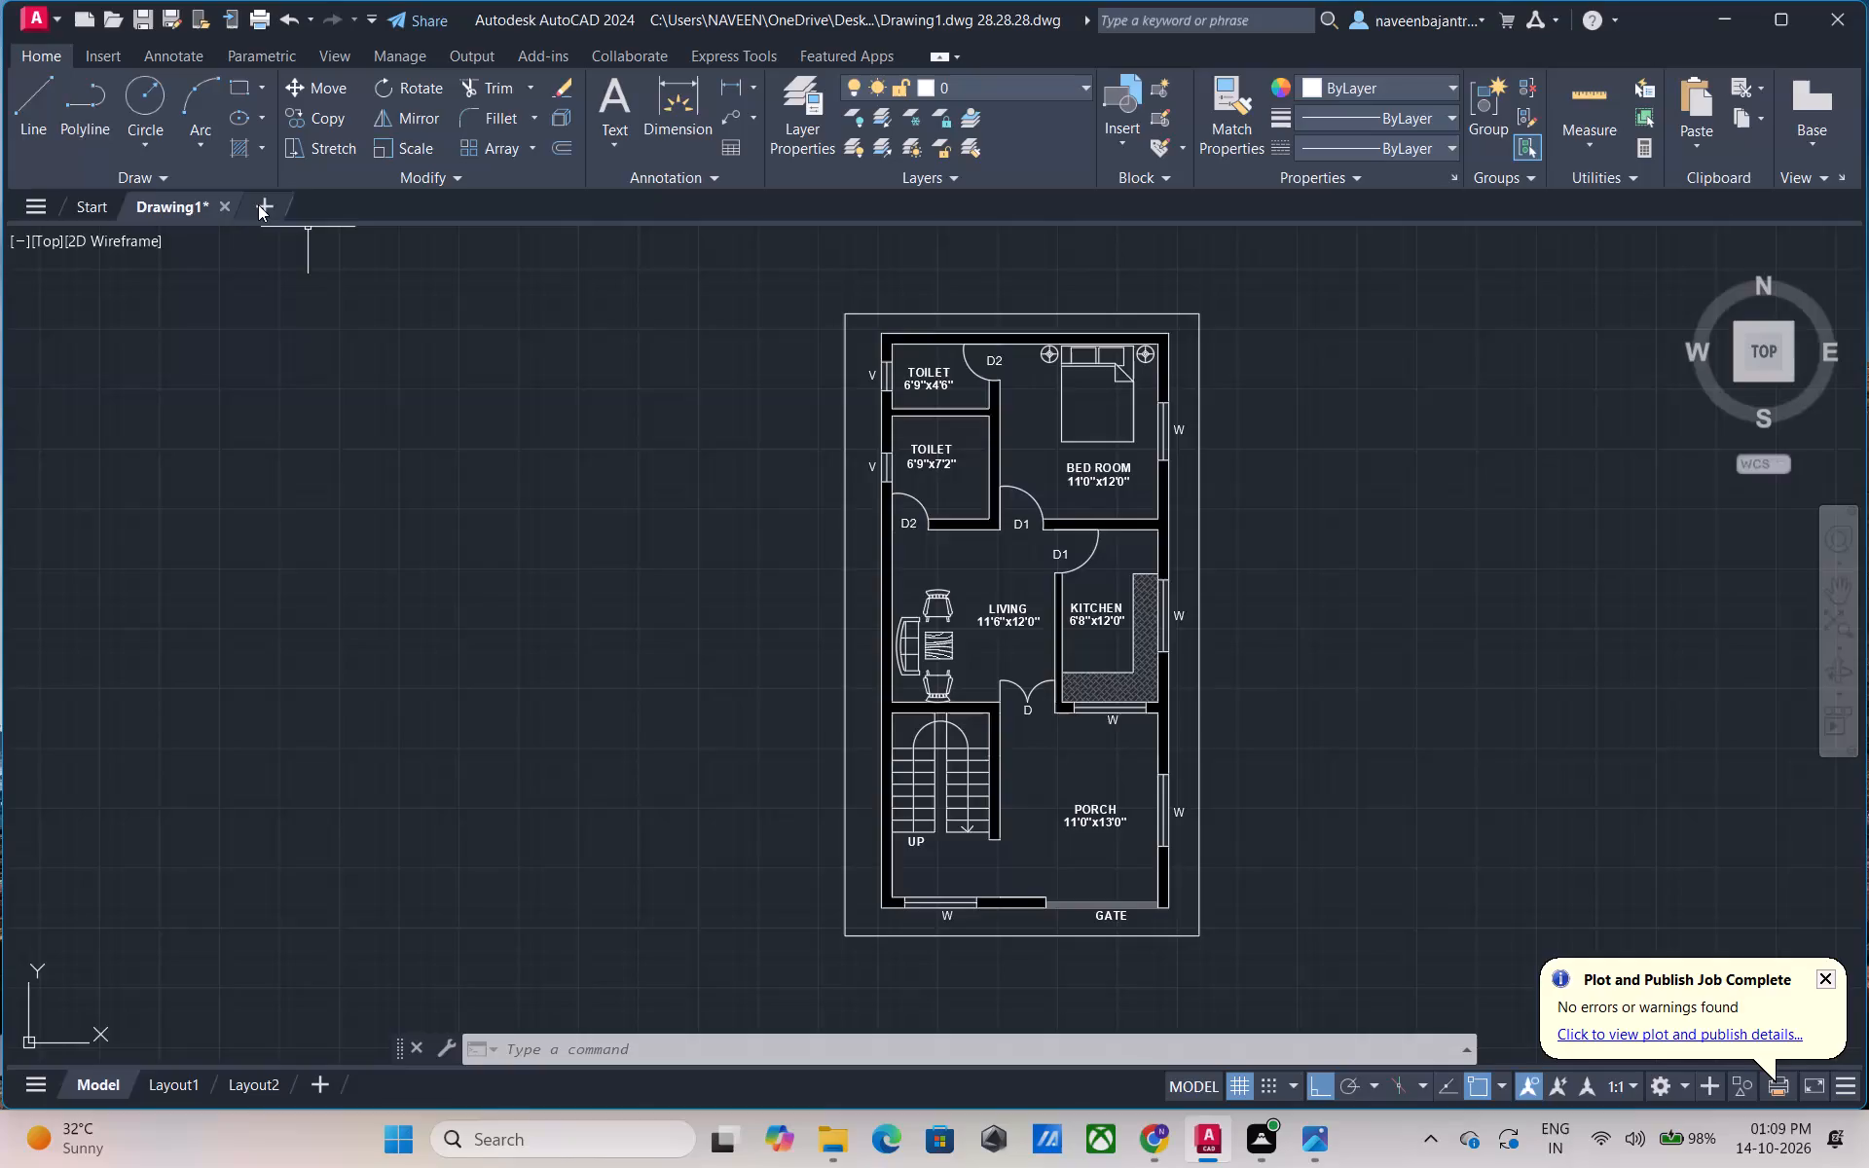
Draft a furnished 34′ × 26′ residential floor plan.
Create a new blank drawing alongside the existing floor plan drawing.
{"action": "left_click", "coordinate": [258, 204]}
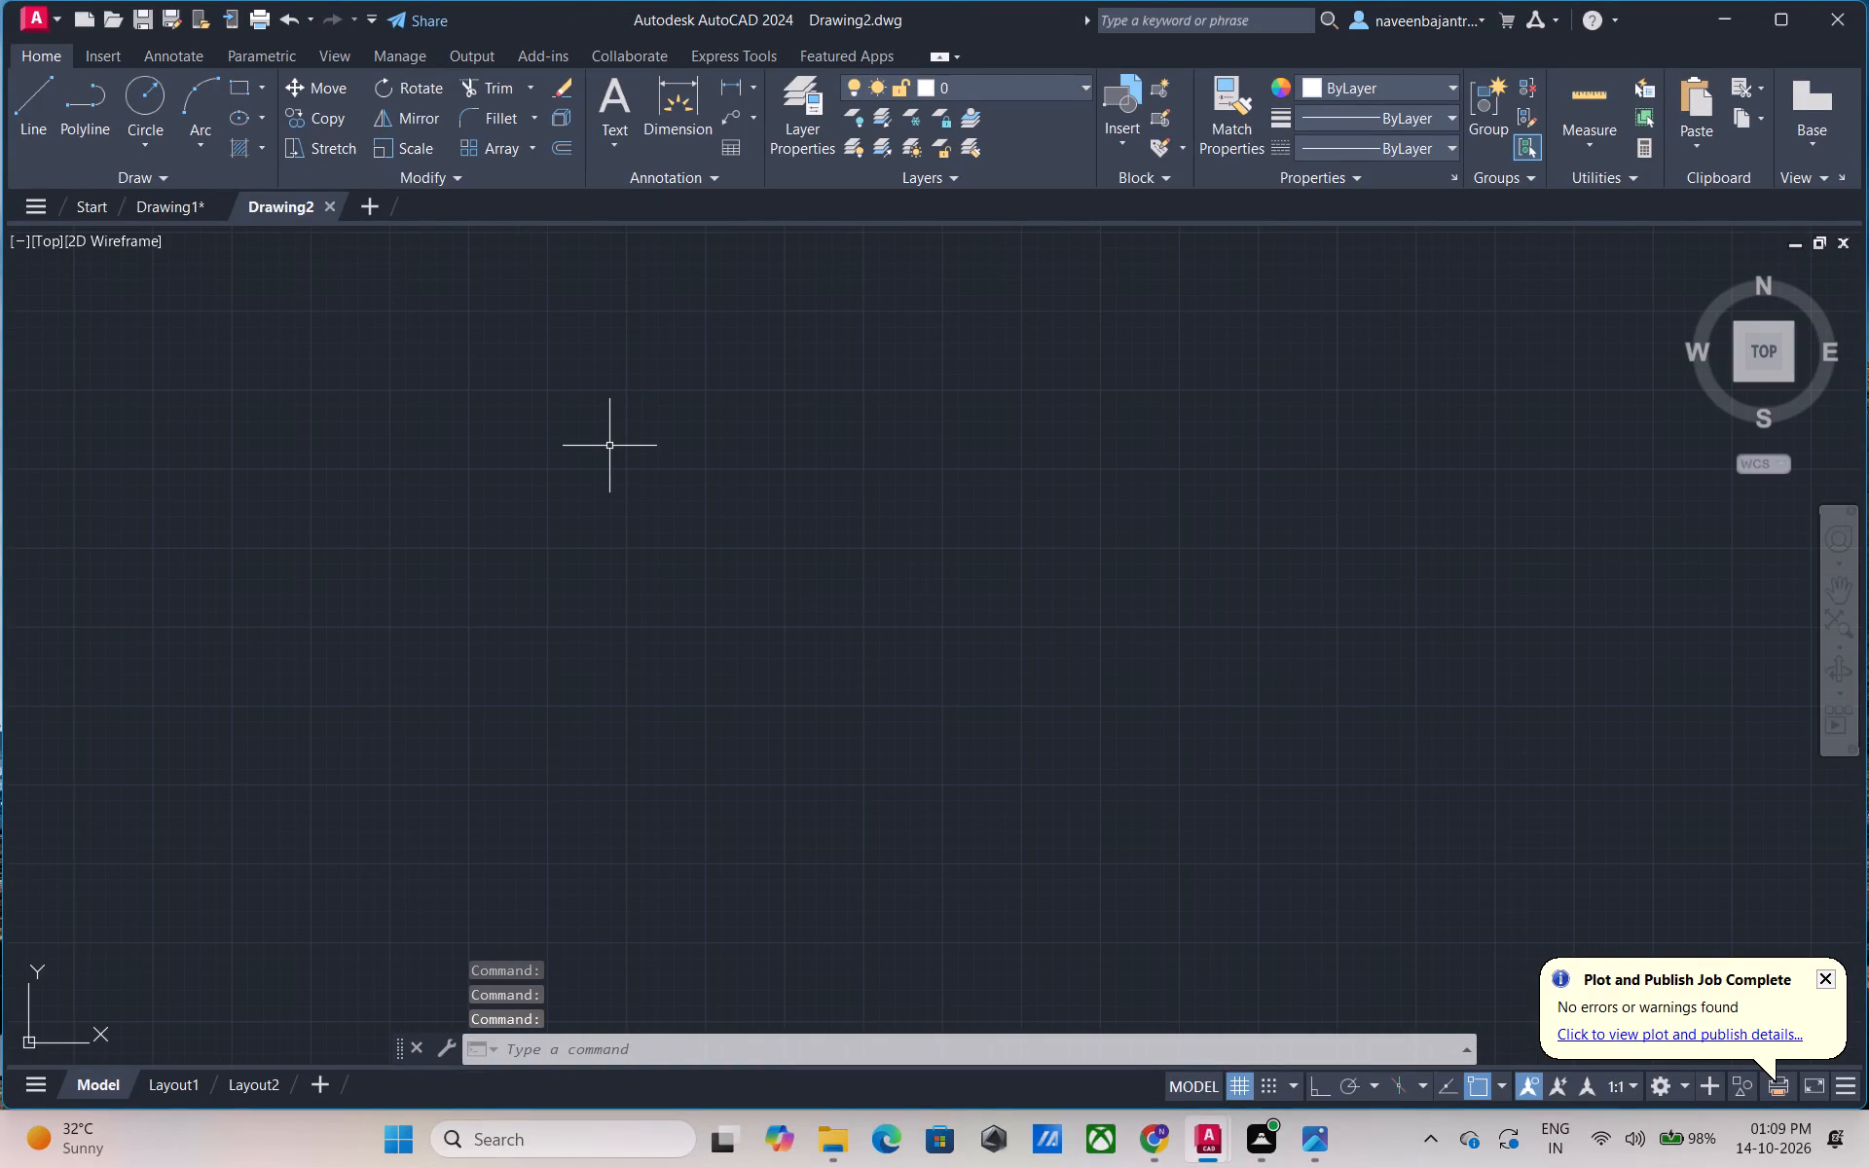
Configure the drawing units to Architectural length with 0'-0 1/2" precision and an insertion scale in Inches.
{"action": "type", "text": "UN"}
{"action": "key", "text": "space"}
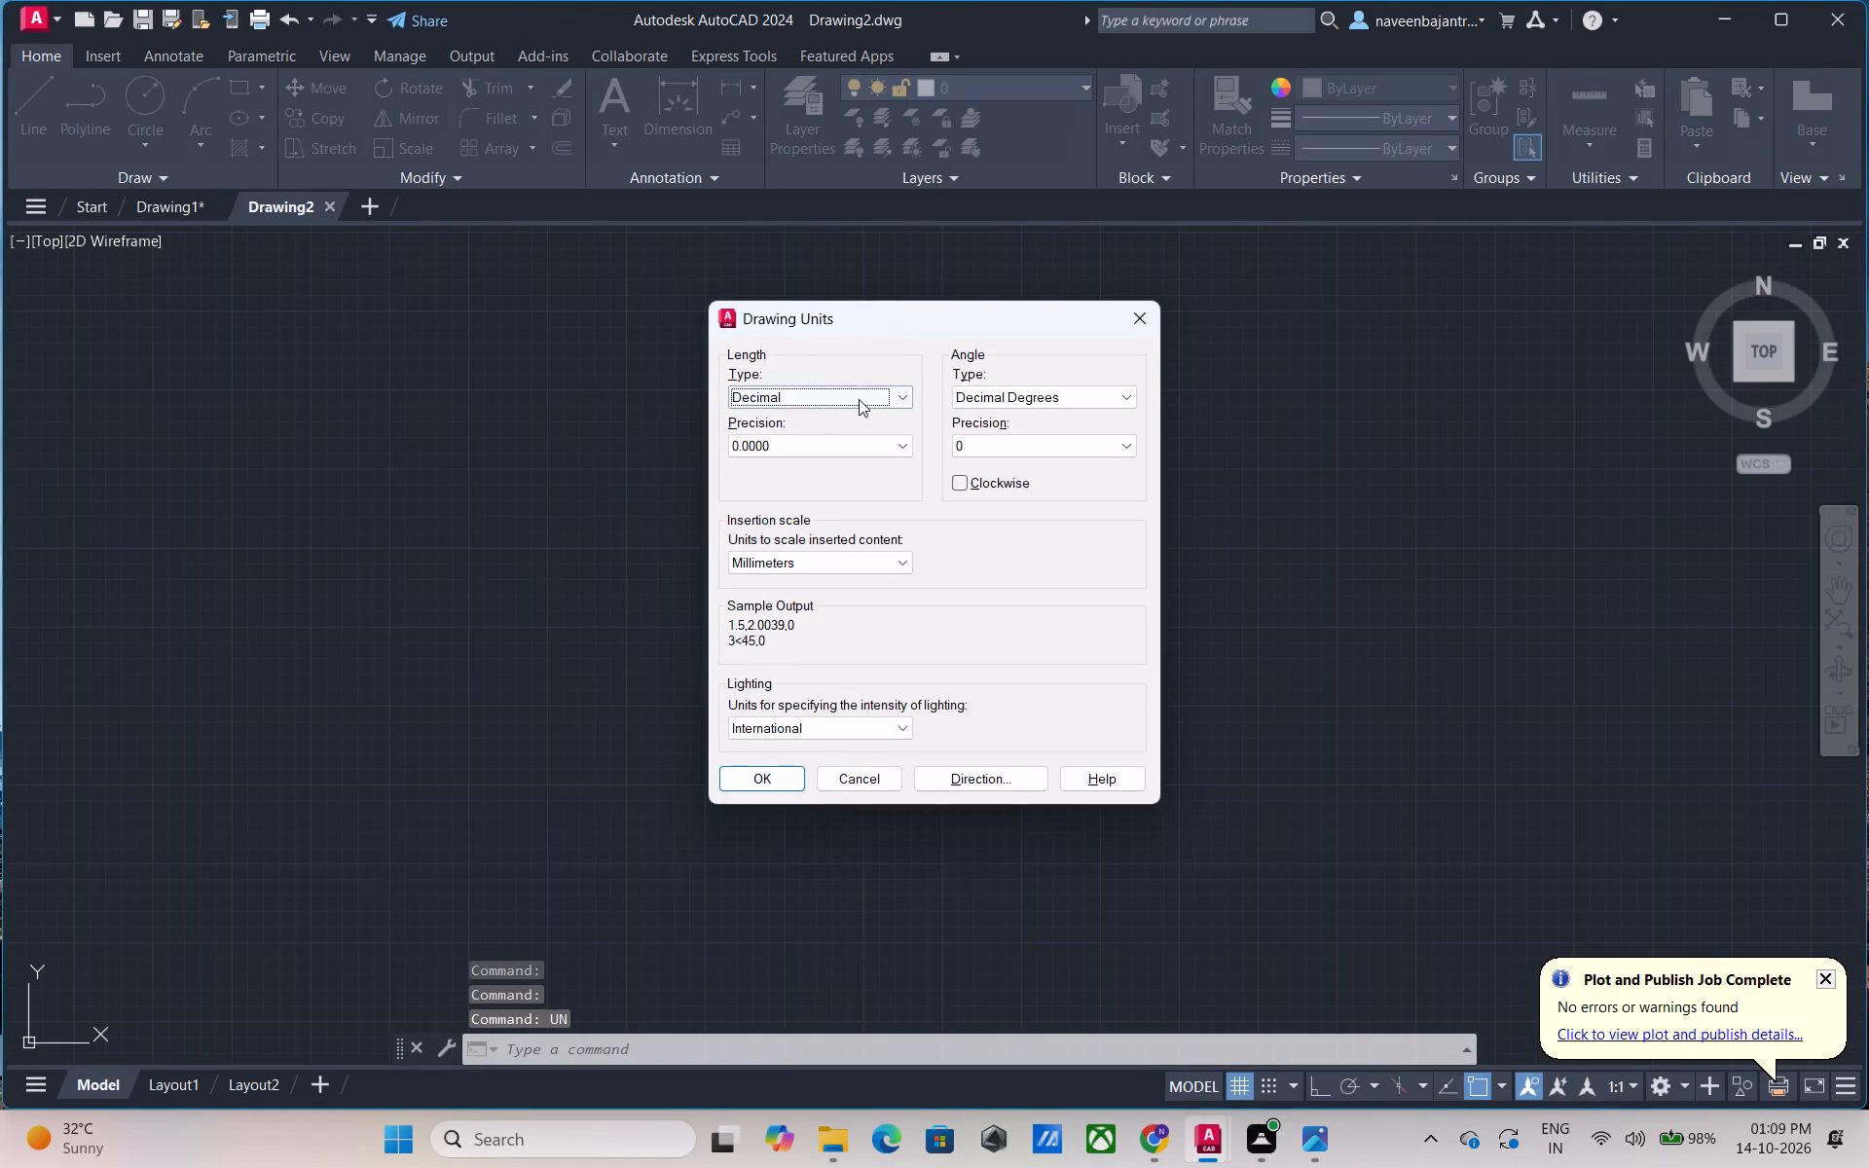
{"action": "left_click", "coordinate": [904, 401]}
{"action": "left_click", "coordinate": [805, 413]}
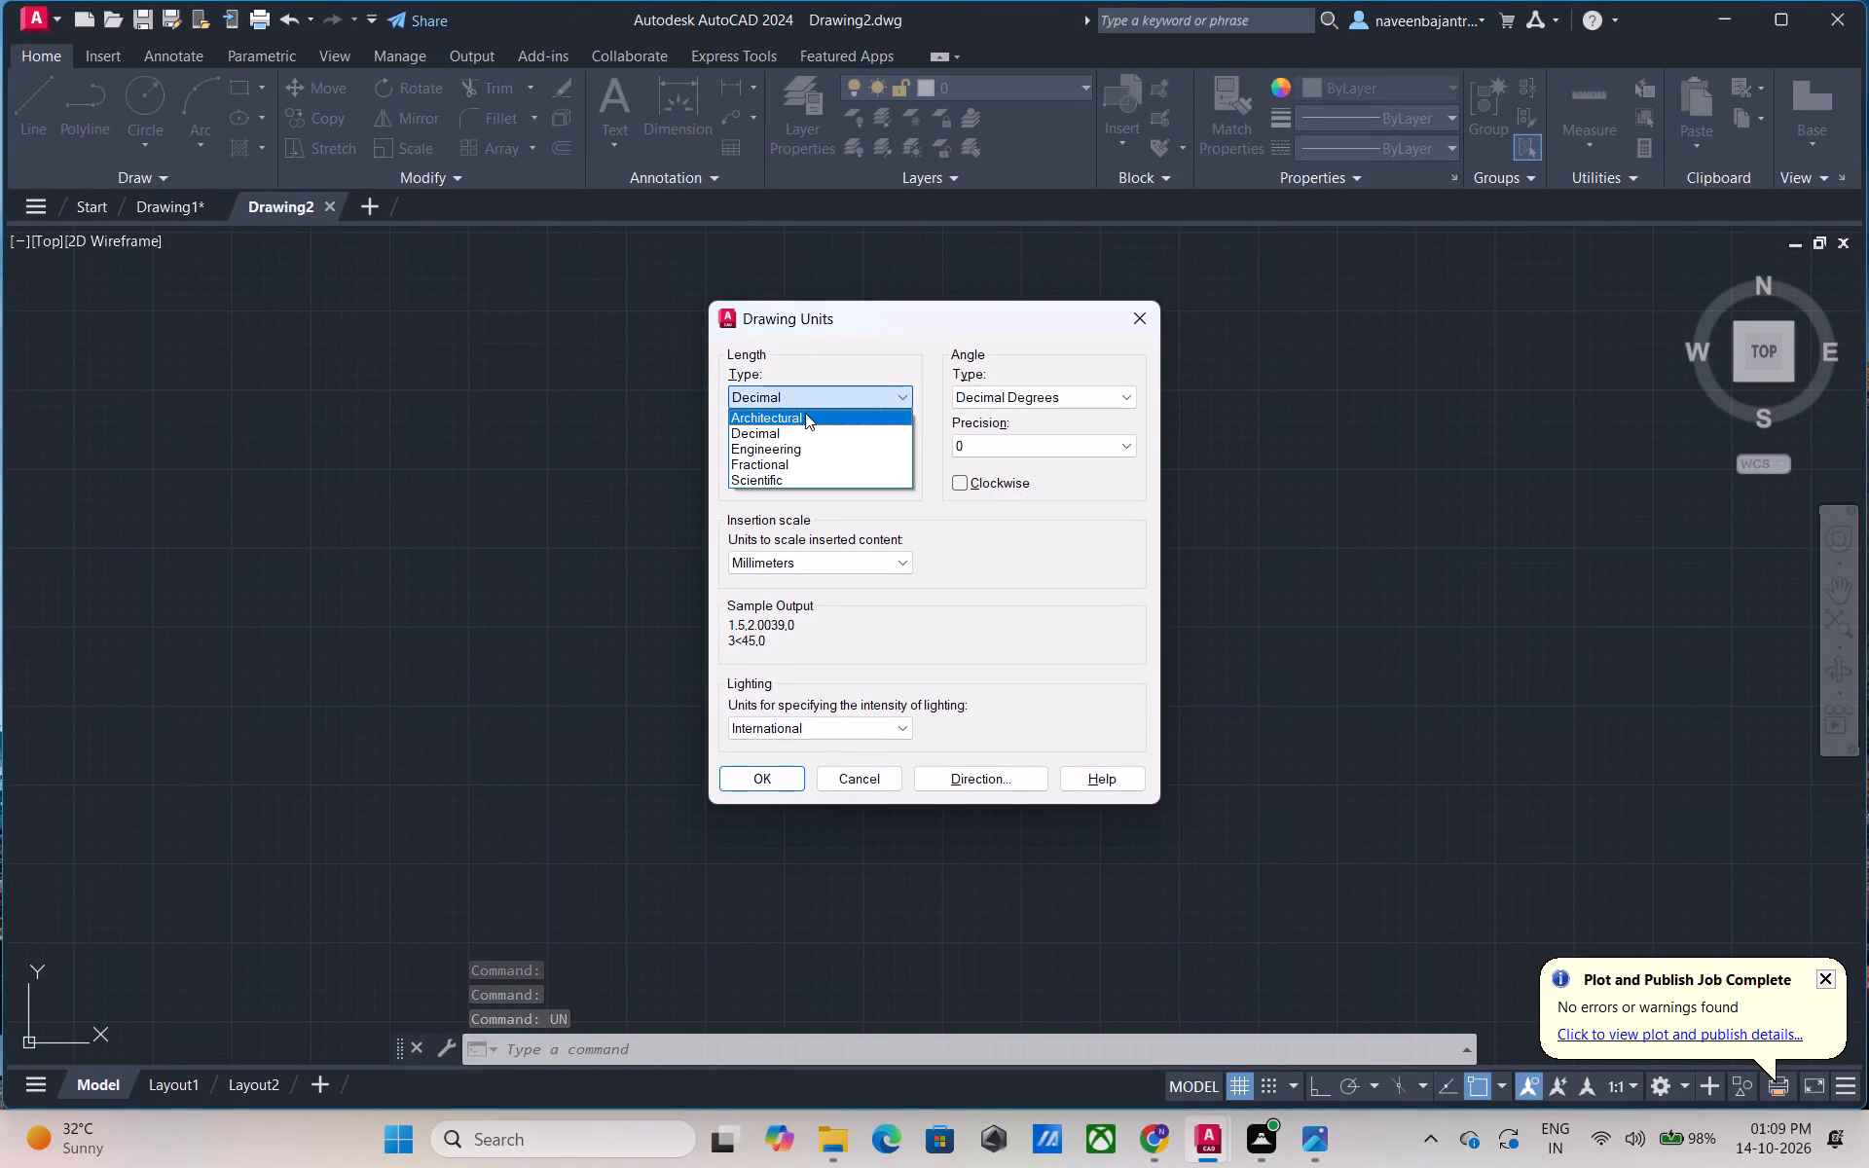
{"action": "left_click", "coordinate": [815, 441]}
{"action": "left_click", "coordinate": [795, 480]}
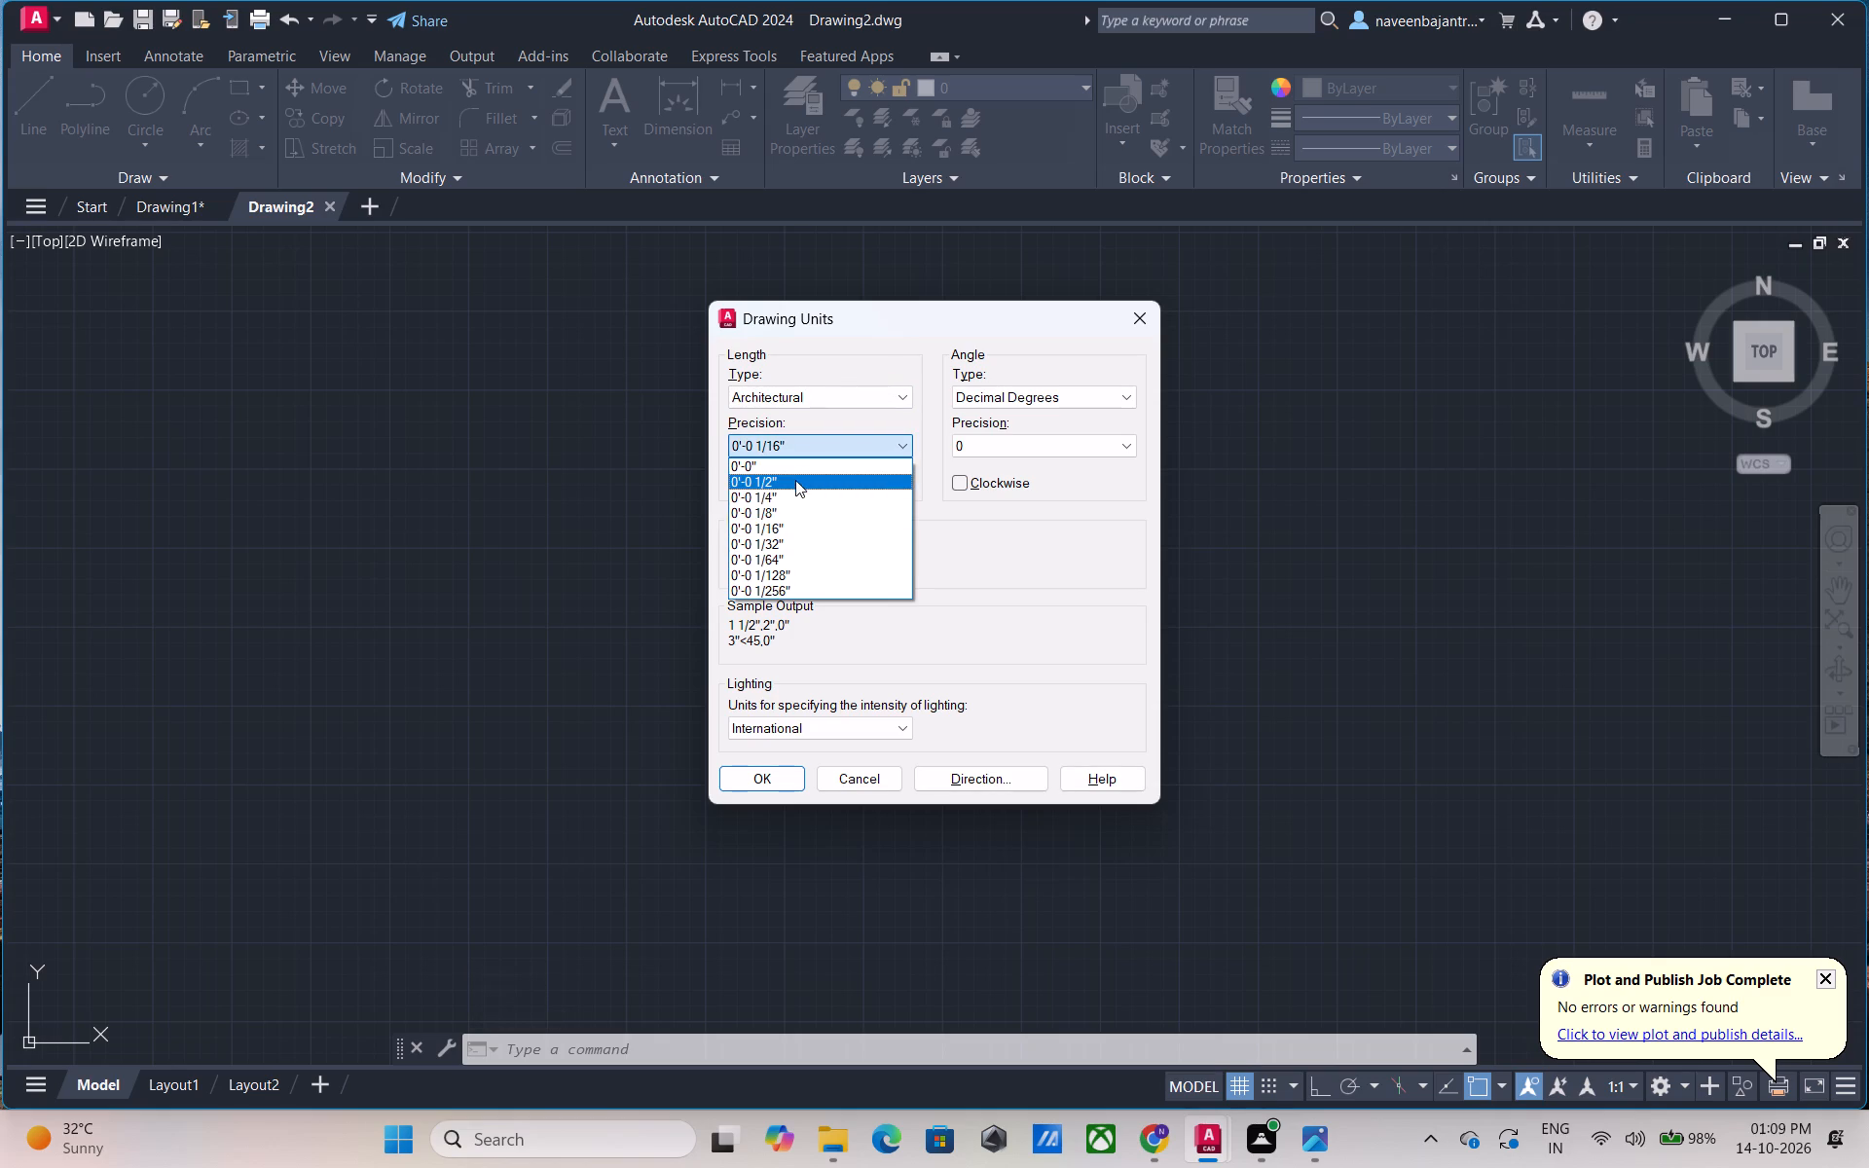
{"action": "left_click", "coordinate": [808, 558]}
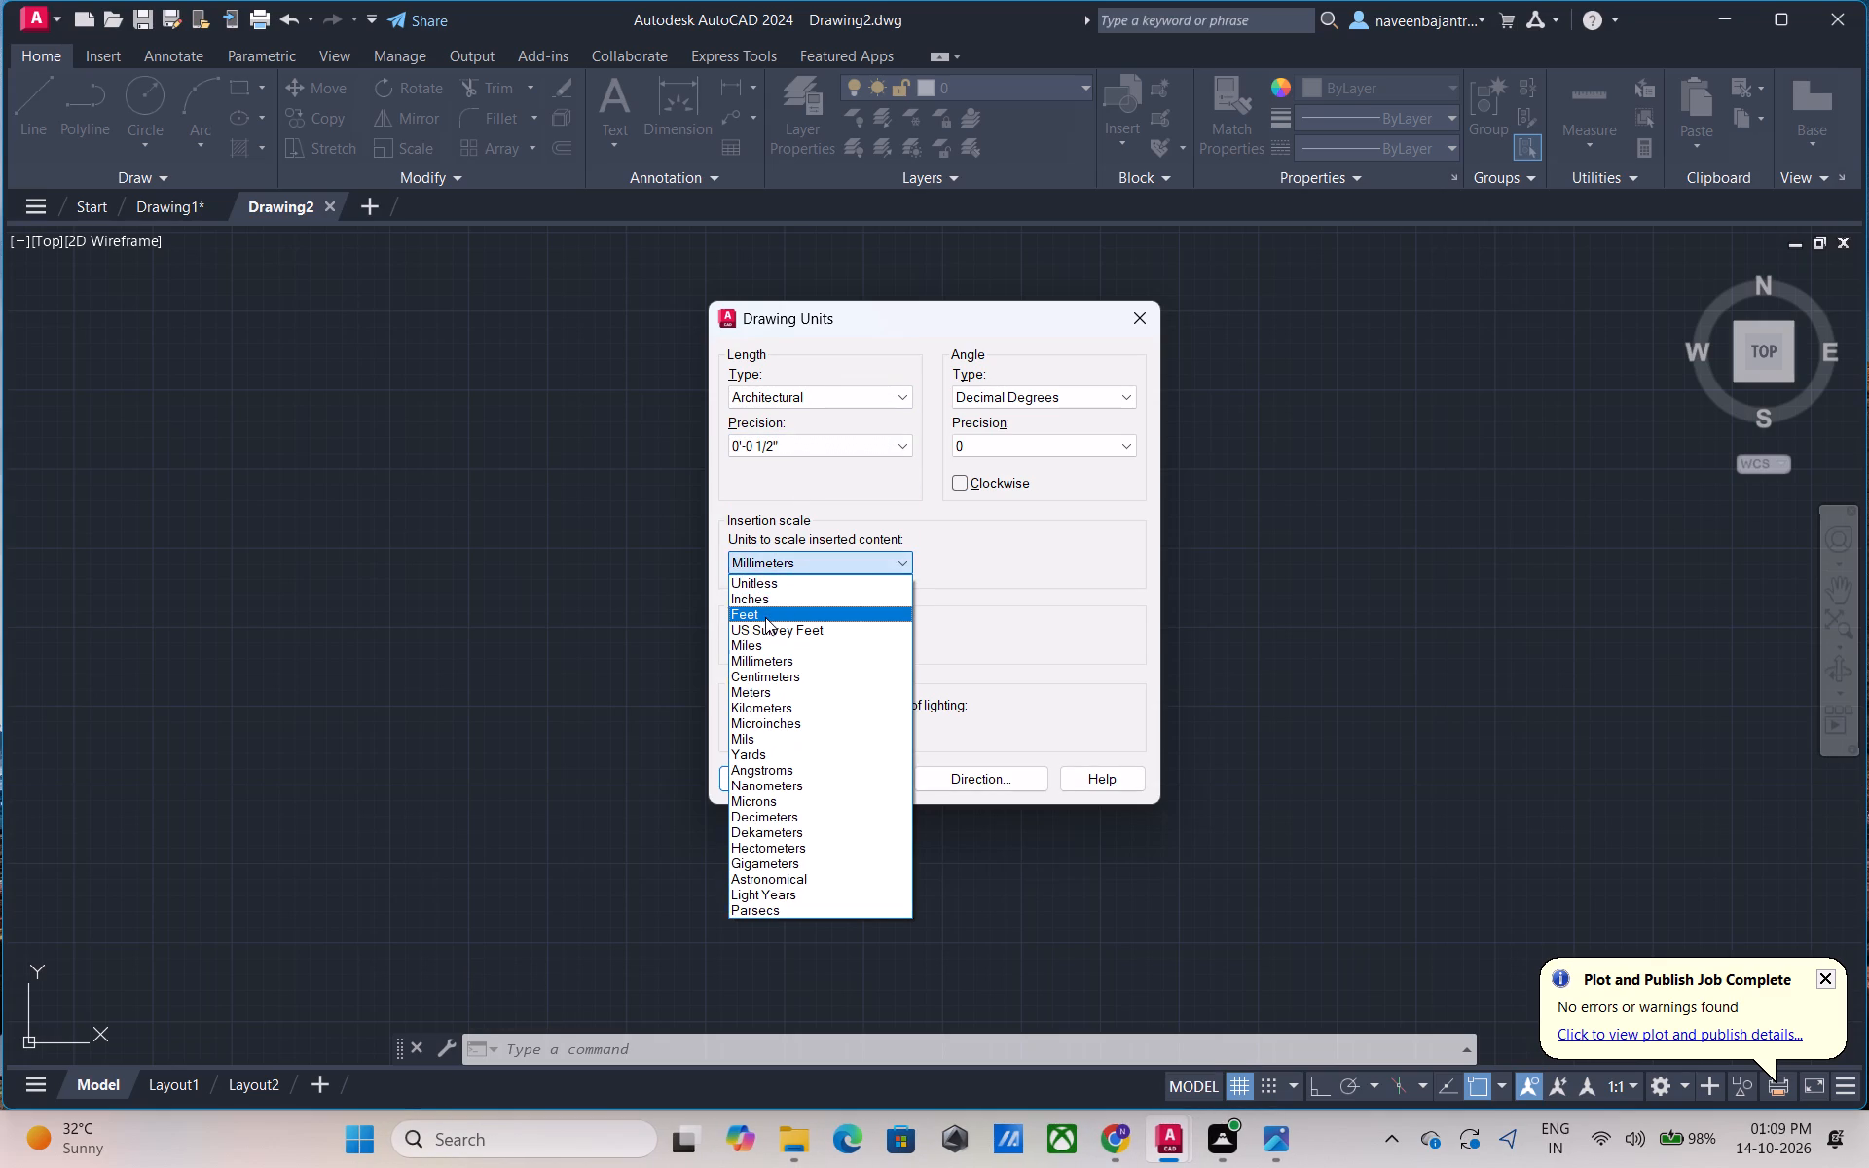
{"action": "left_click", "coordinate": [769, 602]}
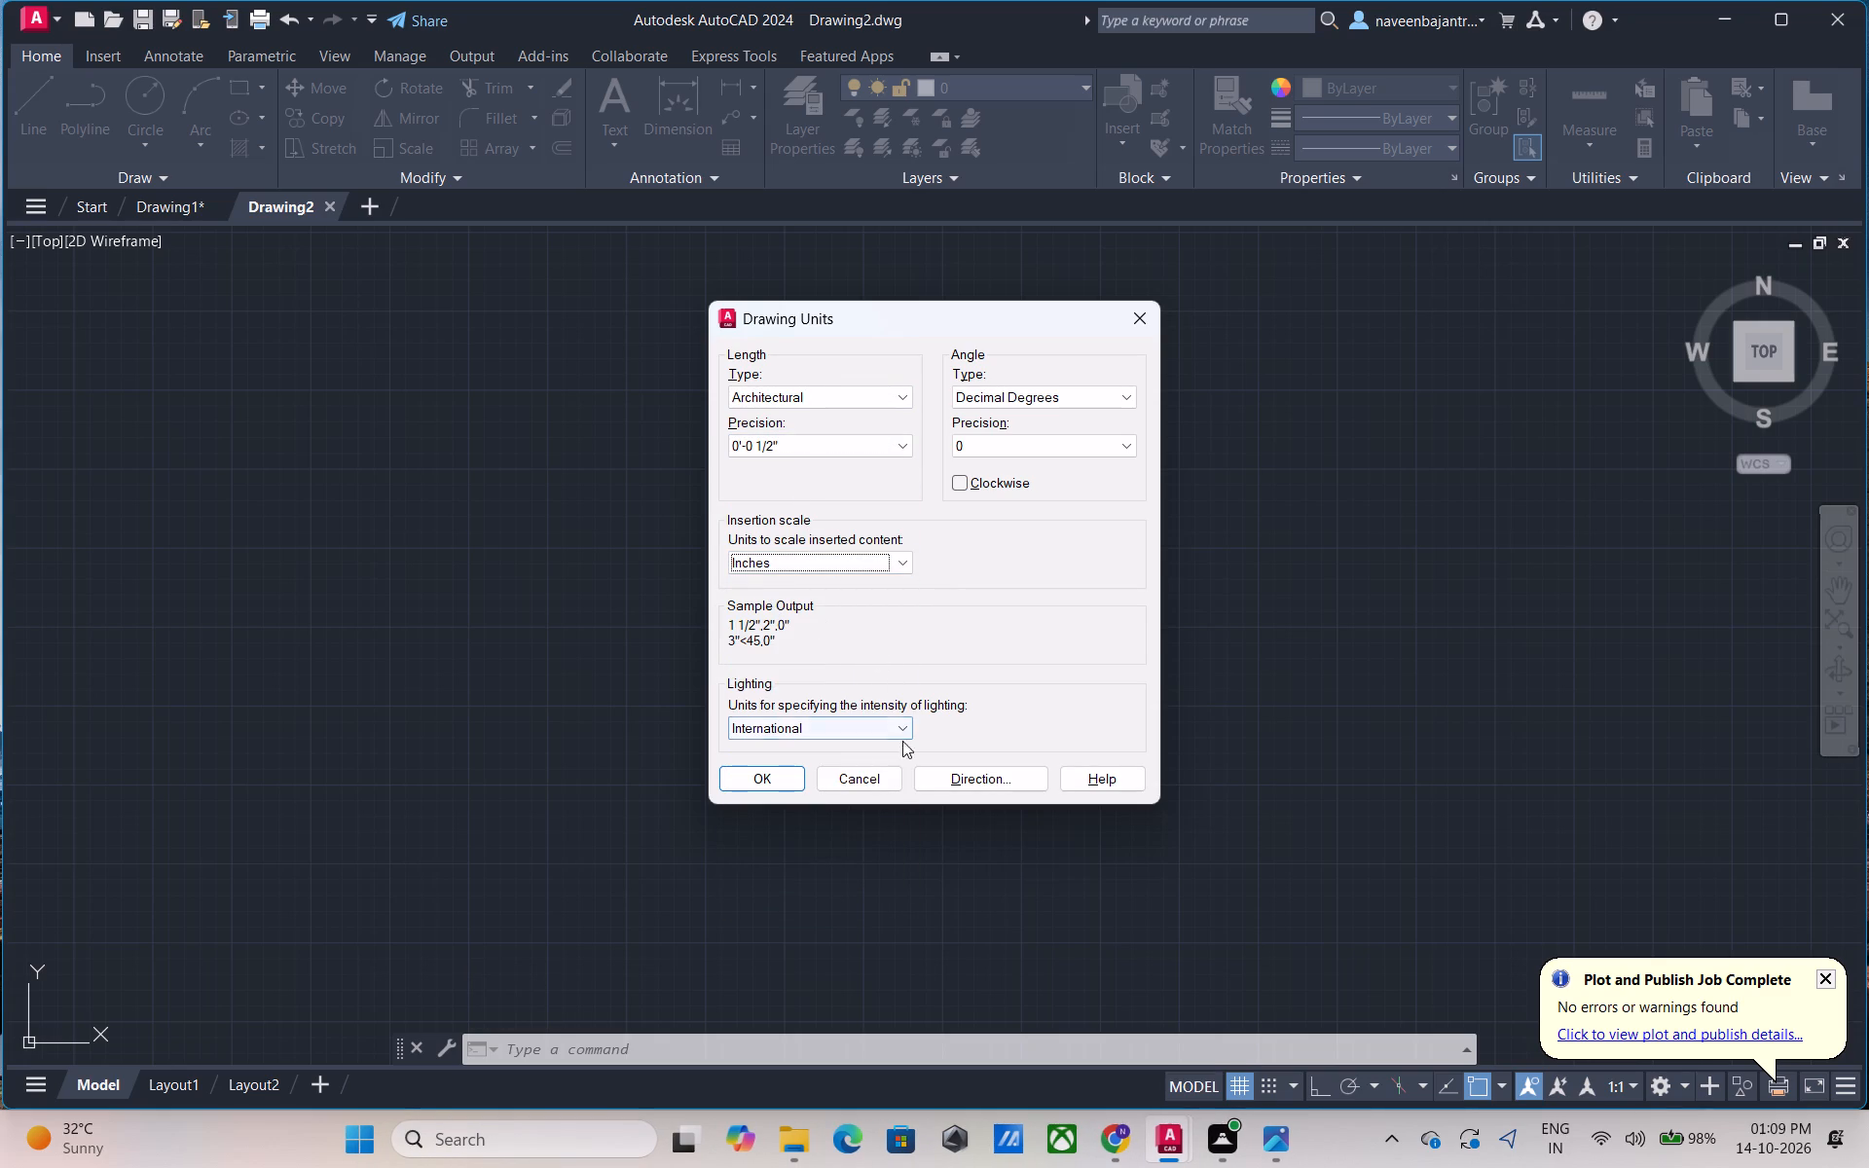
{"action": "left_click", "coordinate": [781, 777]}
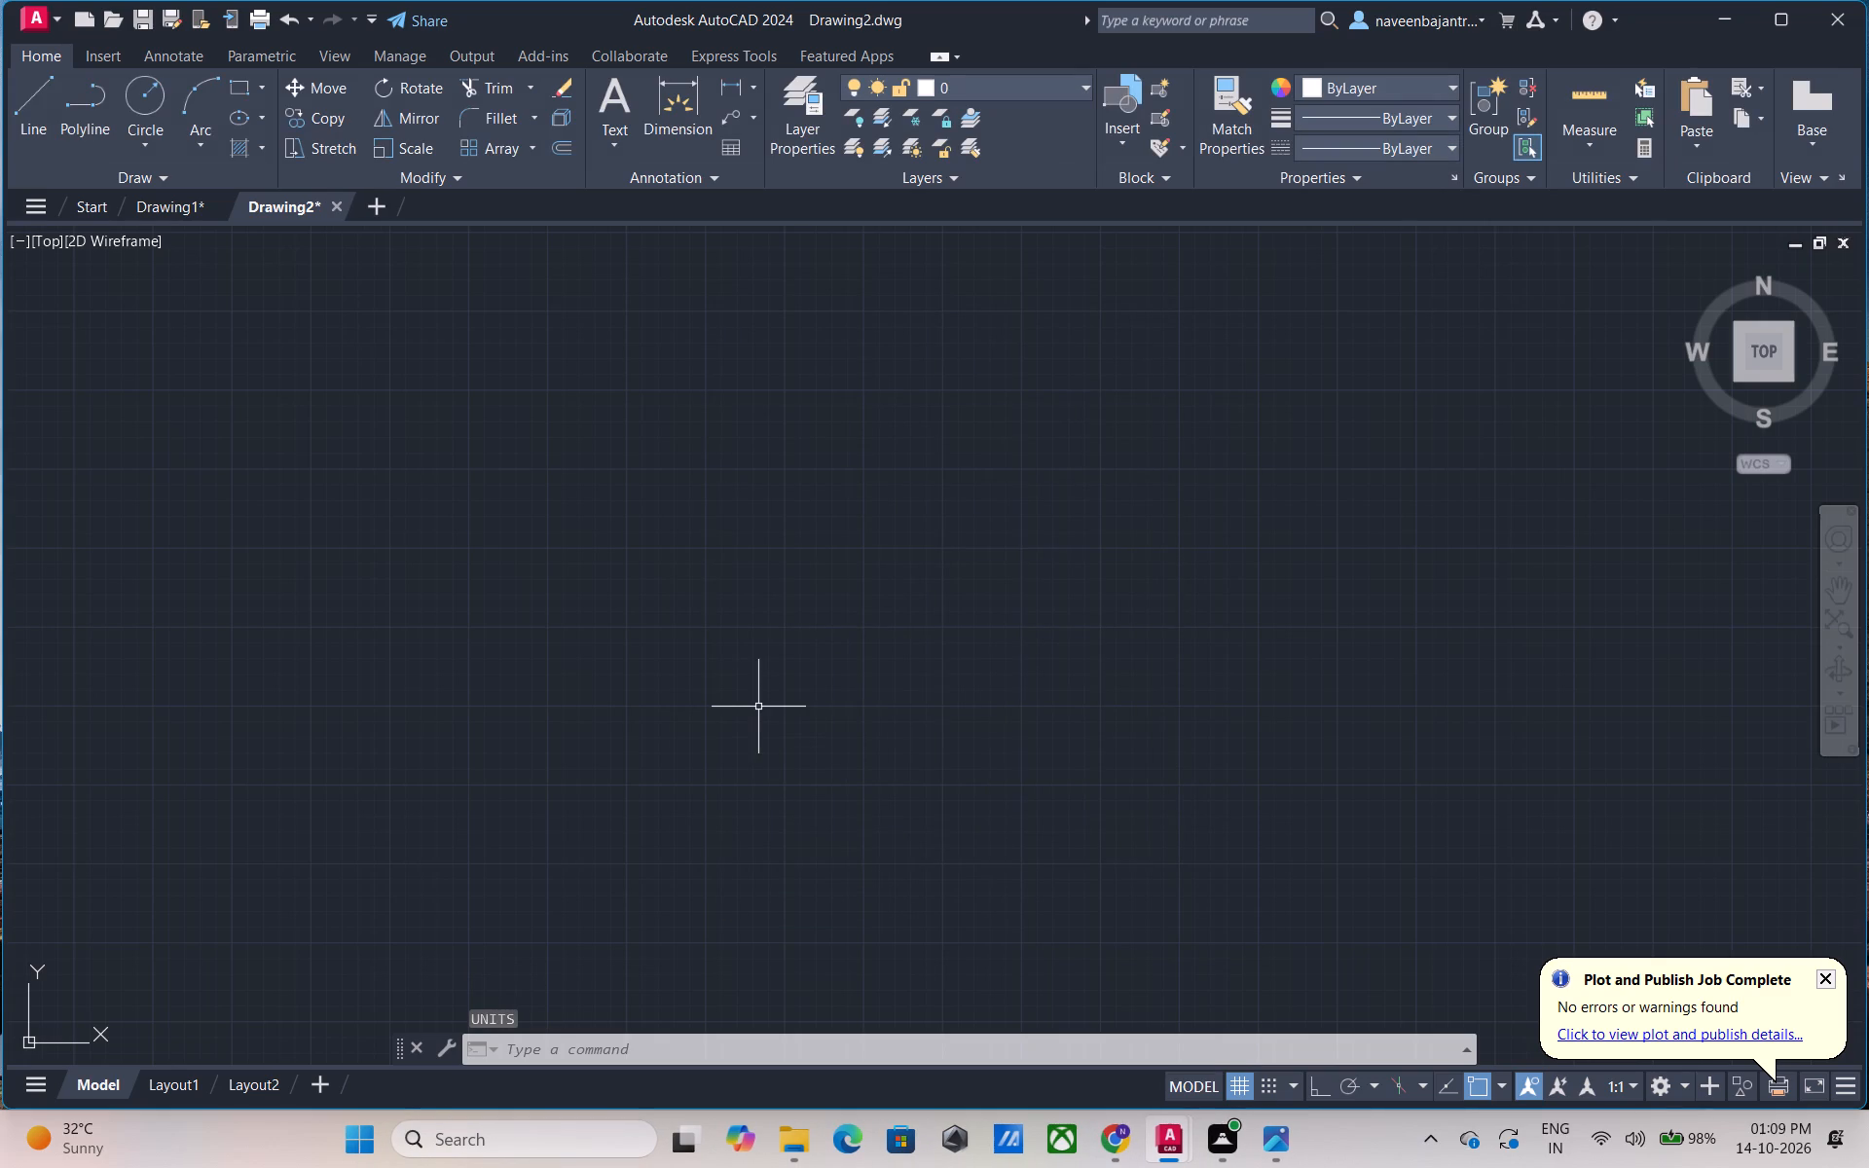
Check the object snap modes in the drafting settings and leave them without making changes.
{"action": "type", "text": "DD"}
{"action": "key", "text": "space"}
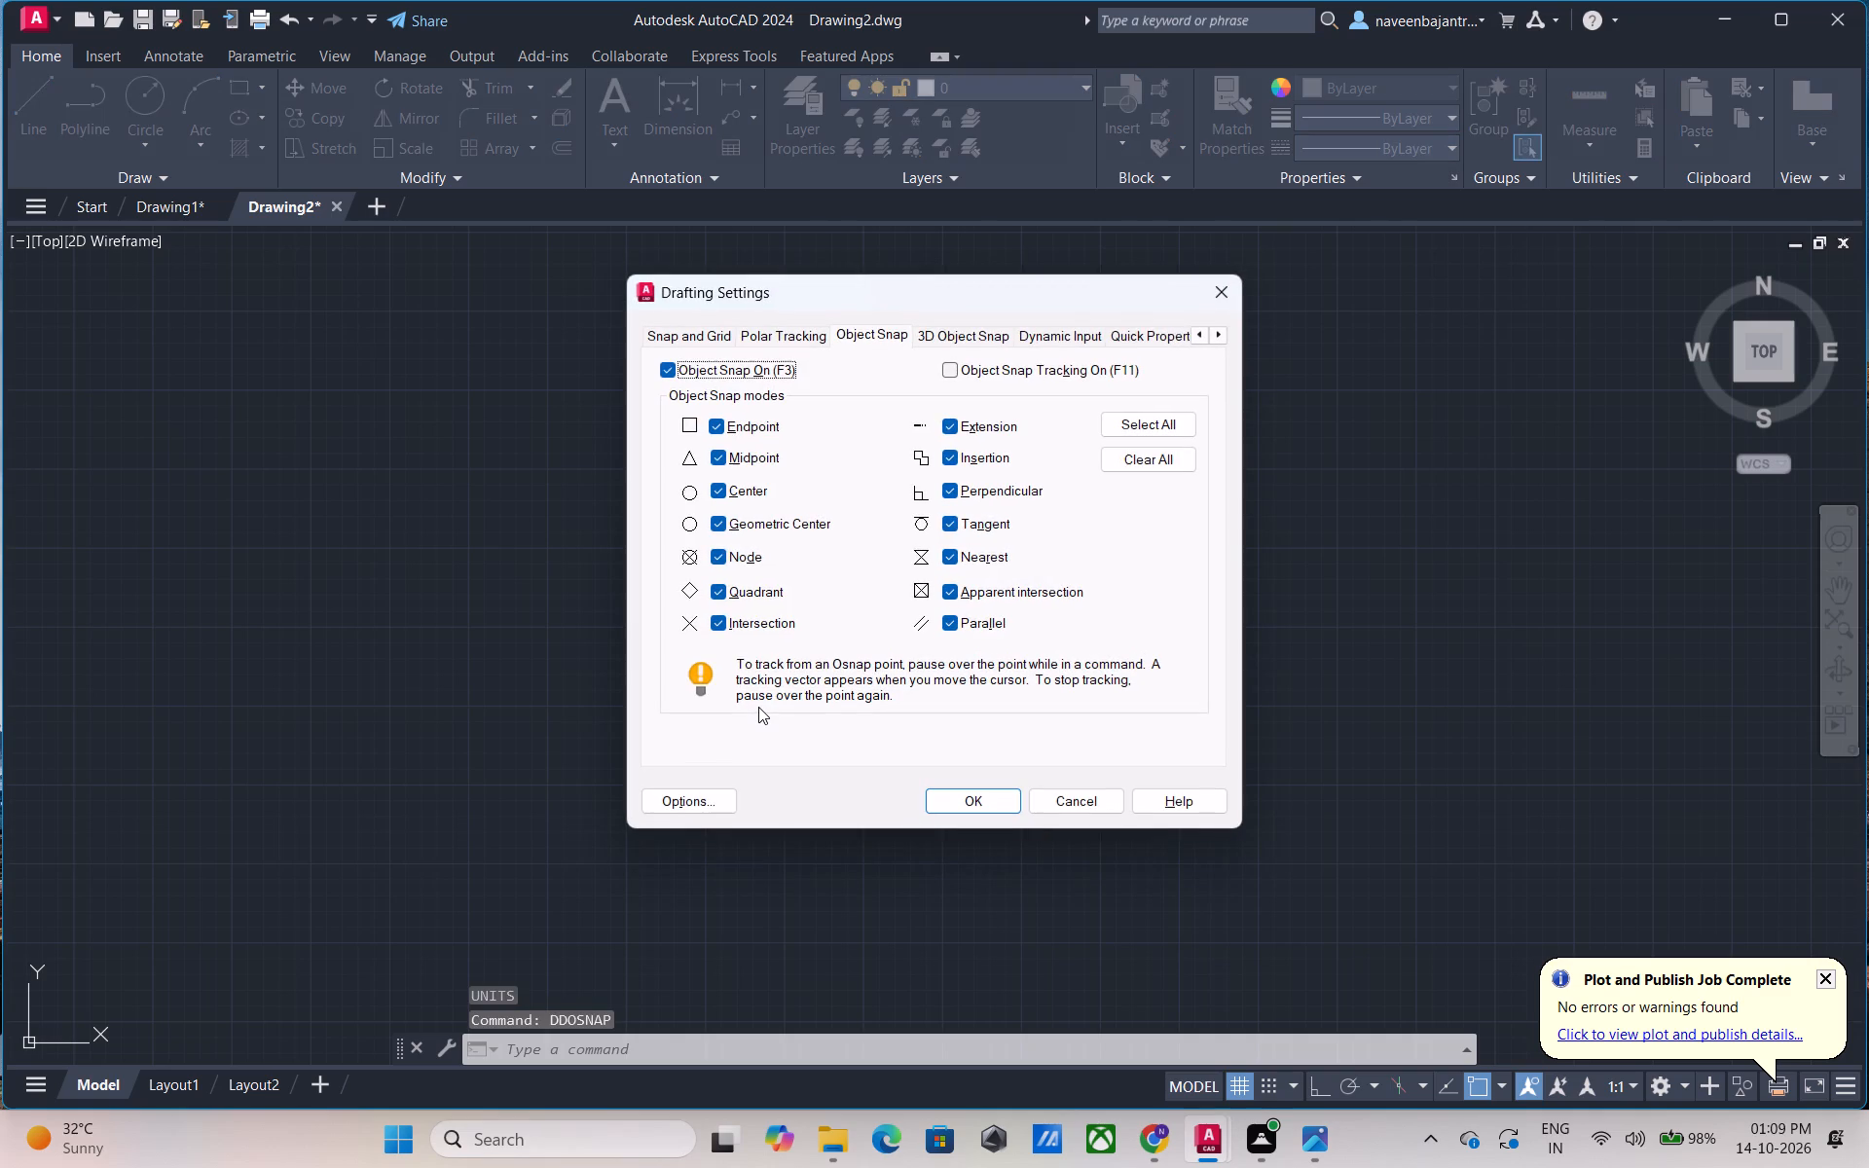
{"action": "key", "text": "Escape"}
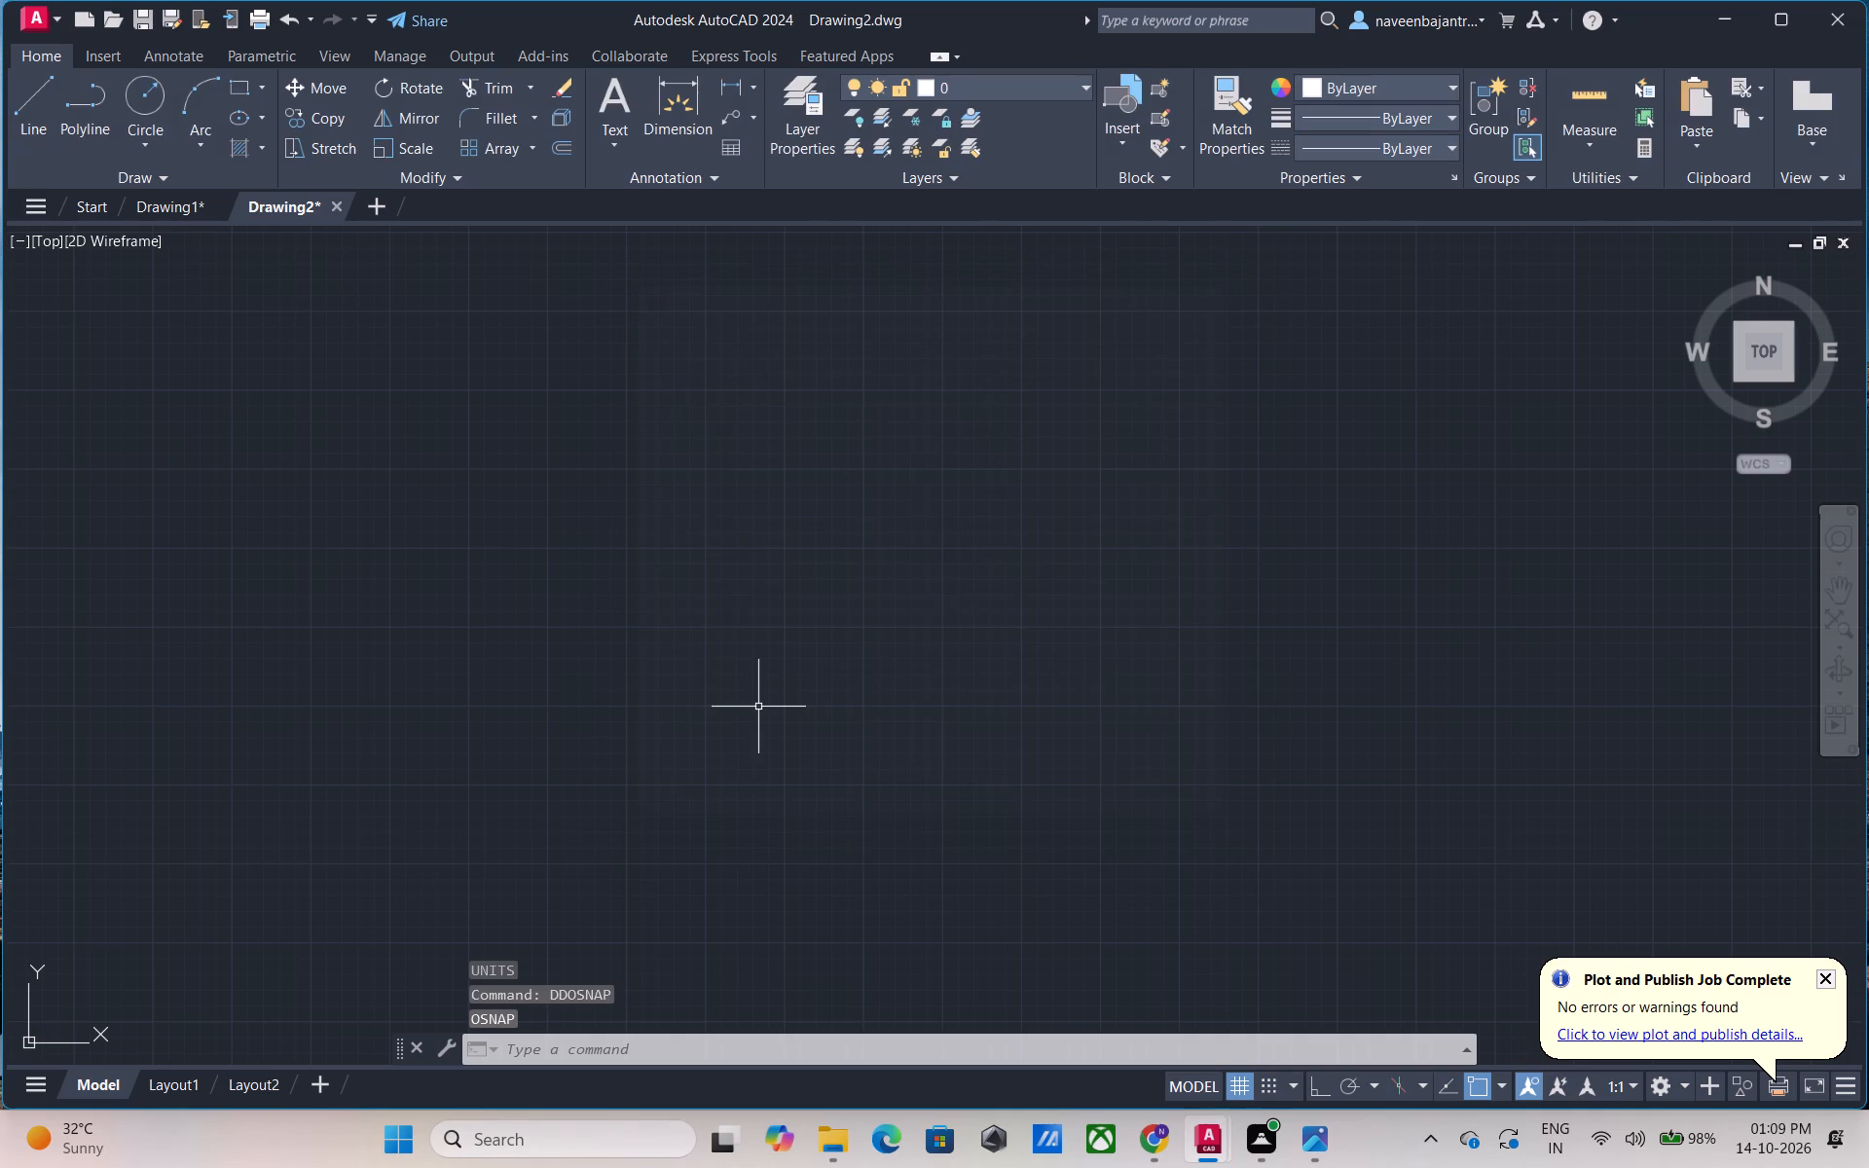
Modify the ISO-25 dimension style's primary units to Architectural with 0'-0 1/2" precision, suppressing 0 feet and 0 inches.
{"action": "type", "text": "D"}
{"action": "key", "text": "space"}
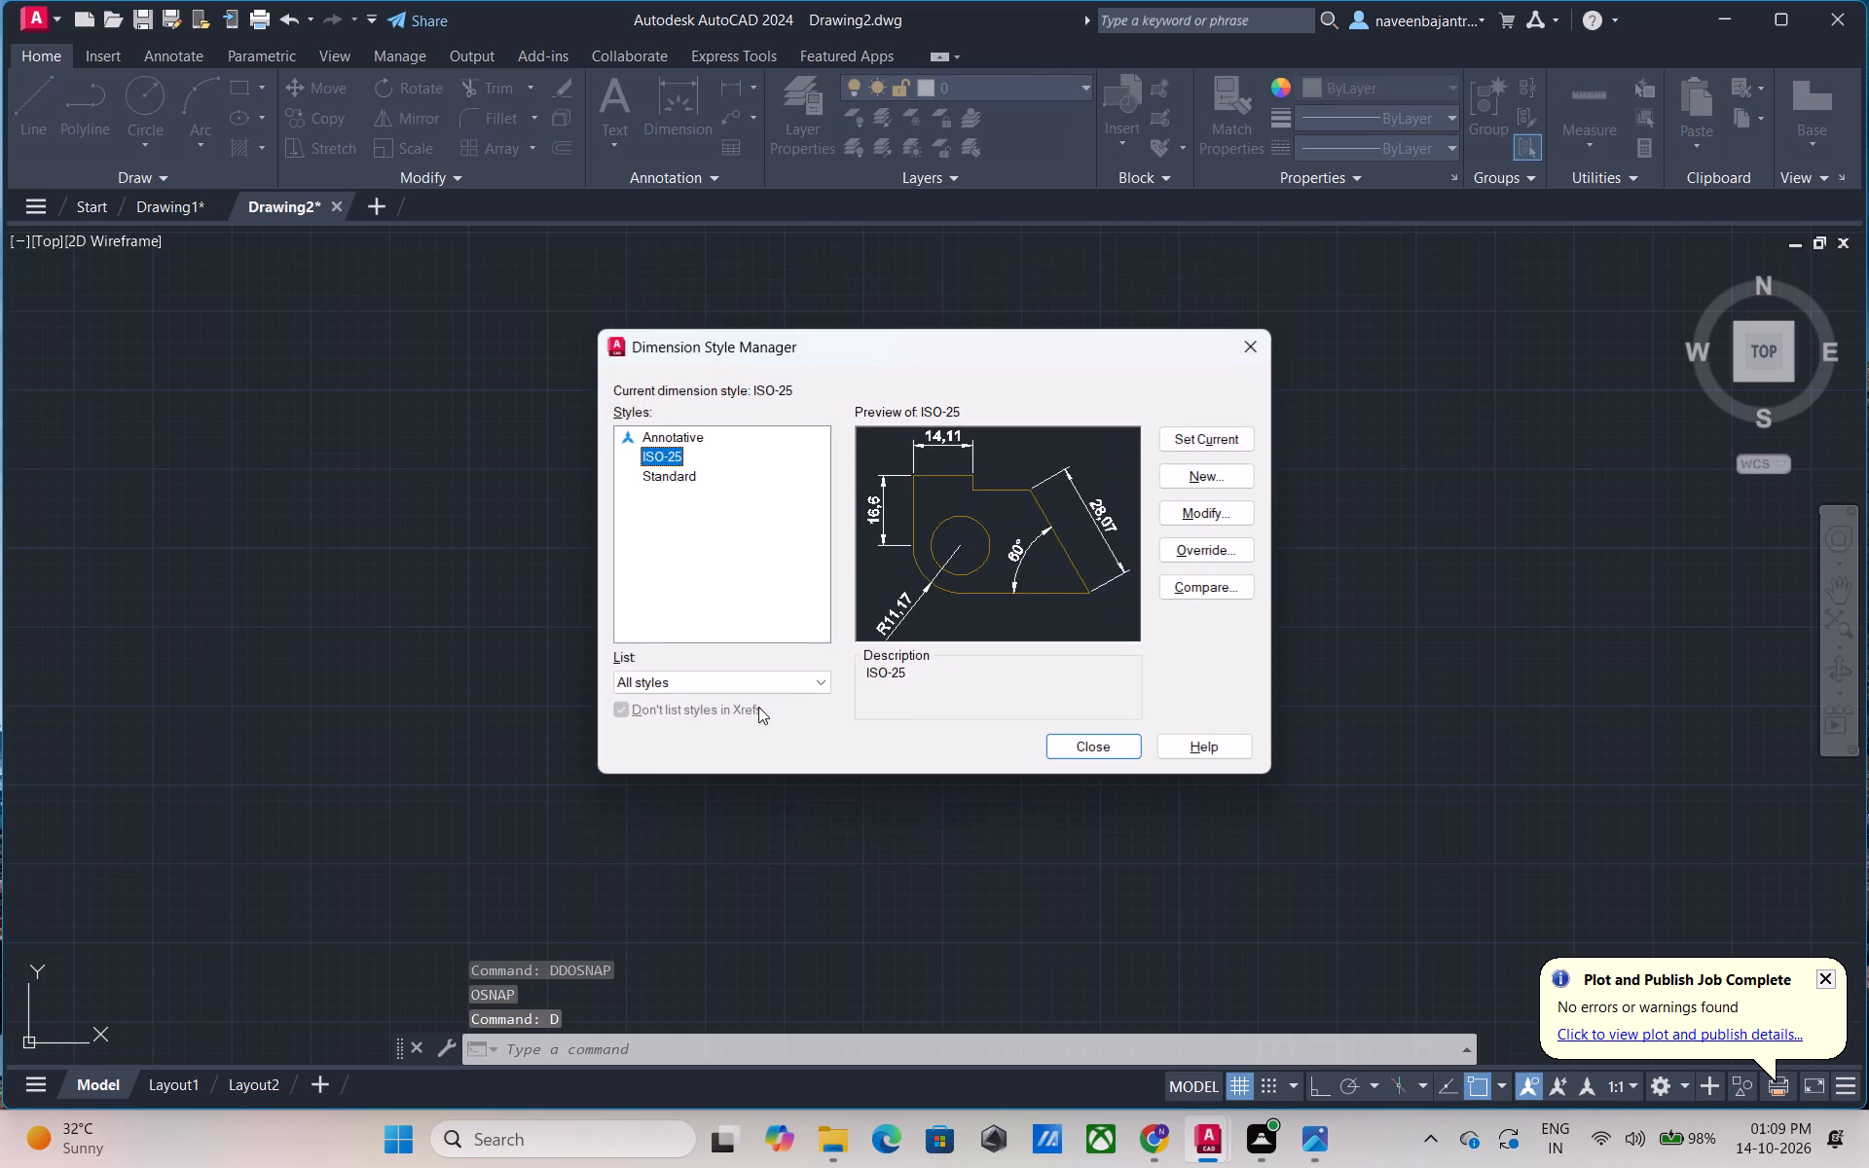
{"action": "left_click", "coordinate": [1210, 511]}
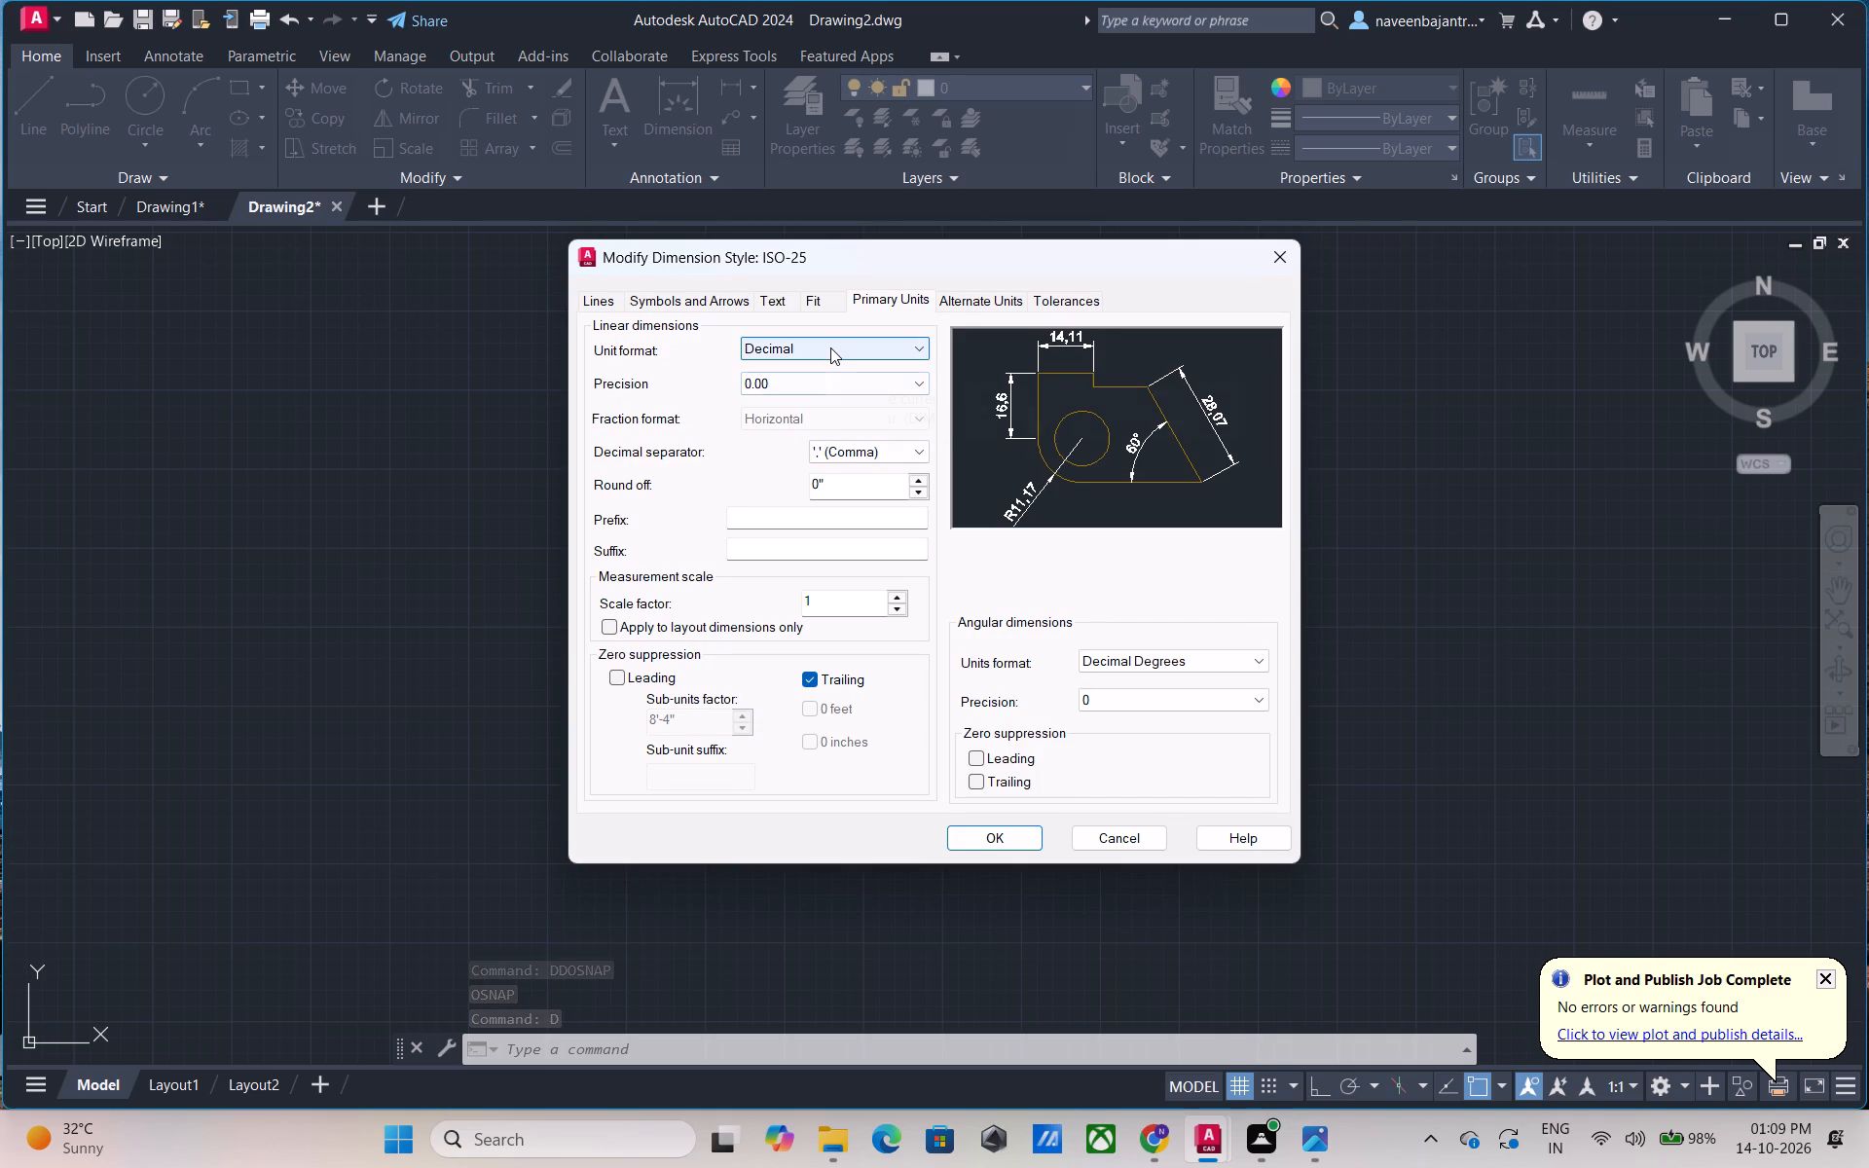
{"action": "left_click", "coordinate": [830, 347]}
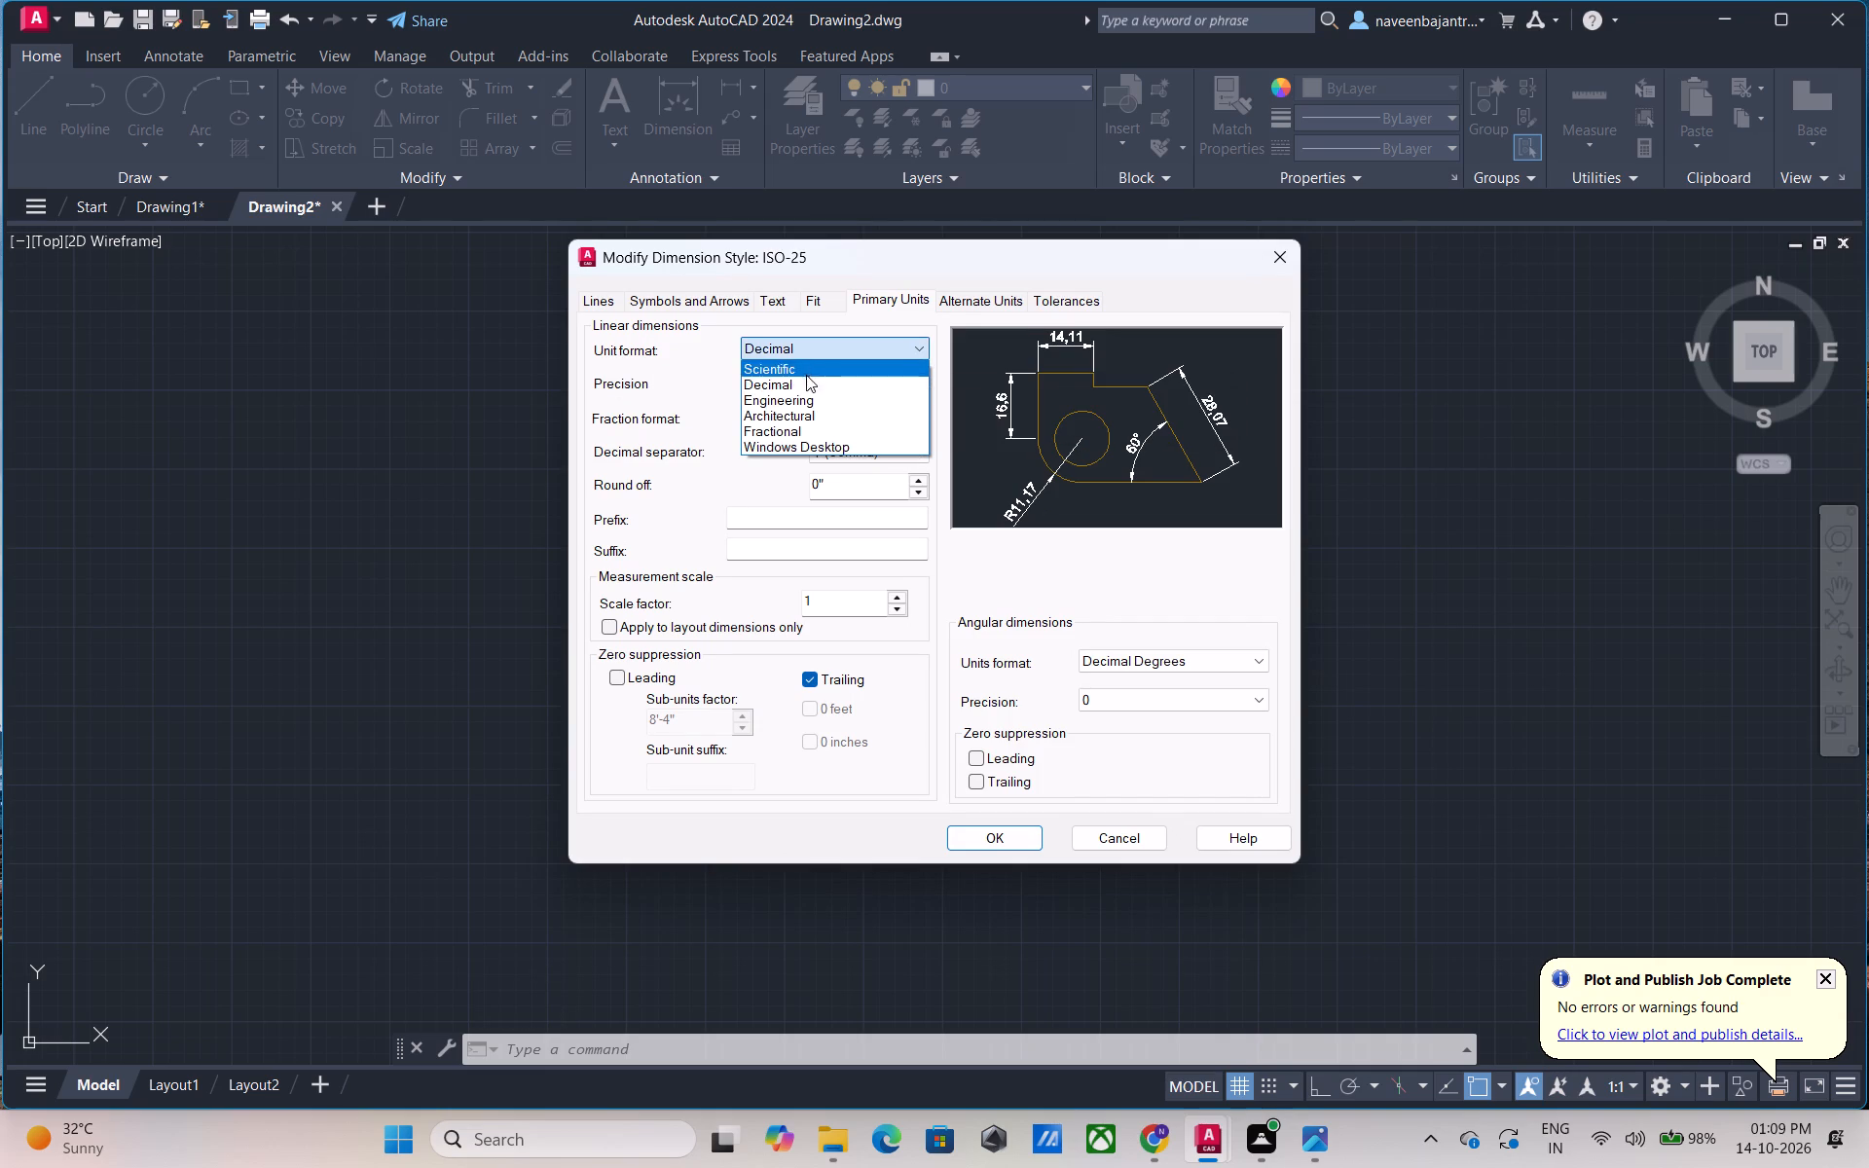
{"action": "left_click", "coordinate": [800, 409]}
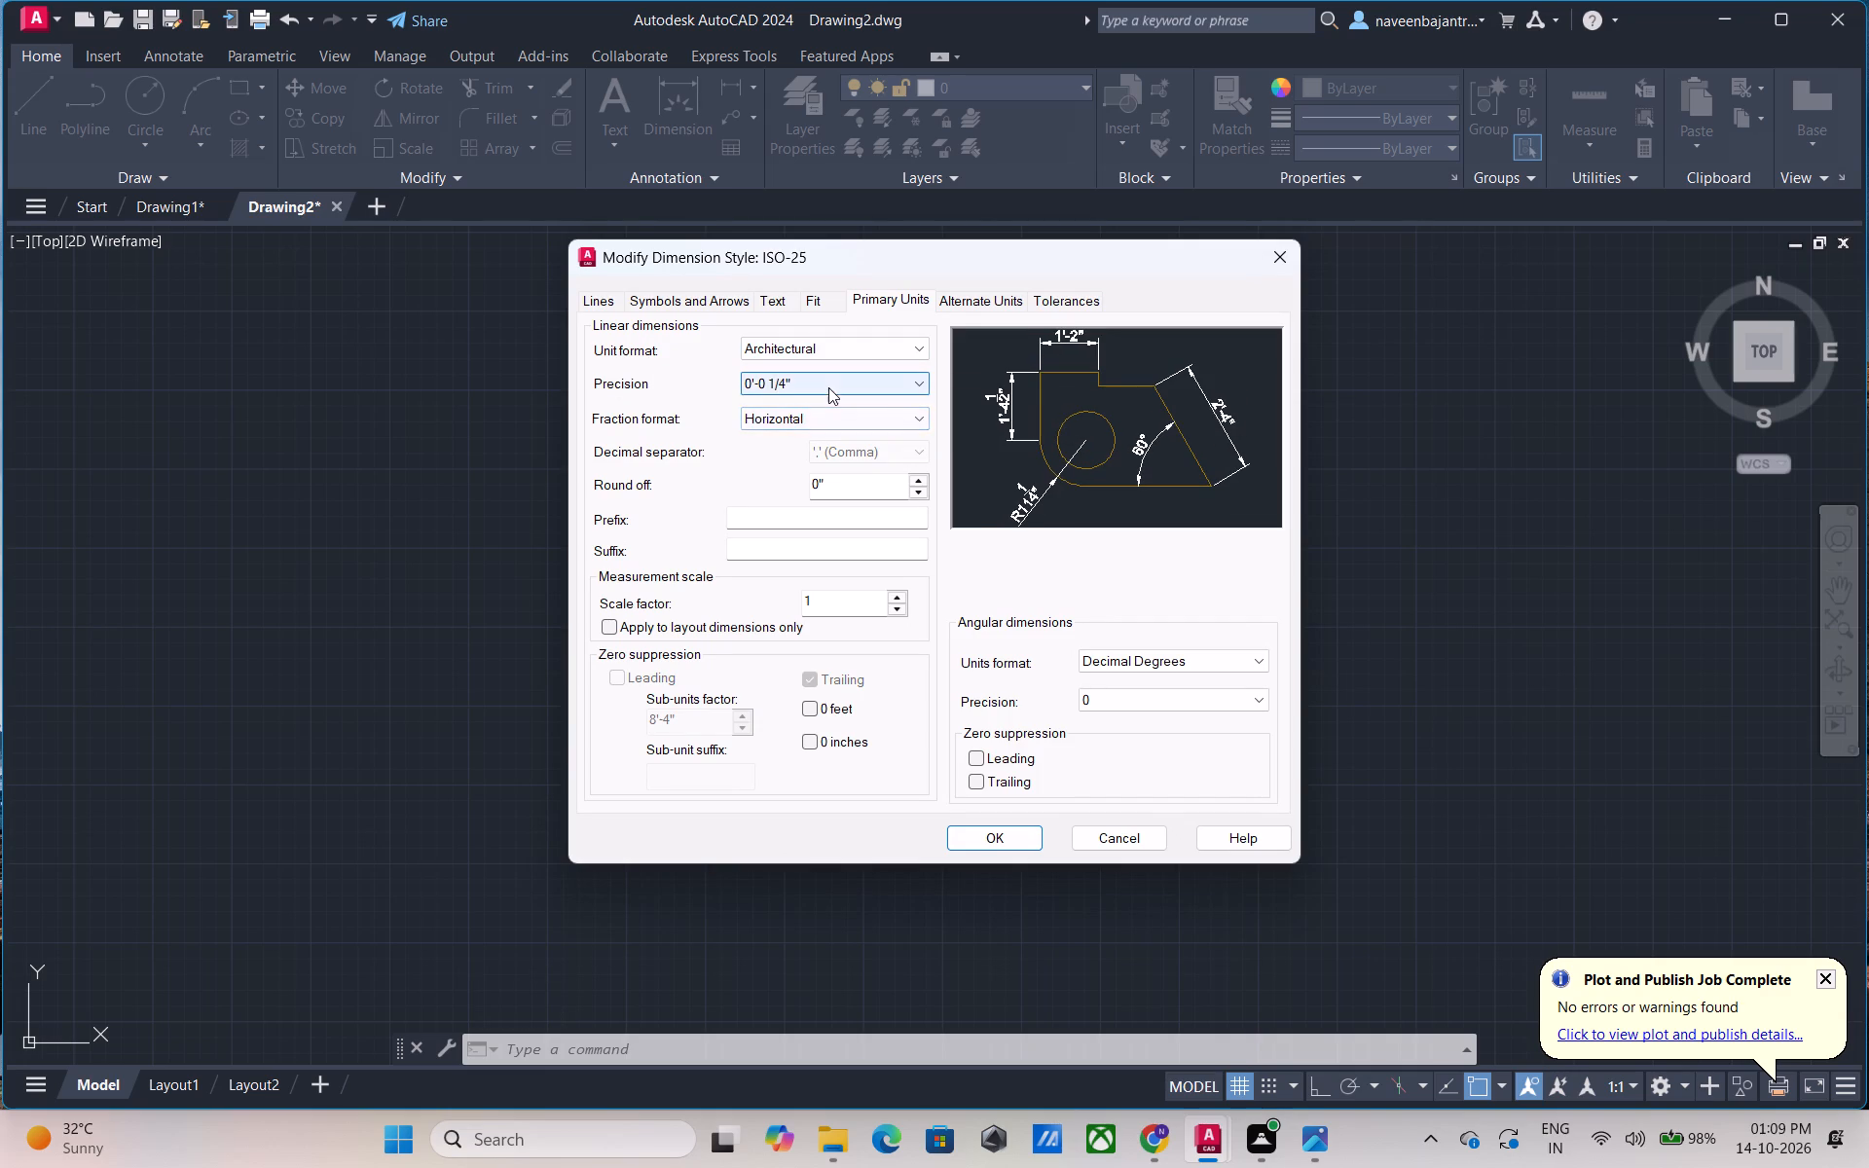
{"action": "left_click", "coordinate": [828, 387]}
{"action": "left_click", "coordinate": [801, 414]}
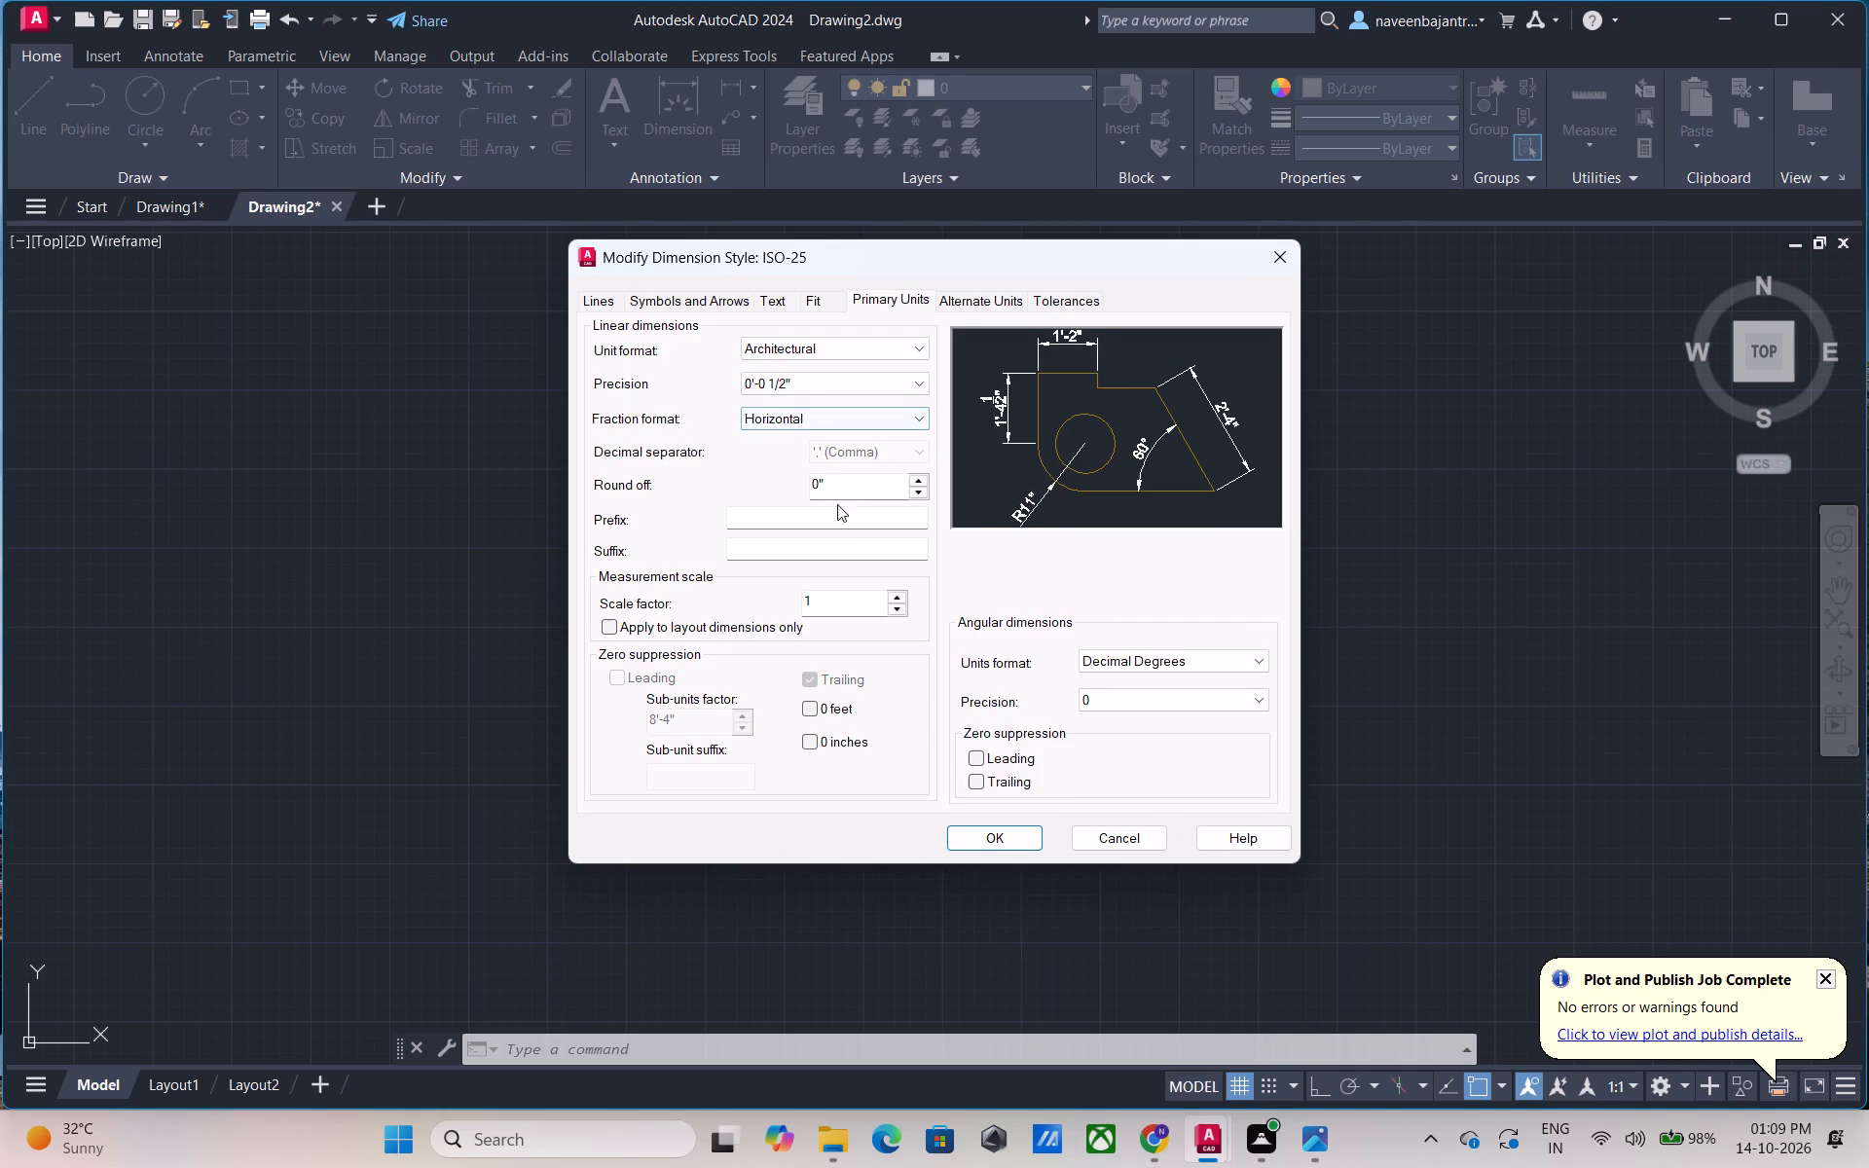
{"action": "left_click", "coordinate": [808, 711]}
{"action": "left_click", "coordinate": [812, 738]}
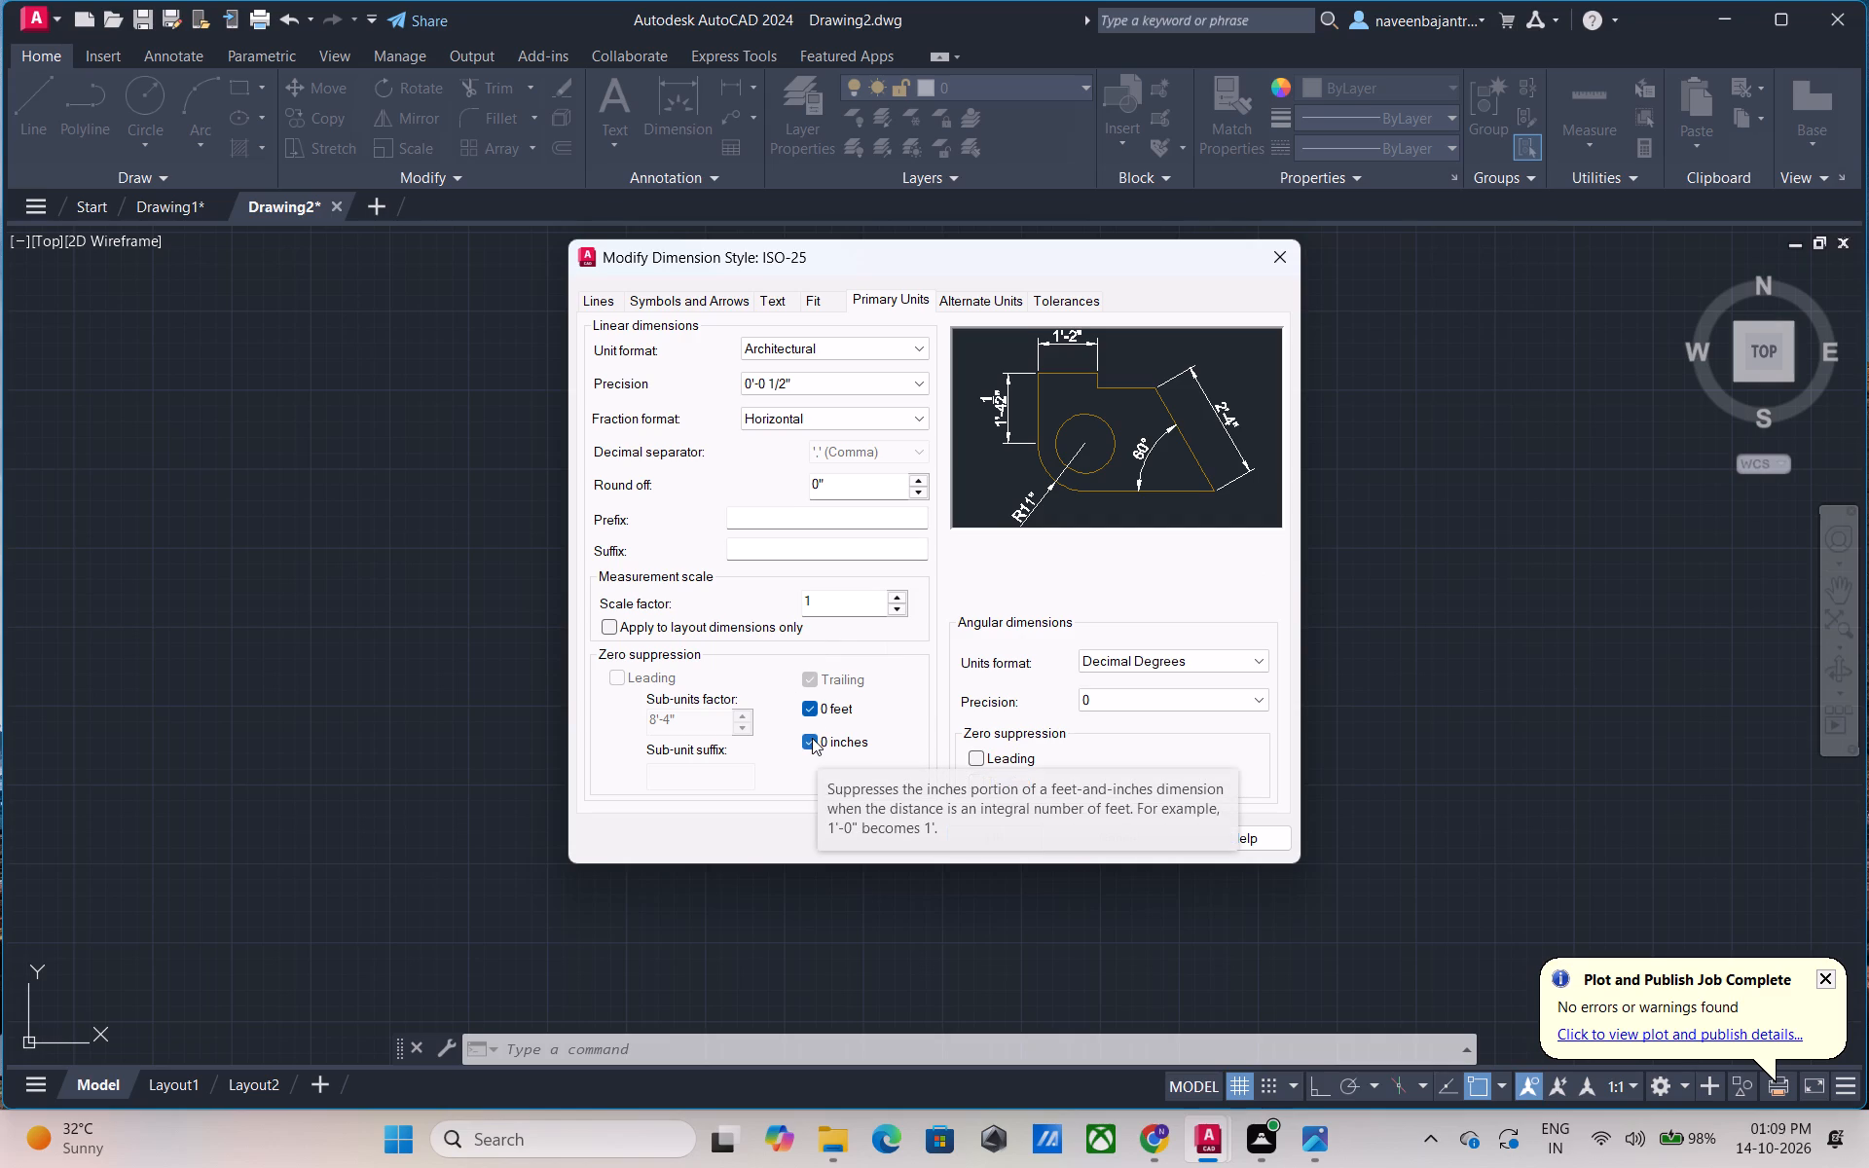
Set the ISO-25 dimension text height to 9" and its fraction height scale to 0.5.
{"action": "left_click", "coordinate": [774, 303]}
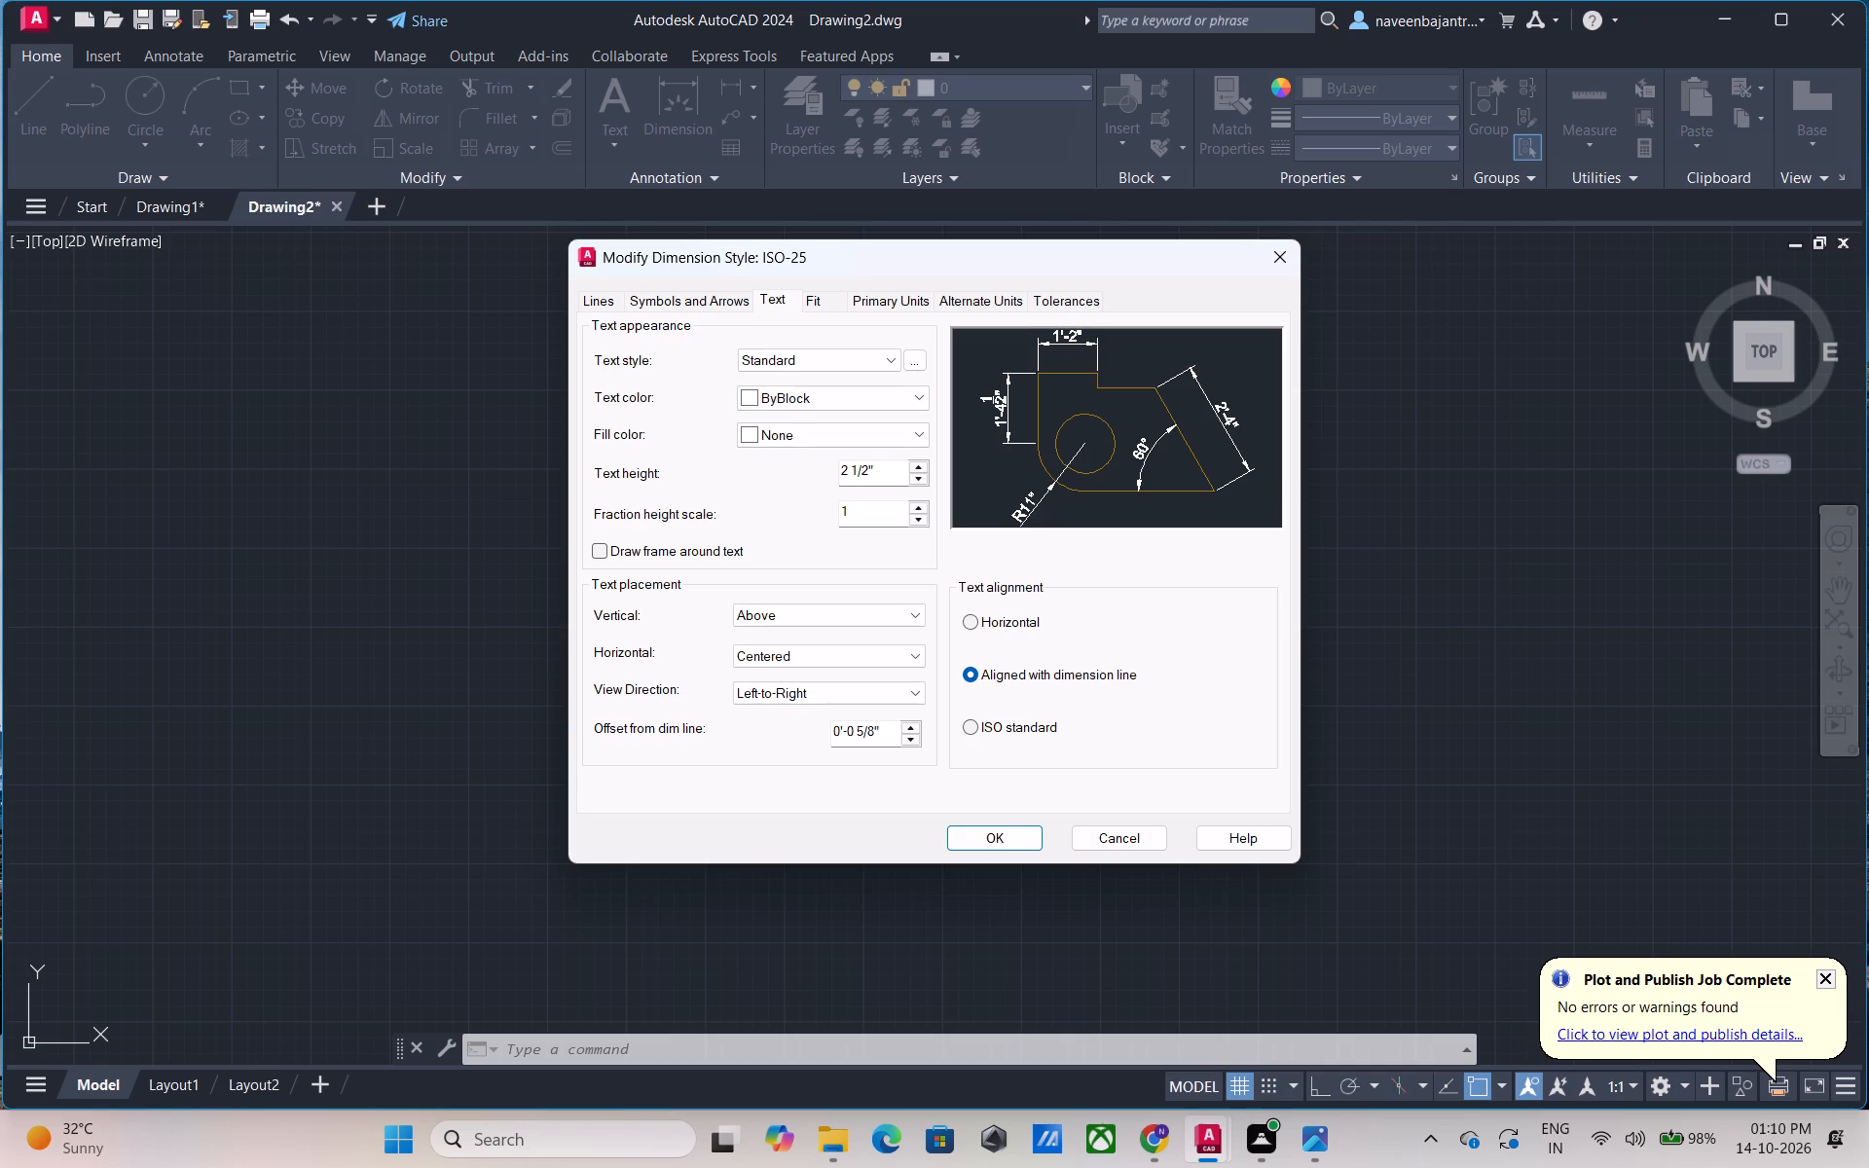
{"action": "left_click_drag", "start_coordinate": [879, 473], "coordinate": [815, 472]}
{"action": "key", "text": "BackSpace"}
{"action": "key", "text": "9"}
{"action": "key", "text": "shift+quotedbl"}
{"action": "key", "text": "Return"}
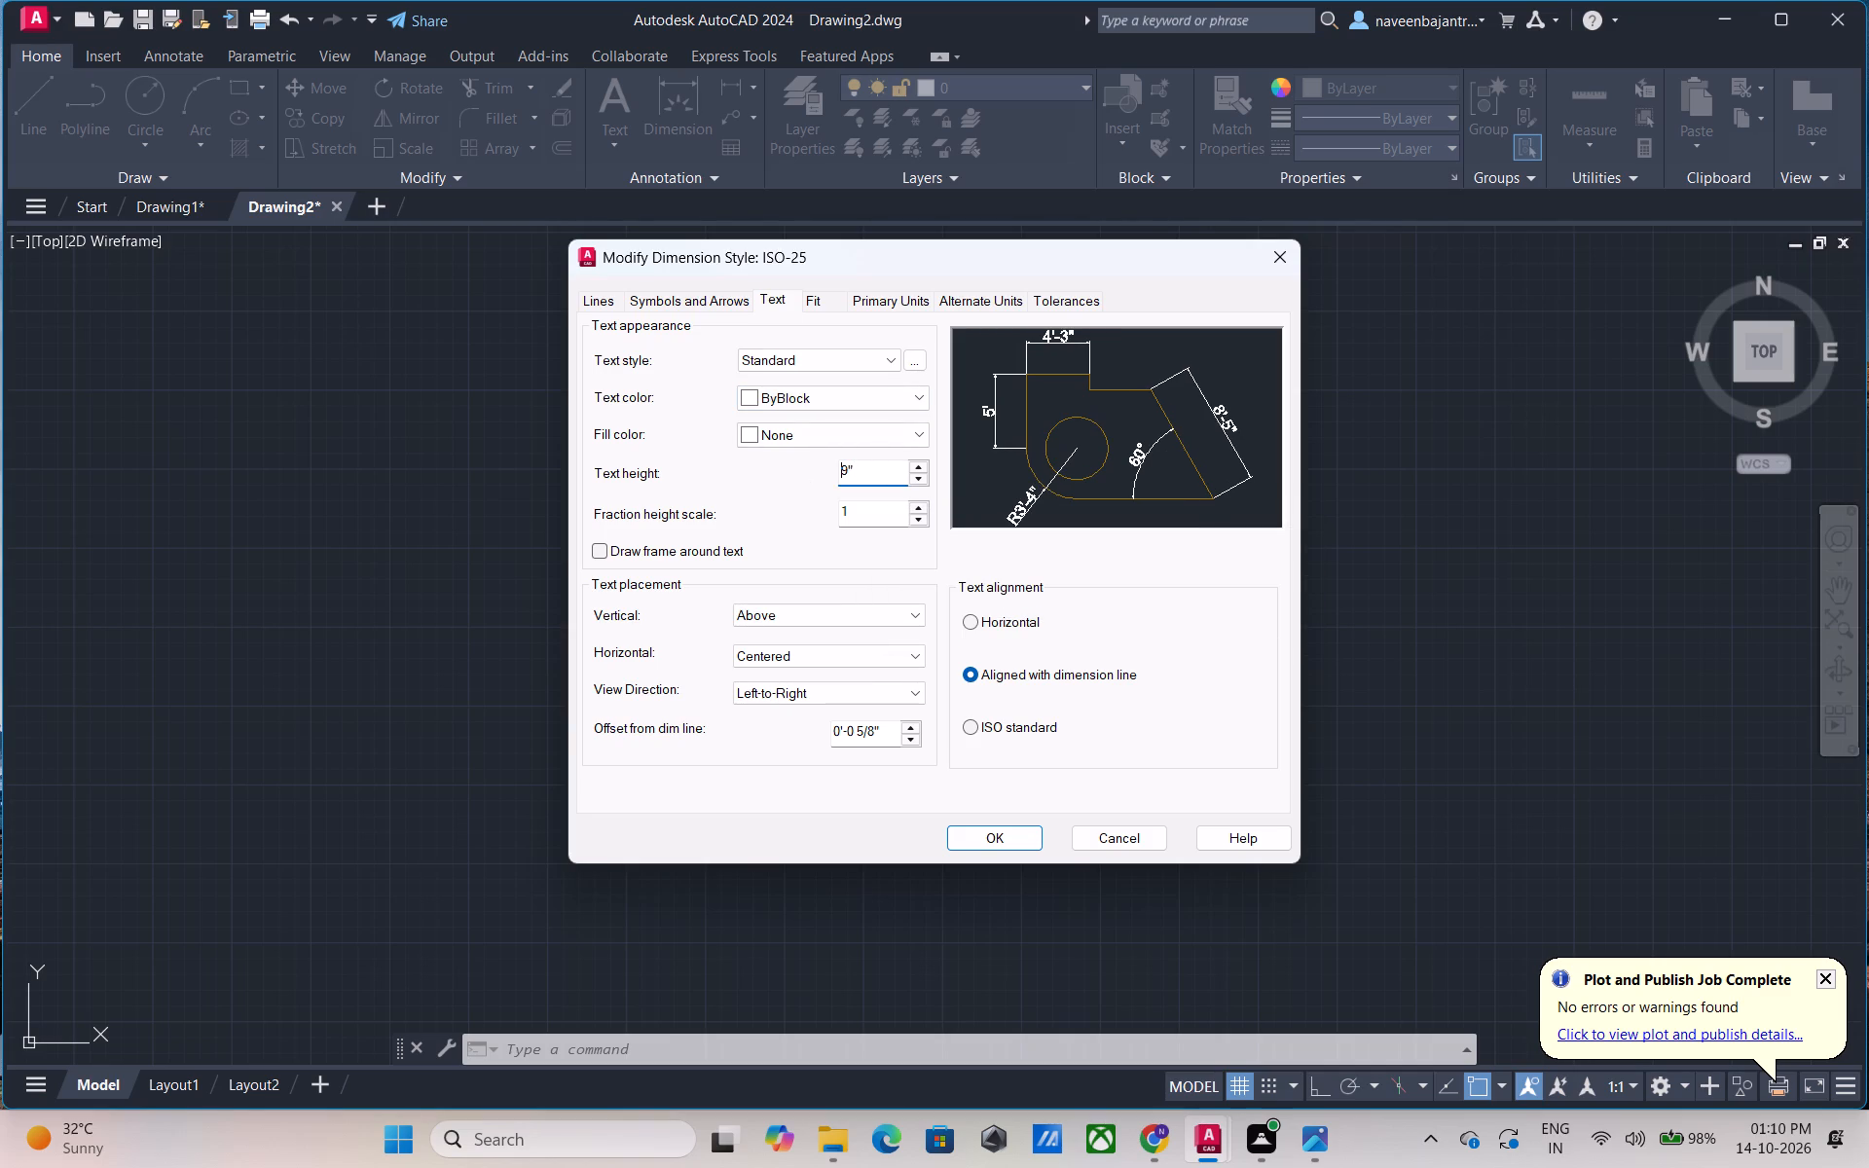
{"action": "left_click", "coordinate": [920, 526]}
Place the dimension text vertically Centered with a 2" offset from the dimension line and Horizontal alignment, and accept the style changes.
{"action": "left_click", "coordinate": [869, 621]}
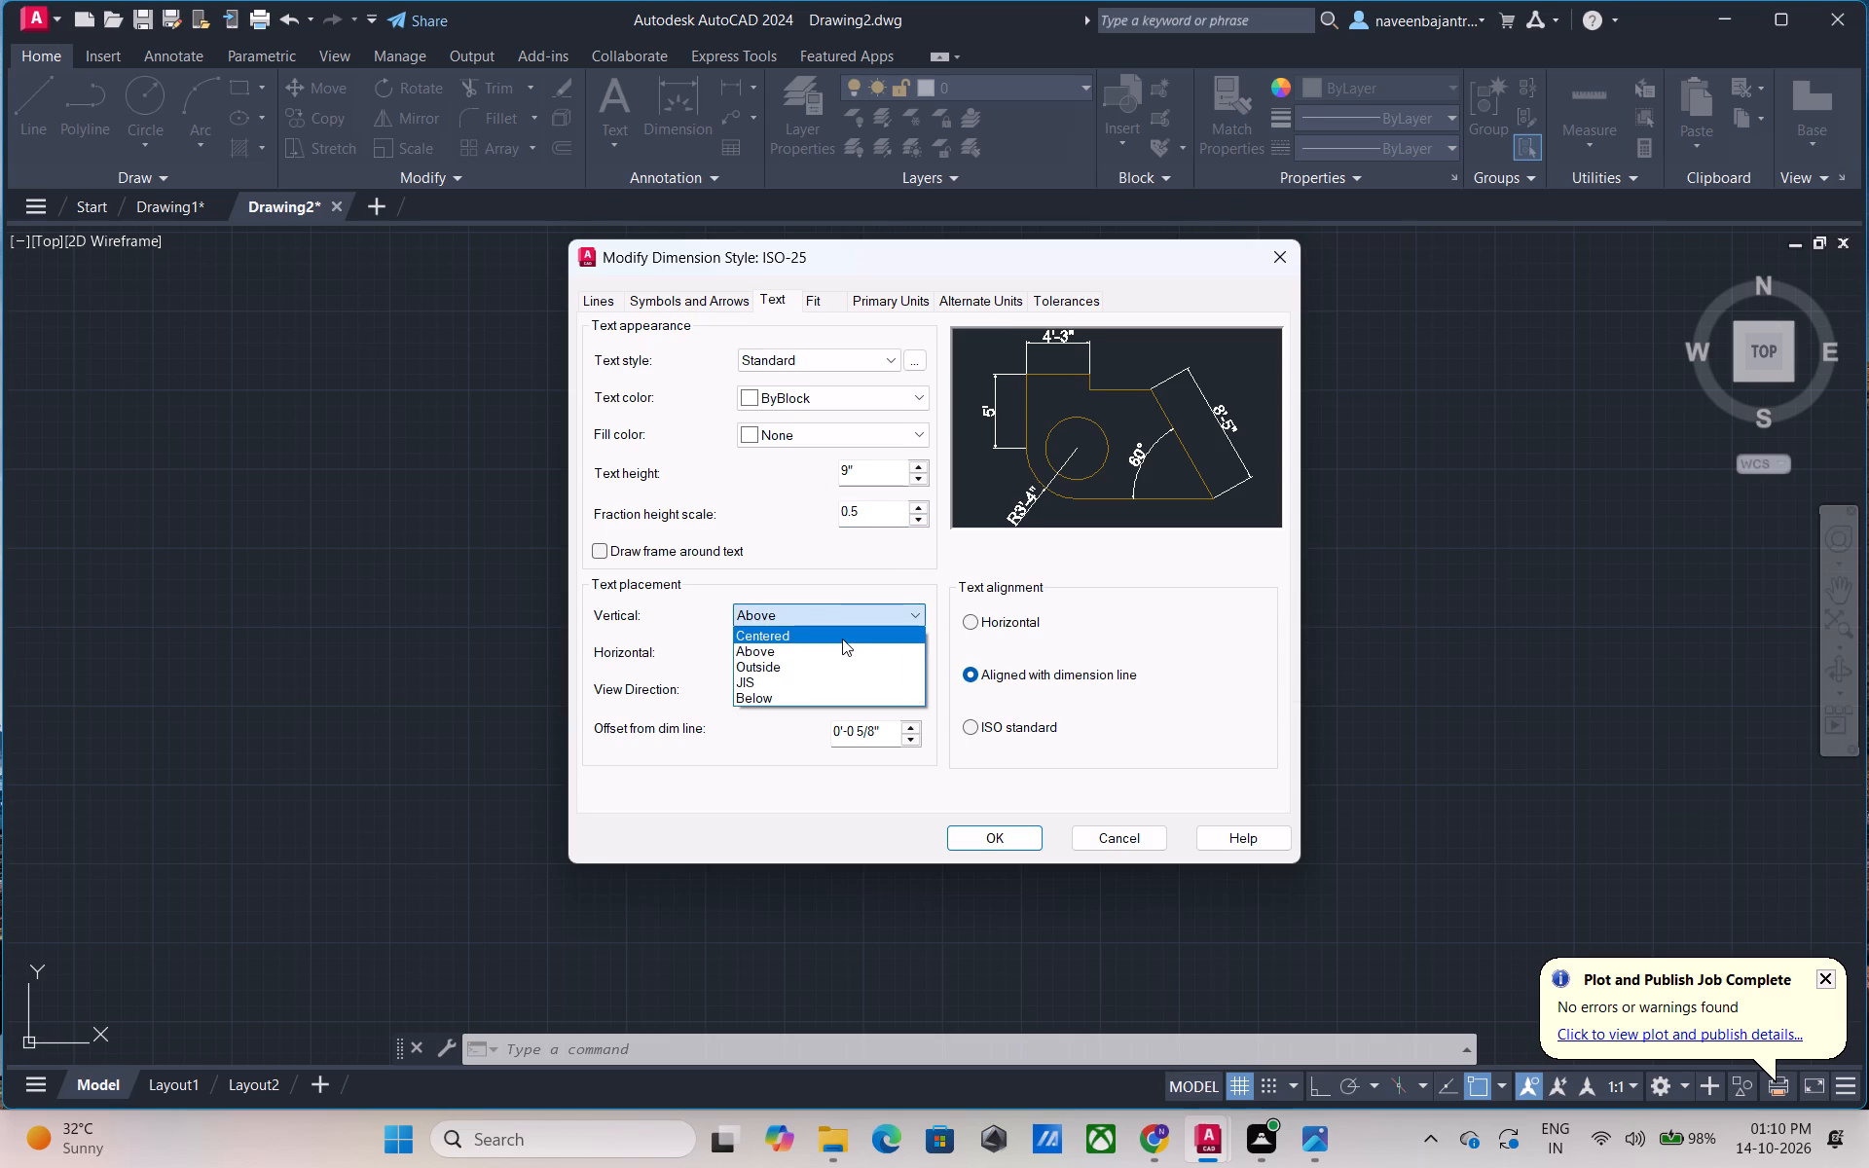
{"action": "left_click", "coordinate": [842, 639]}
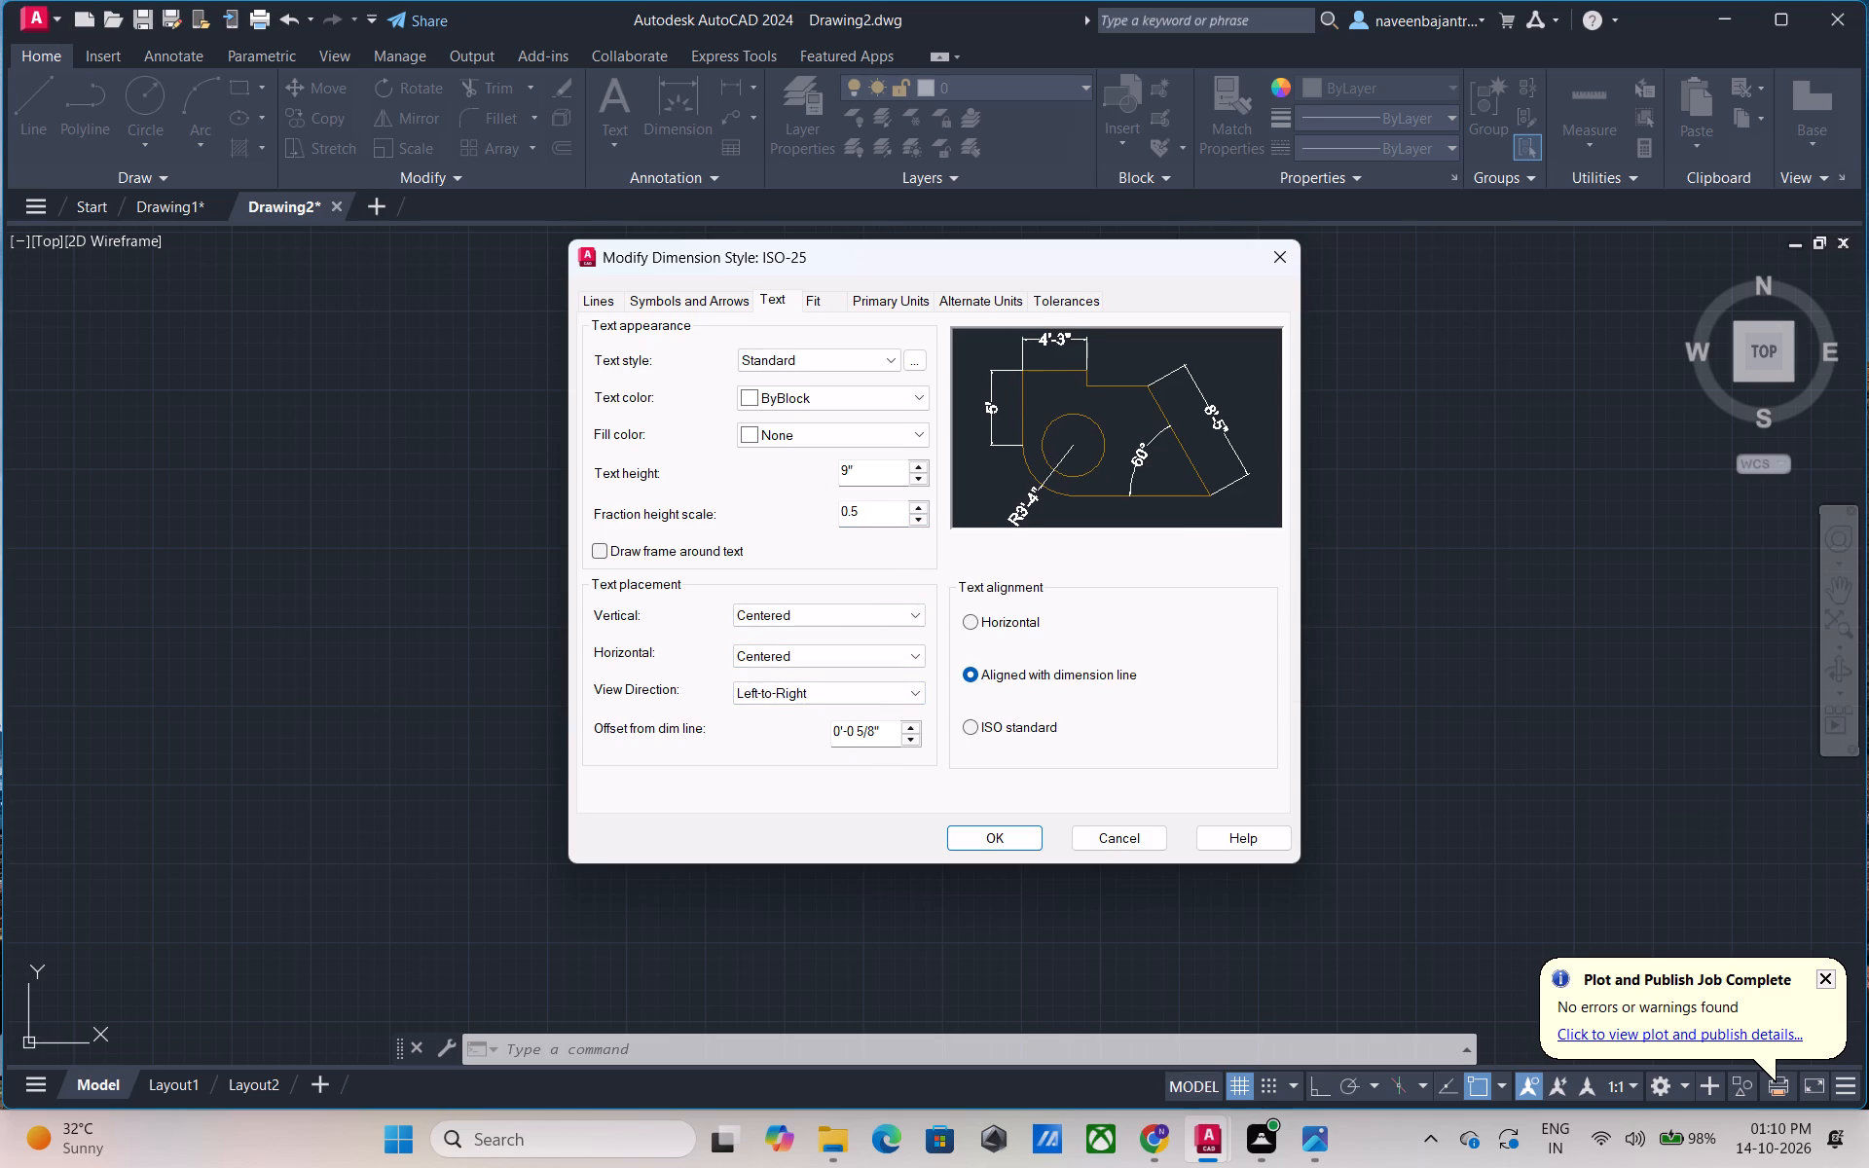
{"action": "left_click_drag", "start_coordinate": [883, 737], "coordinate": [801, 746]}
{"action": "key", "text": "BackSpace"}
{"action": "key", "text": "2"}
{"action": "key", "text": "shift+quotedbl"}
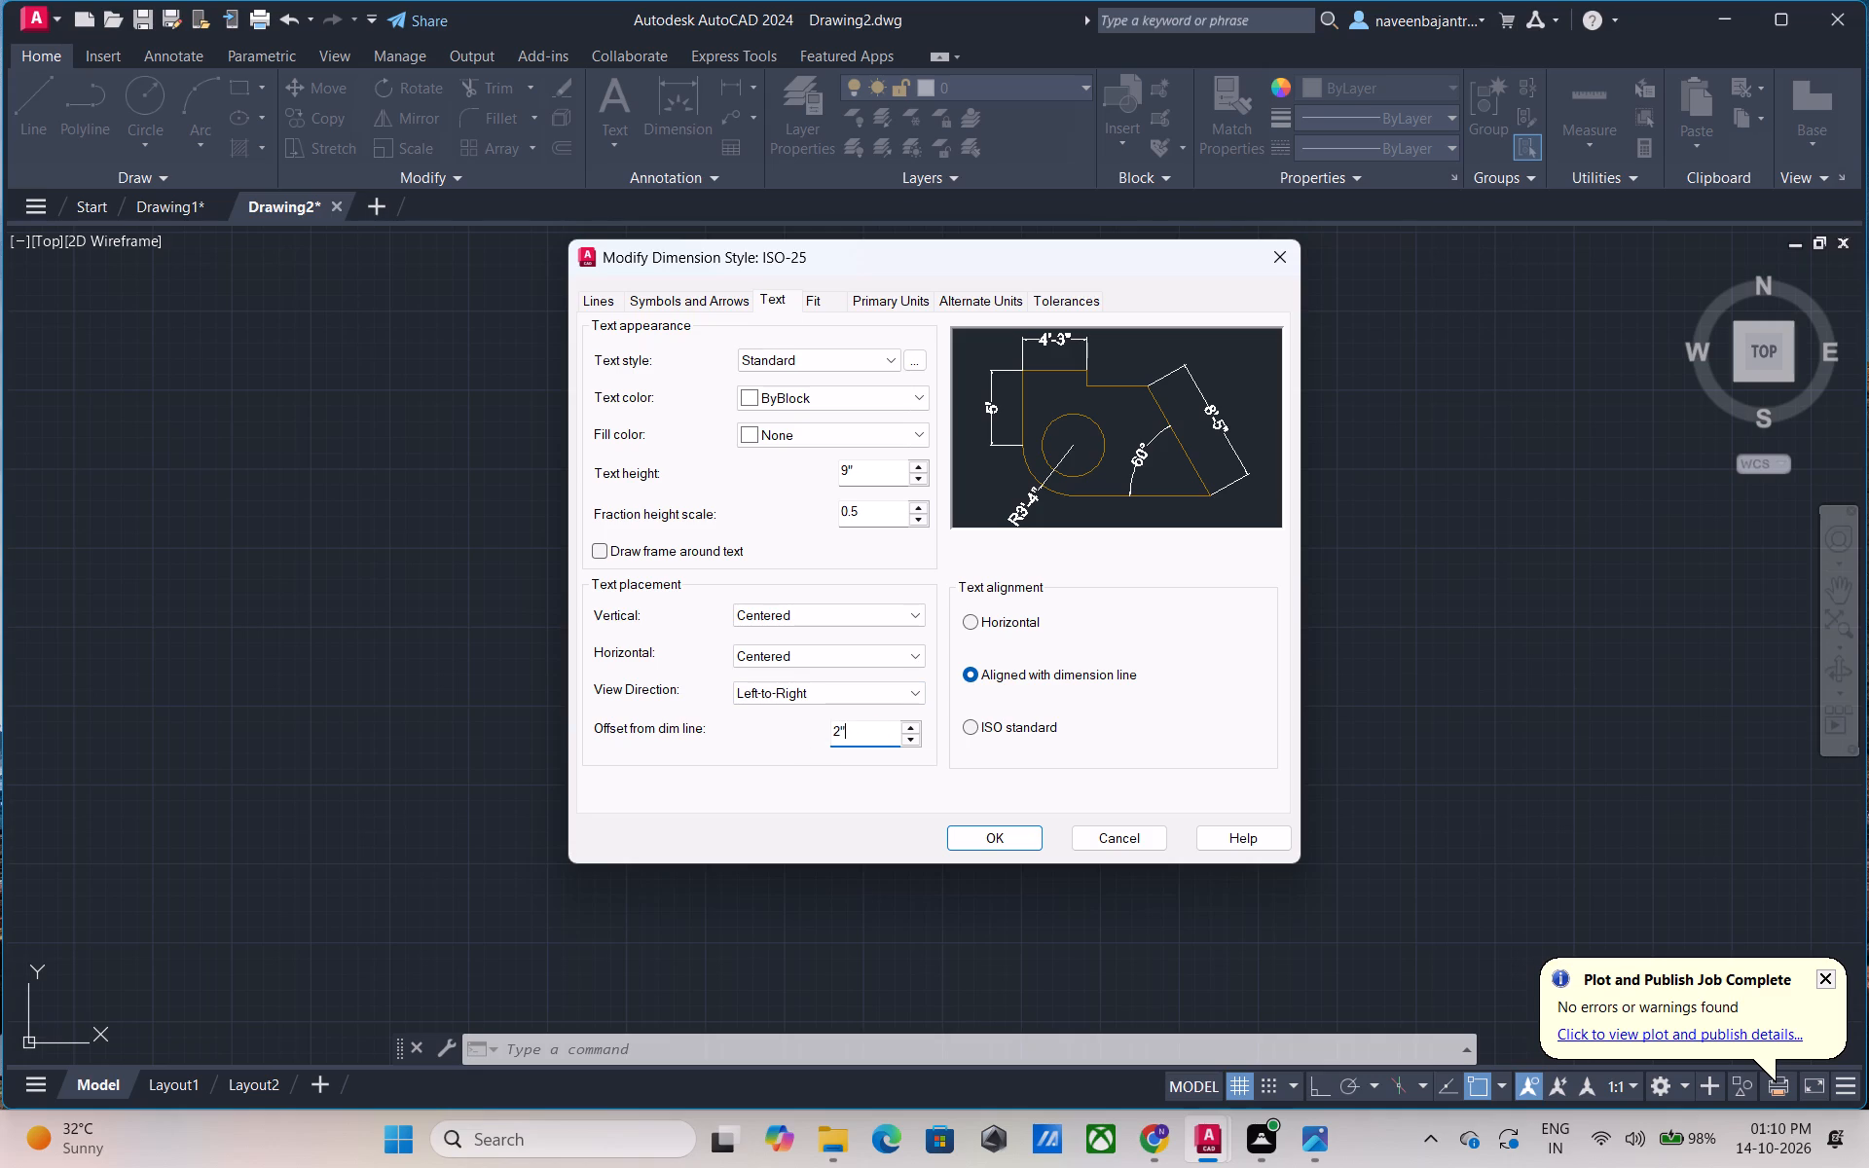
{"action": "key", "text": "Return"}
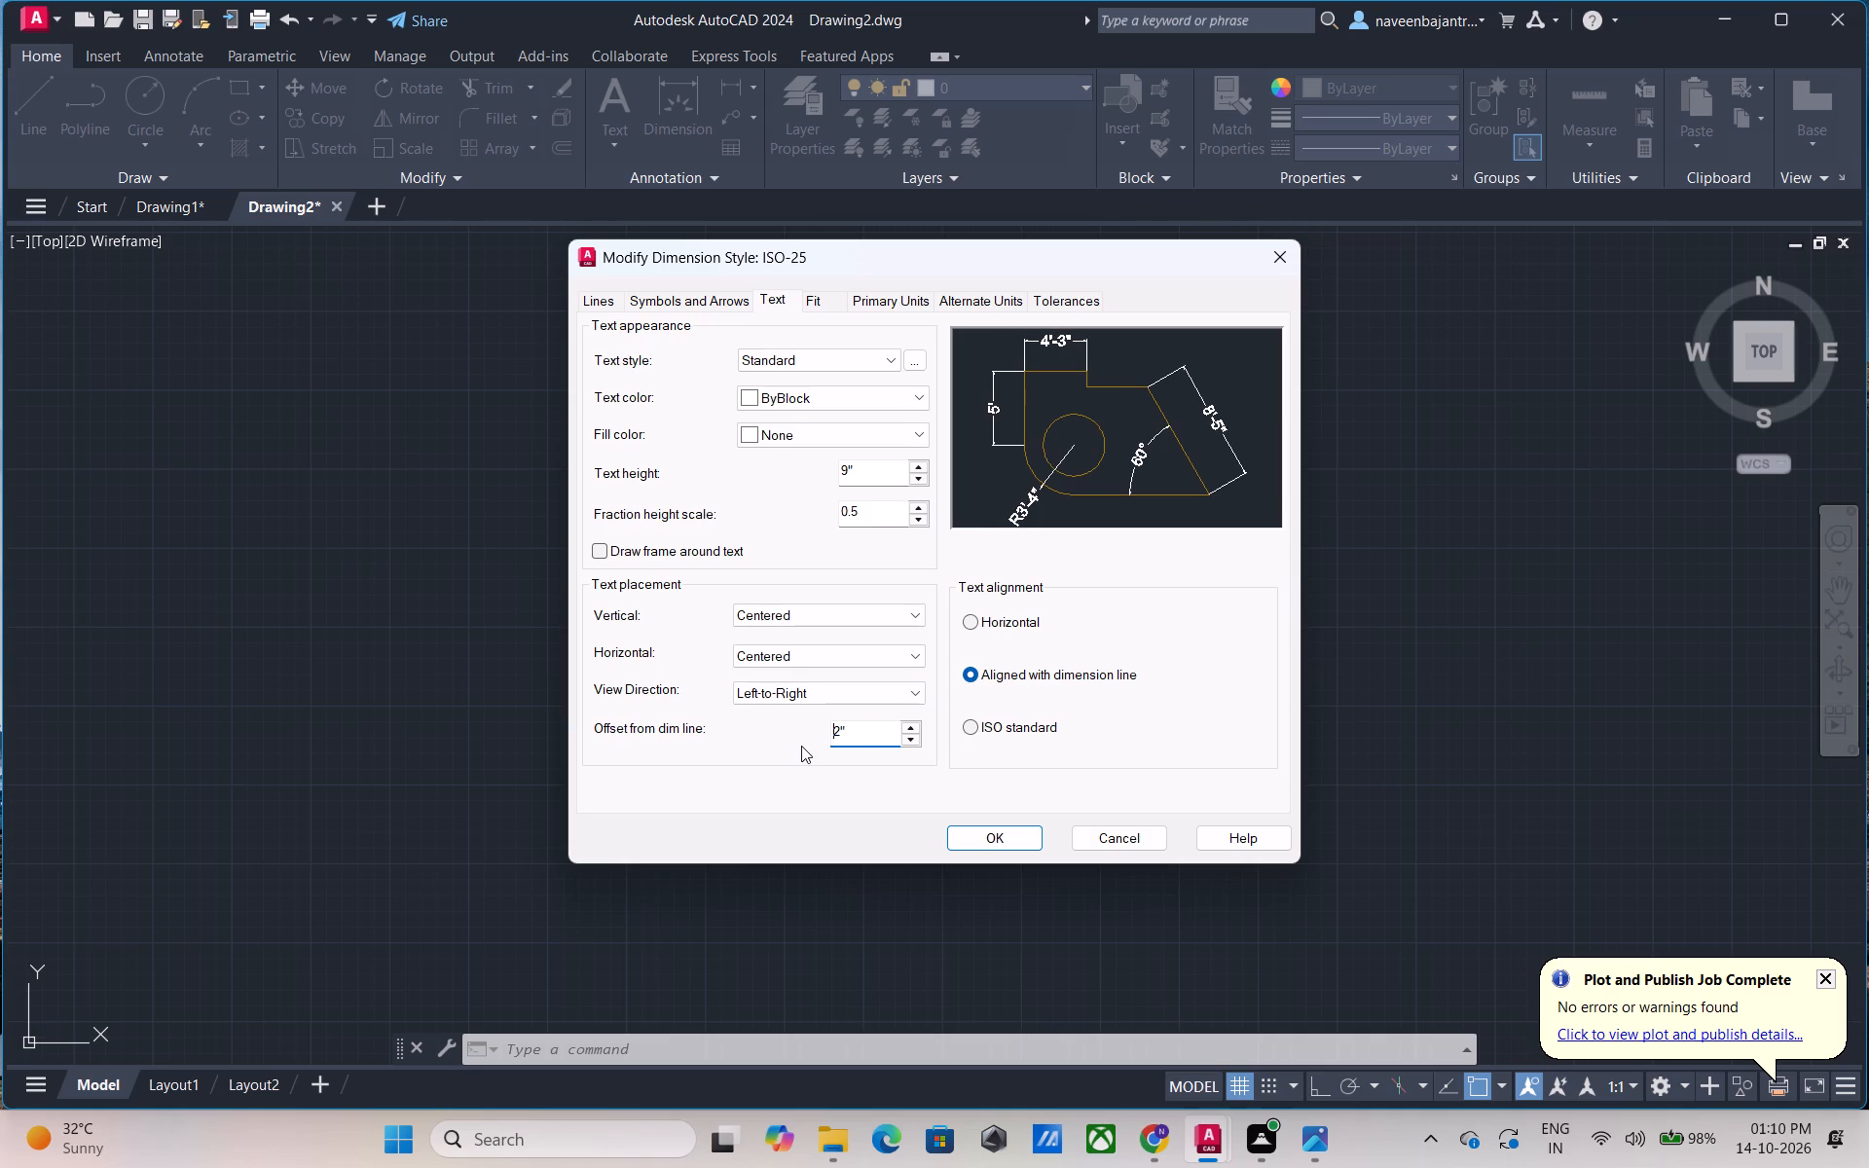
{"action": "left_click", "coordinate": [968, 625]}
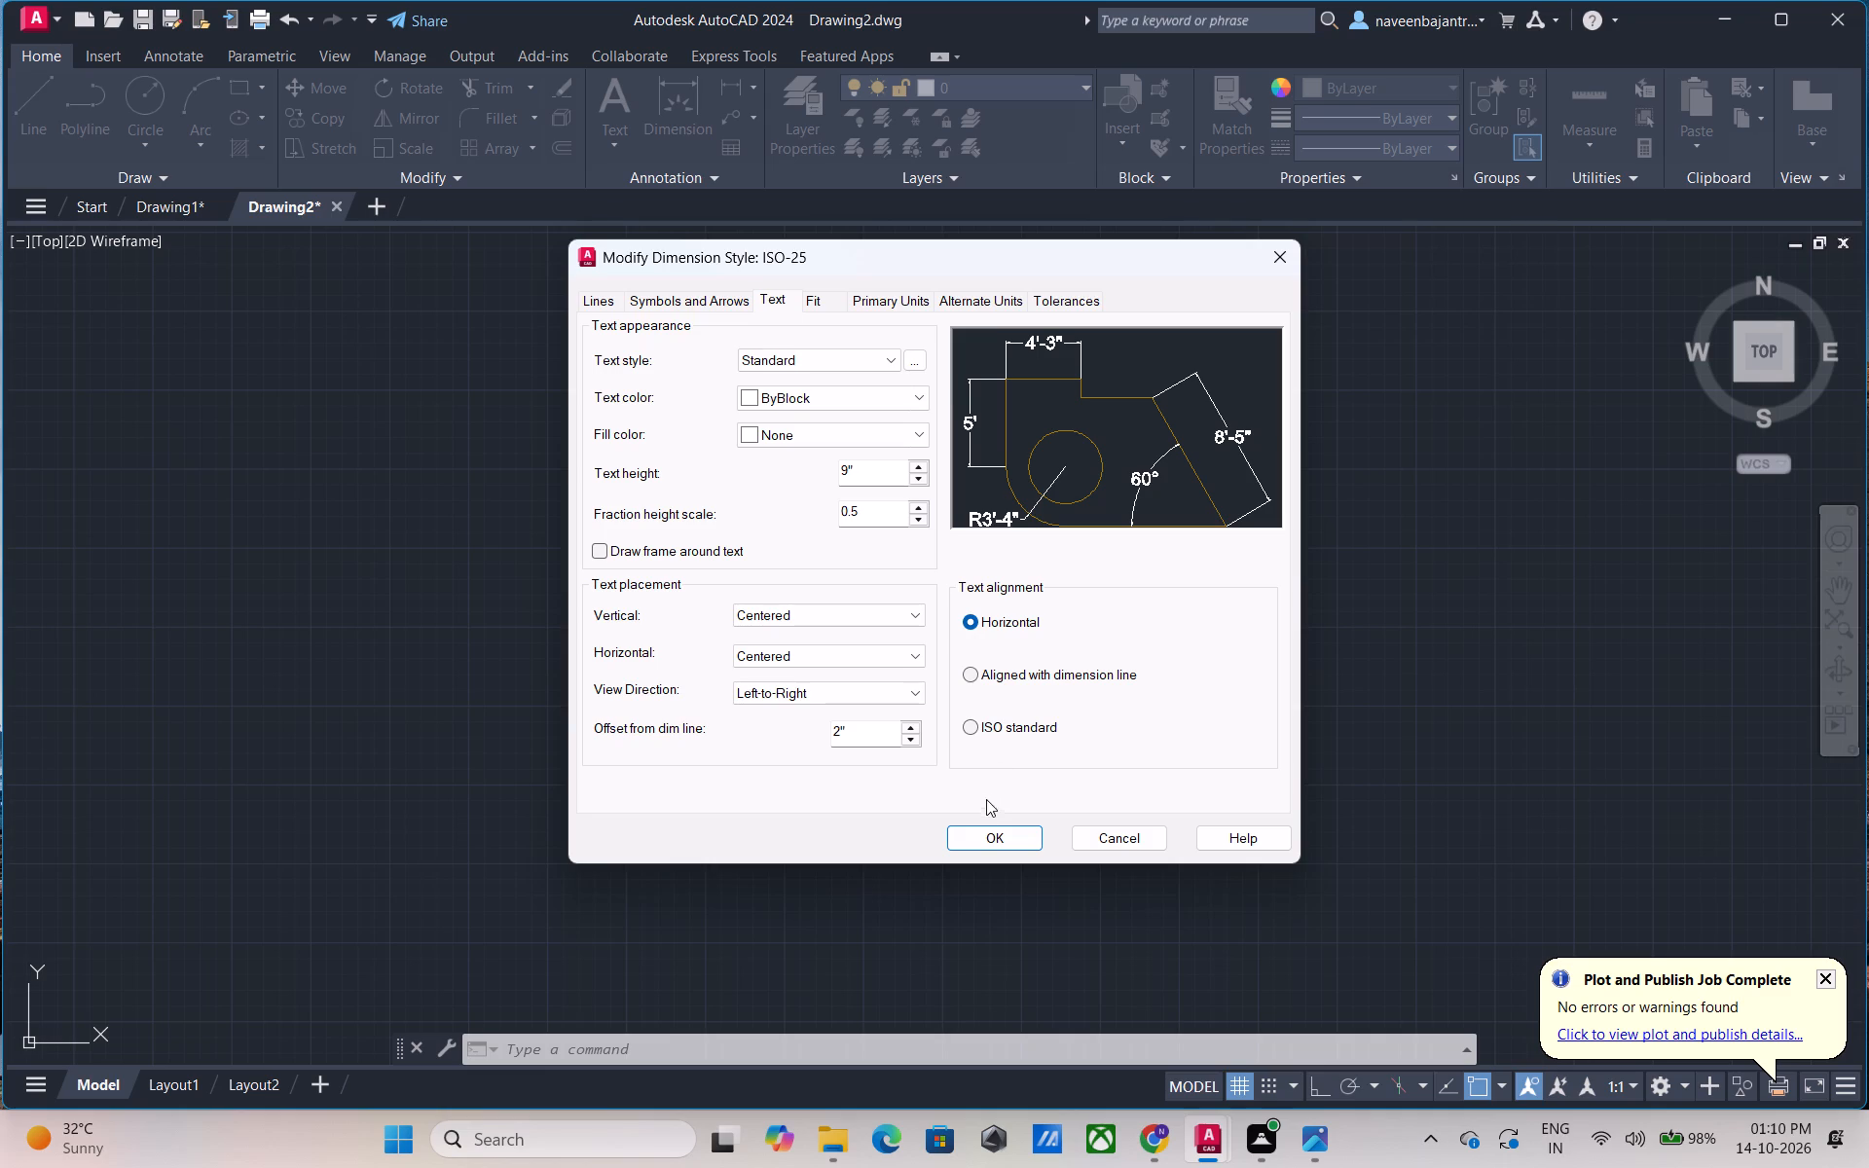
{"action": "left_click", "coordinate": [983, 830]}
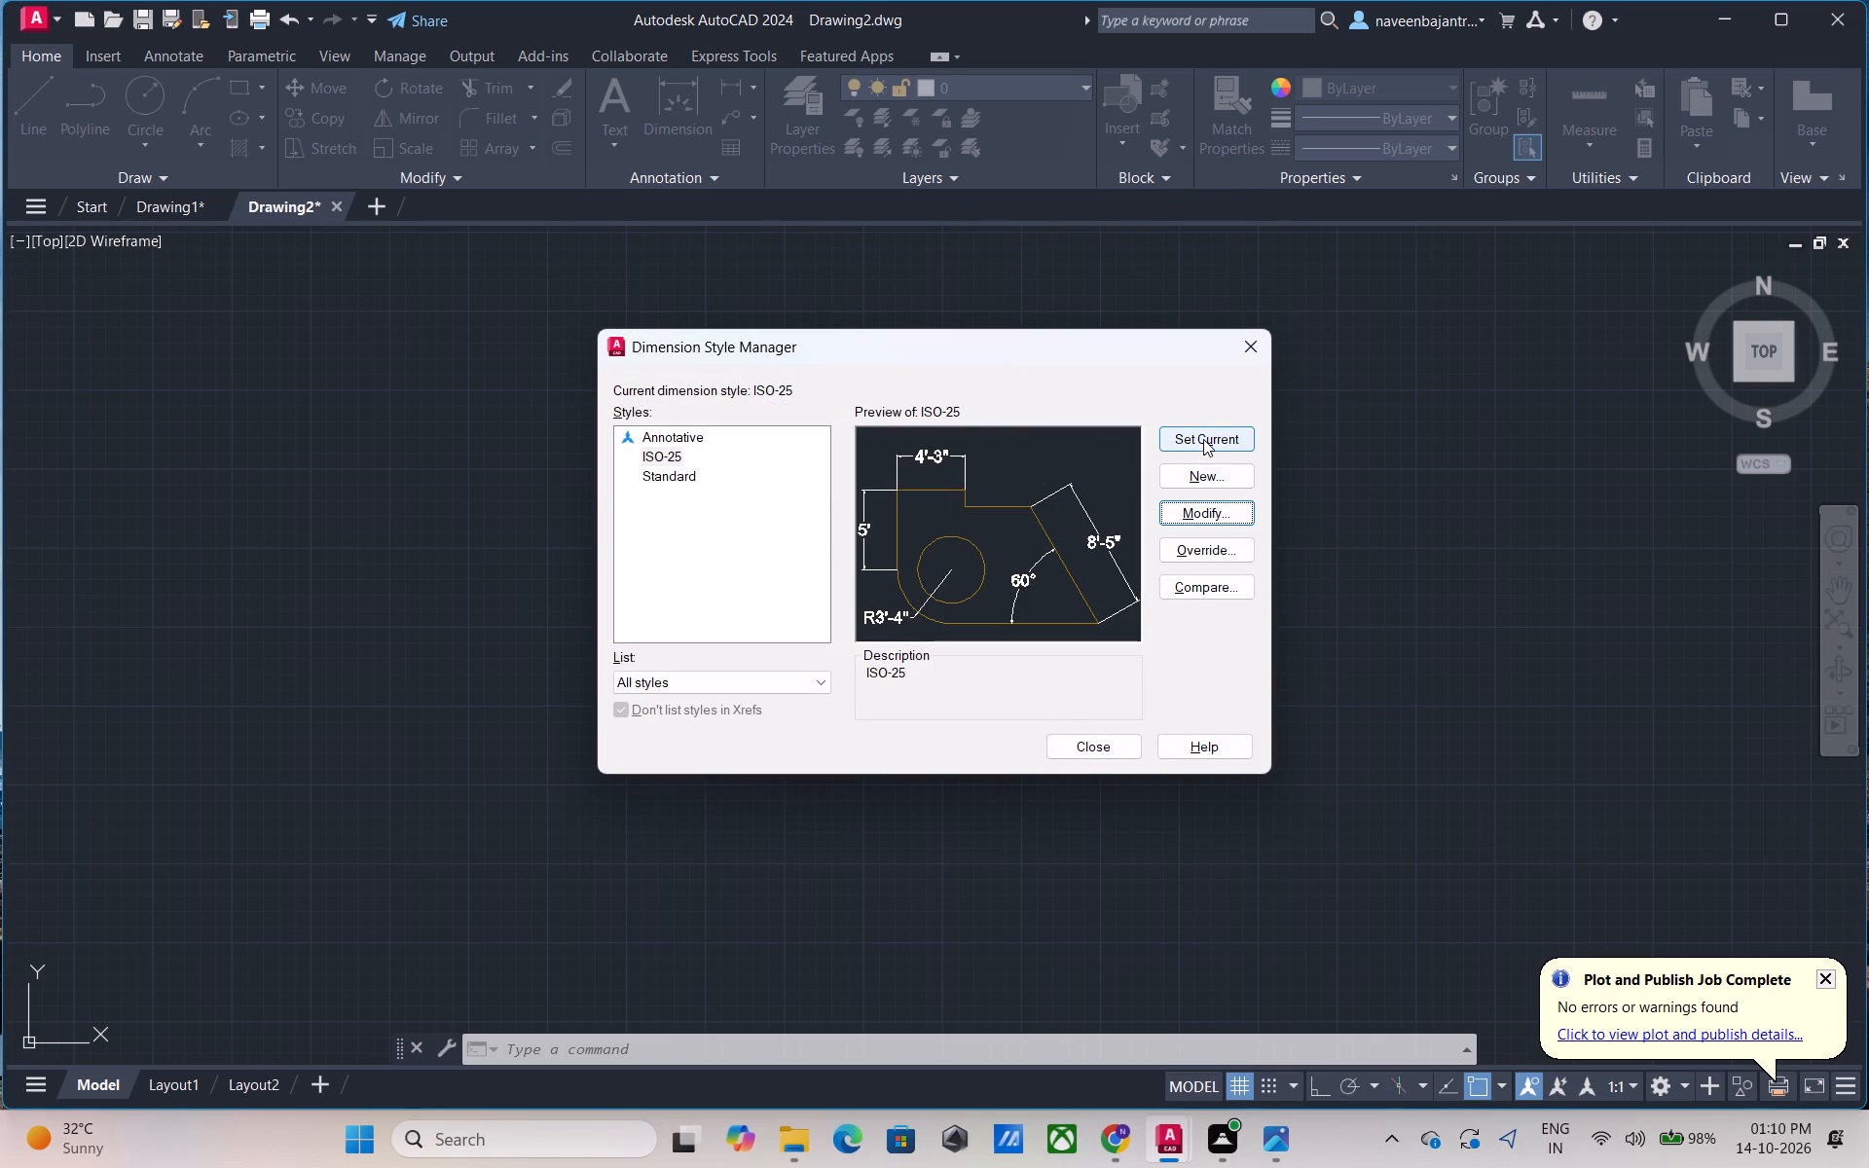
Make ISO-25 the current dimension style and close the Dimension Style Manager.
{"action": "left_click", "coordinate": [1203, 442]}
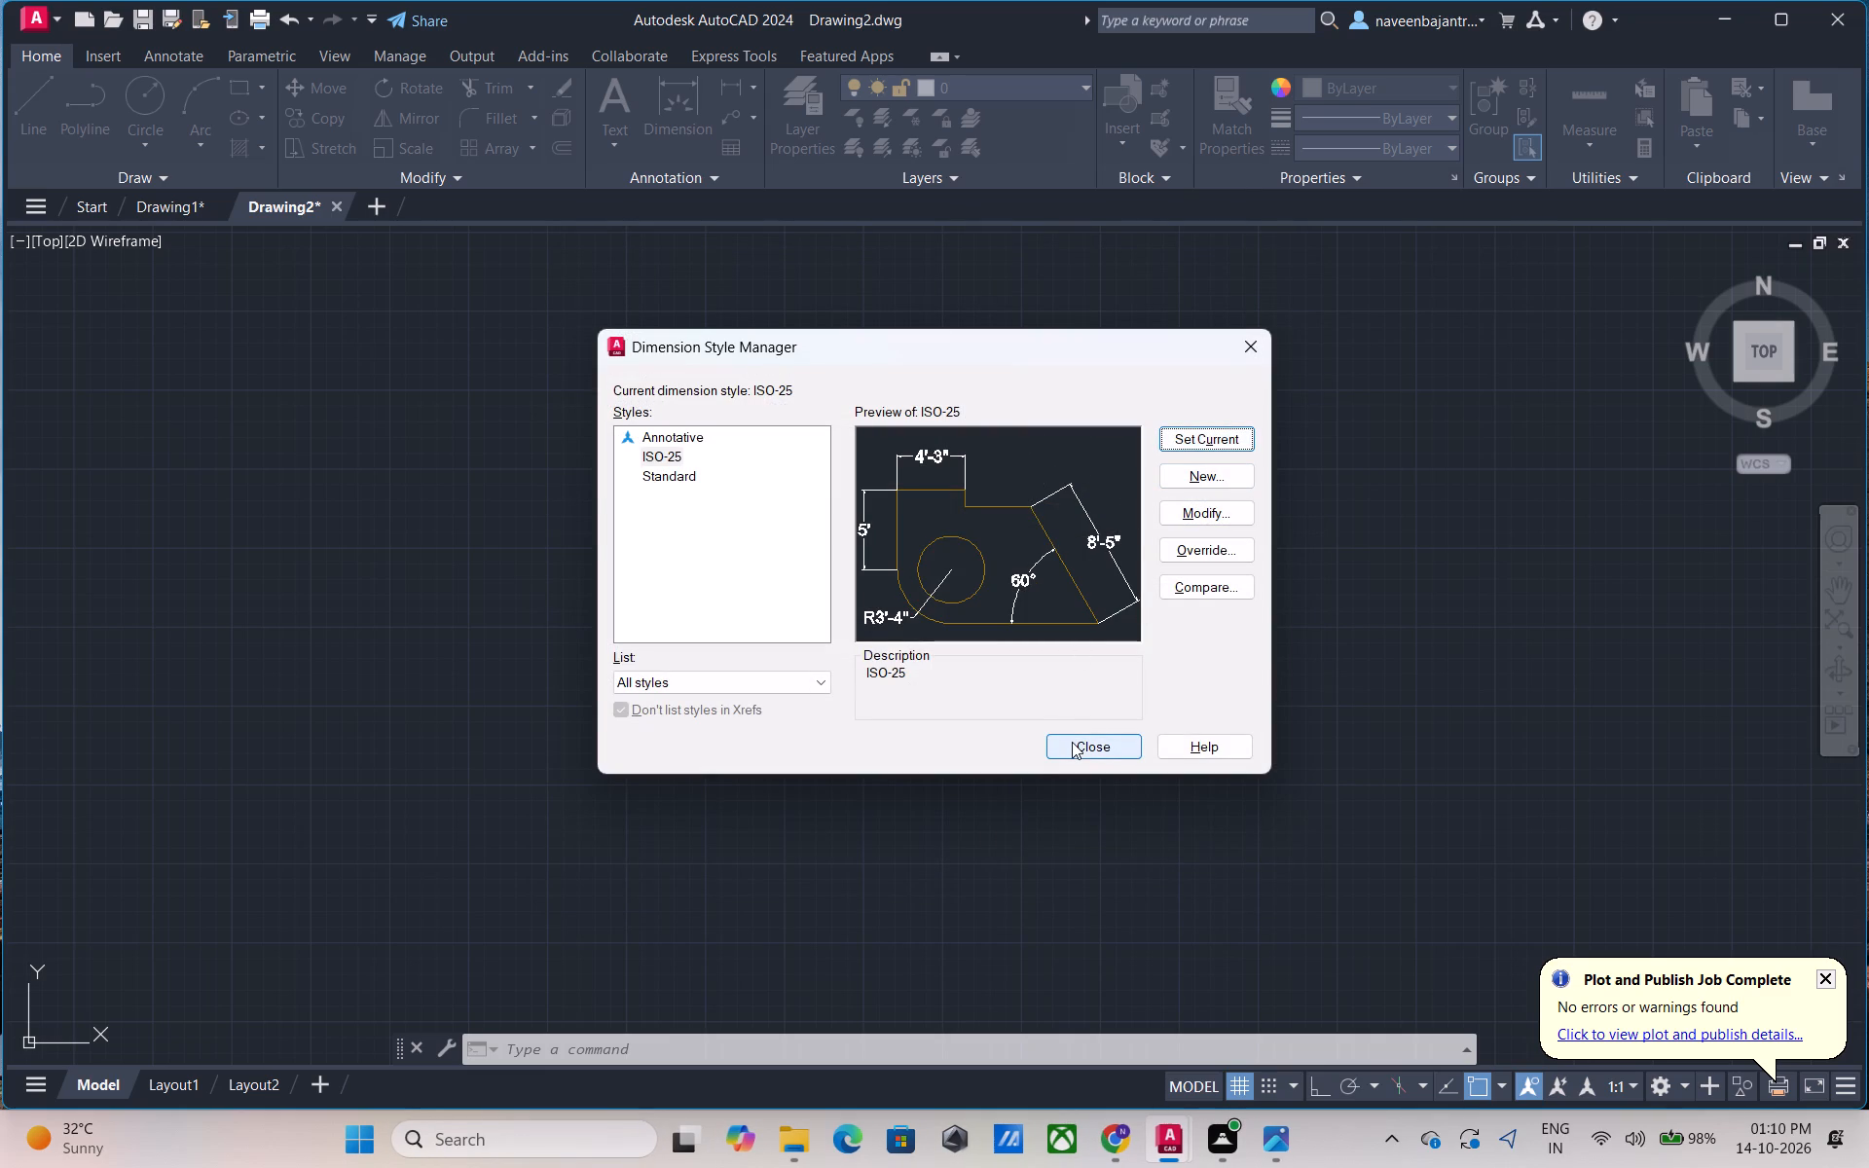
{"action": "left_click", "coordinate": [1072, 742]}
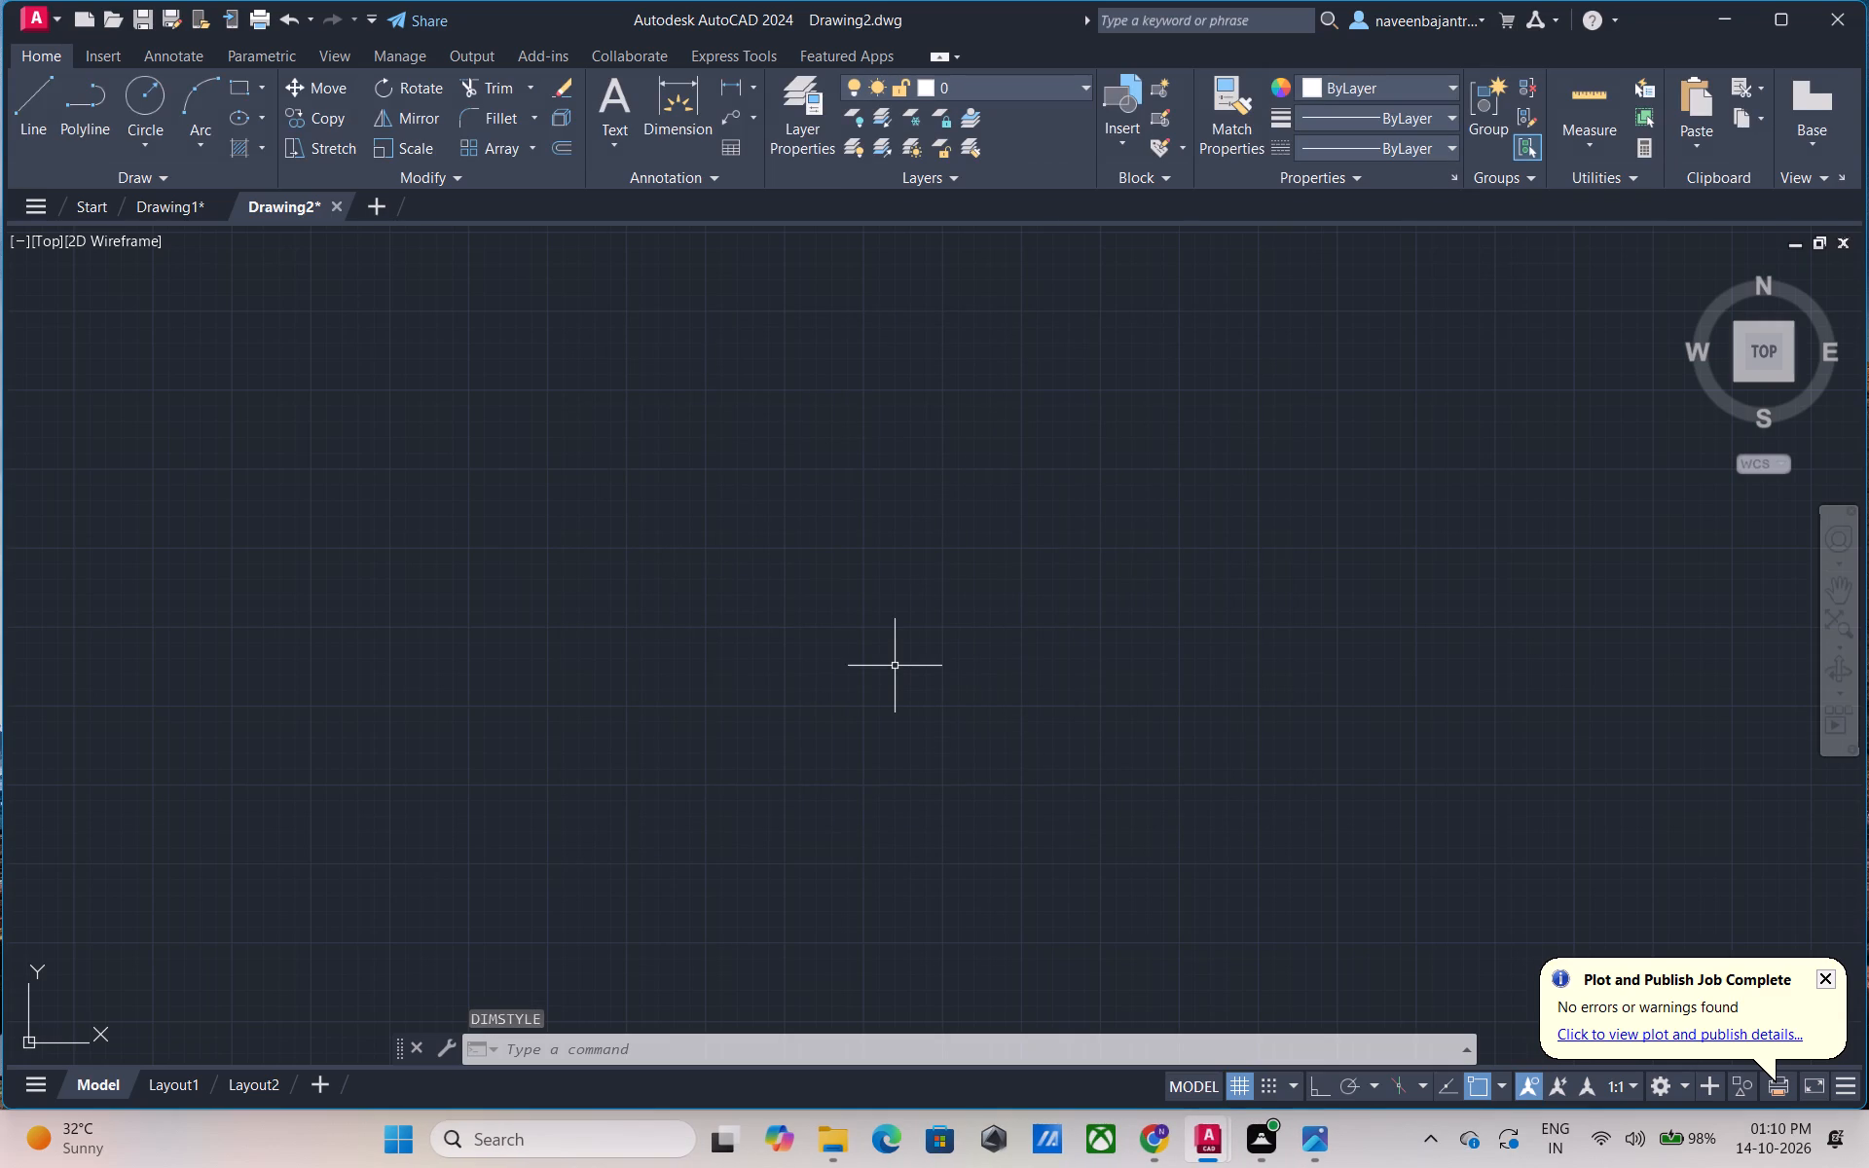
Open the drawing units settings again.
{"action": "type", "text": "UN"}
{"action": "key", "text": "space"}
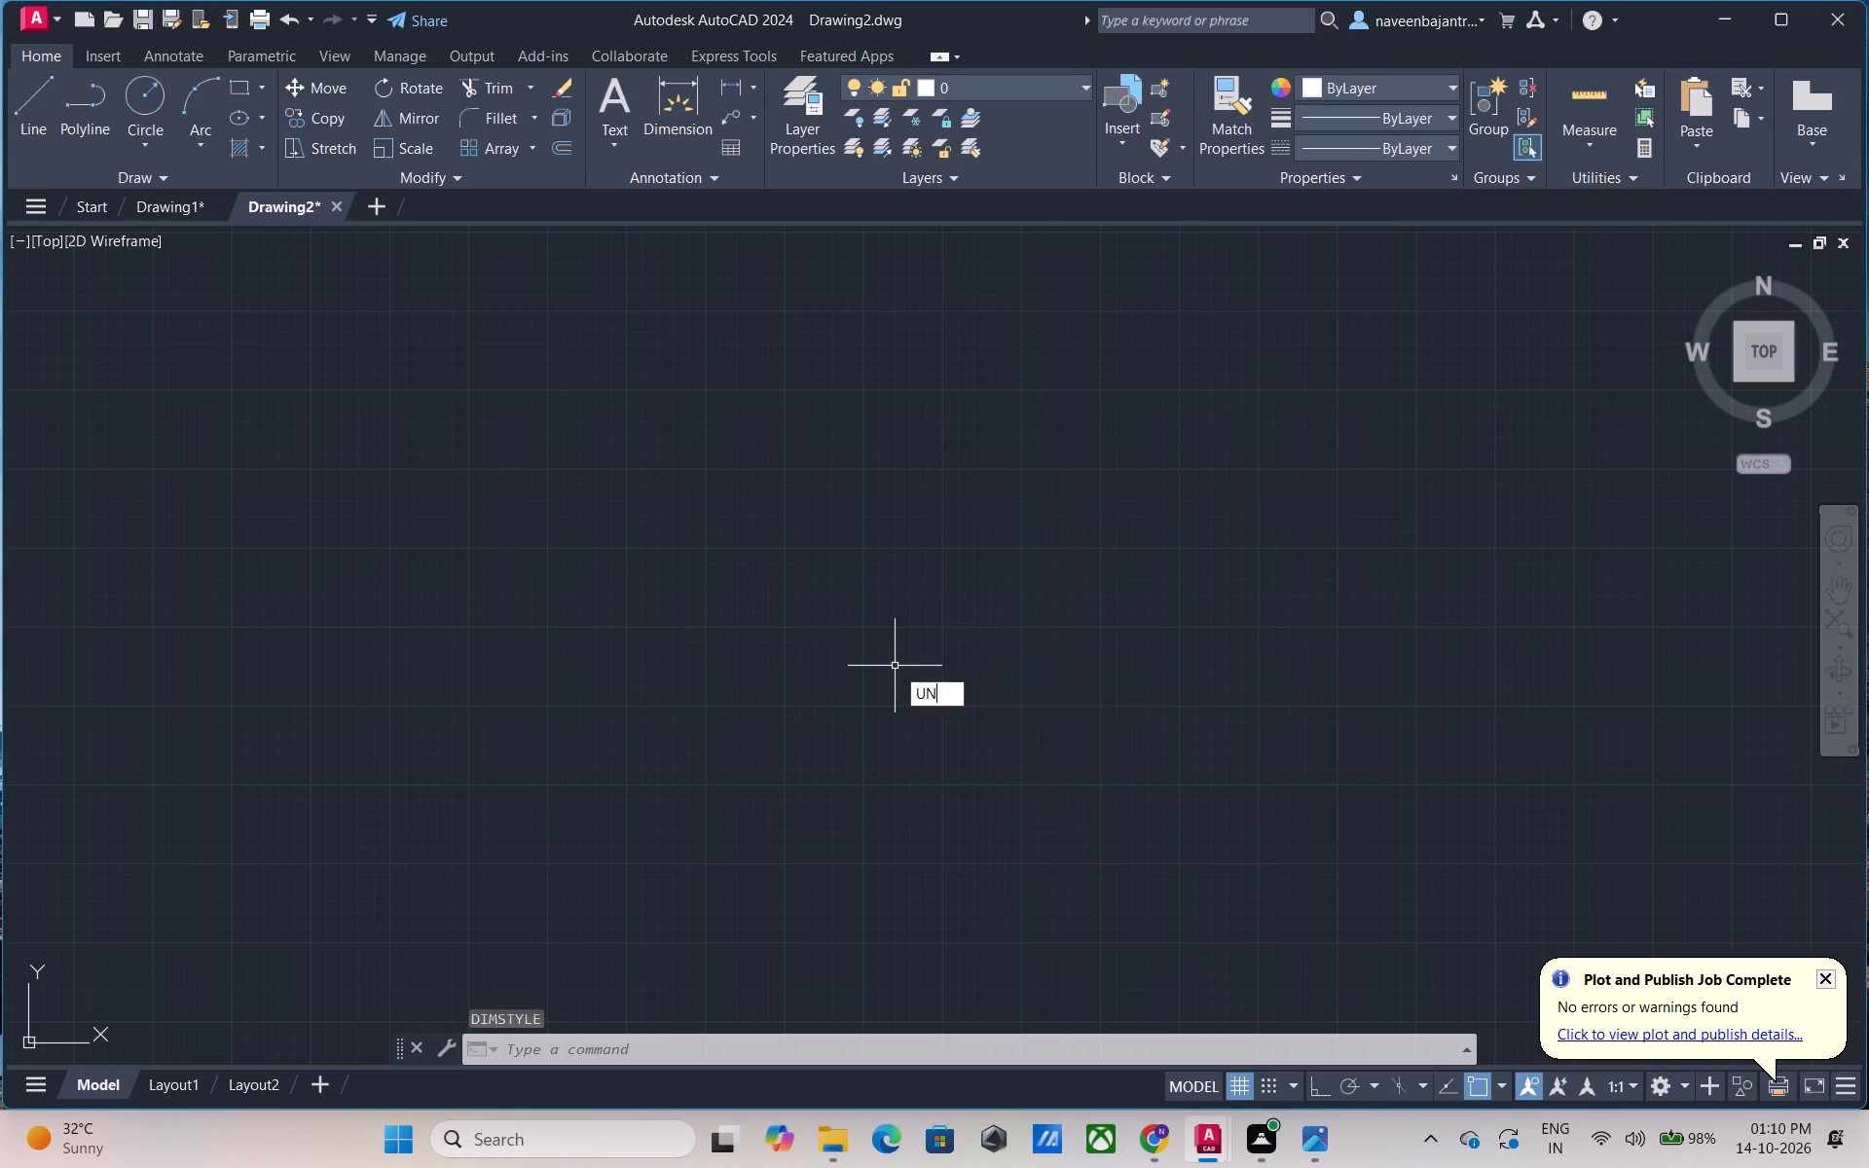
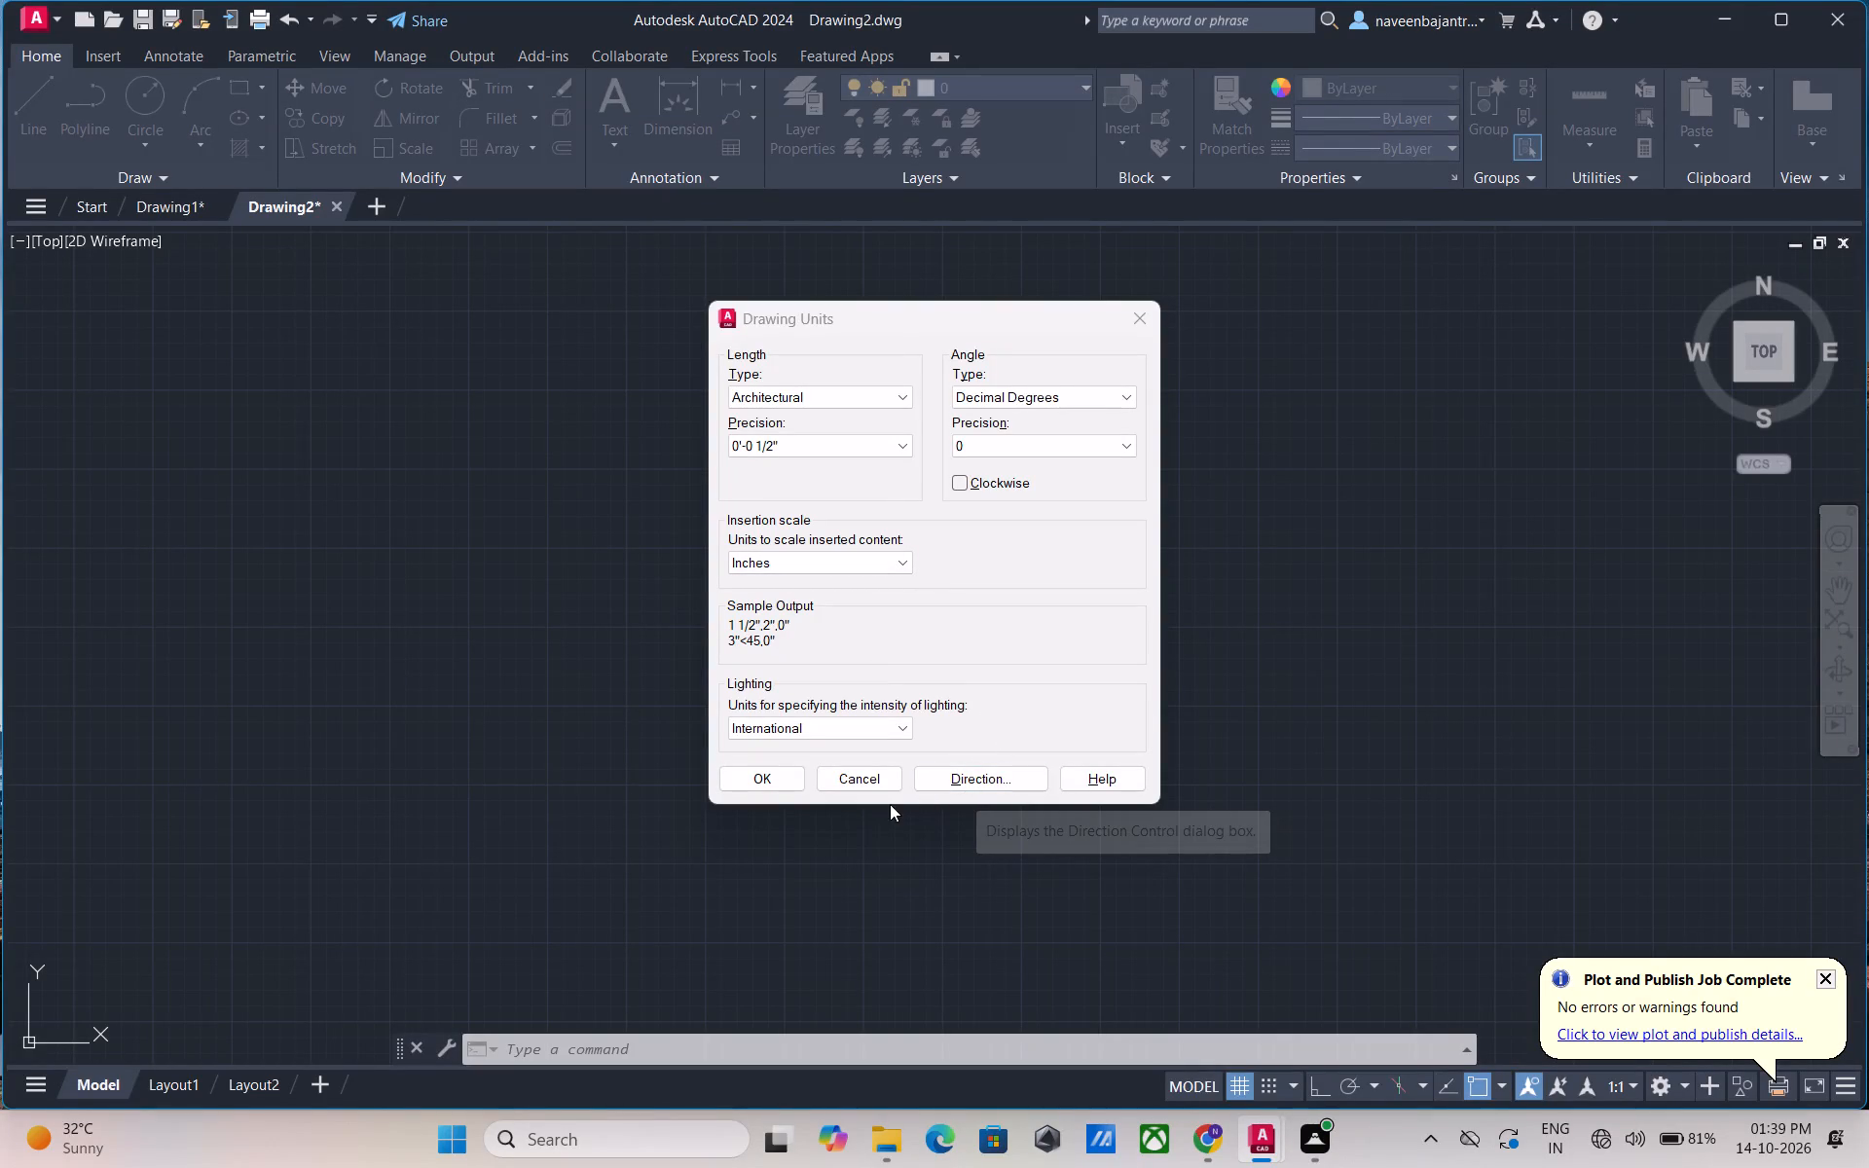
Accept the drawing units settings.
{"action": "left_click", "coordinate": [780, 778]}
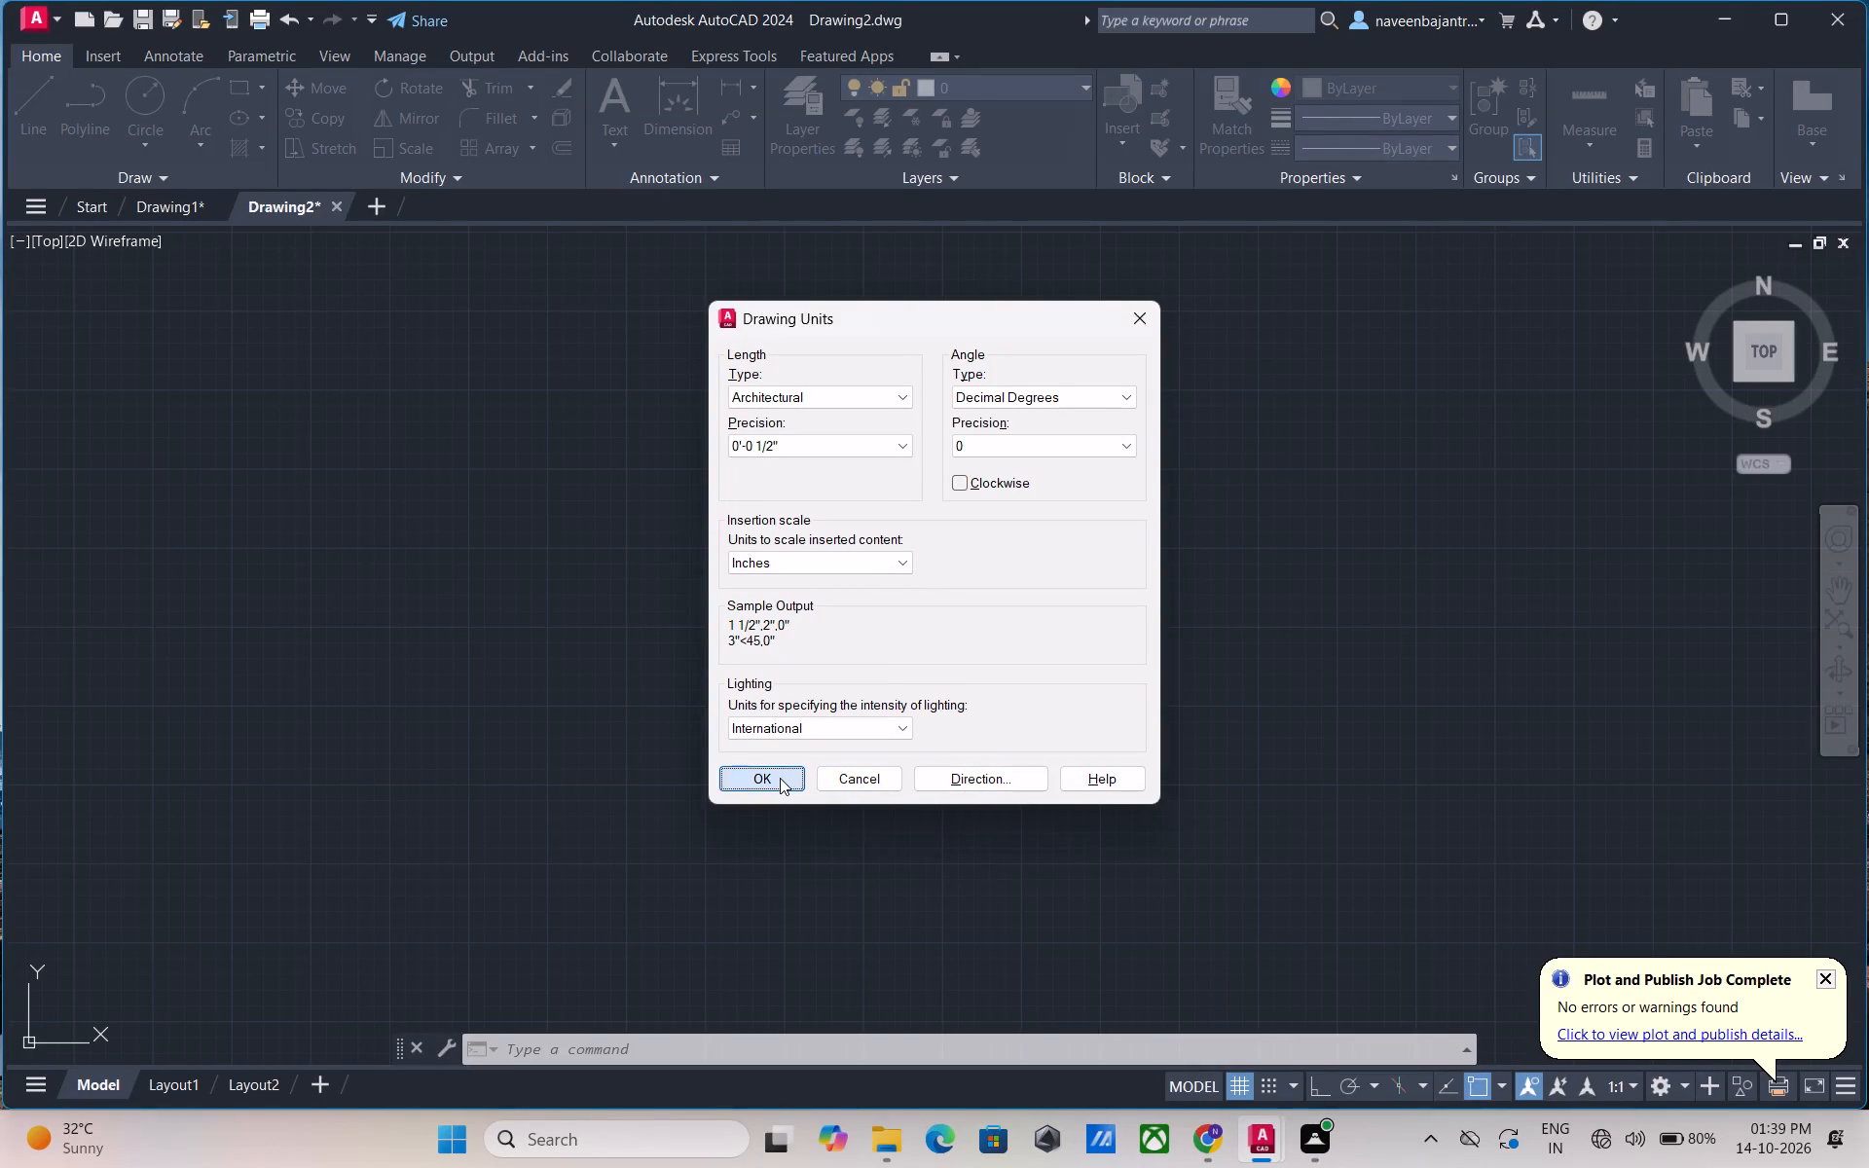
Turn on log file recording with the LOGFILEON command.
{"action": "scroll", "coordinate": [780, 778], "scroll_direction": "down", "scroll_amount": 3}
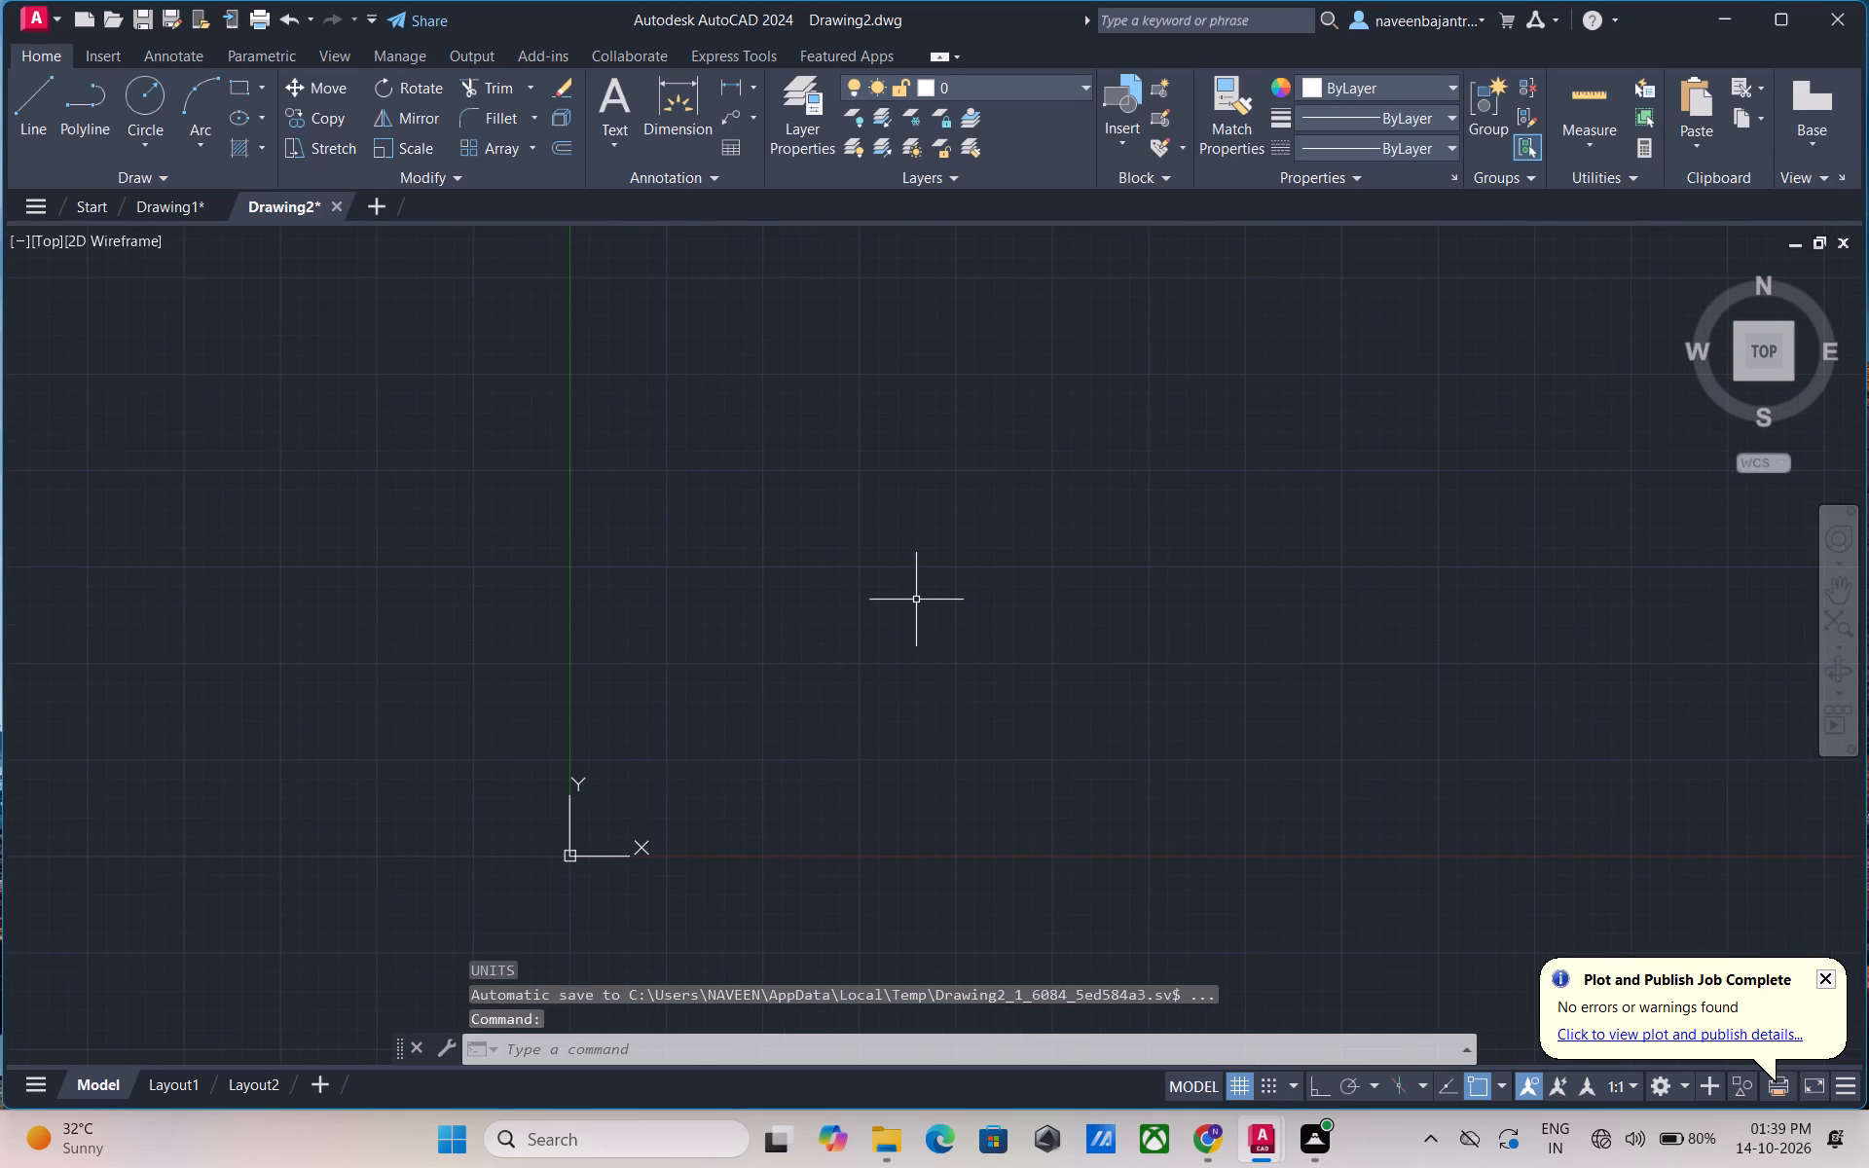
{"action": "middle_click_drag", "start_coordinate": [916, 597], "coordinate": [863, 654]}
{"action": "left_click", "coordinate": [615, 1061]}
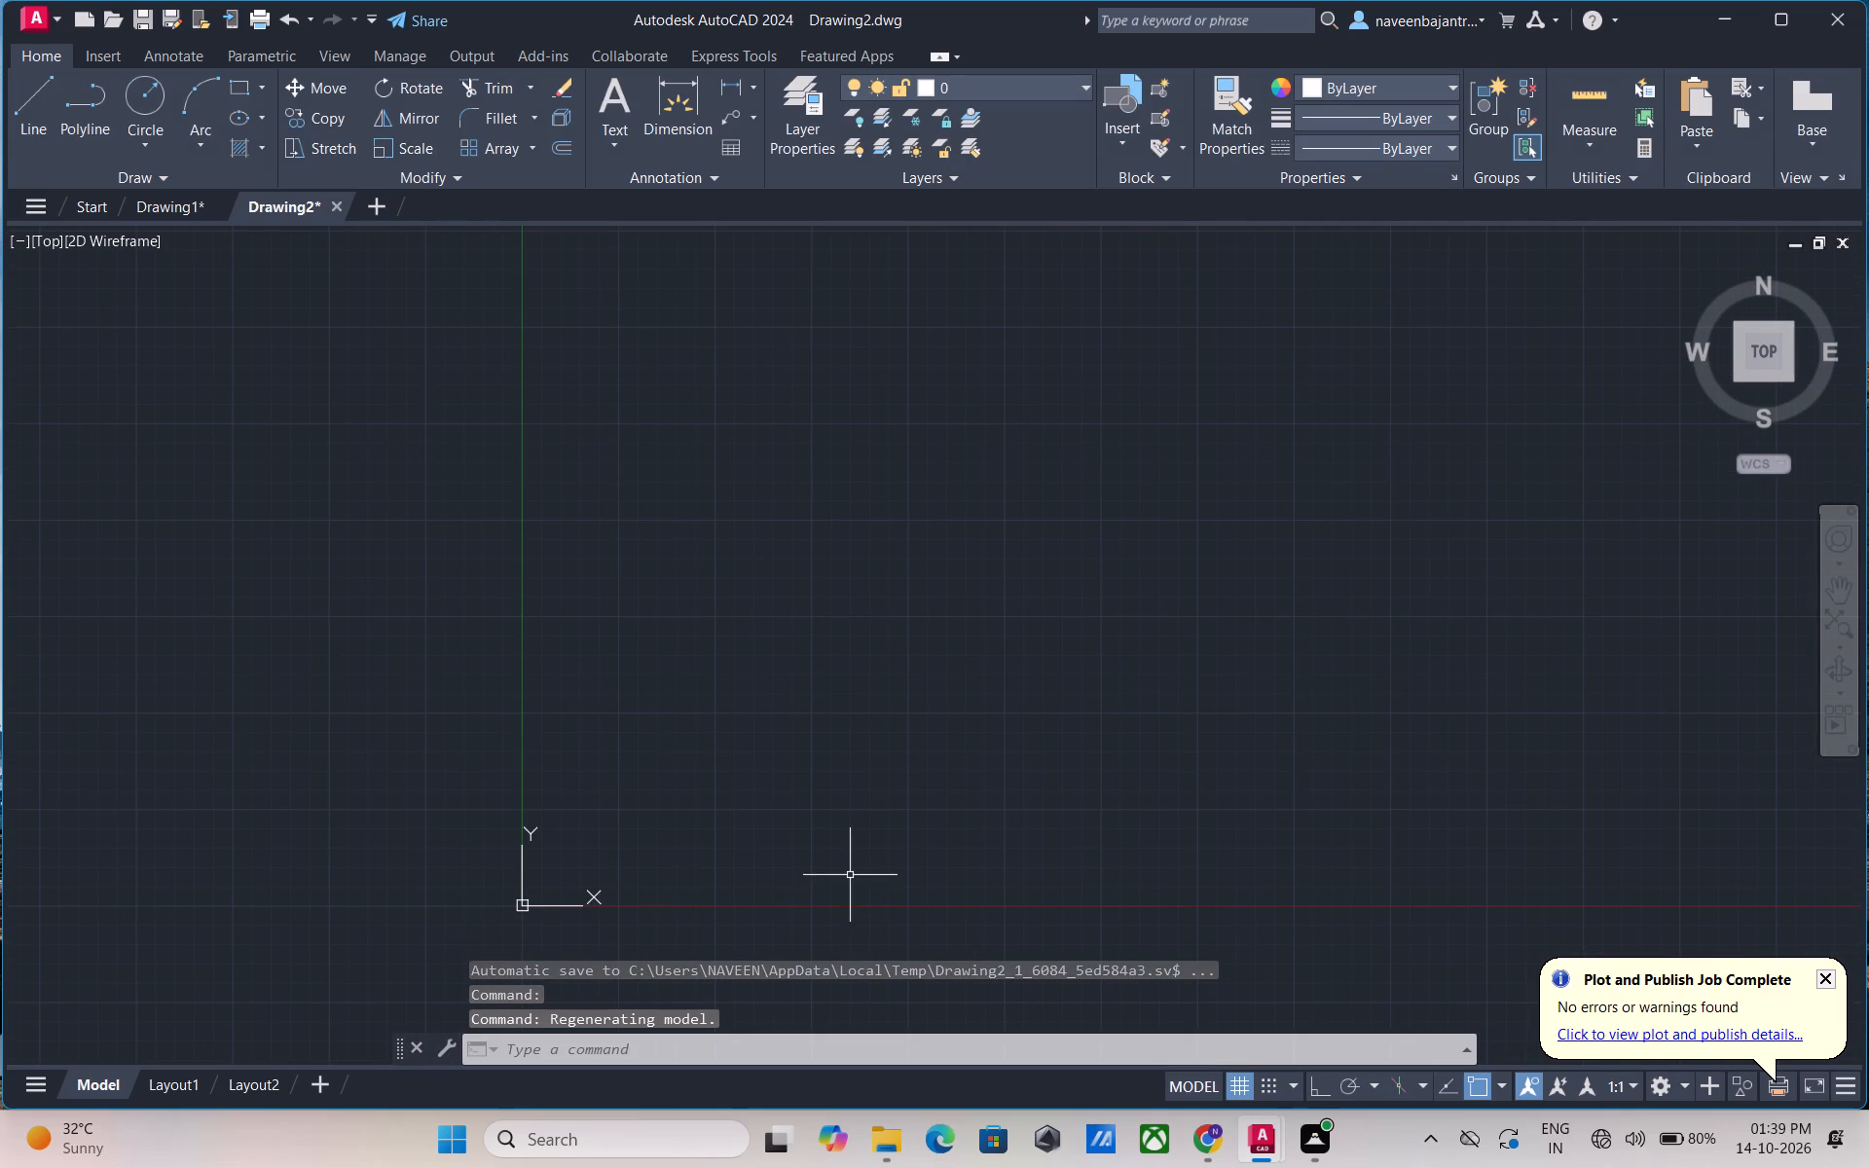
{"action": "left_click", "coordinate": [721, 1044]}
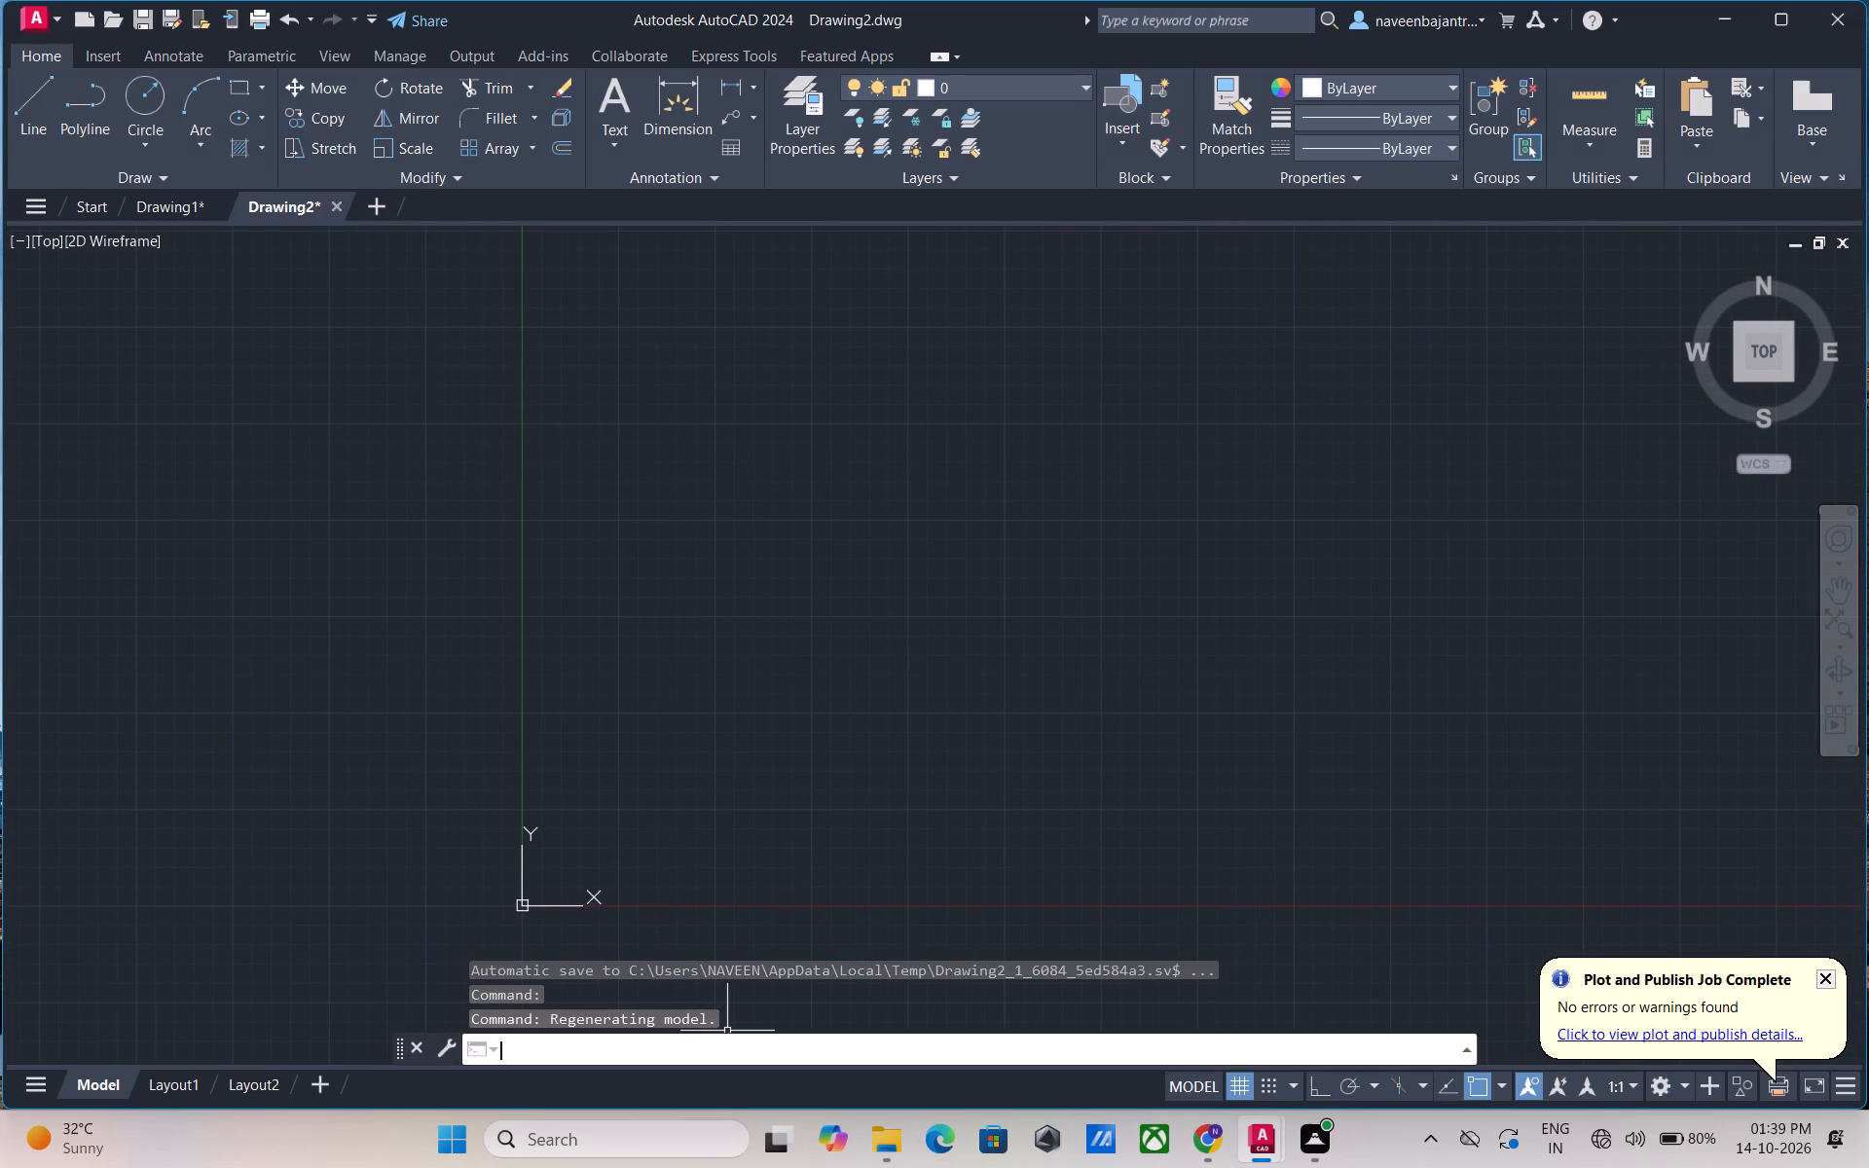
{"action": "type", "text": "LOG"}
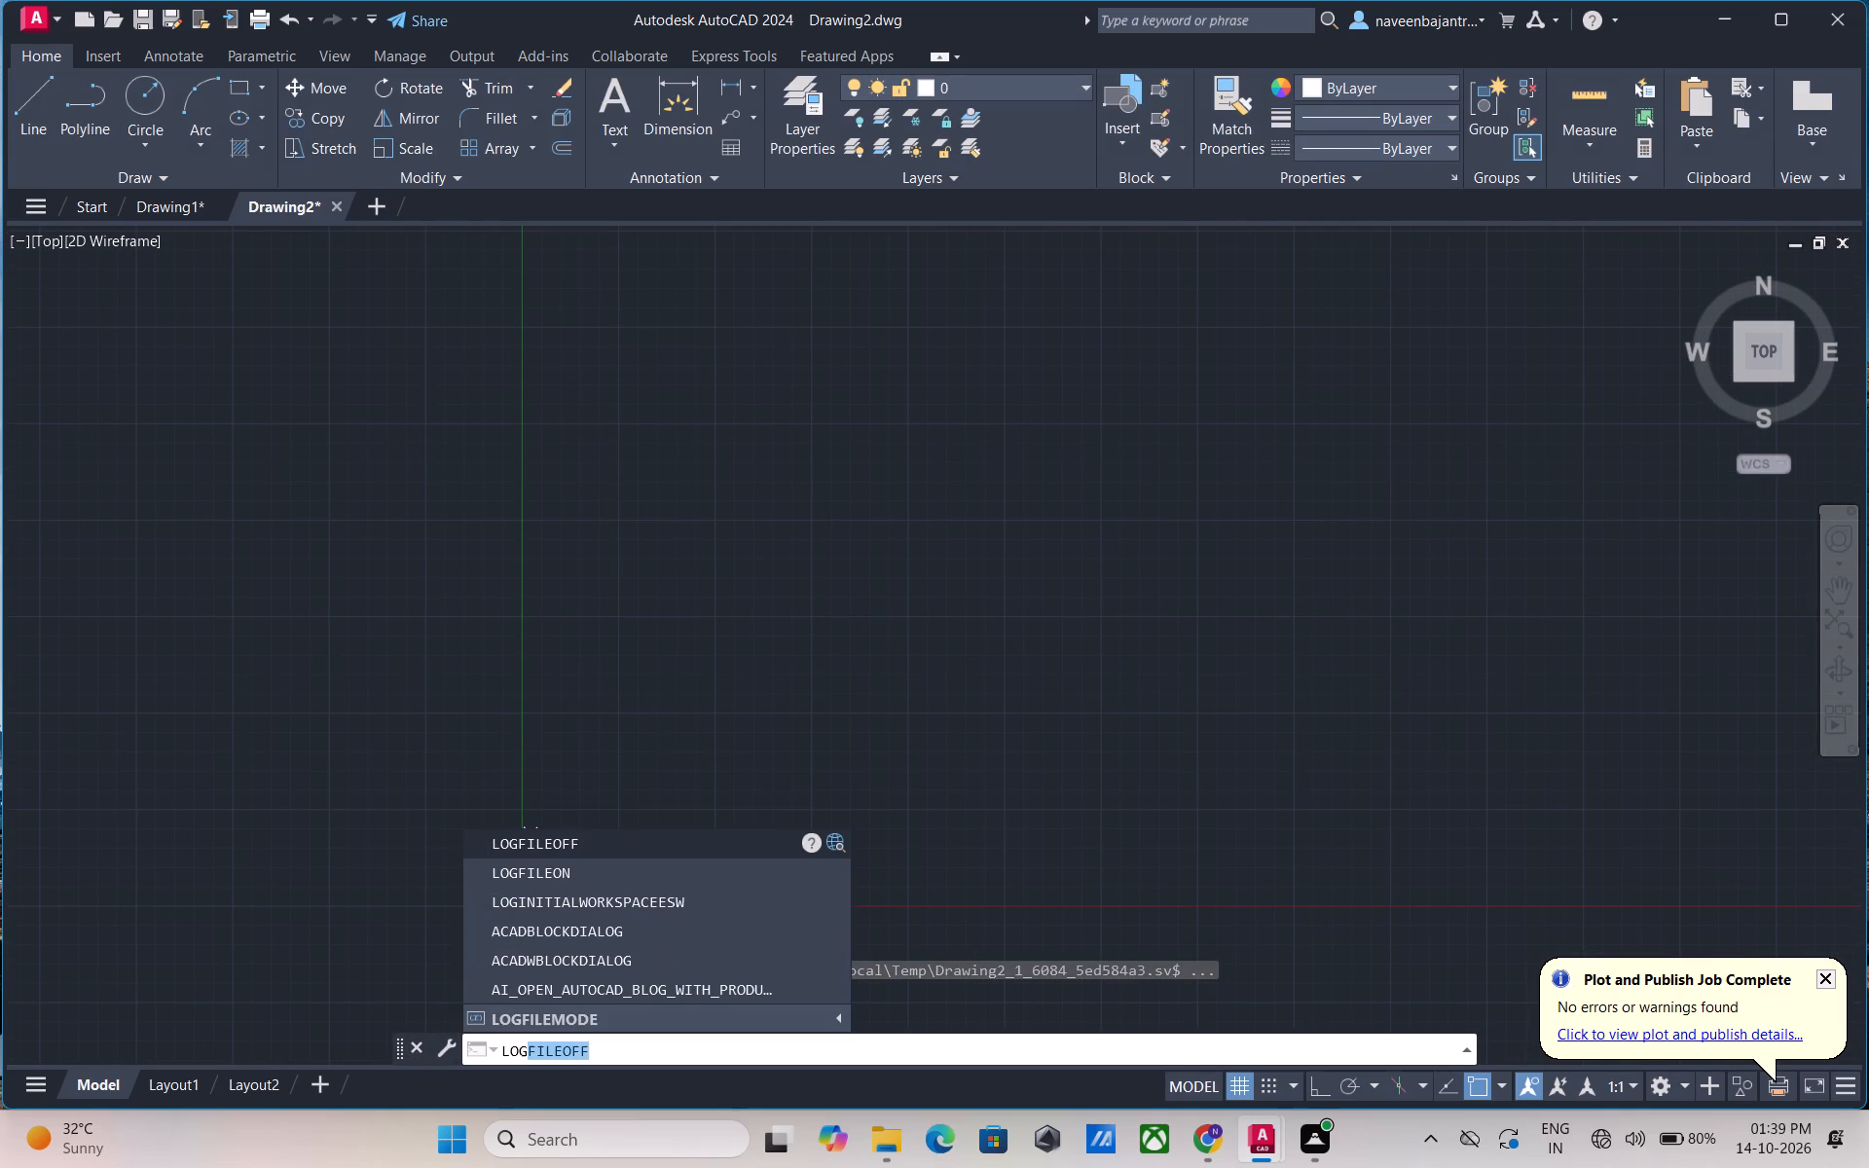
{"action": "left_click", "coordinate": [594, 863]}
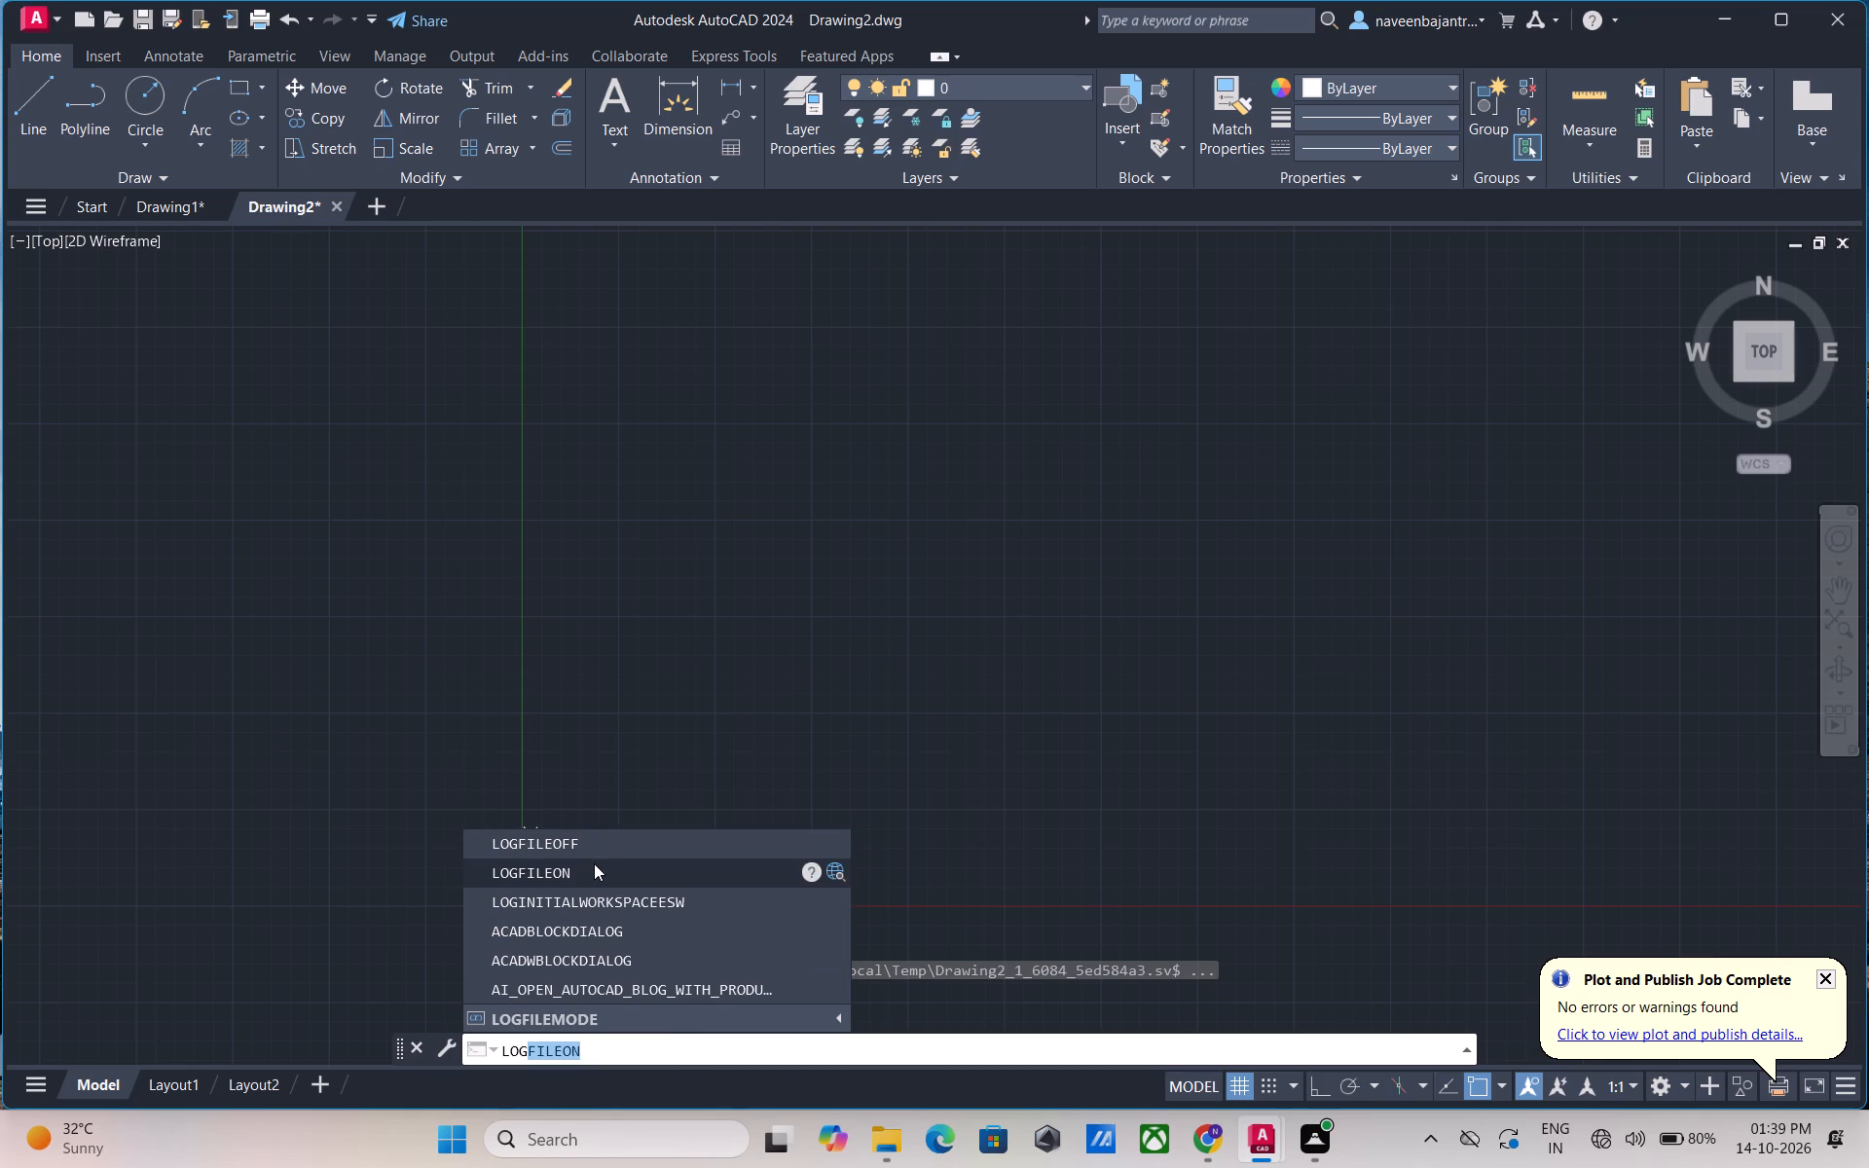
Turn on Ortho mode and draw a 26' horizontal line to the right from a free start point in the empty drawing.
{"action": "scroll", "coordinate": [838, 839], "scroll_direction": "down", "scroll_amount": 2}
{"action": "middle_click_drag", "start_coordinate": [1053, 793], "coordinate": [829, 848]}
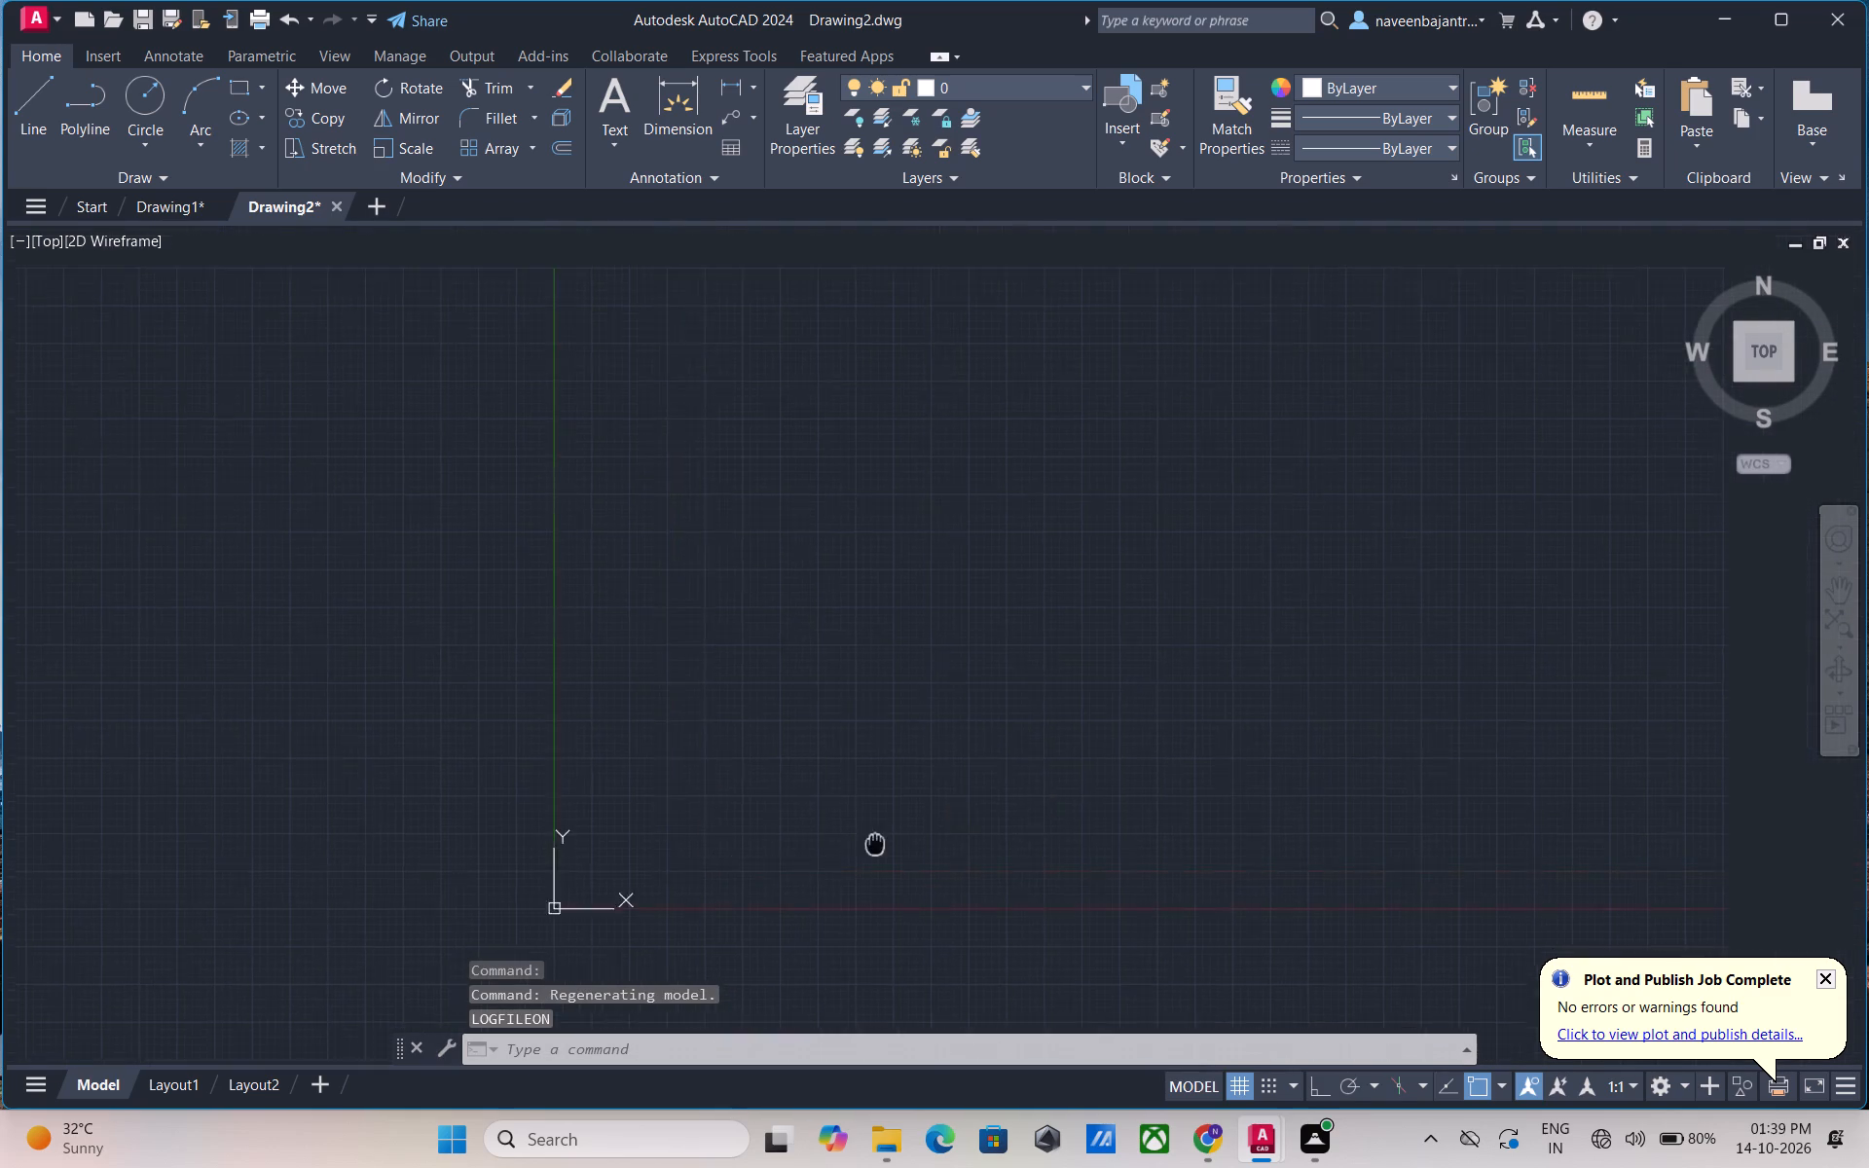
{"action": "middle_click_drag", "start_coordinate": [829, 848], "coordinate": [517, 878]}
{"action": "middle_click_drag", "start_coordinate": [731, 754], "coordinate": [698, 816]}
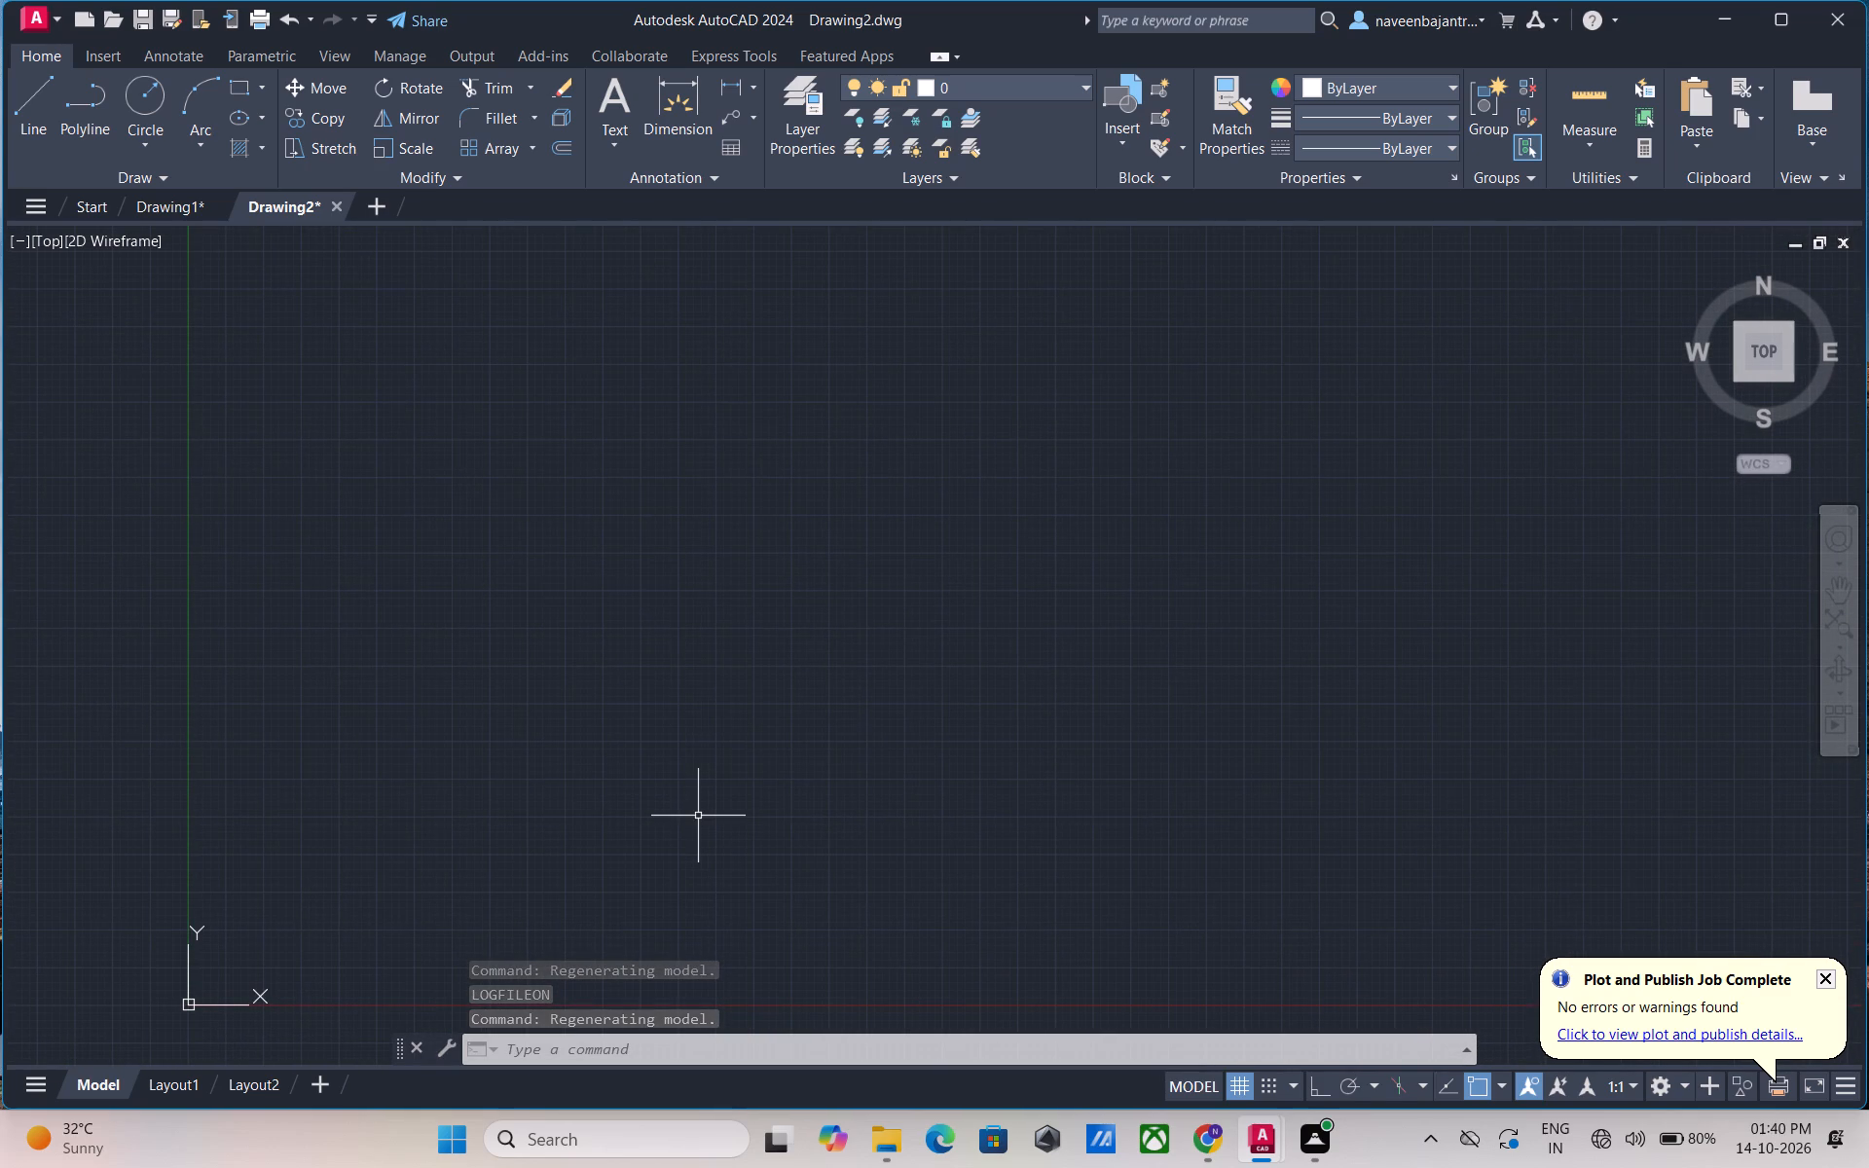
{"action": "scroll", "coordinate": [698, 816], "scroll_direction": "down", "scroll_amount": 1}
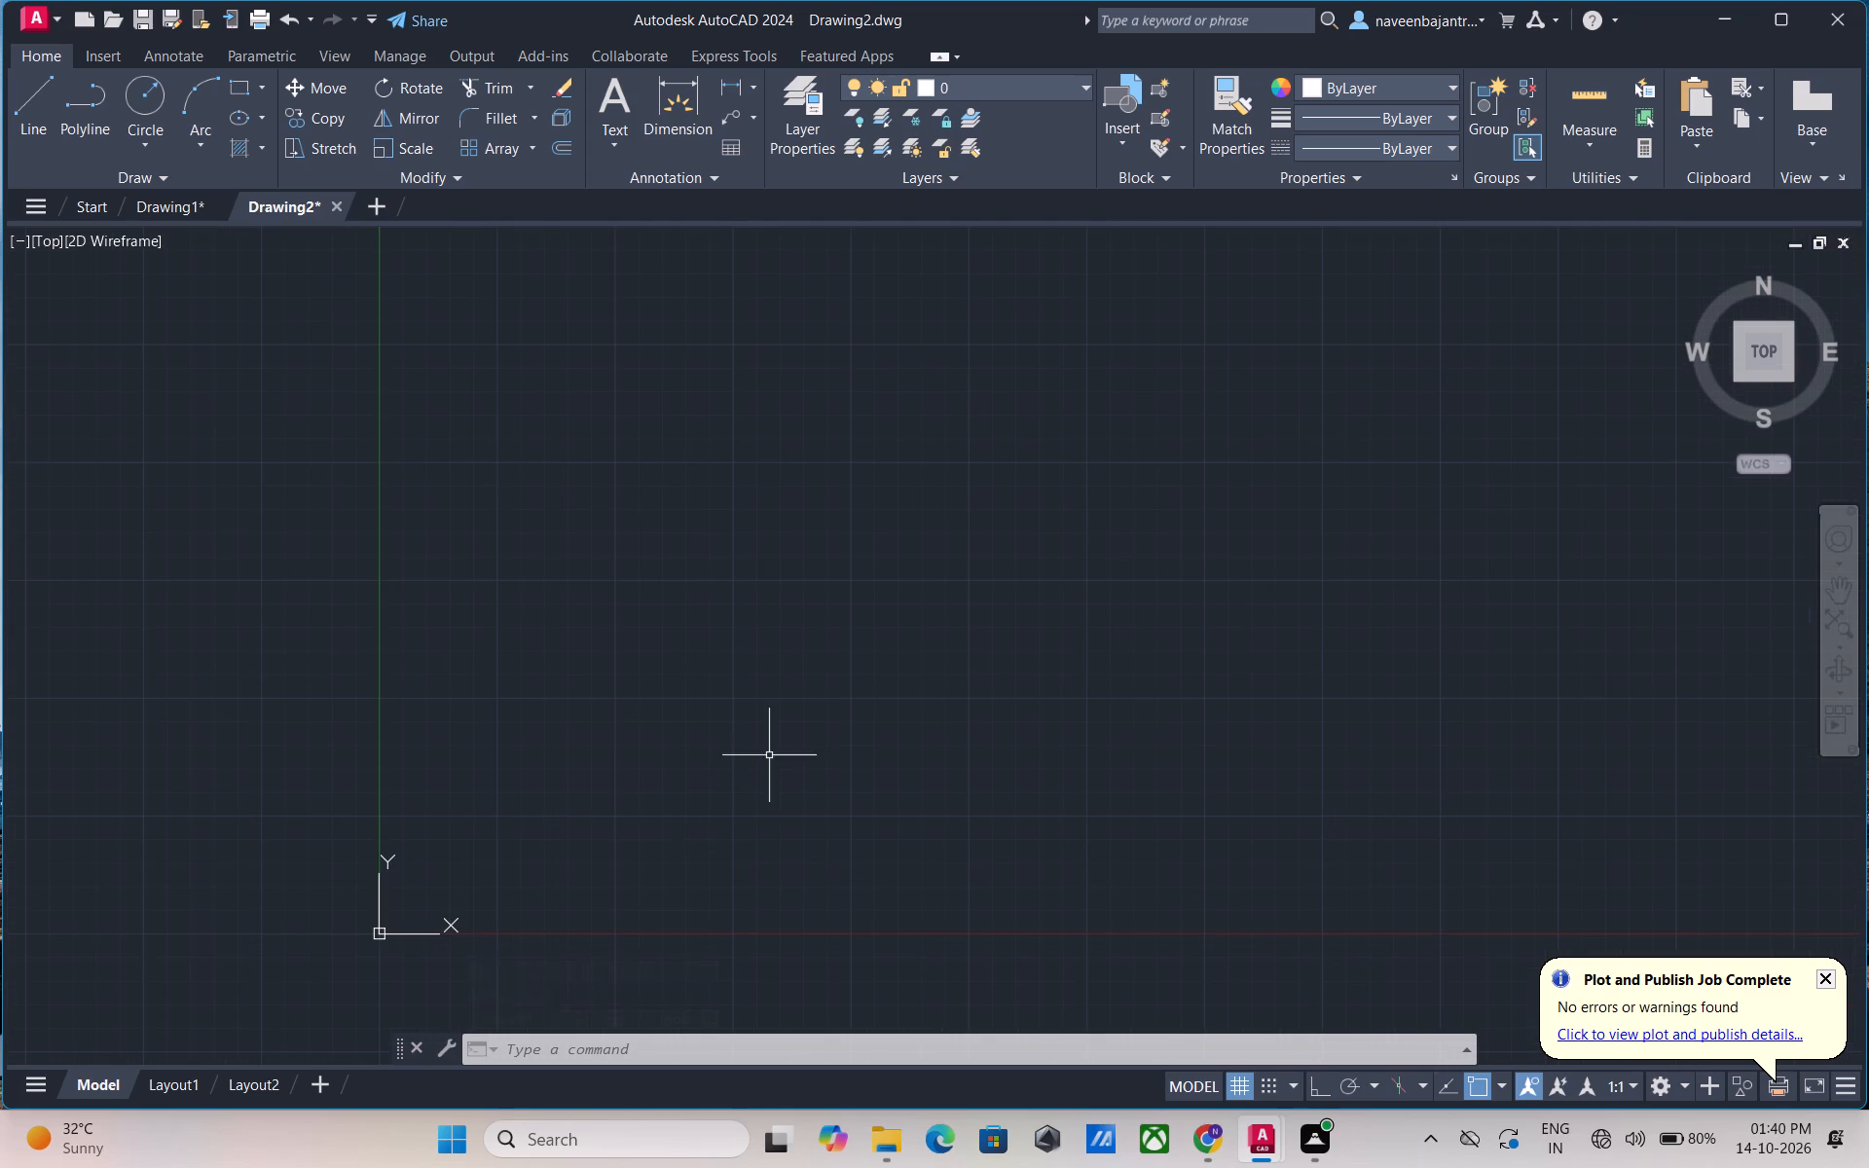
{"action": "middle_click_drag", "start_coordinate": [769, 755], "coordinate": [495, 877]}
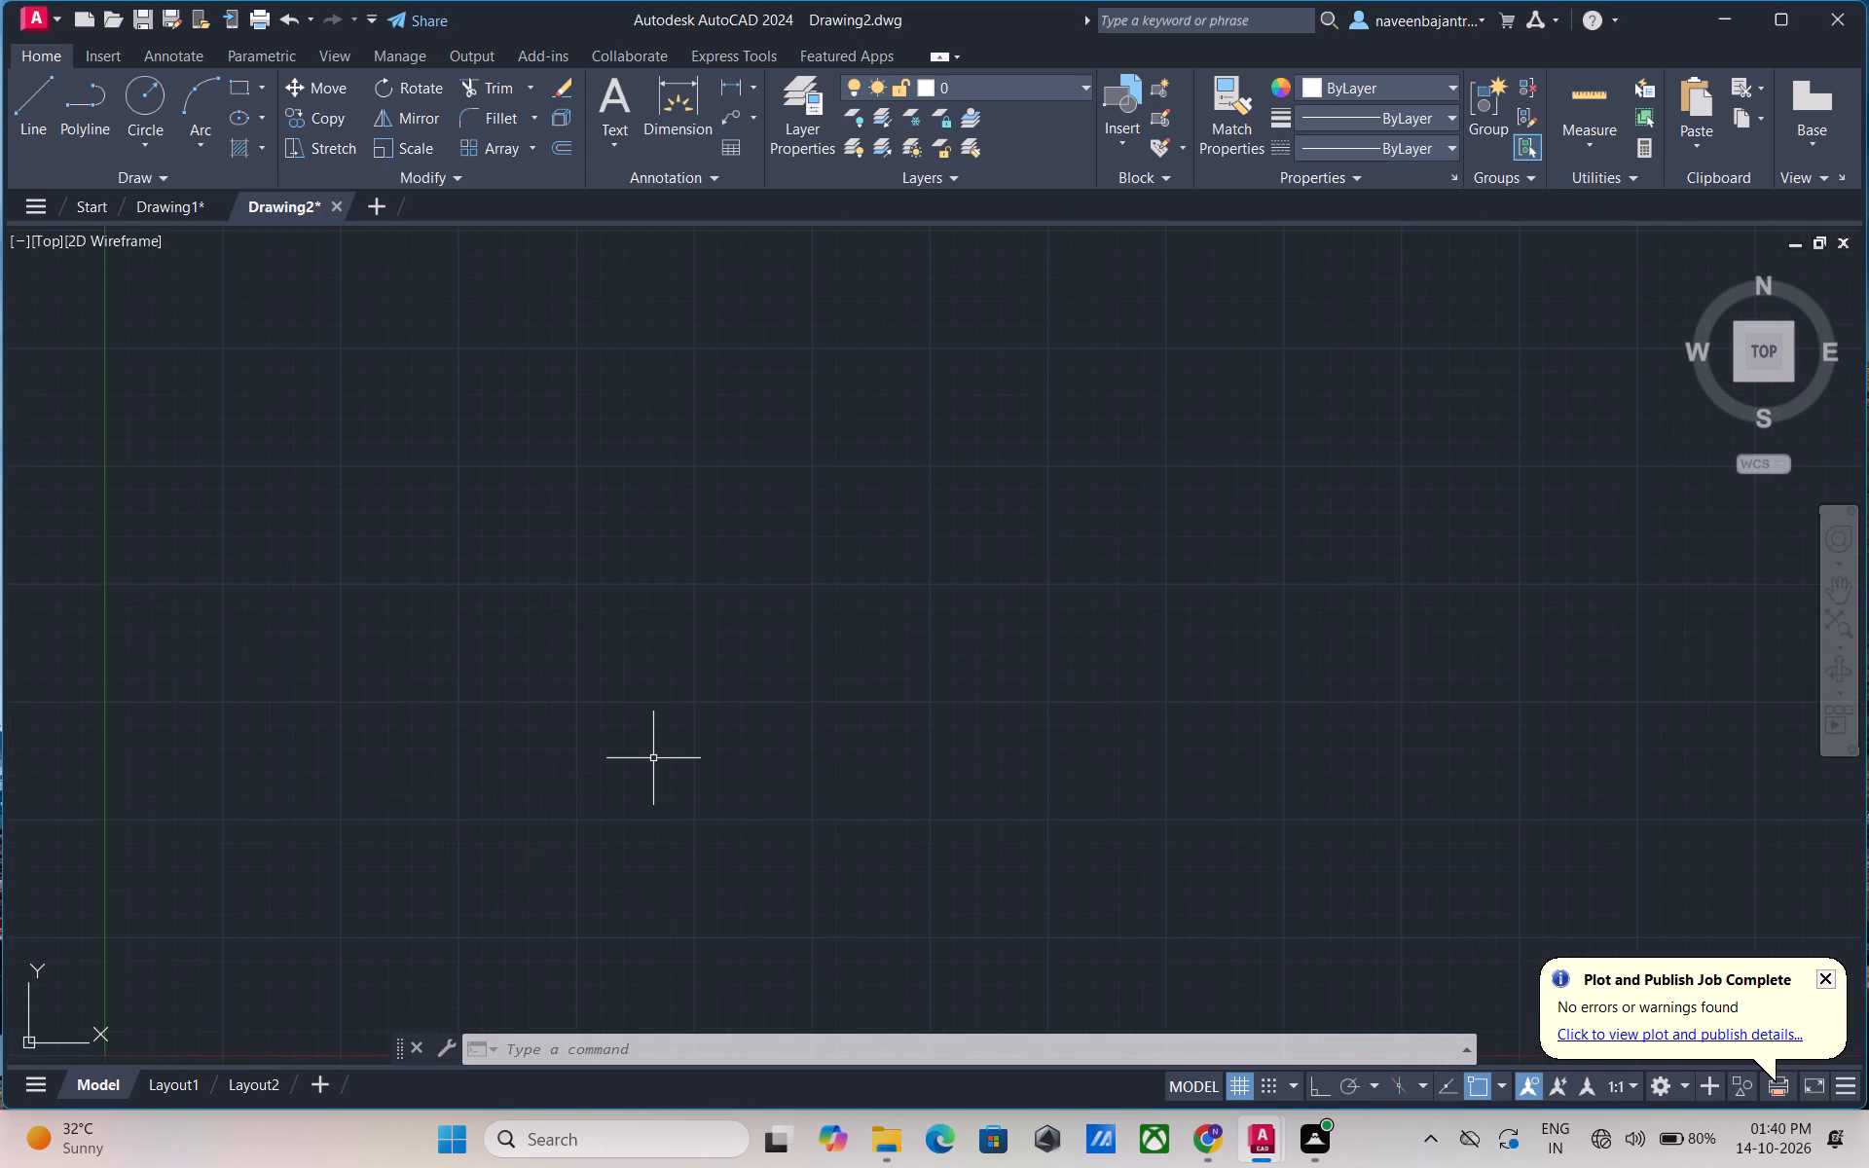
{"action": "key", "text": "F8"}
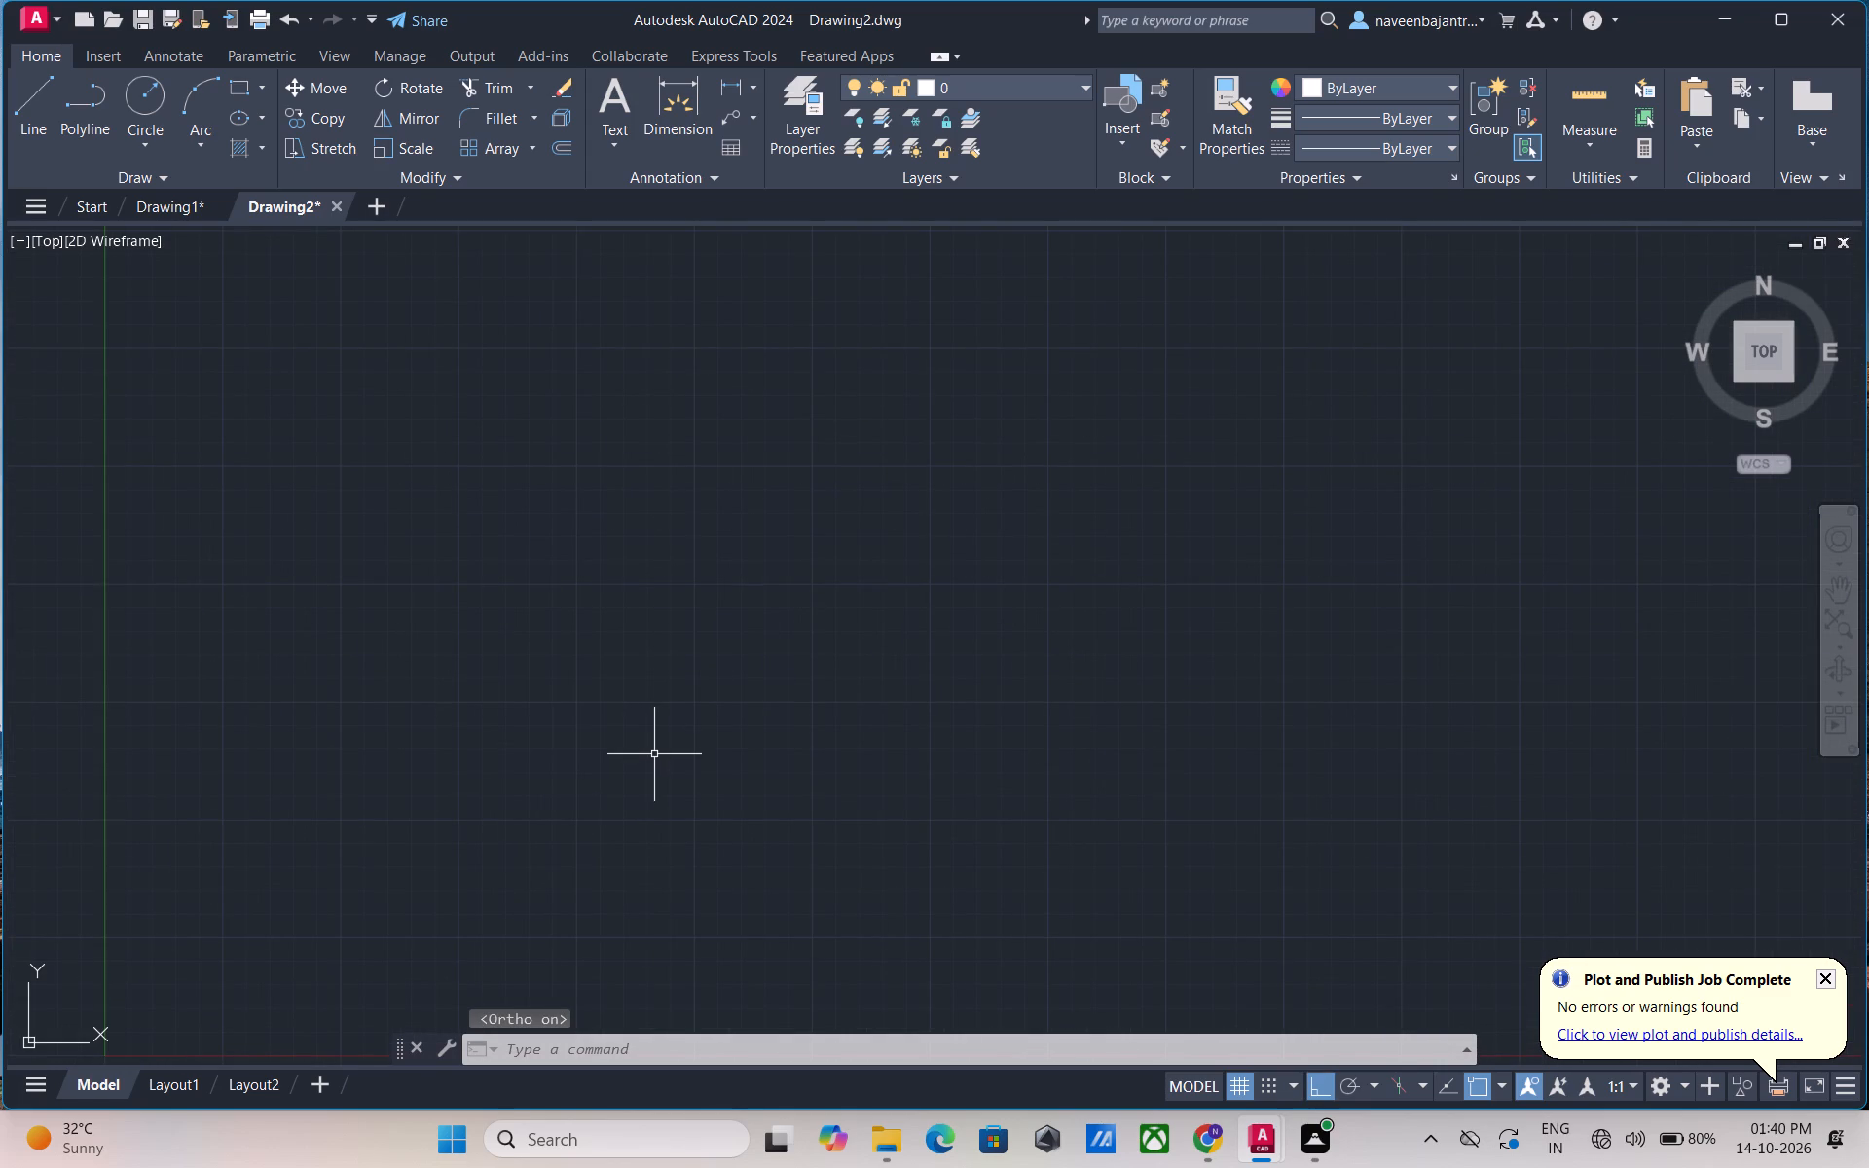
{"action": "type", "text": "L"}
{"action": "key", "text": "space"}
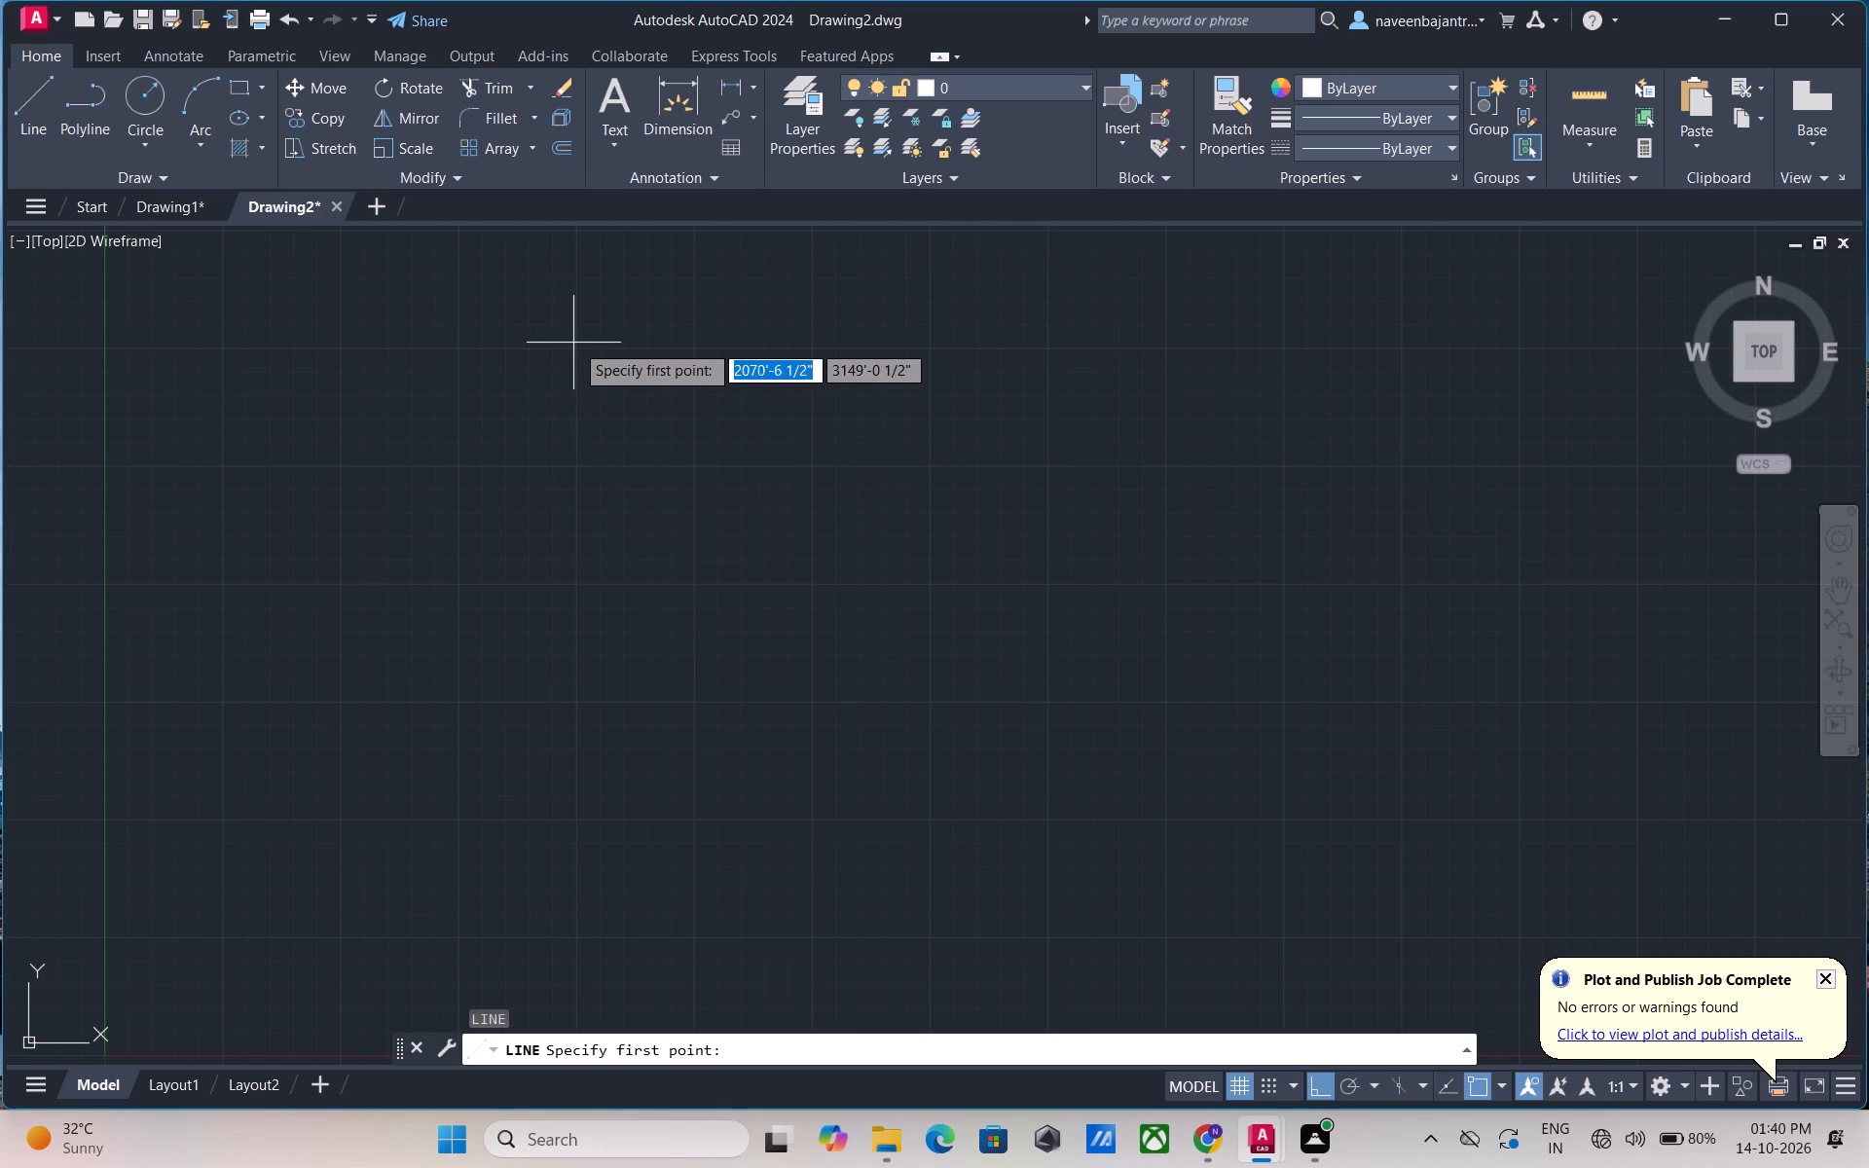
{"action": "left_click", "coordinate": [575, 347]}
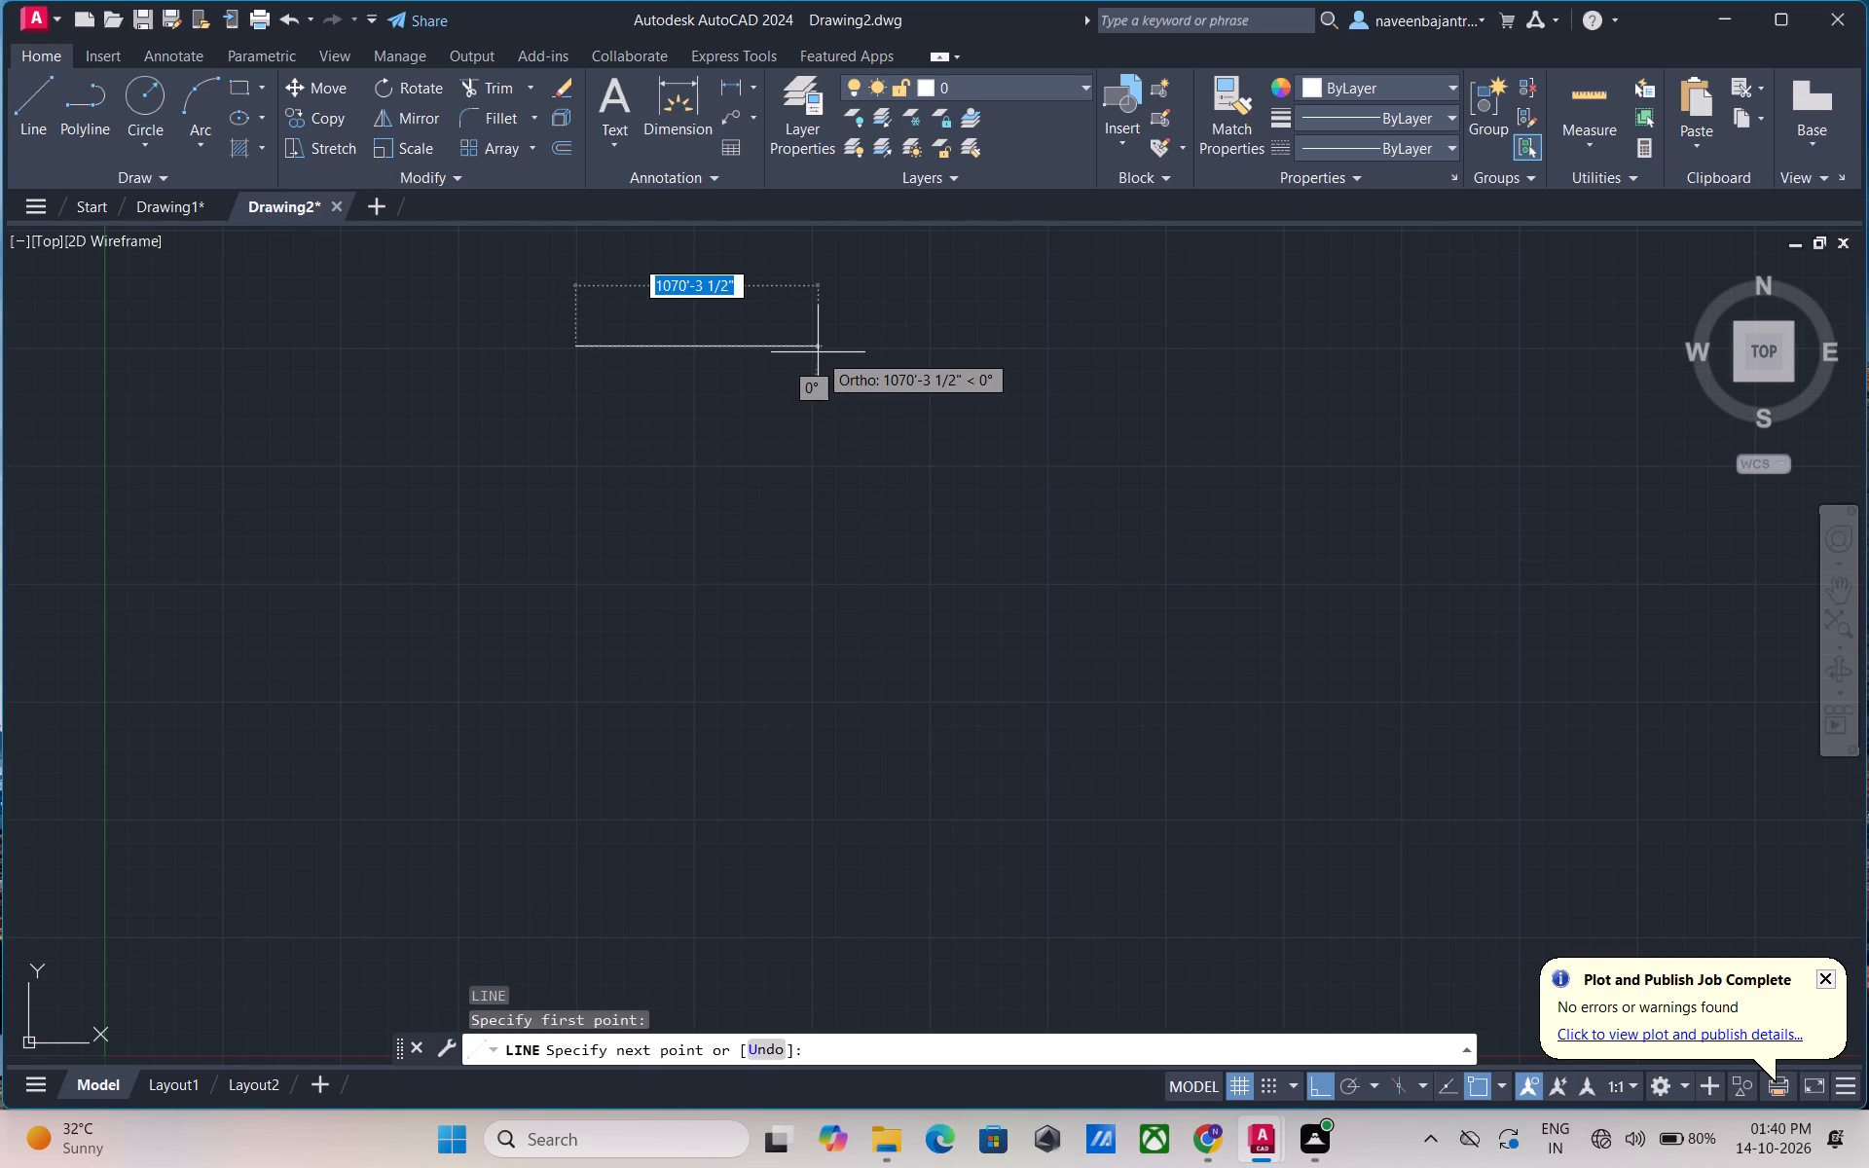
{"action": "type", "text": "26"}
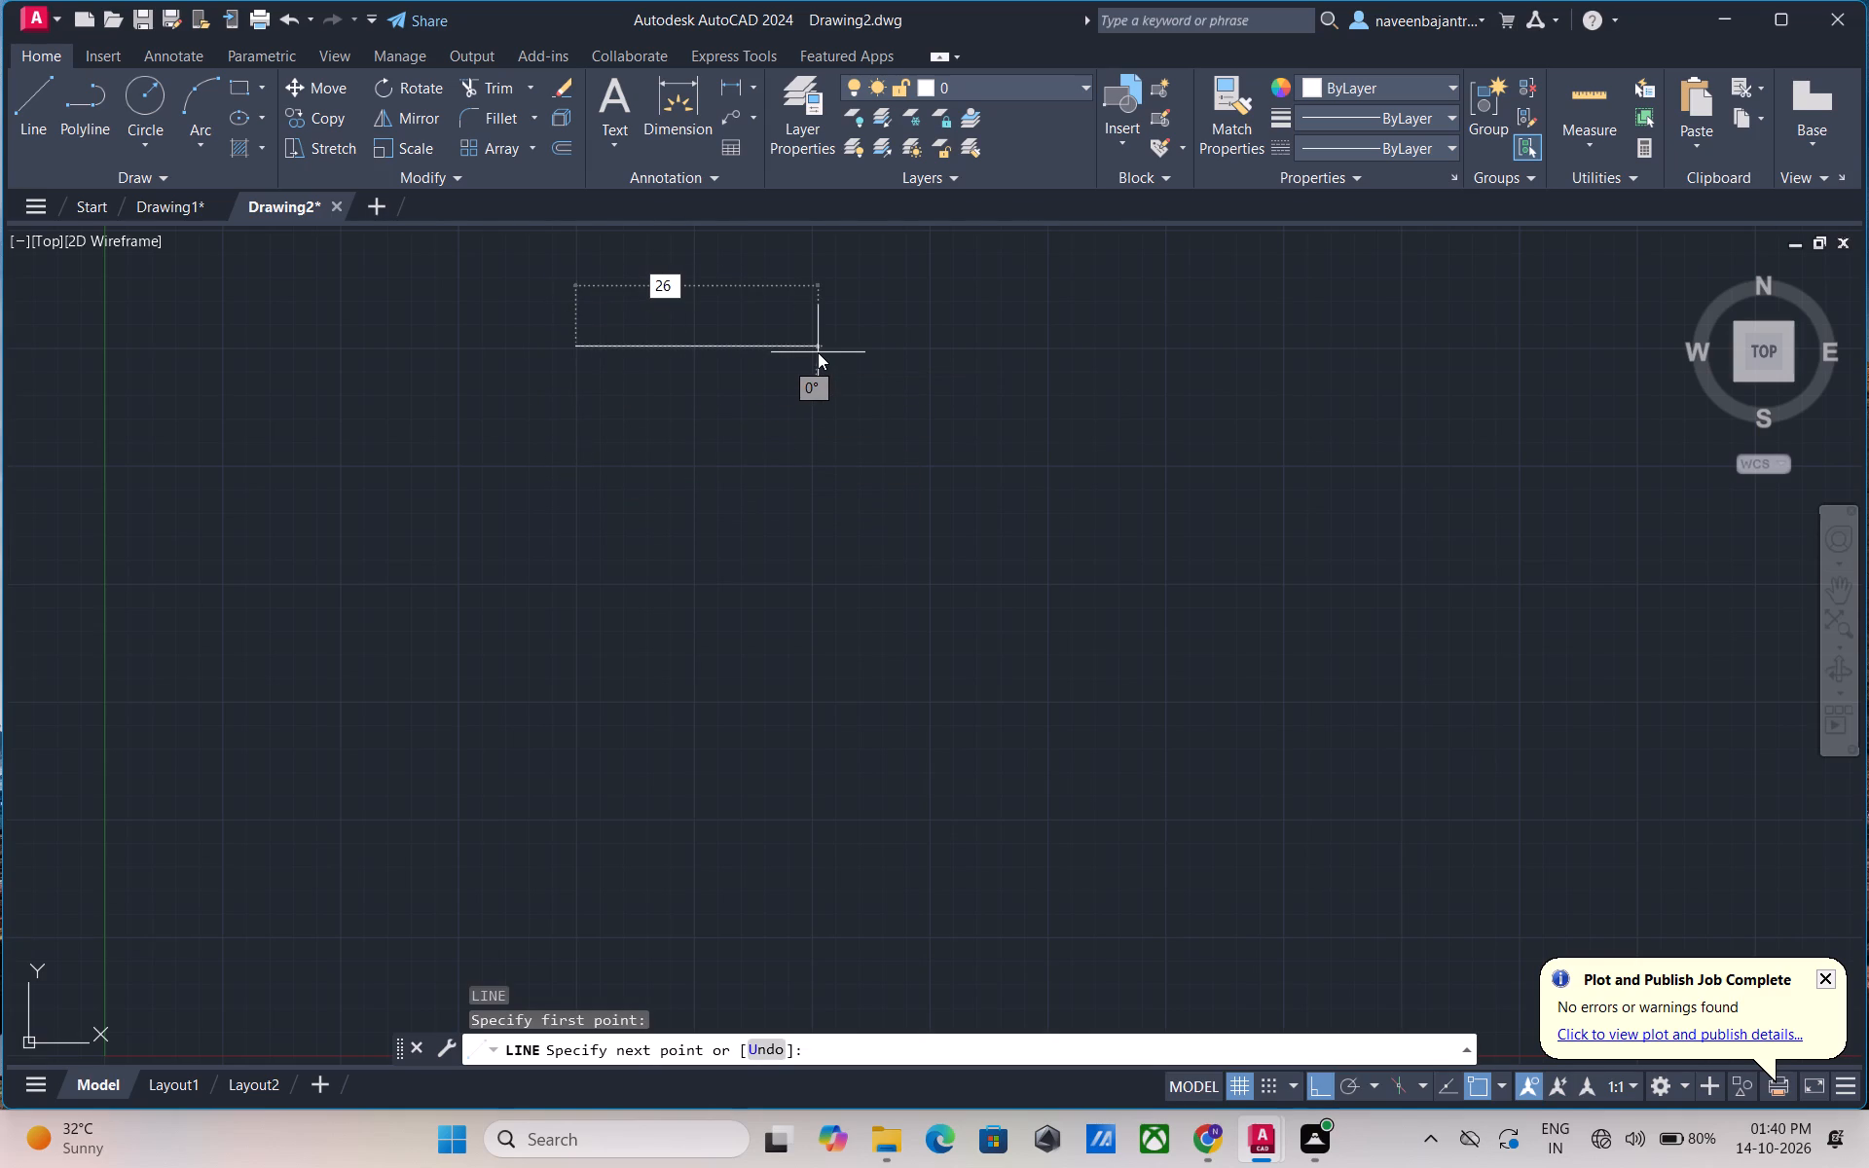
{"action": "key", "text": "apostrophe"}
{"action": "key", "text": "Return"}
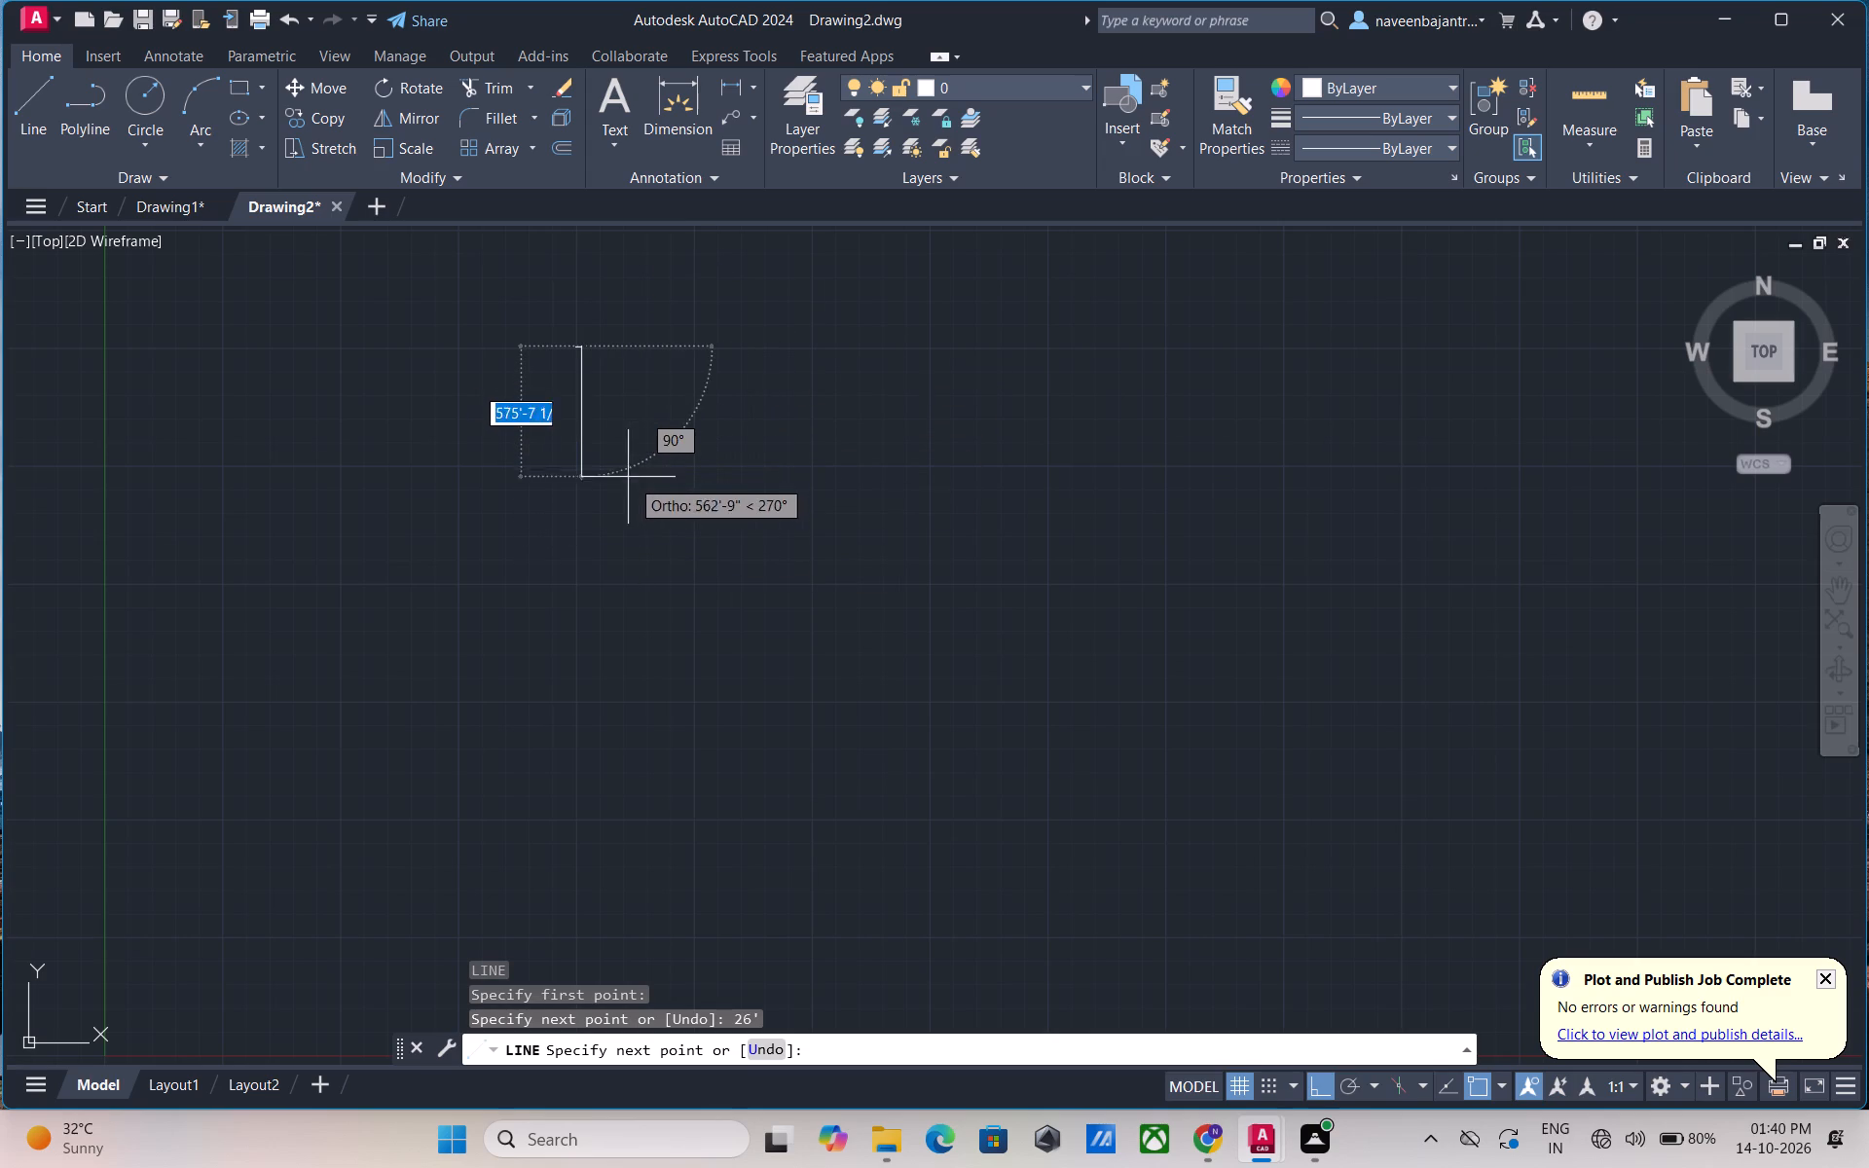
{"action": "key", "text": "Escape"}
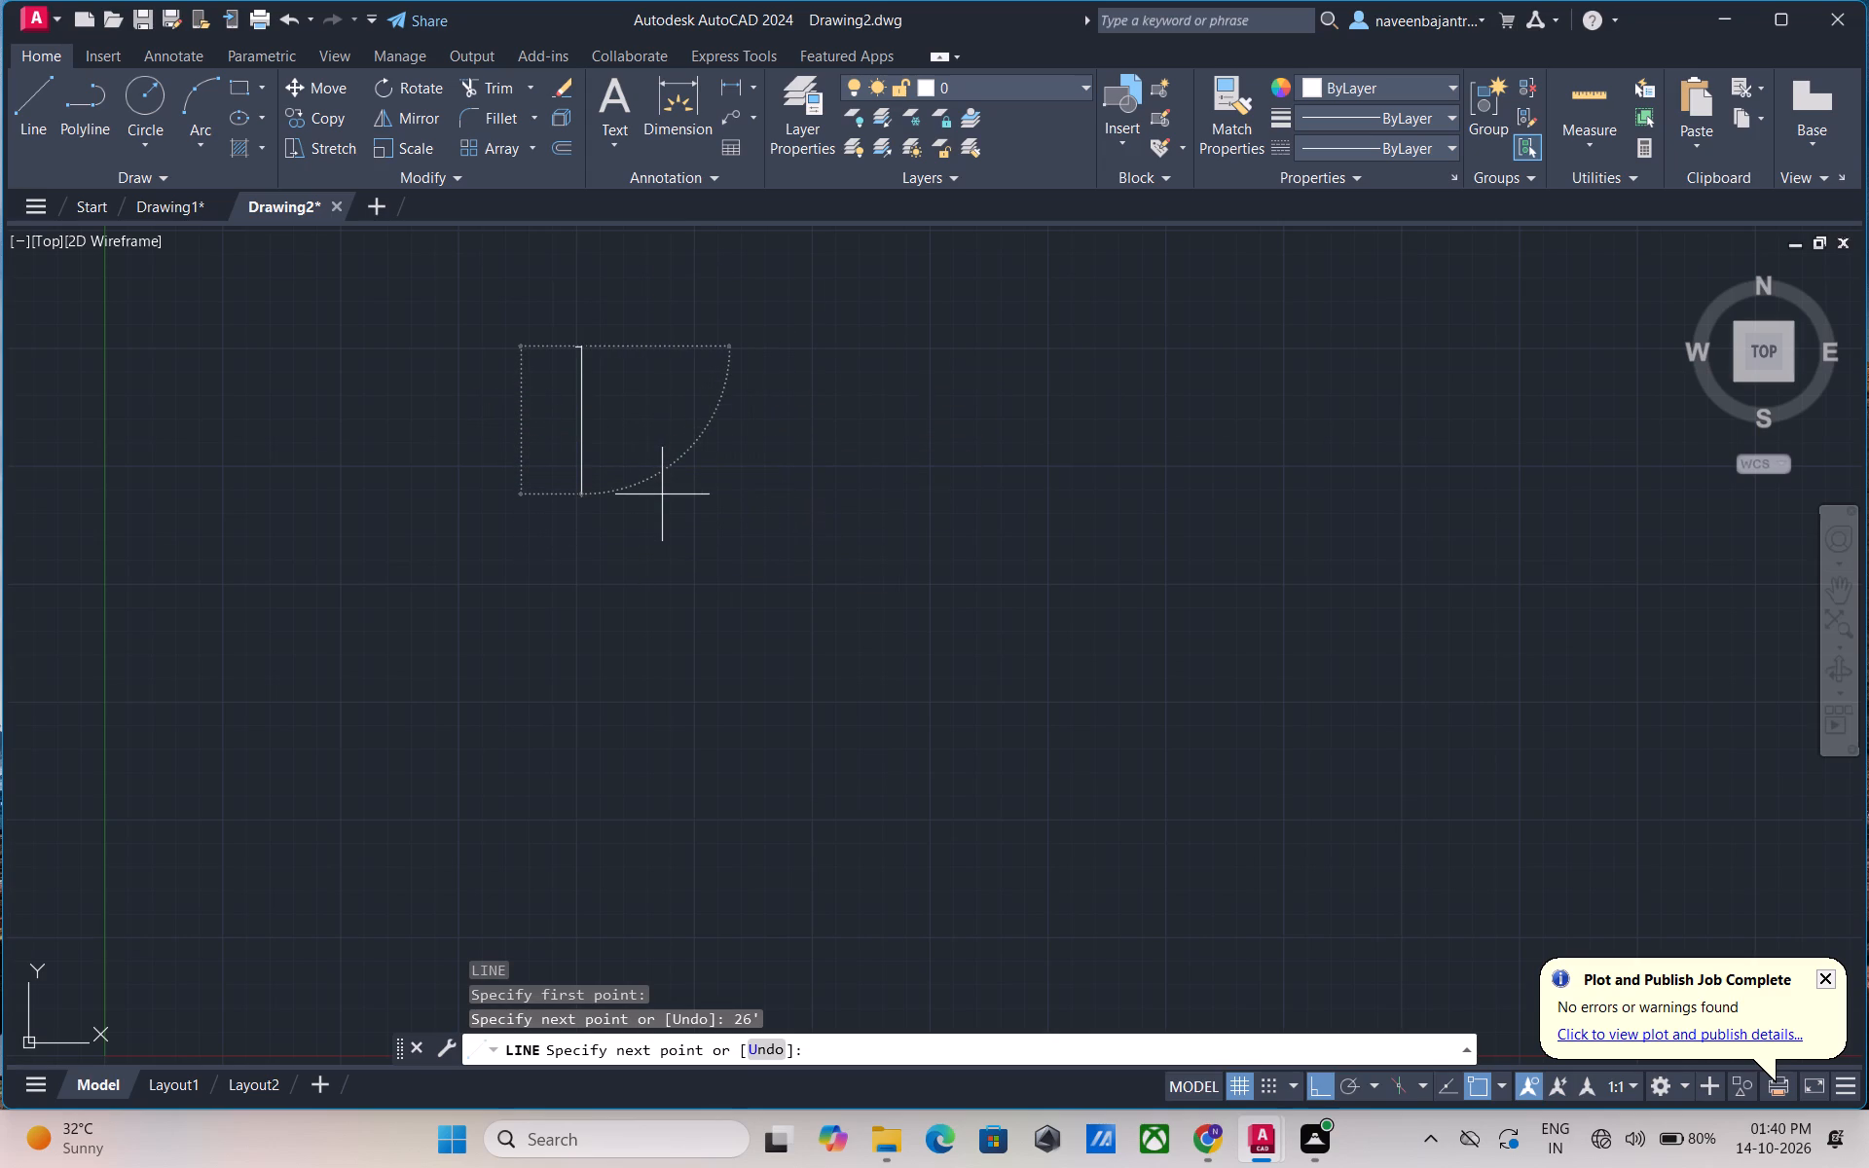
Check the horizontal line's length with a trial dimension between its two endpoints, leaving the dimension unplaced.
{"action": "scroll", "coordinate": [662, 494], "scroll_direction": "down", "scroll_amount": 1}
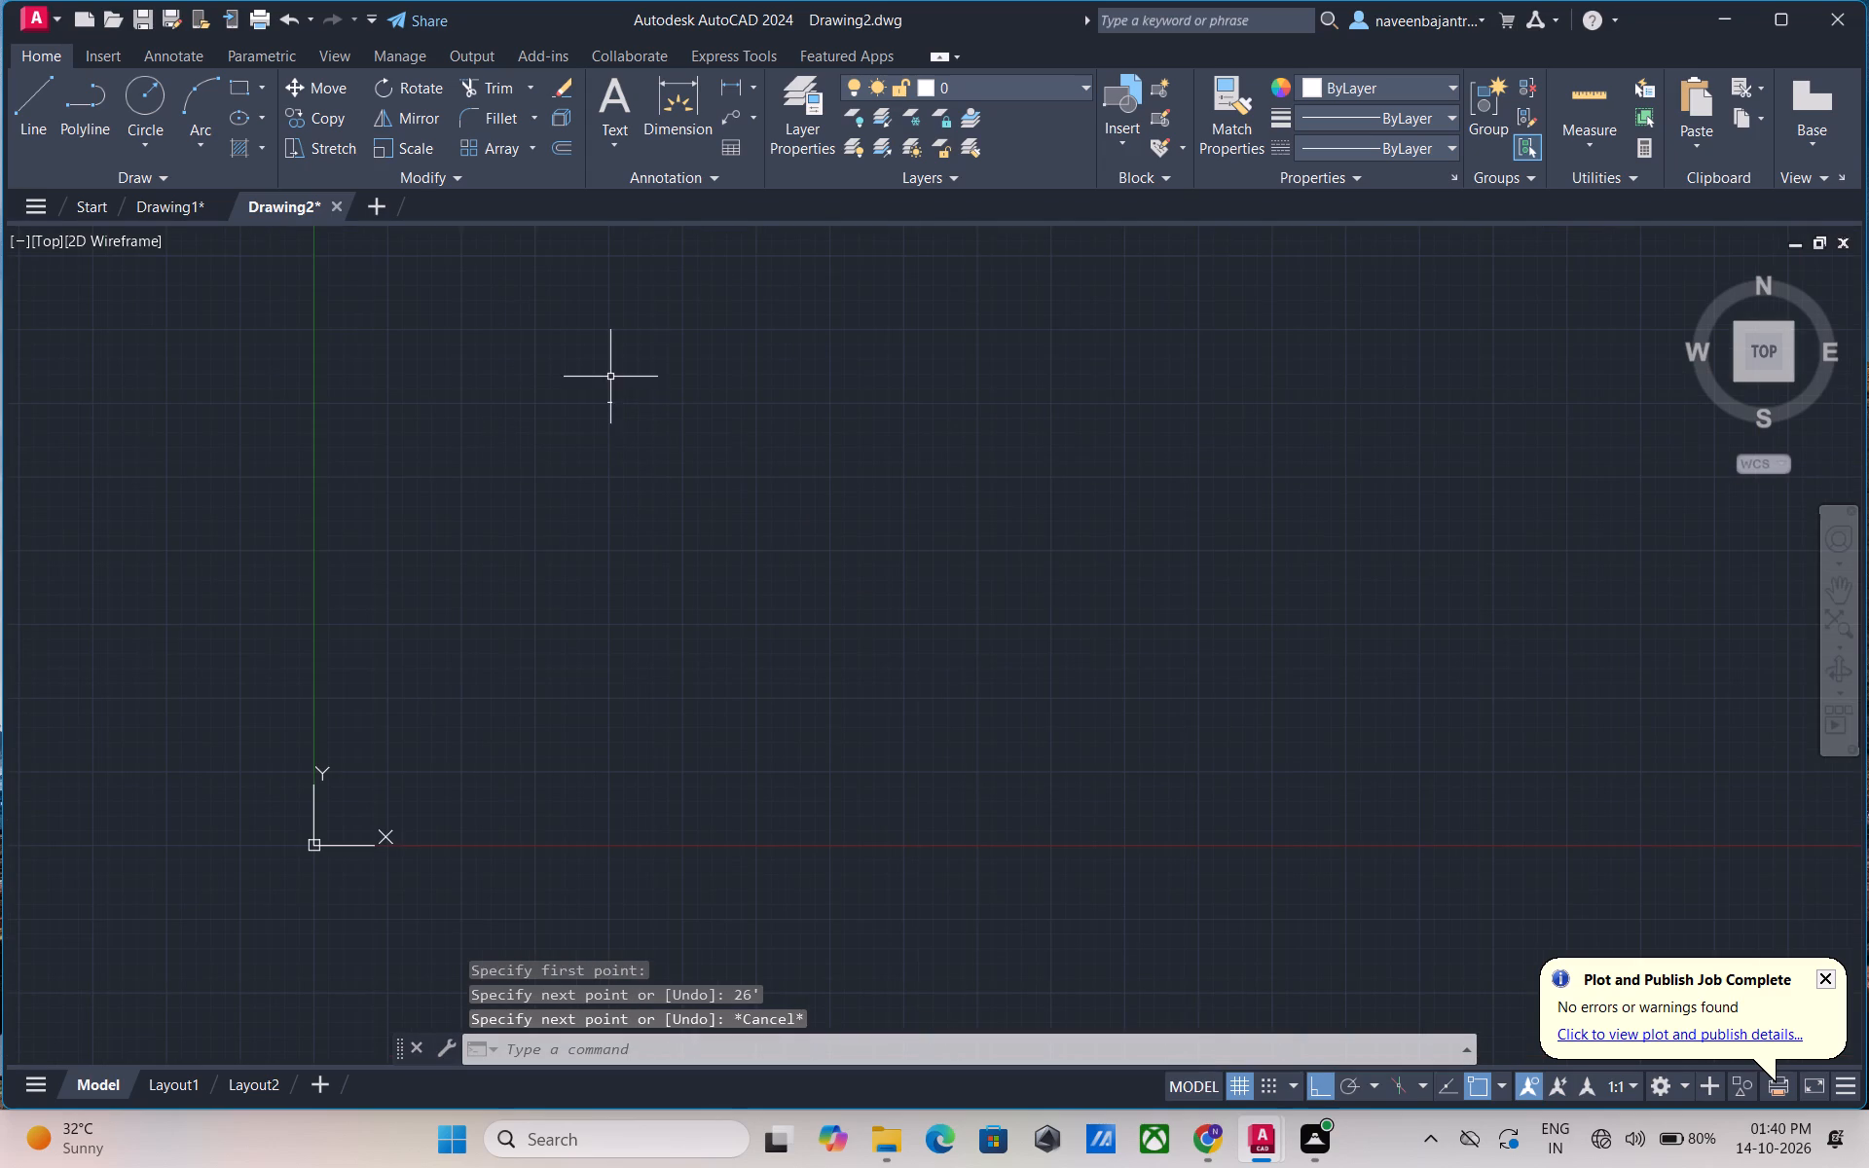
{"action": "scroll", "coordinate": [609, 400], "scroll_direction": "up", "scroll_amount": 6}
{"action": "middle_click_drag", "start_coordinate": [655, 432], "coordinate": [960, 395]}
{"action": "scroll", "coordinate": [954, 403], "scroll_direction": "up", "scroll_amount": 2}
{"action": "middle_click_drag", "start_coordinate": [908, 407], "coordinate": [951, 505]}
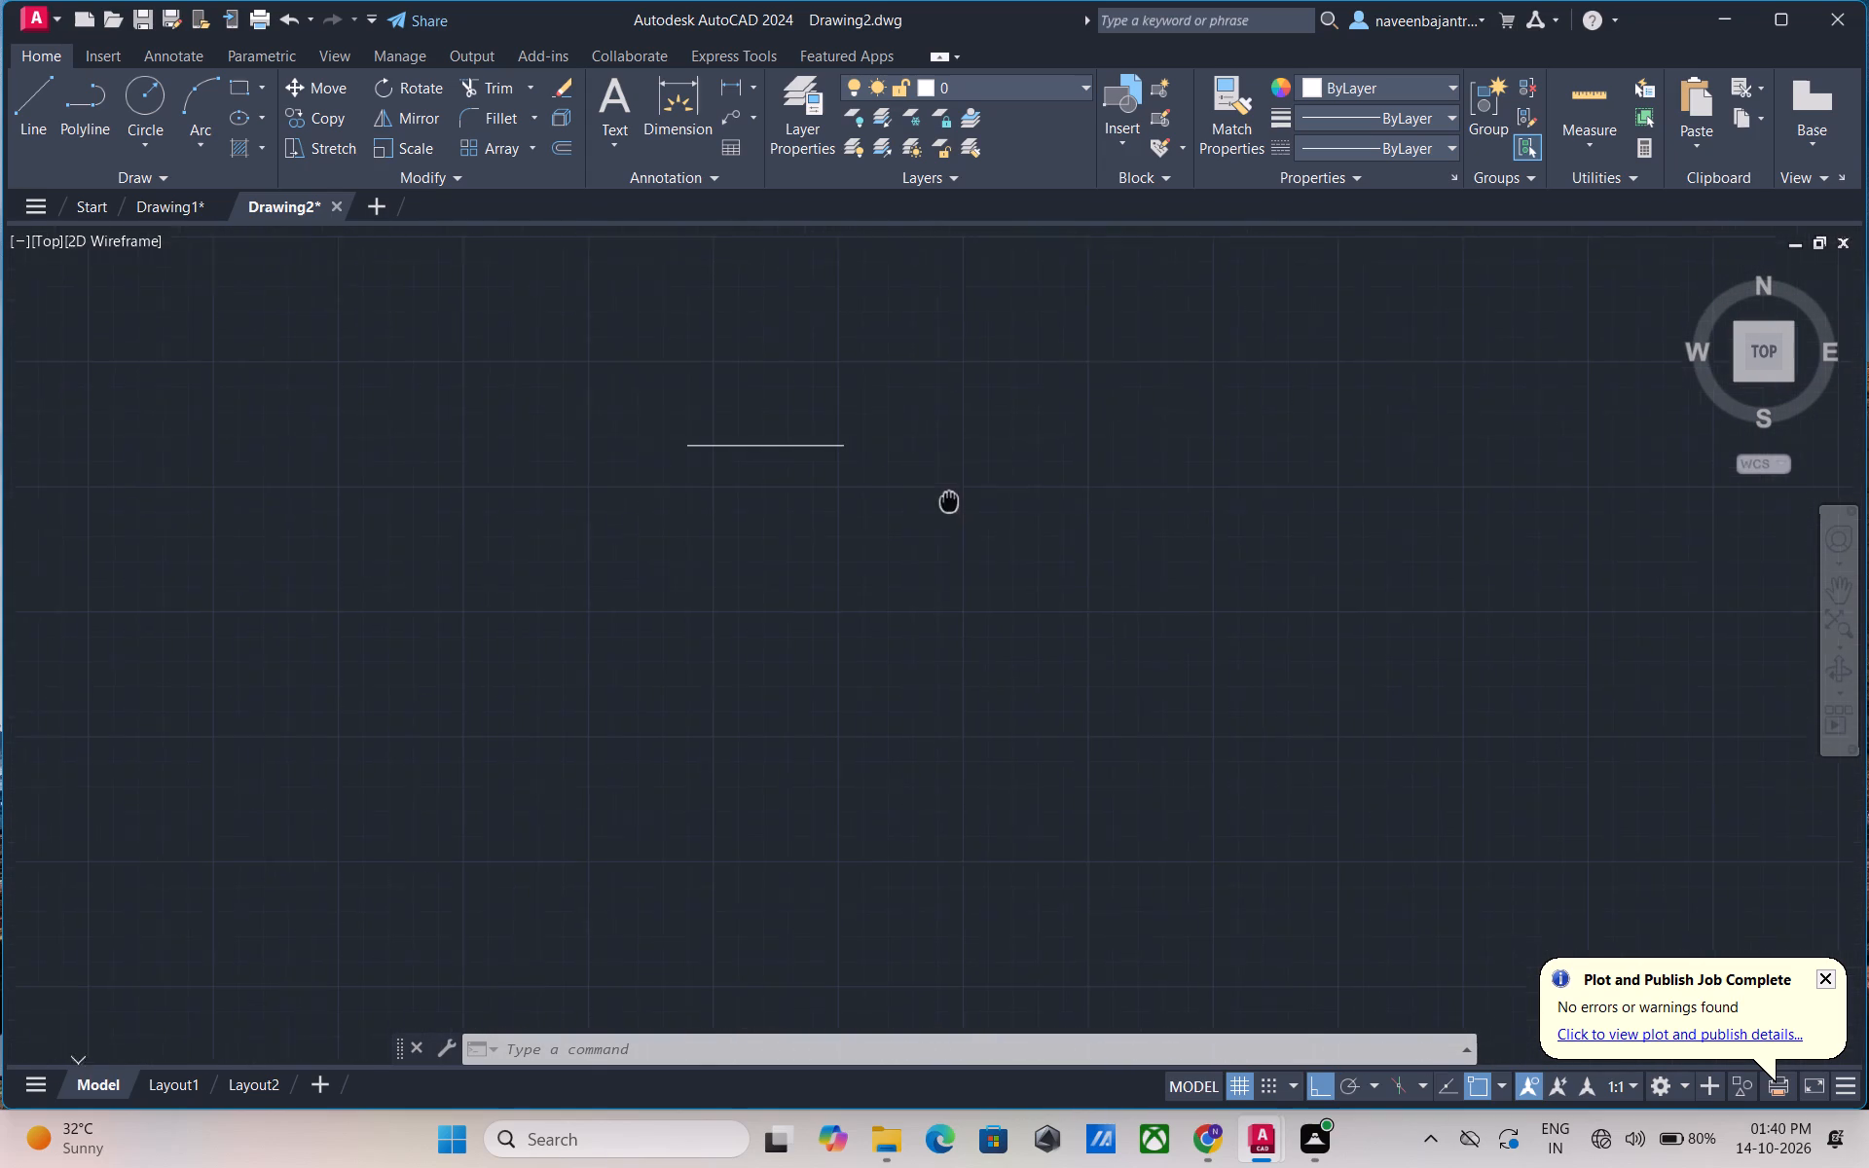
{"action": "middle_click_drag", "start_coordinate": [951, 505], "coordinate": [952, 507]}
{"action": "scroll", "coordinate": [952, 507], "scroll_direction": "up", "scroll_amount": 1}
{"action": "key", "text": "Escape"}
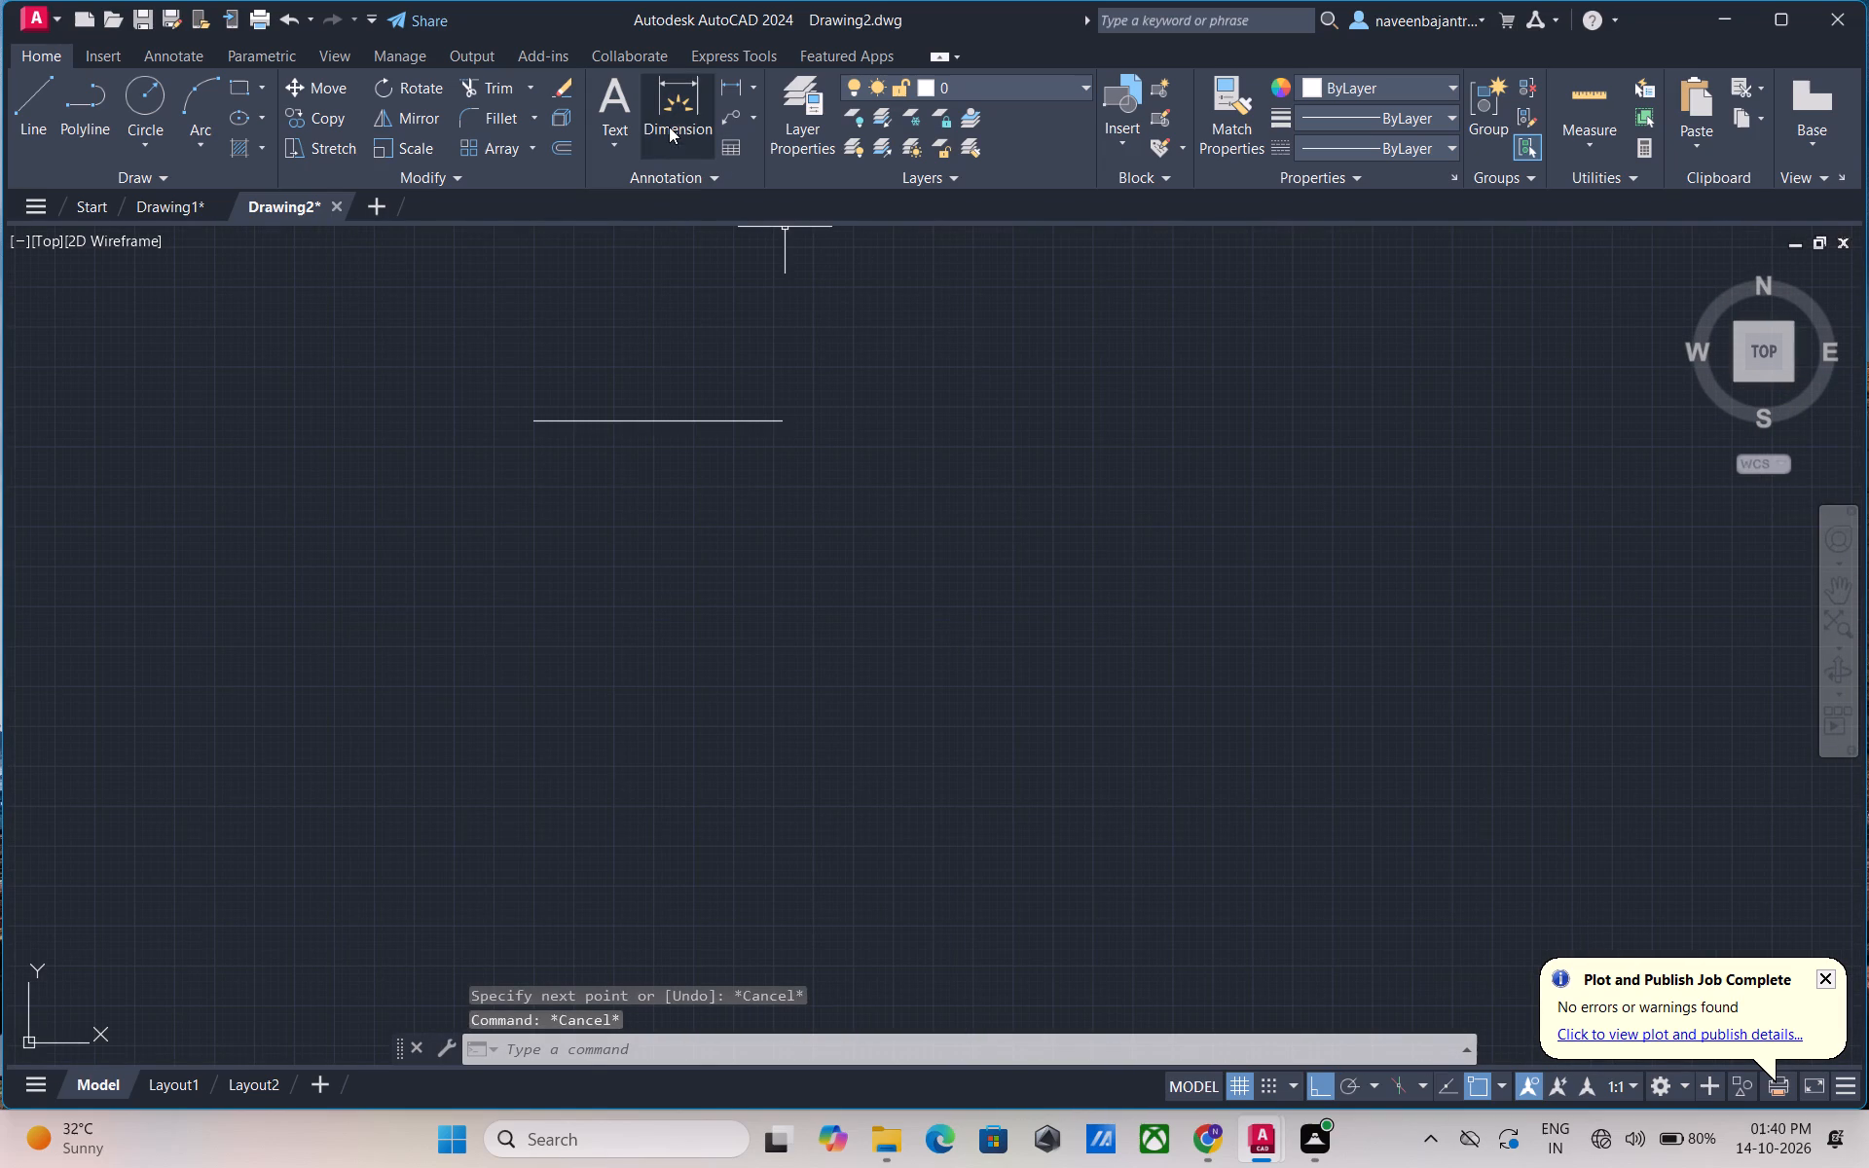
{"action": "left_click", "coordinate": [669, 126]}
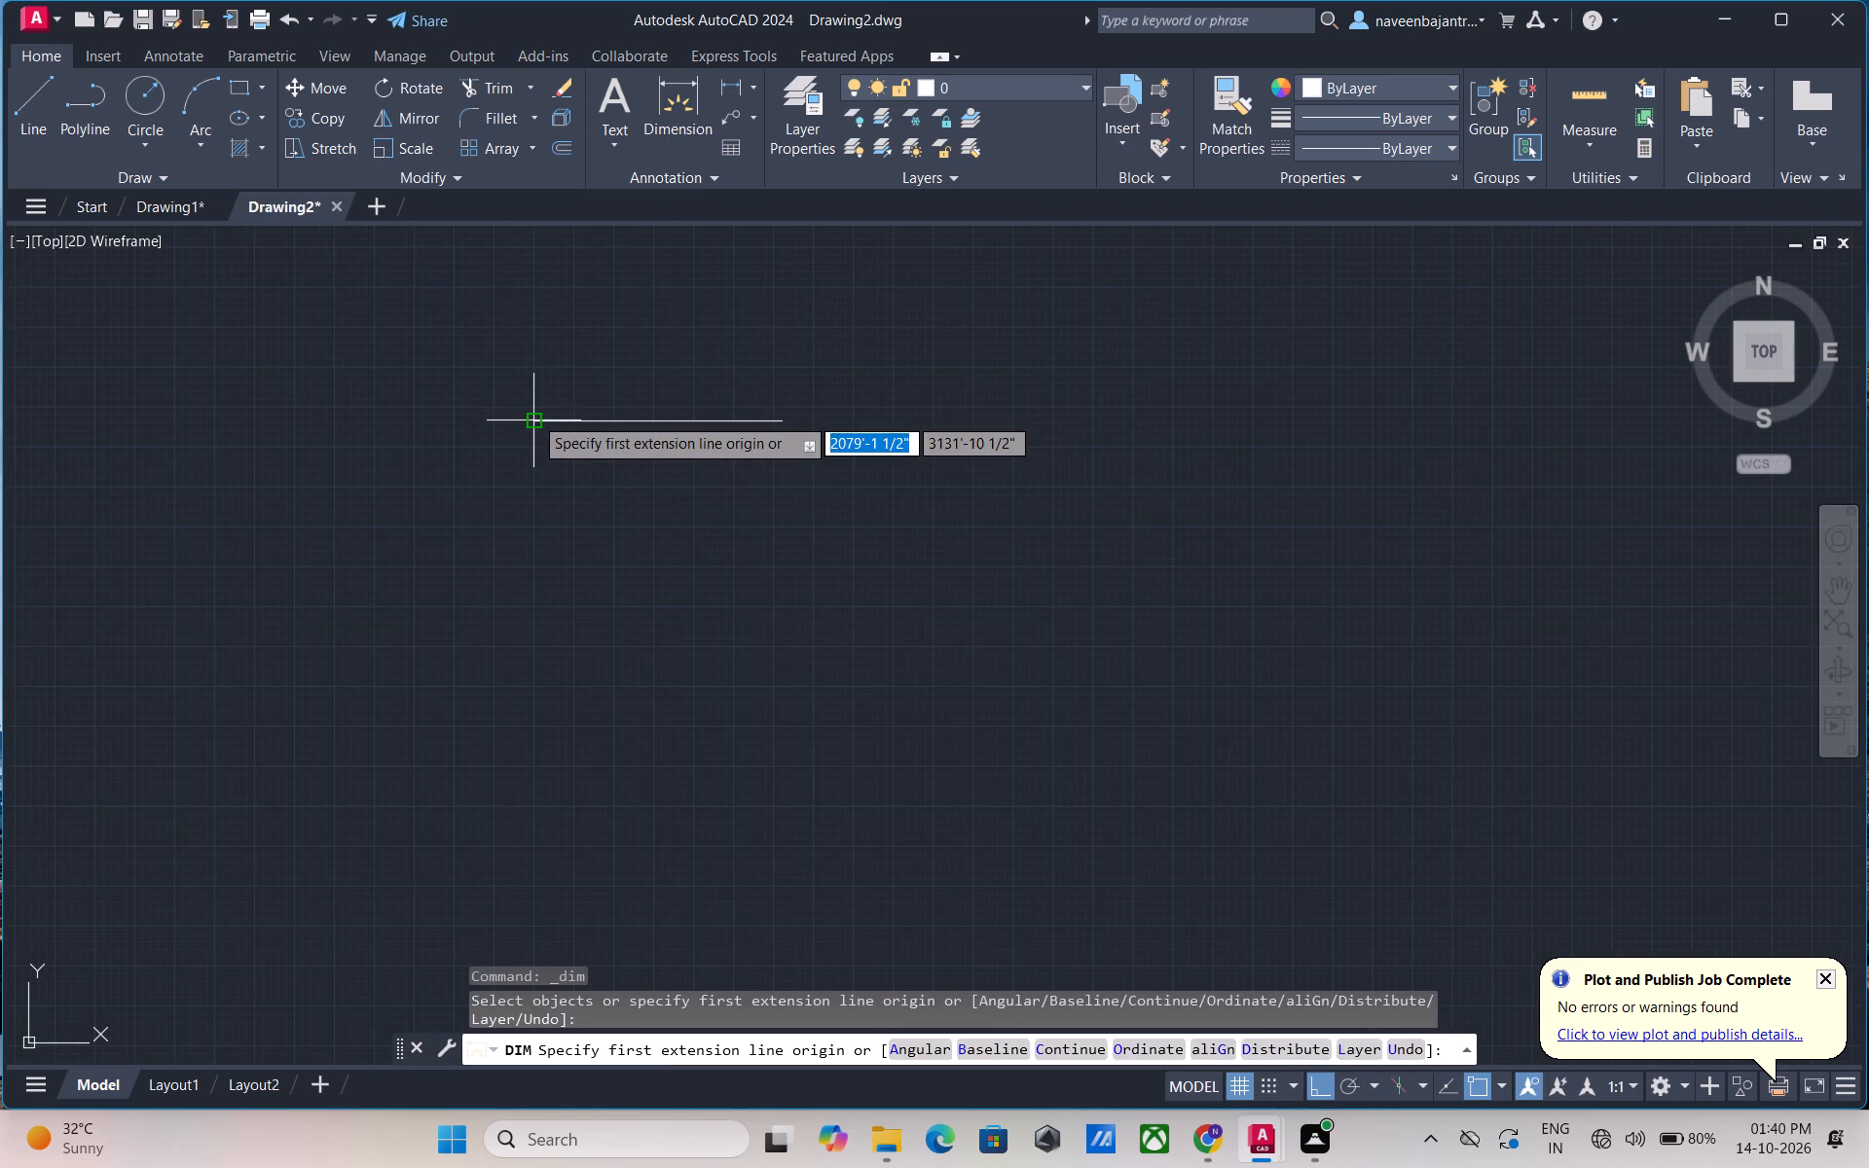
{"action": "left_click", "coordinate": [533, 416]}
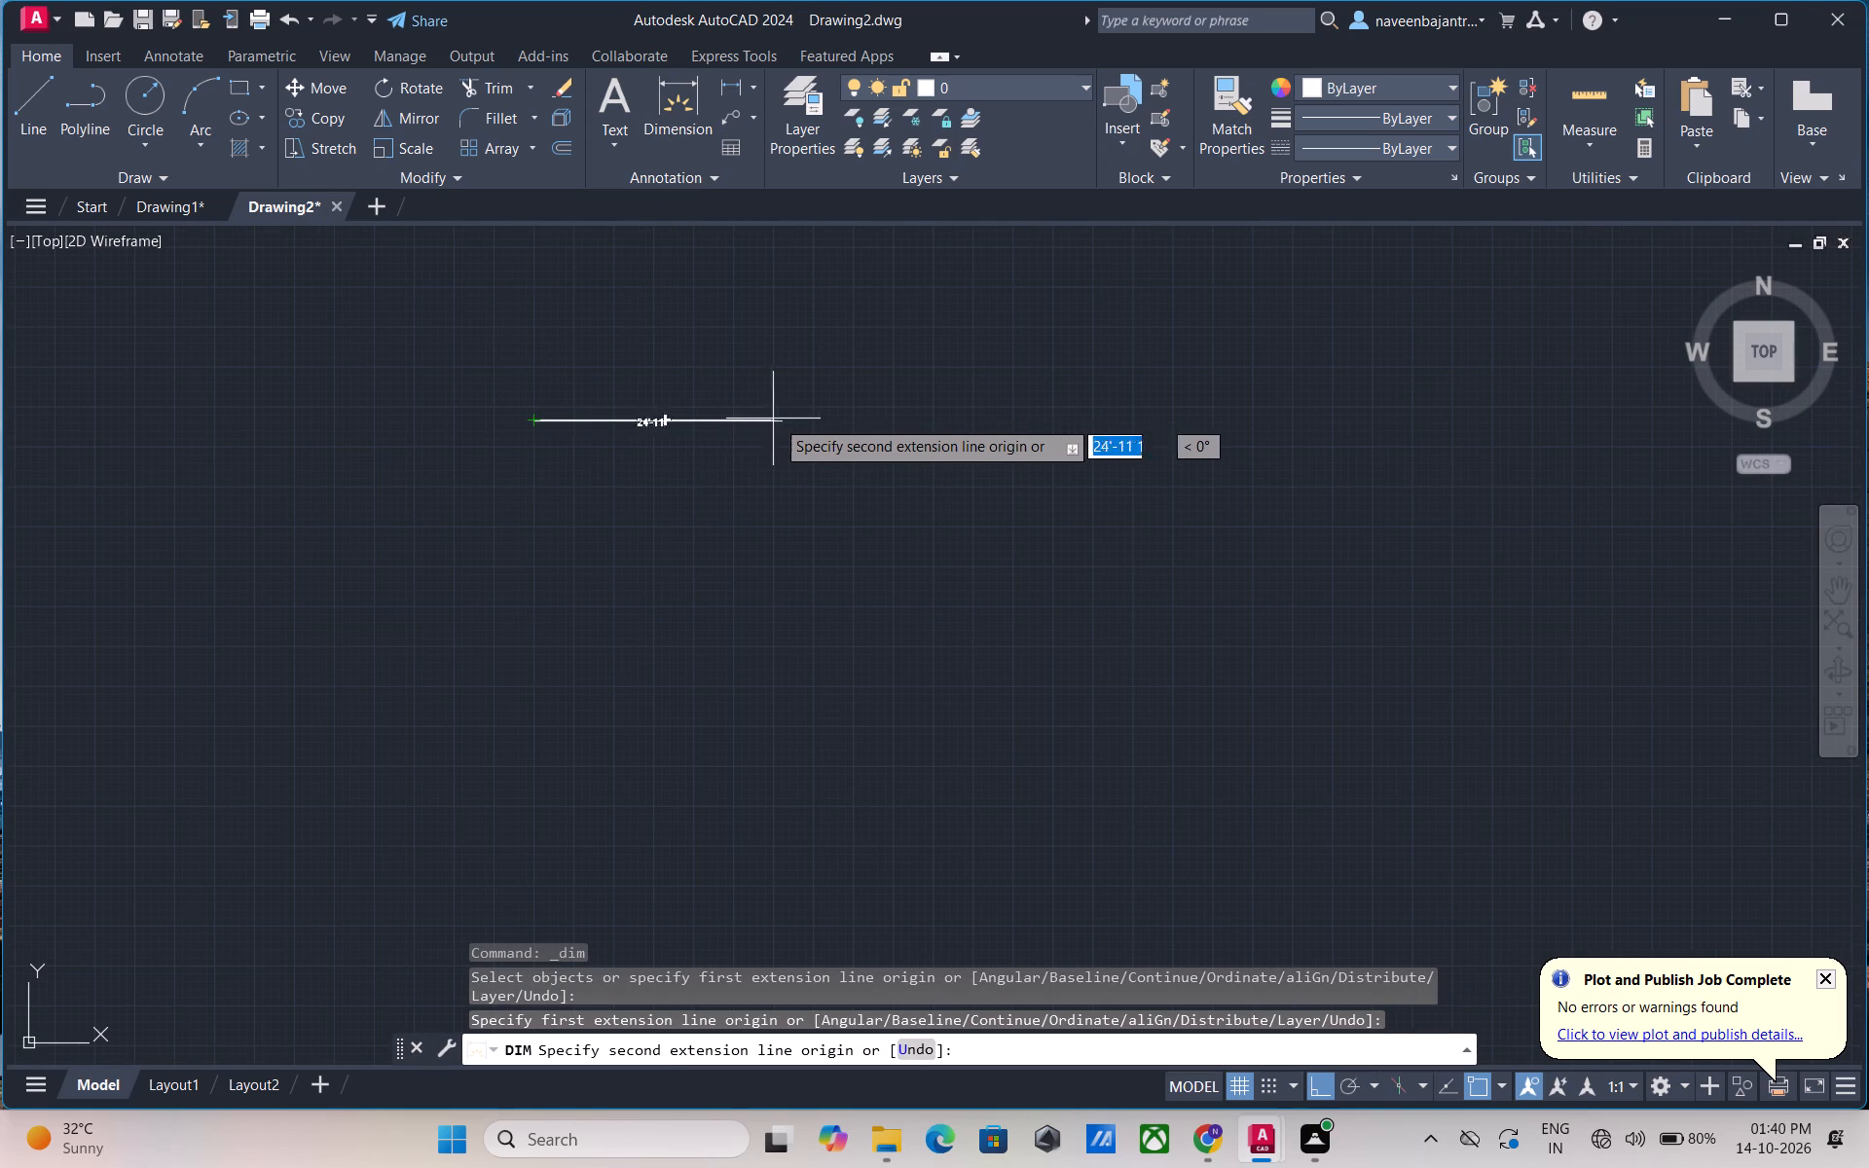
{"action": "left_click", "coordinate": [786, 420]}
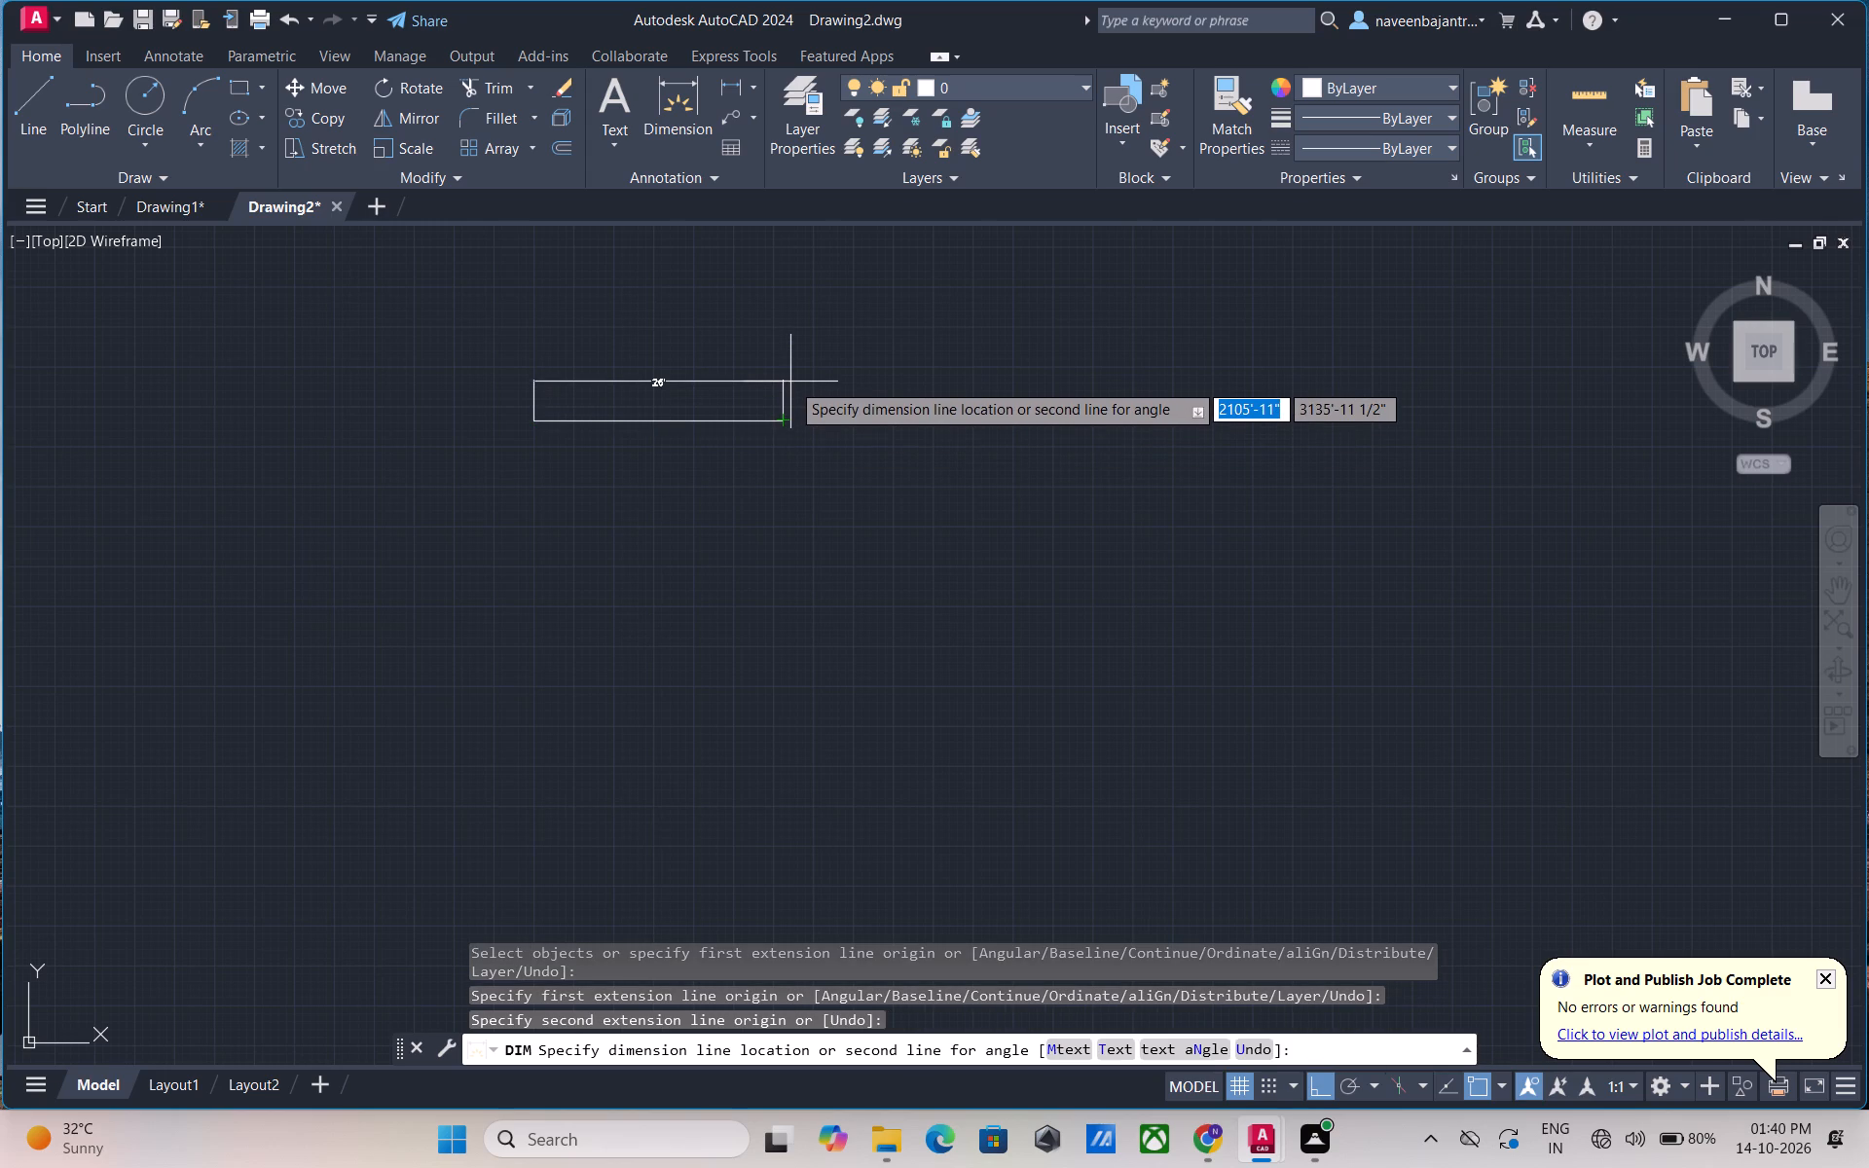
{"action": "key", "text": "Escape"}
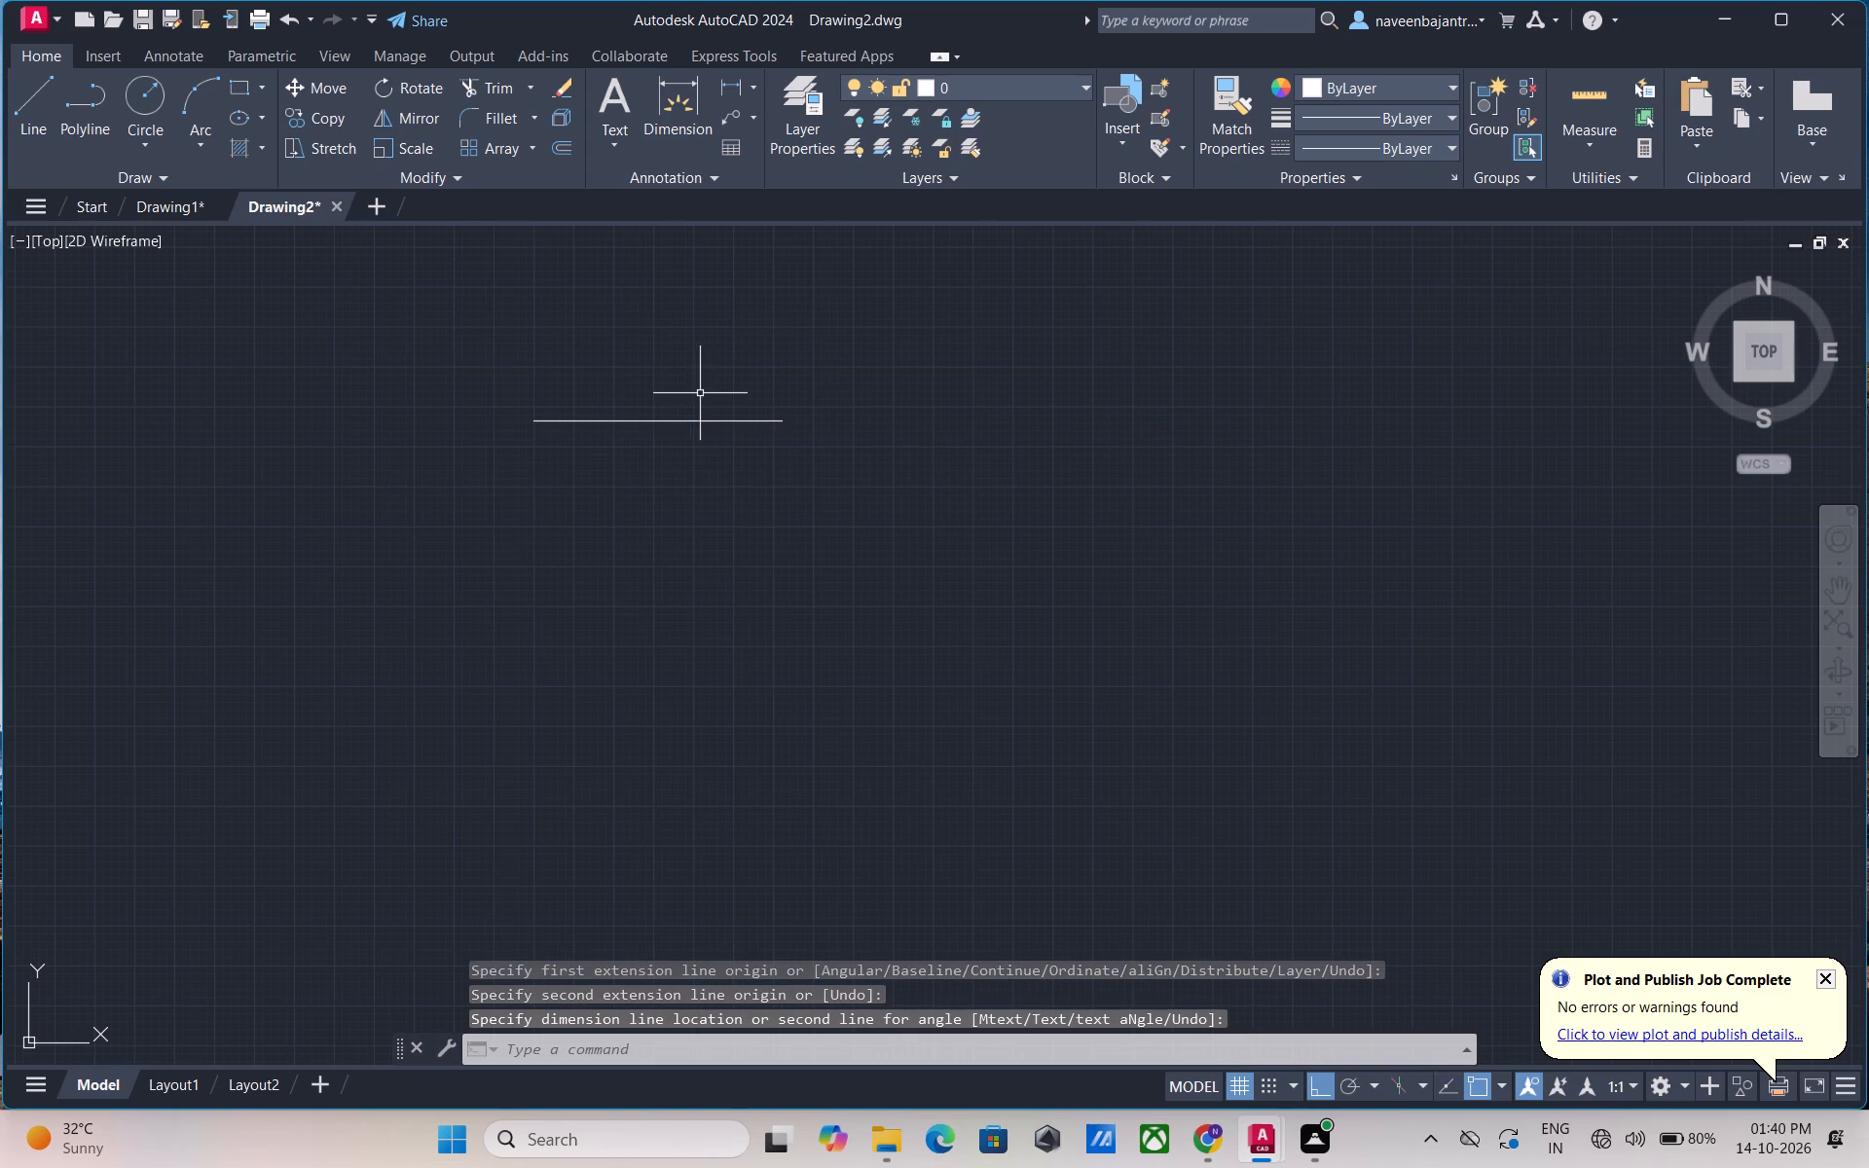
Complete the rectangle with lines 34' down from the top line's left end, 26' to the right, and up to its right end.
{"action": "middle_click_drag", "start_coordinate": [700, 393], "coordinate": [972, 357]}
{"action": "scroll", "coordinate": [972, 357], "scroll_direction": "up", "scroll_amount": 3}
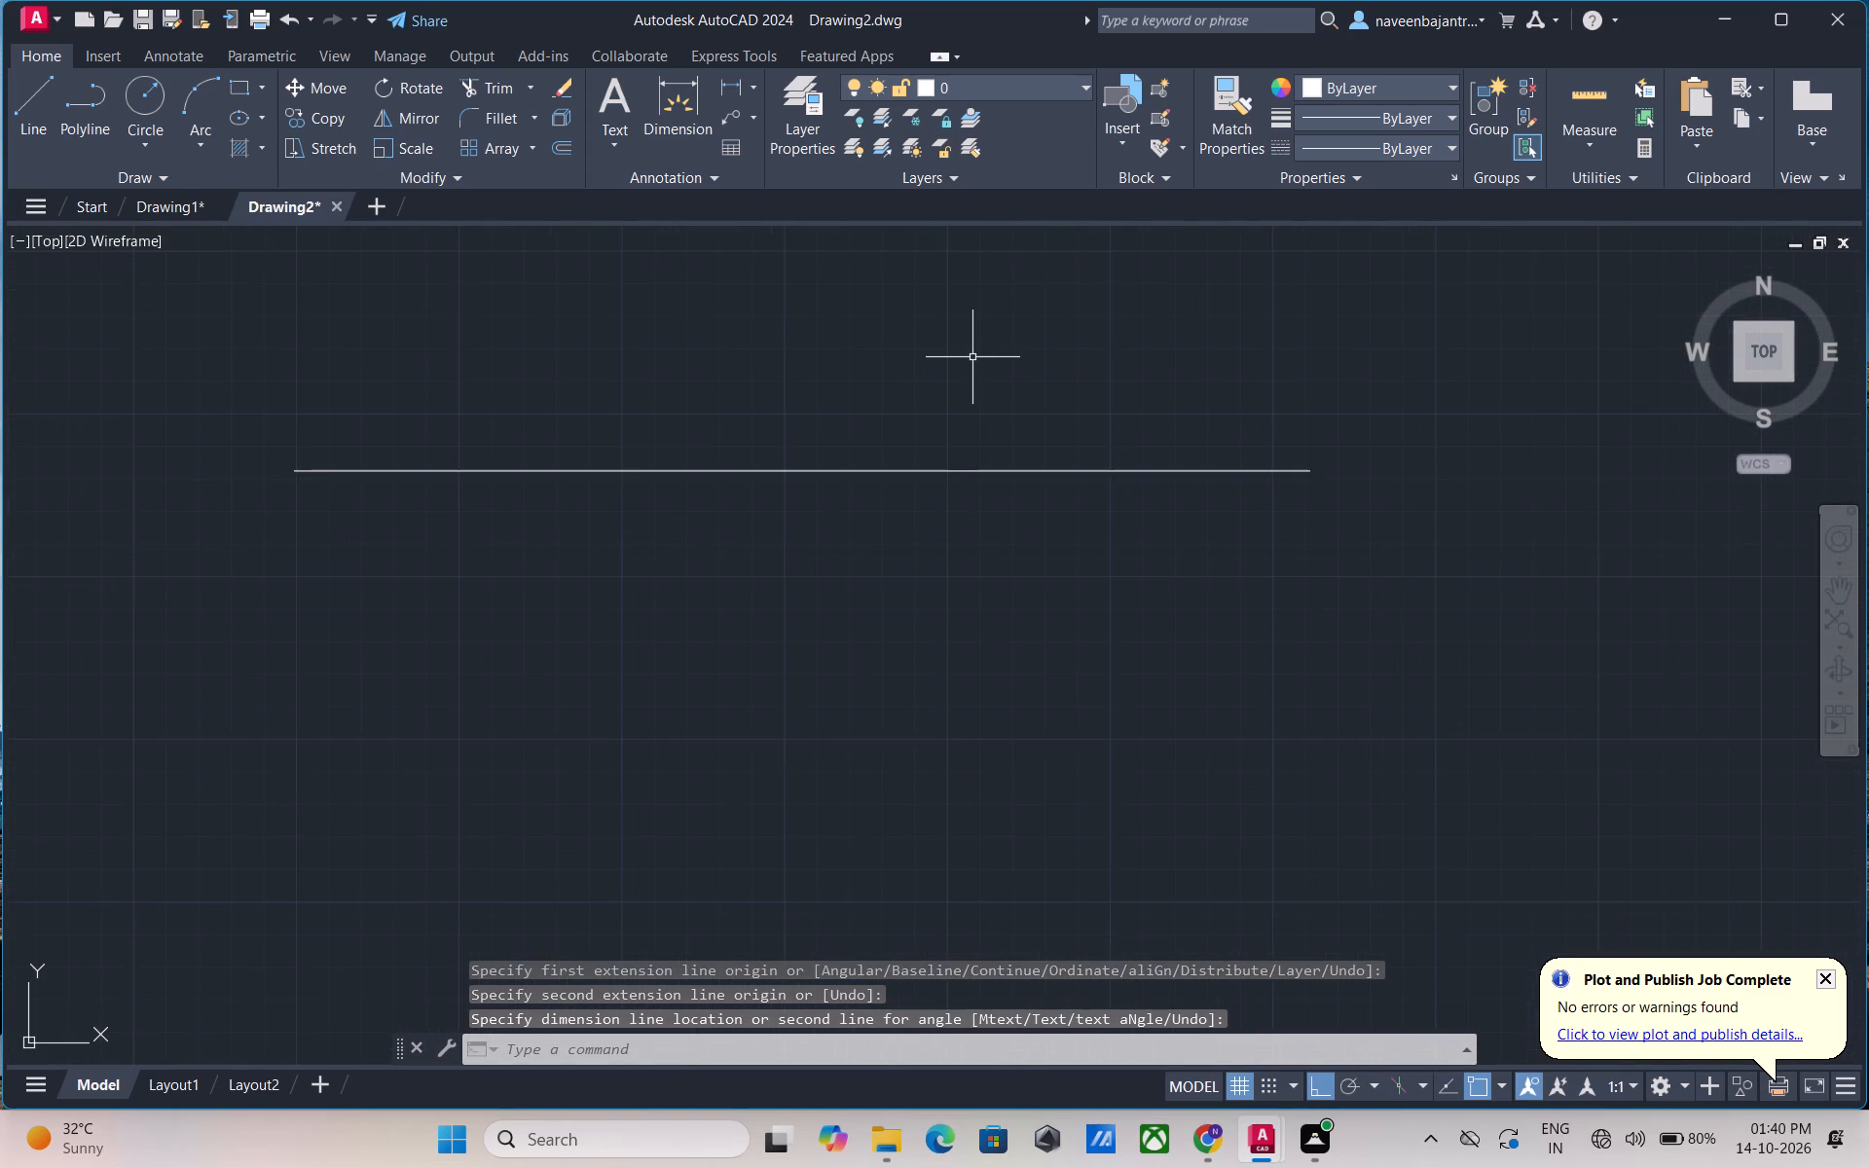
{"action": "key", "text": "Escape"}
{"action": "scroll", "coordinate": [972, 357], "scroll_direction": "down", "scroll_amount": 3}
{"action": "key", "text": "Escape"}
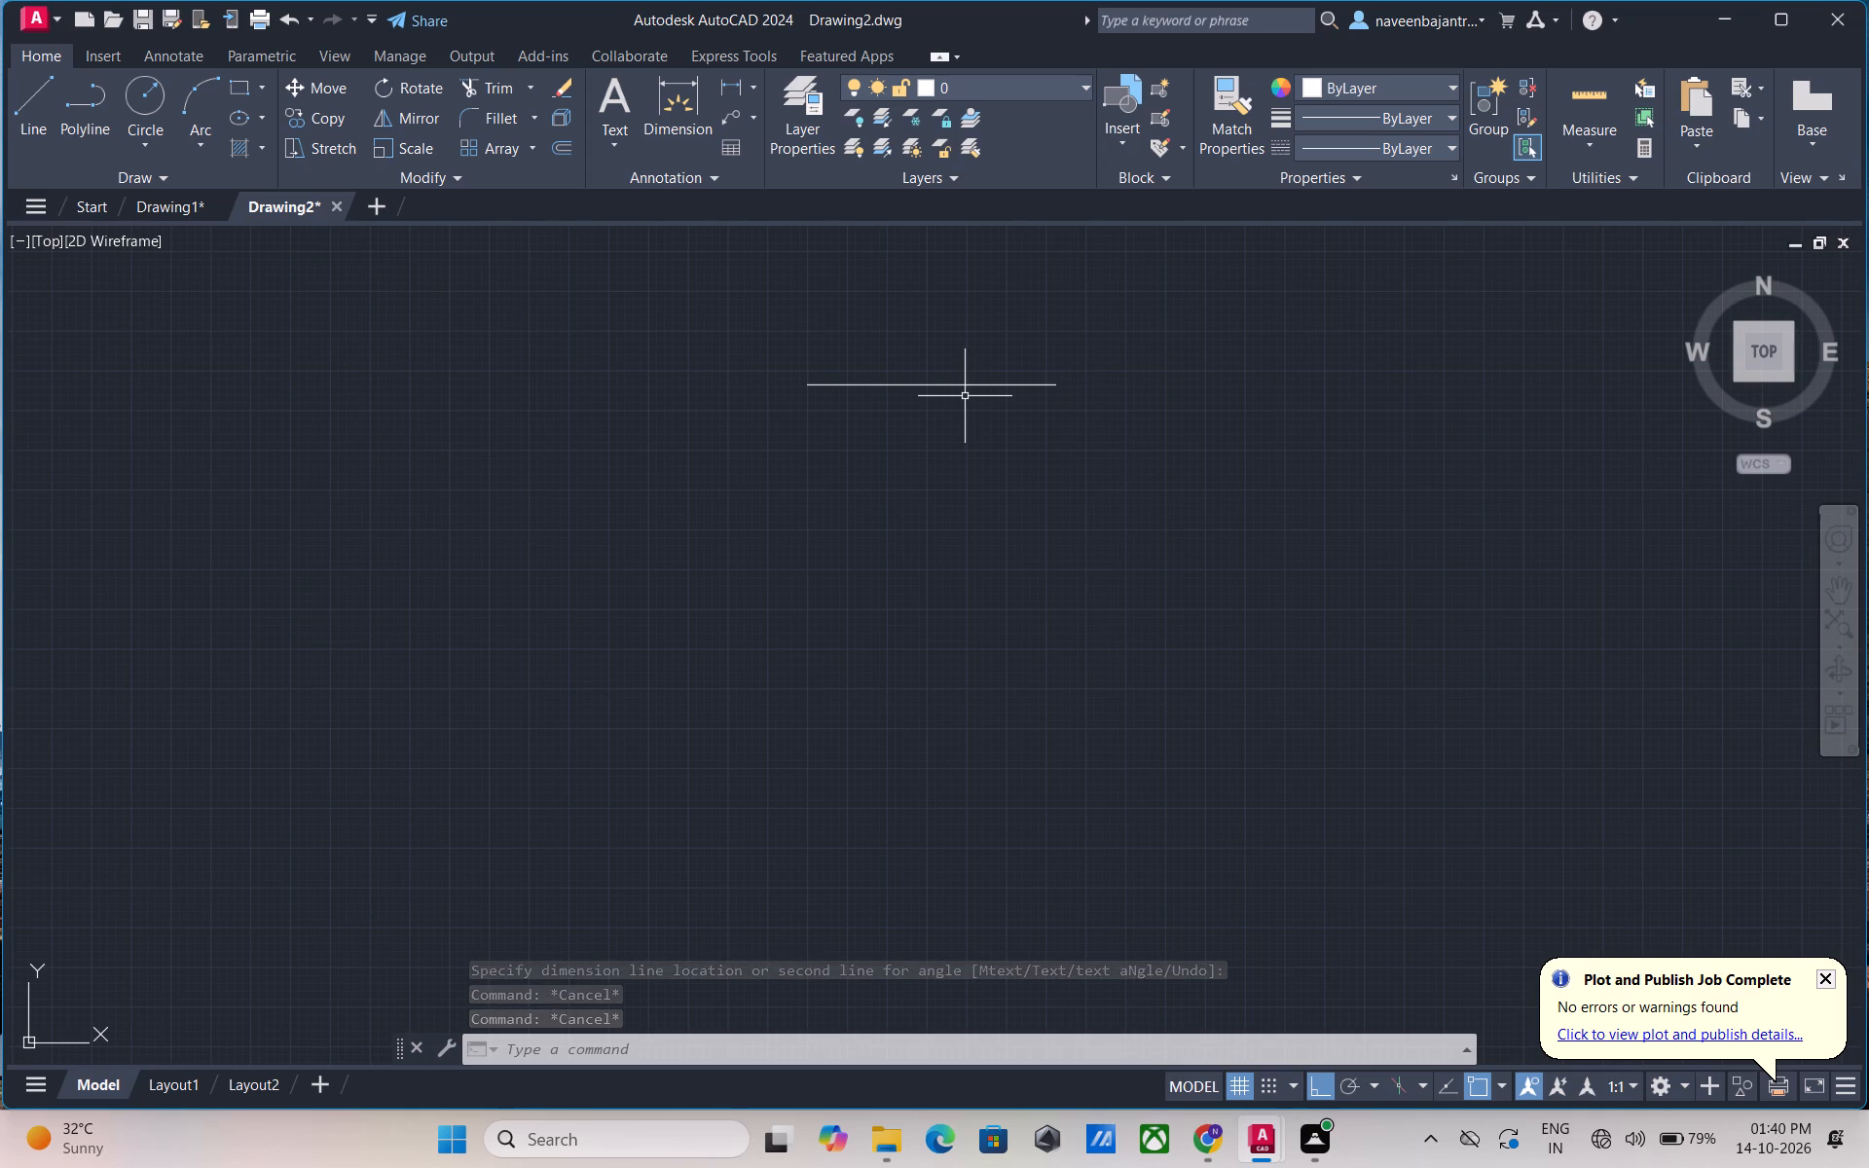
{"action": "type", "text": "L"}
{"action": "key", "text": "space"}
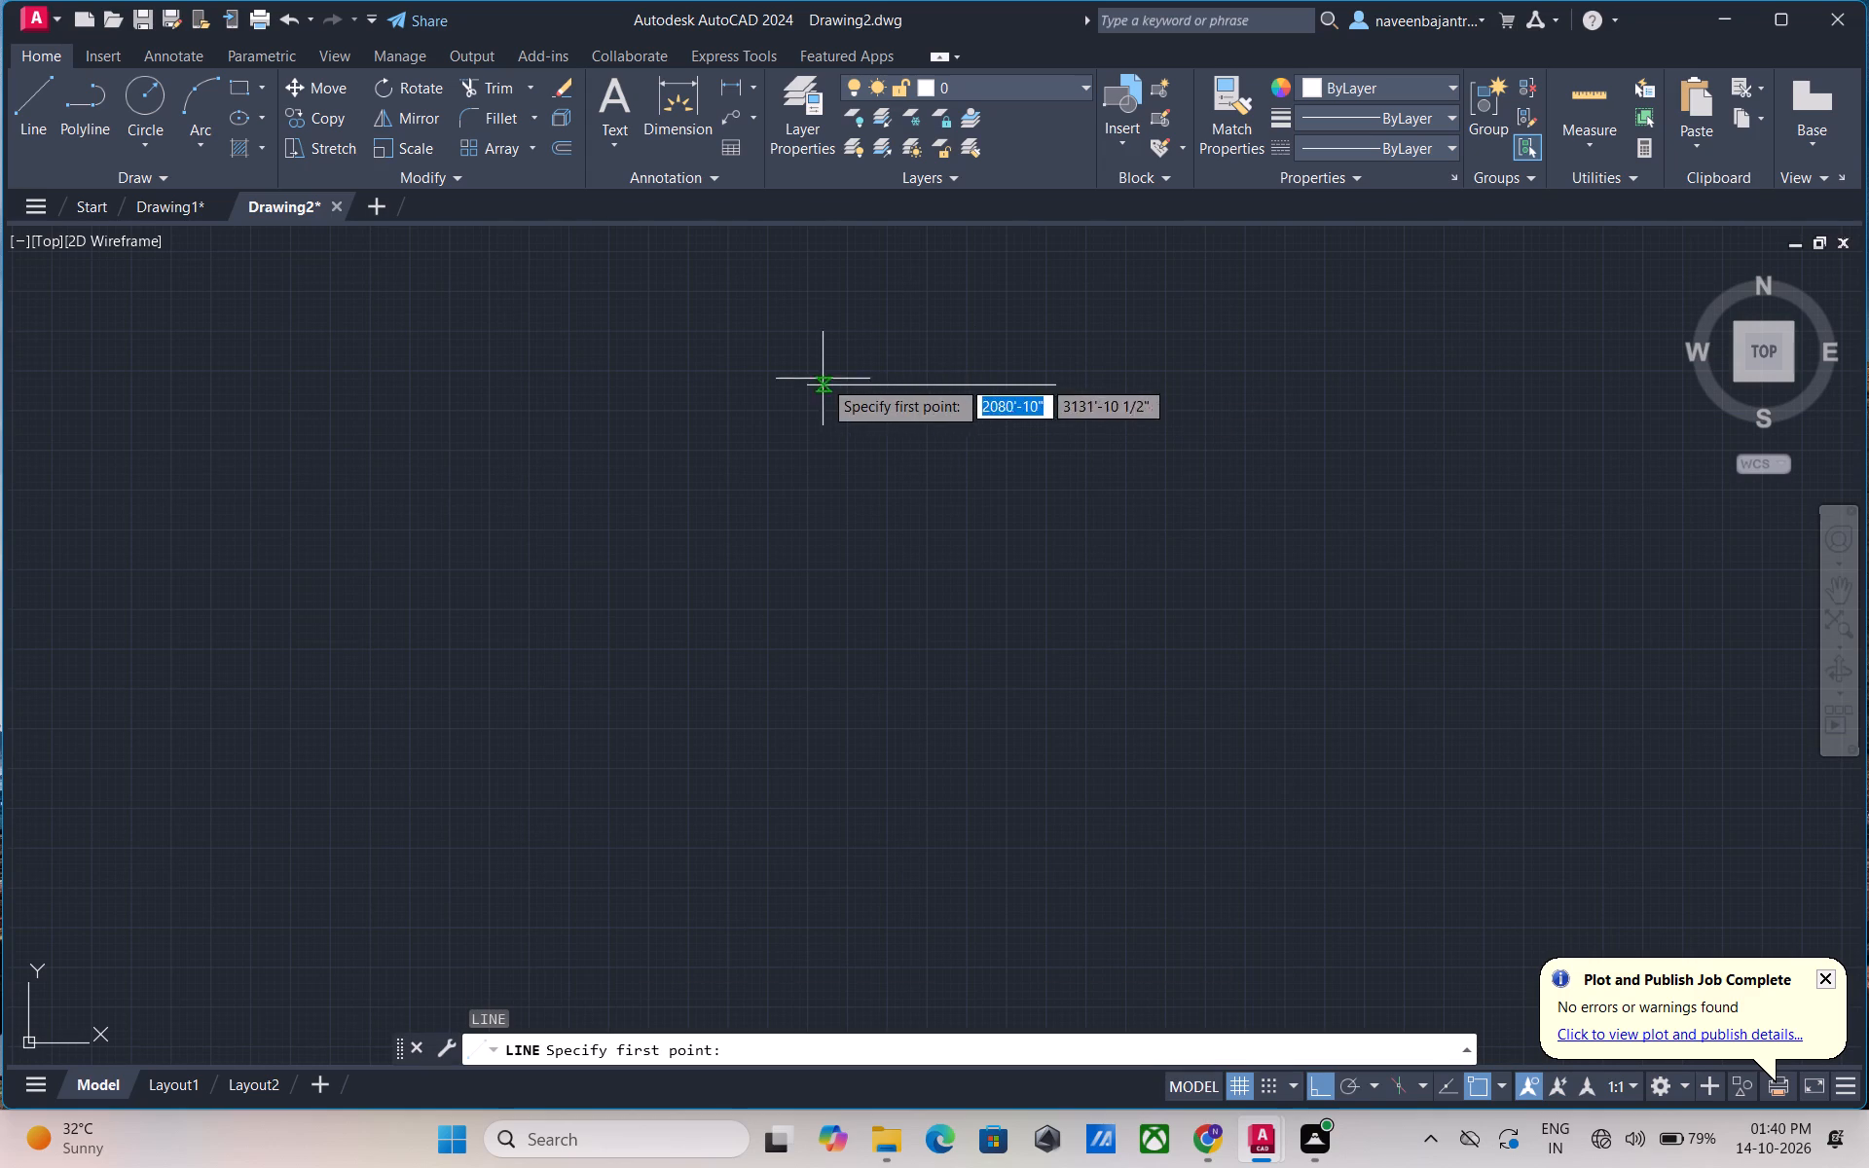
{"action": "left_click", "coordinate": [807, 383]}
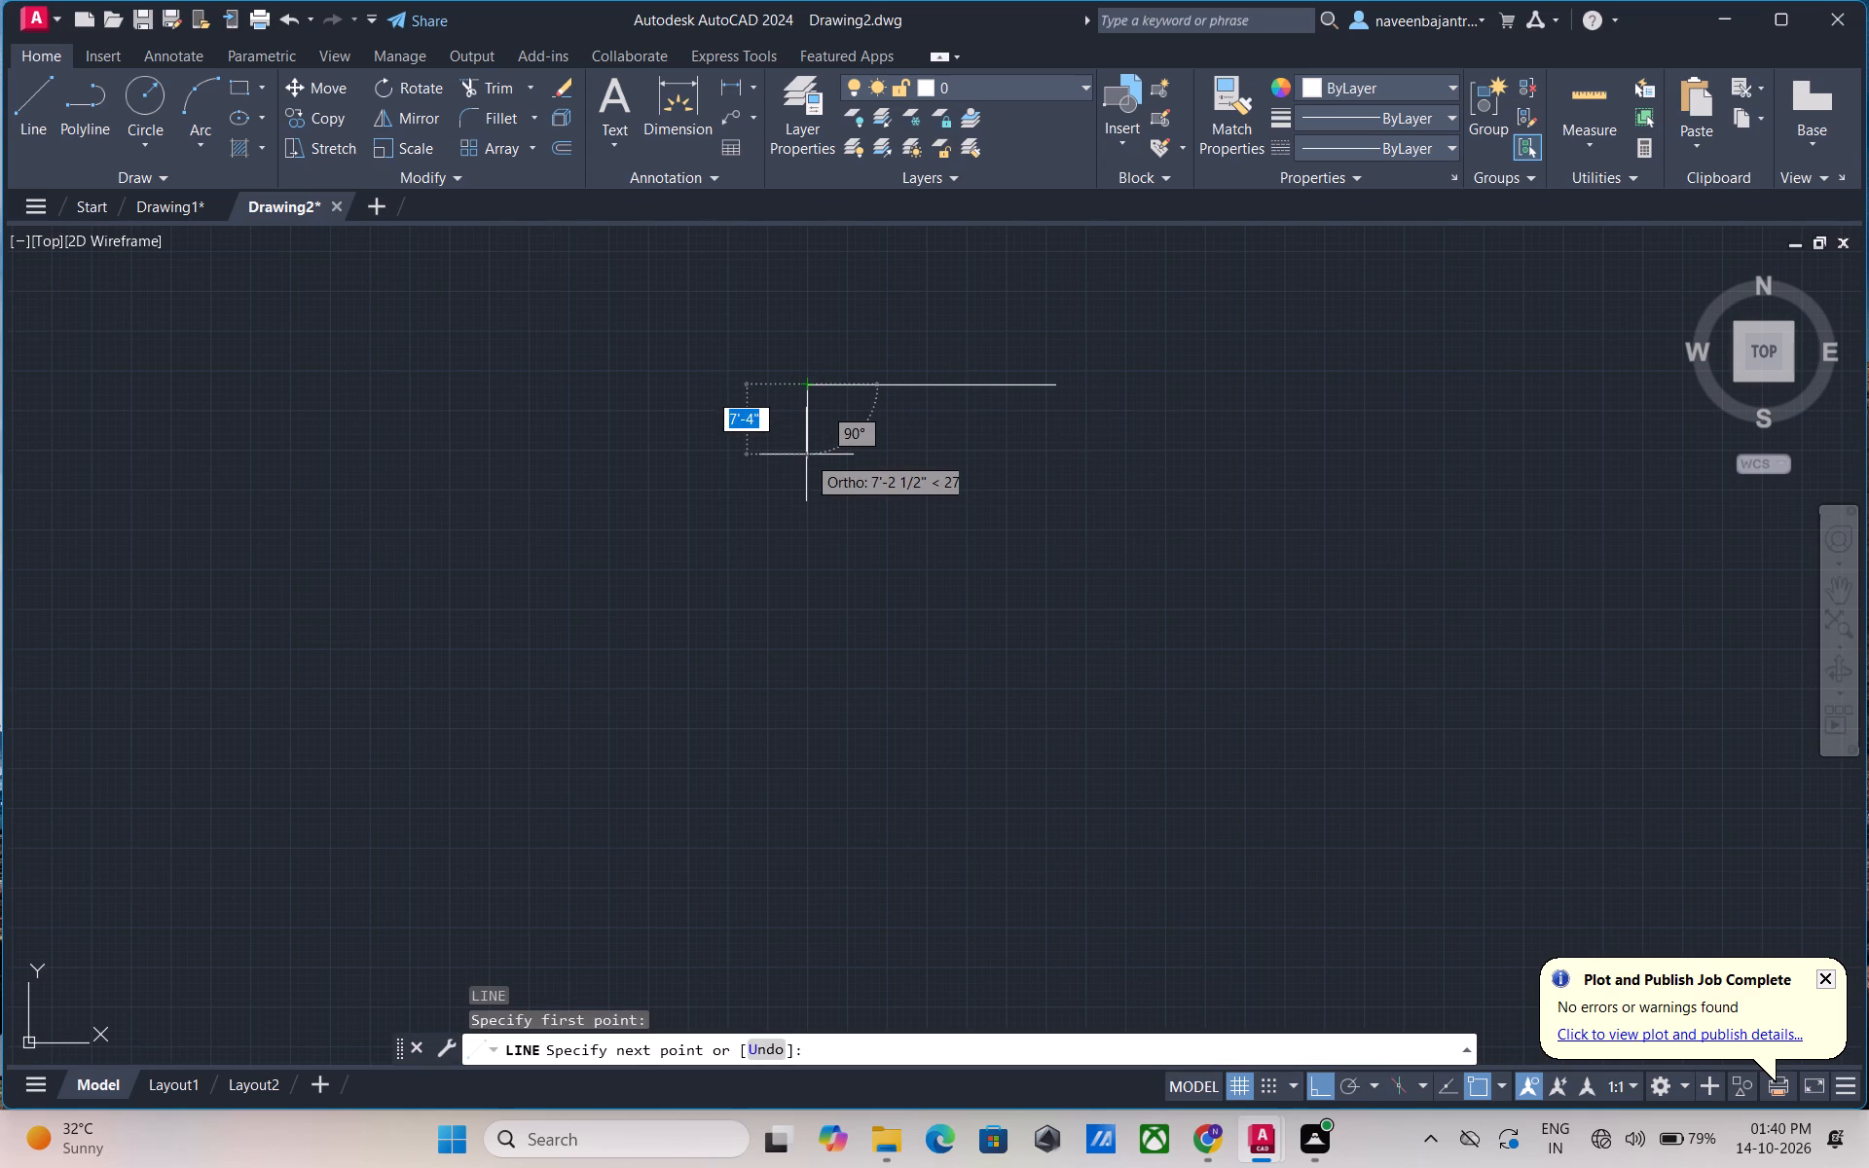
{"action": "type", "text": "34'"}
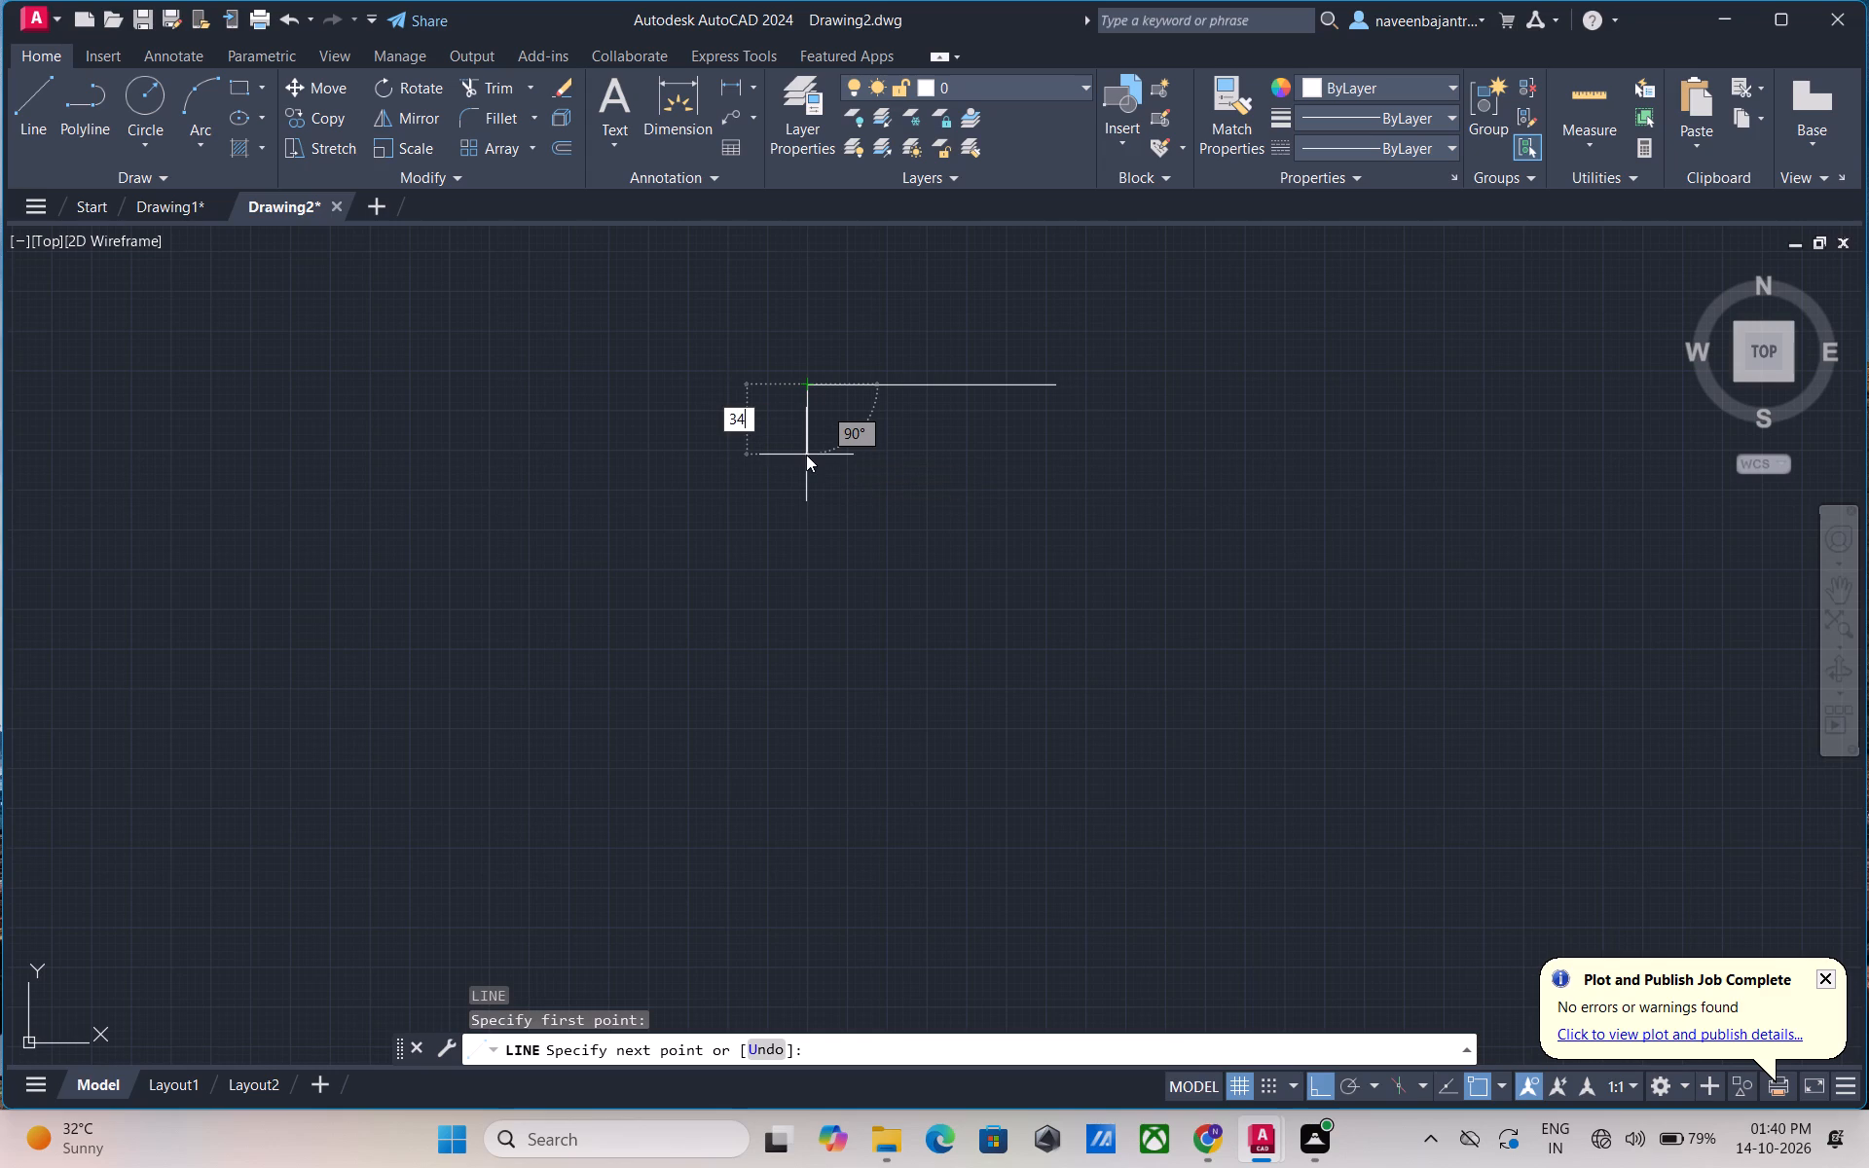
{"action": "key", "text": "Return"}
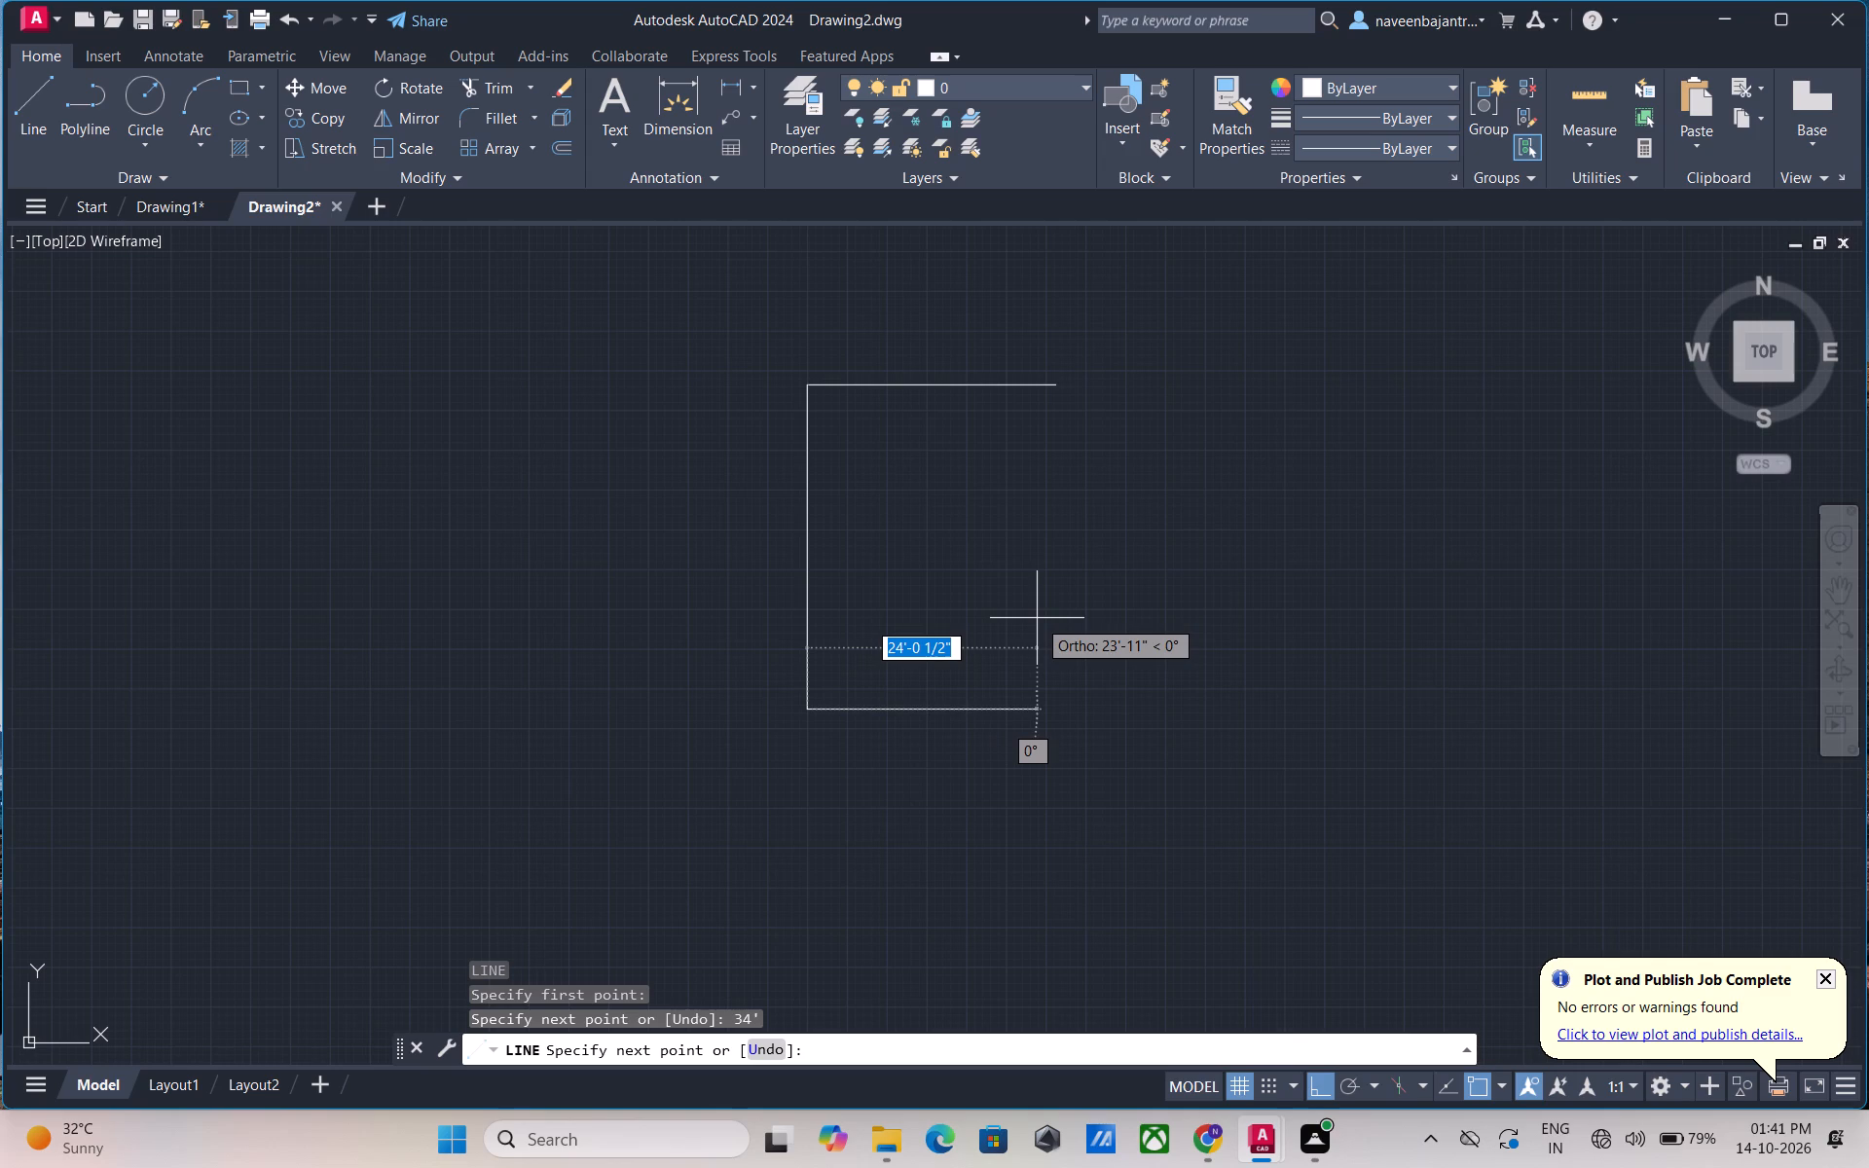
{"action": "type", "text": "26'"}
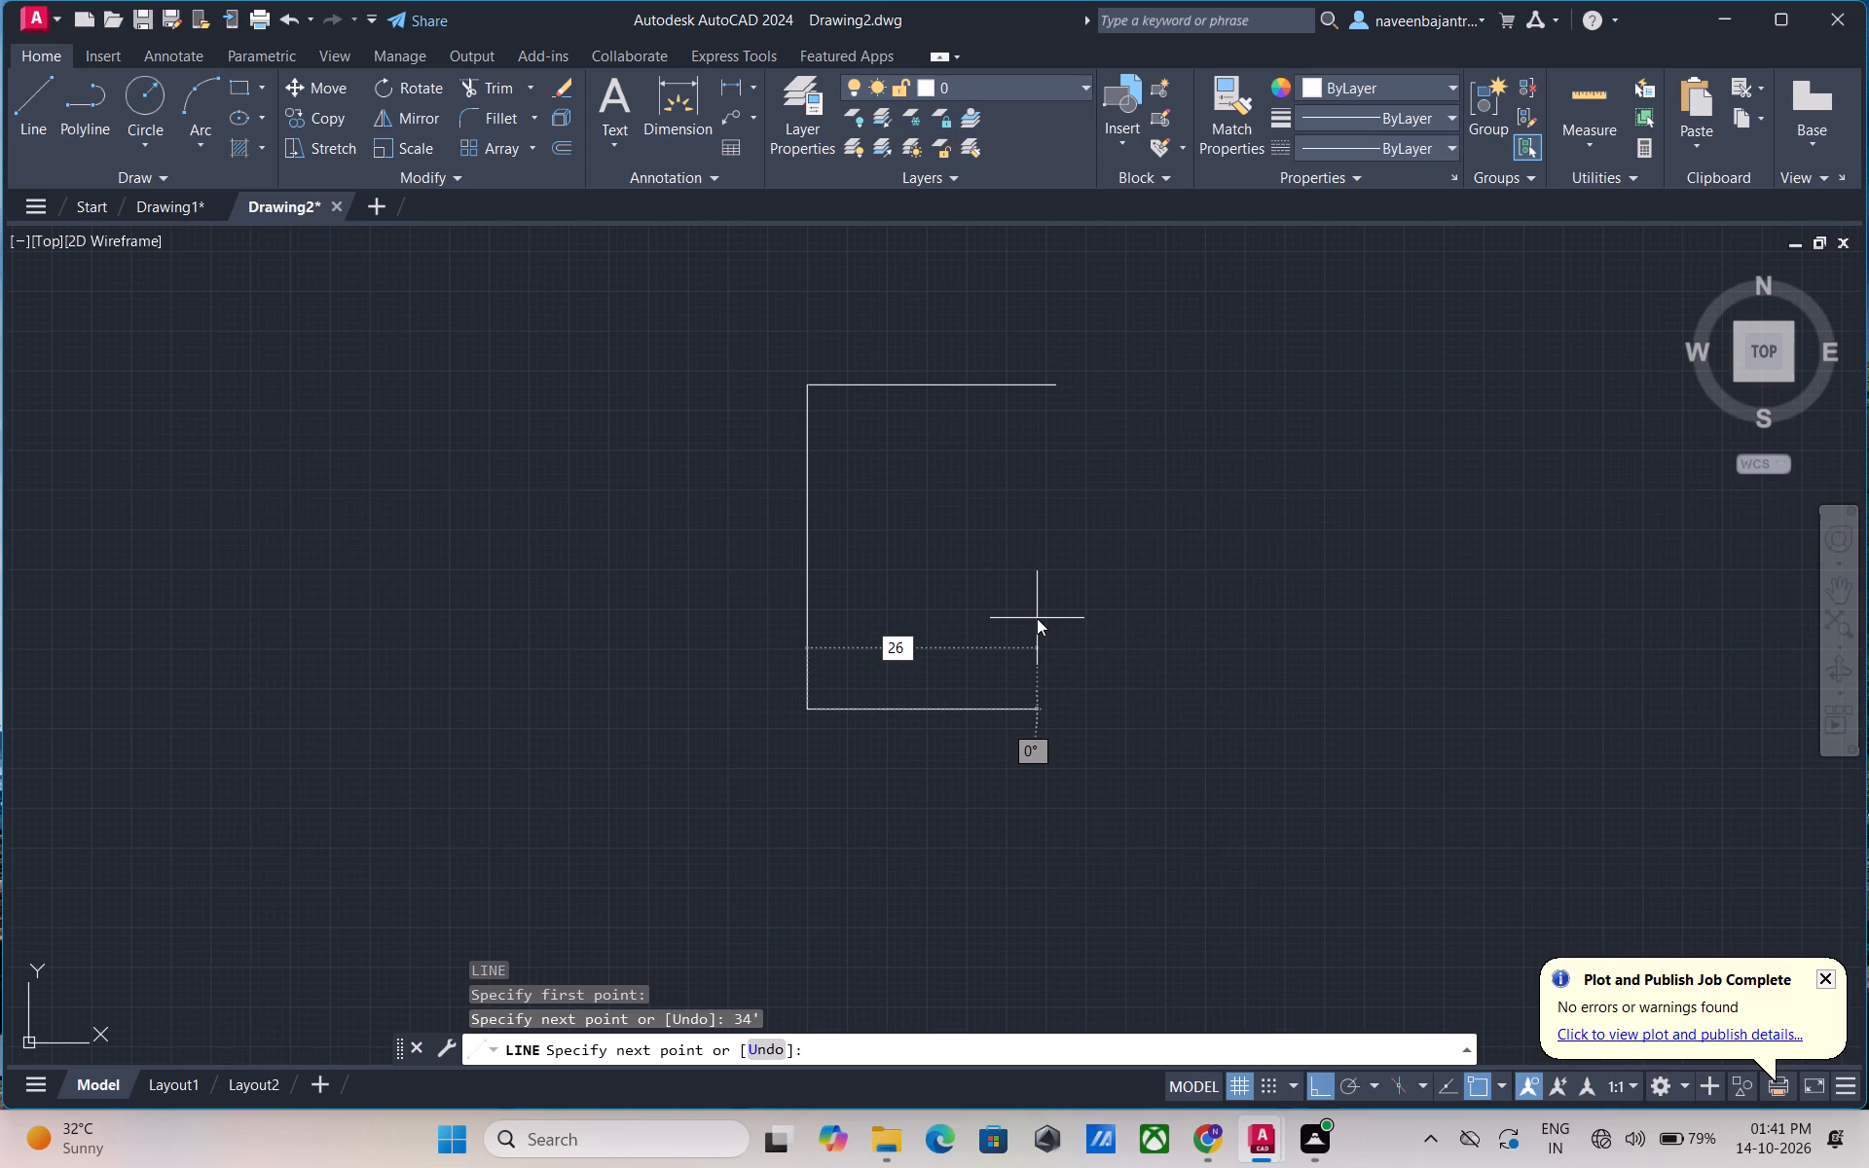
{"action": "key", "text": "Return"}
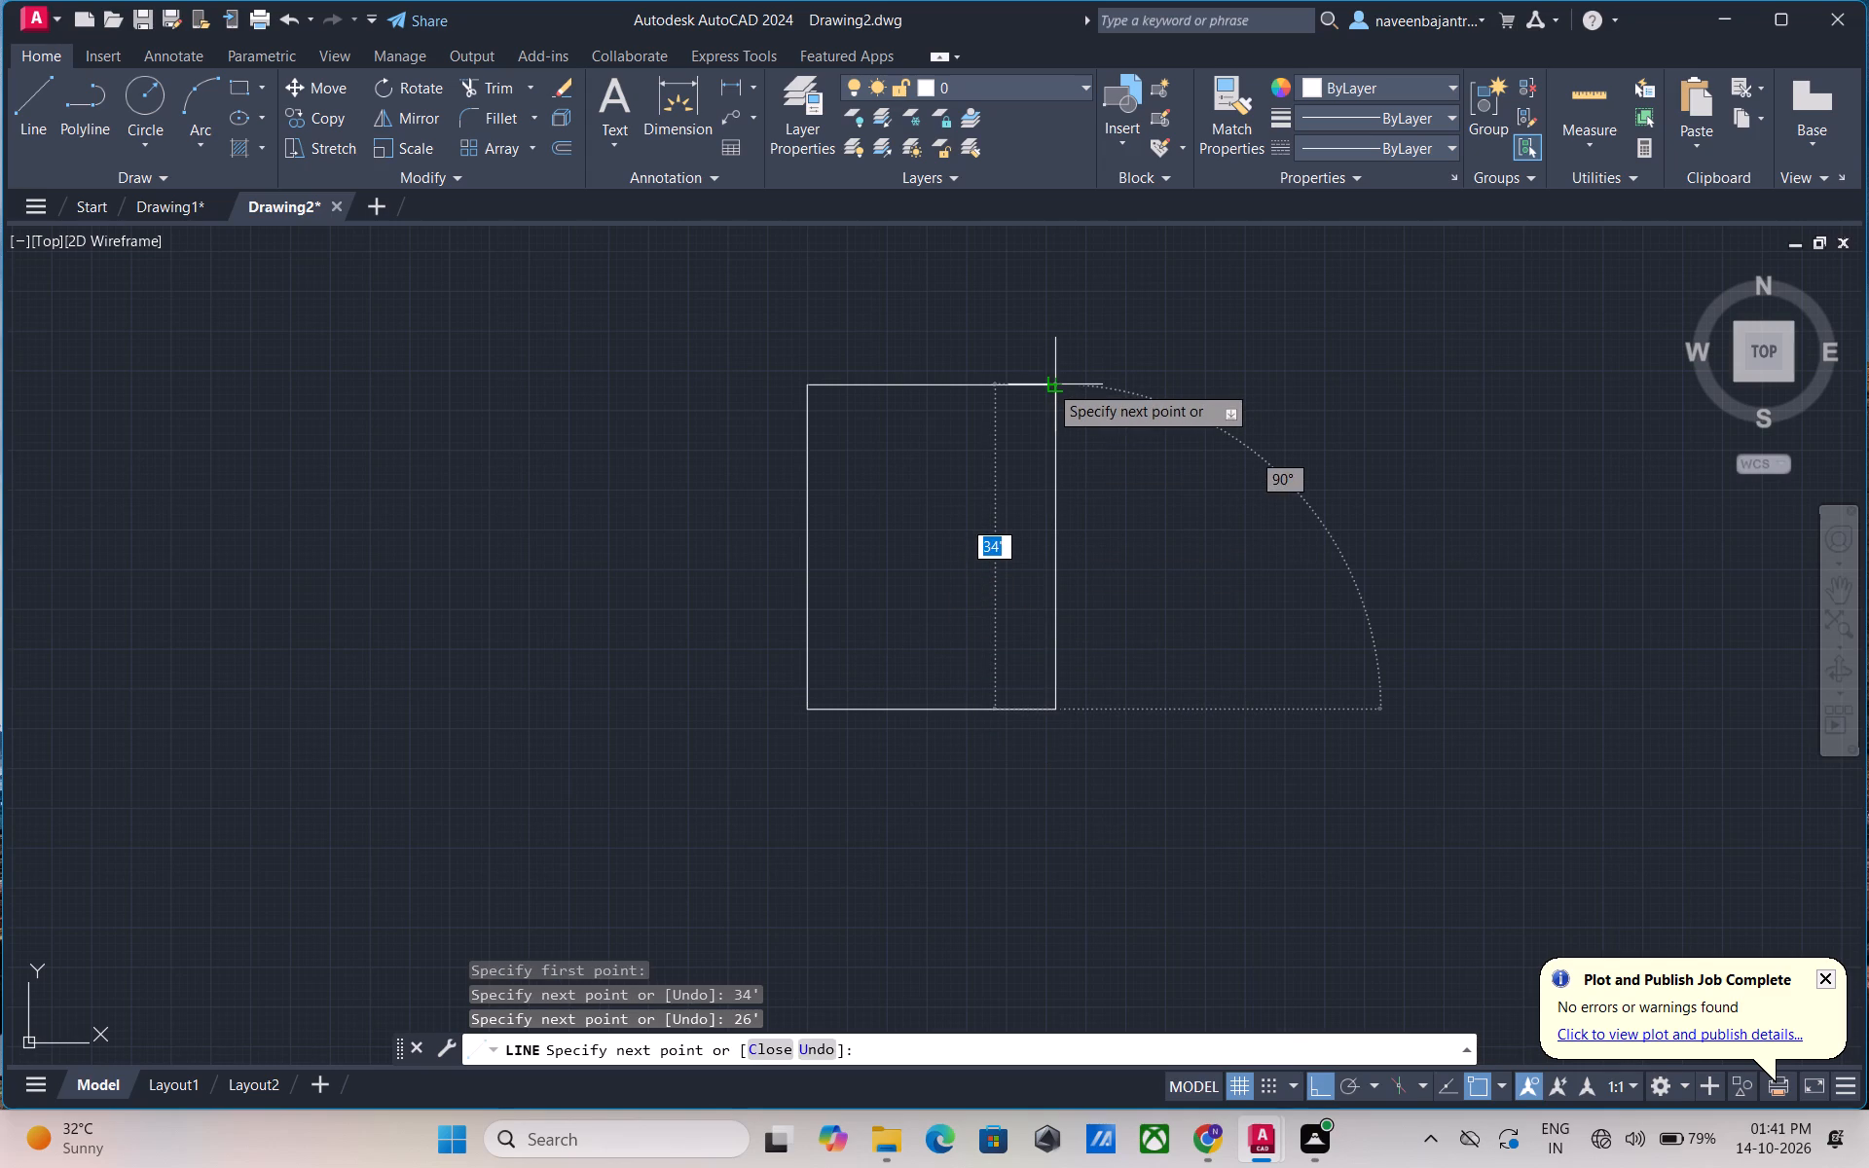
{"action": "scroll", "coordinate": [1048, 383], "scroll_direction": "up", "scroll_amount": 5}
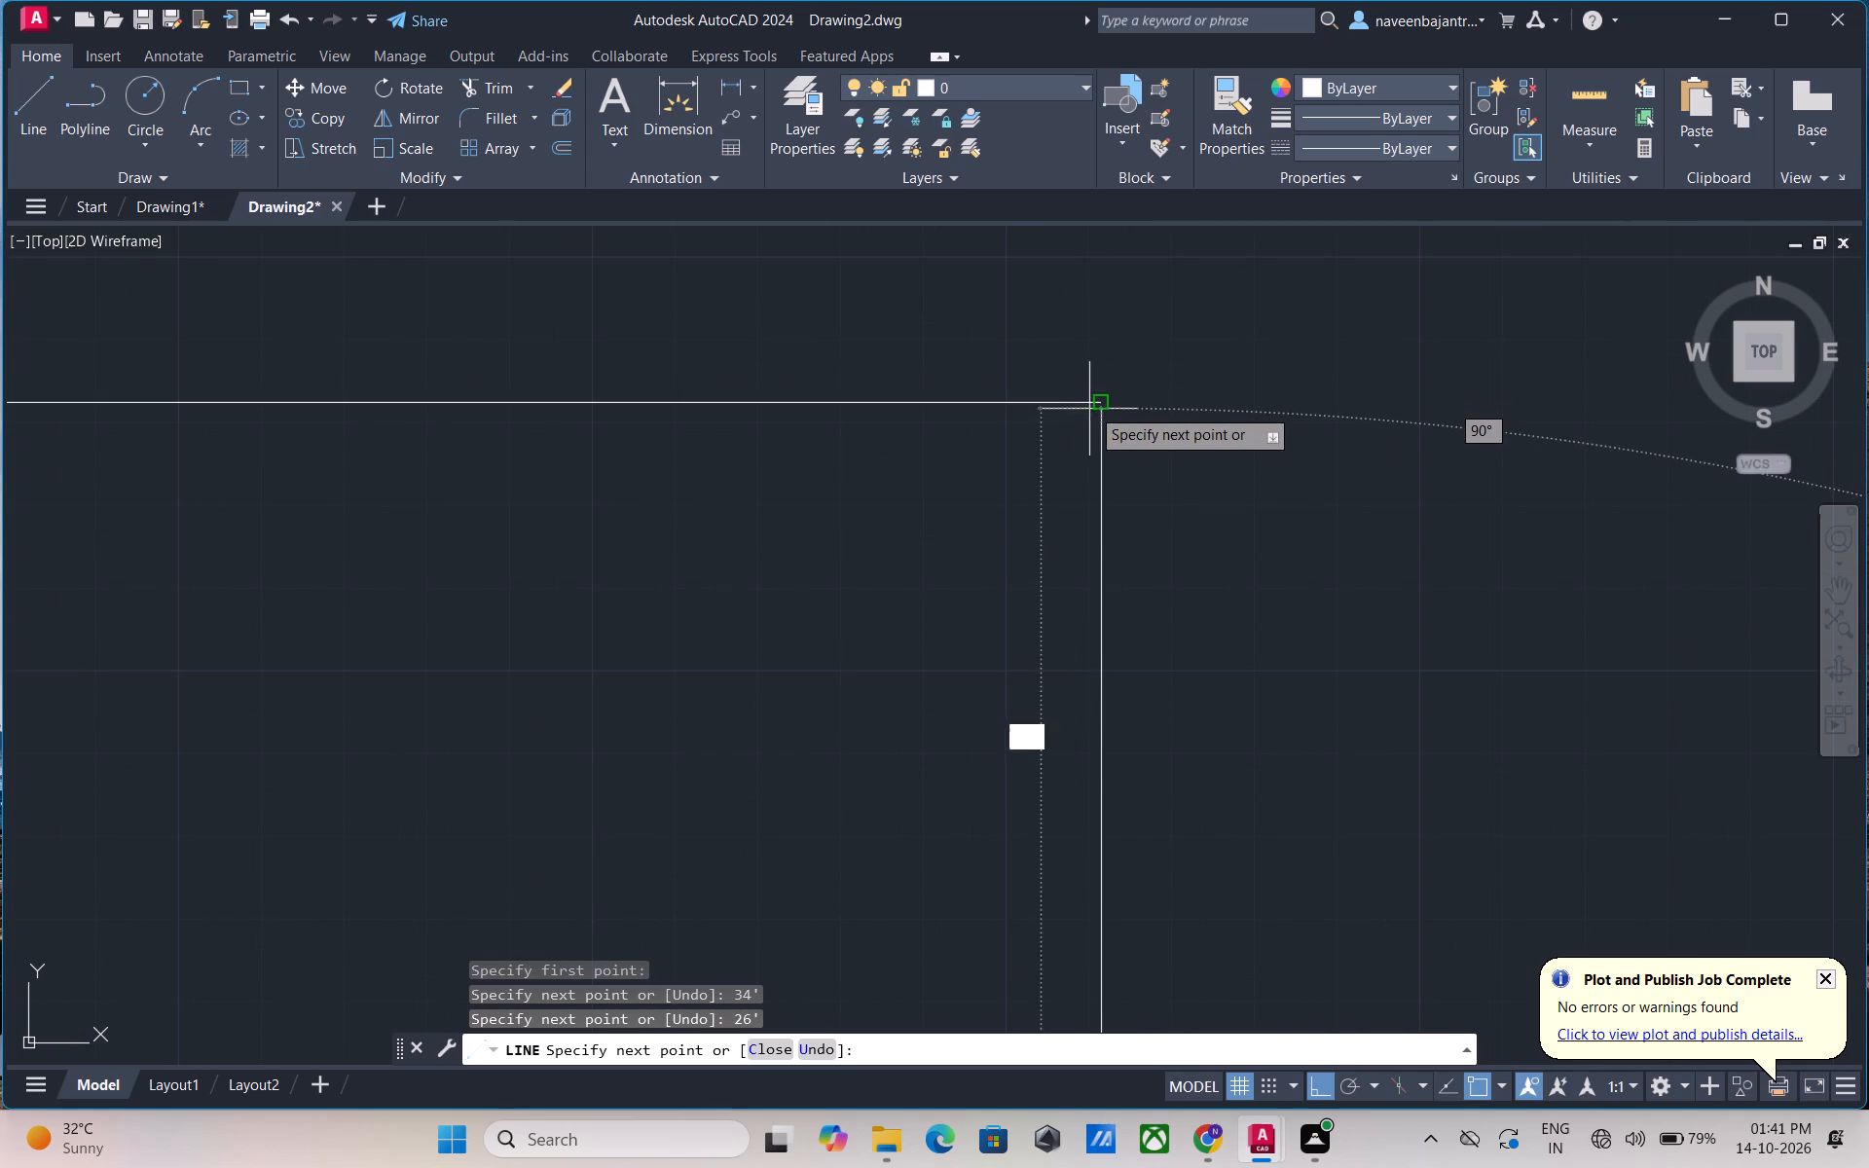
{"action": "left_click", "coordinate": [1098, 401]}
{"action": "key", "text": "Escape"}
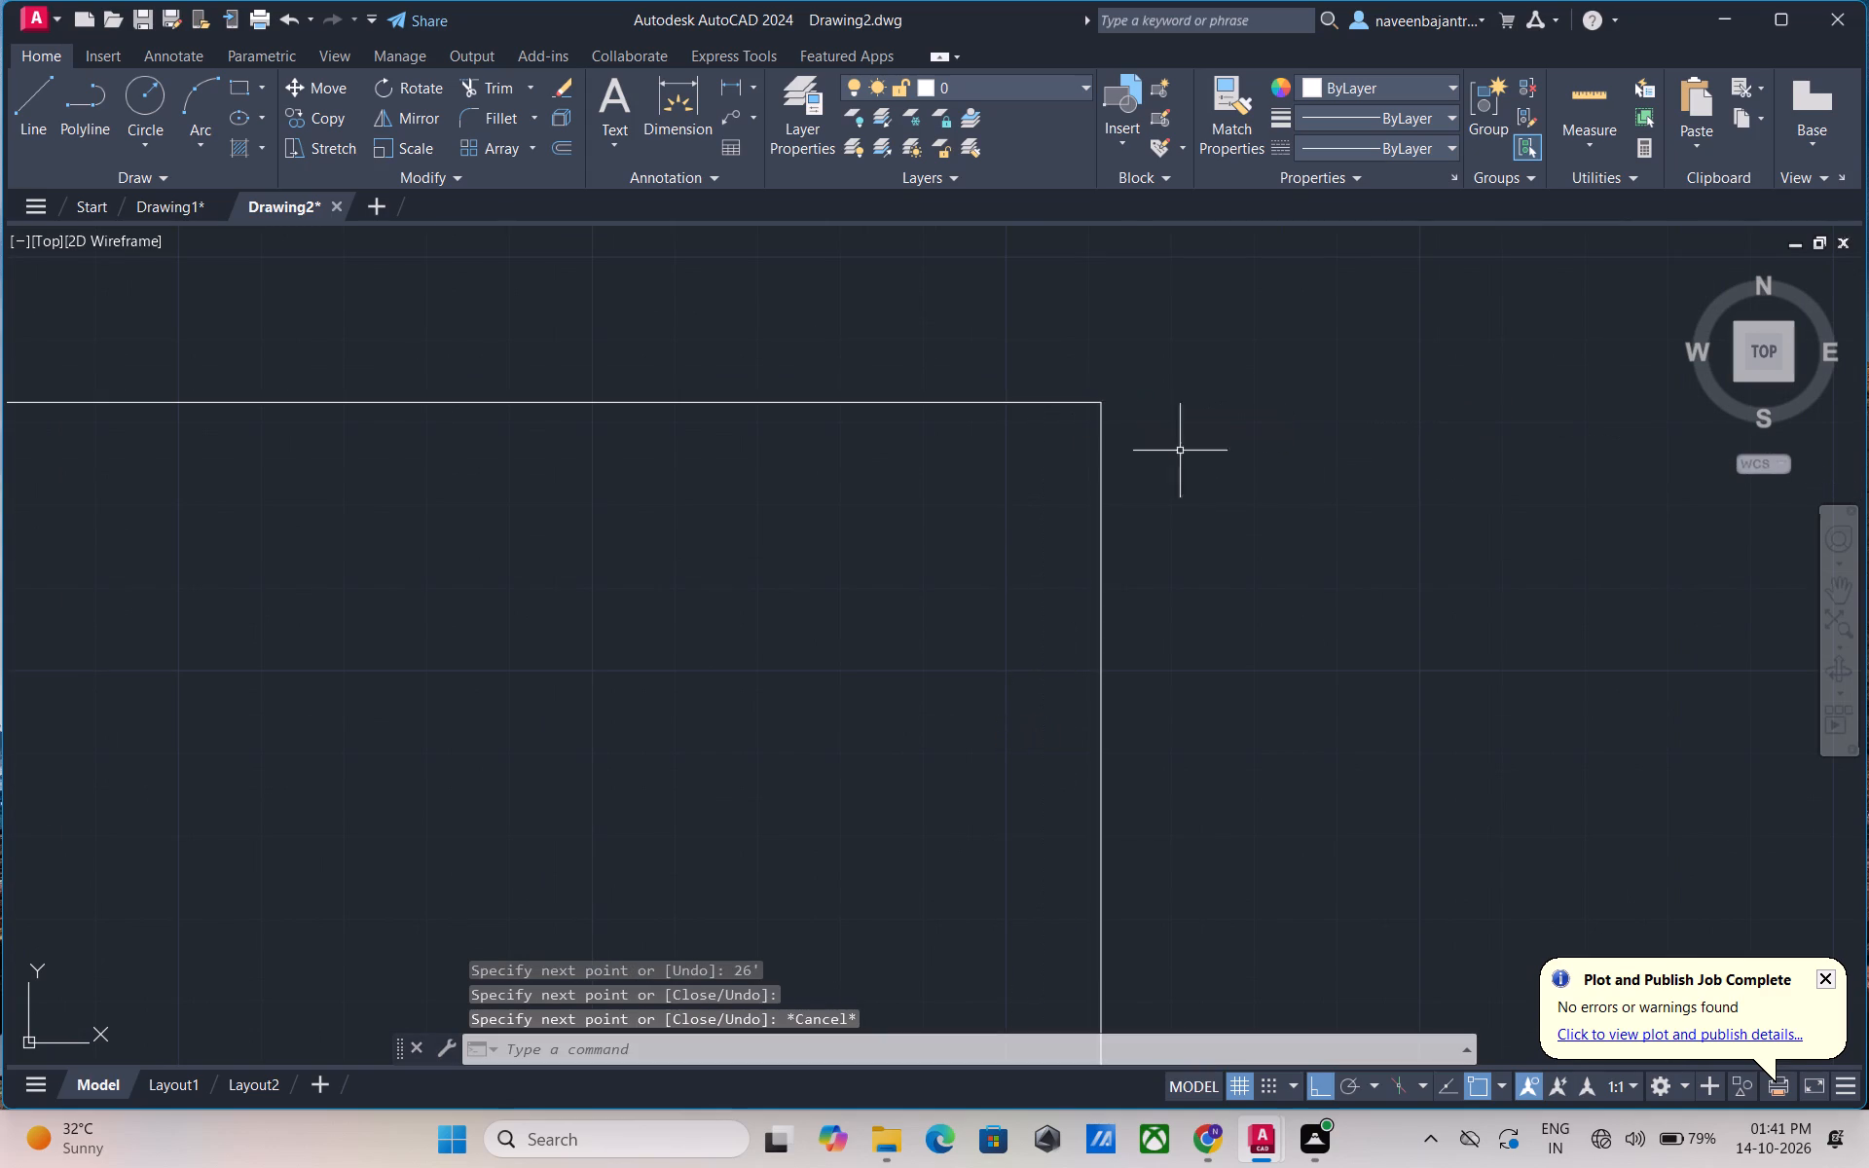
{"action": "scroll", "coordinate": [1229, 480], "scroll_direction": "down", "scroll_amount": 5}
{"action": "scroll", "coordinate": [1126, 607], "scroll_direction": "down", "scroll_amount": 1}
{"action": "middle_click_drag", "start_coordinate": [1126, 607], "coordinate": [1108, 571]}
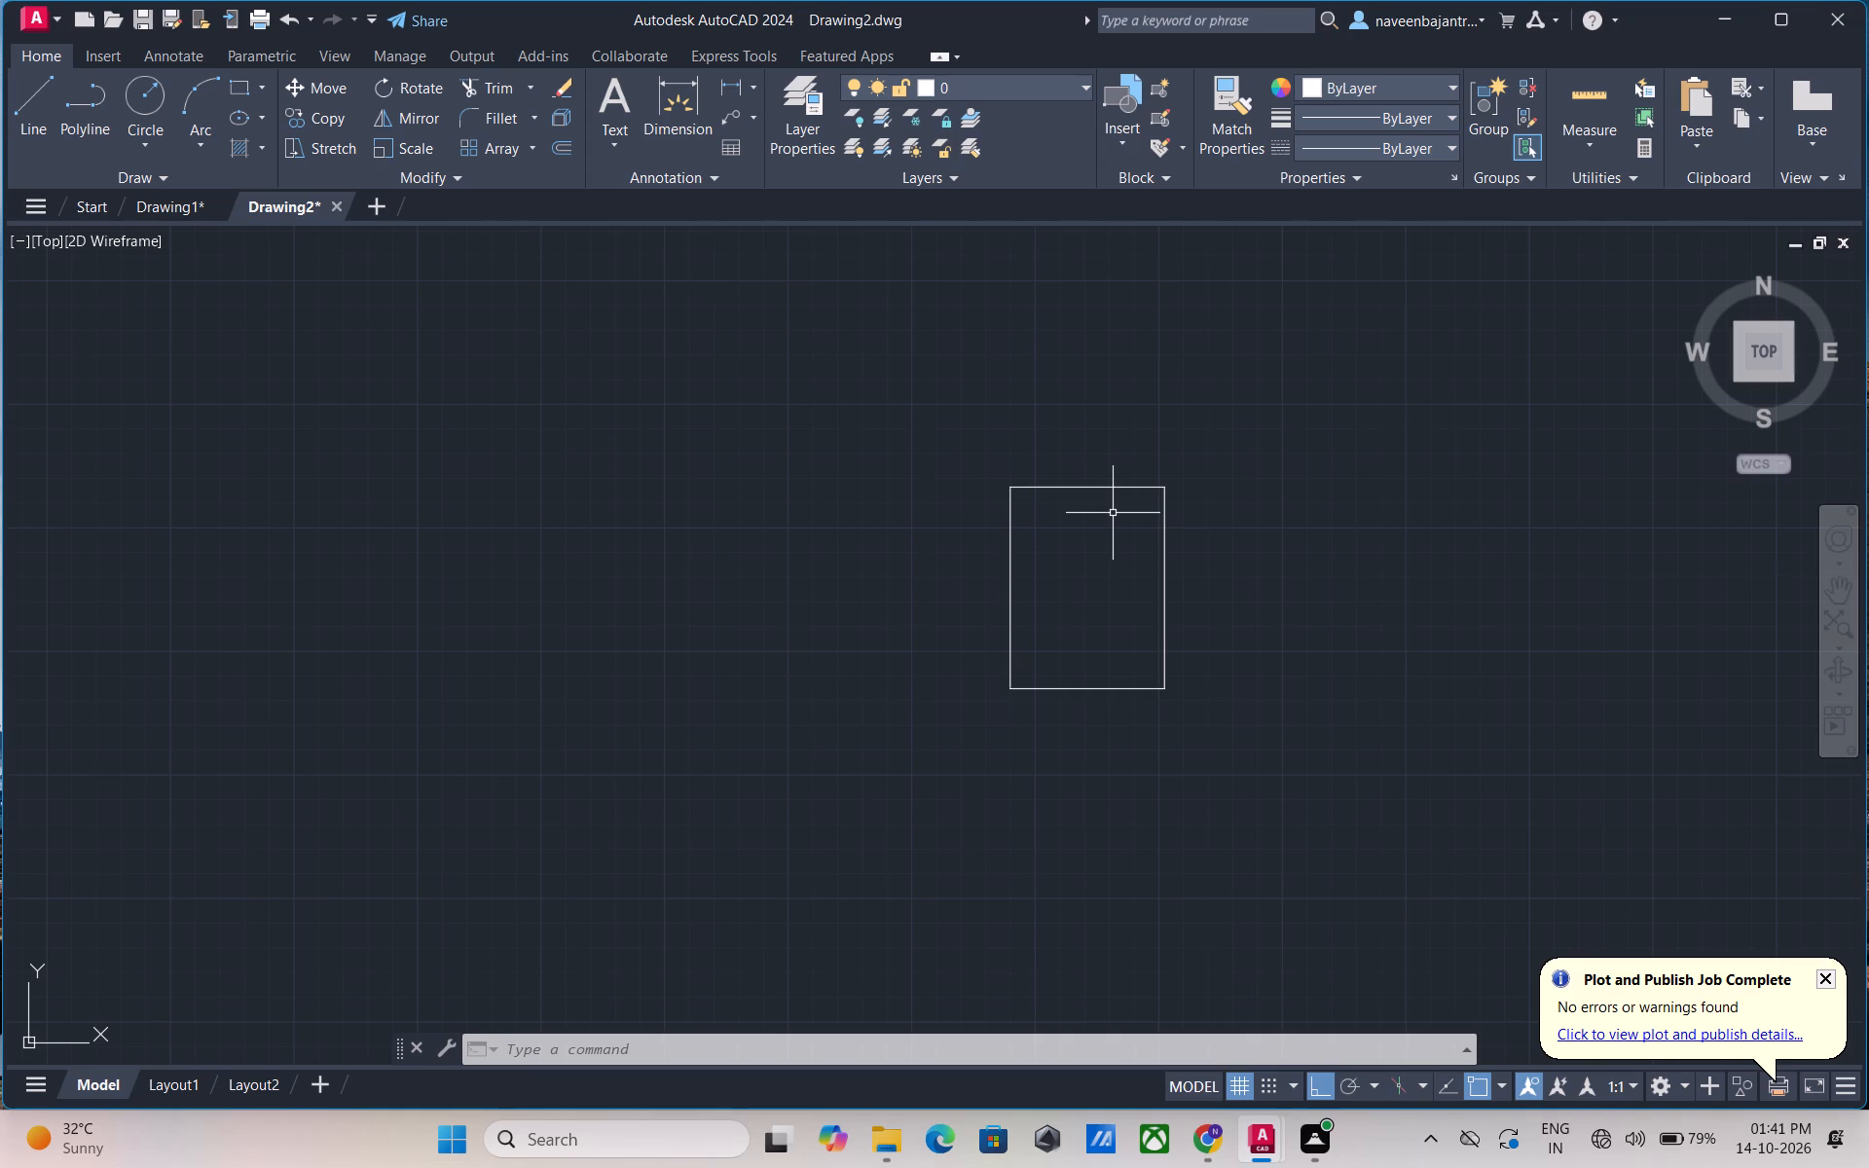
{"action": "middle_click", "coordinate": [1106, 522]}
Offset all four sides of the 26' by 34' rectangle 9" inward to form the wall thickness.
{"action": "key", "text": "Escape"}
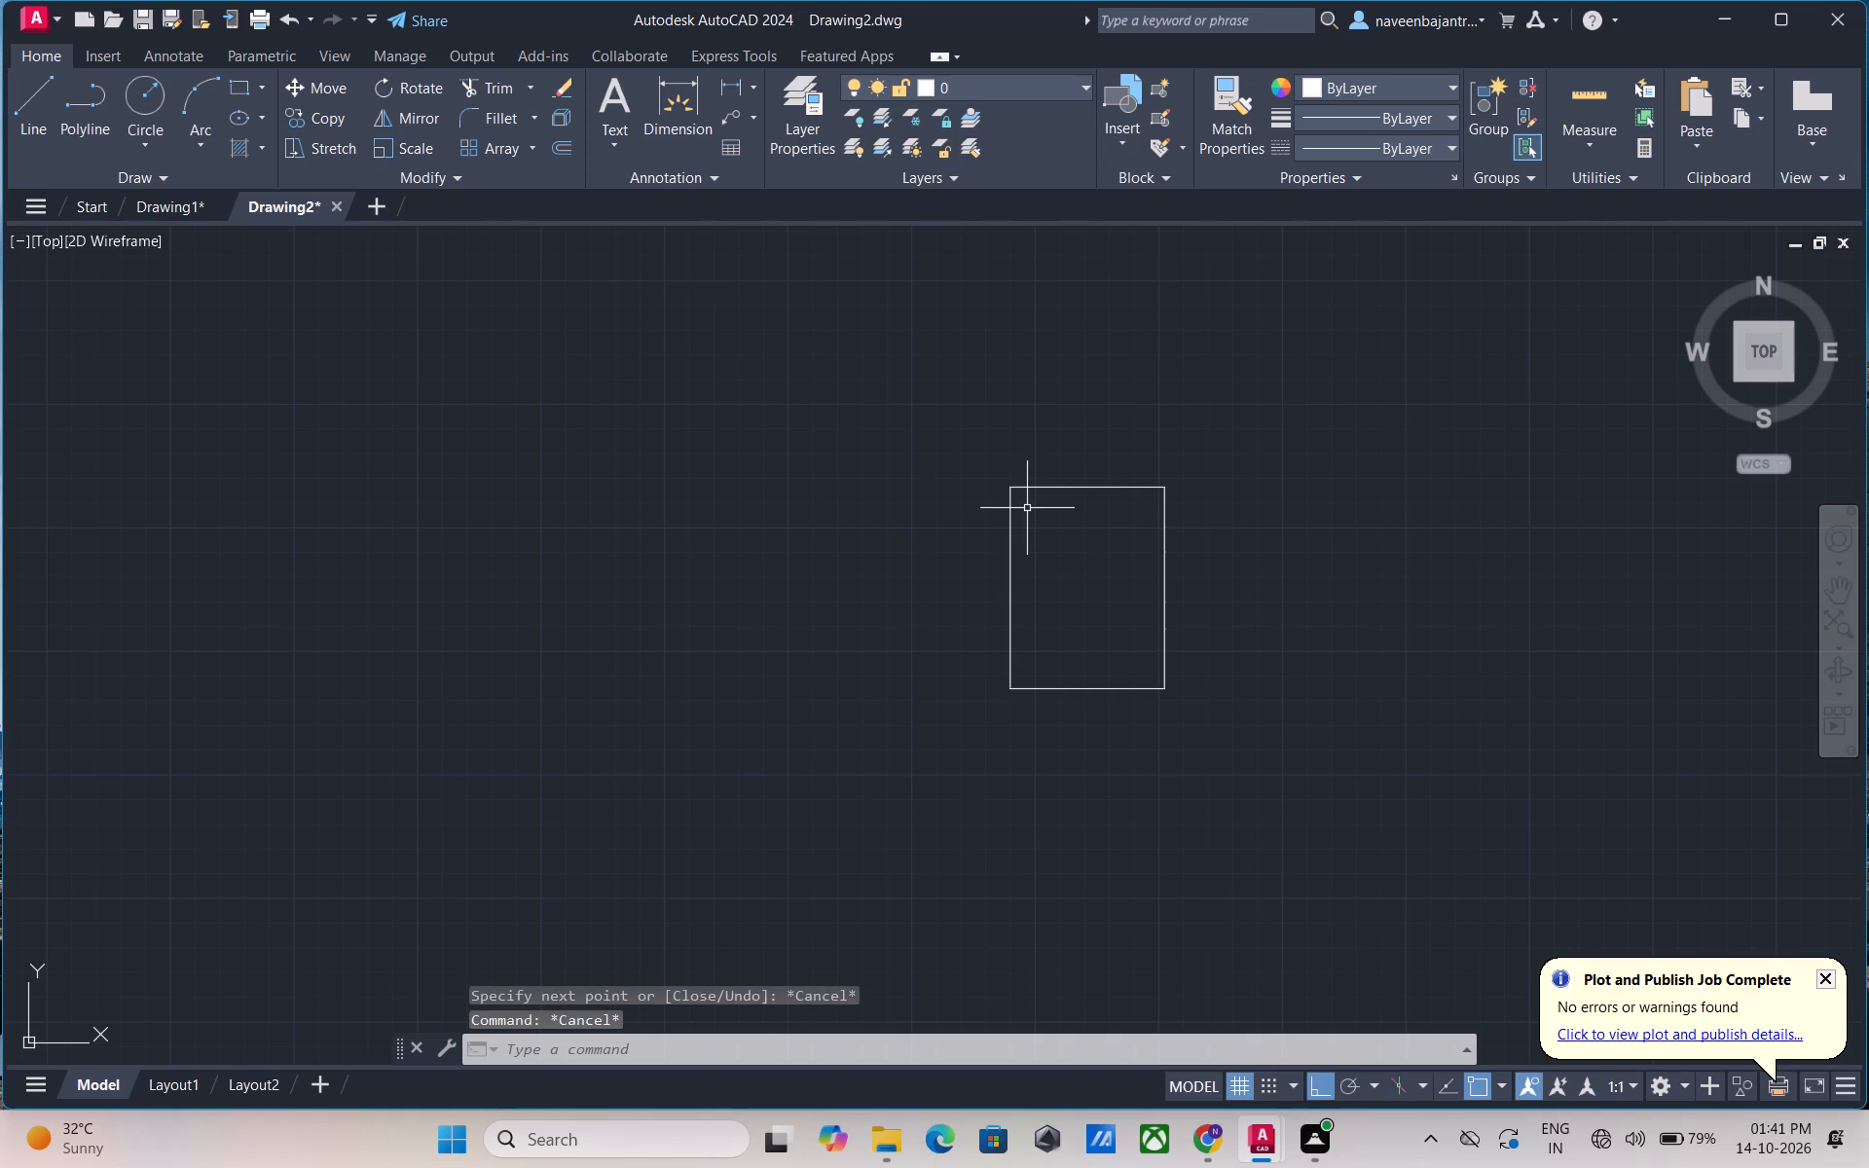
{"action": "type", "text": "O 9"}
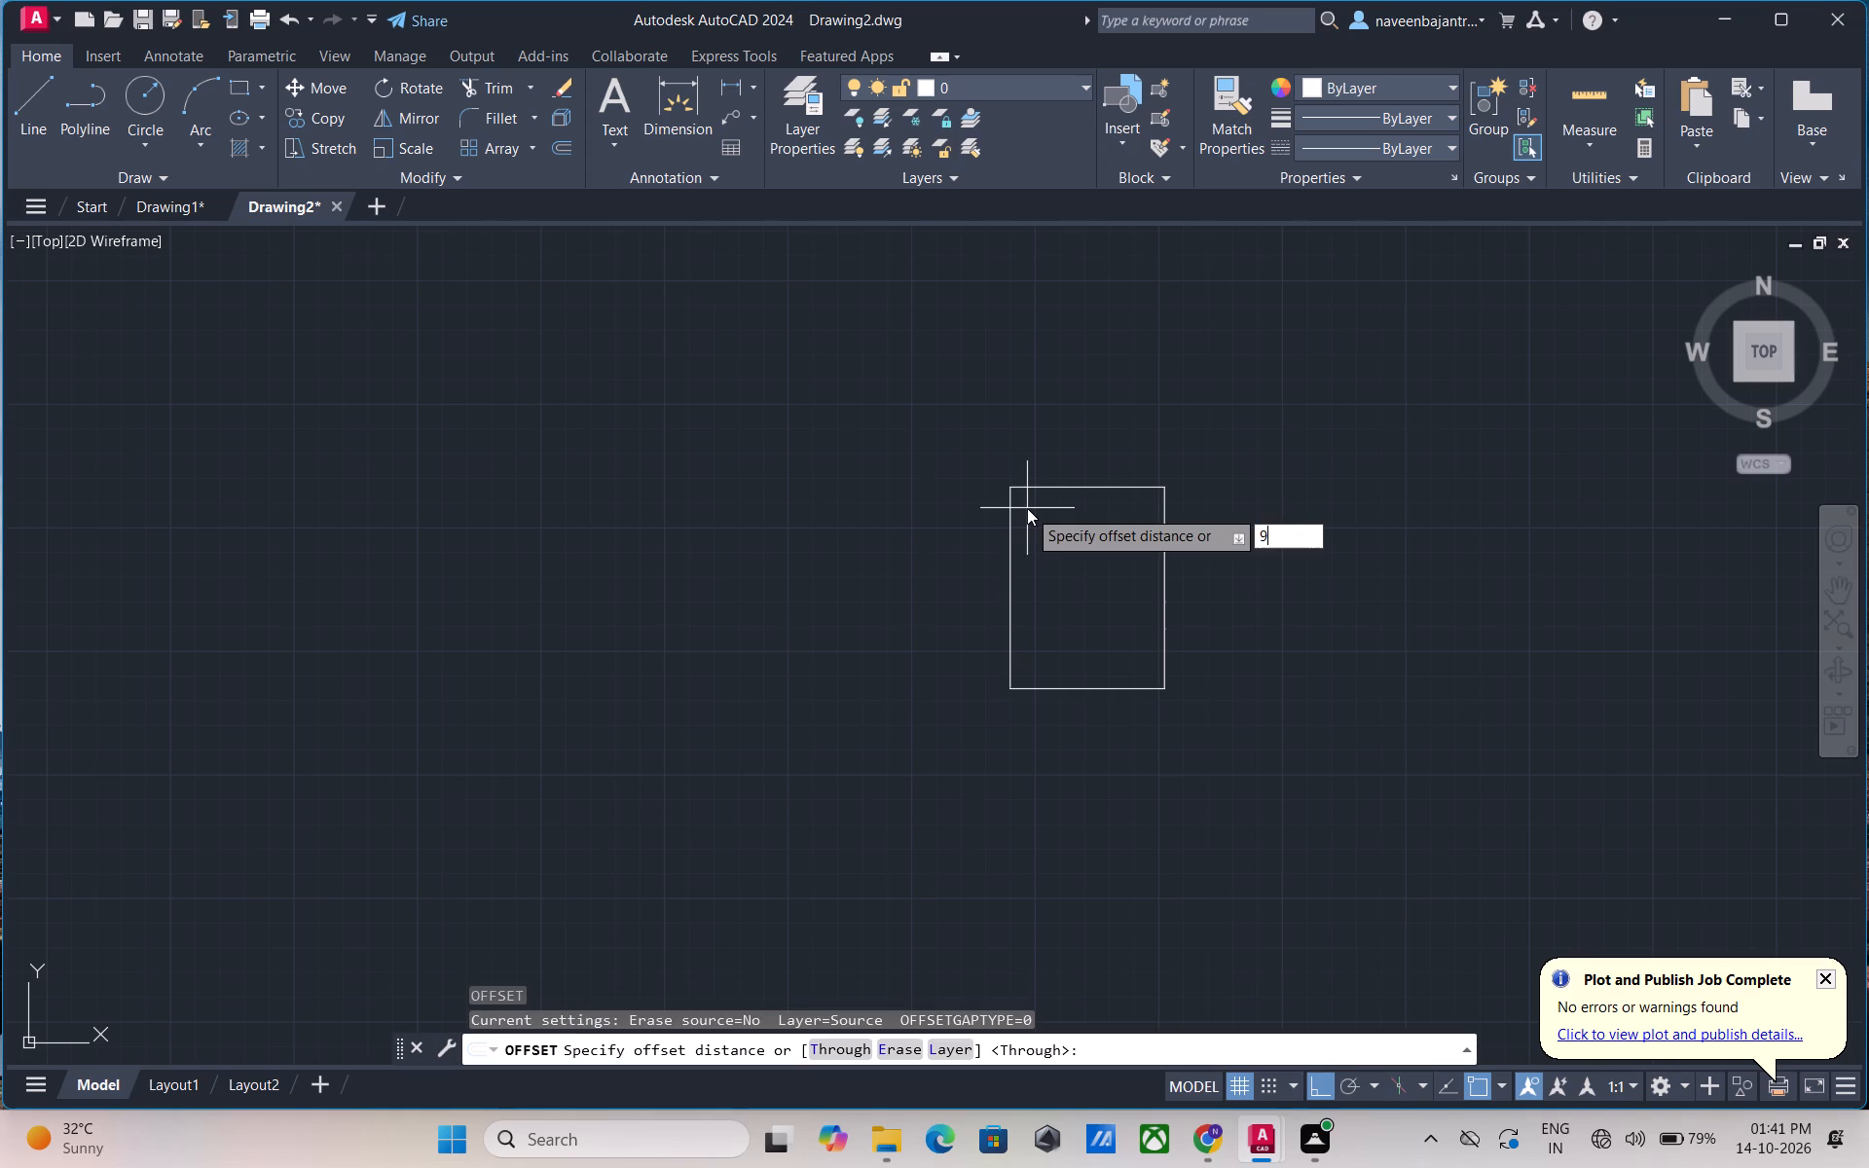
{"action": "key", "text": "shift+quotedbl"}
{"action": "key", "text": "Return"}
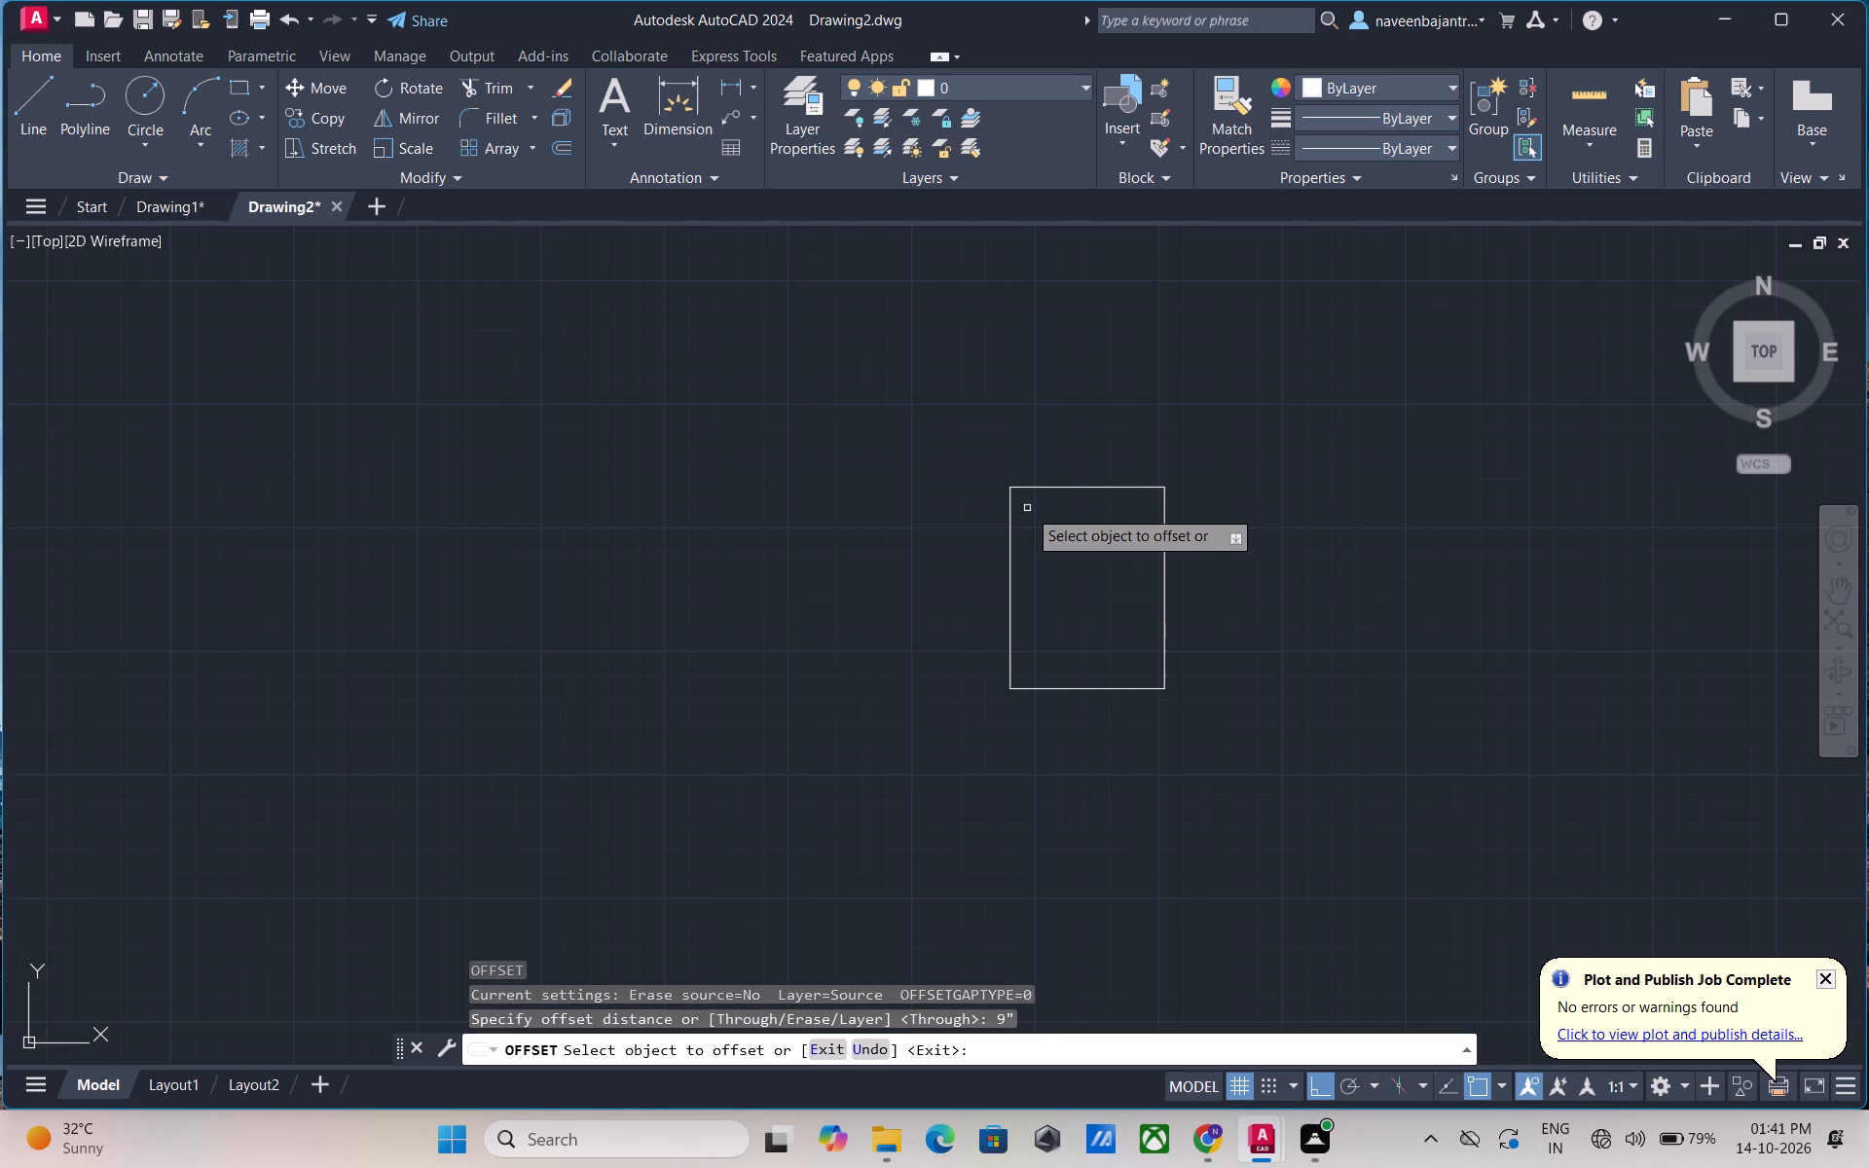
{"action": "left_click", "coordinate": [1080, 488]}
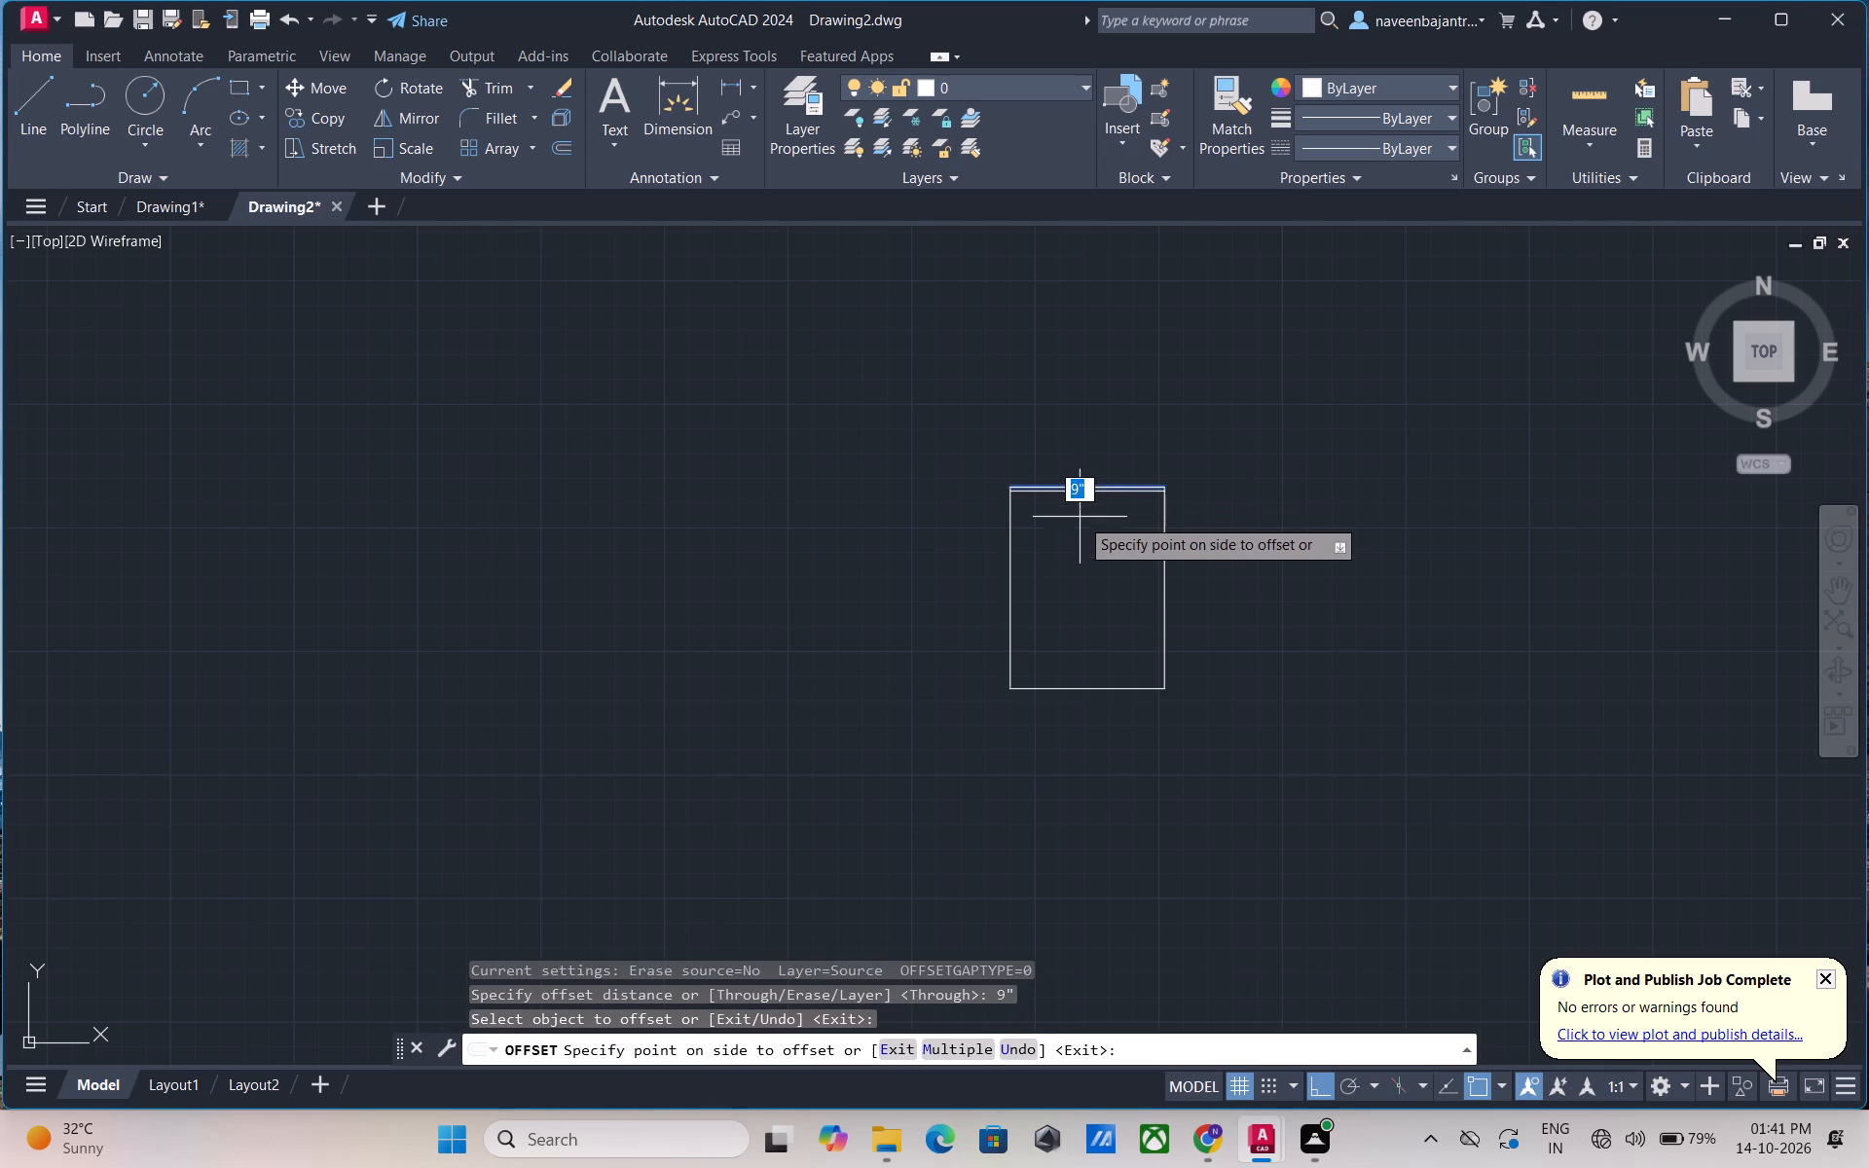
{"action": "left_click", "coordinate": [1080, 530]}
{"action": "left_click", "coordinate": [1011, 596]}
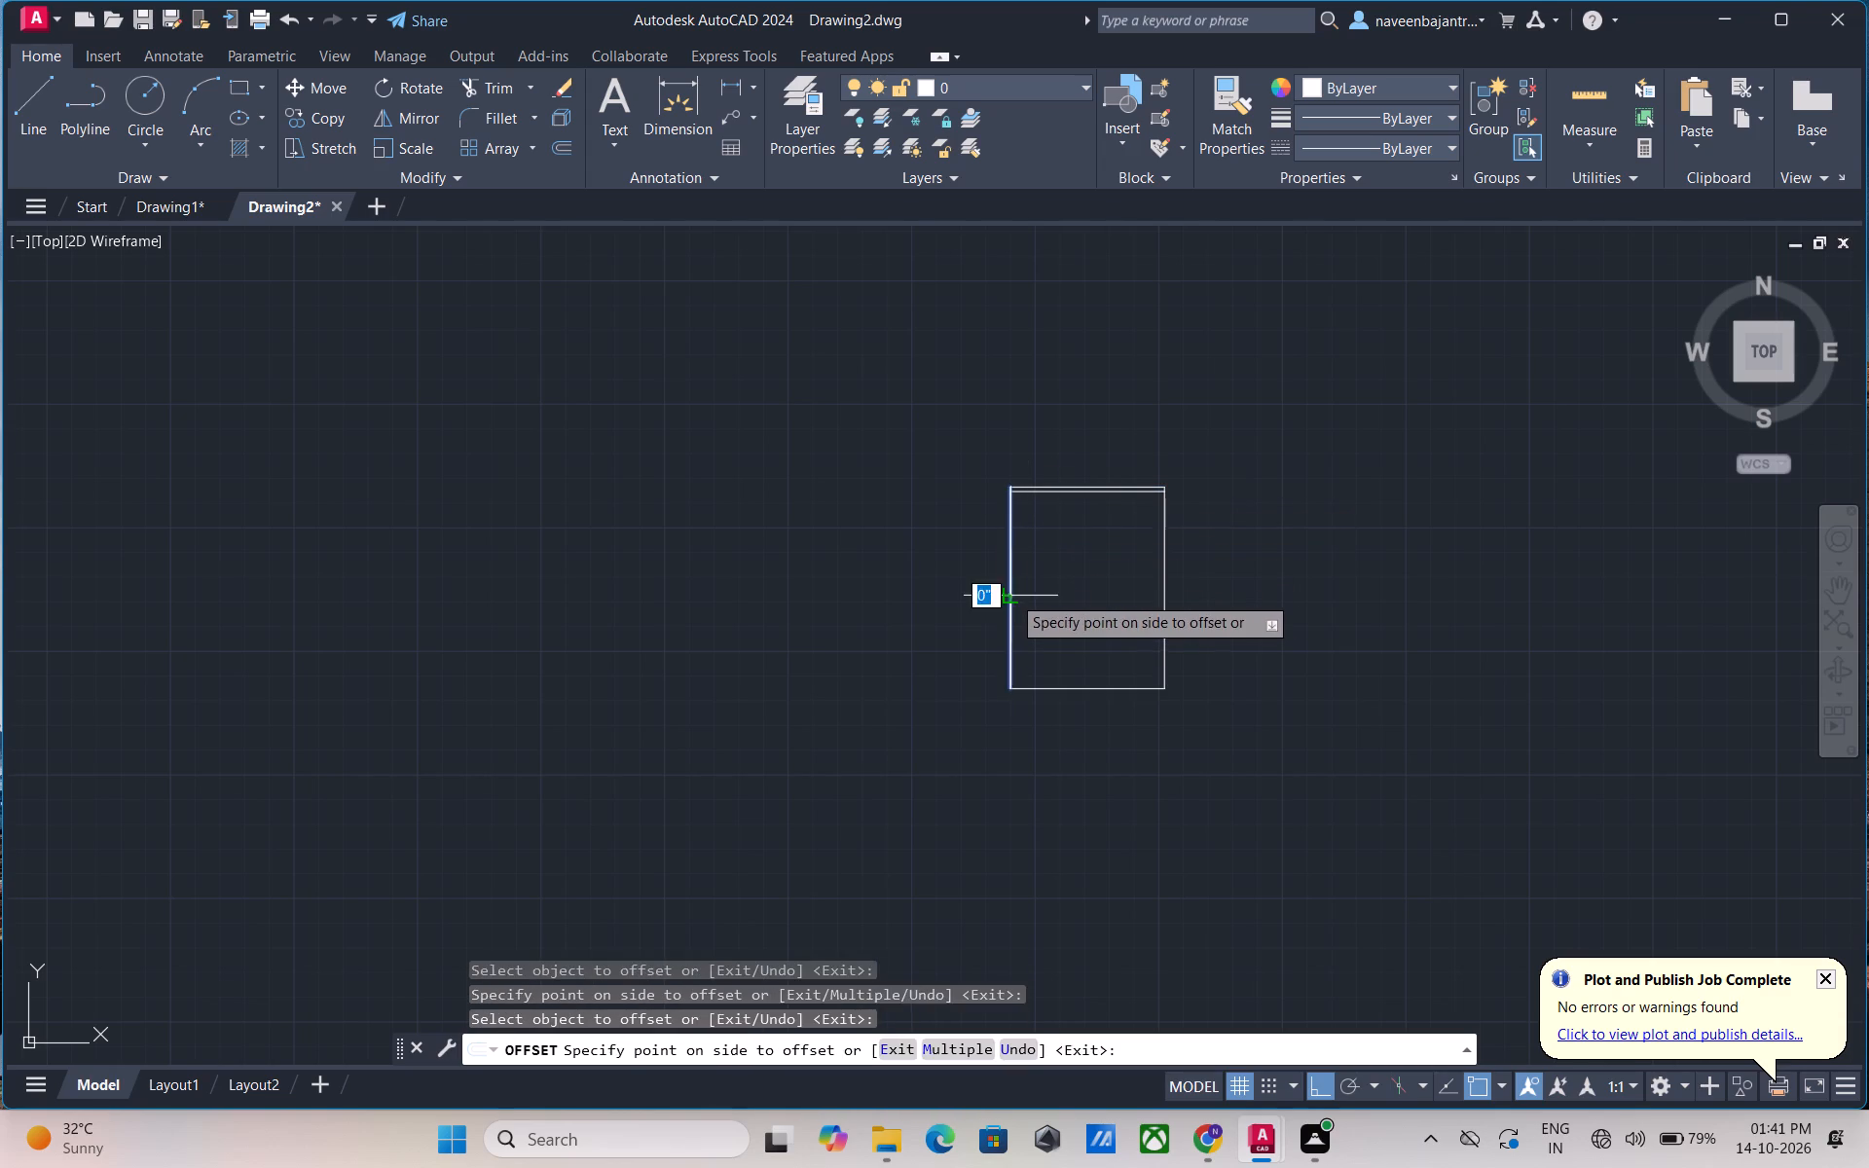
{"action": "left_click", "coordinate": [1035, 593]}
{"action": "left_click", "coordinate": [1079, 686]}
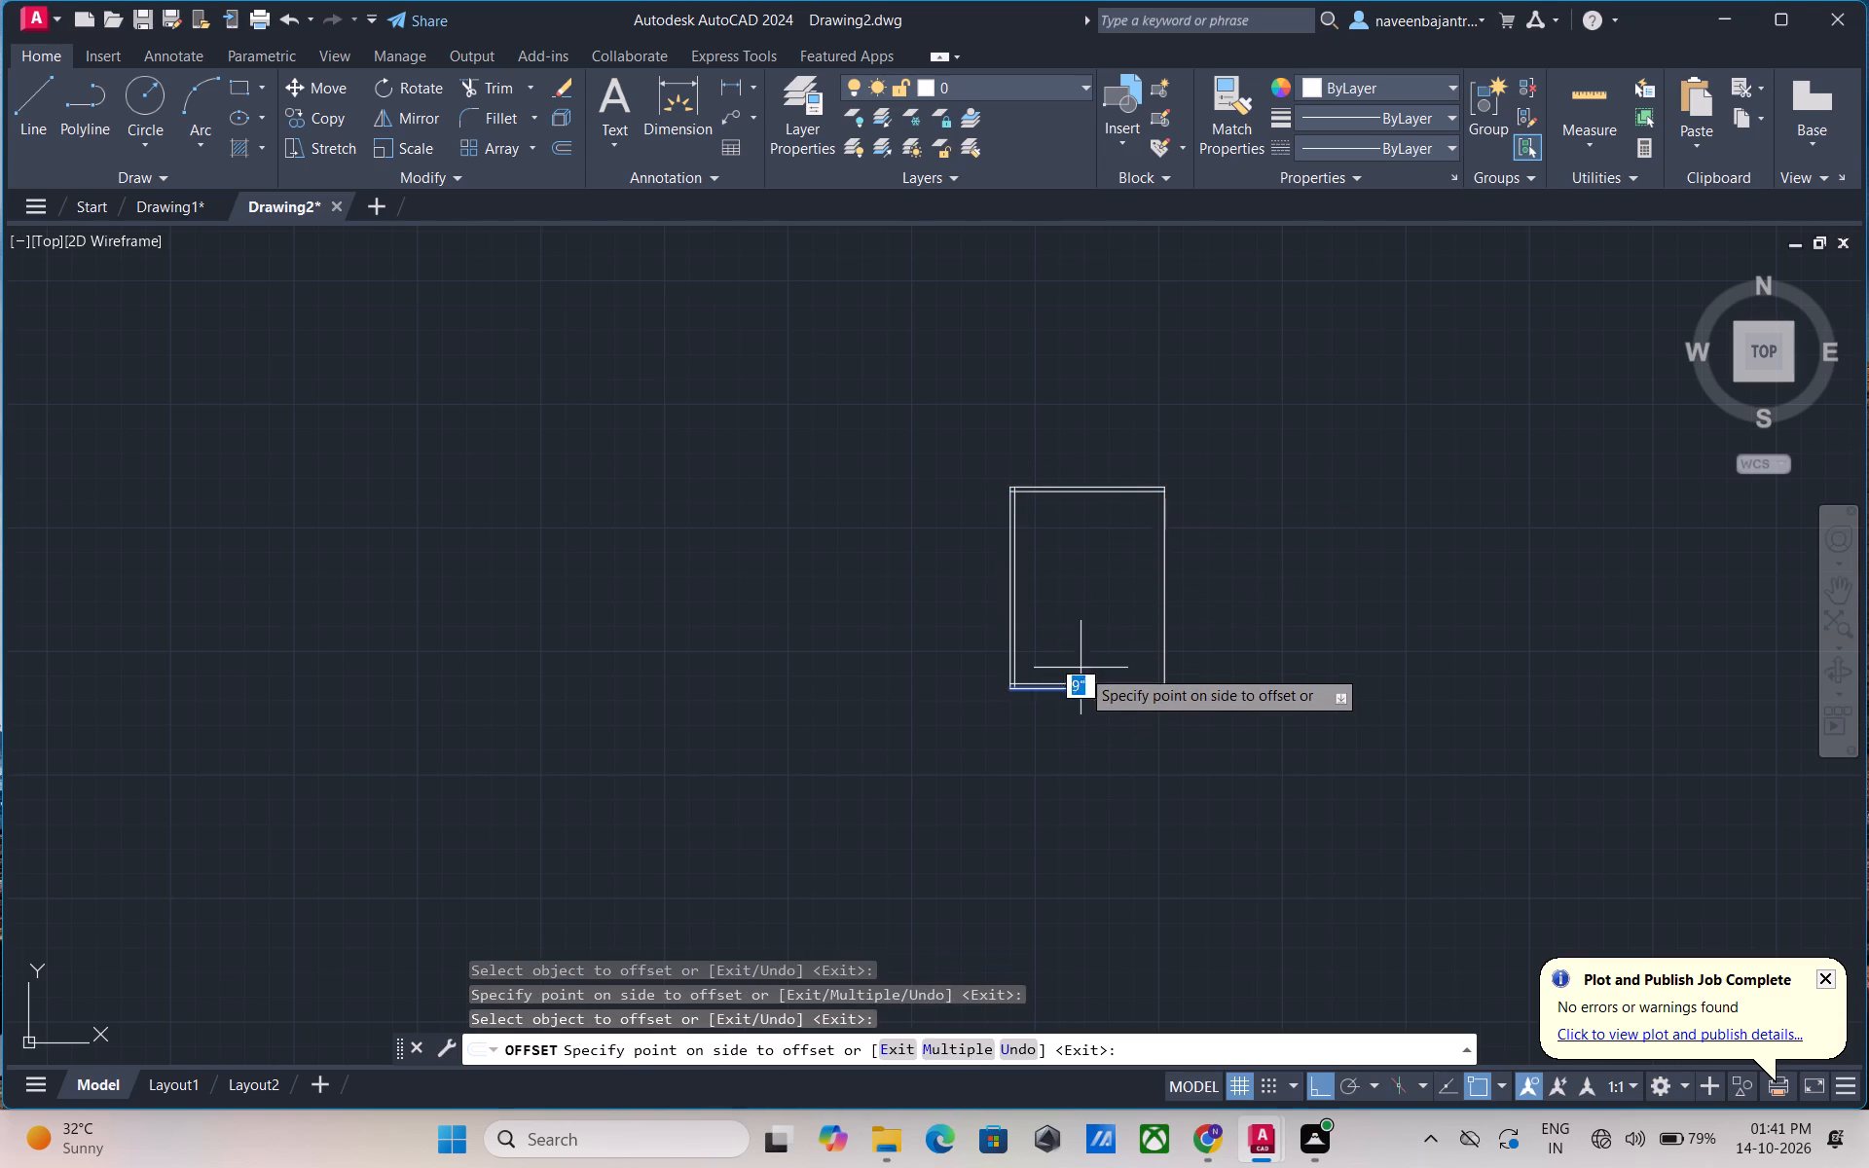
{"action": "left_click", "coordinate": [1081, 668]}
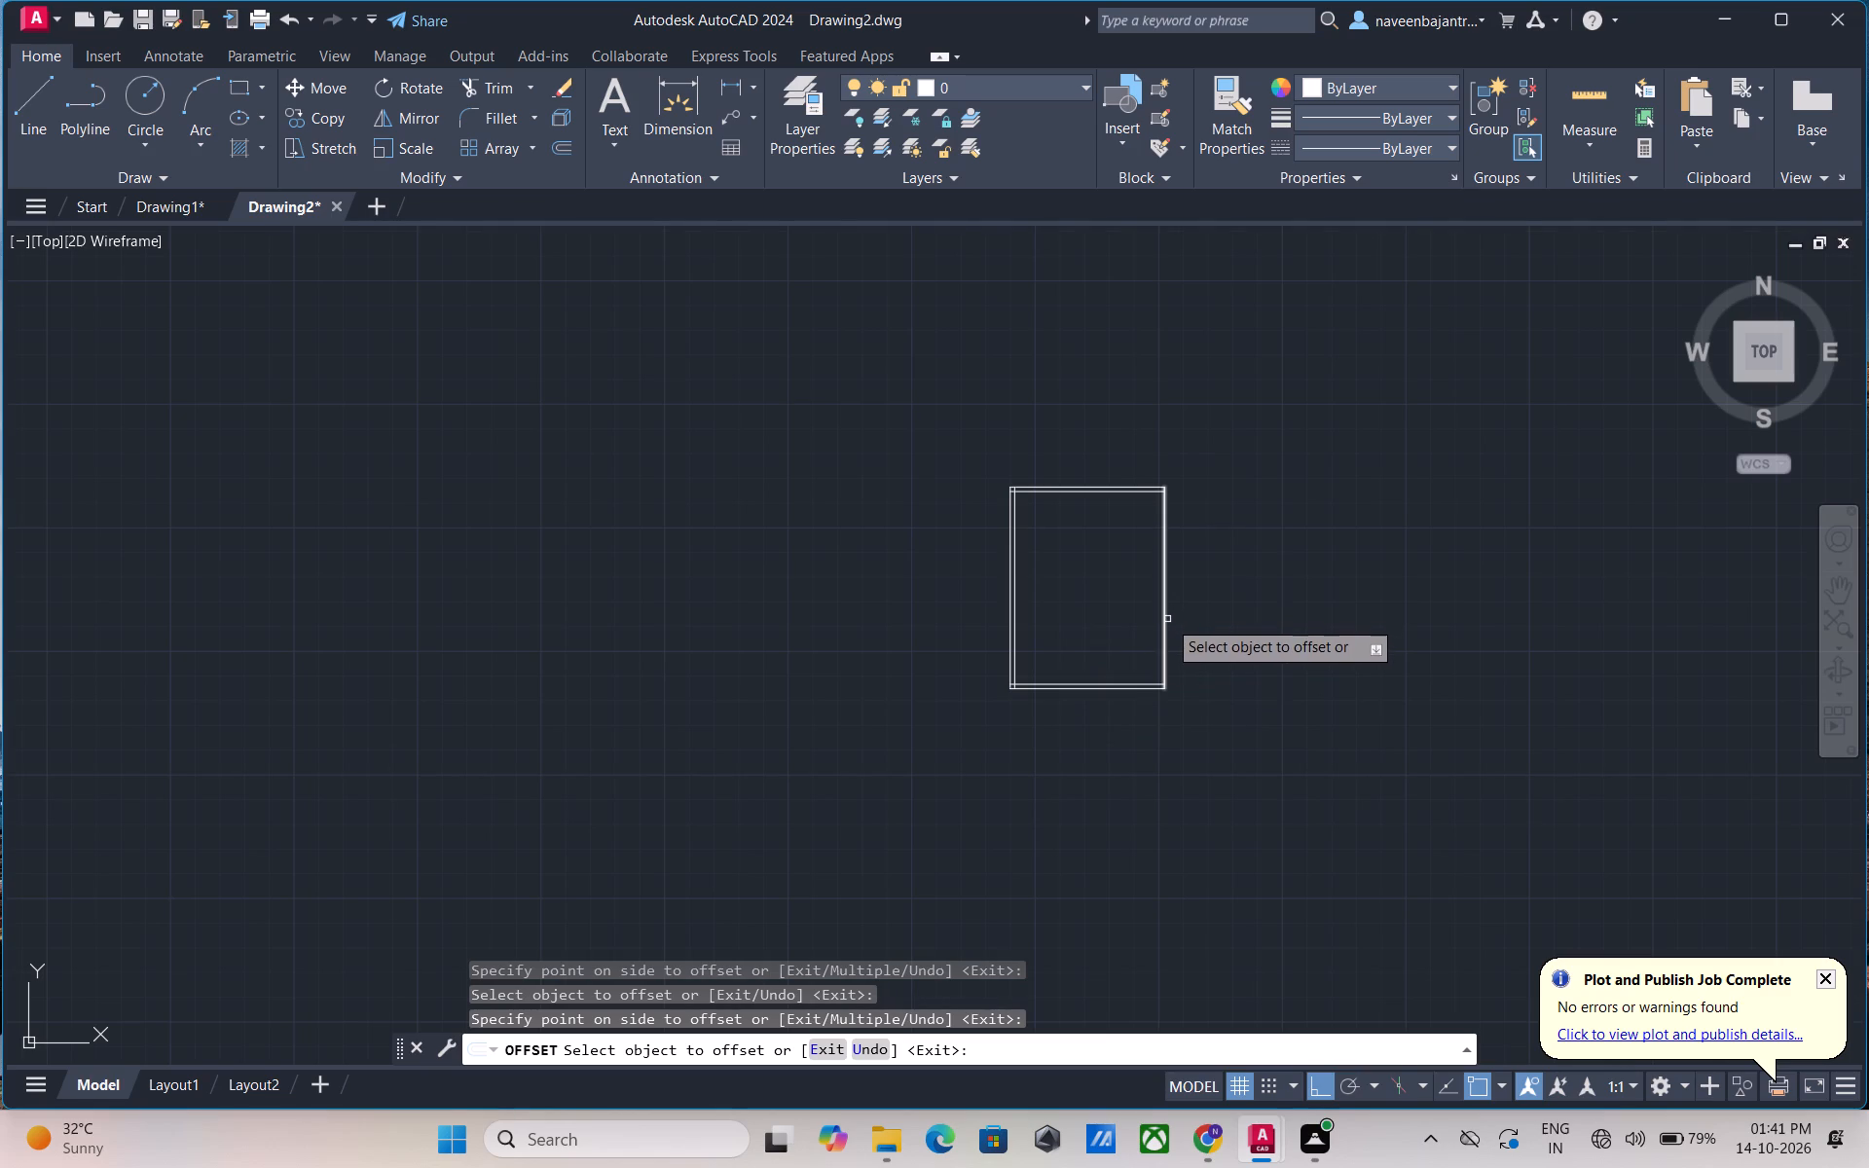
{"action": "left_click", "coordinate": [1167, 619]}
{"action": "left_click", "coordinate": [1118, 631]}
{"action": "key", "text": "Escape"}
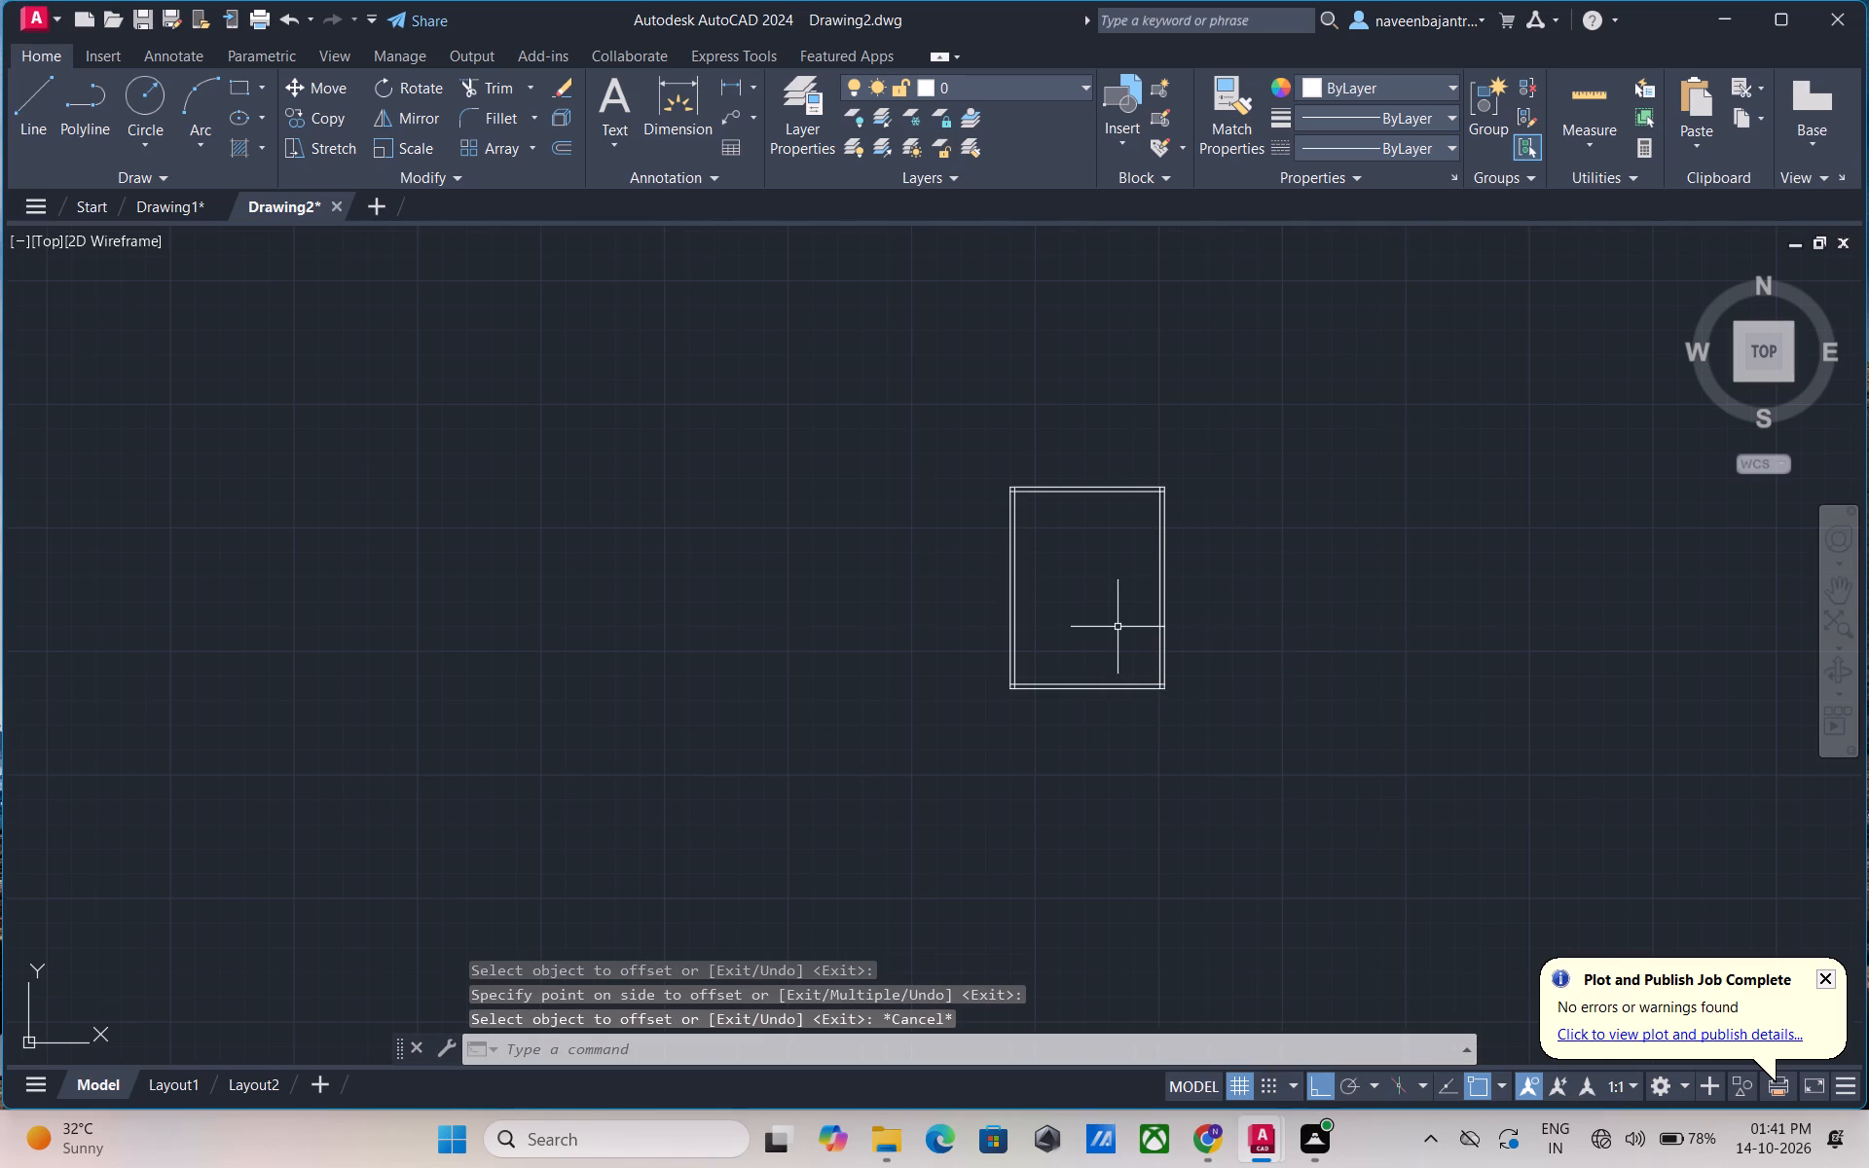
Trim the overlapping ends of the inner offset lines at the two top corners of the wall outline.
{"action": "type", "text": "TR"}
{"action": "key", "text": "space"}
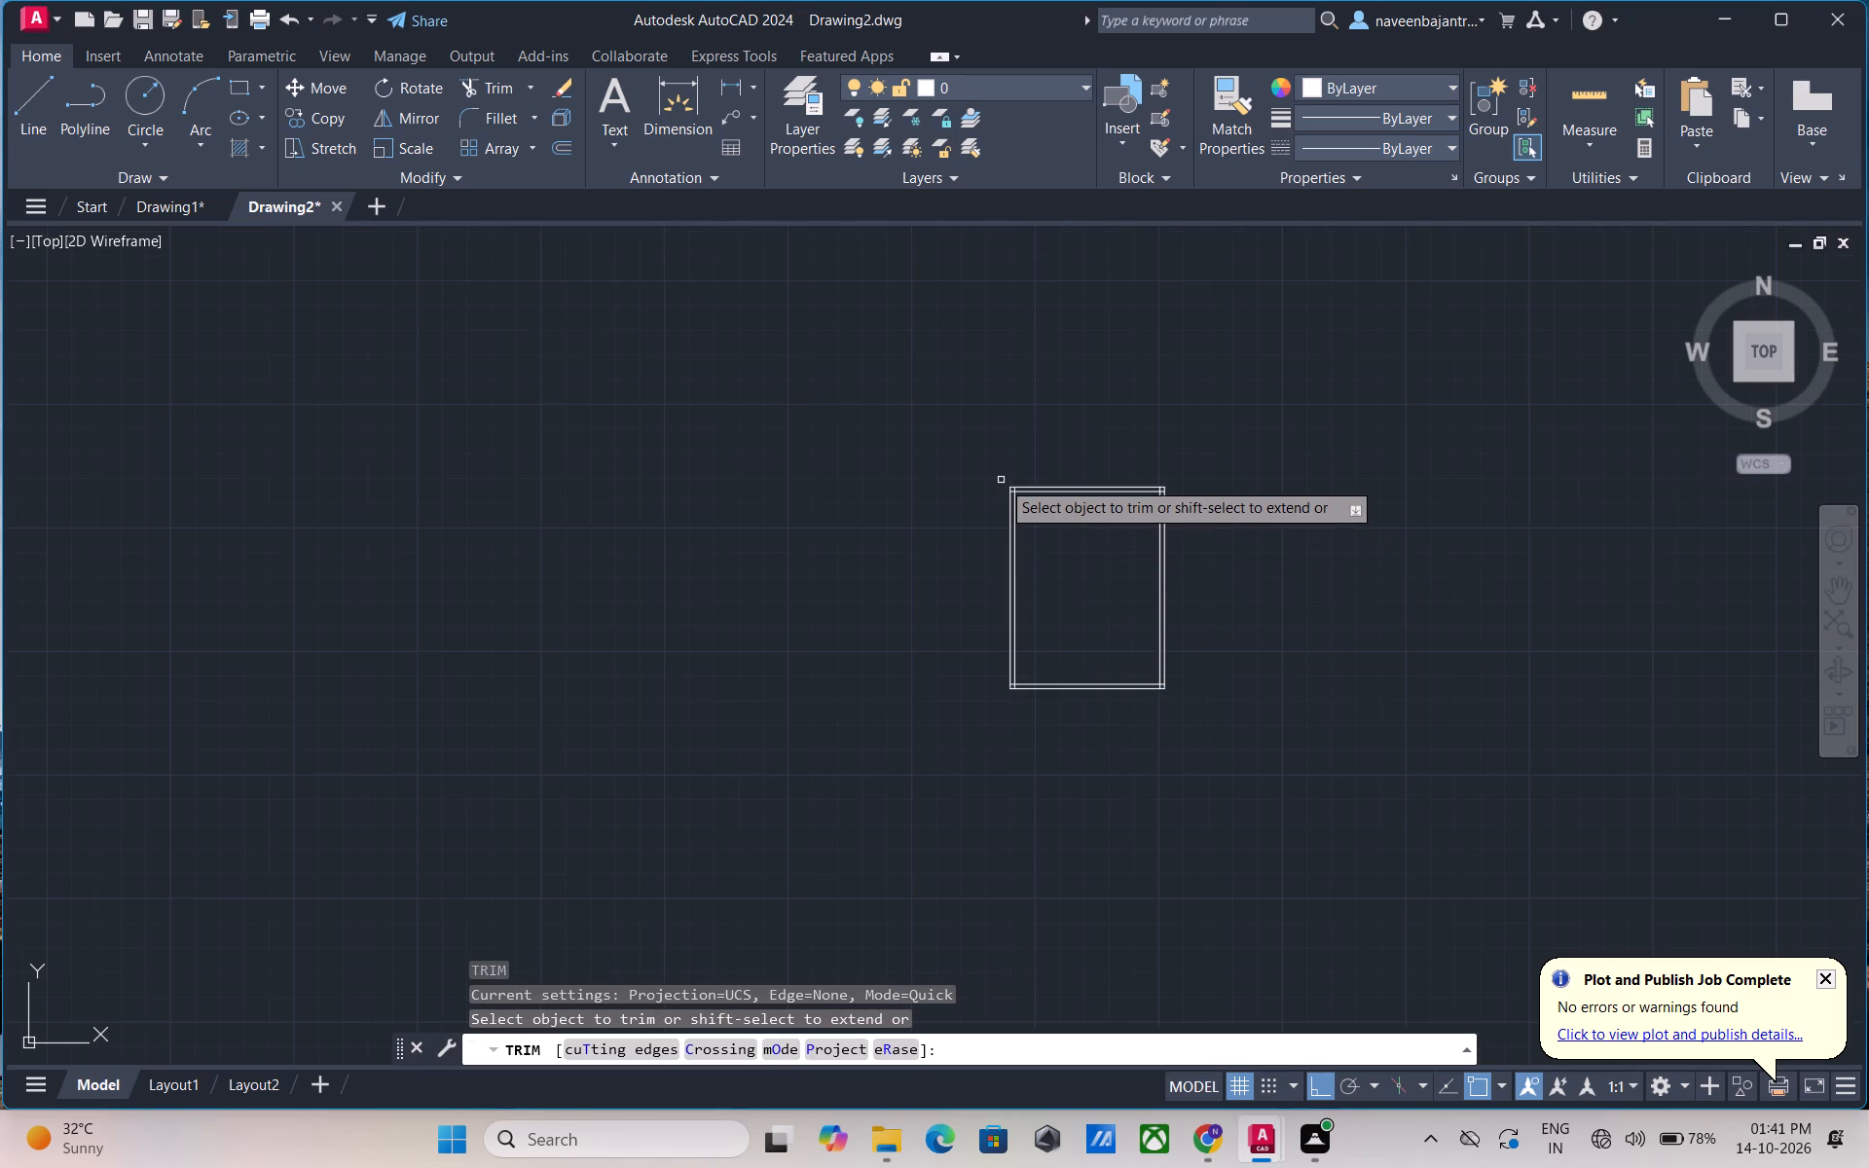
{"action": "scroll", "coordinate": [1001, 480], "scroll_direction": "up", "scroll_amount": 7}
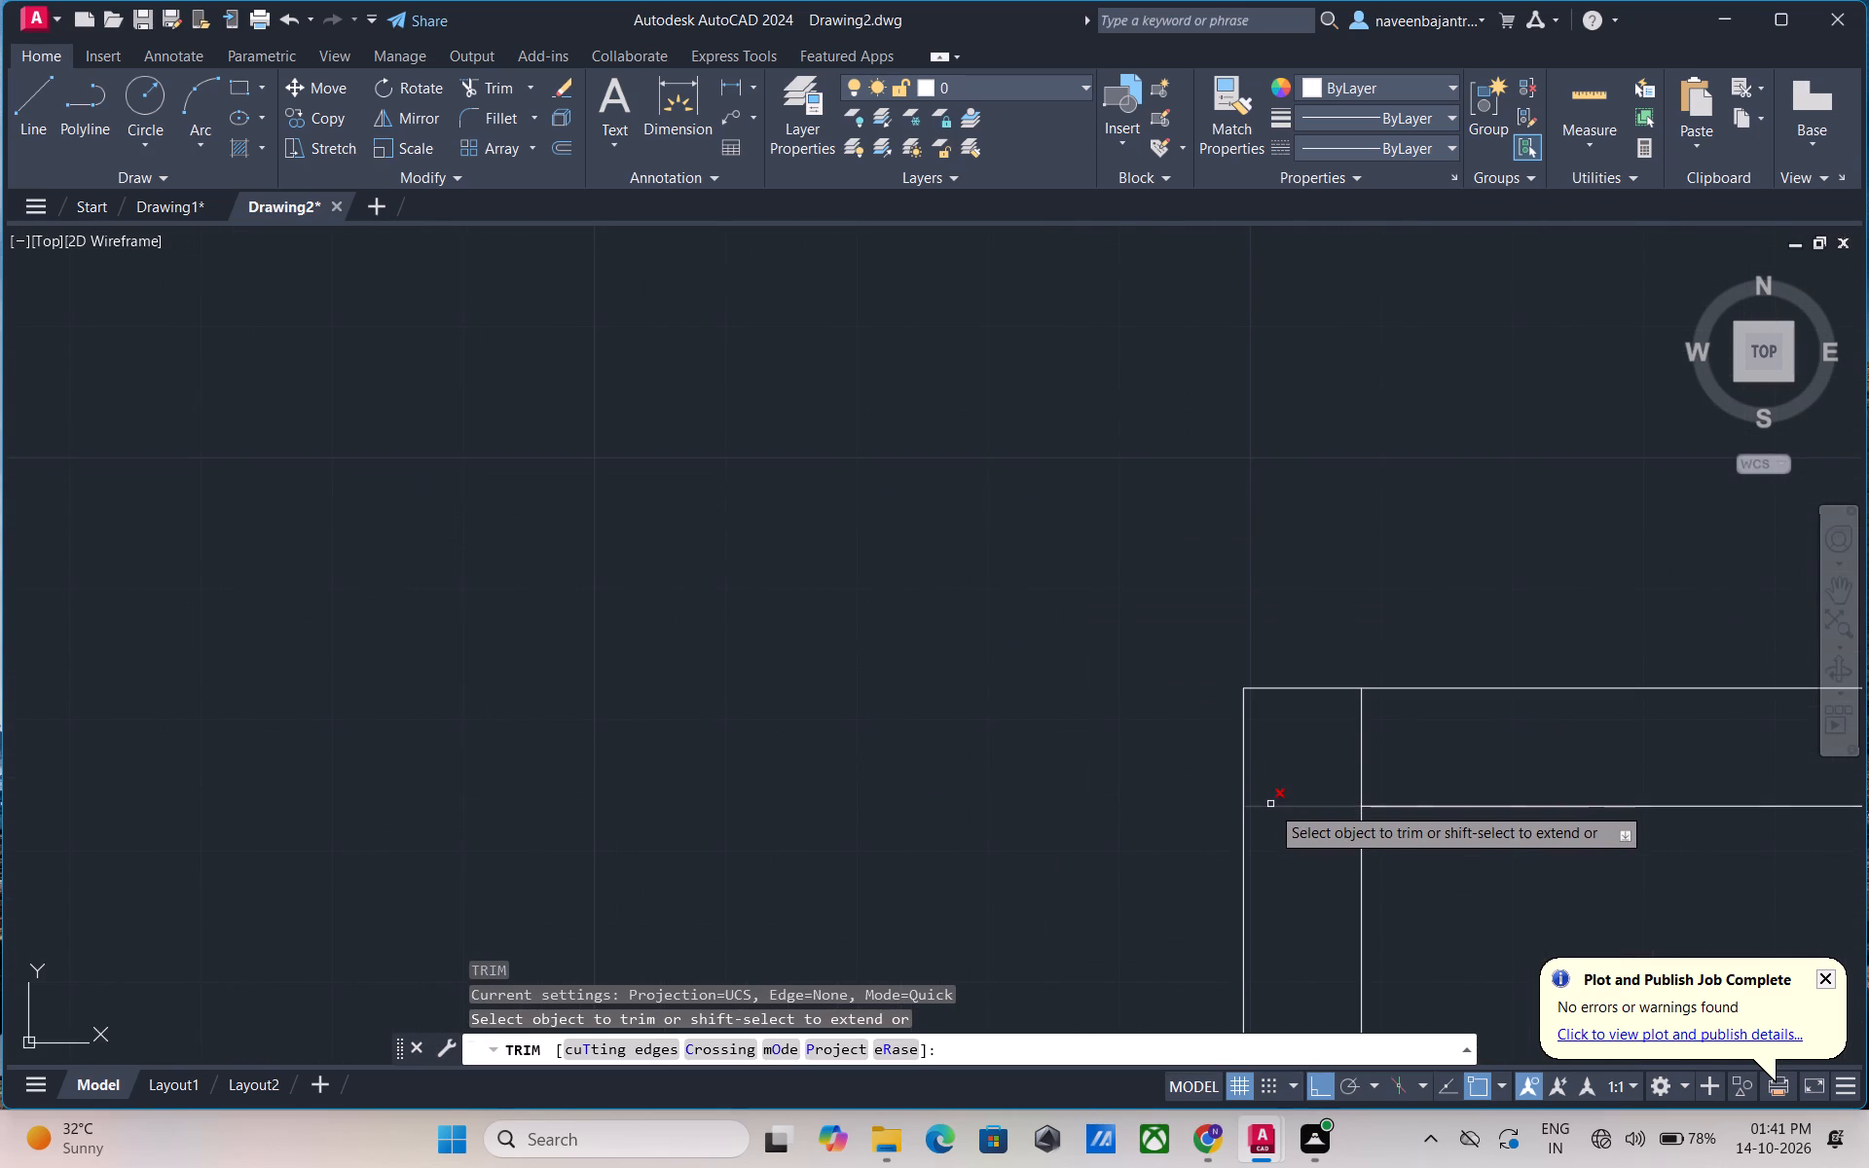
{"action": "left_click", "coordinate": [1270, 805]}
{"action": "left_click", "coordinate": [1359, 757]}
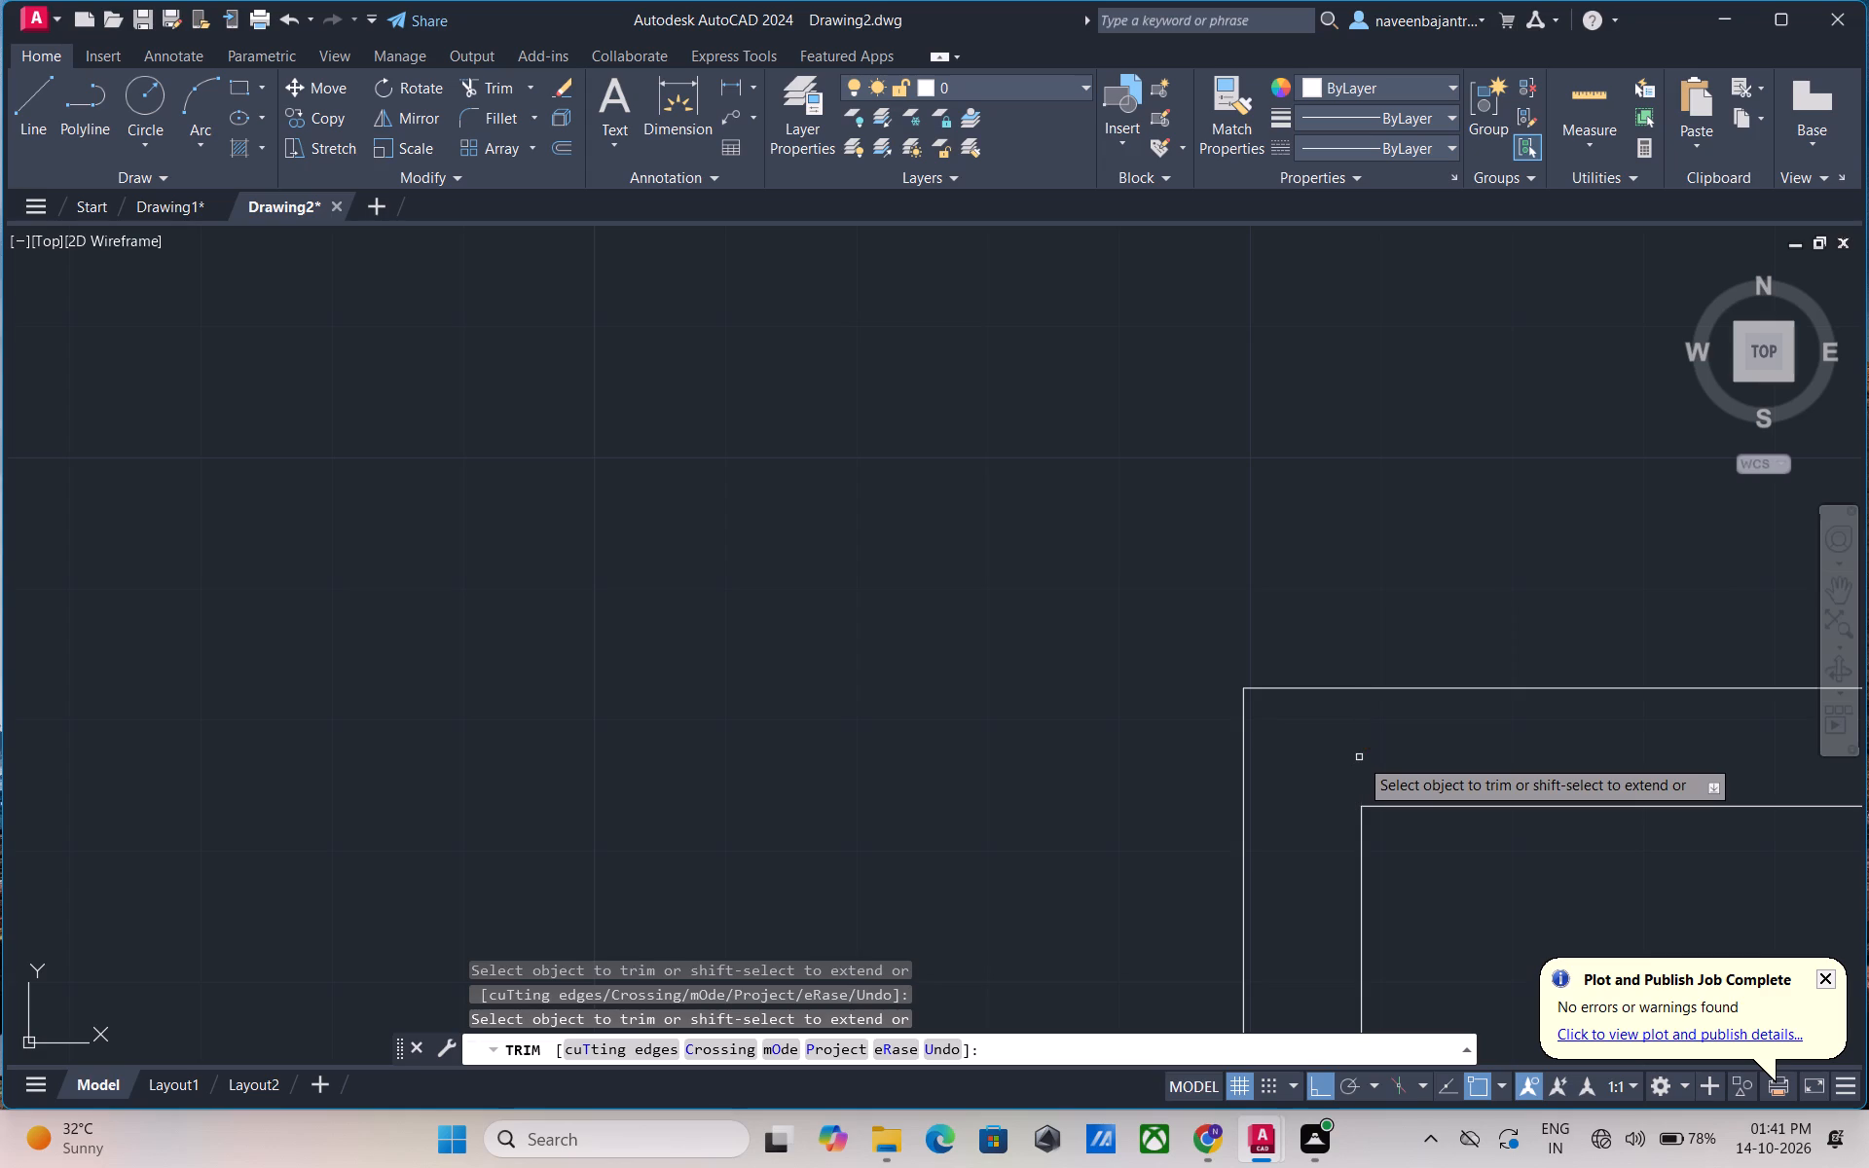
{"action": "scroll", "coordinate": [1359, 757], "scroll_direction": "down", "scroll_amount": 5}
{"action": "scroll", "coordinate": [1421, 821], "scroll_direction": "down", "scroll_amount": 1}
{"action": "middle_click_drag", "start_coordinate": [1421, 821], "coordinate": [786, 674]}
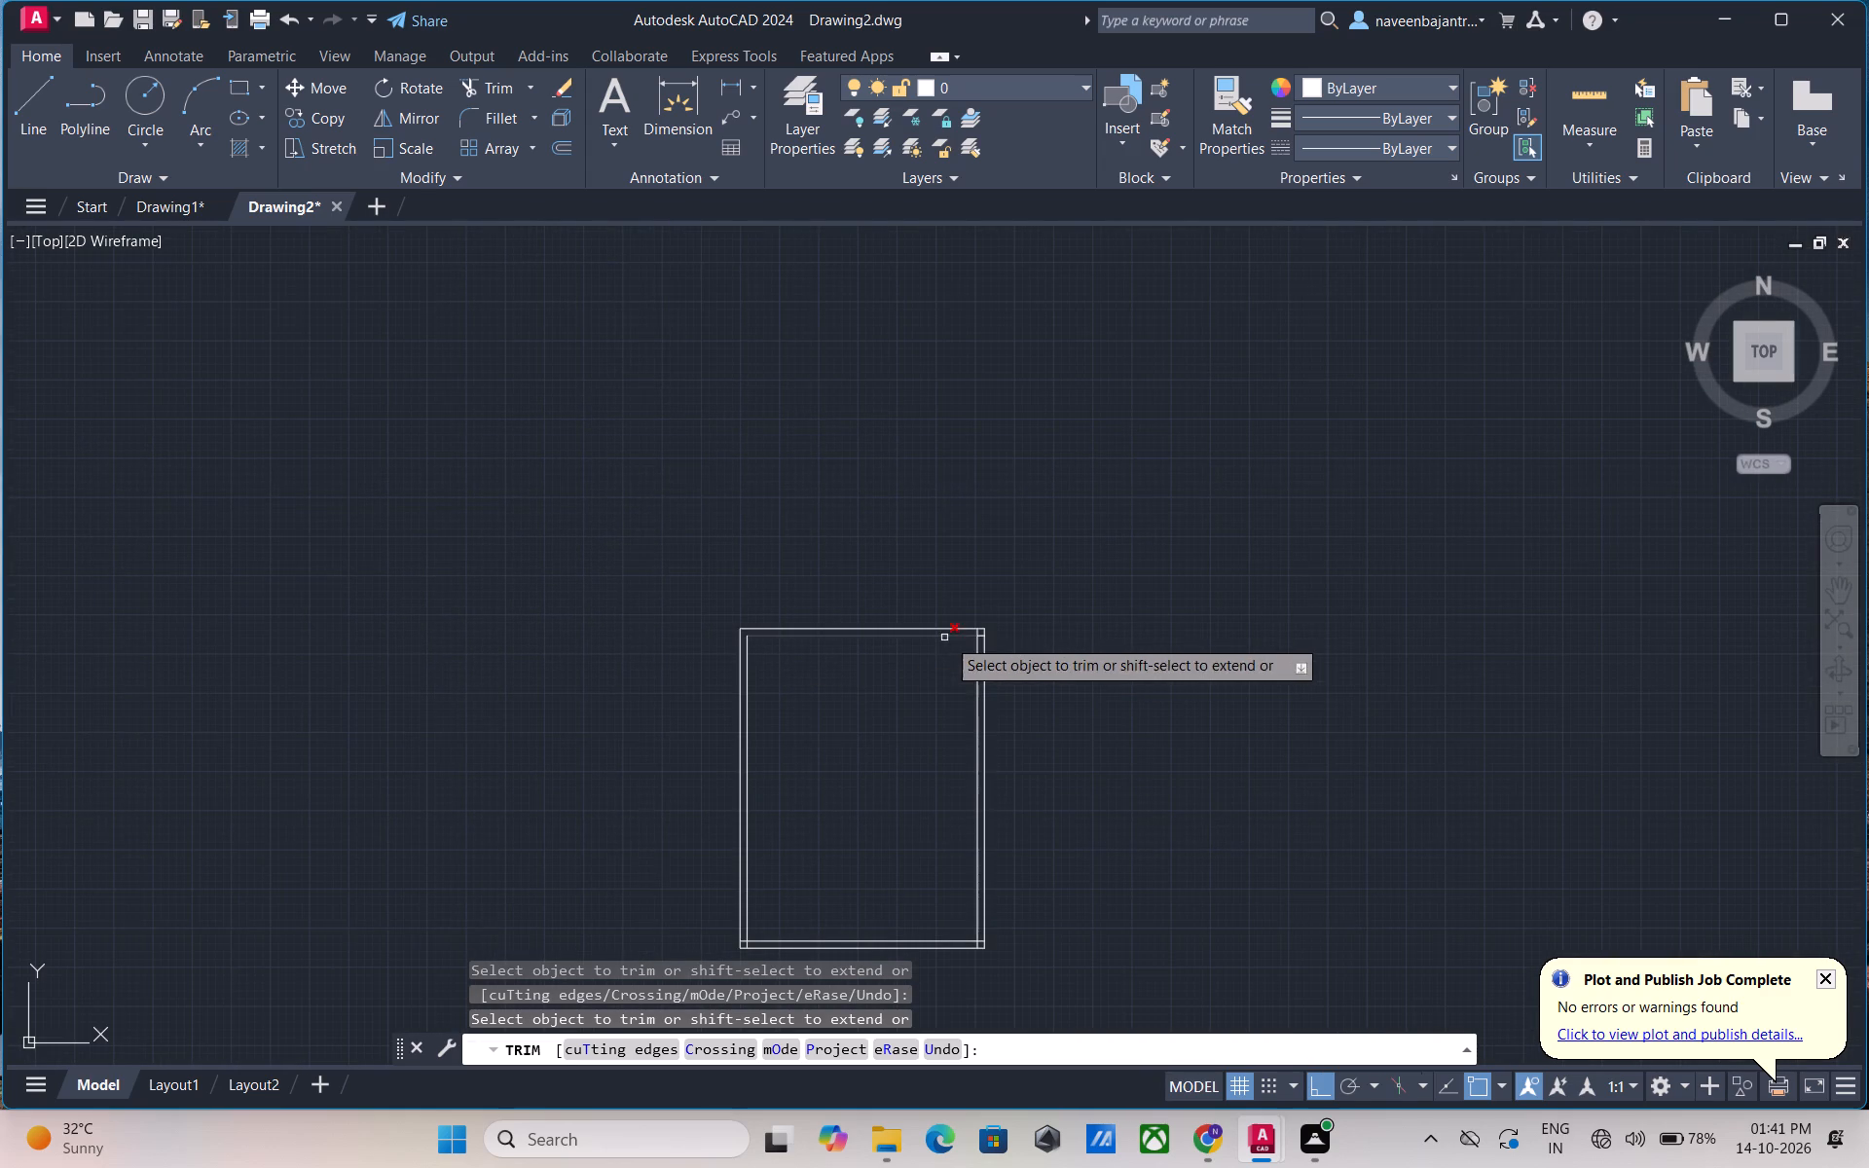
{"action": "scroll", "coordinate": [1011, 630], "scroll_direction": "up", "scroll_amount": 5}
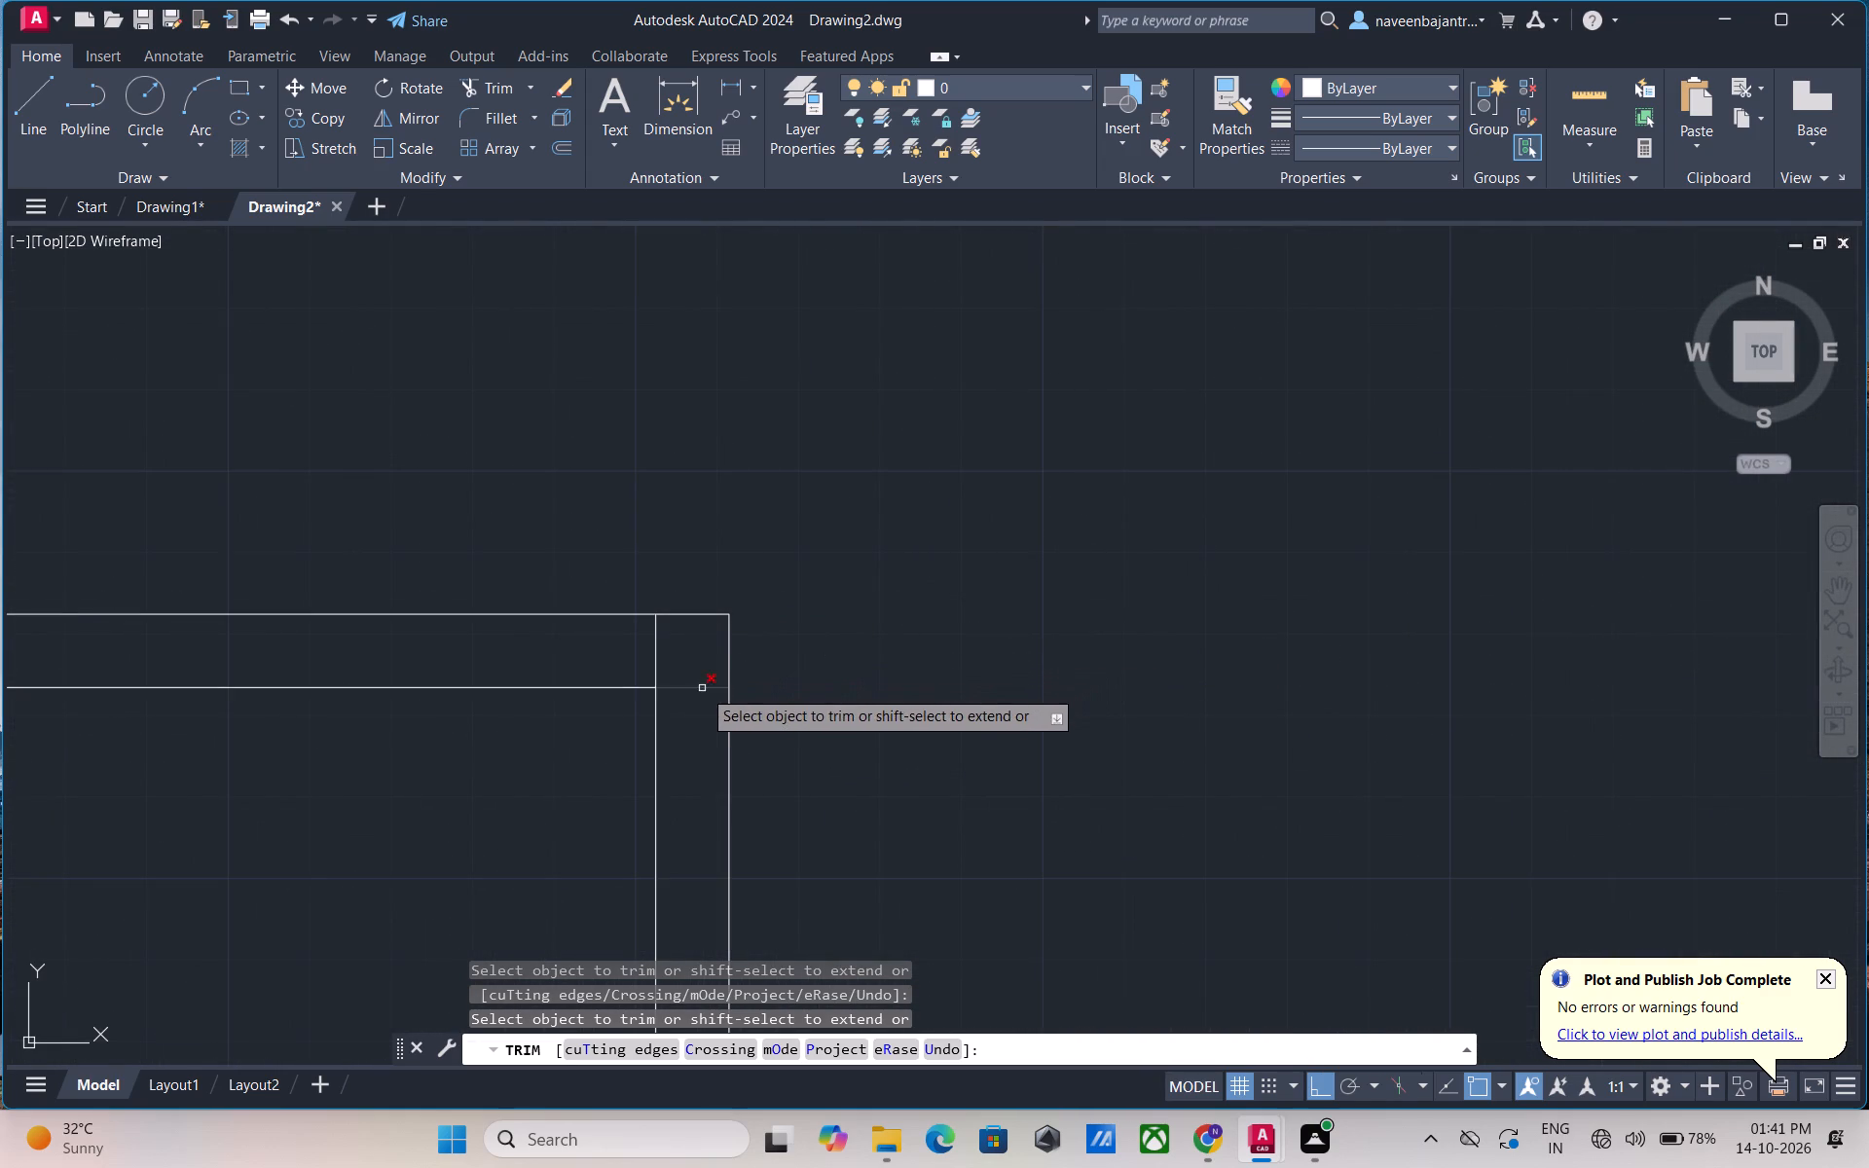
{"action": "left_click", "coordinate": [702, 688]}
{"action": "left_click", "coordinate": [655, 650]}
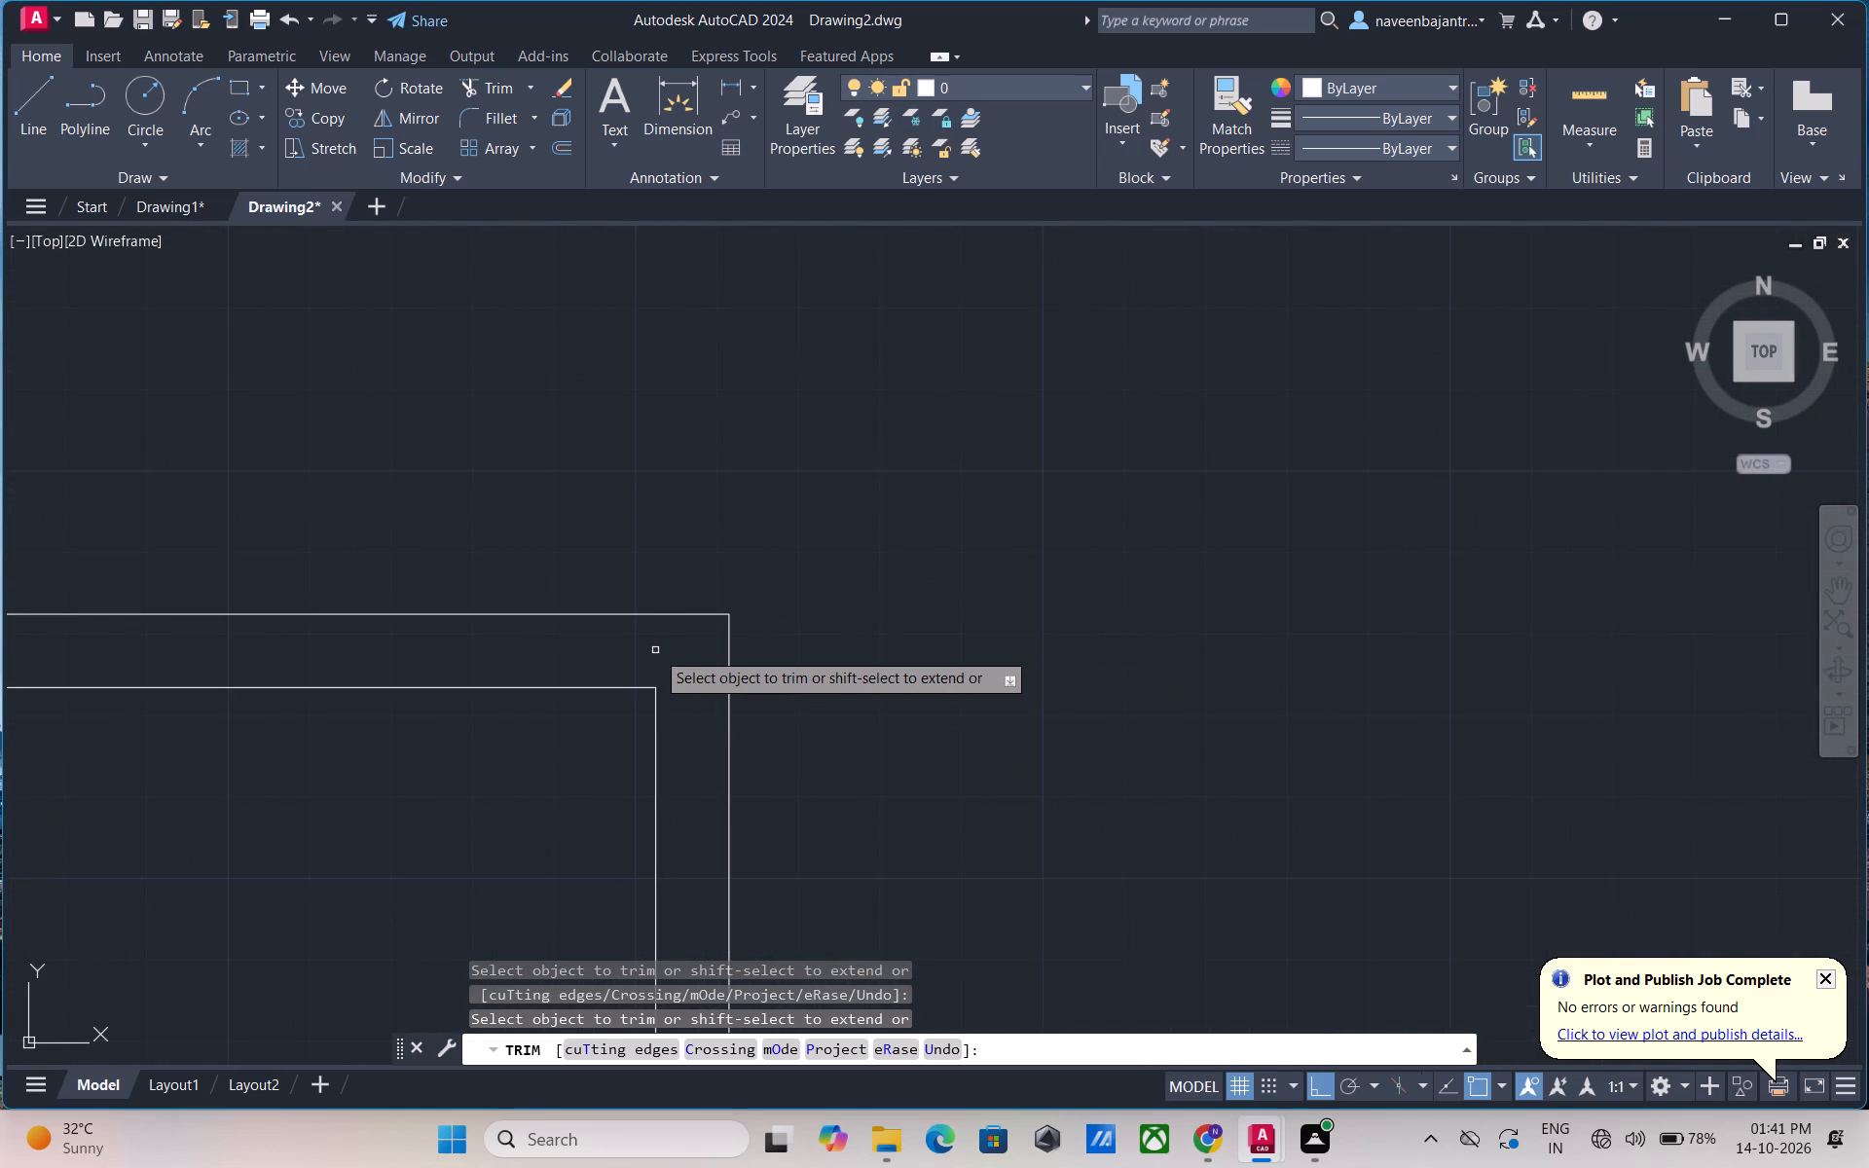
Trim the overlapping ends of the inner offset lines at the two bottom corners of the wall outline.
{"action": "scroll", "coordinate": [655, 650], "scroll_direction": "down", "scroll_amount": 5}
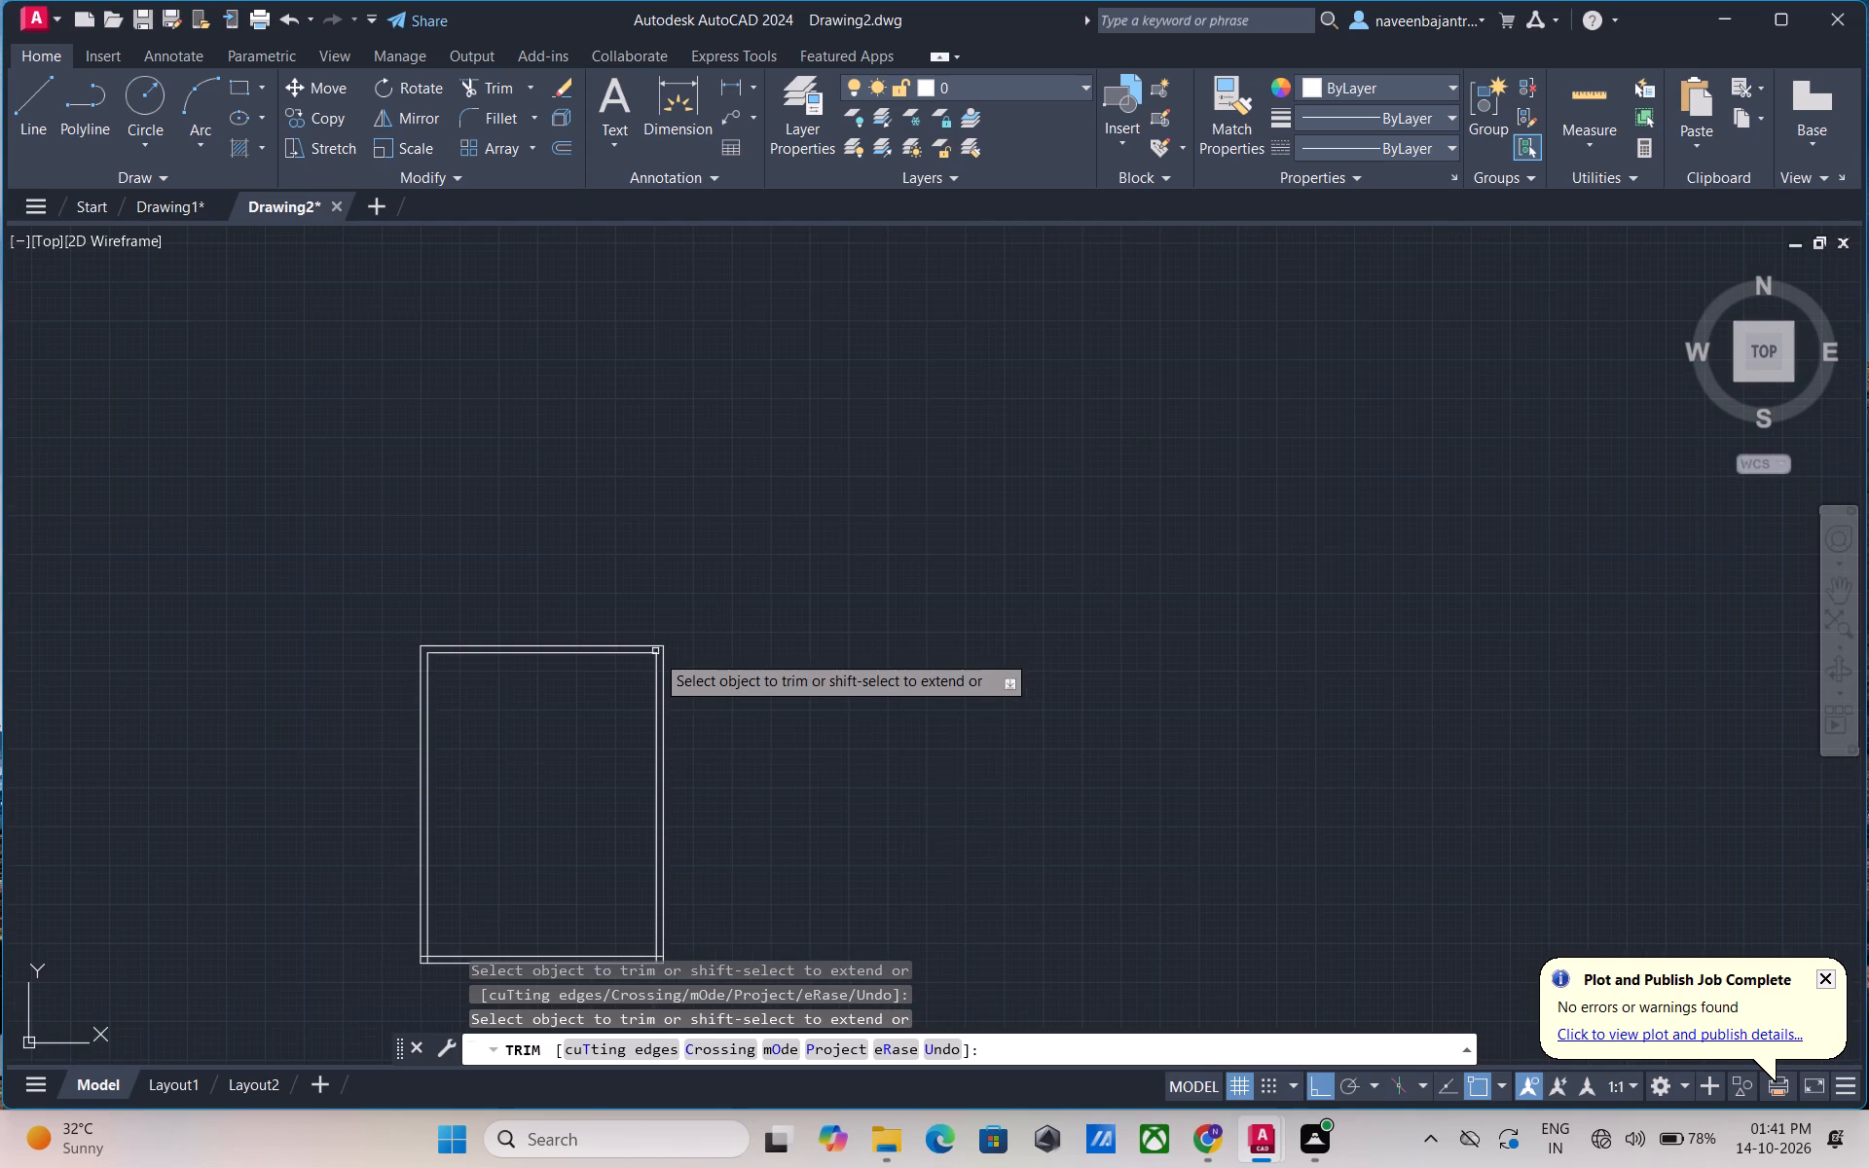
{"action": "scroll", "coordinate": [655, 669], "scroll_direction": "down", "scroll_amount": 1}
{"action": "middle_click_drag", "start_coordinate": [622, 722], "coordinate": [1009, 435]}
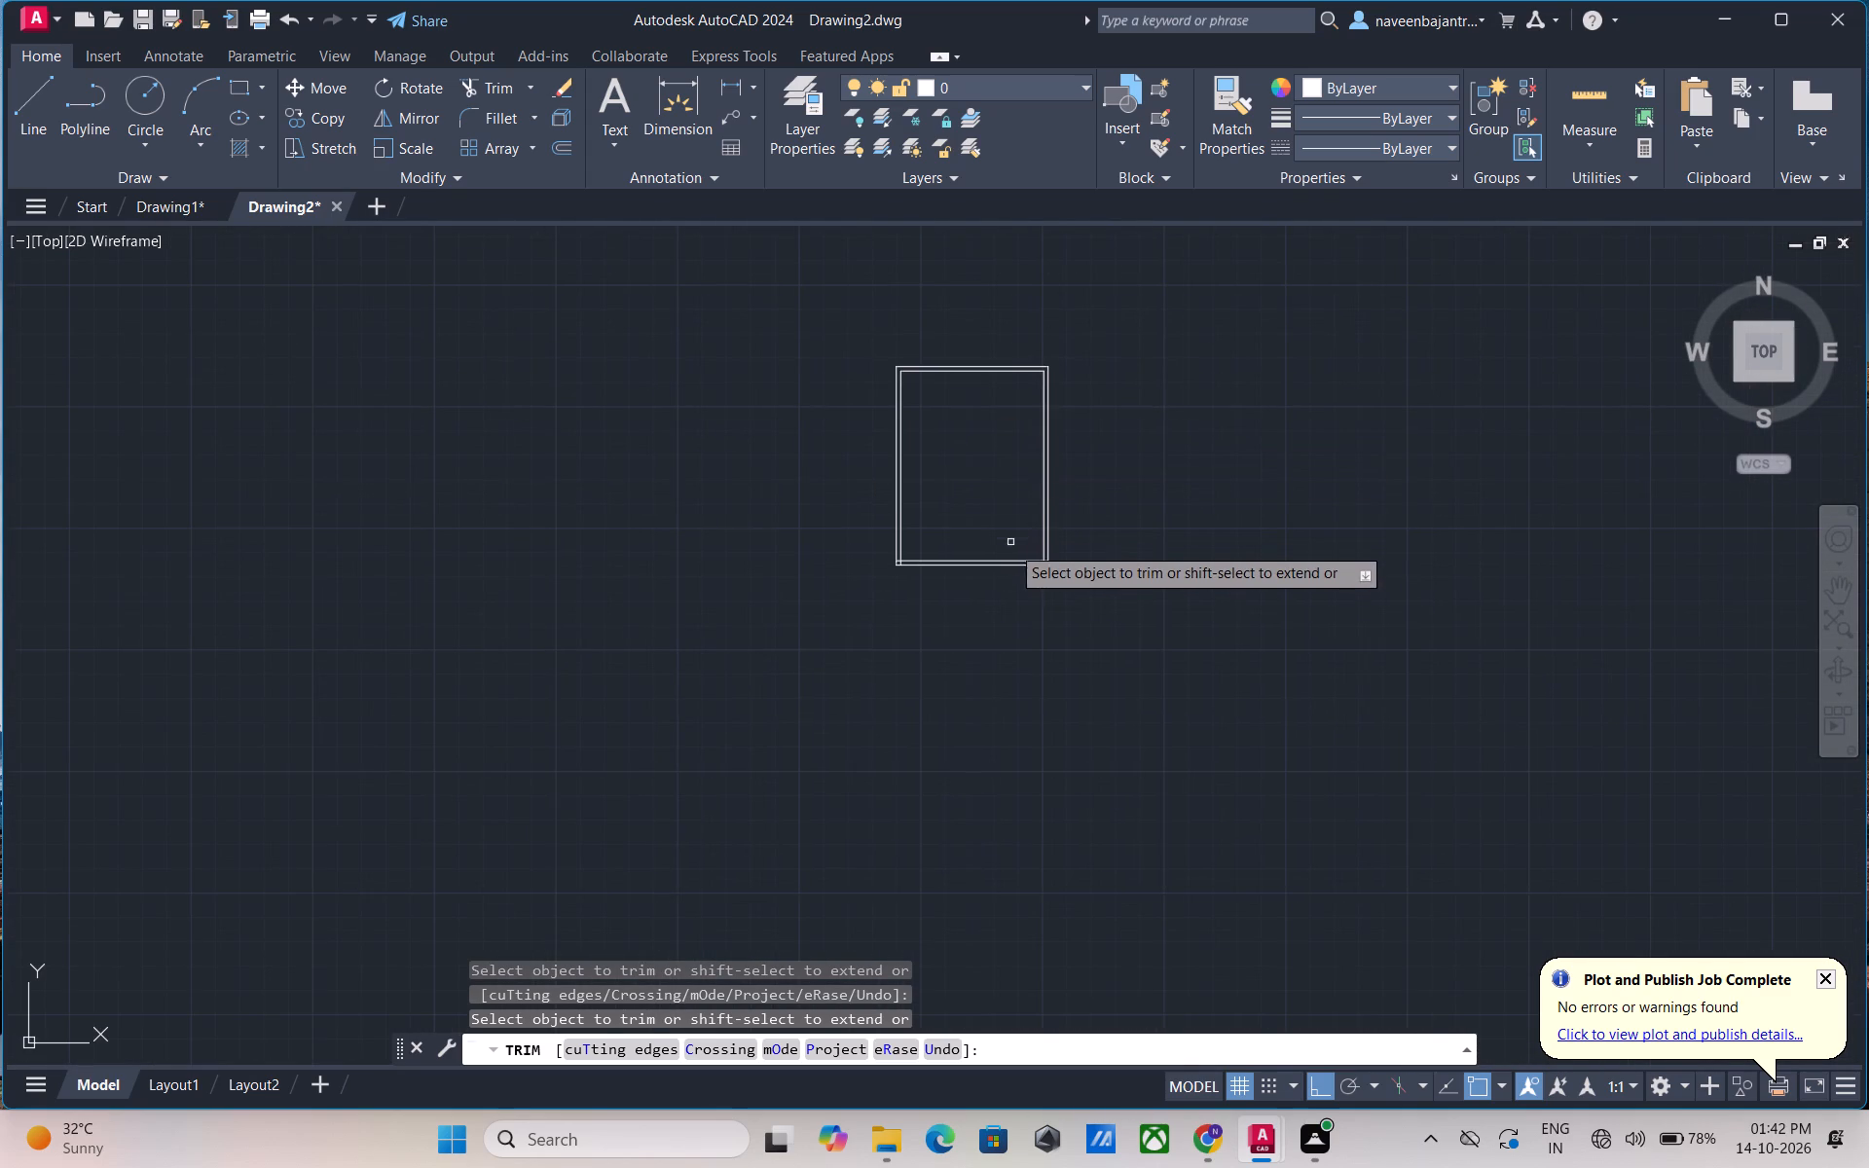
{"action": "scroll", "coordinate": [1033, 567], "scroll_direction": "up", "scroll_amount": 5}
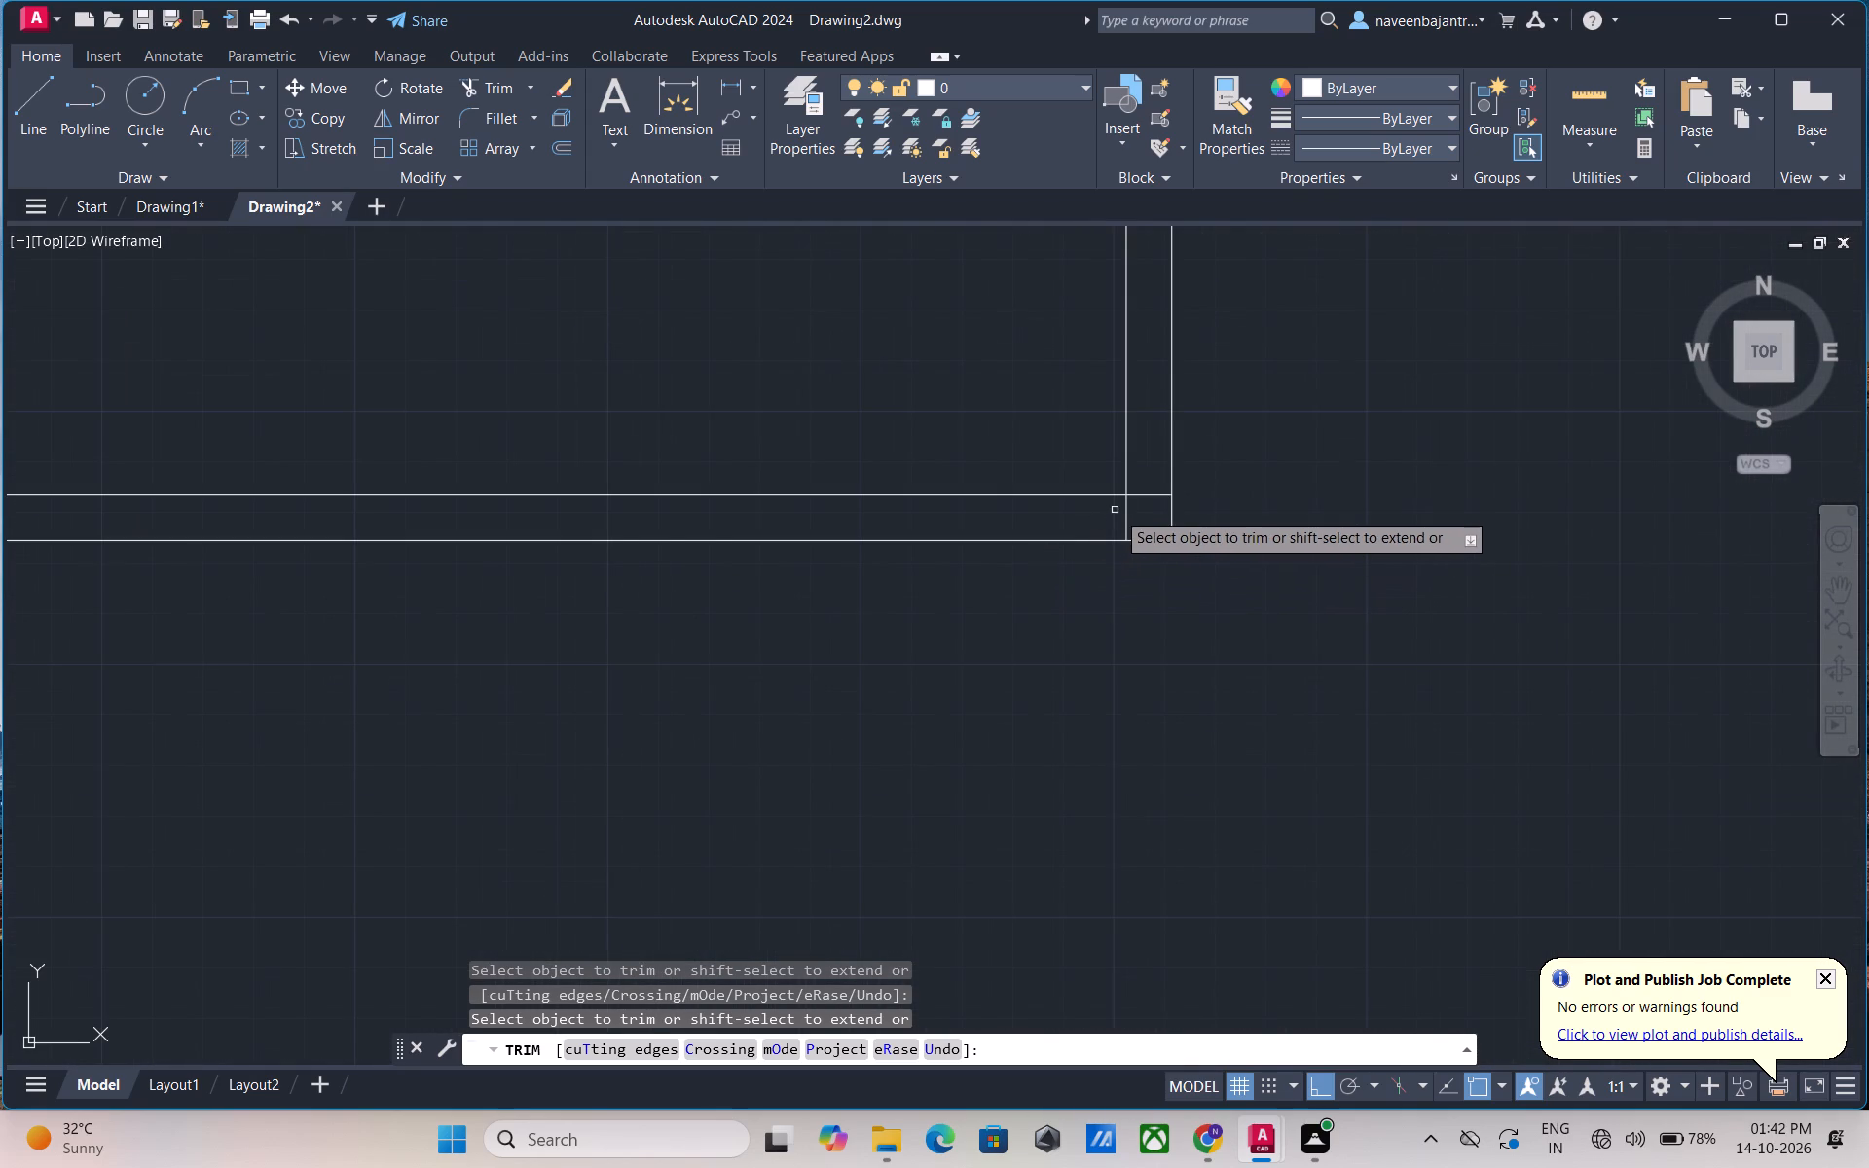
{"action": "left_click", "coordinate": [1125, 518]}
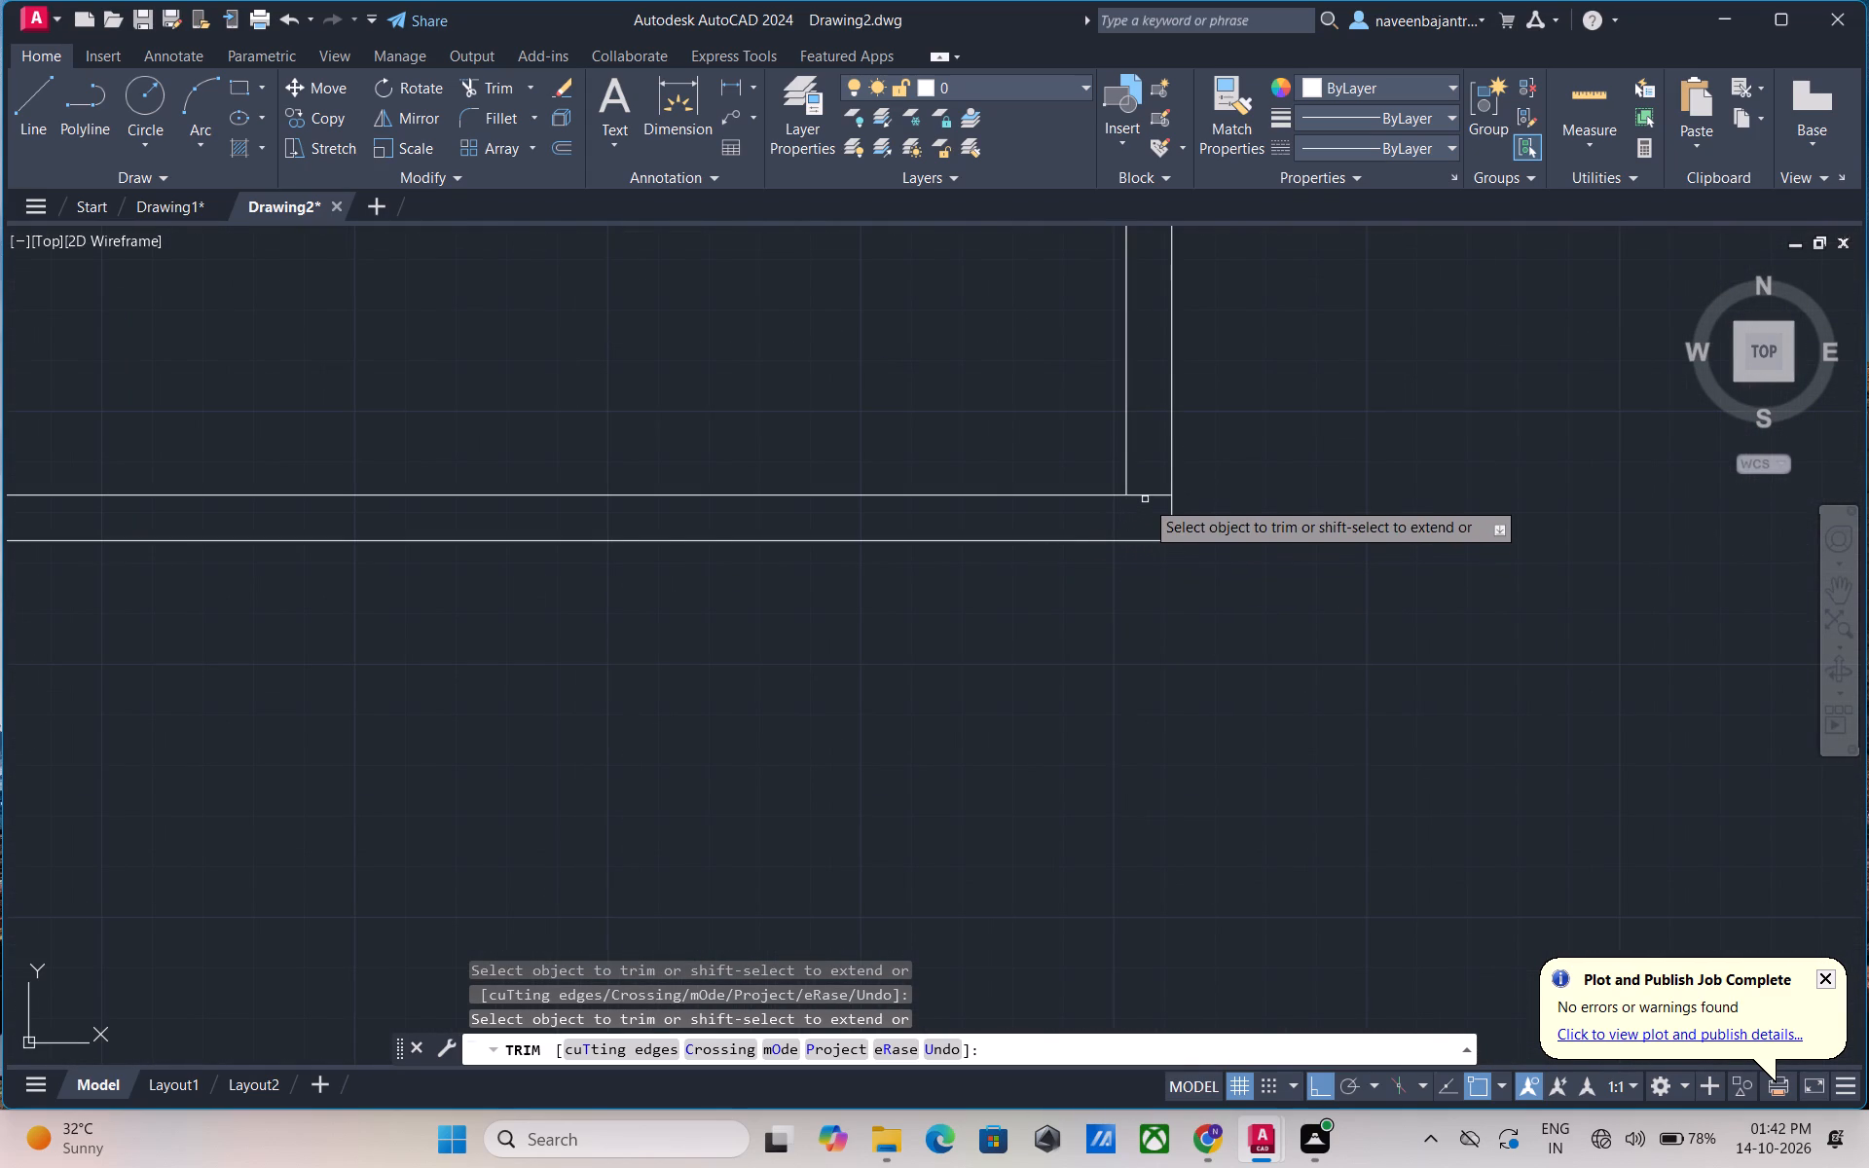
{"action": "left_click", "coordinate": [1145, 498]}
{"action": "scroll", "coordinate": [1145, 500], "scroll_direction": "down", "scroll_amount": 4}
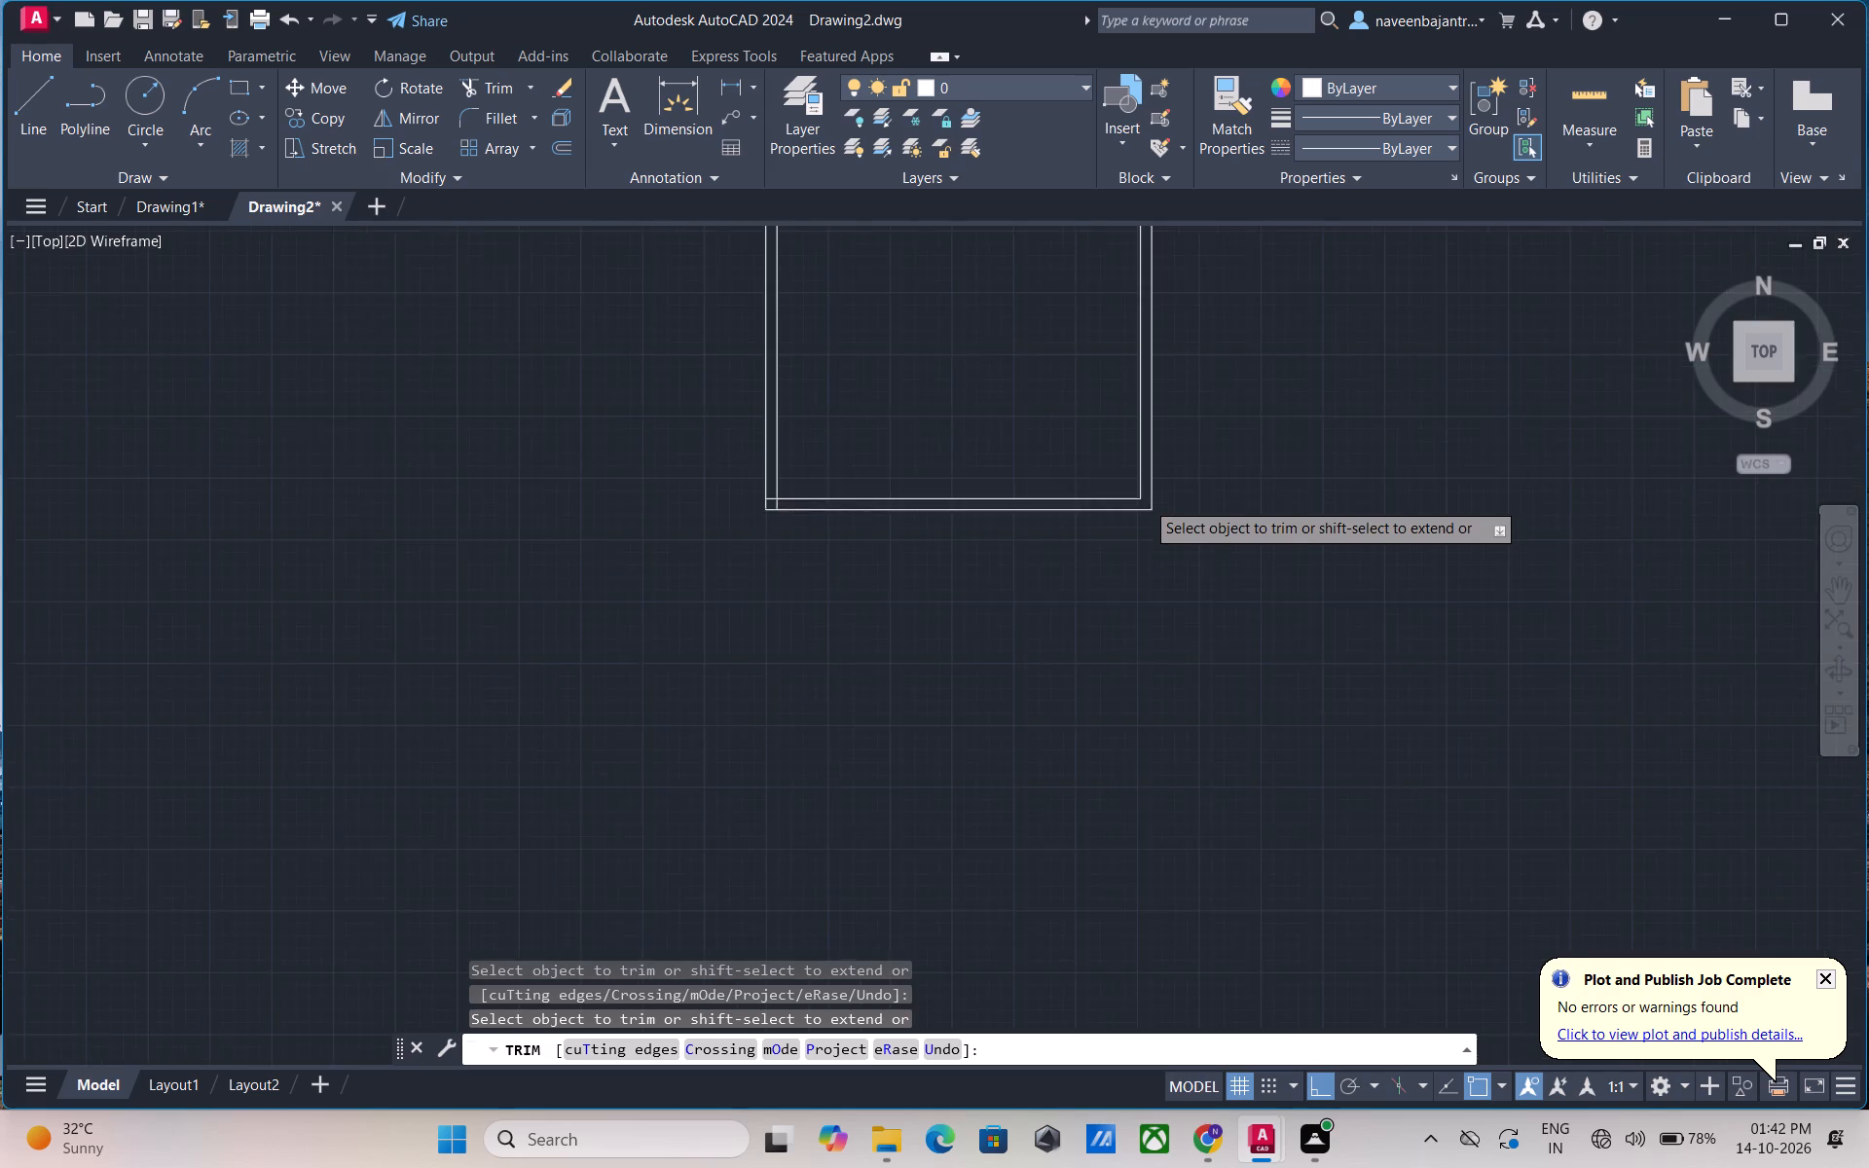
{"action": "scroll", "coordinate": [911, 499], "scroll_direction": "up", "scroll_amount": 5}
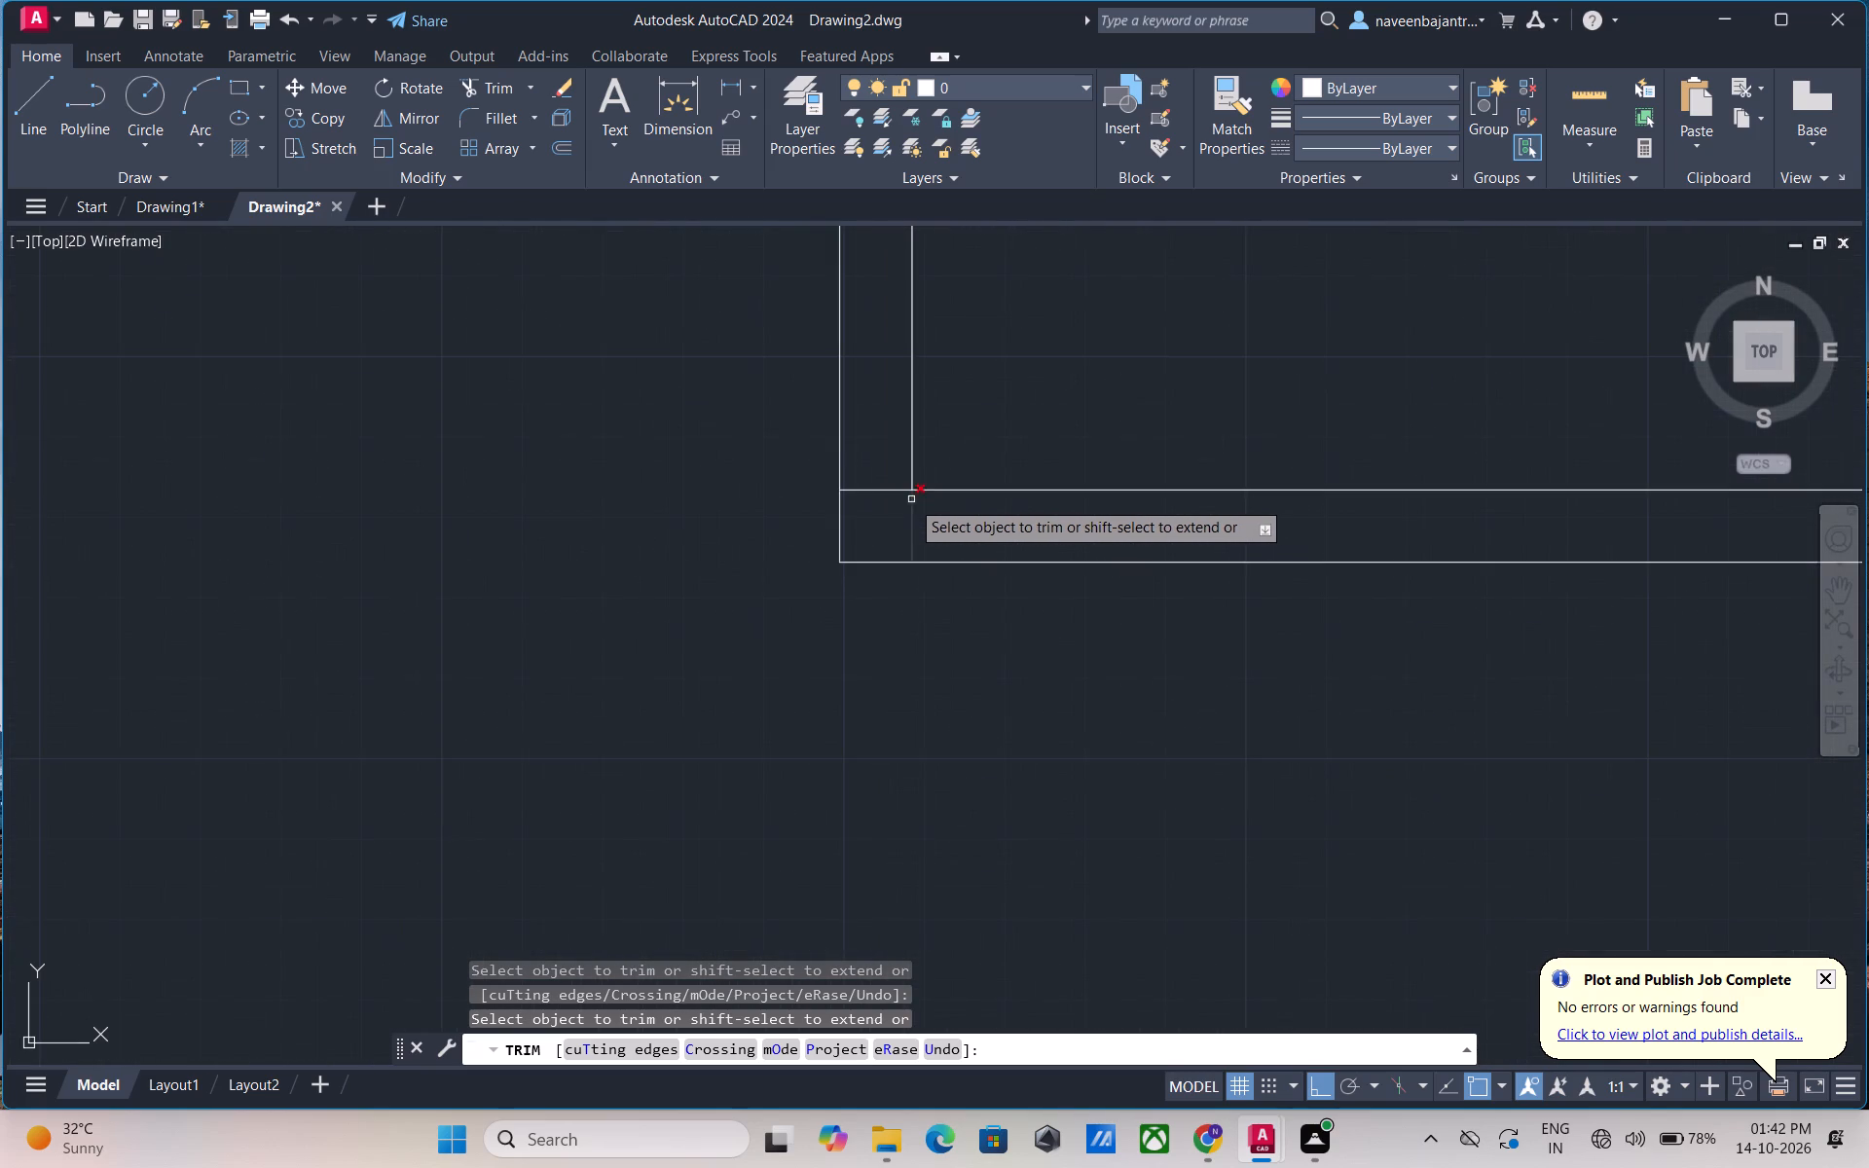
{"action": "left_click", "coordinate": [890, 491]}
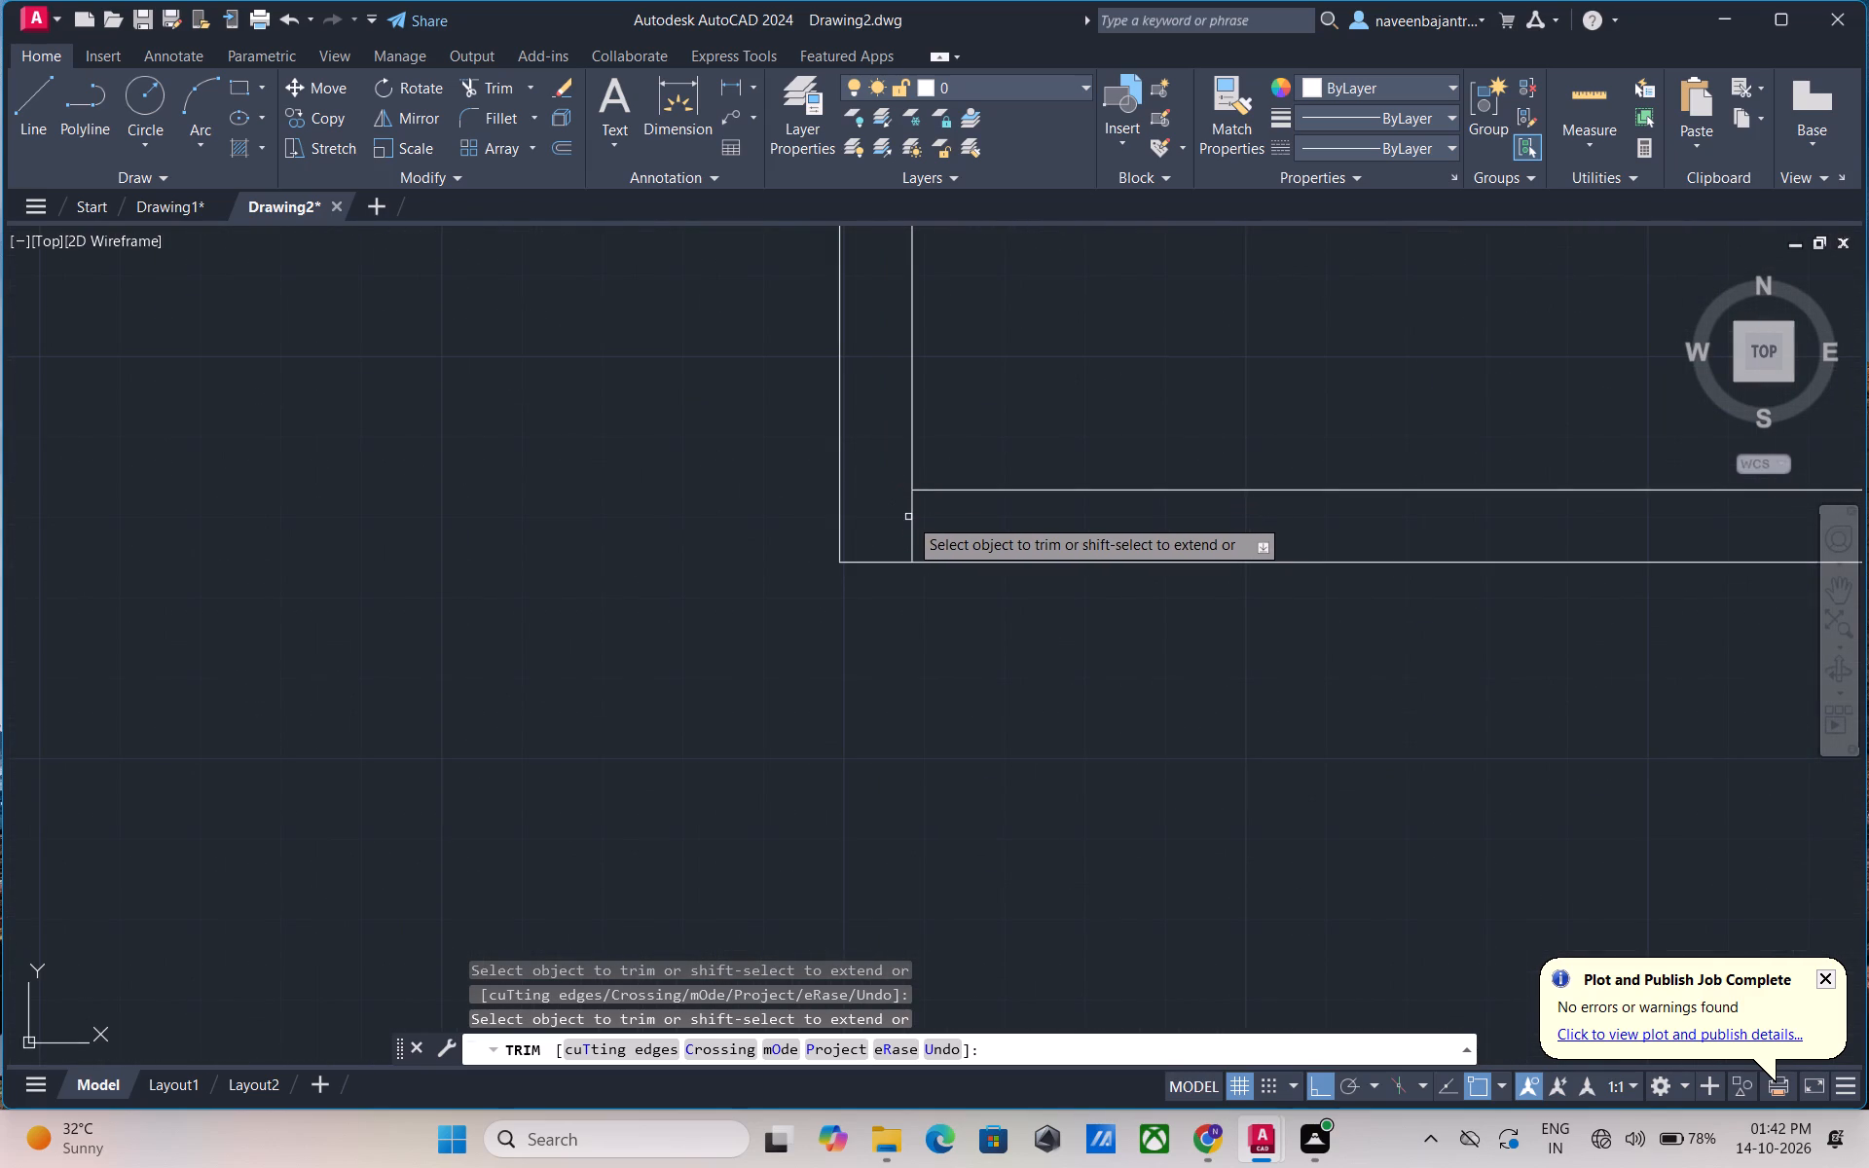
{"action": "left_click", "coordinate": [911, 525]}
{"action": "scroll", "coordinate": [911, 525], "scroll_direction": "down", "scroll_amount": 4}
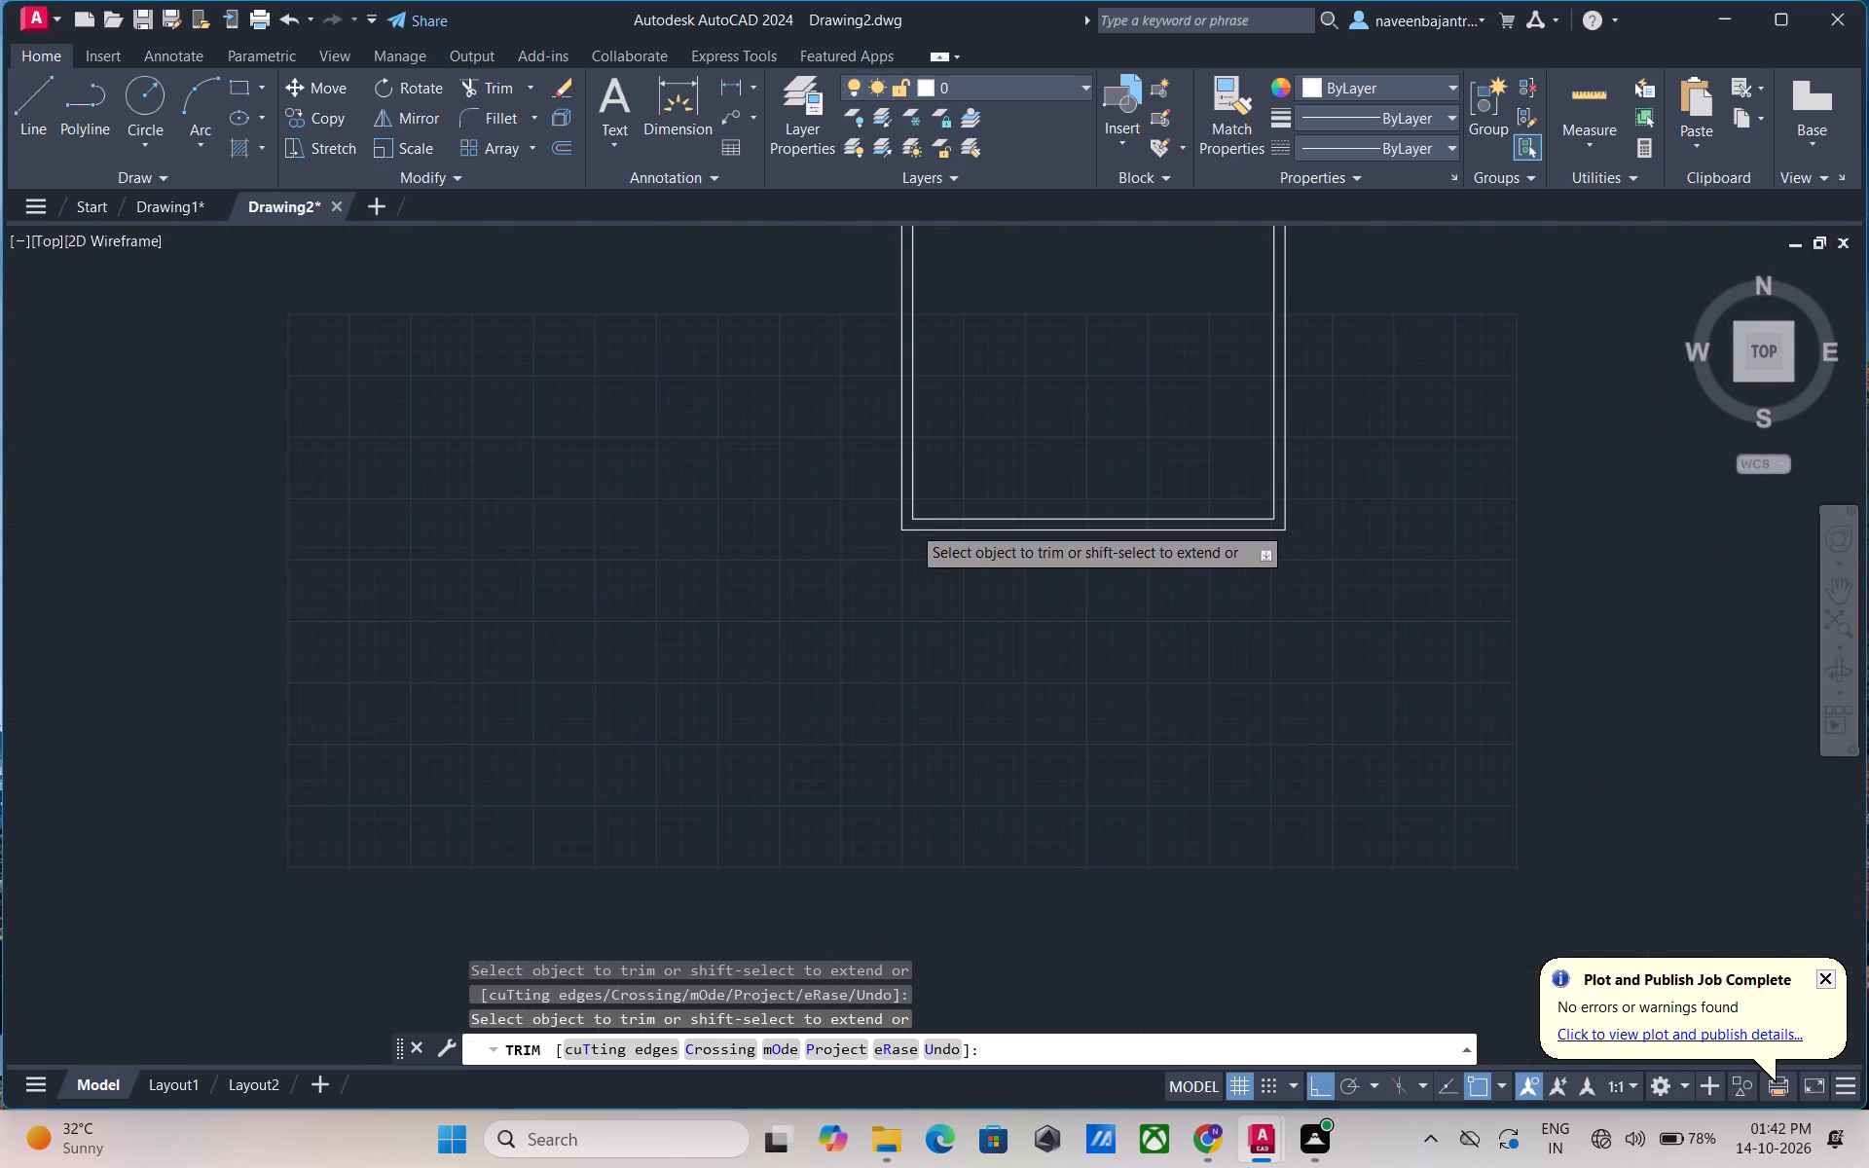
{"action": "middle_click_drag", "start_coordinate": [1045, 436], "coordinate": [1040, 455]}
{"action": "middle_click_drag", "start_coordinate": [1025, 495], "coordinate": [930, 685]}
{"action": "middle_click_drag", "start_coordinate": [910, 735], "coordinate": [901, 771]}
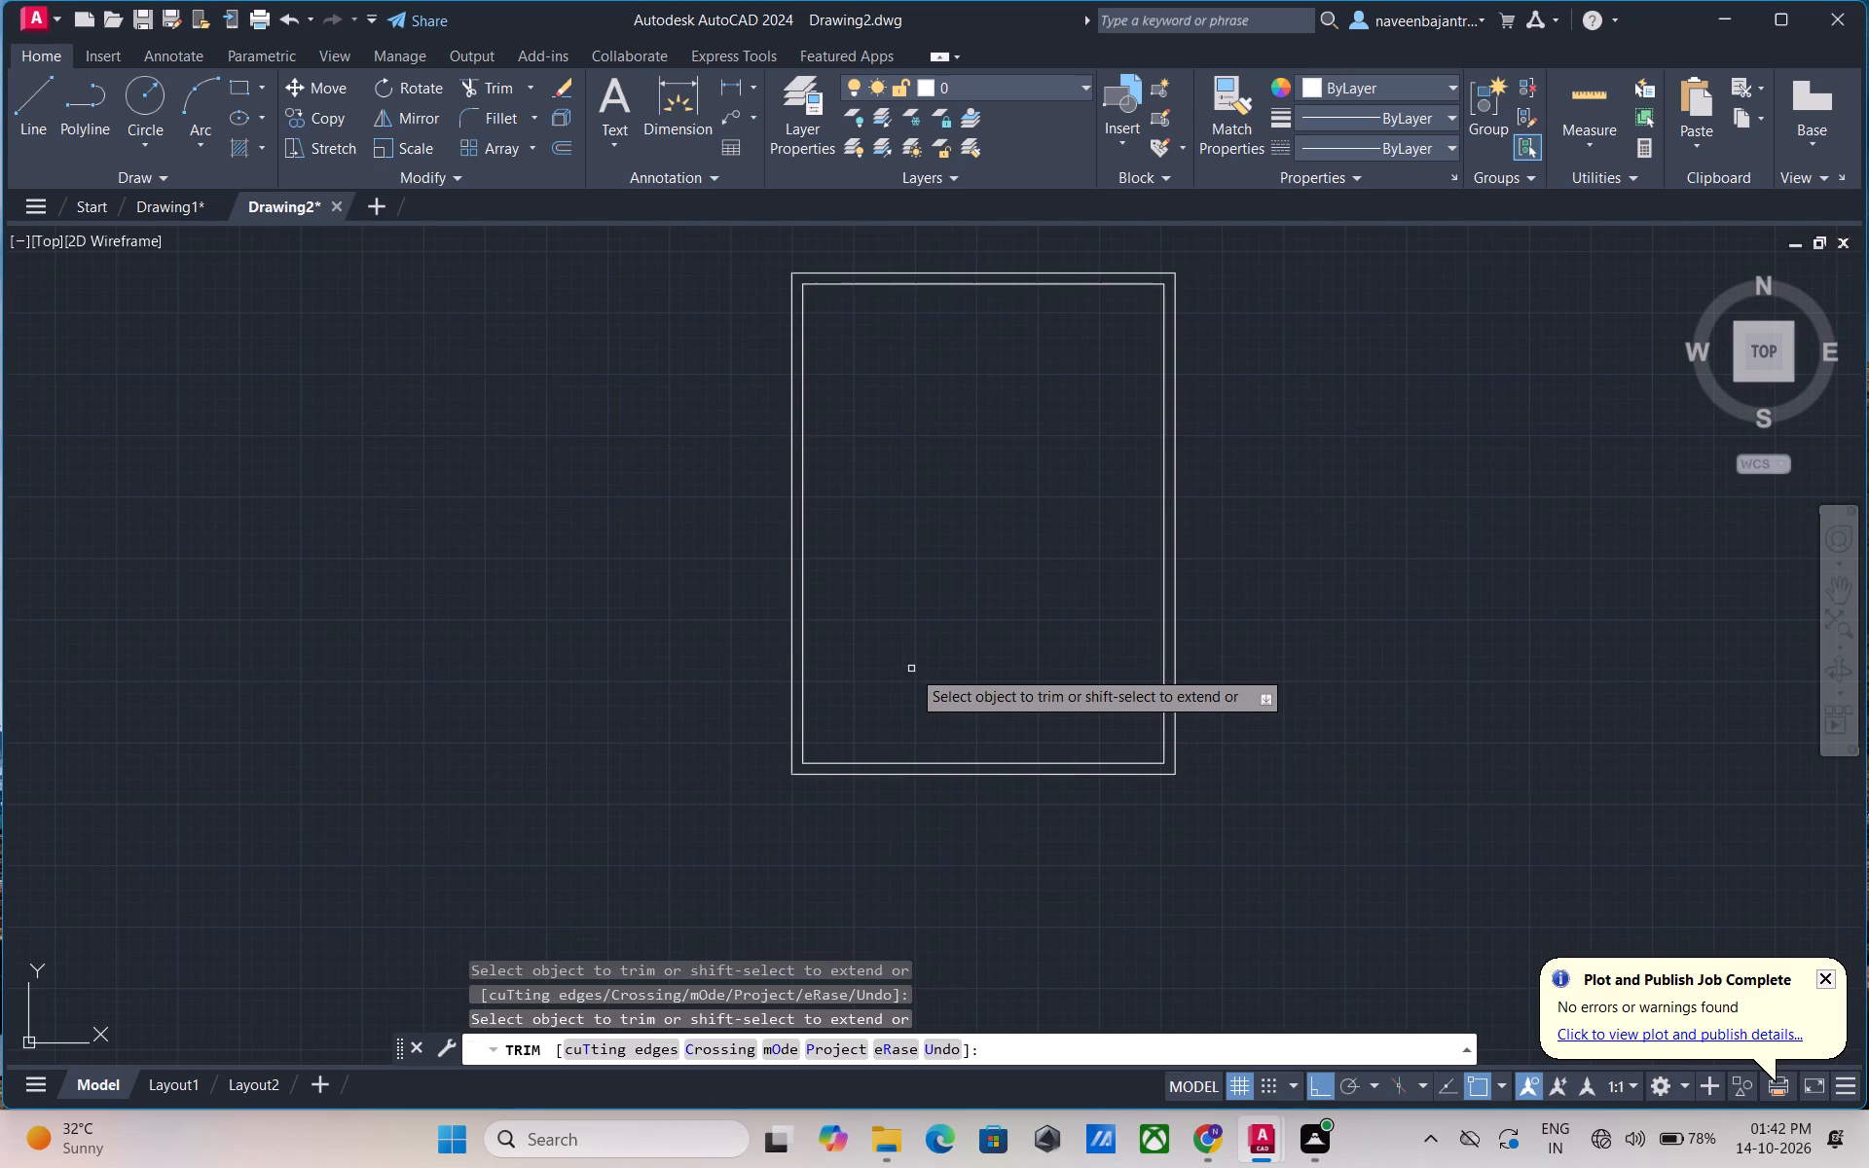
{"action": "middle_click_drag", "start_coordinate": [911, 669], "coordinate": [902, 709]}
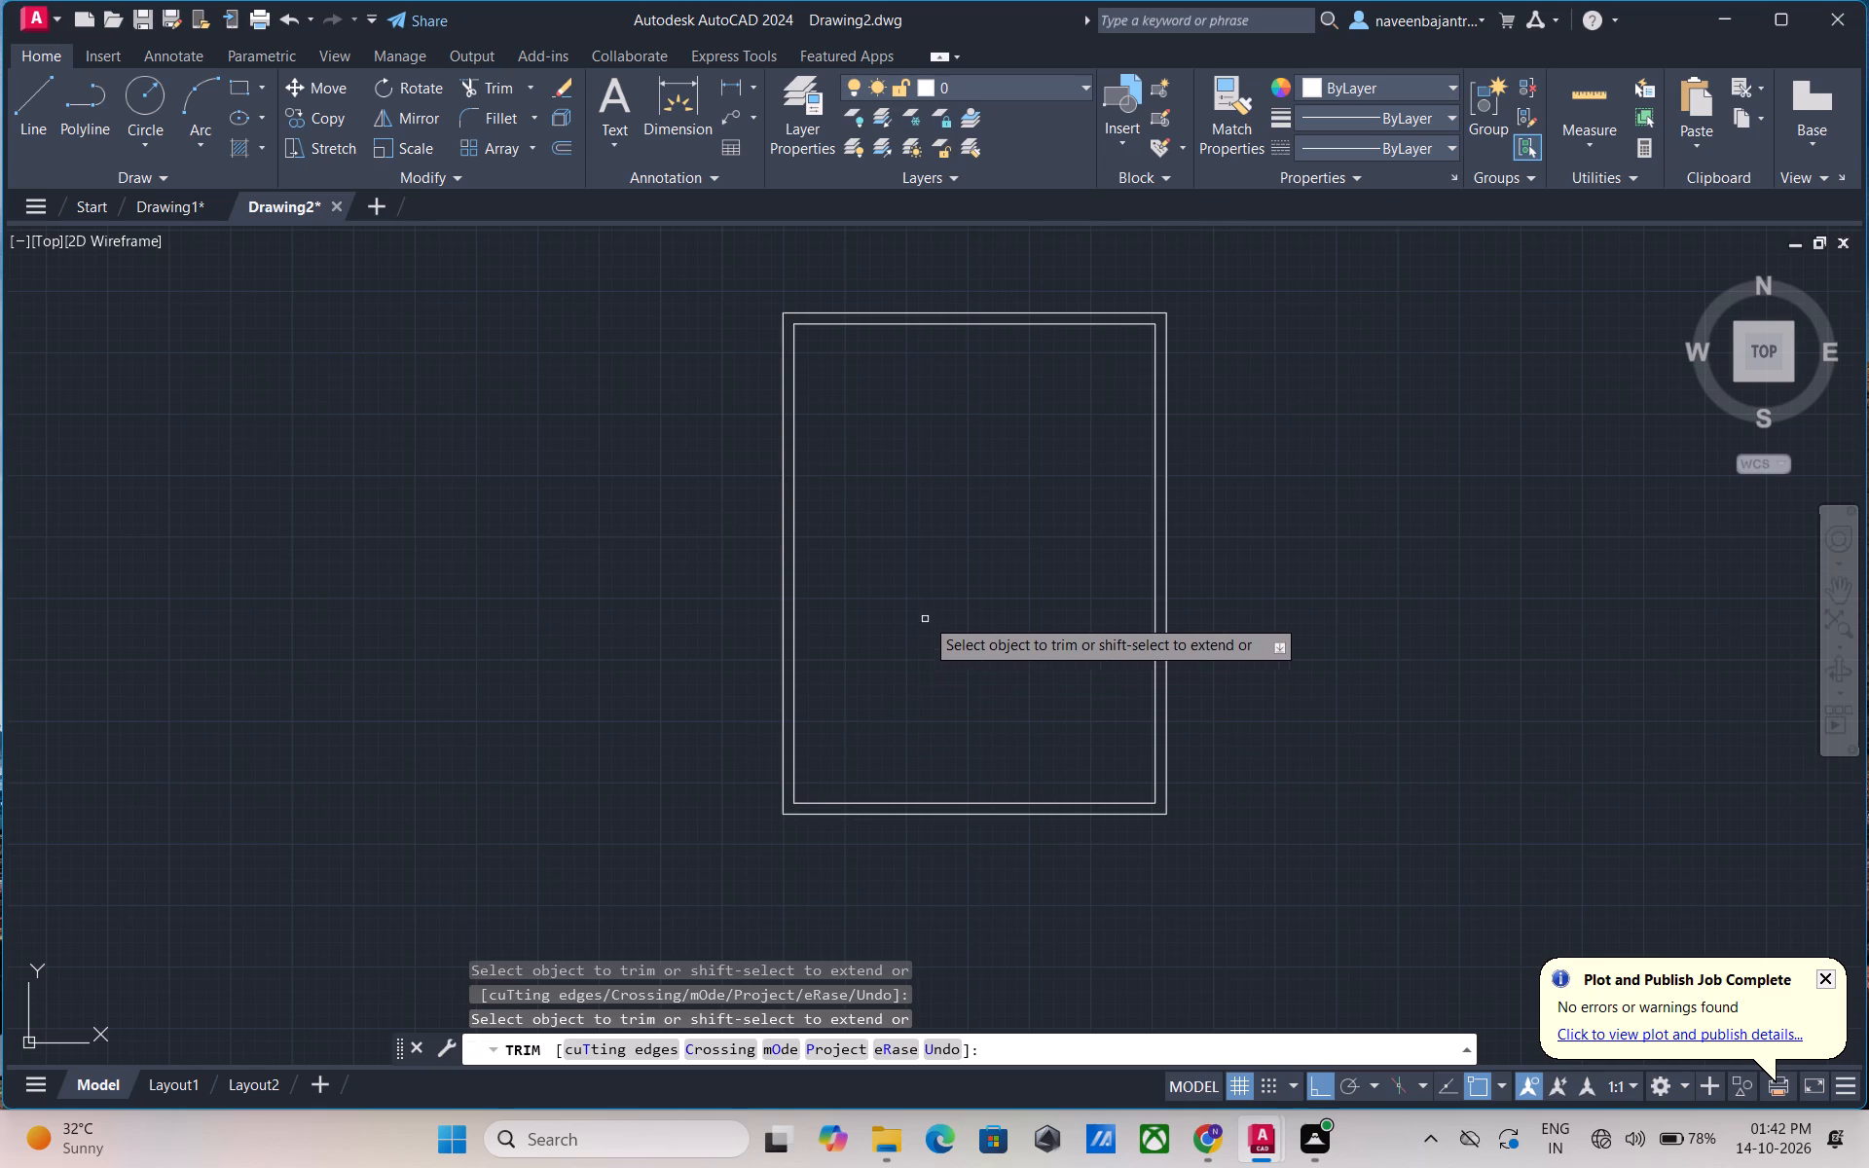
{"action": "middle_click_drag", "start_coordinate": [953, 528], "coordinate": [909, 734]}
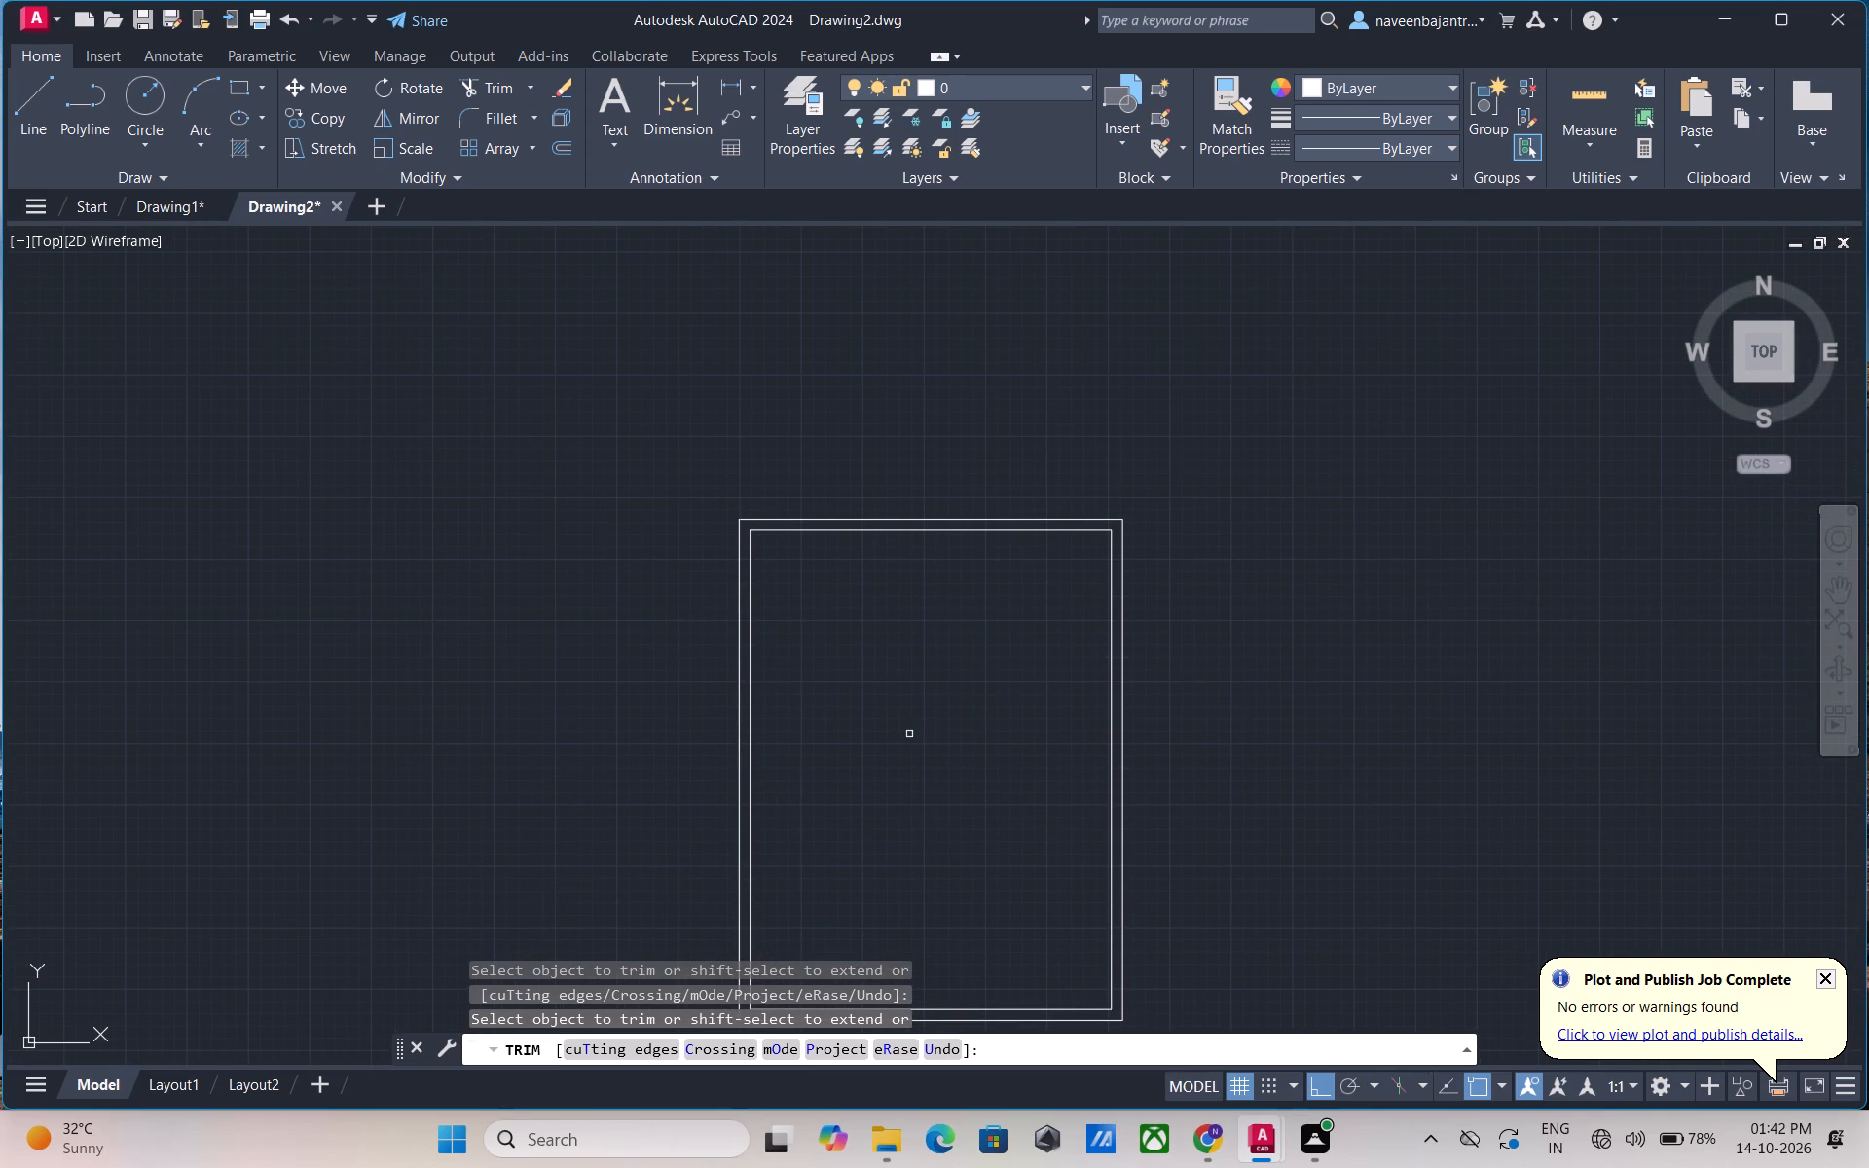
{"action": "middle_click_drag", "start_coordinate": [912, 680], "coordinate": [906, 772]}
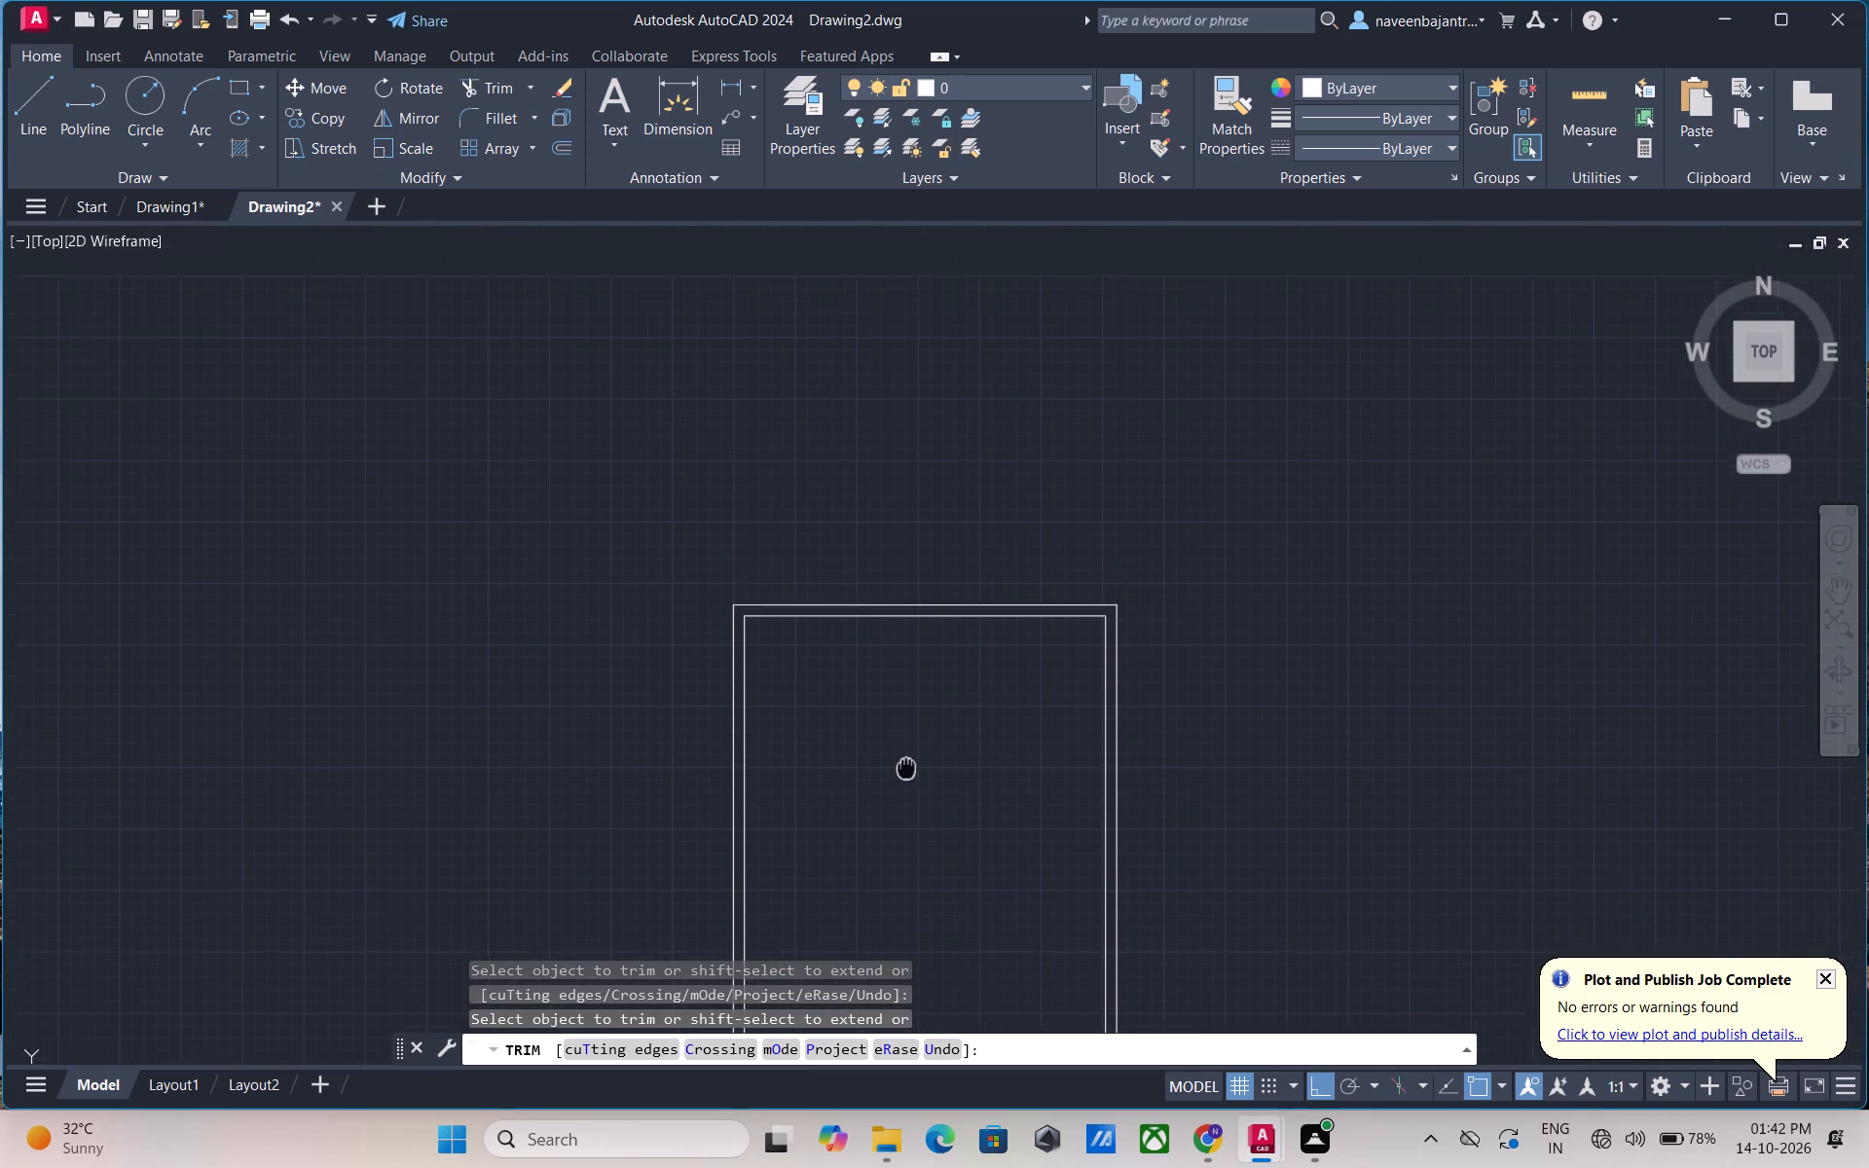
{"action": "middle_click_drag", "start_coordinate": [906, 772], "coordinate": [906, 829]}
{"action": "scroll", "coordinate": [791, 654], "scroll_direction": "up", "scroll_amount": 1}
{"action": "key", "text": "Escape"}
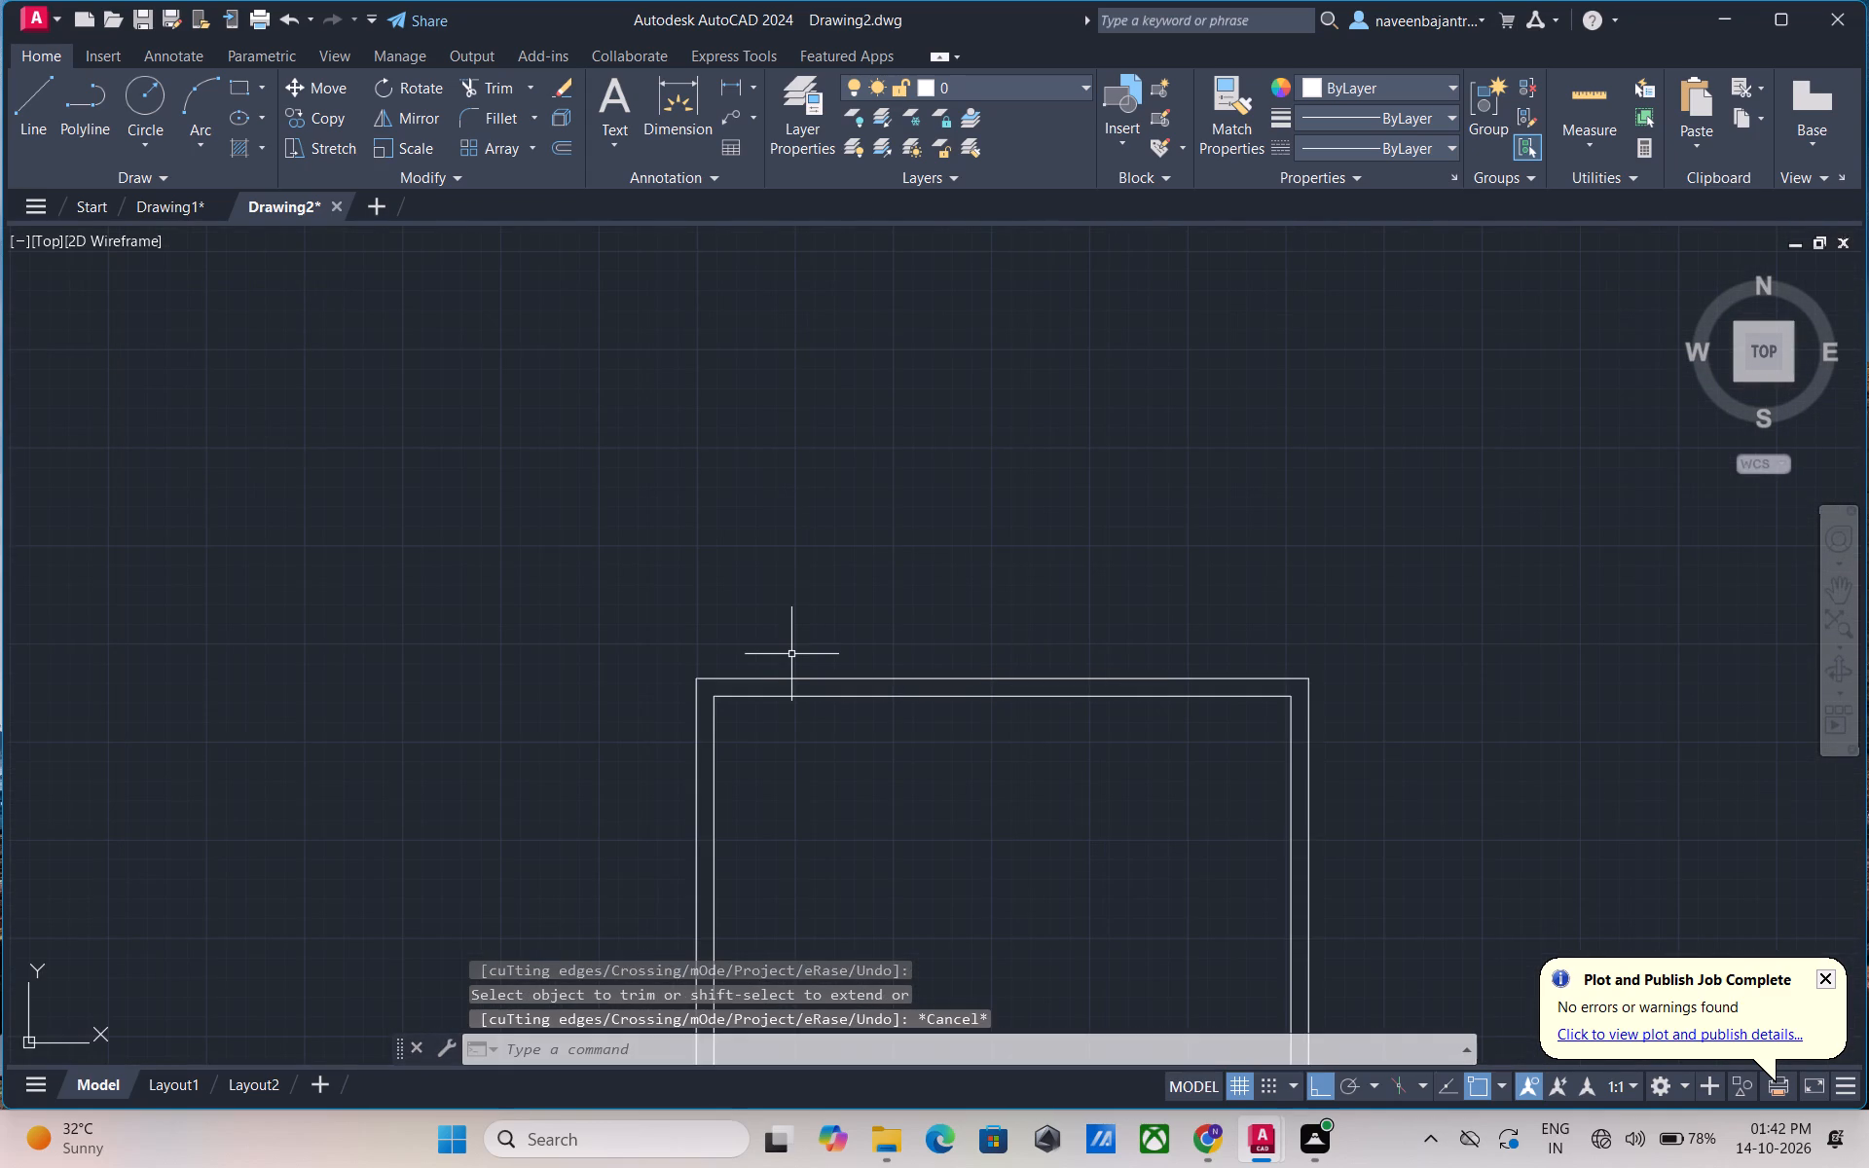
Draw a line 4' up from the outer rectangle's top-left corner, continuing horizontally to the right well past the rectangle's right side.
{"action": "type", "text": "L"}
{"action": "key", "text": "space"}
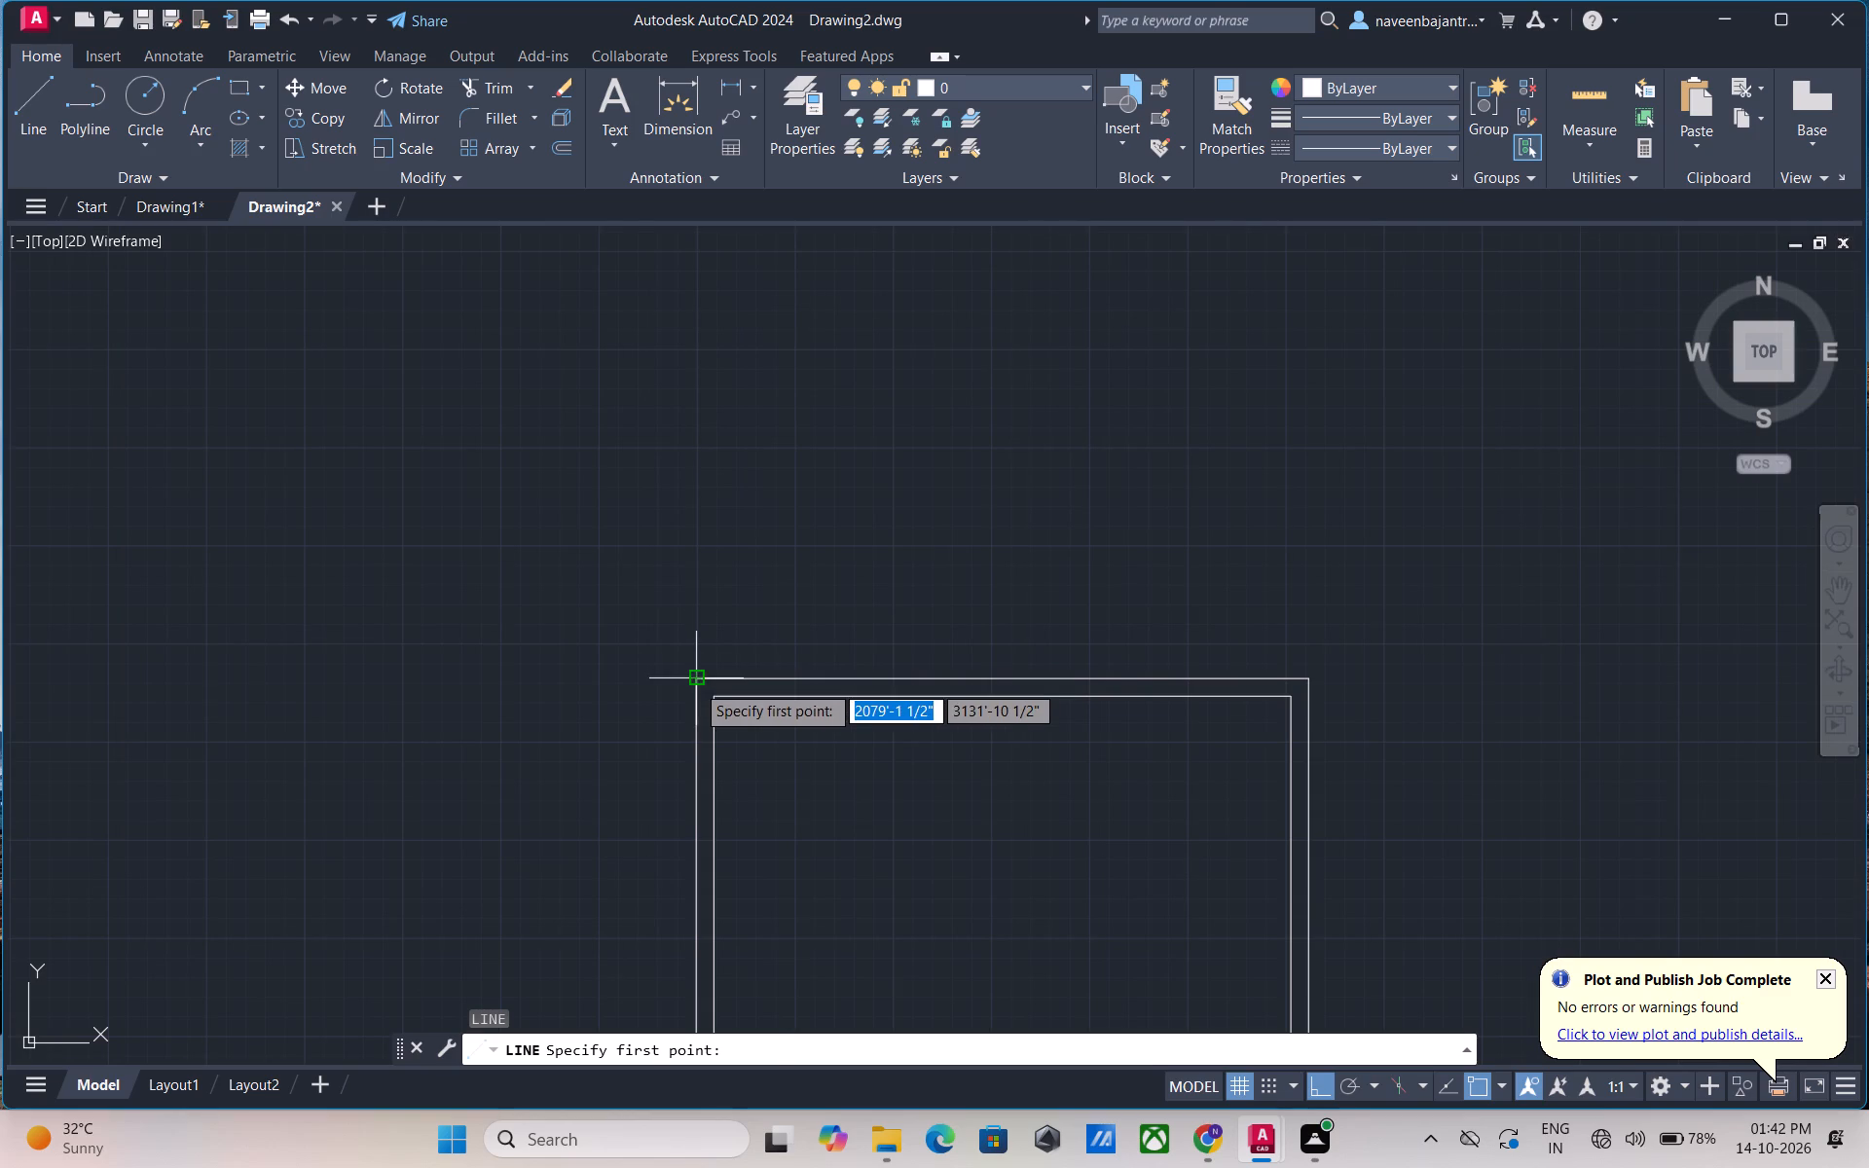
{"action": "left_click", "coordinate": [695, 683]}
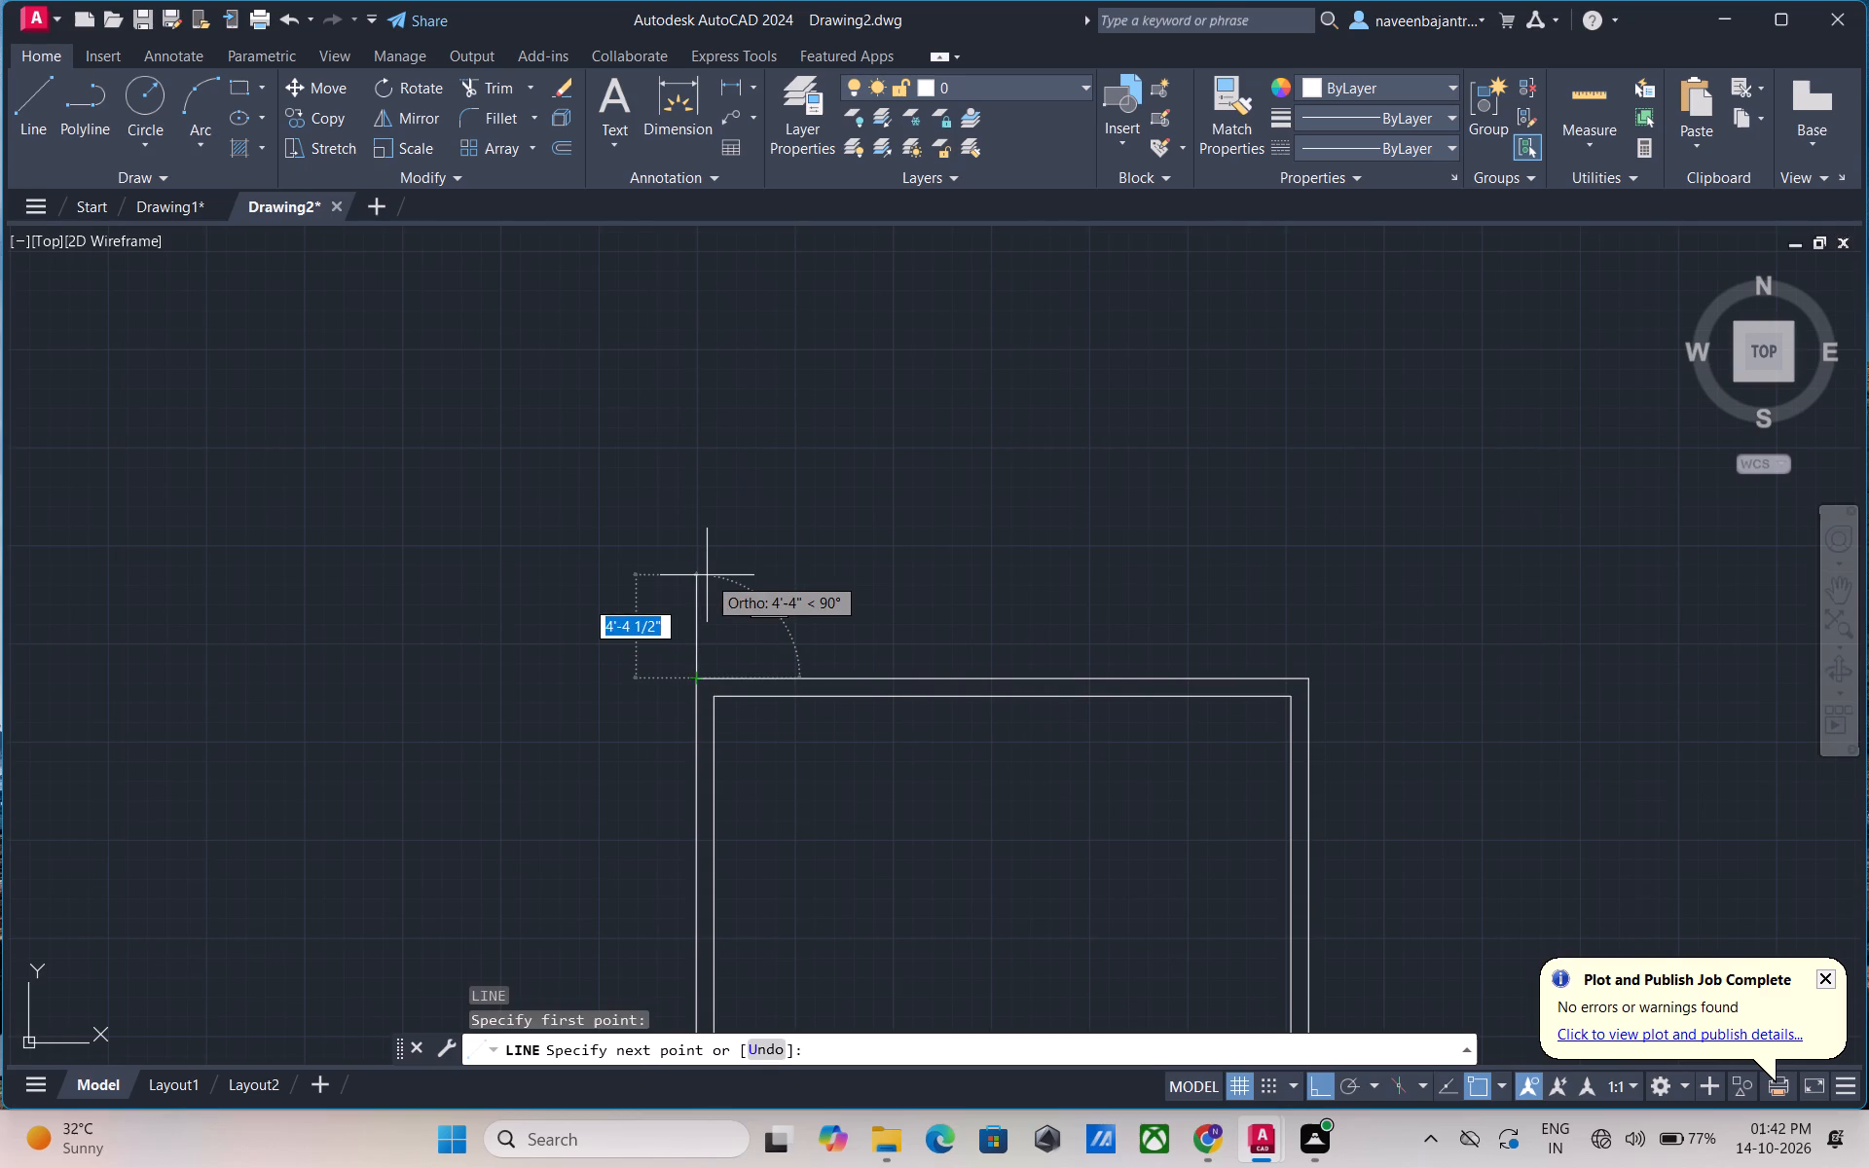
{"action": "type", "text": "4'"}
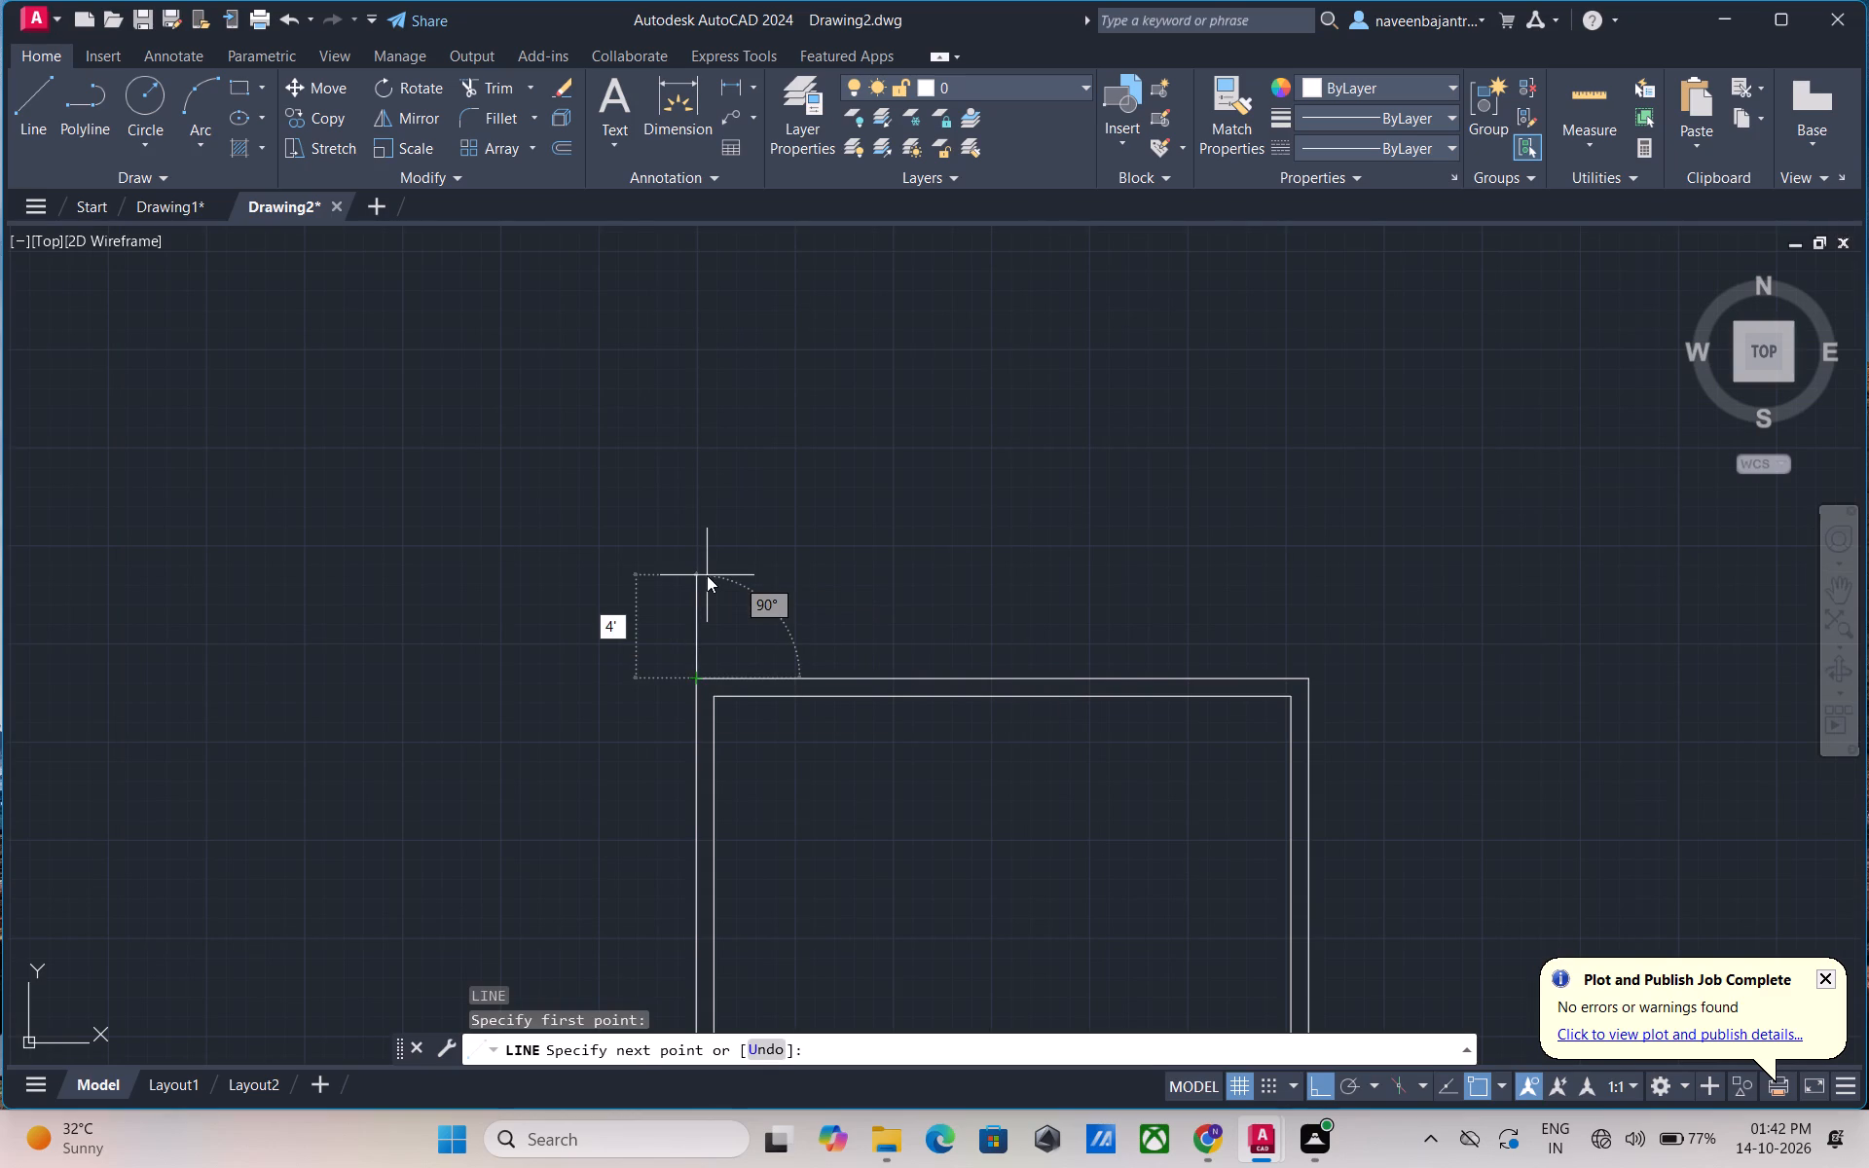
{"action": "key", "text": "Return"}
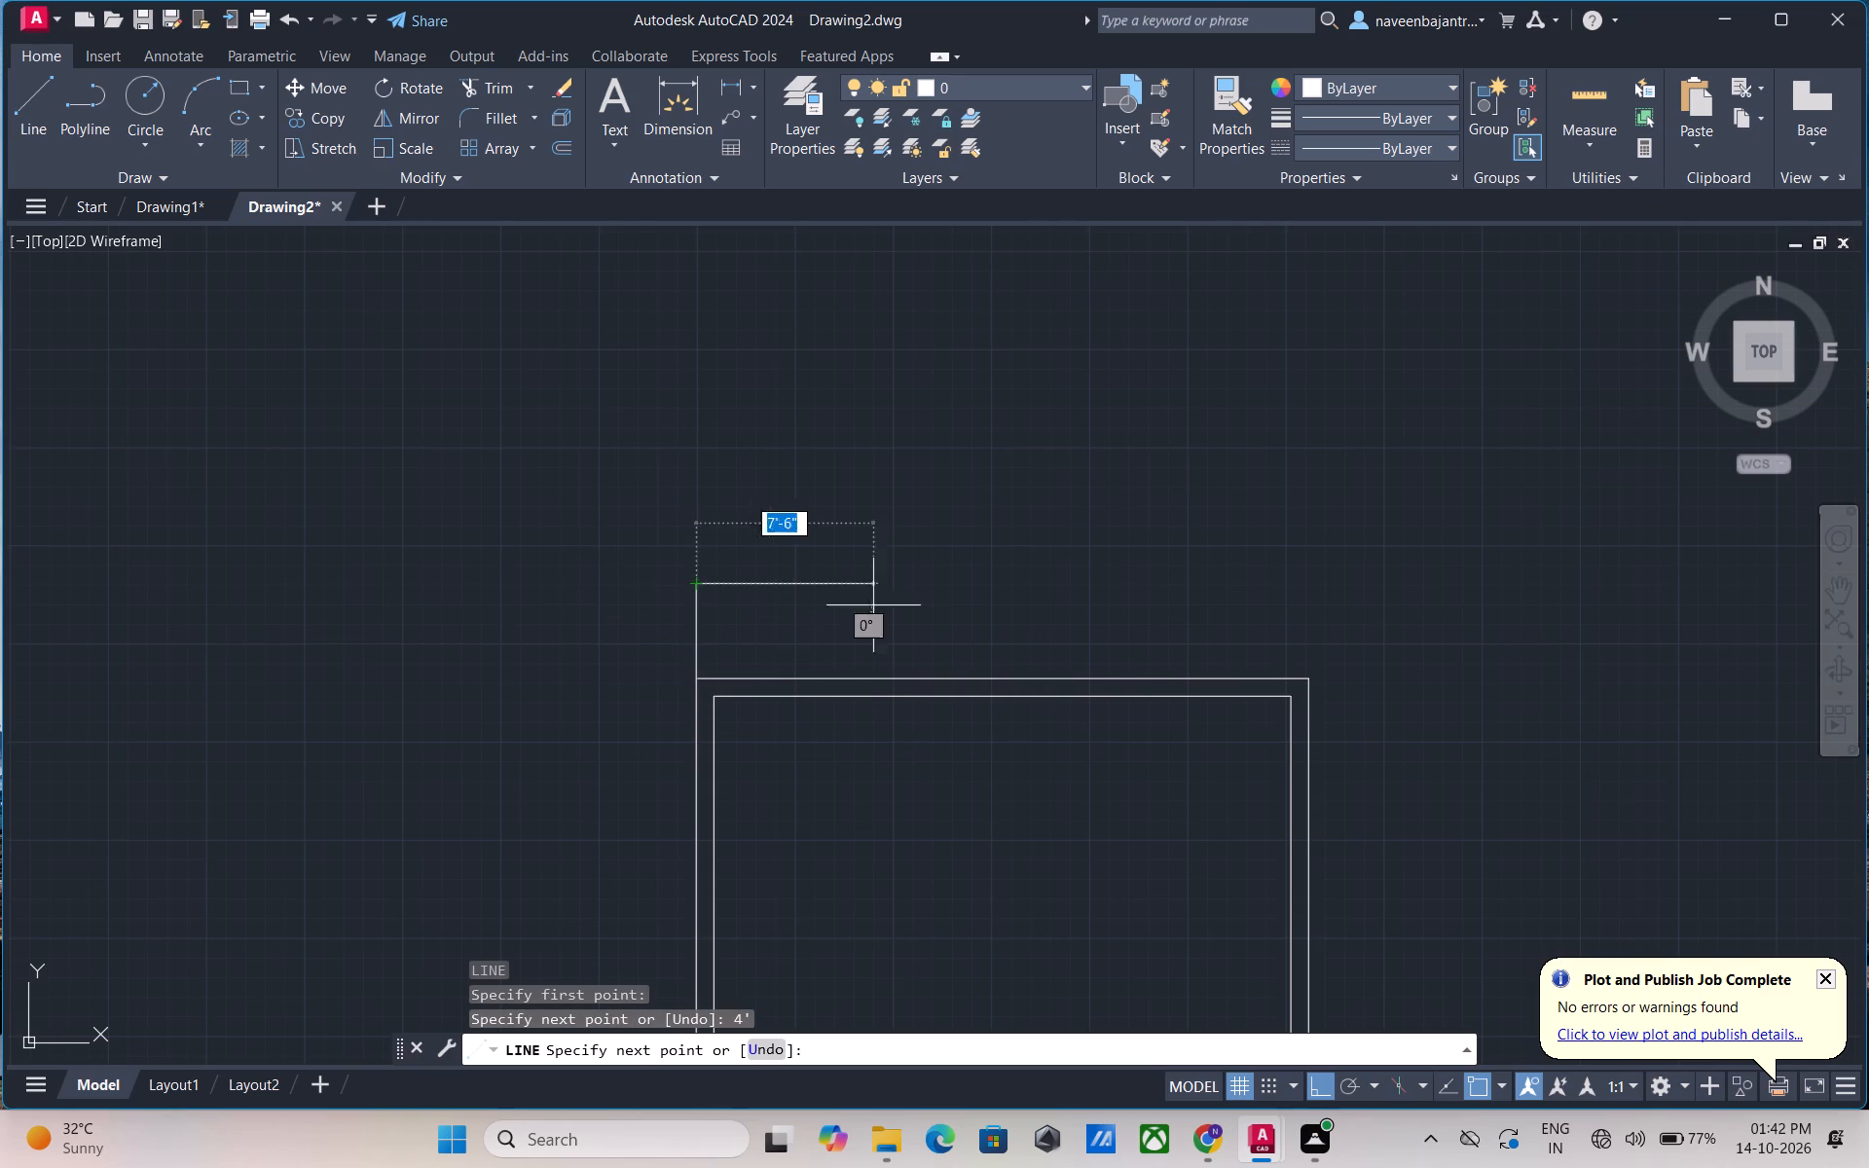
{"action": "left_click", "coordinate": [1717, 702]}
{"action": "key", "text": "Escape"}
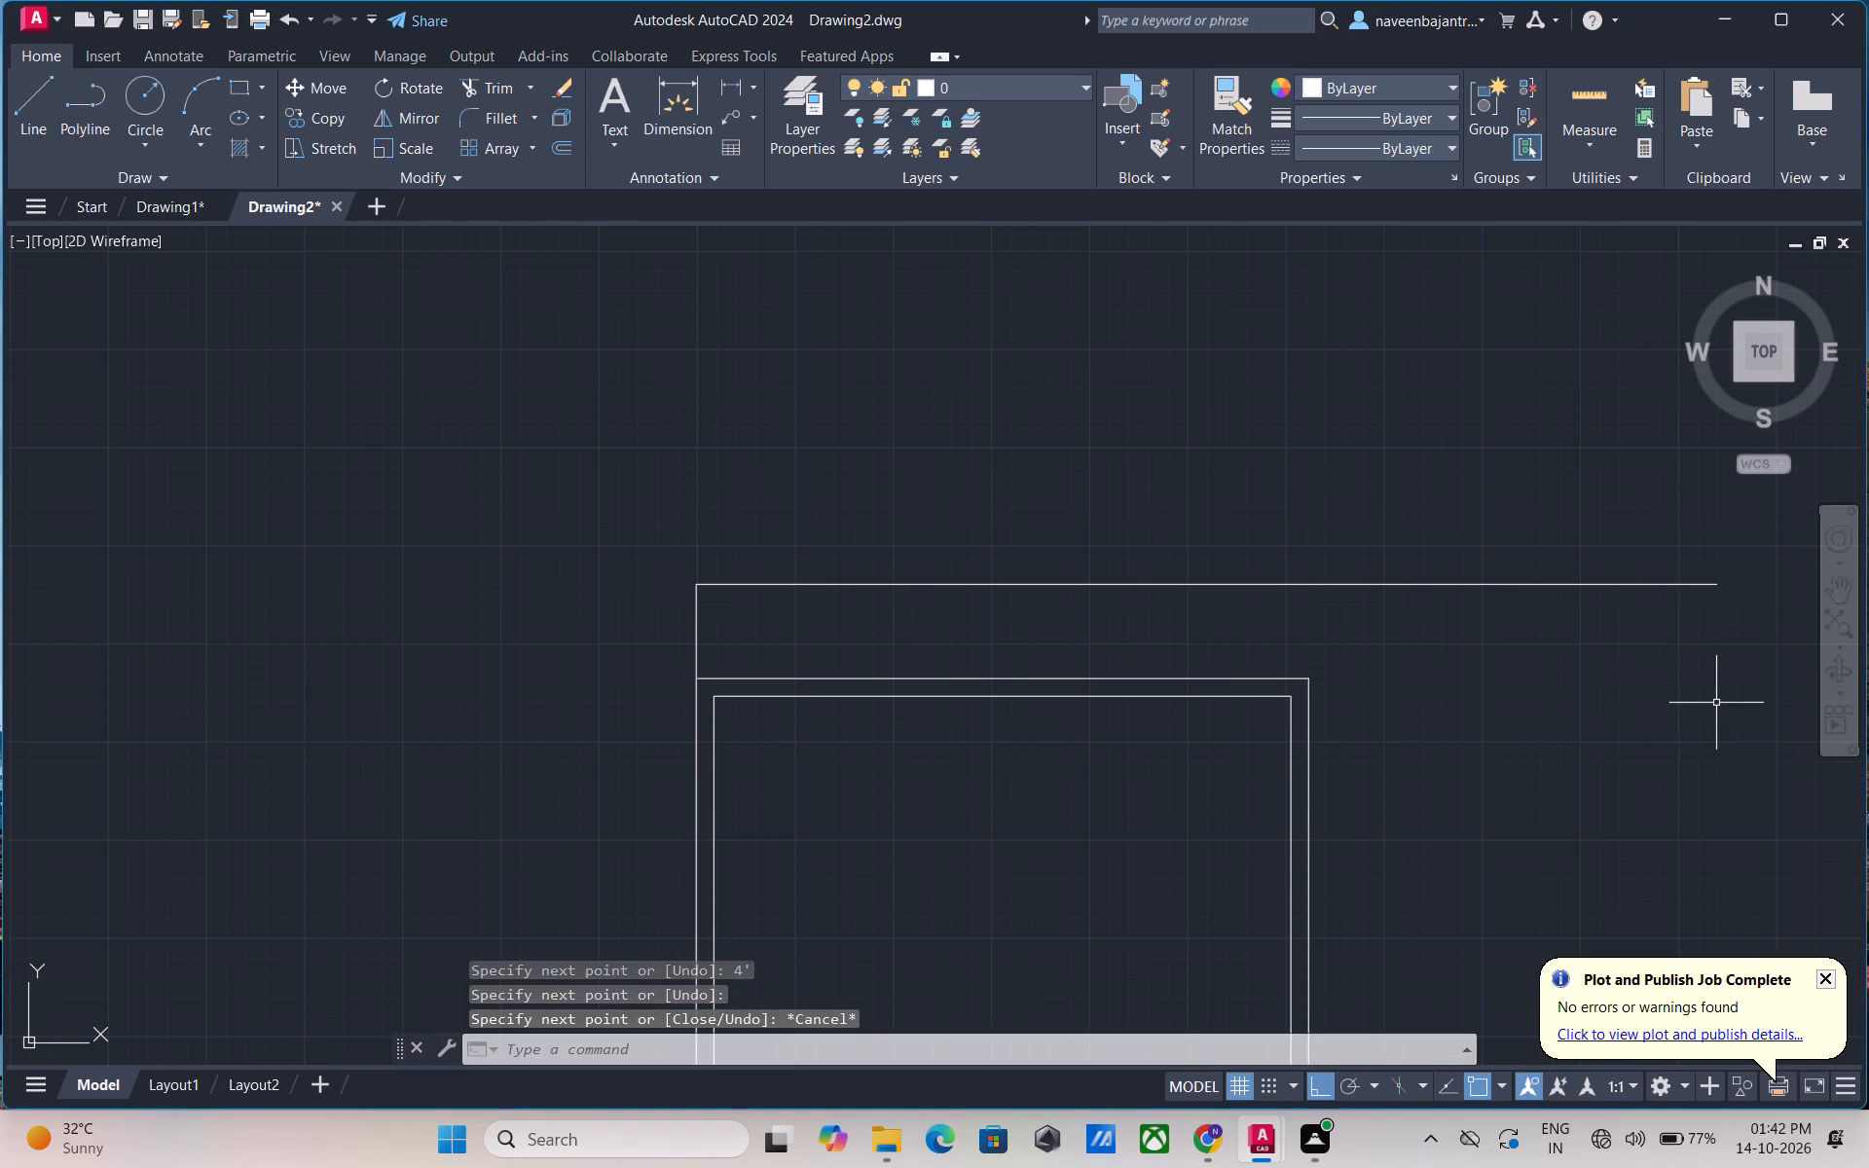
Draw a line 5' to the right from the outer rectangle's top-right corner, continuing vertically up past the upper horizontal line.
{"action": "middle_click_drag", "start_coordinate": [1618, 780], "coordinate": [1406, 519]}
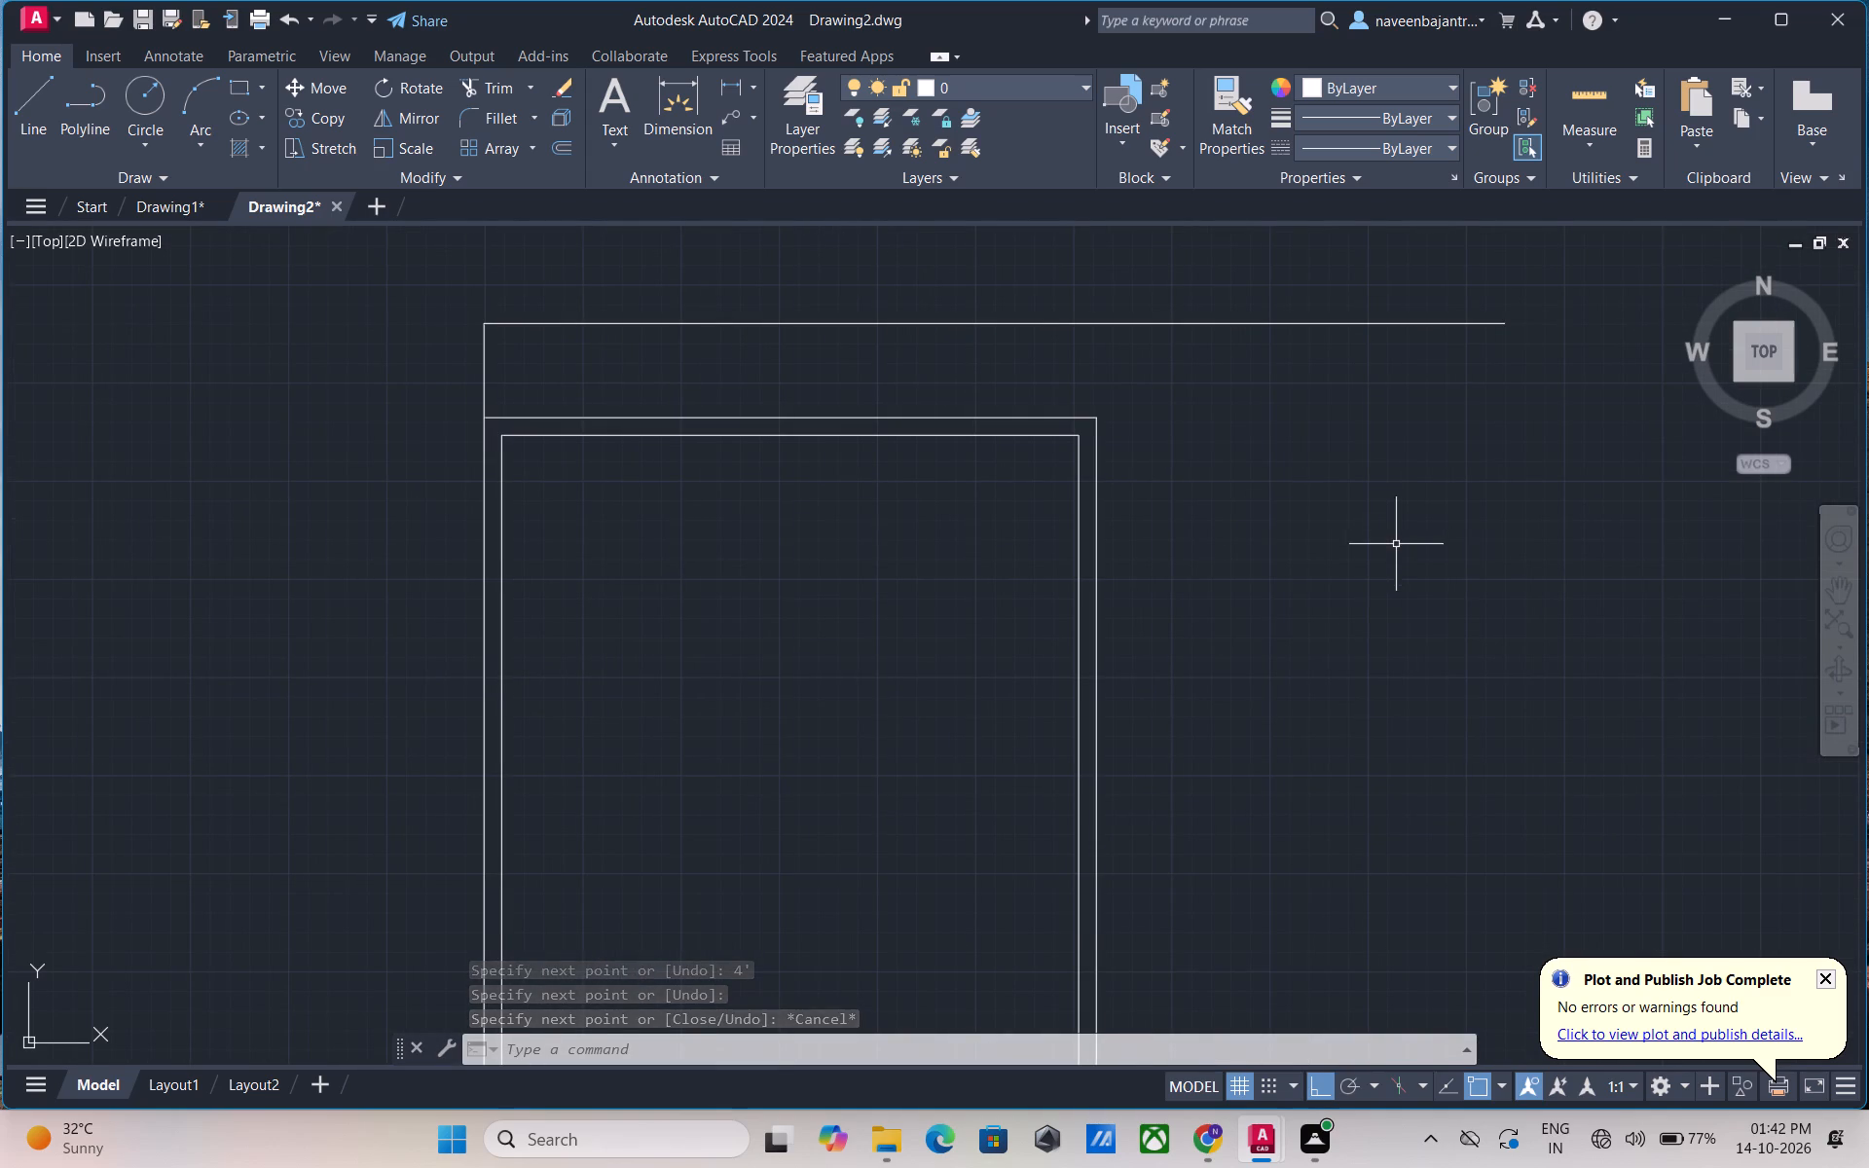
{"action": "key", "text": "Escape"}
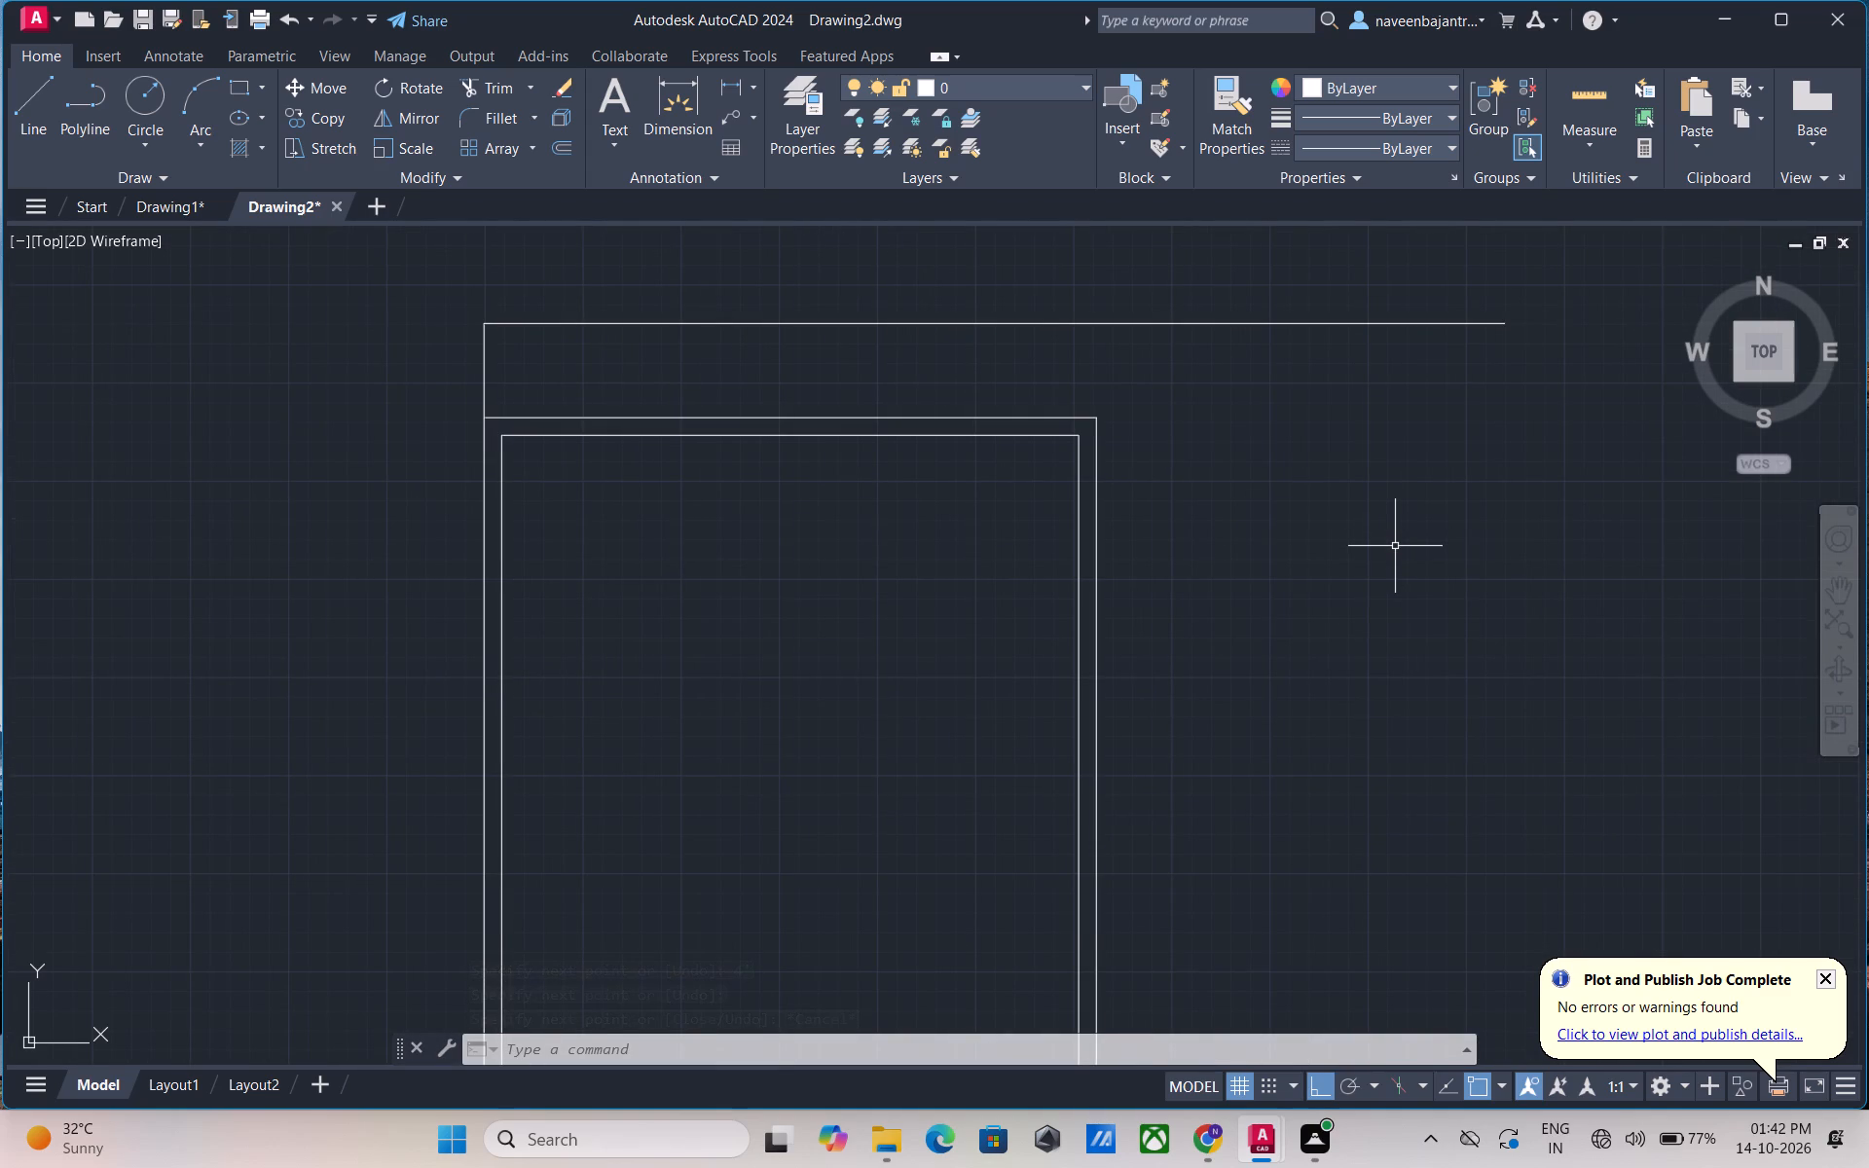
{"action": "type", "text": "L"}
{"action": "key", "text": "space"}
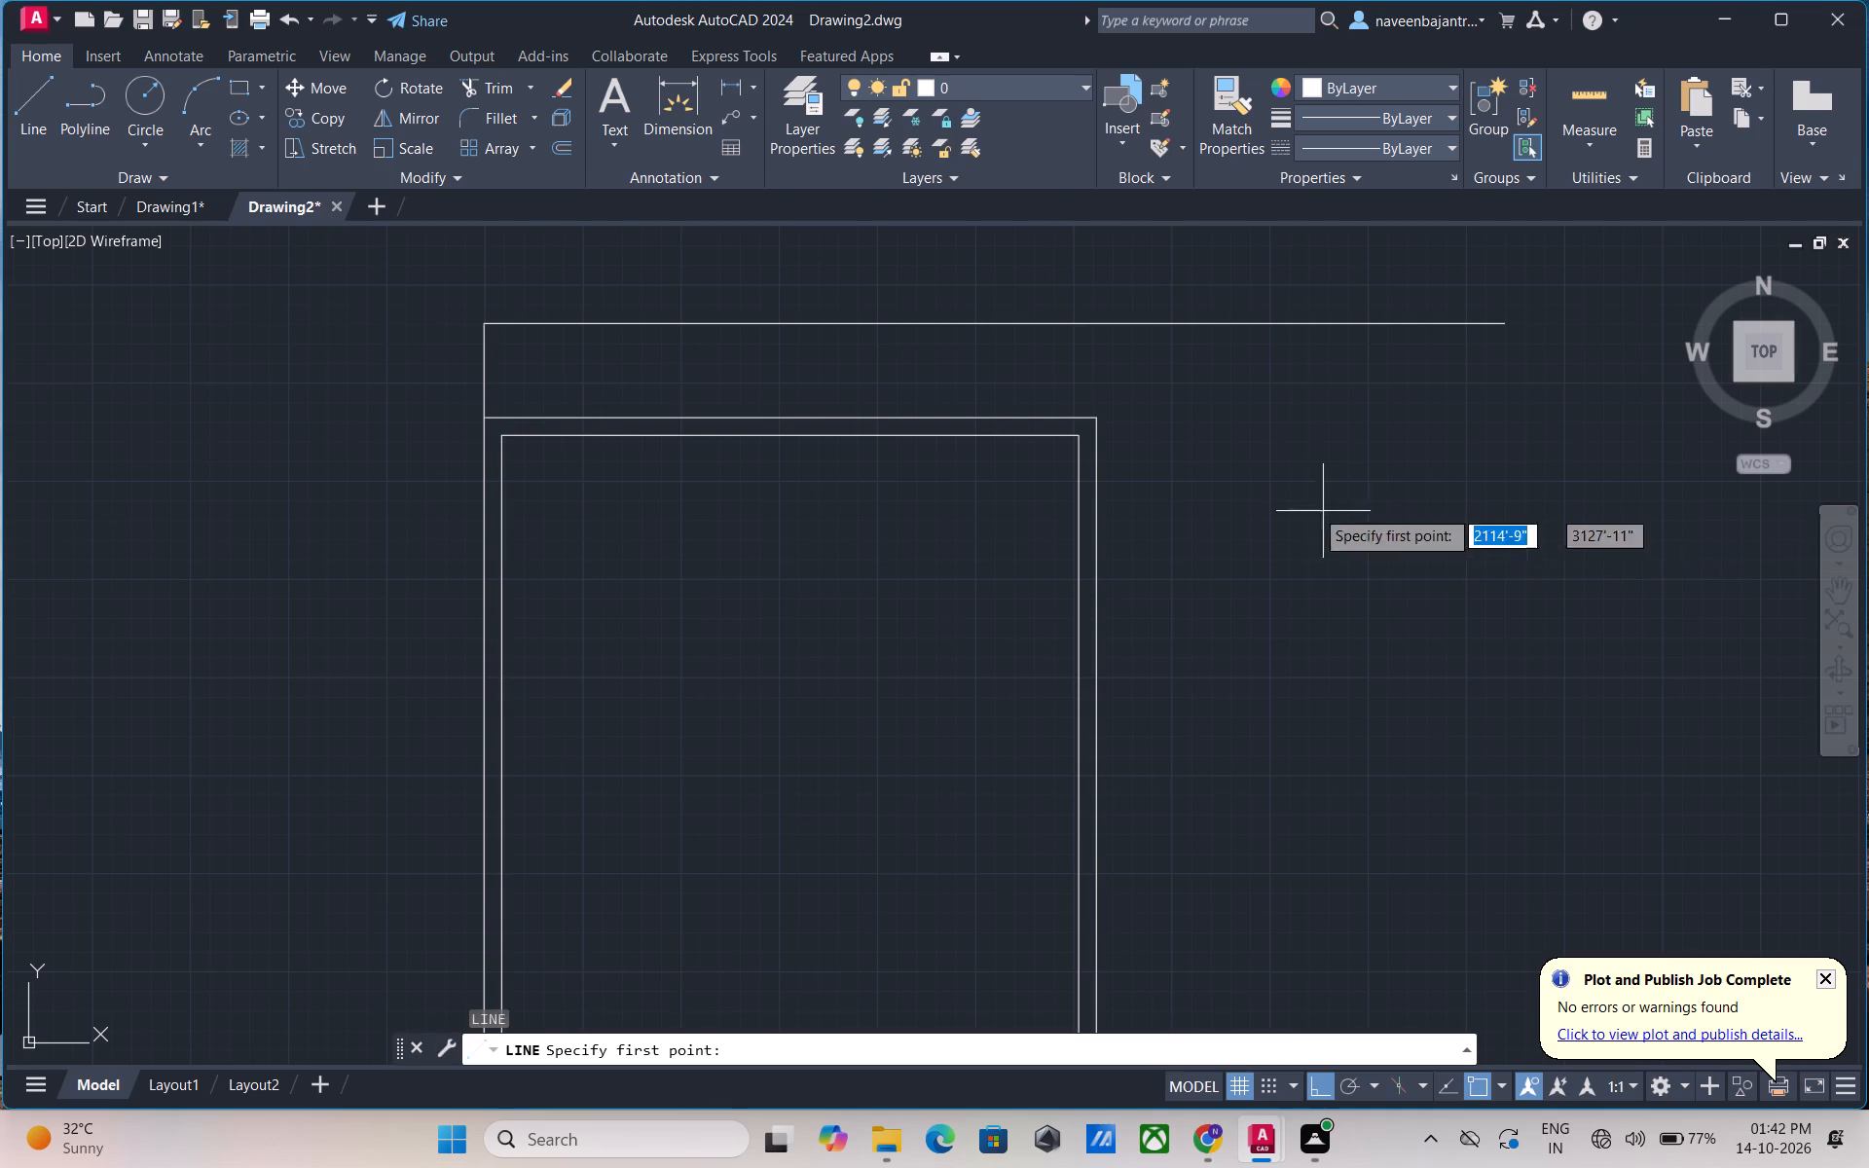
{"action": "left_click", "coordinate": [1097, 418]}
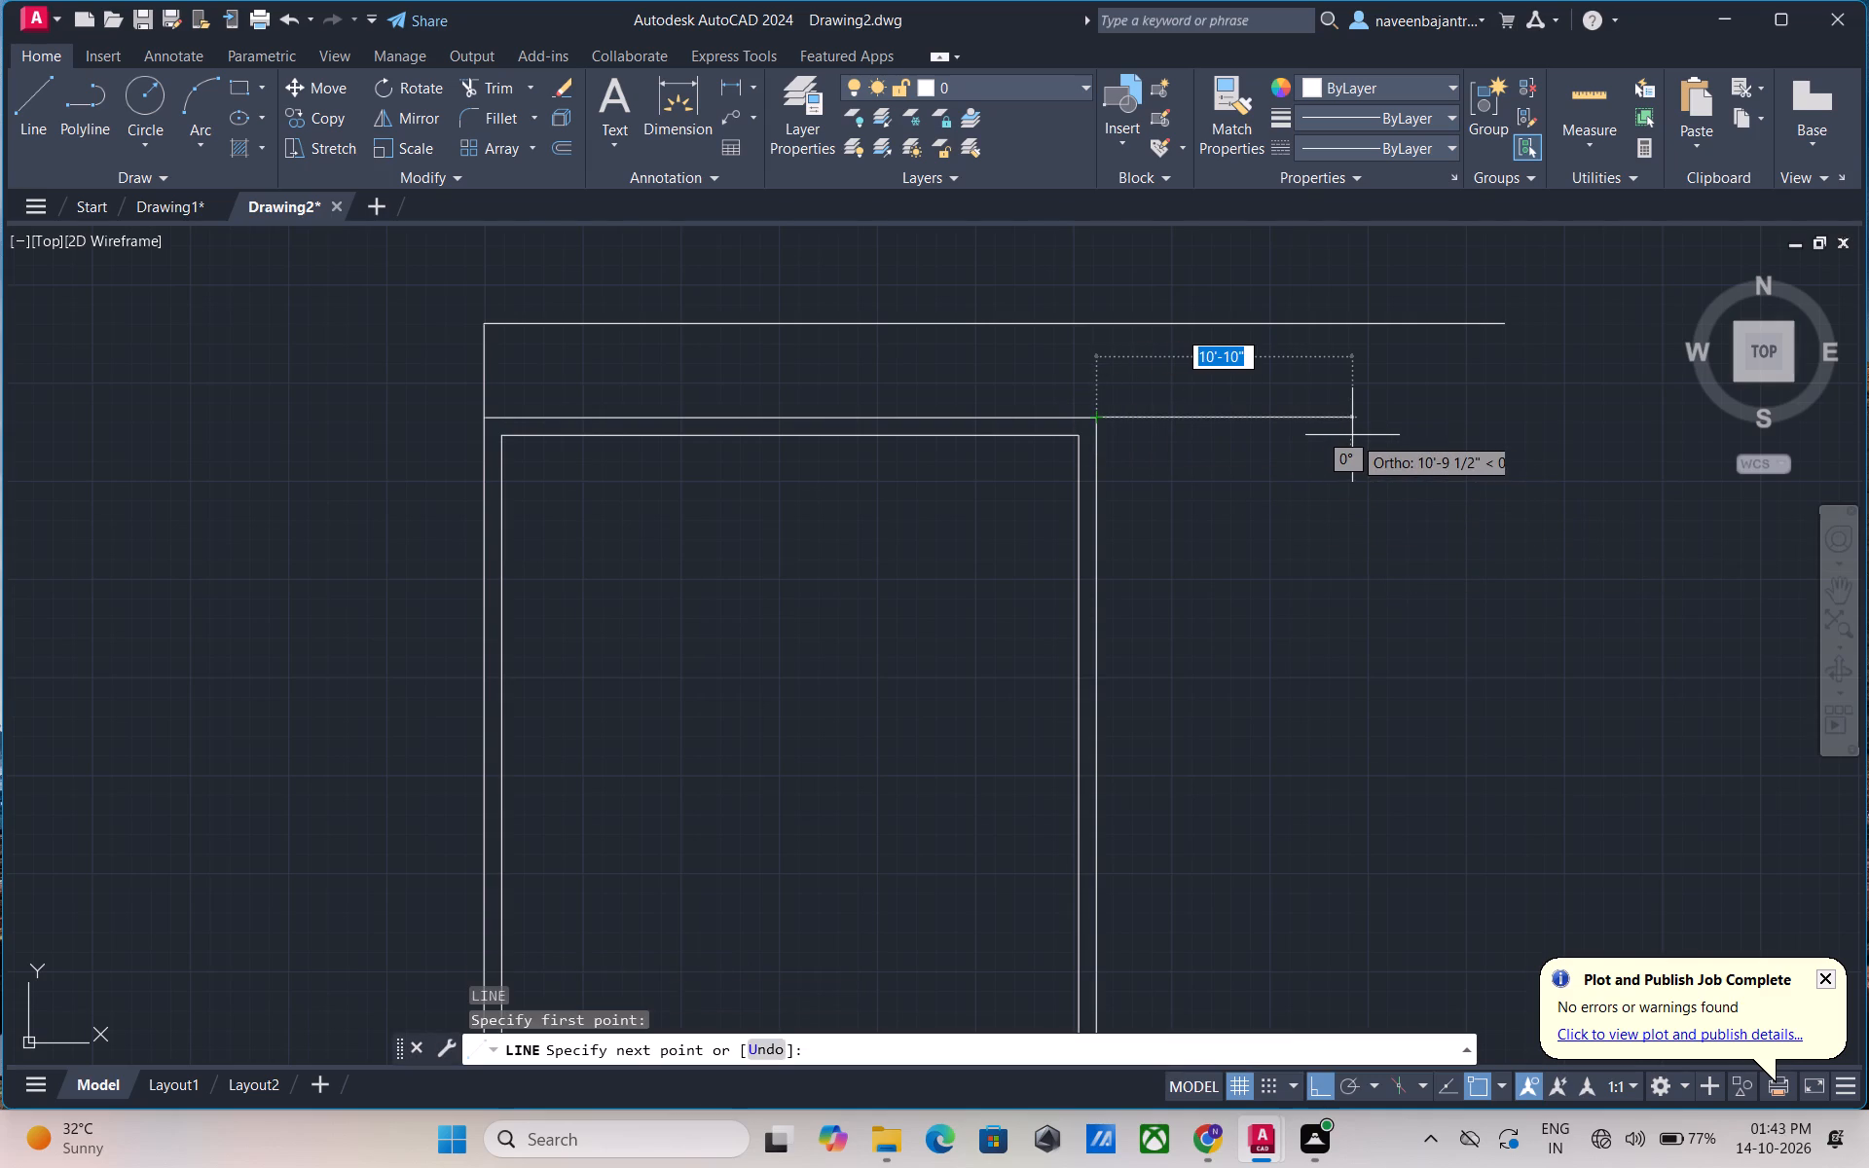
{"action": "type", "text": "5'"}
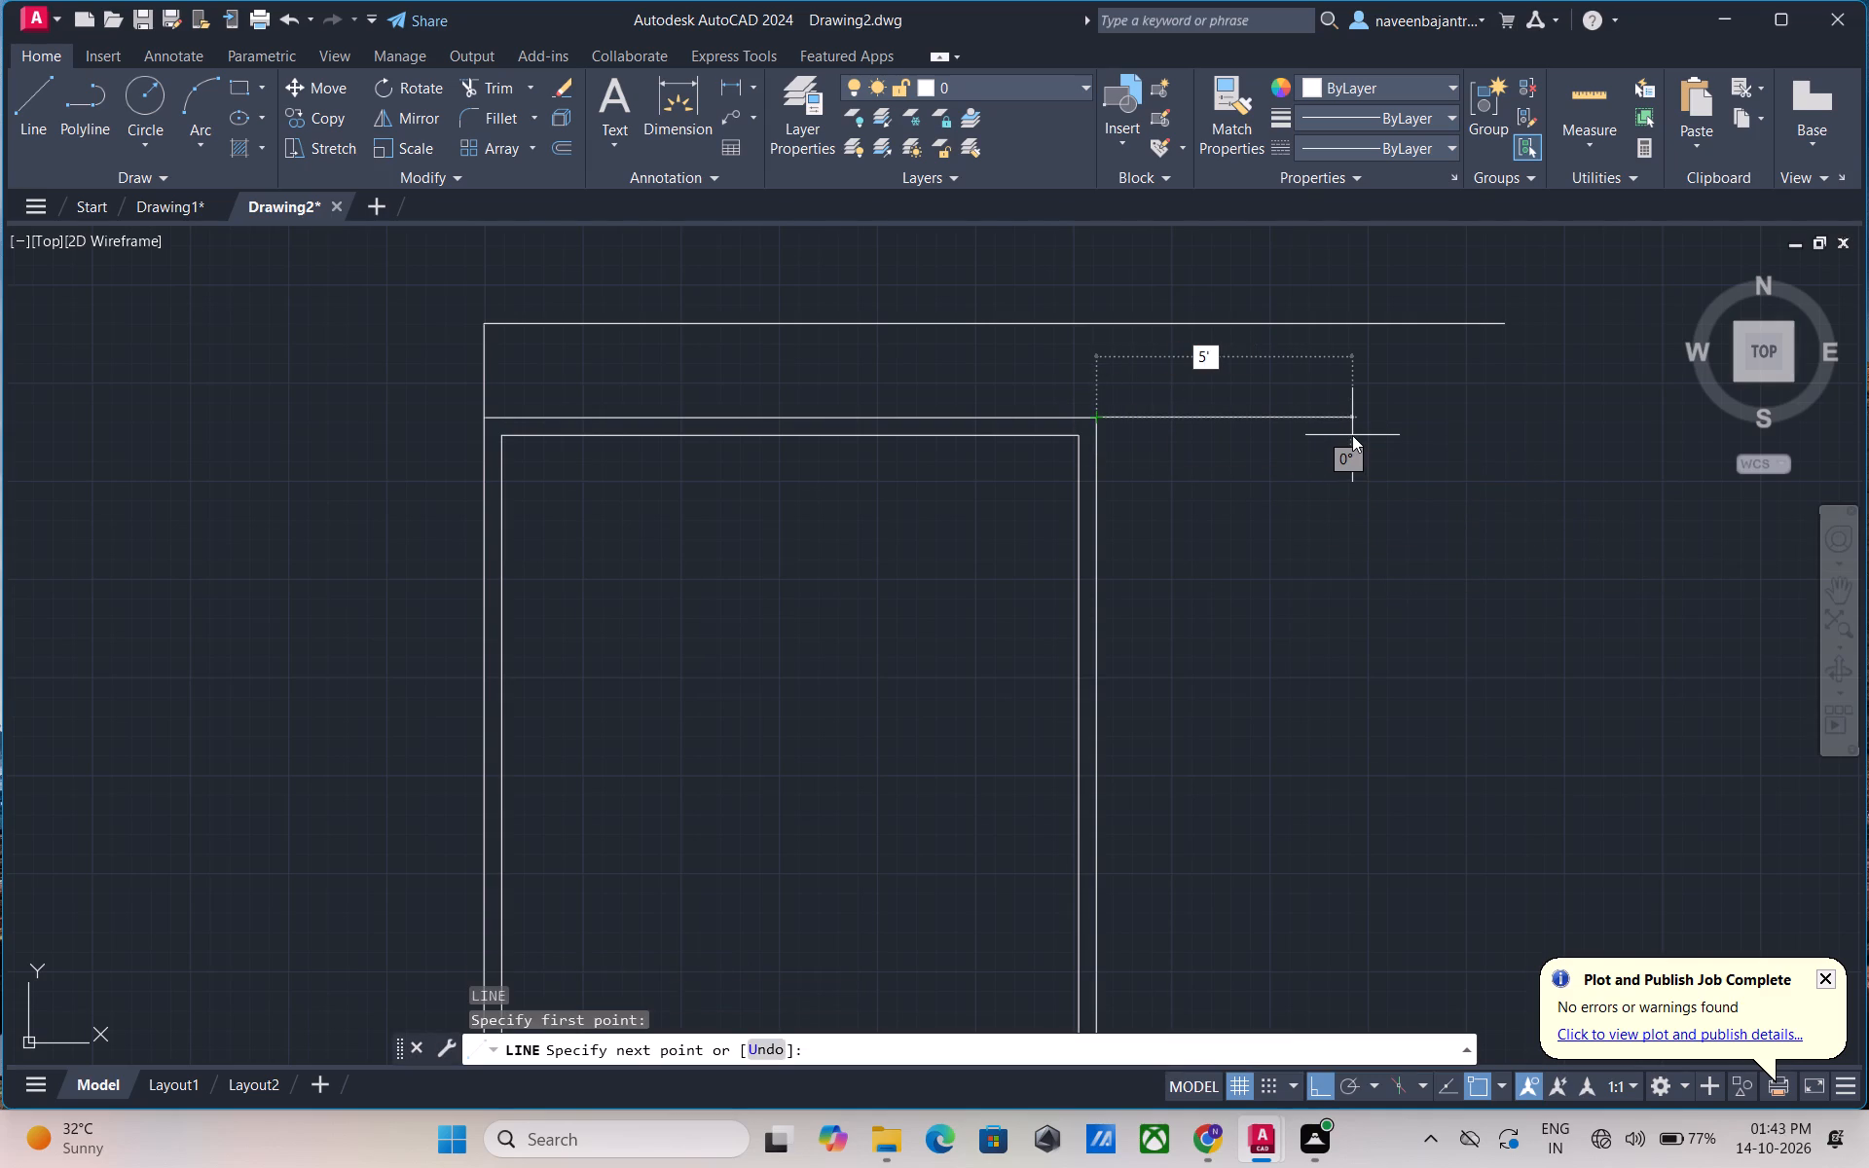
{"action": "key", "text": "Return"}
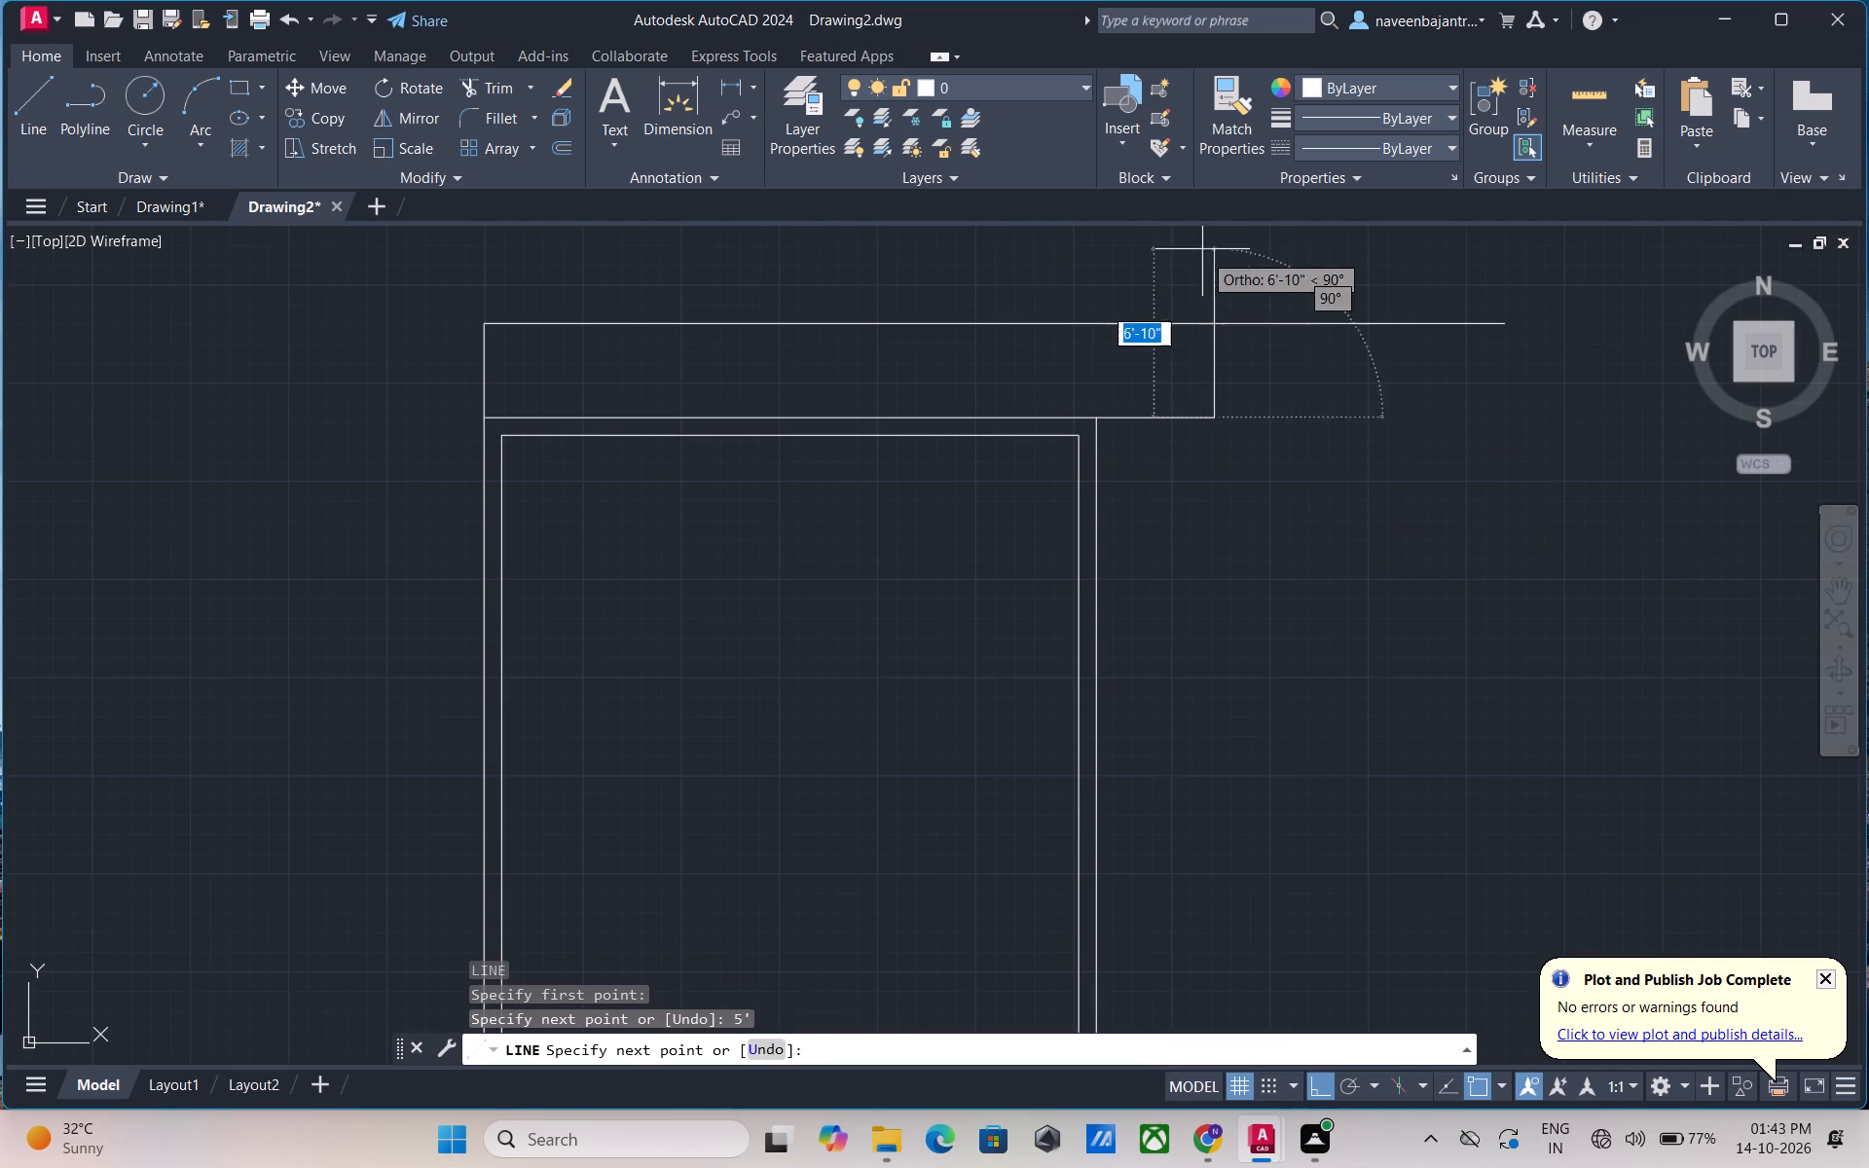
{"action": "left_click", "coordinate": [1200, 245]}
{"action": "key", "text": "Escape"}
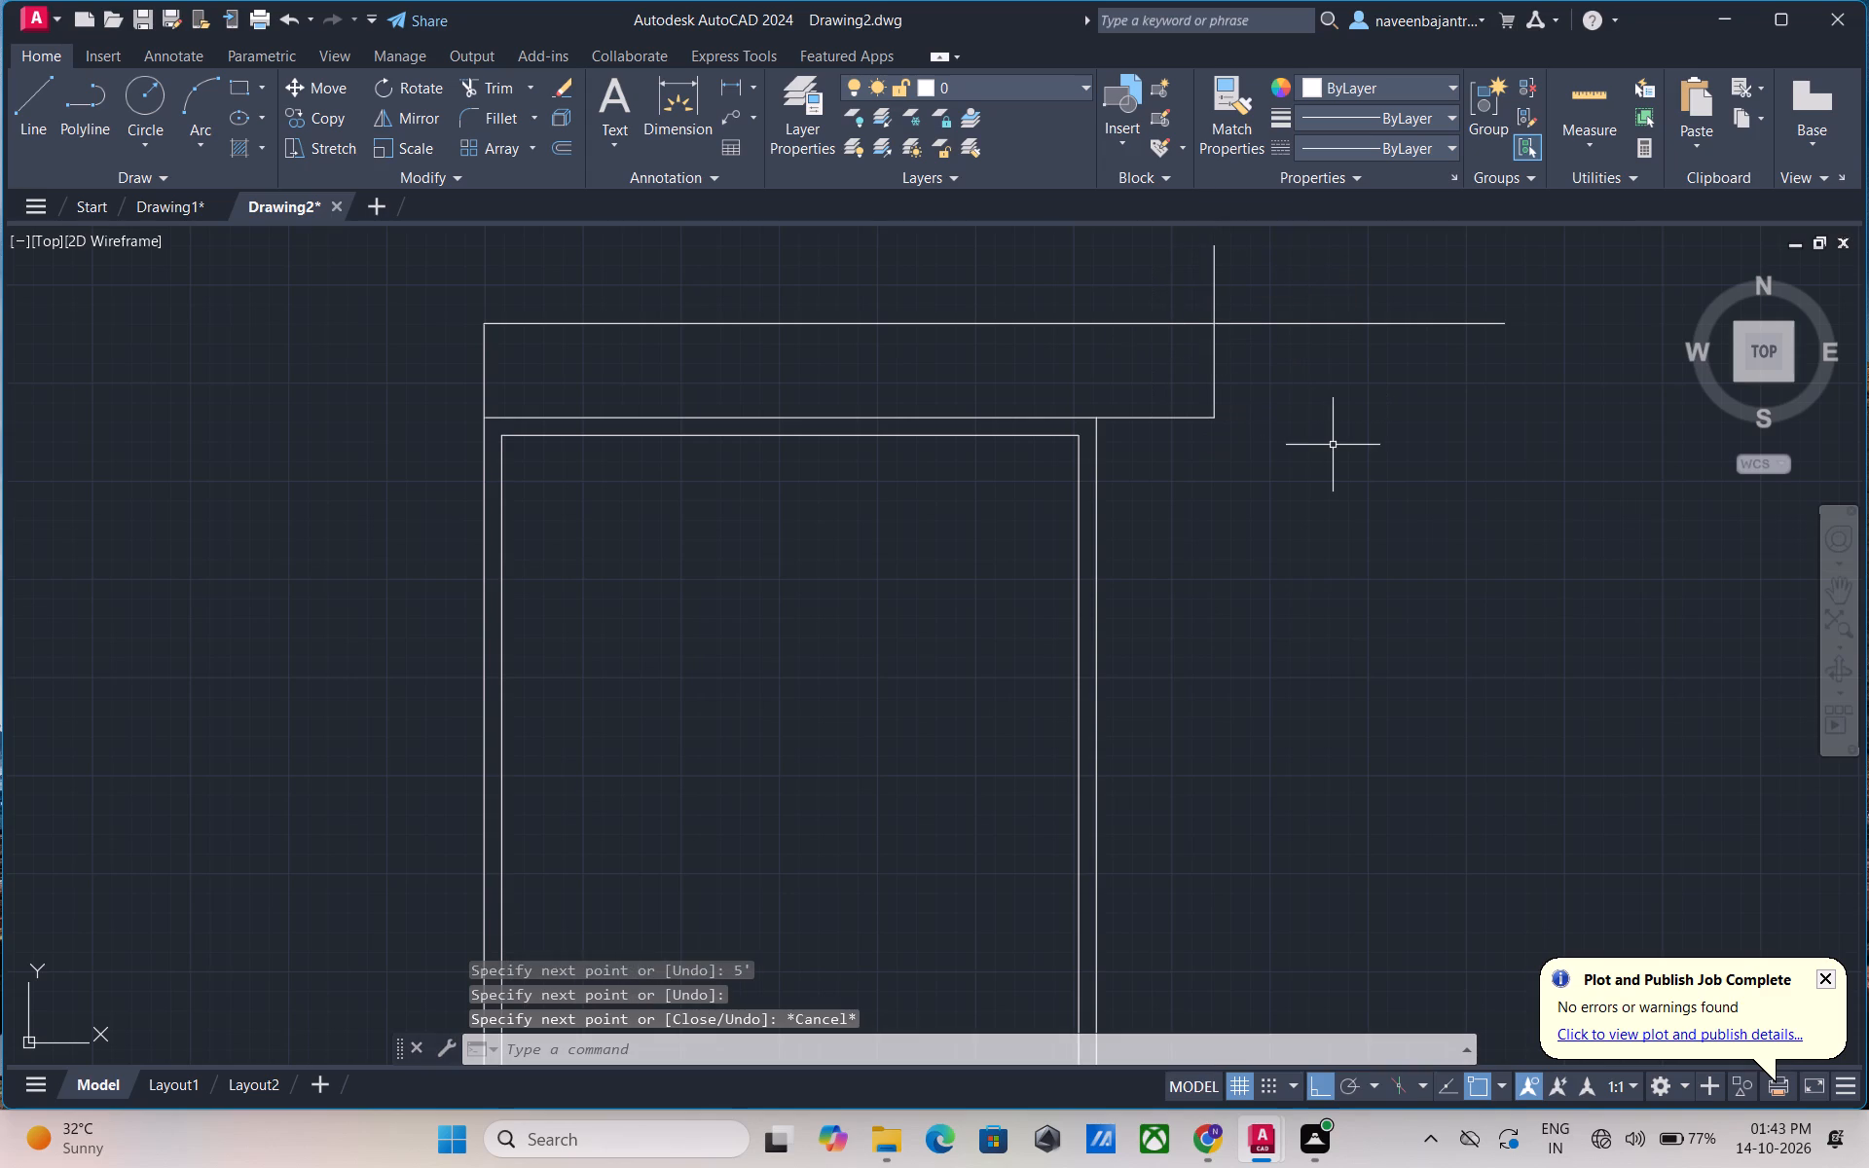
Trim the overlapping ends of the upper horizontal line and the new vertical line where they cross at the top-right corner.
{"action": "key", "text": "t"}
{"action": "type", "text": "R"}
{"action": "key", "text": "space"}
{"action": "left_click", "coordinate": [1328, 321]}
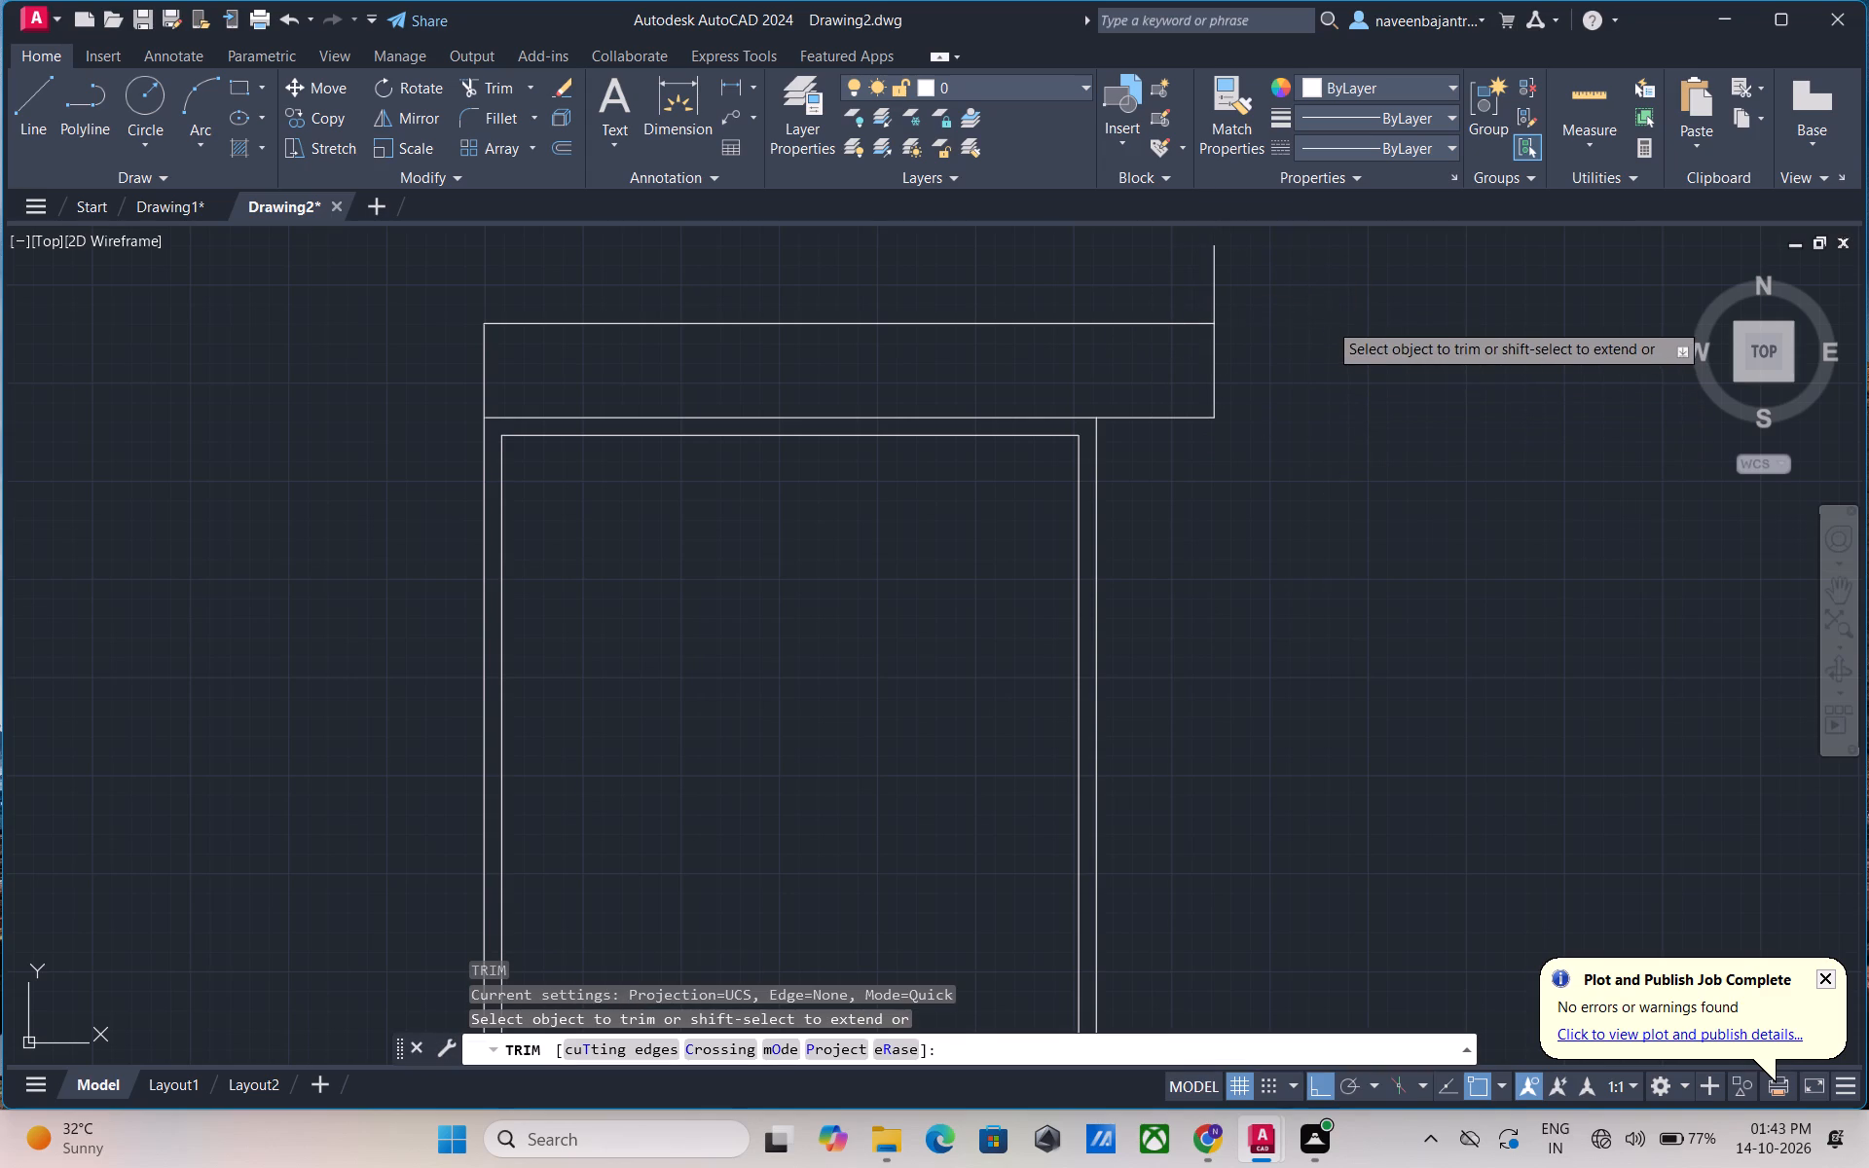
{"action": "left_click", "coordinate": [1213, 277]}
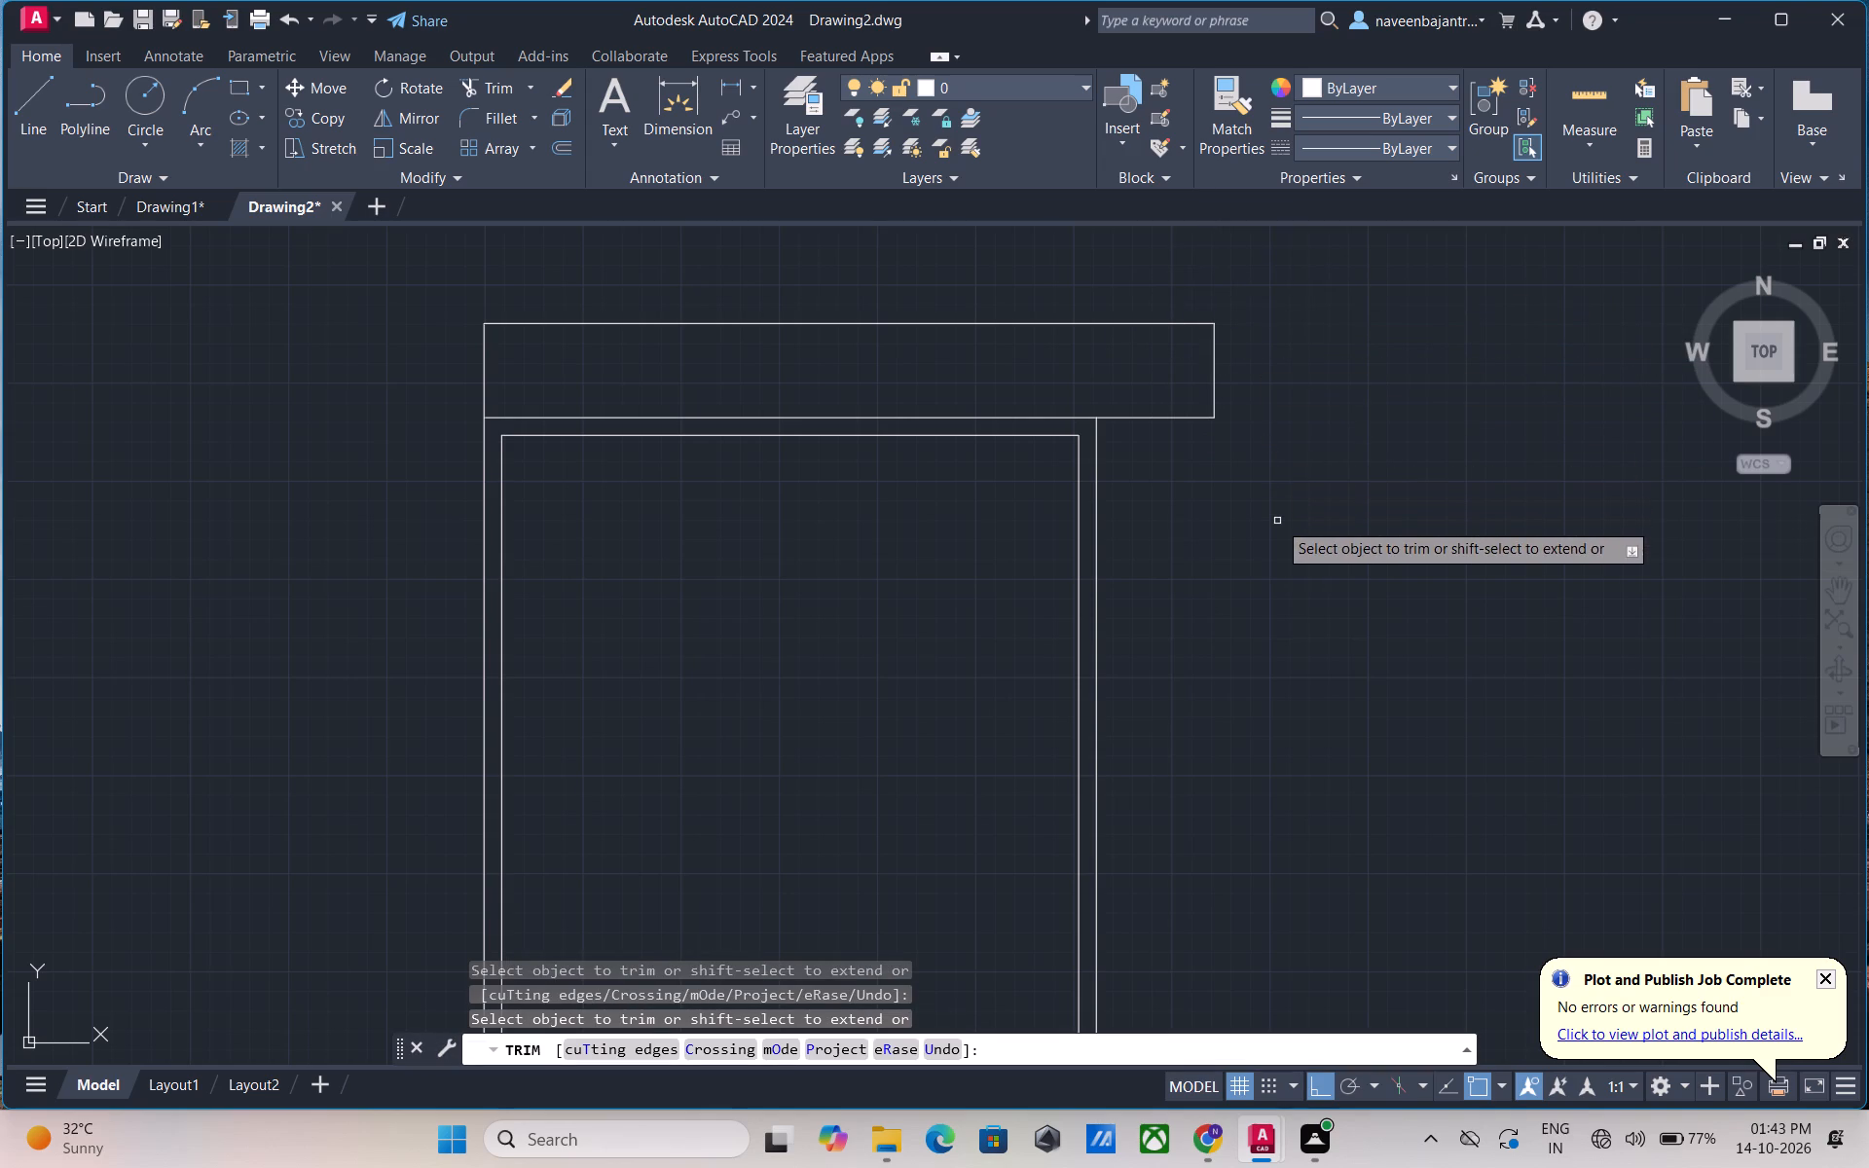
{"action": "middle_click_drag", "start_coordinate": [1273, 623], "coordinate": [1303, 470]}
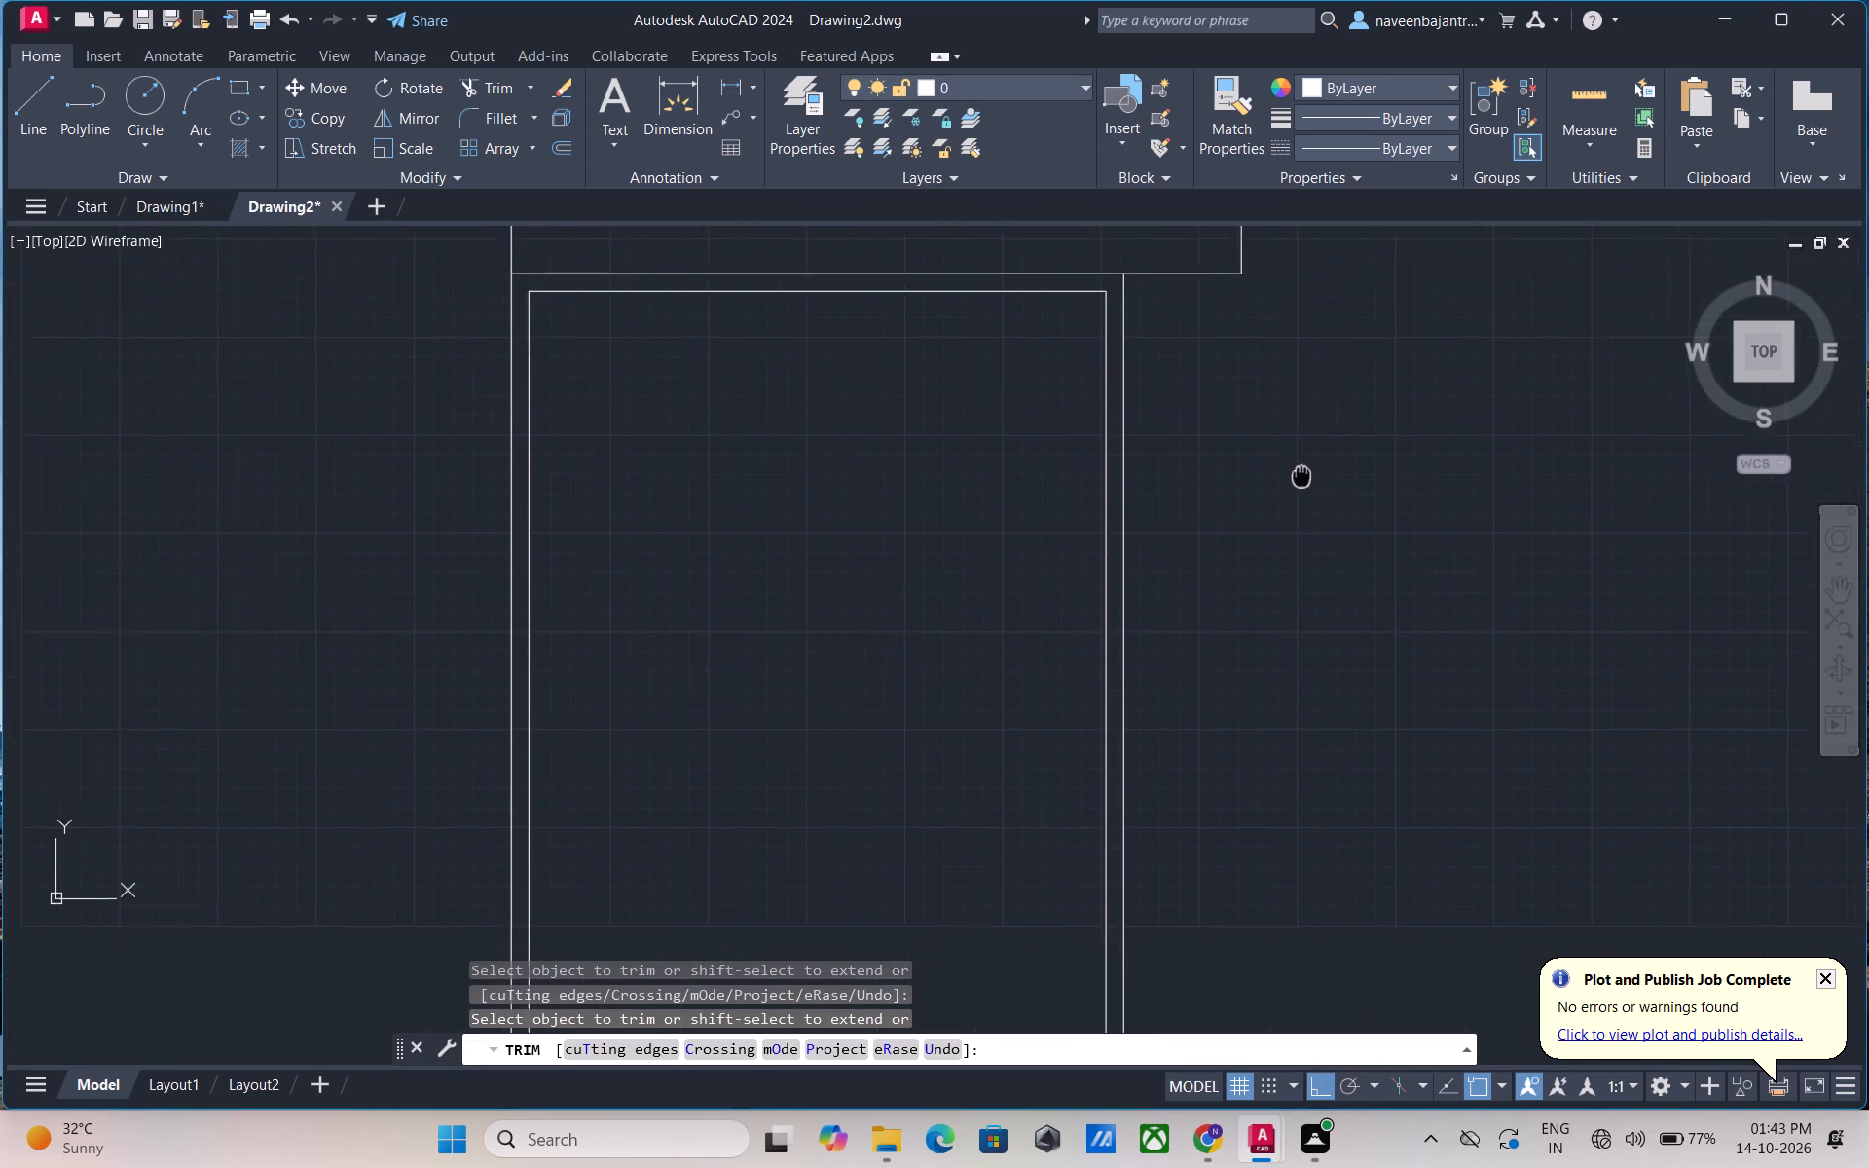
{"action": "middle_click_drag", "start_coordinate": [1303, 470], "coordinate": [1411, 251]}
{"action": "middle_click_drag", "start_coordinate": [1346, 585], "coordinate": [1358, 462]}
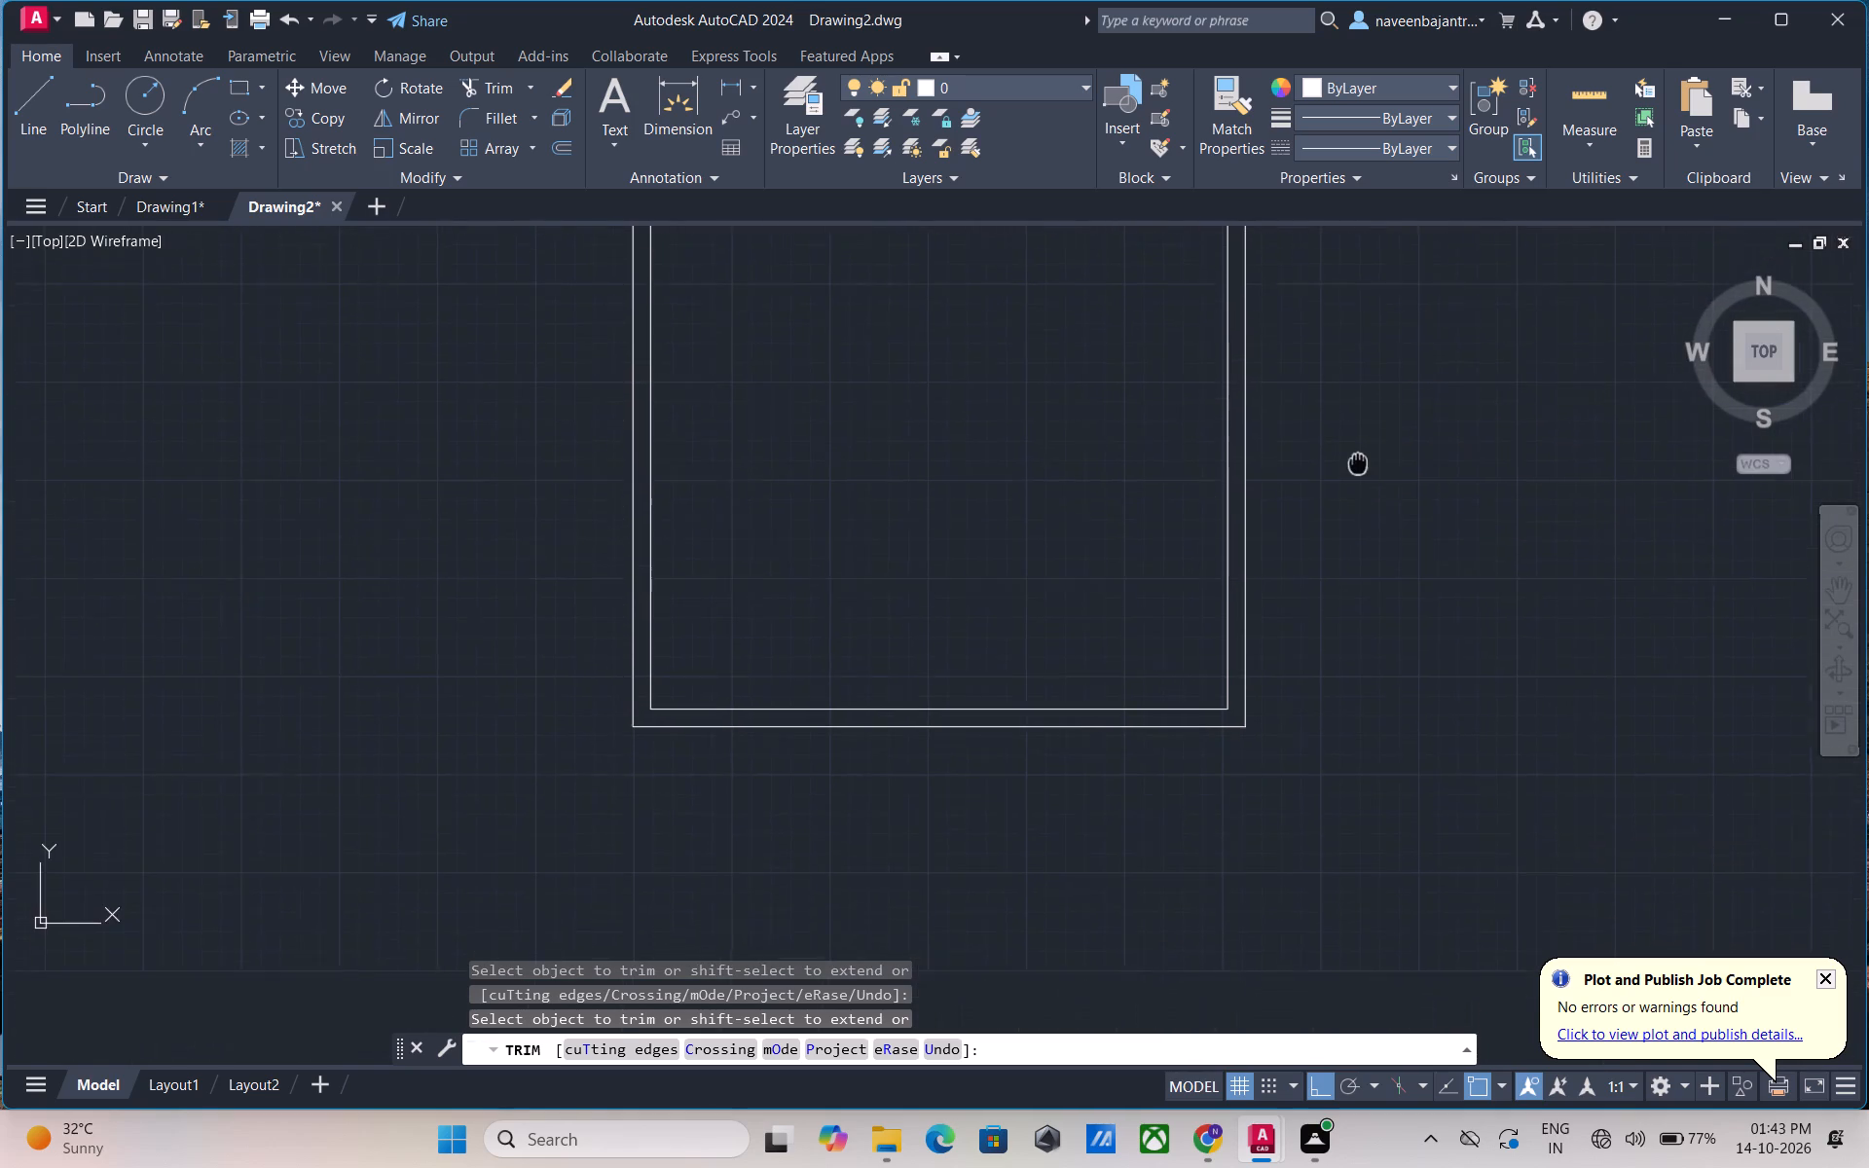
{"action": "middle_click_drag", "start_coordinate": [1358, 462], "coordinate": [1363, 429]}
{"action": "key", "text": "Escape"}
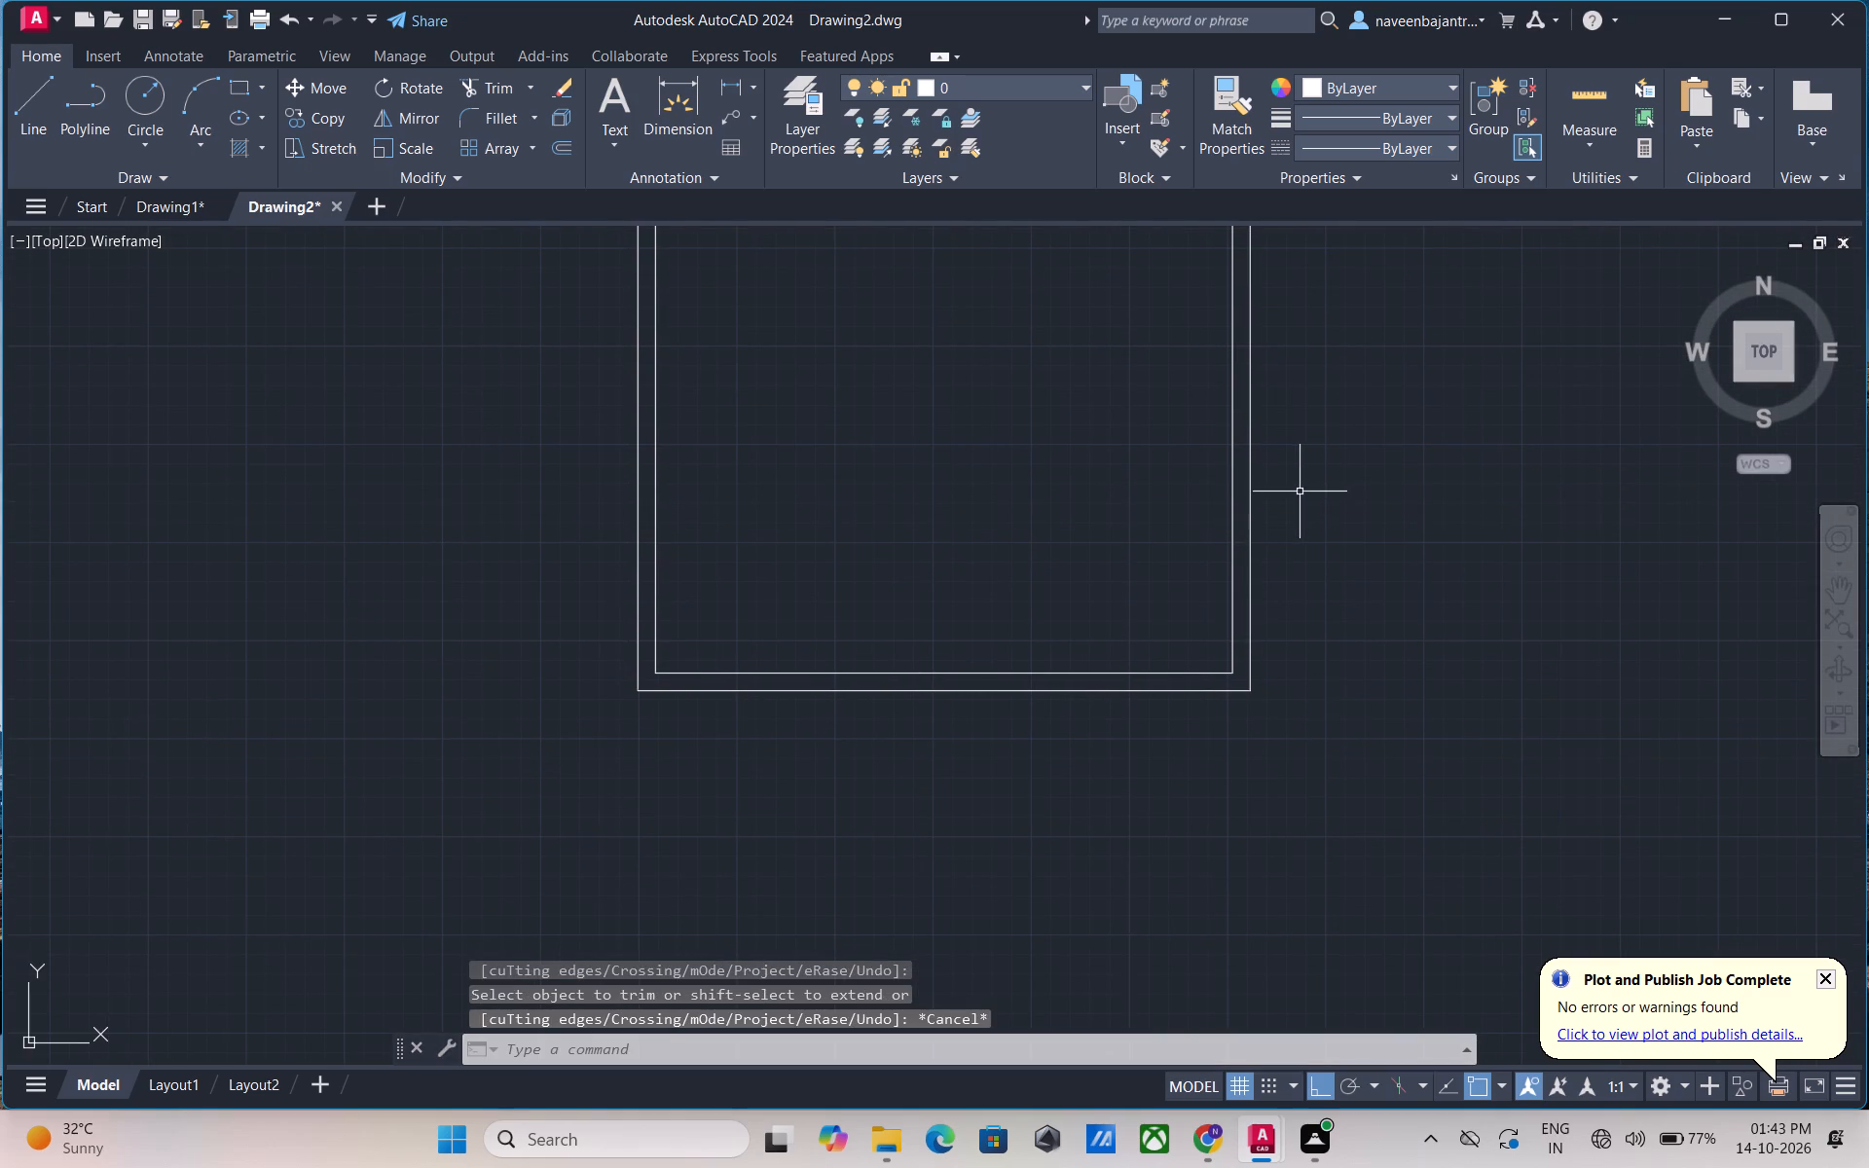
Draw a line 5' down from the outer rectangle's bottom-left corner, continuing horizontally to the right well past the rectangle's right side.
{"action": "key", "text": "l"}
{"action": "key", "text": "space"}
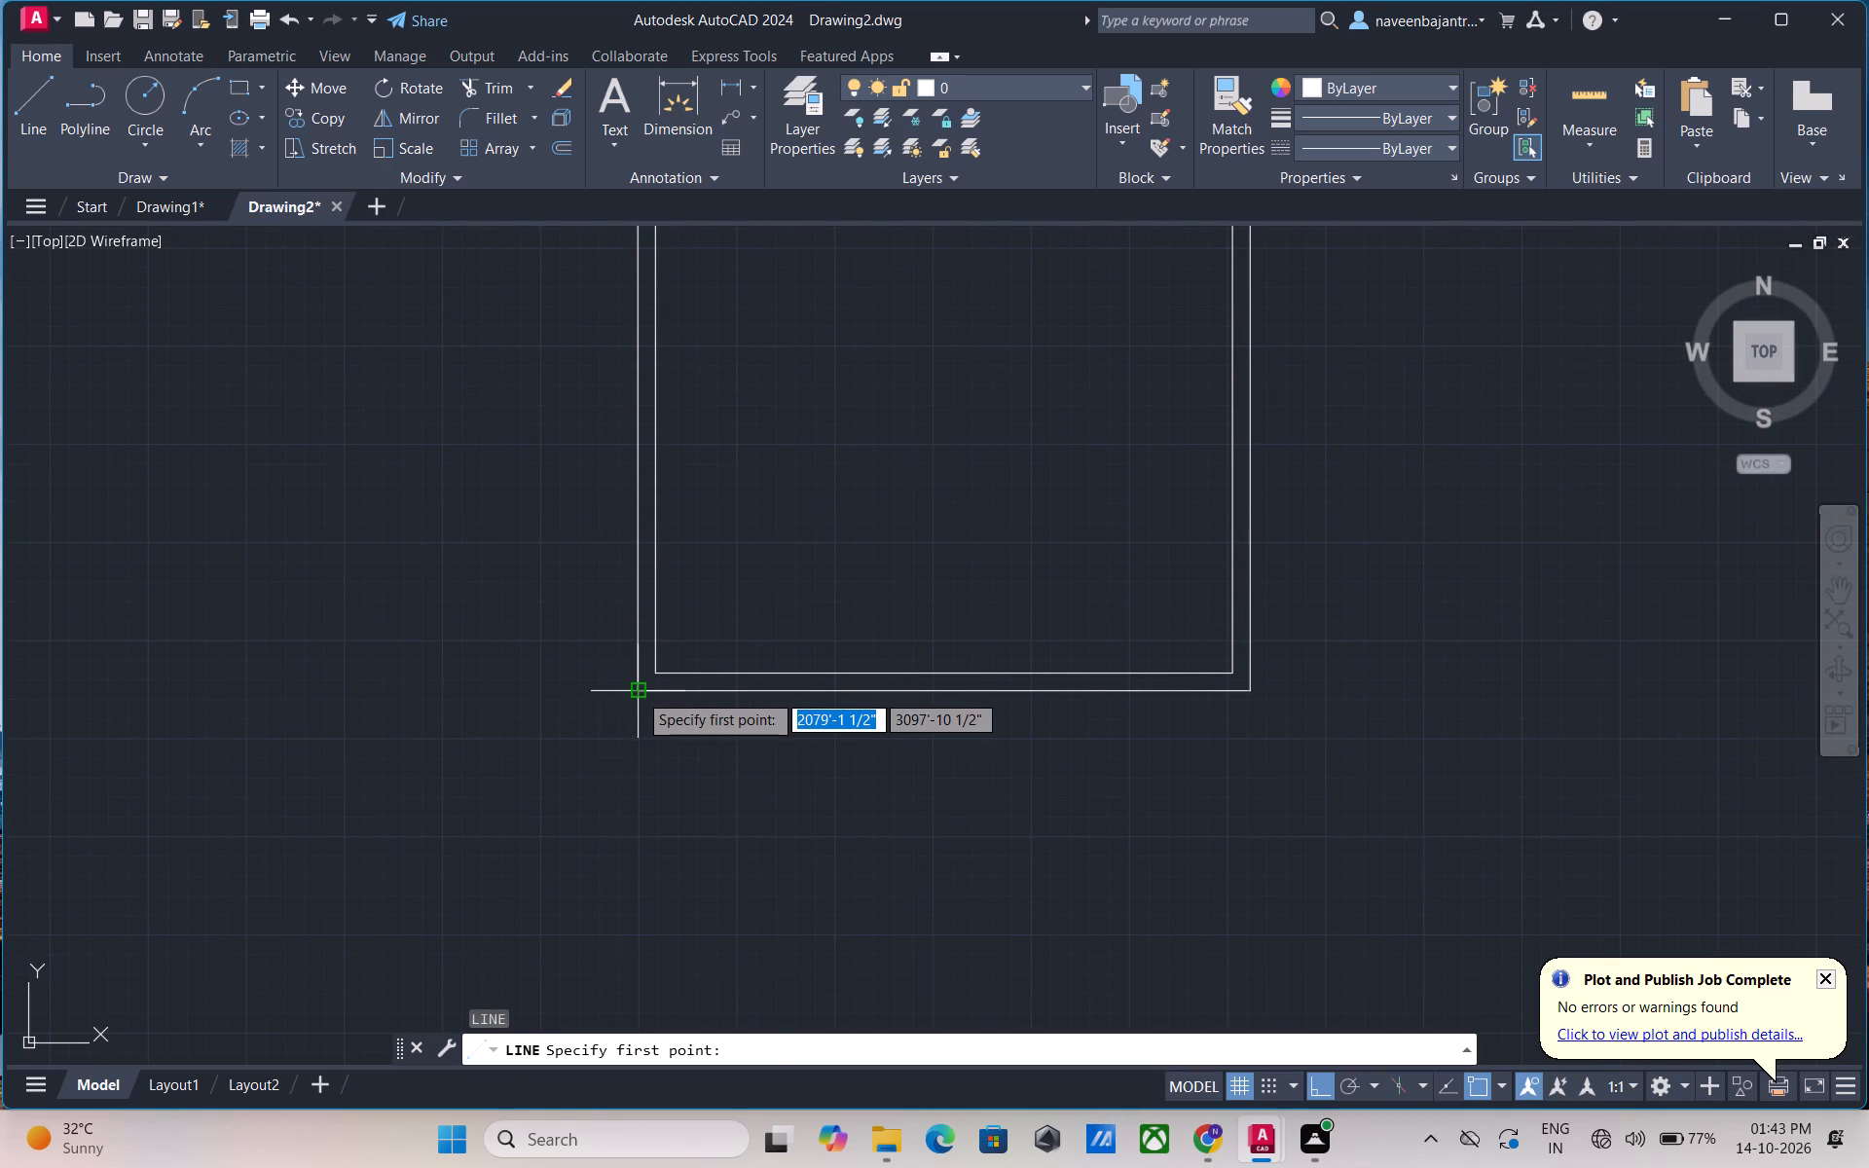
{"action": "left_click", "coordinate": [638, 692]}
{"action": "type", "text": "5'"}
{"action": "key", "text": "Return"}
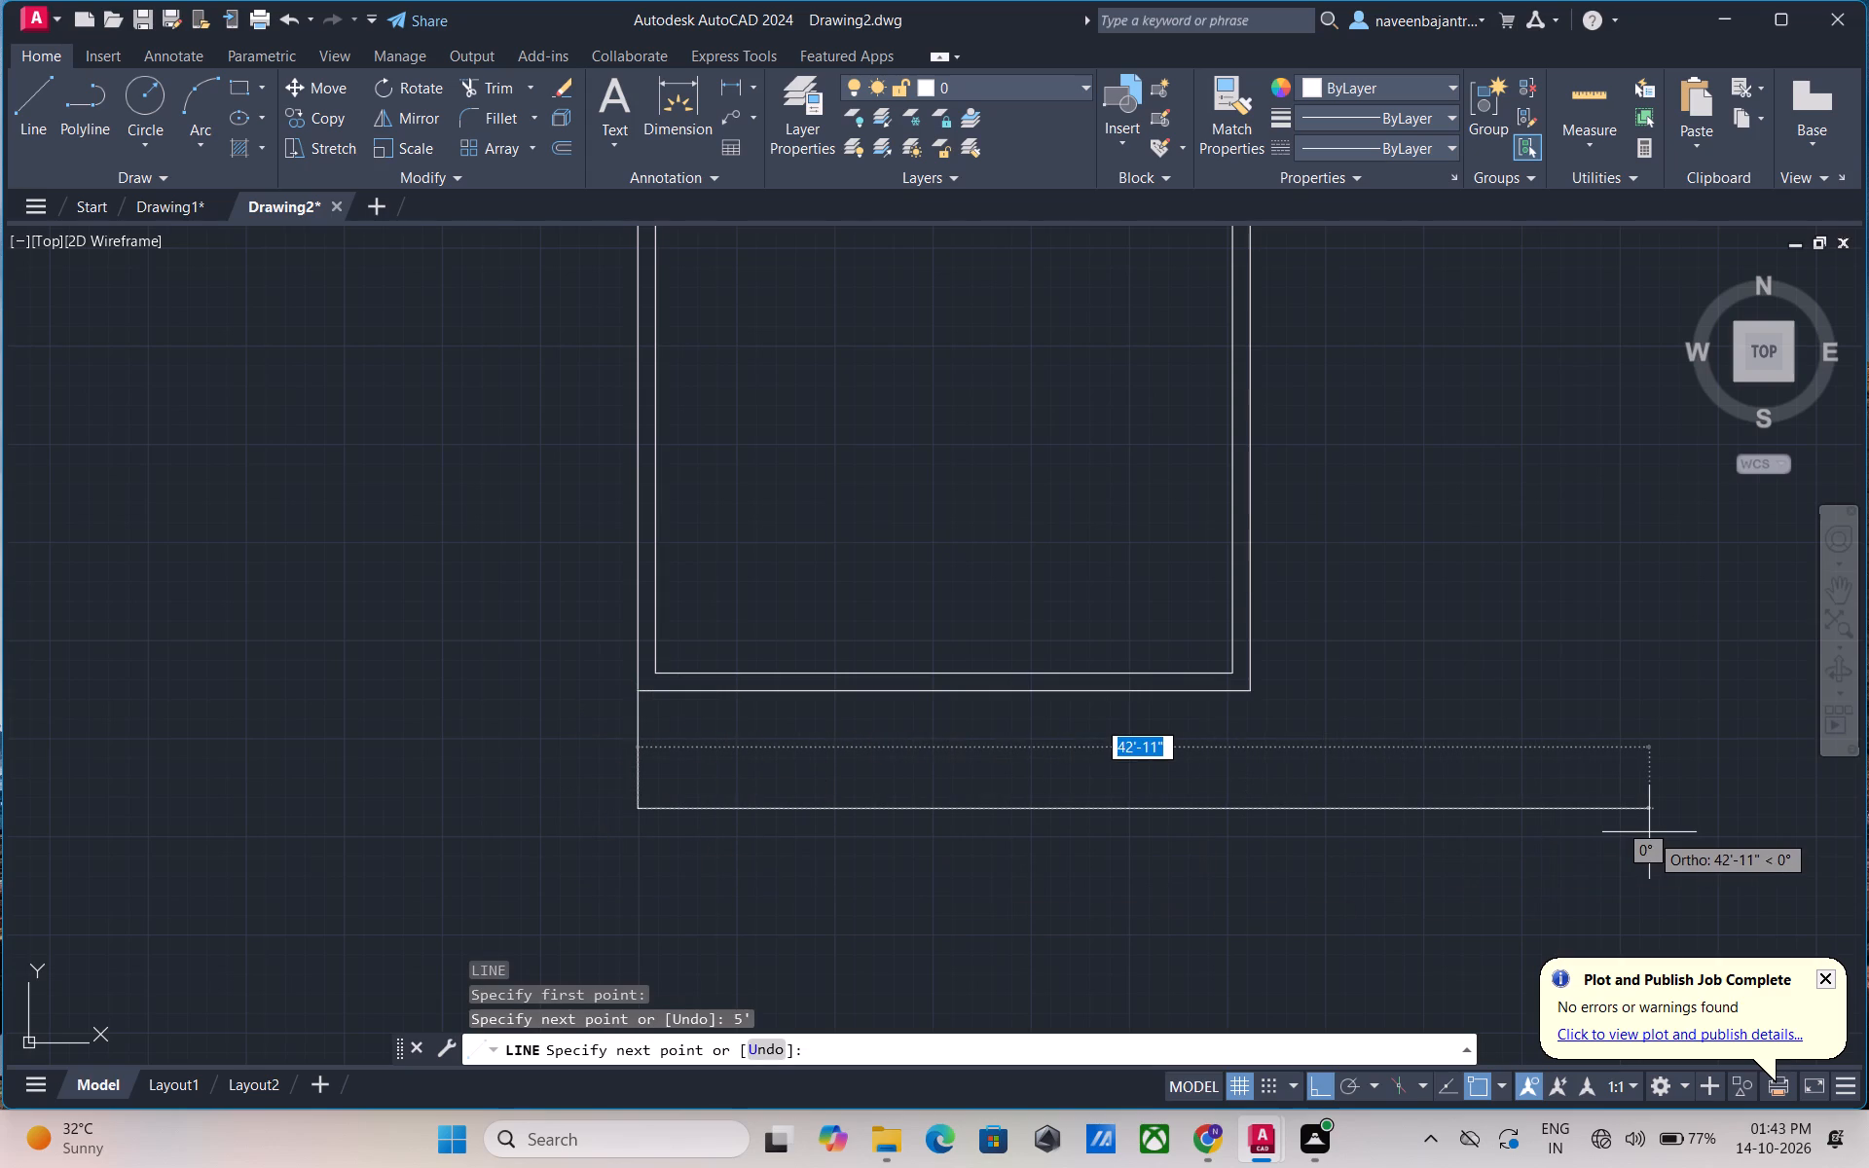
{"action": "scroll", "coordinate": [1649, 832], "scroll_direction": "down", "scroll_amount": 2}
{"action": "middle_click_drag", "start_coordinate": [1649, 832], "coordinate": [1247, 851]}
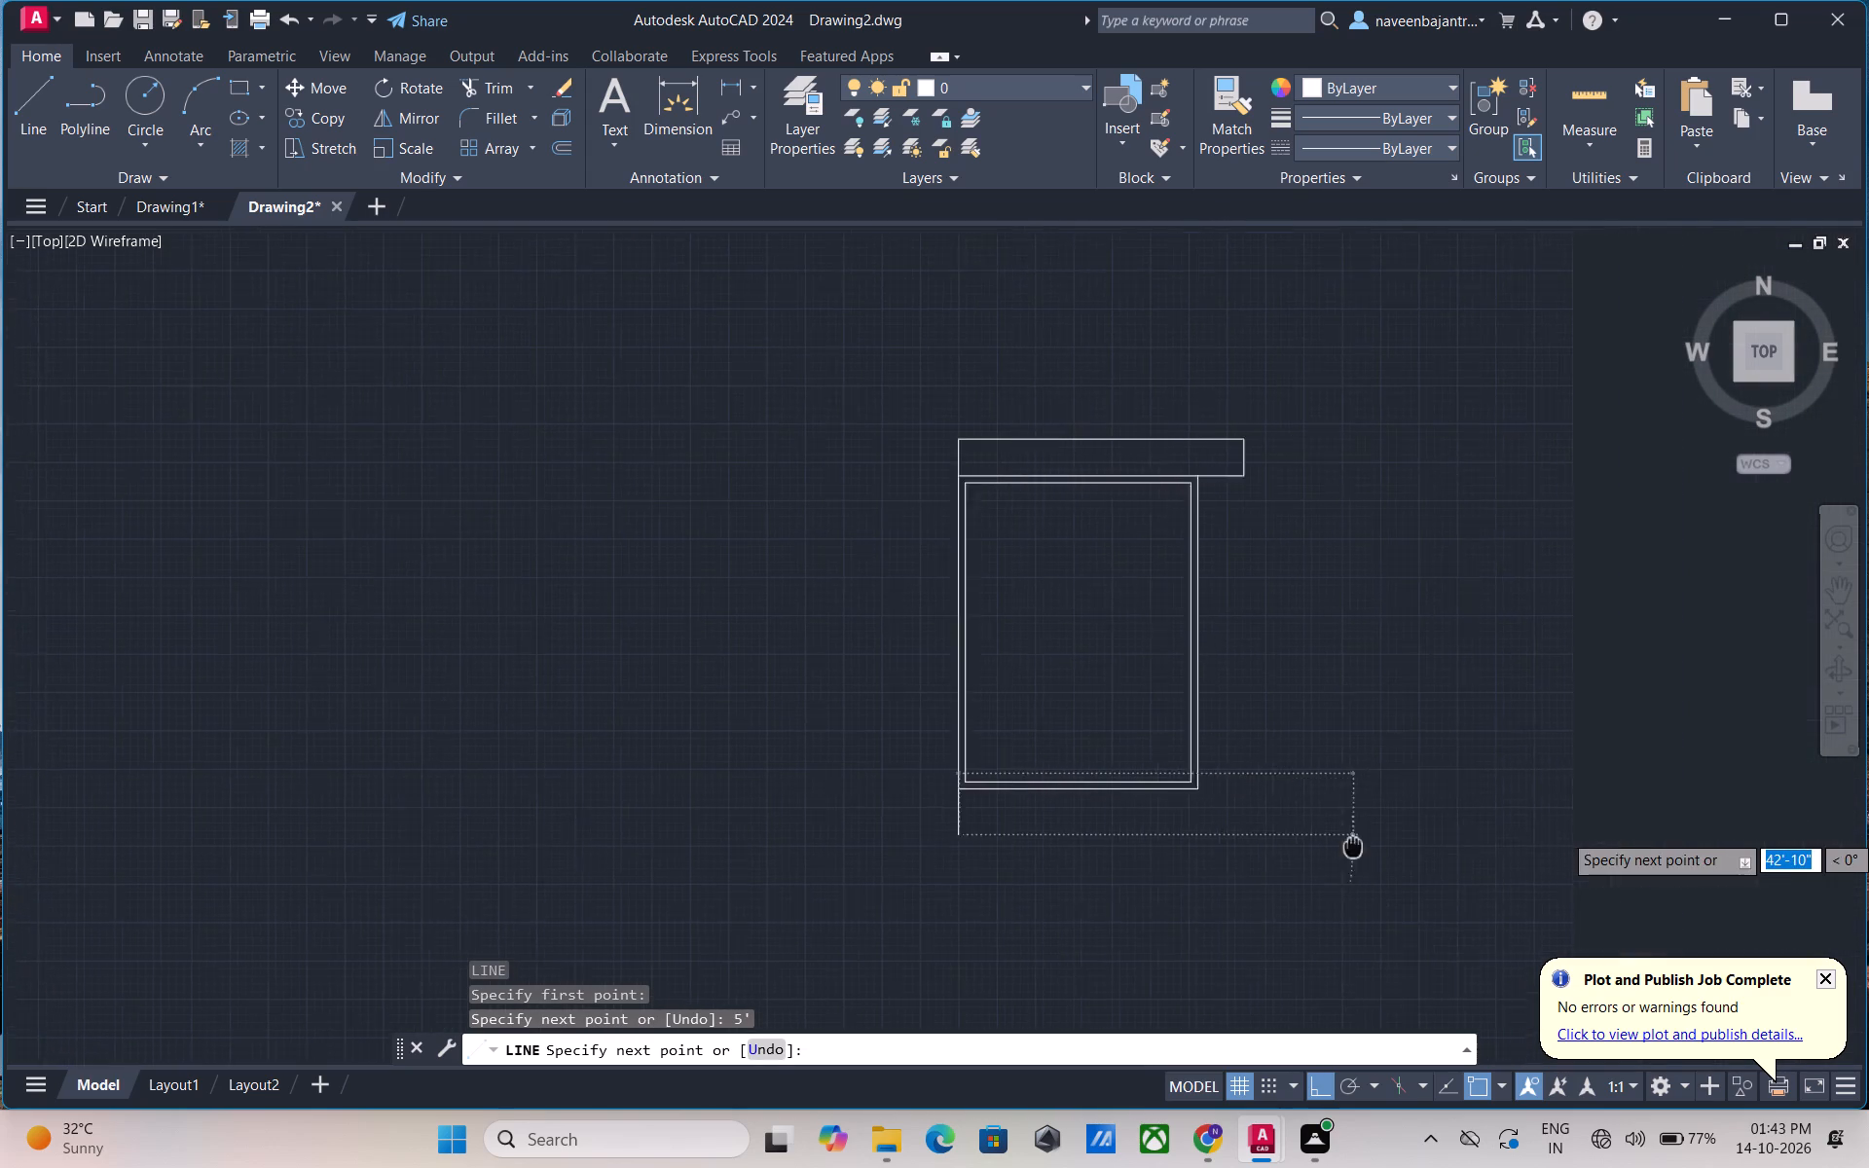
{"action": "middle_click_drag", "start_coordinate": [1247, 851], "coordinate": [1264, 851]}
{"action": "left_click", "coordinate": [1246, 843]}
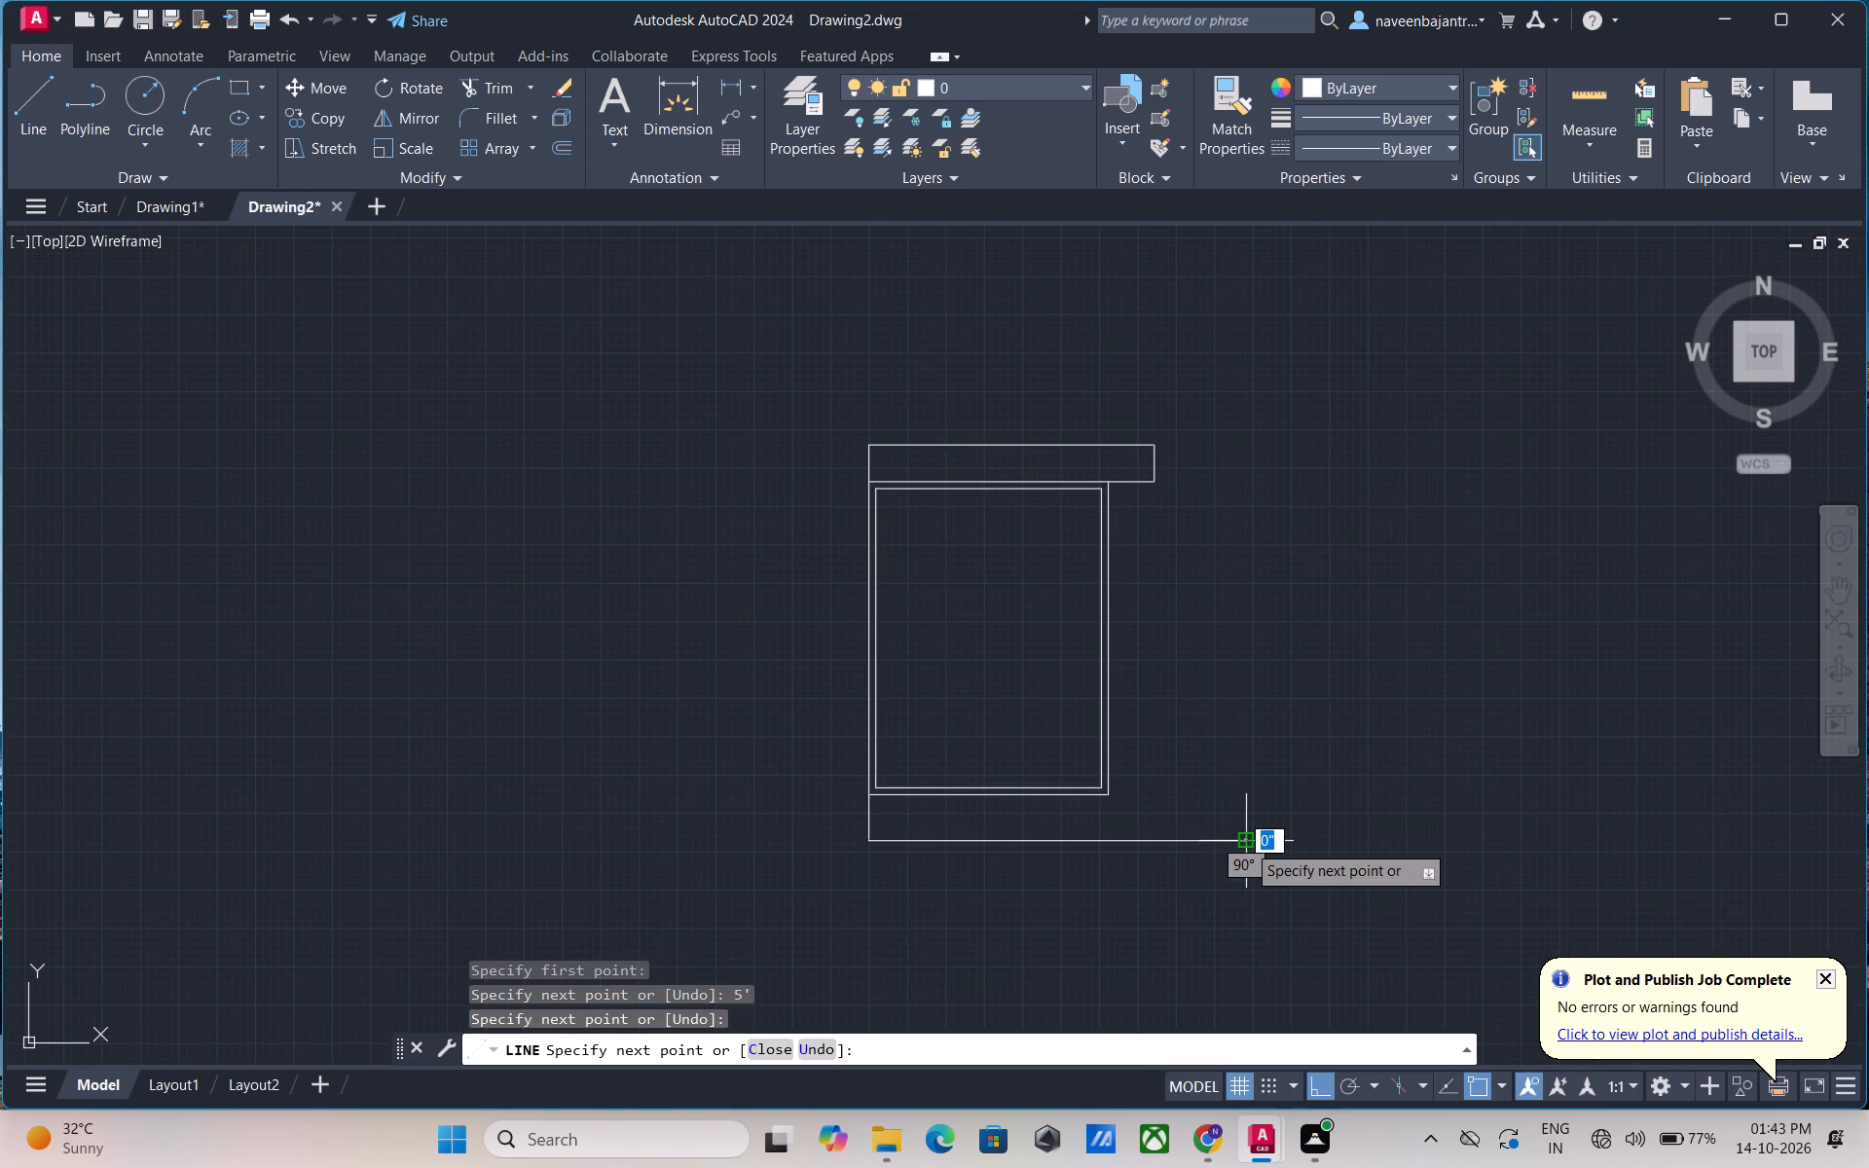
{"action": "key", "text": "Escape"}
Draw a vertical line from the end of the 5' extension at the top right down past the lower horizontal line.
{"action": "type", "text": "L"}
{"action": "key", "text": "space"}
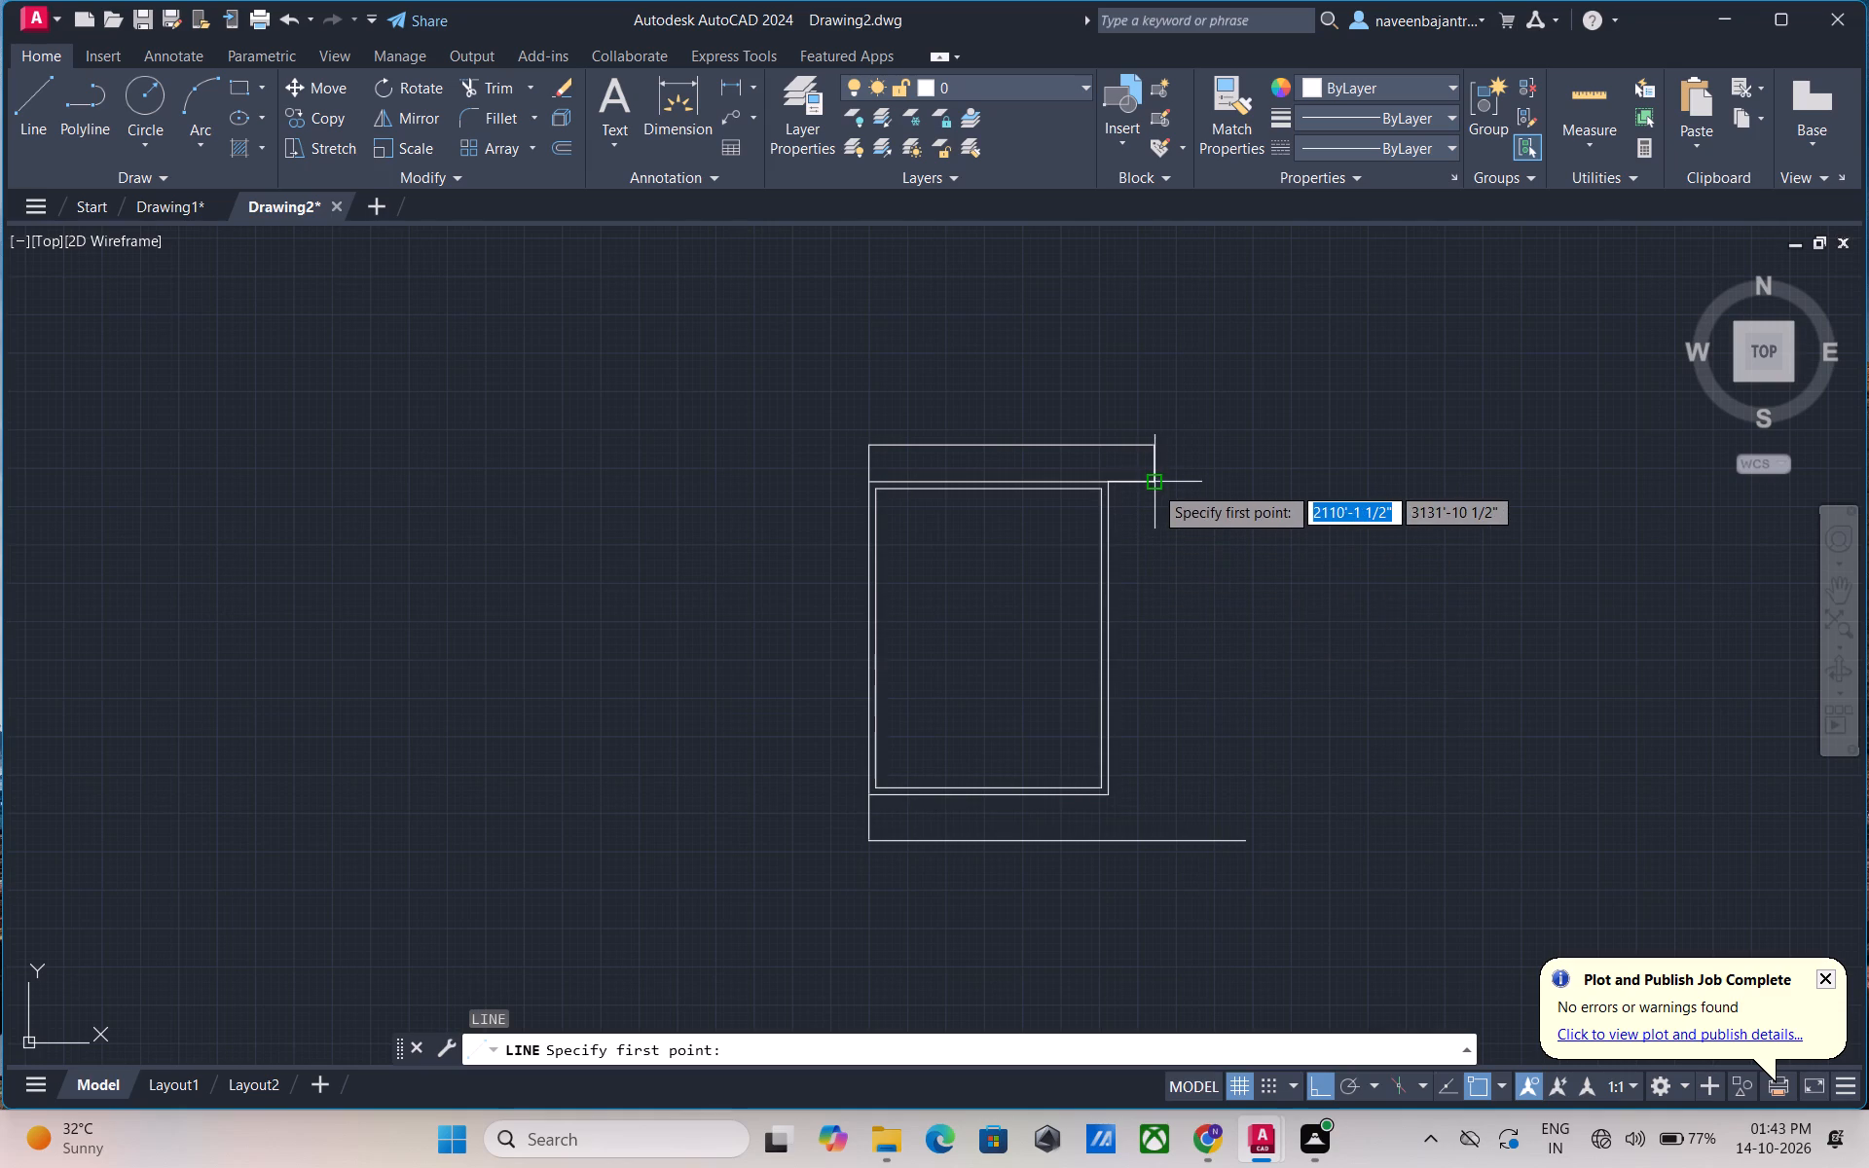
{"action": "left_click", "coordinate": [1154, 485]}
{"action": "left_click", "coordinate": [1160, 907]}
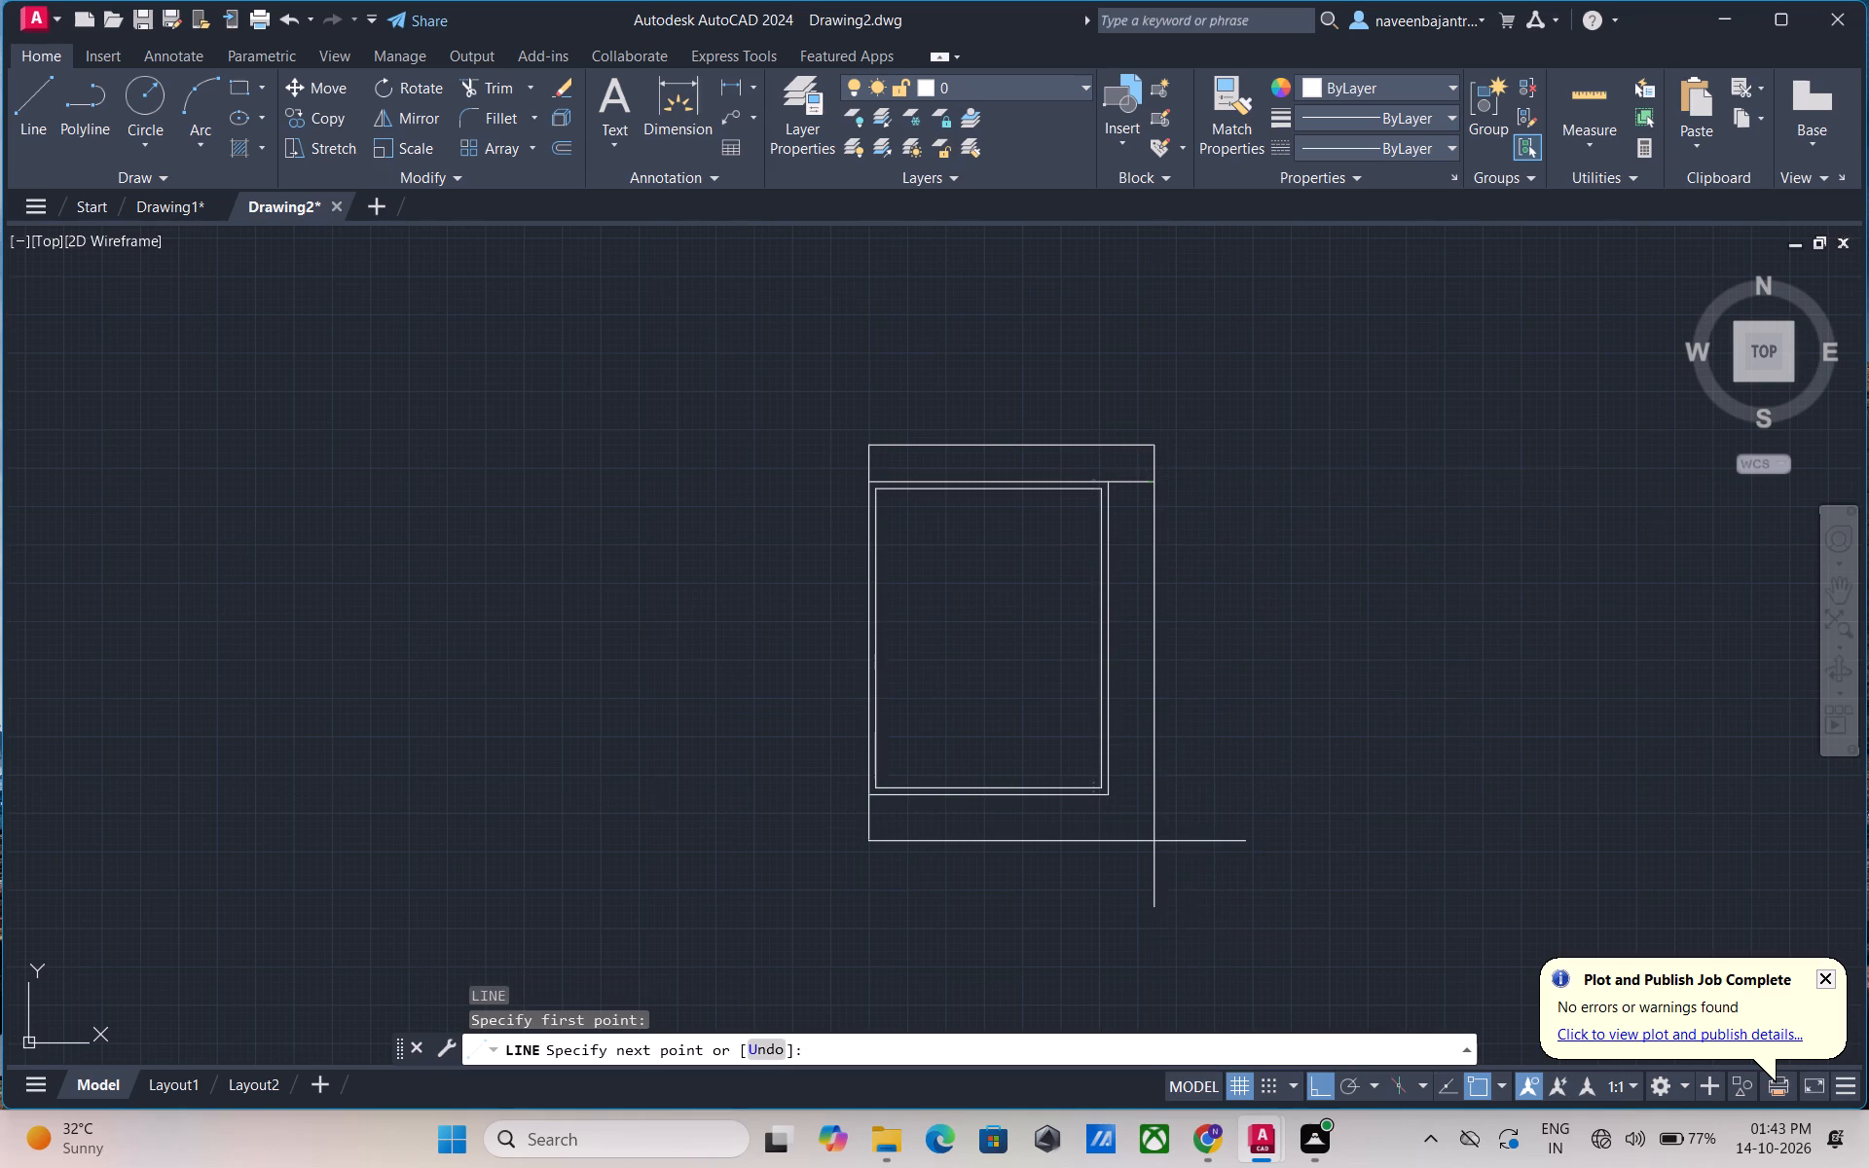
{"action": "key", "text": "Escape"}
Trim the outer boundary's overlapping ends at its bottom-right corner and remove the 5' connecting segment beside the wall's top-right corner.
{"action": "key", "text": "t"}
{"action": "type", "text": "R"}
{"action": "key", "text": "space"}
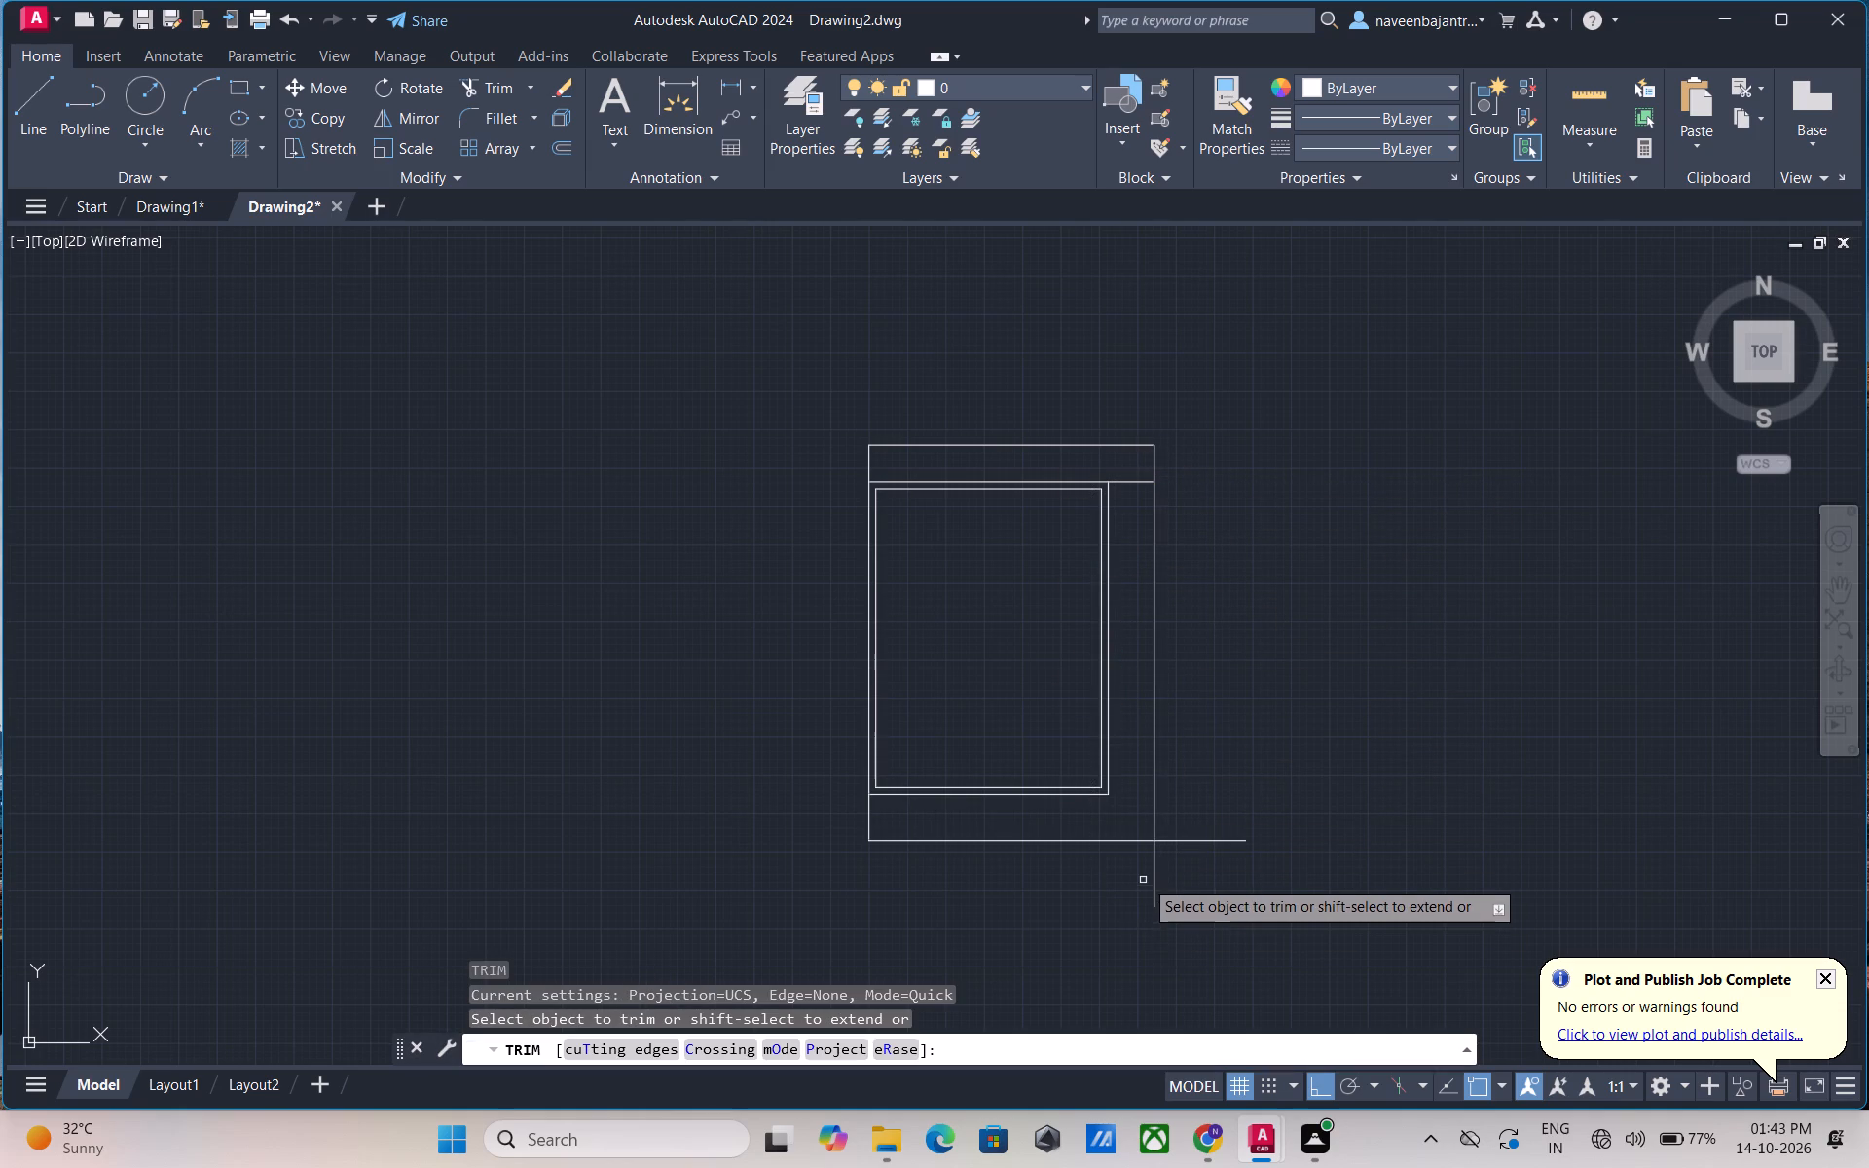
{"action": "left_click", "coordinate": [1153, 867]}
{"action": "left_click", "coordinate": [1171, 839]}
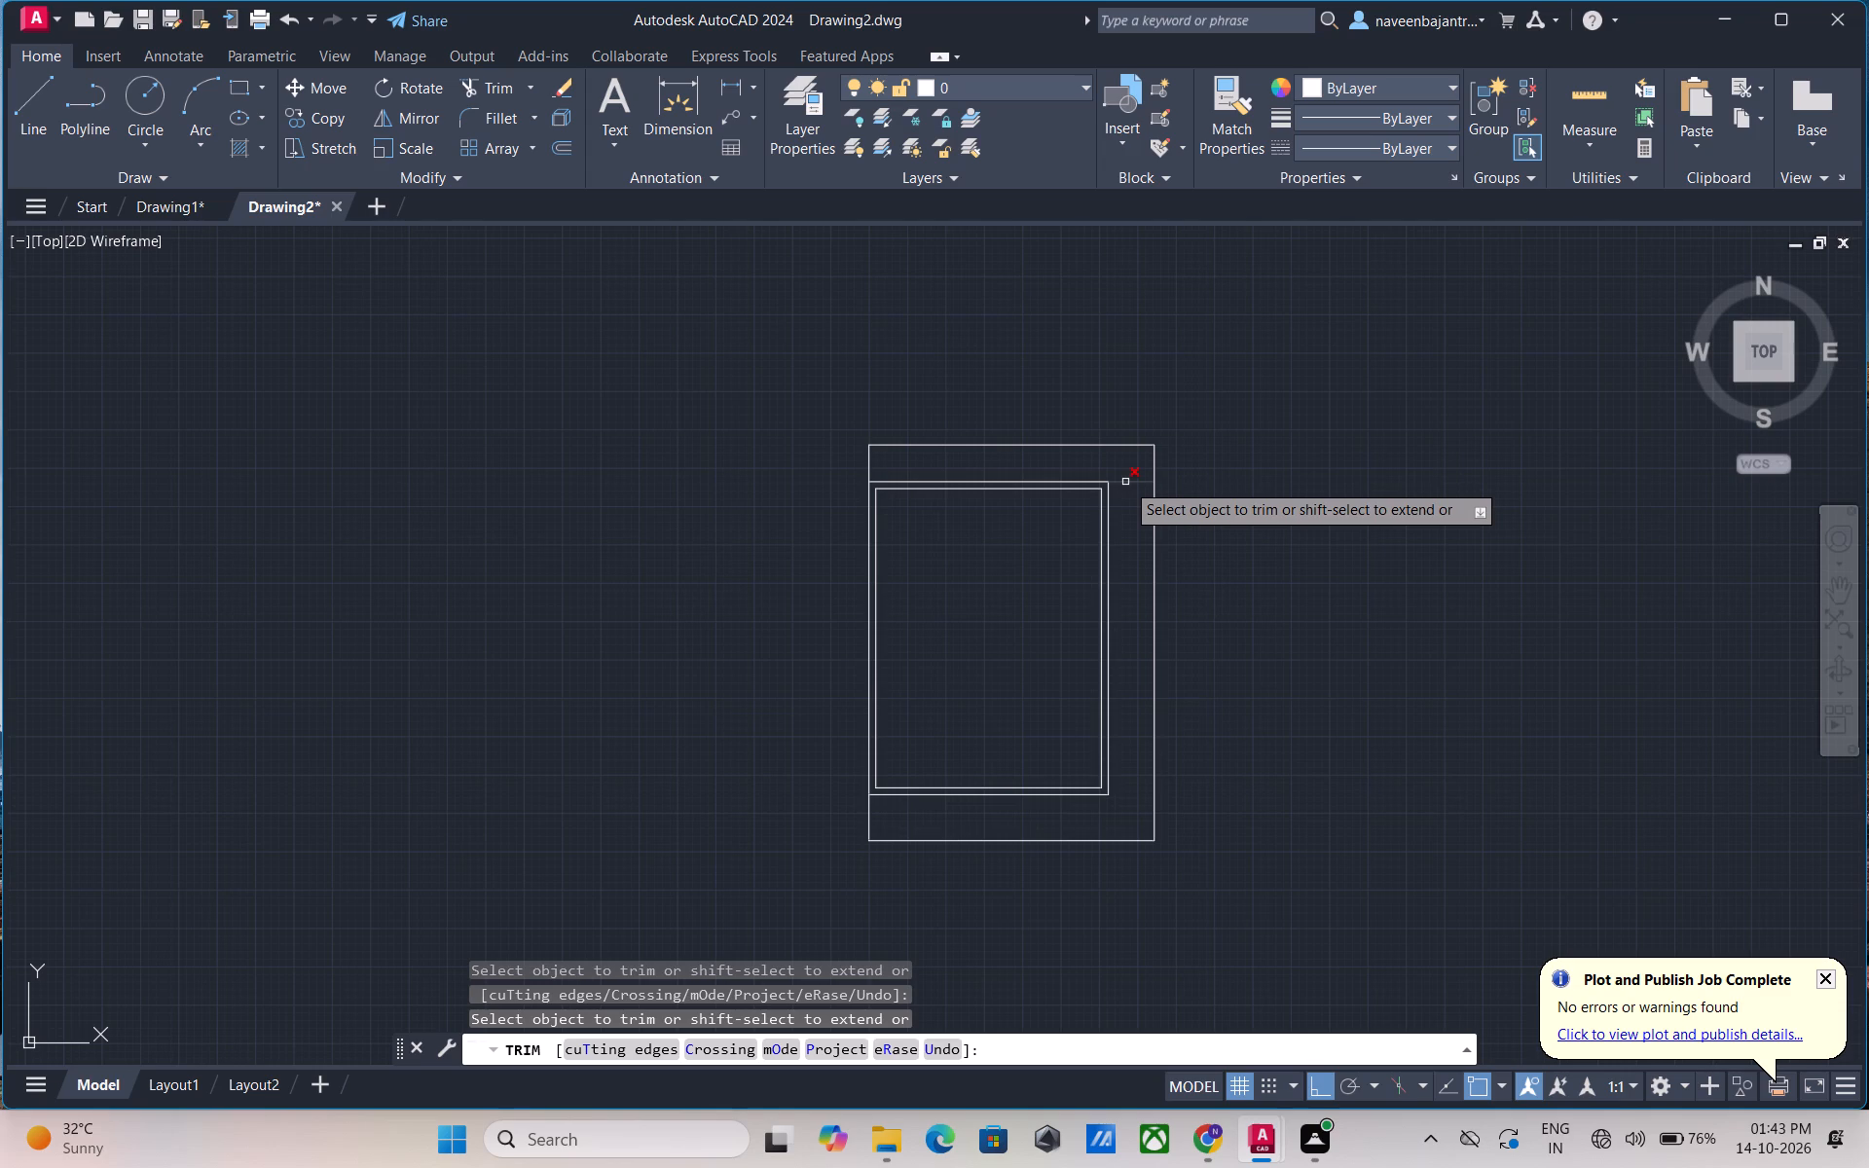
{"action": "left_click", "coordinate": [1125, 482]}
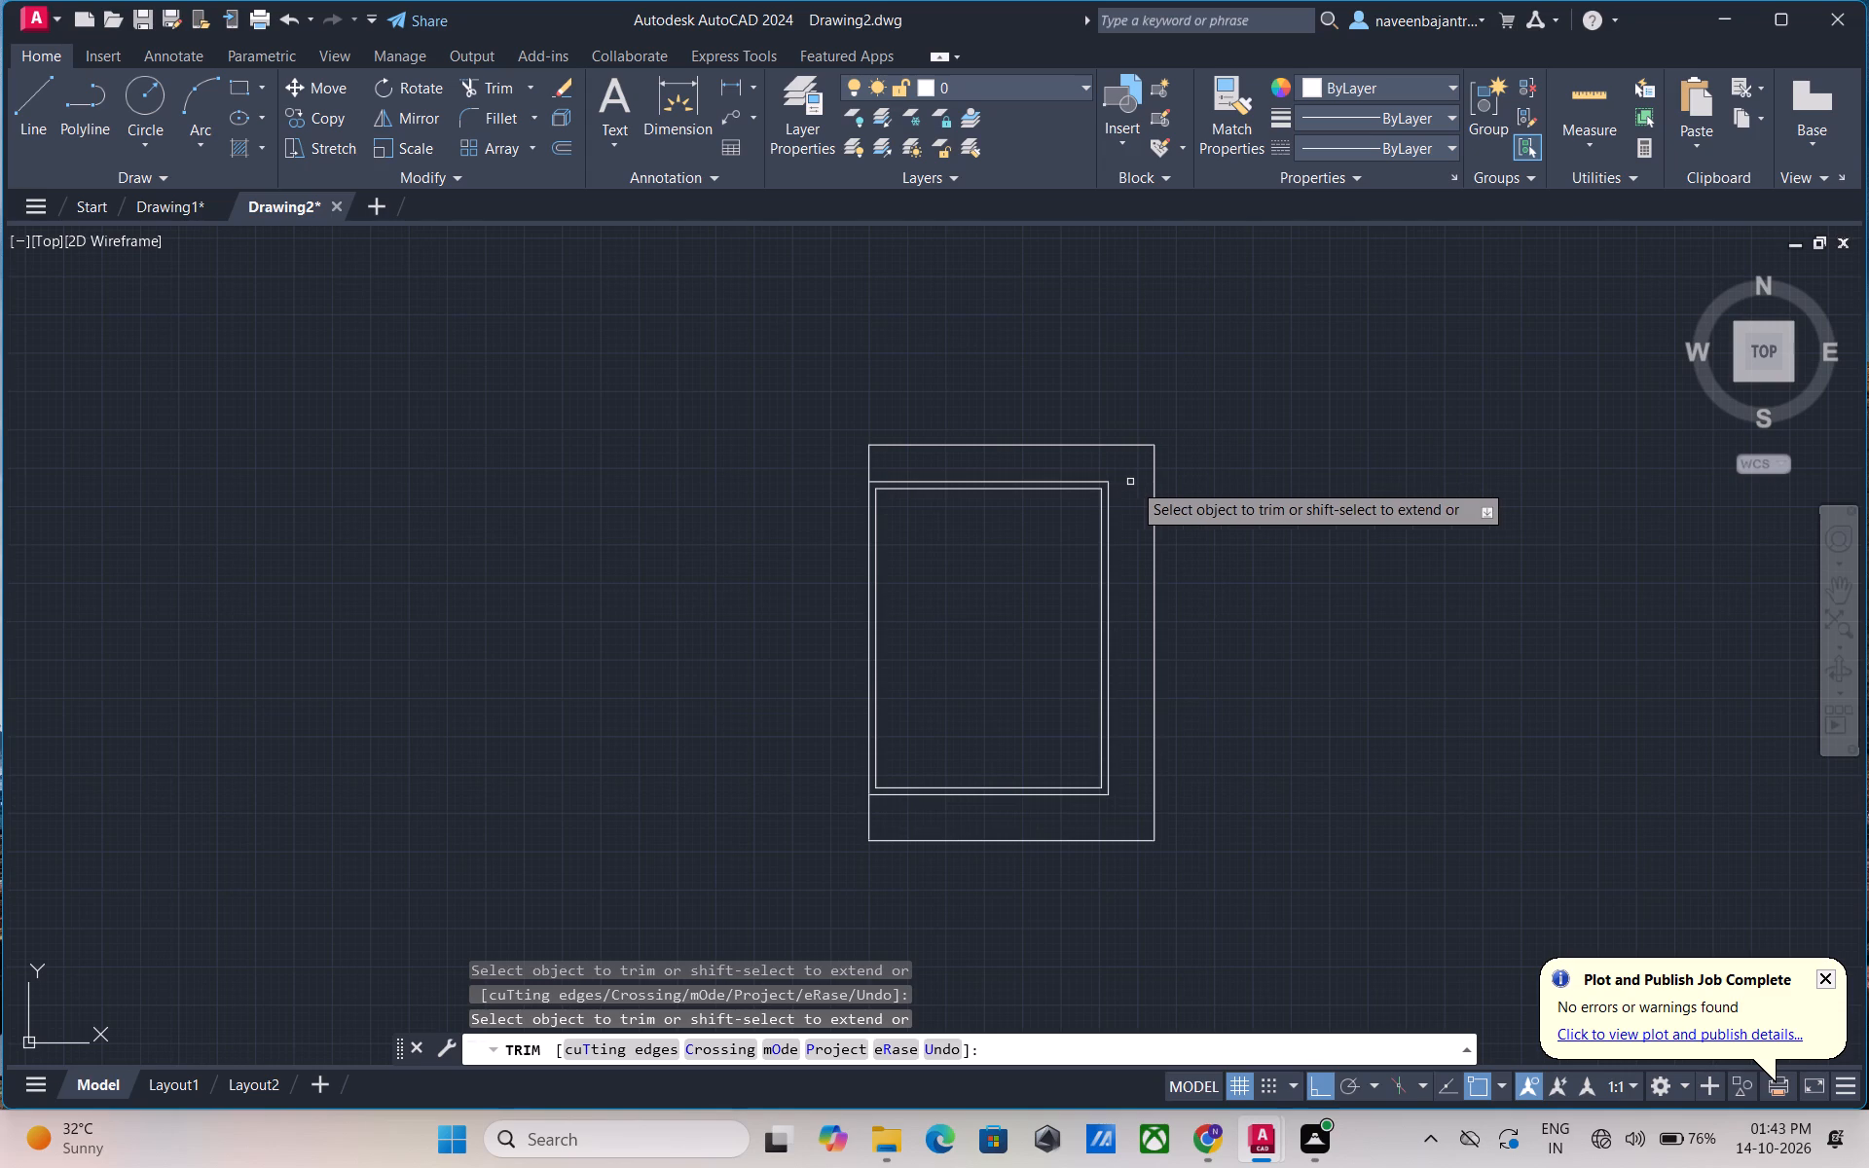
{"action": "key", "text": "Escape"}
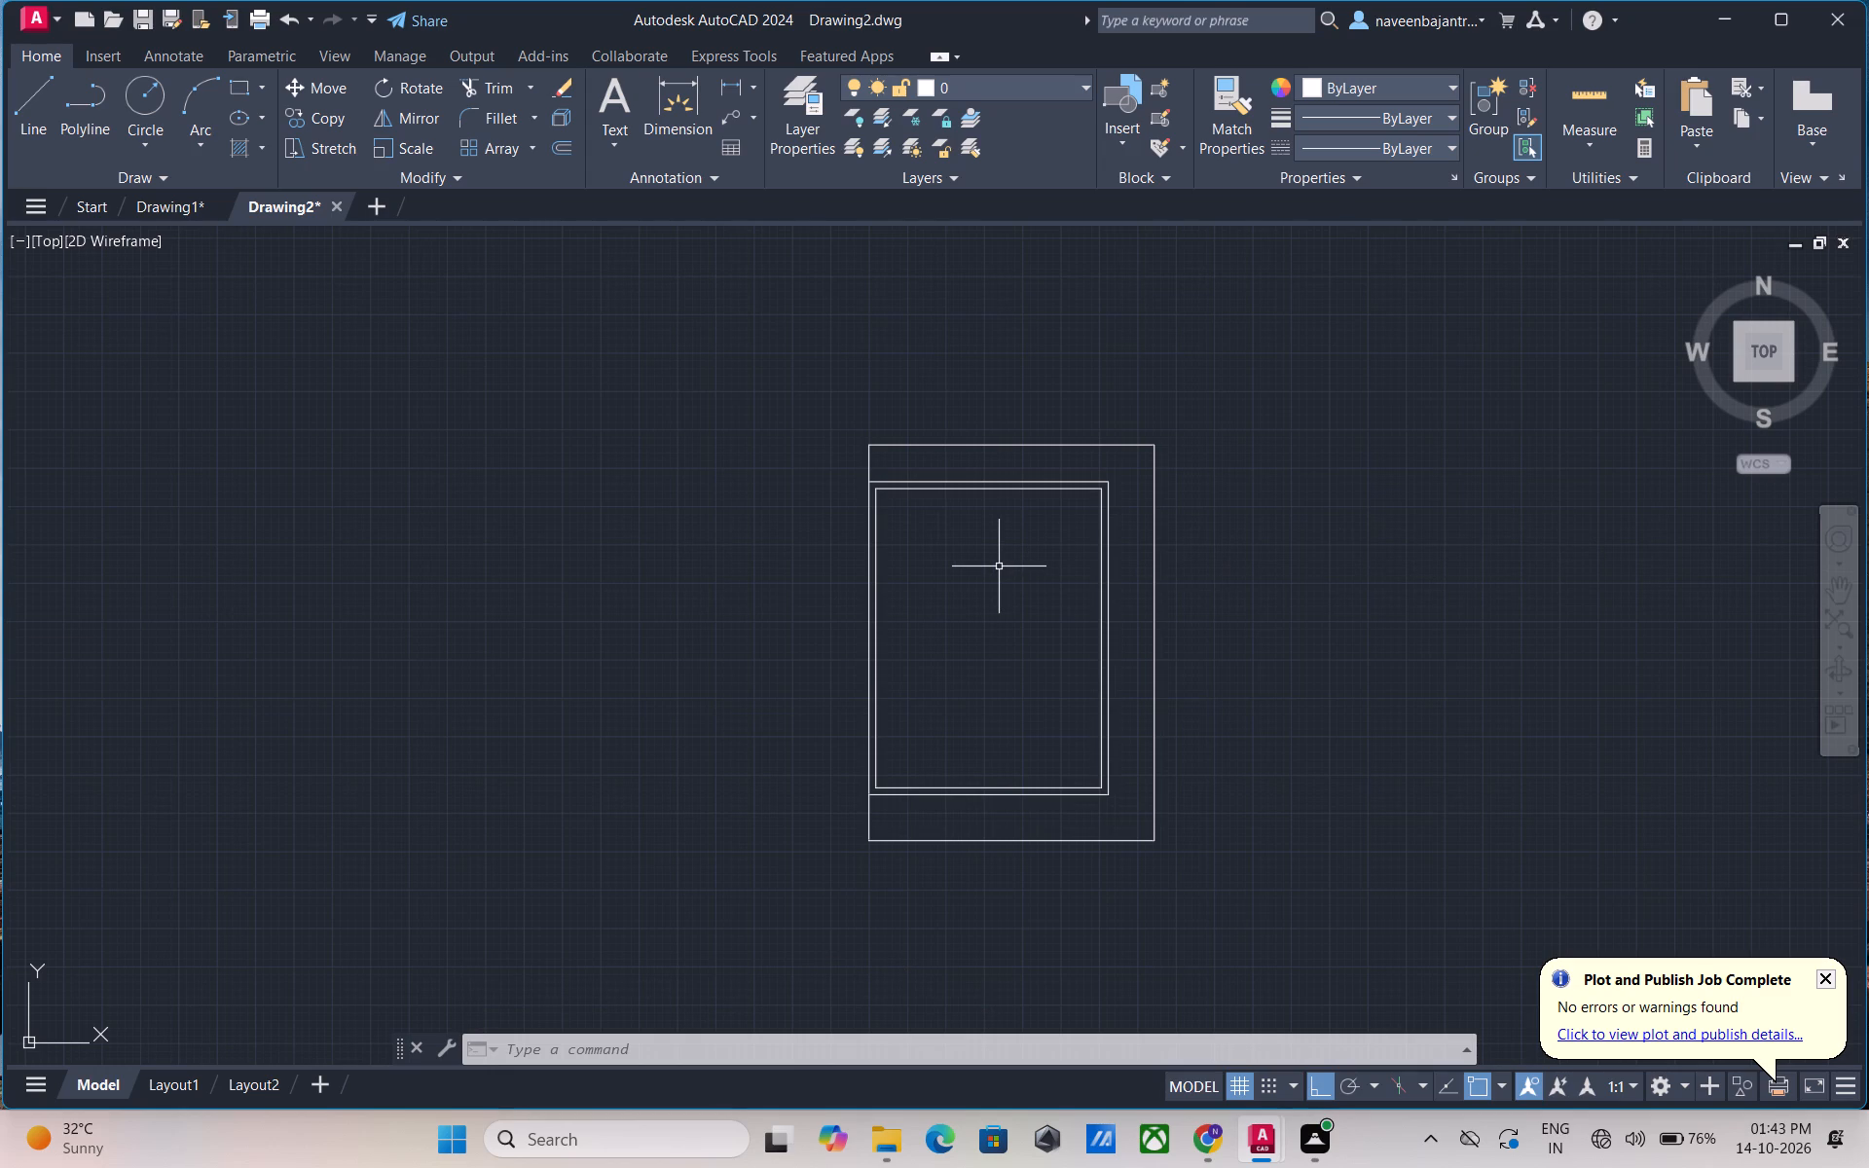
Offset the inner line of the left wall 9' to the right, into the interior.
{"action": "middle_click_drag", "start_coordinate": [997, 566], "coordinate": [1041, 617]}
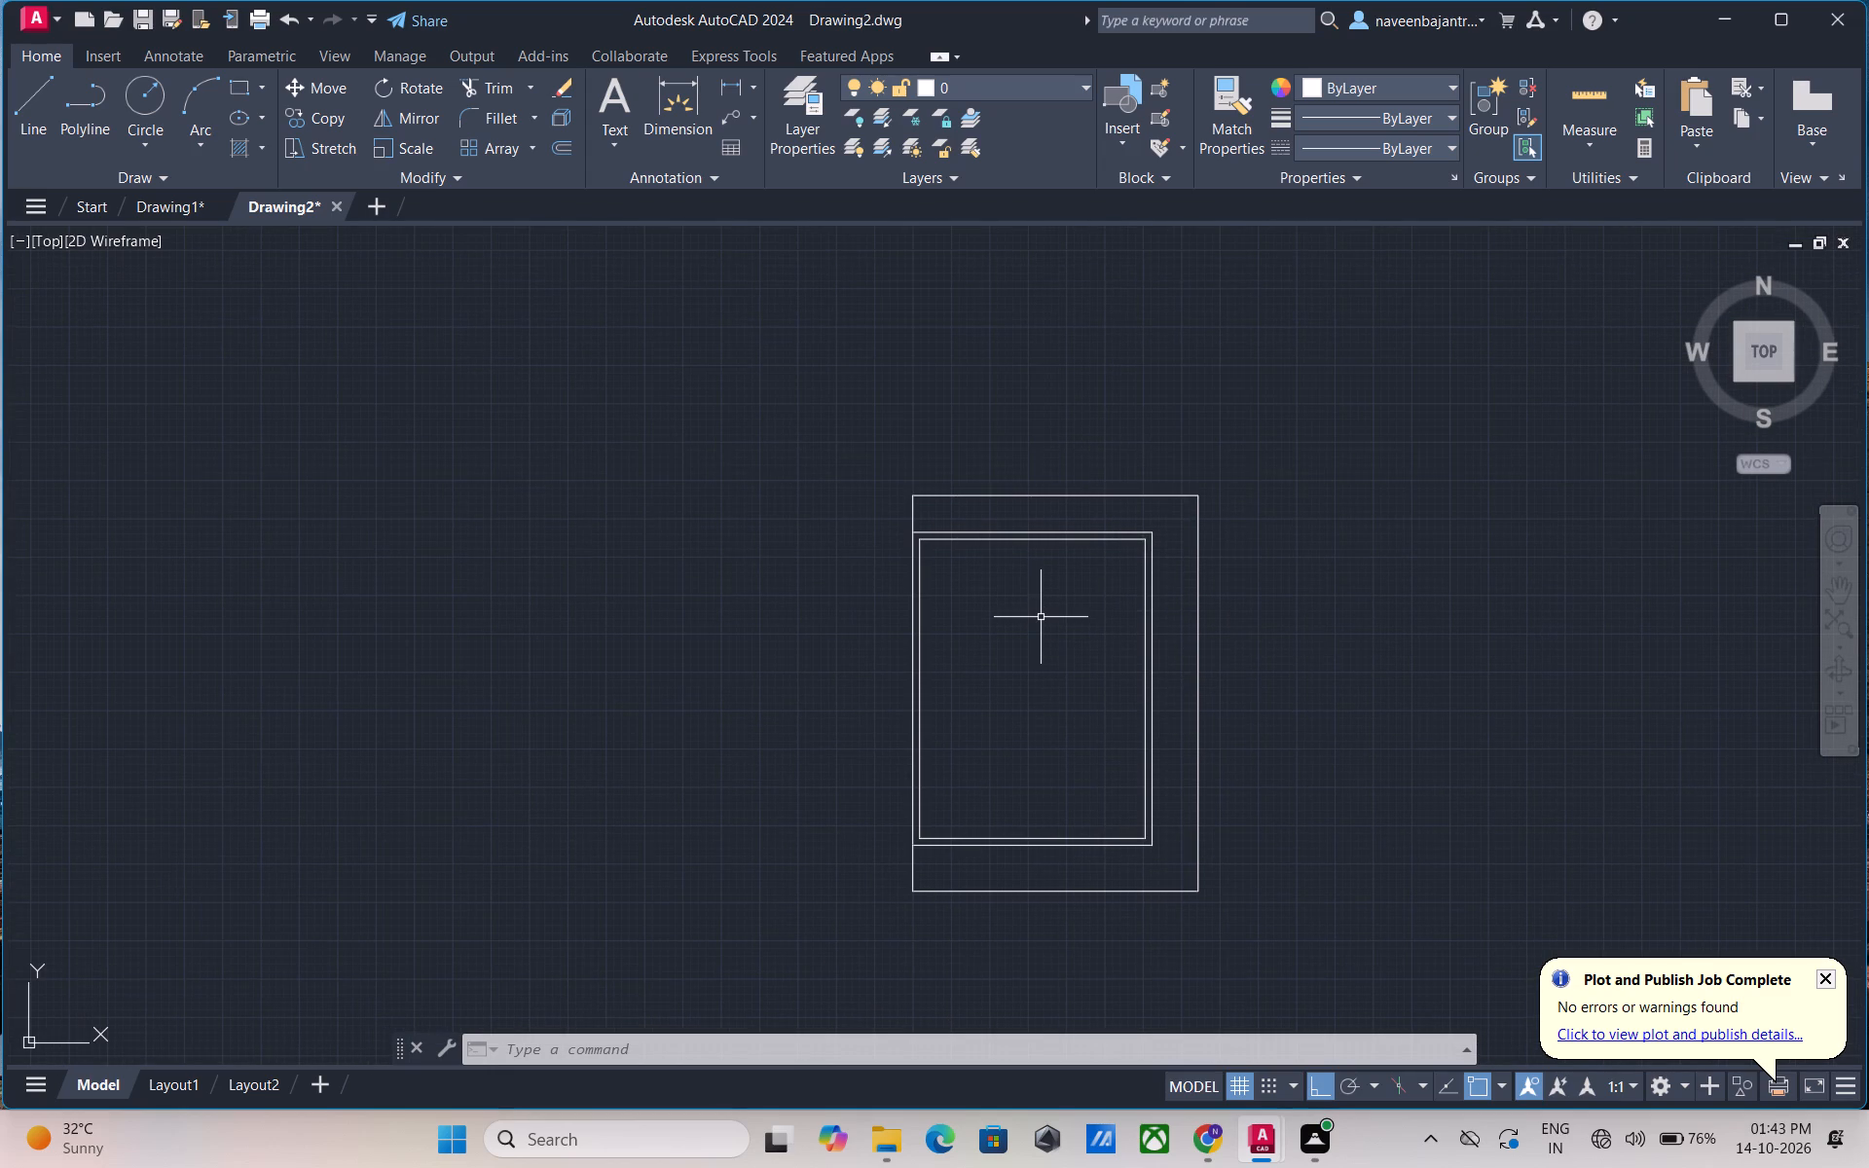
{"action": "key", "text": "o"}
{"action": "key", "text": "space"}
{"action": "type", "text": "9'"}
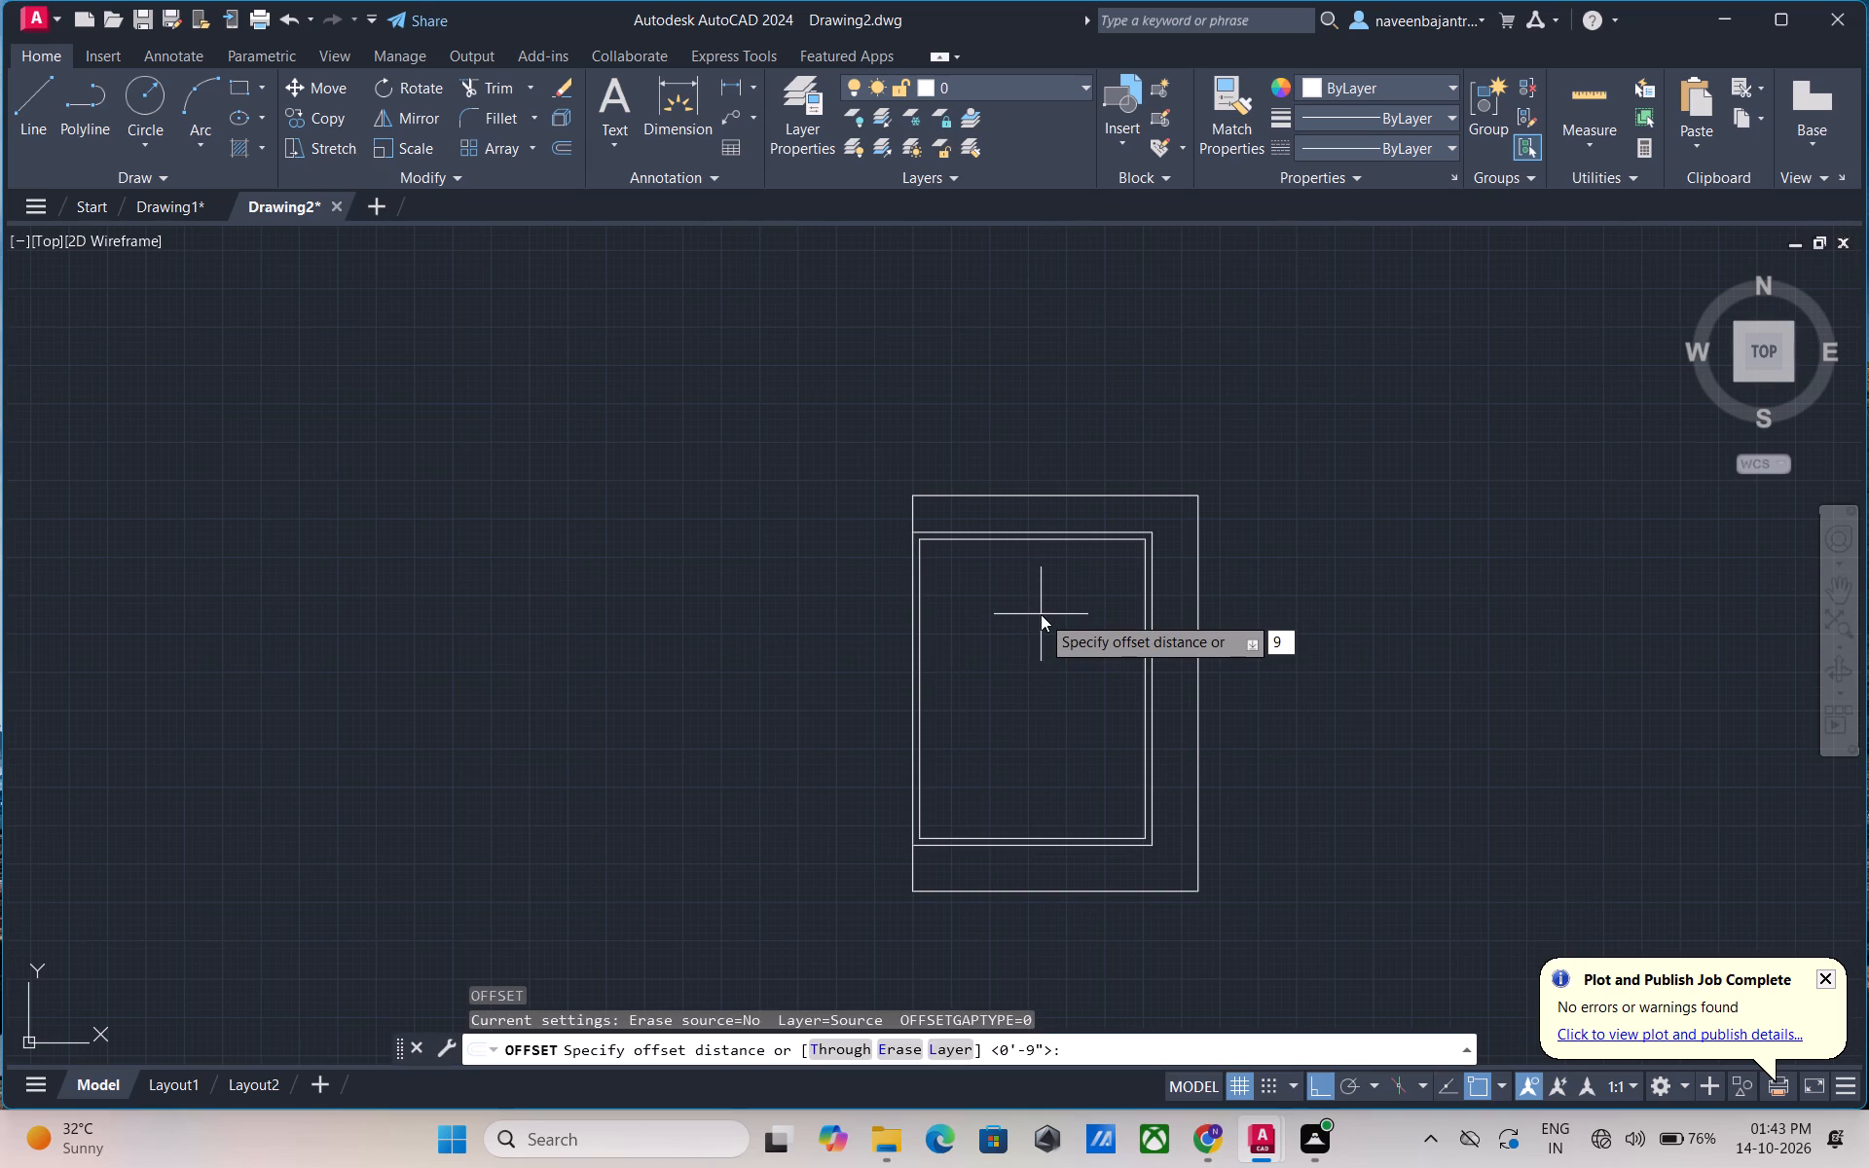
{"action": "key", "text": "Return"}
{"action": "left_click", "coordinate": [922, 583]}
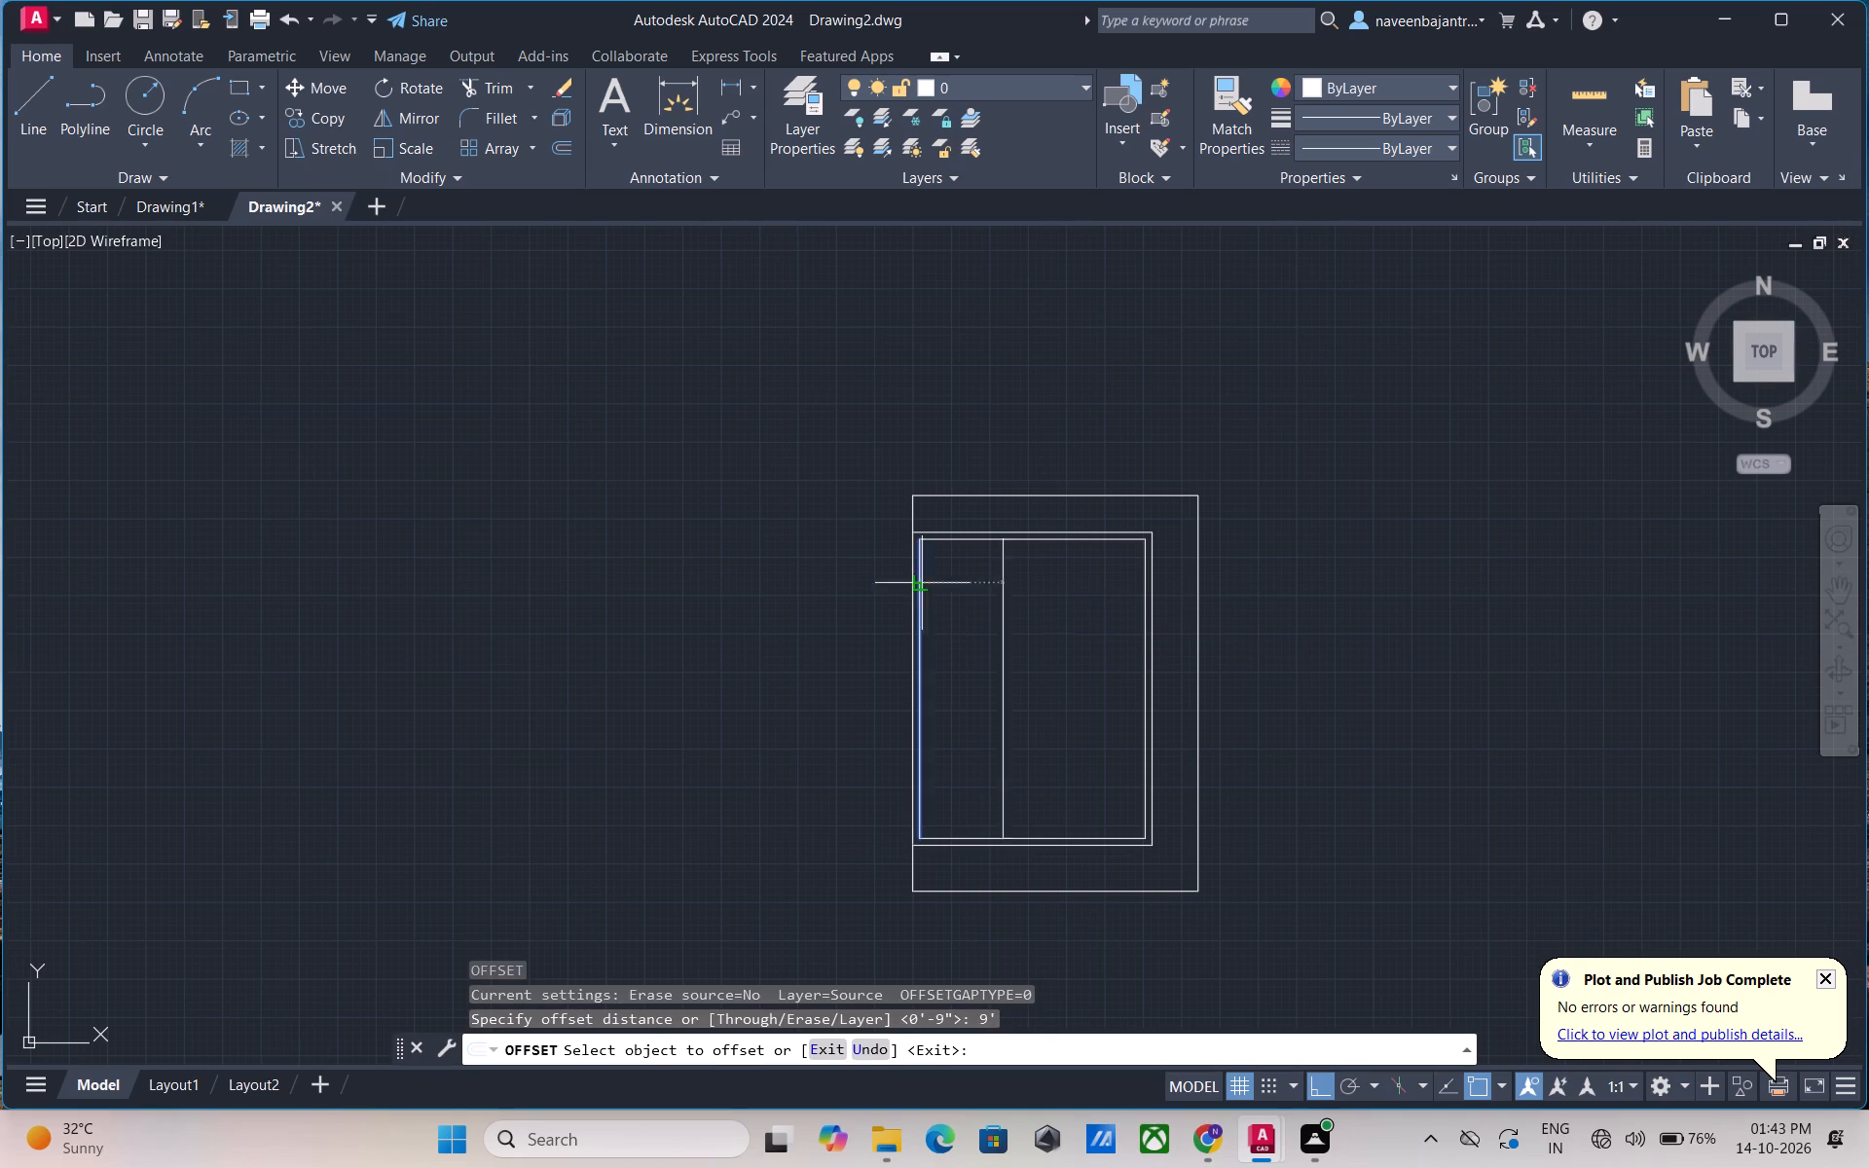
{"action": "left_click", "coordinate": [944, 583]}
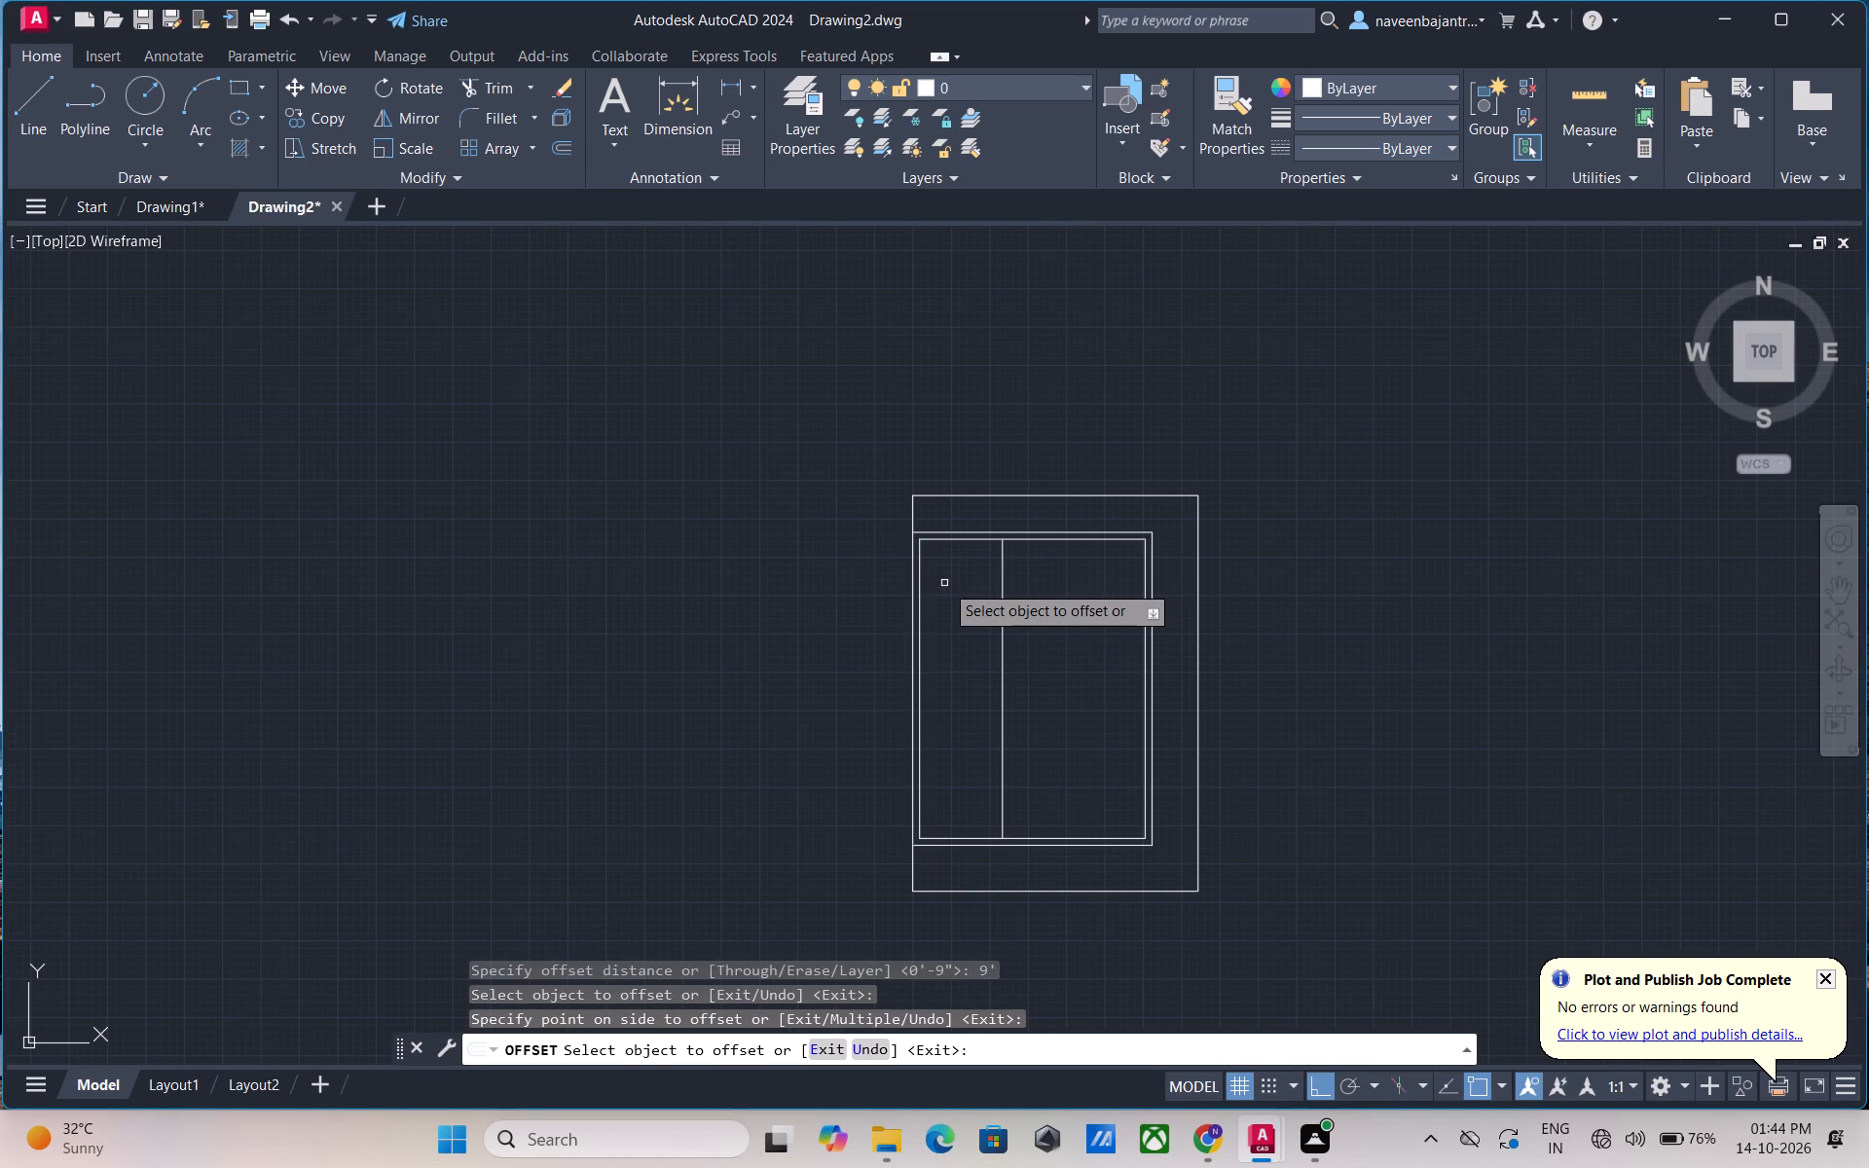
{"action": "key", "text": "Escape"}
Offset the new interior vertical line 6" to the right to form the partition wall thickness.
{"action": "type", "text": "O 6"}
{"action": "key", "text": "shift+quotedbl"}
{"action": "key", "text": "Return"}
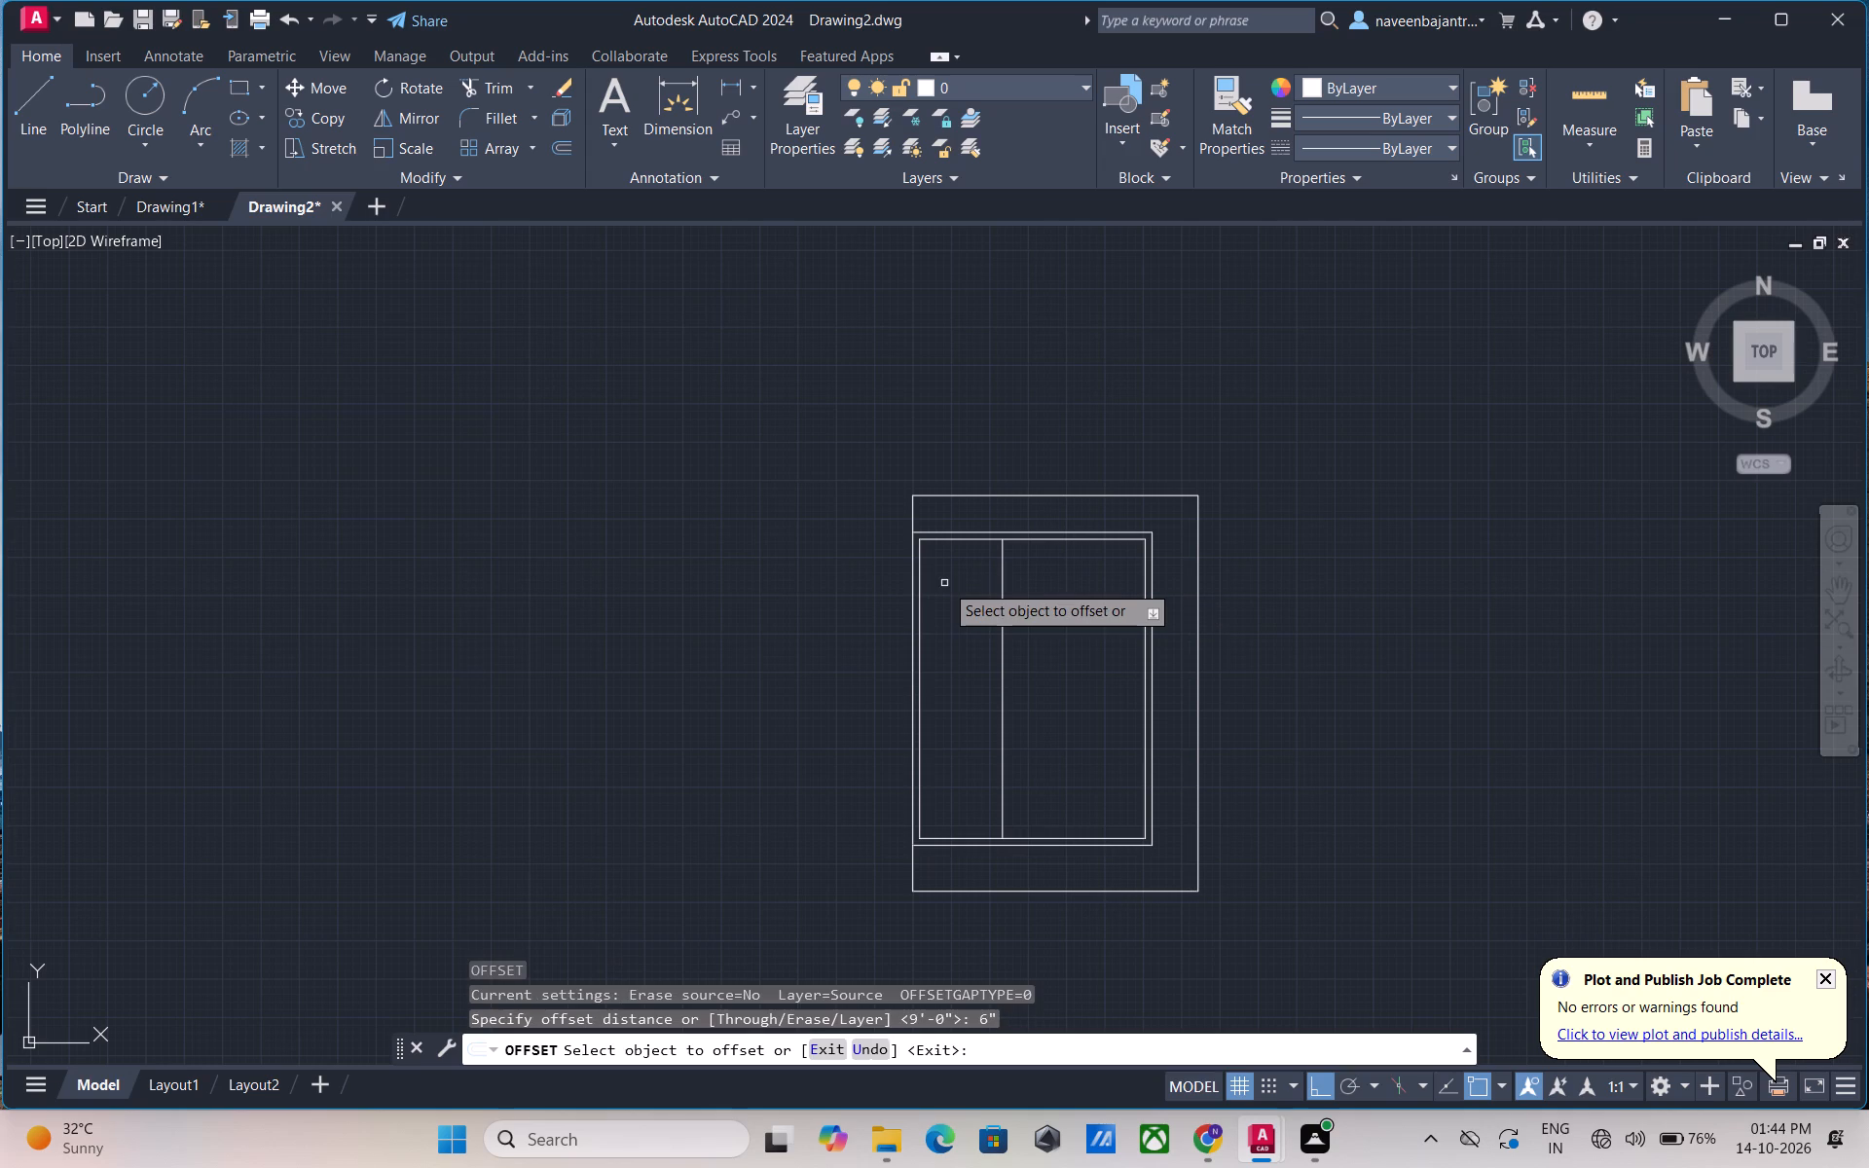
{"action": "left_click", "coordinate": [1001, 605]}
{"action": "left_click", "coordinate": [1025, 607]}
{"action": "key", "text": "Escape"}
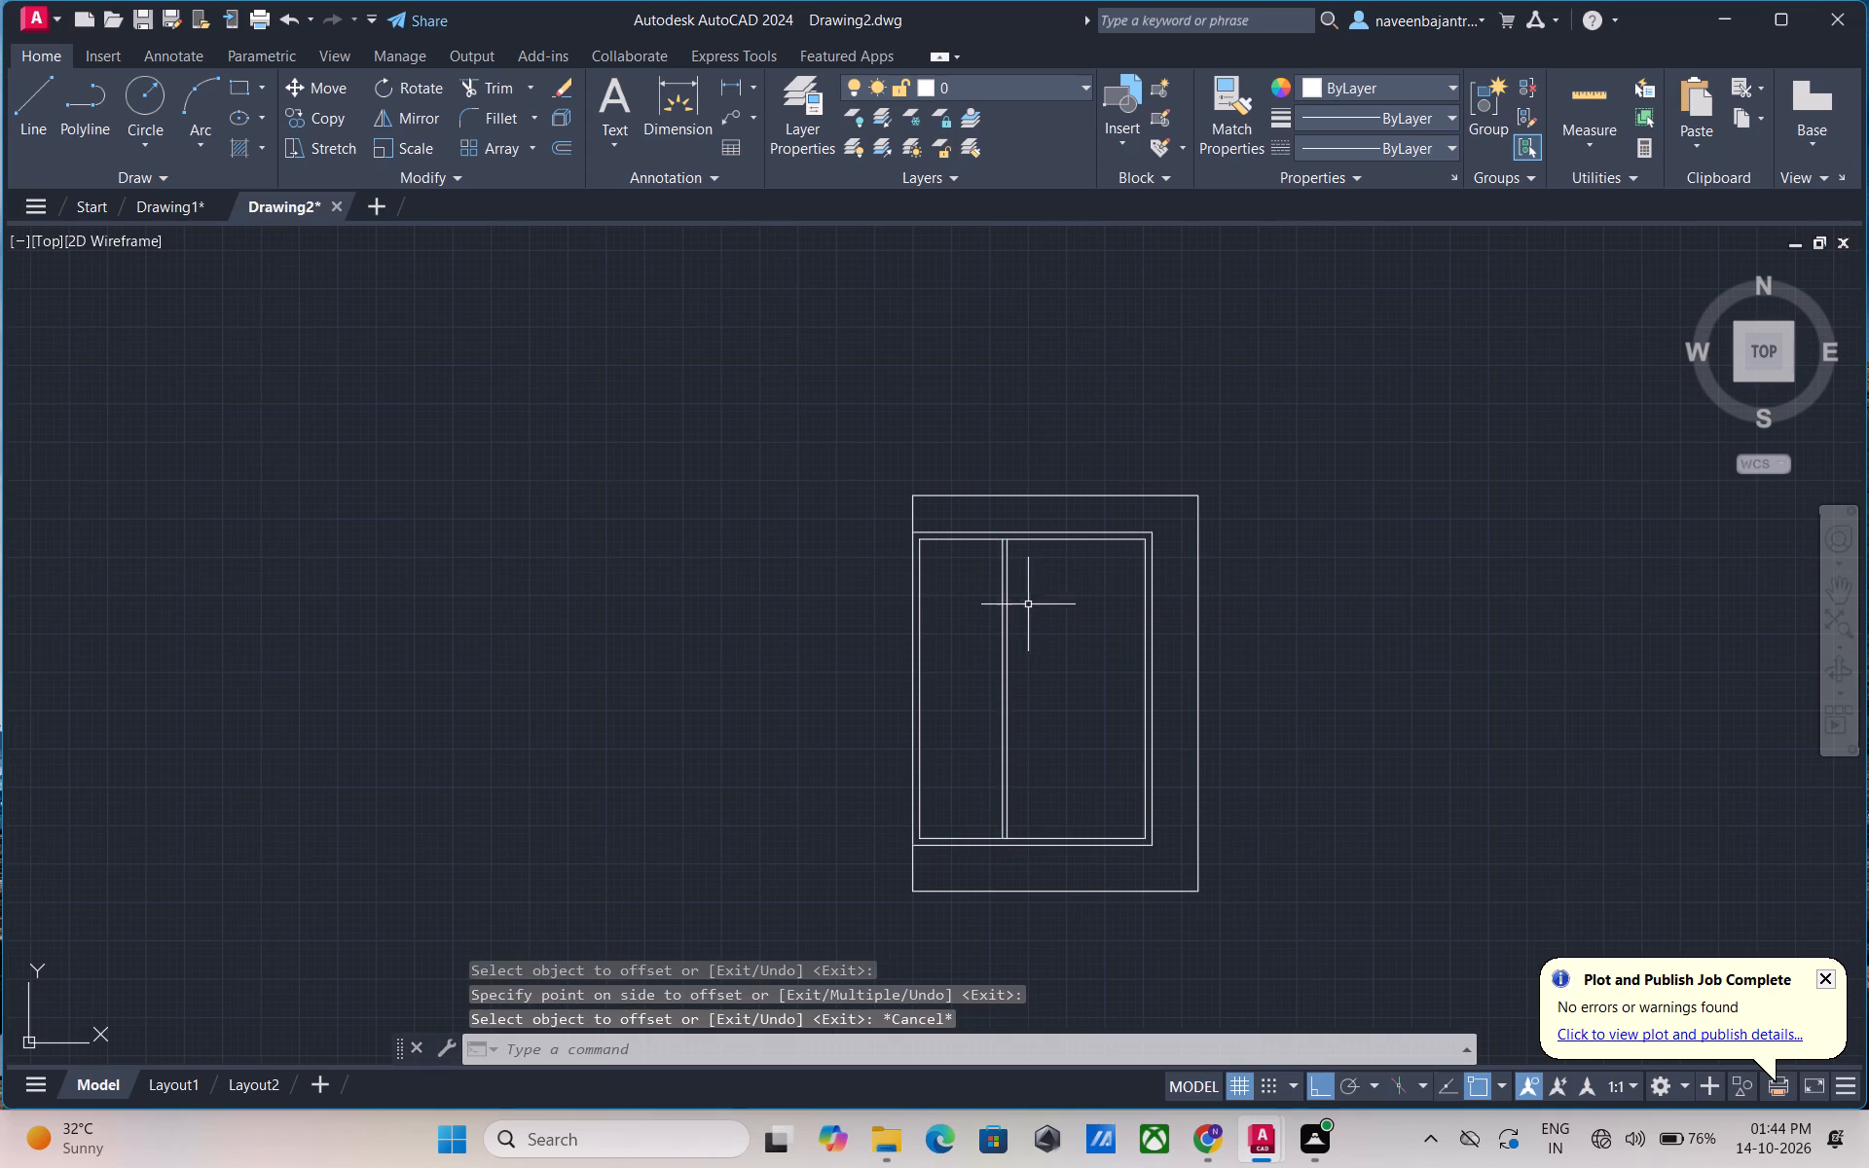
Trim the top wall's inner line between the two partition lines to open the wall junction.
{"action": "scroll", "coordinate": [1005, 529], "scroll_direction": "up", "scroll_amount": 4}
{"action": "type", "text": "TR"}
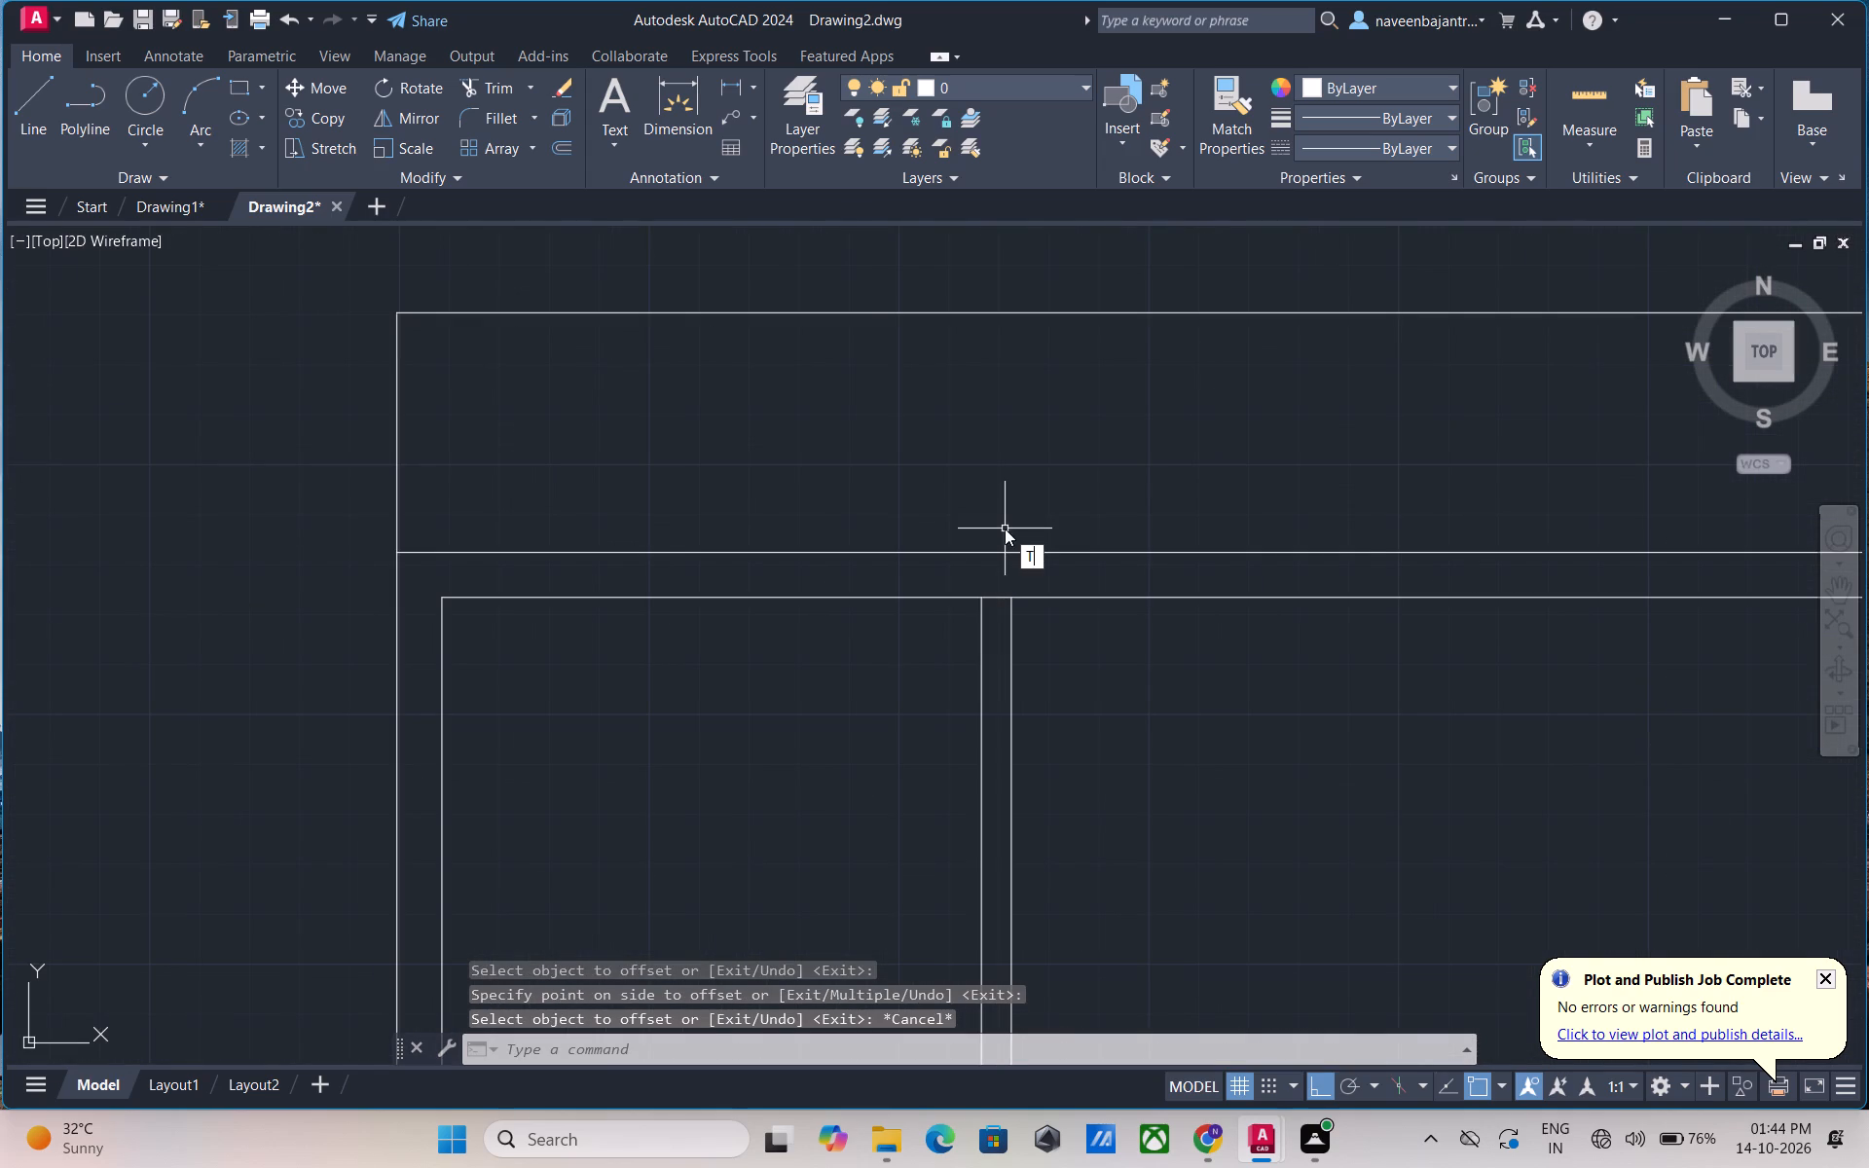
{"action": "key", "text": "space"}
{"action": "left_click", "coordinate": [1003, 598]}
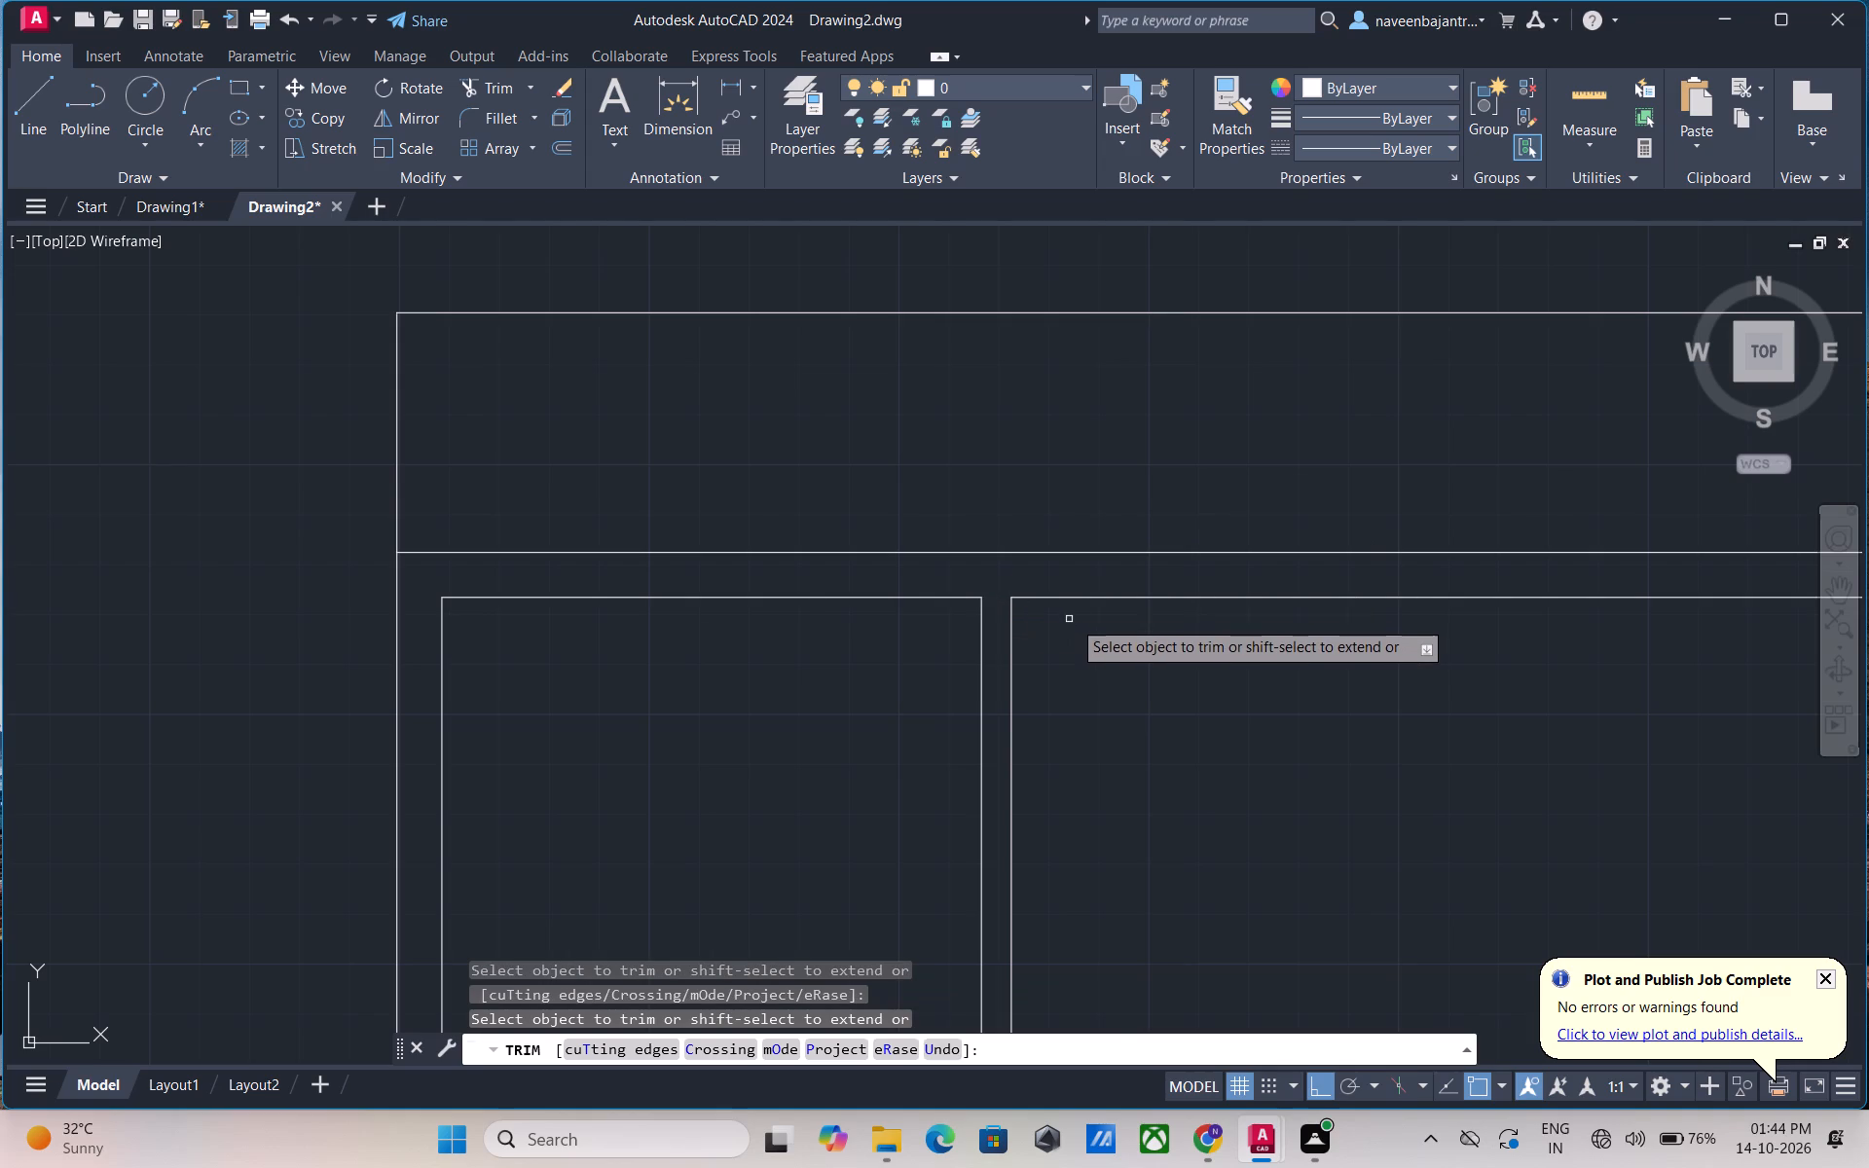
{"action": "scroll", "coordinate": [1076, 622], "scroll_direction": "down", "scroll_amount": 2}
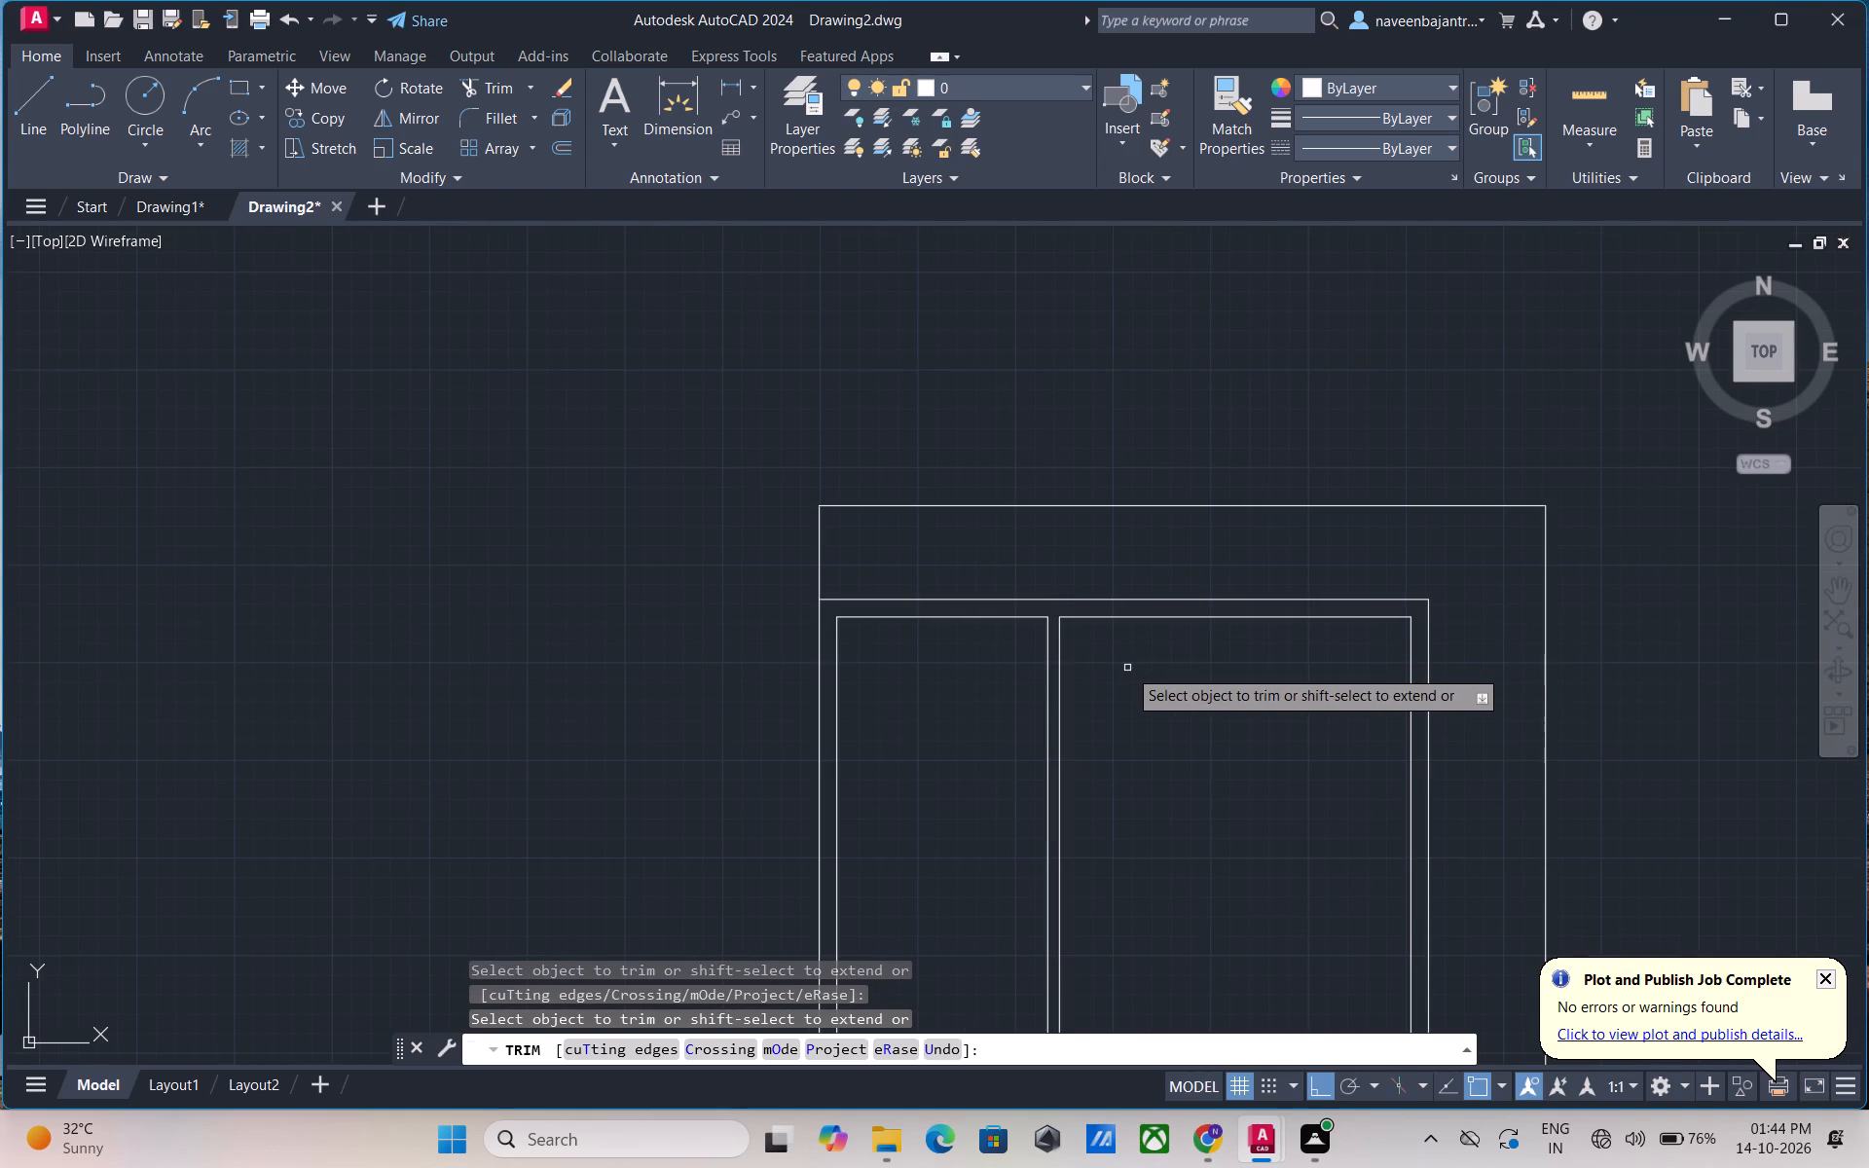
{"action": "middle_click_drag", "start_coordinate": [1127, 668], "coordinate": [1141, 617]}
{"action": "key", "text": "Escape"}
Offset the top wall's inner line in the left room 8'6" downward.
{"action": "key", "text": "o"}
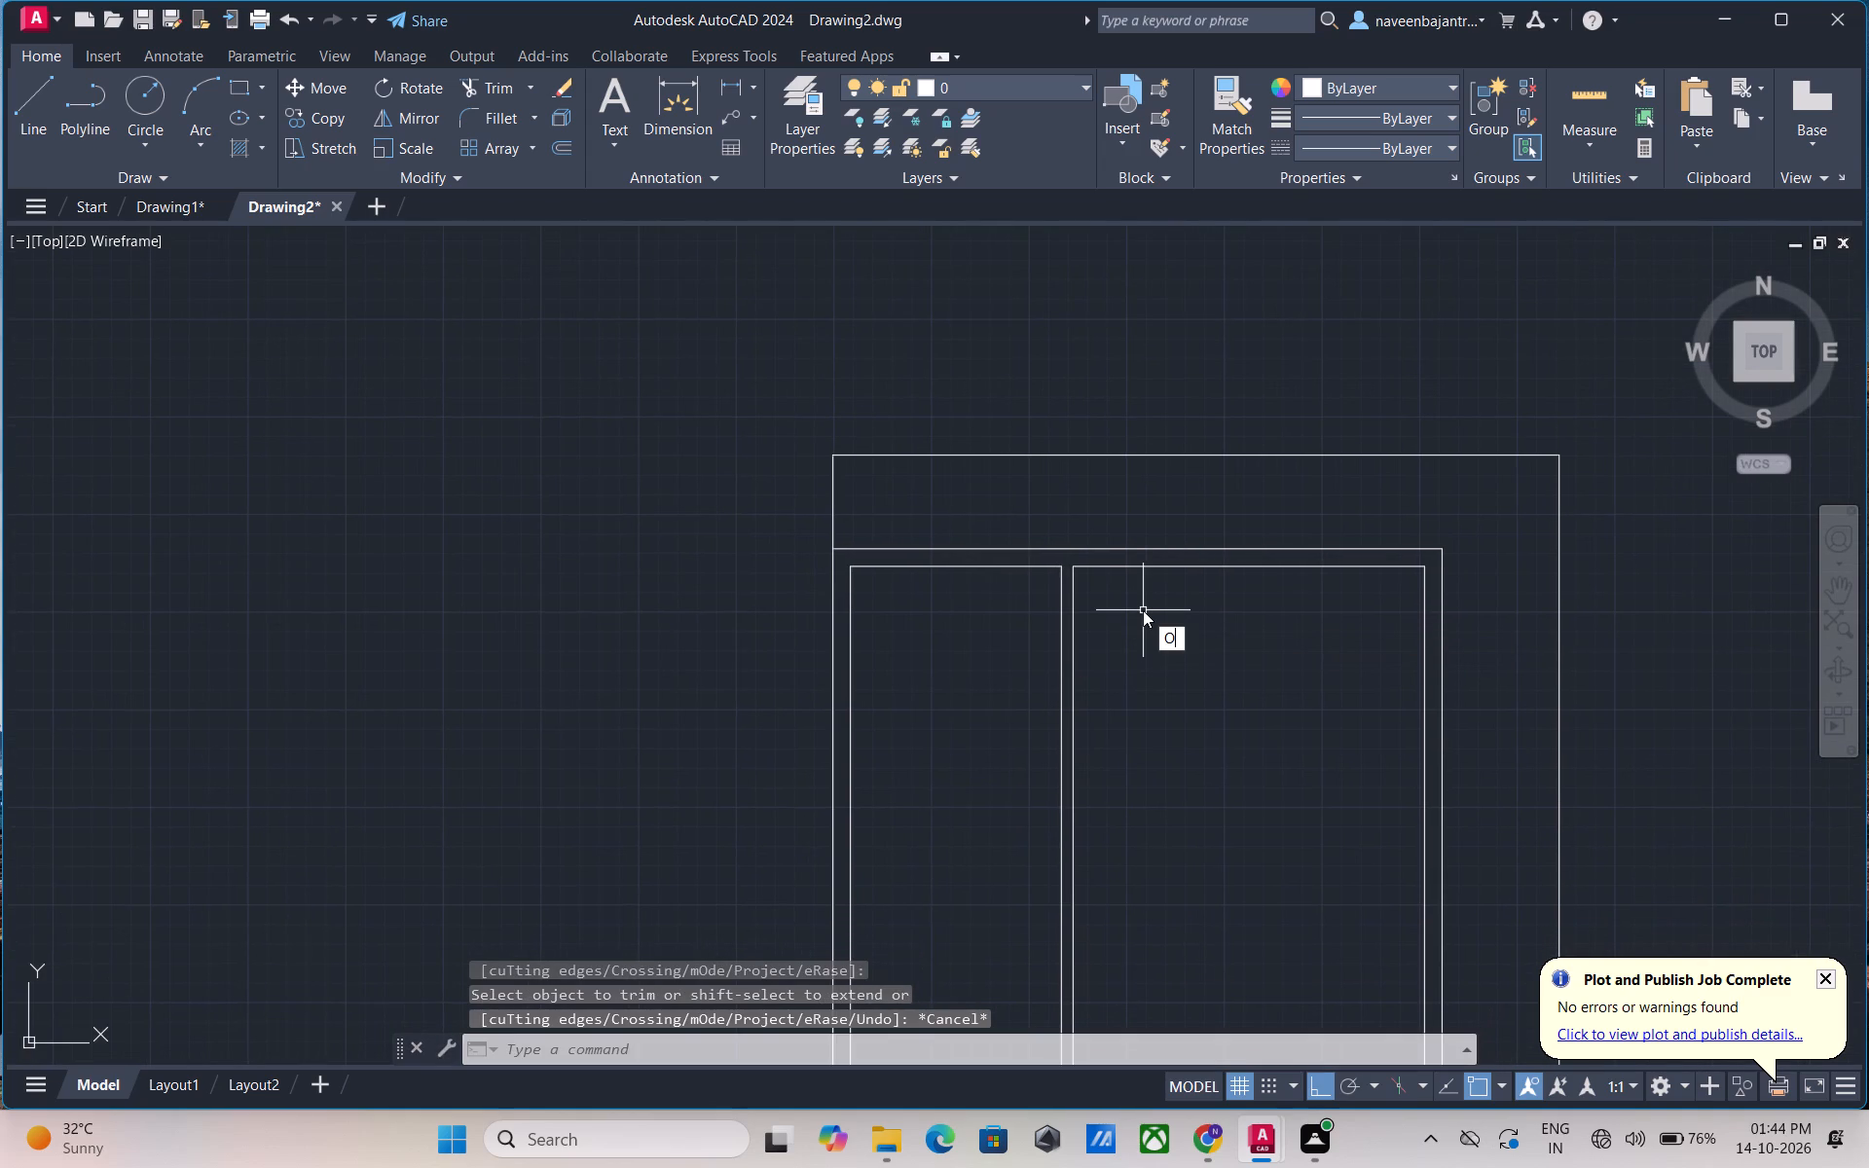
{"action": "key", "text": "space"}
{"action": "type", "text": "8'6"}
{"action": "key", "text": "shift+quotedbl"}
{"action": "key", "text": "Return"}
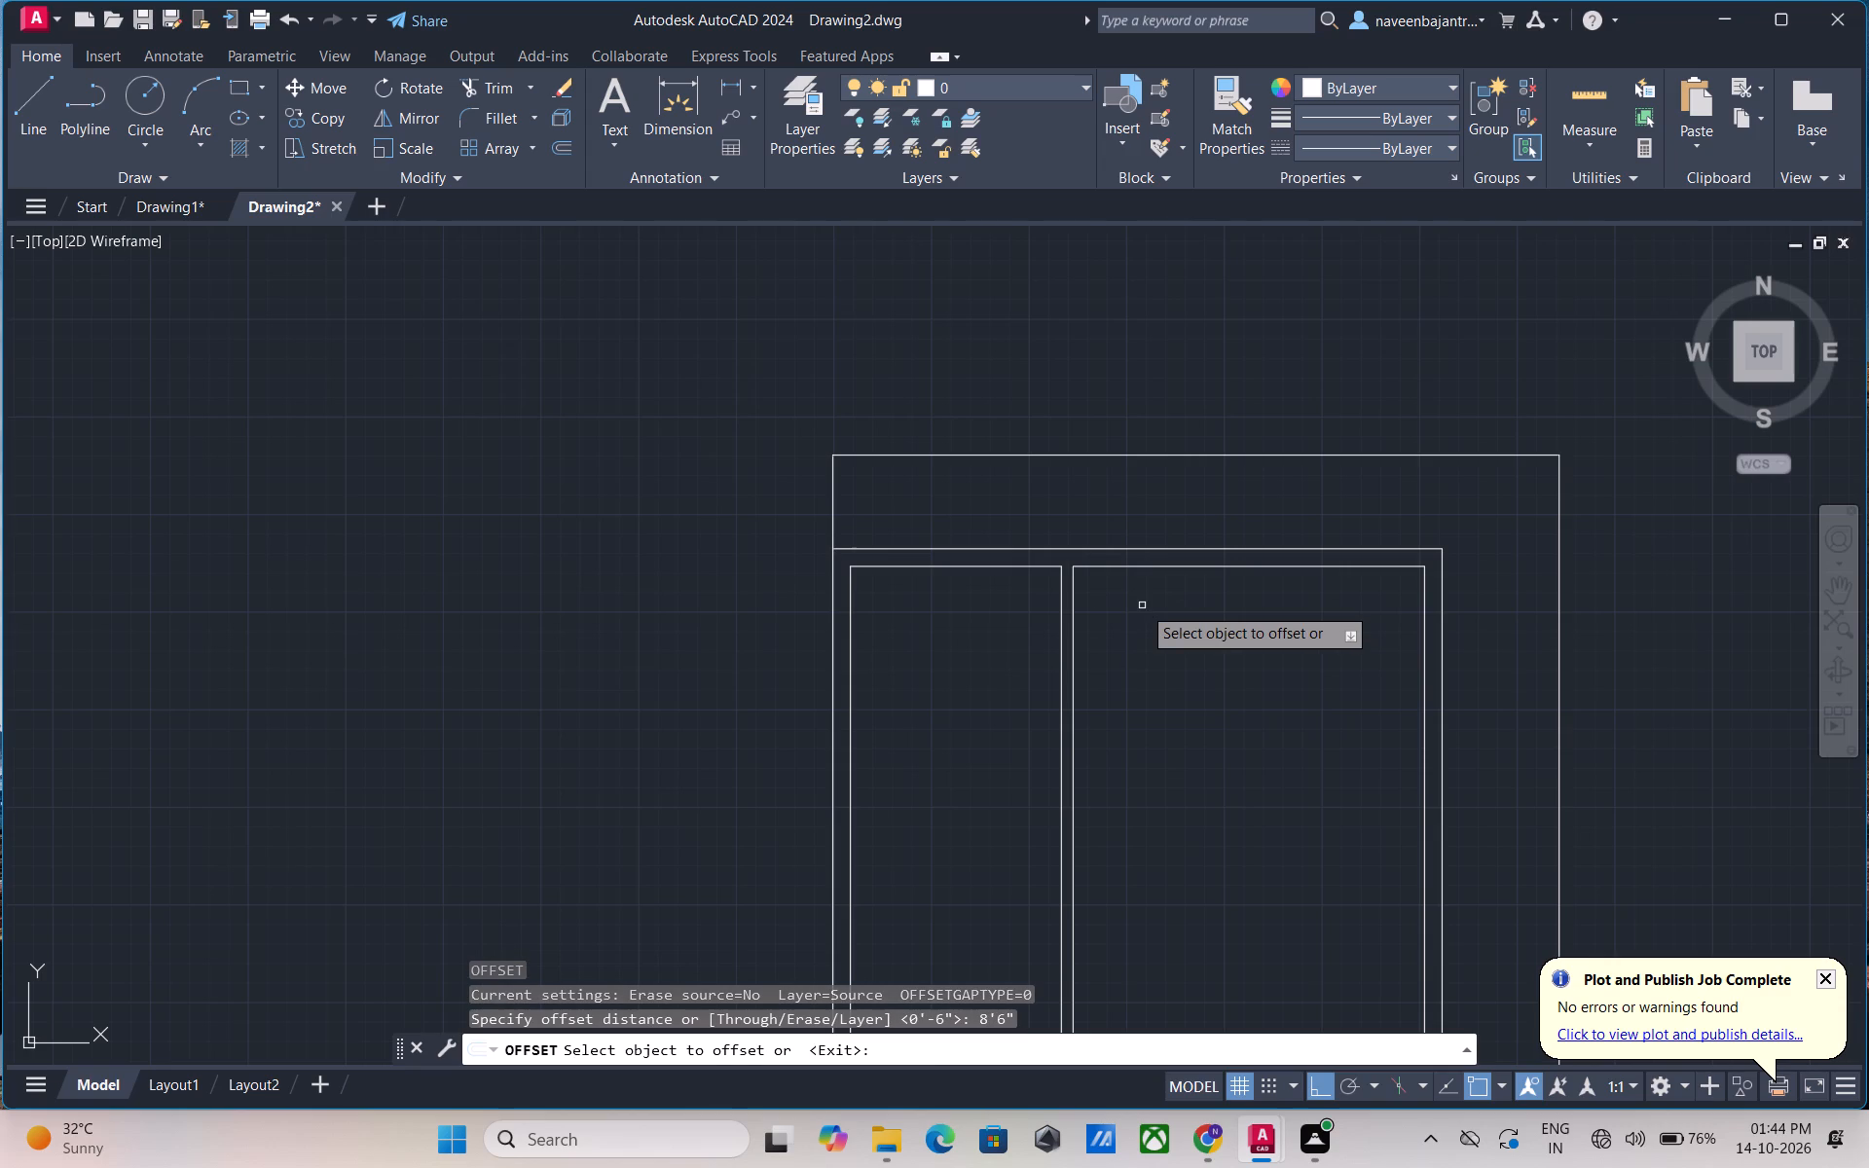
{"action": "left_click", "coordinate": [1008, 568]}
{"action": "left_click", "coordinate": [1002, 686]}
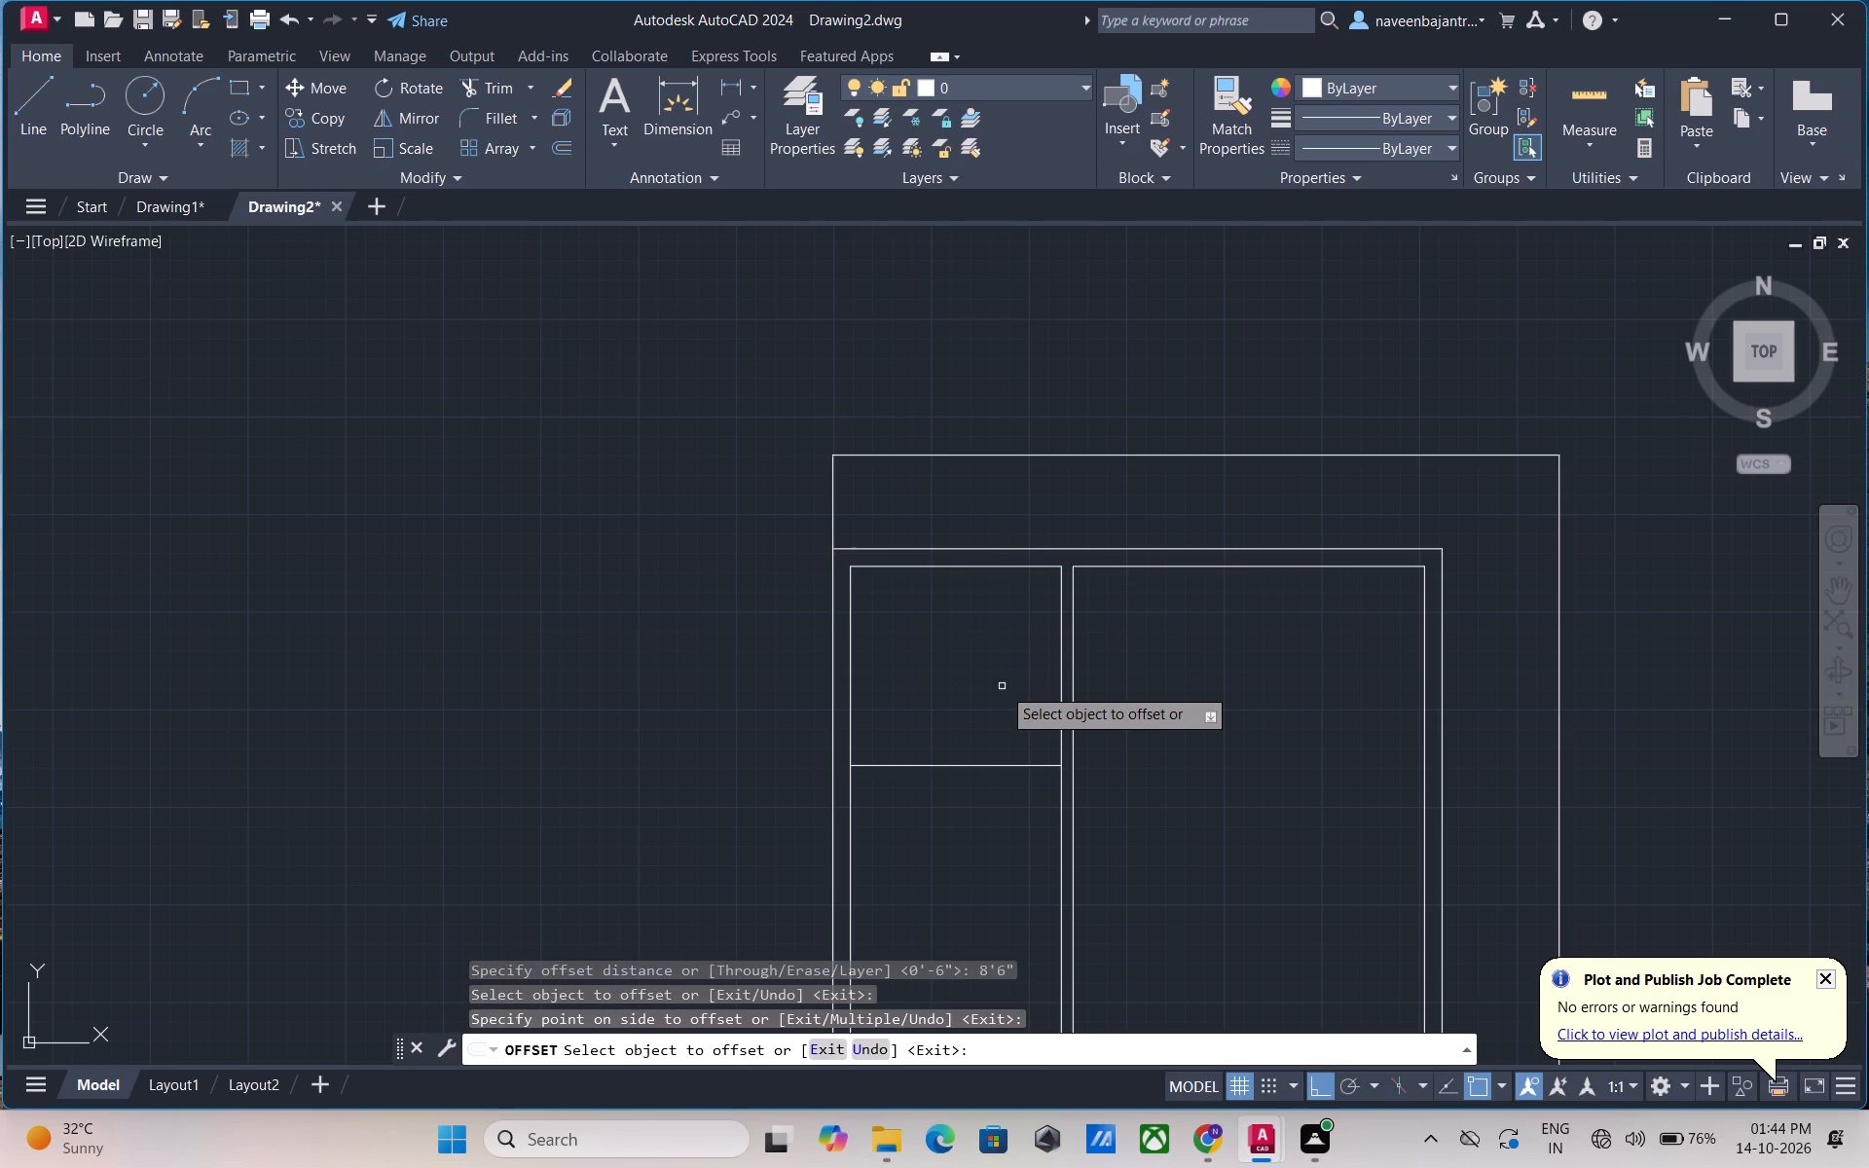
Offset the left room's lower horizontal line 6" downward to form the partition thickness.
{"action": "key", "text": "Escape"}
{"action": "type", "text": "O 6"}
{"action": "key", "text": "shift+quotedbl"}
{"action": "key", "text": "Return"}
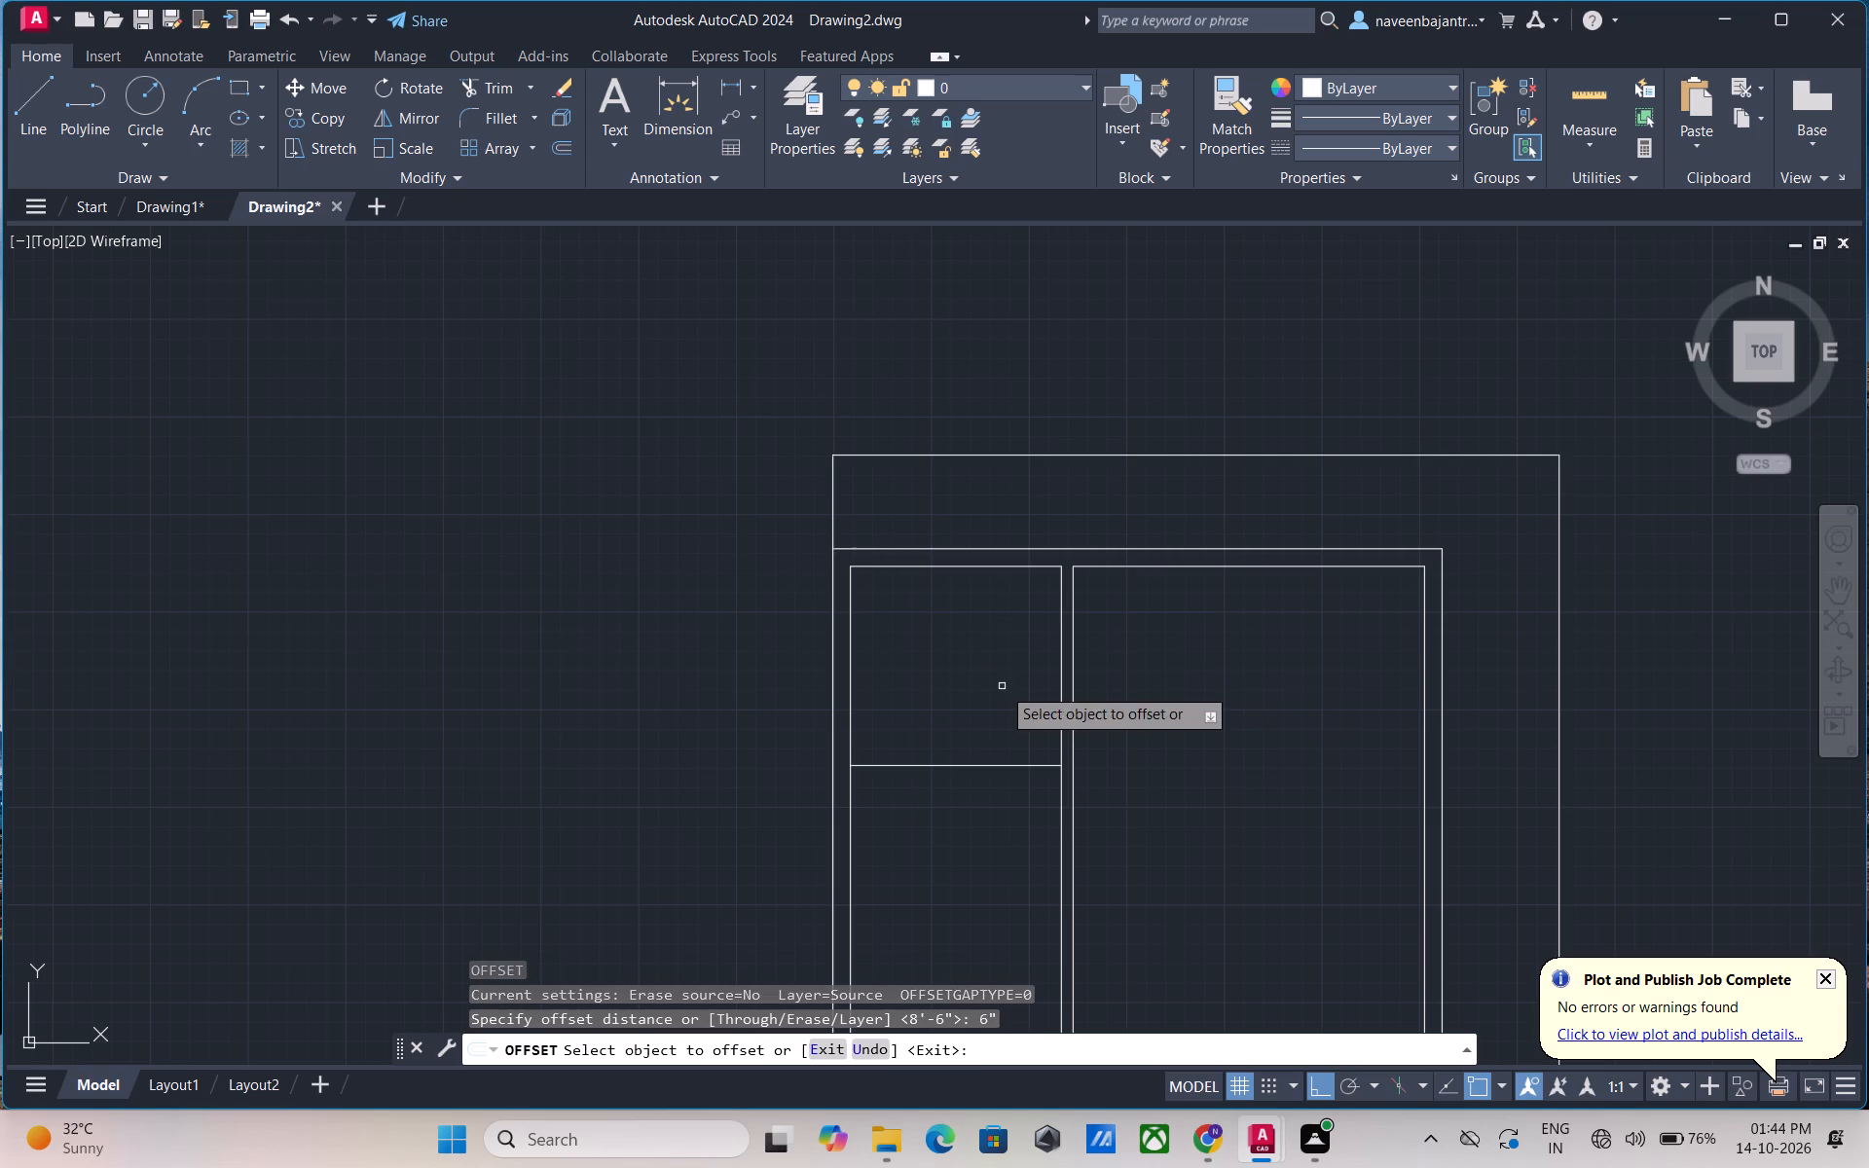
{"action": "left_click", "coordinate": [955, 764]}
{"action": "left_click", "coordinate": [957, 797]}
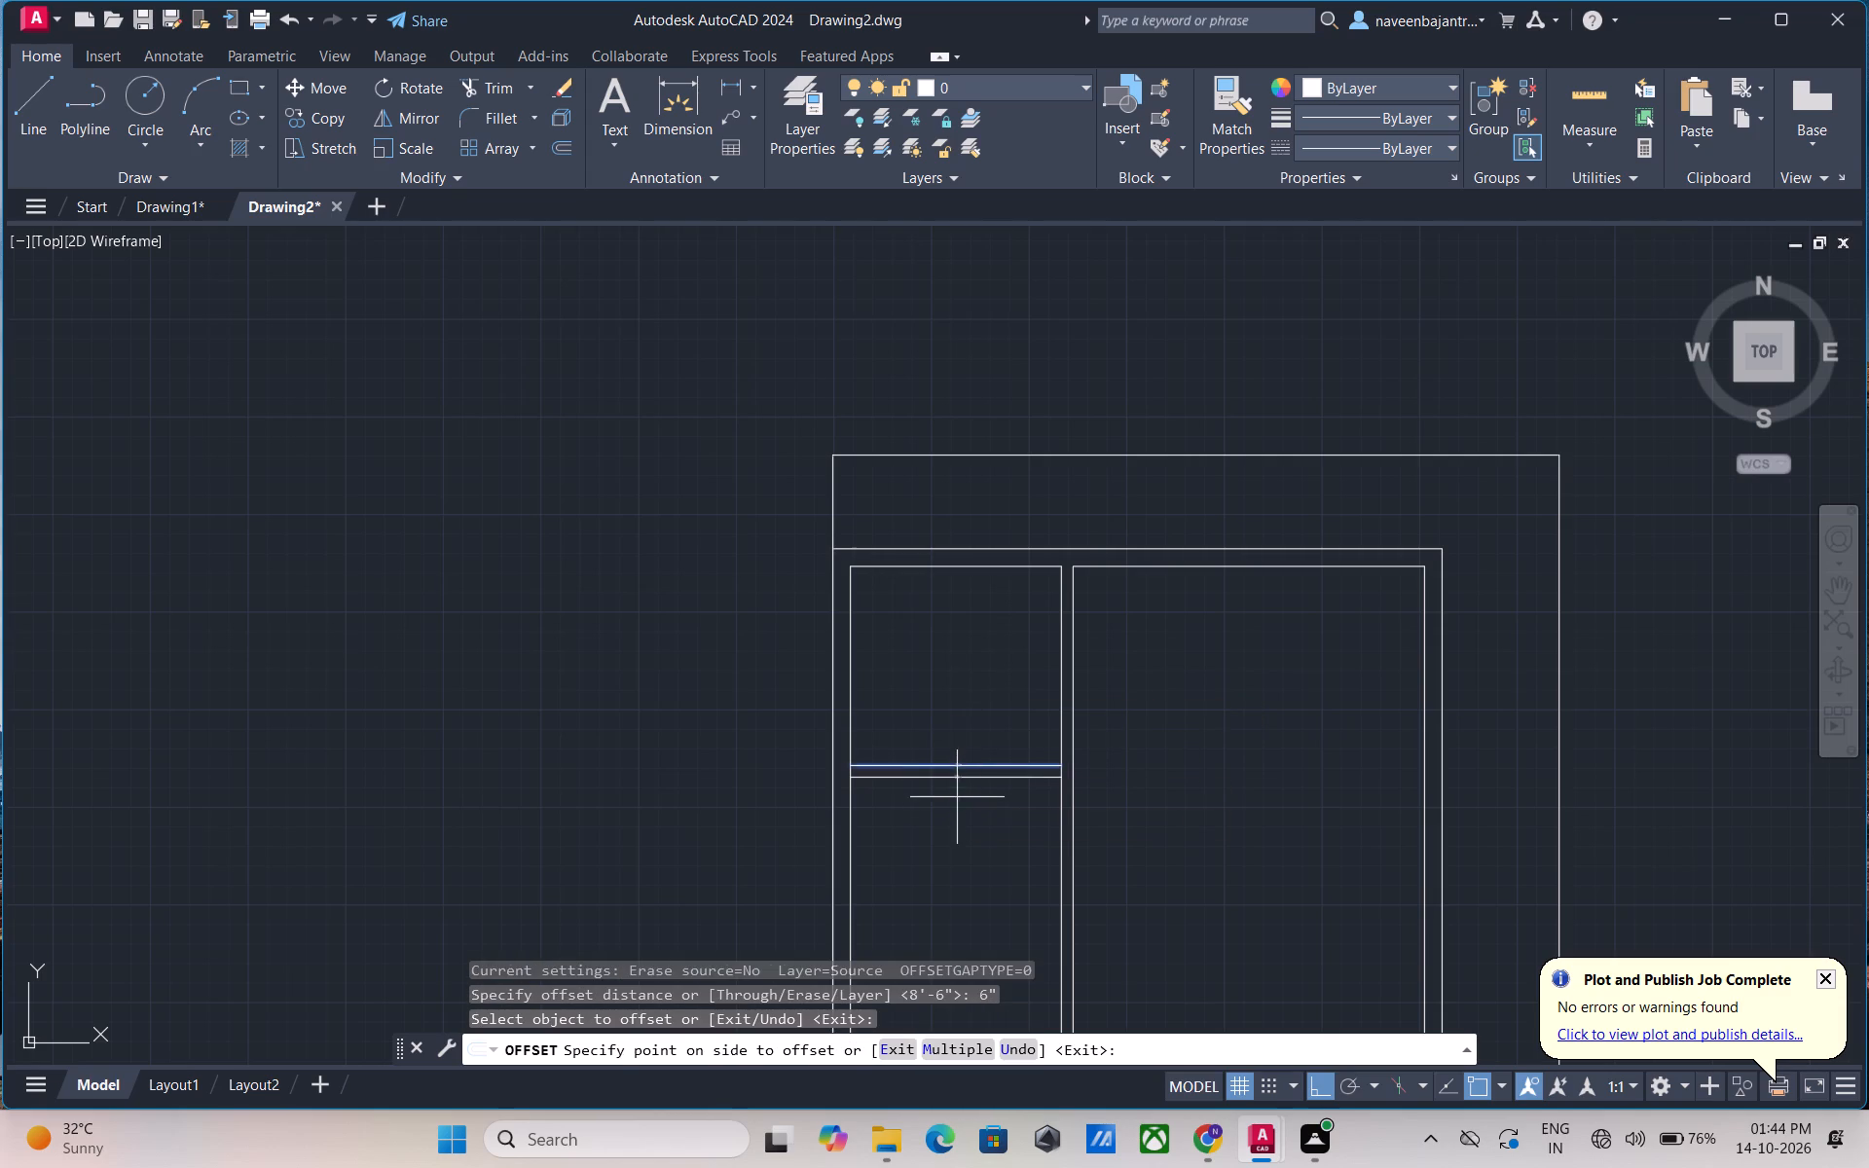
{"action": "key", "text": "Escape"}
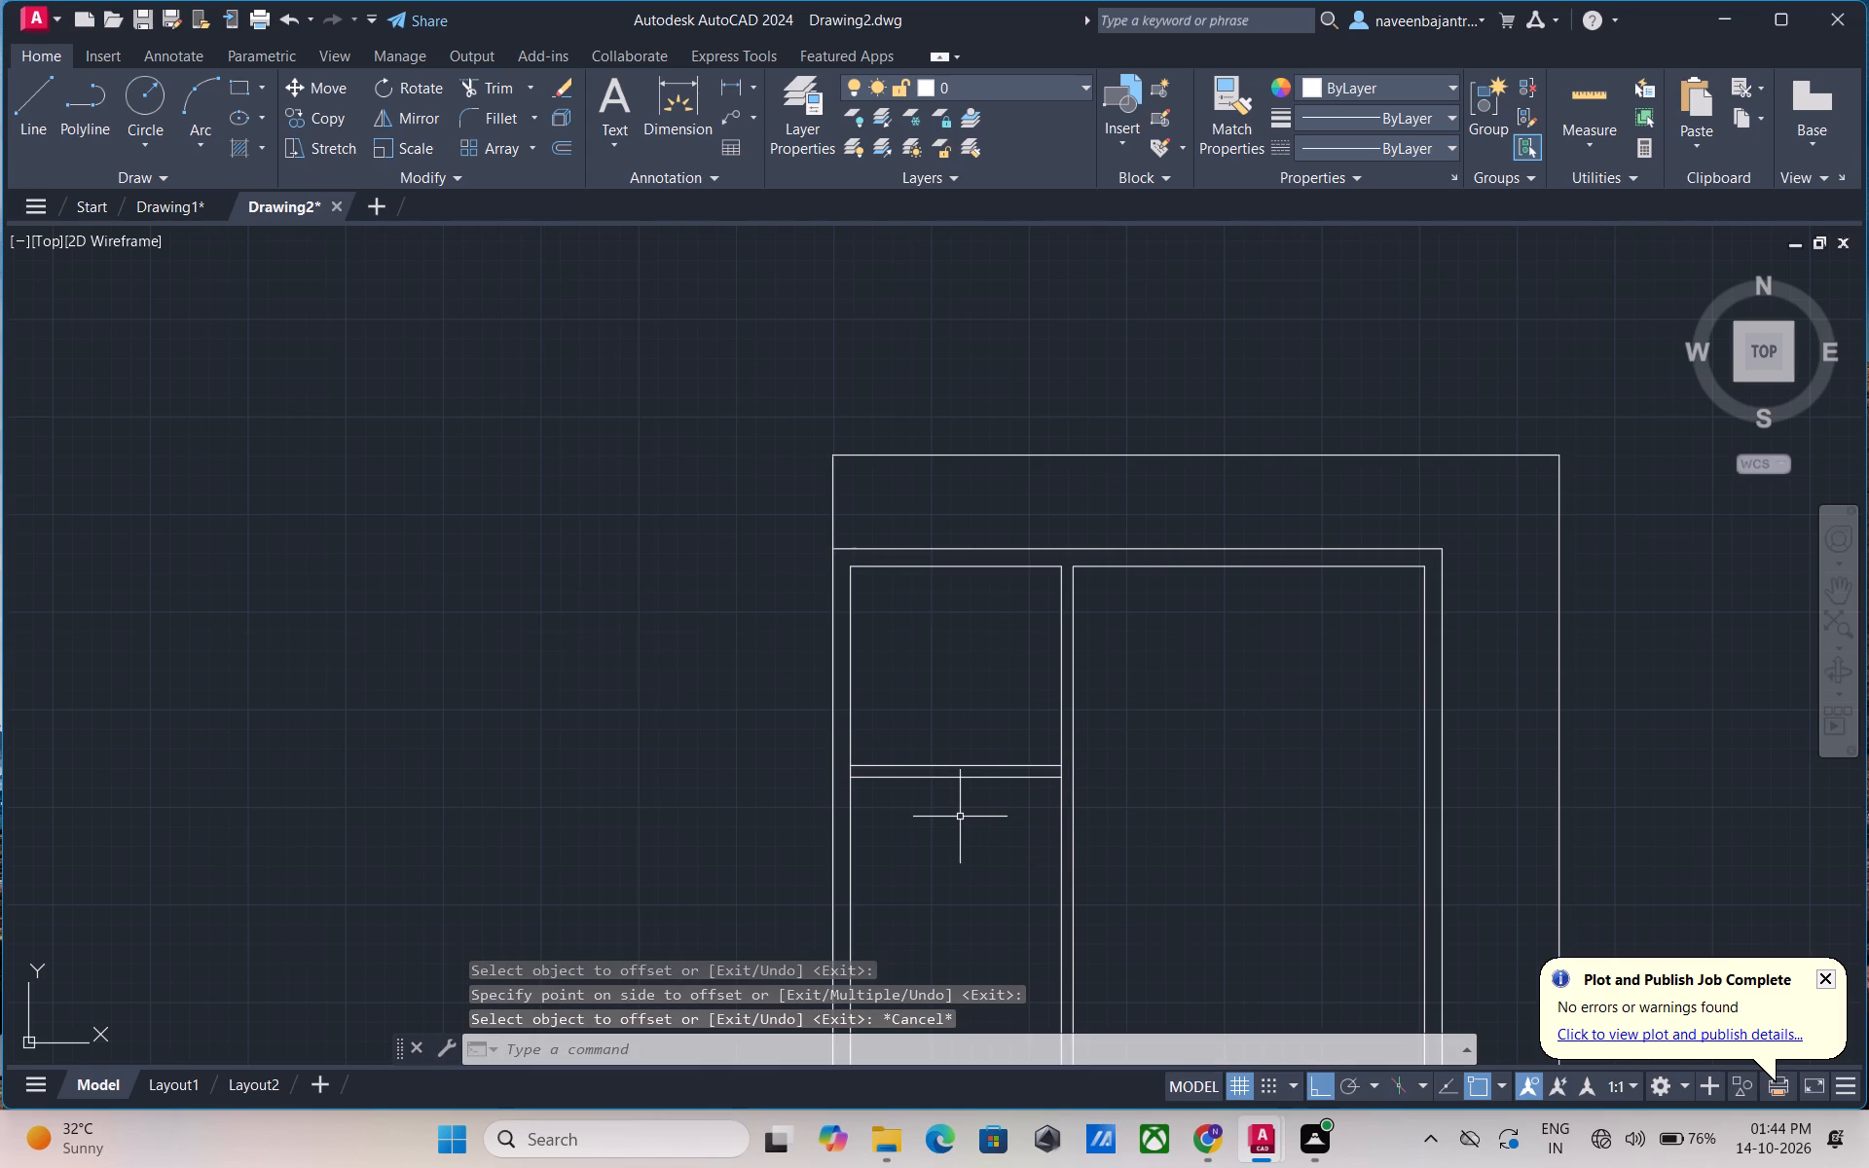
{"action": "key", "text": "Escape"}
Trim the left wall's inner line between the two horizontal partition lines to open the wall junction.
{"action": "type", "text": "TR"}
{"action": "key", "text": "space"}
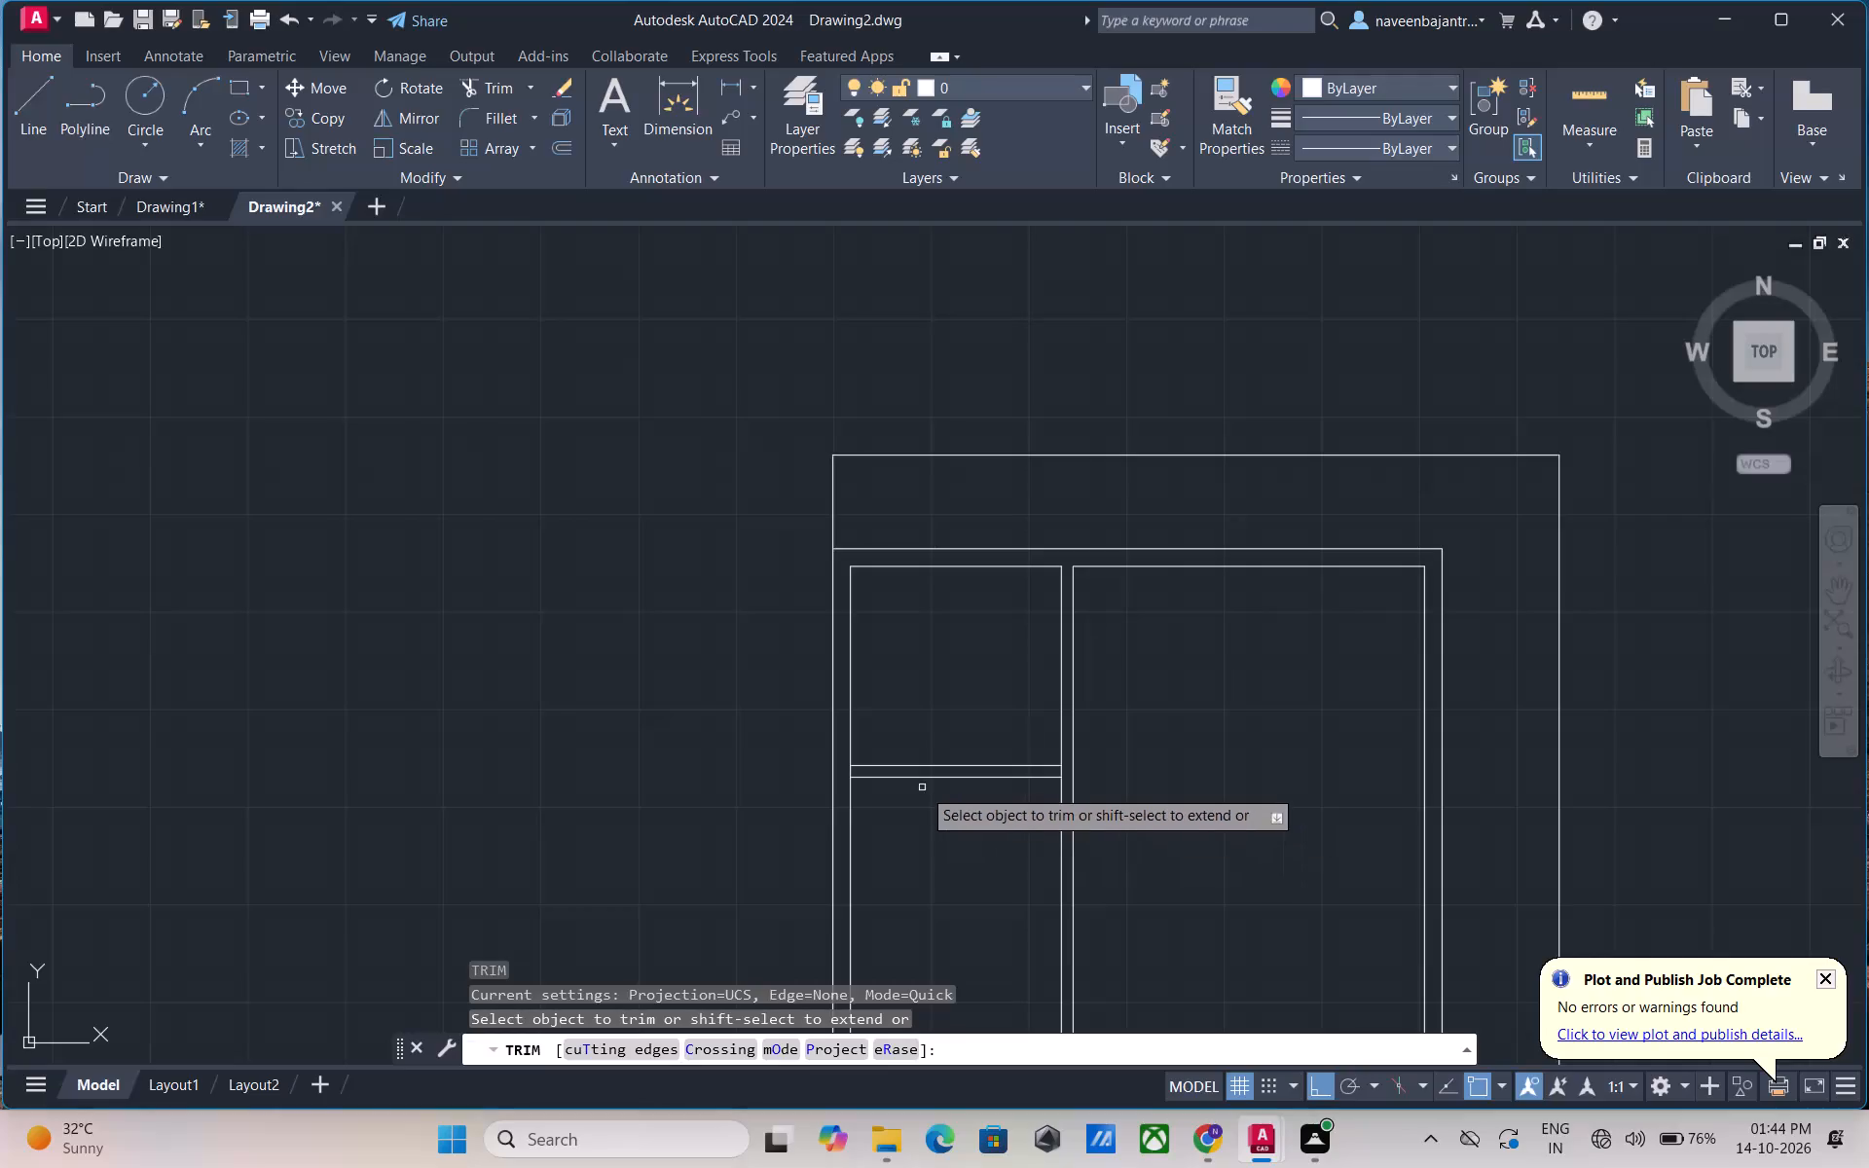
{"action": "left_click", "coordinate": [847, 770]}
{"action": "key", "text": "Escape"}
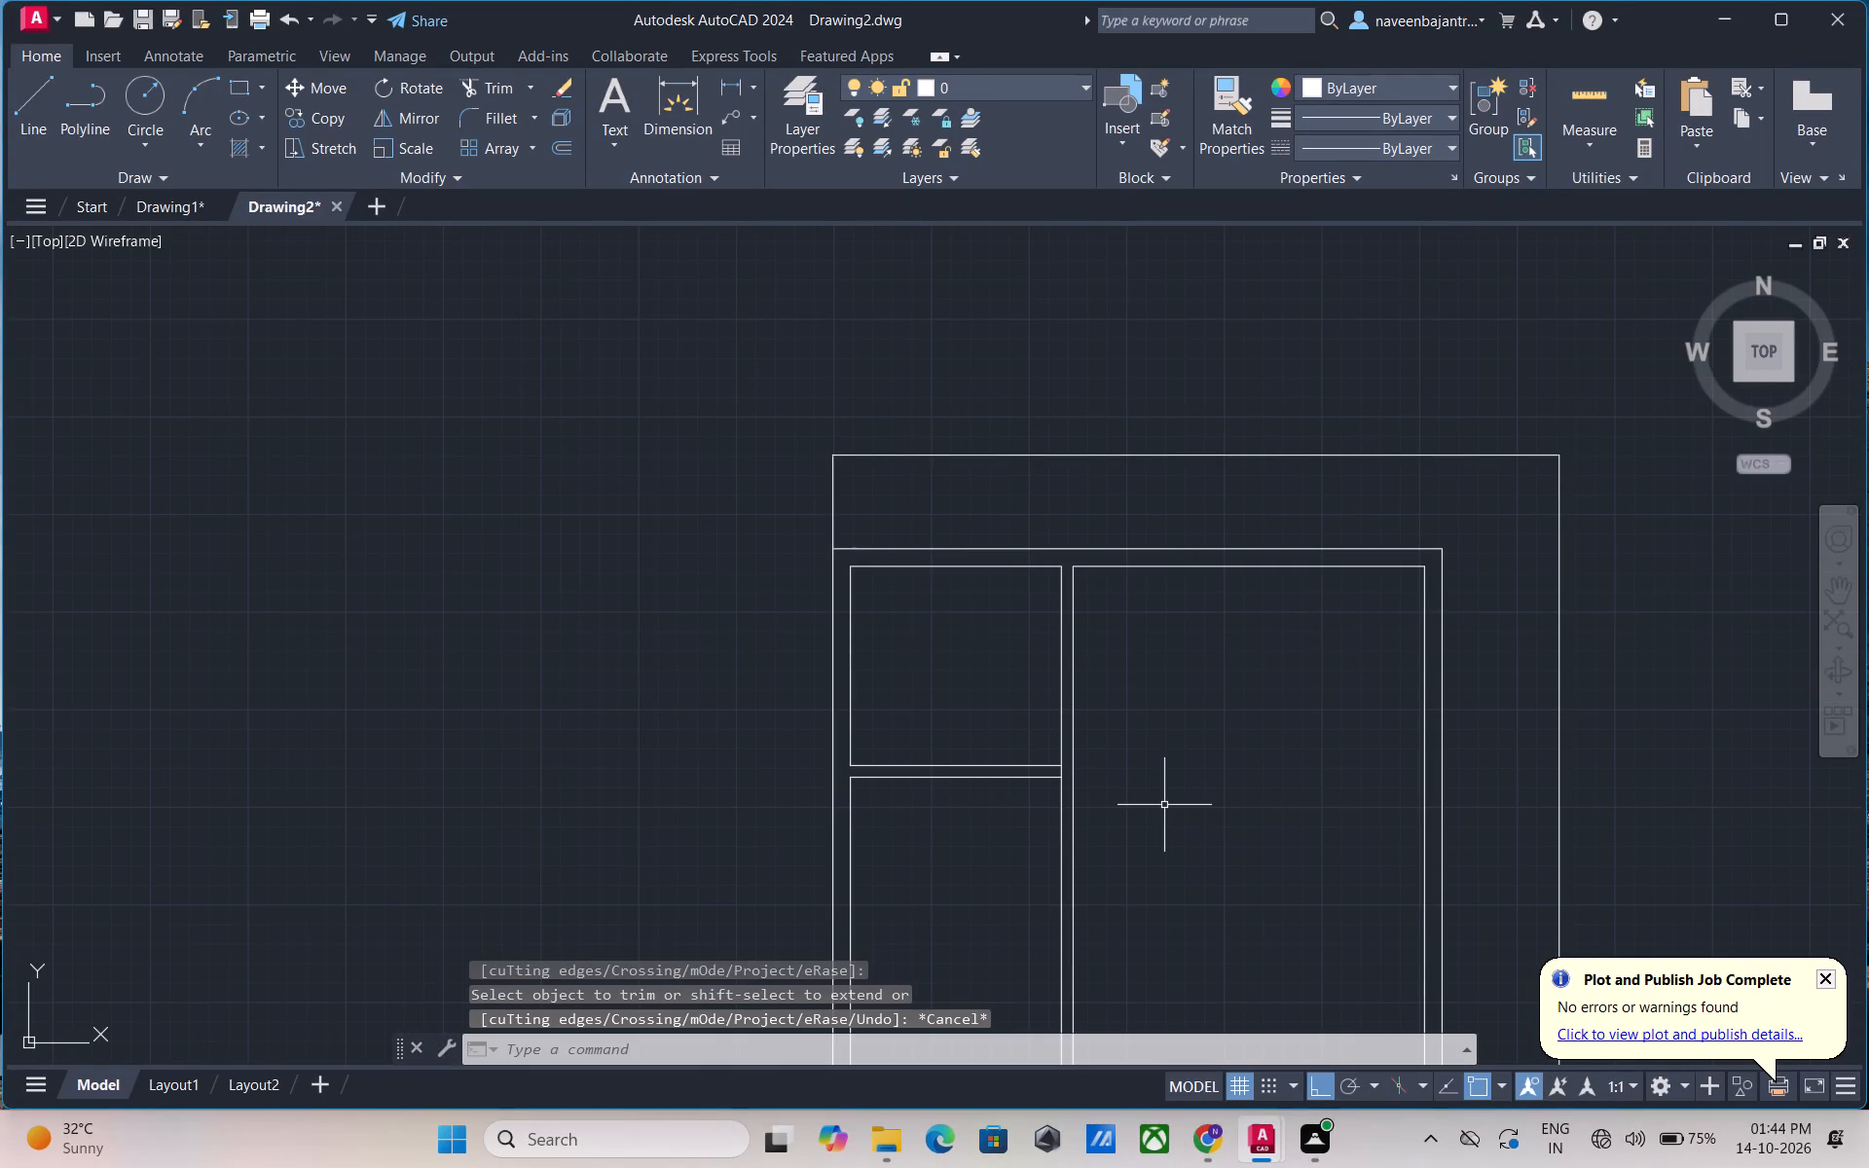
Draw a short horizontal line from the lower partition line's right end, extending past both vertical partition lines.
{"action": "type", "text": "L"}
{"action": "key", "text": "space"}
{"action": "left_click", "coordinate": [1063, 780]}
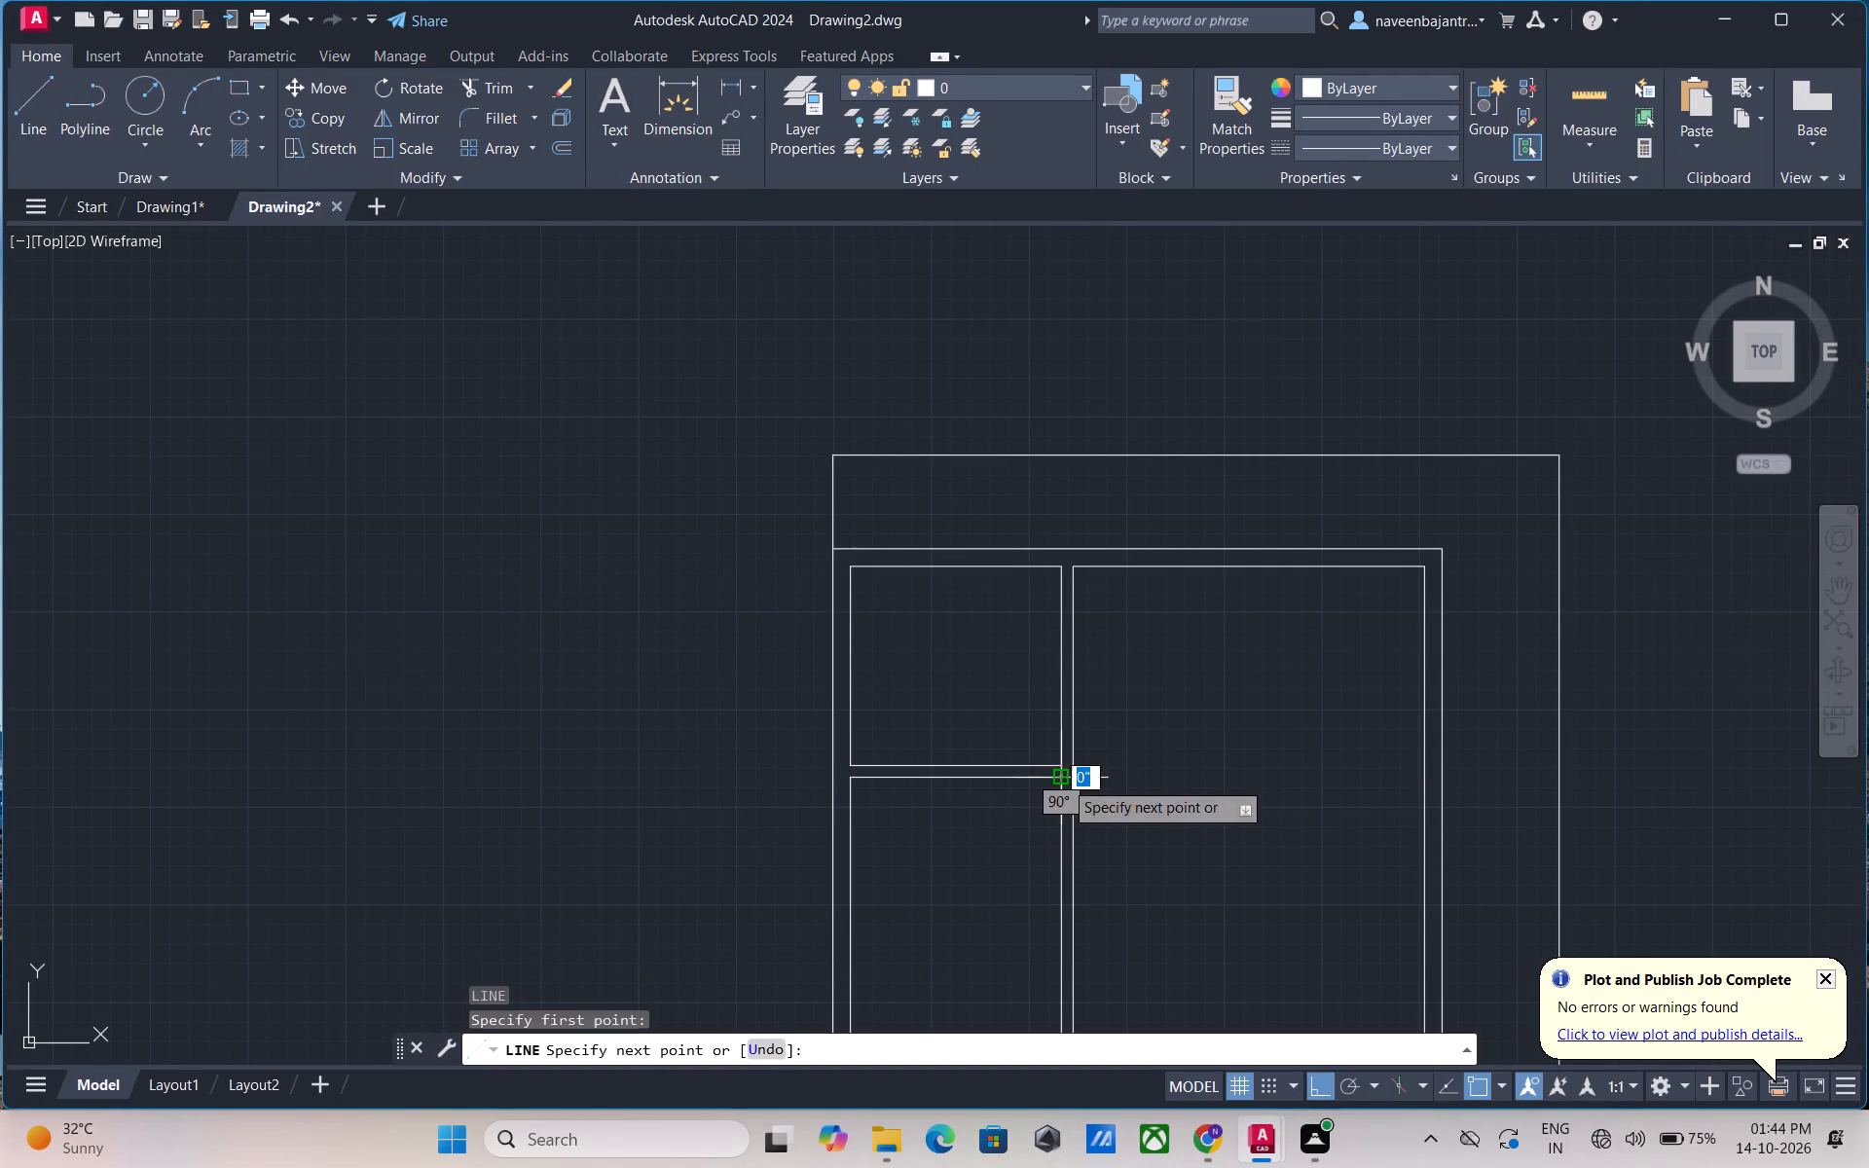
{"action": "left_click", "coordinate": [1119, 780]}
{"action": "key", "text": "Escape"}
Trim the line's overhang, the inner vertical line across the partition junction, and both vertical partition lines below it to form a clean corner.
{"action": "type", "text": "TR"}
{"action": "key", "text": "space"}
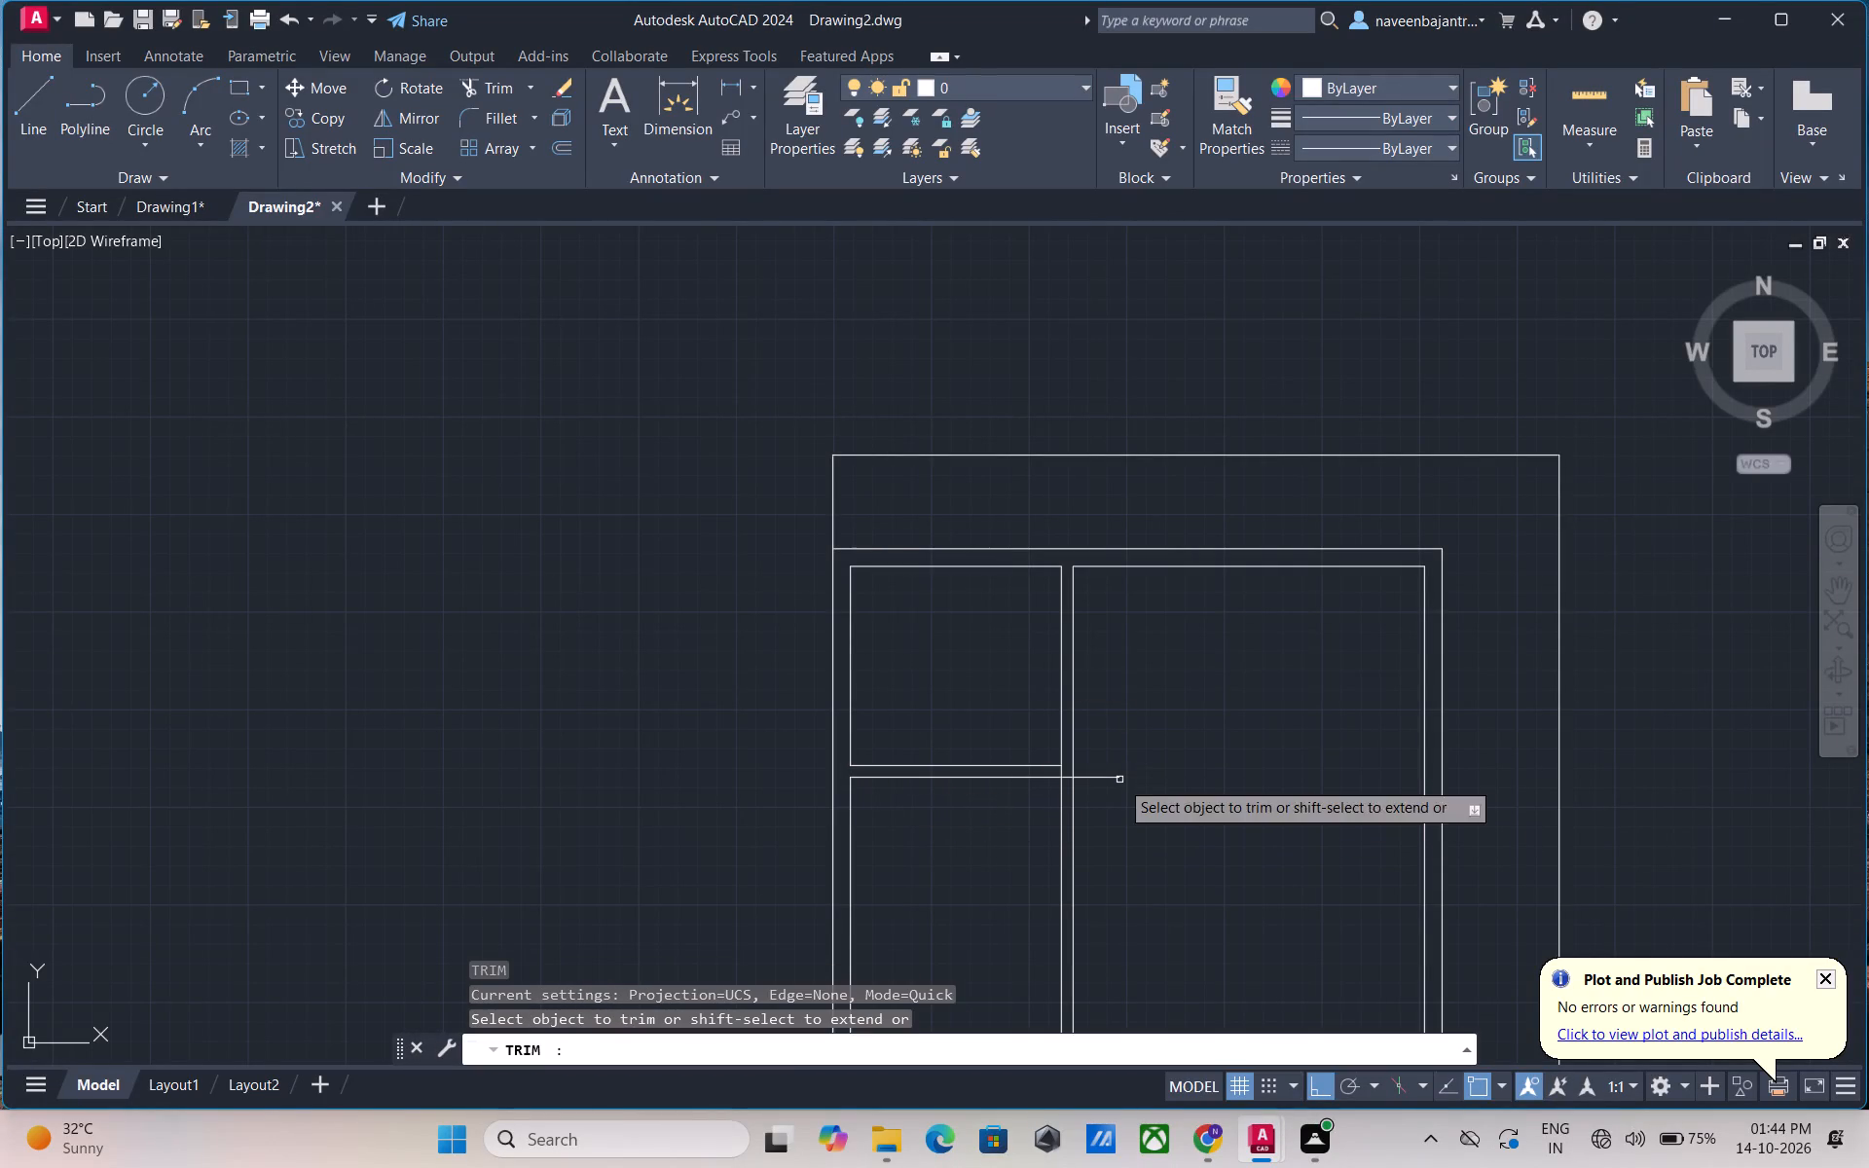
{"action": "left_click", "coordinate": [1095, 780]}
{"action": "scroll", "coordinate": [1087, 780], "scroll_direction": "up", "scroll_amount": 3}
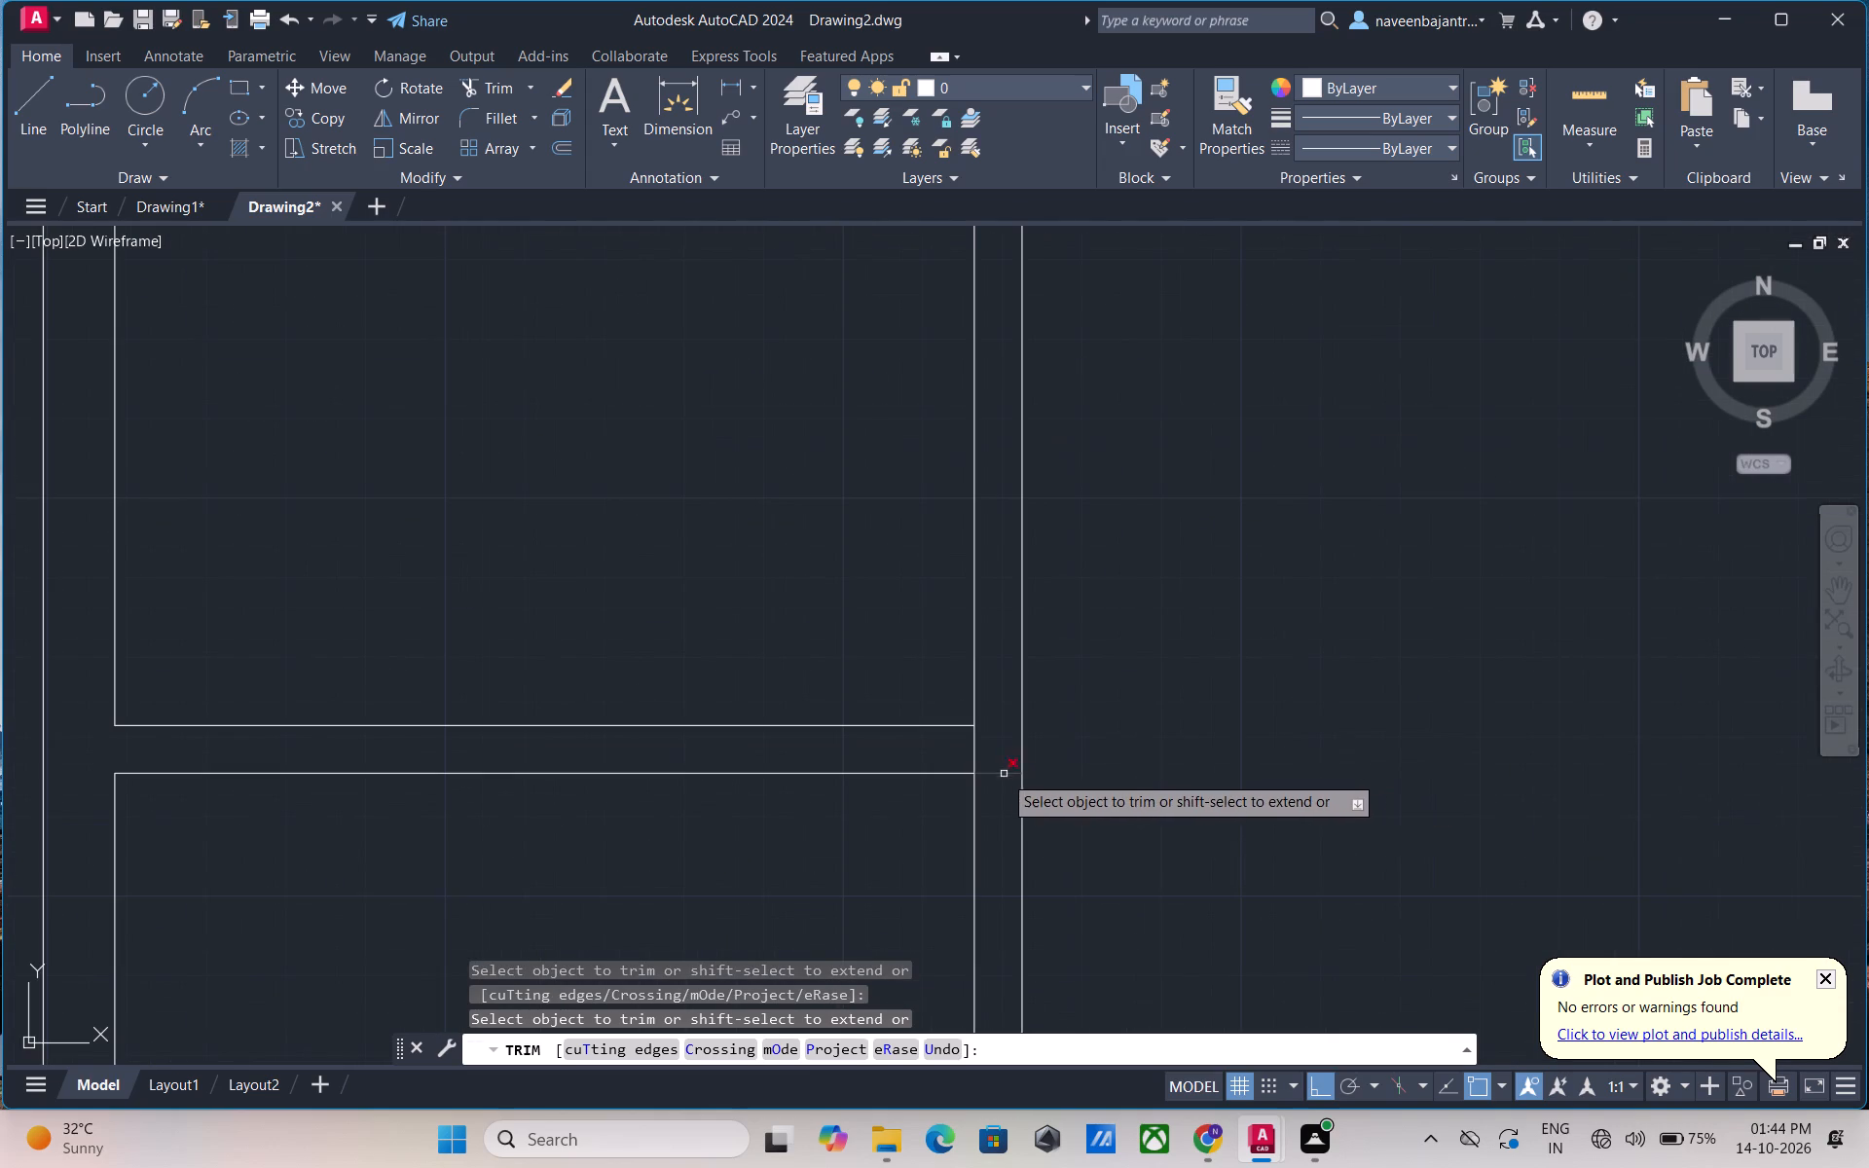
{"action": "left_click", "coordinate": [975, 754]}
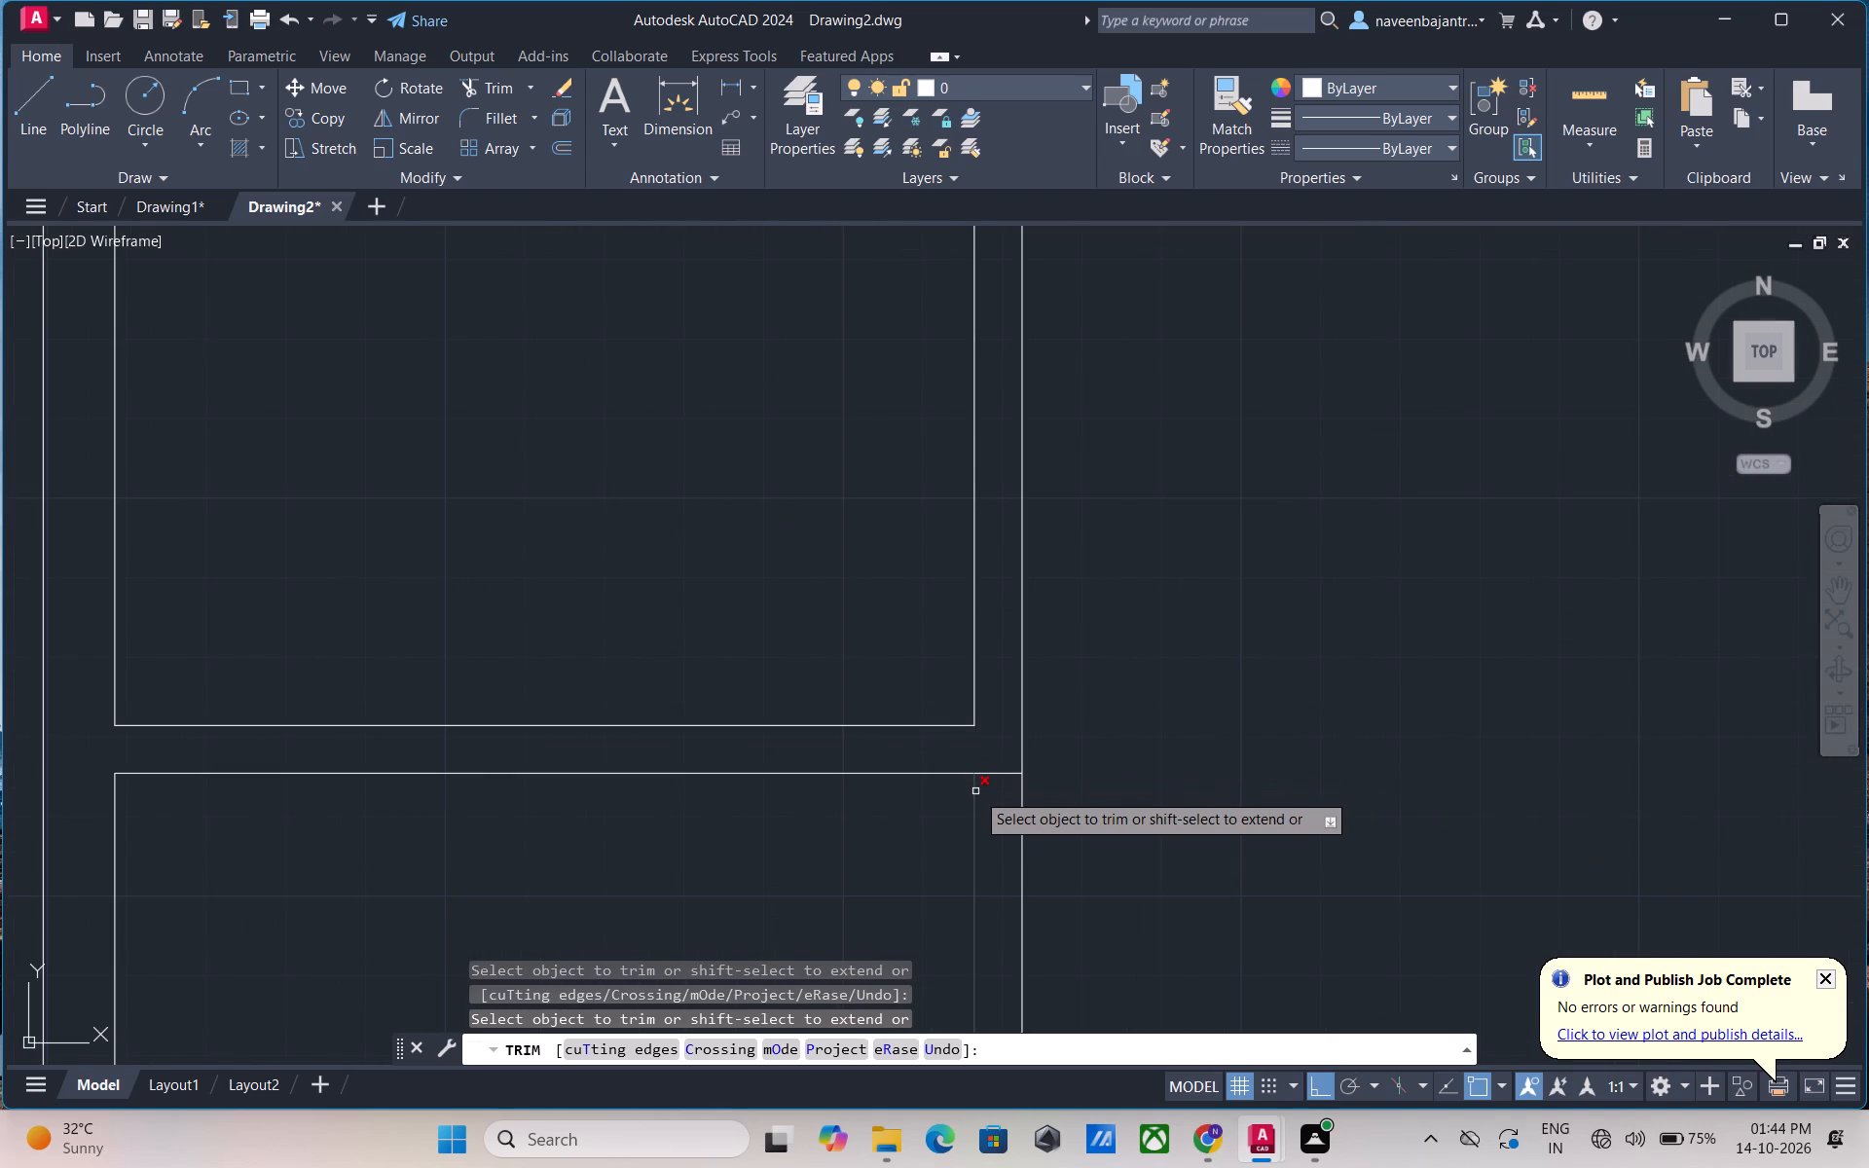
{"action": "left_click", "coordinate": [975, 791]}
{"action": "left_click", "coordinate": [1024, 811]}
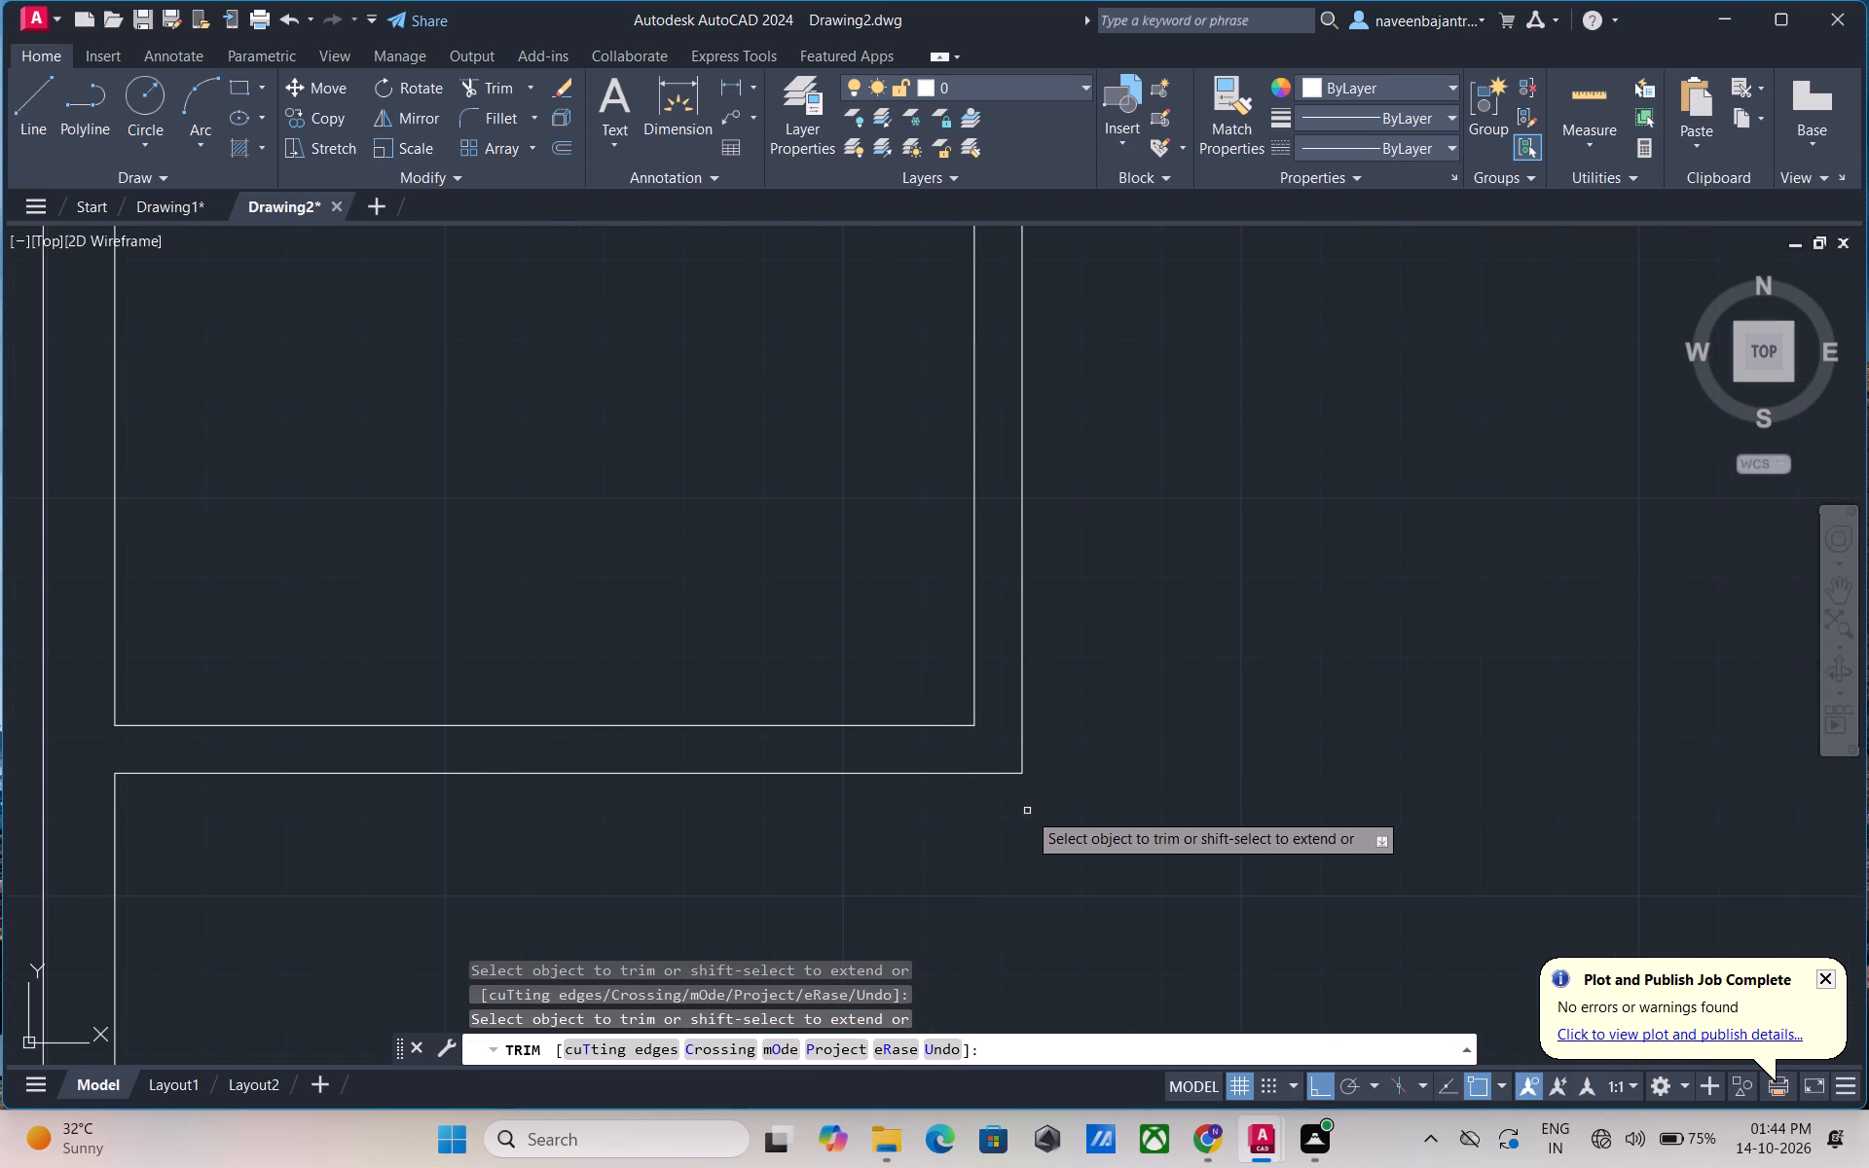
{"action": "scroll", "coordinate": [1030, 810], "scroll_direction": "down", "scroll_amount": 3}
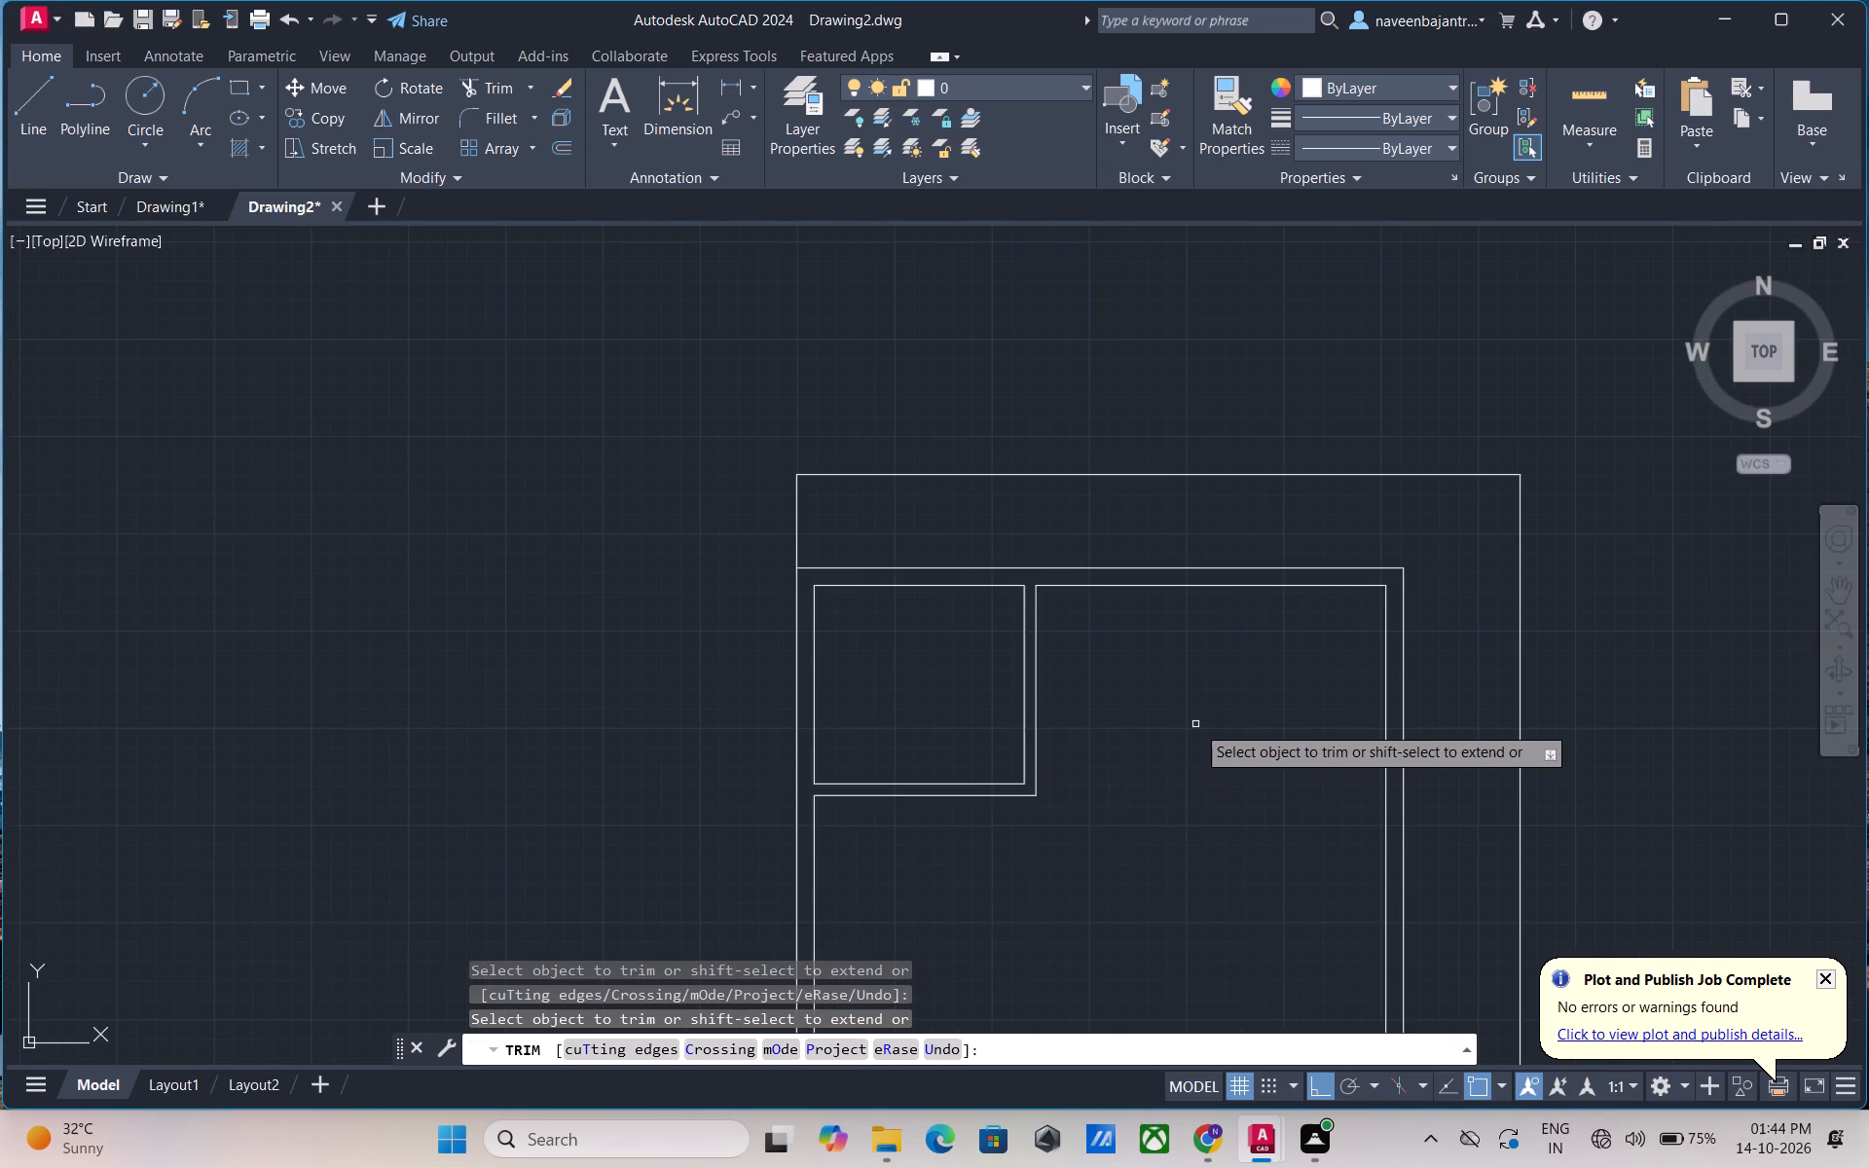
{"action": "middle_click", "coordinate": [1195, 724]}
{"action": "middle_click", "coordinate": [1195, 724]}
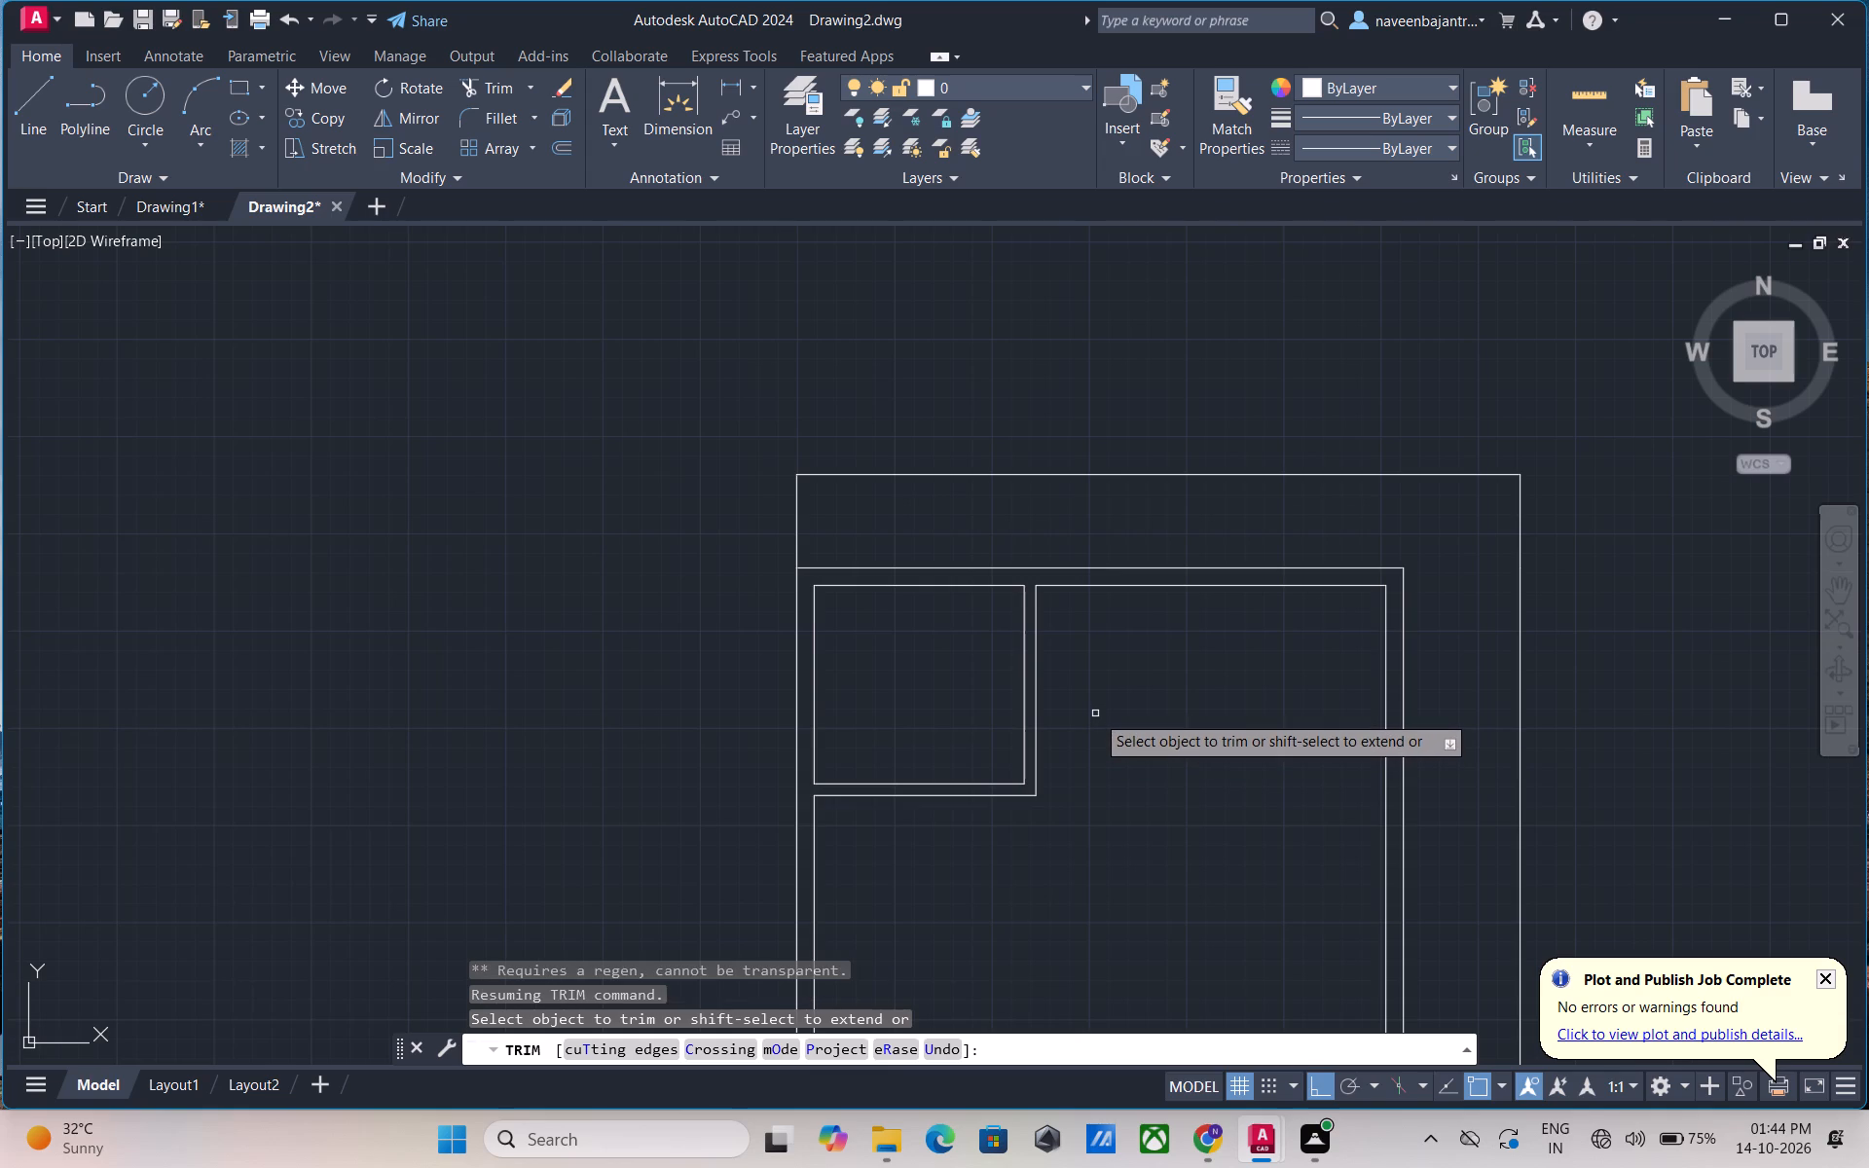
{"action": "key", "text": "Escape"}
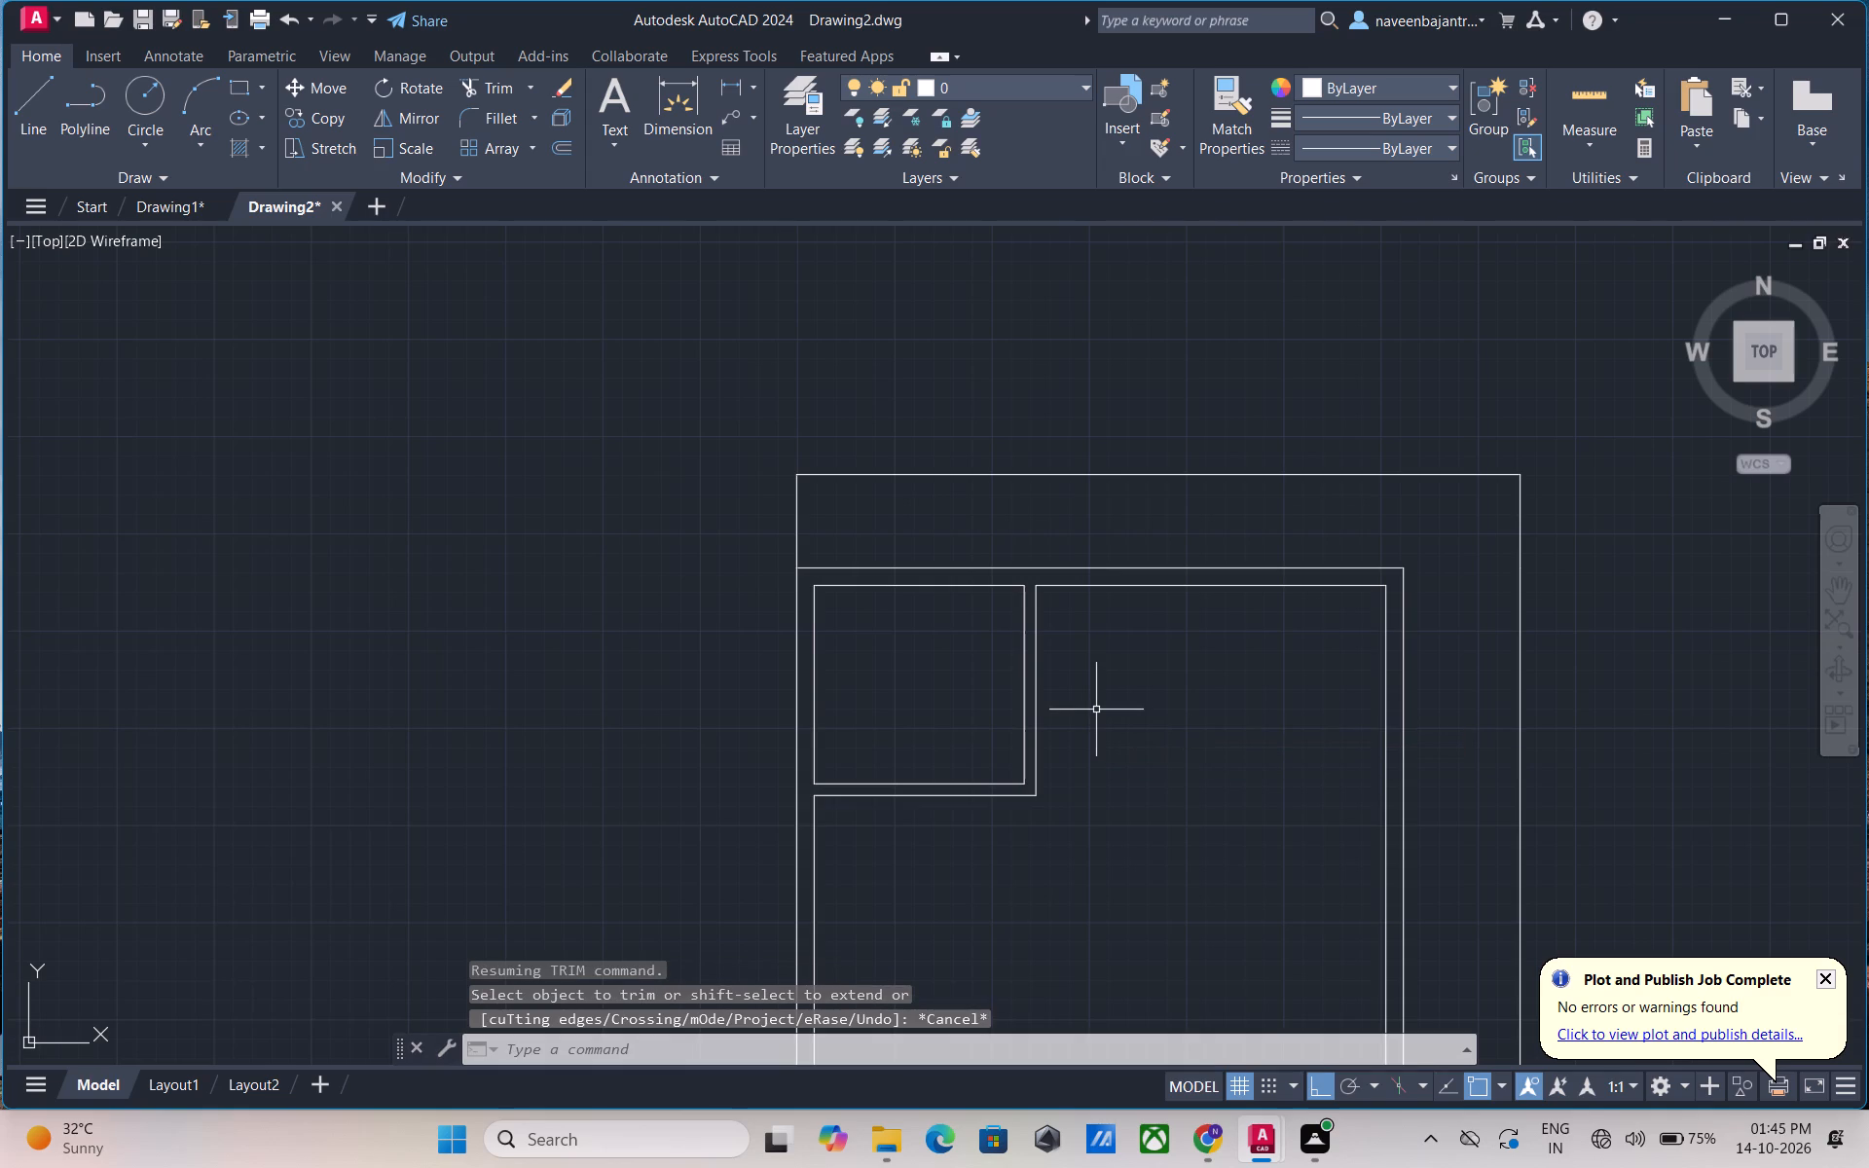
Offset the outer right line of the top-left room's partition 4'6" to the right.
{"action": "key", "text": "o"}
{"action": "key", "text": "space"}
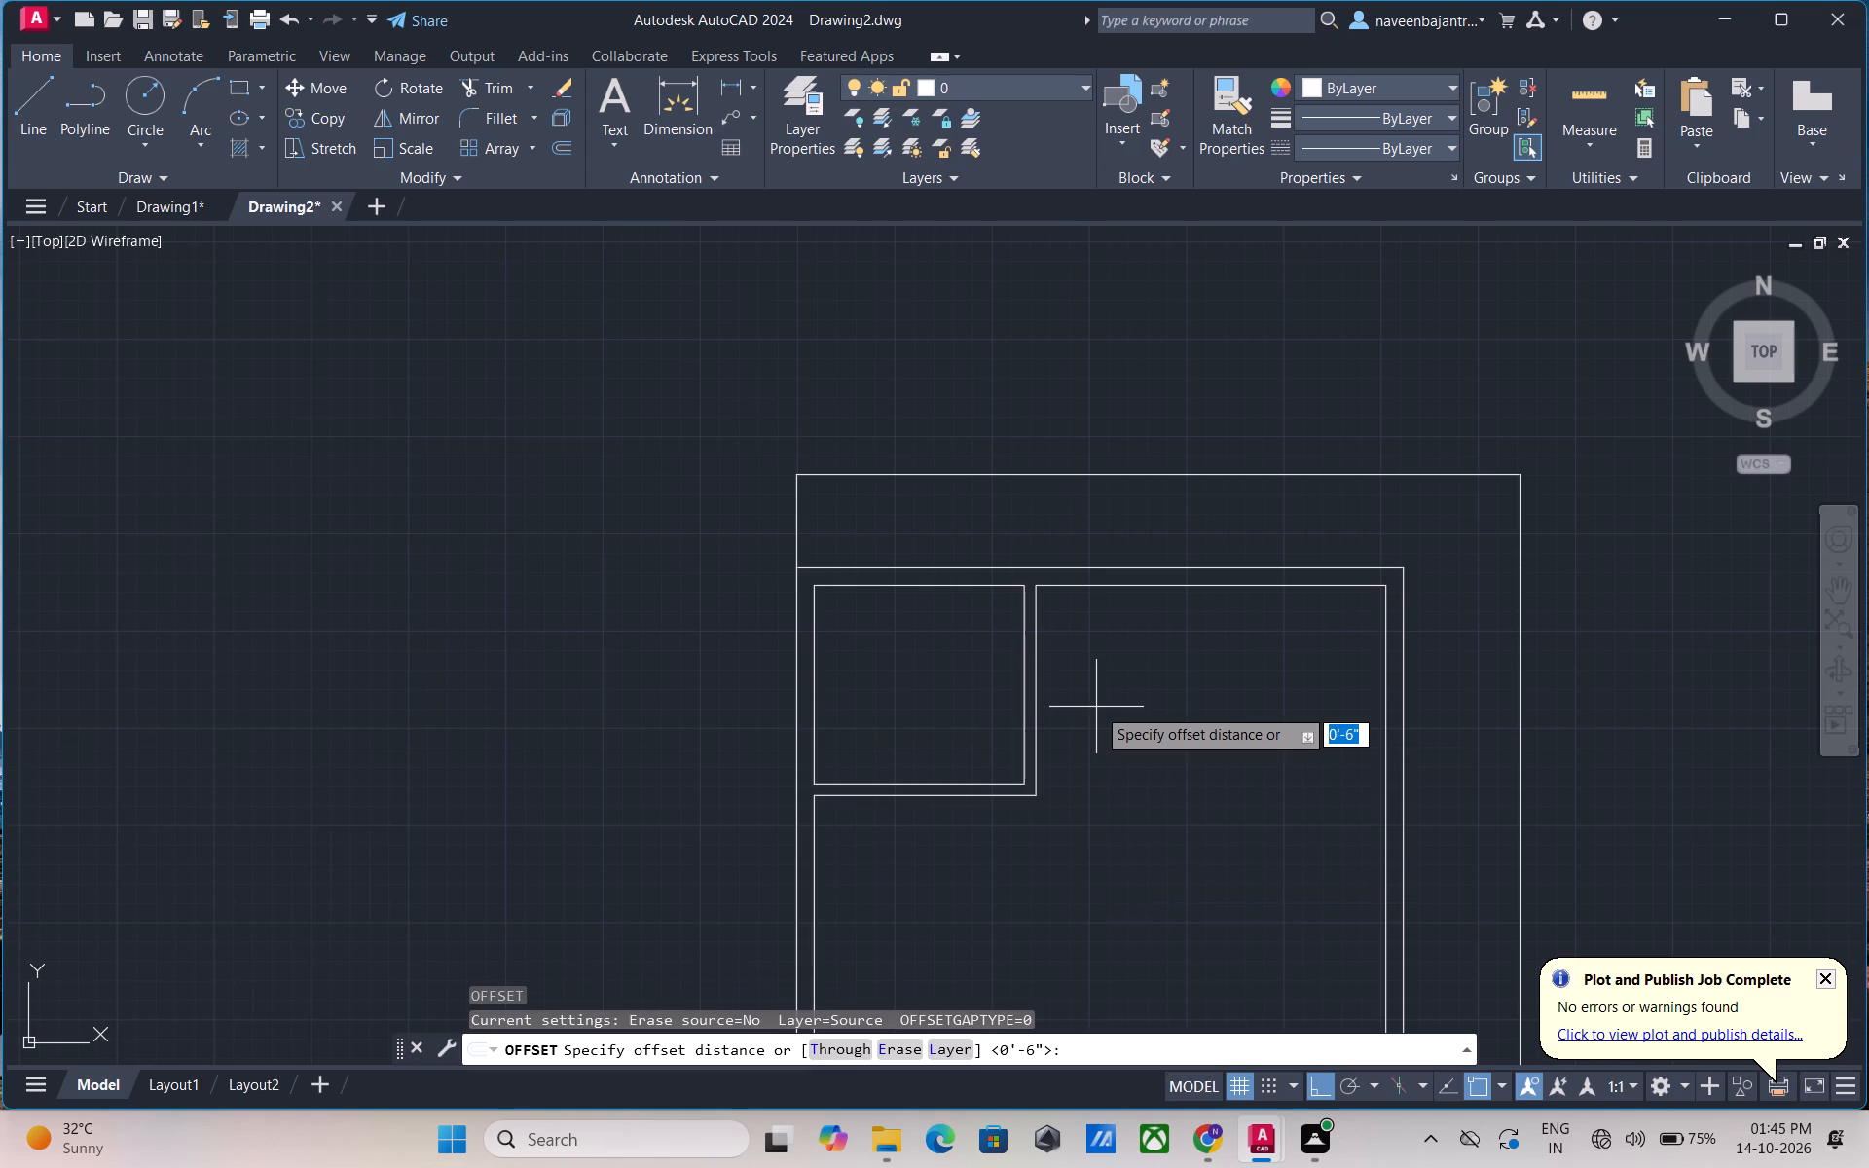
{"action": "type", "text": "4'6"}
{"action": "key", "text": "shift+quotedbl"}
{"action": "key", "text": "Return"}
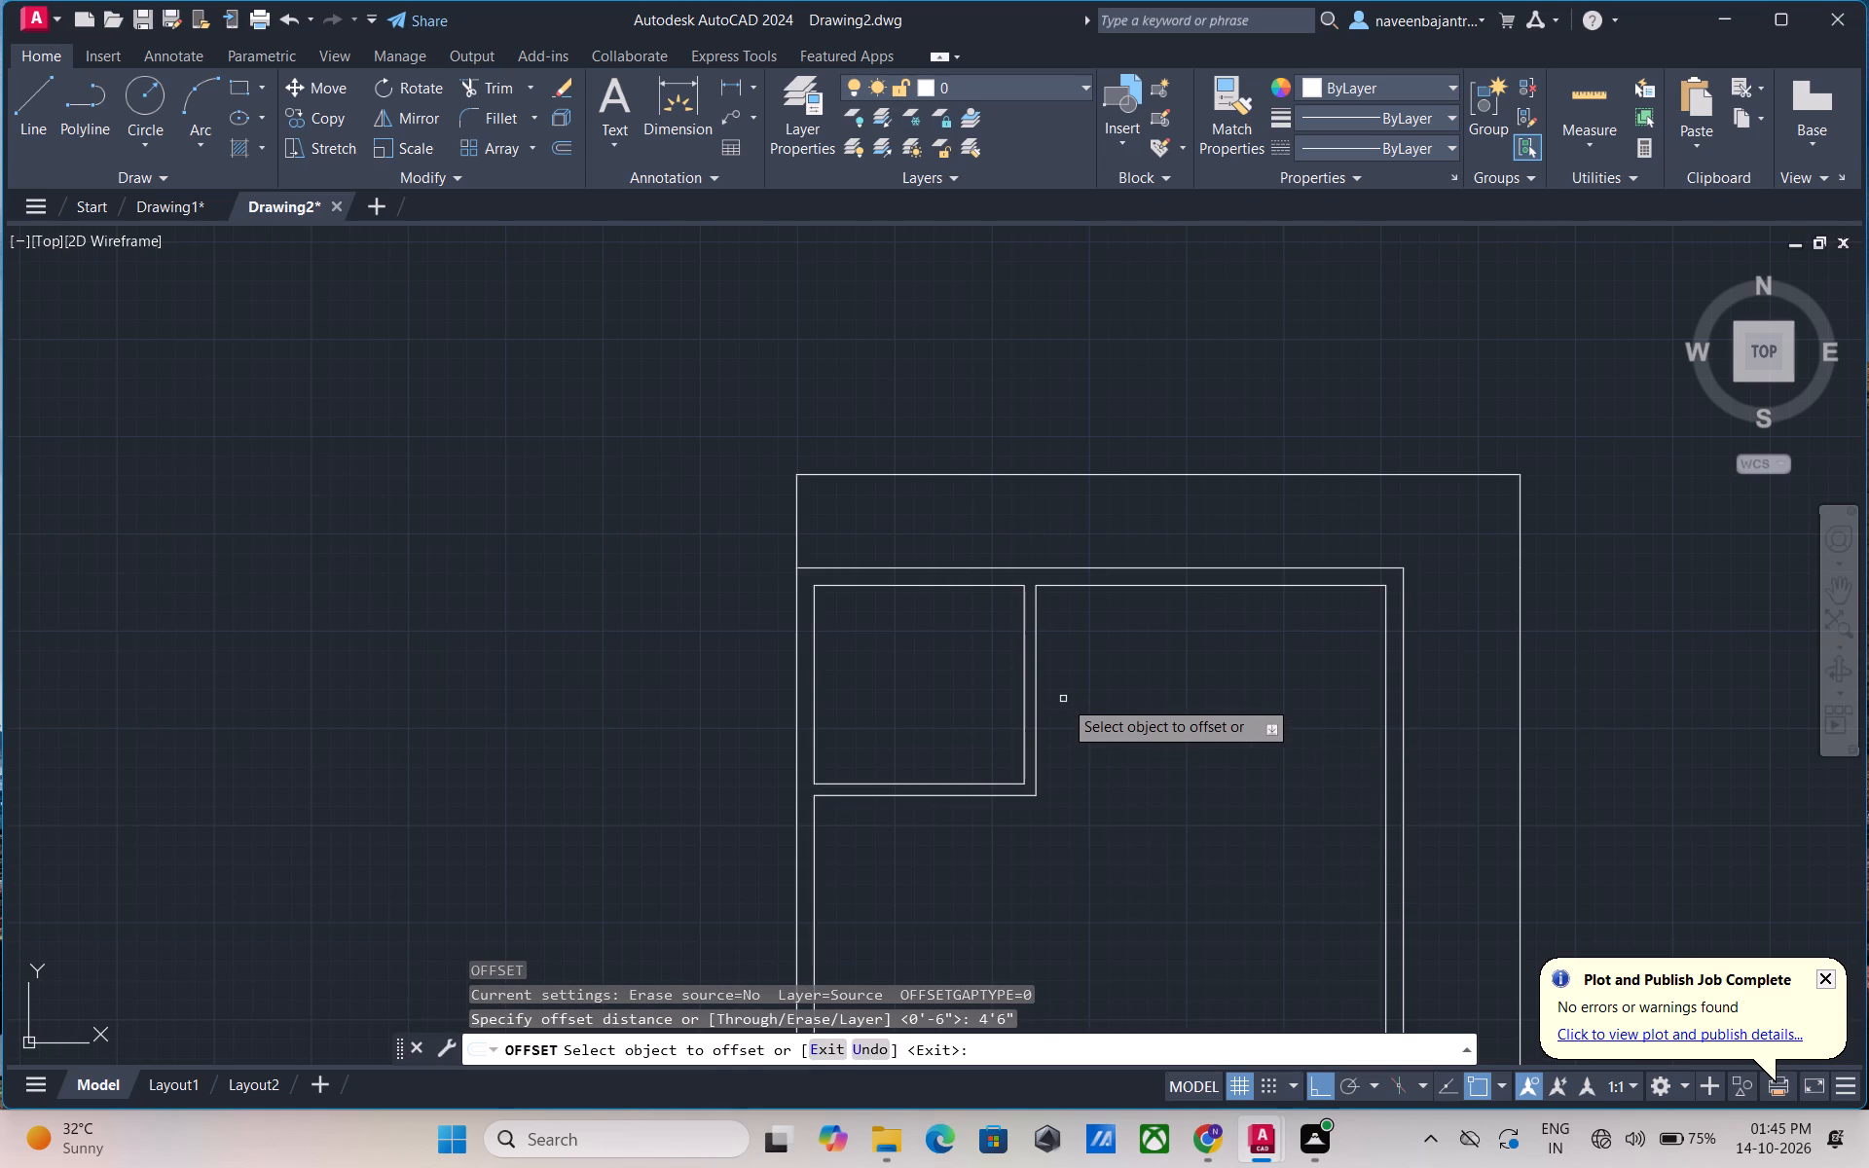
{"action": "left_click", "coordinate": [1034, 640]}
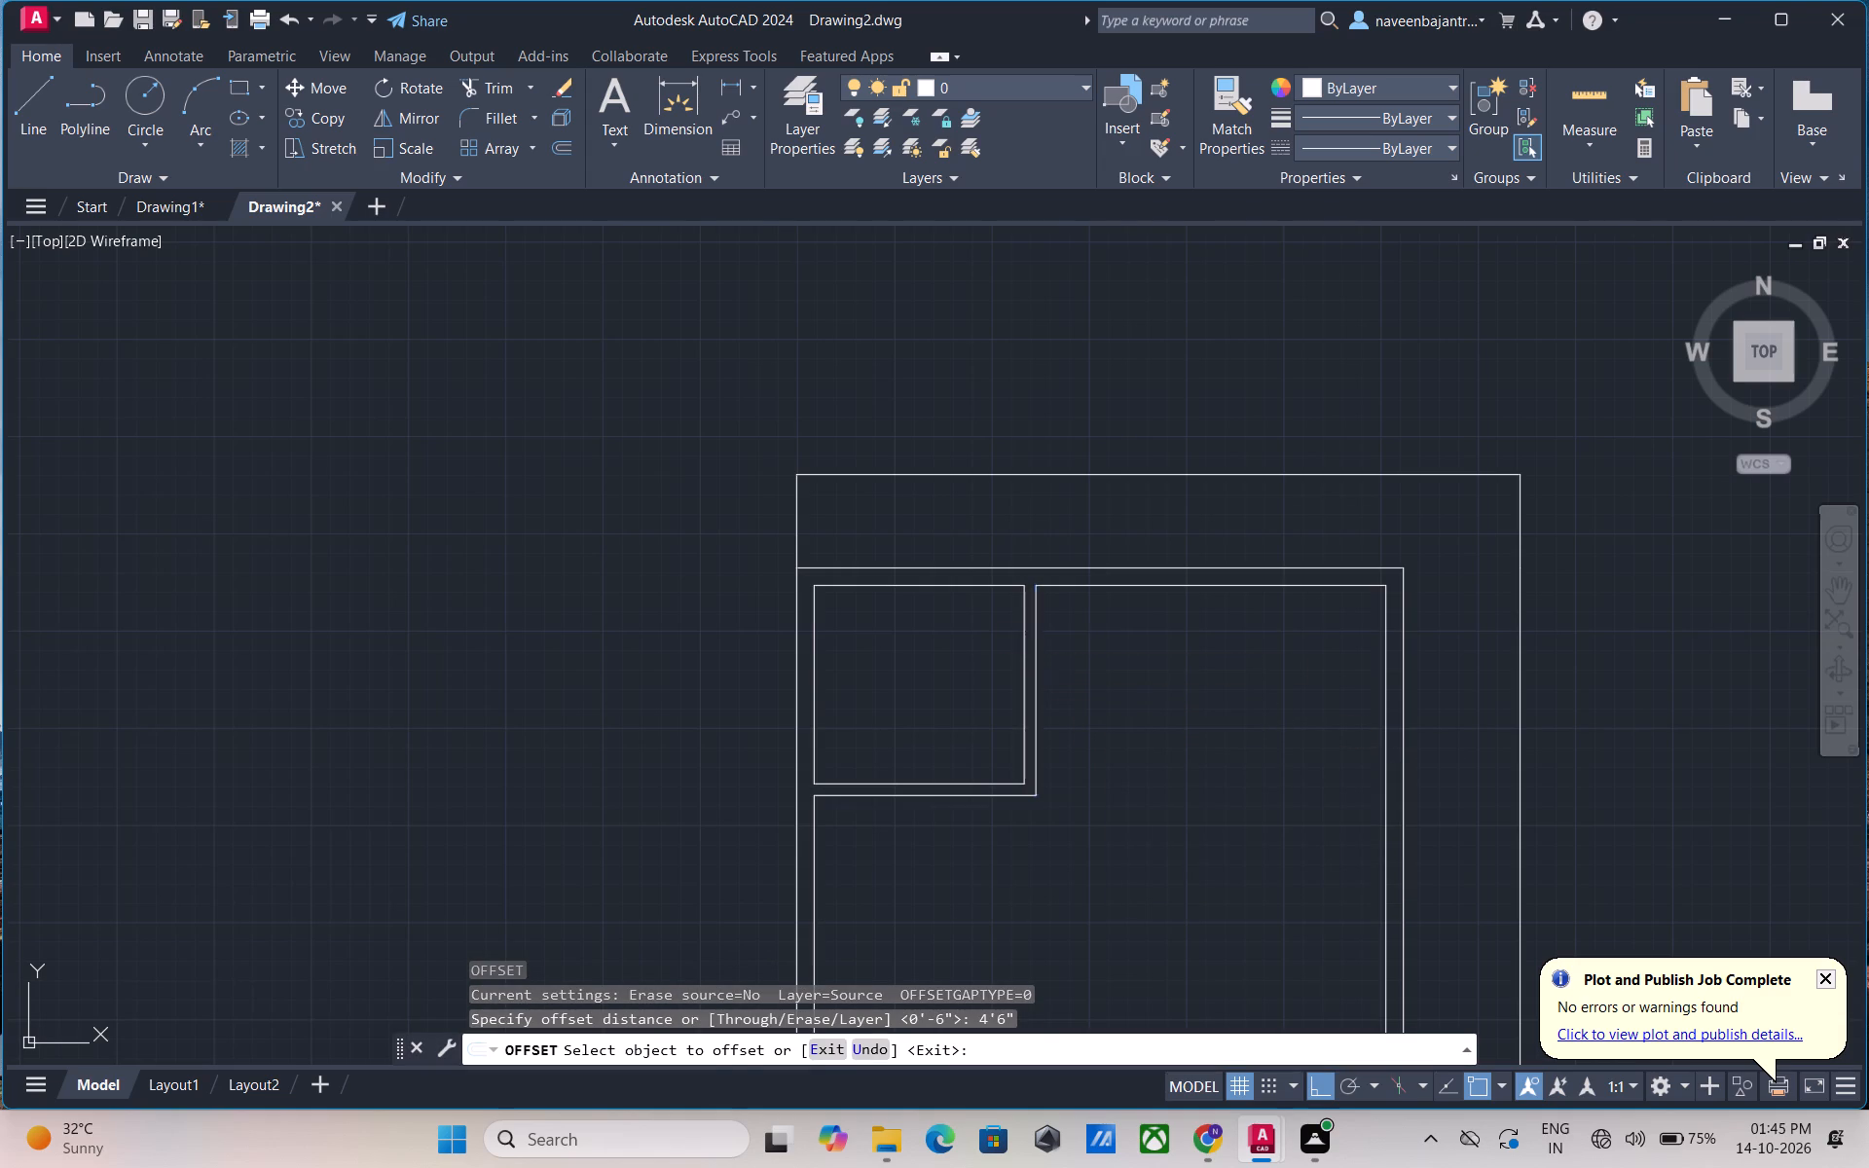
{"action": "left_click", "coordinate": [1121, 646]}
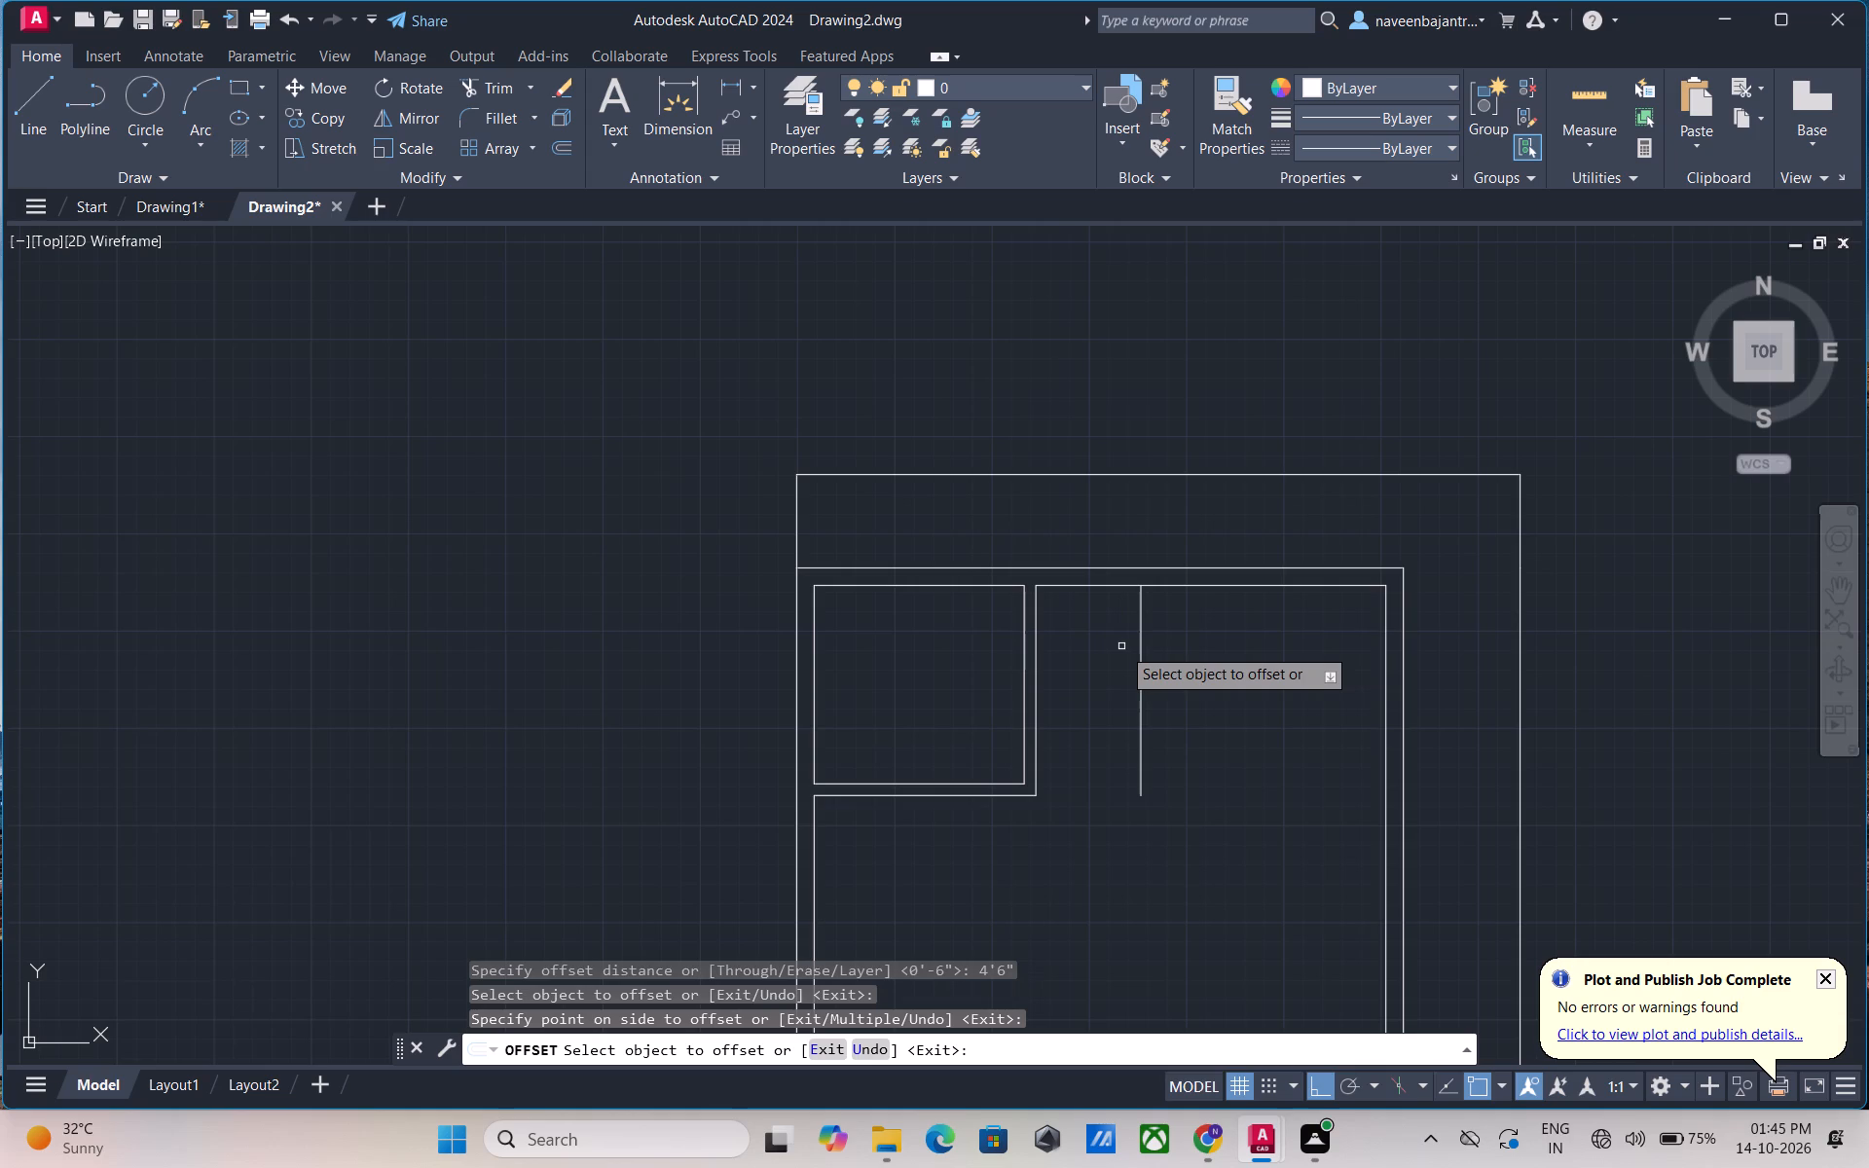
{"action": "key", "text": "Escape"}
Offset the new vertical line 6" to the right to form the second partition's thickness.
{"action": "type", "text": "O 6"}
{"action": "key", "text": "shift+quotedbl"}
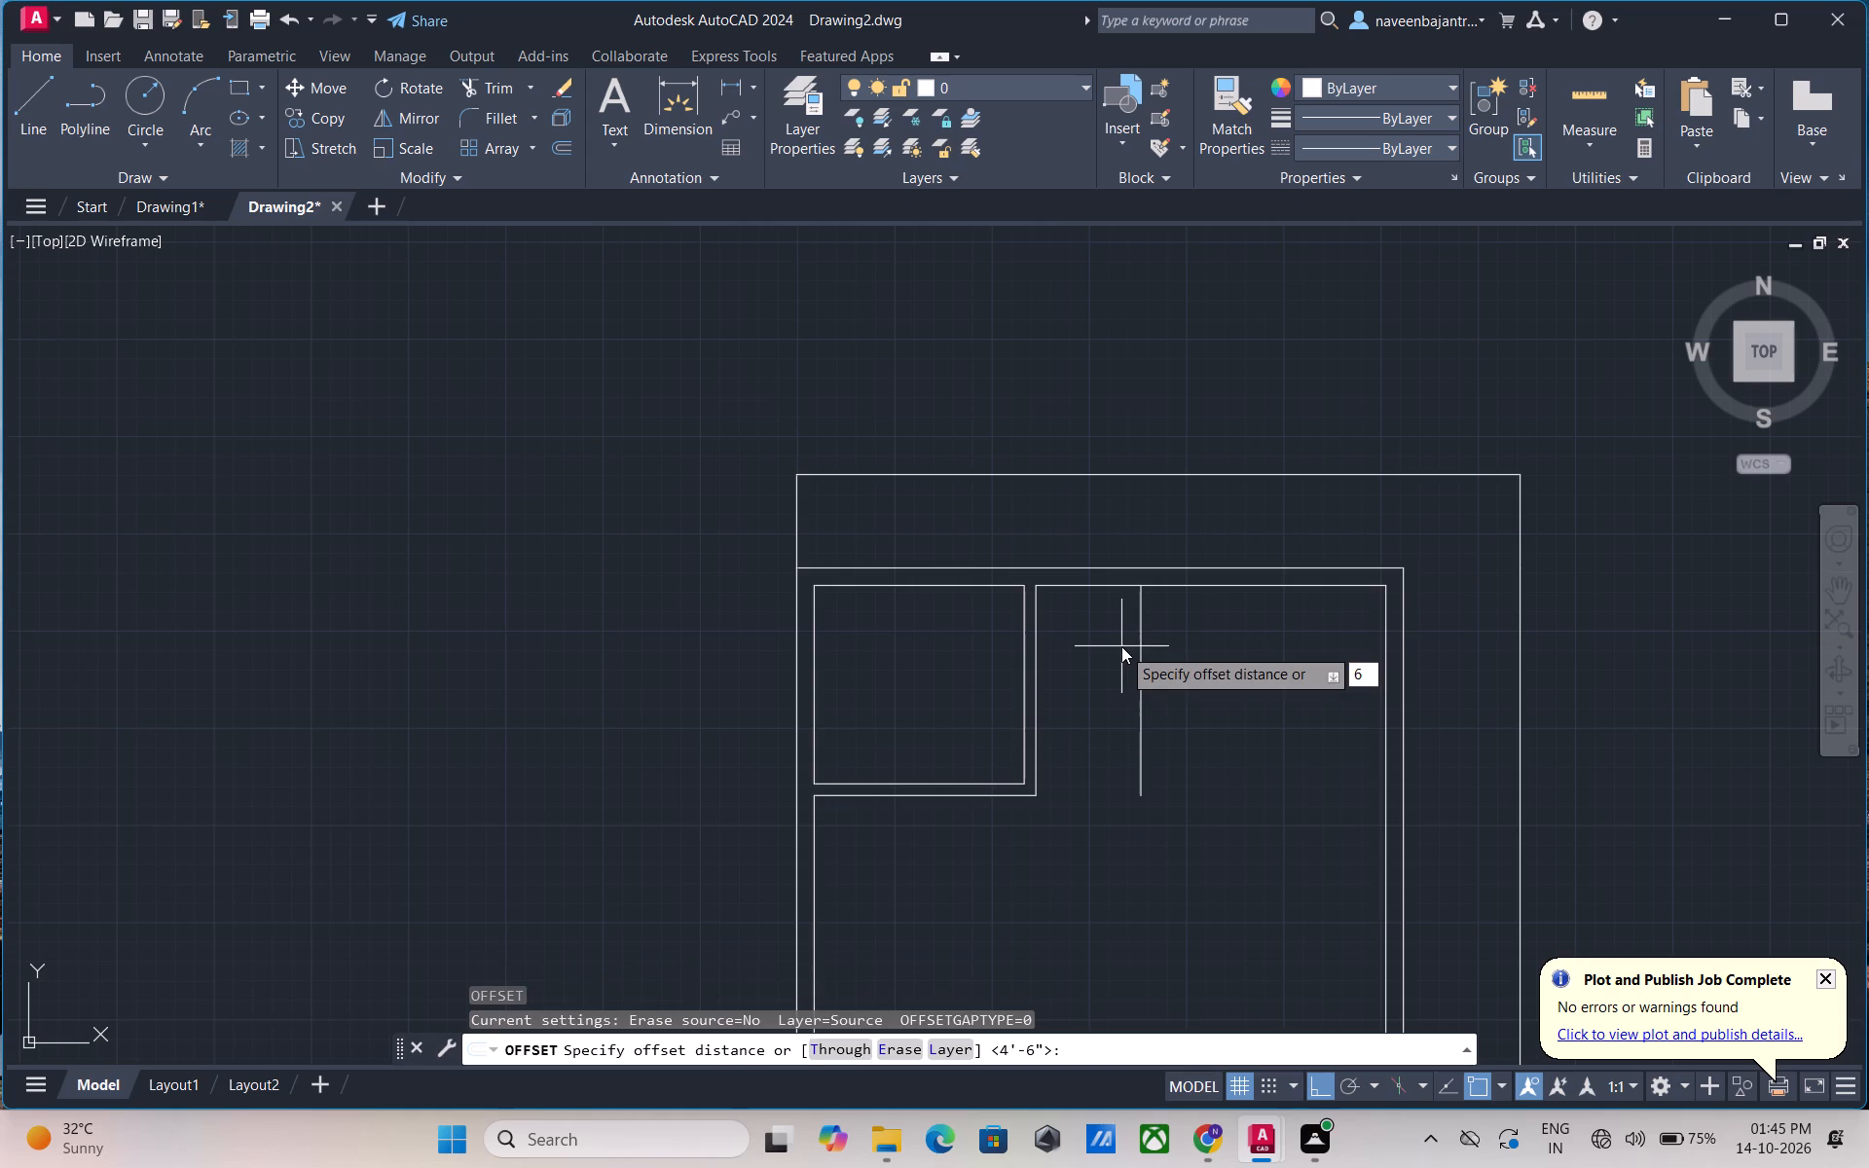
{"action": "key", "text": "Return"}
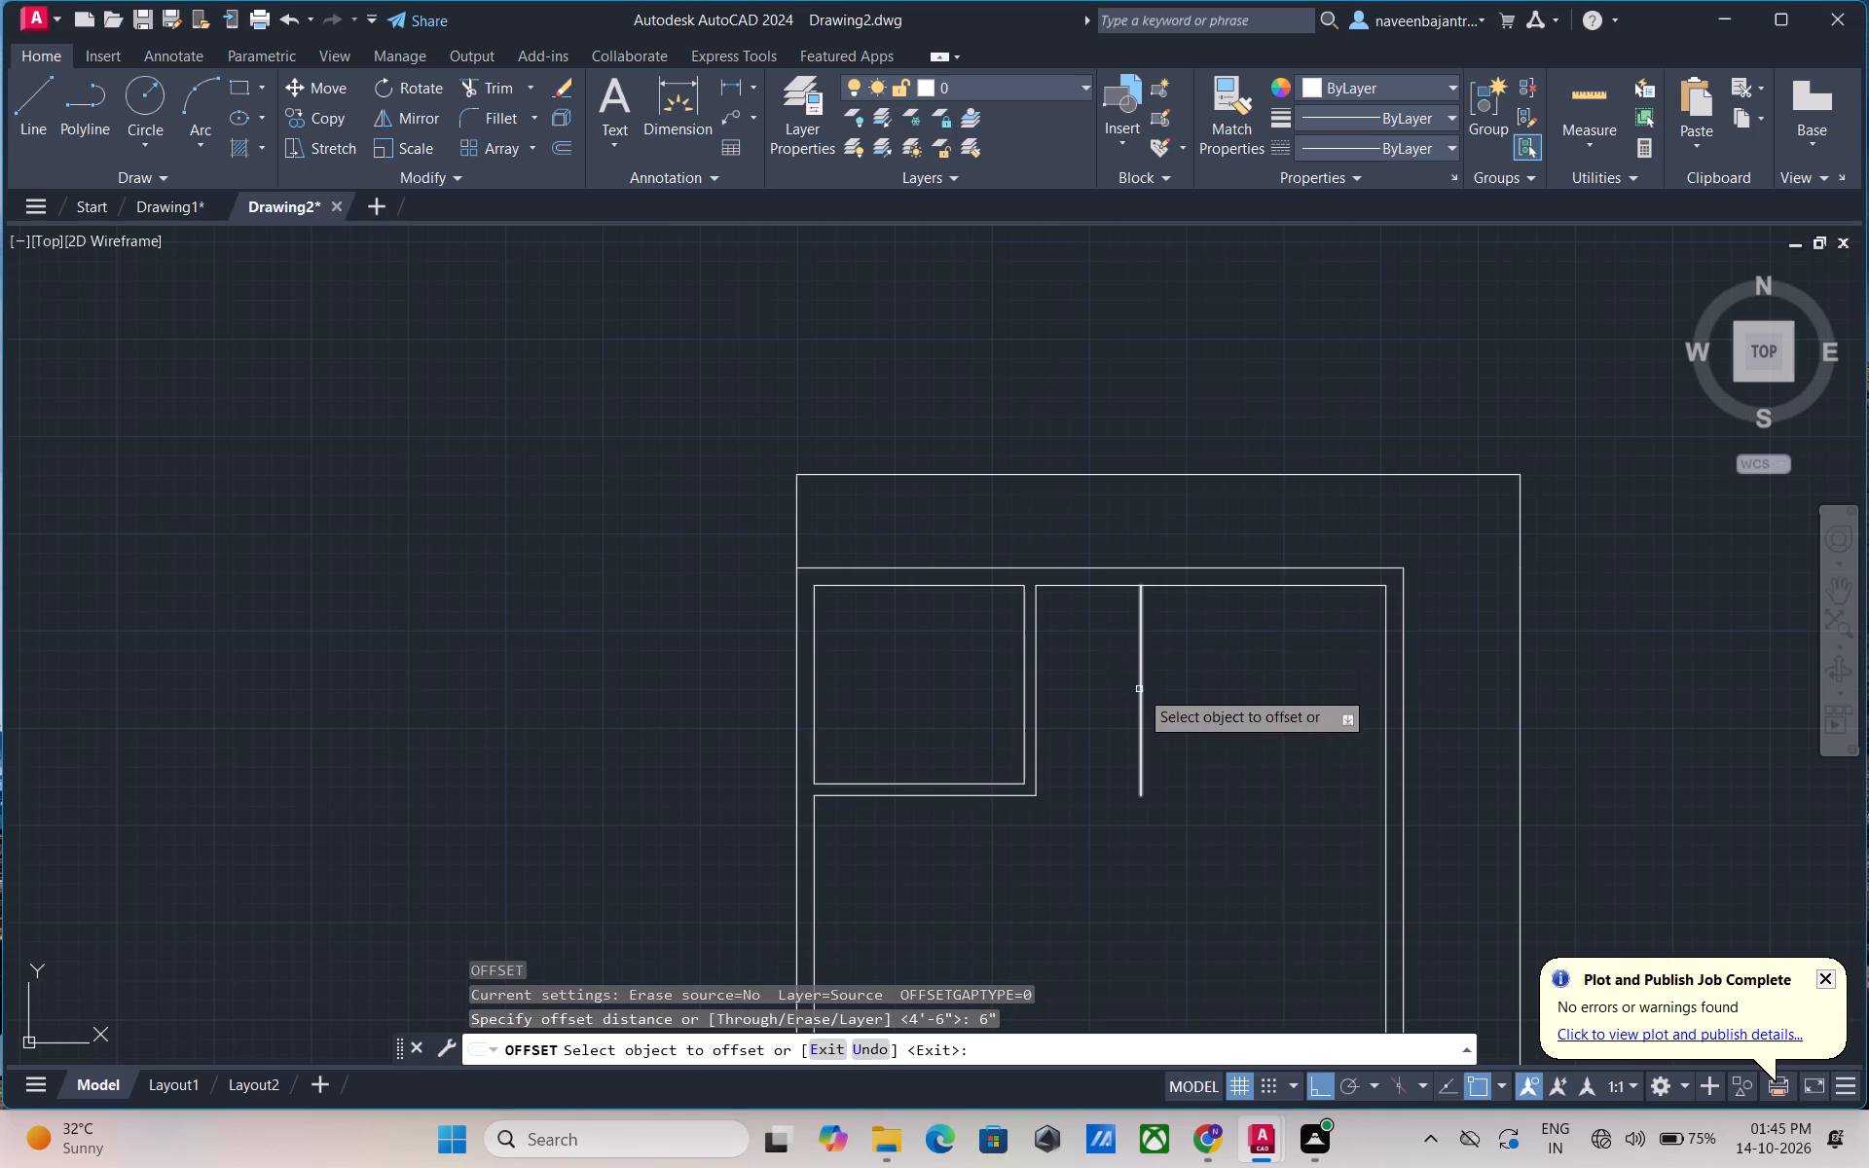
{"action": "left_click", "coordinate": [1141, 691]}
{"action": "left_click", "coordinate": [1197, 691]}
{"action": "key", "text": "Escape"}
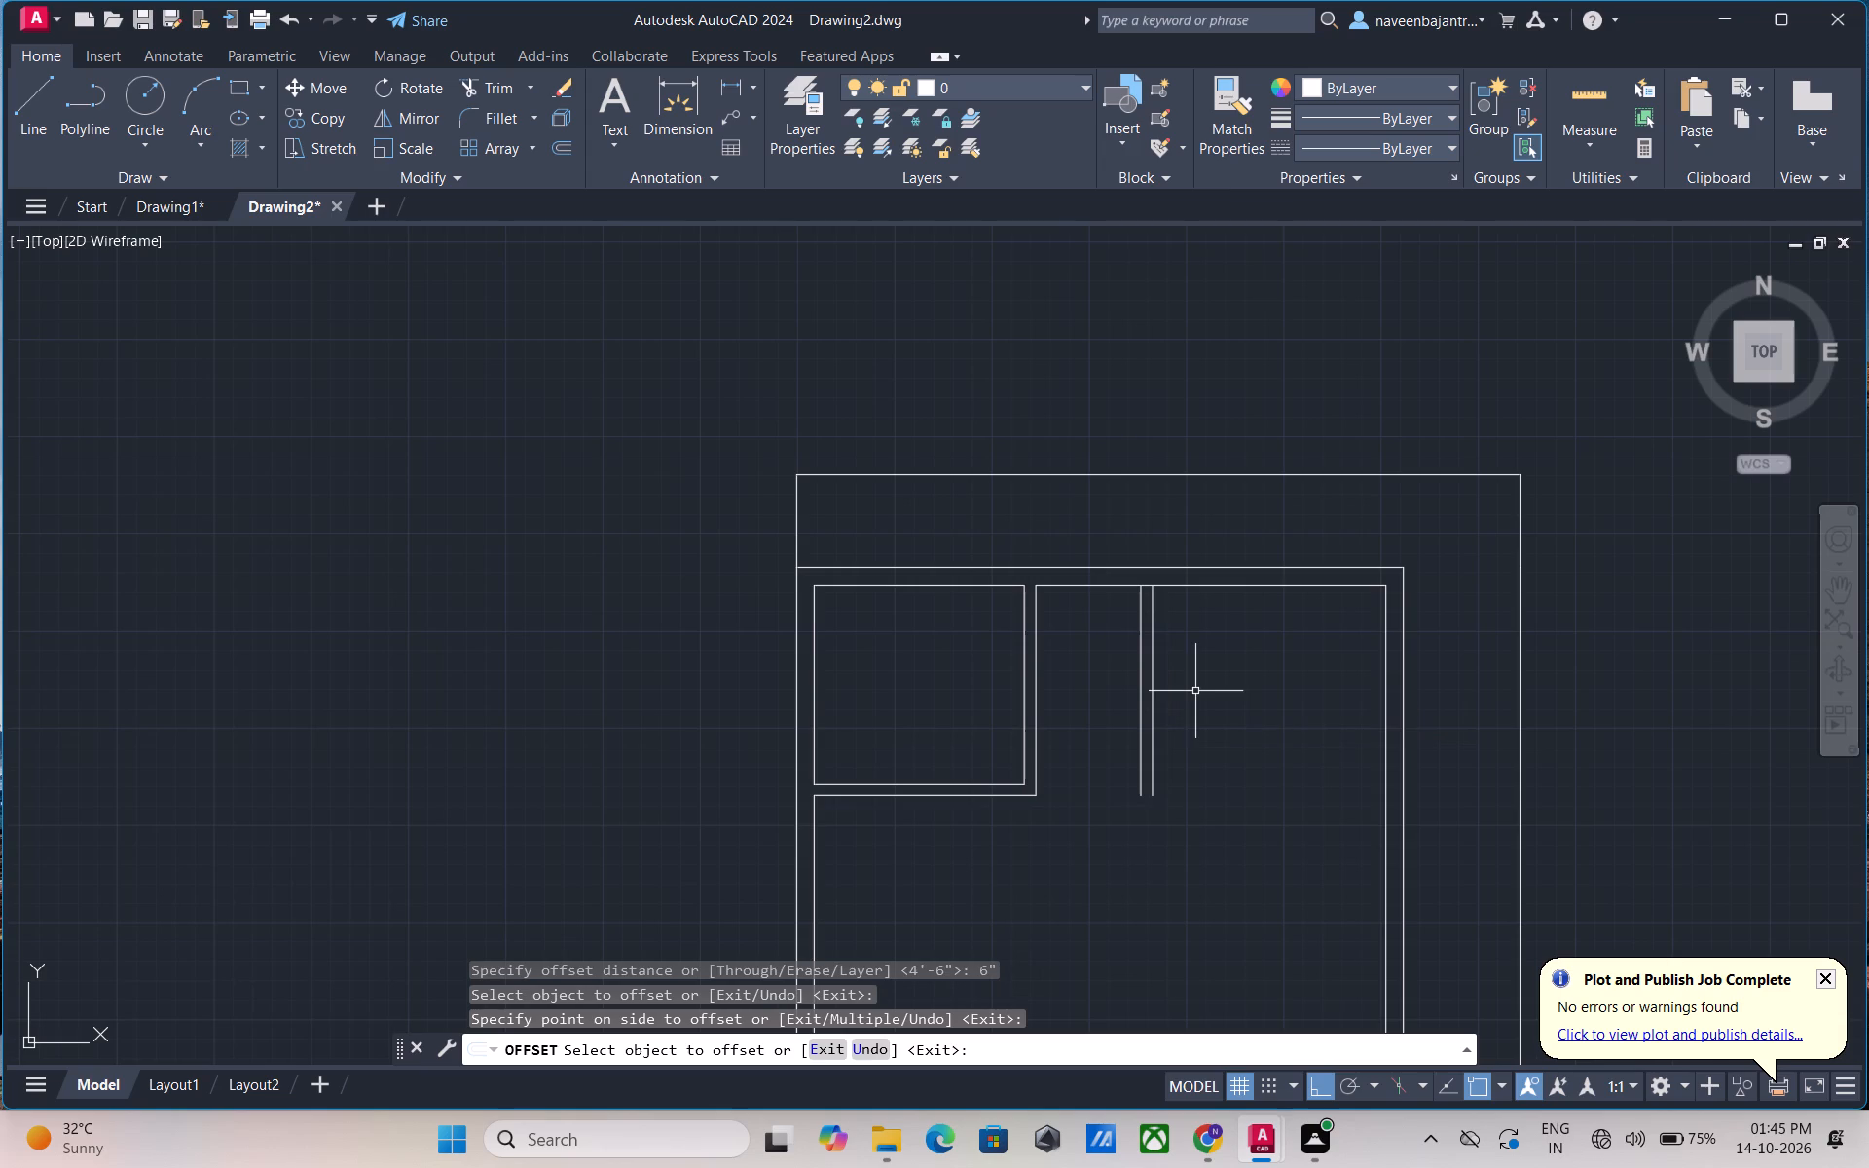
Trim the top wall's inner line between the second partition's two vertical lines.
{"action": "key", "text": "t"}
{"action": "type", "text": "R"}
{"action": "key", "text": "space"}
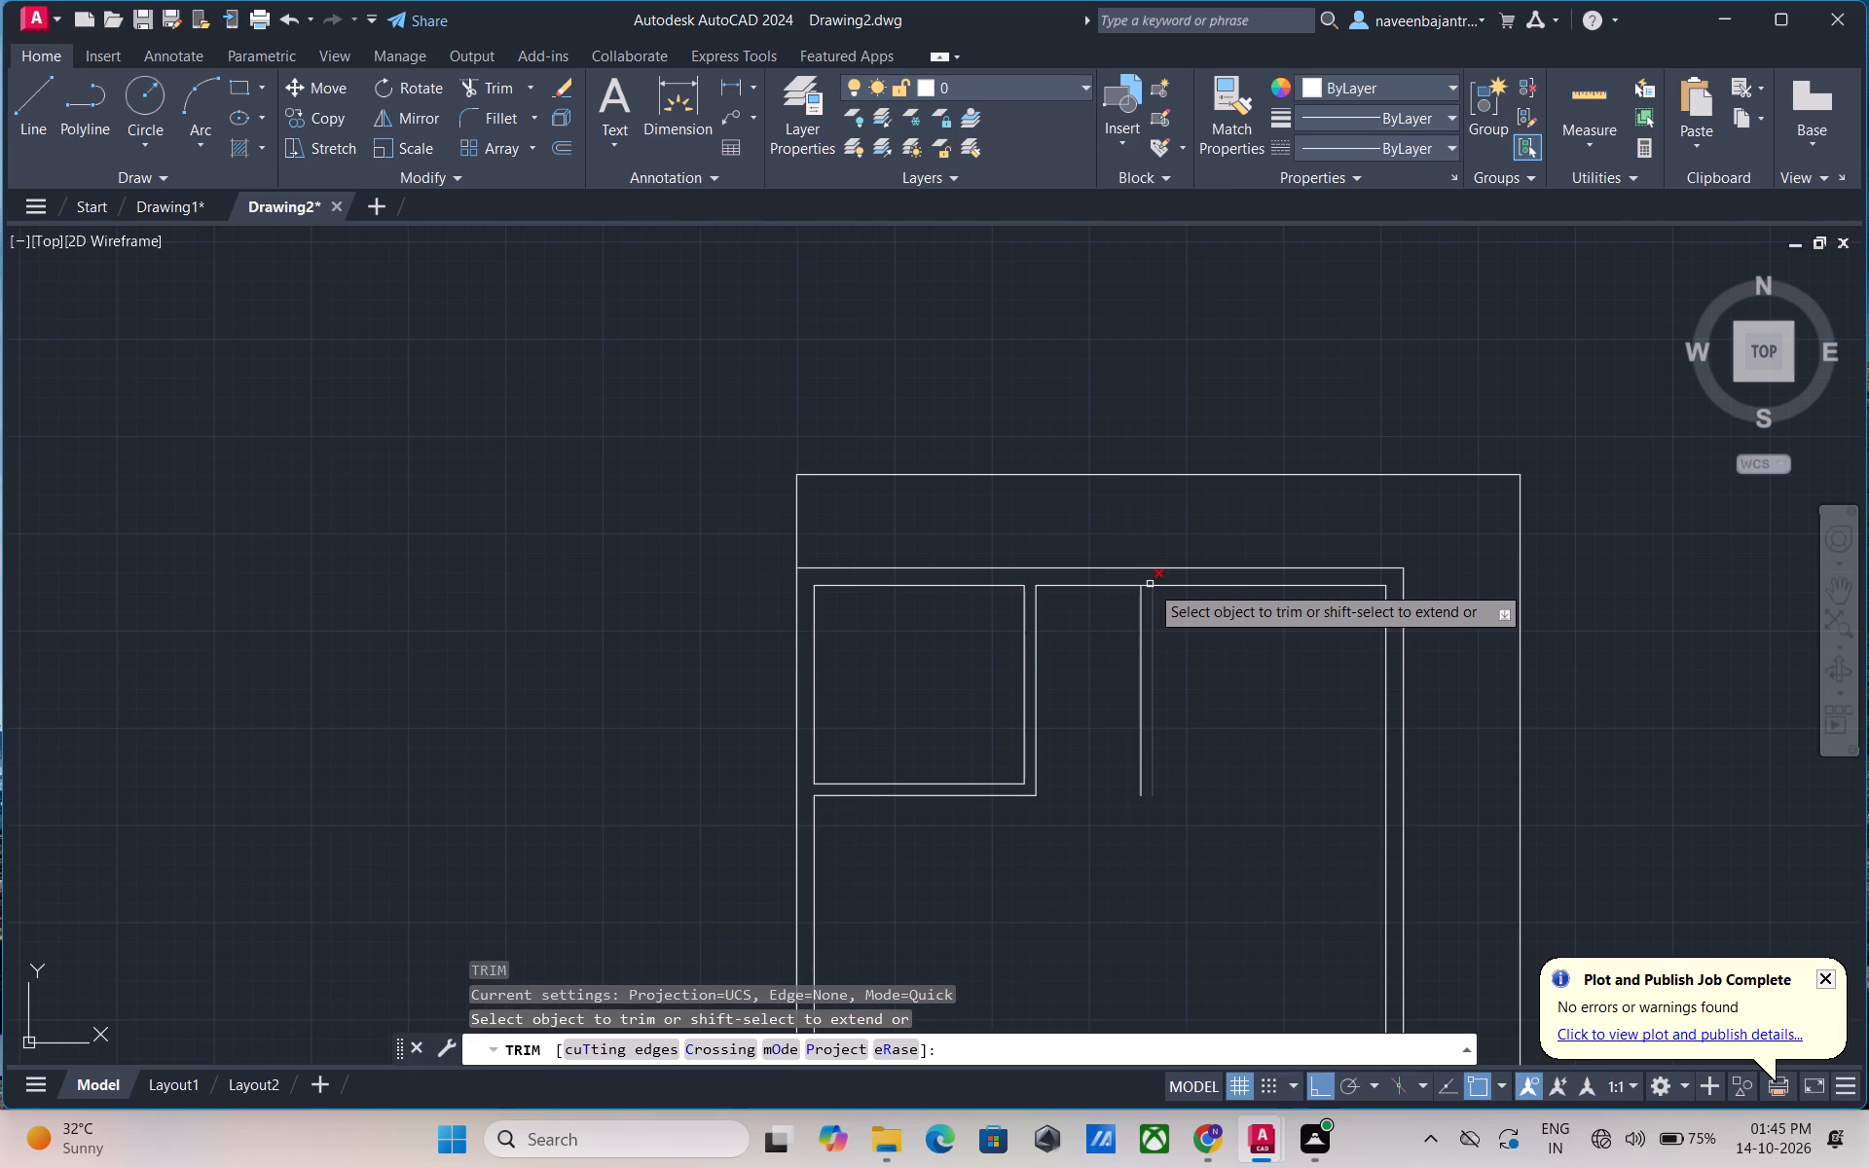
{"action": "scroll", "coordinate": [1146, 584], "scroll_direction": "up", "scroll_amount": 3}
{"action": "left_click", "coordinate": [1146, 584]}
{"action": "scroll", "coordinate": [1146, 584], "scroll_direction": "down", "scroll_amount": 2}
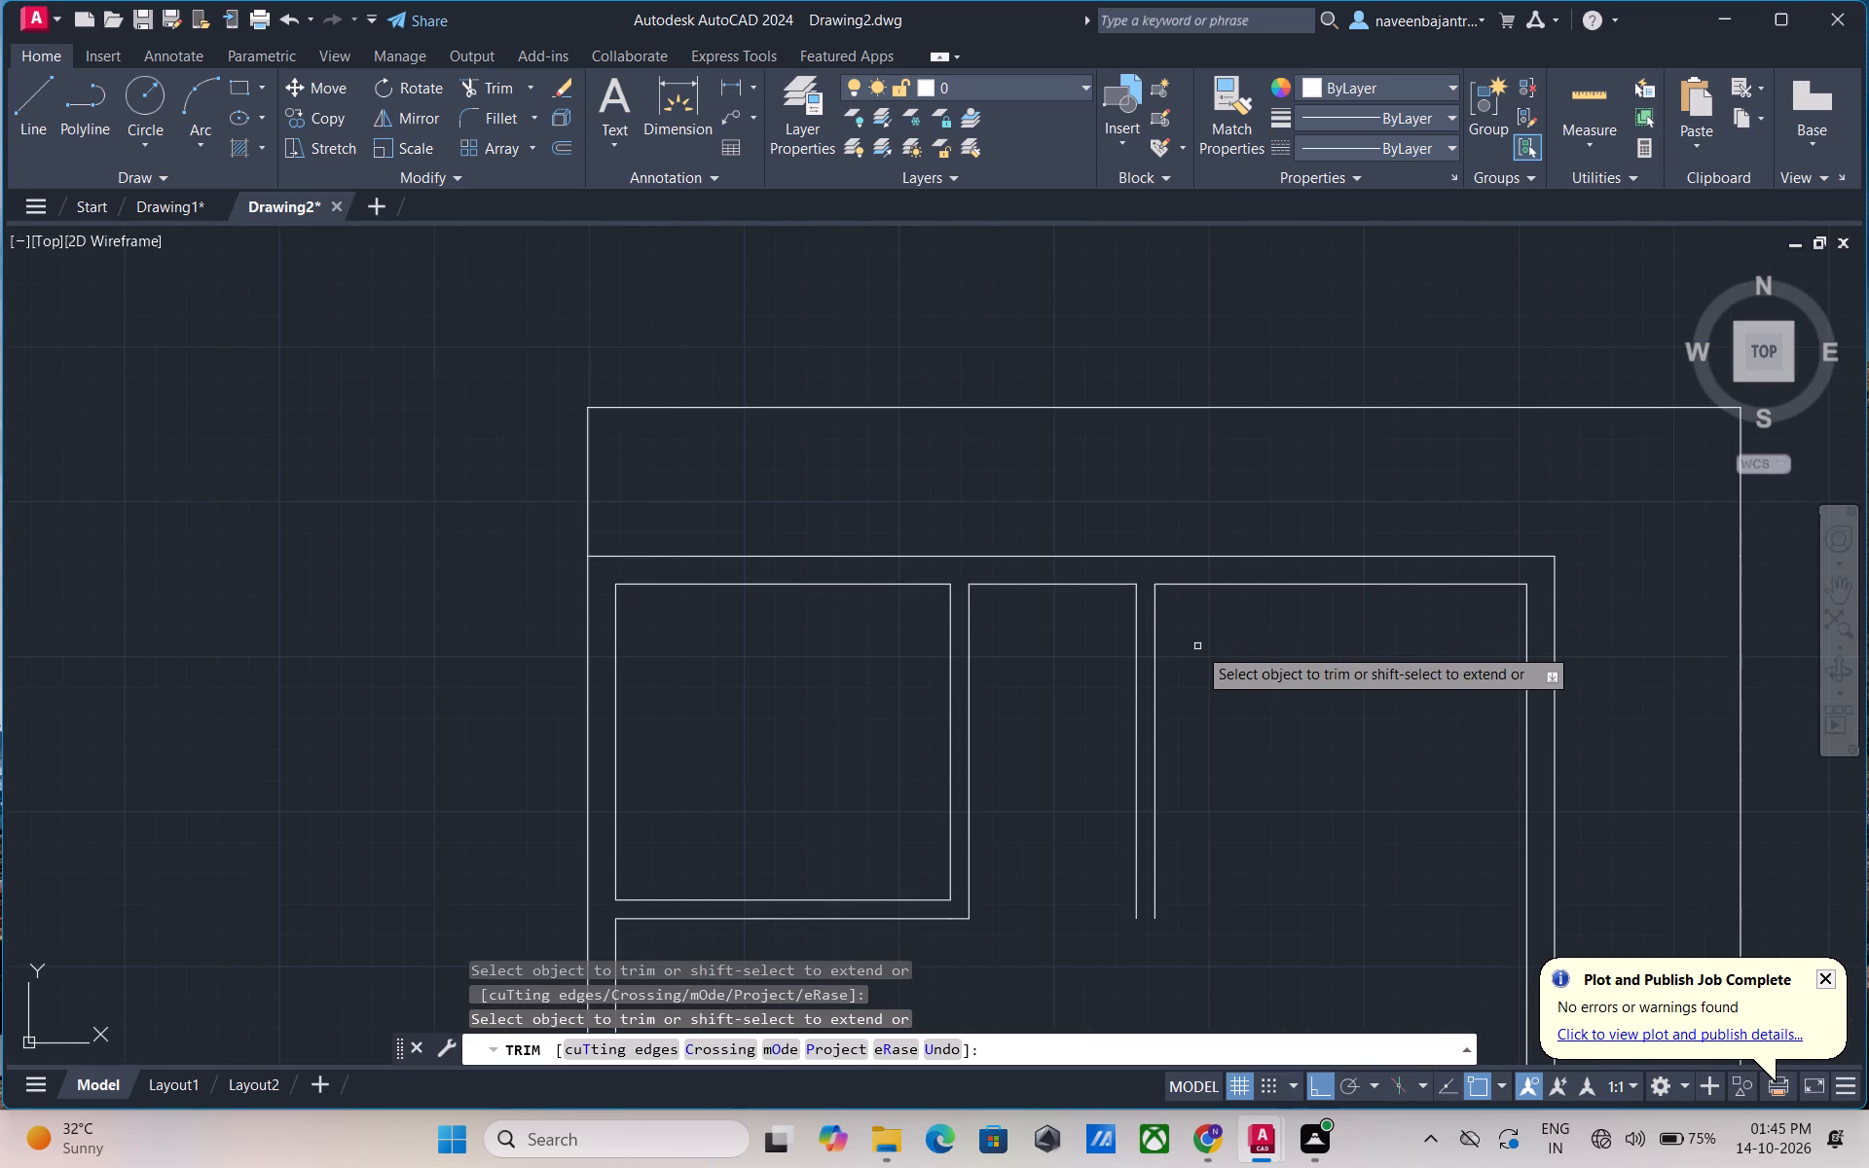
{"action": "key", "text": "Escape"}
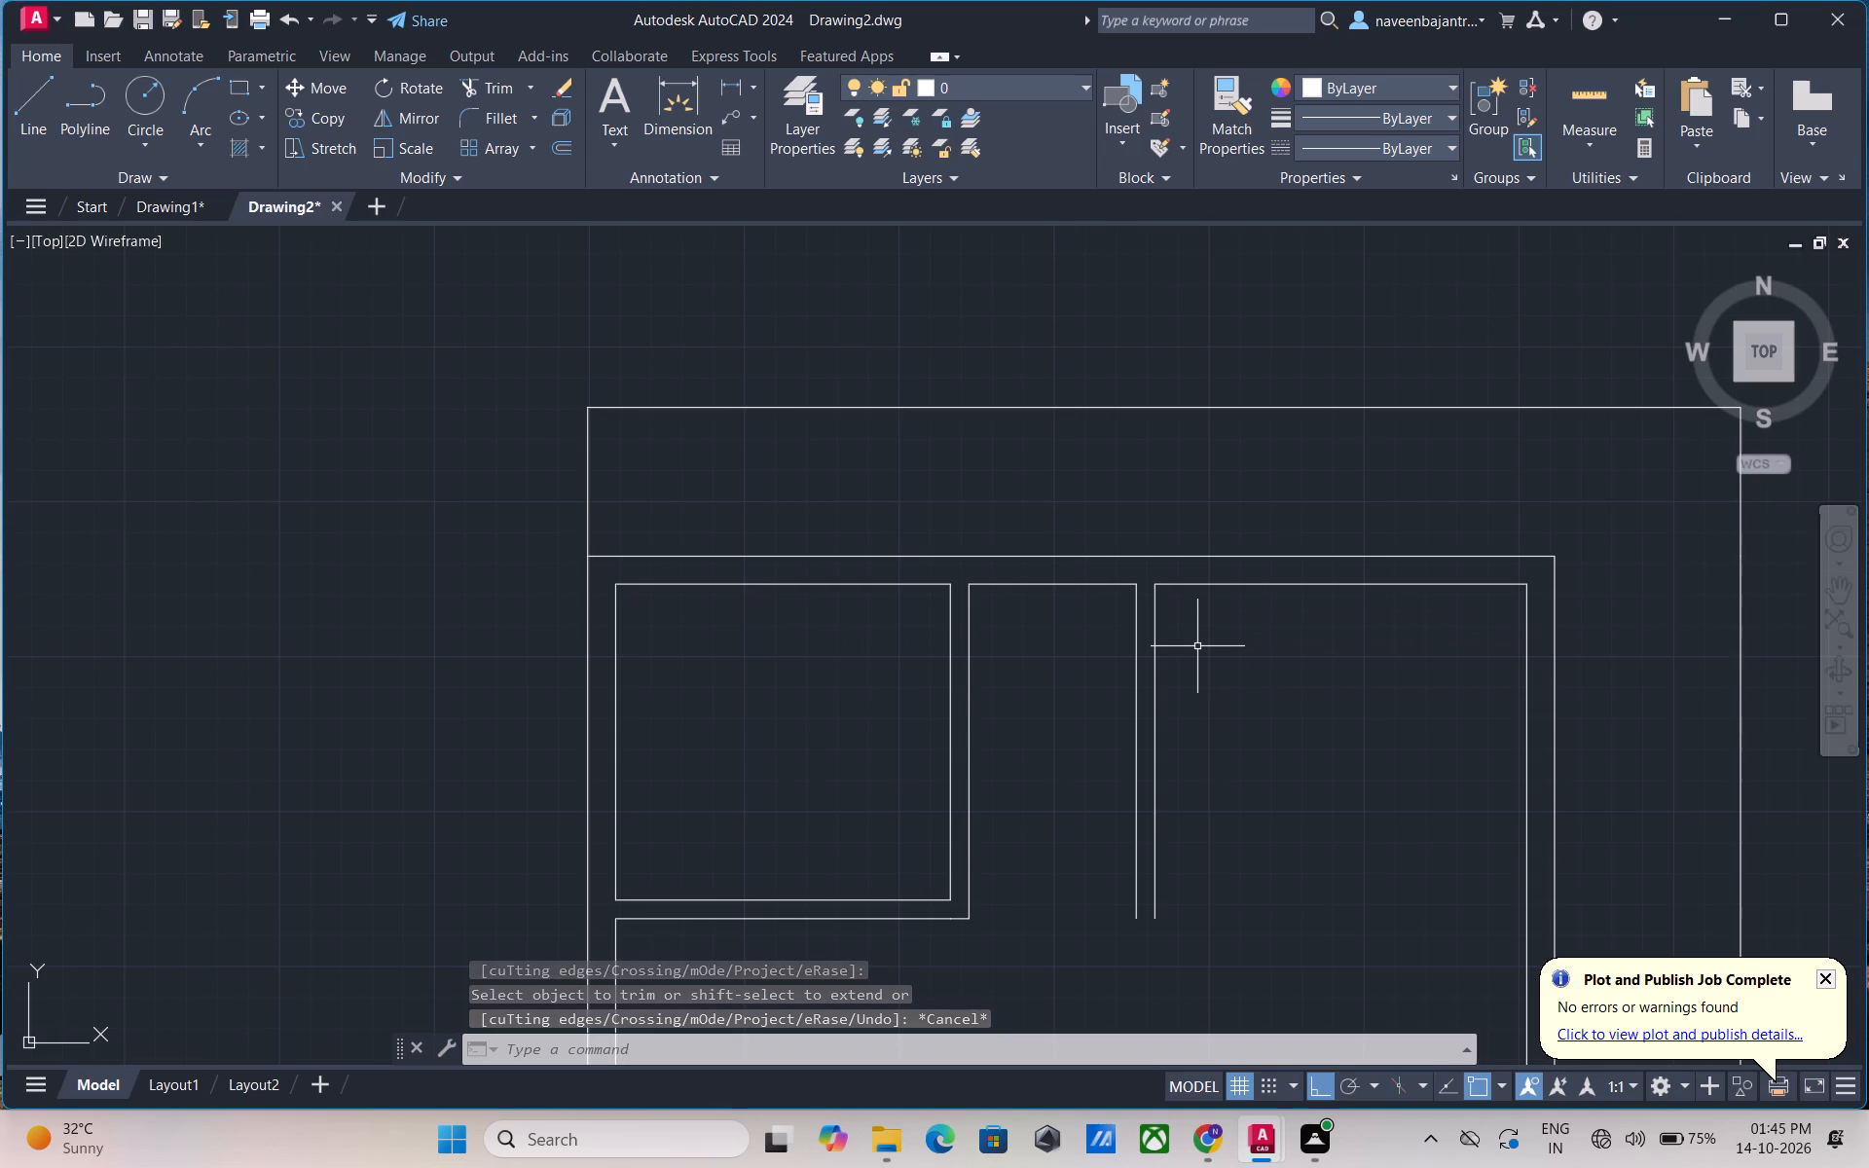
Offset the top wall's inner line in the narrow middle room 8' downward.
{"action": "type", "text": "O"}
{"action": "key", "text": "space"}
{"action": "type", "text": "8'"}
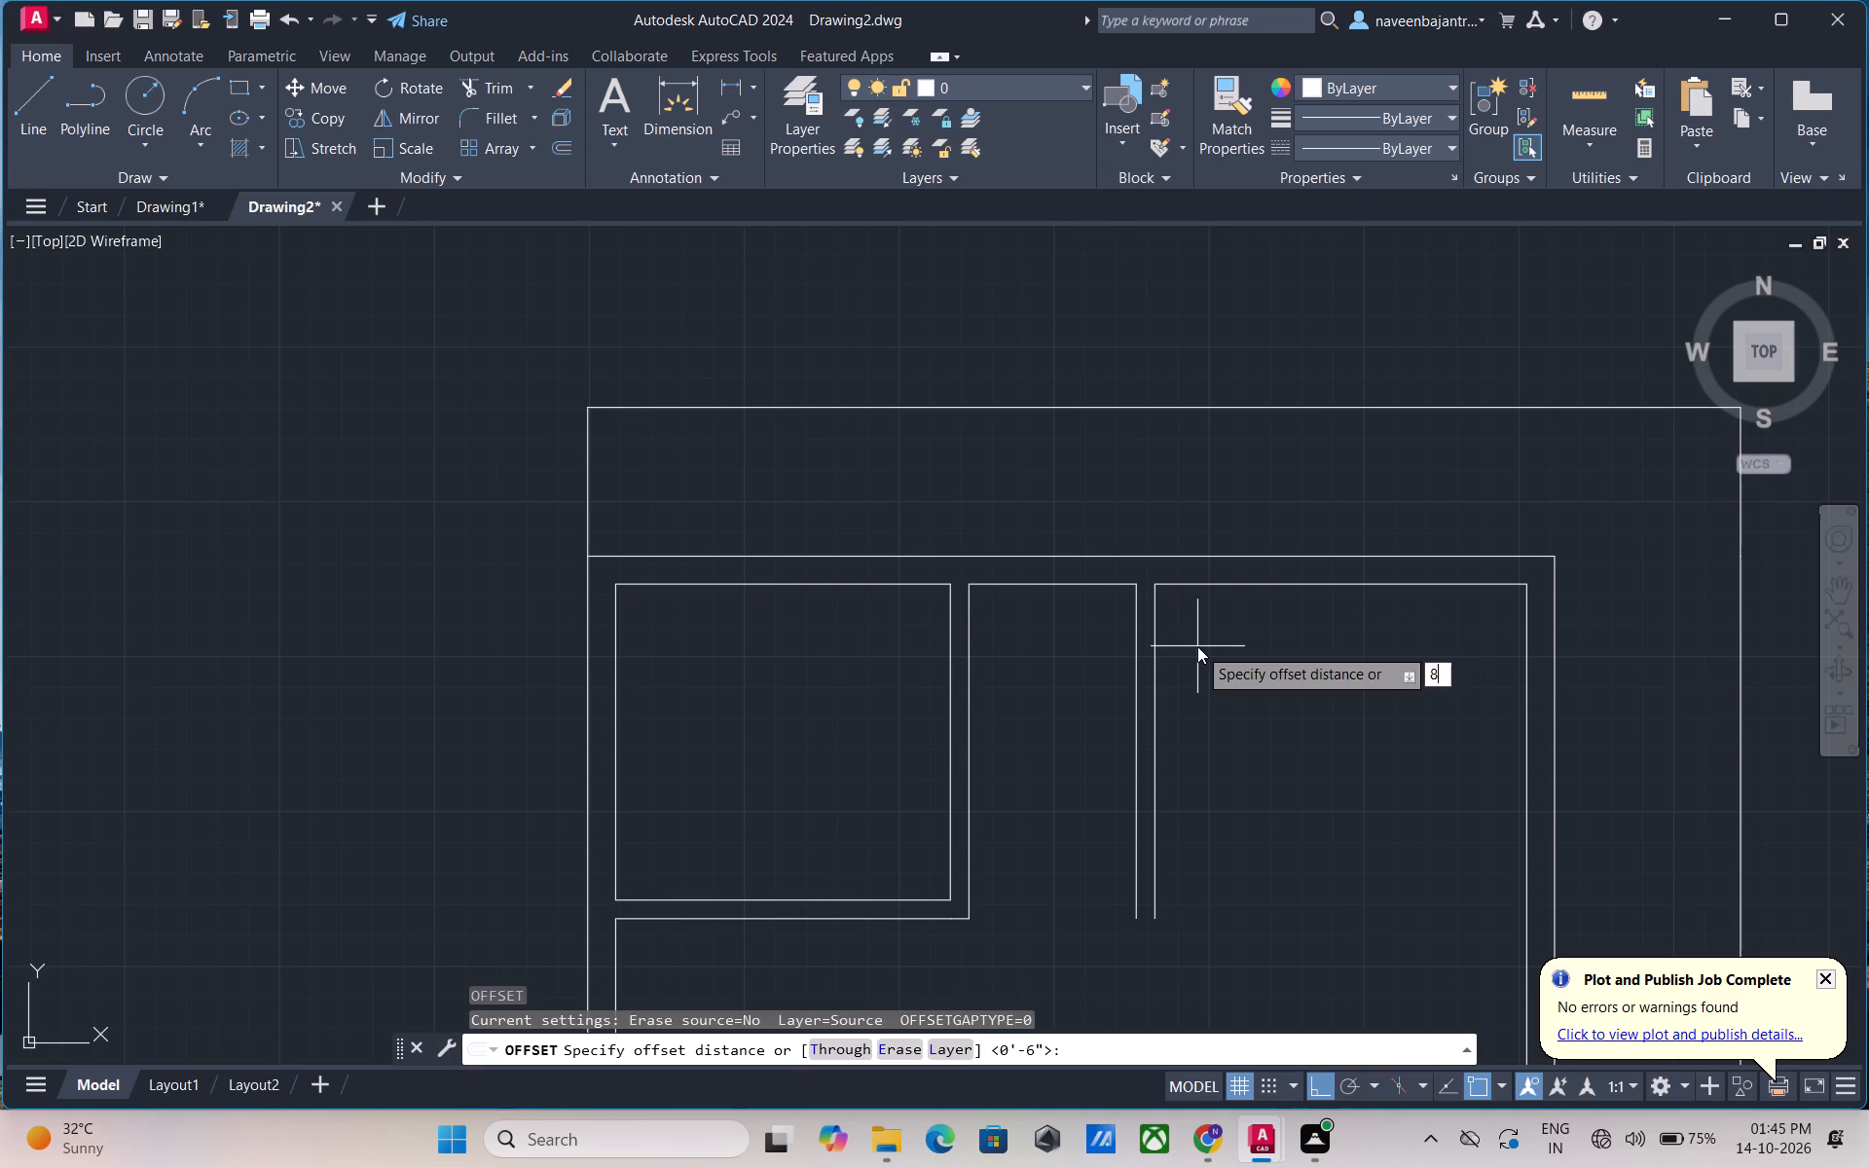
{"action": "key", "text": "Return"}
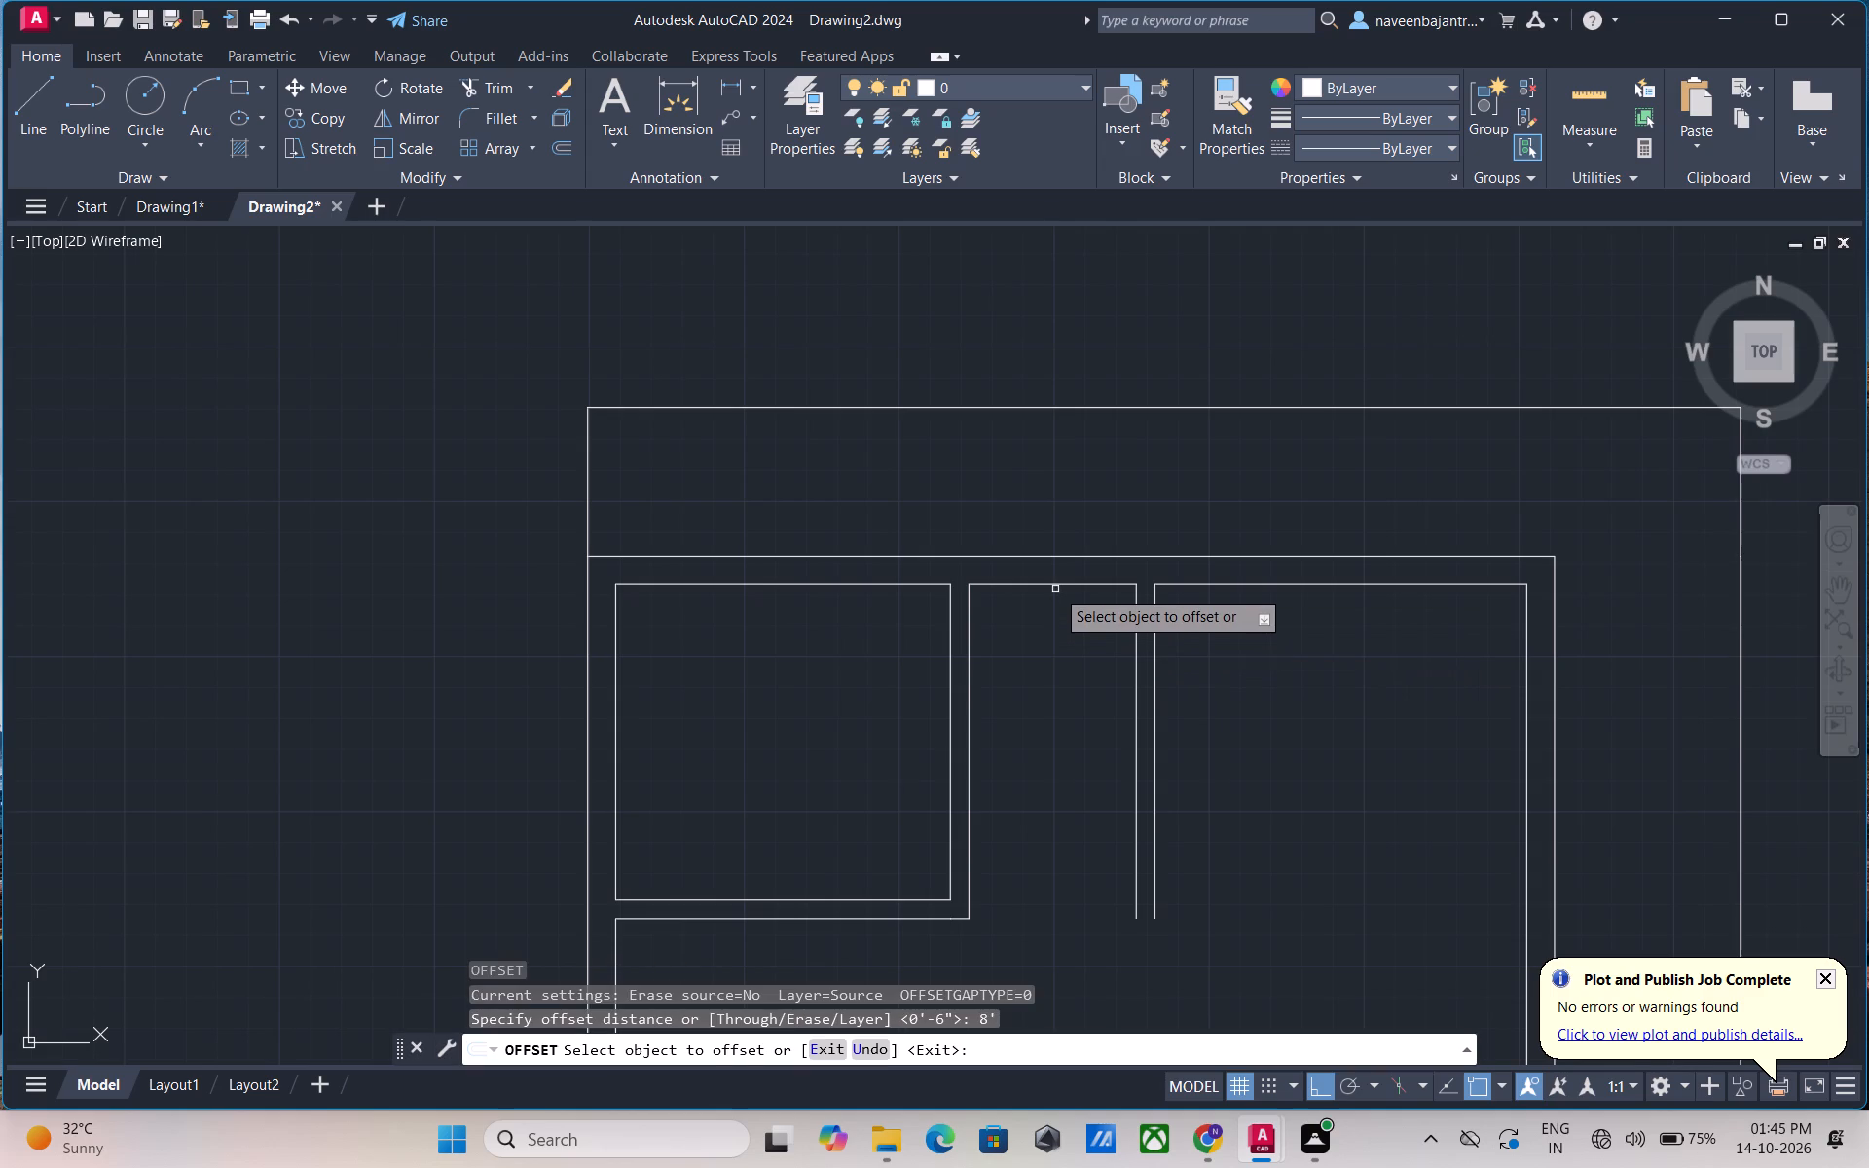
{"action": "left_click", "coordinate": [1056, 586]}
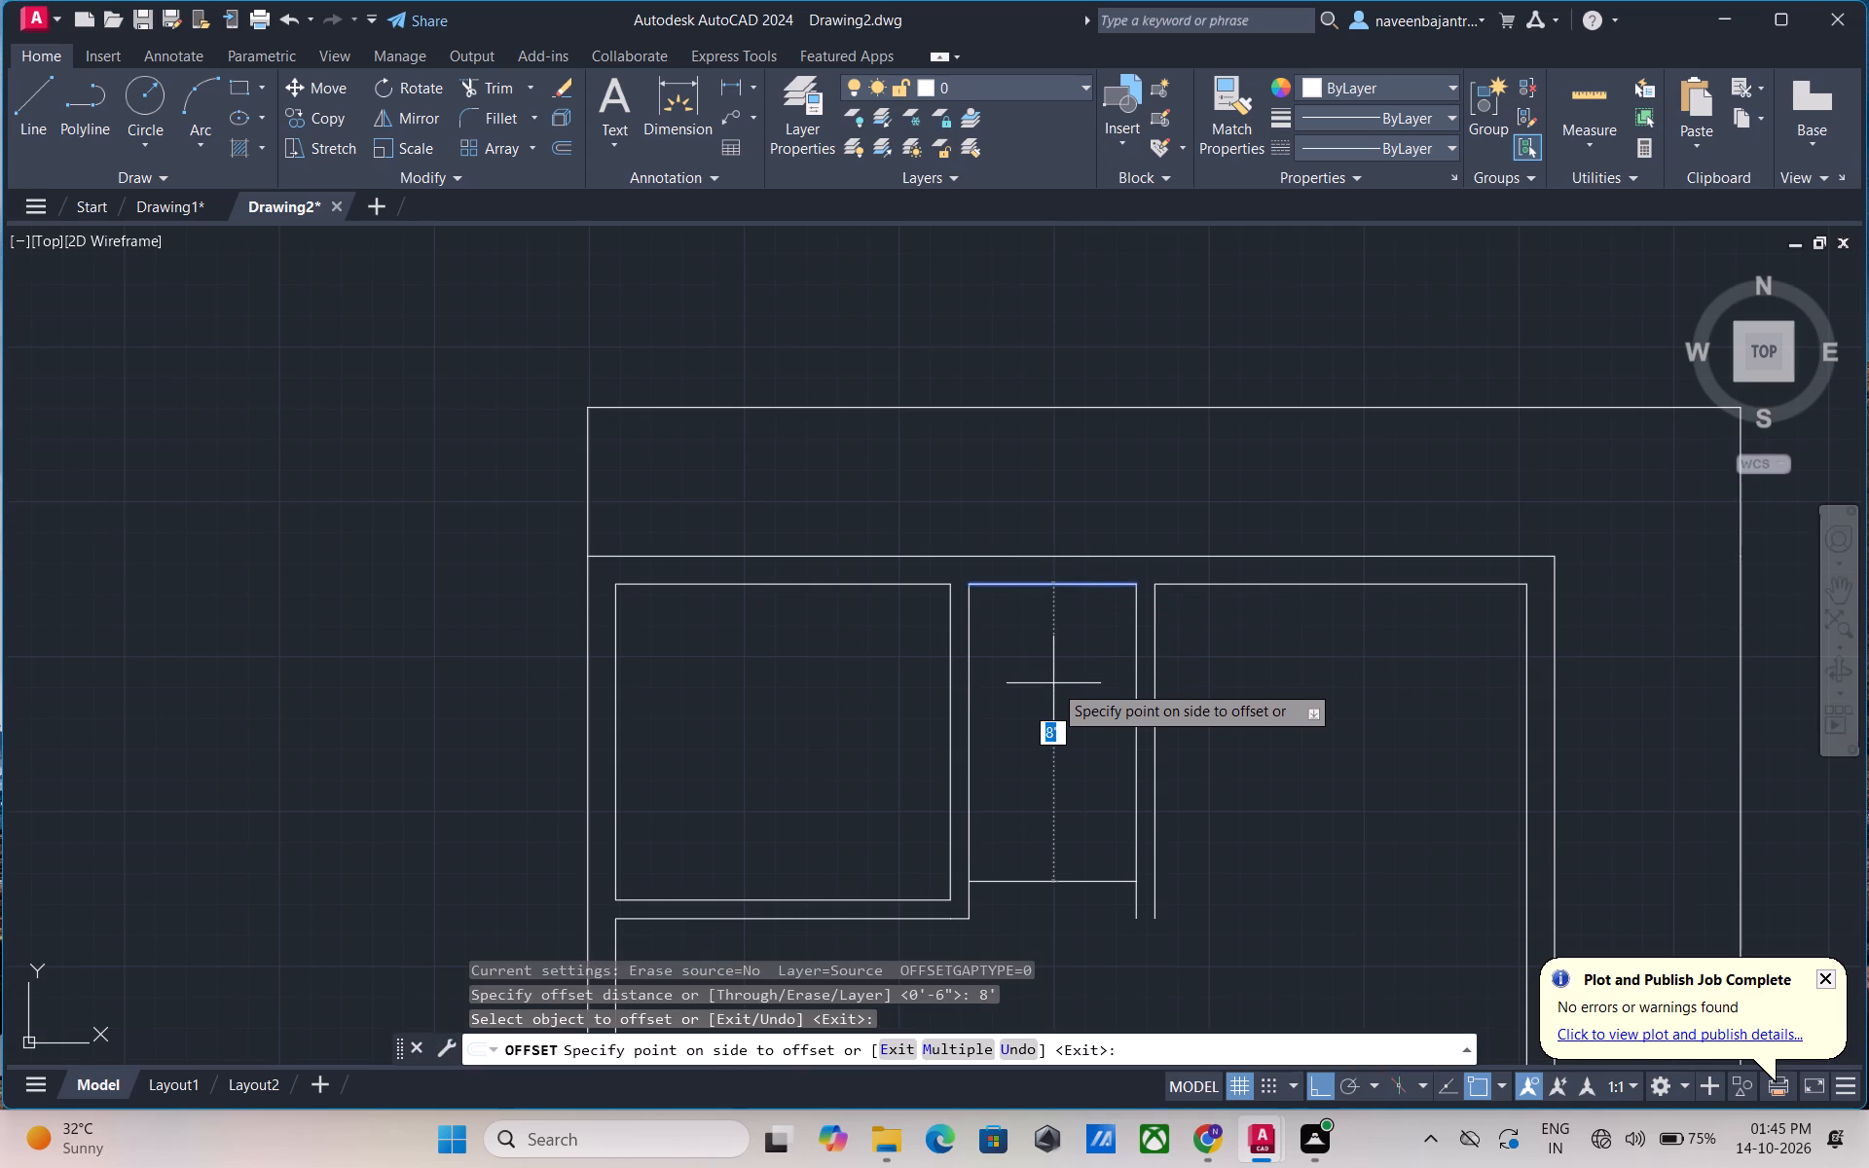
{"action": "left_click", "coordinate": [1053, 684]}
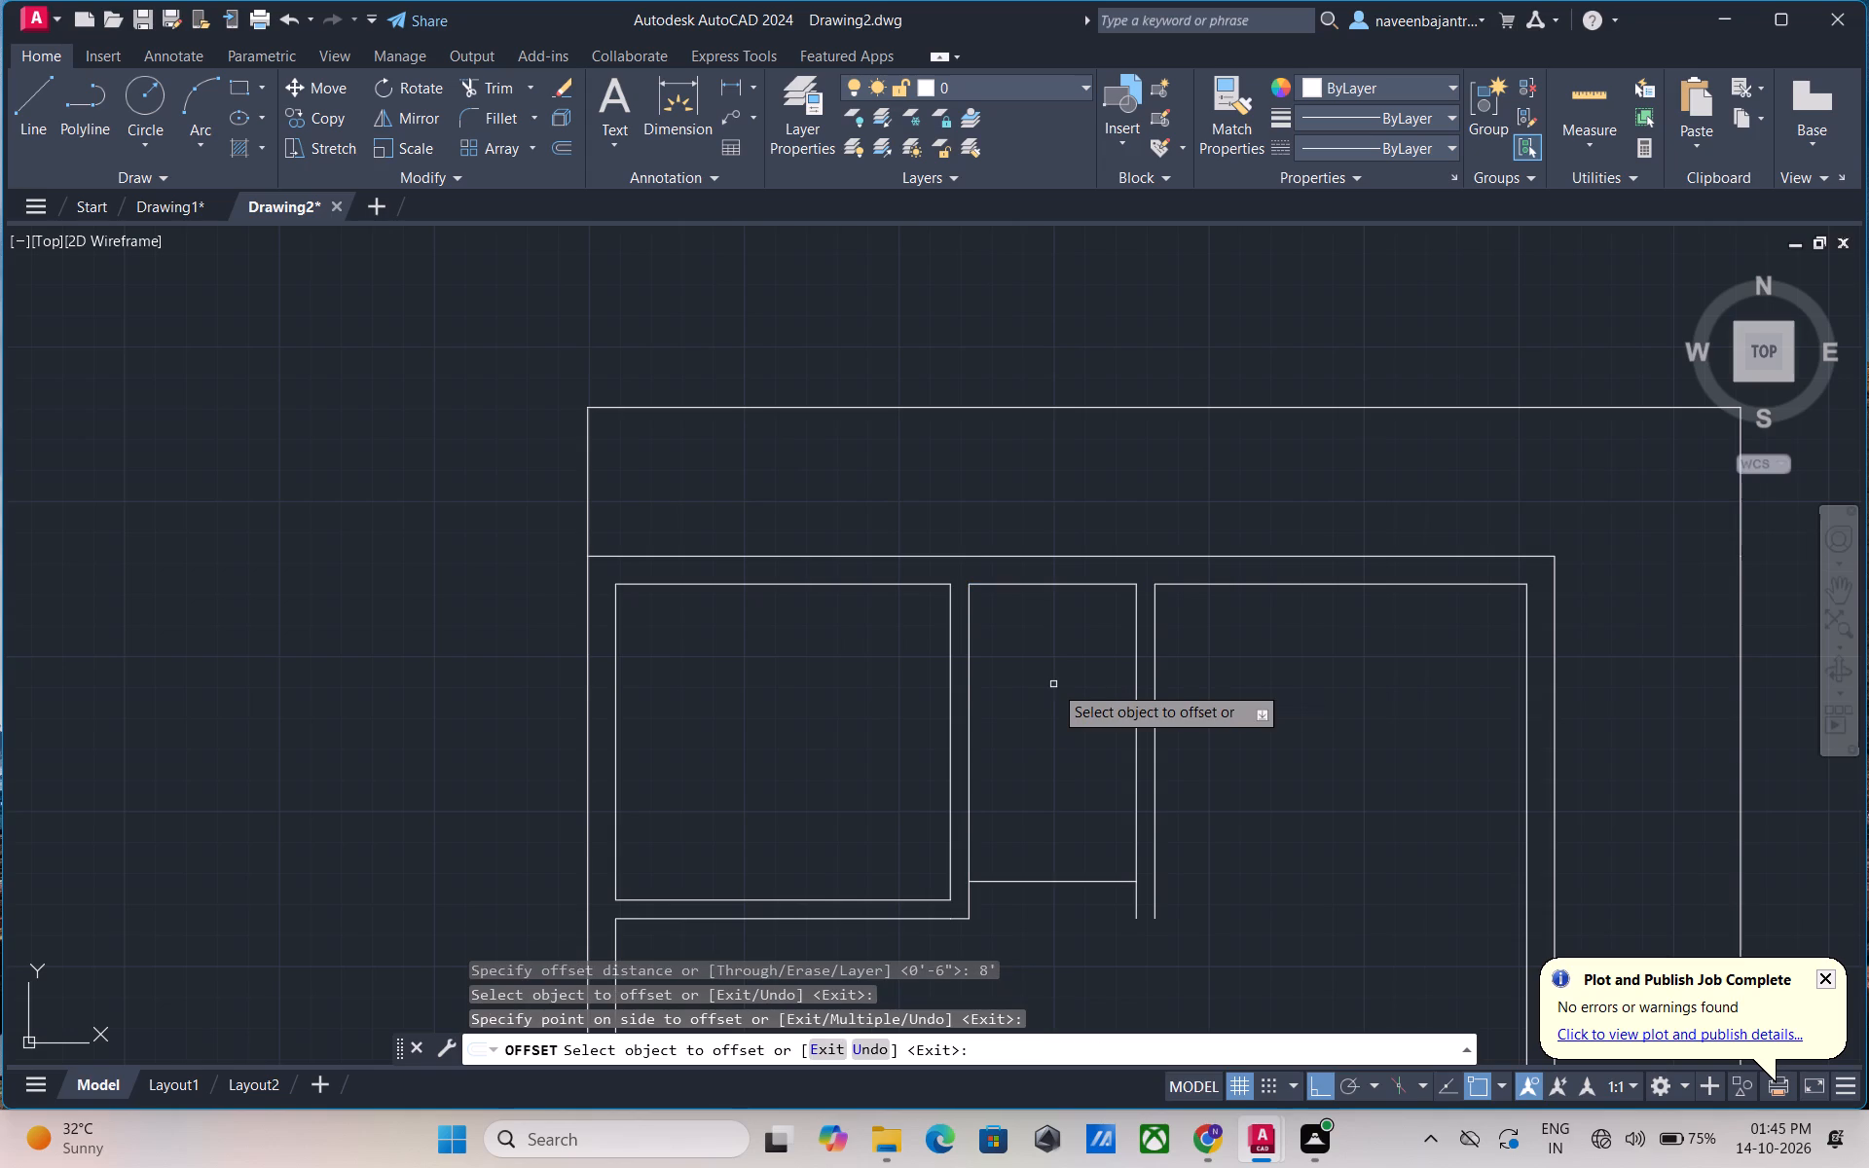
{"action": "middle_click_drag", "start_coordinate": [1048, 747], "coordinate": [1048, 744]}
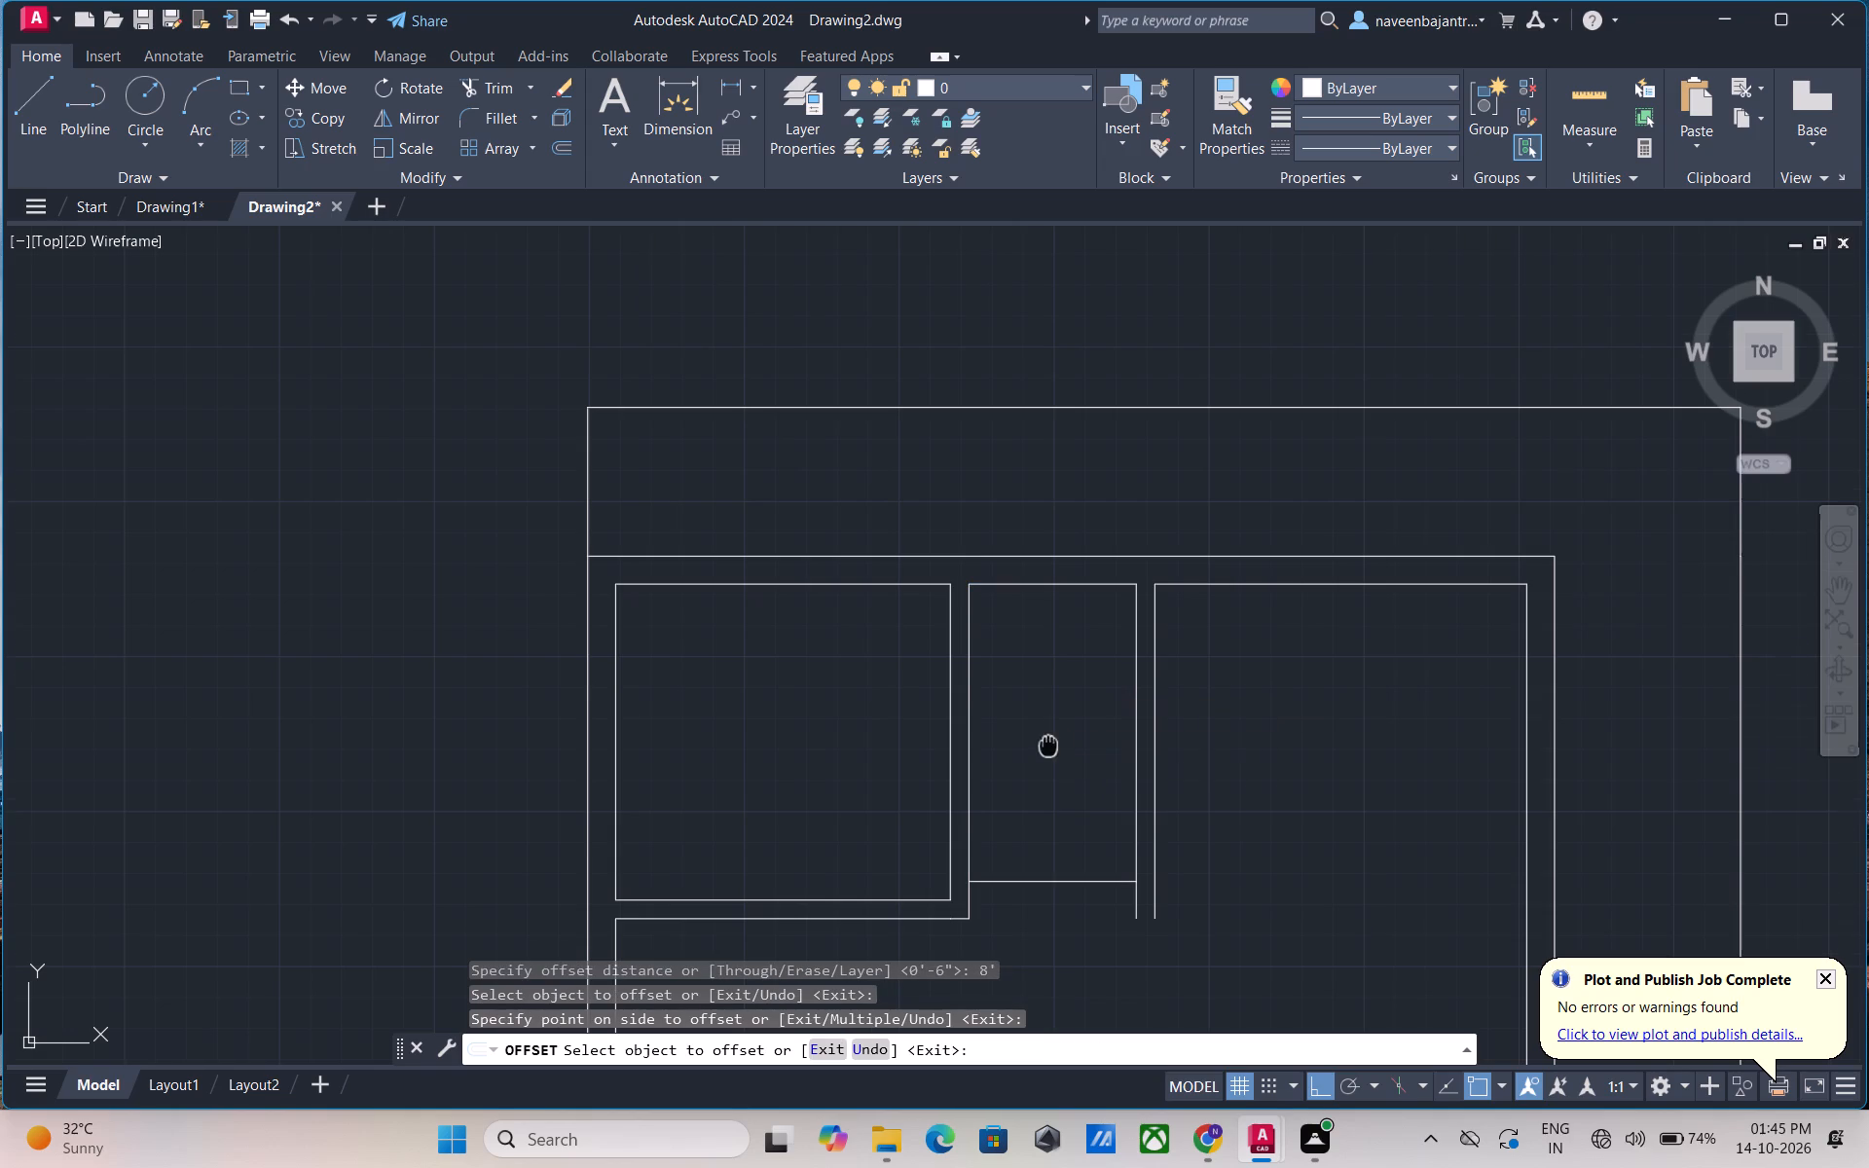
{"action": "middle_click_drag", "start_coordinate": [1048, 744], "coordinate": [1077, 607]}
{"action": "scroll", "coordinate": [1059, 750], "scroll_direction": "up", "scroll_amount": 2}
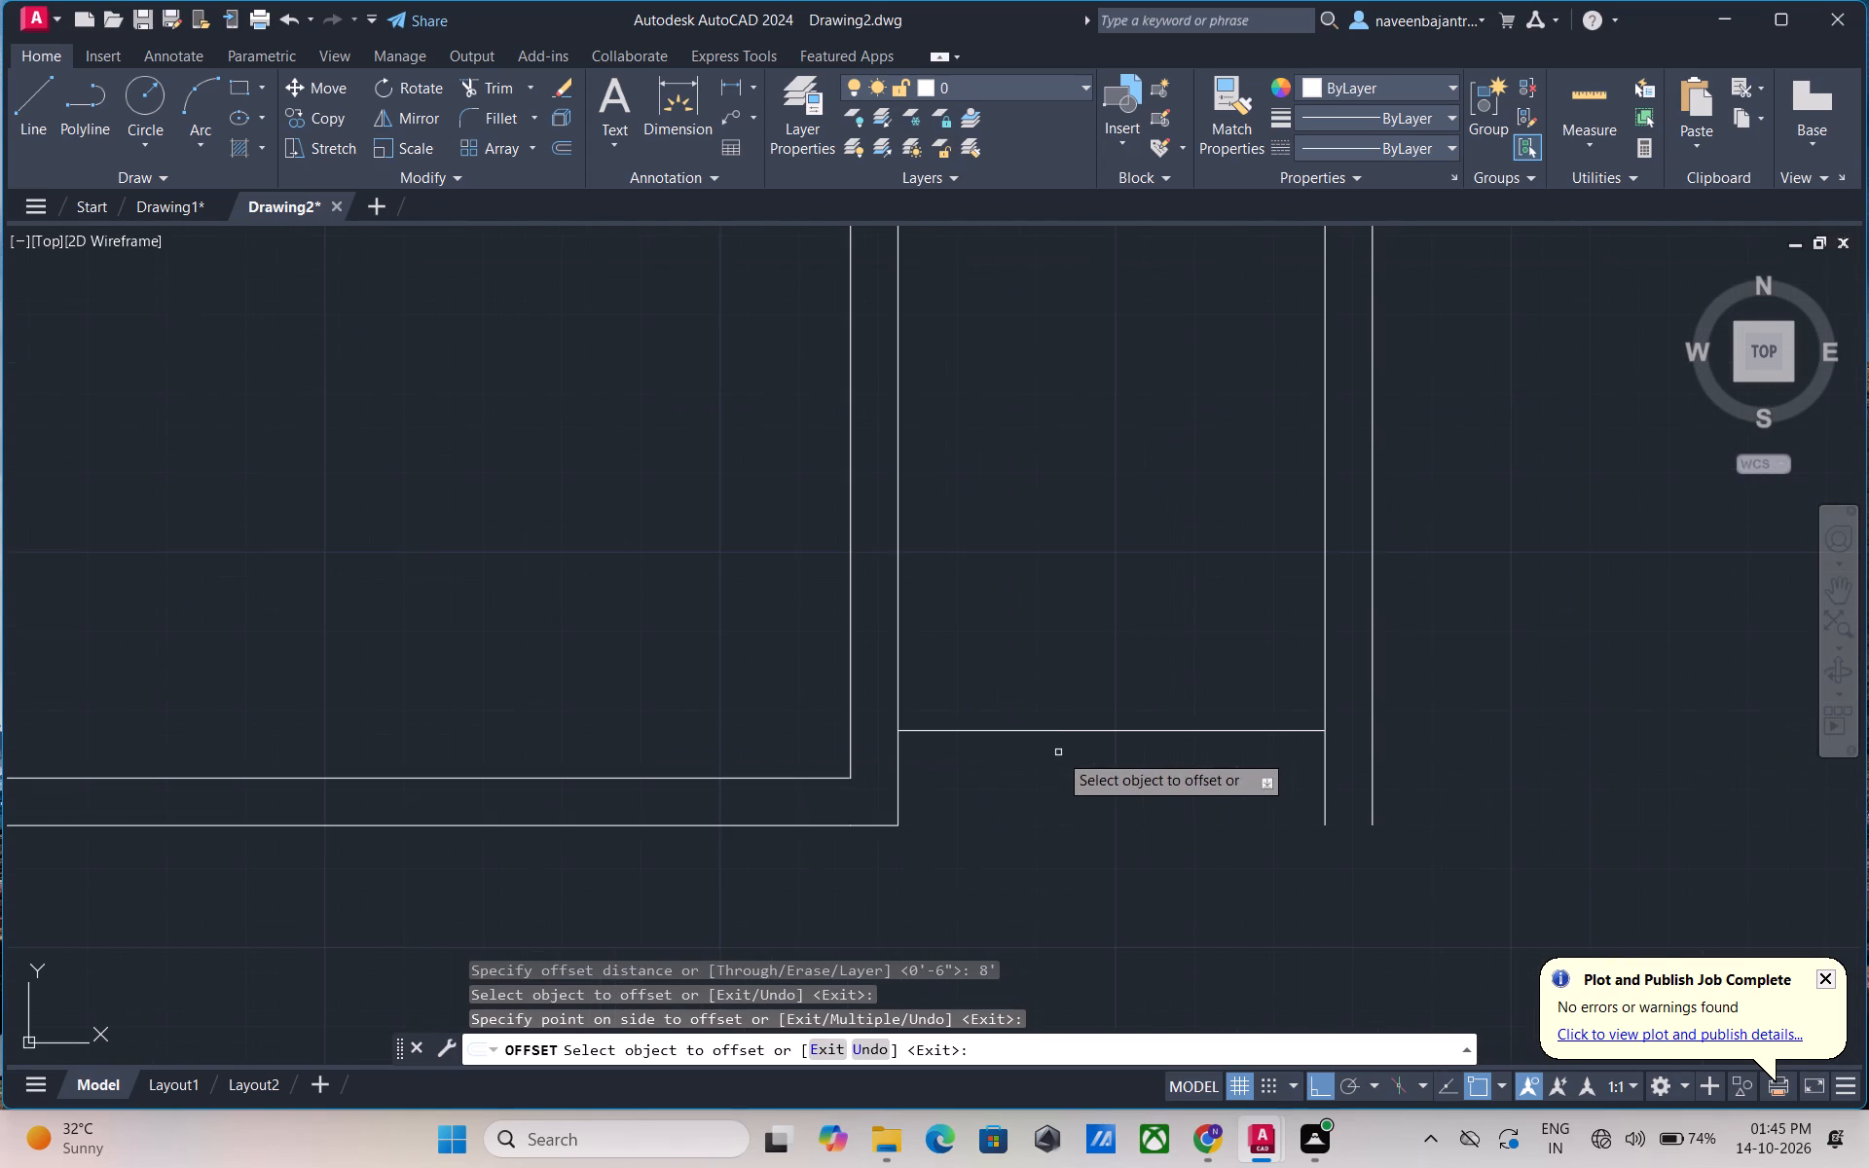
{"action": "key", "text": "Escape"}
Offset the middle room's lower horizontal line 6" downward to form the partition thickness.
{"action": "key", "text": "o"}
{"action": "key", "text": "space"}
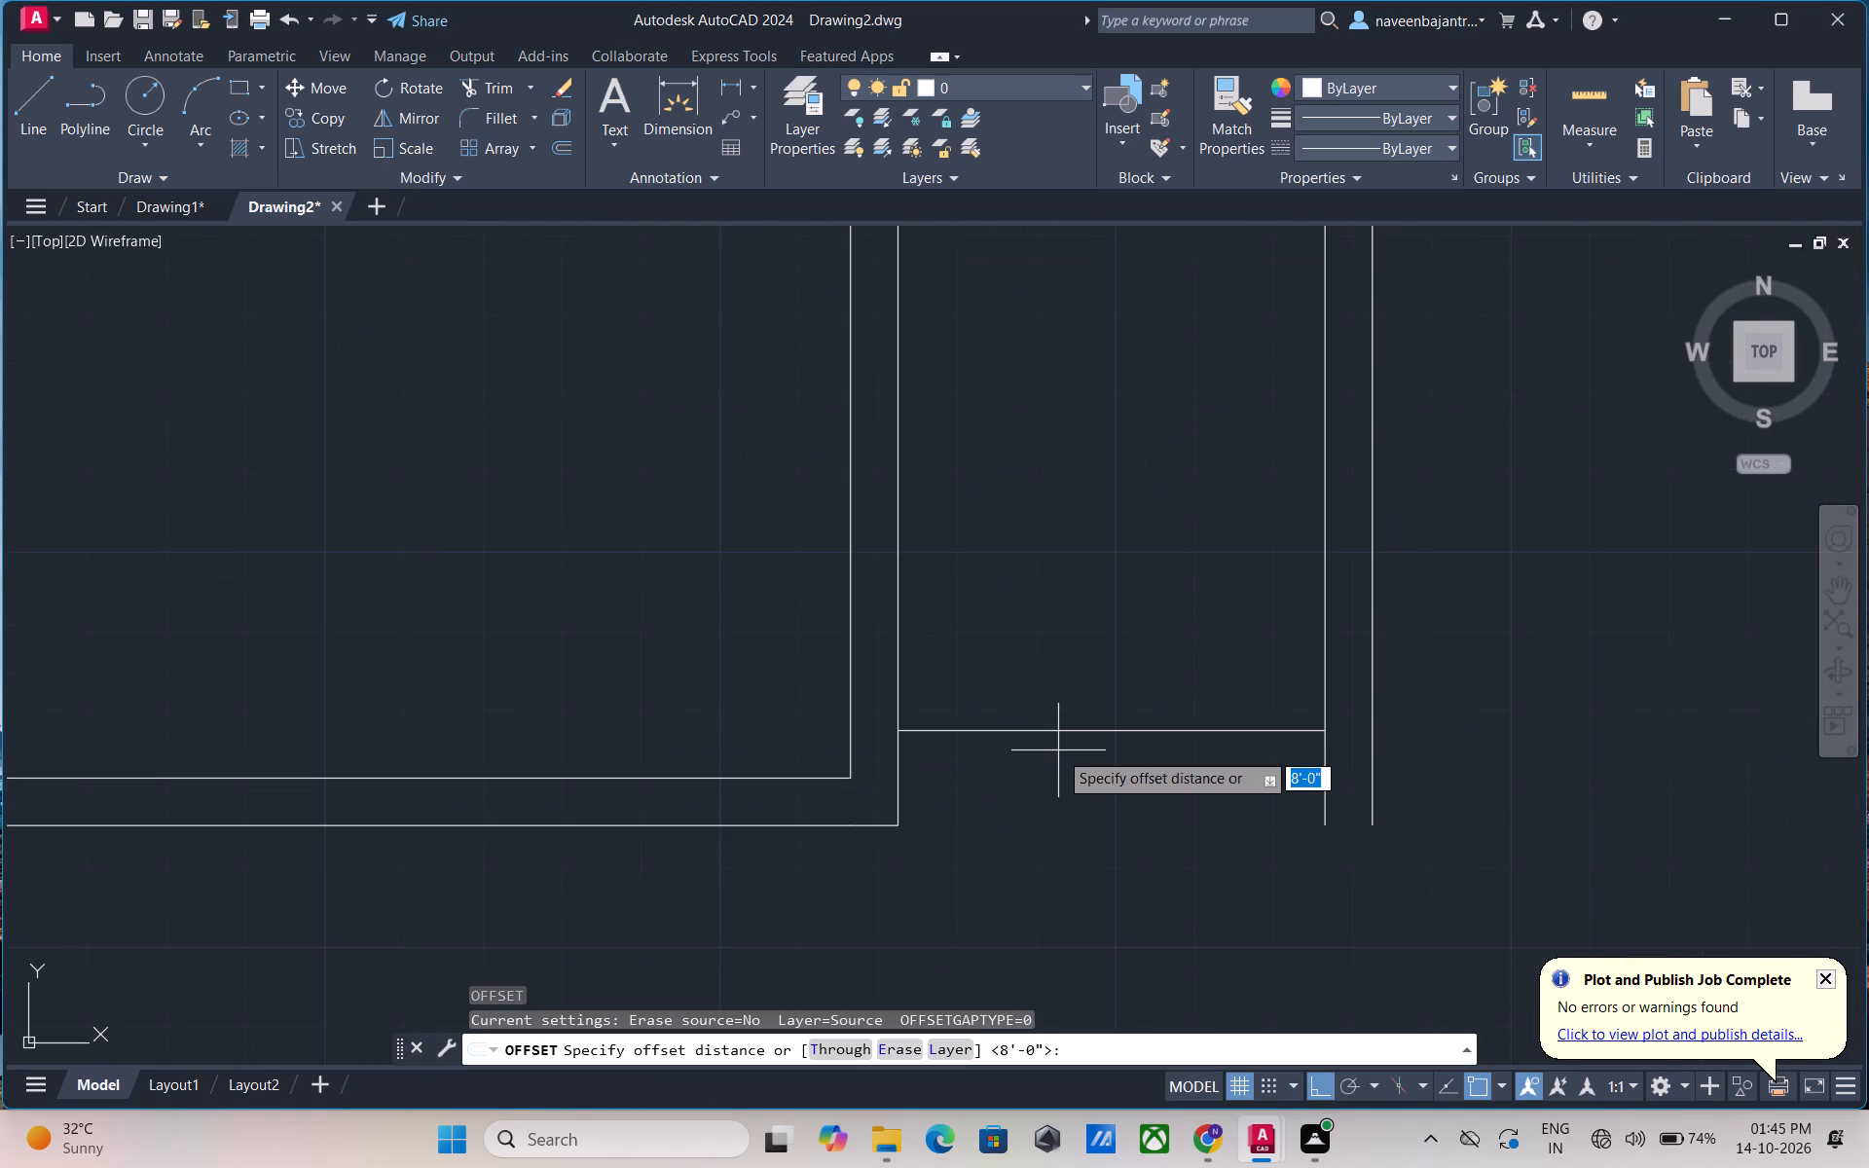
{"action": "type", "text": "6"}
{"action": "key", "text": "shift+quotedbl"}
{"action": "key", "text": "Return"}
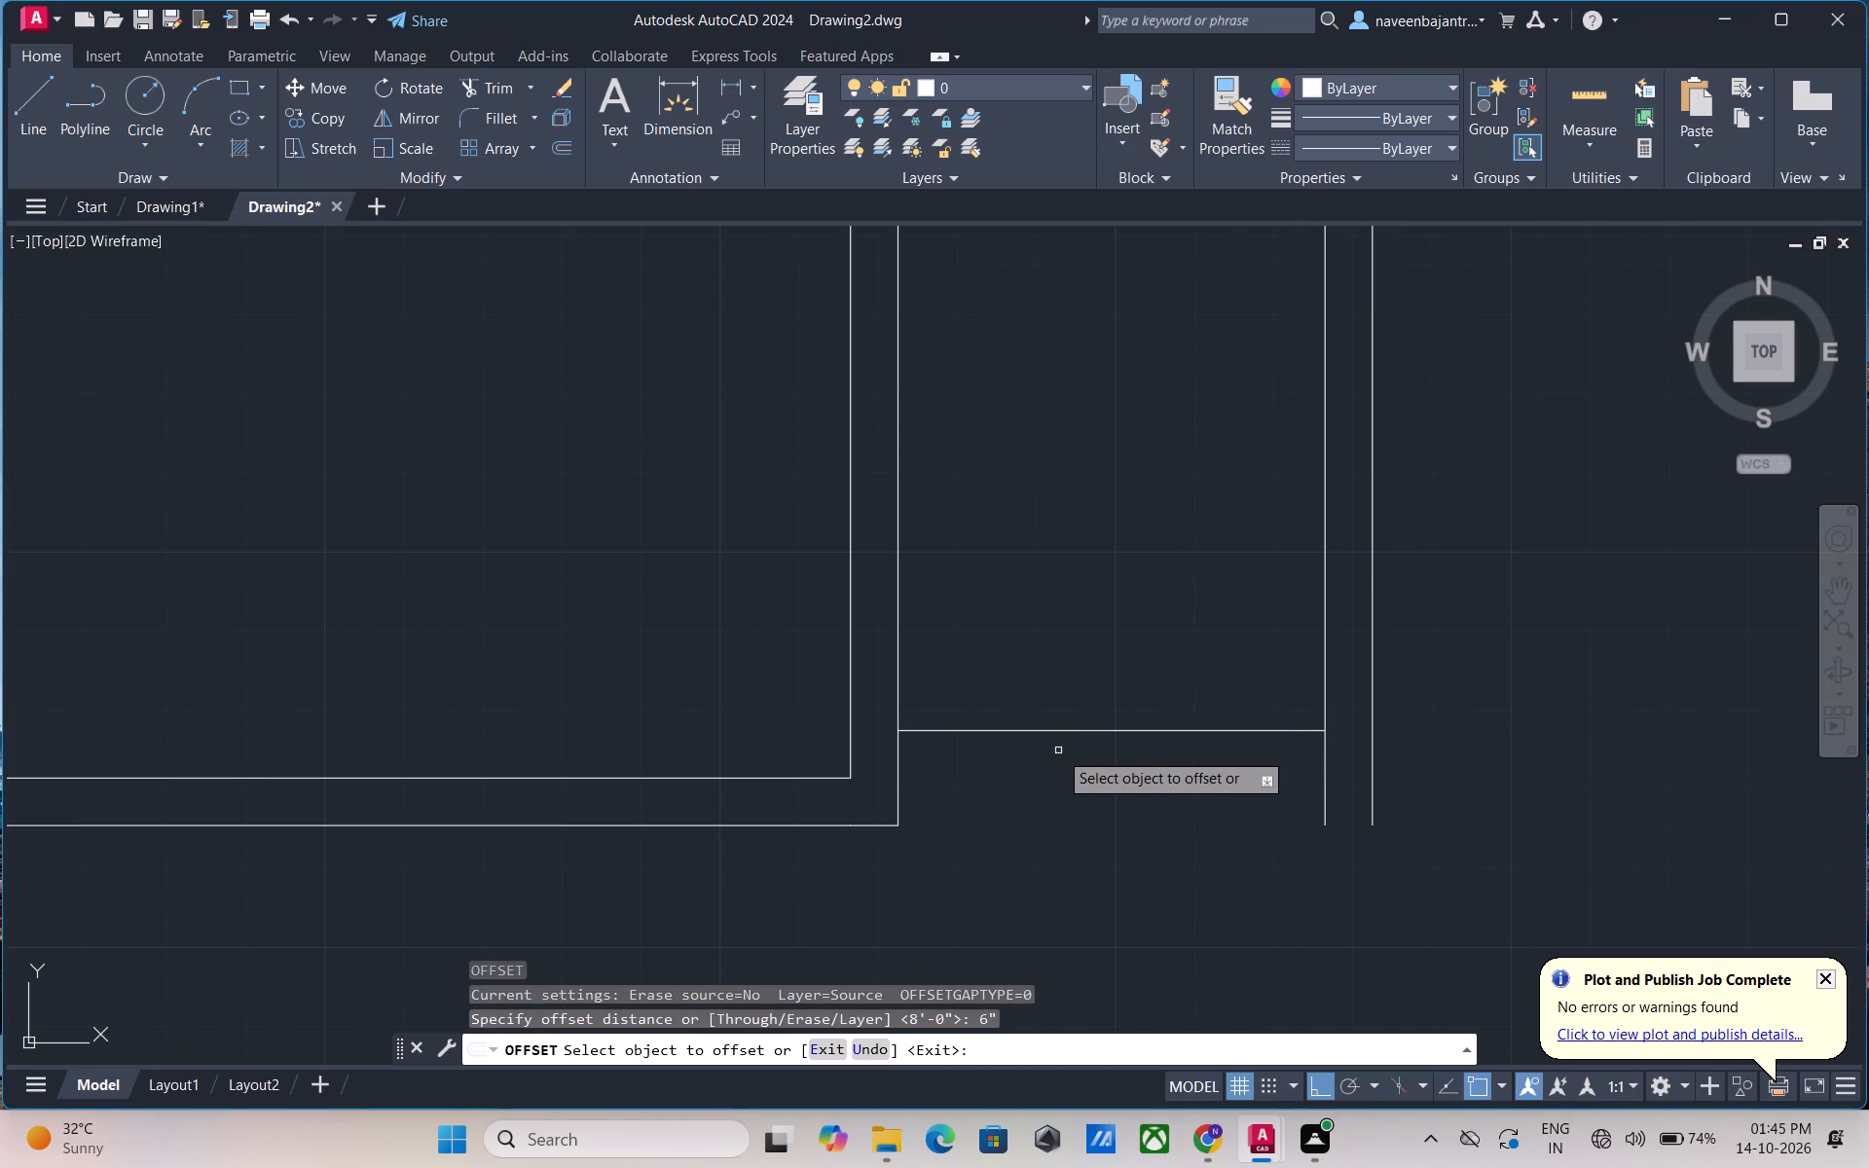
{"action": "left_click", "coordinate": [1059, 729]}
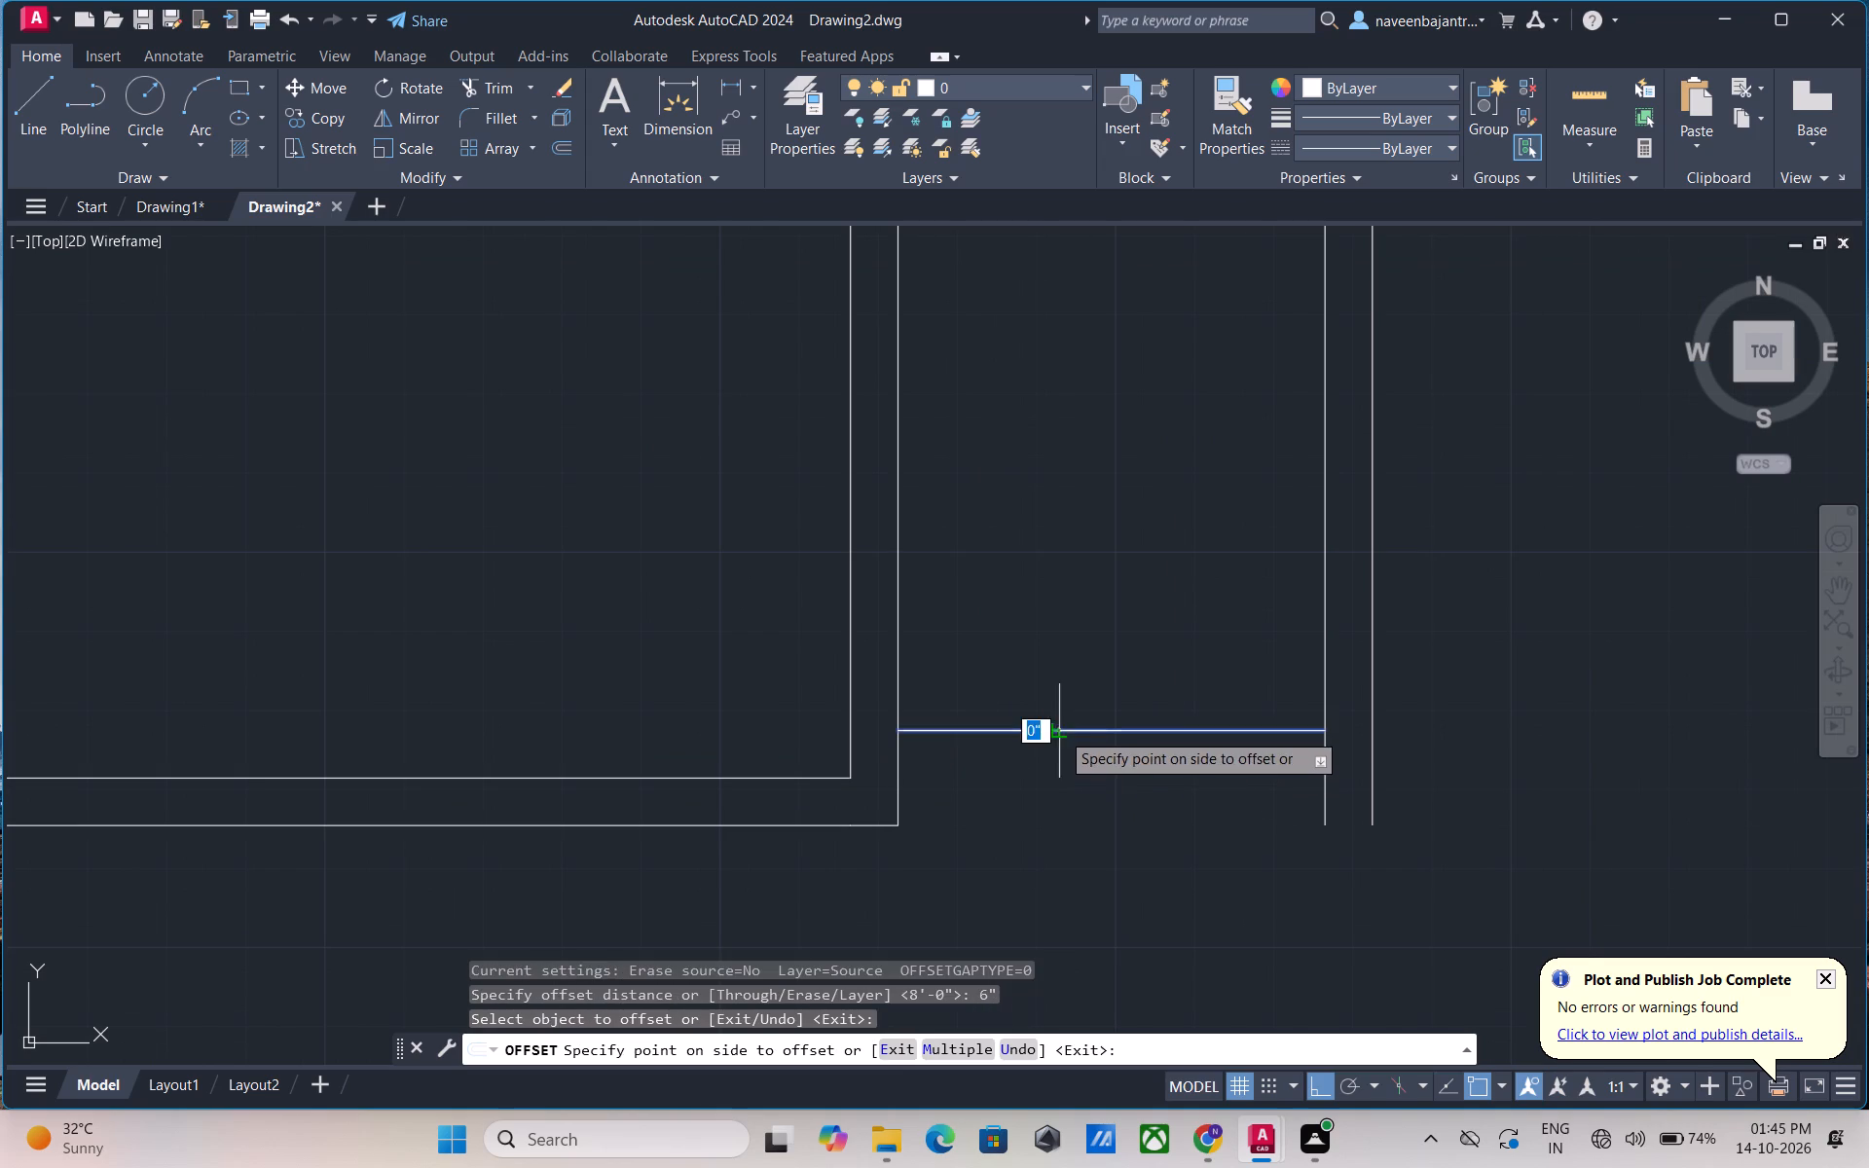
{"action": "left_click", "coordinate": [1060, 772]}
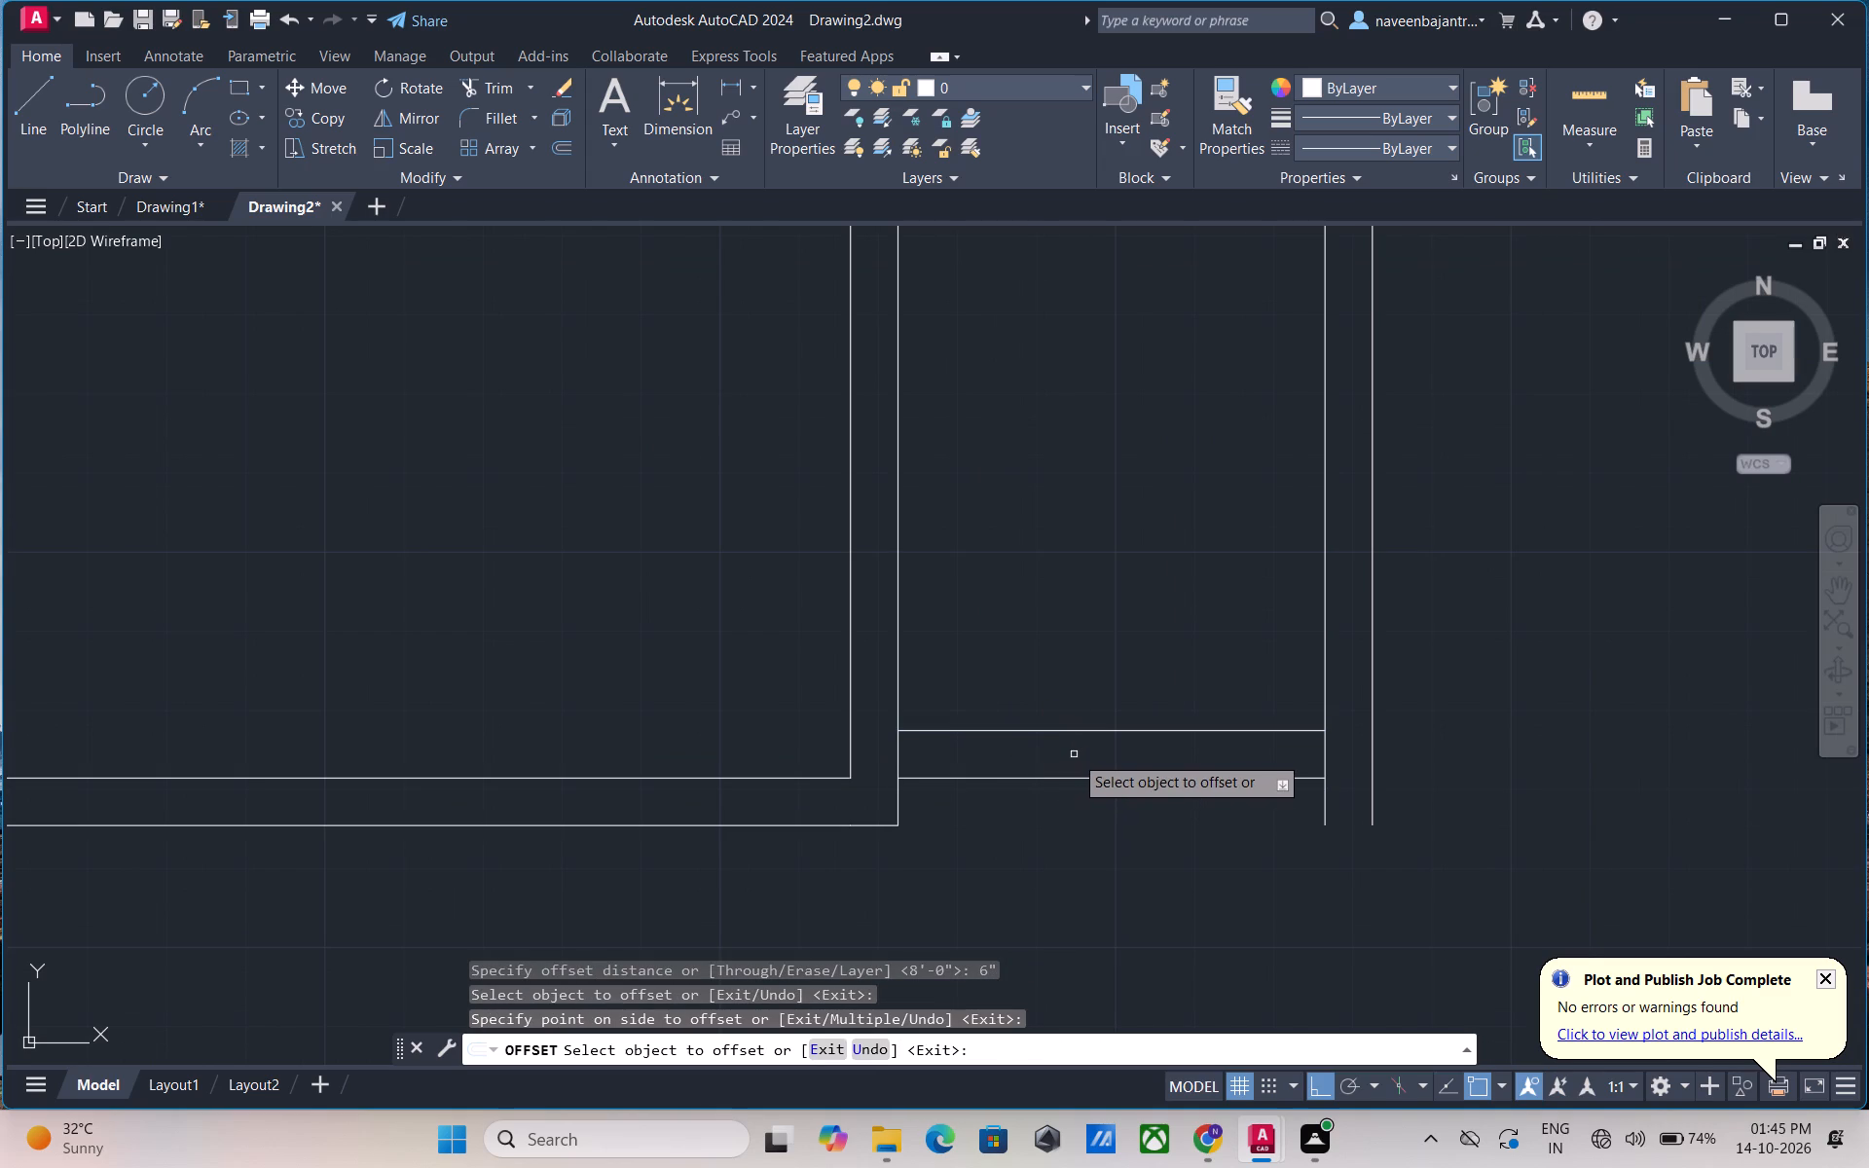
{"action": "key", "text": "Escape"}
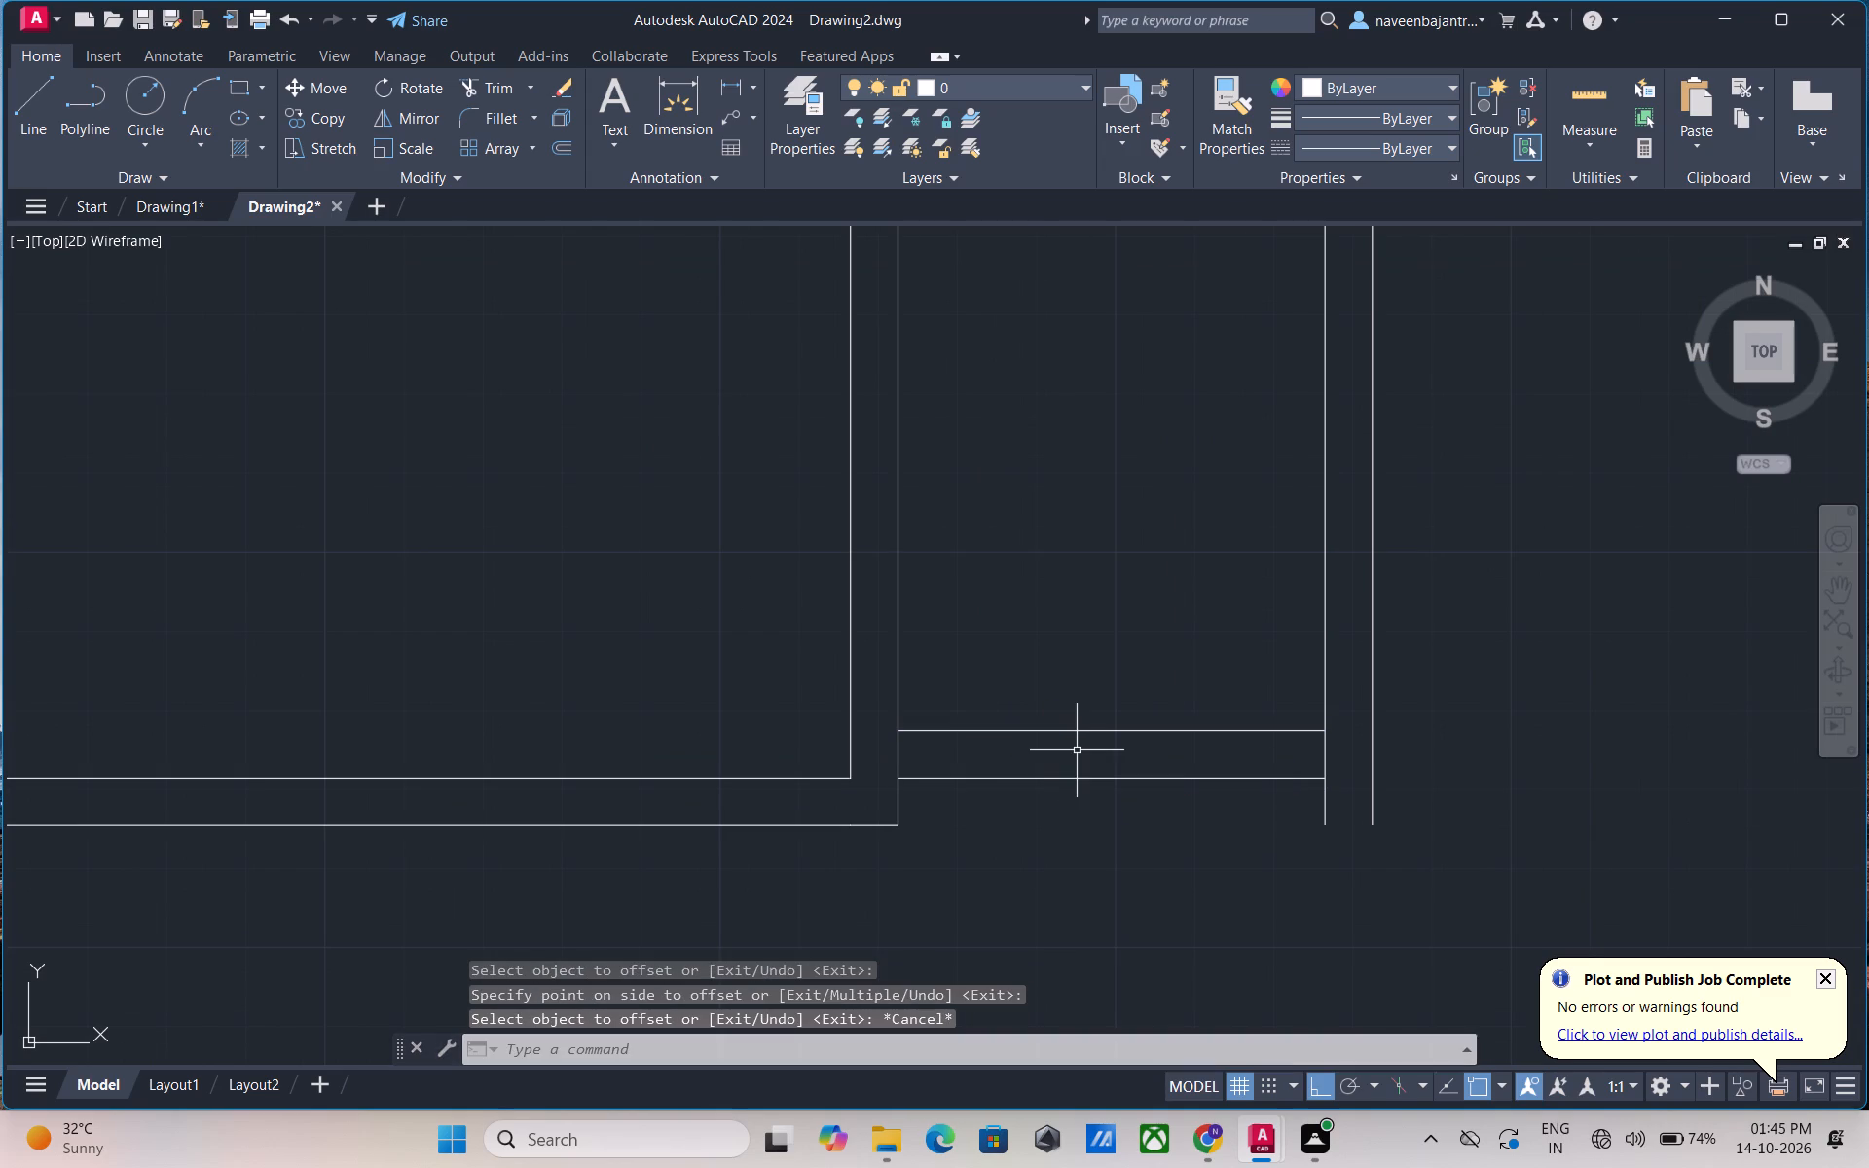
Trim the second partition's inner vertical line where it overhangs below the middle room's lower partition line.
{"action": "key", "text": "t"}
{"action": "type", "text": "R"}
{"action": "key", "text": "space"}
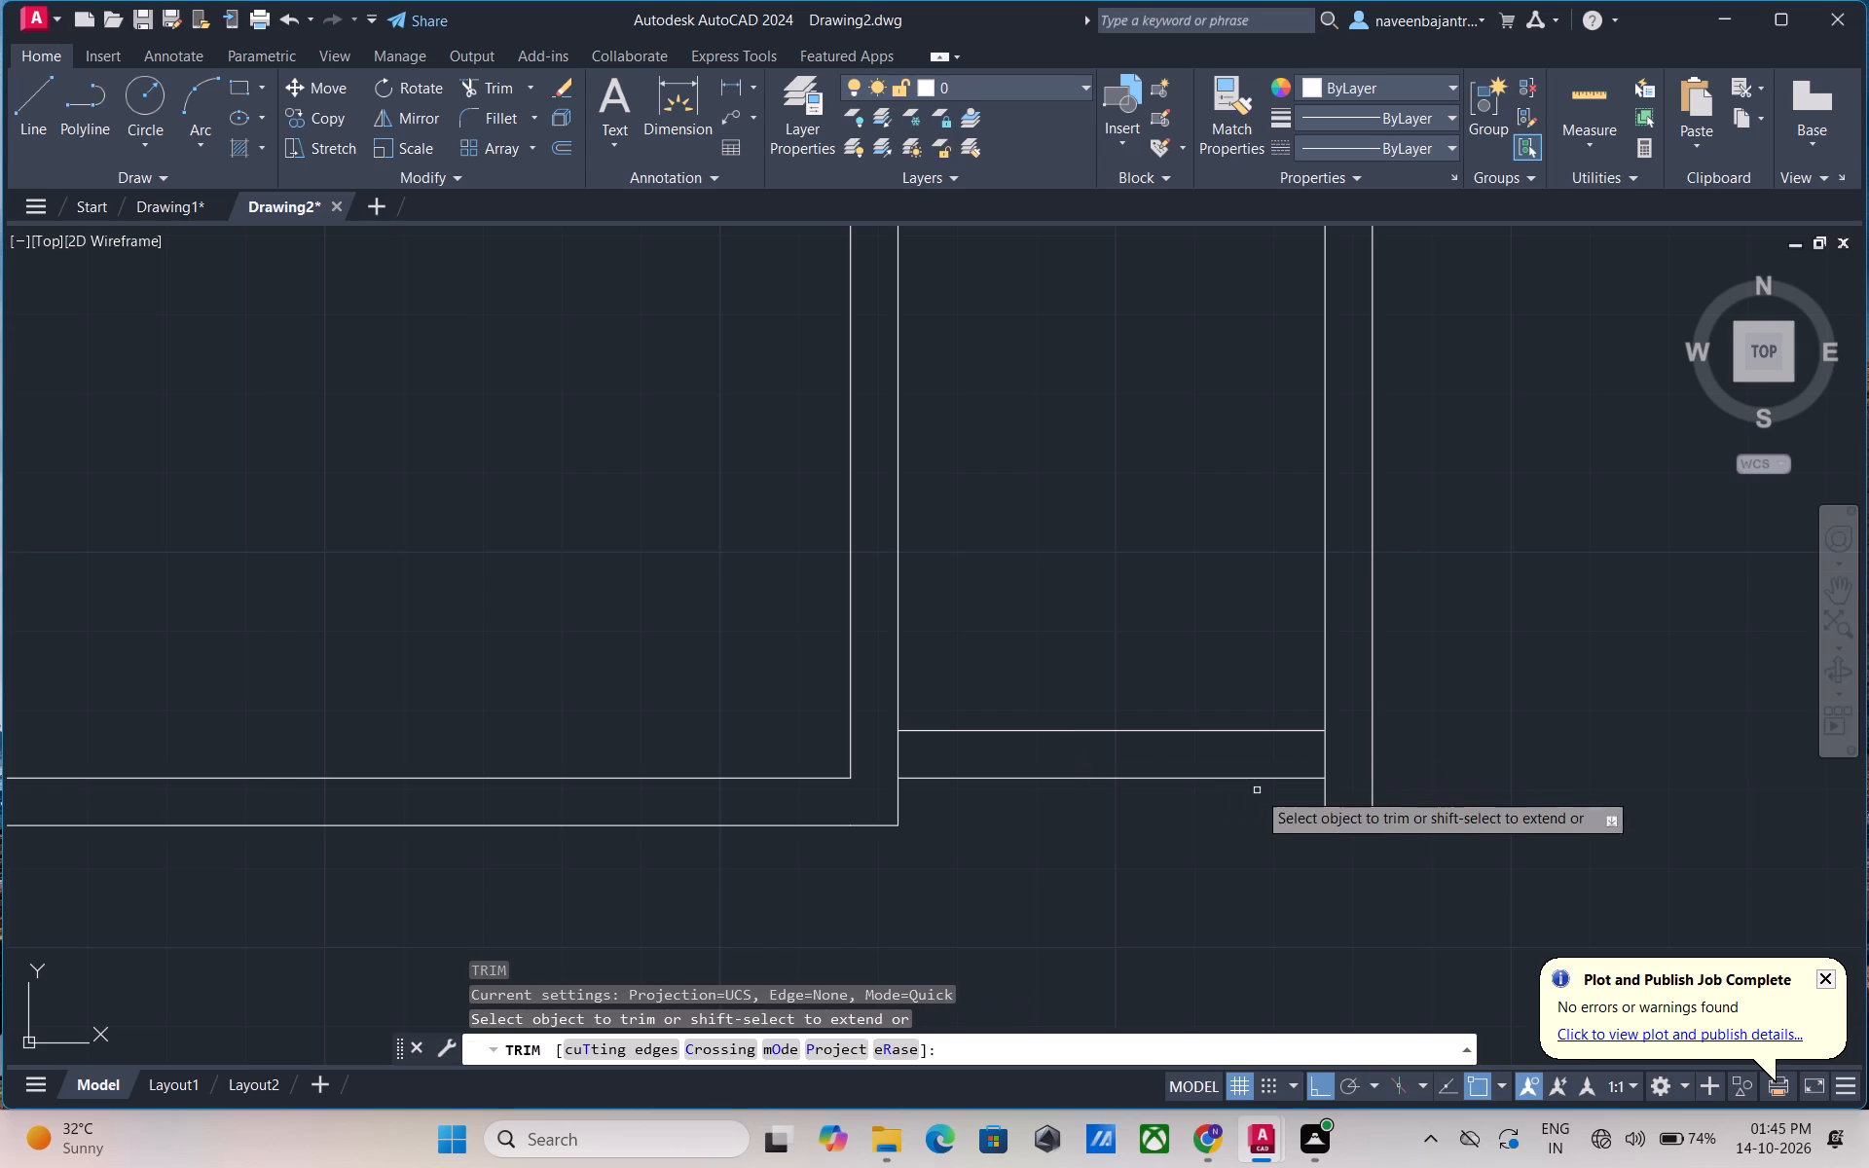
{"action": "left_click", "coordinate": [1325, 803]}
{"action": "key", "text": "Escape"}
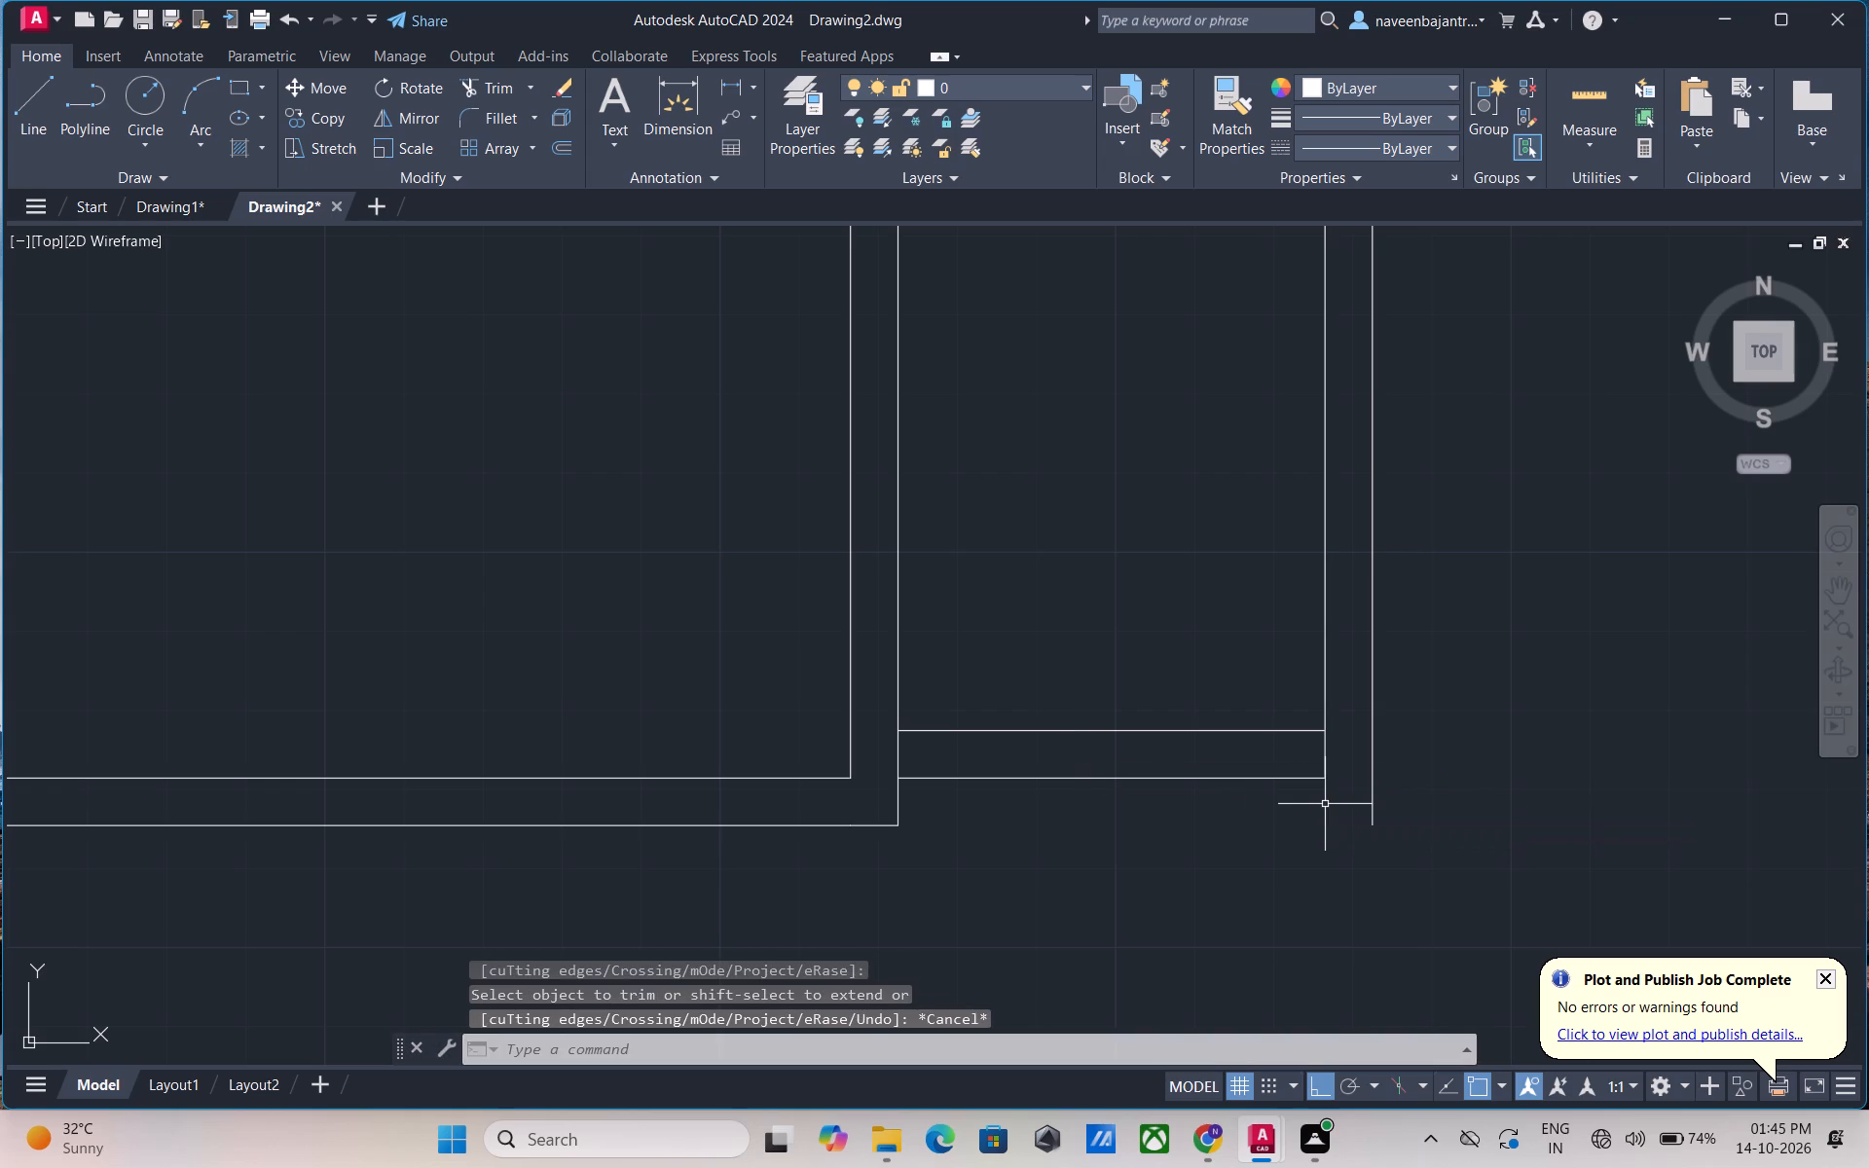
Draw a horizontal line extending the middle room's lower partition line across and past the second partition's outer vertical line.
{"action": "type", "text": "L"}
{"action": "key", "text": "space"}
{"action": "left_click", "coordinate": [1322, 780]}
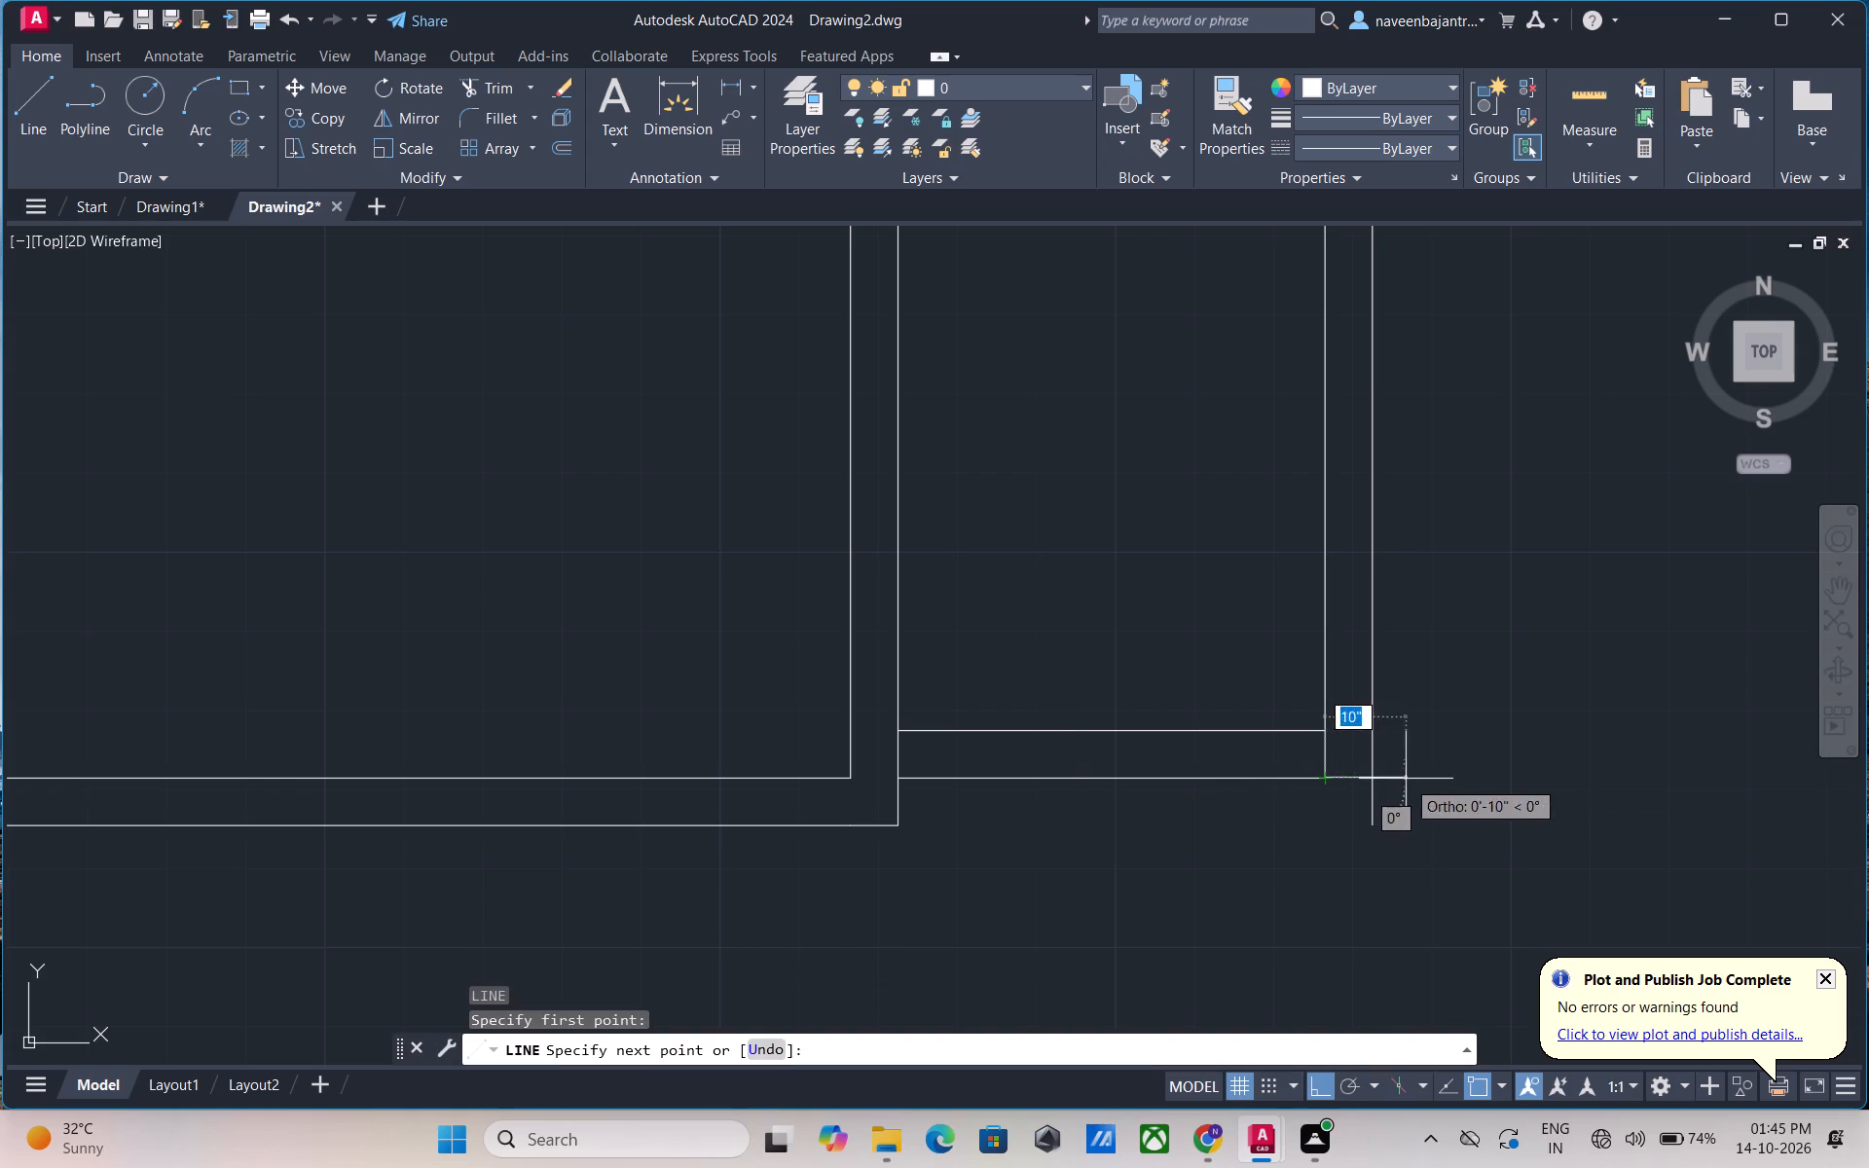
{"action": "left_click", "coordinate": [1414, 777]}
{"action": "key", "text": "Escape"}
Trim the overhanging ends at the middle room's outer partition corner and the vertical segments crossing inside its lower partition.
{"action": "type", "text": "TR"}
{"action": "key", "text": "space"}
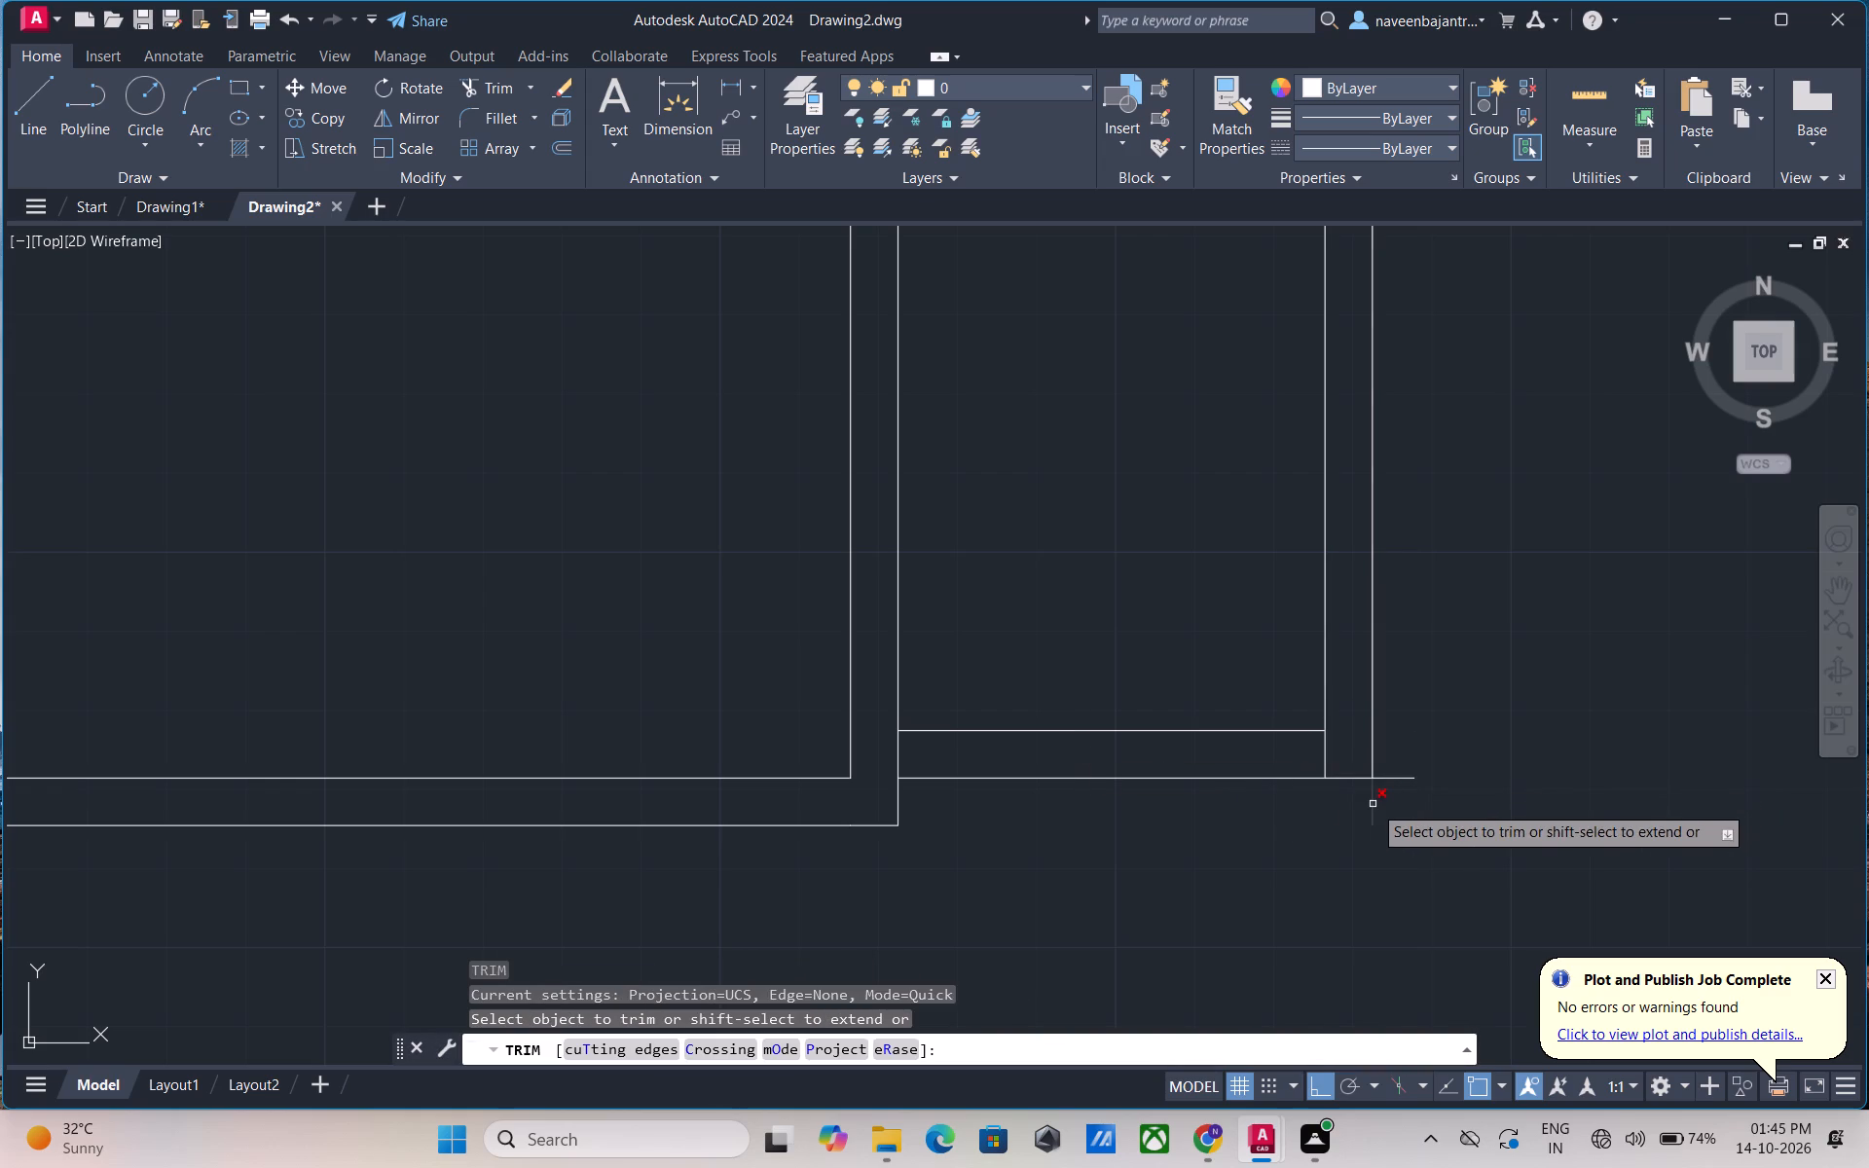
{"action": "left_click", "coordinate": [1373, 804]}
{"action": "left_click", "coordinate": [1395, 776]}
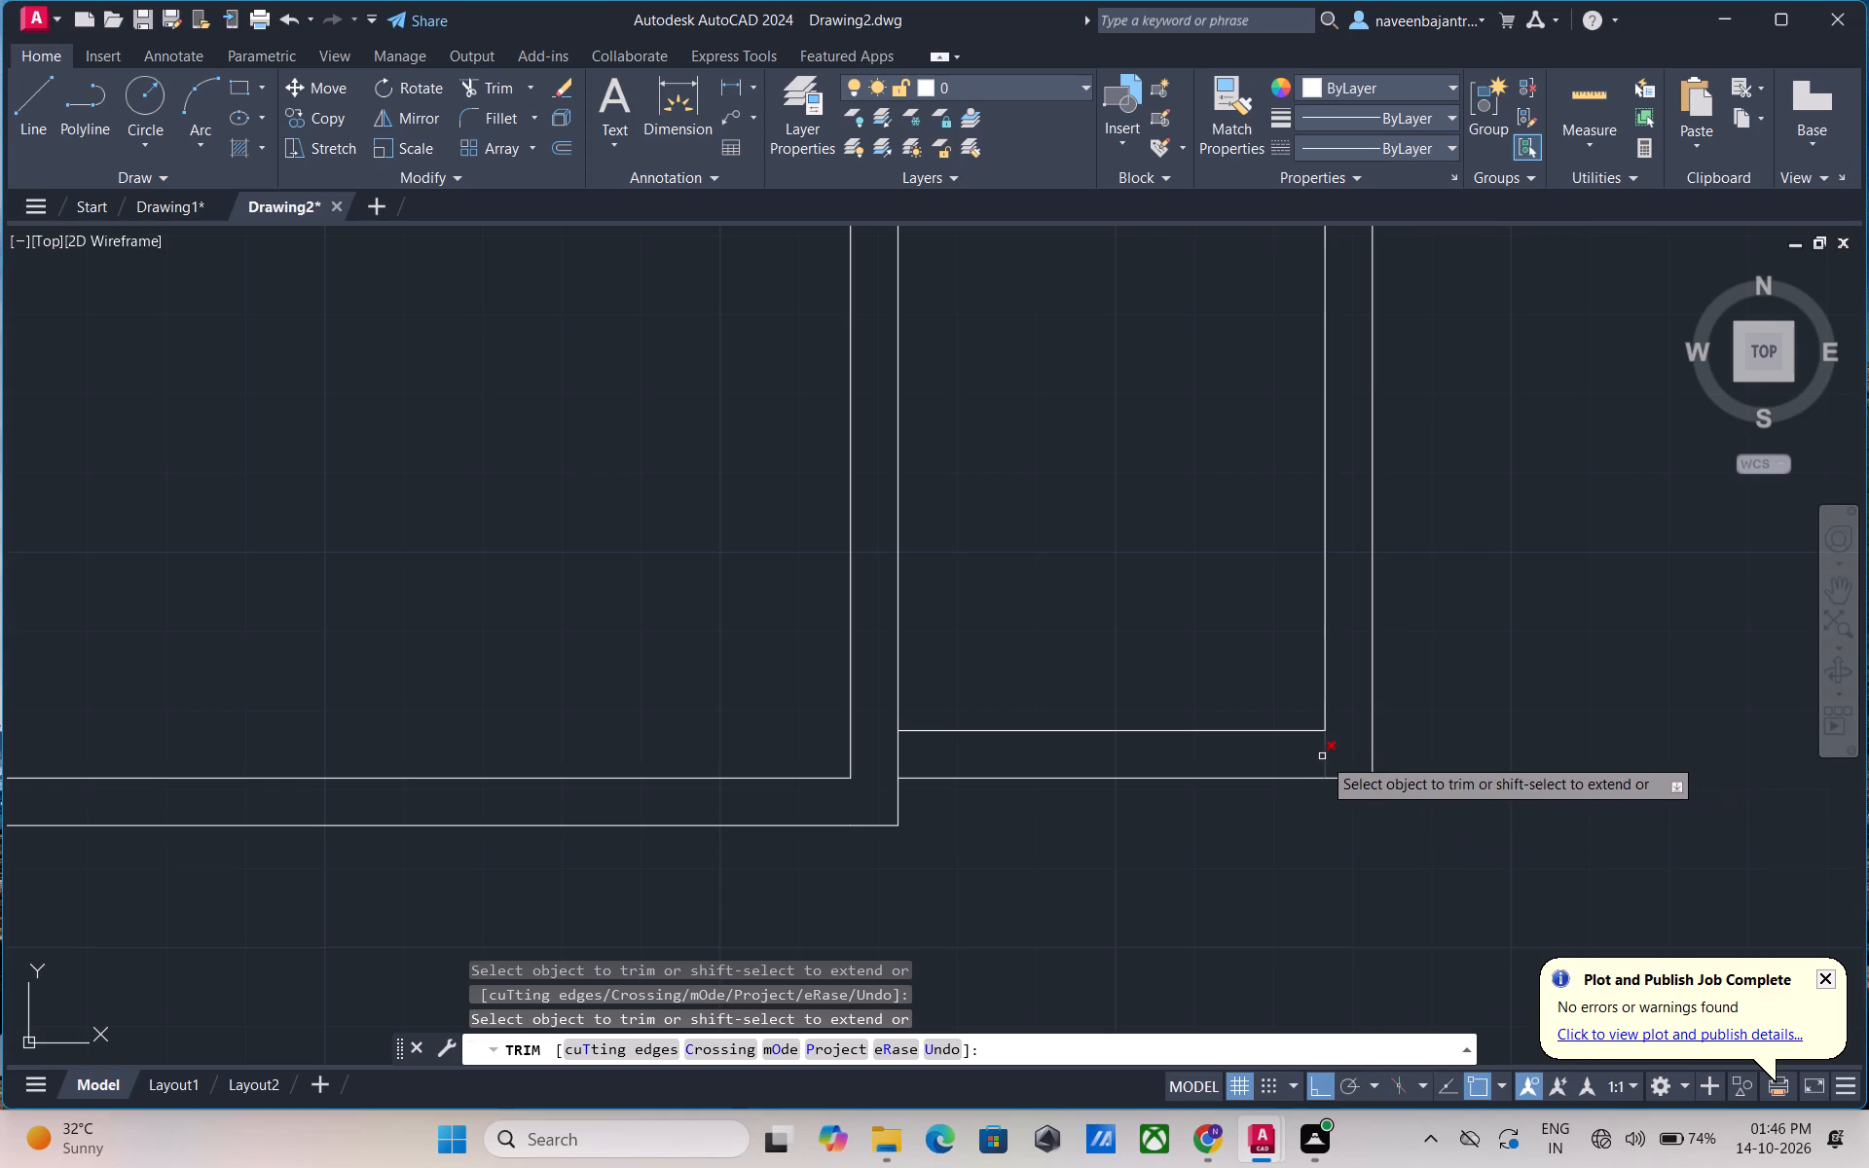
{"action": "left_click", "coordinate": [1321, 756]}
{"action": "left_click", "coordinate": [1336, 753]}
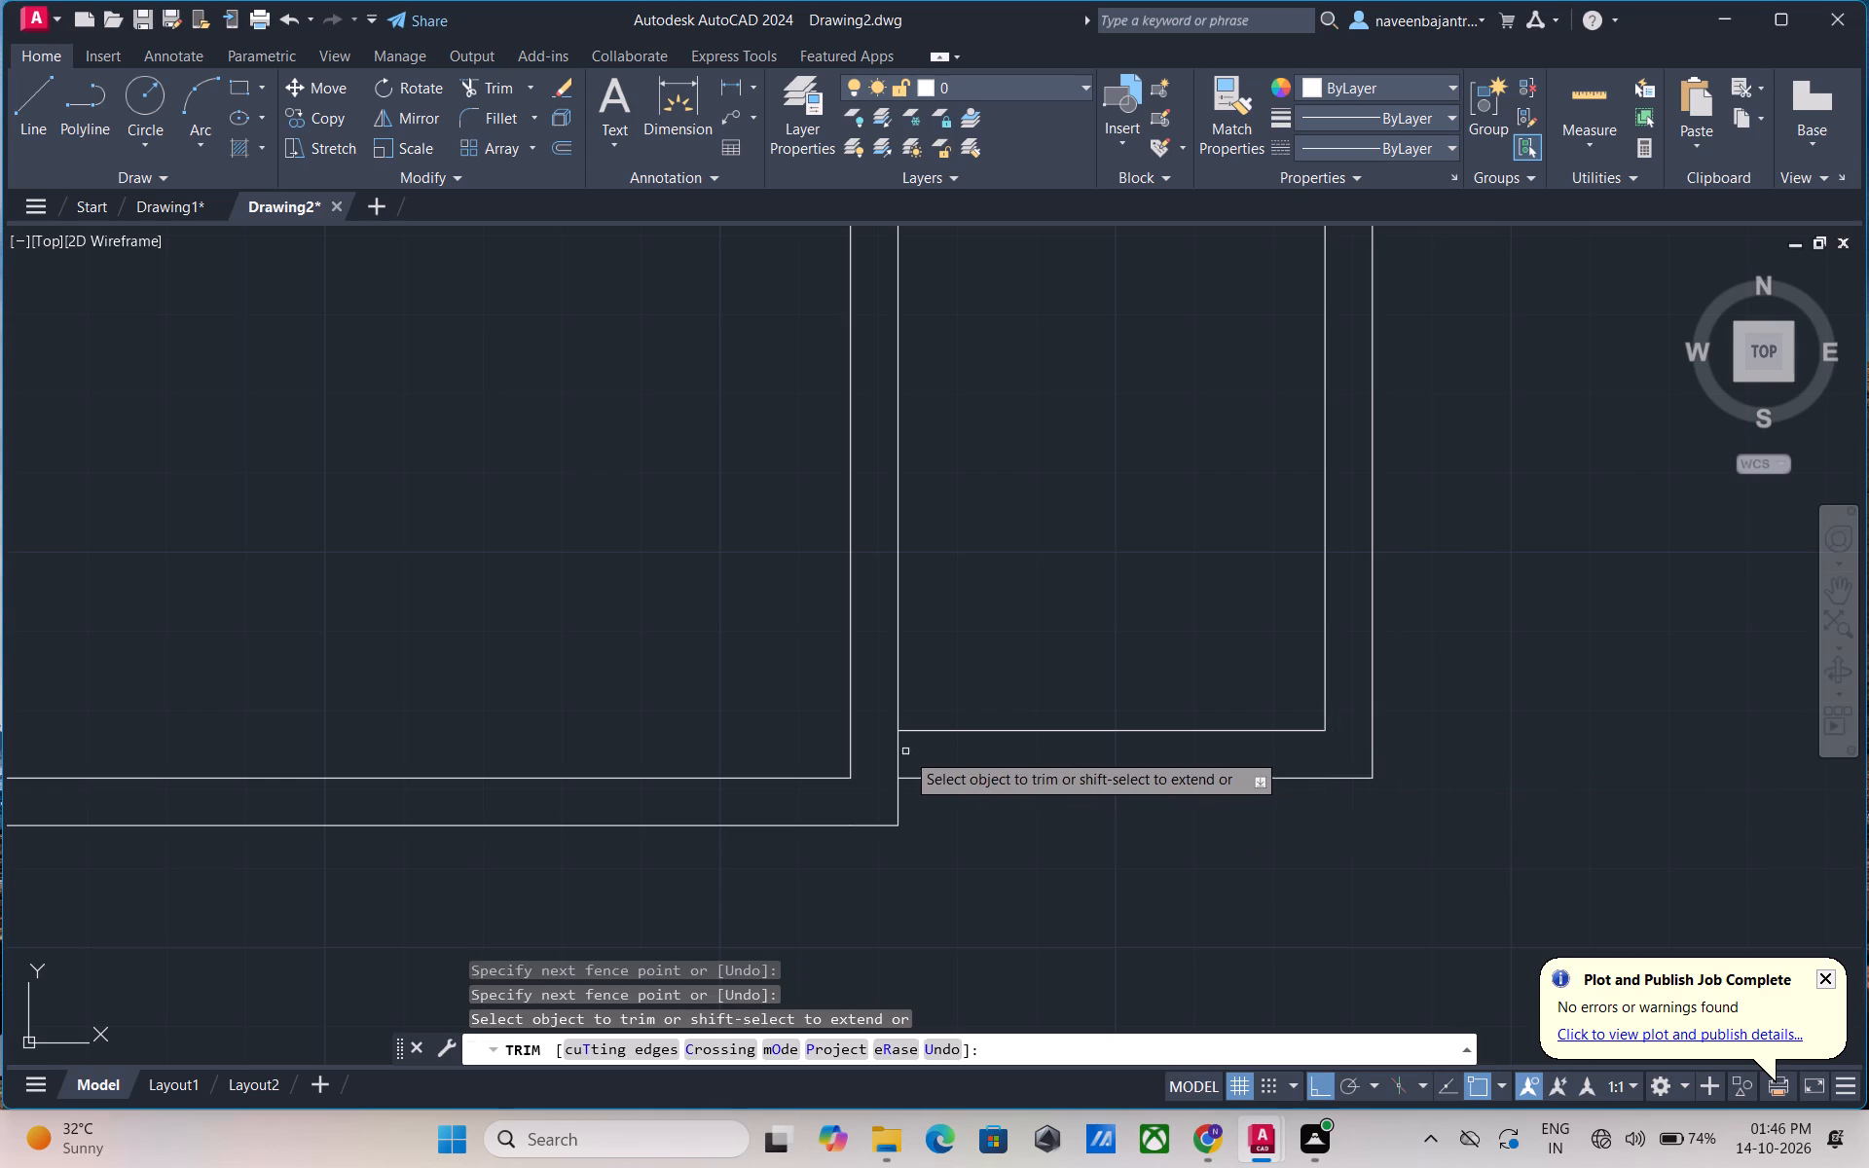
{"action": "left_click", "coordinate": [900, 756]}
{"action": "scroll", "coordinate": [900, 756], "scroll_direction": "down", "scroll_amount": 3}
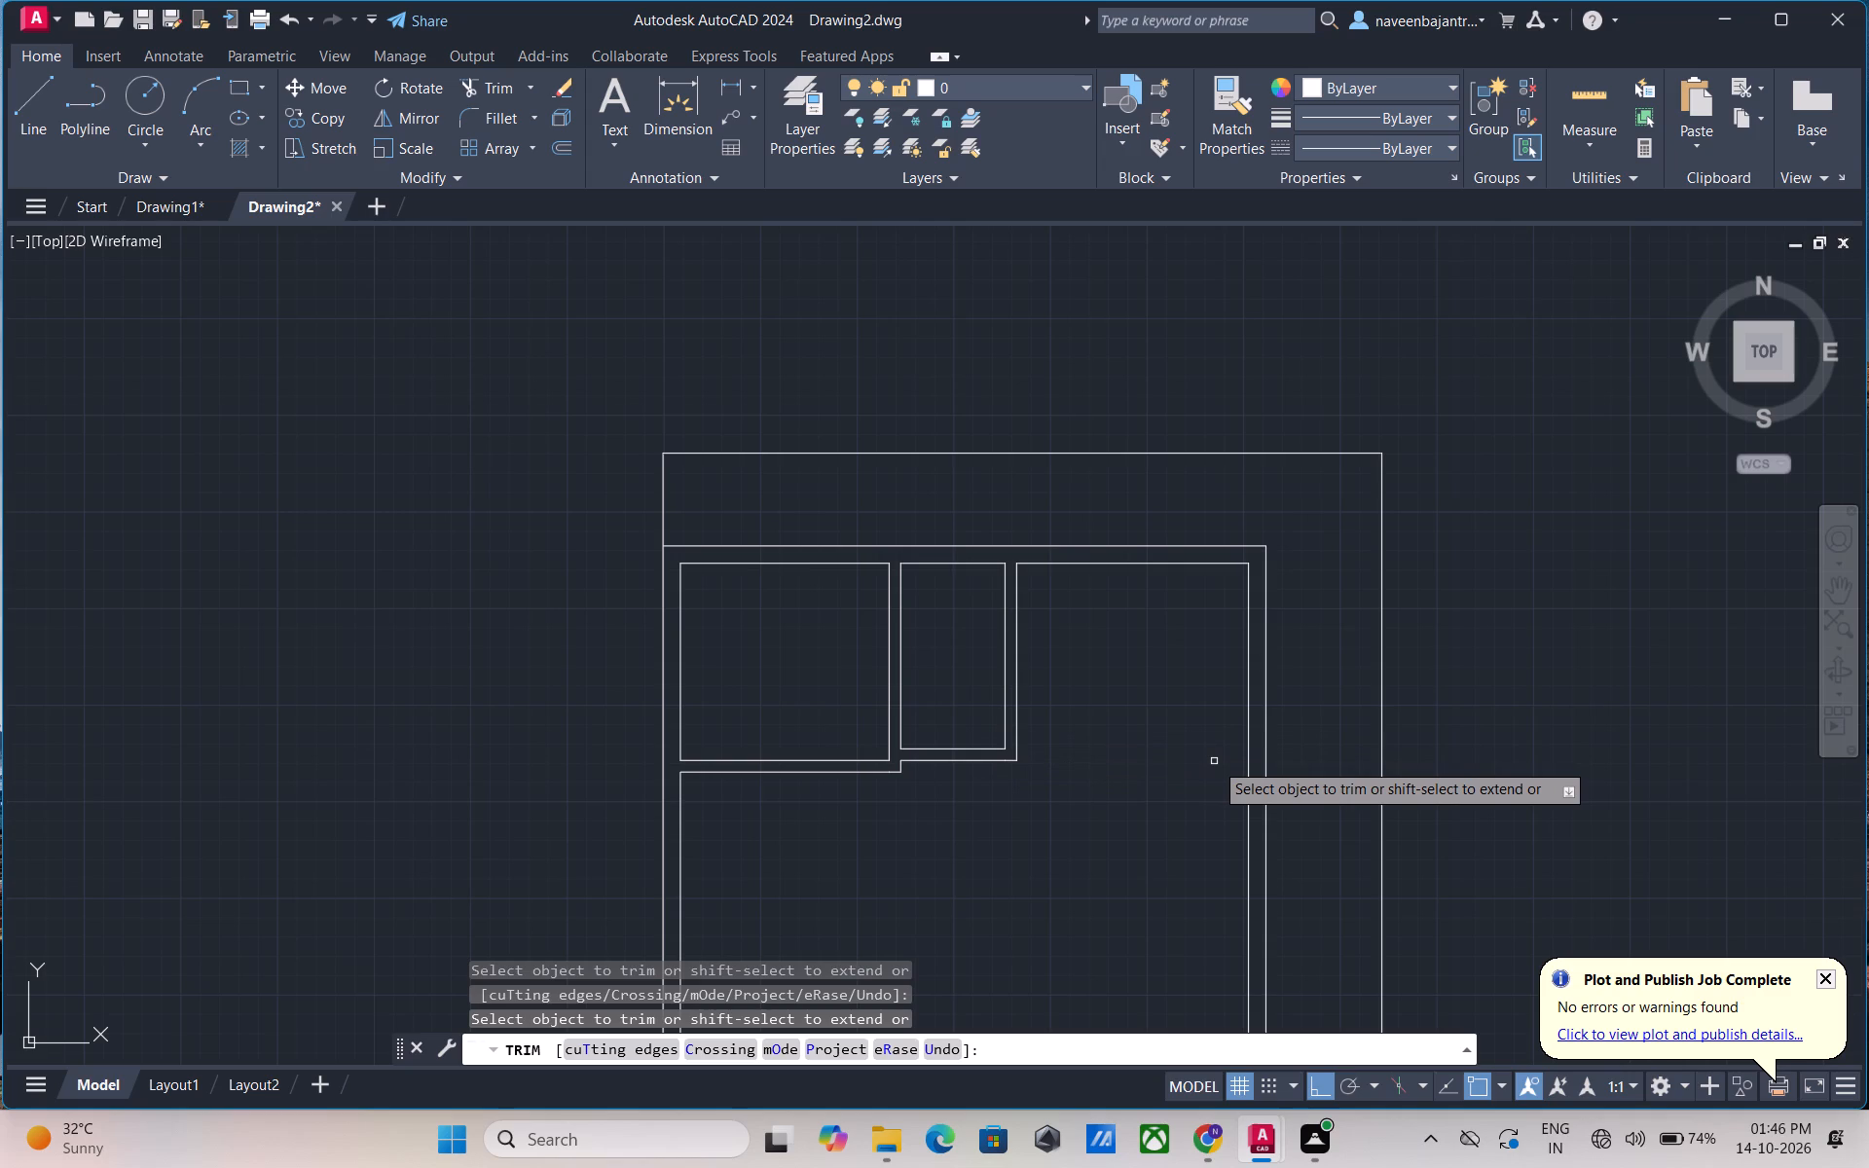
{"action": "key", "text": "Escape"}
{"action": "key", "text": "Escape"}
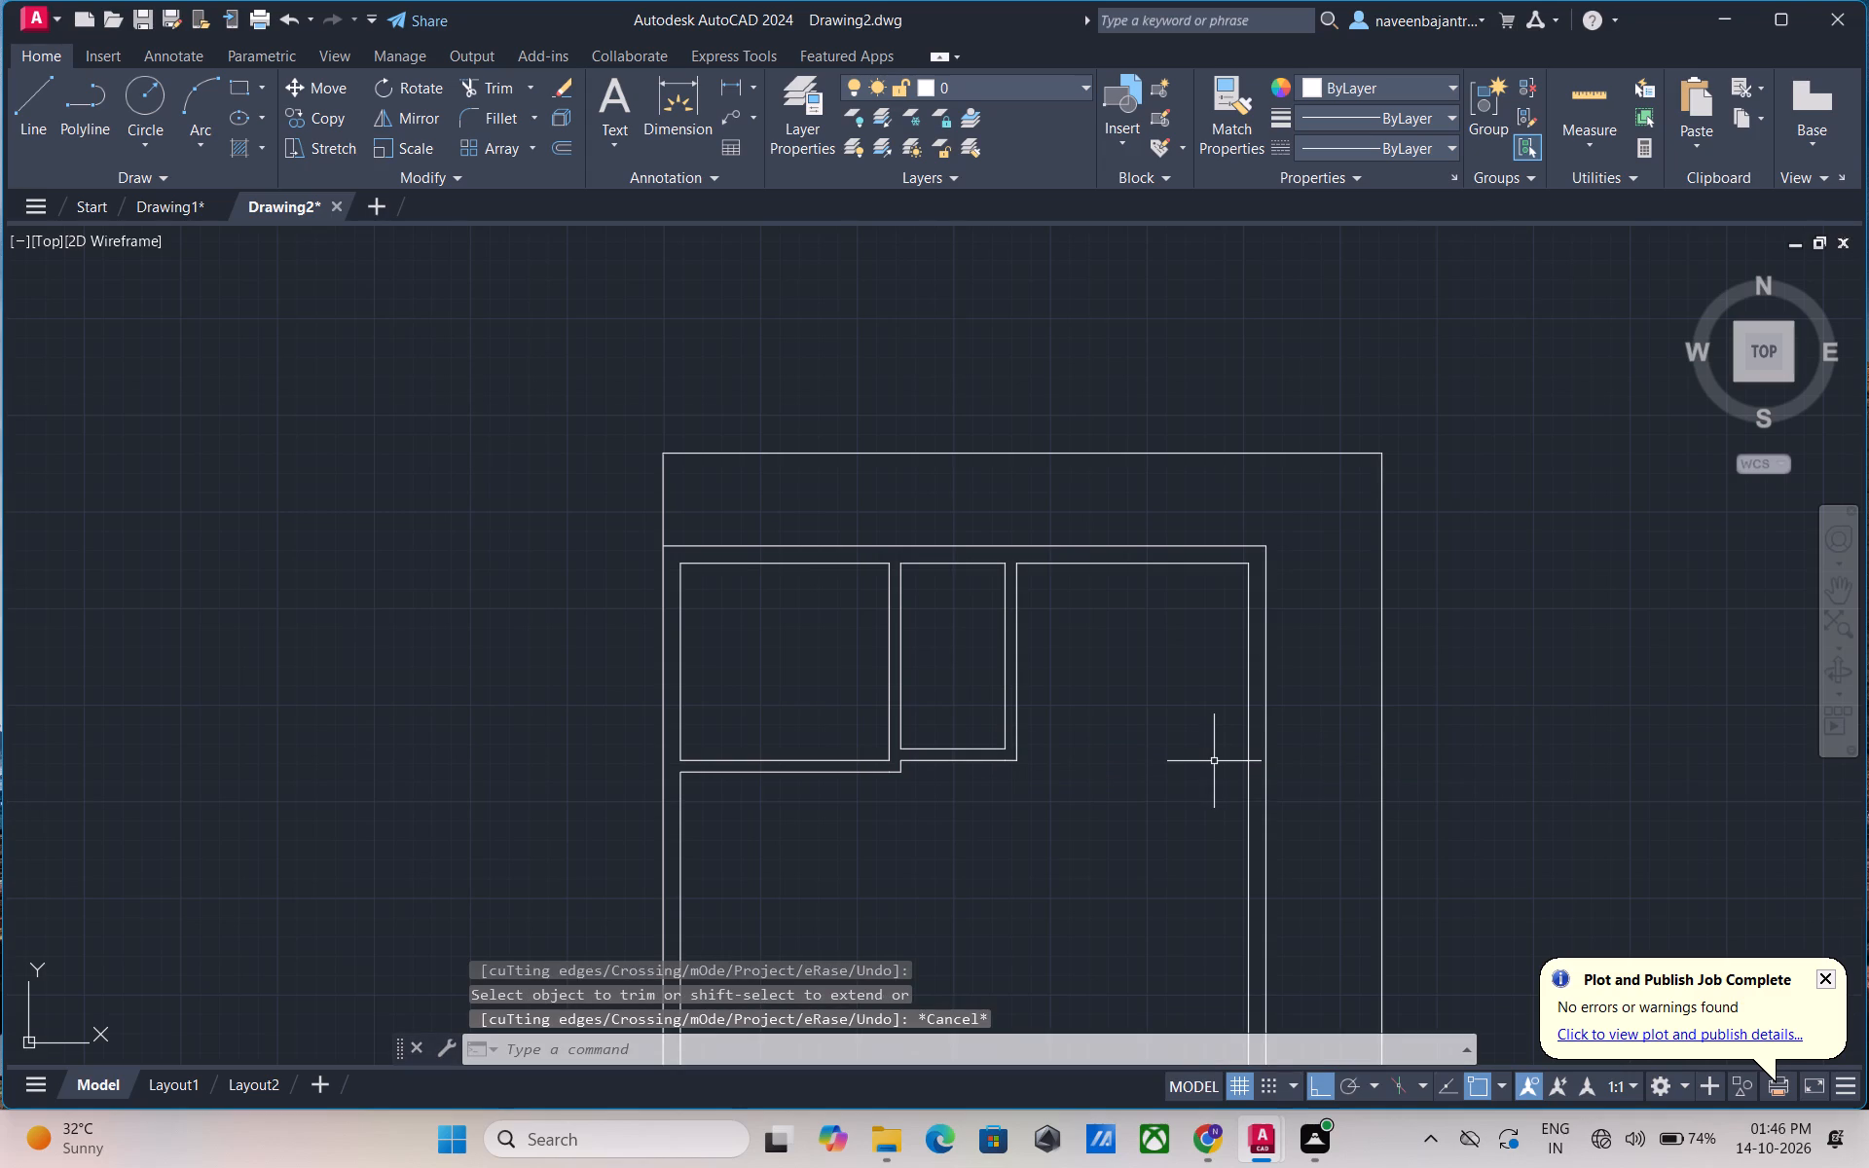
Offset the top wall's inner line in the right-hand room 14' downward.
{"action": "type", "text": "O"}
{"action": "key", "text": "space"}
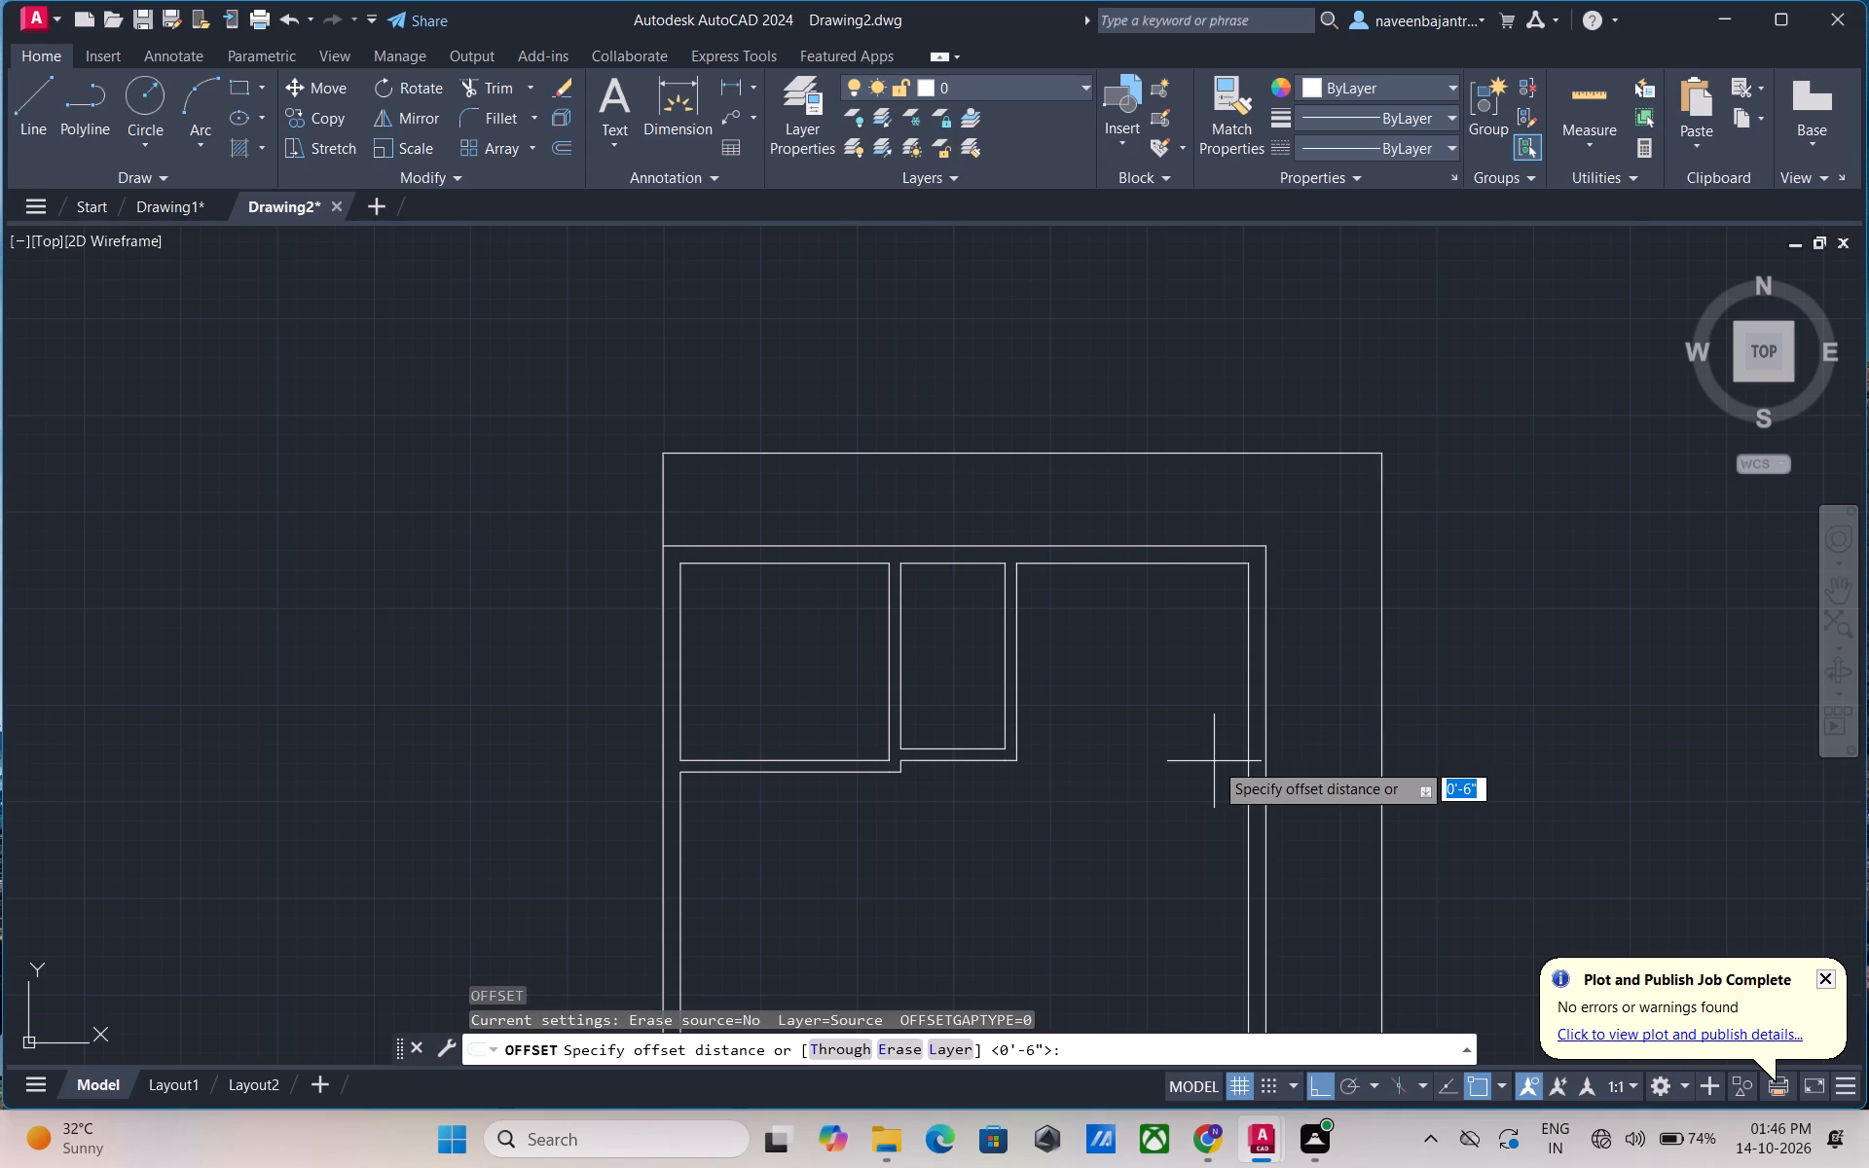
{"action": "type", "text": "14"}
{"action": "key", "text": "apostrophe"}
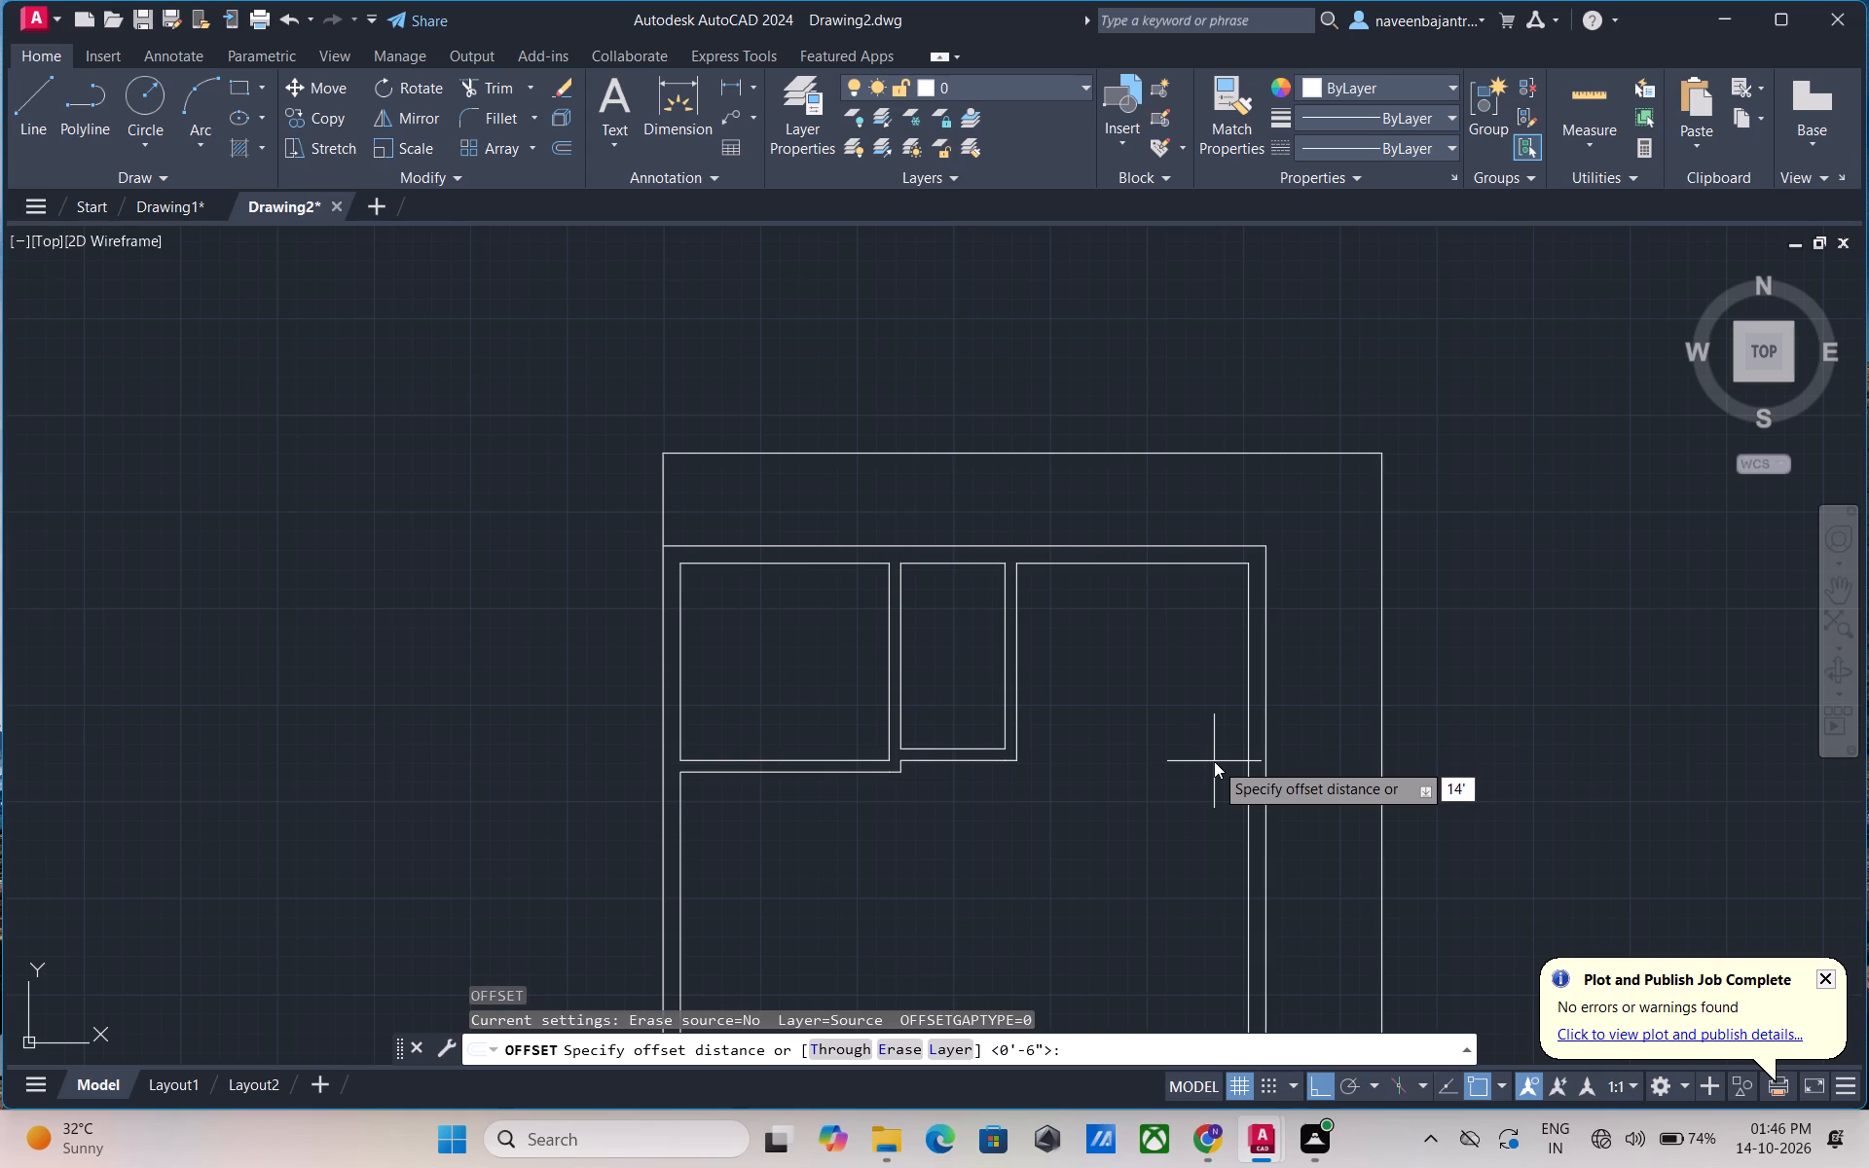
{"action": "key", "text": "Return"}
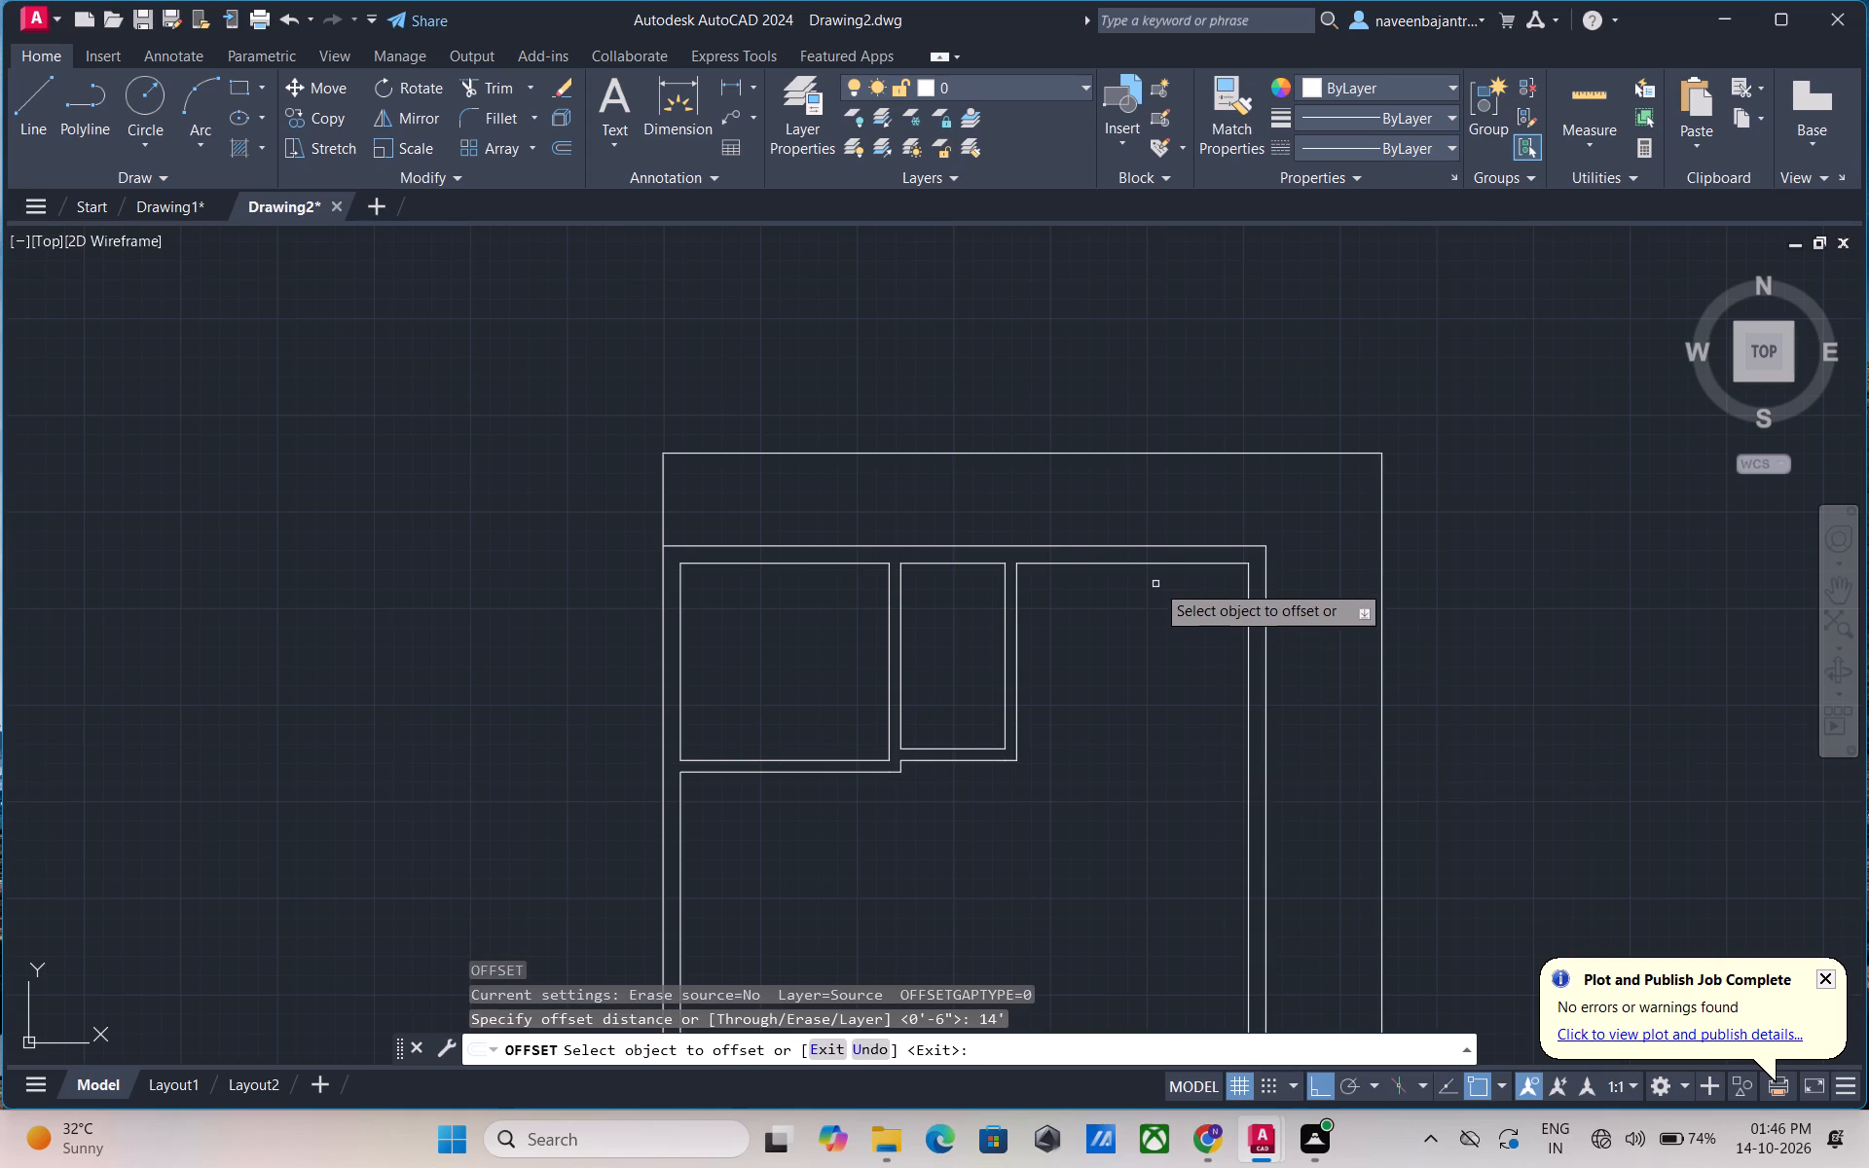
{"action": "left_click", "coordinate": [1138, 563]}
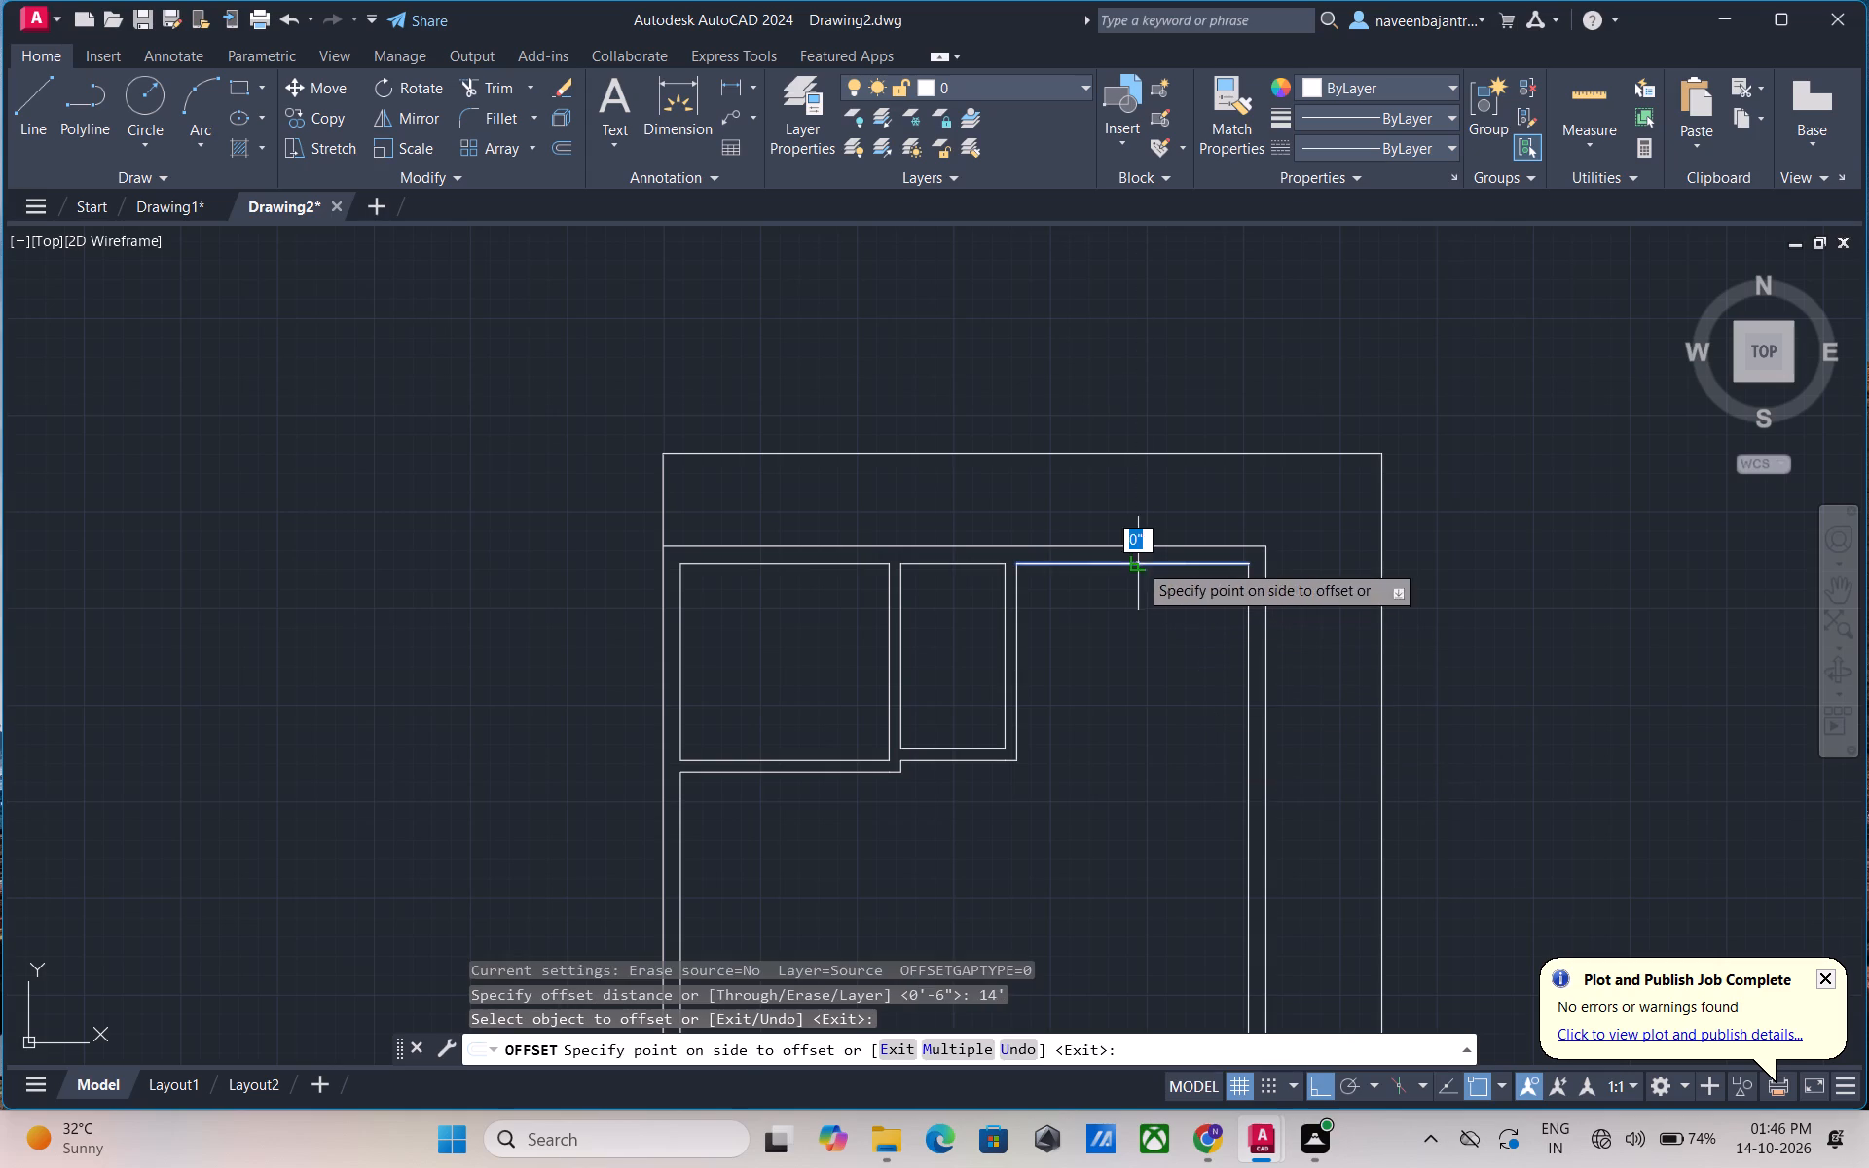
{"action": "left_click", "coordinate": [1133, 699]}
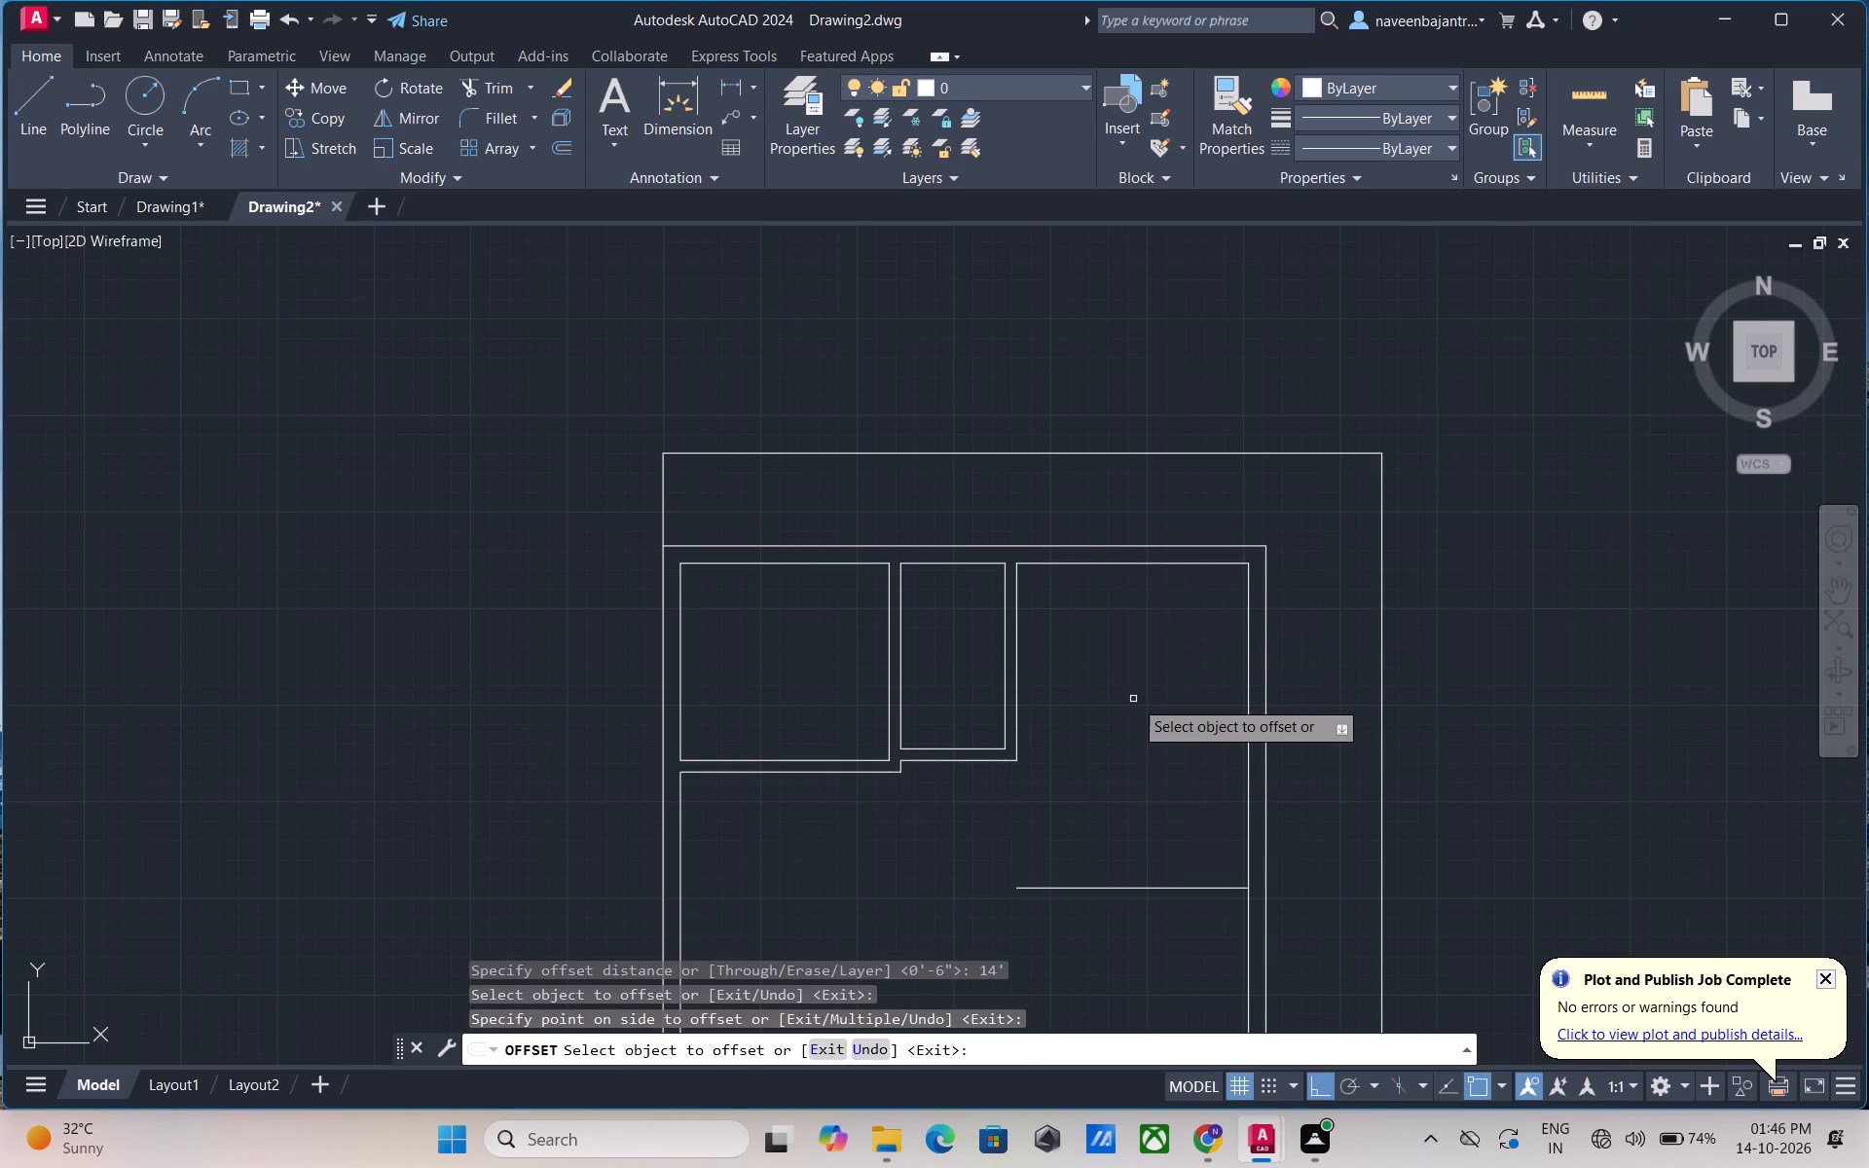
{"action": "middle_click_drag", "start_coordinate": [1133, 699], "coordinate": [1162, 565]}
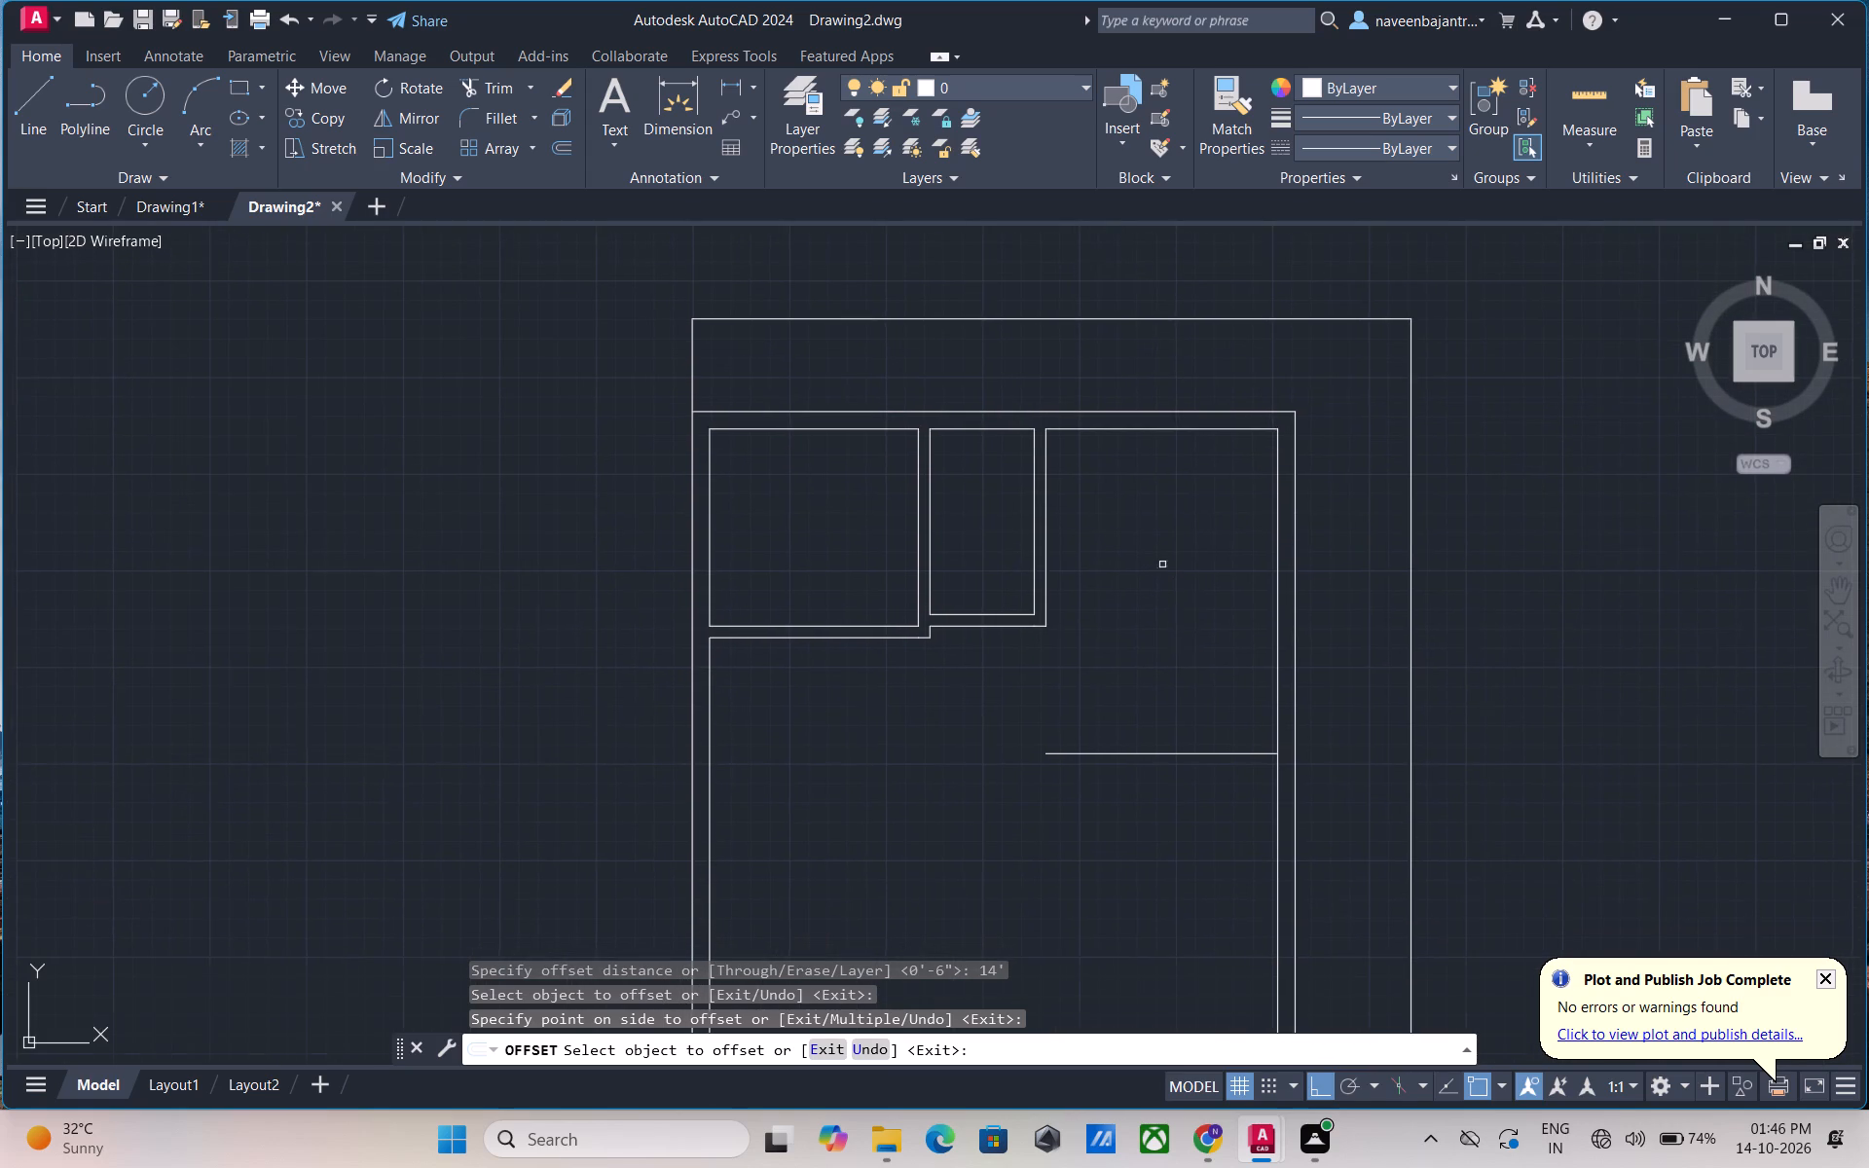
{"action": "middle_click_drag", "start_coordinate": [1148, 685], "coordinate": [1180, 557]}
{"action": "key", "text": "Escape"}
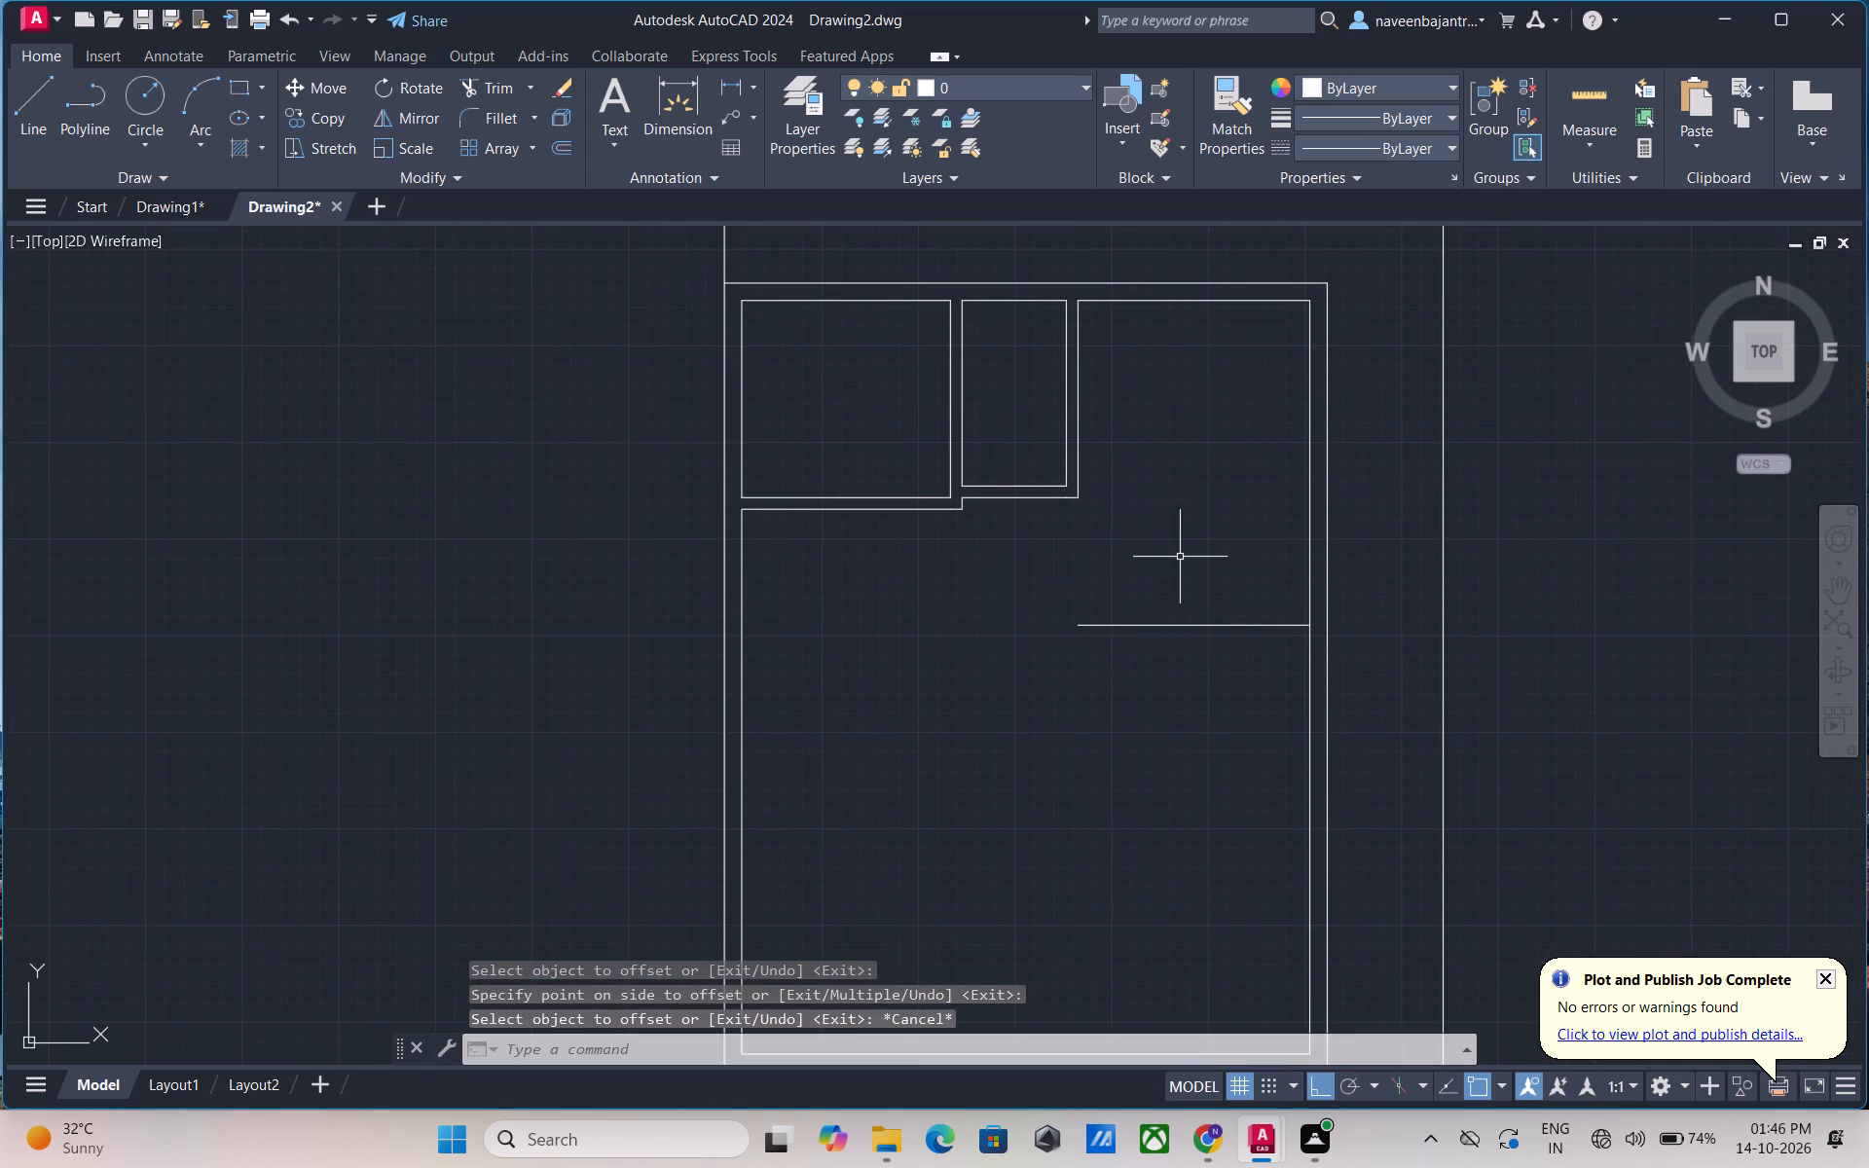
{"action": "key", "text": "Escape"}
Offset the right-hand room's new lower horizontal line 6" downward to form the partition thickness.
{"action": "type", "text": "O"}
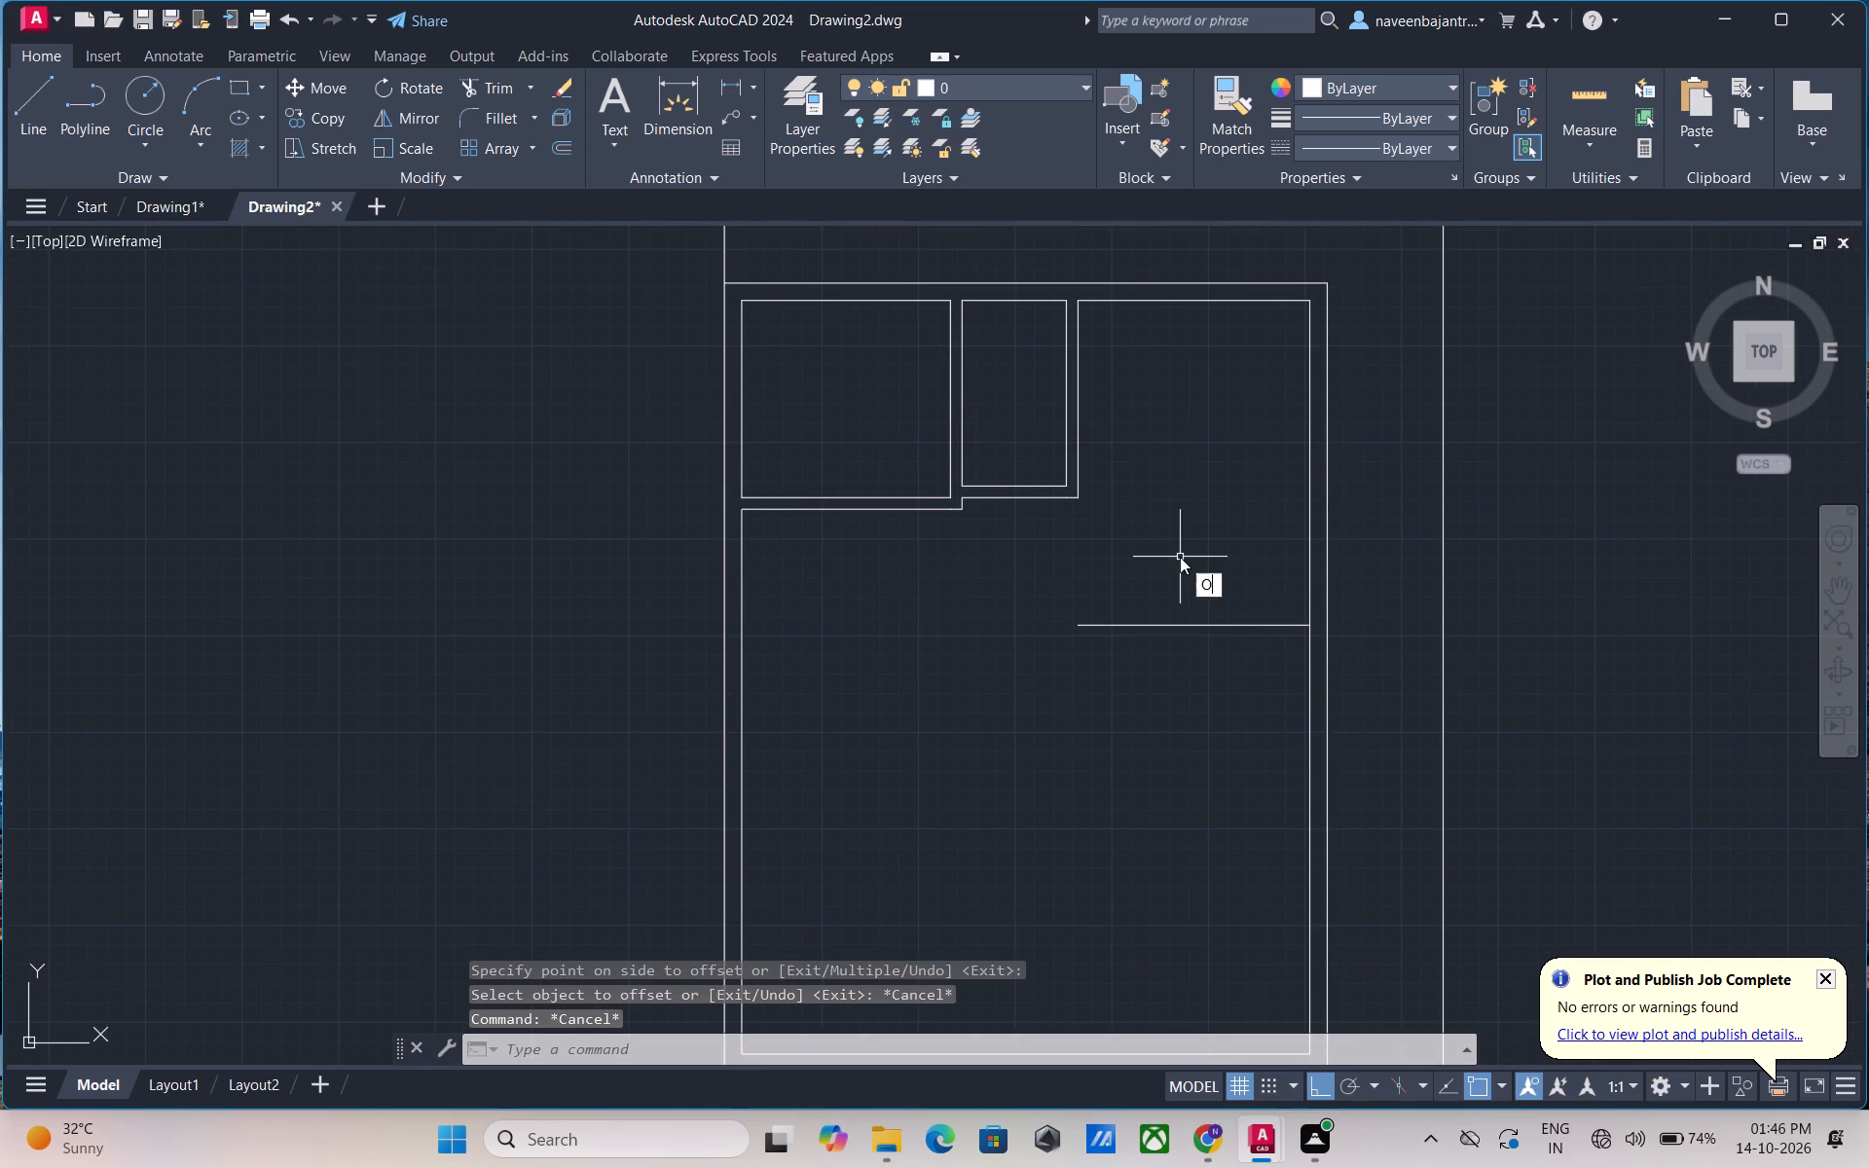
{"action": "key", "text": "space"}
{"action": "key", "text": "6"}
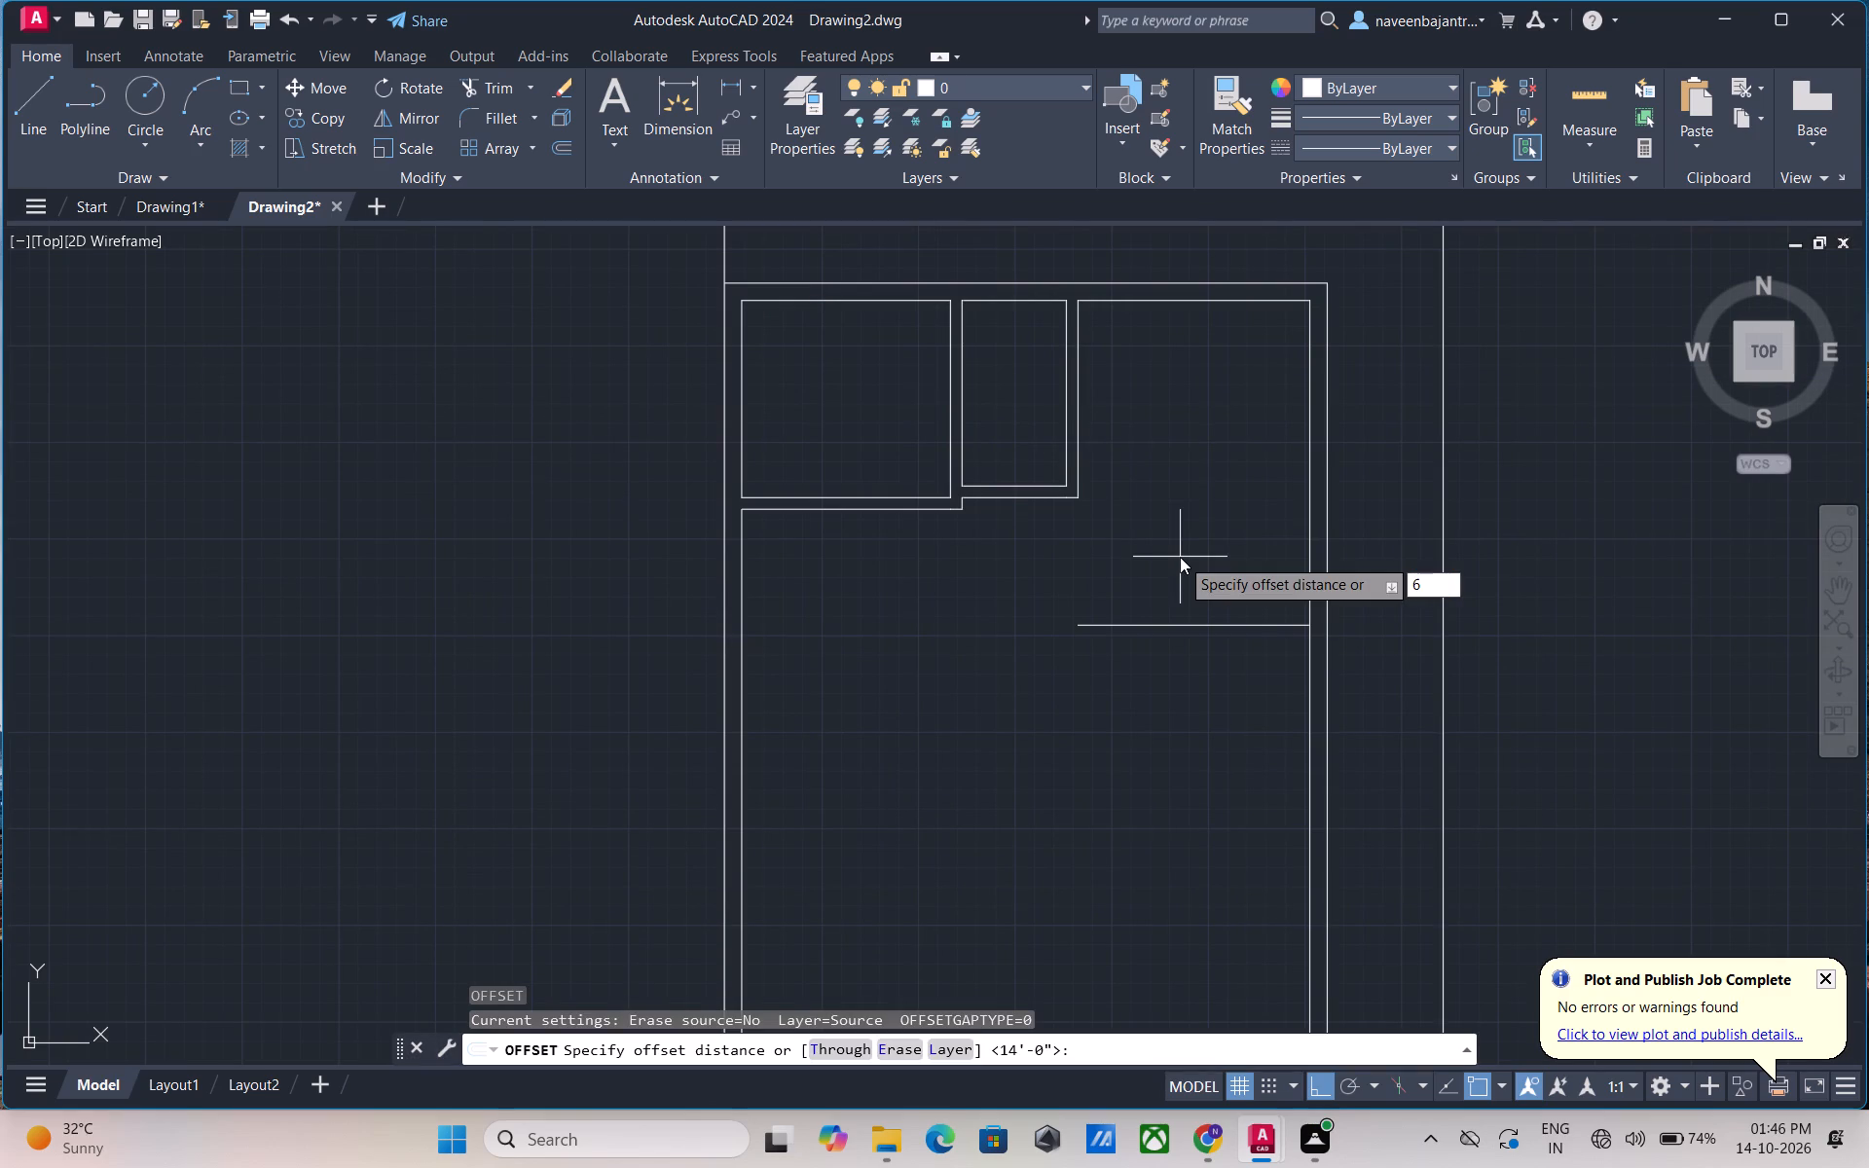
{"action": "key", "text": "shift+quotedbl"}
{"action": "key", "text": "Return"}
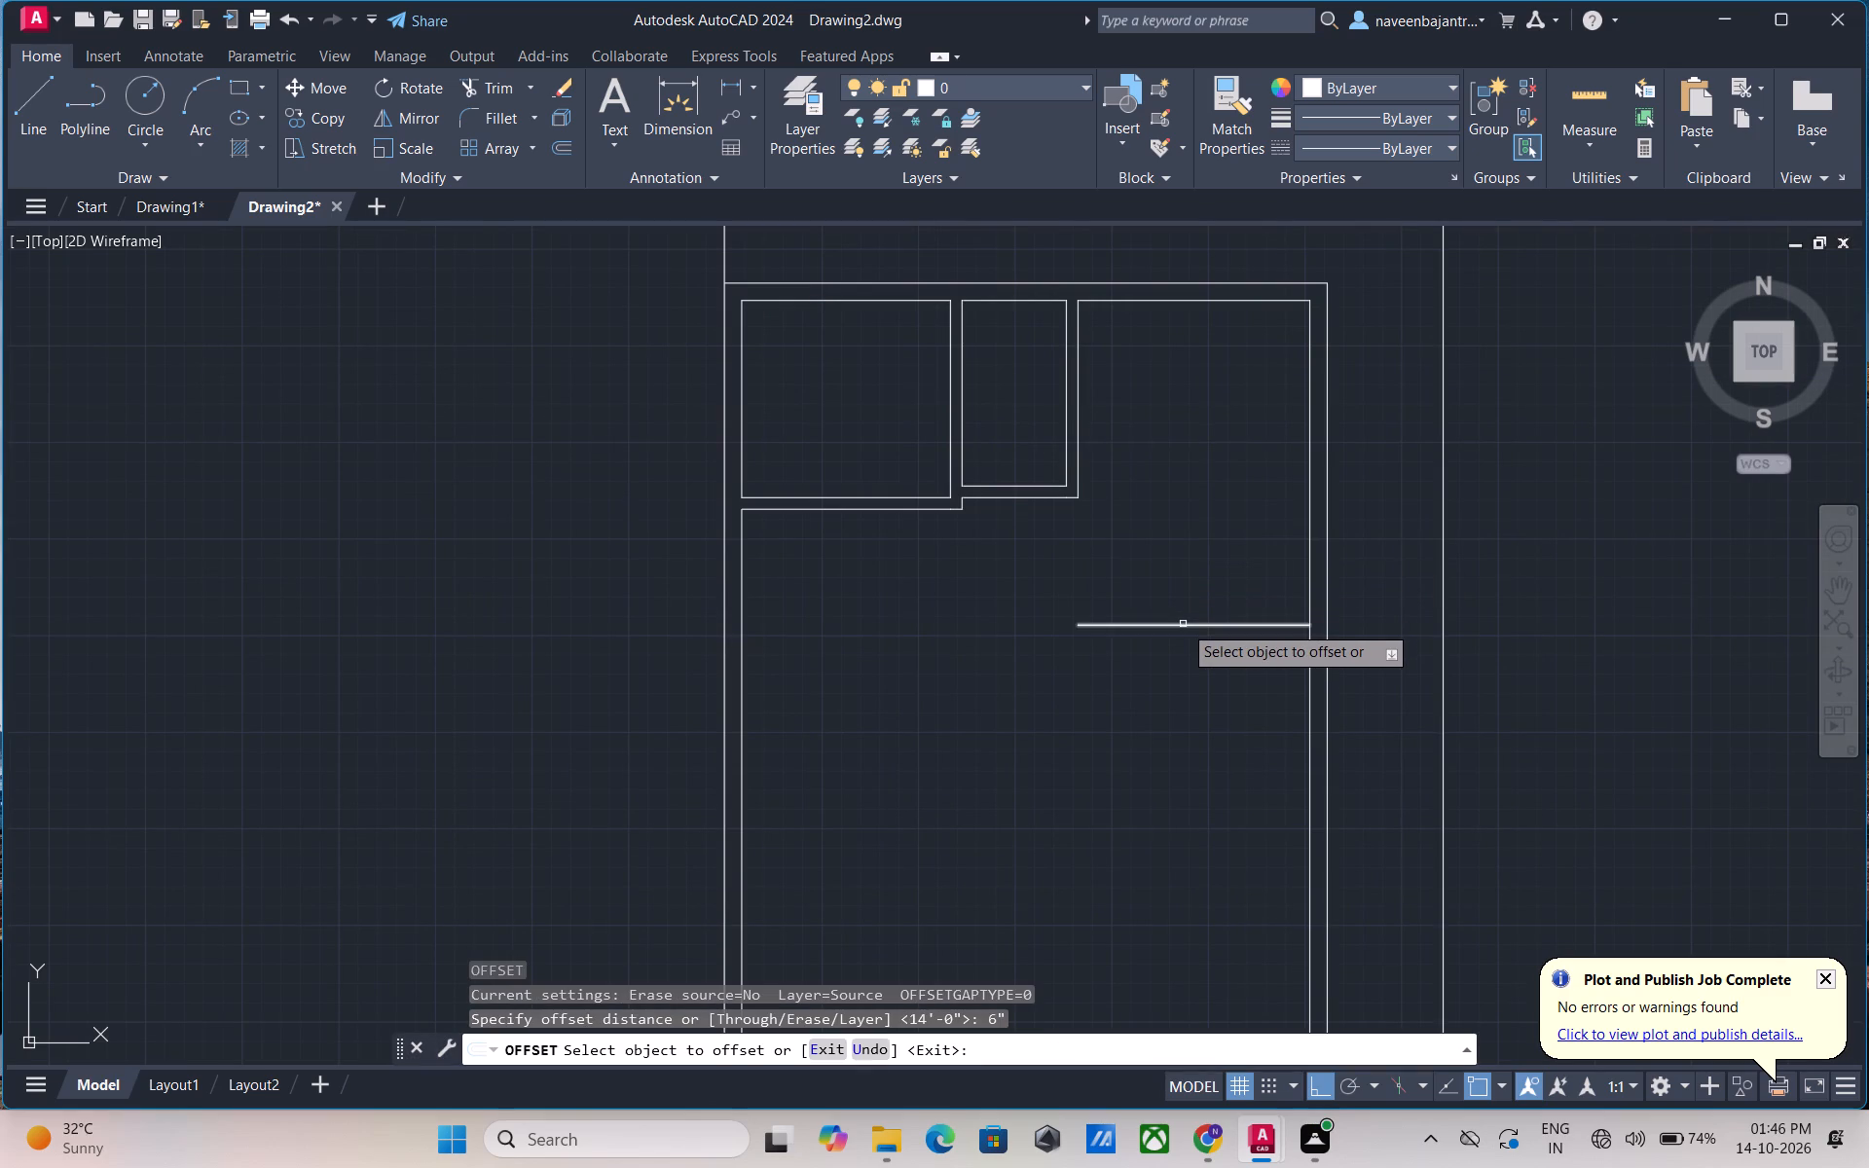
{"action": "left_click", "coordinate": [1183, 624]}
{"action": "left_click", "coordinate": [1171, 664]}
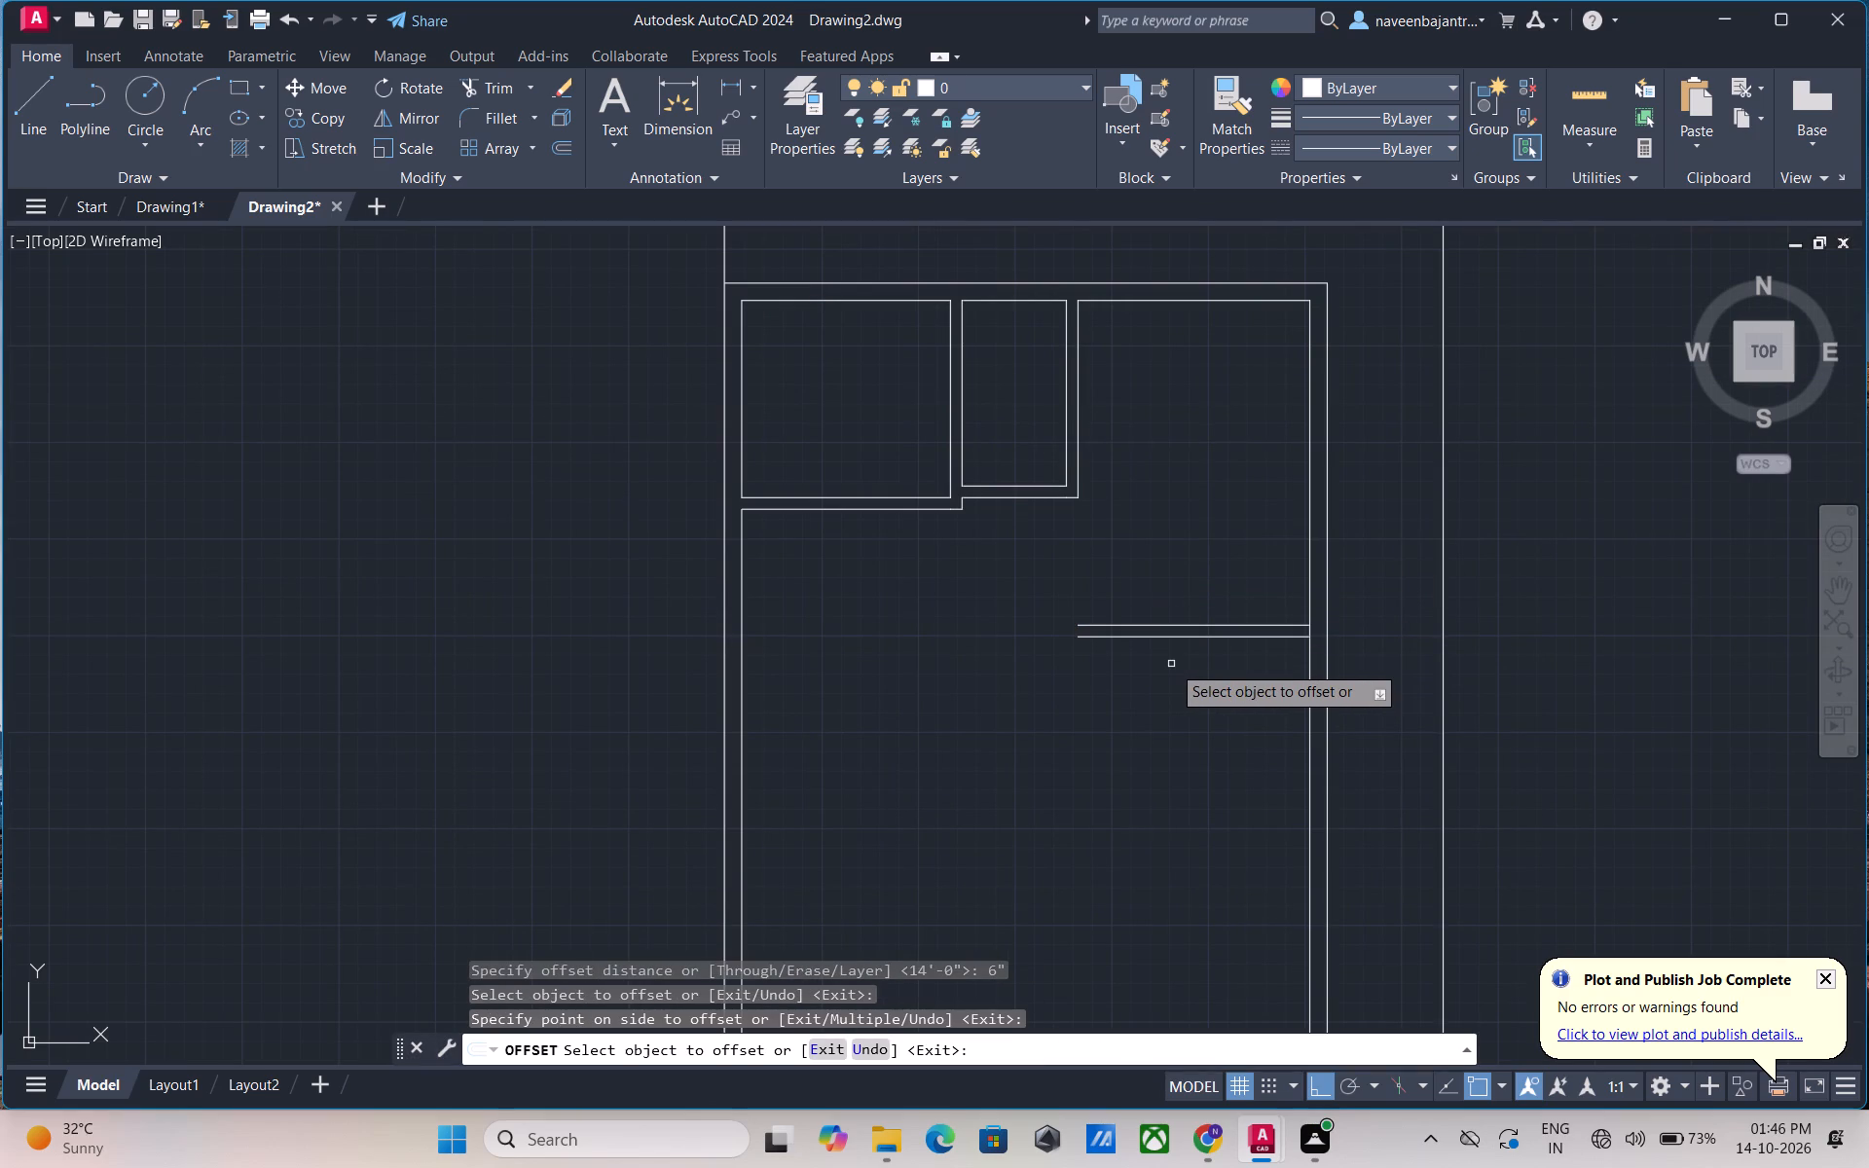
{"action": "key", "text": "Escape"}
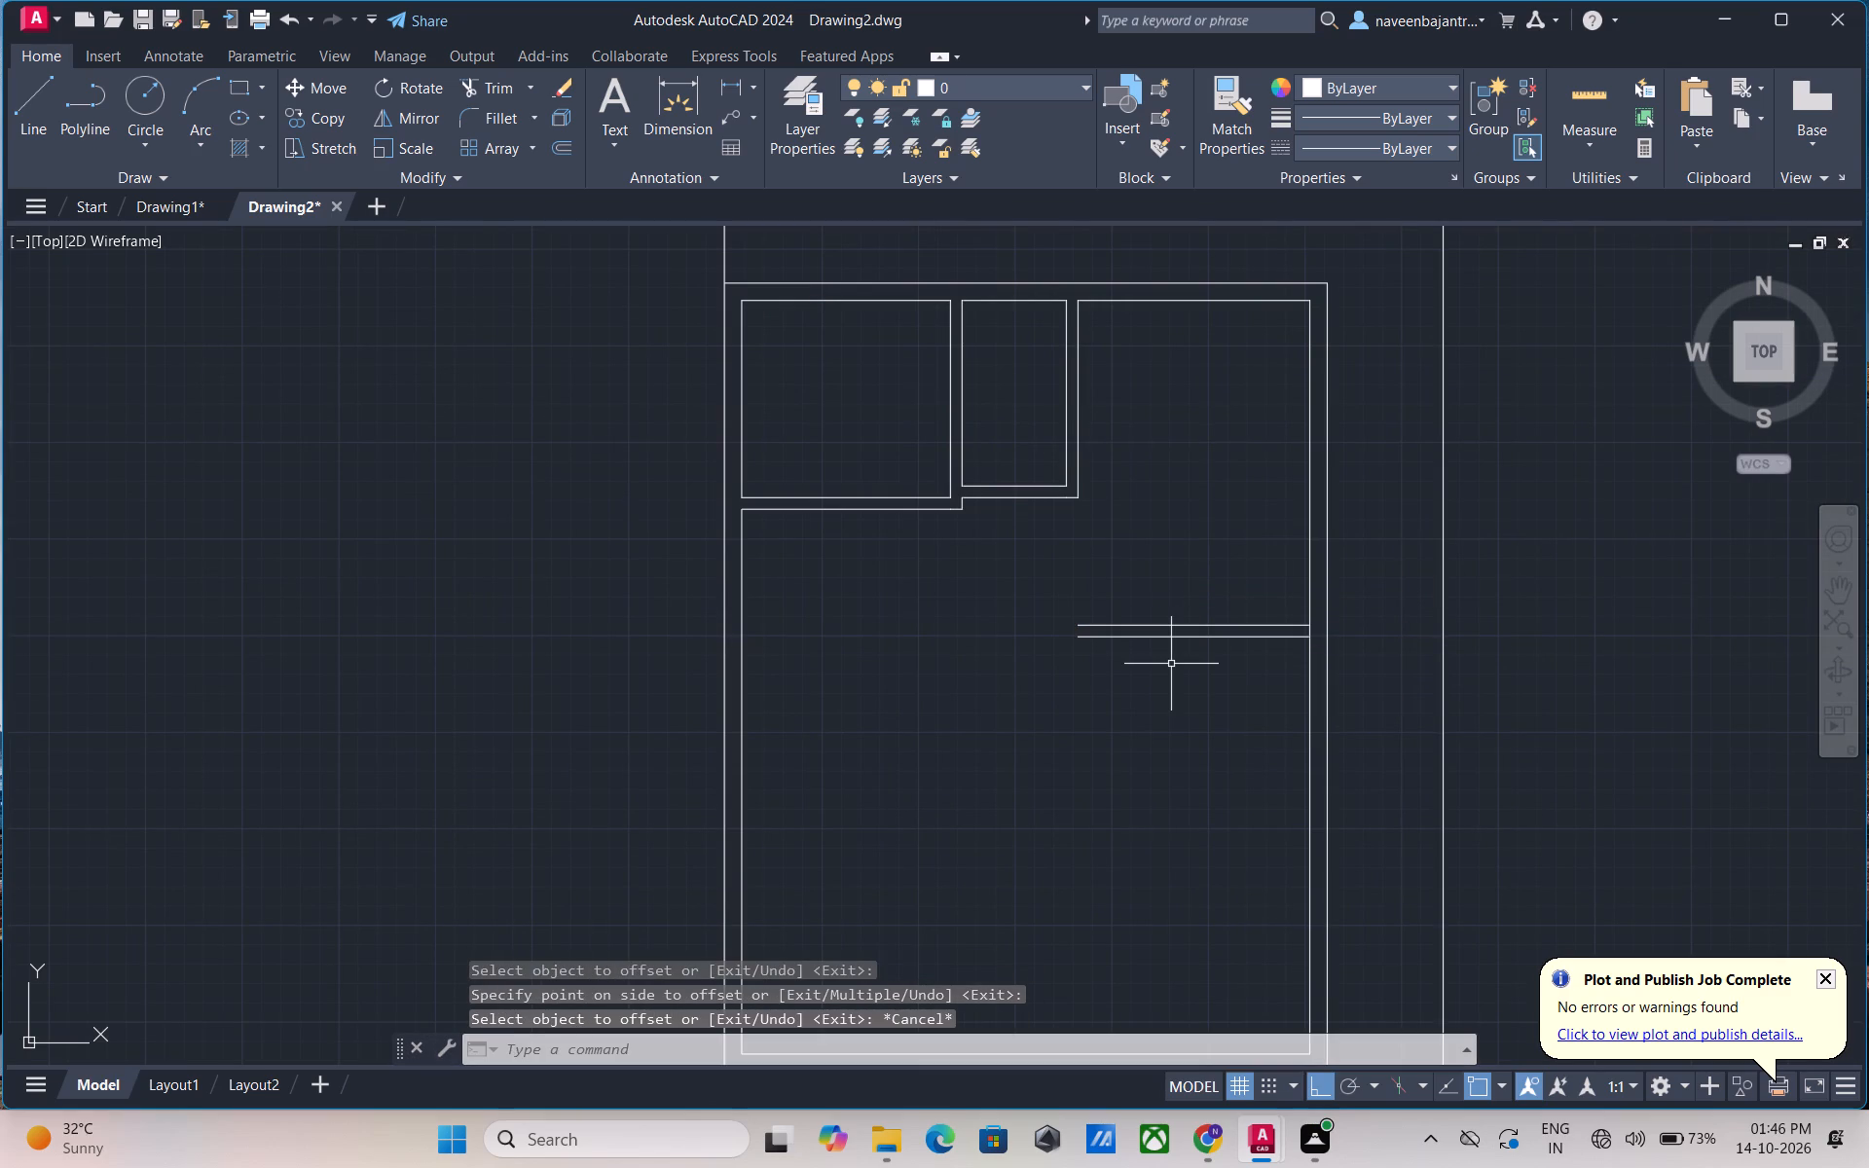
{"action": "key", "text": "Escape"}
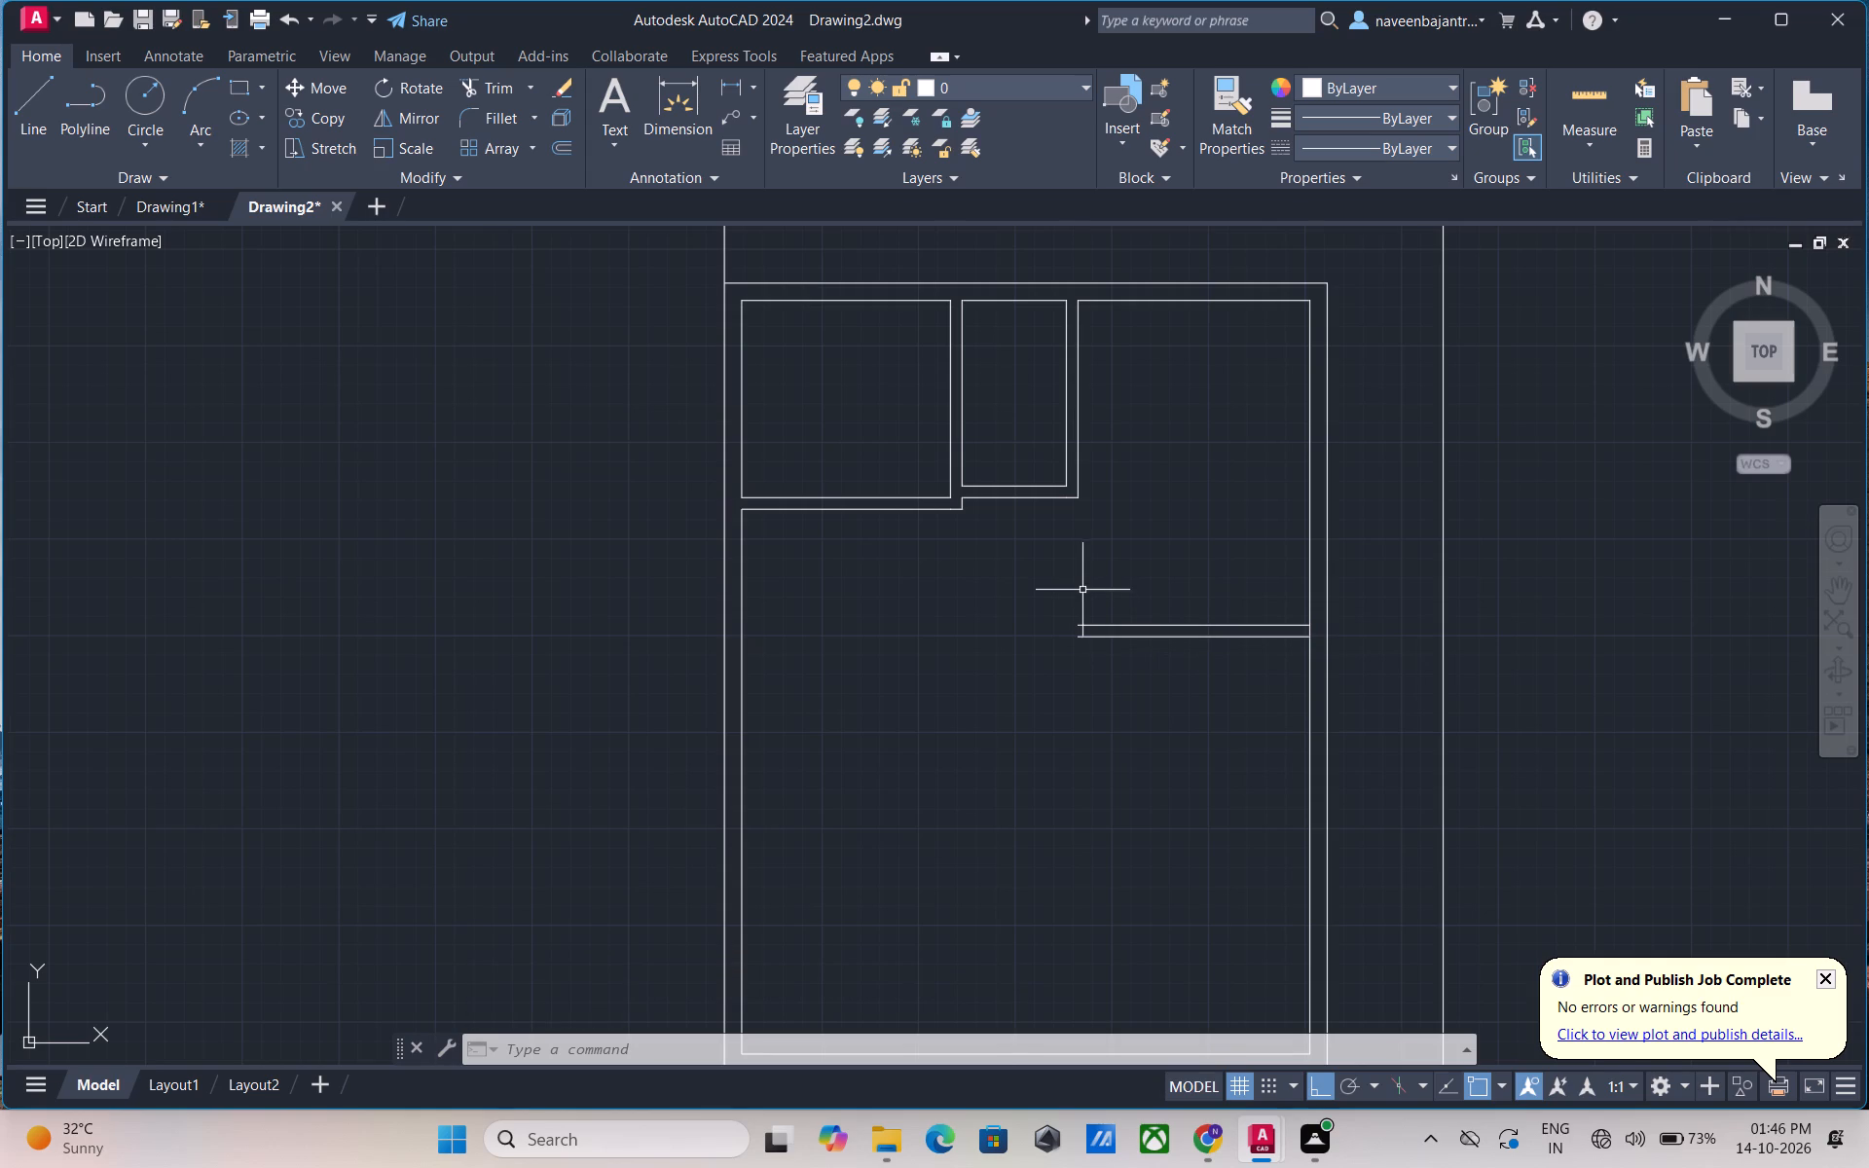
Draw a vertical line from the second partition's outer lower corner down to the right-hand room's upper partition line.
{"action": "type", "text": "L"}
{"action": "key", "text": "space"}
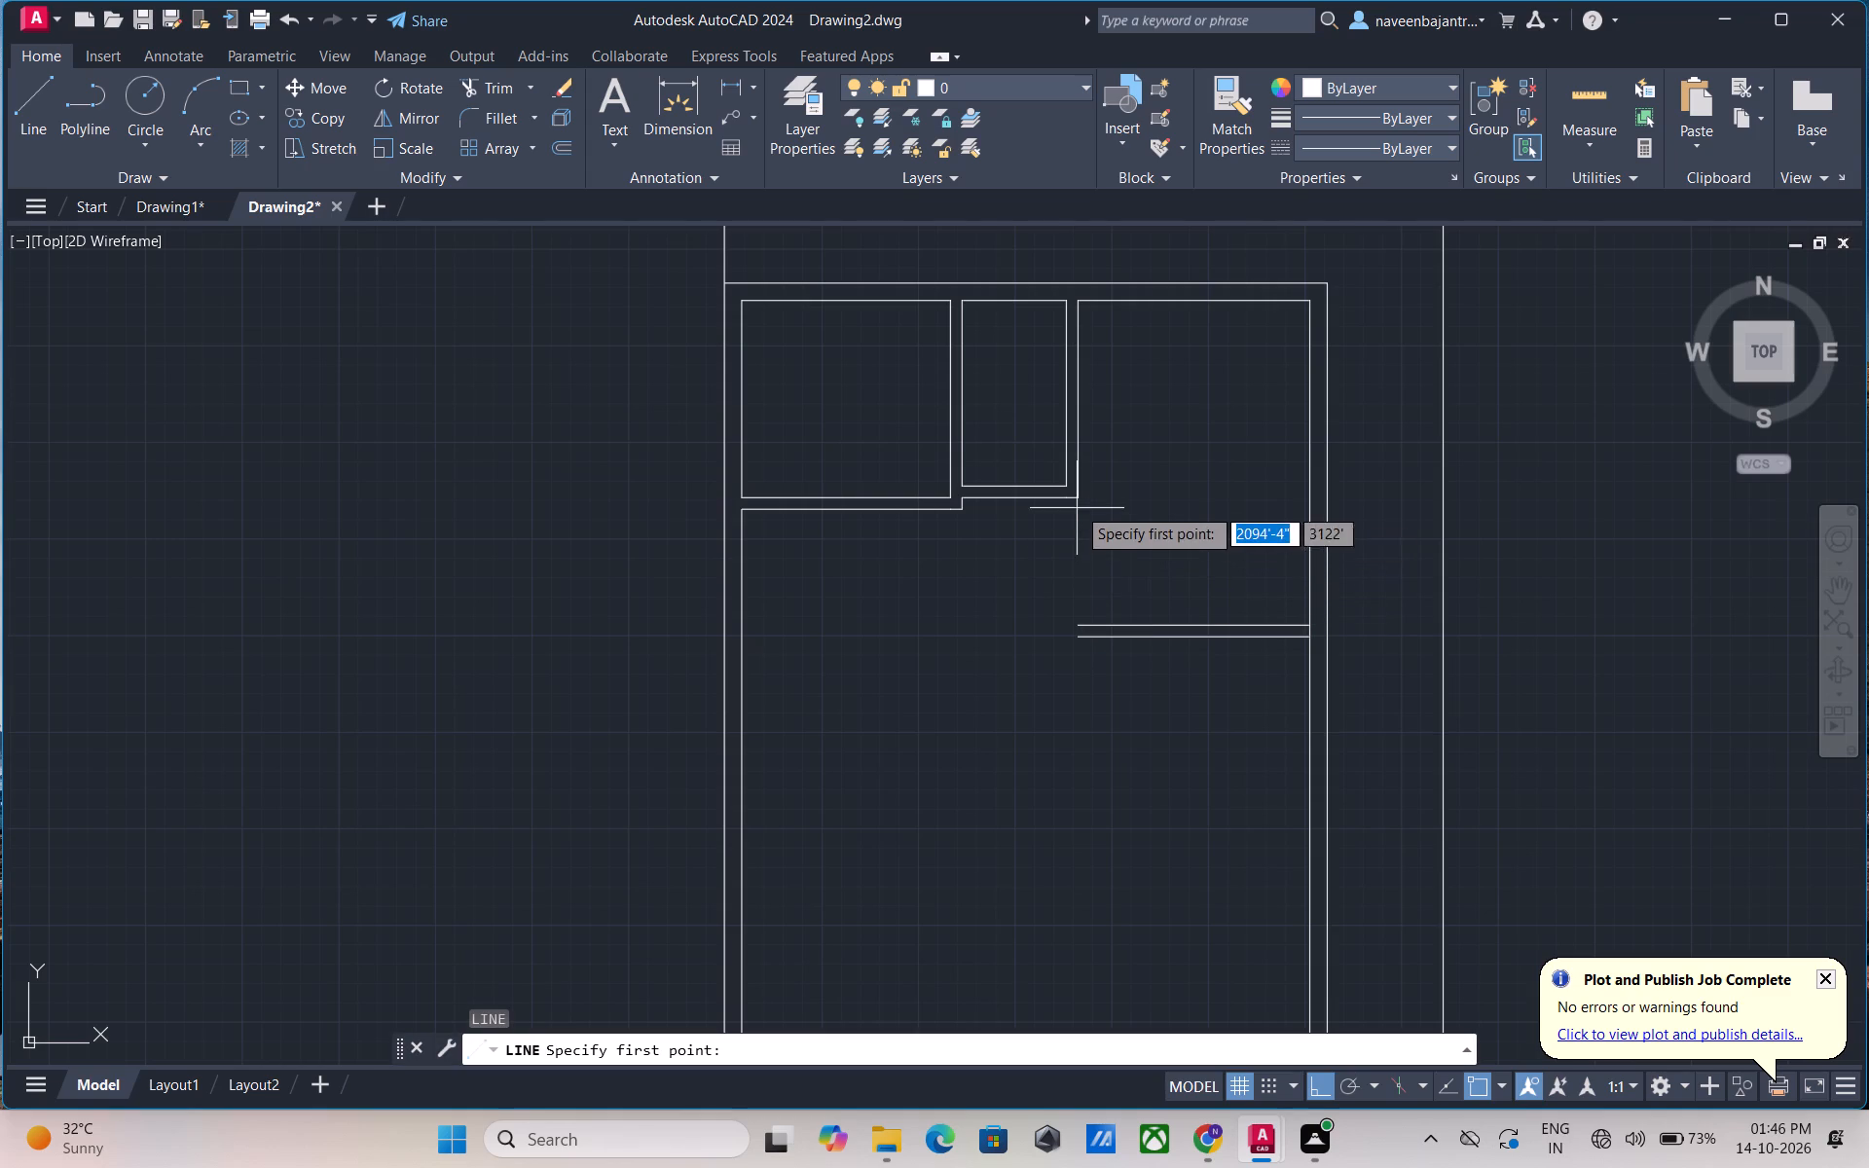
{"action": "left_click", "coordinate": [1077, 496]}
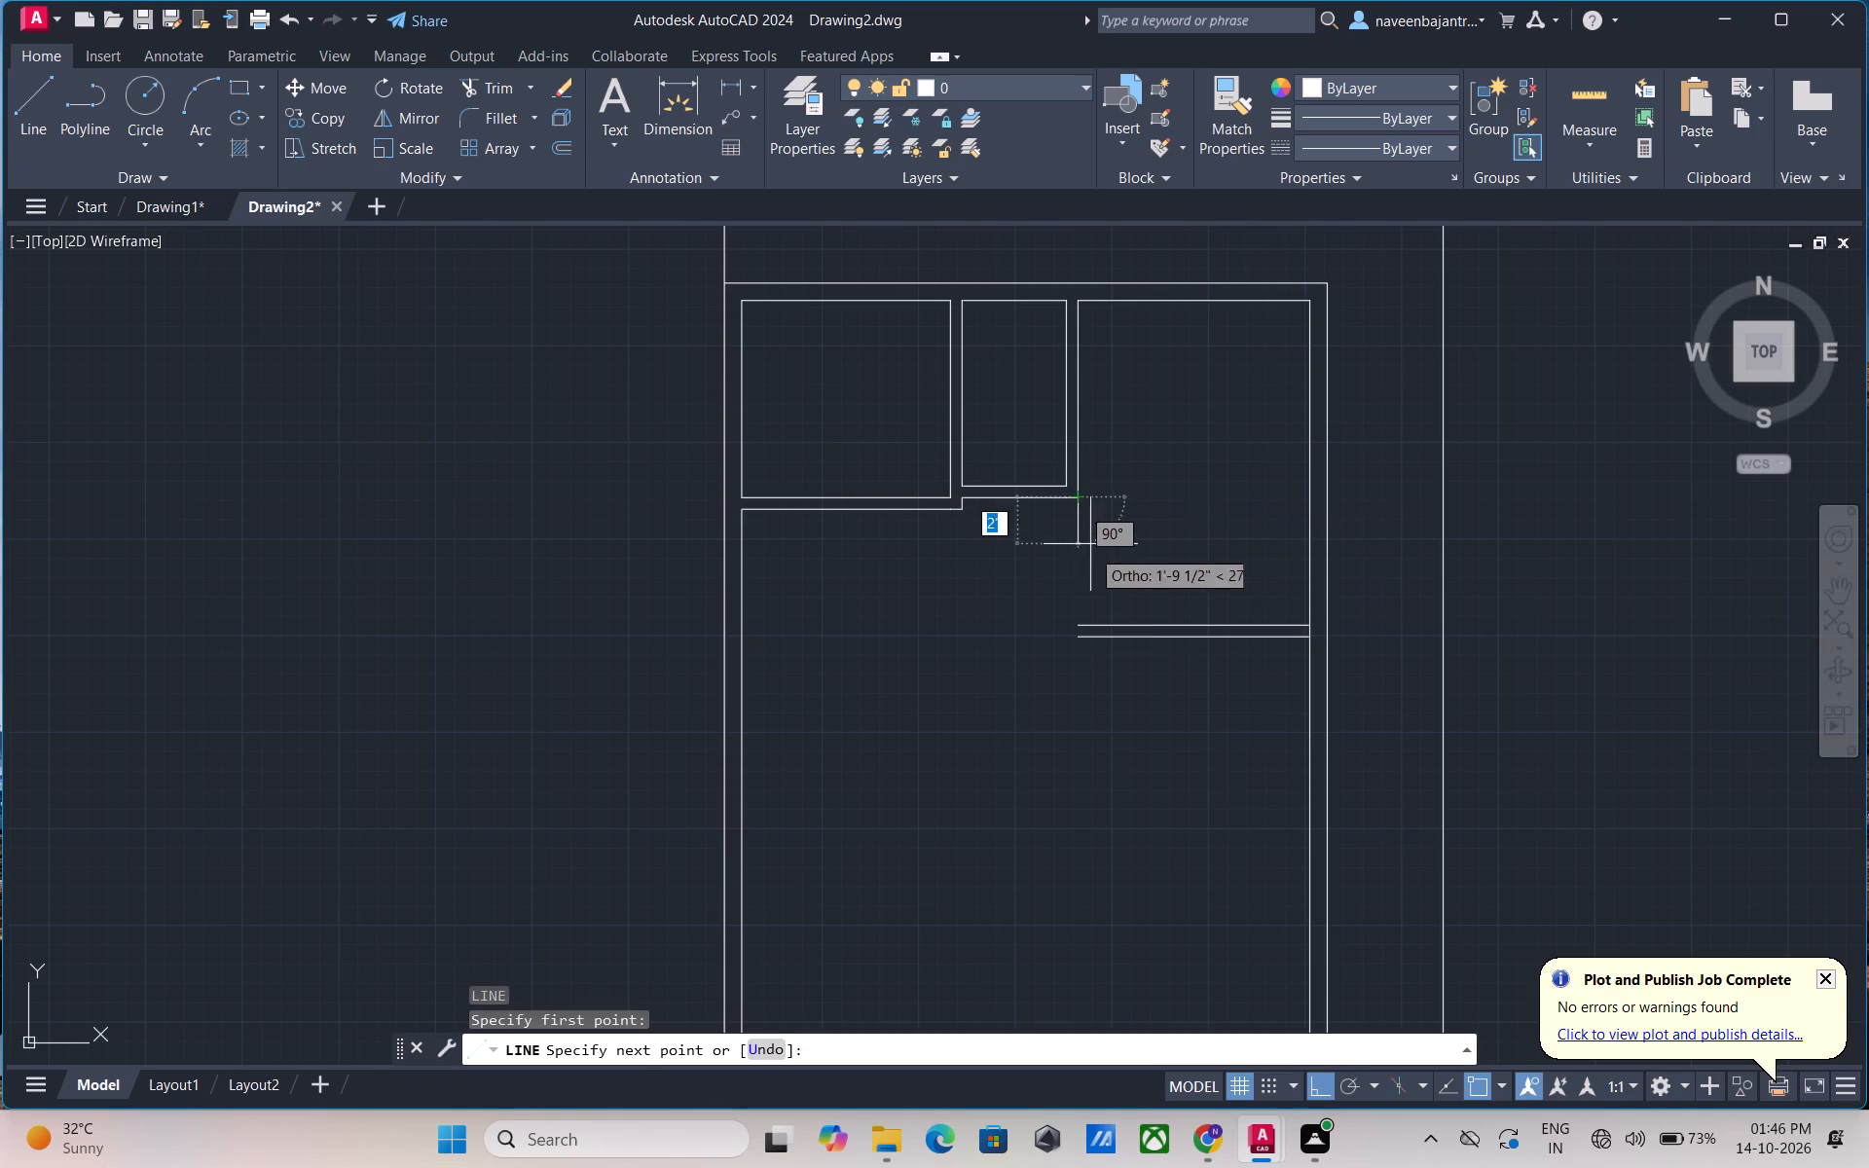
{"action": "left_click", "coordinate": [1078, 621]}
{"action": "key", "text": "Escape"}
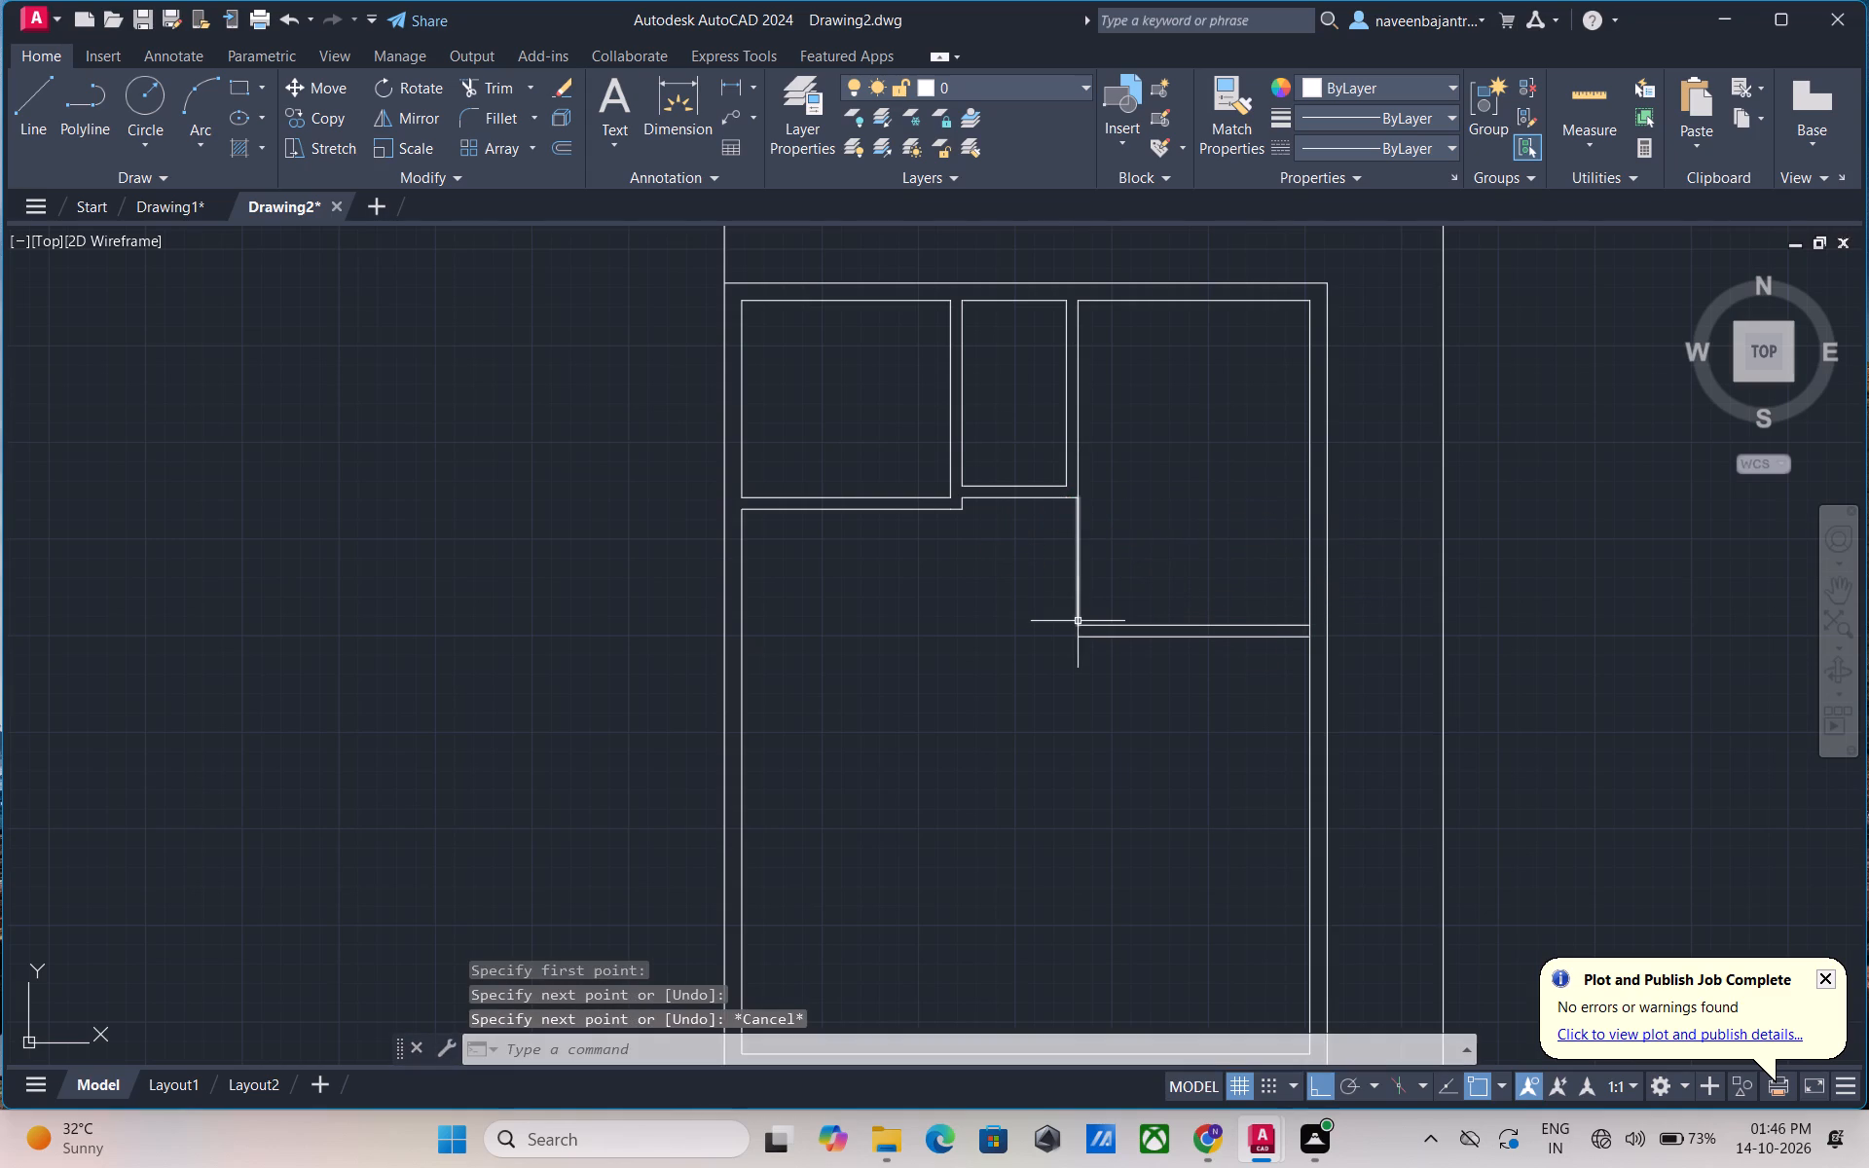
Draw a vertical line from the middle room's inner lower-right corner down past the right-hand room's lower partition line.
{"action": "key", "text": "l"}
{"action": "key", "text": "space"}
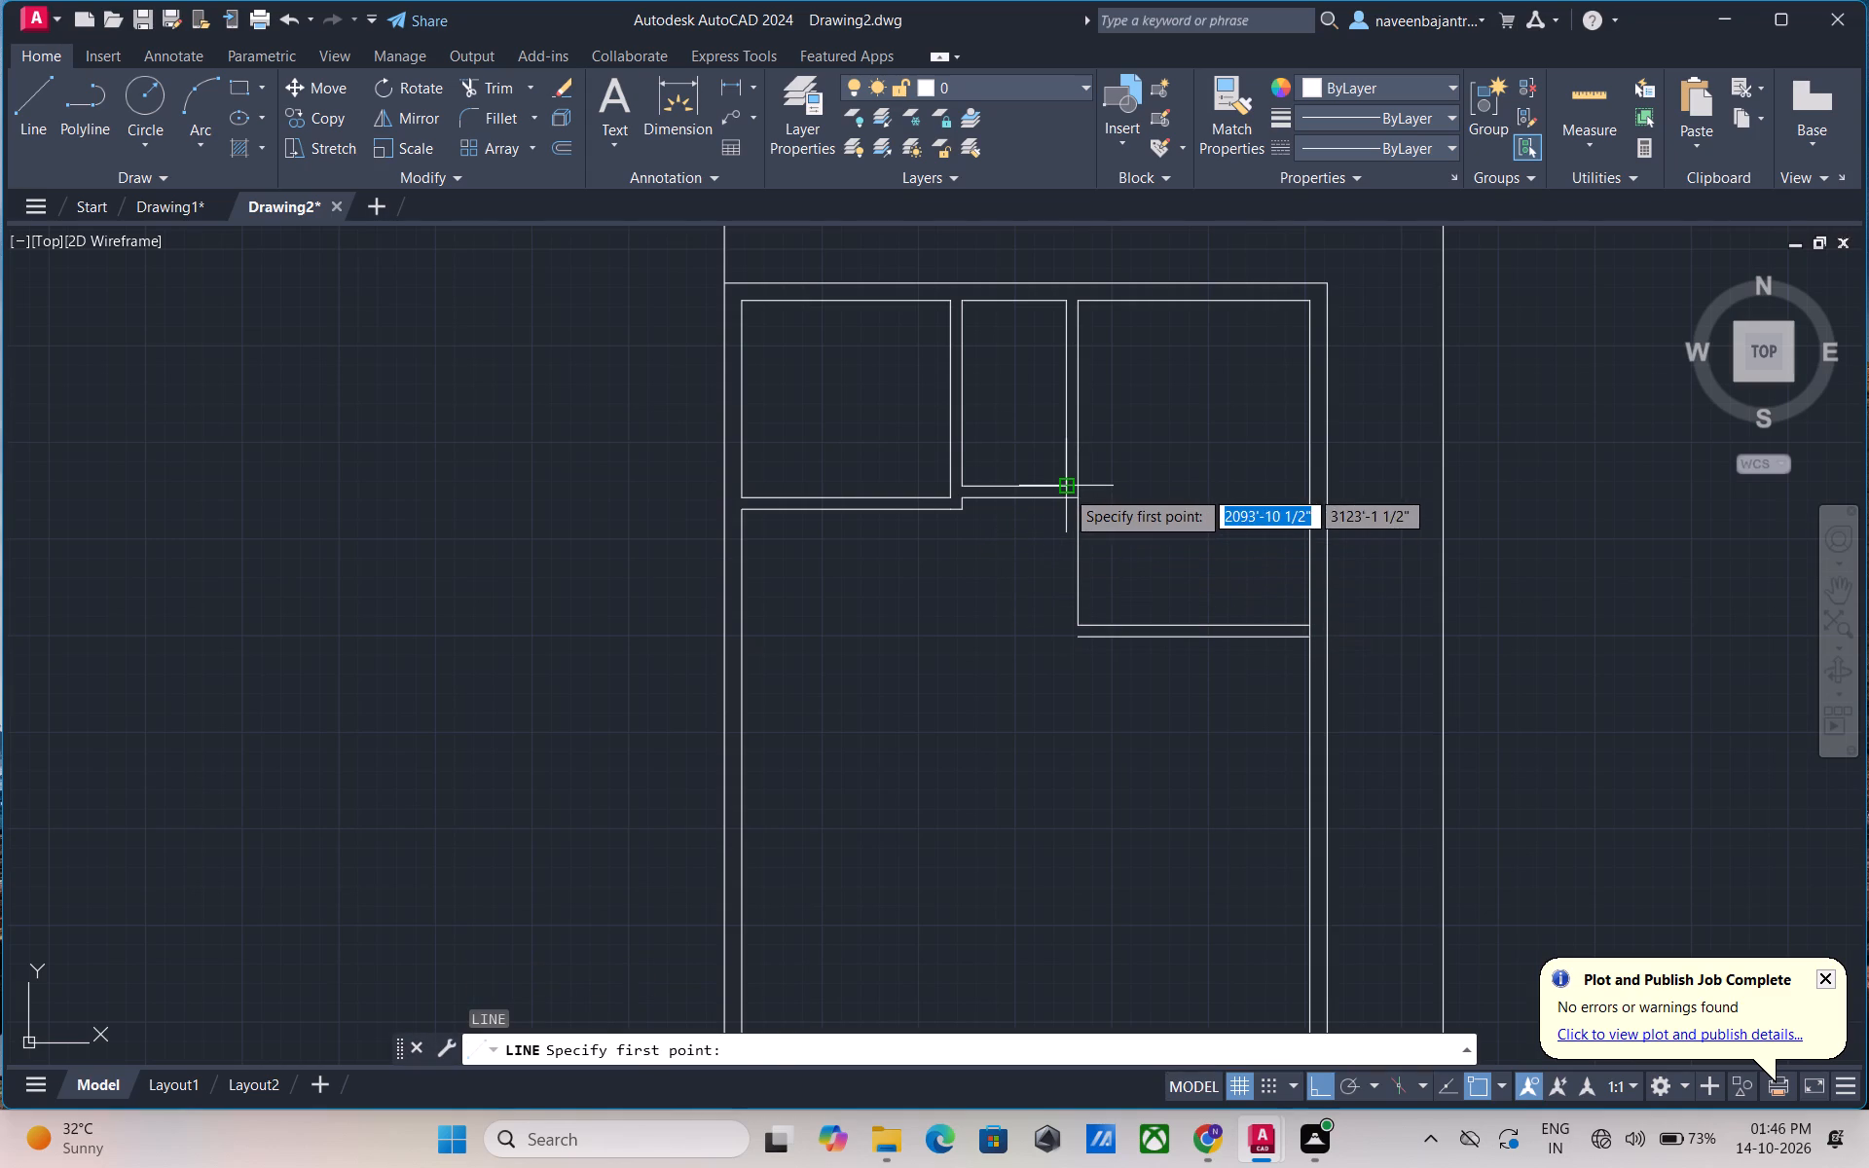
{"action": "left_click", "coordinate": [1065, 489]}
{"action": "left_click", "coordinate": [1059, 668]}
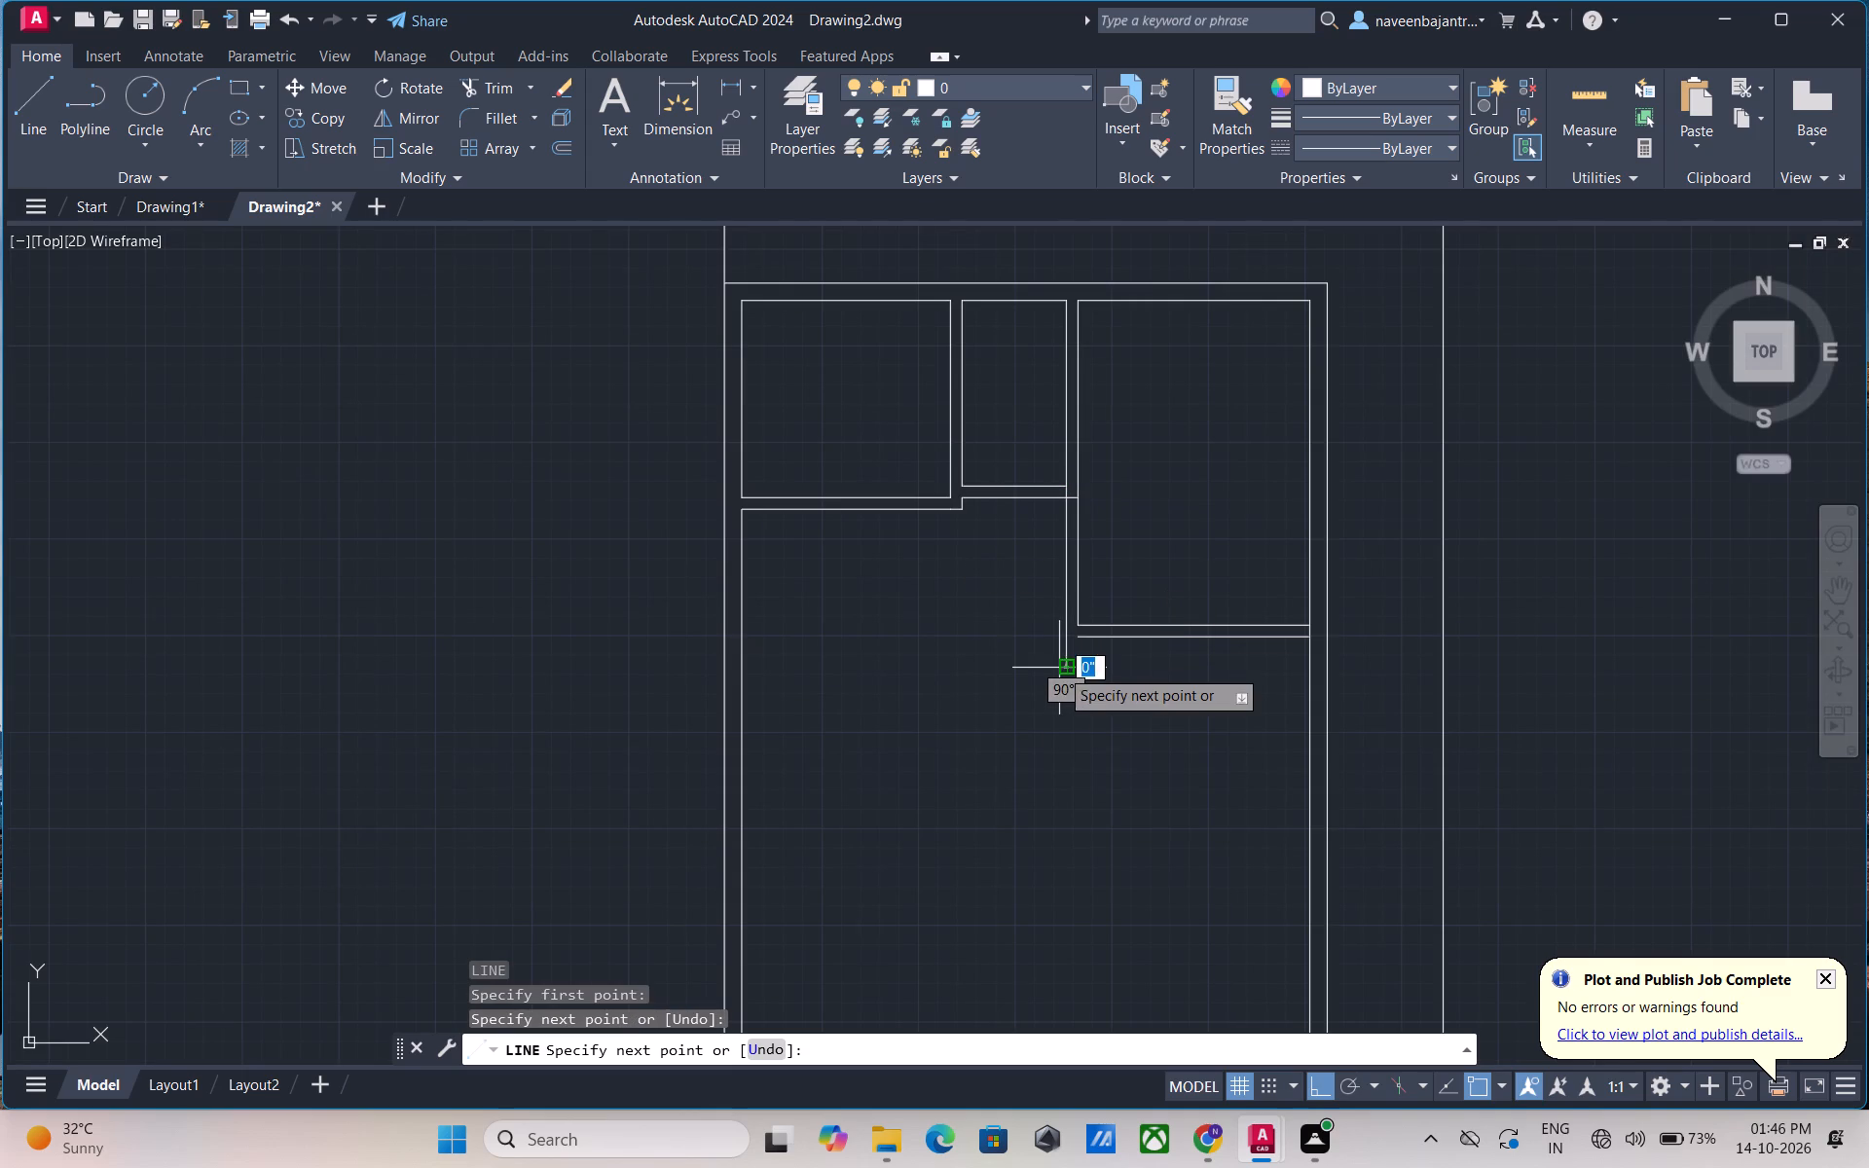
{"action": "key", "text": "Escape"}
Draw a horizontal line extending the right-hand room's lower partition line leftward past the partition's left vertical line.
{"action": "type", "text": "L"}
{"action": "key", "text": "space"}
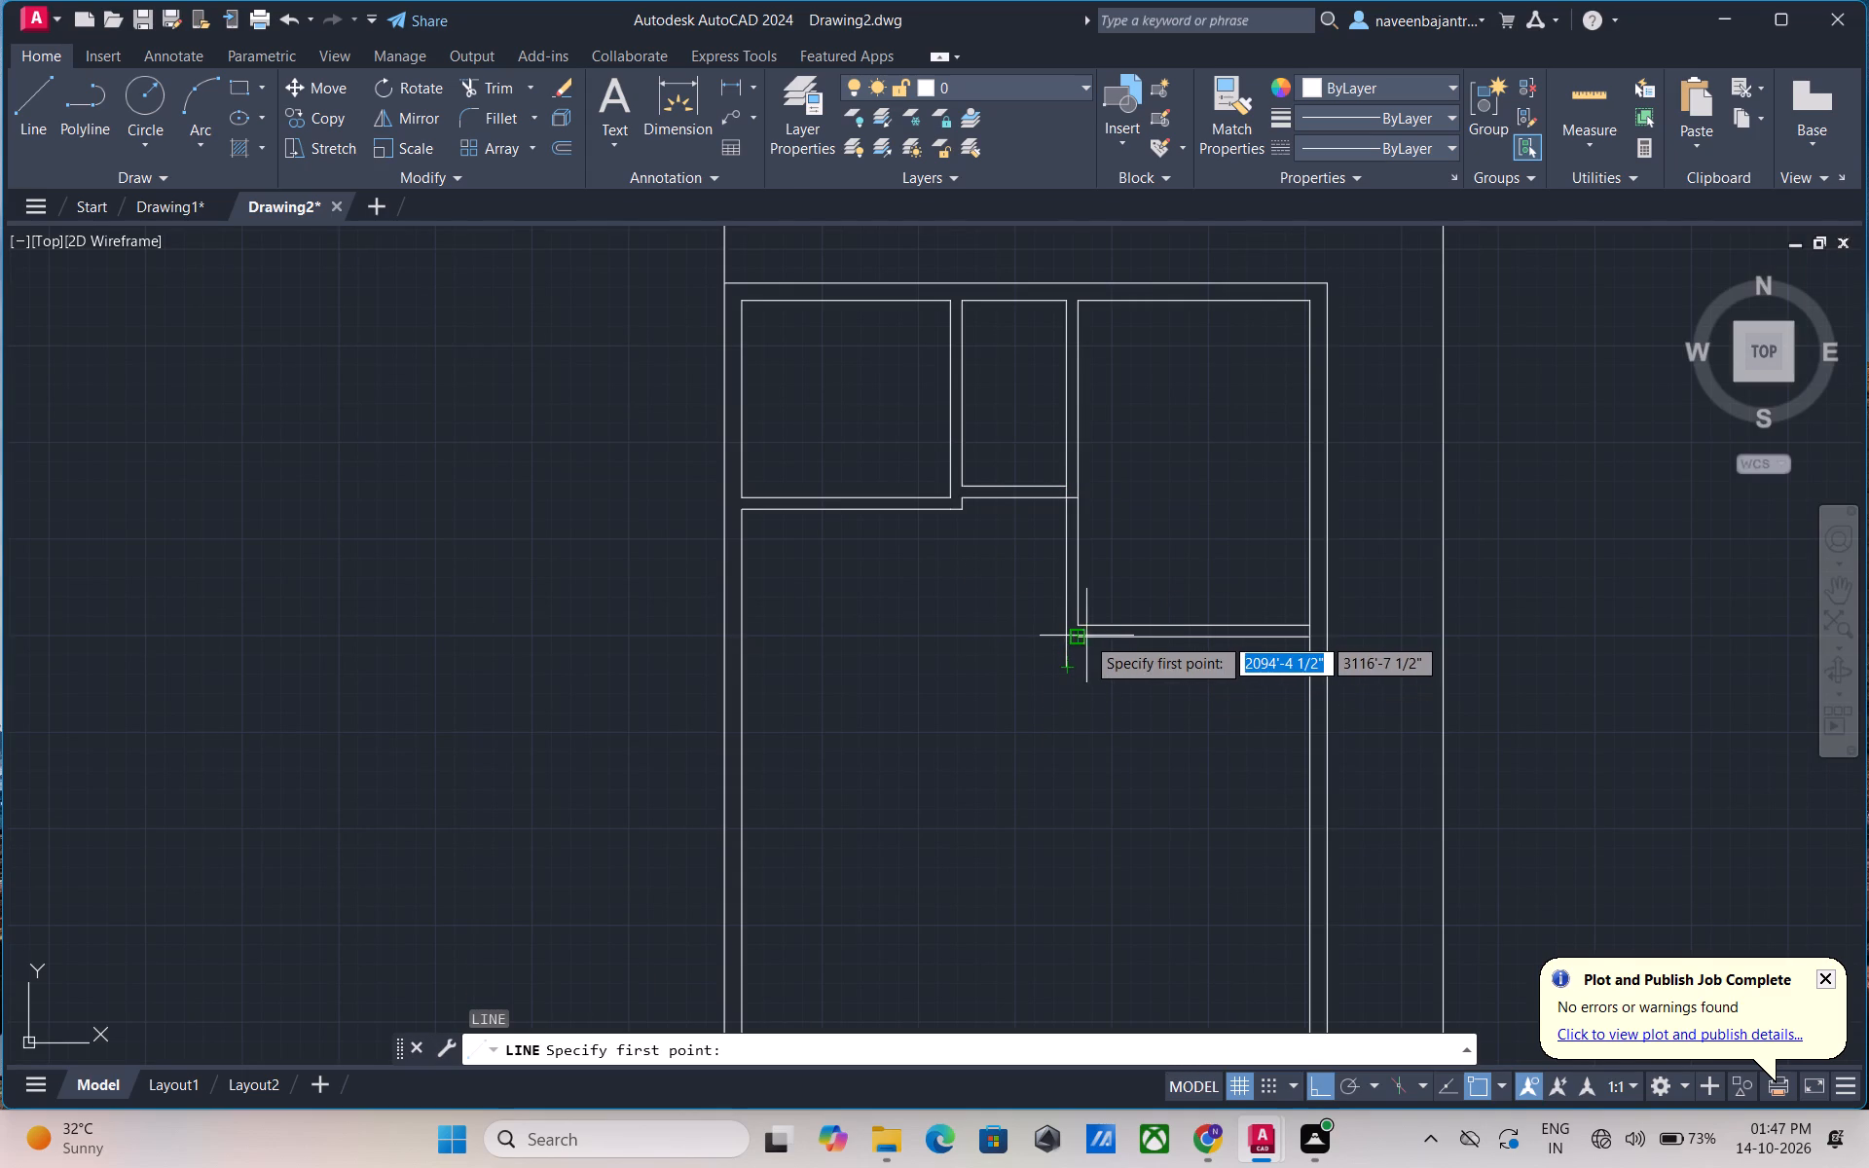
{"action": "left_click", "coordinate": [1081, 636]}
{"action": "left_click", "coordinate": [1046, 639]}
{"action": "key", "text": "Escape"}
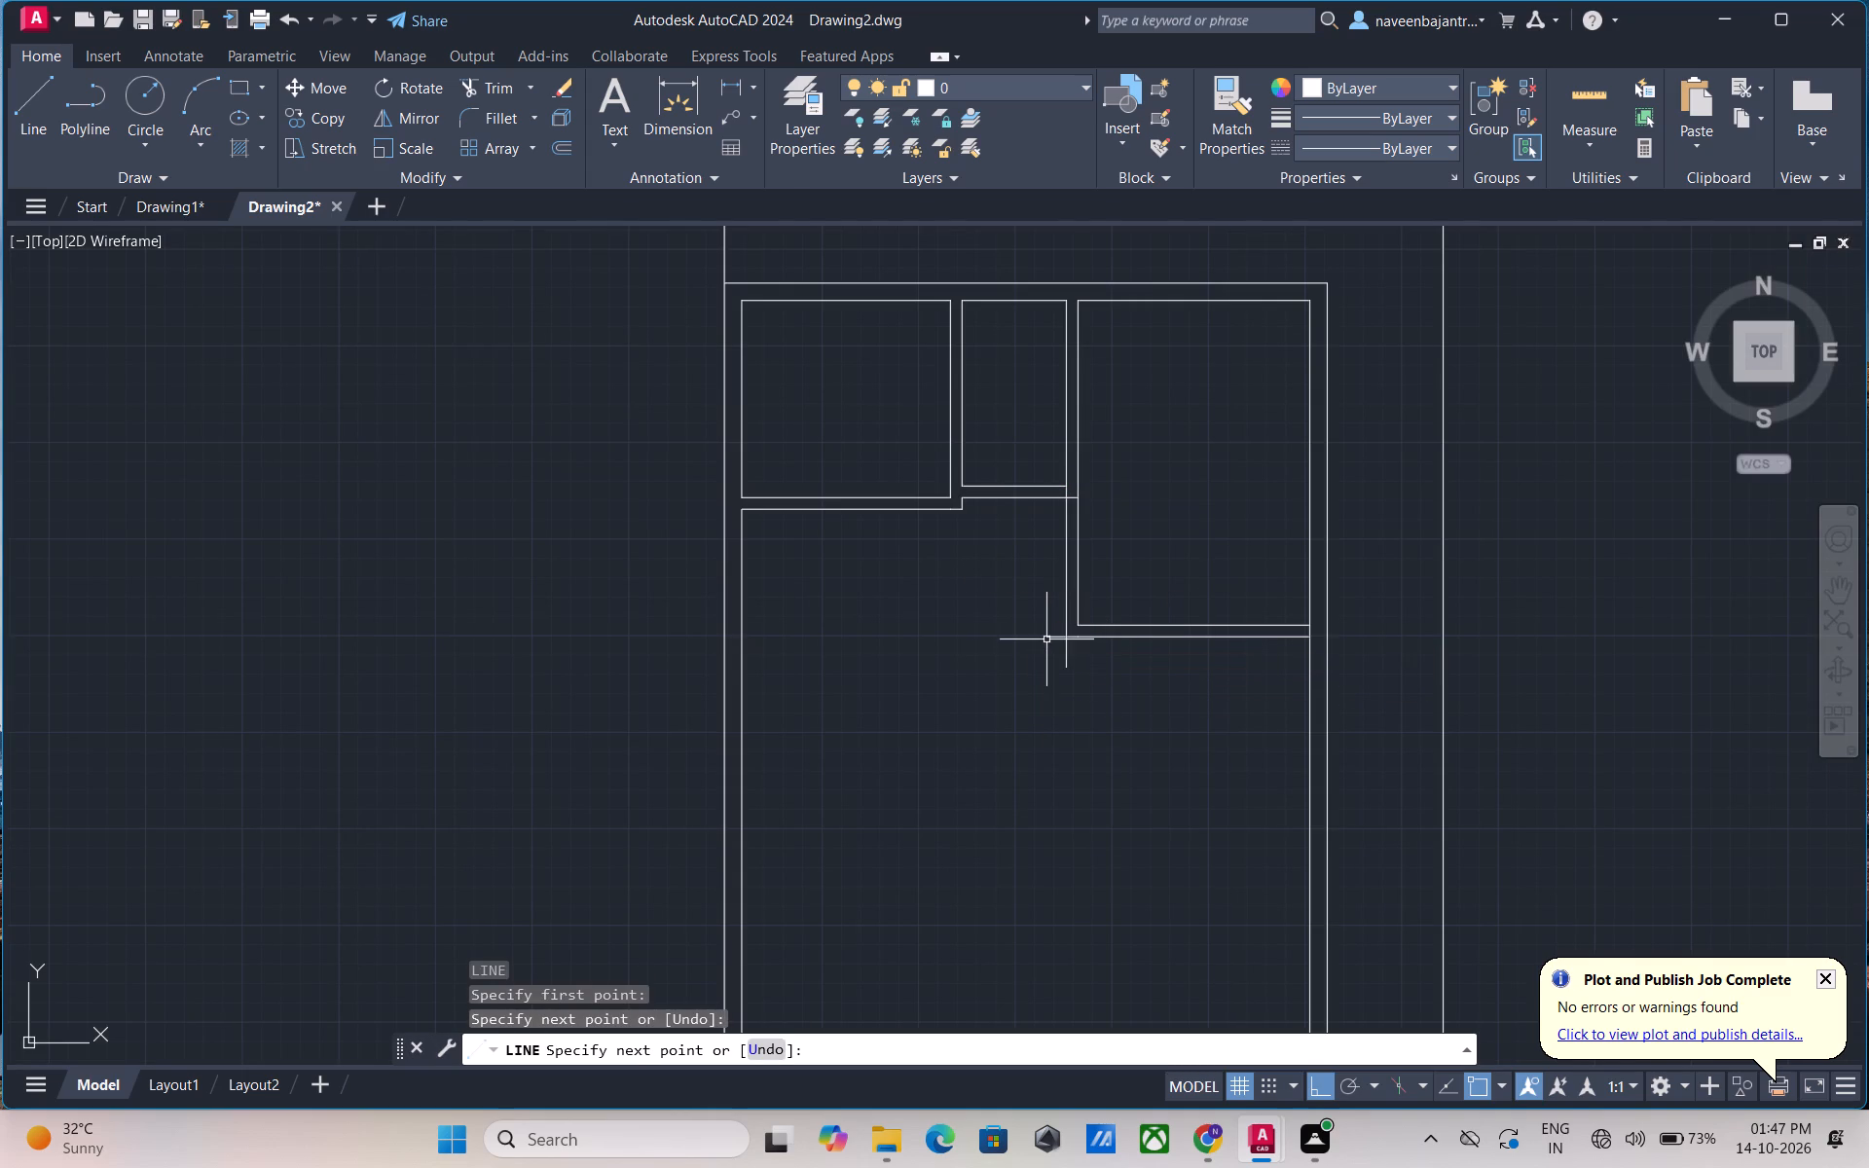
Trim the overhangs at the right-hand room's lower-left partition corner and the segments crossing the middle room's partition junction.
{"action": "key", "text": "t"}
{"action": "type", "text": "R"}
{"action": "key", "text": "space"}
{"action": "left_click", "coordinate": [1055, 636]}
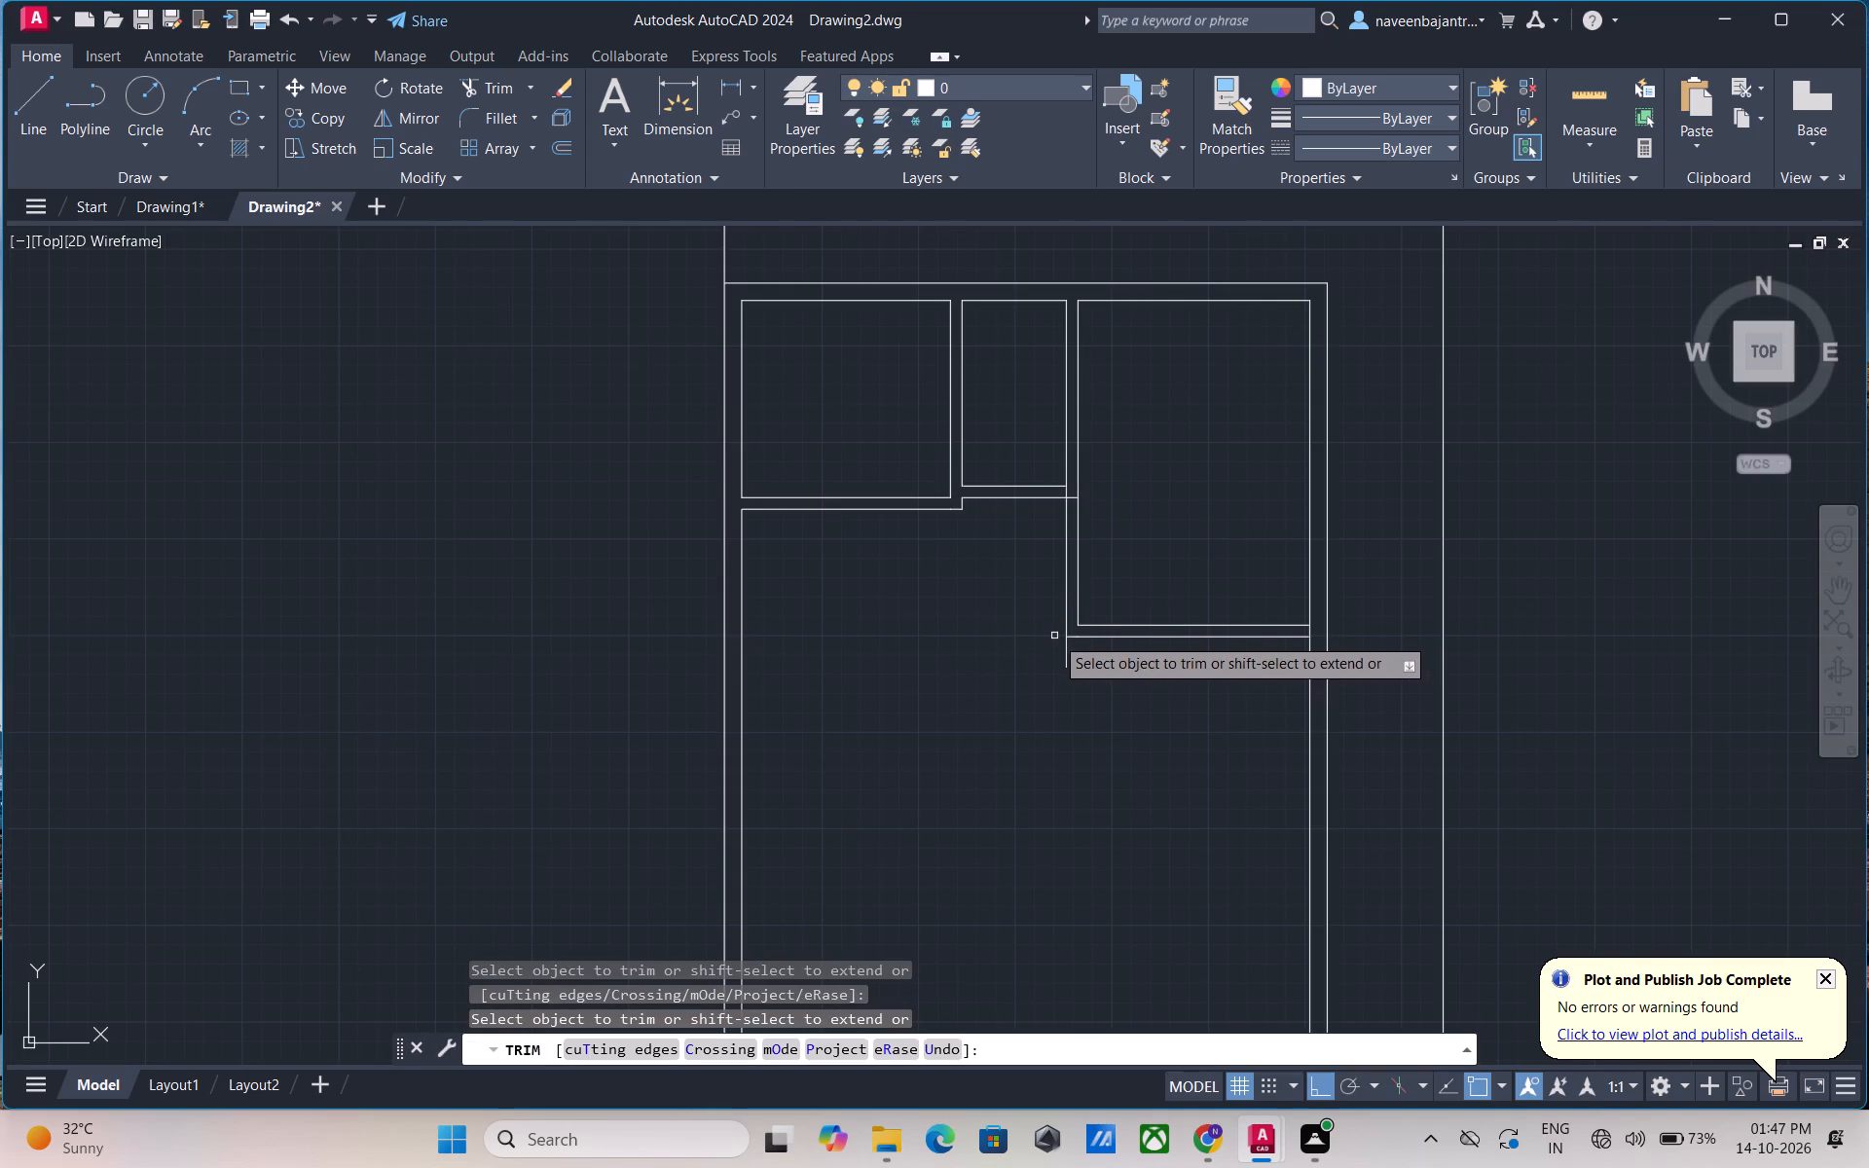
{"action": "left_click", "coordinate": [1069, 654]}
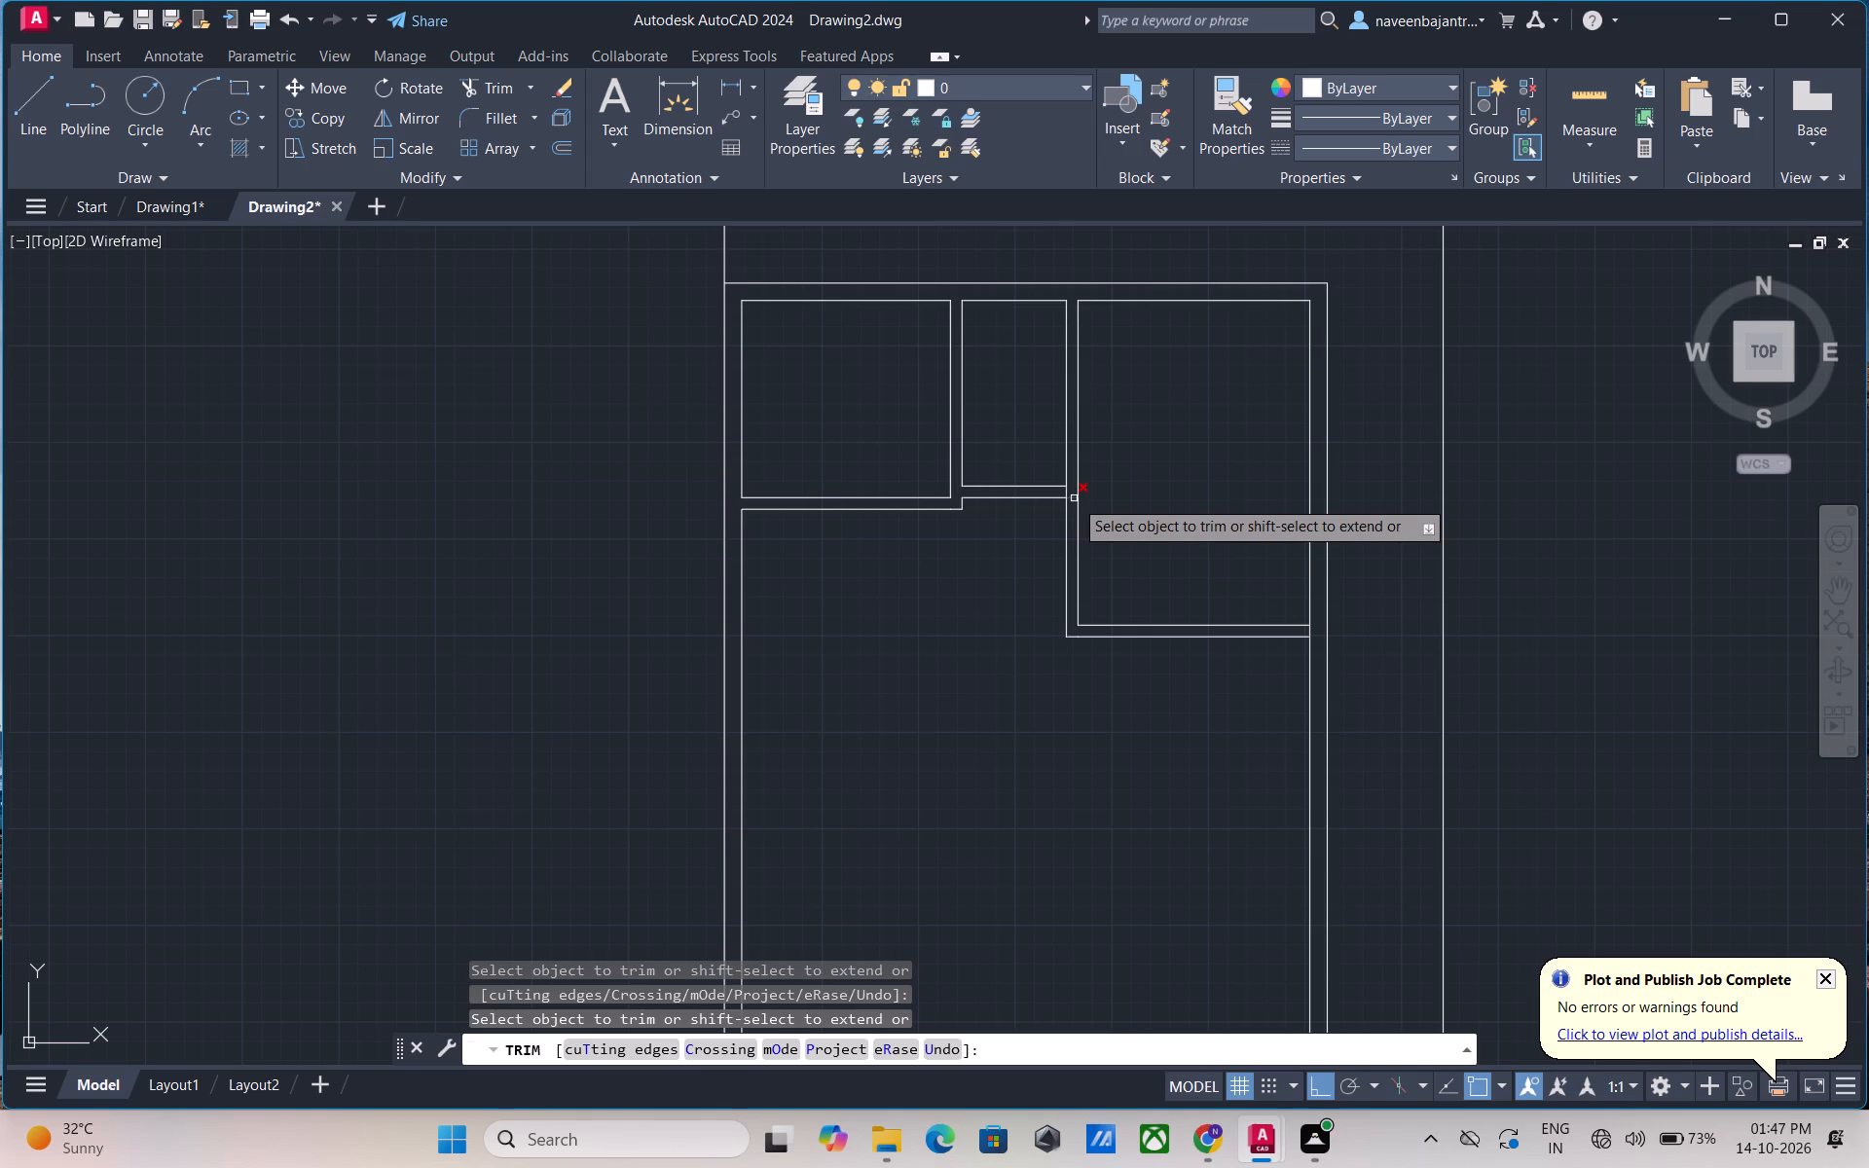
{"action": "left_click", "coordinate": [1074, 498]}
{"action": "left_click", "coordinate": [1067, 493]}
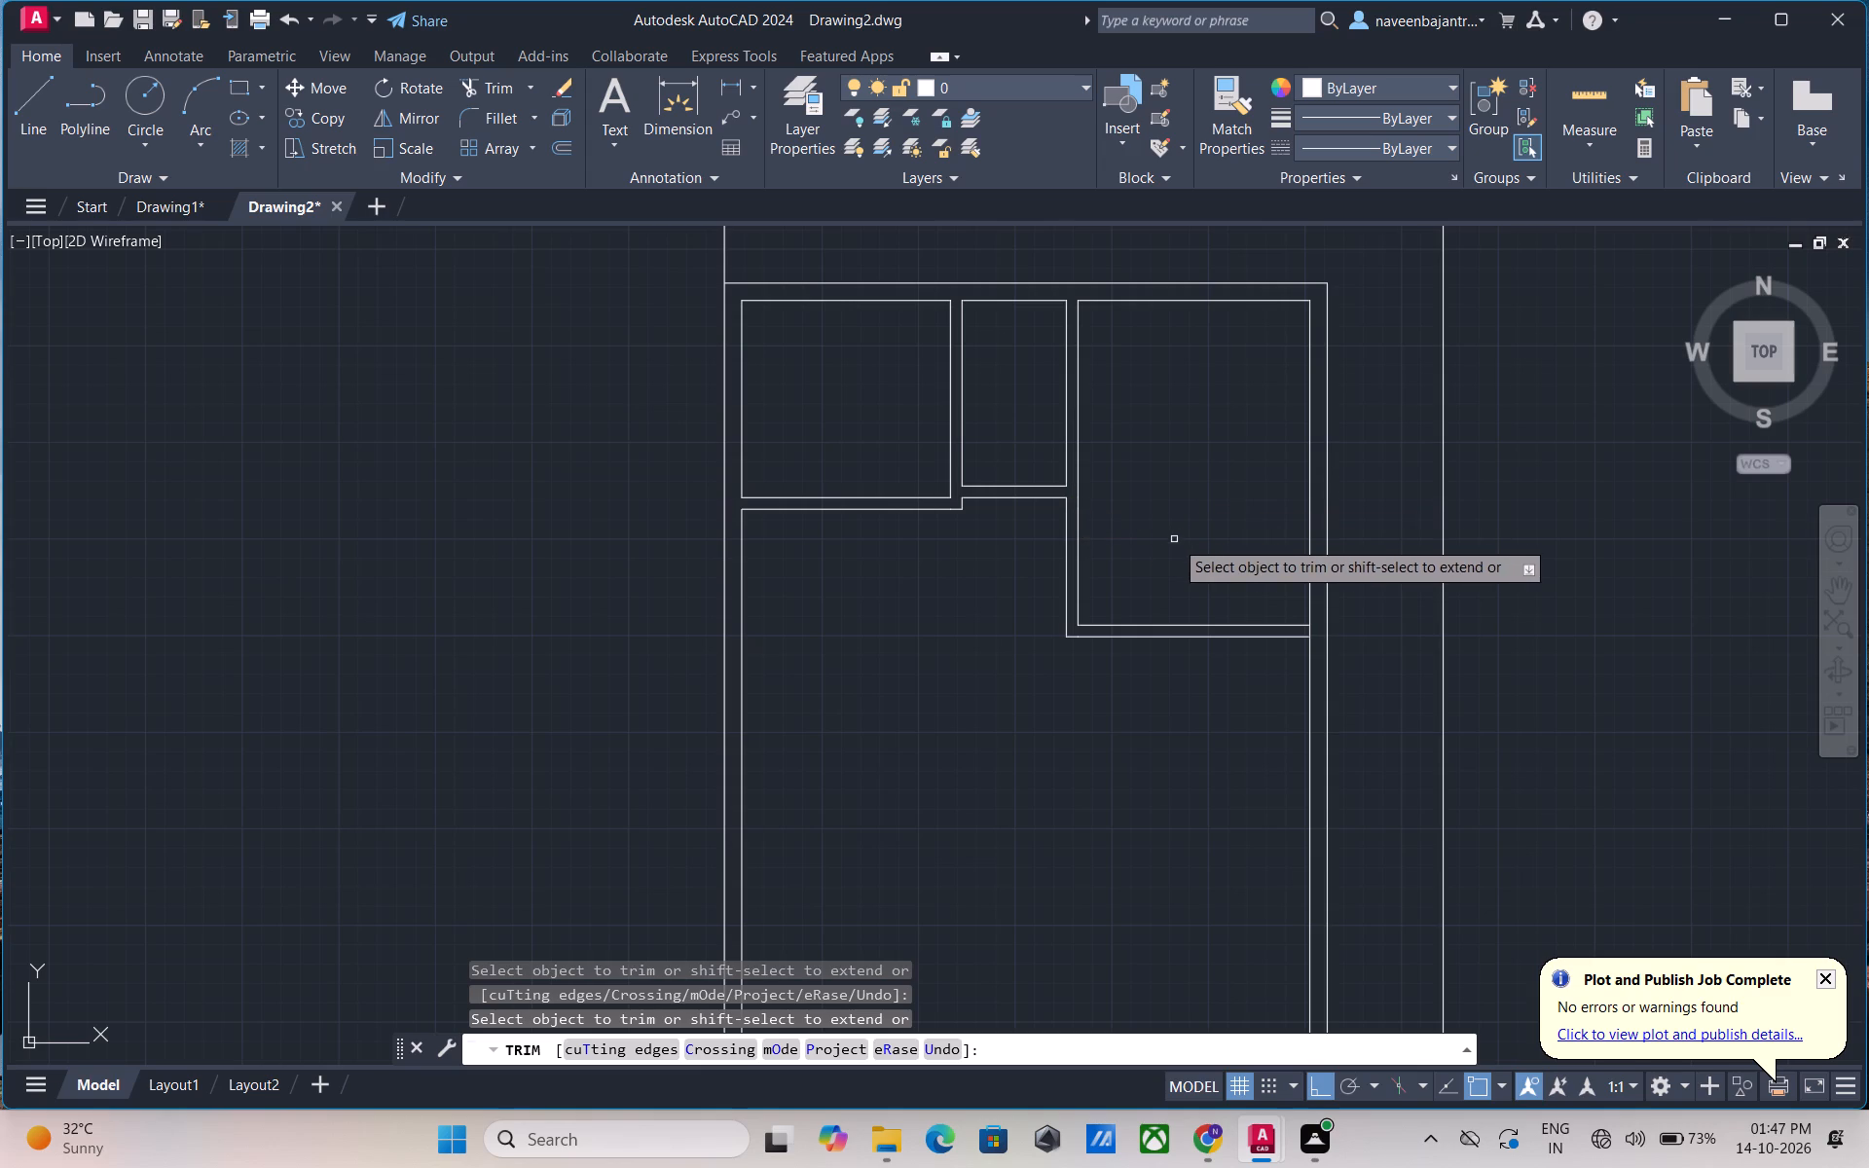
{"action": "scroll", "coordinate": [1081, 622], "scroll_direction": "up", "scroll_amount": 6}
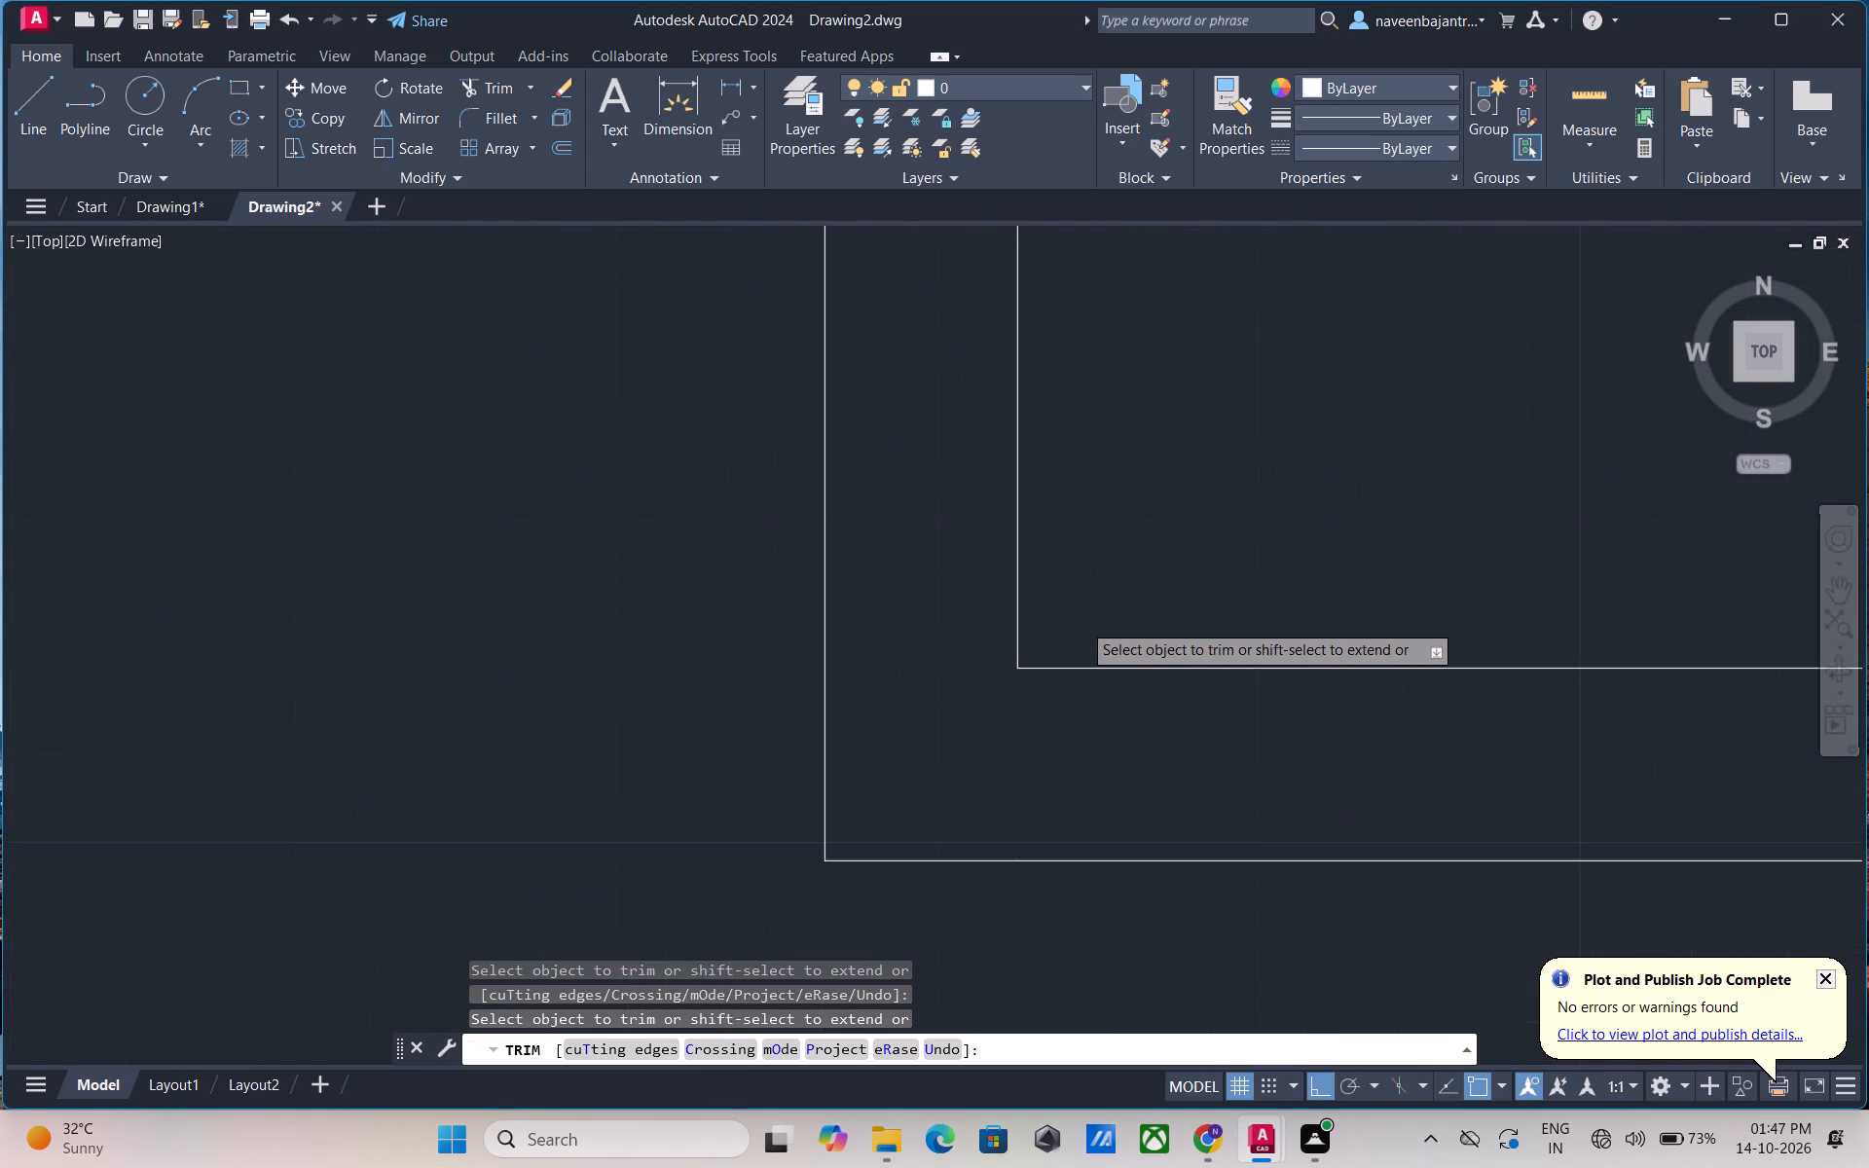
{"action": "scroll", "coordinate": [1081, 622], "scroll_direction": "down", "scroll_amount": 6}
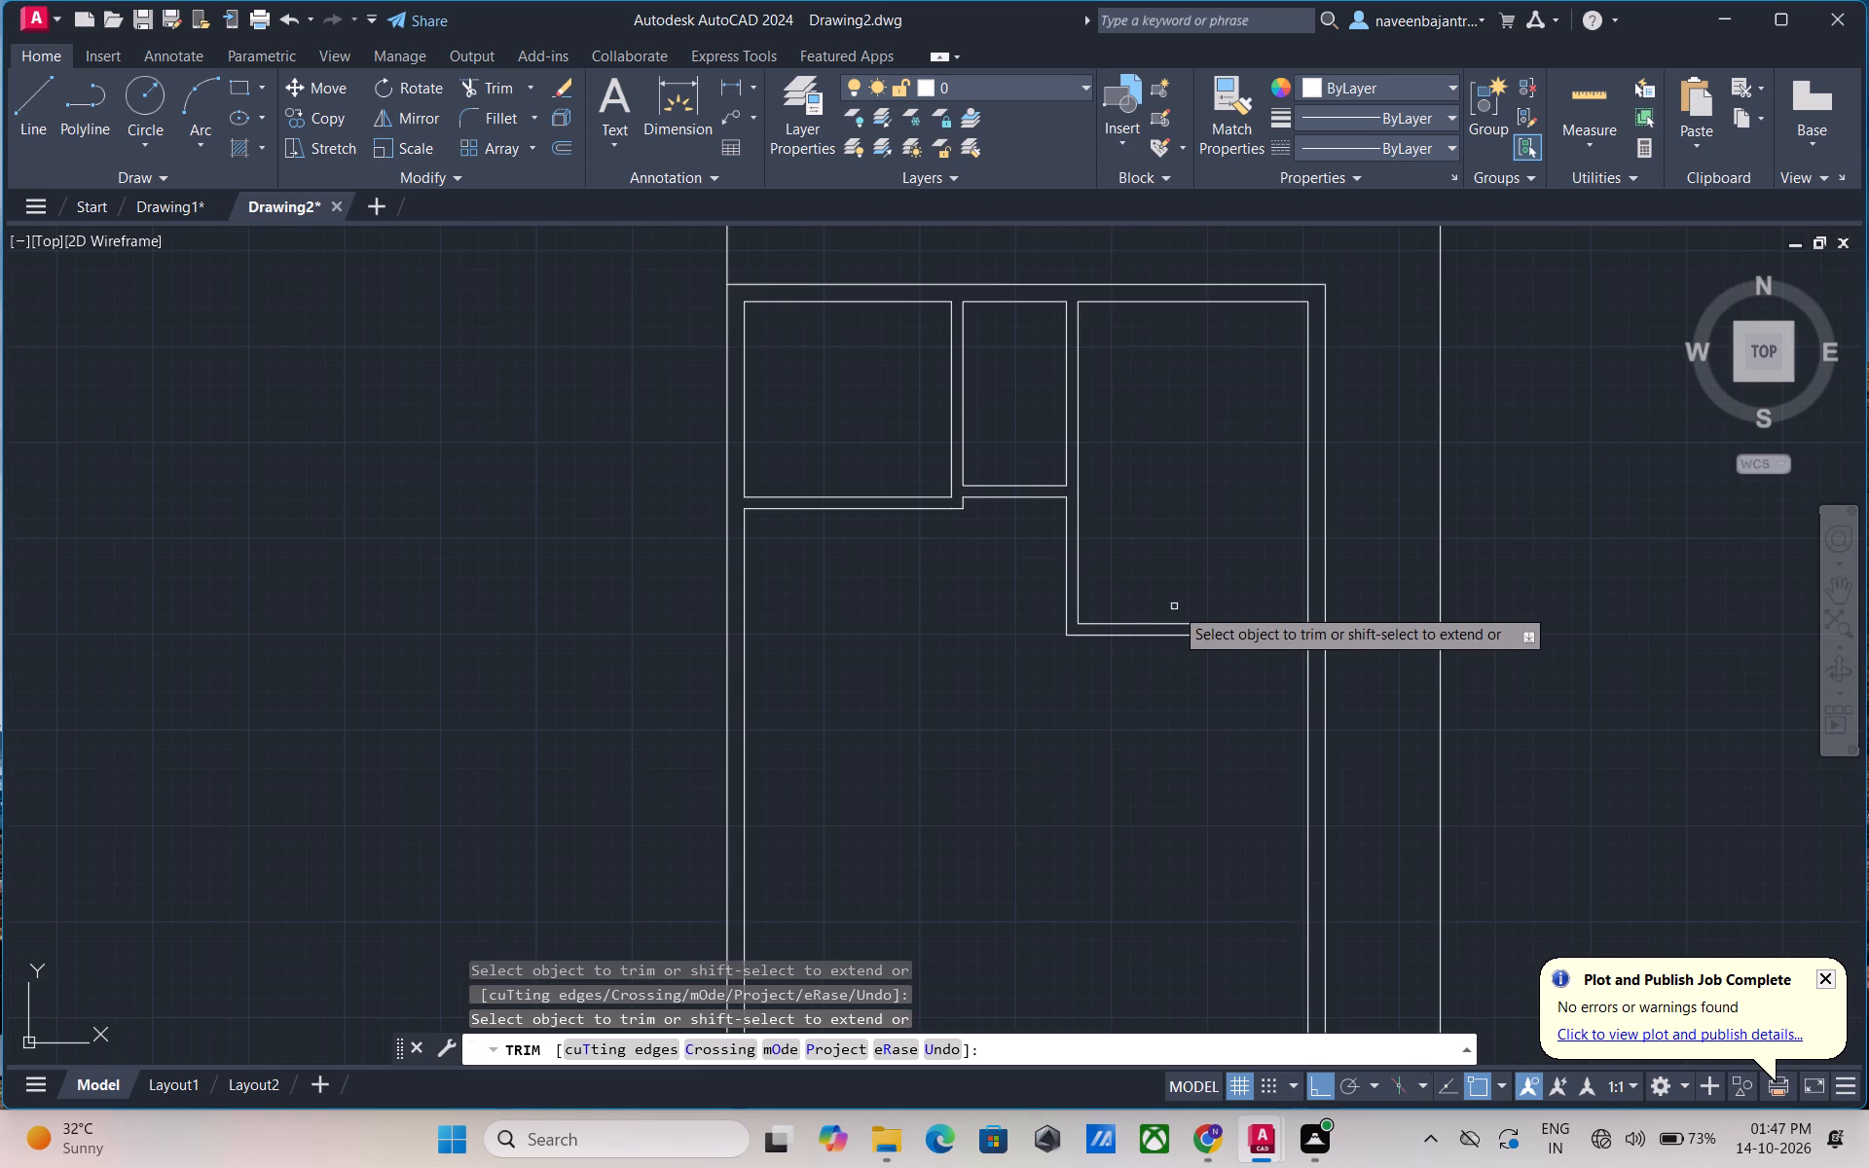
{"action": "key", "text": "Escape"}
{"action": "scroll", "coordinate": [1176, 597], "scroll_direction": "down", "scroll_amount": 1}
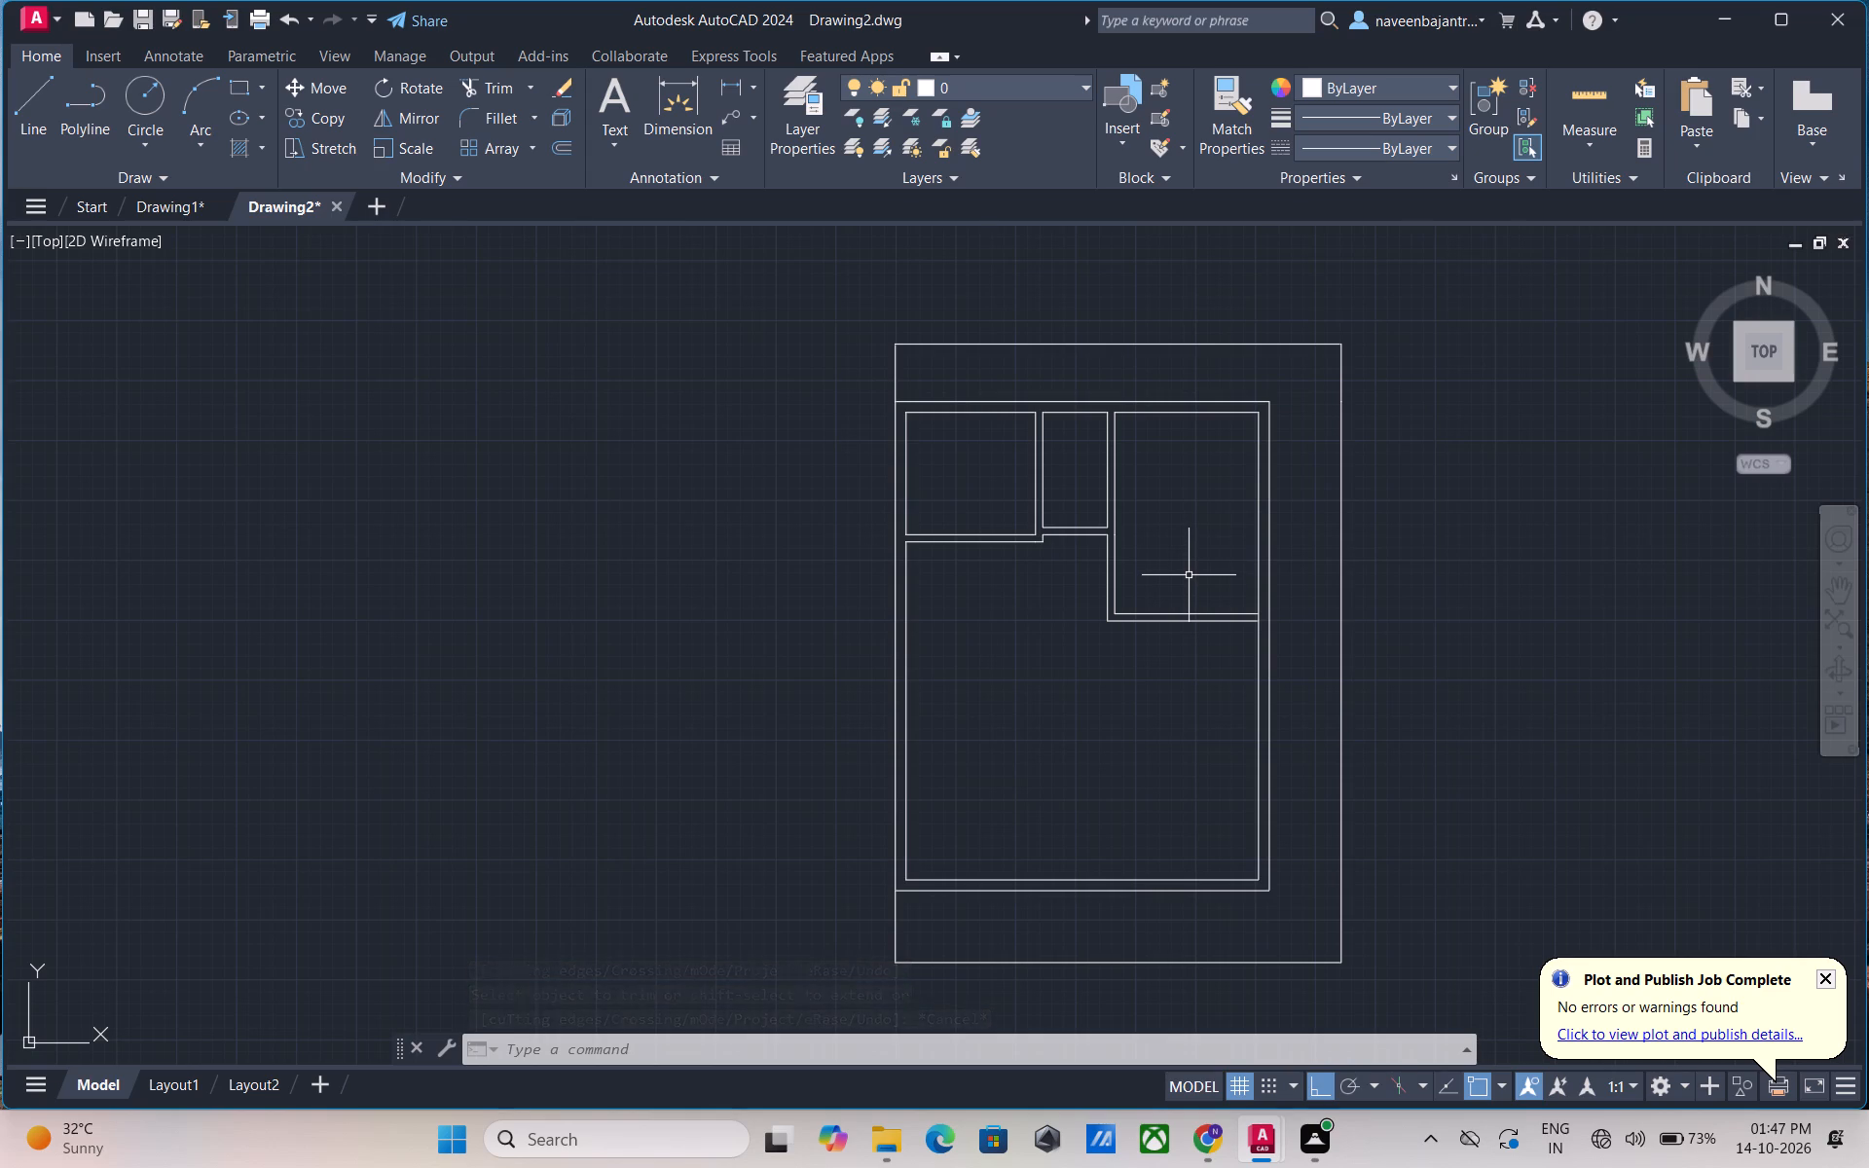
Offset the inner line of the bottom exterior wall 12'1" upward into the large lower space.
{"action": "middle_click_drag", "start_coordinate": [1189, 575], "coordinate": [1193, 532]}
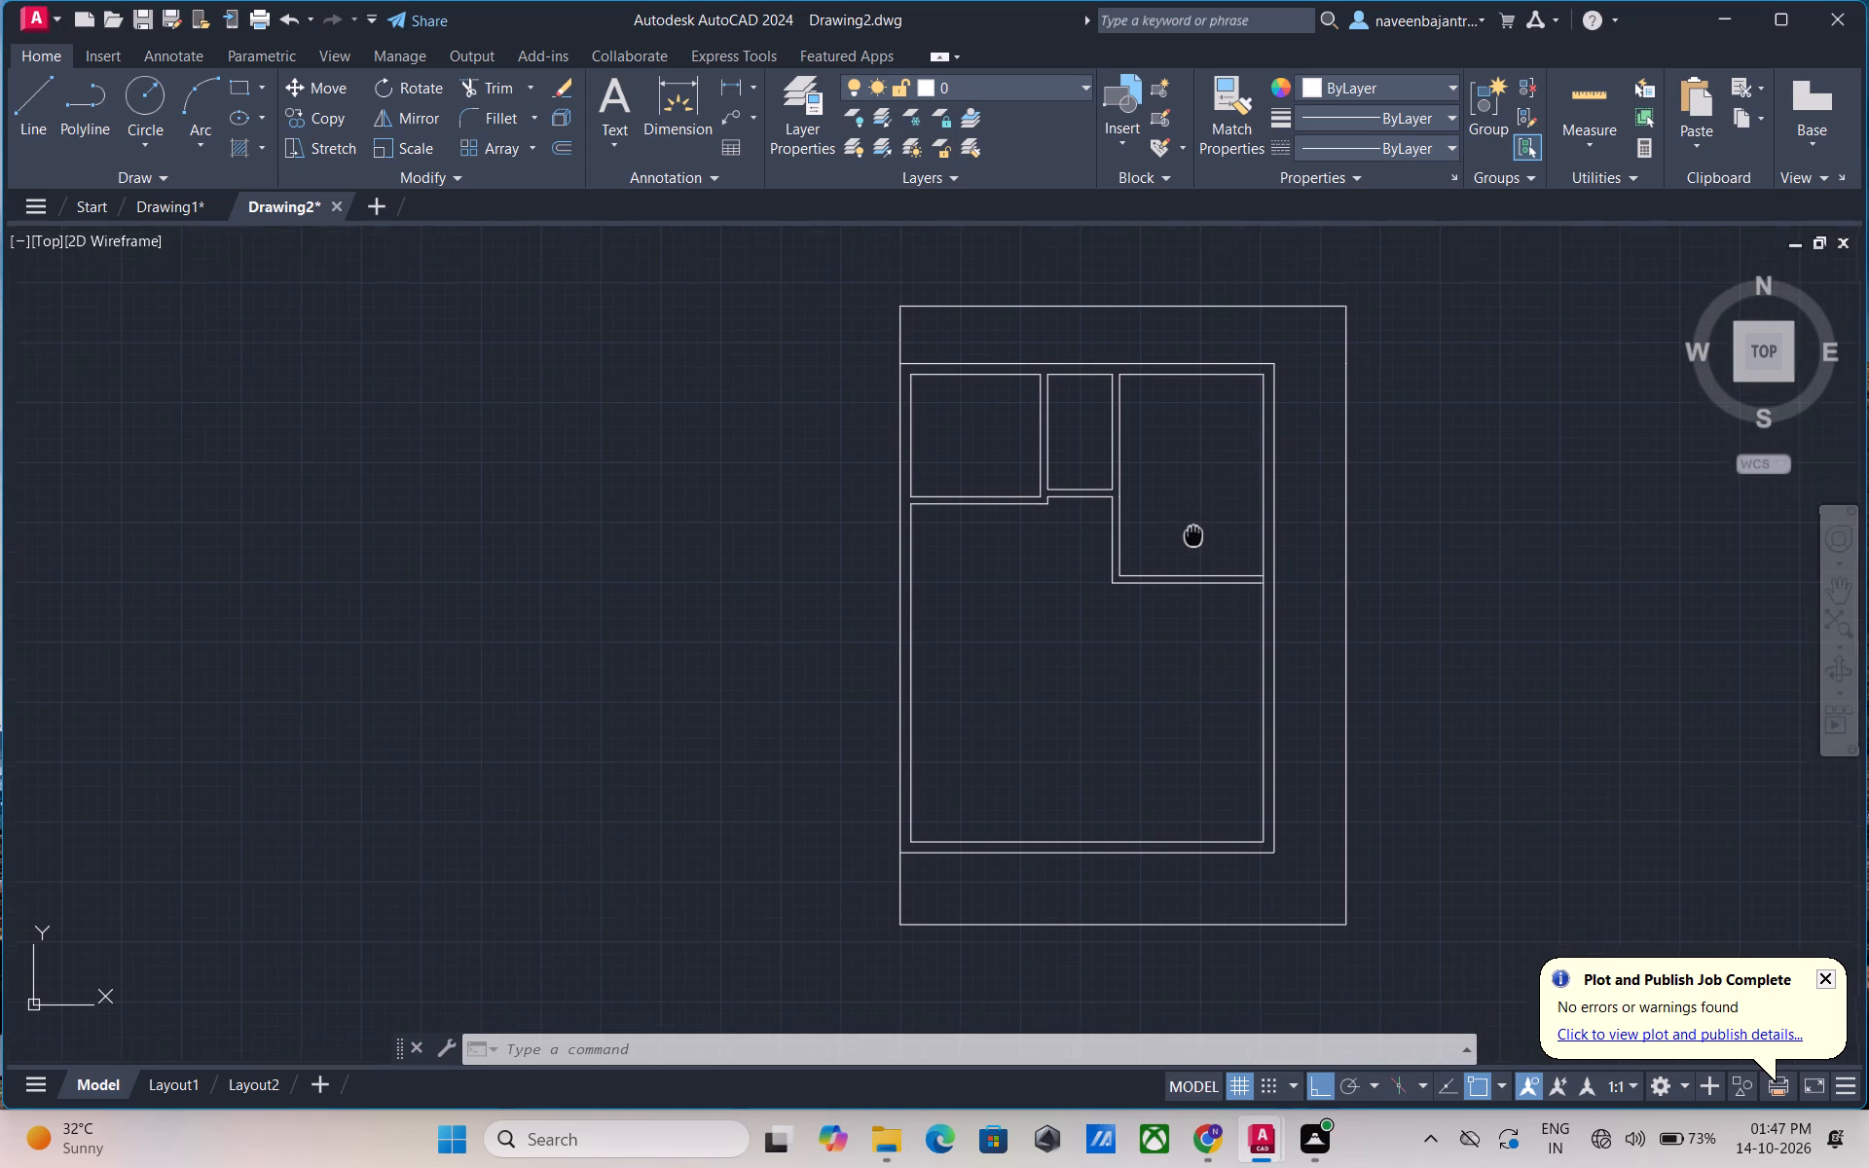
{"action": "middle_click_drag", "start_coordinate": [1193, 532], "coordinate": [1195, 523]}
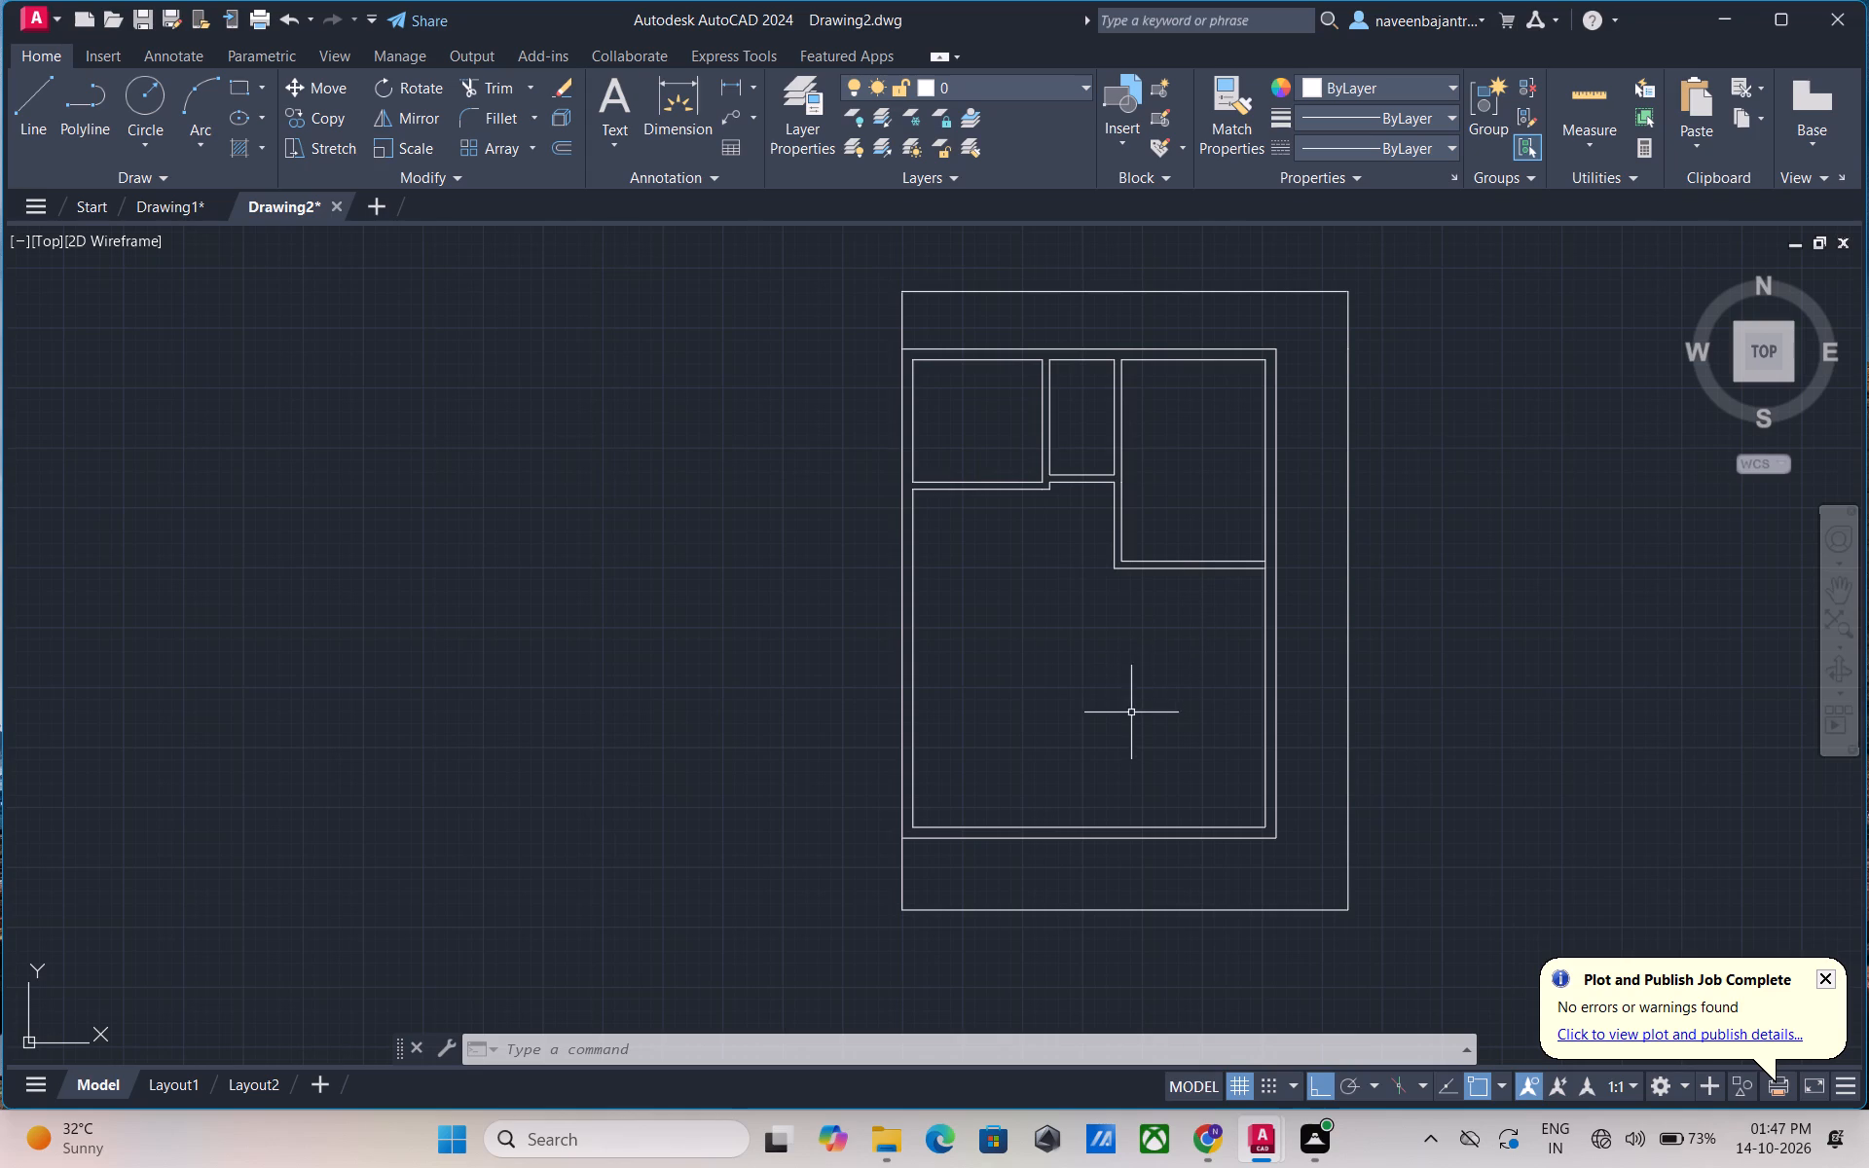
{"action": "middle_click_drag", "start_coordinate": [1102, 796], "coordinate": [1099, 750]}
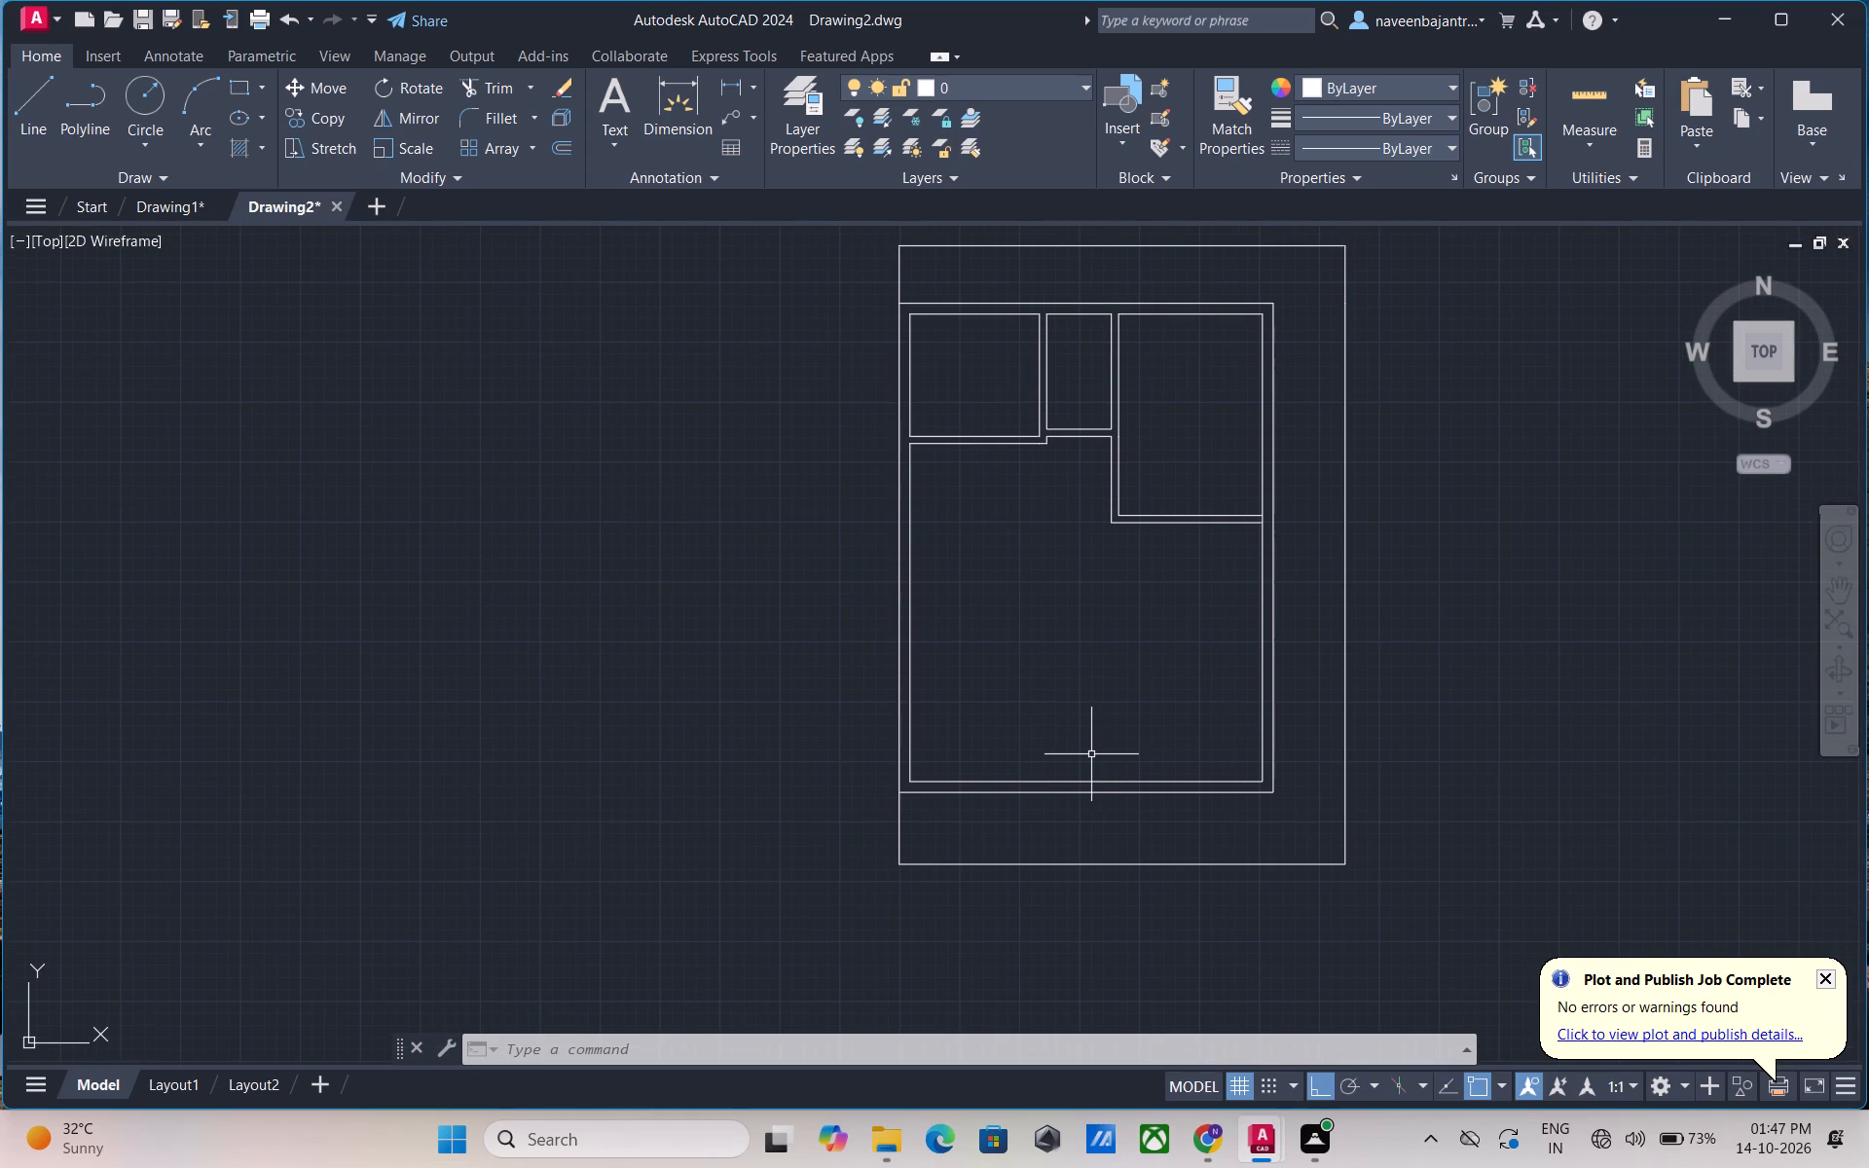
{"action": "scroll", "coordinate": [1091, 756], "scroll_direction": "up", "scroll_amount": 1}
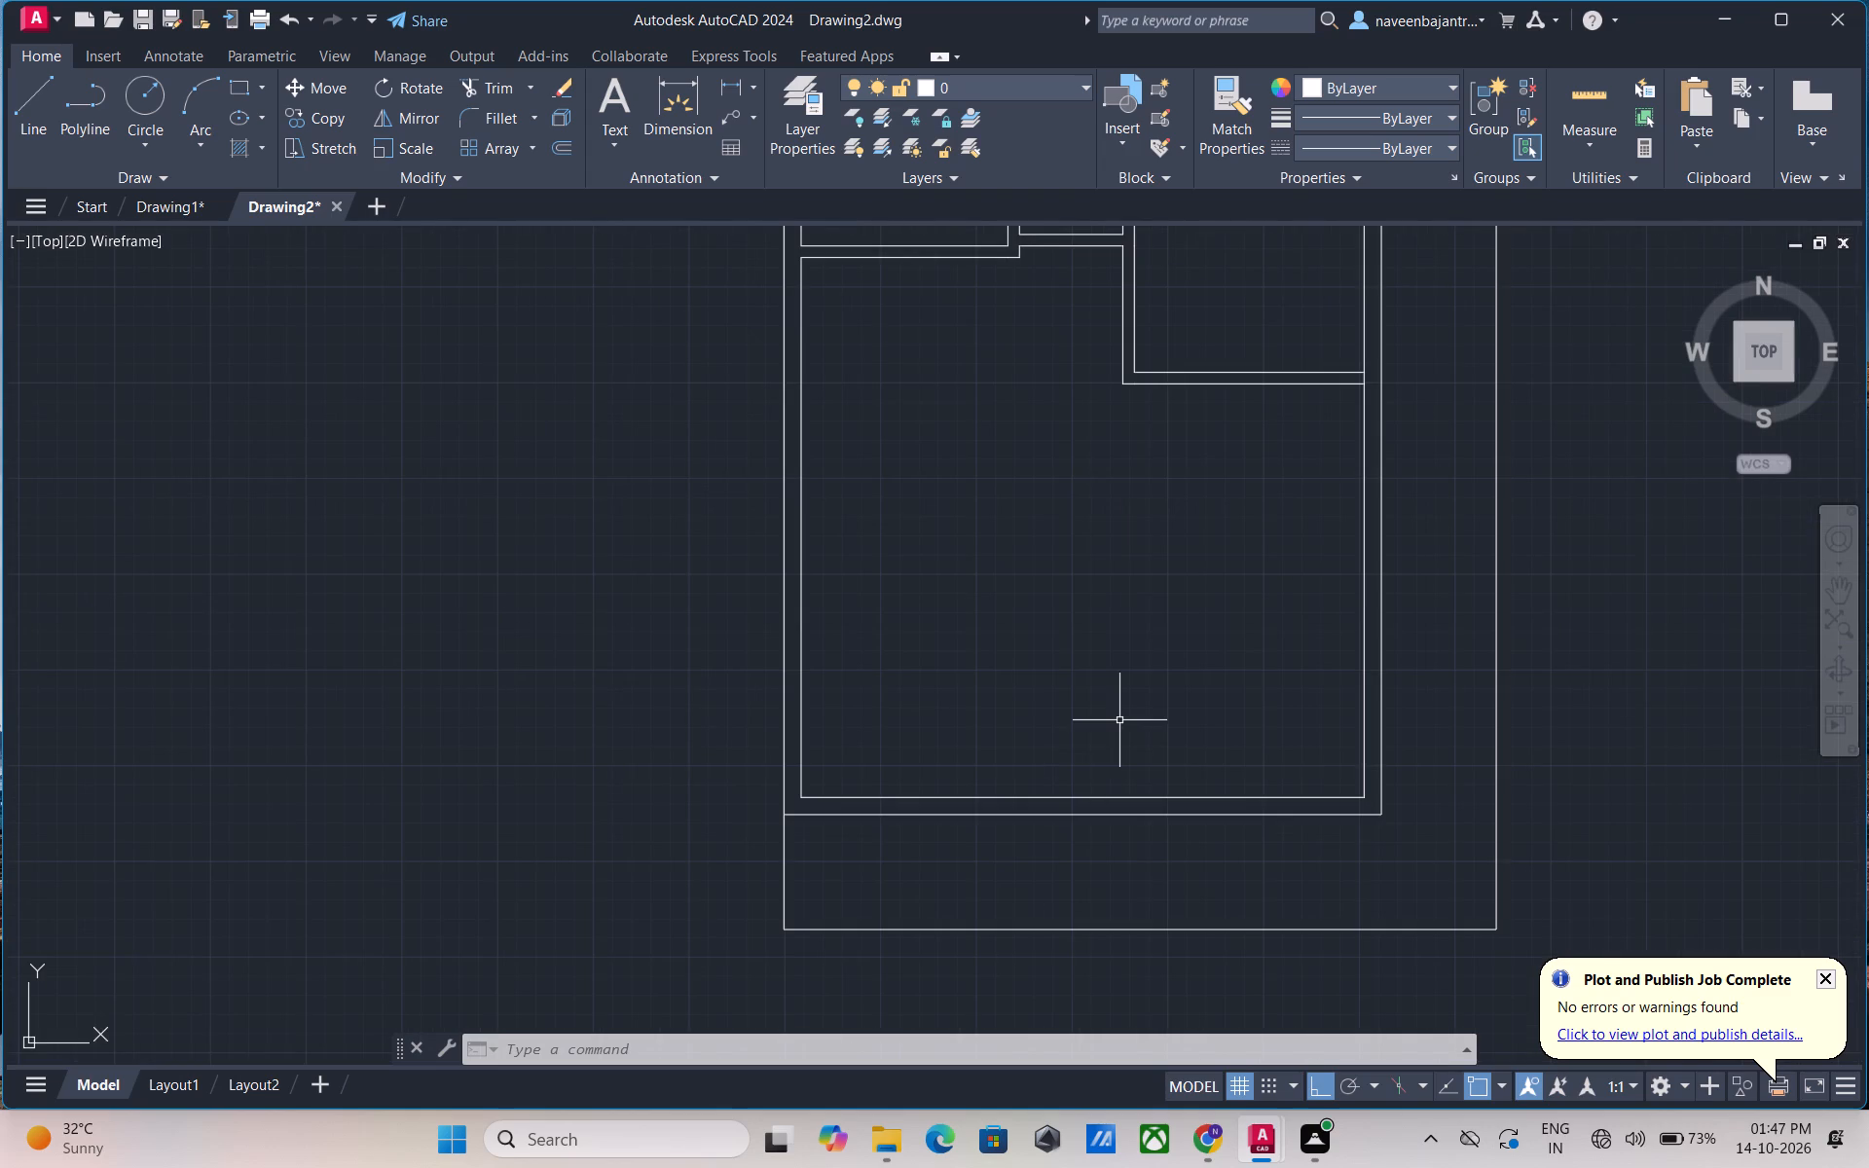
{"action": "middle_click_drag", "start_coordinate": [1119, 718], "coordinate": [1081, 744]}
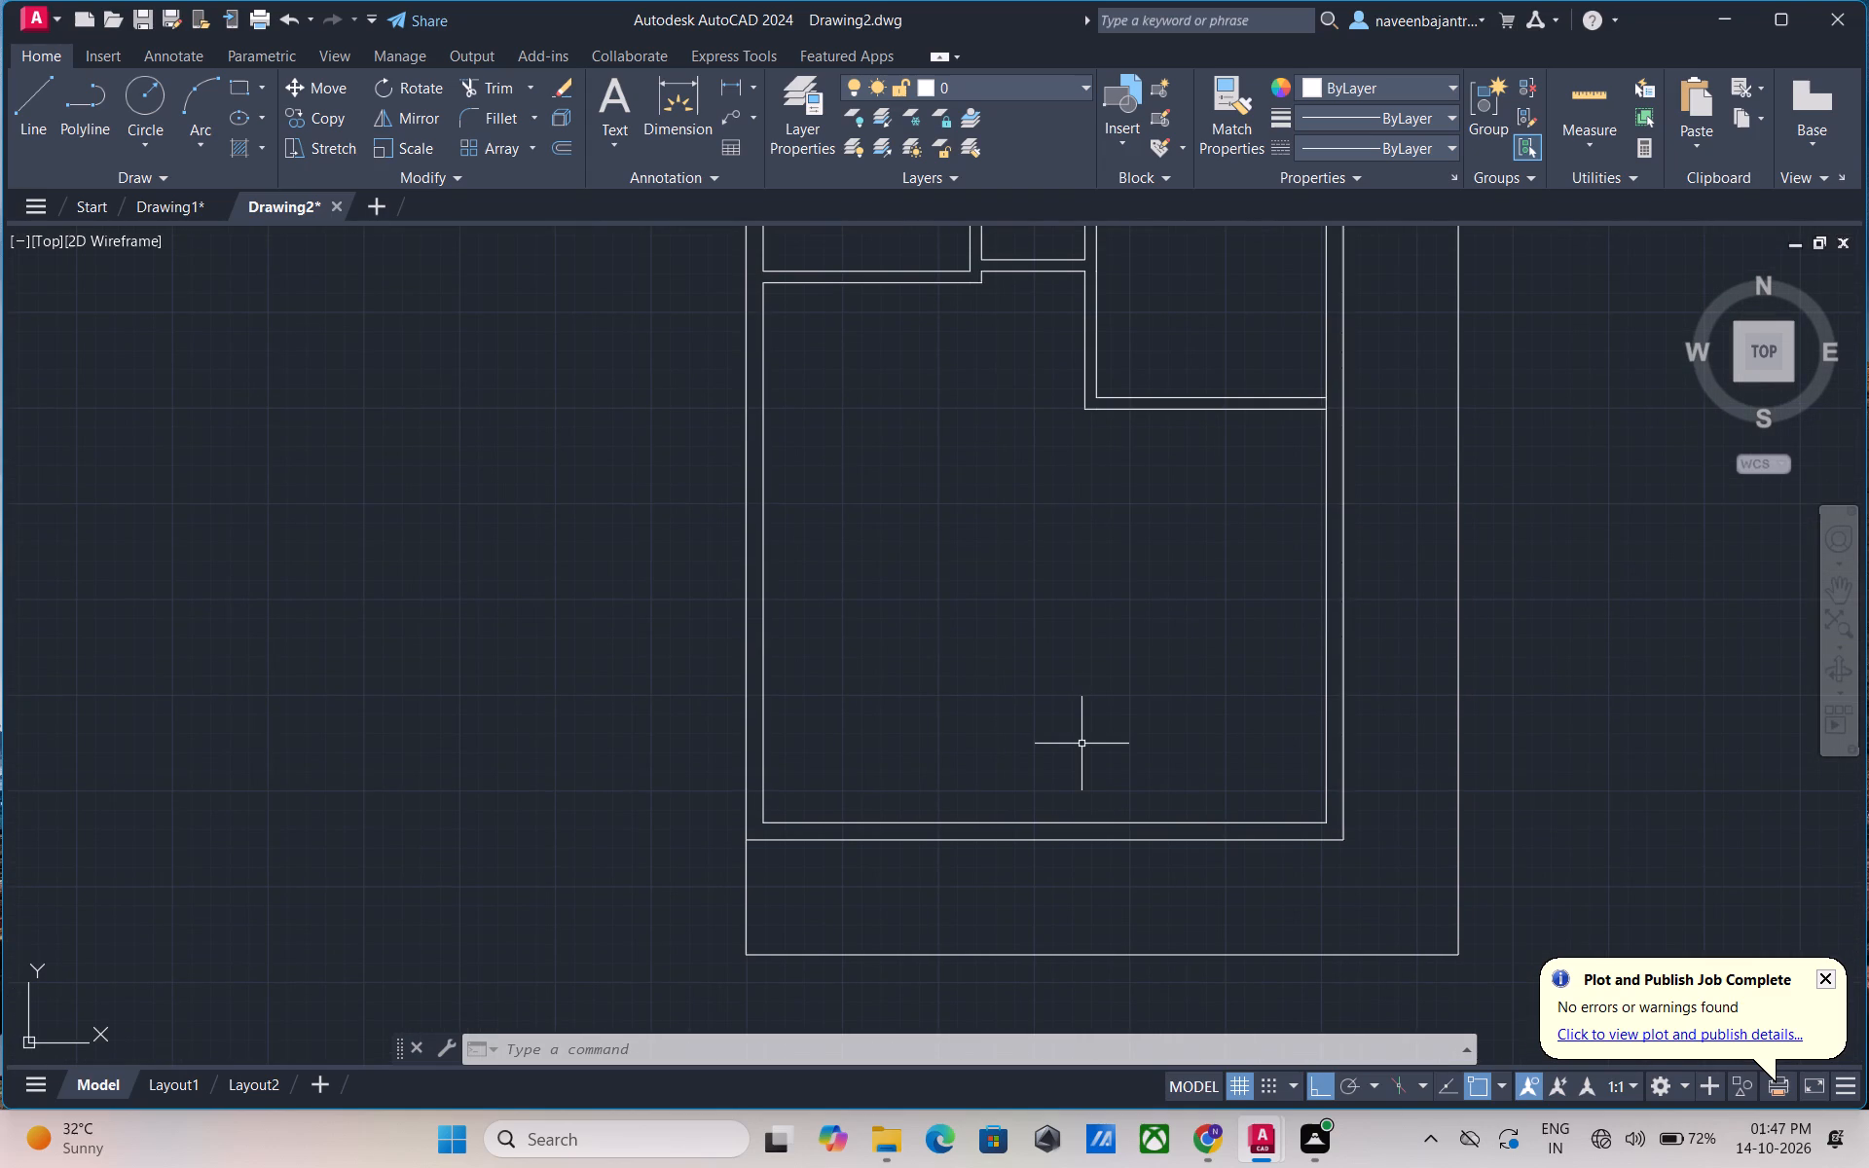
{"action": "key", "text": "Escape"}
{"action": "type", "text": "O"}
{"action": "key", "text": "space"}
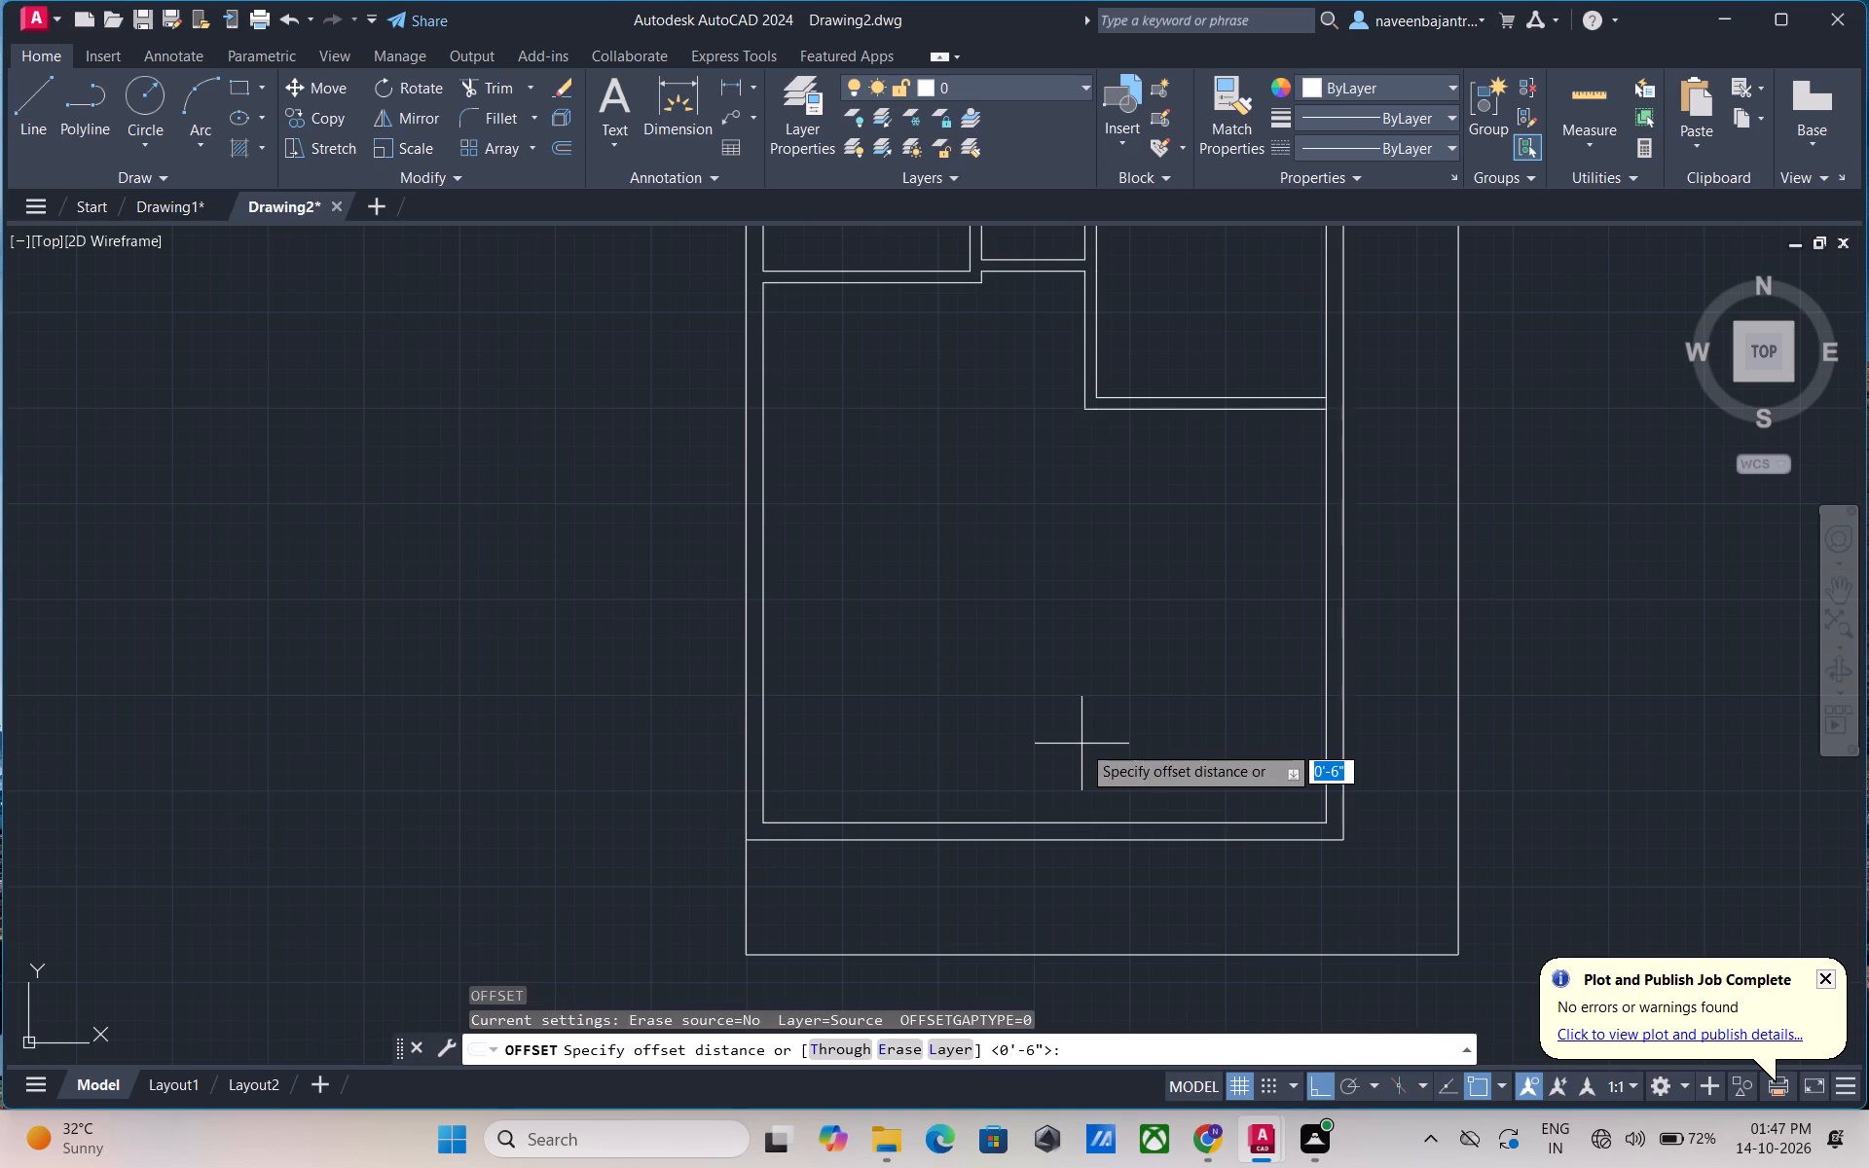
{"action": "type", "text": "12"}
{"action": "type", "text": "'1\""}
{"action": "key", "text": "Return"}
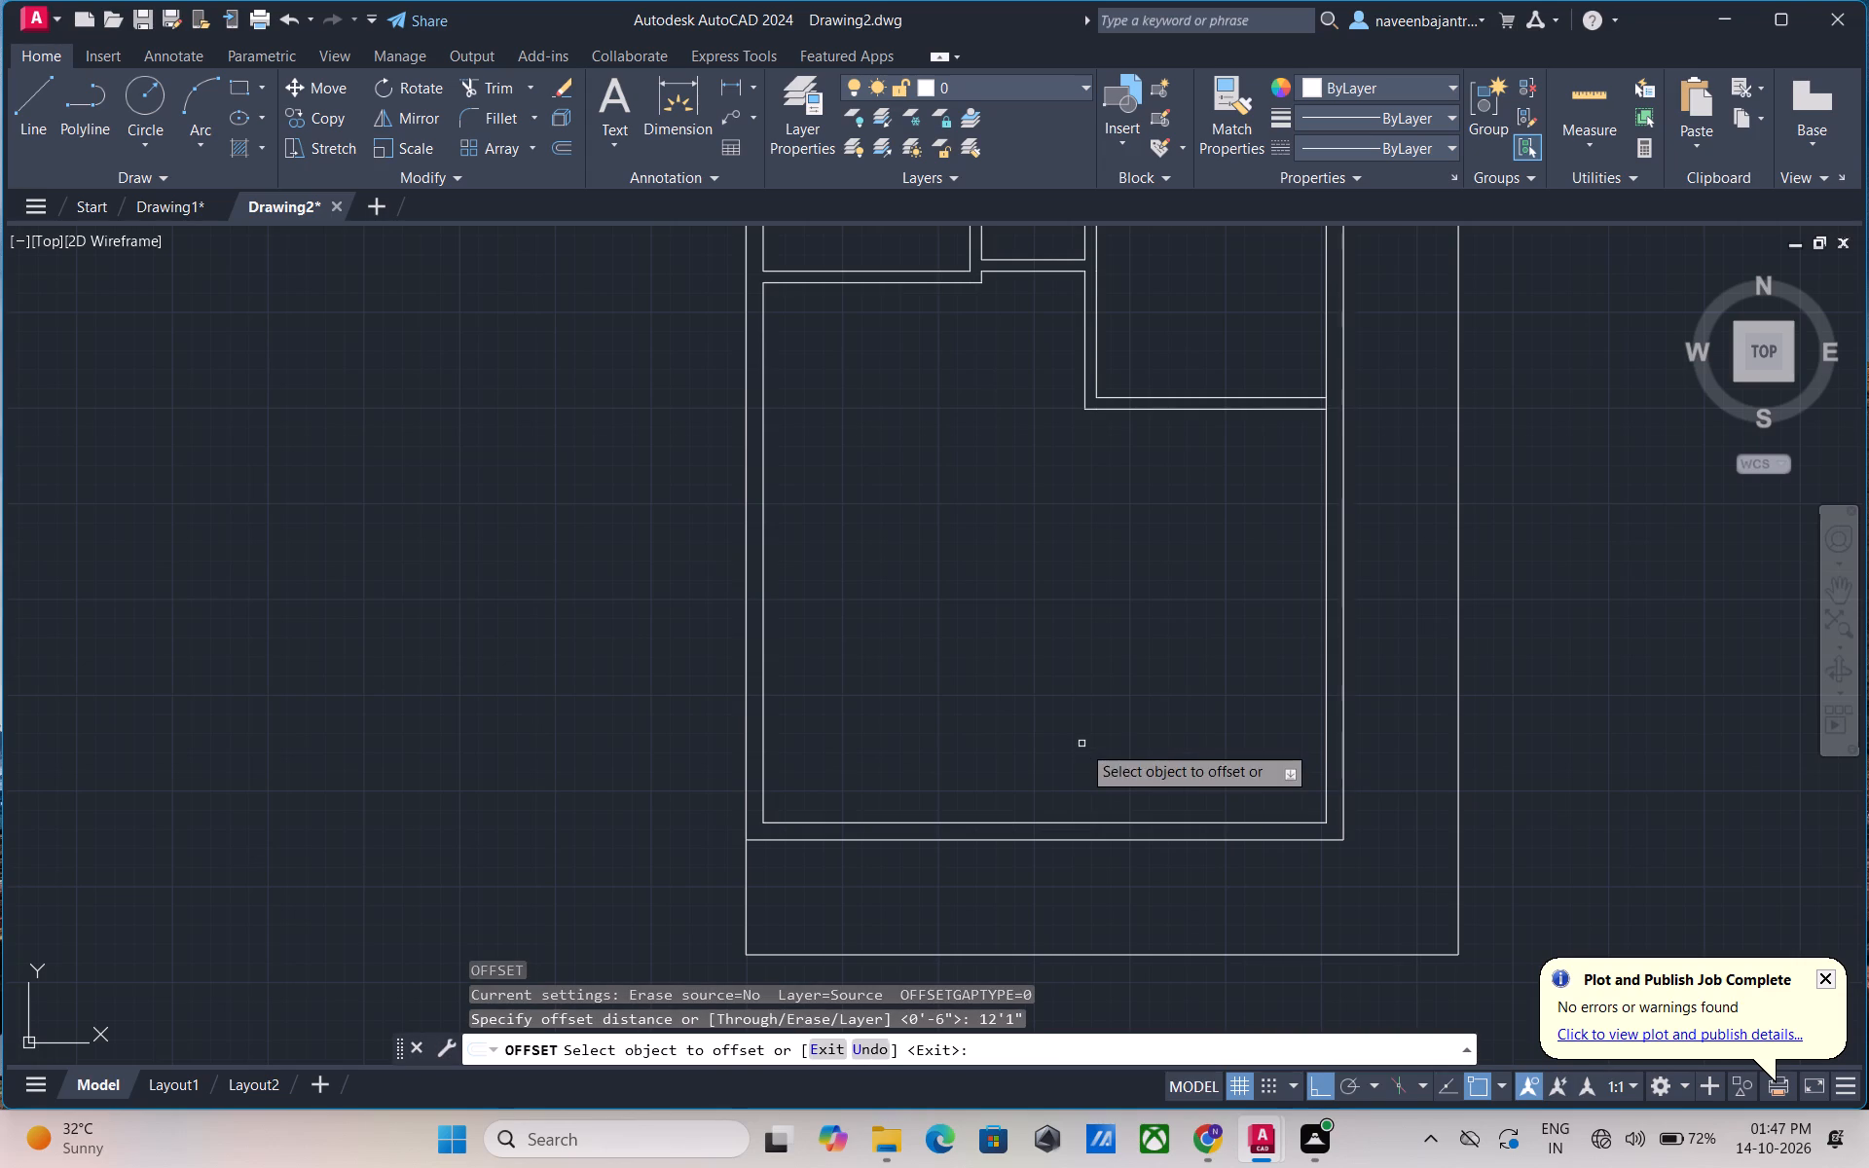
{"action": "left_click", "coordinate": [1061, 822]}
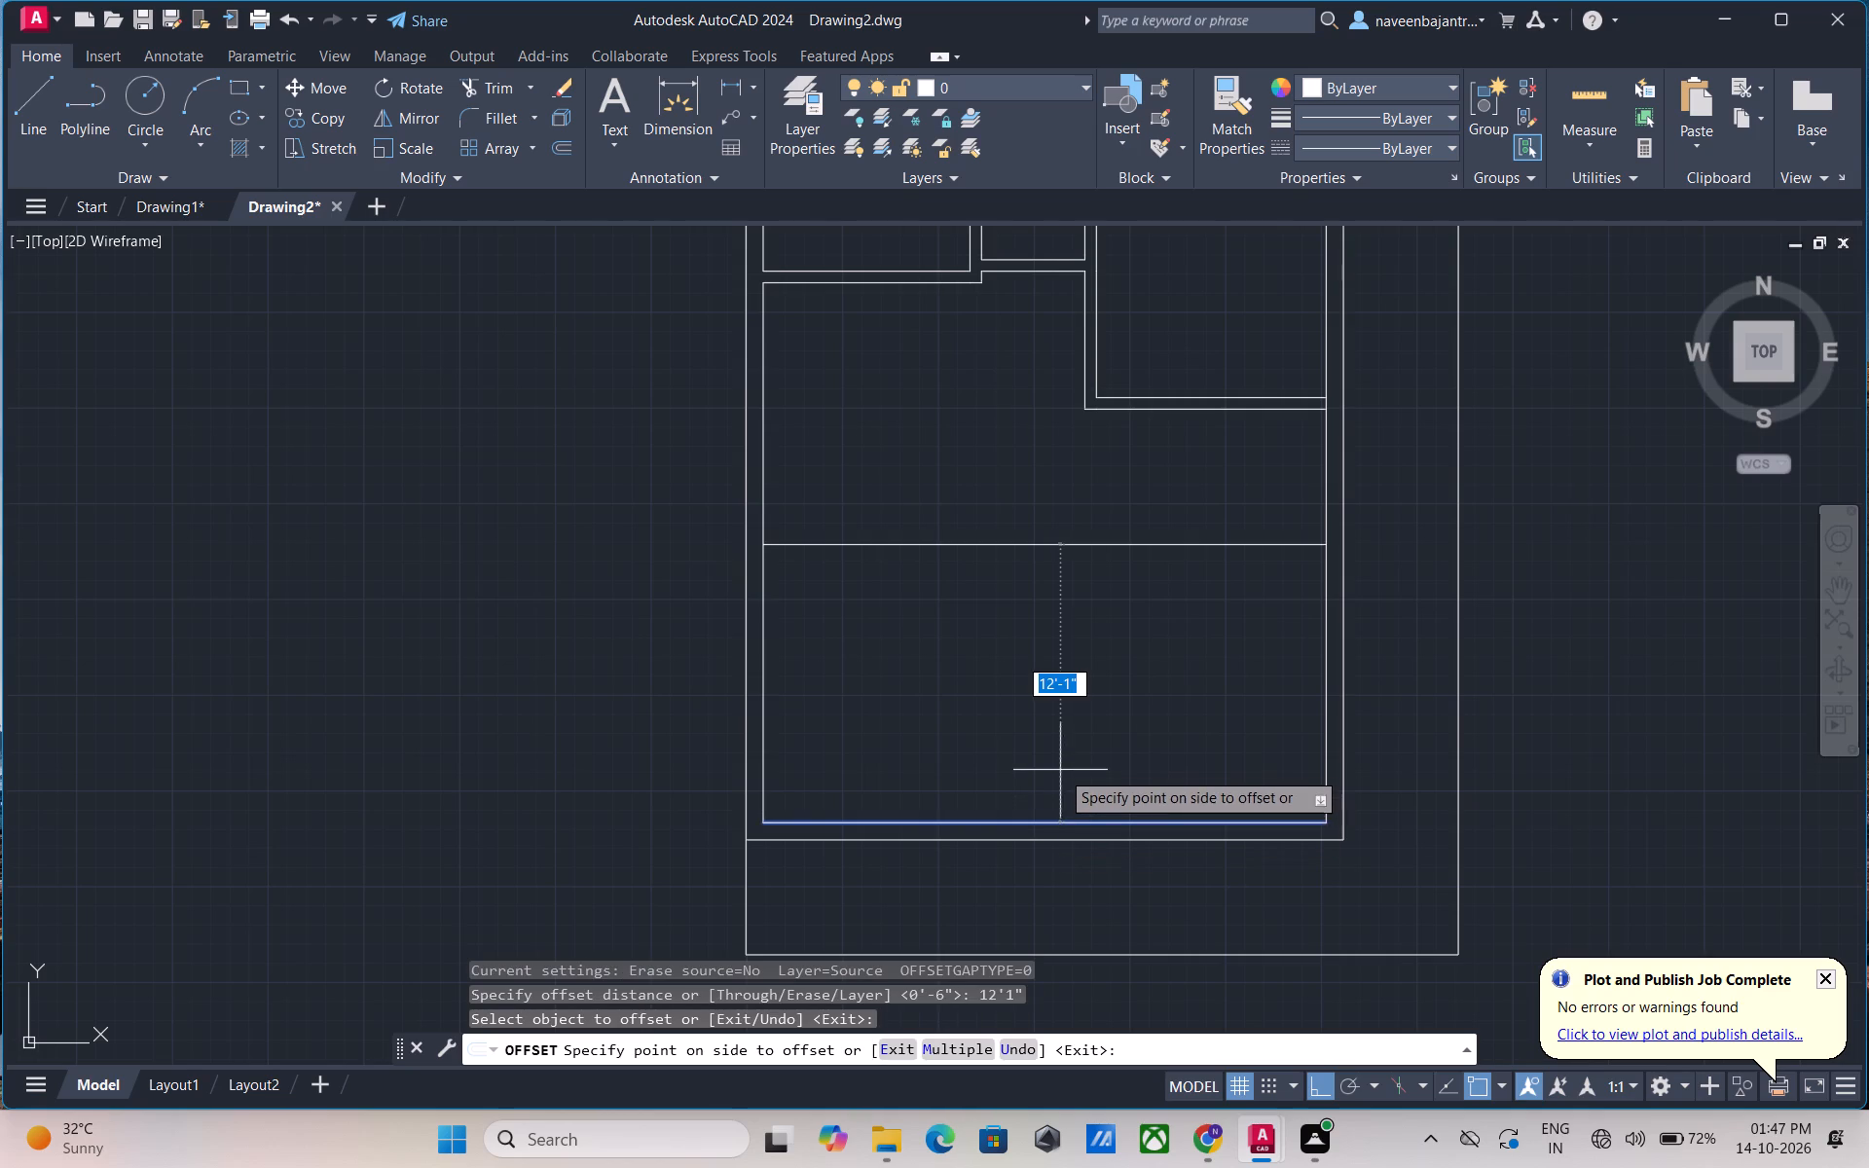
{"action": "left_click", "coordinate": [1062, 672]}
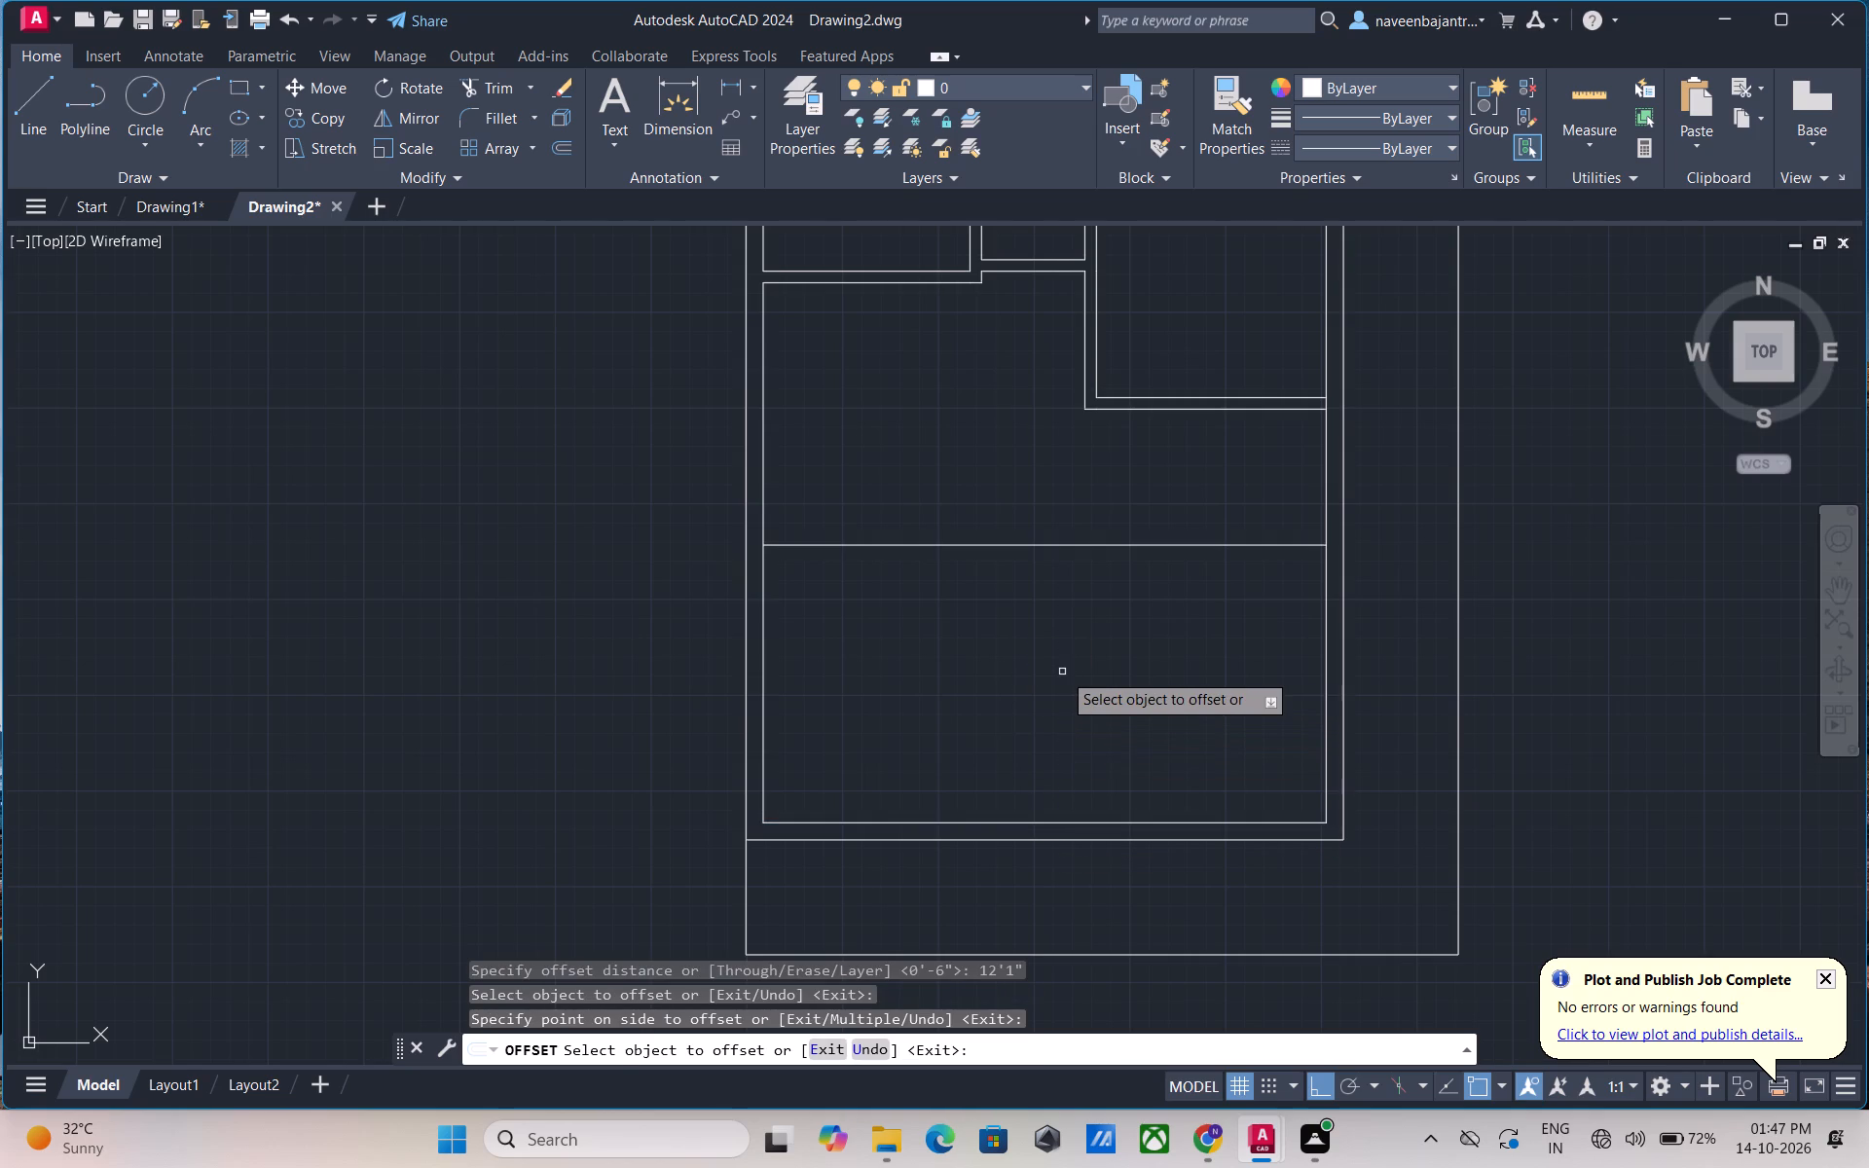
{"action": "key", "text": "Escape"}
Offset the new horizontal line 9" upward to form the lower room's upper wall.
{"action": "type", "text": "O 9"}
{"action": "key", "text": "shift+quotedbl"}
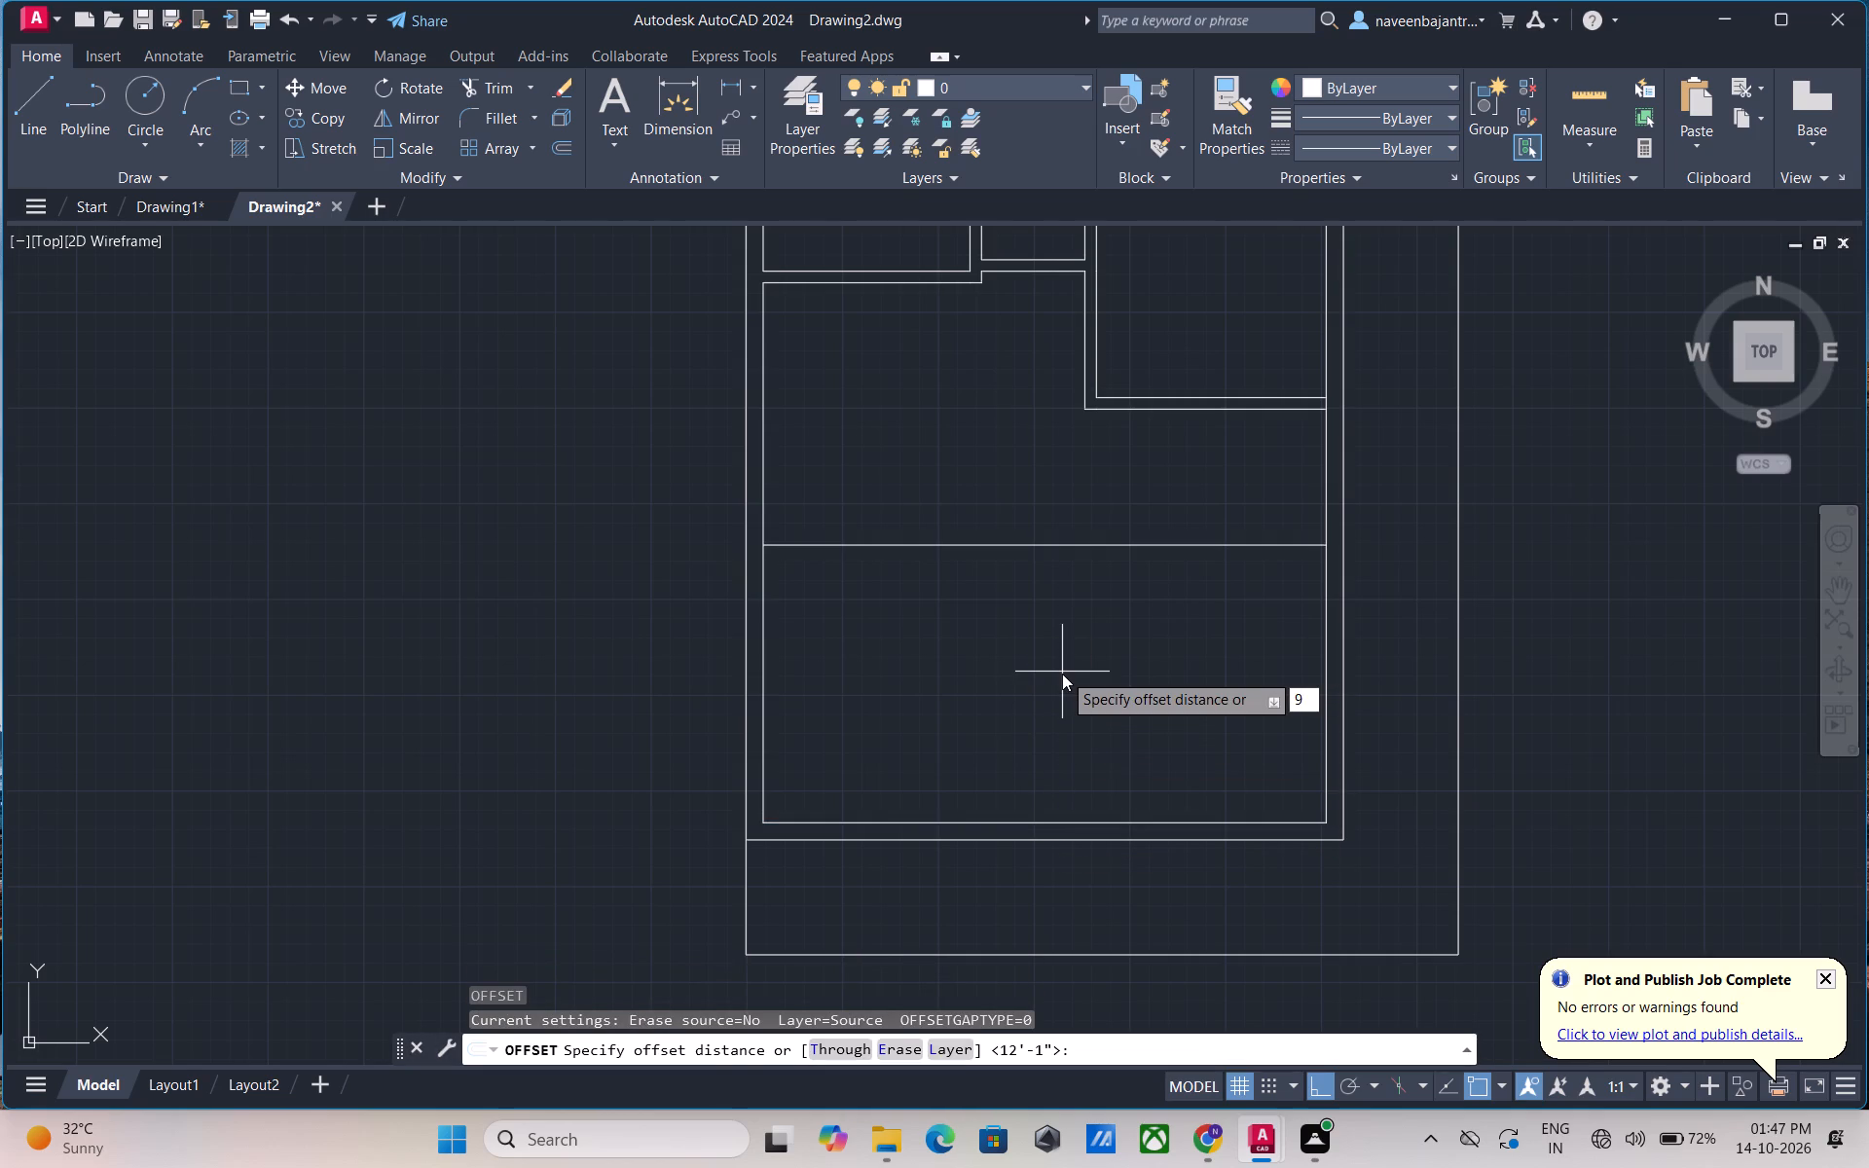
{"action": "key", "text": "Return"}
{"action": "left_click", "coordinate": [1077, 547]}
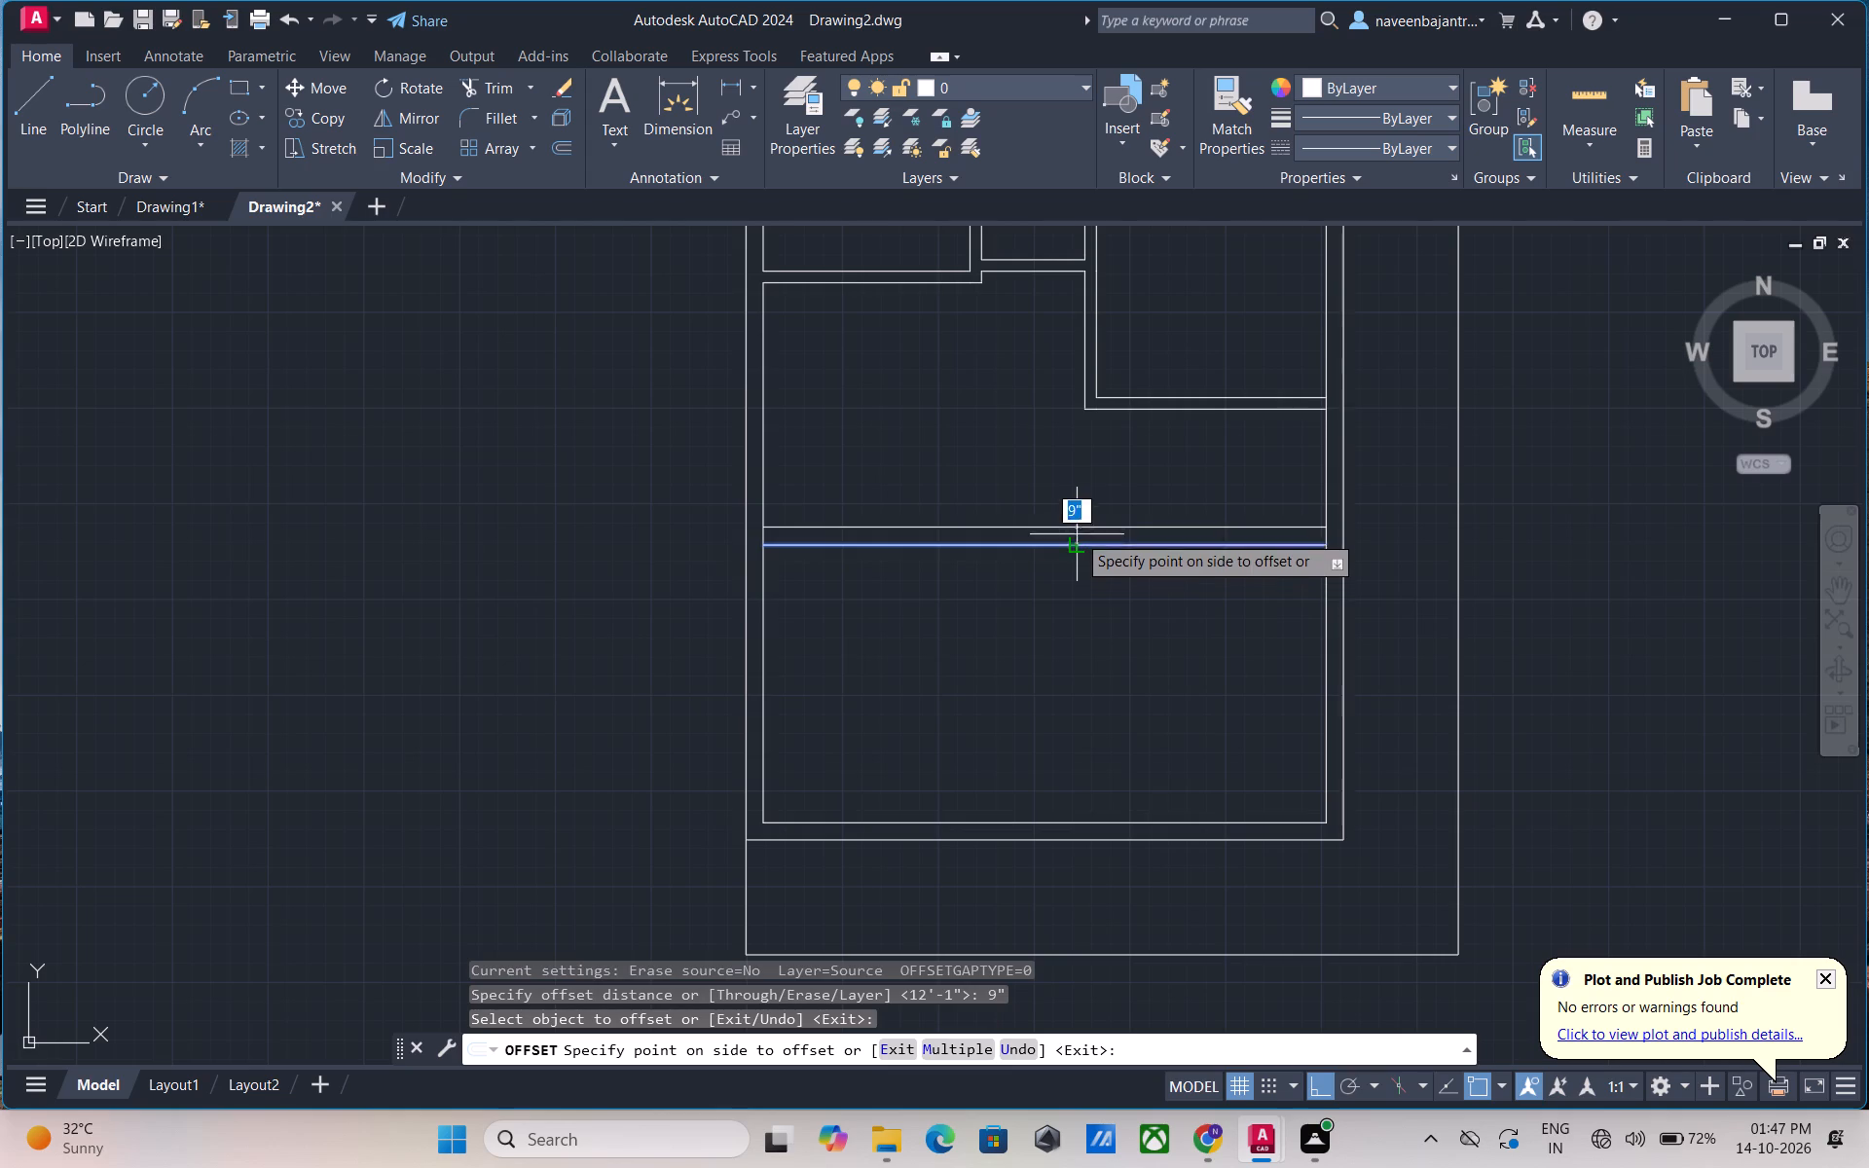
{"action": "left_click", "coordinate": [1077, 508]}
{"action": "key", "text": "Escape"}
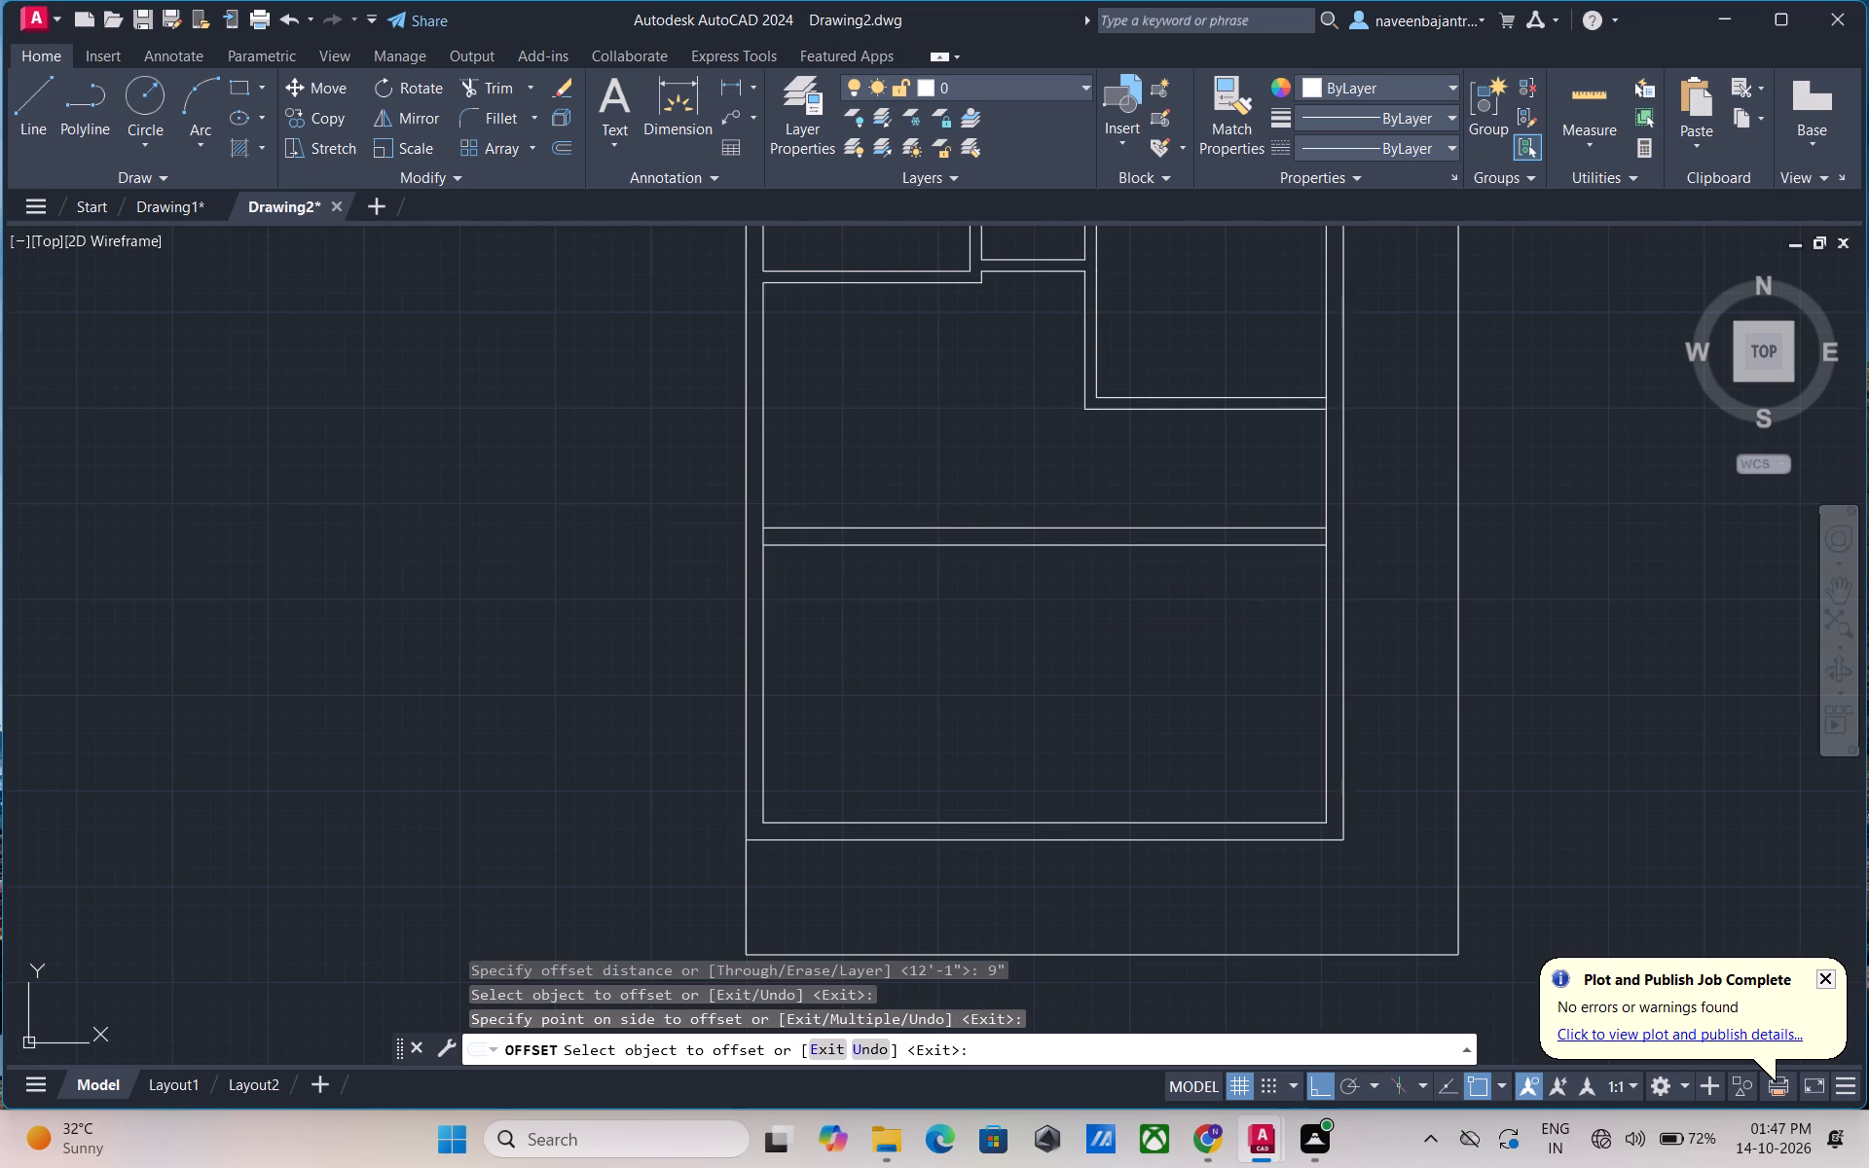
Trim the left exterior wall's inner line between the two lines of the new horizontal 9" wall.
{"action": "type", "text": "TR"}
{"action": "key", "text": "space"}
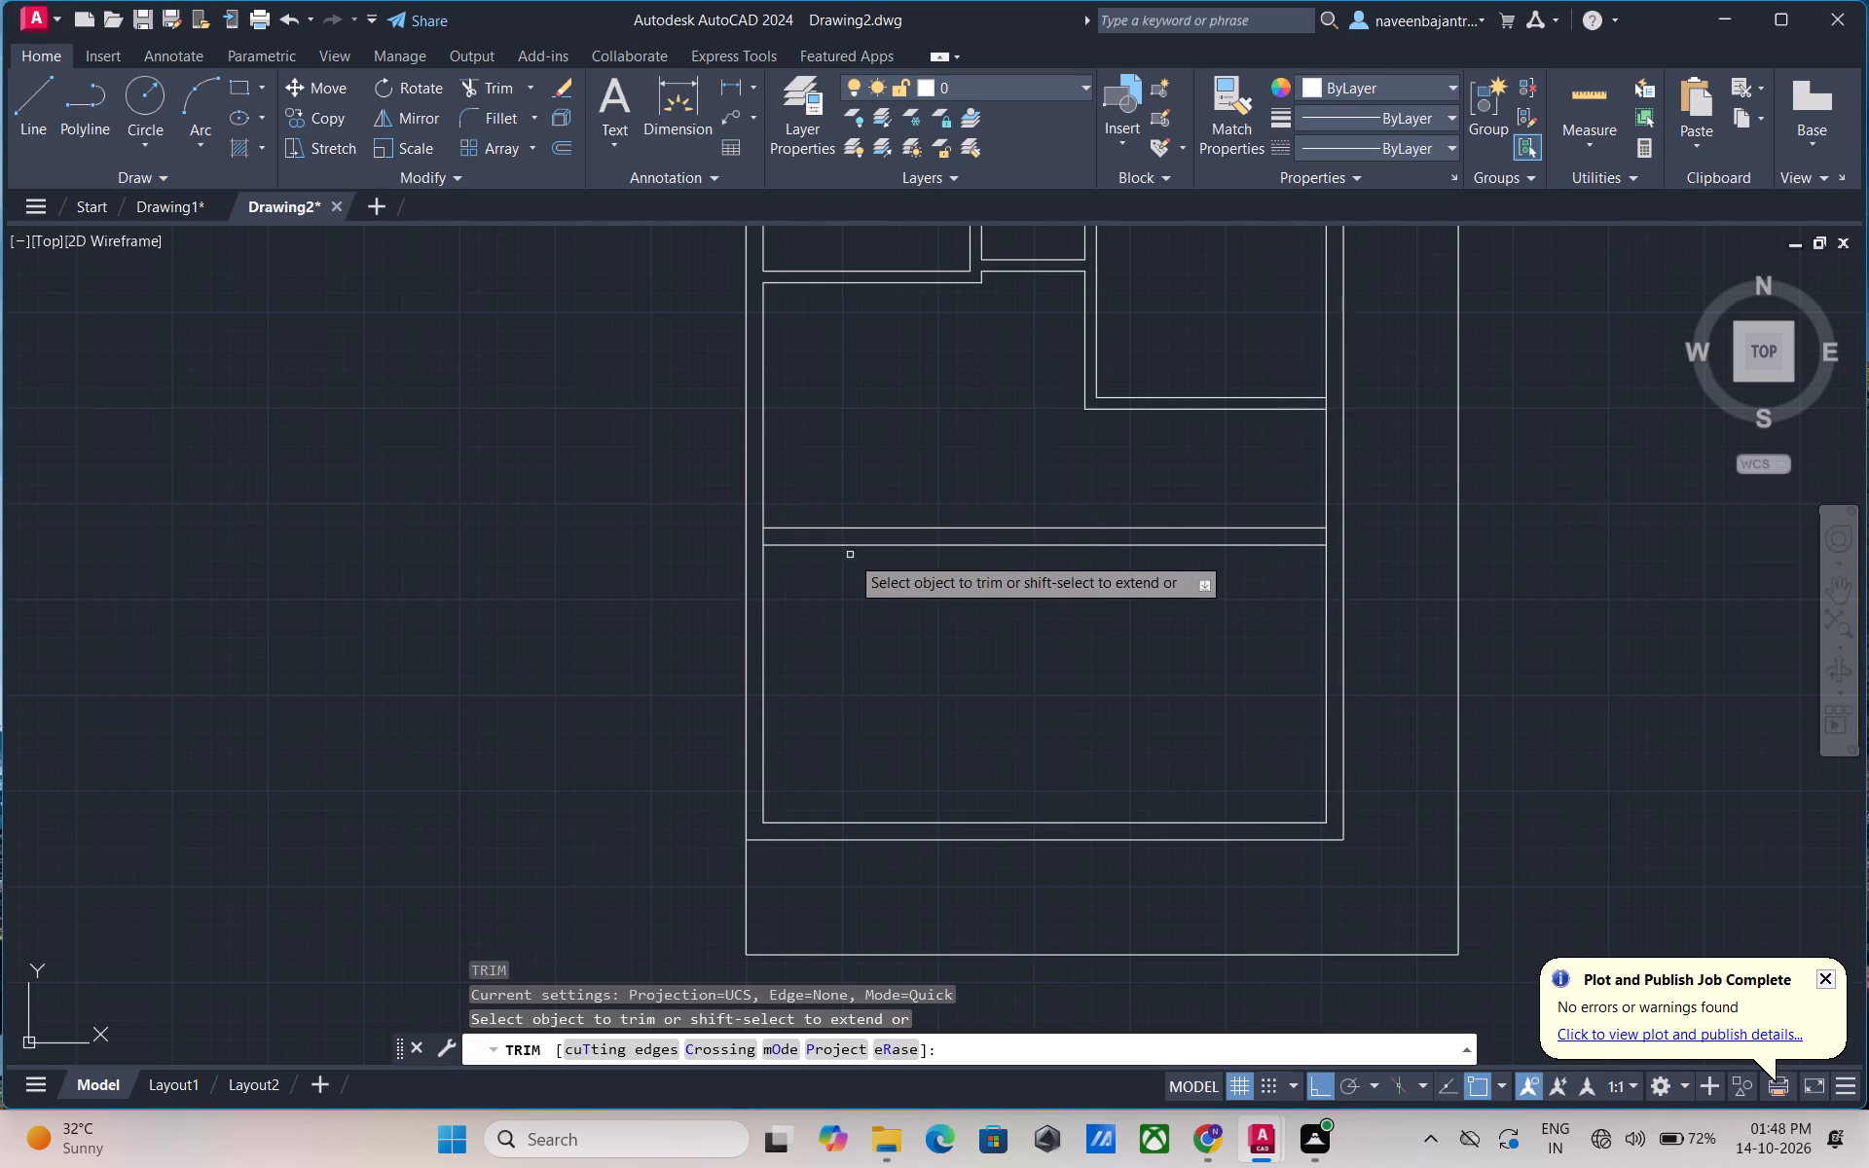
{"action": "scroll", "coordinate": [848, 555], "scroll_direction": "up", "scroll_amount": 2}
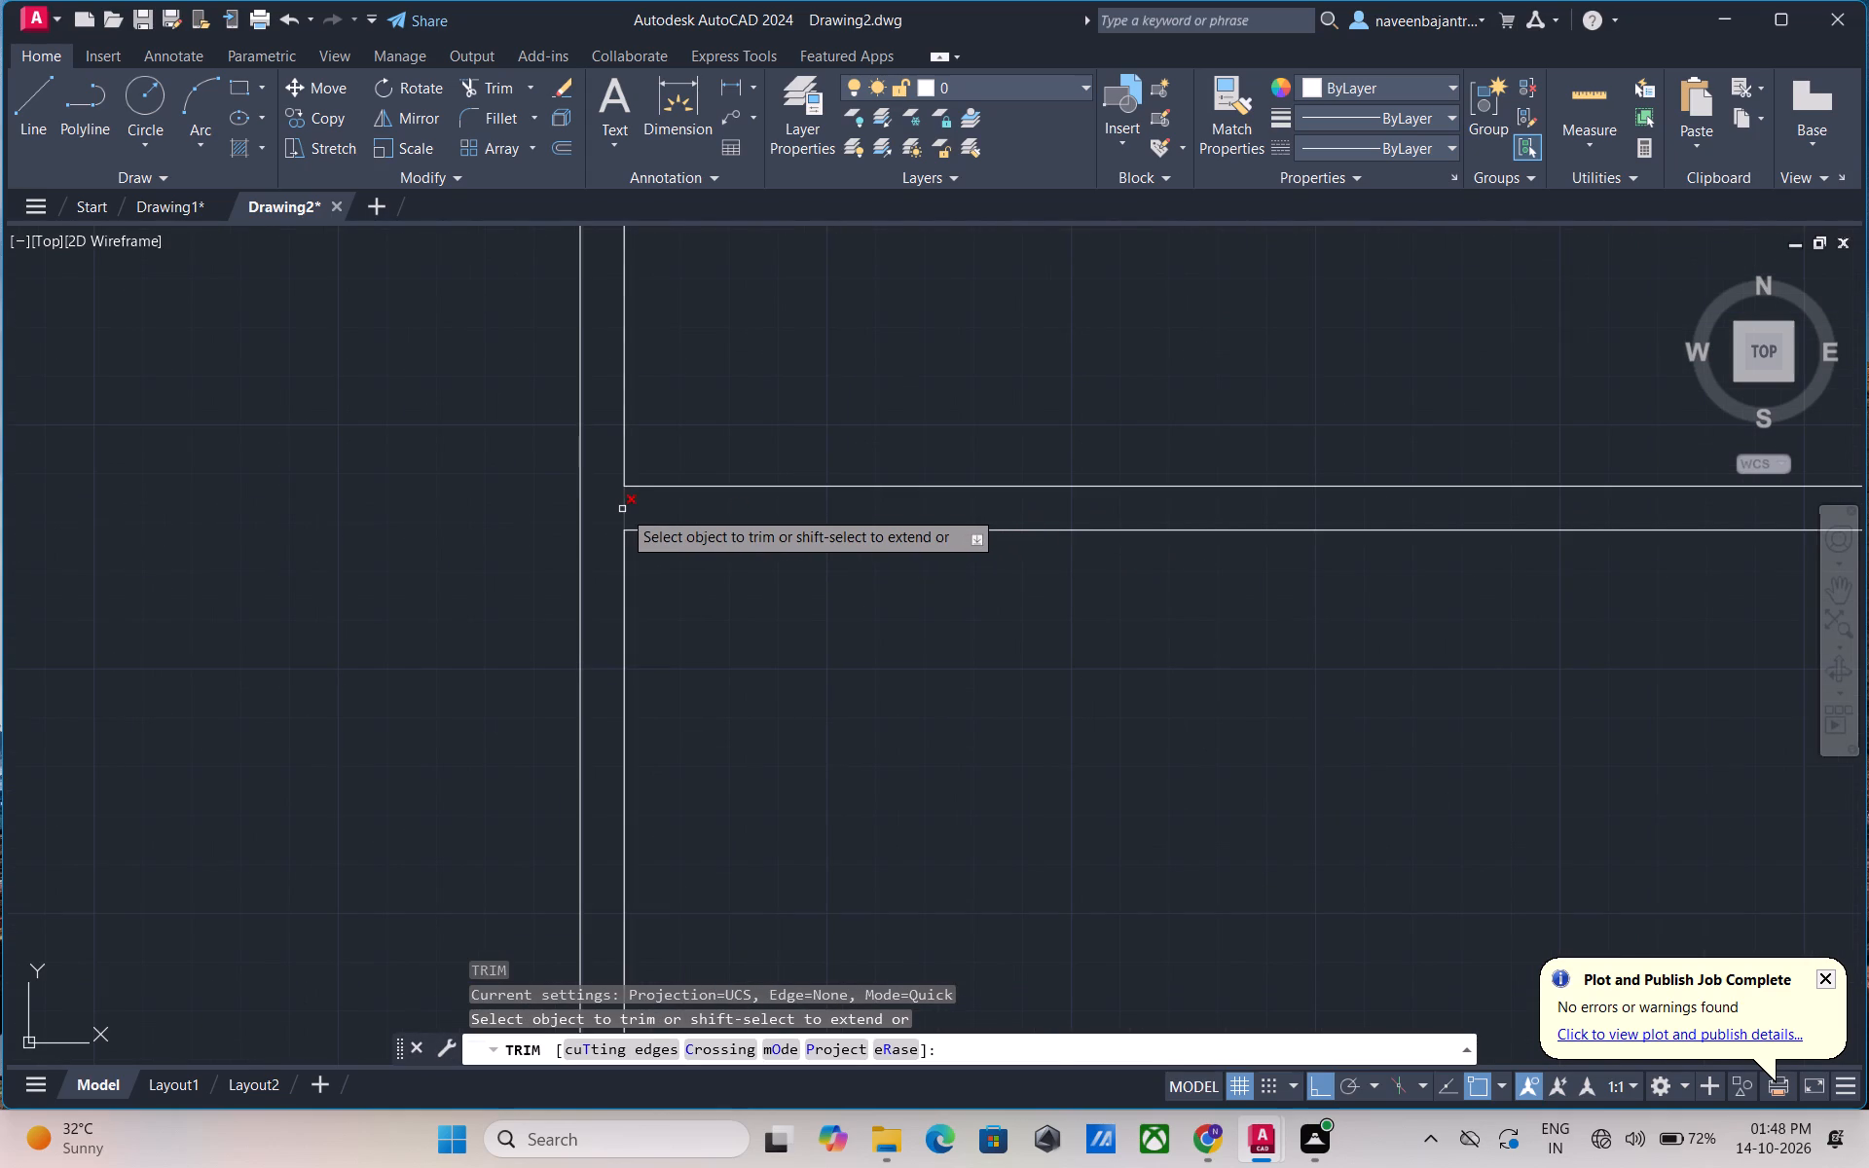
{"action": "left_click", "coordinate": [622, 509]}
{"action": "scroll", "coordinate": [776, 638], "scroll_direction": "down", "scroll_amount": 3}
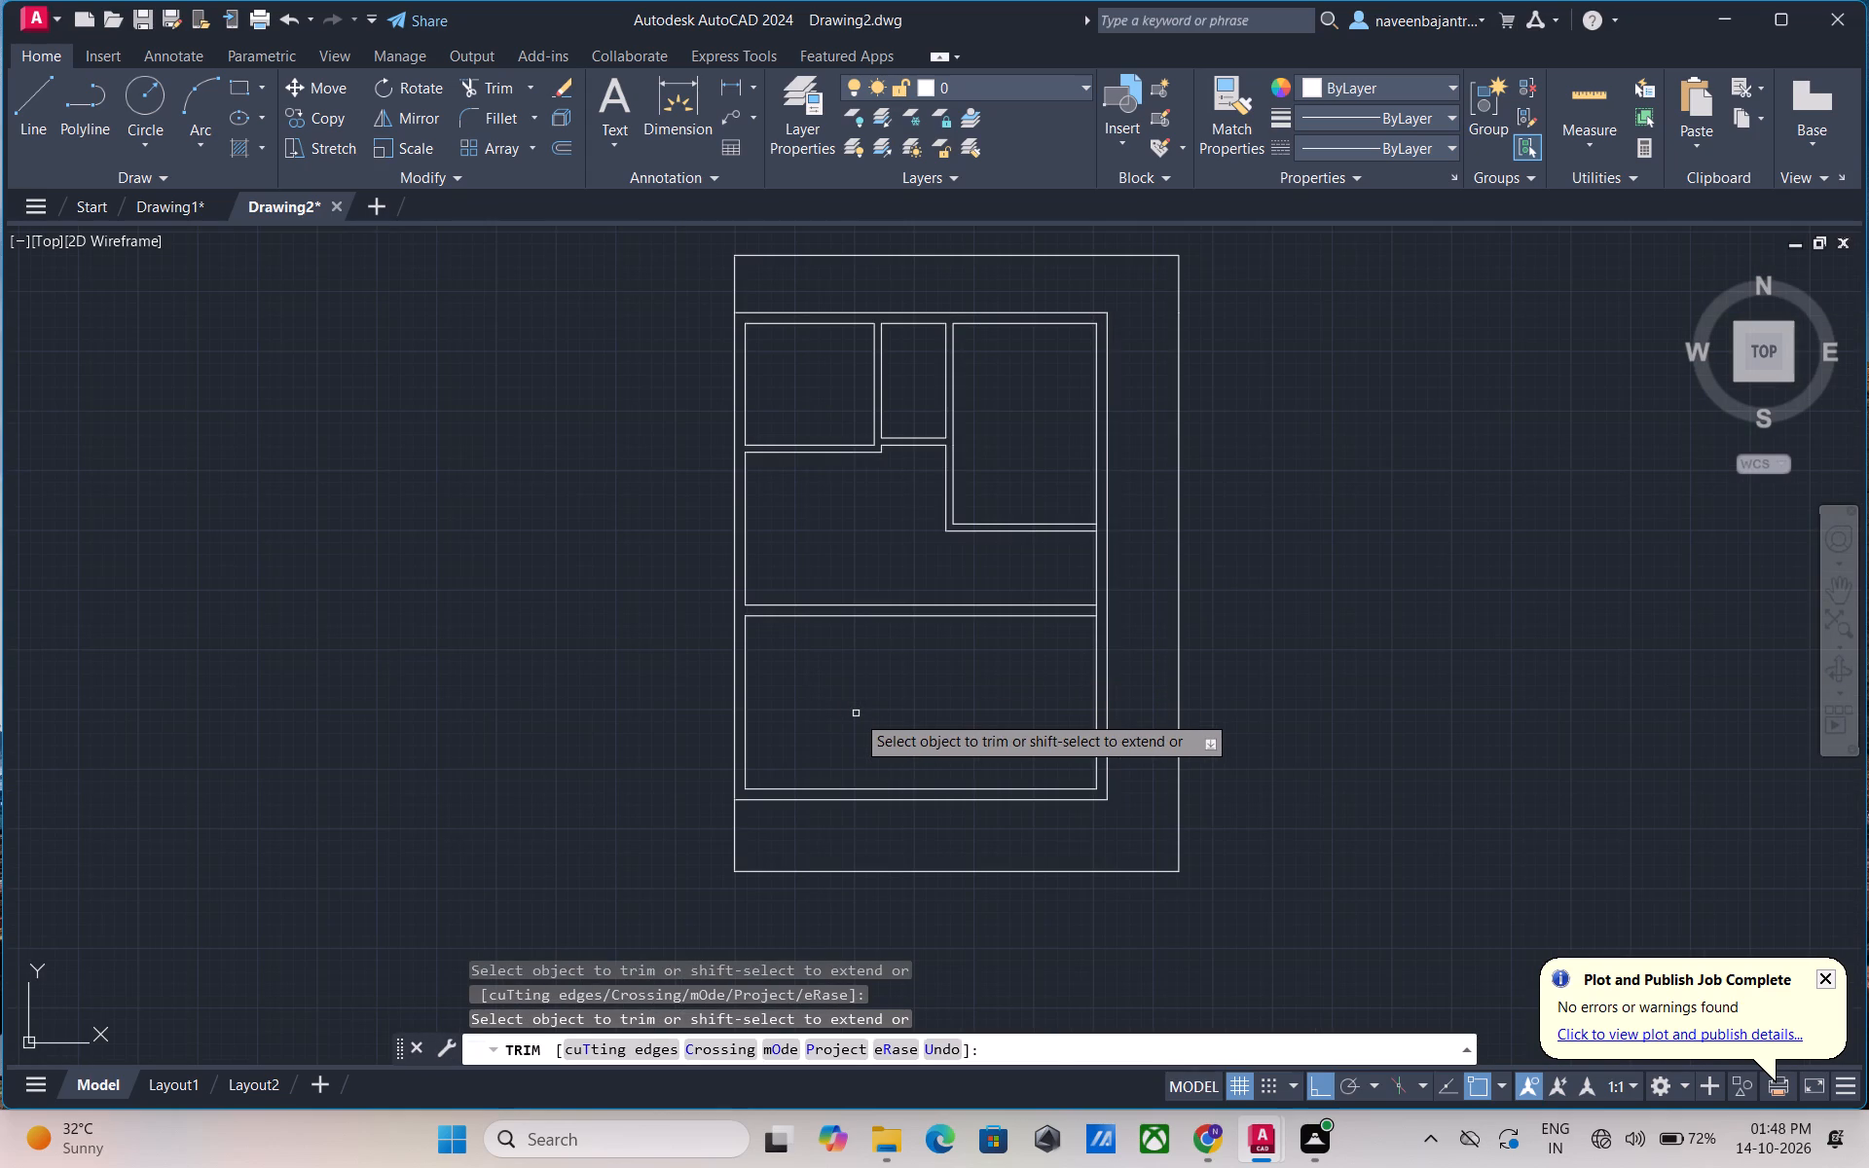
{"action": "key", "text": "Escape"}
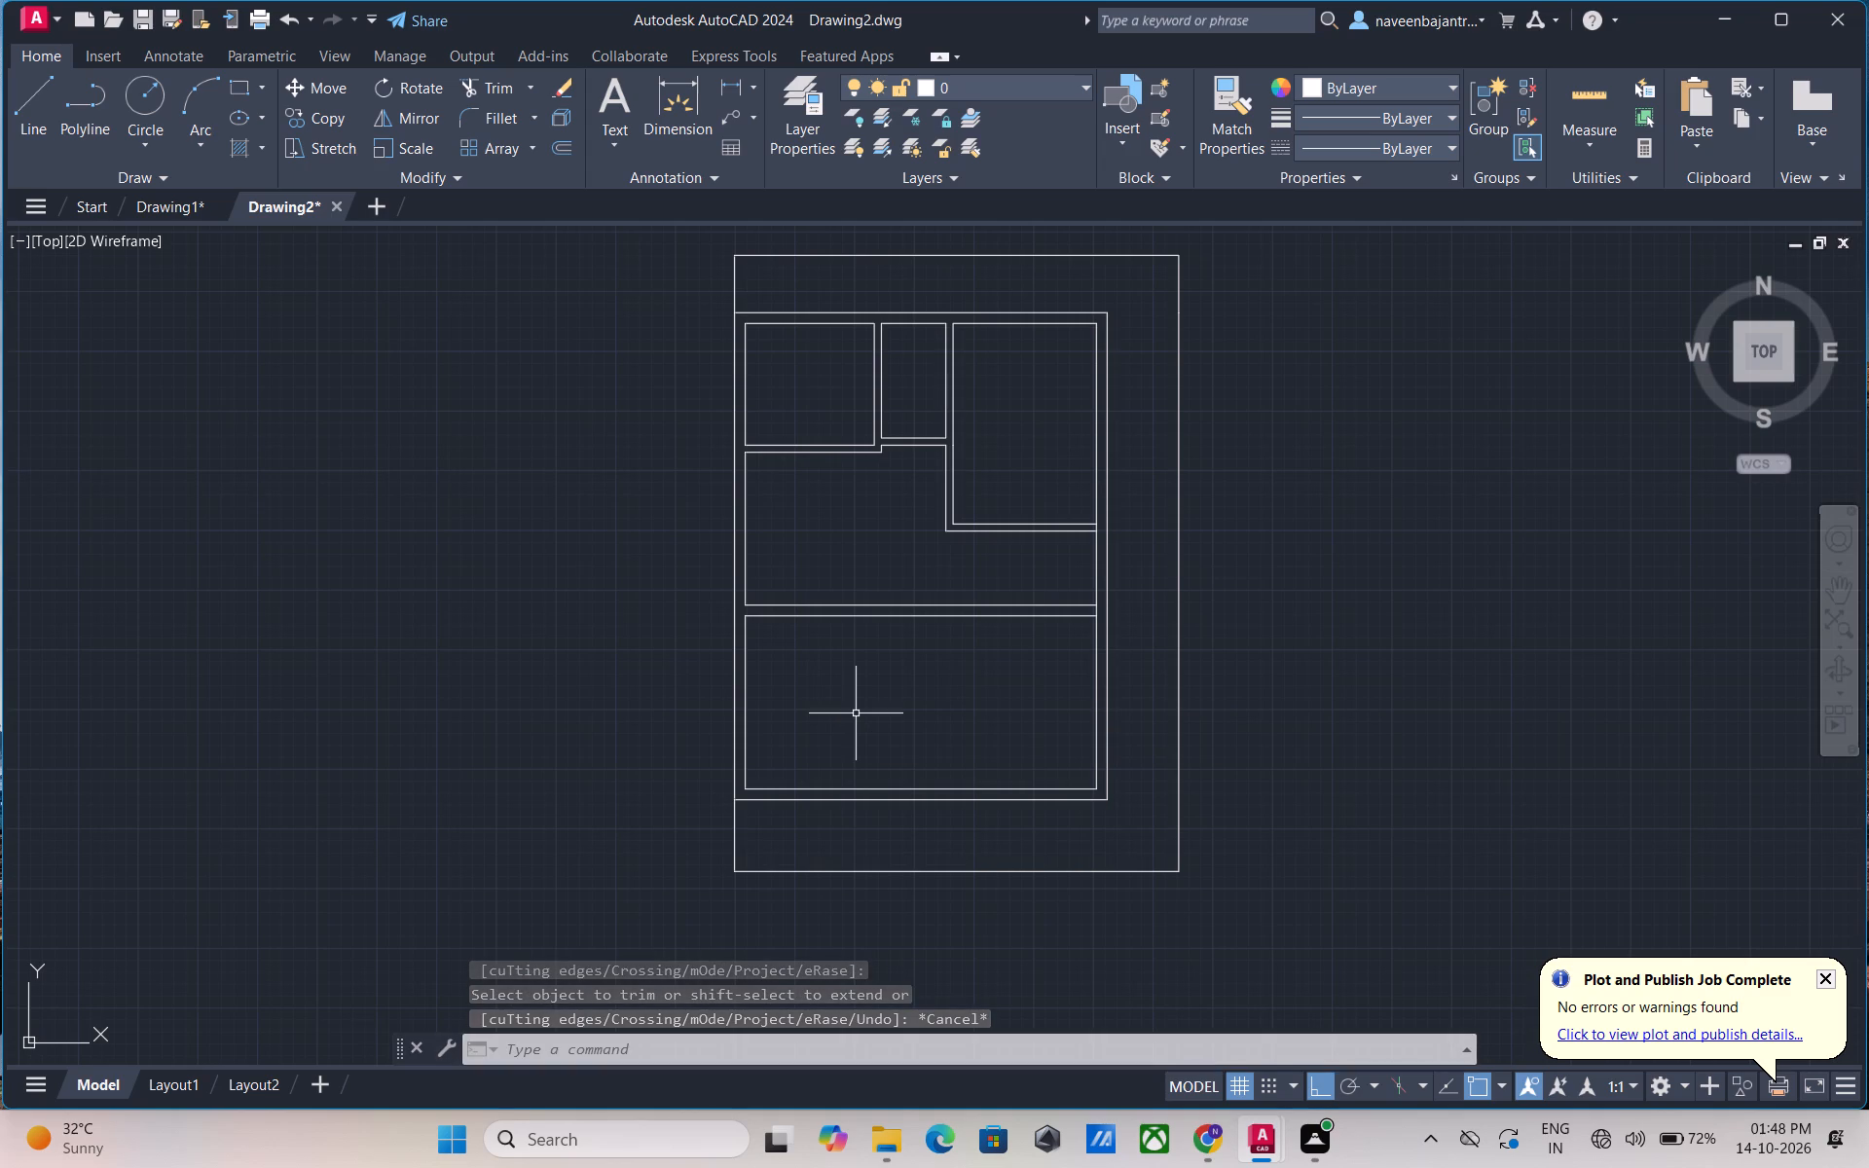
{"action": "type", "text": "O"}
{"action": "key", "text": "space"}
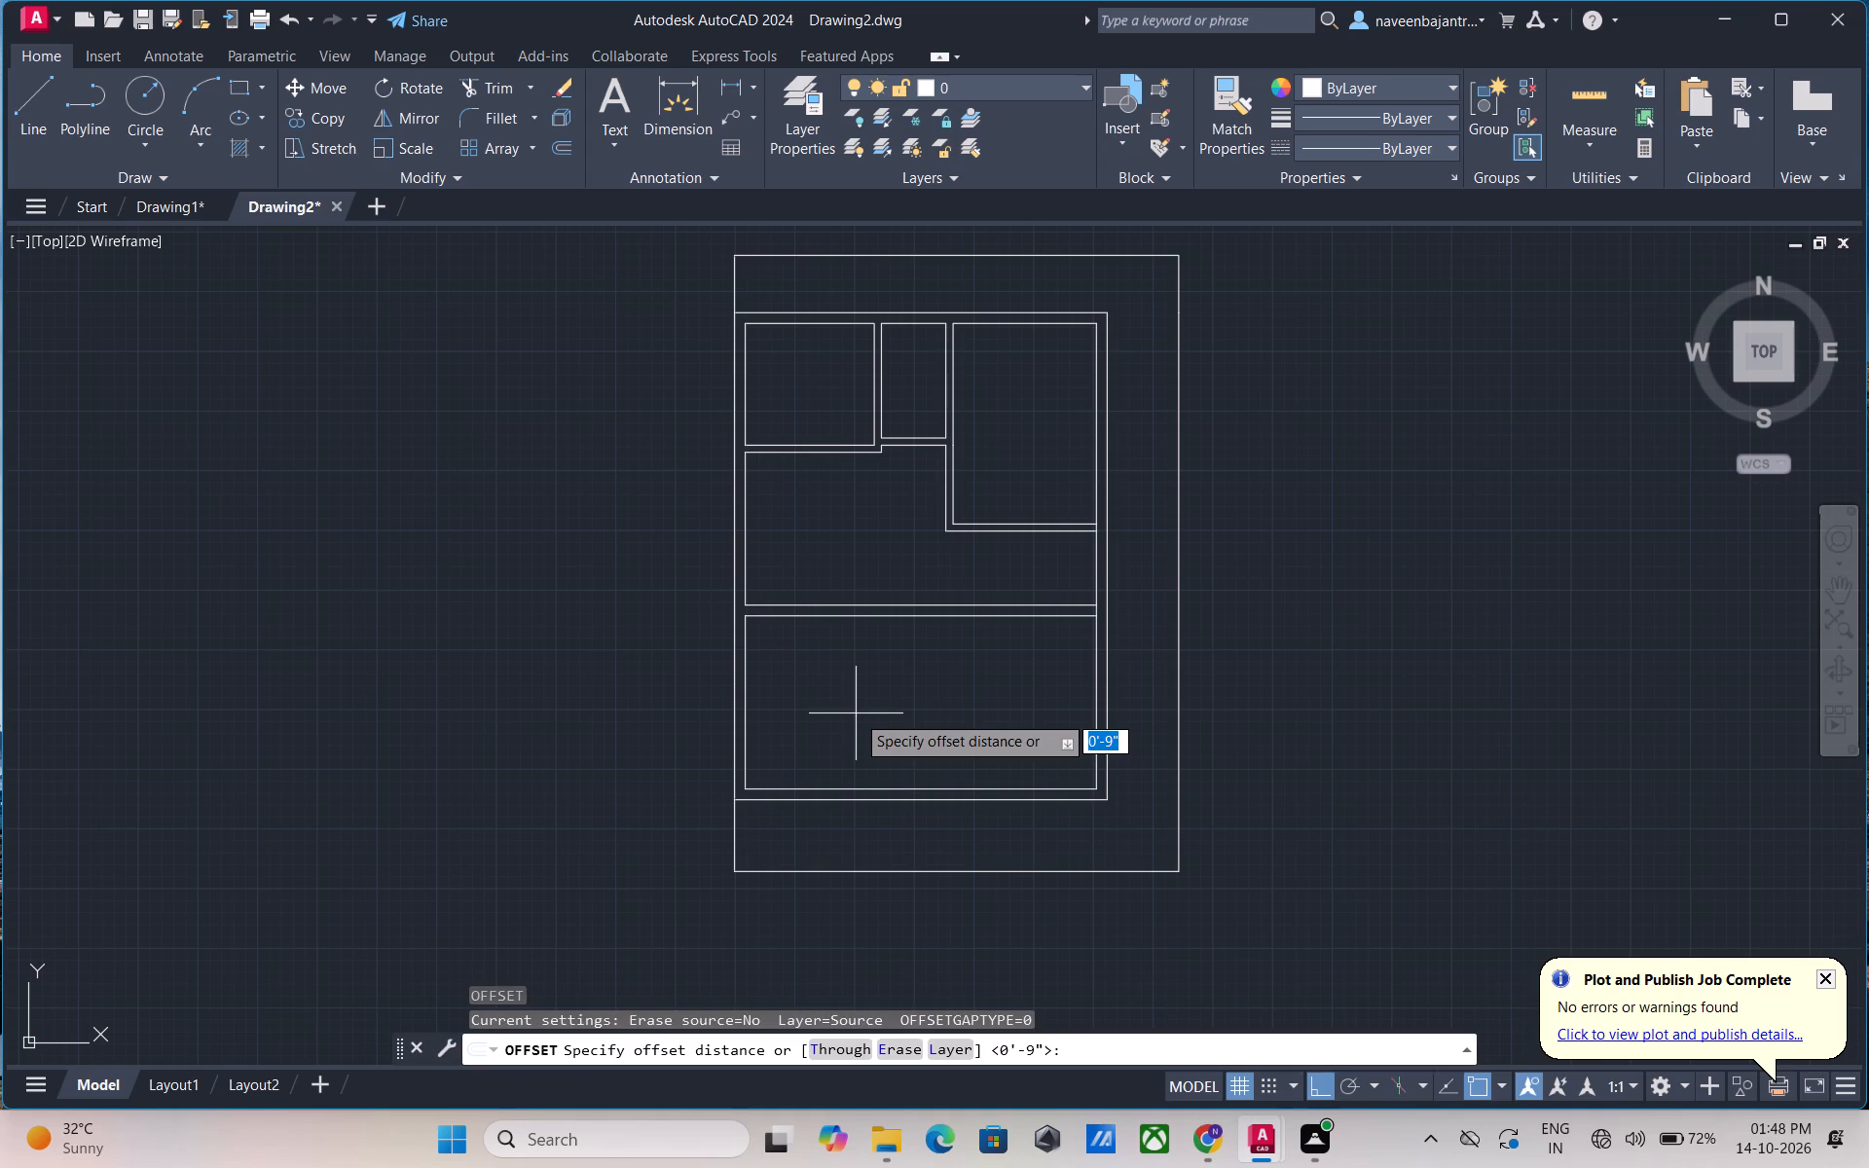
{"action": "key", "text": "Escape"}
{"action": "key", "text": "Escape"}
Offset the lower room's inner left wall line 19'6" to the right.
{"action": "key", "text": "o"}
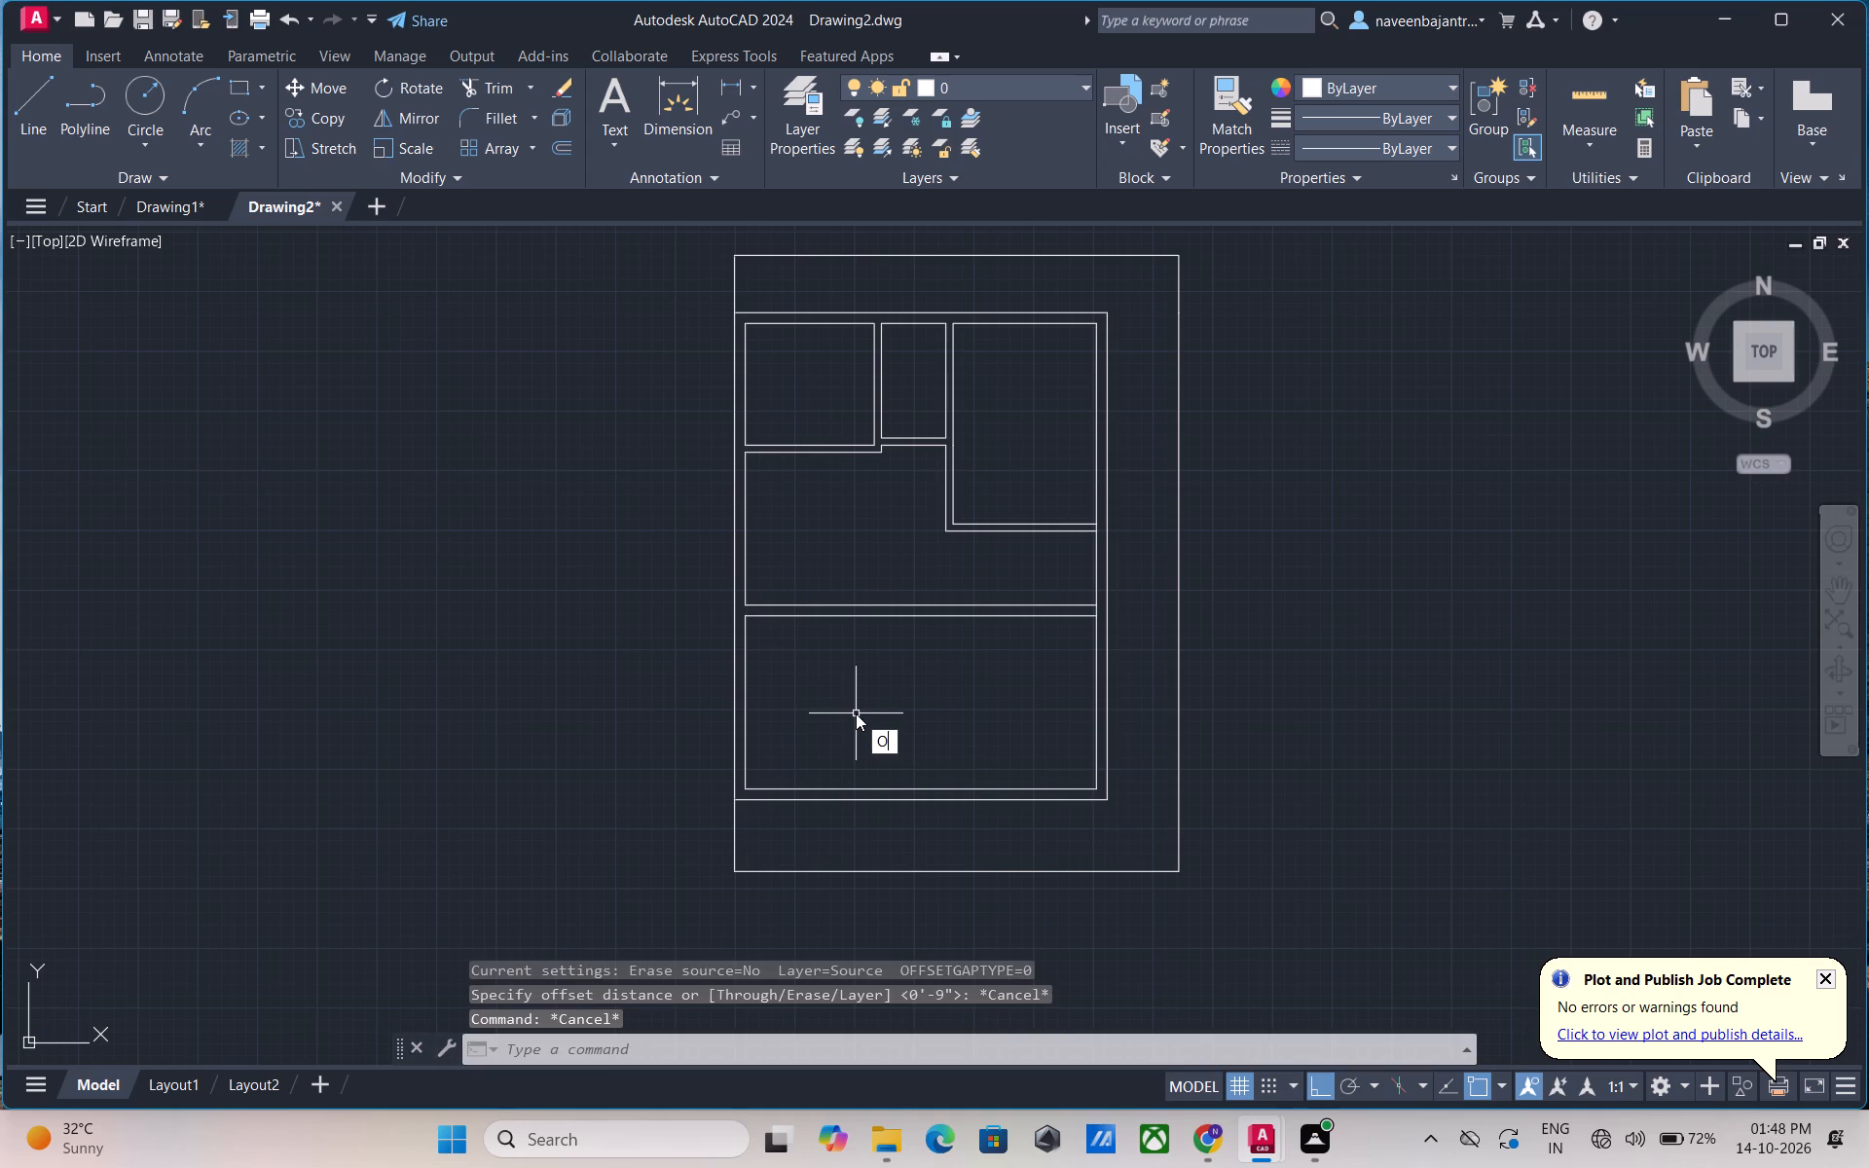
{"action": "key", "text": "space"}
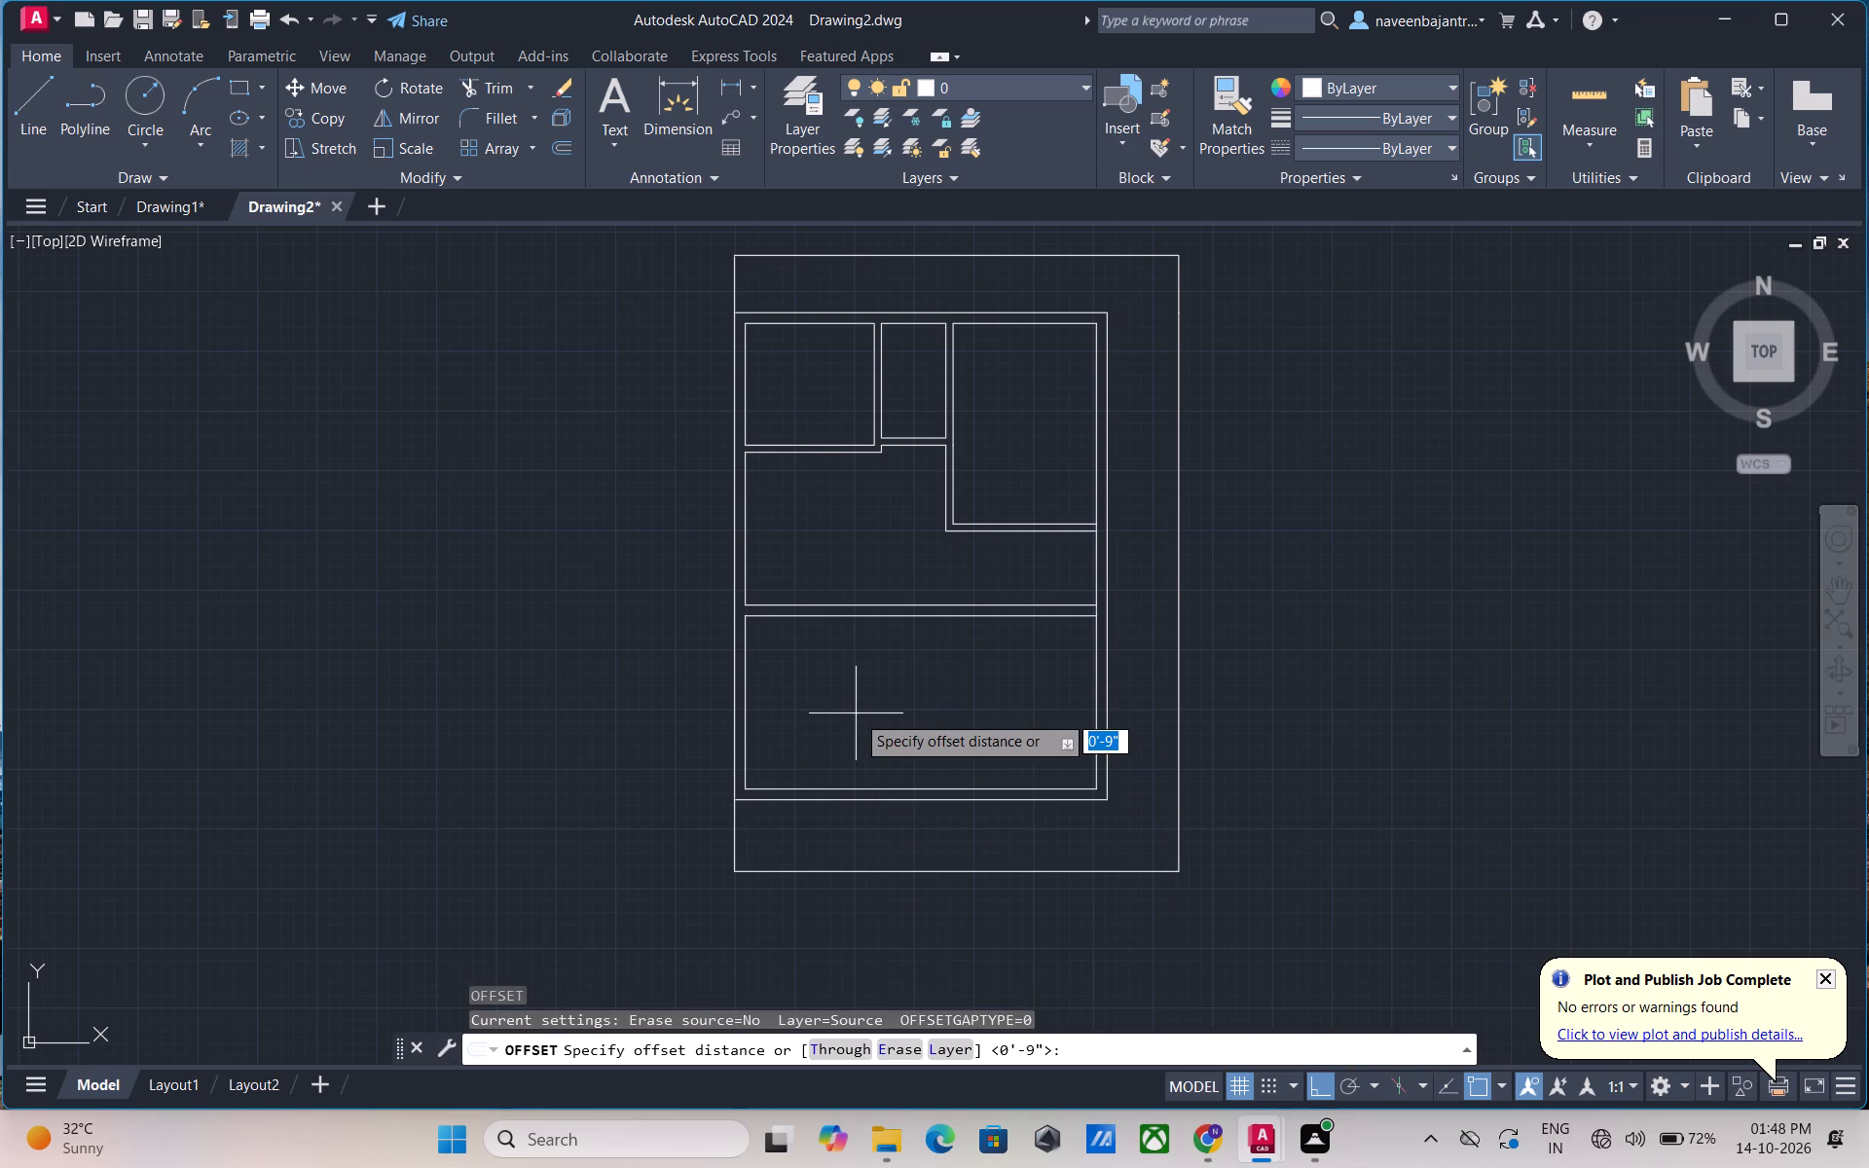
{"action": "type", "text": "19"}
{"action": "type", "text": "'6"}
{"action": "key", "text": "shift+quotedbl"}
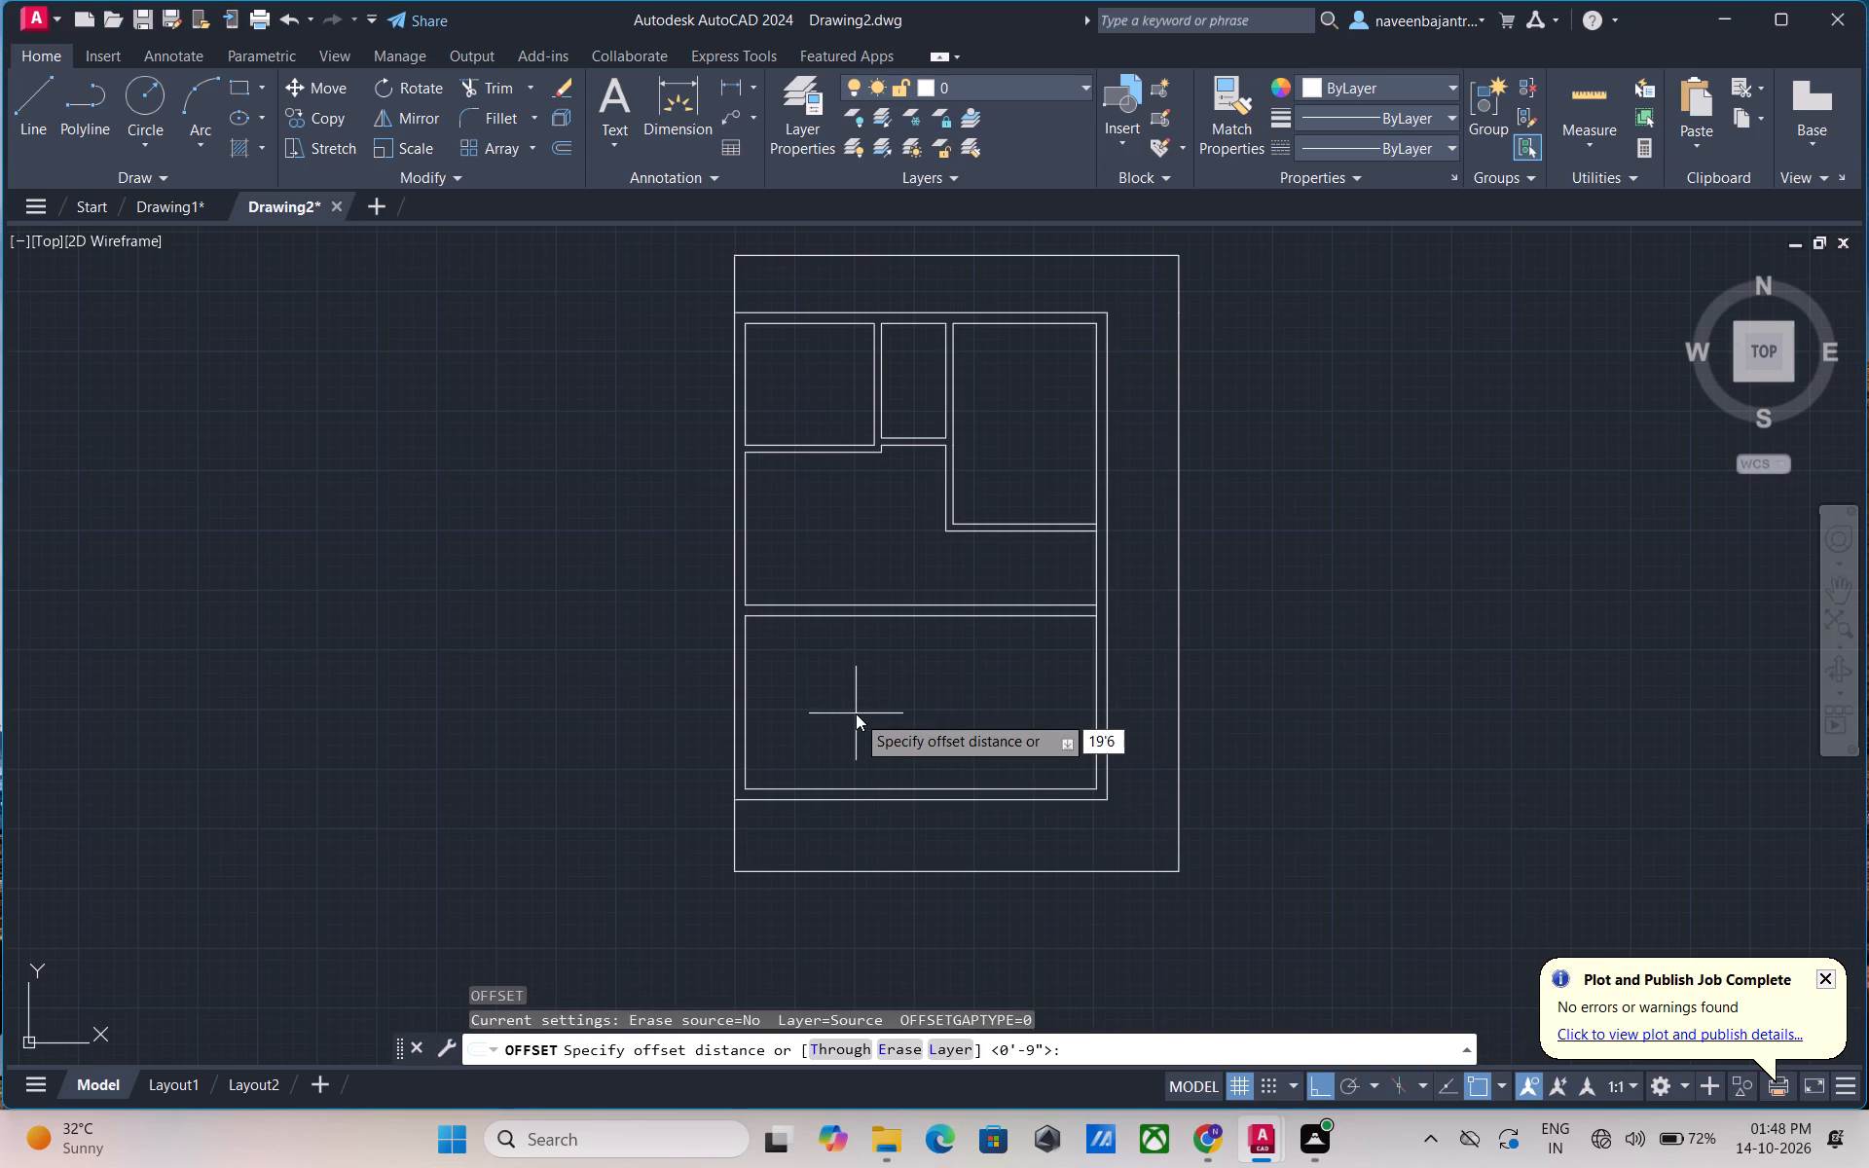
{"action": "key", "text": "Return"}
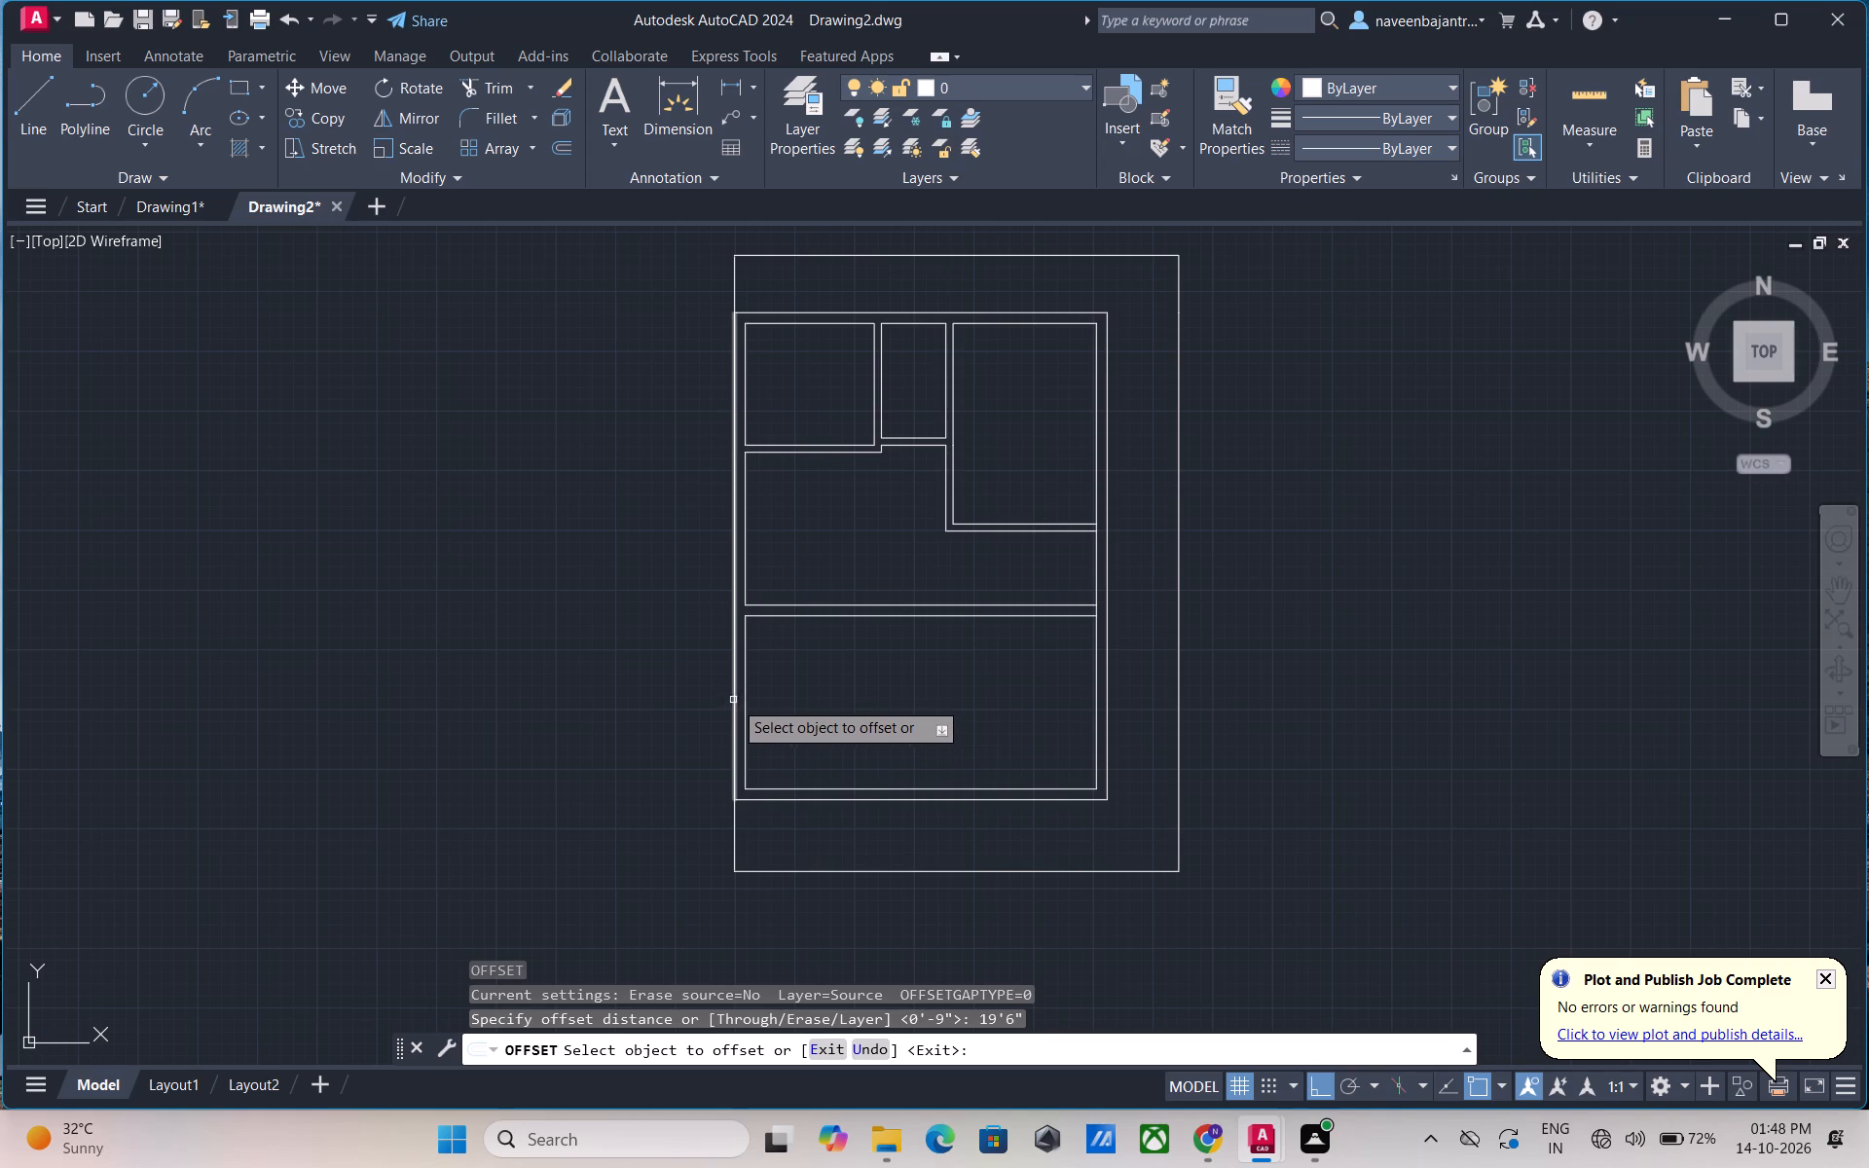
{"action": "left_click", "coordinate": [744, 698]}
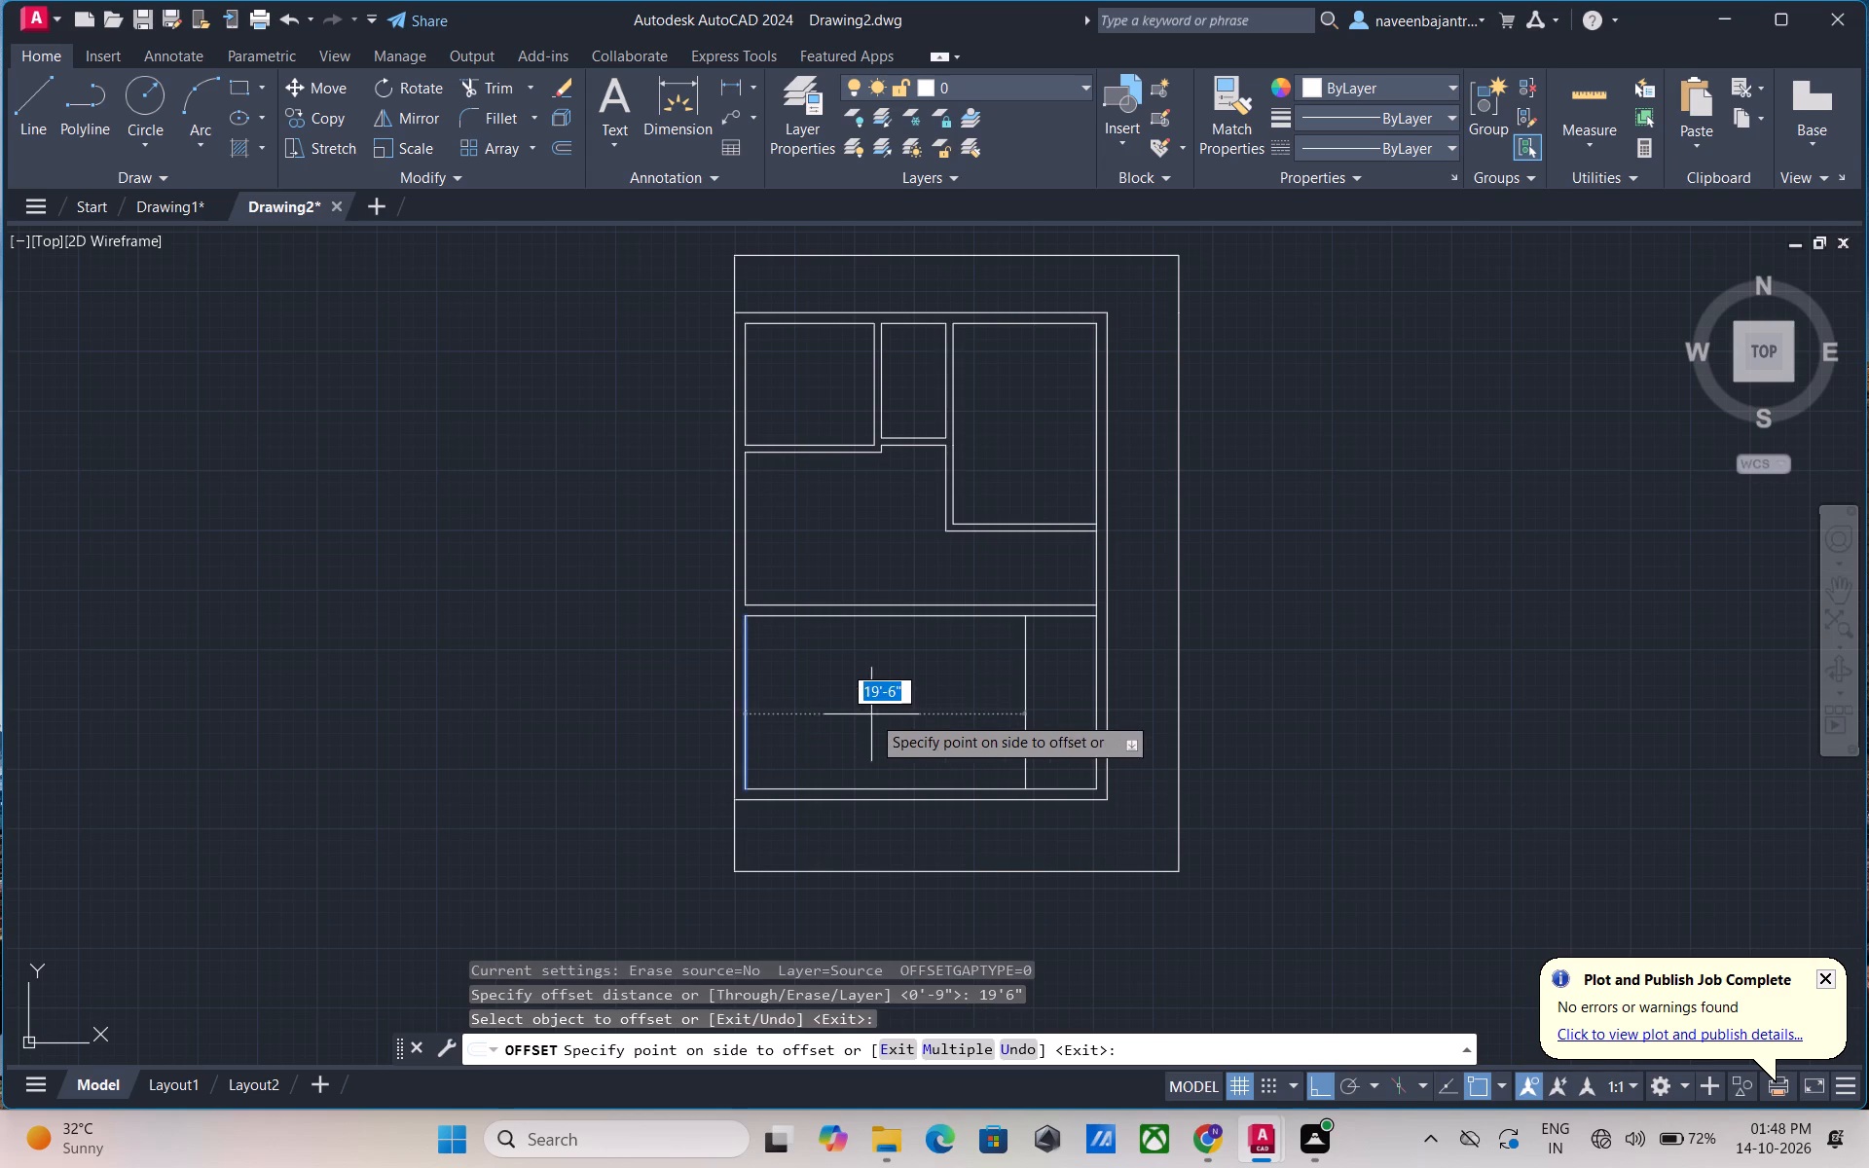
{"action": "left_click", "coordinate": [874, 714]}
{"action": "key", "text": "Escape"}
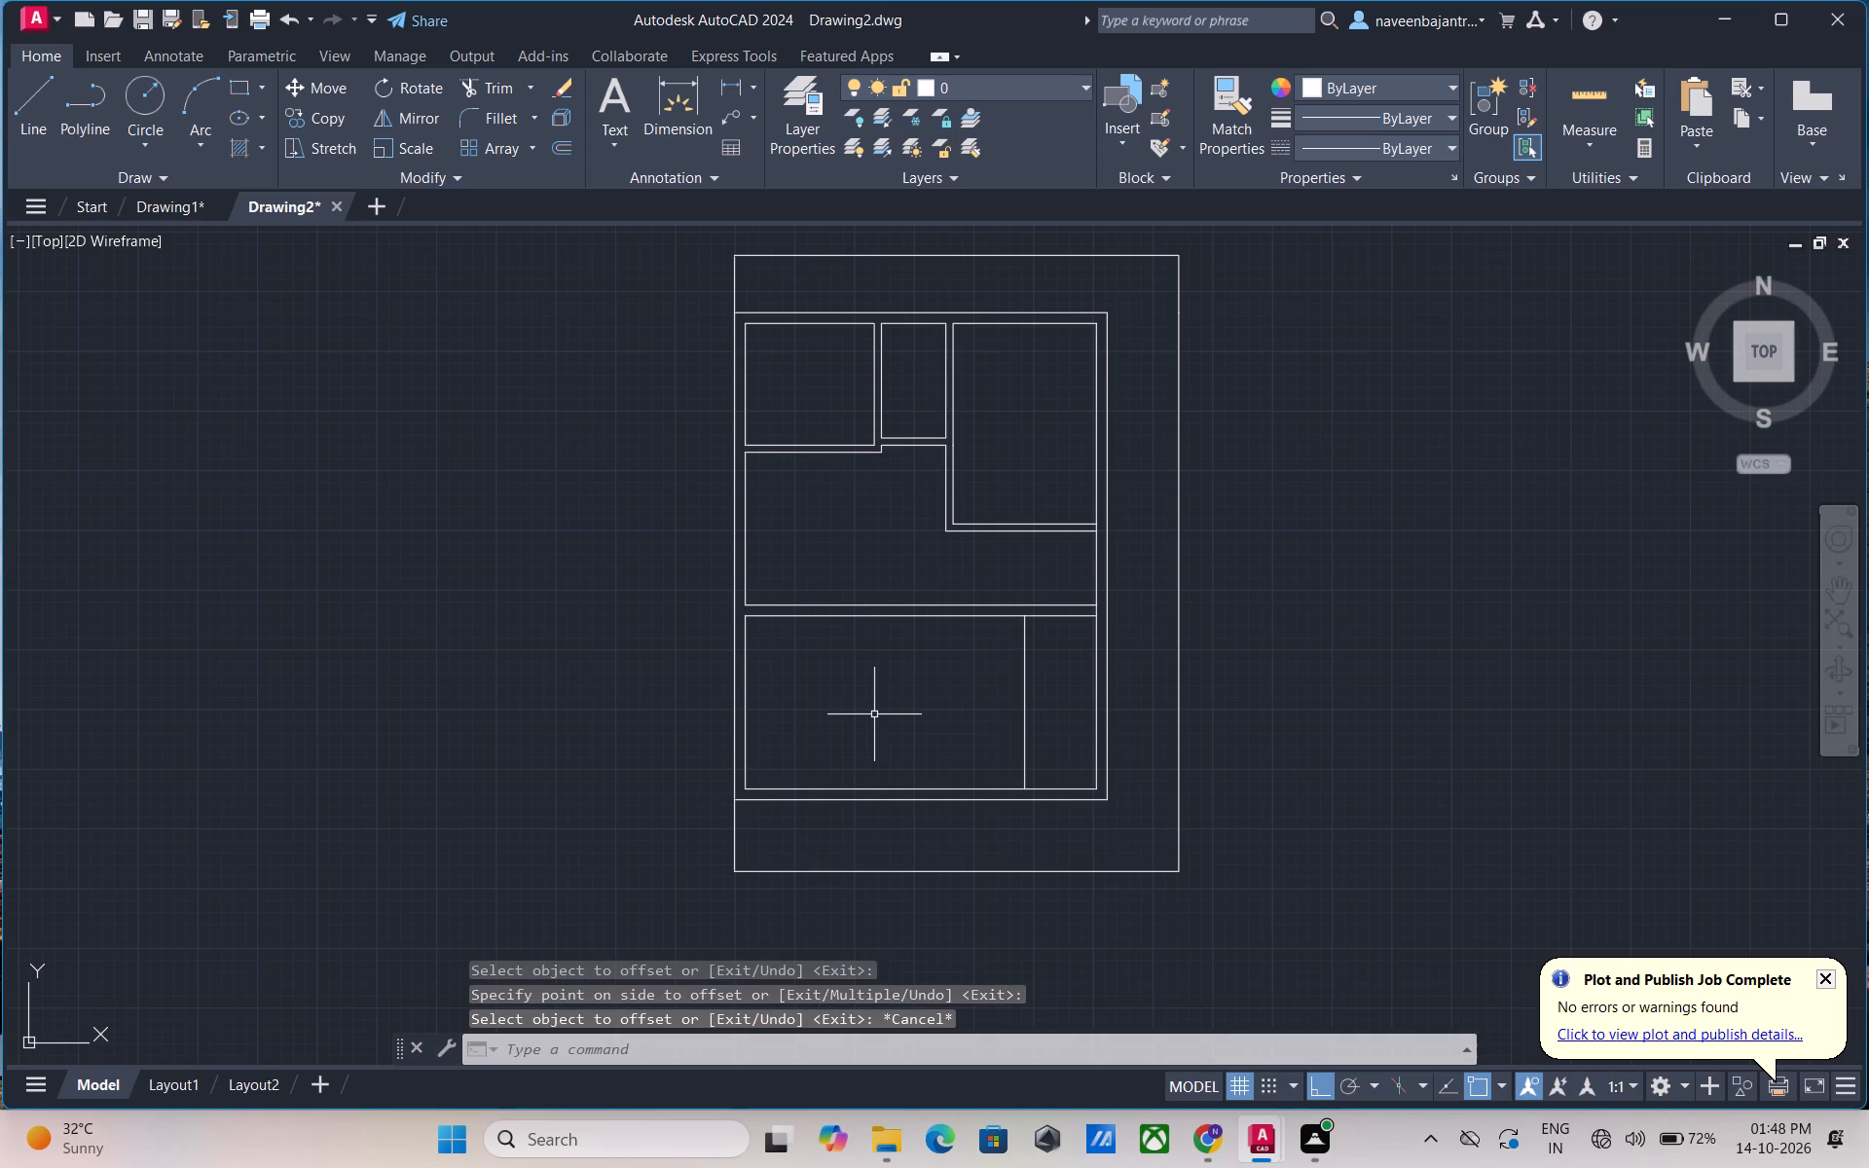
Offset the lower room's new vertical line 9" to the right to form its right-hand wall.
{"action": "type", "text": "O 9"}
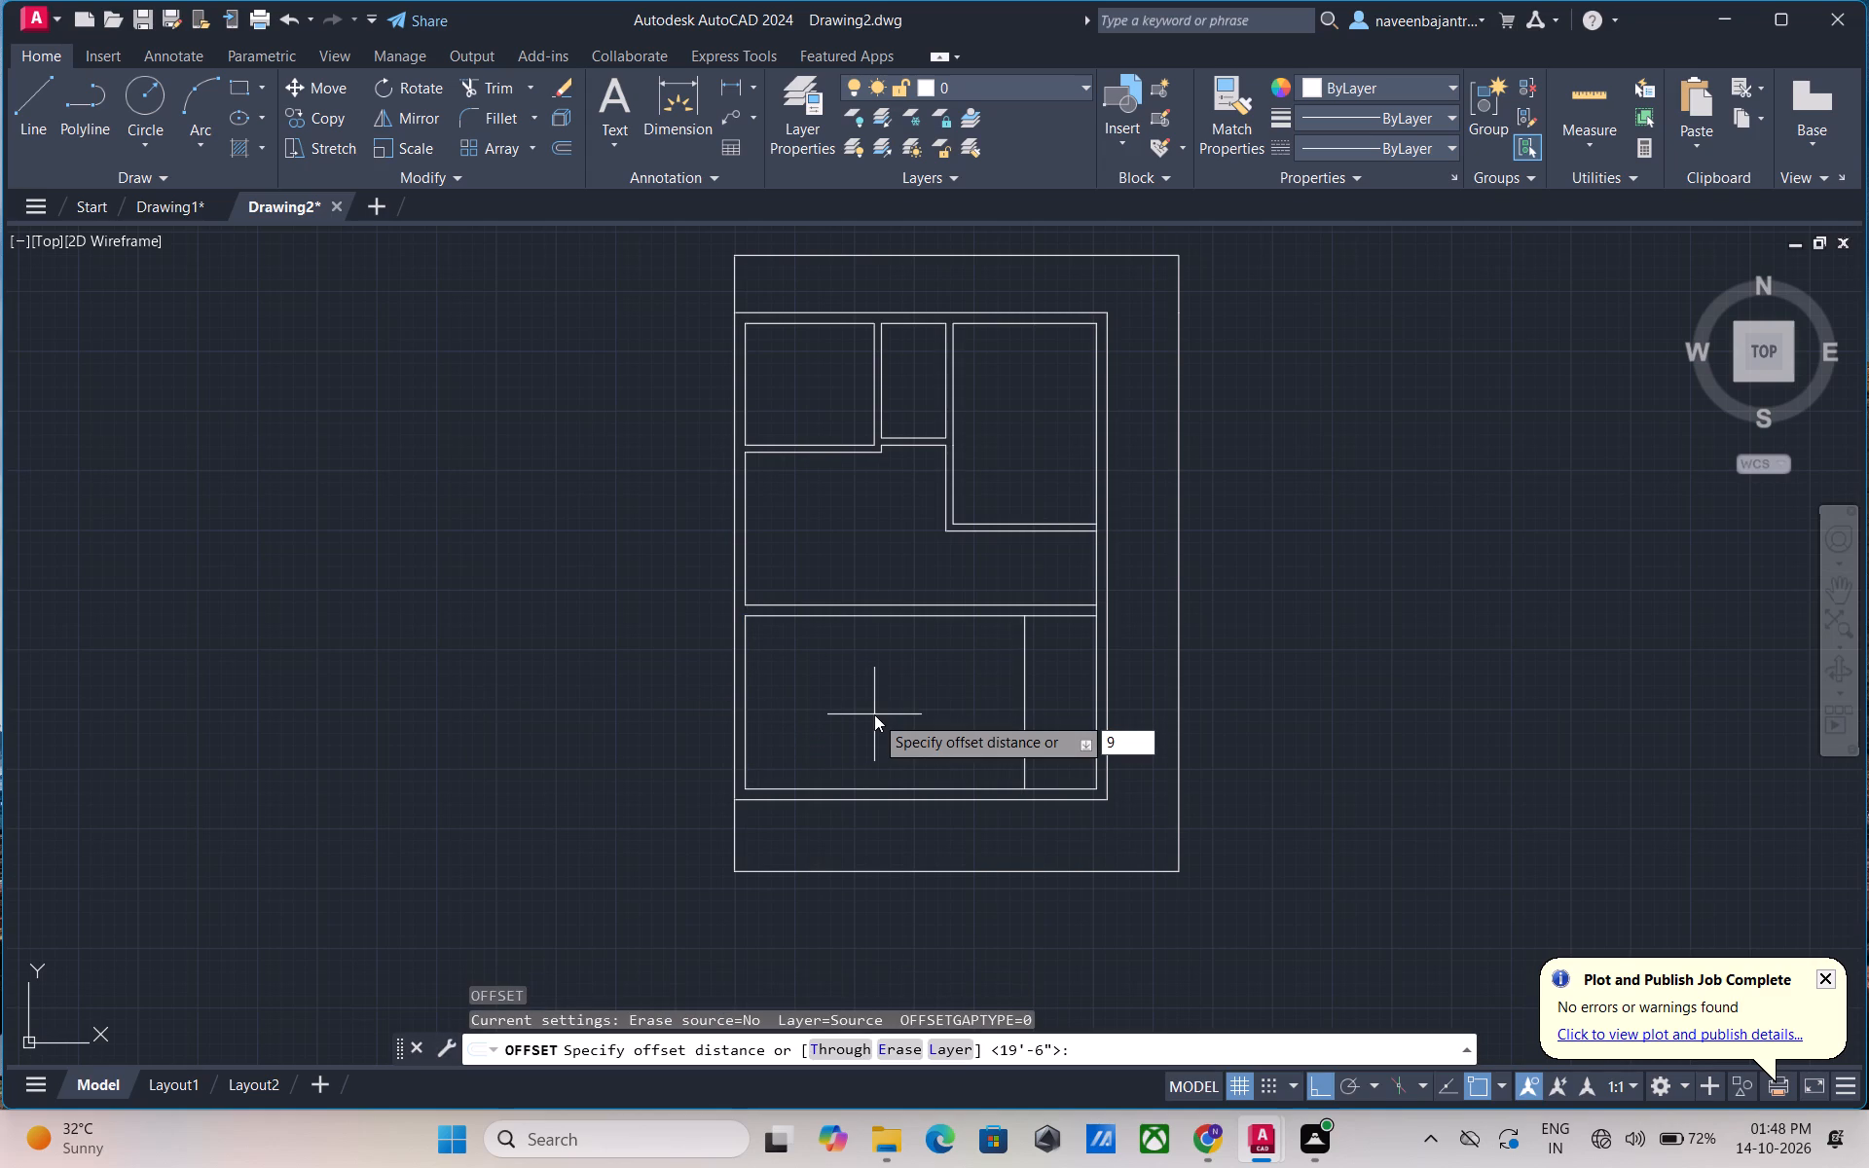
{"action": "key", "text": "shift+quotedbl"}
{"action": "key", "text": "Return"}
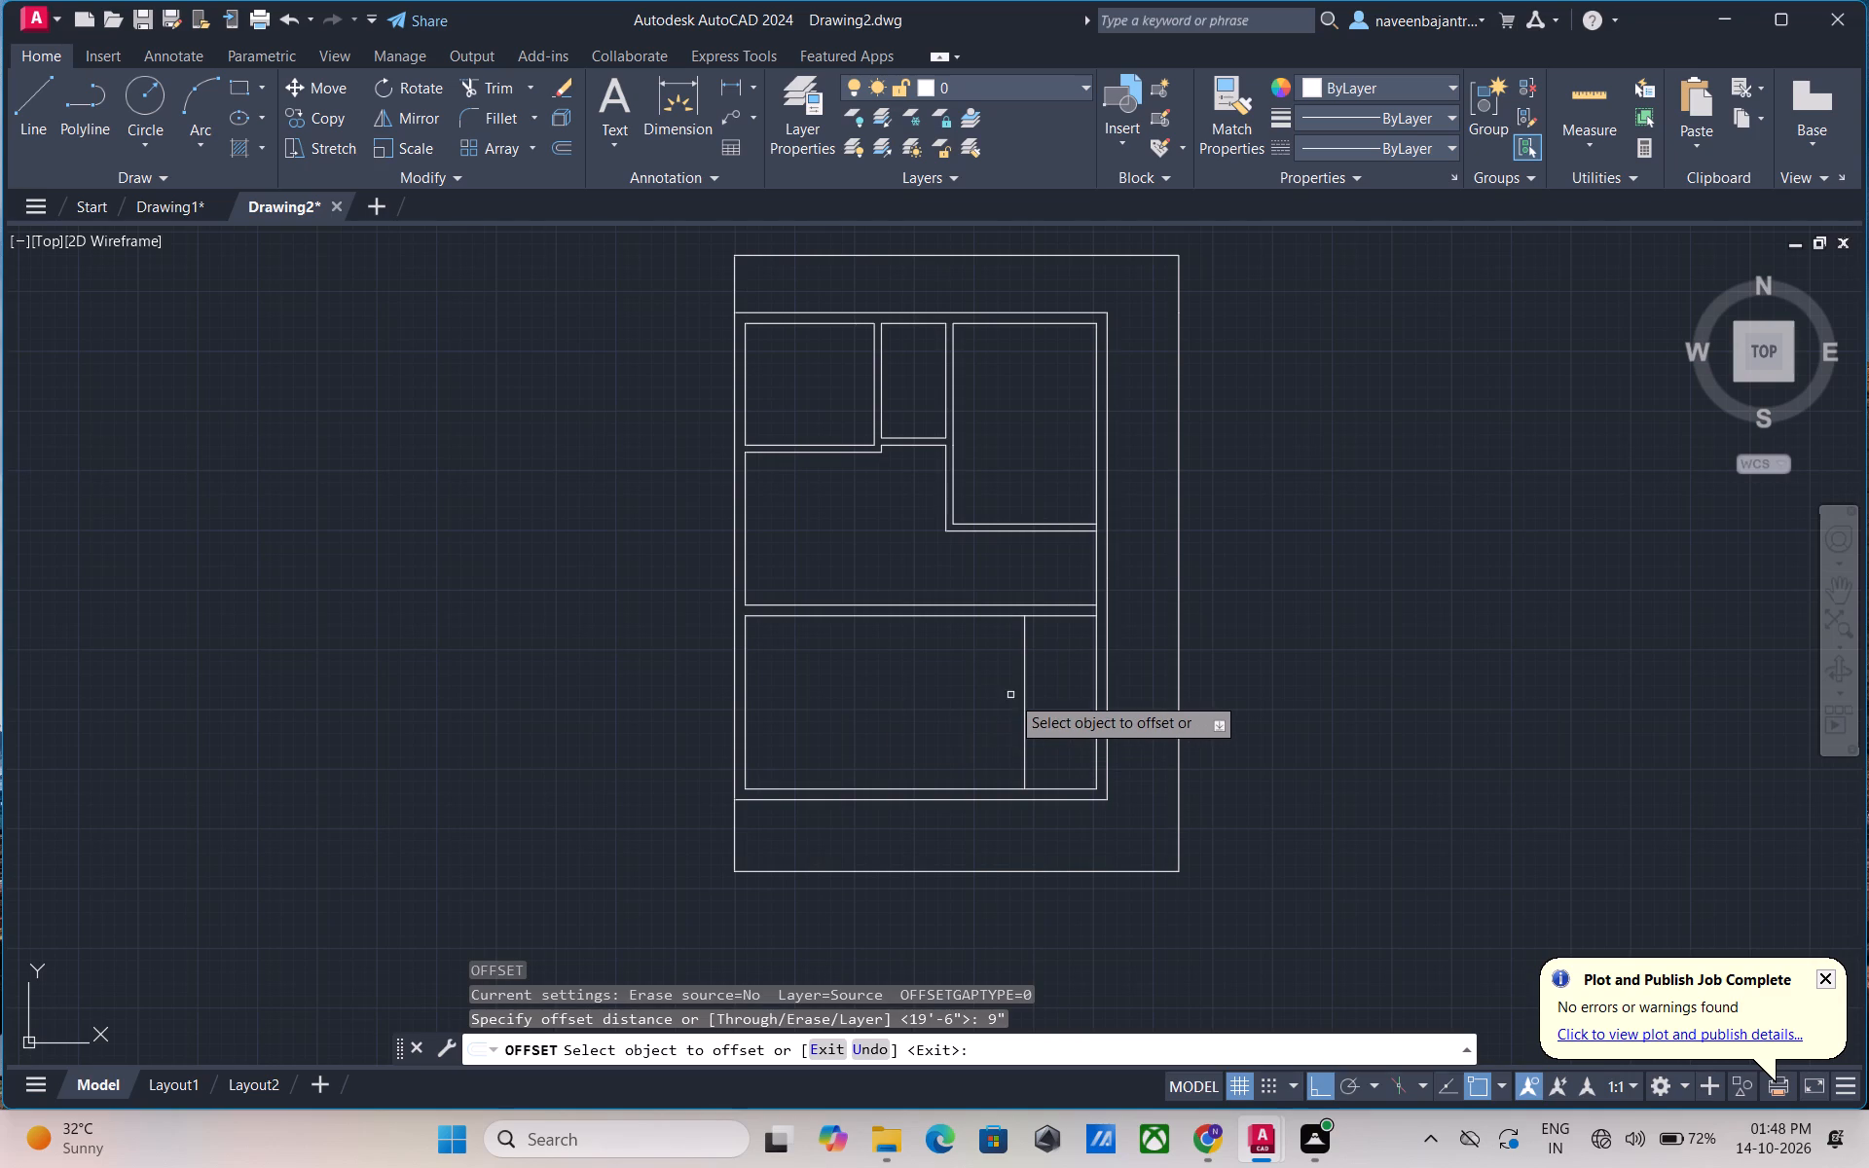
{"action": "left_click", "coordinate": [1022, 700]}
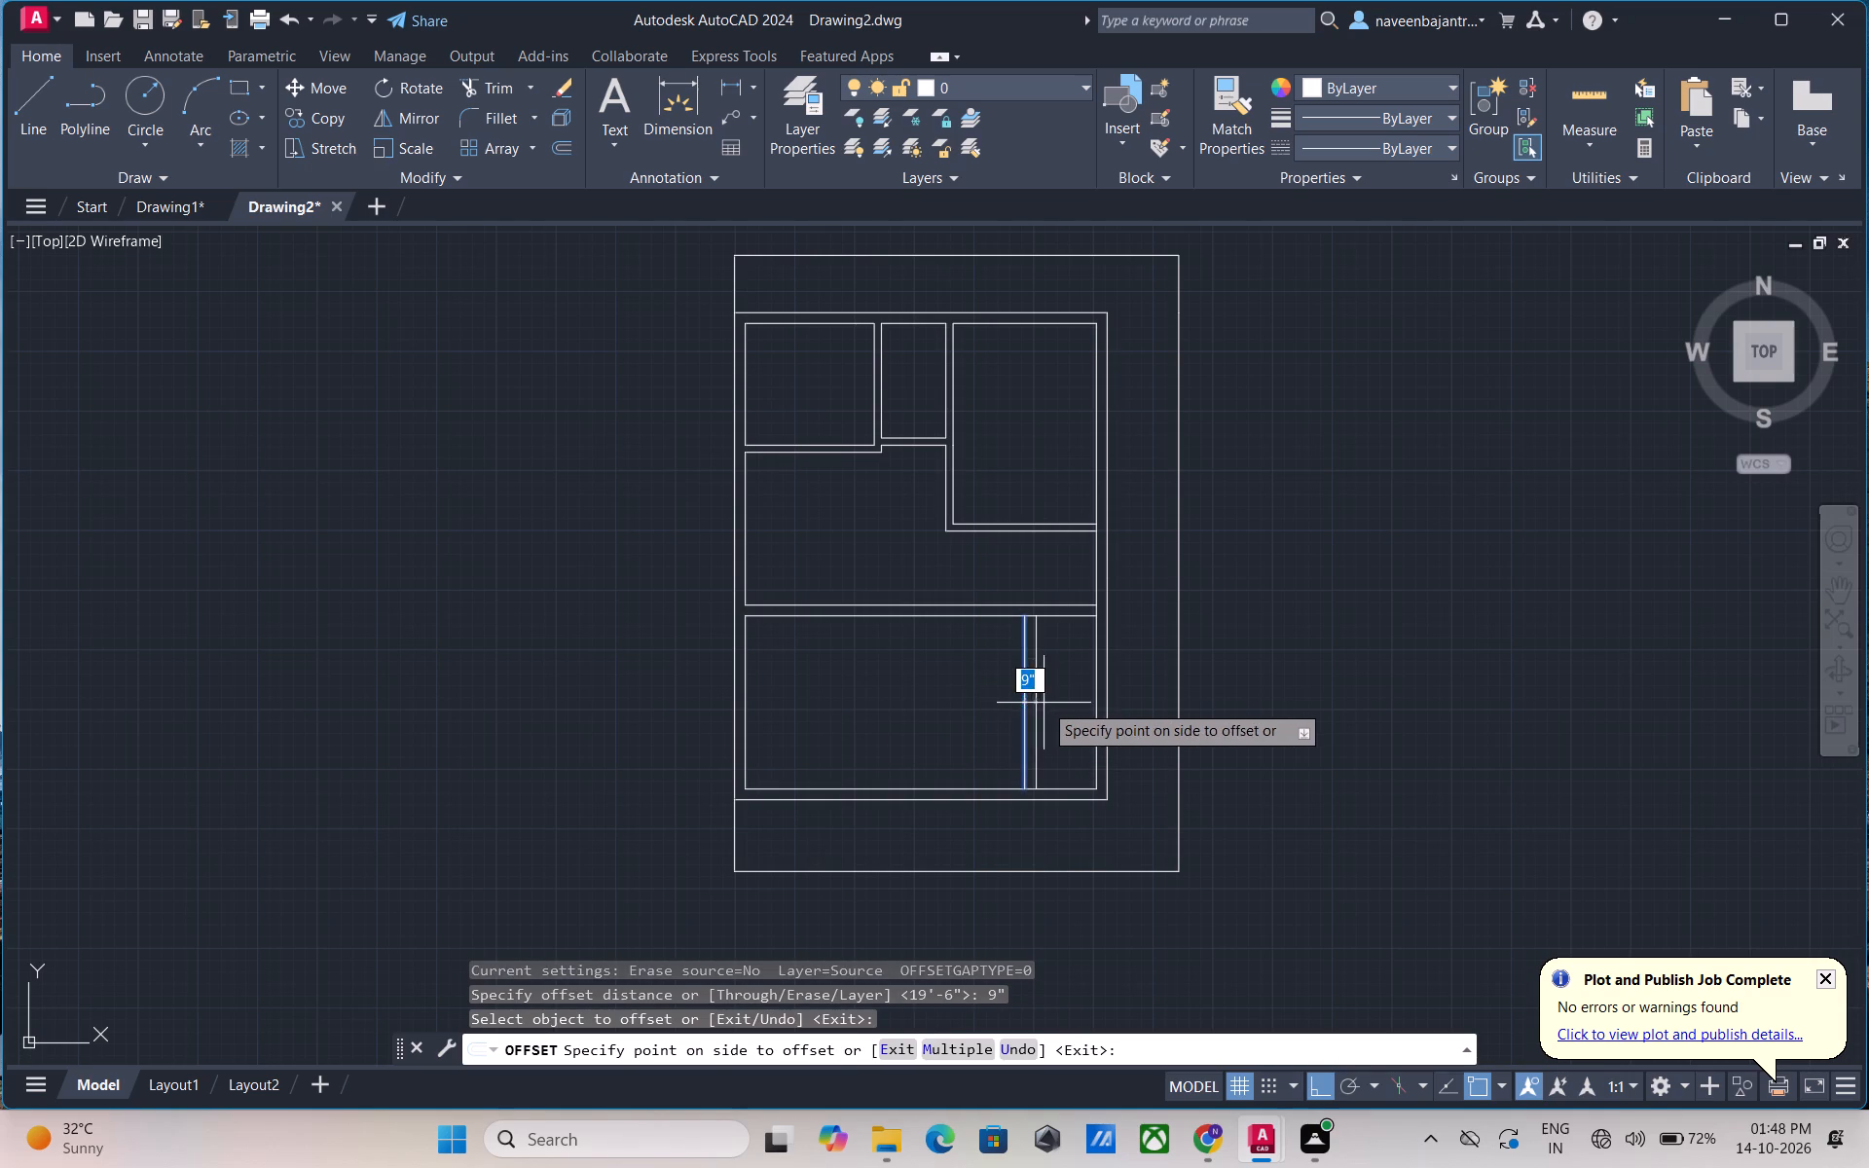
{"action": "left_click", "coordinate": [1044, 703]}
{"action": "key", "text": "Escape"}
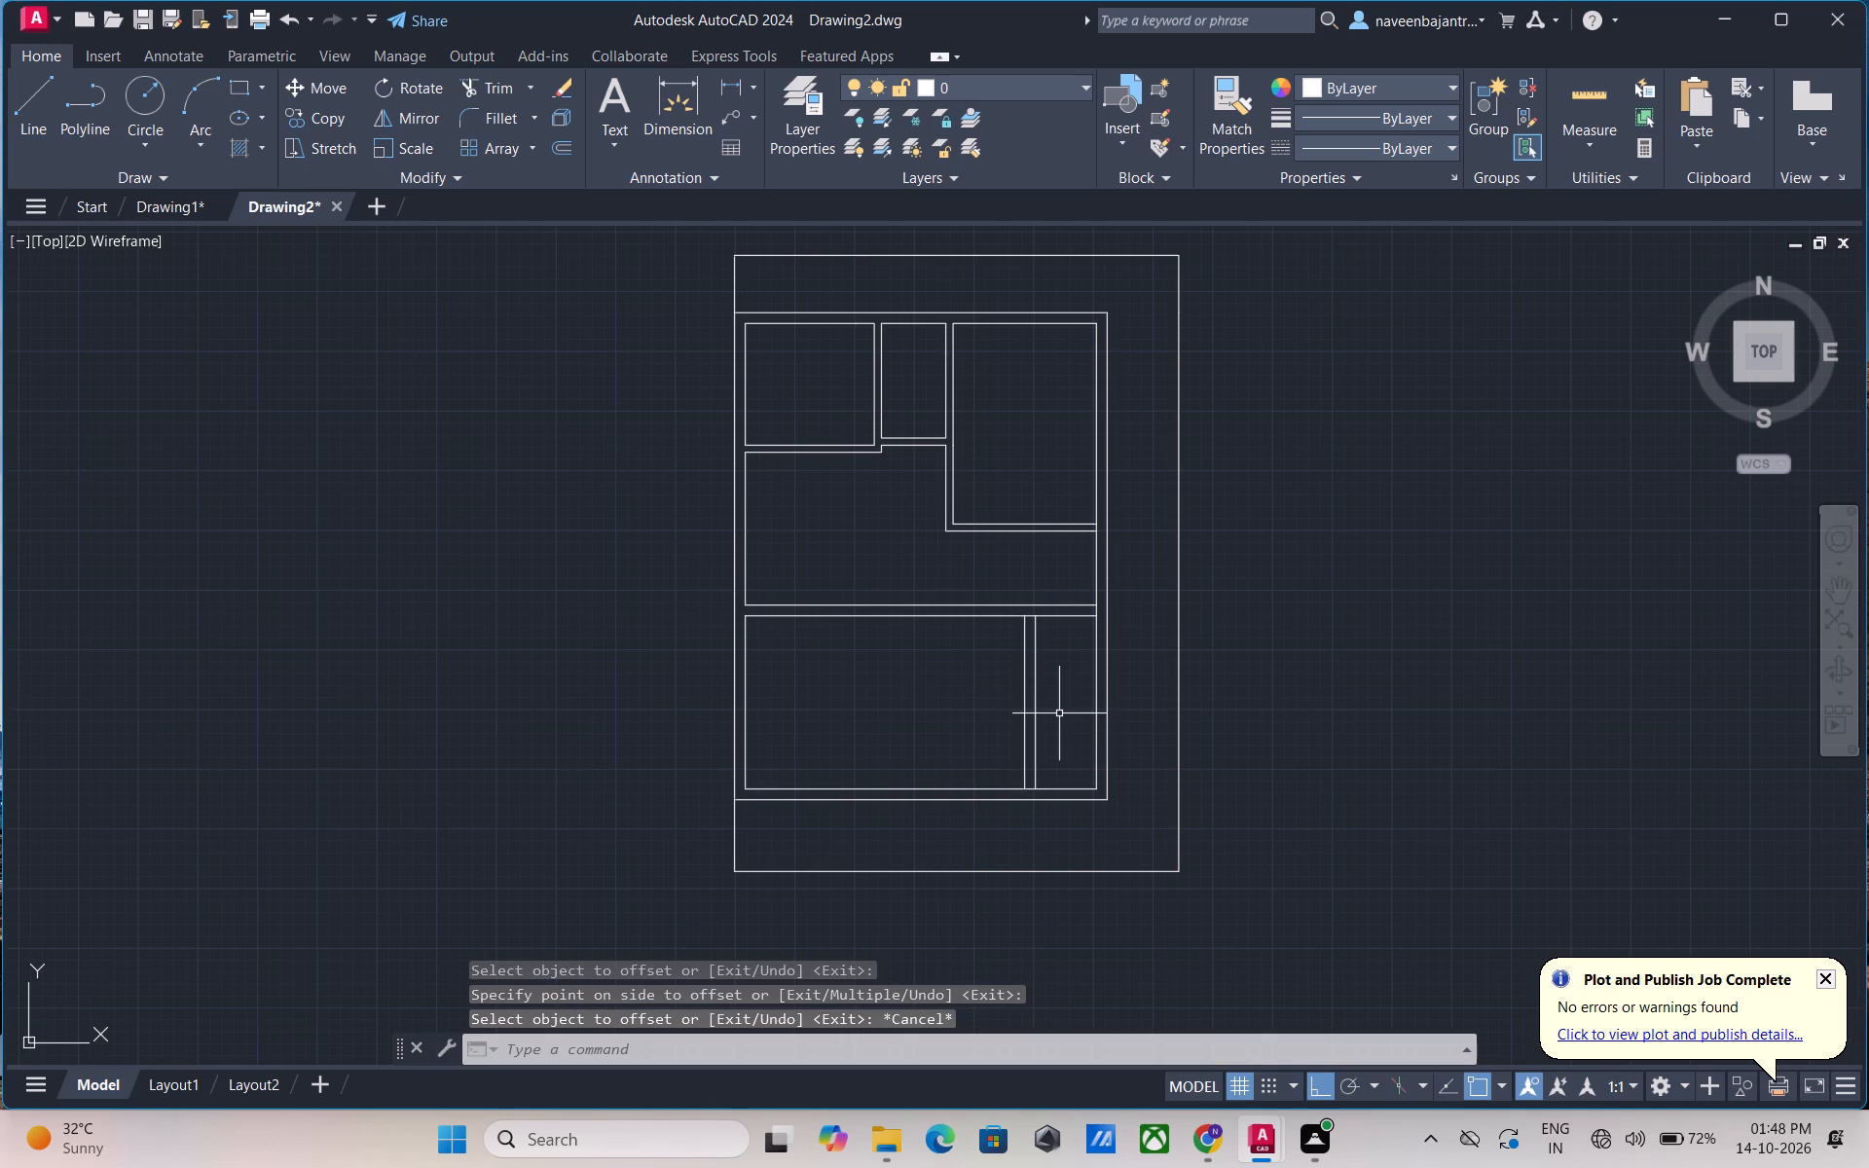
Draw a vertical line from the top of the new wall's outer line up past the horizontal wall's upper line.
{"action": "type", "text": "L"}
{"action": "key", "text": "space"}
{"action": "scroll", "coordinate": [1027, 607], "scroll_direction": "up", "scroll_amount": 3}
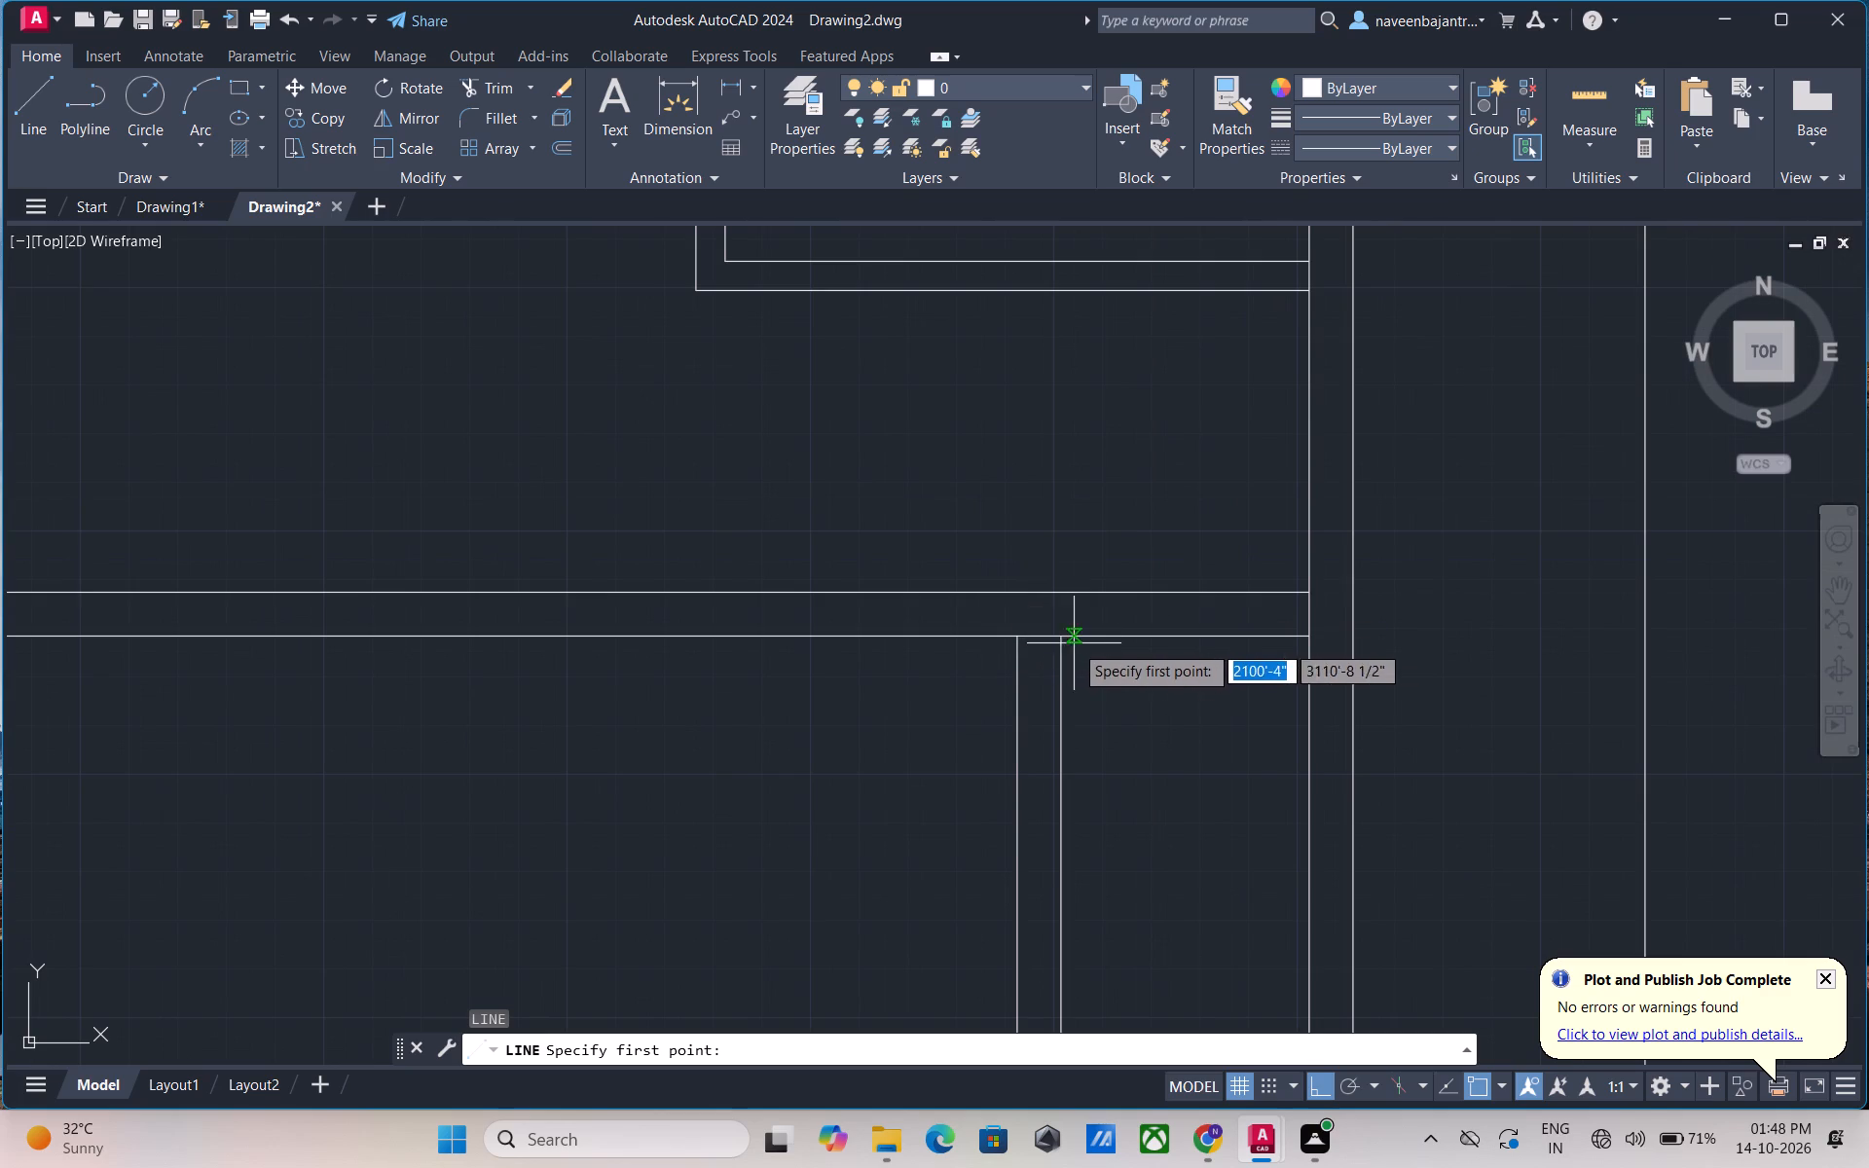
{"action": "left_click", "coordinate": [1062, 636]}
{"action": "left_click", "coordinate": [1048, 543]}
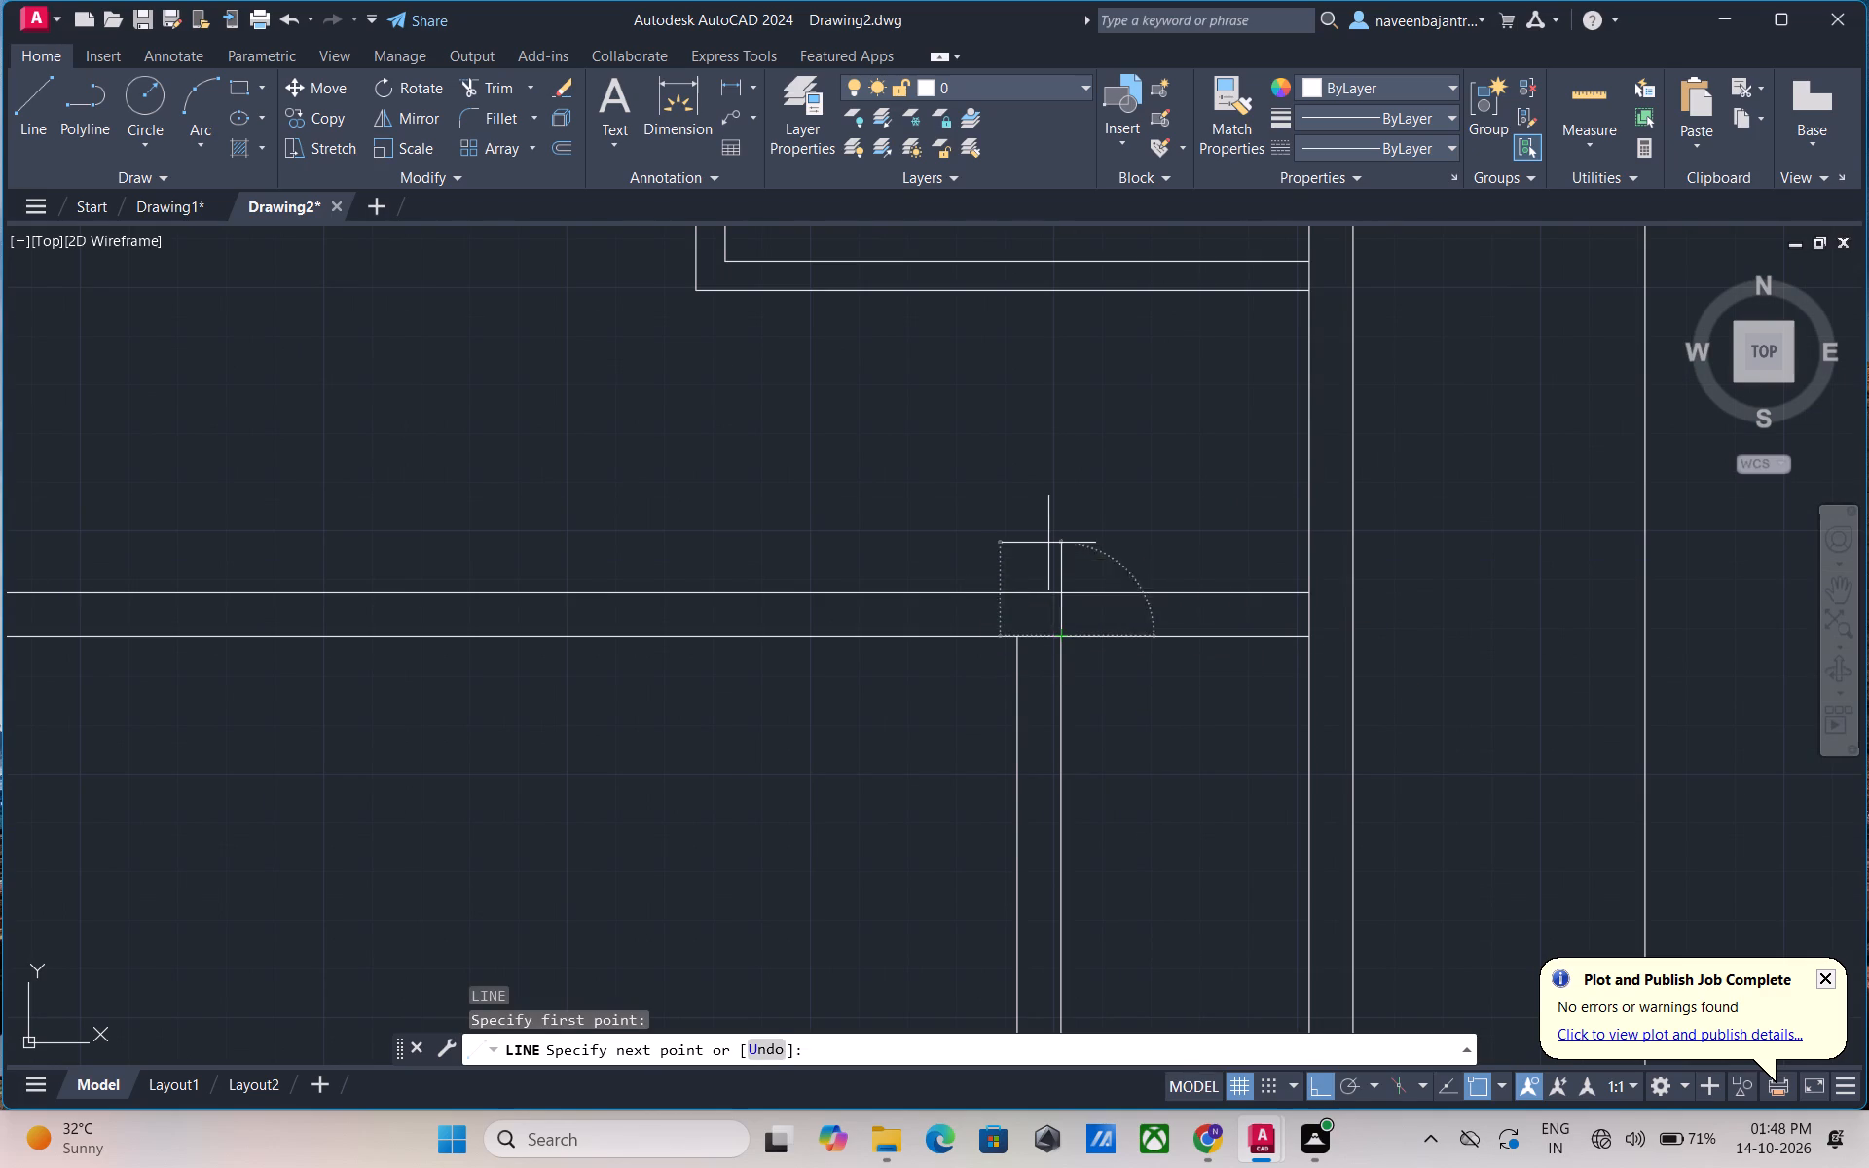
{"action": "key", "text": "Escape"}
Trim the vertical overhang above the lower room's upper-right wall corner and both horizontal wall lines extending right of it.
{"action": "type", "text": "TR"}
{"action": "key", "text": "space"}
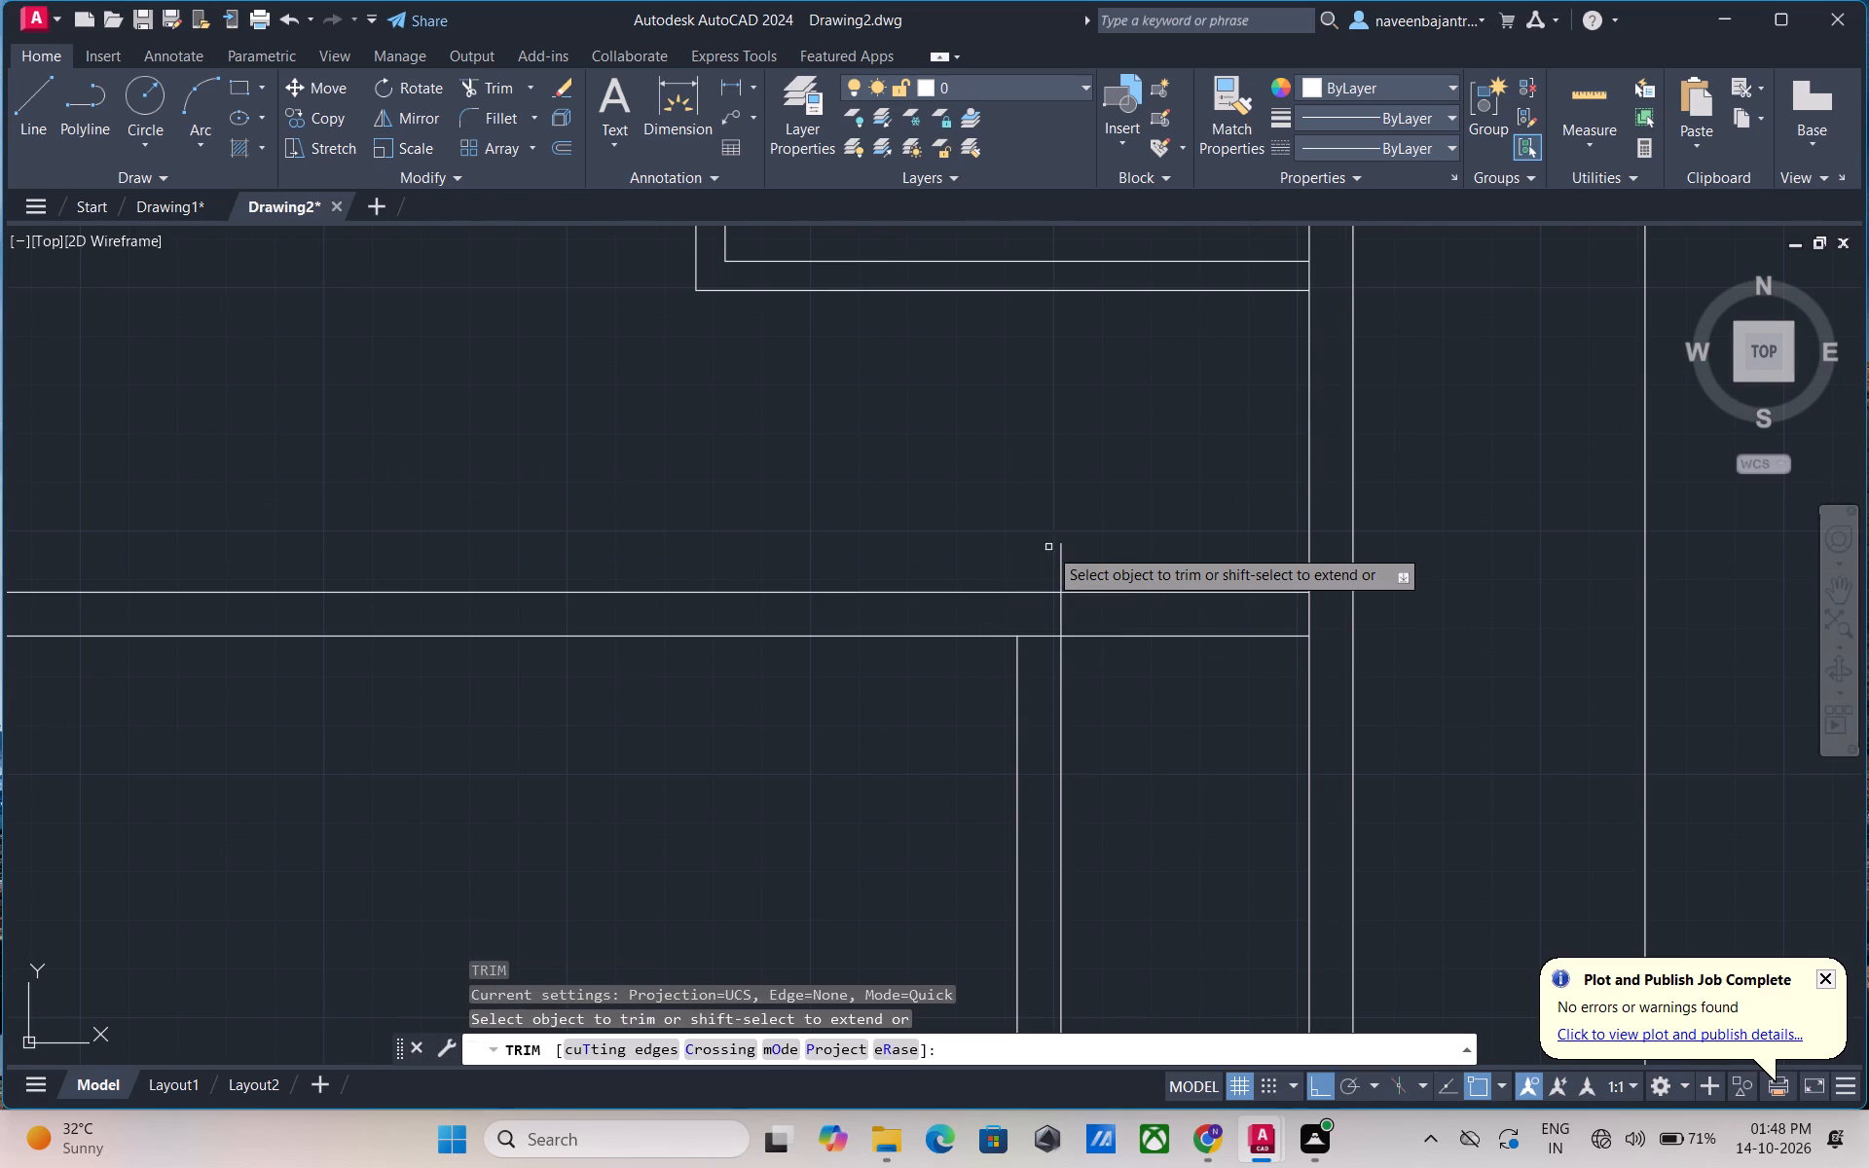
{"action": "left_click", "coordinate": [1060, 570]}
{"action": "left_click", "coordinate": [1103, 638]}
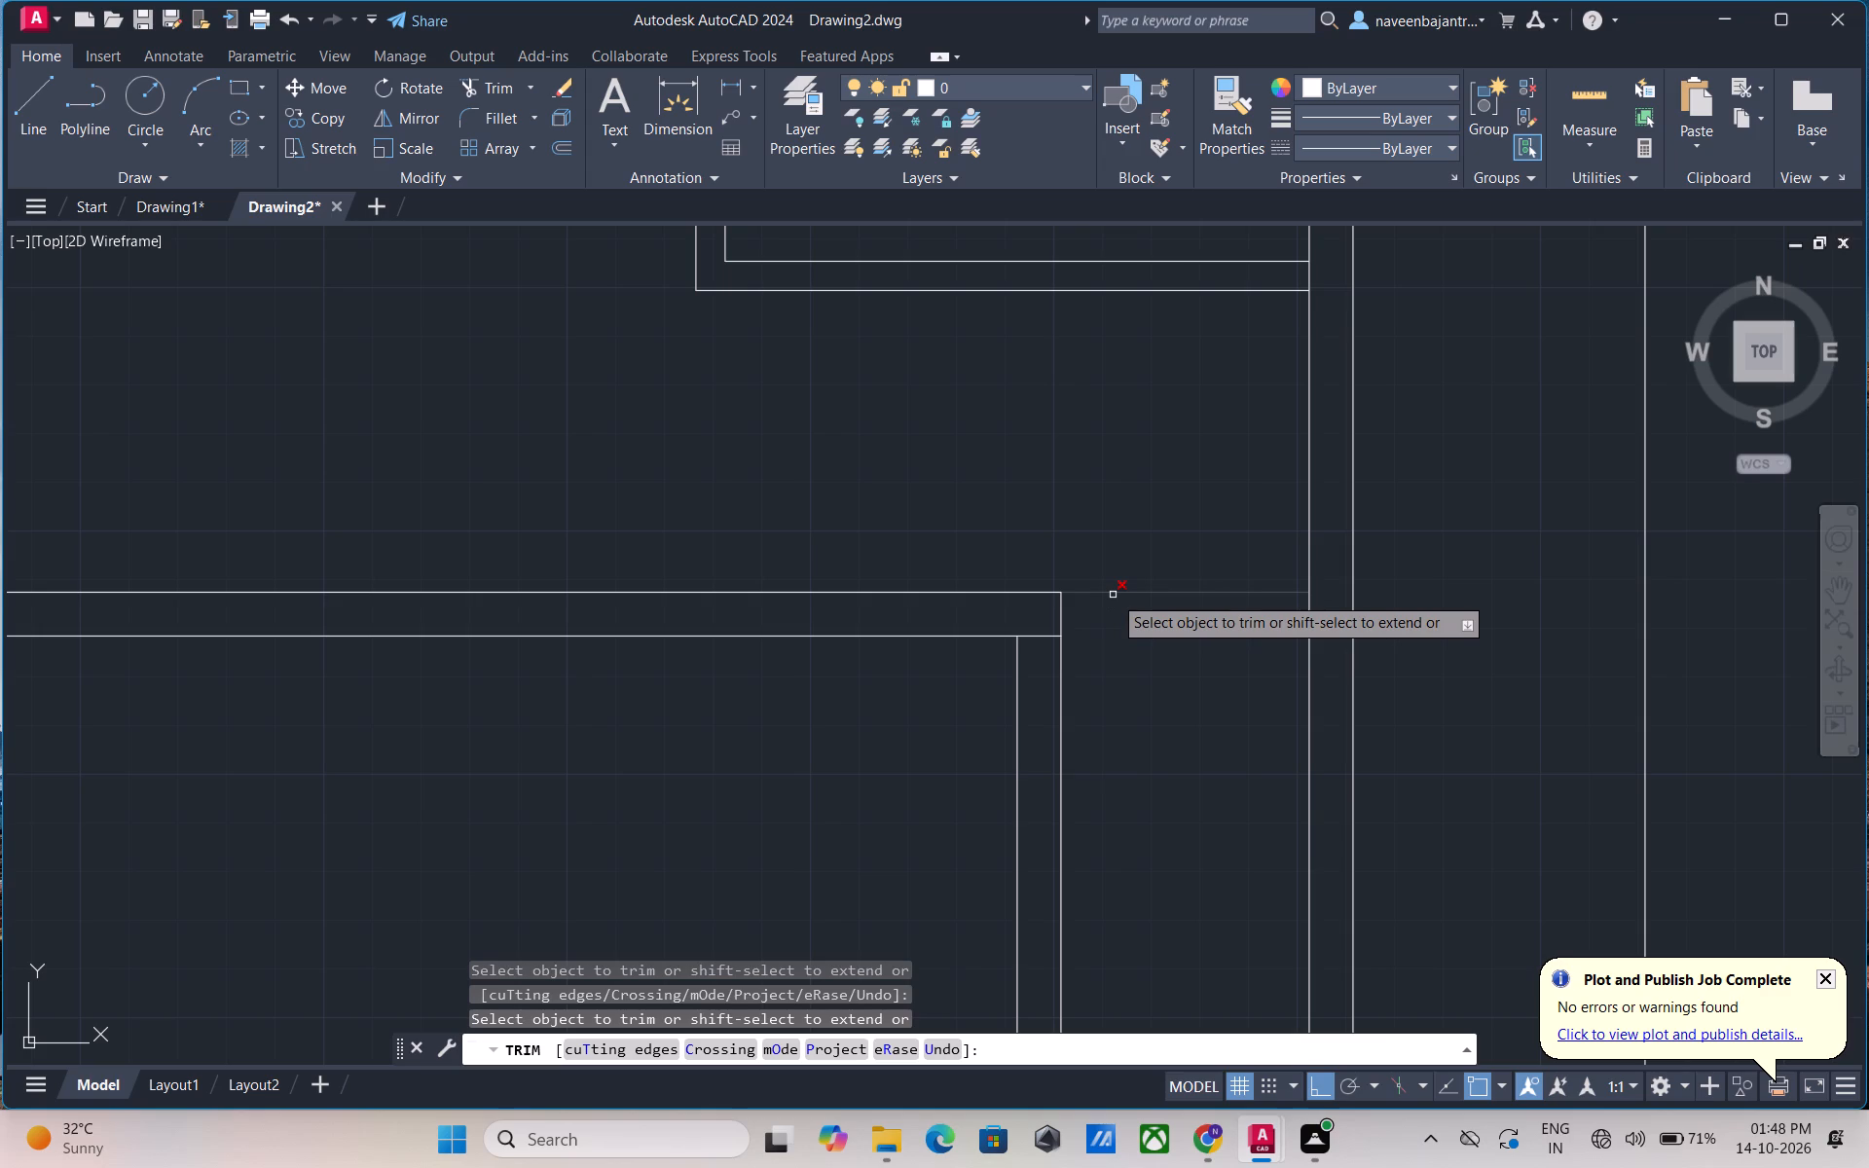
{"action": "left_click", "coordinate": [1113, 595]}
{"action": "scroll", "coordinate": [1113, 635], "scroll_direction": "down", "scroll_amount": 2}
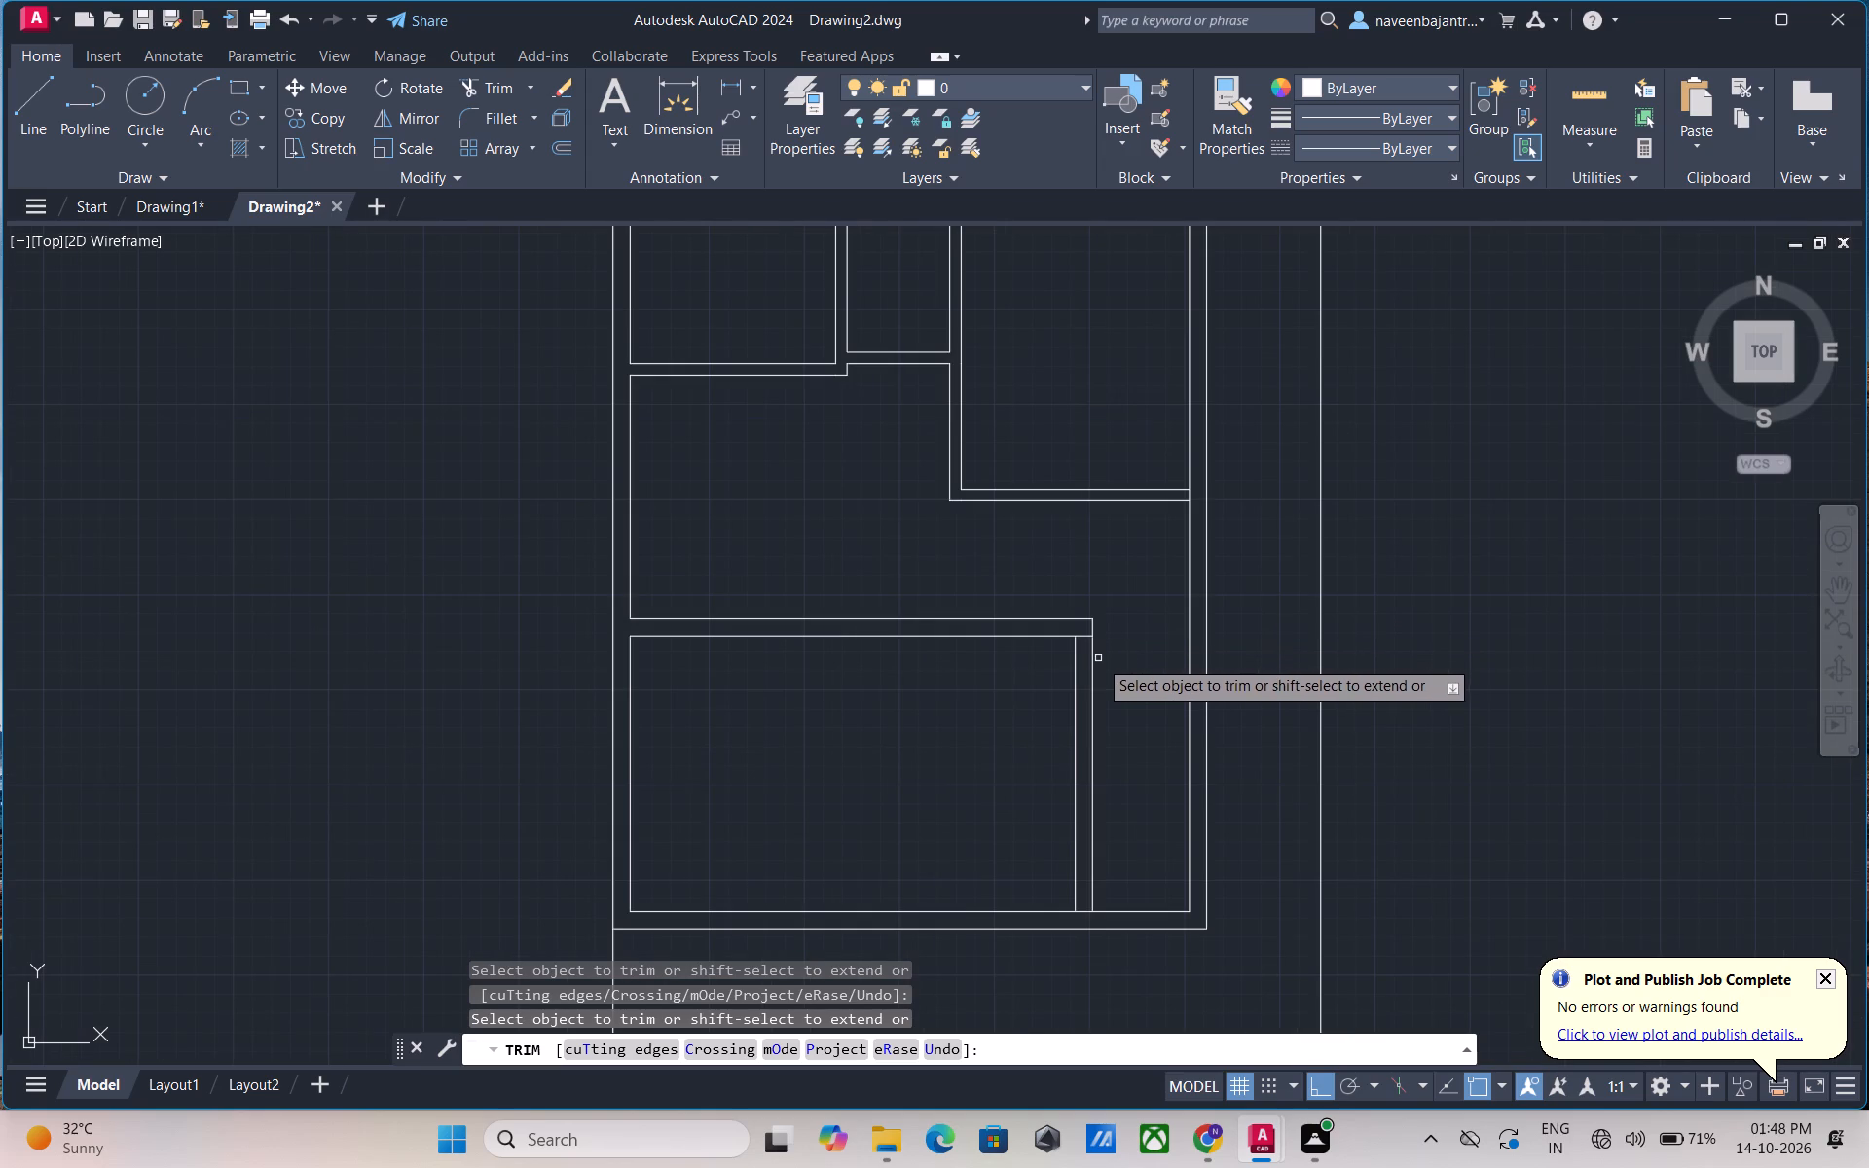
Trim the short horizontal segments crossing the top and bottom ends of the lower room's right-hand wall.
{"action": "left_click", "coordinate": [1081, 639]}
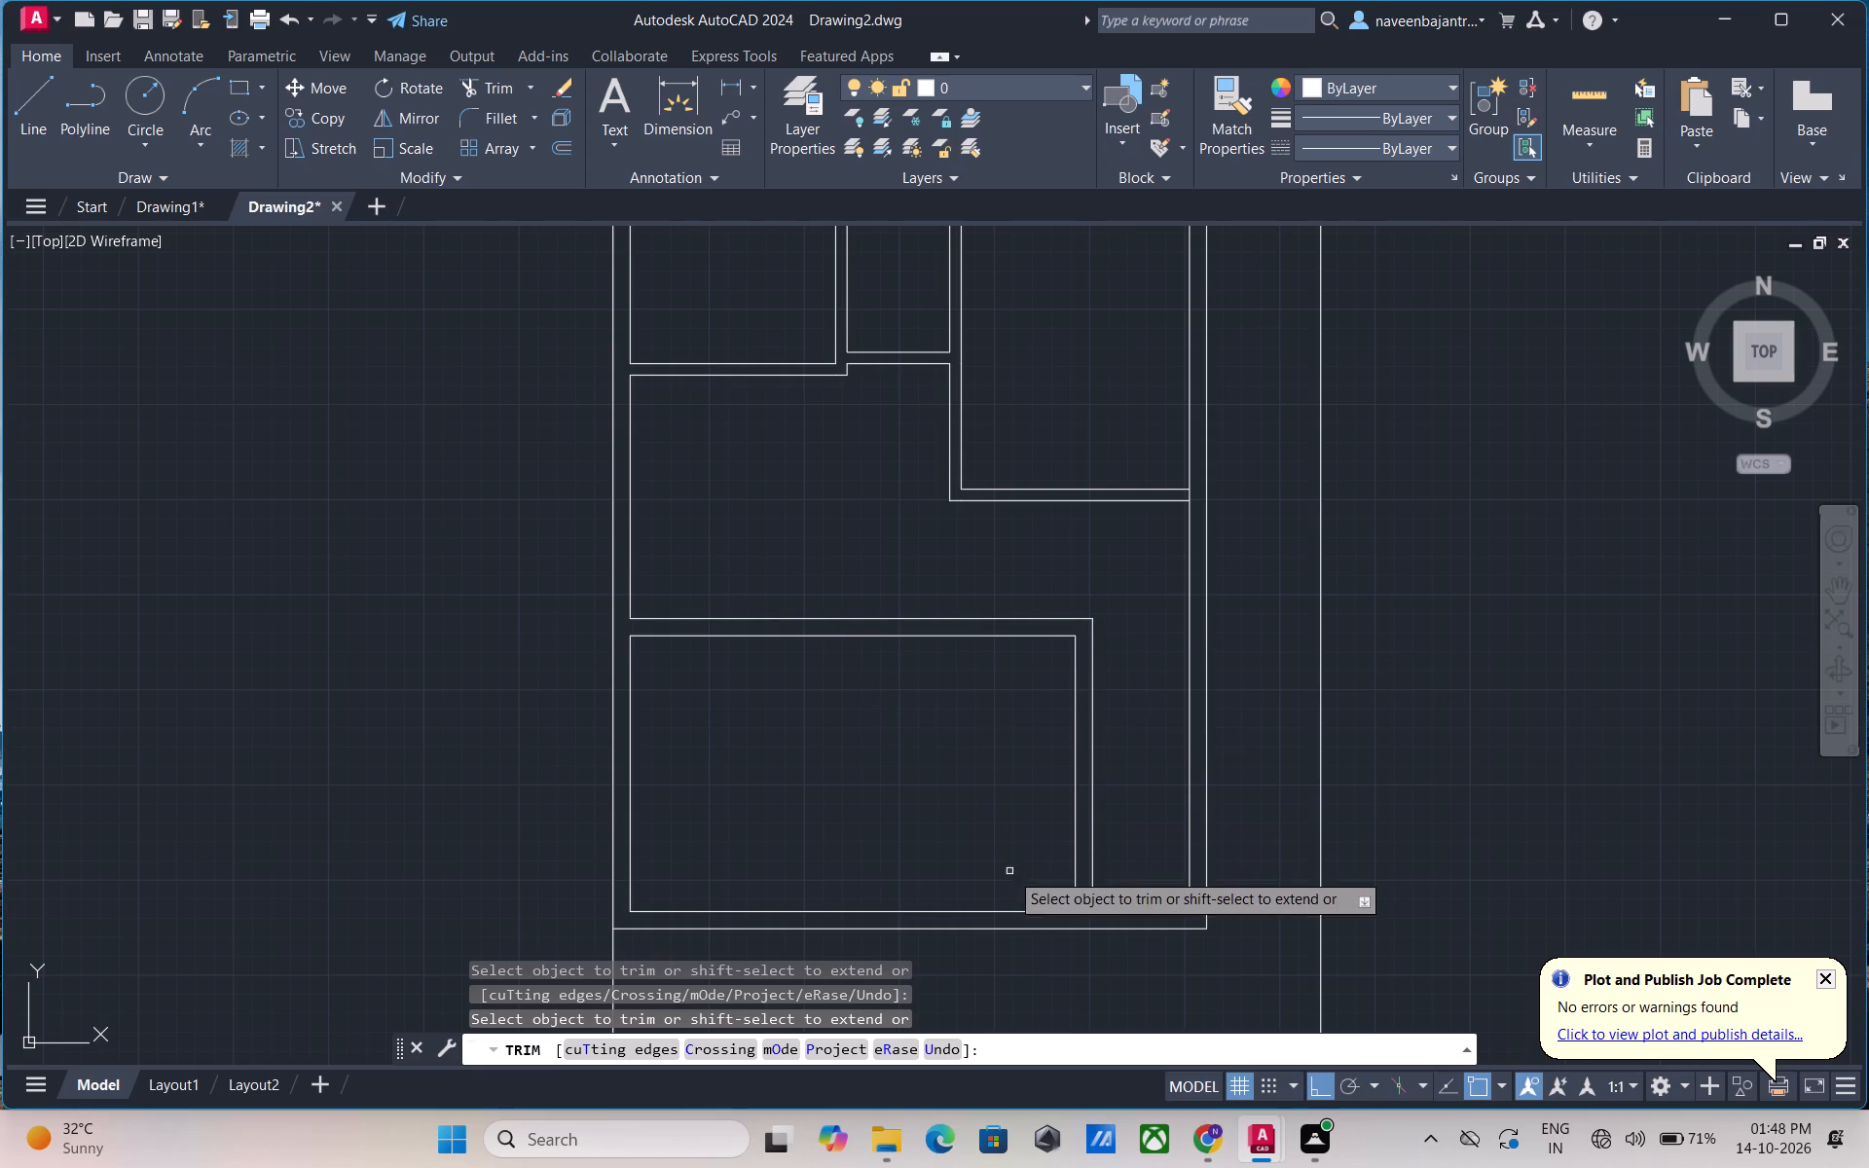
{"action": "left_click", "coordinate": [1086, 911]}
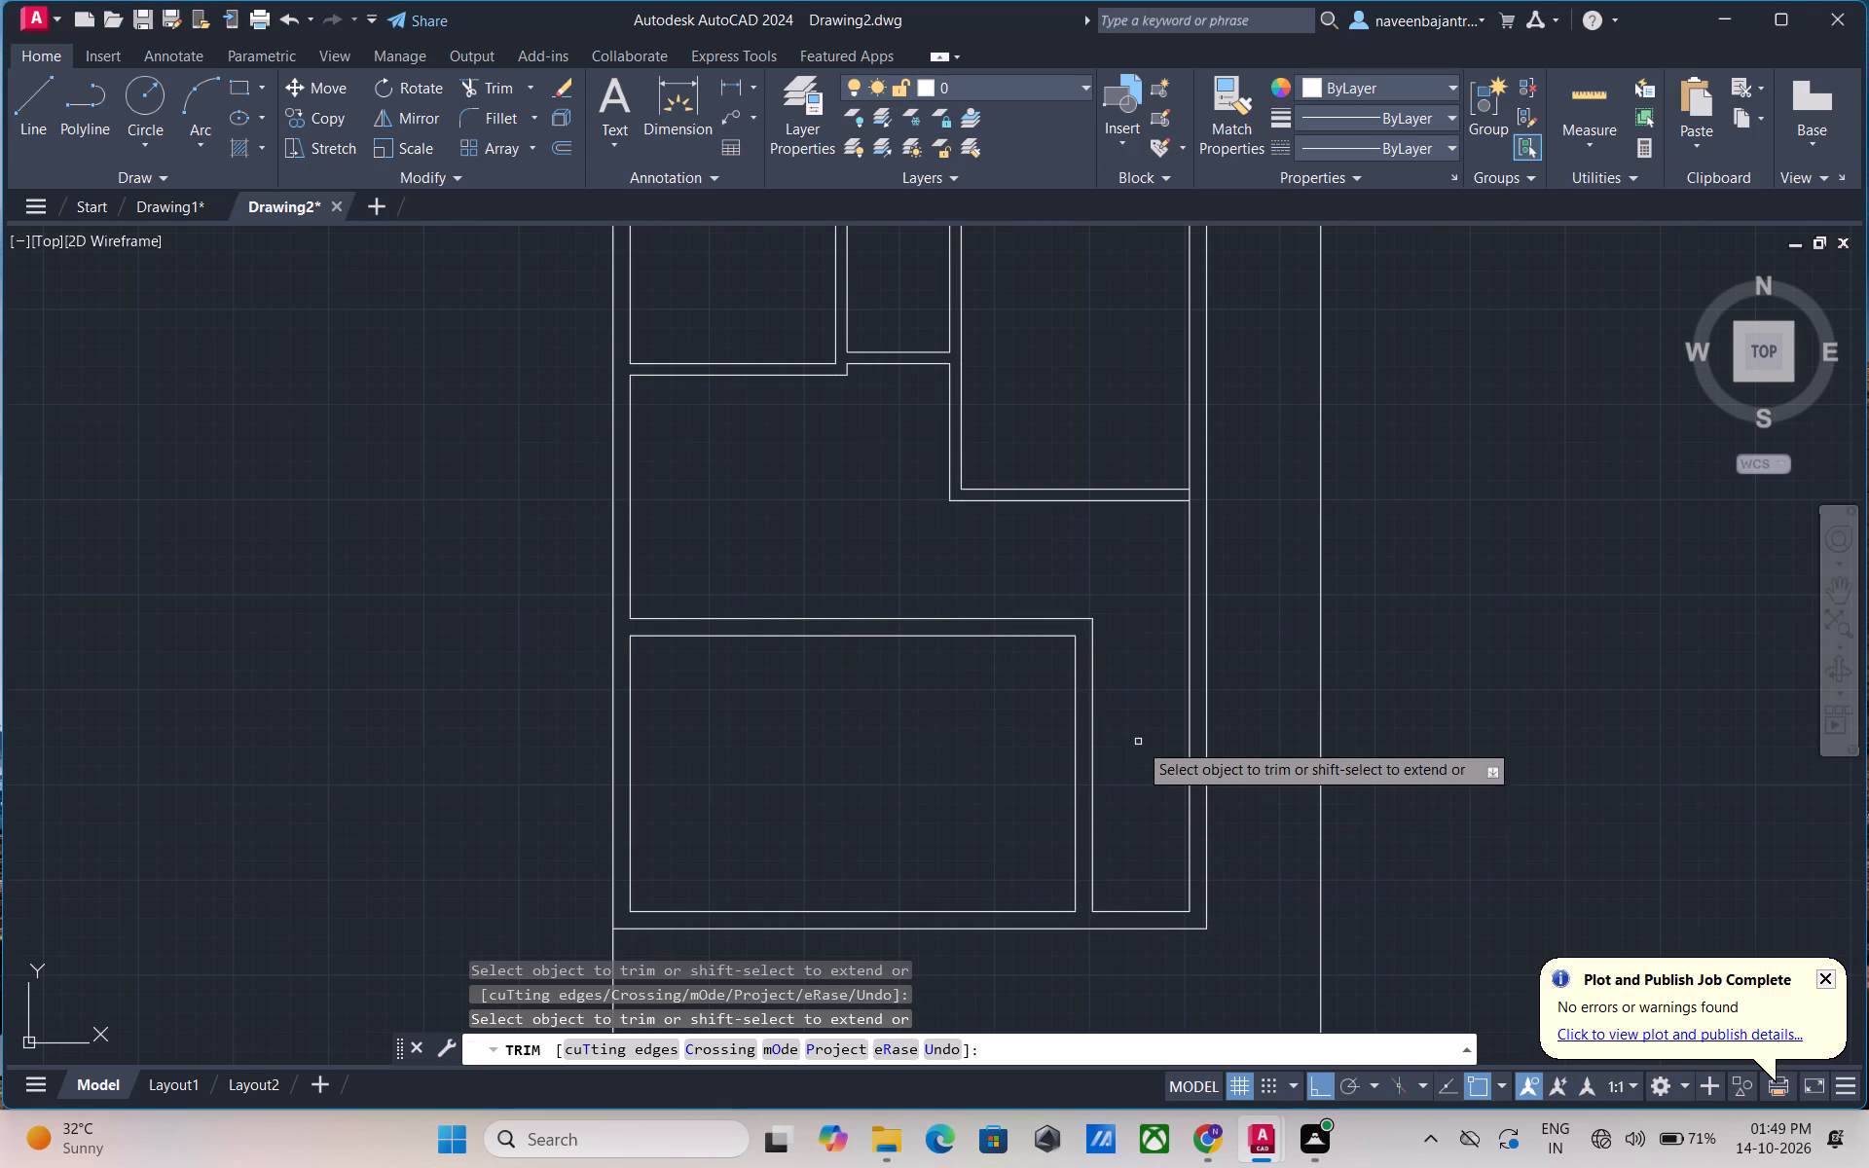
{"action": "middle_click_drag", "start_coordinate": [1136, 736], "coordinate": [1056, 815]}
{"action": "key", "text": "Escape"}
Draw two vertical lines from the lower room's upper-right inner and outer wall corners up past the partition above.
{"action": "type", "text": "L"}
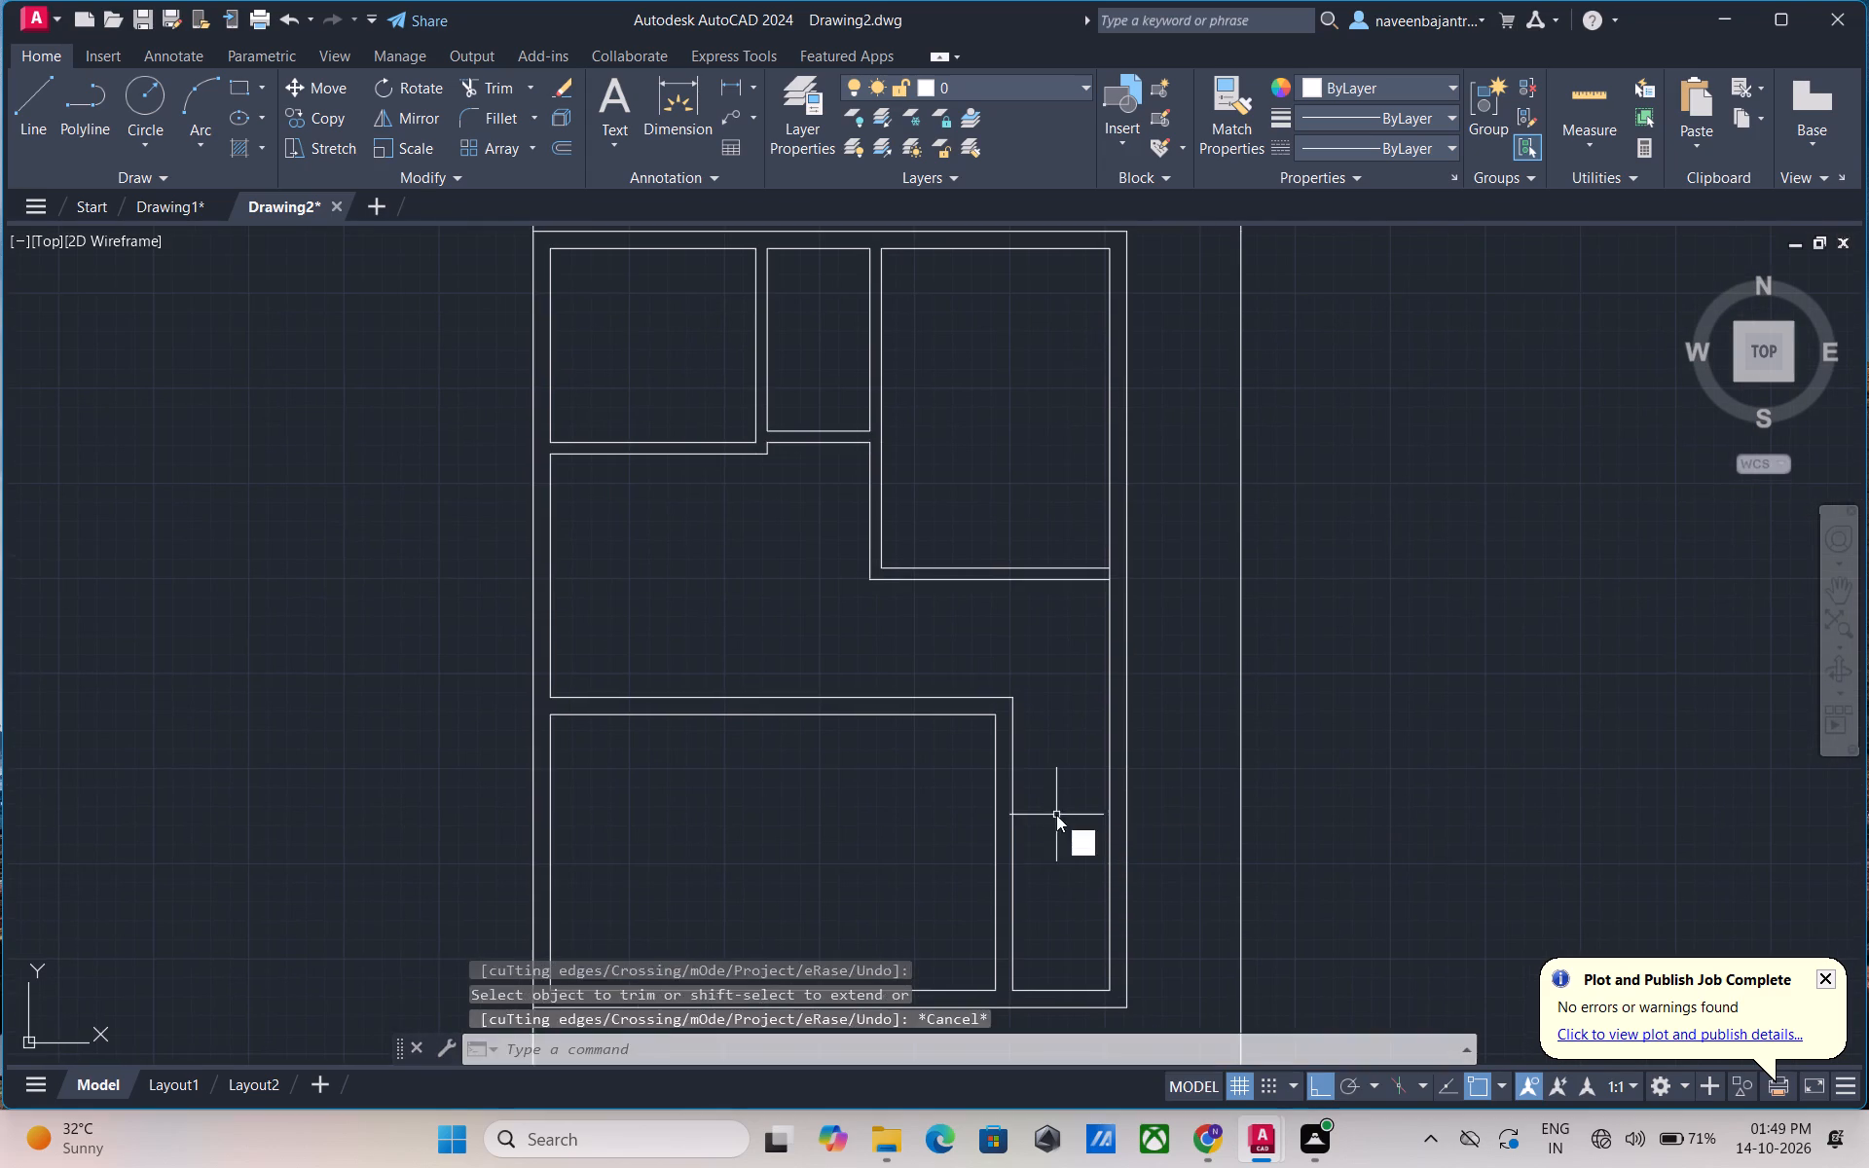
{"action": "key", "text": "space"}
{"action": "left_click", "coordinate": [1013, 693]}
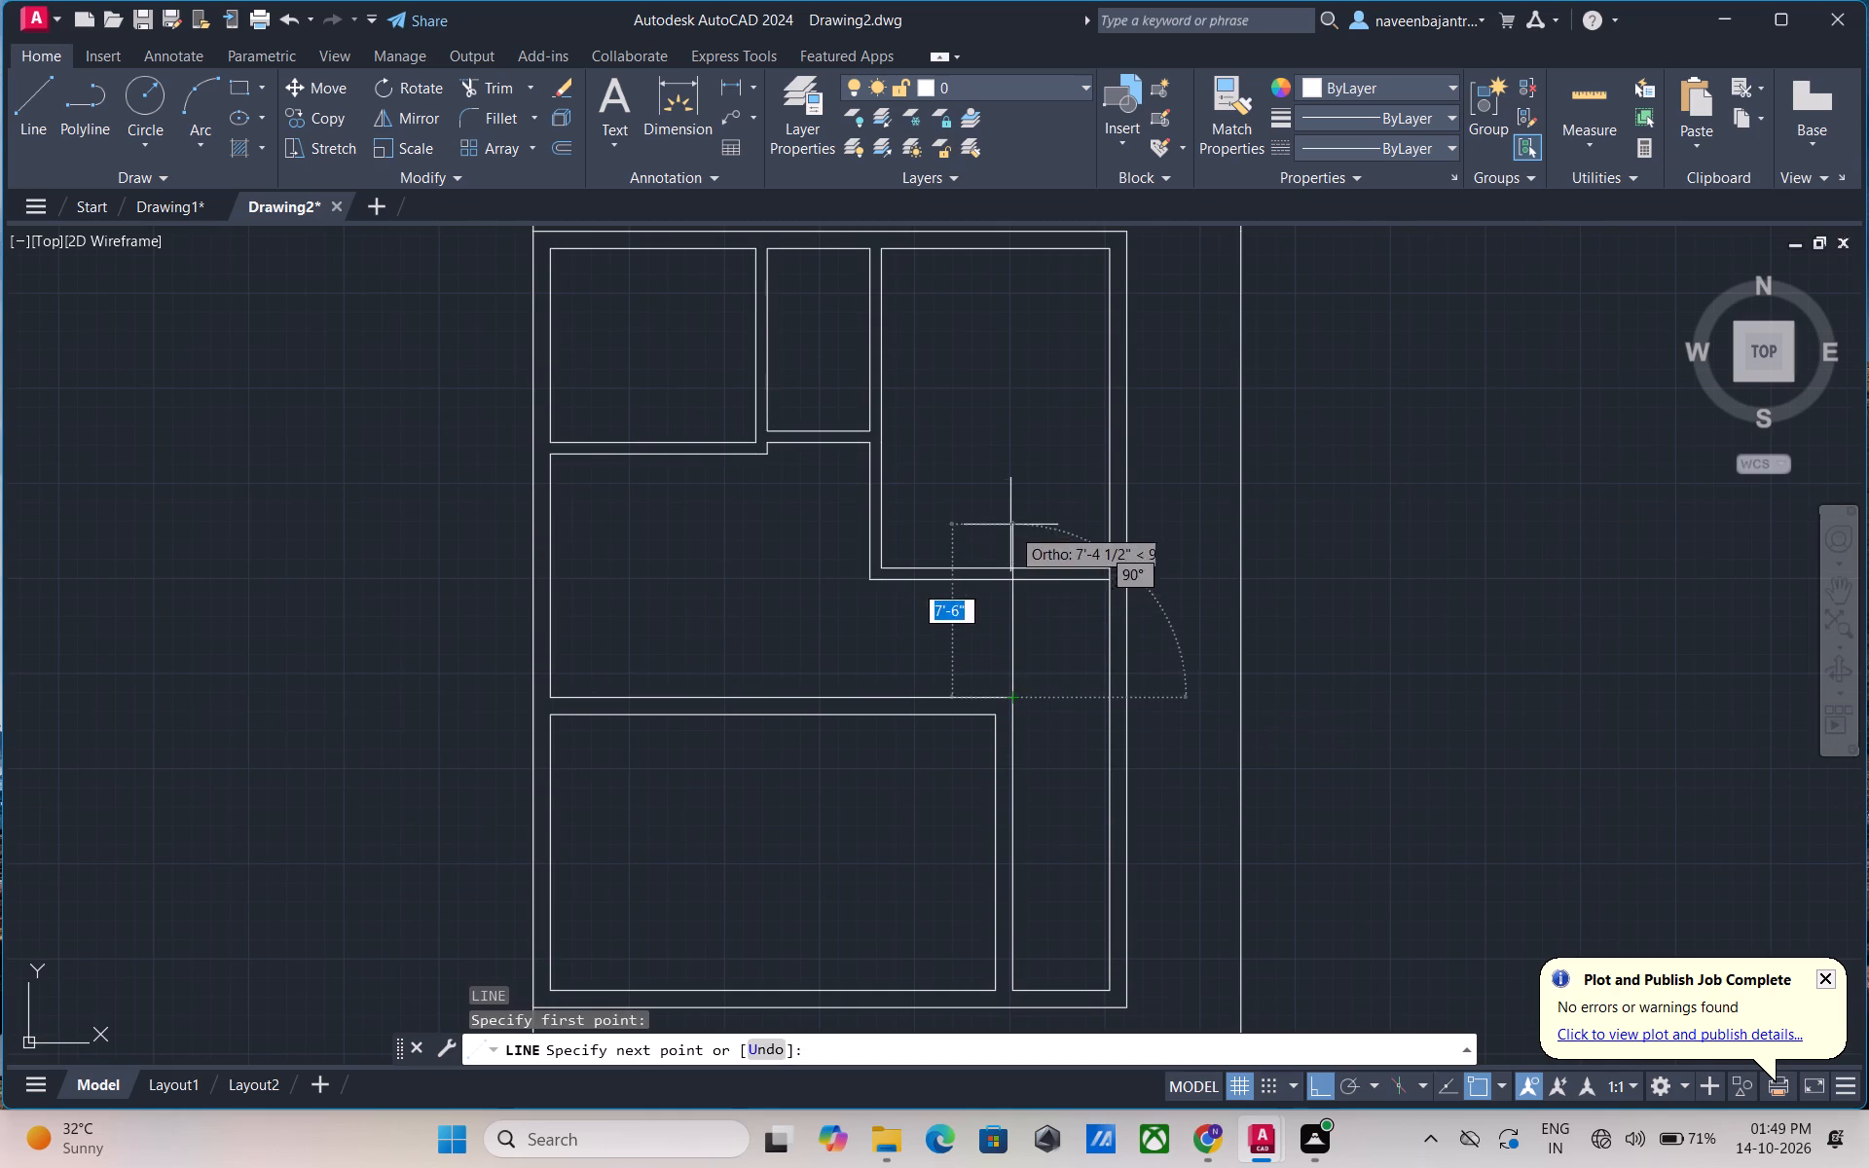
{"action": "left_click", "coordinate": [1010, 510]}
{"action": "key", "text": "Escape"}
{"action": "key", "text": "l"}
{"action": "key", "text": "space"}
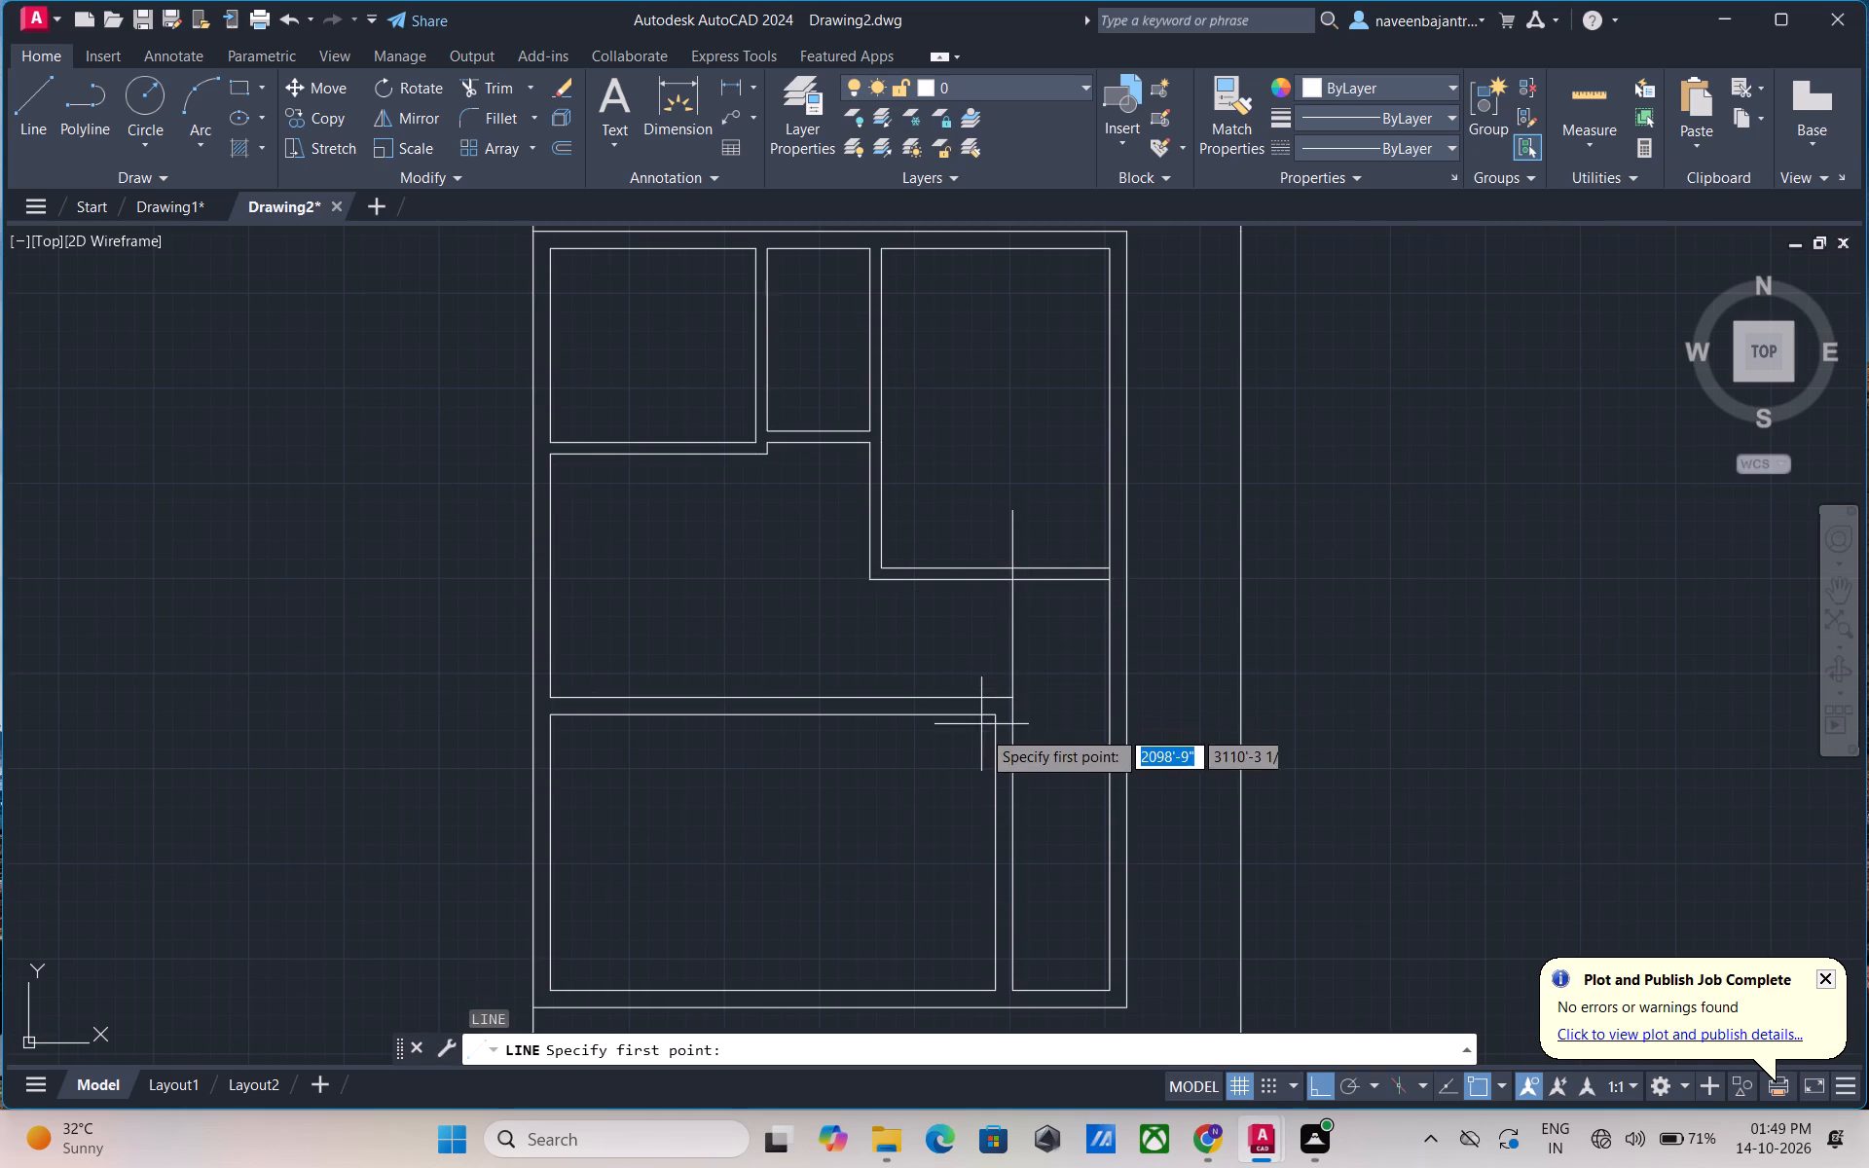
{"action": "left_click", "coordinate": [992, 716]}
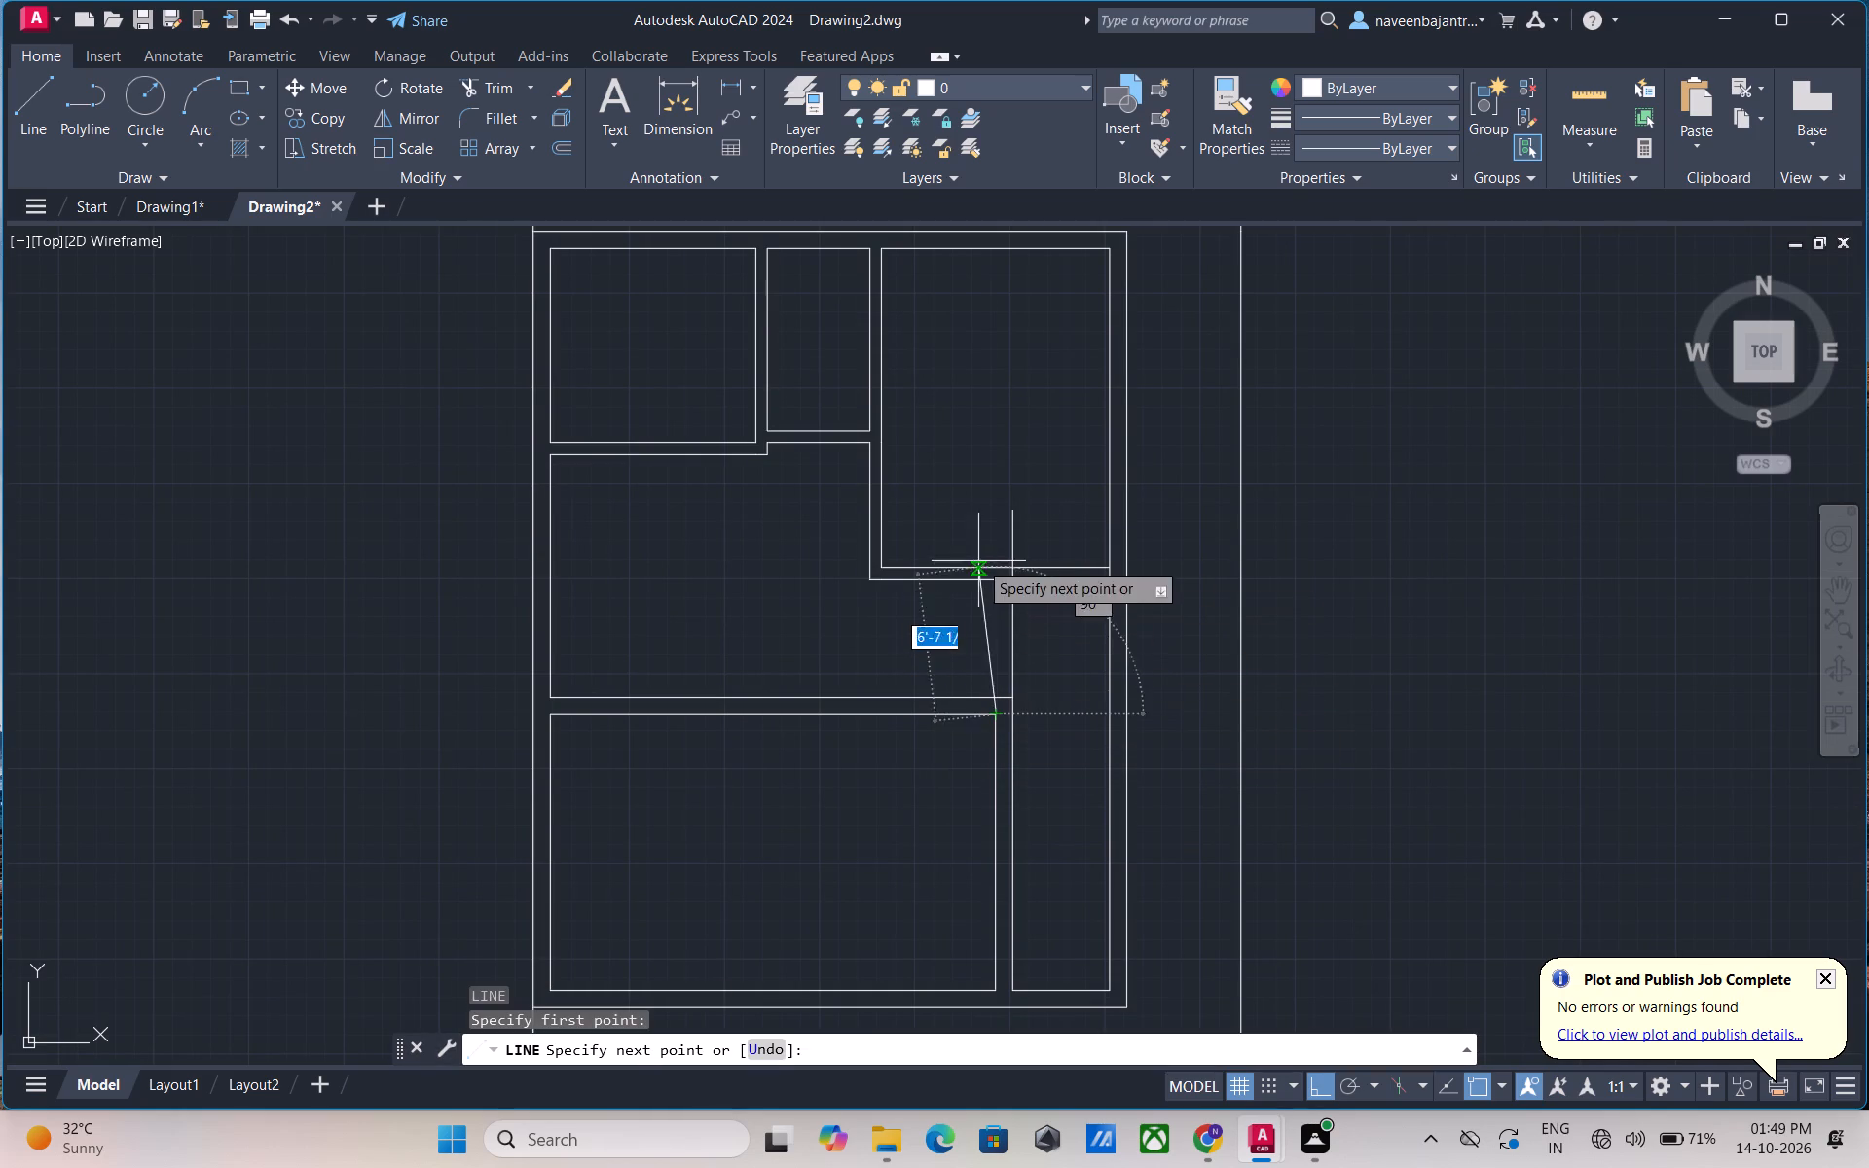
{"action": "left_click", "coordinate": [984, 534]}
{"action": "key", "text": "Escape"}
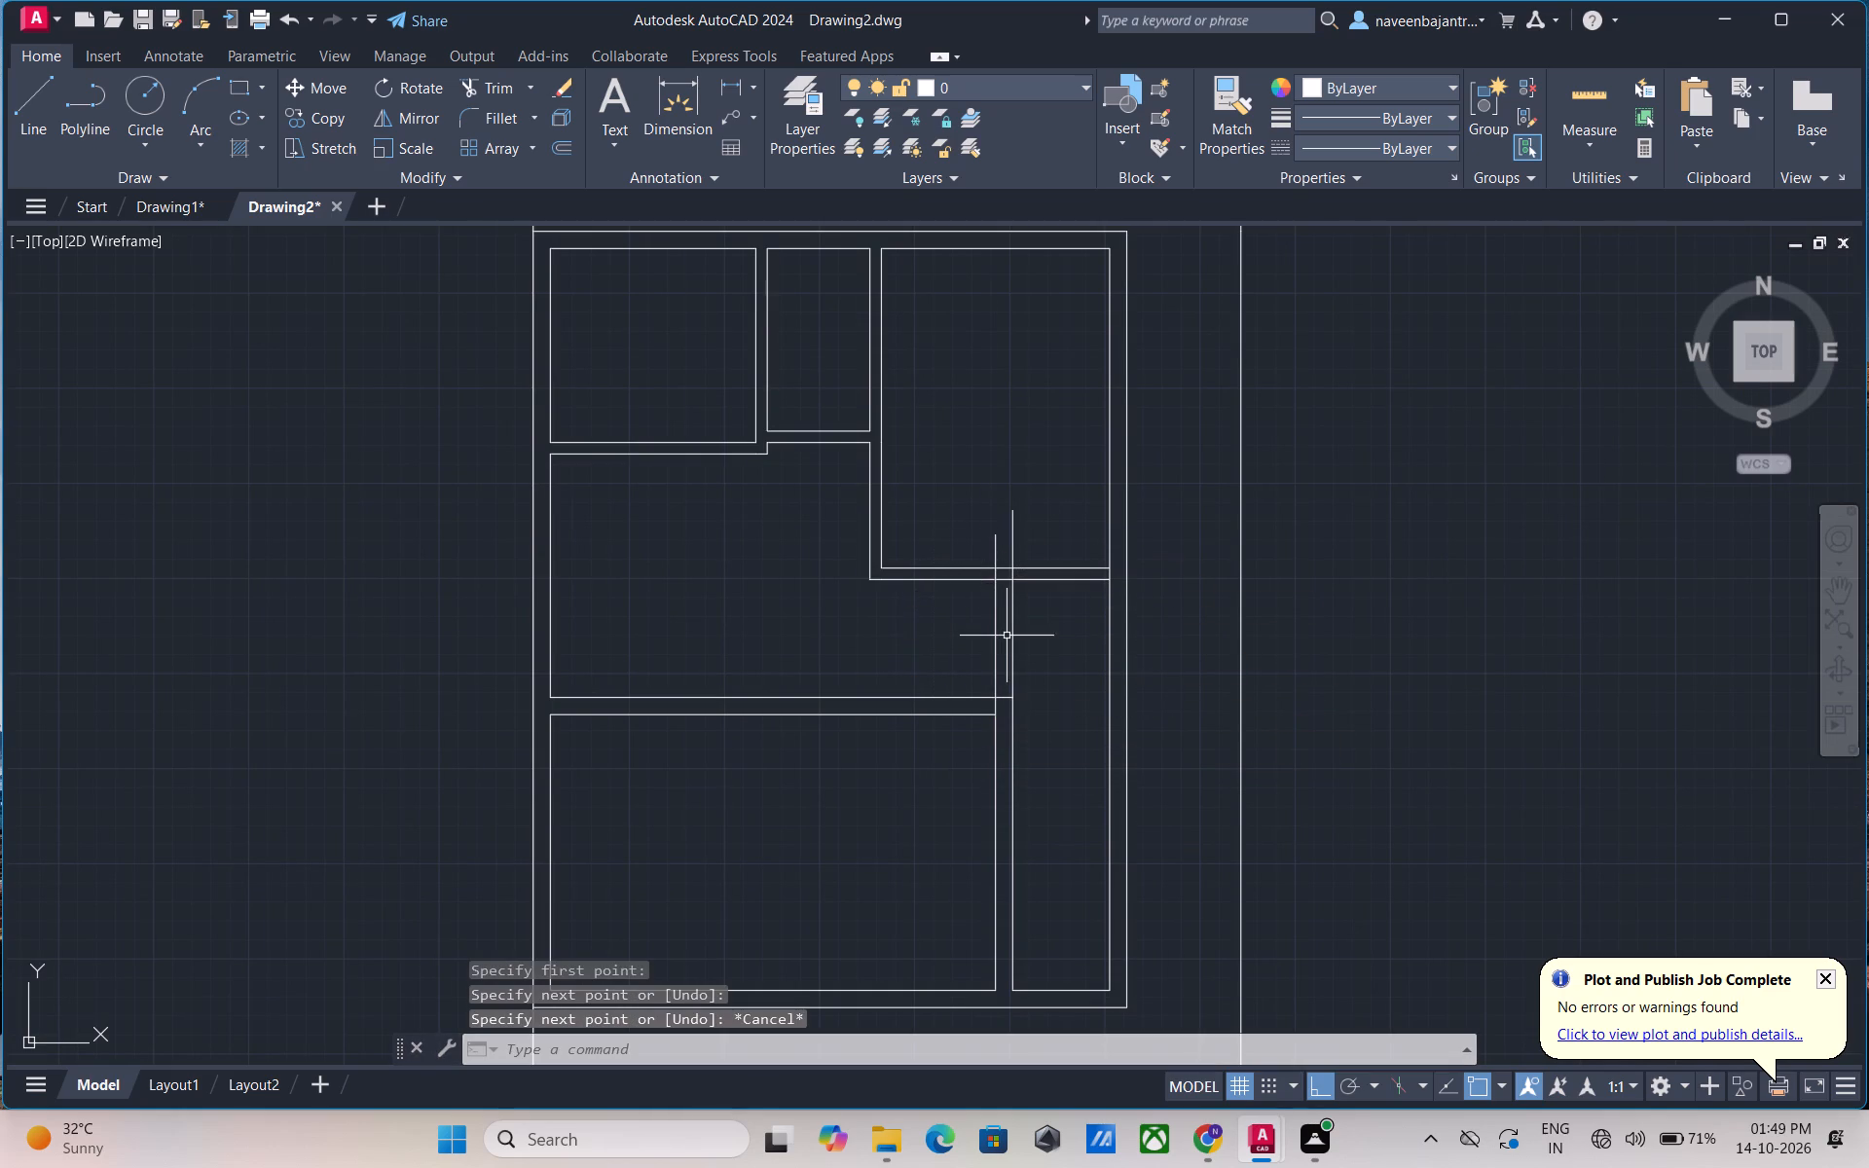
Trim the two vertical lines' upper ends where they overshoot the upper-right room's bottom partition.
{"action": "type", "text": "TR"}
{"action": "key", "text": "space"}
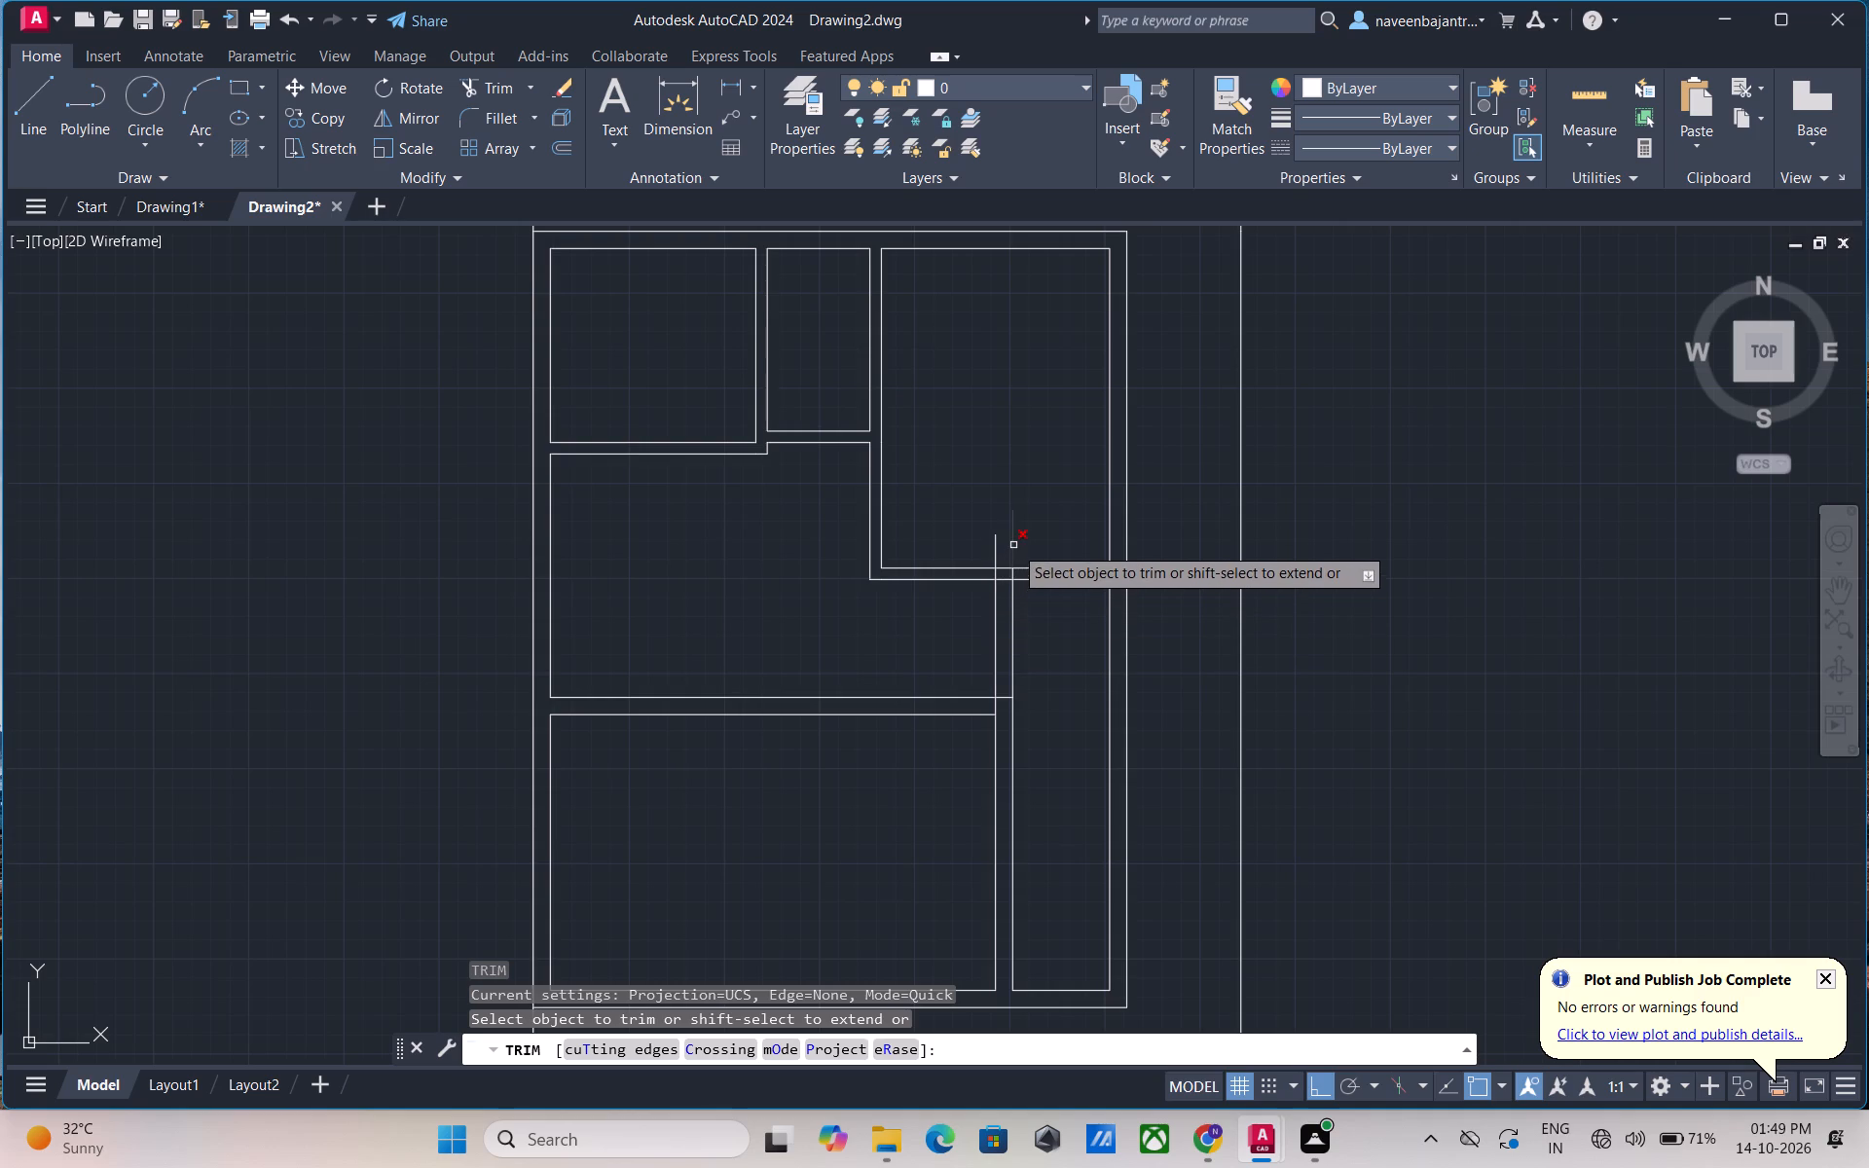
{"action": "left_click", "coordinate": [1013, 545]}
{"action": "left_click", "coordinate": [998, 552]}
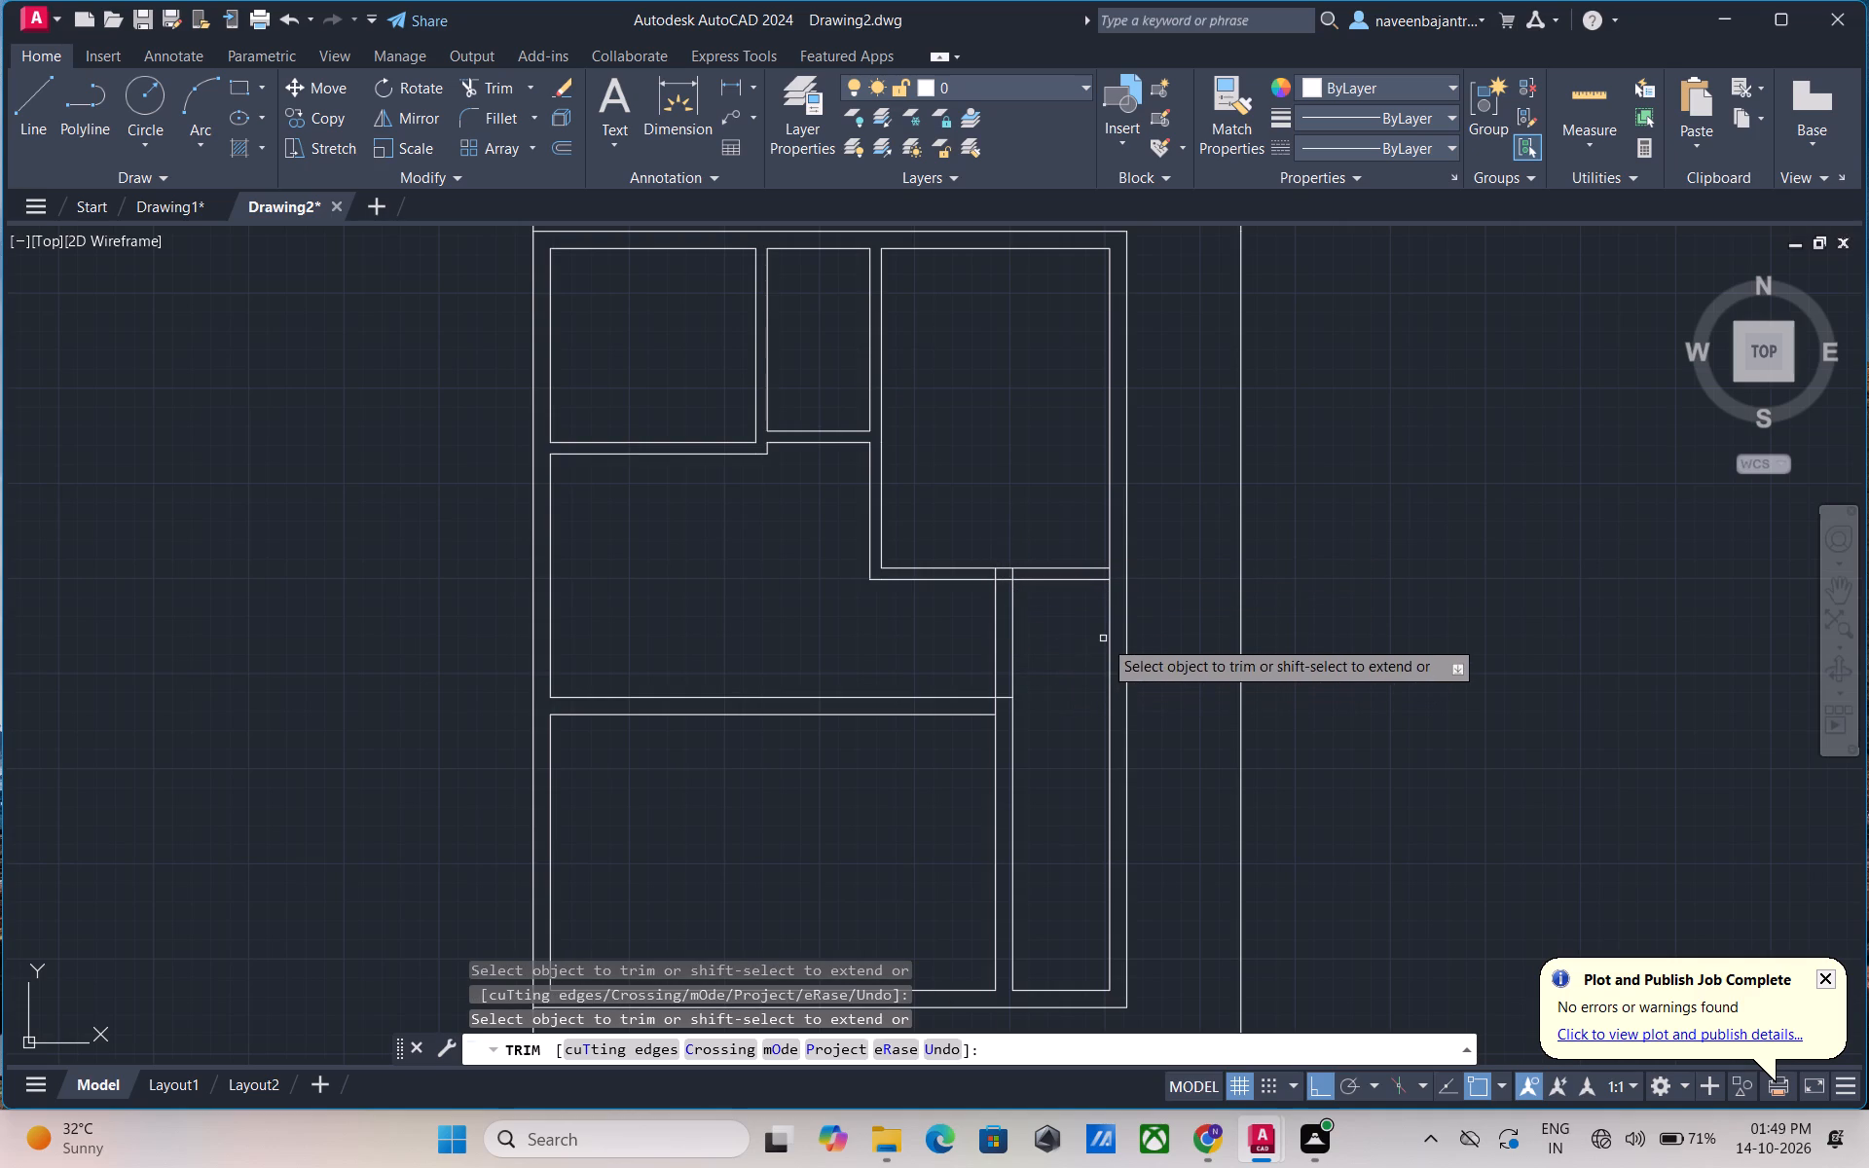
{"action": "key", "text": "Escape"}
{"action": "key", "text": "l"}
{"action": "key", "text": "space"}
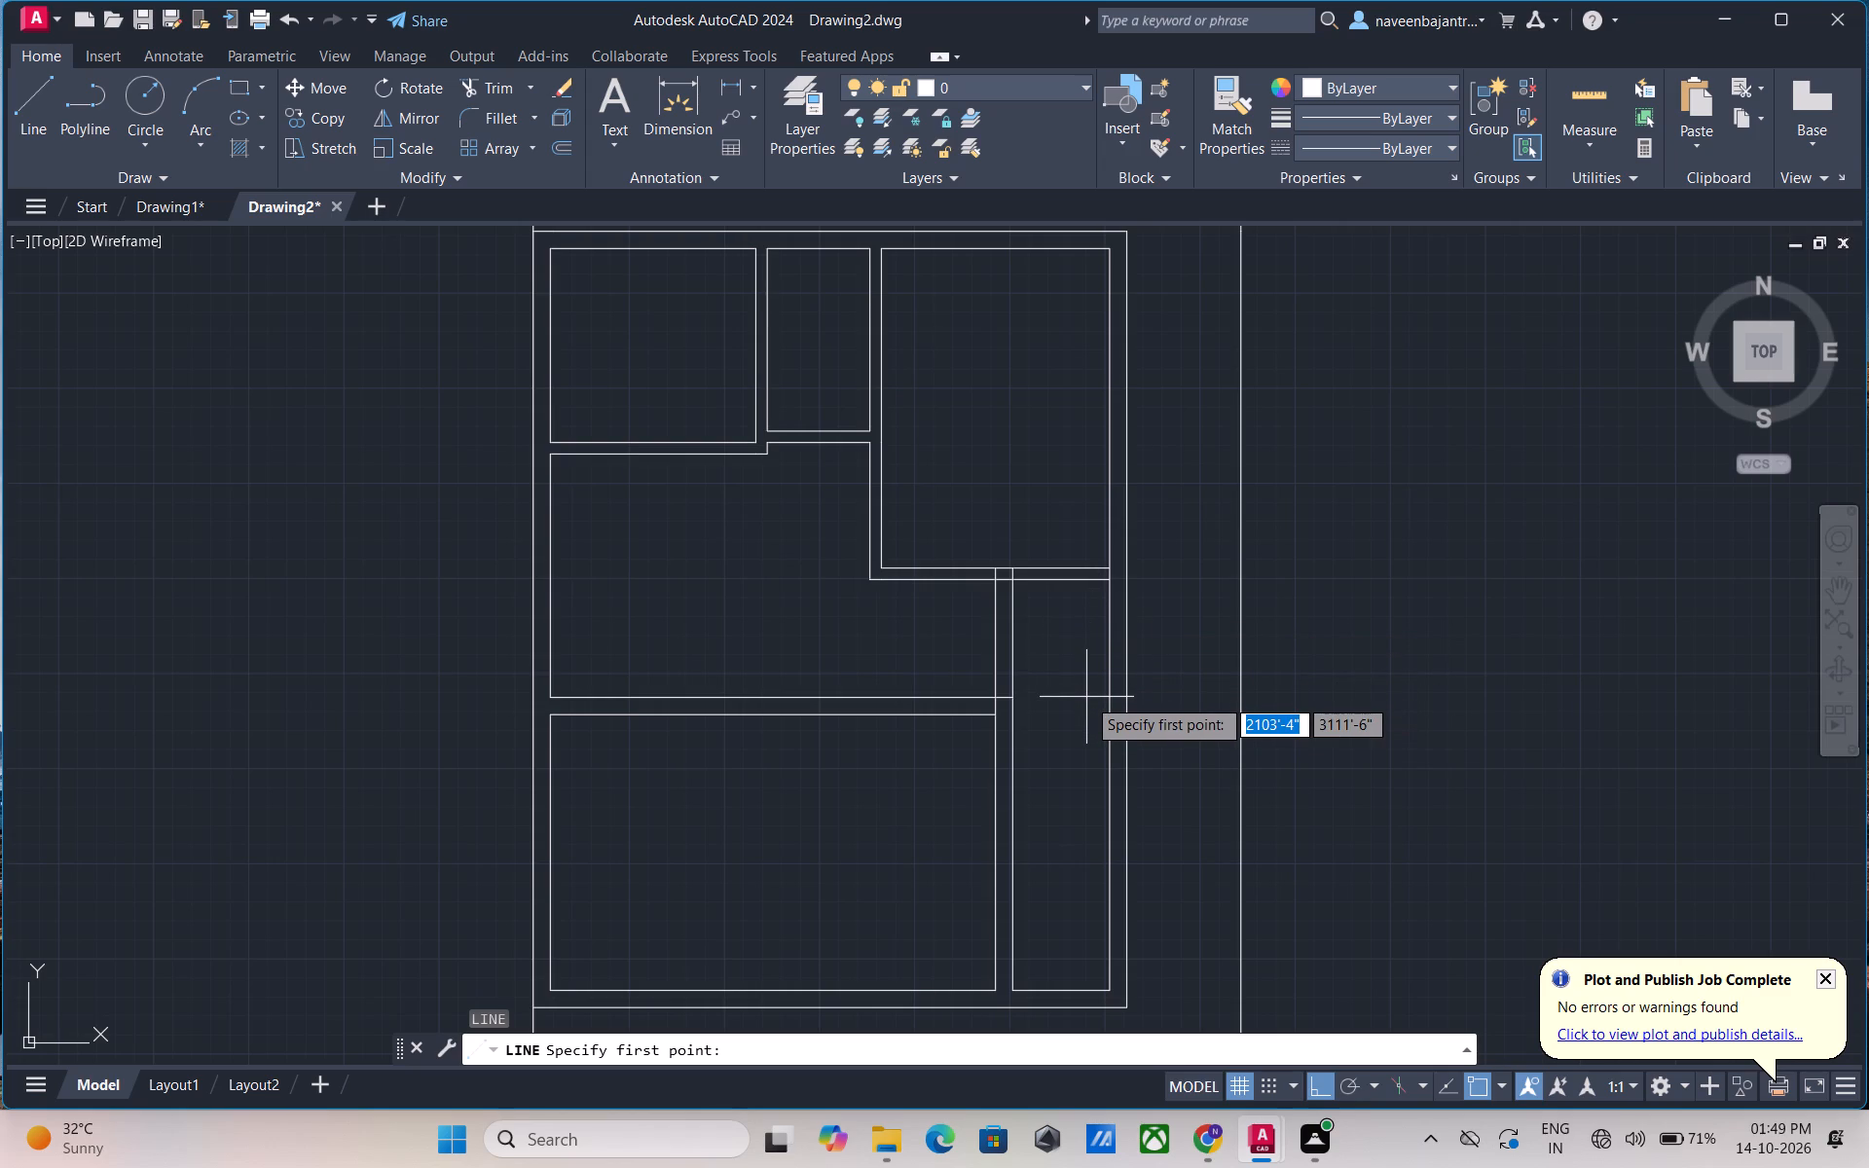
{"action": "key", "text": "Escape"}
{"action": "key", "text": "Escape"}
Draw two horizontal lines from the lower room's upper-right outer and inner wall corners to the right, past the building's outer right wall.
{"action": "type", "text": "L"}
{"action": "key", "text": "space"}
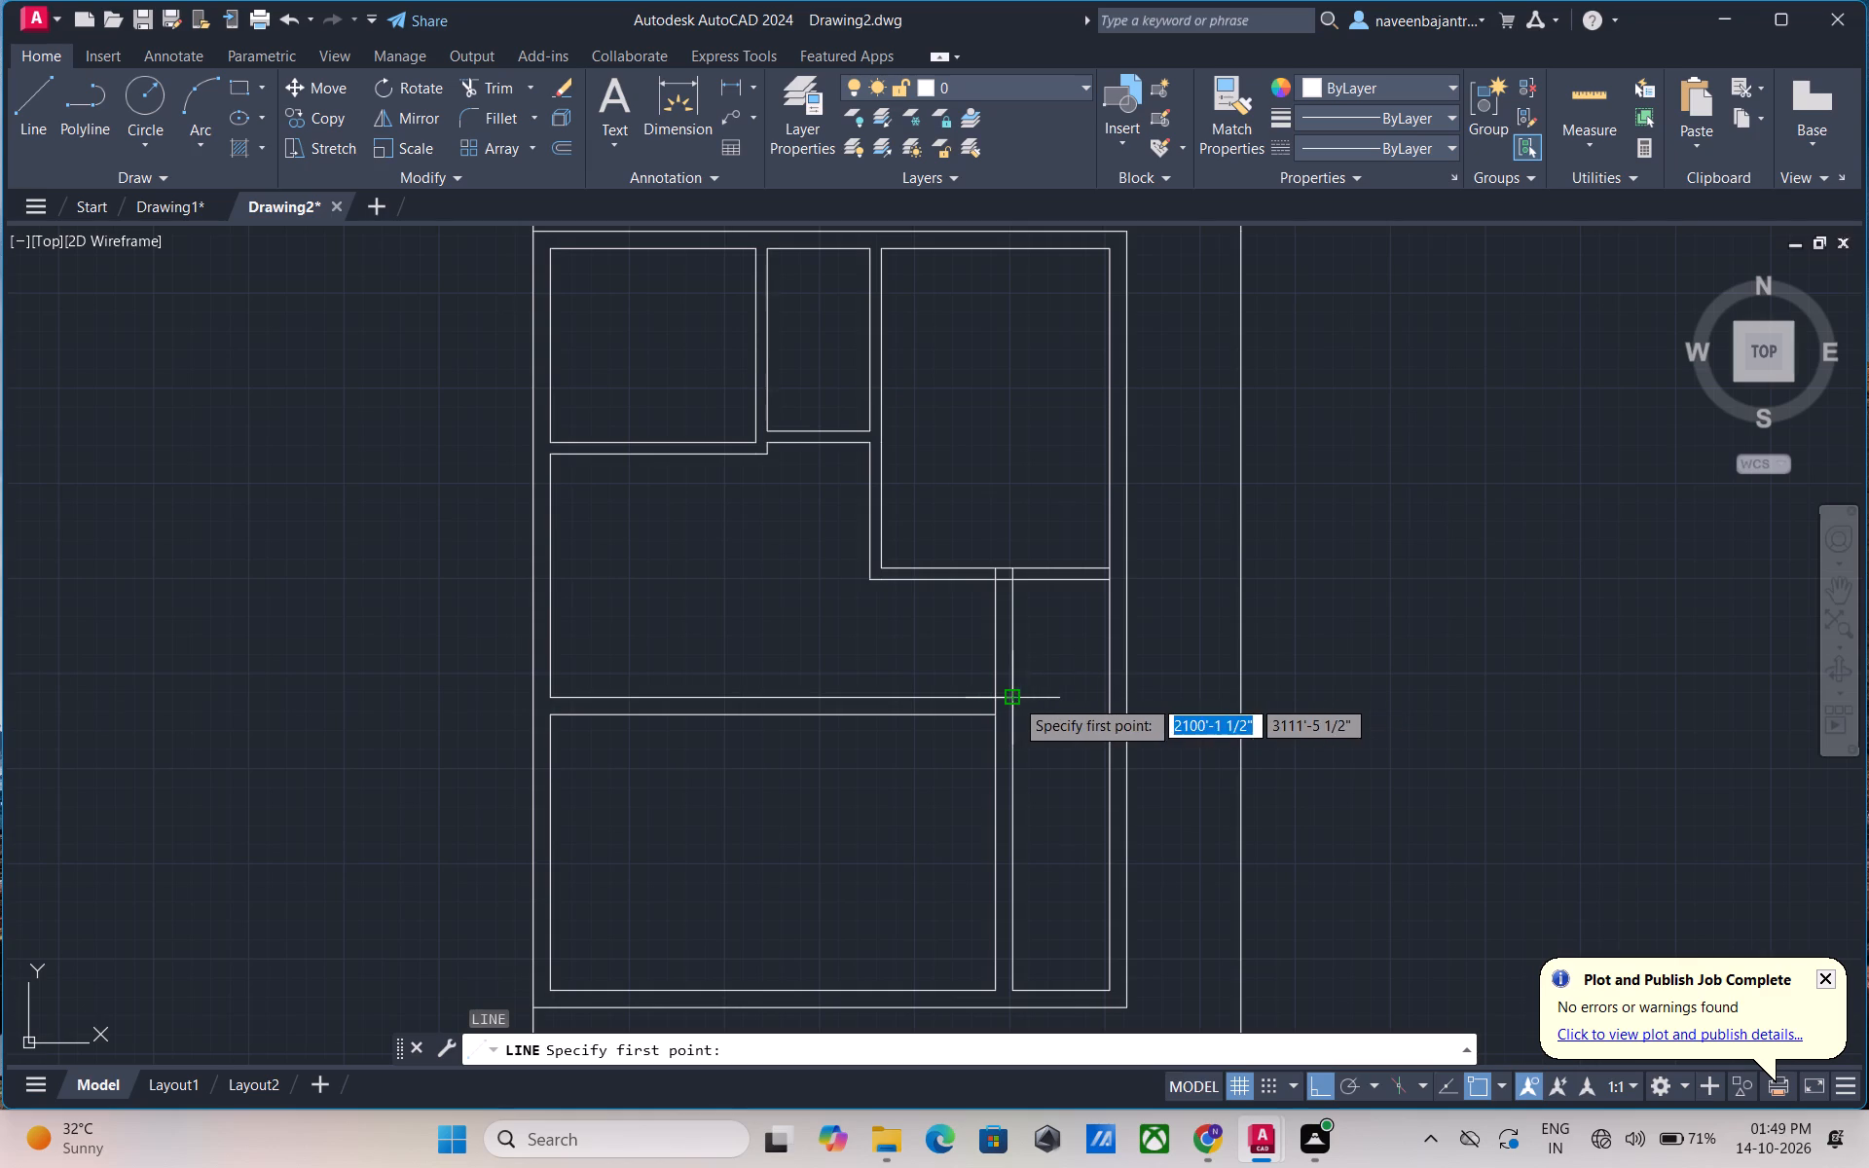
{"action": "left_click", "coordinate": [1014, 698]}
{"action": "left_click", "coordinate": [1176, 696]}
{"action": "key", "text": "Escape"}
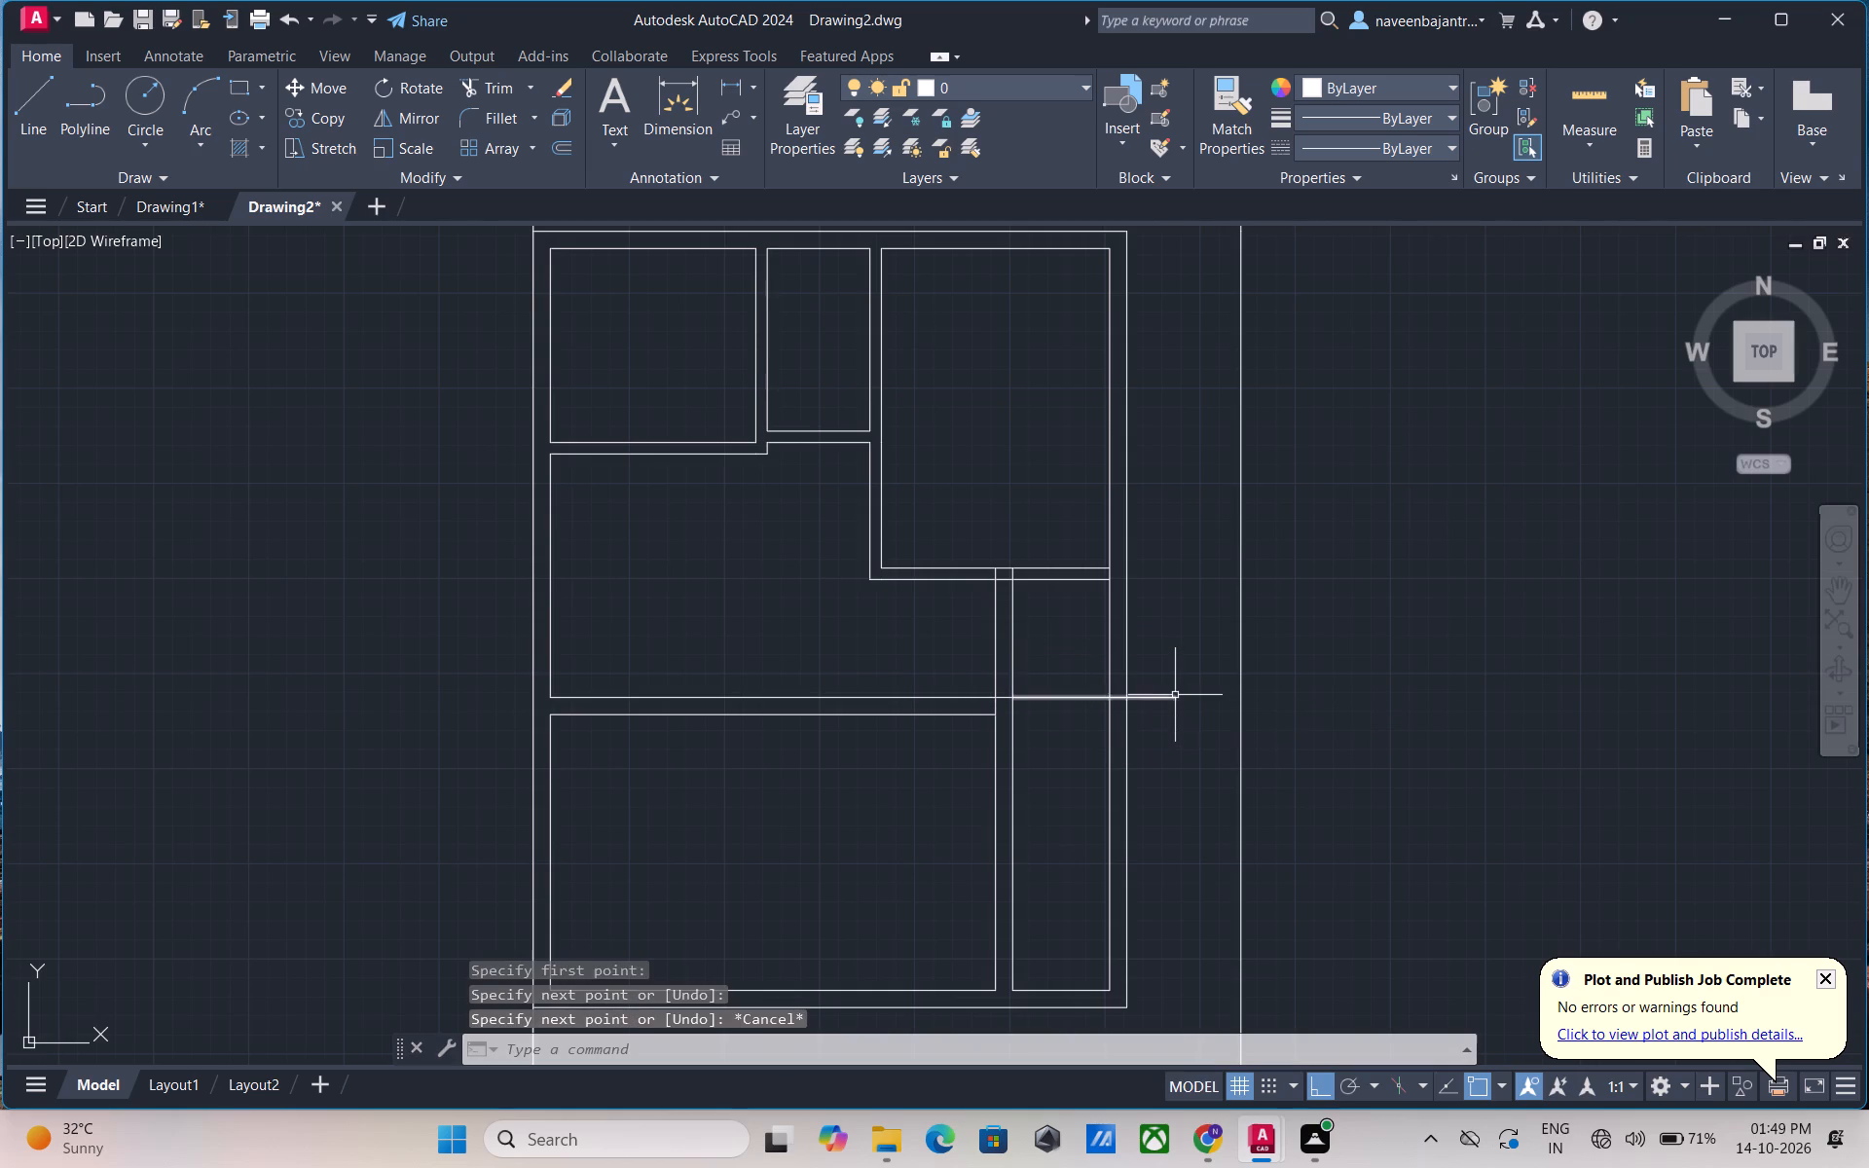
{"action": "type", "text": "L"}
{"action": "key", "text": "space"}
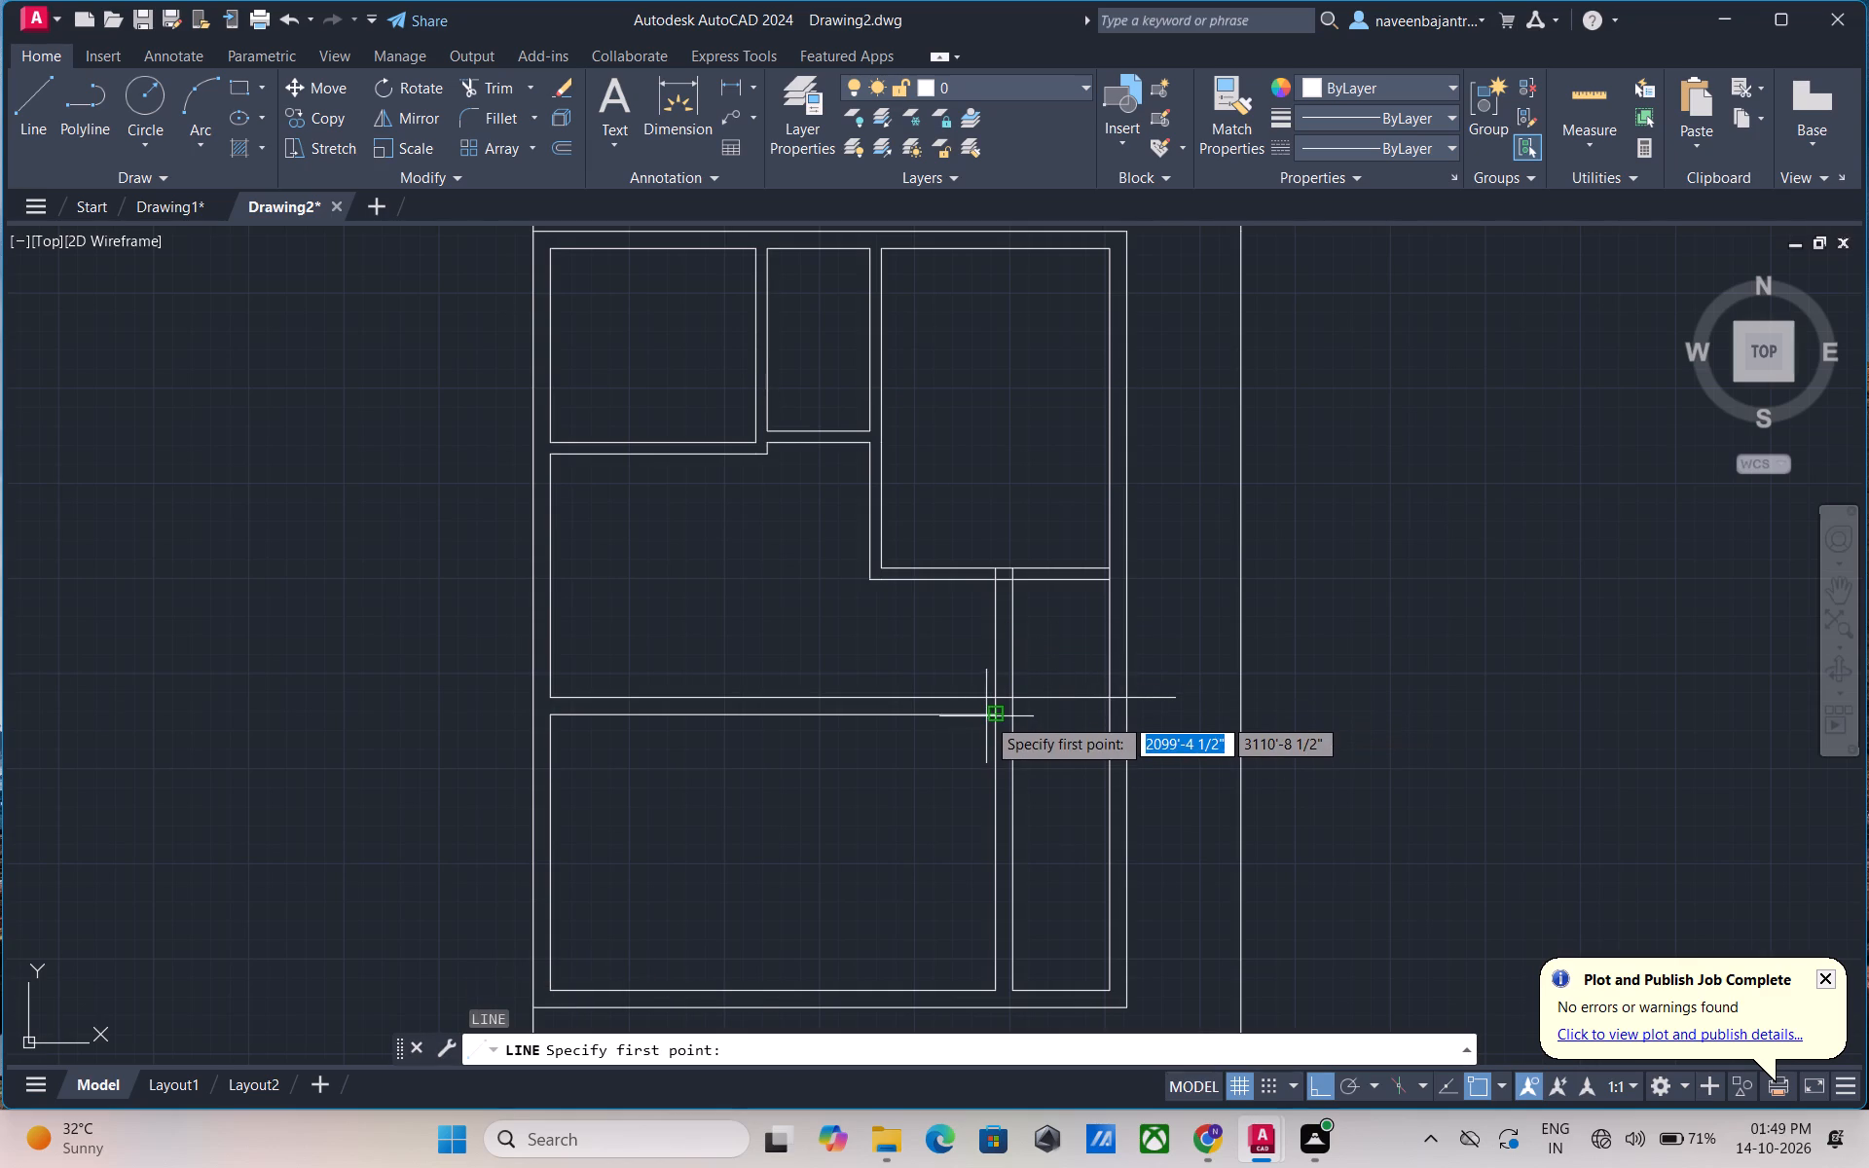
{"action": "left_click", "coordinate": [992, 714]}
{"action": "left_click", "coordinate": [1185, 720]}
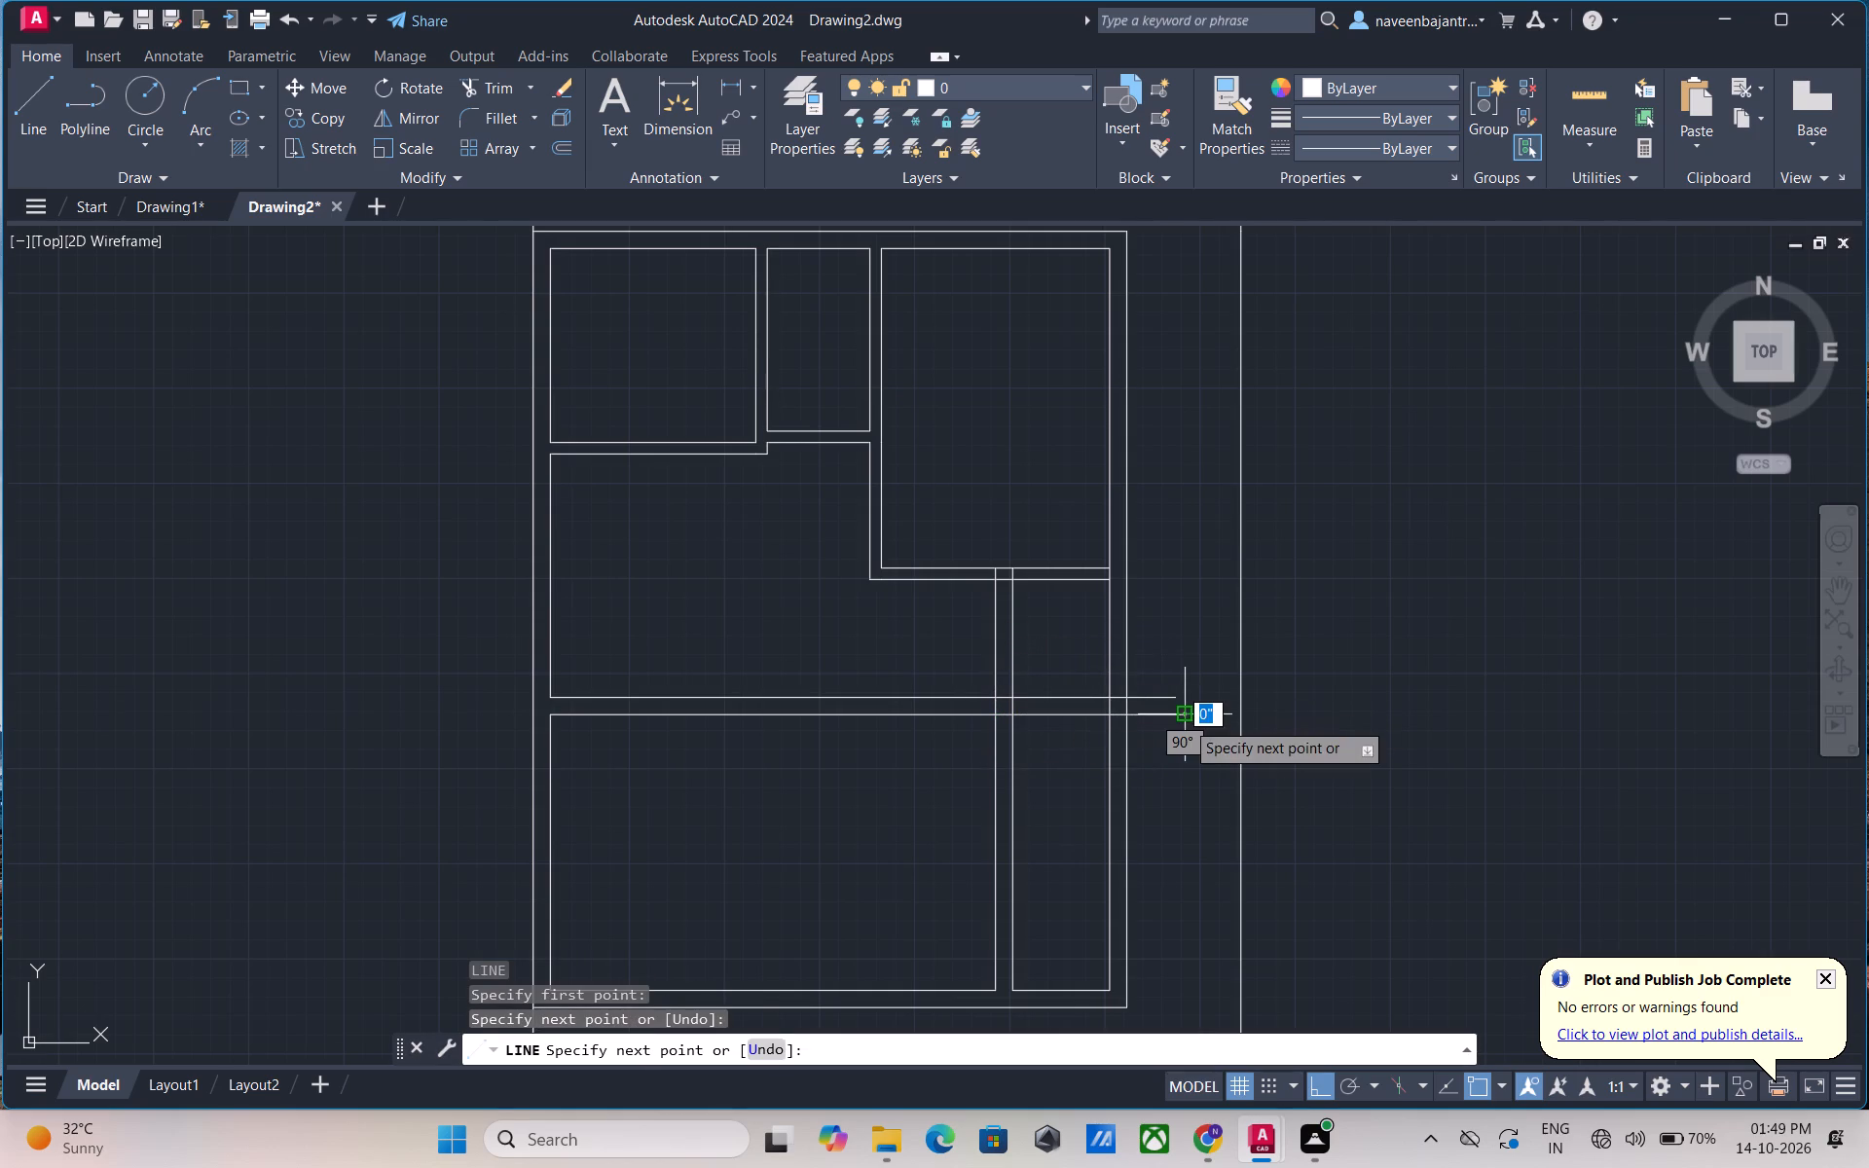
{"action": "key", "text": "Escape"}
Trim the ends of both horizontal lines that overhang beyond the building's outer right wall line.
{"action": "key", "text": "t"}
{"action": "key", "text": "r"}
{"action": "key", "text": "space"}
{"action": "left_click", "coordinate": [1157, 714]}
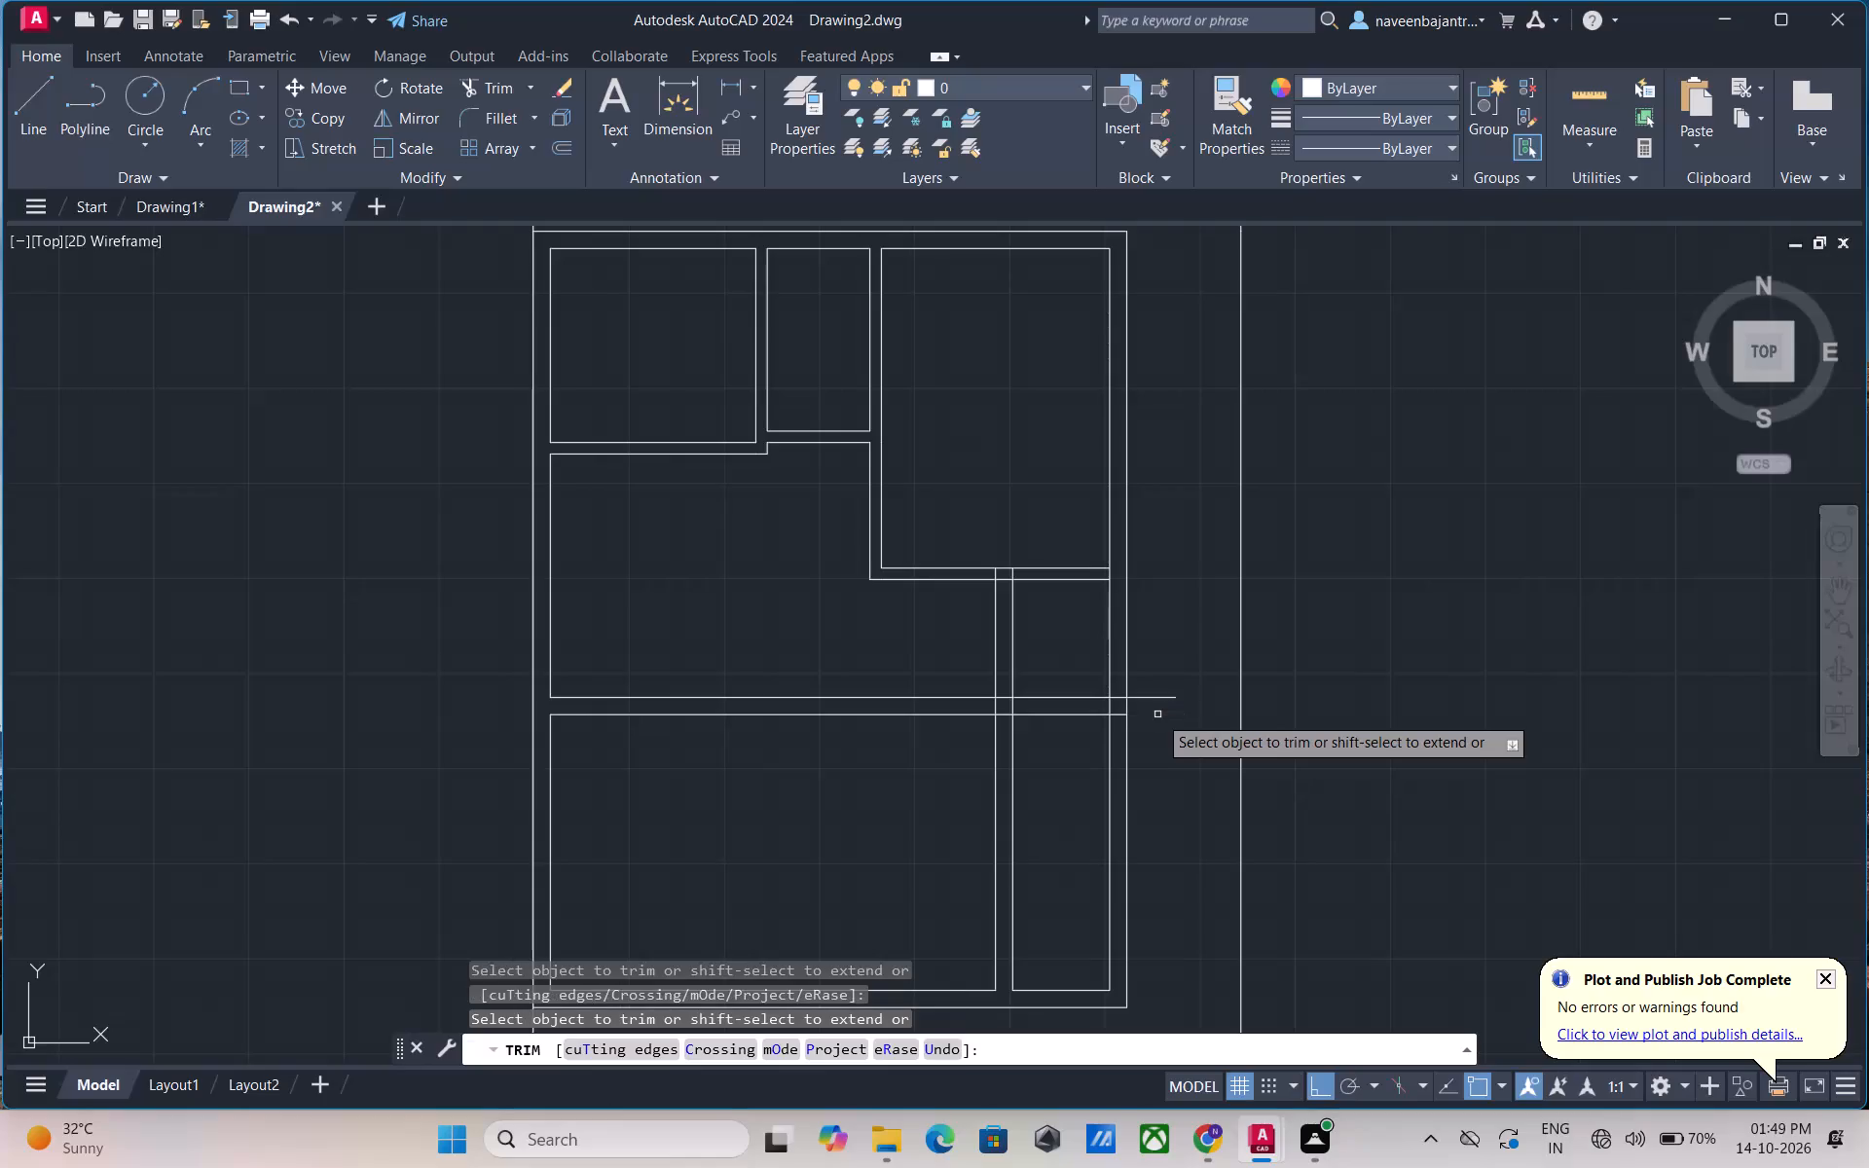
{"action": "left_click", "coordinate": [1157, 700]}
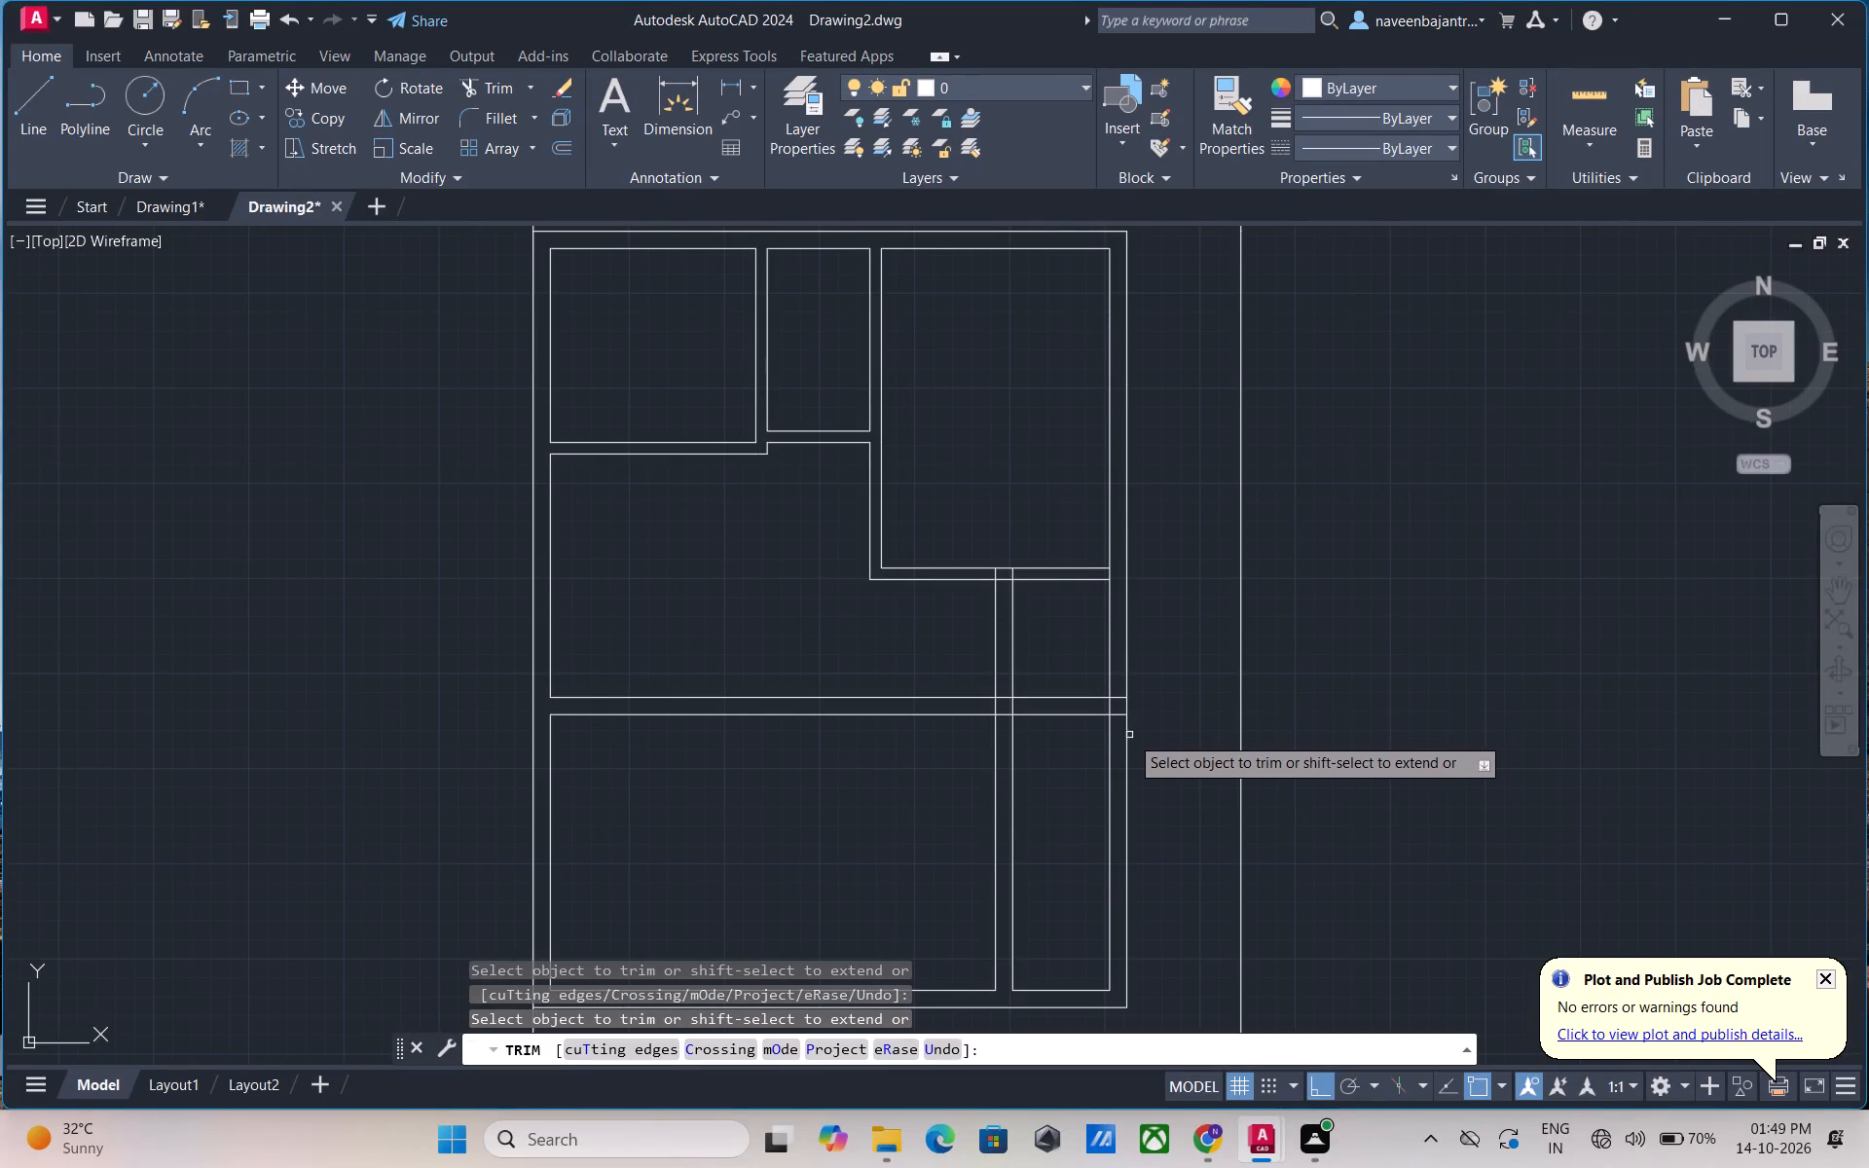
Trim away both right outer wall lines below the new horizontal wall and the bottom inner wall line right of the lower room.
{"action": "left_click", "coordinate": [1123, 739]}
{"action": "left_click", "coordinate": [1110, 754]}
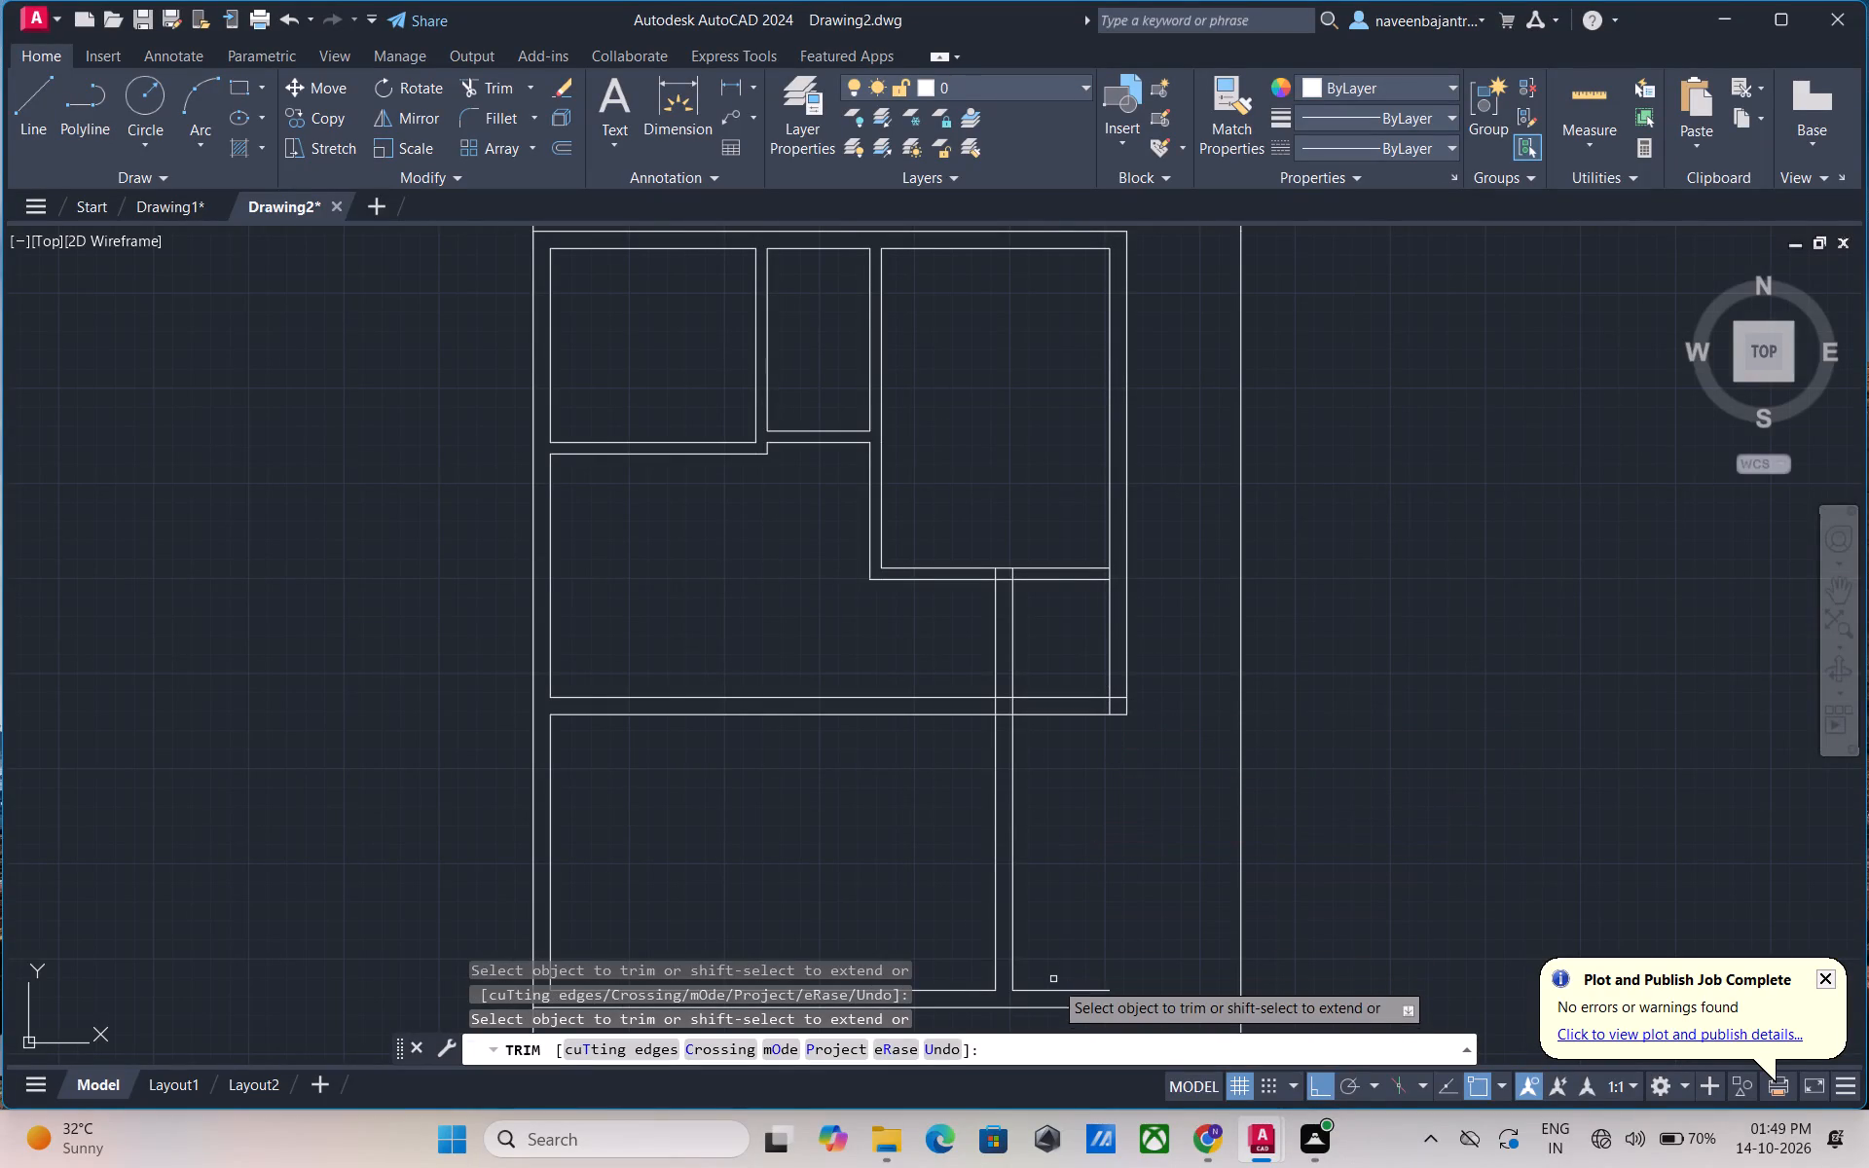
{"action": "left_click", "coordinate": [1054, 993]}
{"action": "scroll", "coordinate": [1074, 969], "scroll_direction": "down", "scroll_amount": 1}
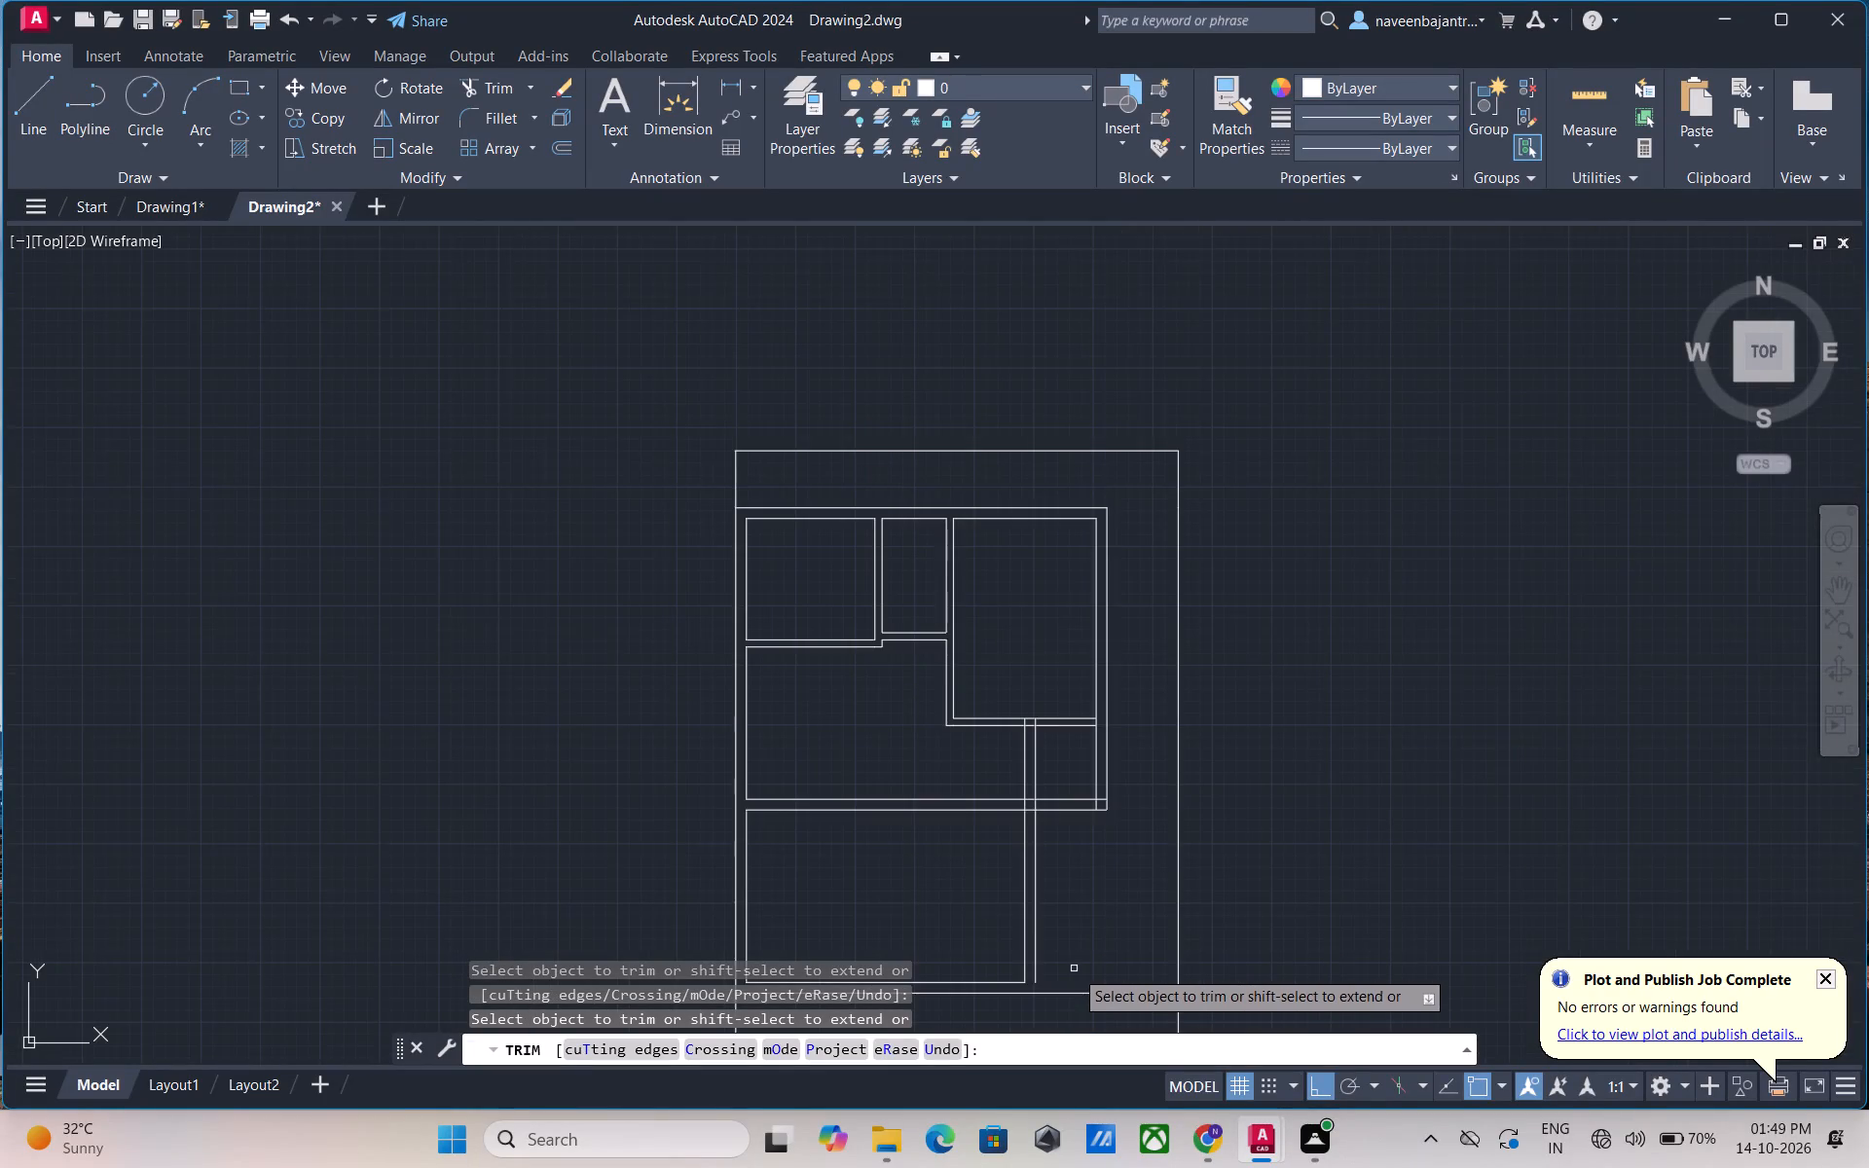
{"action": "middle_click_drag", "start_coordinate": [1074, 968], "coordinate": [1079, 818]}
{"action": "key", "text": "Escape"}
Draw a short vertical line from the lower end of the lower room's right outer wall line down to the bottom outer wall line.
{"action": "type", "text": "L"}
{"action": "key", "text": "space"}
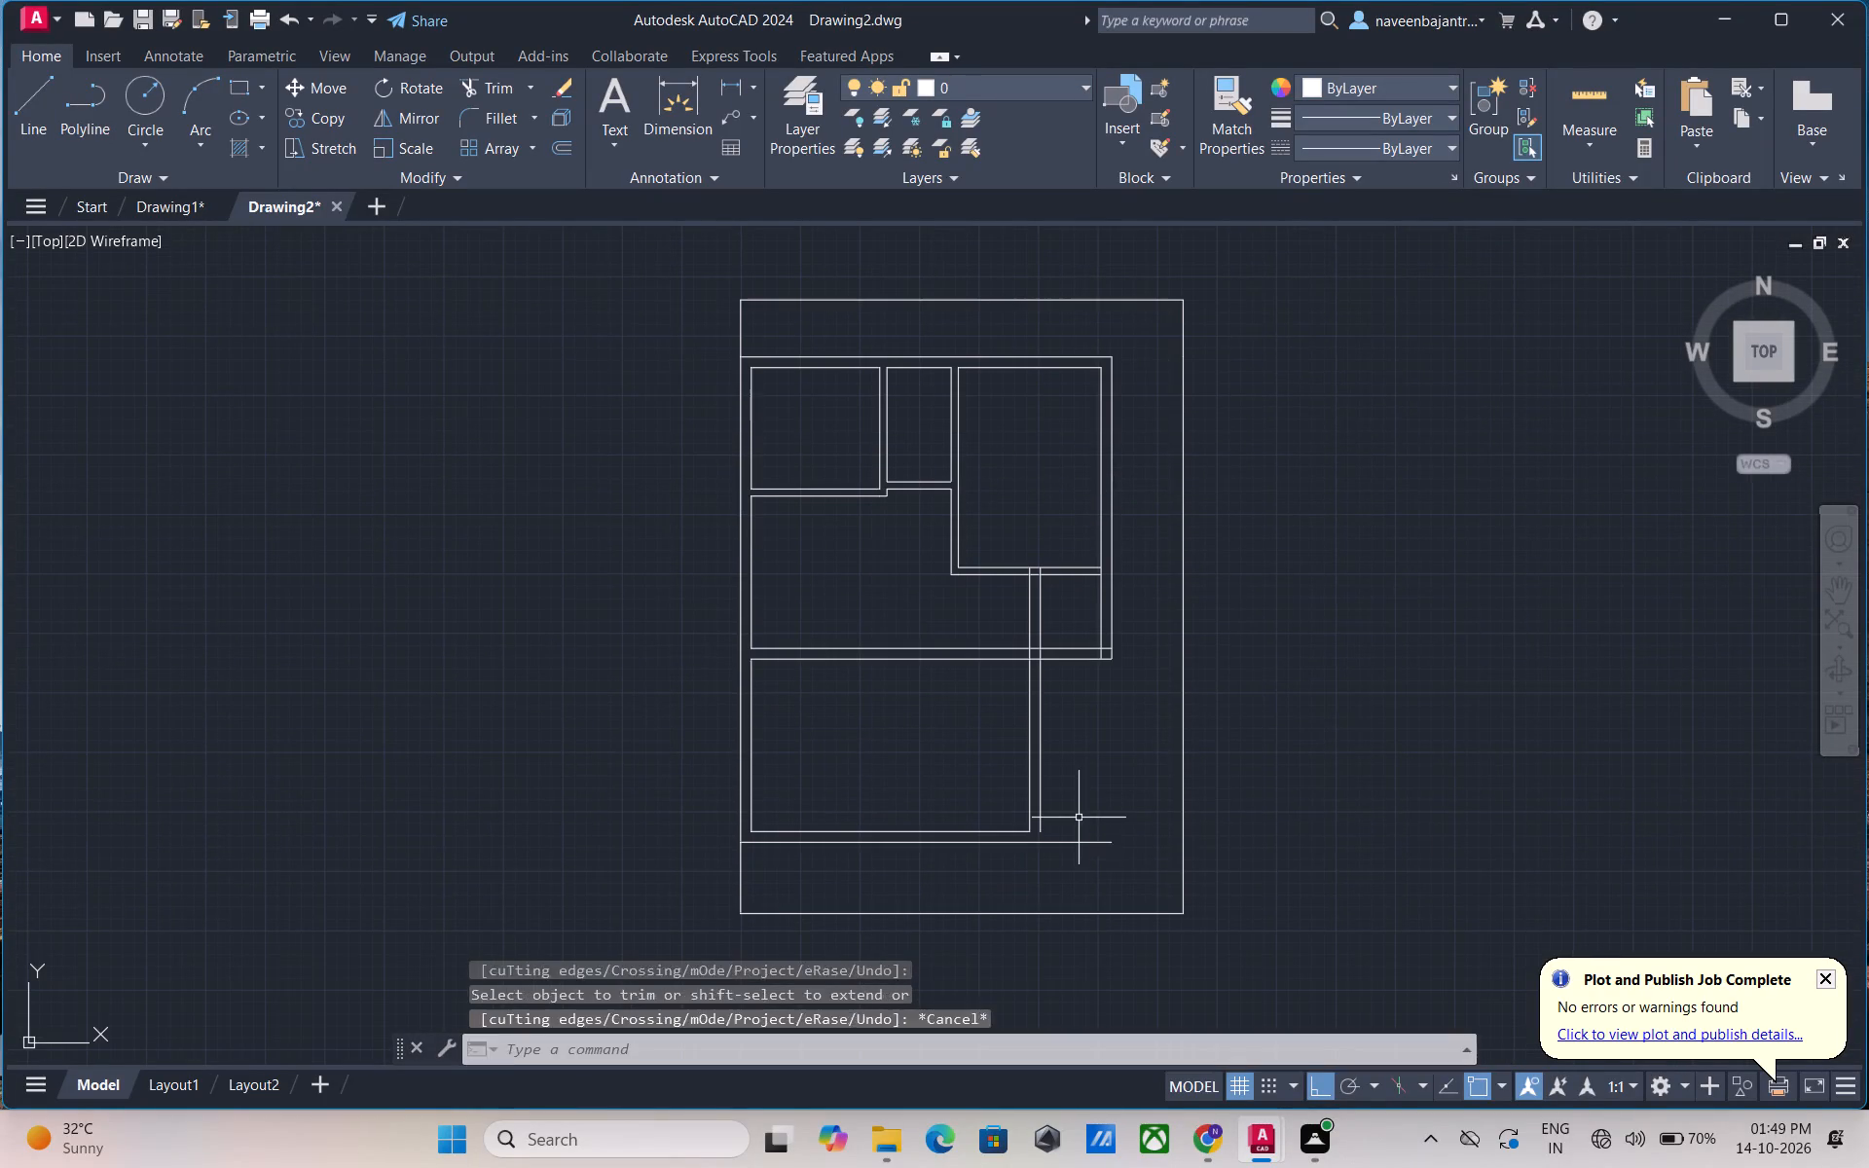
{"action": "left_click", "coordinate": [1045, 831]}
{"action": "left_click", "coordinate": [1042, 852]}
{"action": "key", "text": "Escape"}
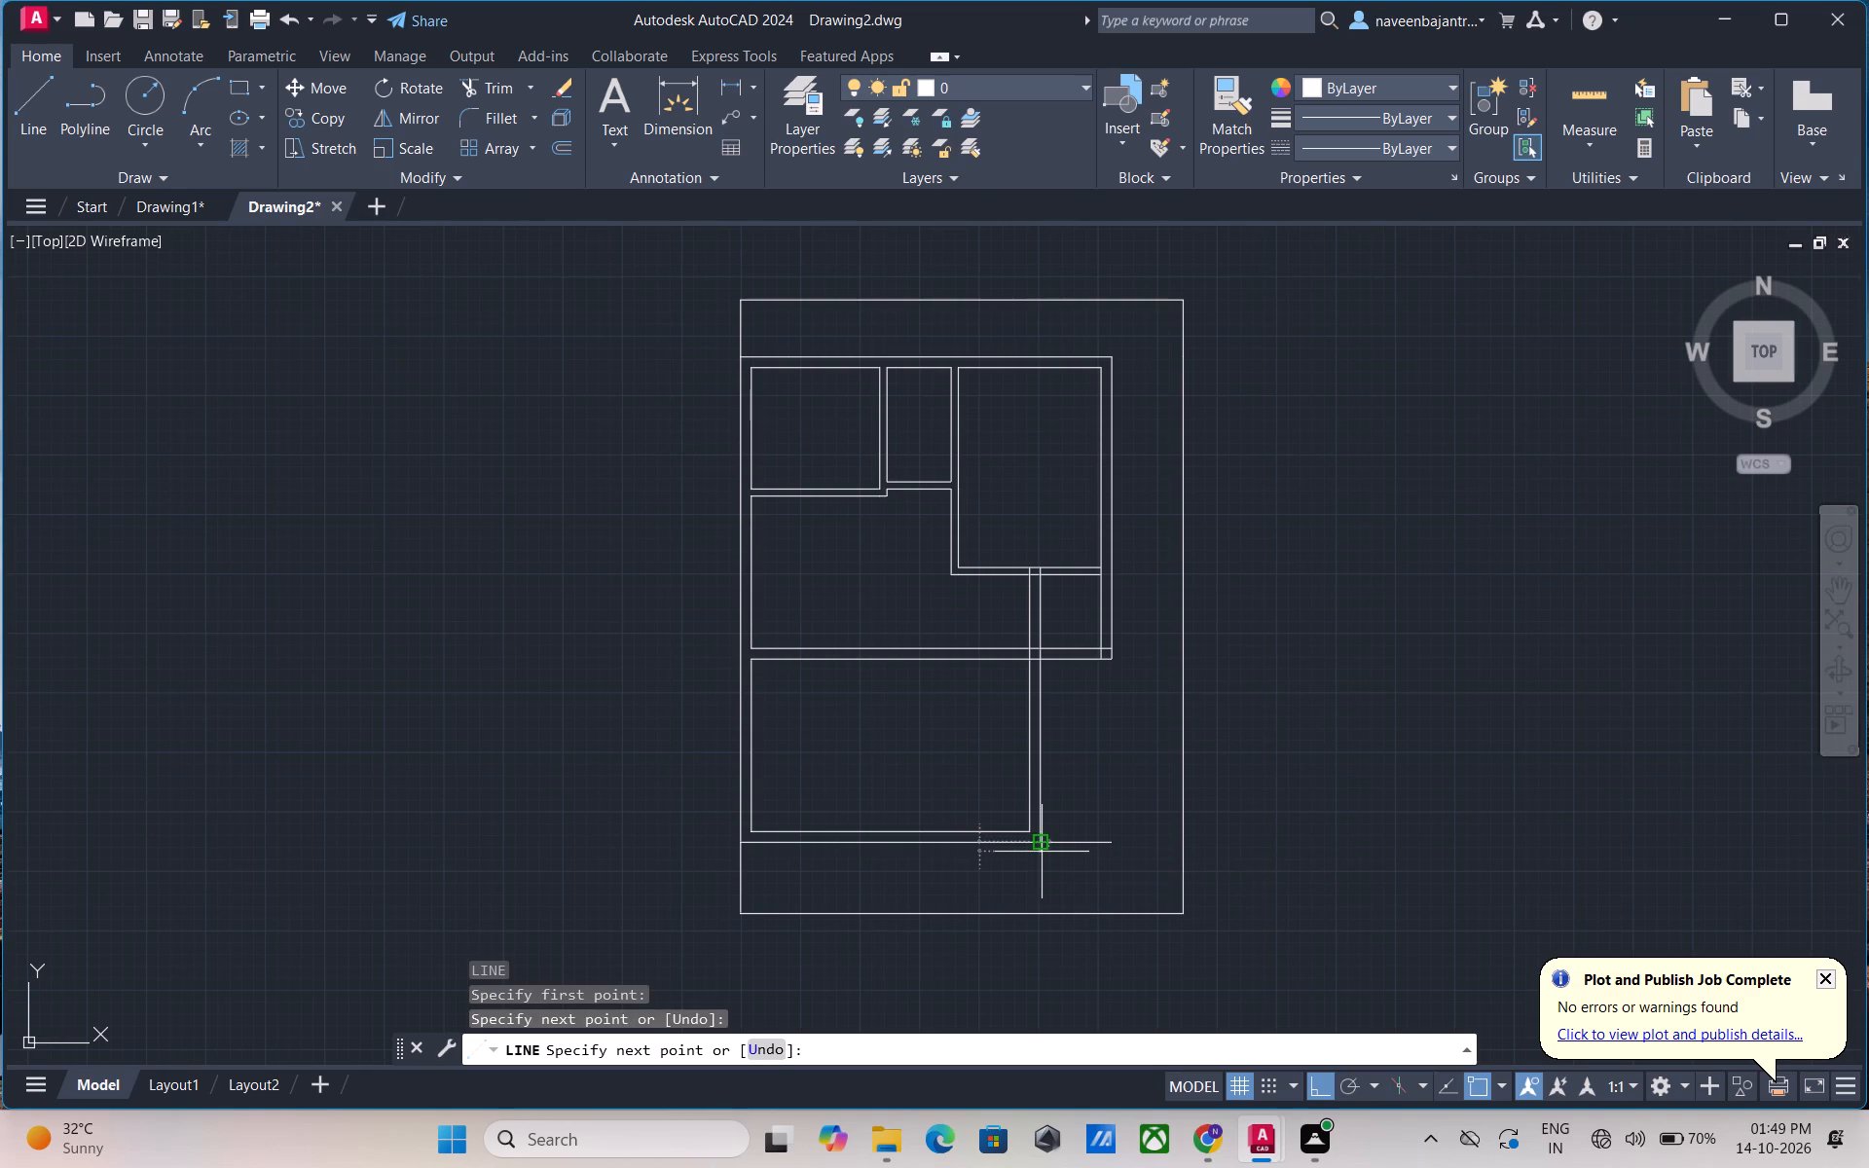
Trim the bottom outer wall line where it extends right of the lower room's outer corner.
{"action": "key", "text": "t"}
{"action": "type", "text": "R"}
{"action": "key", "text": "space"}
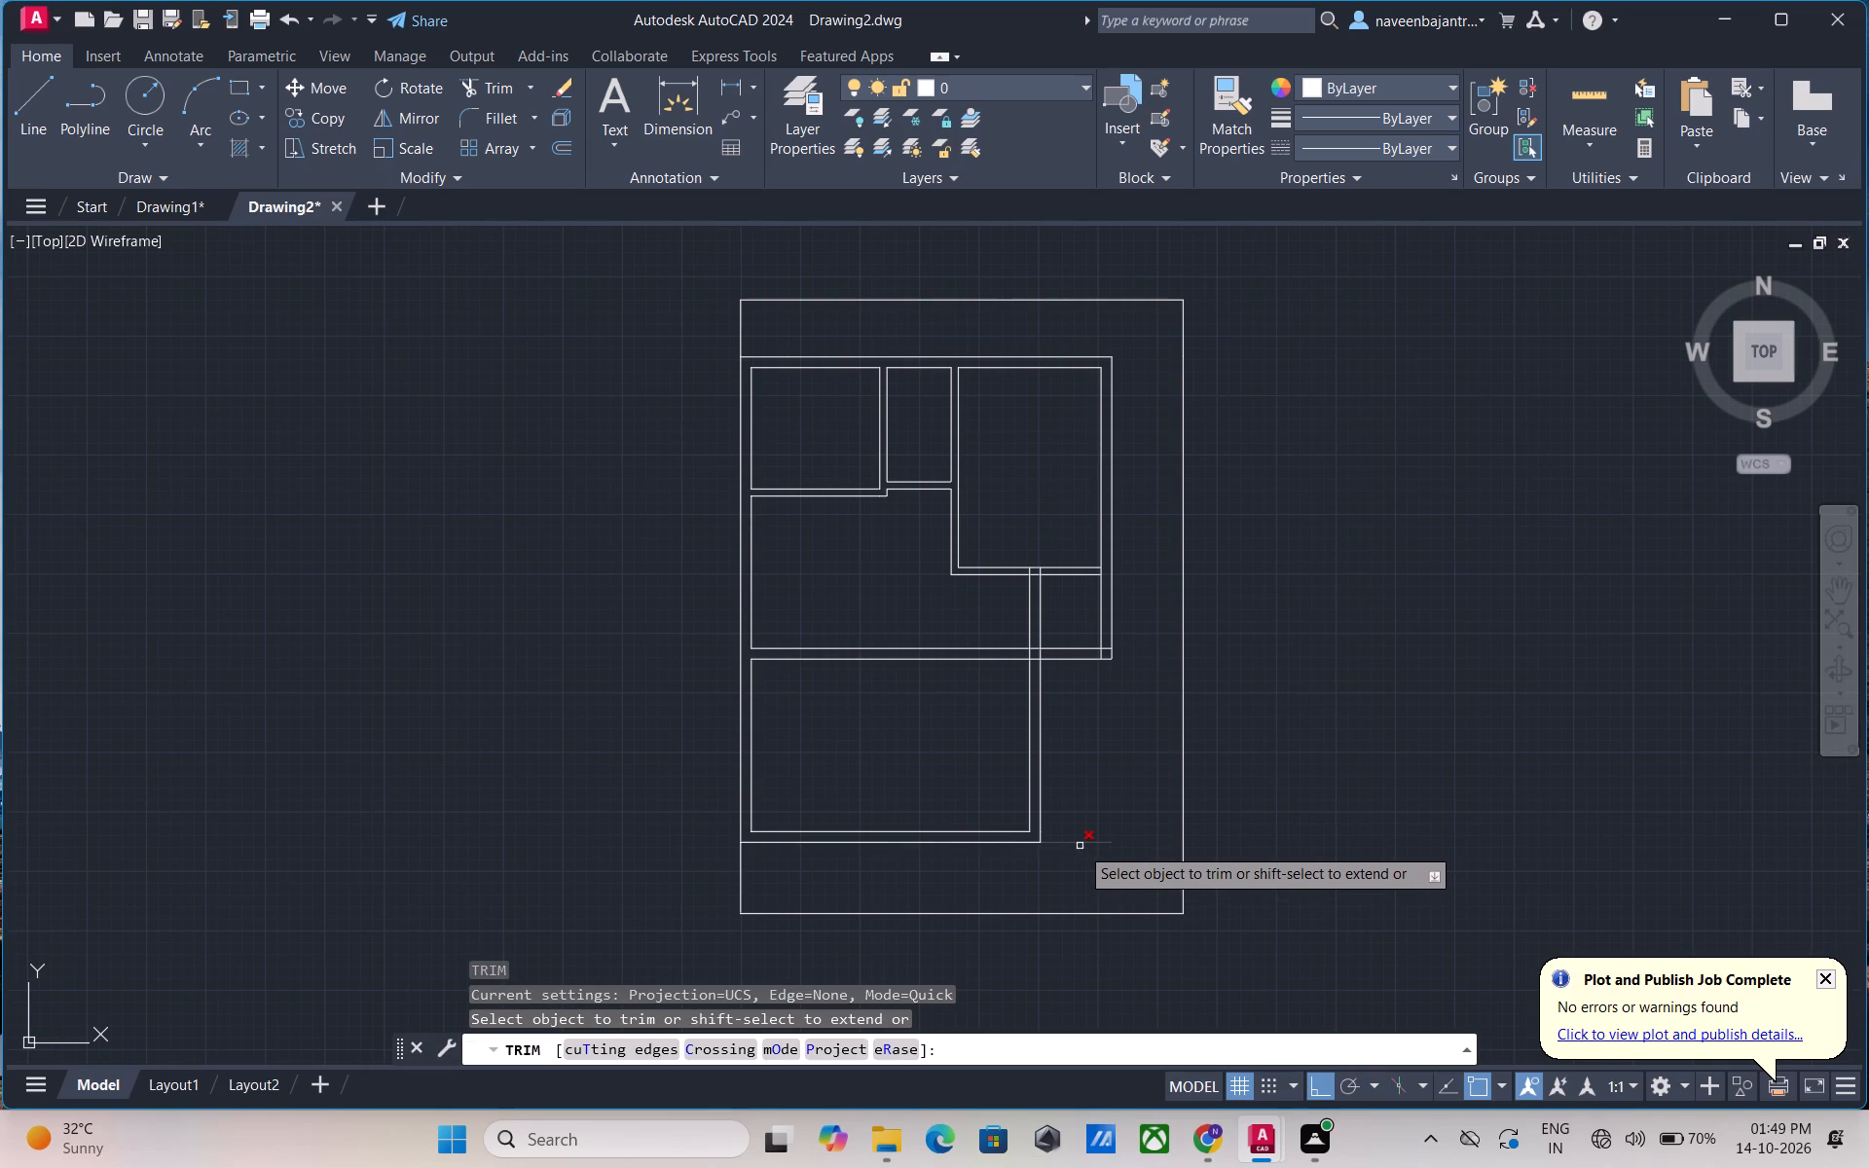
{"action": "left_click", "coordinate": [1080, 845]}
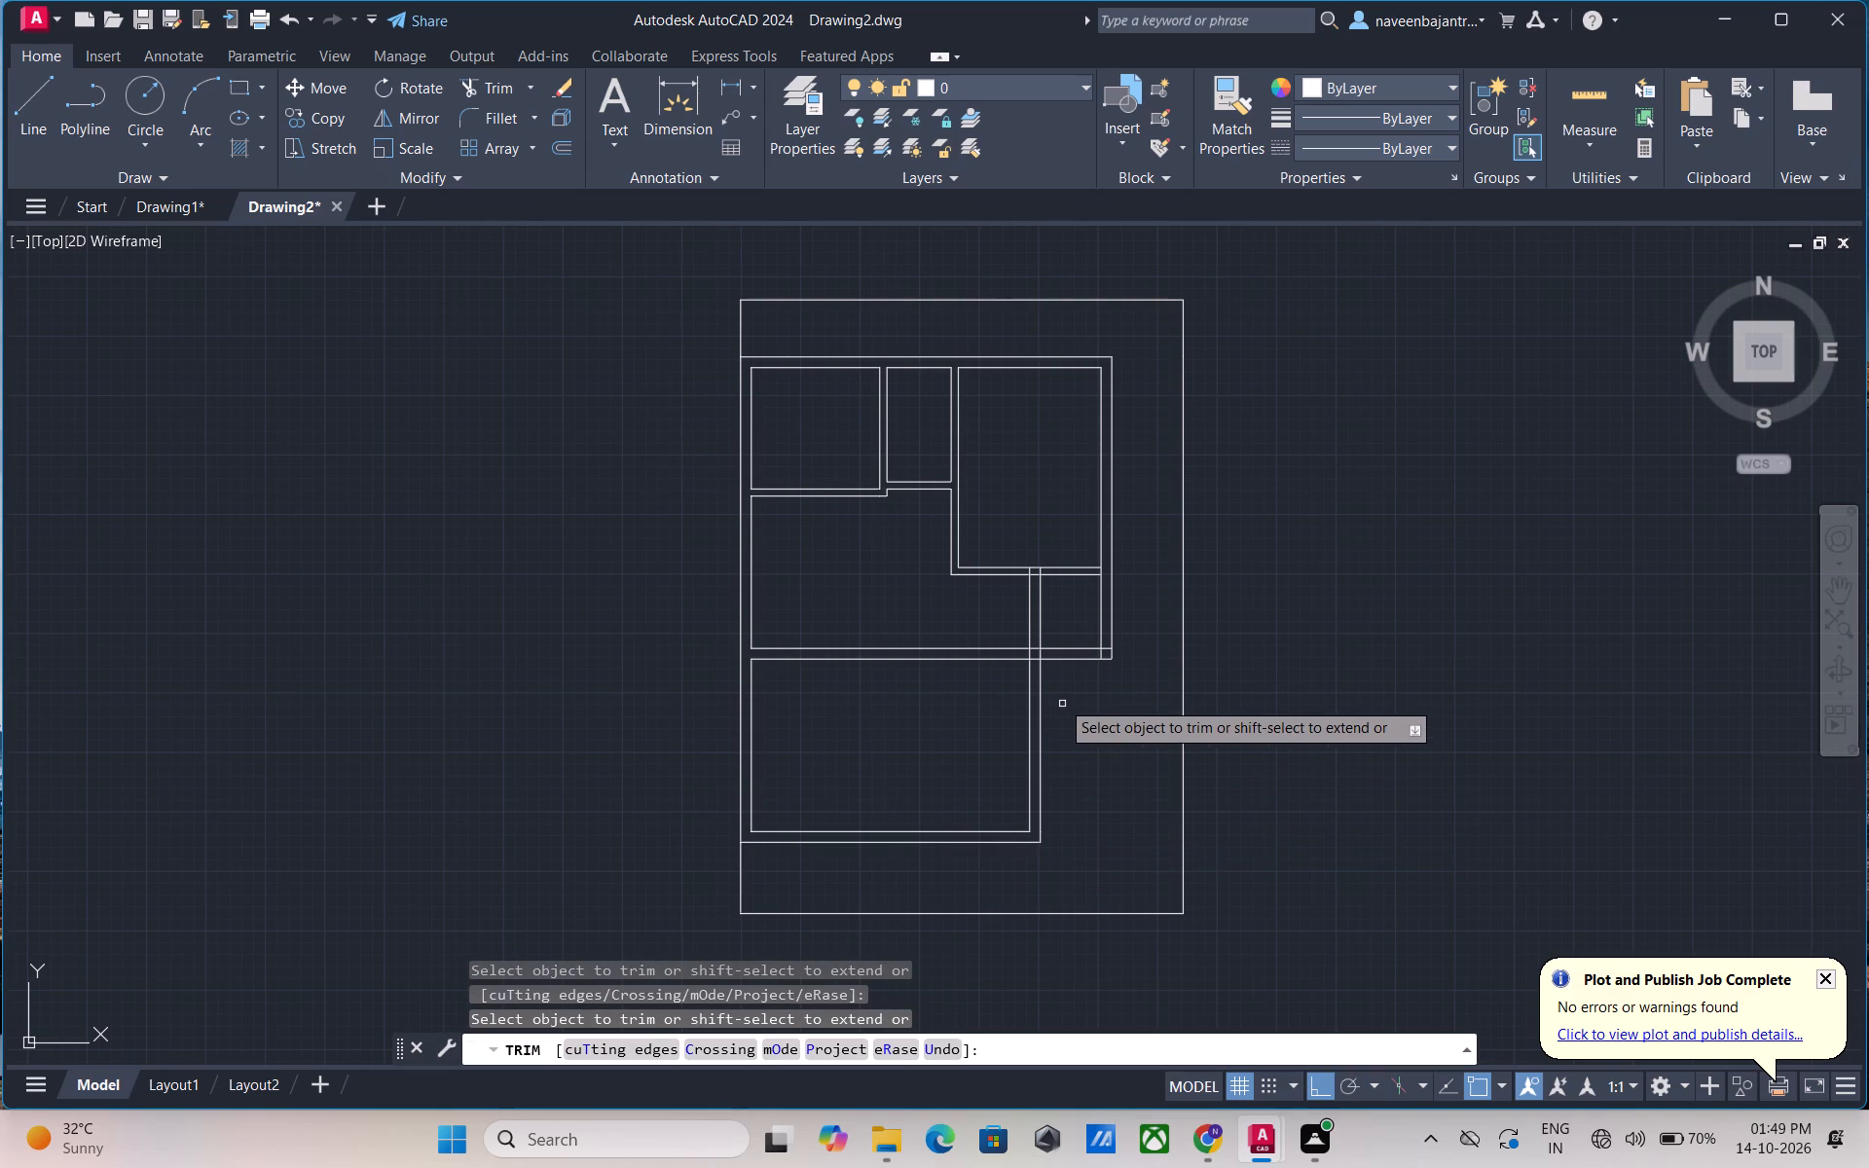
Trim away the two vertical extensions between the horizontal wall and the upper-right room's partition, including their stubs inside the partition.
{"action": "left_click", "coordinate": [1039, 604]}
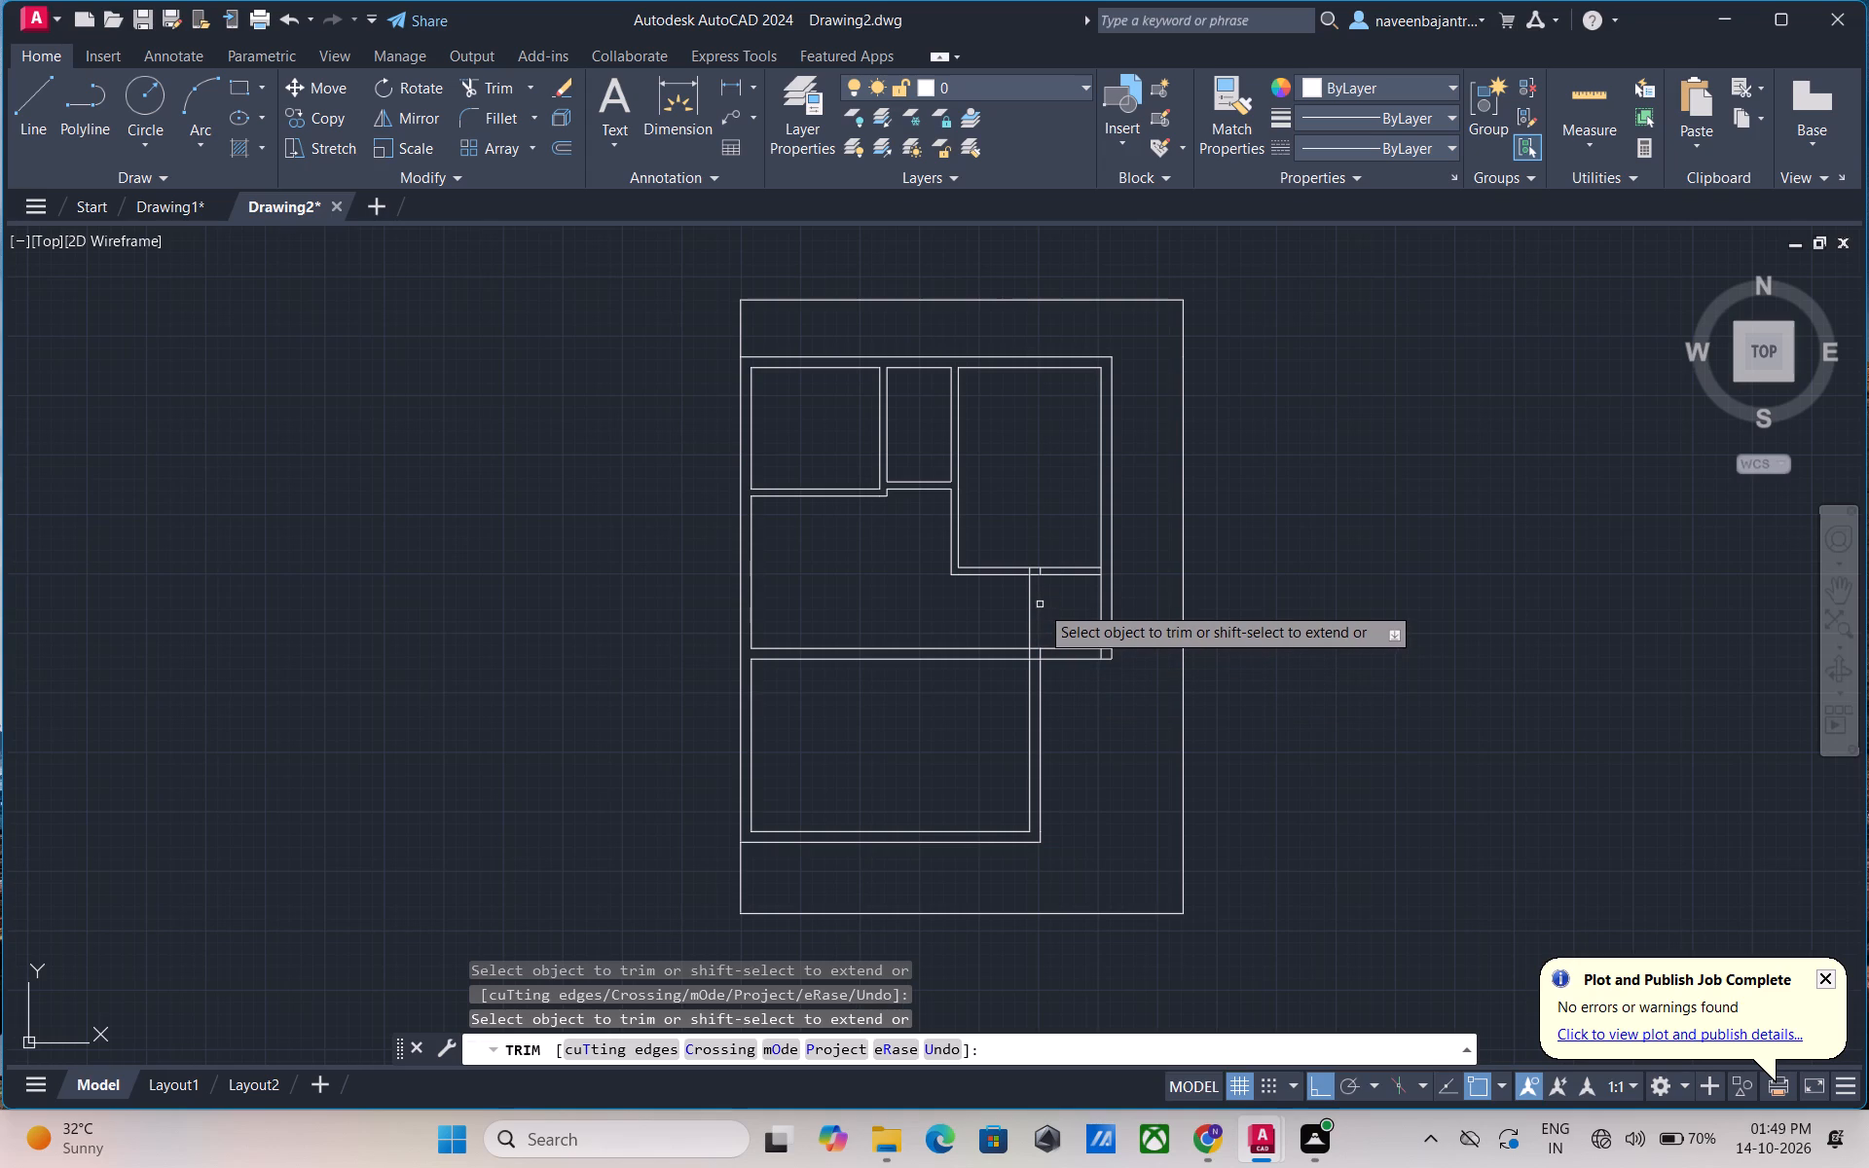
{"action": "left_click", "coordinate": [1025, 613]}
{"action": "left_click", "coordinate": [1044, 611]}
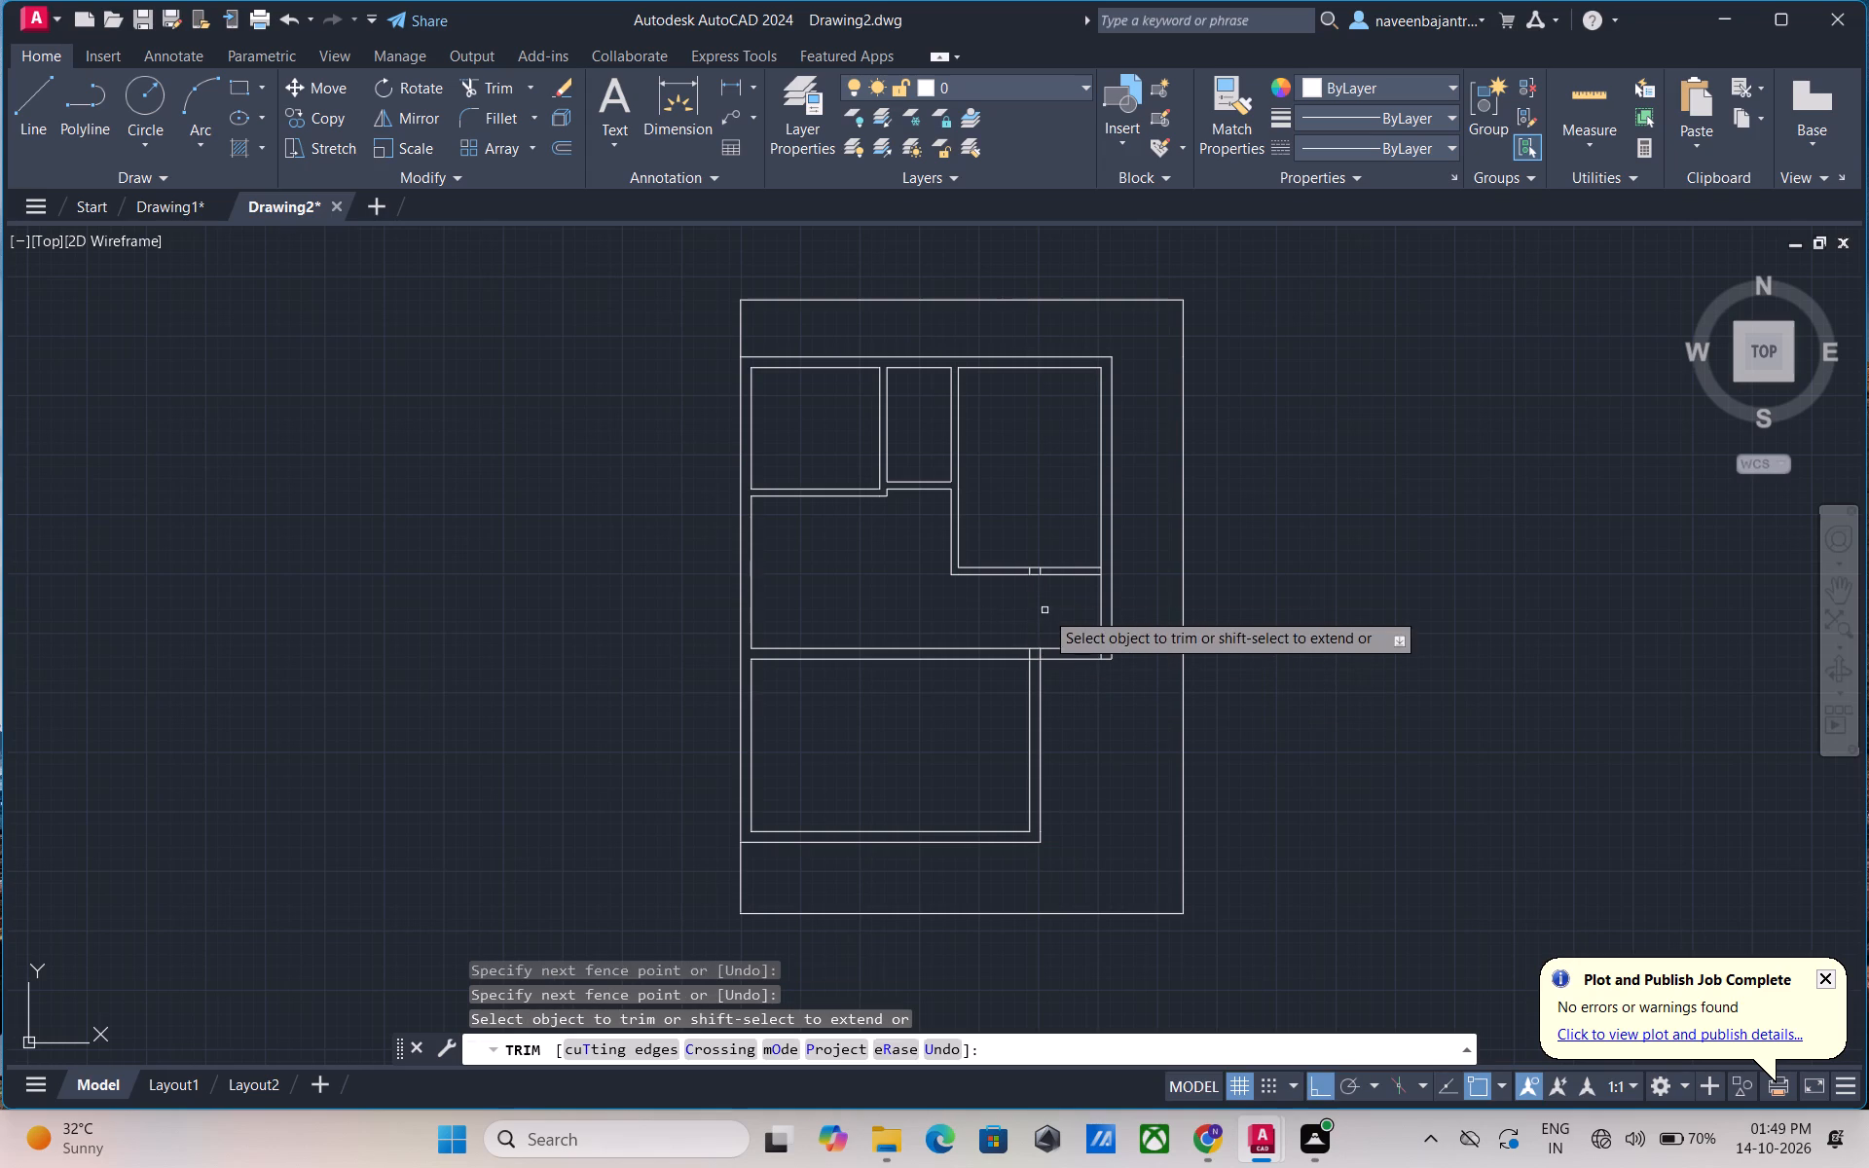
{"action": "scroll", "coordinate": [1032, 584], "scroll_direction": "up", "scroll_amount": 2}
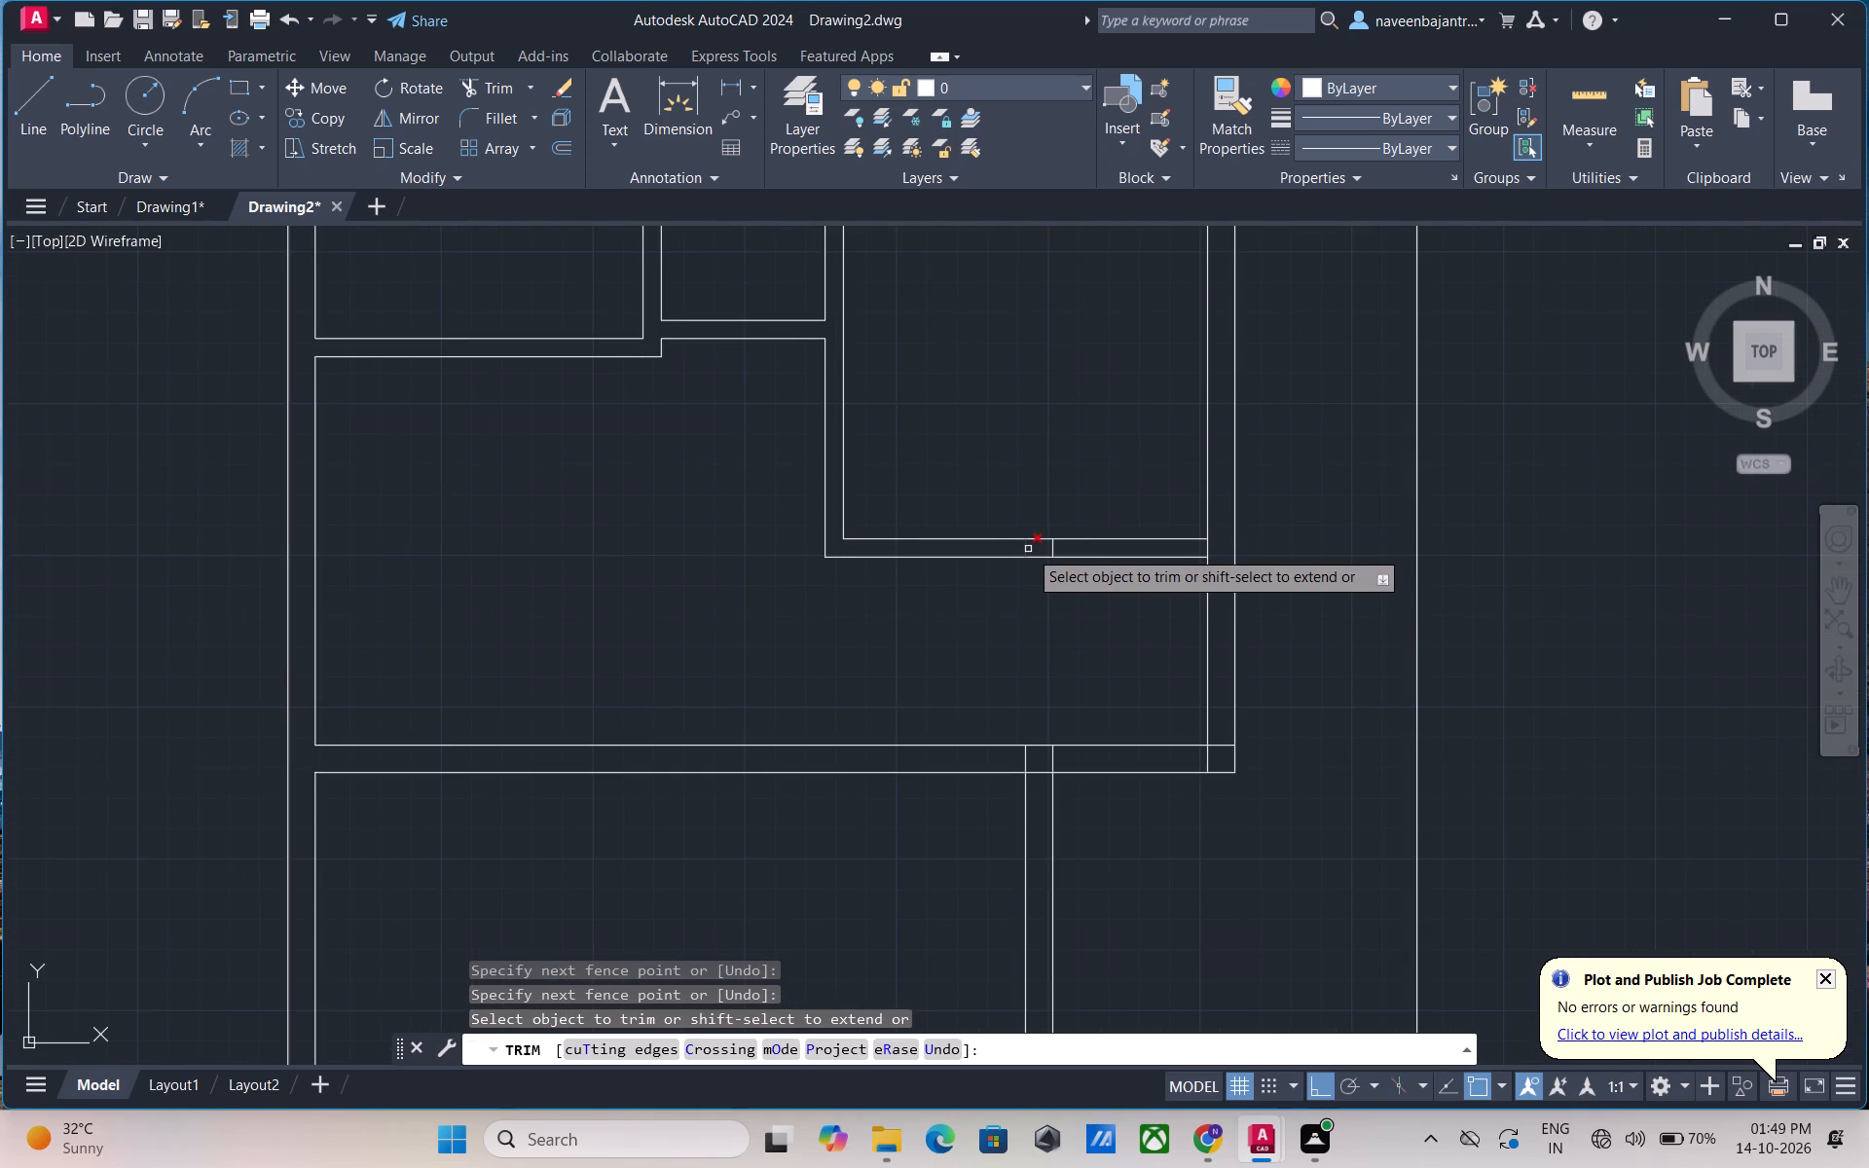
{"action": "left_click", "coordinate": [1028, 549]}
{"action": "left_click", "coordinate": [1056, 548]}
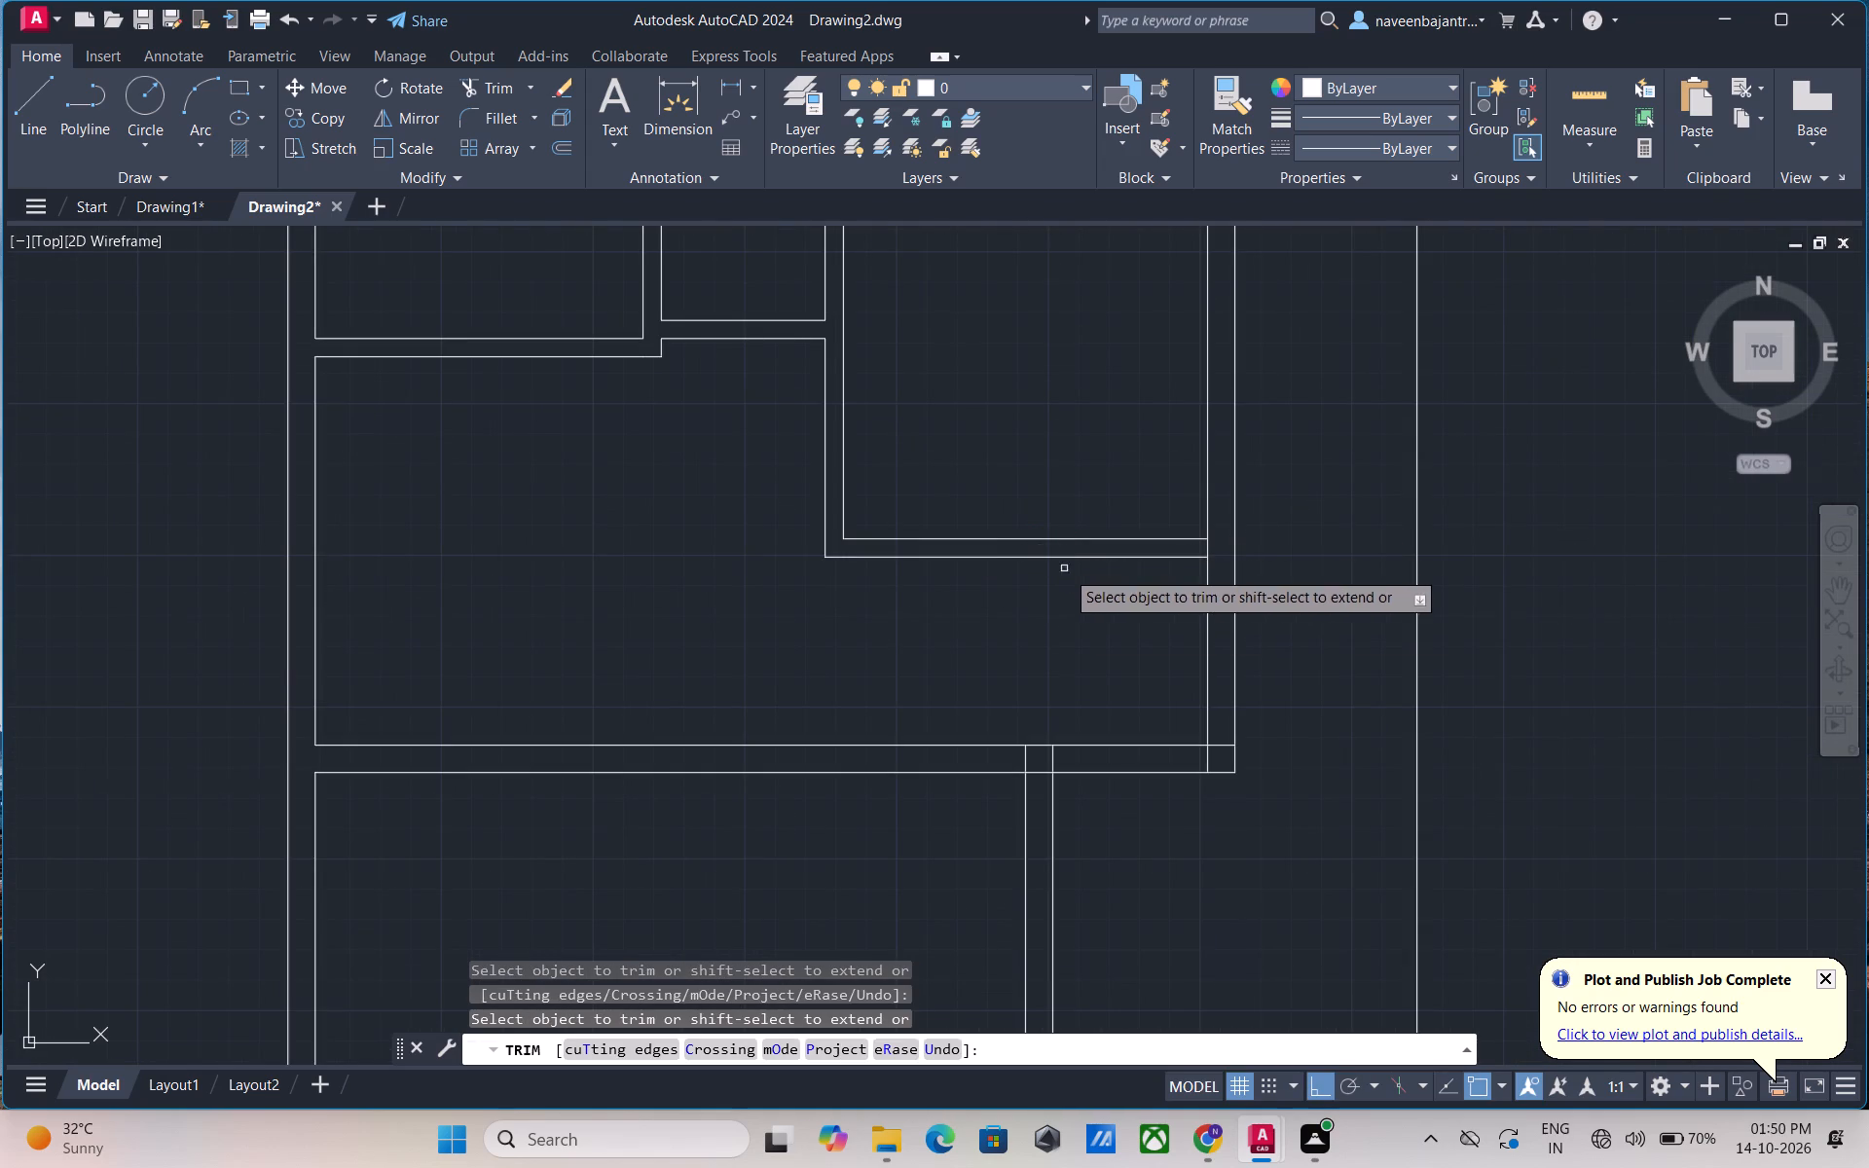
Trim the leftover segments inside the outer right corner, the lower room's right wall junction, and the upper-right room's partition end.
{"action": "left_click", "coordinate": [1205, 762]}
{"action": "left_click", "coordinate": [1218, 745]}
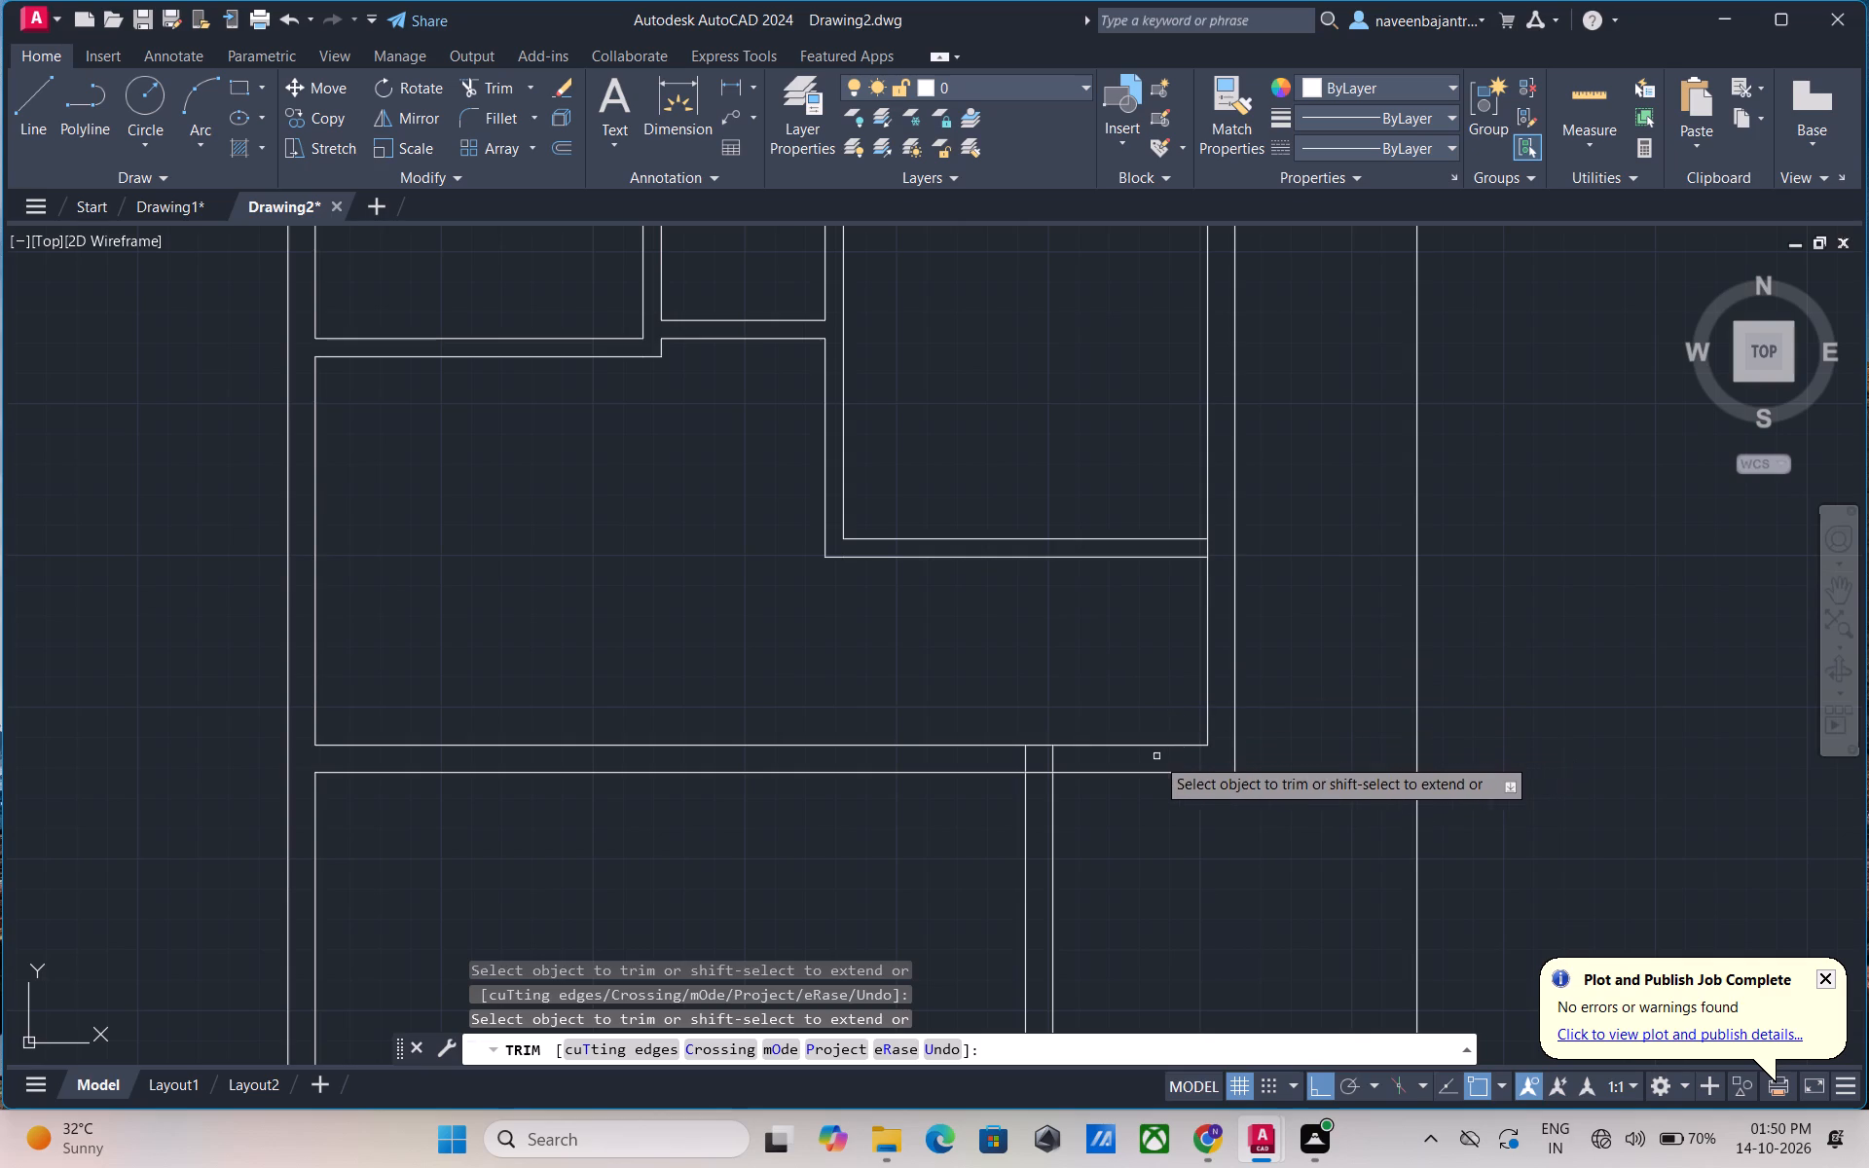
{"action": "left_click", "coordinate": [1052, 764]}
{"action": "left_click", "coordinate": [1022, 762]}
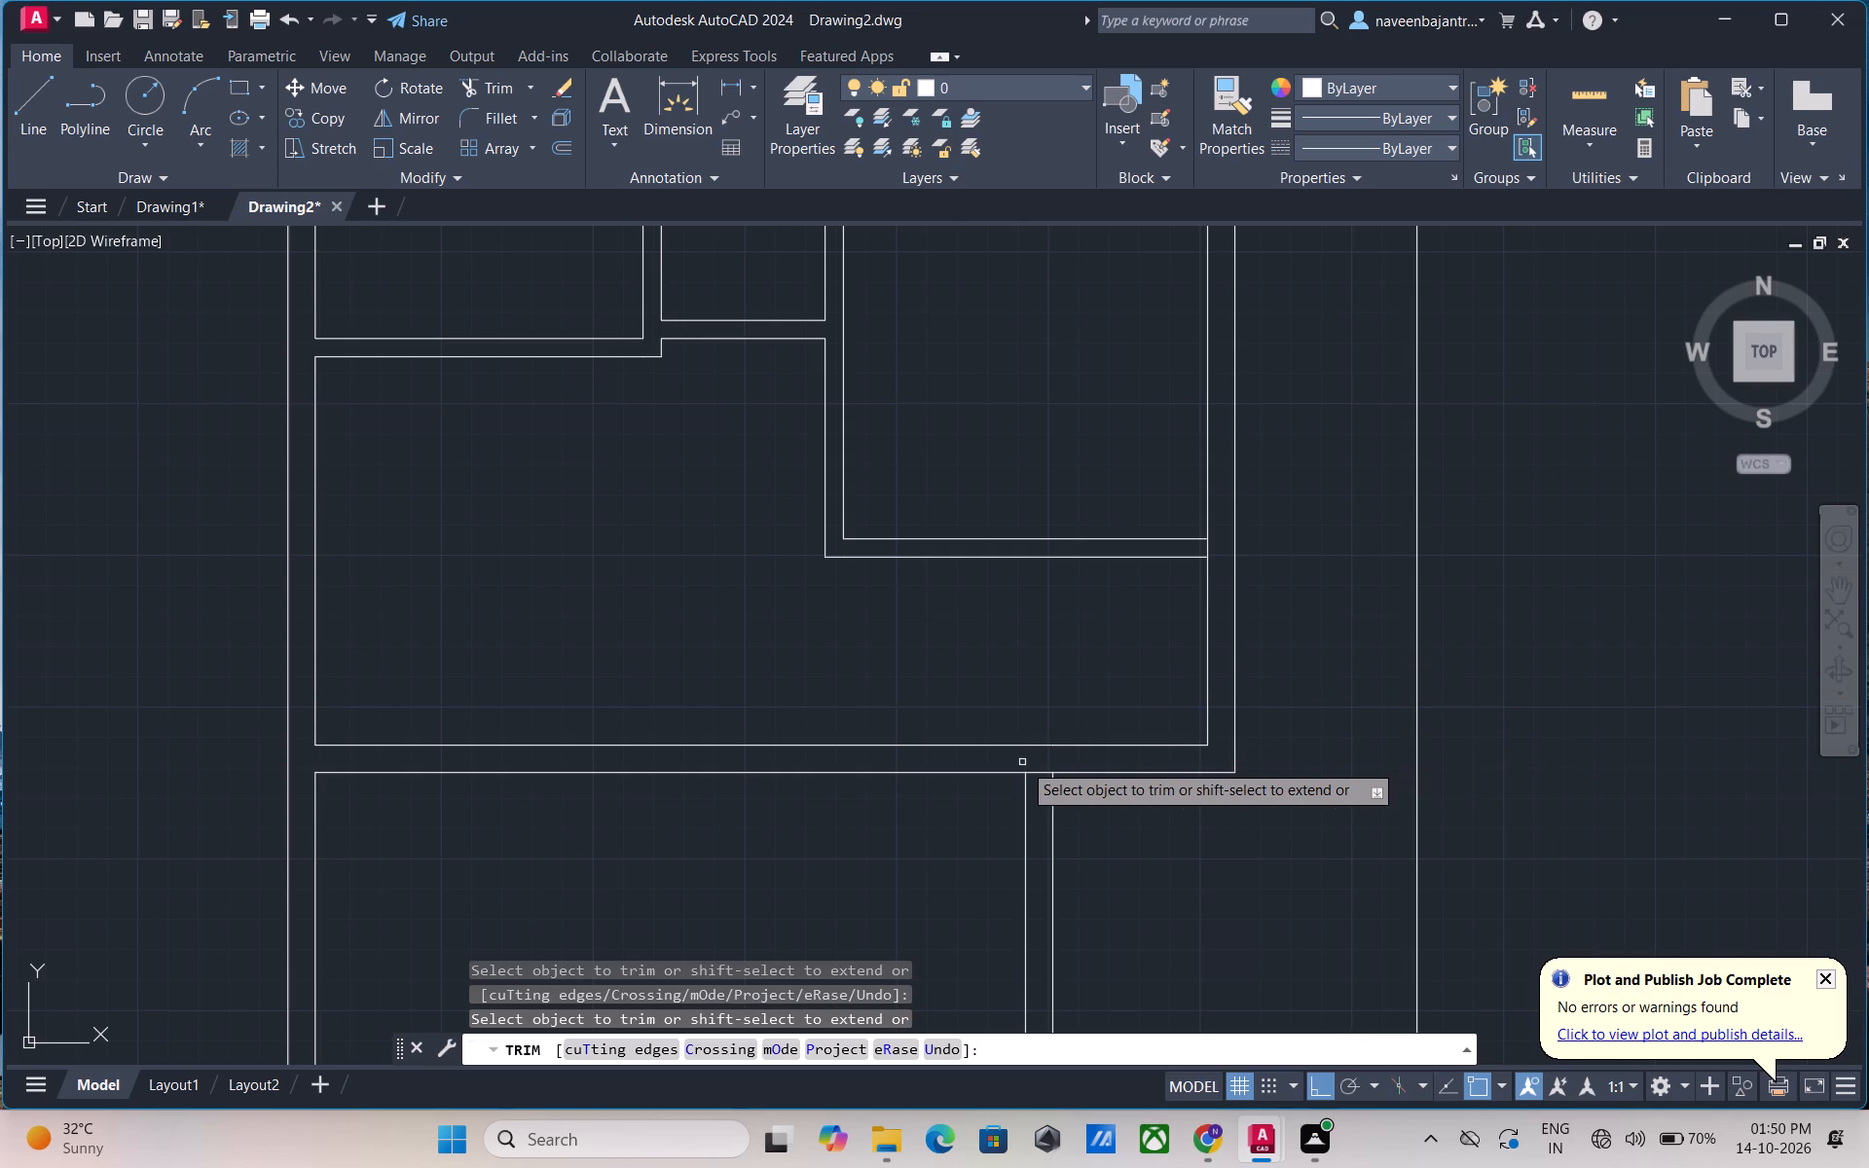
{"action": "left_click", "coordinate": [1034, 775]}
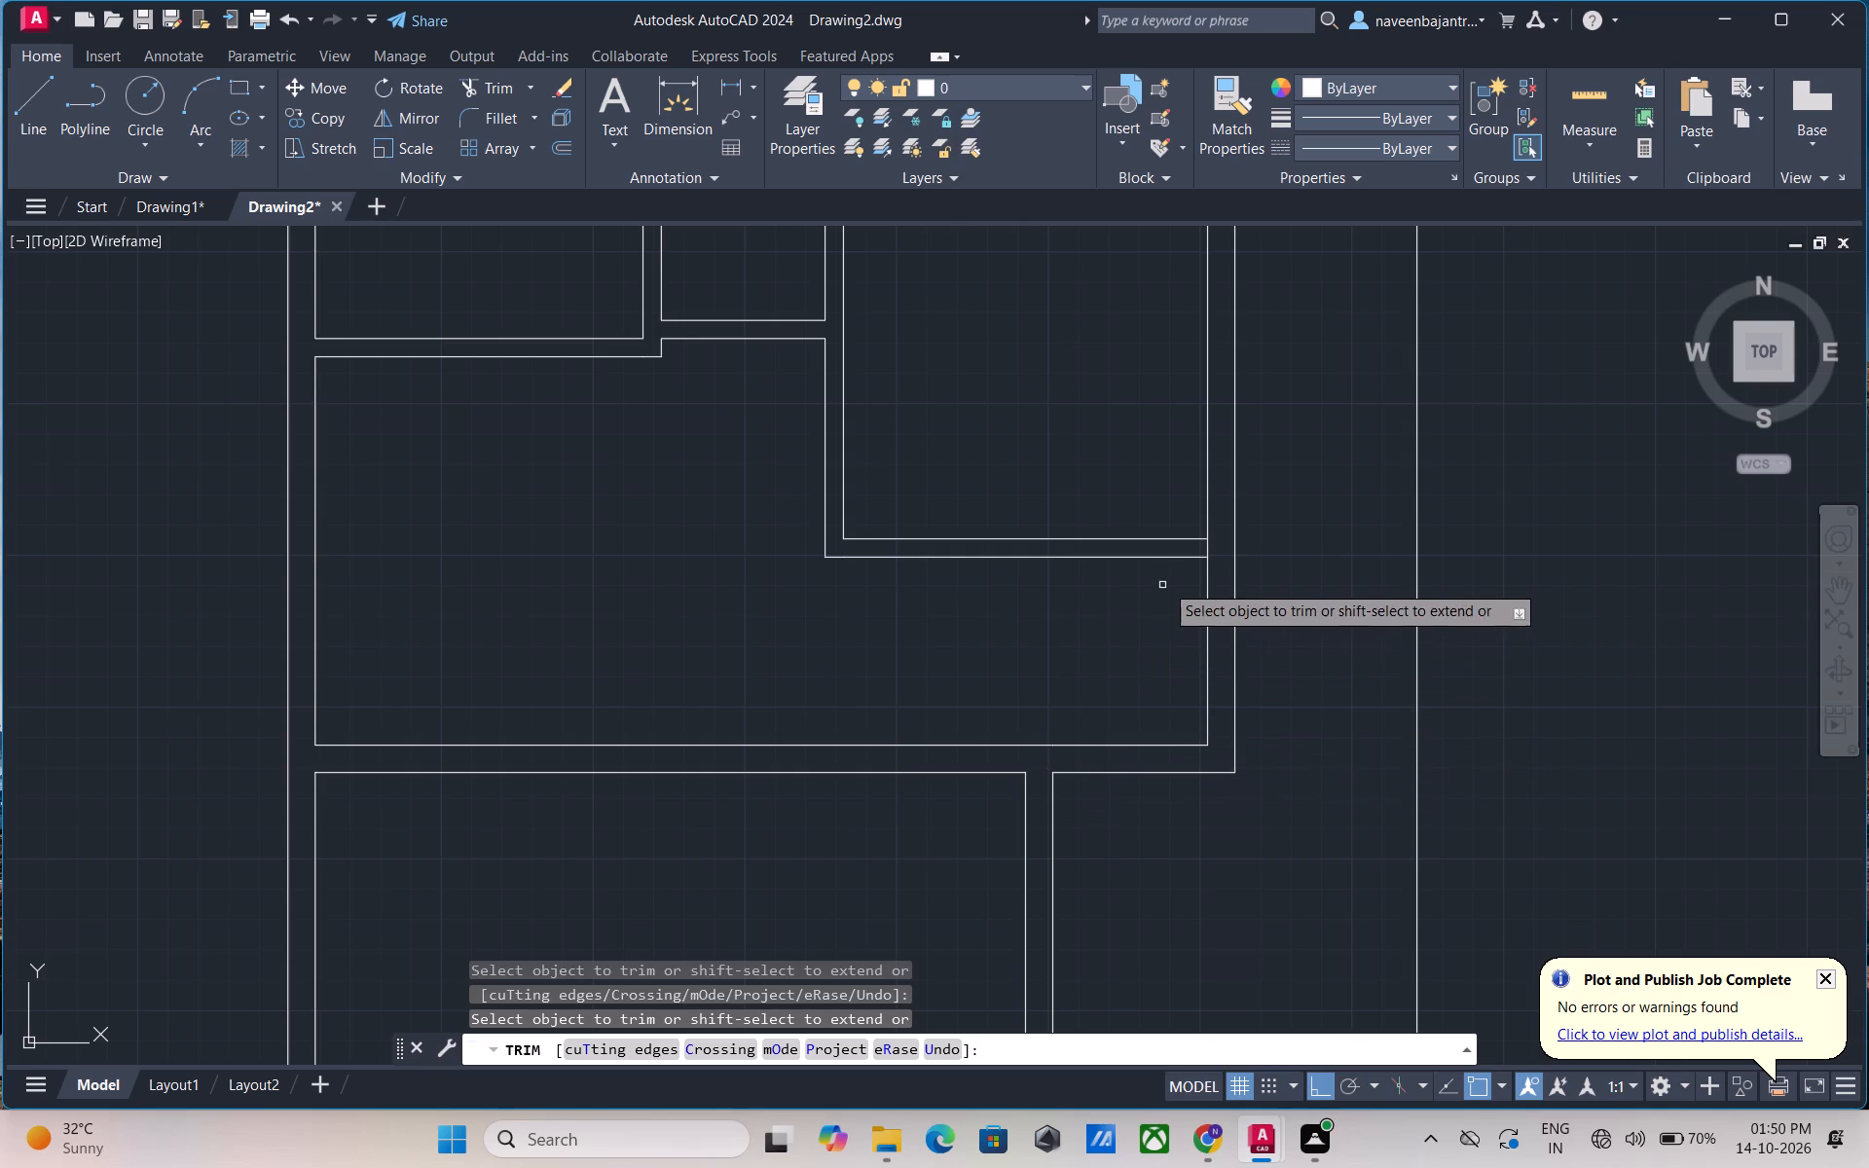
{"action": "left_click", "coordinate": [1205, 548]}
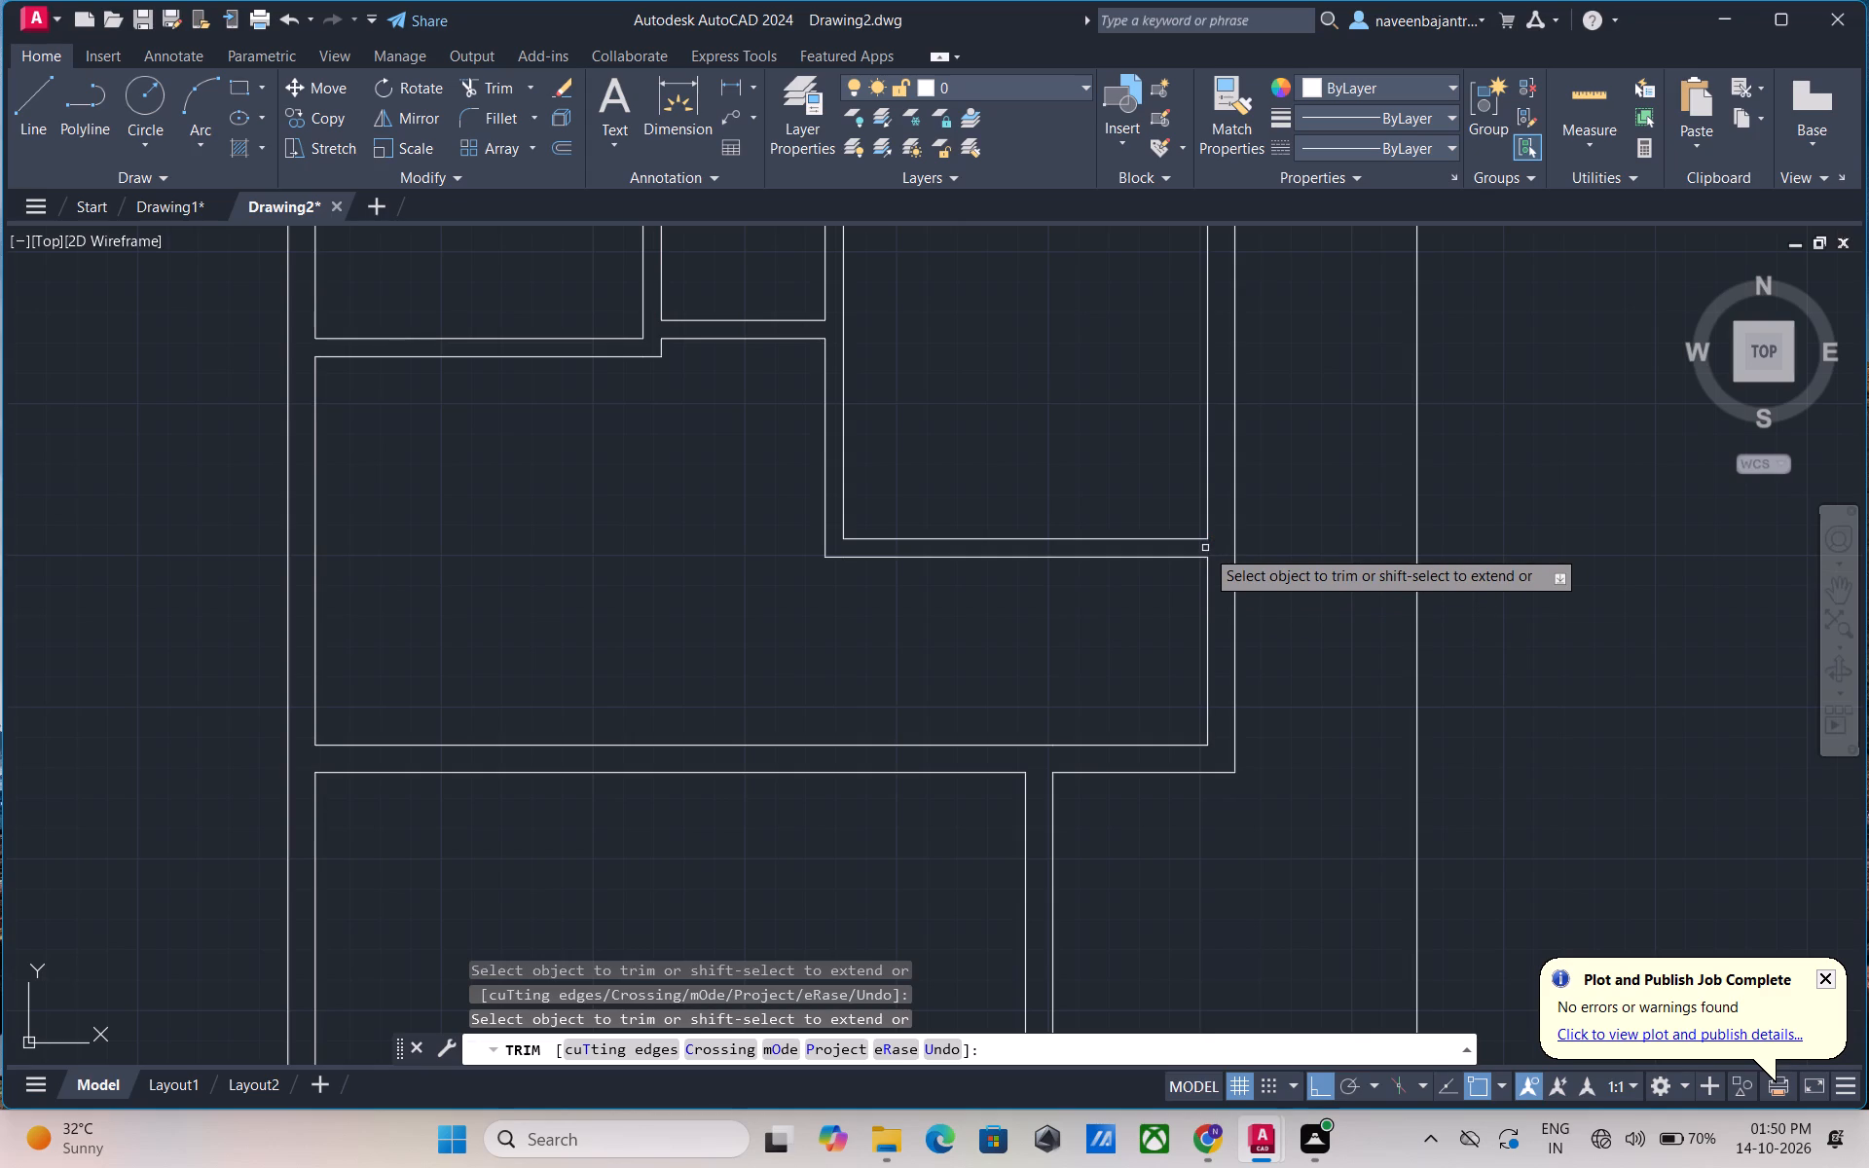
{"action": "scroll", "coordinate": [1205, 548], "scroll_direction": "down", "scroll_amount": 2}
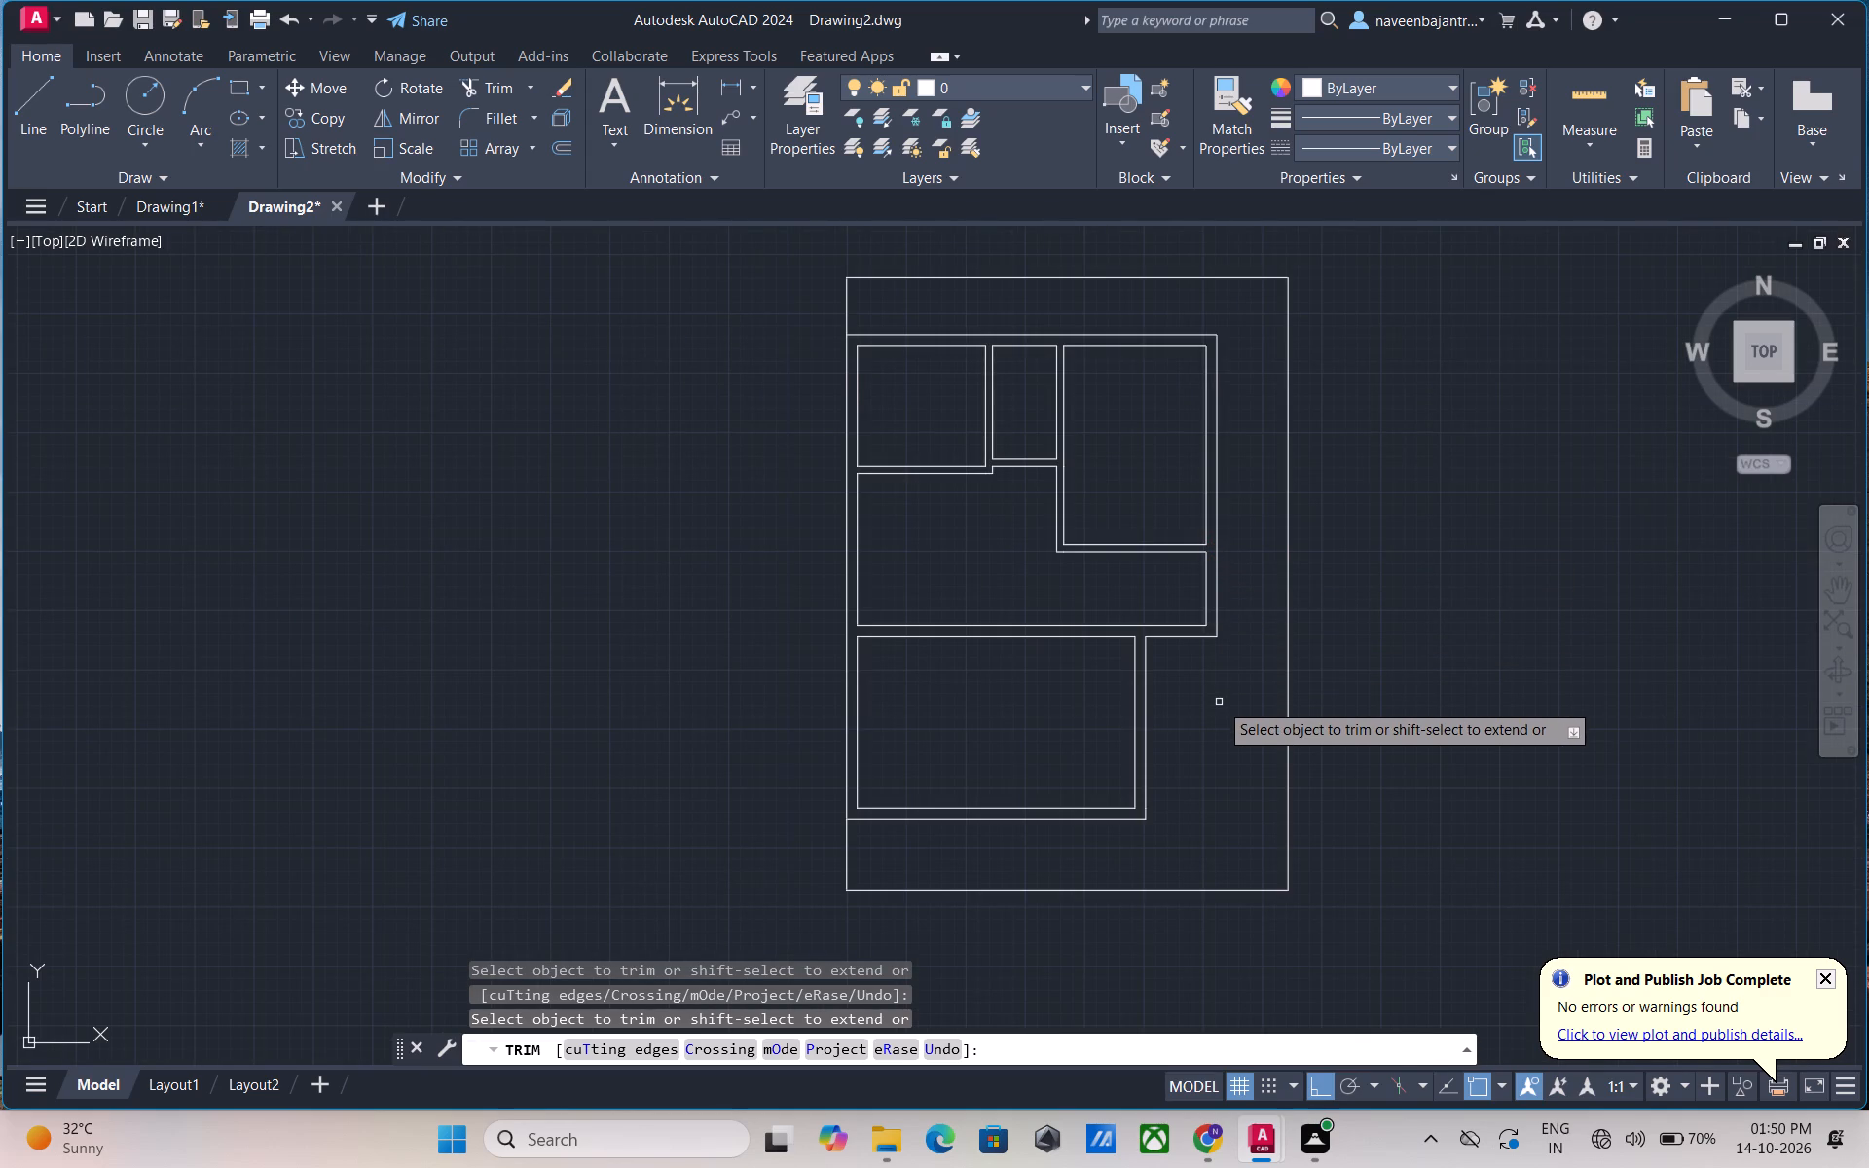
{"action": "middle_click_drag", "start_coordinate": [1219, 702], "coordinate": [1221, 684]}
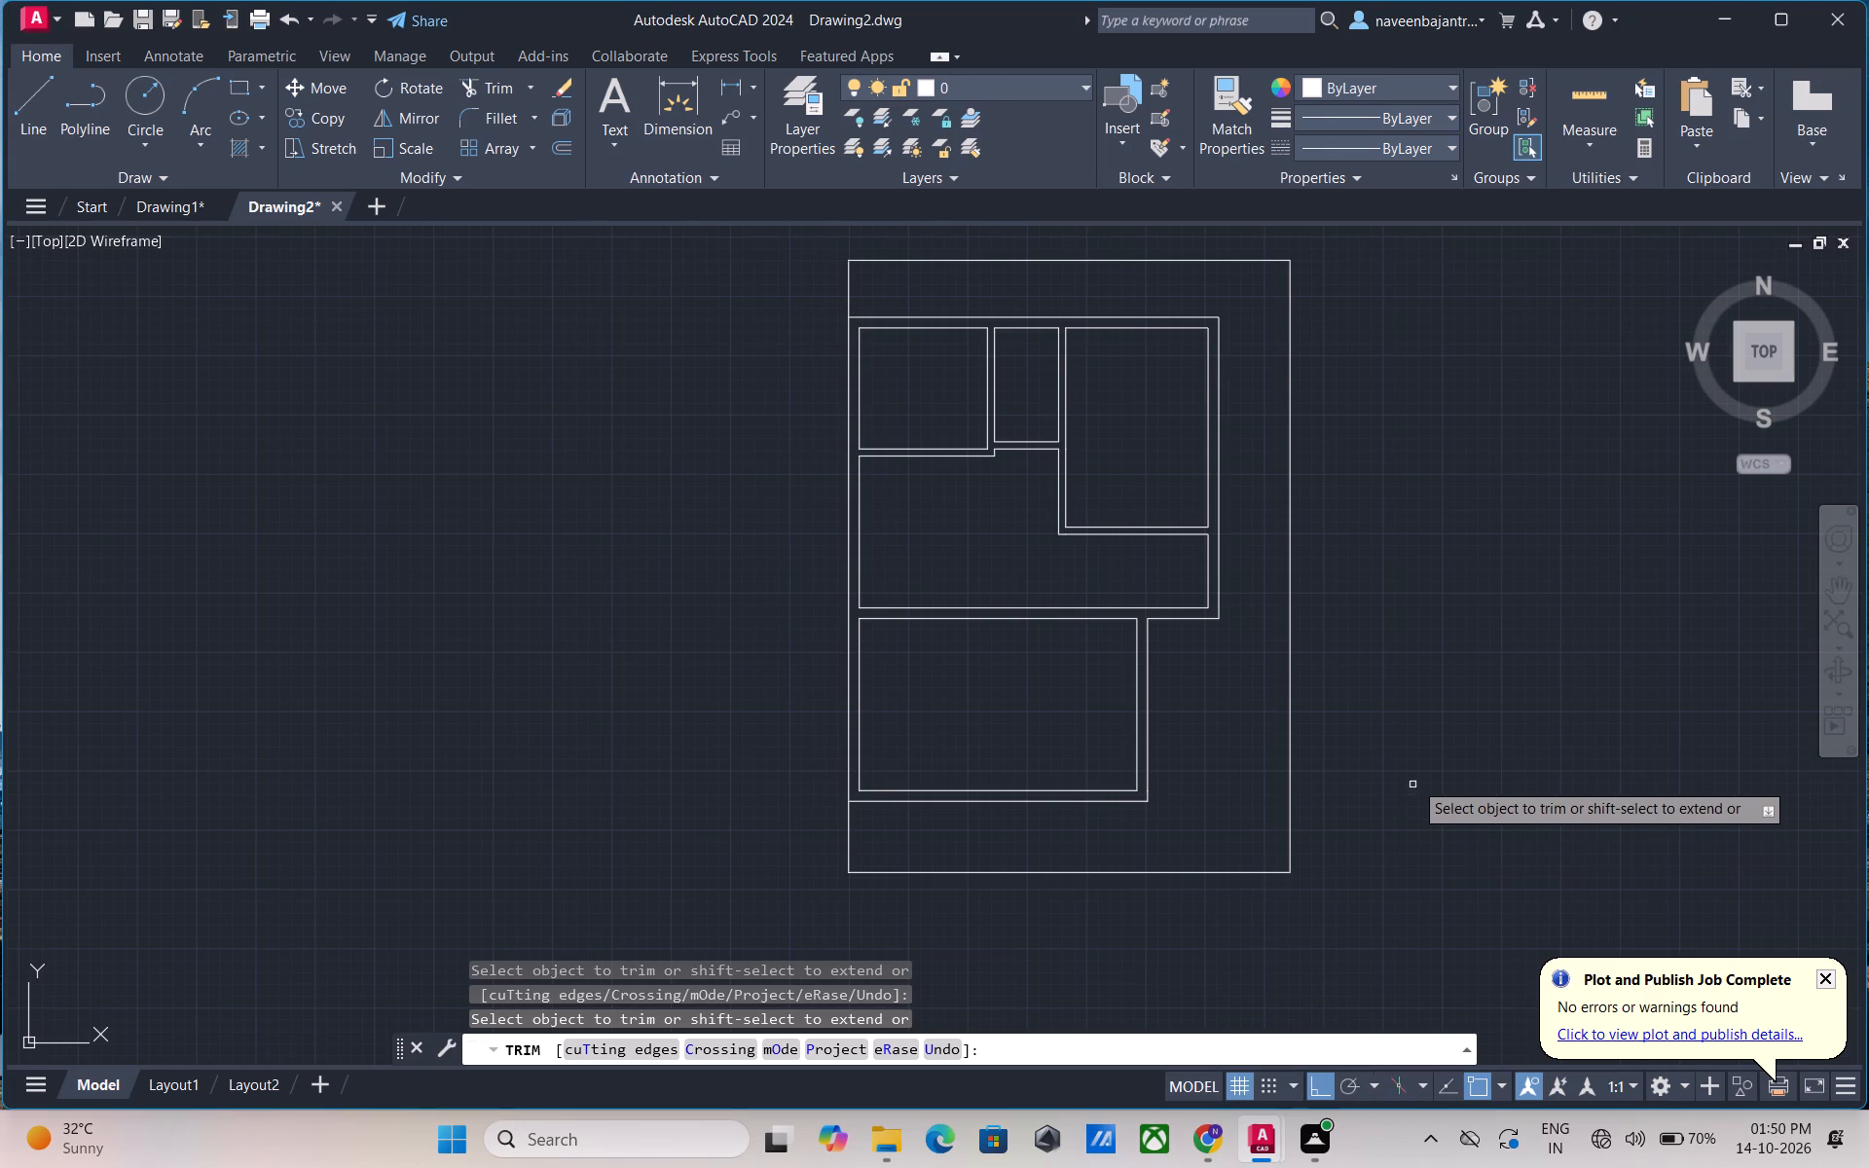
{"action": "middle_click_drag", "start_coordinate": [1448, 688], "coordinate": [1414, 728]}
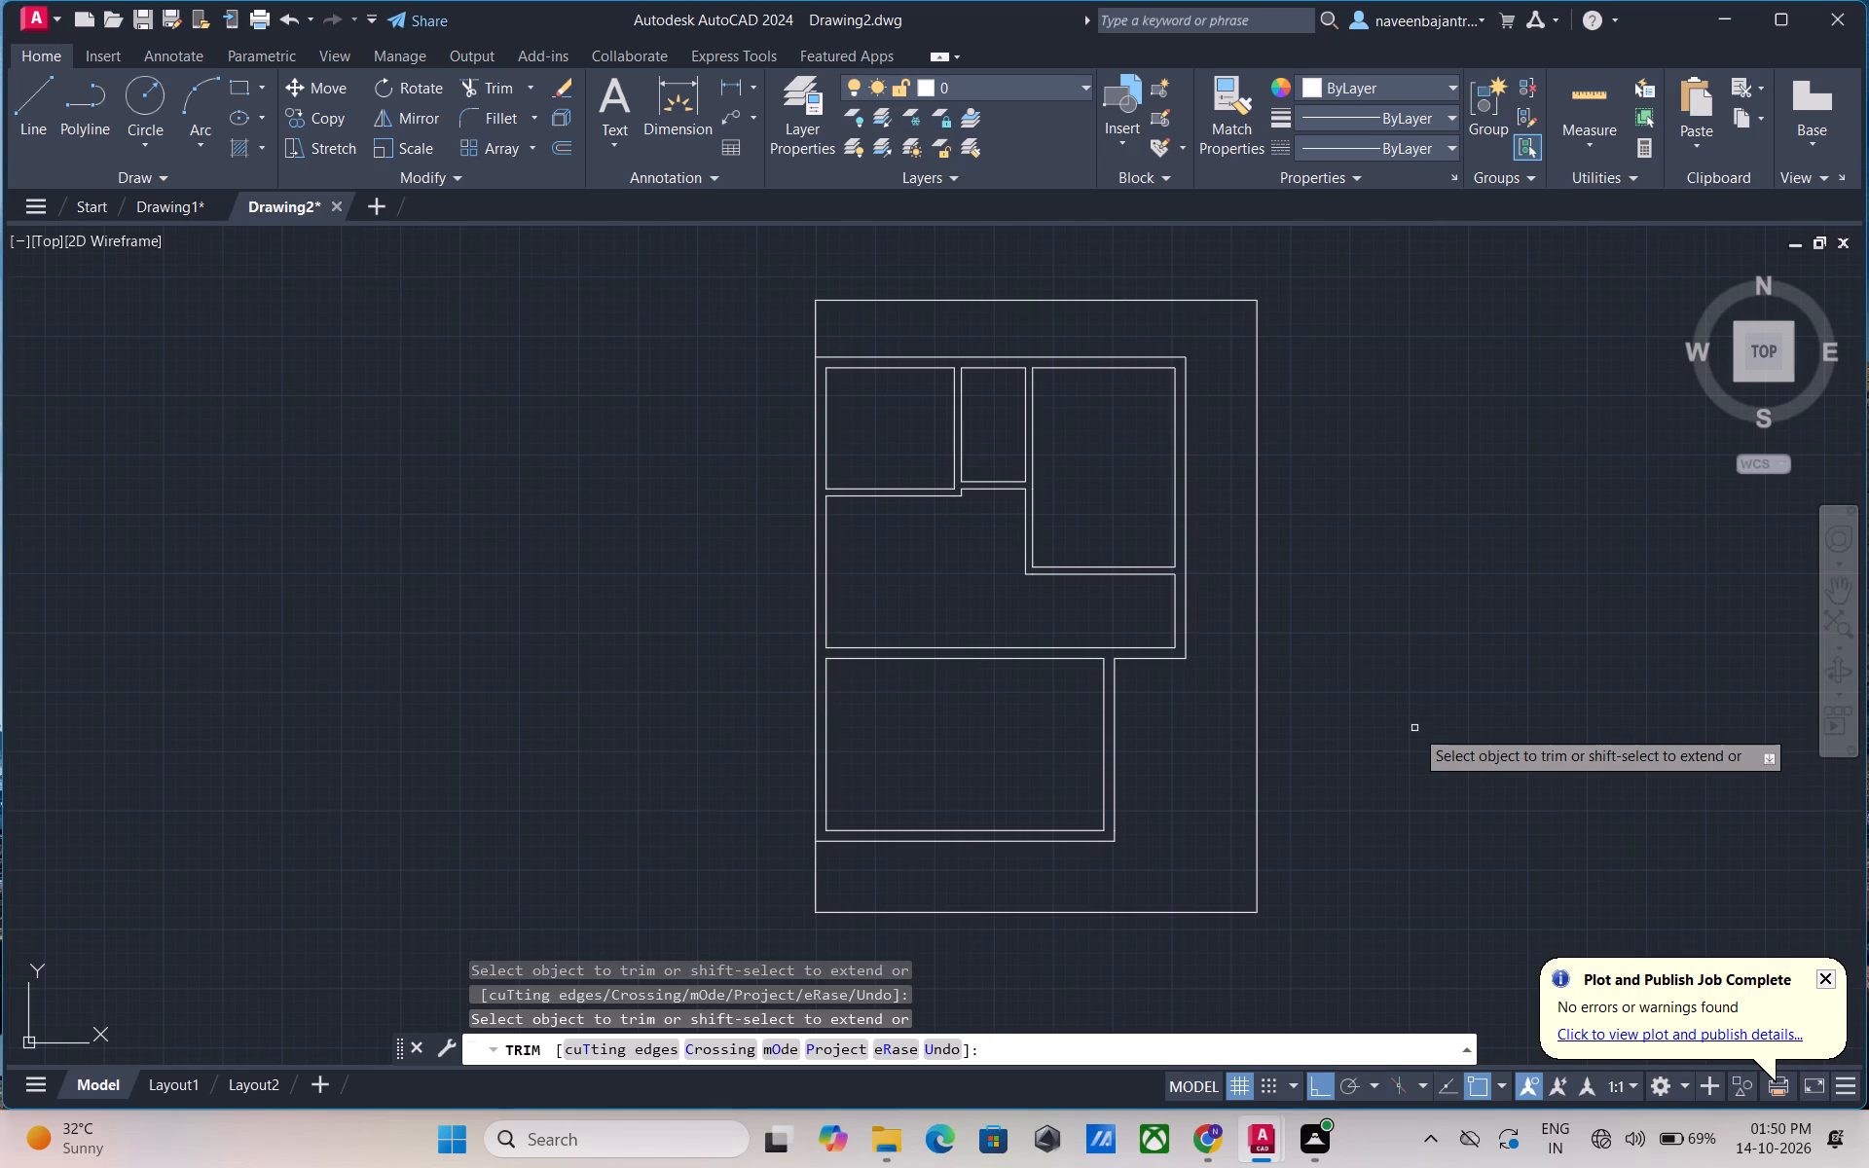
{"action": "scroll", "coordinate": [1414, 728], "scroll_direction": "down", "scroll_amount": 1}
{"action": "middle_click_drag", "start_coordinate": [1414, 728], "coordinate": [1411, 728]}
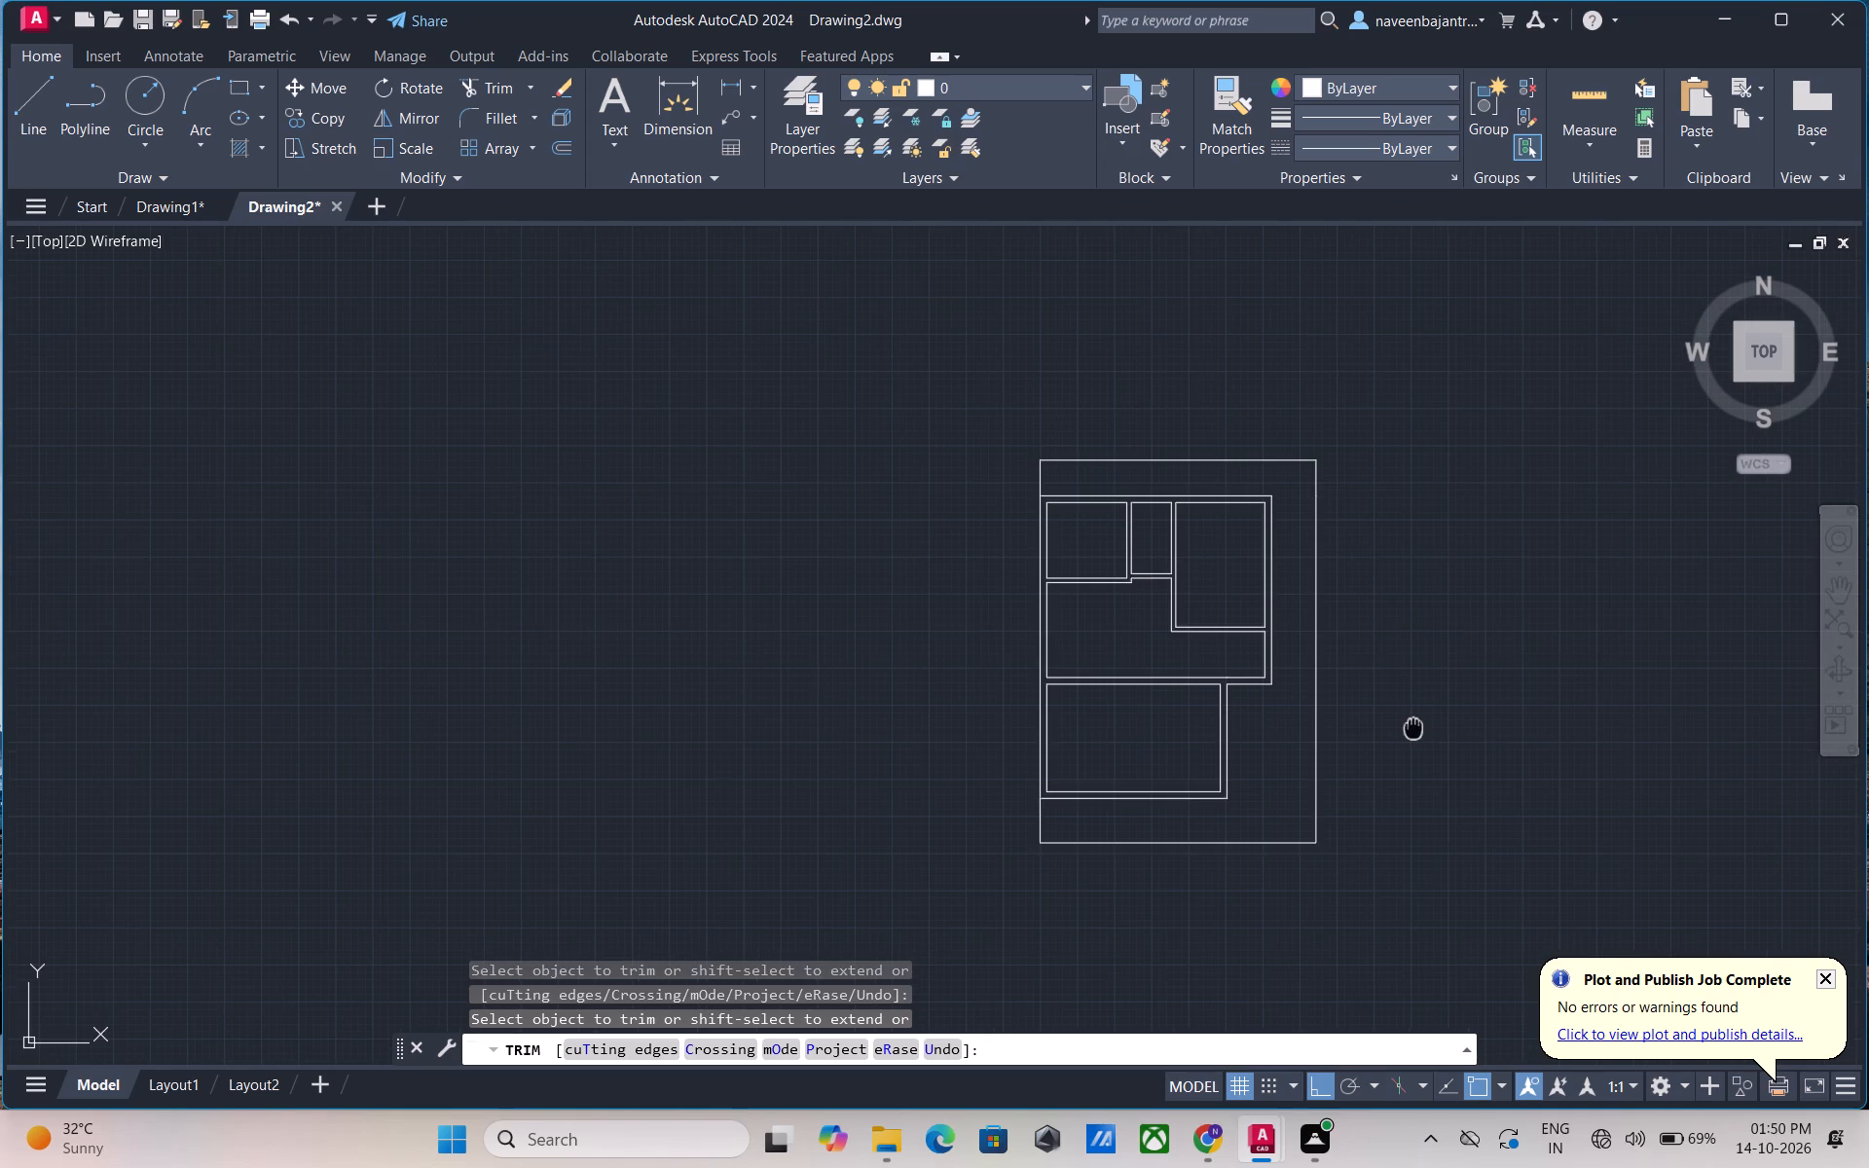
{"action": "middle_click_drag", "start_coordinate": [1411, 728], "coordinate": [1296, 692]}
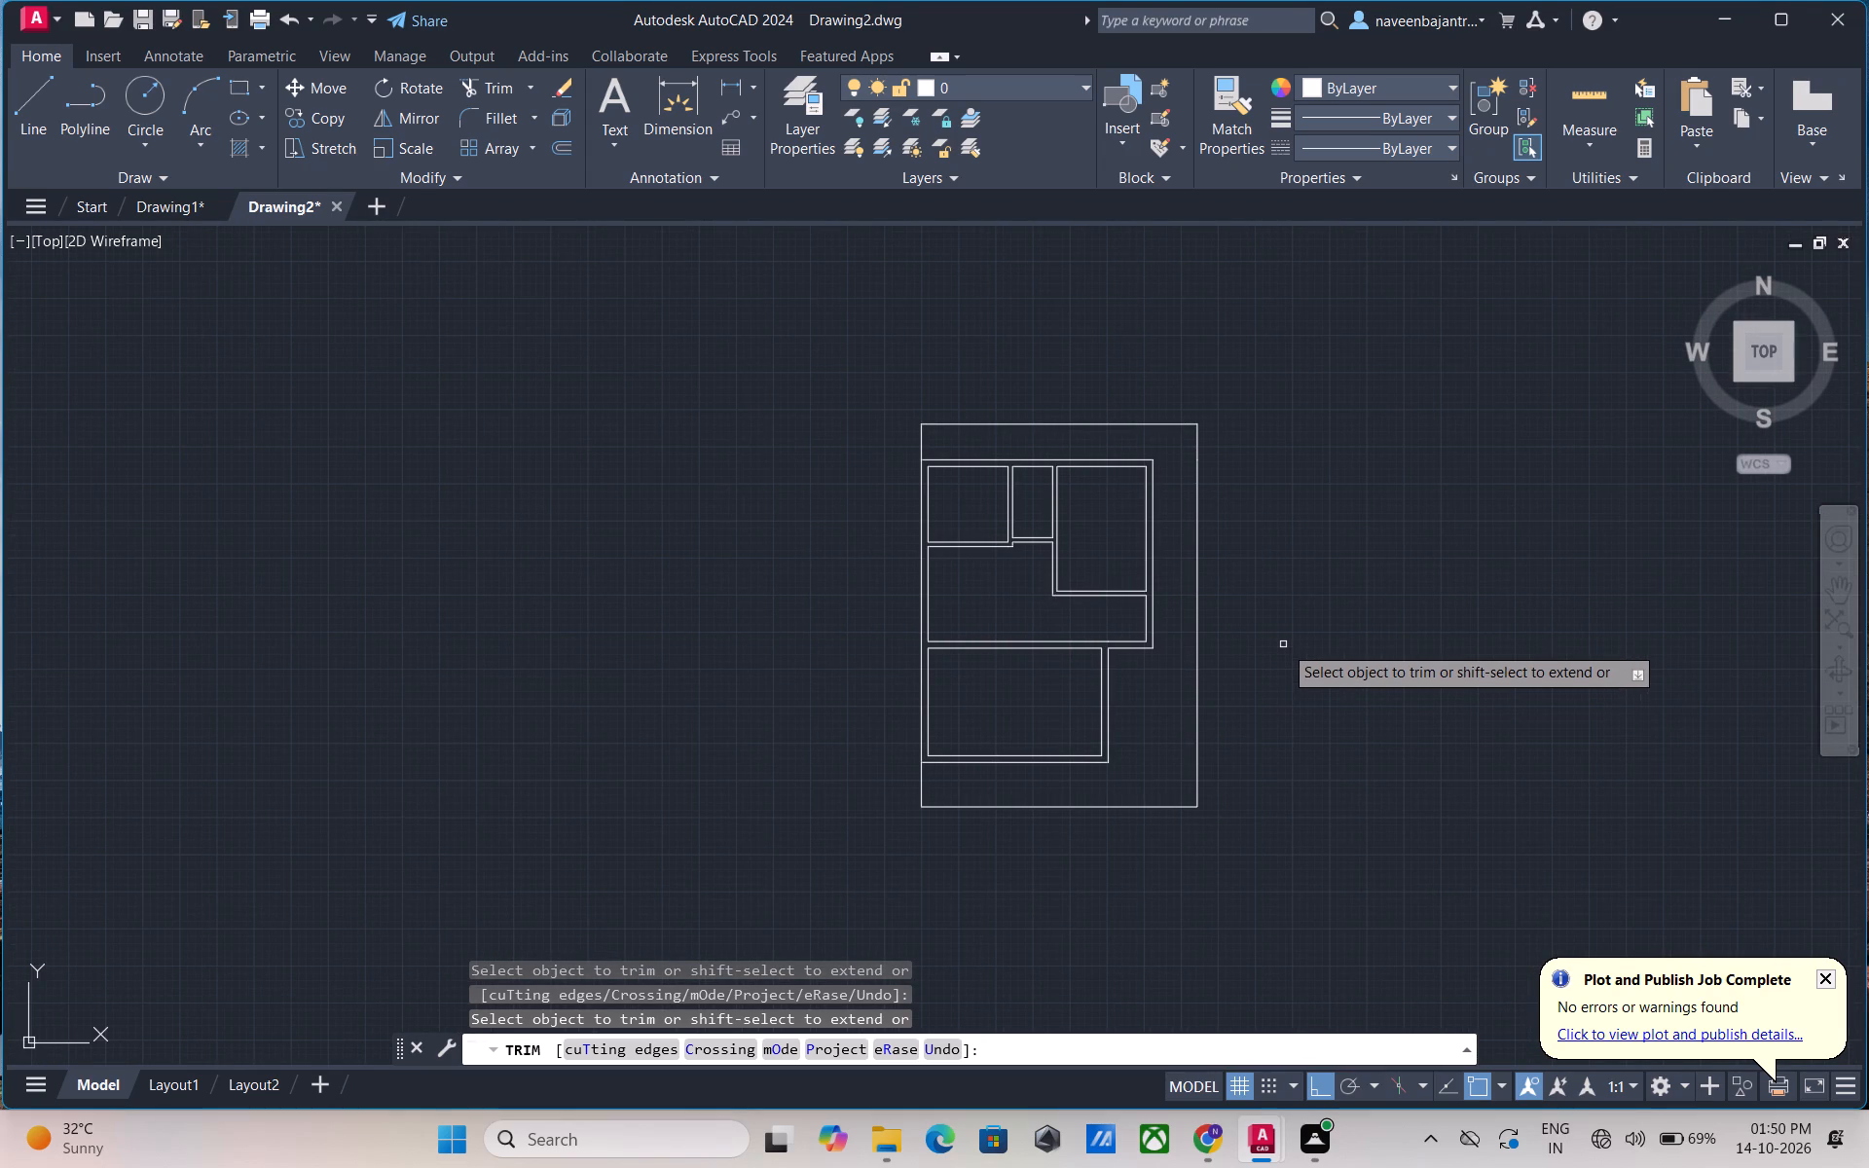
Draw a short vertical line from the upper-right room's lower-left inner corner down across the partition, slightly past its lower line.
{"action": "middle_click_drag", "start_coordinate": [1283, 644], "coordinate": [1280, 691]}
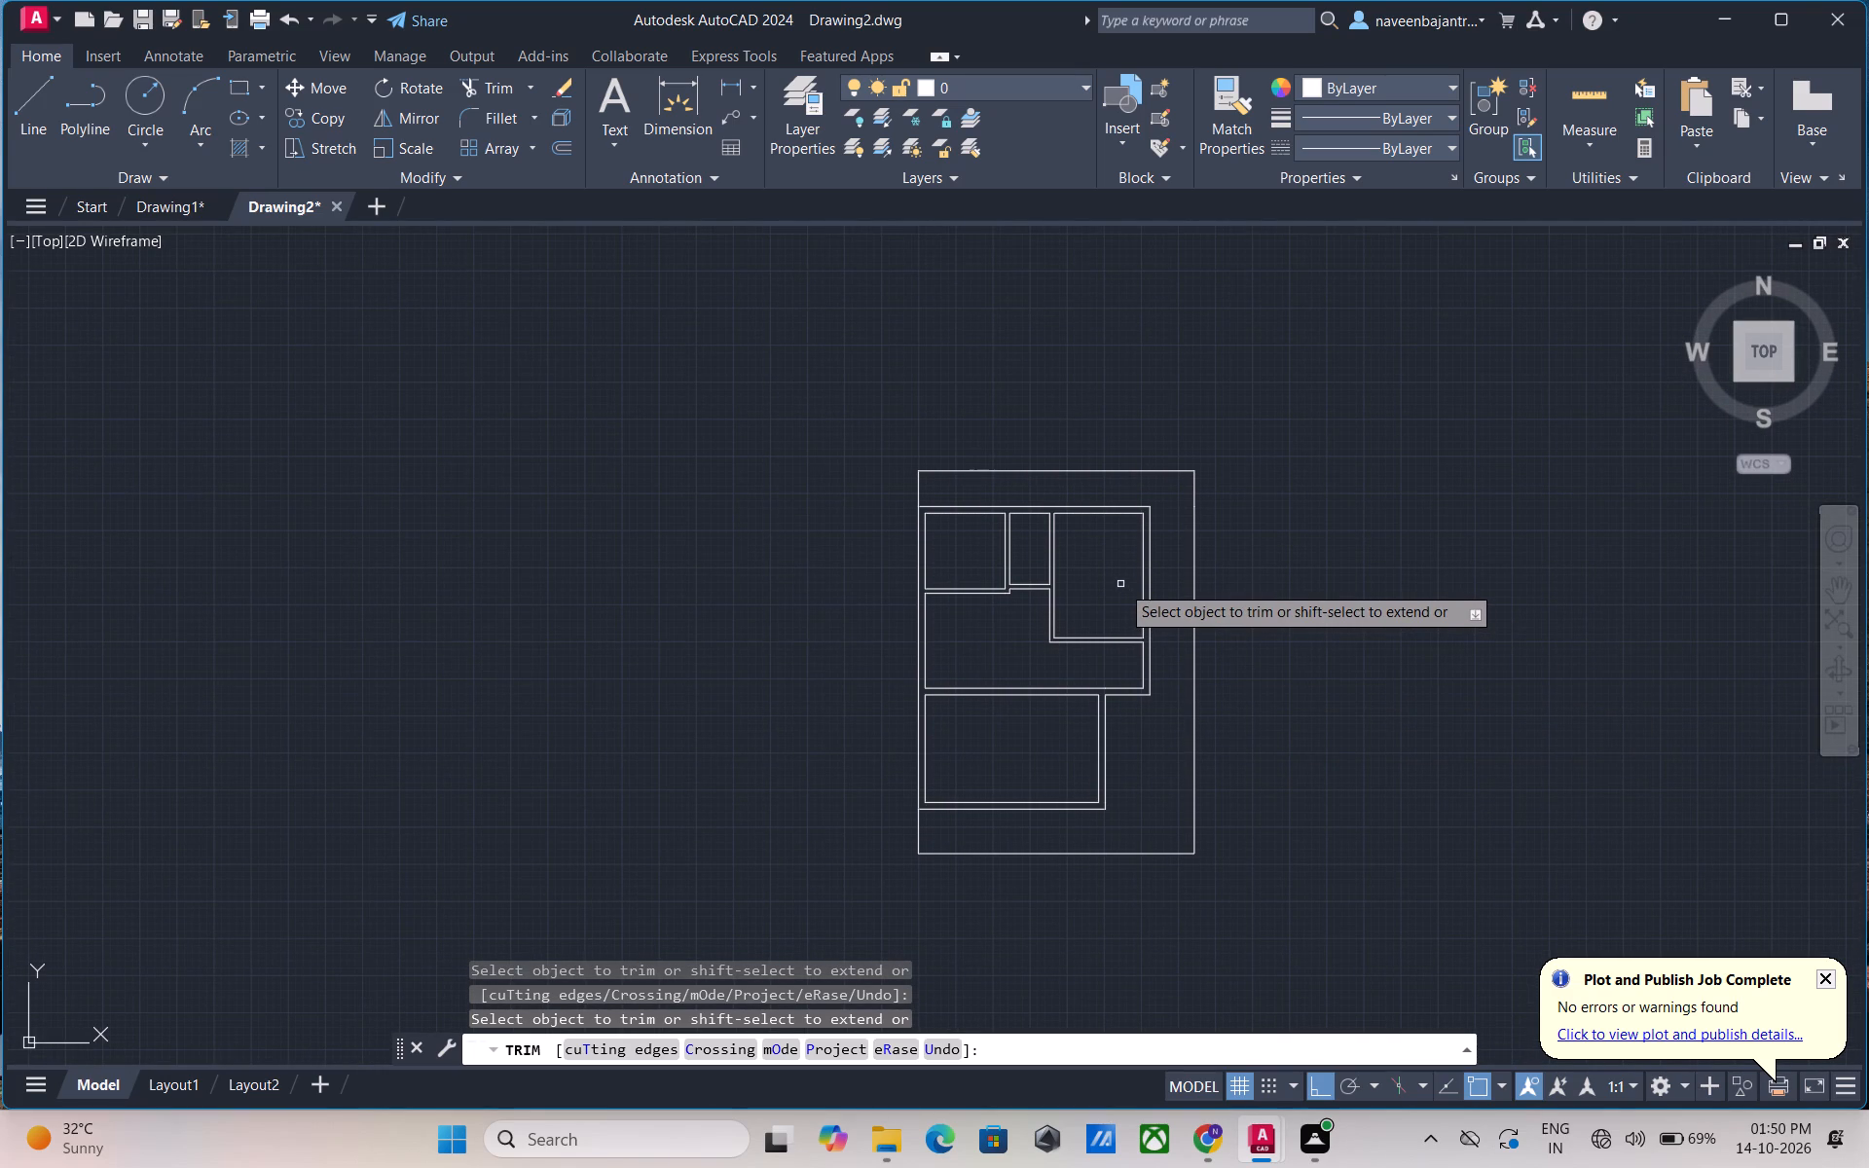
{"action": "middle_click_drag", "start_coordinate": [1120, 584], "coordinate": [1125, 602]}
{"action": "scroll", "coordinate": [1081, 635], "scroll_direction": "up", "scroll_amount": 1}
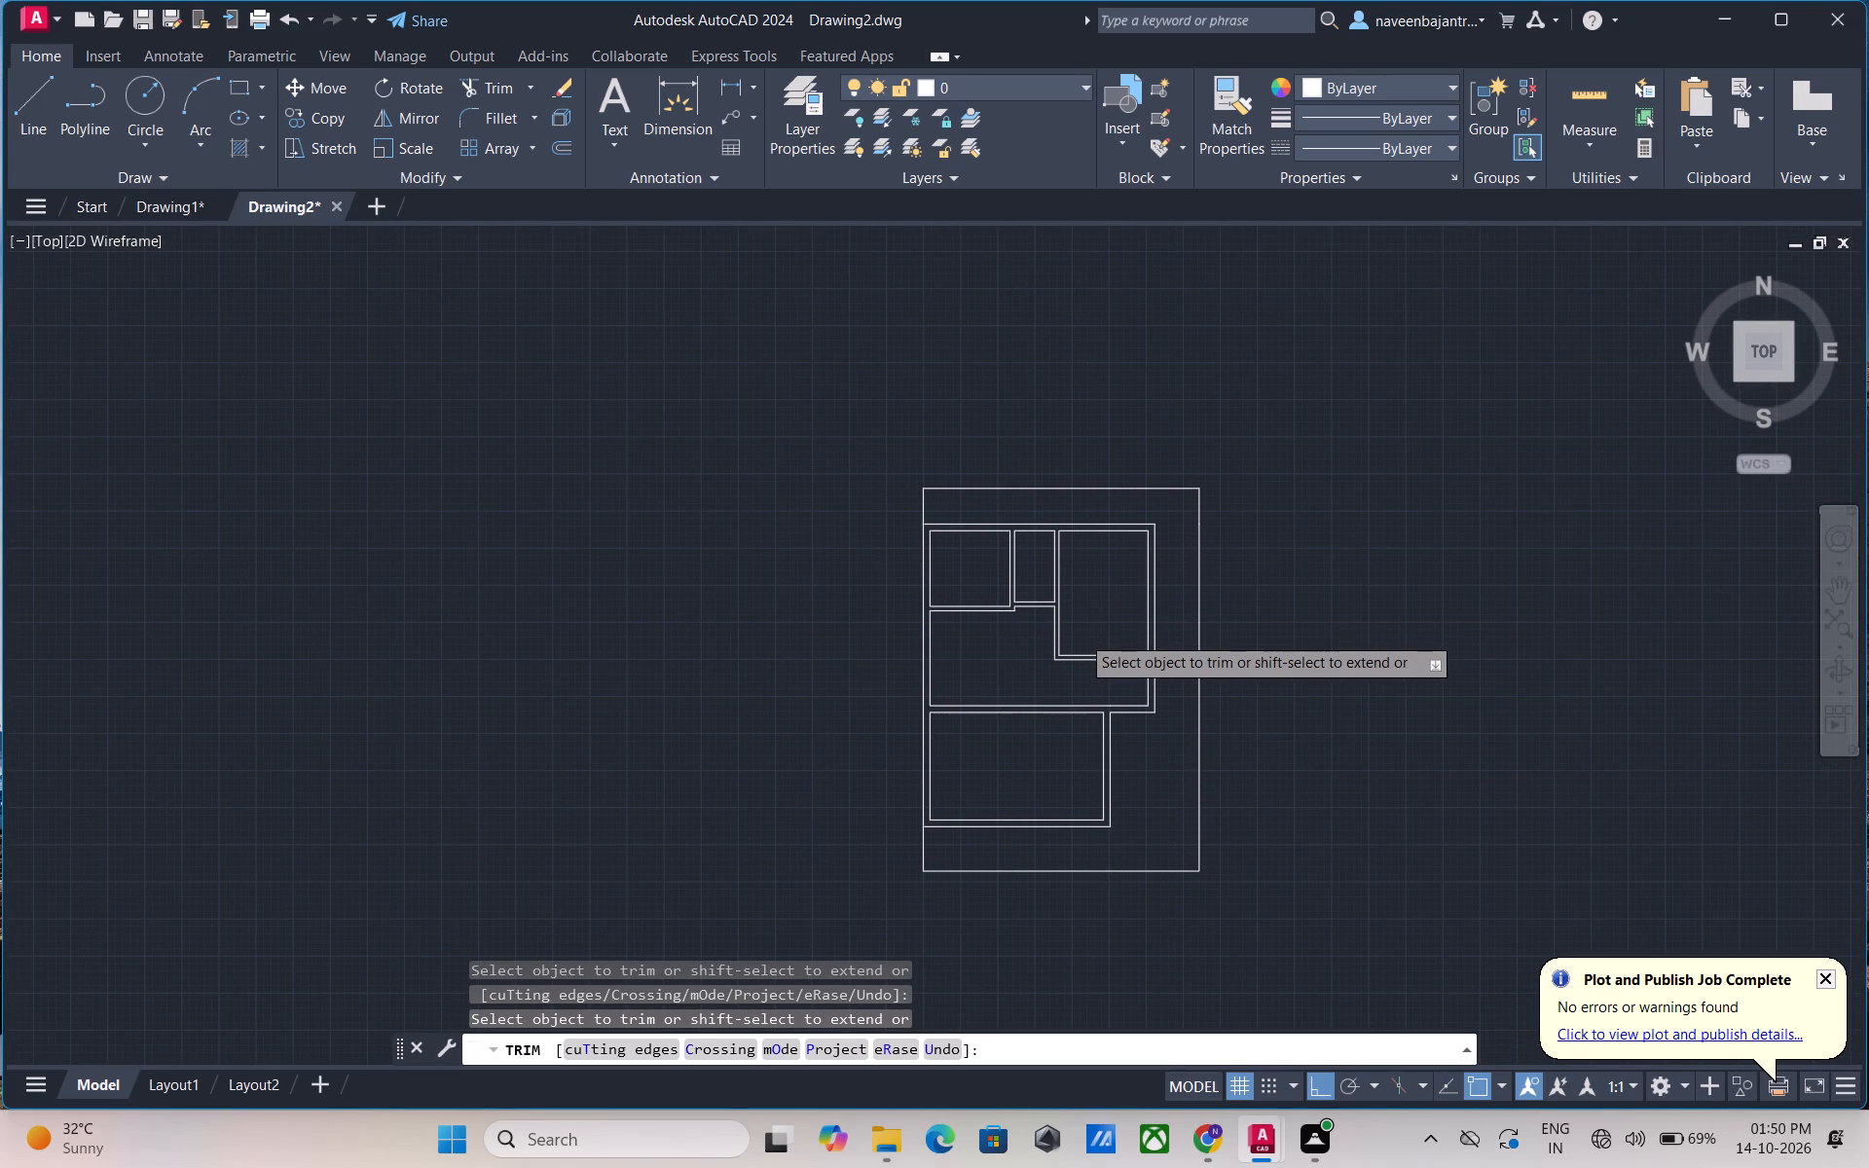
{"action": "scroll", "coordinate": [1081, 635], "scroll_direction": "up", "scroll_amount": 1}
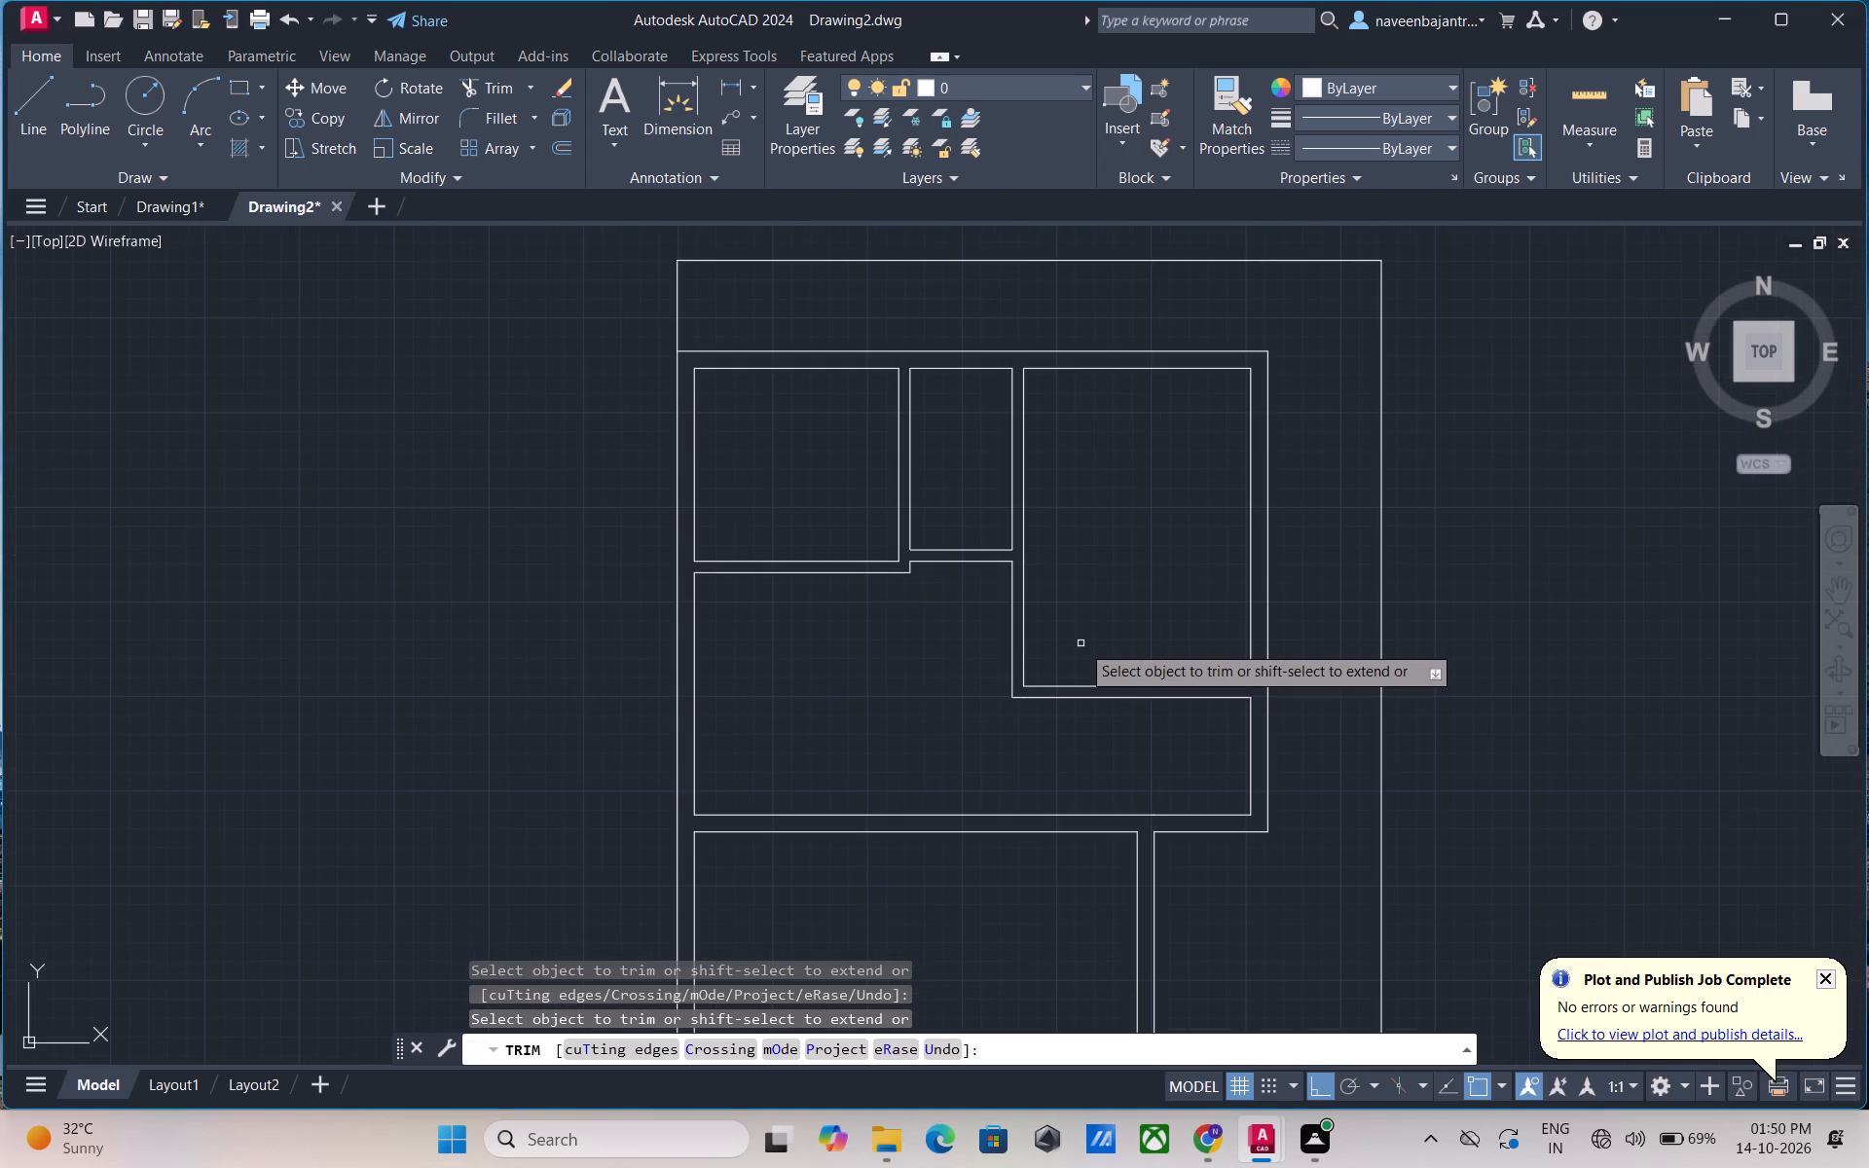
{"action": "scroll", "coordinate": [1060, 666], "scroll_direction": "up", "scroll_amount": 2}
{"action": "middle_click_drag", "start_coordinate": [1060, 666], "coordinate": [1081, 630]}
{"action": "key", "text": "Escape"}
{"action": "type", "text": "L"}
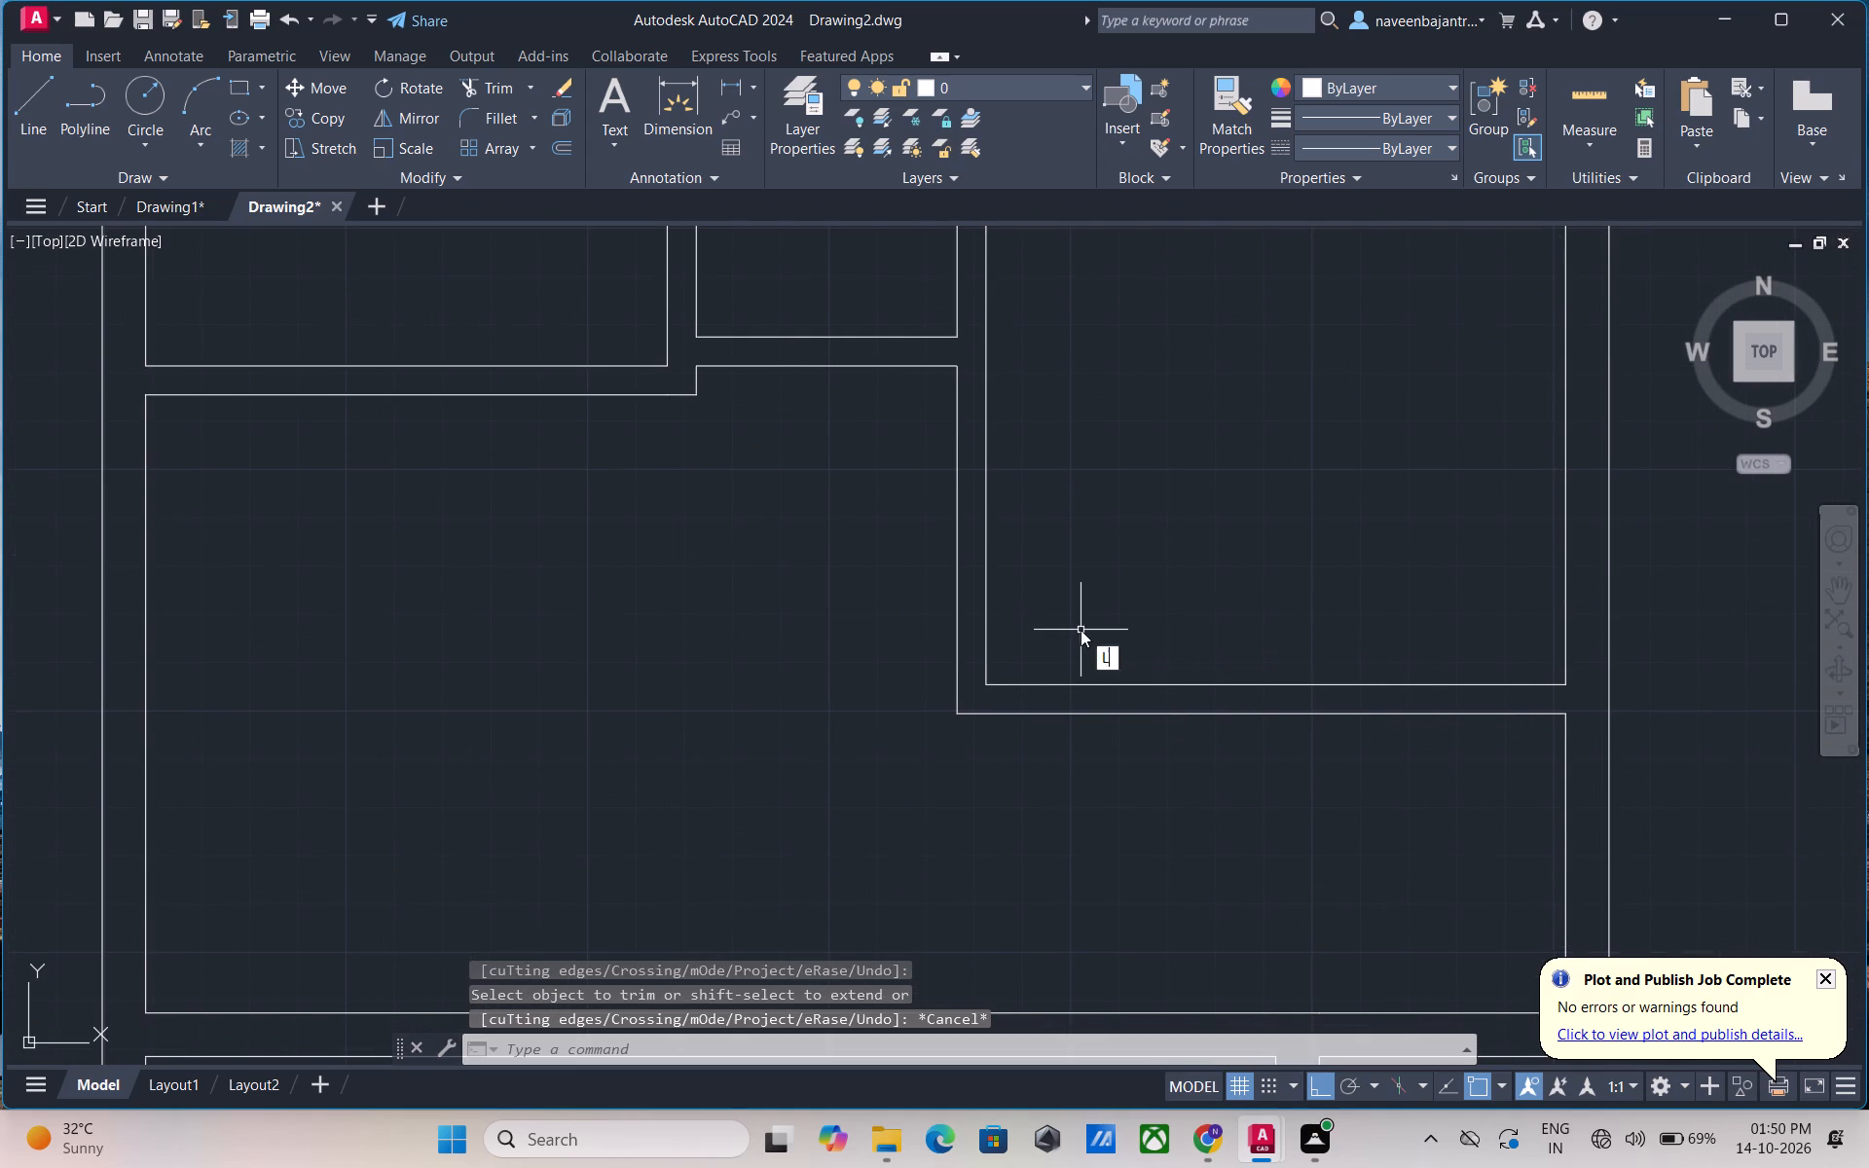
{"action": "key", "text": "space"}
{"action": "left_click", "coordinate": [982, 684]}
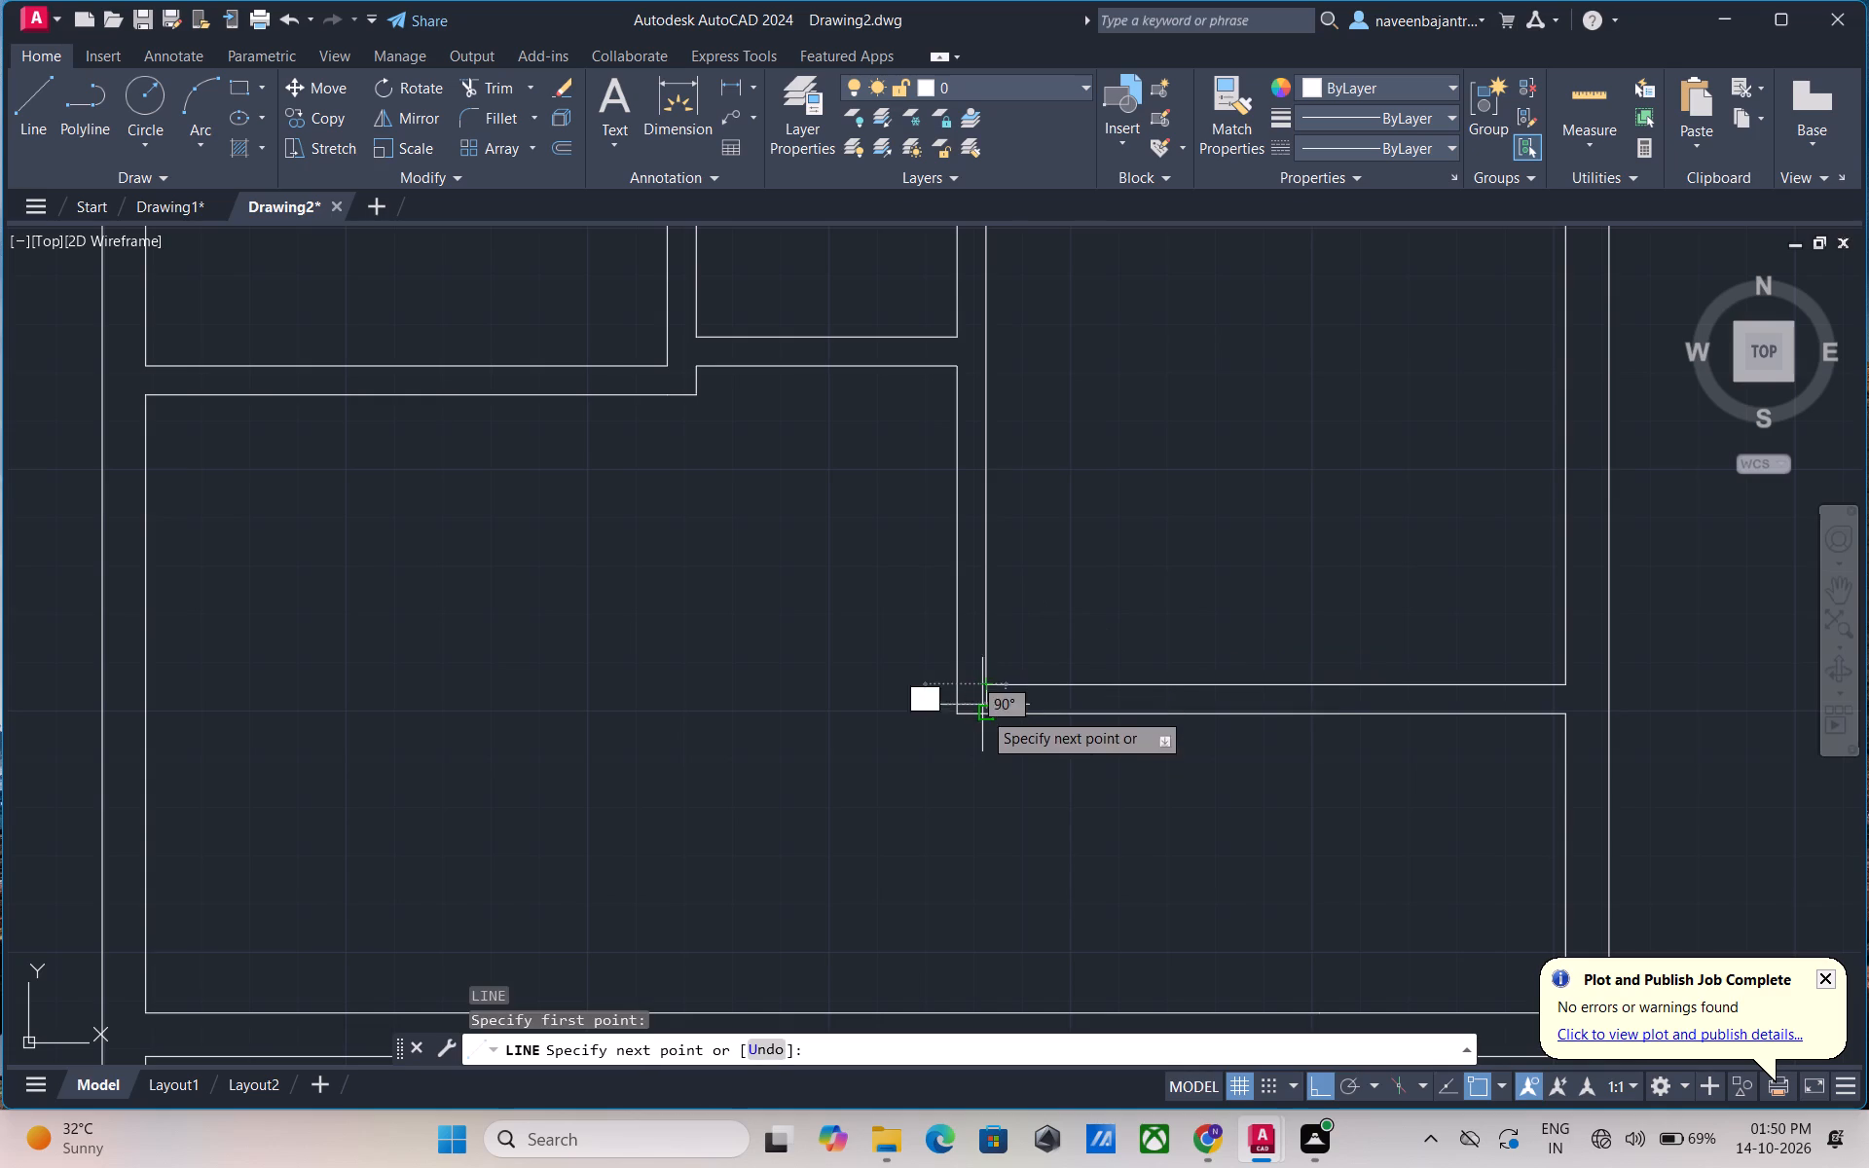
{"action": "left_click", "coordinate": [981, 738]}
{"action": "key", "text": "Escape"}
Trim the end of the short vertical line that overshoots the partition's lower line.
{"action": "key", "text": "t"}
{"action": "type", "text": "R"}
{"action": "key", "text": "space"}
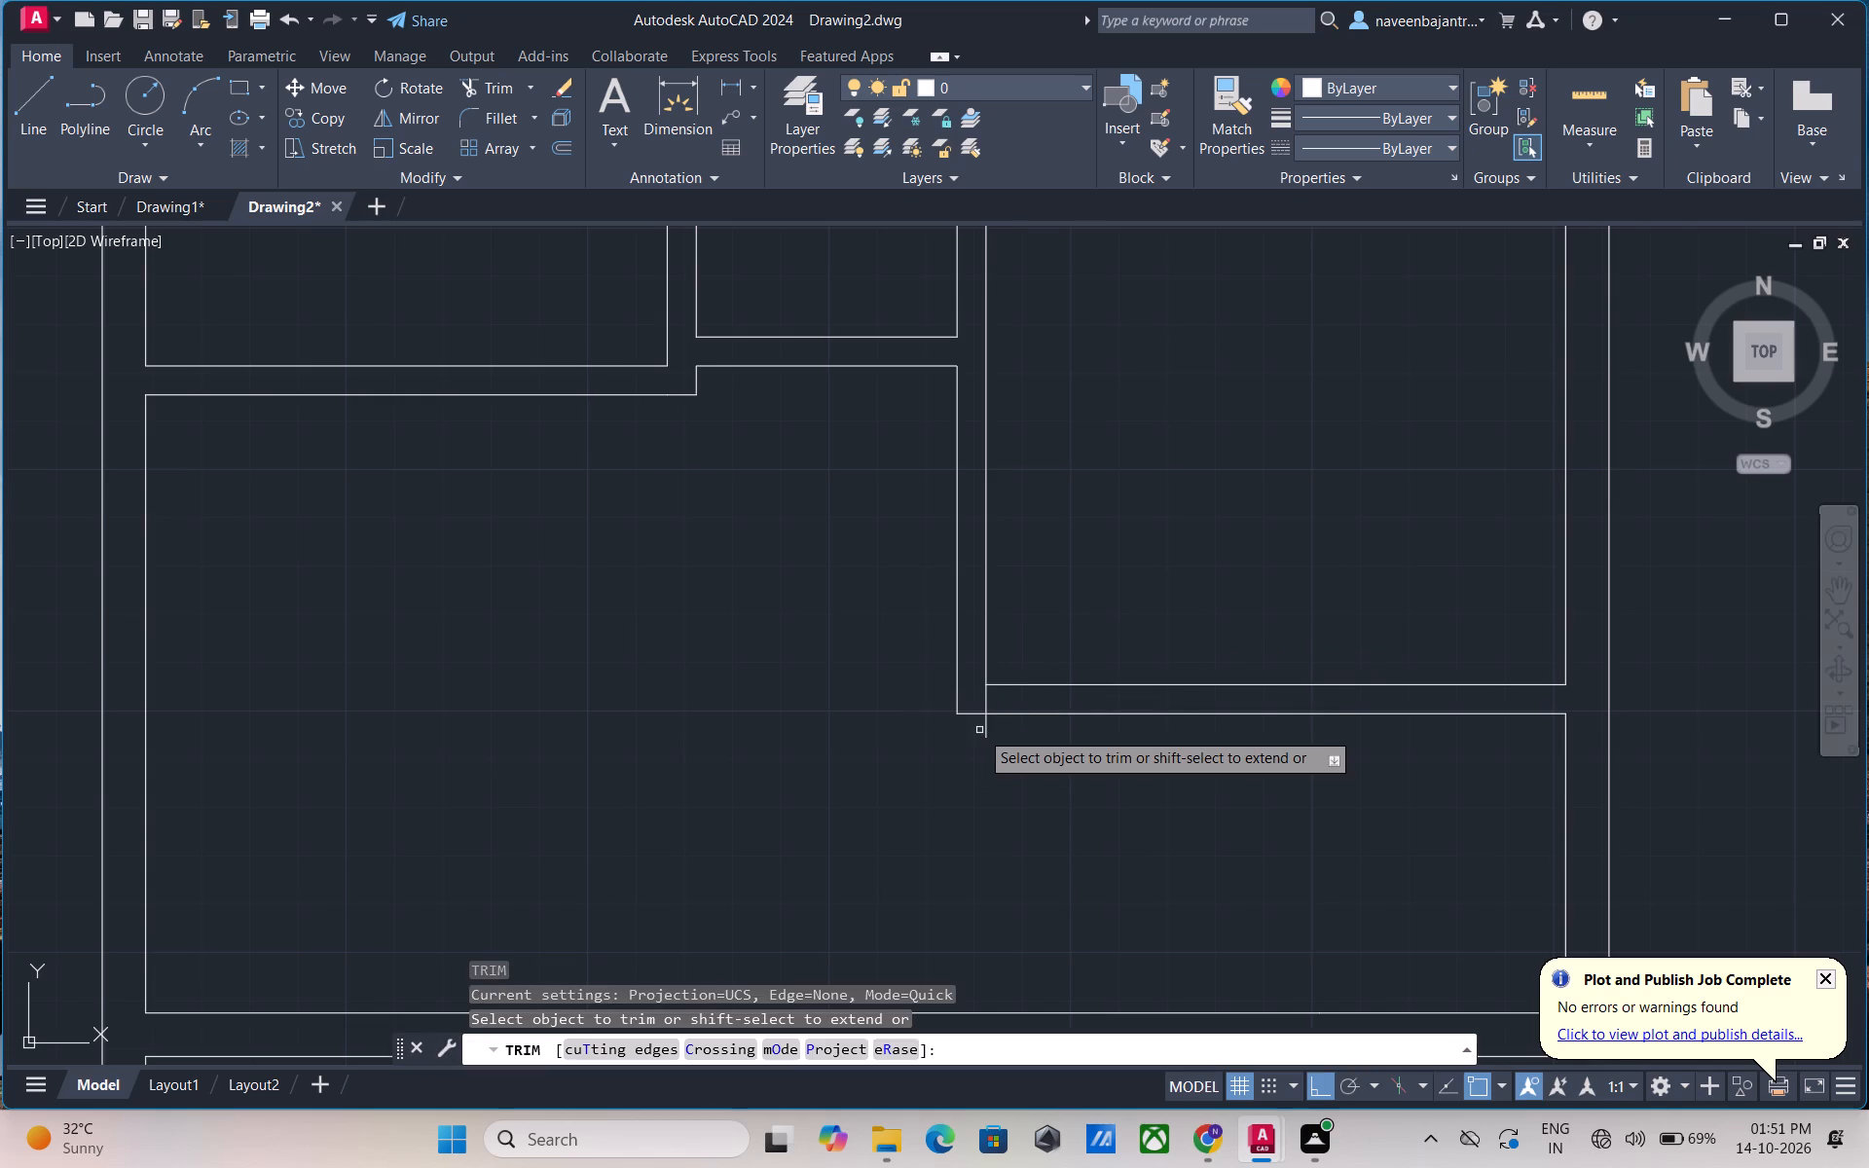
{"action": "left_click", "coordinate": [986, 726]}
{"action": "key", "text": "Escape"}
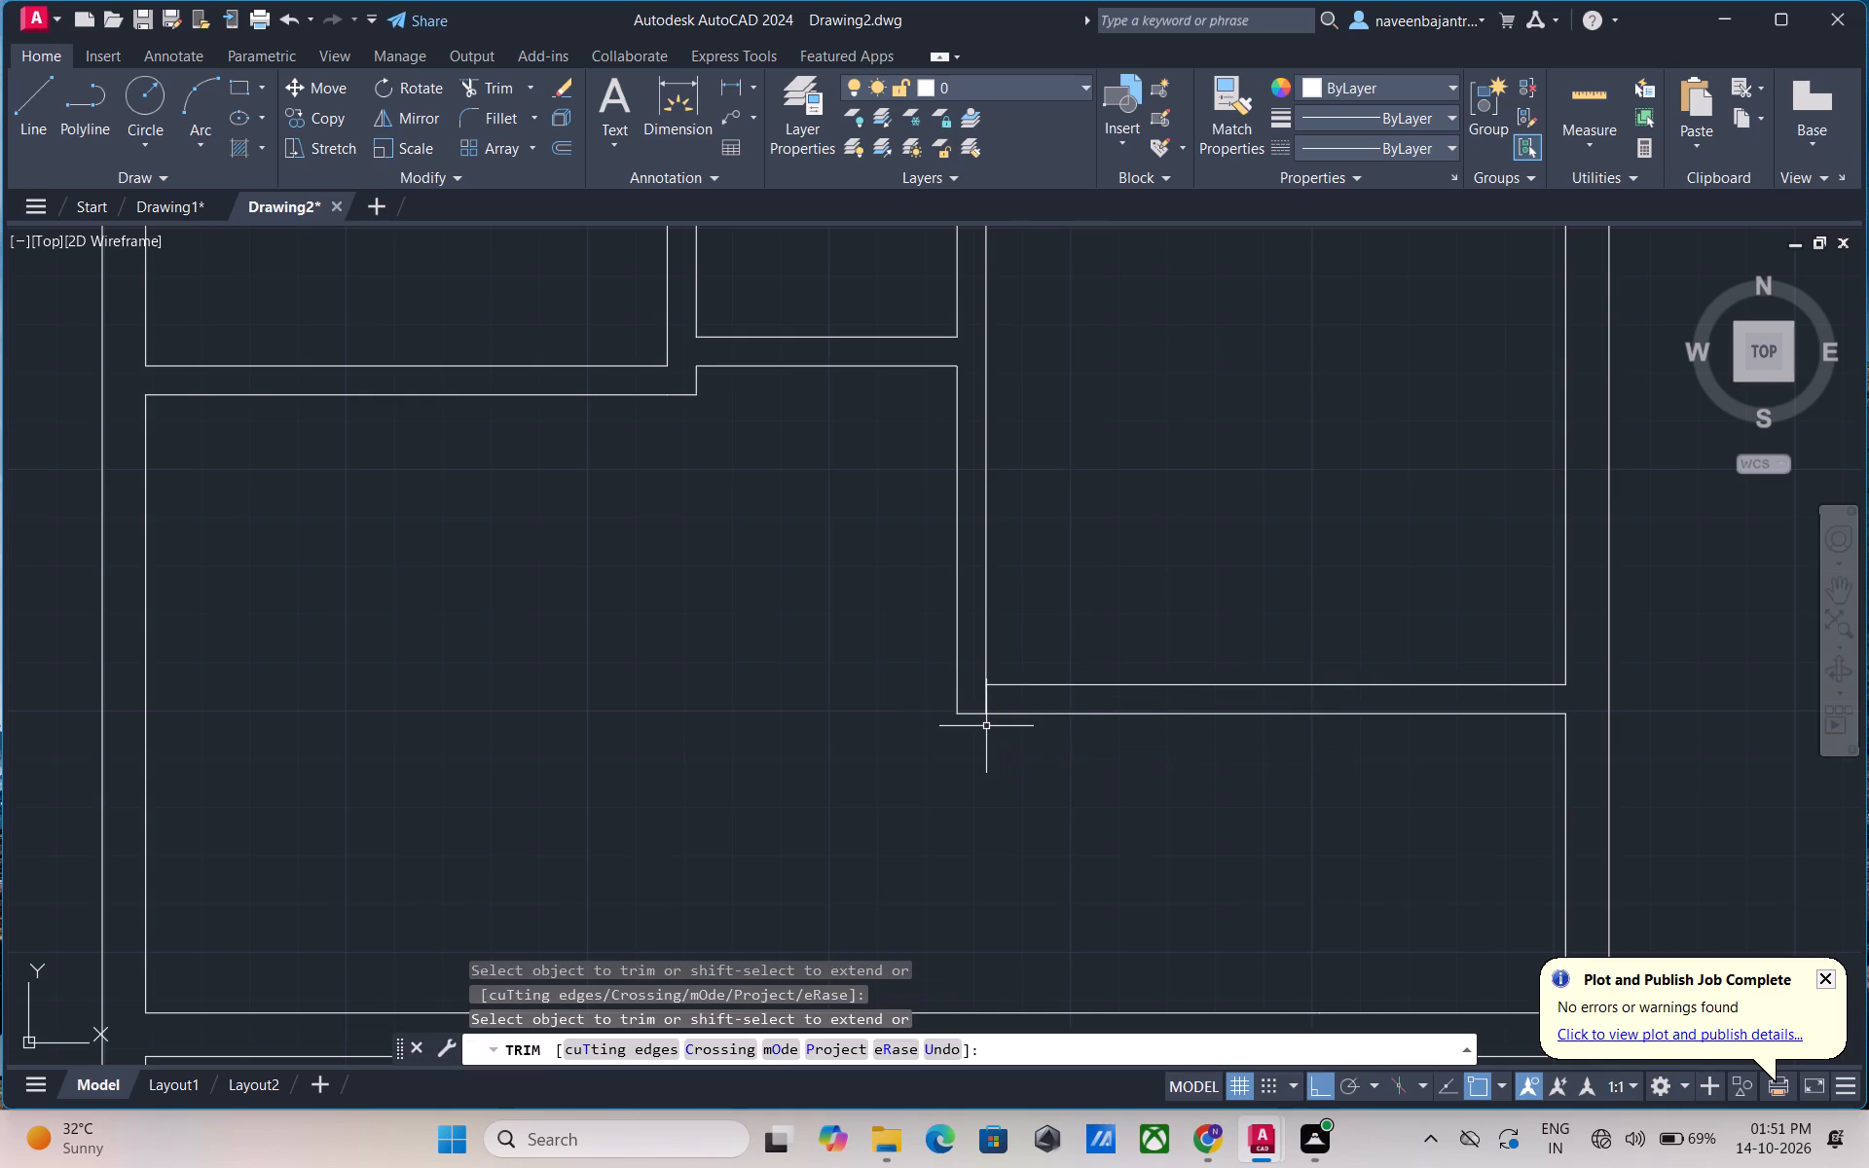
Offset the short vertical line across the partition by 1" to the right for the door's left jamb.
{"action": "type", "text": "O"}
{"action": "key", "text": "space"}
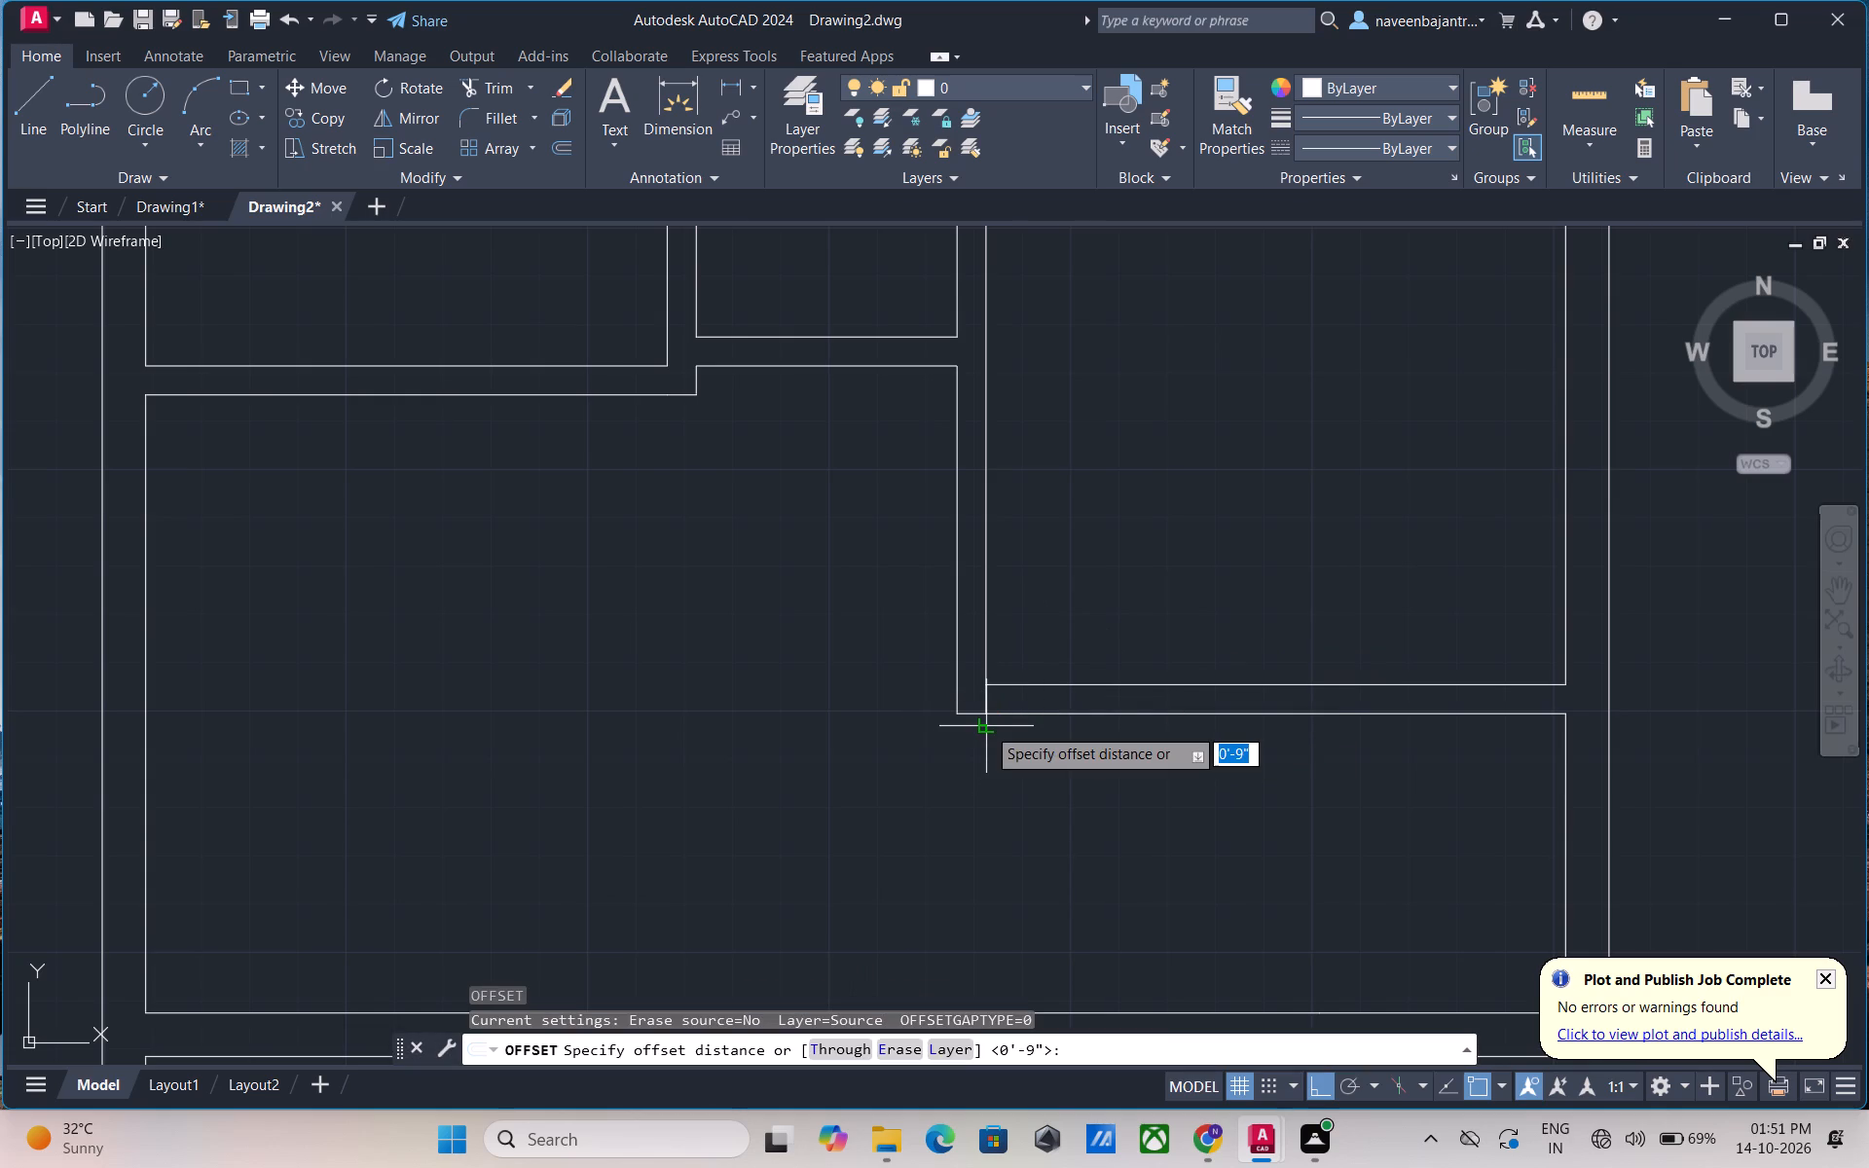
{"action": "type", "text": "1\""}
{"action": "key", "text": "Return"}
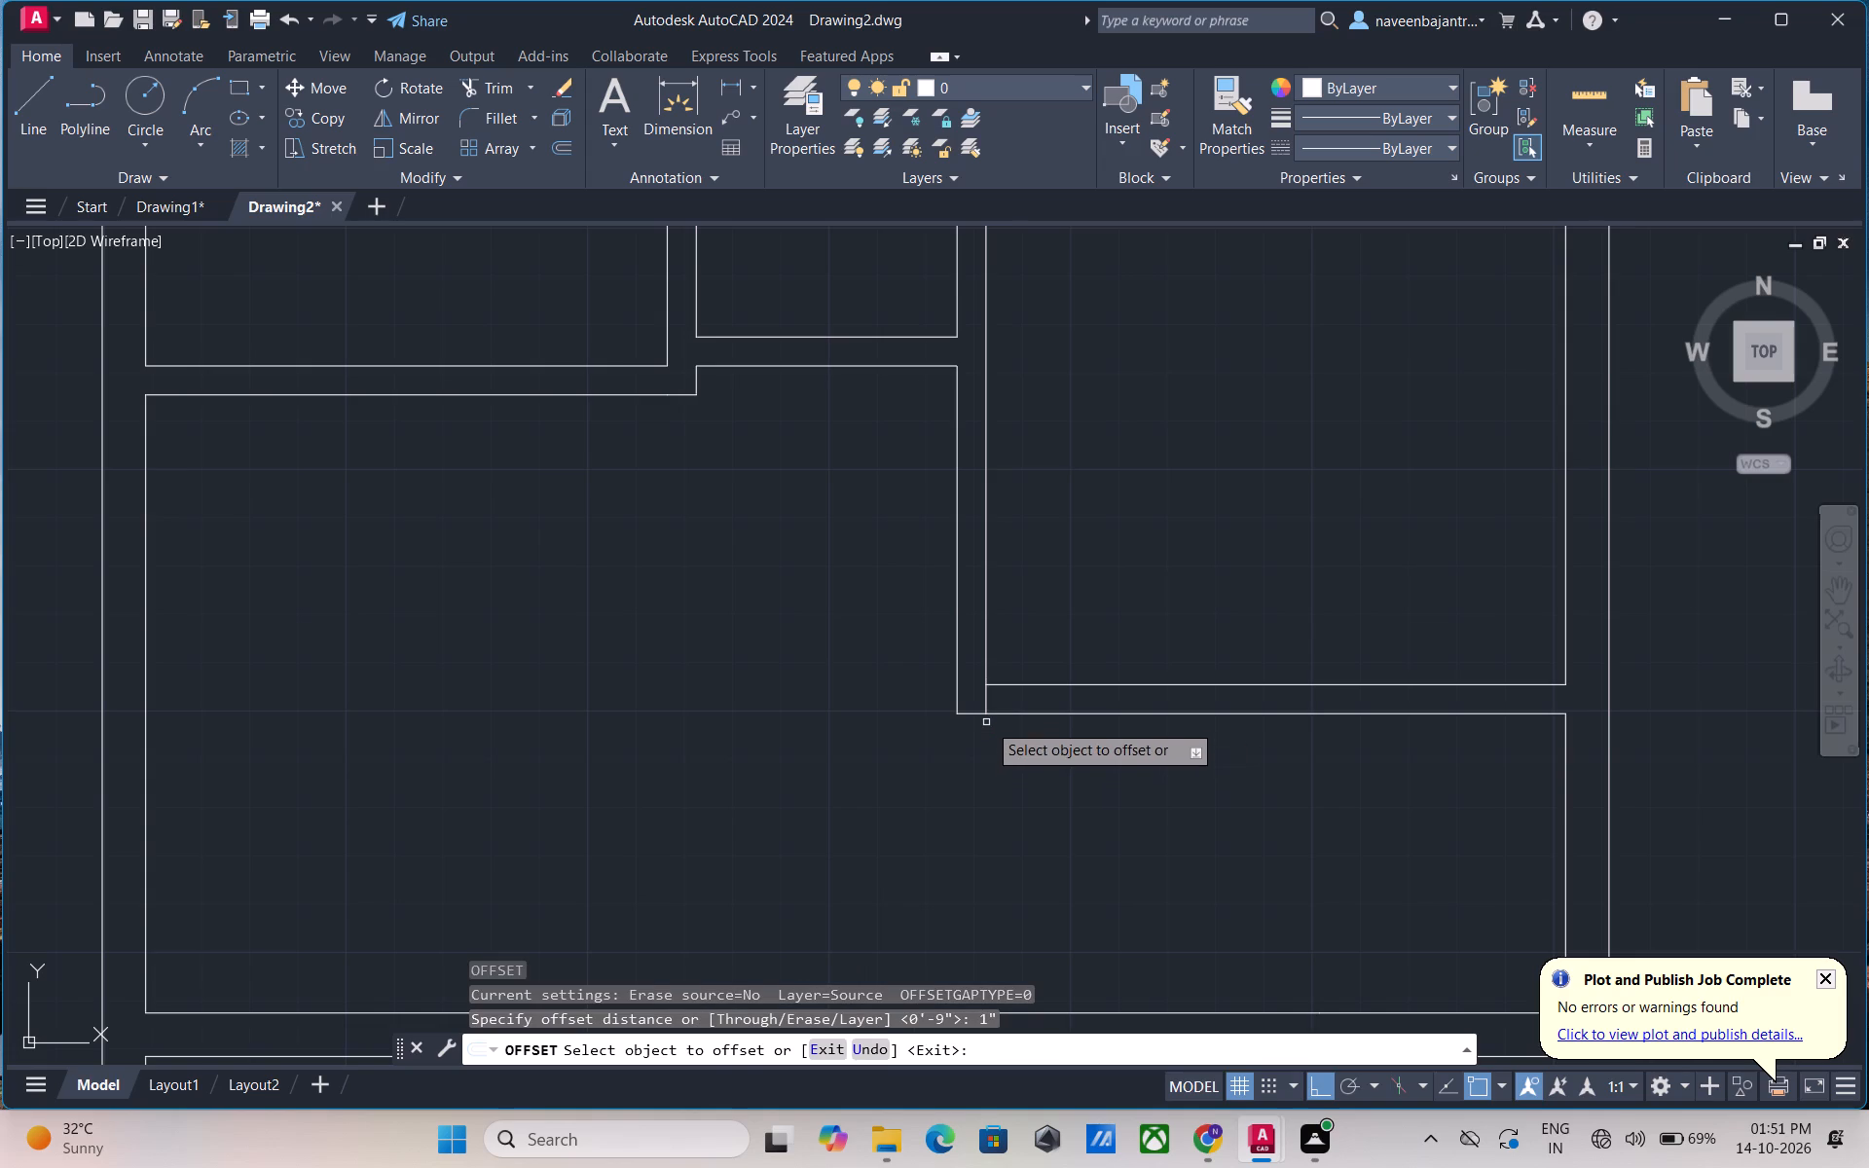
{"action": "left_click", "coordinate": [987, 704]}
{"action": "left_click", "coordinate": [1011, 703]}
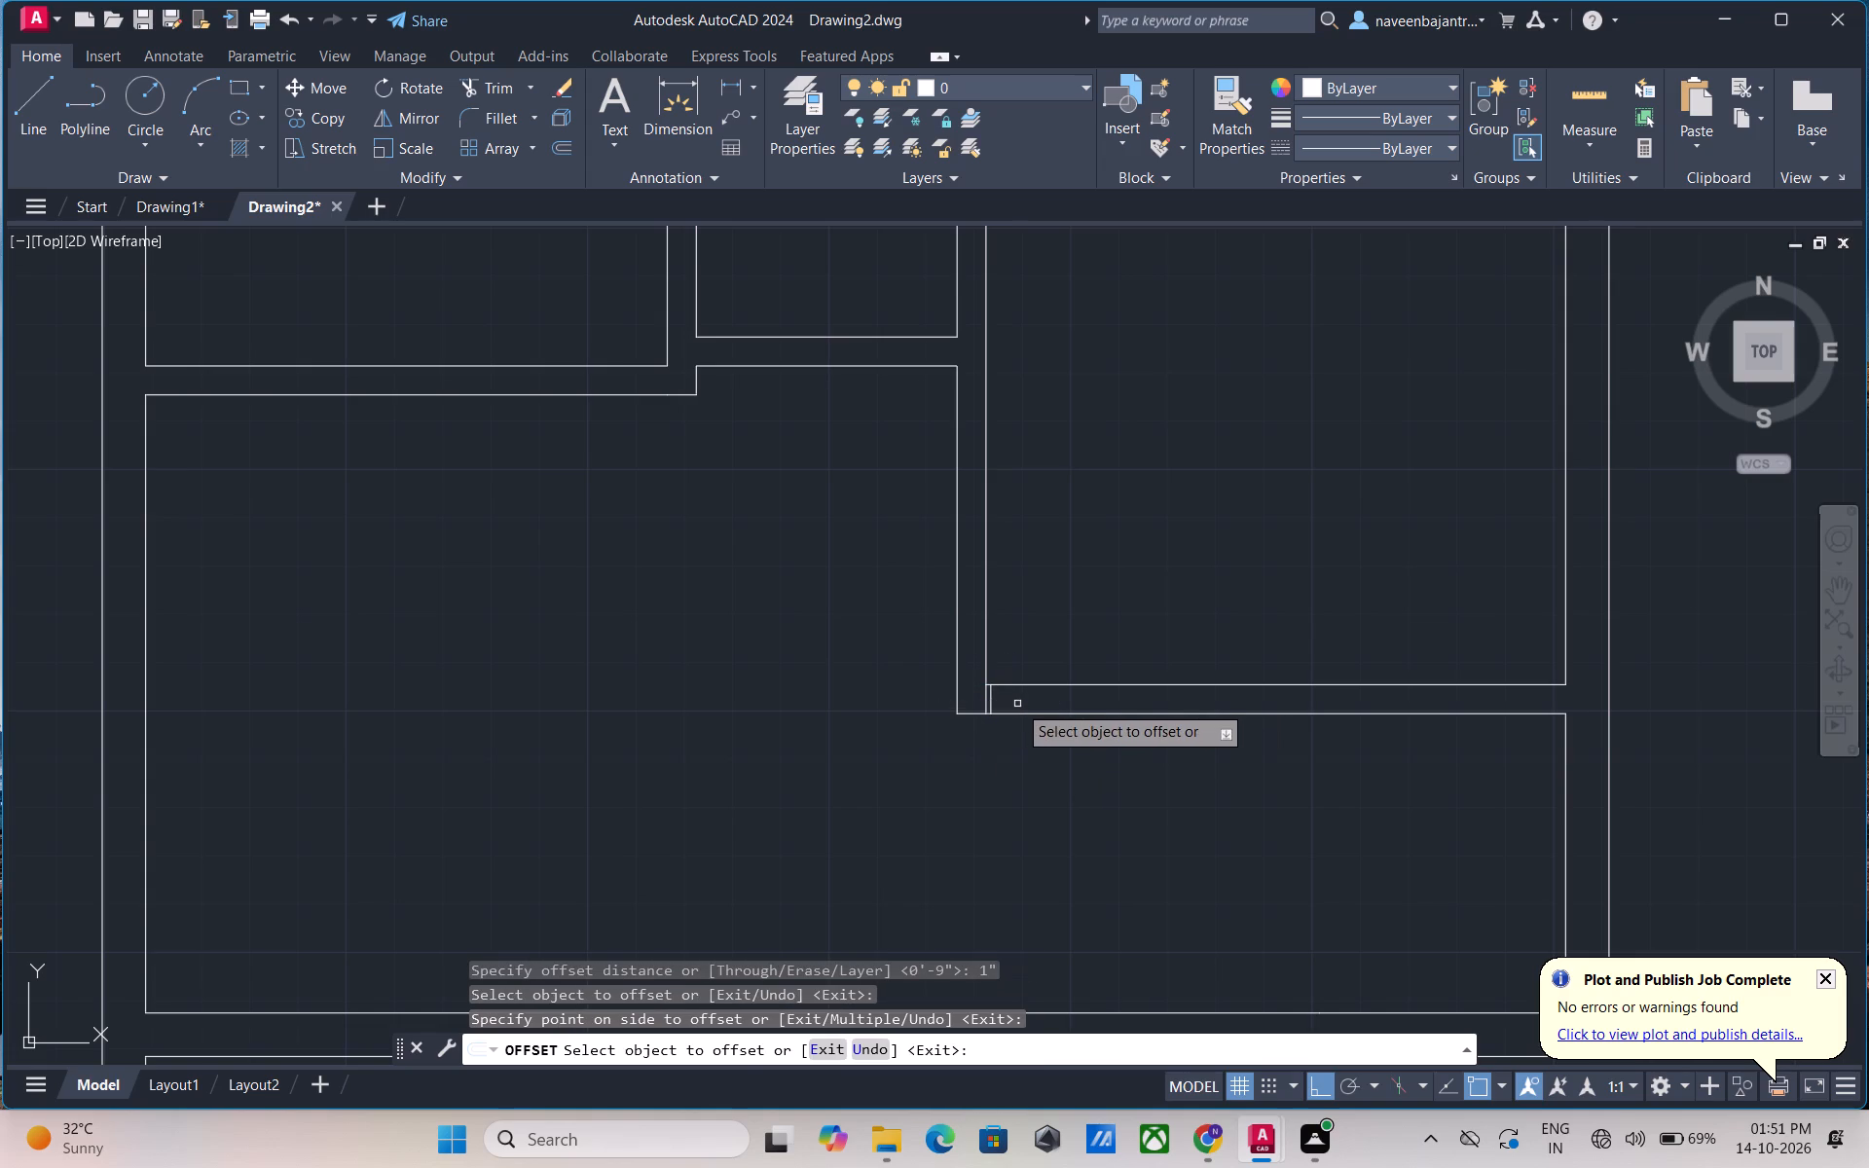
{"action": "key", "text": "Escape"}
Draw a 3' vertical door leaf line upward from the top end of the left jamb line.
{"action": "type", "text": "L"}
{"action": "key", "text": "space"}
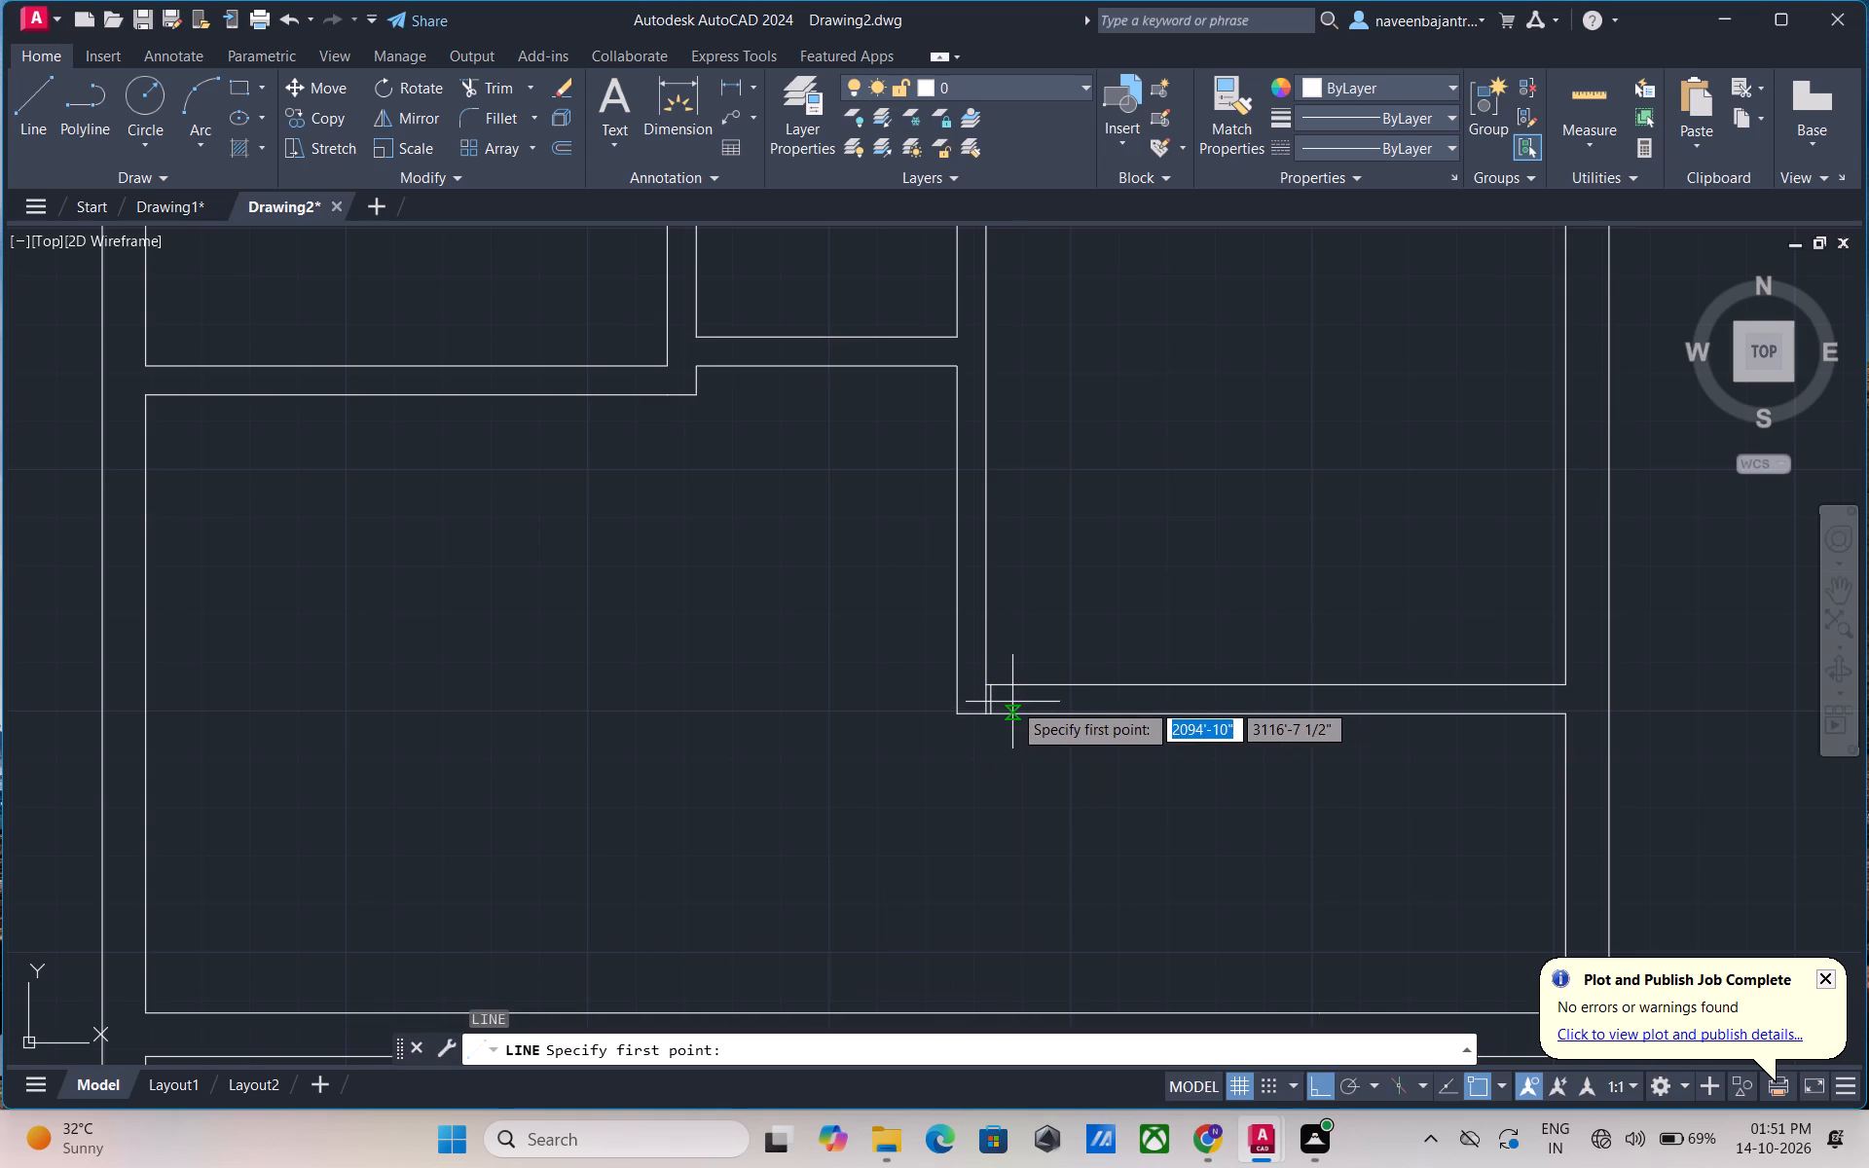
{"action": "scroll", "coordinate": [1010, 700], "scroll_direction": "up", "scroll_amount": 3}
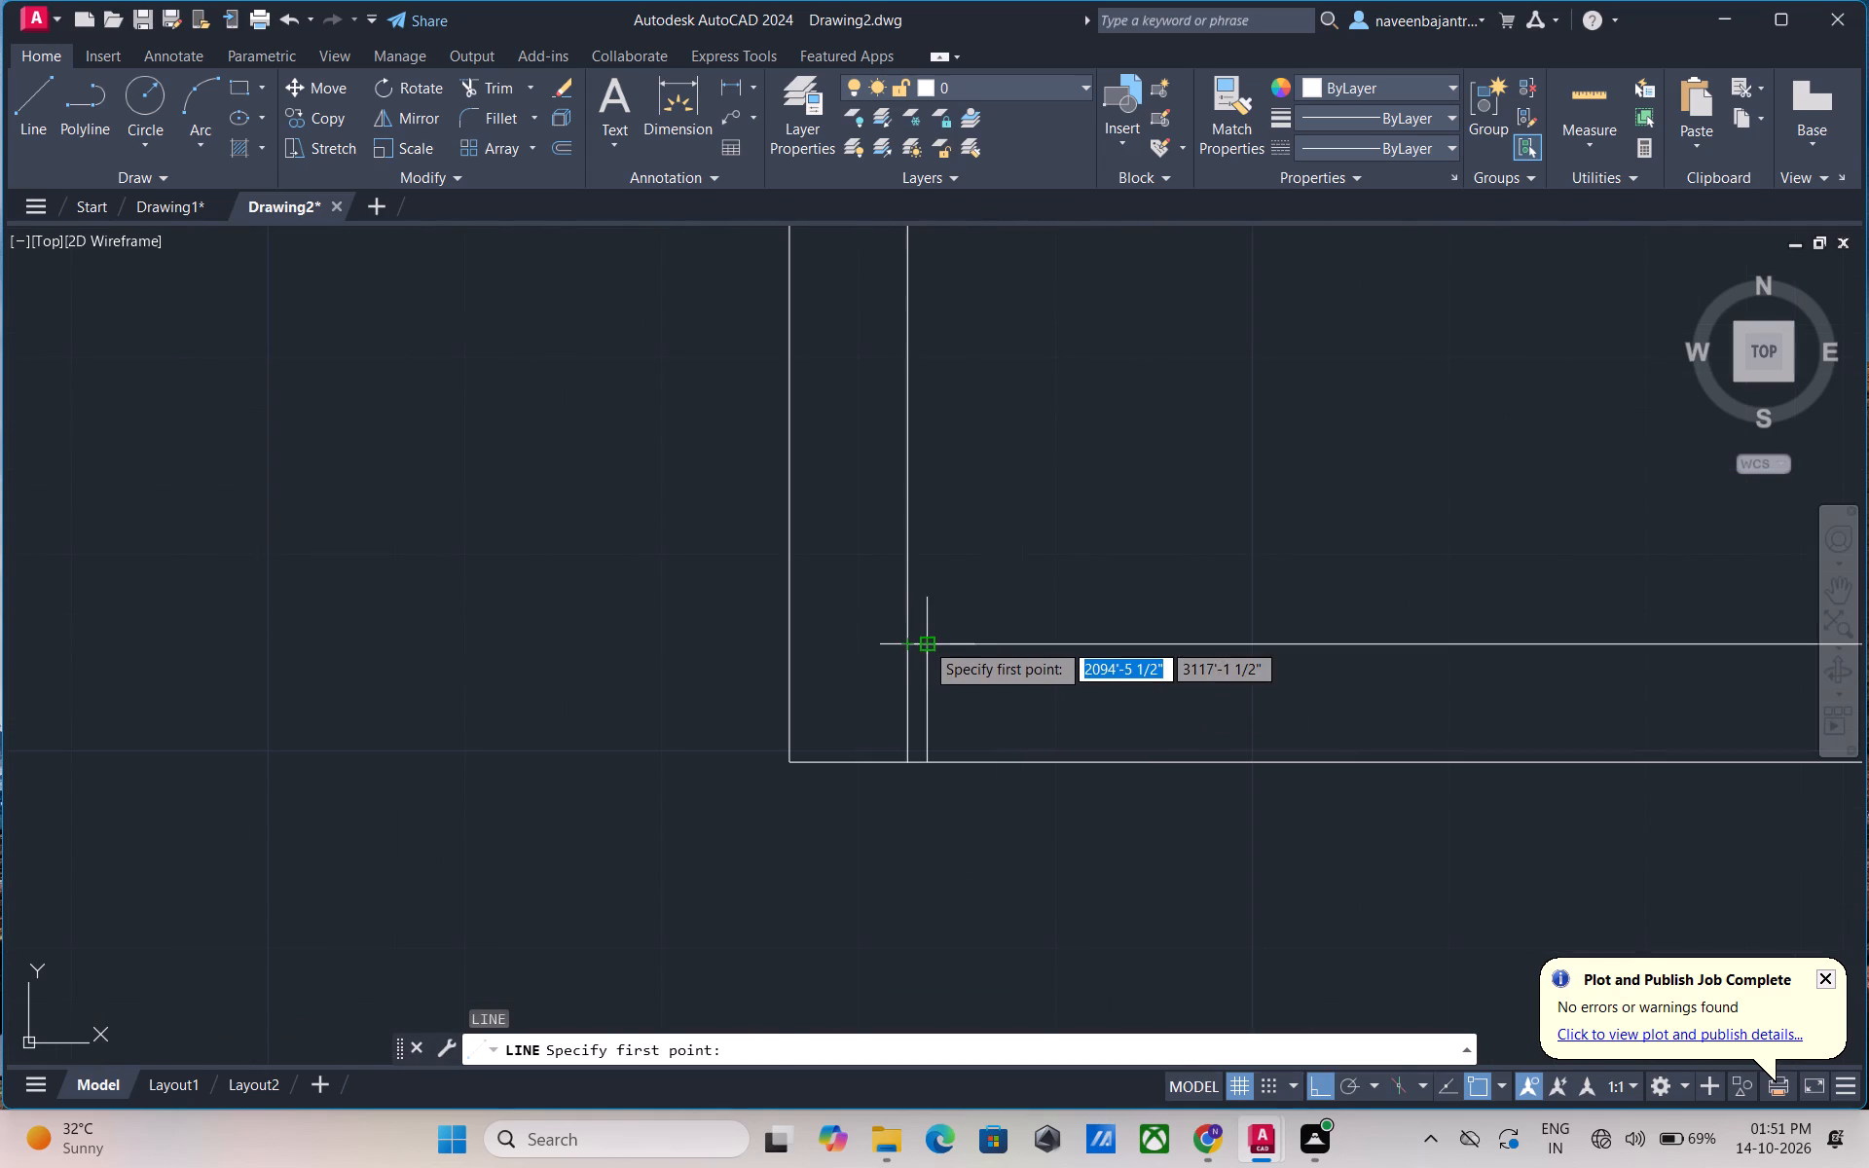
{"action": "left_click", "coordinate": [925, 641]}
{"action": "type", "text": "3'"}
{"action": "key", "text": "Return"}
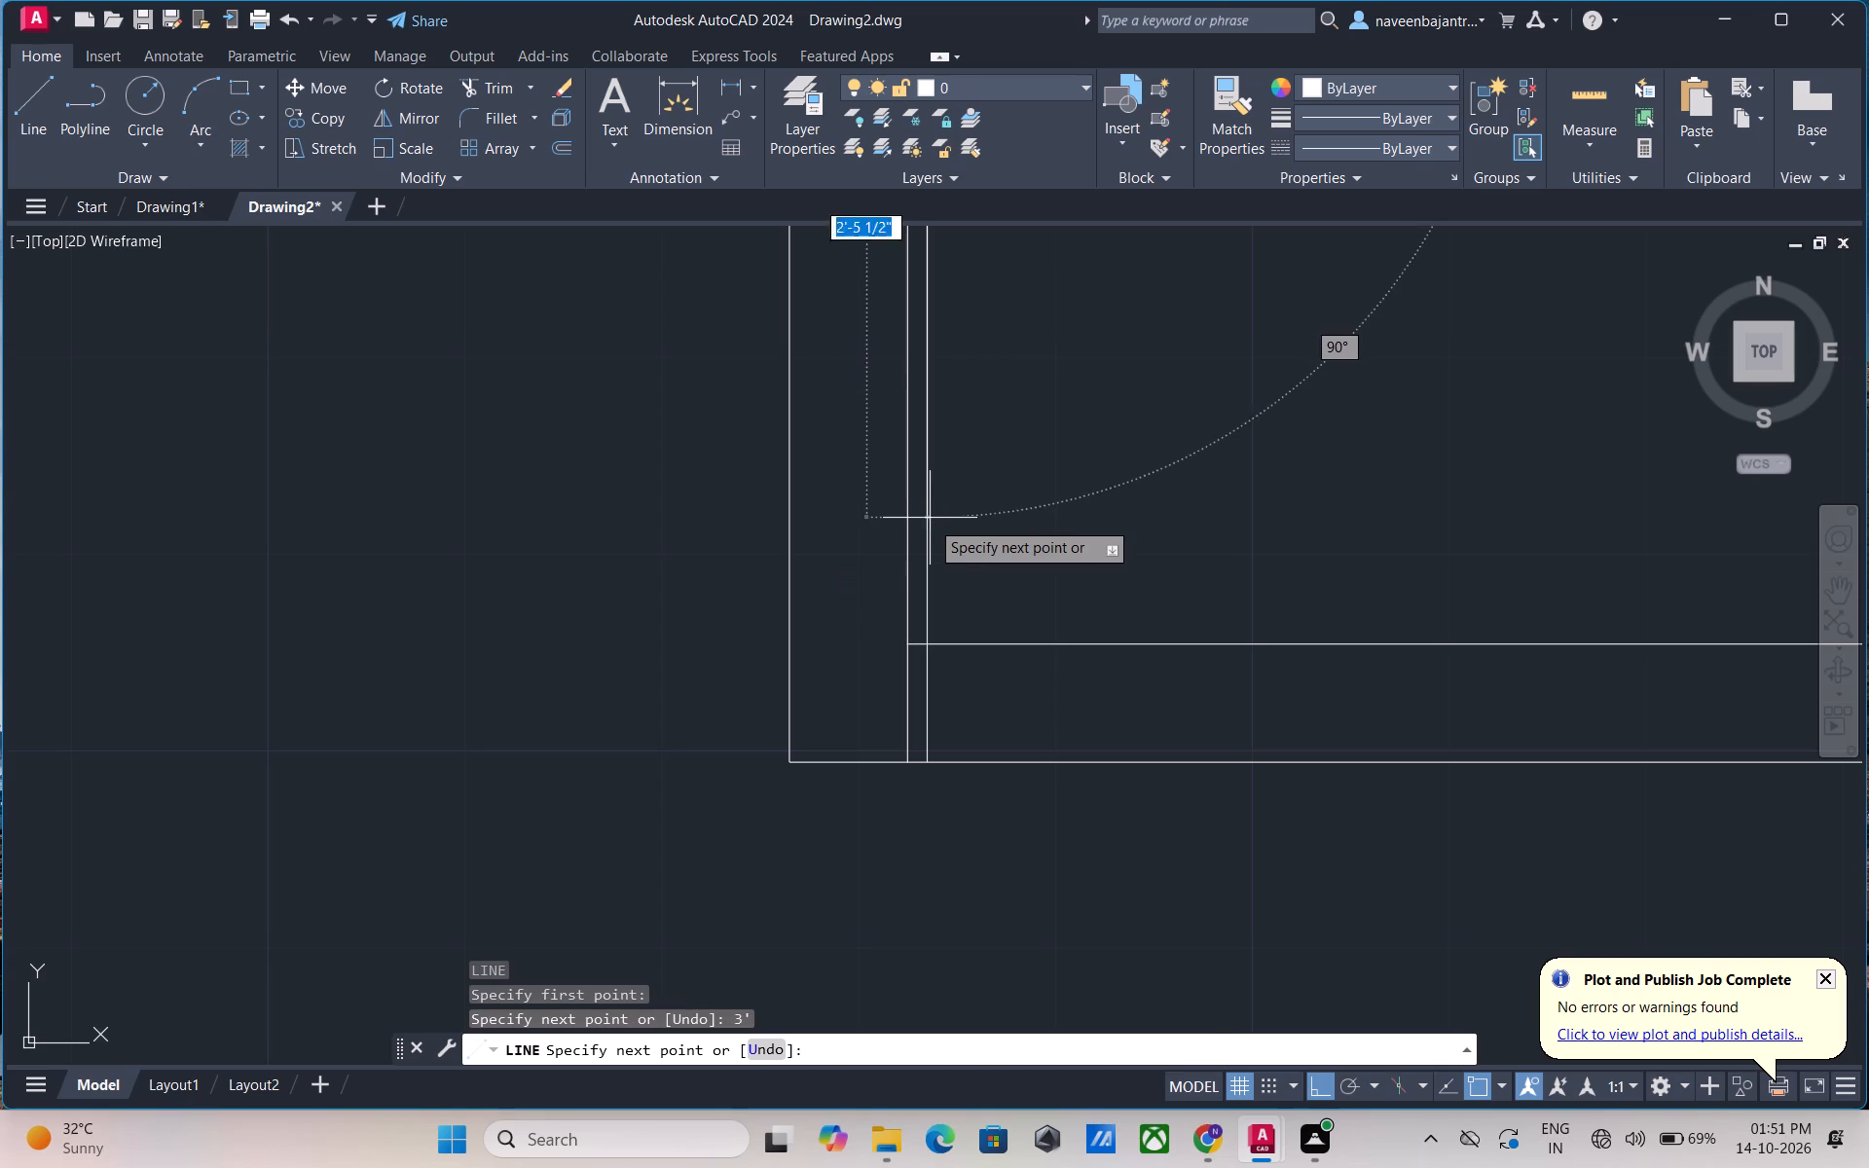
{"action": "scroll", "coordinate": [930, 522], "scroll_direction": "down", "scroll_amount": 3}
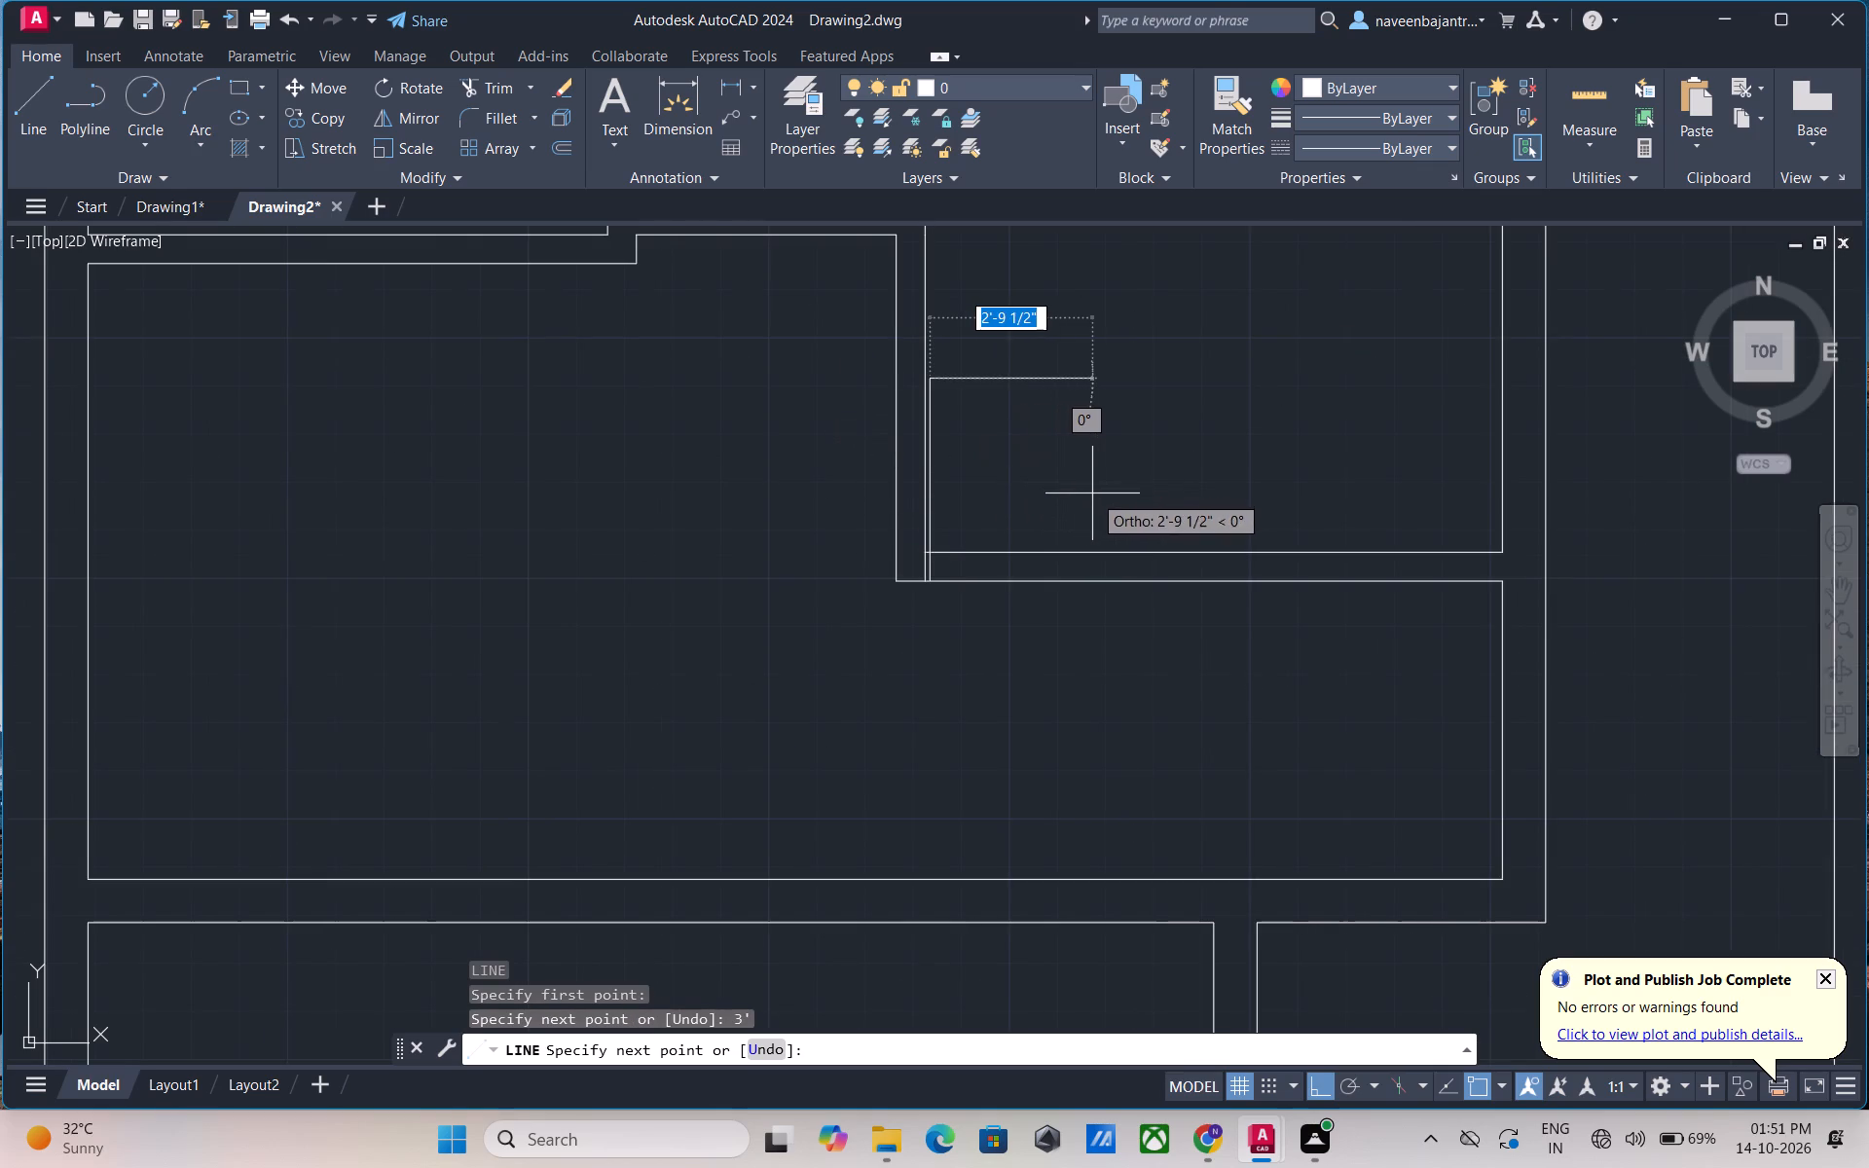
{"action": "key", "text": "Escape"}
Offset the left jamb line 3' to the right for the opposite door jamb.
{"action": "type", "text": "O 3'"}
{"action": "key", "text": "Return"}
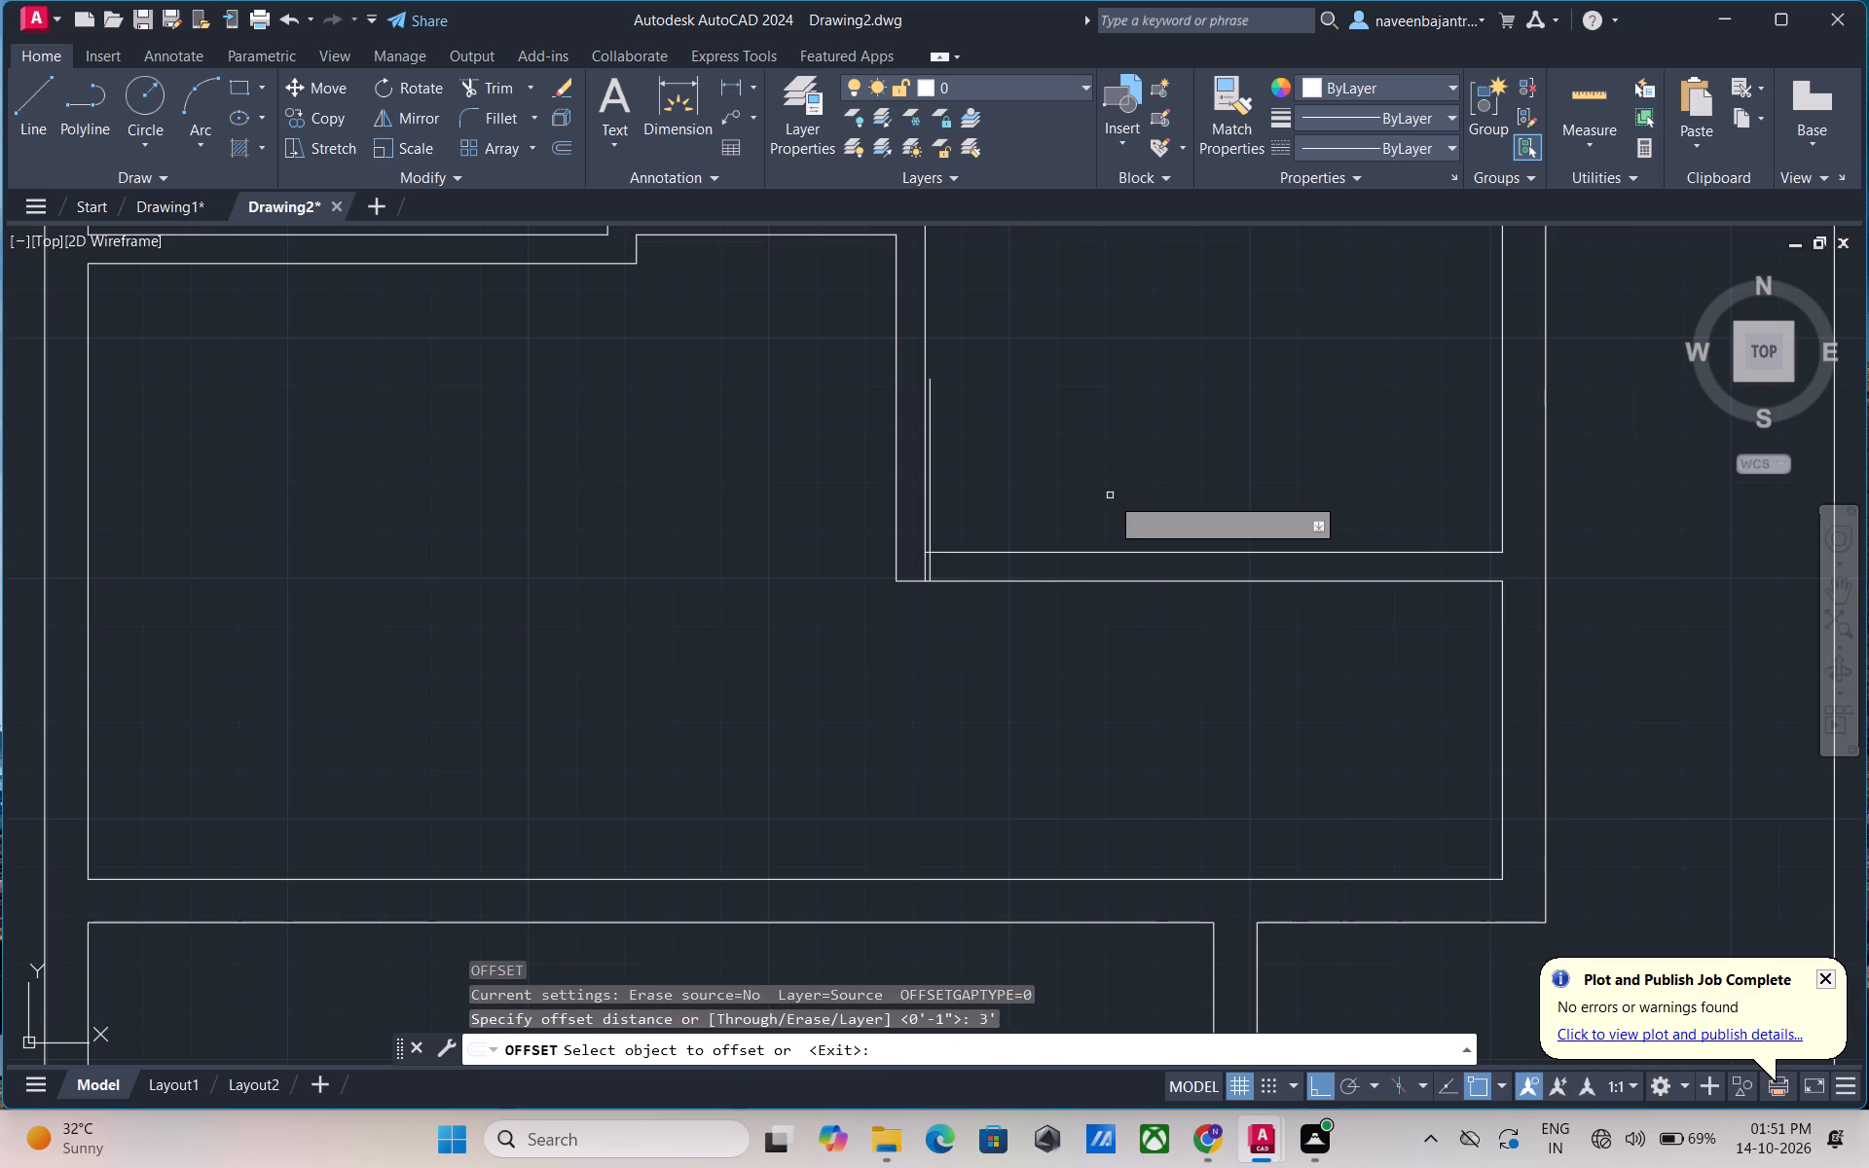
{"action": "scroll", "coordinate": [968, 563], "scroll_direction": "up", "scroll_amount": 2}
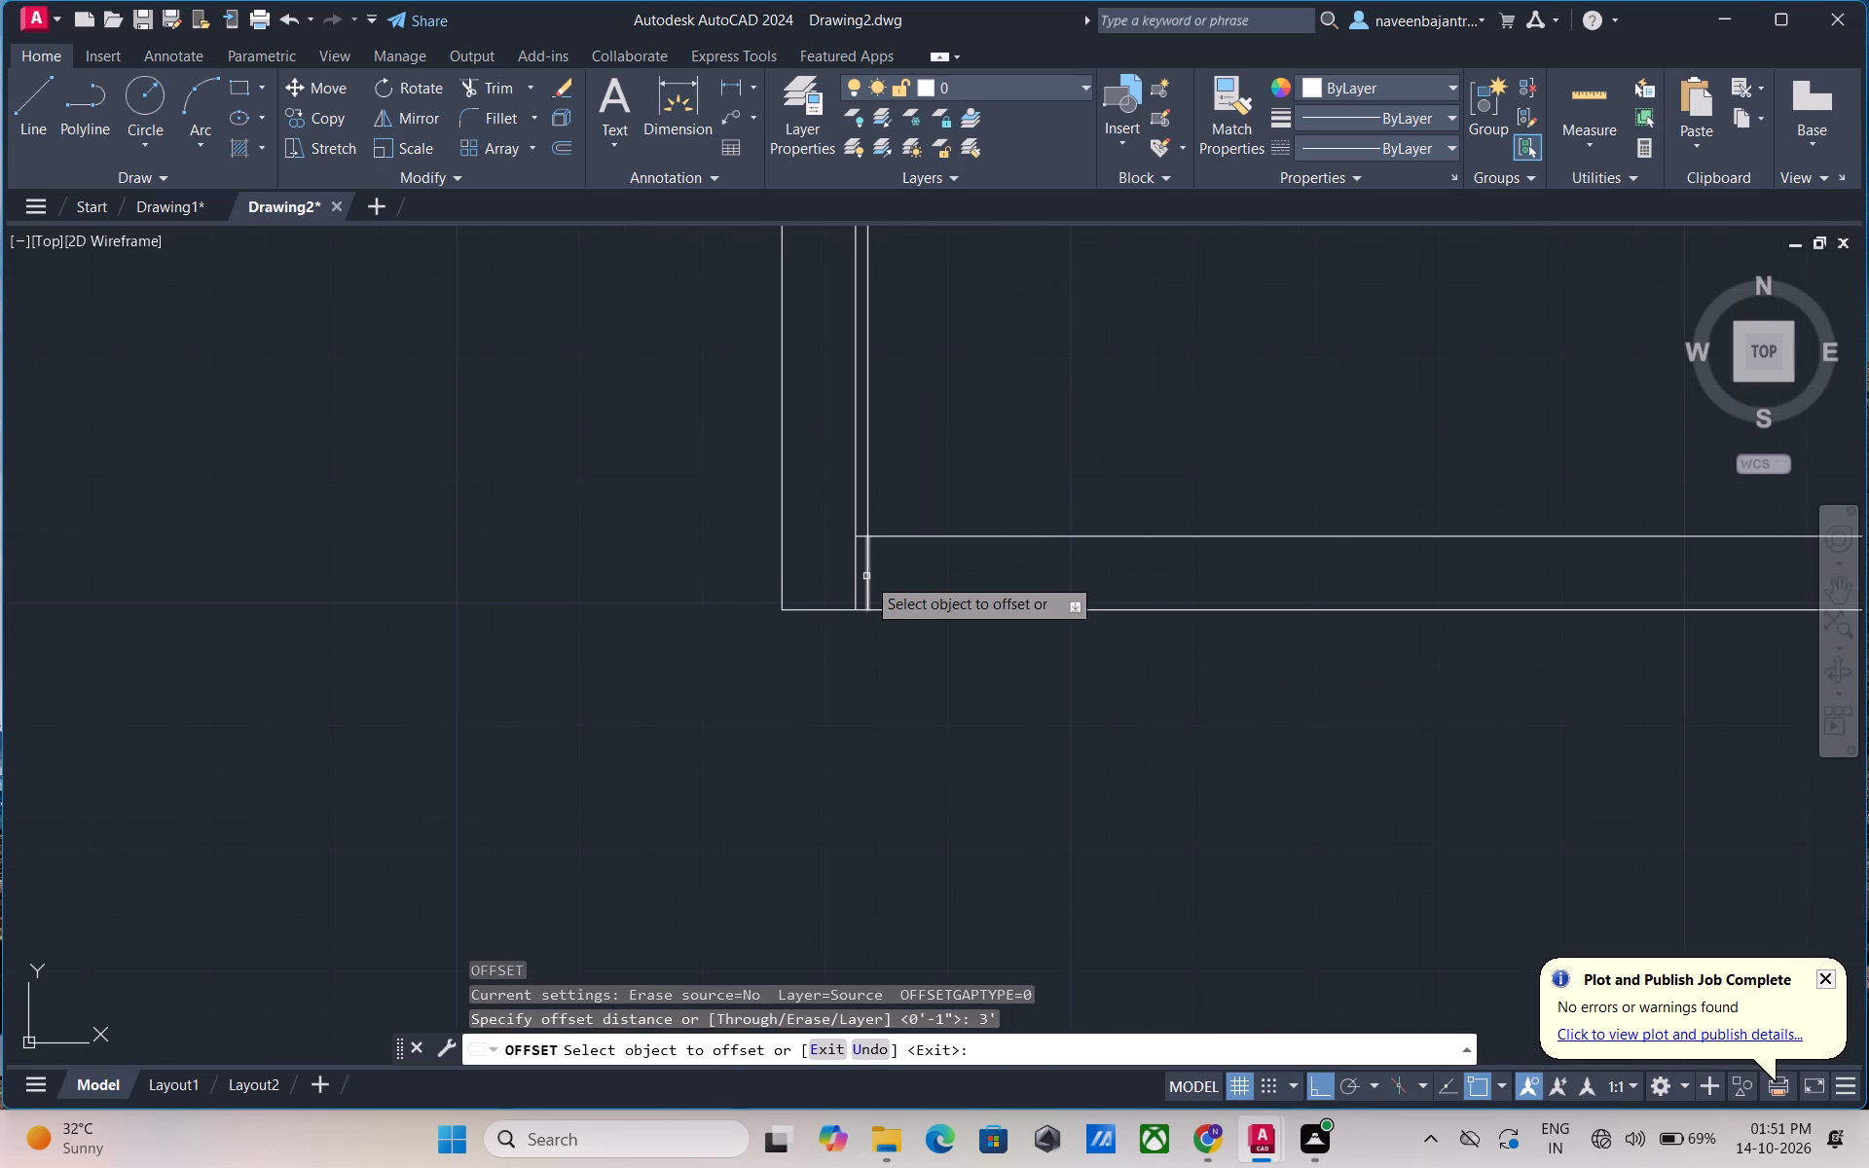
{"action": "left_click", "coordinate": [866, 576]}
{"action": "left_click", "coordinate": [1015, 585]}
{"action": "key", "text": "Escape"}
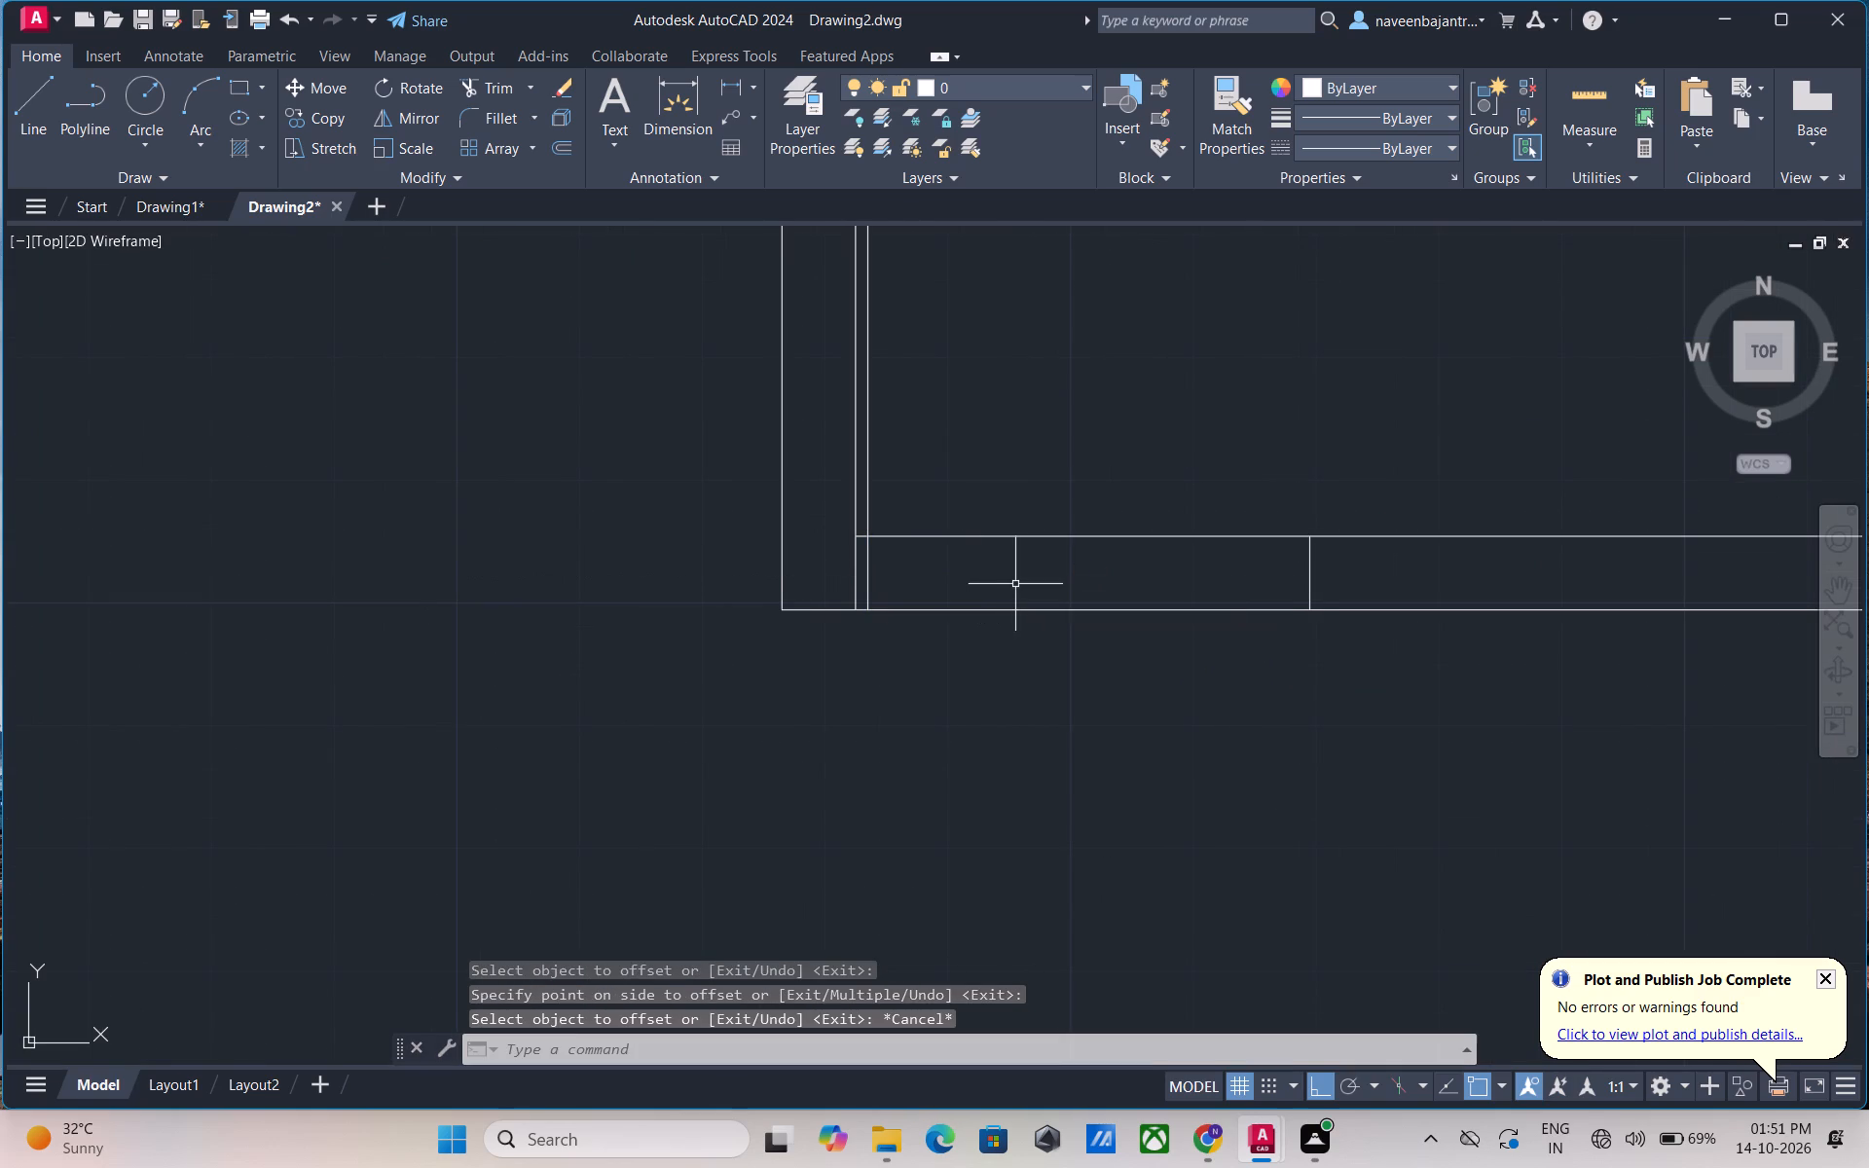
Trim both horizontal partition lines between the two jambs to open the doorway.
{"action": "scroll", "coordinate": [1016, 583], "scroll_direction": "down", "scroll_amount": 1}
{"action": "type", "text": "TR"}
{"action": "key", "text": "space"}
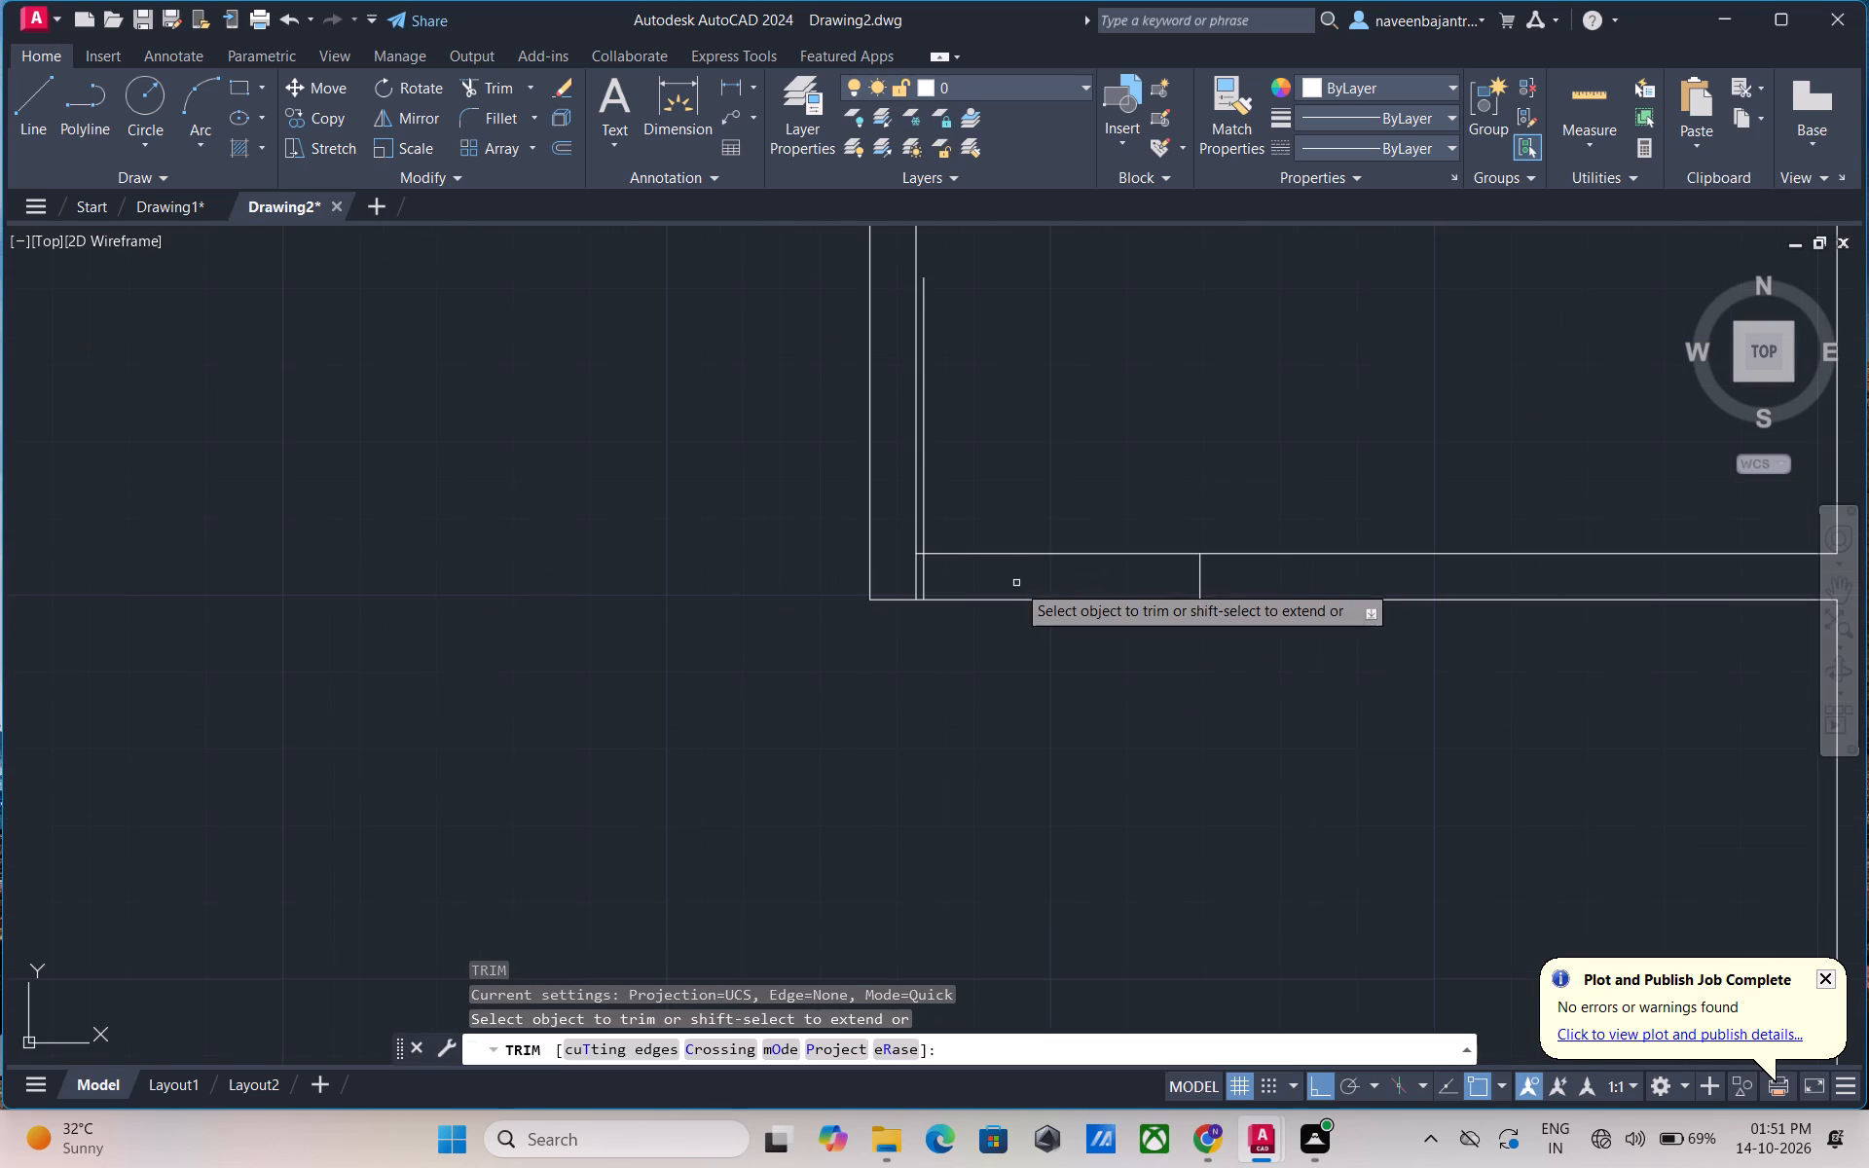
{"action": "left_click", "coordinate": [1036, 557]}
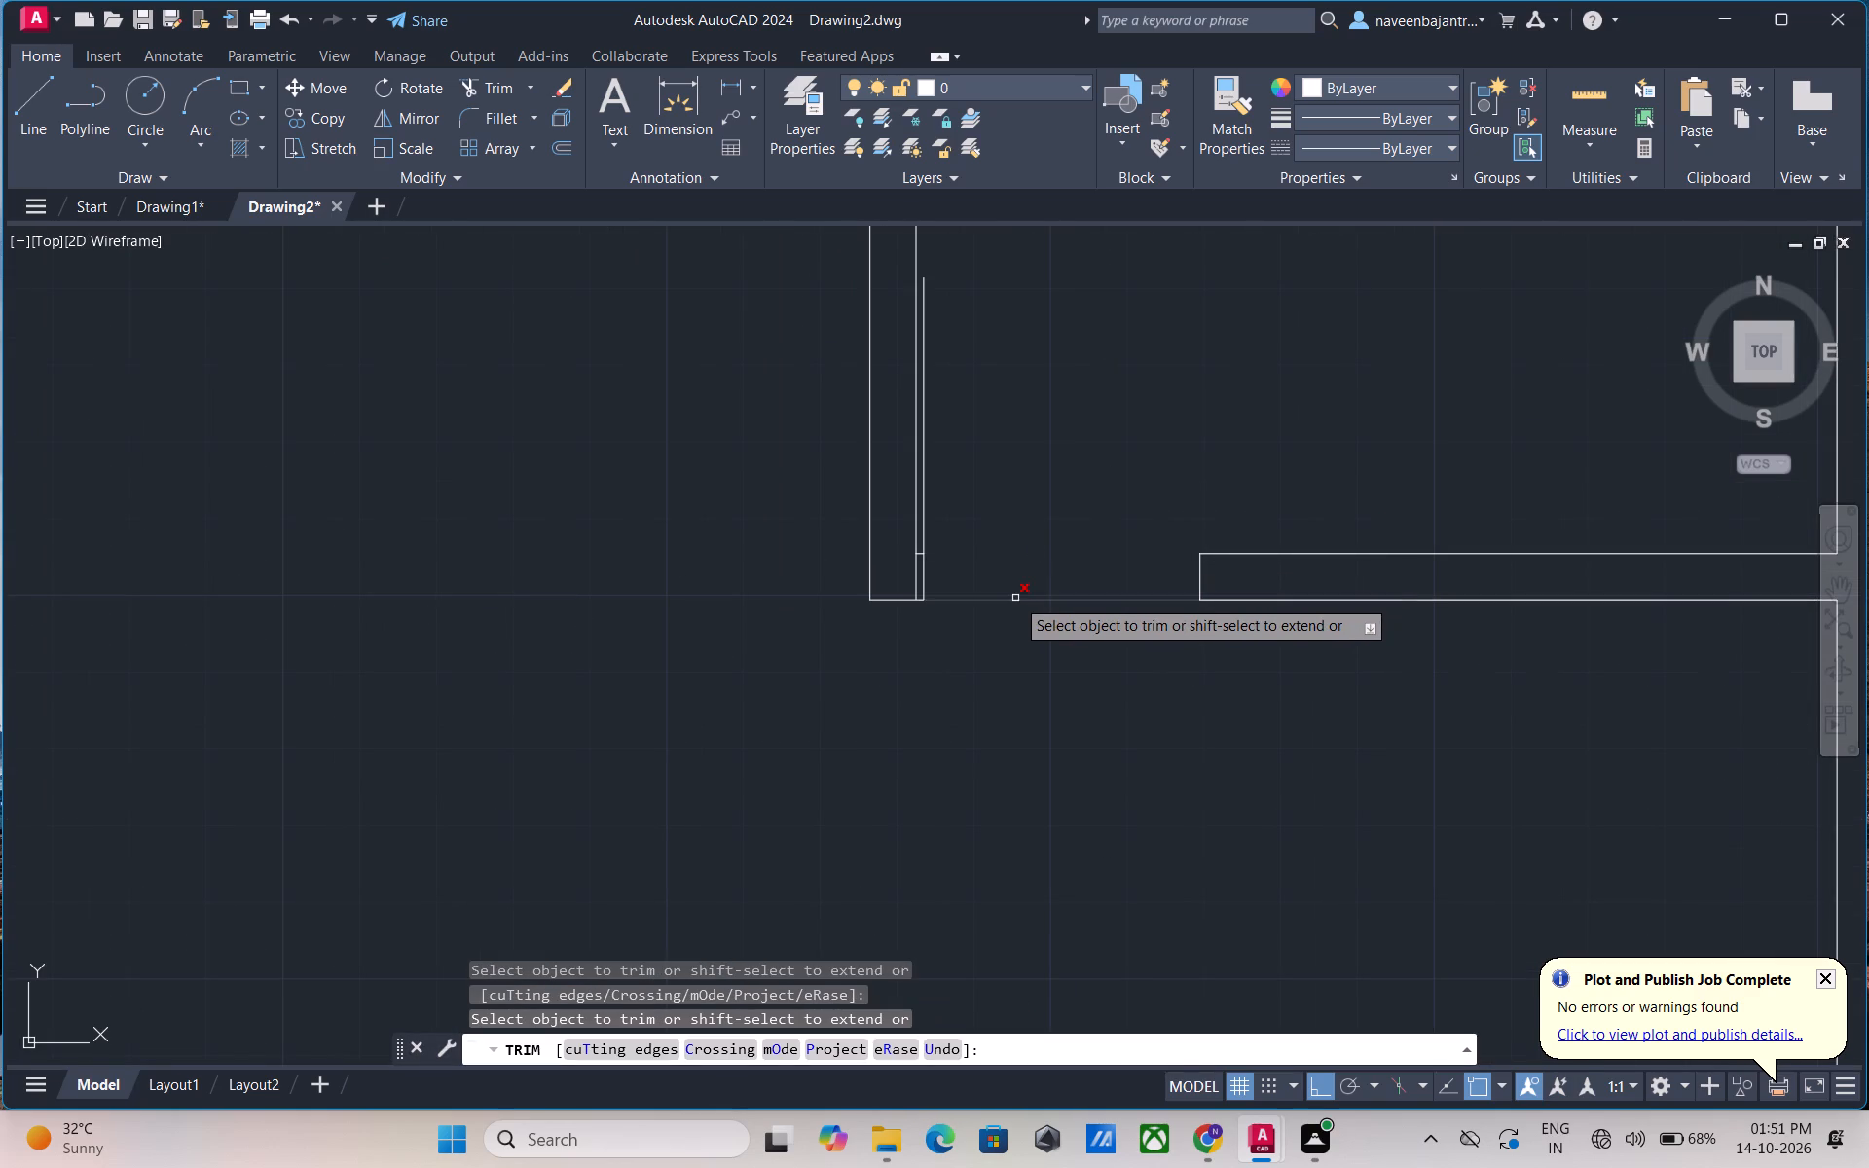
{"action": "left_click", "coordinate": [1015, 598]}
{"action": "scroll", "coordinate": [1047, 522], "scroll_direction": "down", "scroll_amount": 1}
{"action": "middle_click_drag", "start_coordinate": [1047, 522], "coordinate": [988, 588]}
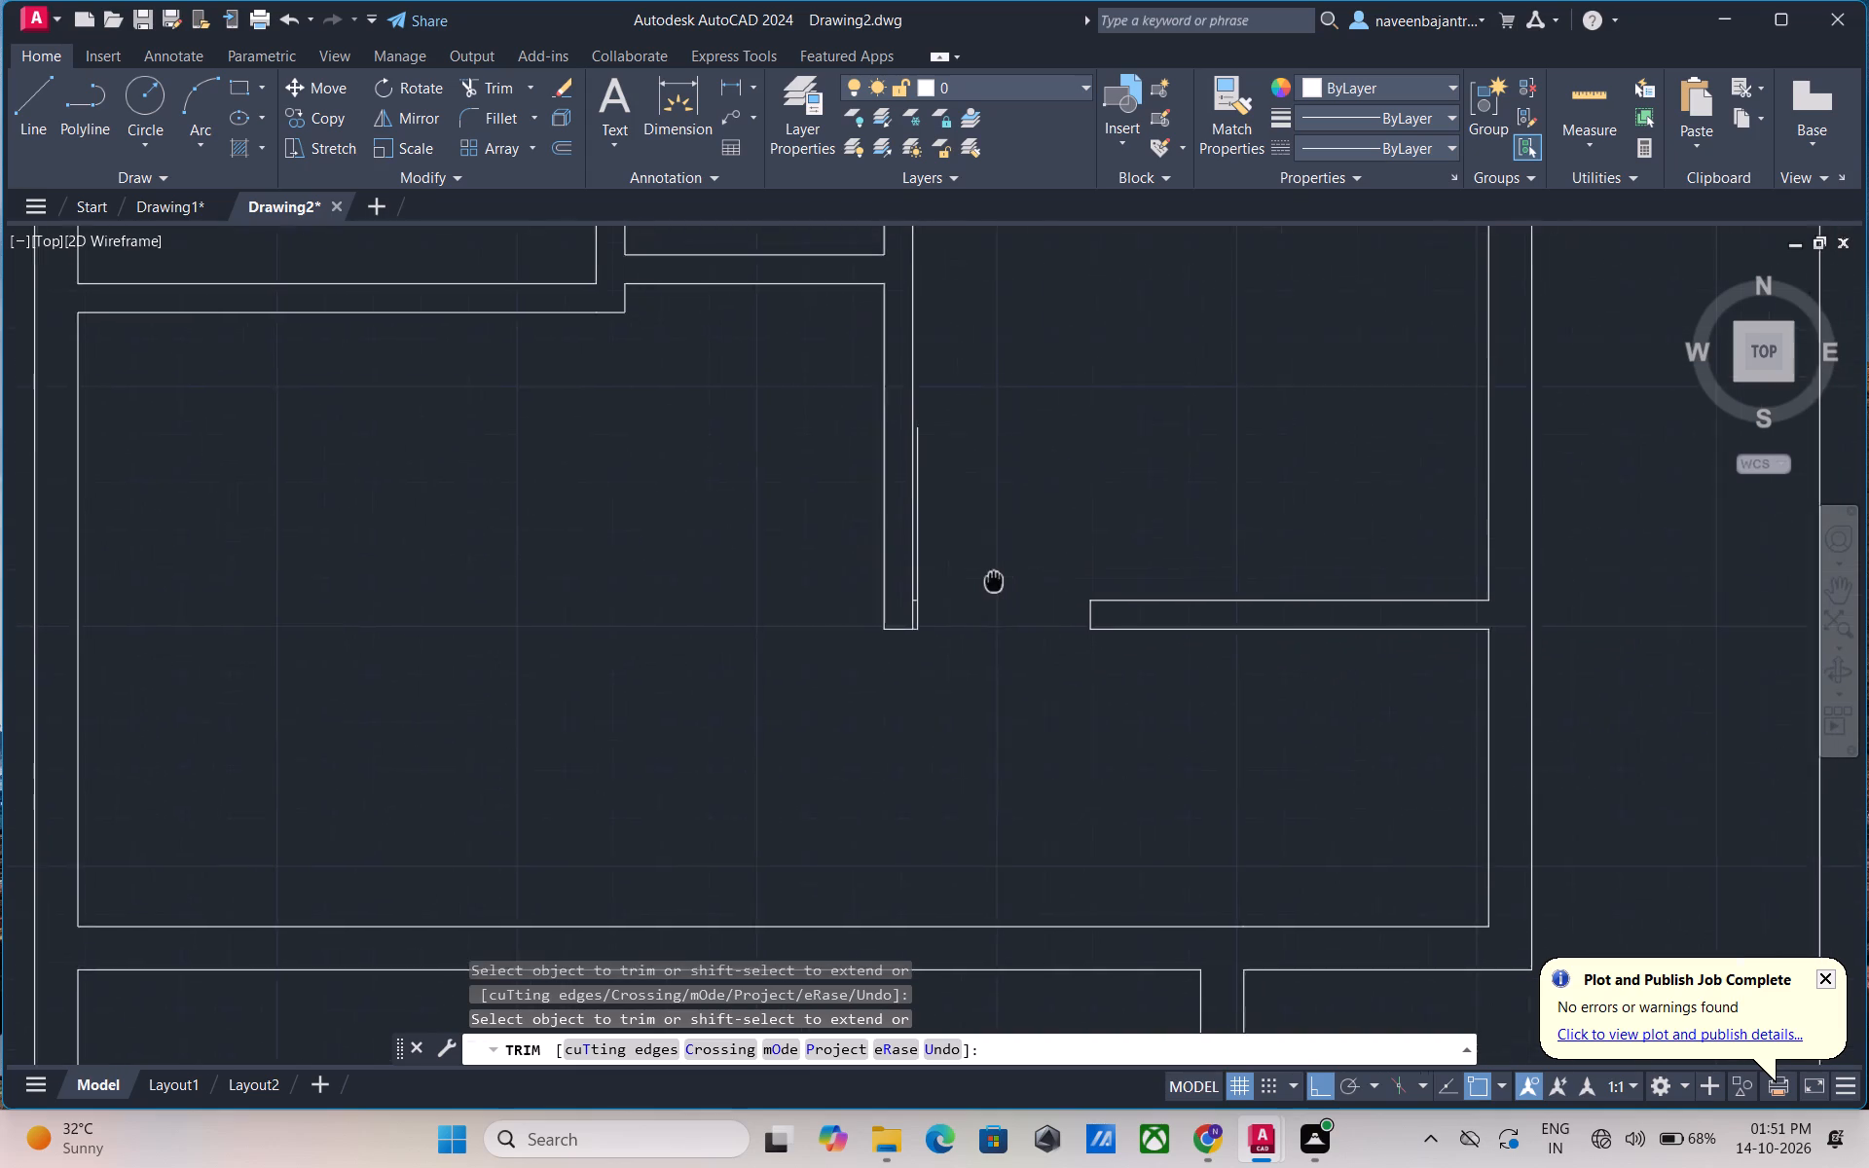
{"action": "middle_click_drag", "start_coordinate": [988, 588], "coordinate": [960, 610]}
{"action": "middle_click", "coordinate": [960, 611]}
{"action": "key", "text": "Escape"}
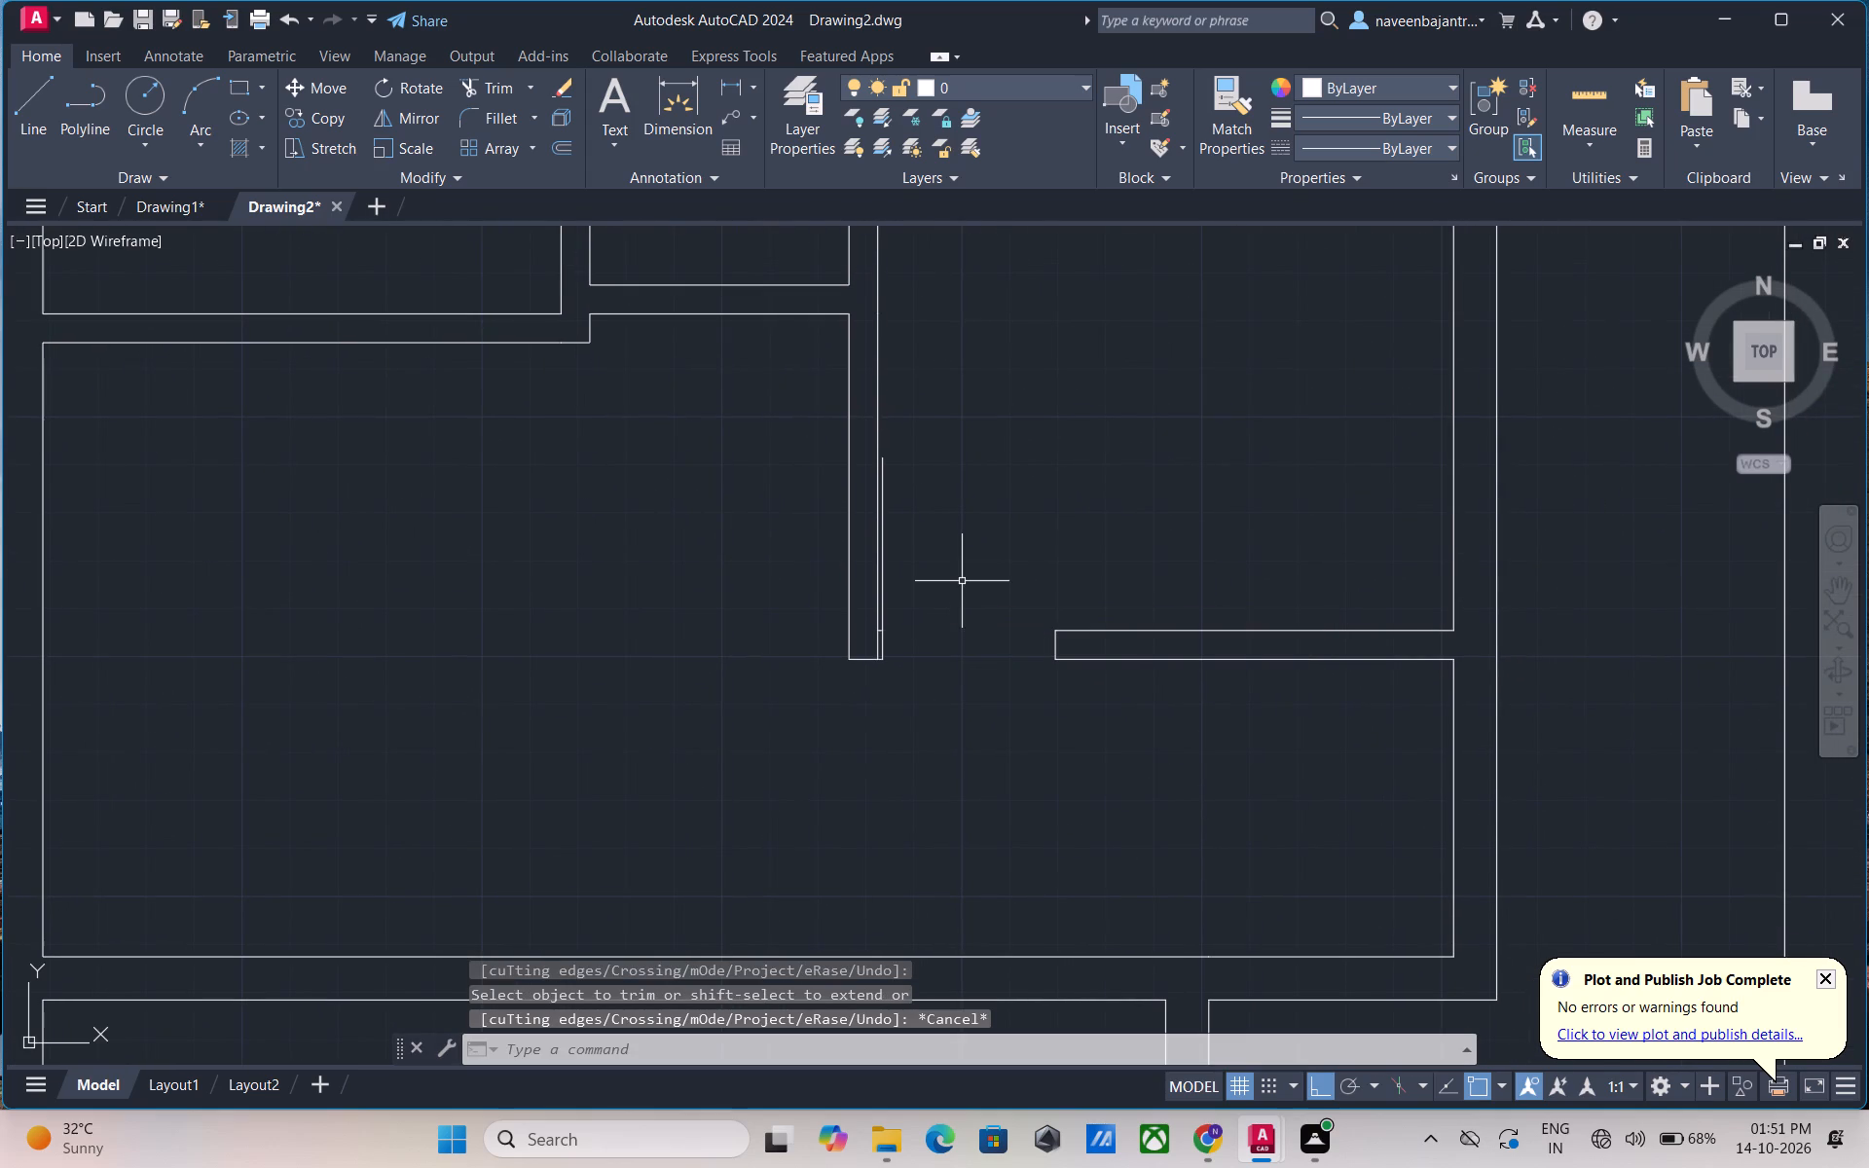
Offset the vertical door leaf line by 1" to the right for the leaf's thickness.
{"action": "scroll", "coordinate": [946, 555], "scroll_direction": "up", "scroll_amount": 1}
{"action": "type", "text": "O 1\""}
{"action": "key", "text": "Return"}
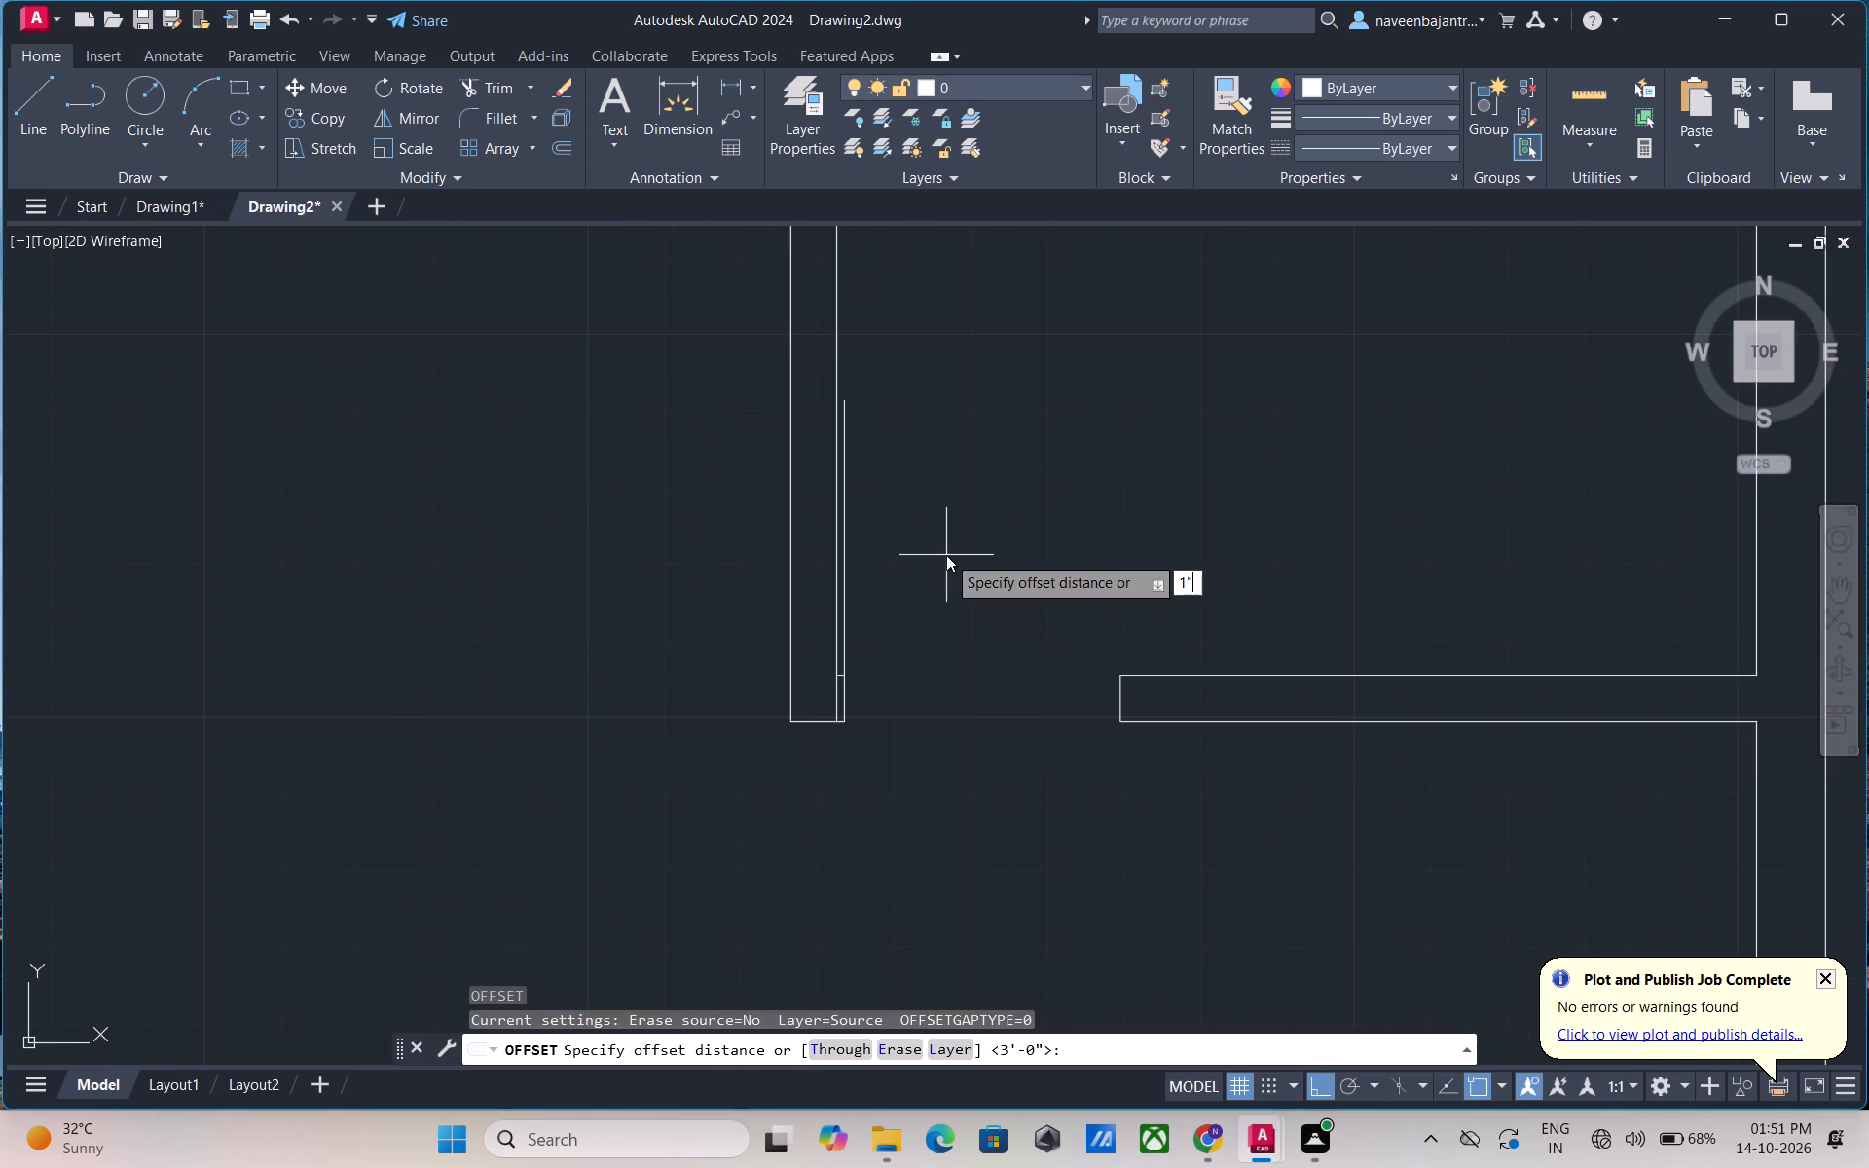
{"action": "left_click", "coordinate": [847, 485]}
{"action": "left_click", "coordinate": [862, 486]}
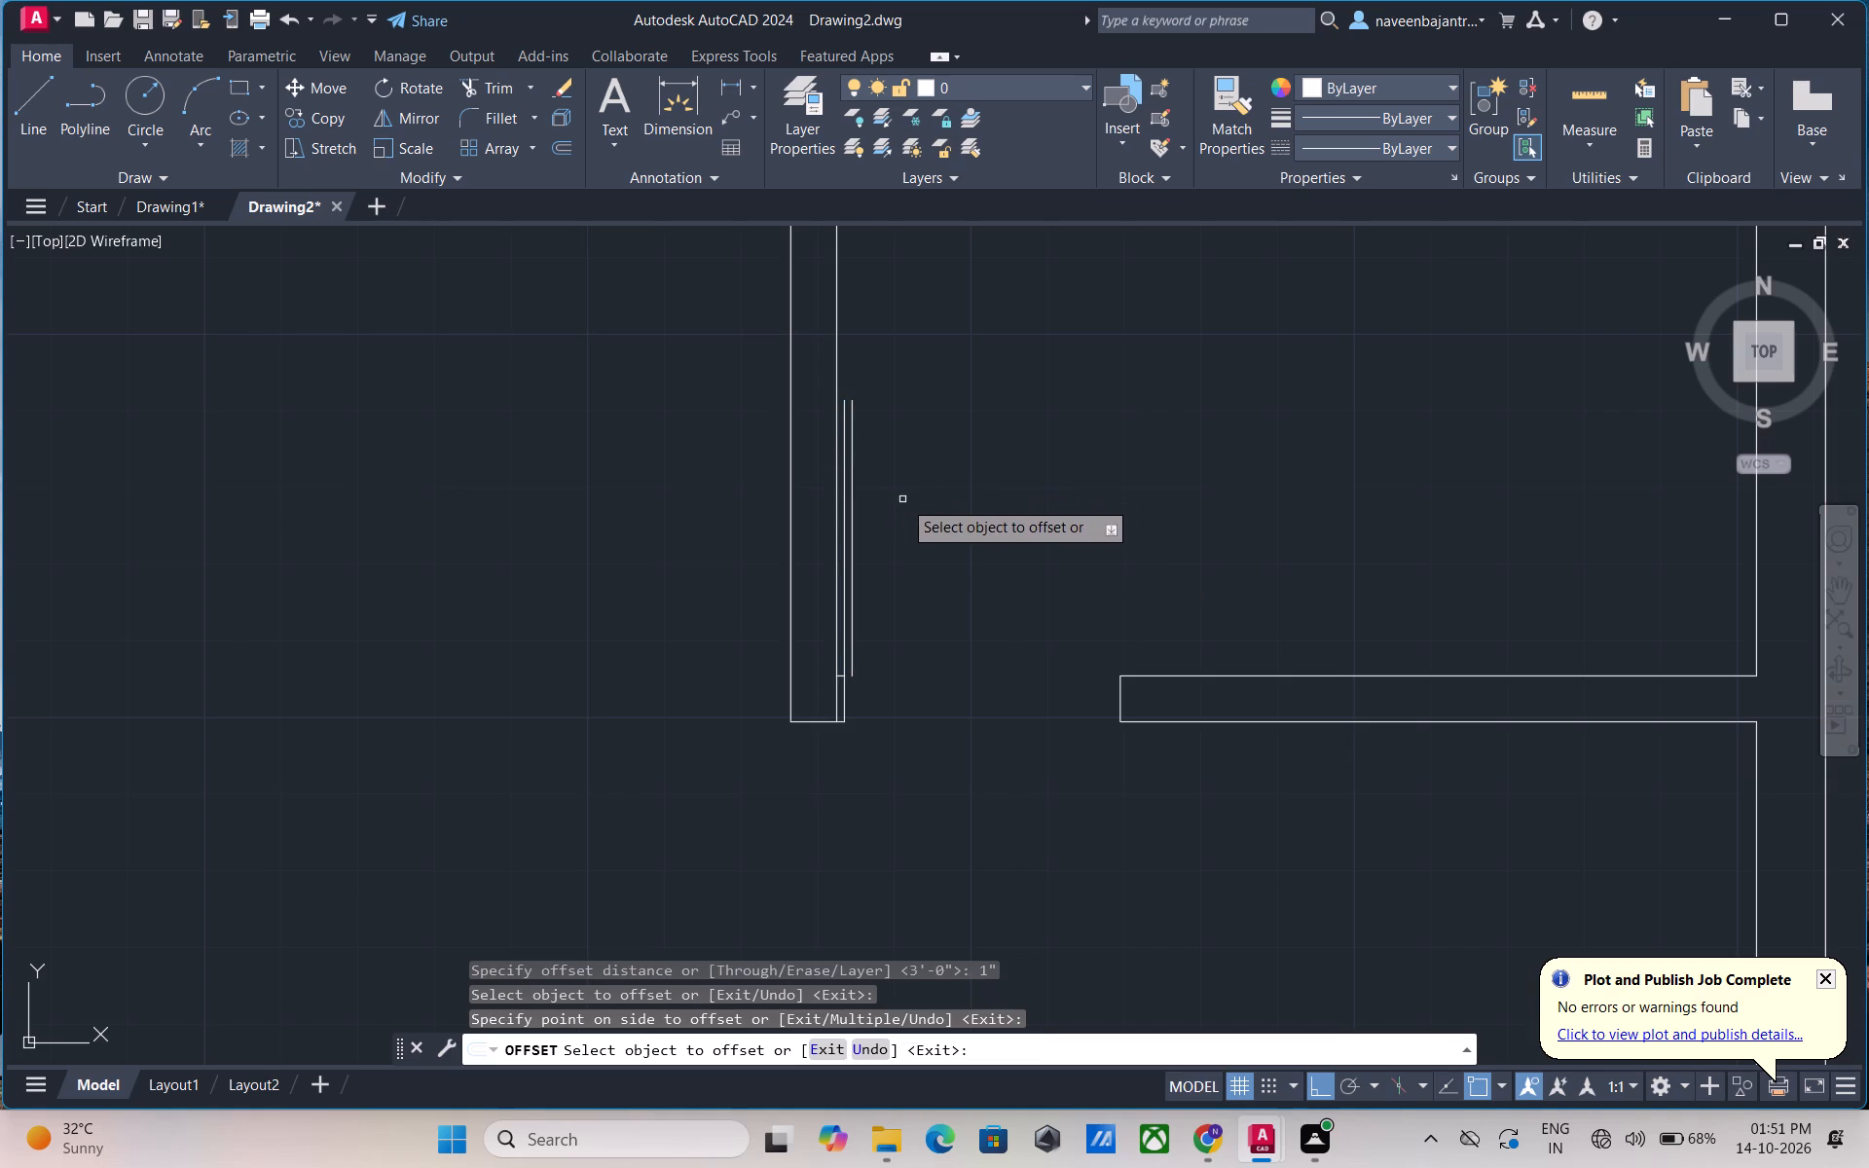
{"action": "key", "text": "Escape"}
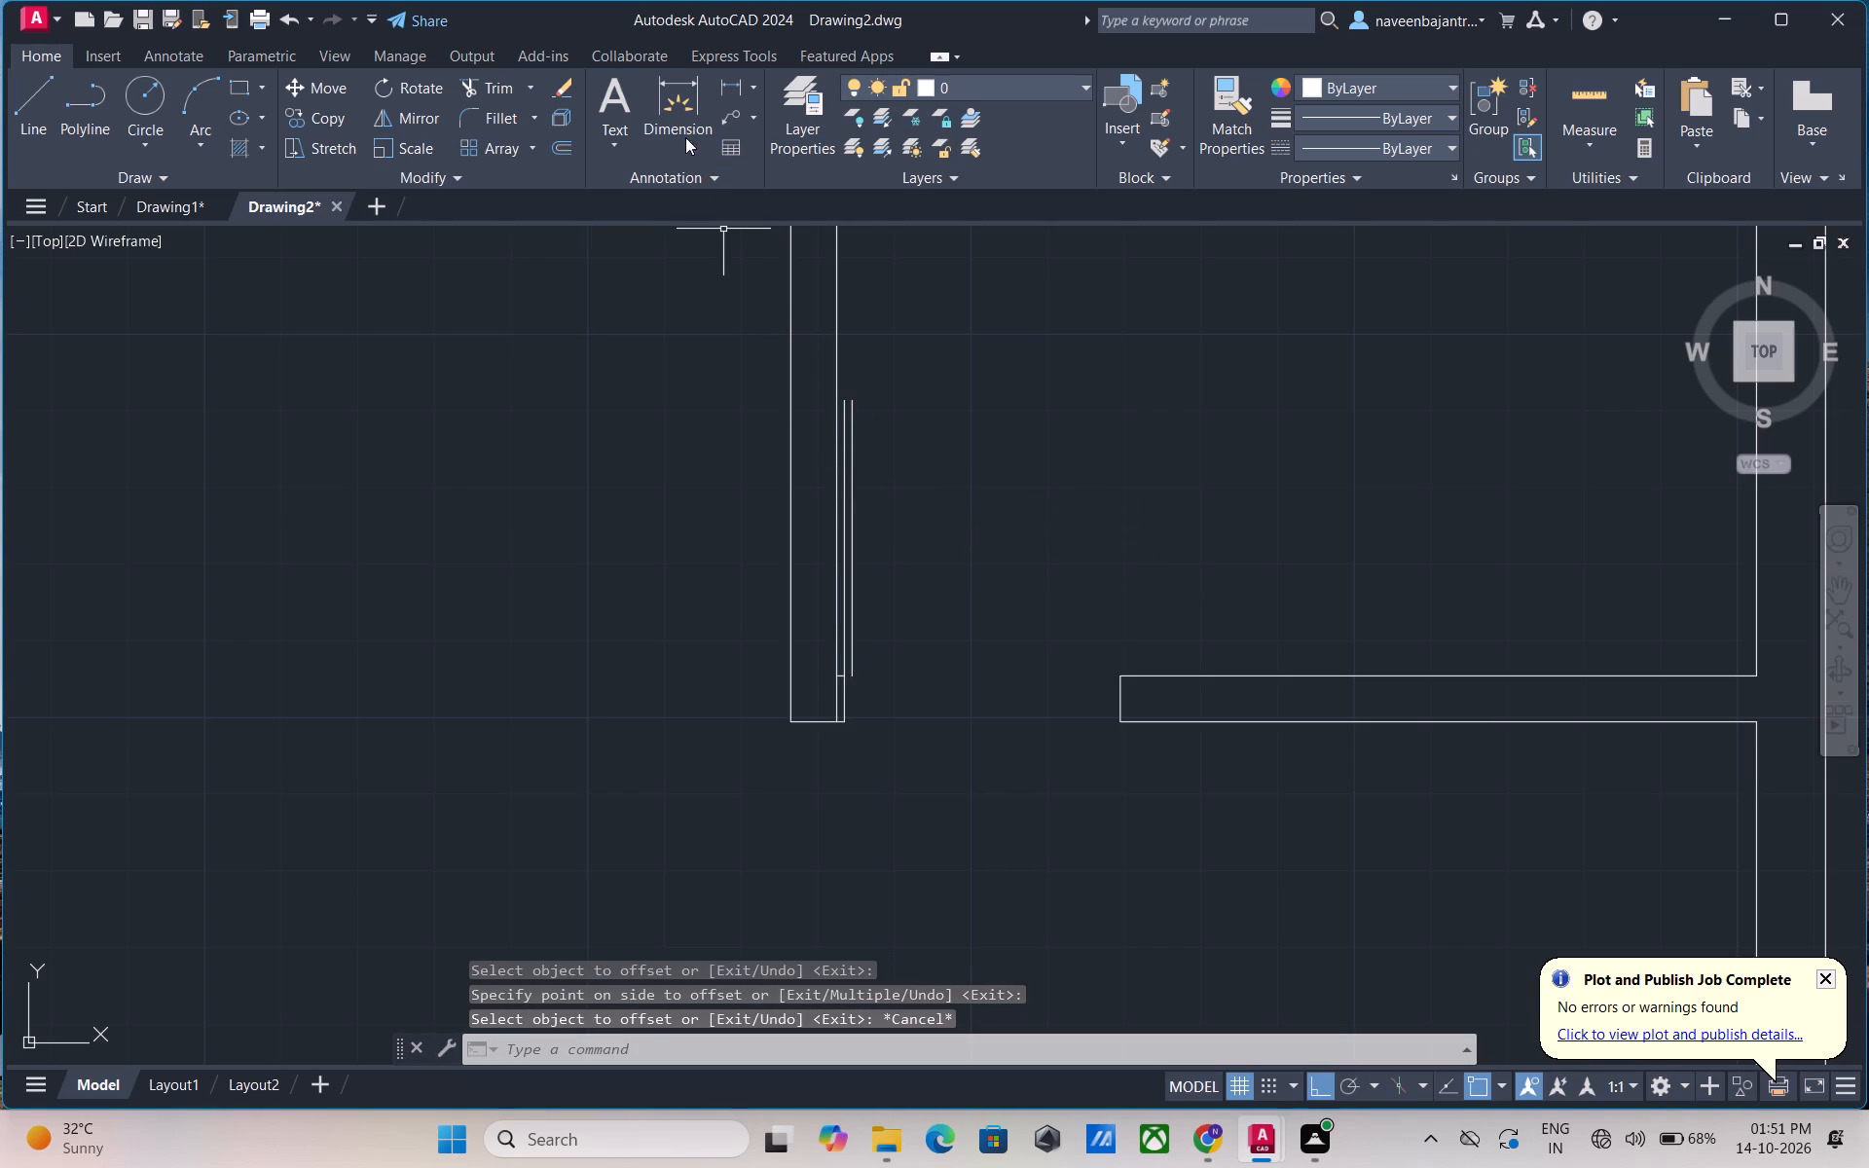
Draw a three-point door swing arc from the first leaf line's top through the right jamb's upper corner to its lower corner.
{"action": "left_click", "coordinate": [196, 87]}
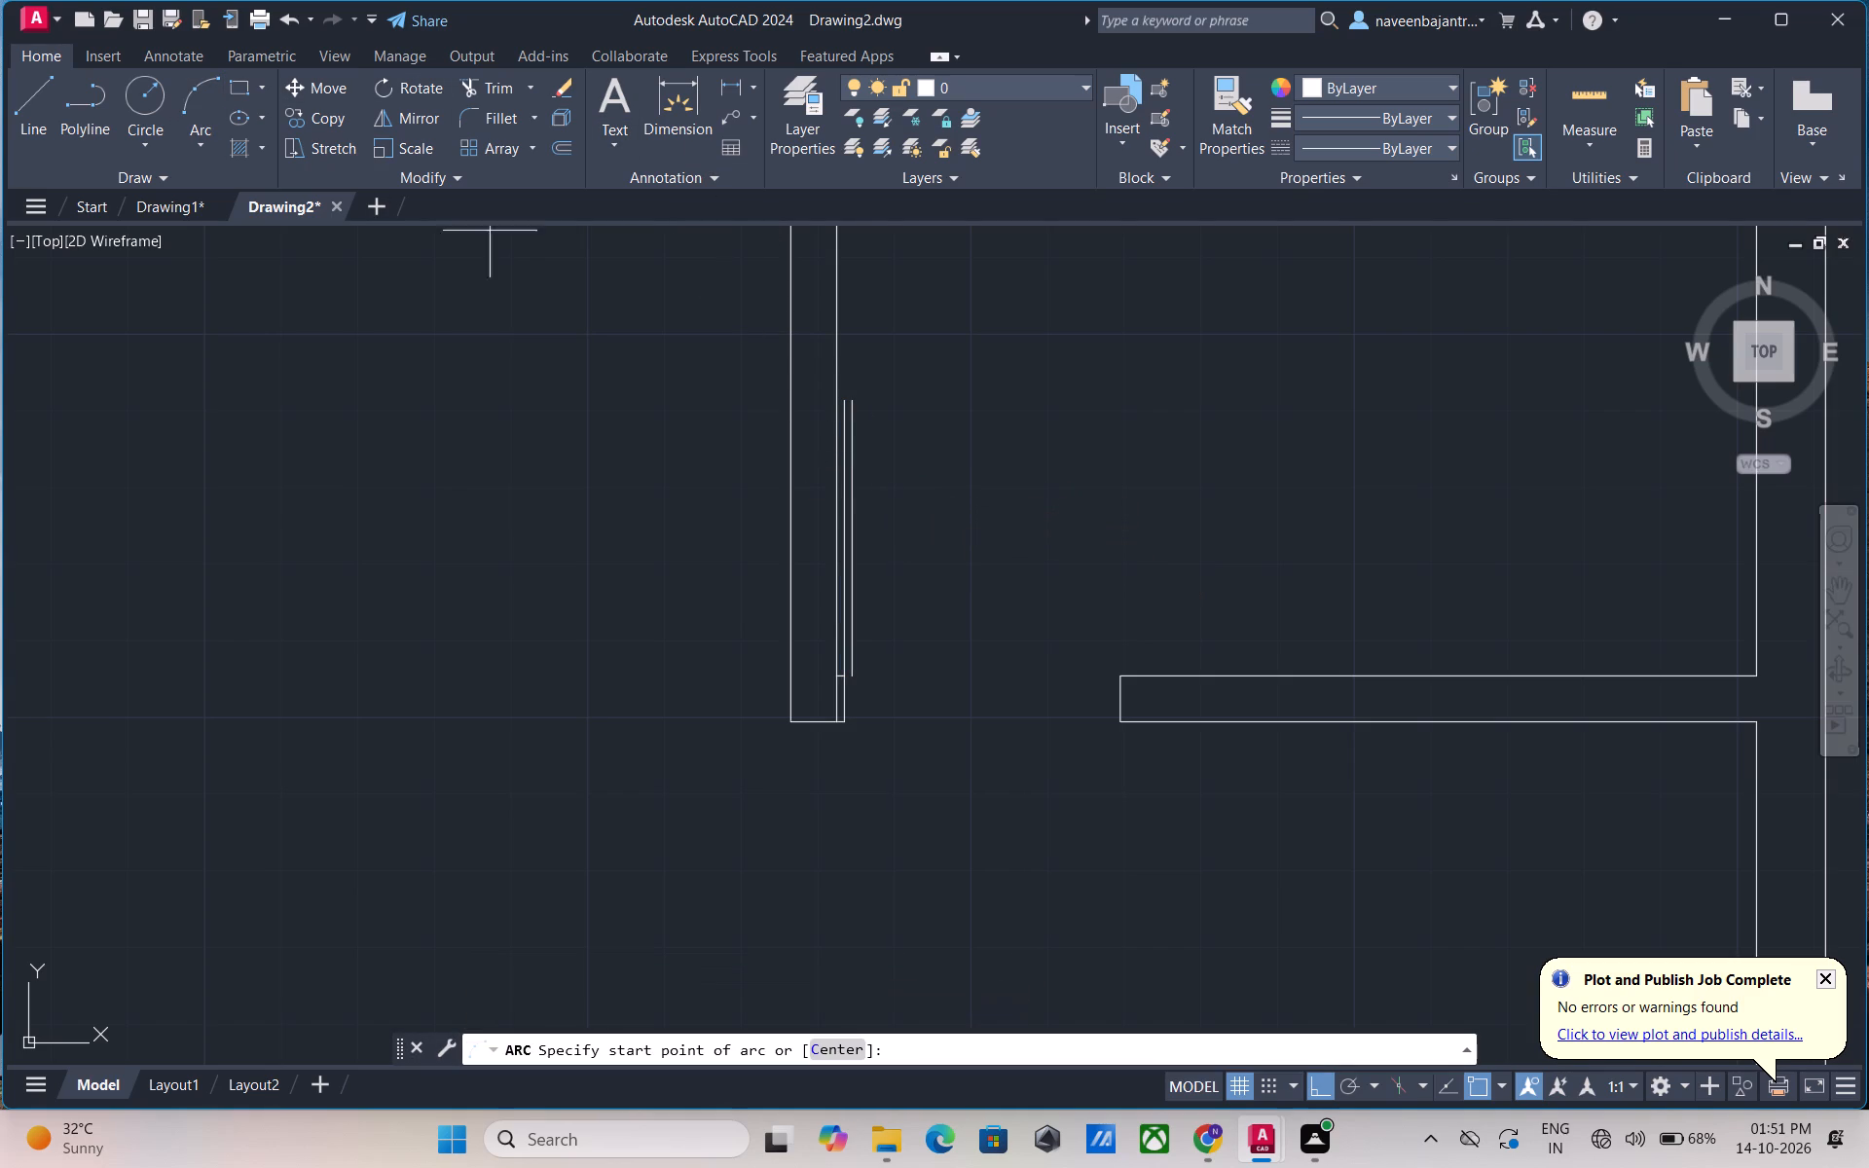
{"action": "scroll", "coordinate": [839, 399], "scroll_direction": "up", "scroll_amount": 3}
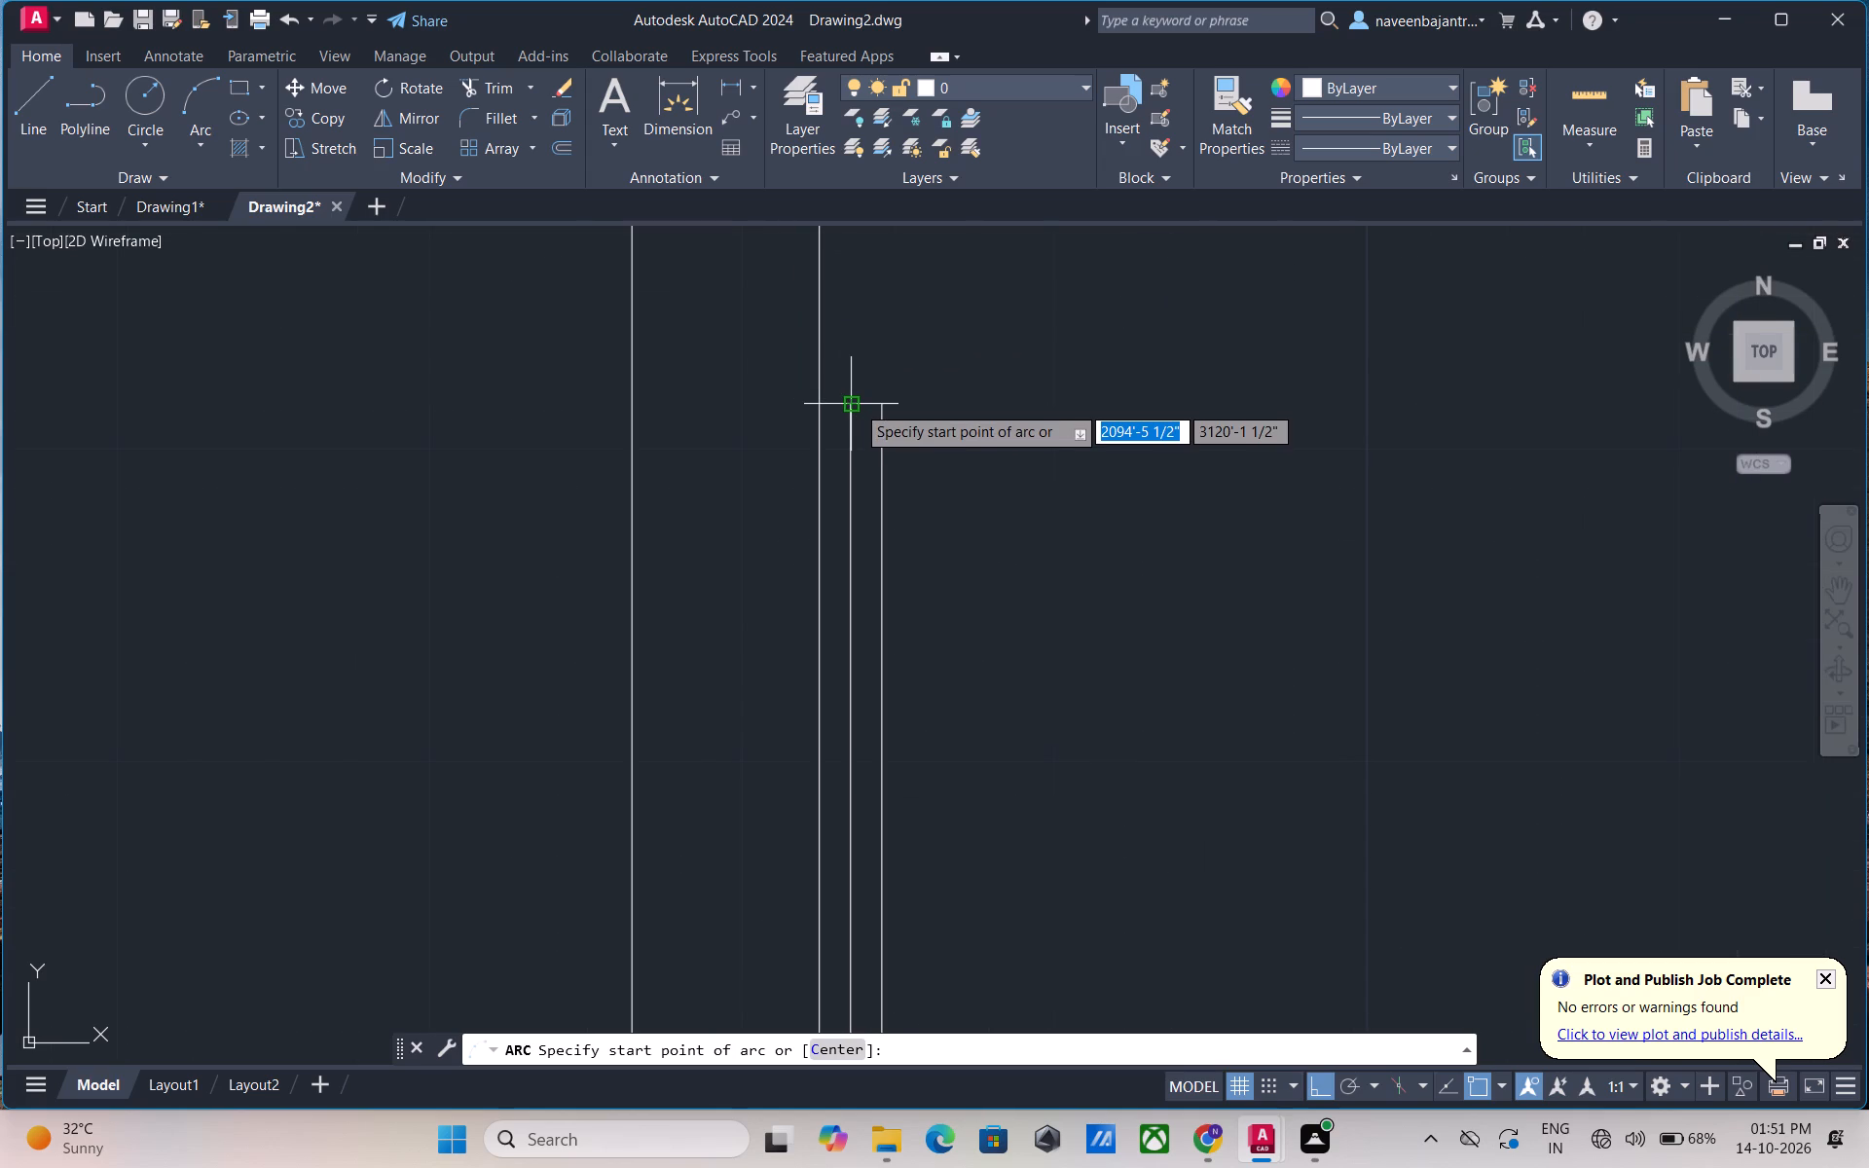
{"action": "left_click", "coordinate": [853, 402]}
{"action": "scroll", "coordinate": [1112, 500], "scroll_direction": "down", "scroll_amount": 2}
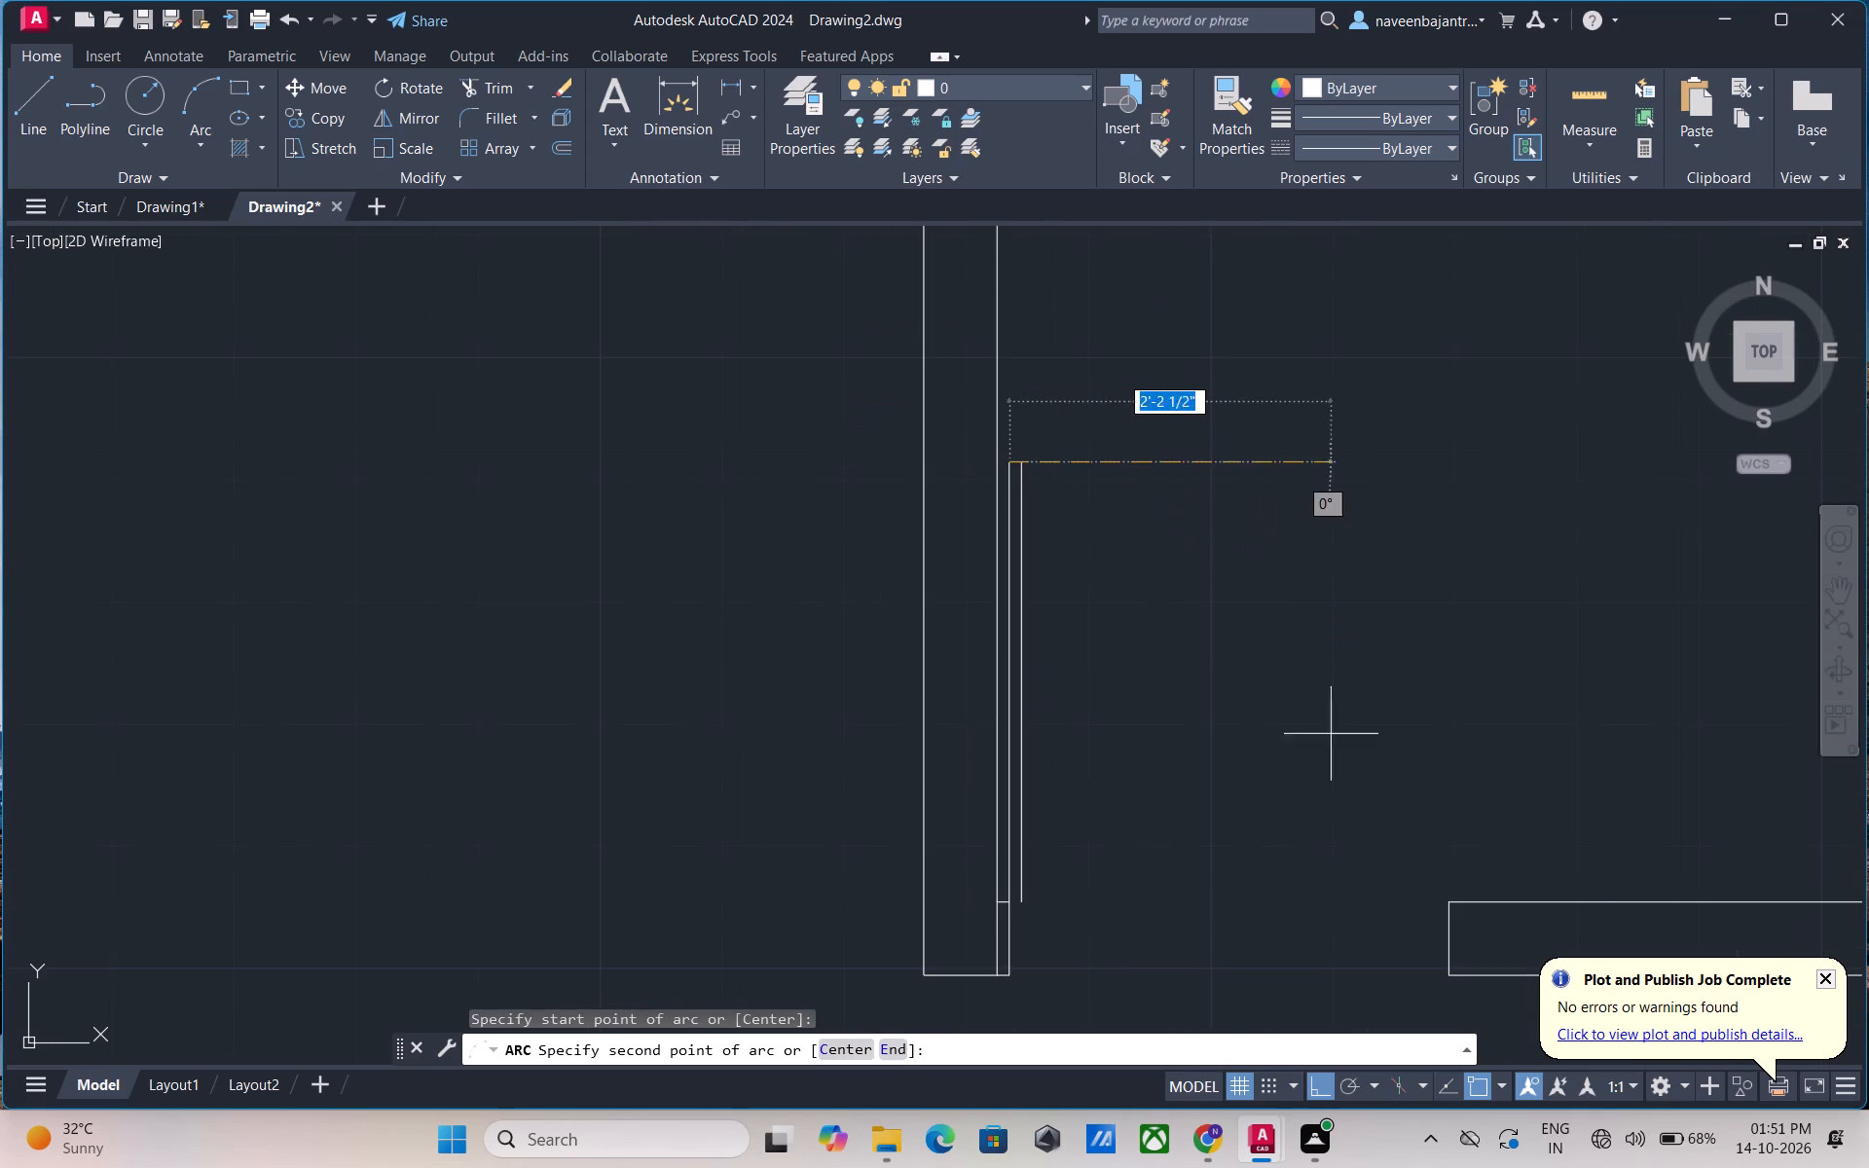
{"action": "left_click", "coordinate": [1452, 903]}
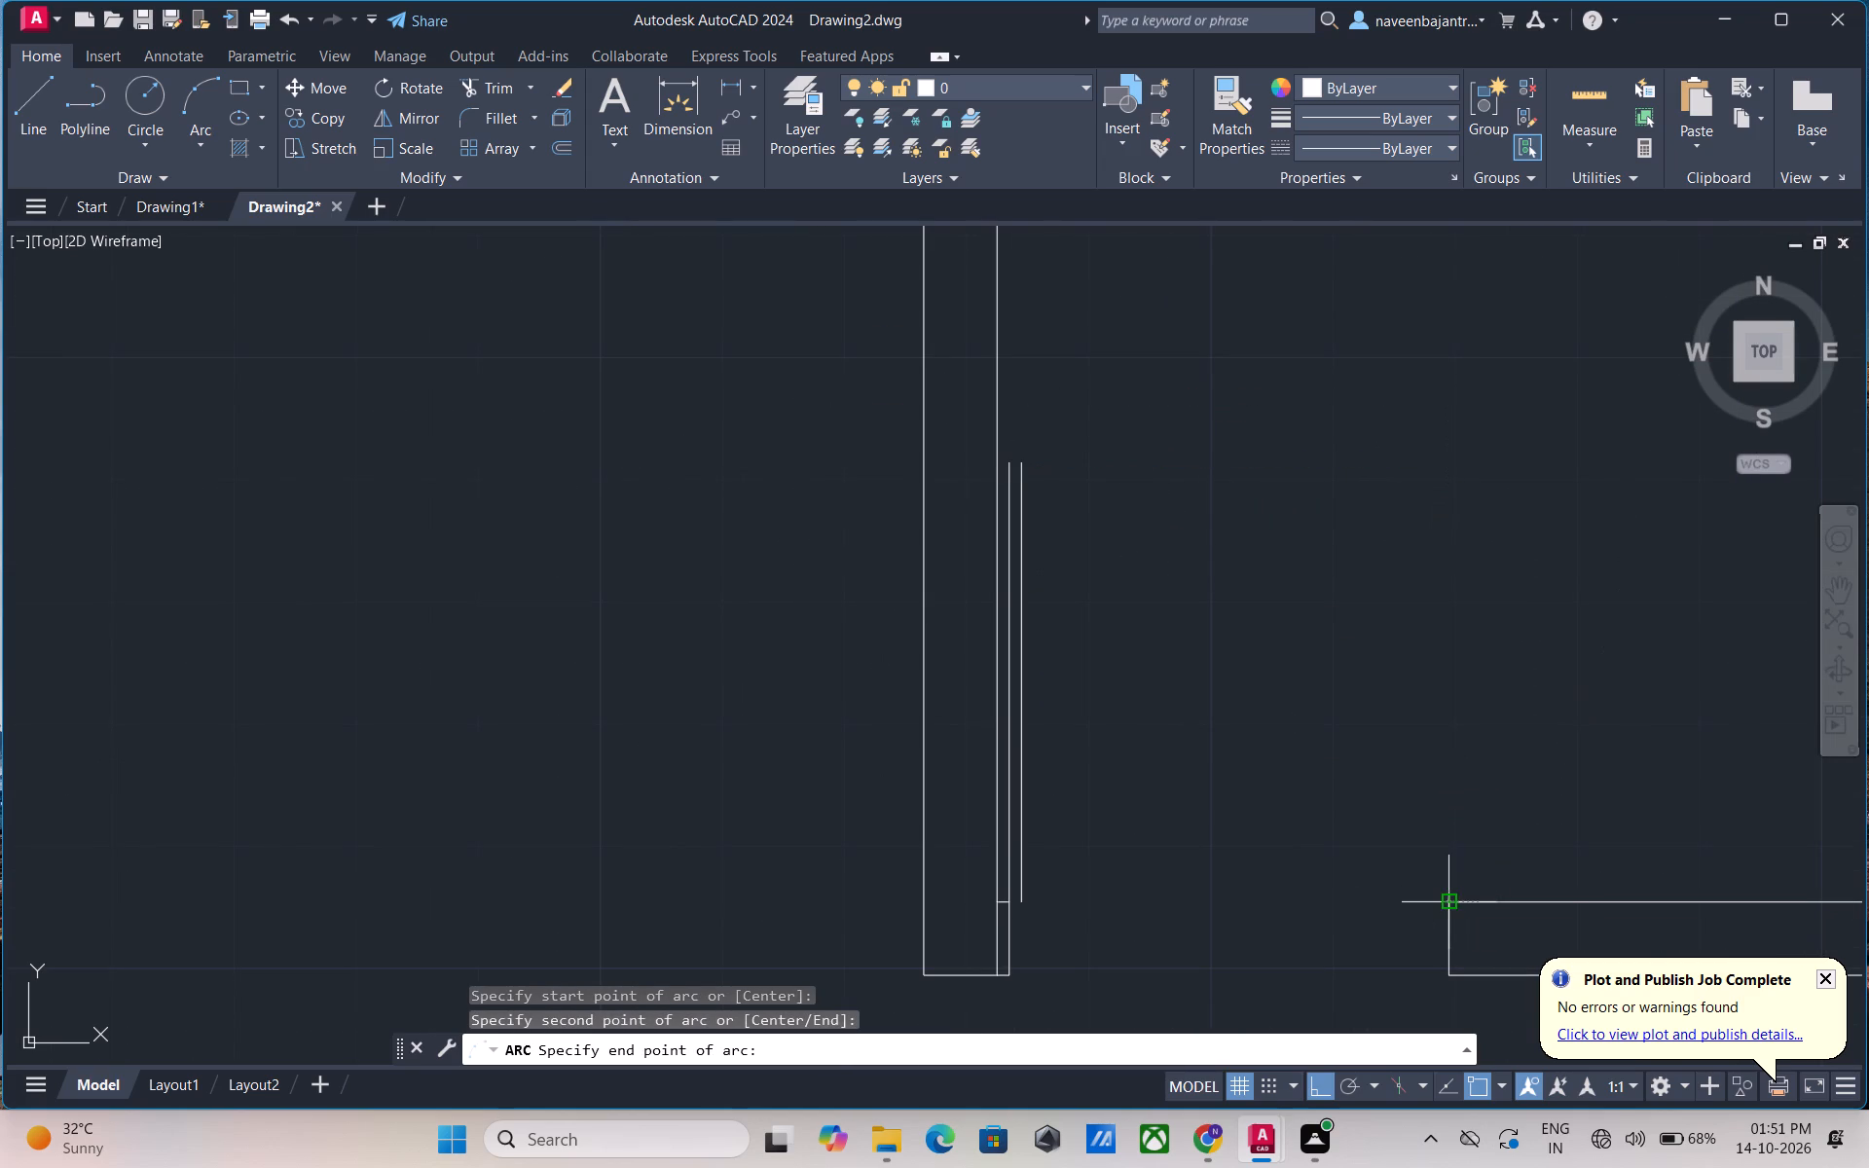
{"action": "left_click", "coordinate": [1453, 976]}
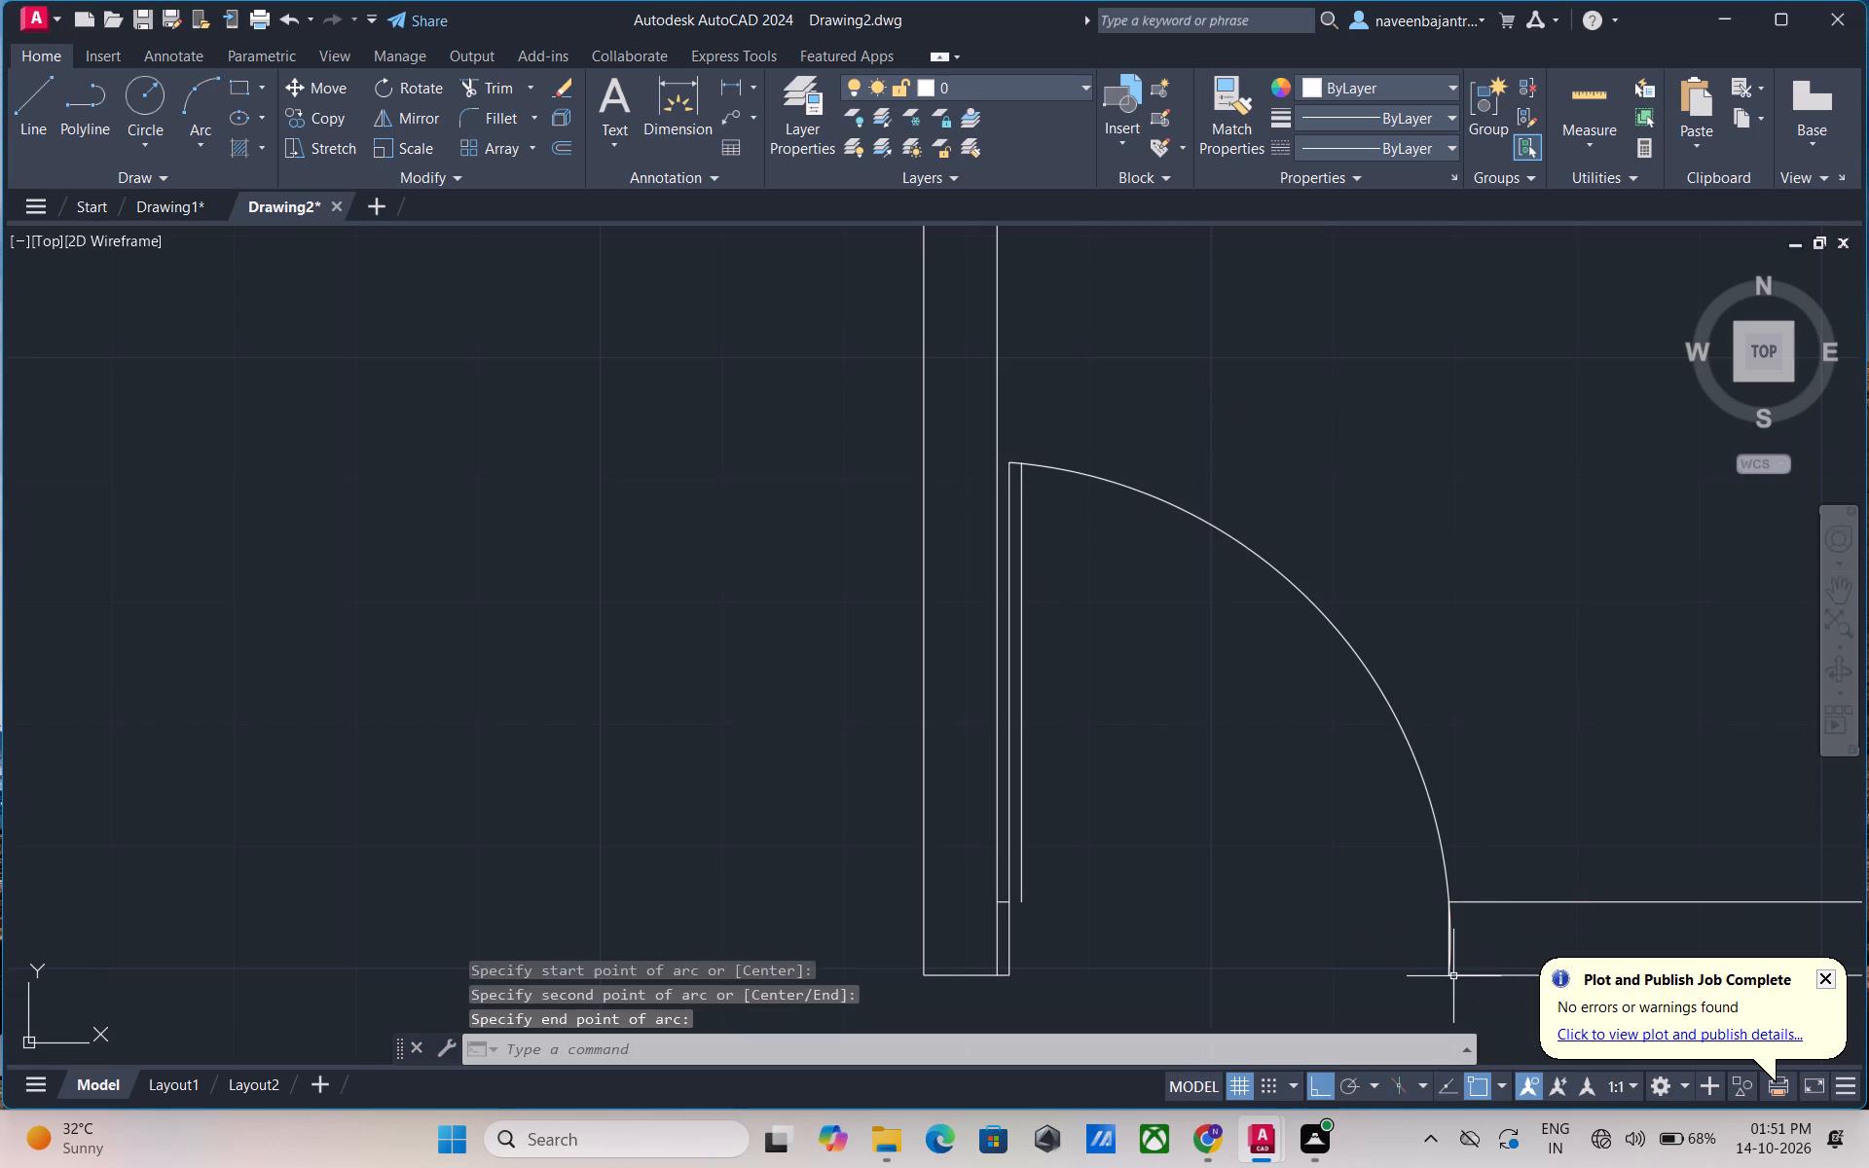
{"action": "key", "text": "Escape"}
Draw a 1" horizontal line closing the bottom of the door leaf between its two vertical lines.
{"action": "key", "text": "l"}
{"action": "key", "text": "space"}
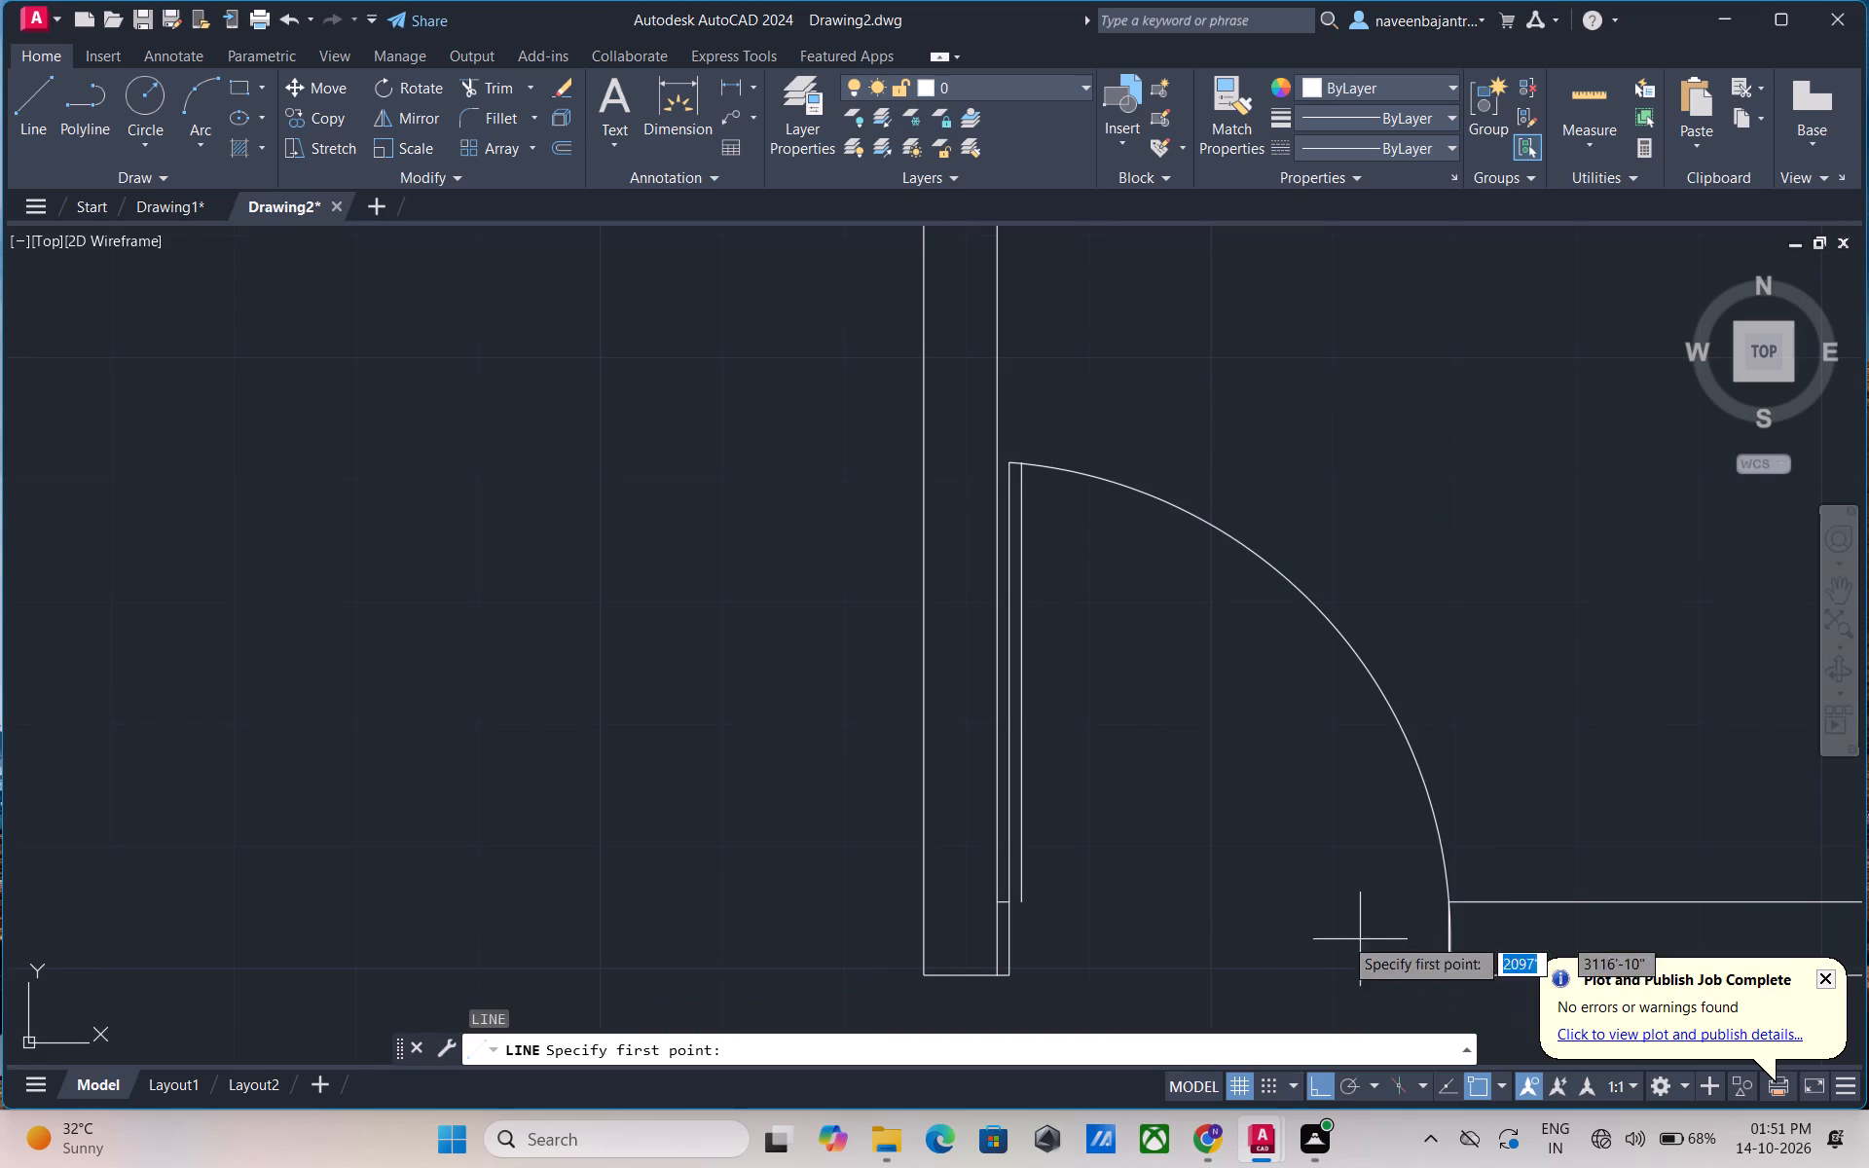
{"action": "scroll", "coordinate": [1110, 897], "scroll_direction": "up", "scroll_amount": 3}
{"action": "middle_click_drag", "start_coordinate": [965, 866], "coordinate": [1025, 779]}
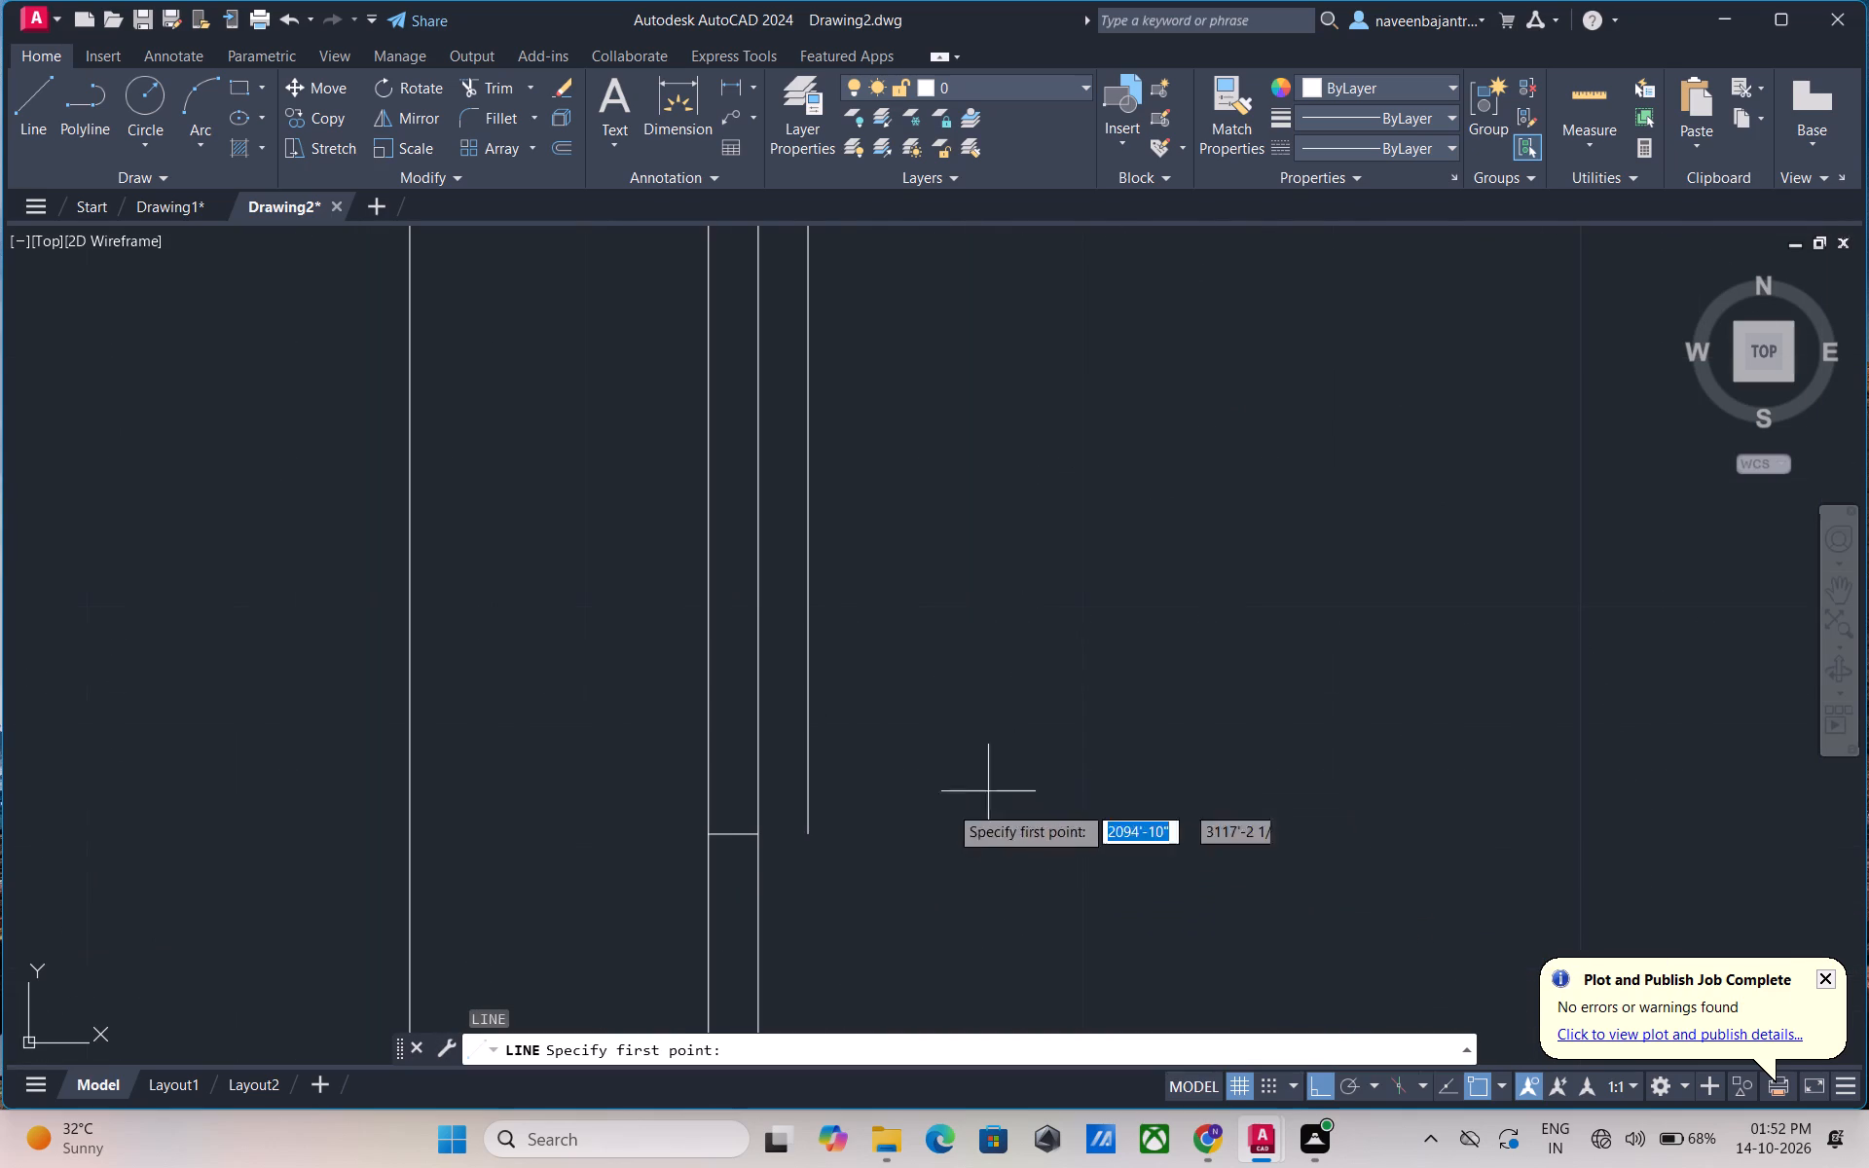
{"action": "left_click", "coordinate": [755, 833]}
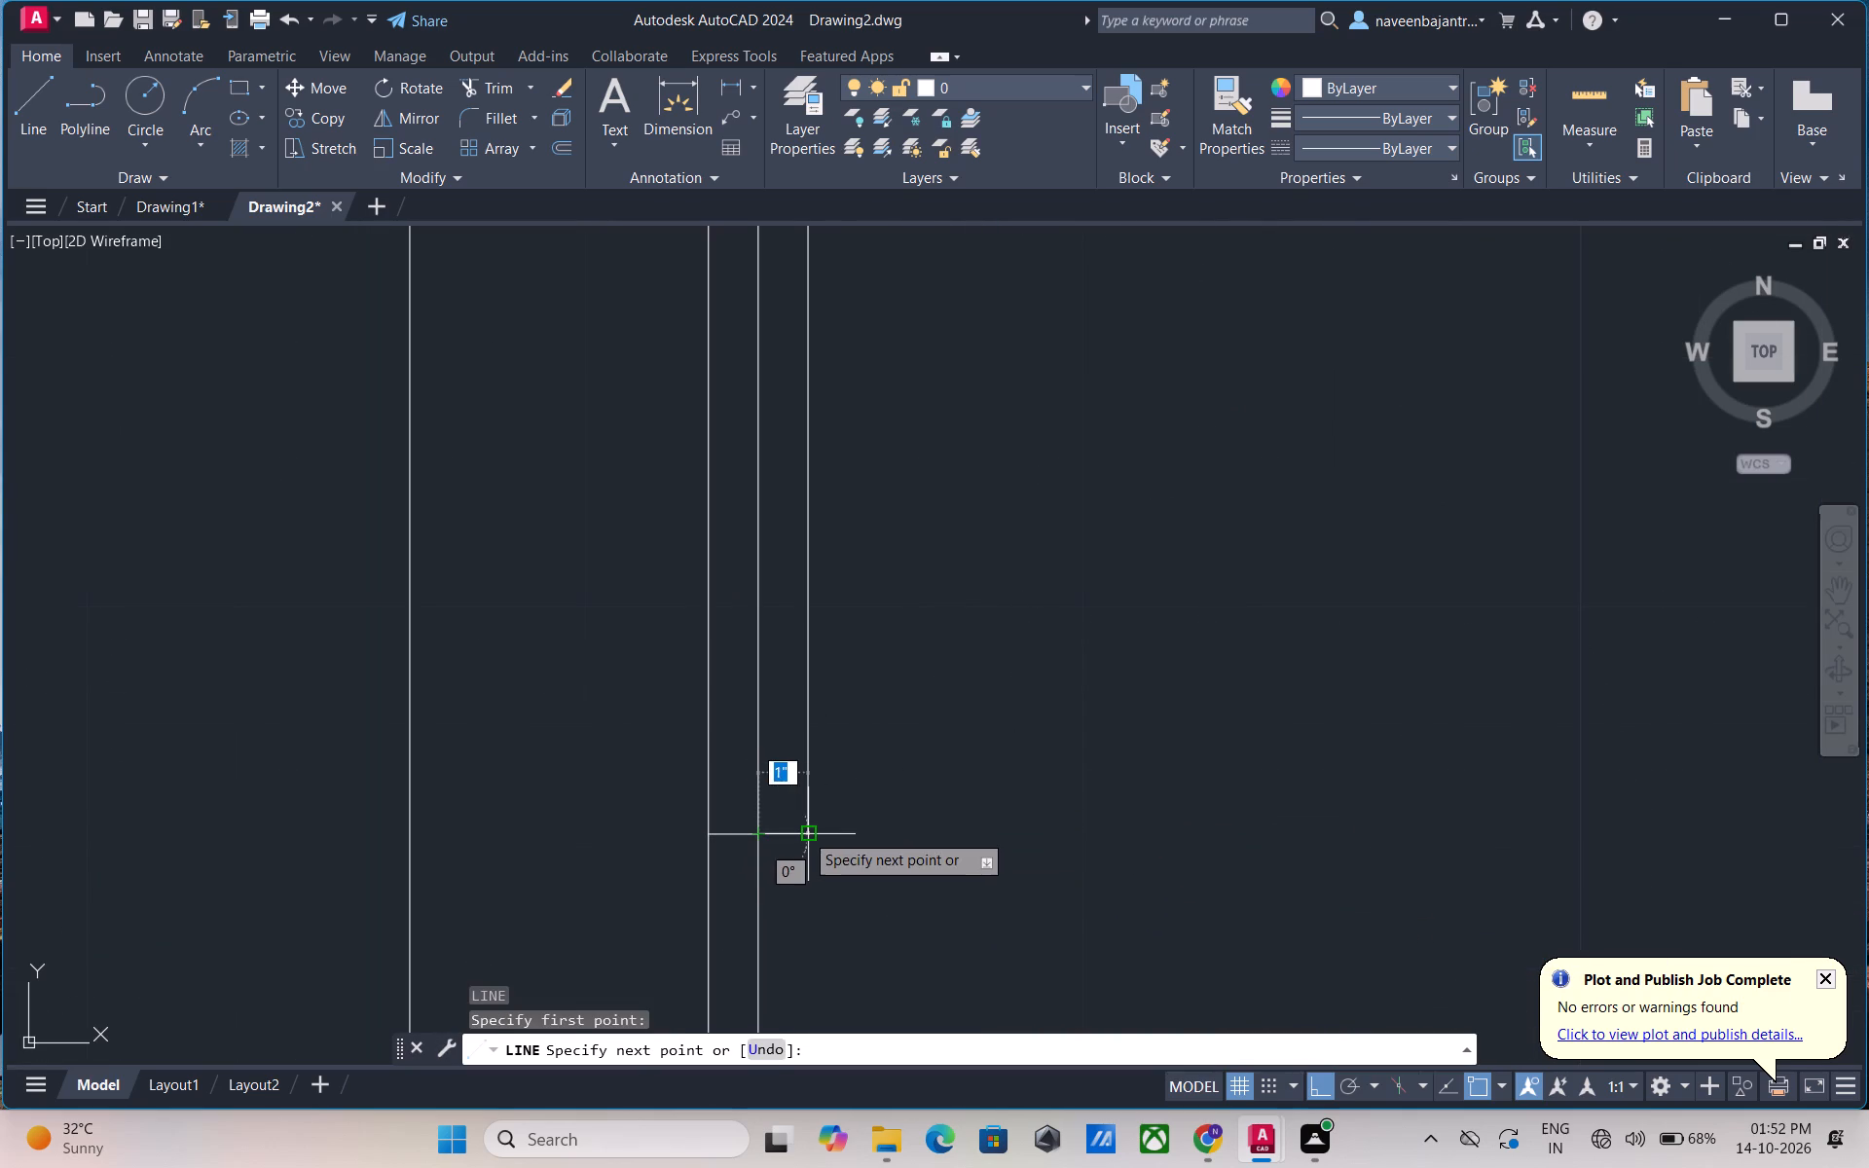
{"action": "left_click", "coordinate": [805, 832]}
{"action": "key", "text": "Escape"}
{"action": "scroll", "coordinate": [1019, 816], "scroll_direction": "down", "scroll_amount": 4}
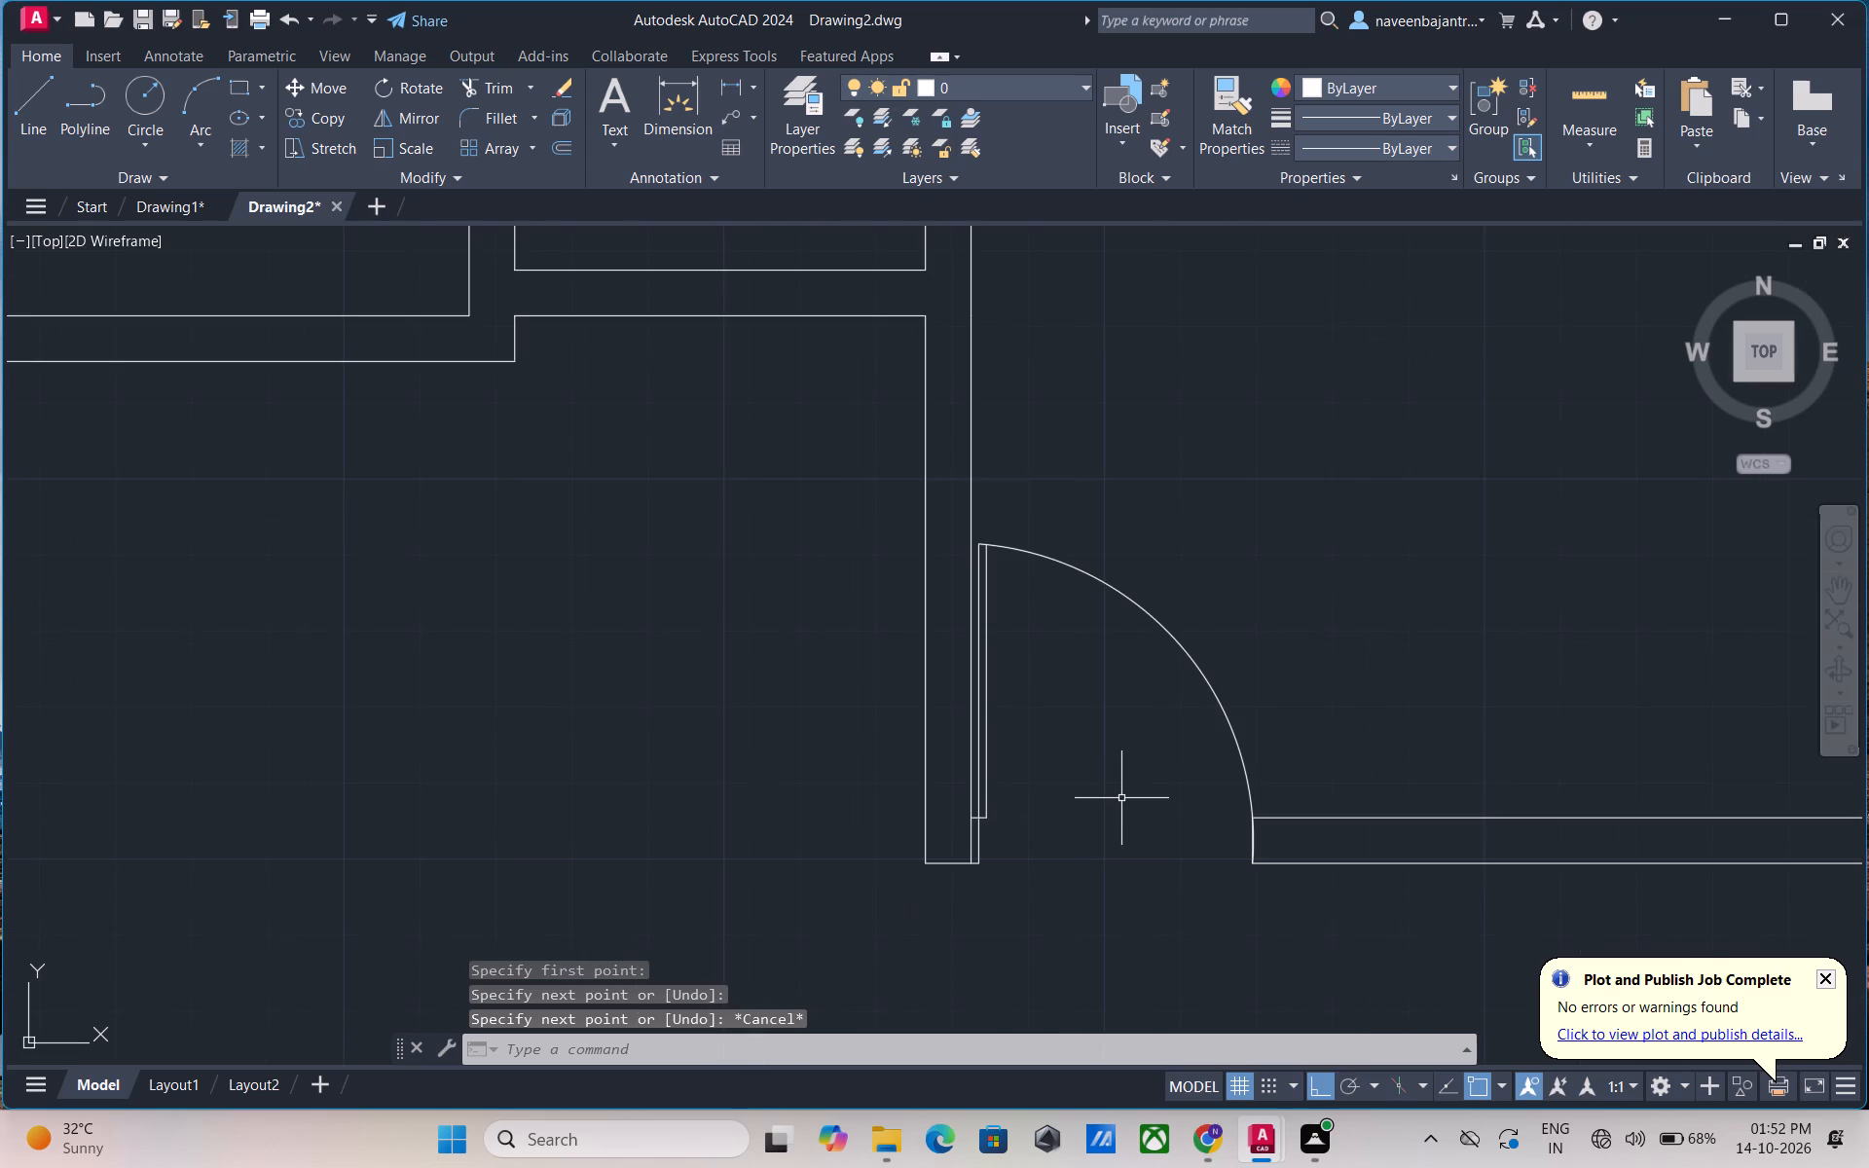
{"action": "middle_click_drag", "start_coordinate": [1121, 798], "coordinate": [935, 766]}
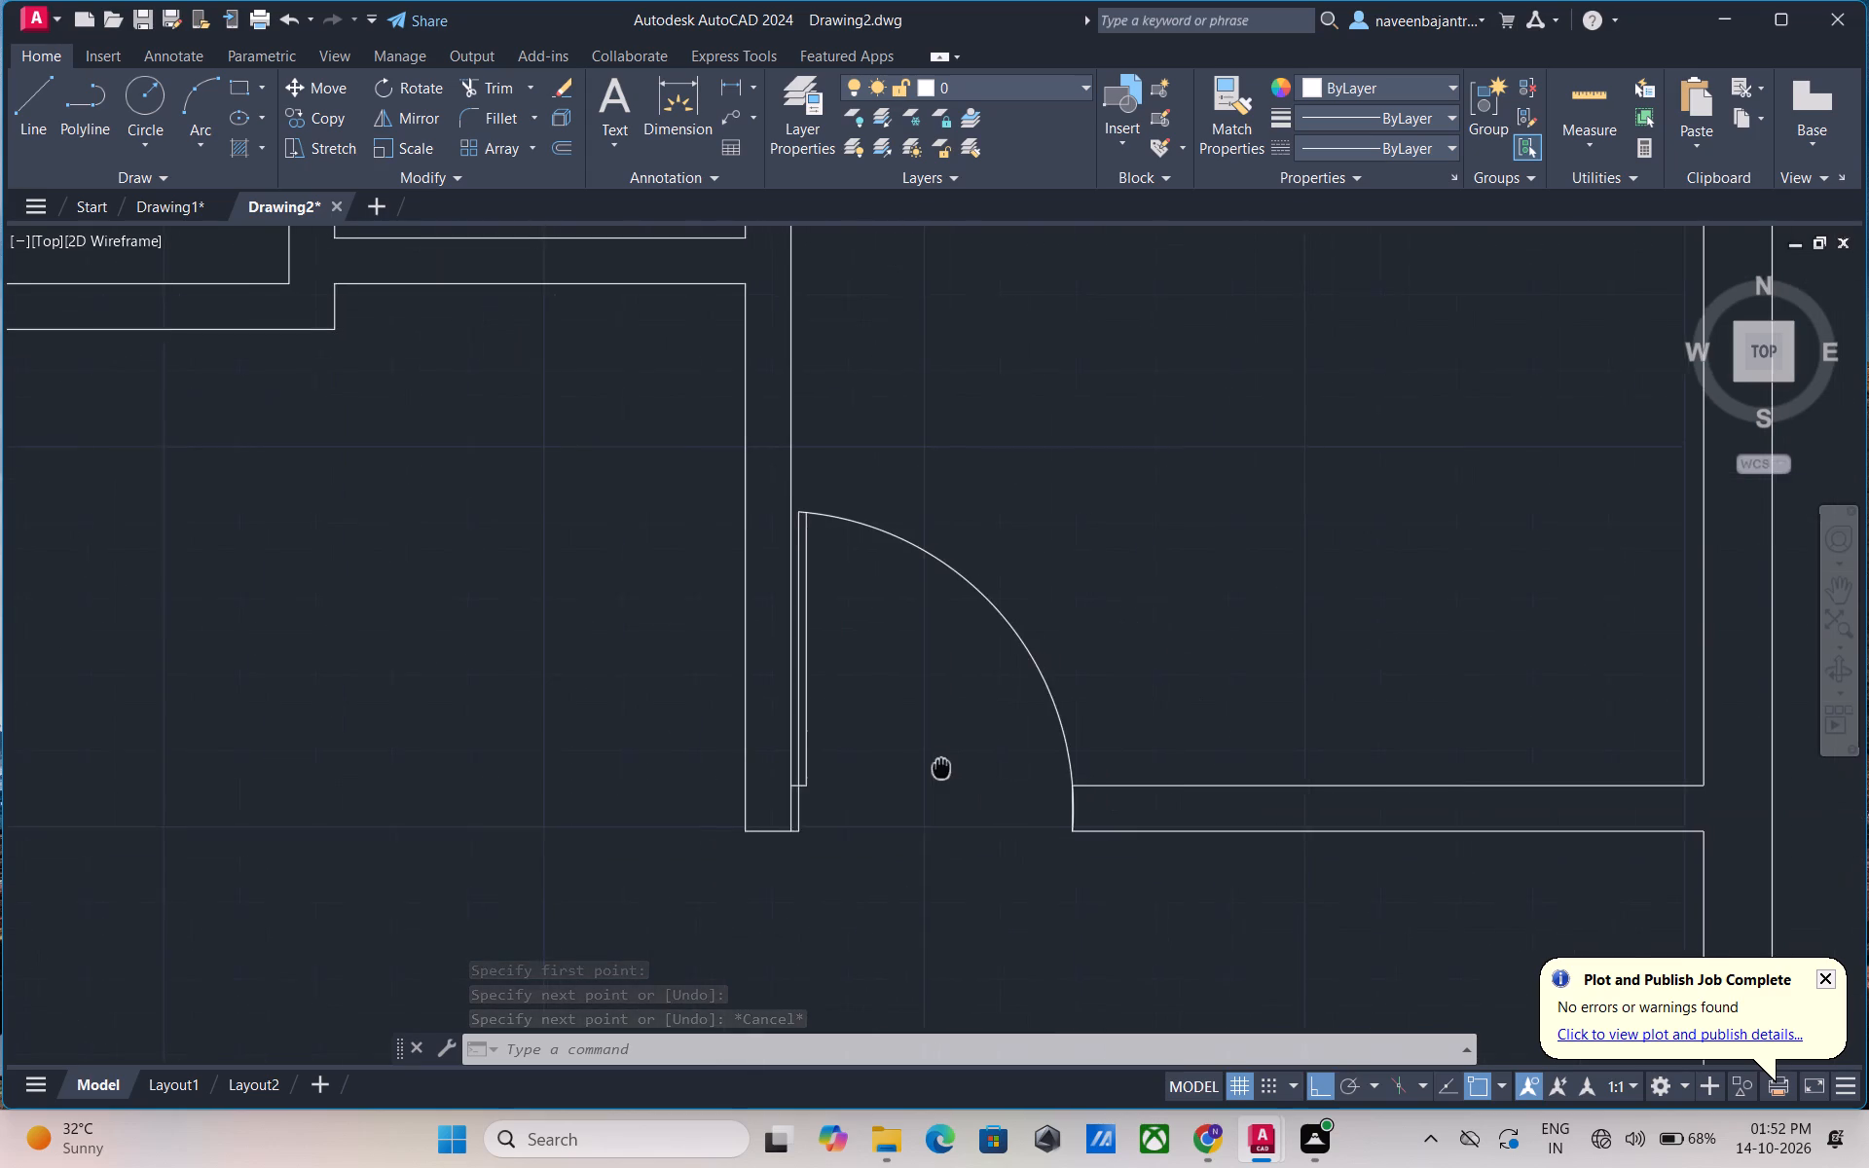
{"action": "middle_click_drag", "start_coordinate": [935, 766], "coordinate": [731, 768]}
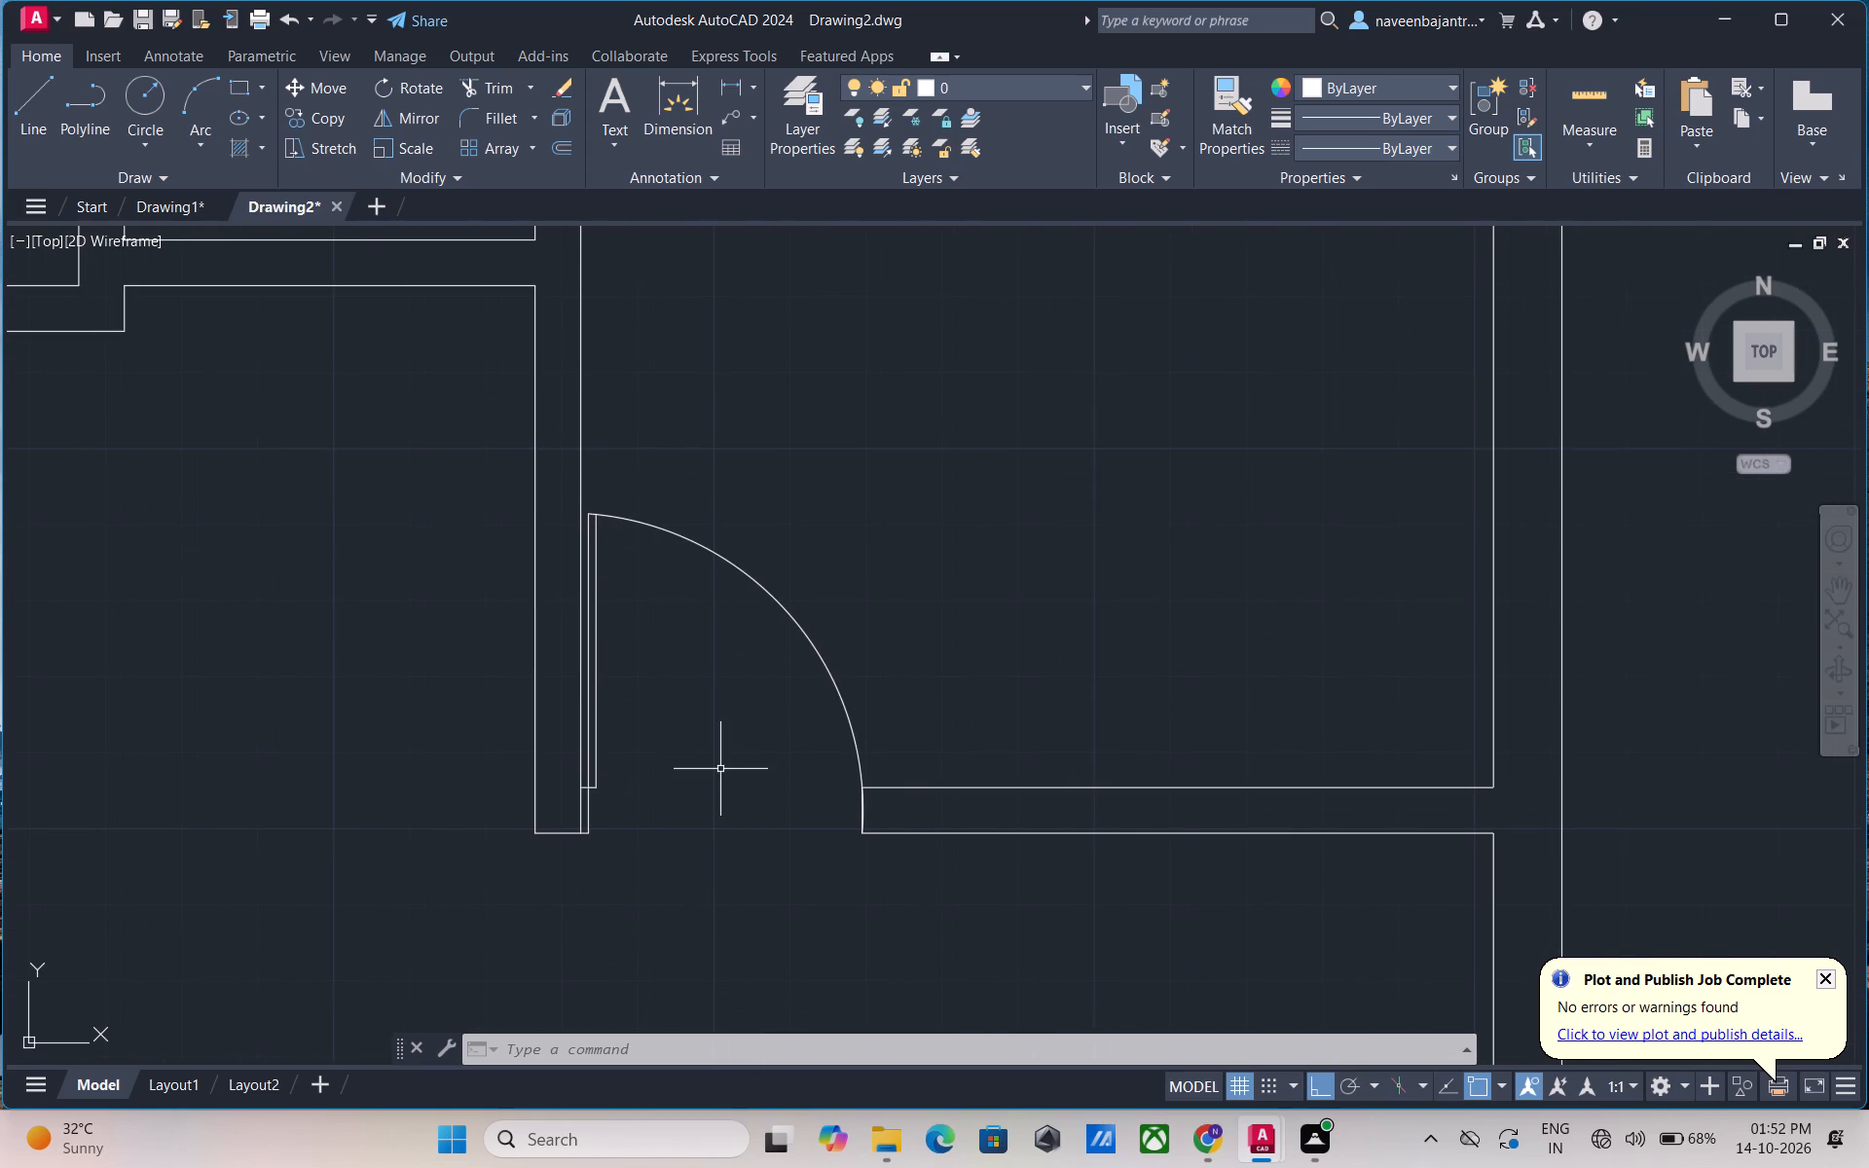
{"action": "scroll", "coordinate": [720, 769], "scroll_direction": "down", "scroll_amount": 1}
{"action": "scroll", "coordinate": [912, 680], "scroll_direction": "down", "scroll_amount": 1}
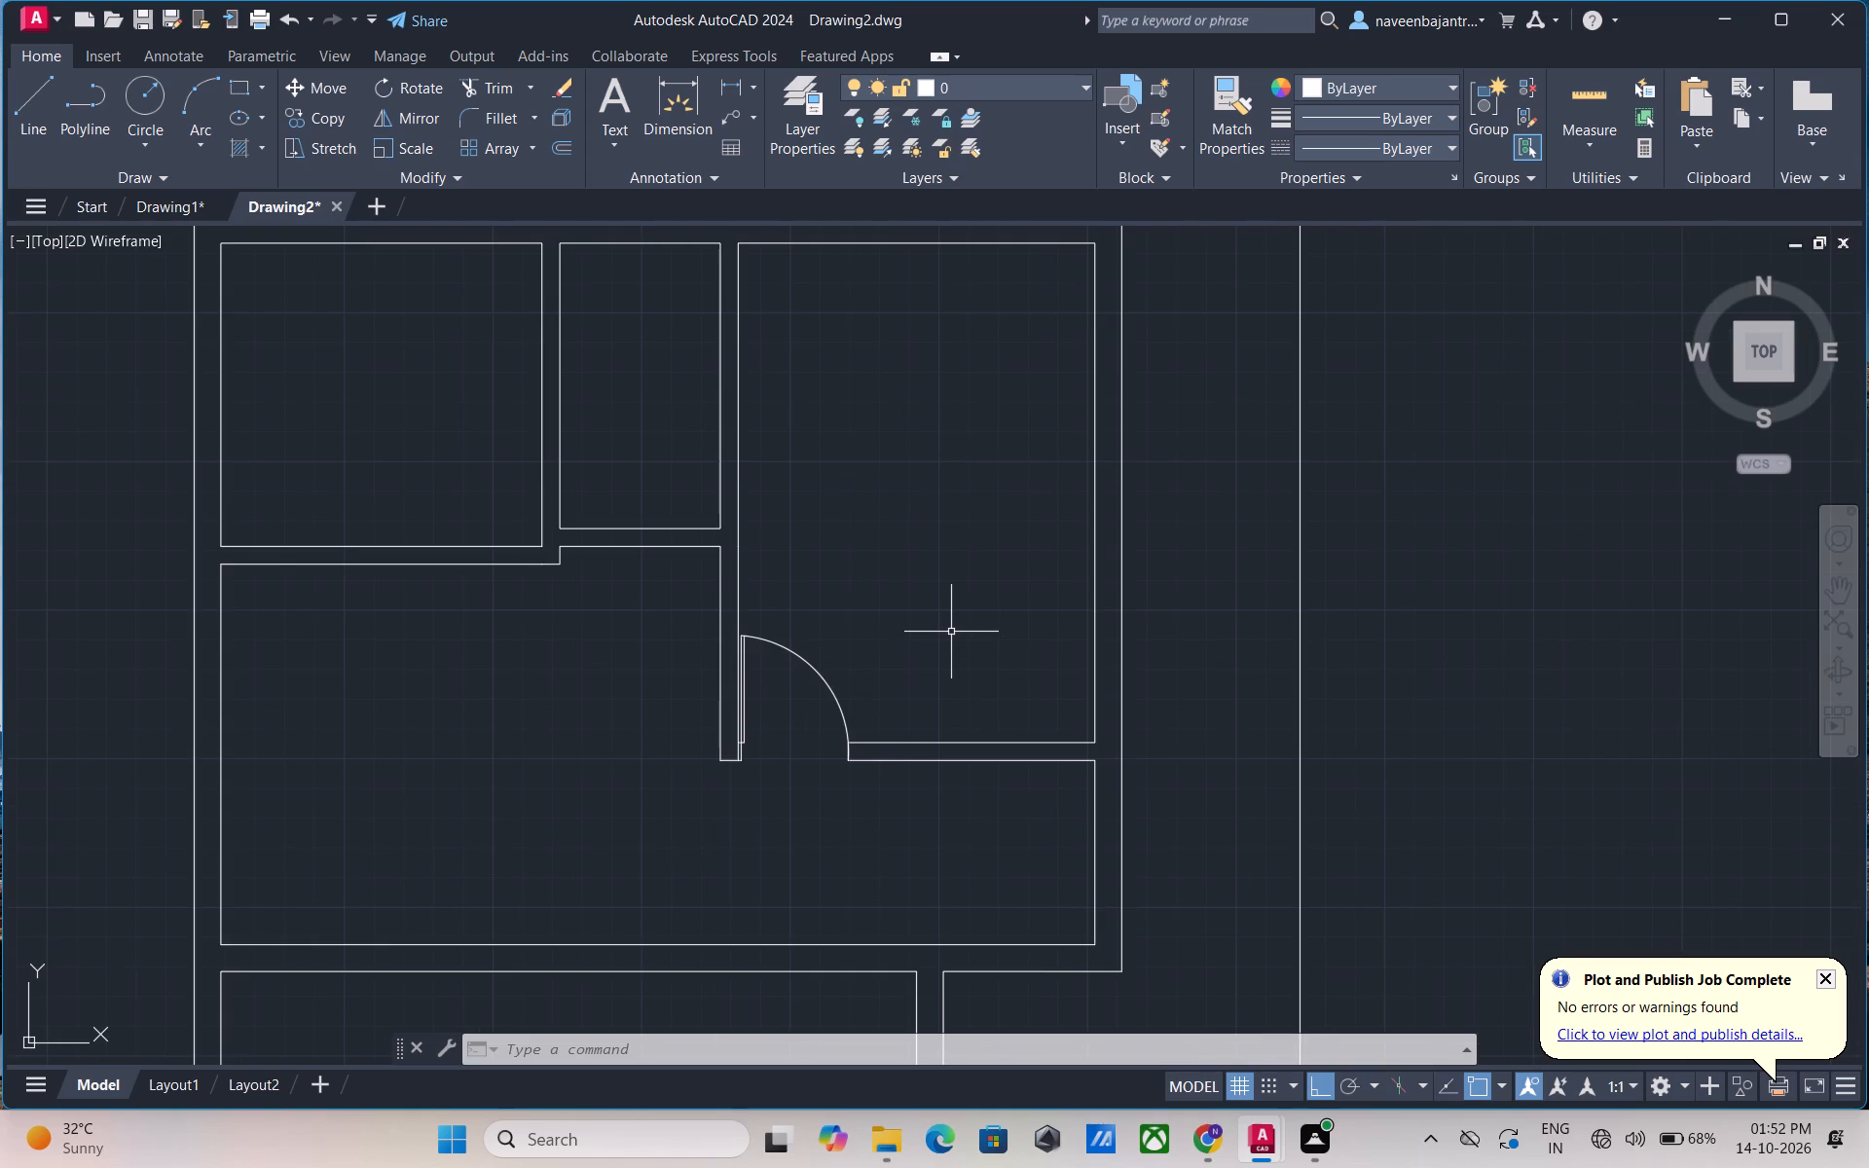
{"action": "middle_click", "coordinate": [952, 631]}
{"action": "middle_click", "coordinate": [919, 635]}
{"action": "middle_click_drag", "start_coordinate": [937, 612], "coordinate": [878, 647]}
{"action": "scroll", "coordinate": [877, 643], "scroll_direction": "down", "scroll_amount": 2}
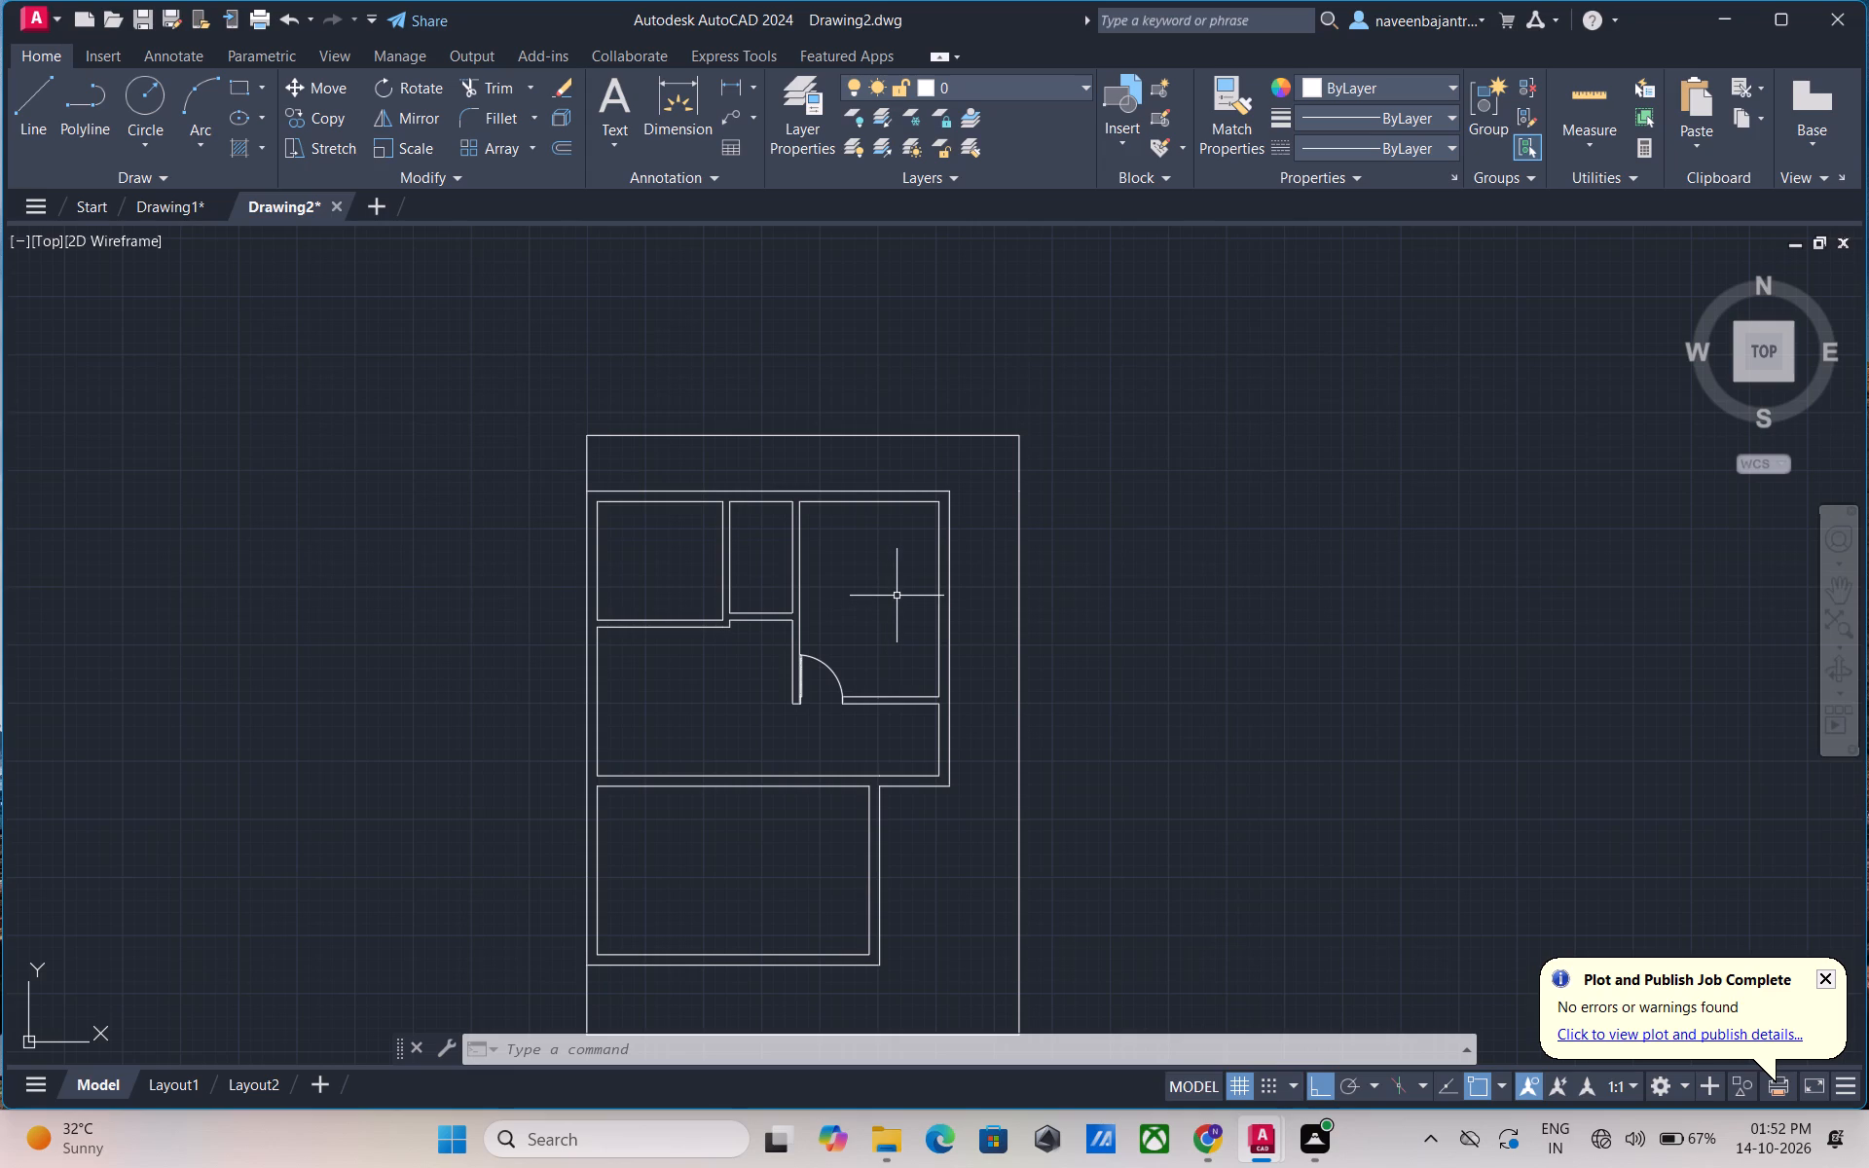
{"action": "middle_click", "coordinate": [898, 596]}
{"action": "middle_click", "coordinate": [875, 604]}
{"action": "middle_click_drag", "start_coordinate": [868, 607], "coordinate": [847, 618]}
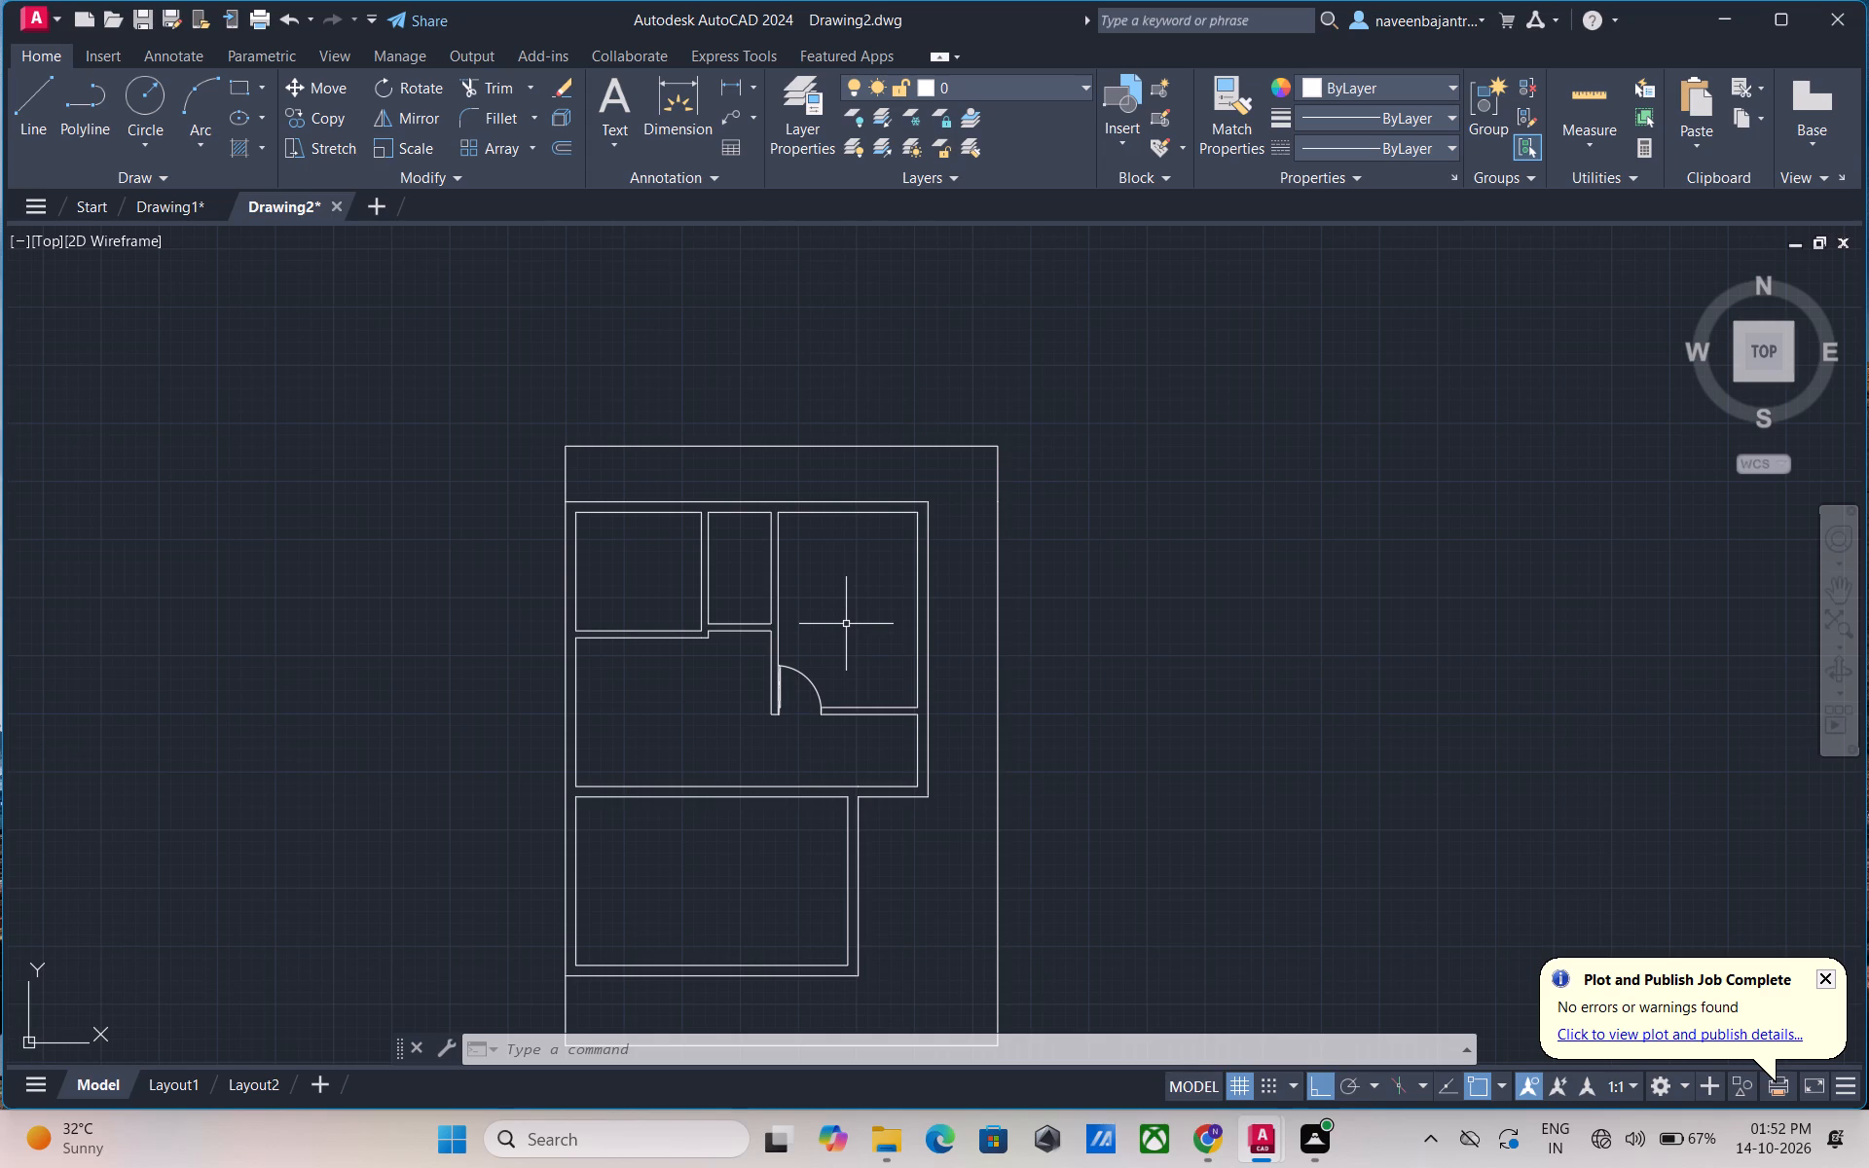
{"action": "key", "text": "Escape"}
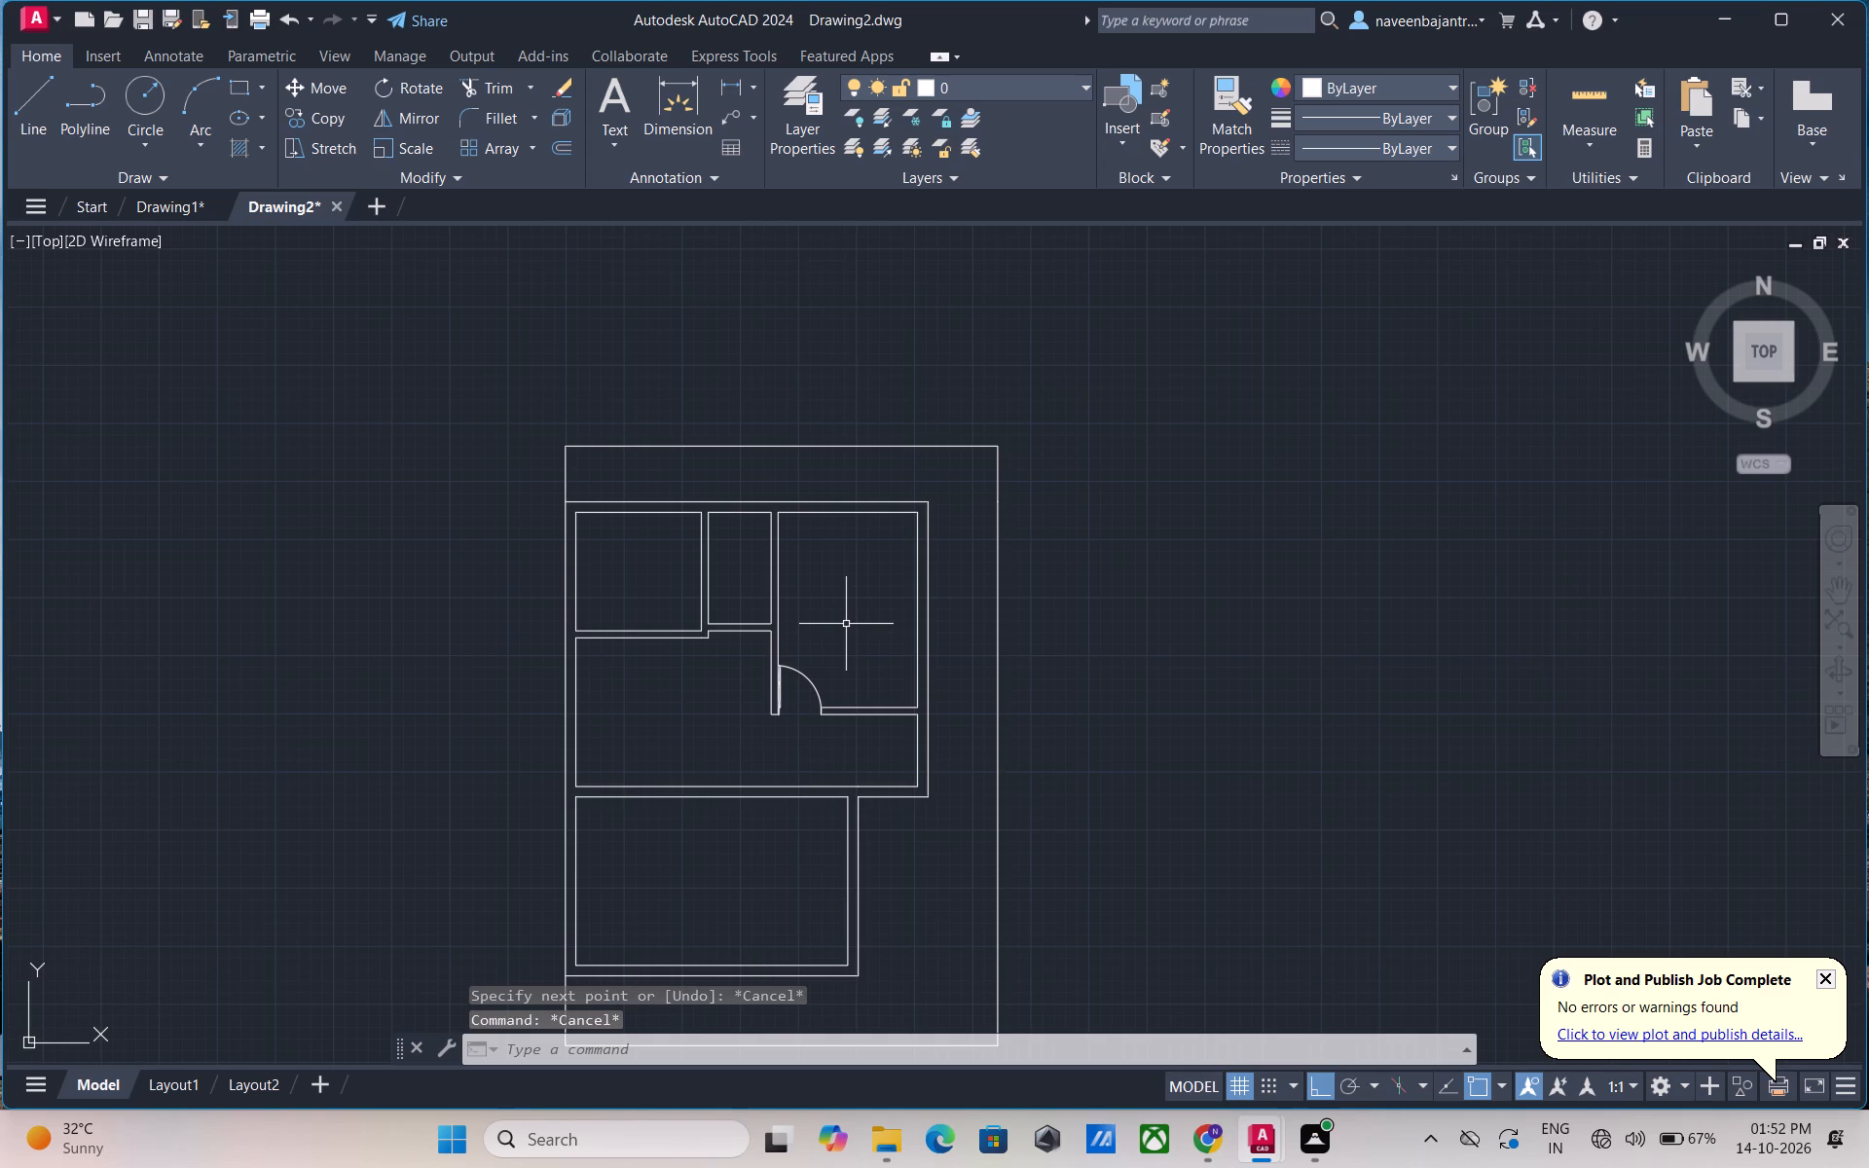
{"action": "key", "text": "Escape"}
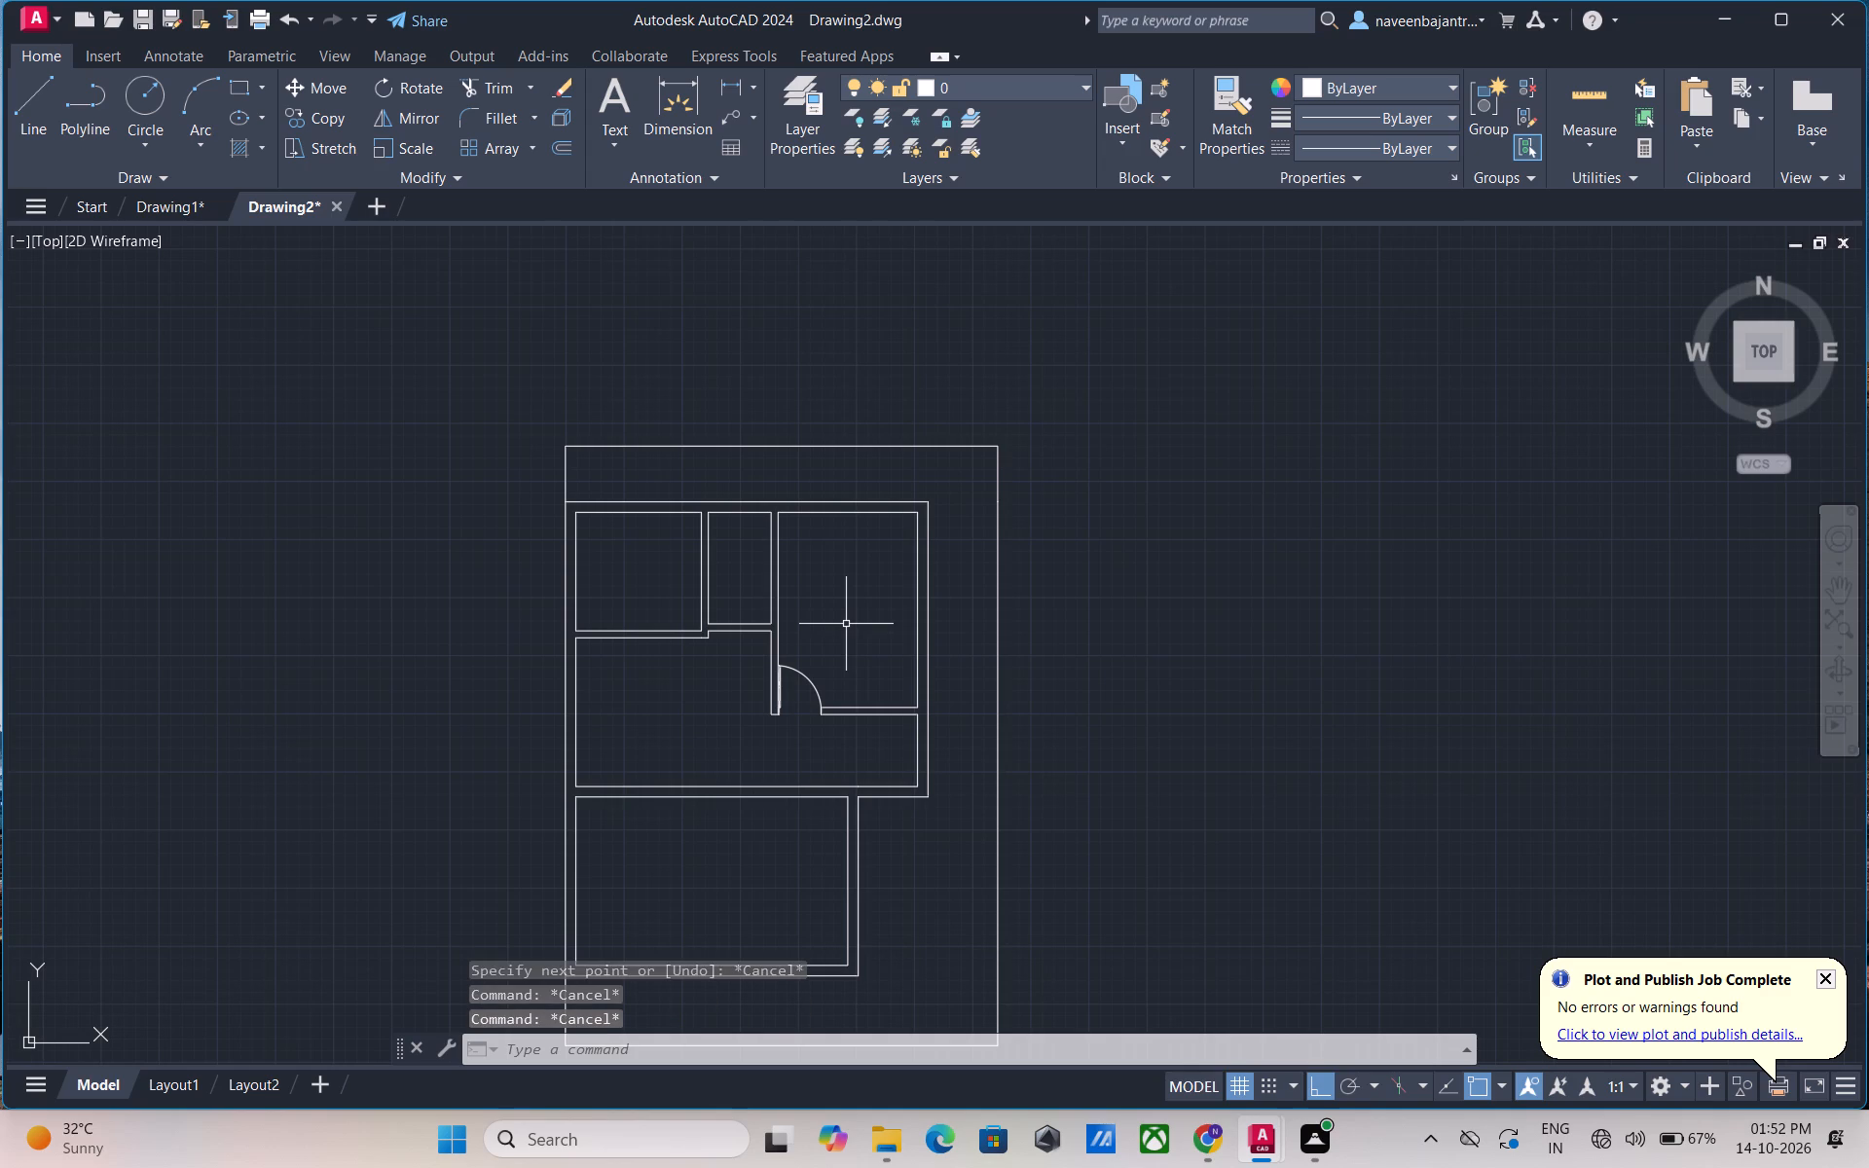
Open DesignCenter, look through the AutoCAD 2024 folder tree down to the sample DesignCenter drawings, and close it.
{"action": "type", "text": "DC"}
{"action": "key", "text": "space"}
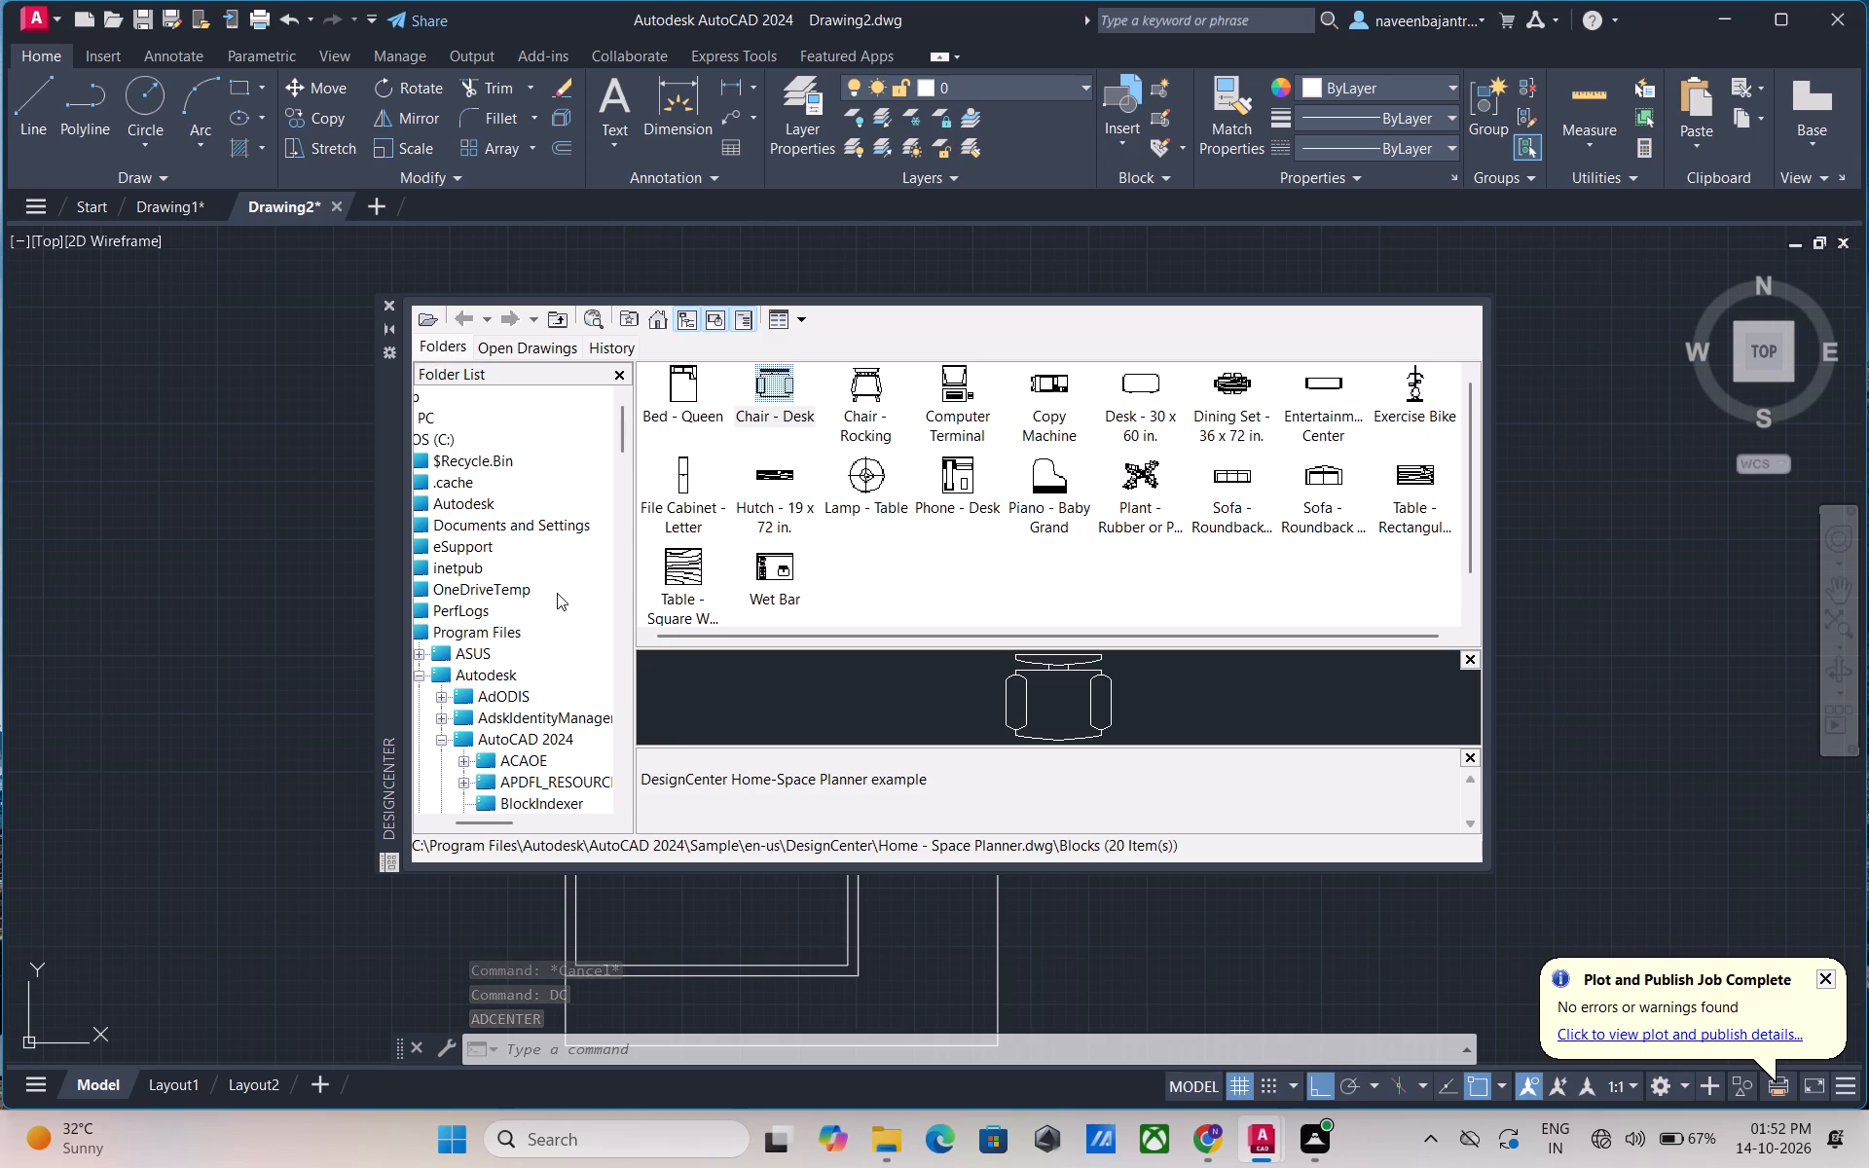
{"action": "scroll", "coordinate": [557, 593], "scroll_direction": "down", "scroll_amount": 1}
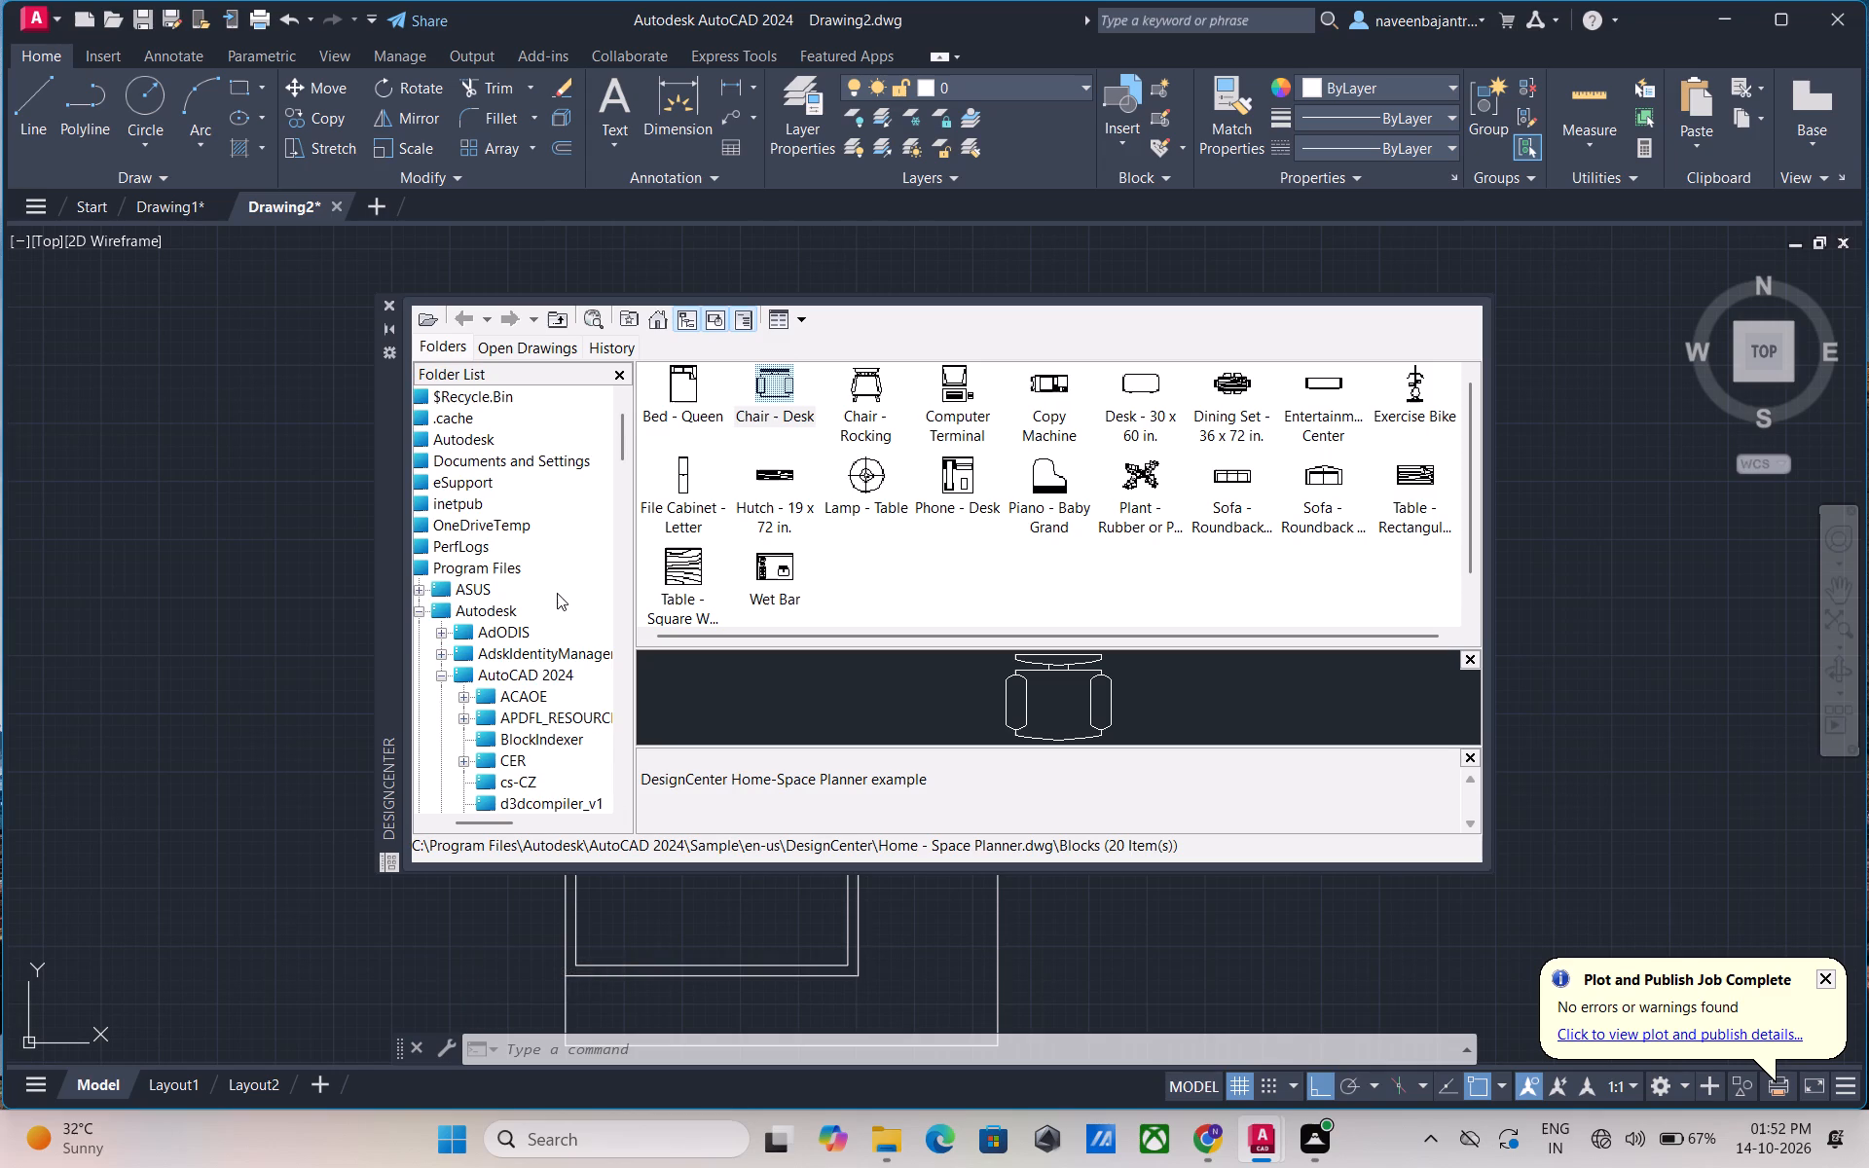
{"action": "scroll", "coordinate": [557, 593], "scroll_direction": "down", "scroll_amount": 1}
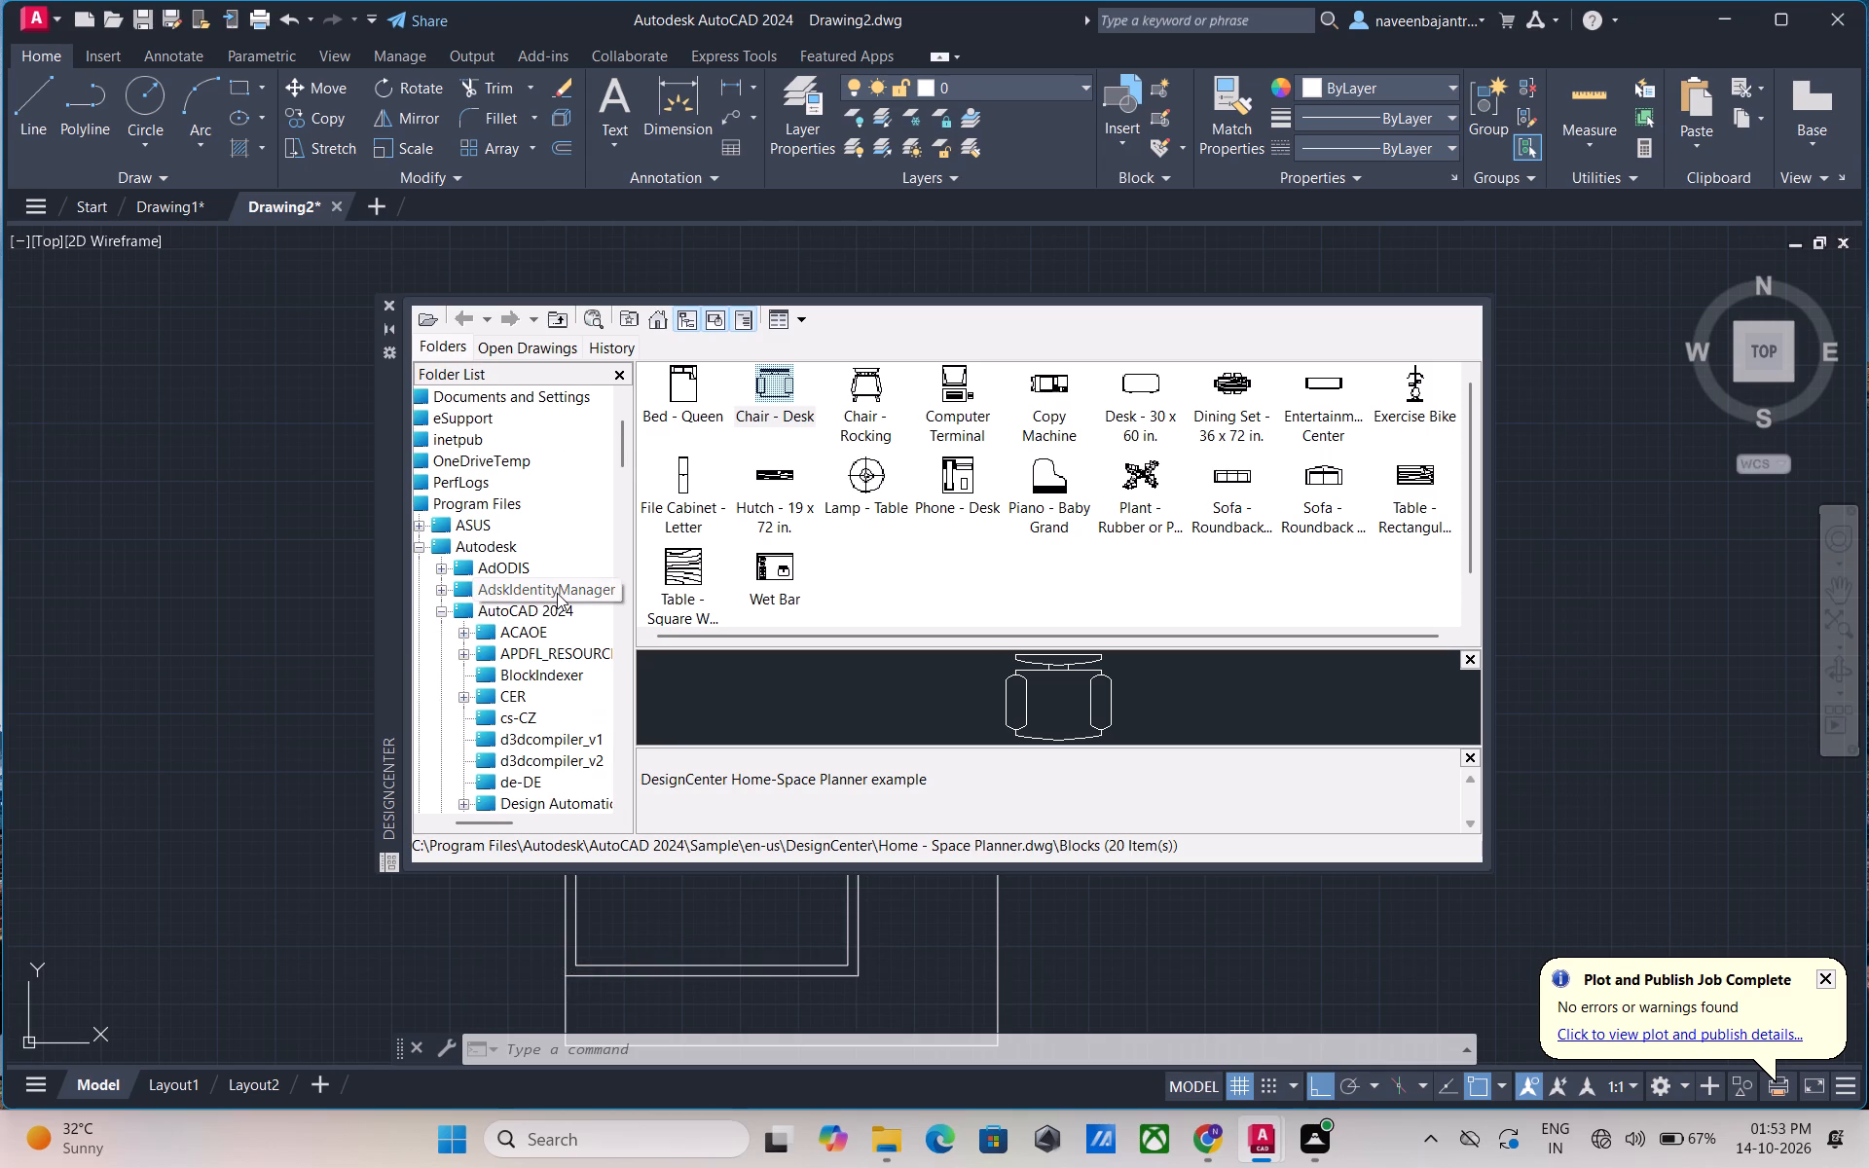
{"action": "scroll", "coordinate": [557, 593], "scroll_direction": "down", "scroll_amount": 1}
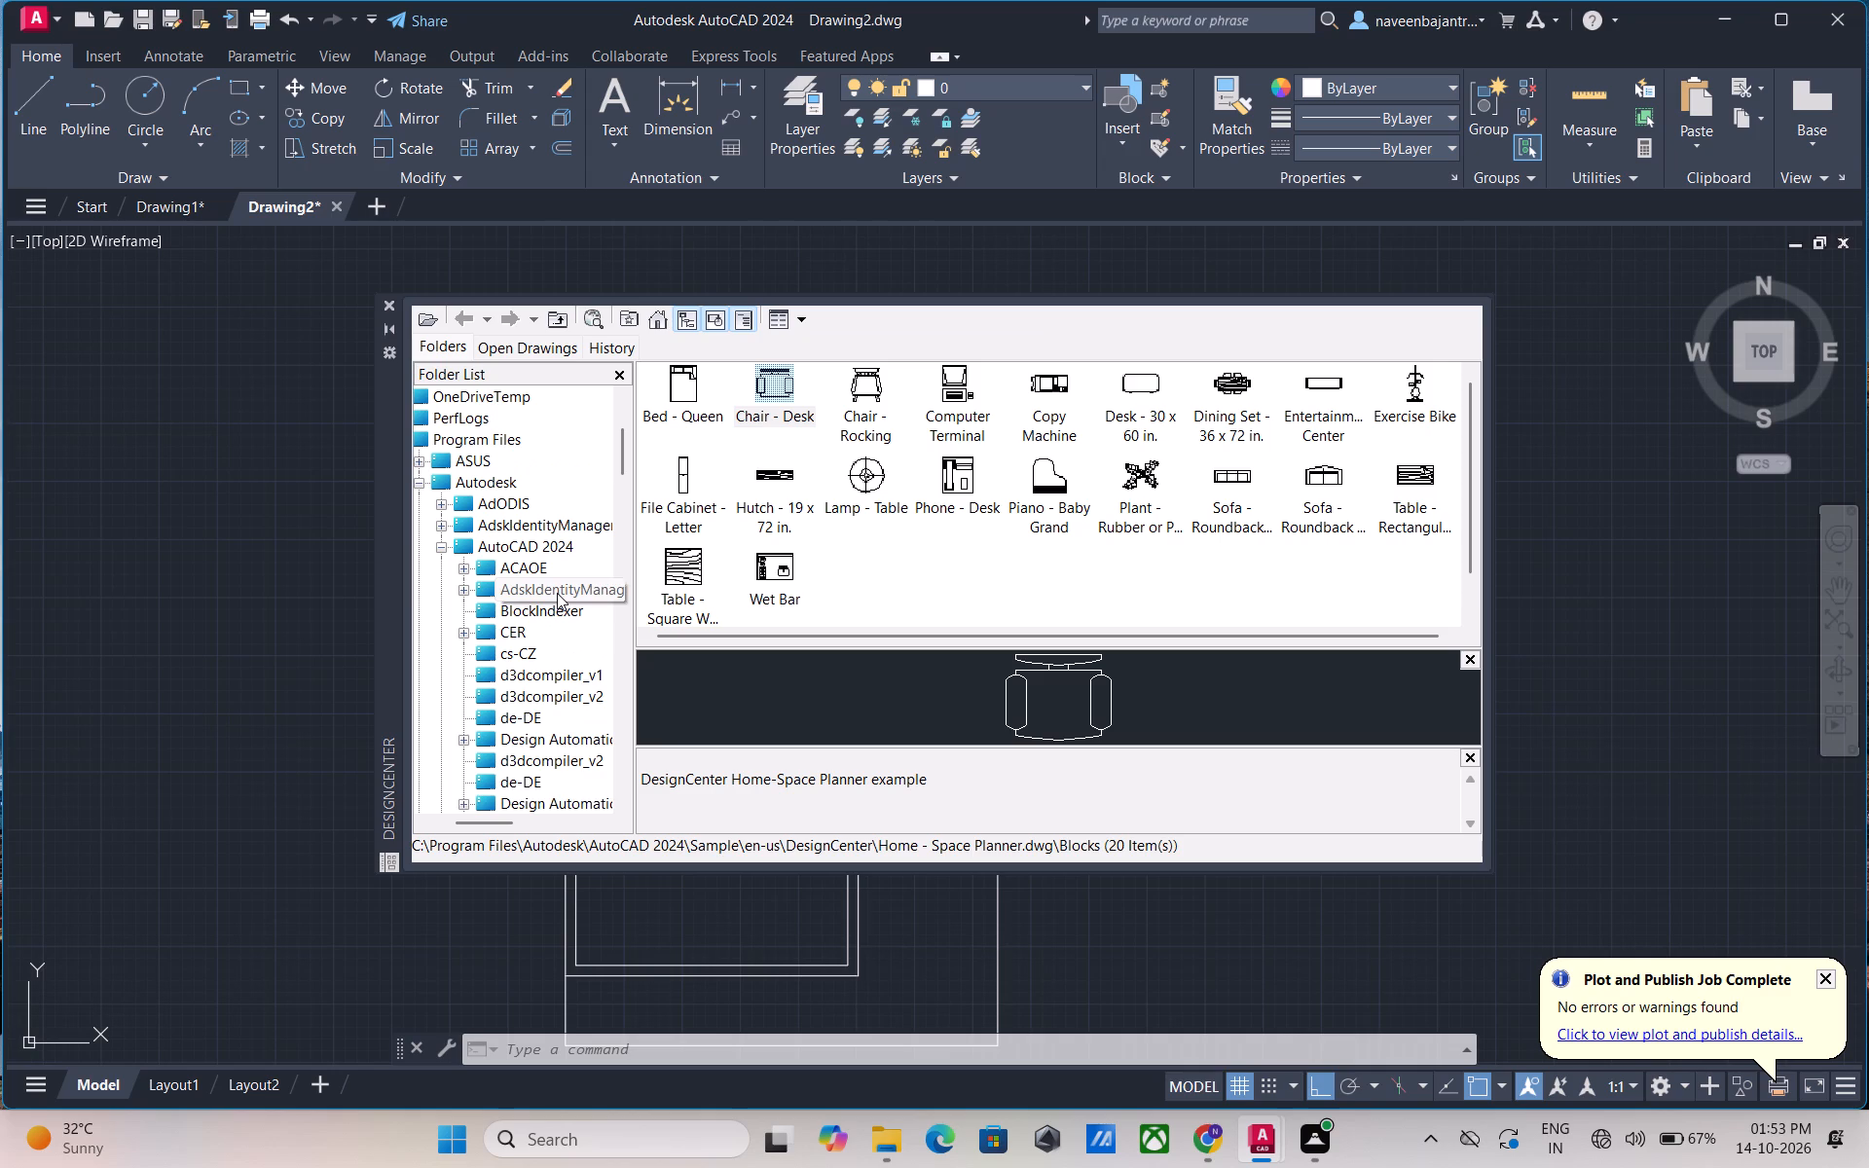
{"action": "scroll", "coordinate": [557, 593], "scroll_direction": "down", "scroll_amount": 2}
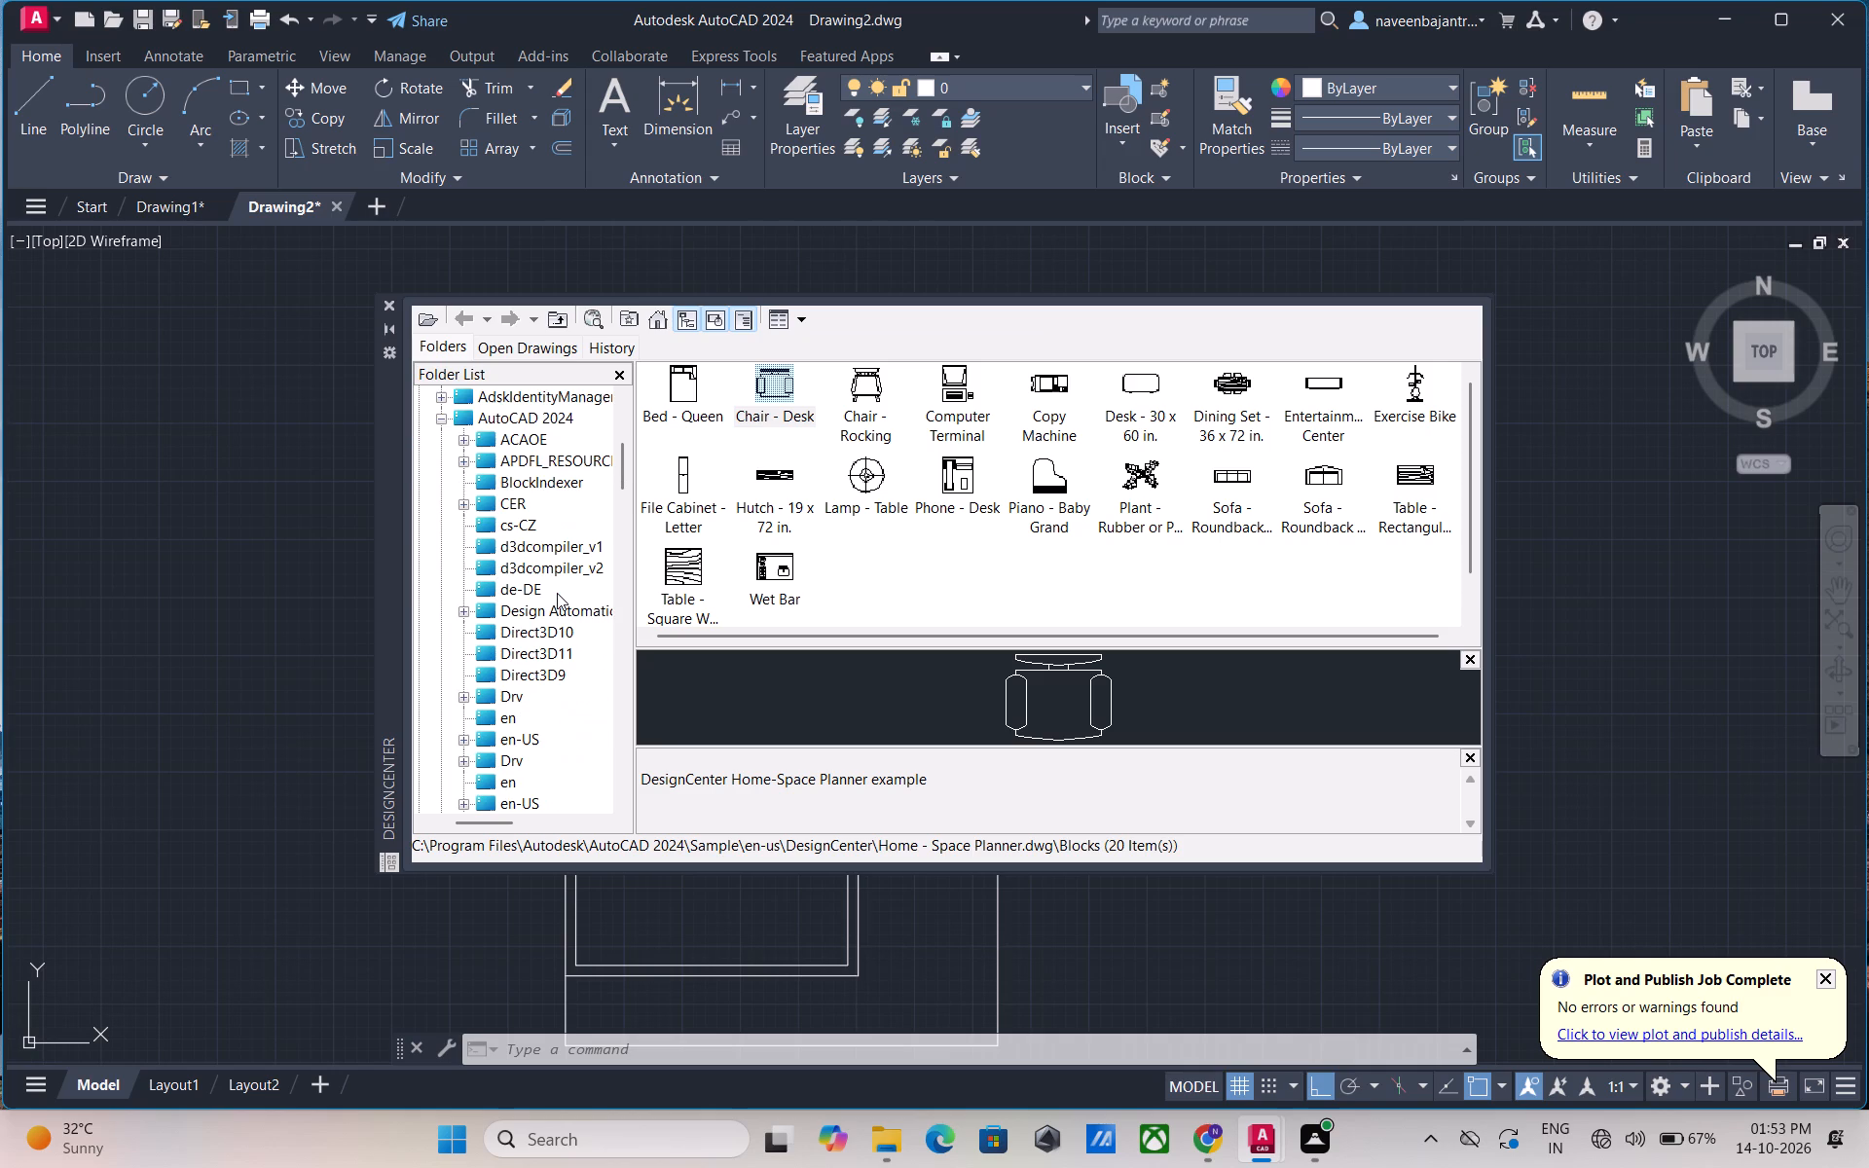
{"action": "scroll", "coordinate": [557, 593], "scroll_direction": "down", "scroll_amount": 2}
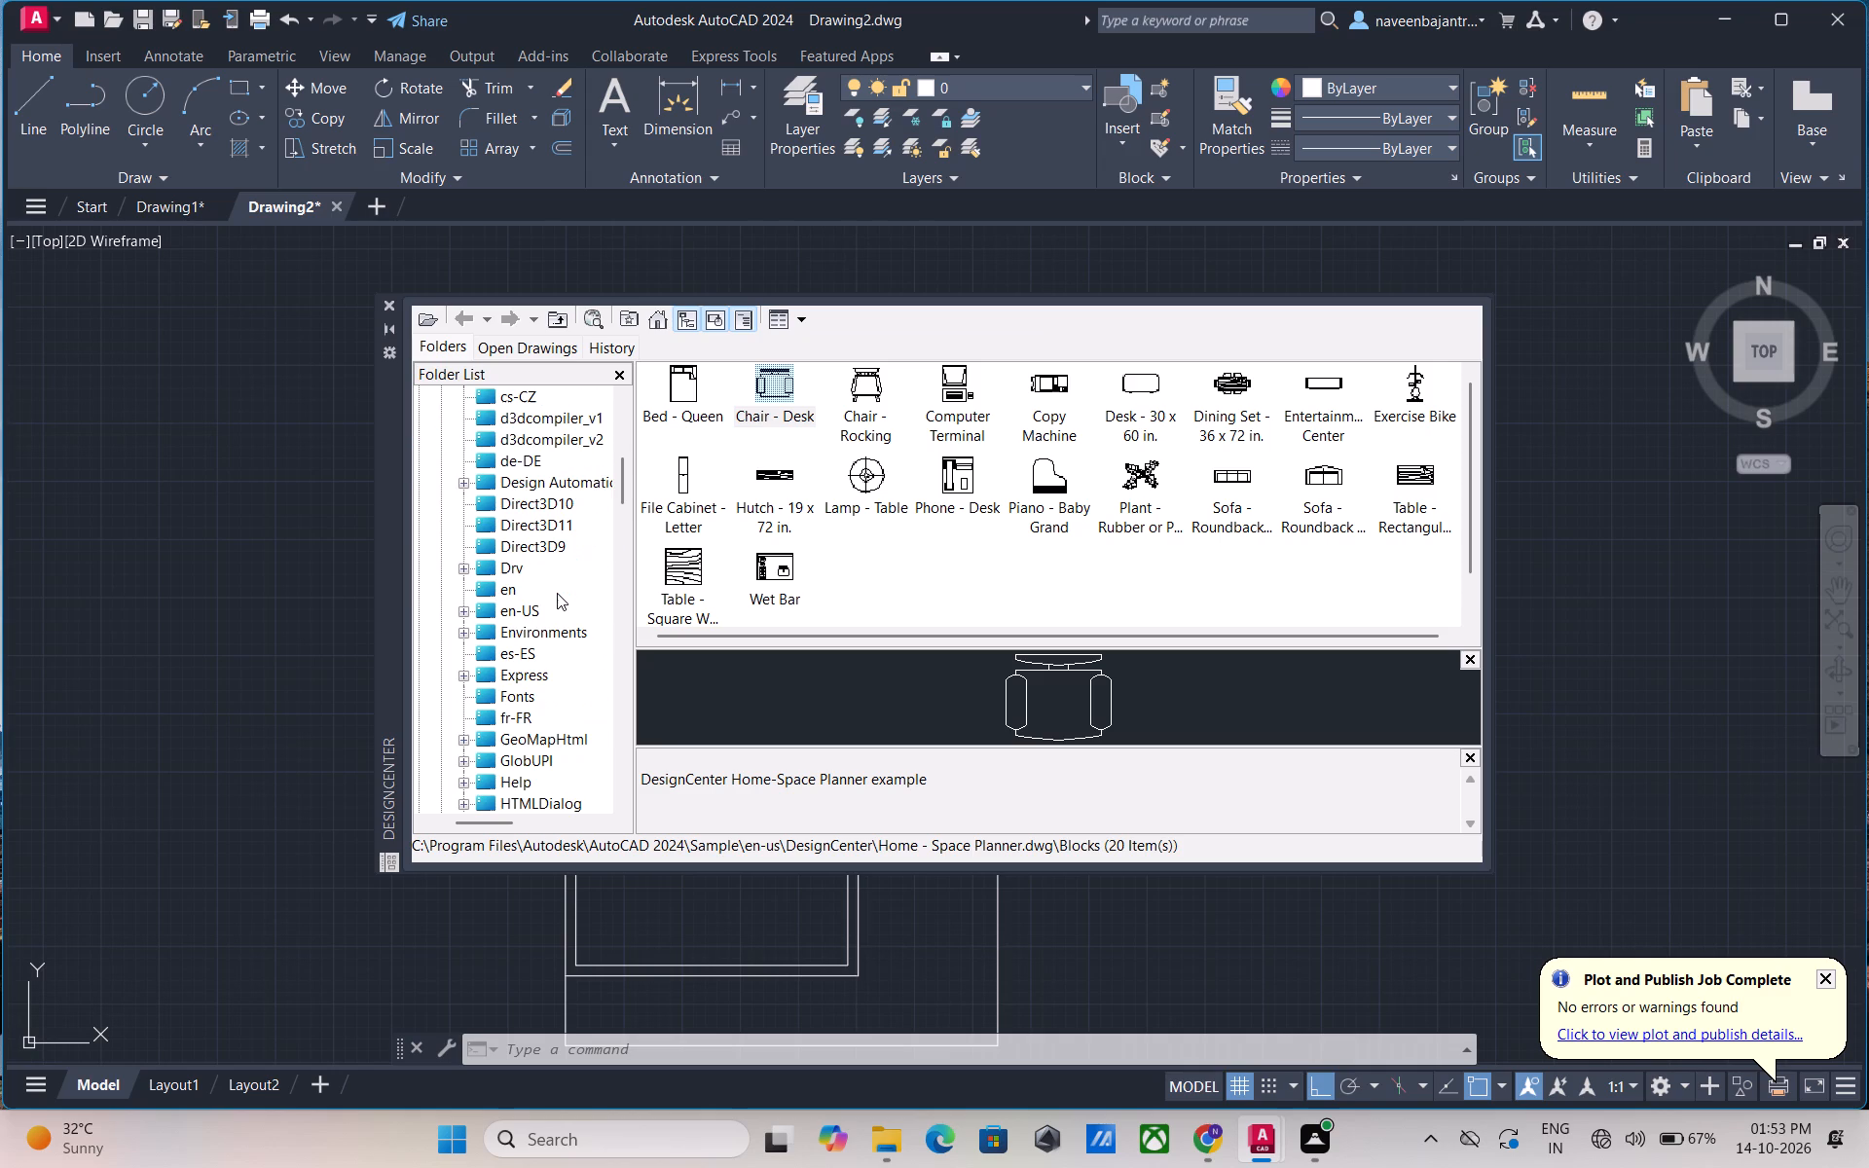
{"action": "scroll", "coordinate": [557, 593], "scroll_direction": "down", "scroll_amount": 1}
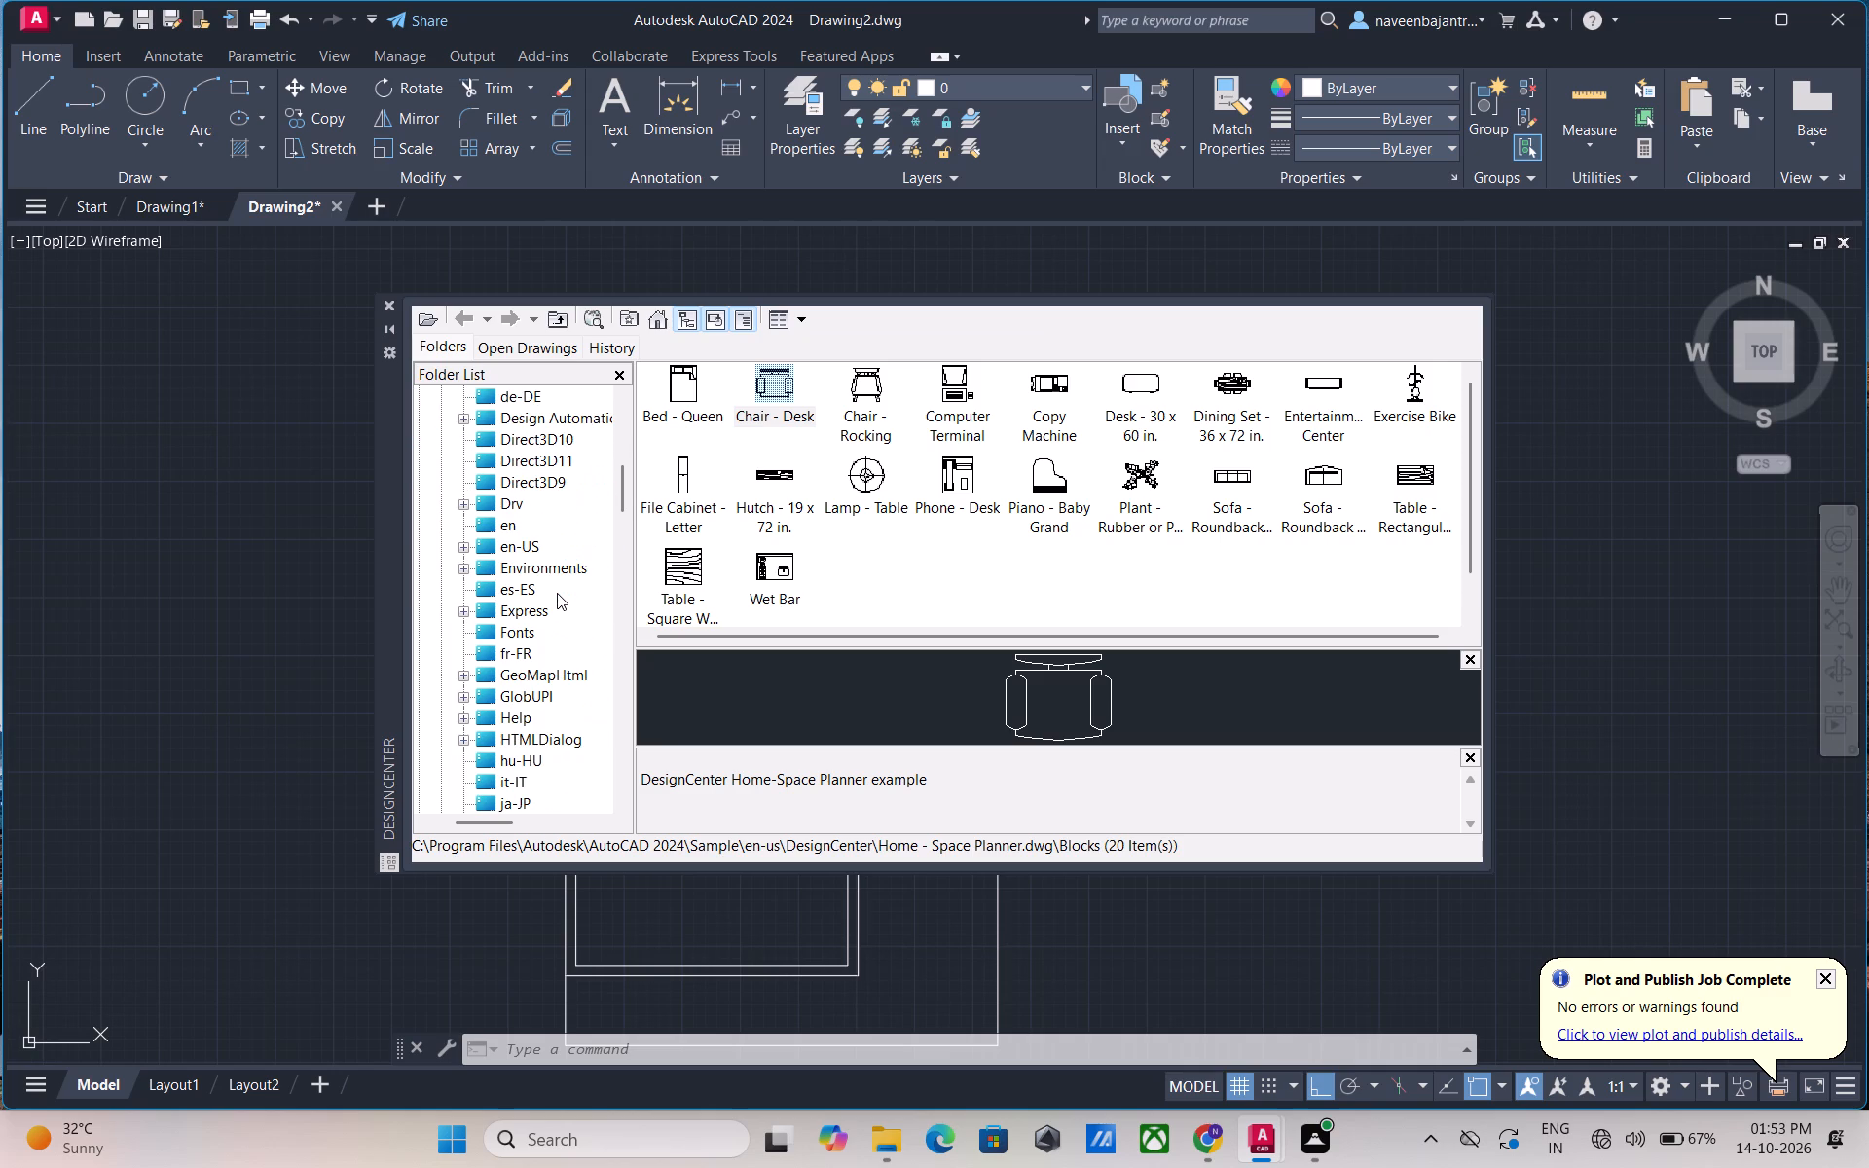
{"action": "scroll", "coordinate": [557, 593], "scroll_direction": "down", "scroll_amount": 1}
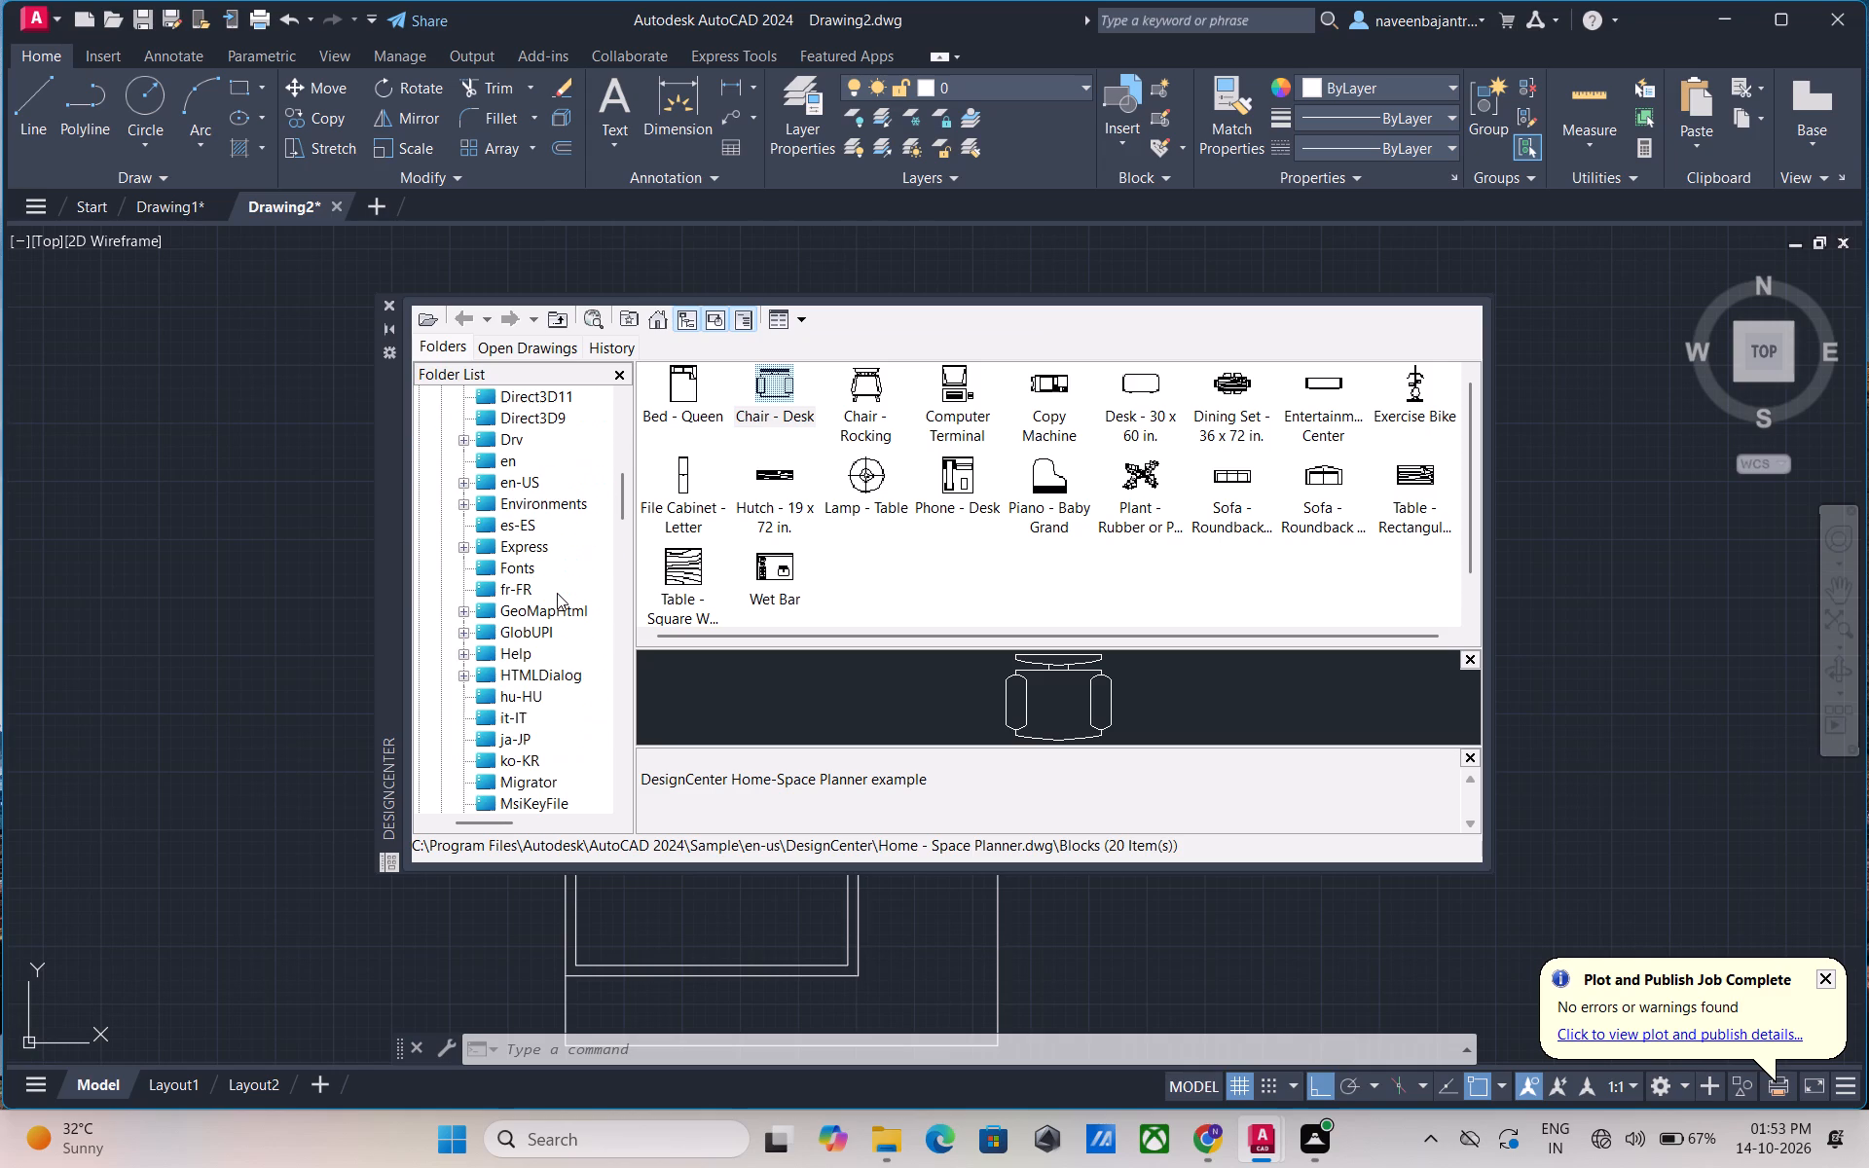
{"action": "scroll", "coordinate": [557, 593], "scroll_direction": "down", "scroll_amount": 2}
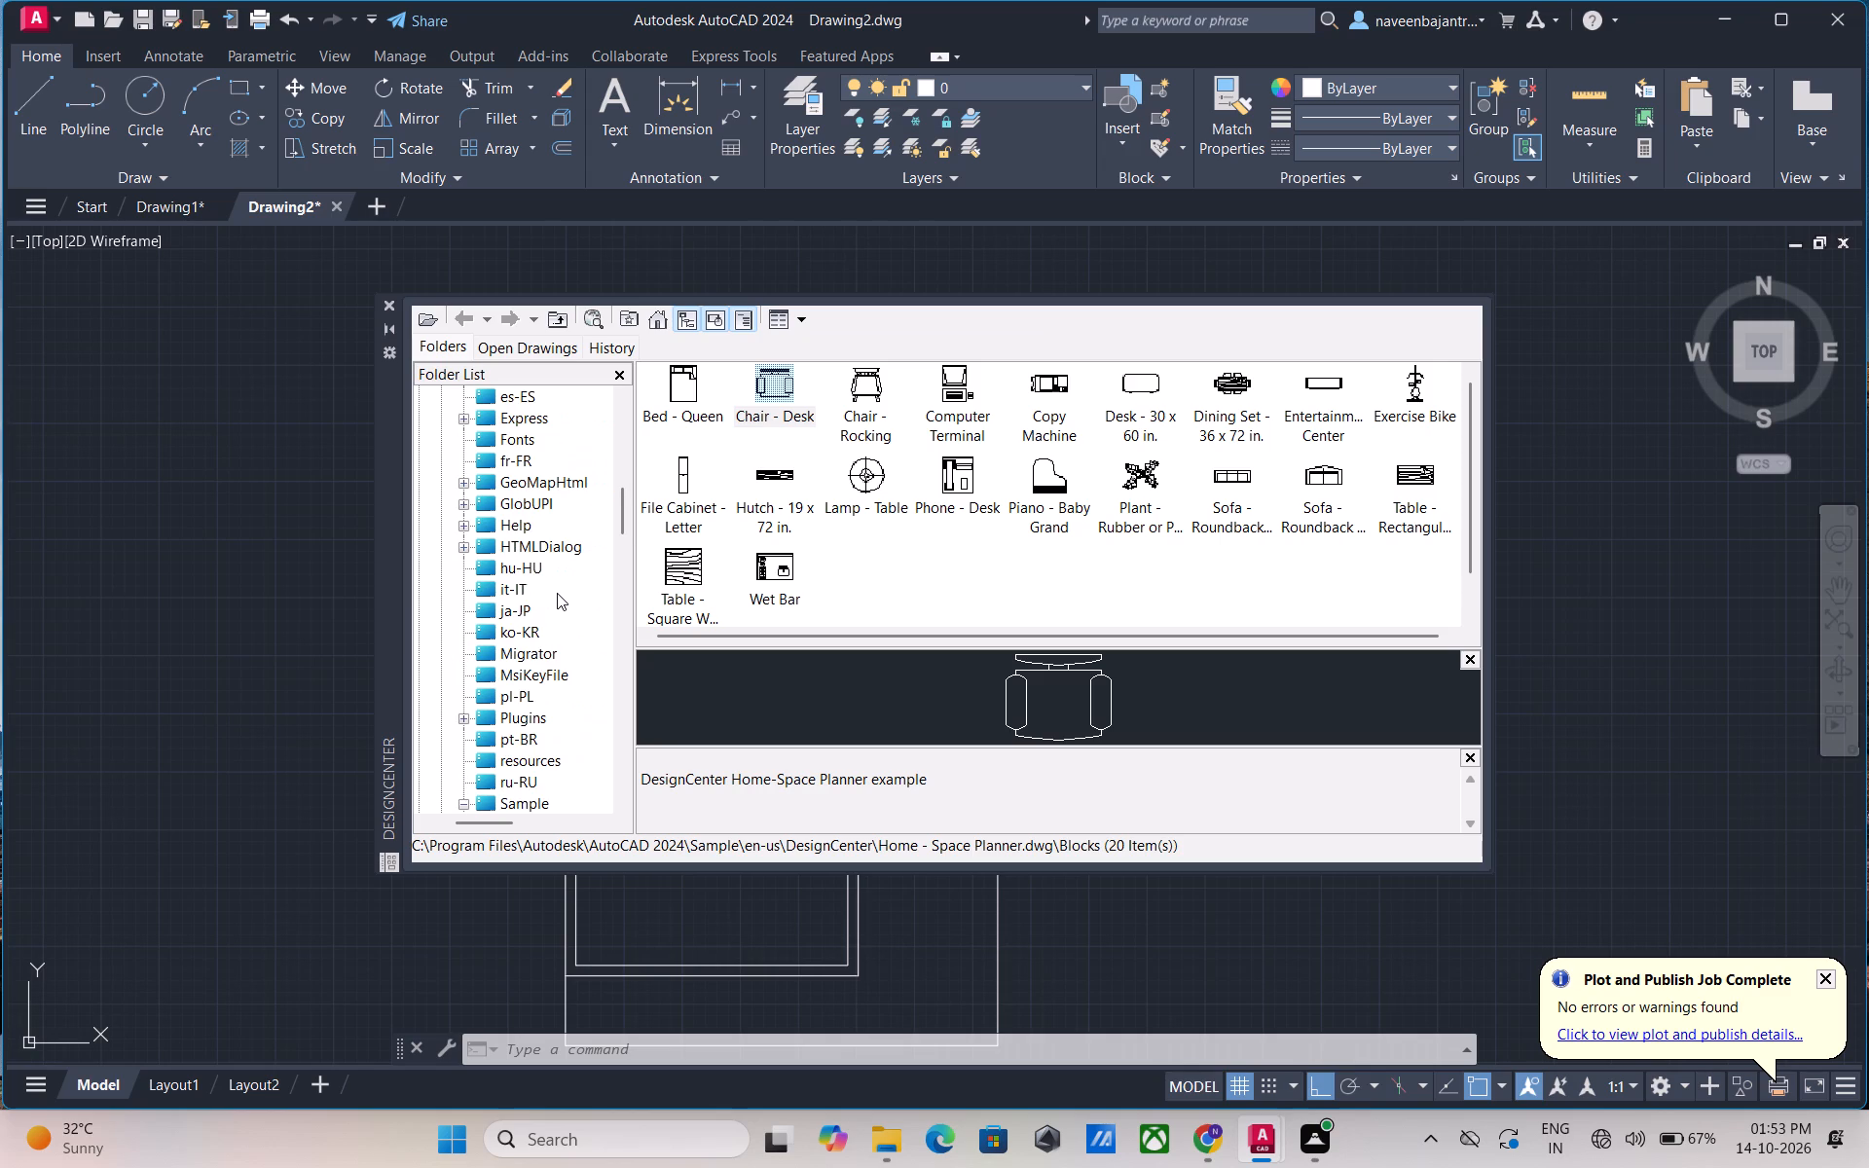
{"action": "scroll", "coordinate": [557, 593], "scroll_direction": "down", "scroll_amount": 2}
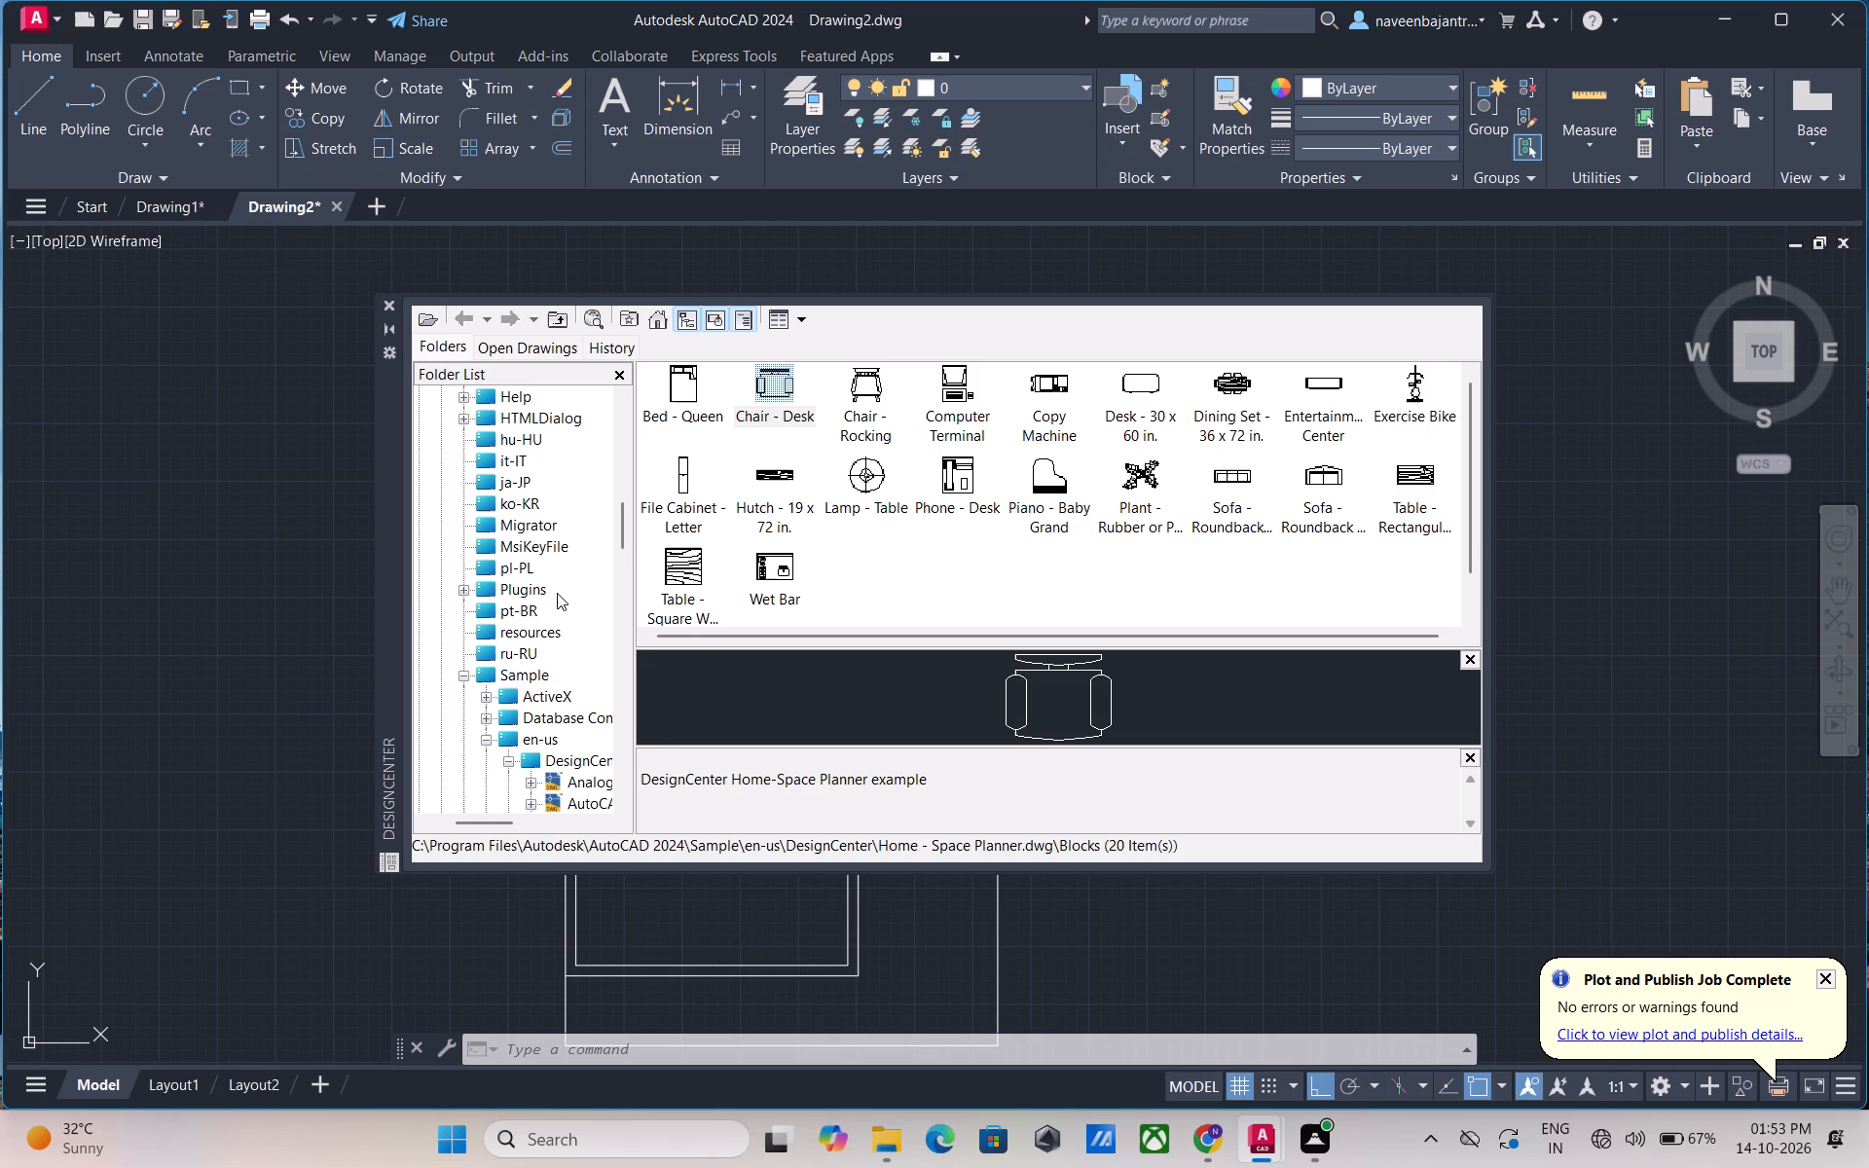
{"action": "scroll", "coordinate": [557, 593], "scroll_direction": "down", "scroll_amount": 1}
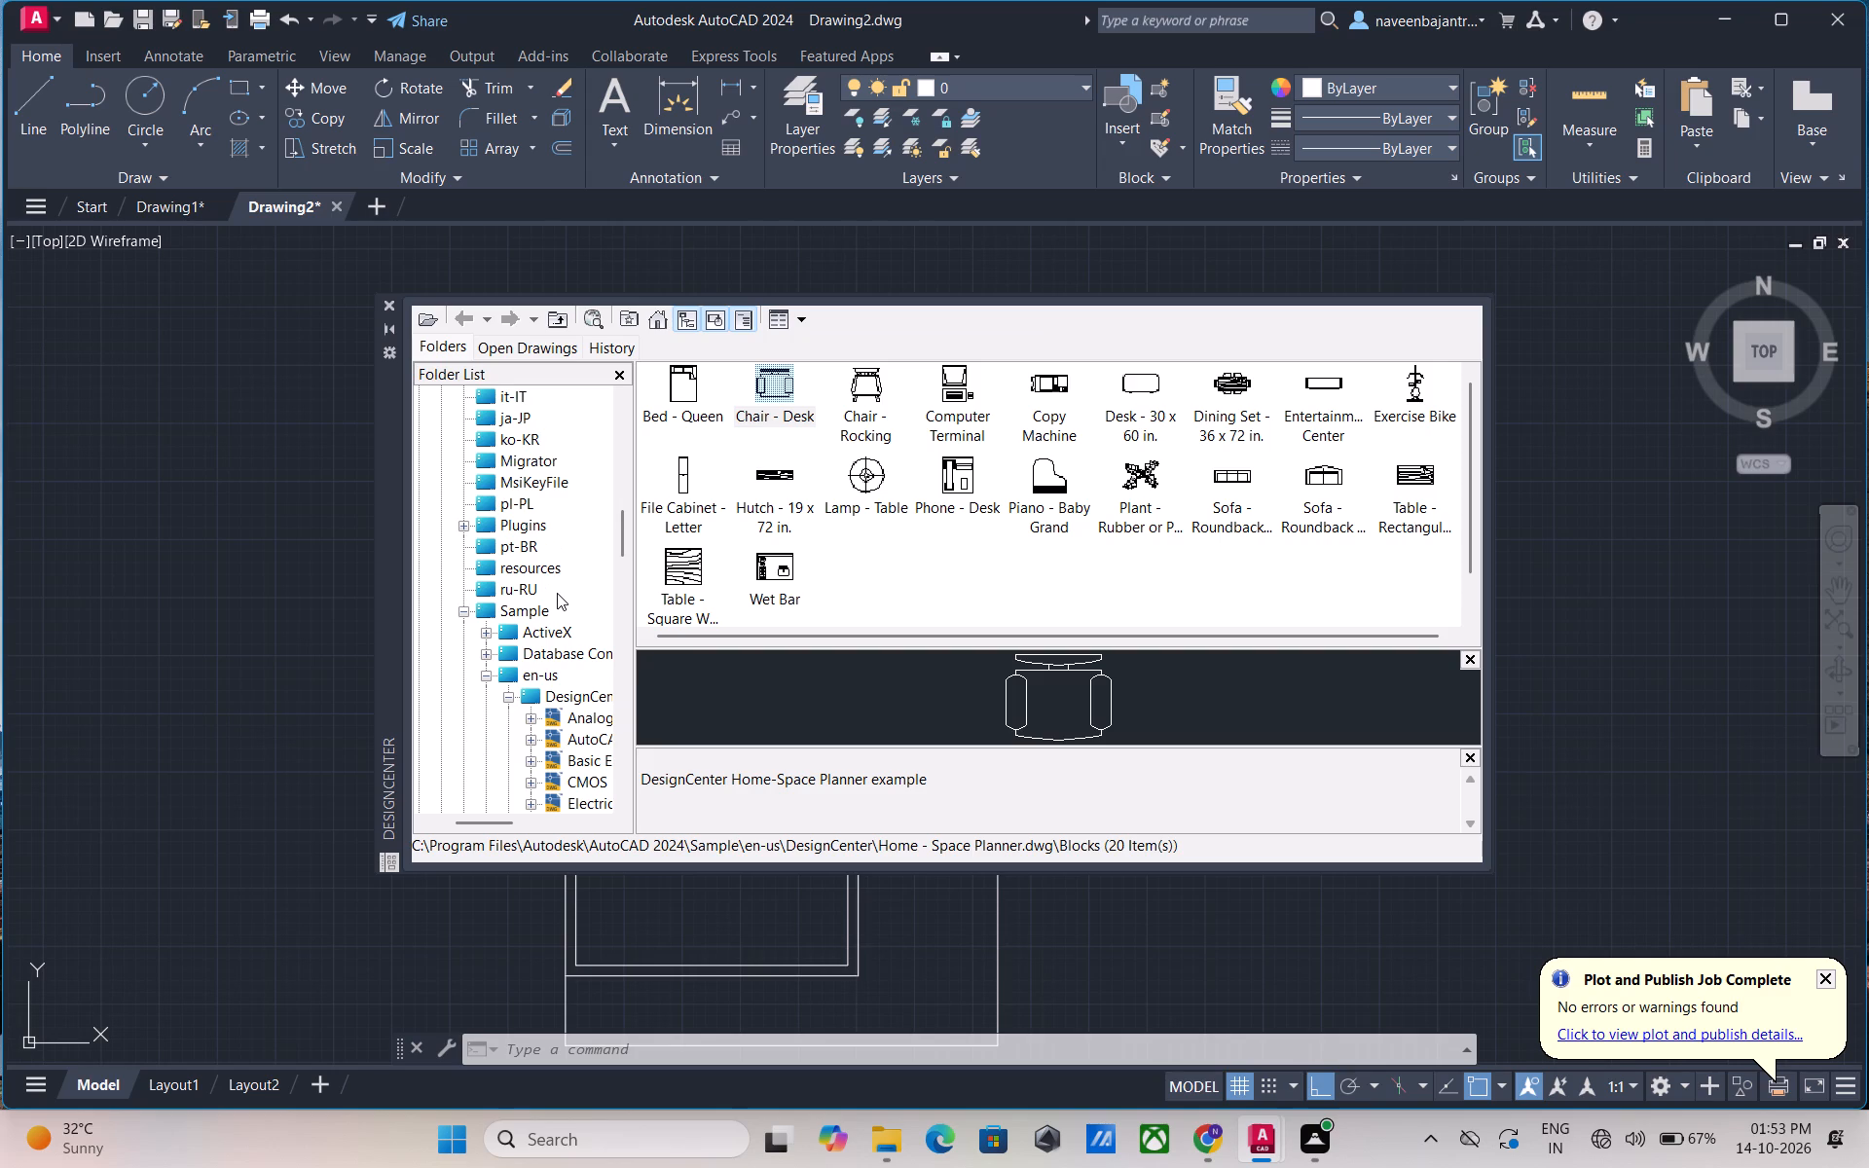
{"action": "scroll", "coordinate": [557, 593], "scroll_direction": "down", "scroll_amount": 2}
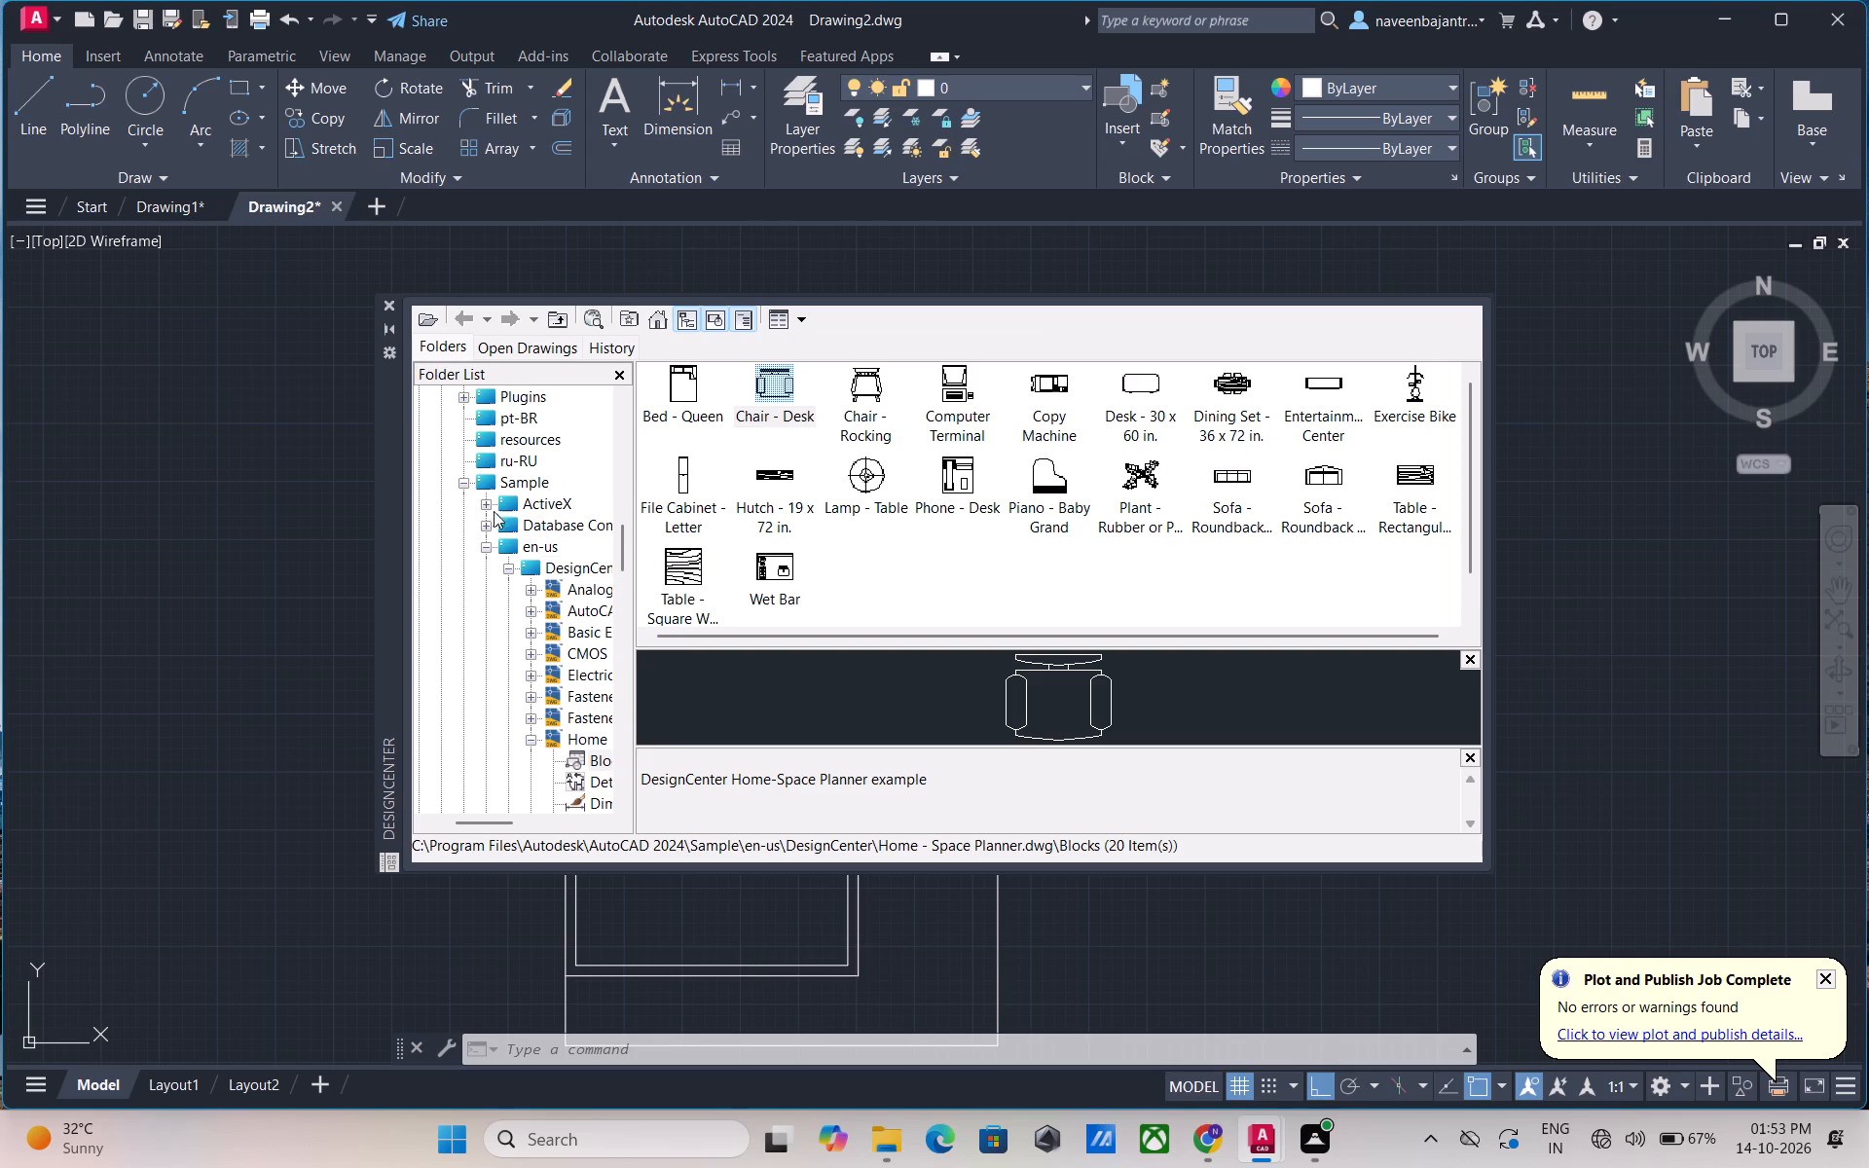
{"action": "left_click", "coordinate": [388, 305]}
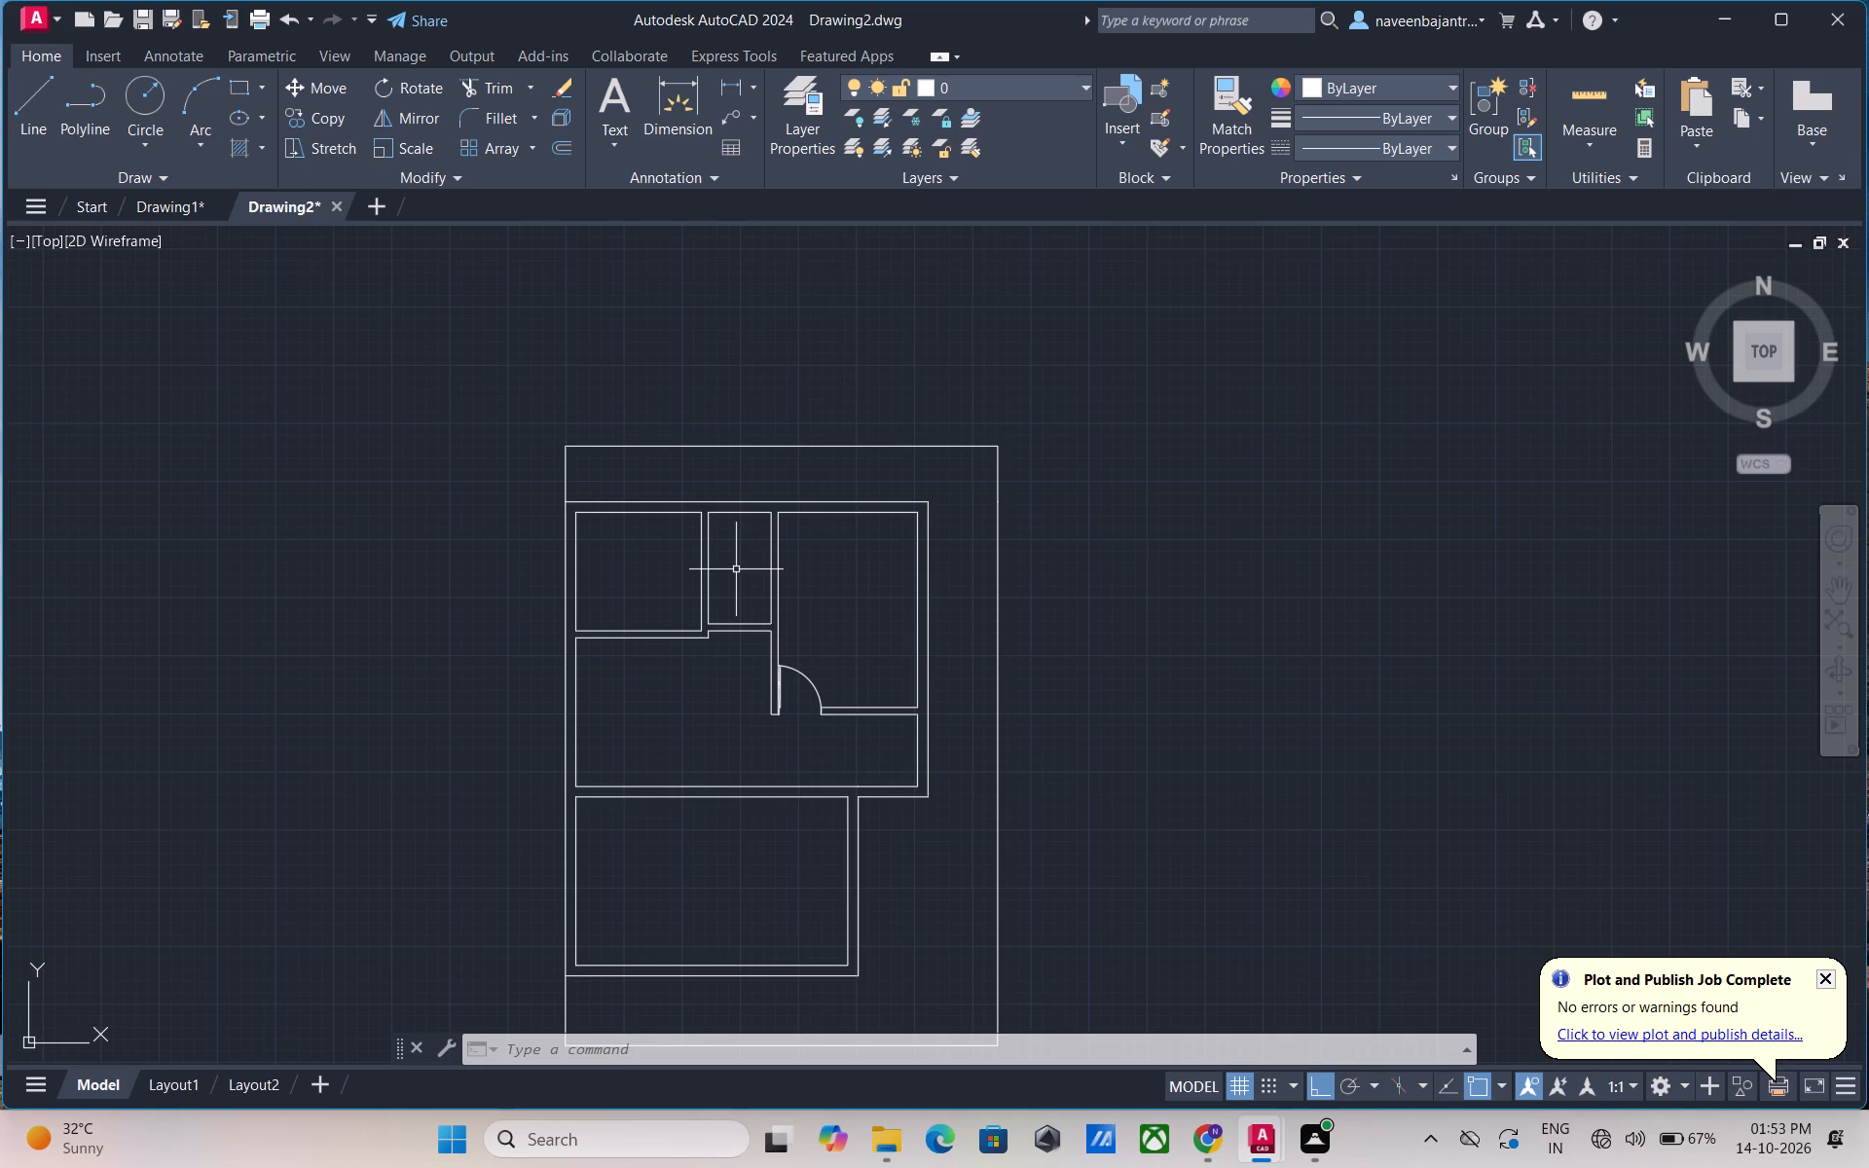
Draw a short vertical line across the small upper-middle room's lower partition, joining its two horizontal lines at the right-hand partition wall.
{"action": "middle_click_drag", "start_coordinate": [736, 569], "coordinate": [655, 586]}
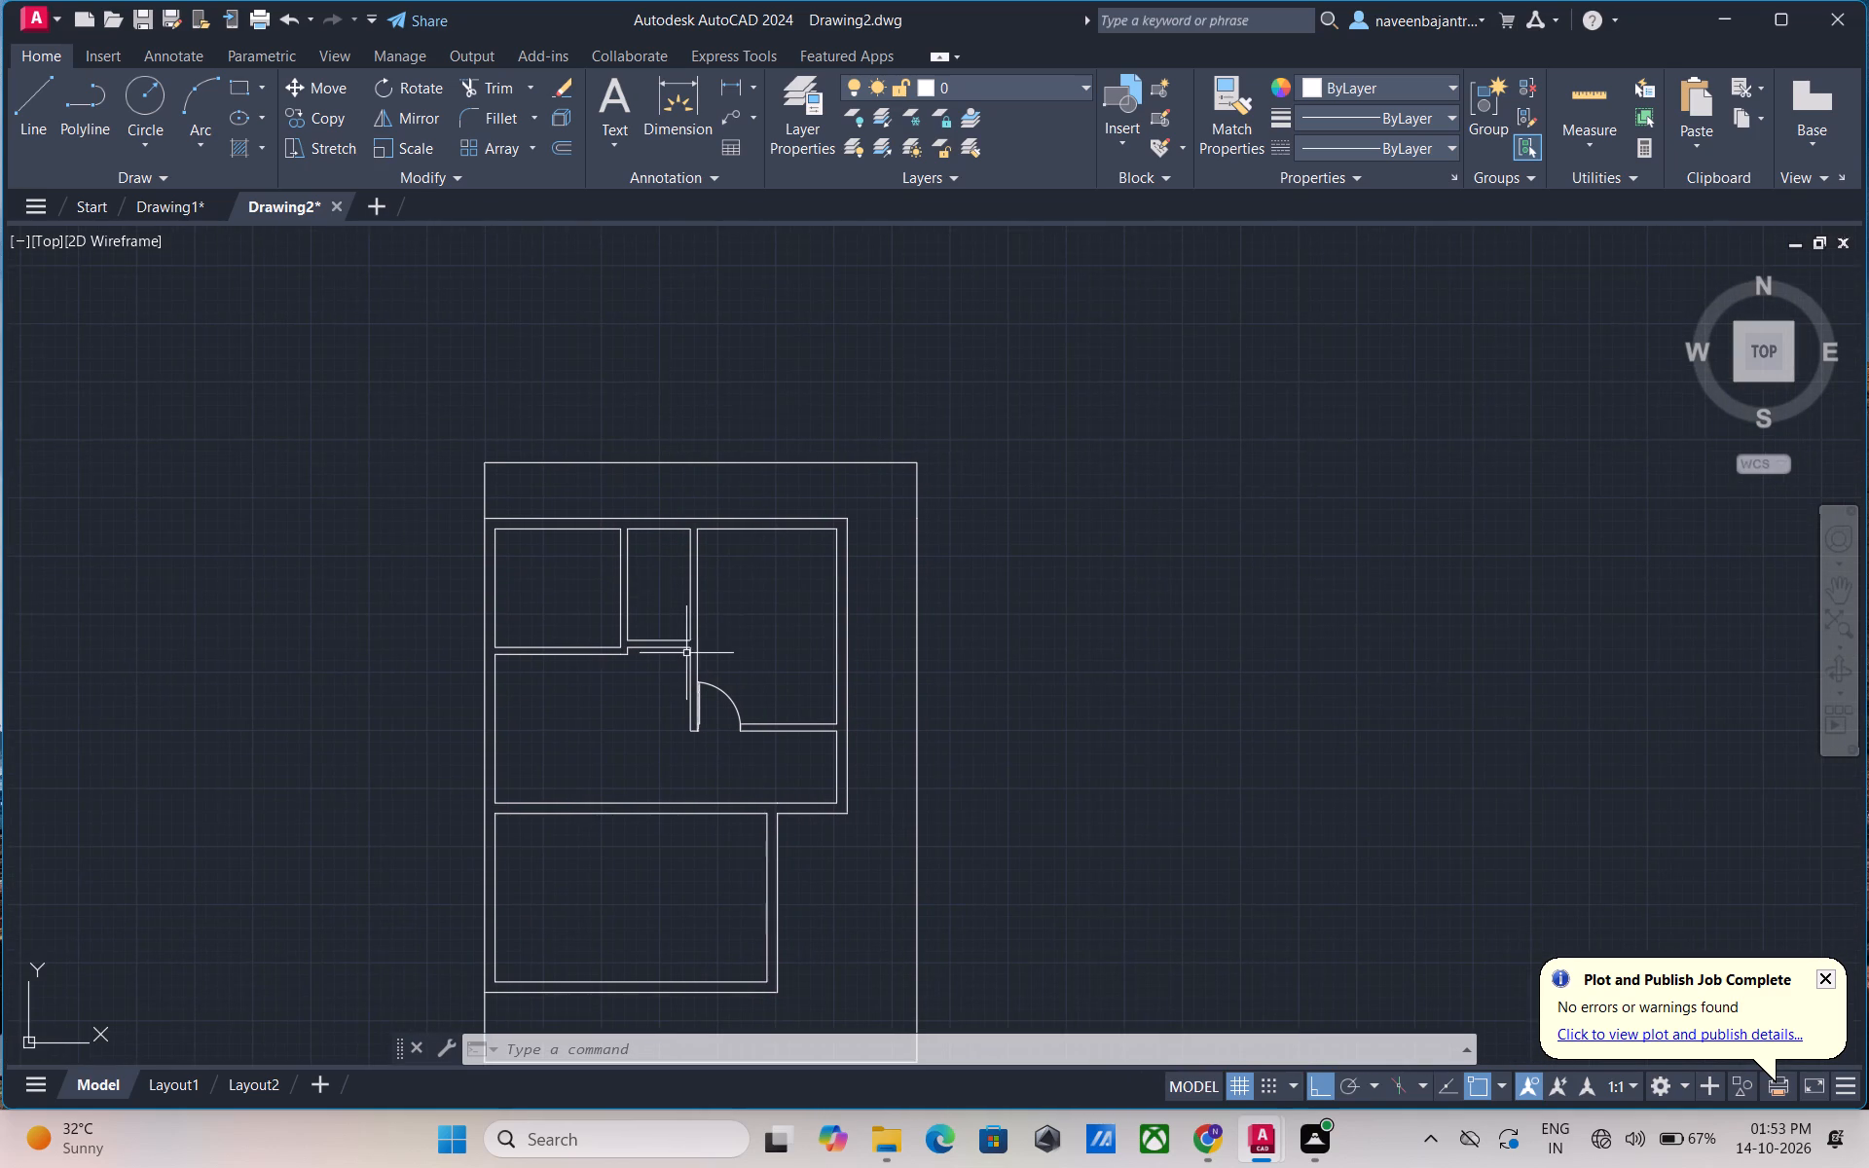
{"action": "scroll", "coordinate": [686, 655], "scroll_direction": "up", "scroll_amount": 4}
{"action": "key", "text": "Escape"}
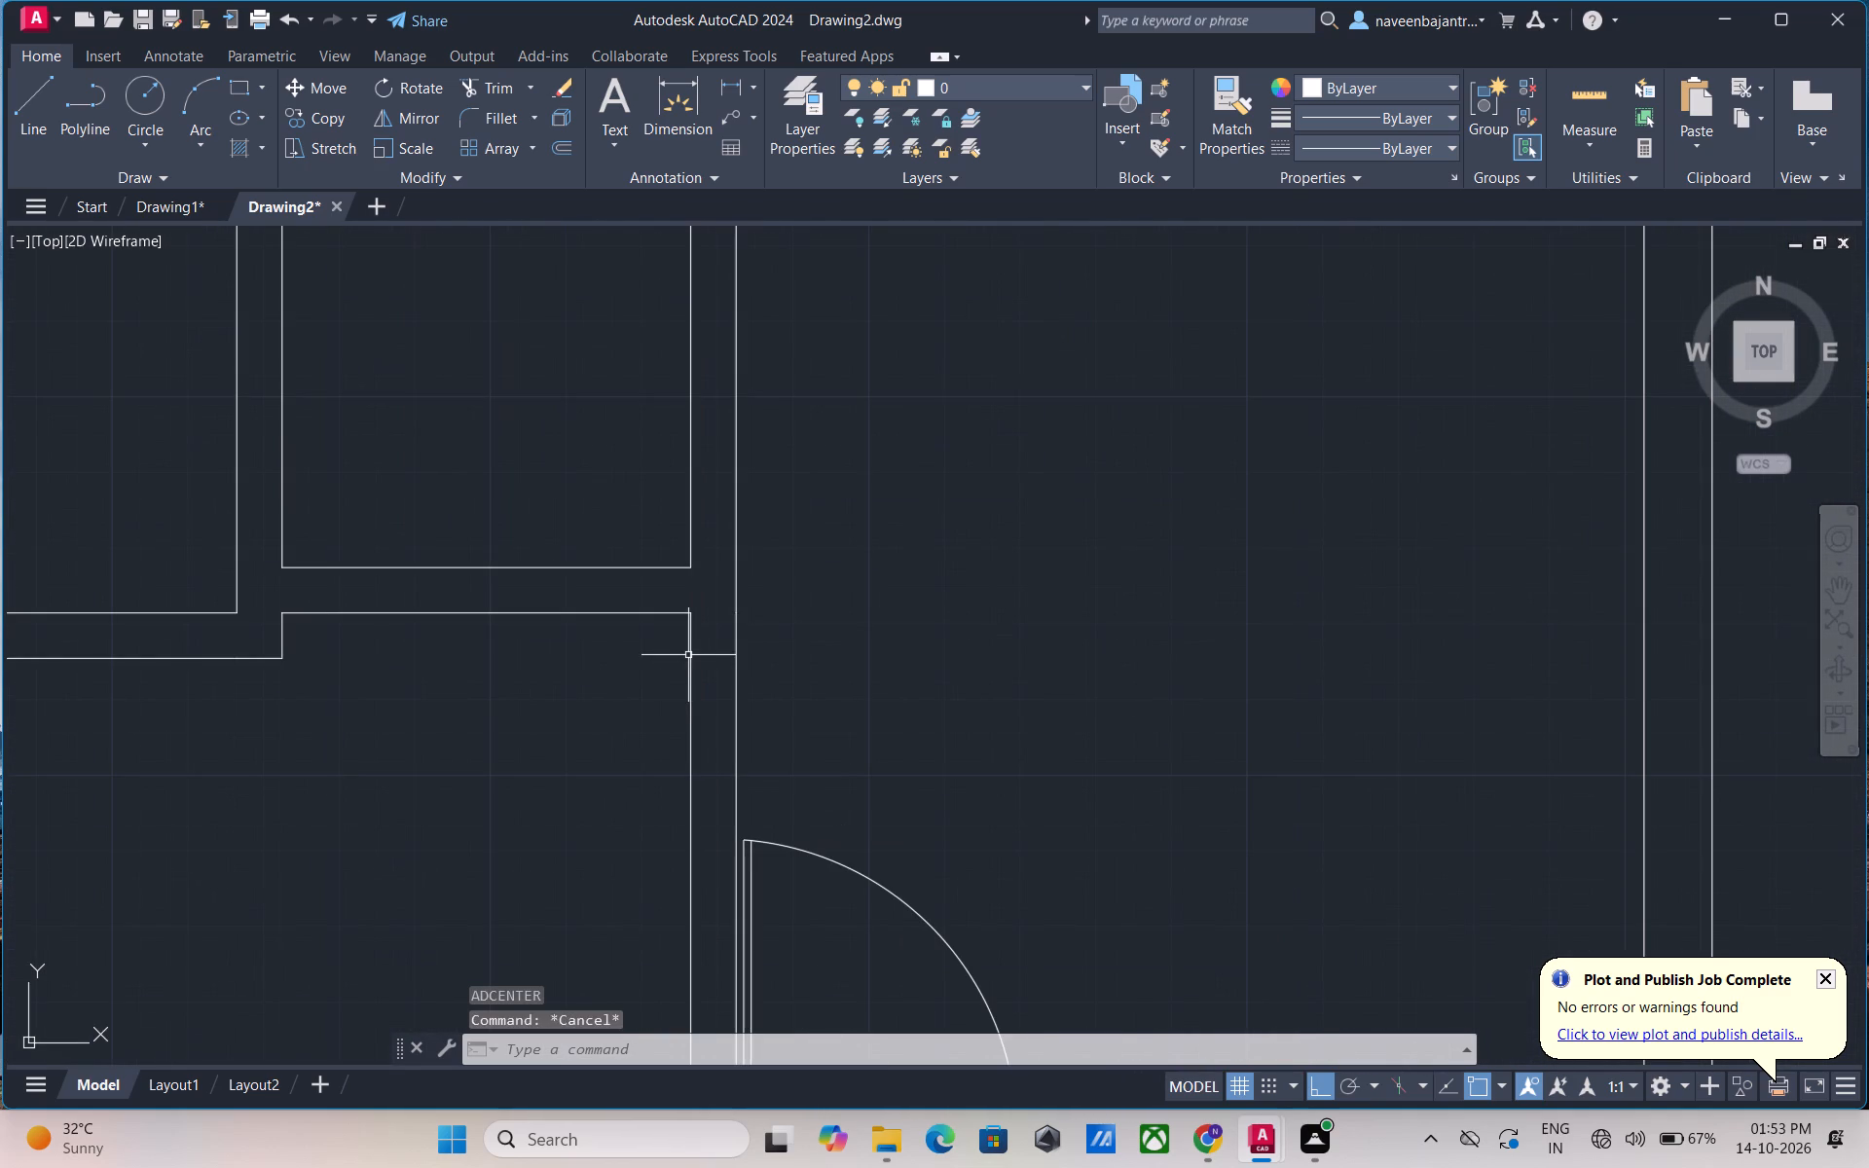
{"action": "type", "text": "L"}
{"action": "key", "text": "space"}
{"action": "left_click", "coordinate": [694, 568]}
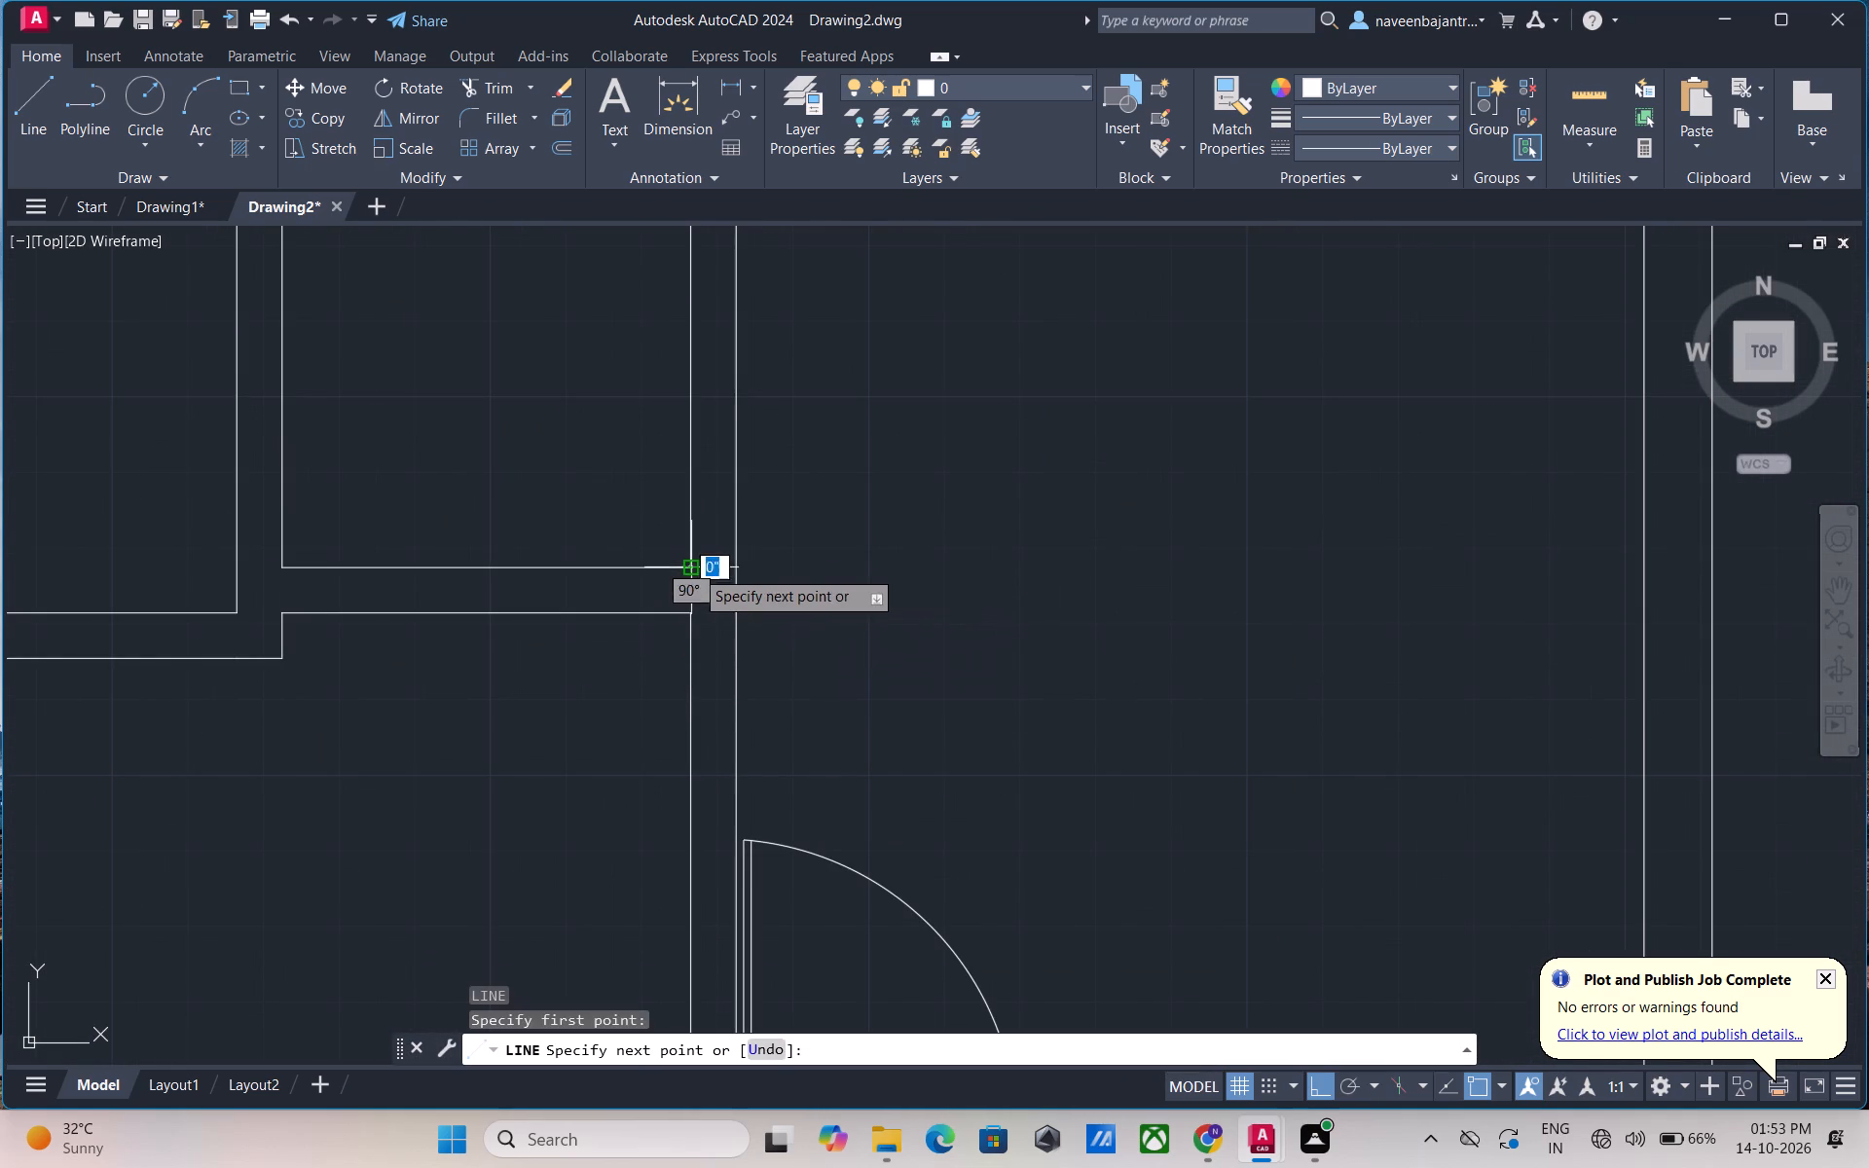
{"action": "left_click", "coordinate": [693, 614]}
{"action": "key", "text": "grave"}
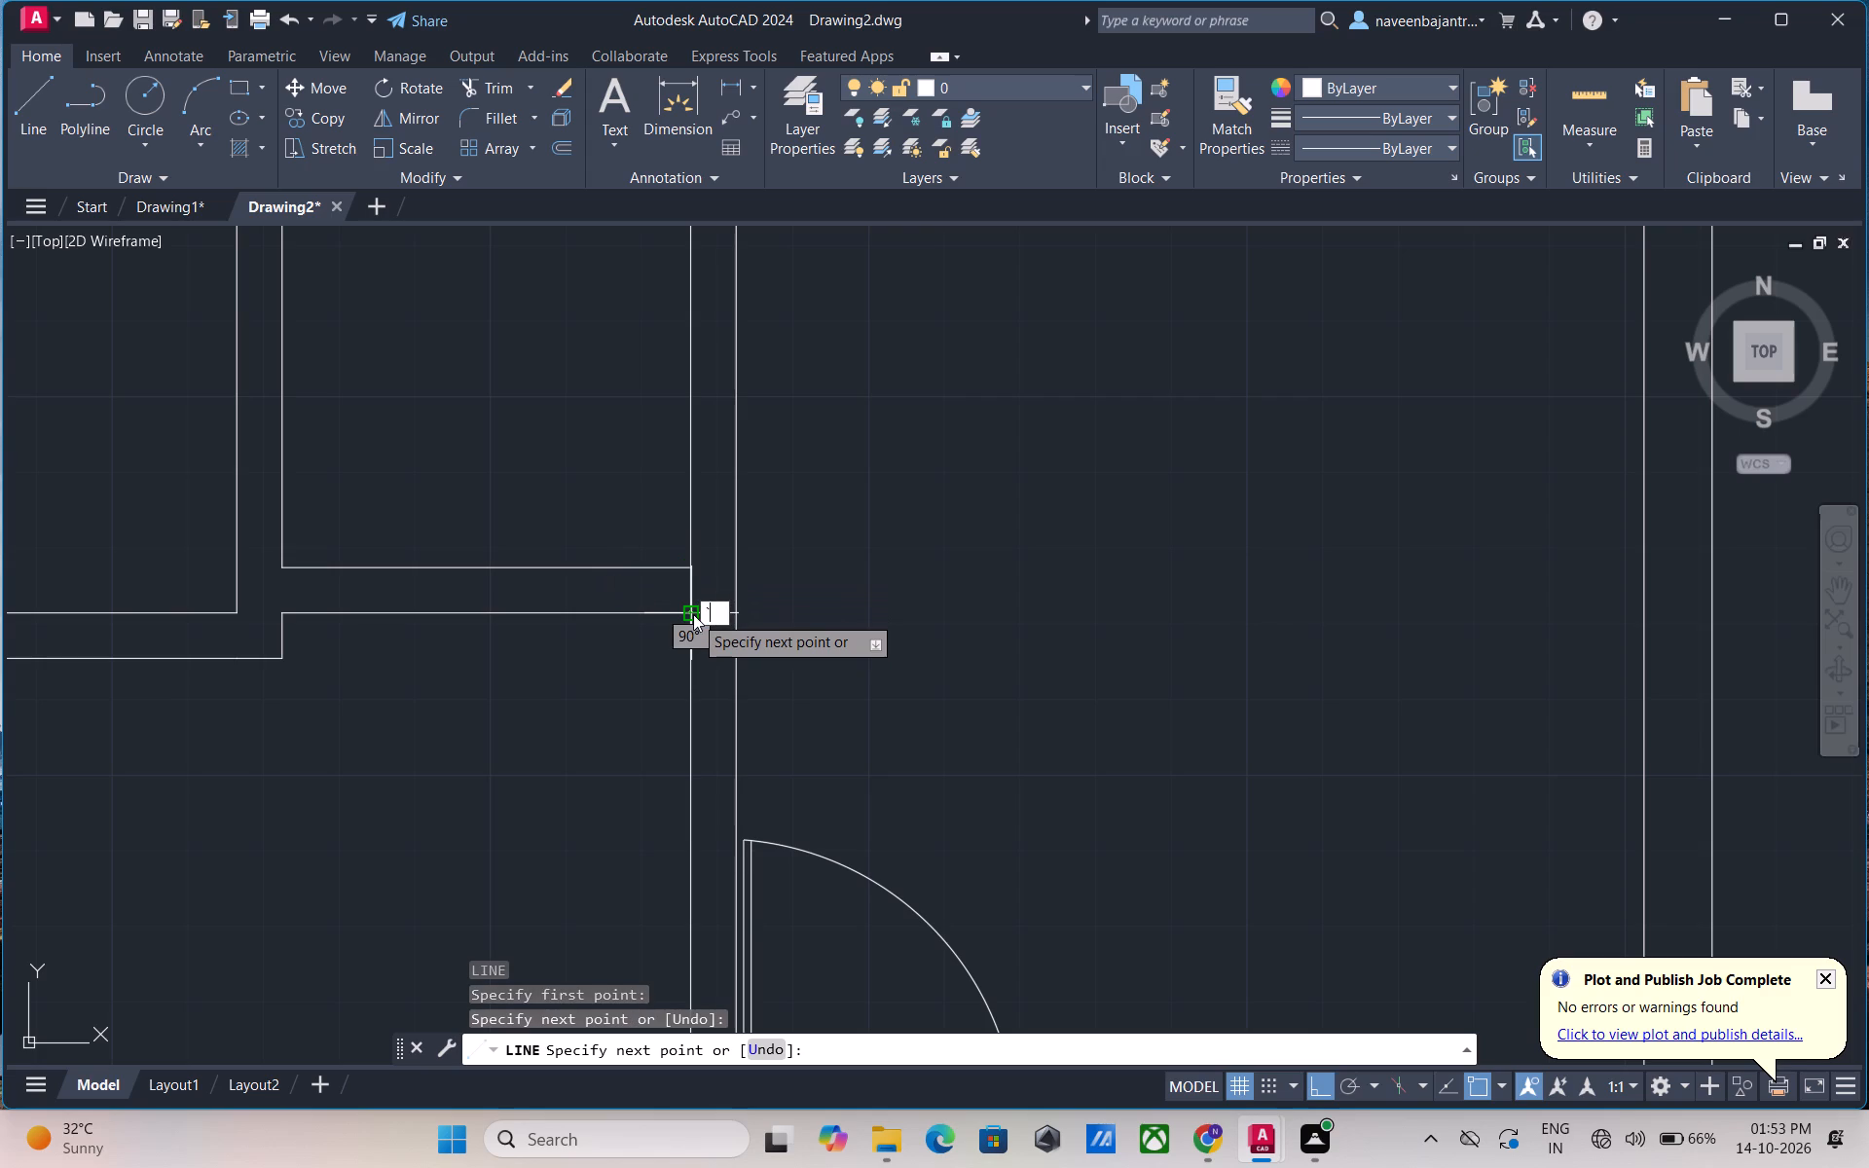
{"action": "key", "text": "Escape"}
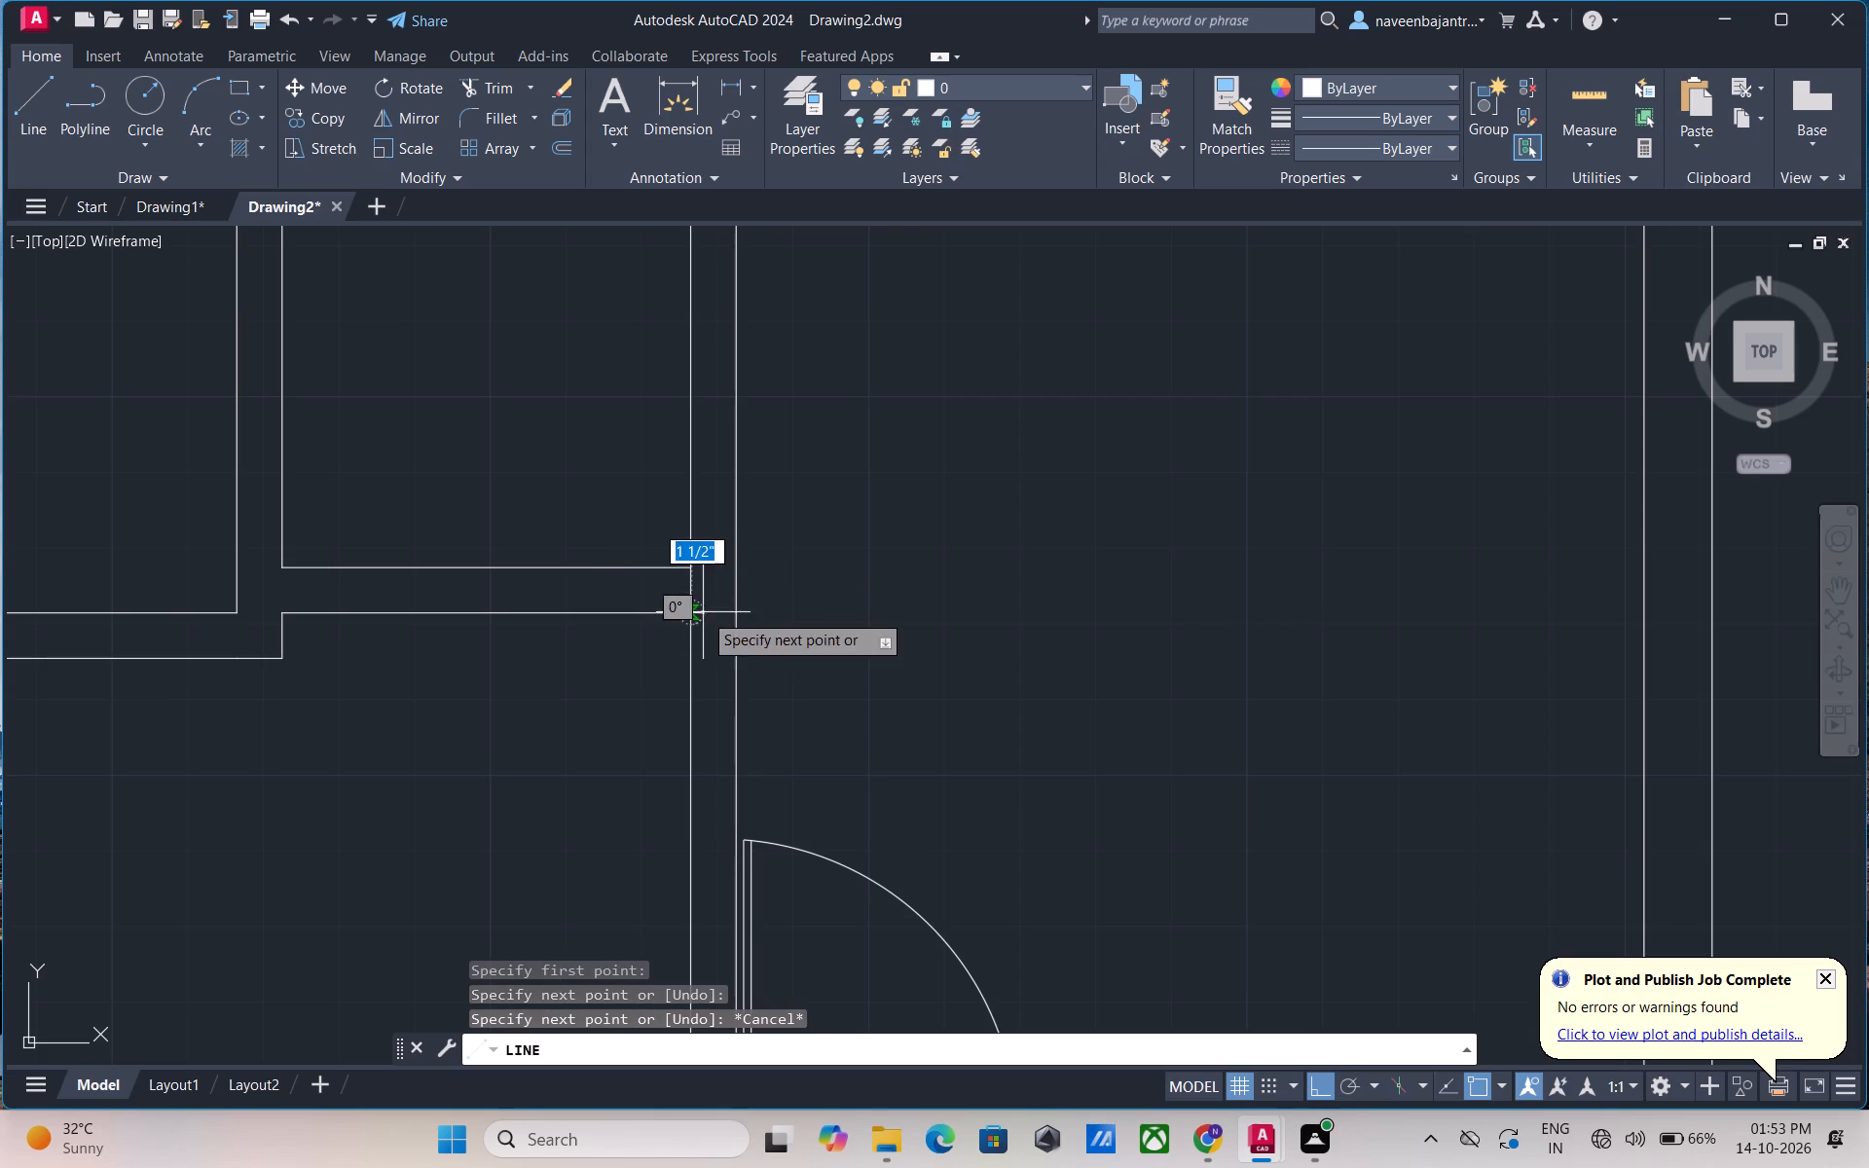
{"action": "key", "text": "Escape"}
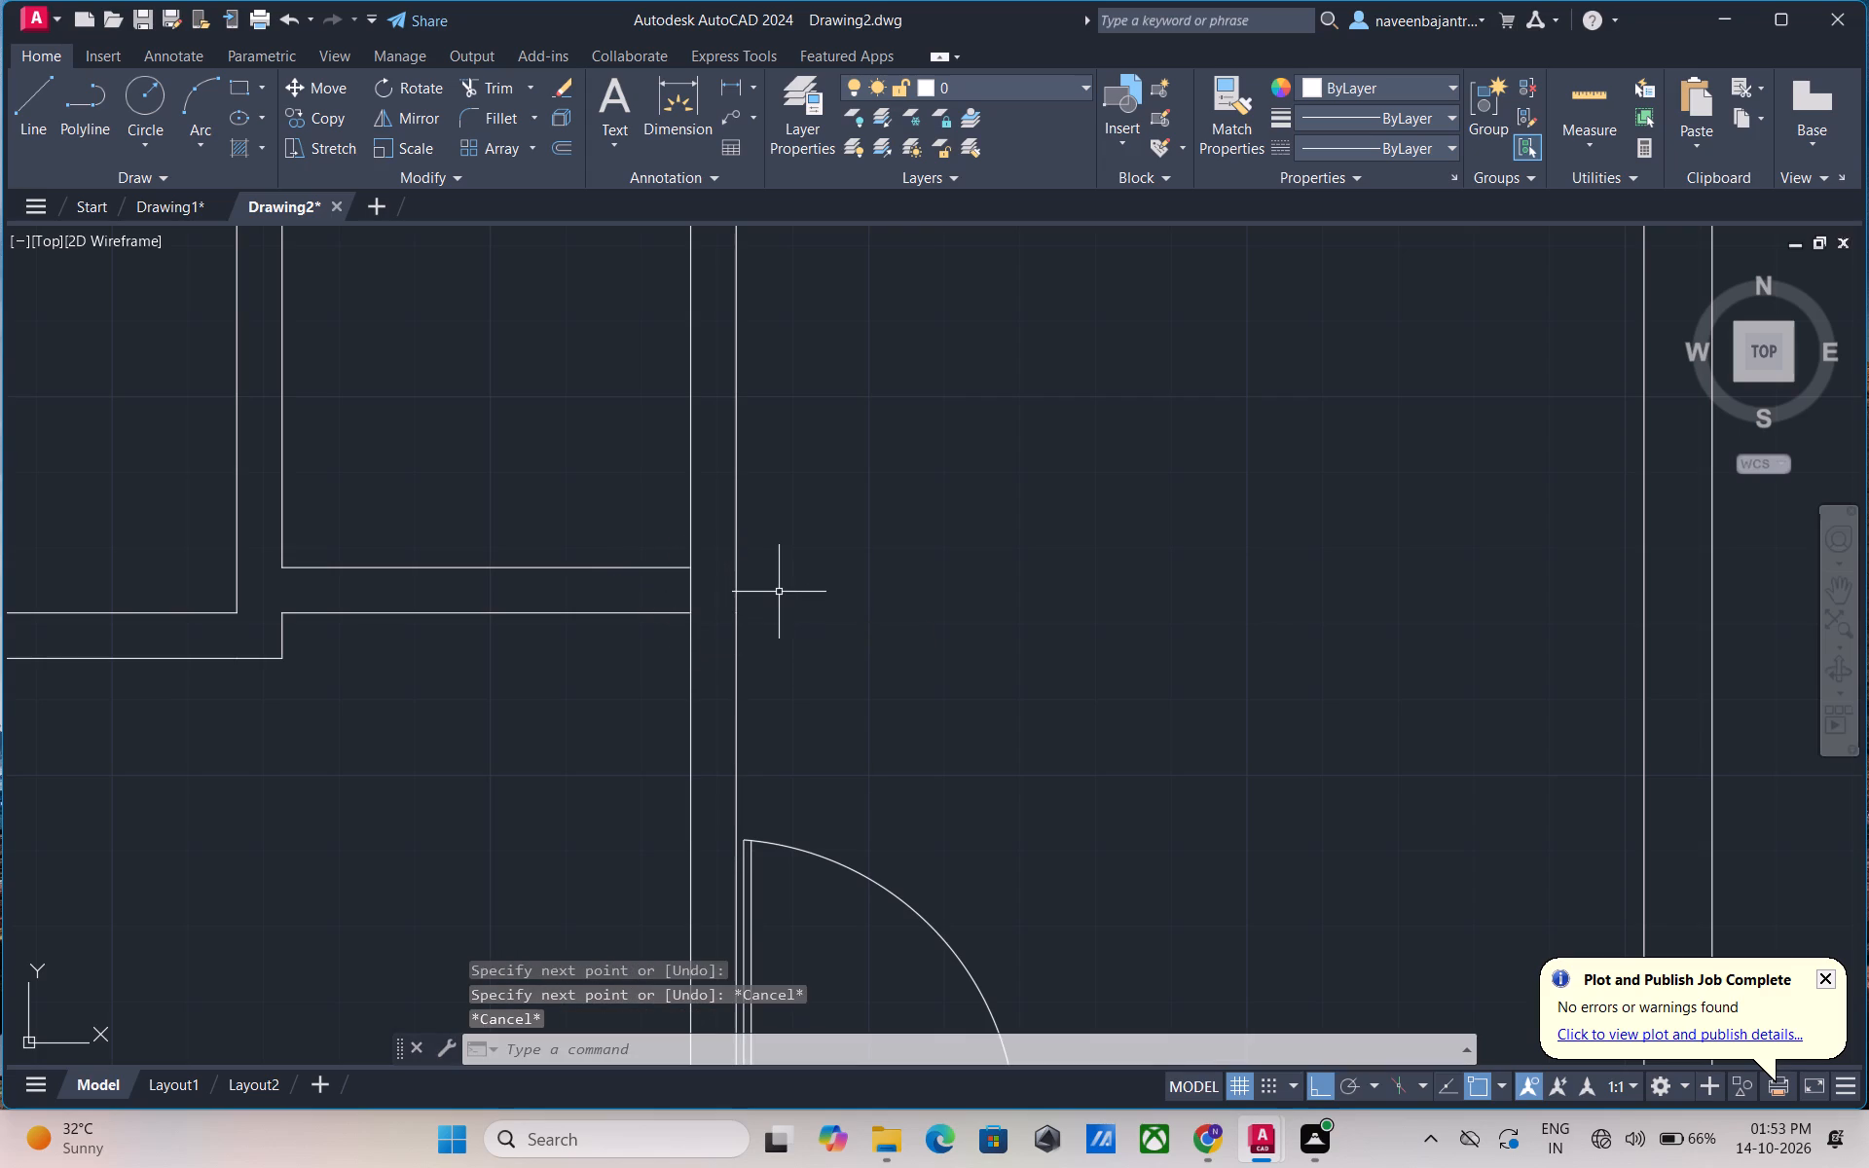
Offset the short vertical line by 1" to the left, inside the horizontal partition, to form the door jamb.
{"action": "type", "text": "O"}
{"action": "key", "text": "space"}
{"action": "type", "text": "1\""}
{"action": "key", "text": "Return"}
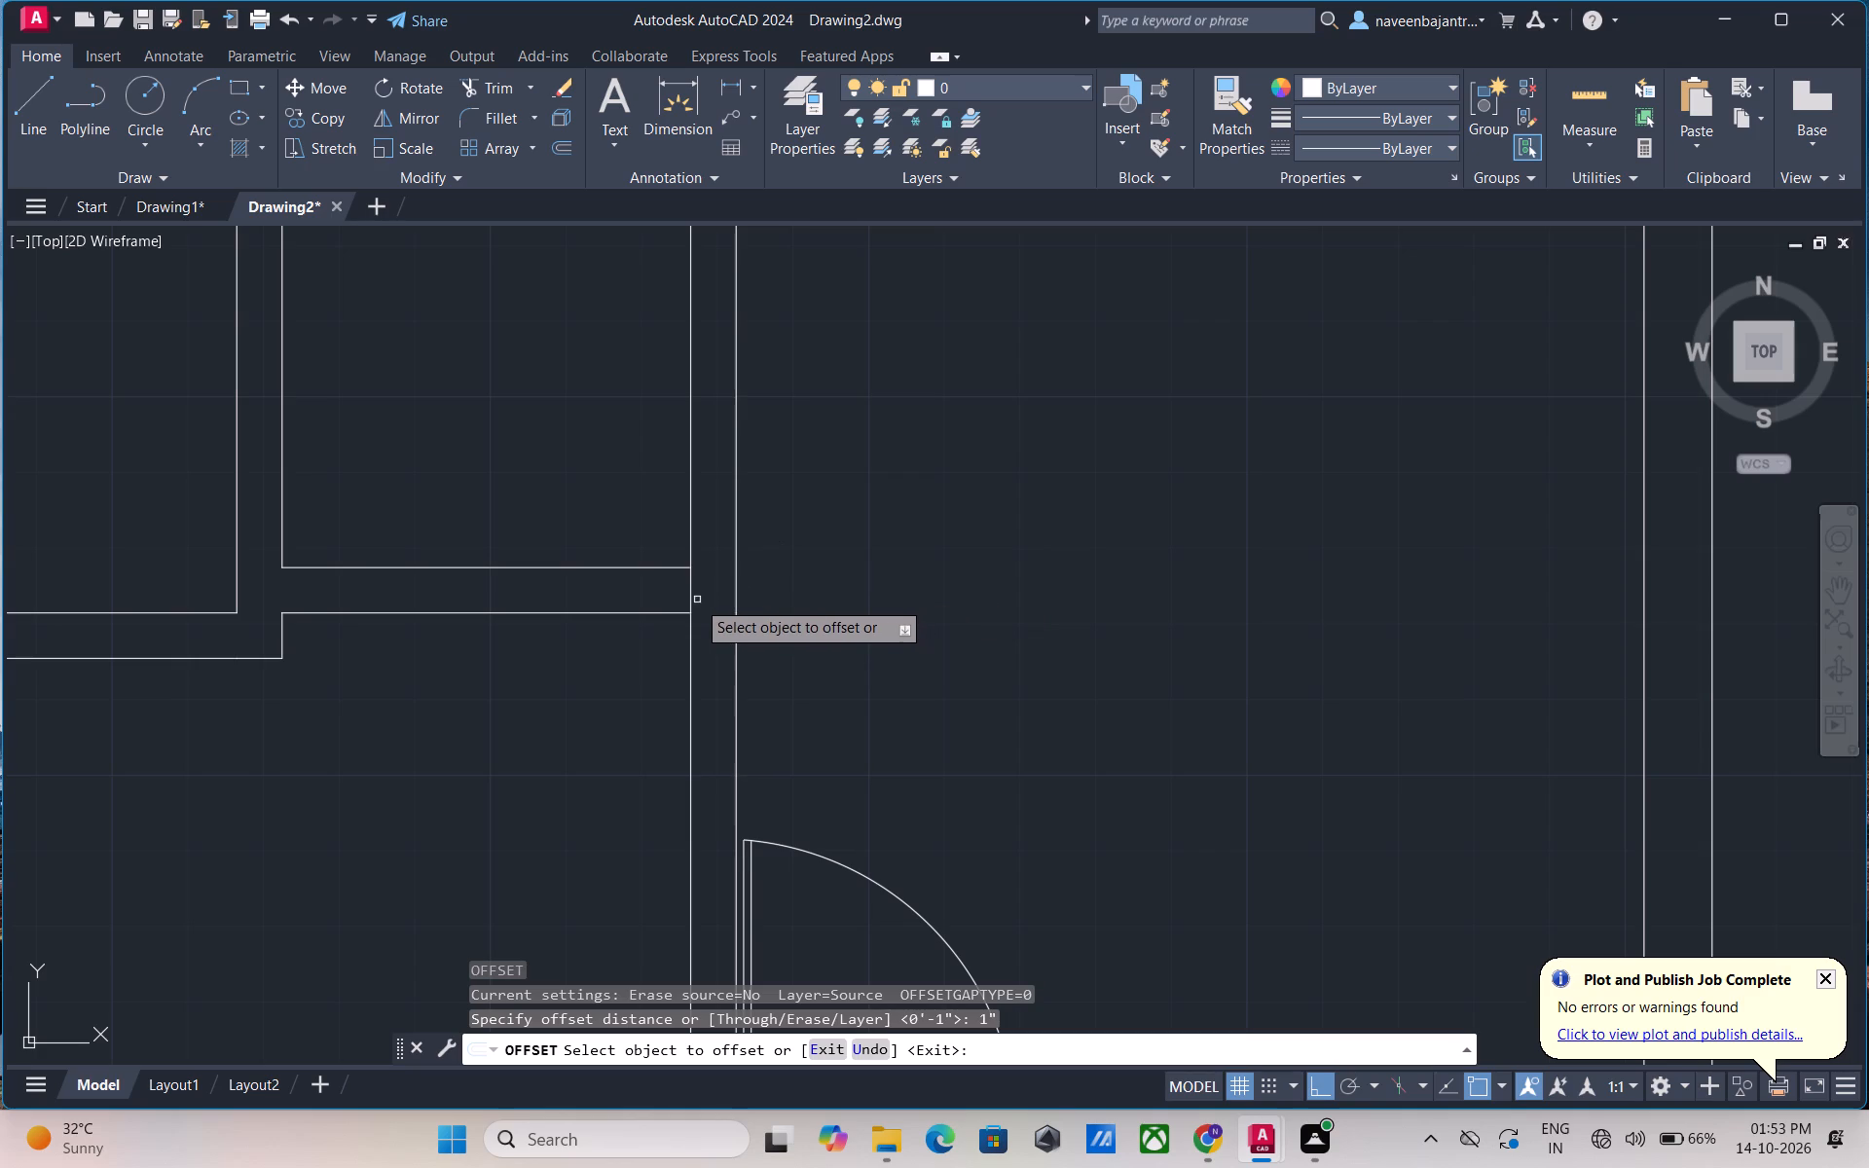
{"action": "left_click", "coordinate": [691, 593]}
{"action": "left_click", "coordinate": [642, 593]}
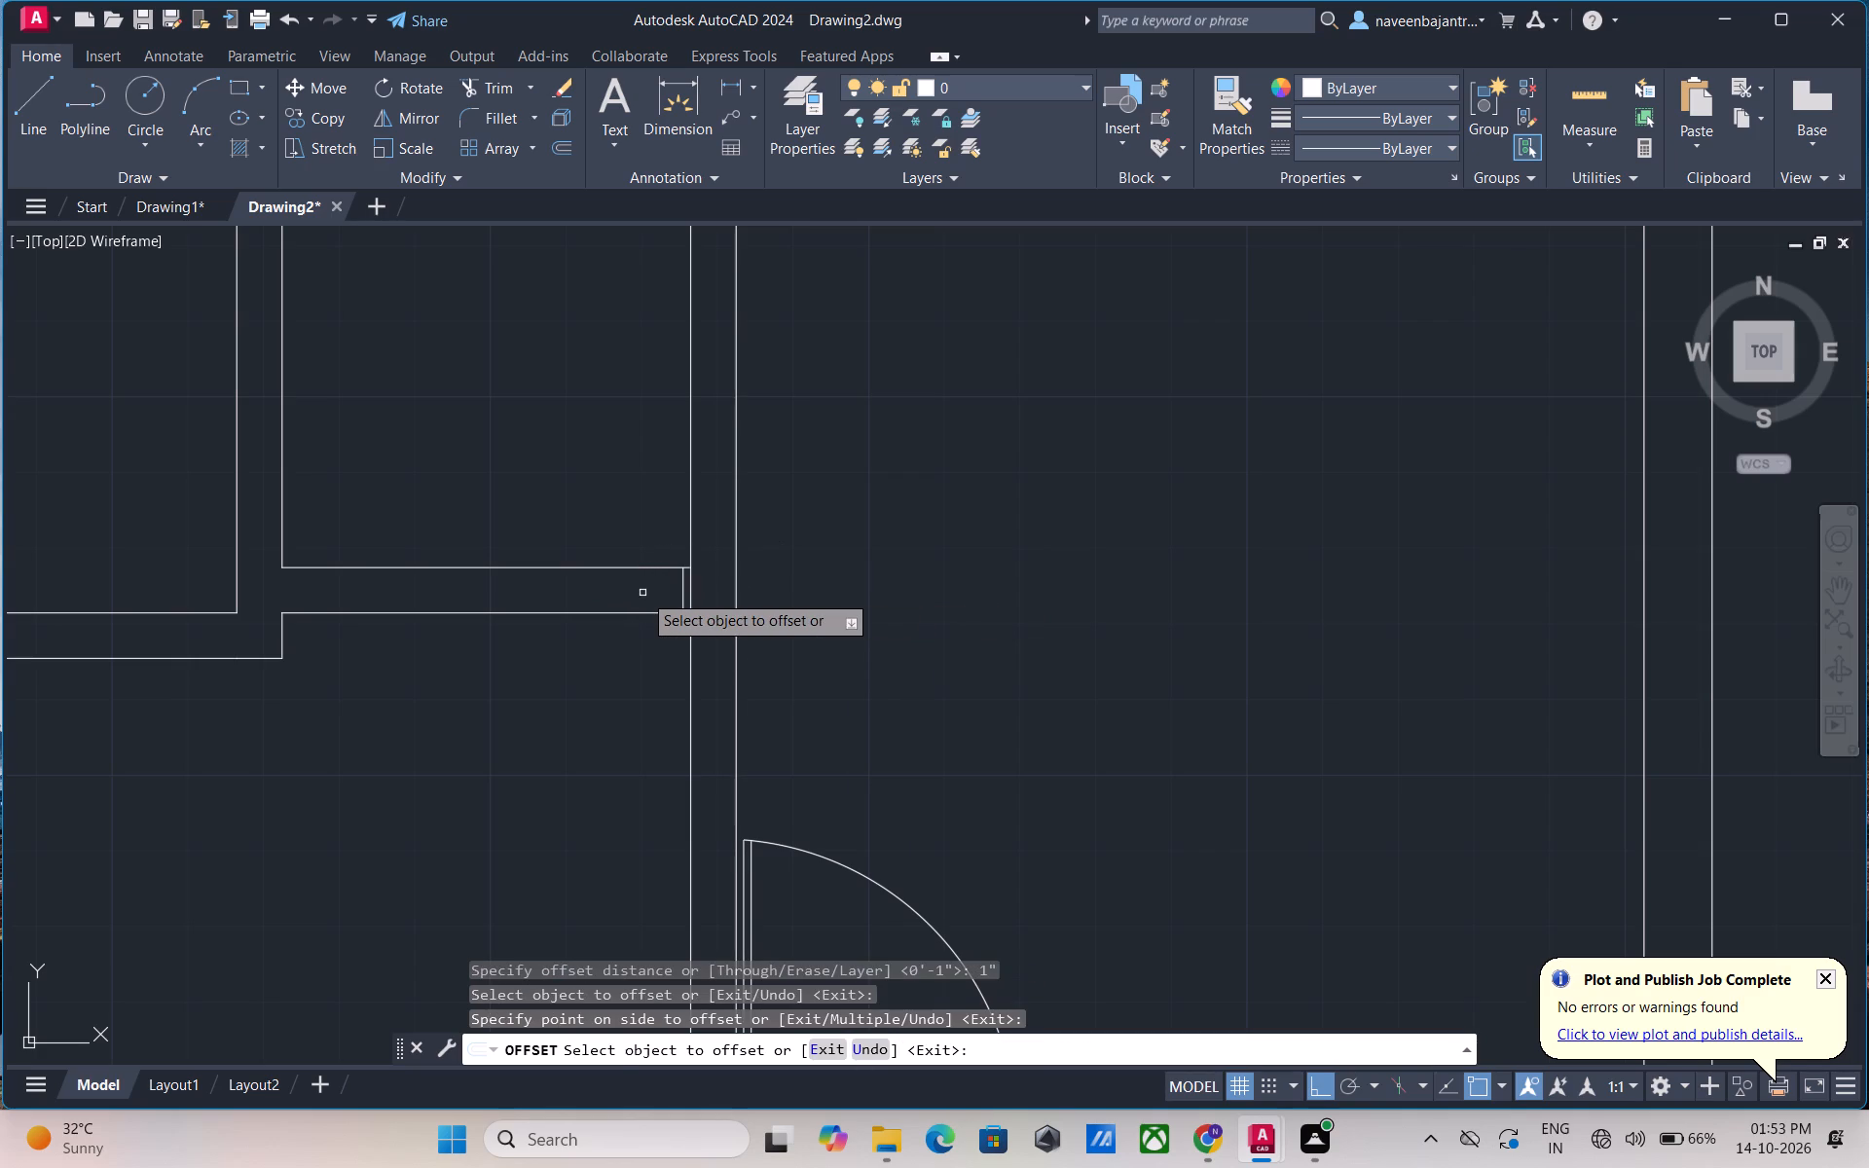
{"action": "key", "text": "Escape"}
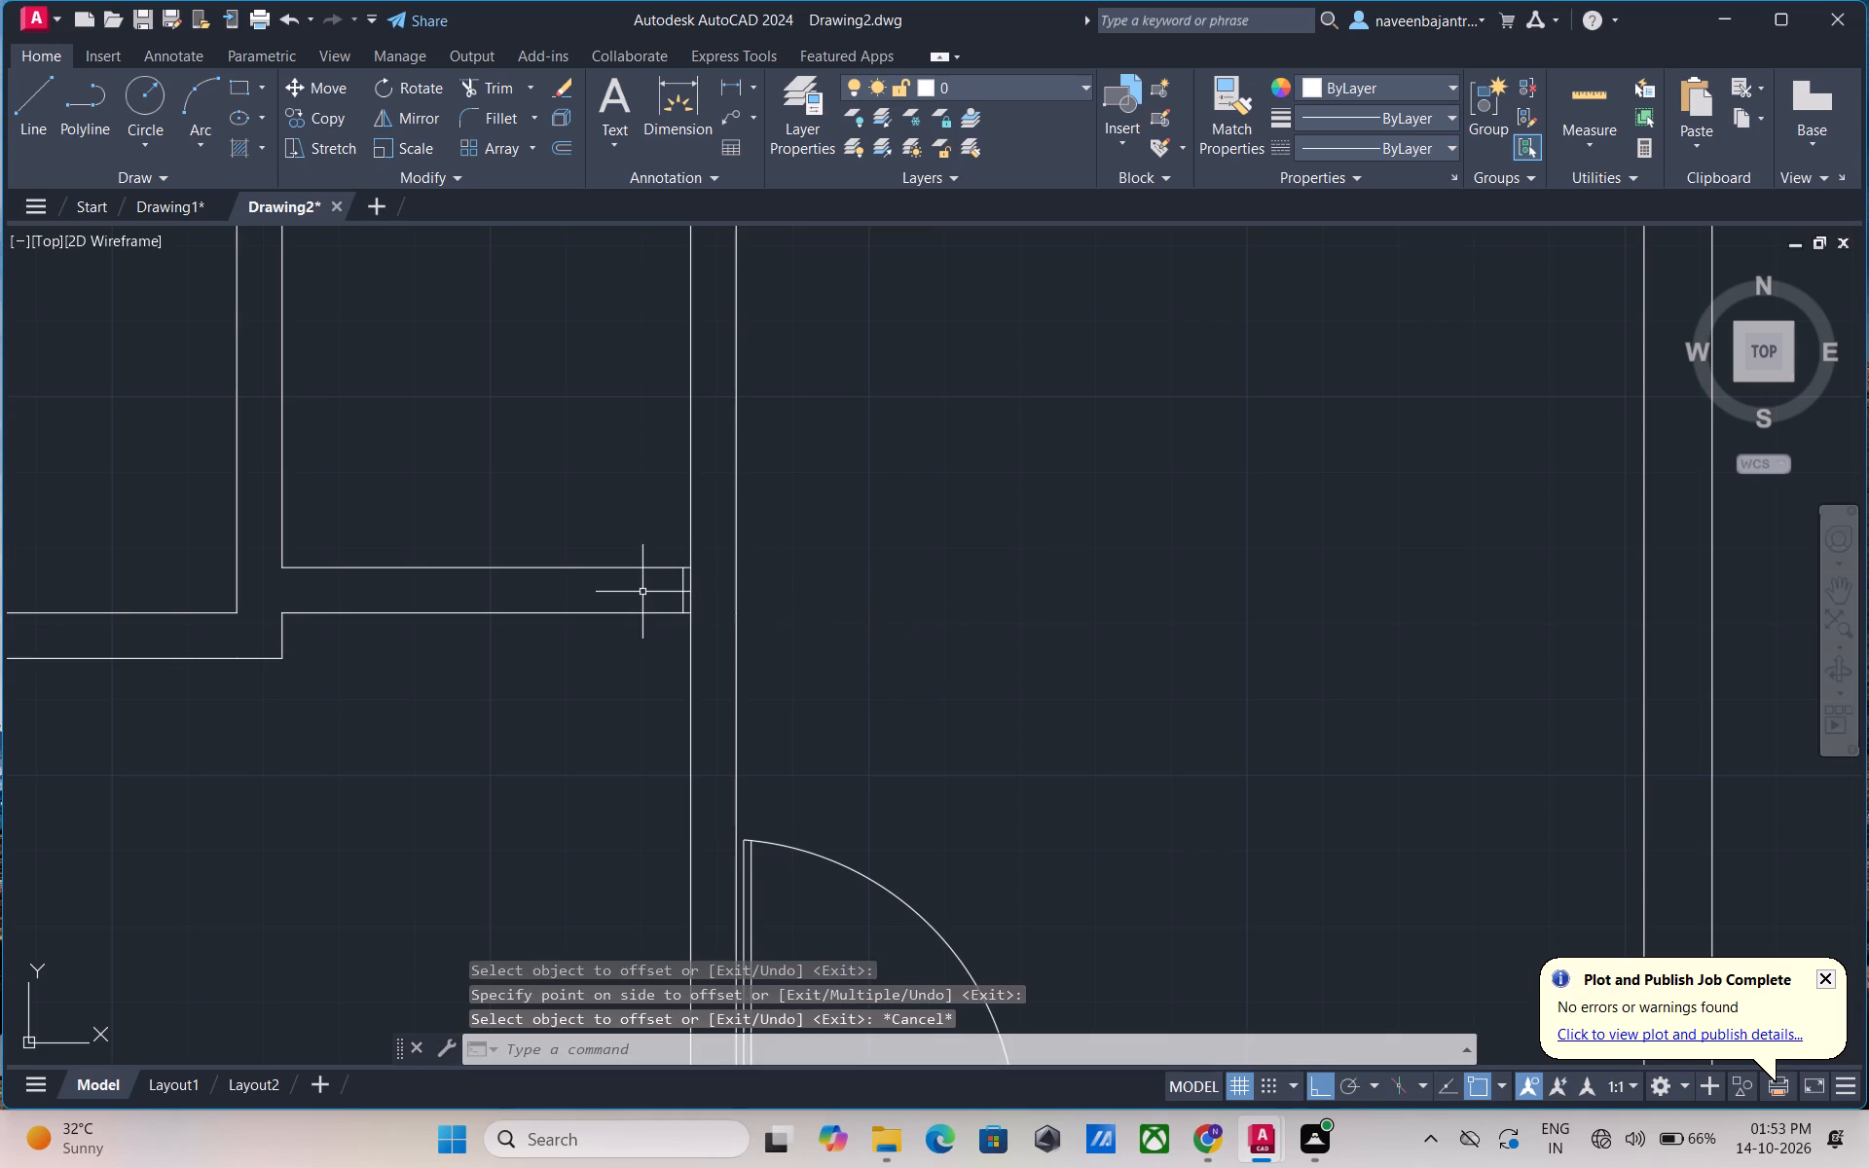
Draw a 2.5' vertical door leaf line upward from the top end of the offset jamb line.
{"action": "type", "text": "L"}
{"action": "key", "text": "space"}
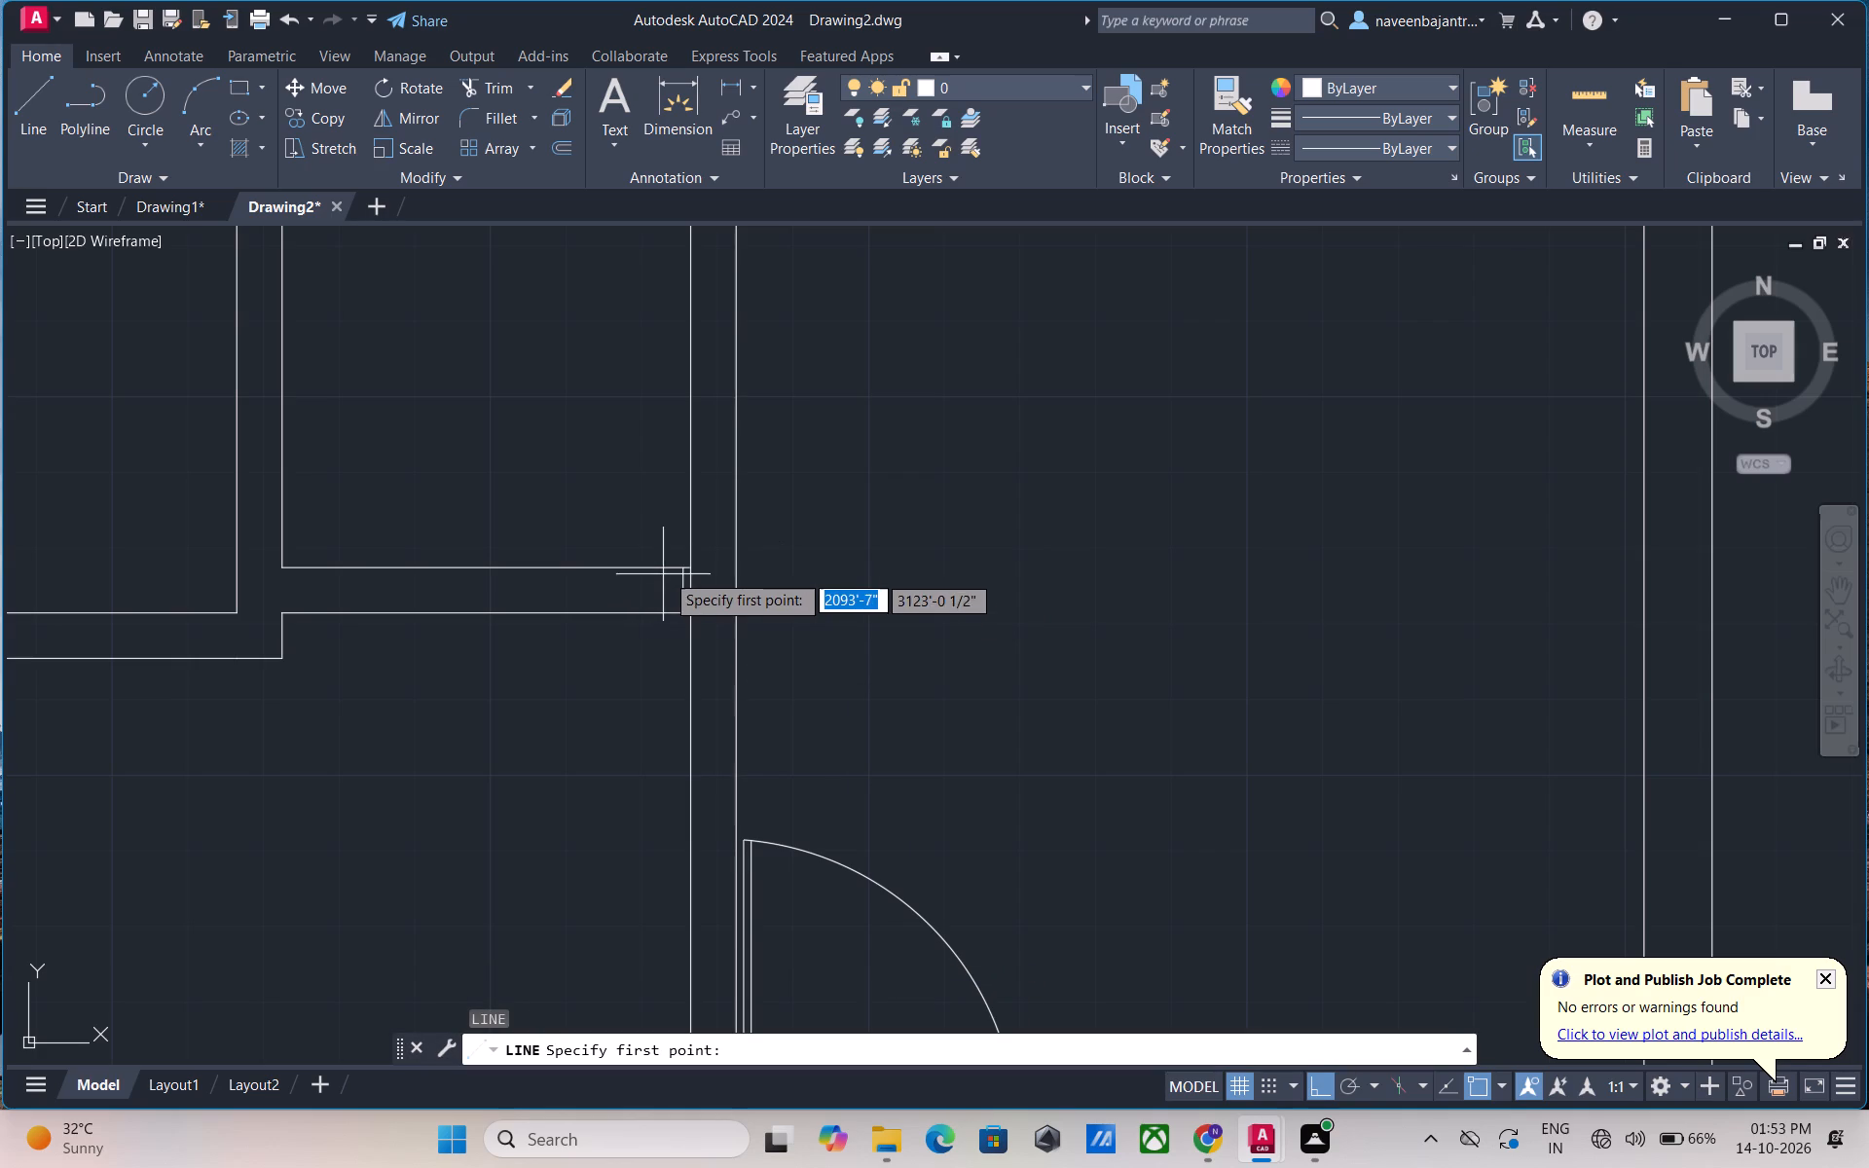
{"action": "left_click", "coordinate": [678, 569]}
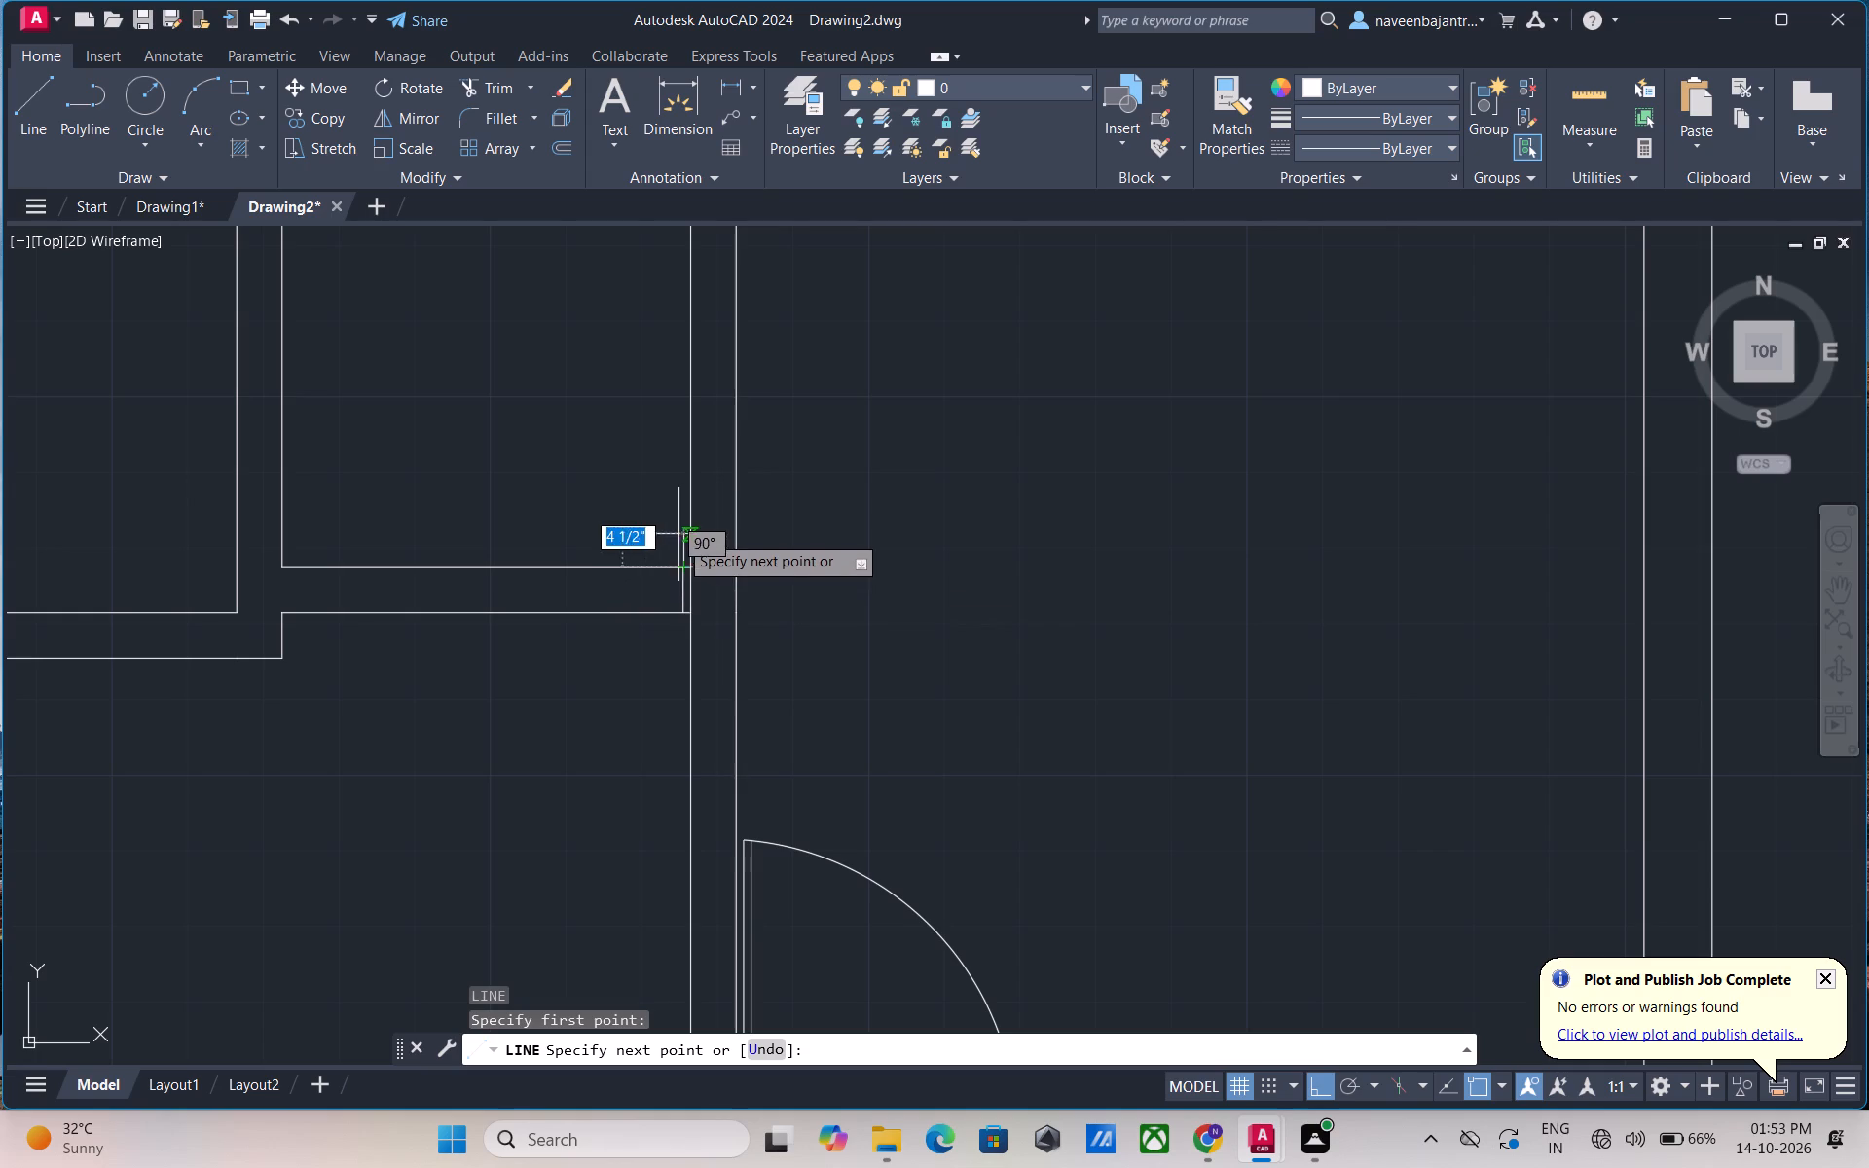
{"action": "type", "text": "2.5"}
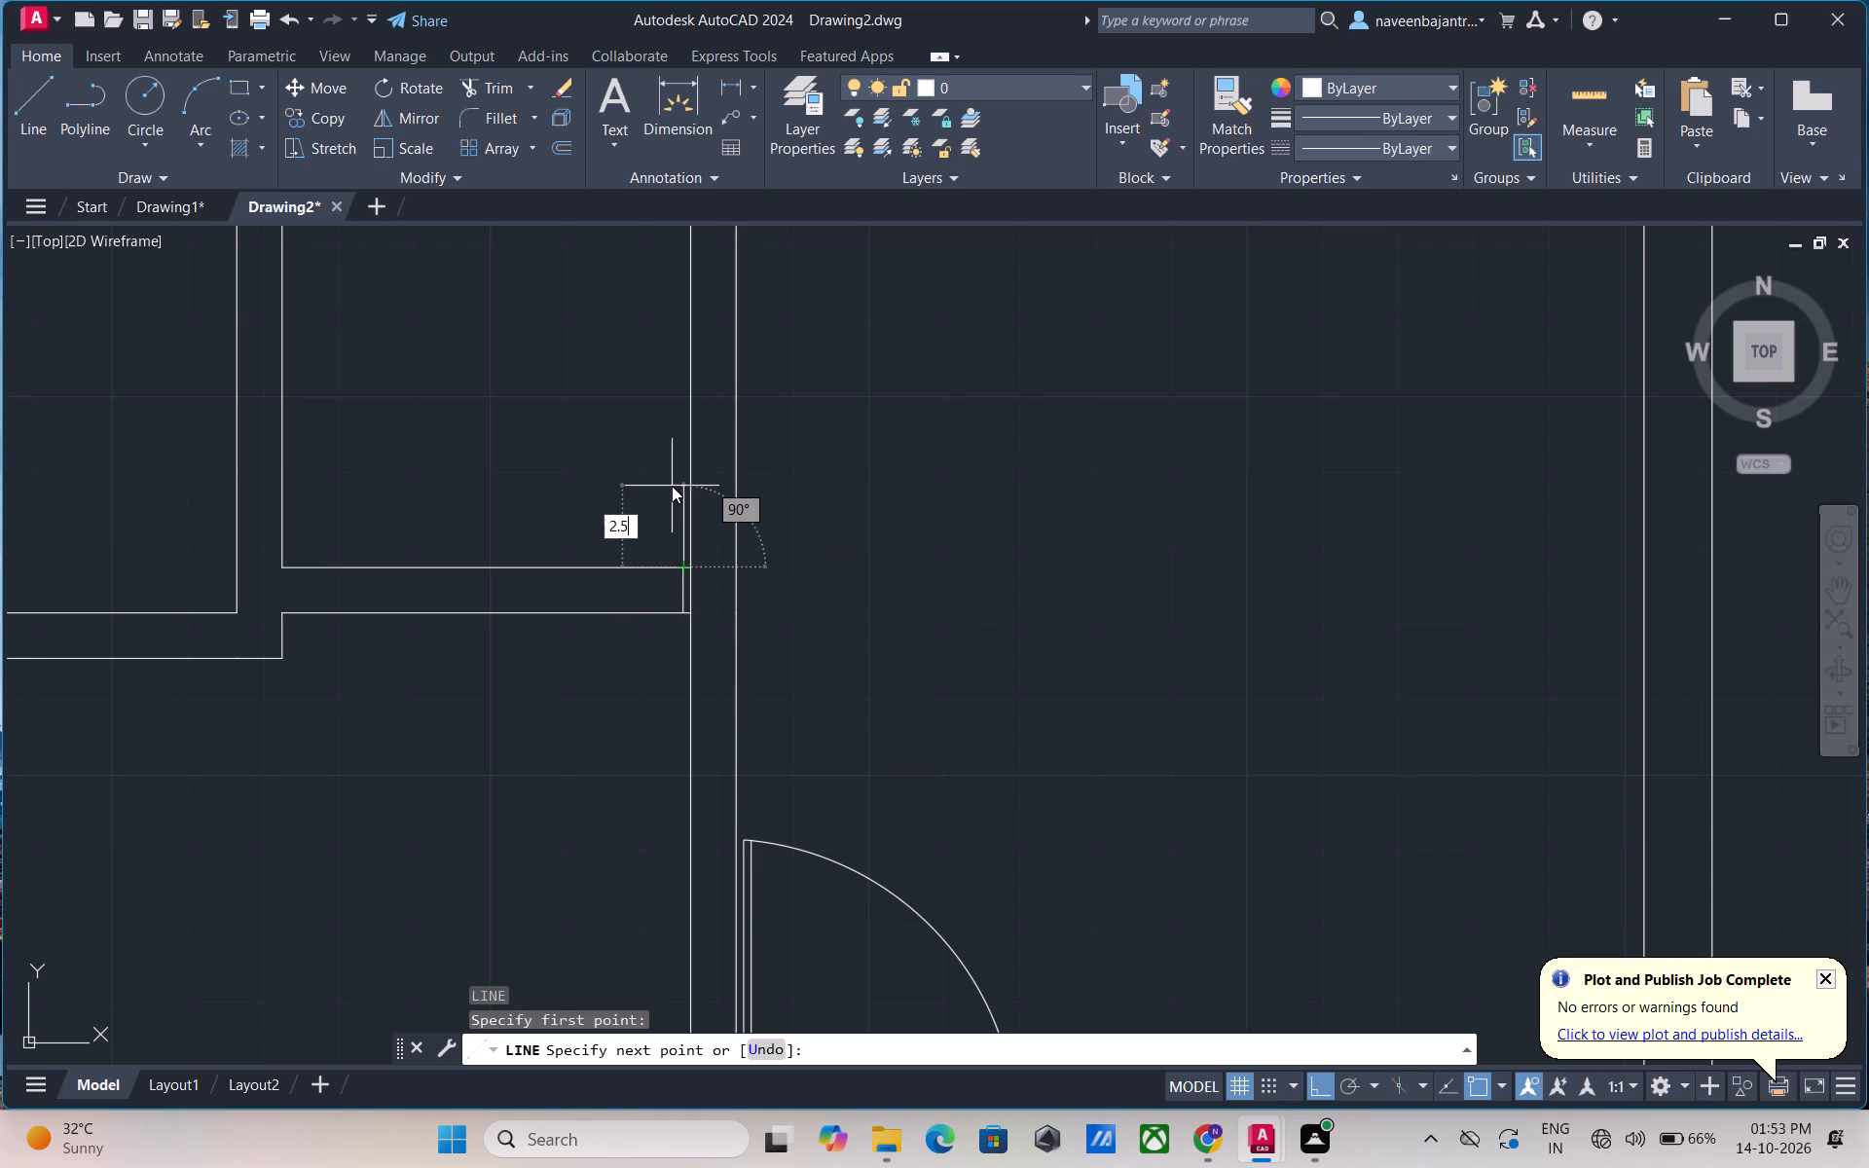
{"action": "key", "text": "apostrophe"}
{"action": "key", "text": "Return"}
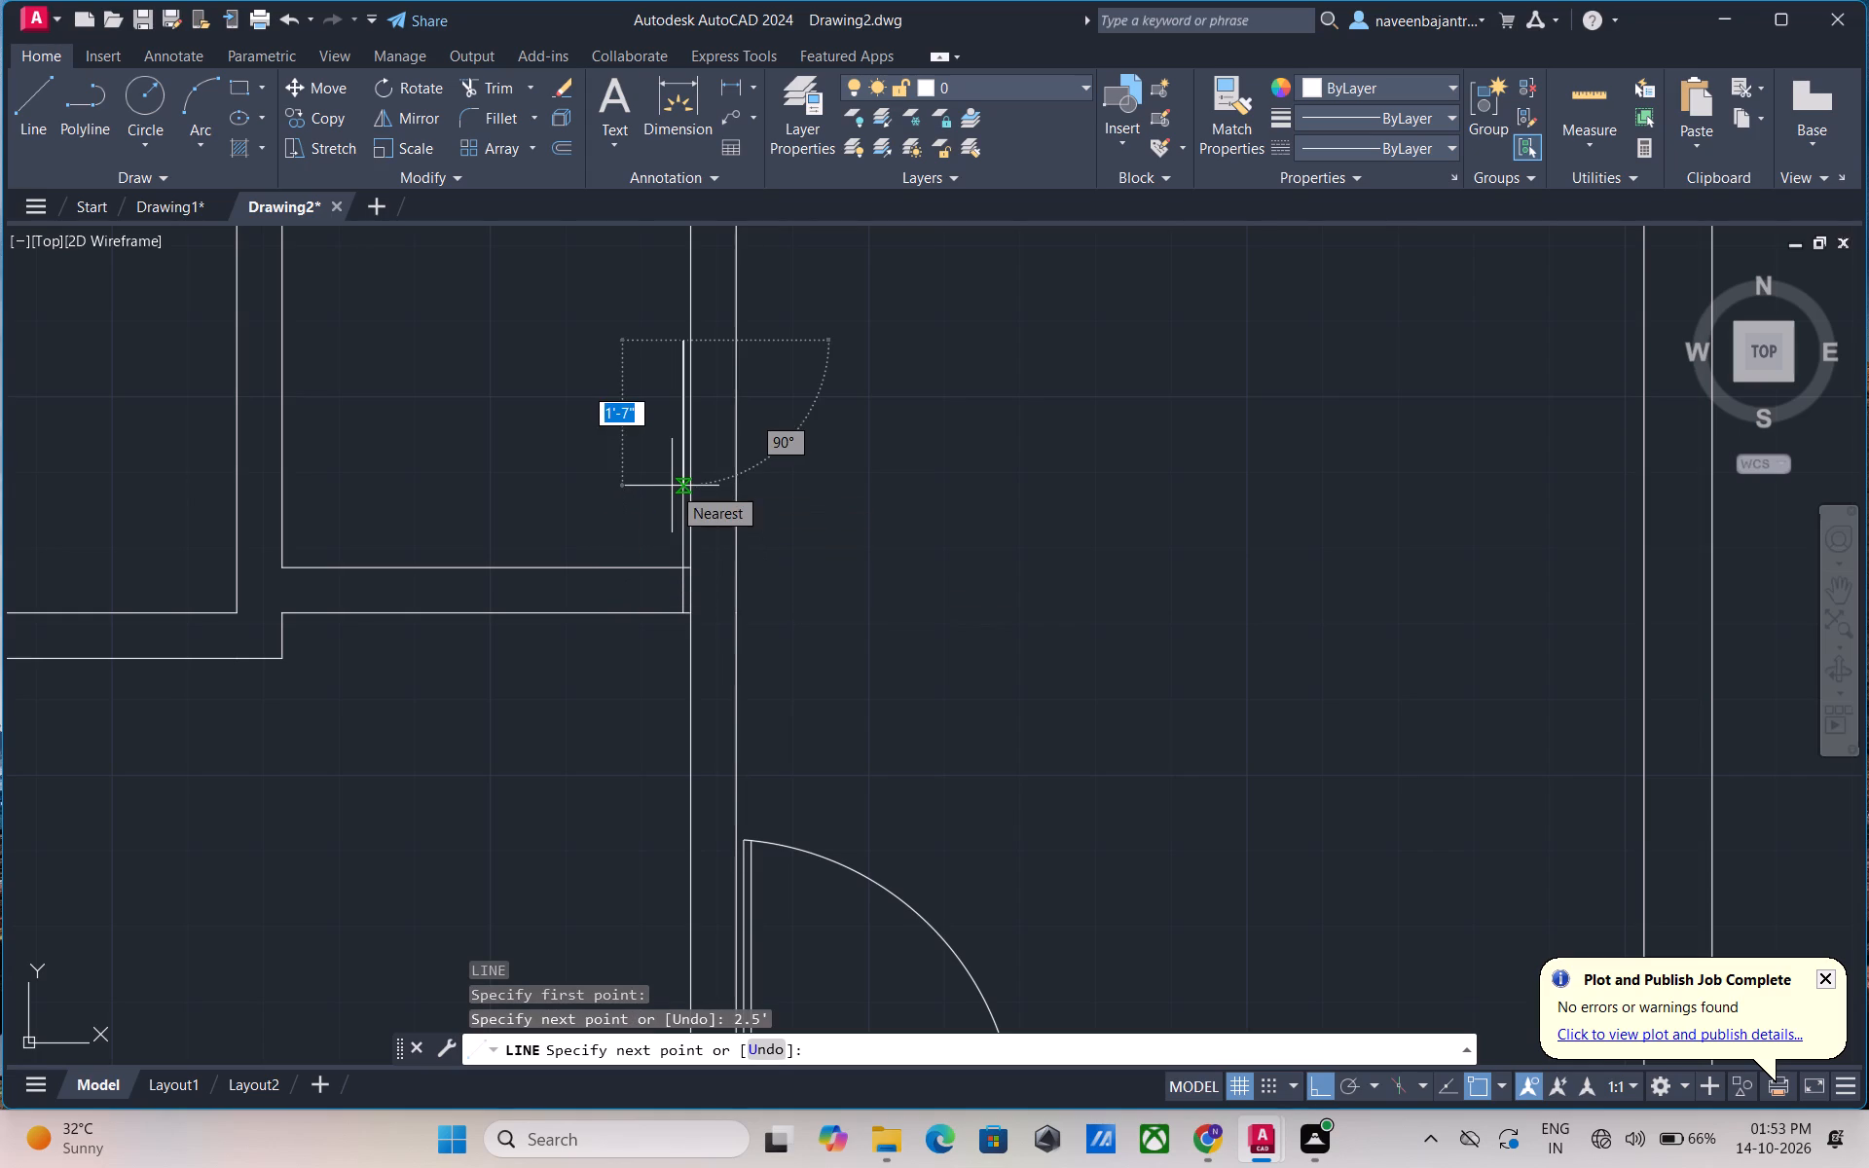
{"action": "key", "text": "Escape"}
Offset the 2.5' vertical door leaf line by 1" to its left to give the leaf its thickness.
{"action": "scroll", "coordinate": [613, 491], "scroll_direction": "down", "scroll_amount": 2}
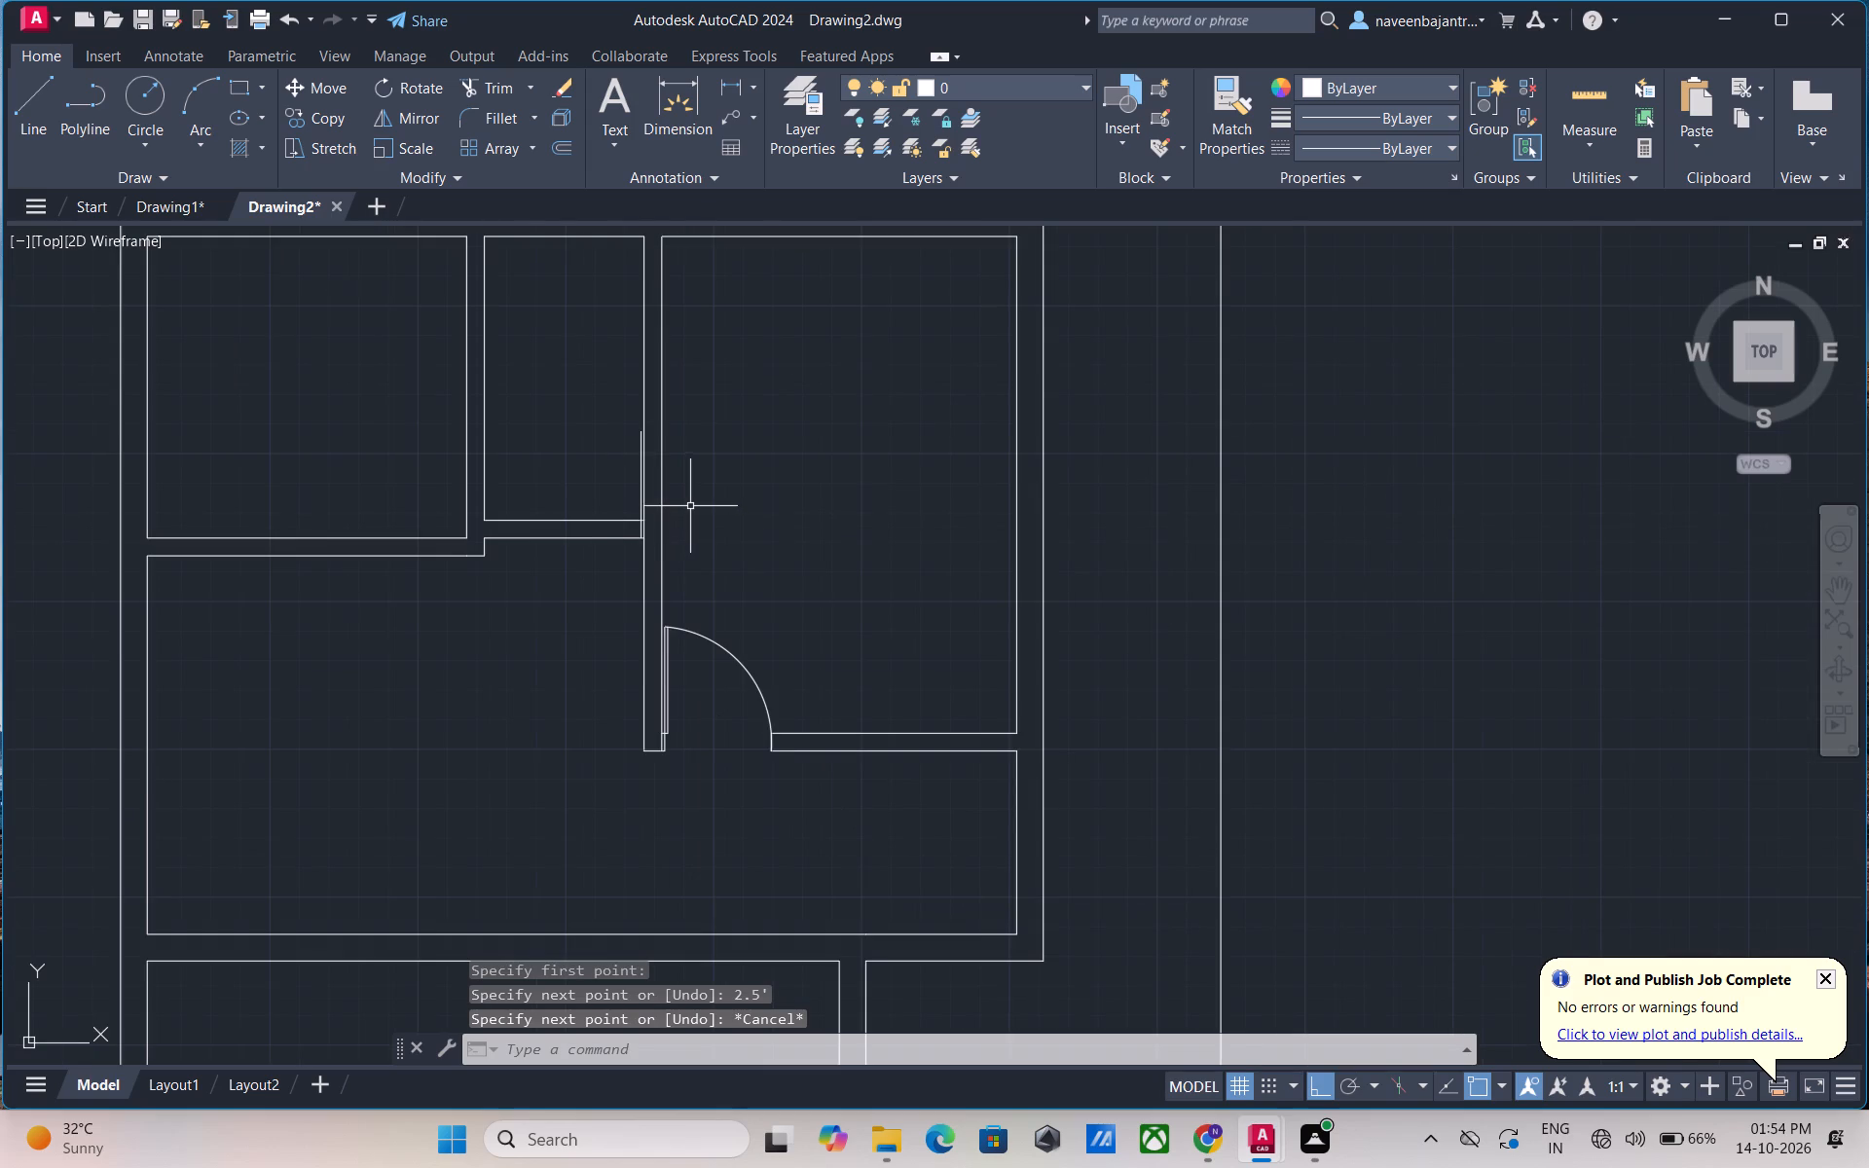
{"action": "scroll", "coordinate": [624, 489], "scroll_direction": "up", "scroll_amount": 2}
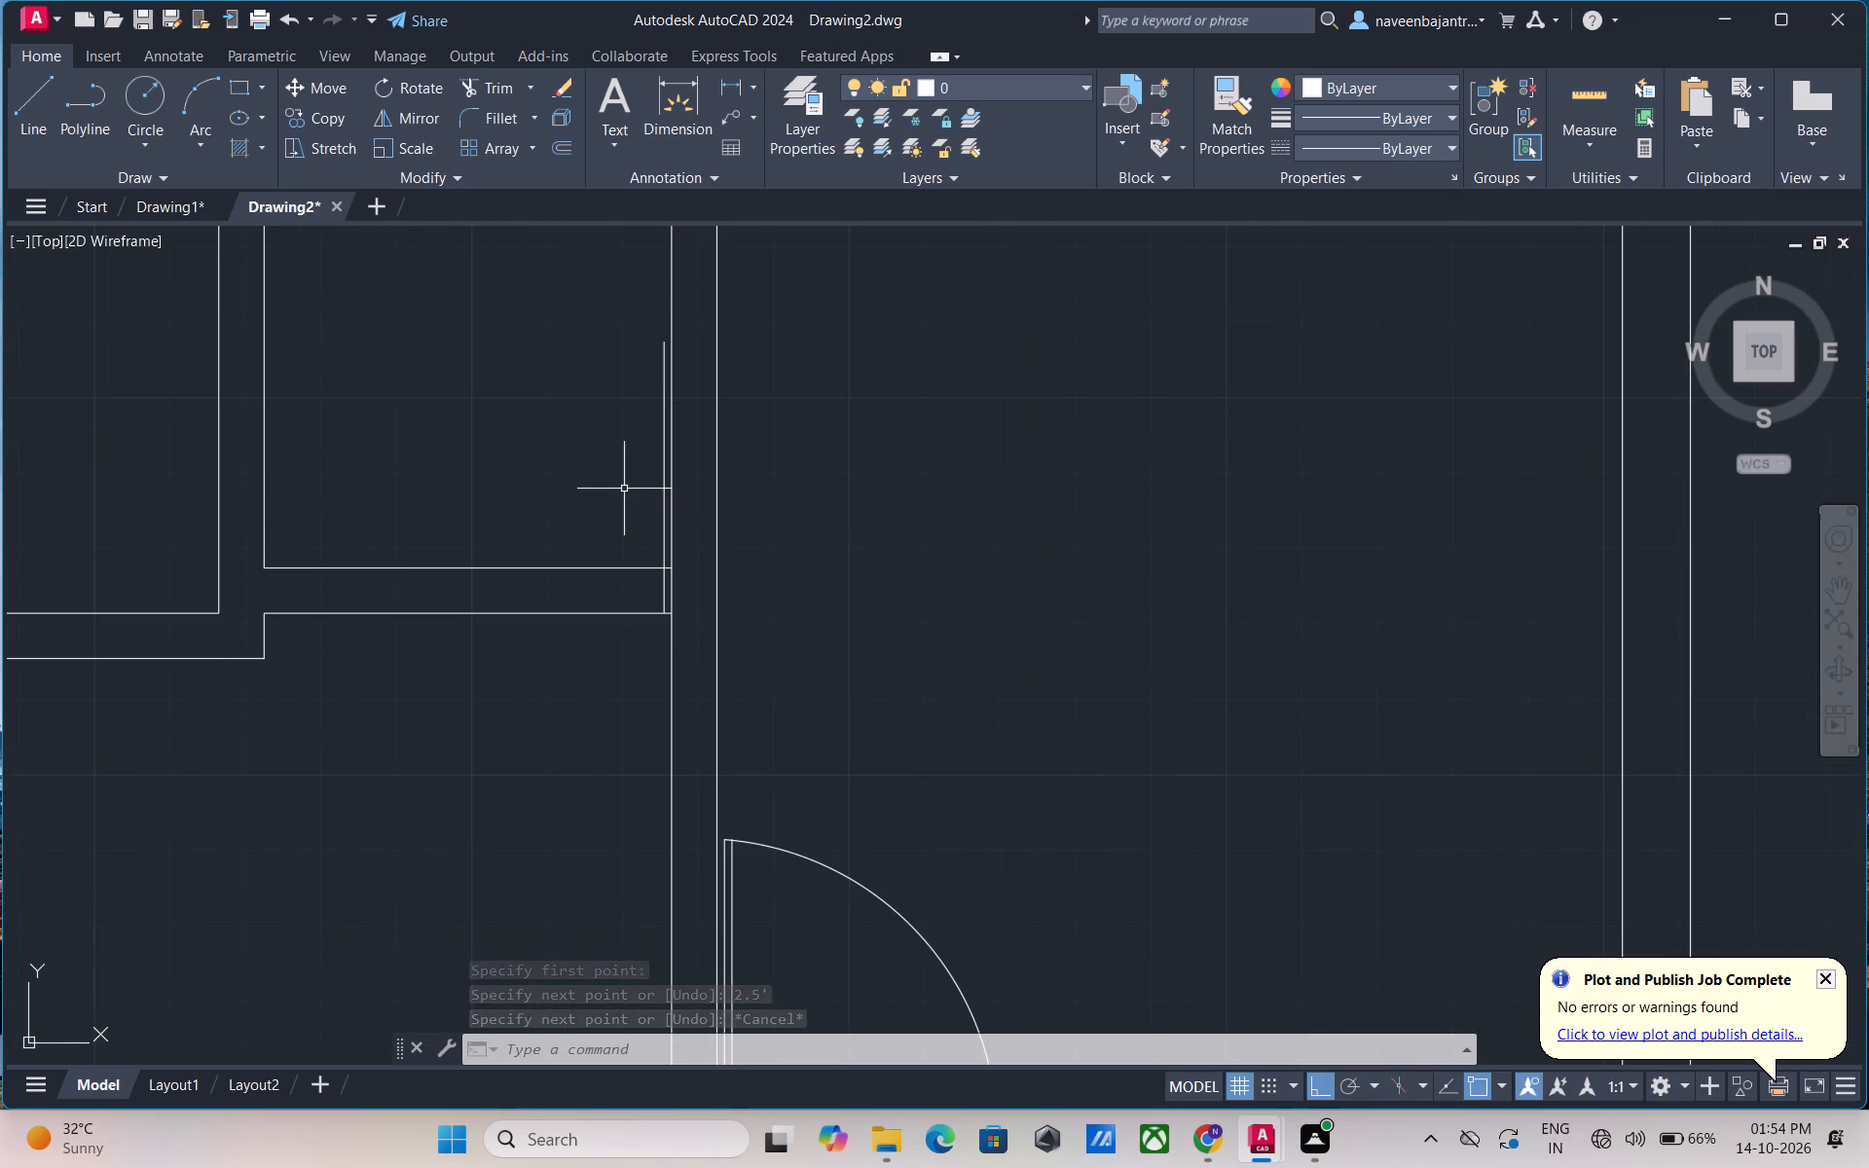
{"action": "key", "text": "Escape"}
{"action": "type", "text": "O 1\""}
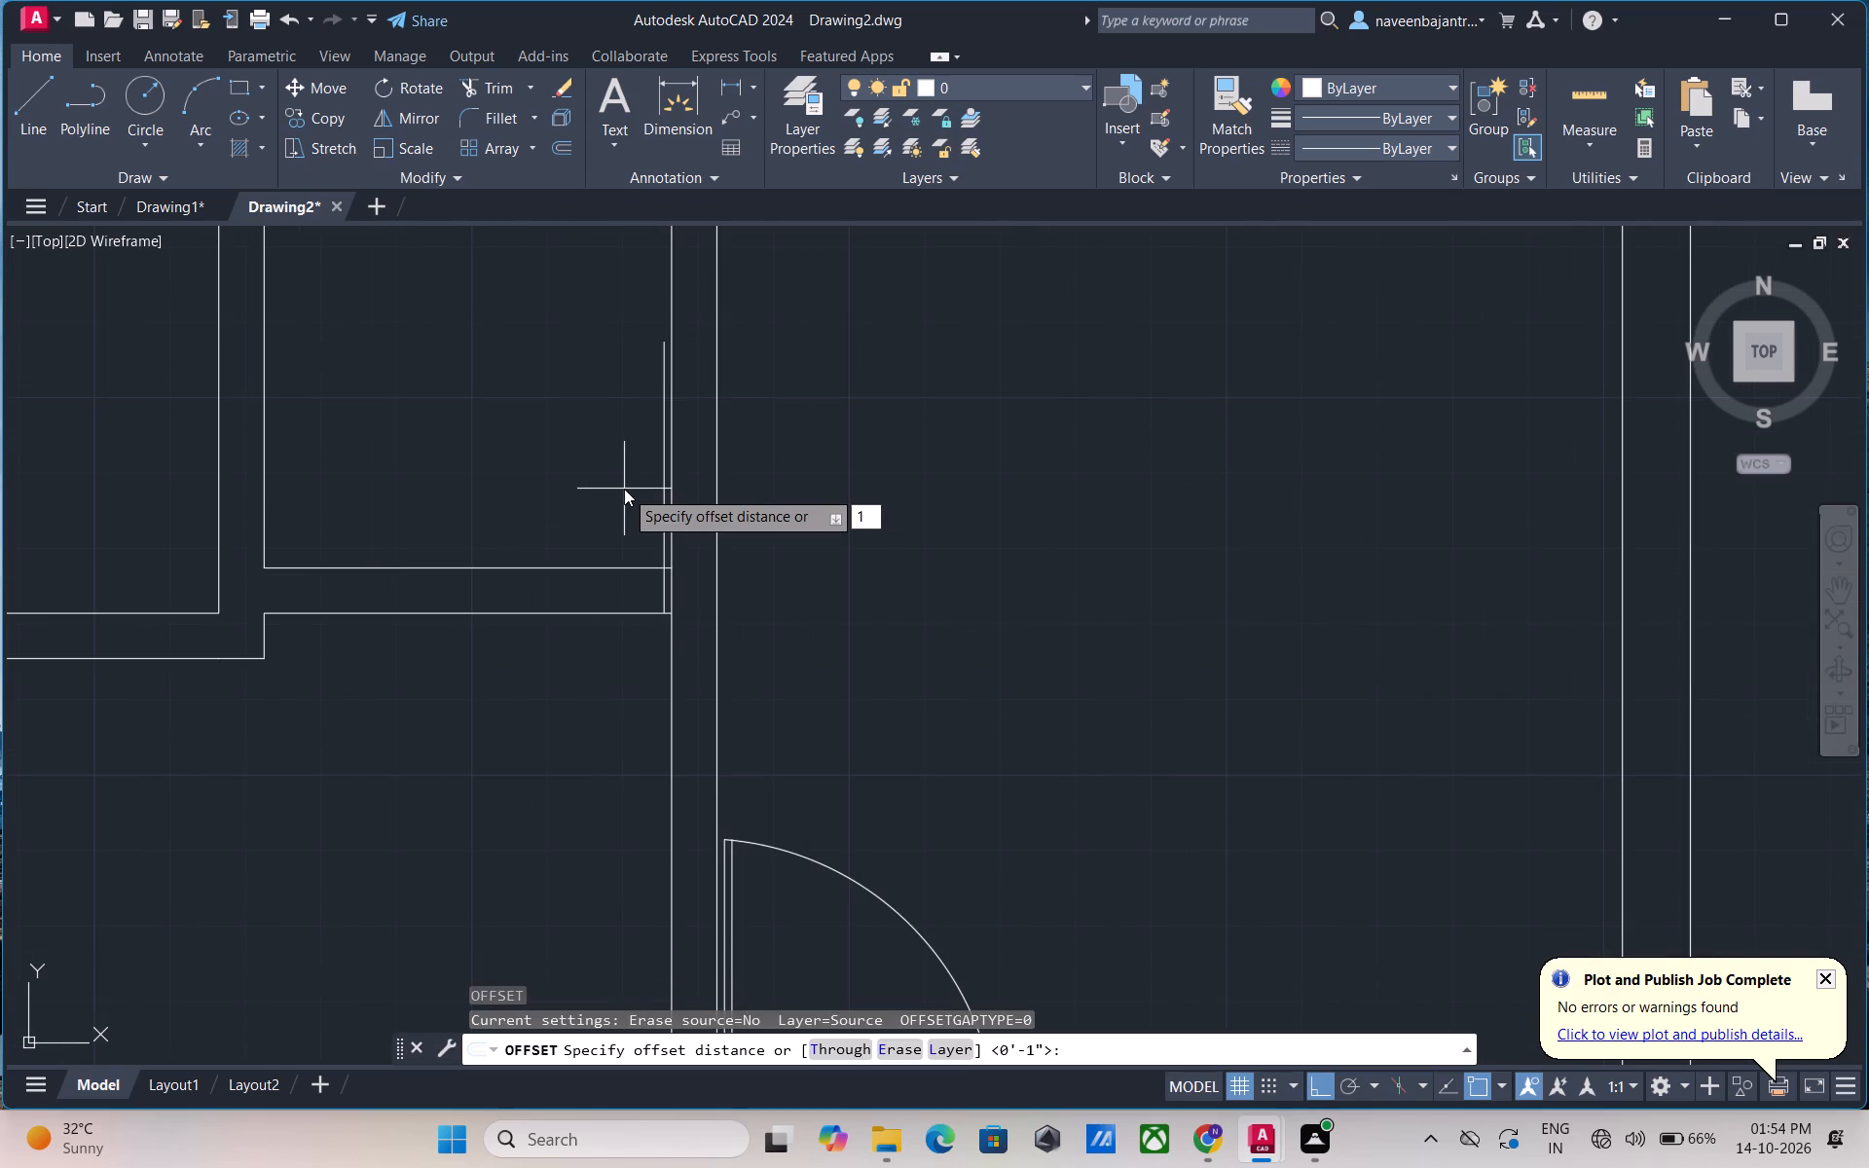
{"action": "key", "text": "Return"}
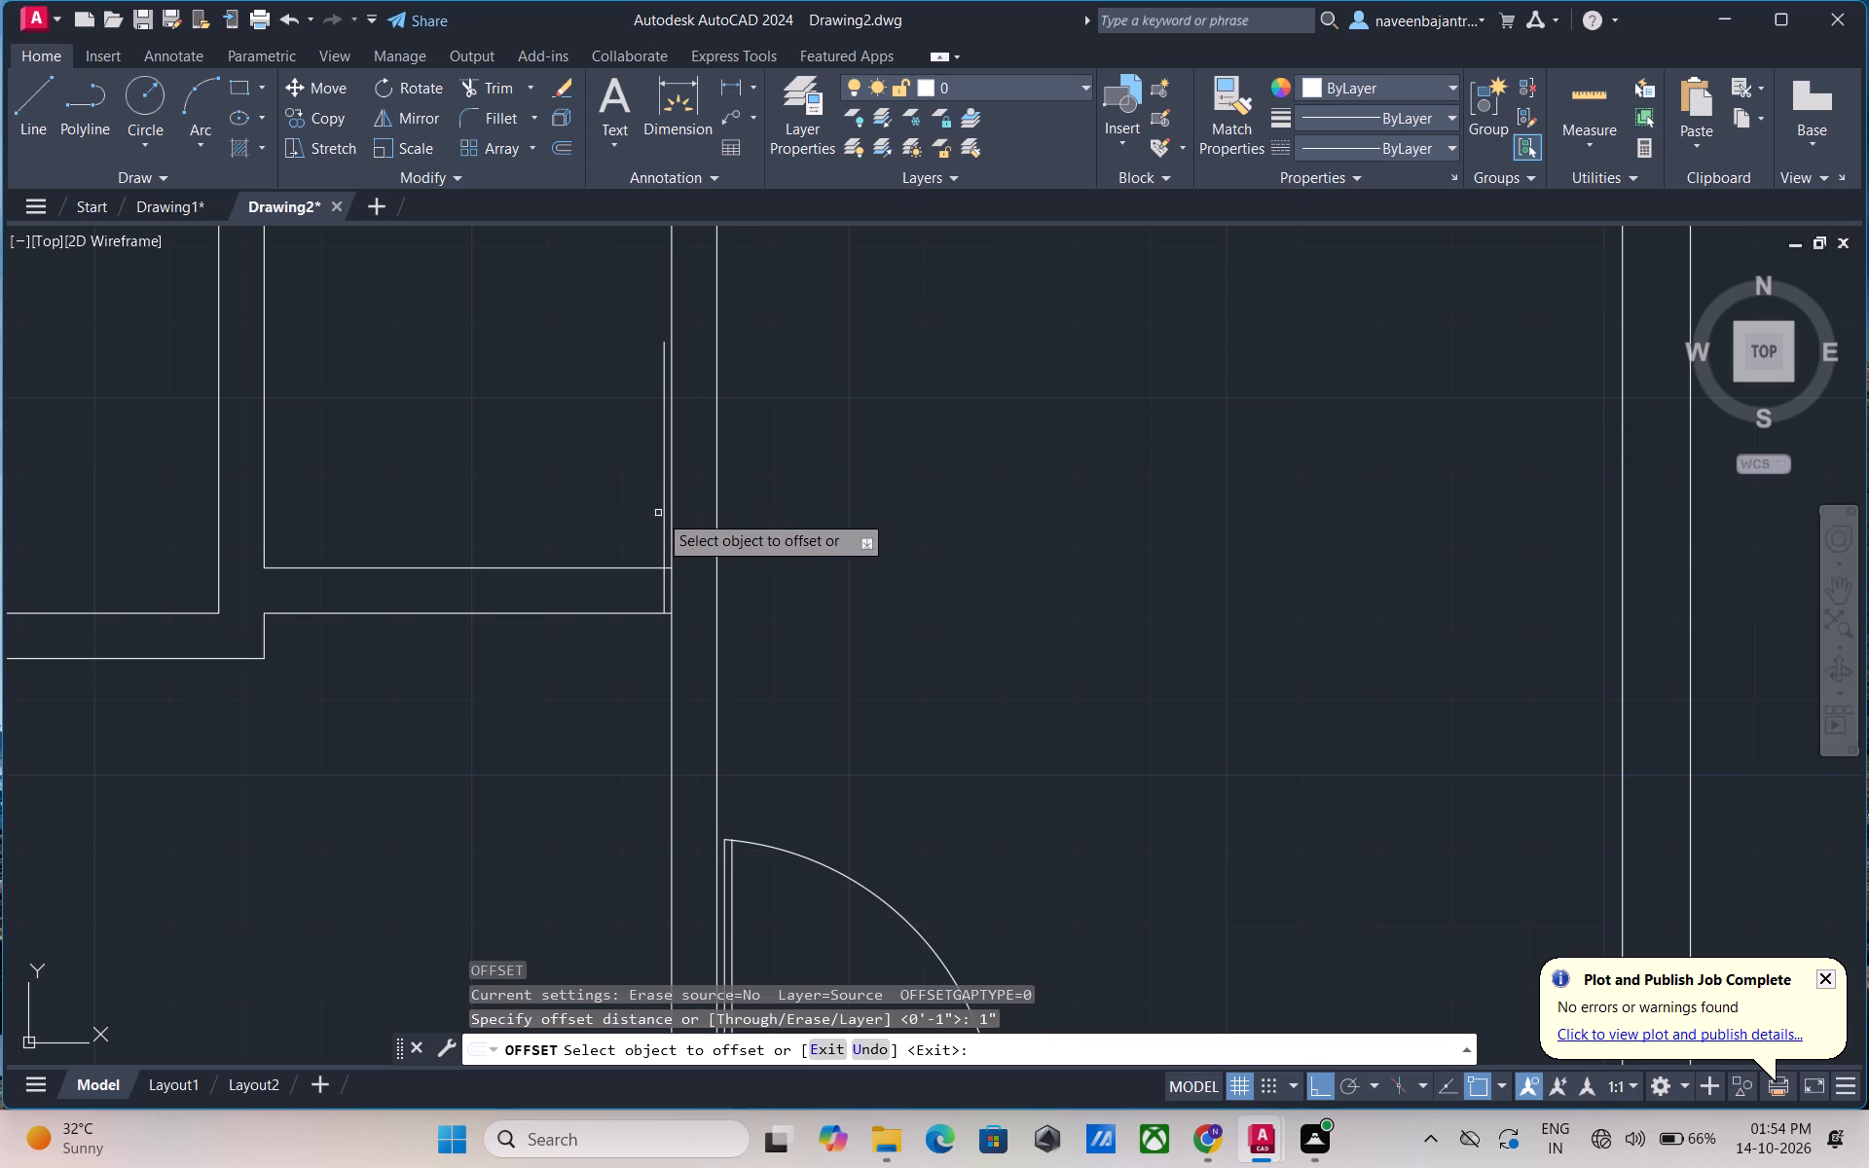
{"action": "left_click", "coordinate": [661, 517]}
{"action": "left_click", "coordinate": [632, 516]}
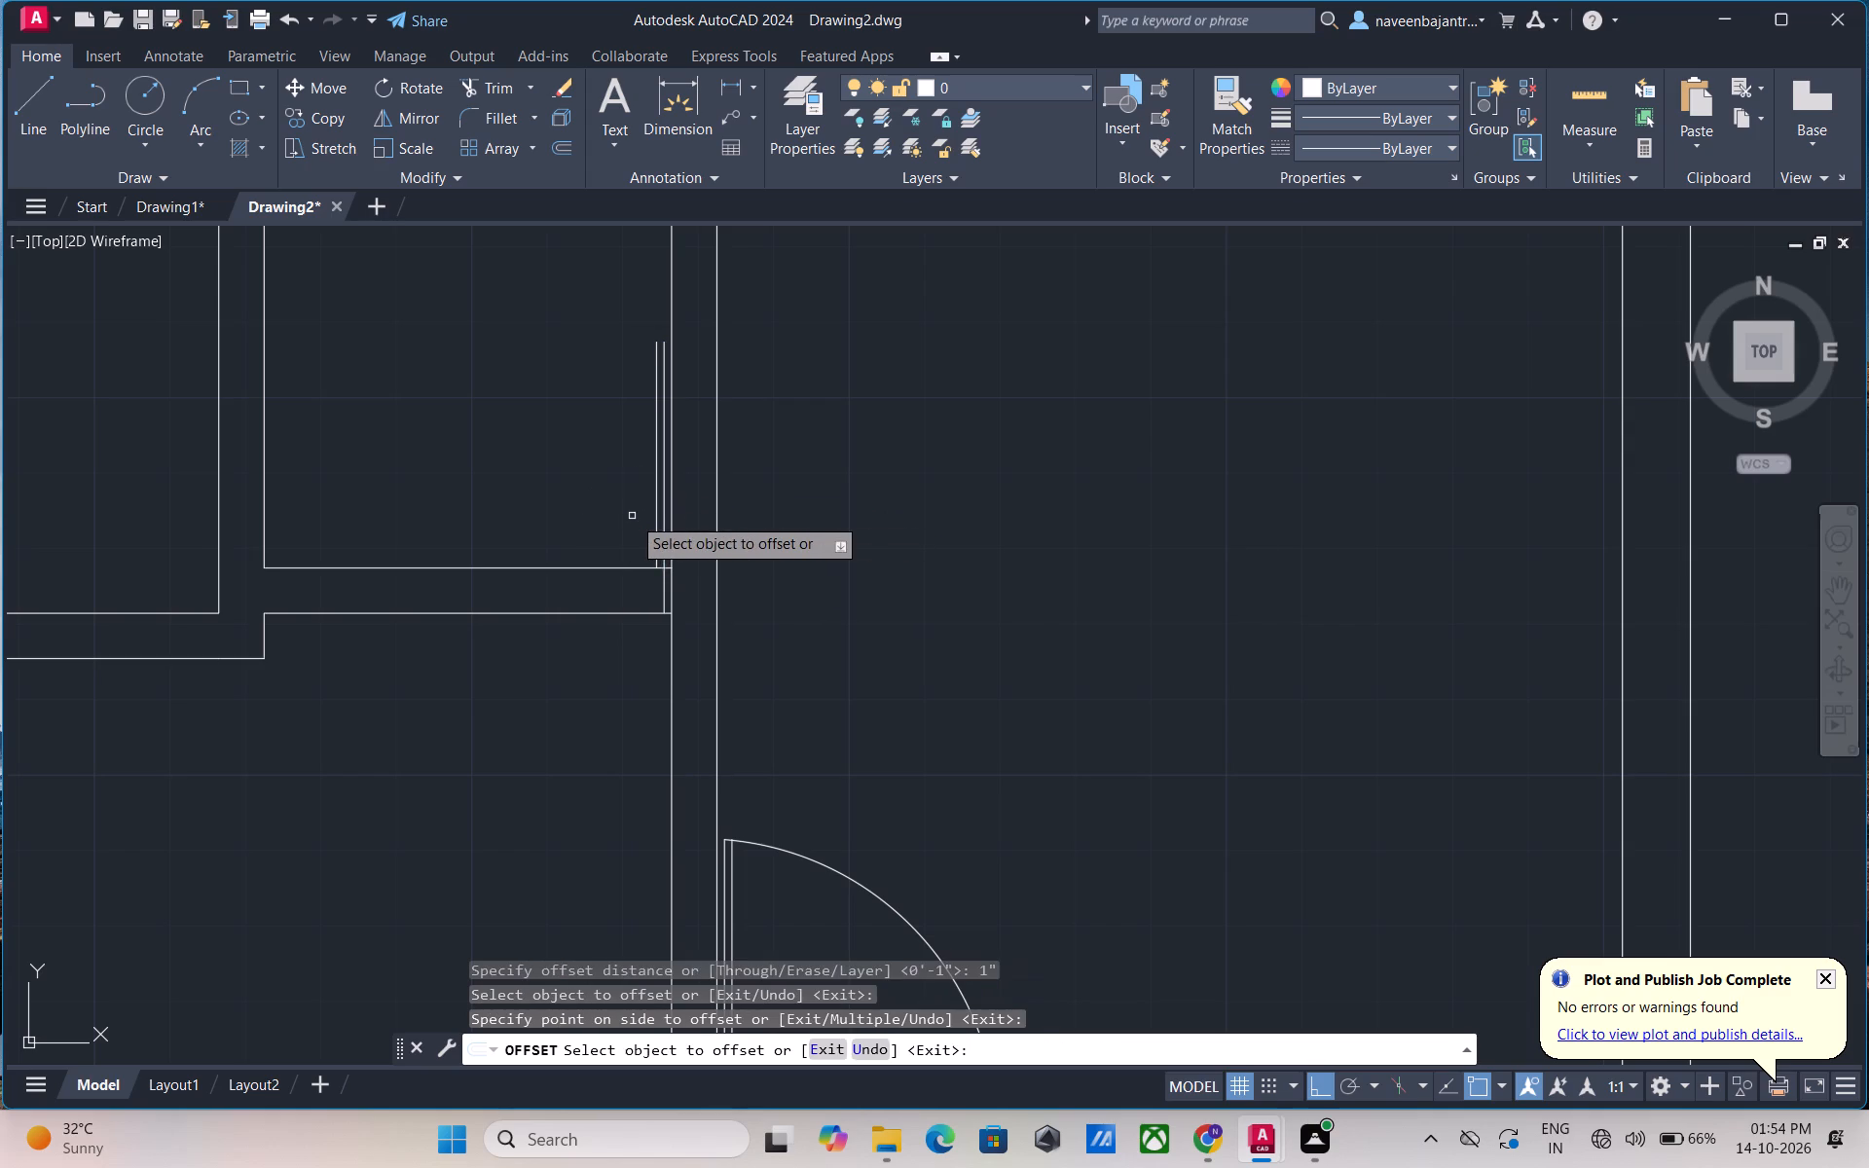
{"action": "key", "text": "Escape"}
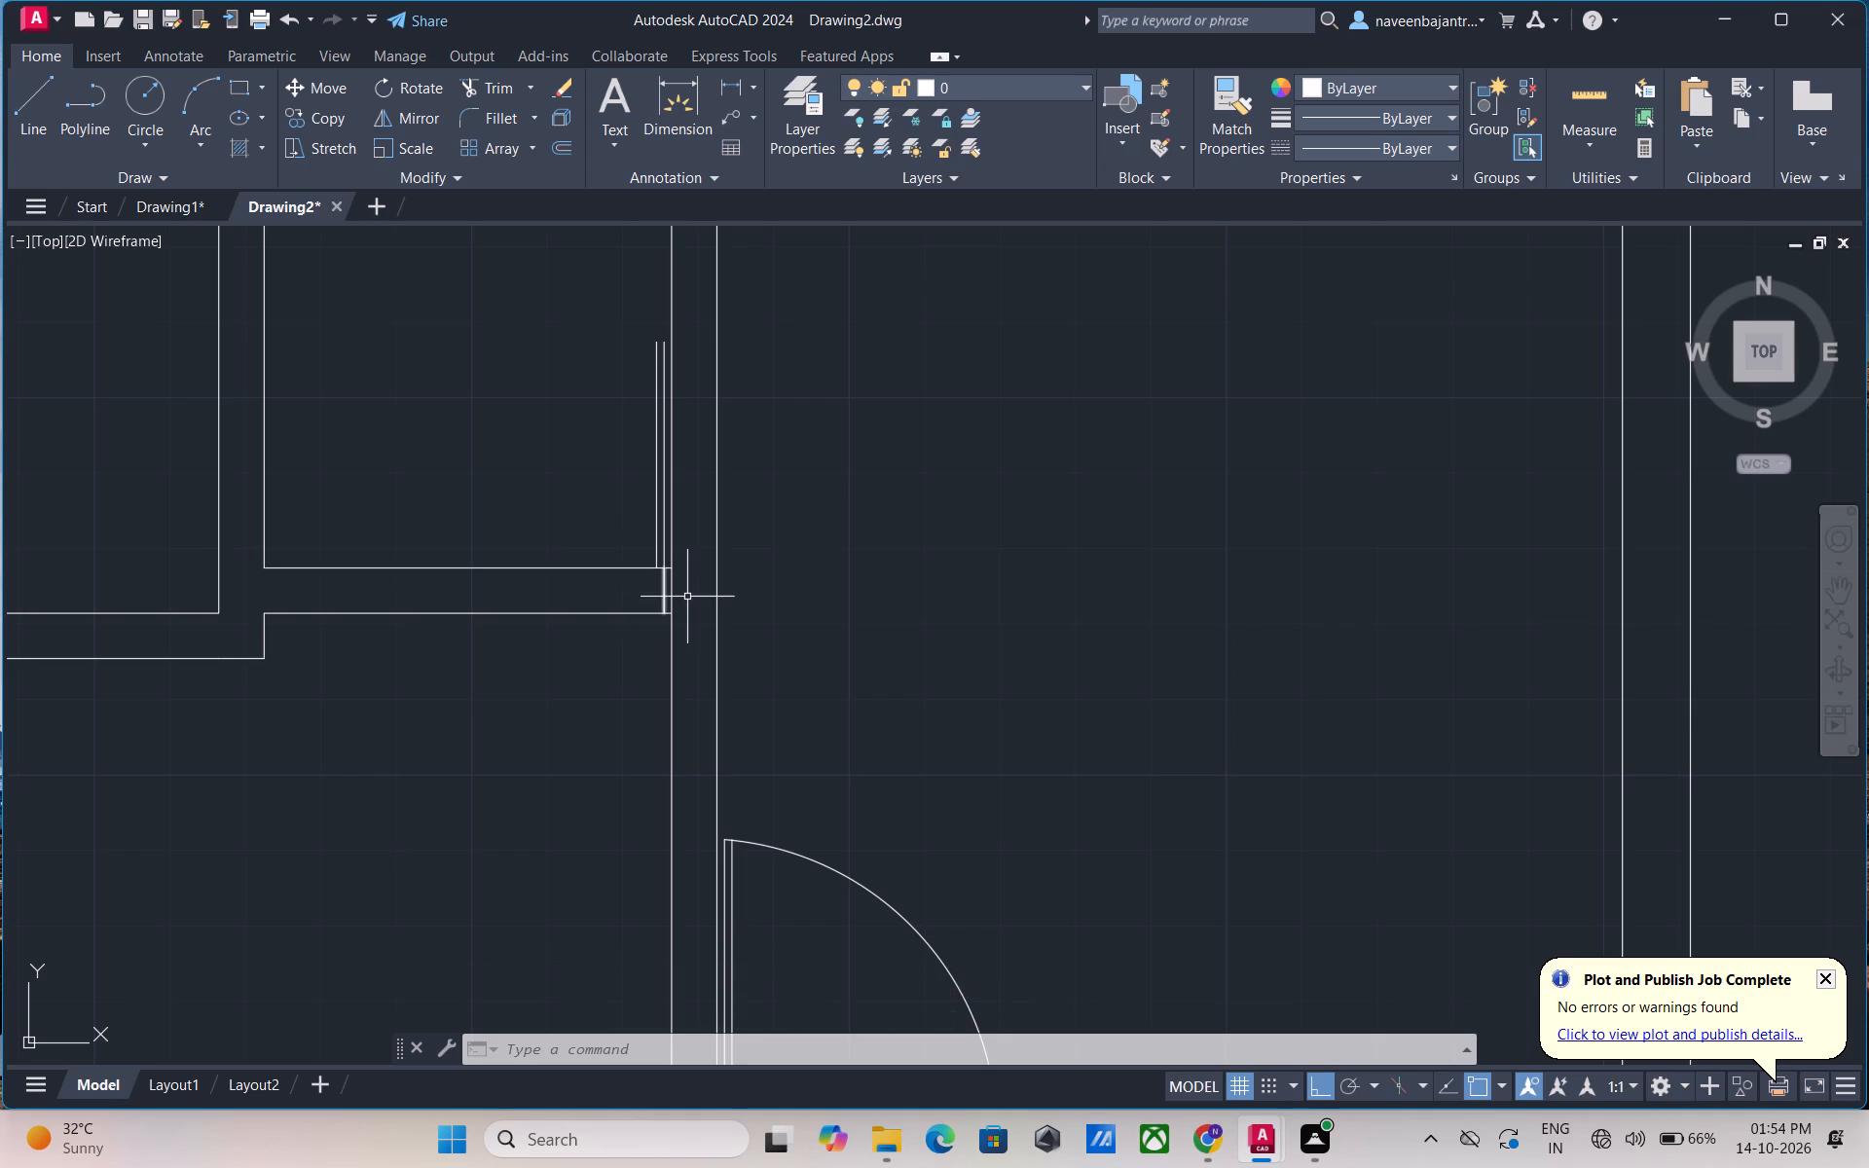
Offset the short jamb line 2.5' to the left inside the horizontal partition to mark the far side of the door opening.
{"action": "scroll", "coordinate": [660, 600], "scroll_direction": "up", "scroll_amount": 2}
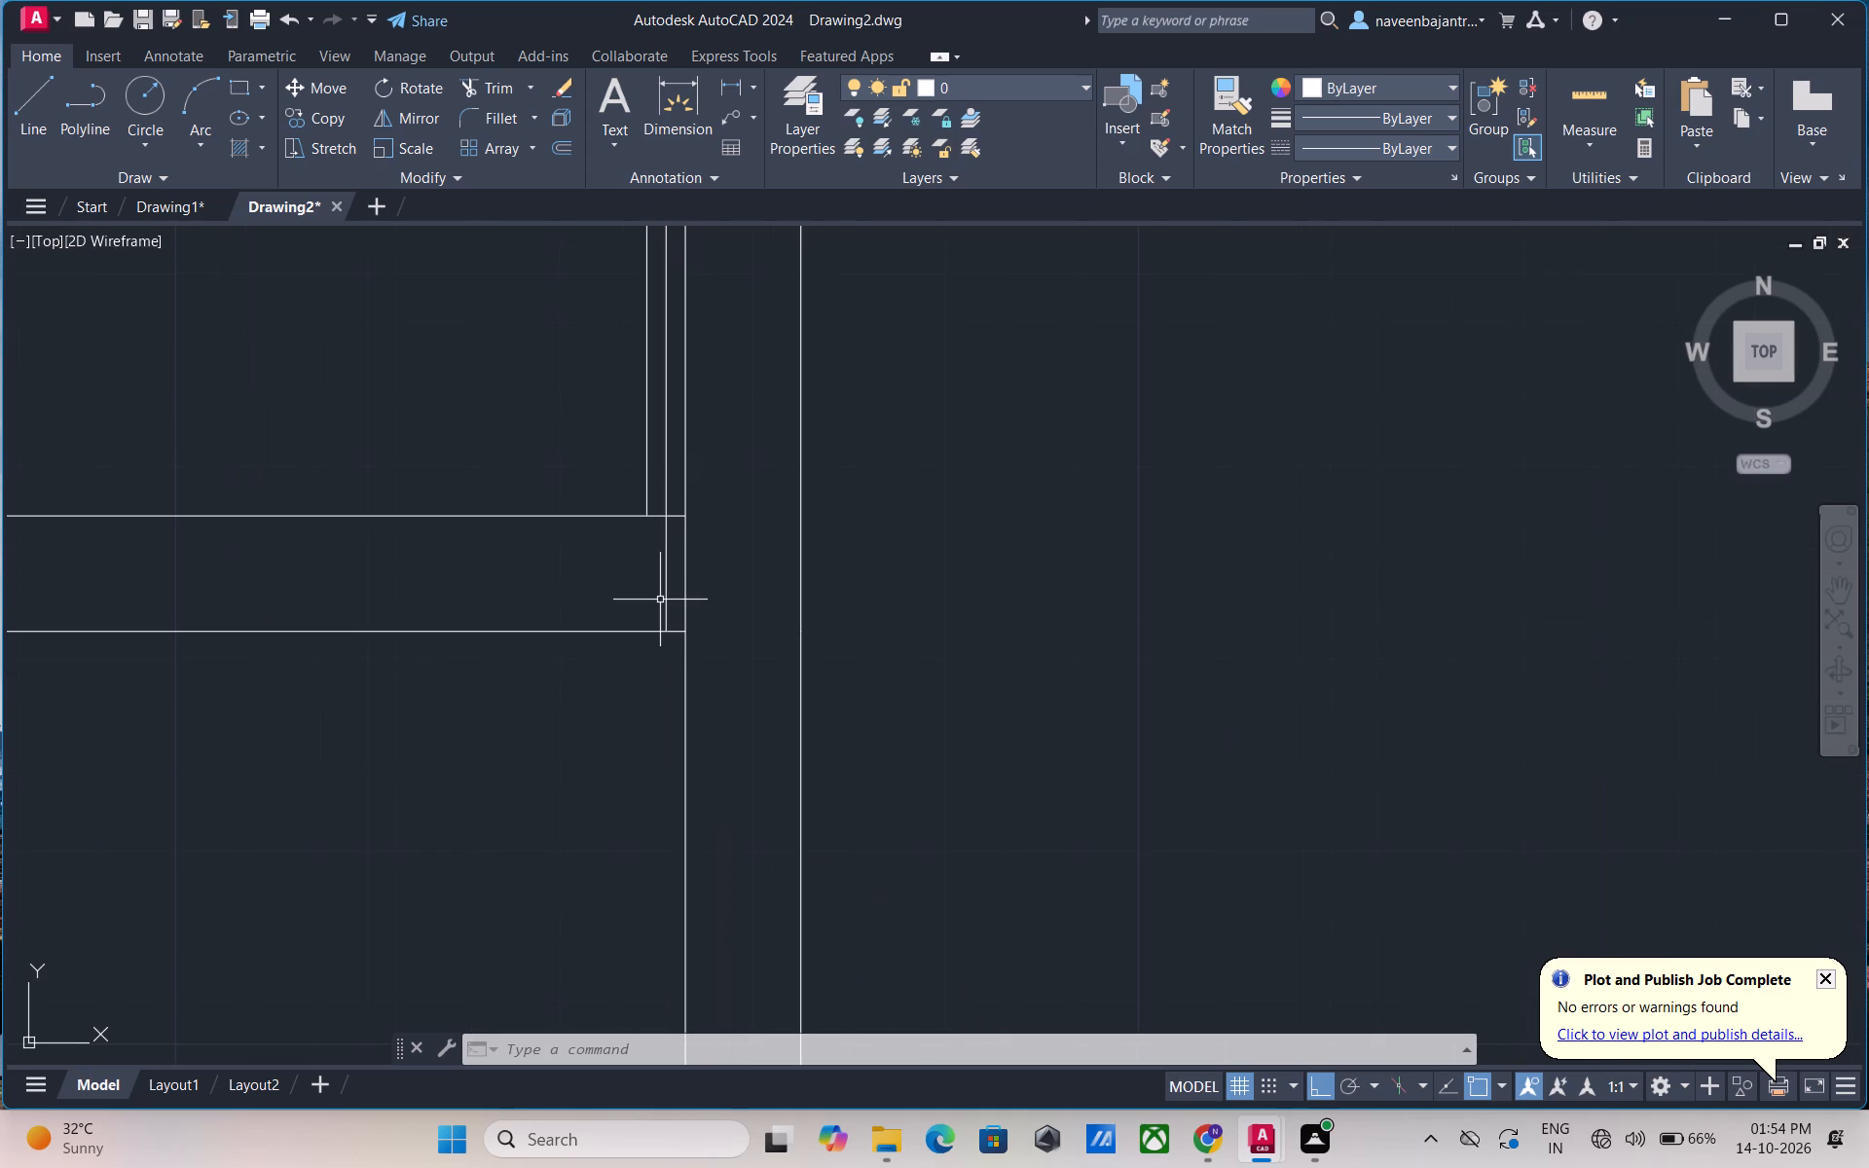
{"action": "key", "text": "Escape"}
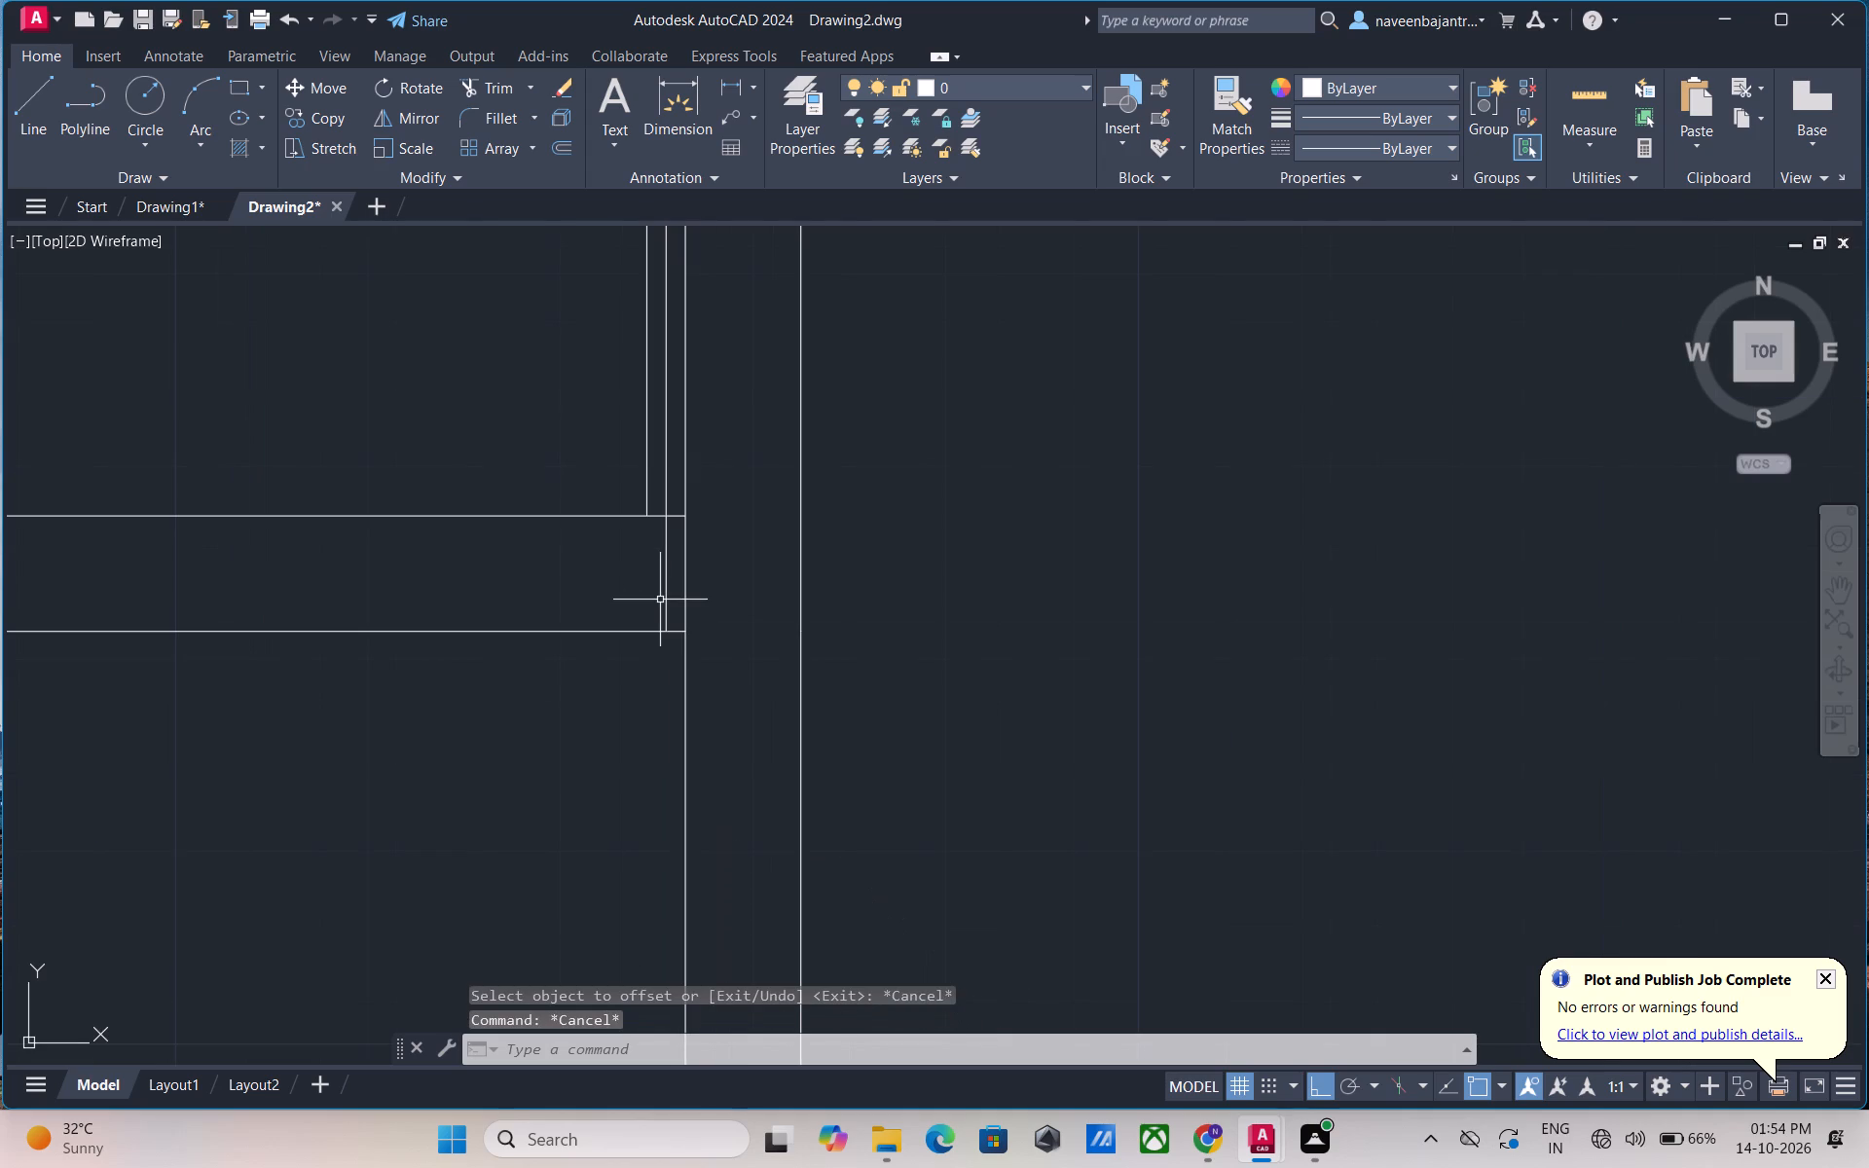
{"action": "type", "text": "O 2.5'"}
{"action": "key", "text": "Return"}
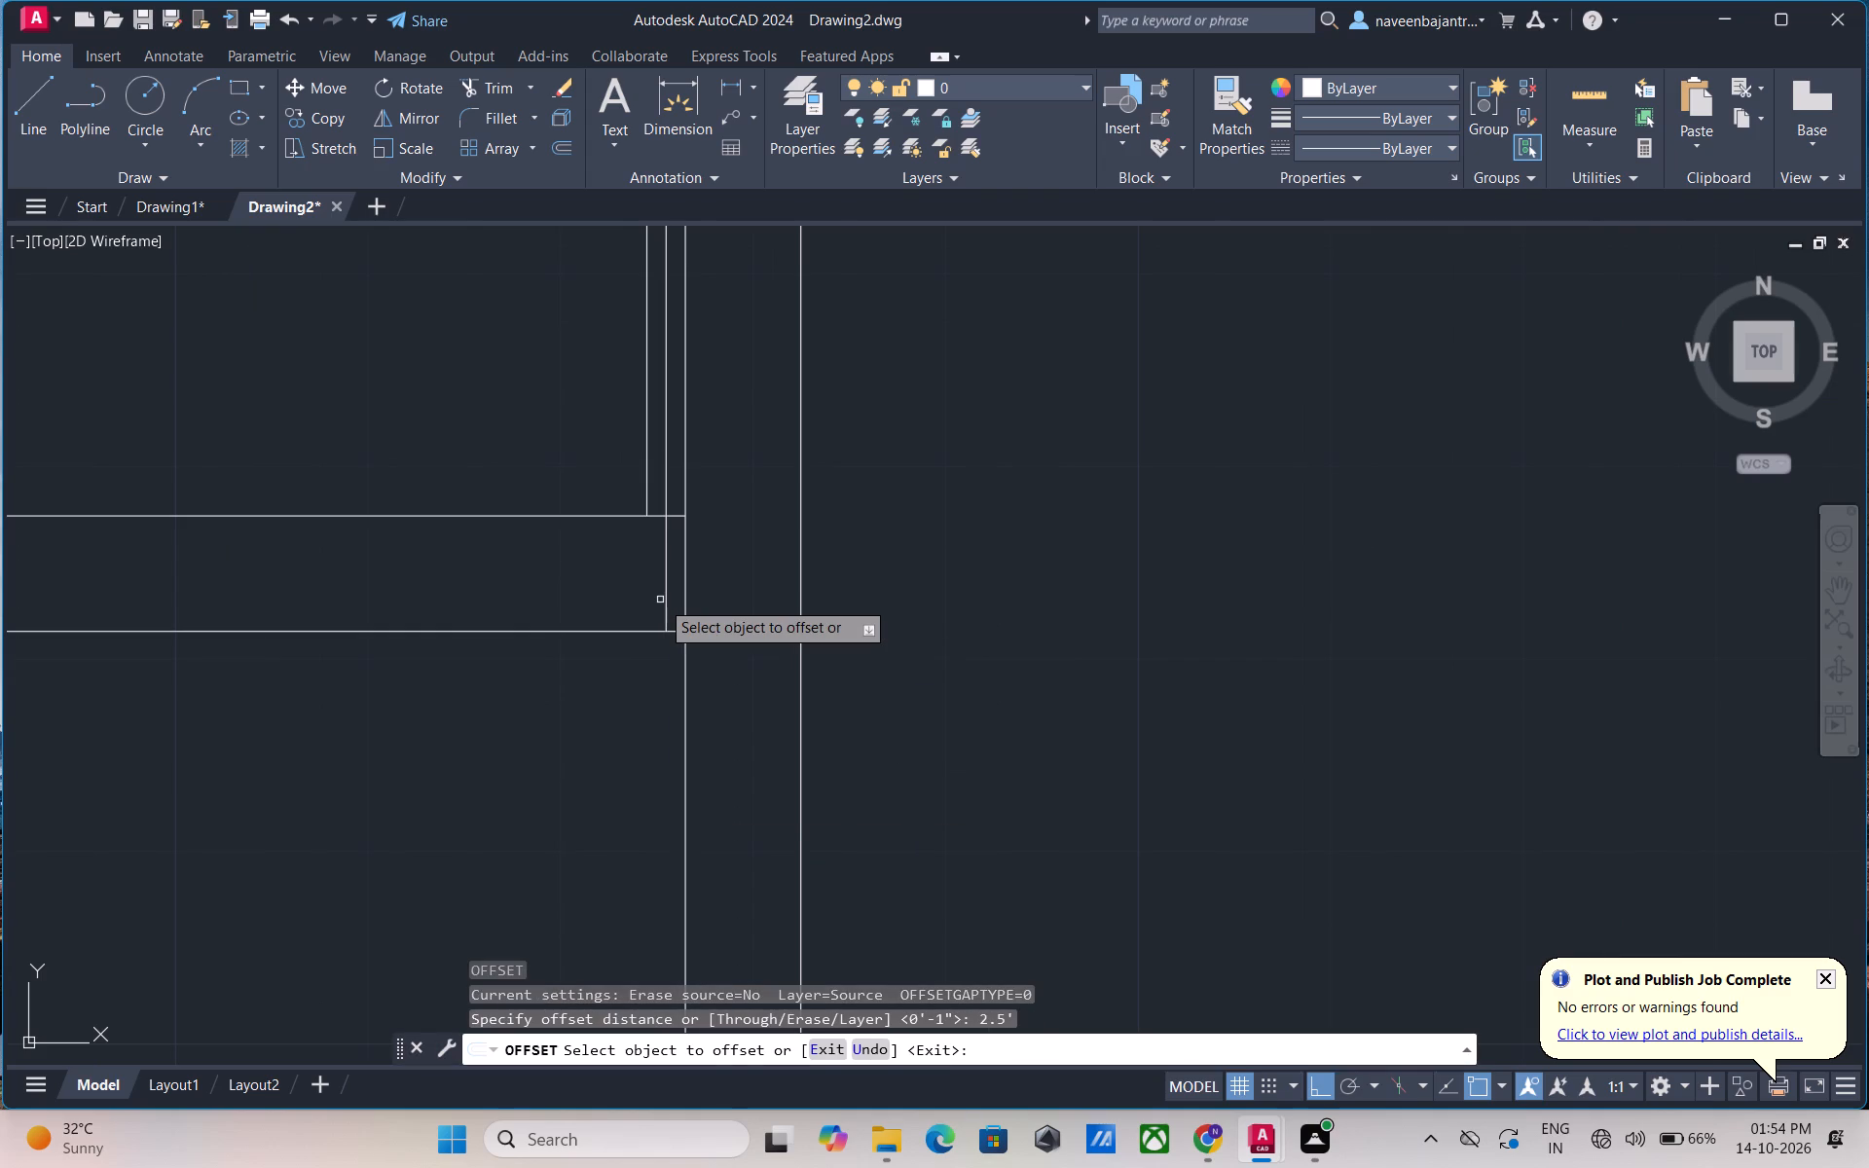
{"action": "left_click", "coordinate": [666, 580]}
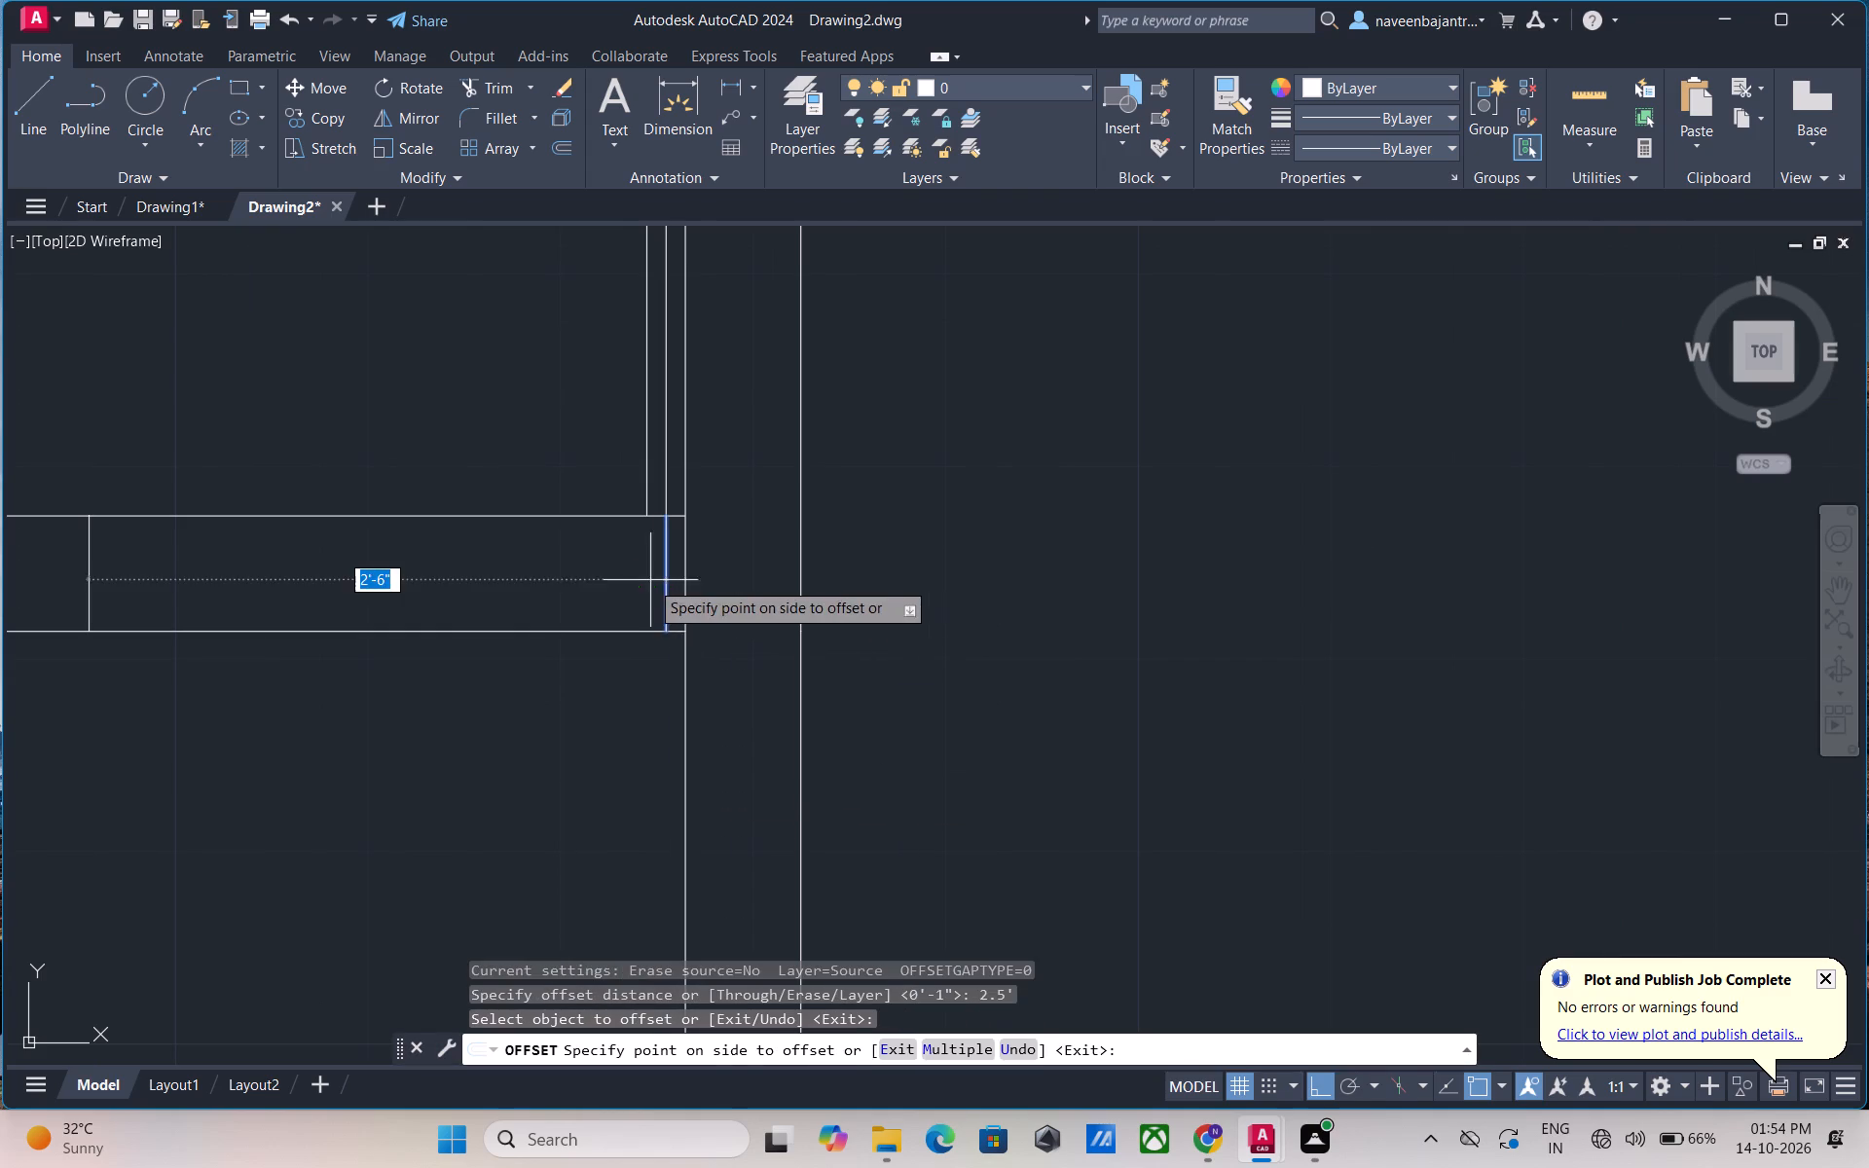
{"action": "left_click", "coordinate": [565, 580]}
{"action": "scroll", "coordinate": [565, 580], "scroll_direction": "down", "scroll_amount": 4}
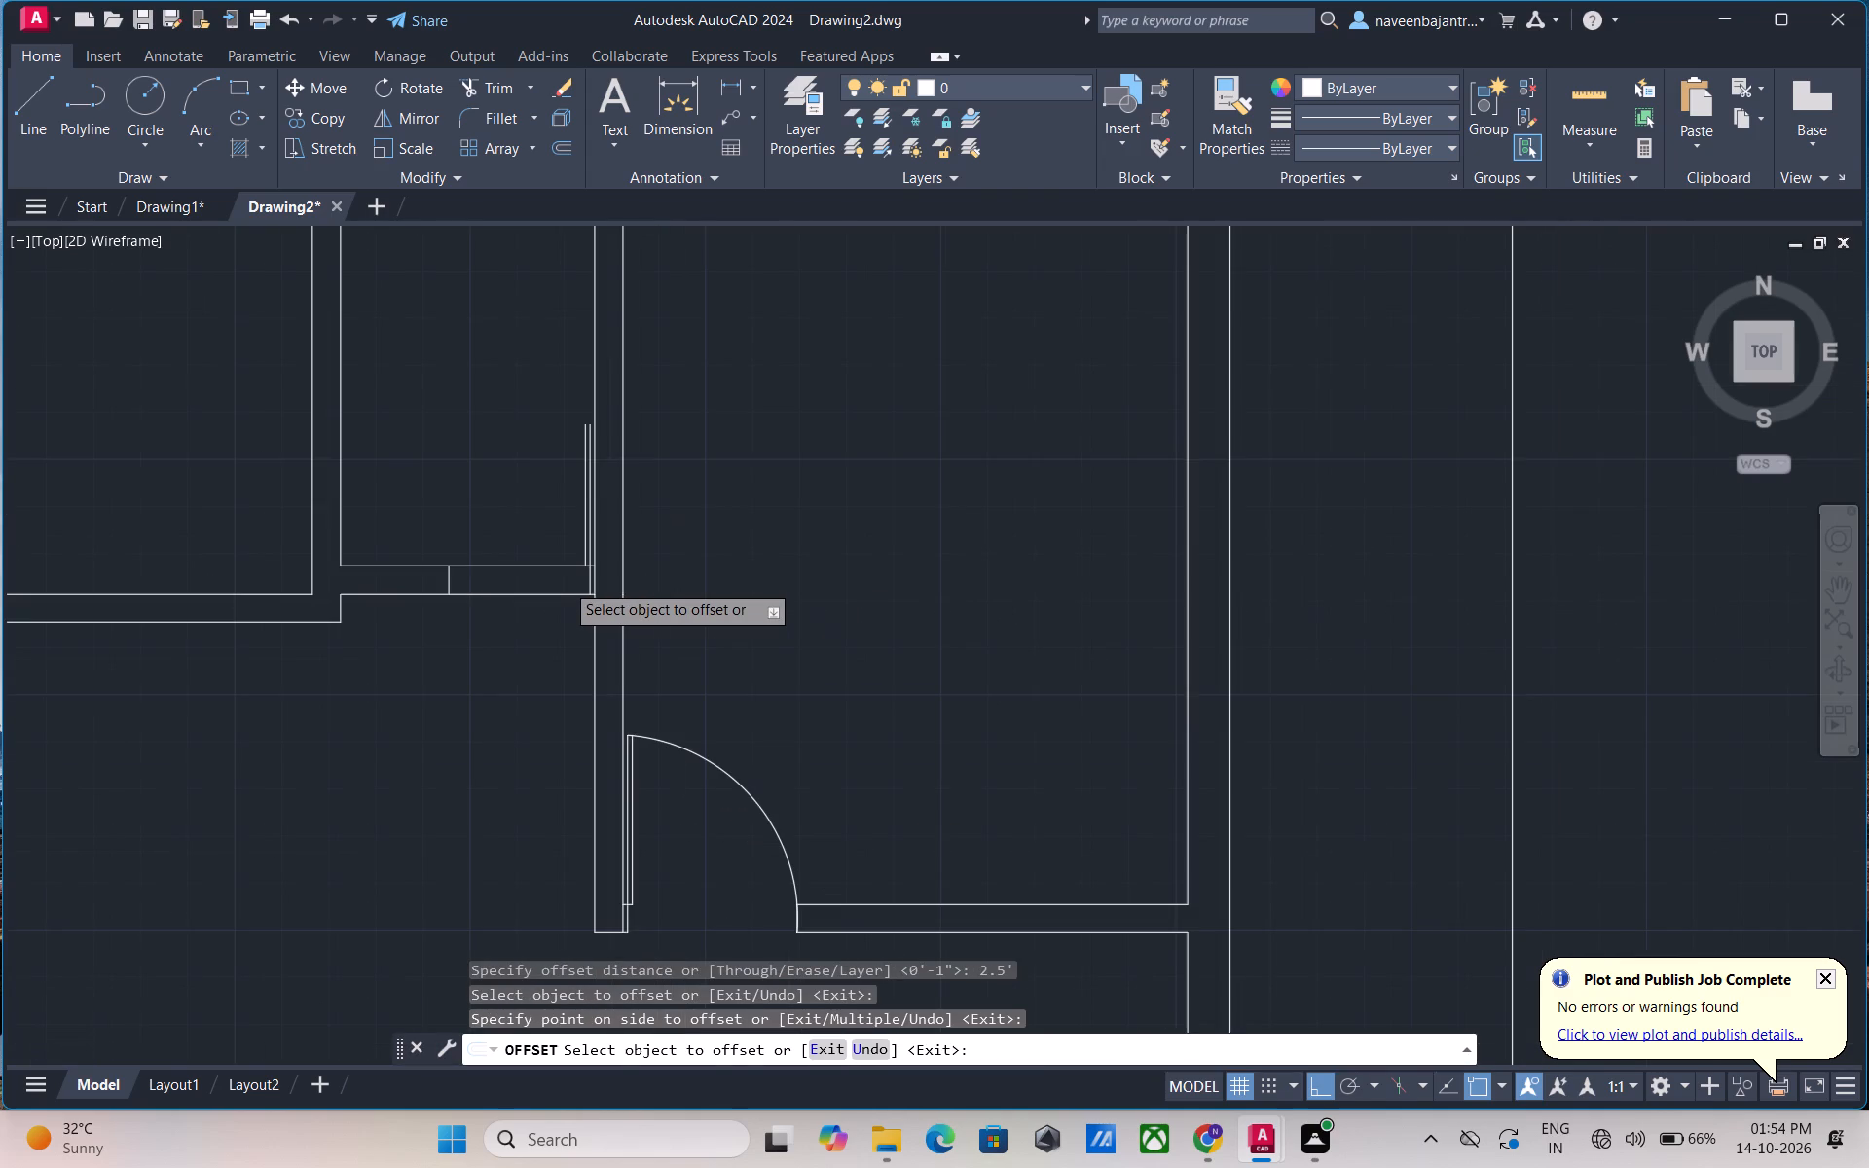
{"action": "key", "text": "Escape"}
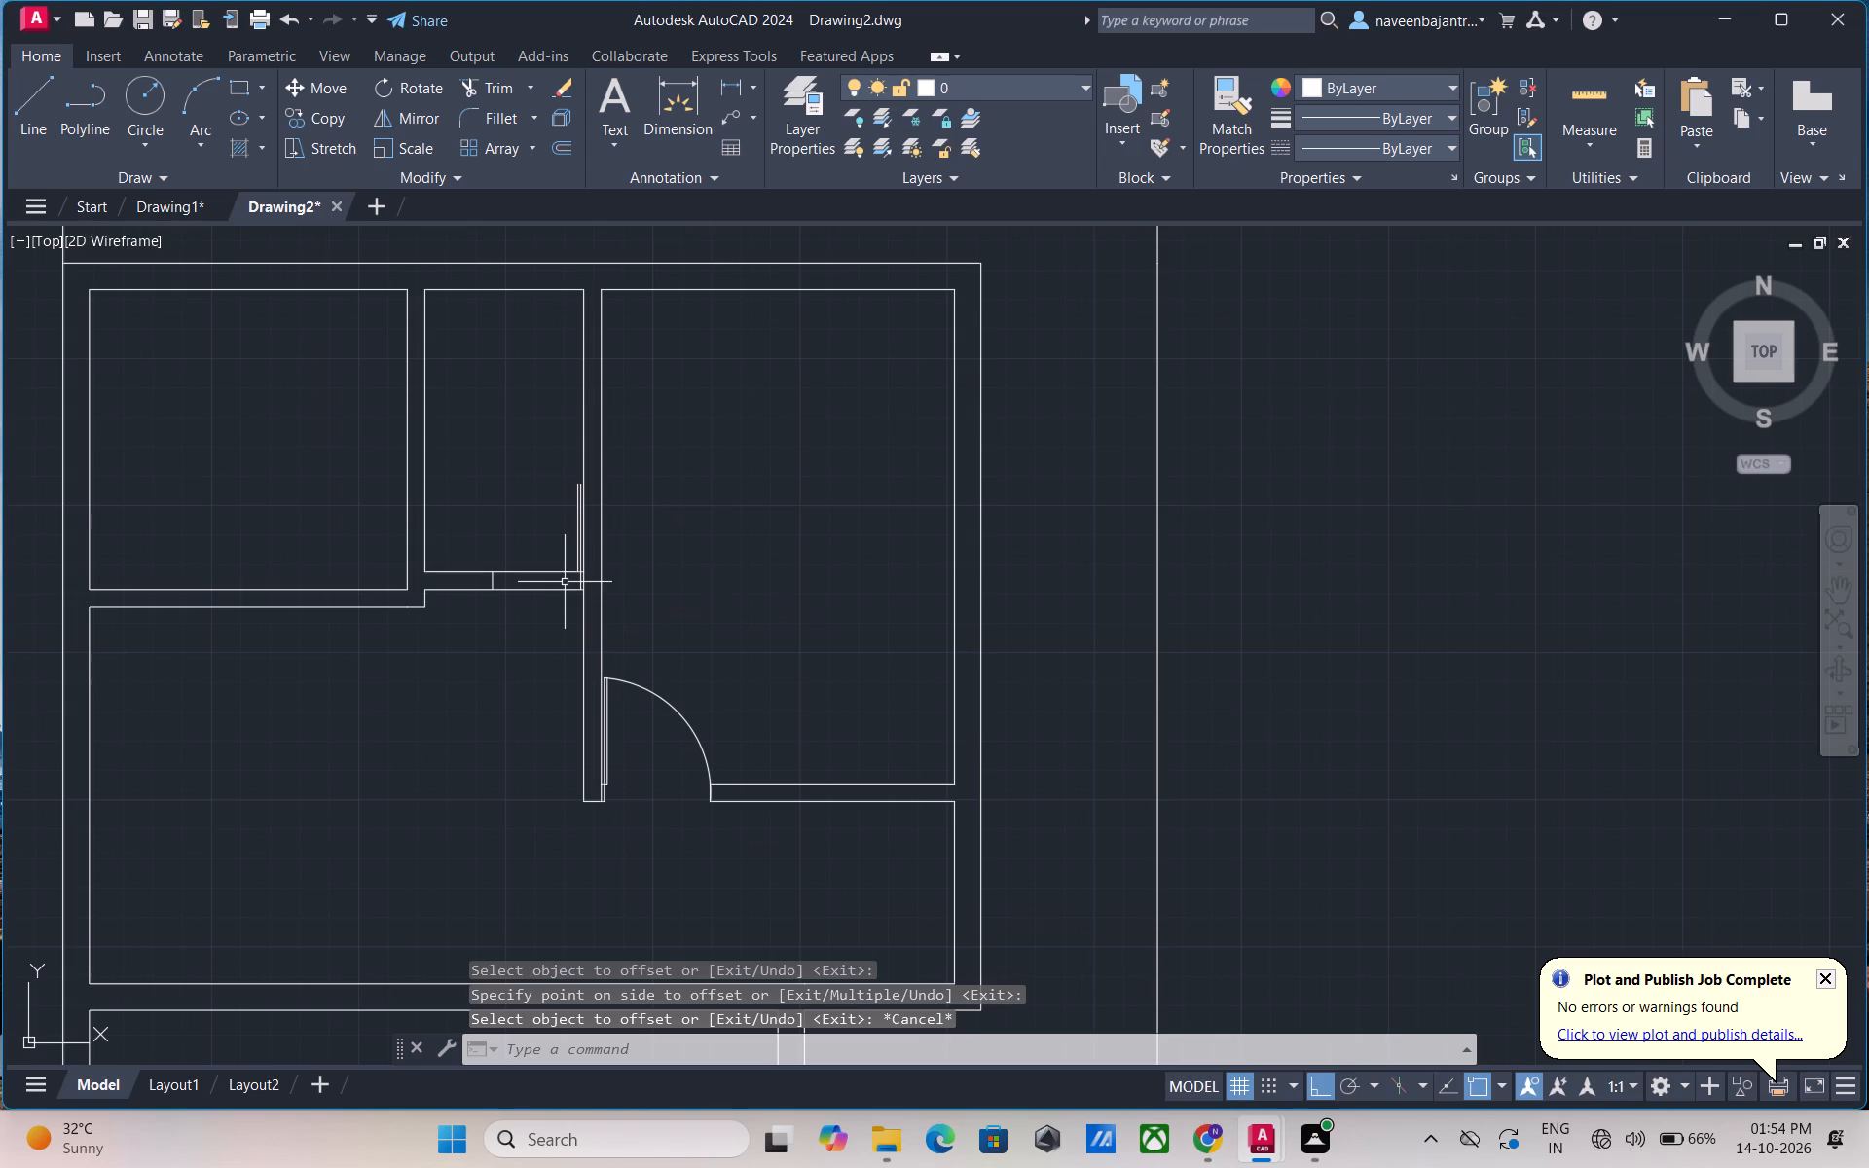
Trim both horizontal partition lines between the two jamb lines to open the doorway of the small upper-middle room.
{"action": "type", "text": "TR"}
{"action": "key", "text": "space"}
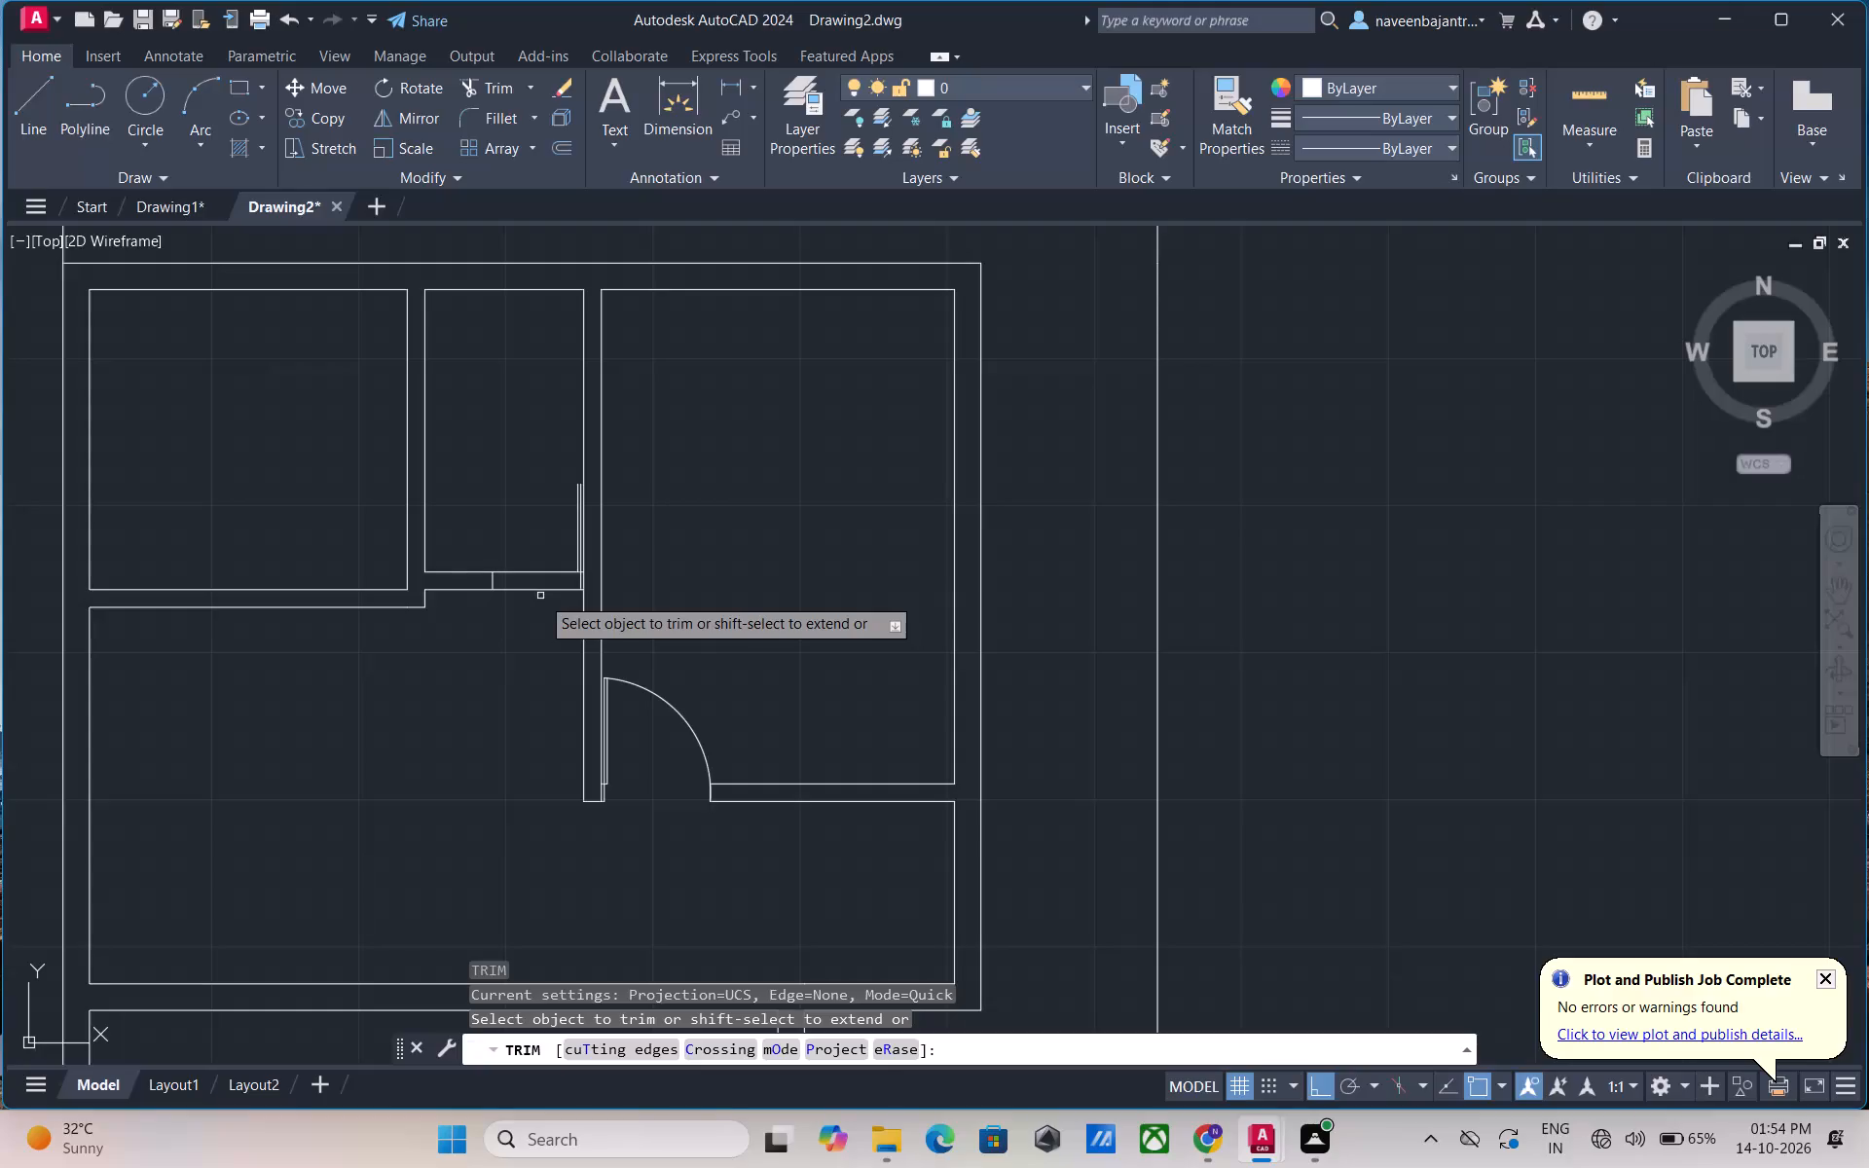
{"action": "left_click", "coordinate": [540, 591]}
{"action": "left_click", "coordinate": [540, 572]}
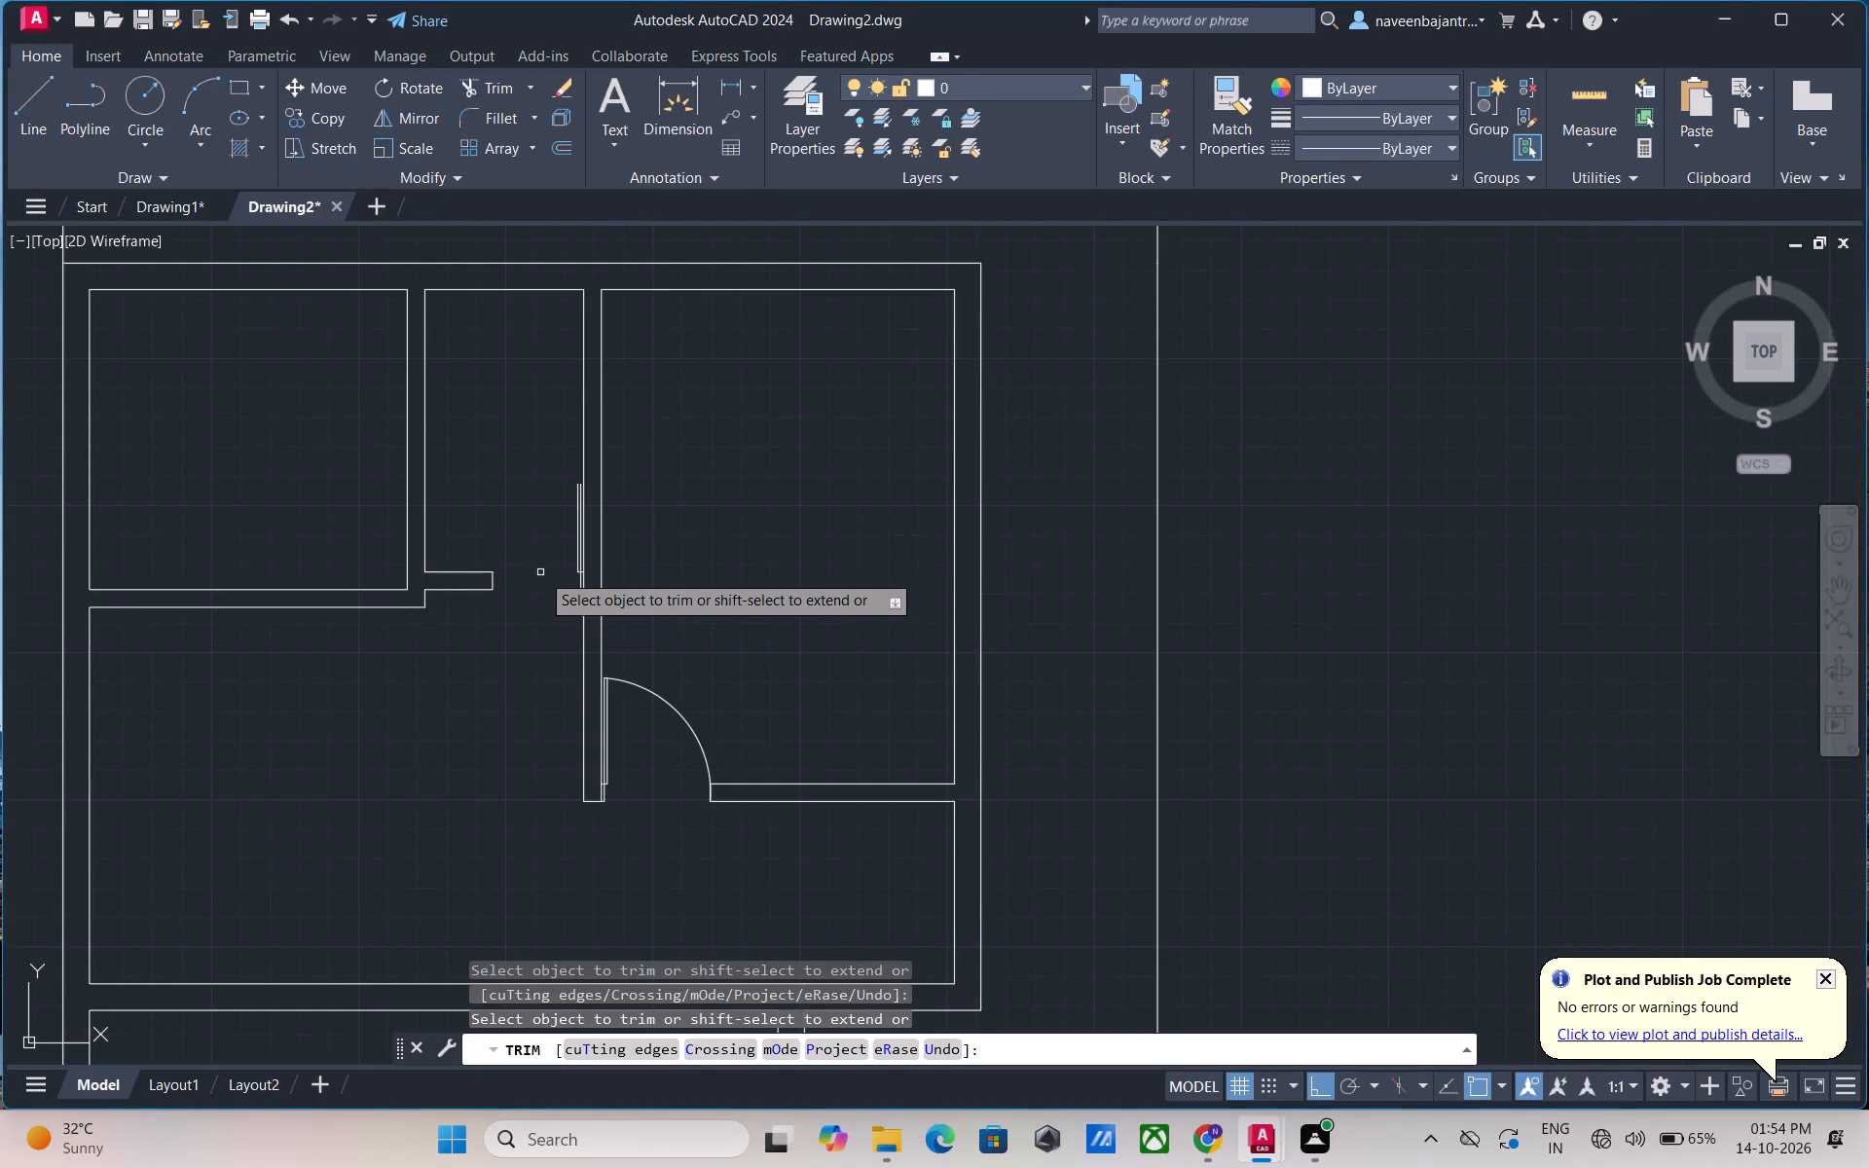
{"action": "scroll", "coordinate": [575, 544], "scroll_direction": "up", "scroll_amount": 3}
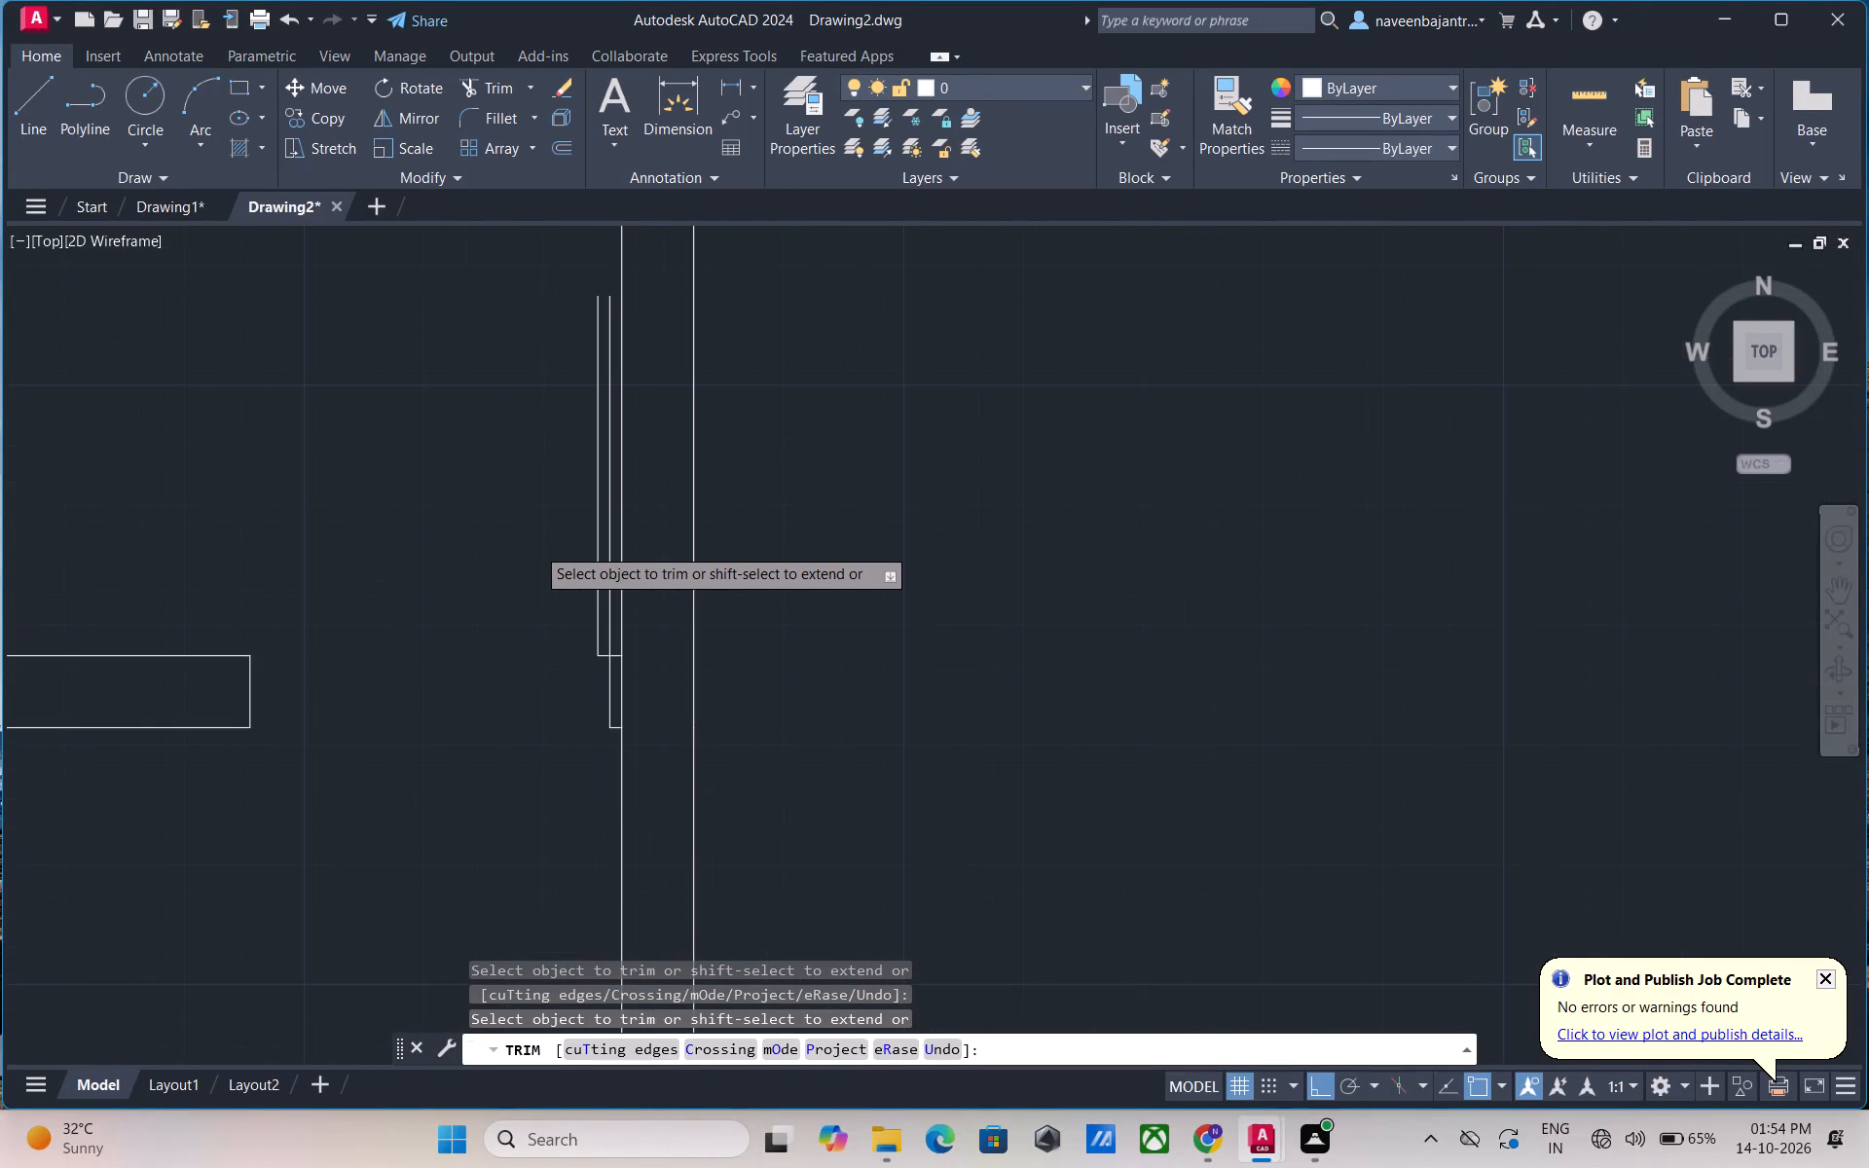
{"action": "key", "text": "Escape"}
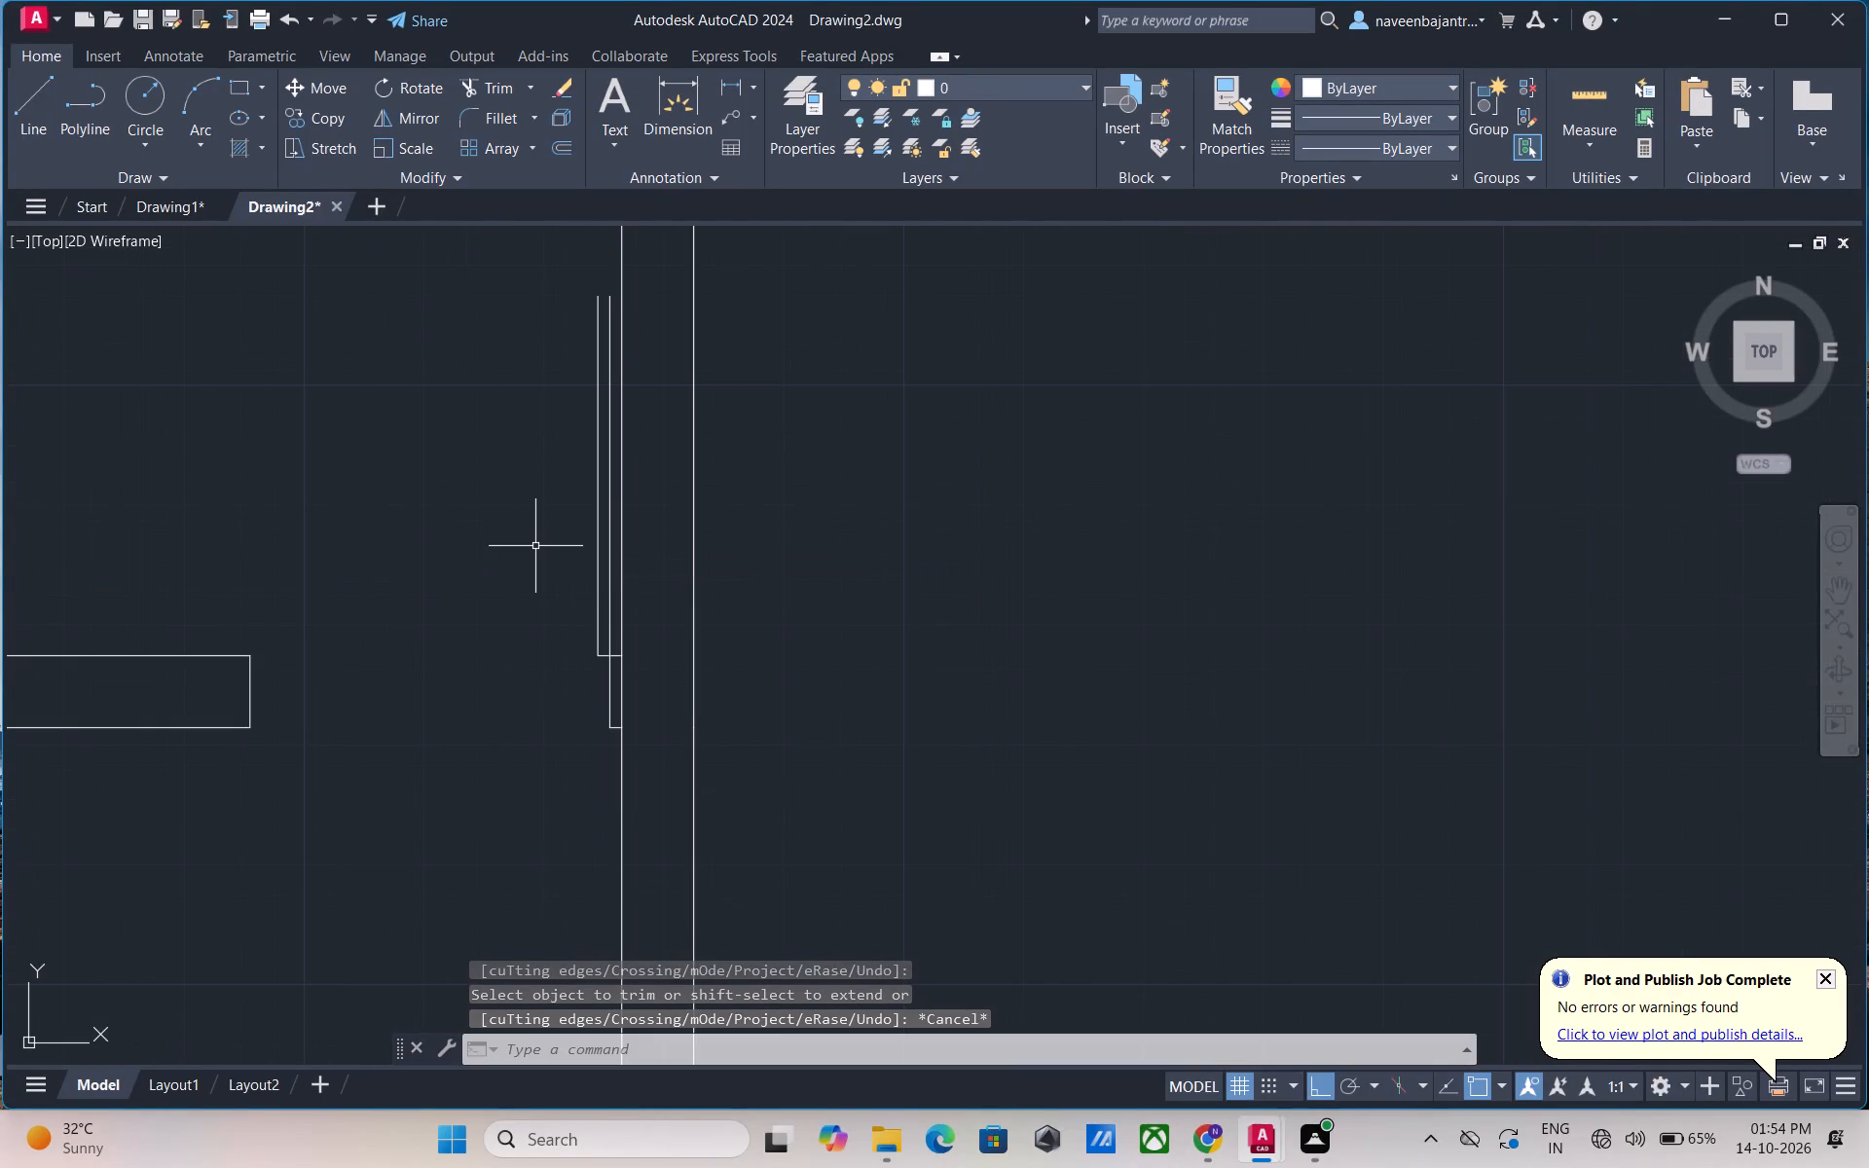
Draw a three-point door swing arc from the leaf's top end through the far jamb's upper corner to its lower corner.
{"action": "left_click", "coordinate": [203, 104]}
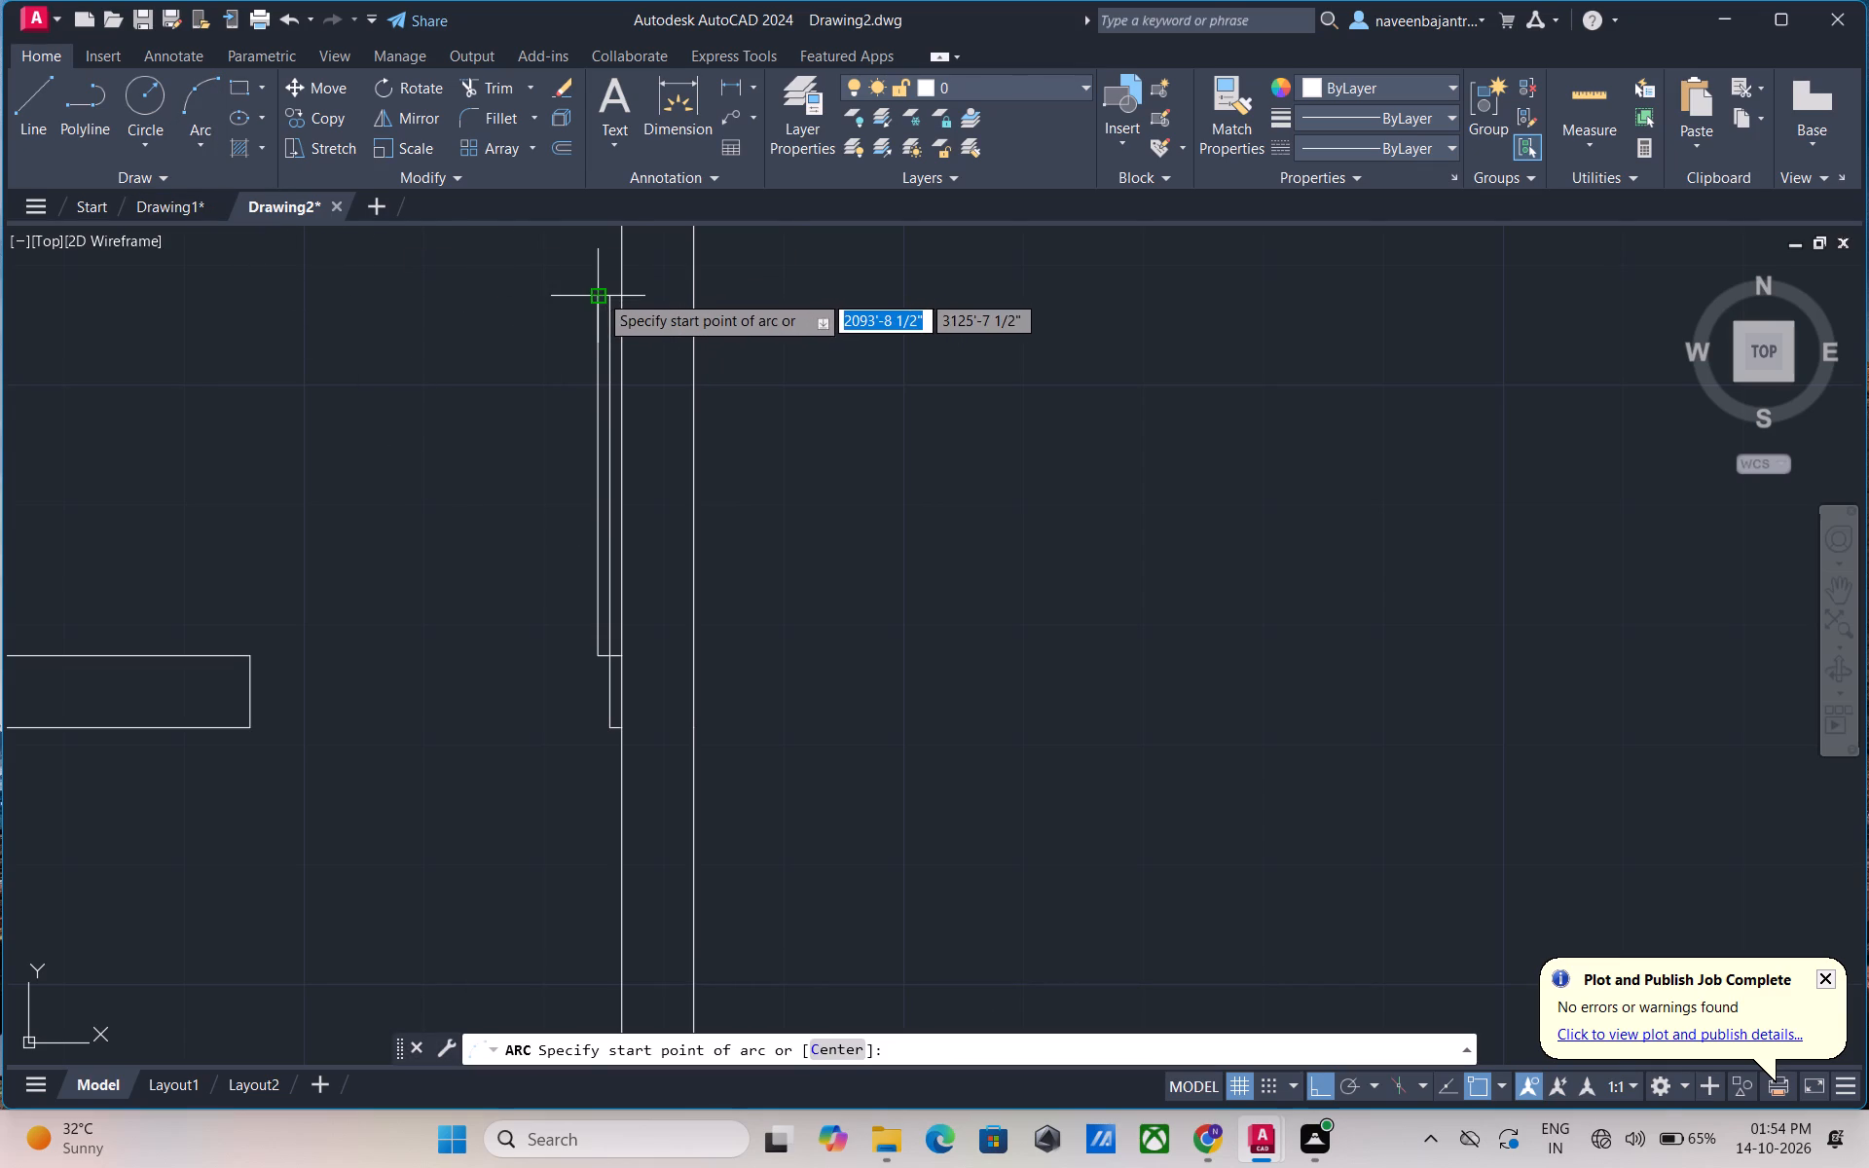
{"action": "left_click", "coordinate": [606, 296]}
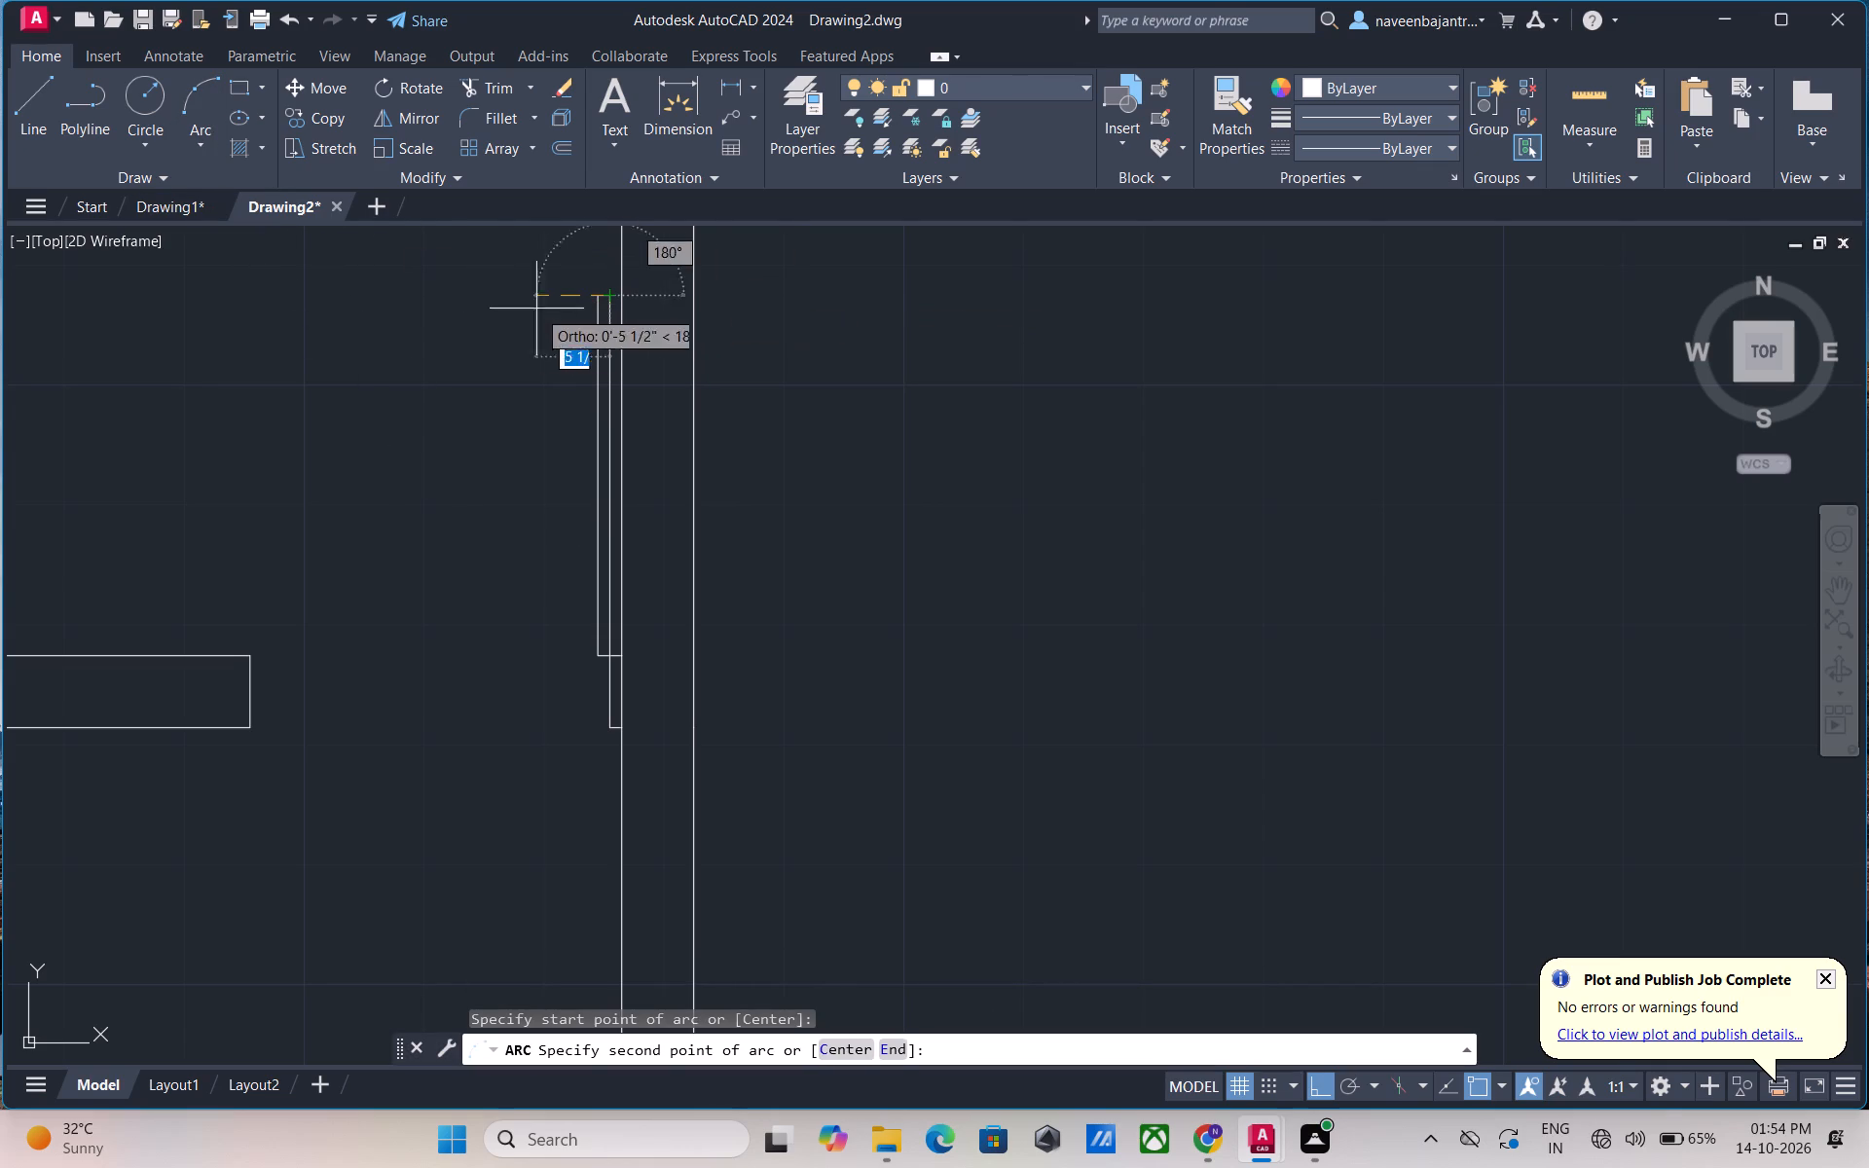
{"action": "left_click", "coordinate": [249, 657]}
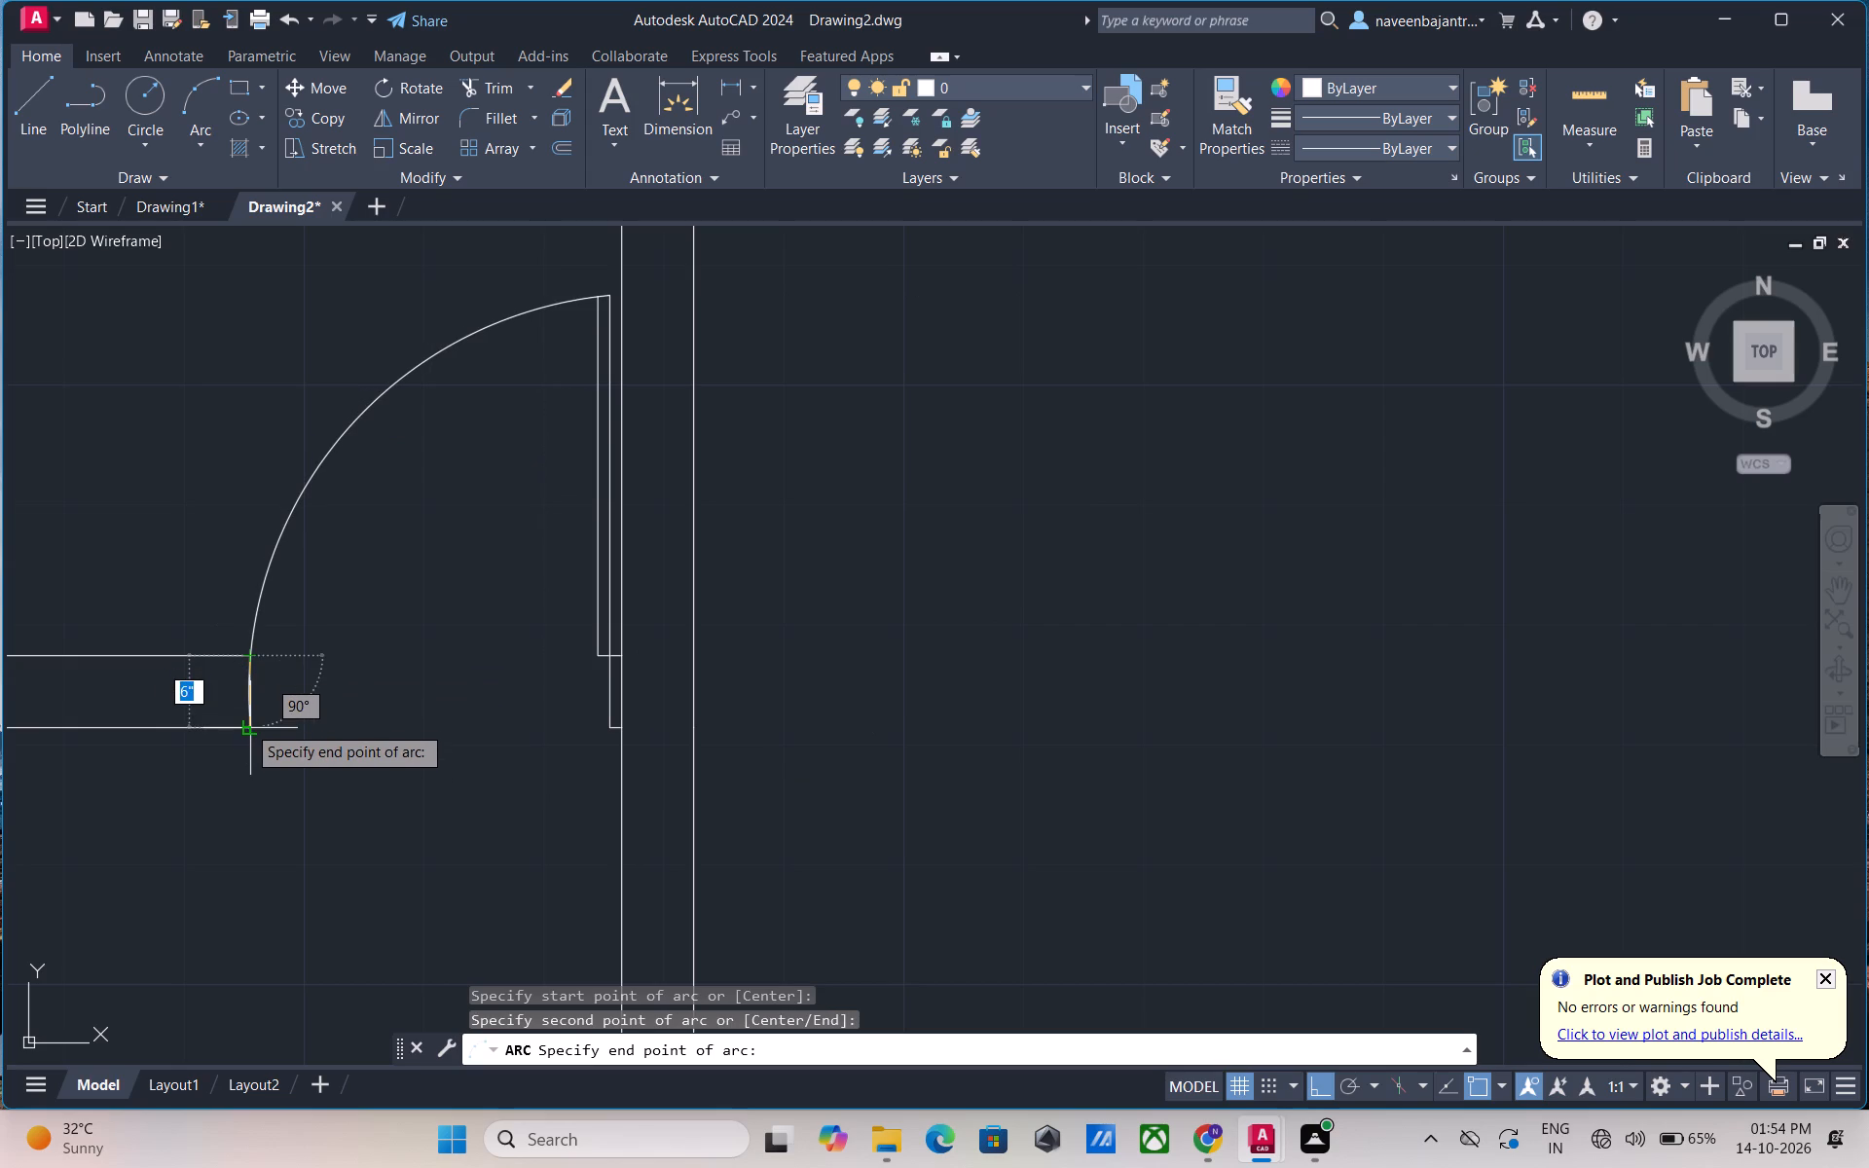
{"action": "left_click", "coordinate": [246, 724]}
{"action": "key", "text": "Escape"}
Draw a short vertical line upward across the upper-left room's lower partition near its middle, starting on the partition's lower line.
{"action": "scroll", "coordinate": [403, 715], "scroll_direction": "down", "scroll_amount": 2}
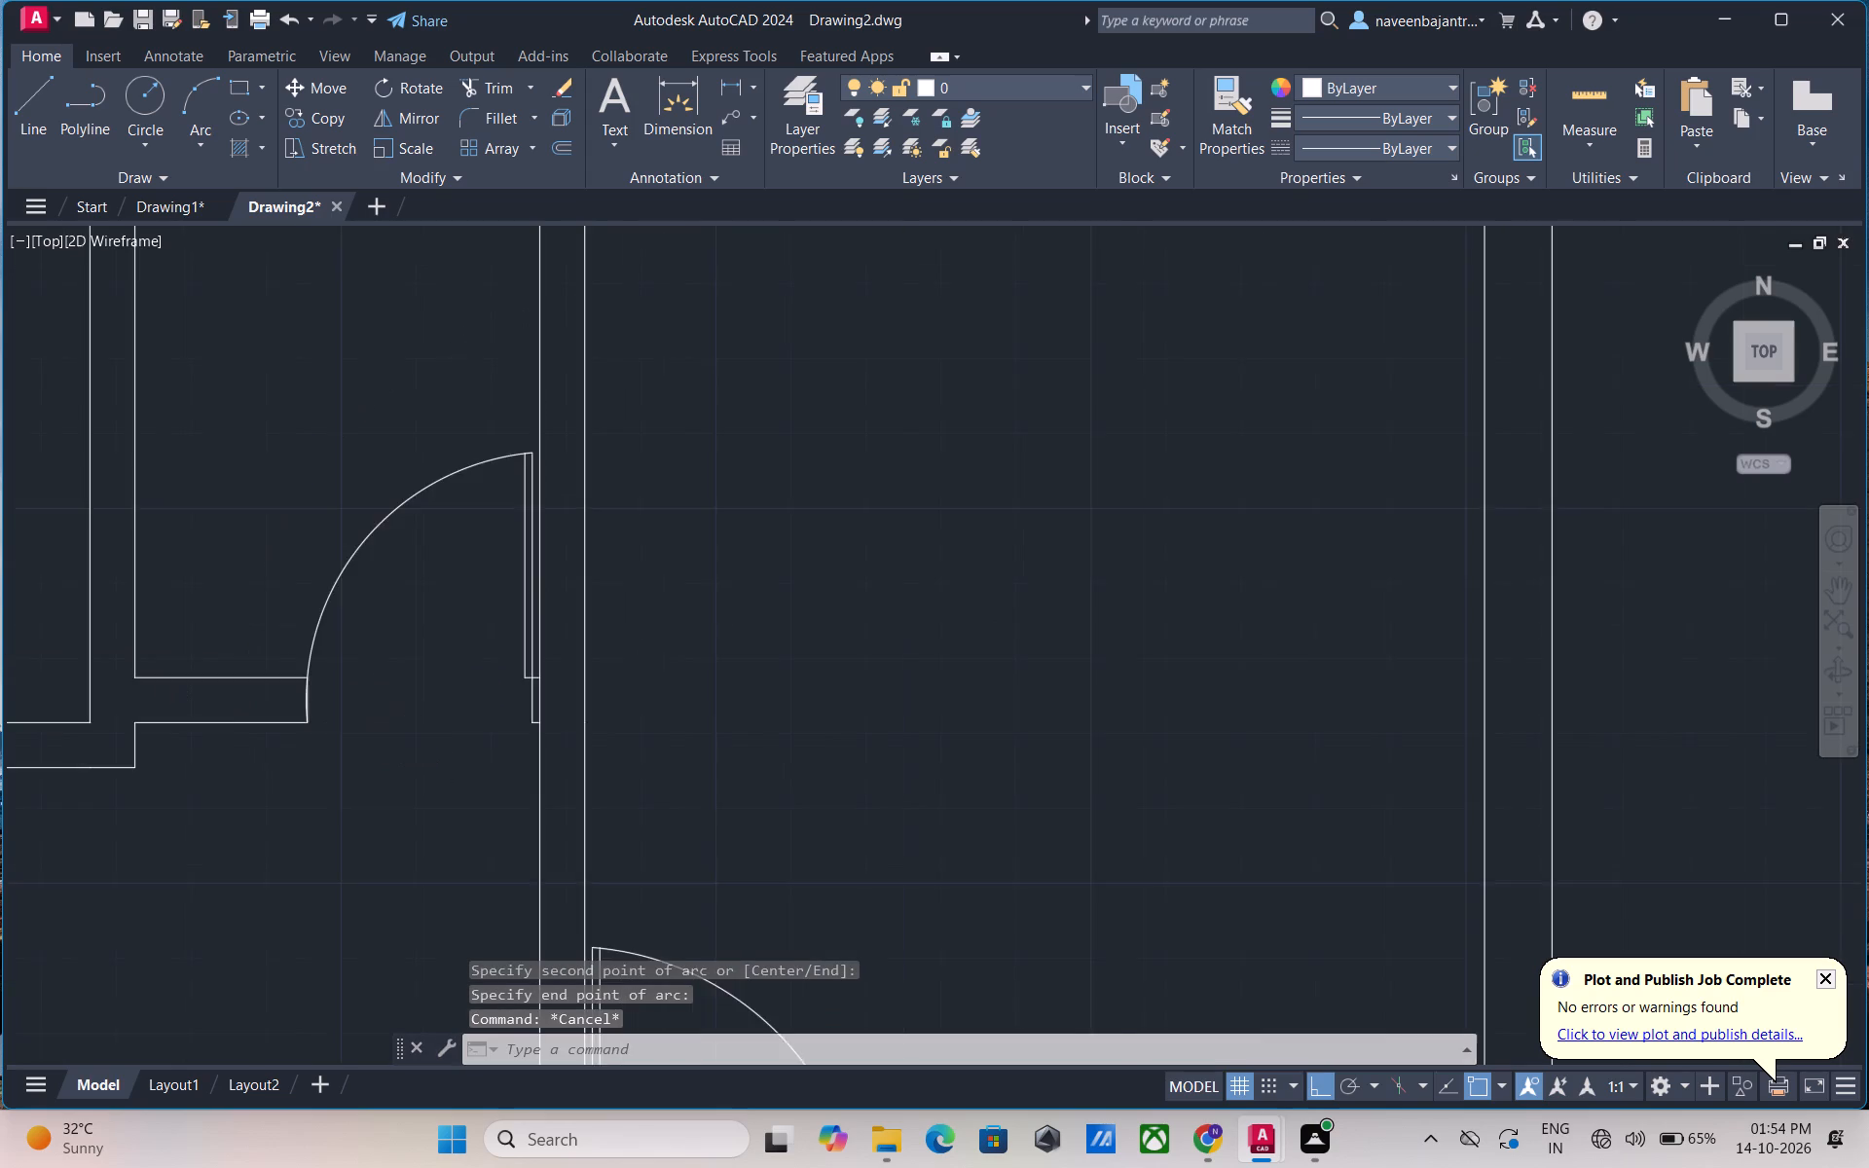
{"action": "scroll", "coordinate": [405, 711], "scroll_direction": "down", "scroll_amount": 2}
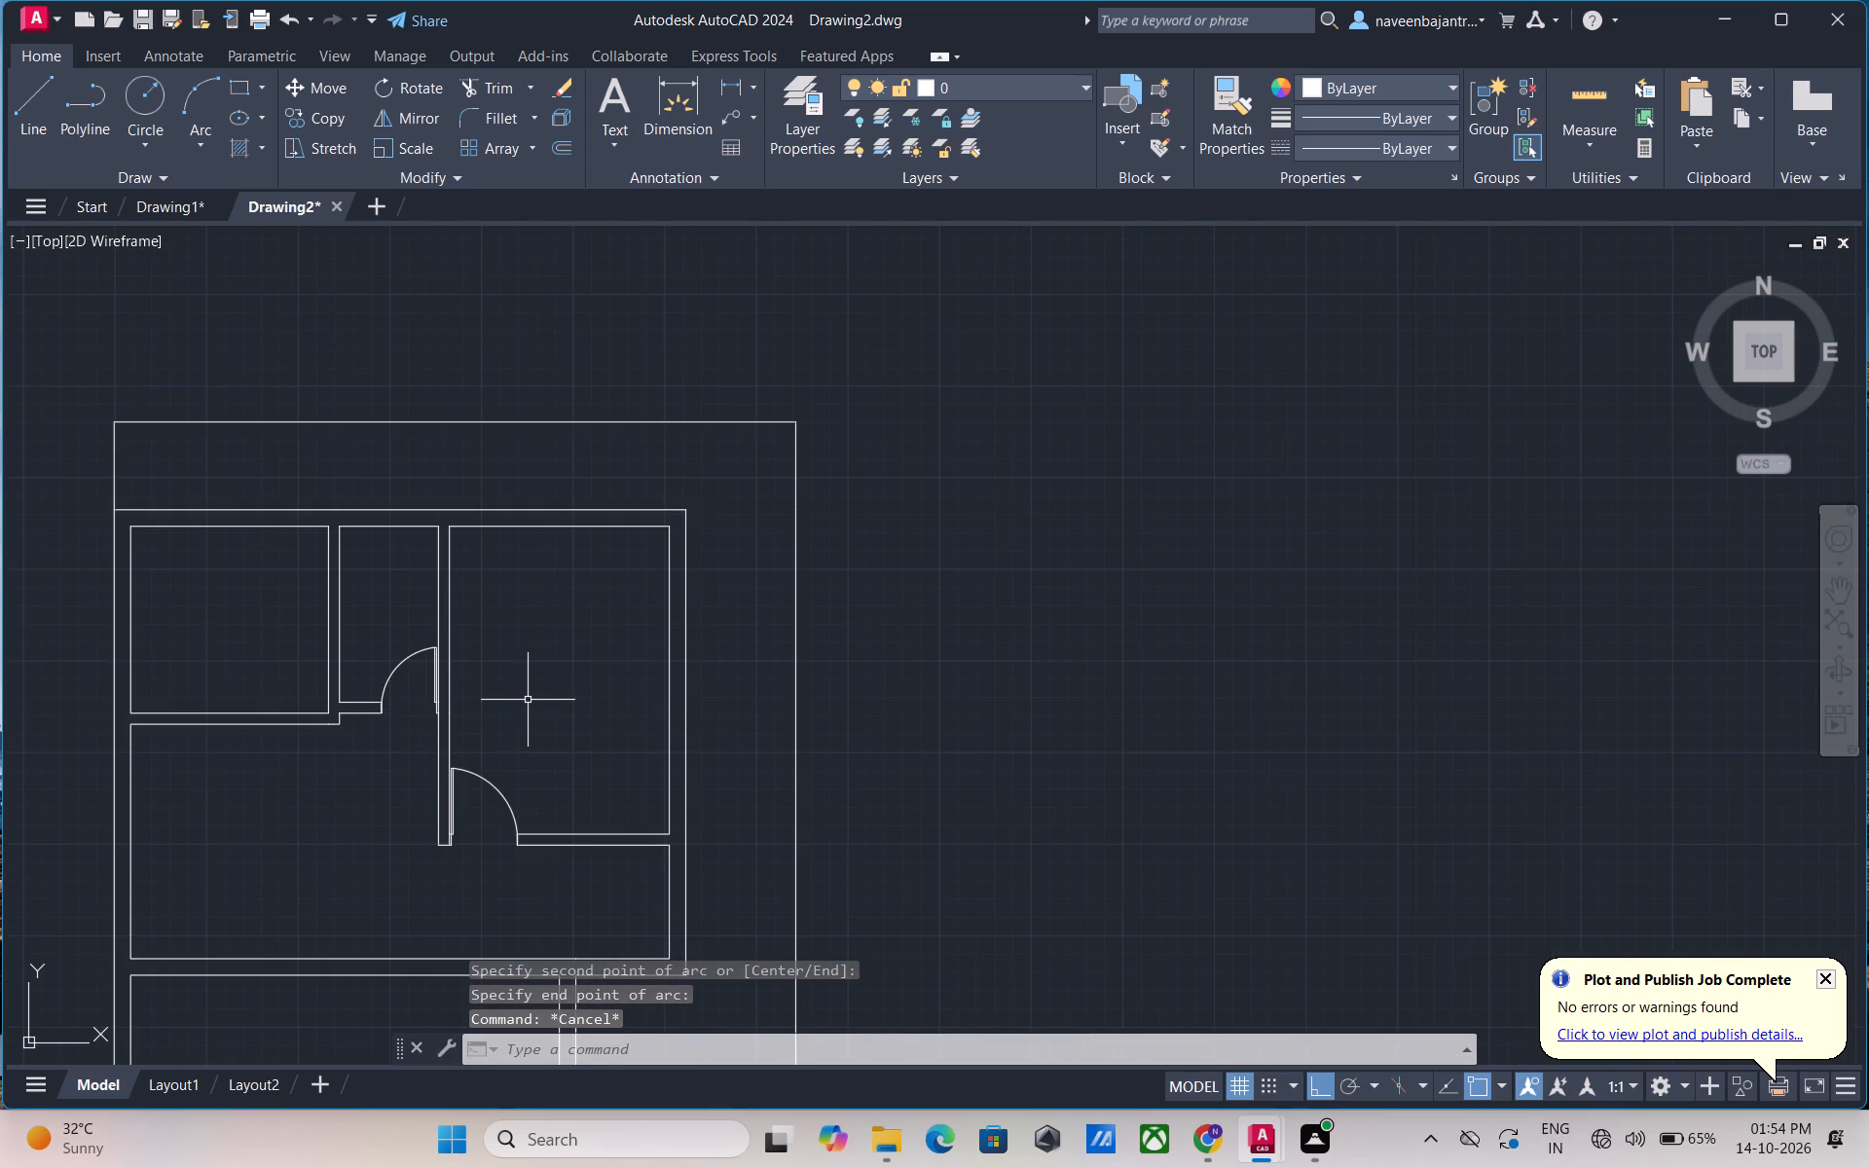
{"action": "middle_click_drag", "start_coordinate": [528, 700], "coordinate": [602, 652]}
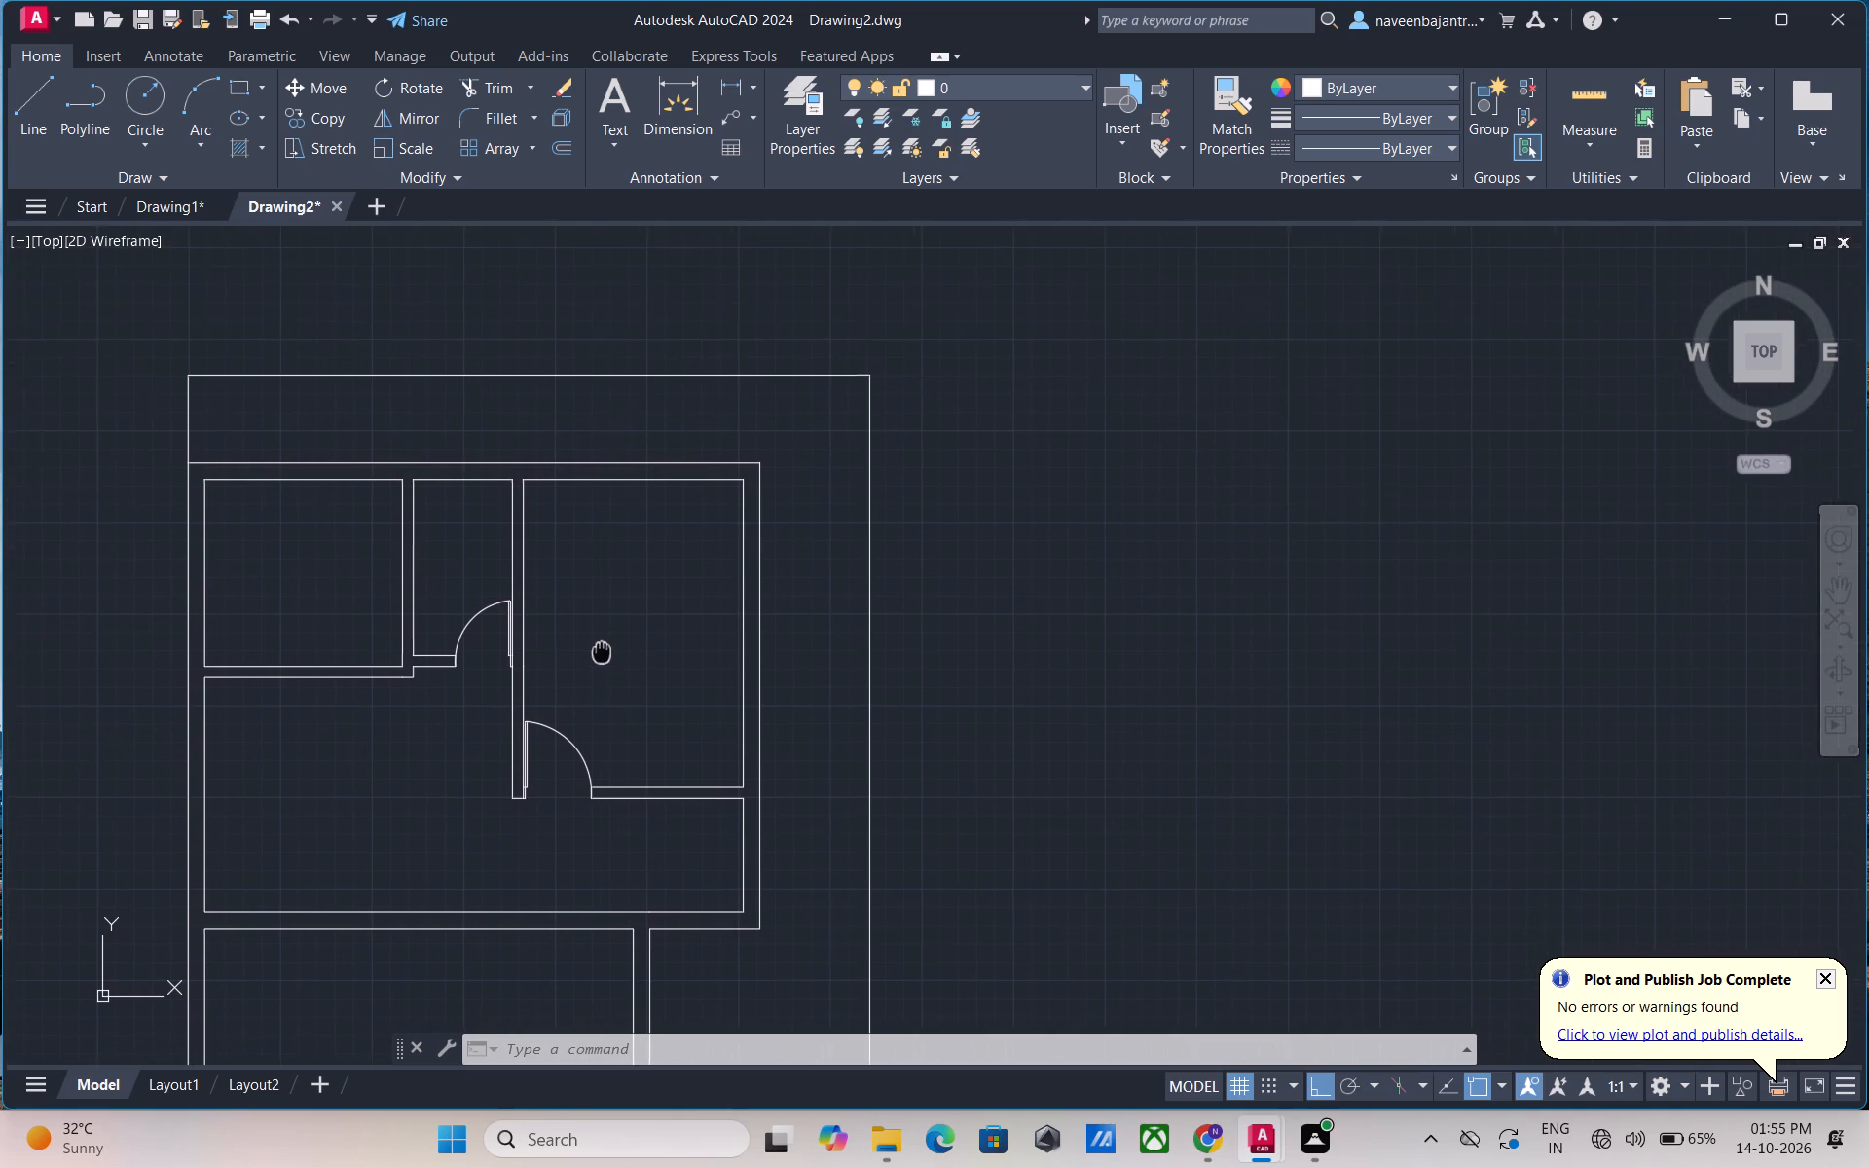
{"action": "middle_click_drag", "start_coordinate": [602, 652], "coordinate": [639, 633]}
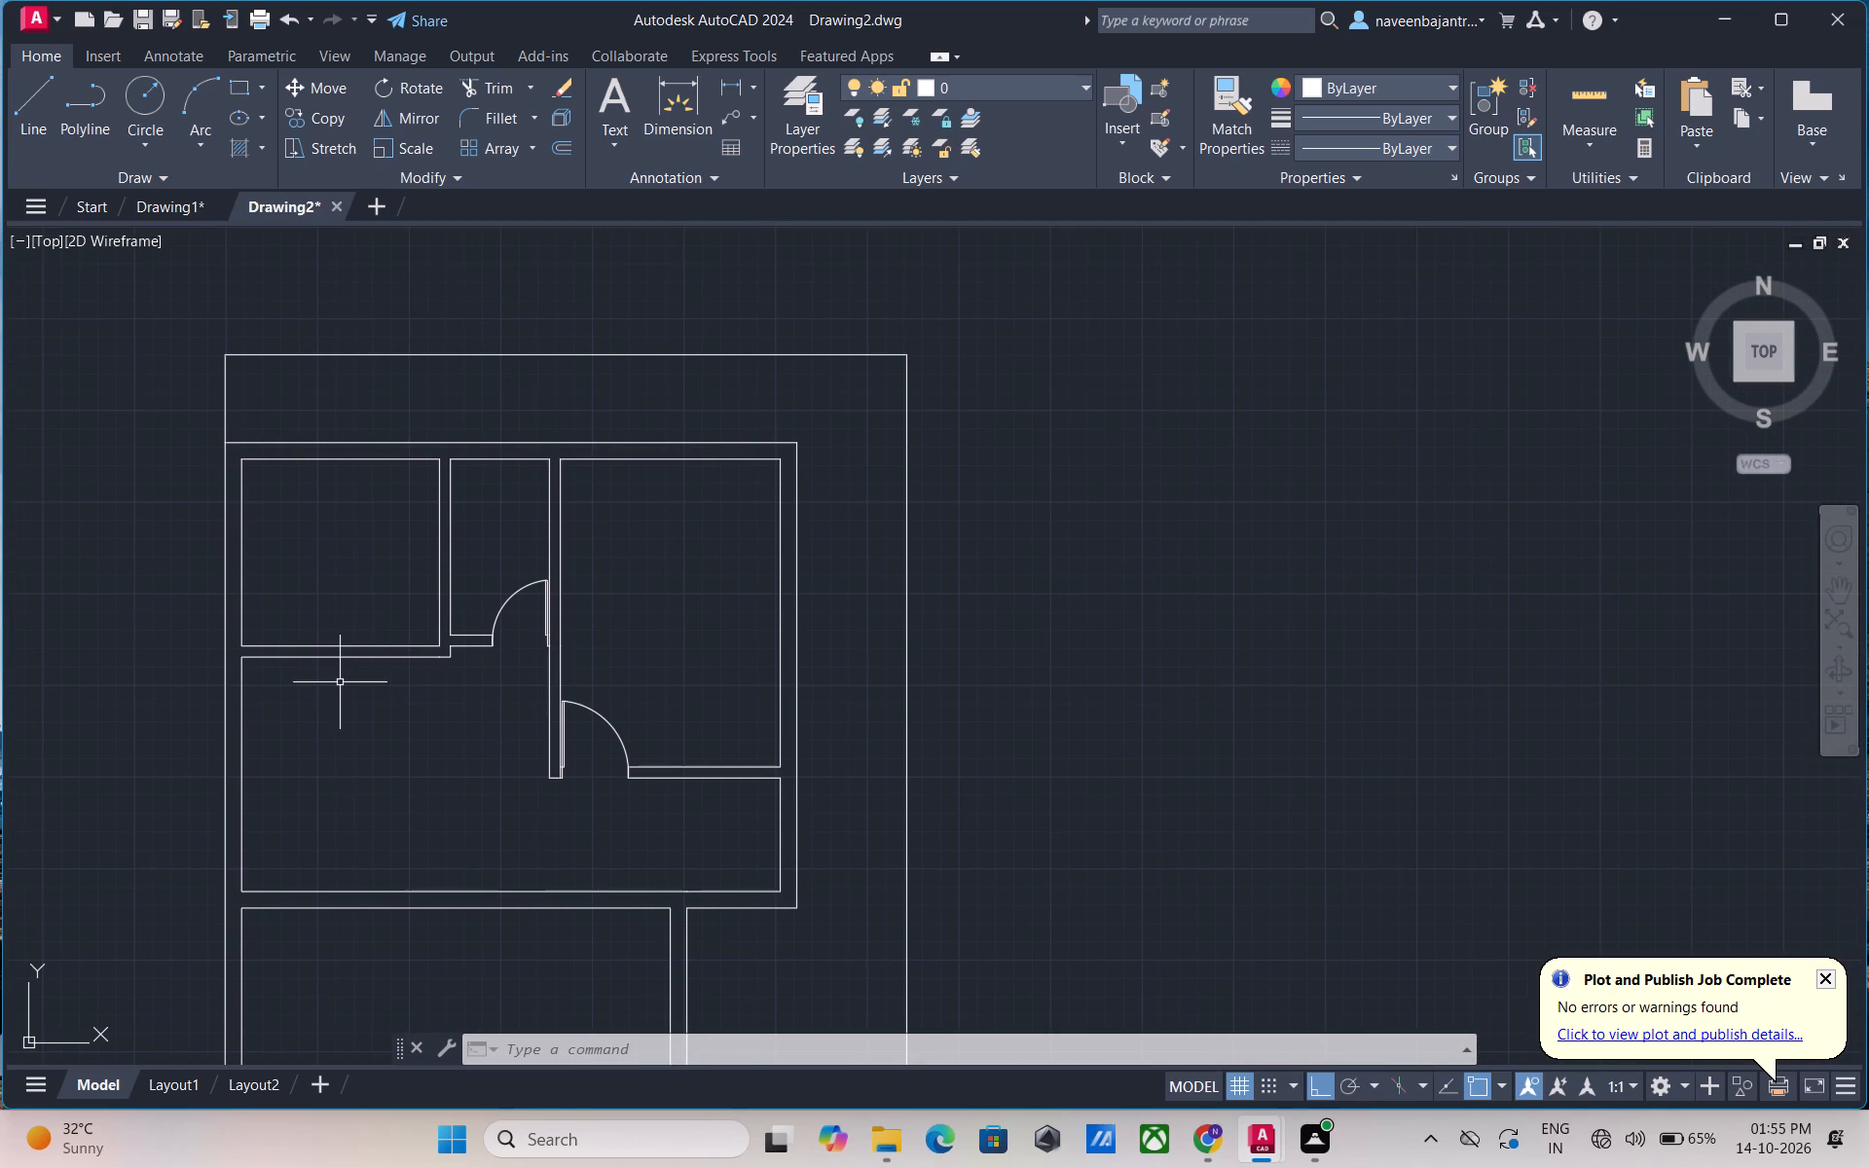
{"action": "middle_click_drag", "start_coordinate": [340, 682], "coordinate": [428, 703]}
{"action": "scroll", "coordinate": [428, 703], "scroll_direction": "up", "scroll_amount": 1}
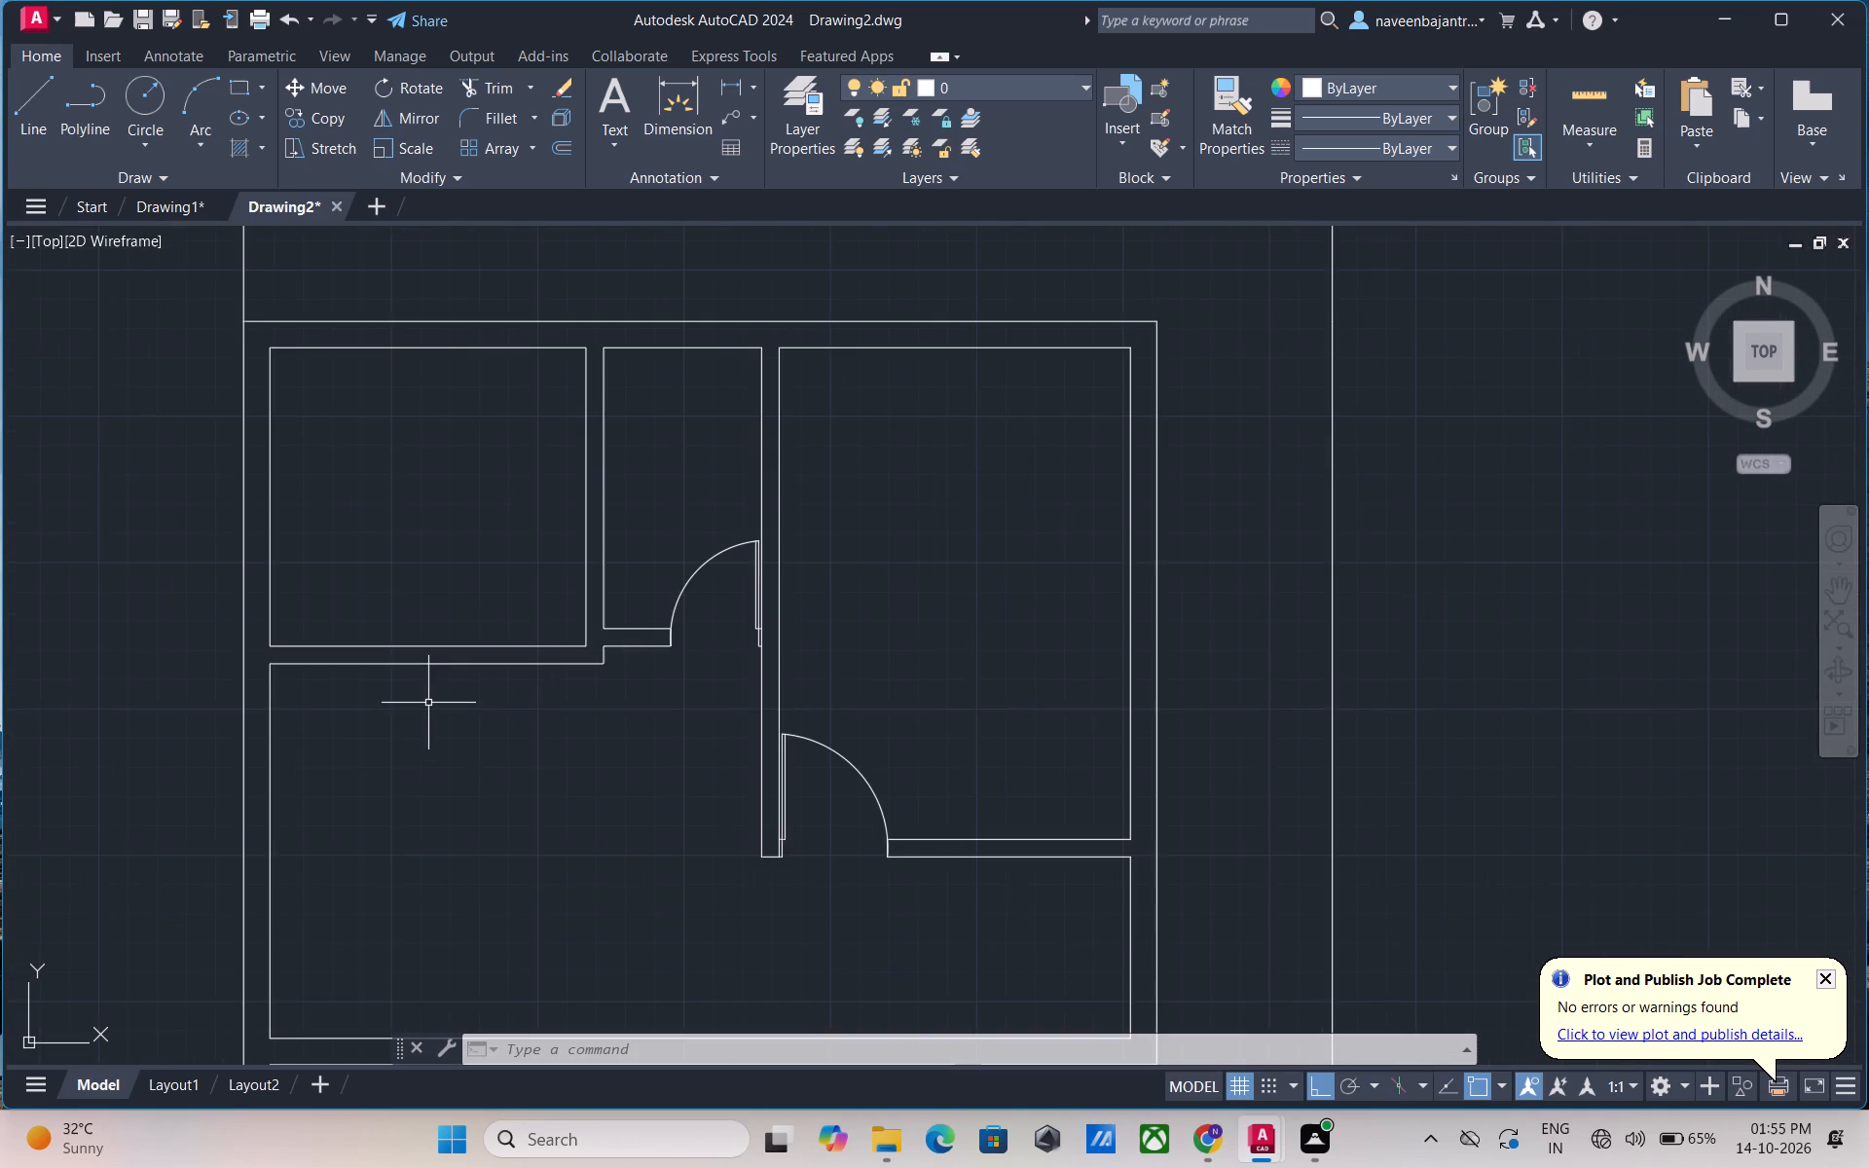
{"action": "scroll", "coordinate": [428, 703], "scroll_direction": "up", "scroll_amount": 2}
{"action": "scroll", "coordinate": [428, 703], "scroll_direction": "down", "scroll_amount": 1}
{"action": "key", "text": "Escape"}
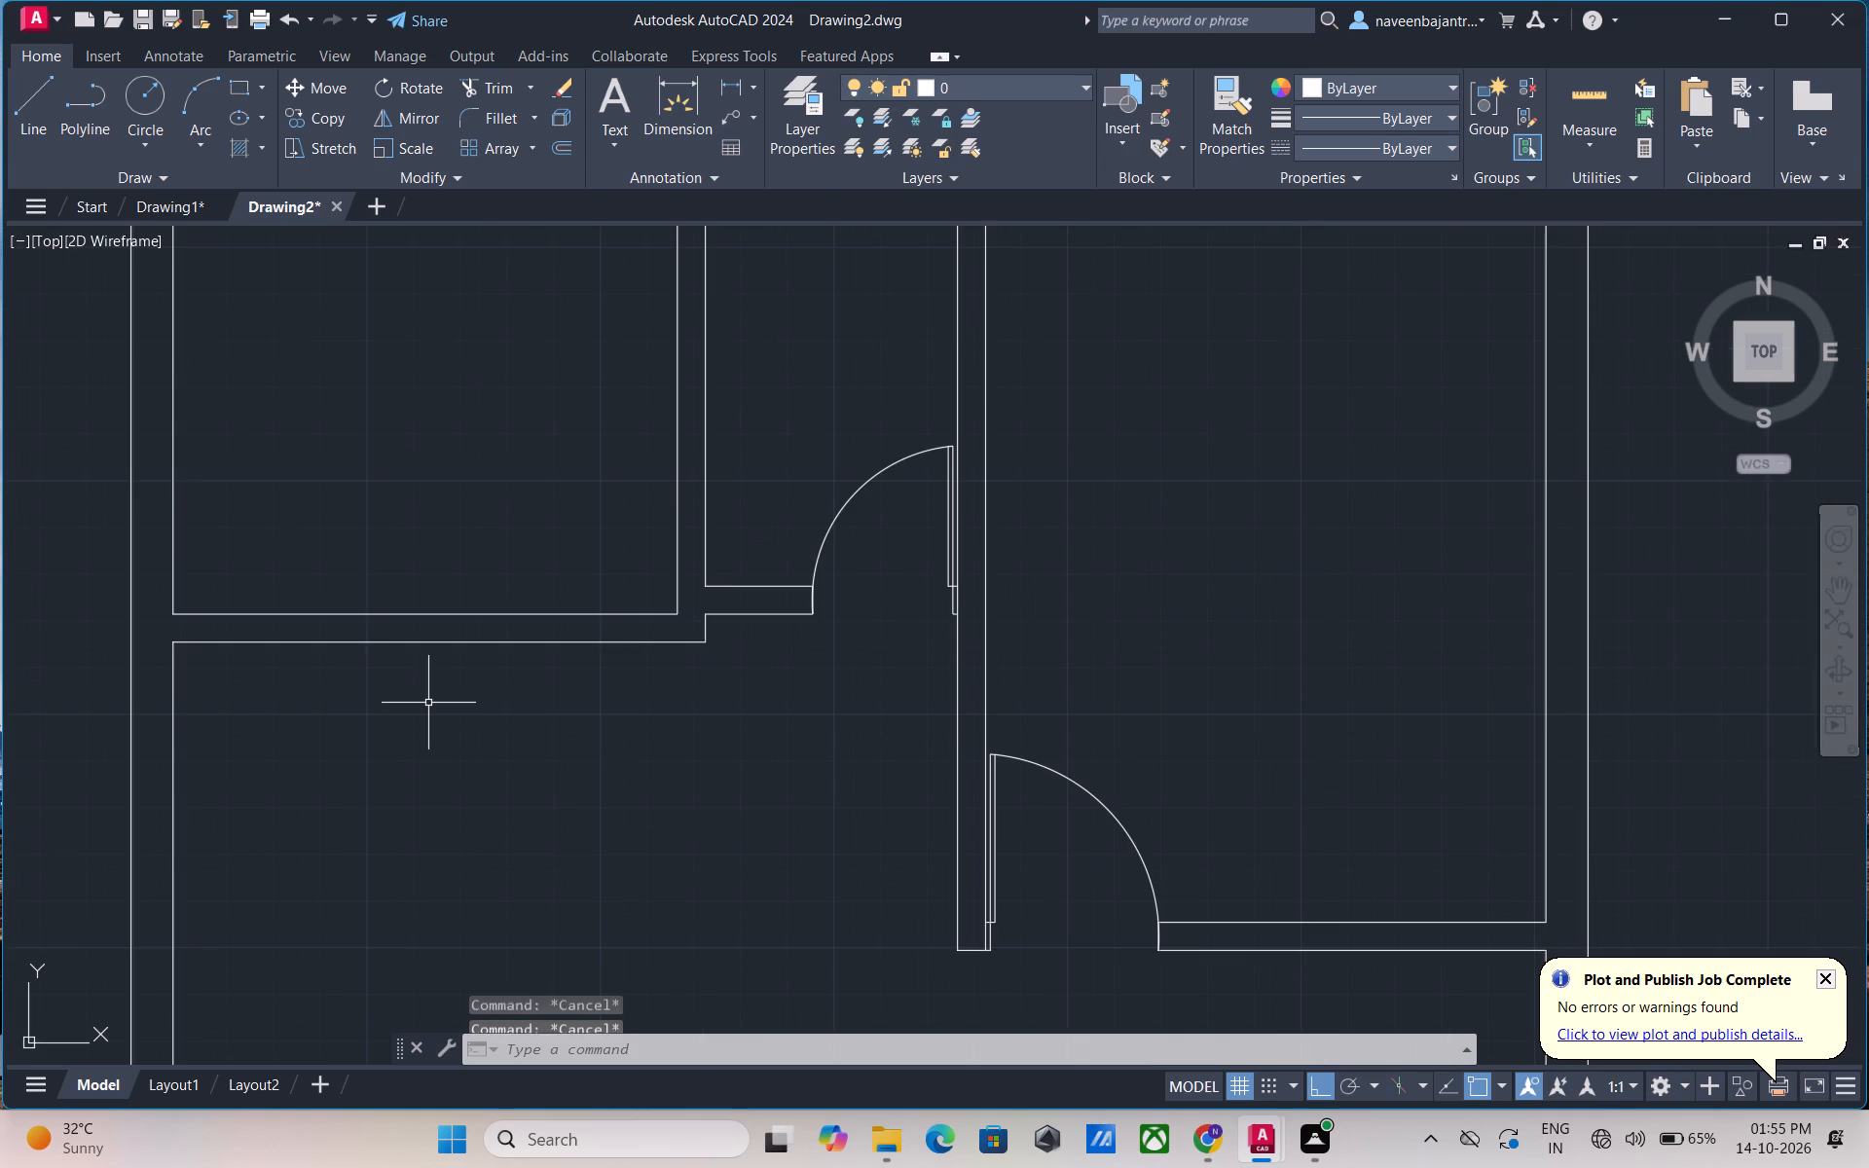
{"action": "type", "text": "L"}
{"action": "key", "text": "space"}
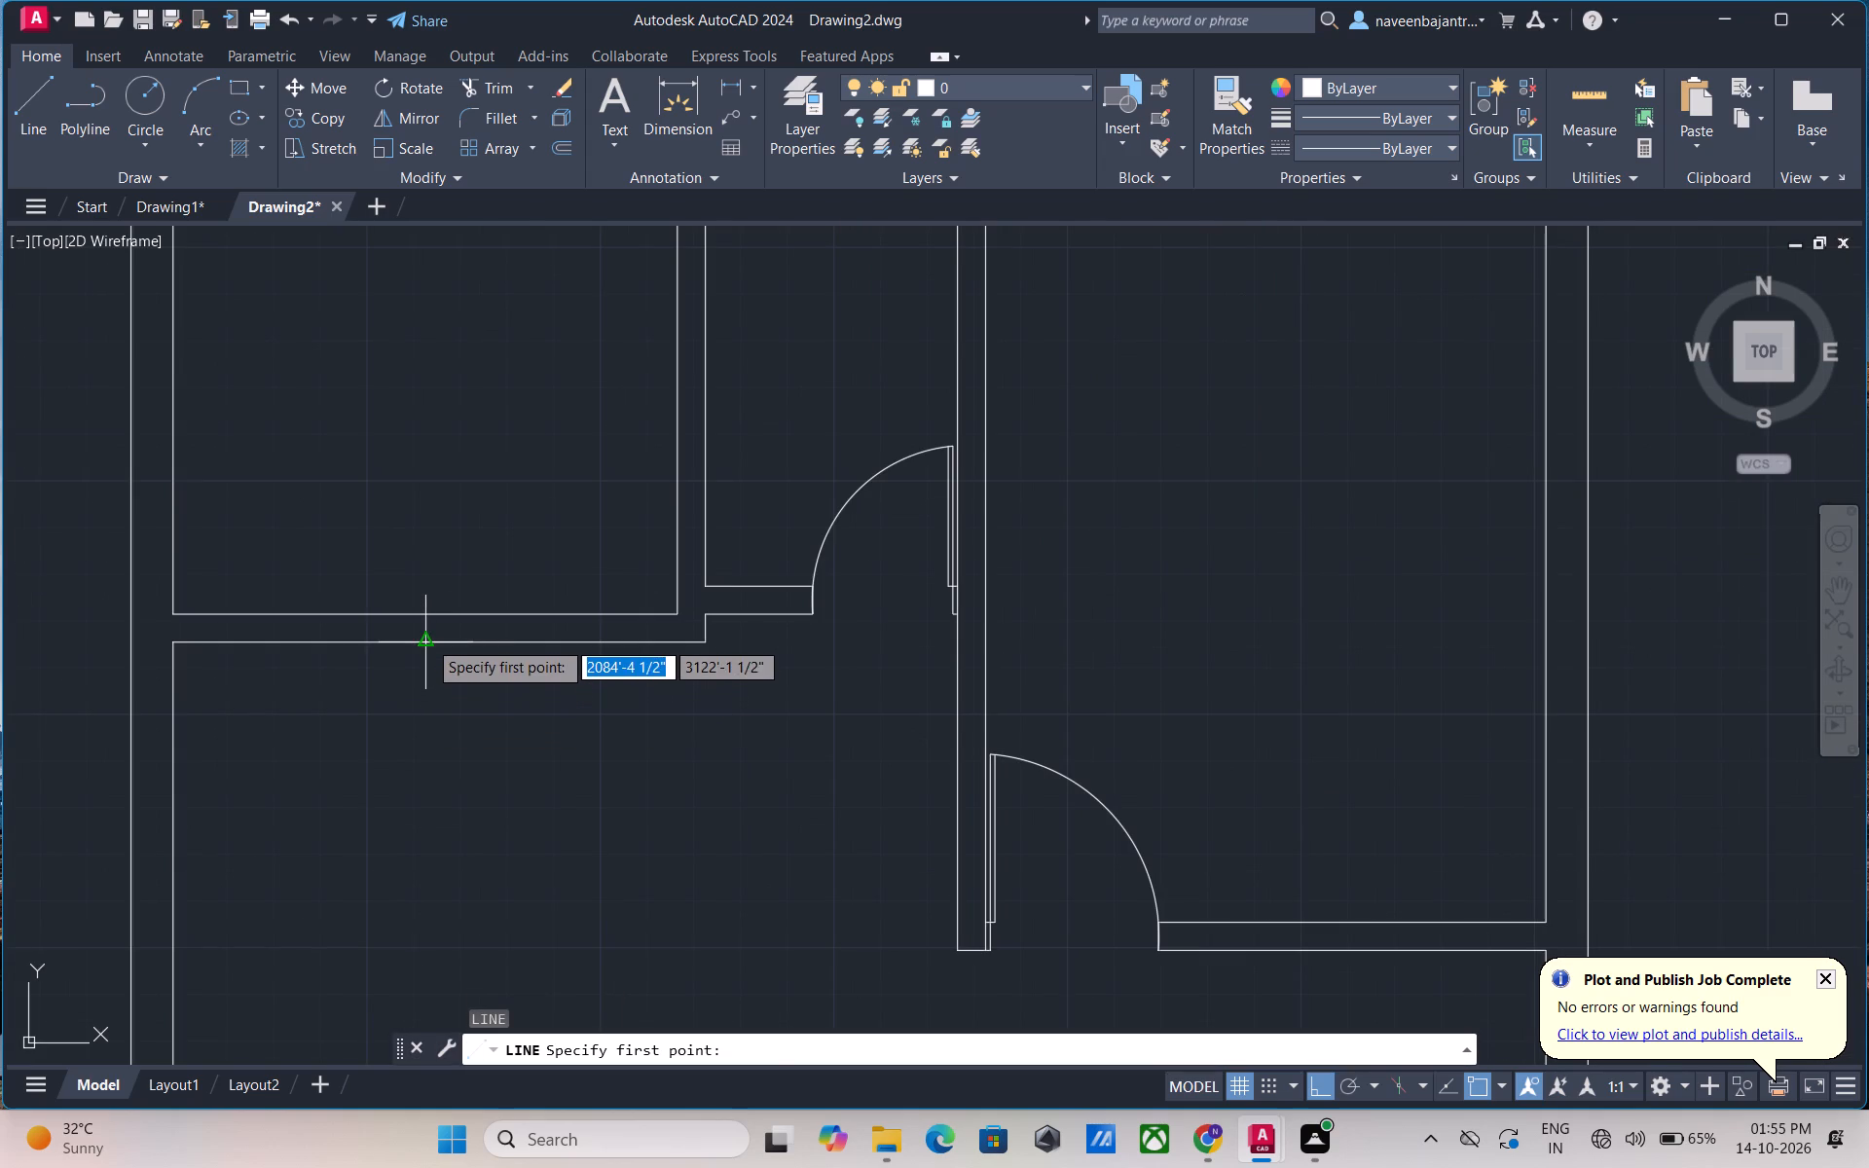
{"action": "left_click", "coordinate": [427, 639]}
{"action": "left_click", "coordinate": [426, 588]}
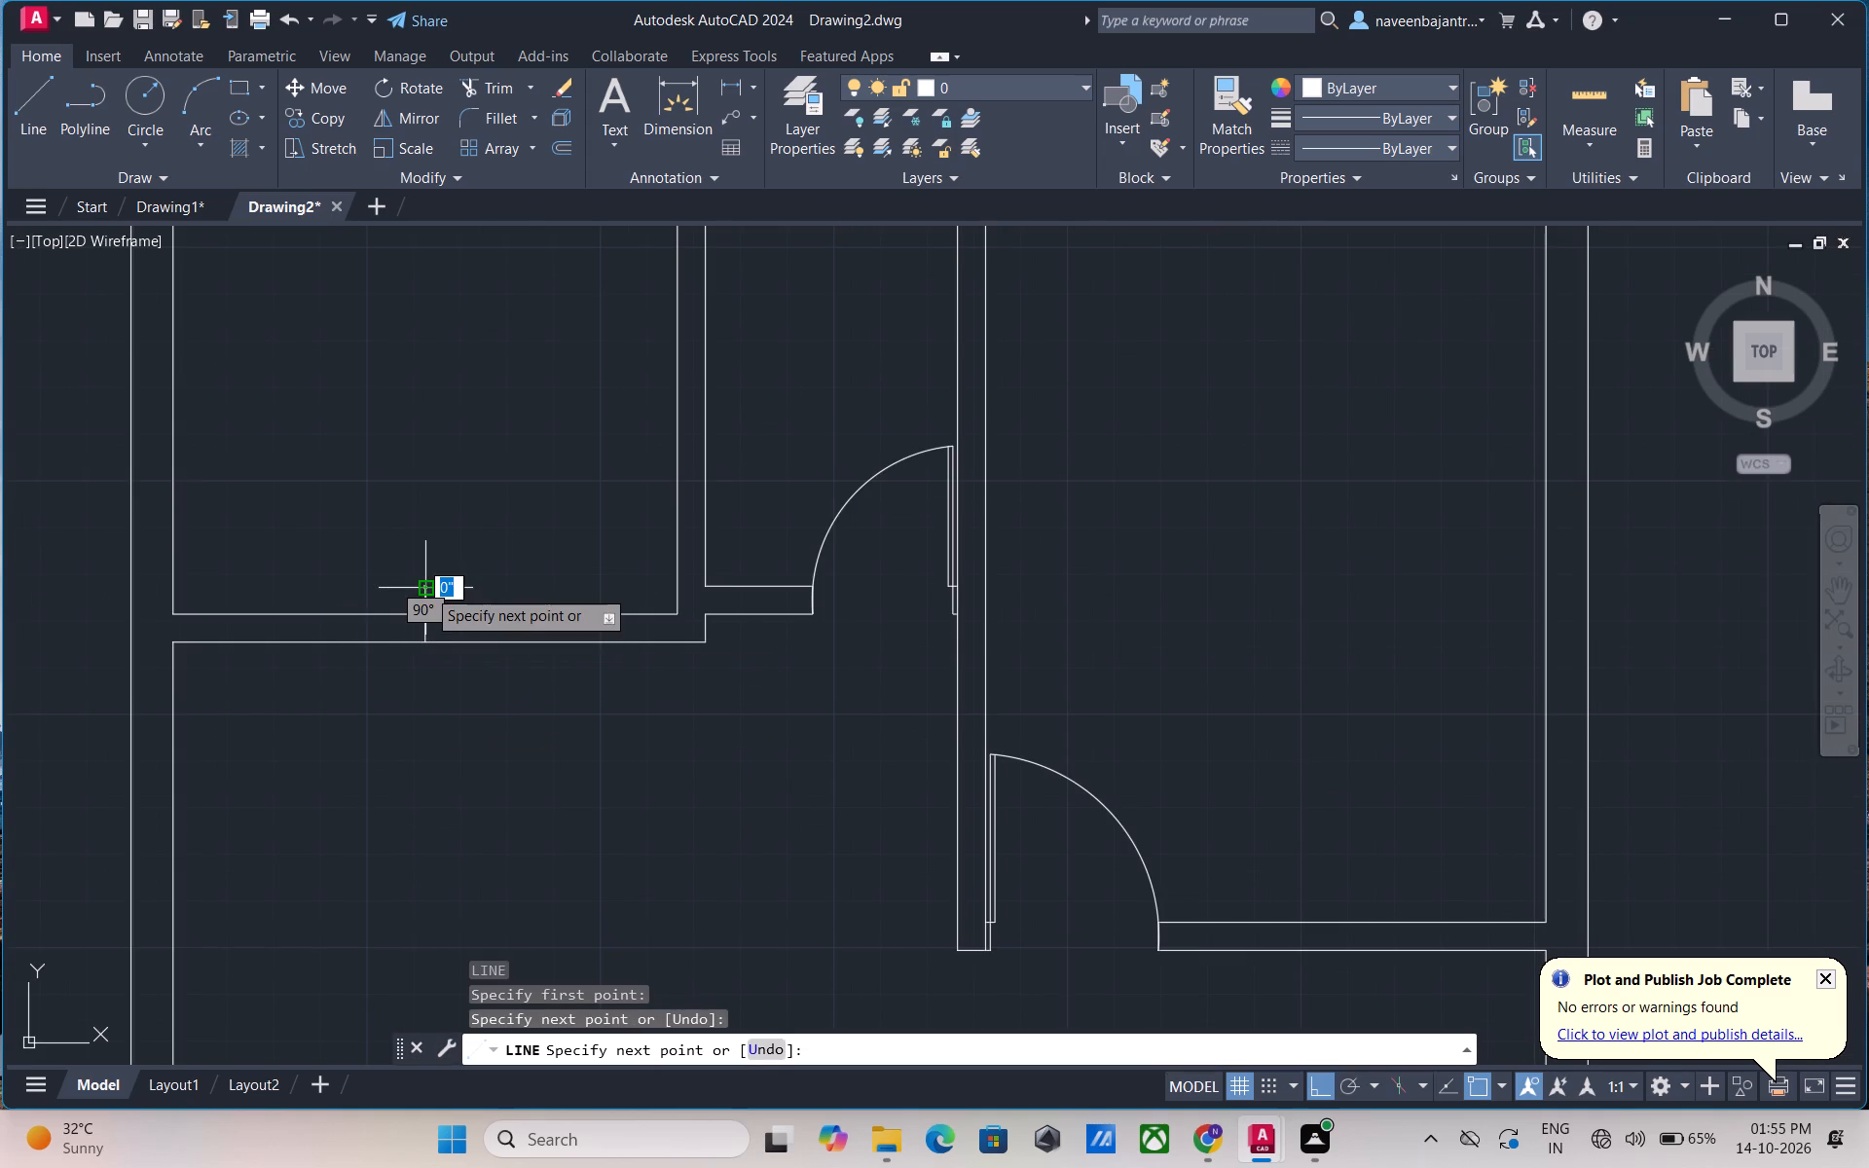
{"action": "key", "text": "Escape"}
Trim the part of the short vertical line that projects above the partition into the upper-left room.
{"action": "type", "text": "TR"}
{"action": "key", "text": "space"}
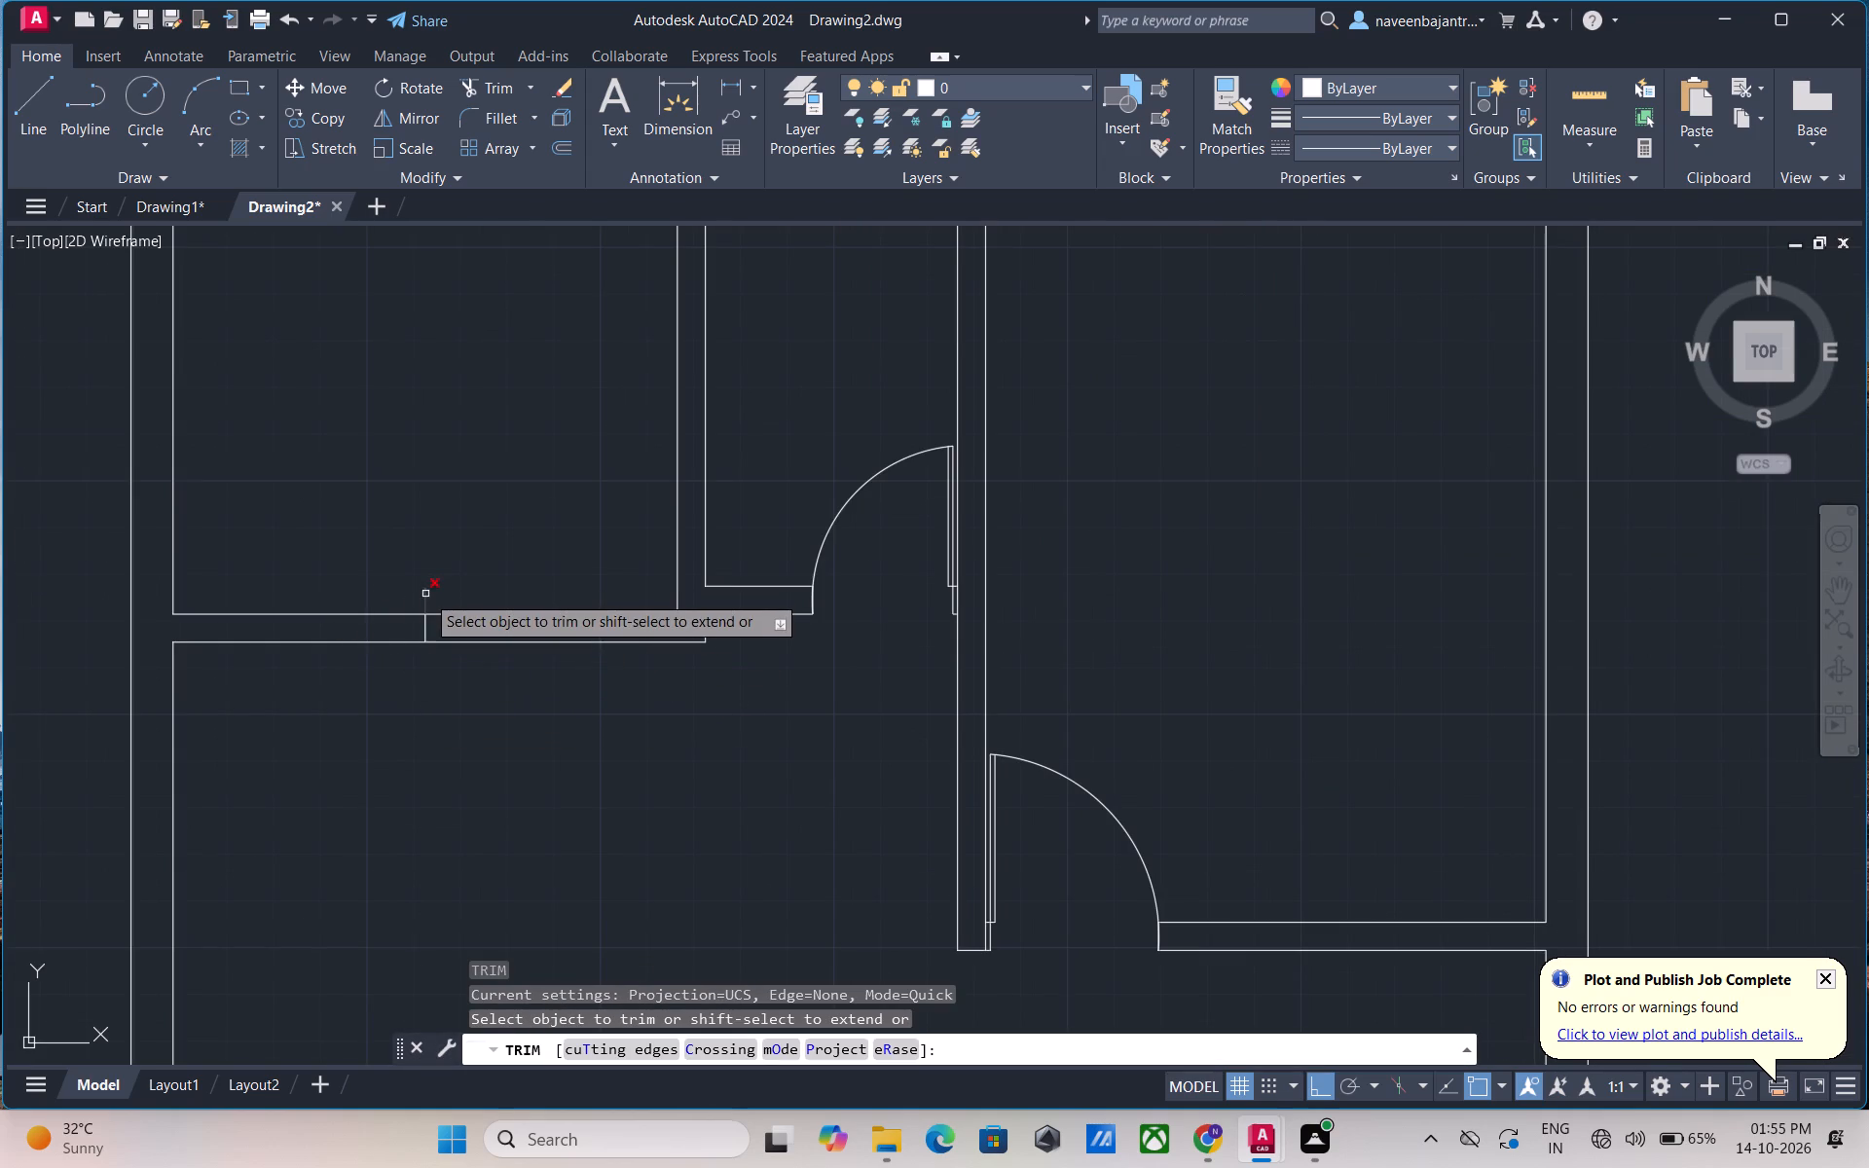
{"action": "left_click", "coordinate": [425, 594]}
{"action": "key", "text": "Escape"}
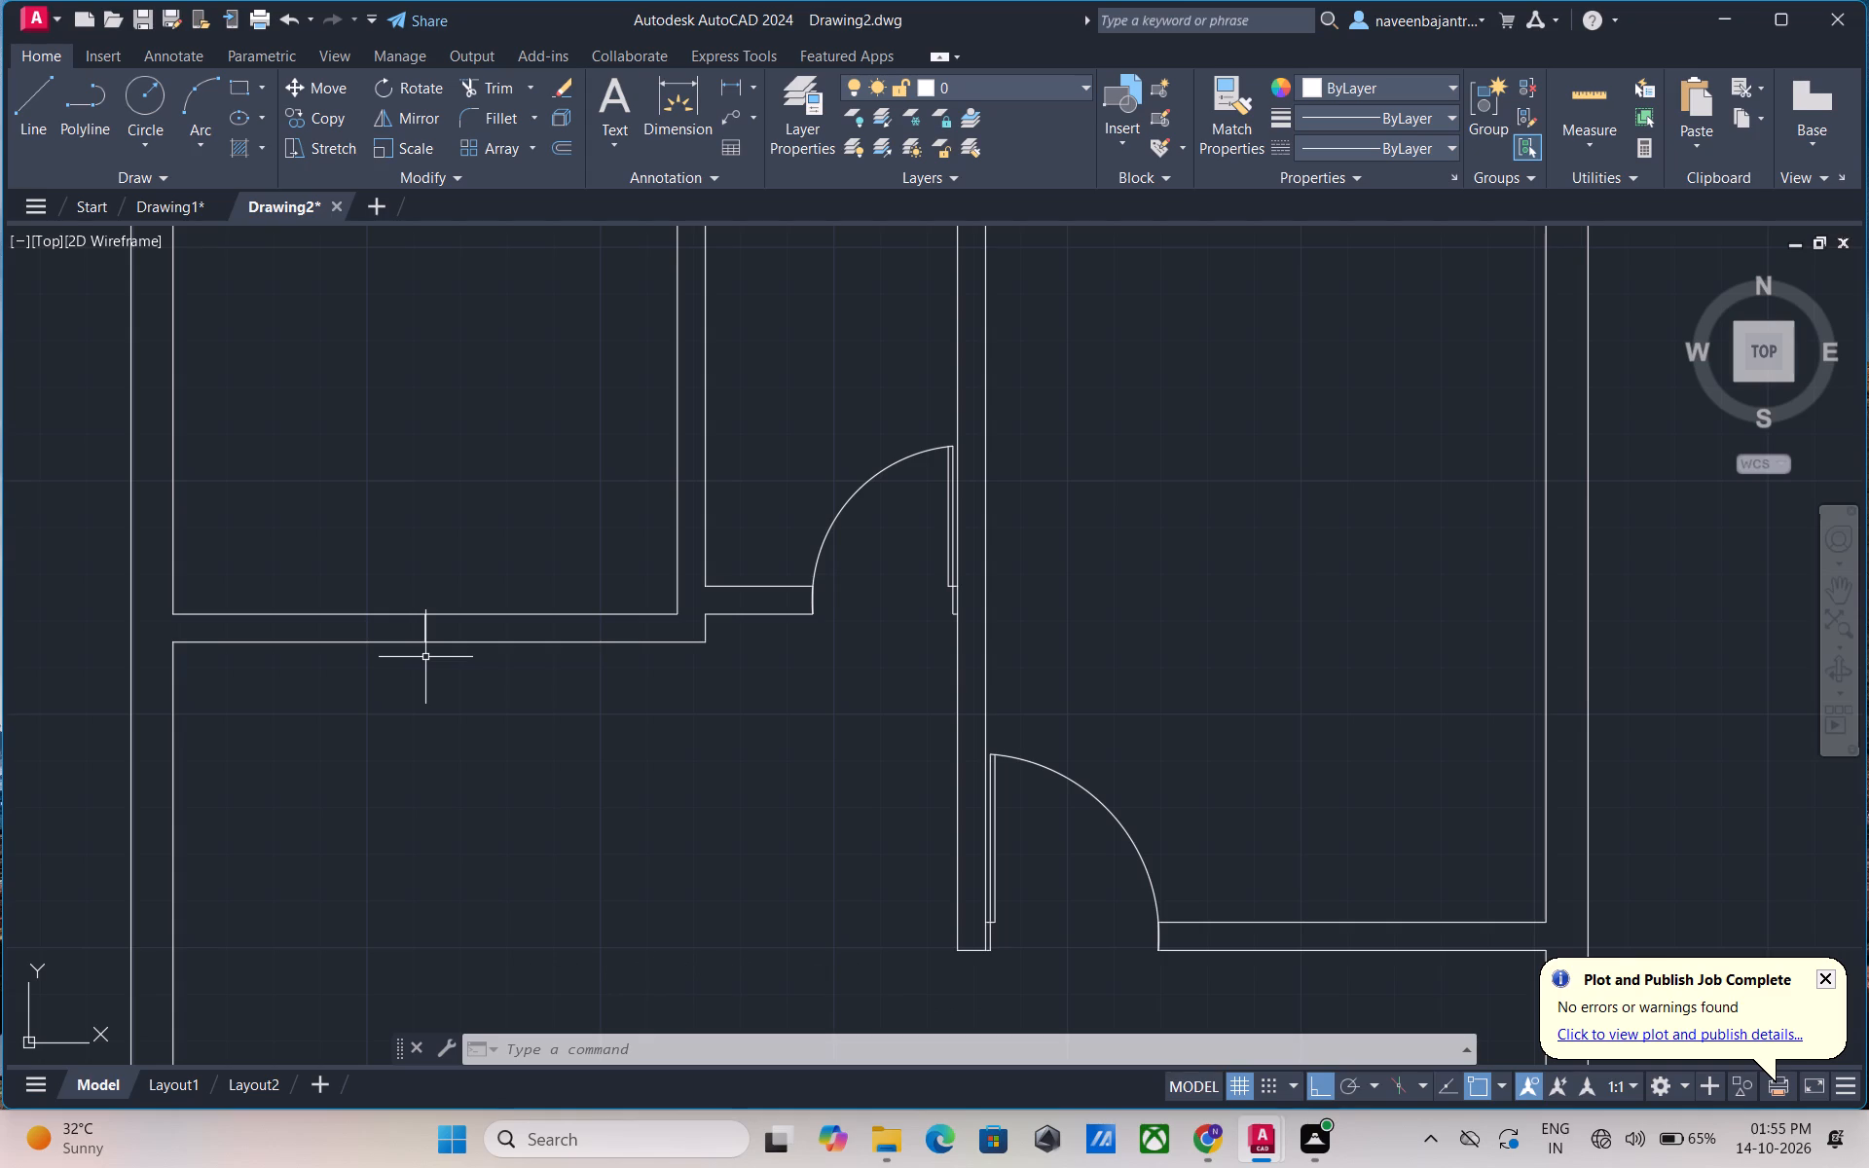
{"action": "key", "text": "Escape"}
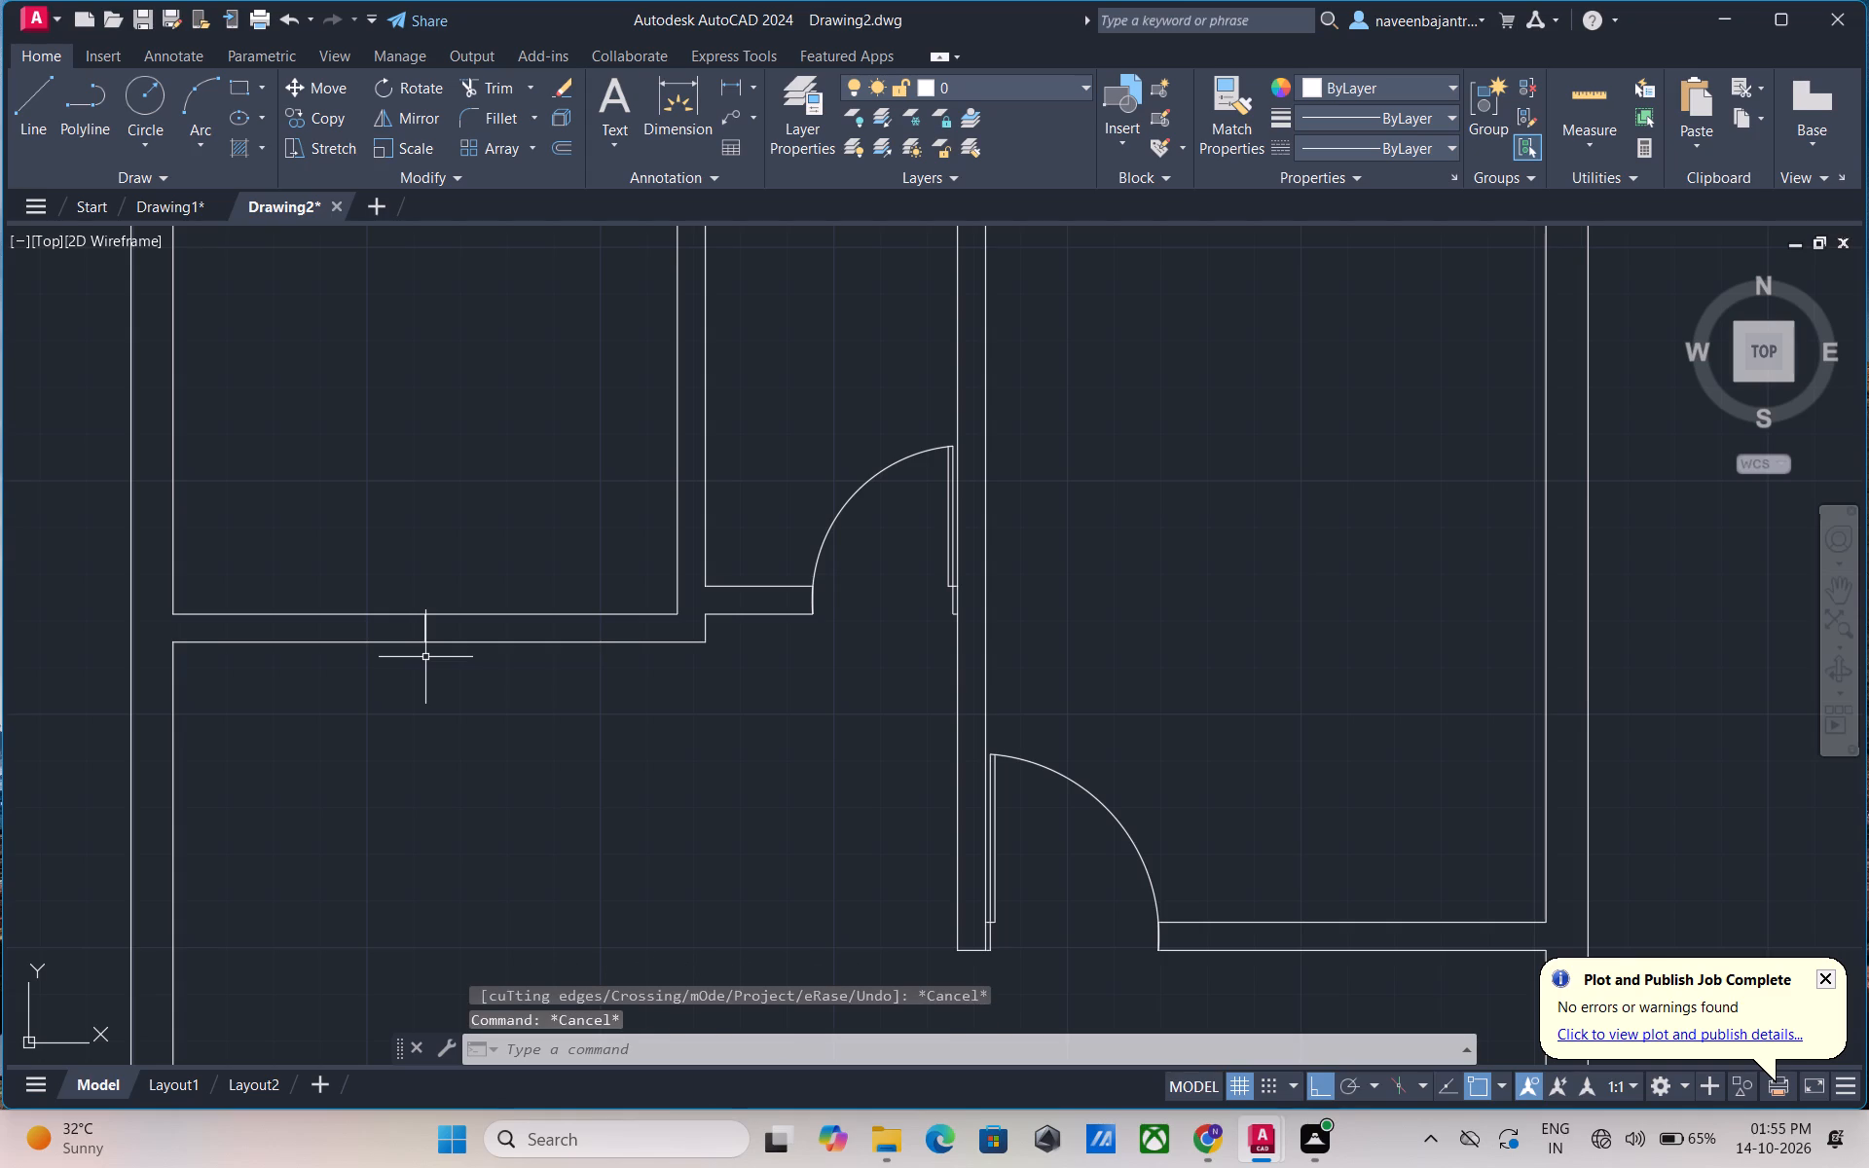
Offset the short vertical line by 2' to both the right and the left inside the upper-left room's lower partition.
{"action": "type", "text": "O"}
{"action": "key", "text": "space"}
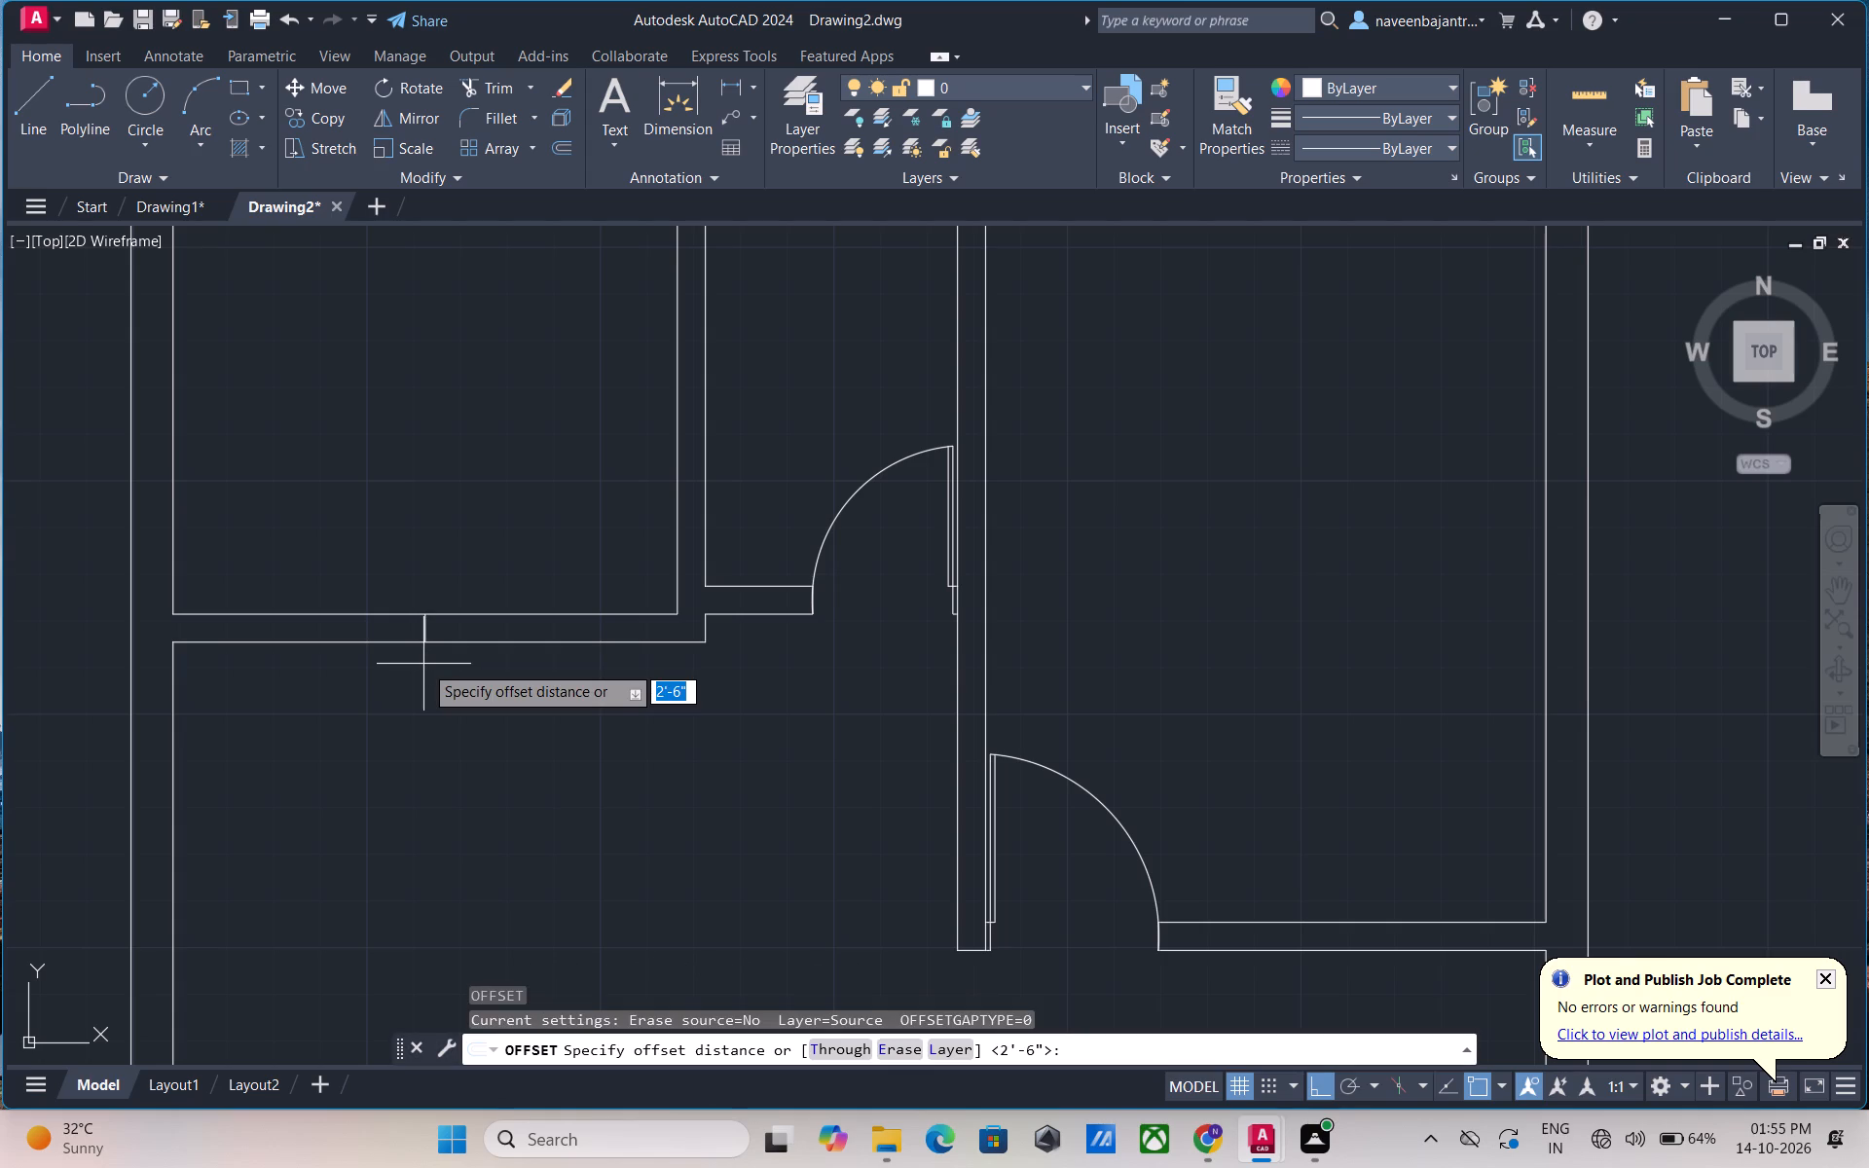
{"action": "type", "text": "2'"}
{"action": "key", "text": "Return"}
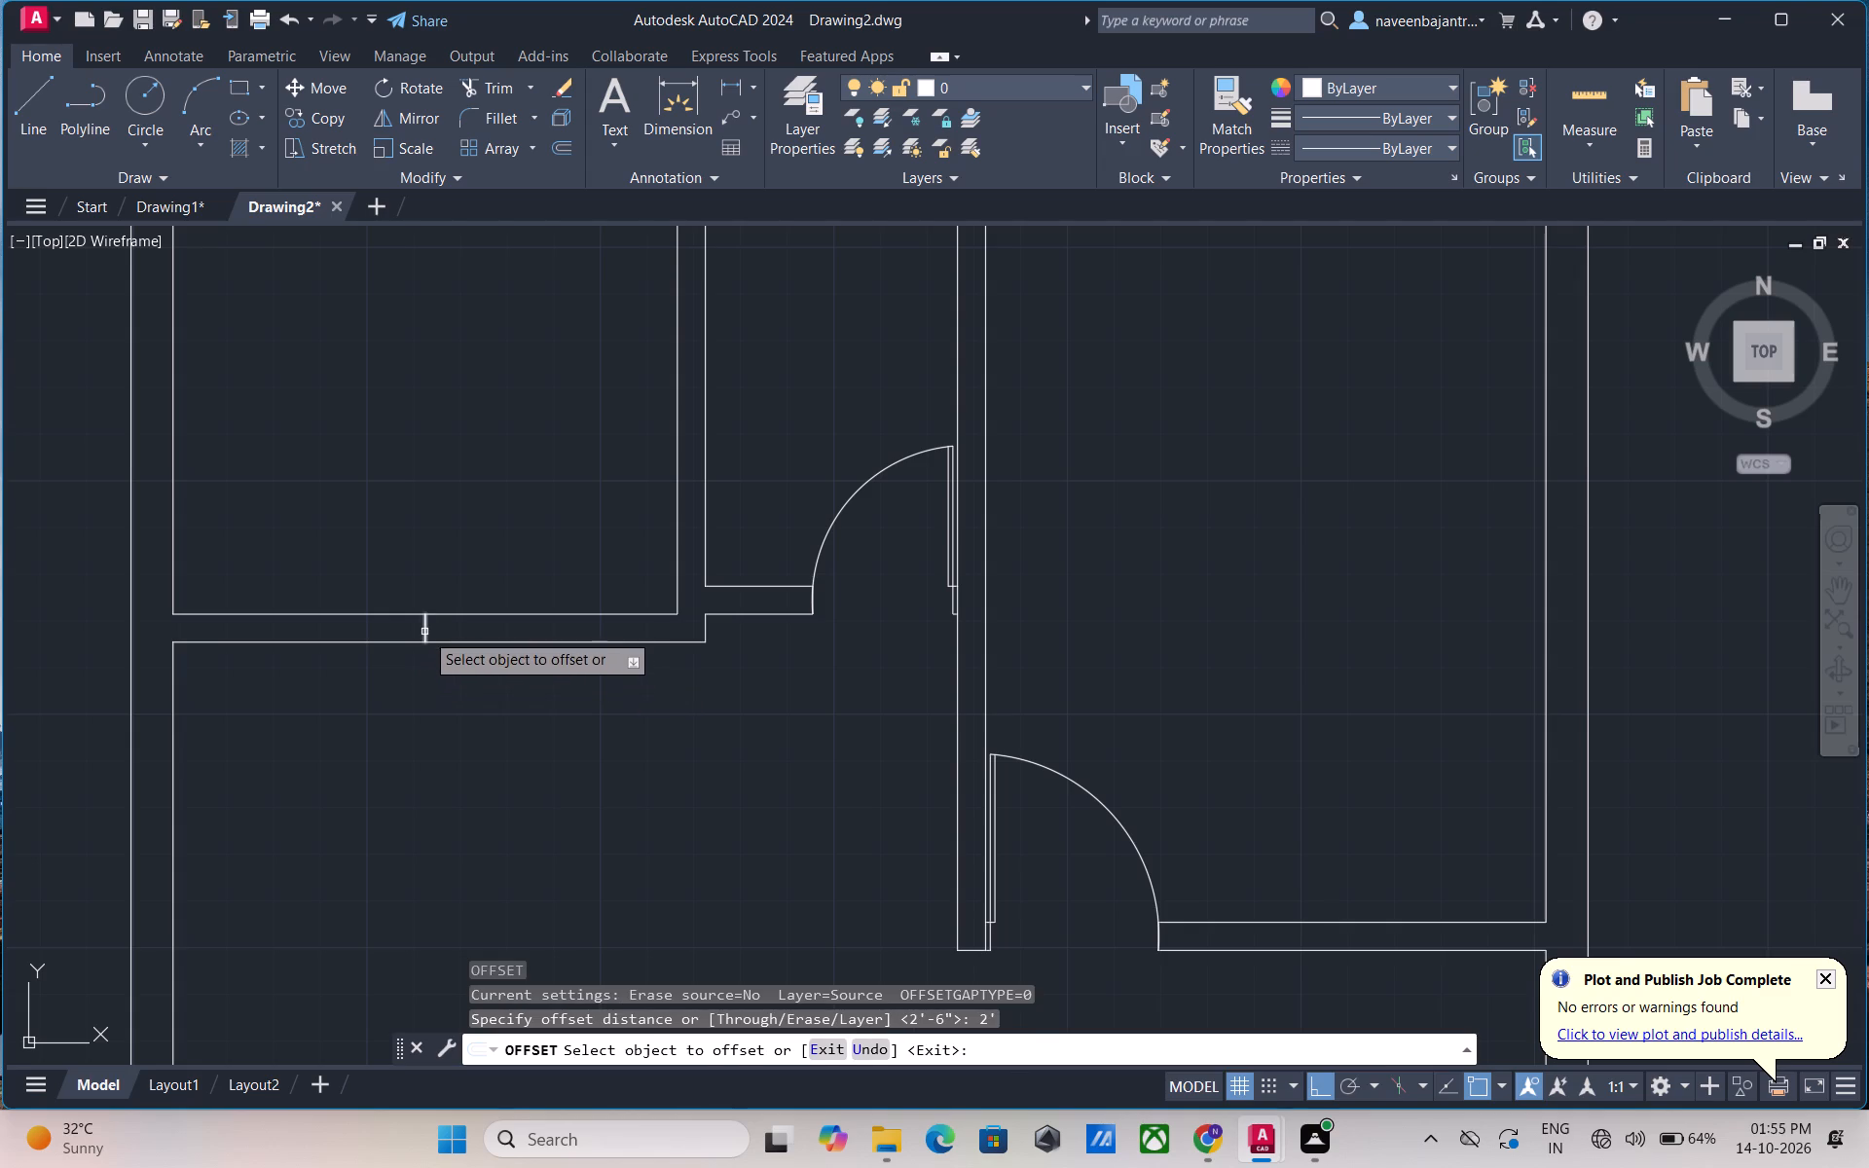
{"action": "left_click", "coordinate": [424, 632]}
{"action": "left_click", "coordinate": [463, 636]}
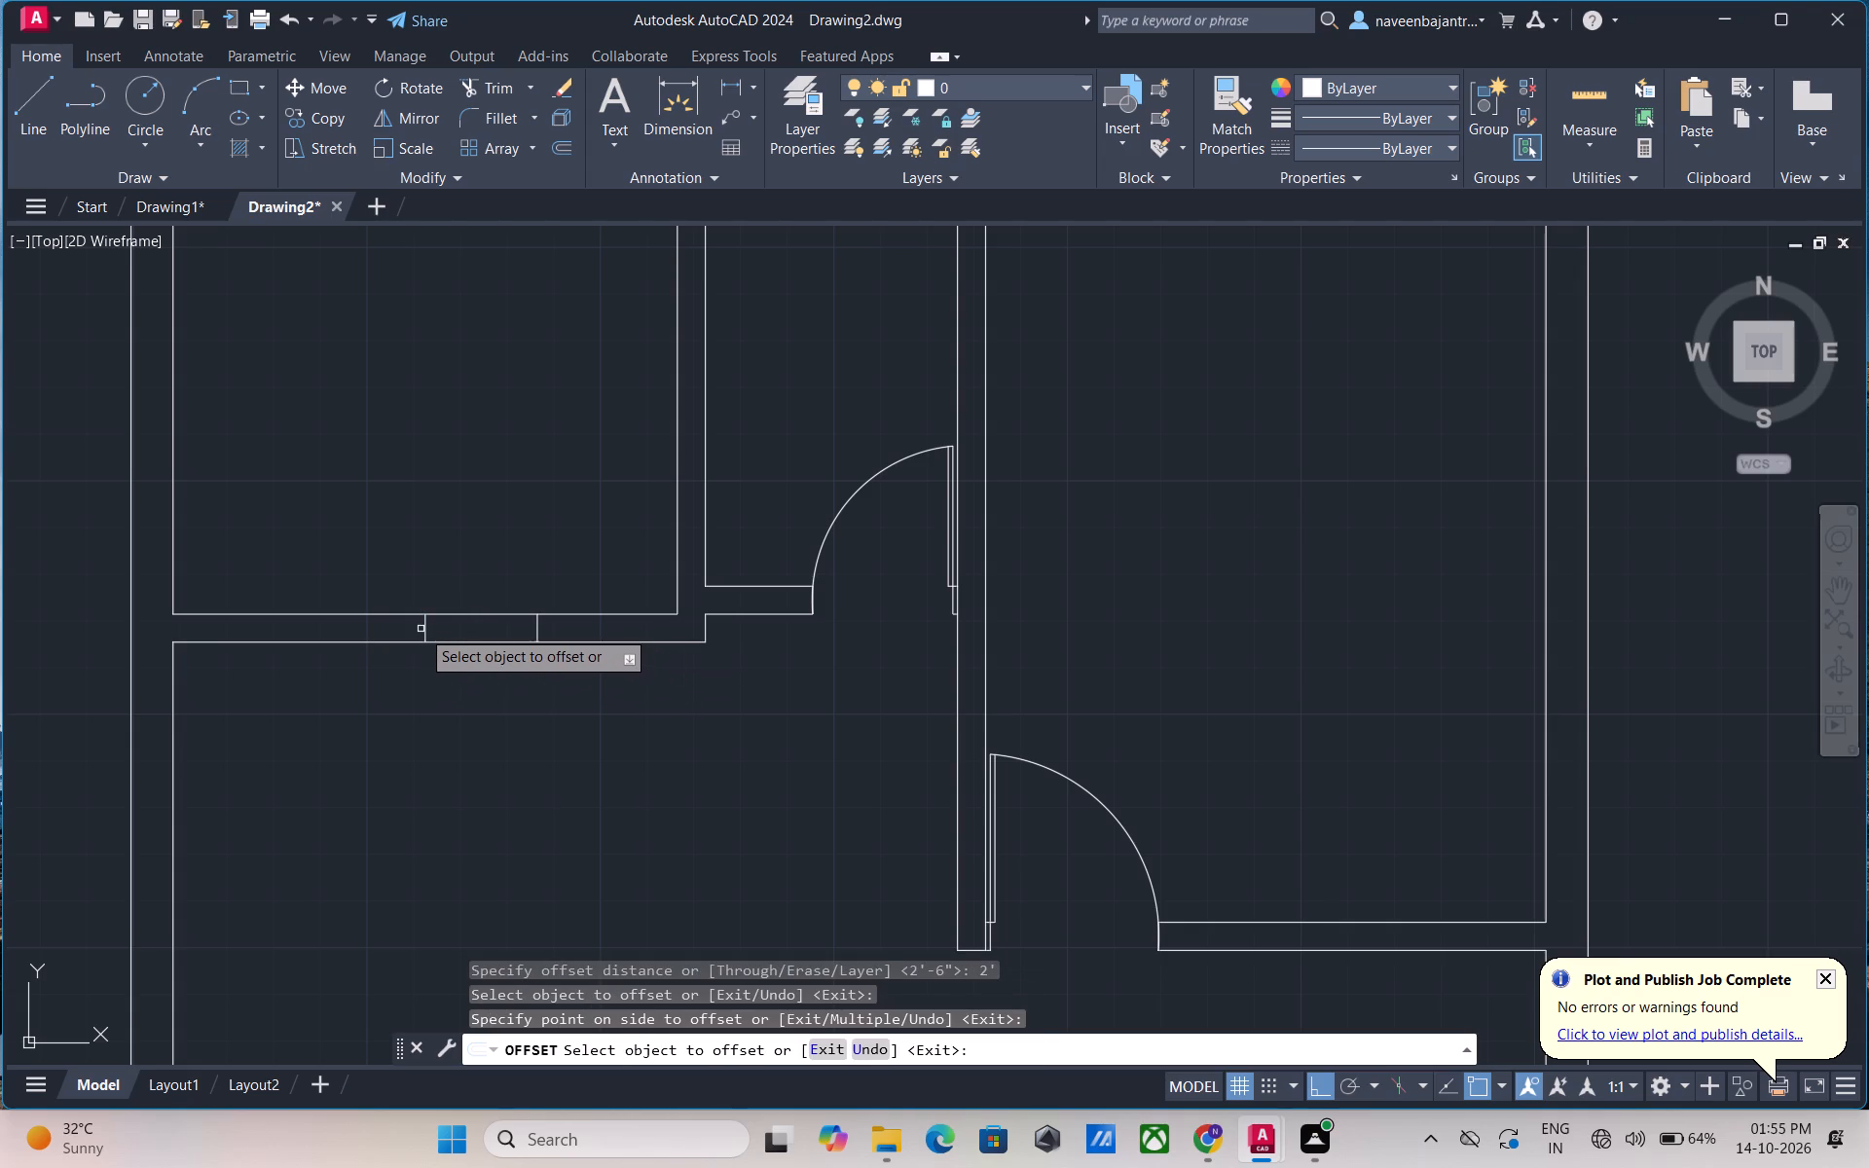
{"action": "left_click", "coordinate": [424, 629]}
{"action": "left_click", "coordinate": [381, 629]}
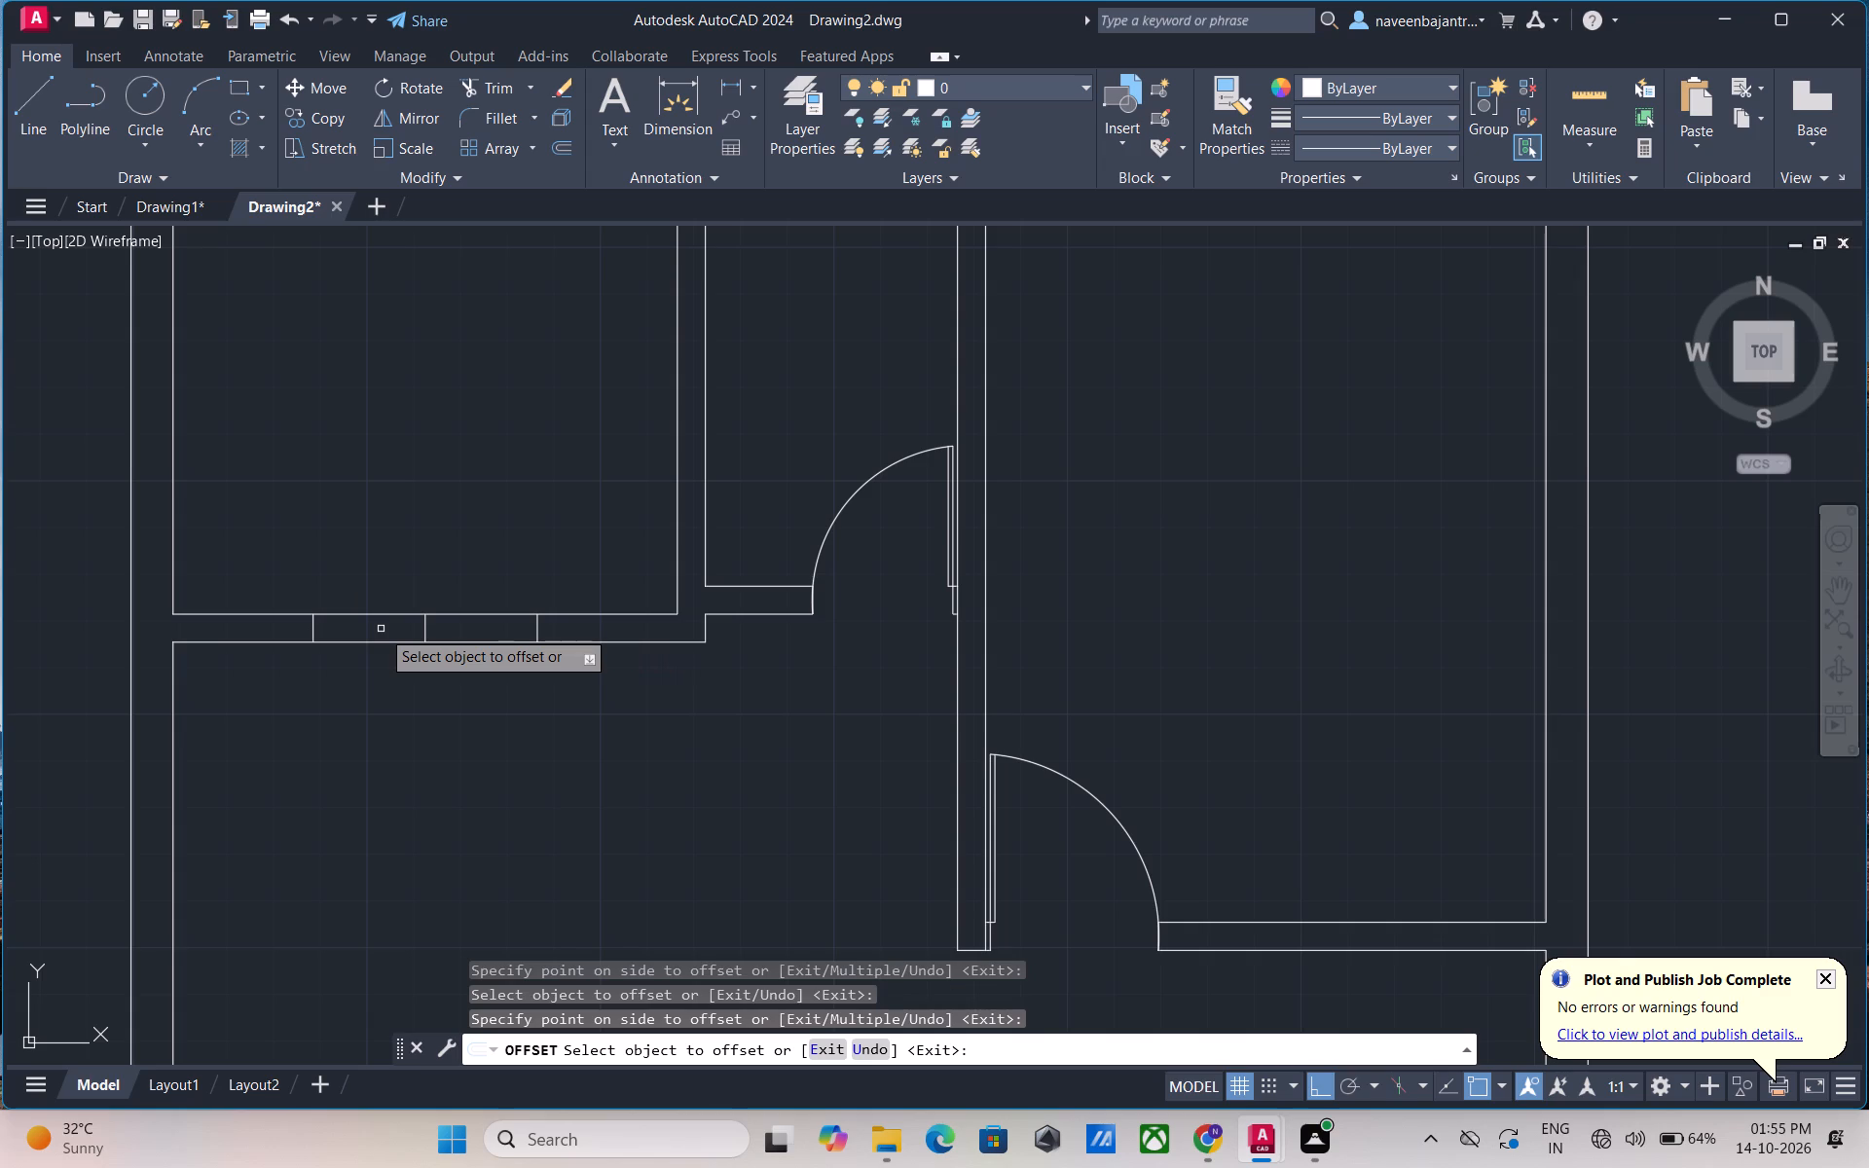
{"action": "key", "text": "Escape"}
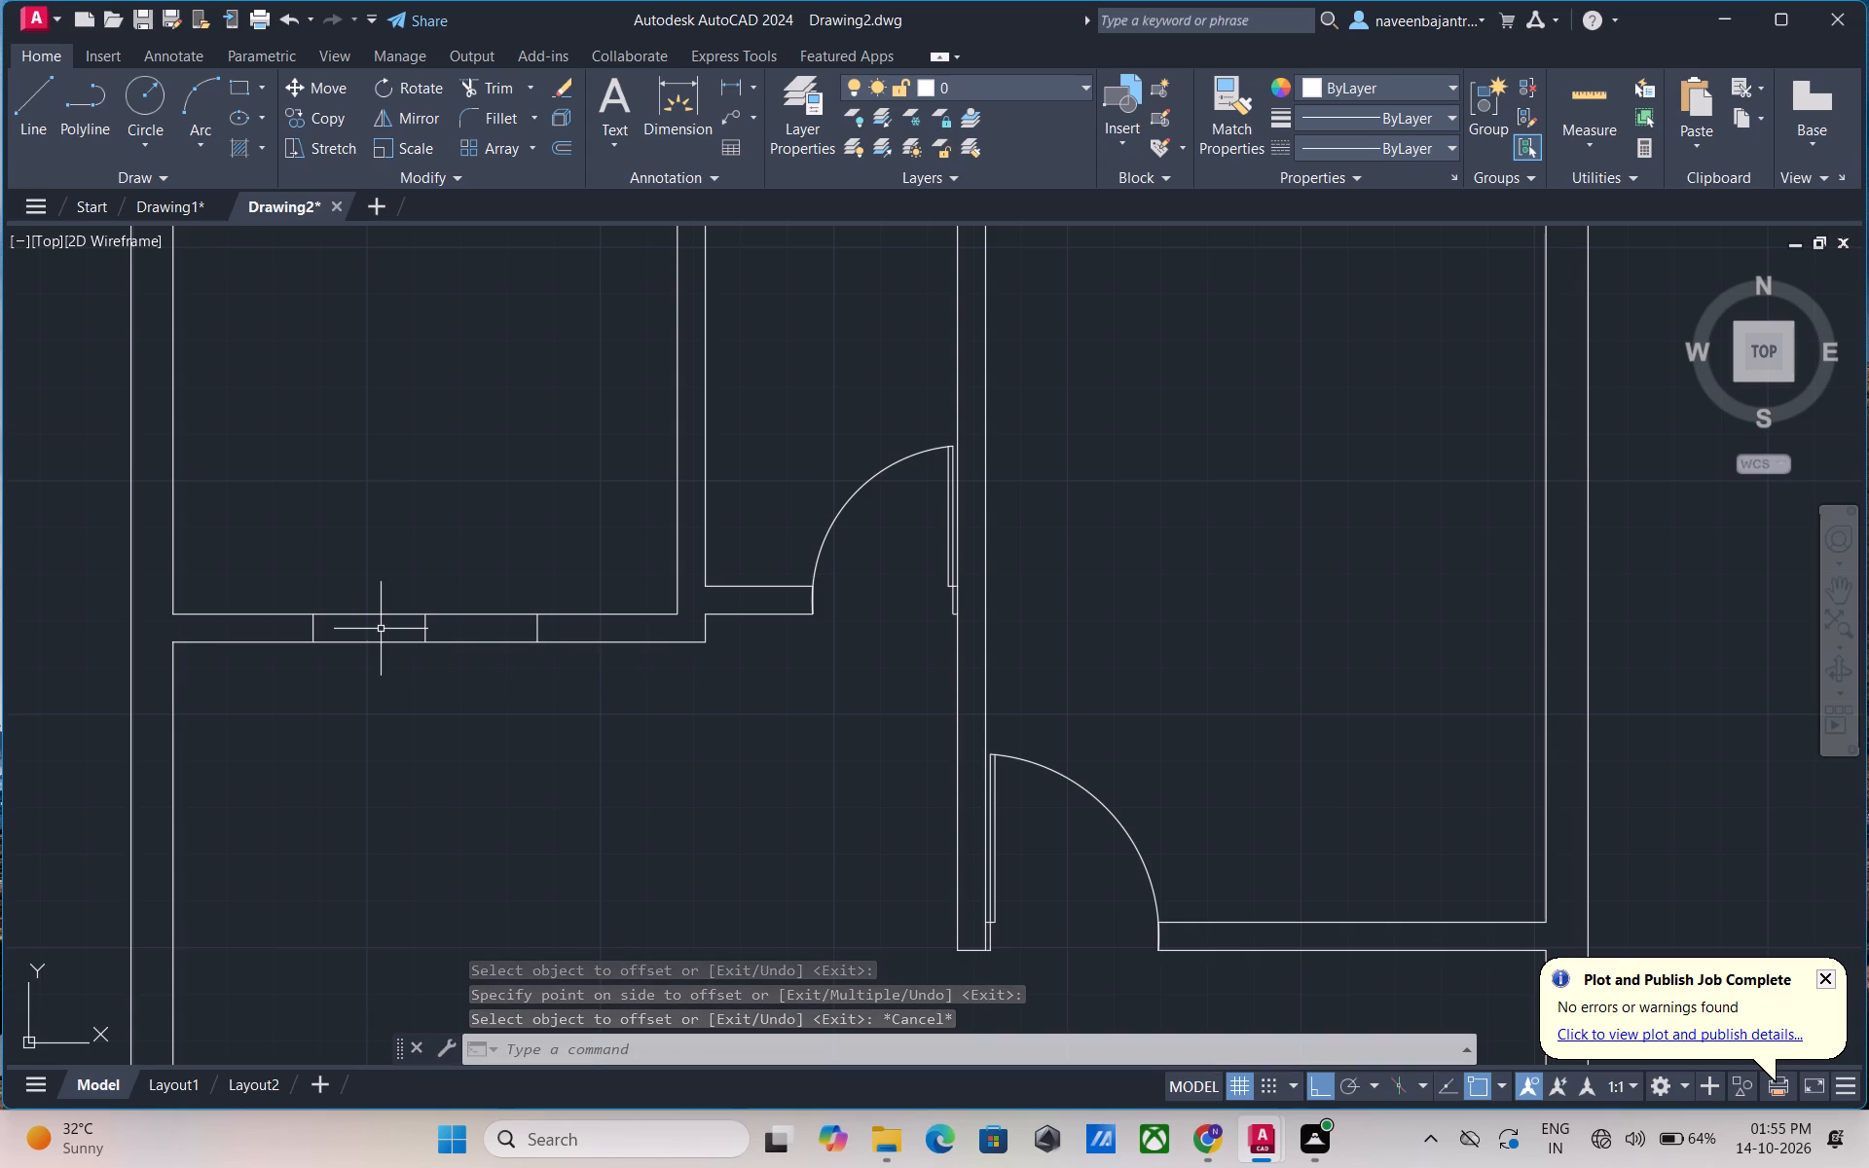
Trim the middle marker line and both partition lines between the two offset lines to open the upper-left room's lower partition.
{"action": "type", "text": "TR"}
{"action": "key", "text": "space"}
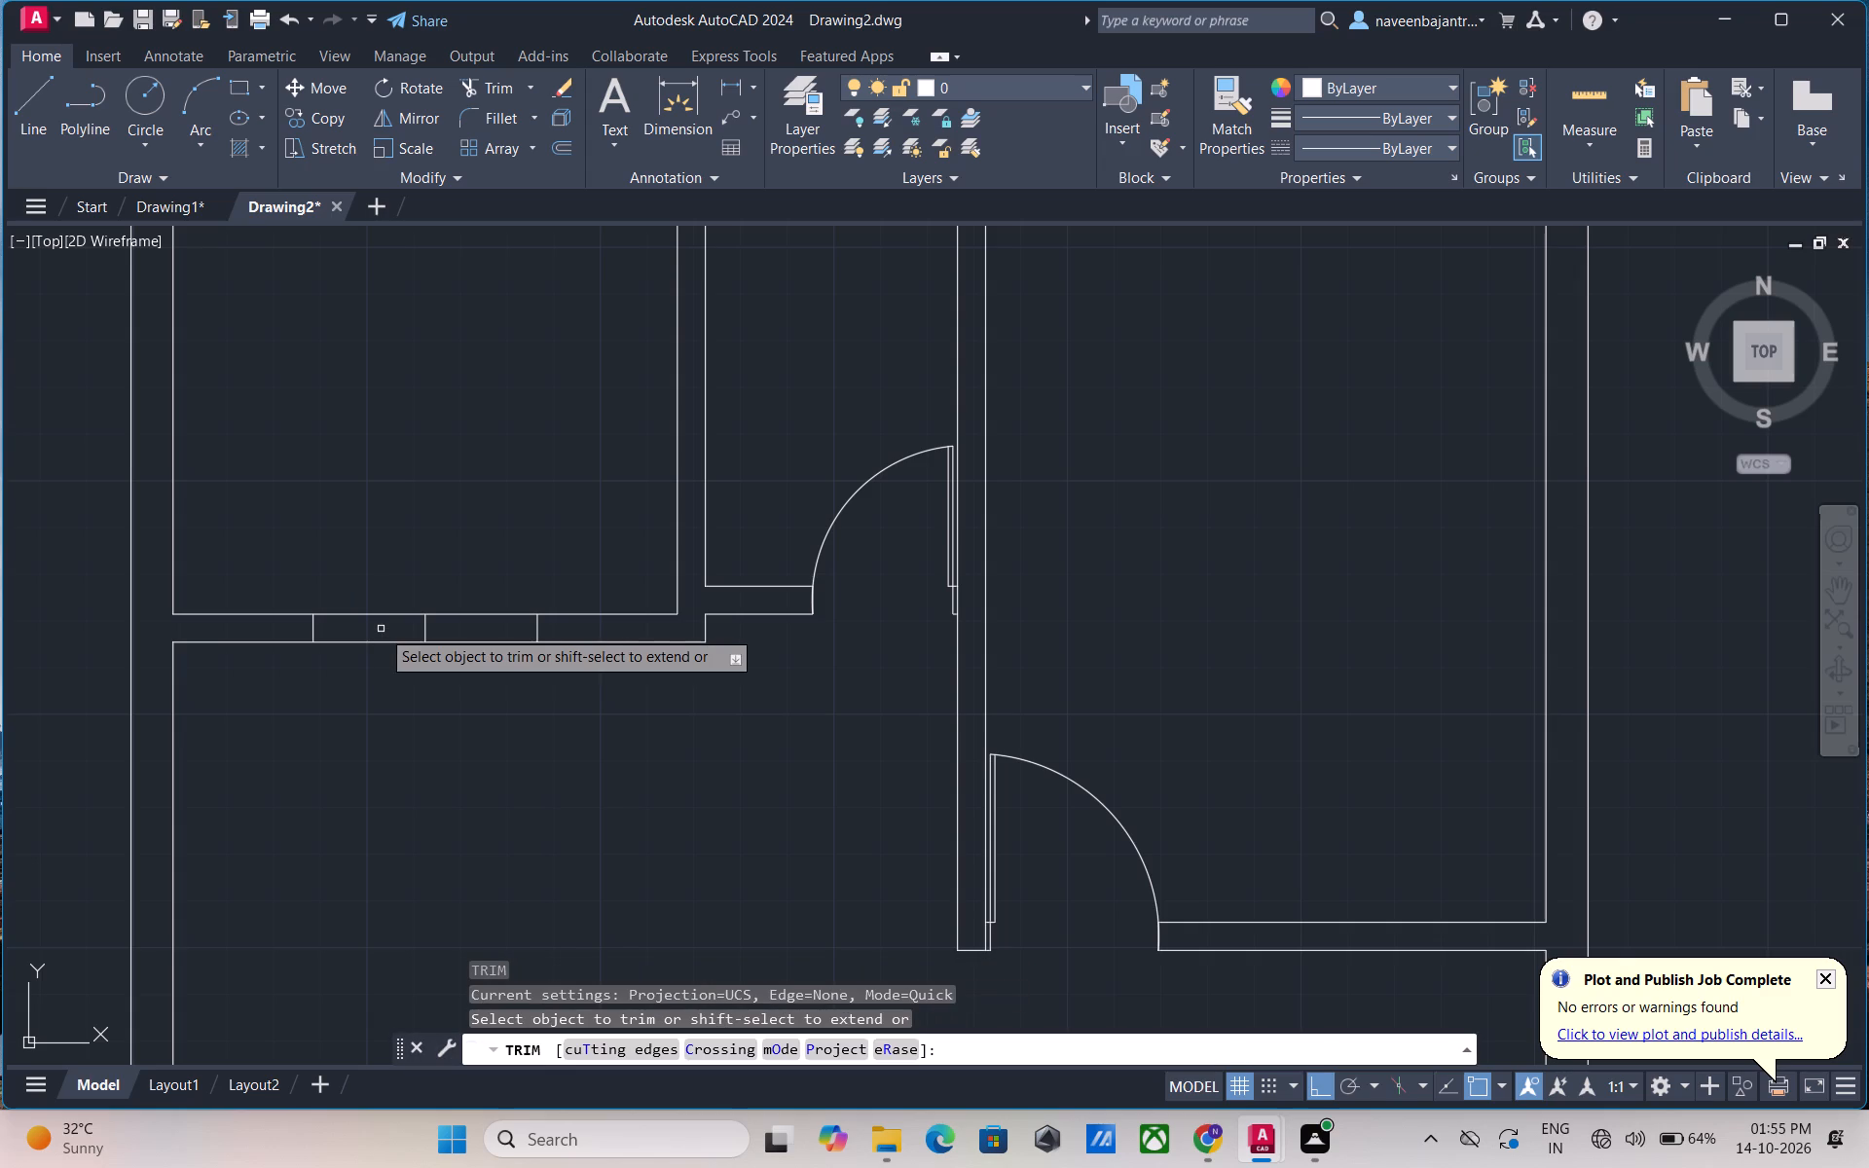
{"action": "left_click", "coordinate": [426, 629]}
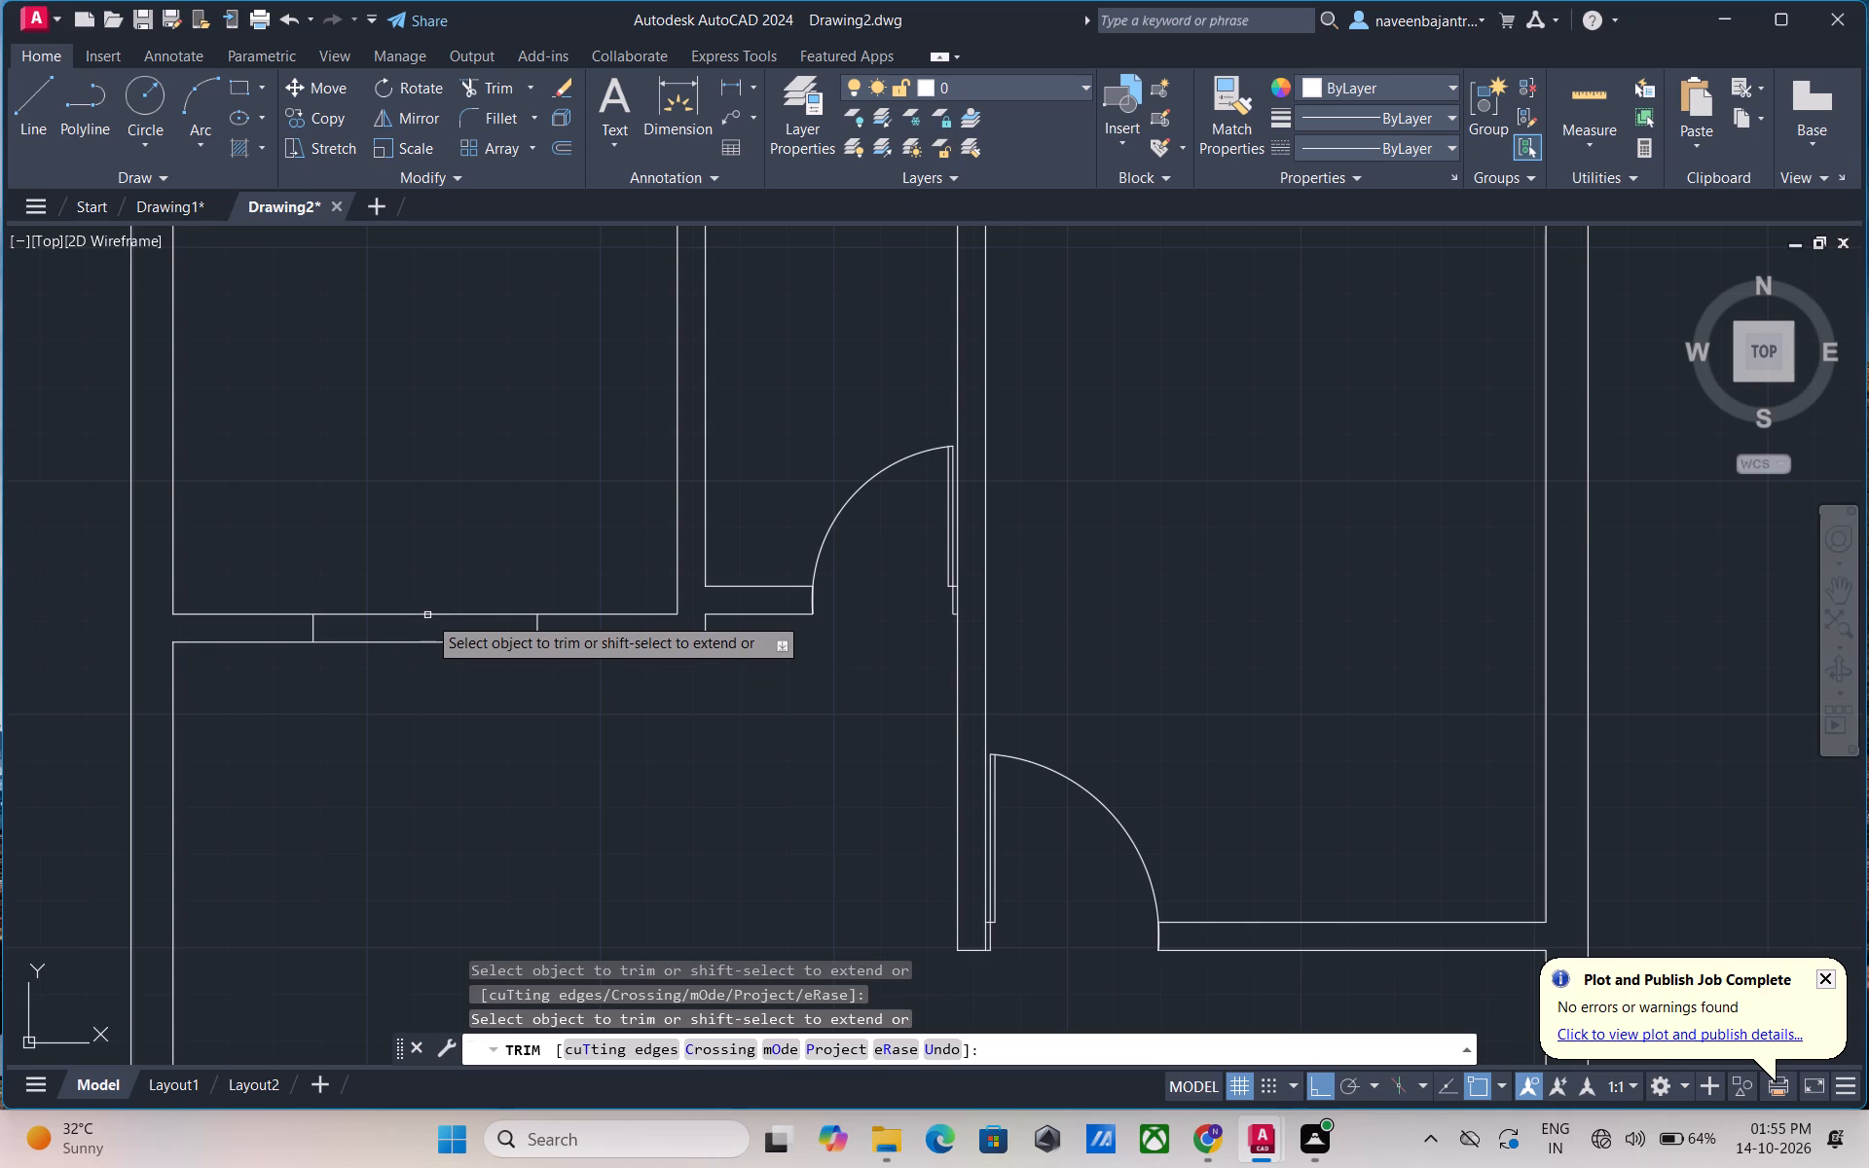
{"action": "left_click", "coordinate": [427, 615]}
{"action": "left_click", "coordinate": [425, 640]}
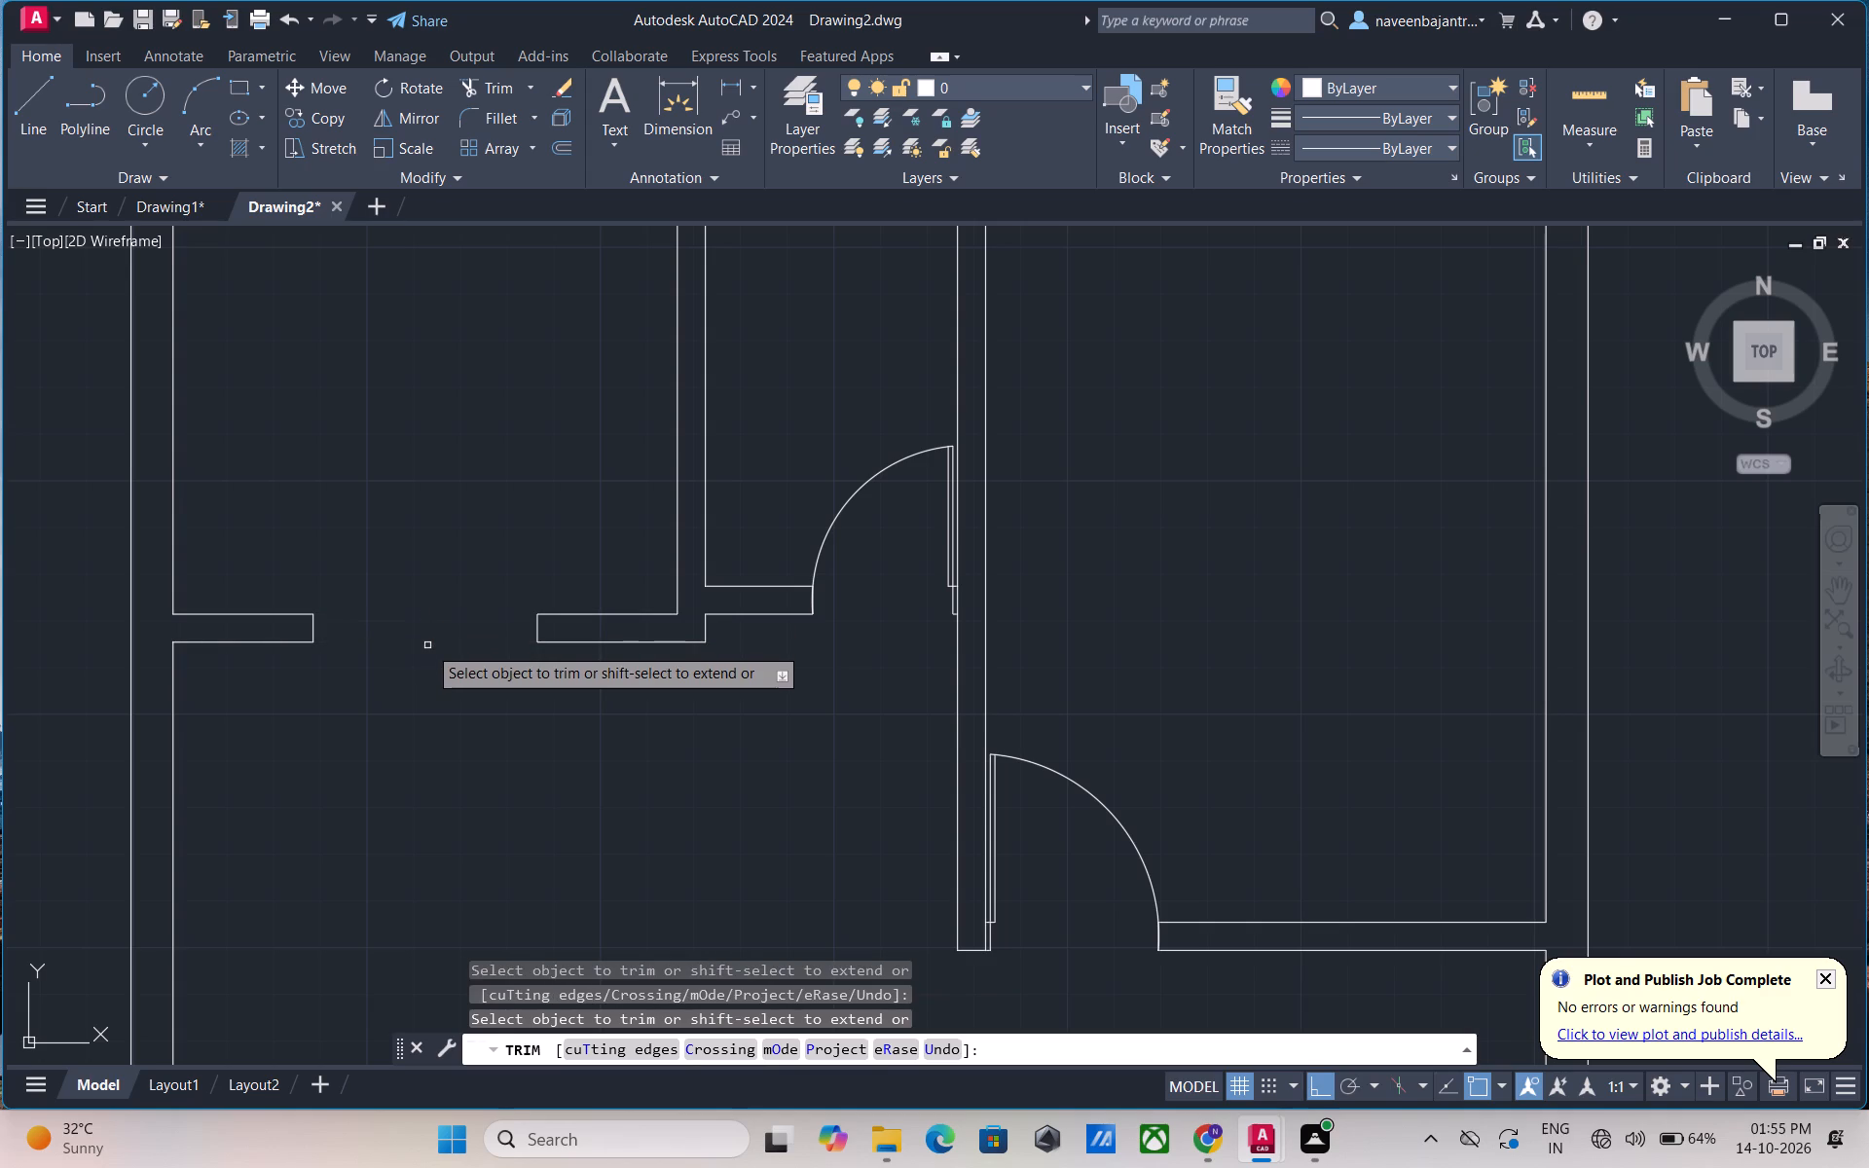
{"action": "key", "text": "Escape"}
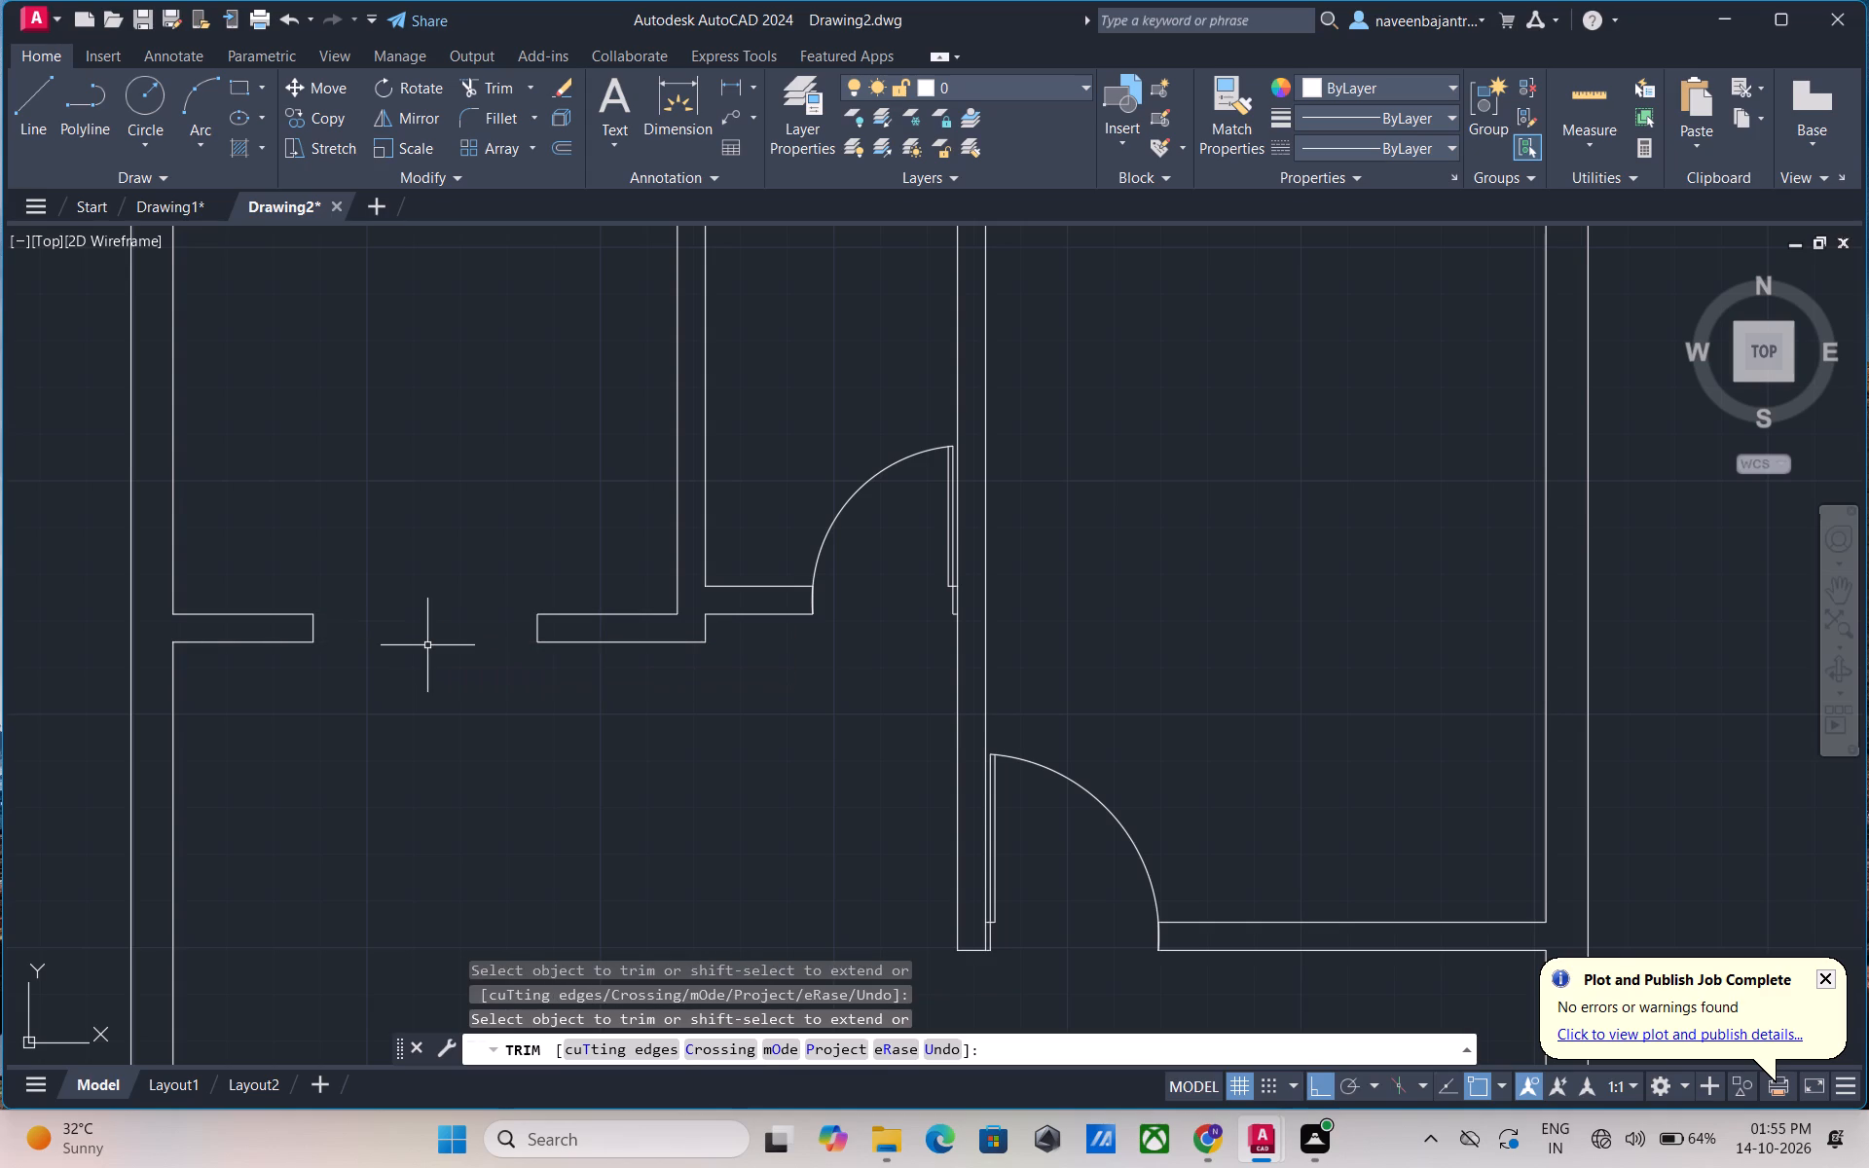
Draw a vertical line about 2'-7" downward from the lower outer corner at the right end of the upper-left room's lower partition.
{"action": "scroll", "coordinate": [427, 645], "scroll_direction": "down", "scroll_amount": 1}
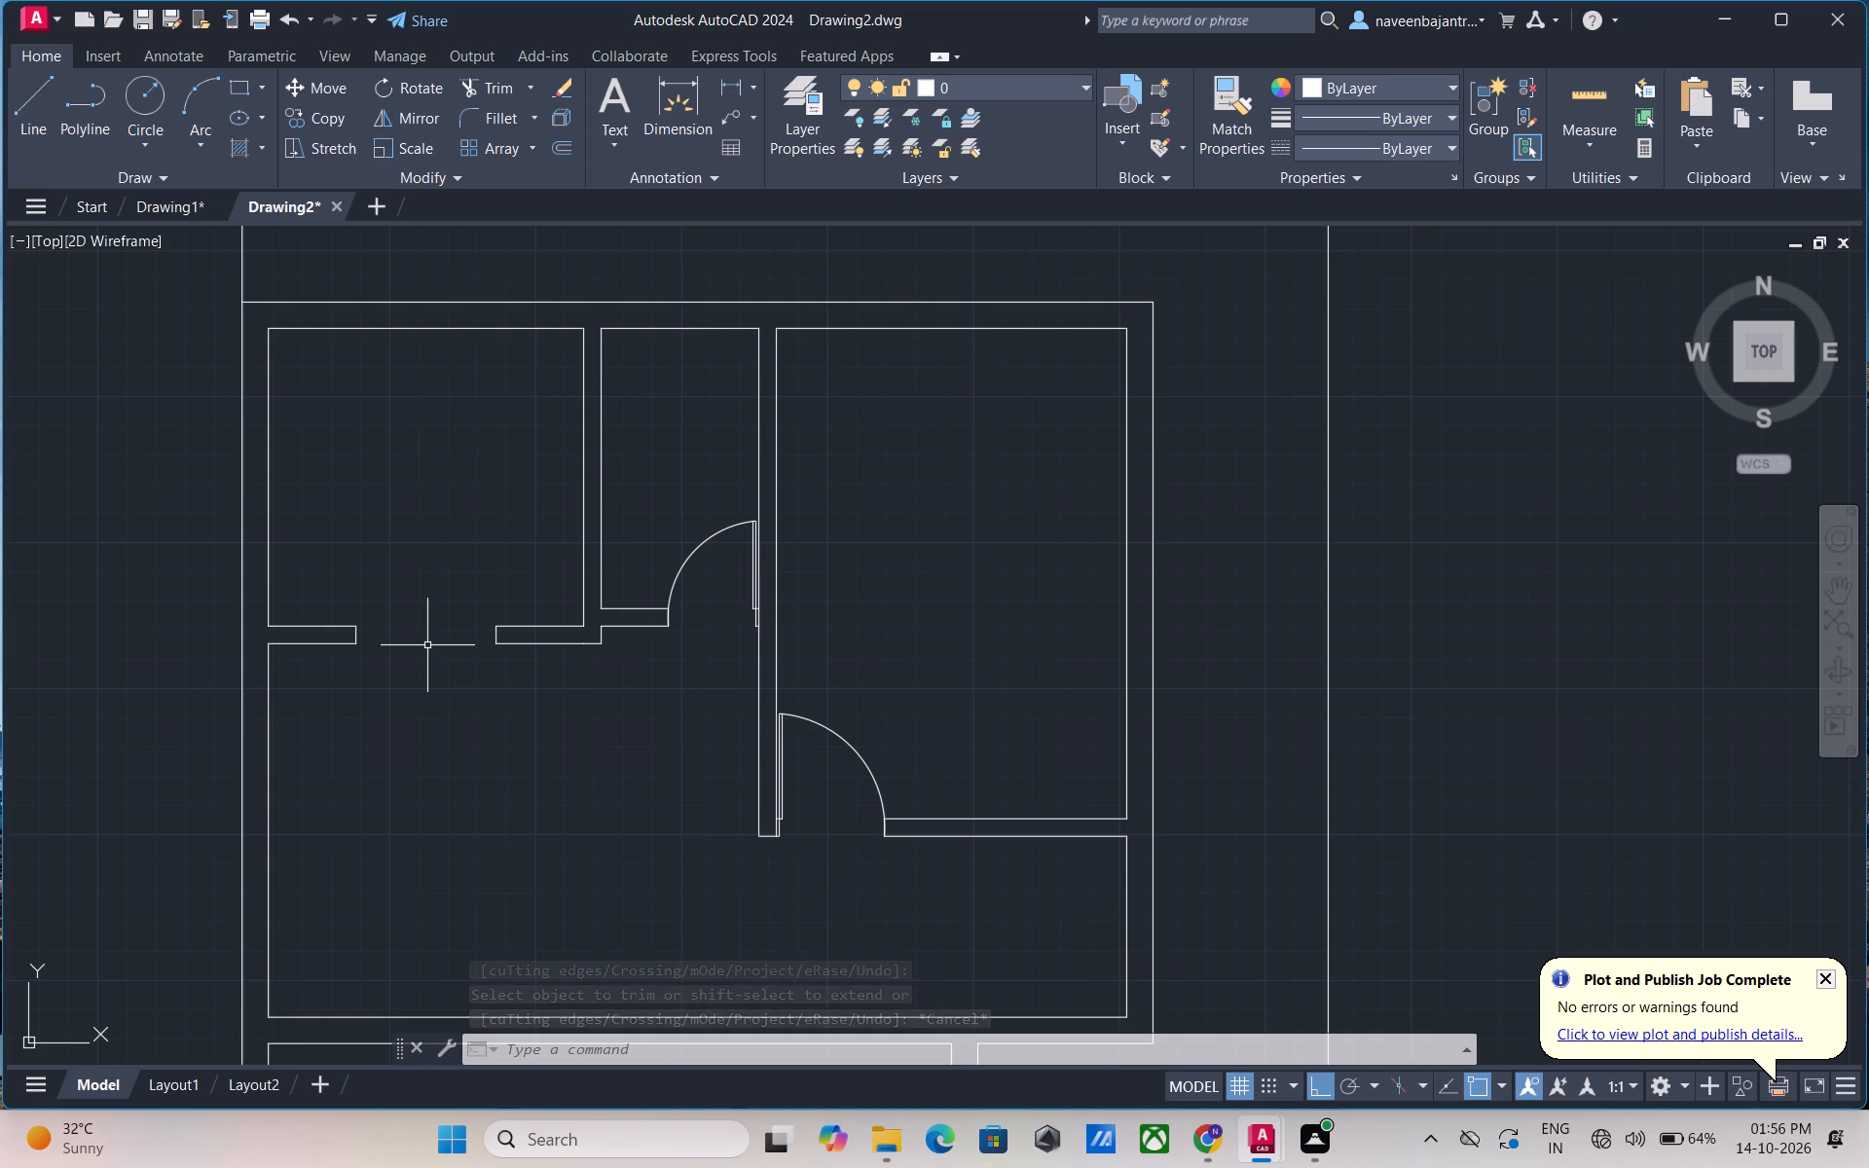
{"action": "scroll", "coordinate": [427, 645], "scroll_direction": "down", "scroll_amount": 1}
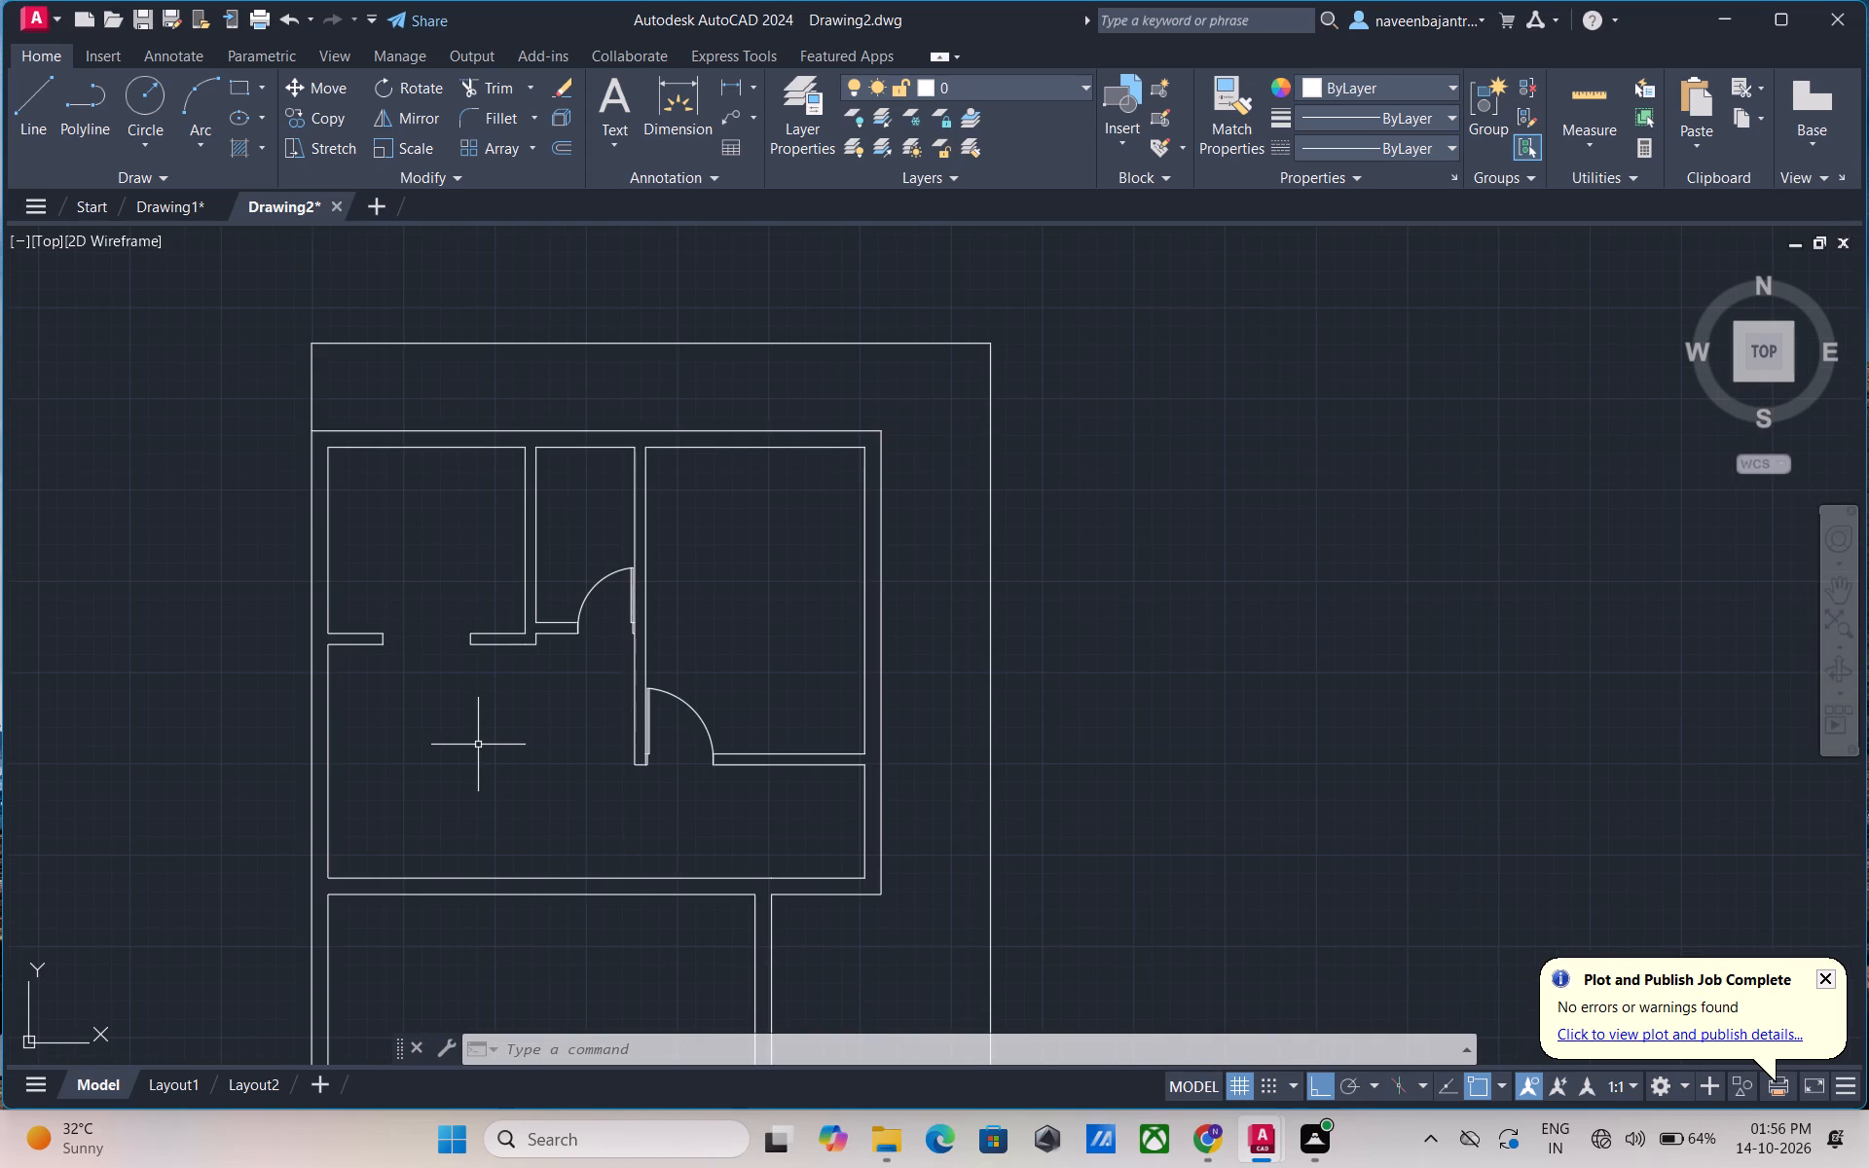
{"action": "middle_click_drag", "start_coordinate": [478, 746], "coordinate": [494, 703]}
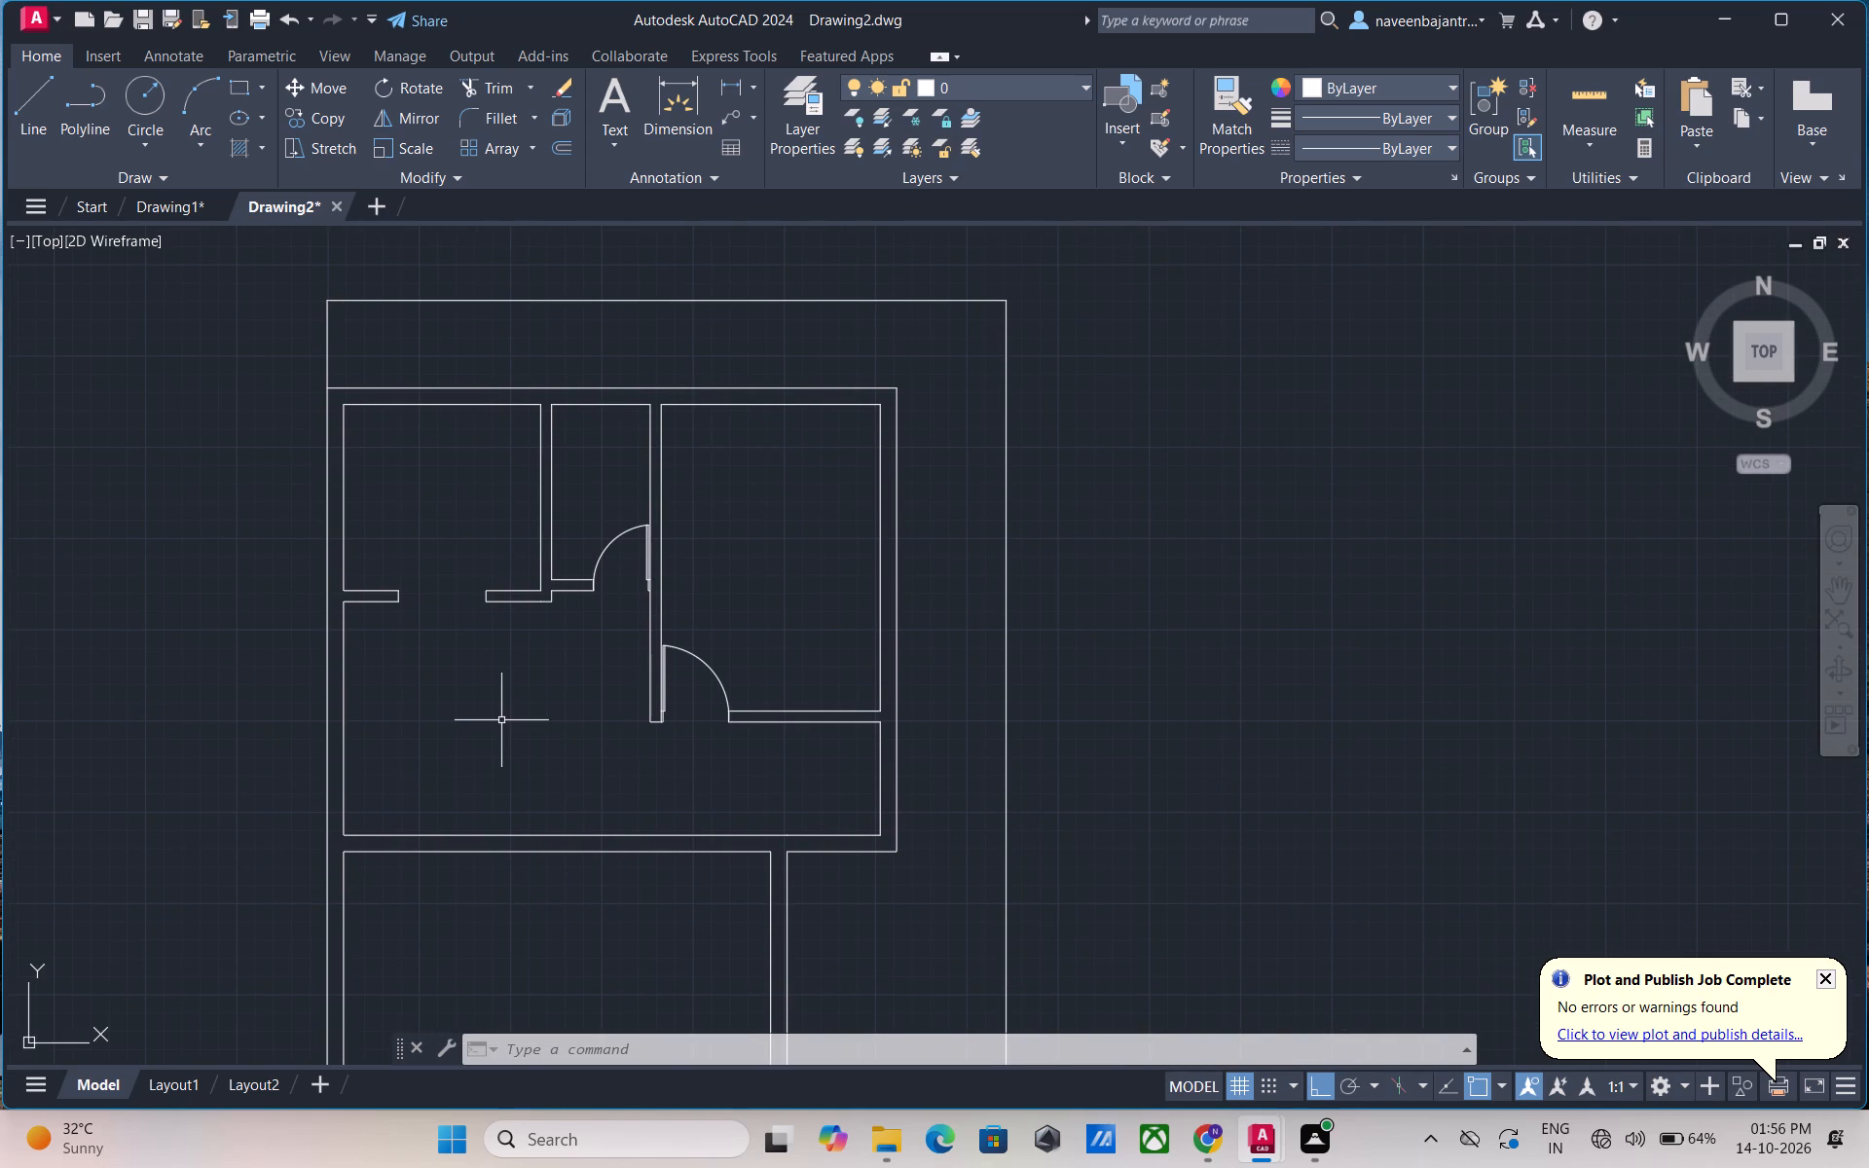
{"action": "scroll", "coordinate": [501, 720], "scroll_direction": "up", "scroll_amount": 1}
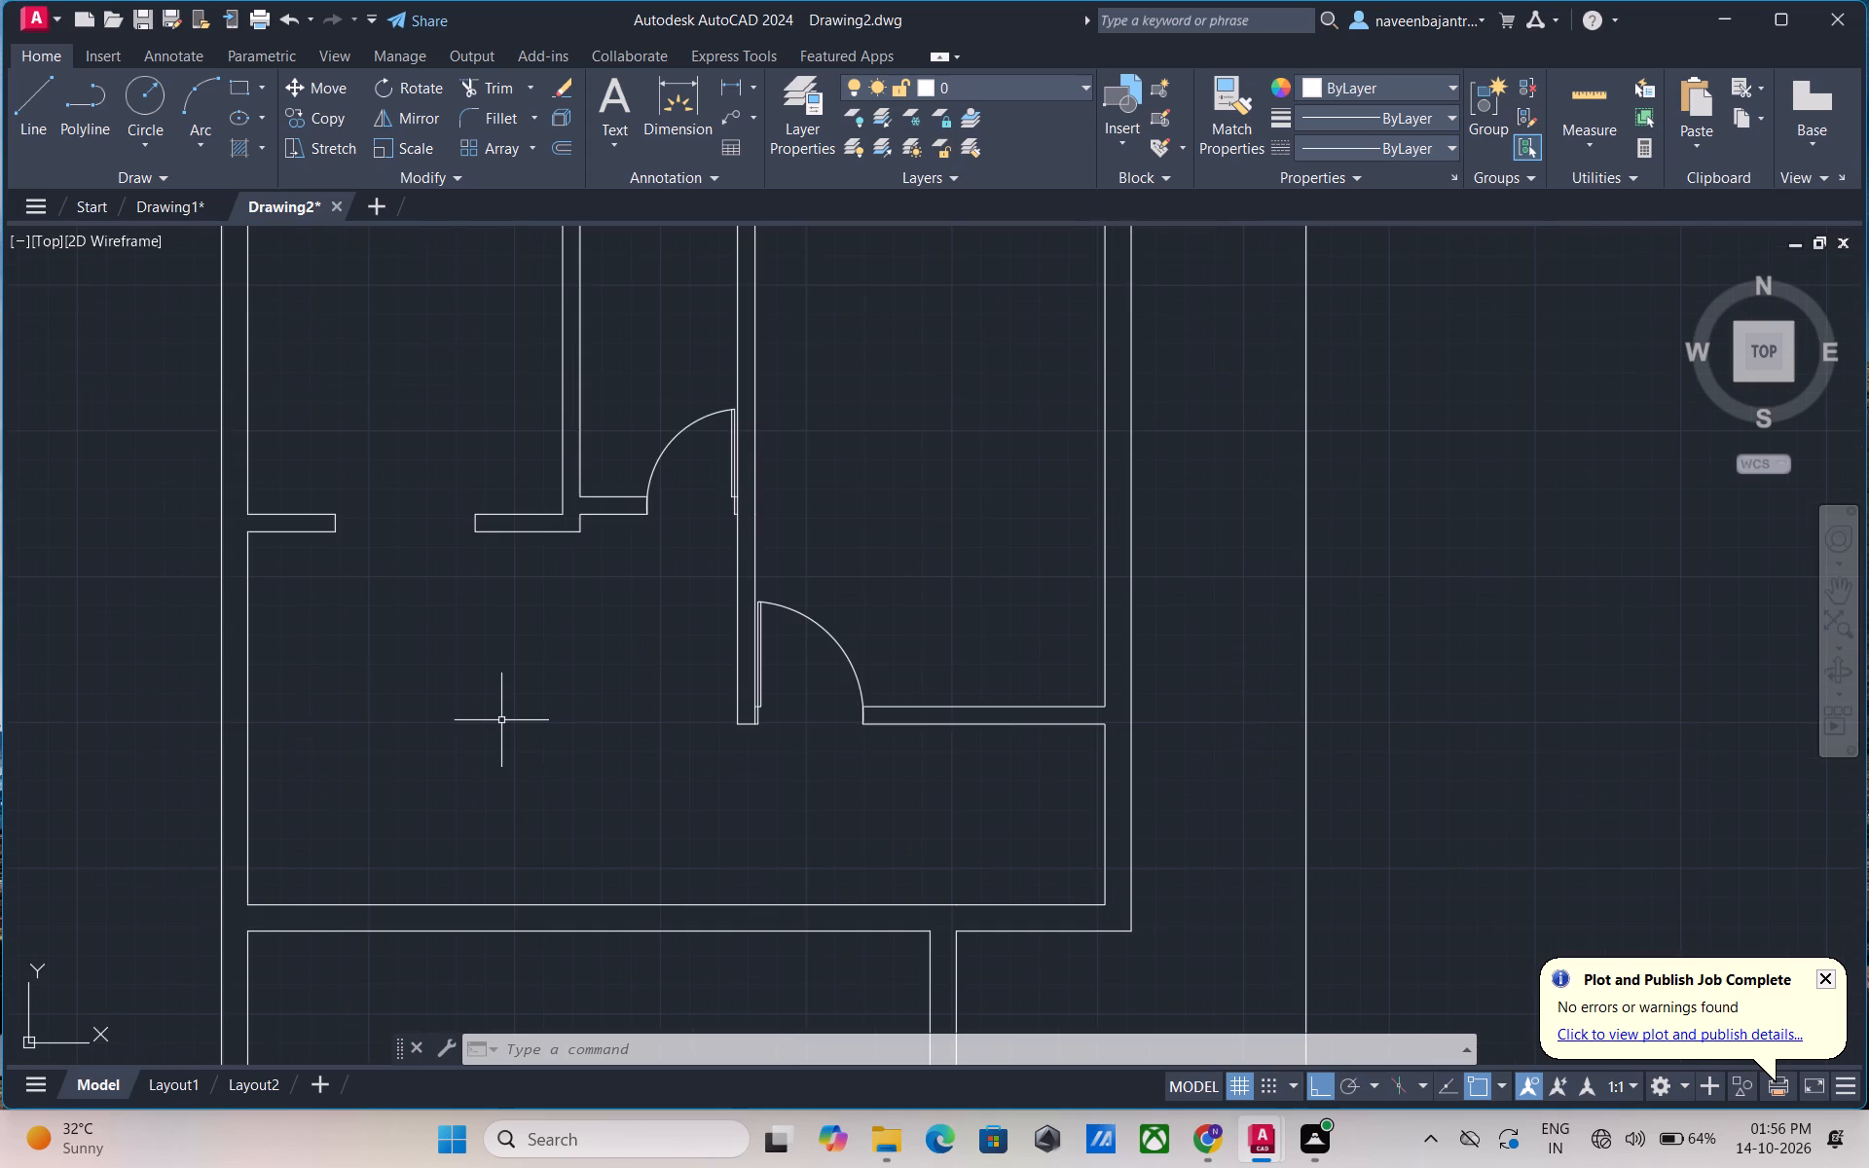
{"action": "scroll", "coordinate": [501, 720], "scroll_direction": "up", "scroll_amount": 1}
{"action": "key", "text": "Escape"}
{"action": "key", "text": "Escape"}
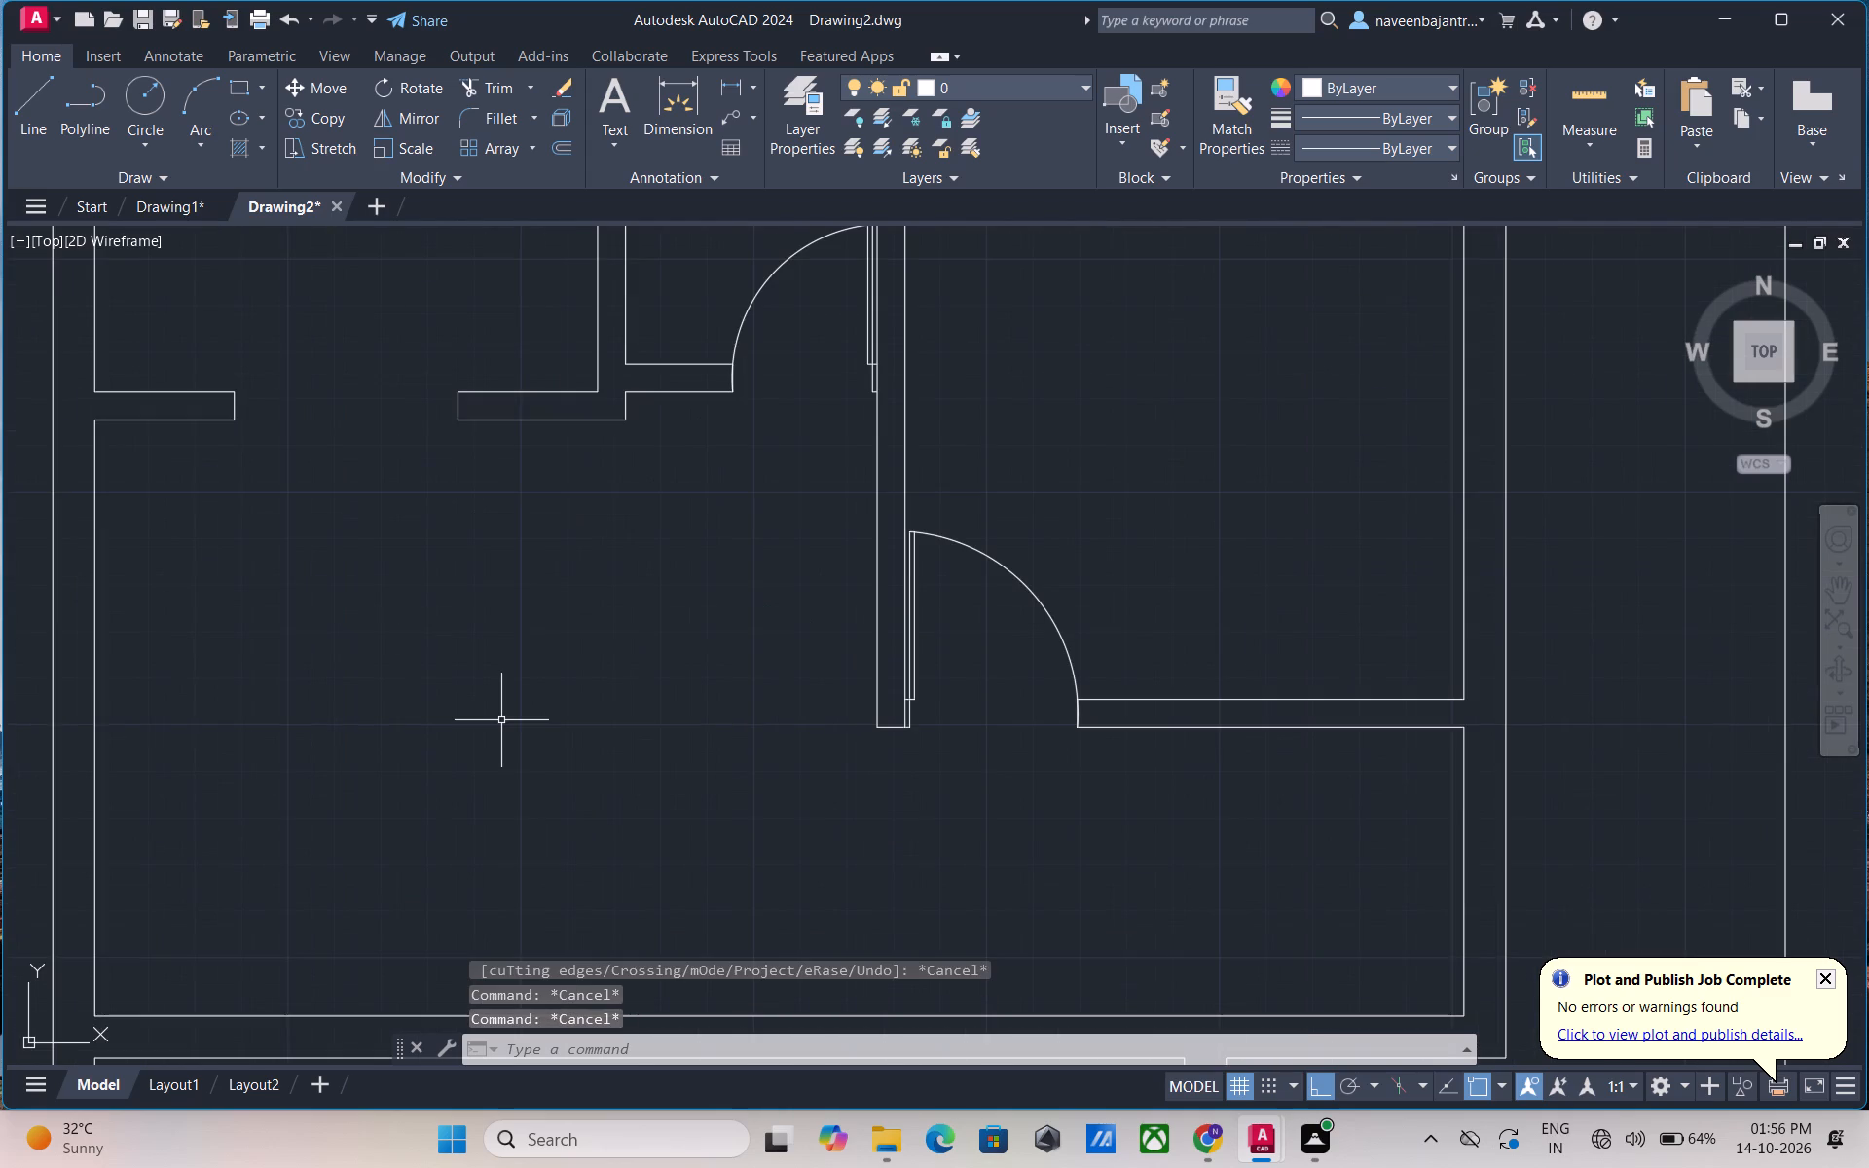
{"action": "type", "text": "L"}
{"action": "key", "text": "space"}
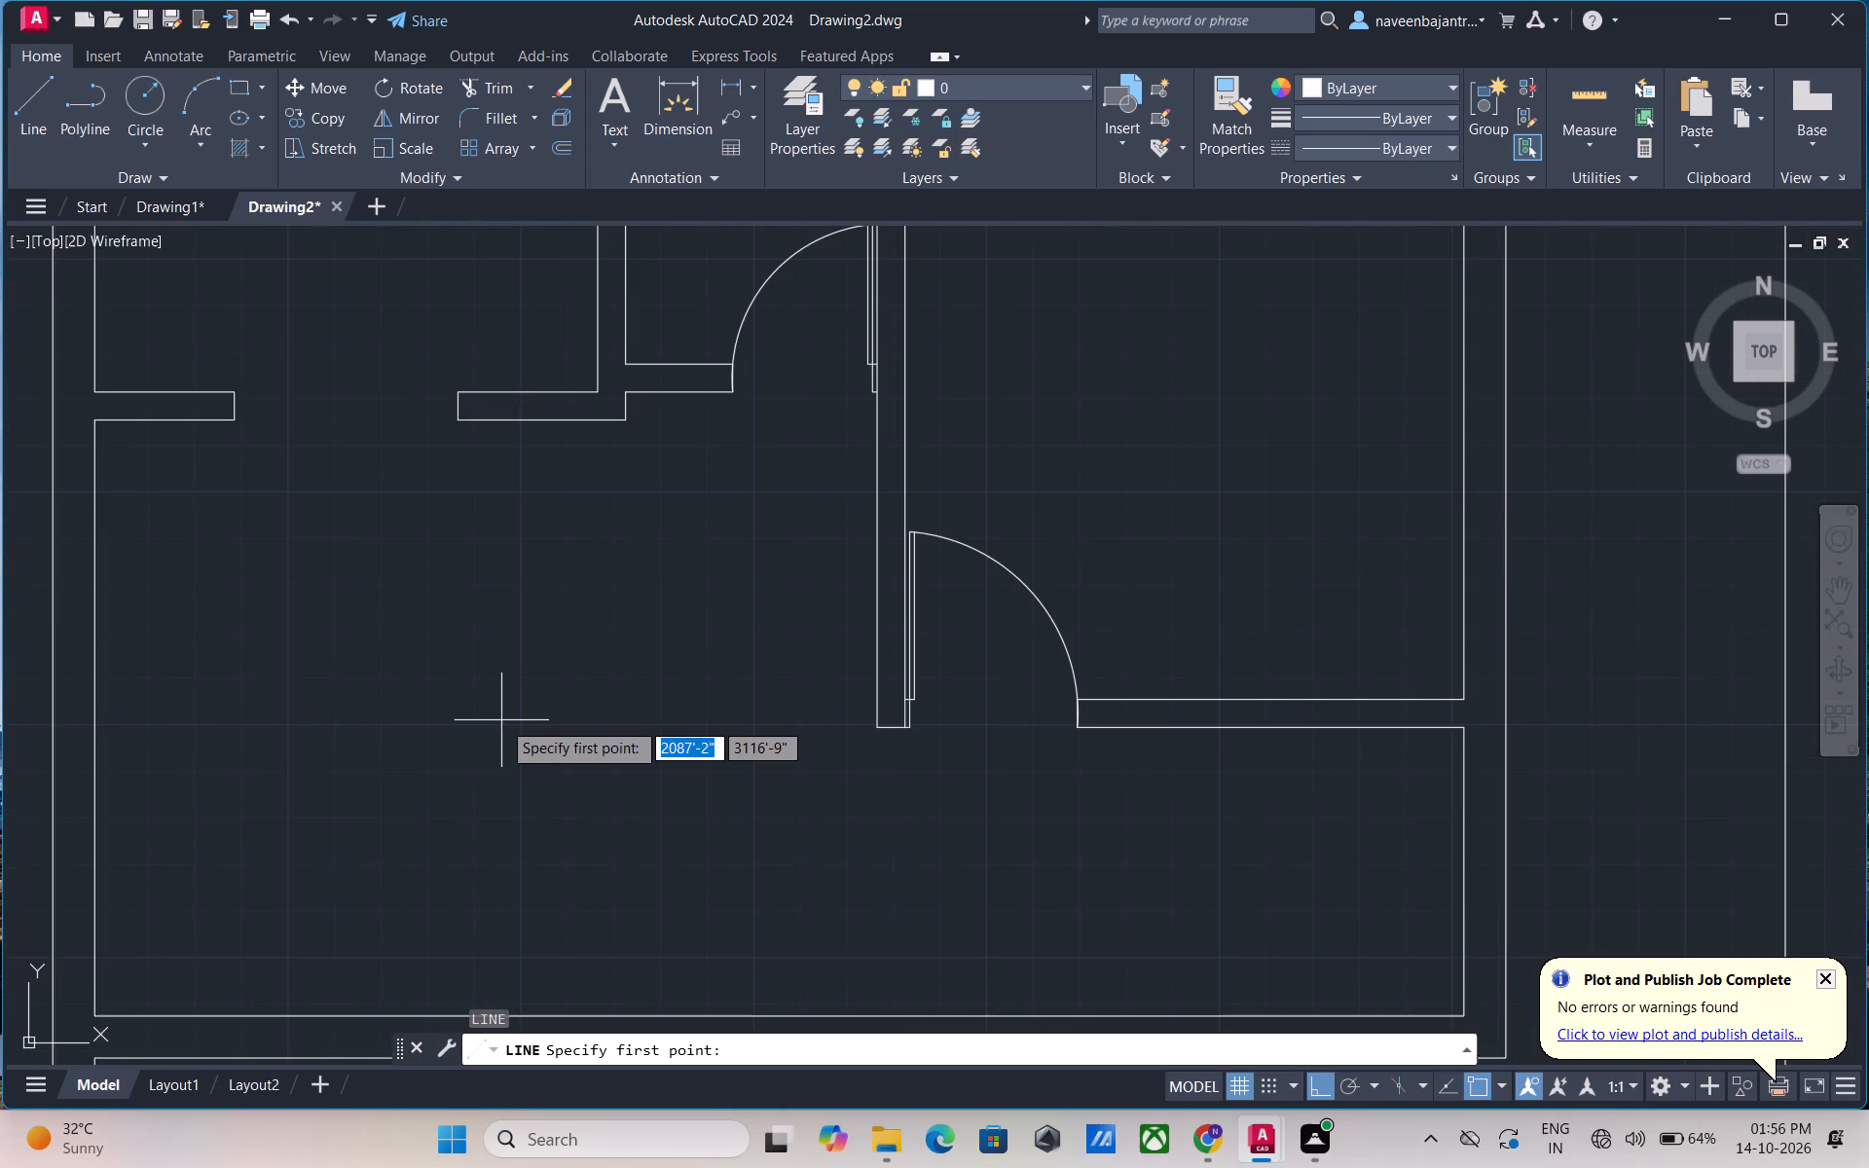
{"action": "left_click", "coordinate": [622, 416]}
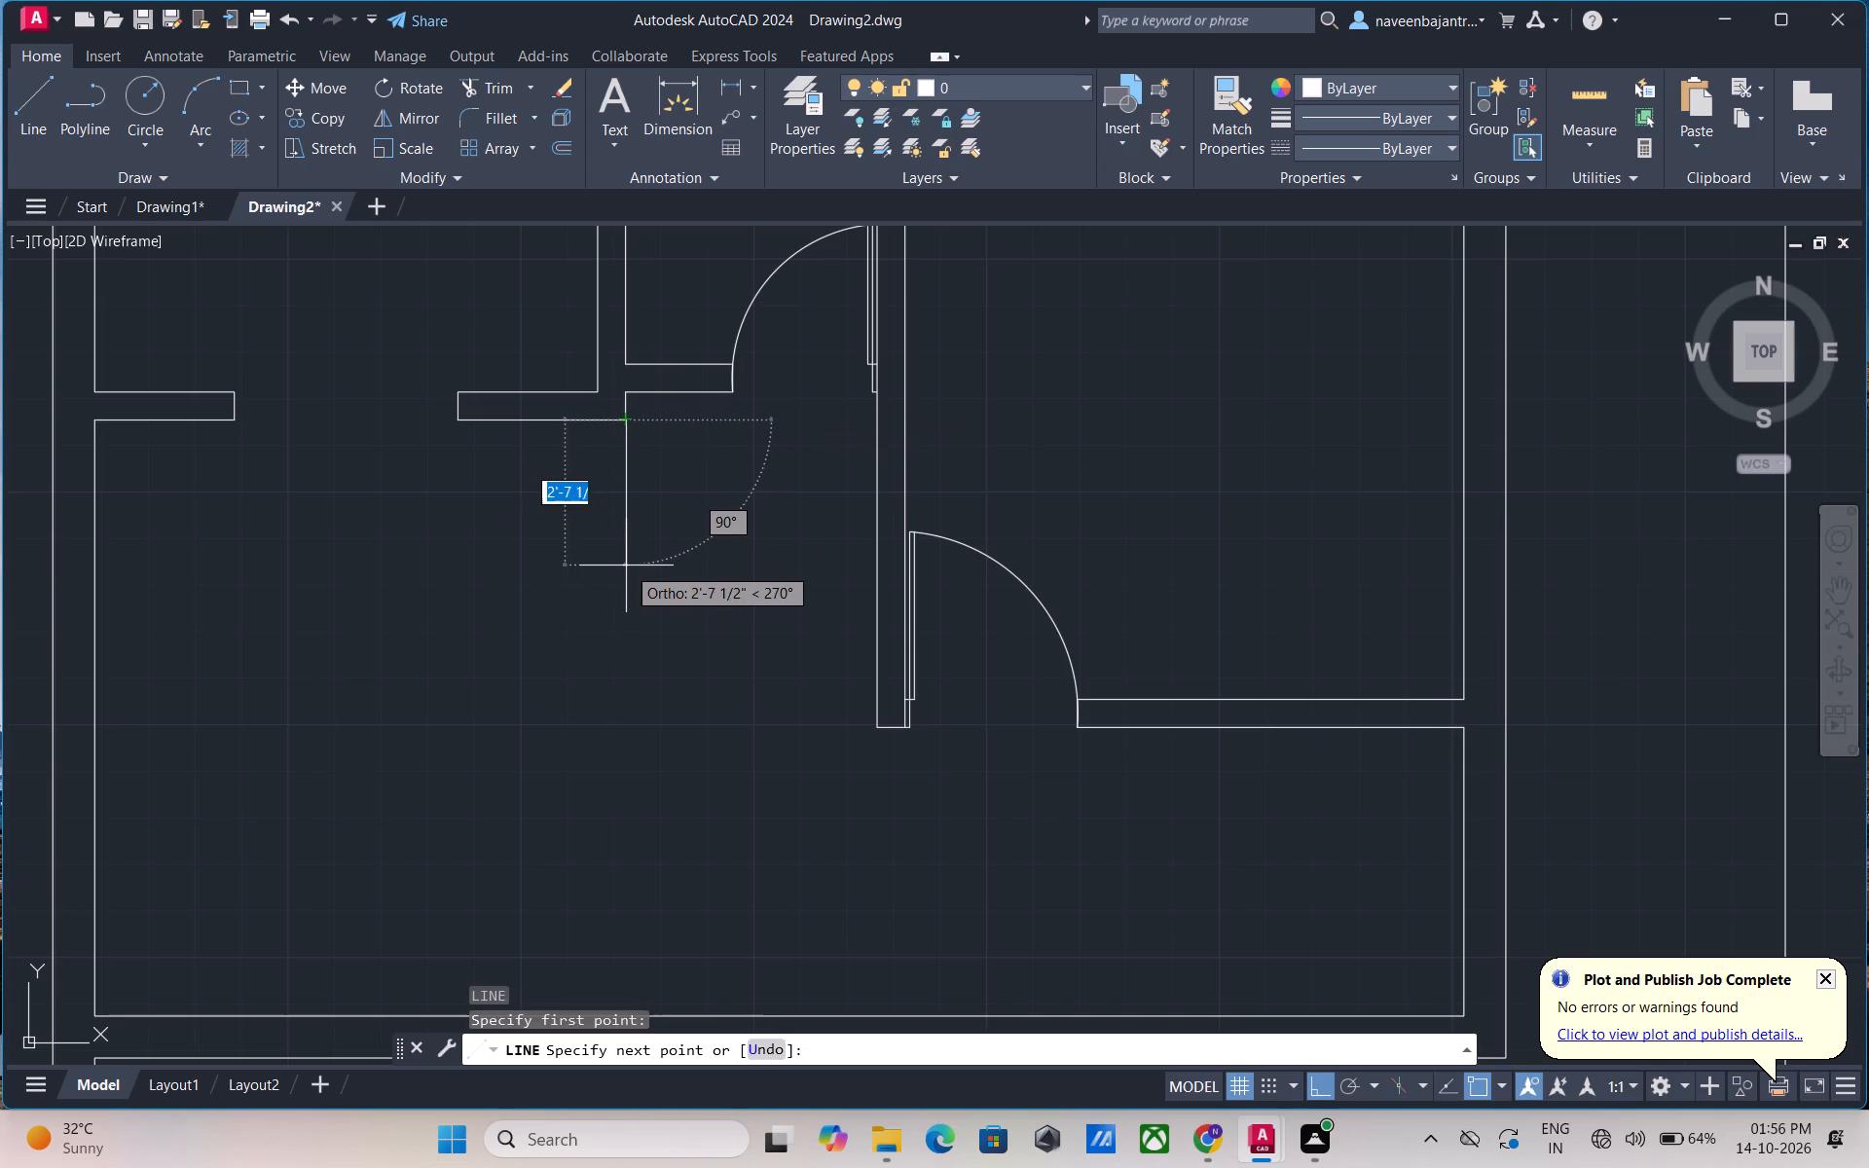
{"action": "left_click", "coordinate": [627, 562]}
{"action": "key", "text": "Escape"}
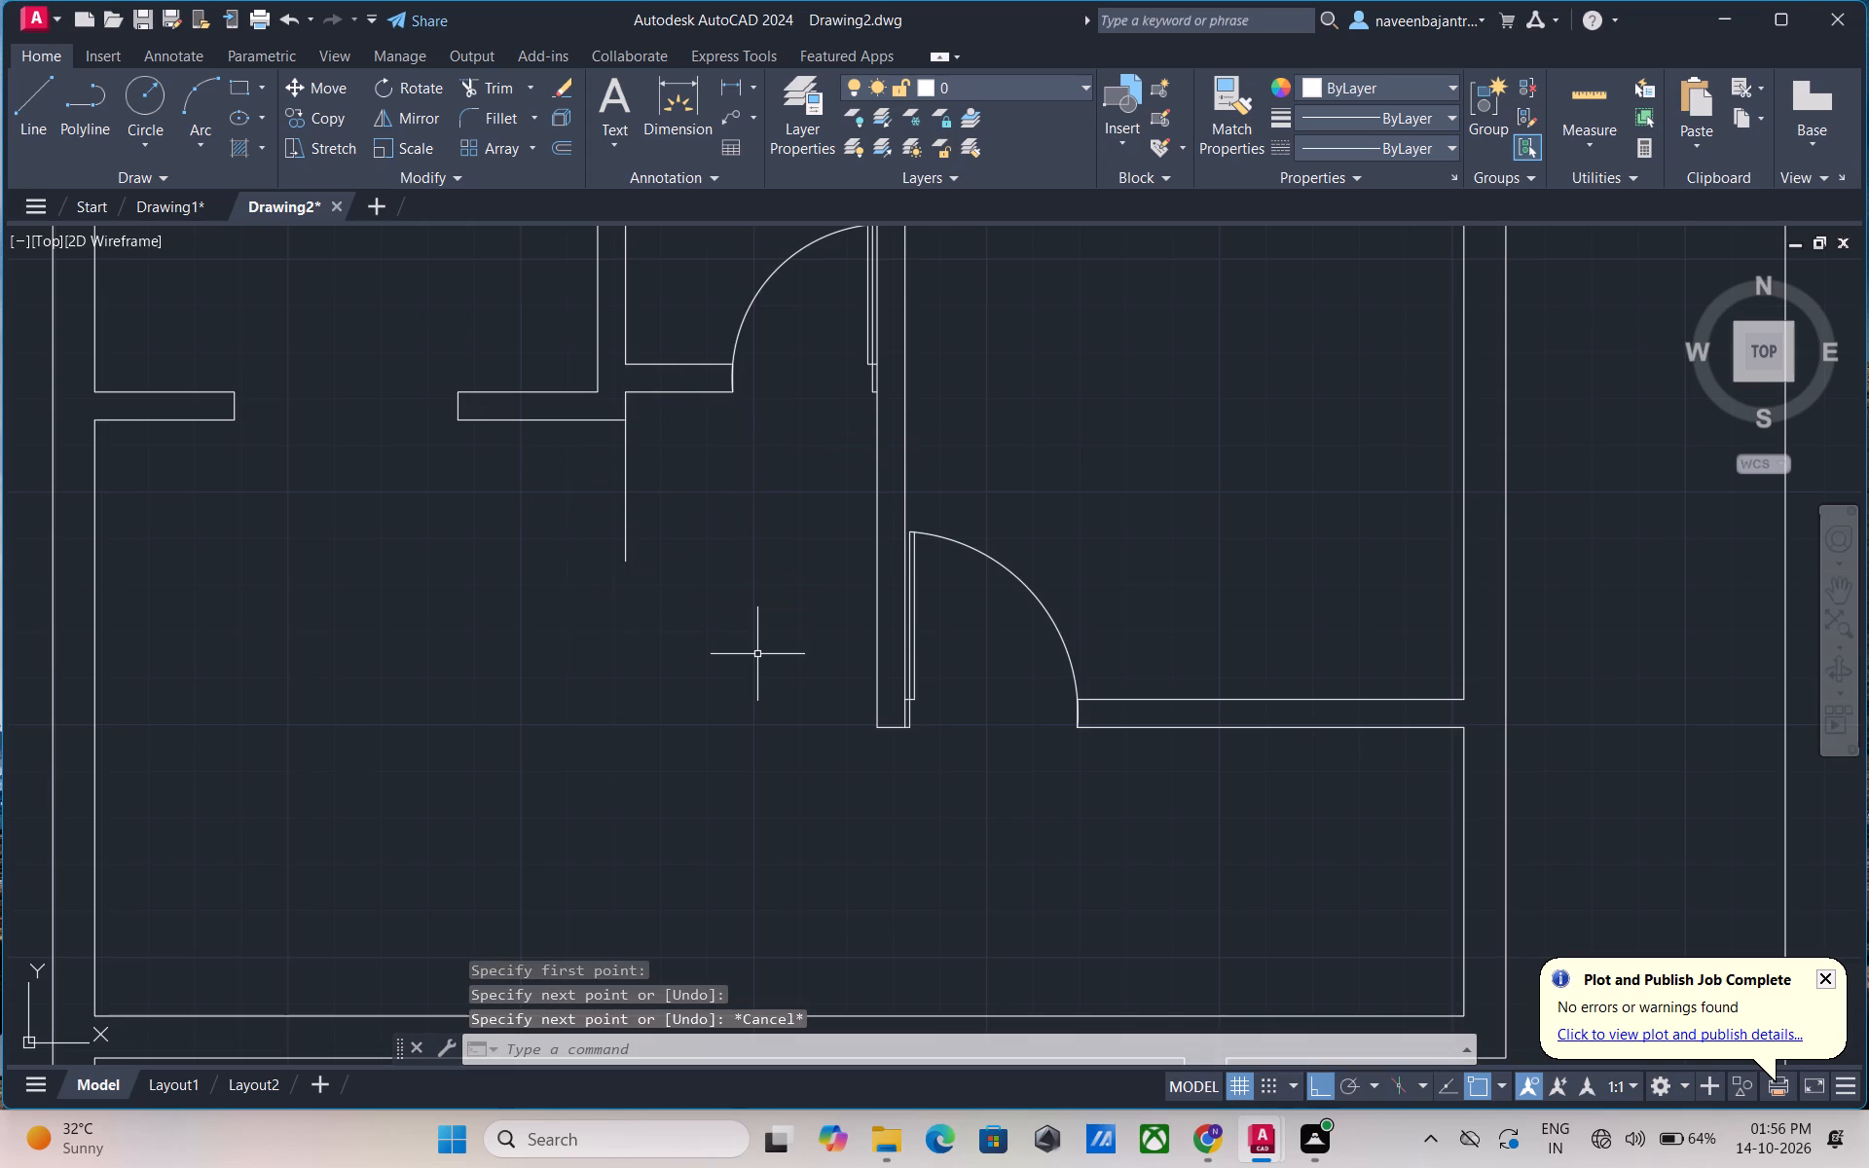
Draw a vertical line about 3'-2" downward from the lower corner of the upper-middle room's left door jamb.
{"action": "type", "text": "L"}
{"action": "key", "text": "space"}
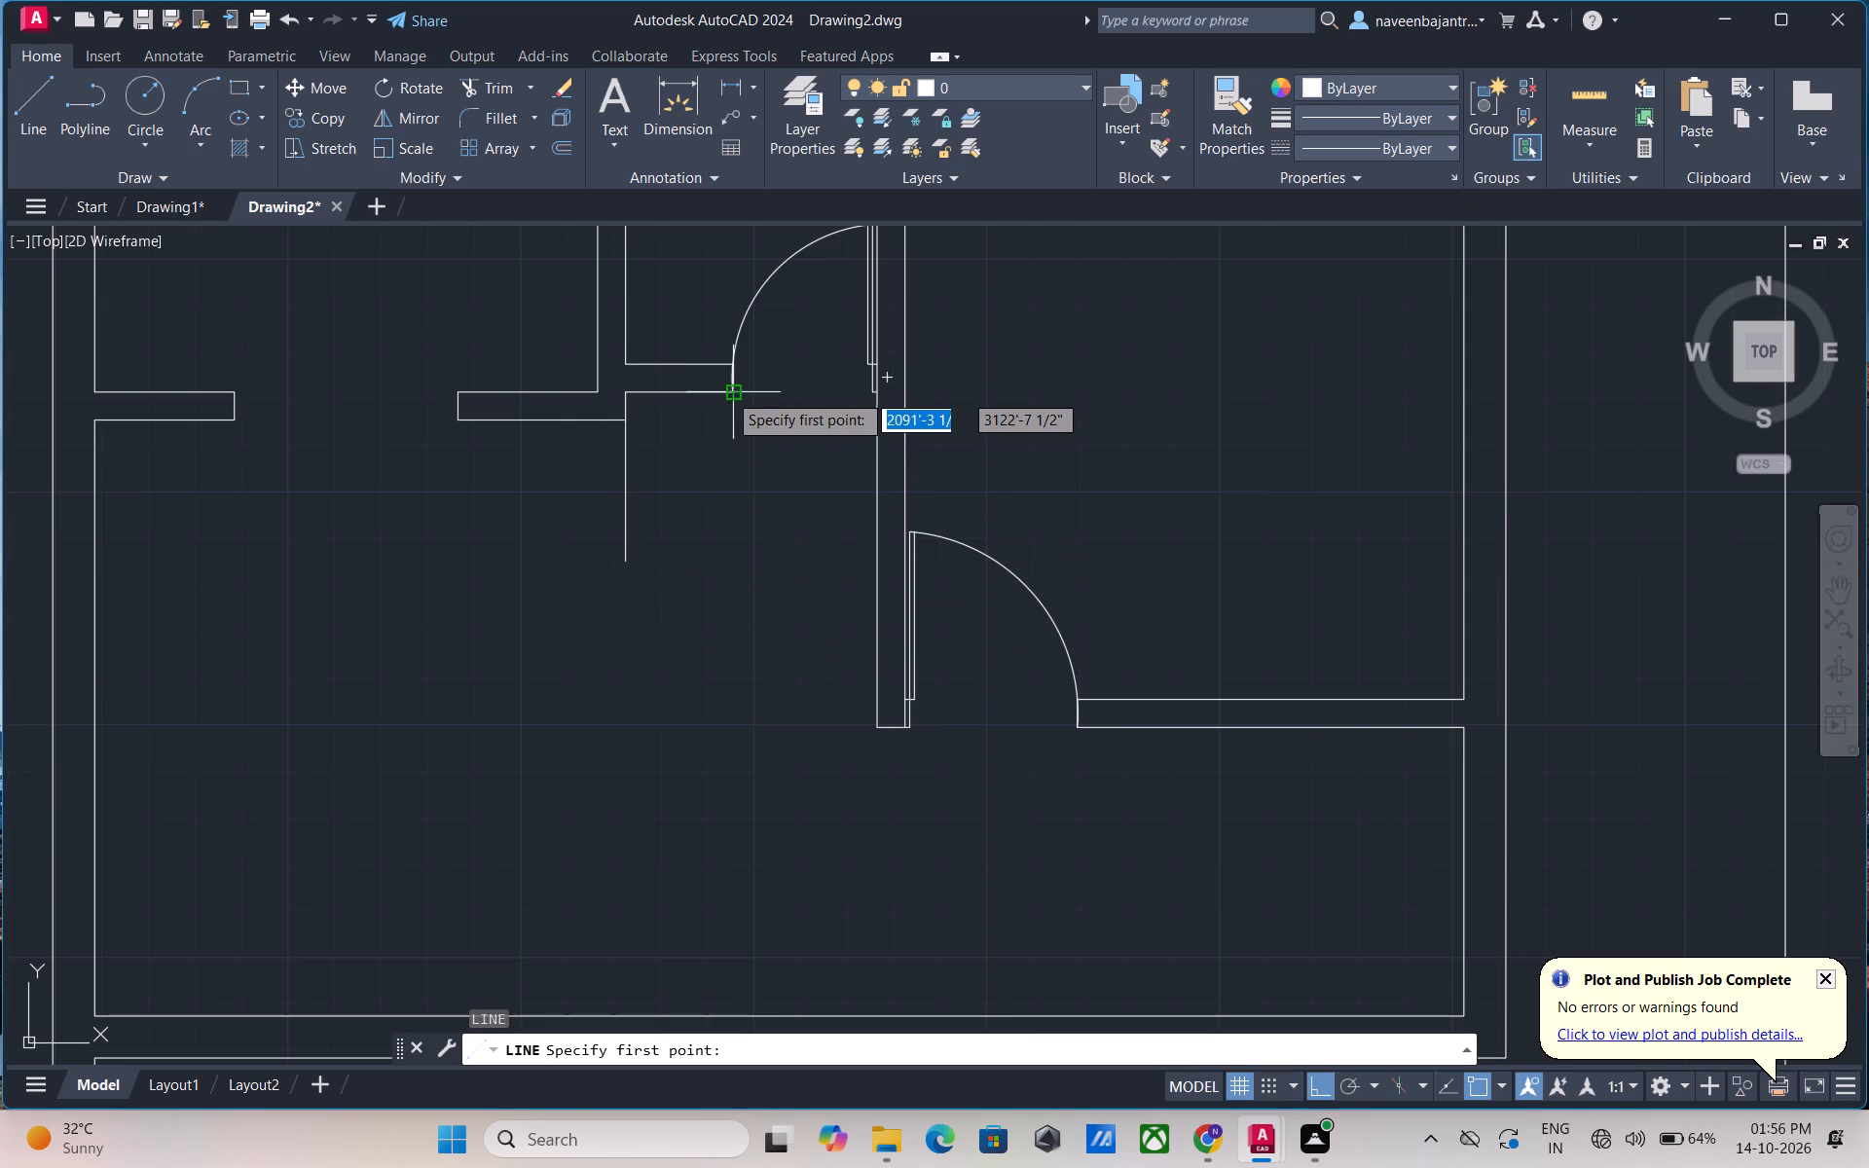
{"action": "scroll", "coordinate": [730, 394], "scroll_direction": "up", "scroll_amount": 3}
{"action": "left_click", "coordinate": [730, 394]}
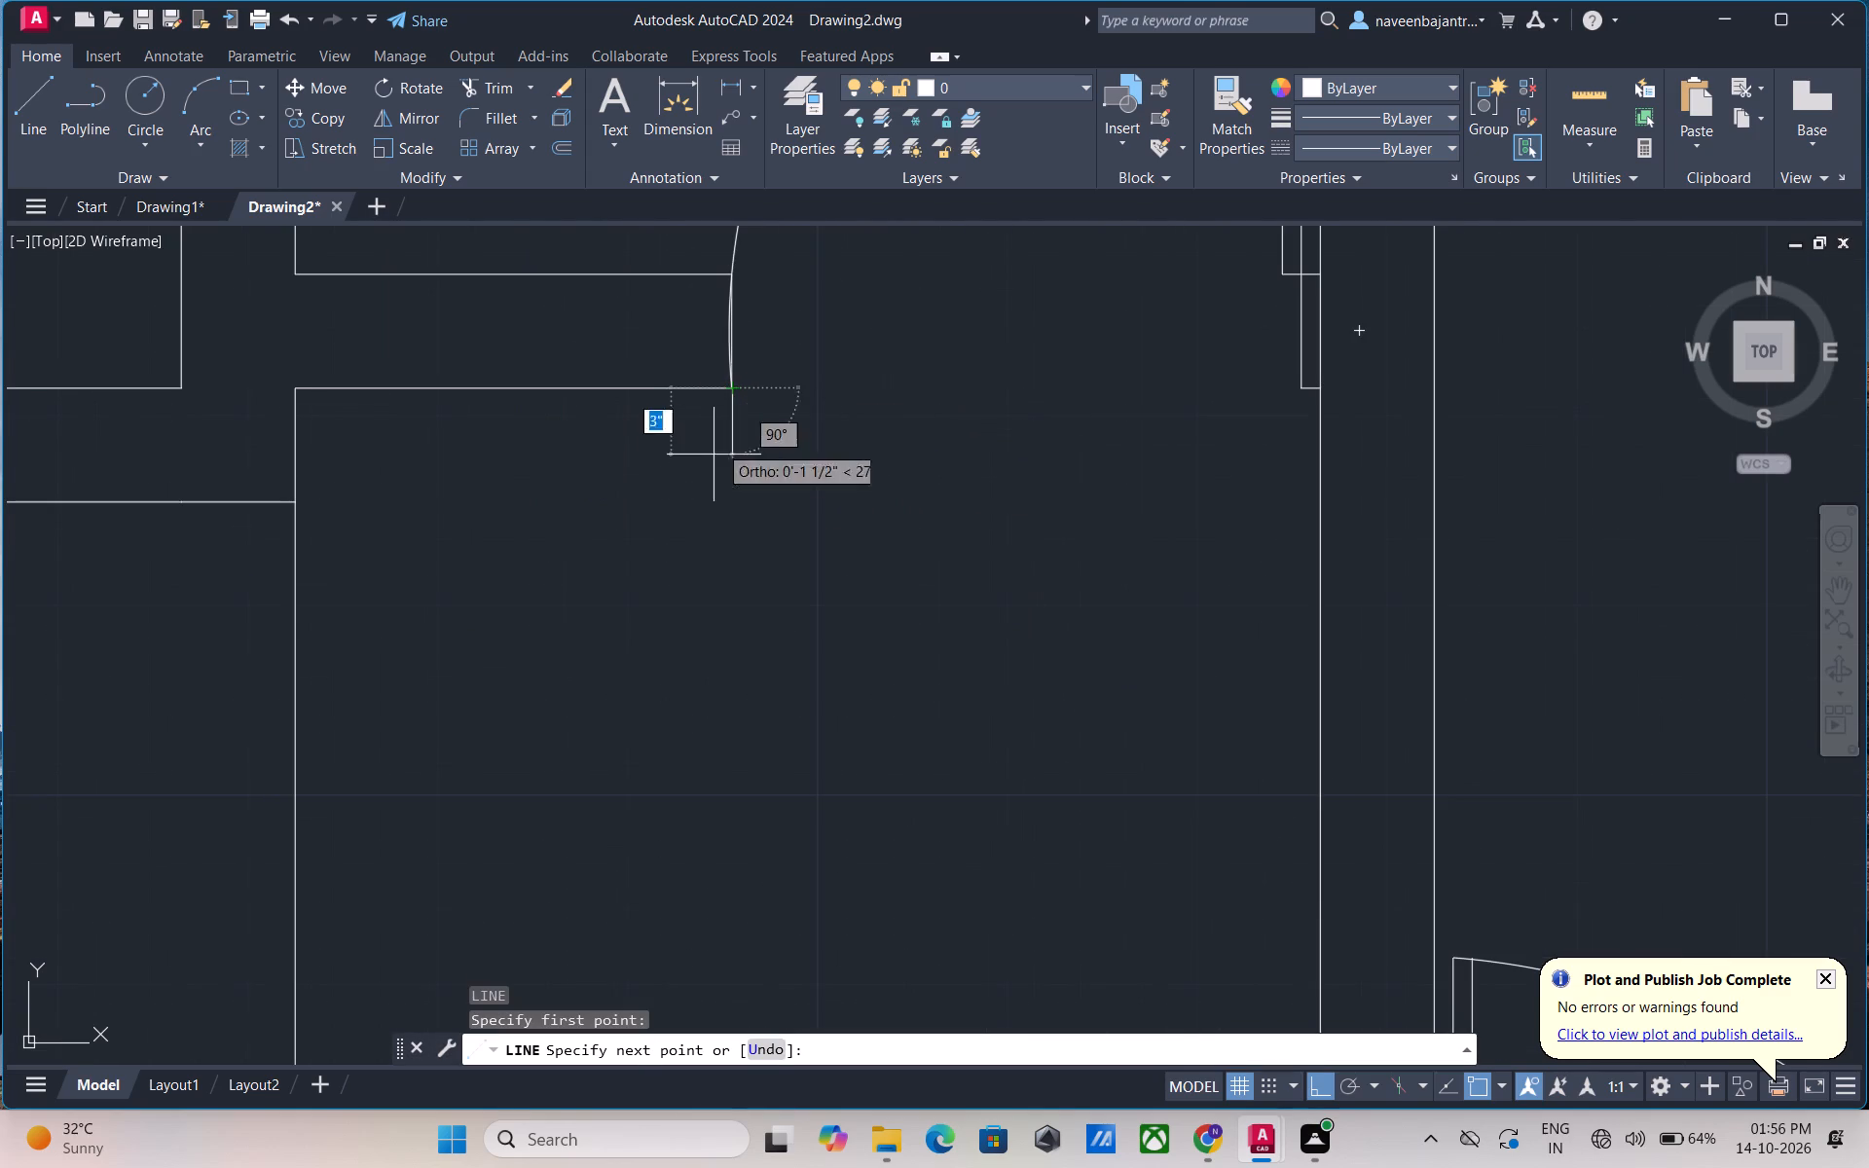
{"action": "scroll", "coordinate": [721, 719], "scroll_direction": "down", "scroll_amount": 2}
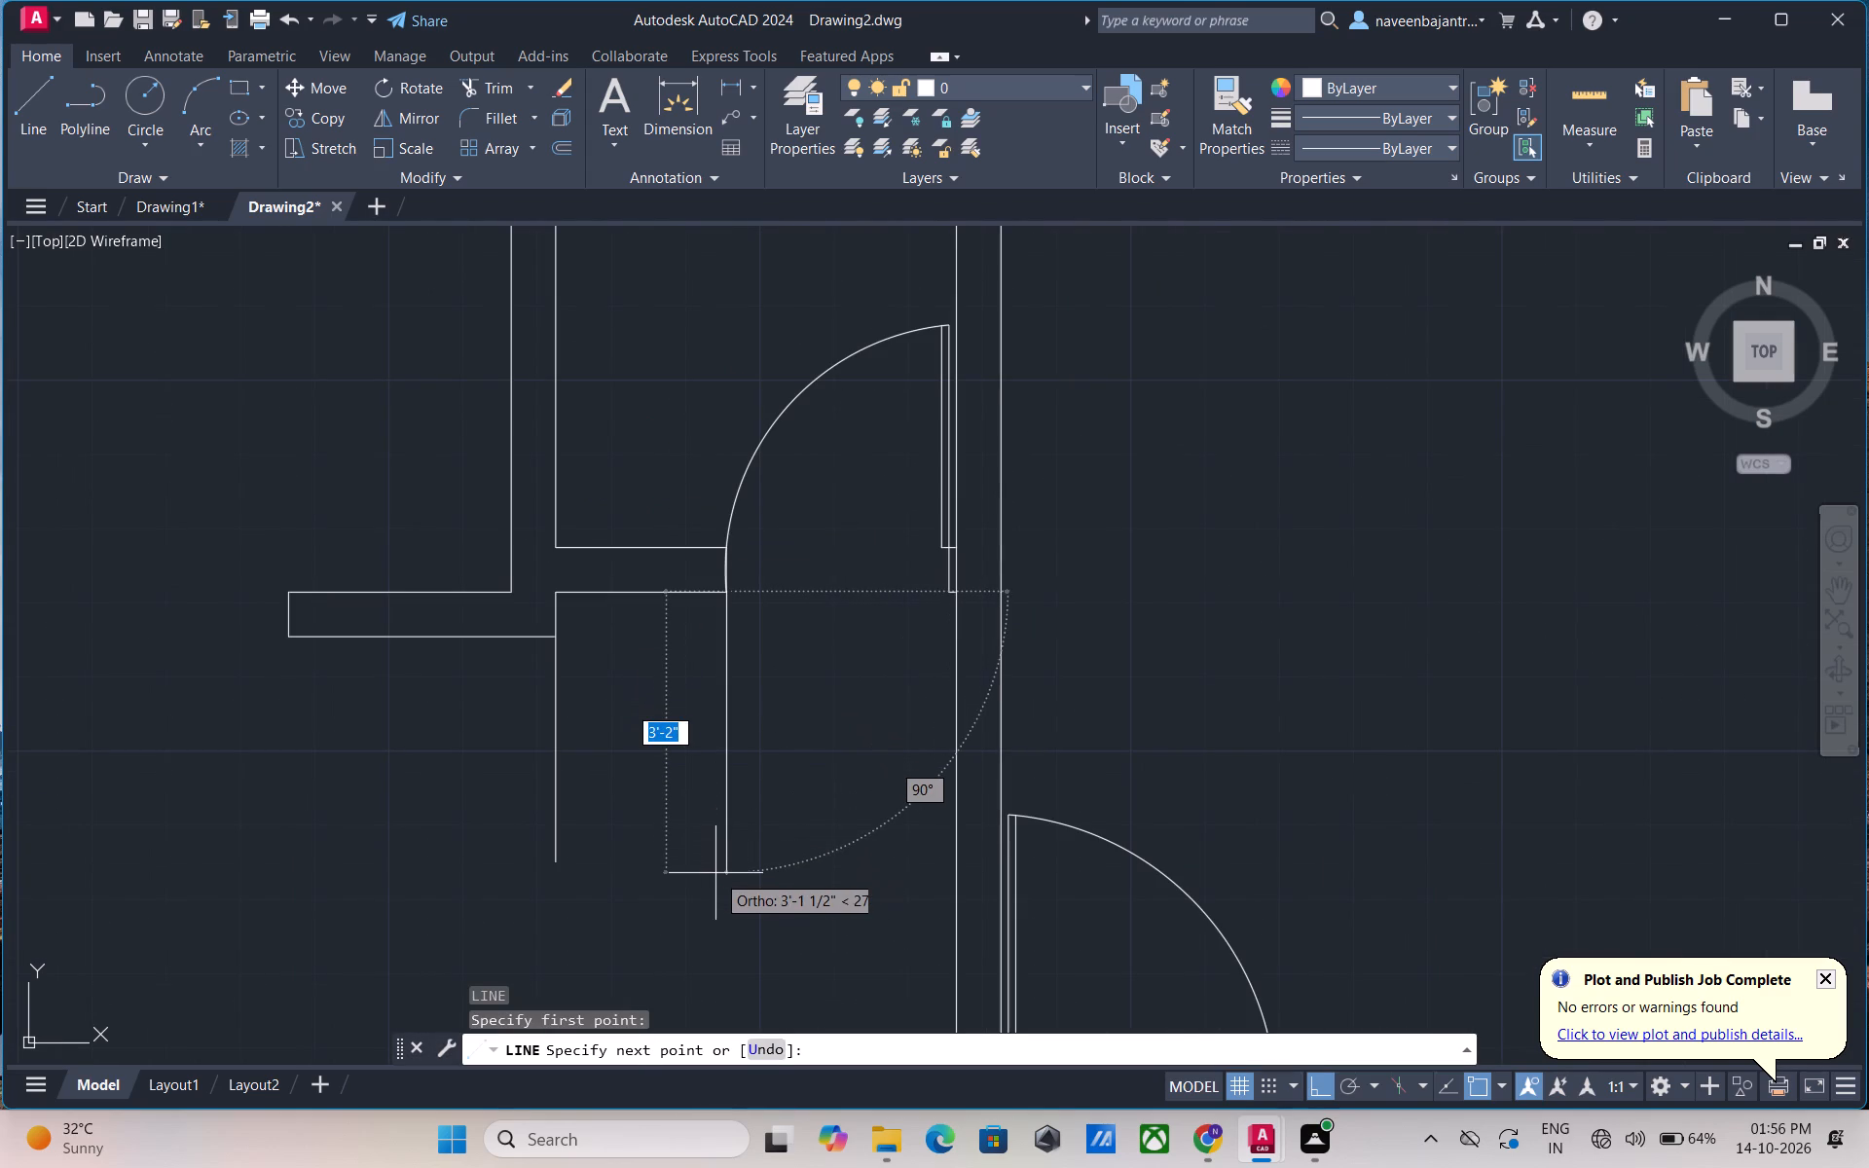
{"action": "left_click", "coordinate": [715, 873]}
{"action": "key", "text": "Escape"}
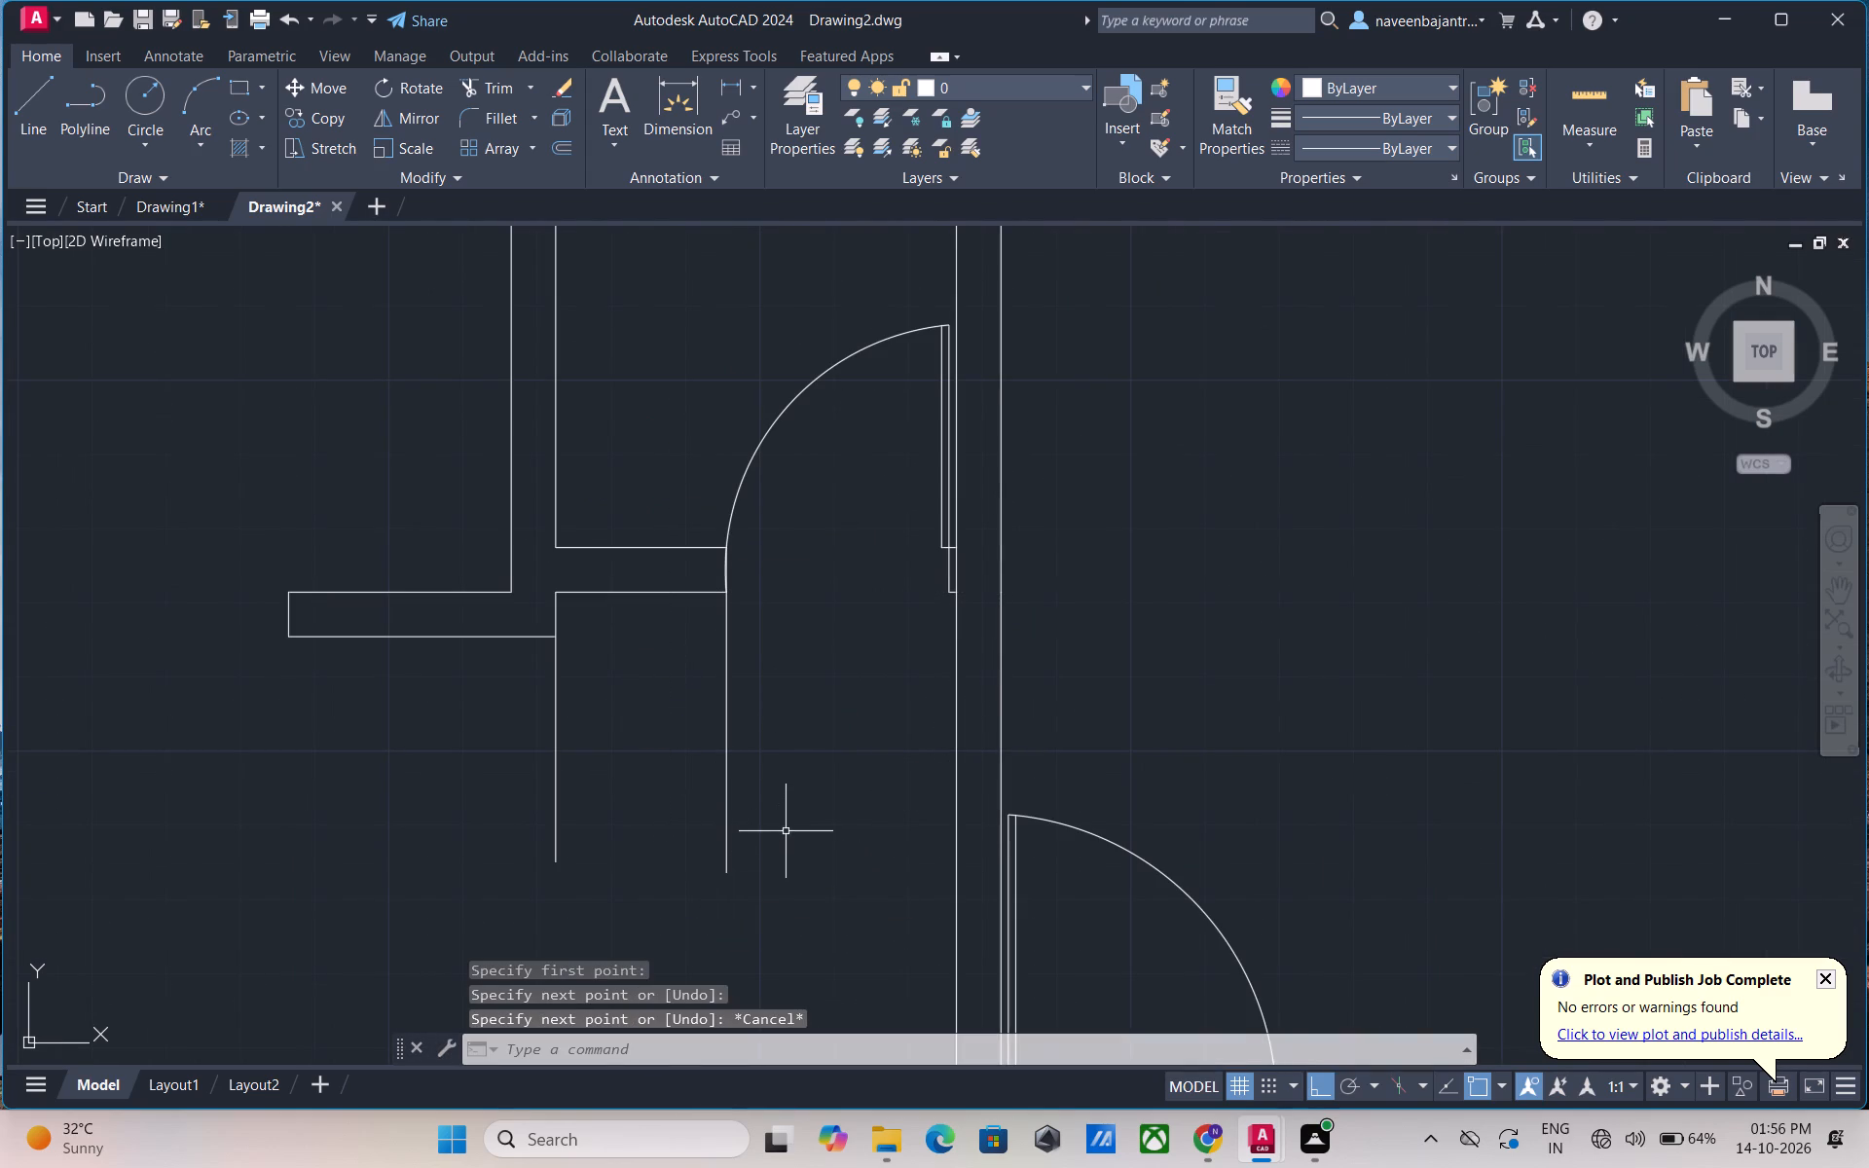
Draw a vertical line downward from the upper-left room's lower-right inner corner, across the partition and past the adjacent vertical line's end.
{"action": "middle_click_drag", "start_coordinate": [786, 831], "coordinate": [810, 691]}
{"action": "key", "text": "Escape"}
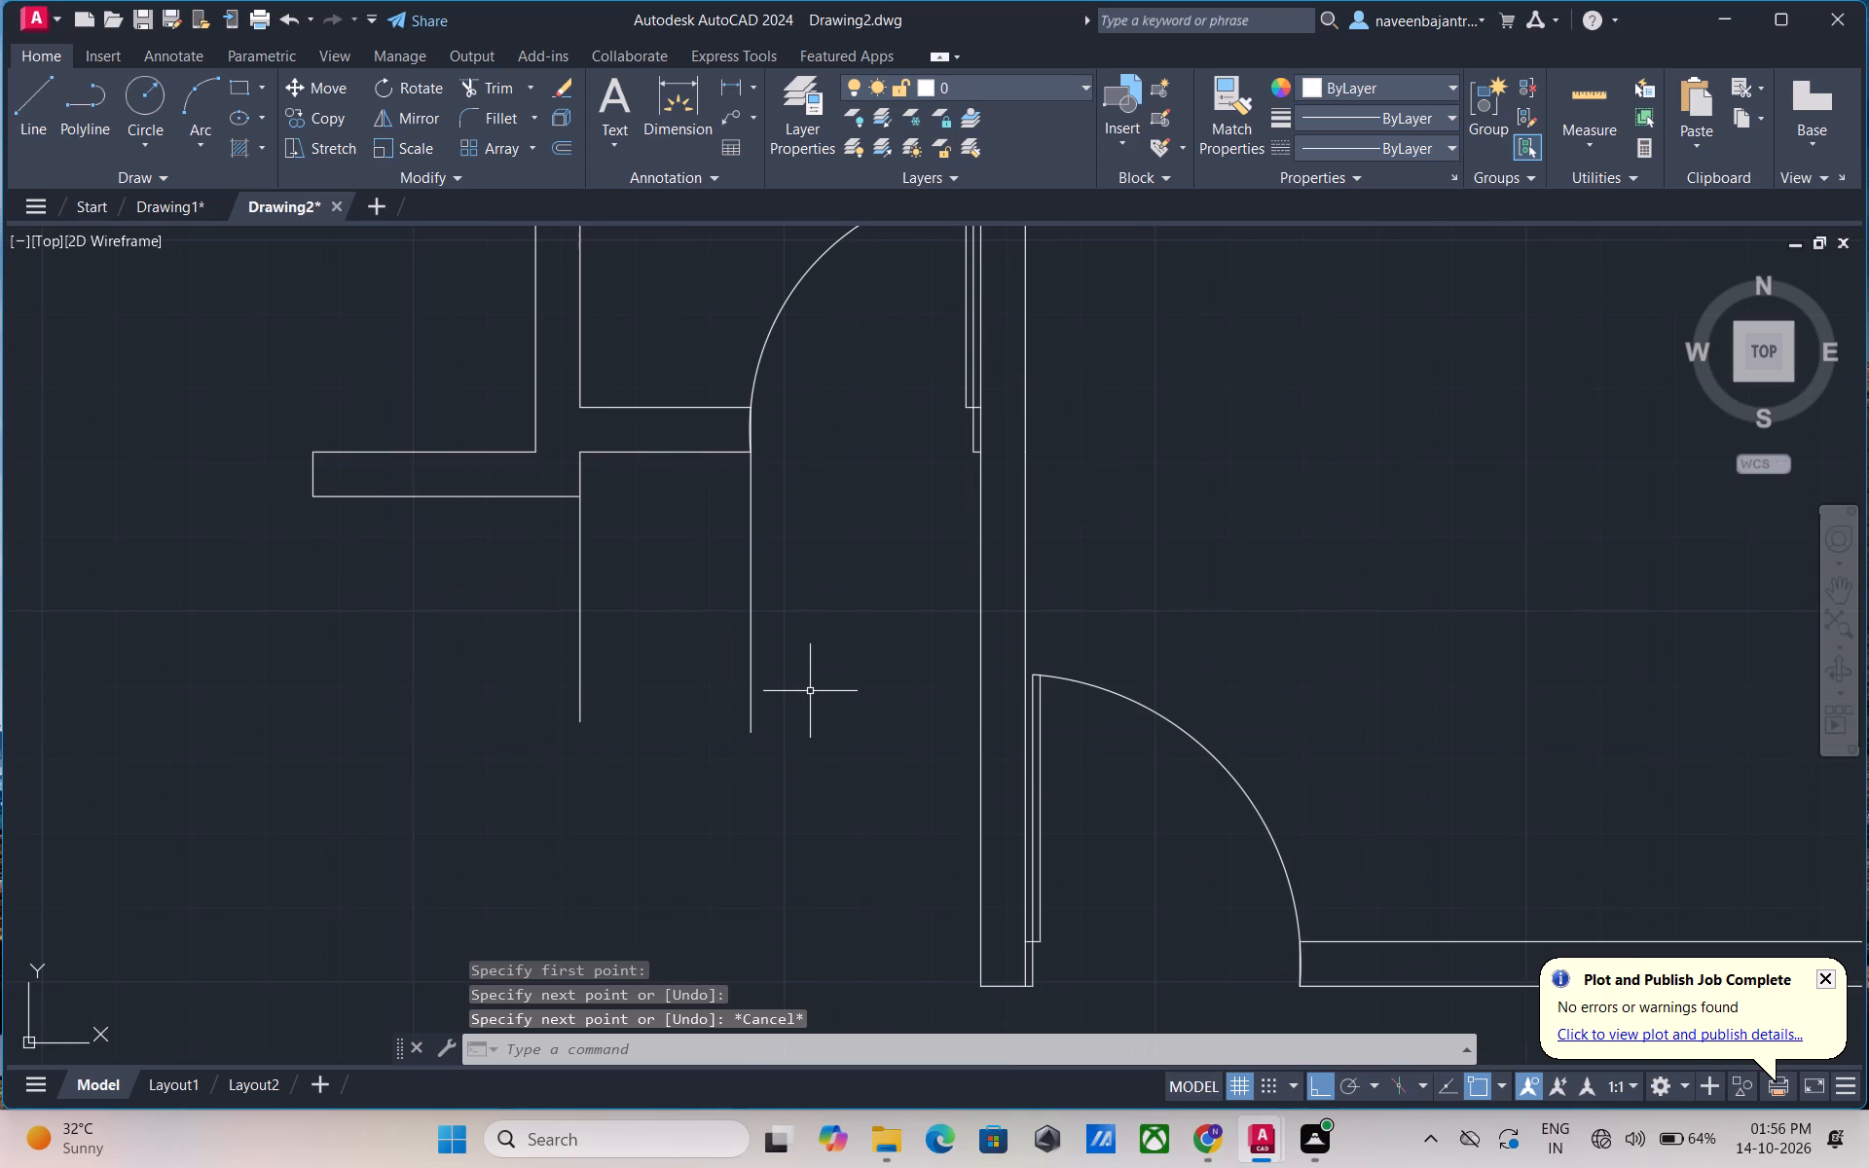
{"action": "type", "text": "L"}
{"action": "key", "text": "space"}
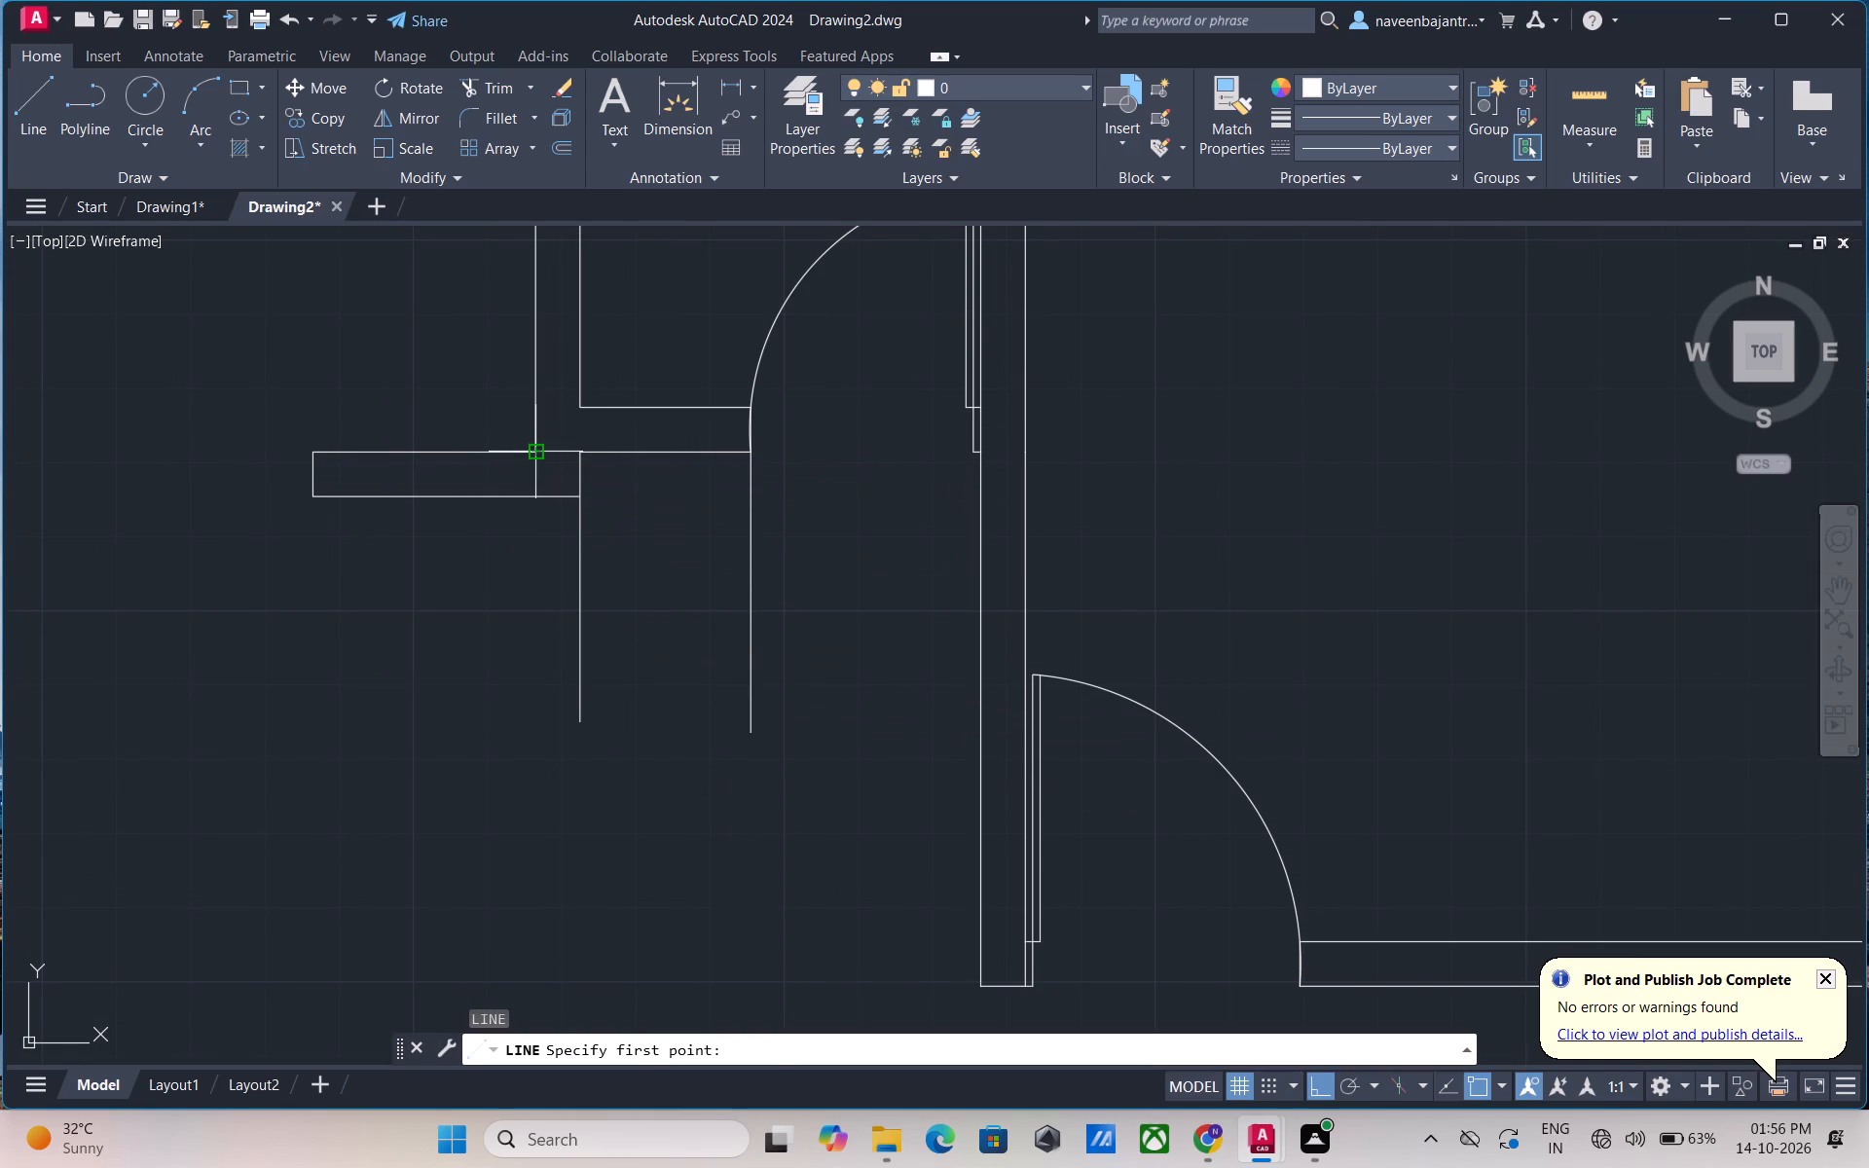
{"action": "left_click", "coordinate": [539, 452]}
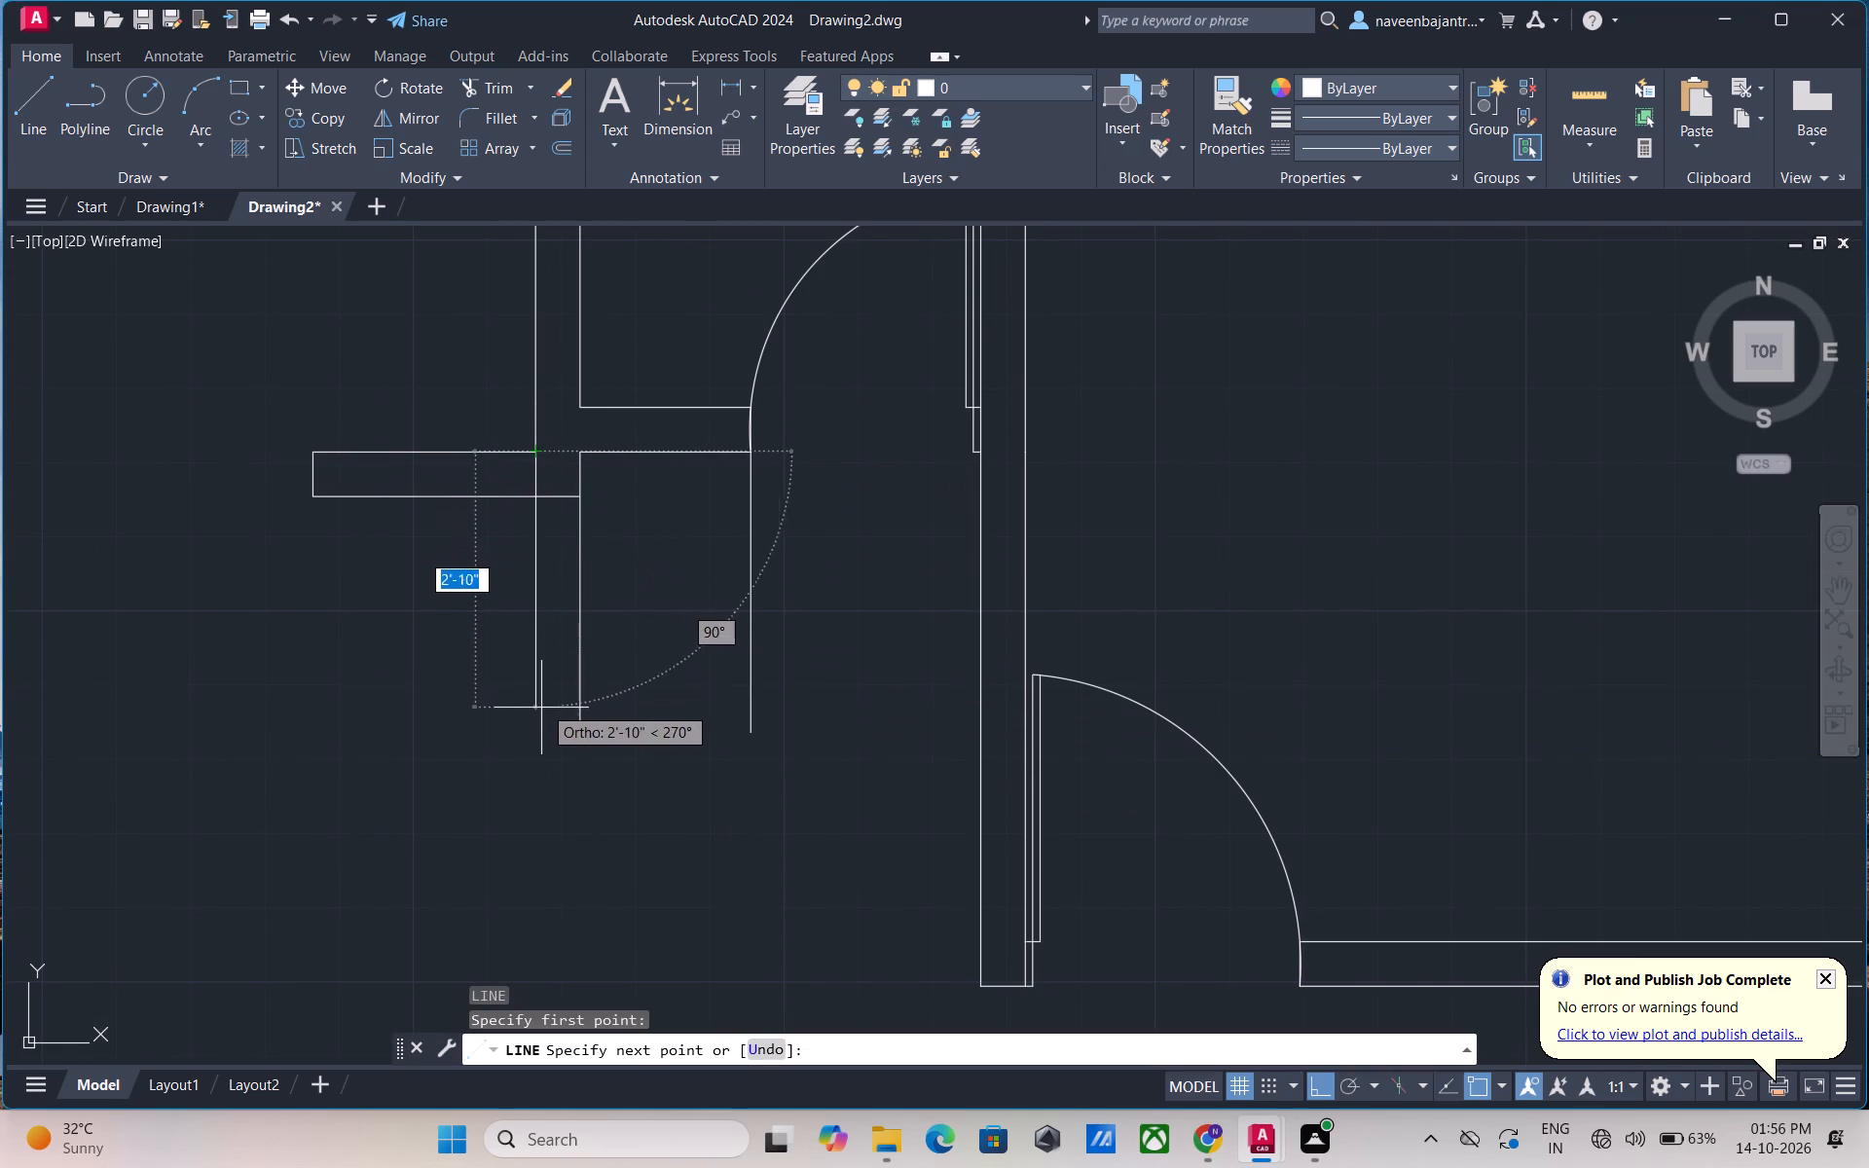
{"action": "left_click", "coordinate": [537, 759]}
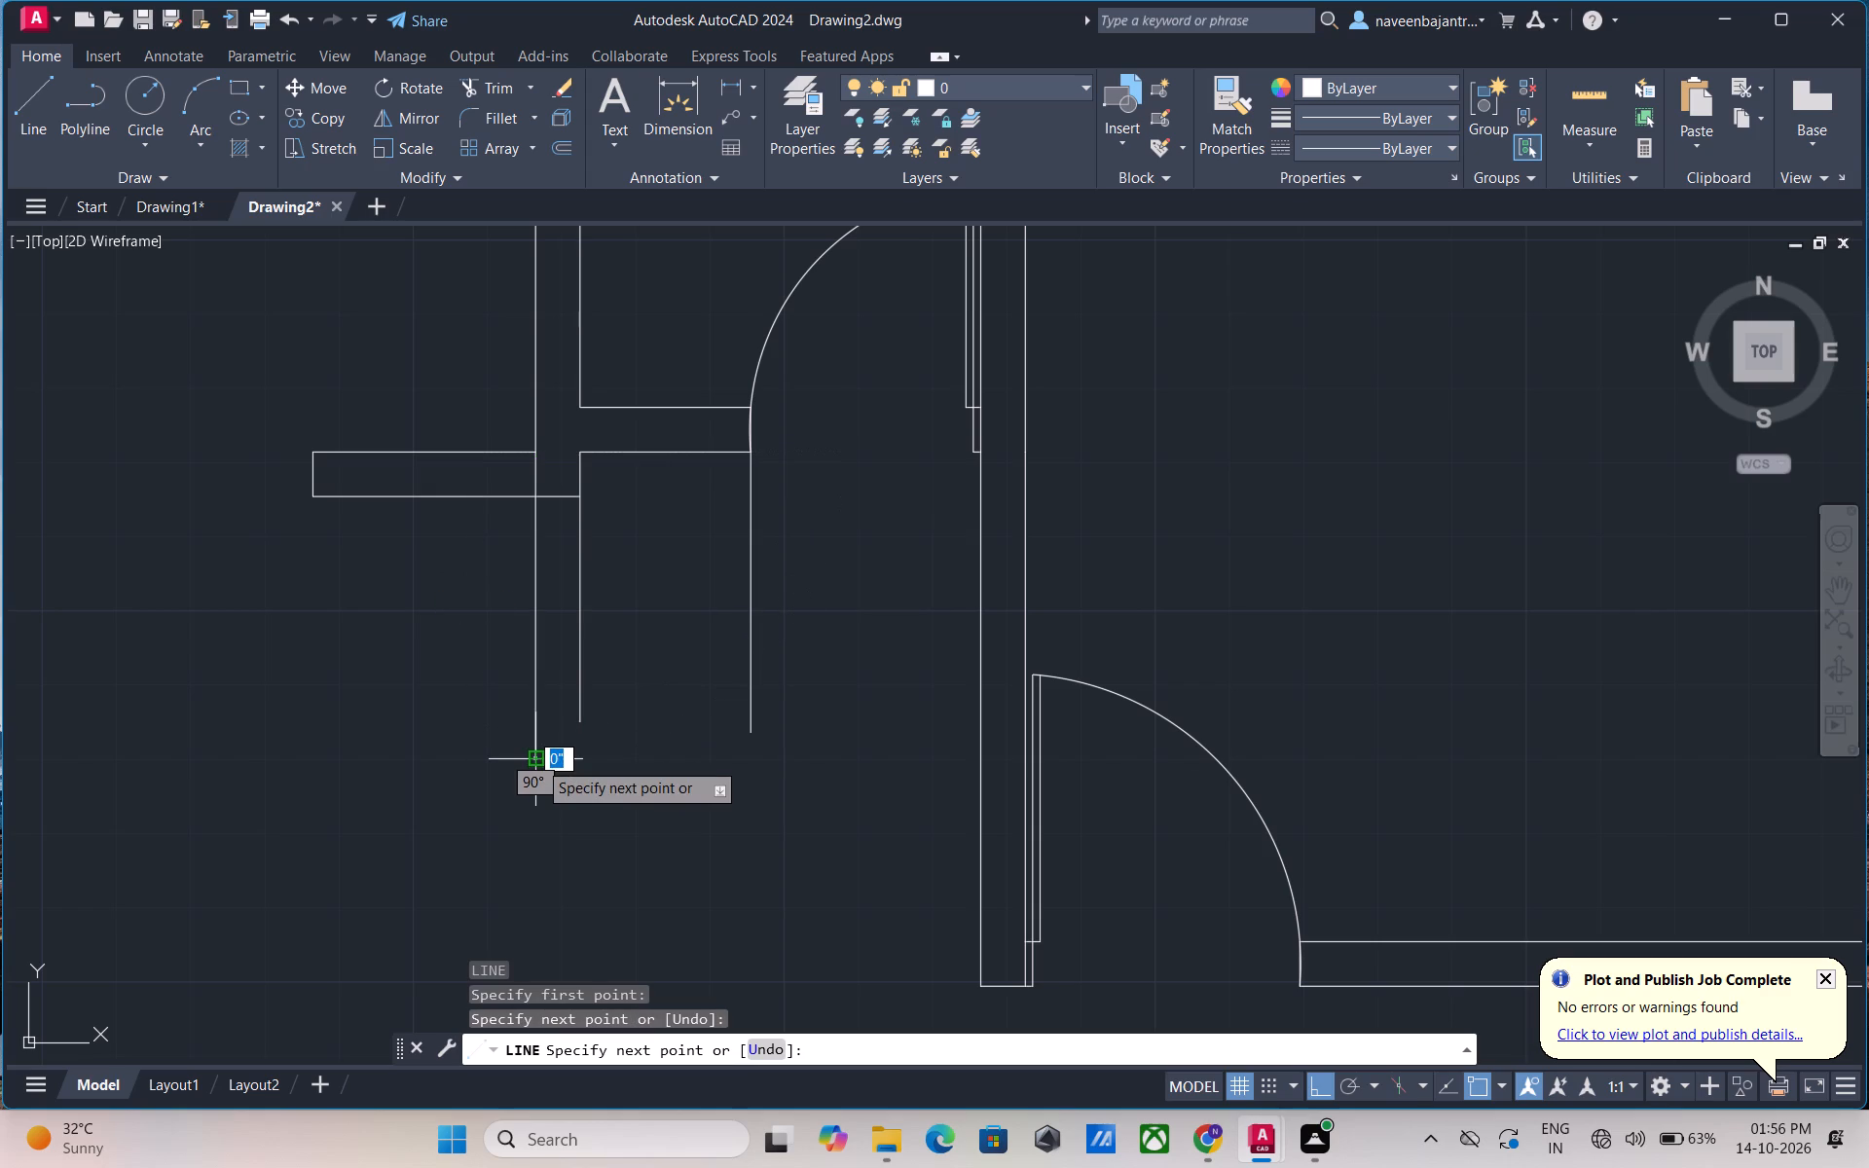
{"action": "key", "text": "Escape"}
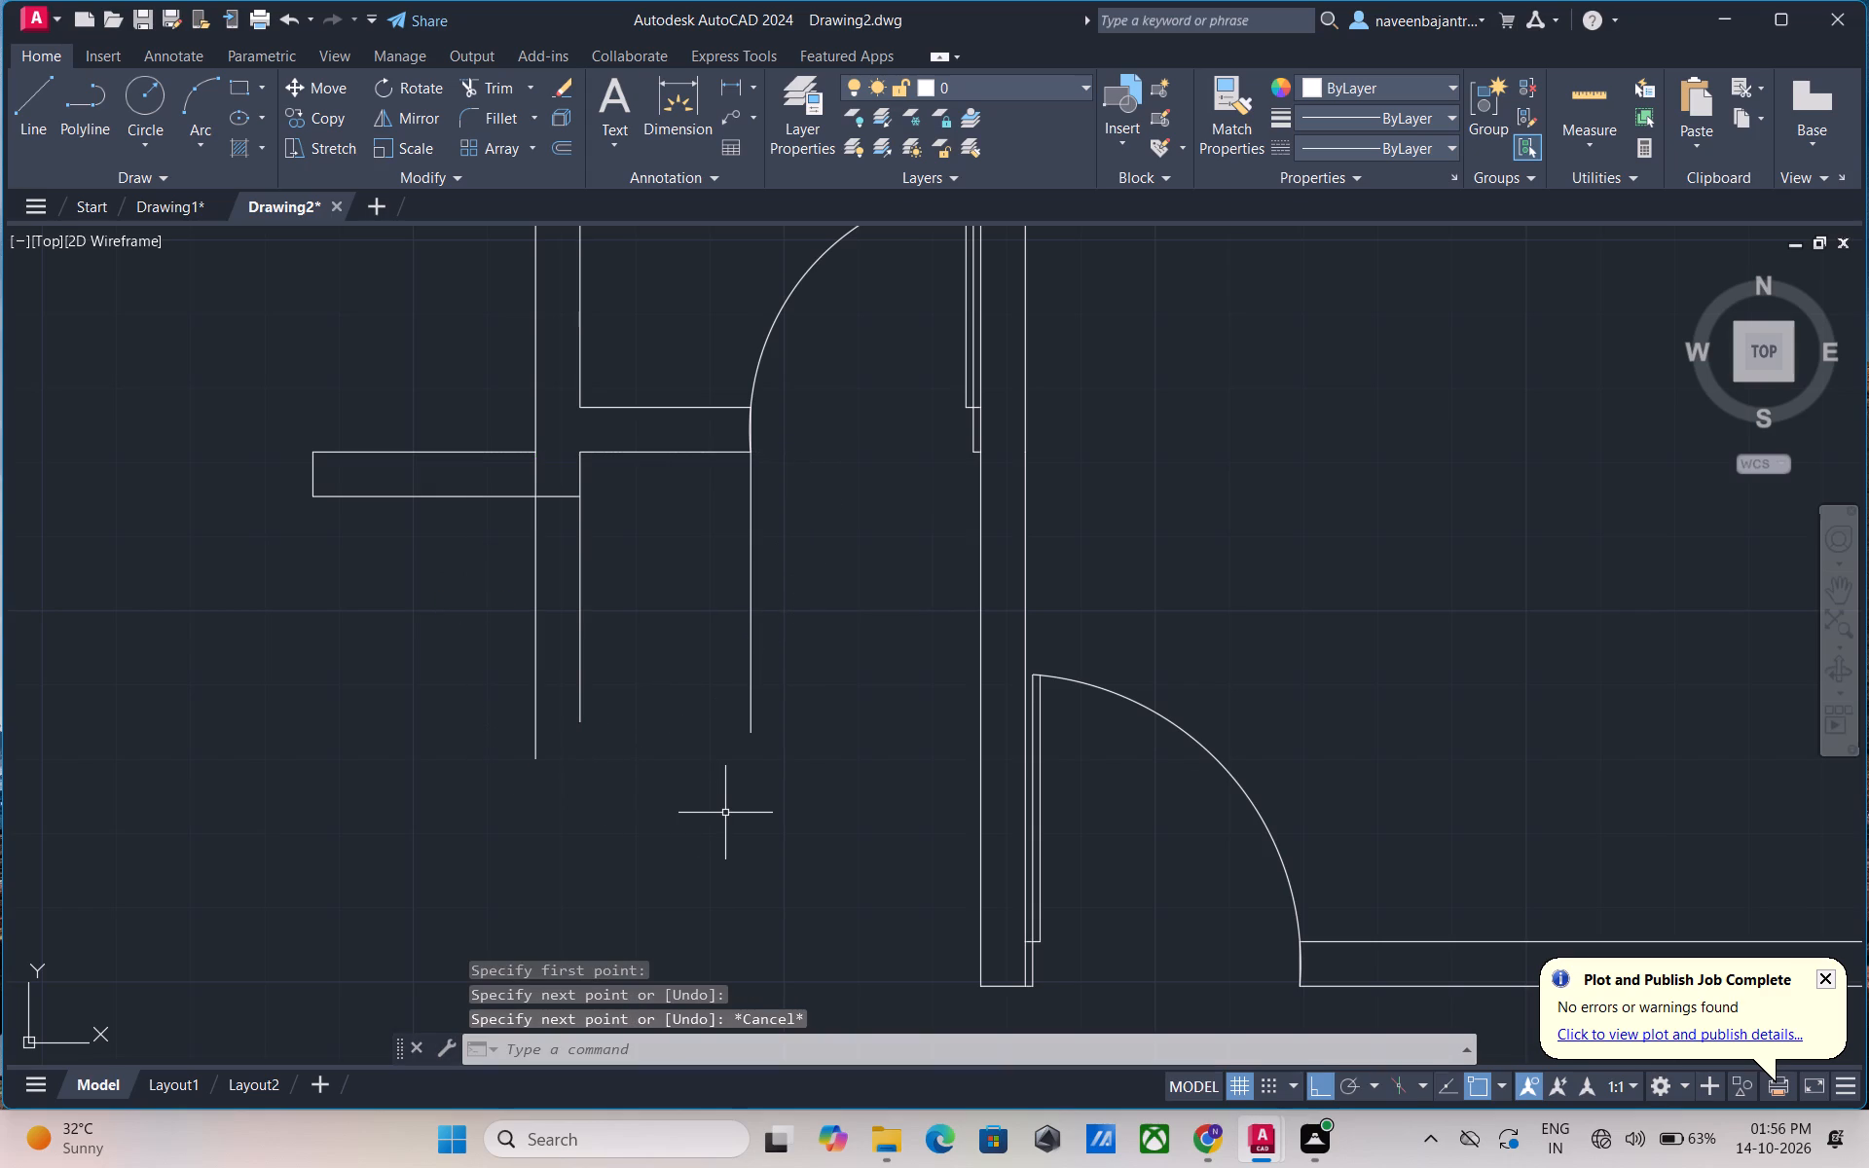
Draw a horizontal line rightward from the lower end of the middle vertical line to just past the vertical line under the door jamb.
{"action": "type", "text": "L"}
{"action": "key", "text": "space"}
{"action": "left_click", "coordinate": [582, 721]}
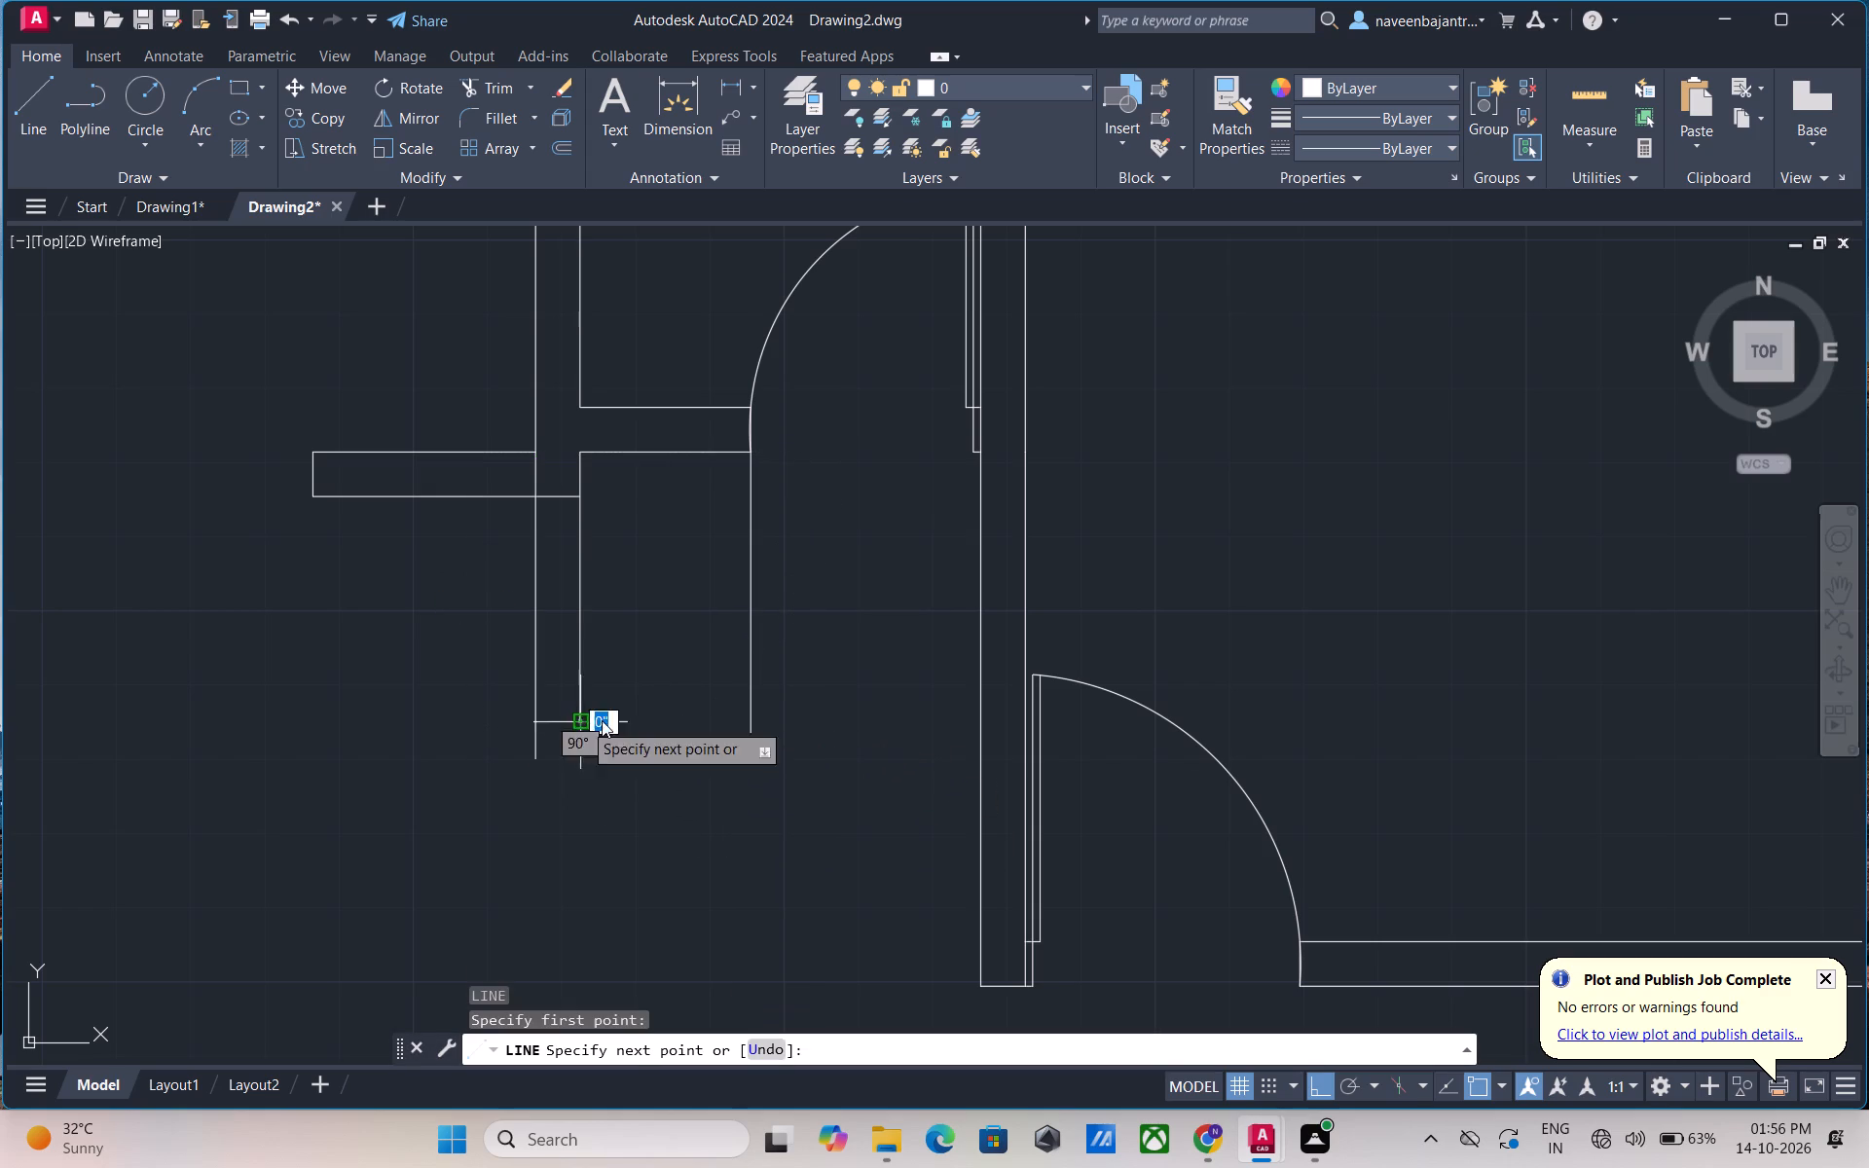
{"action": "left_click", "coordinate": [784, 716]}
{"action": "key", "text": "Escape"}
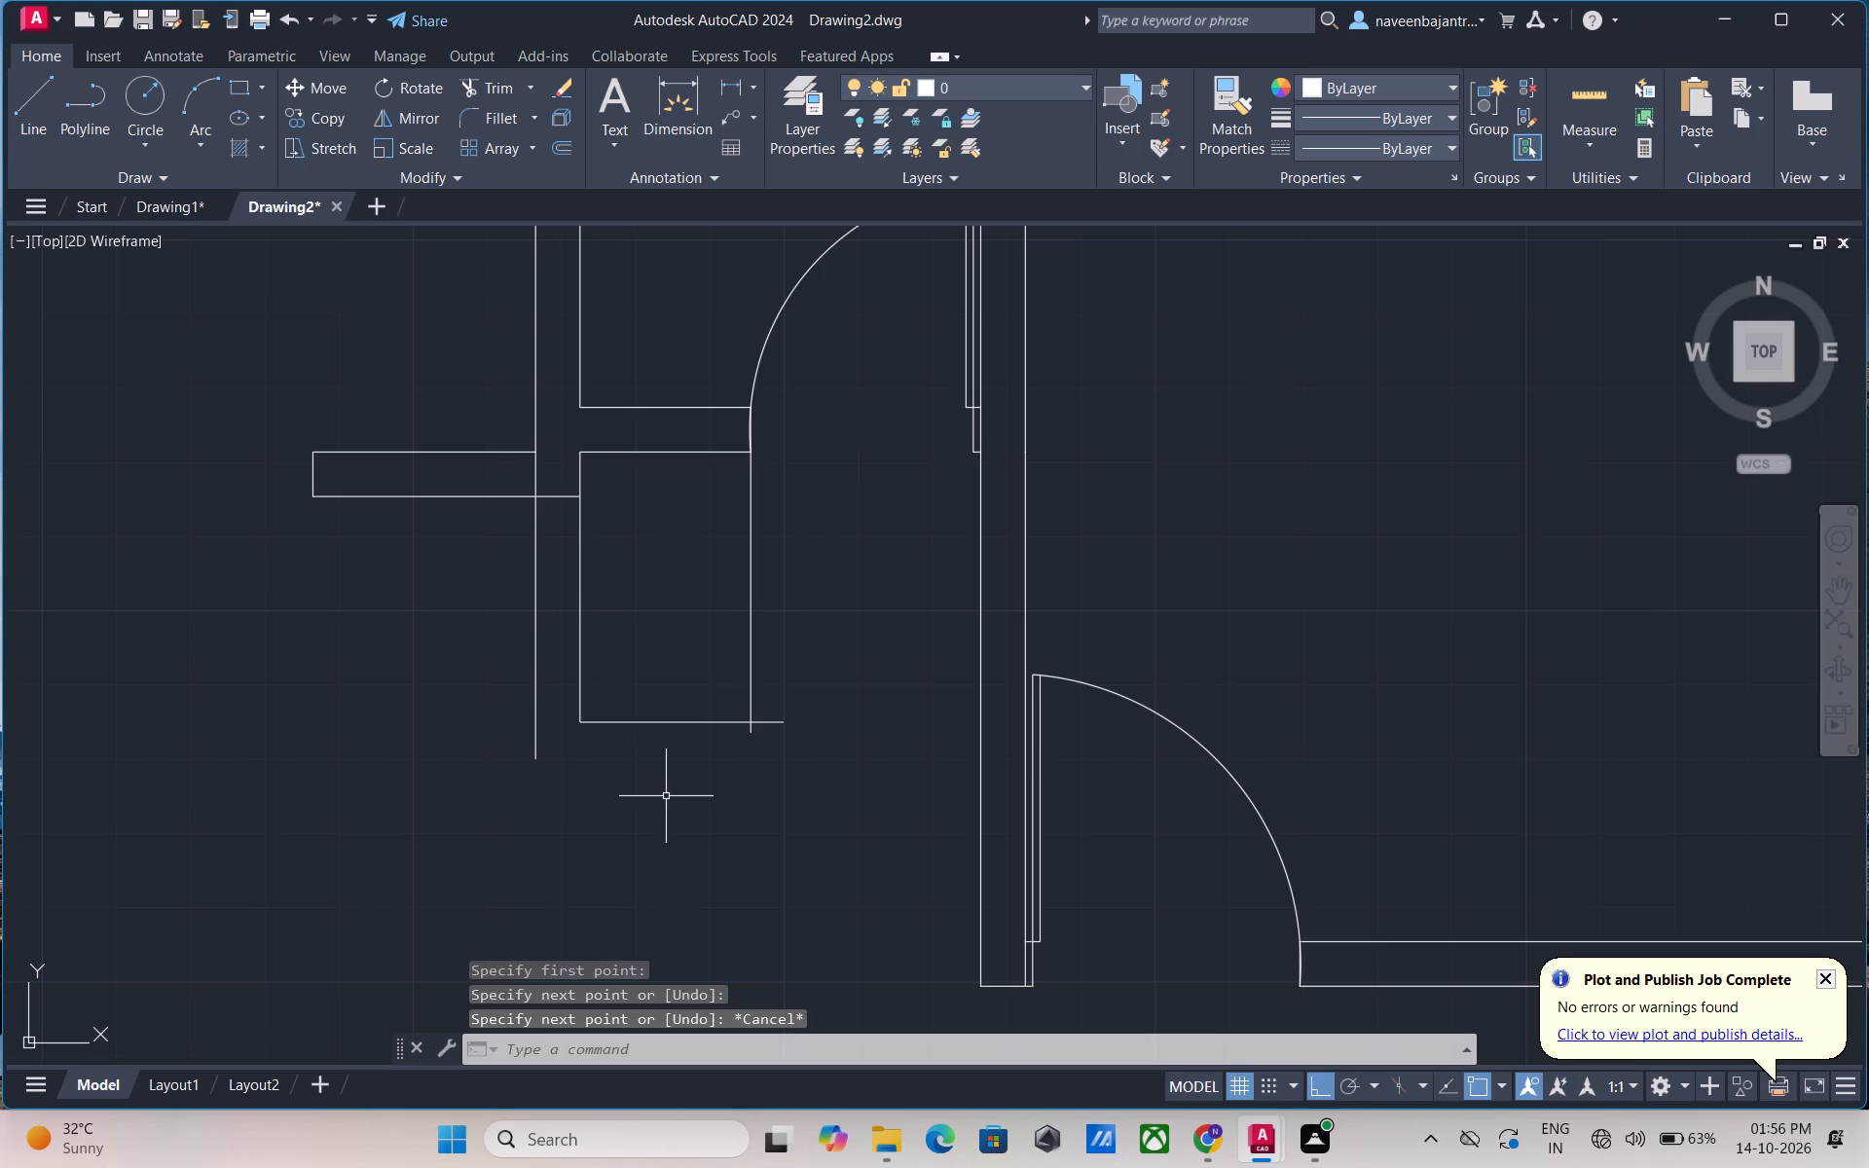
Trim both line overhangs at the lower-right corner of the small rectangle below the upper-middle room's partition.
{"action": "type", "text": "TR"}
{"action": "key", "text": "space"}
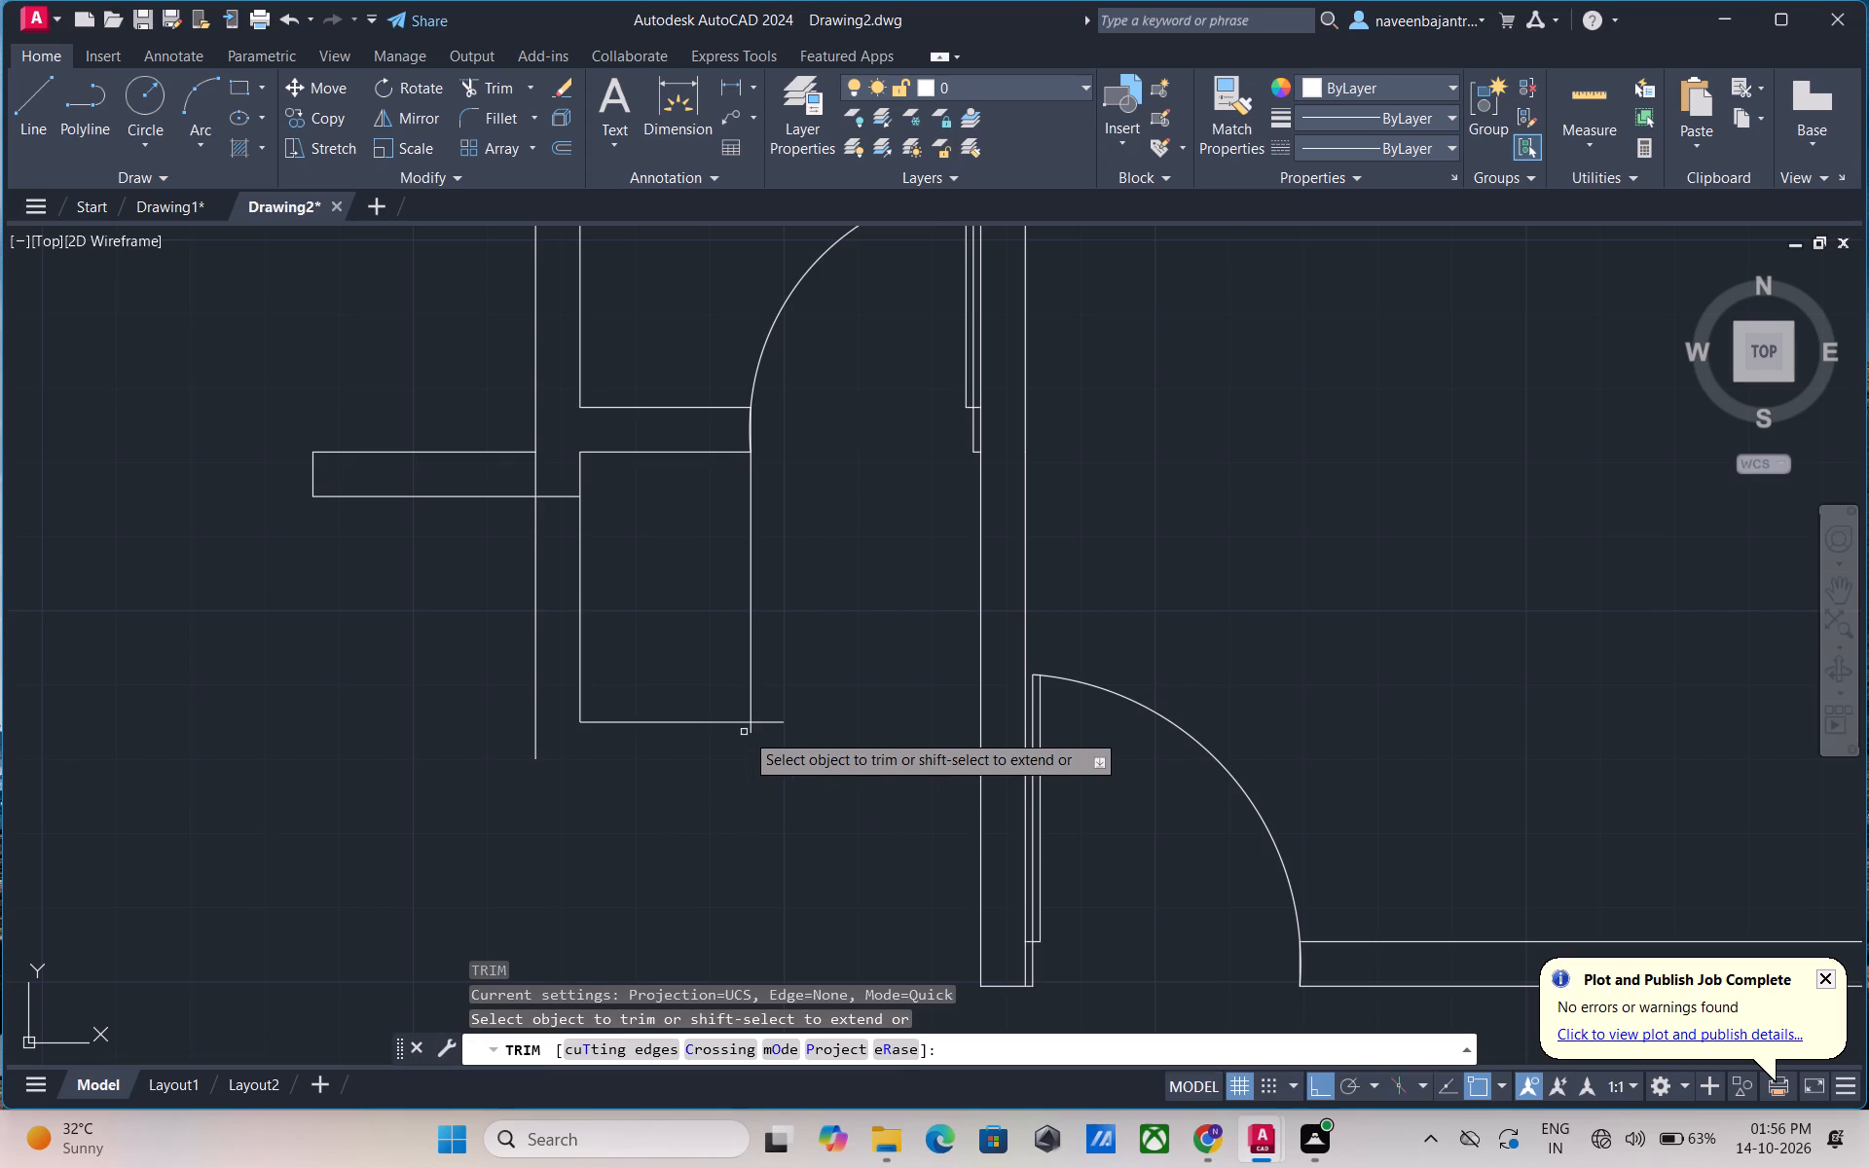
{"action": "left_click", "coordinate": [750, 729]}
{"action": "left_click", "coordinate": [761, 723]}
{"action": "key", "text": "Escape"}
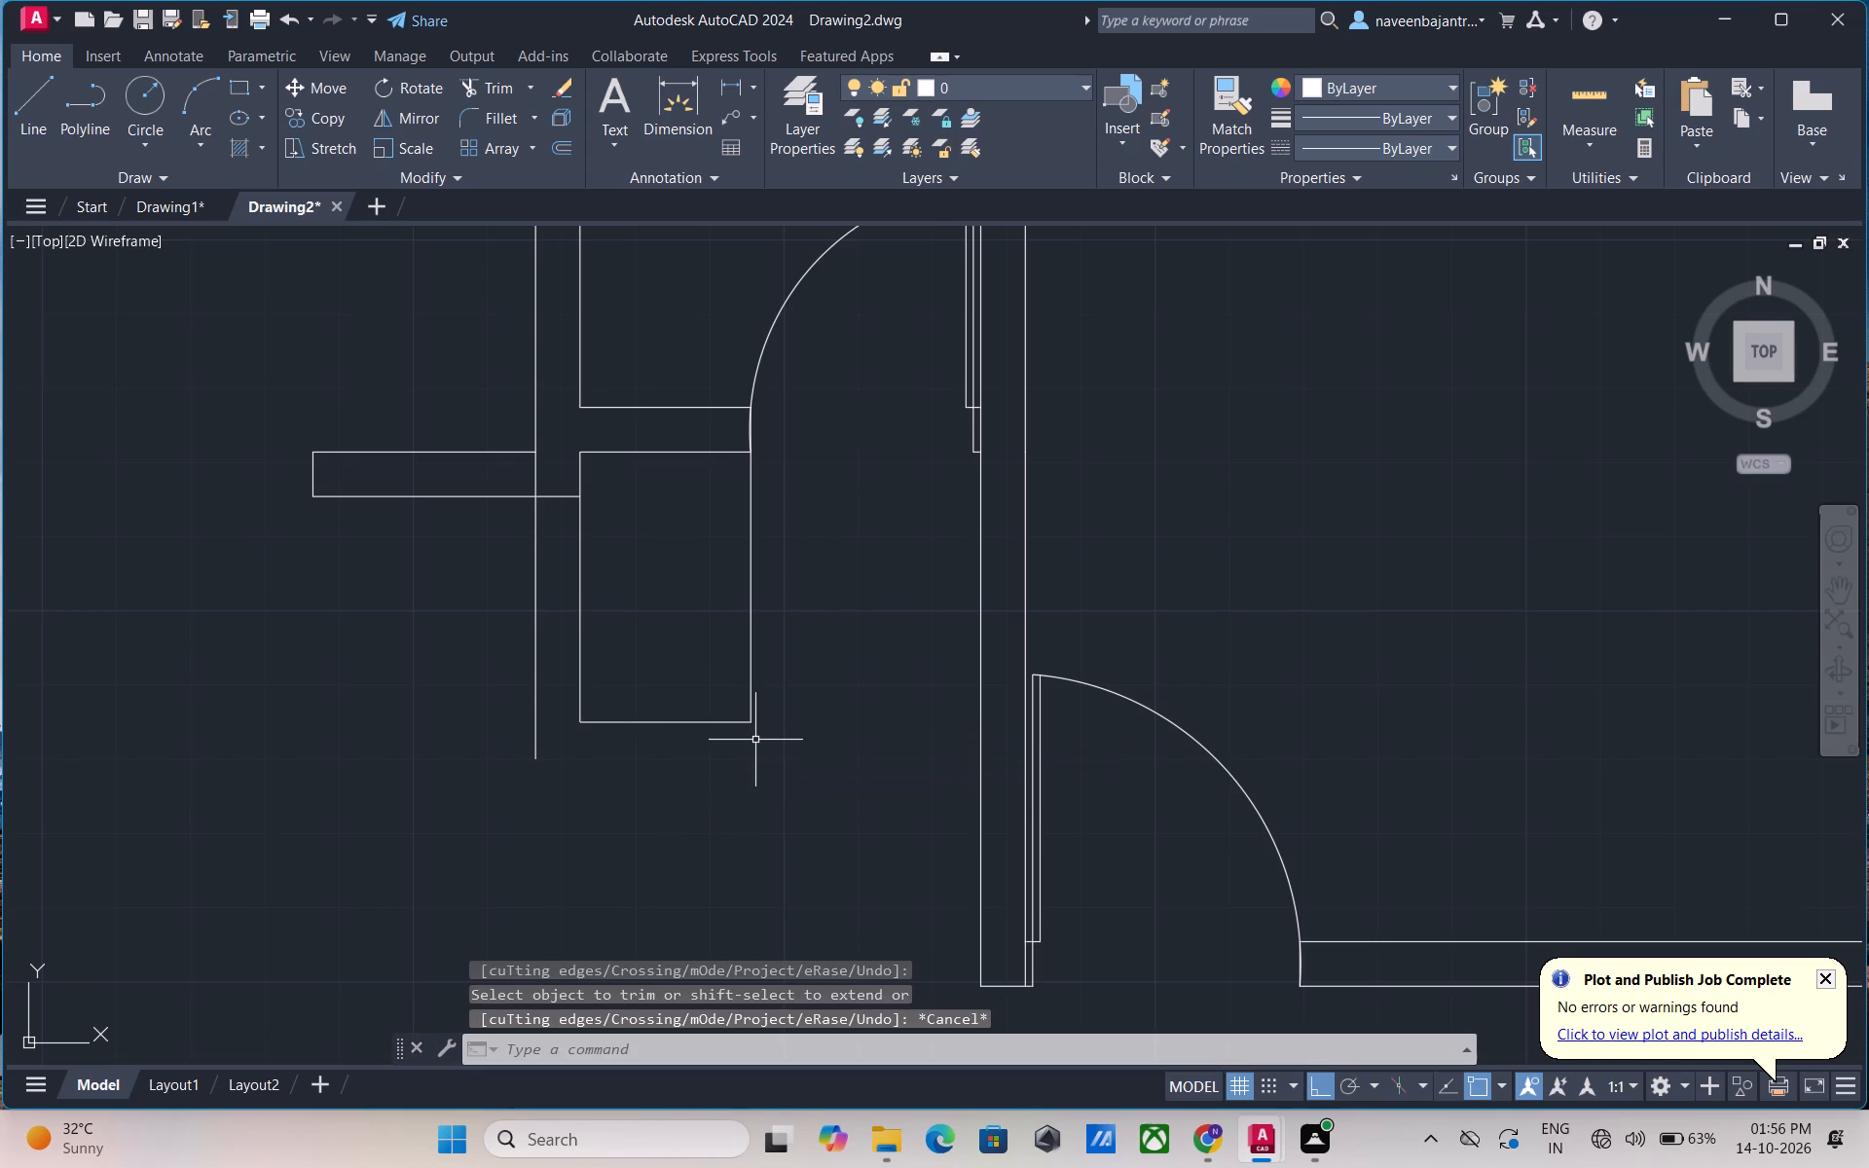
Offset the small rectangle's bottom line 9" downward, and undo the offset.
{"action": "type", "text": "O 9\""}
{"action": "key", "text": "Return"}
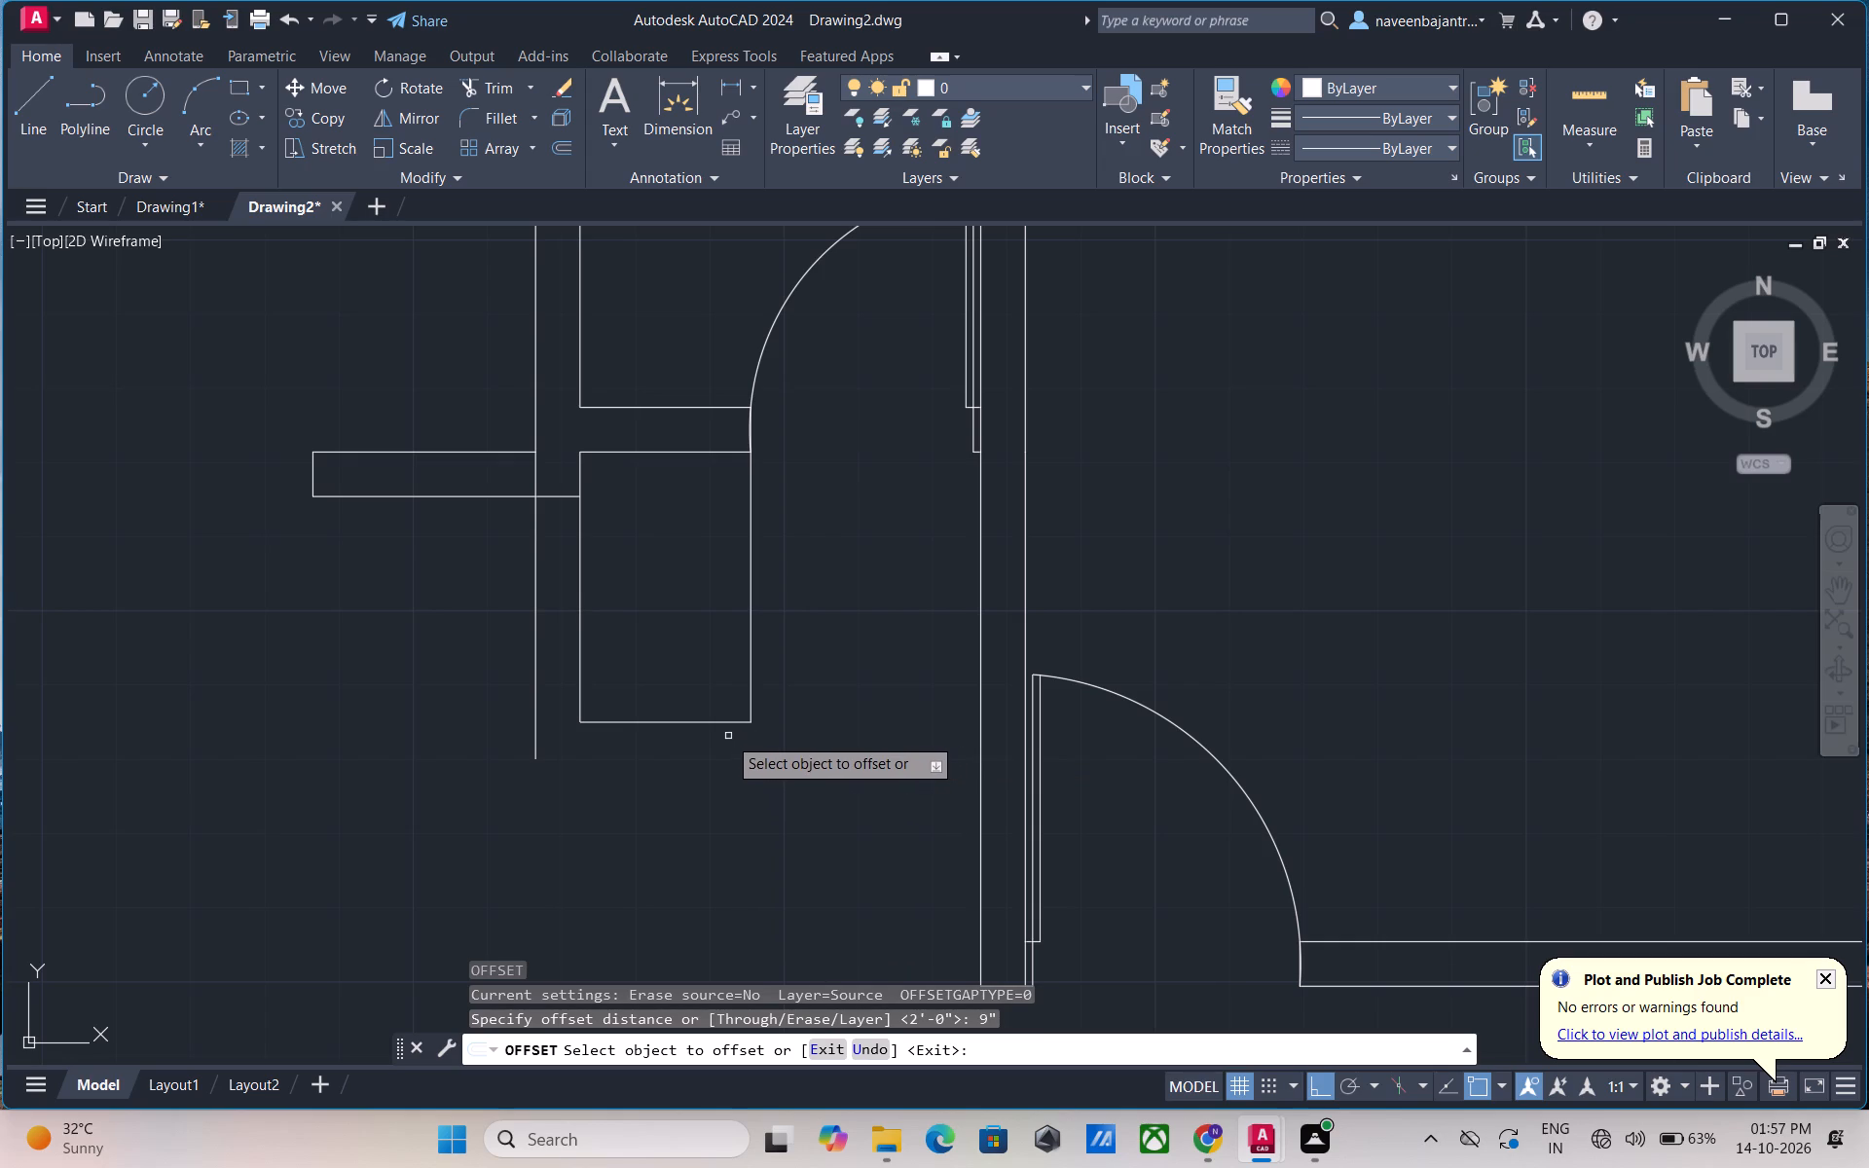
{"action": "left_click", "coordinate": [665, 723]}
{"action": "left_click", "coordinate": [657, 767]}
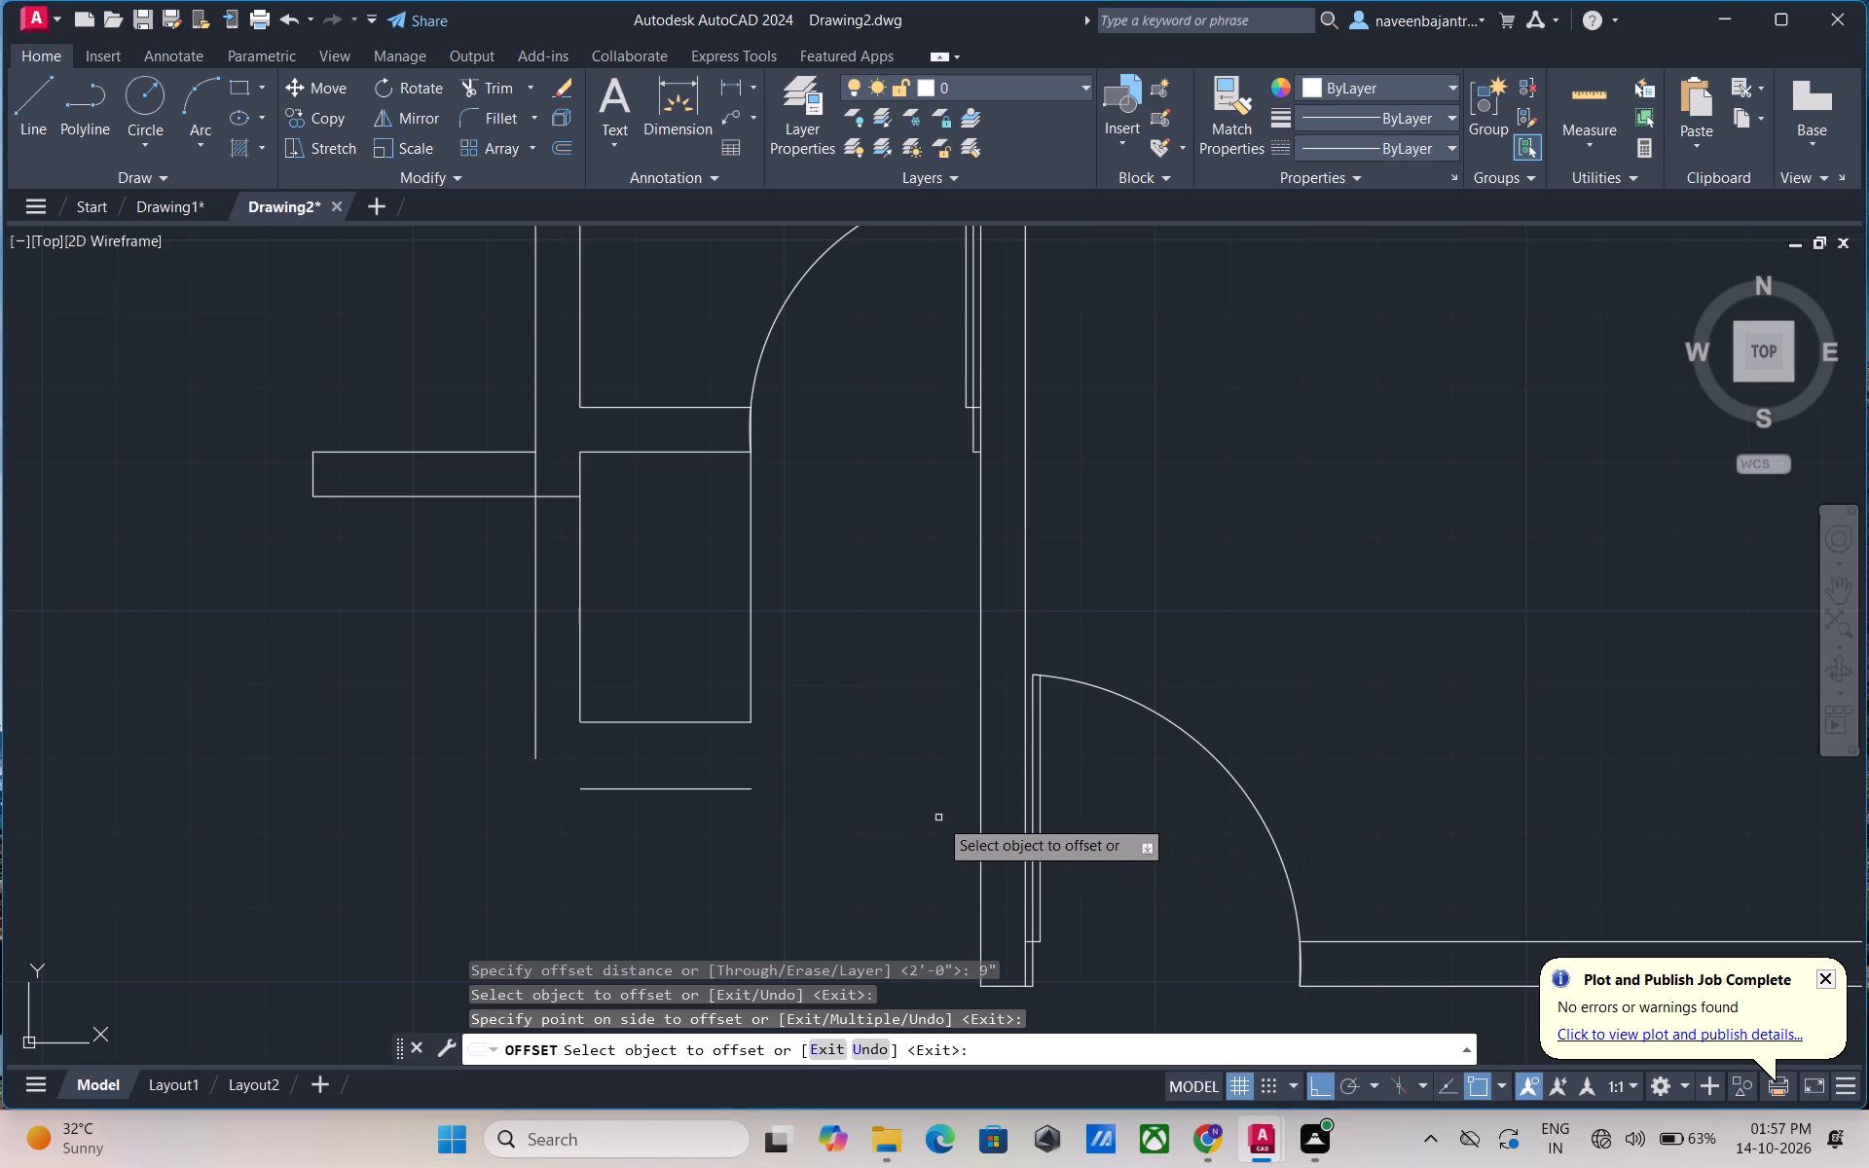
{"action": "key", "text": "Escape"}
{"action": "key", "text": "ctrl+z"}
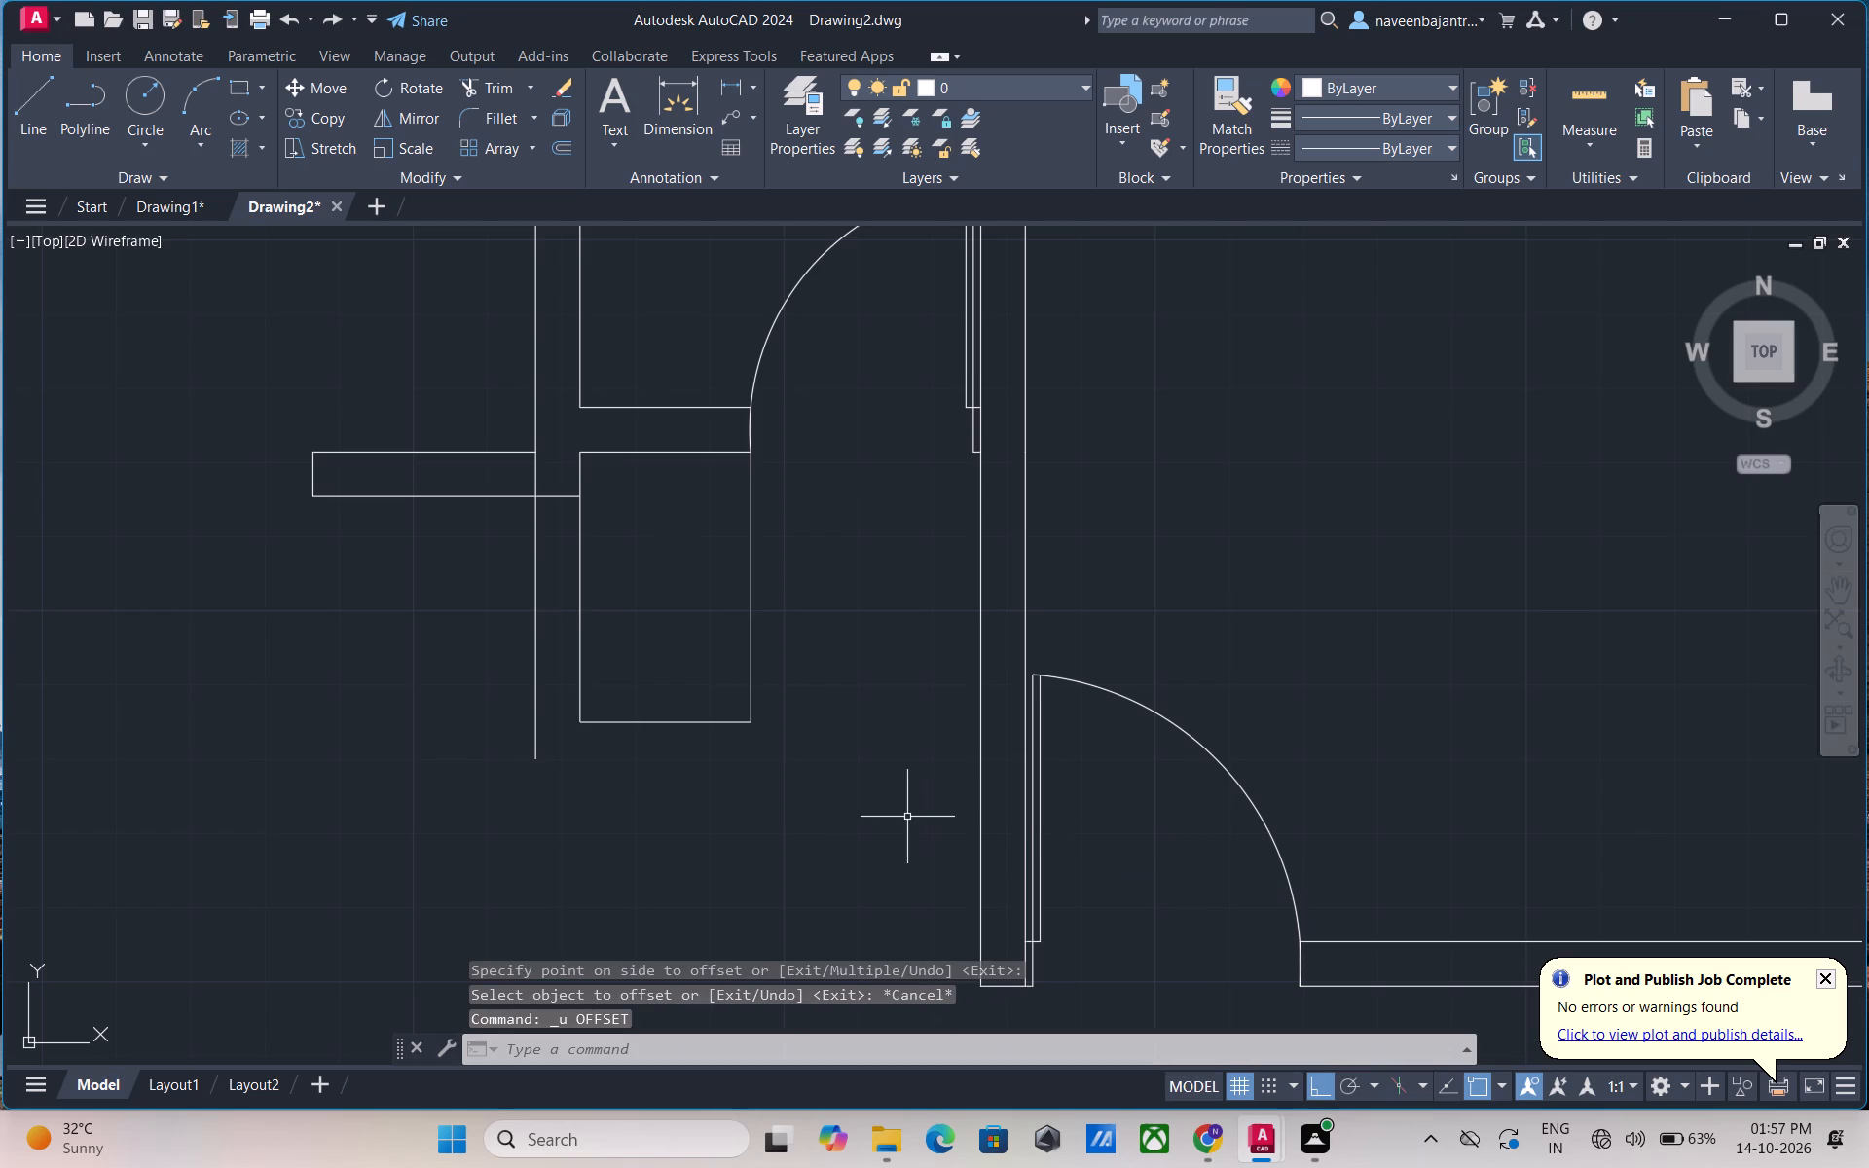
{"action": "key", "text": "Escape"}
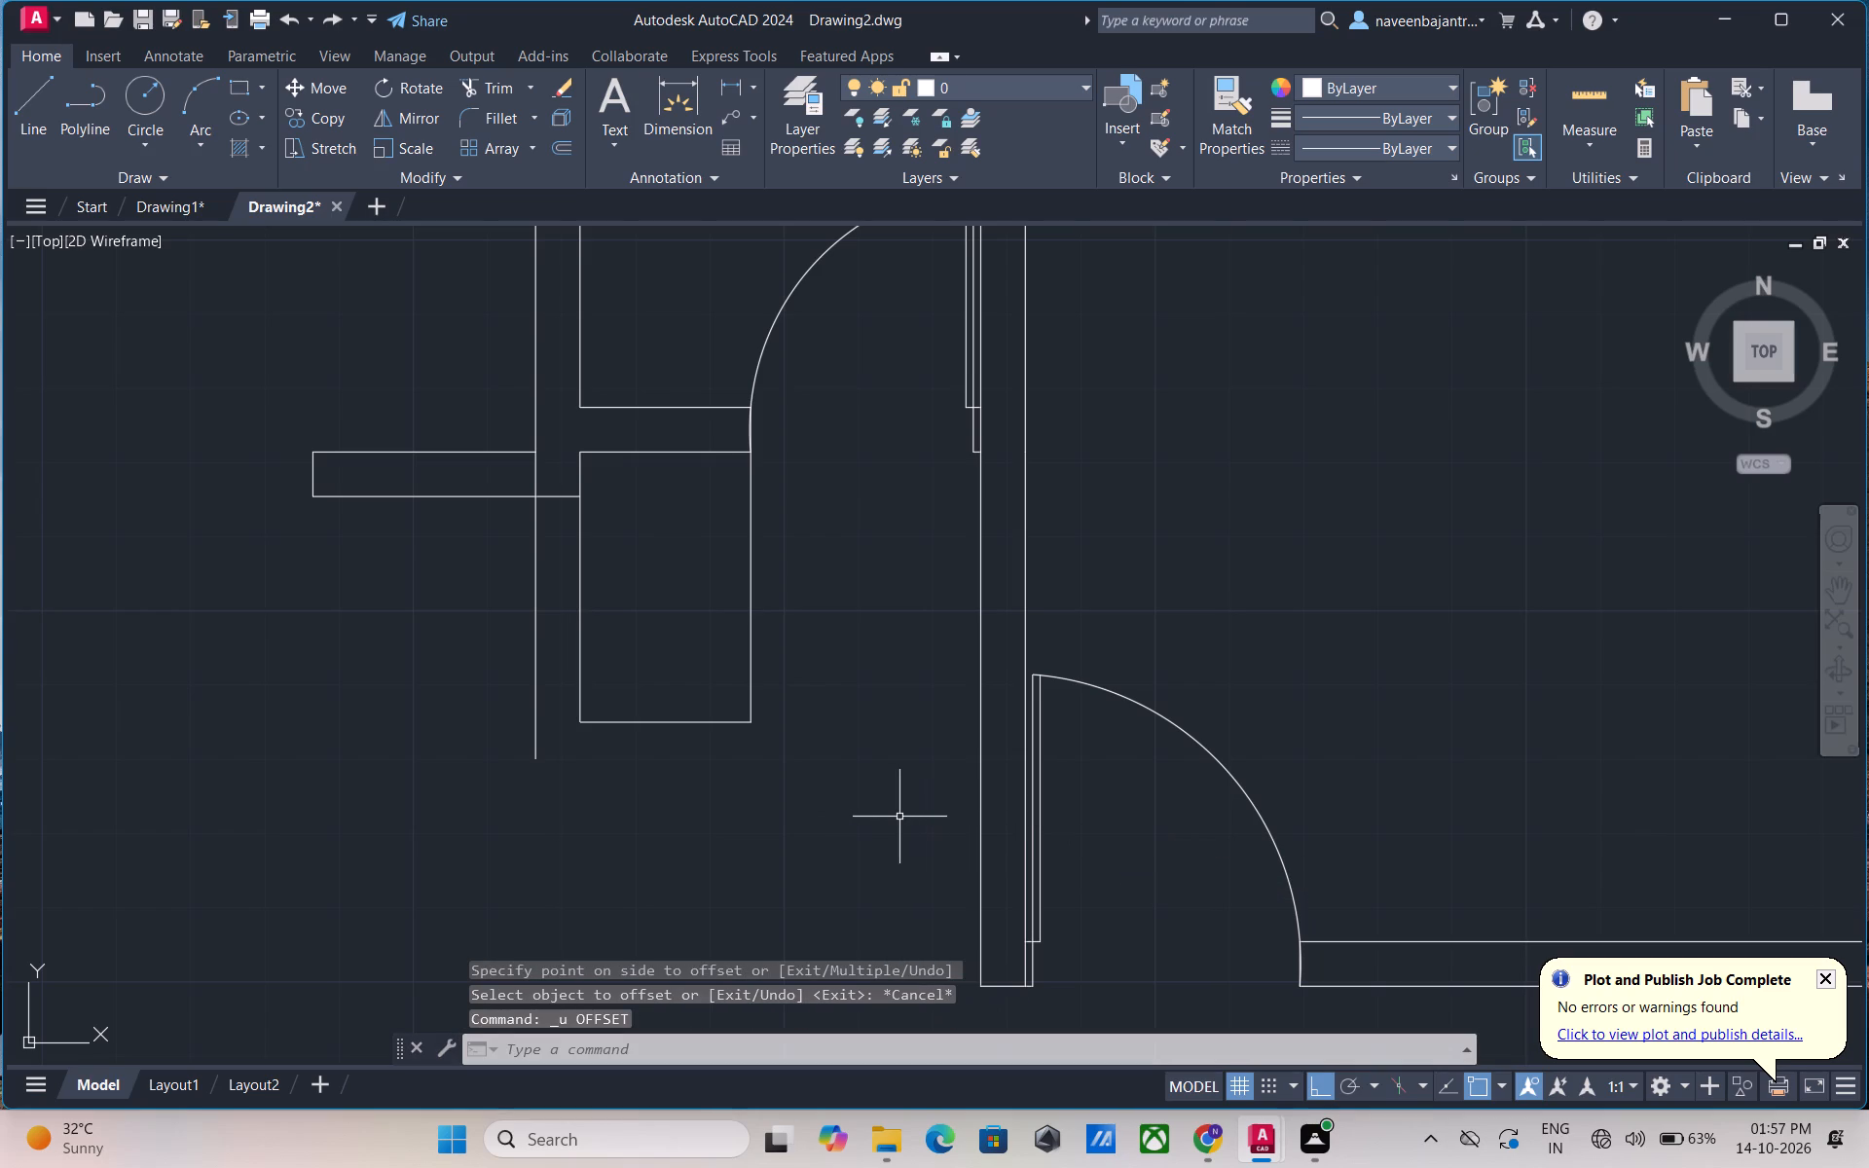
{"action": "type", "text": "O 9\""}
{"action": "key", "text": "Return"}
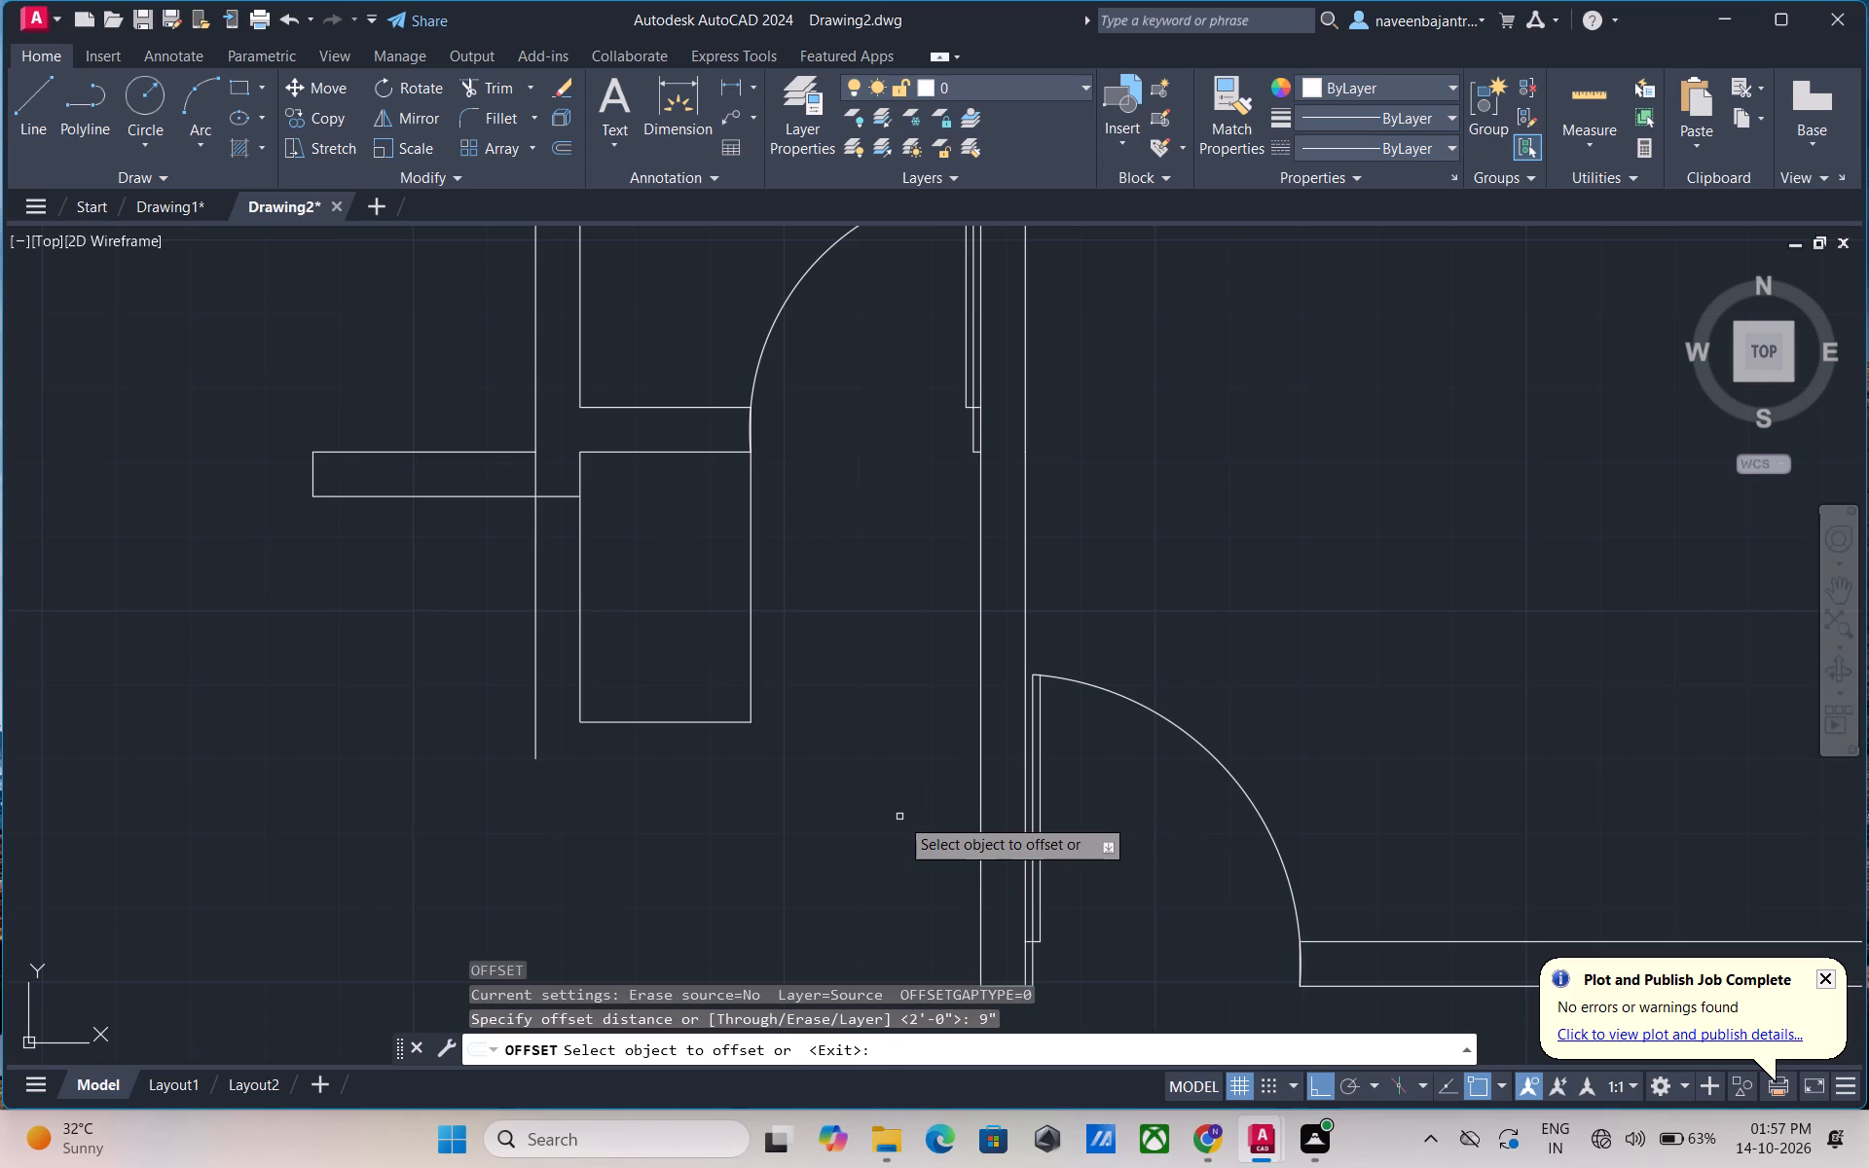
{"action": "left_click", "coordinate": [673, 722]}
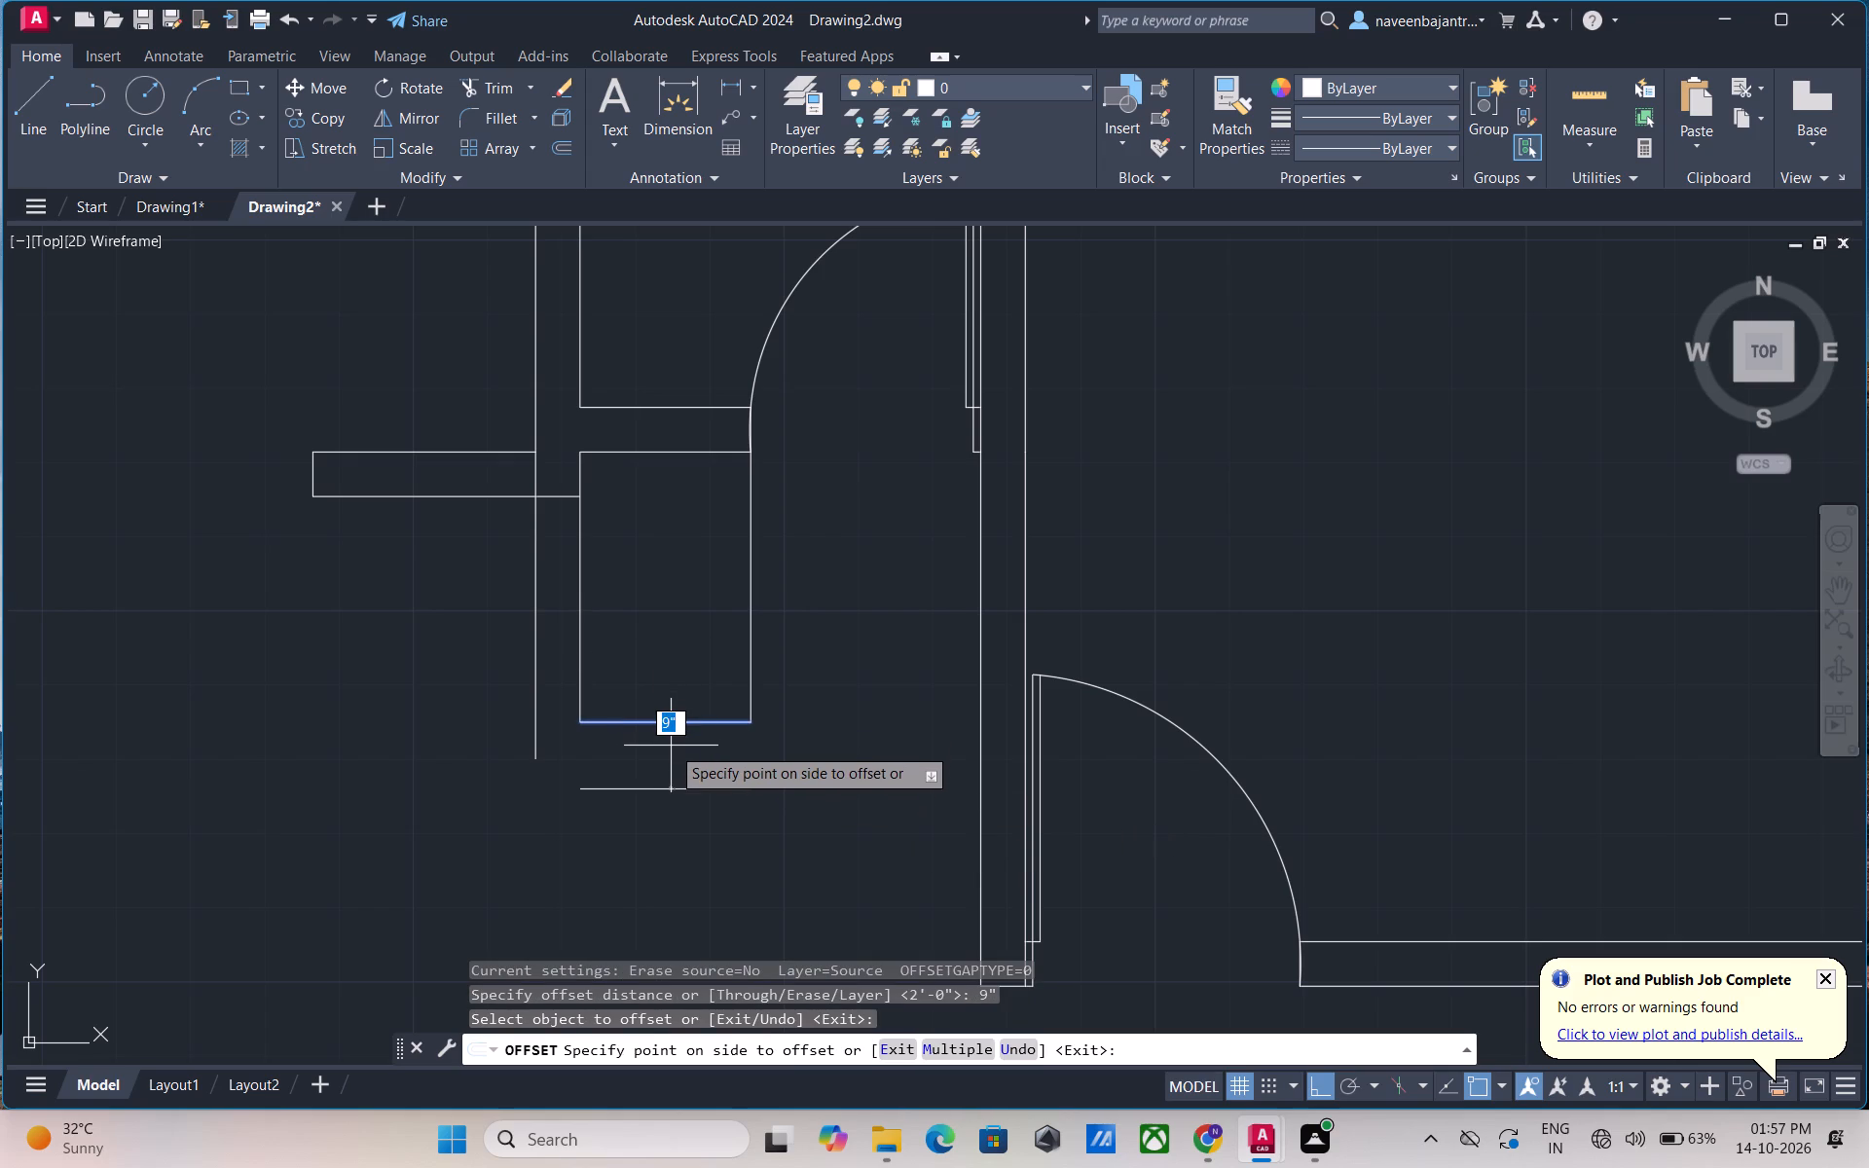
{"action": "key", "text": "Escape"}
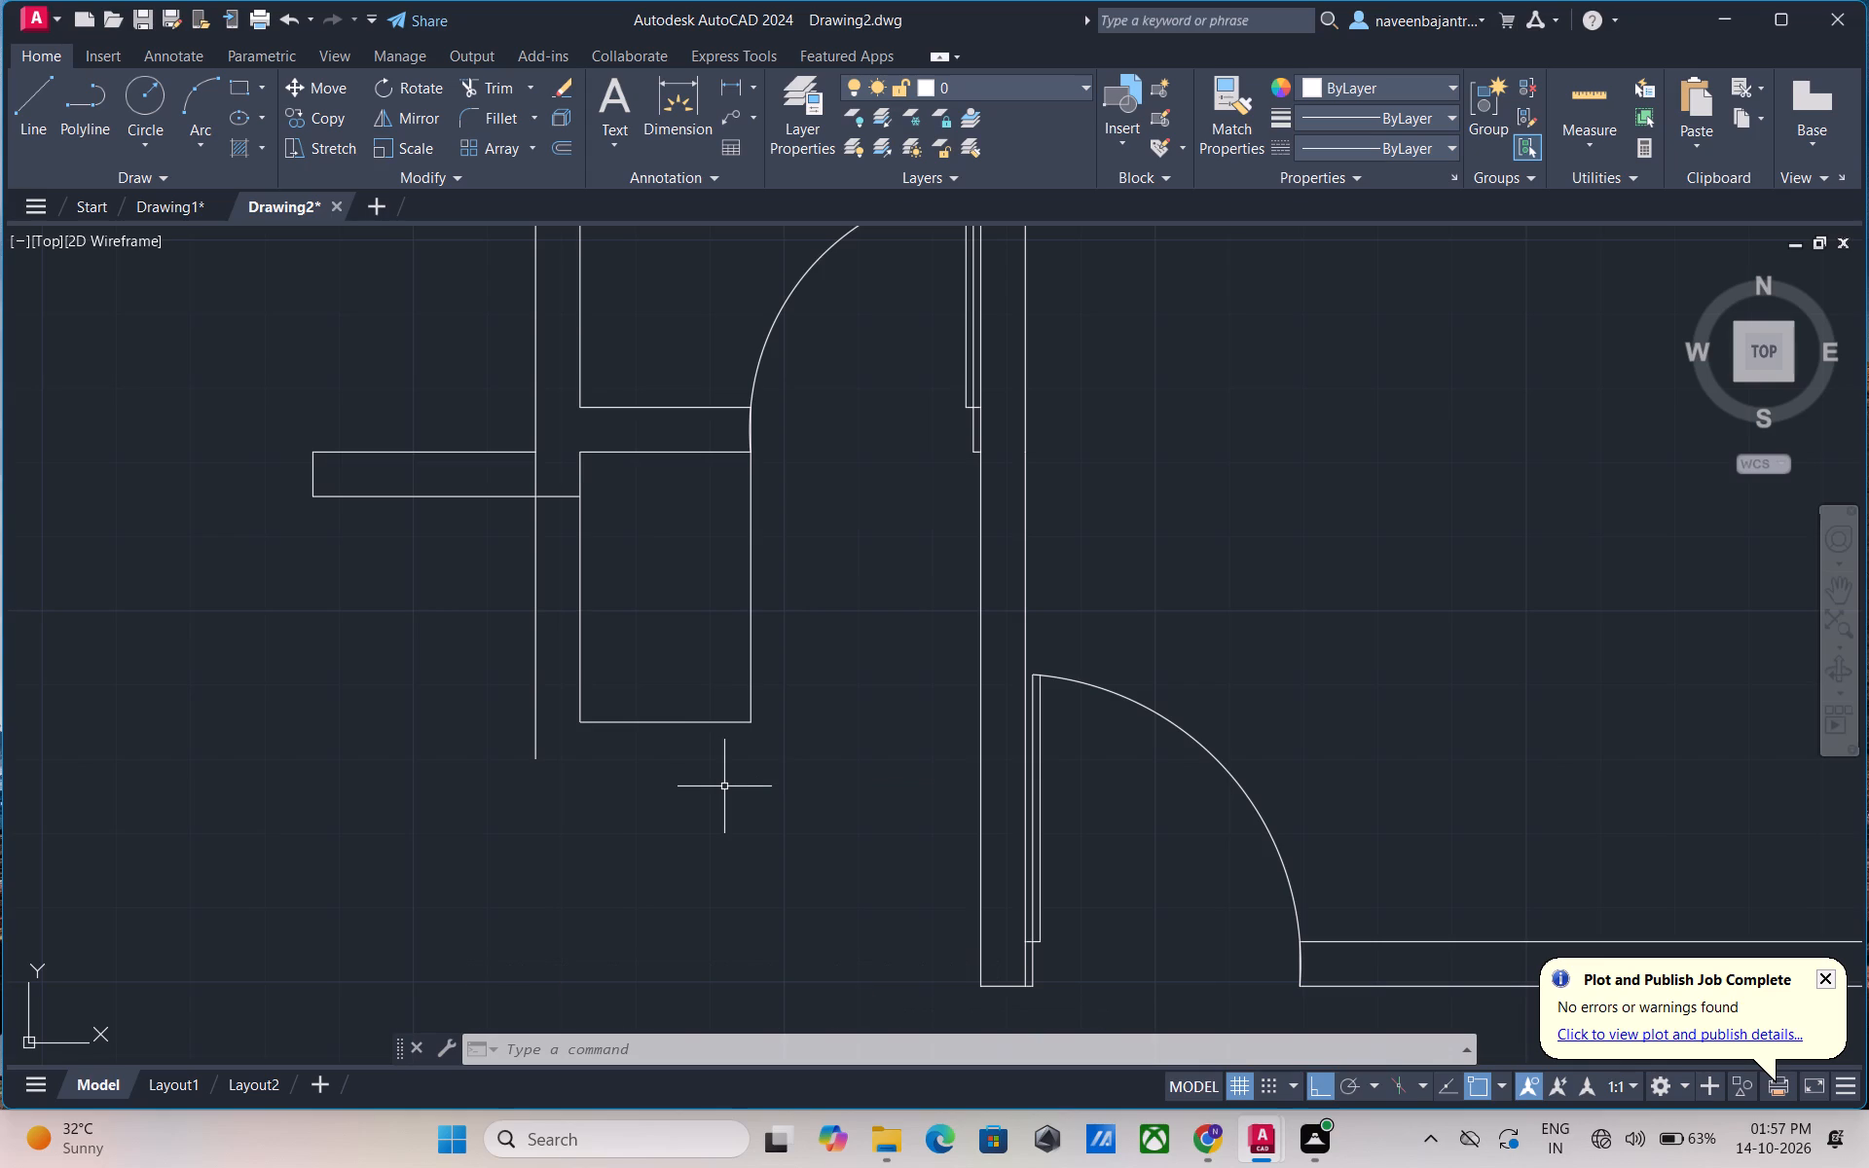
Trim the two leftover segments where the horizontal partition stub meets the vertical wall beside the small rectangle.
{"action": "type", "text": "TR"}
{"action": "key", "text": "space"}
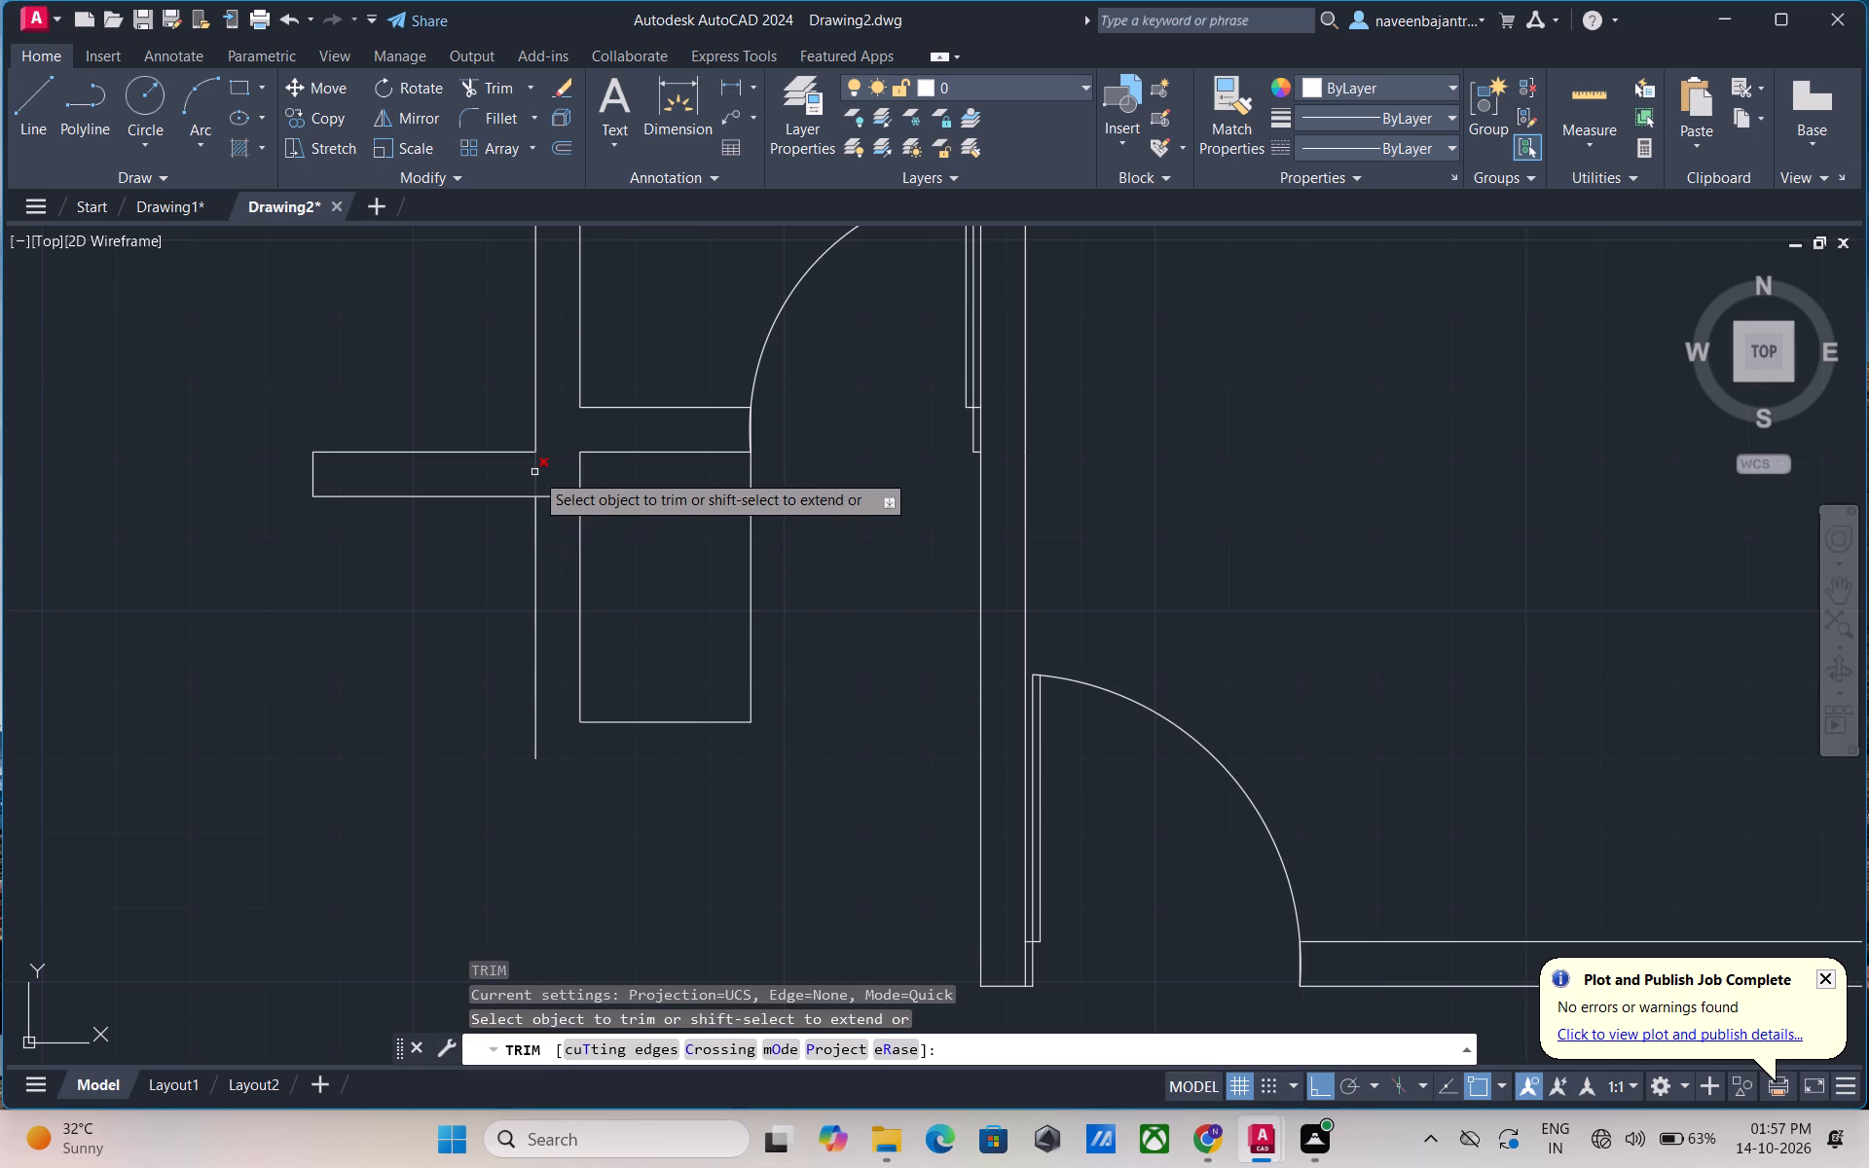
{"action": "left_click", "coordinate": [534, 472]}
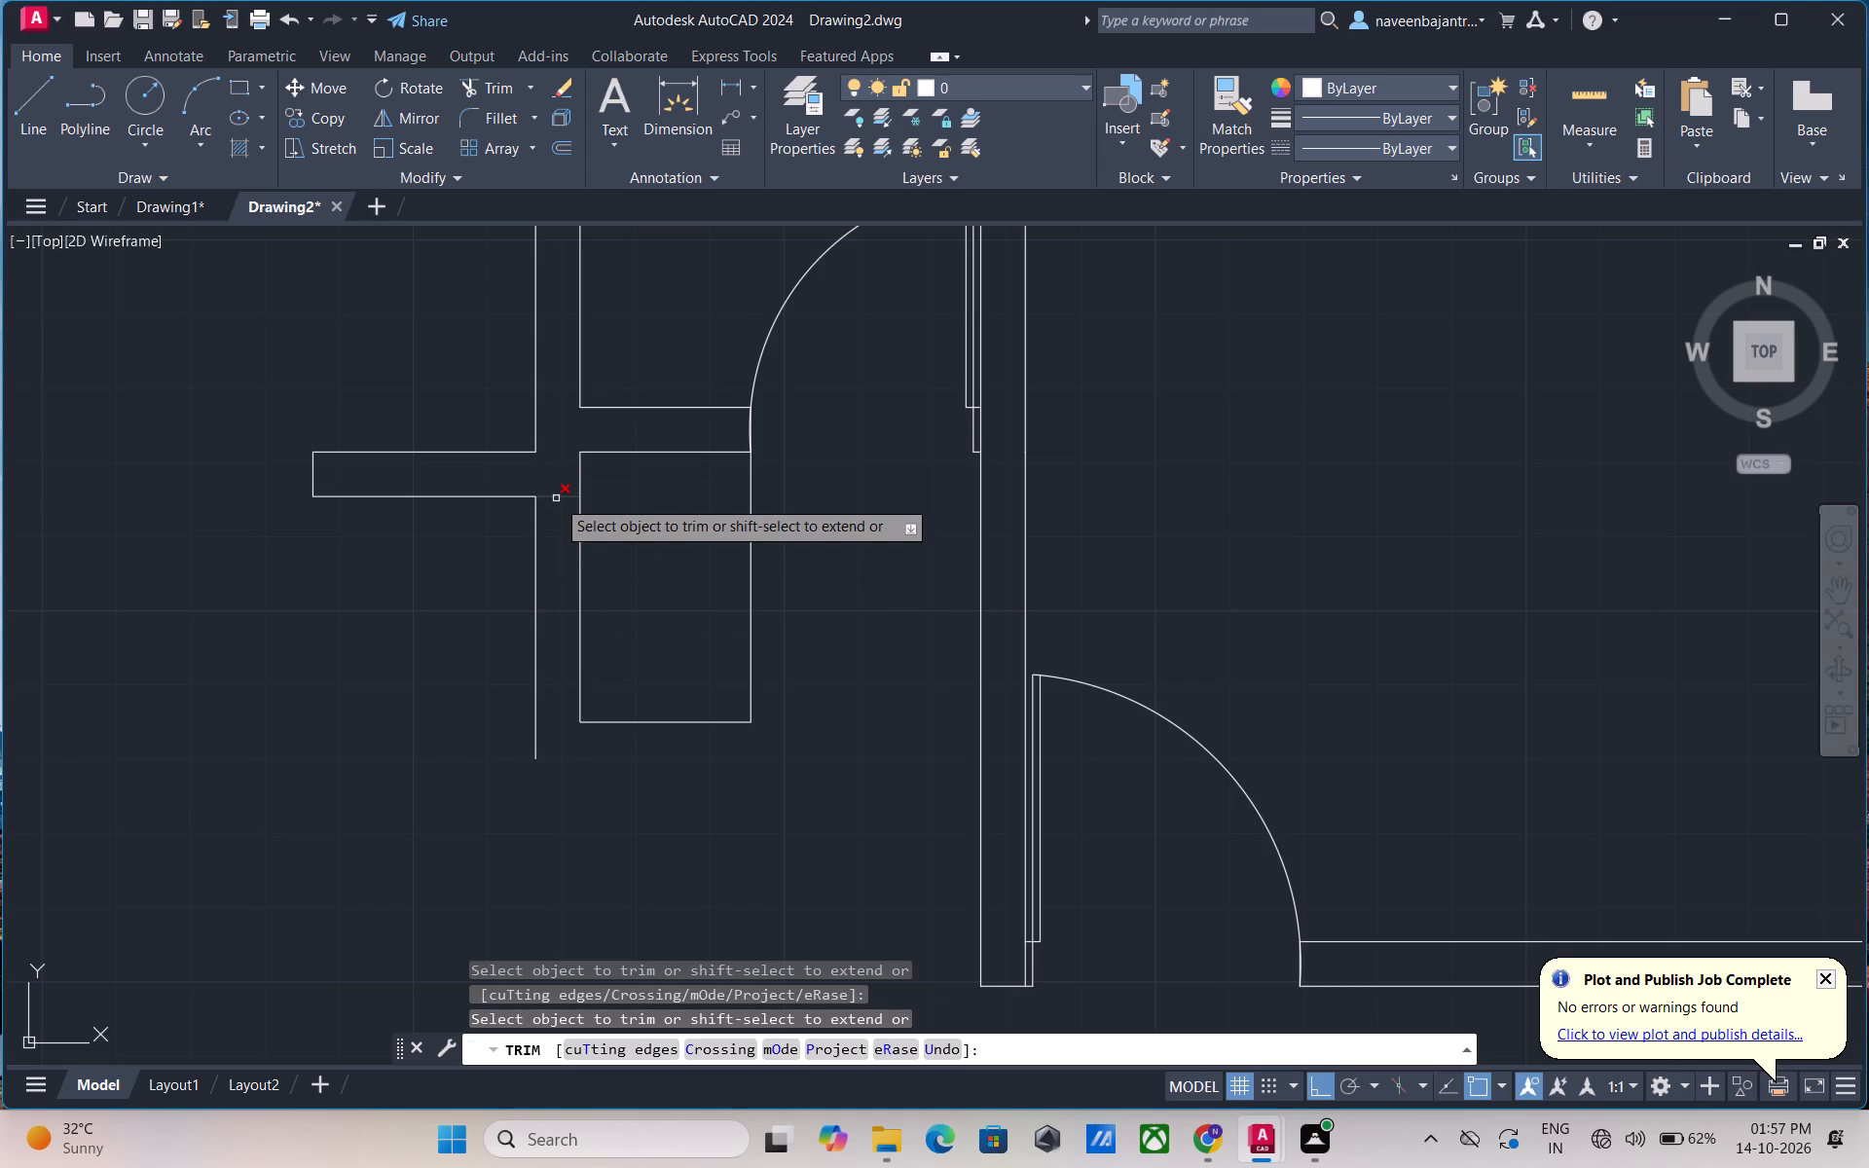
{"action": "left_click", "coordinate": [556, 498]}
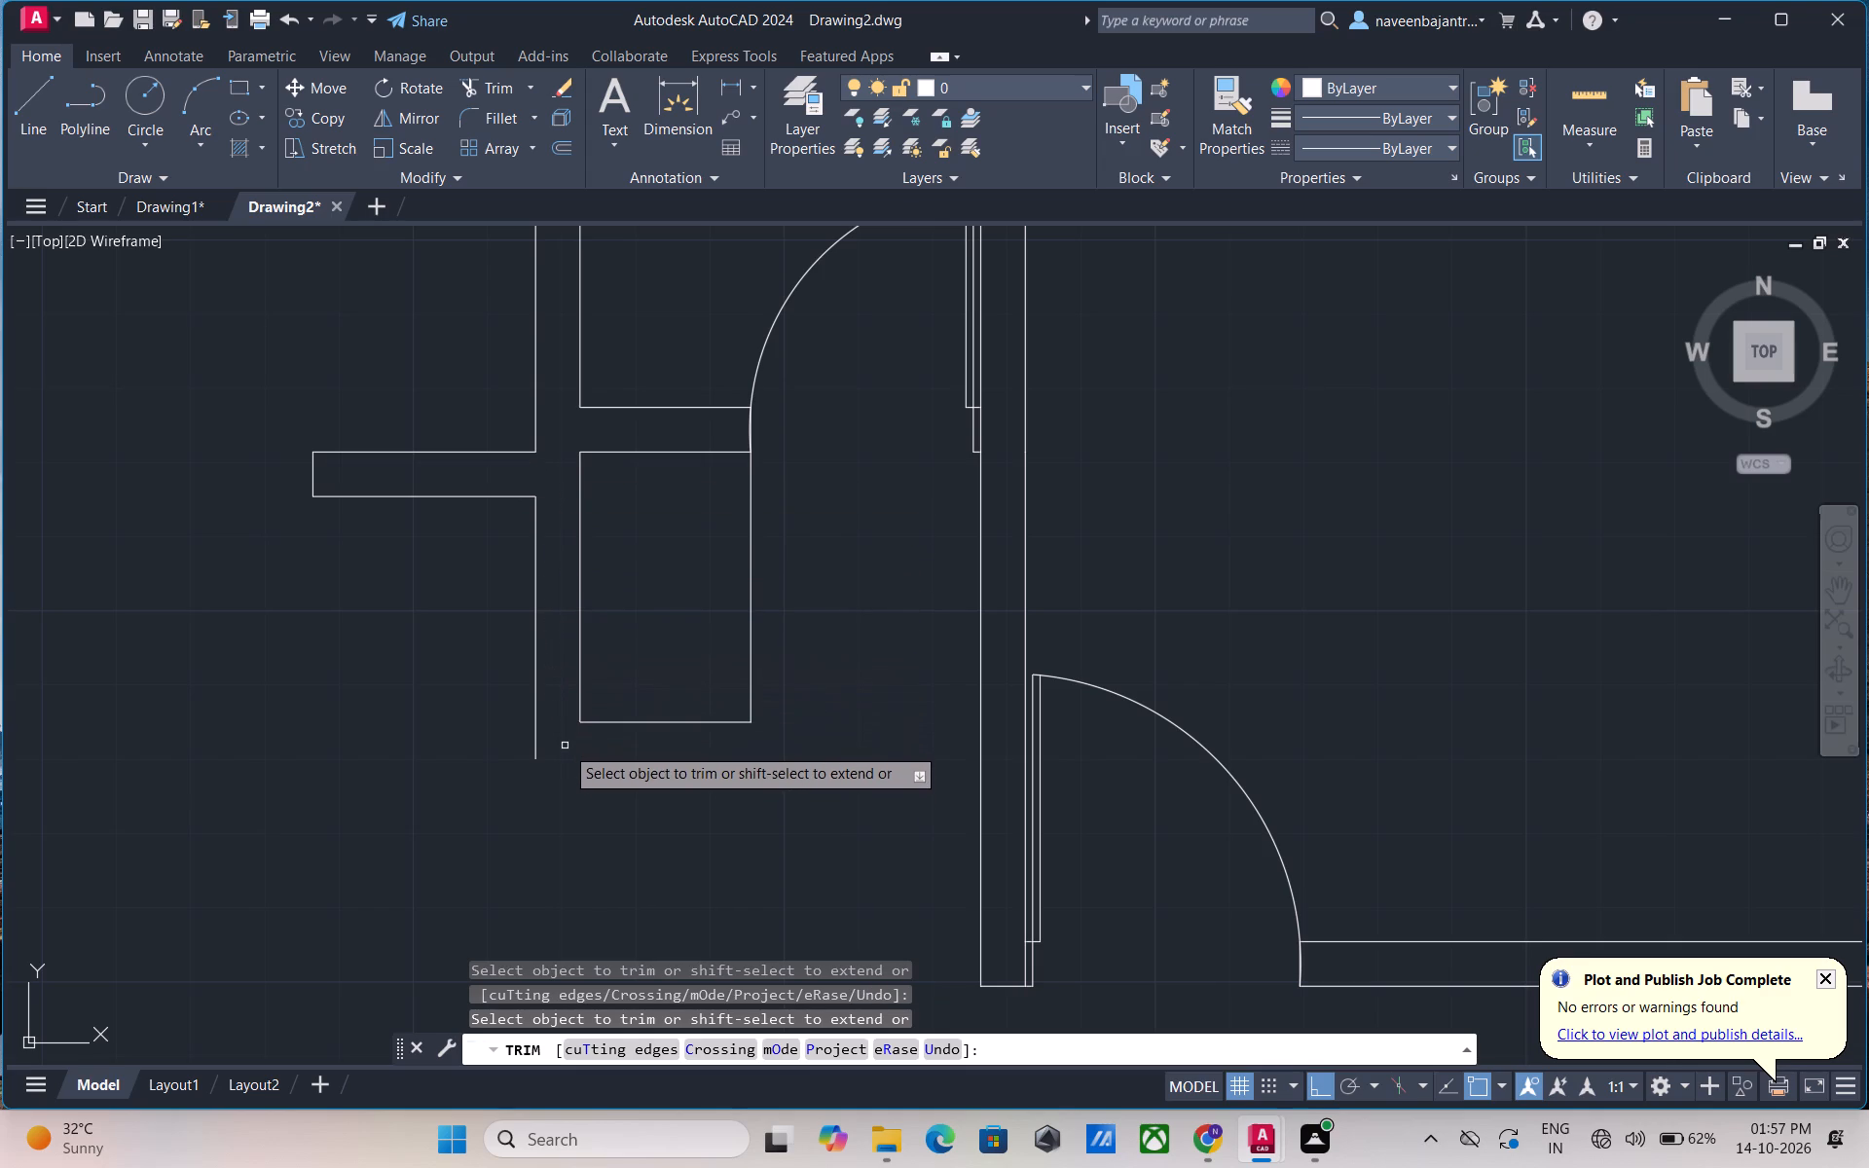
{"action": "key", "text": "Escape"}
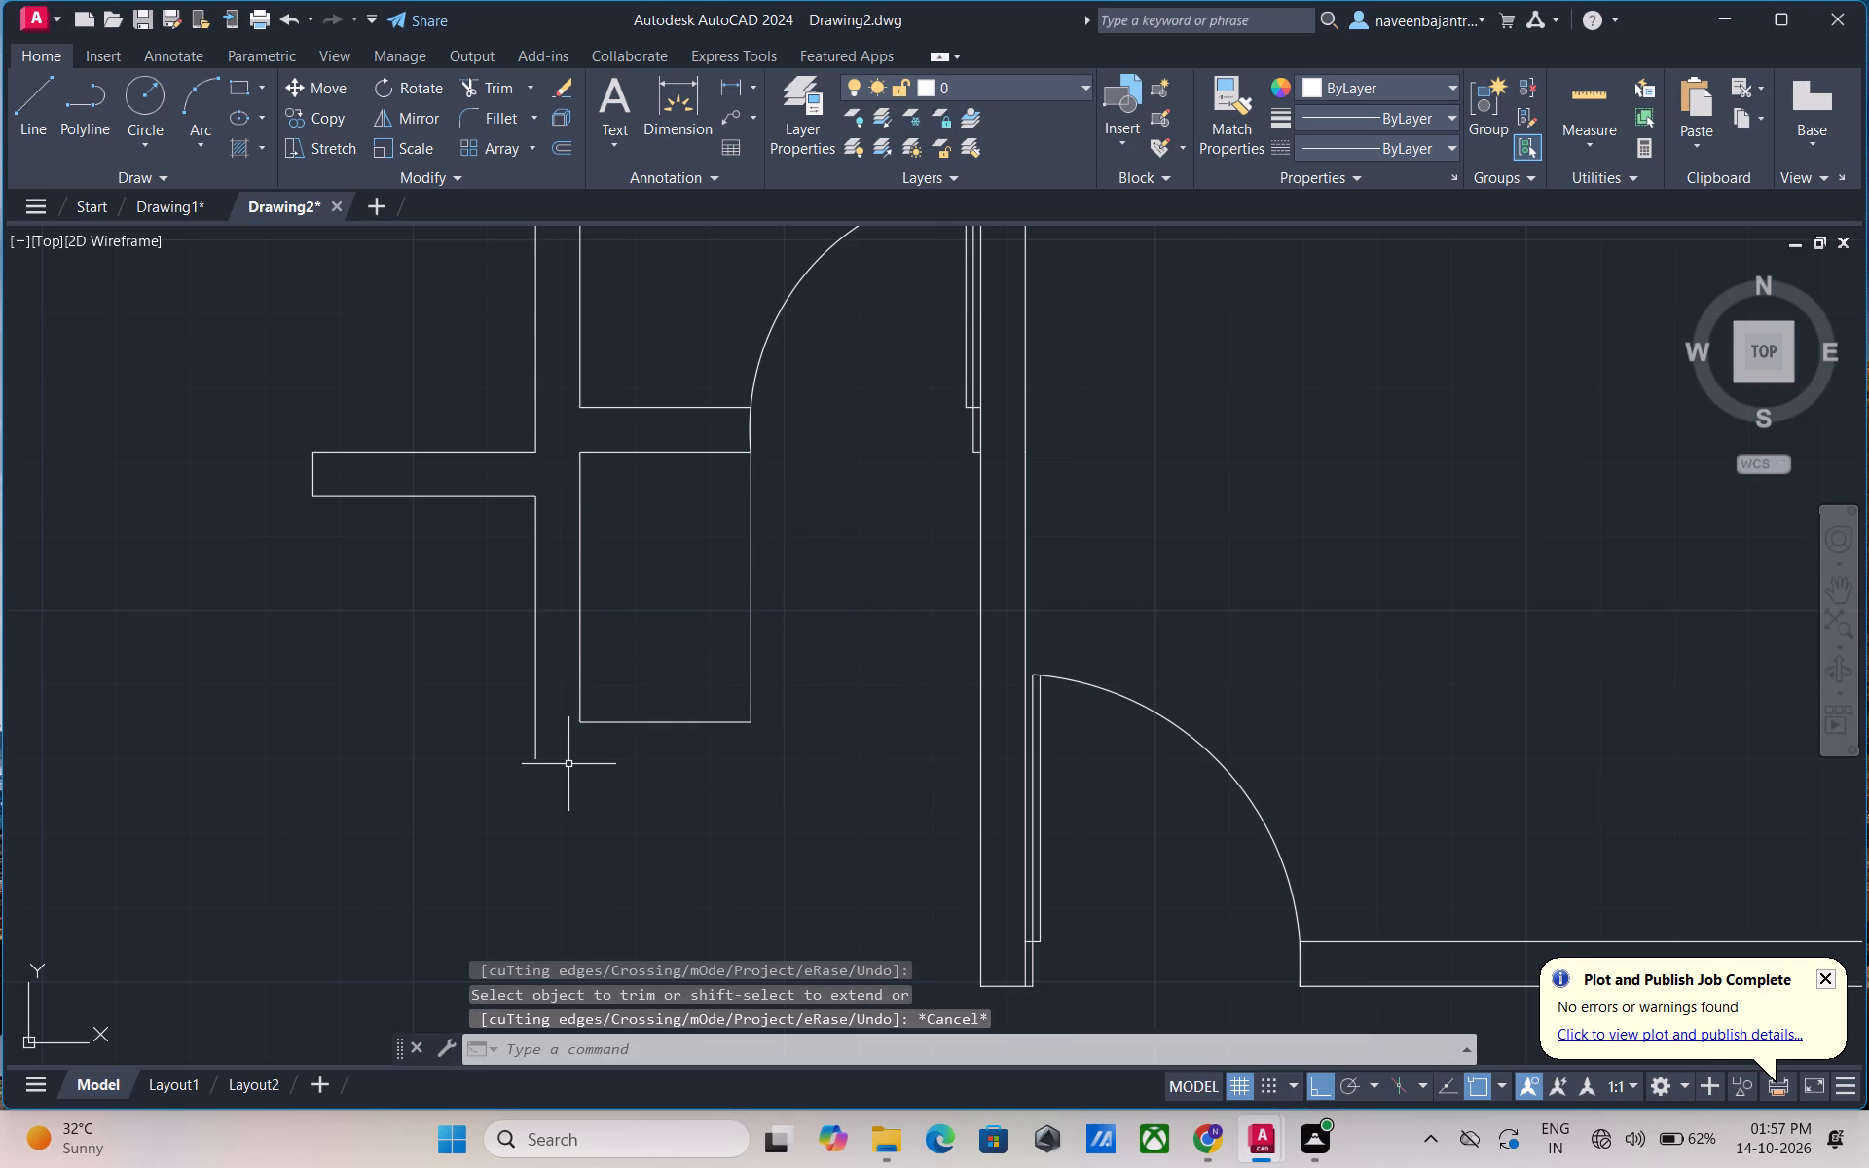
Draw a line about 2'-5" rightward from the outer vertical line's lower end, and close it up to the small rectangle's lower-right corner.
{"action": "type", "text": "L"}
{"action": "key", "text": "space"}
{"action": "left_click", "coordinate": [538, 762]}
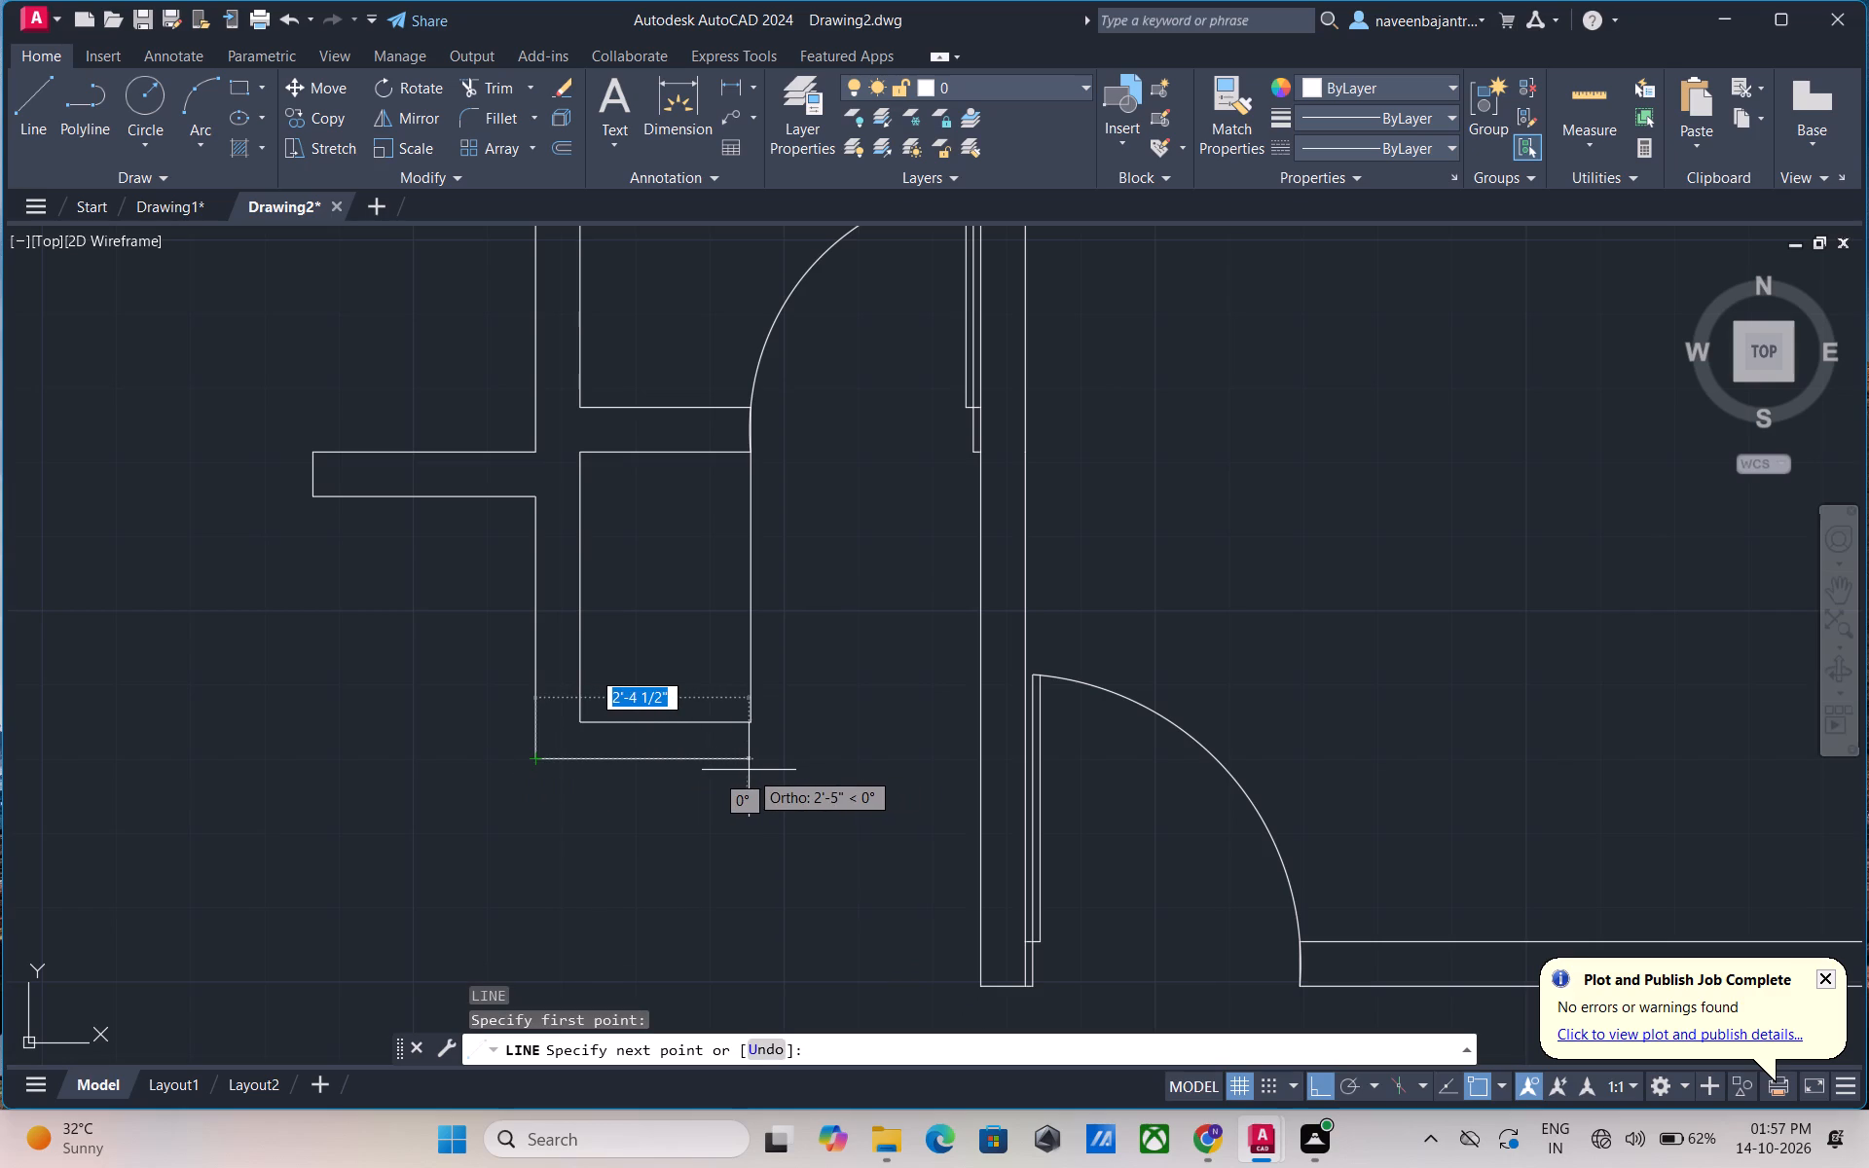
{"action": "left_click", "coordinate": [751, 770]}
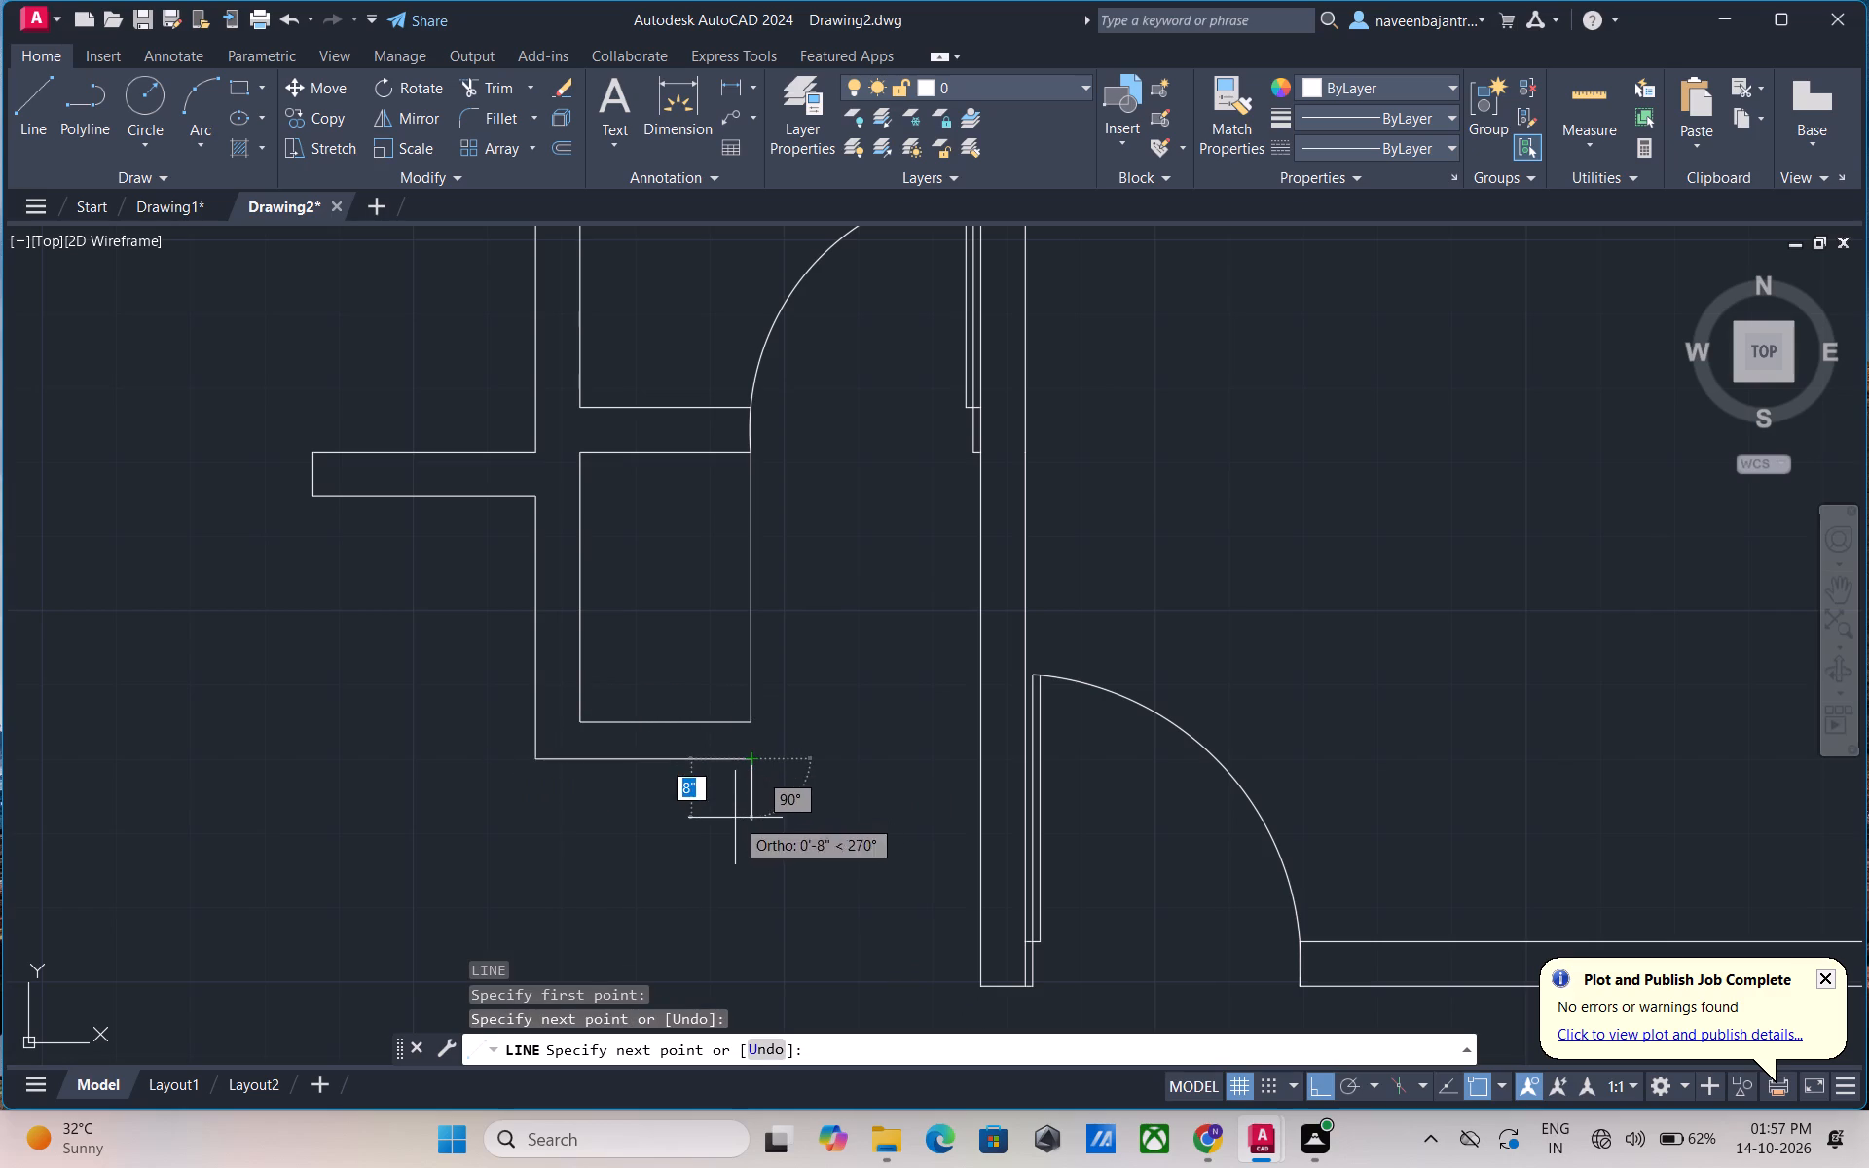
{"action": "key", "text": "Escape"}
{"action": "type", "text": "L"}
{"action": "key", "text": "space"}
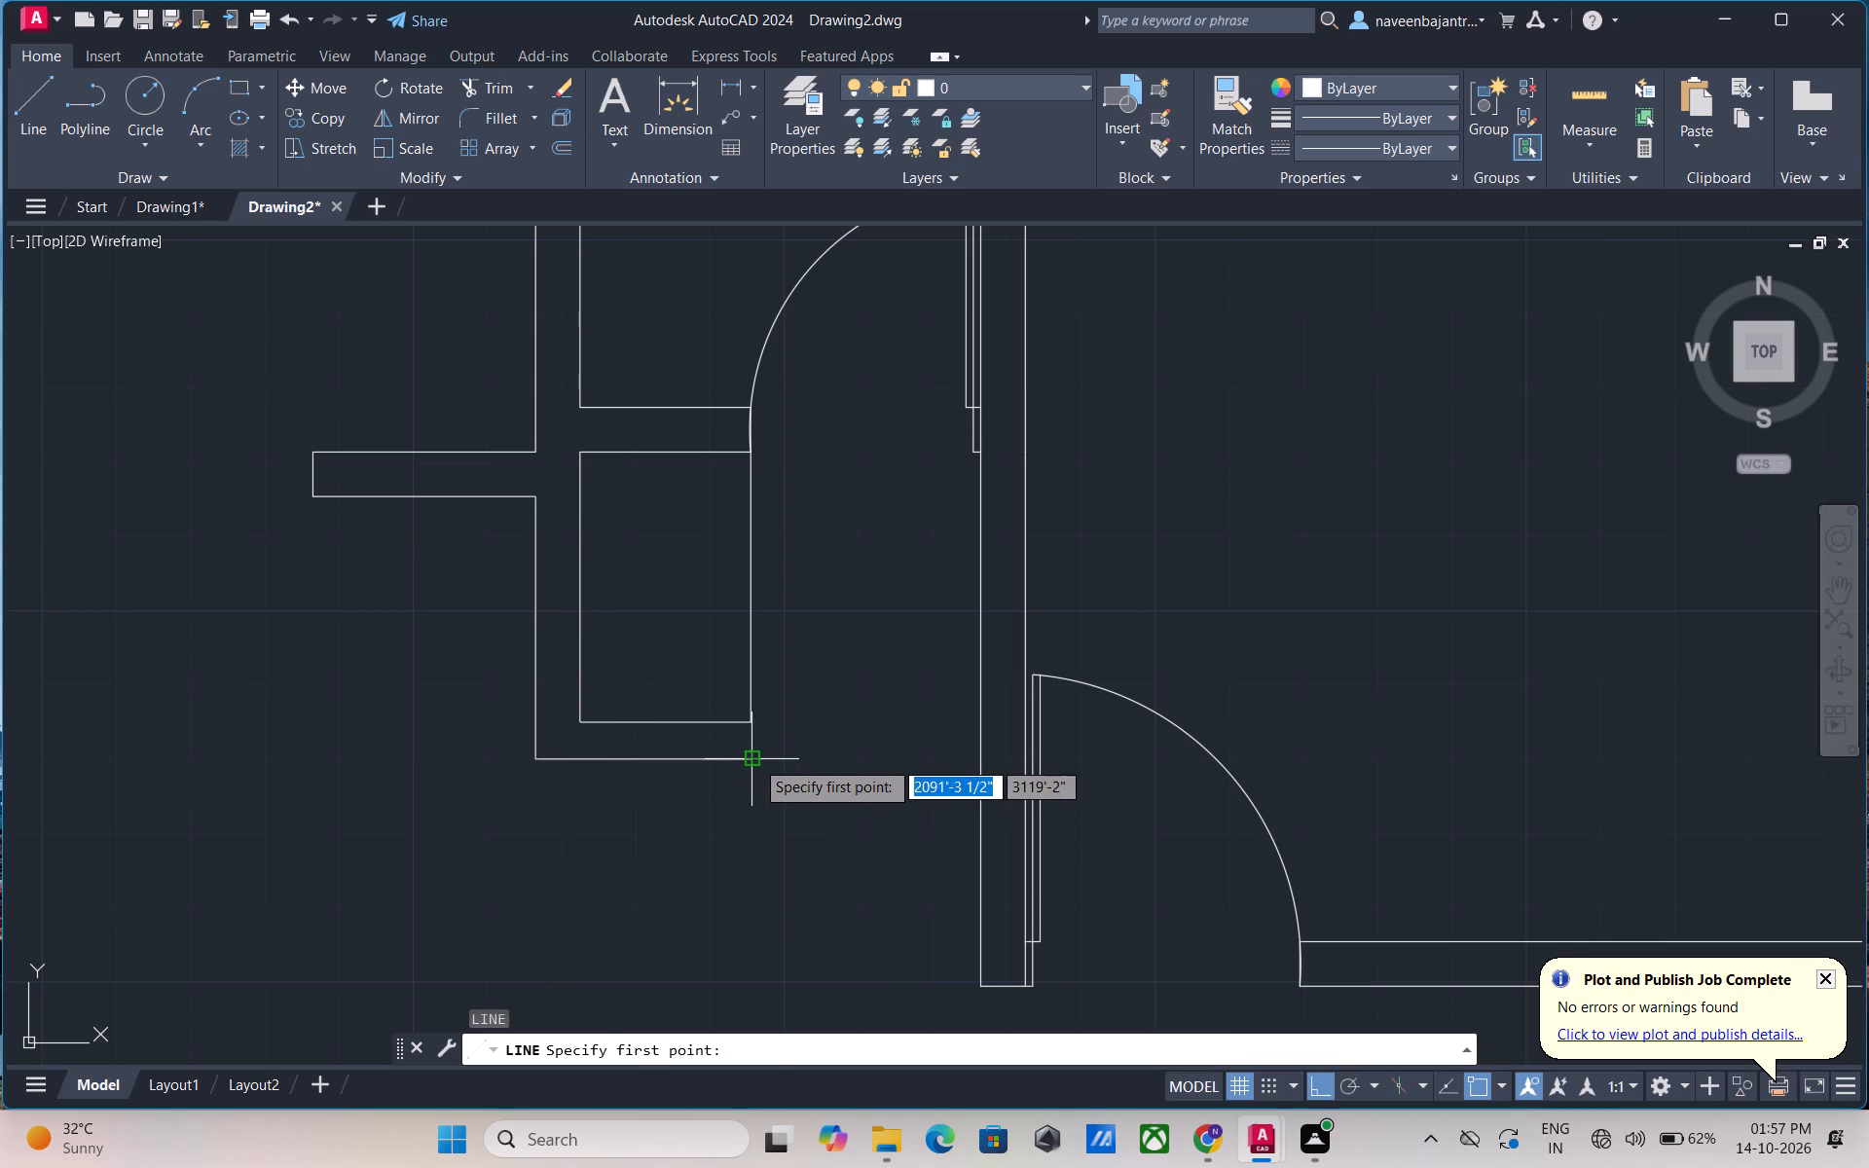
{"action": "left_click", "coordinate": [754, 759]}
{"action": "left_click", "coordinate": [754, 721]}
{"action": "key", "text": "Escape"}
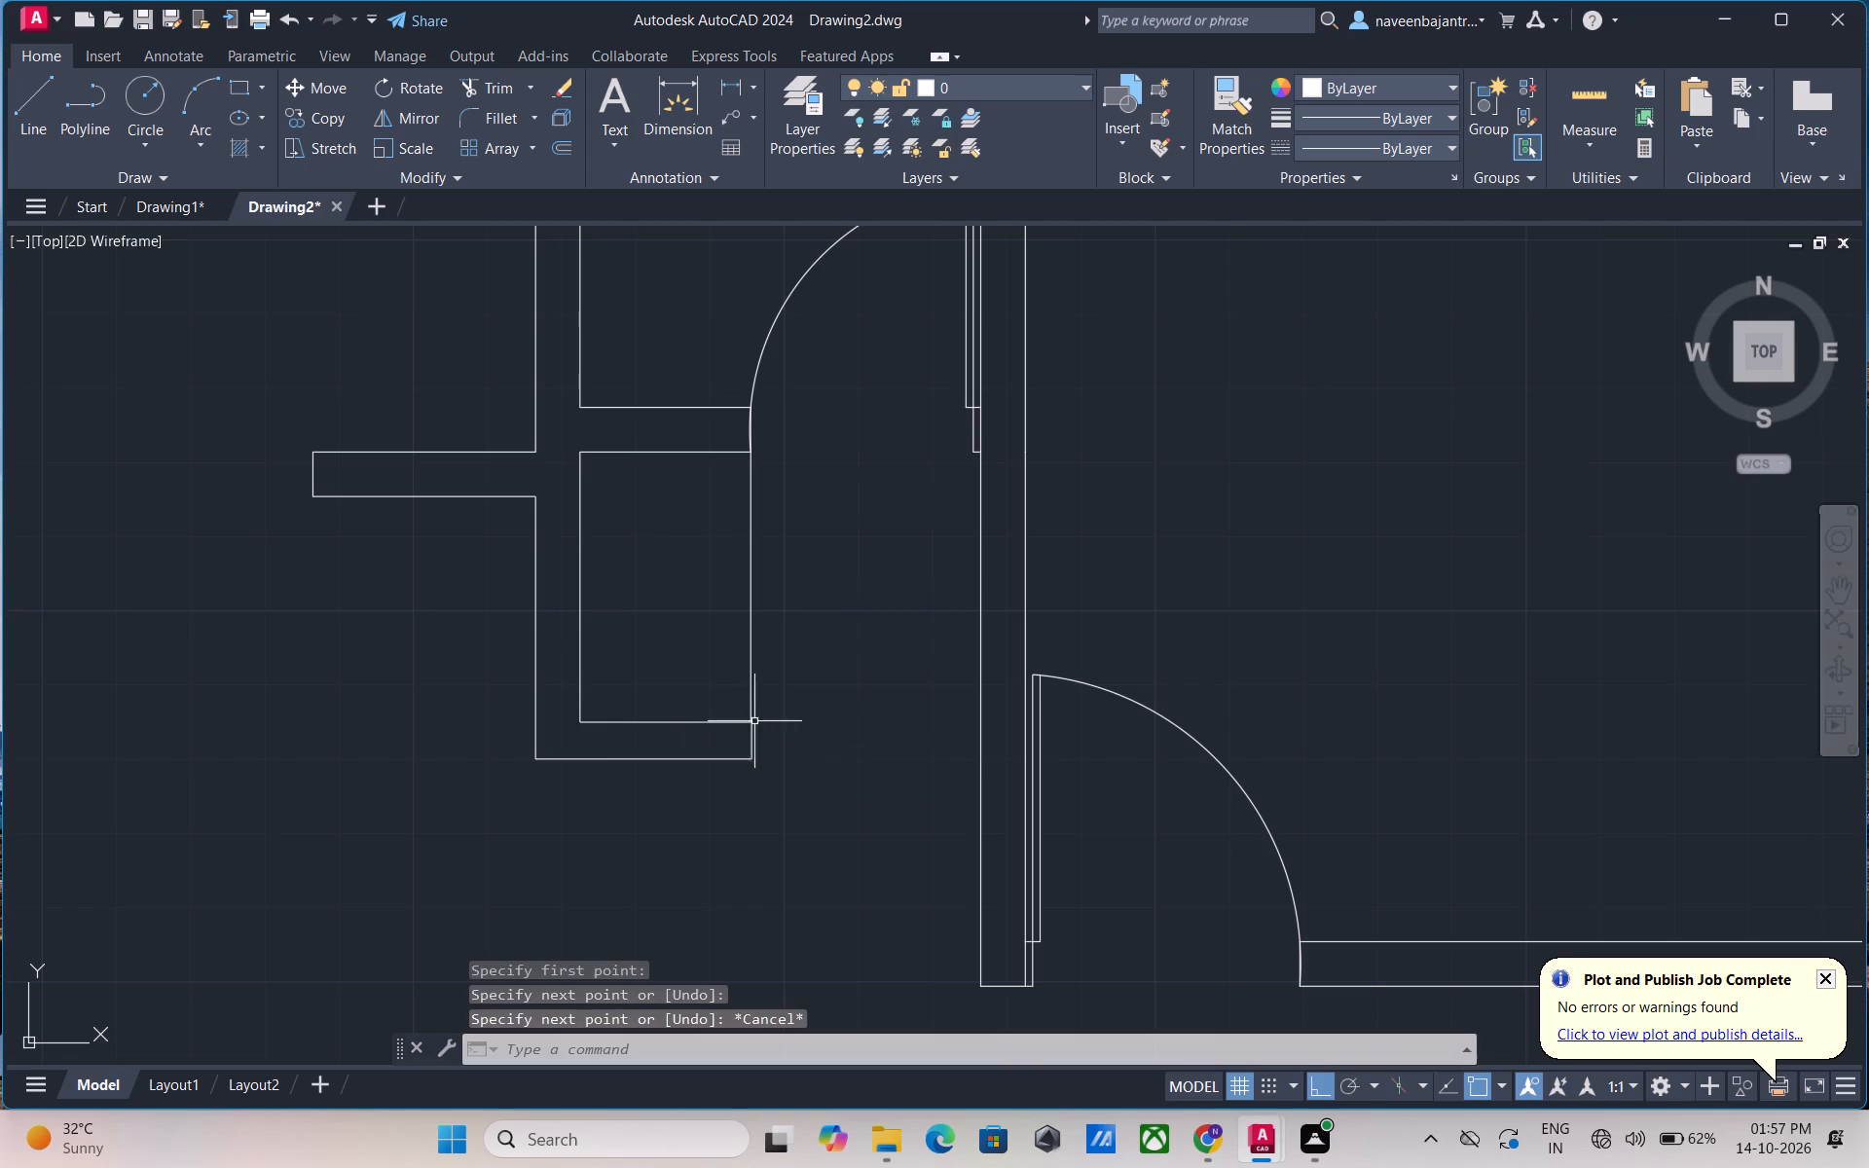
Trim away the small rectangle's right side between the partition and its bottom wall to leave that side open.
{"action": "key", "text": "t"}
{"action": "type", "text": "R"}
{"action": "key", "text": "space"}
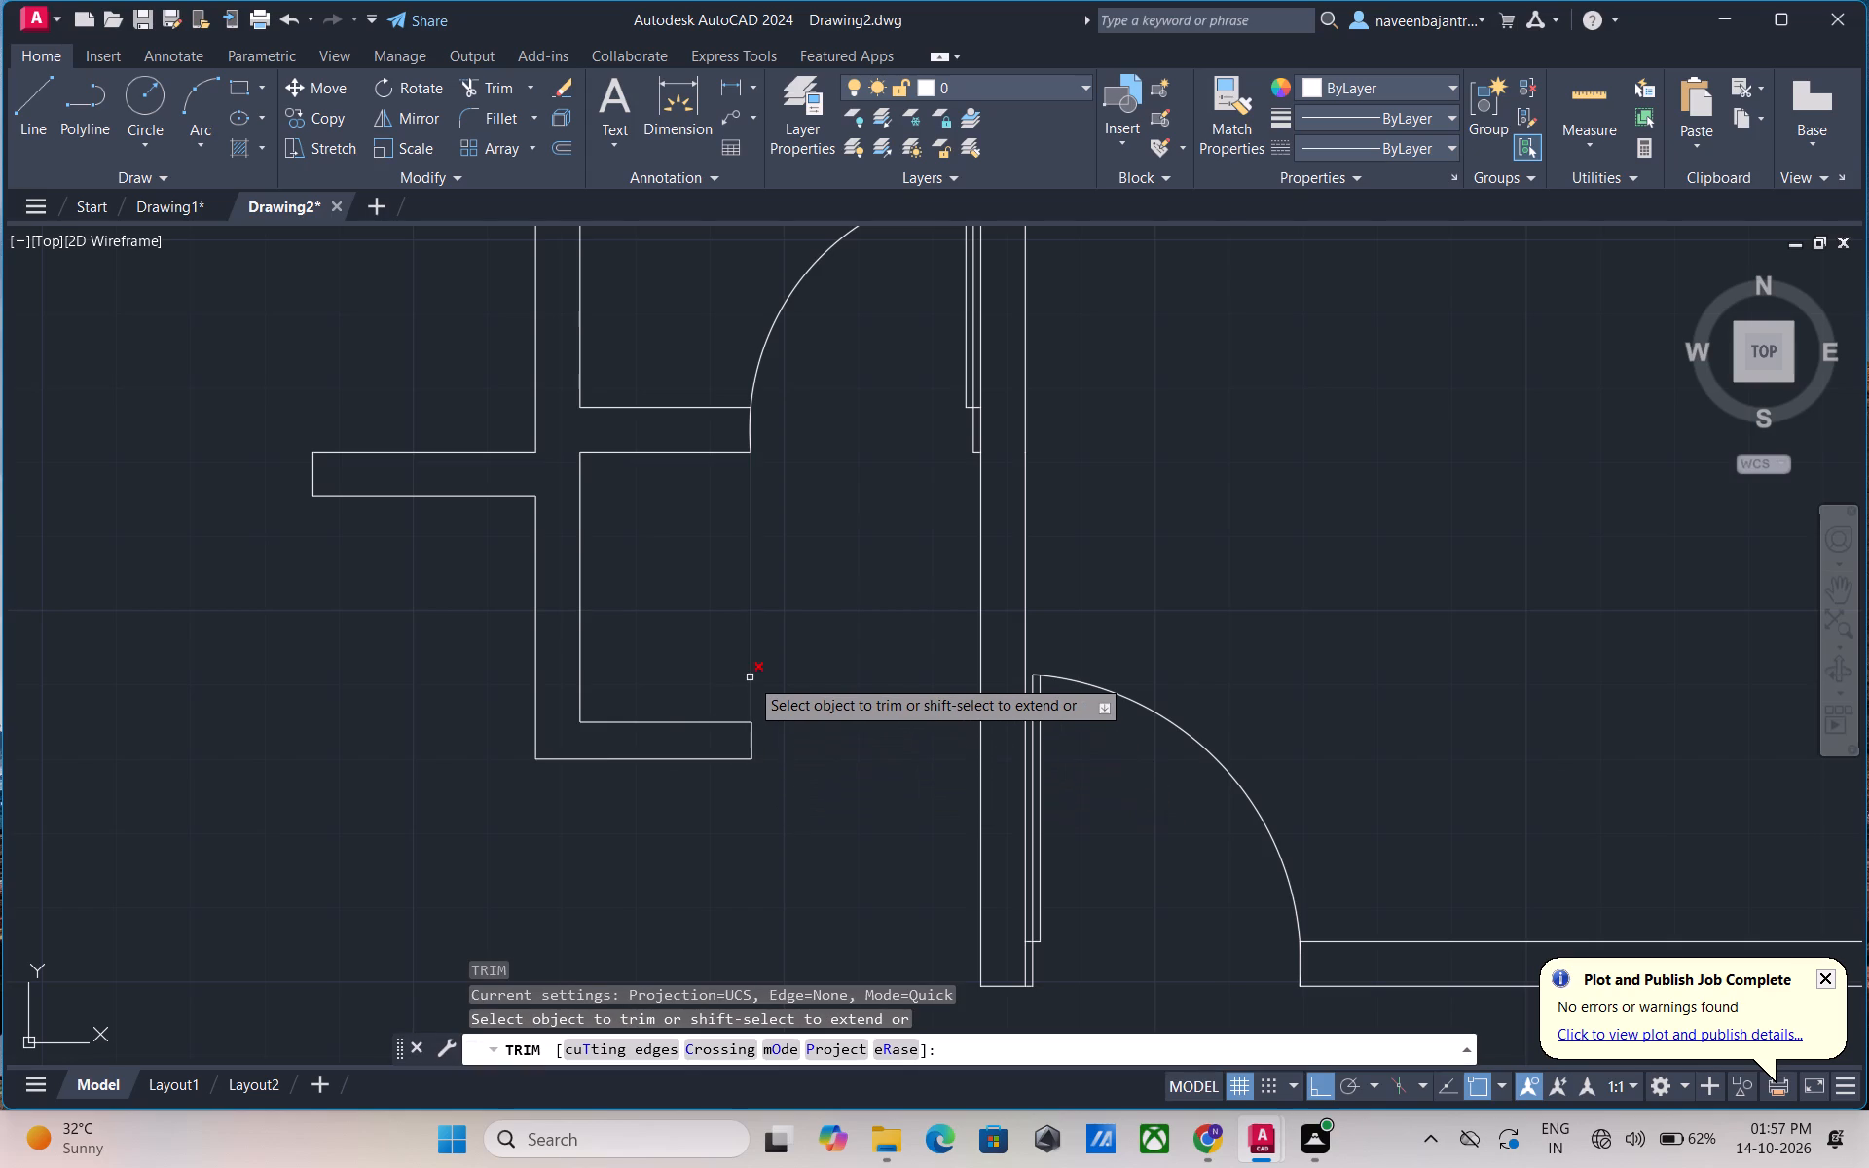
{"action": "left_click", "coordinate": [750, 677]}
{"action": "scroll", "coordinate": [799, 694], "scroll_direction": "down", "scroll_amount": 2}
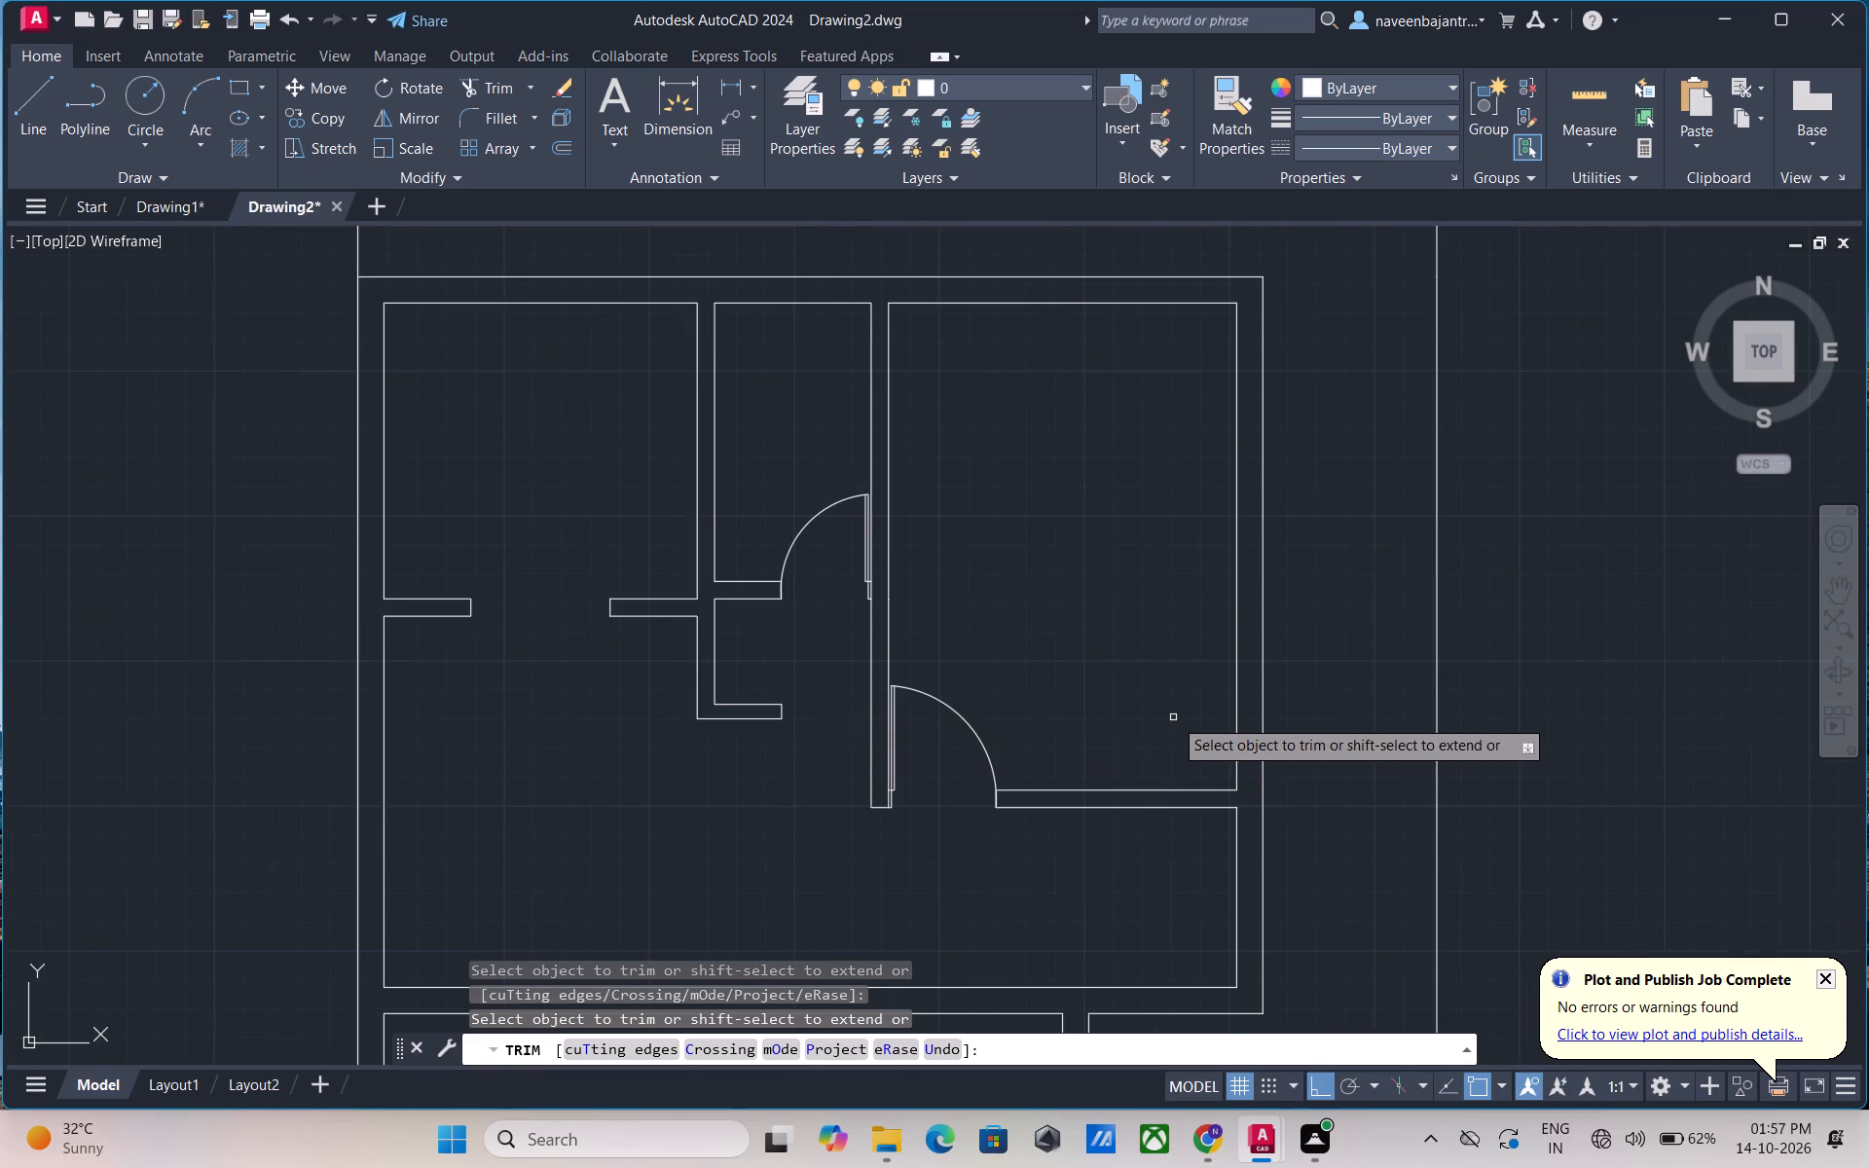
{"action": "key", "text": "Escape"}
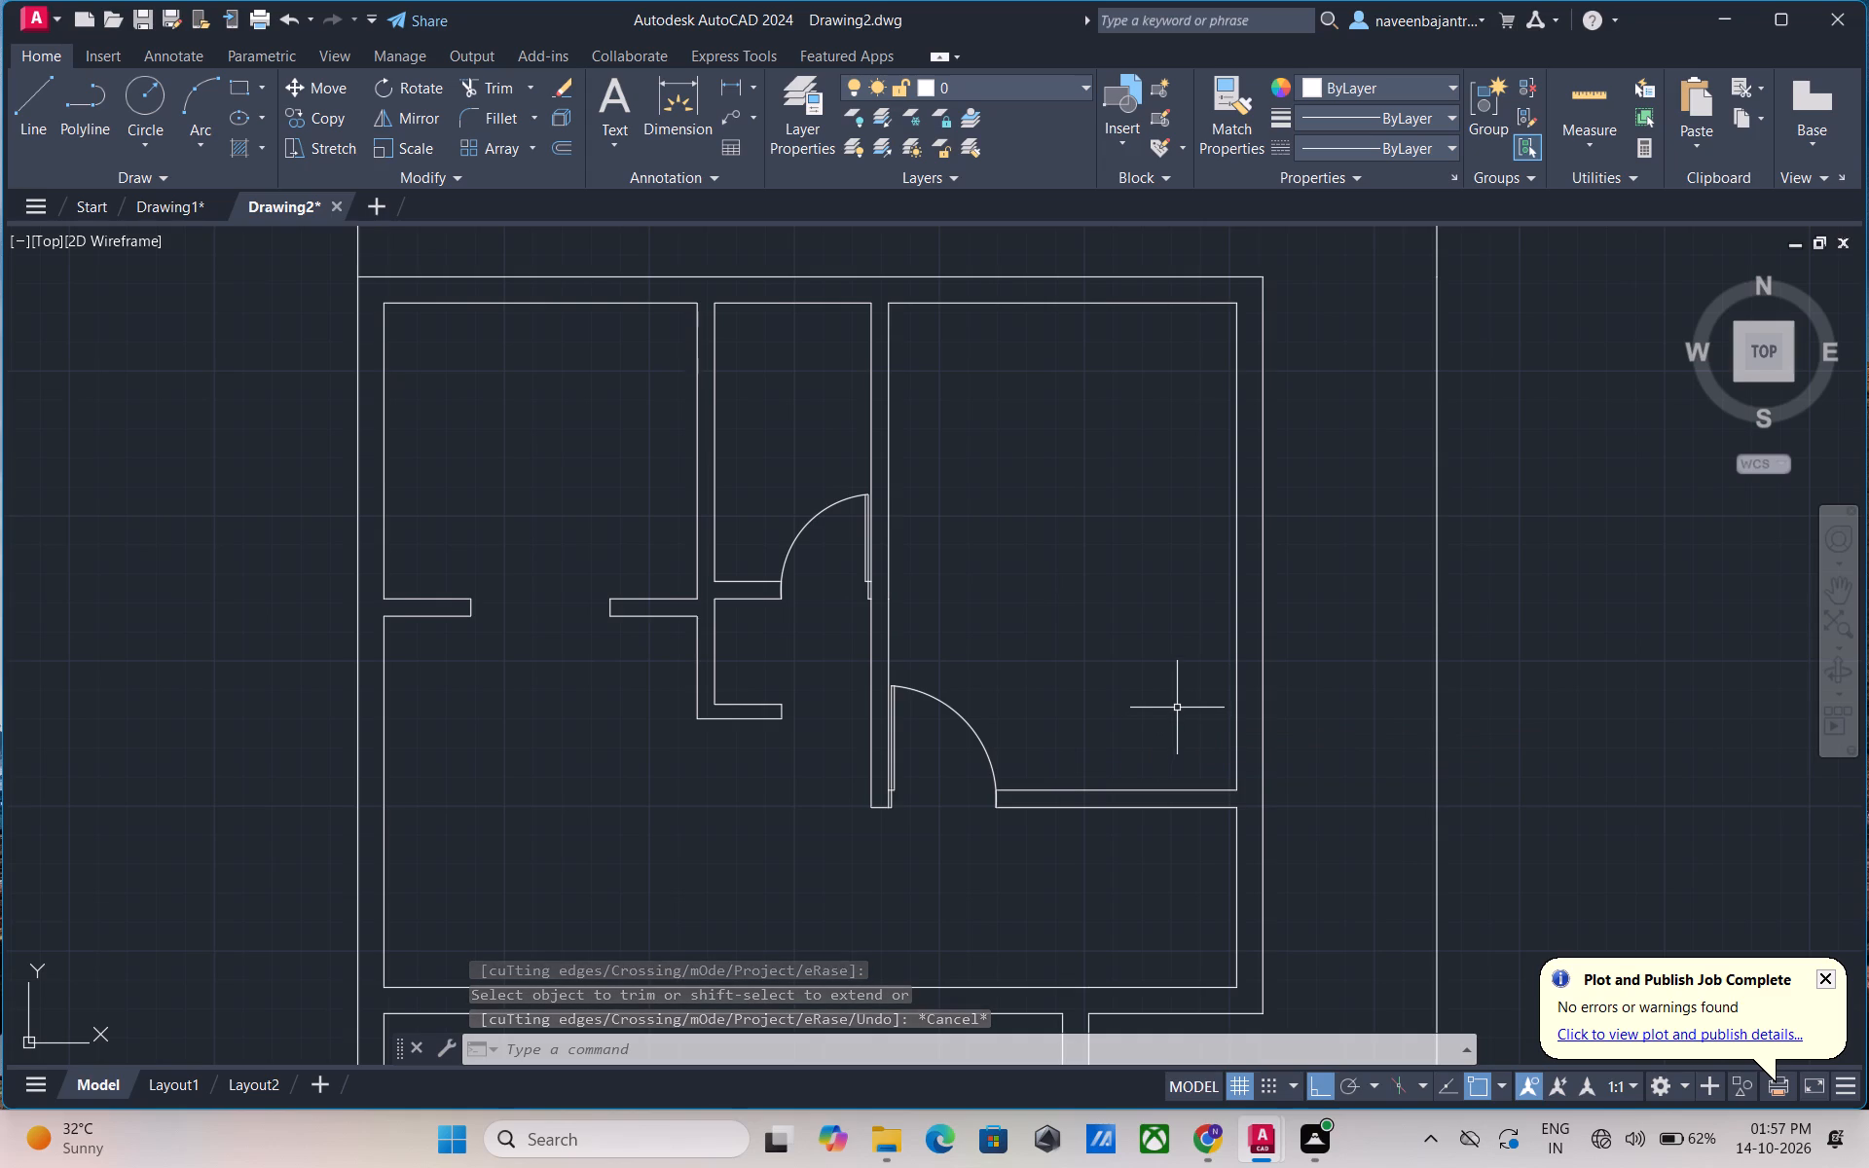
Draw a vertical line across the top outer wall from the midpoint of the upper-left room's top edge, and trim its overhang above the wall.
{"action": "scroll", "coordinate": [1177, 708], "scroll_direction": "down", "scroll_amount": 2}
{"action": "middle_click_drag", "start_coordinate": [1177, 708], "coordinate": [1177, 694]}
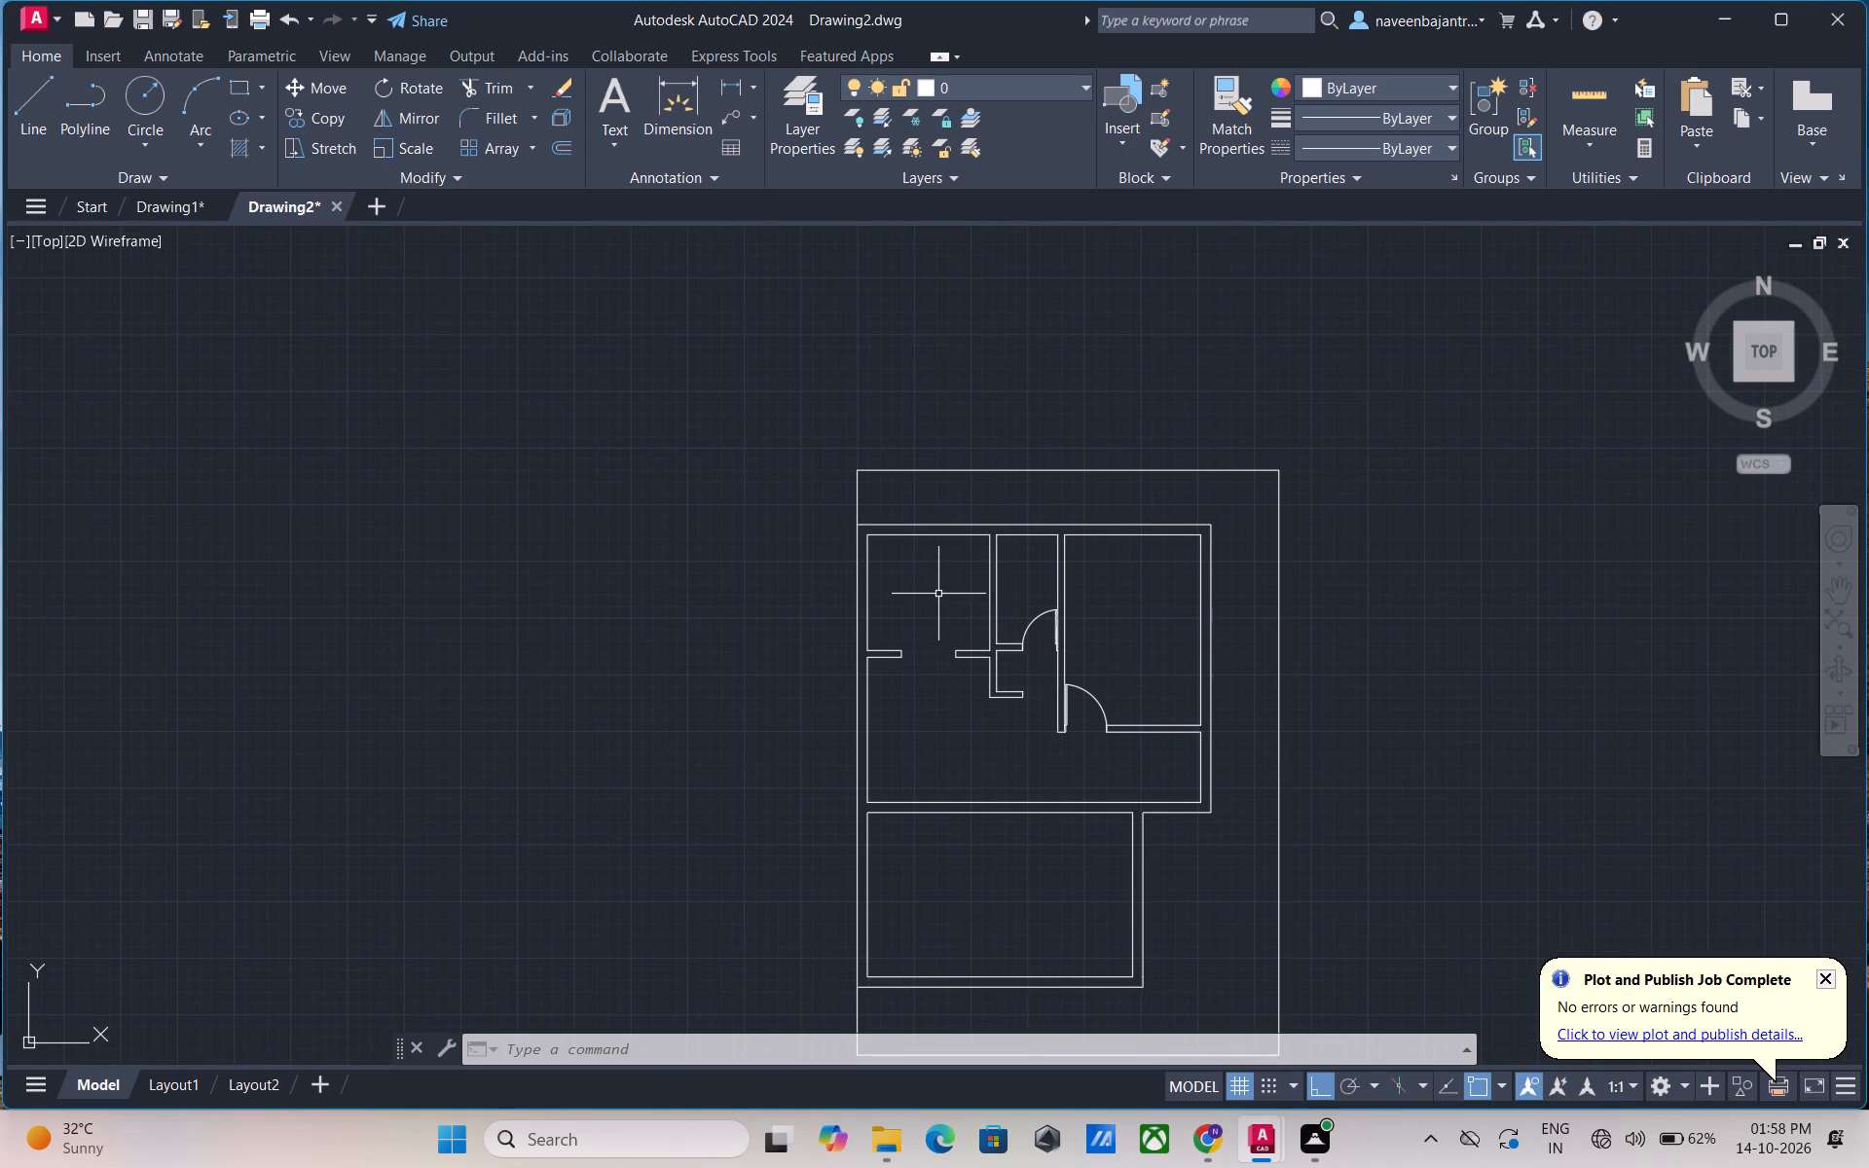
{"action": "middle_click_drag", "start_coordinate": [937, 594], "coordinate": [934, 734]}
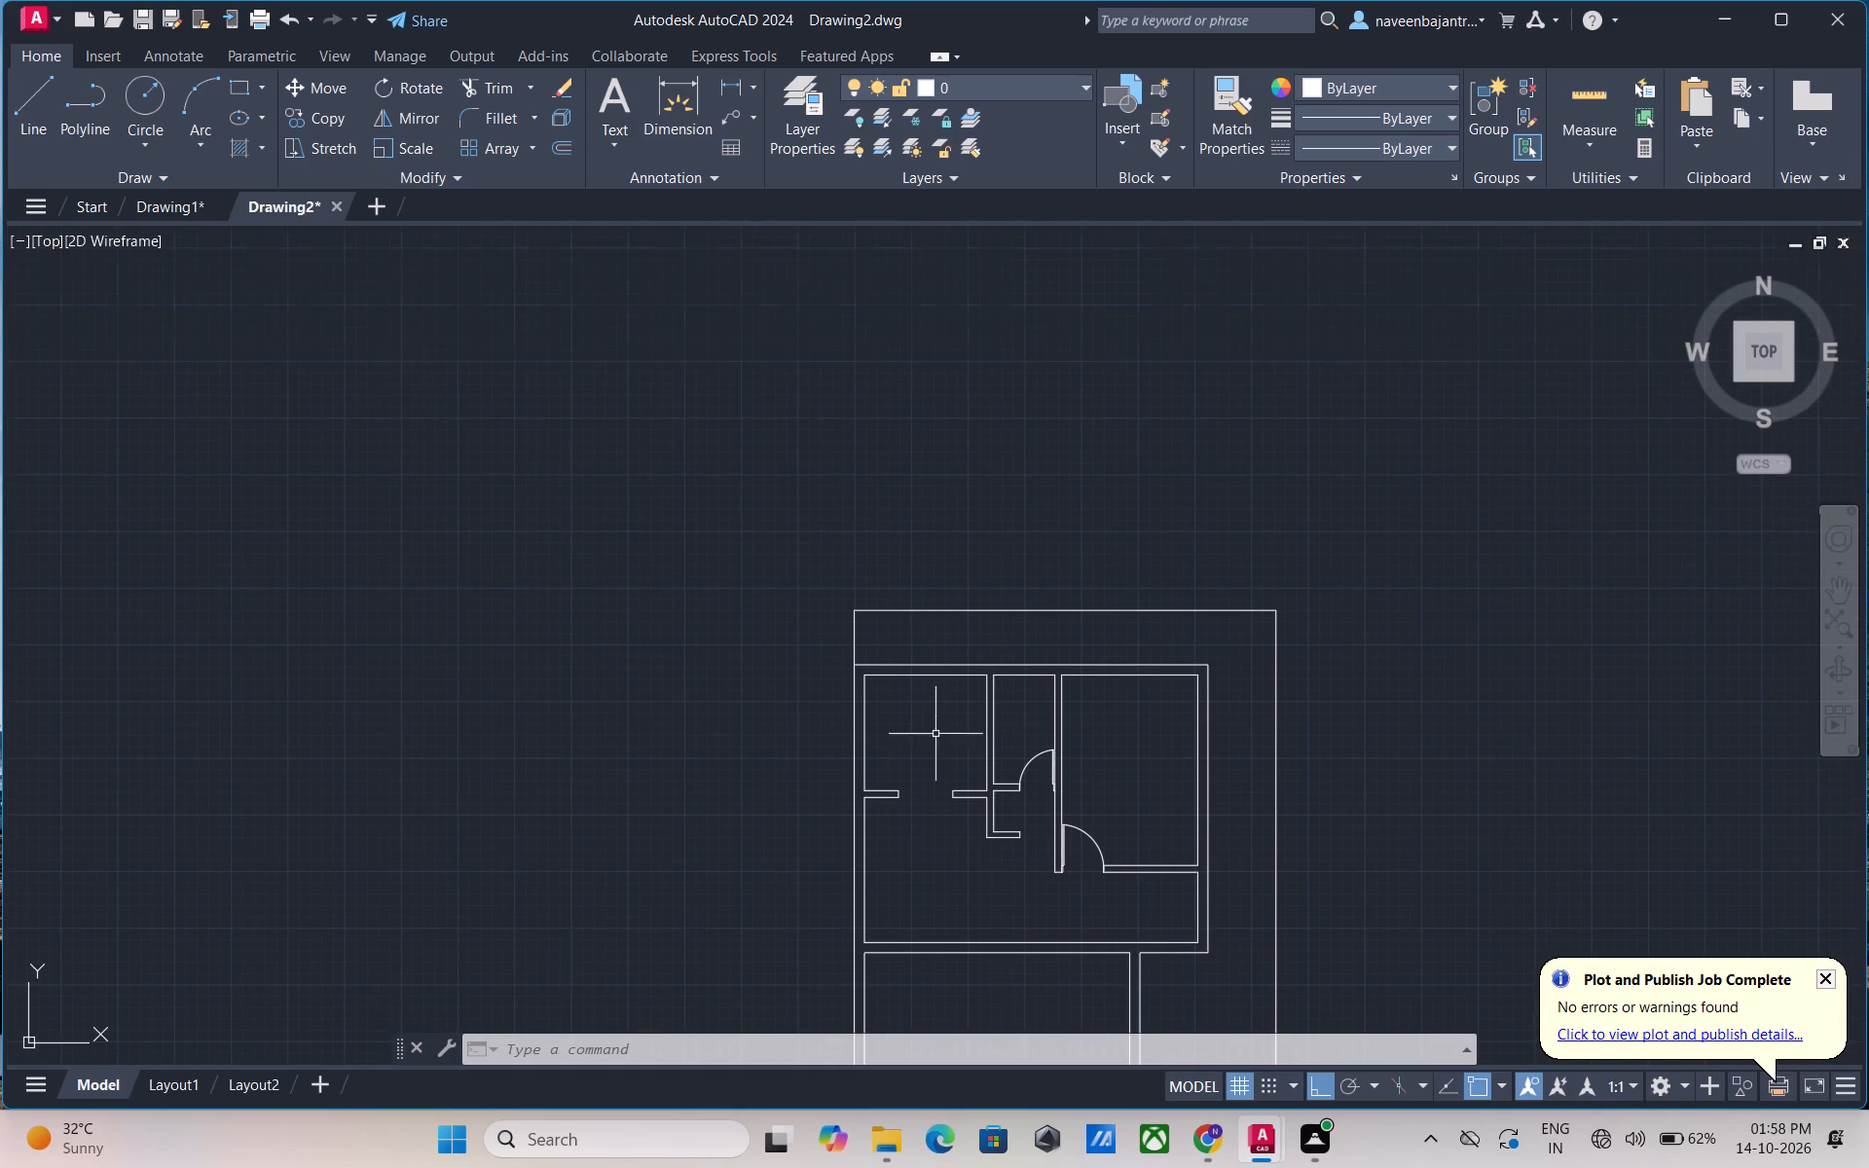
{"action": "scroll", "coordinate": [930, 690], "scroll_direction": "up", "scroll_amount": 3}
{"action": "key", "text": "Escape"}
{"action": "type", "text": "L"}
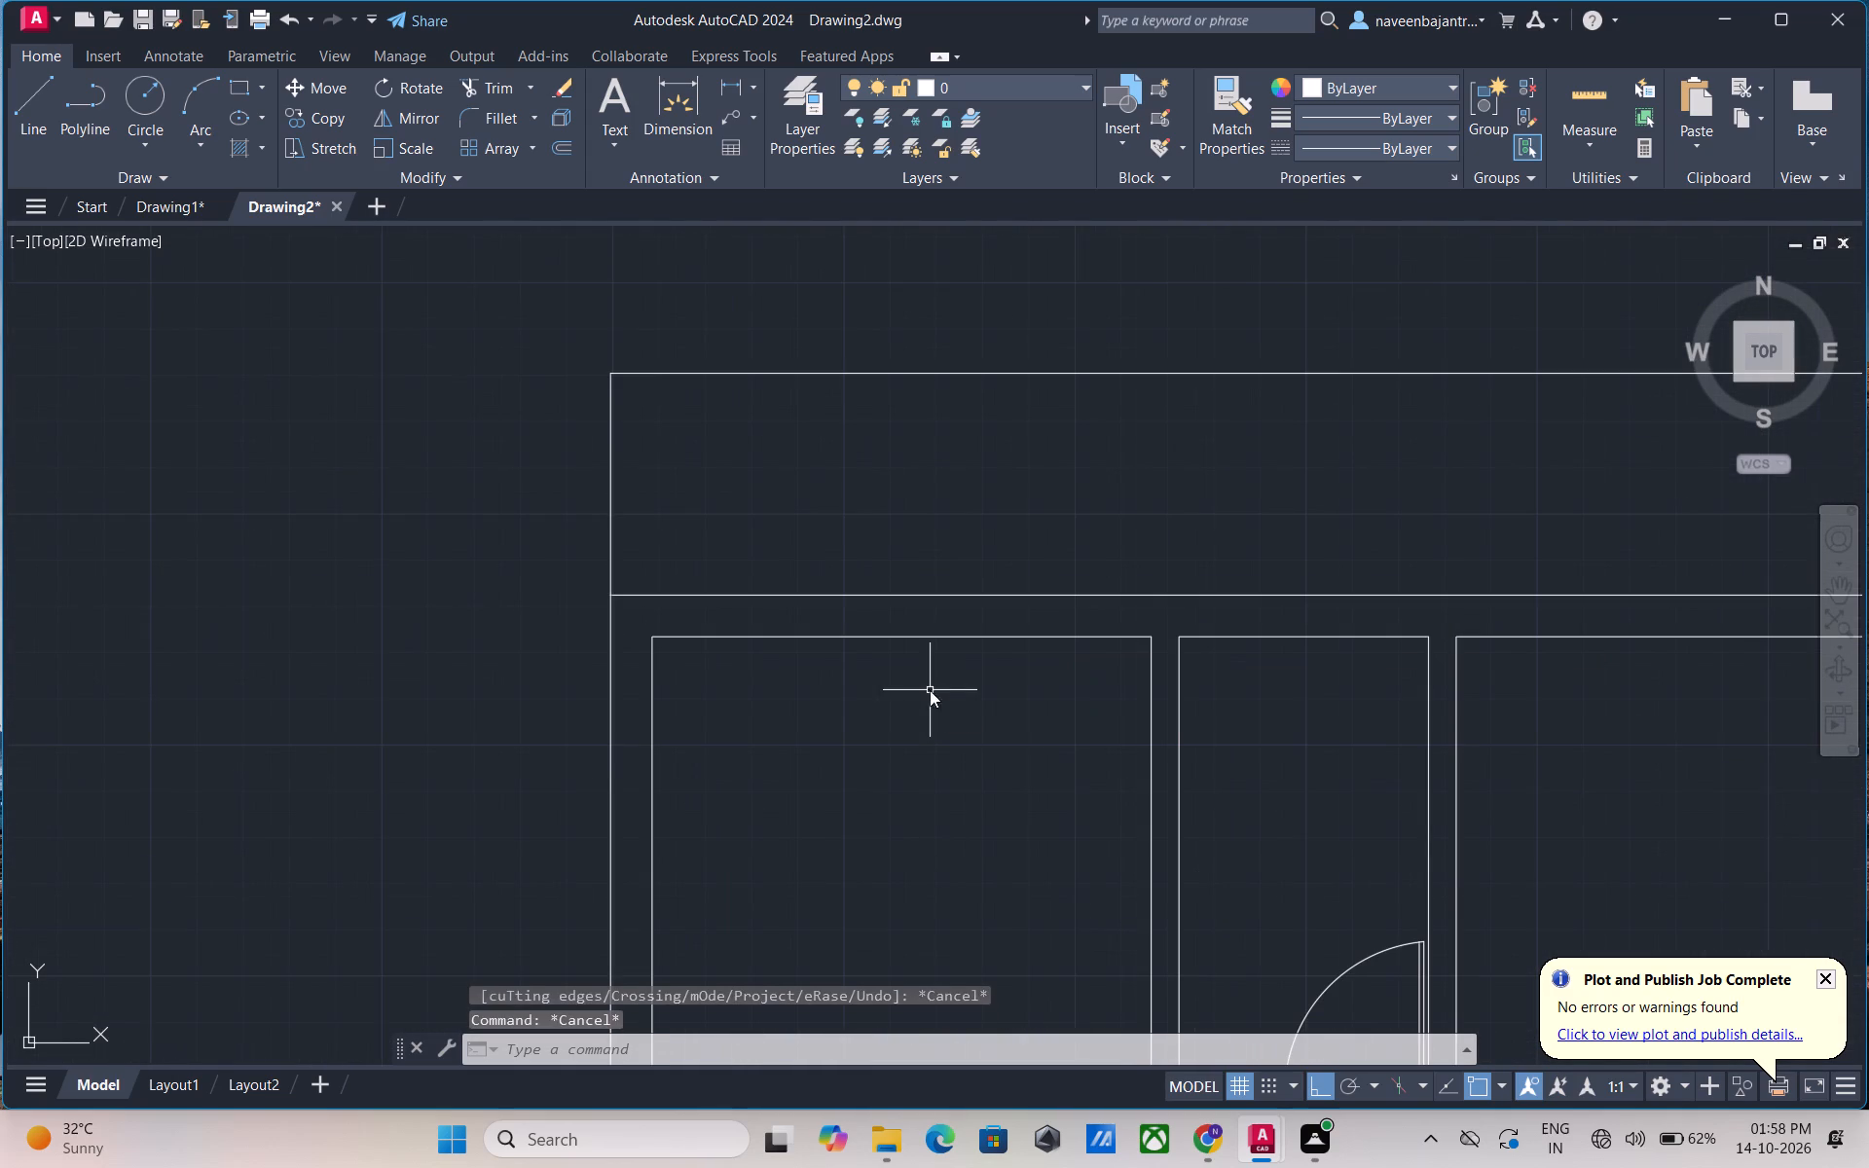
{"action": "key", "text": "space"}
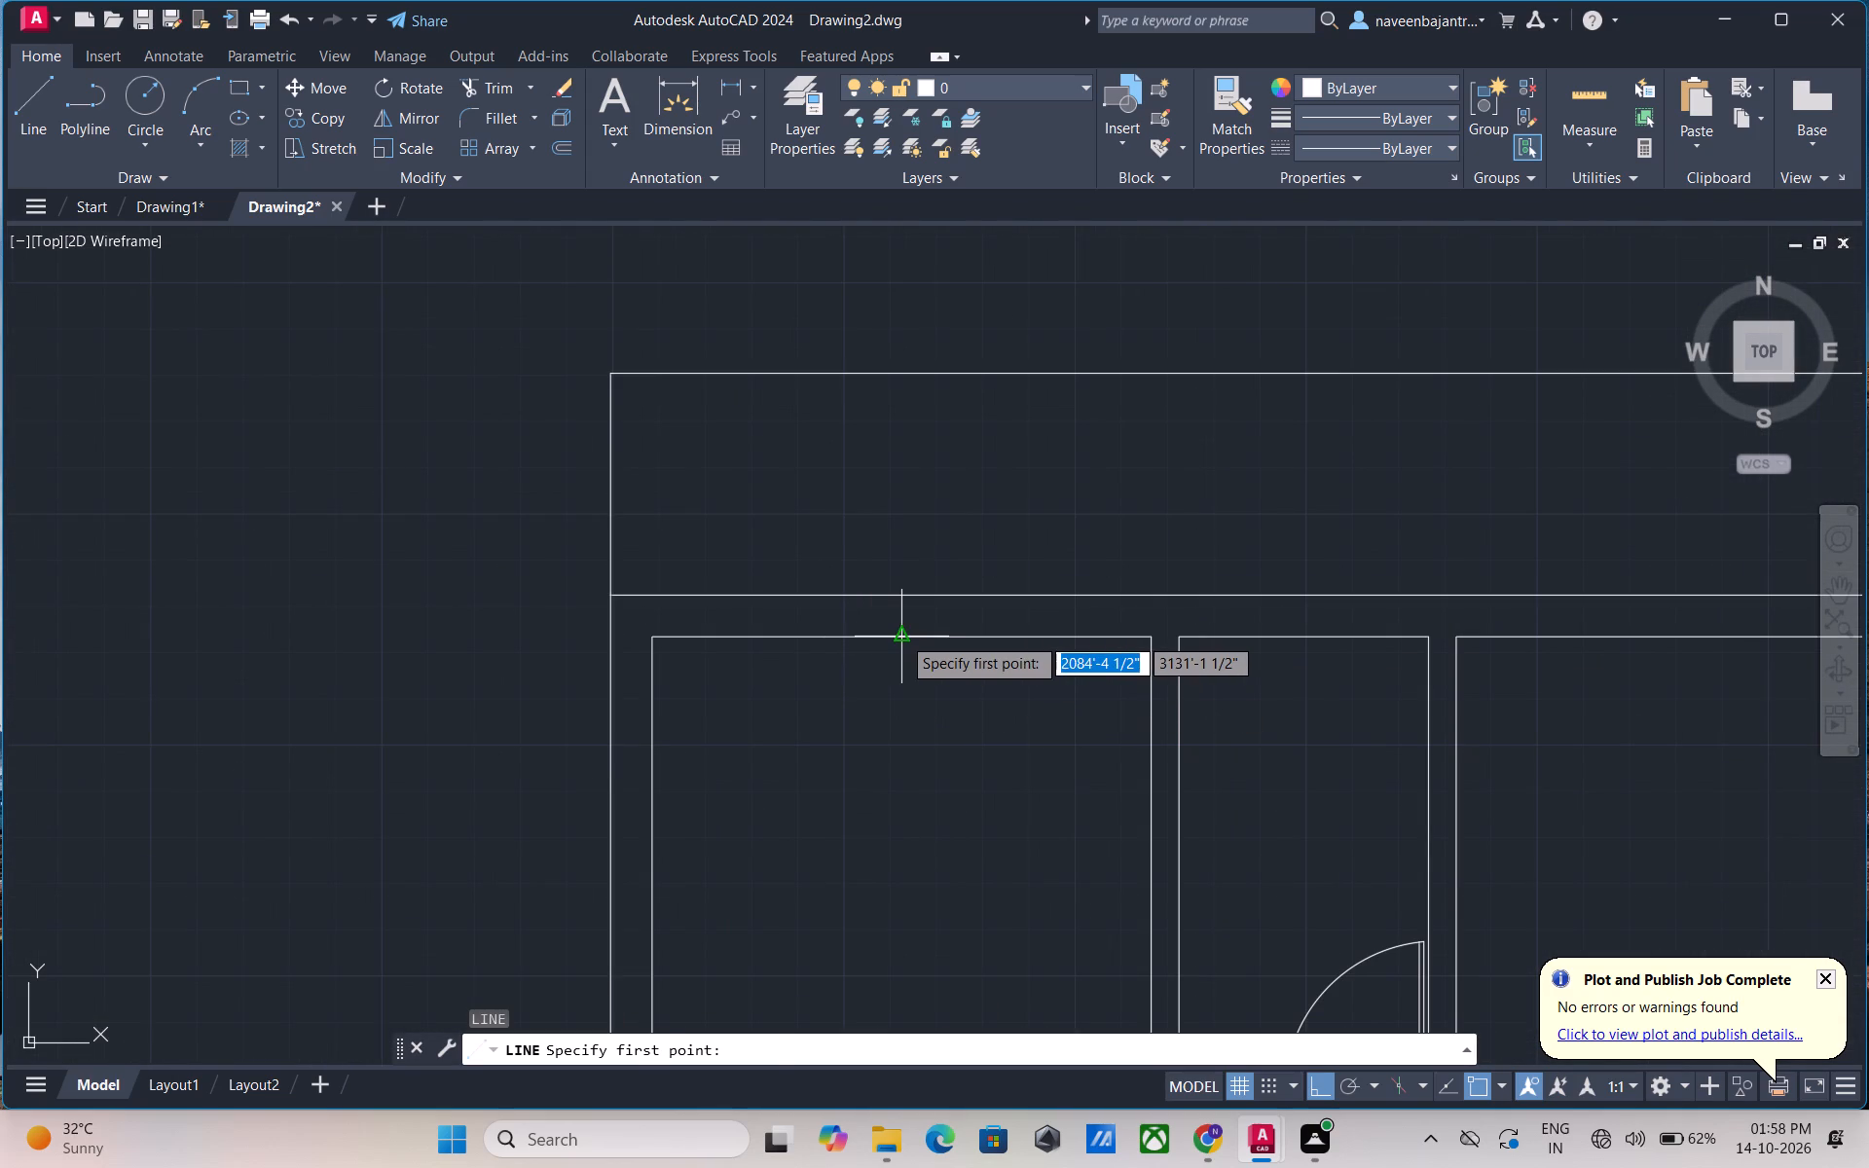
{"action": "left_click", "coordinate": [901, 636]}
{"action": "left_click", "coordinate": [909, 561]}
{"action": "key", "text": "Escape"}
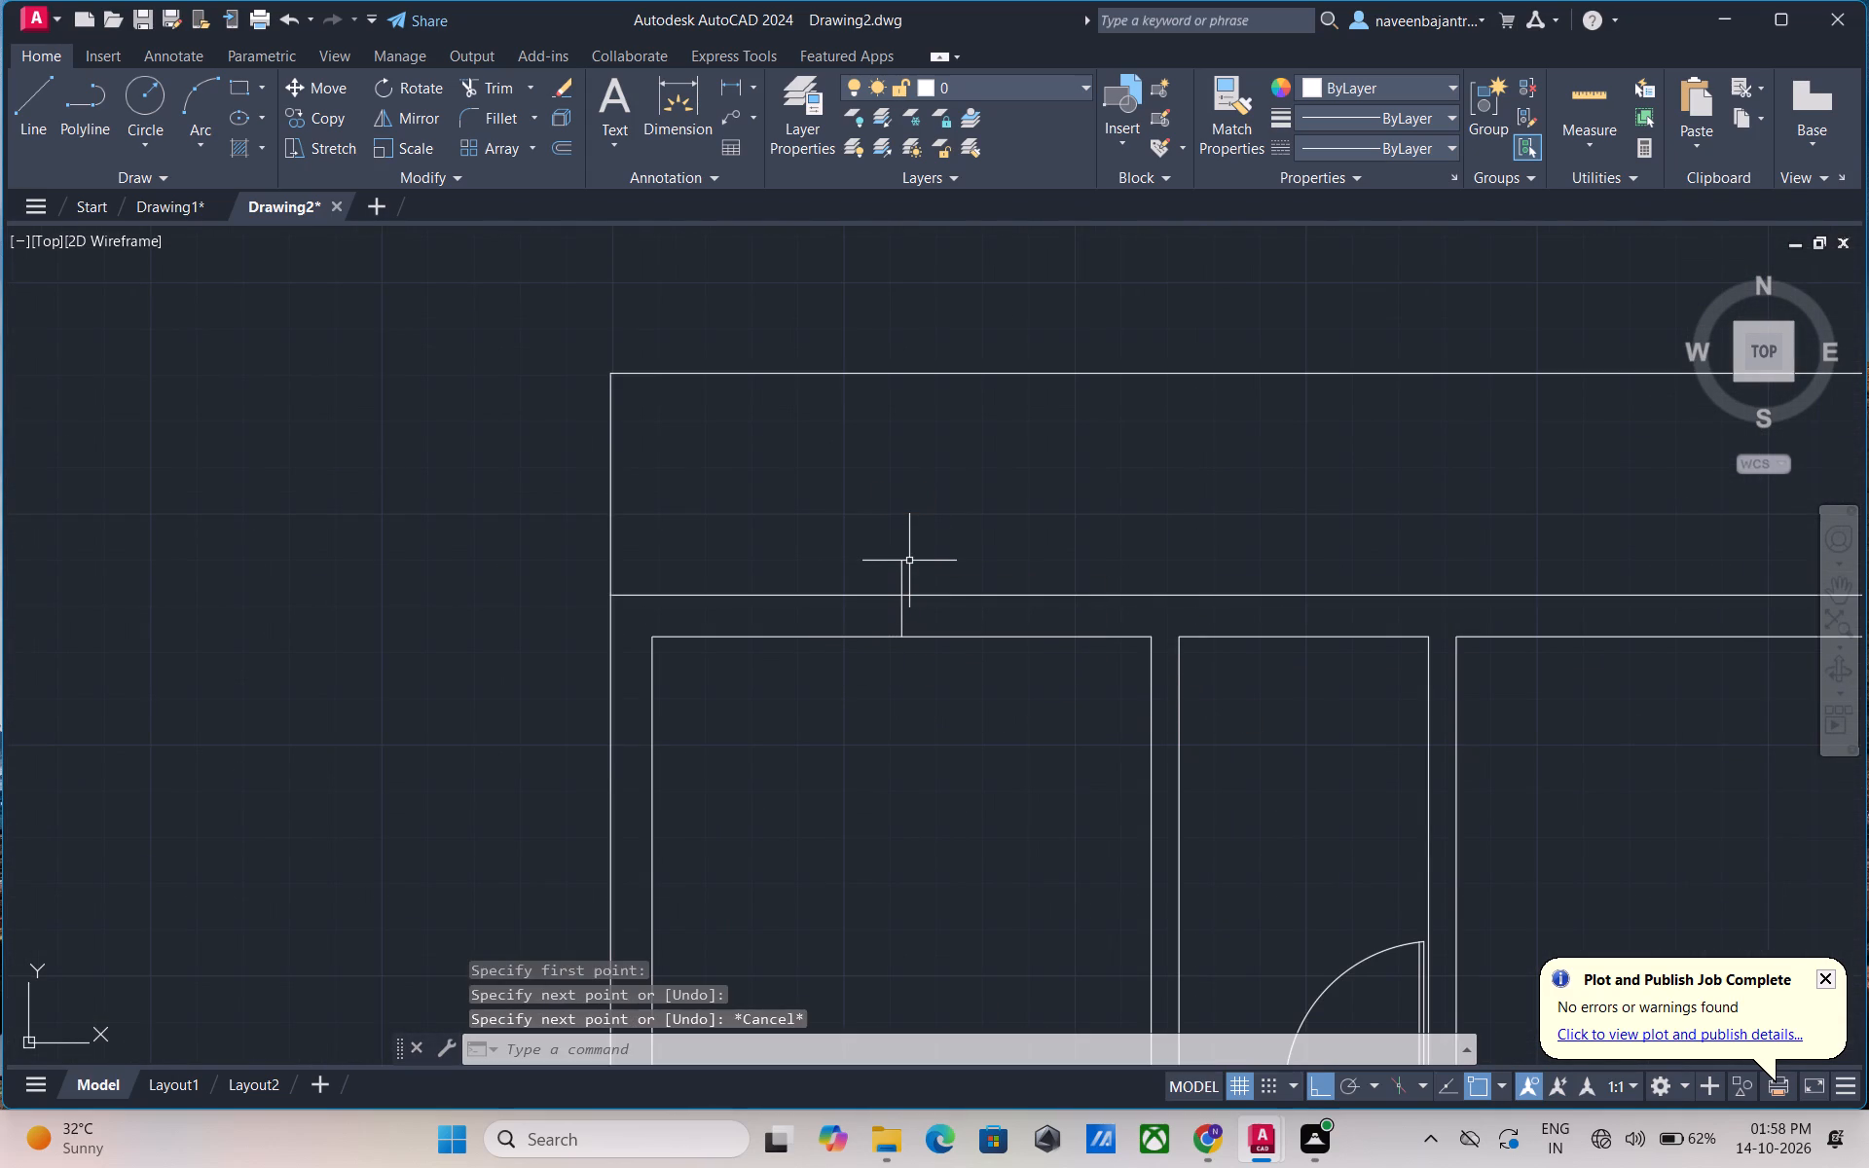
{"action": "type", "text": "TR"}
{"action": "key", "text": "space"}
{"action": "left_click", "coordinate": [903, 571]}
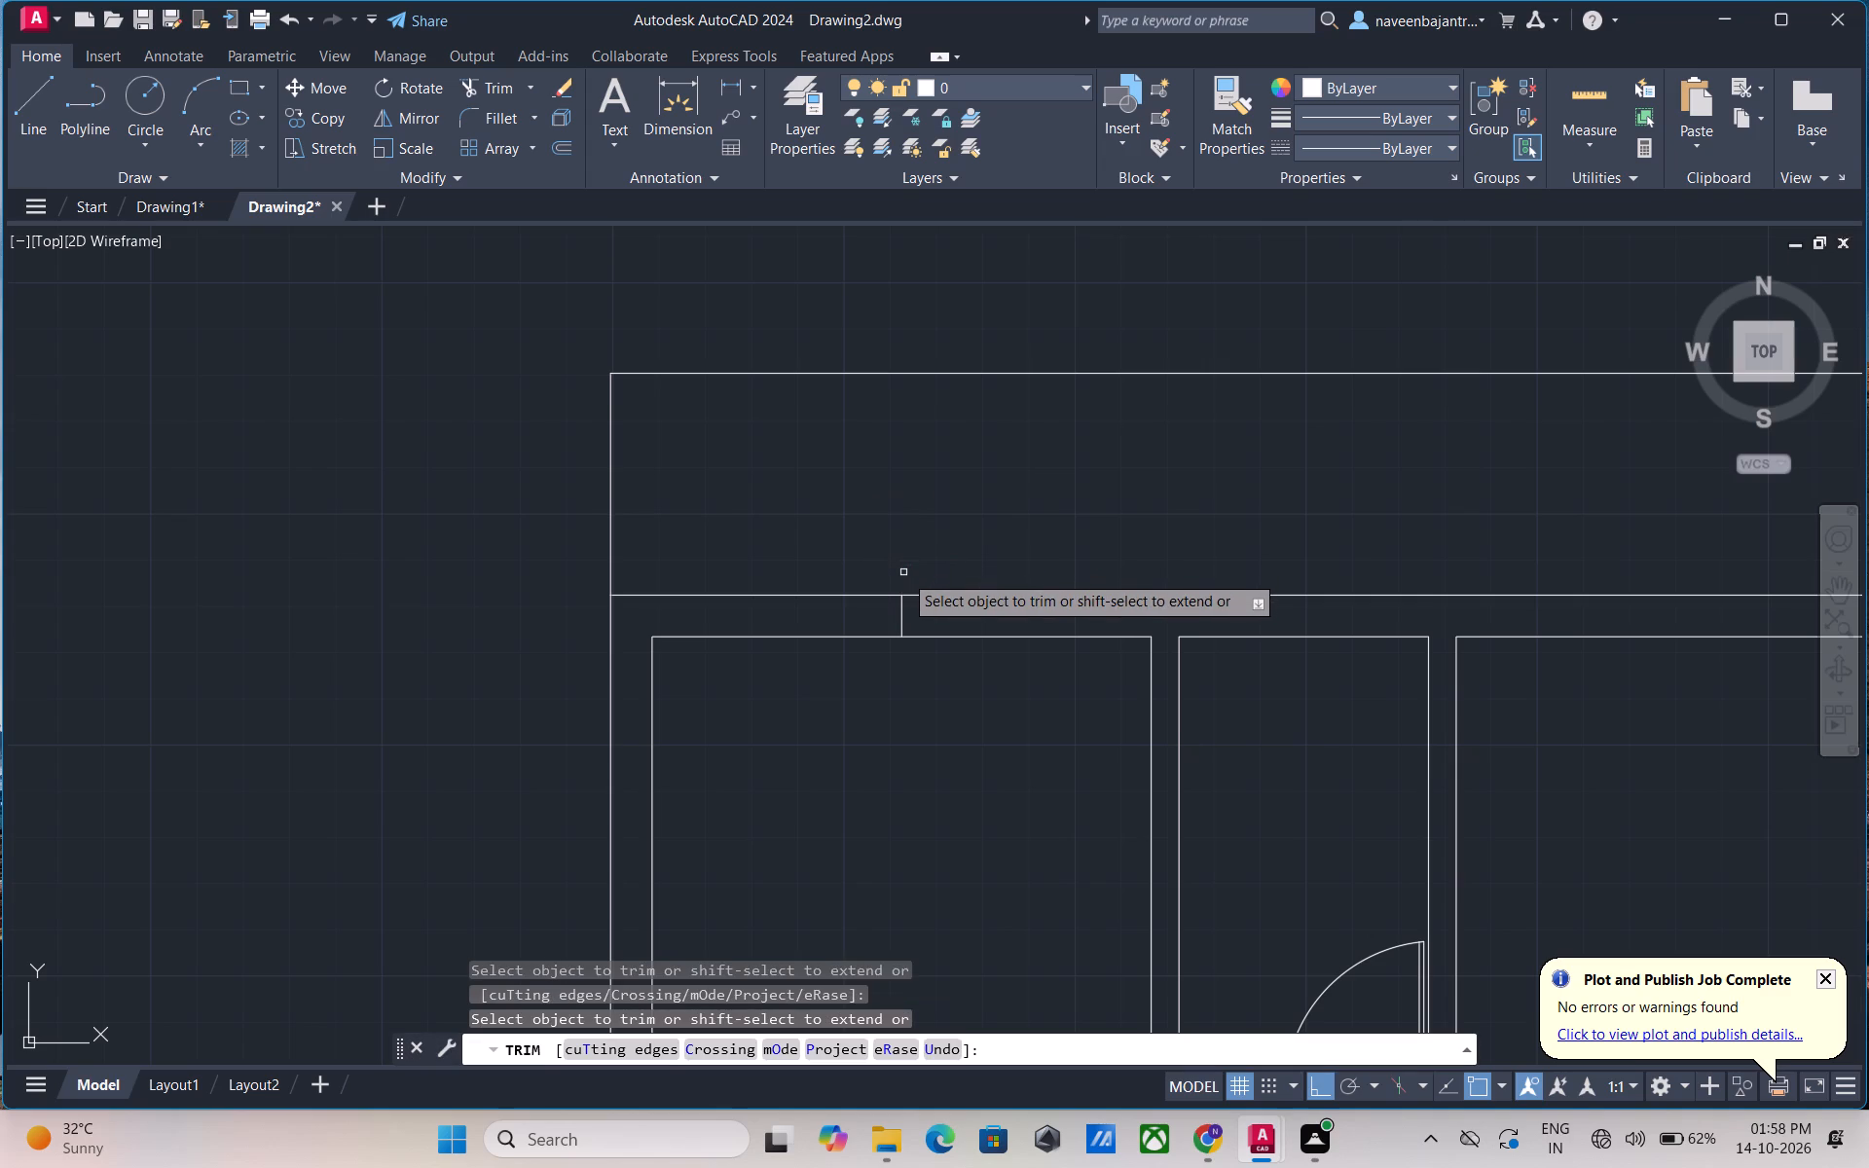
{"action": "key", "text": "Escape"}
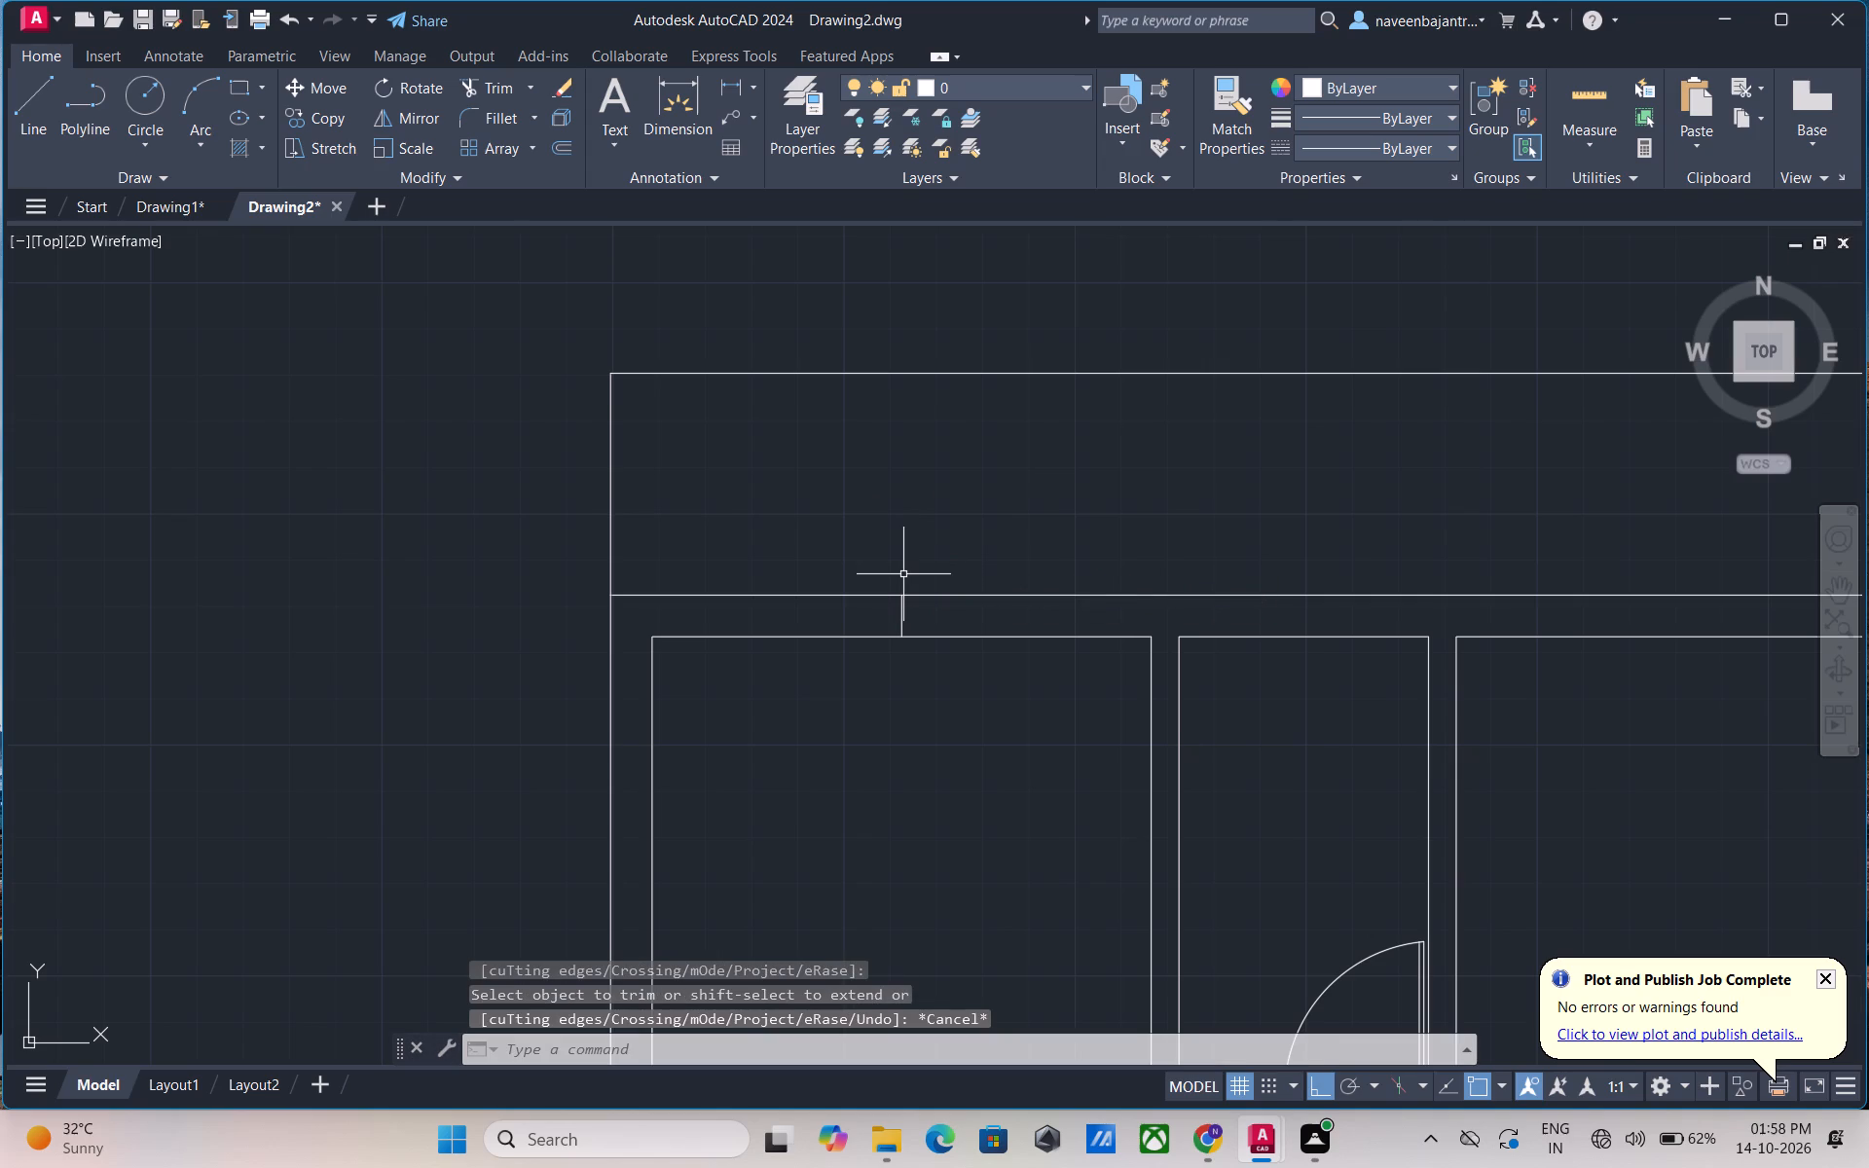
Offset the short vertical line in the top wall by 1.5' to both sides.
{"action": "key", "text": "o"}
{"action": "key", "text": "space"}
{"action": "type", "text": "1.5'"}
{"action": "key", "text": "Return"}
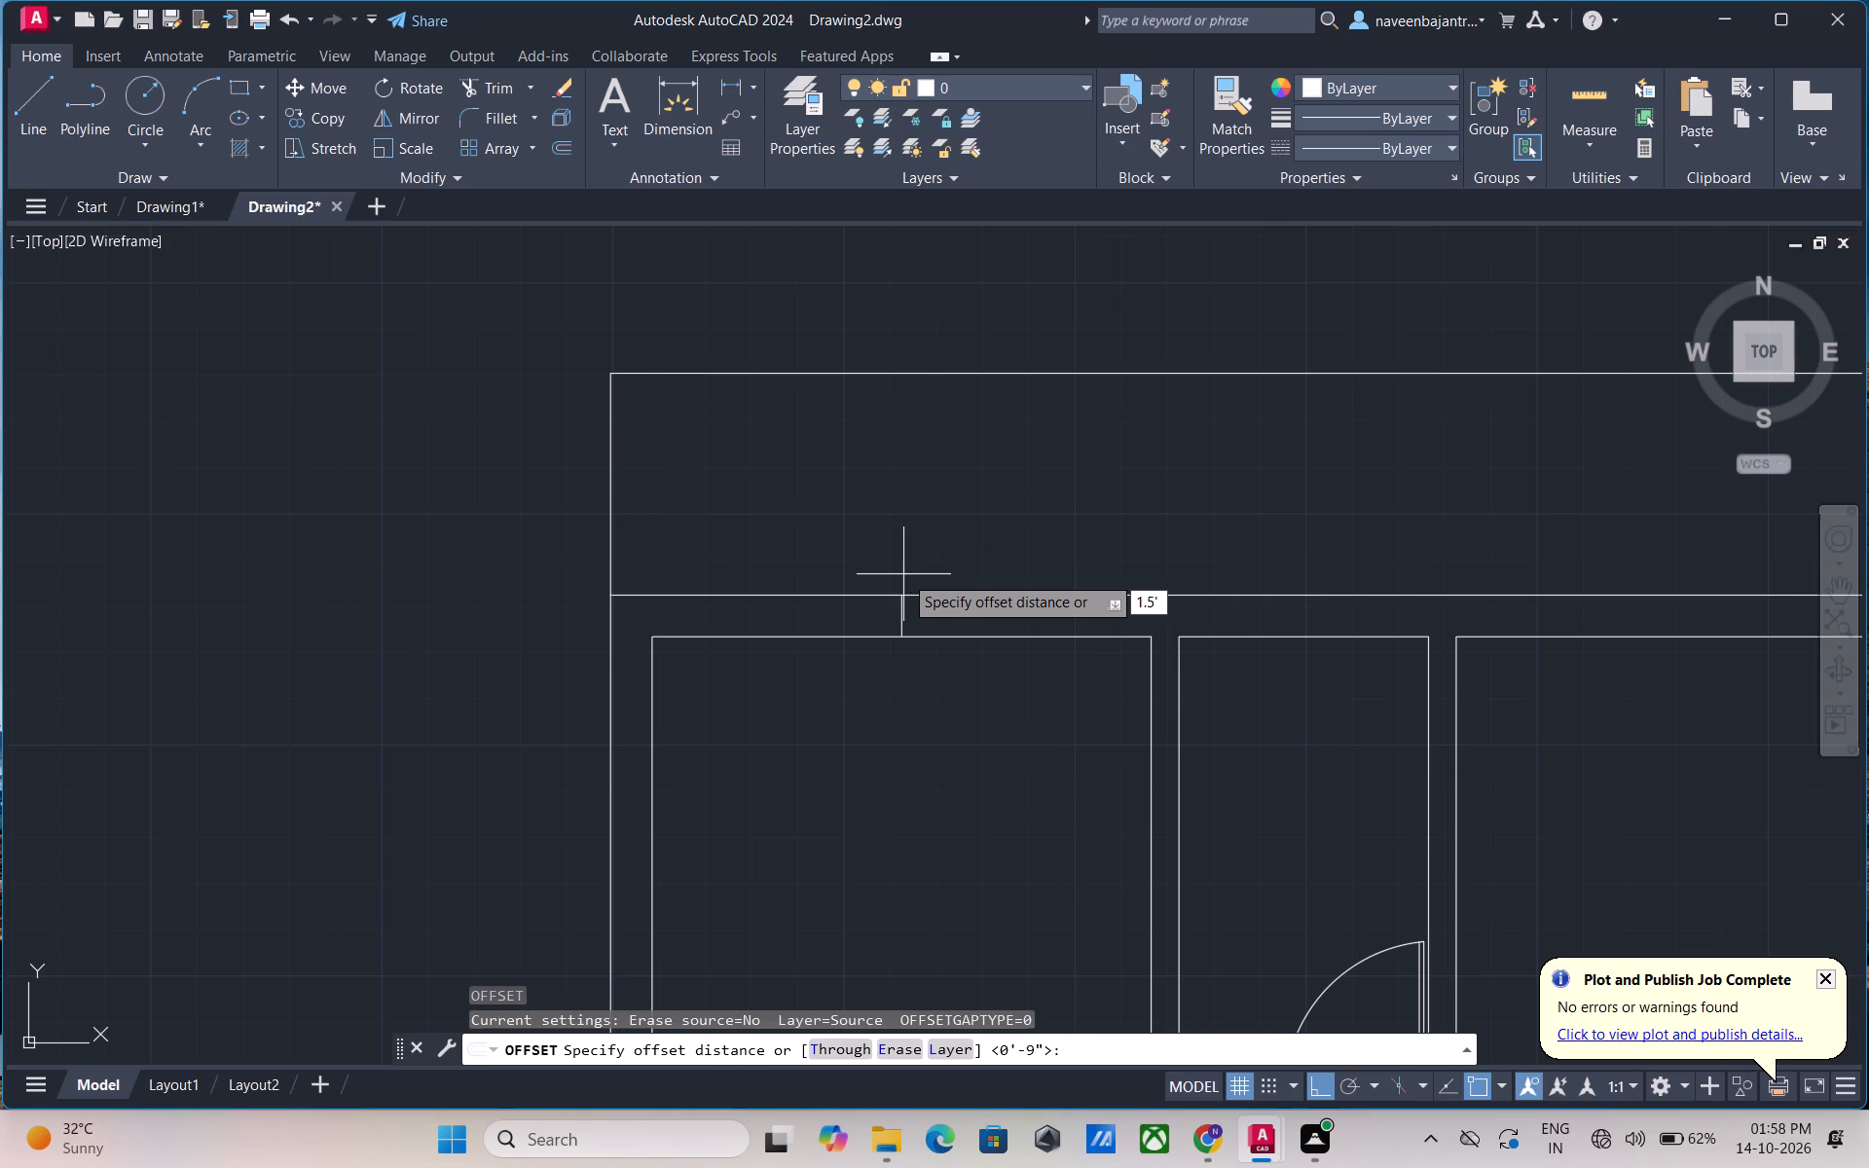
{"action": "left_click", "coordinate": [902, 610]}
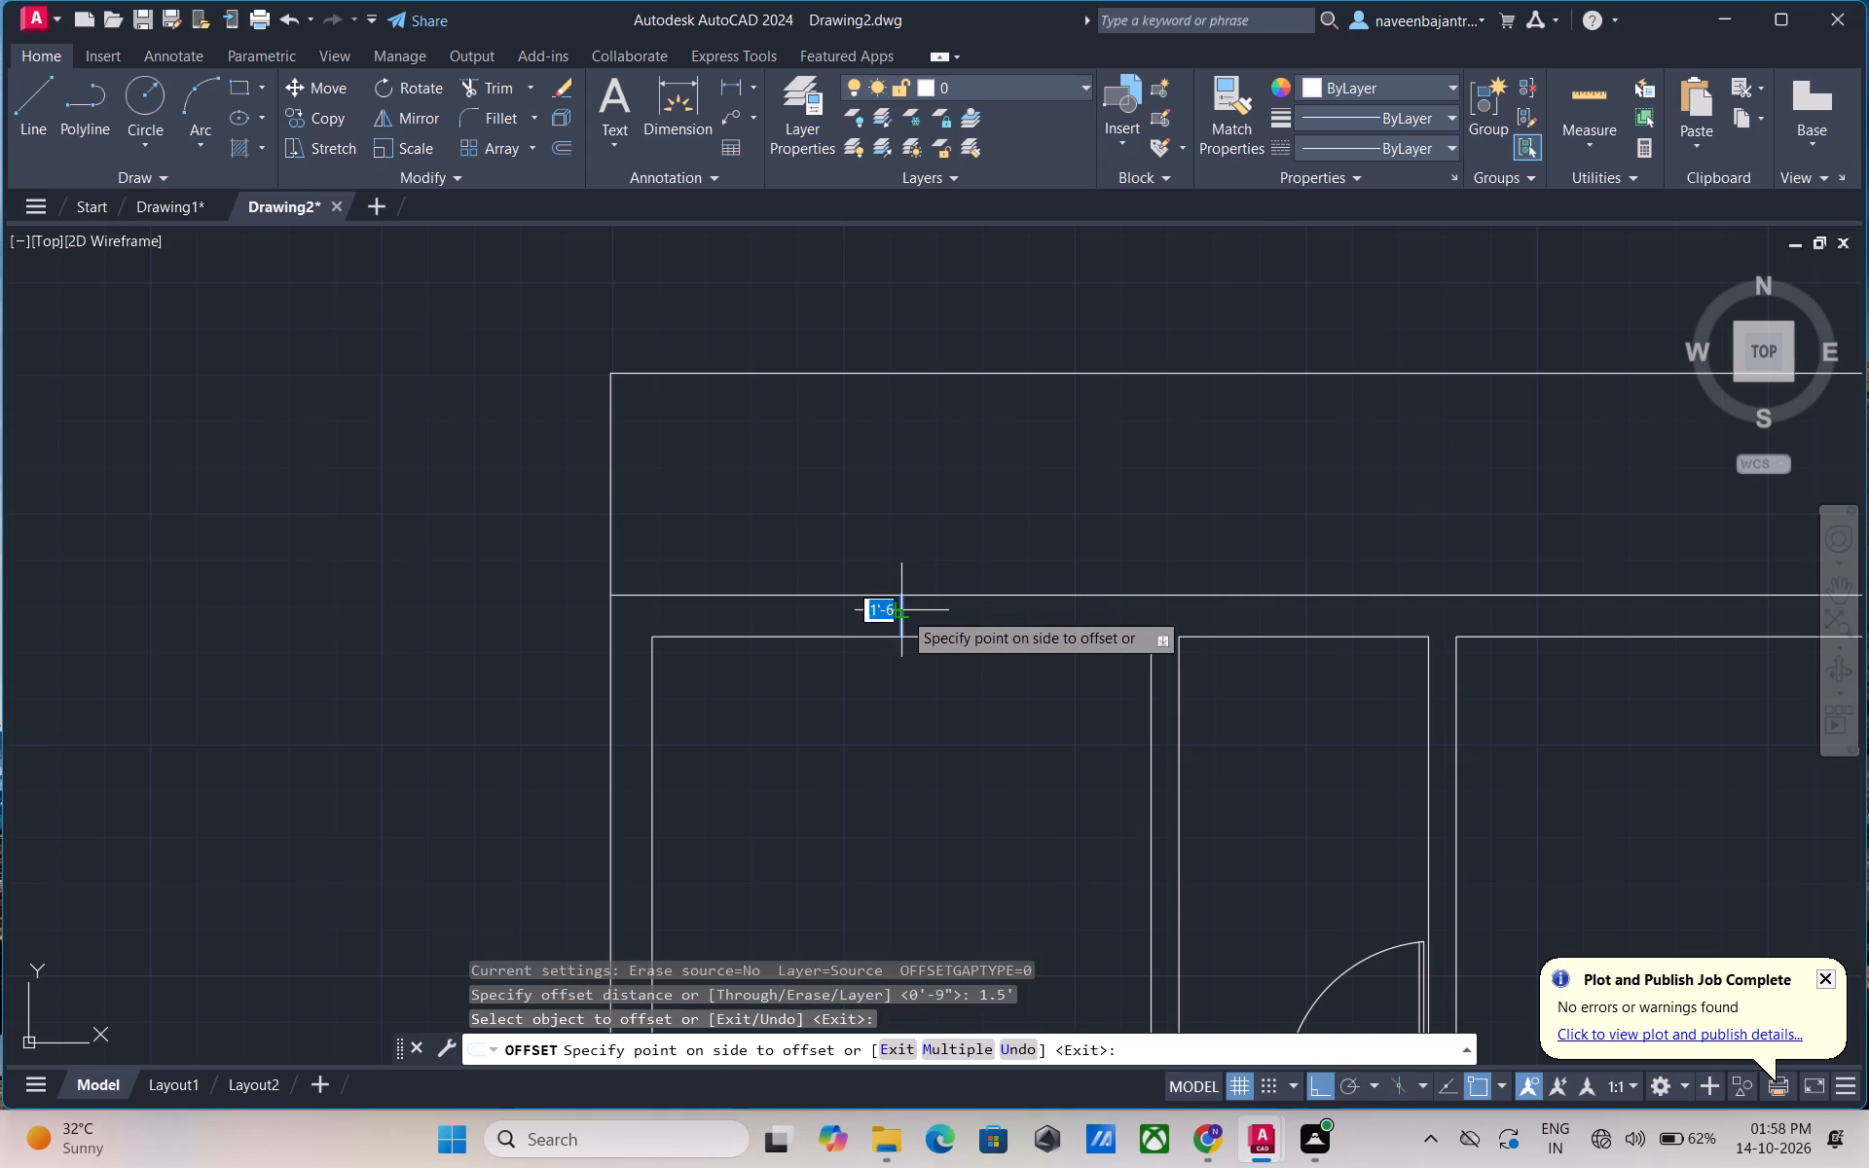
{"action": "left_click", "coordinate": [956, 619]}
{"action": "left_click", "coordinate": [902, 622]}
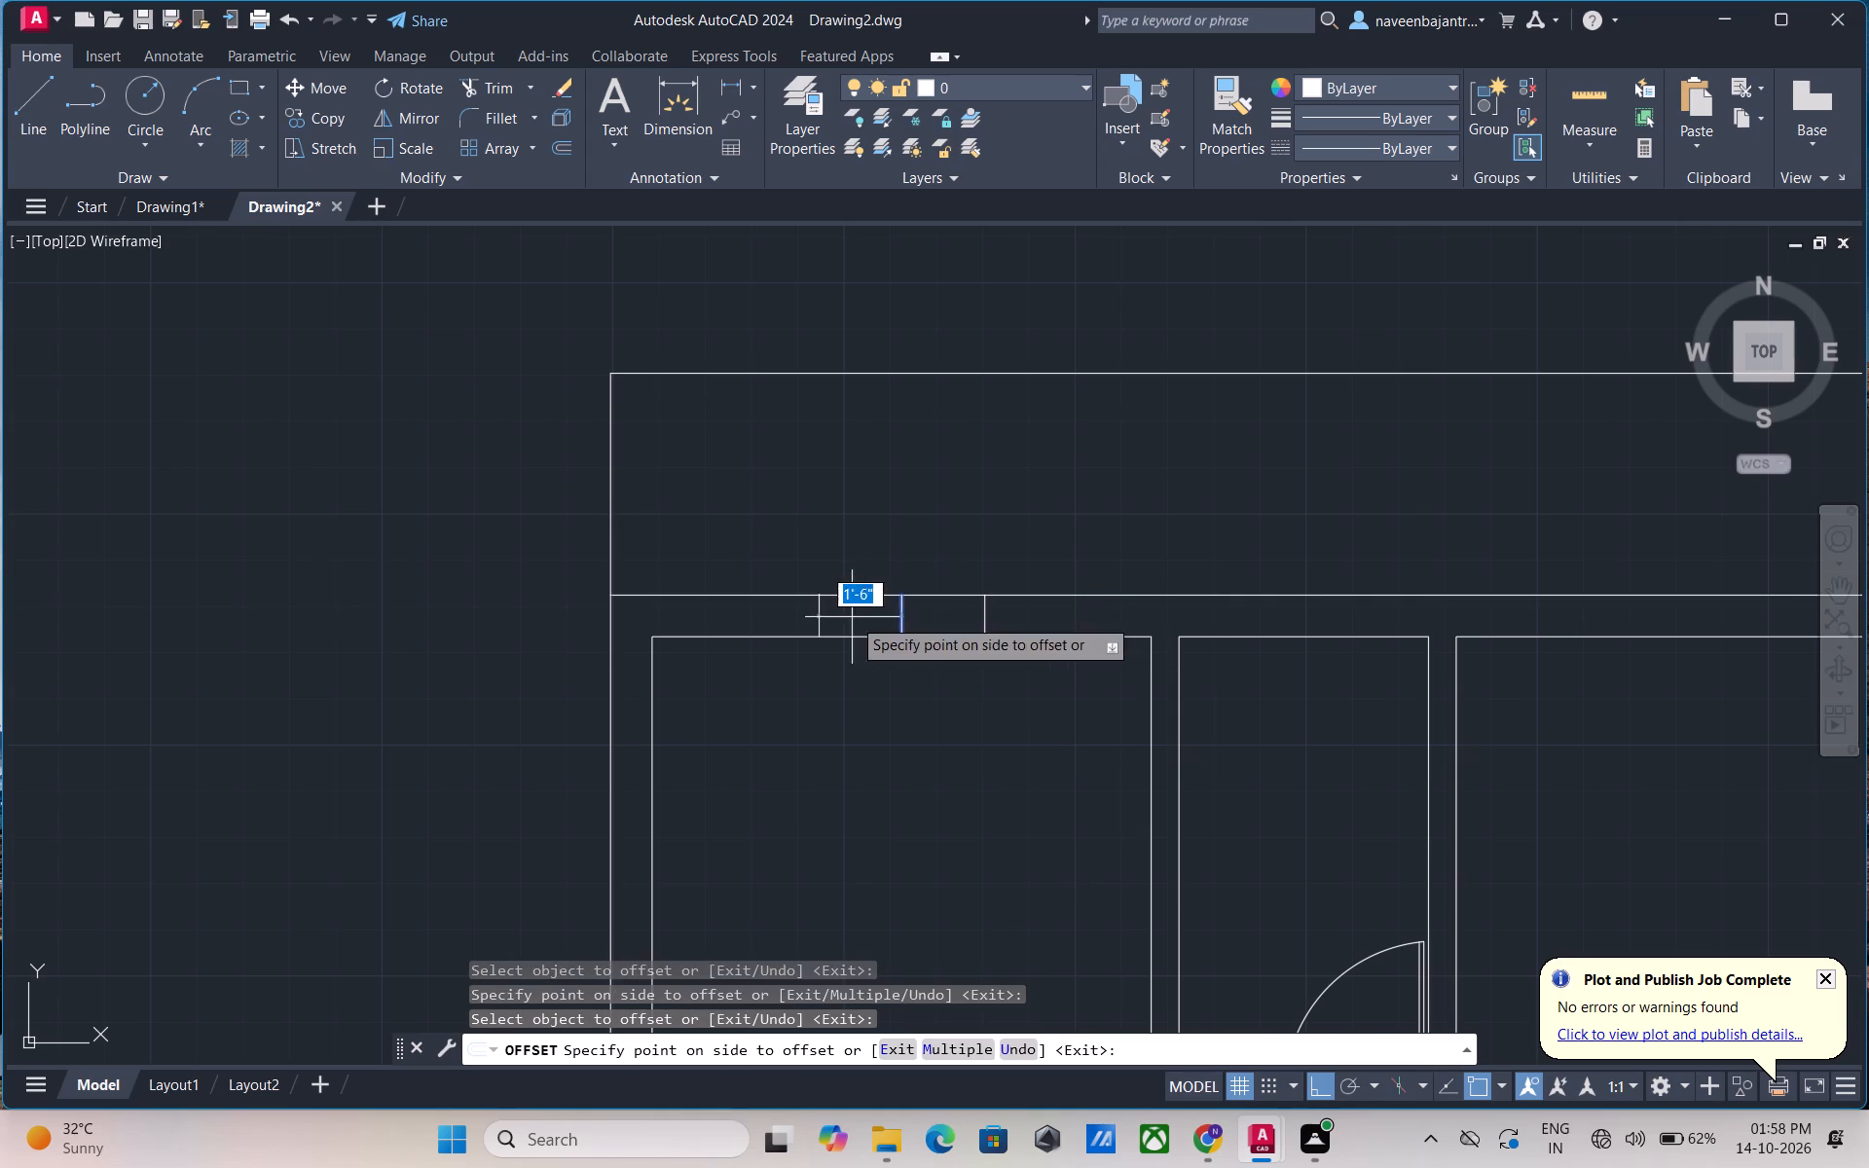
{"action": "left_click", "coordinate": [852, 617]}
{"action": "key", "text": "Escape"}
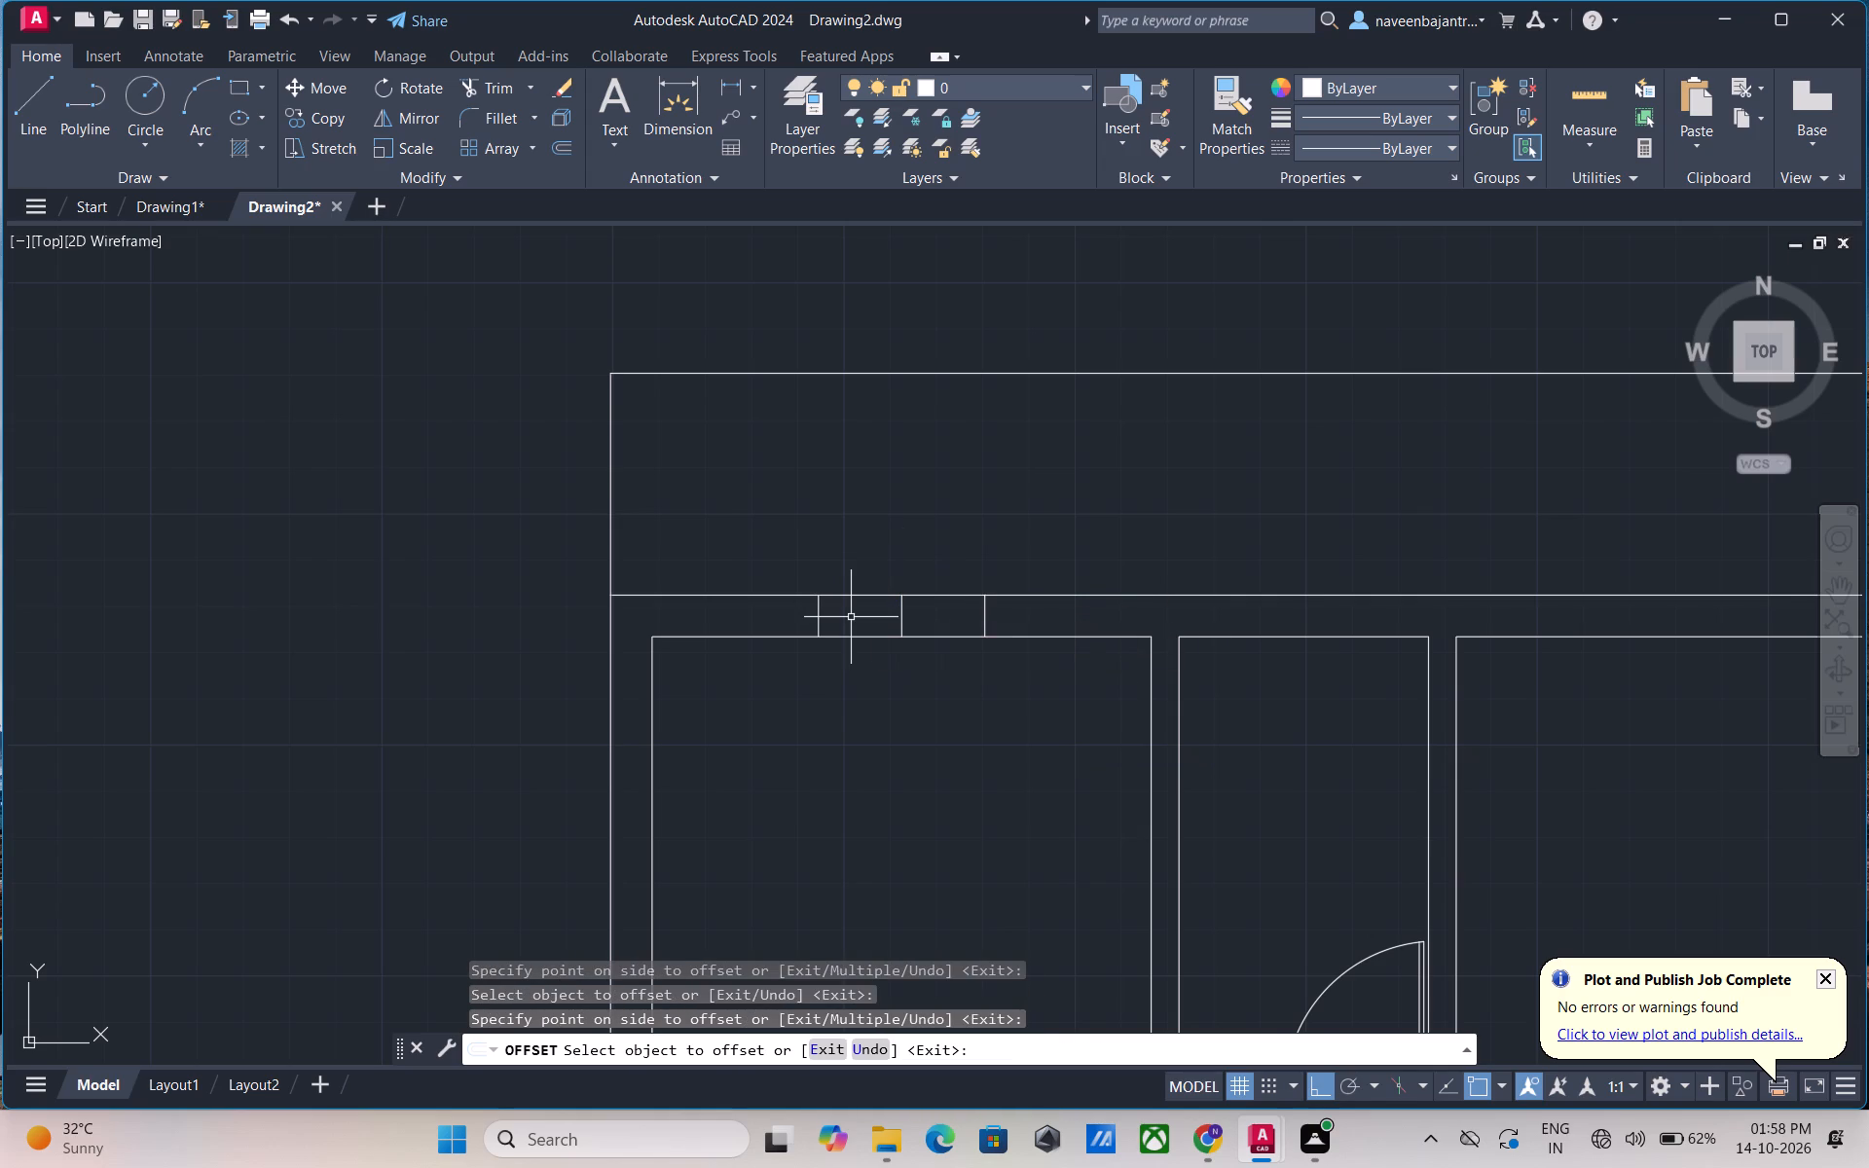
Trim the centre line and both wall lines between the two offset lines to make an opening in the upper-left room's top wall.
{"action": "type", "text": "TR"}
{"action": "key", "text": "space"}
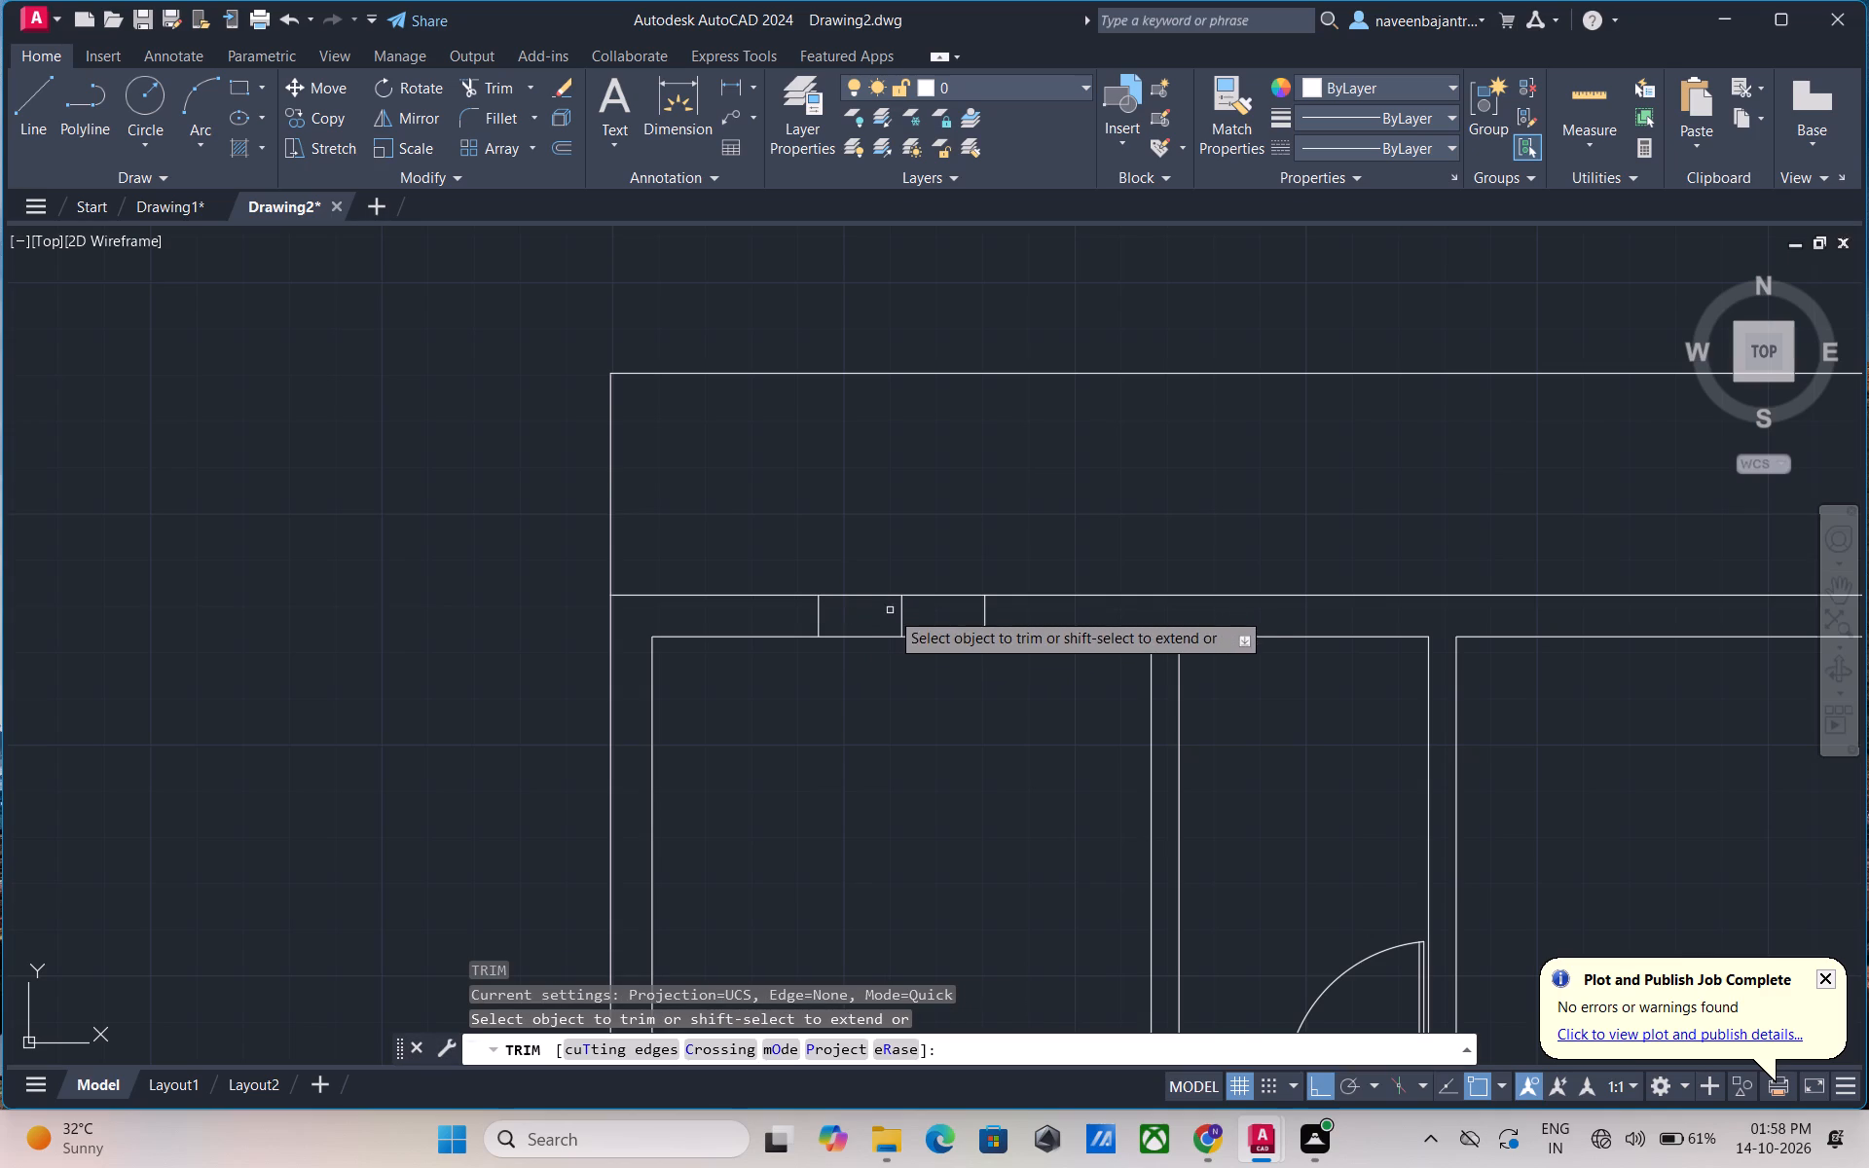
{"action": "left_click", "coordinate": [904, 618]}
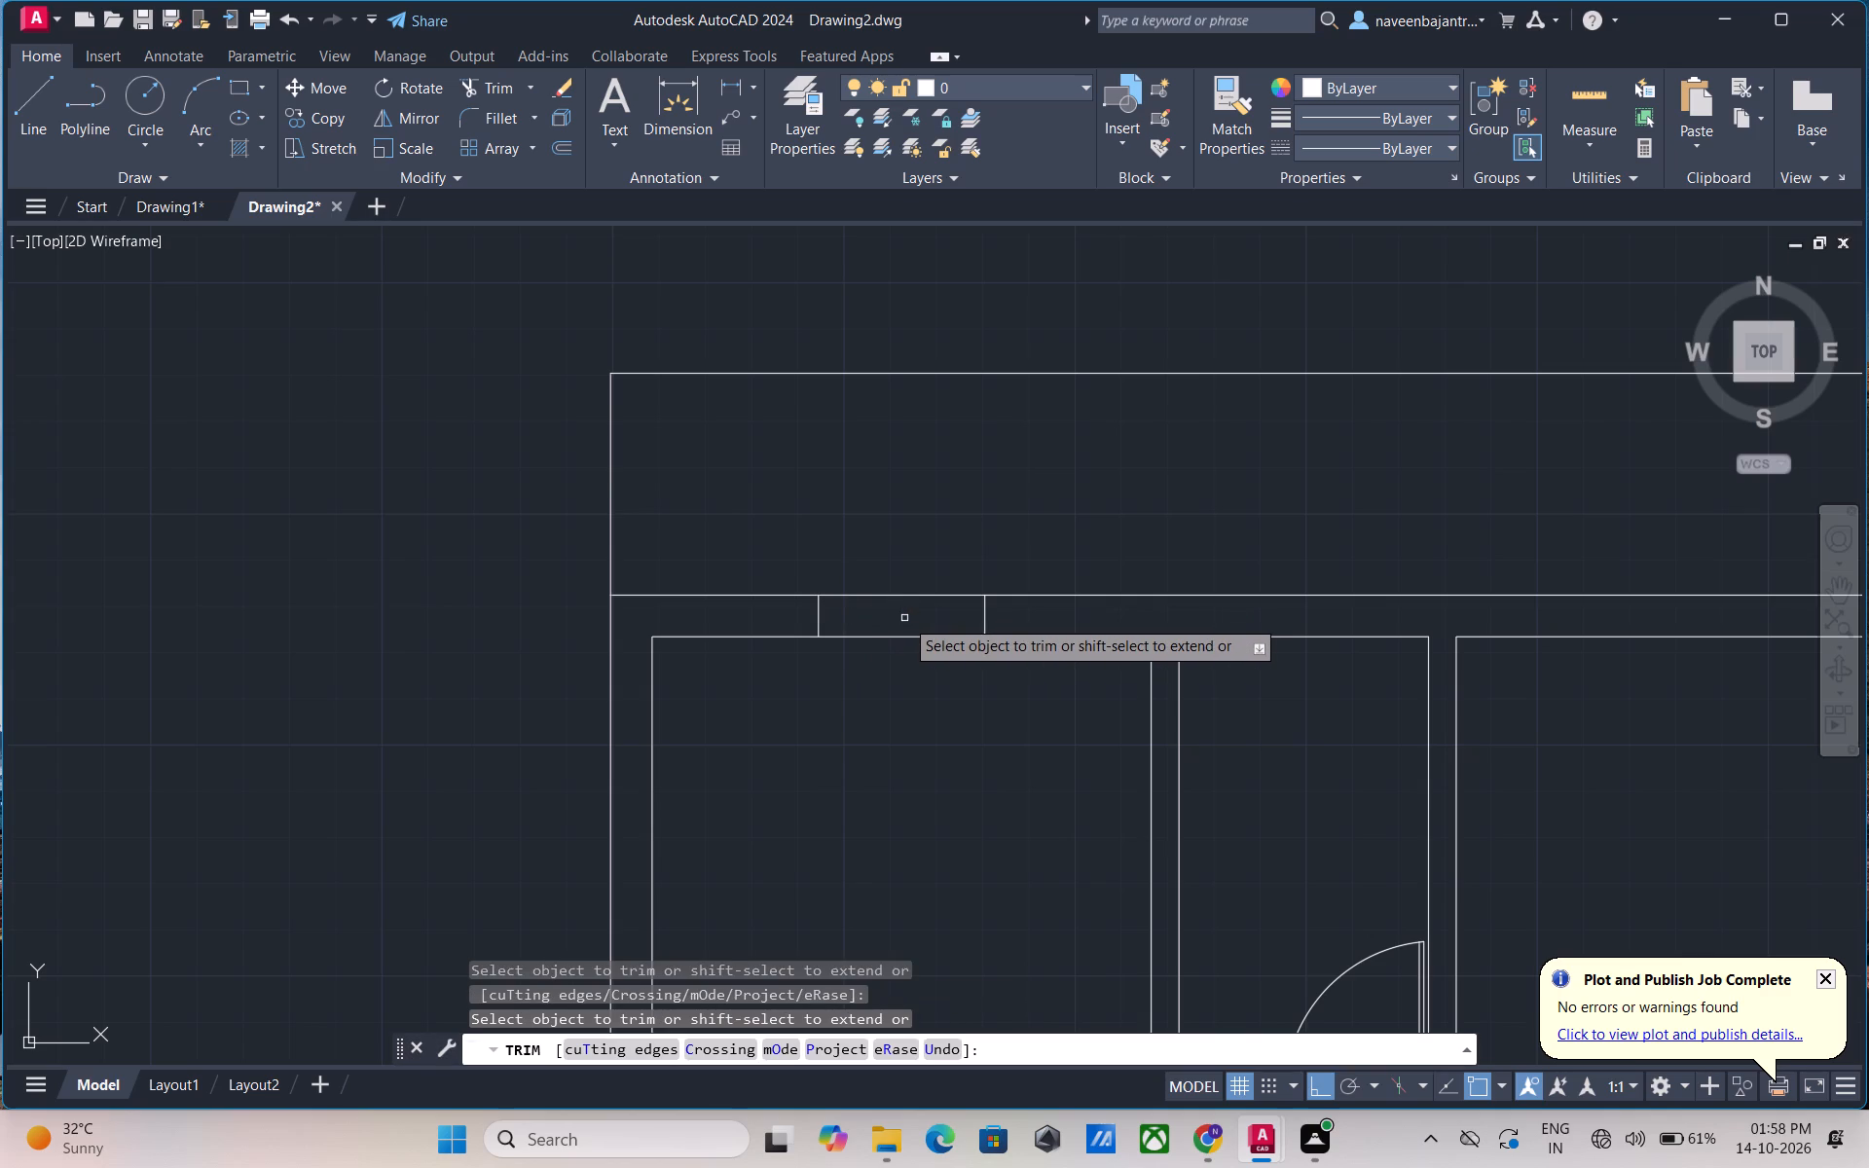
{"action": "key", "text": "Escape"}
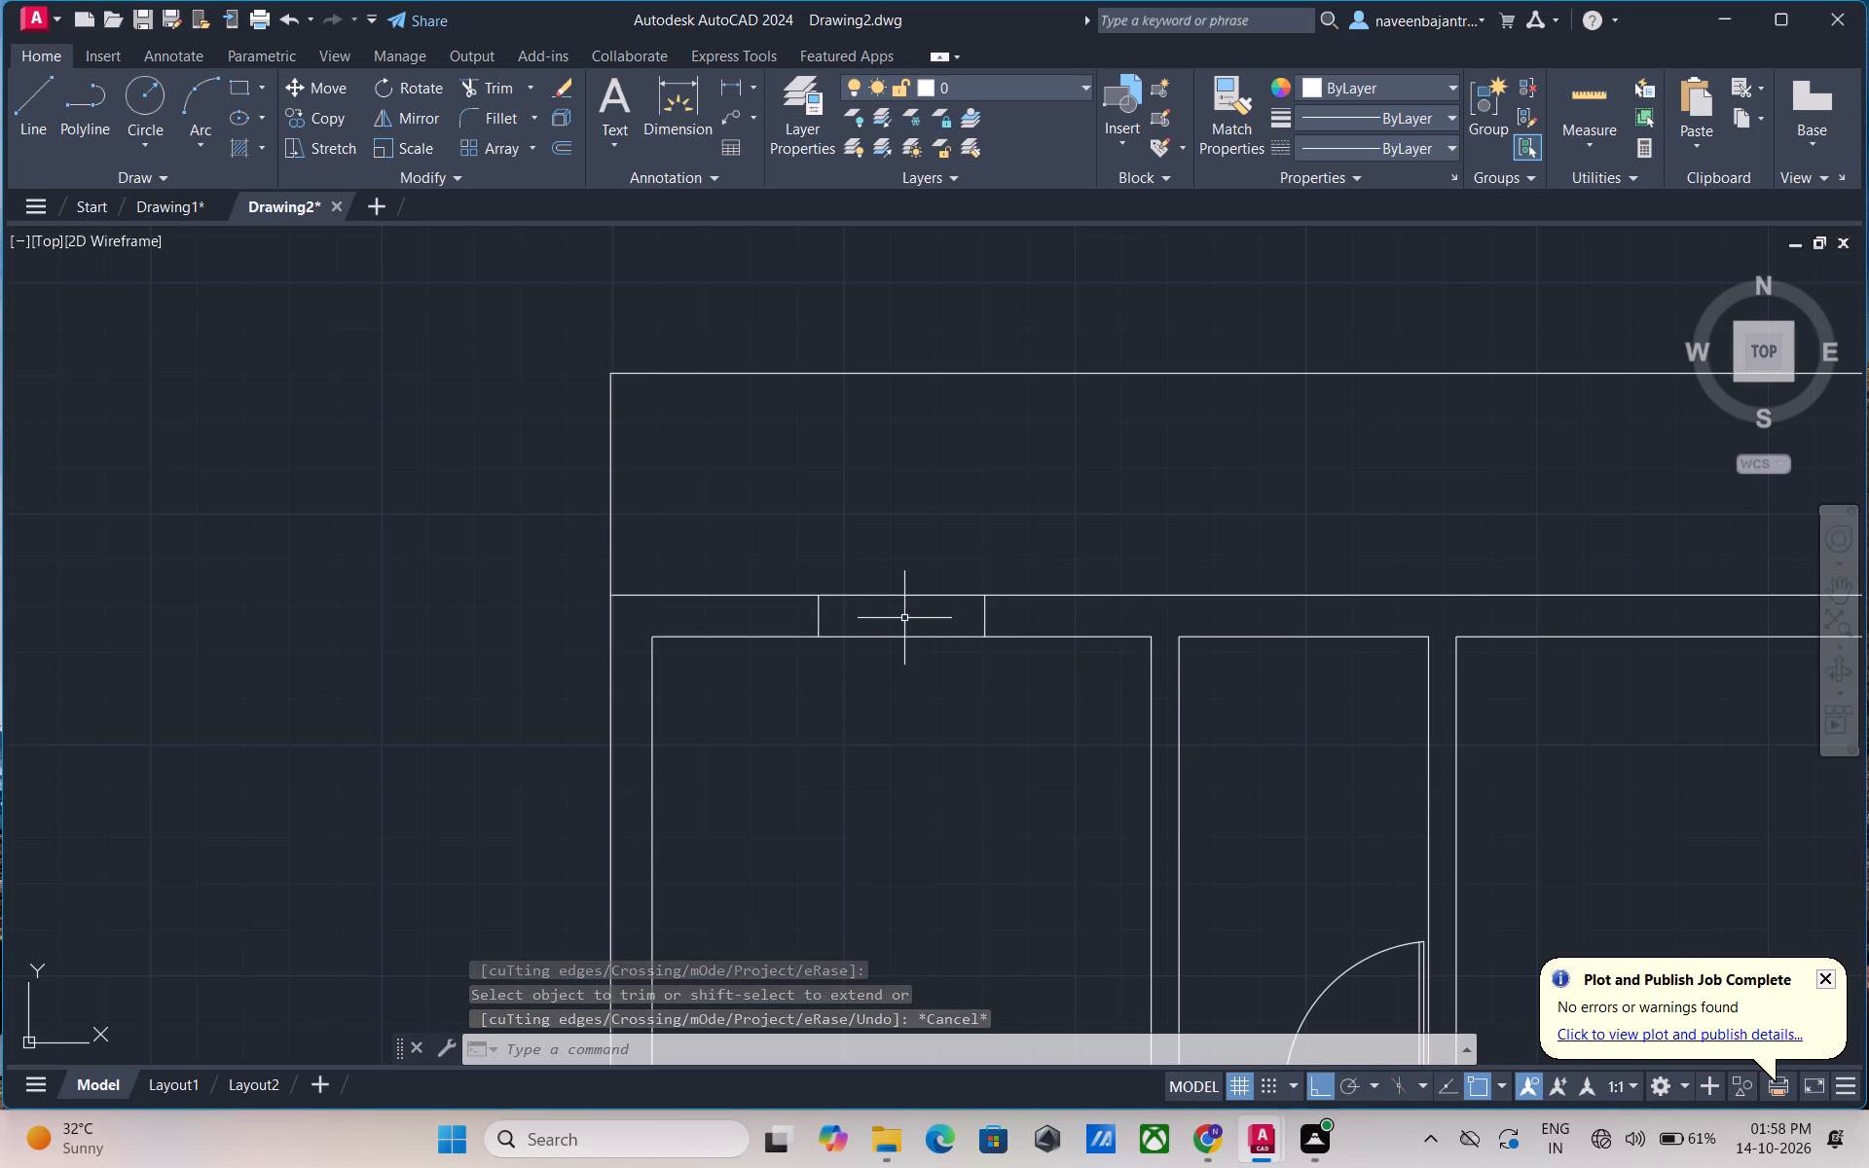
{"action": "type", "text": "TR"}
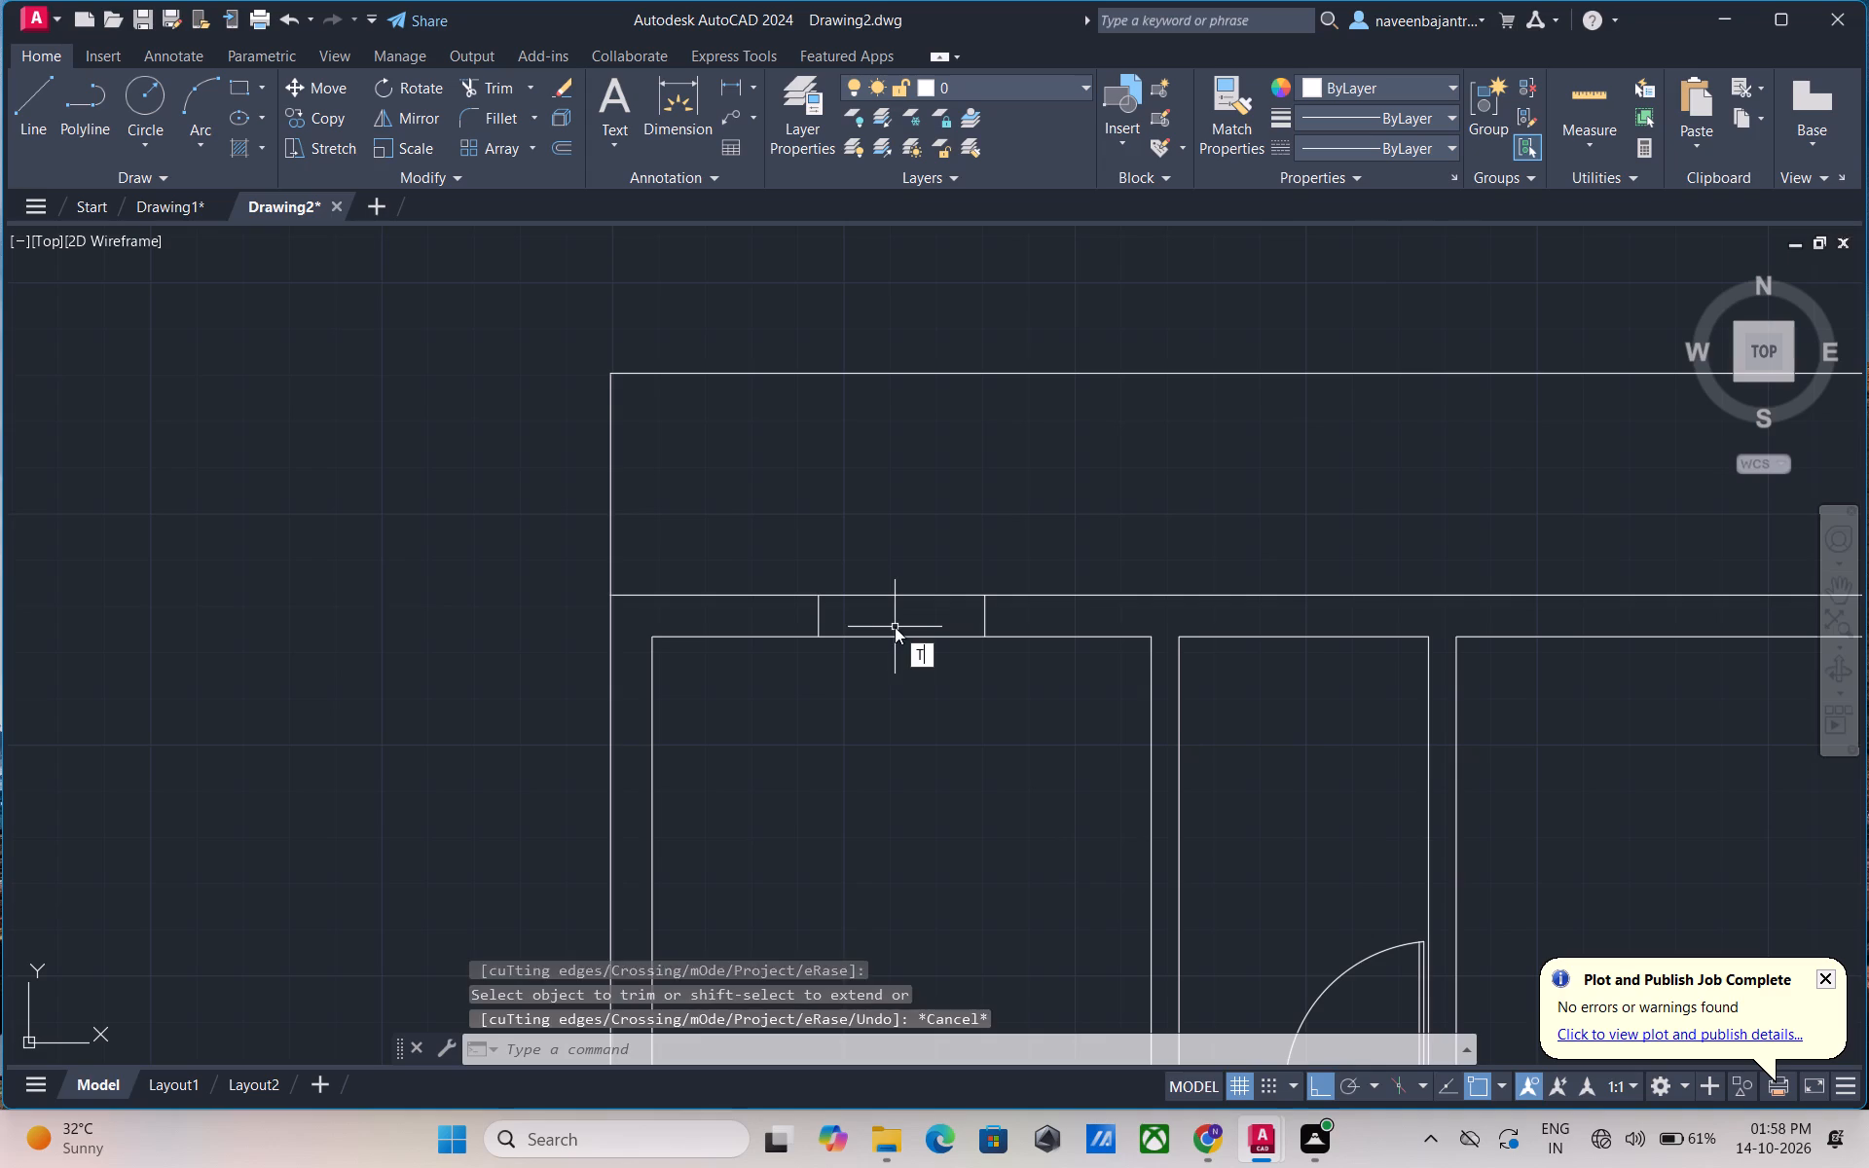
{"action": "key", "text": "space"}
{"action": "left_click", "coordinate": [892, 637]}
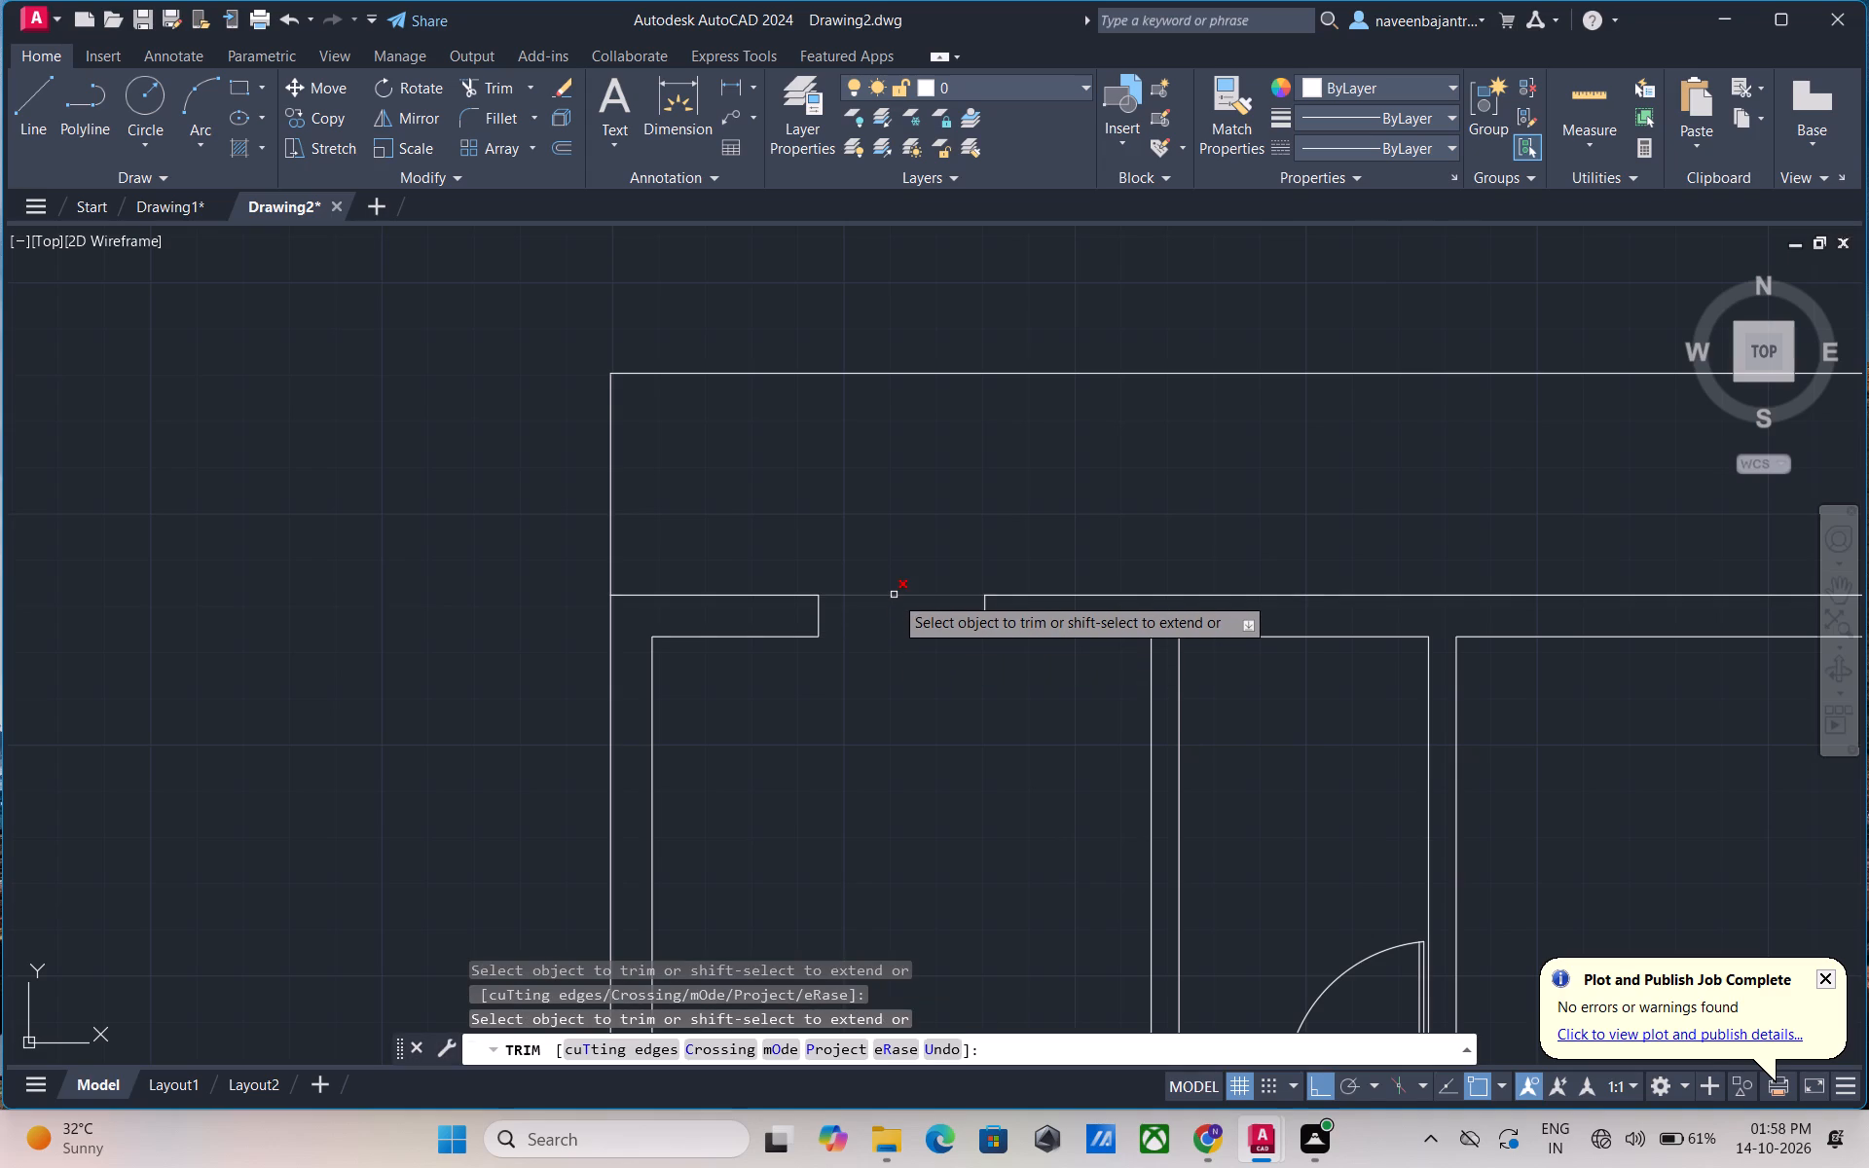
{"action": "left_click", "coordinate": [894, 595]}
{"action": "key", "text": "Escape"}
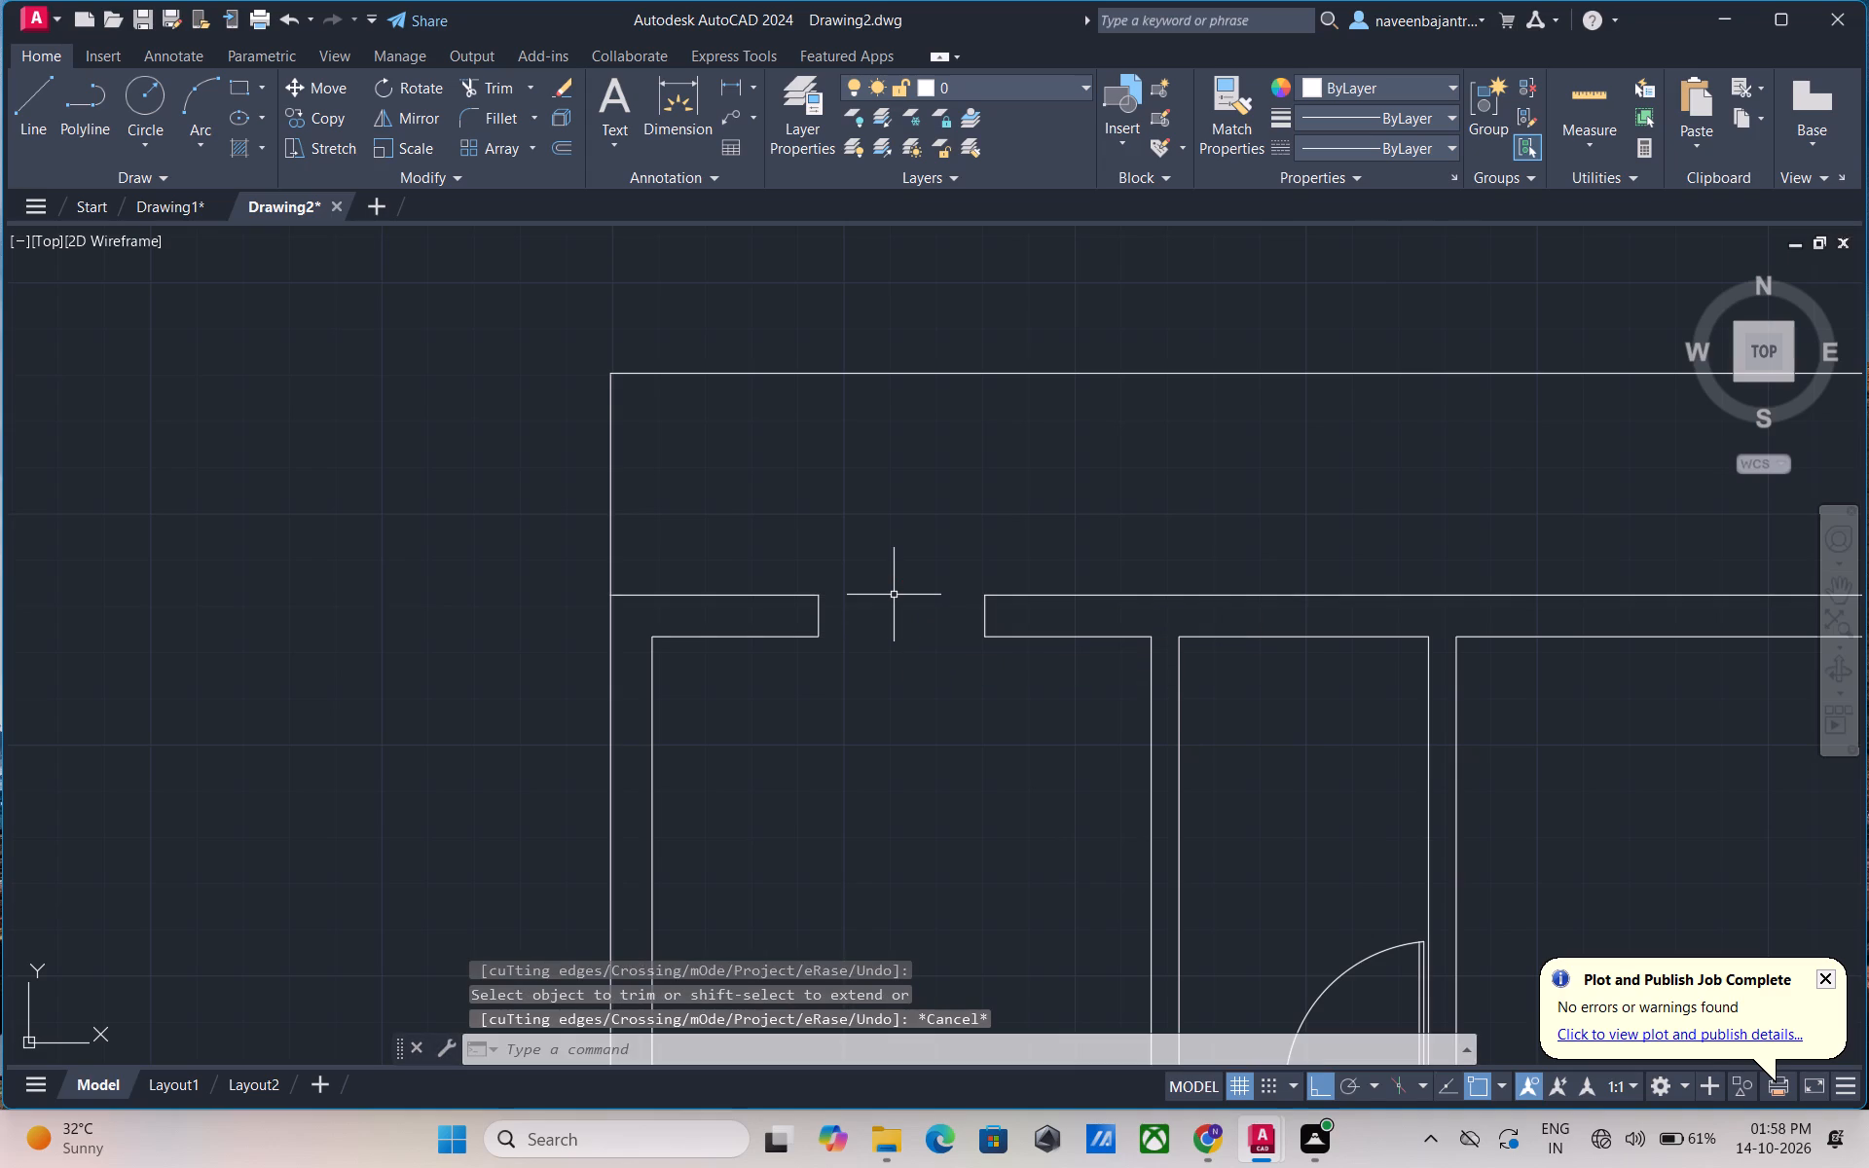
Draw a 2' vertical line upward from the outer corner at the left side of the top wall opening.
{"action": "key", "text": "l"}
{"action": "key", "text": "space"}
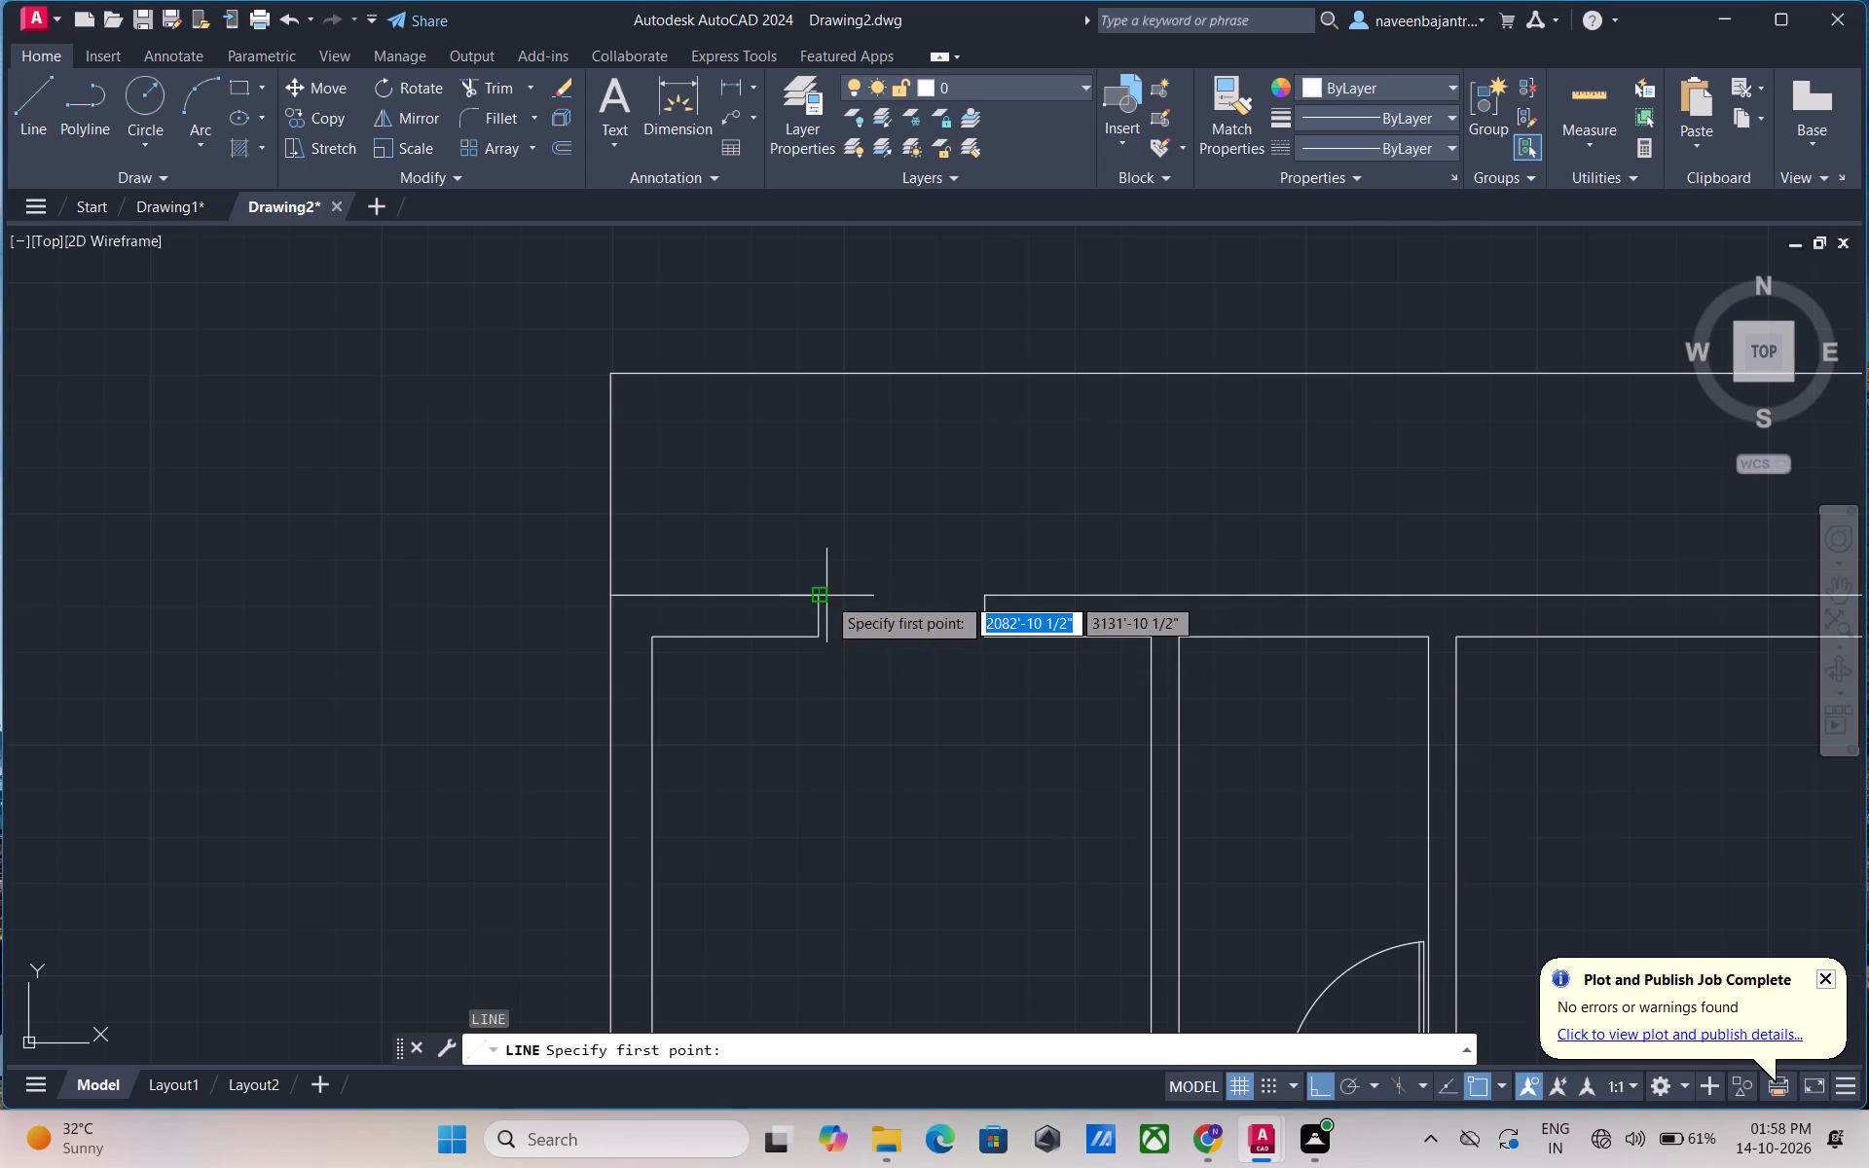
{"action": "left_click", "coordinate": [820, 596]}
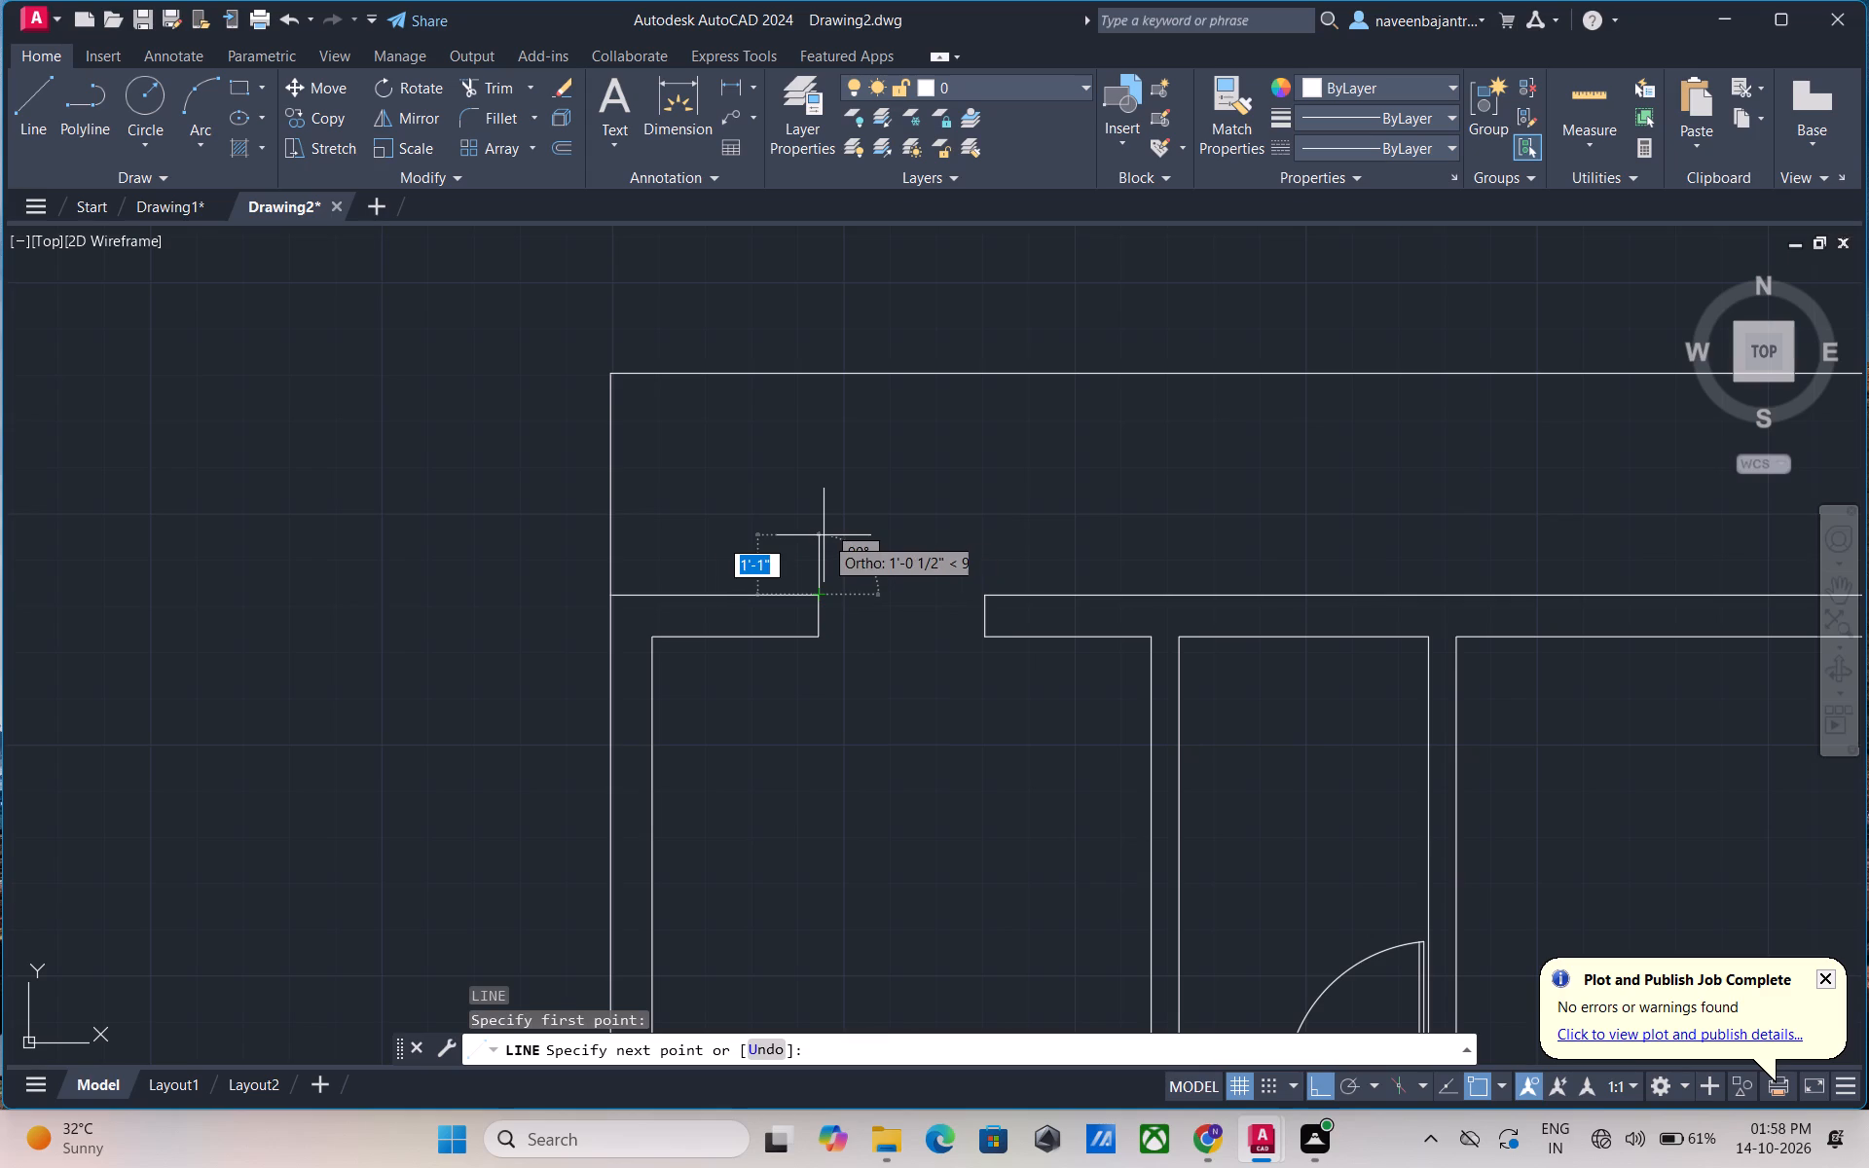
{"action": "type", "text": "2'"}
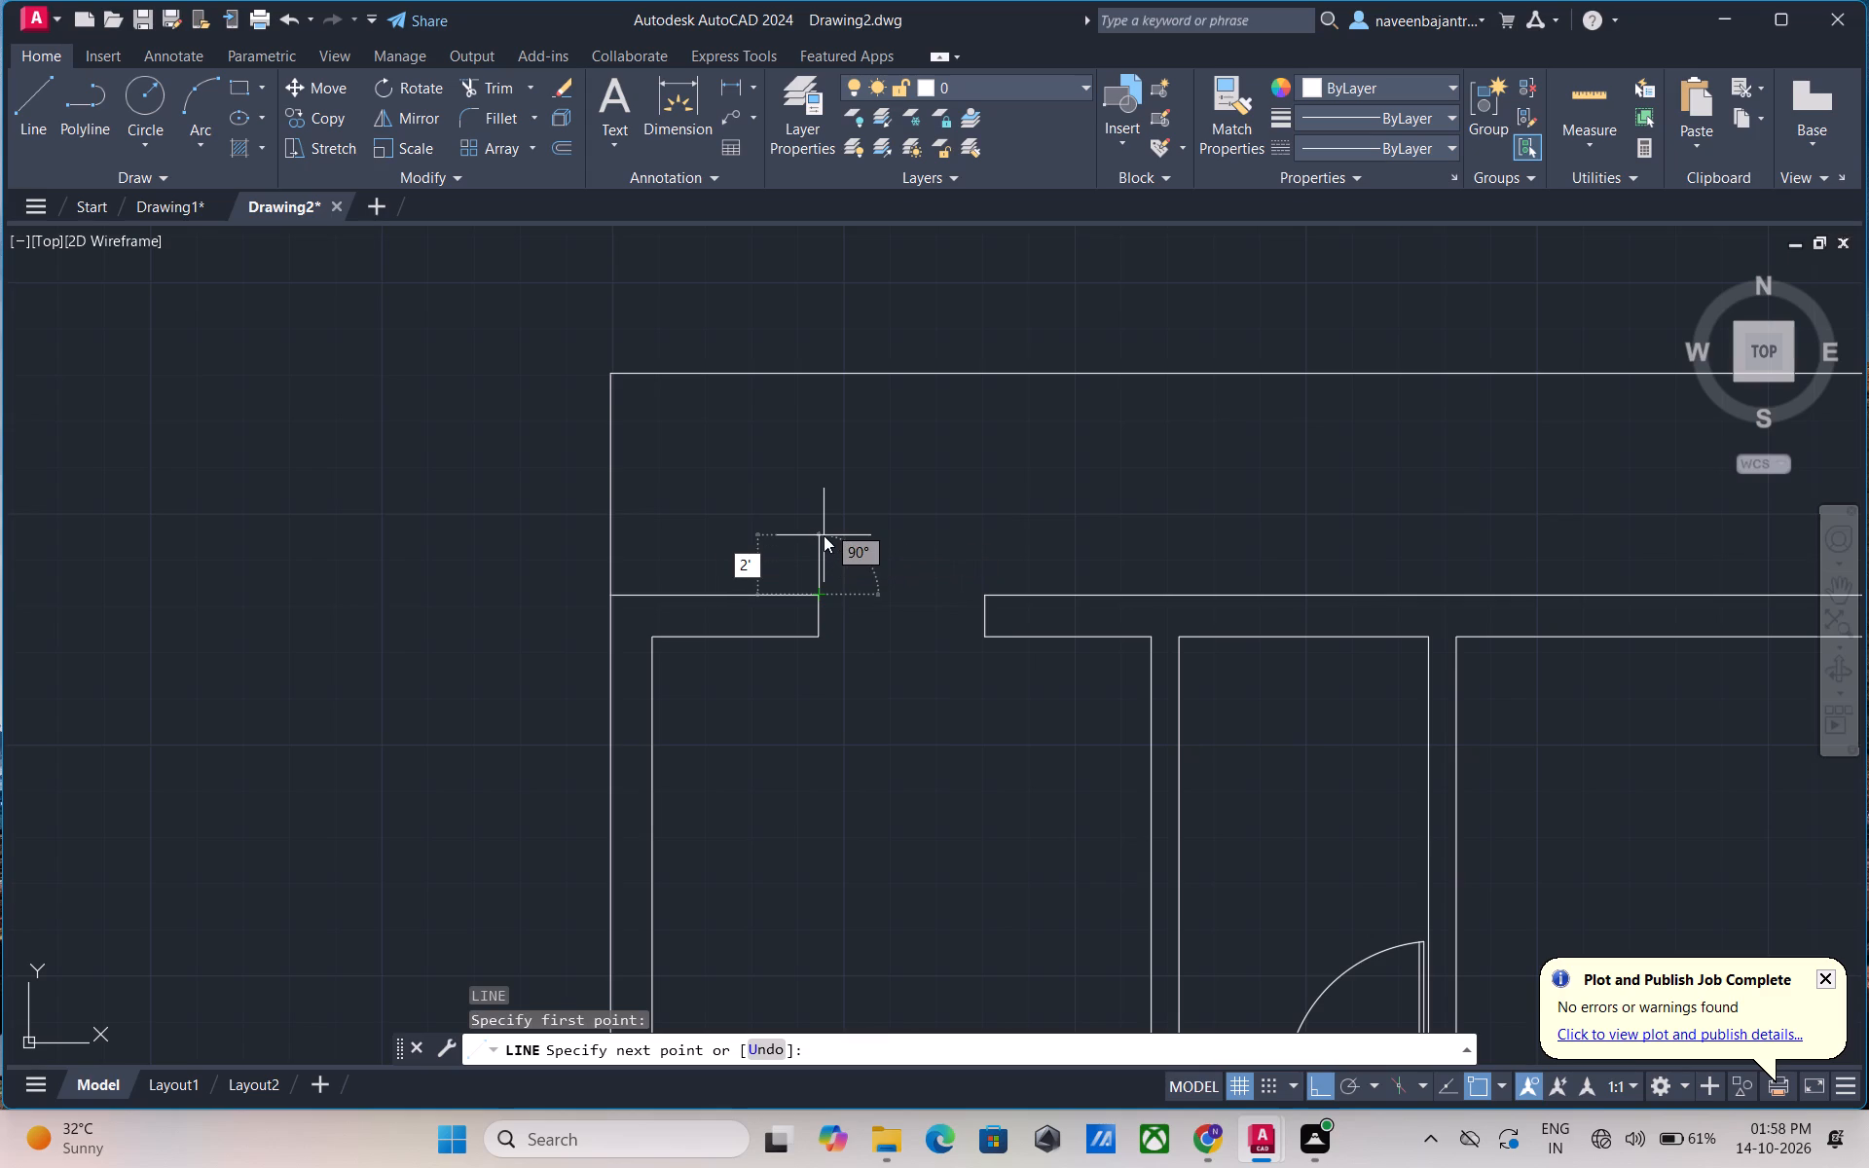
{"action": "key", "text": "Return"}
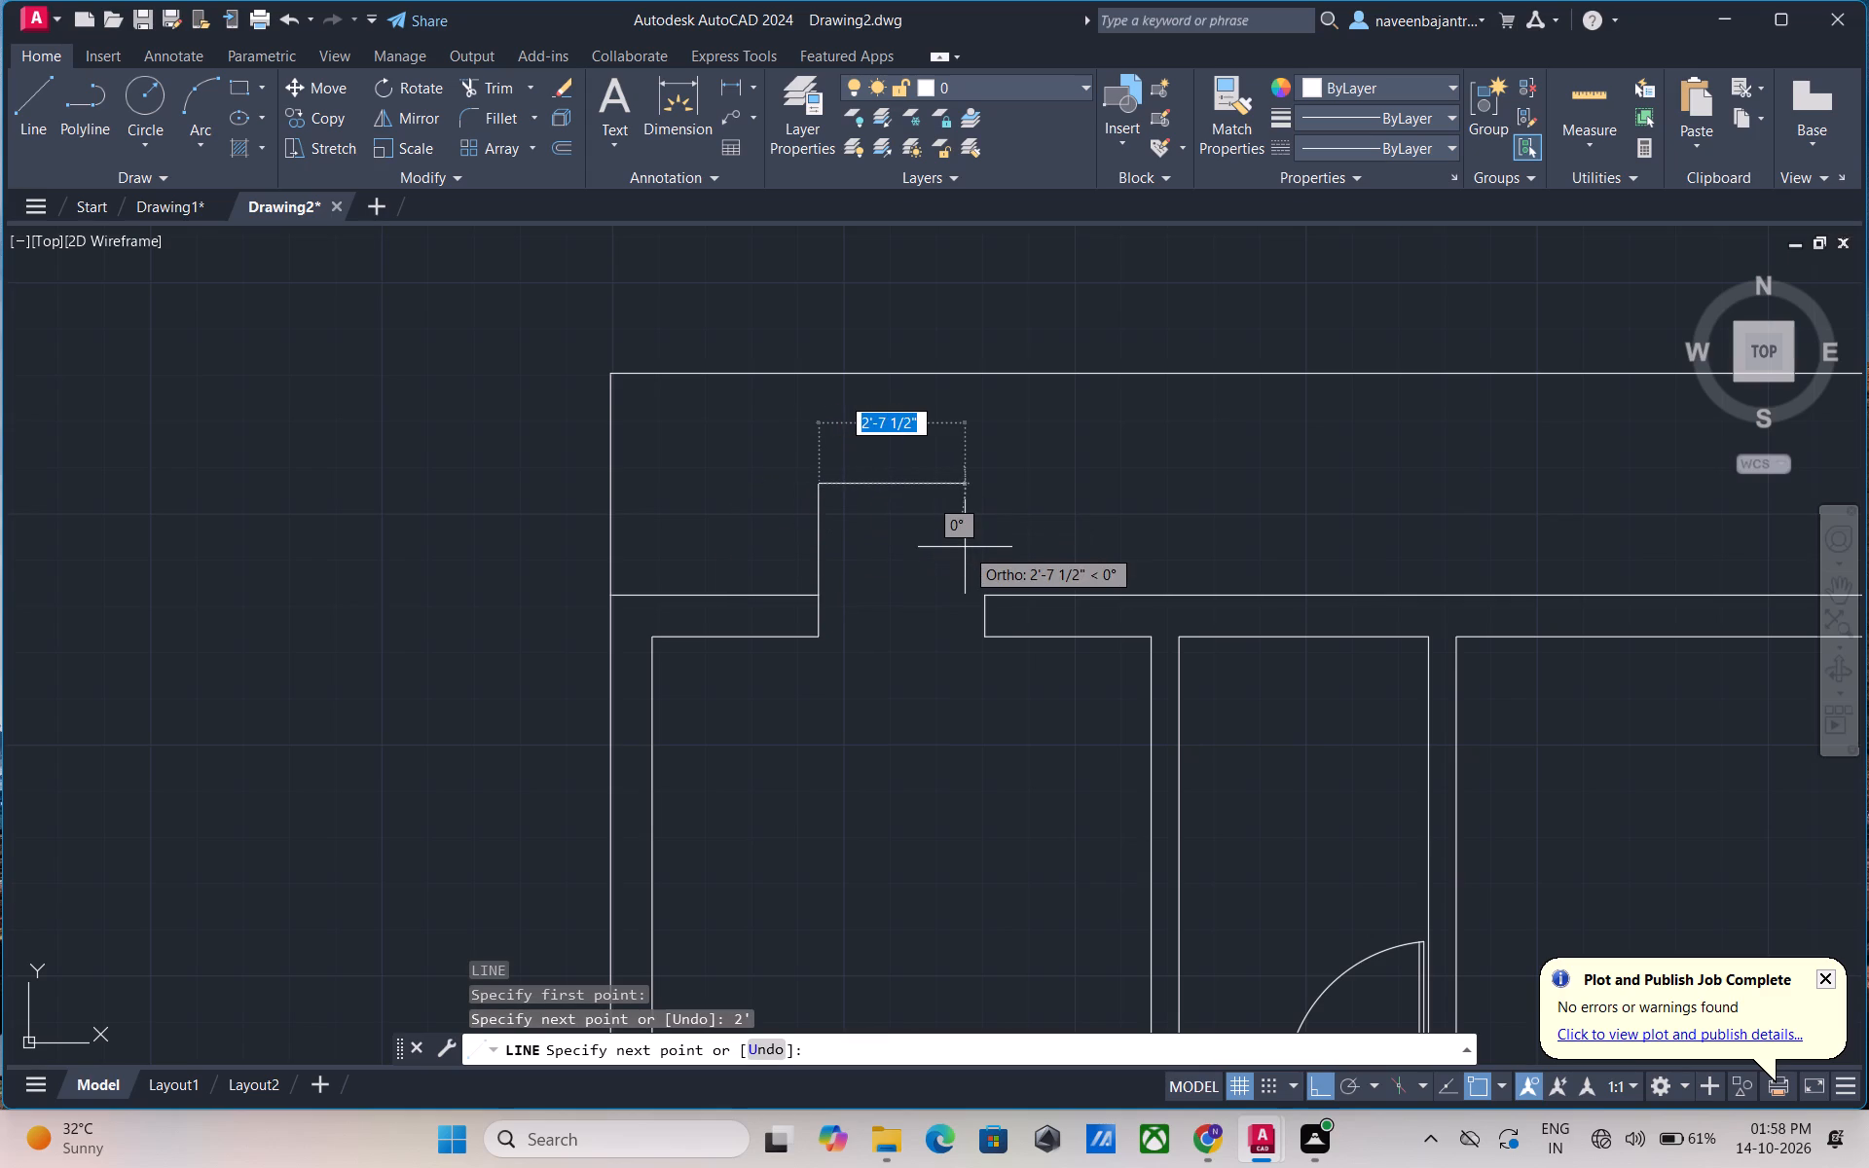
{"action": "key", "text": "Escape"}
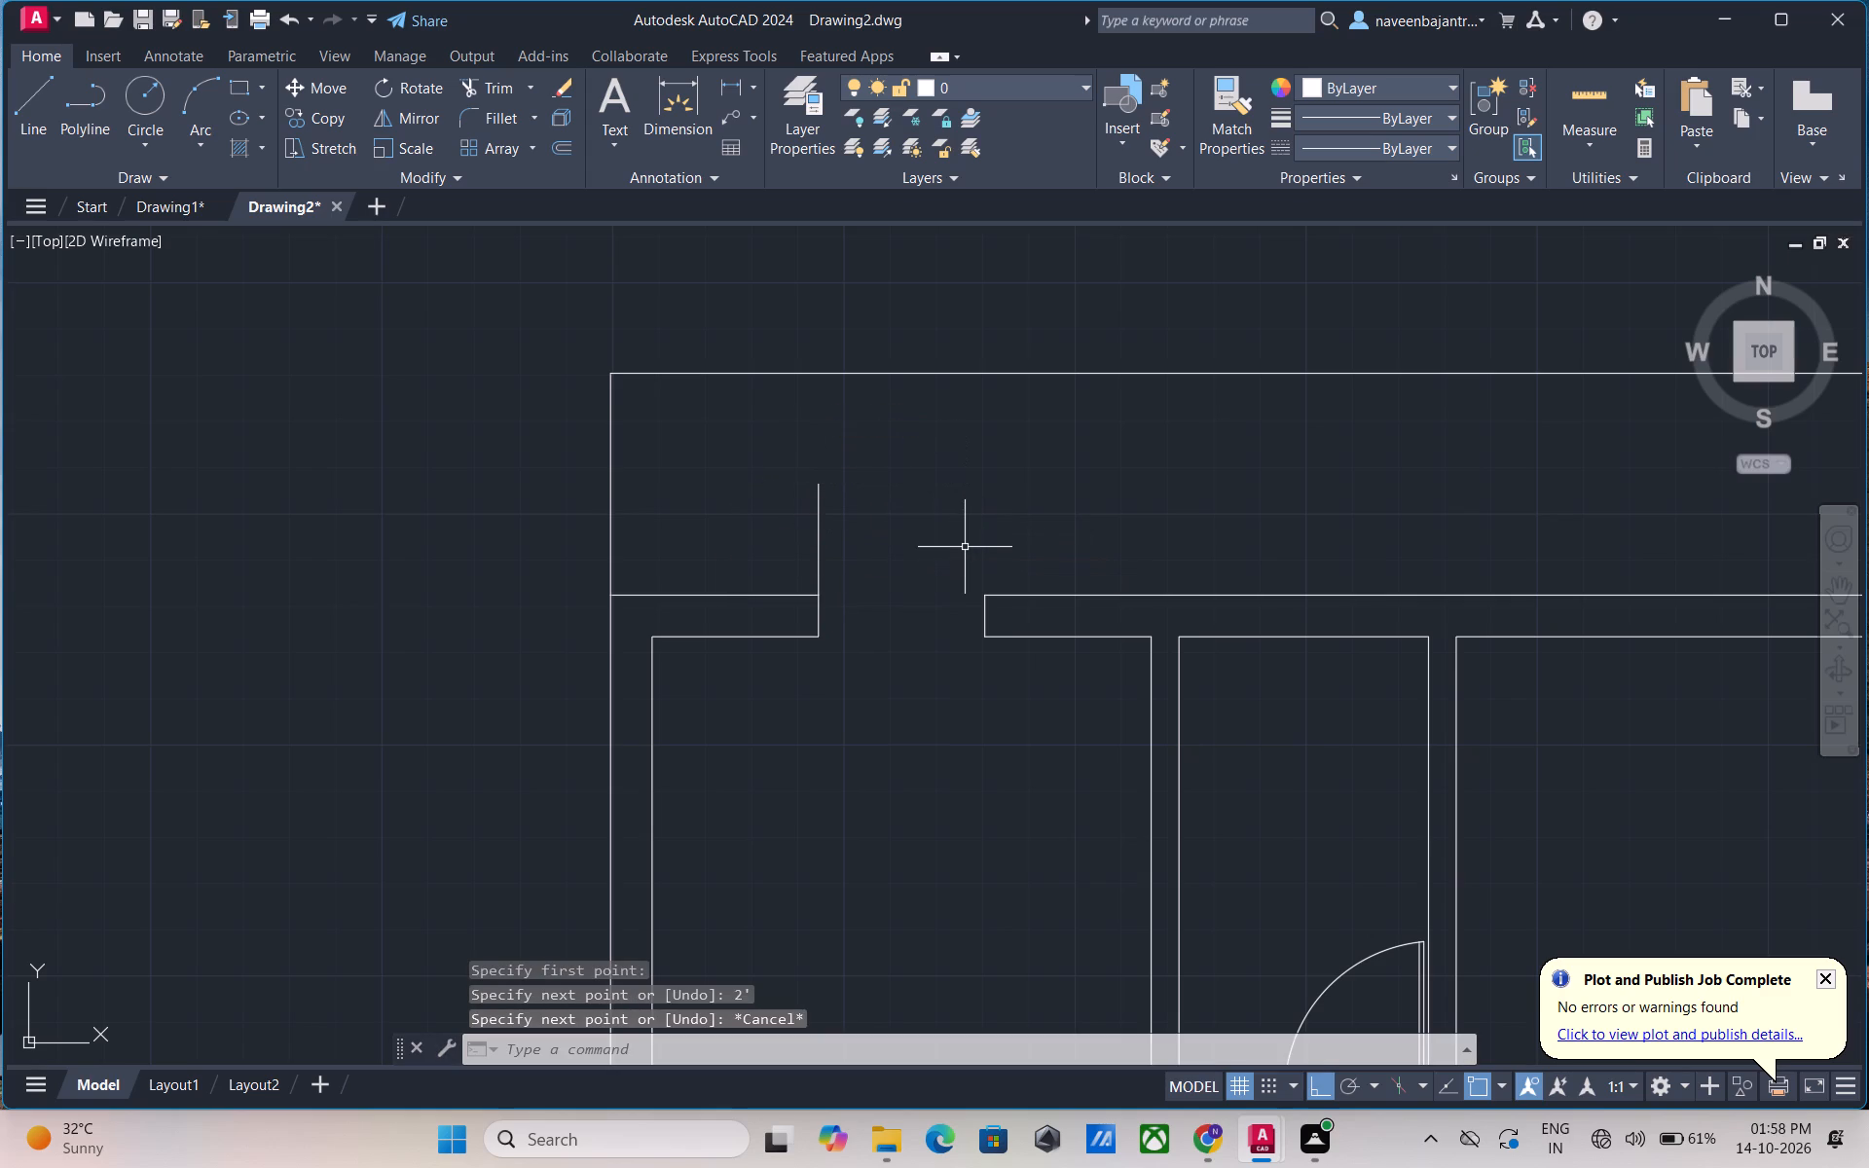
Offset the 2' vertical door line at the top wall opening by 1" toward the opening.
{"action": "type", "text": "O 1\""}
{"action": "key", "text": "Return"}
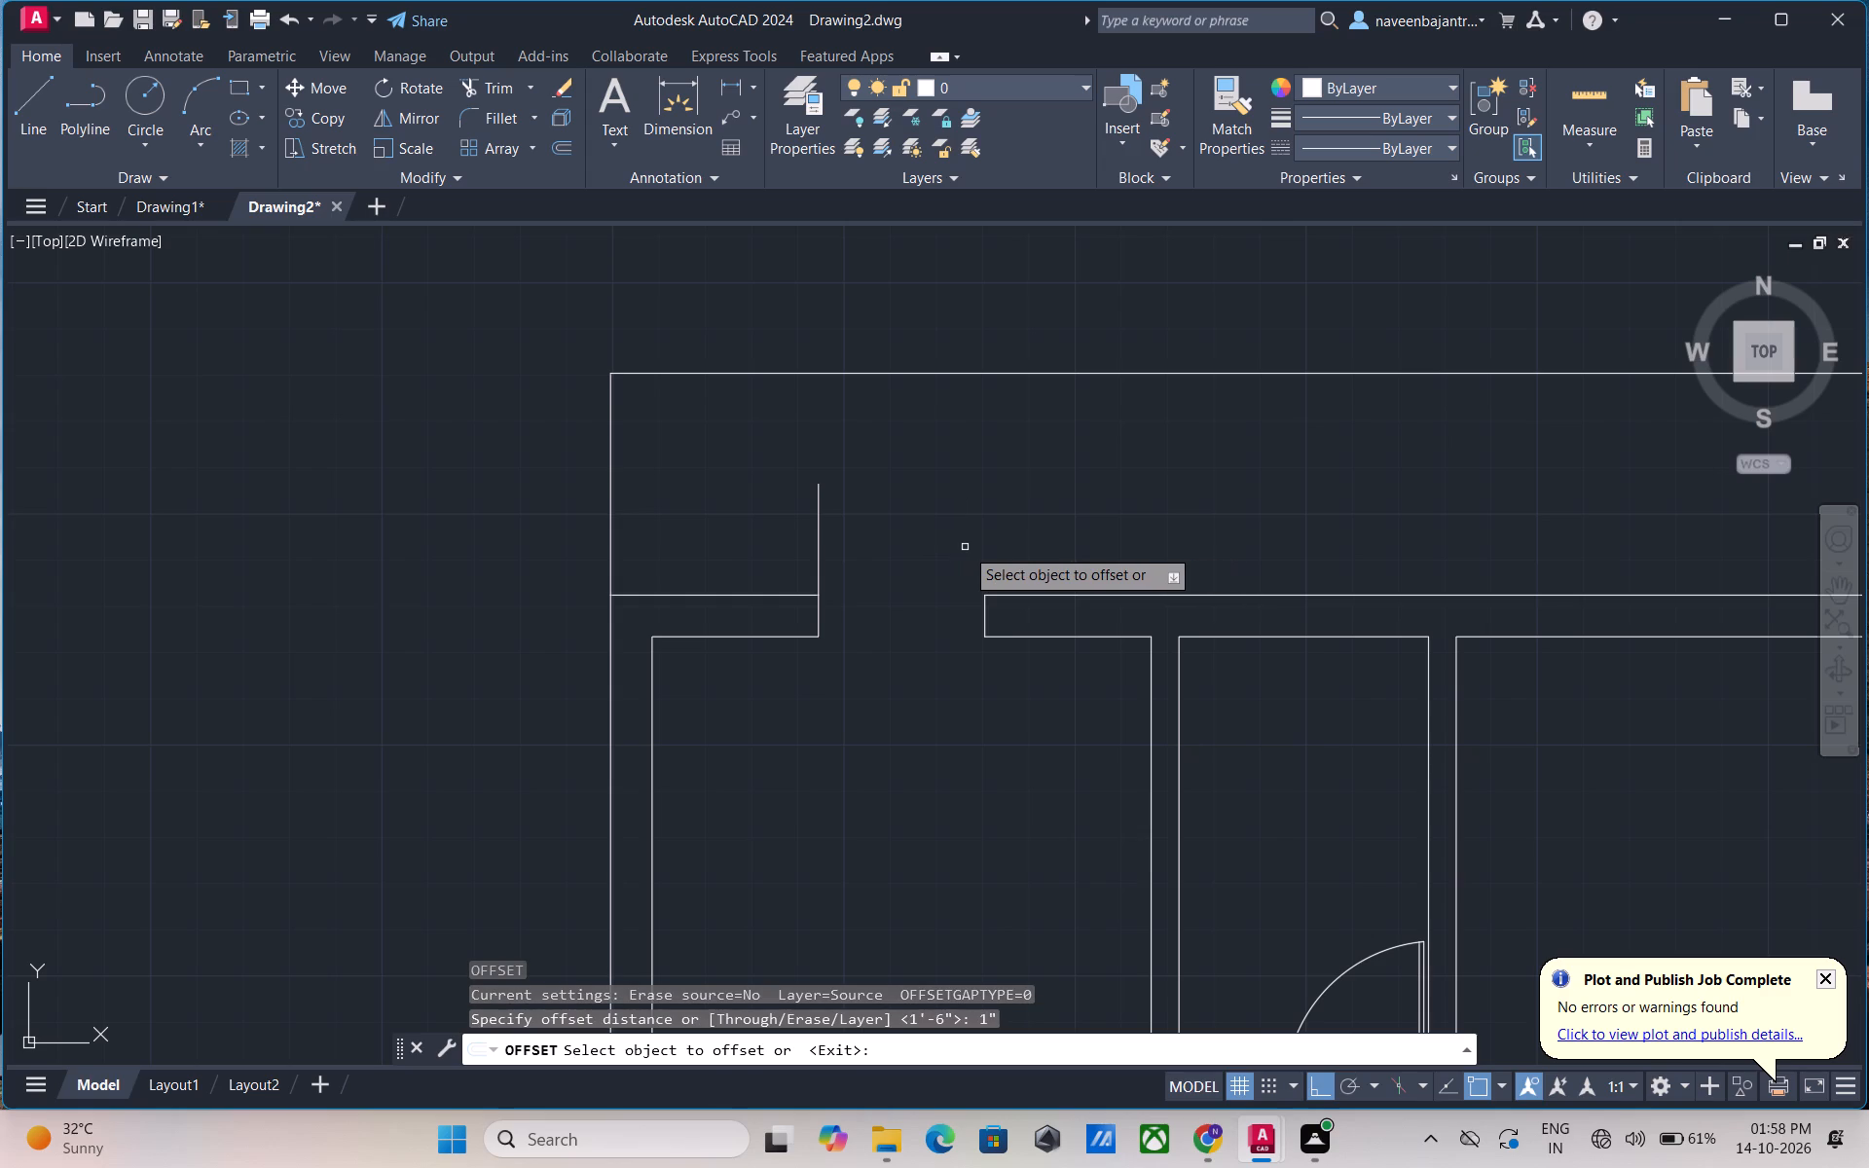
{"action": "left_click", "coordinate": [816, 554]}
{"action": "left_click", "coordinate": [838, 554]}
{"action": "key", "text": "Escape"}
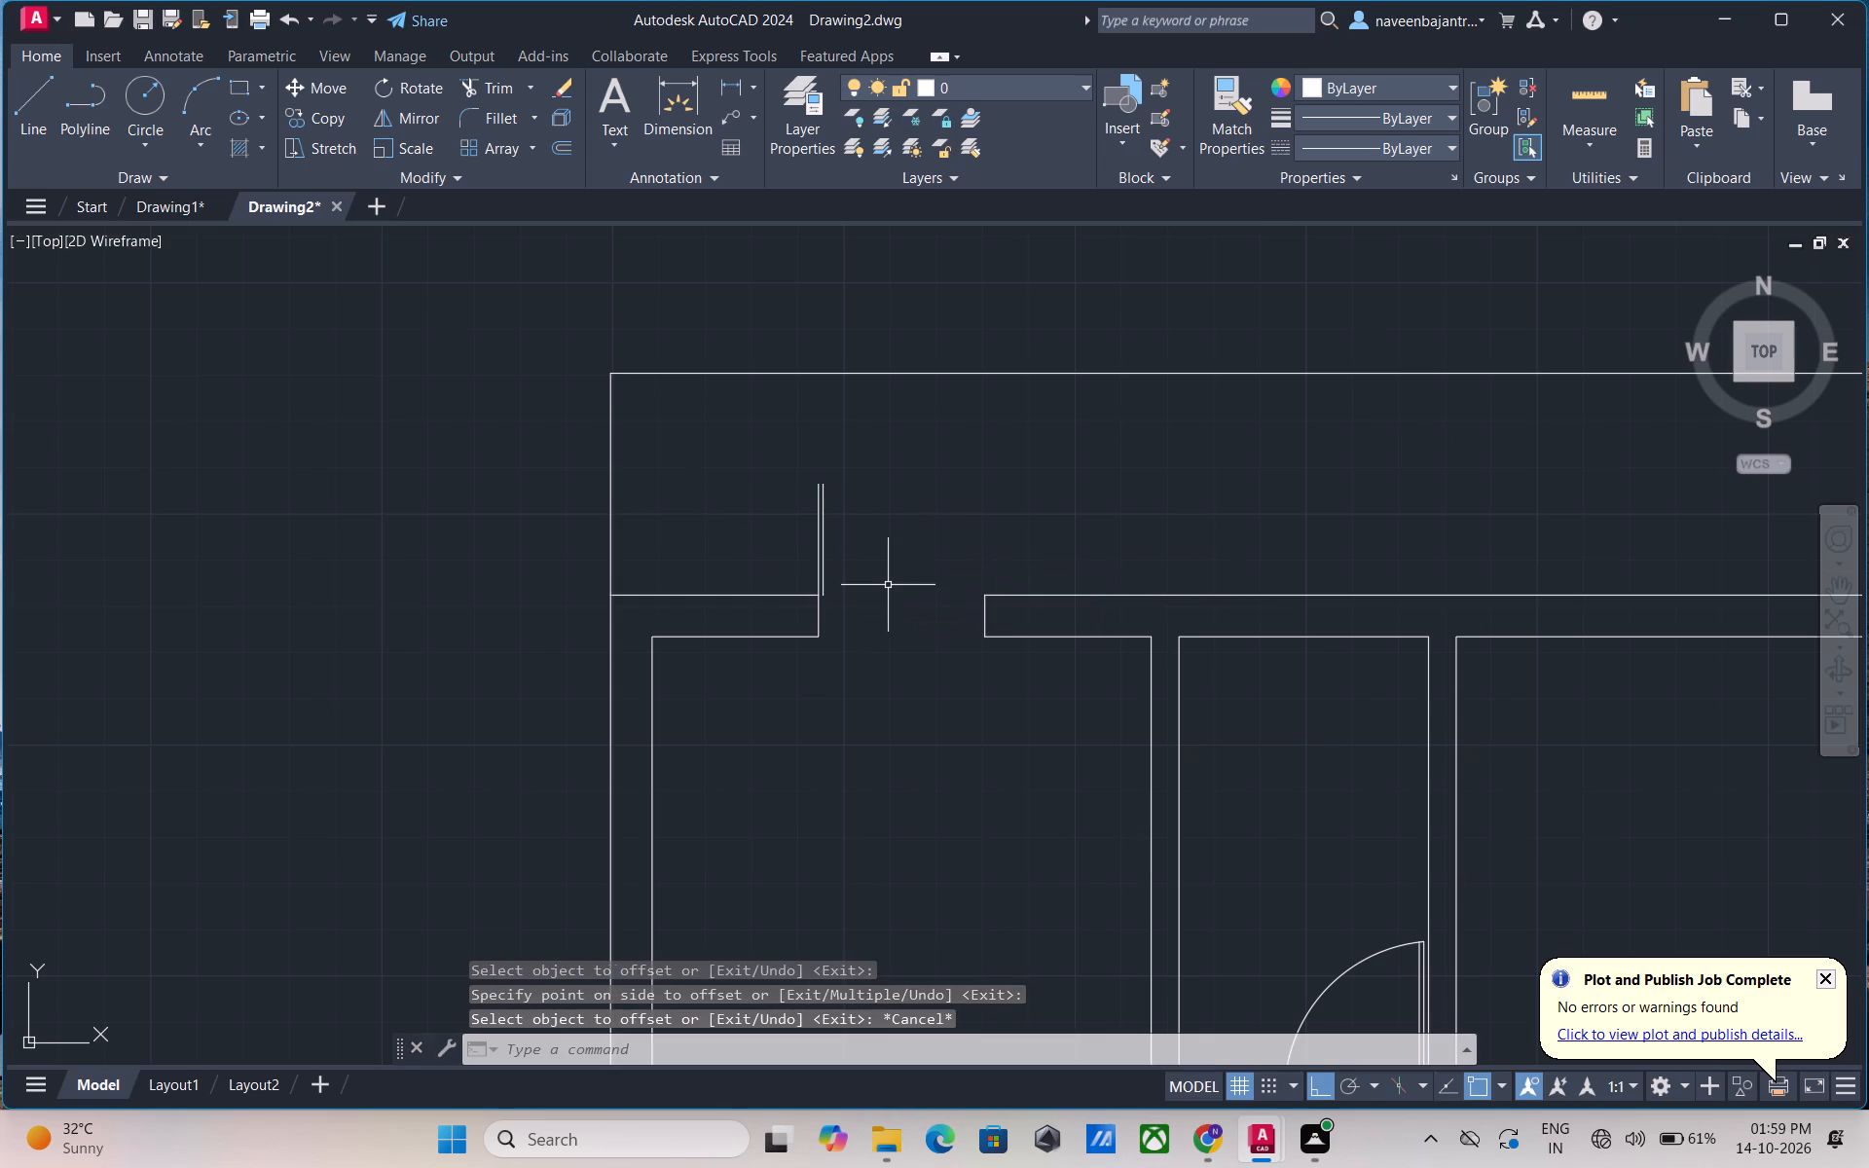
Draw a three-point arc from the door leaf's upper end through the opening's outer right corner to its inner right corner.
{"action": "left_click", "coordinate": [186, 100]}
{"action": "scroll", "coordinate": [777, 488], "scroll_direction": "up", "scroll_amount": 2}
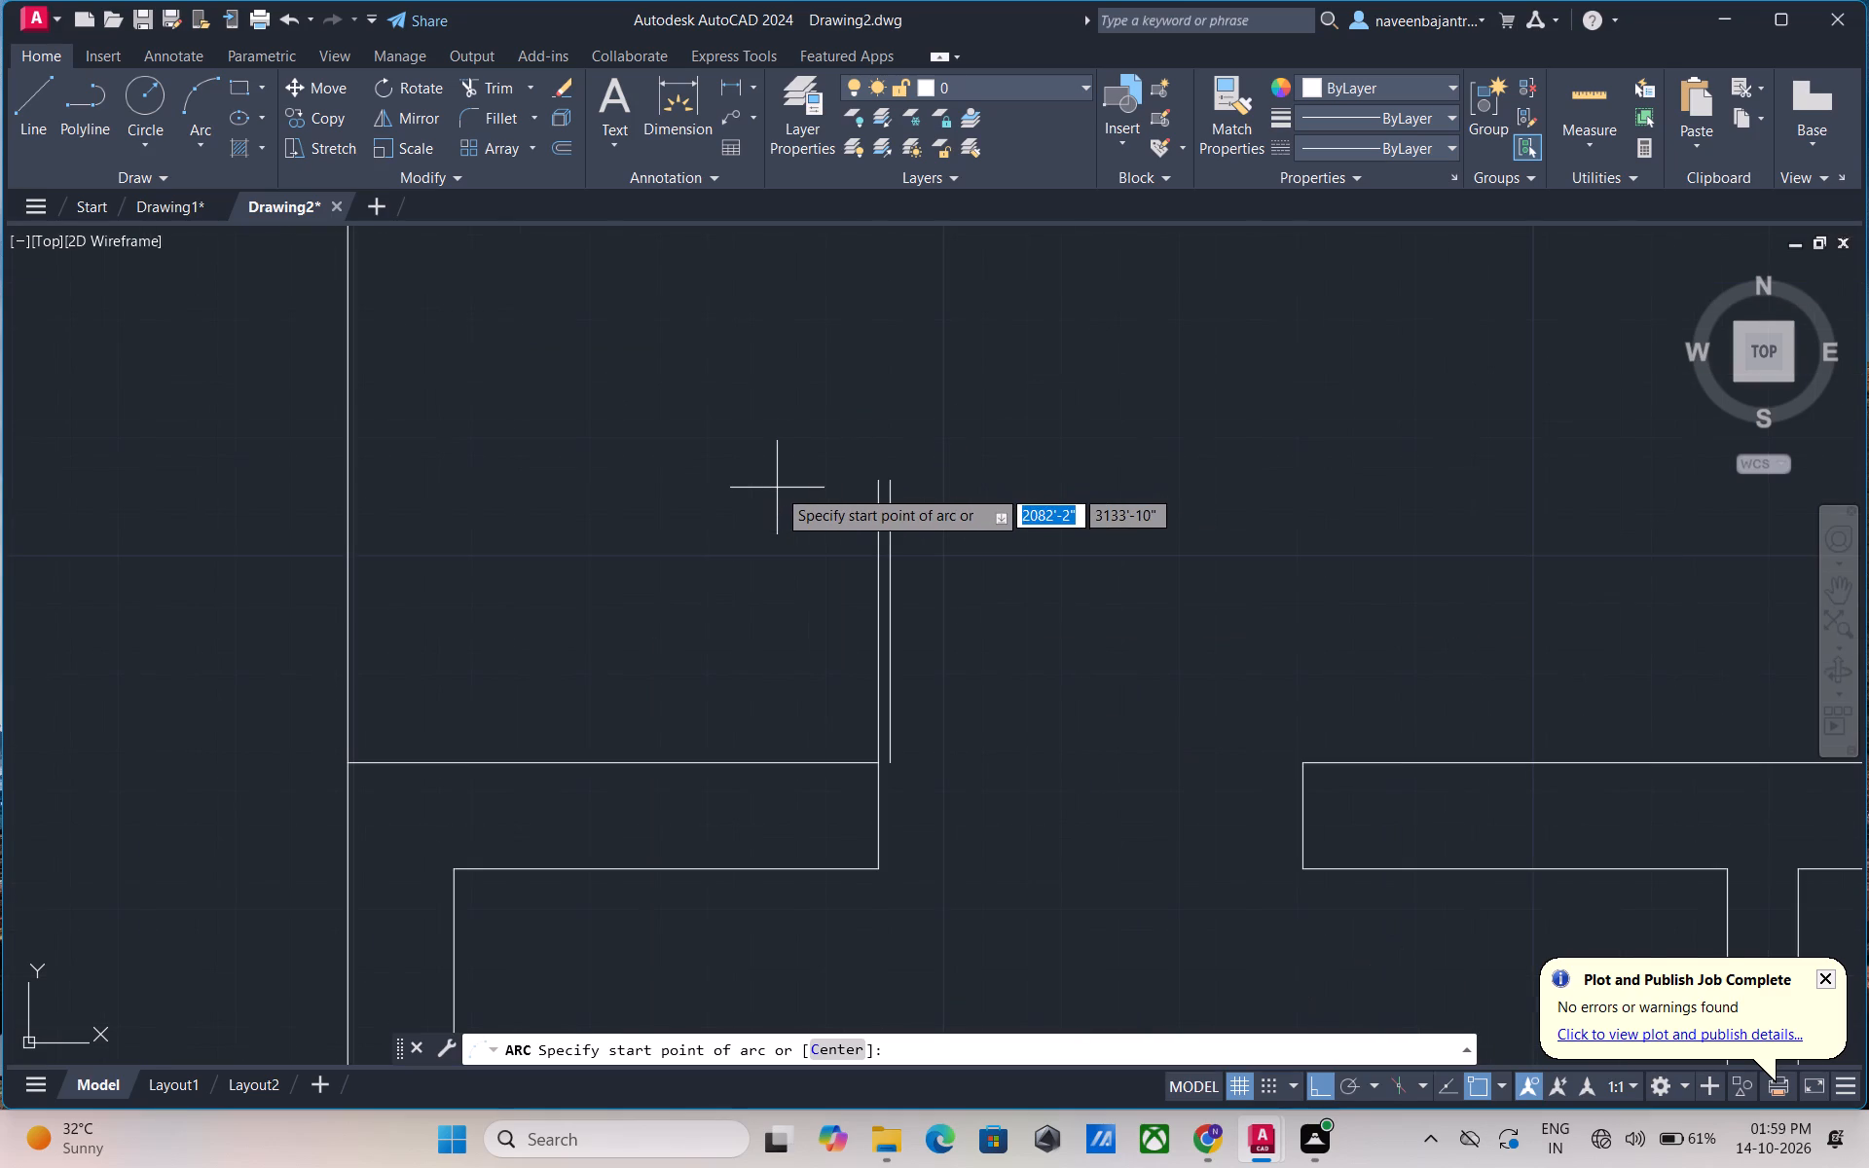
{"action": "left_click", "coordinate": [873, 482]}
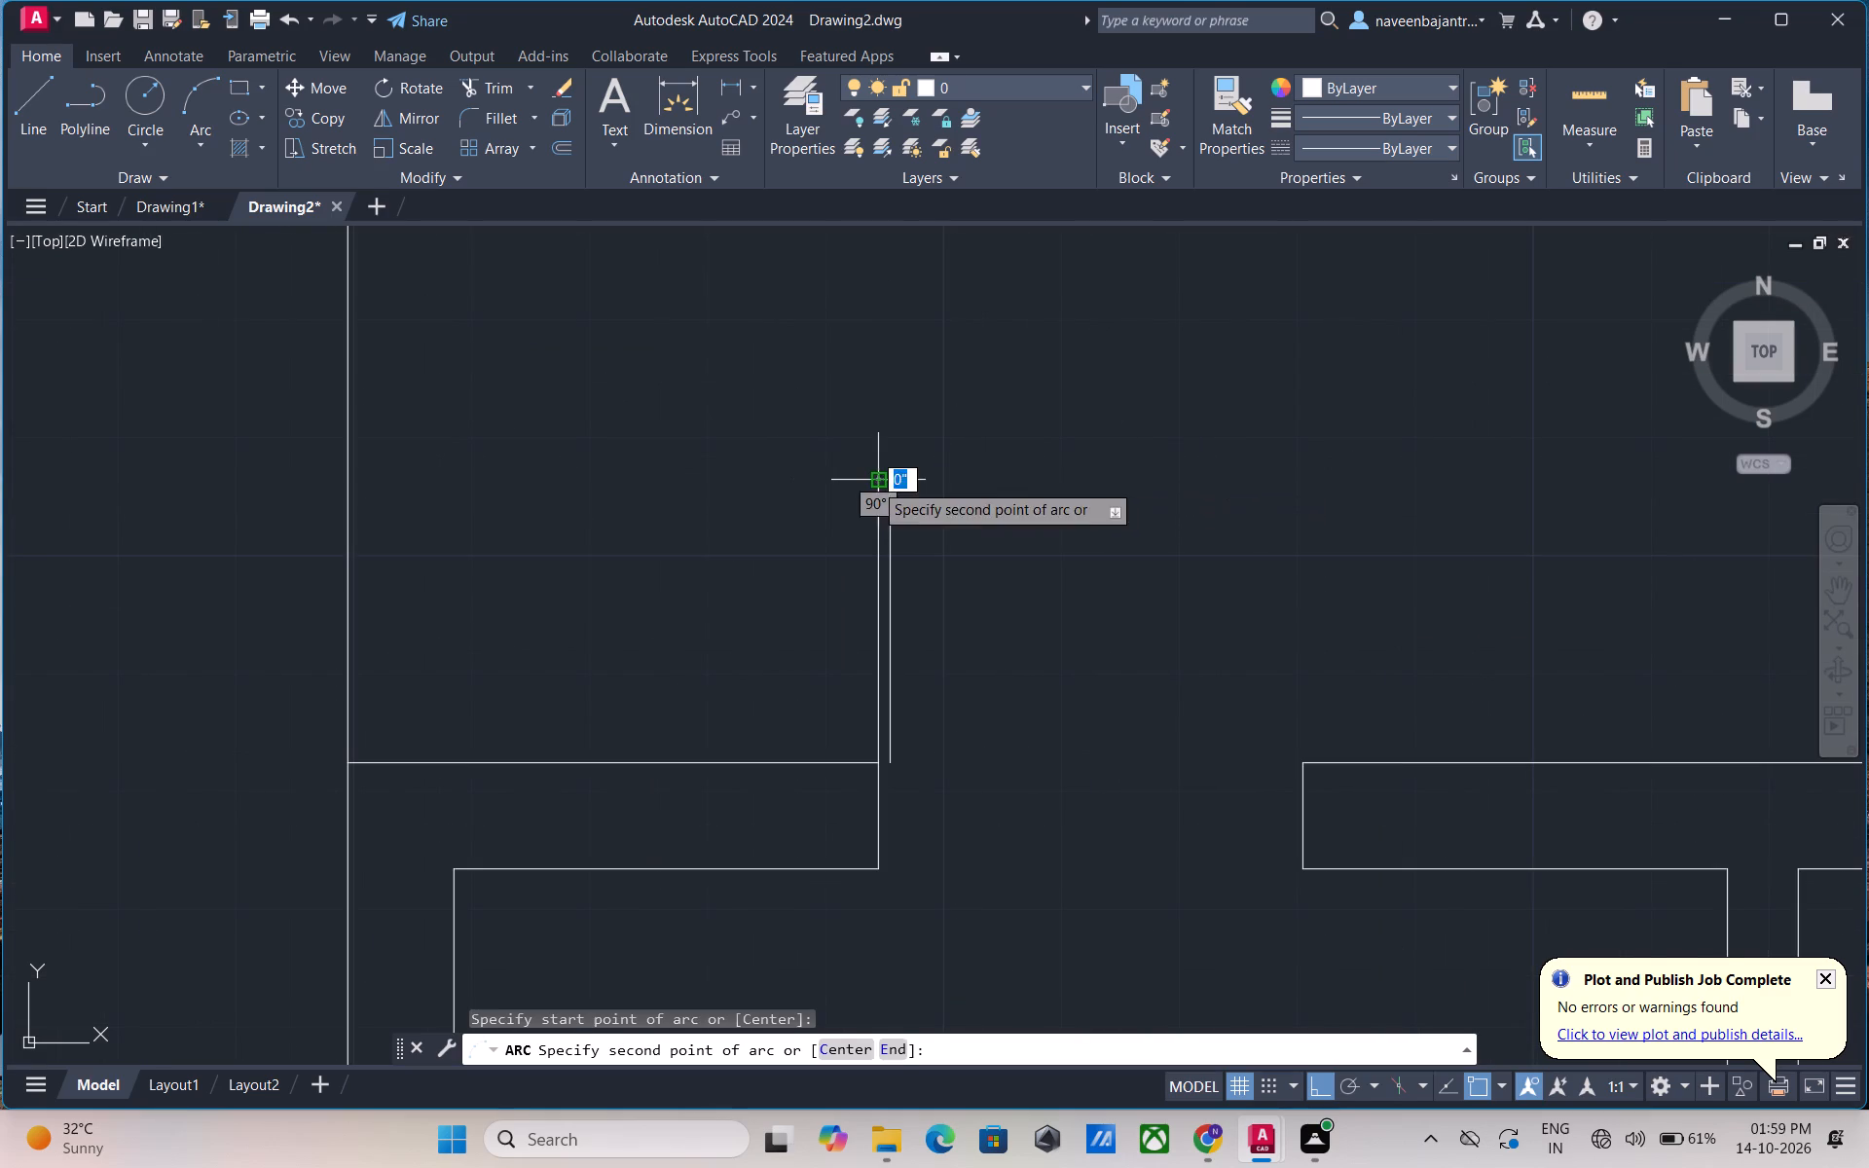
{"action": "left_click", "coordinate": [1300, 765]}
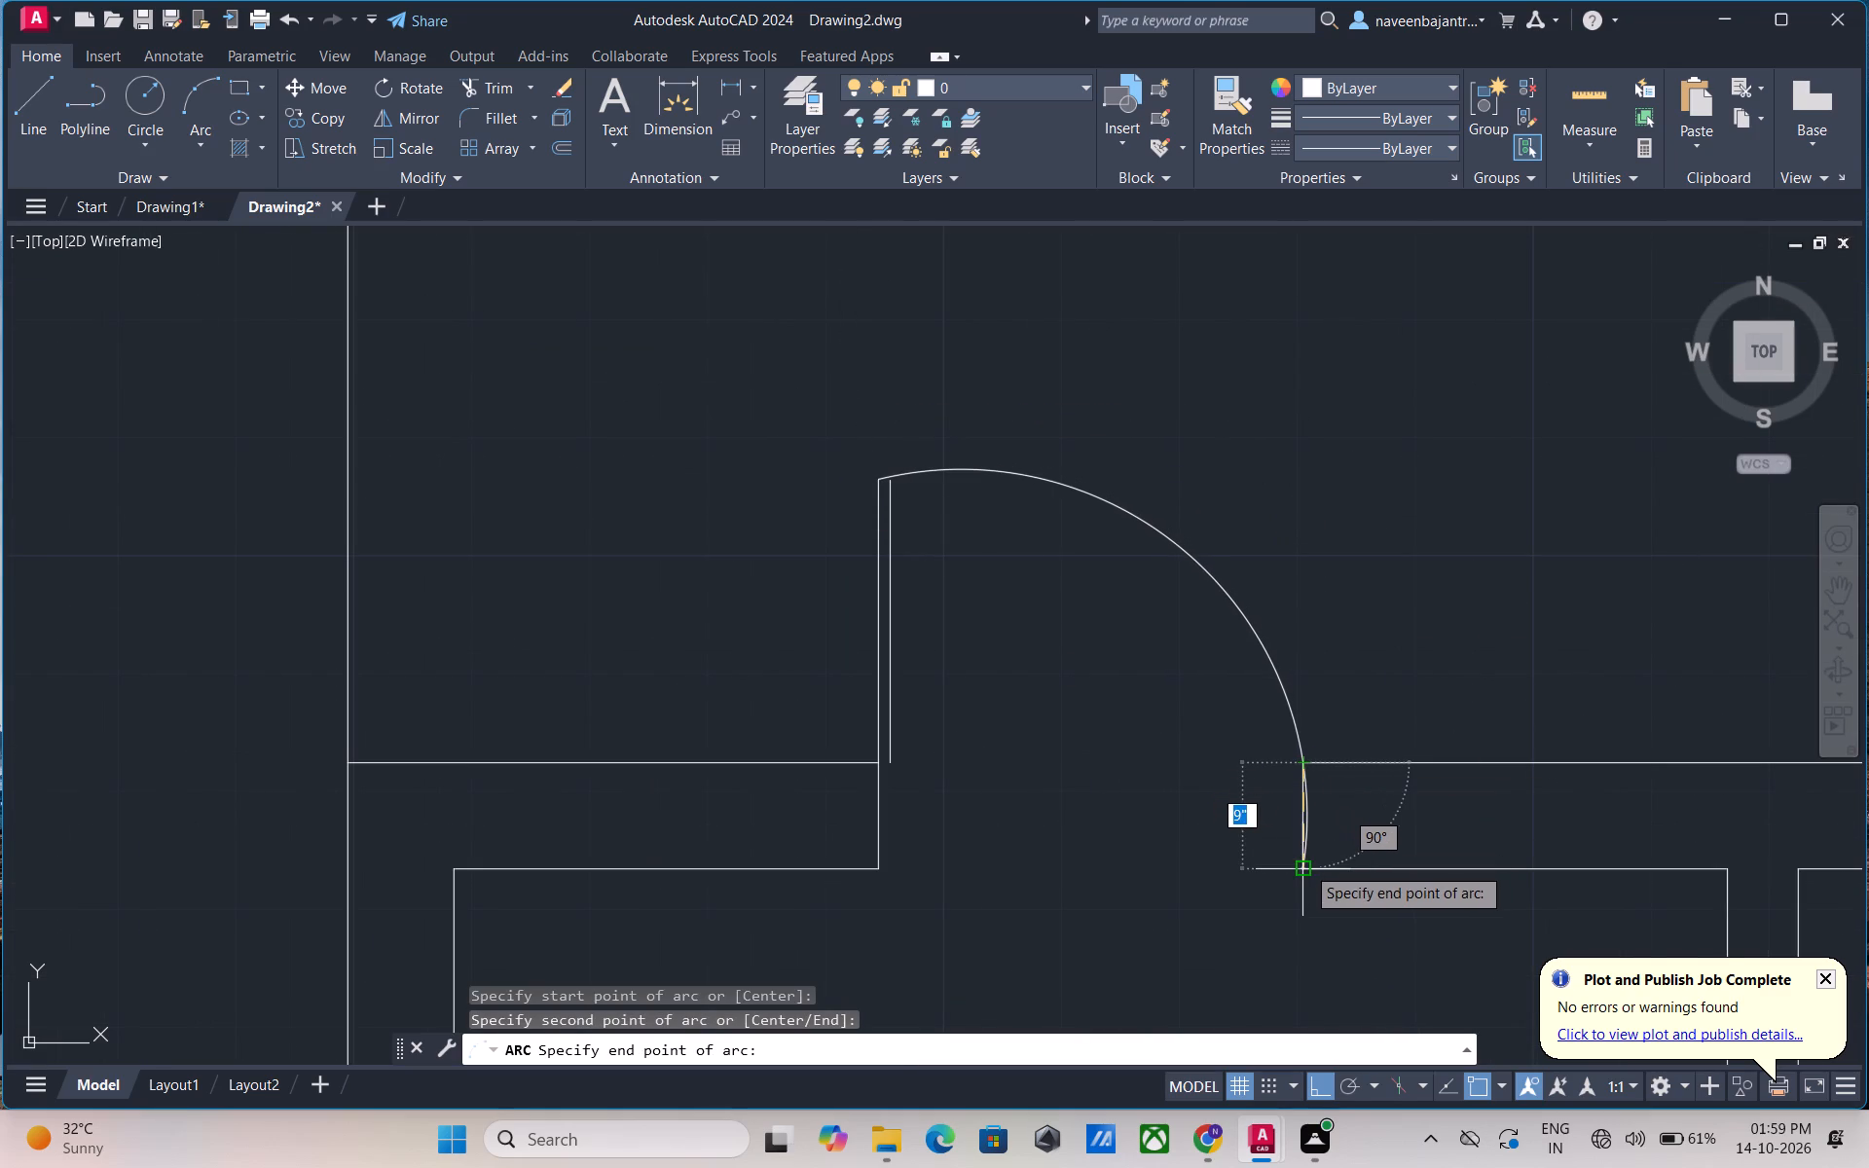
{"action": "left_click", "coordinate": [1305, 865]}
{"action": "key", "text": "Escape"}
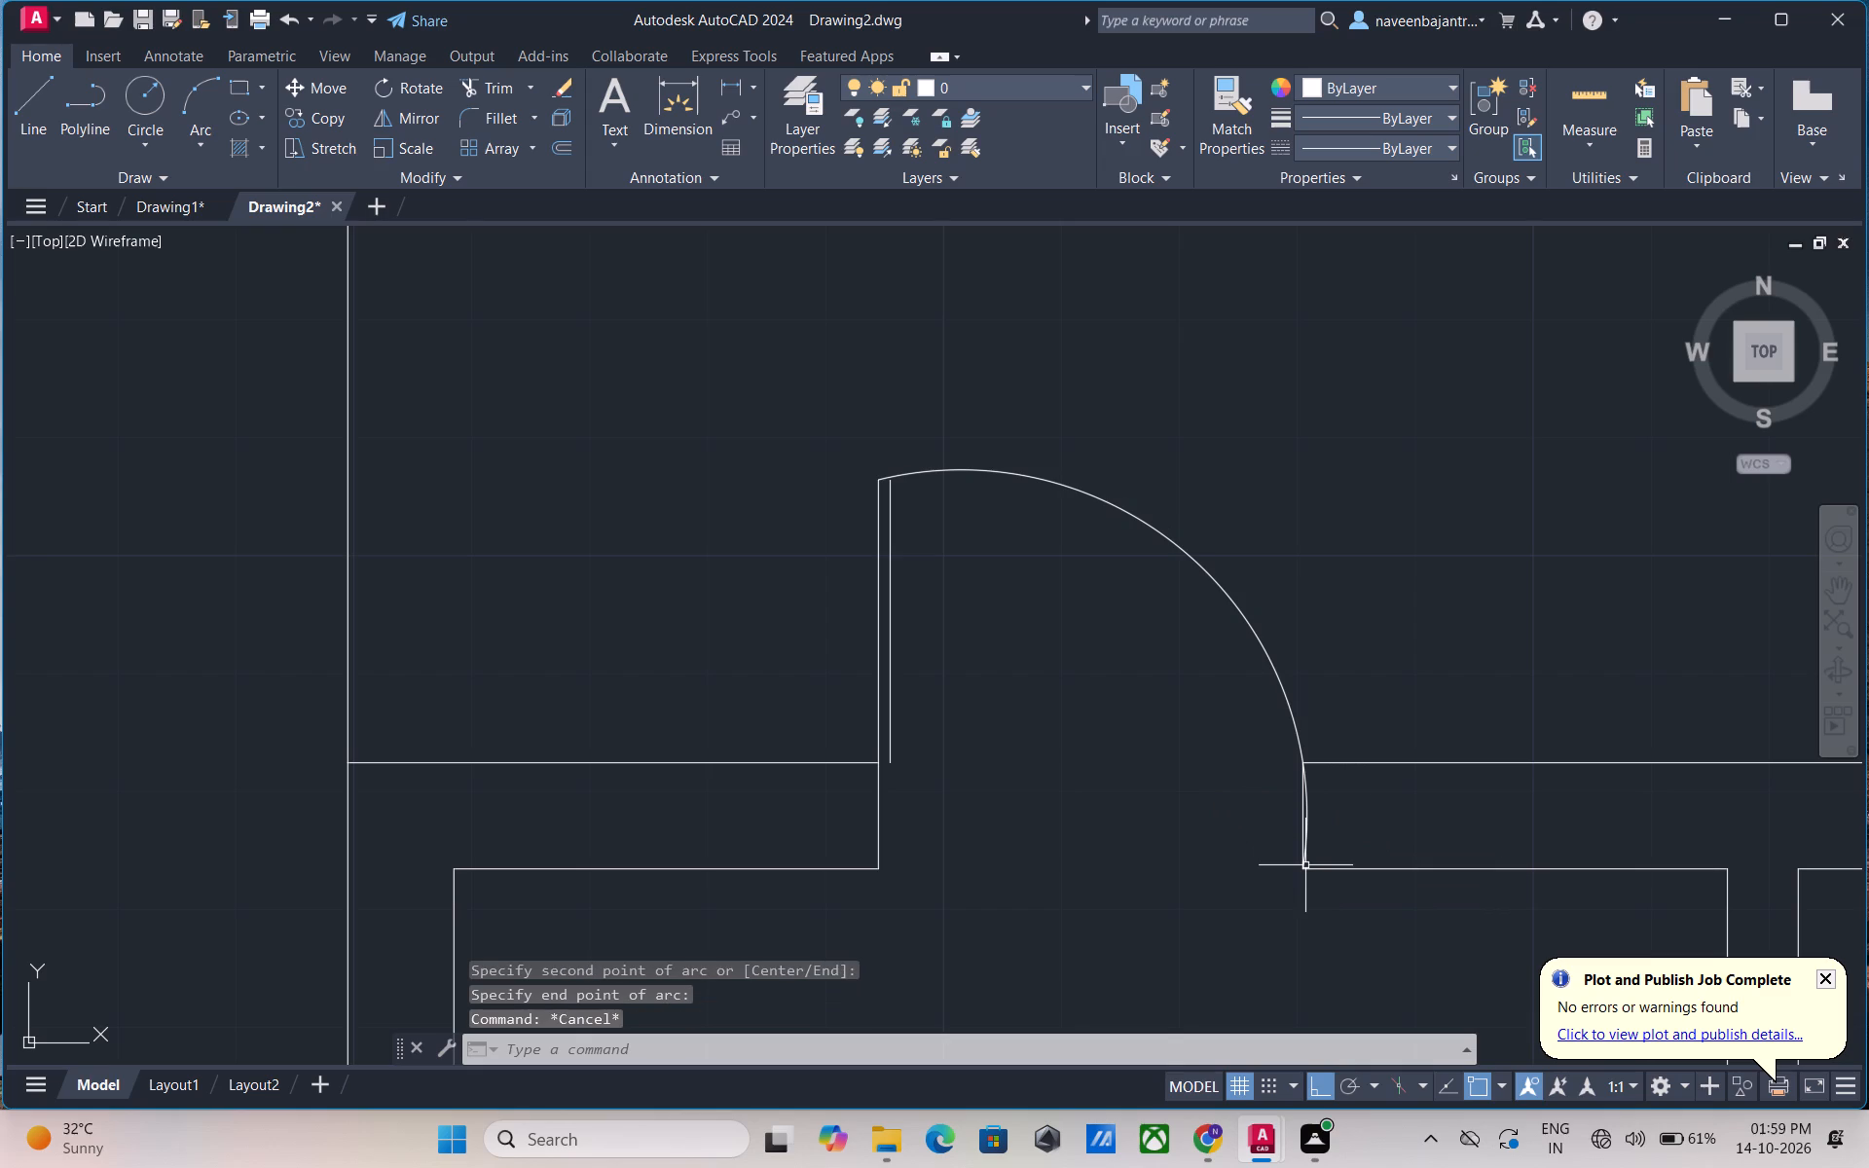
Close the lower end of the top wall's door leaf with a short horizontal line between its two vertical lines.
{"action": "scroll", "coordinate": [1305, 865], "scroll_direction": "down", "scroll_amount": 1}
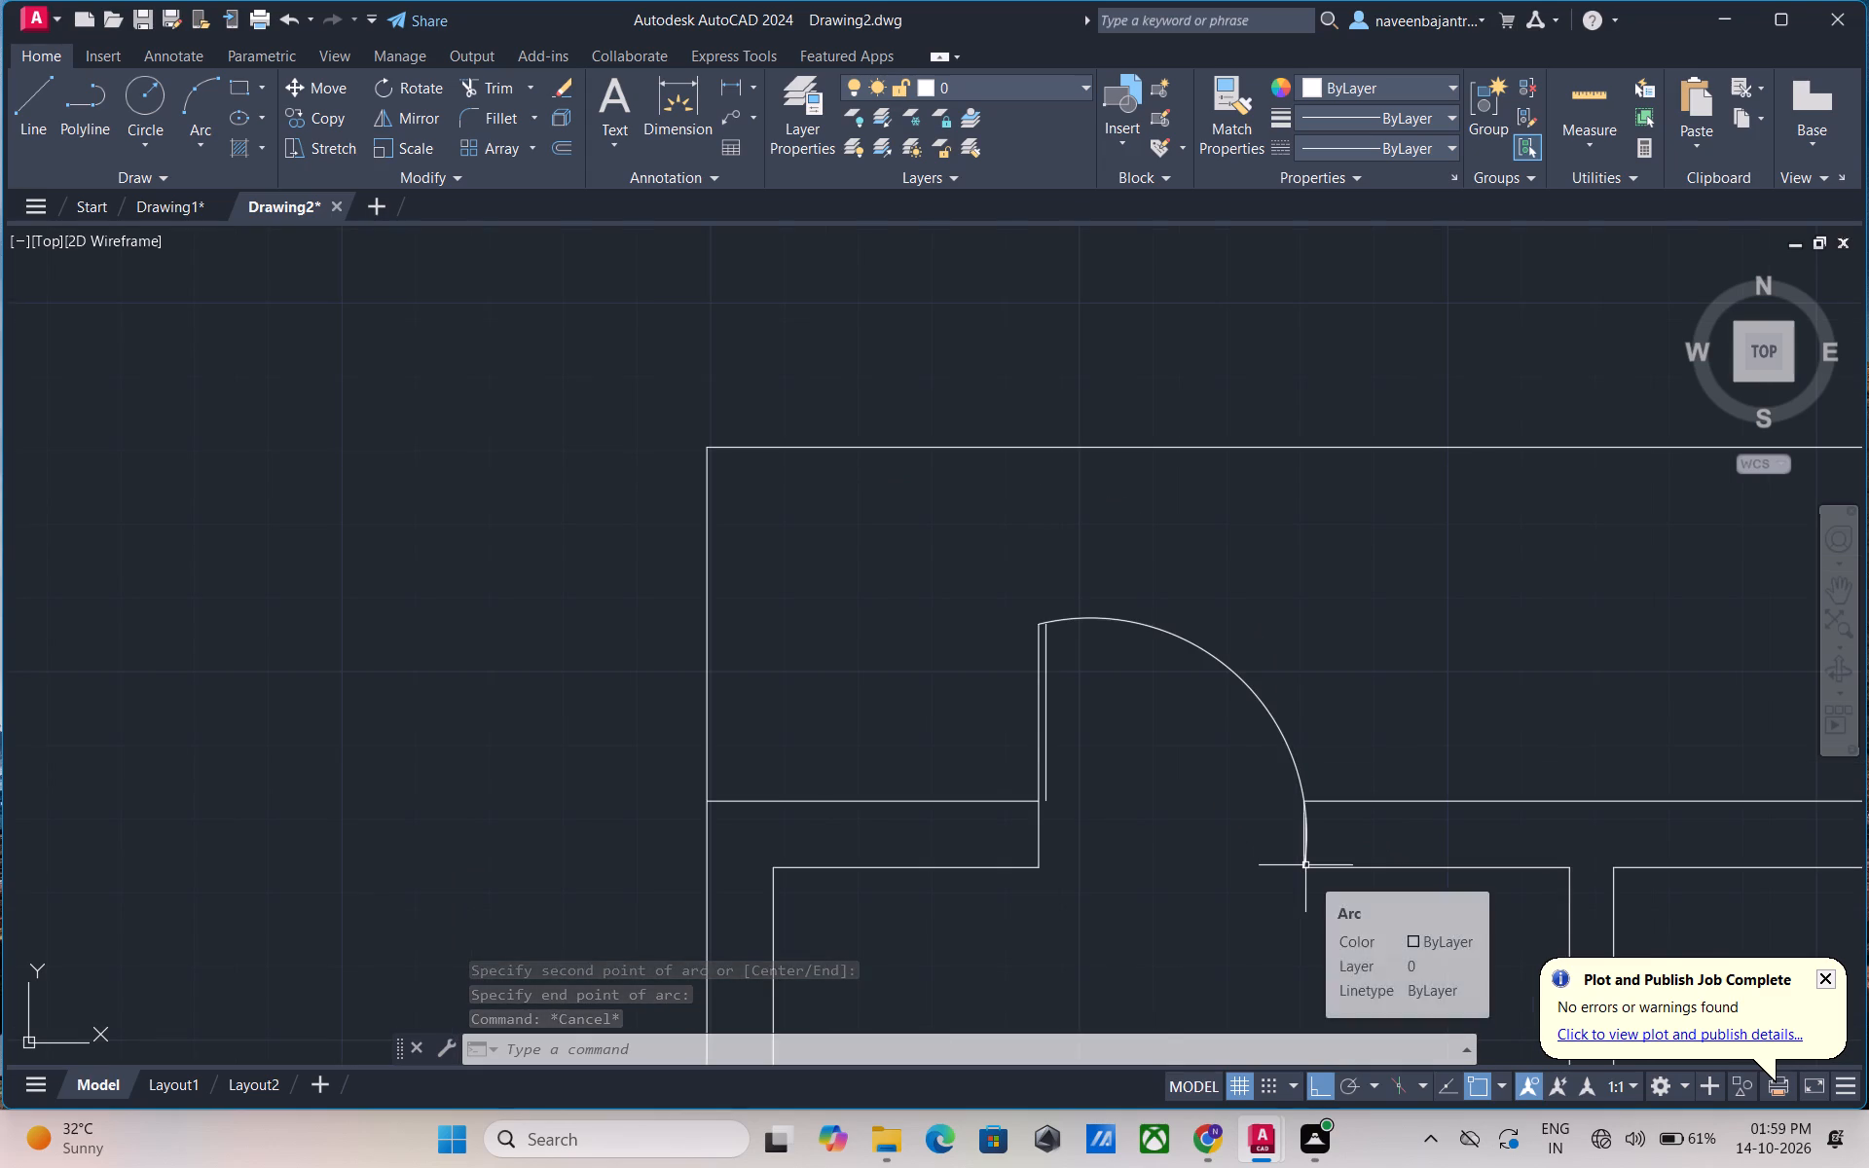
{"action": "middle_click_drag", "start_coordinate": [1245, 845], "coordinate": [1136, 841]}
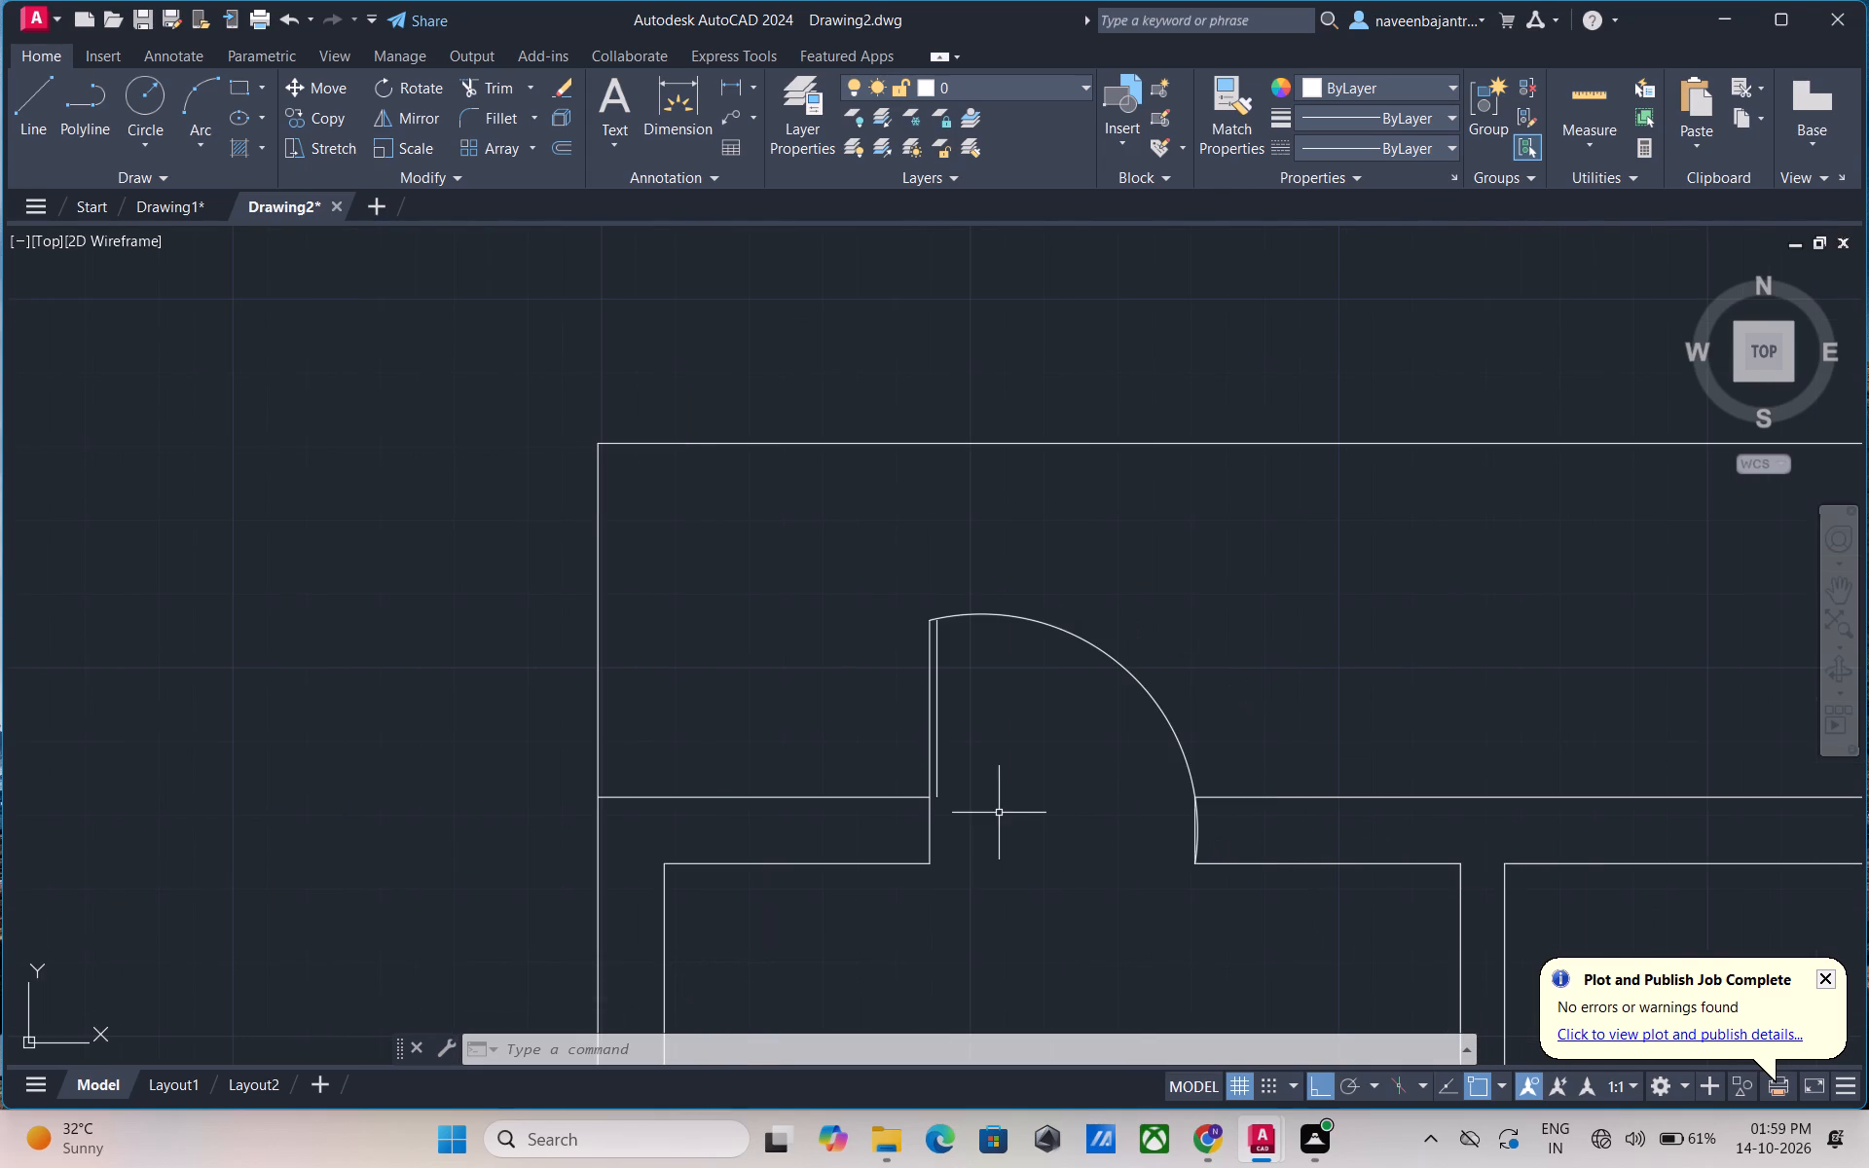
{"action": "scroll", "coordinate": [991, 813], "scroll_direction": "up", "scroll_amount": 3}
{"action": "key", "text": "Escape"}
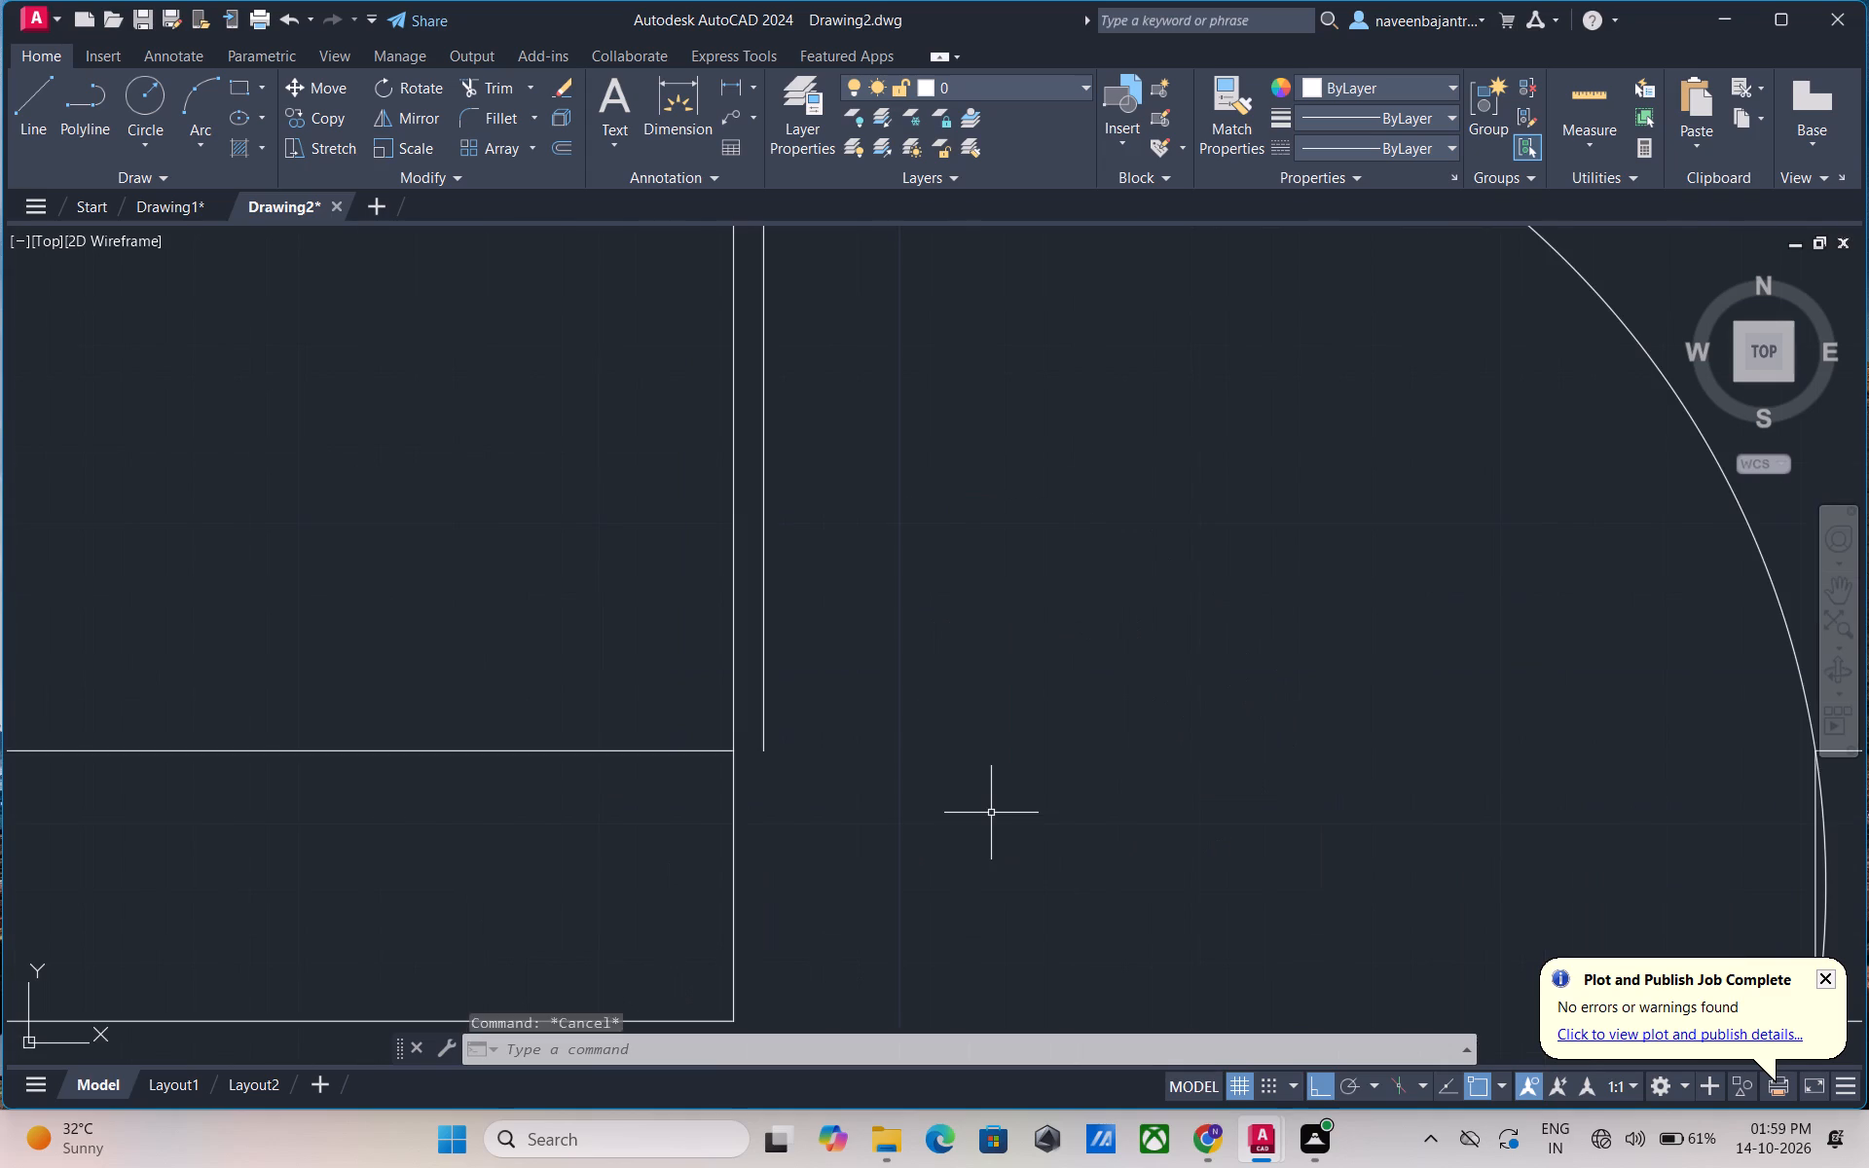
{"action": "type", "text": "L"}
{"action": "key", "text": "space"}
{"action": "left_click", "coordinate": [763, 755]}
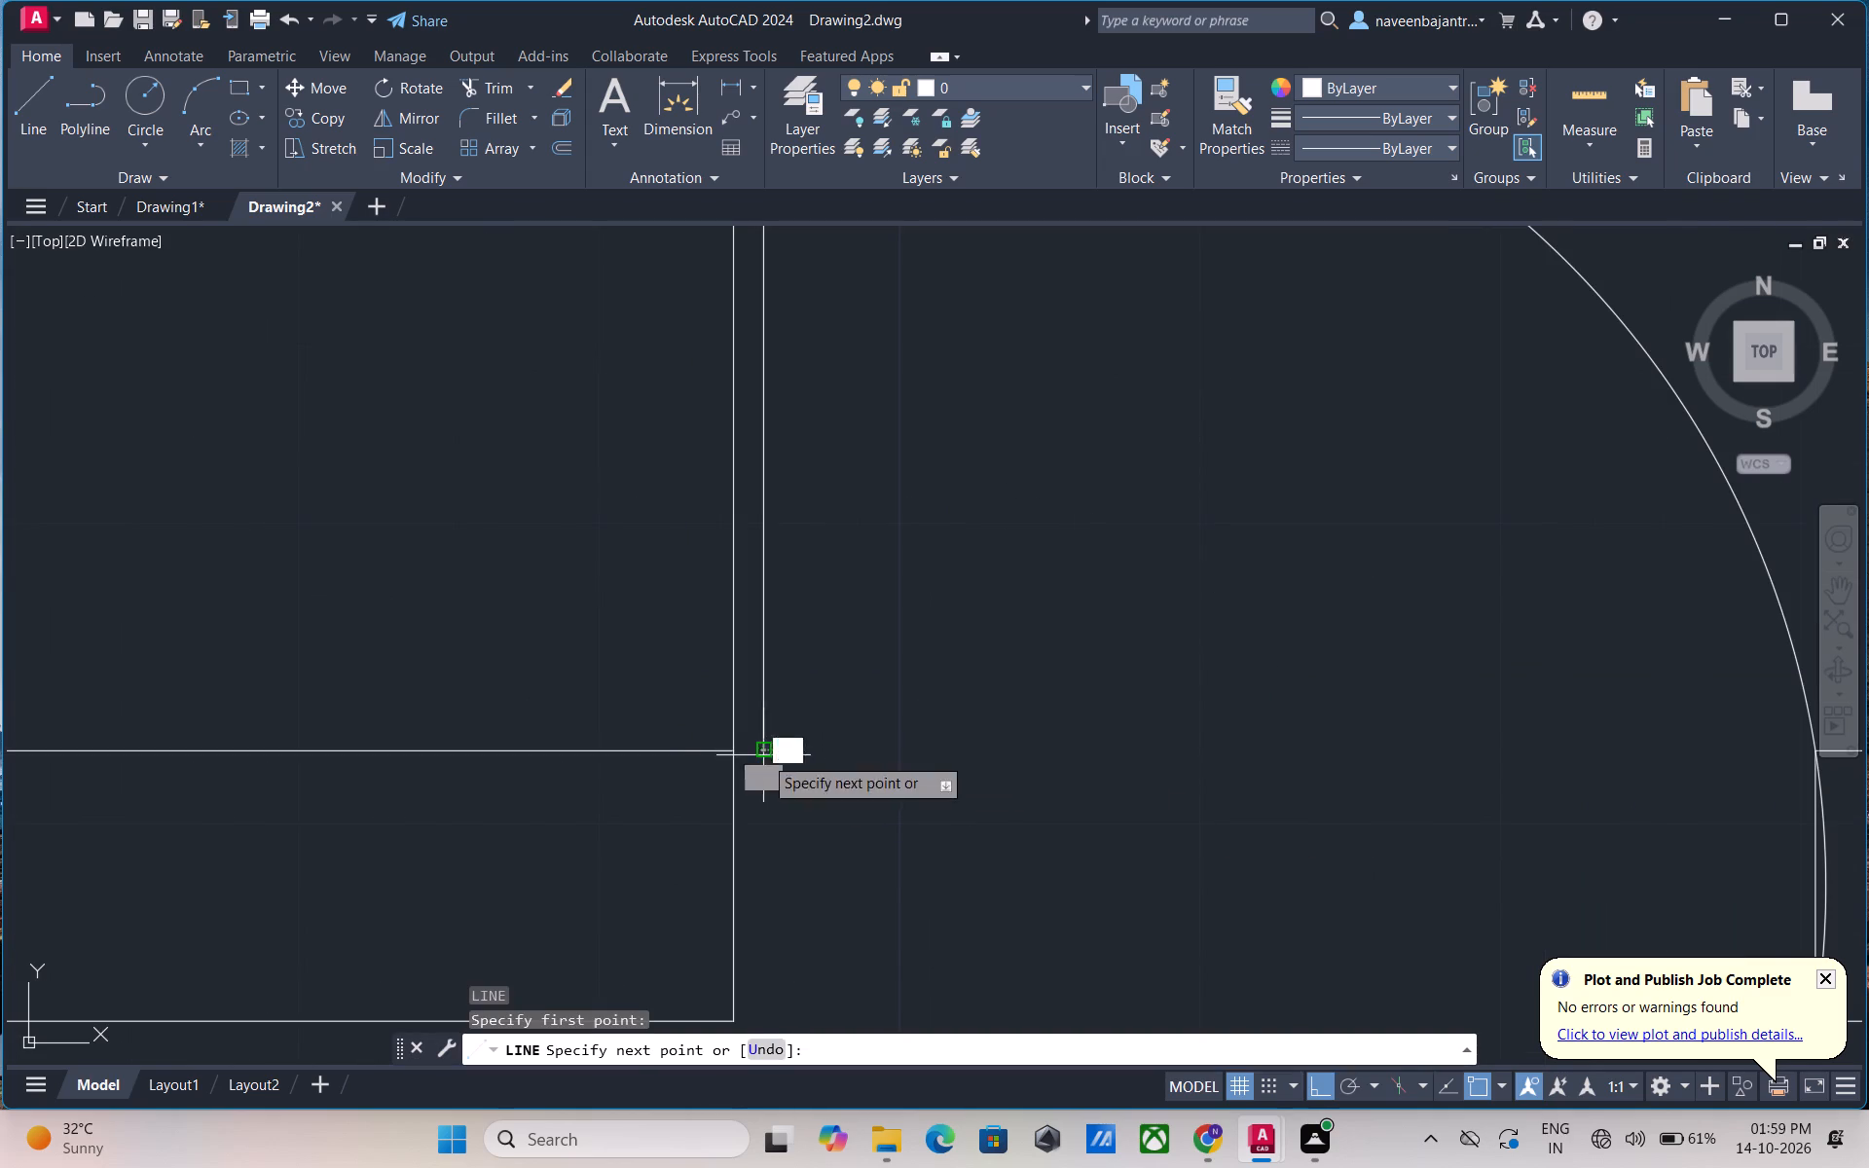
{"action": "left_click", "coordinate": [738, 753]}
{"action": "key", "text": "Escape"}
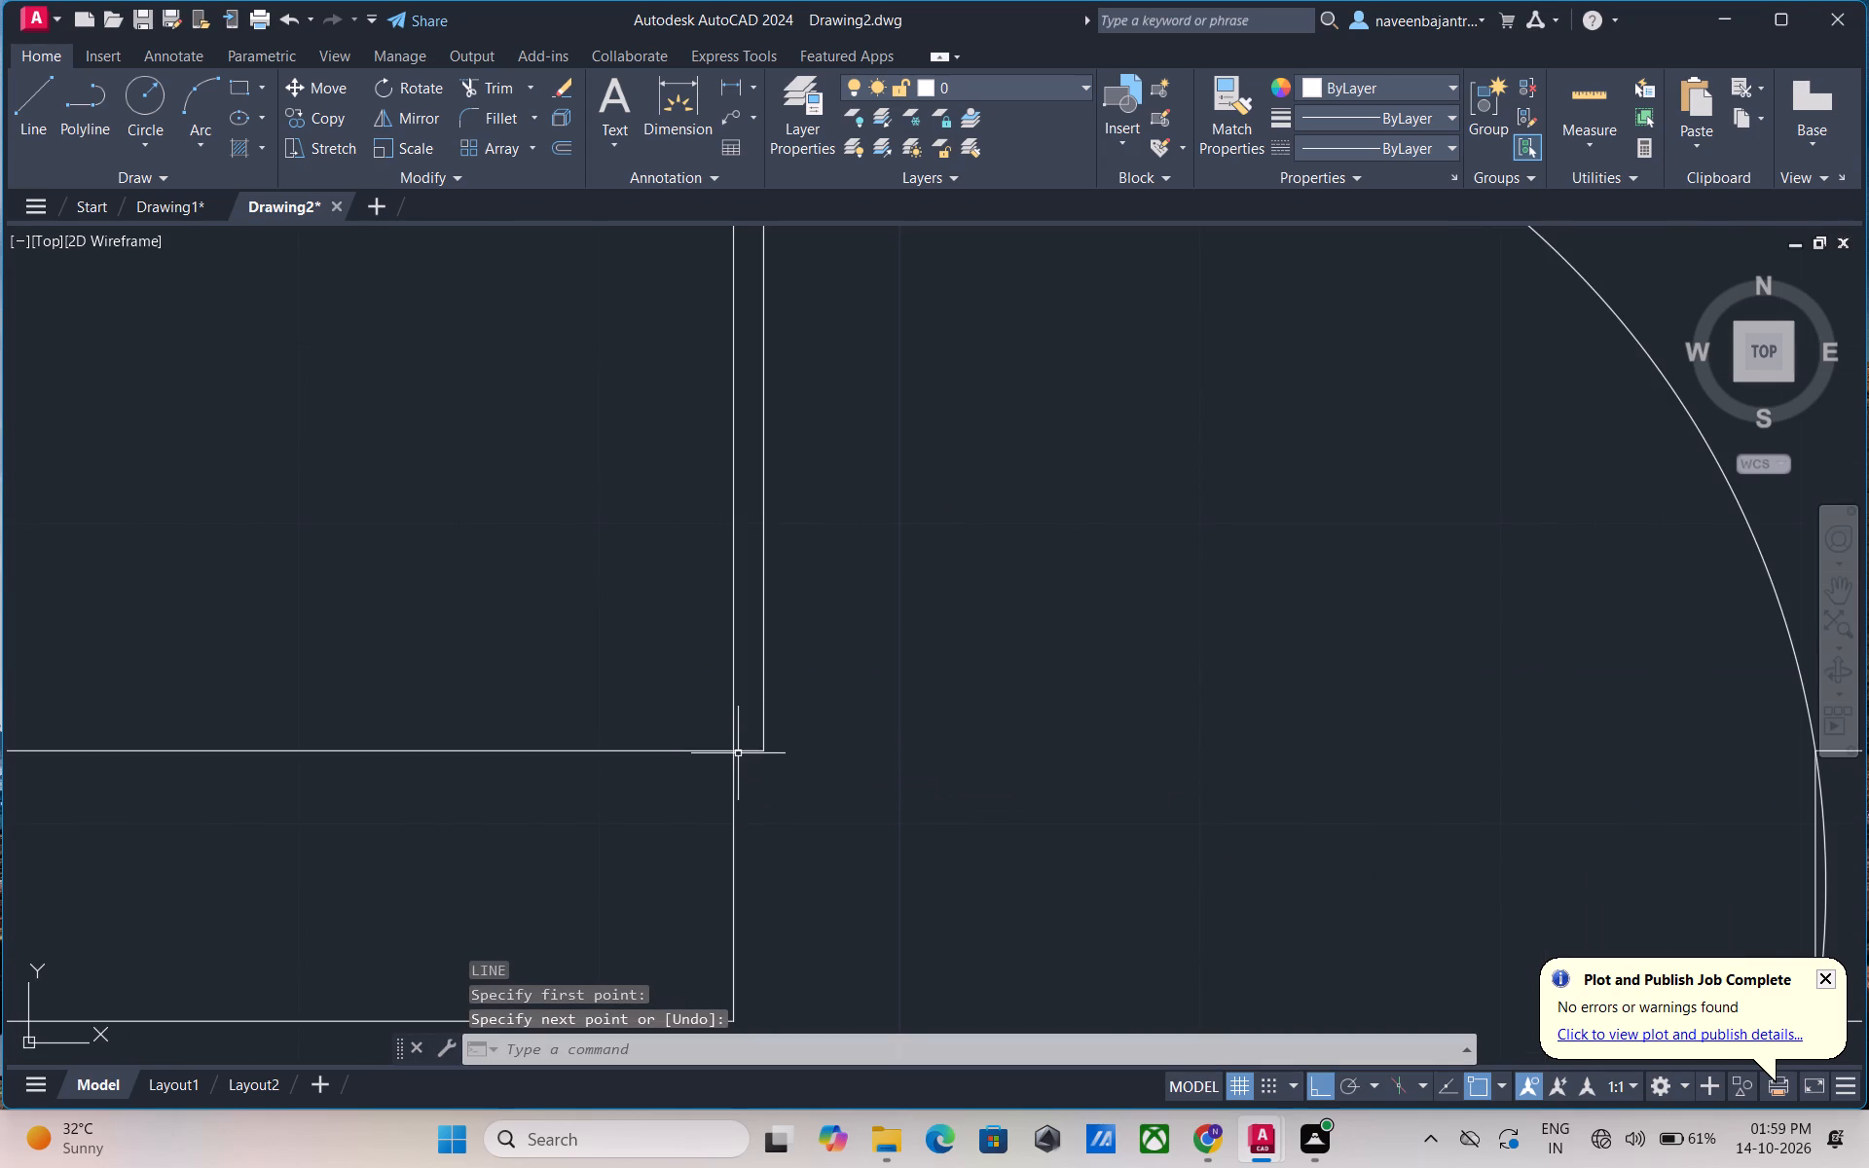
Draw a vertical line across the bottom outer wall from the lower room's inner bottom-right corner, and trim its overhang below the wall.
{"action": "scroll", "coordinate": [910, 789], "scroll_direction": "down", "scroll_amount": 3}
{"action": "scroll", "coordinate": [1002, 787], "scroll_direction": "down", "scroll_amount": 3}
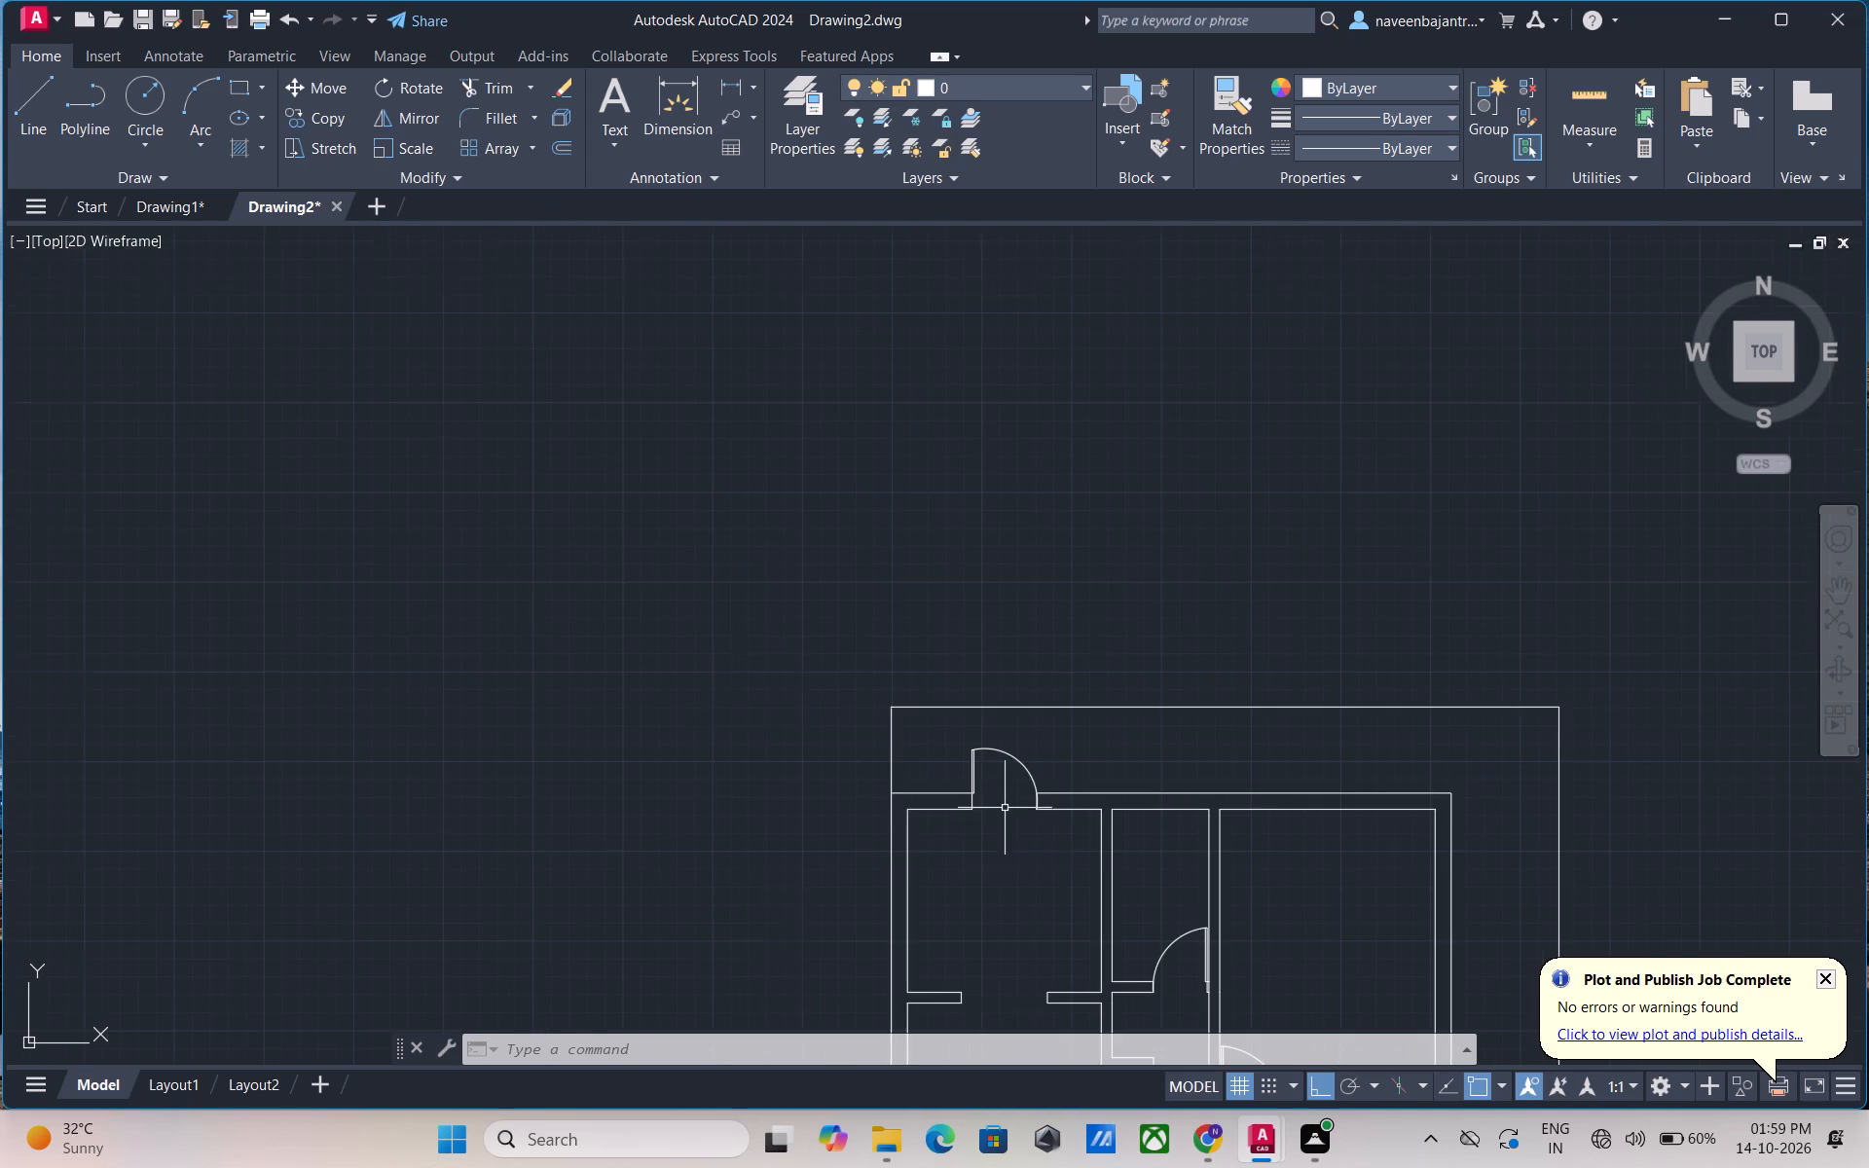
{"action": "middle_click_drag", "start_coordinate": [1008, 864], "coordinate": [961, 791]}
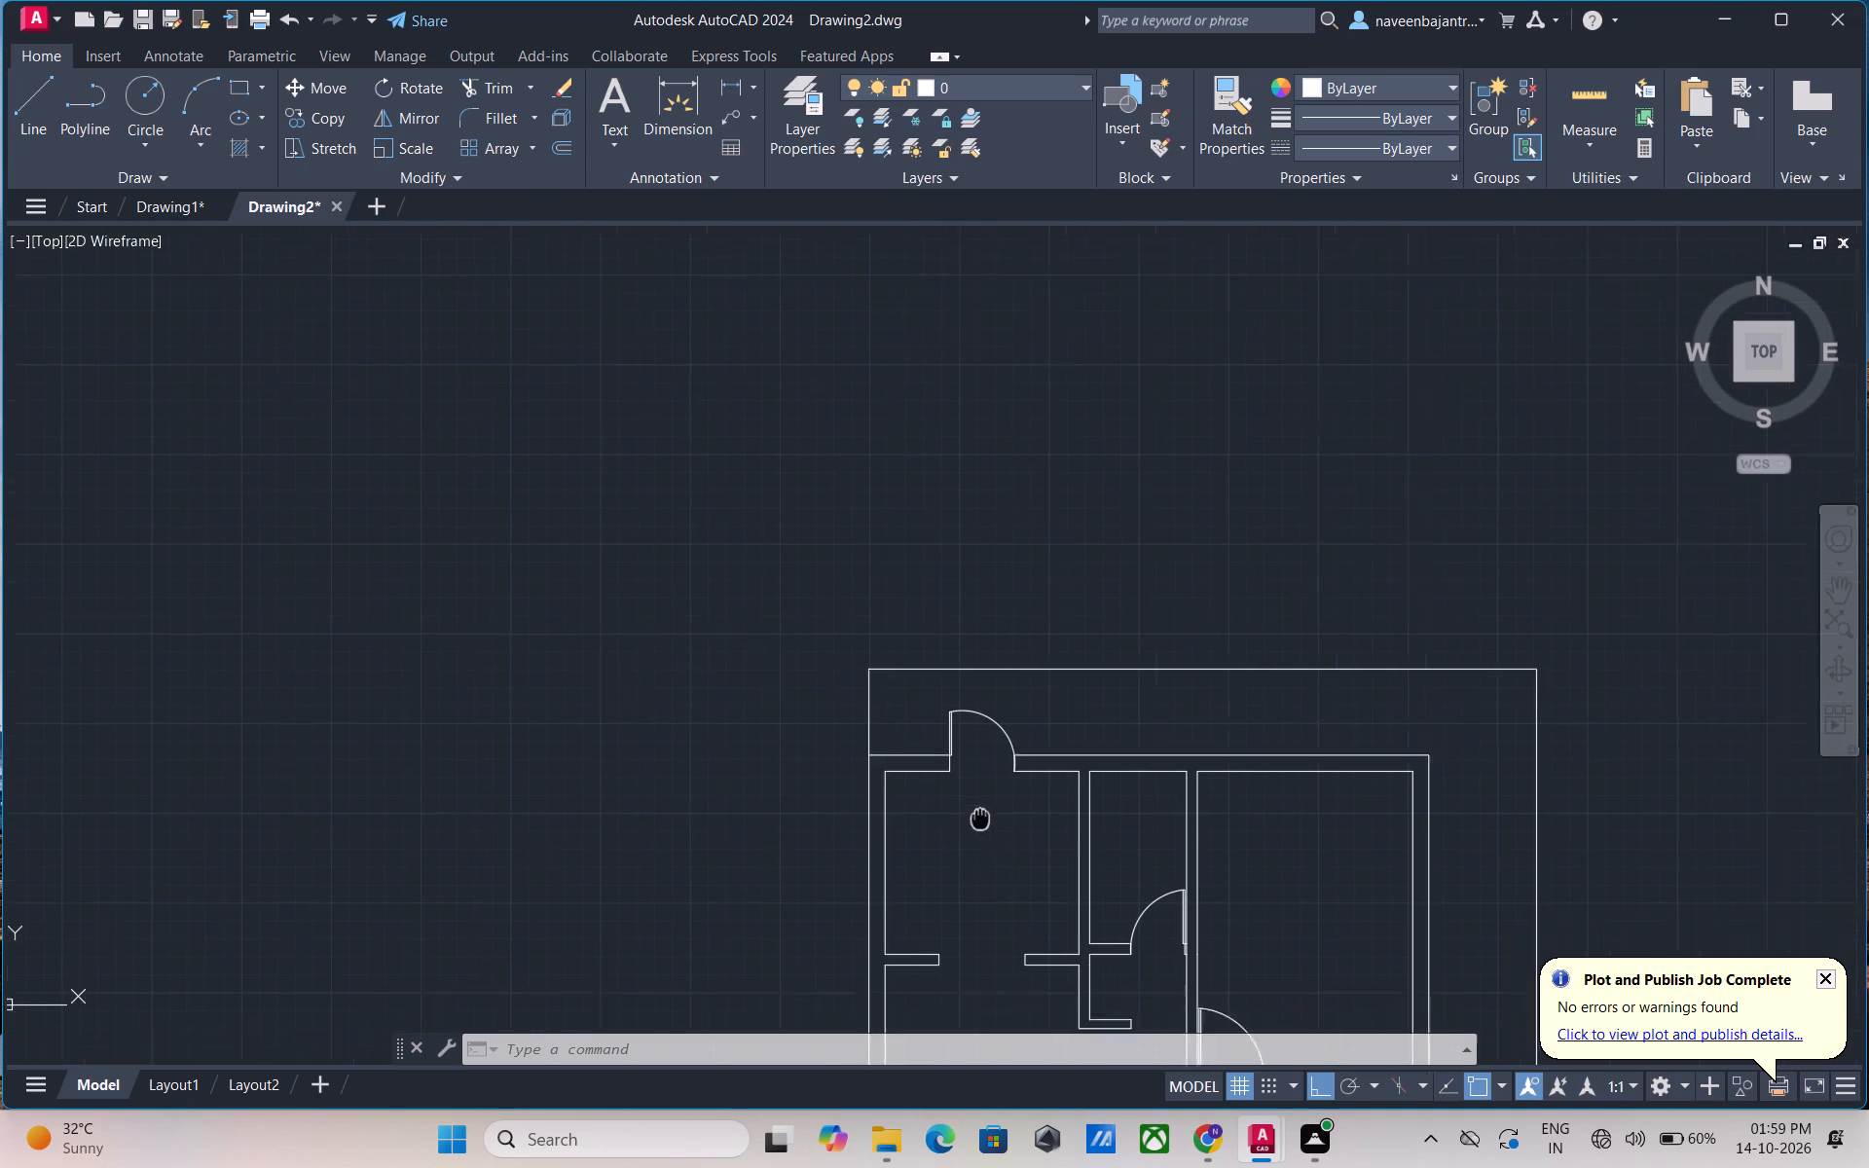
{"action": "middle_click_drag", "start_coordinate": [961, 791], "coordinate": [755, 608]}
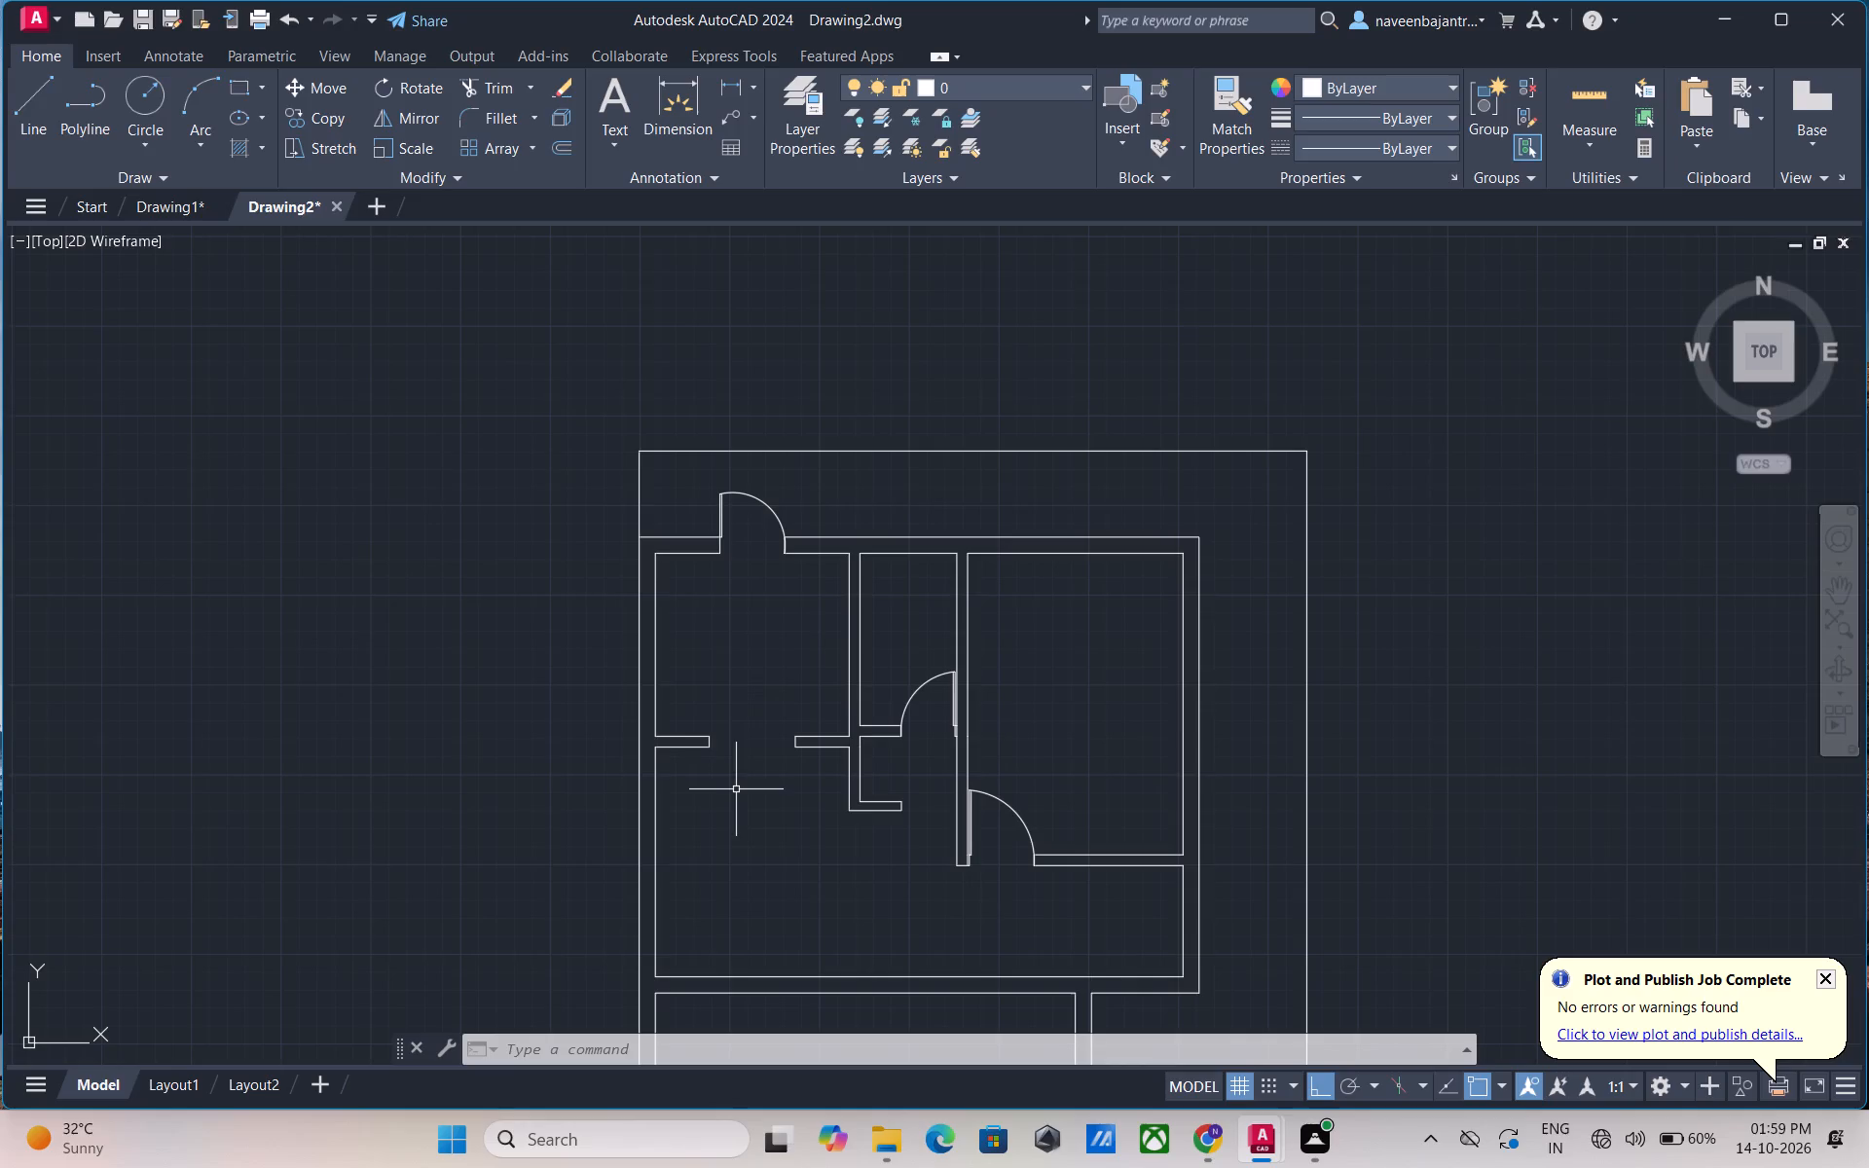
{"action": "middle_click_drag", "start_coordinate": [736, 791], "coordinate": [824, 437]}
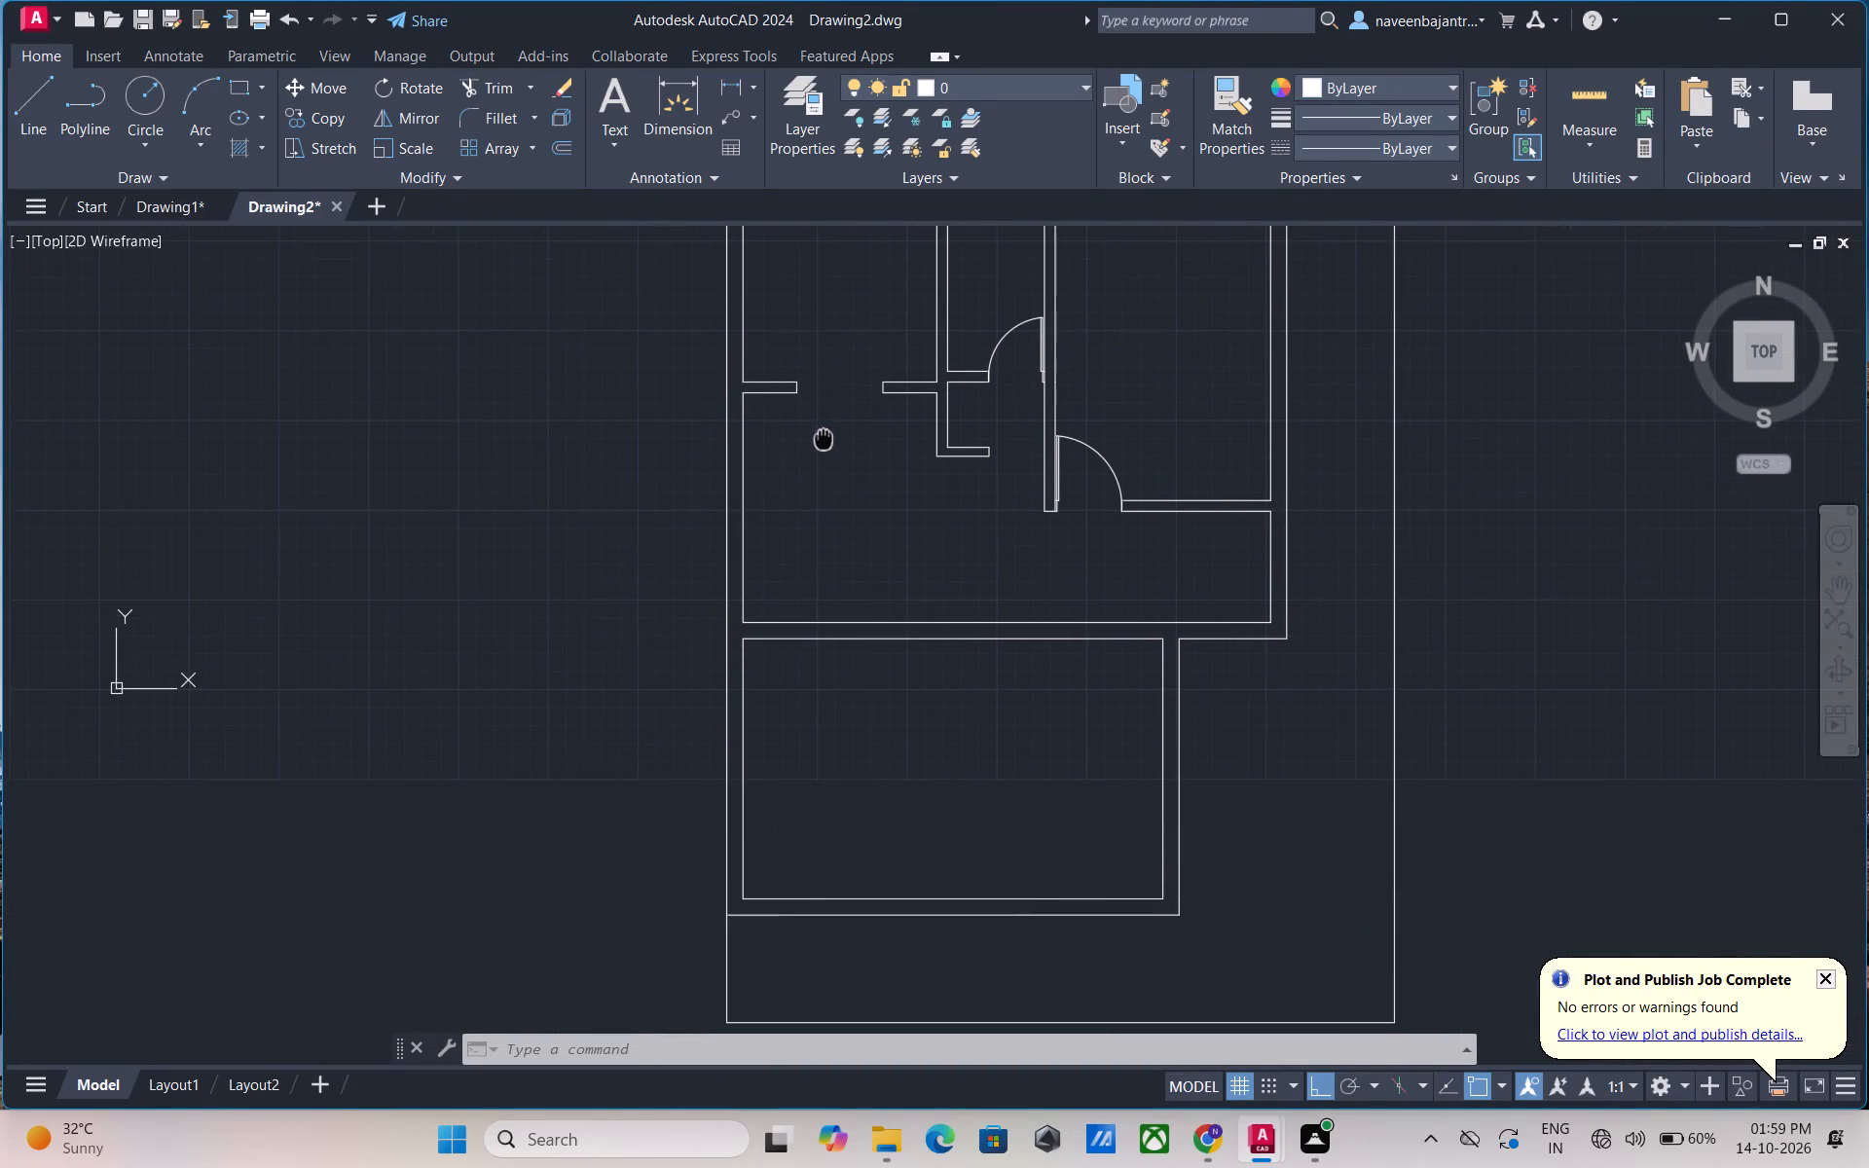
{"action": "middle_click_drag", "start_coordinate": [824, 437], "coordinate": [824, 436]}
{"action": "middle_click_drag", "start_coordinate": [970, 823], "coordinate": [888, 686]}
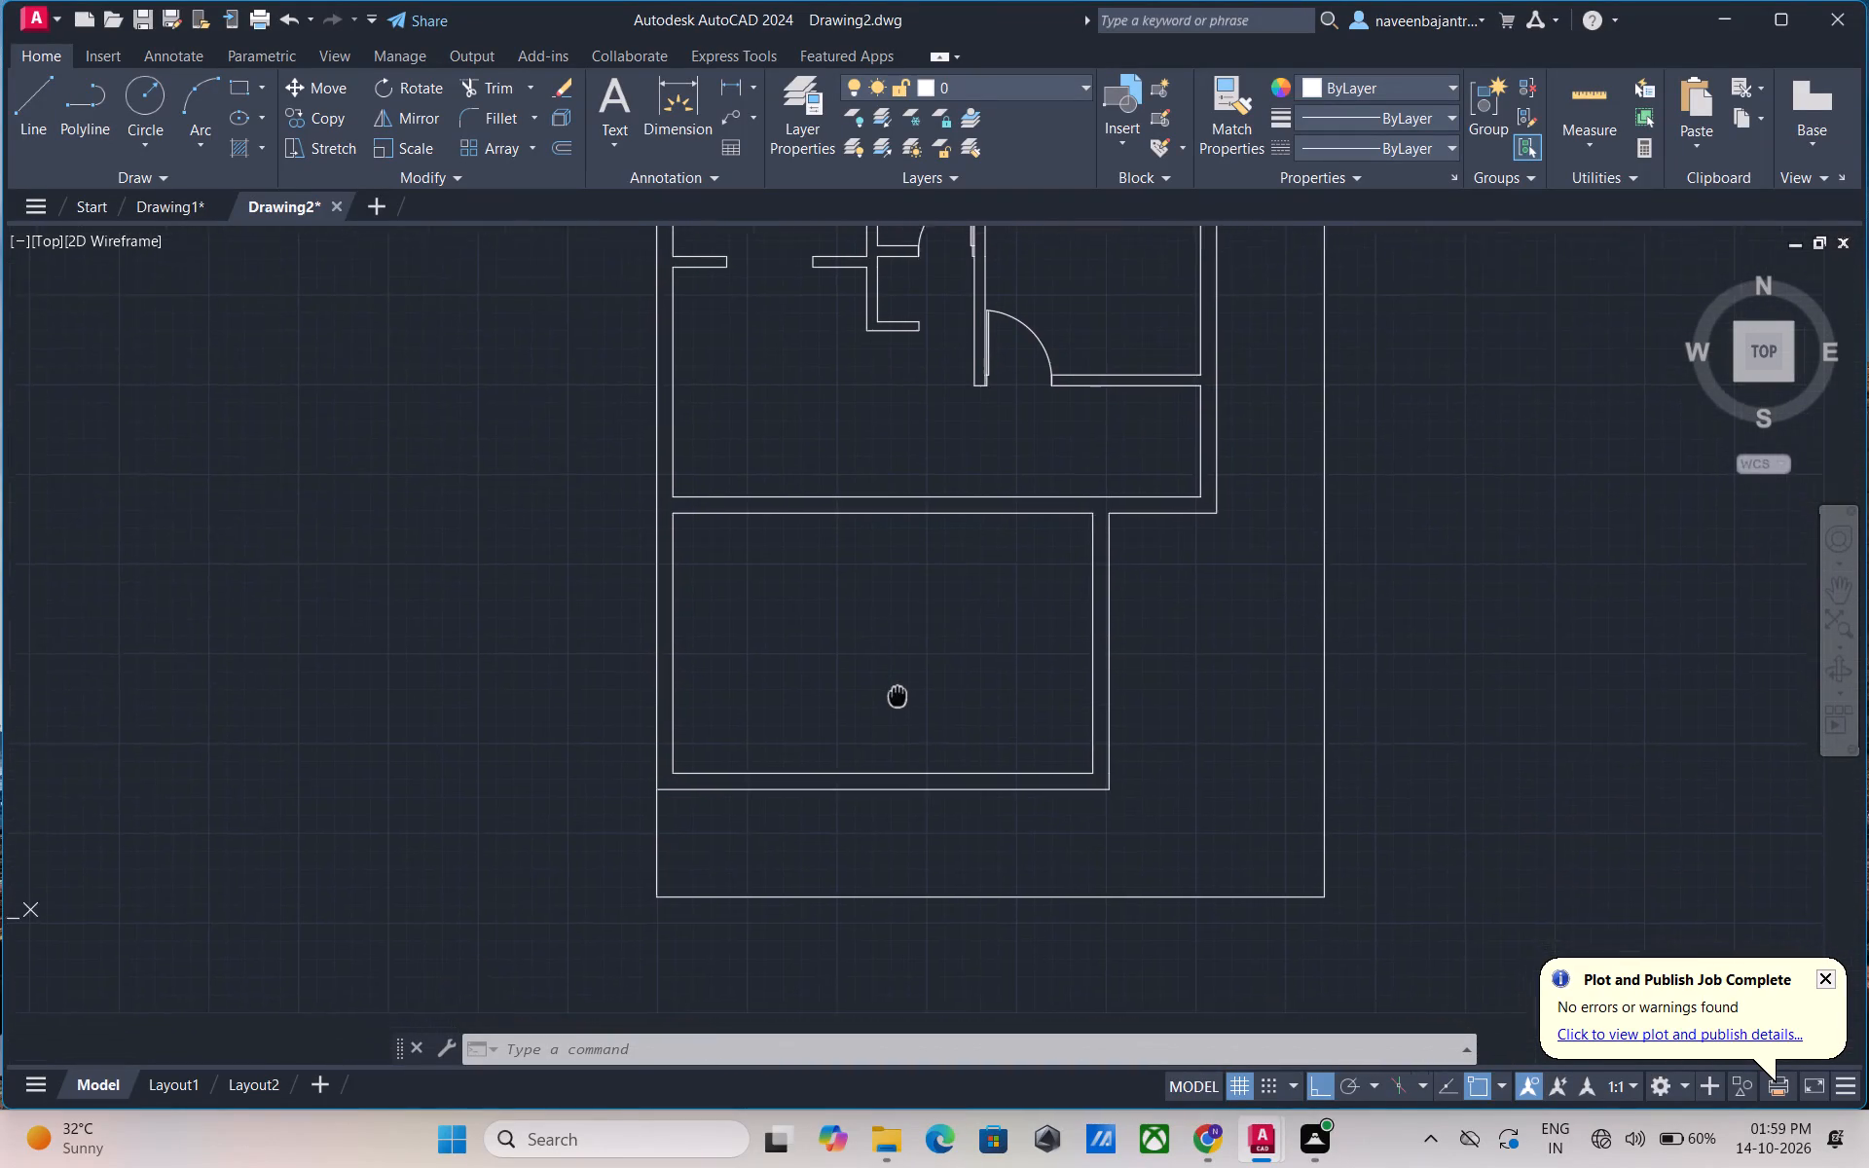
{"action": "middle_click_drag", "start_coordinate": [888, 686], "coordinate": [862, 662]}
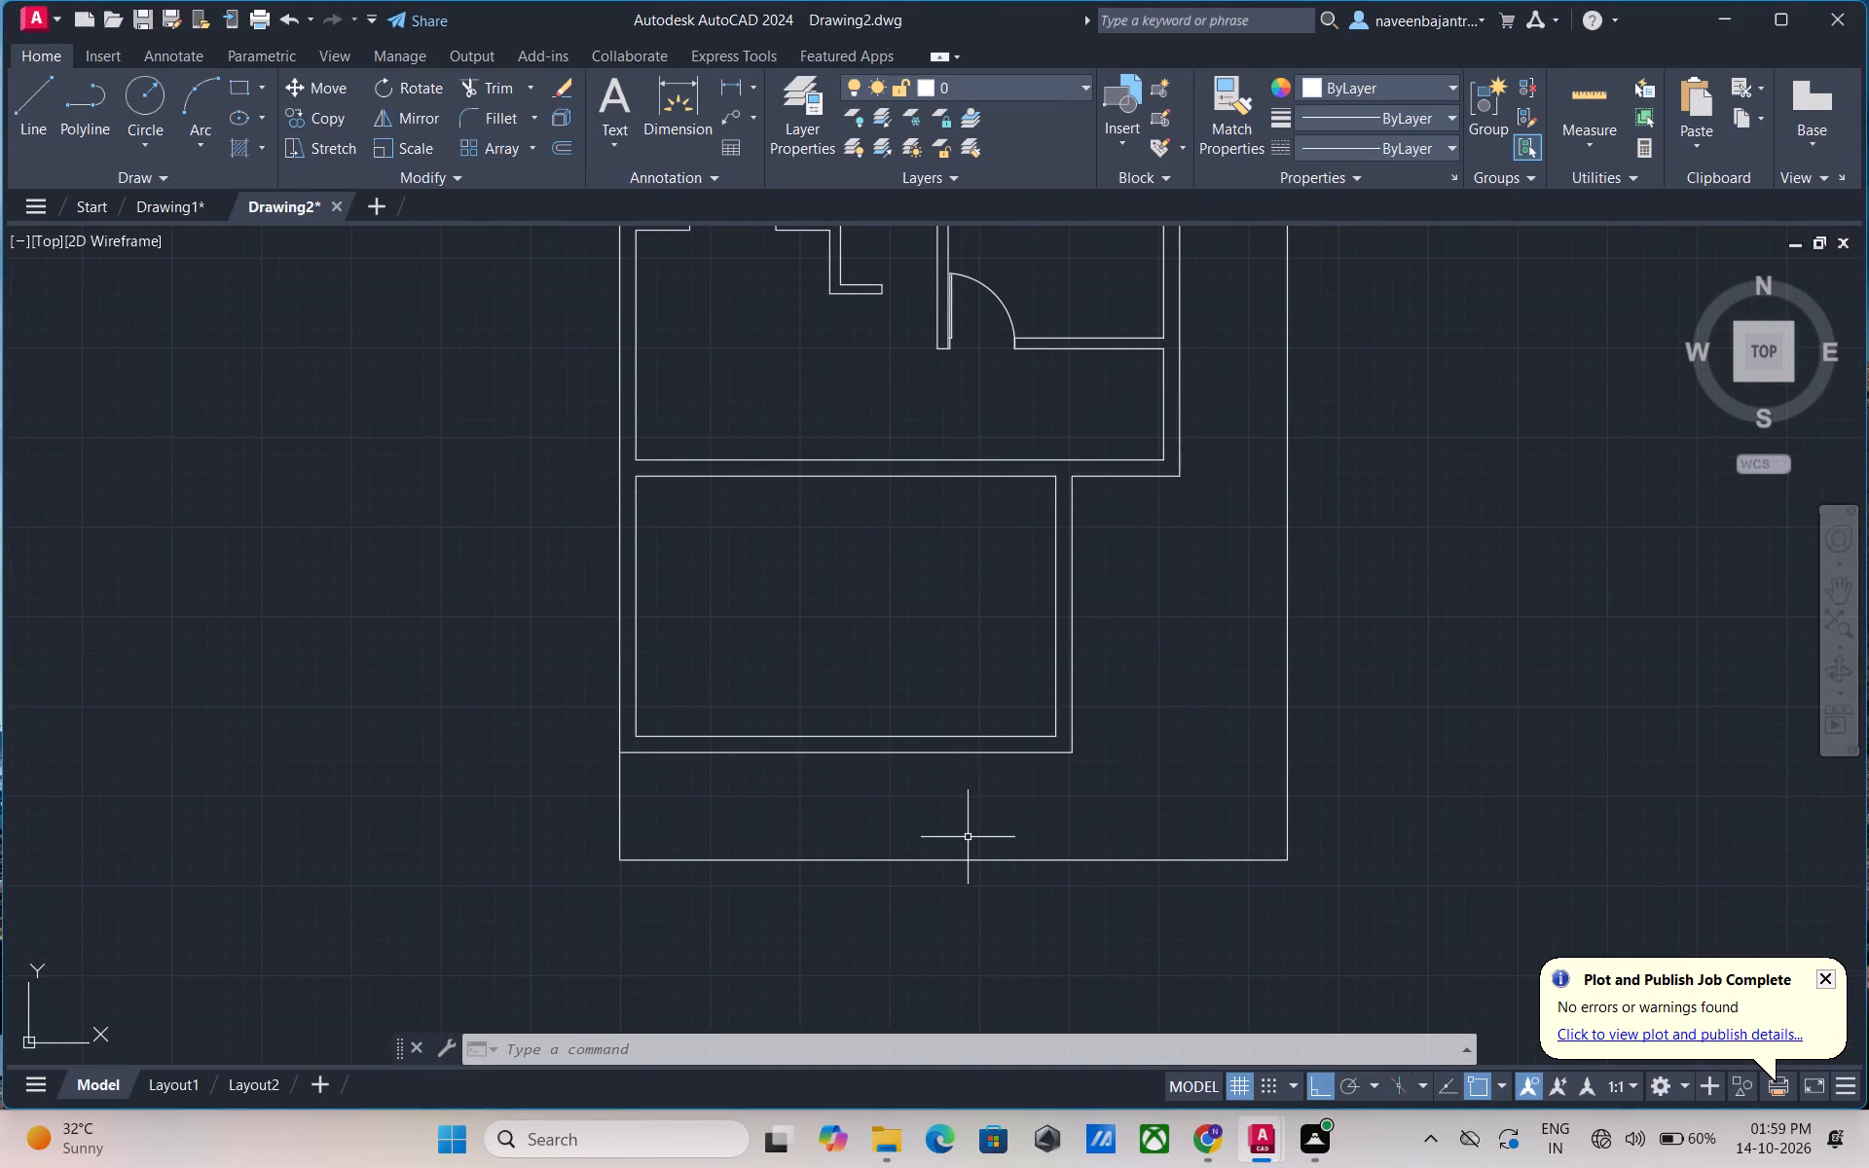
{"action": "middle_click_drag", "start_coordinate": [1011, 815], "coordinate": [994, 771]}
{"action": "scroll", "coordinate": [994, 771], "scroll_direction": "up", "scroll_amount": 1}
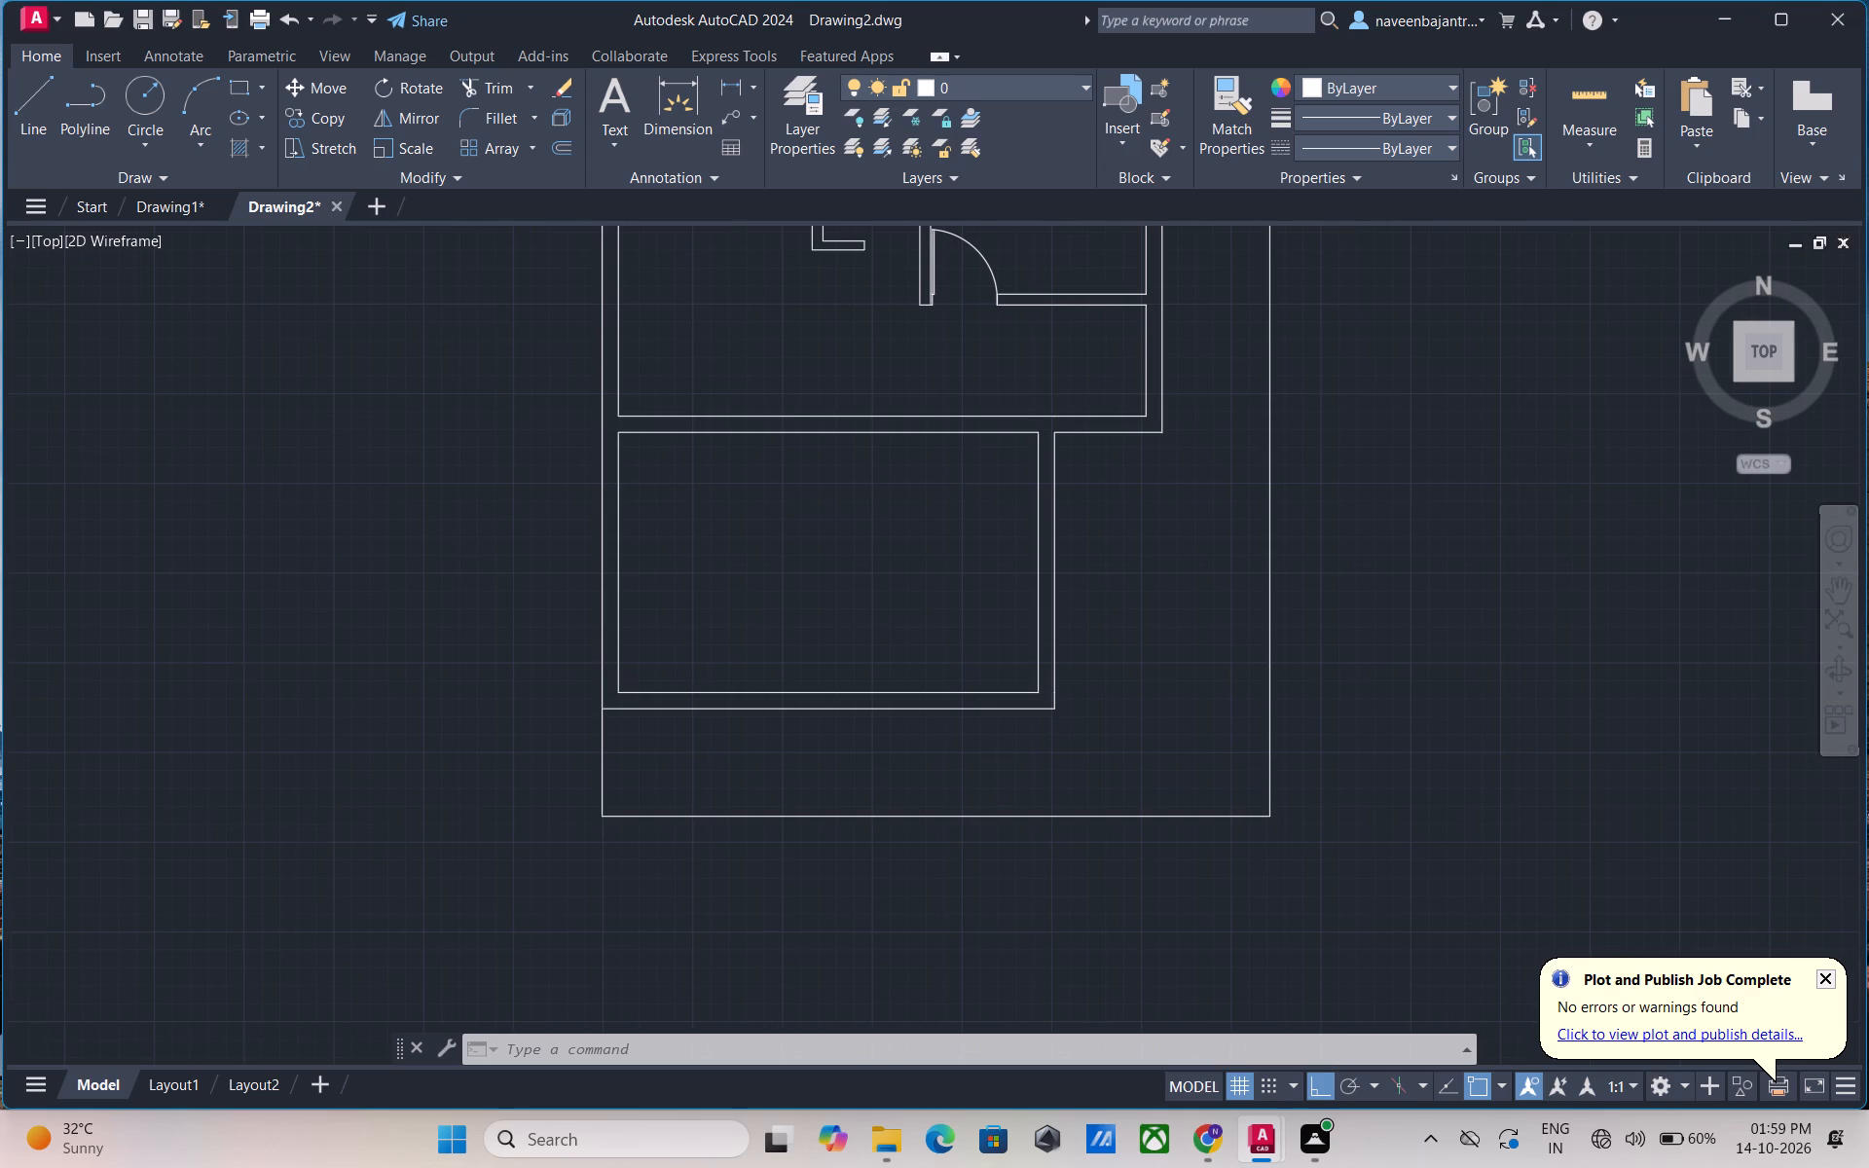
{"action": "scroll", "coordinate": [994, 771], "scroll_direction": "up", "scroll_amount": 1}
{"action": "key", "text": "Escape"}
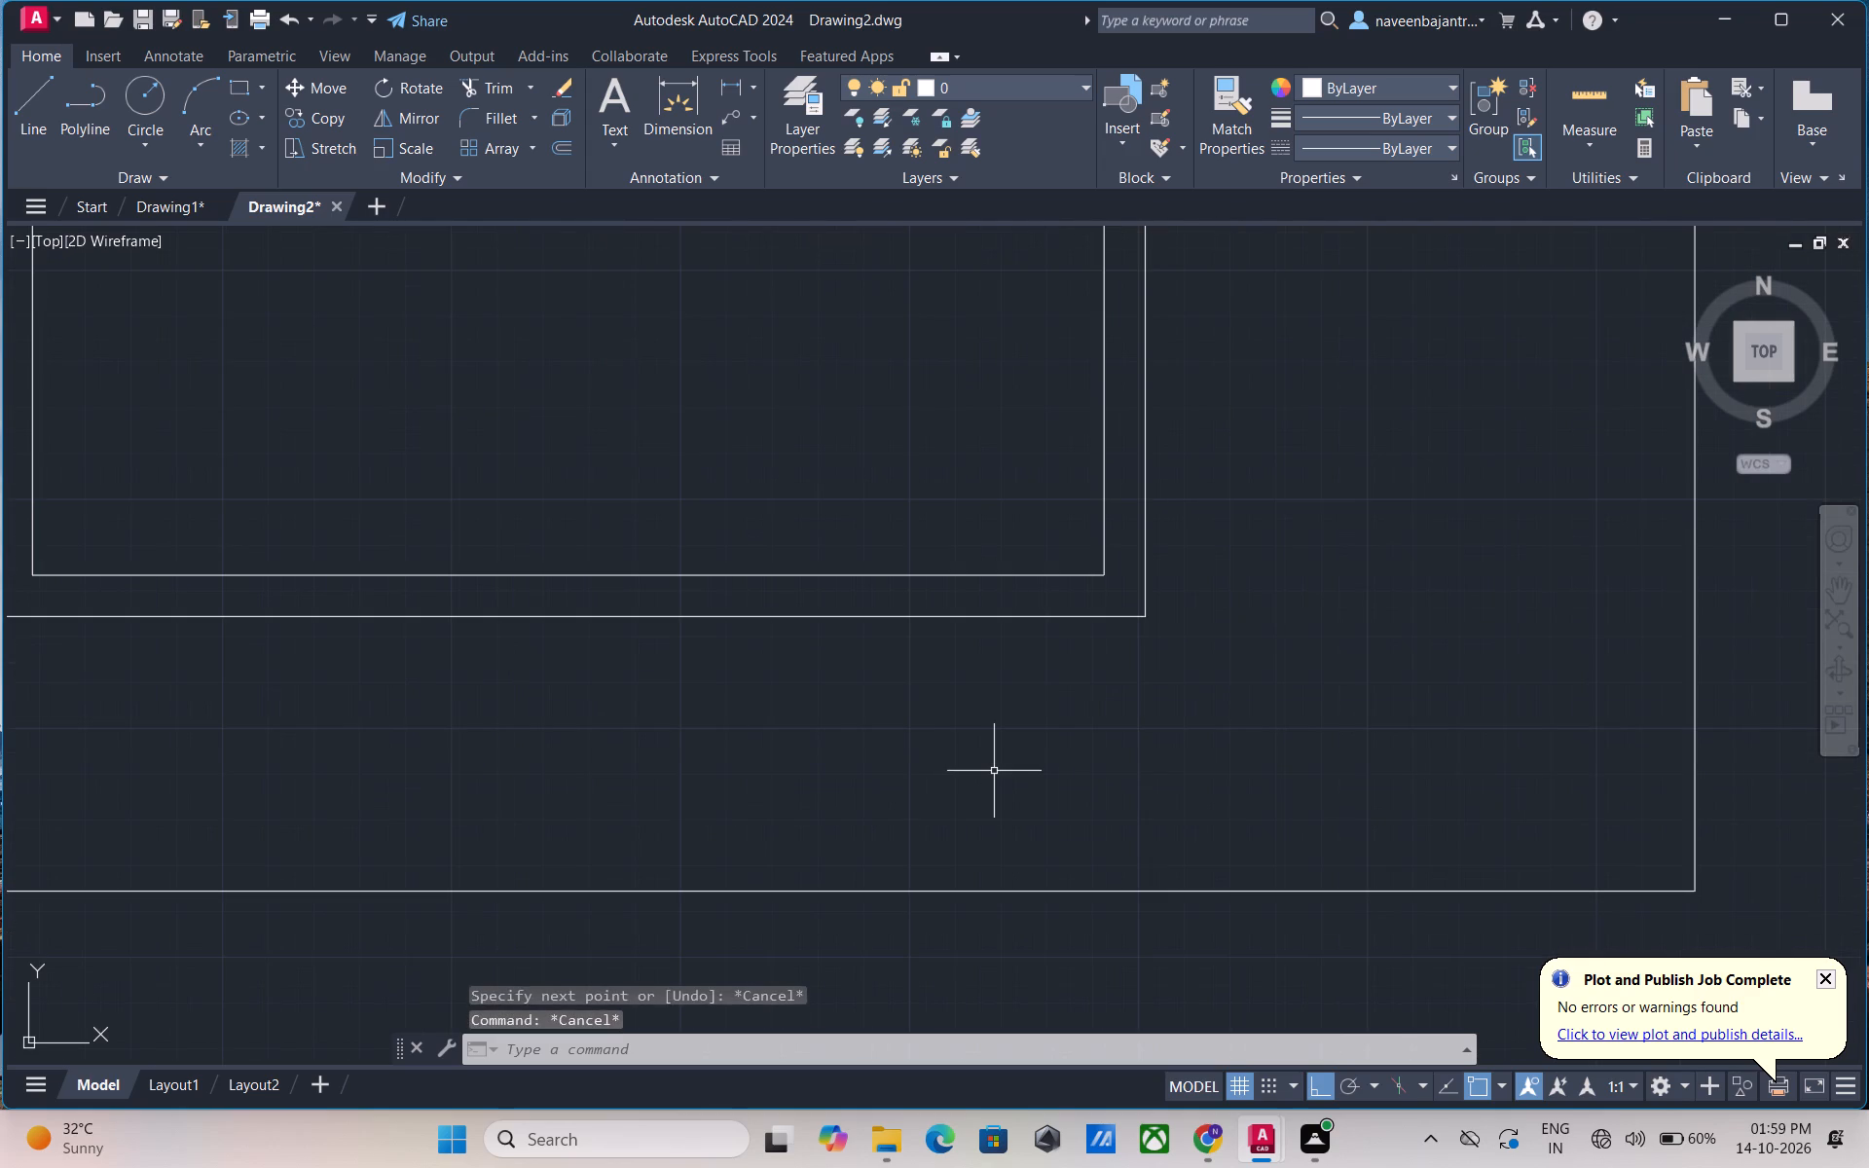
{"action": "key", "text": "Escape"}
{"action": "type", "text": "L"}
{"action": "key", "text": "space"}
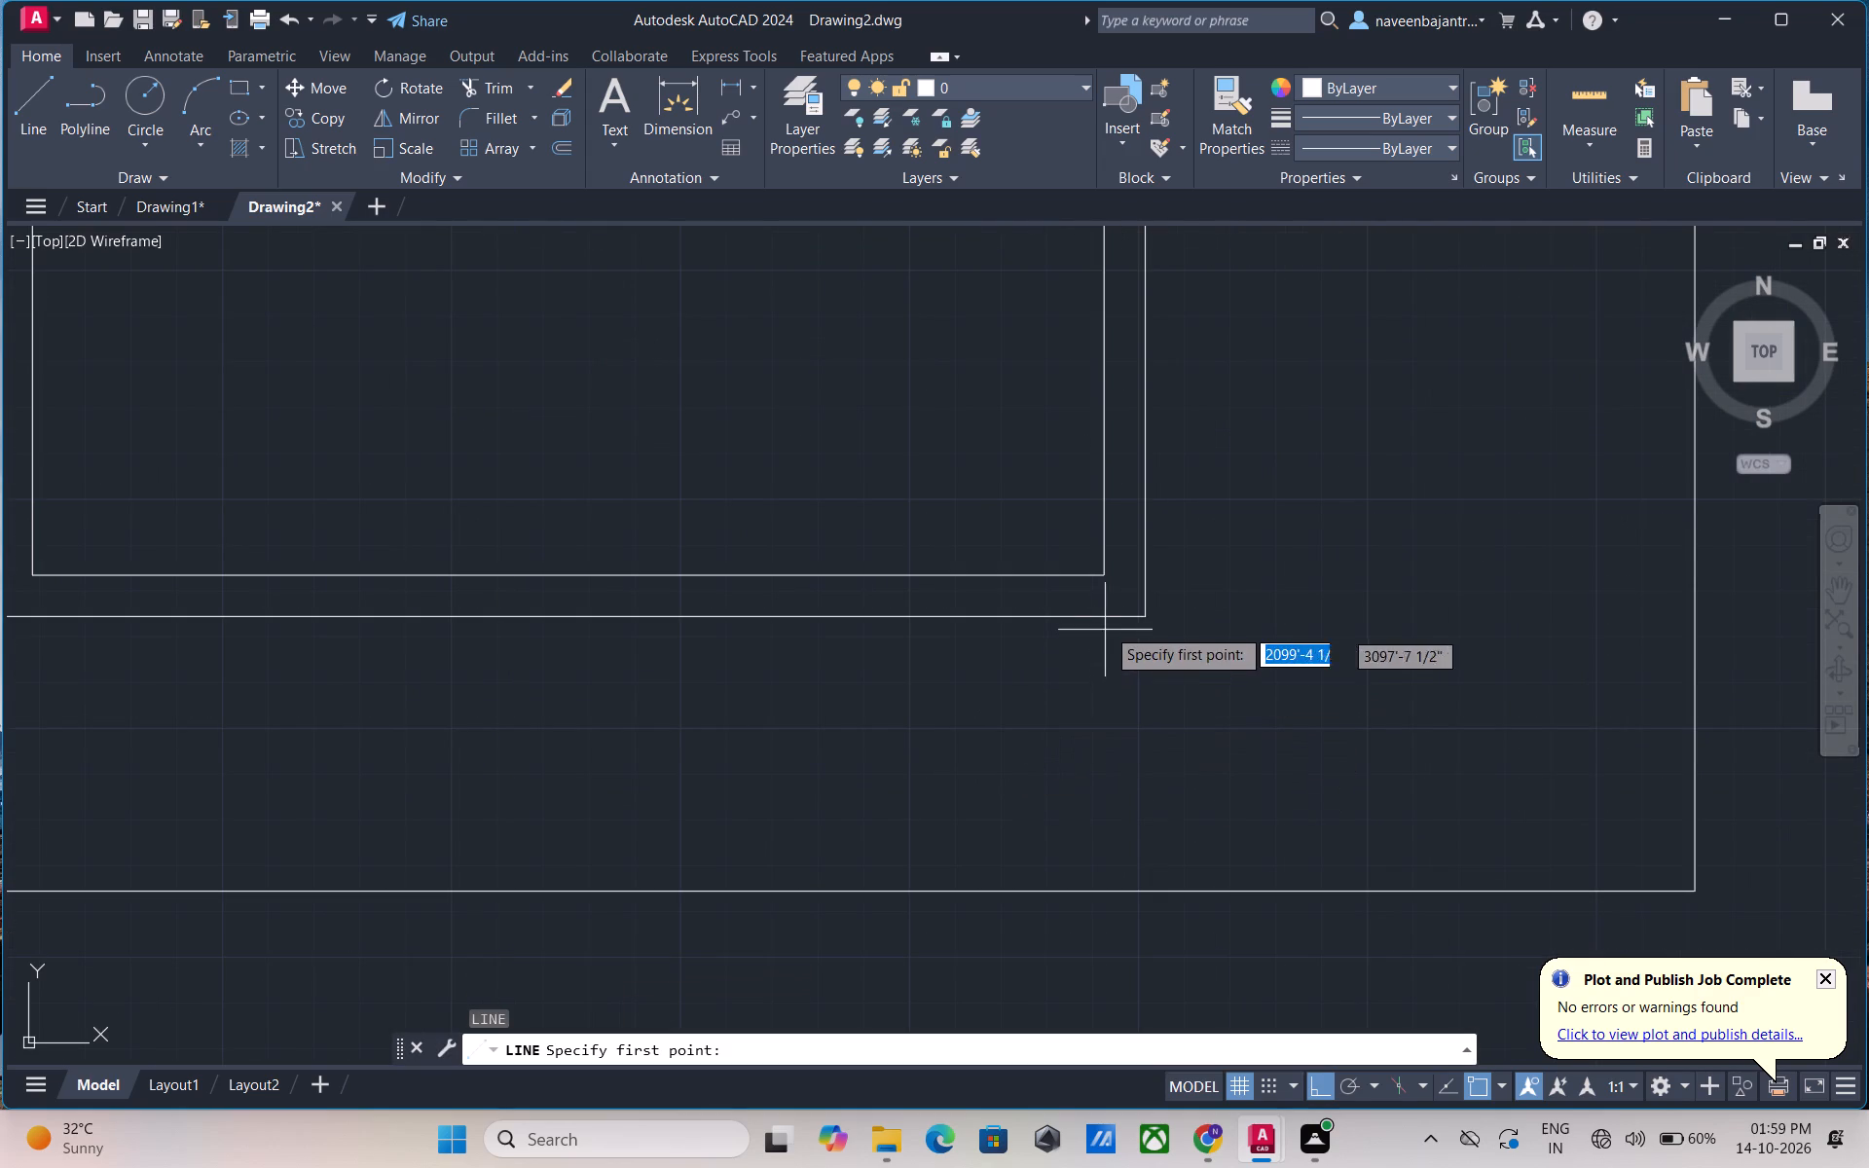
{"action": "left_click", "coordinate": [1102, 574]}
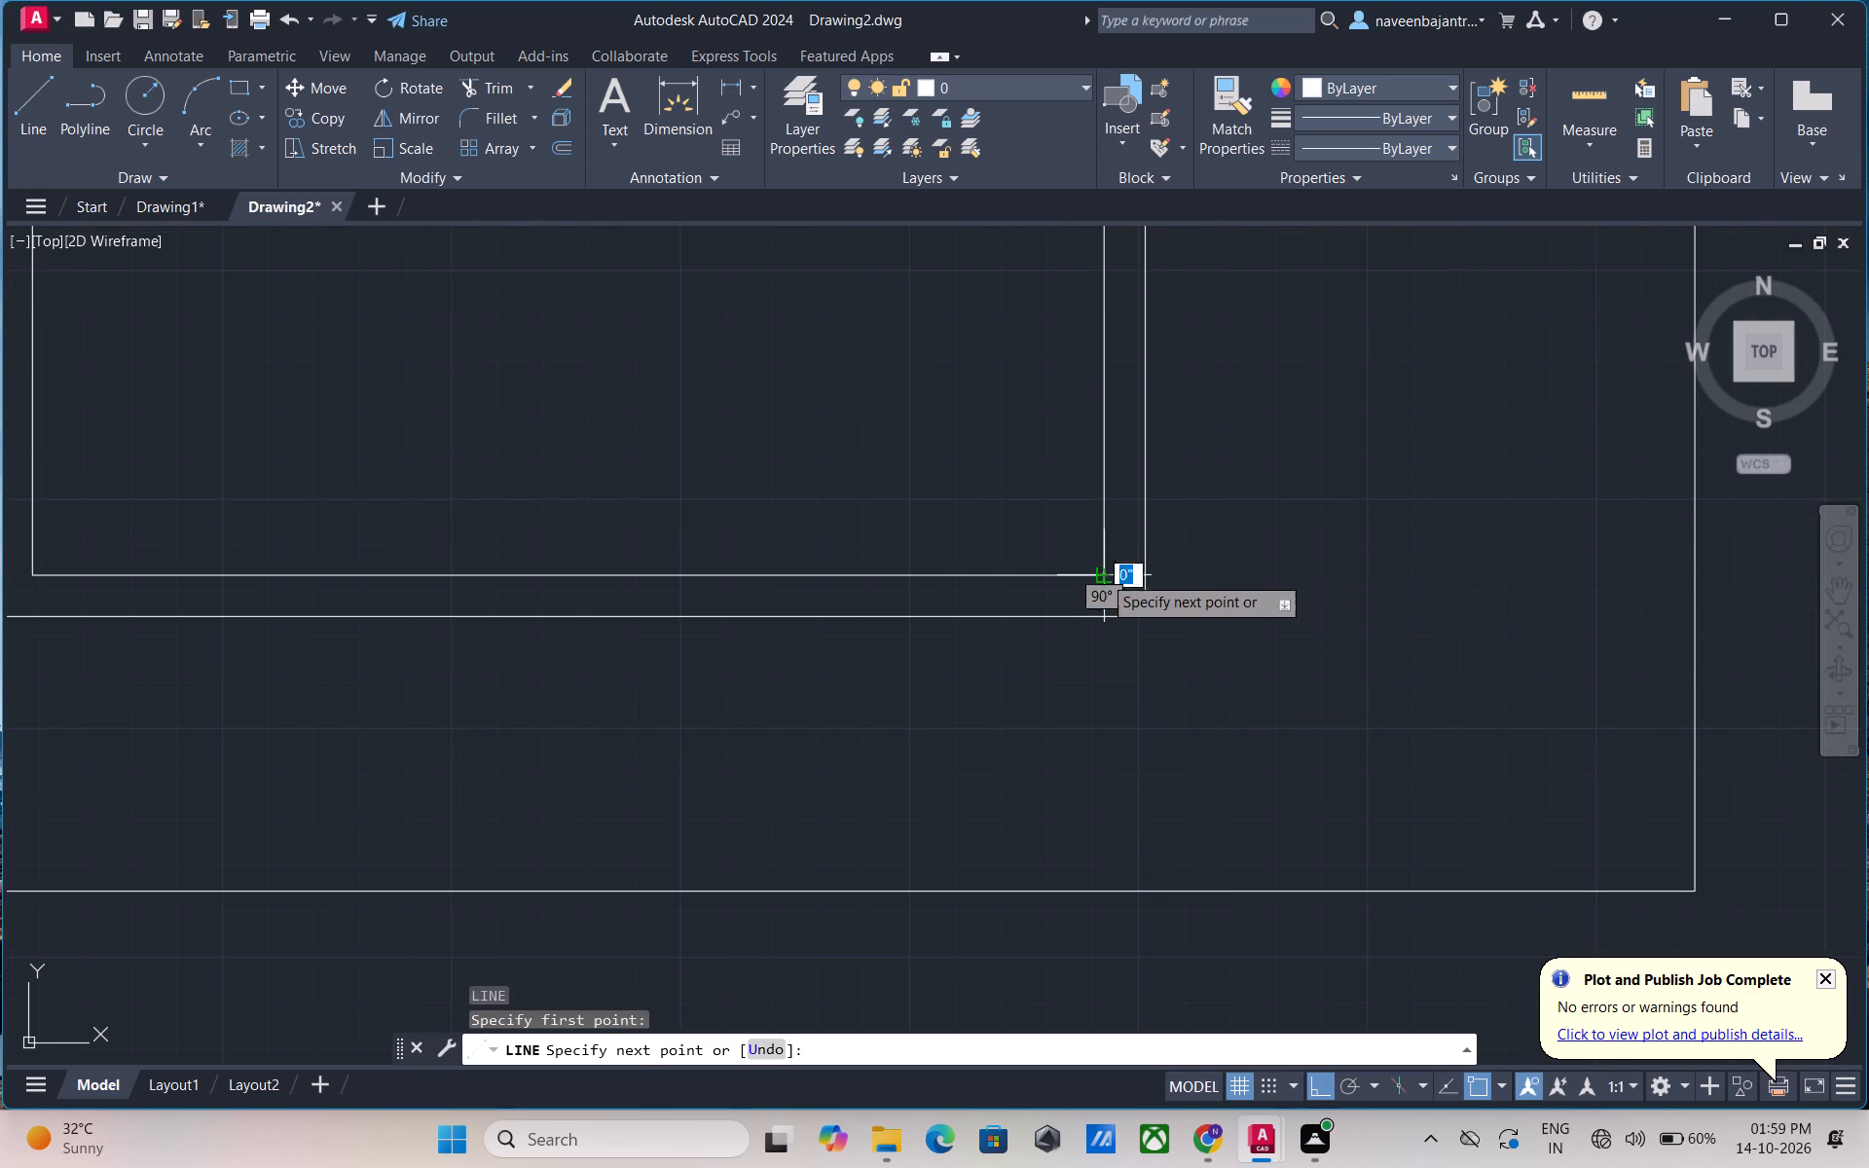
{"action": "left_click", "coordinate": [1098, 671]}
{"action": "key", "text": "Escape"}
{"action": "type", "text": "TR"}
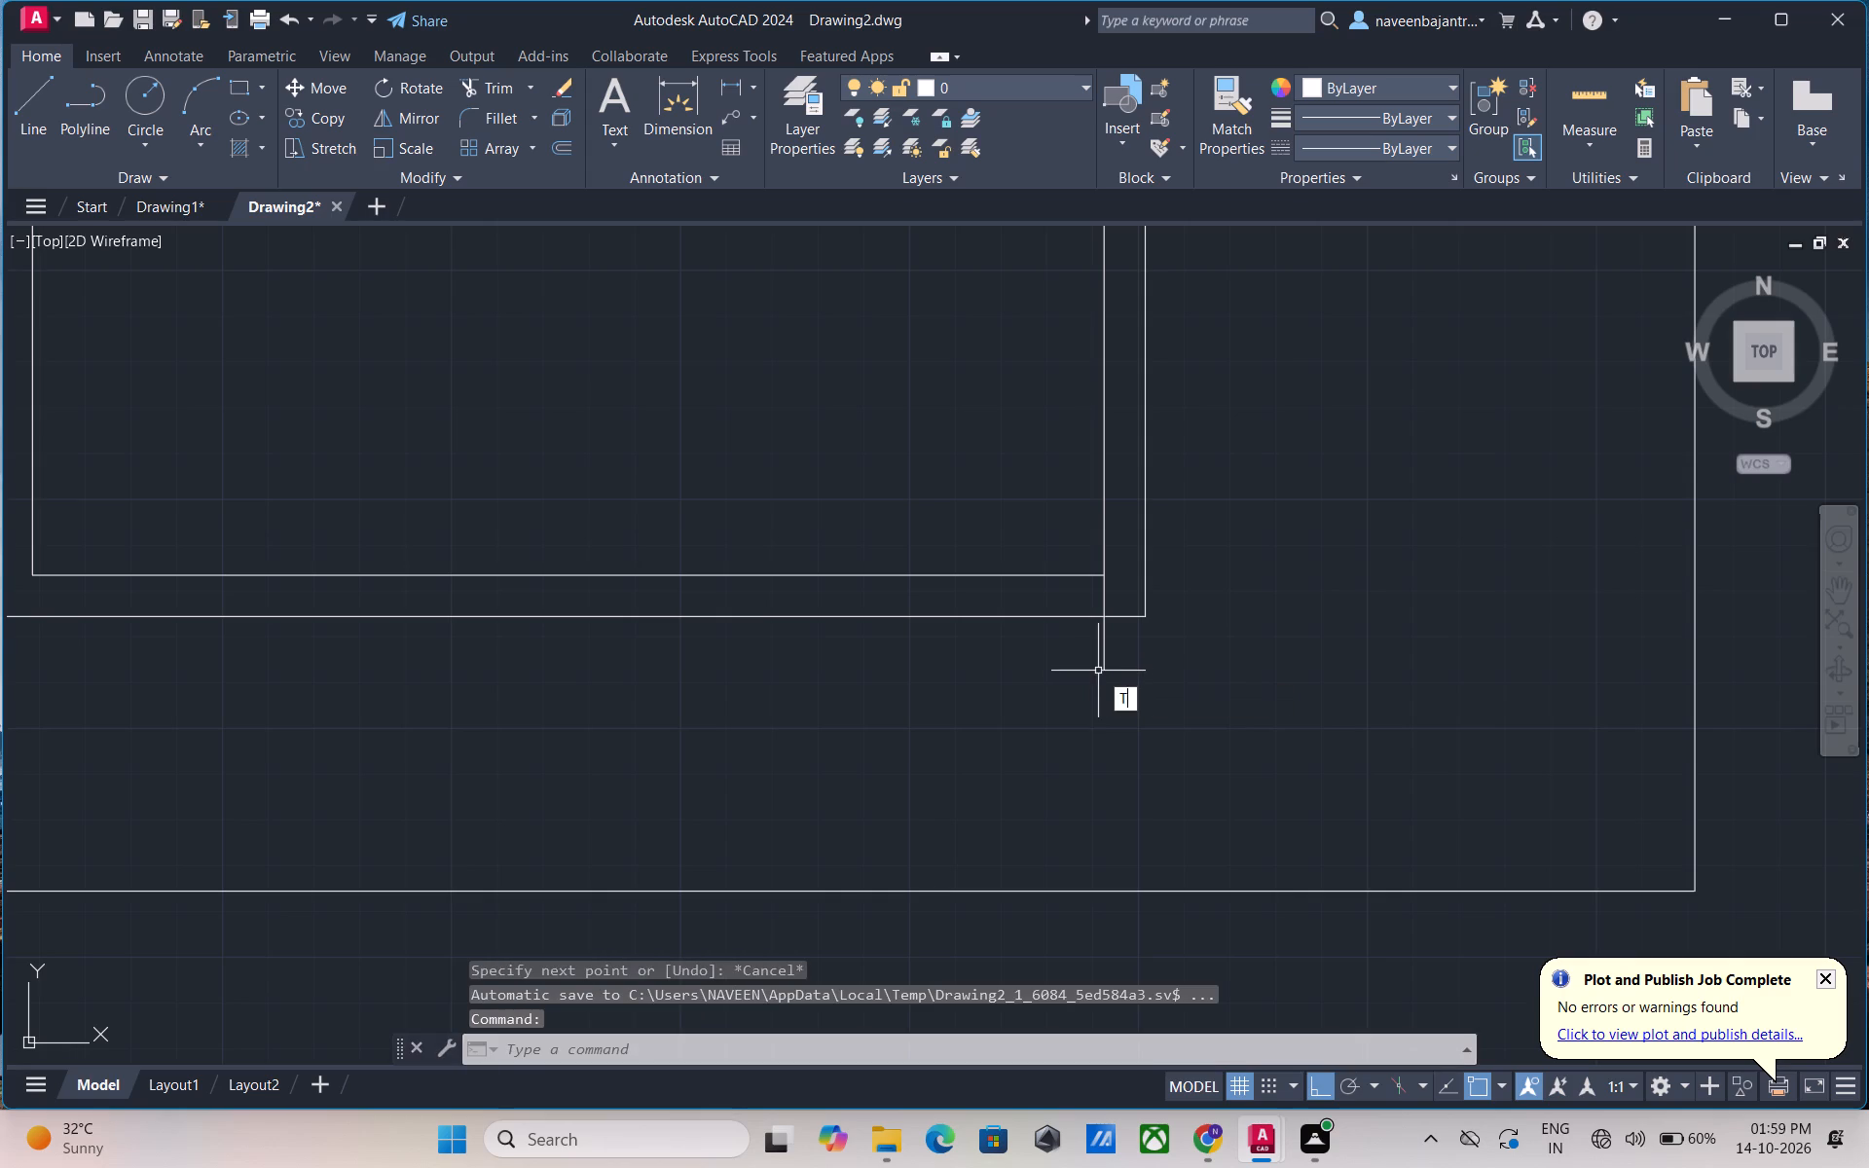
{"action": "key", "text": "space"}
{"action": "left_click", "coordinate": [1103, 648]}
{"action": "key", "text": "Escape"}
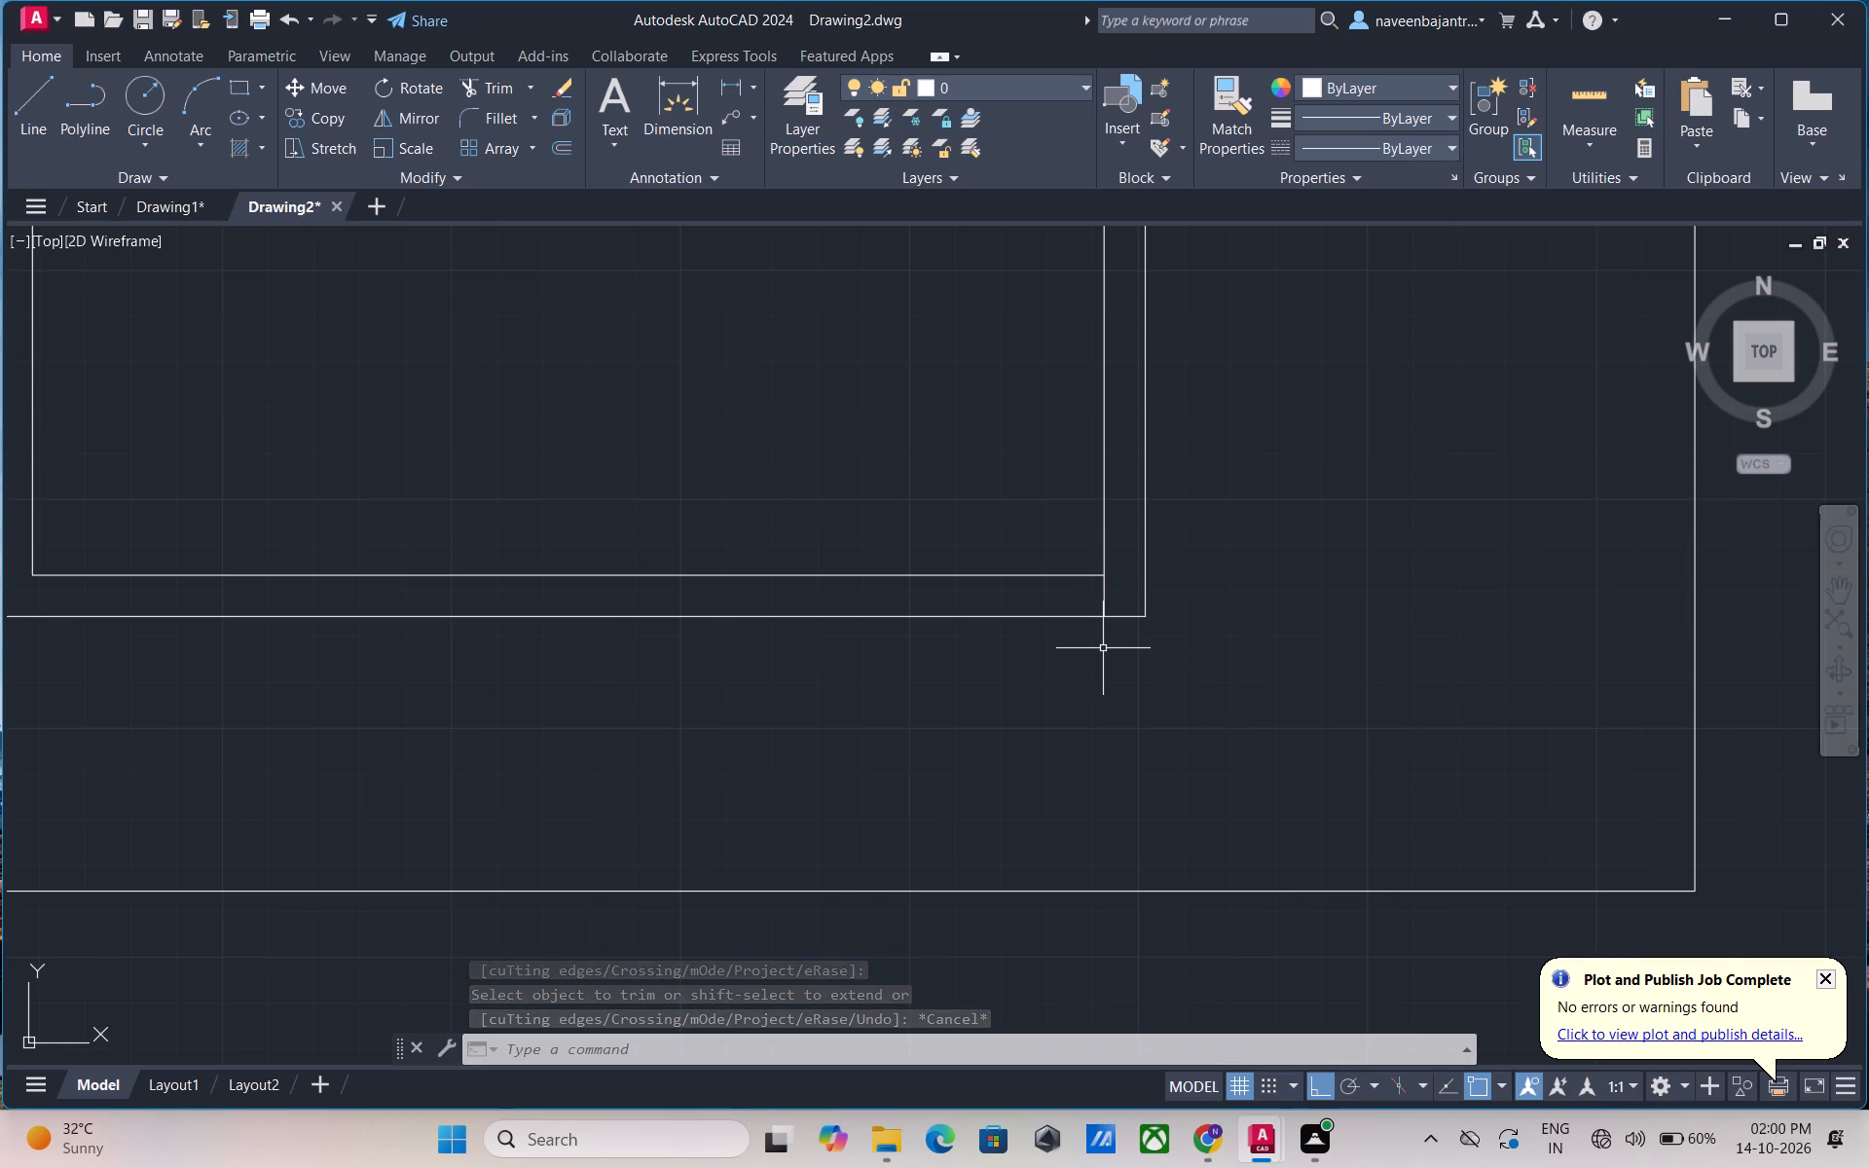
Offset the short vertical line in the lower room's bottom wall by 4' to the left.
{"action": "type", "text": "O 4'"}
{"action": "key", "text": "Return"}
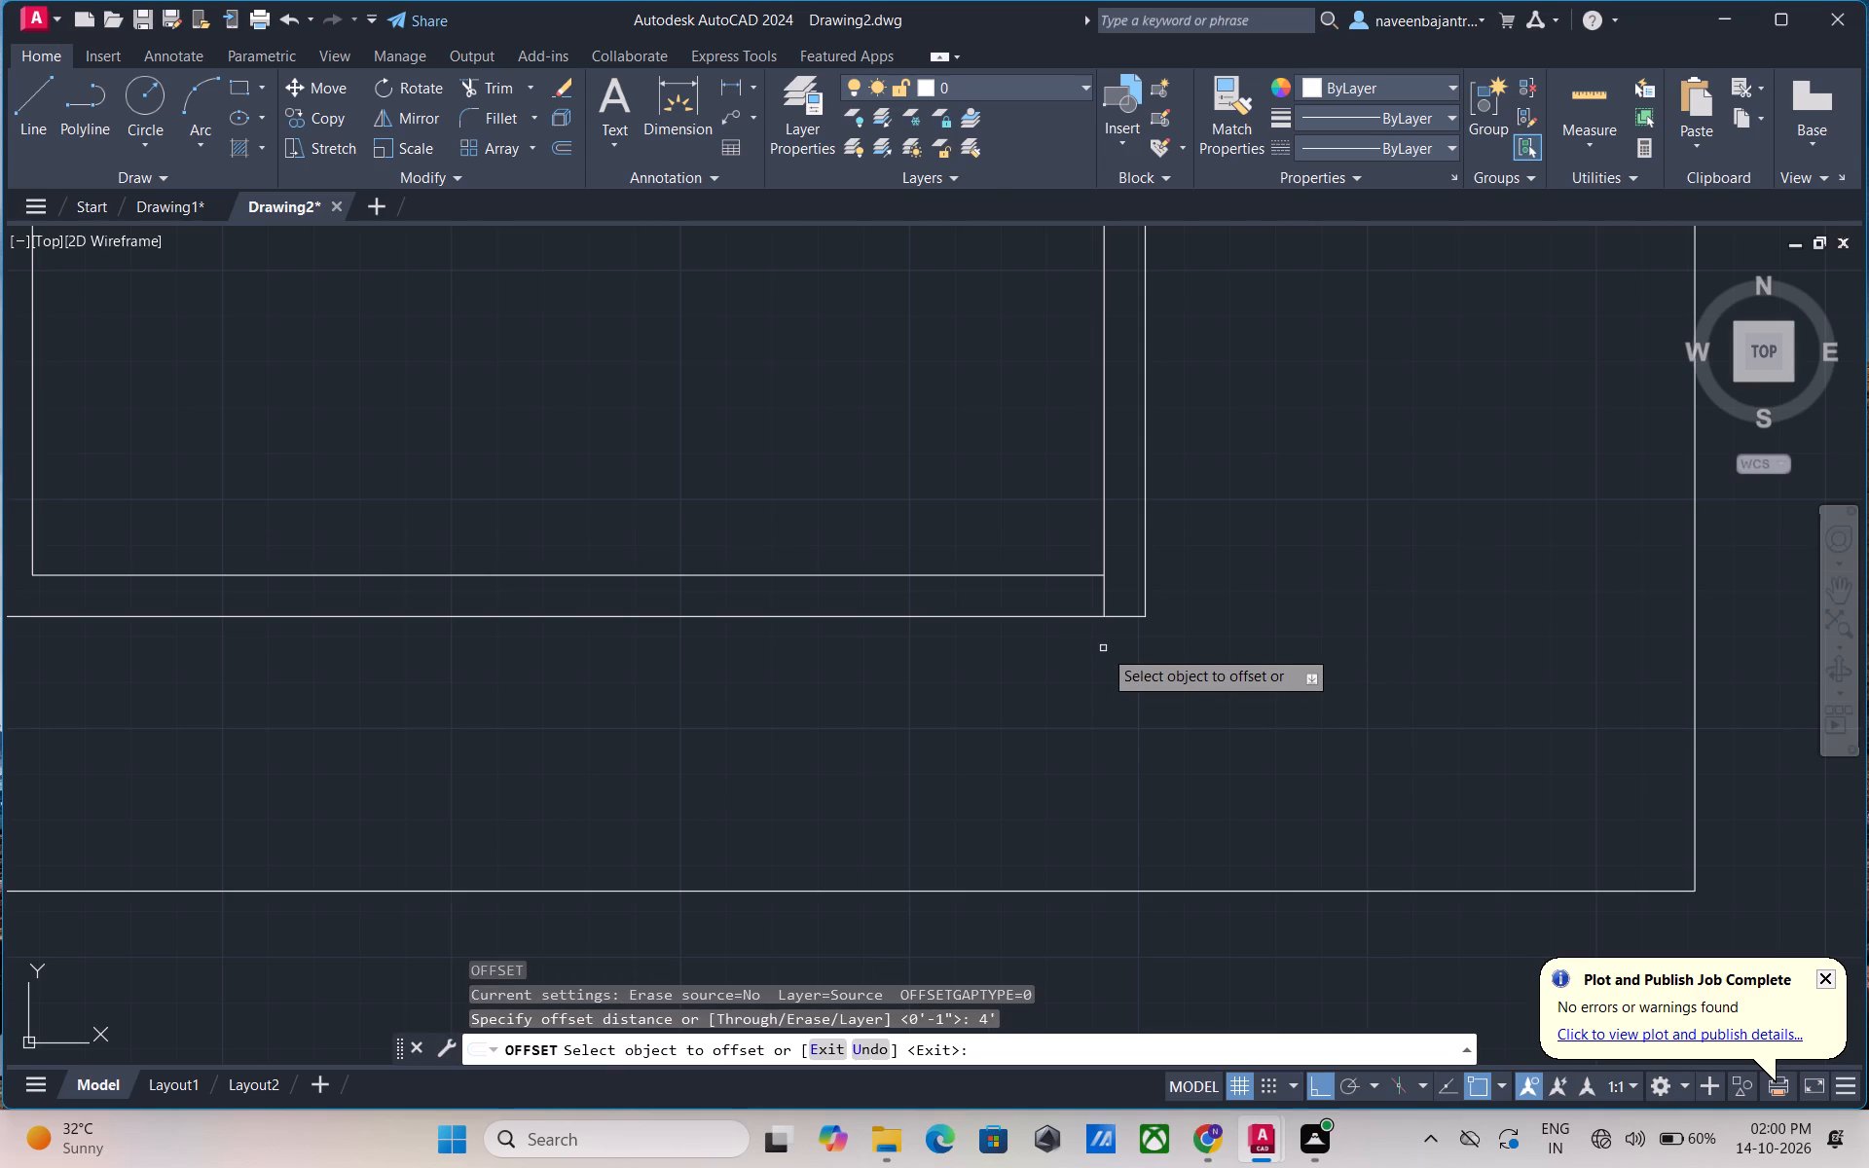
{"action": "left_click", "coordinate": [1104, 598]}
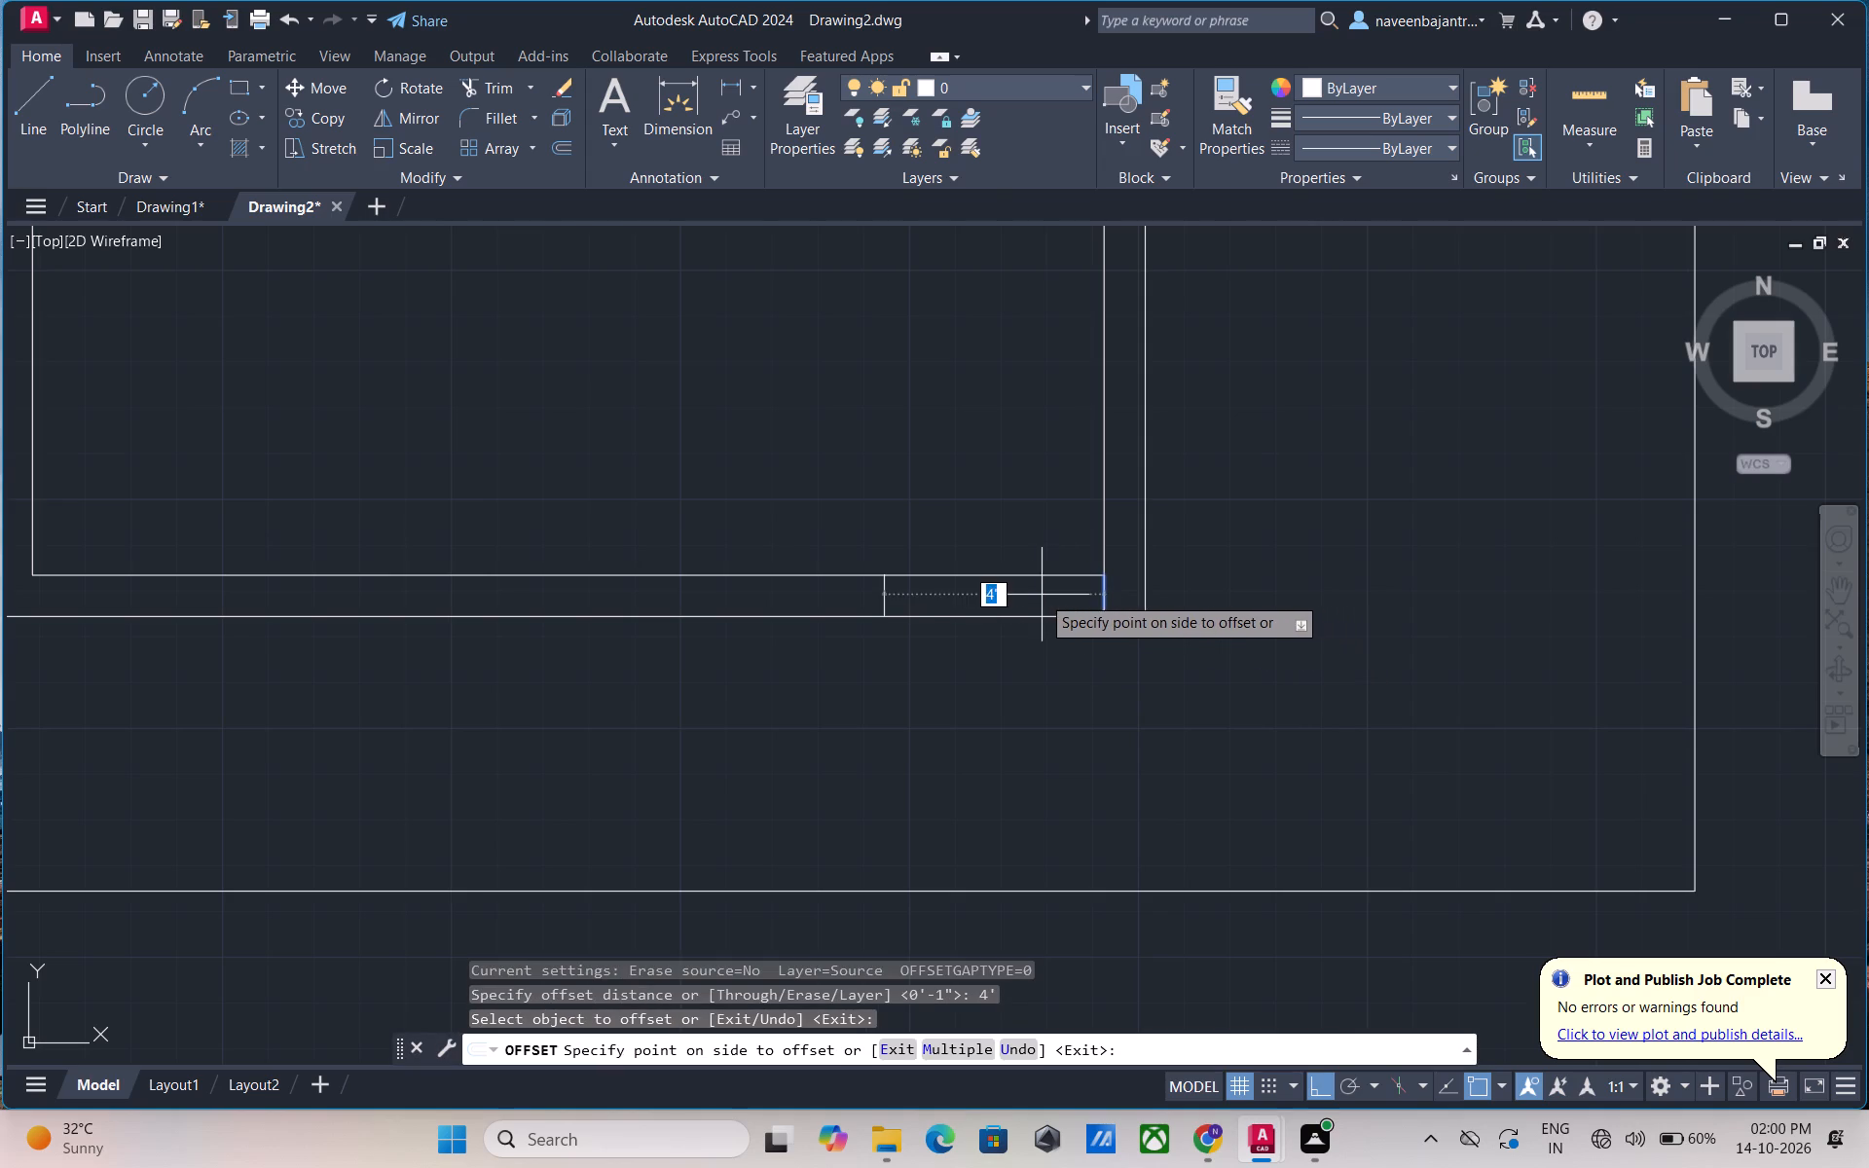
{"action": "left_click", "coordinate": [1035, 595]}
{"action": "key", "text": "Escape"}
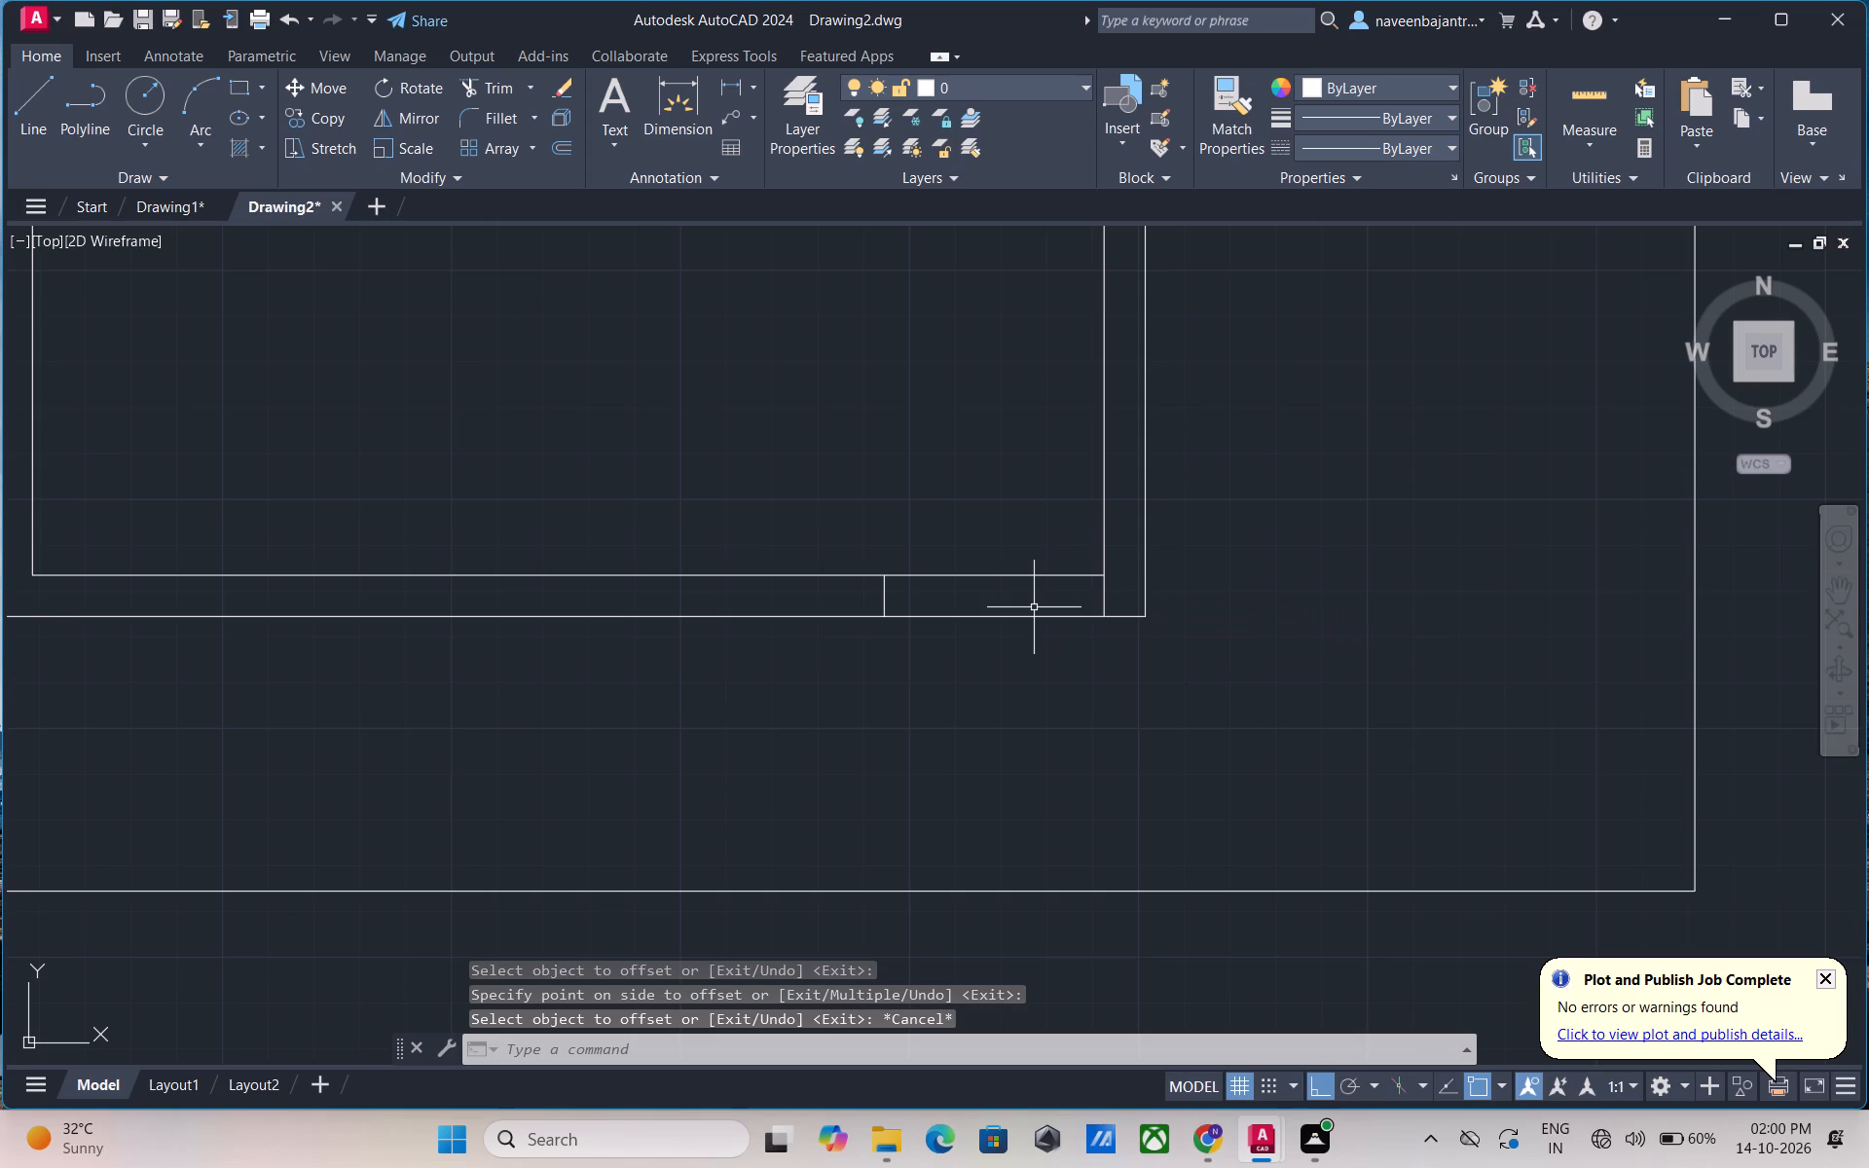
Draw a 4' vertical line upward from the lower room's inner bottom-right corner.
{"action": "type", "text": "L"}
{"action": "key", "text": "space"}
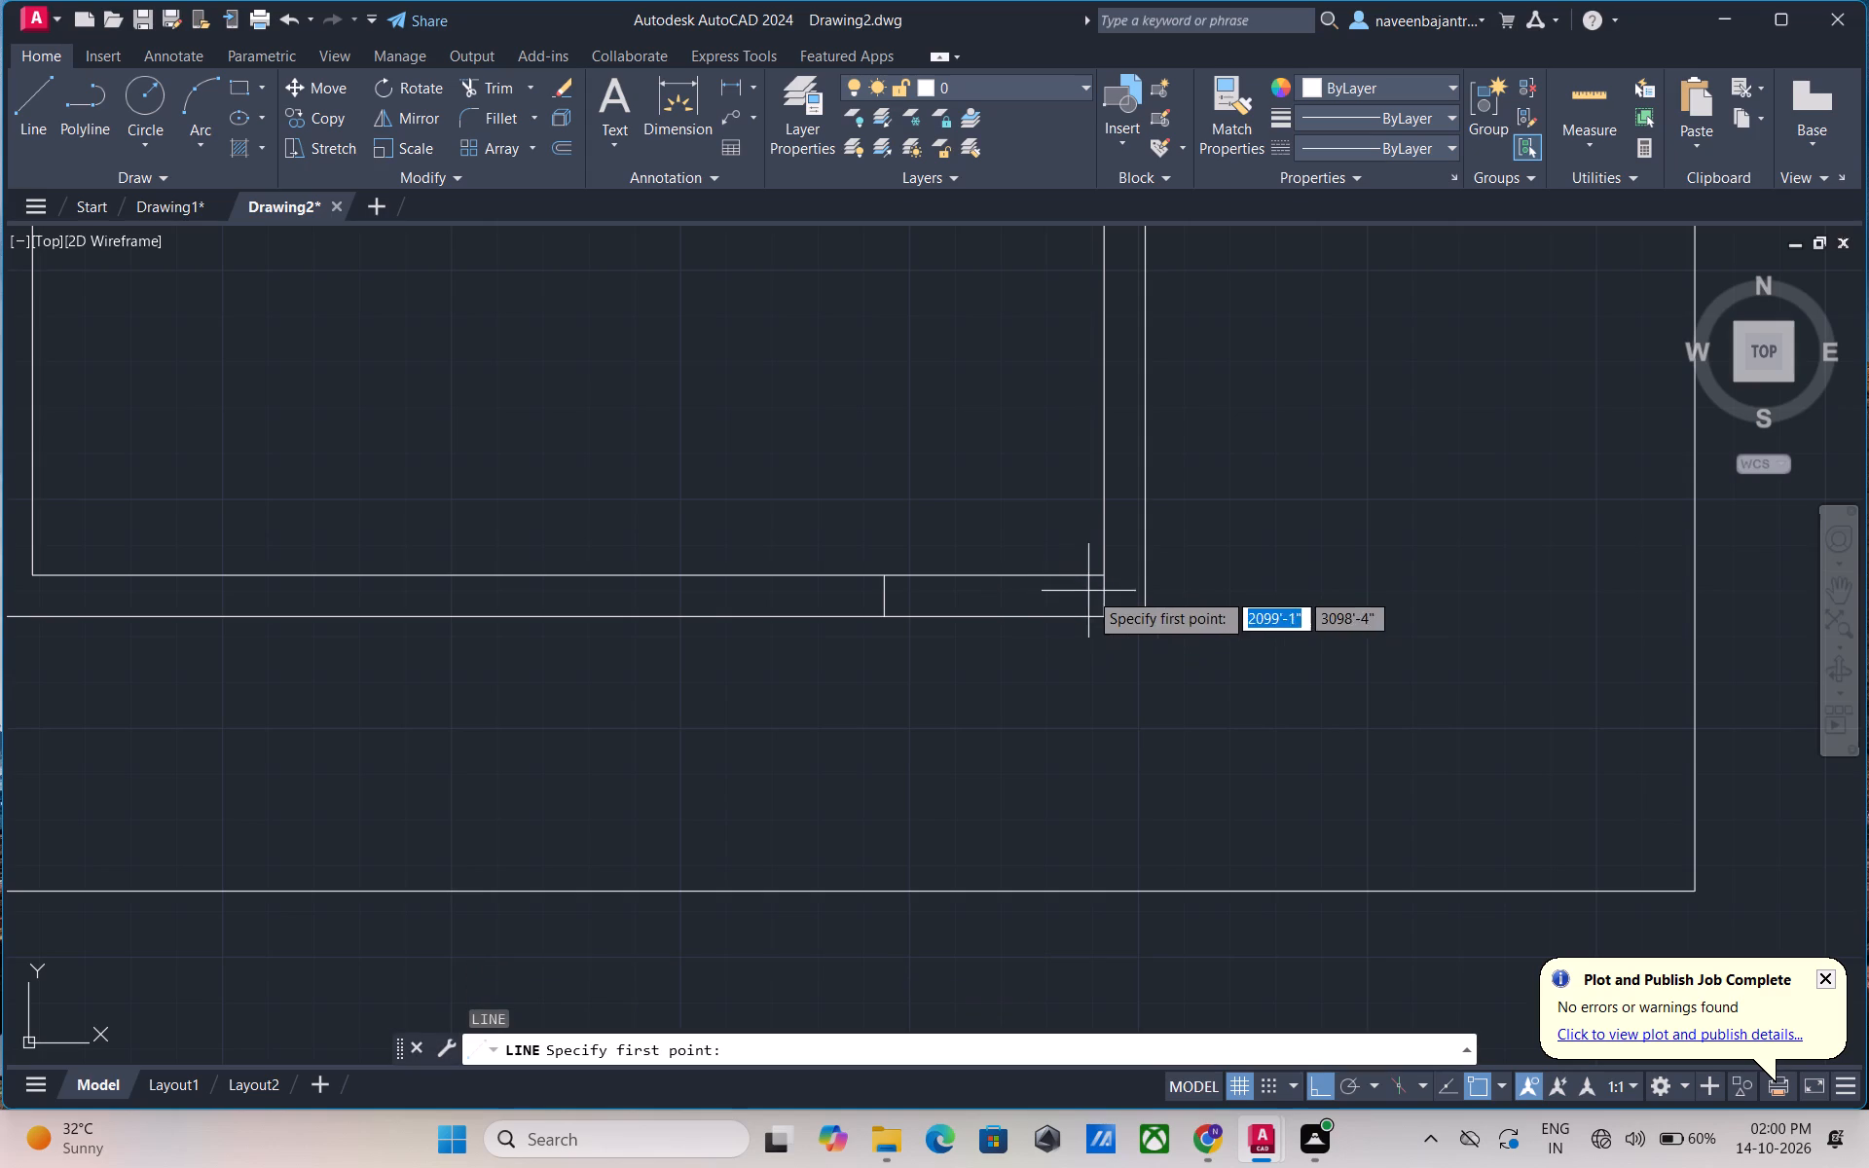
{"action": "left_click", "coordinate": [1102, 576]}
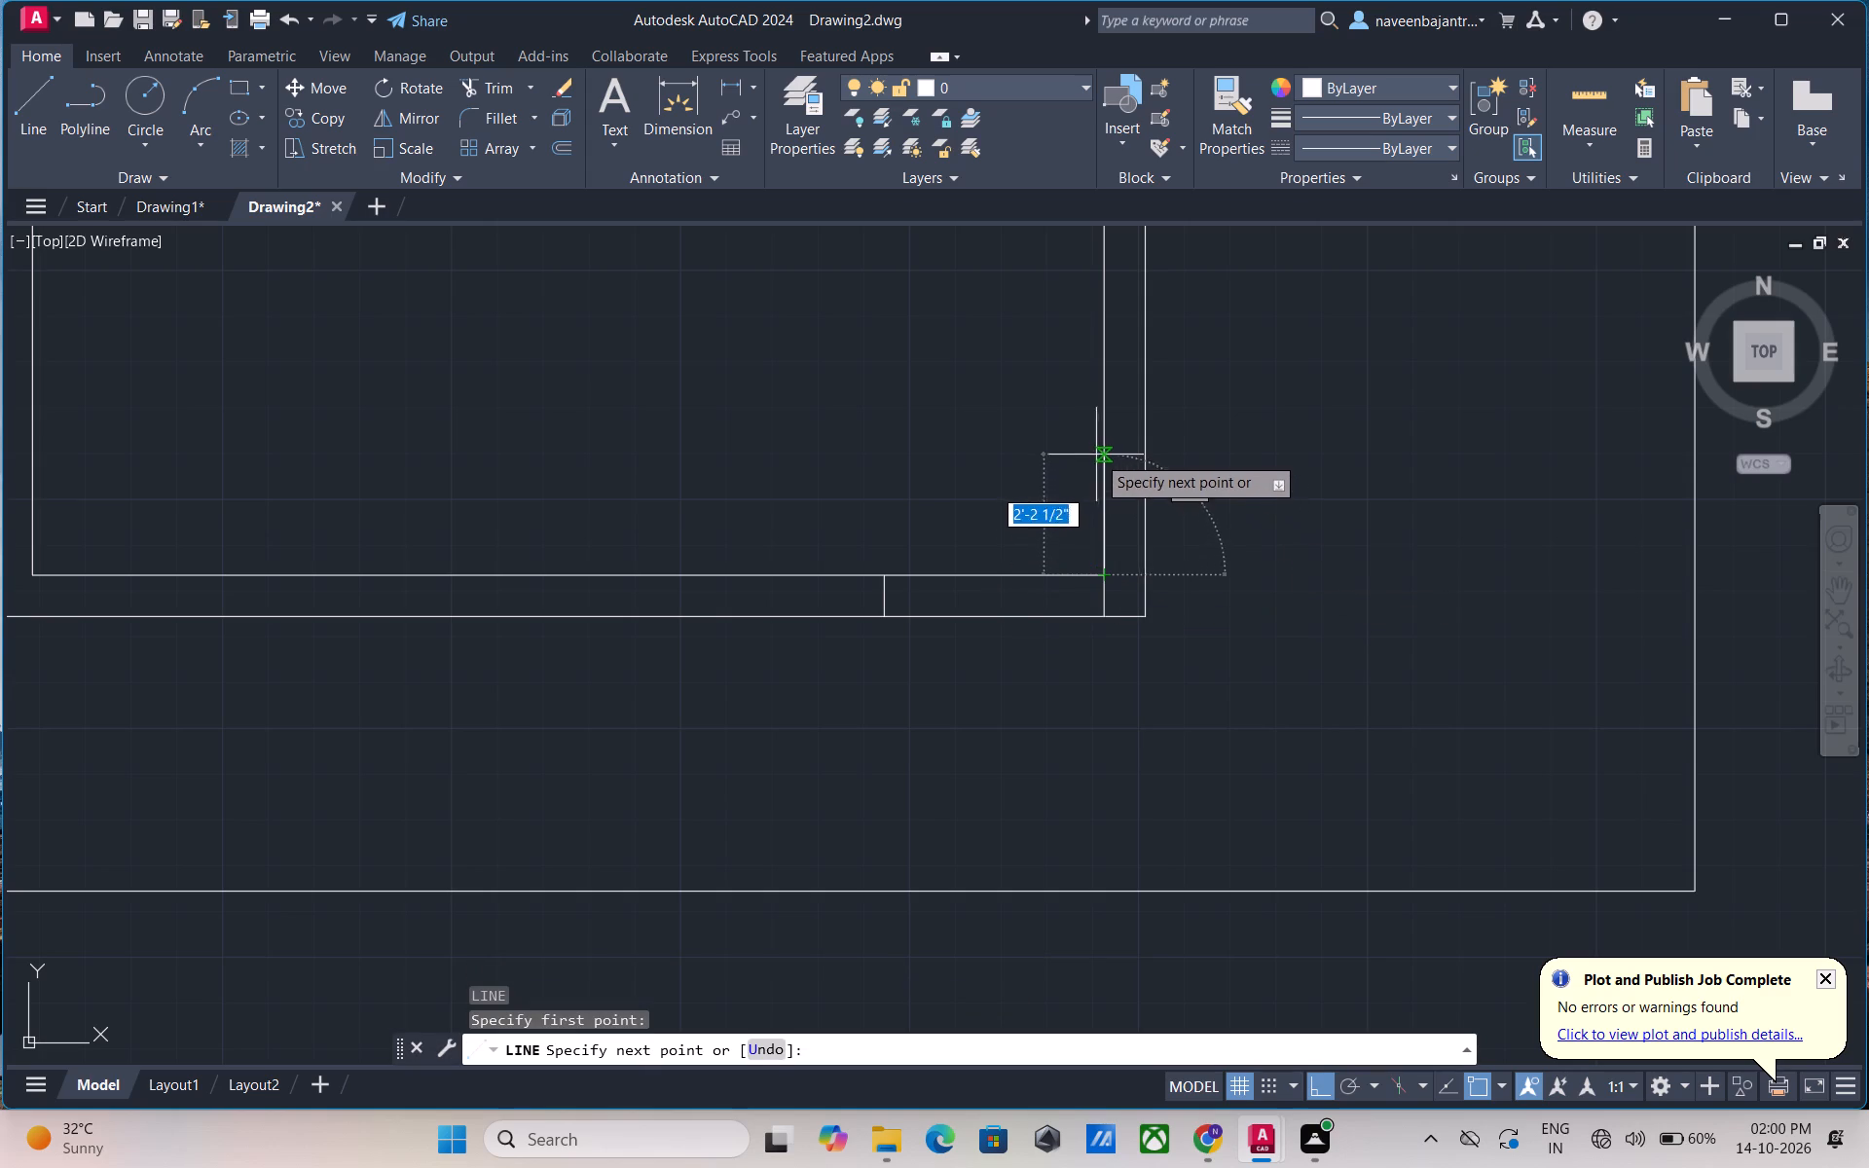
{"action": "type", "text": "4'"}
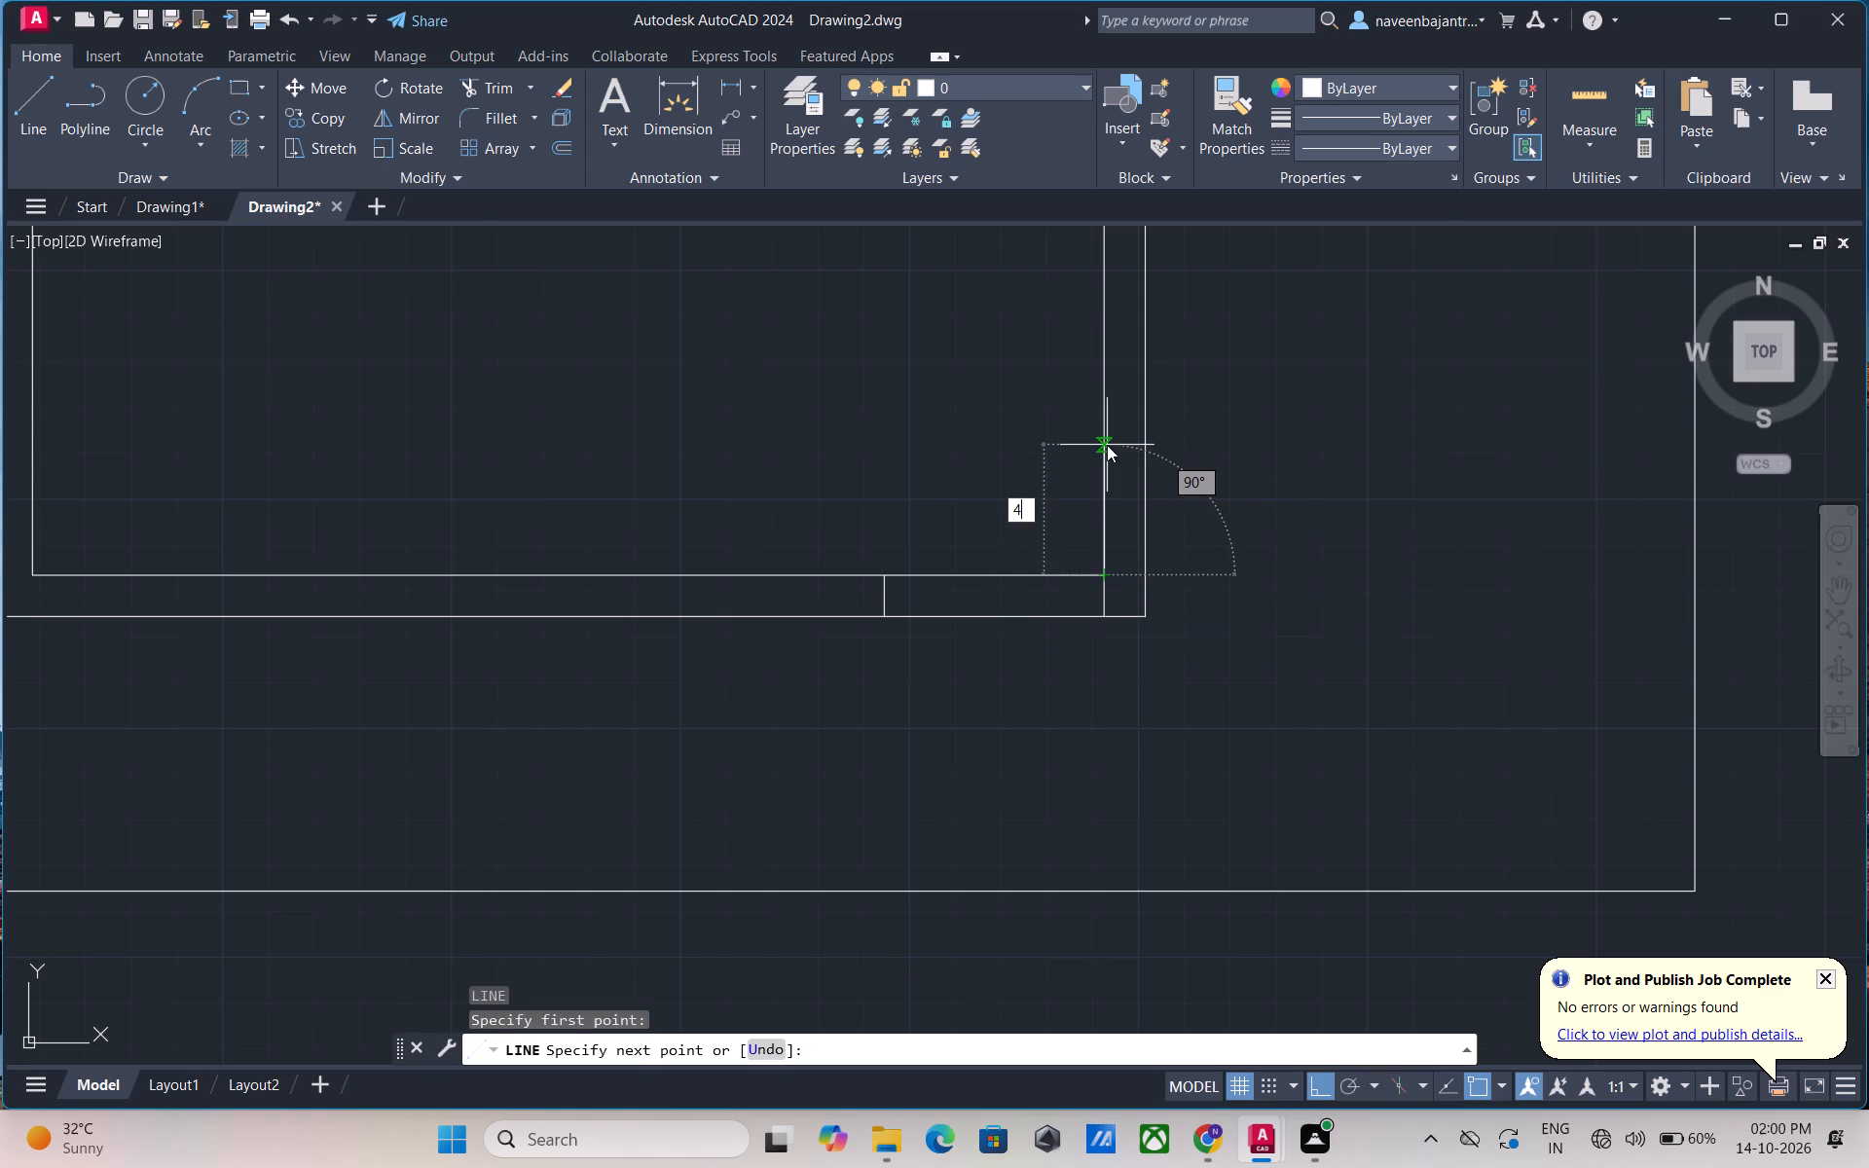
{"action": "key", "text": "Return"}
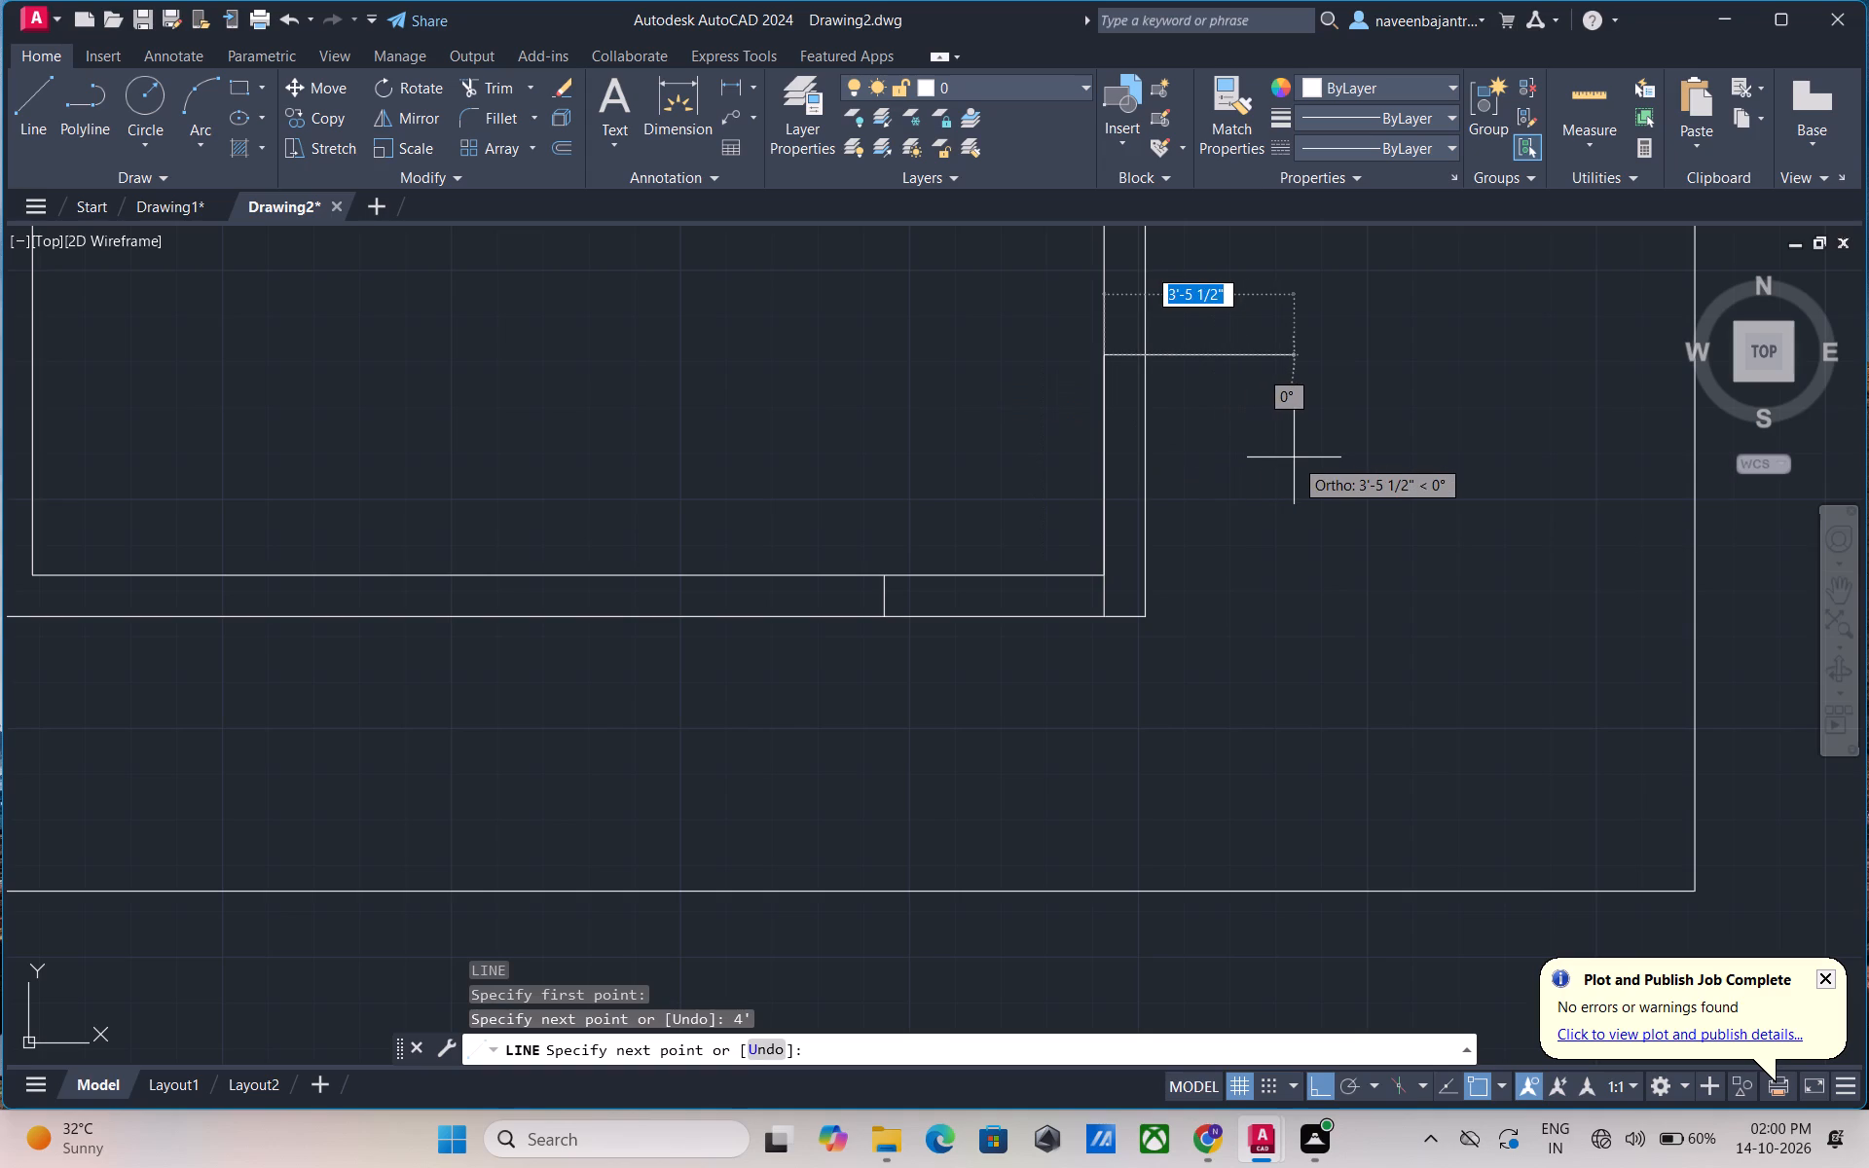
{"action": "key", "text": "Escape"}
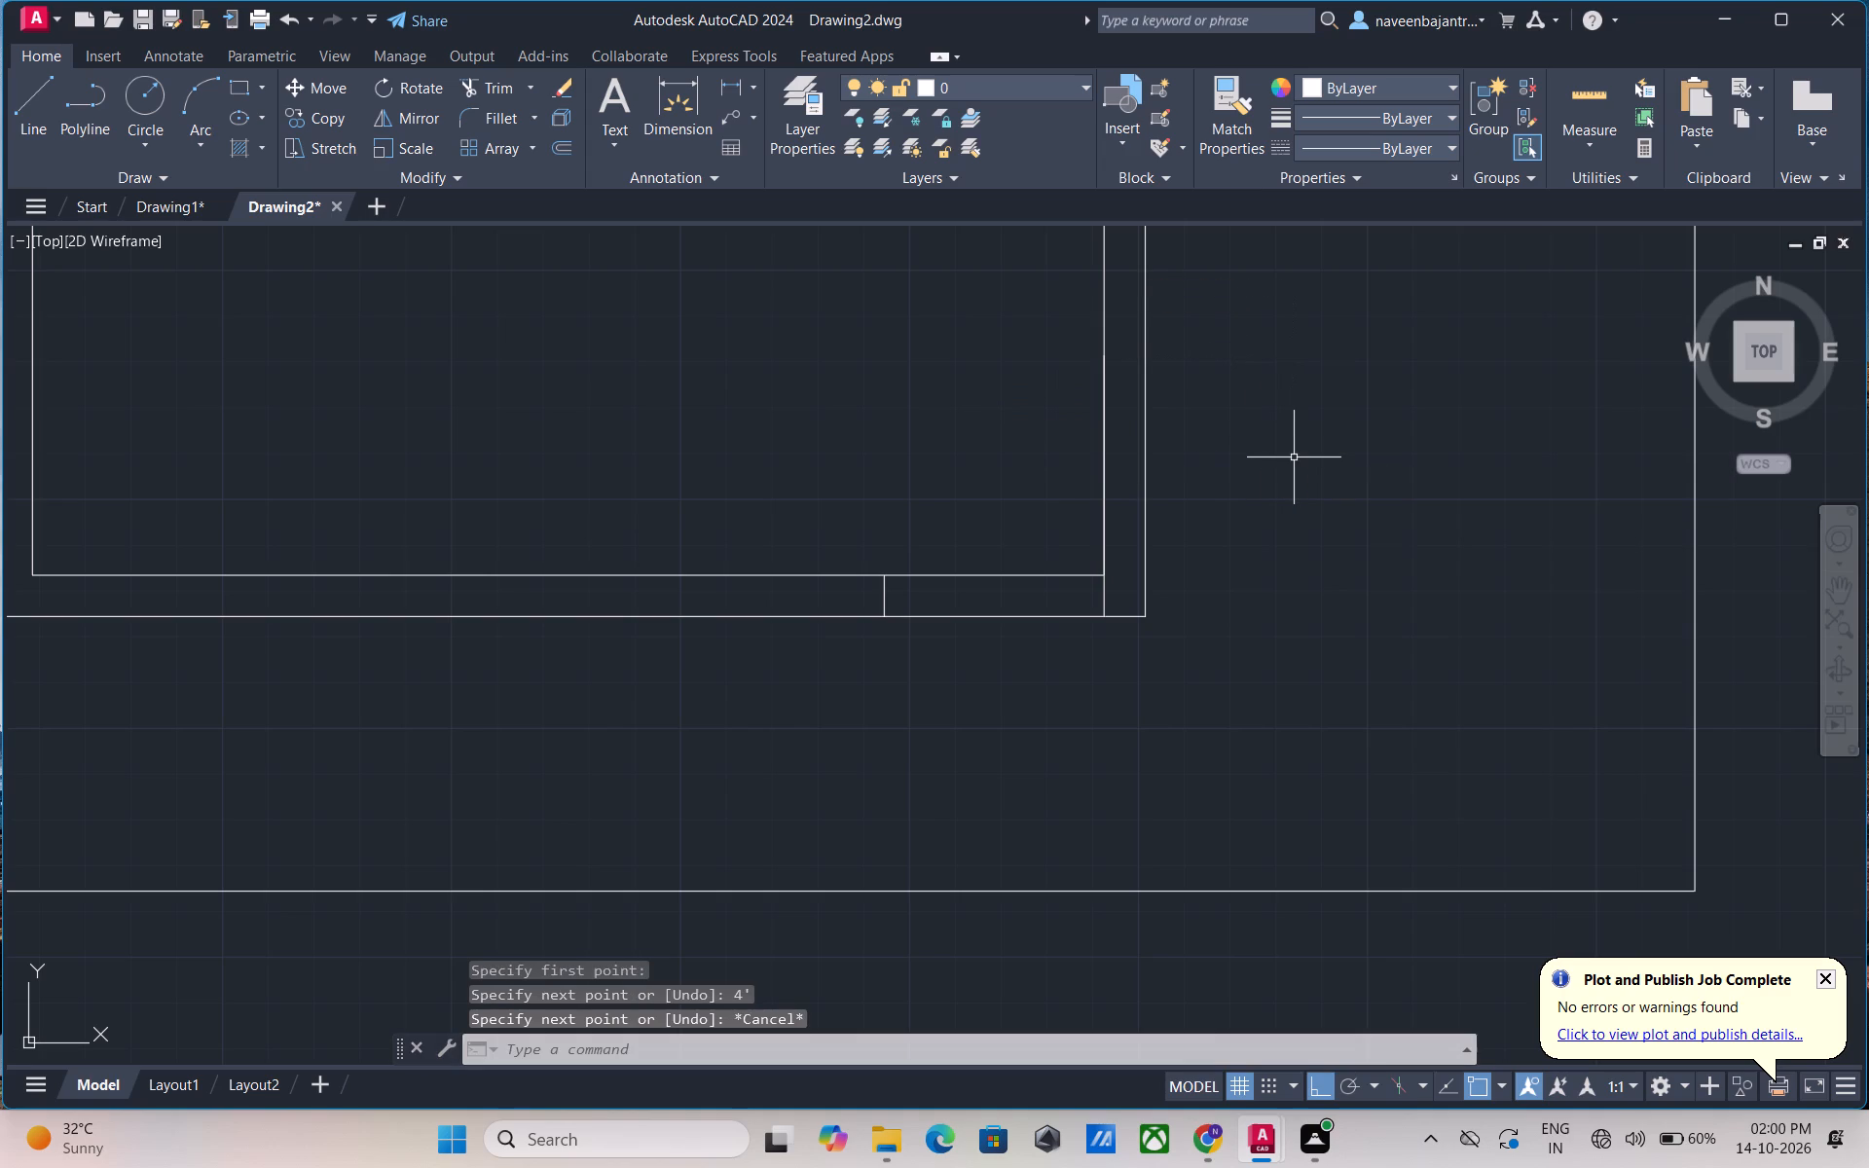
Offset the 4' vertical line by 1" to the left, into the lower room.
{"action": "type", "text": "O 1\""}
{"action": "key", "text": "Return"}
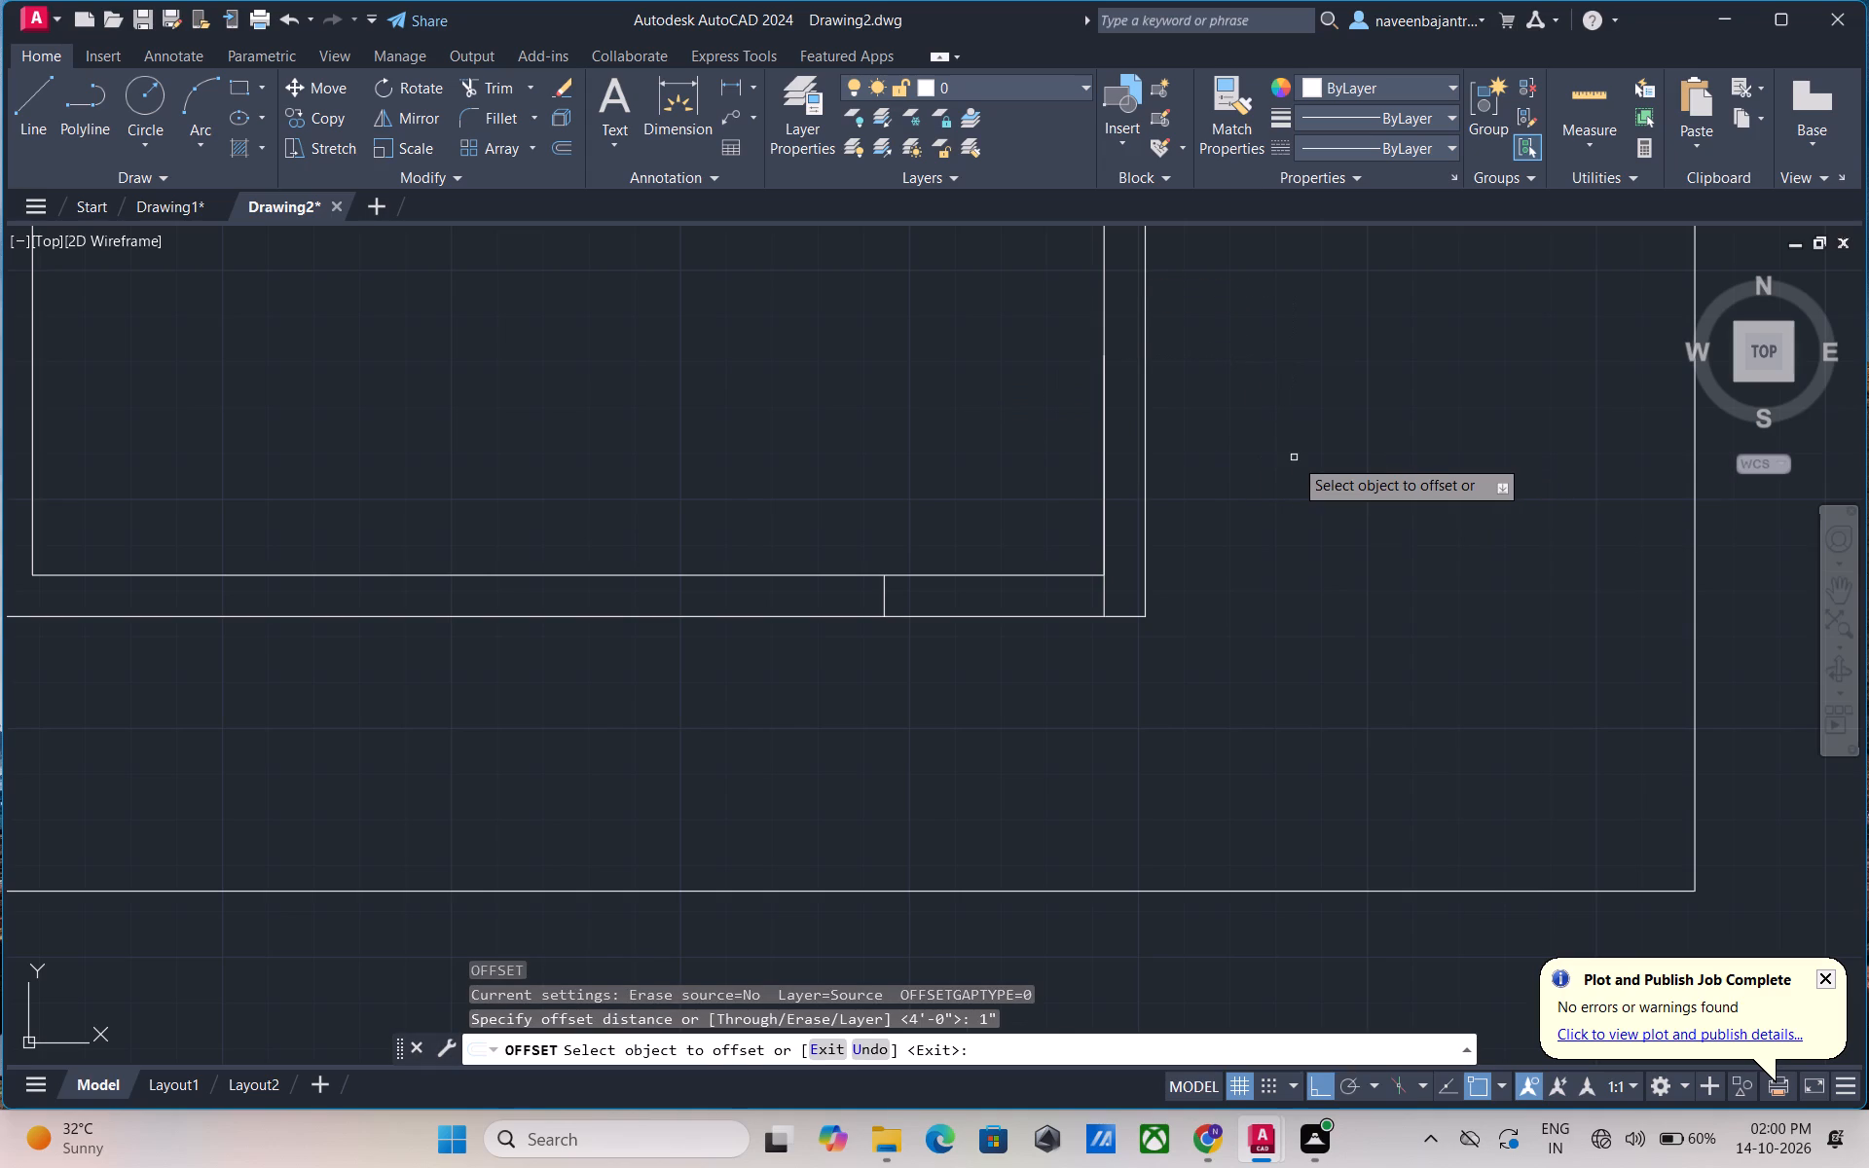
{"action": "left_click", "coordinate": [1104, 453]}
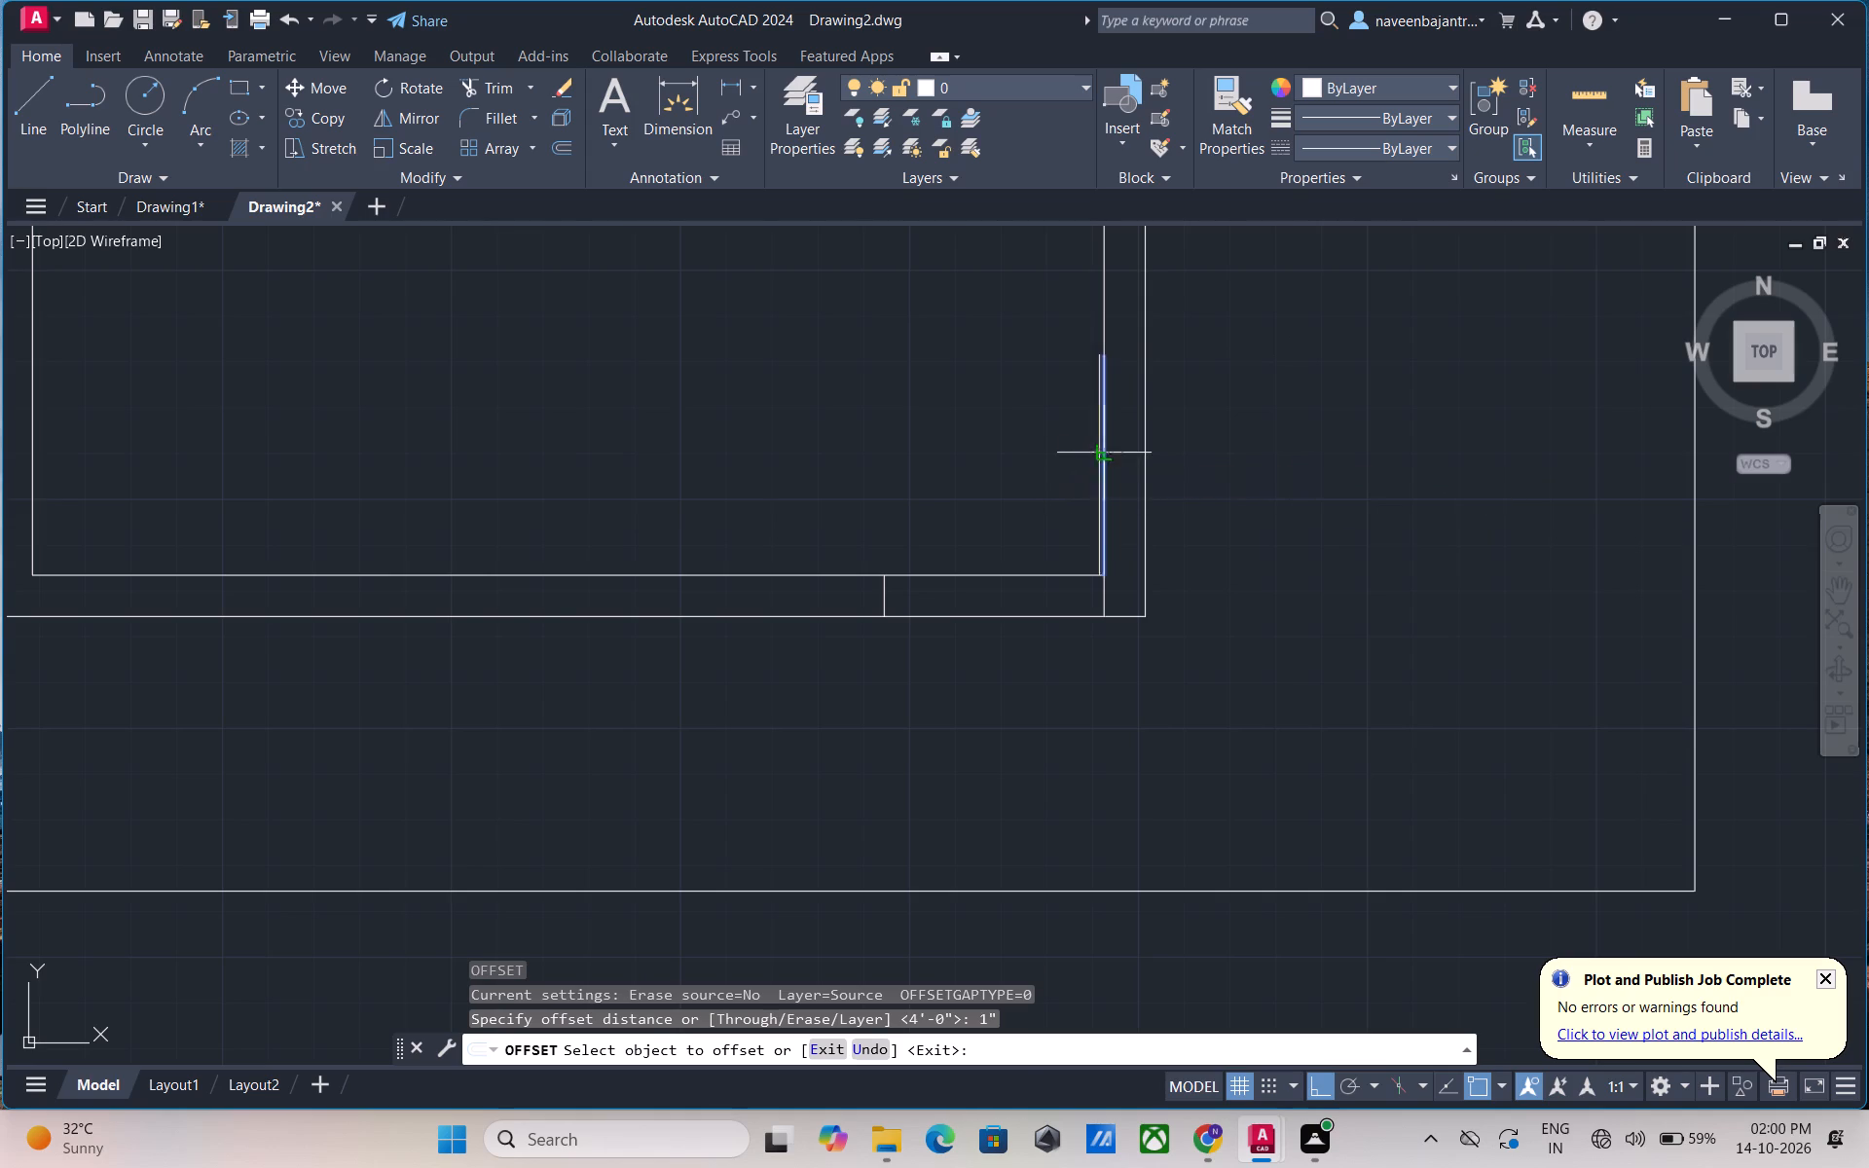
{"action": "left_click", "coordinate": [1057, 460]}
{"action": "key", "text": "Escape"}
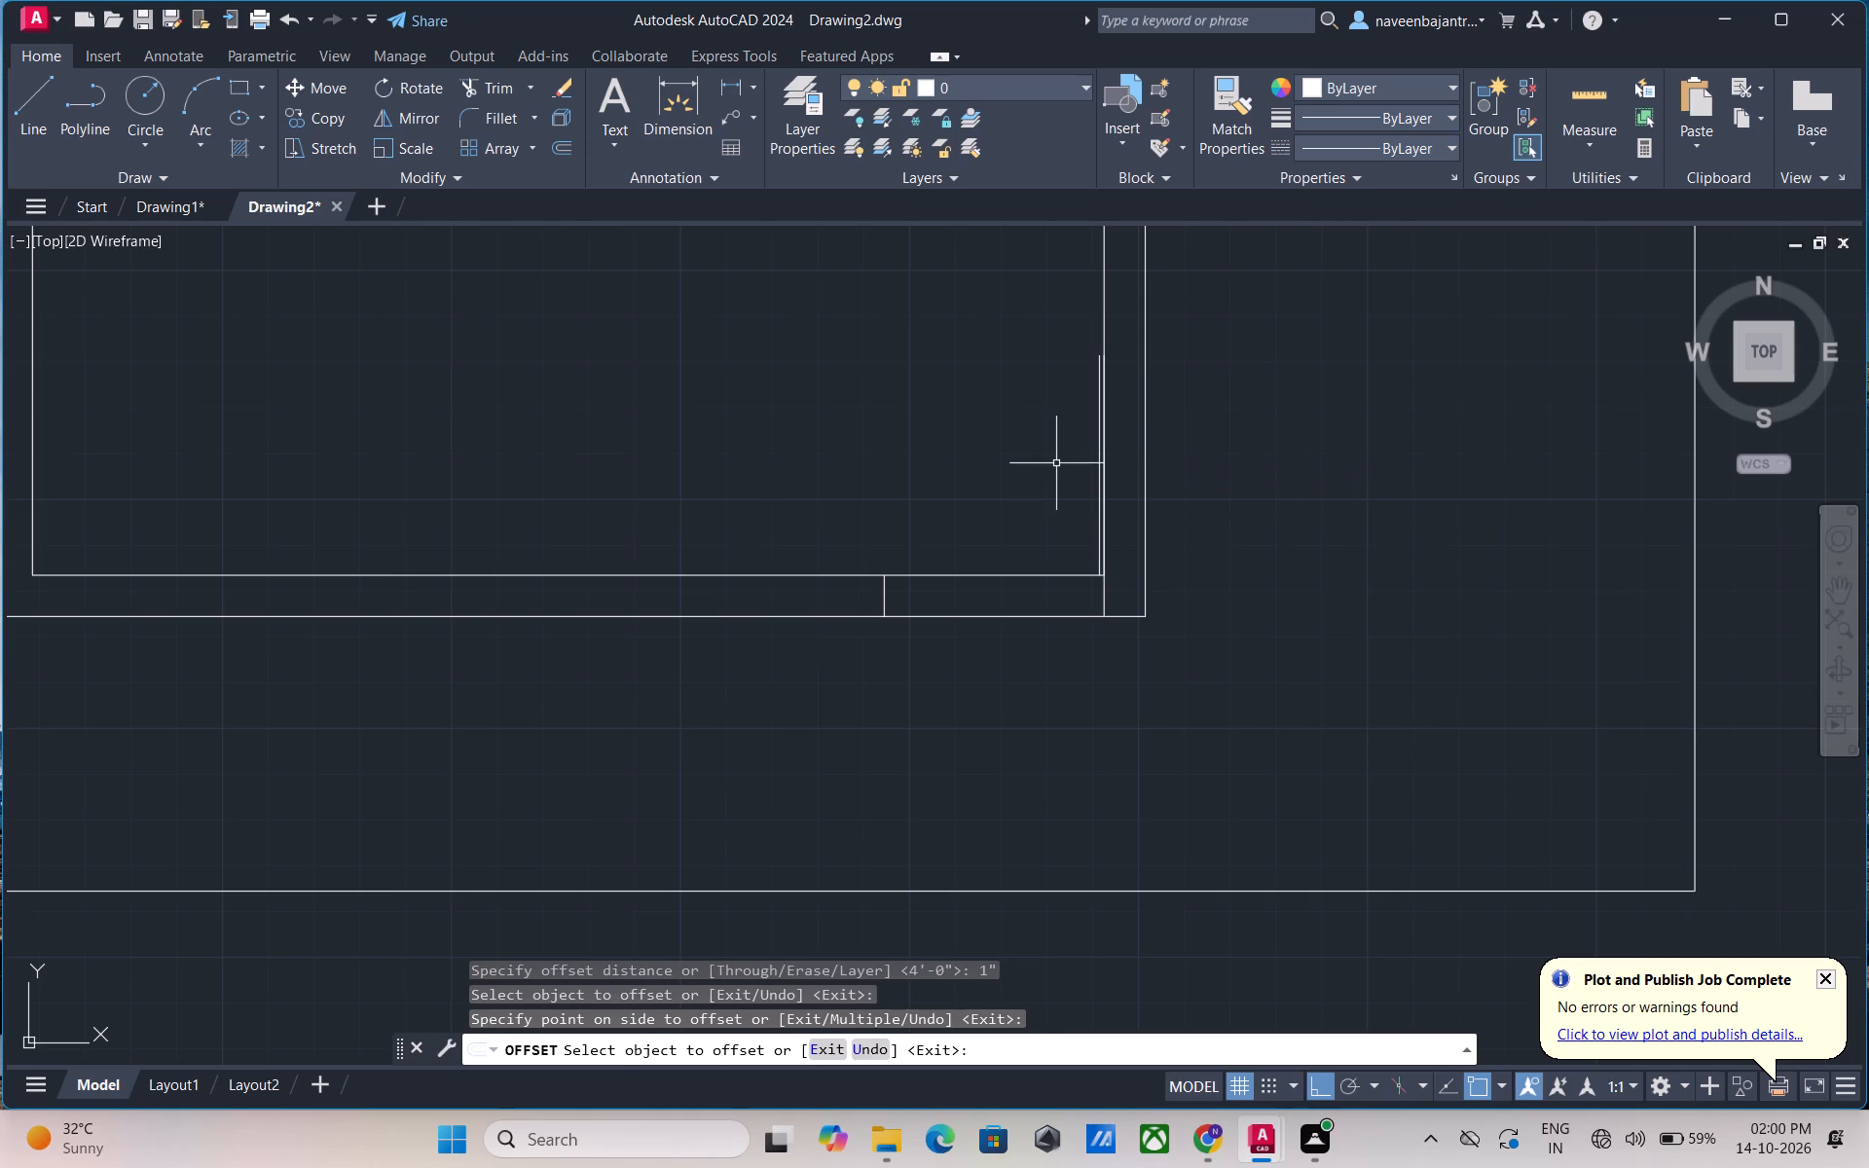
Trim both bottom-wall lines between the two jamb lines to open the 4' doorway in the lower room.
{"action": "scroll", "coordinate": [1076, 363], "scroll_direction": "up", "scroll_amount": 2}
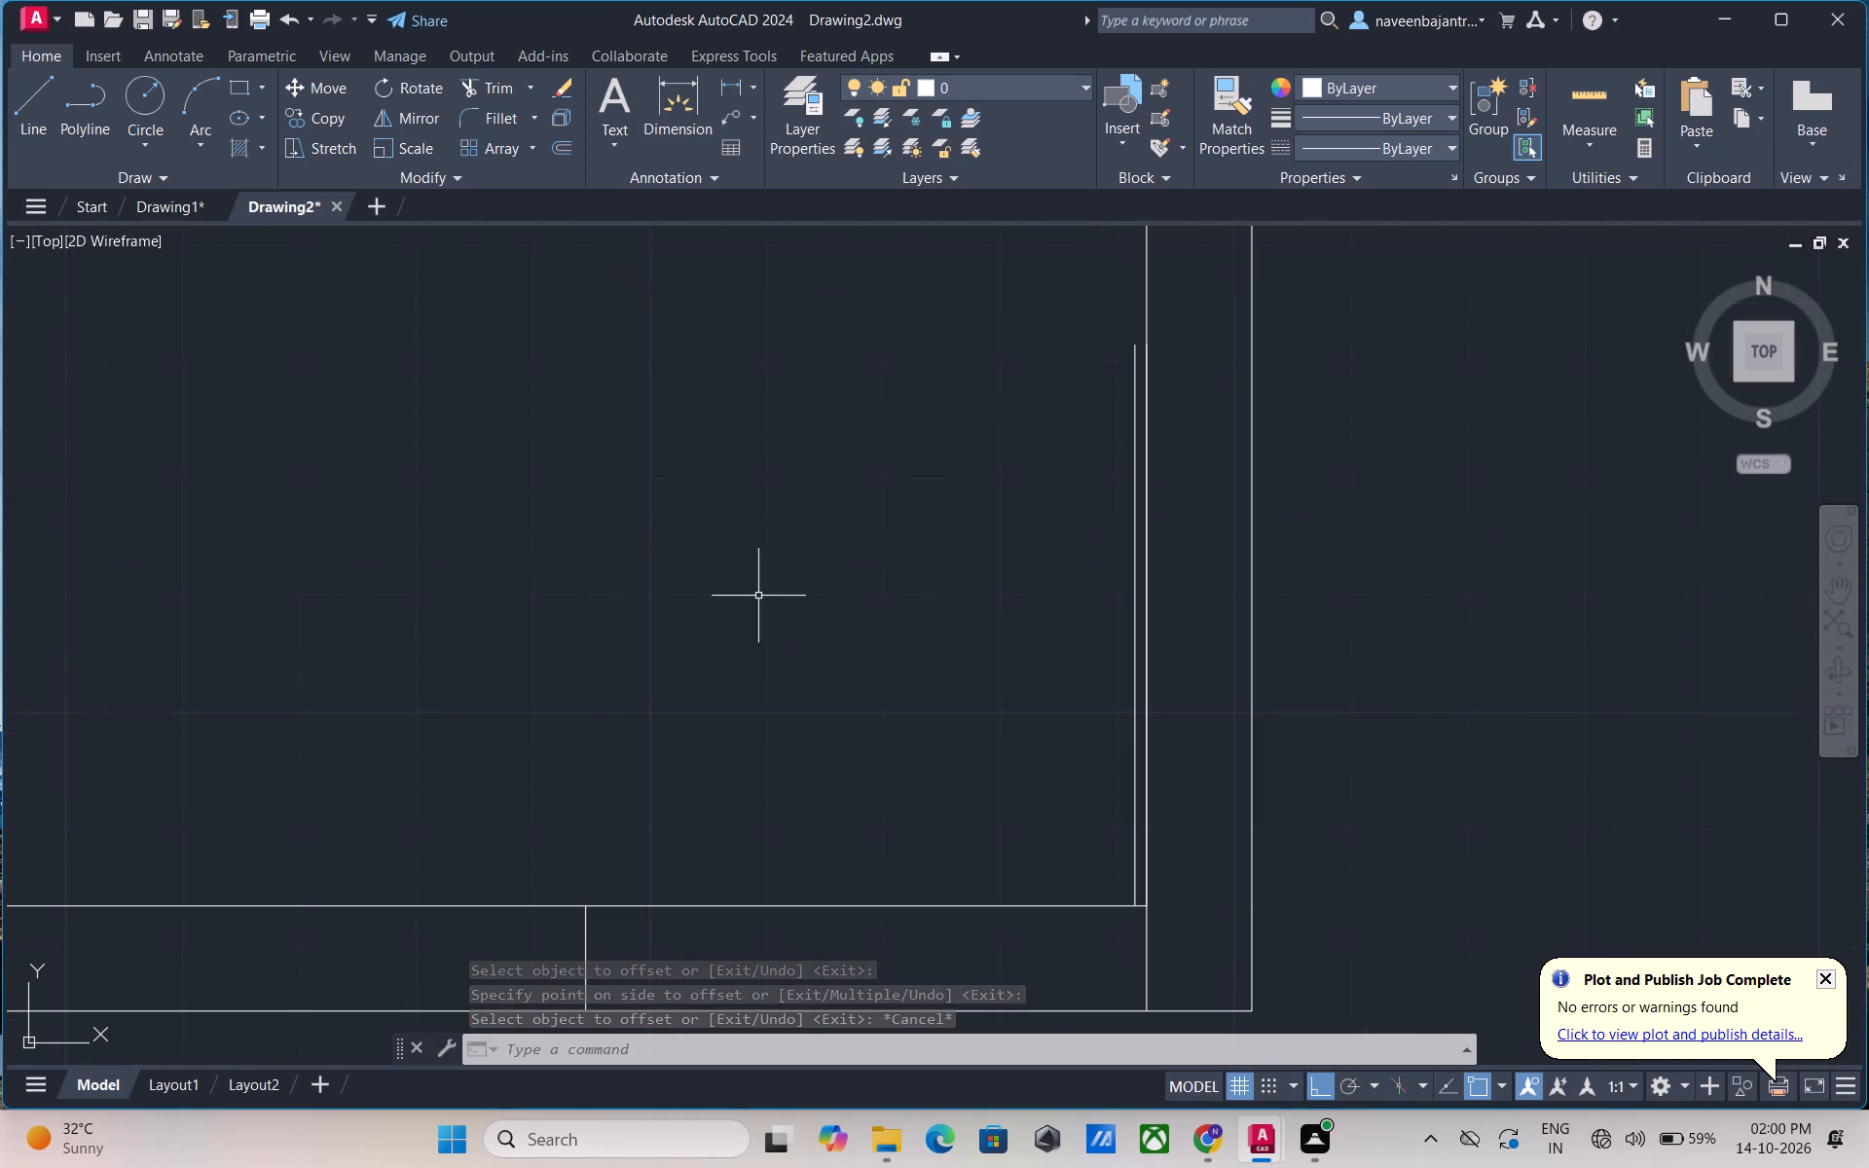
{"action": "scroll", "coordinate": [758, 596], "scroll_direction": "down", "scroll_amount": 2}
{"action": "key", "text": "Escape"}
{"action": "type", "text": "TR"}
{"action": "key", "text": "space"}
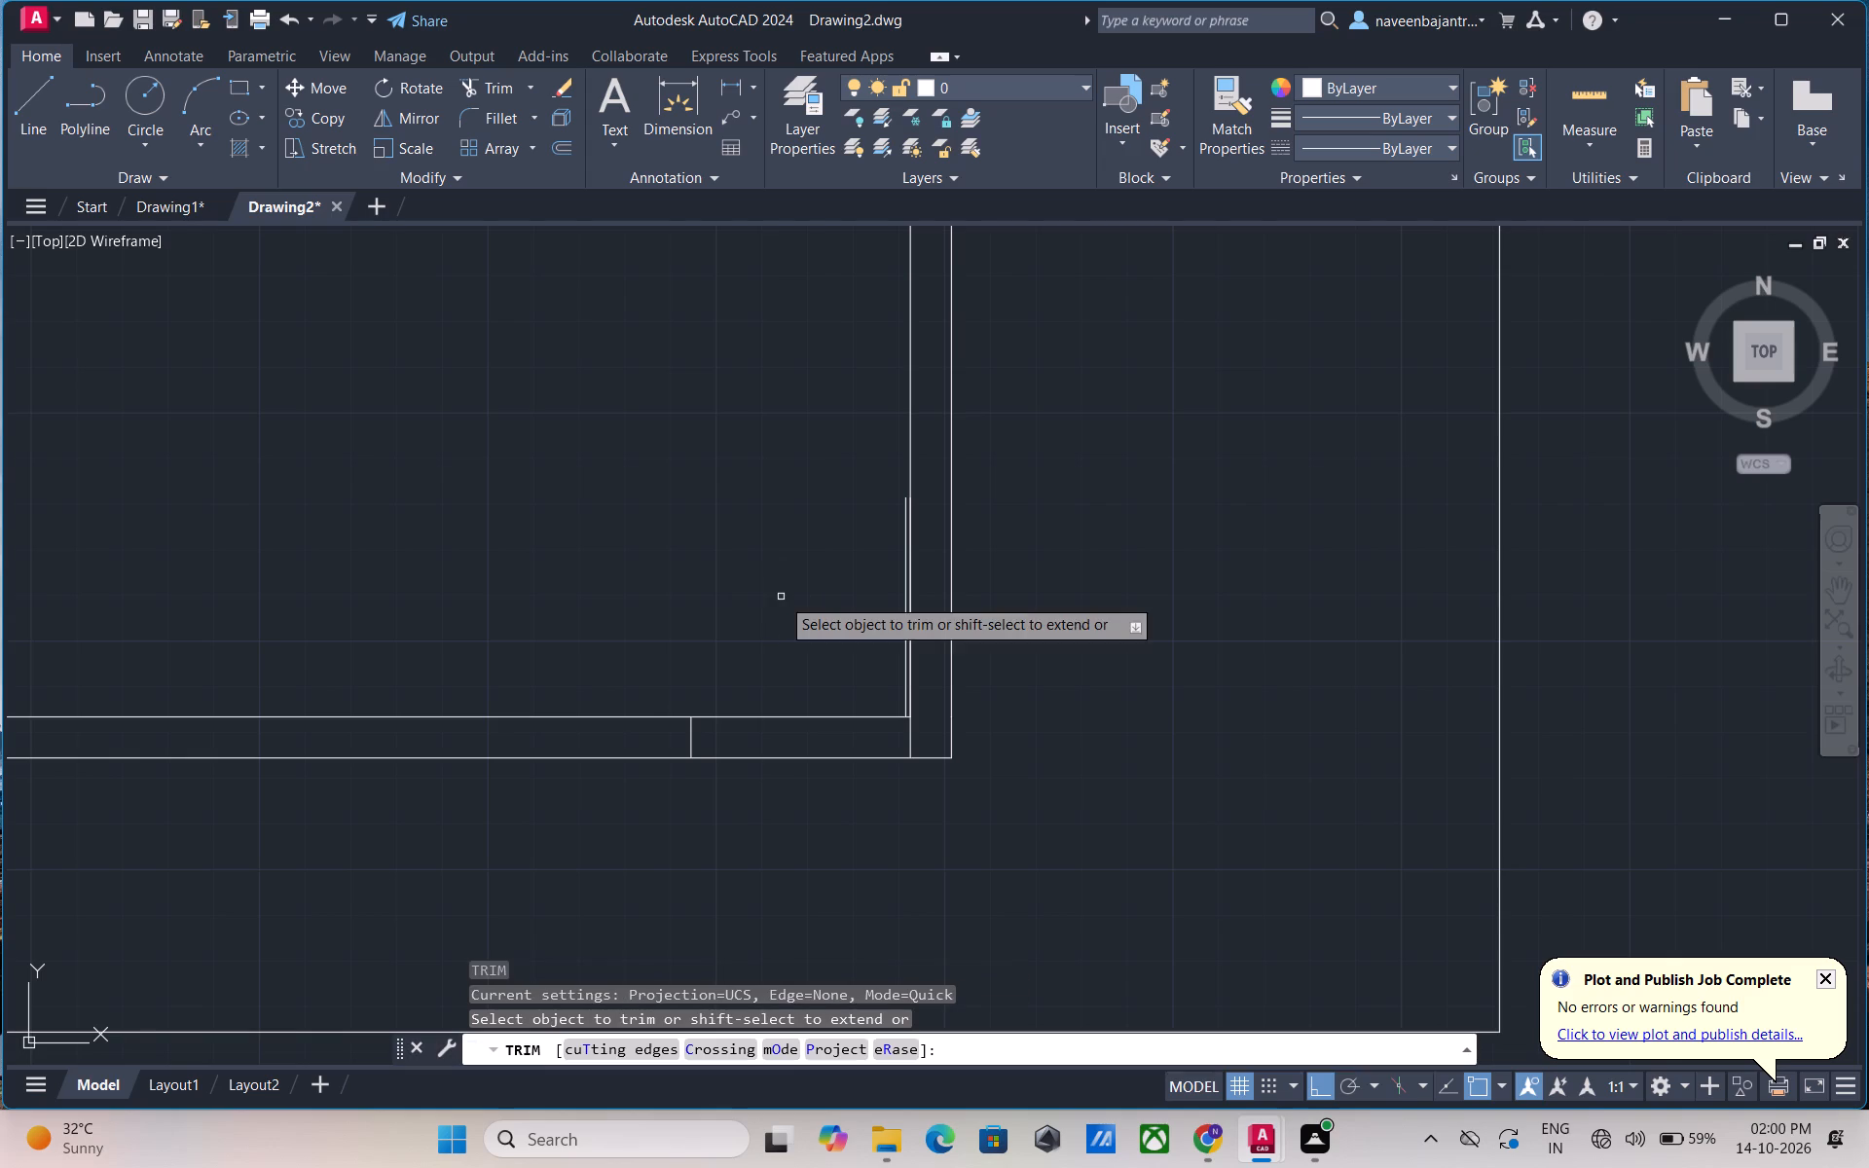
{"action": "left_click", "coordinate": [788, 716]}
{"action": "left_click", "coordinate": [790, 756]}
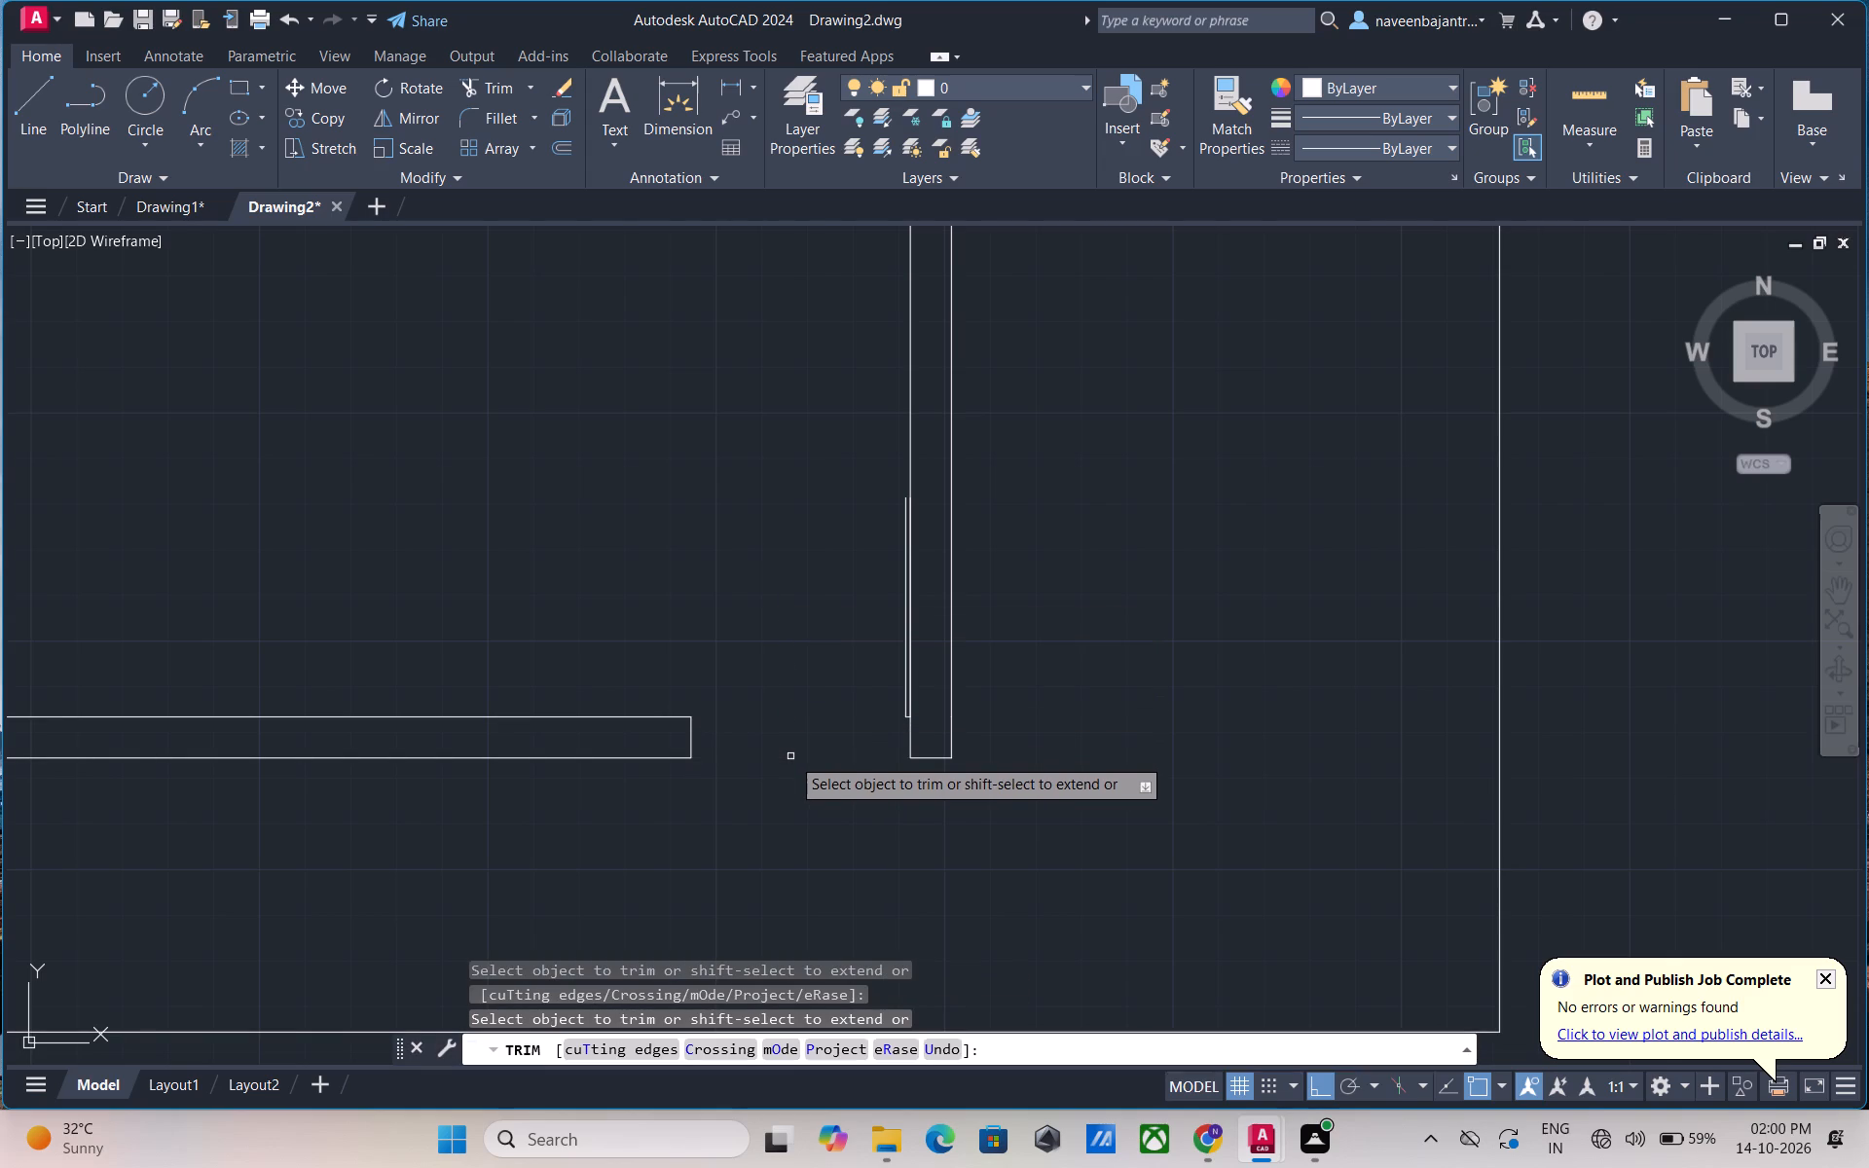
{"action": "key", "text": "Escape"}
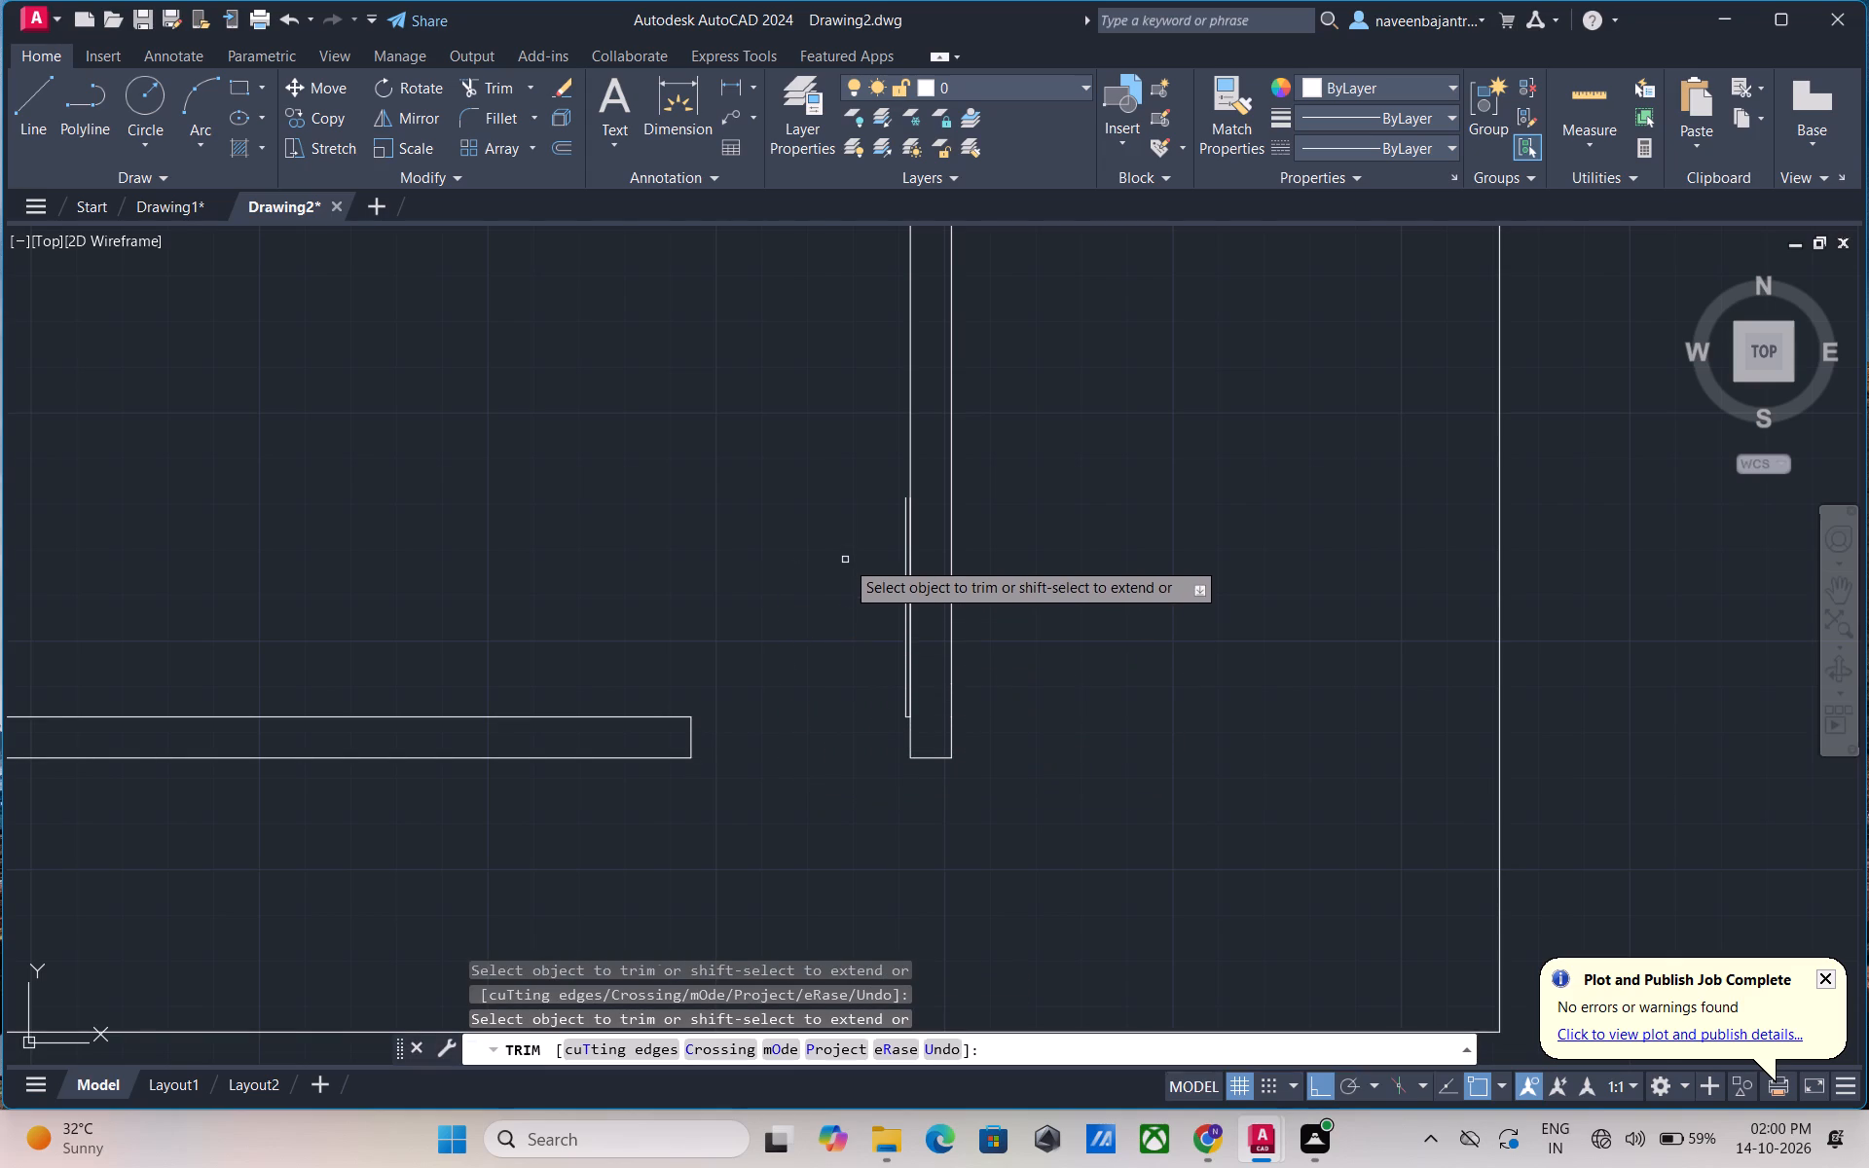
Draw the door-swing arc from the top of the door leaf through the opposite jamb's inner corner to its outer corner.
{"action": "left_click", "coordinate": [216, 100]}
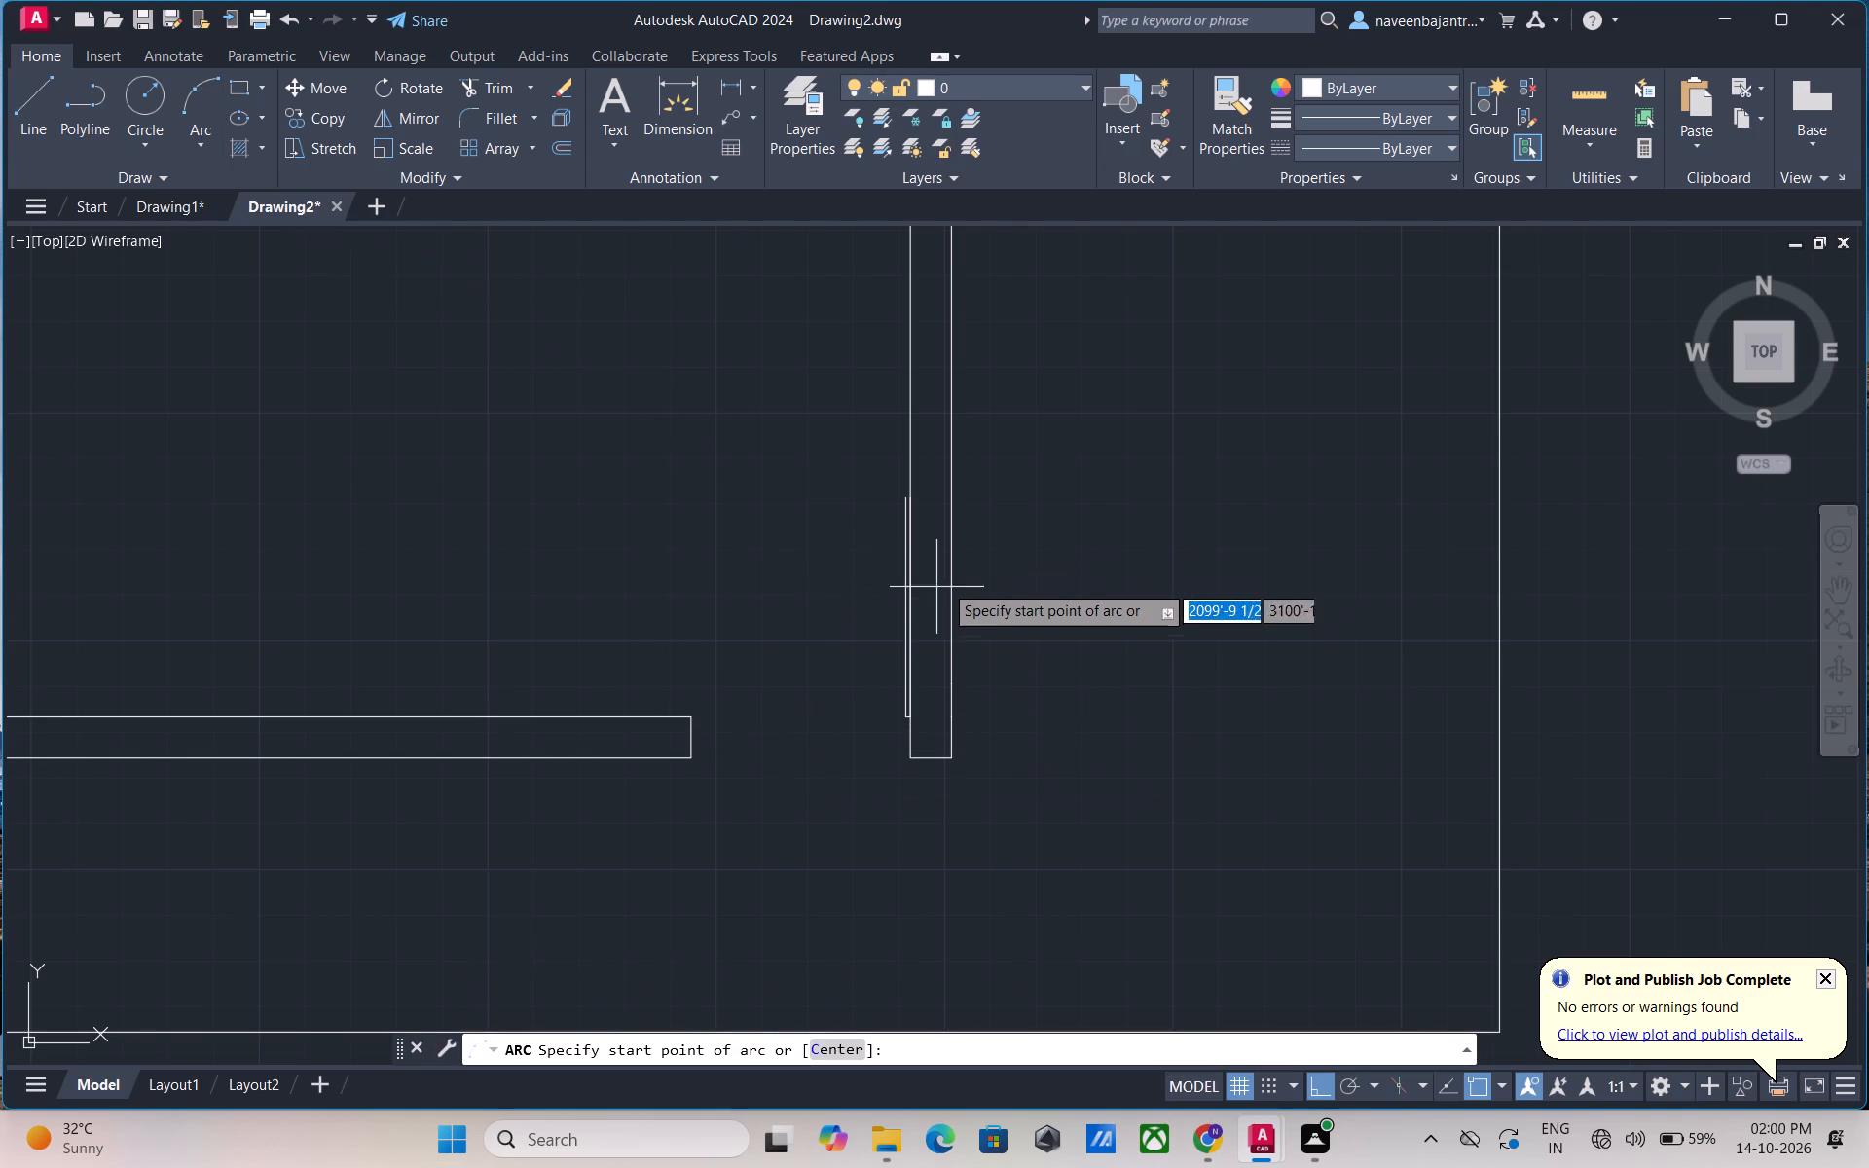
{"action": "scroll", "coordinate": [952, 551], "scroll_direction": "up", "scroll_amount": 2}
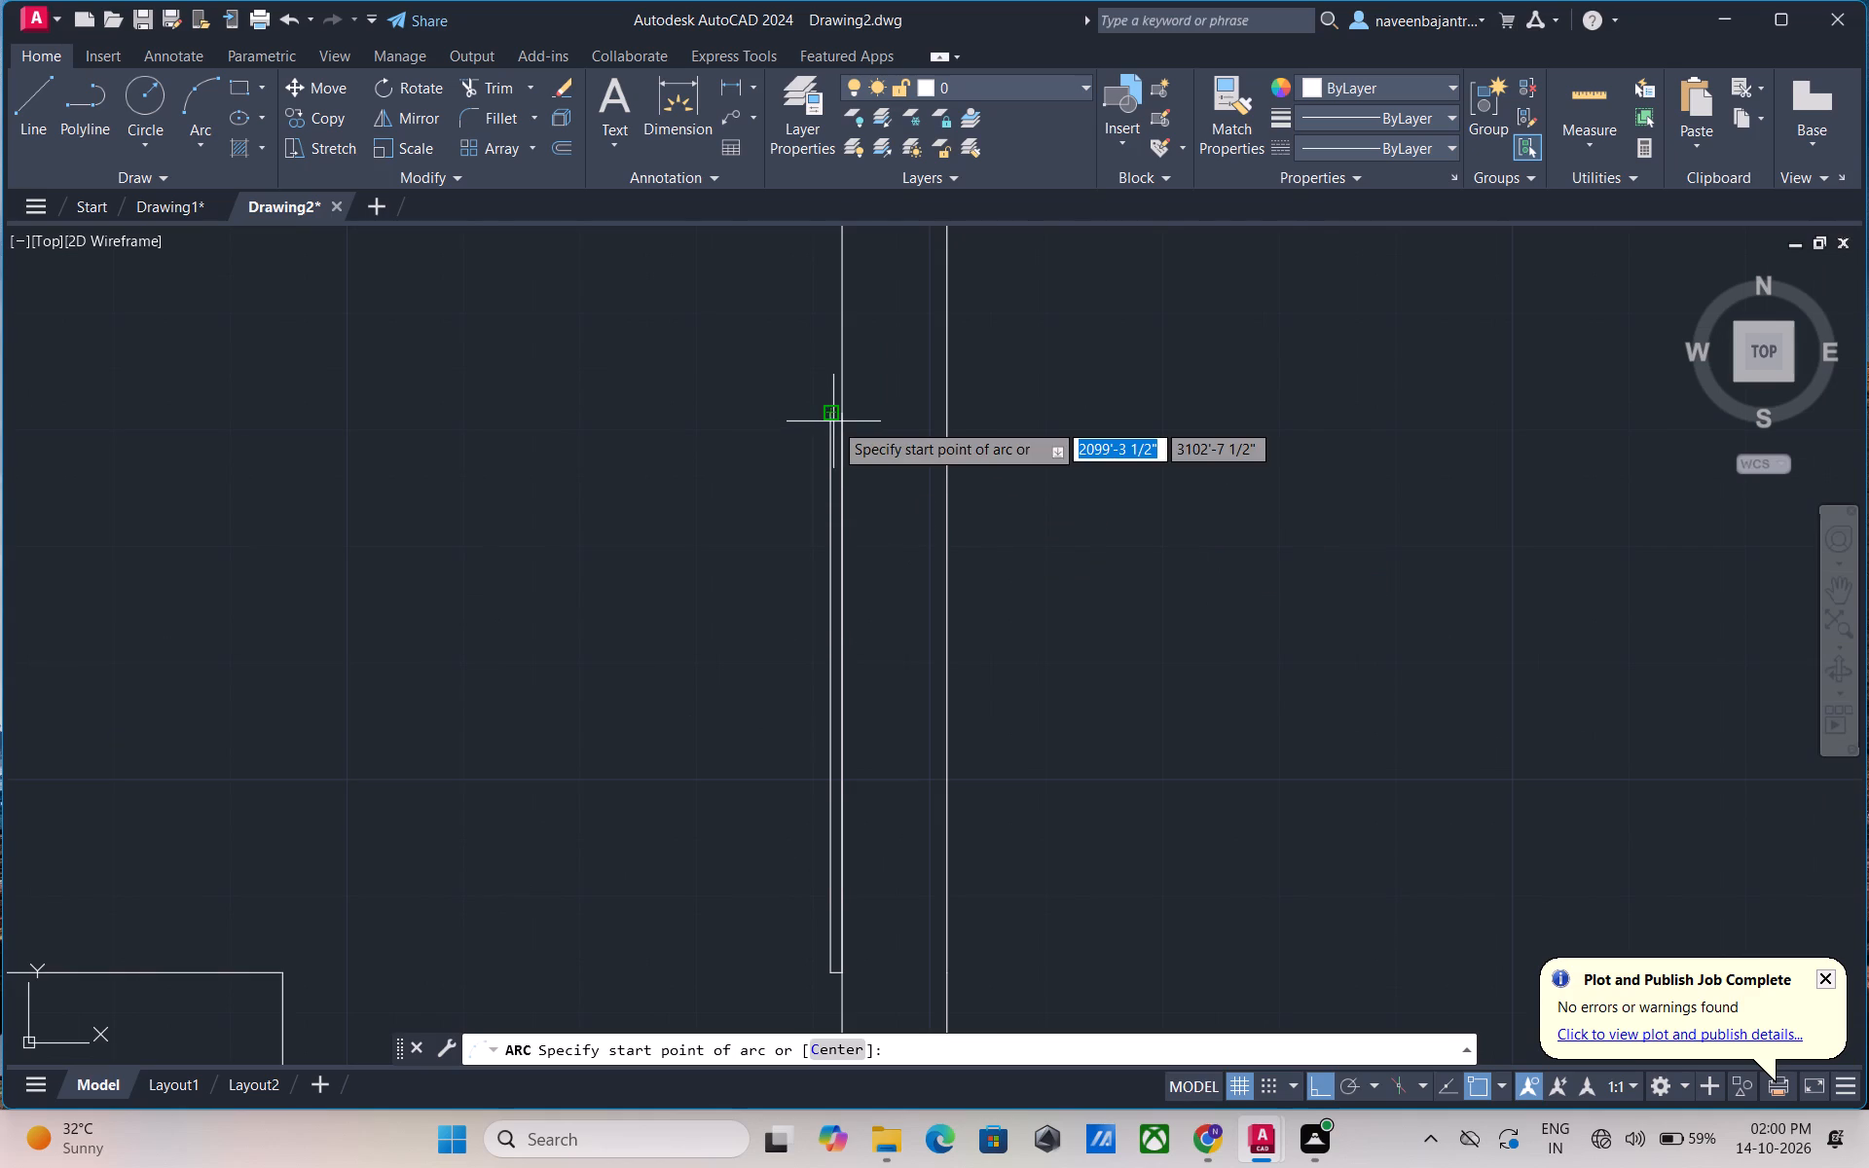
{"action": "left_click", "coordinate": [841, 419]}
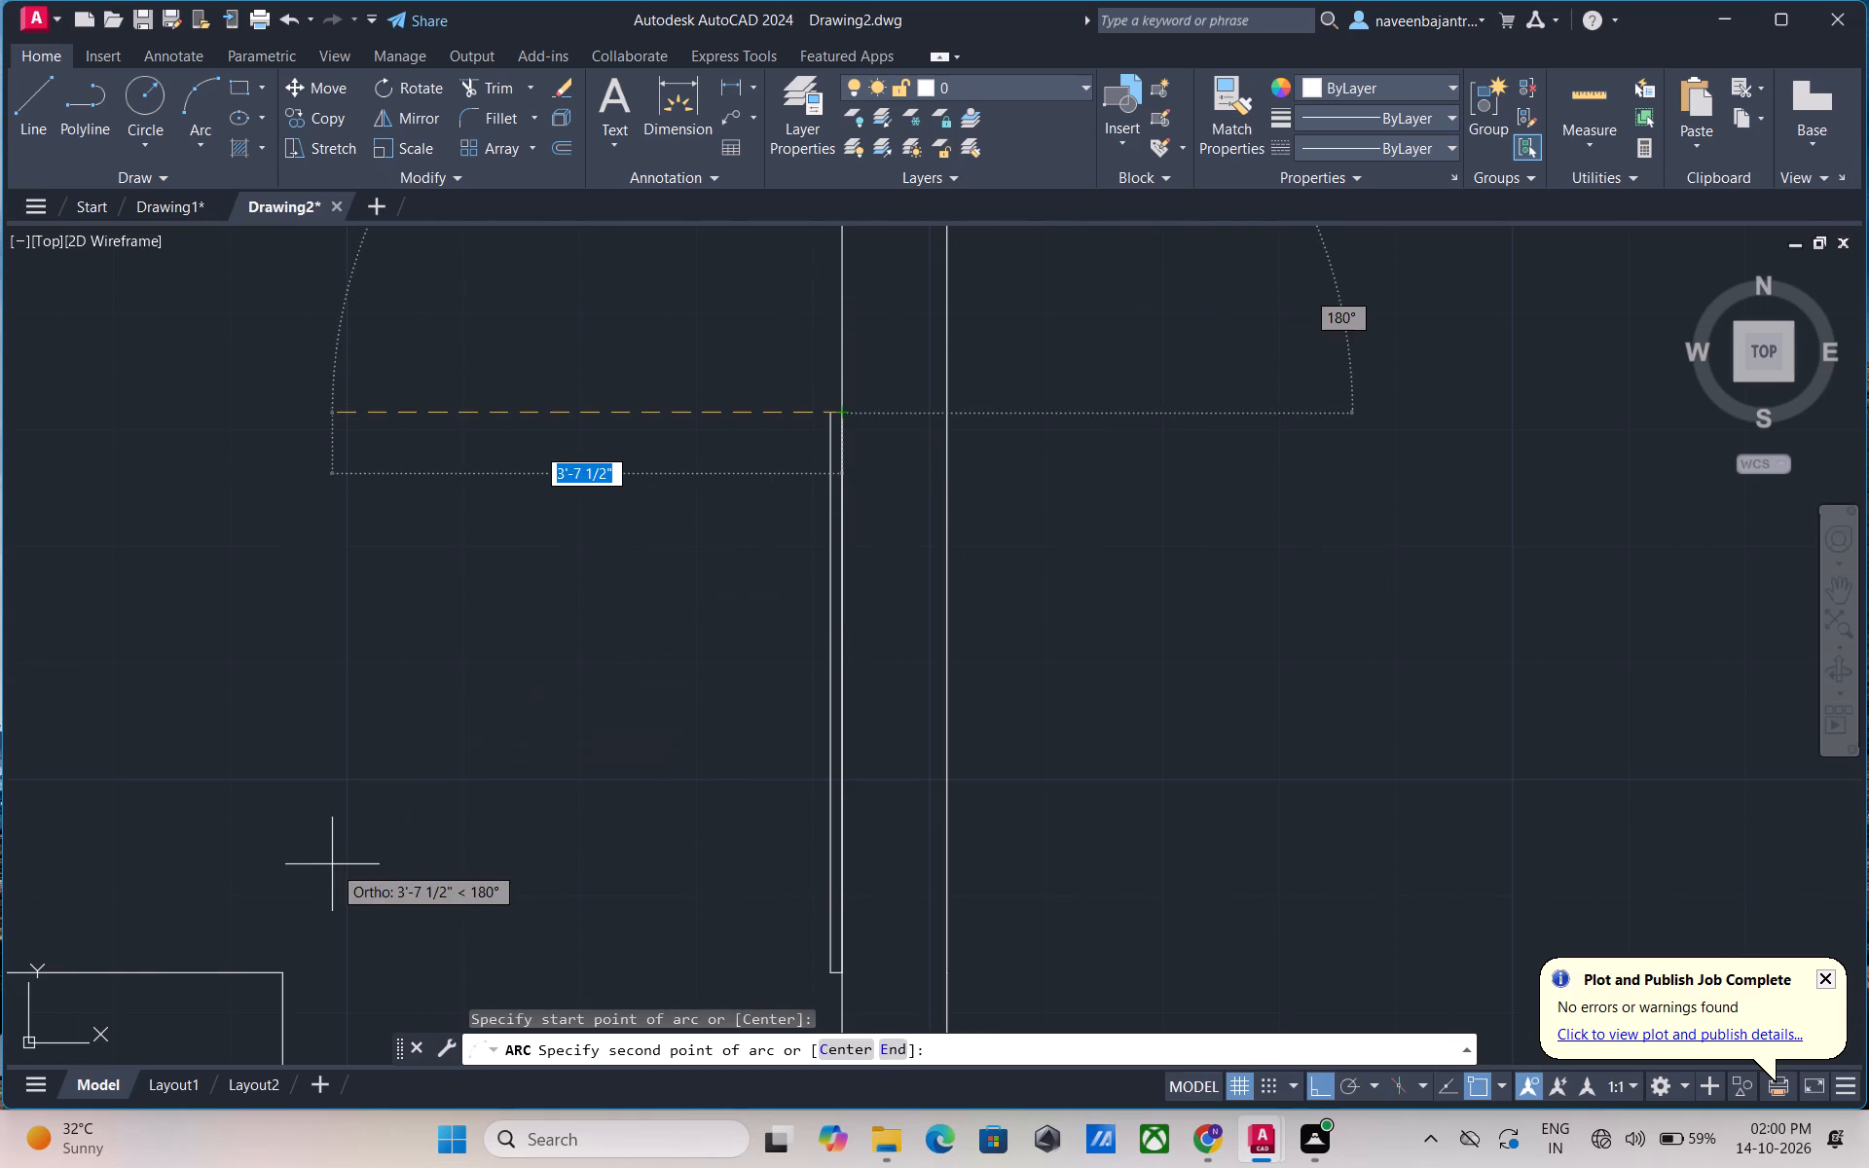
{"action": "scroll", "coordinate": [332, 864], "scroll_direction": "down", "scroll_amount": 2}
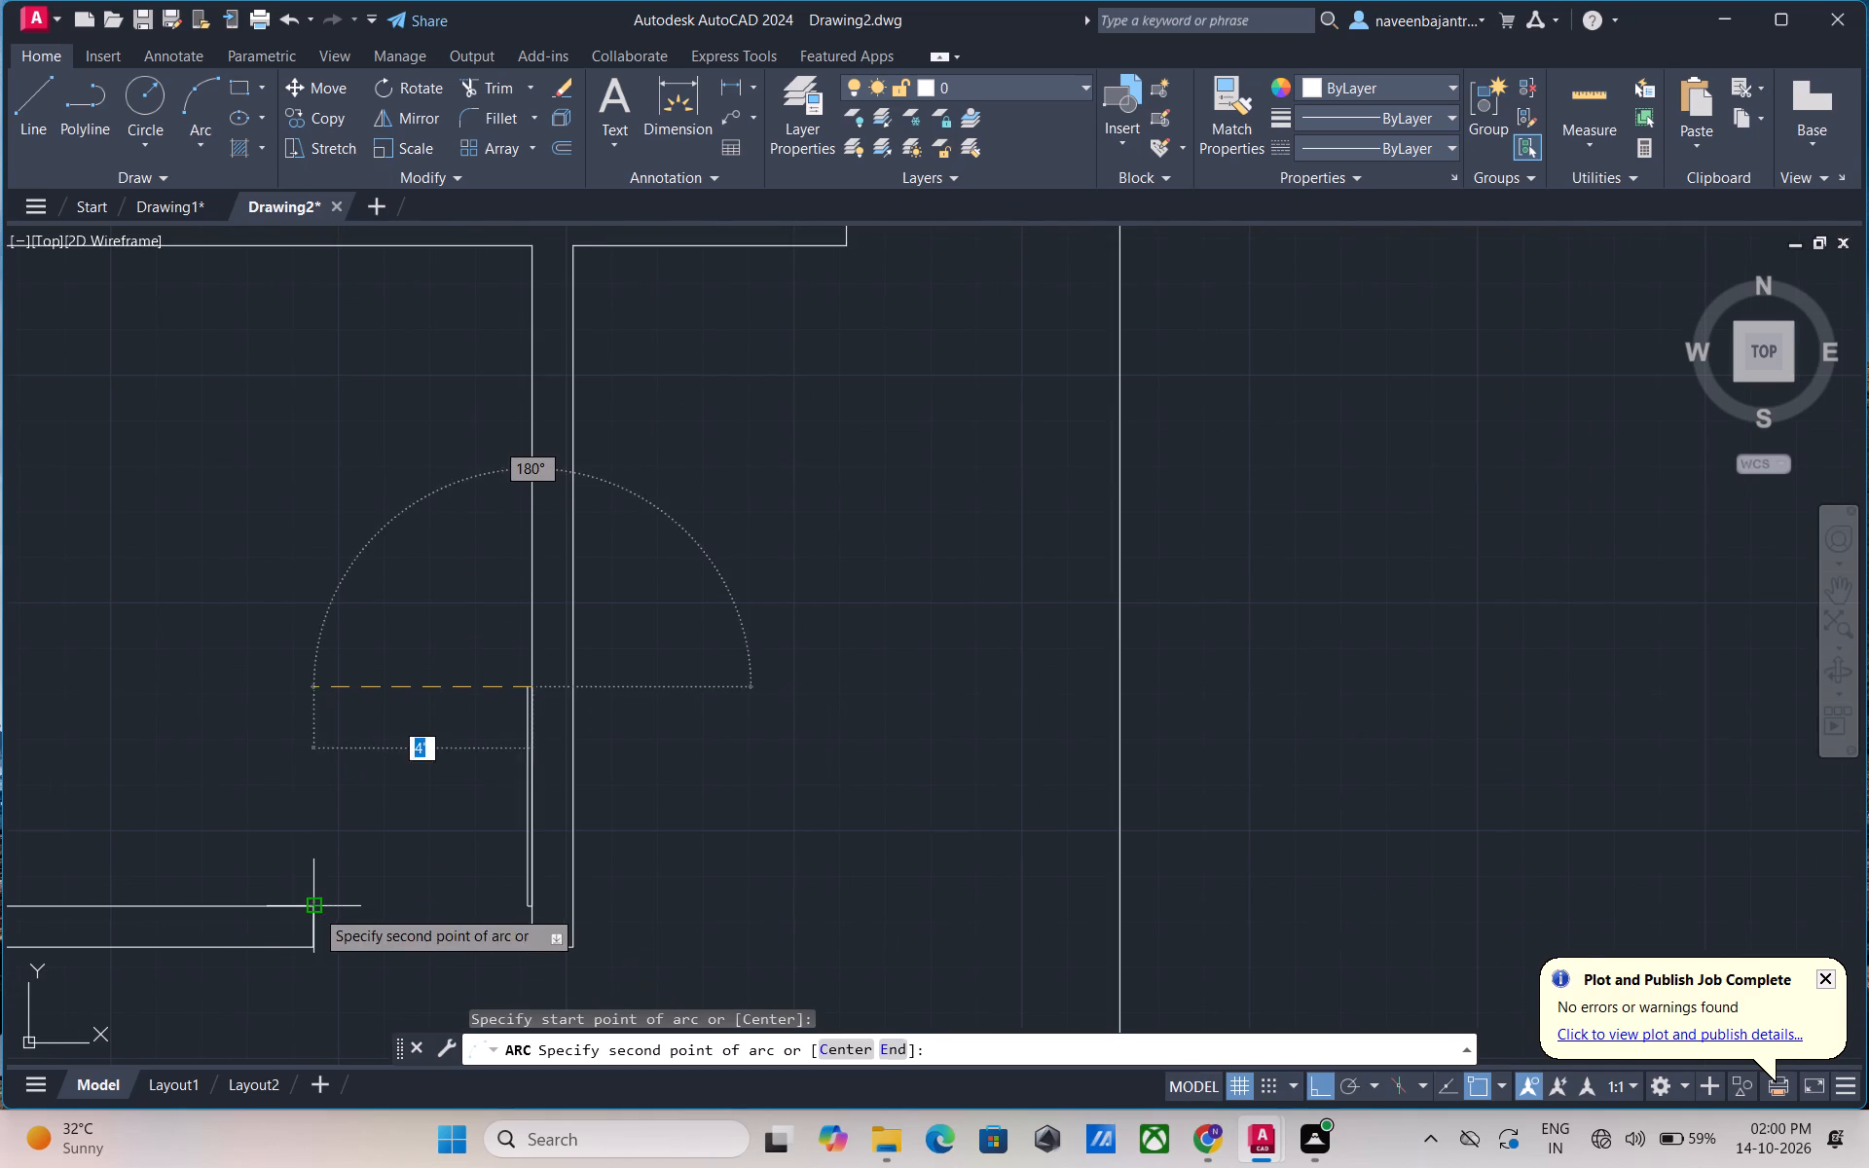
{"action": "left_click", "coordinate": [314, 908]}
{"action": "left_click", "coordinate": [312, 948]}
{"action": "key", "text": "Escape"}
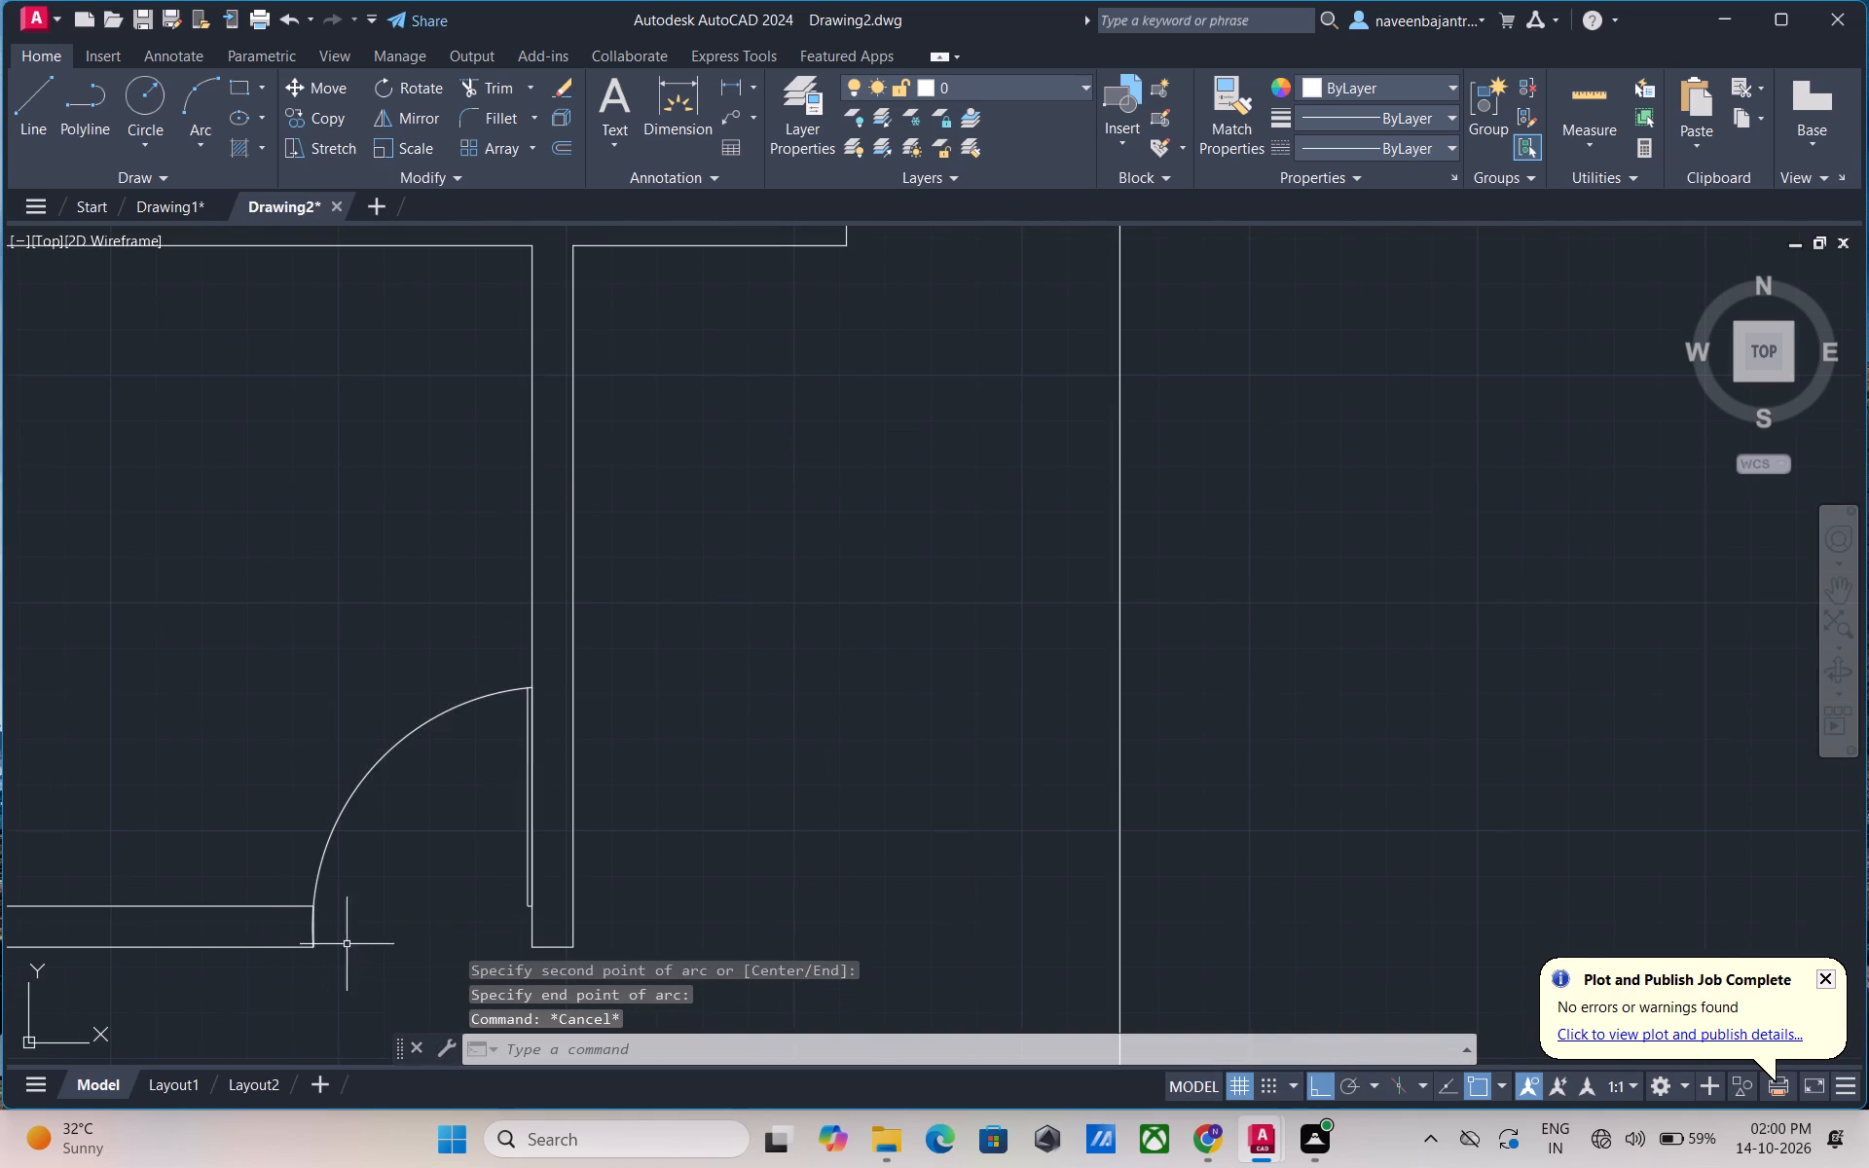
Review the whole floor plan, including its walls, openings and door swings.
{"action": "scroll", "coordinate": [407, 937], "scroll_direction": "down", "scroll_amount": 2}
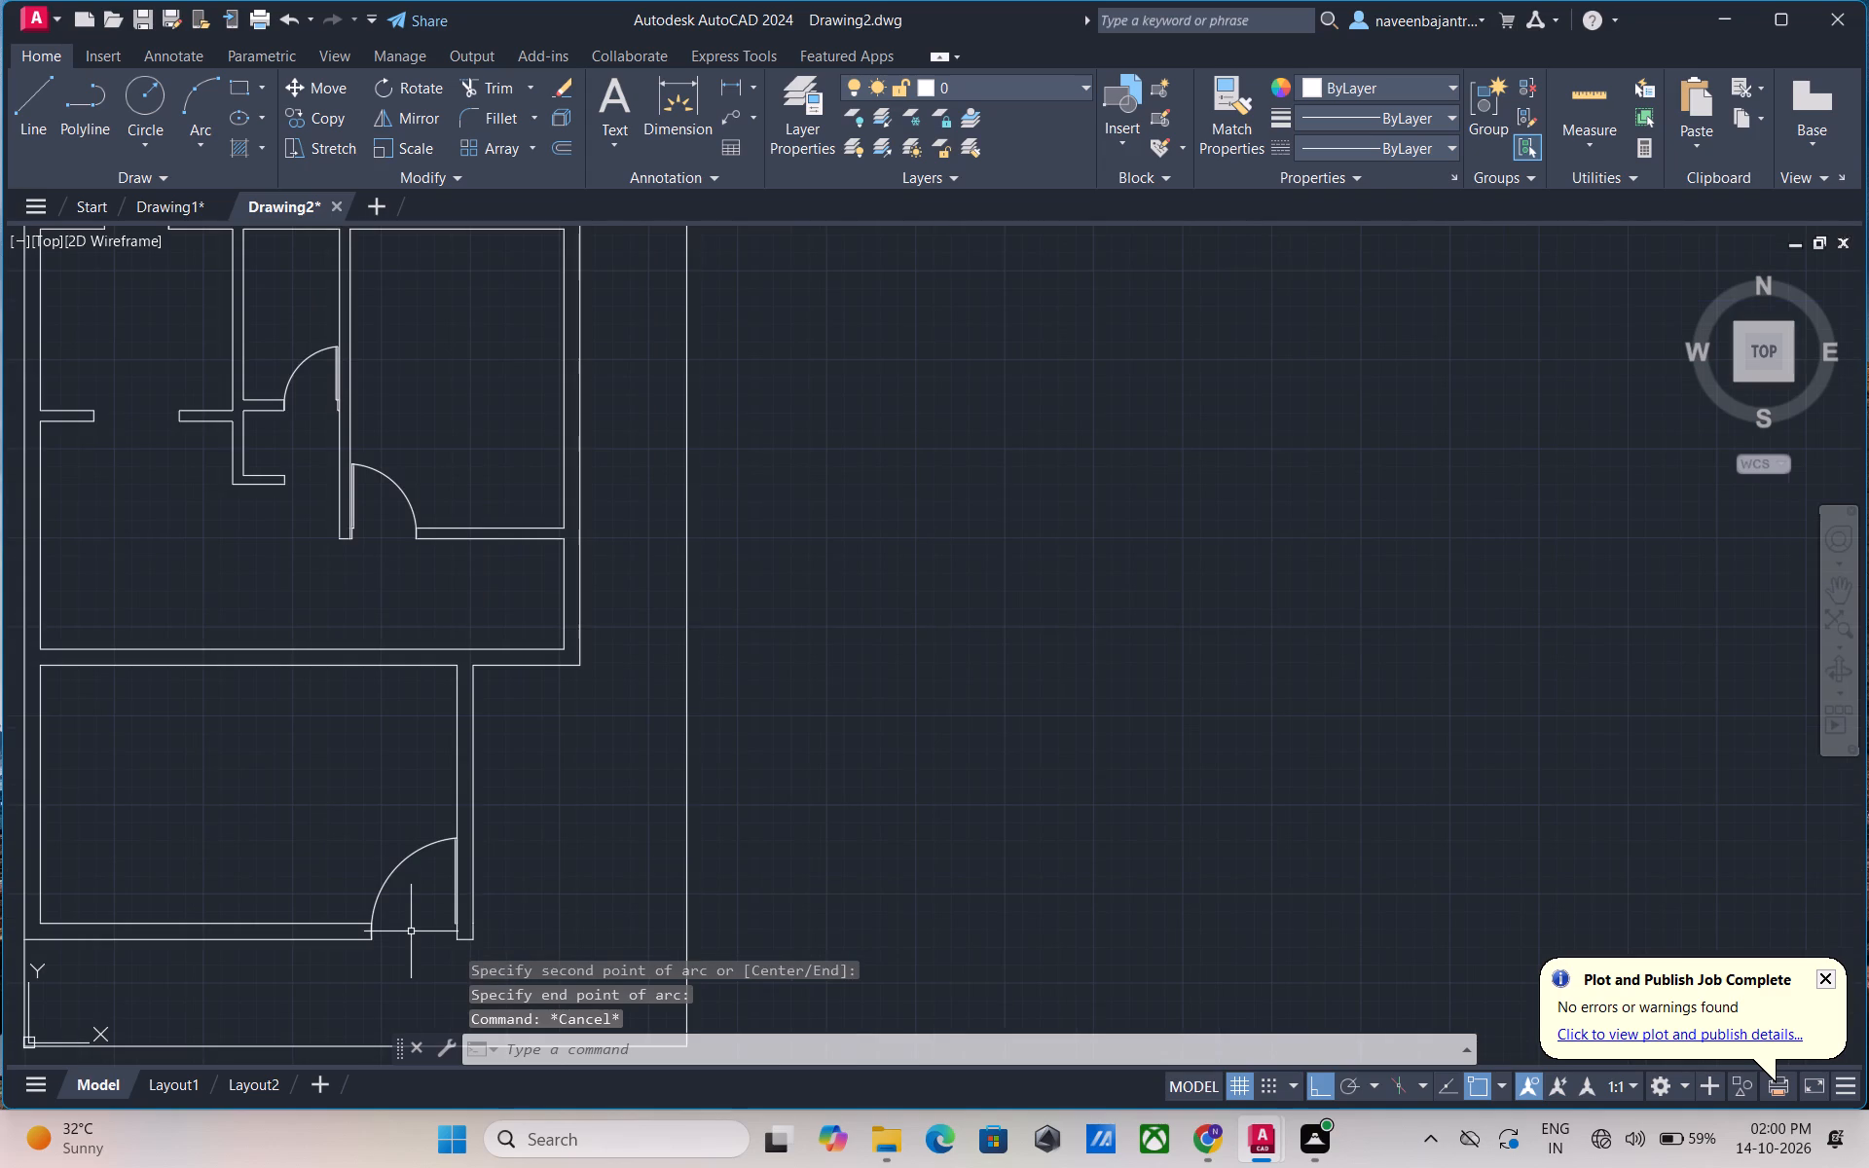
{"action": "middle_click_drag", "start_coordinate": [411, 931], "coordinate": [465, 822]}
{"action": "scroll", "coordinate": [465, 822], "scroll_direction": "down", "scroll_amount": 1}
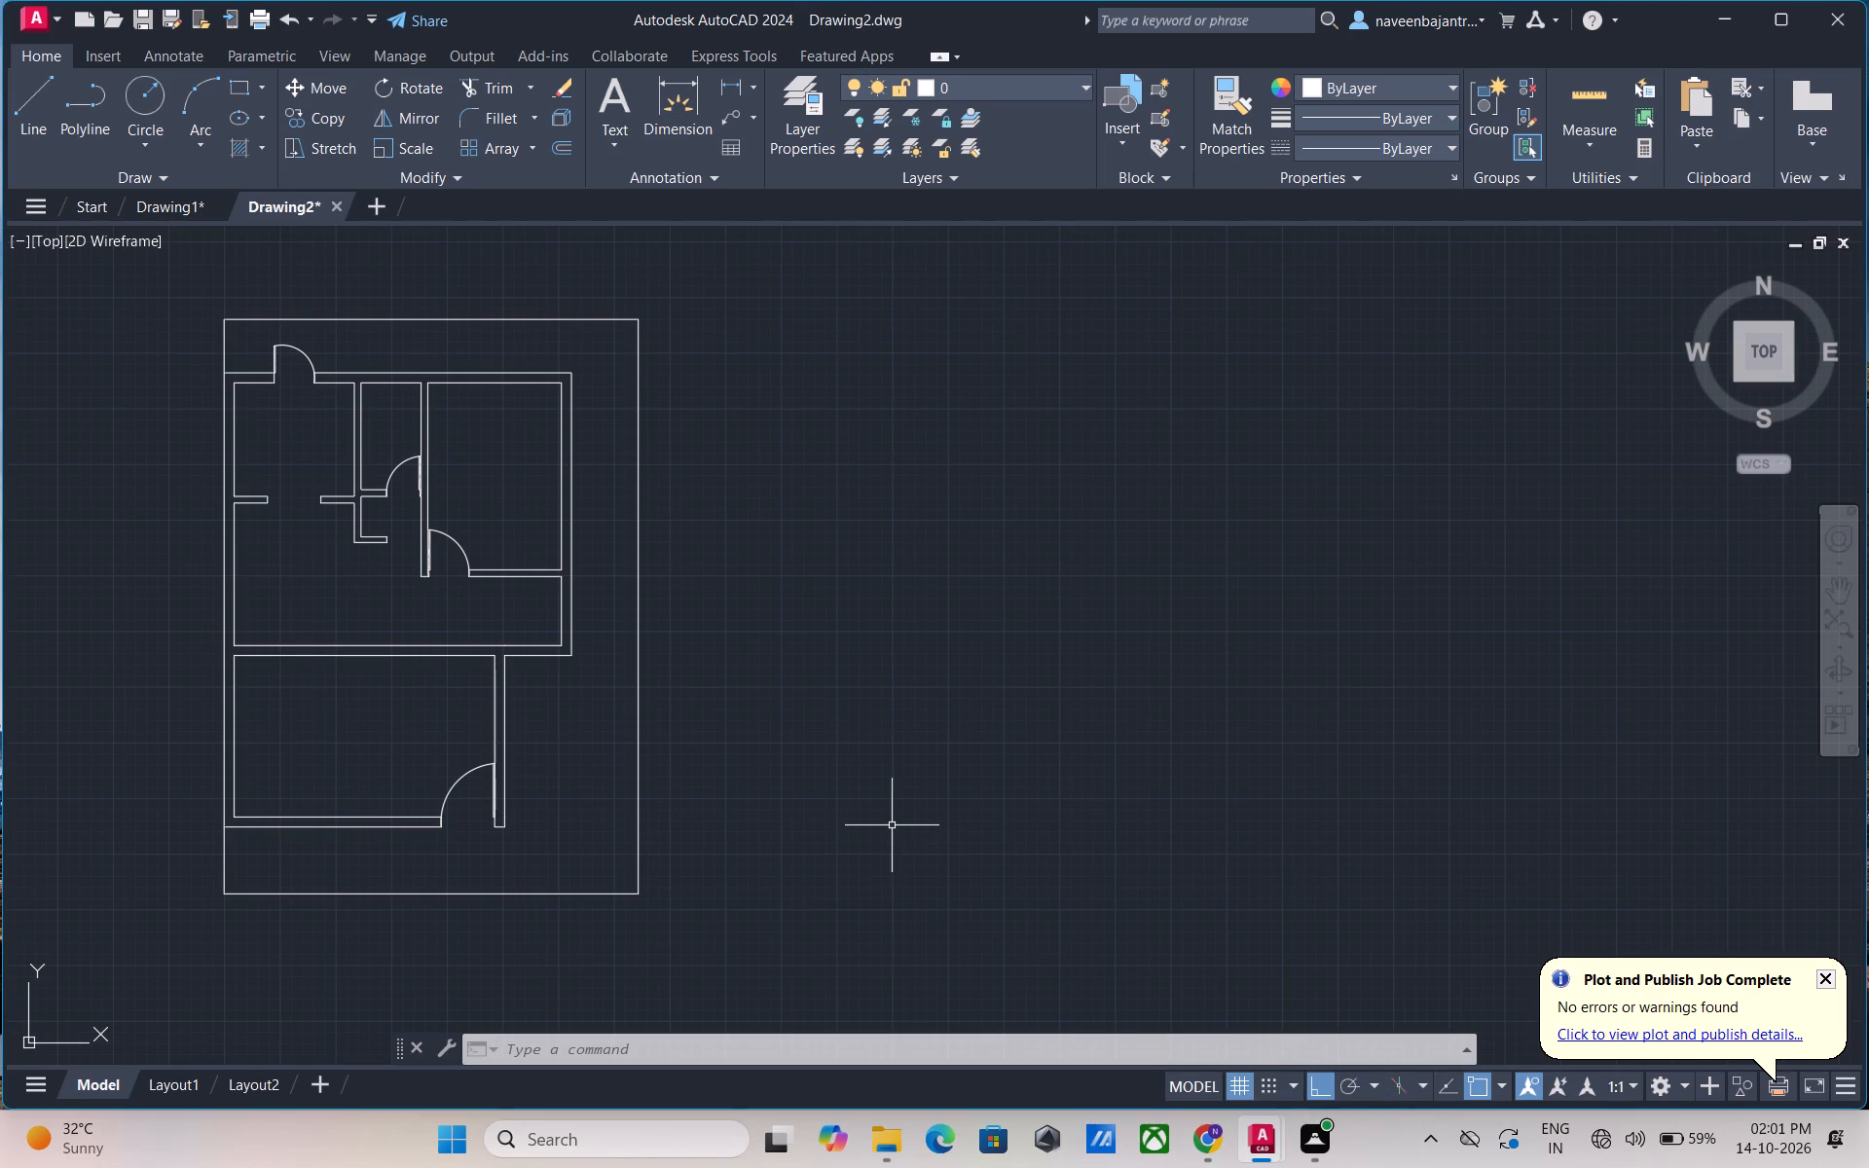
{"action": "middle_click_drag", "start_coordinate": [892, 825], "coordinate": [1204, 822]}
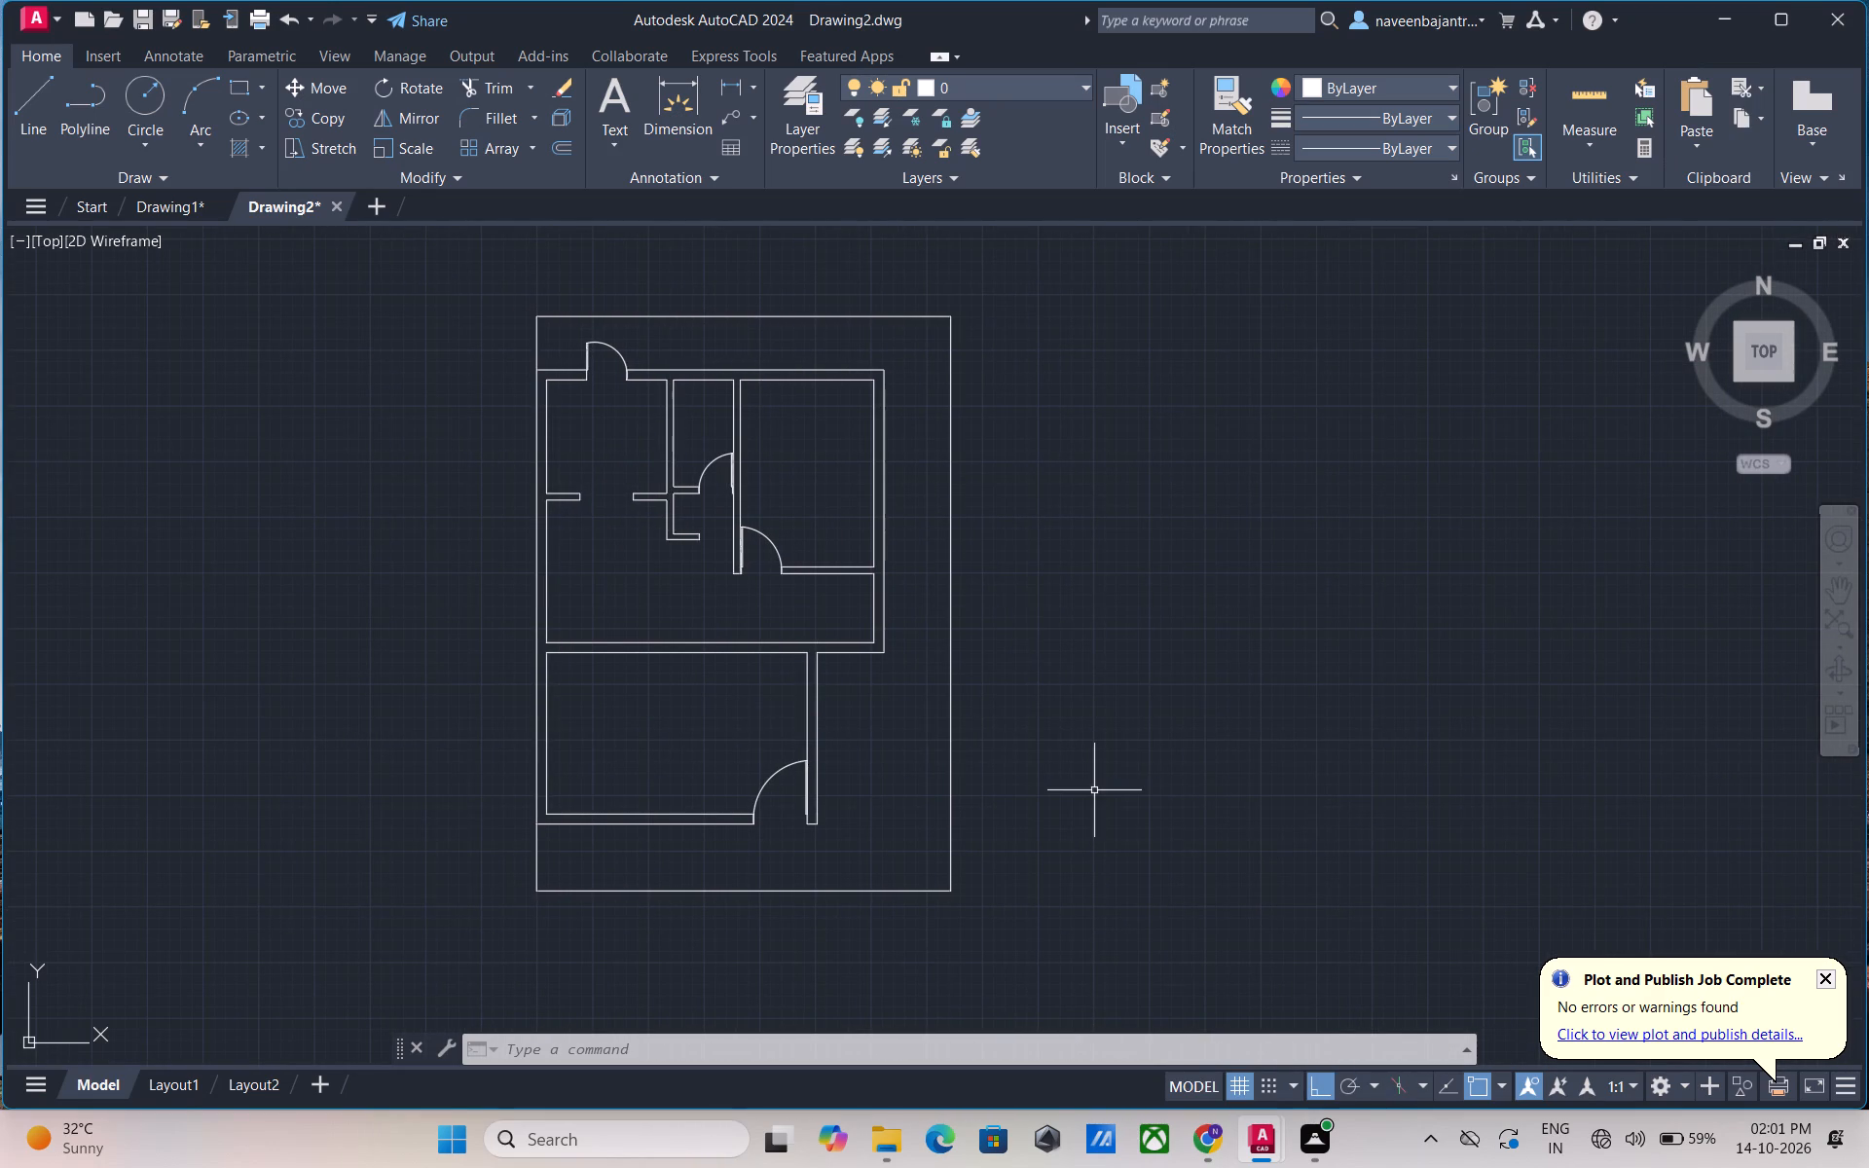
{"action": "middle_click_drag", "start_coordinate": [1093, 790], "coordinate": [1199, 785]}
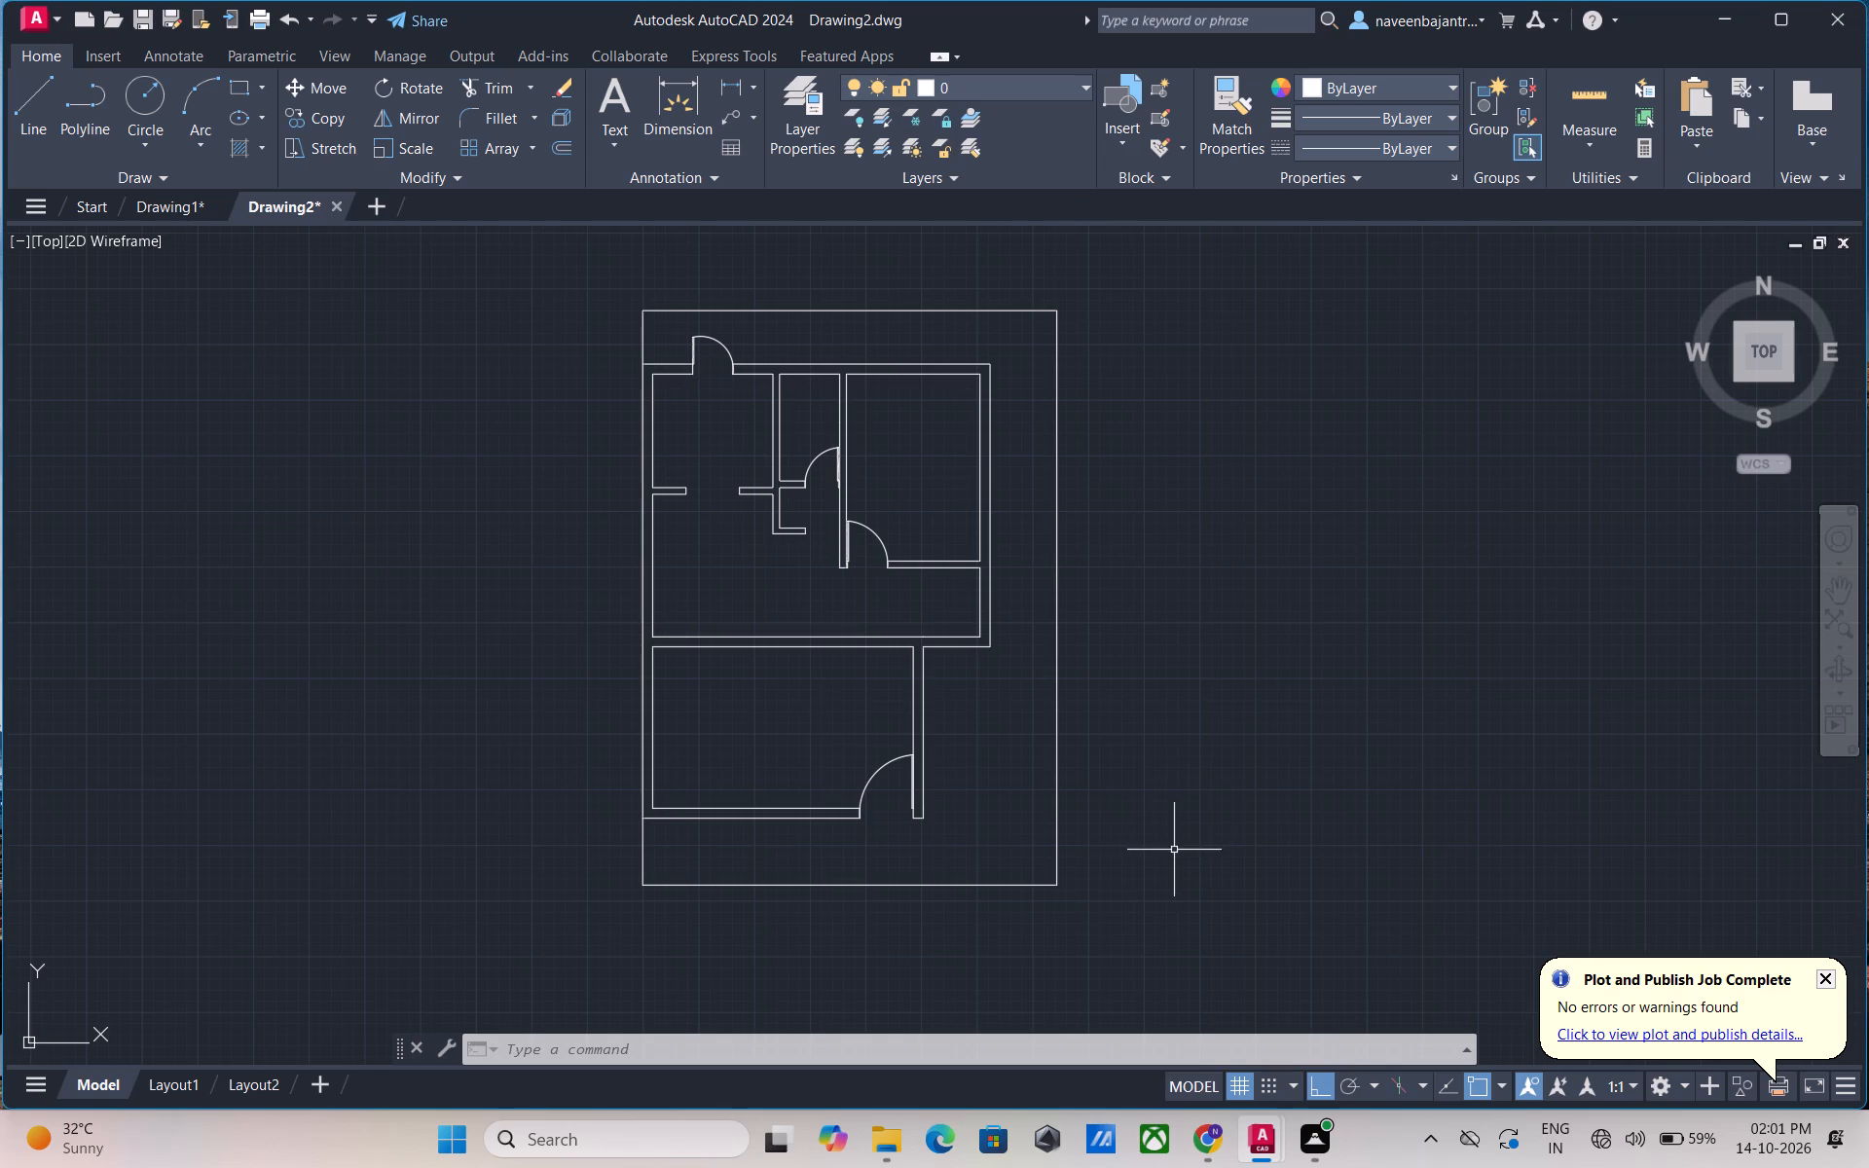
{"action": "middle_click_drag", "start_coordinate": [1169, 856], "coordinate": [1172, 840]}
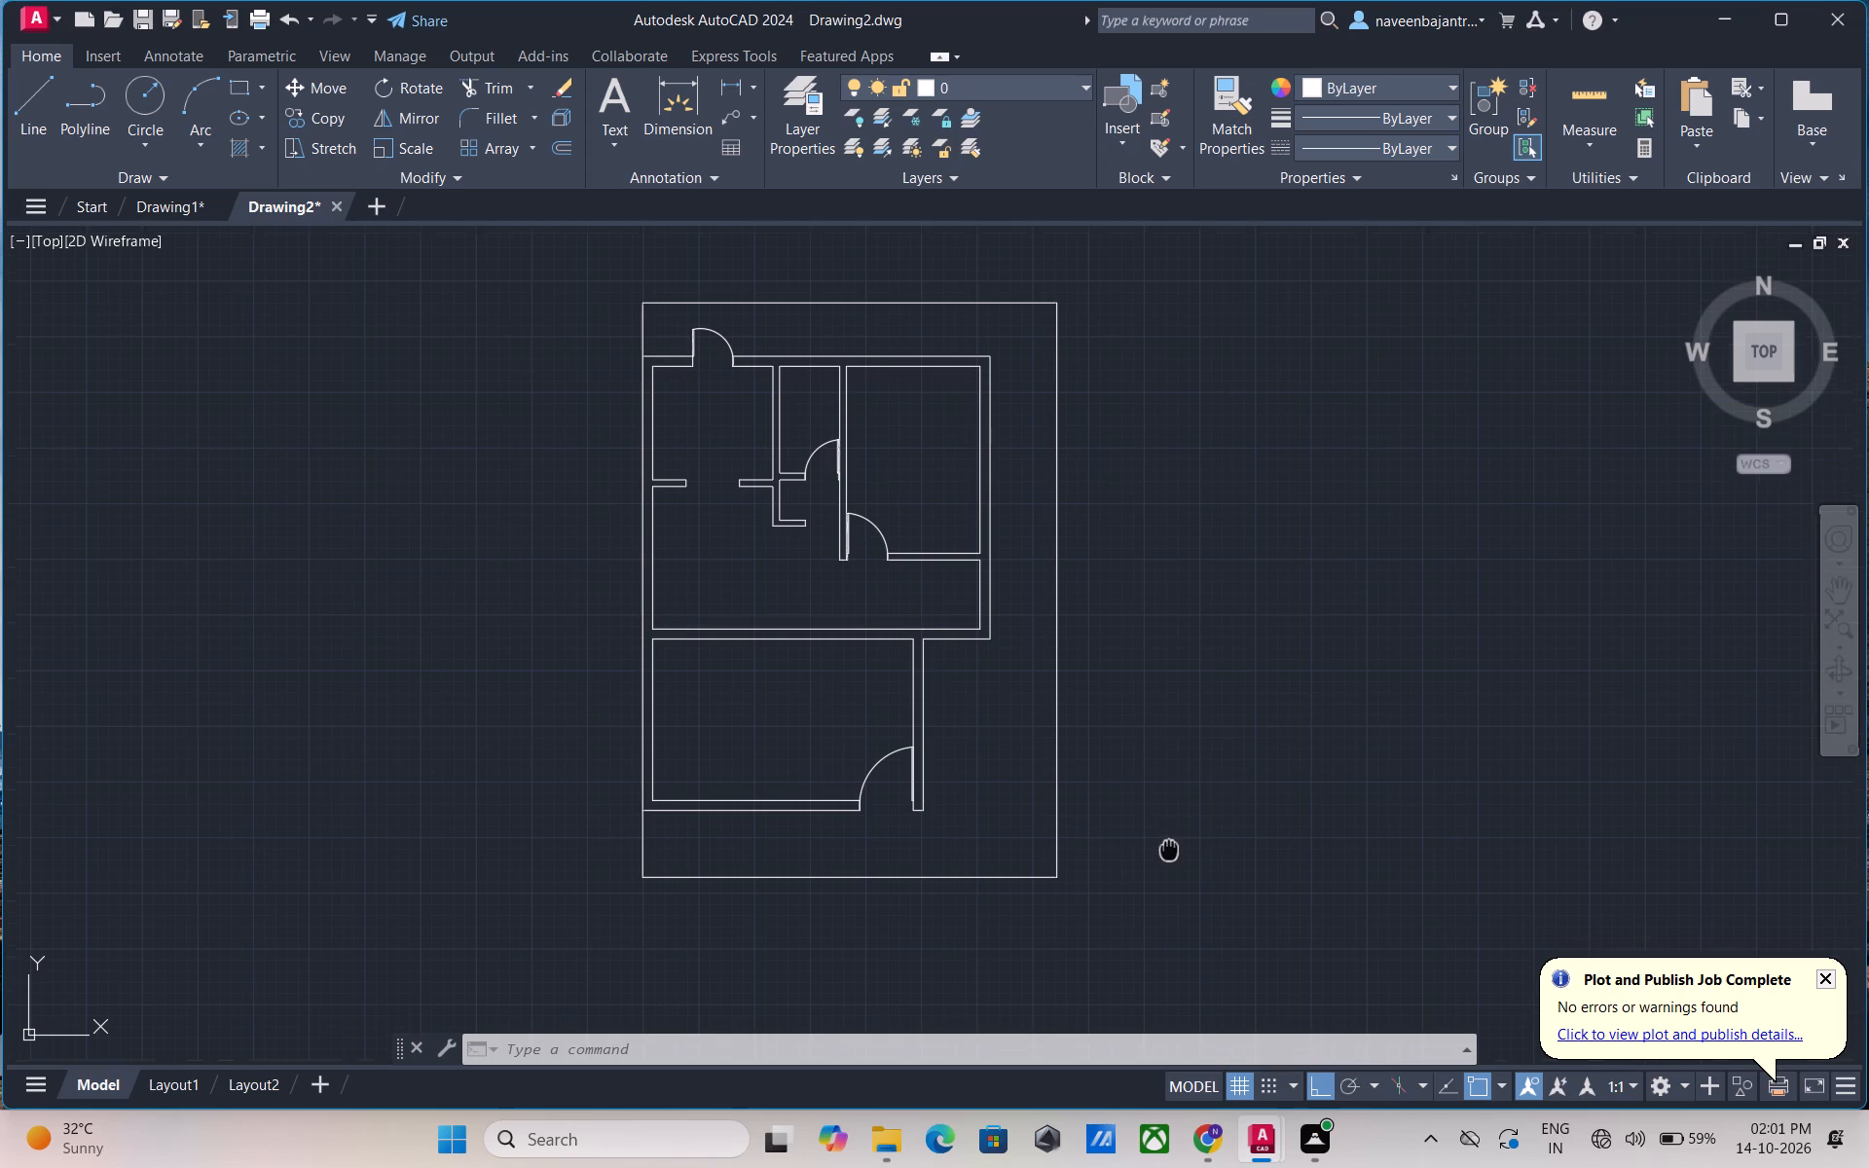
{"action": "middle_click_drag", "start_coordinate": [1172, 840], "coordinate": [1182, 809]}
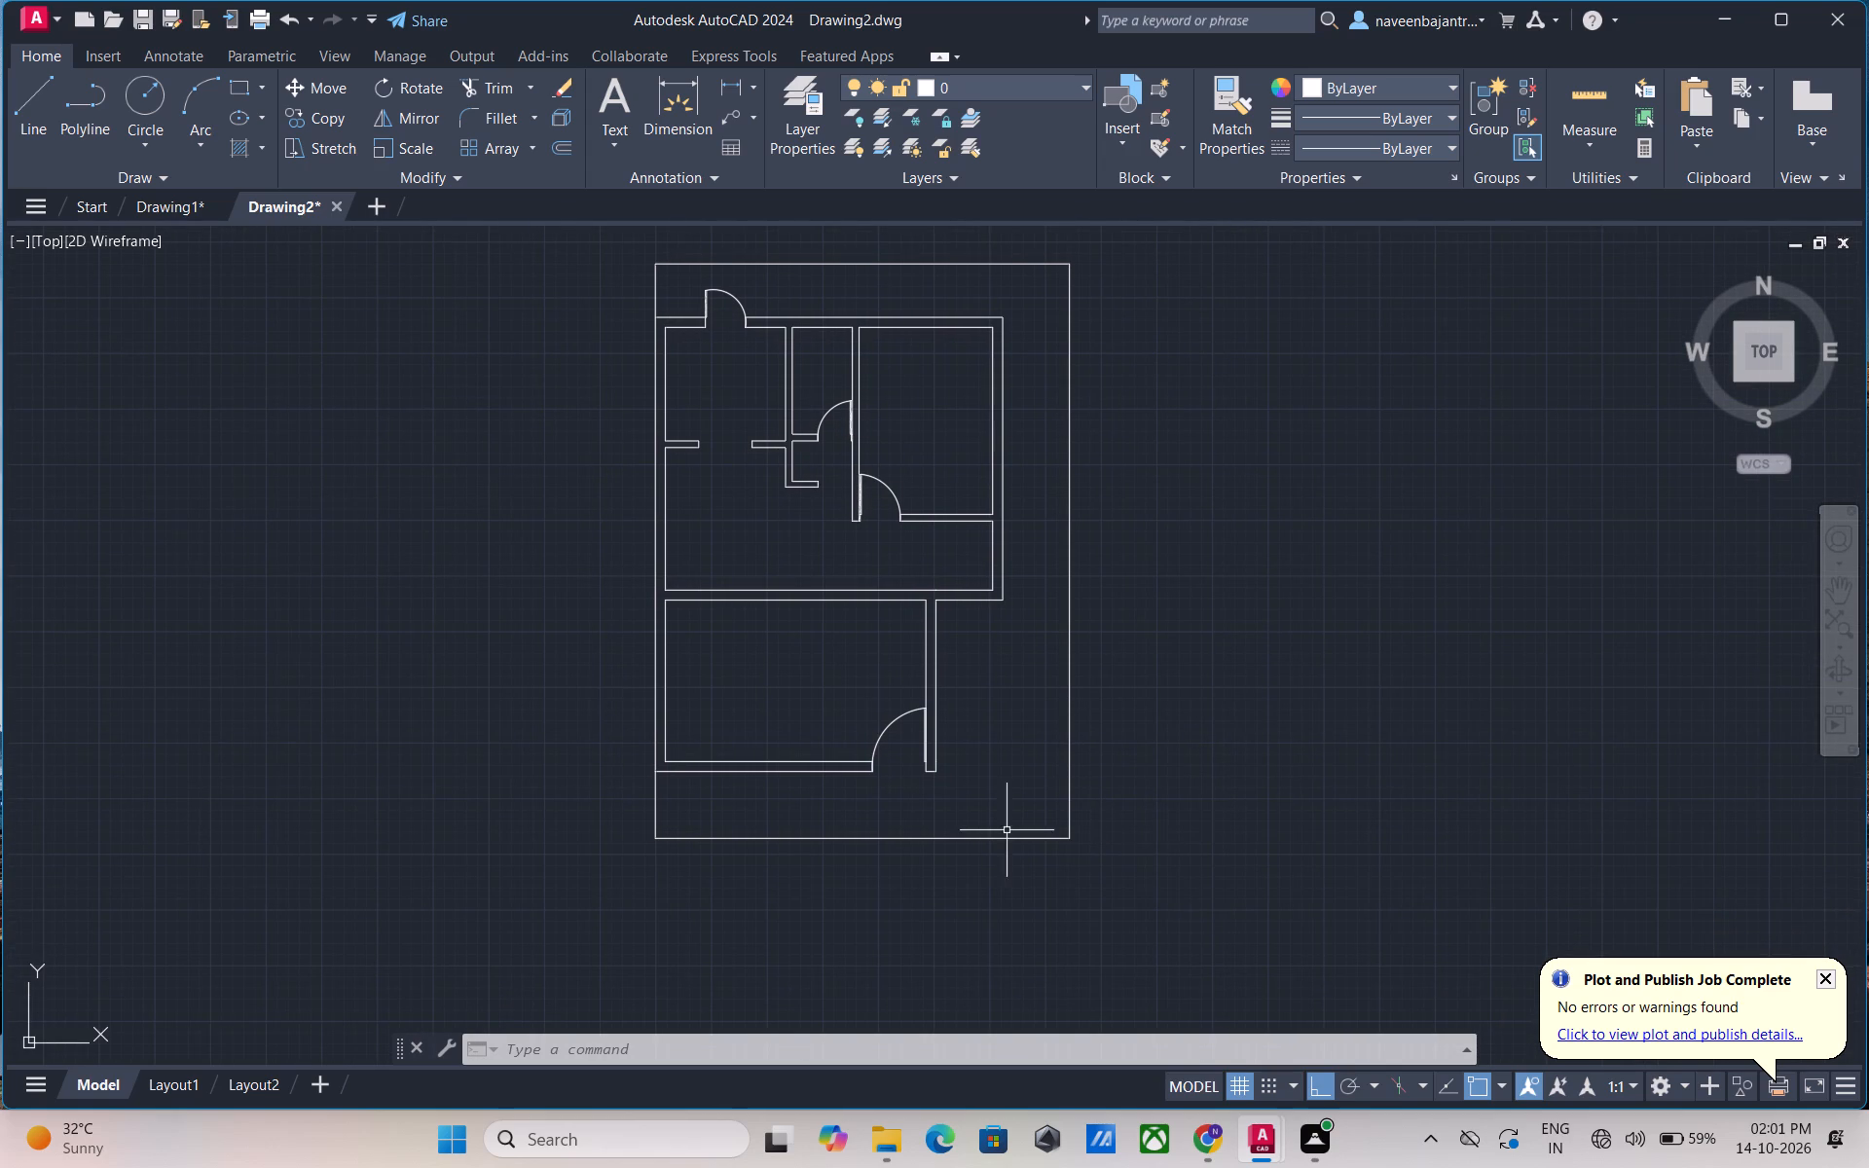
{"action": "middle_click_drag", "start_coordinate": [988, 805], "coordinate": [1011, 767]}
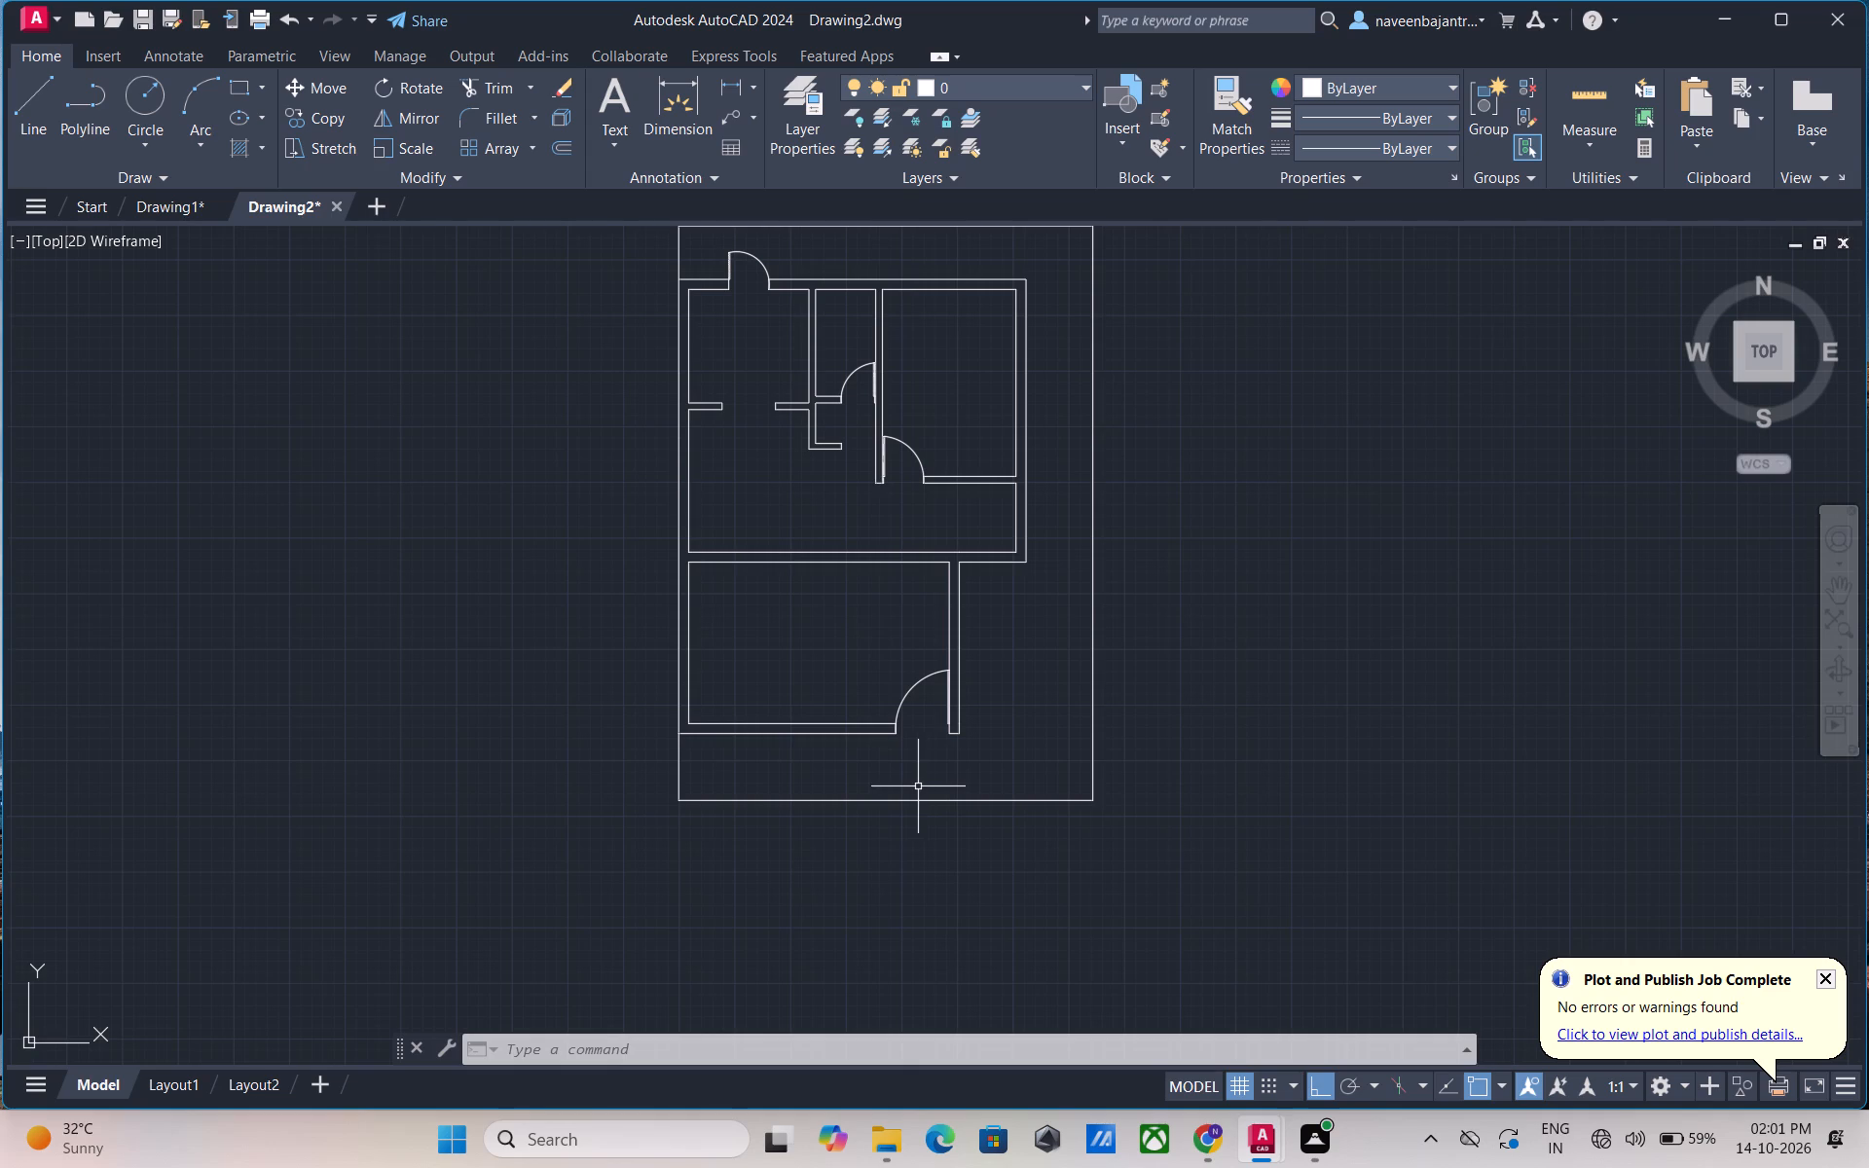
Draw a 5' horizontal line leftward across the bottom doorway from the outer corner of the hinge-side jamb.
{"action": "scroll", "coordinate": [872, 785], "scroll_direction": "up", "scroll_amount": 3}
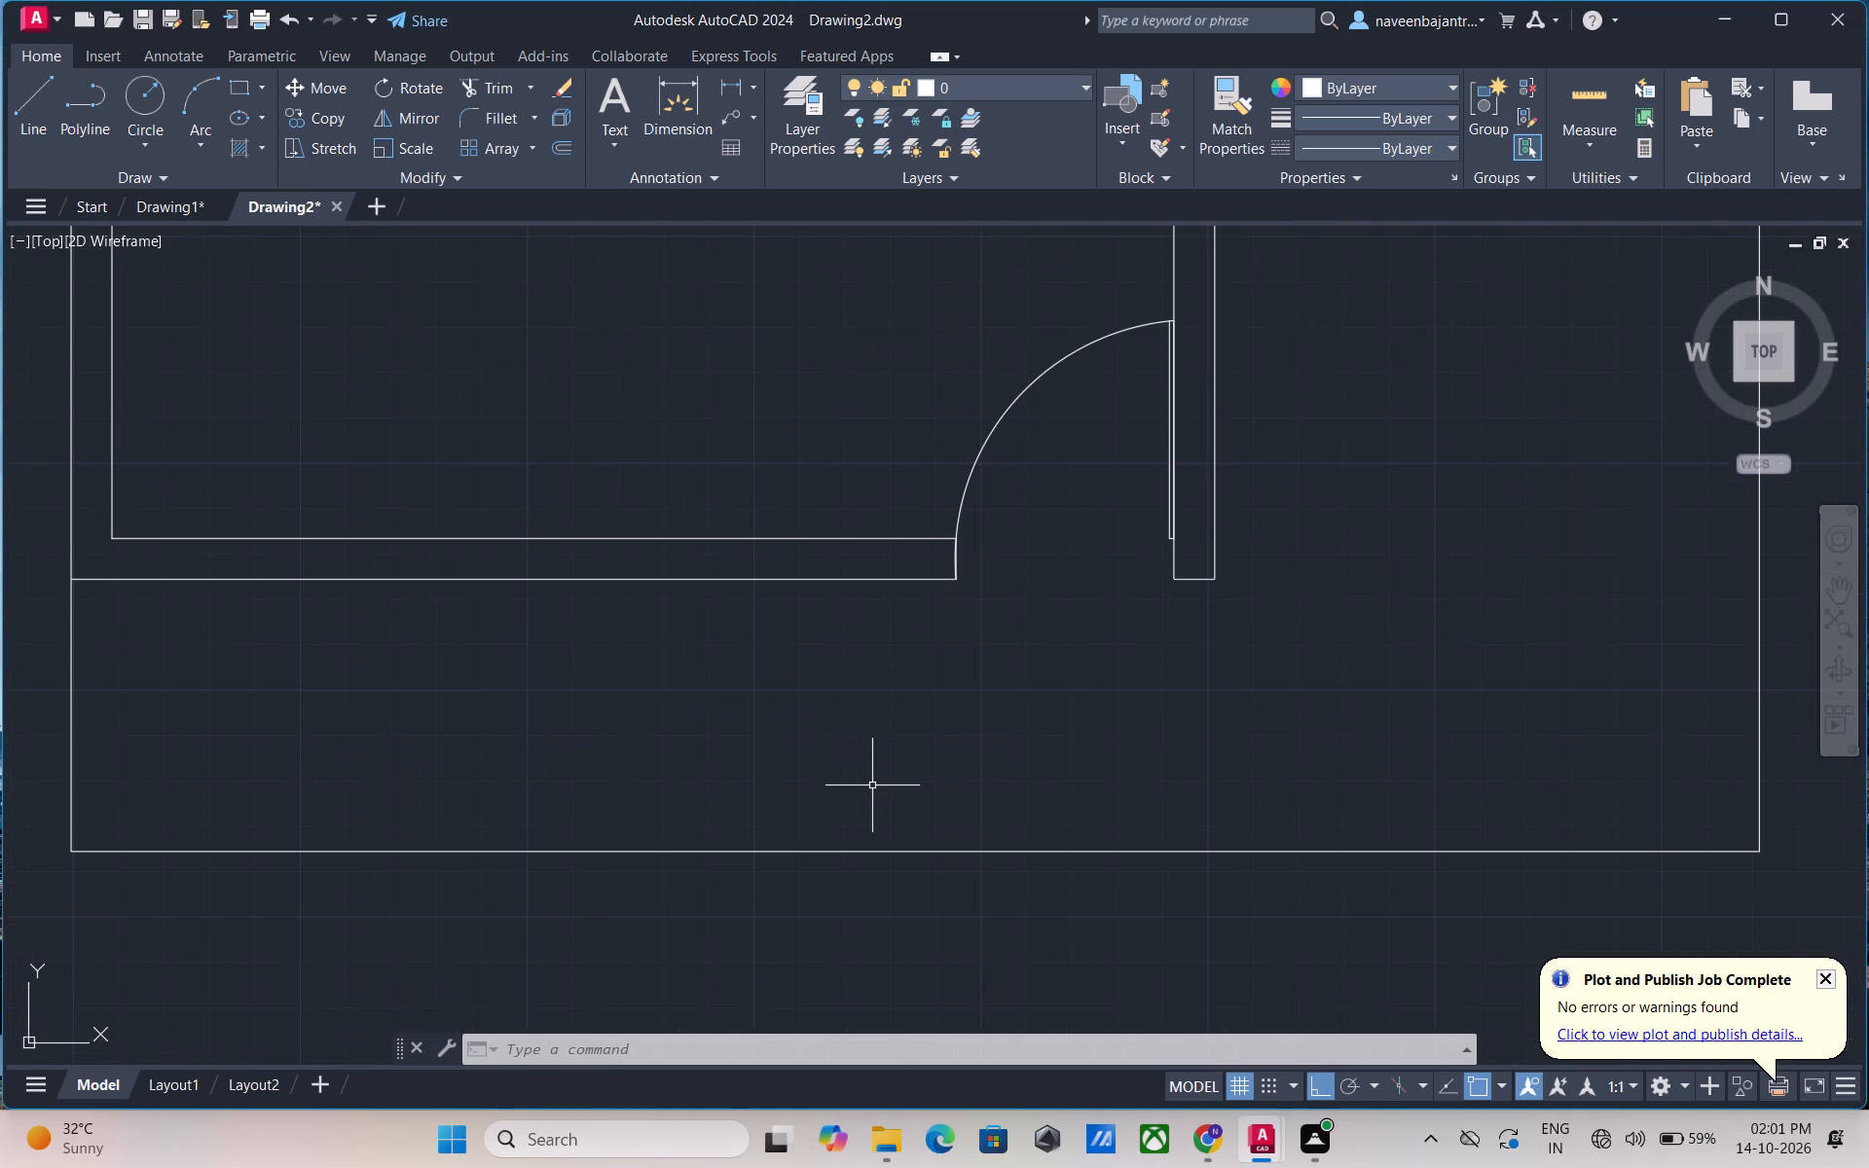
{"action": "key", "text": "Escape"}
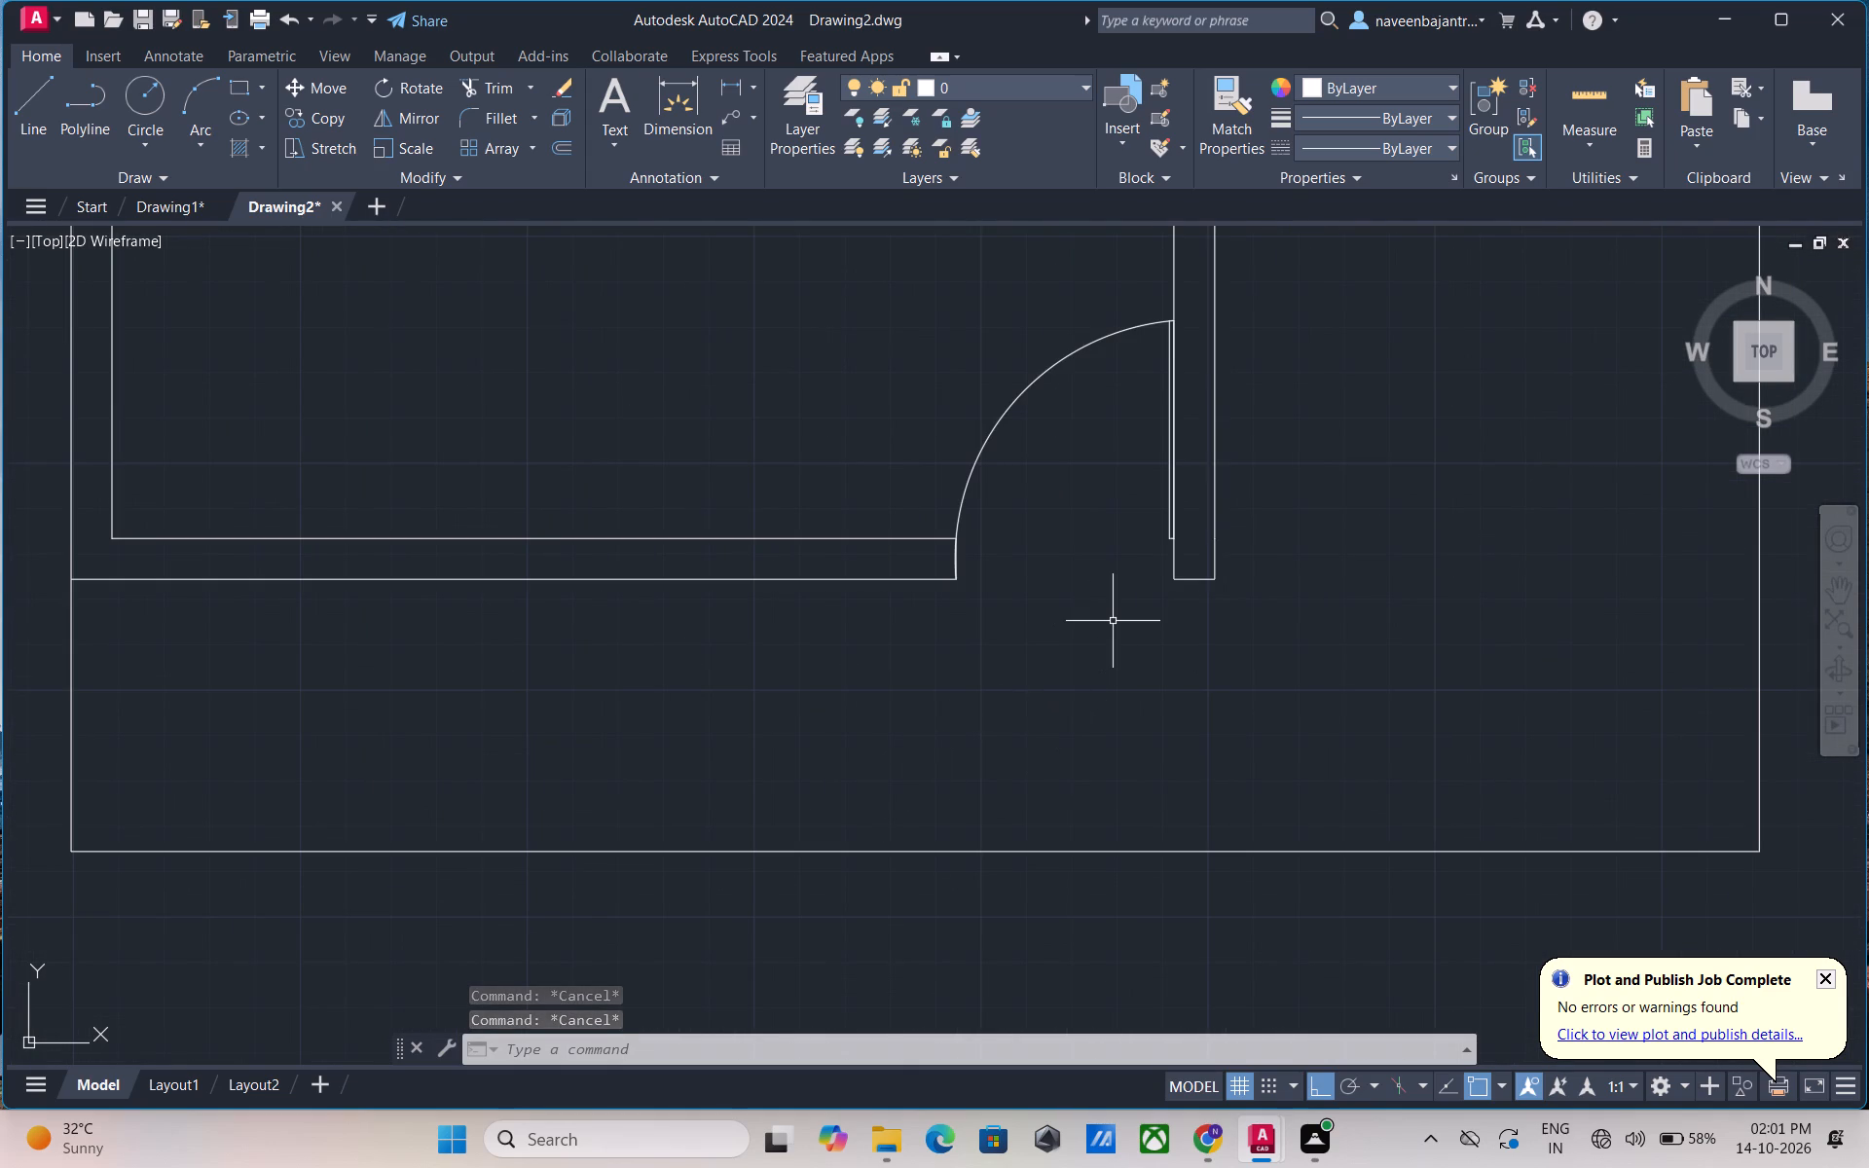
{"action": "type", "text": "L"}
{"action": "key", "text": "space"}
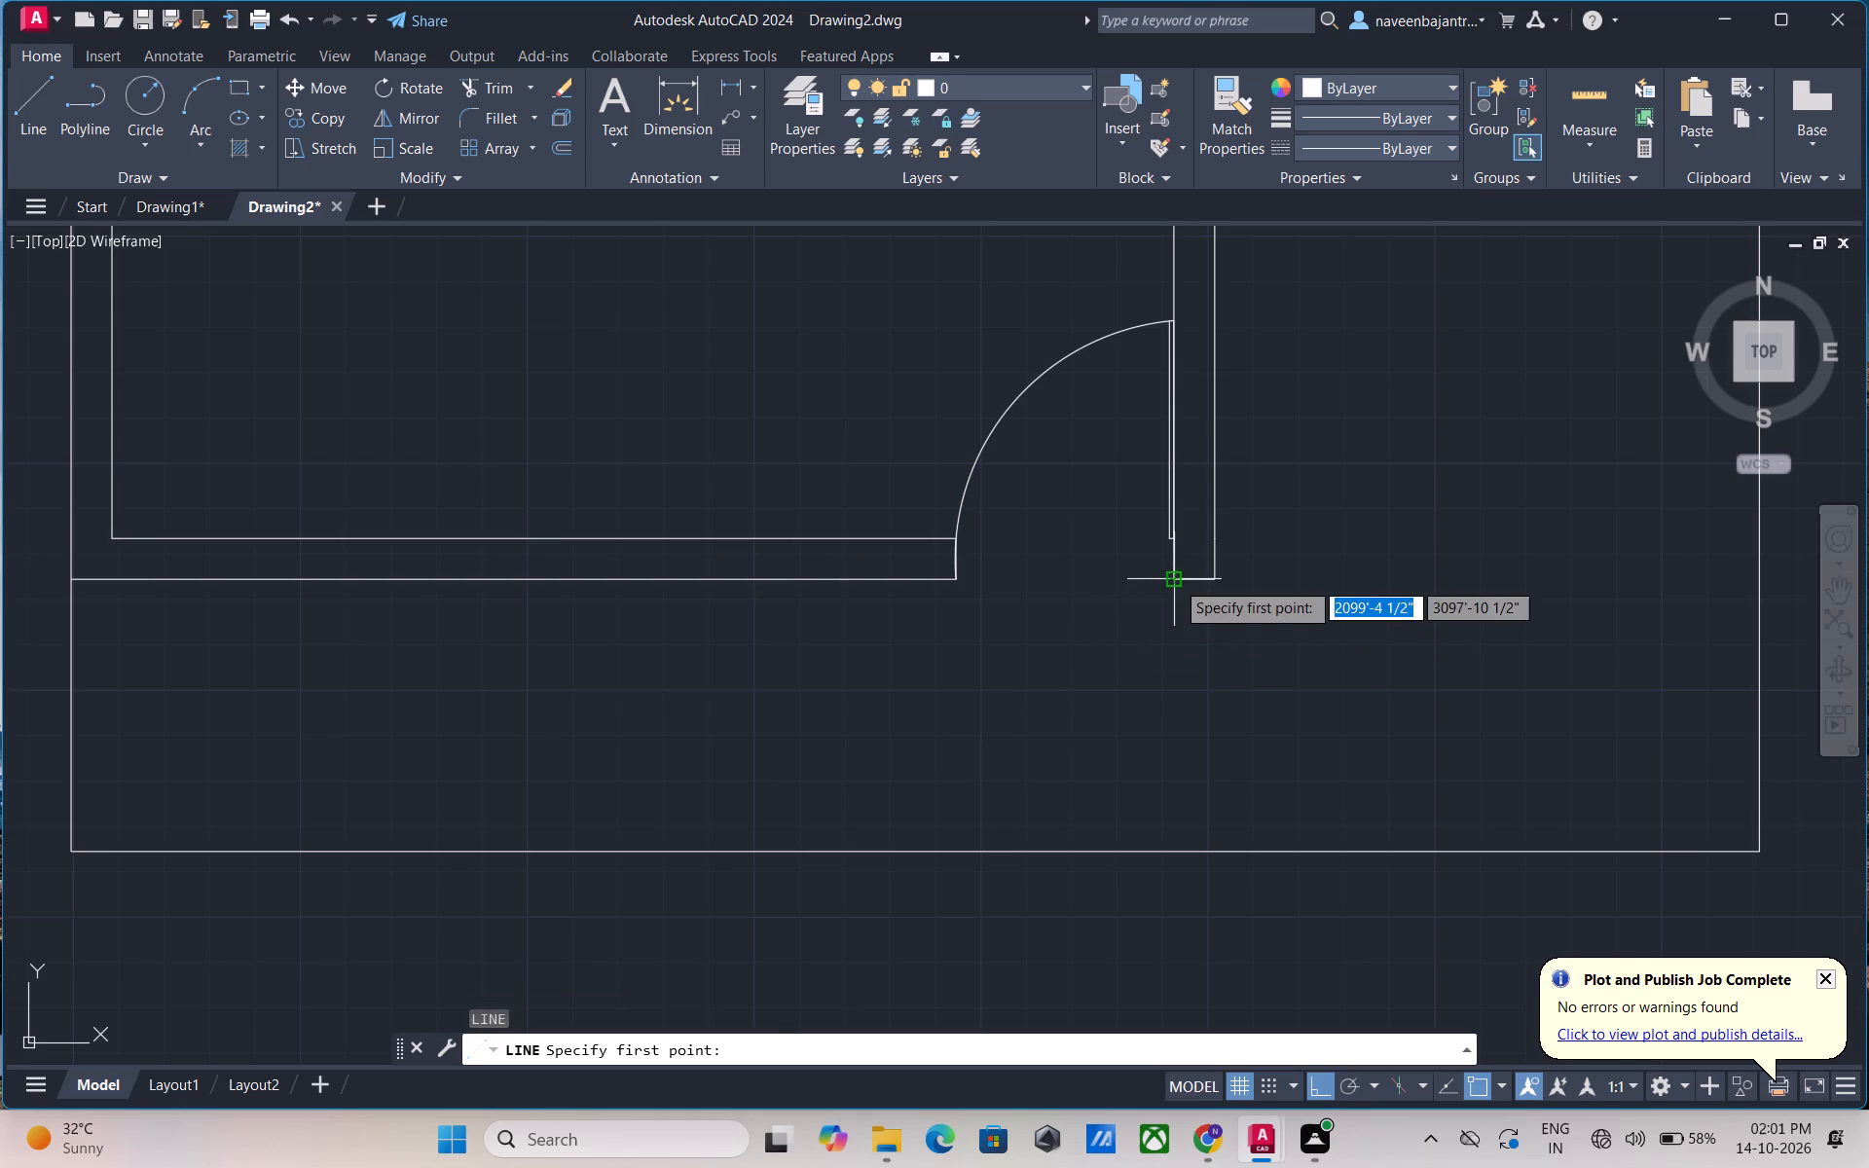
{"action": "left_click", "coordinate": [1175, 580]}
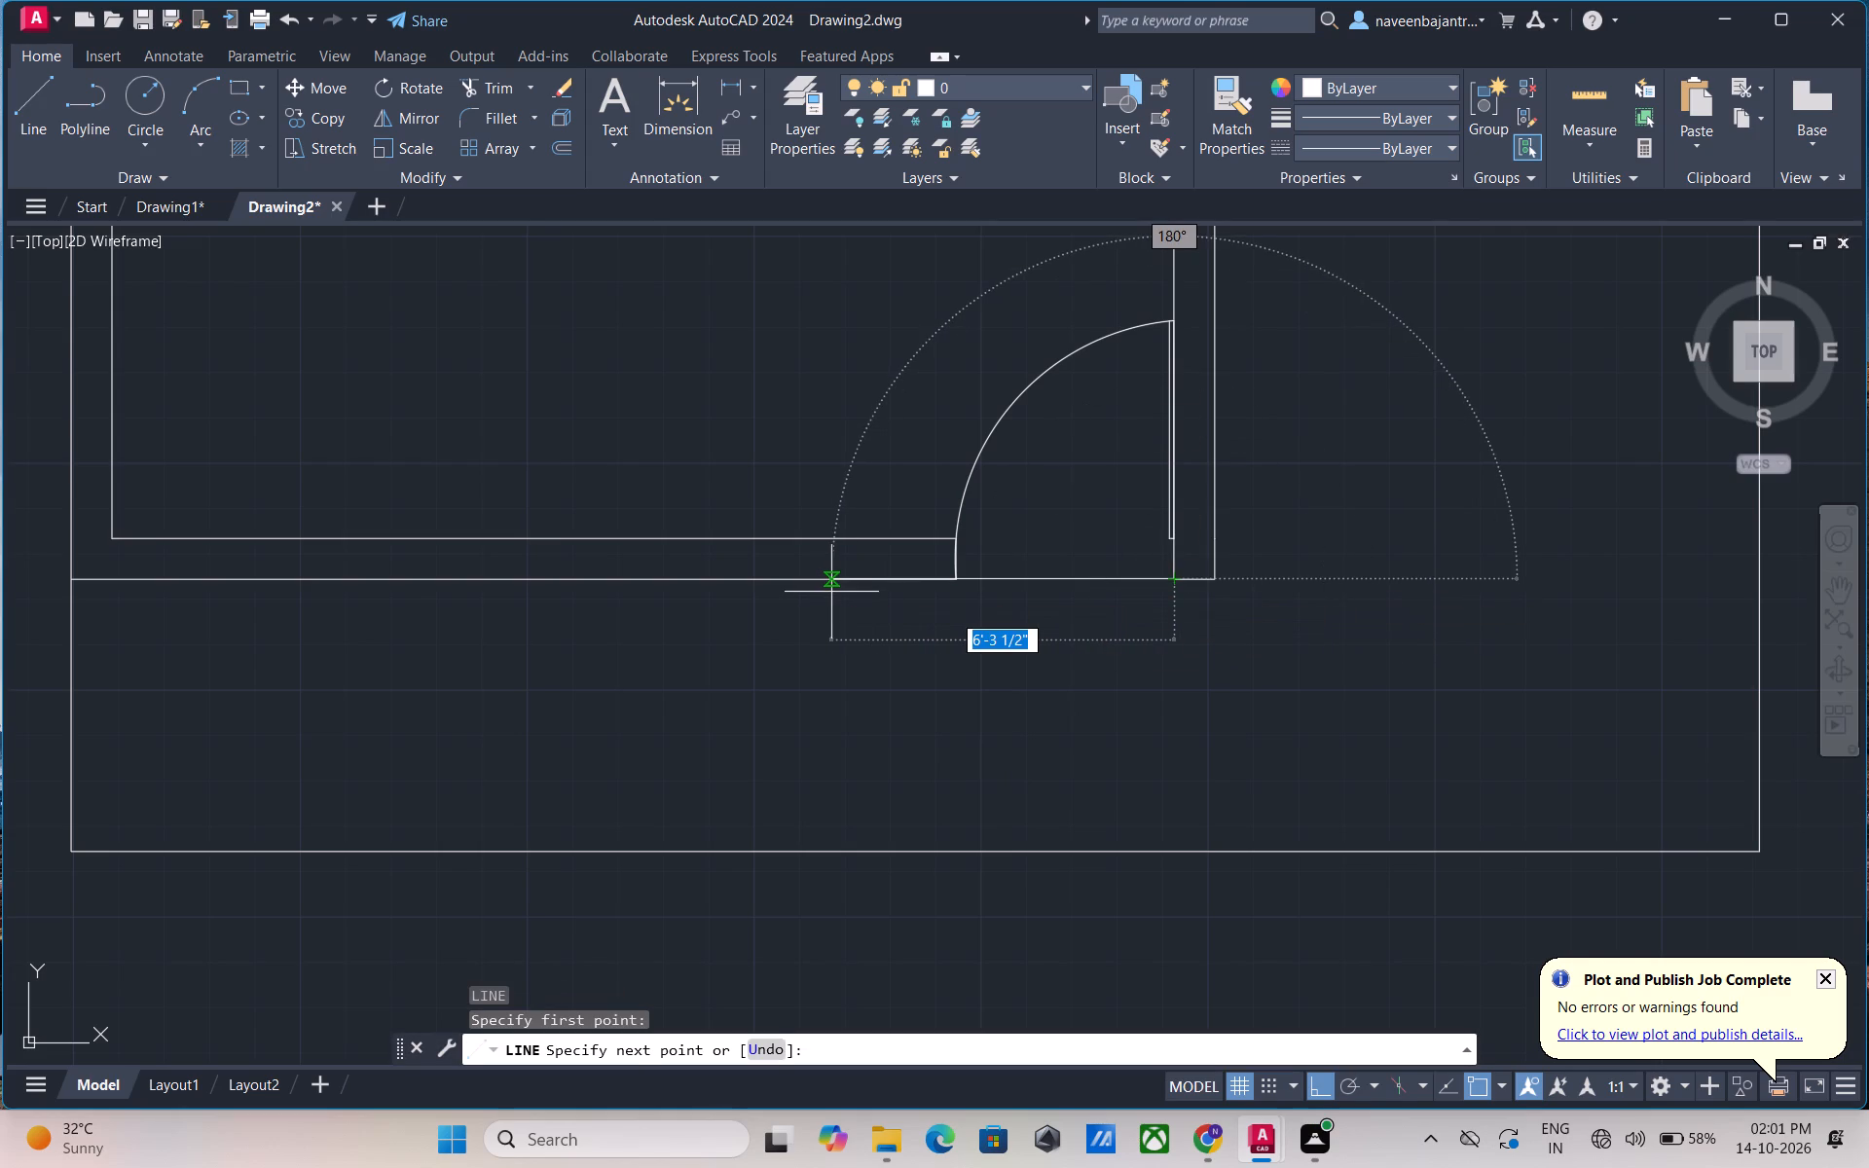
{"action": "type", "text": "5'"}
{"action": "key", "text": "Return"}
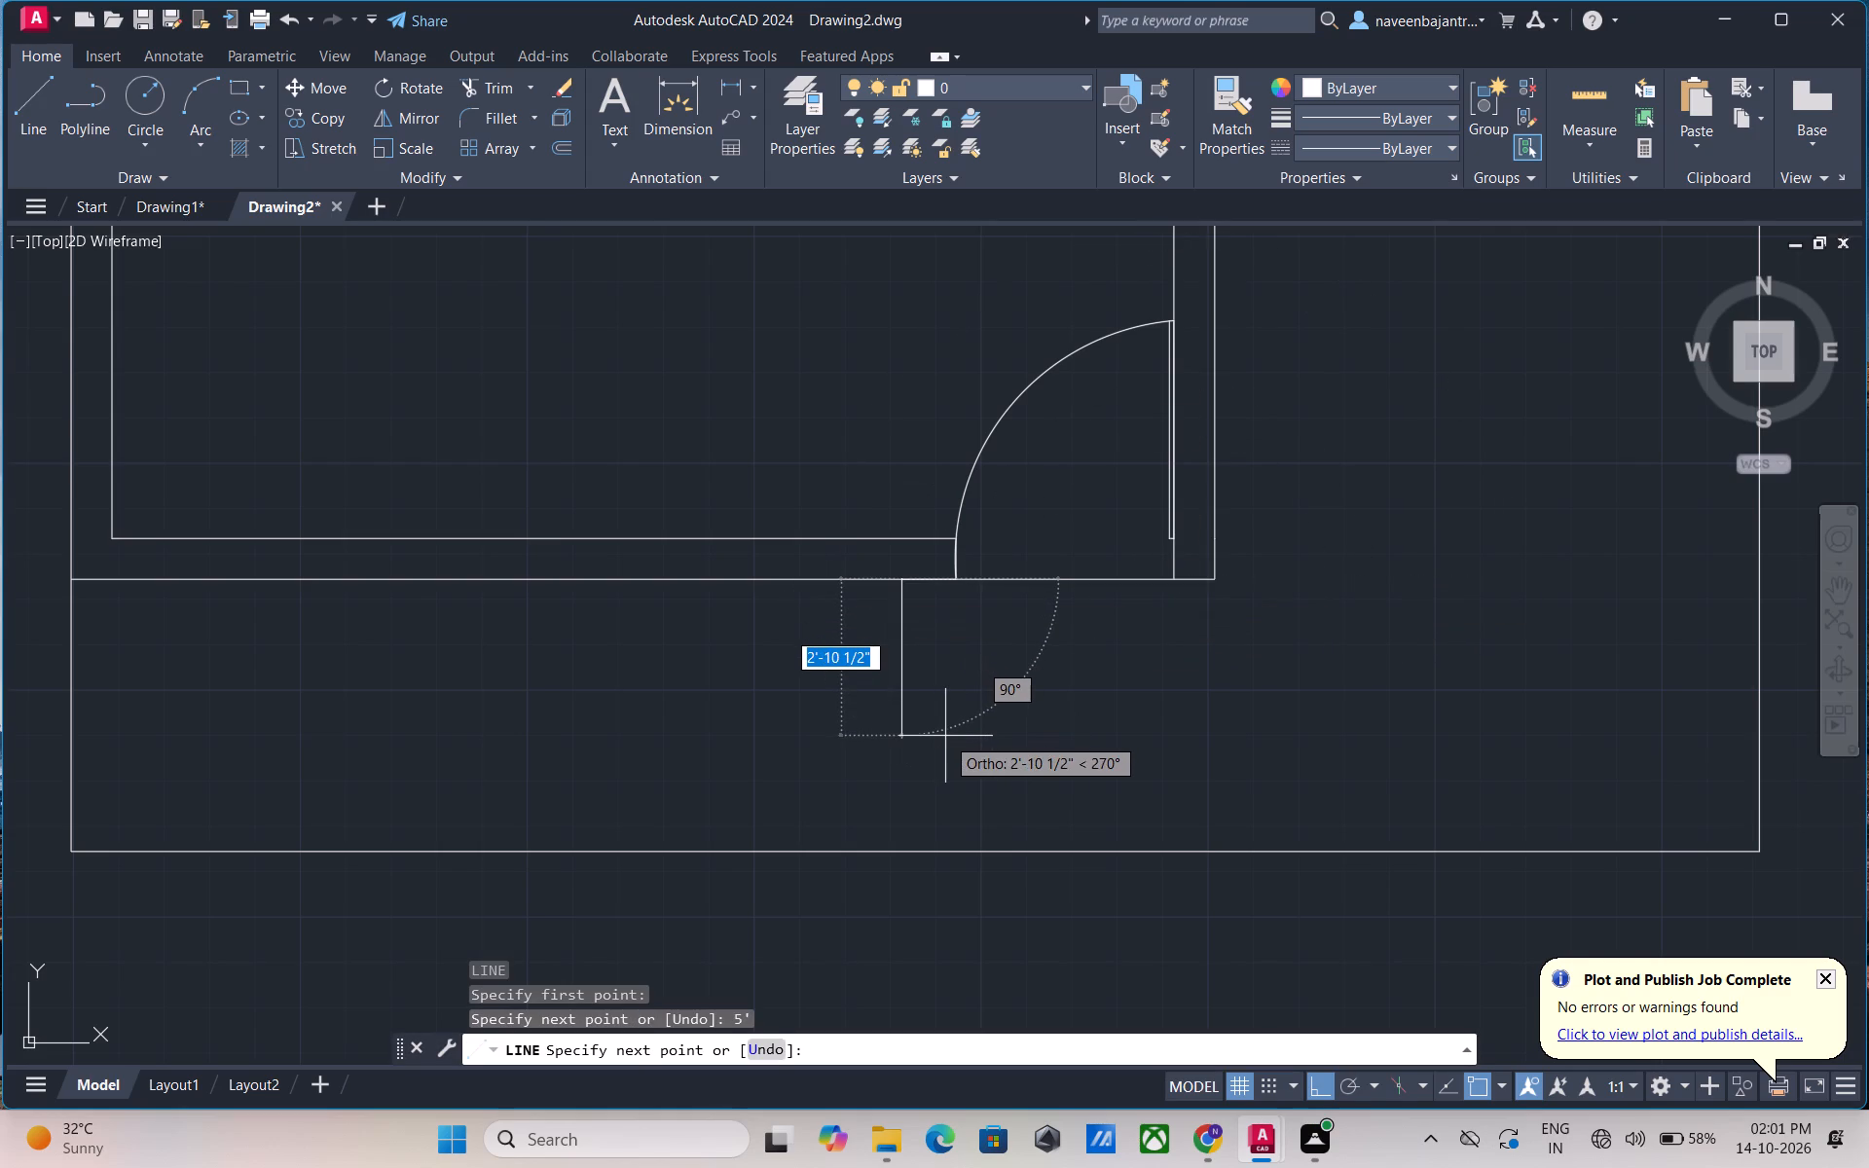
{"action": "key", "text": "Escape"}
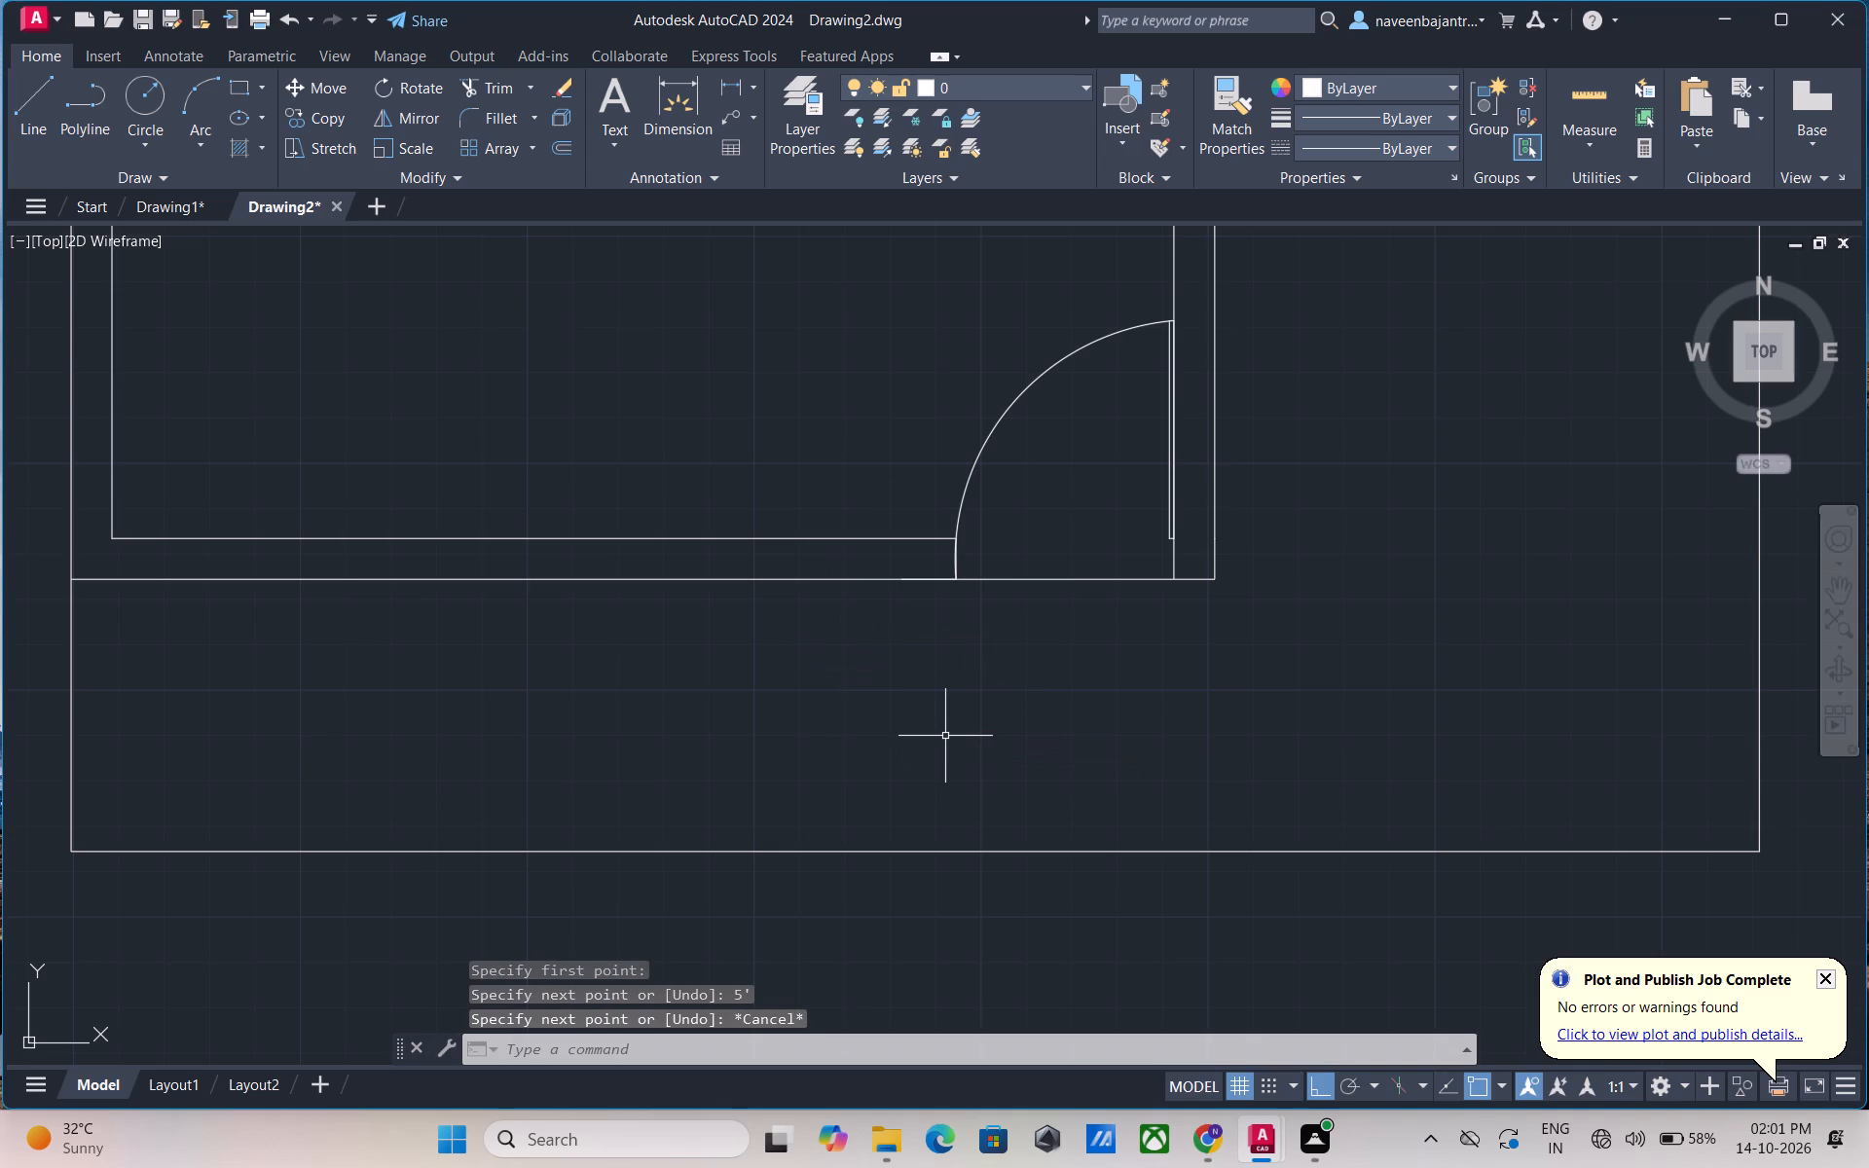
From the 5' line's left end, draw a line 30" down and about 6'-6" to the right to outline the entry steps.
{"action": "type", "text": "L"}
{"action": "key", "text": "space"}
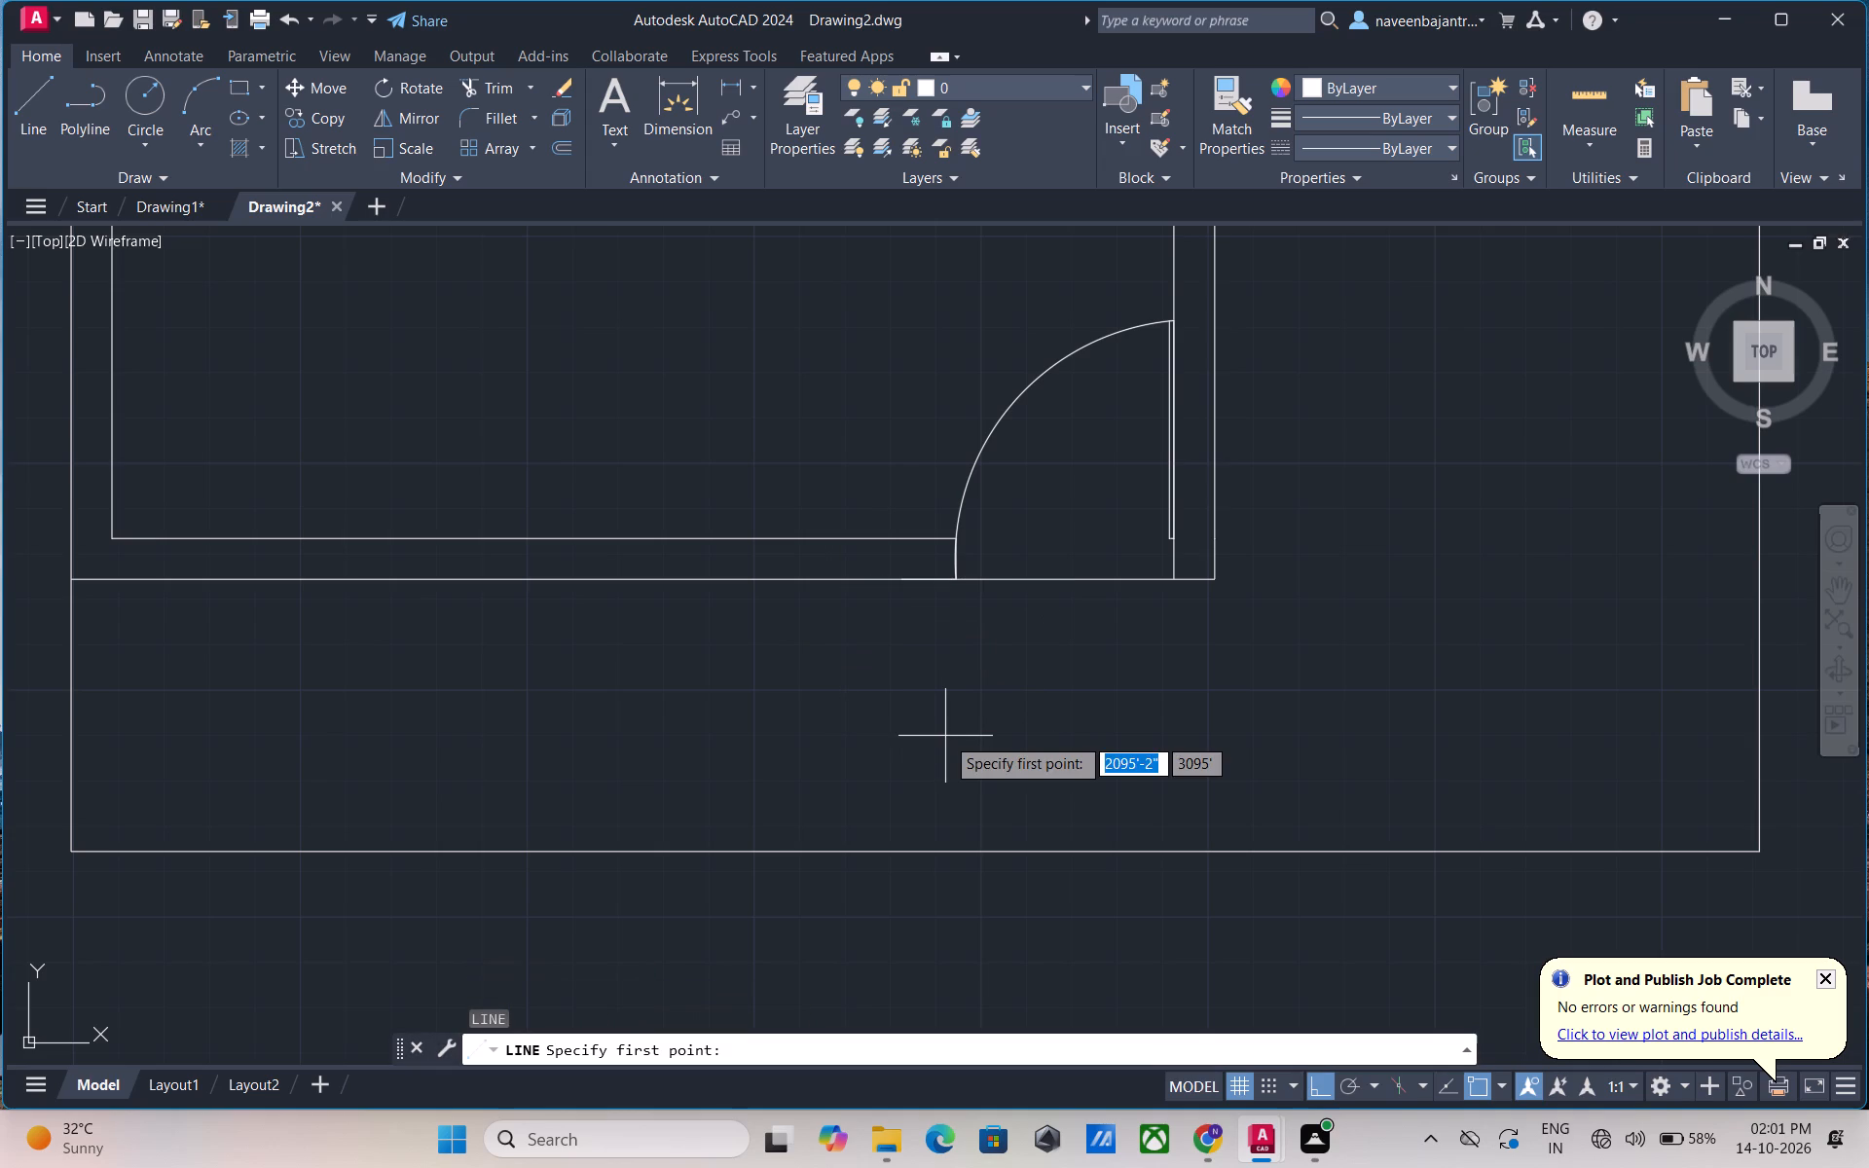
{"action": "left_click", "coordinate": [901, 576]}
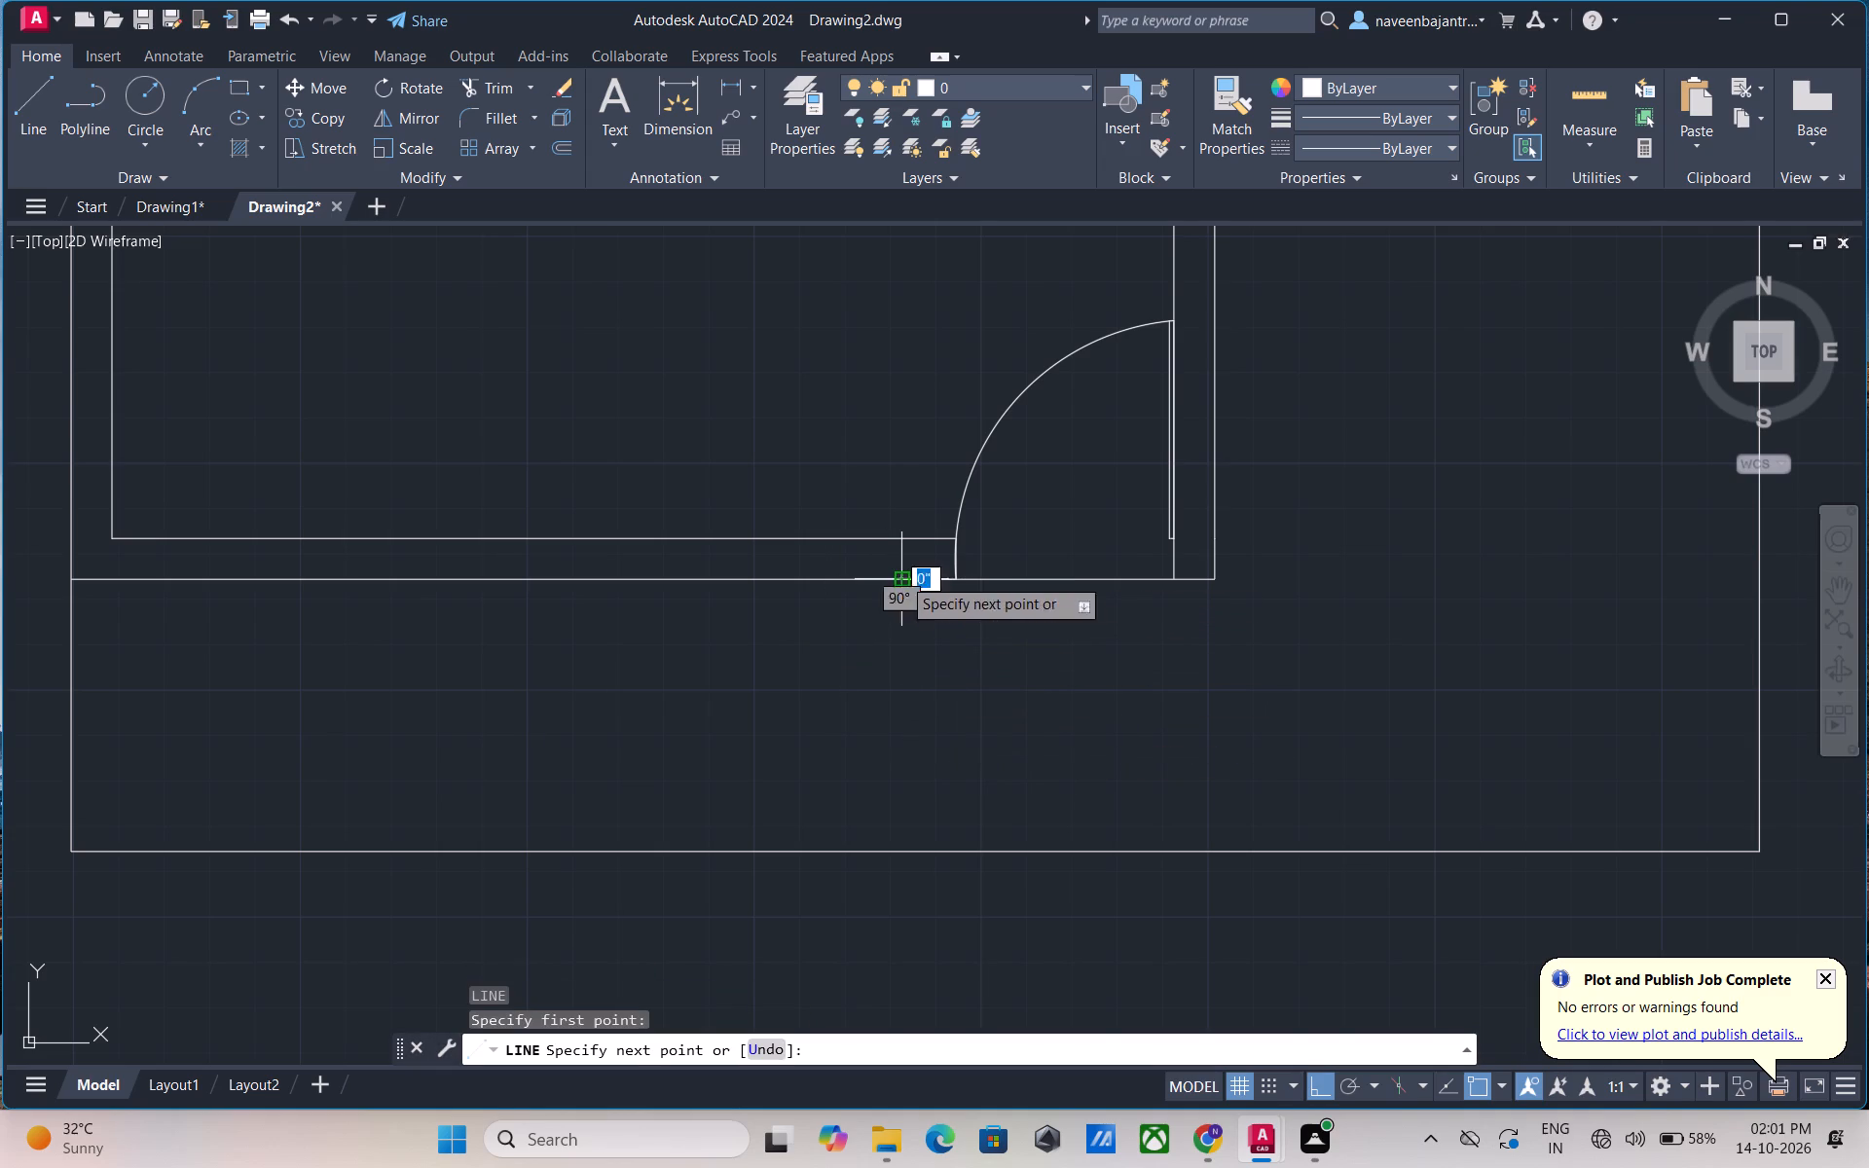
{"action": "type", "text": "30"}
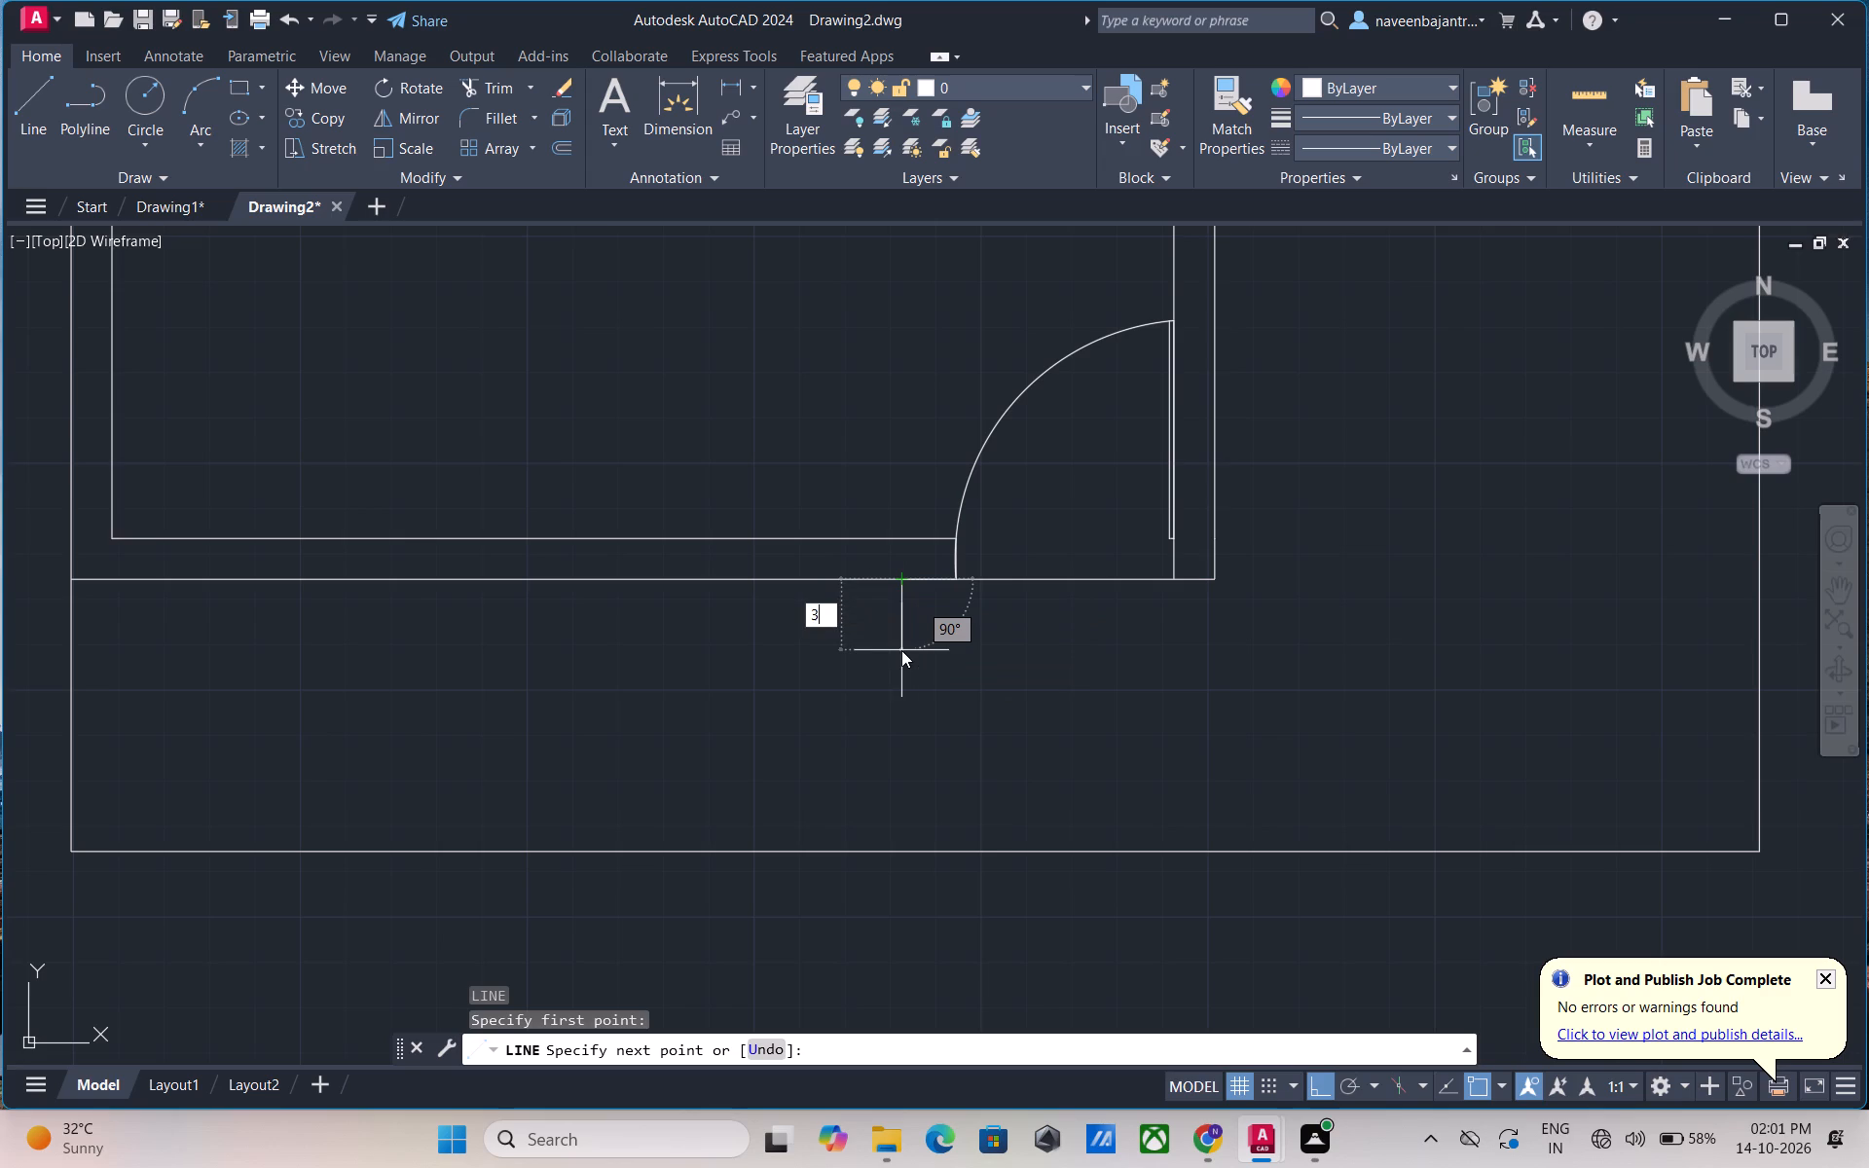
{"action": "key", "text": "shift+quotedbl"}
{"action": "key", "text": "Return"}
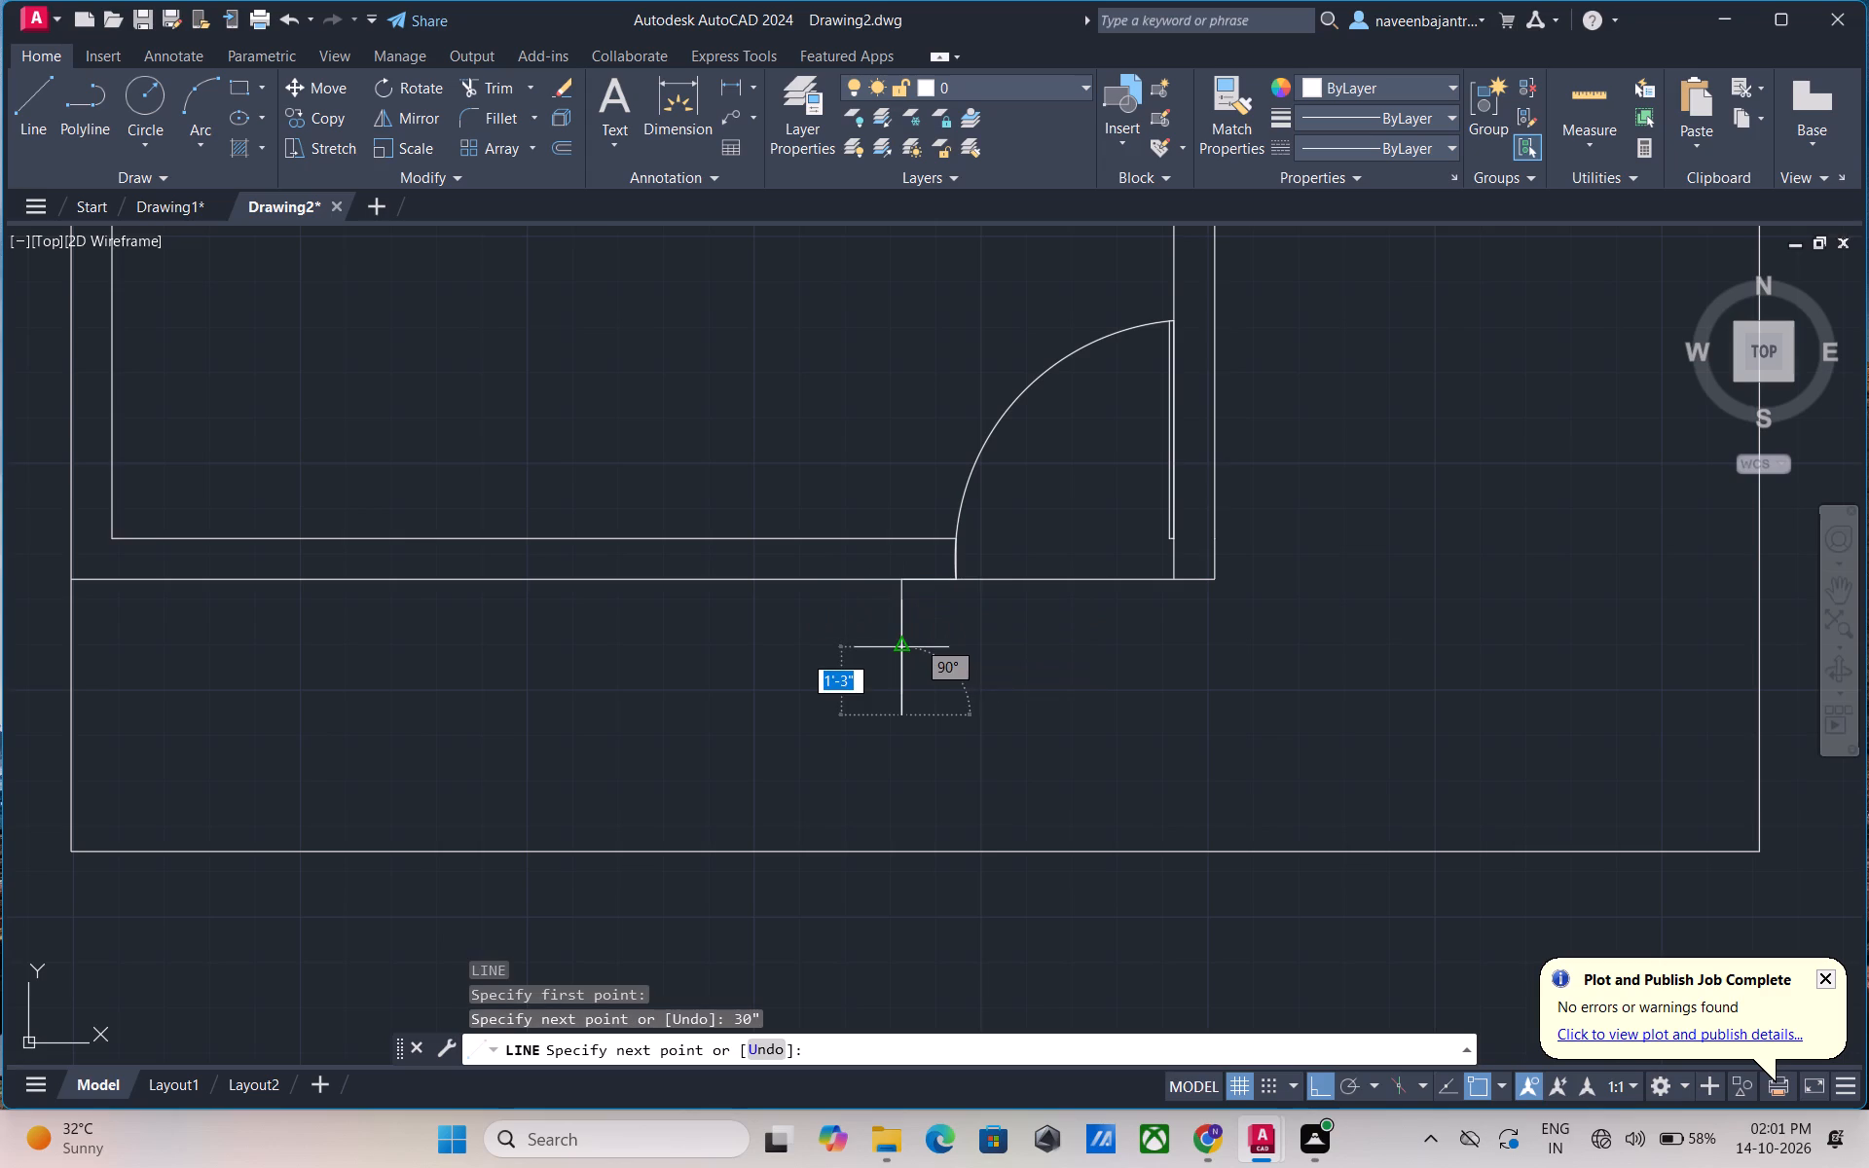
{"action": "left_click", "coordinate": [1261, 710]}
{"action": "key", "text": "Escape"}
Draw a vertical line about 3'-6" down from the hinge-side jamb's outer corner, crossing the steps' bottom line.
{"action": "type", "text": "L"}
{"action": "key", "text": "space"}
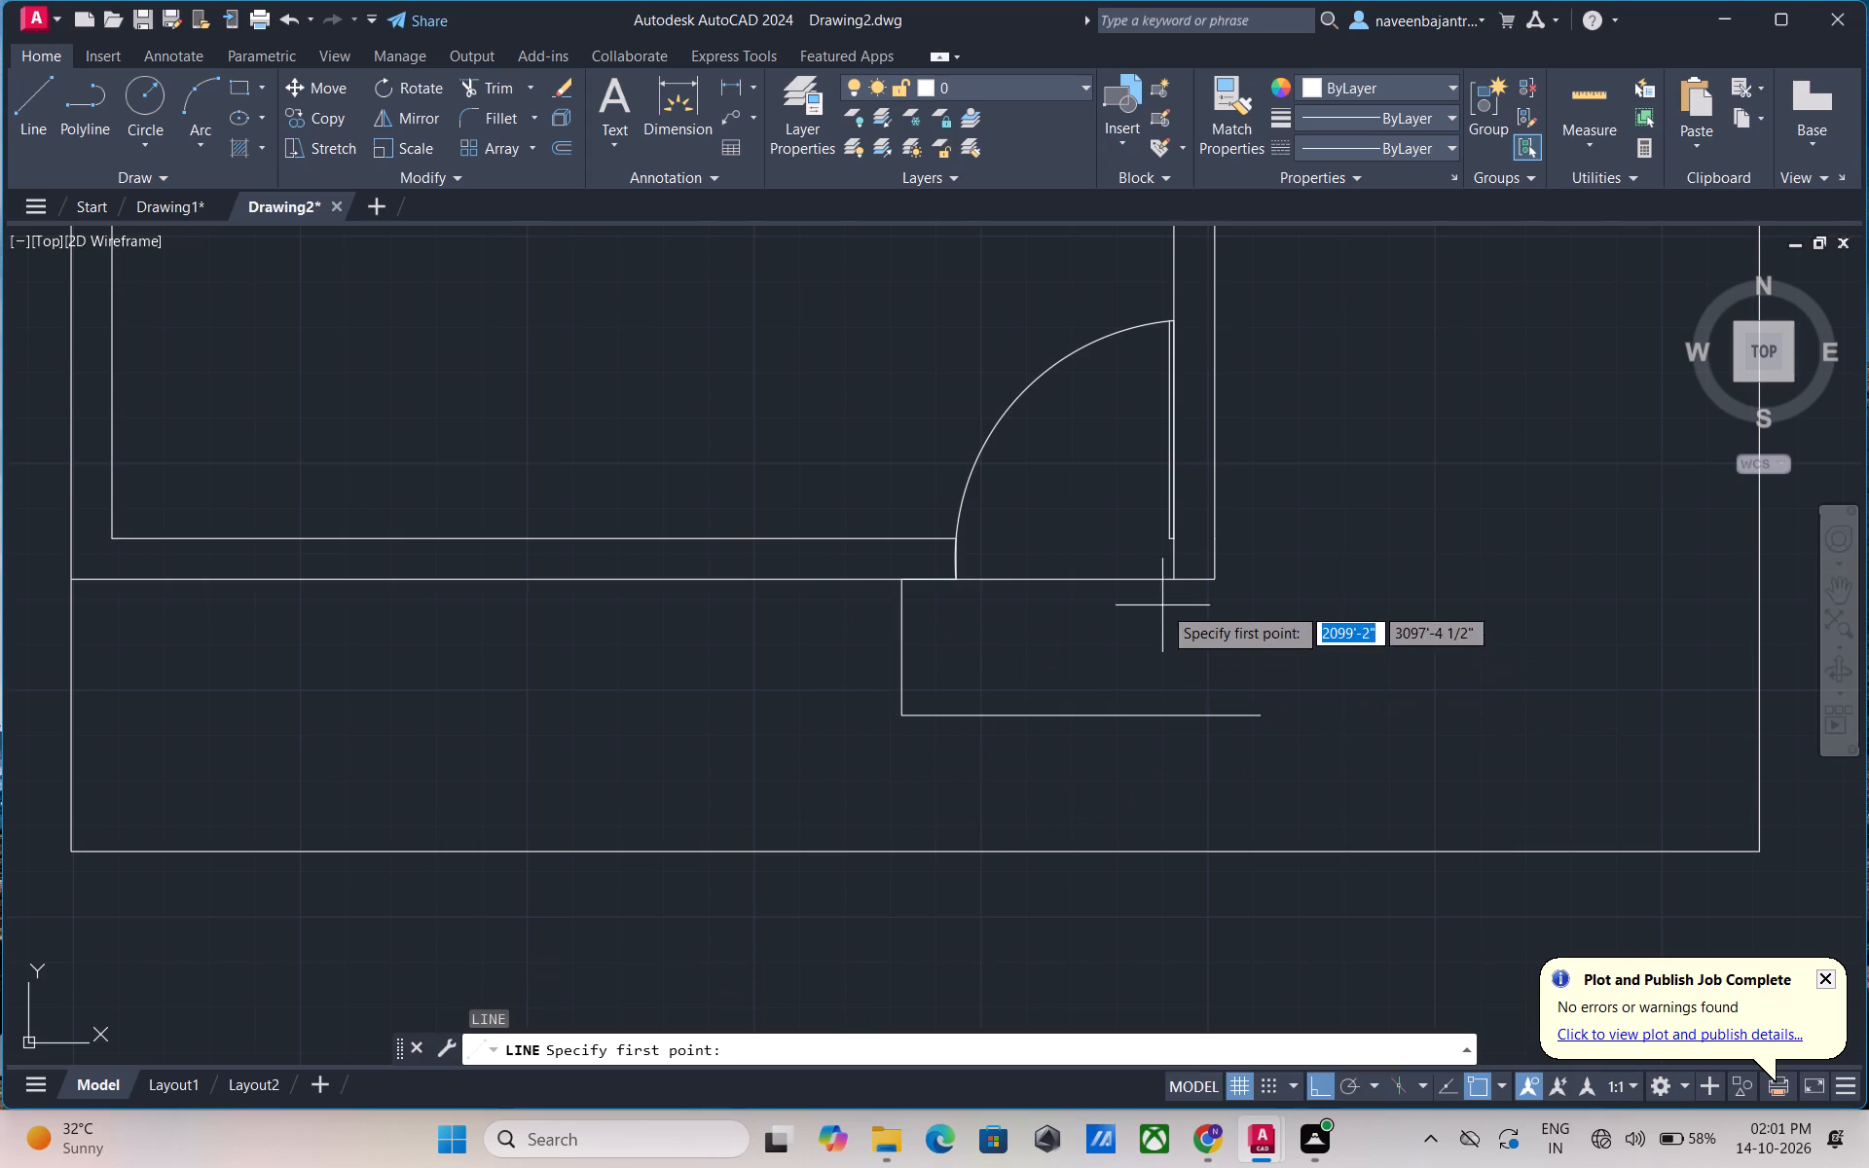
{"action": "left_click", "coordinate": [1178, 582]}
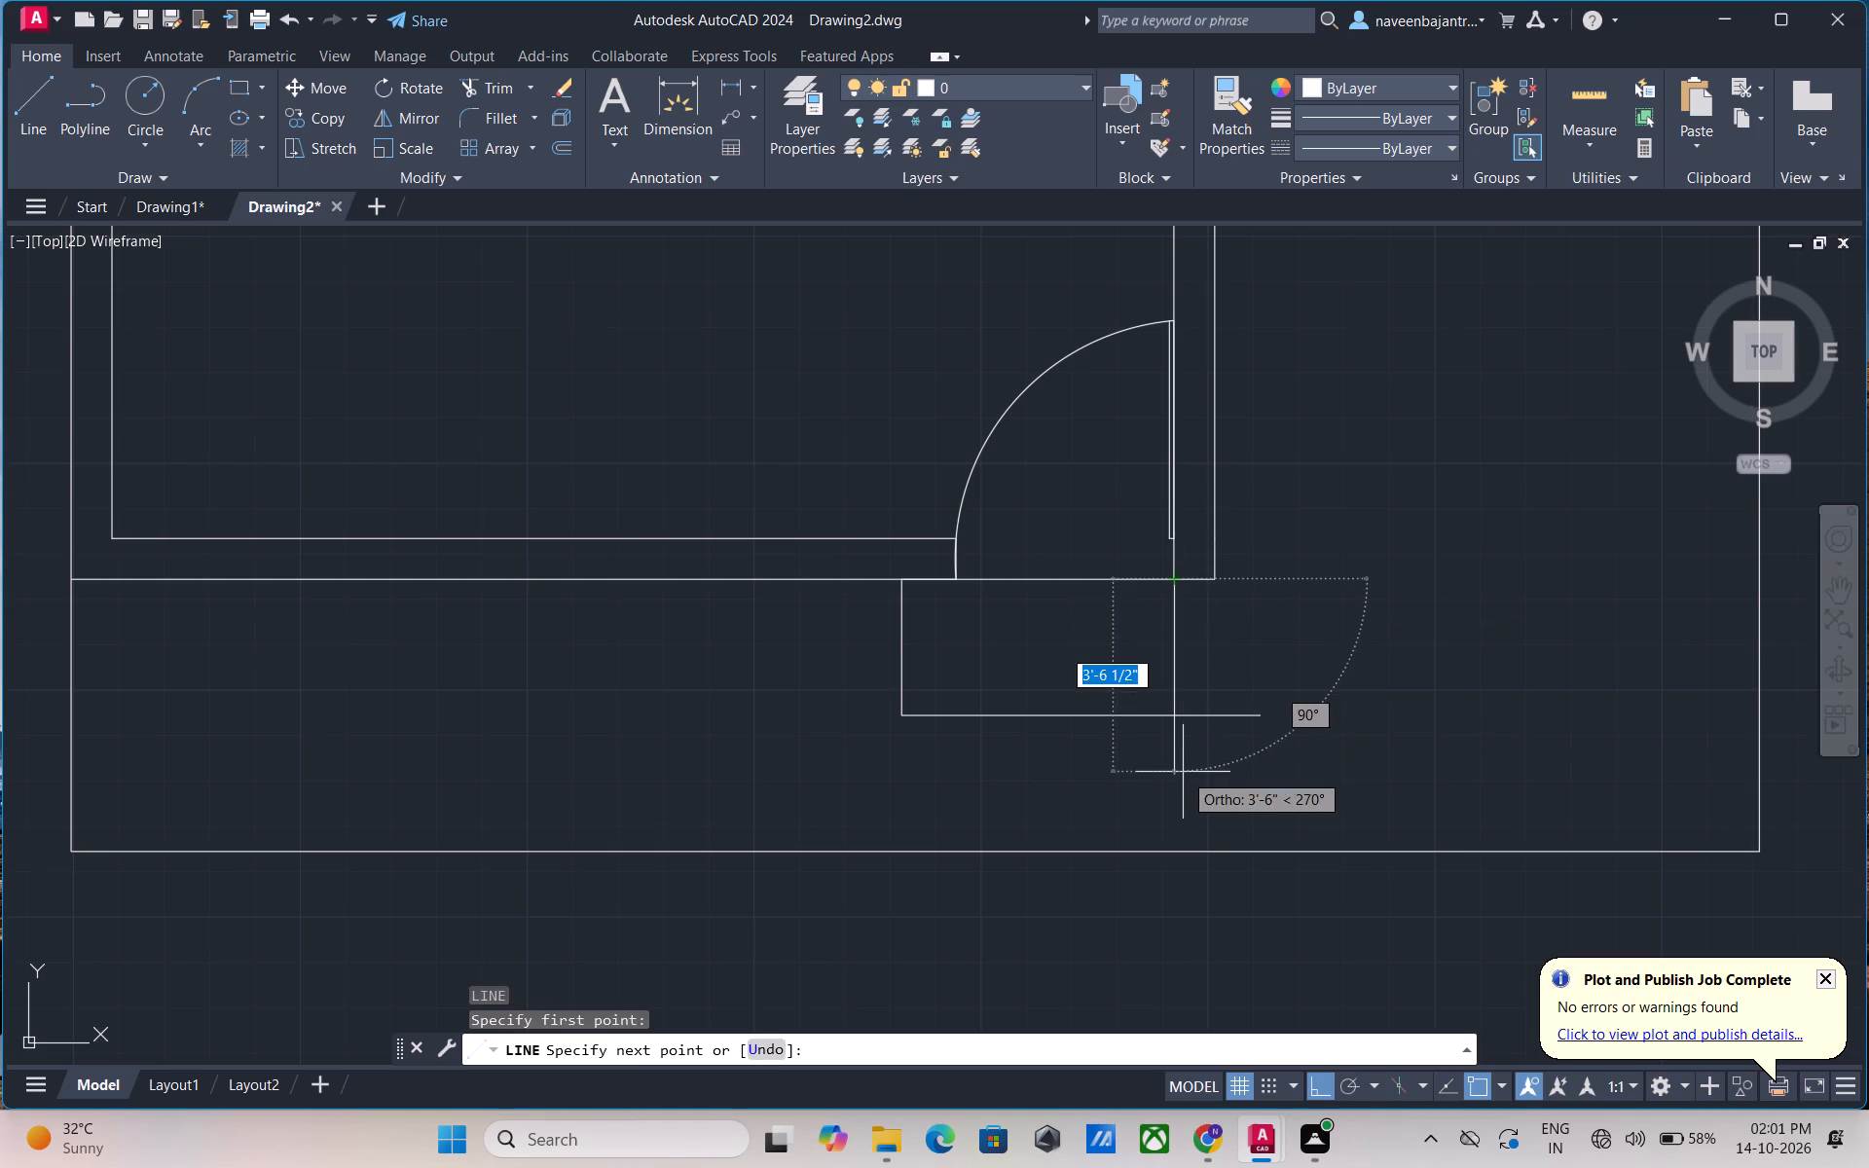
{"action": "left_click", "coordinate": [1183, 772]}
{"action": "key", "text": "Escape"}
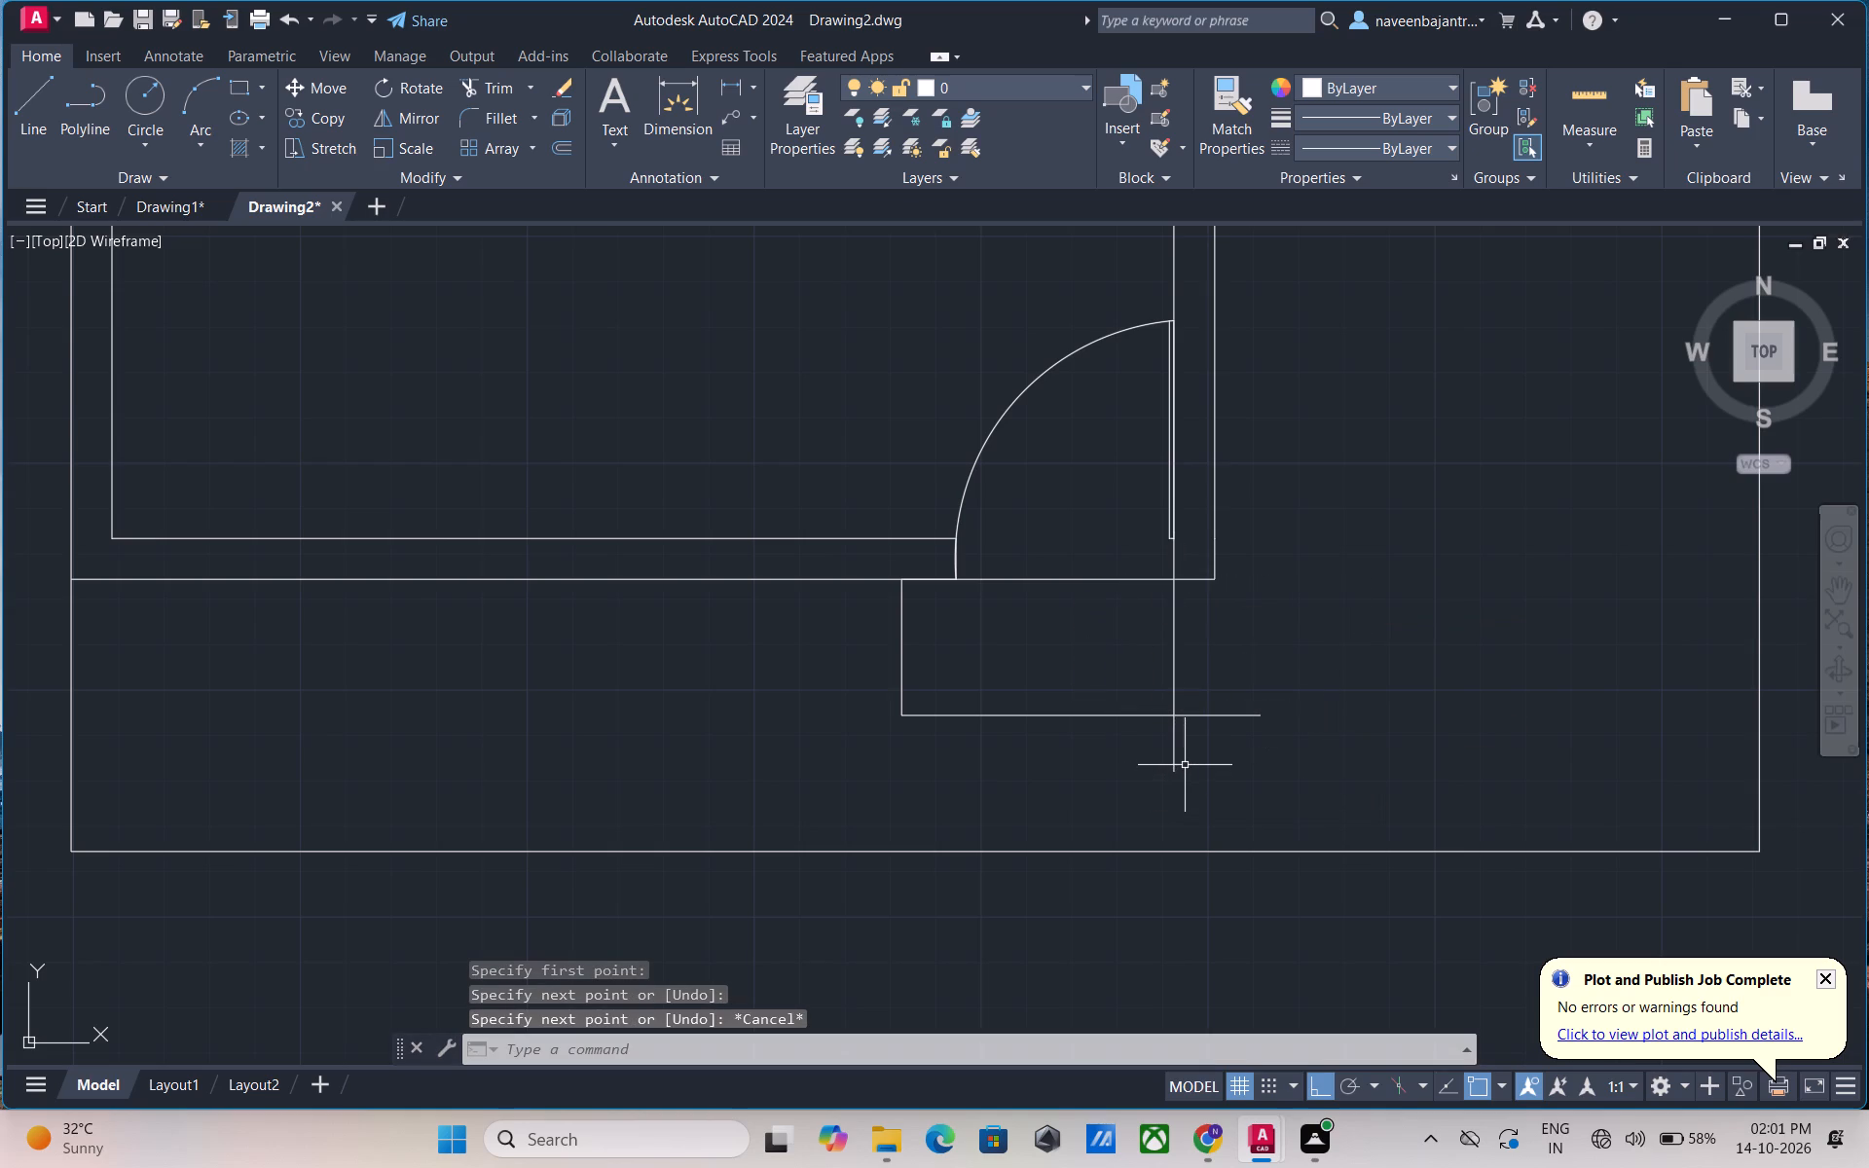
Trim the two overhangs beyond the bottom-right corner of the entry-steps outline.
{"action": "key", "text": "t"}
{"action": "key", "text": "r"}
{"action": "key", "text": "space"}
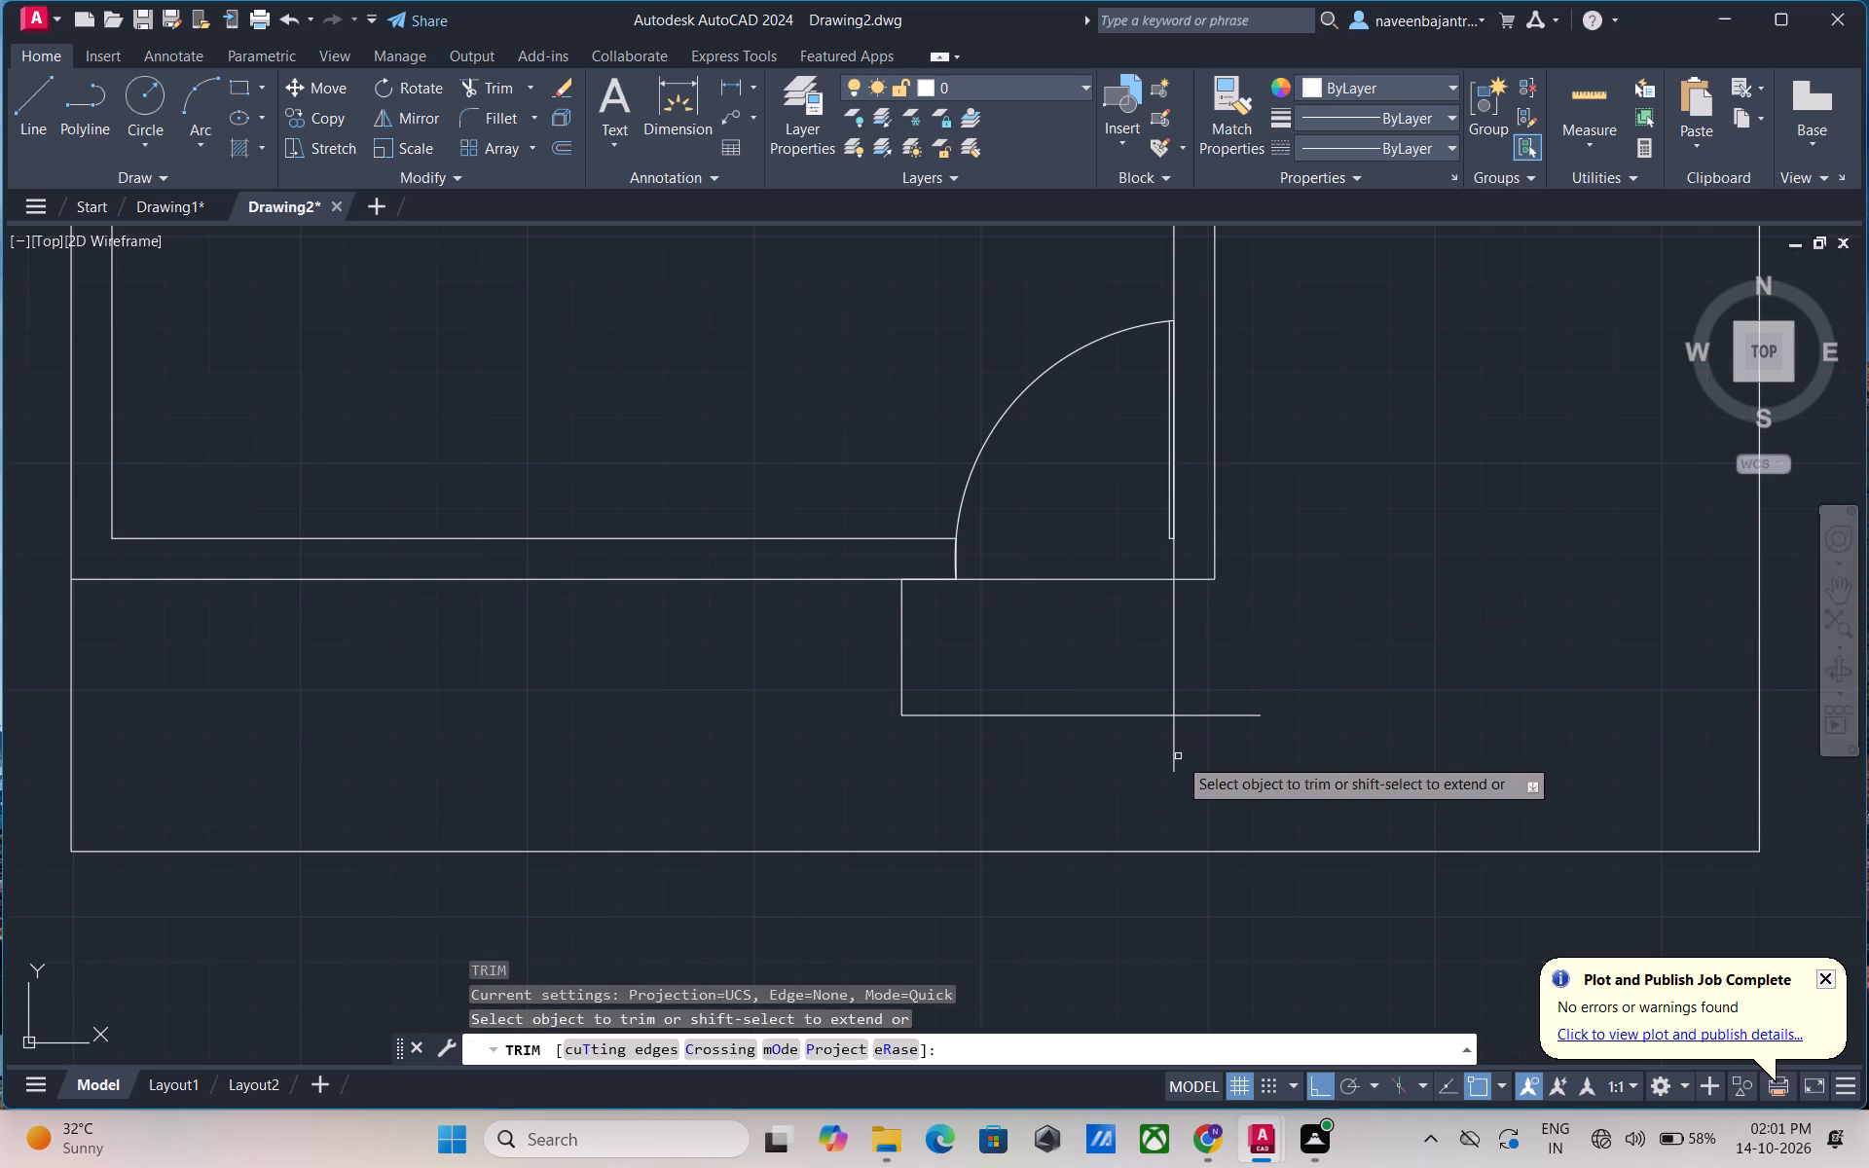
{"action": "left_click", "coordinate": [1176, 759]}
{"action": "left_click", "coordinate": [1204, 716]}
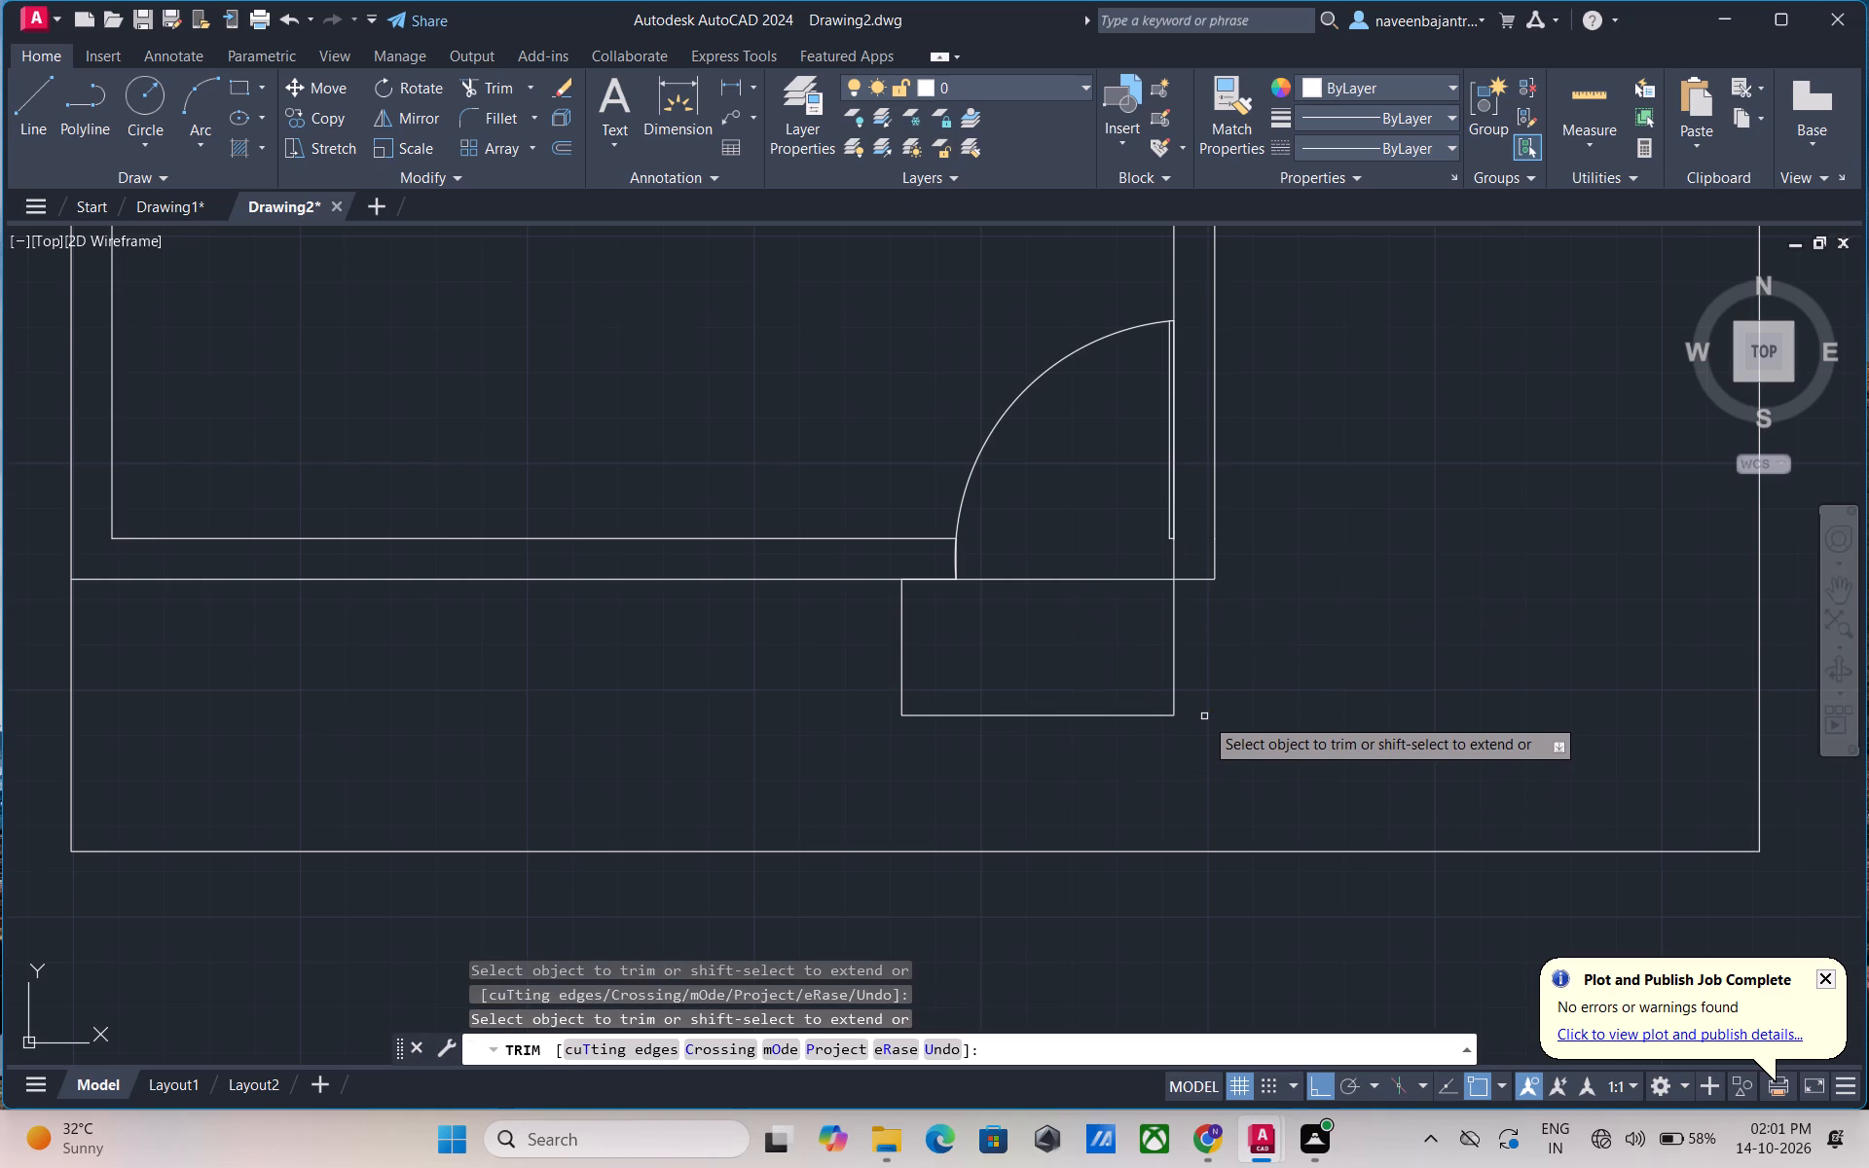
{"action": "key", "text": "Escape"}
Offset the bottom edge of the entry-steps outline 10" upward, toward the house.
{"action": "type", "text": "O"}
{"action": "key", "text": "space"}
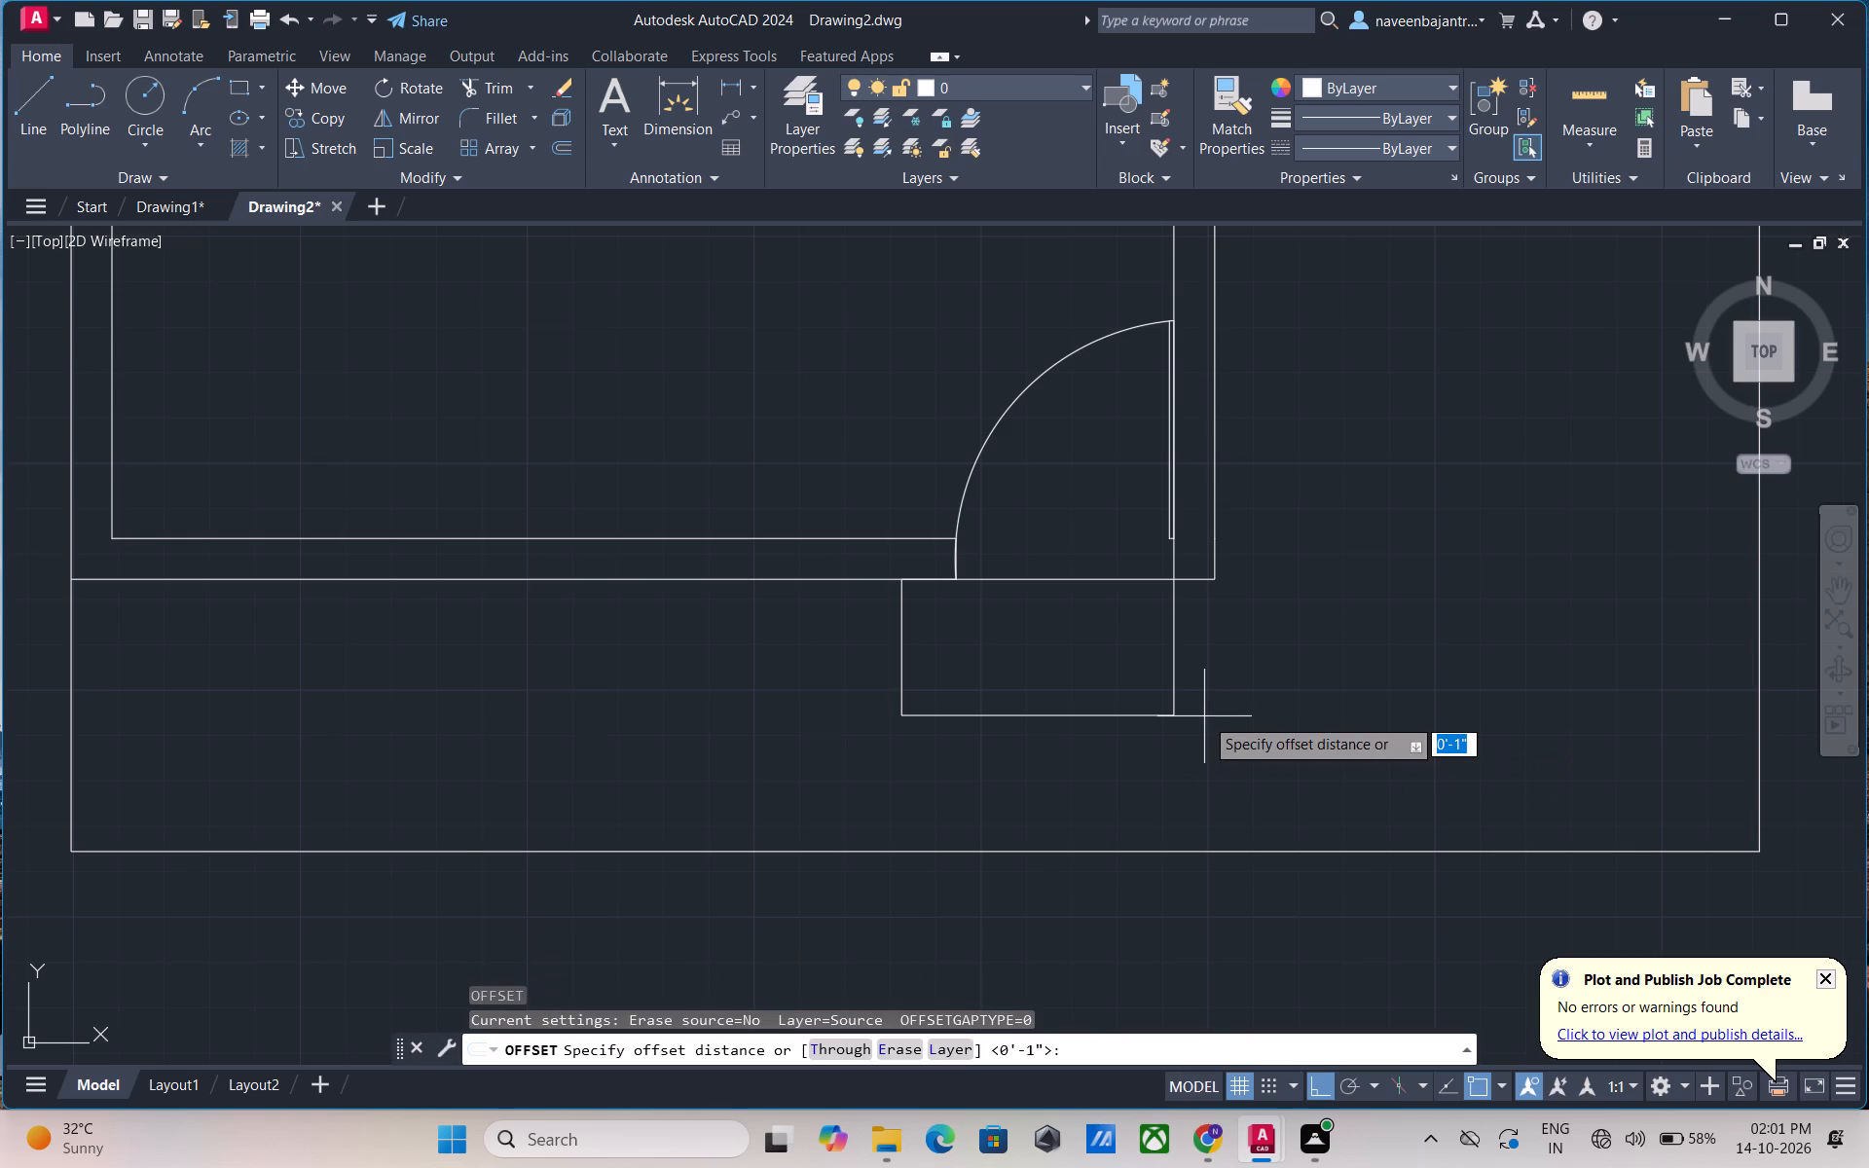
{"action": "type", "text": "10"}
{"action": "key", "text": "shift+quotedbl"}
{"action": "key", "text": "Return"}
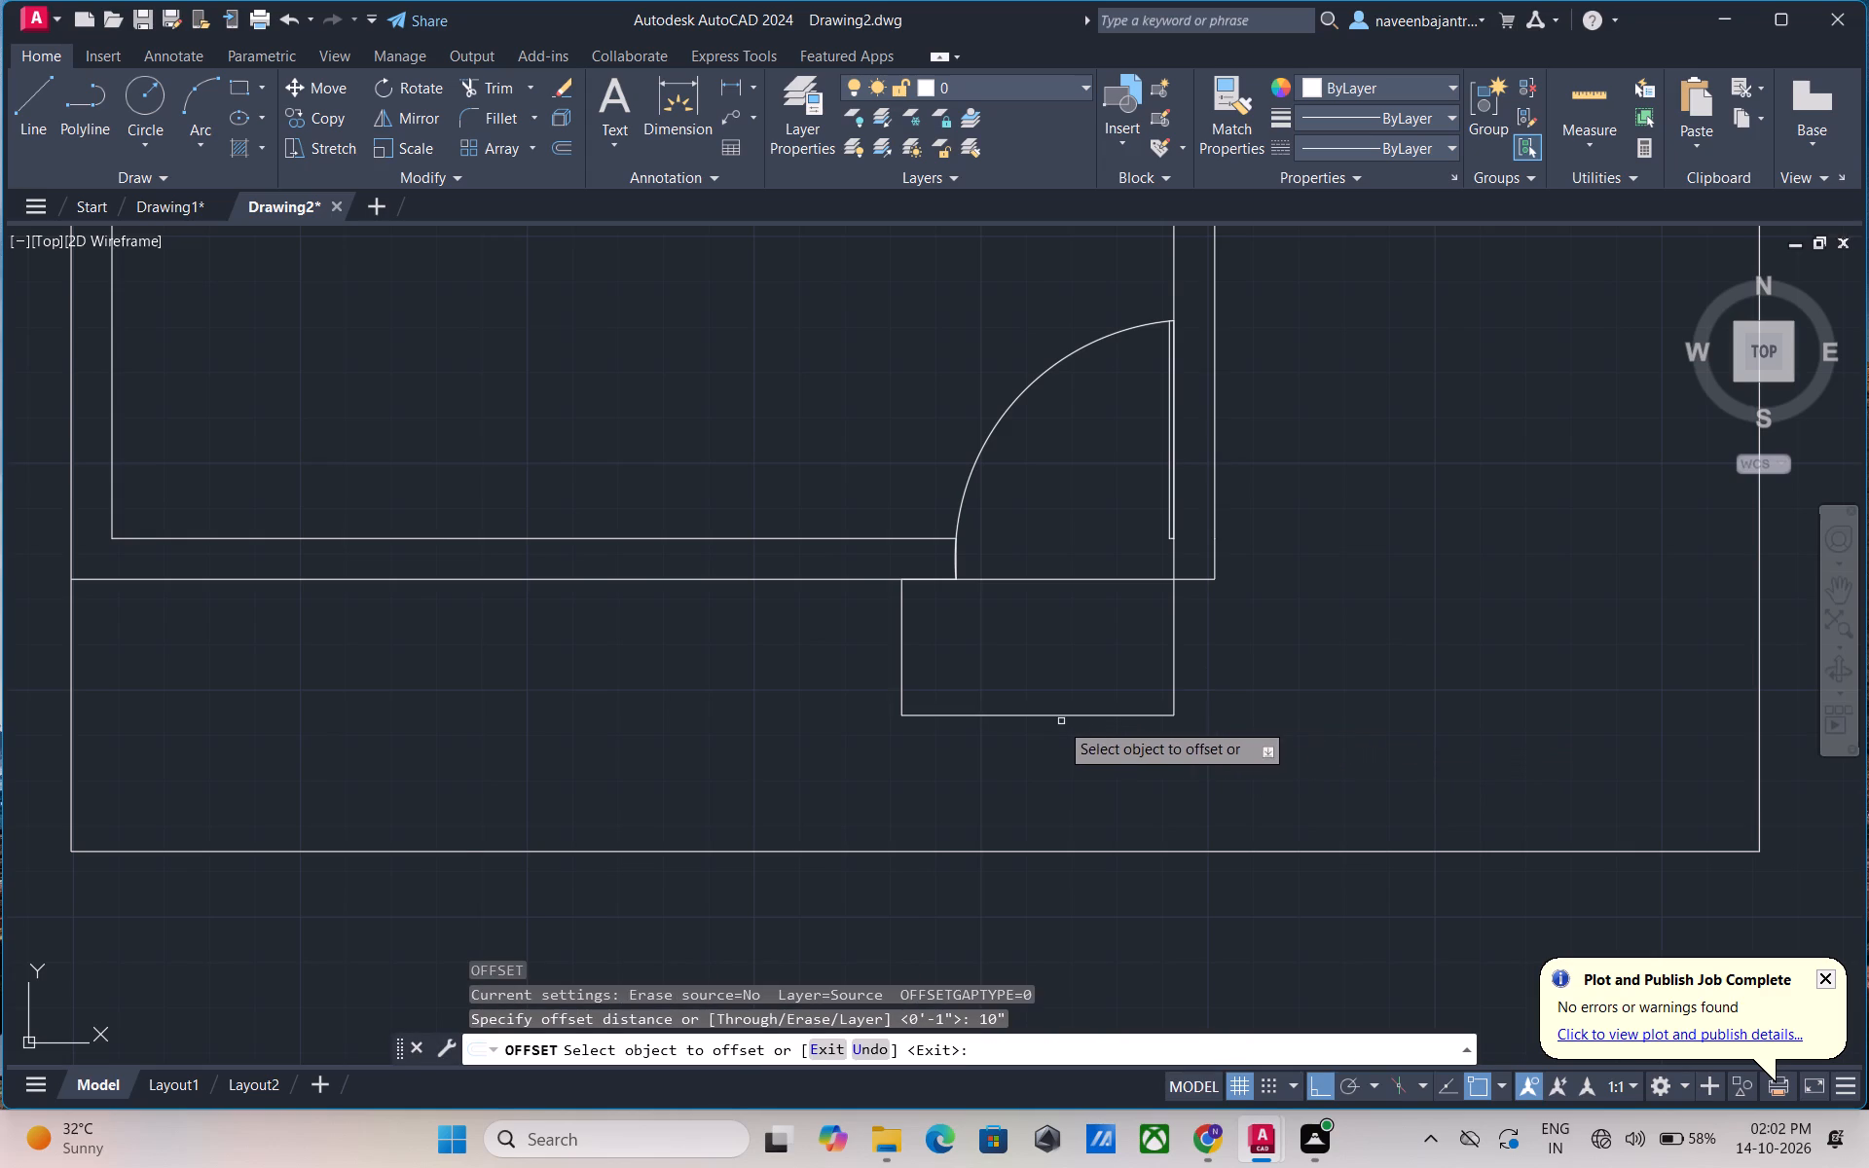
{"action": "left_click", "coordinate": [1047, 714]}
{"action": "left_click", "coordinate": [1052, 683]}
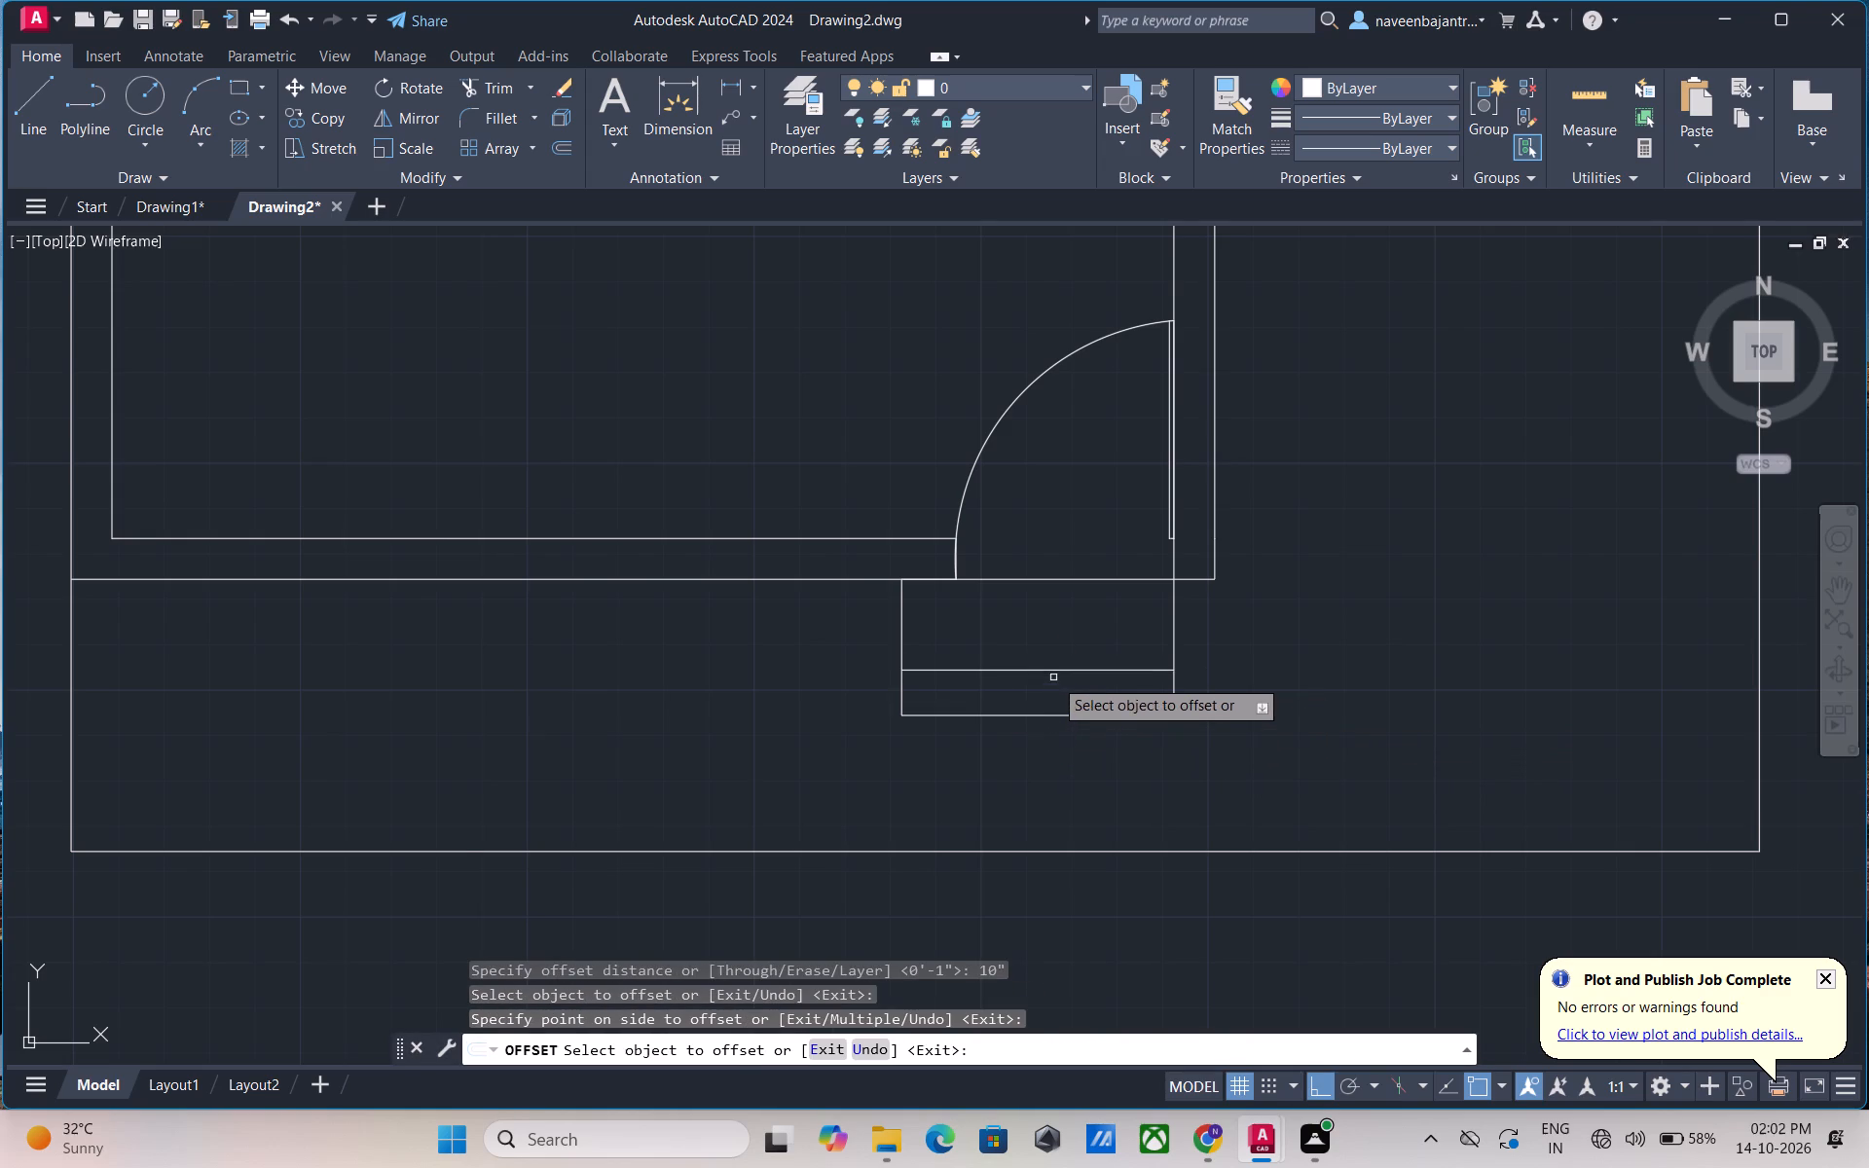
Offset the entry steps' inner tread line another 10" toward the house to add a second tread line.
{"action": "left_click", "coordinate": [1053, 670]}
{"action": "left_click", "coordinate": [1064, 634]}
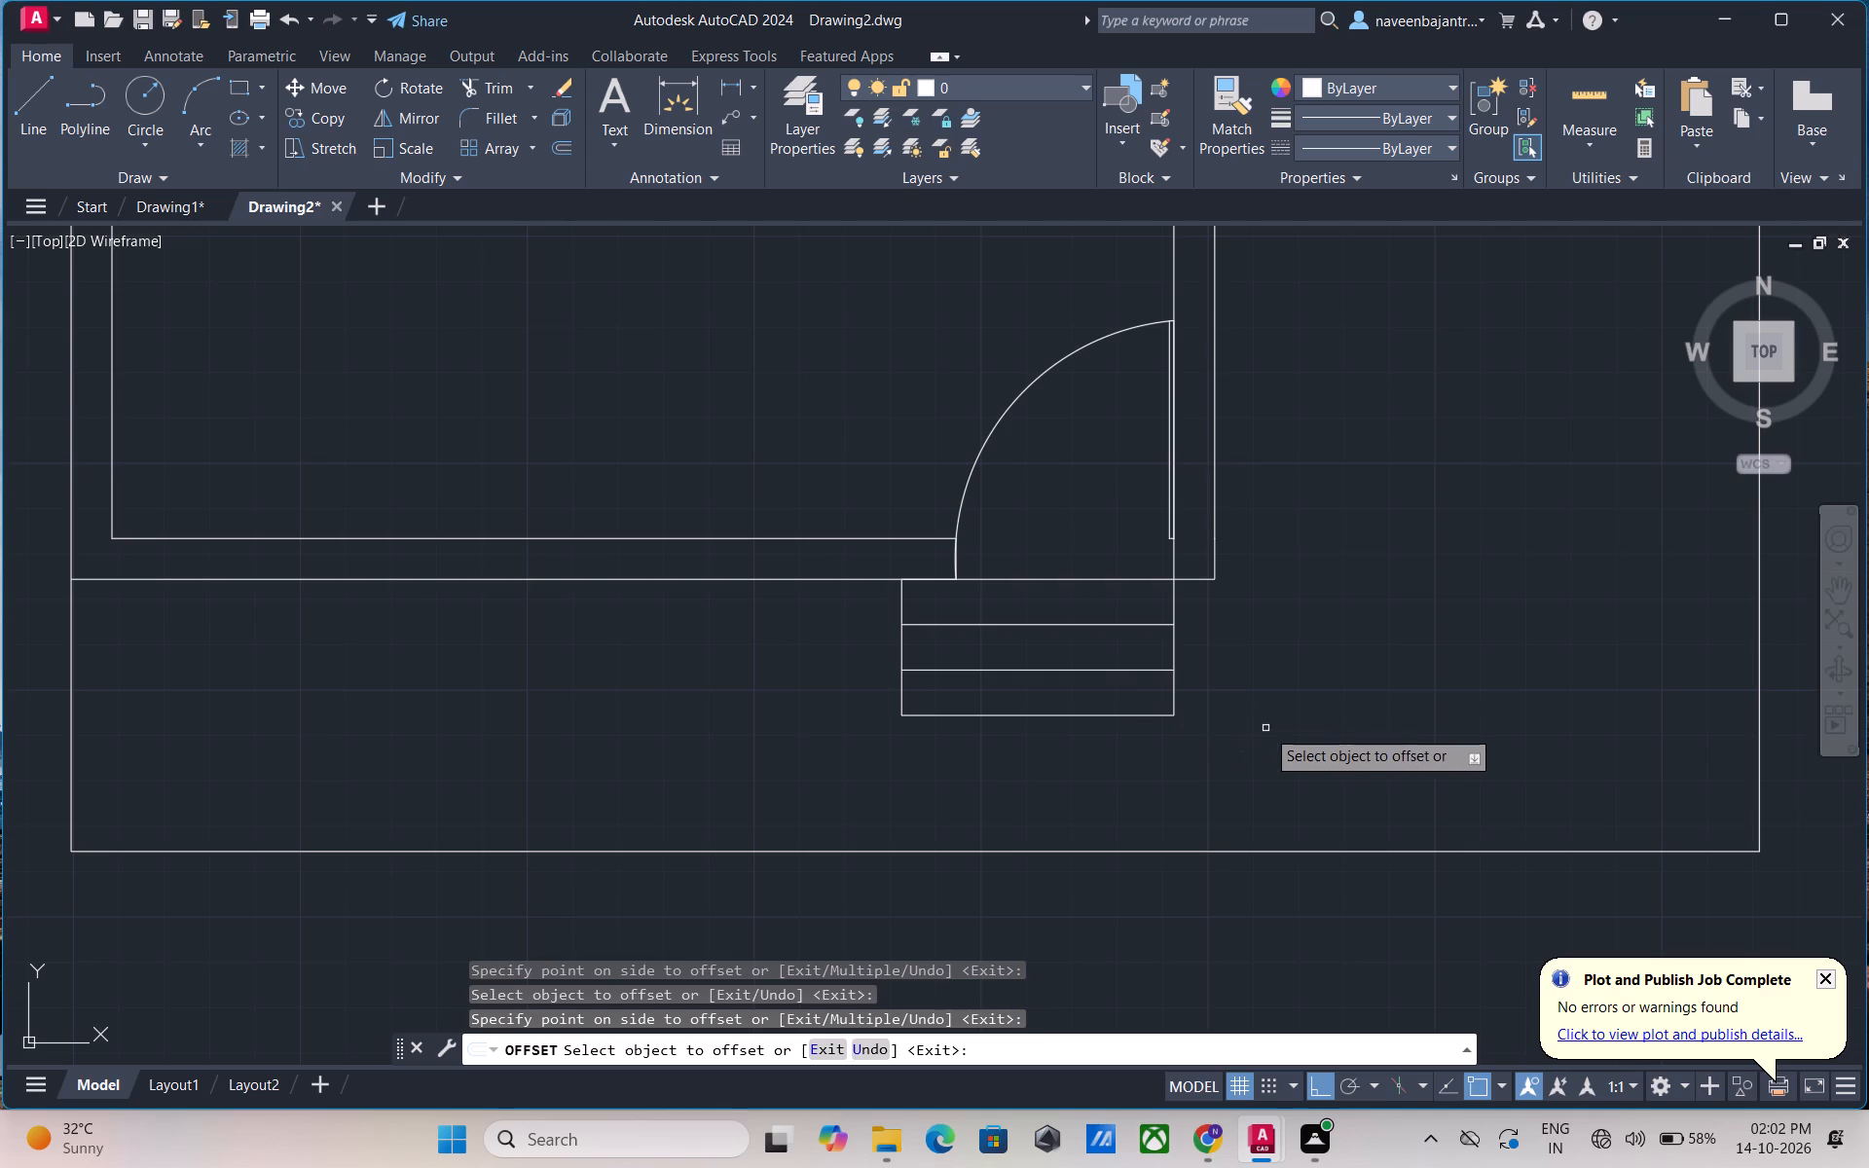
{"action": "key", "text": "Escape"}
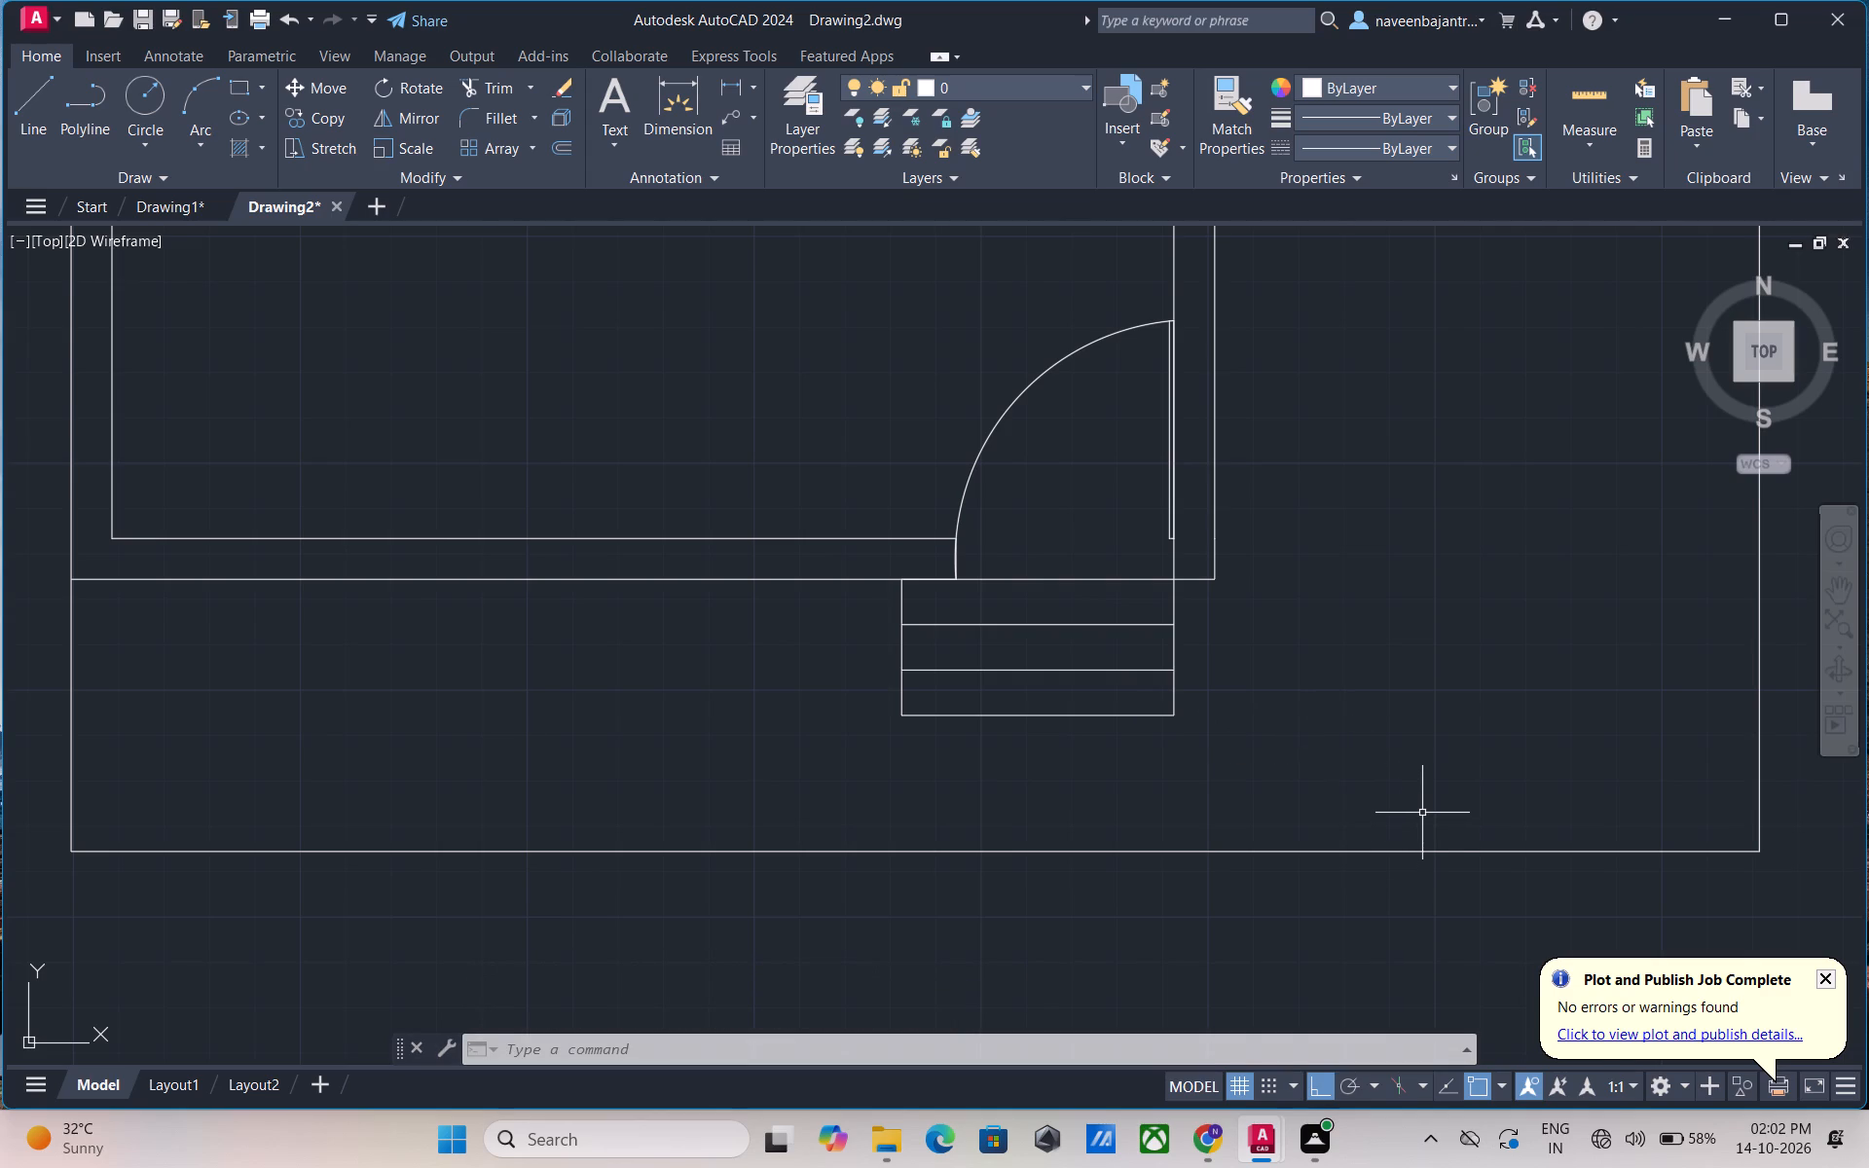
Draw a 3' horizontal line across the bottom of the door opening above the passage, joining the lower jamb corners.
{"action": "scroll", "coordinate": [1390, 491], "scroll_direction": "down", "scroll_amount": 3}
{"action": "middle_click_drag", "start_coordinate": [1416, 417], "coordinate": [1347, 573]}
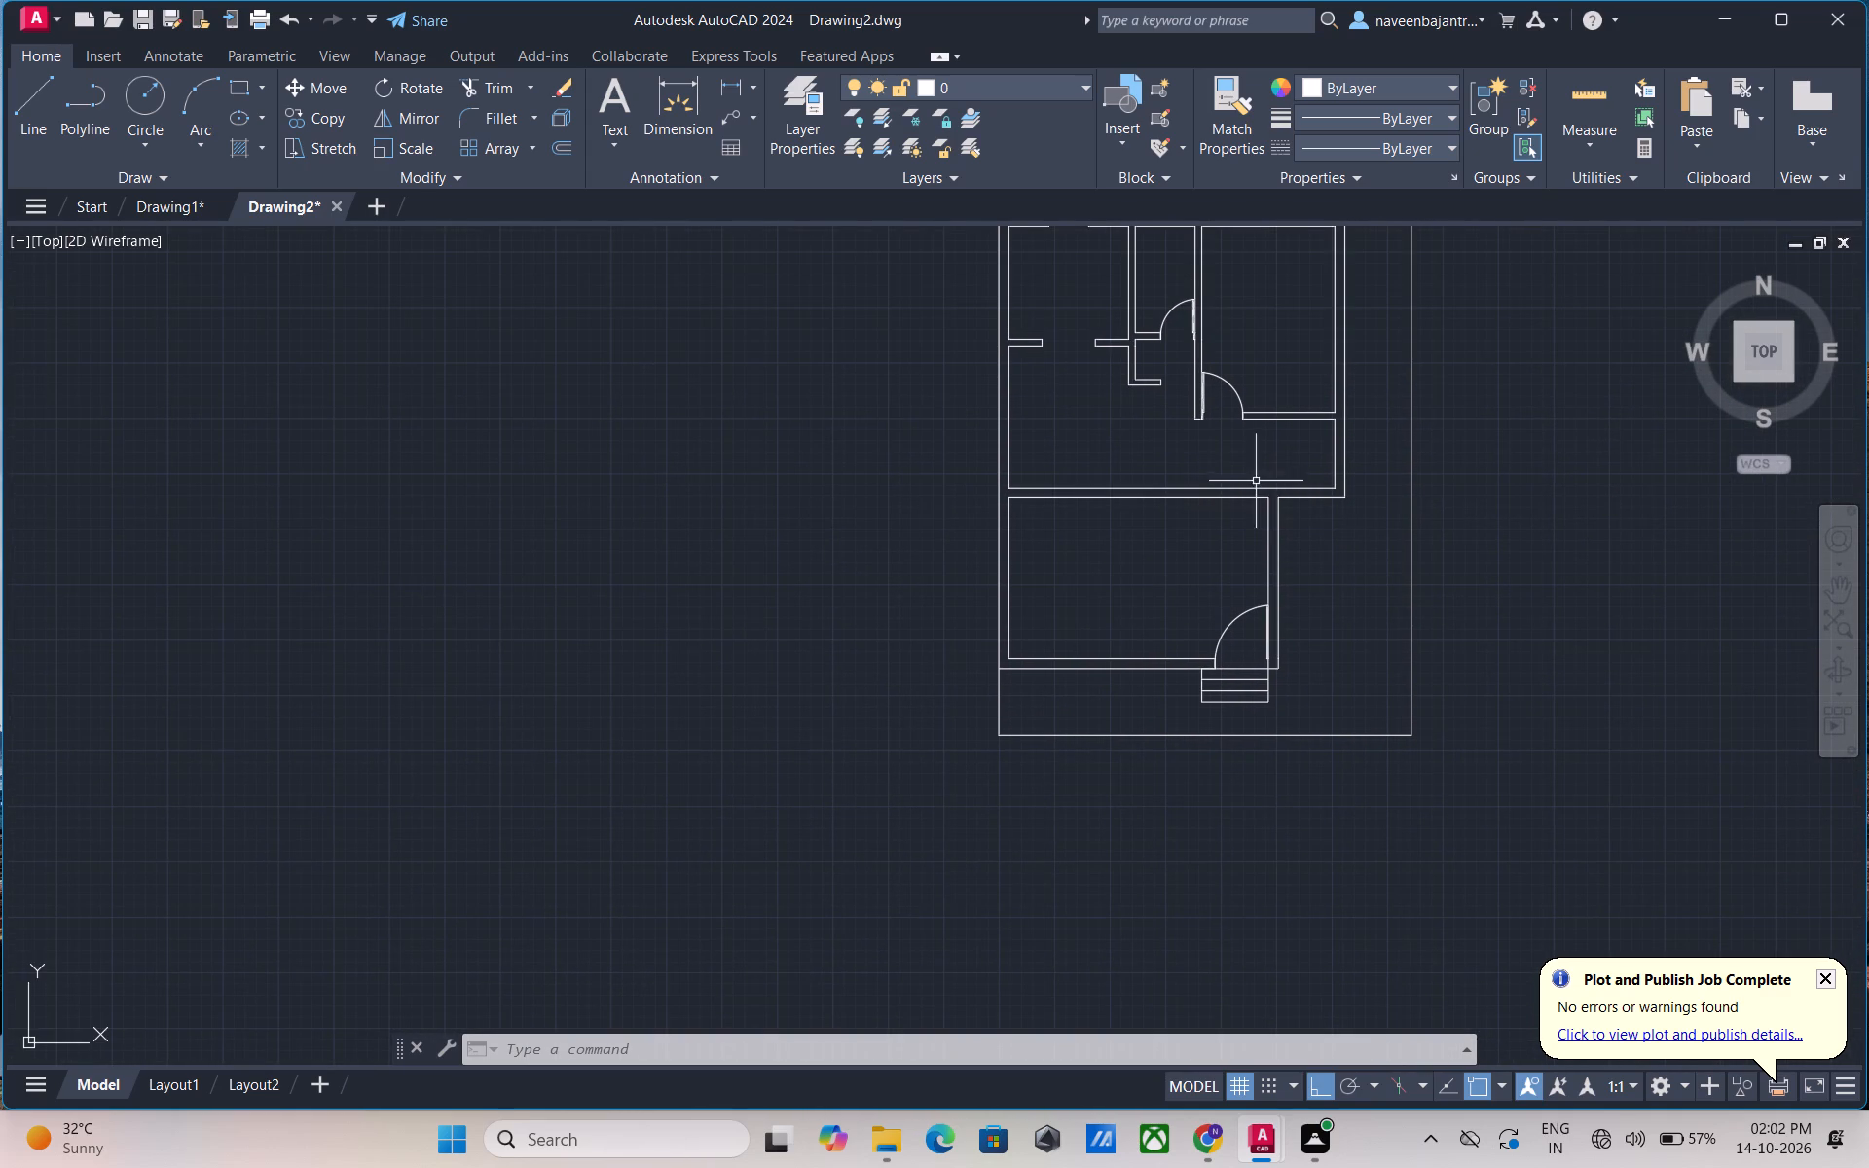
{"action": "middle_click_drag", "start_coordinate": [1225, 449], "coordinate": [1183, 542]}
{"action": "middle_click", "coordinate": [1175, 552]}
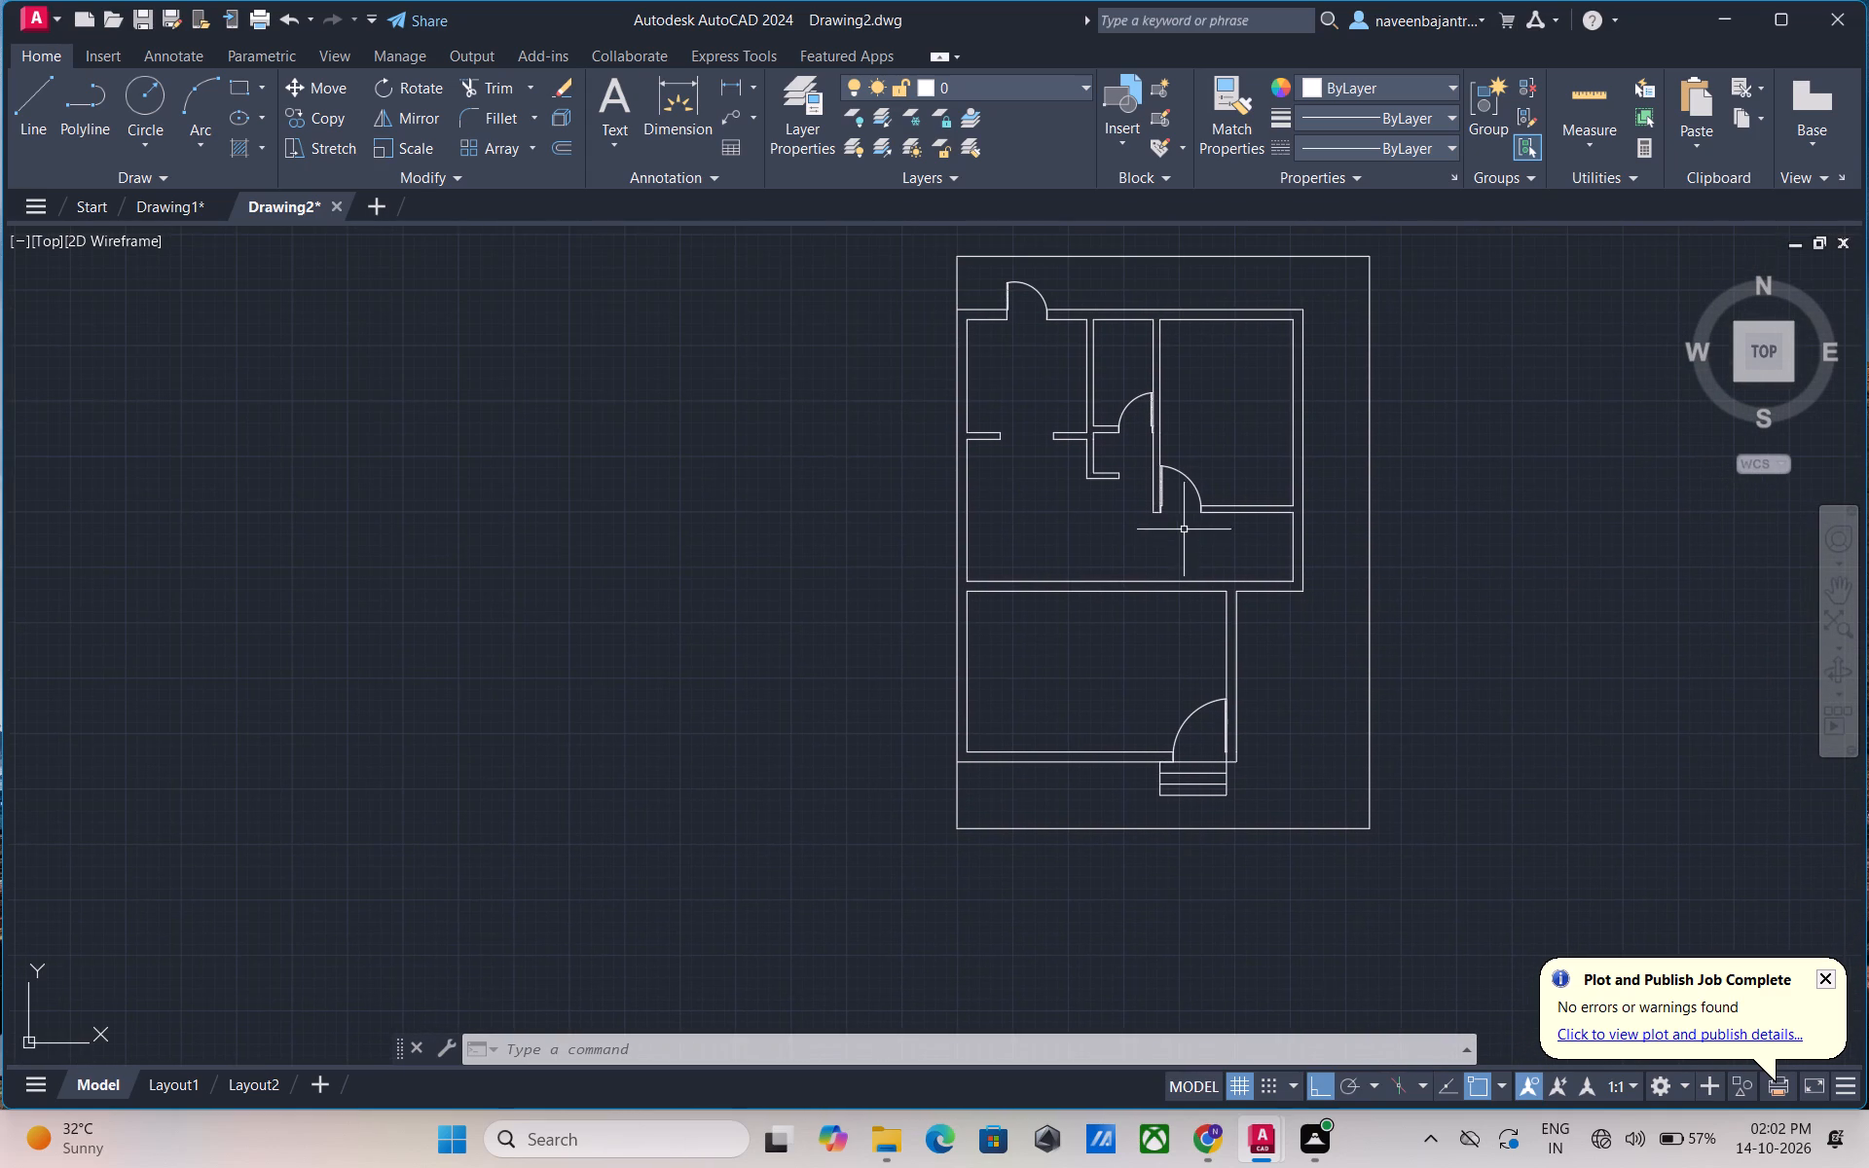
{"action": "scroll", "coordinate": [1186, 523], "scroll_direction": "up", "scroll_amount": 3}
{"action": "middle_click_drag", "start_coordinate": [1186, 519], "coordinate": [1114, 592]}
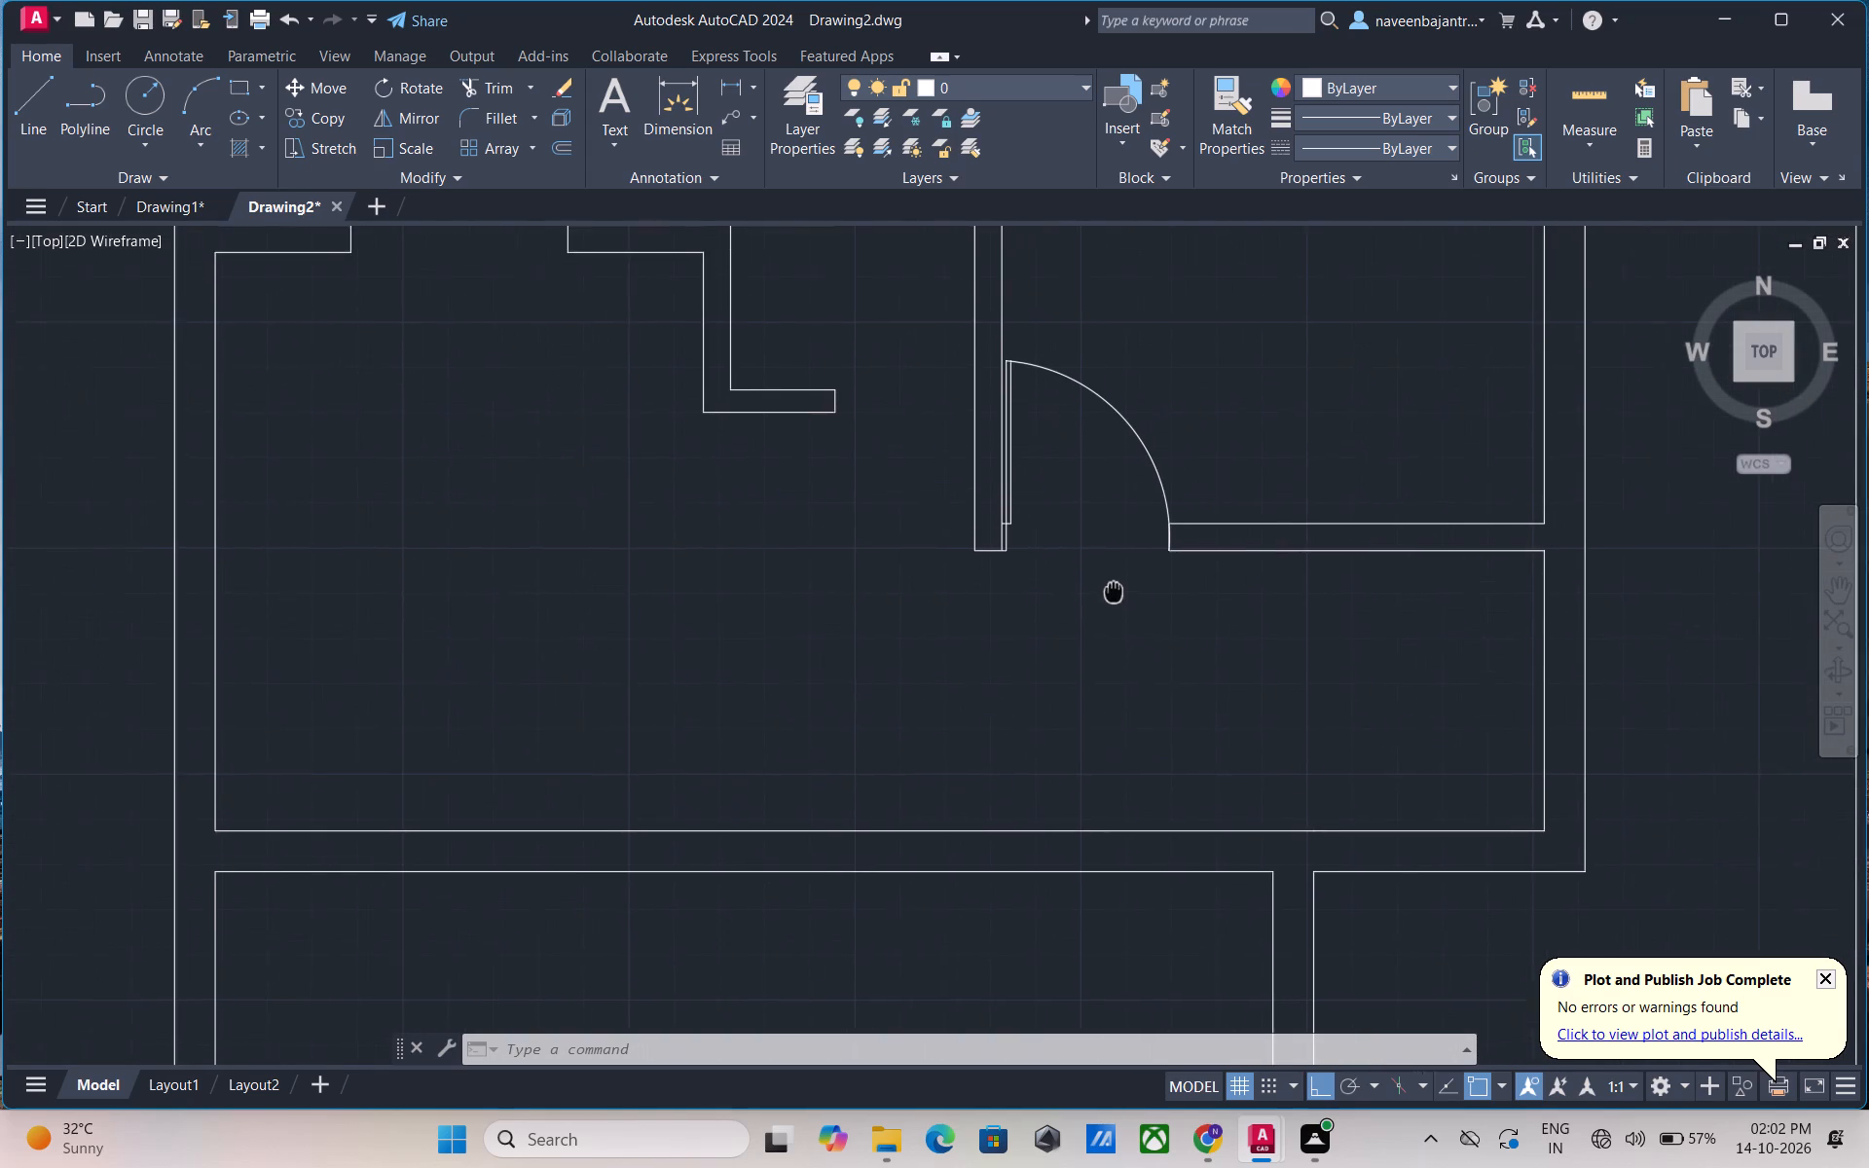
{"action": "scroll", "coordinate": [1103, 600], "scroll_direction": "up", "scroll_amount": 2}
{"action": "key", "text": "Escape"}
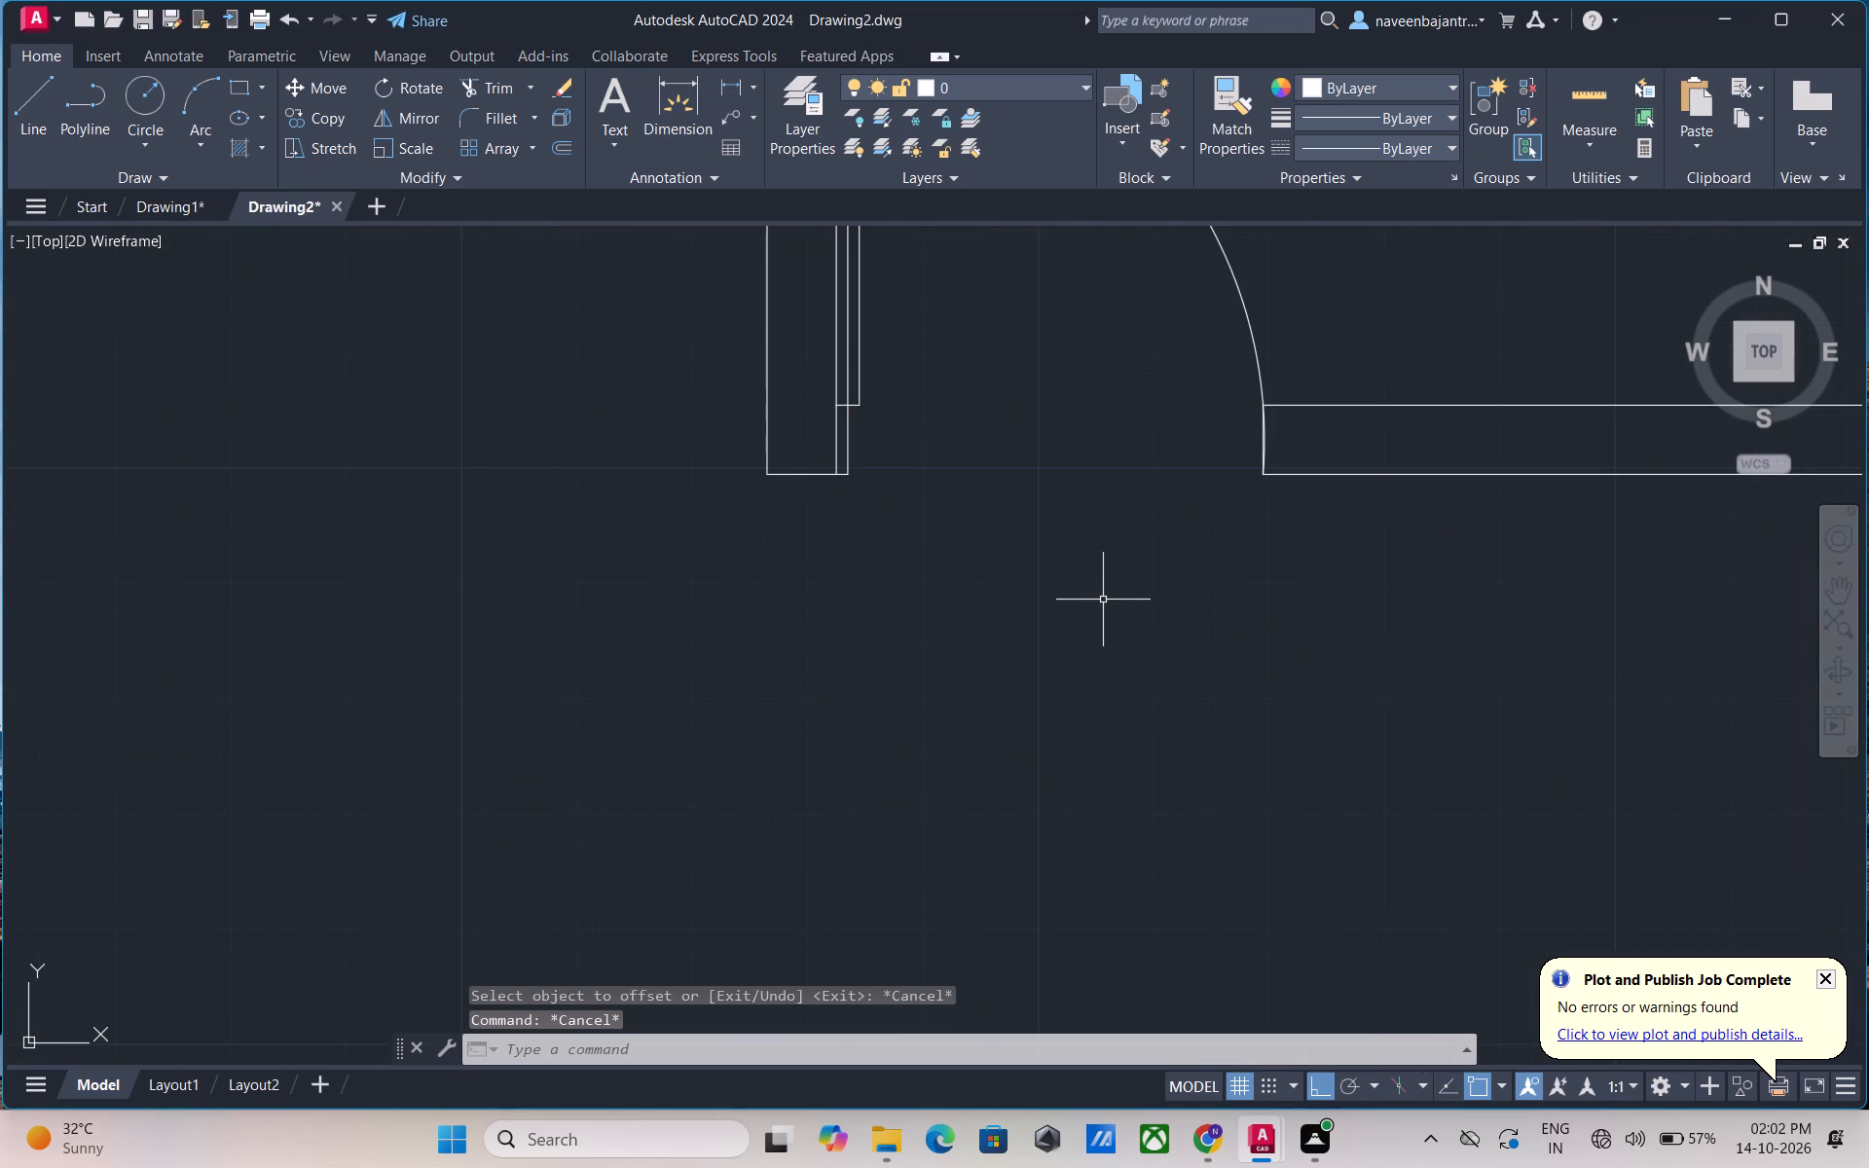
{"action": "type", "text": "L"}
{"action": "key", "text": "space"}
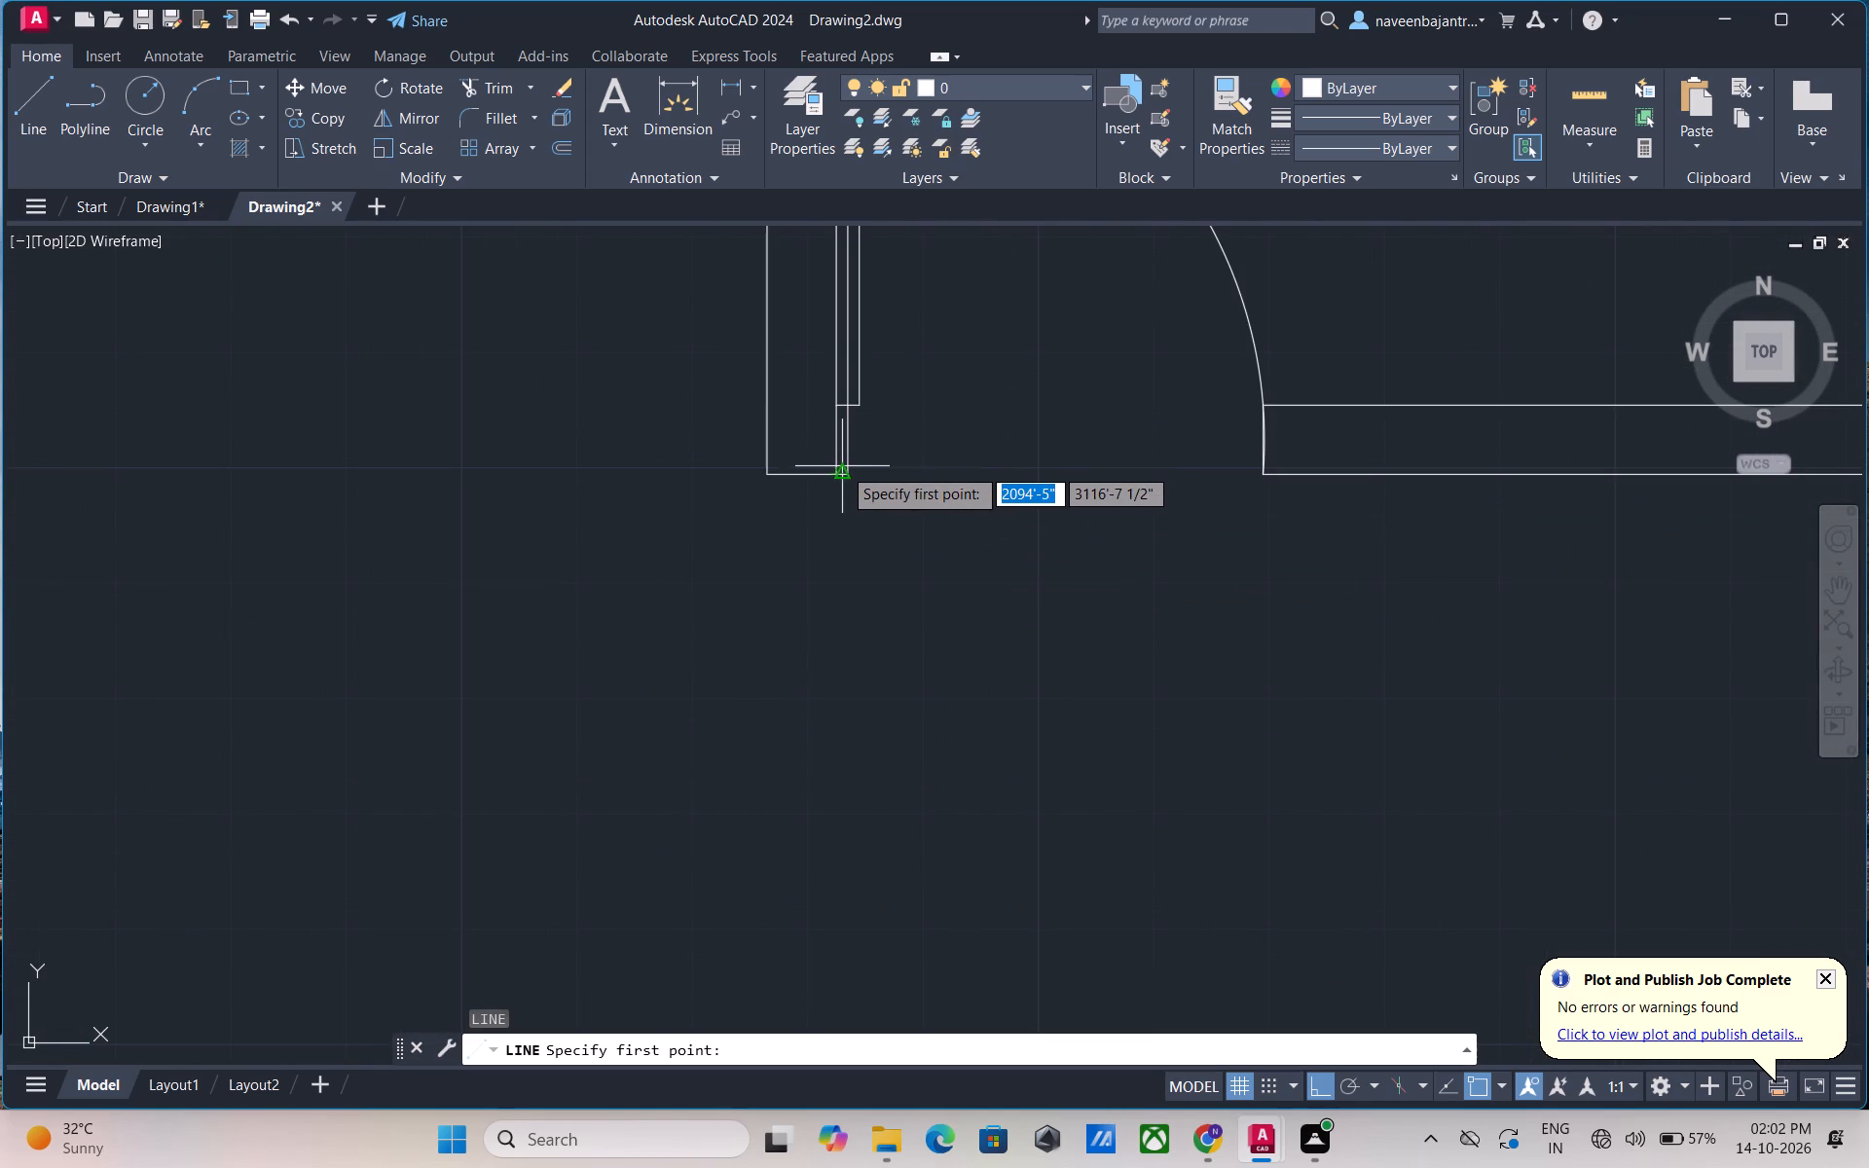
{"action": "left_click", "coordinate": [845, 470]}
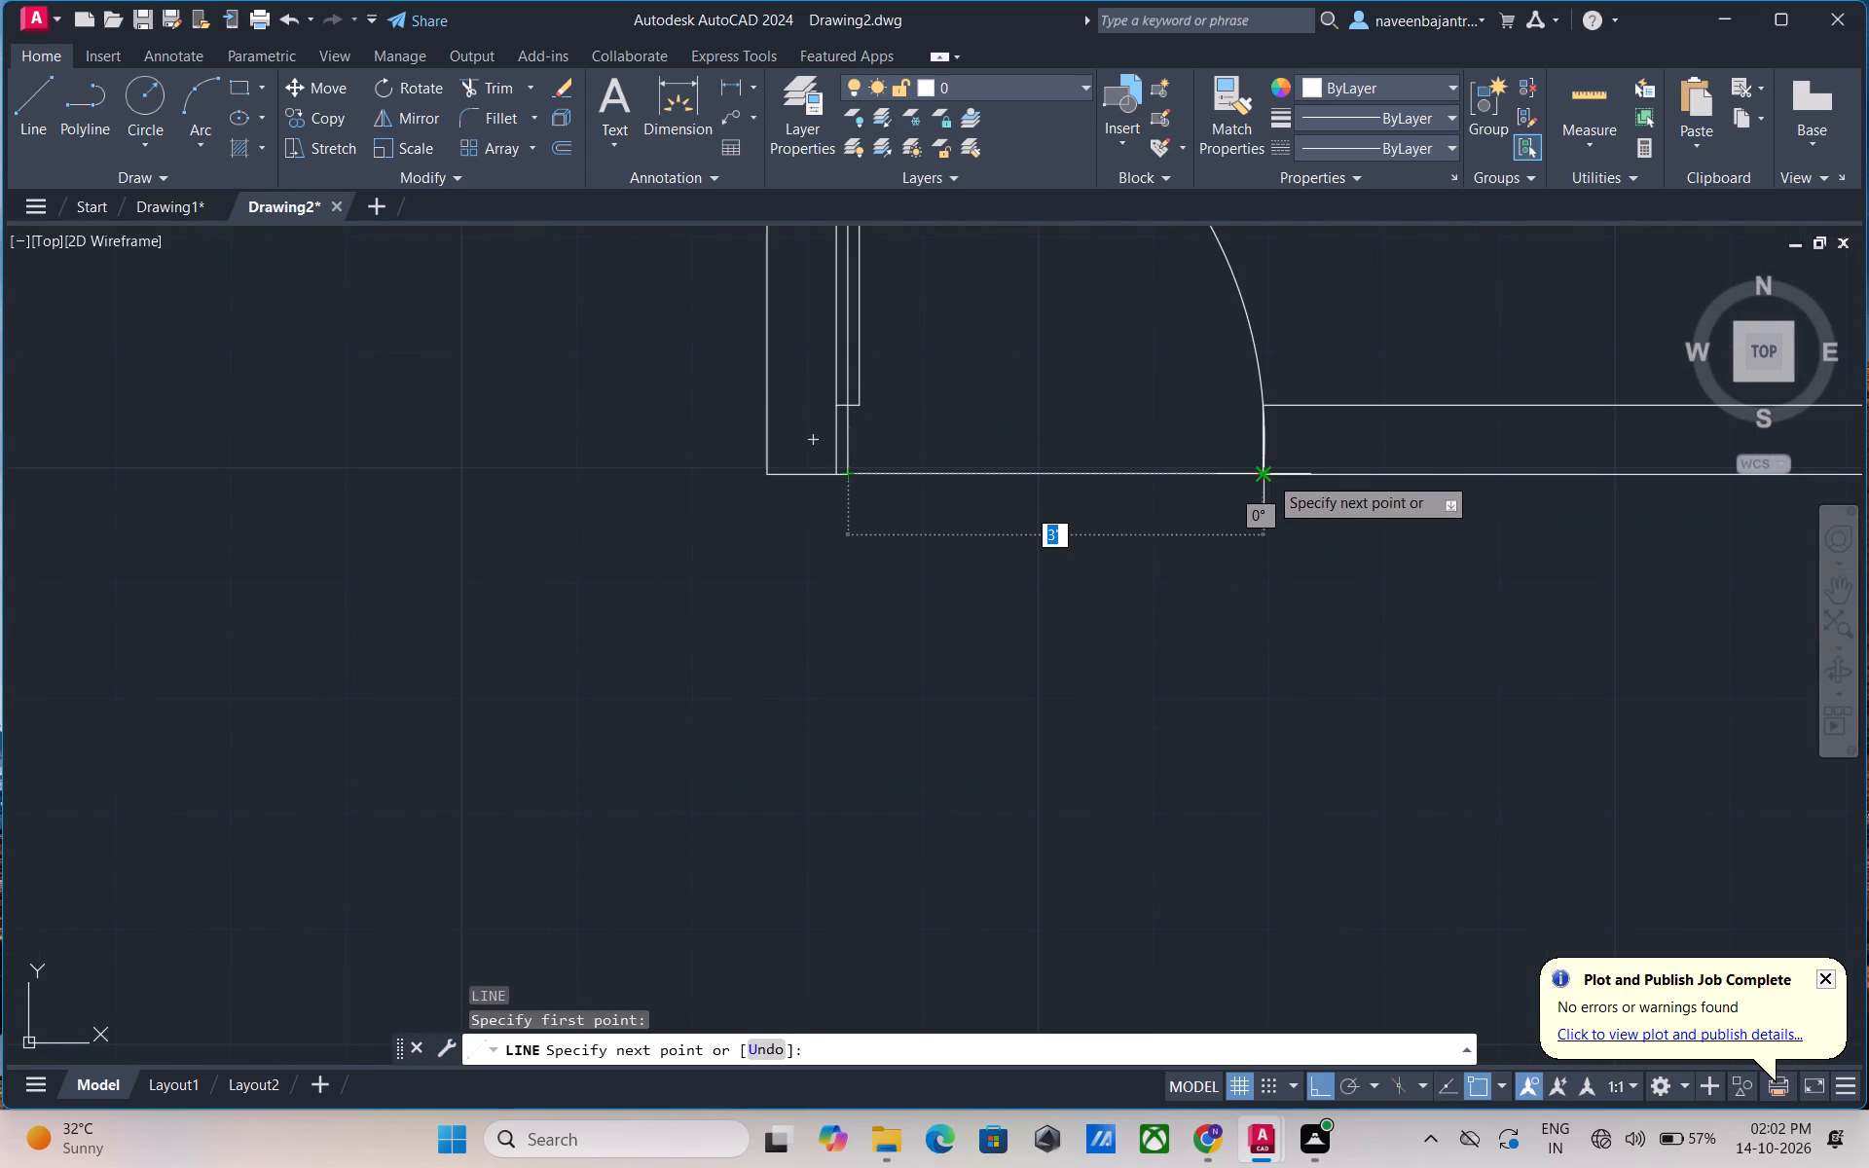
{"action": "left_click", "coordinate": [1268, 475]}
{"action": "key", "text": "Escape"}
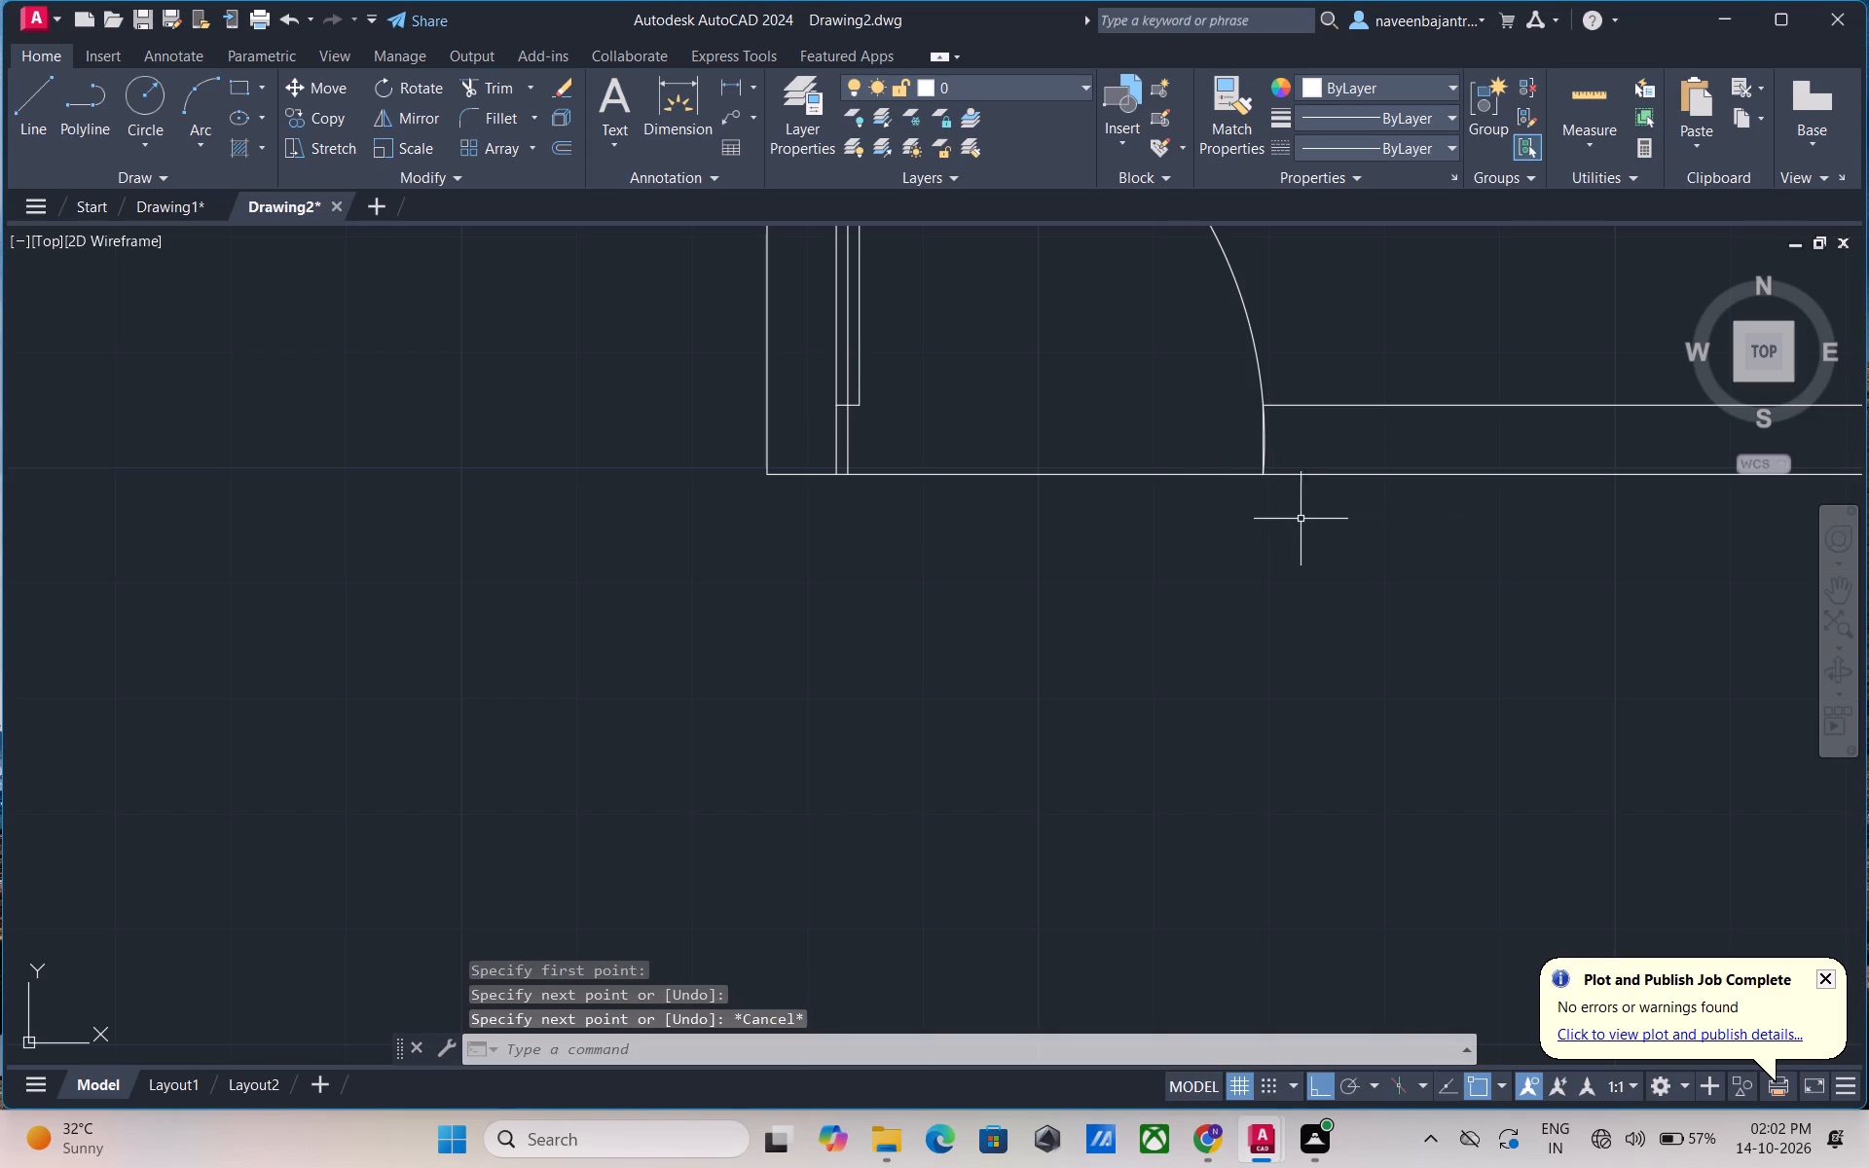
Draw a horizontal line about 12' long leftward from the midpoint of the passage's right inner wall.
{"action": "scroll", "coordinate": [1307, 524], "scroll_direction": "down", "scroll_amount": 2}
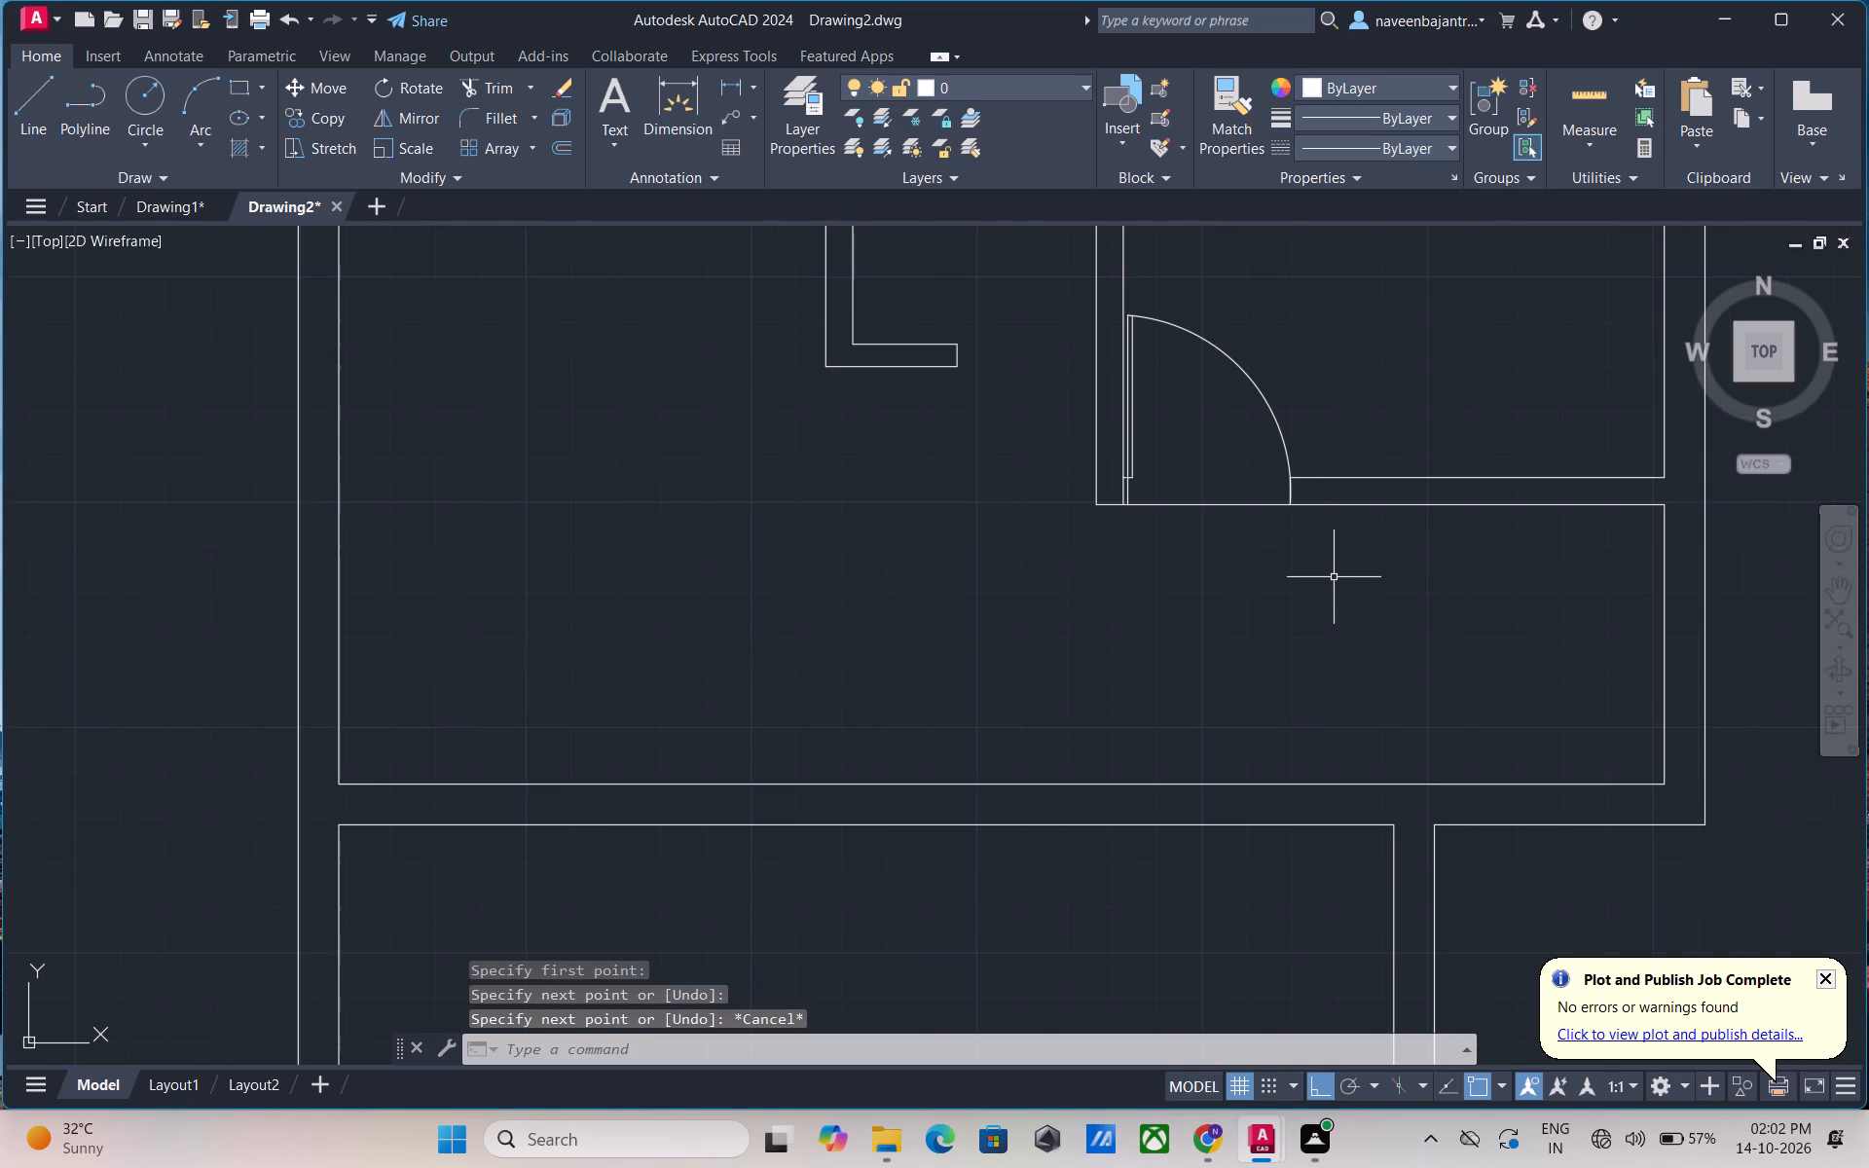
{"action": "middle_click", "coordinate": [1335, 579]}
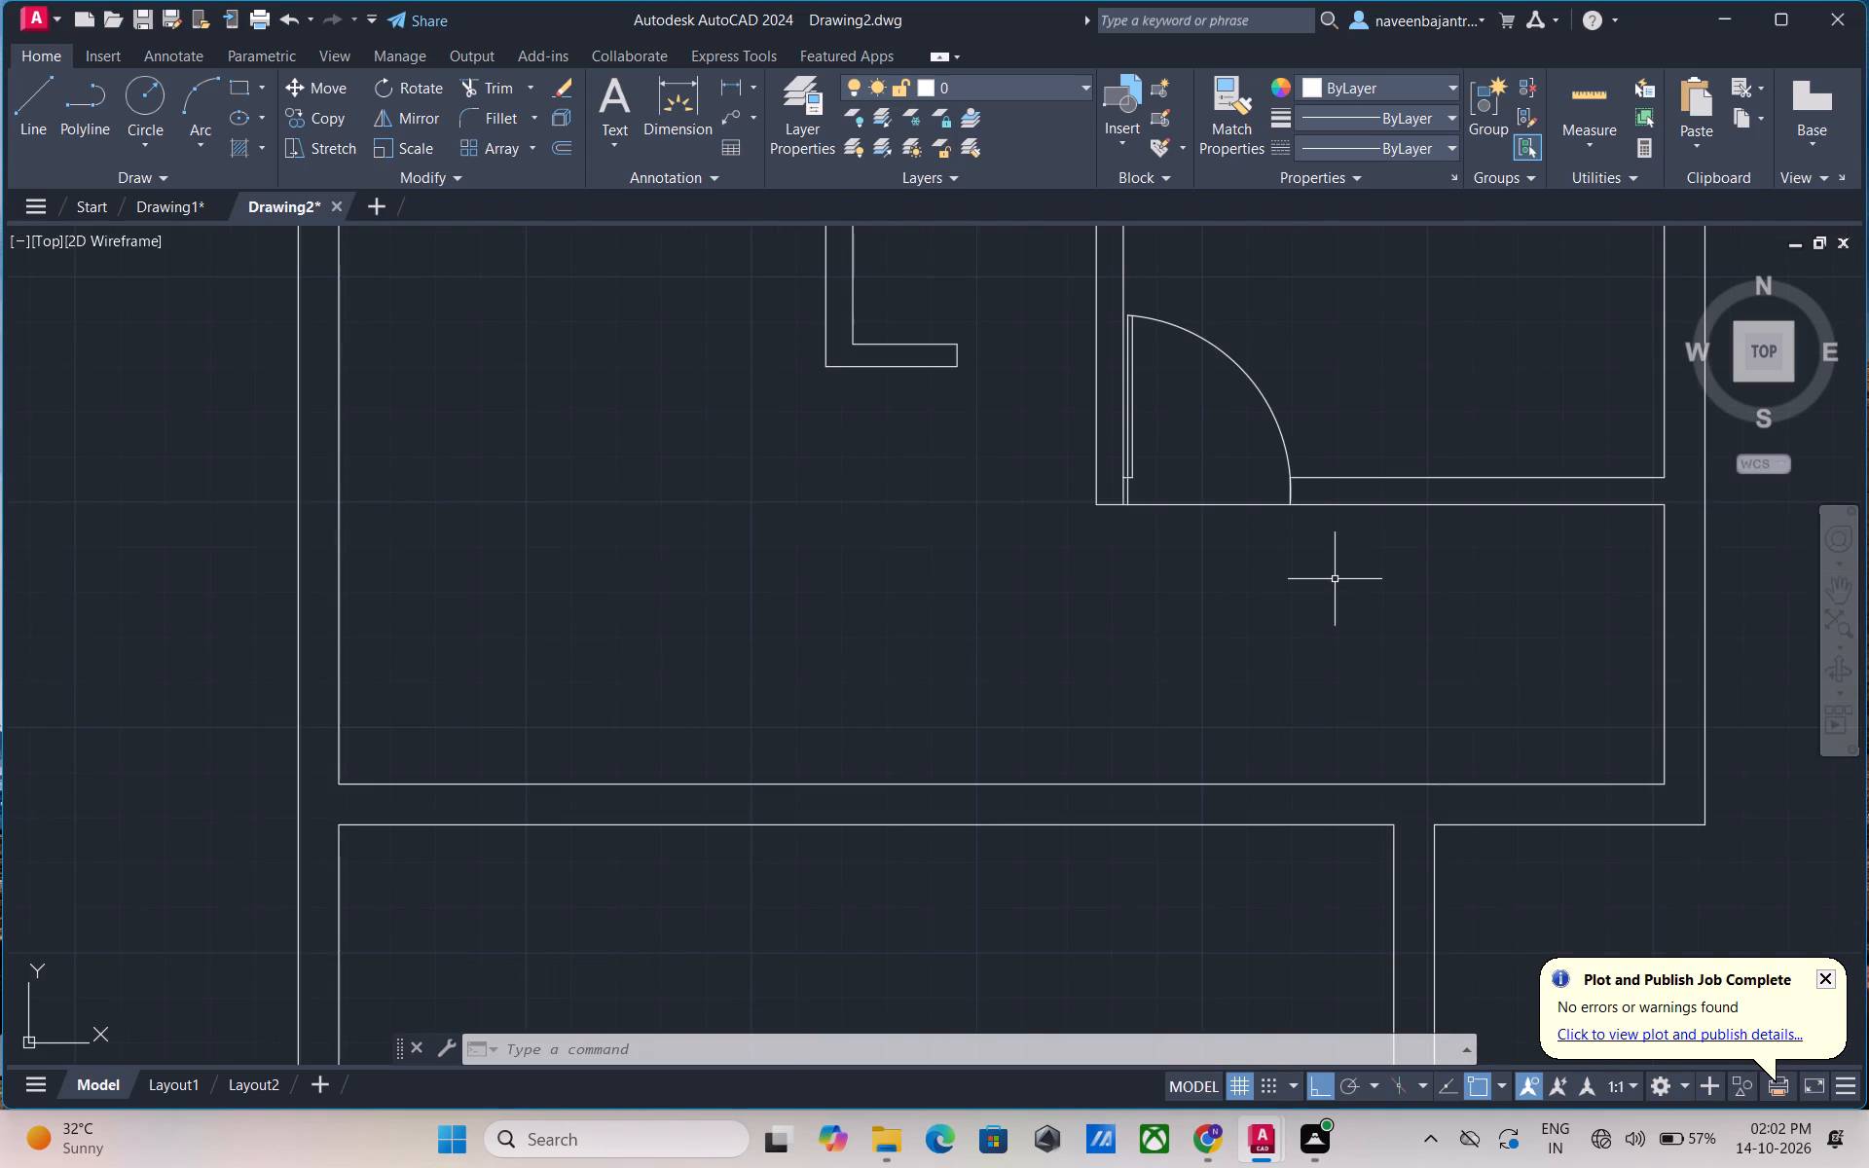
{"action": "key", "text": "Escape"}
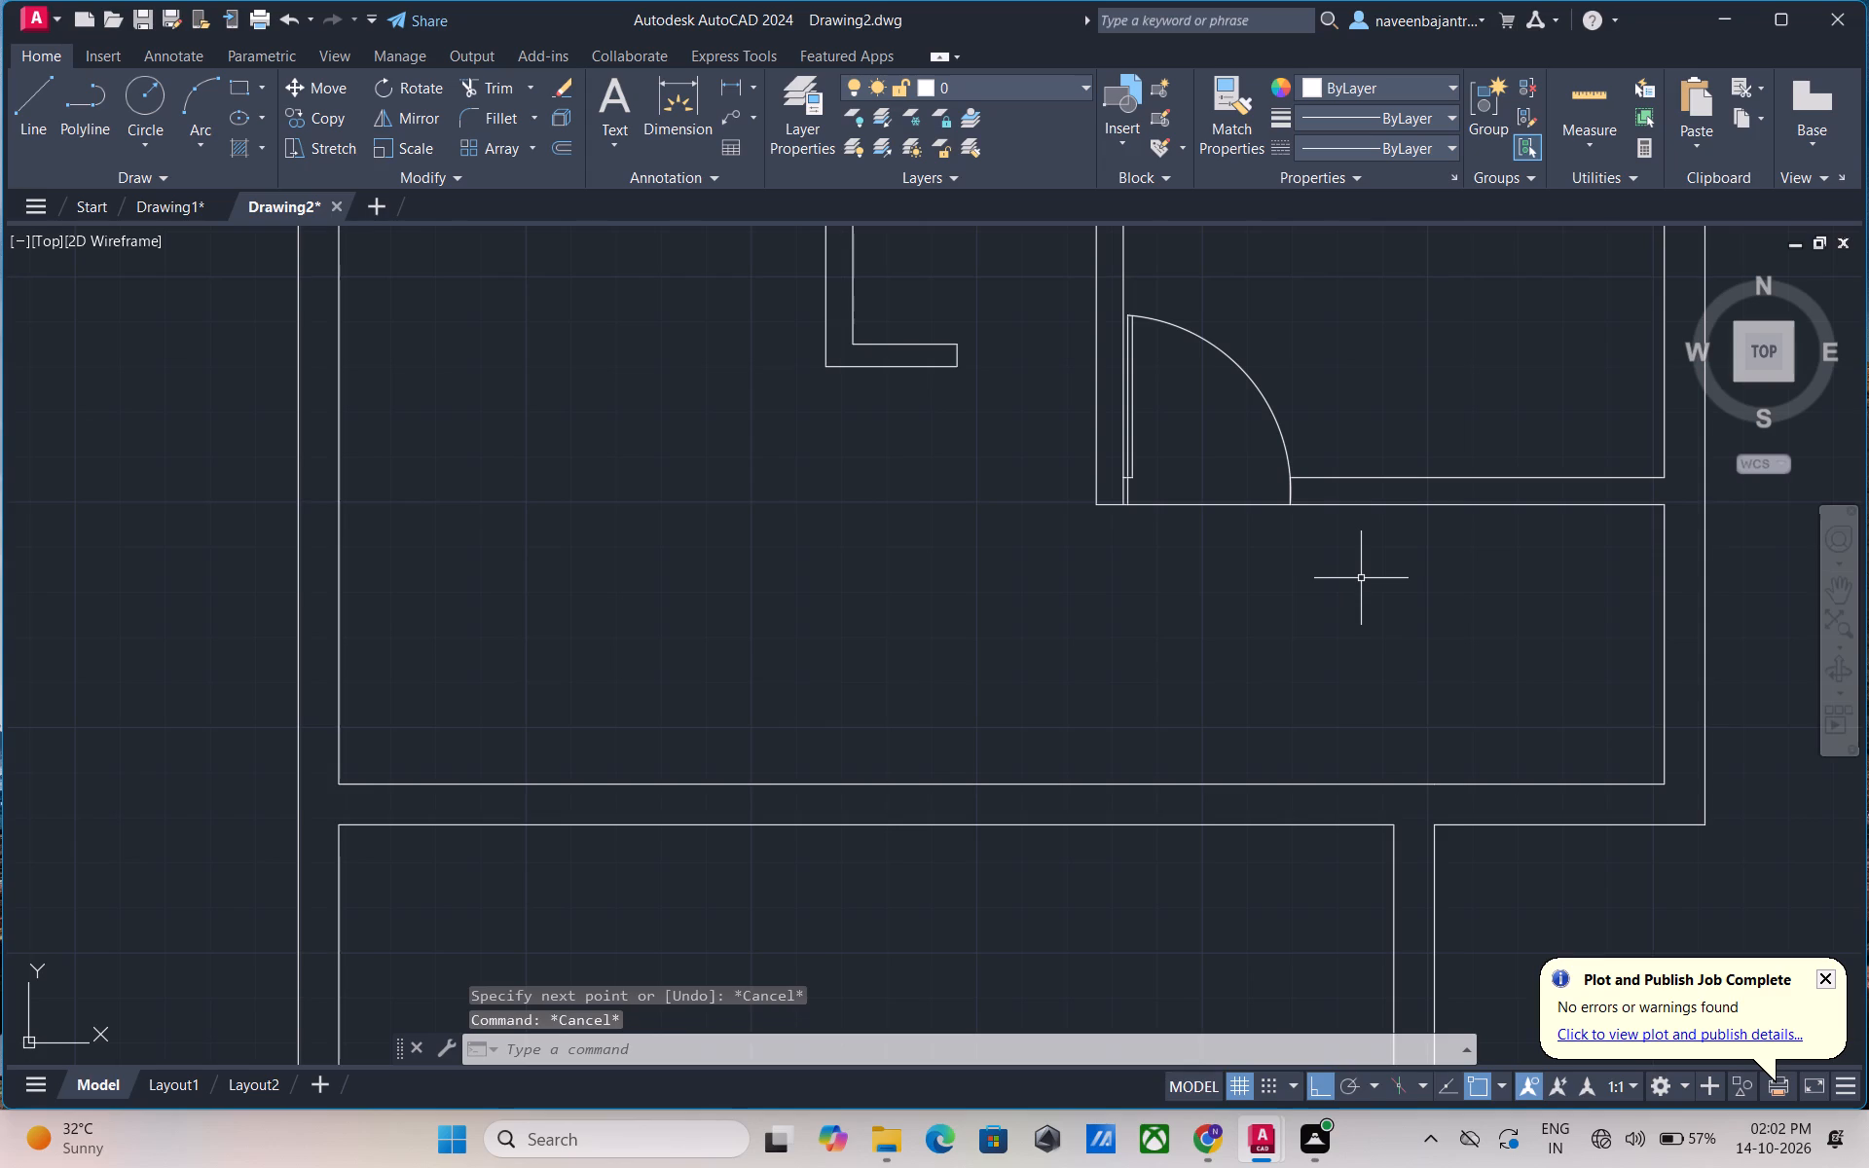
{"action": "type", "text": "L"}
{"action": "key", "text": "space"}
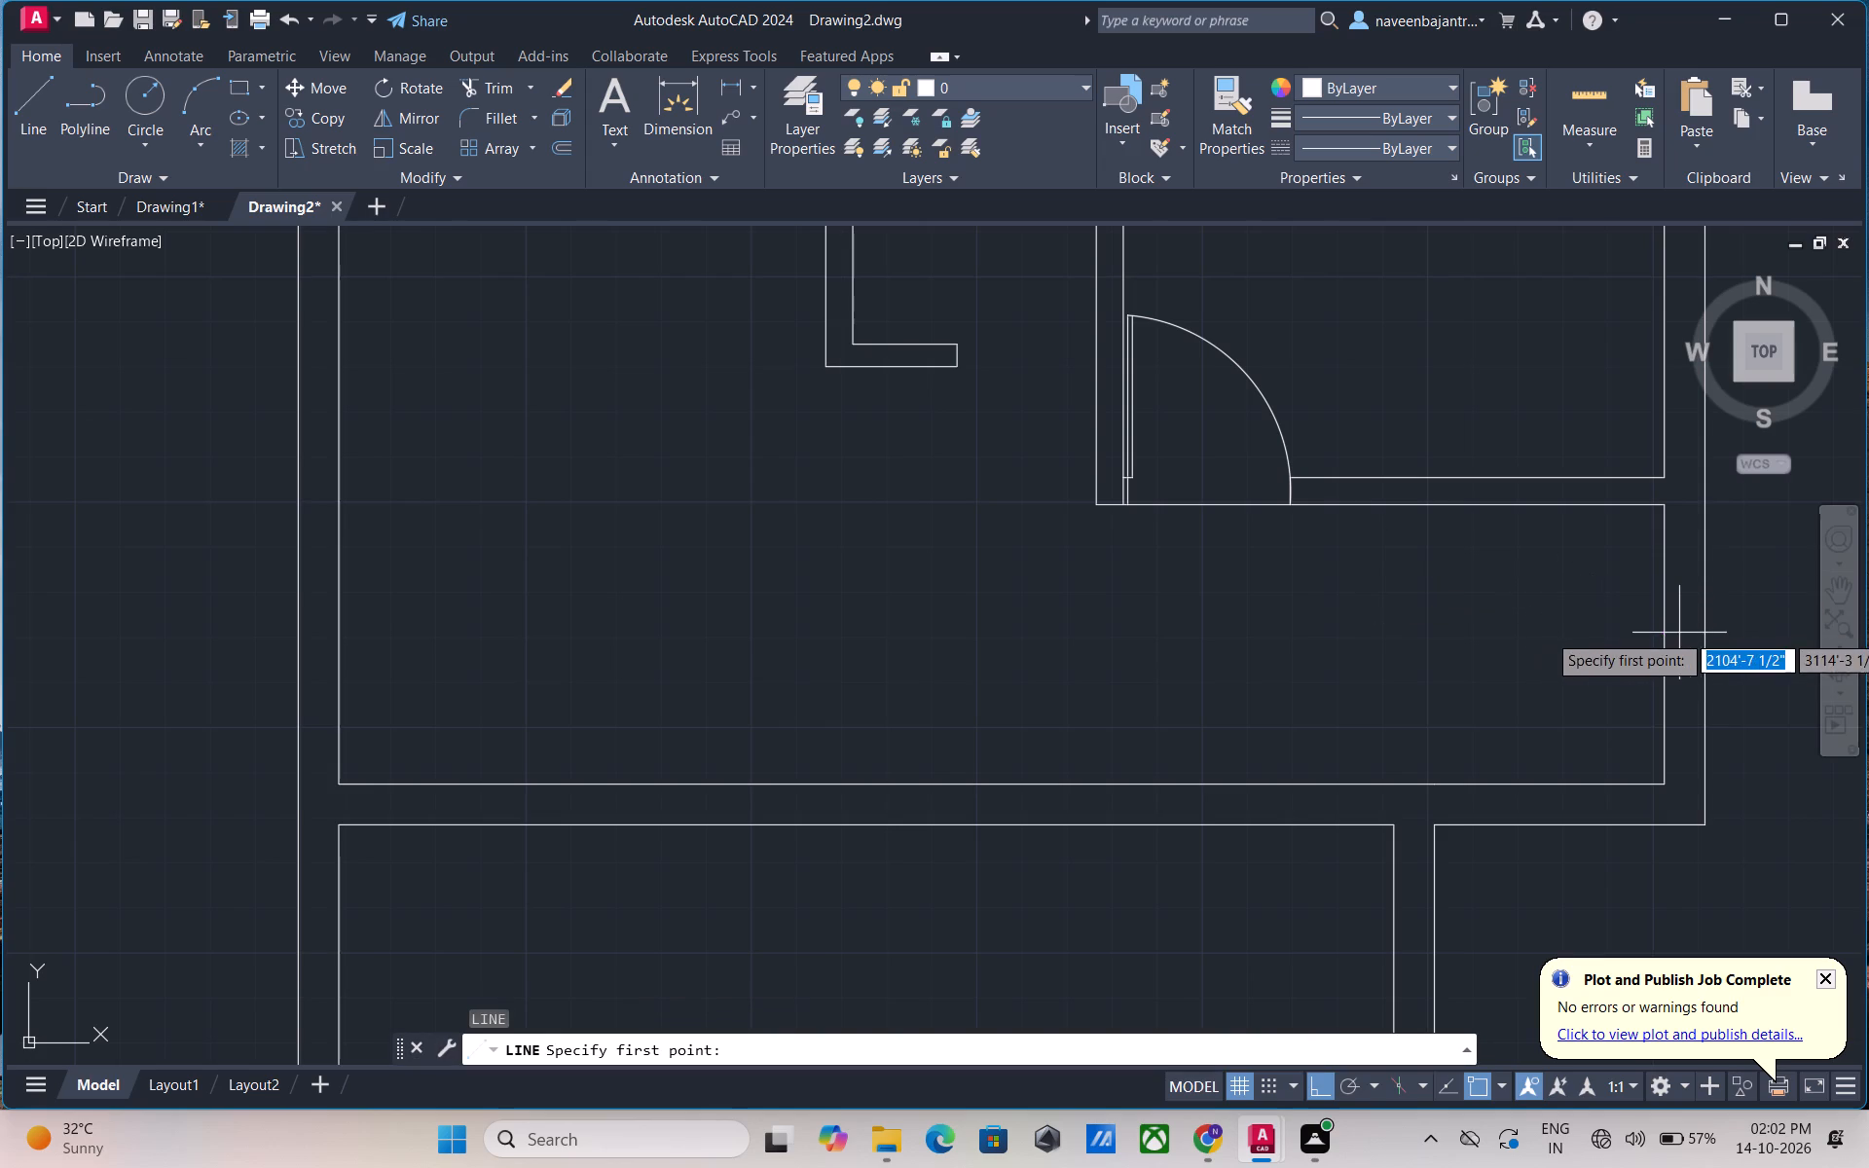
{"action": "left_click", "coordinate": [1667, 648]}
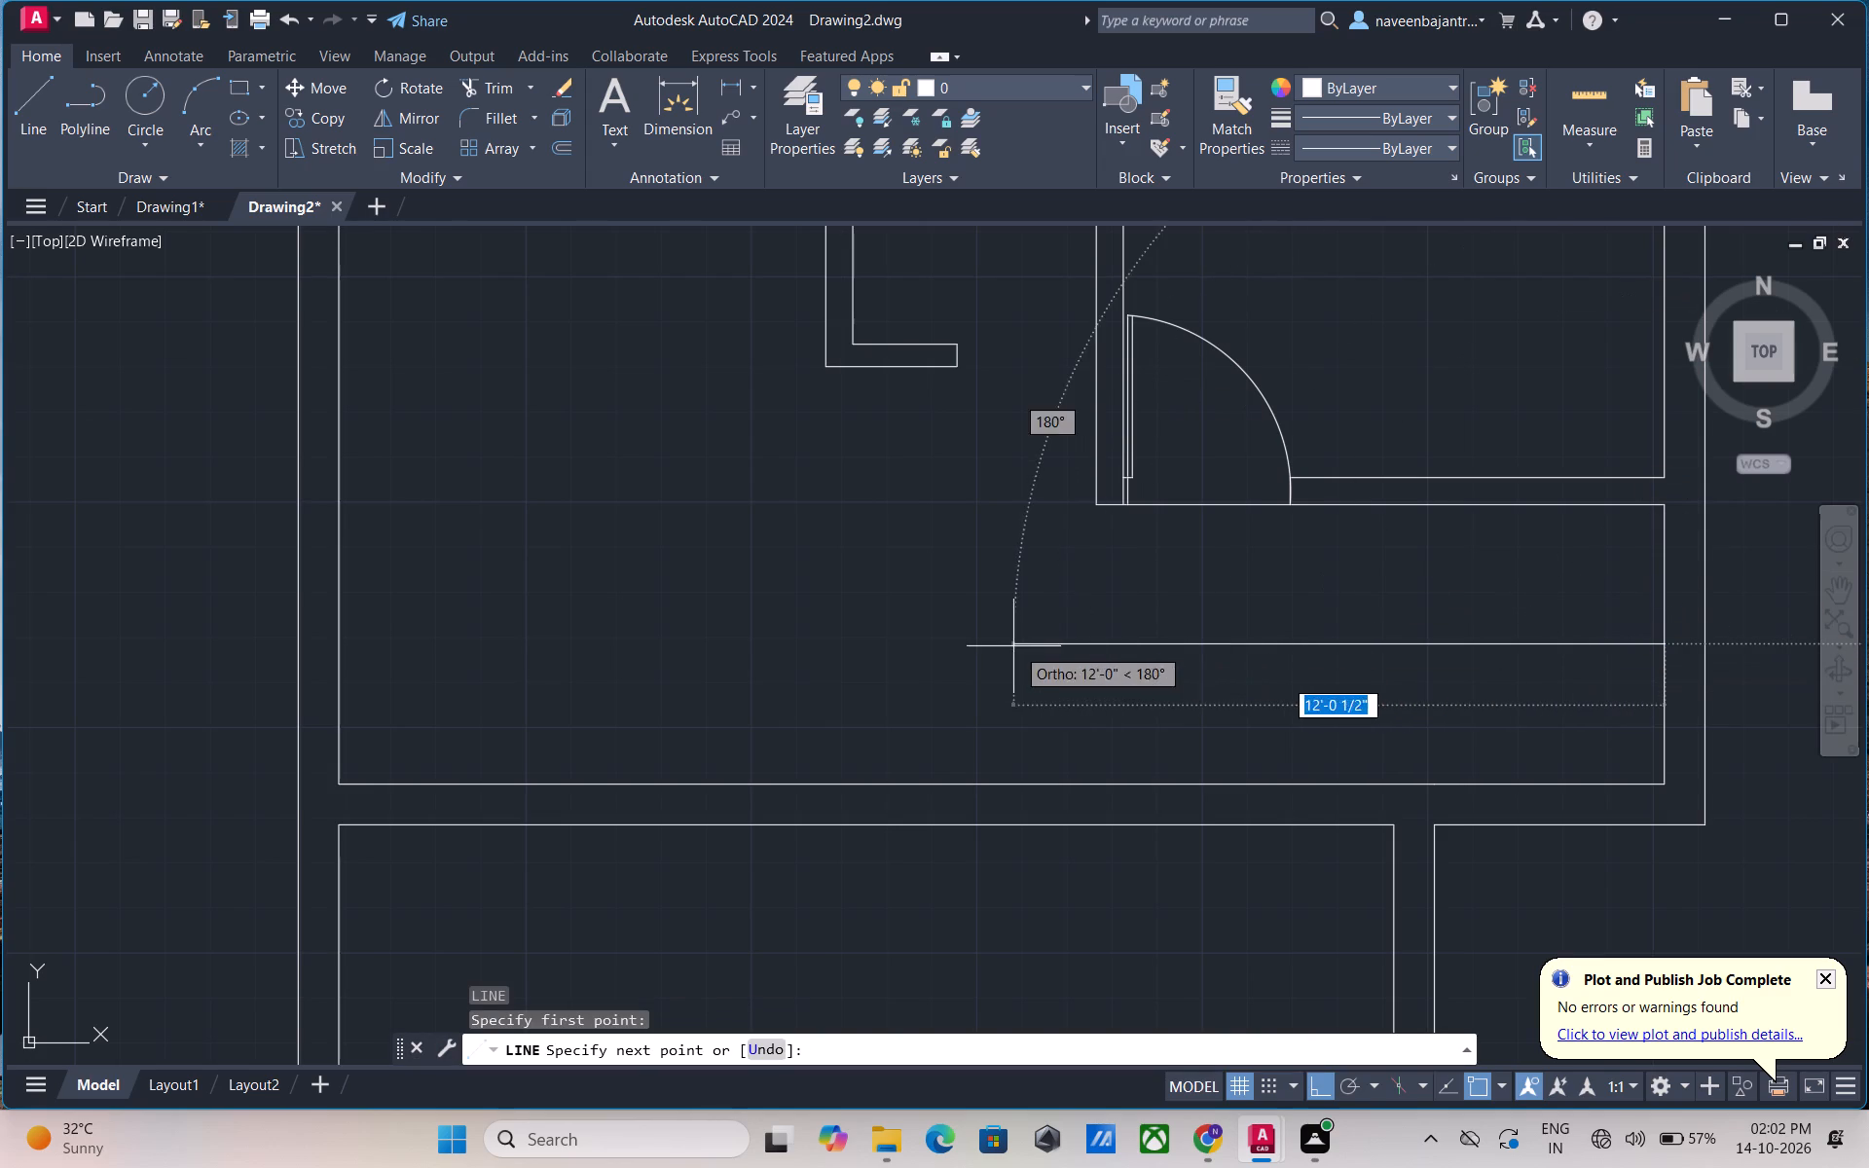
{"action": "left_click", "coordinate": [1013, 646]}
{"action": "key", "text": "Escape"}
Offset the 12' horizontal line 2" both above and below.
{"action": "type", "text": "O"}
{"action": "key", "text": "space"}
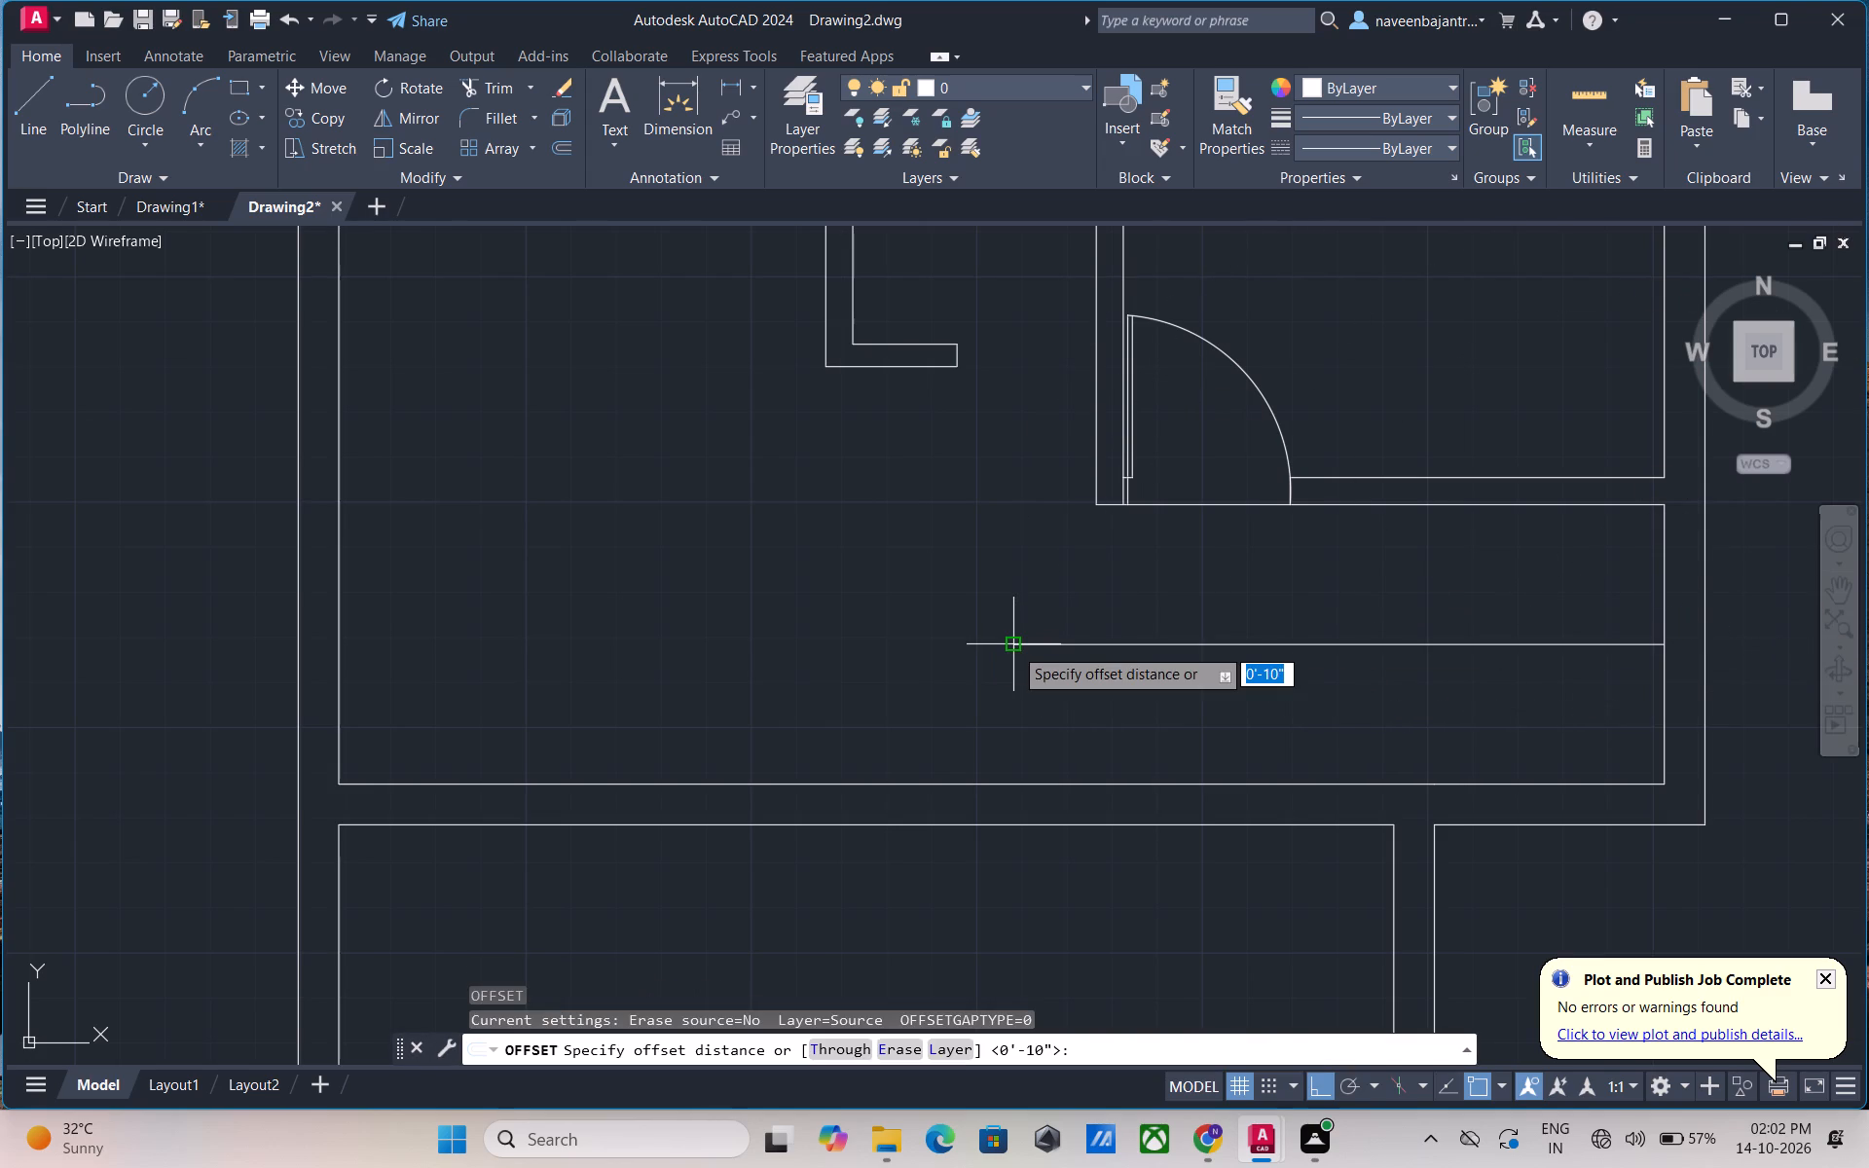
{"action": "type", "text": "2\""}
{"action": "key", "text": "Return"}
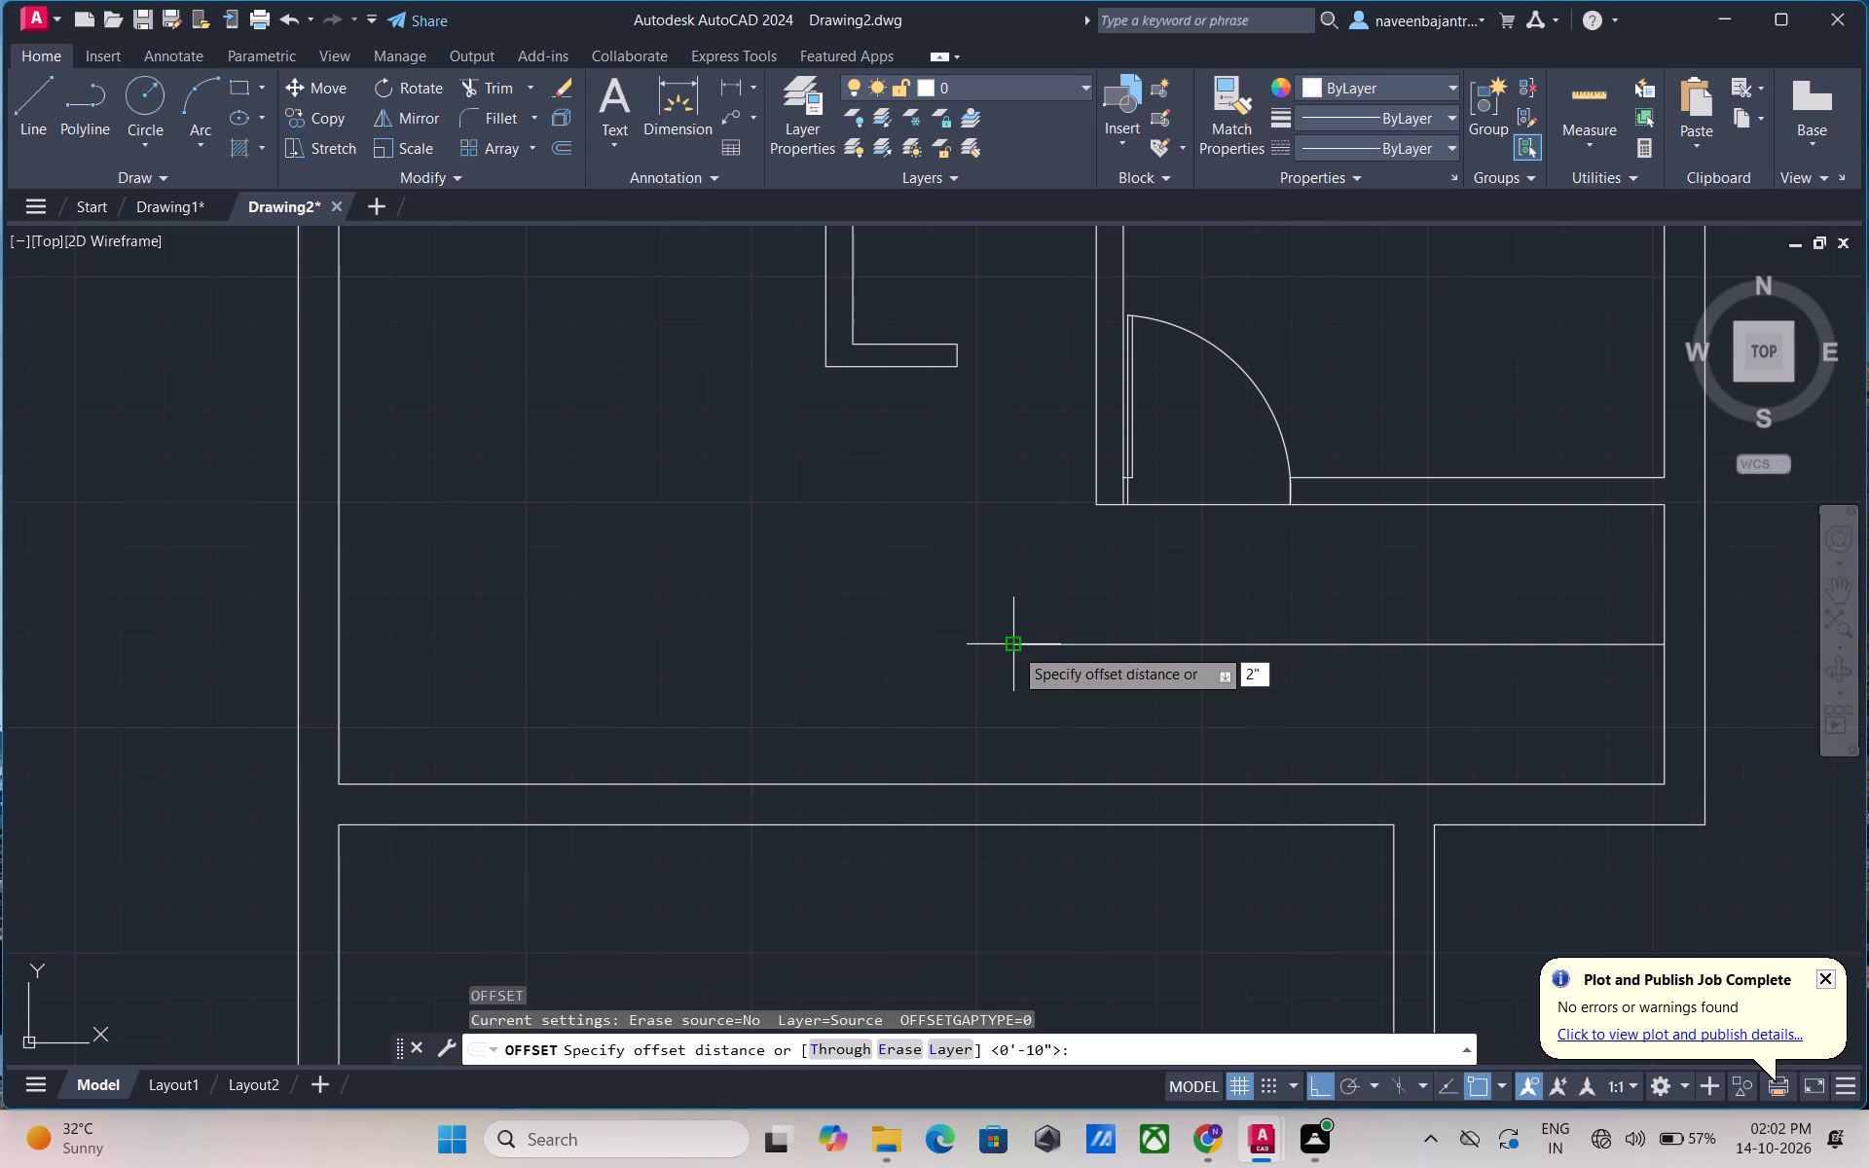
{"action": "left_click", "coordinate": [1428, 644]}
{"action": "left_click", "coordinate": [1428, 623]}
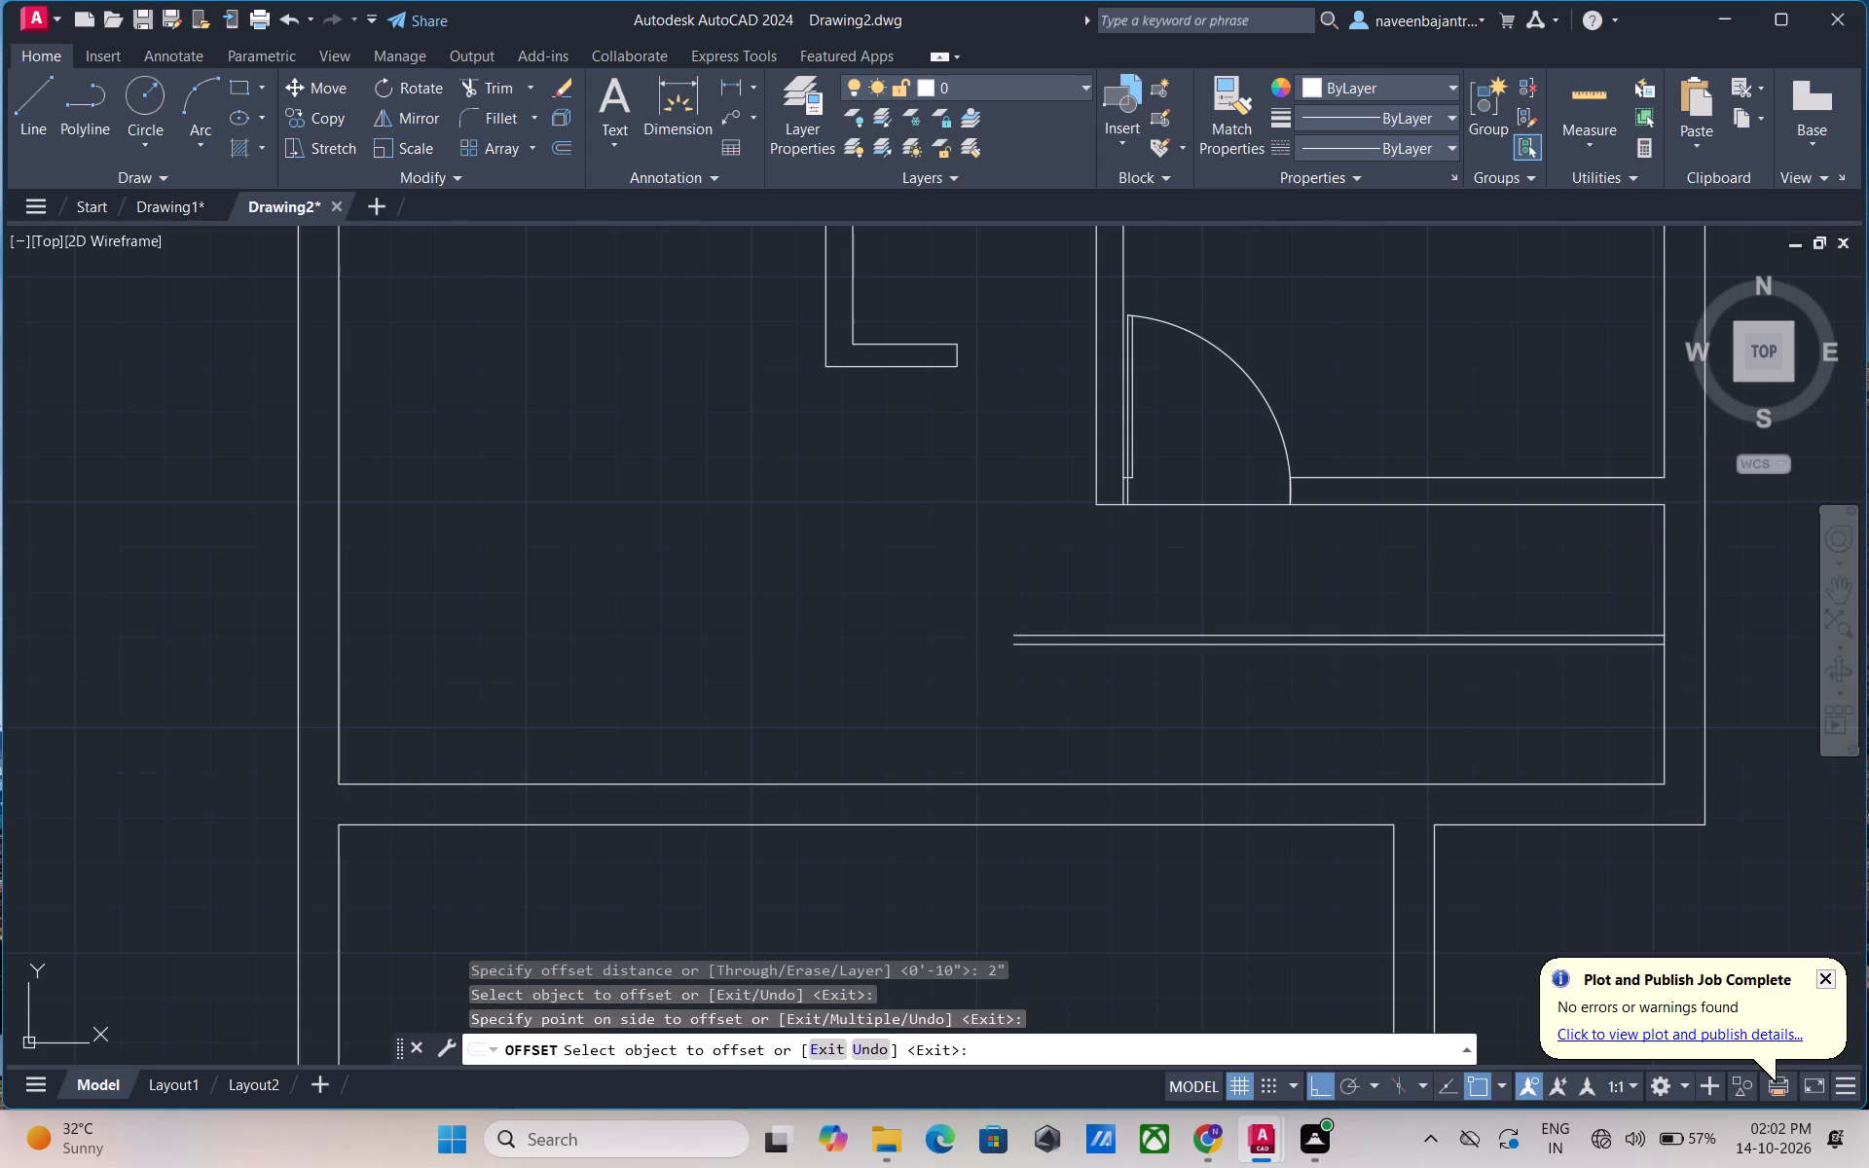
{"action": "left_click", "coordinate": [1421, 644]}
{"action": "left_click", "coordinate": [1417, 665]}
{"action": "key", "text": "Escape"}
Remove the original middle line between the two 2" offset lines using Trim.
{"action": "type", "text": "TR"}
{"action": "key", "text": "space"}
{"action": "left_click", "coordinate": [1344, 647]}
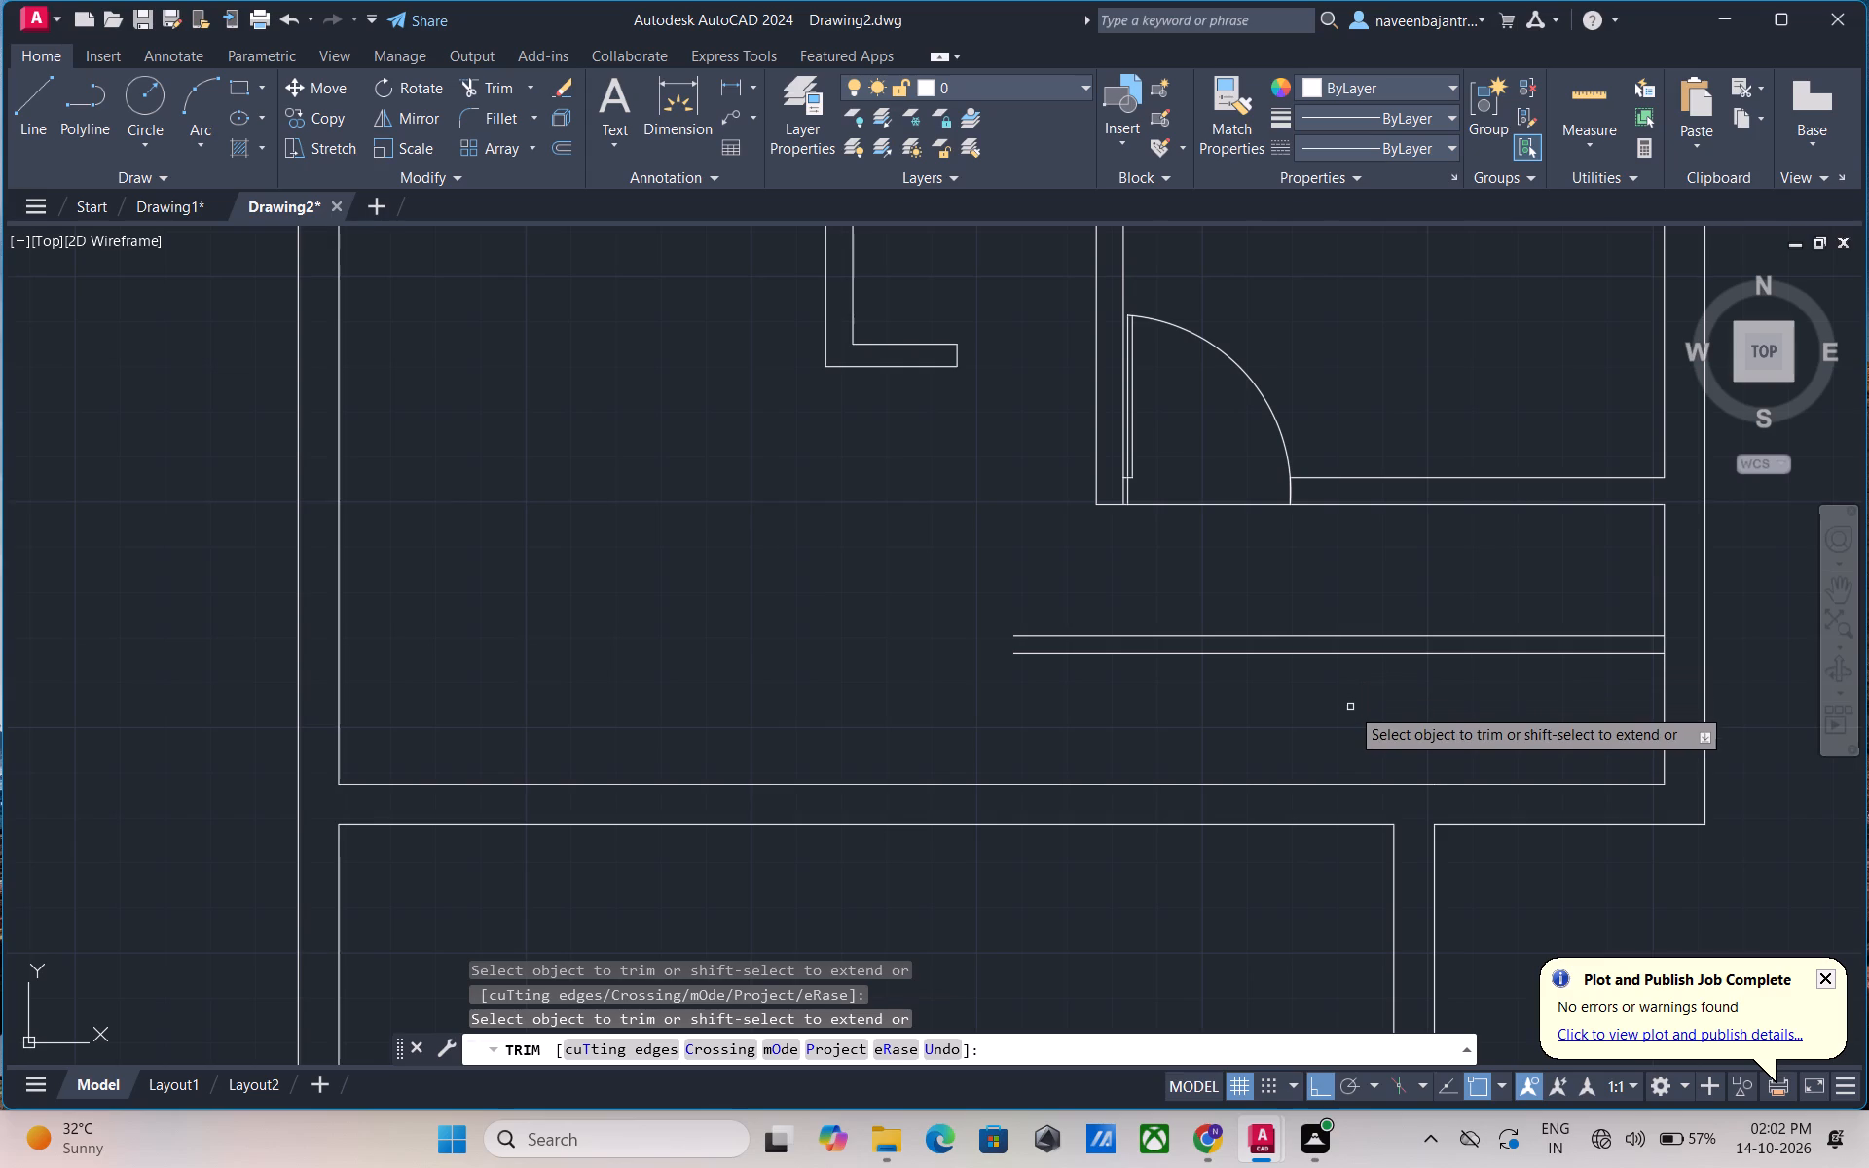
{"action": "key", "text": "Escape"}
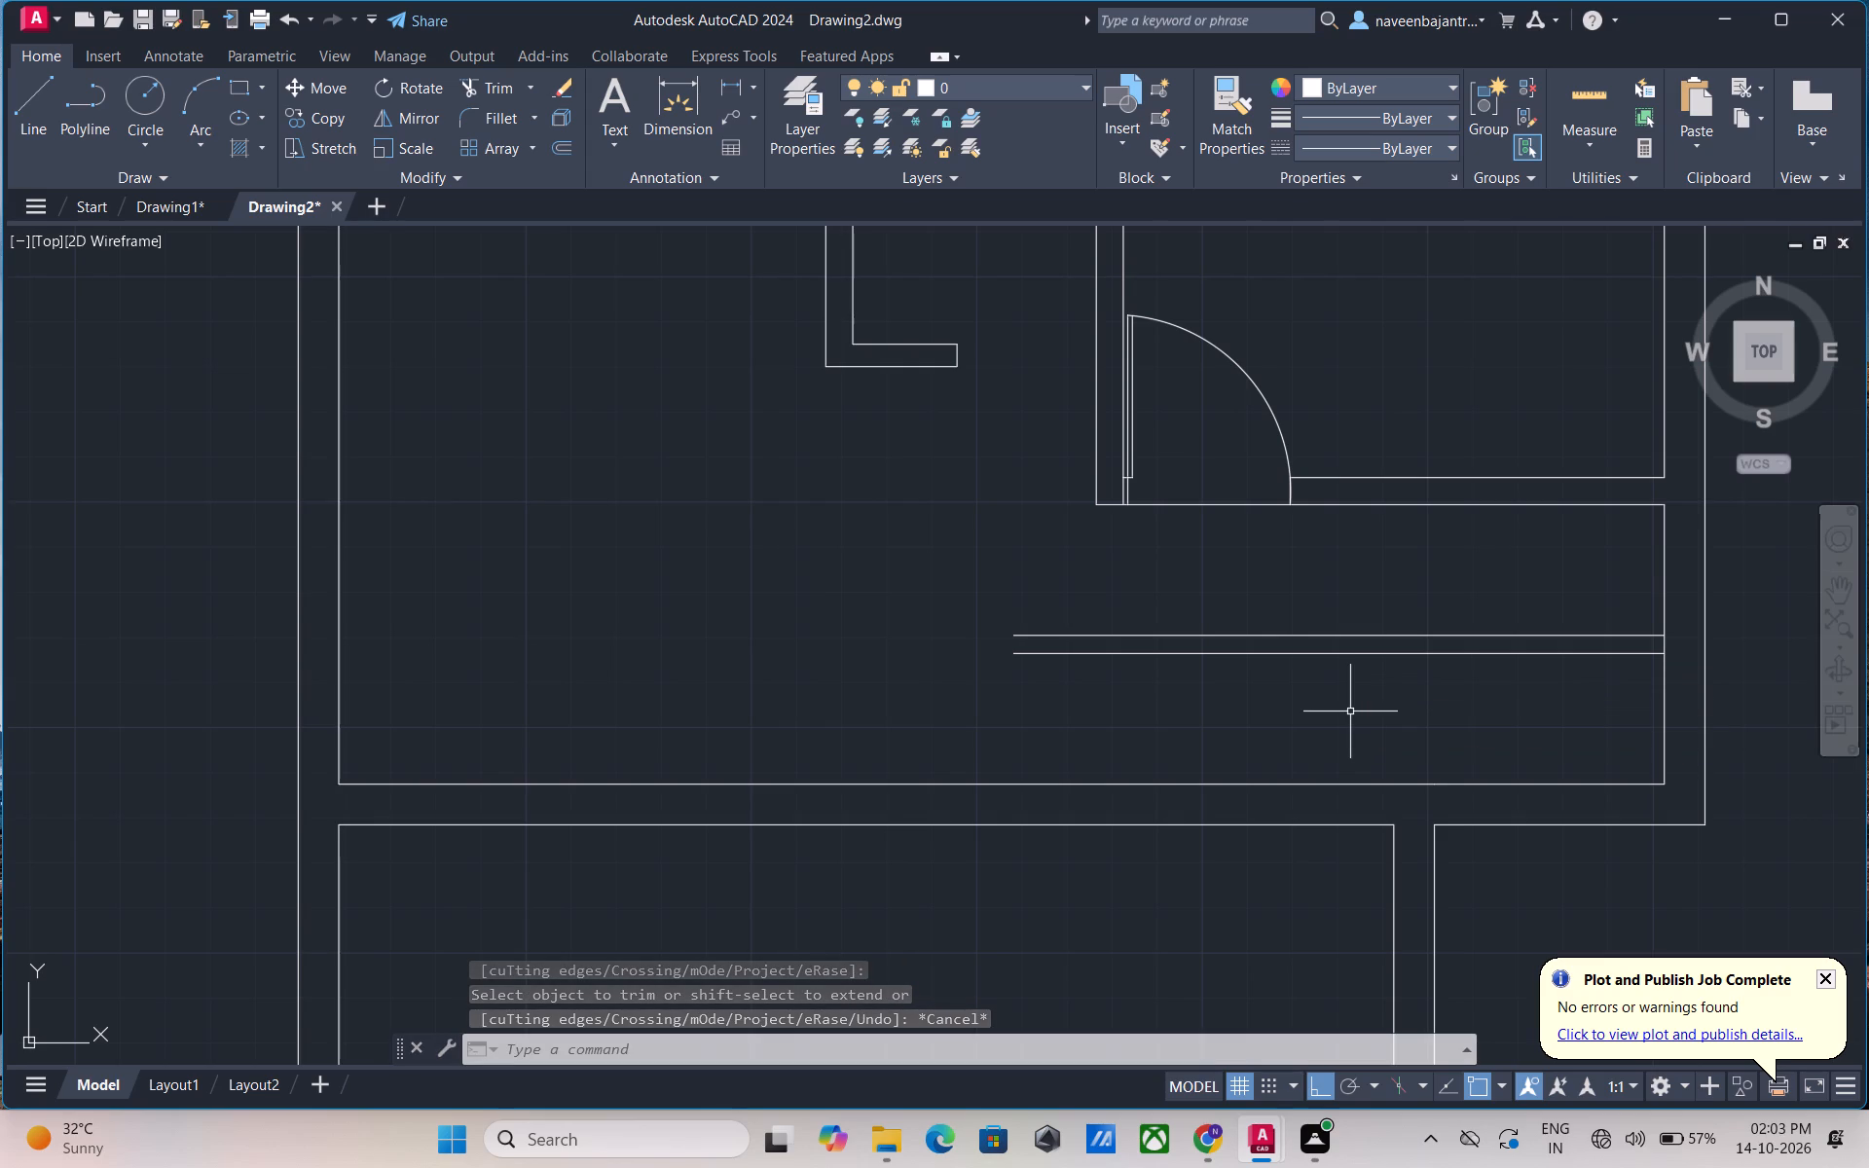
Draw a 5'-2" vertical line across the passage near its right end, from the partition down to the lower wall.
{"action": "type", "text": "L"}
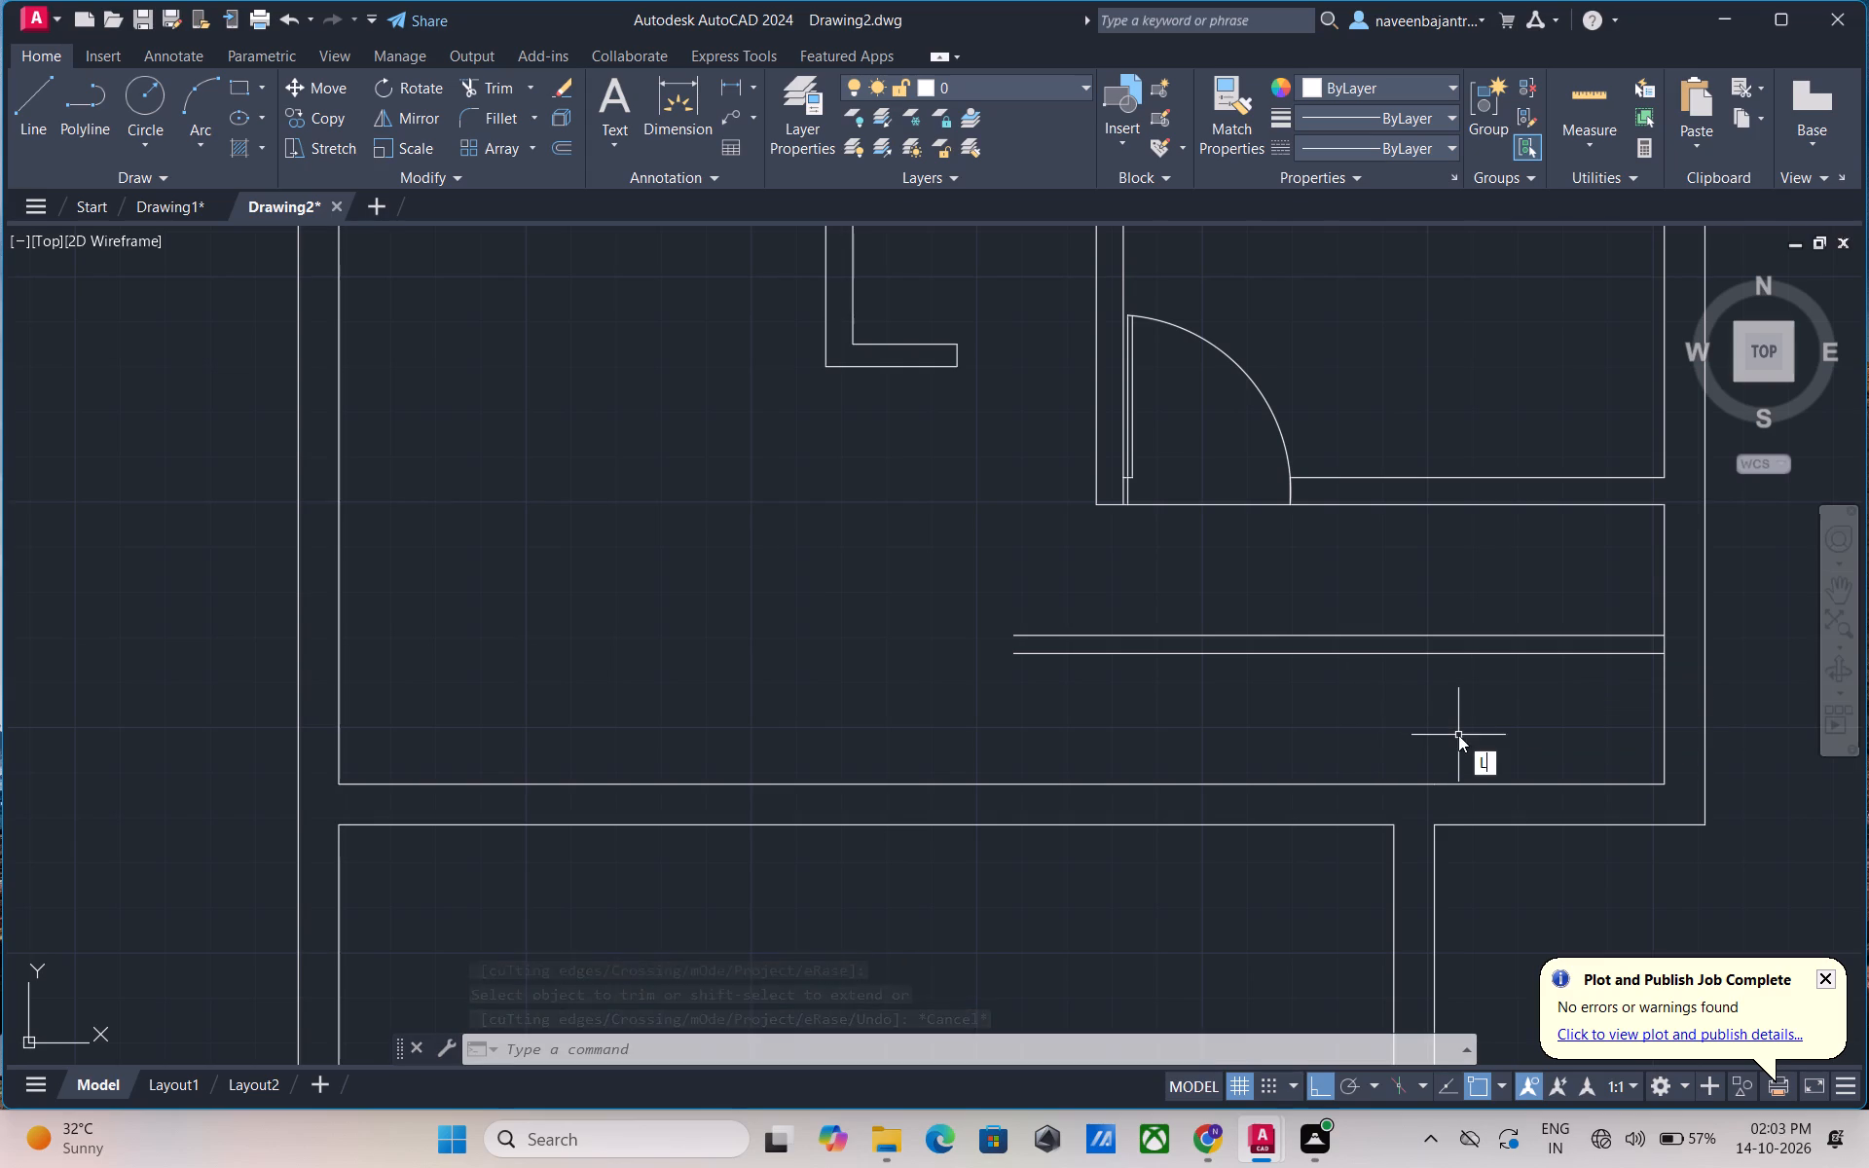
{"action": "key", "text": "space"}
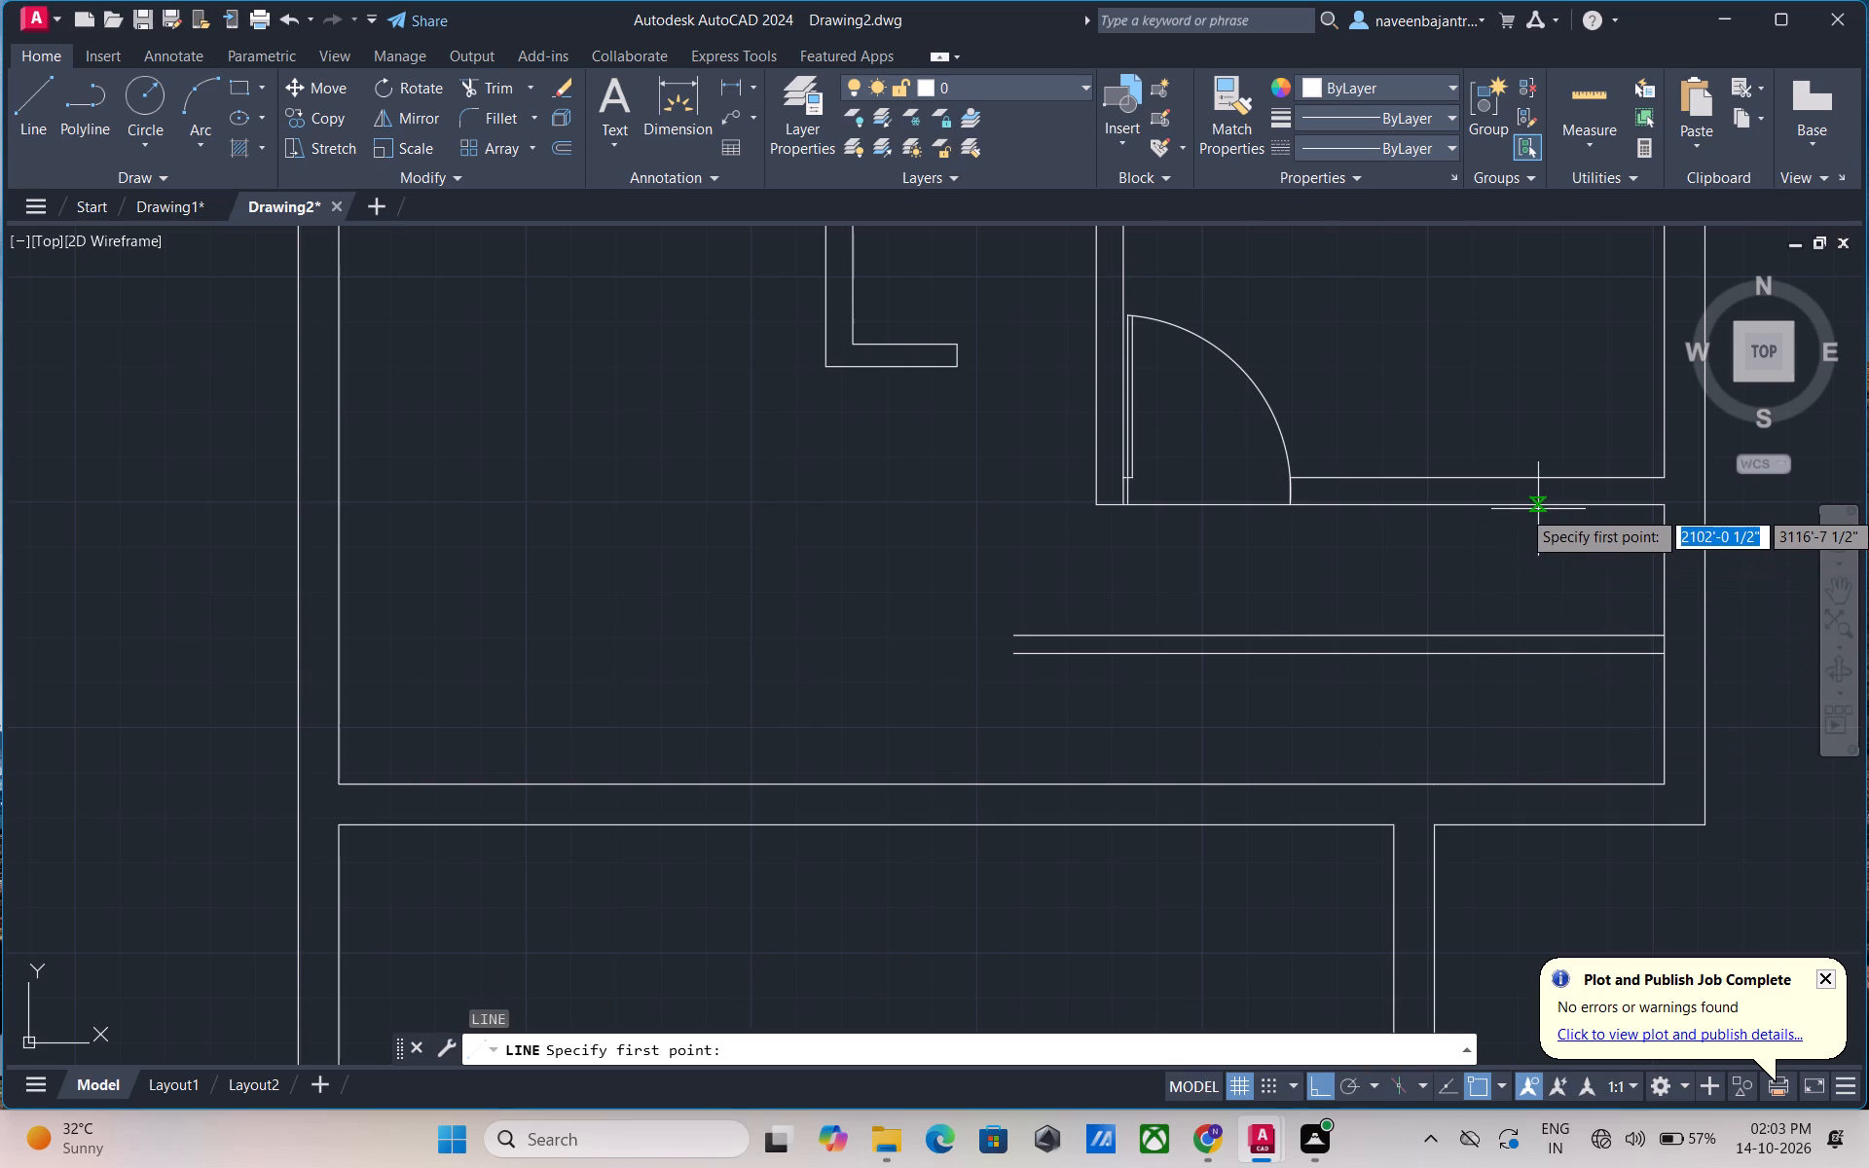
{"action": "left_click", "coordinate": [1545, 507]}
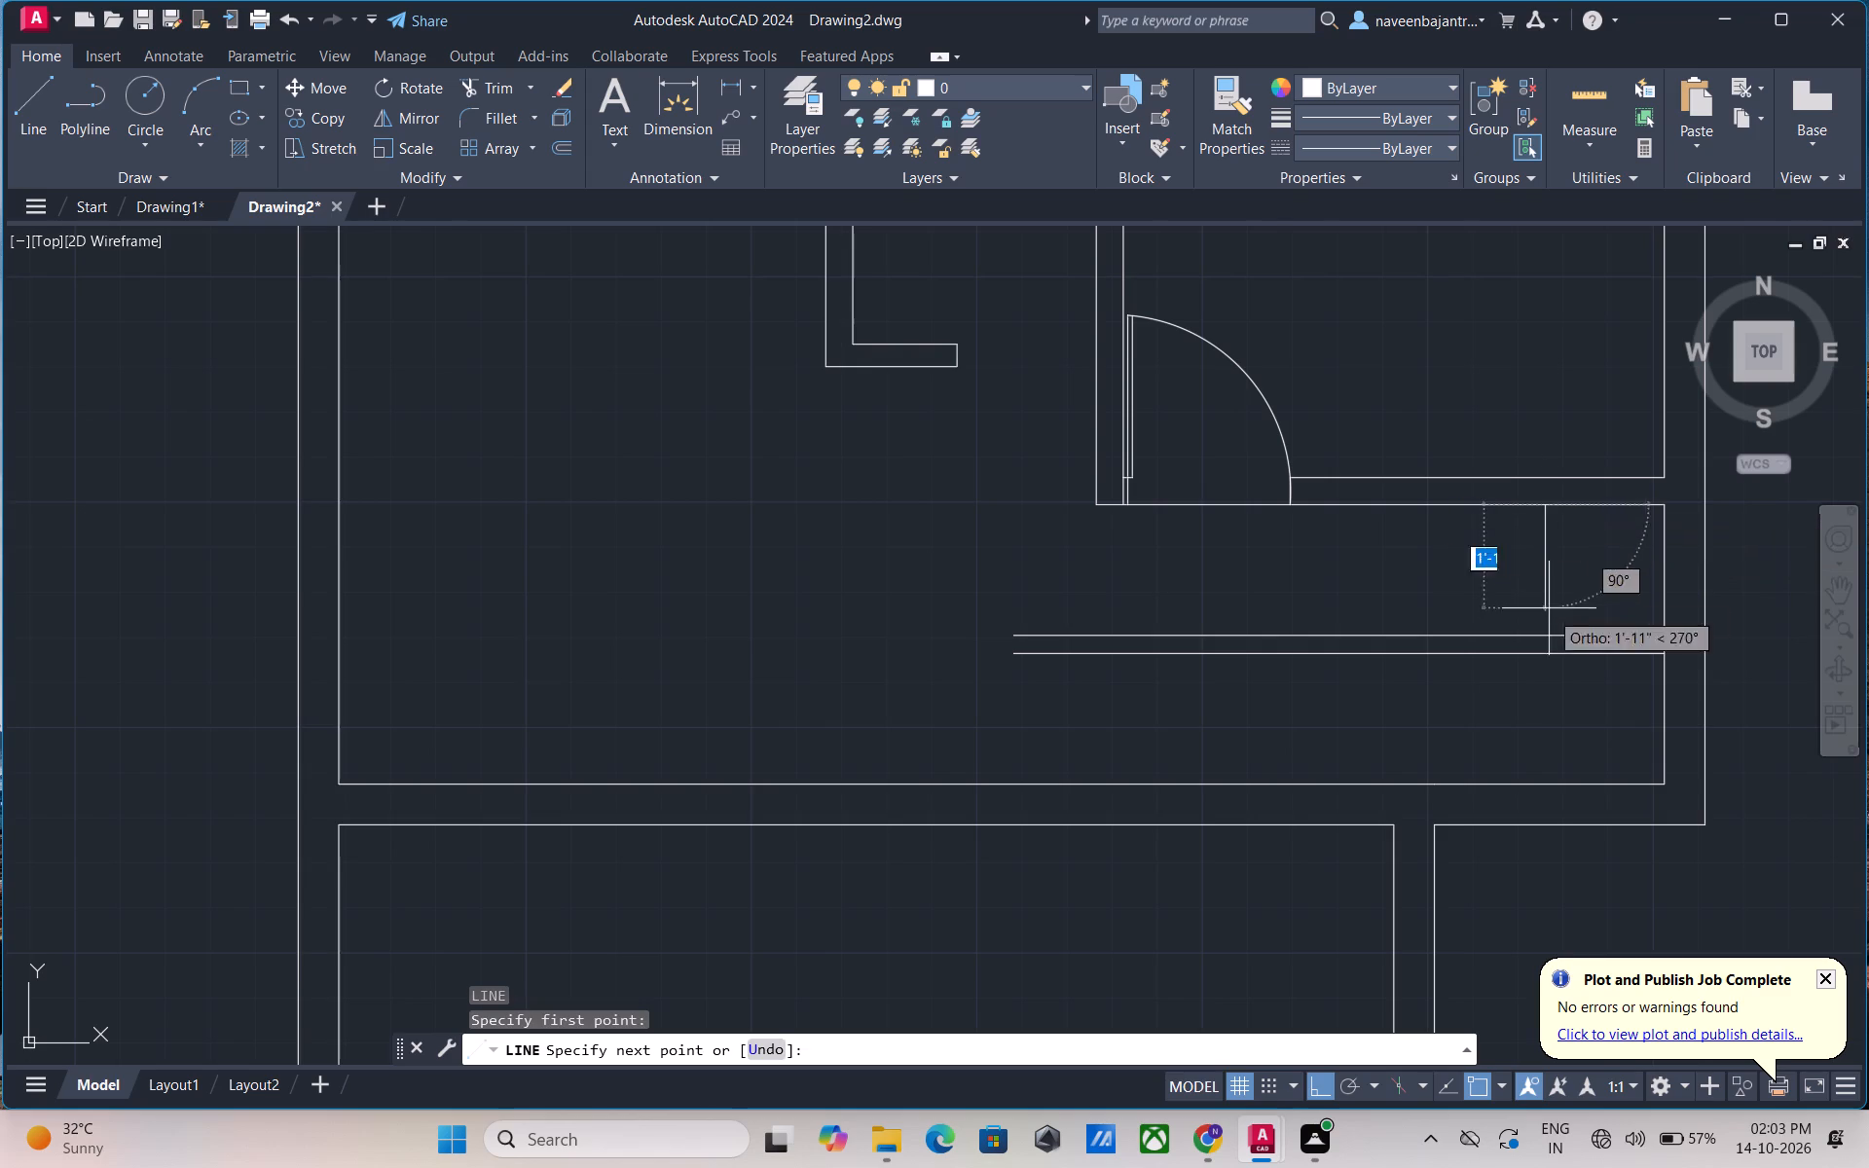
{"action": "left_click", "coordinate": [1540, 789]}
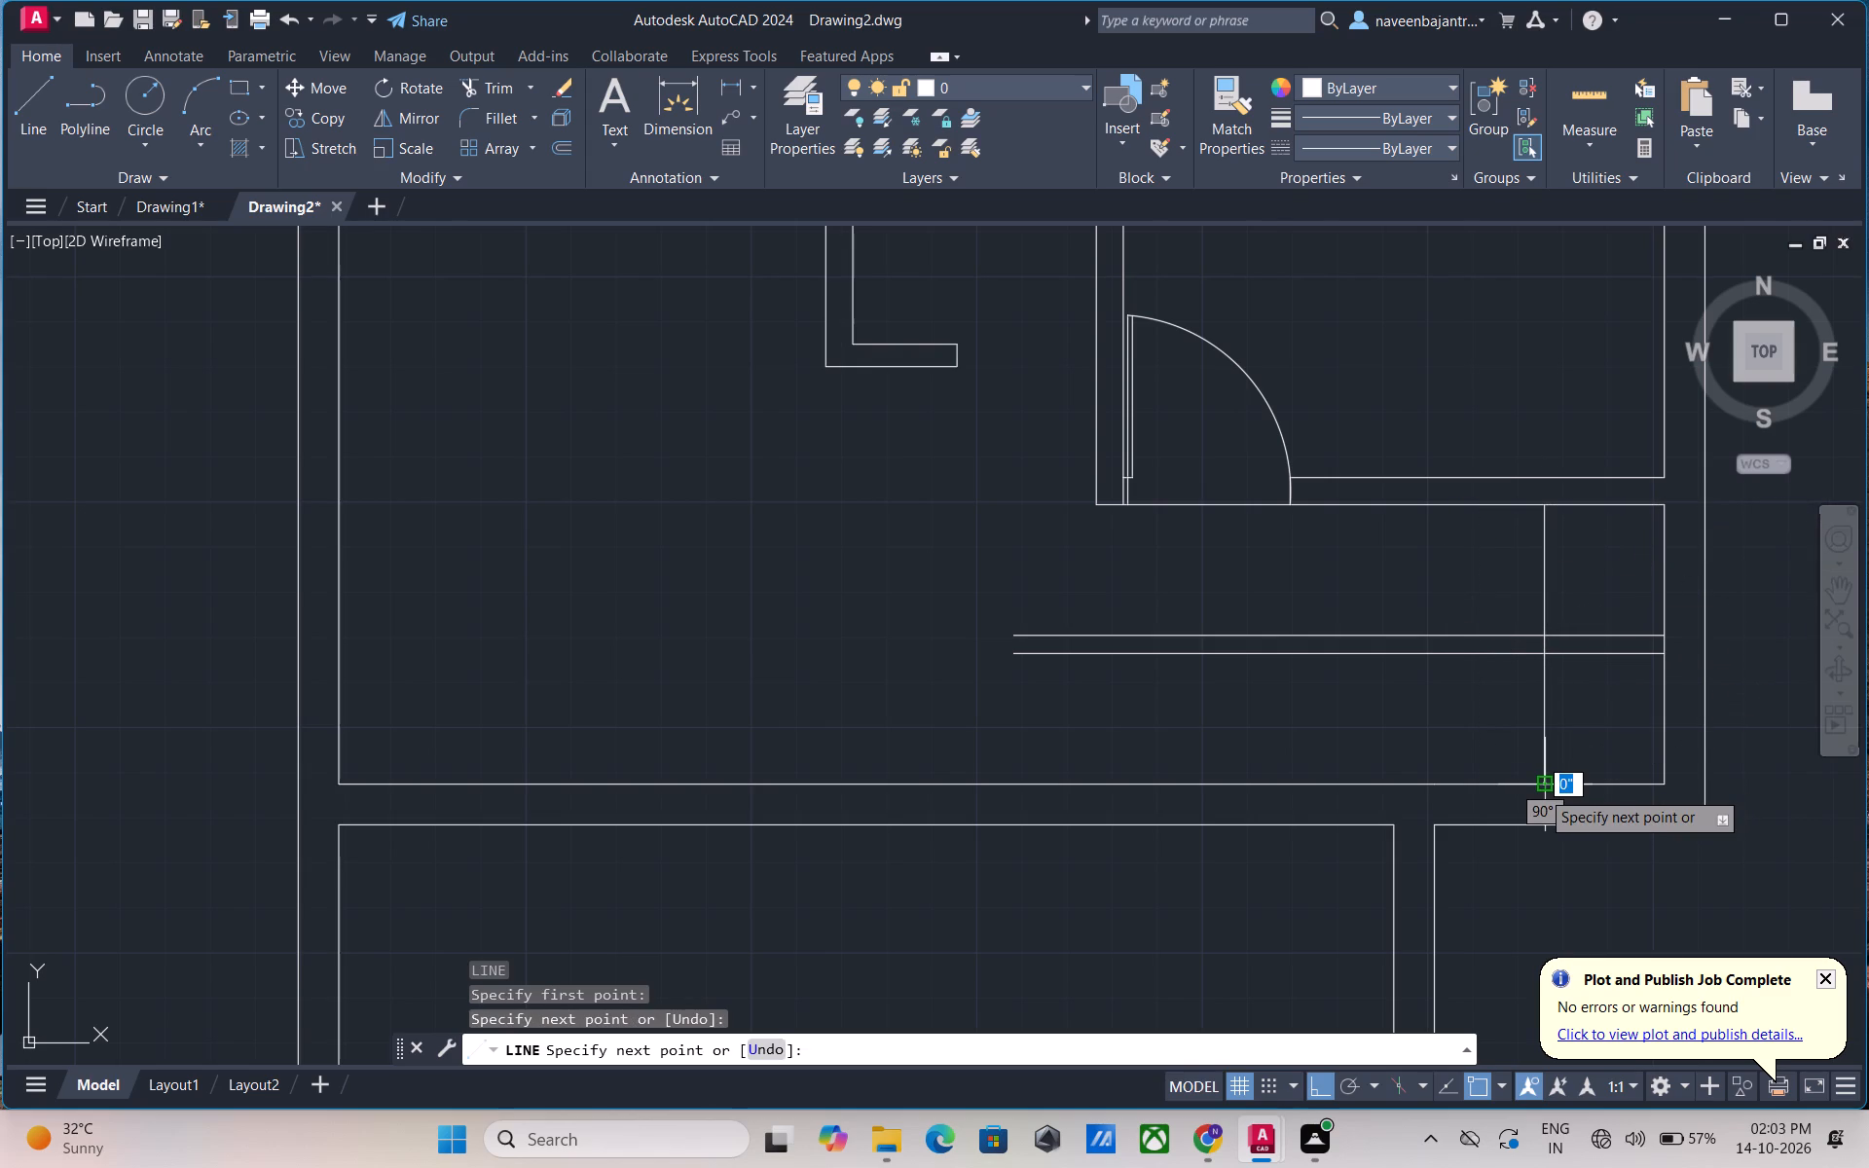
{"action": "key", "text": "Escape"}
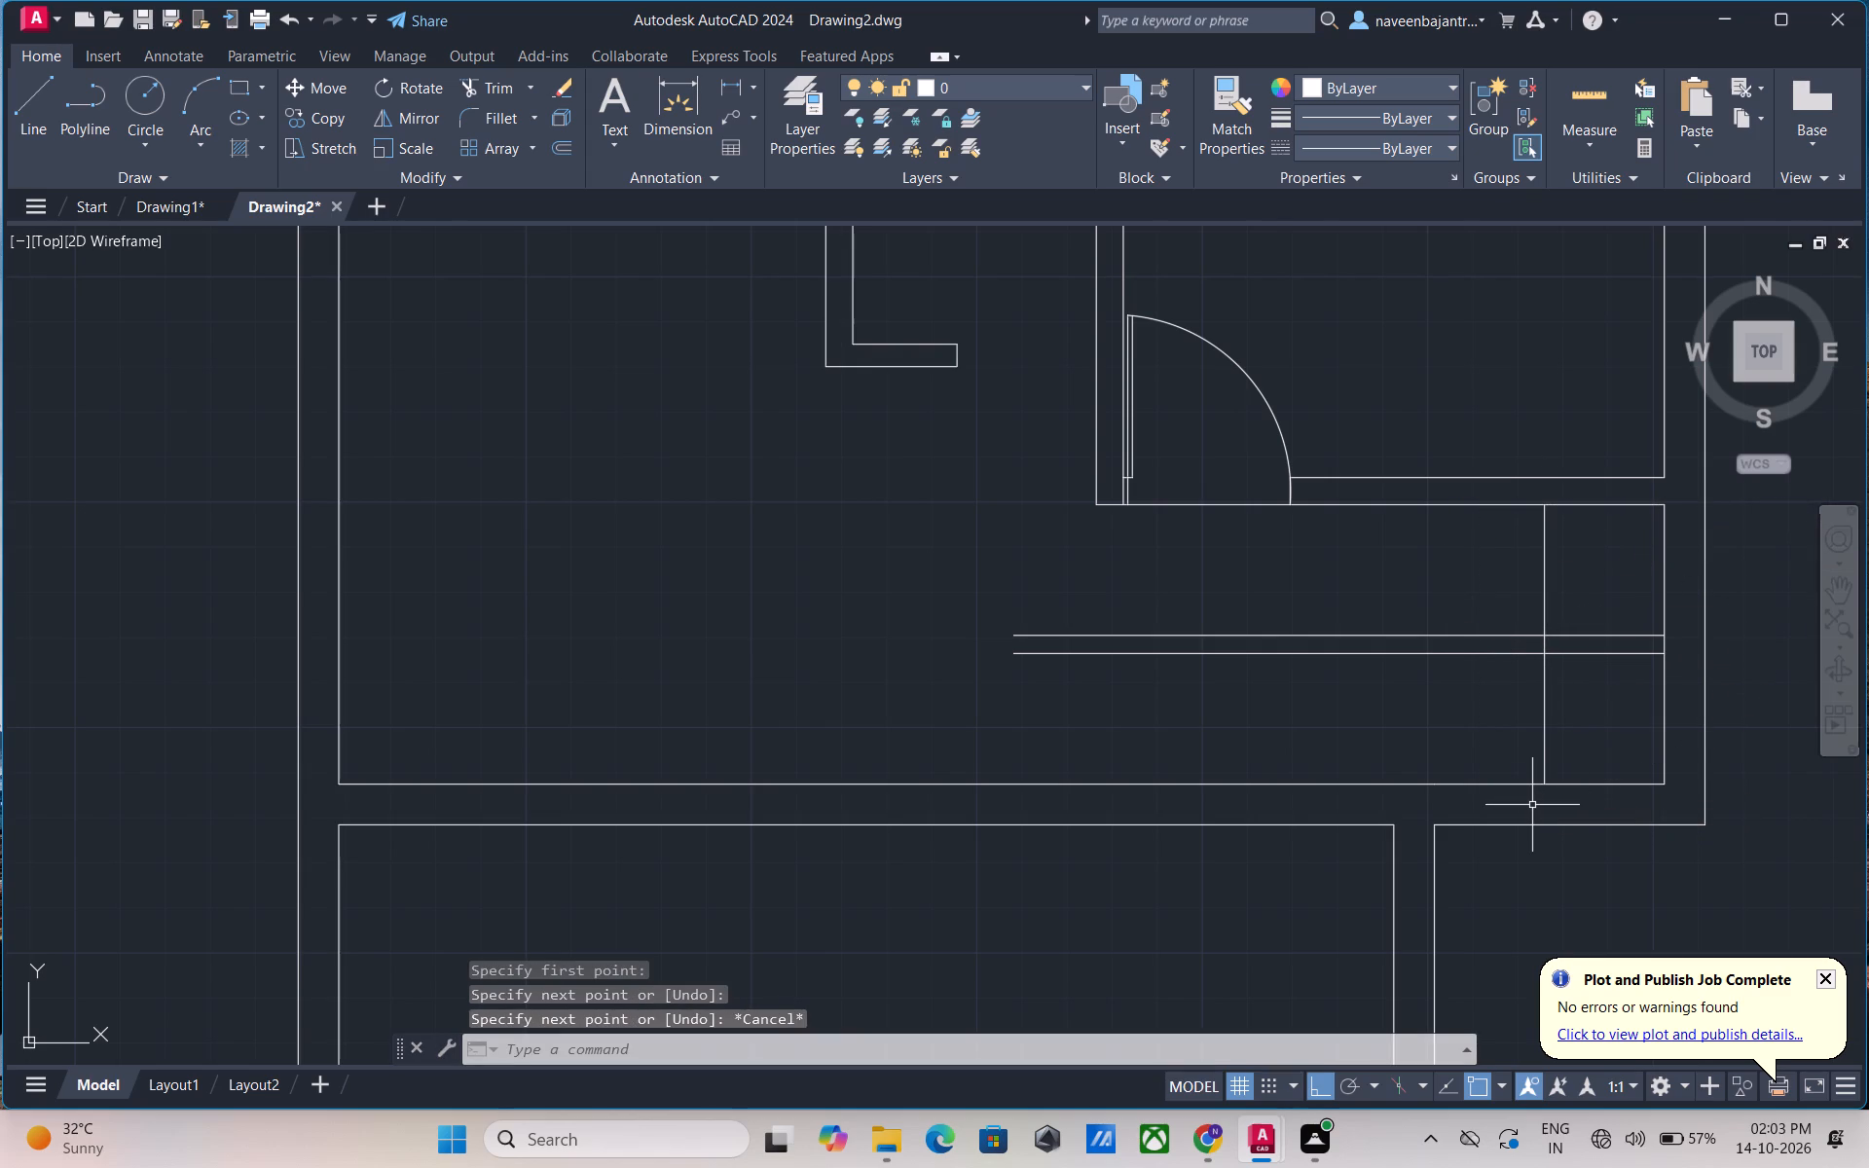
Trim both central horizontal lines between the new vertical line and the passage's right wall.
{"action": "type", "text": "TR"}
{"action": "key", "text": "space"}
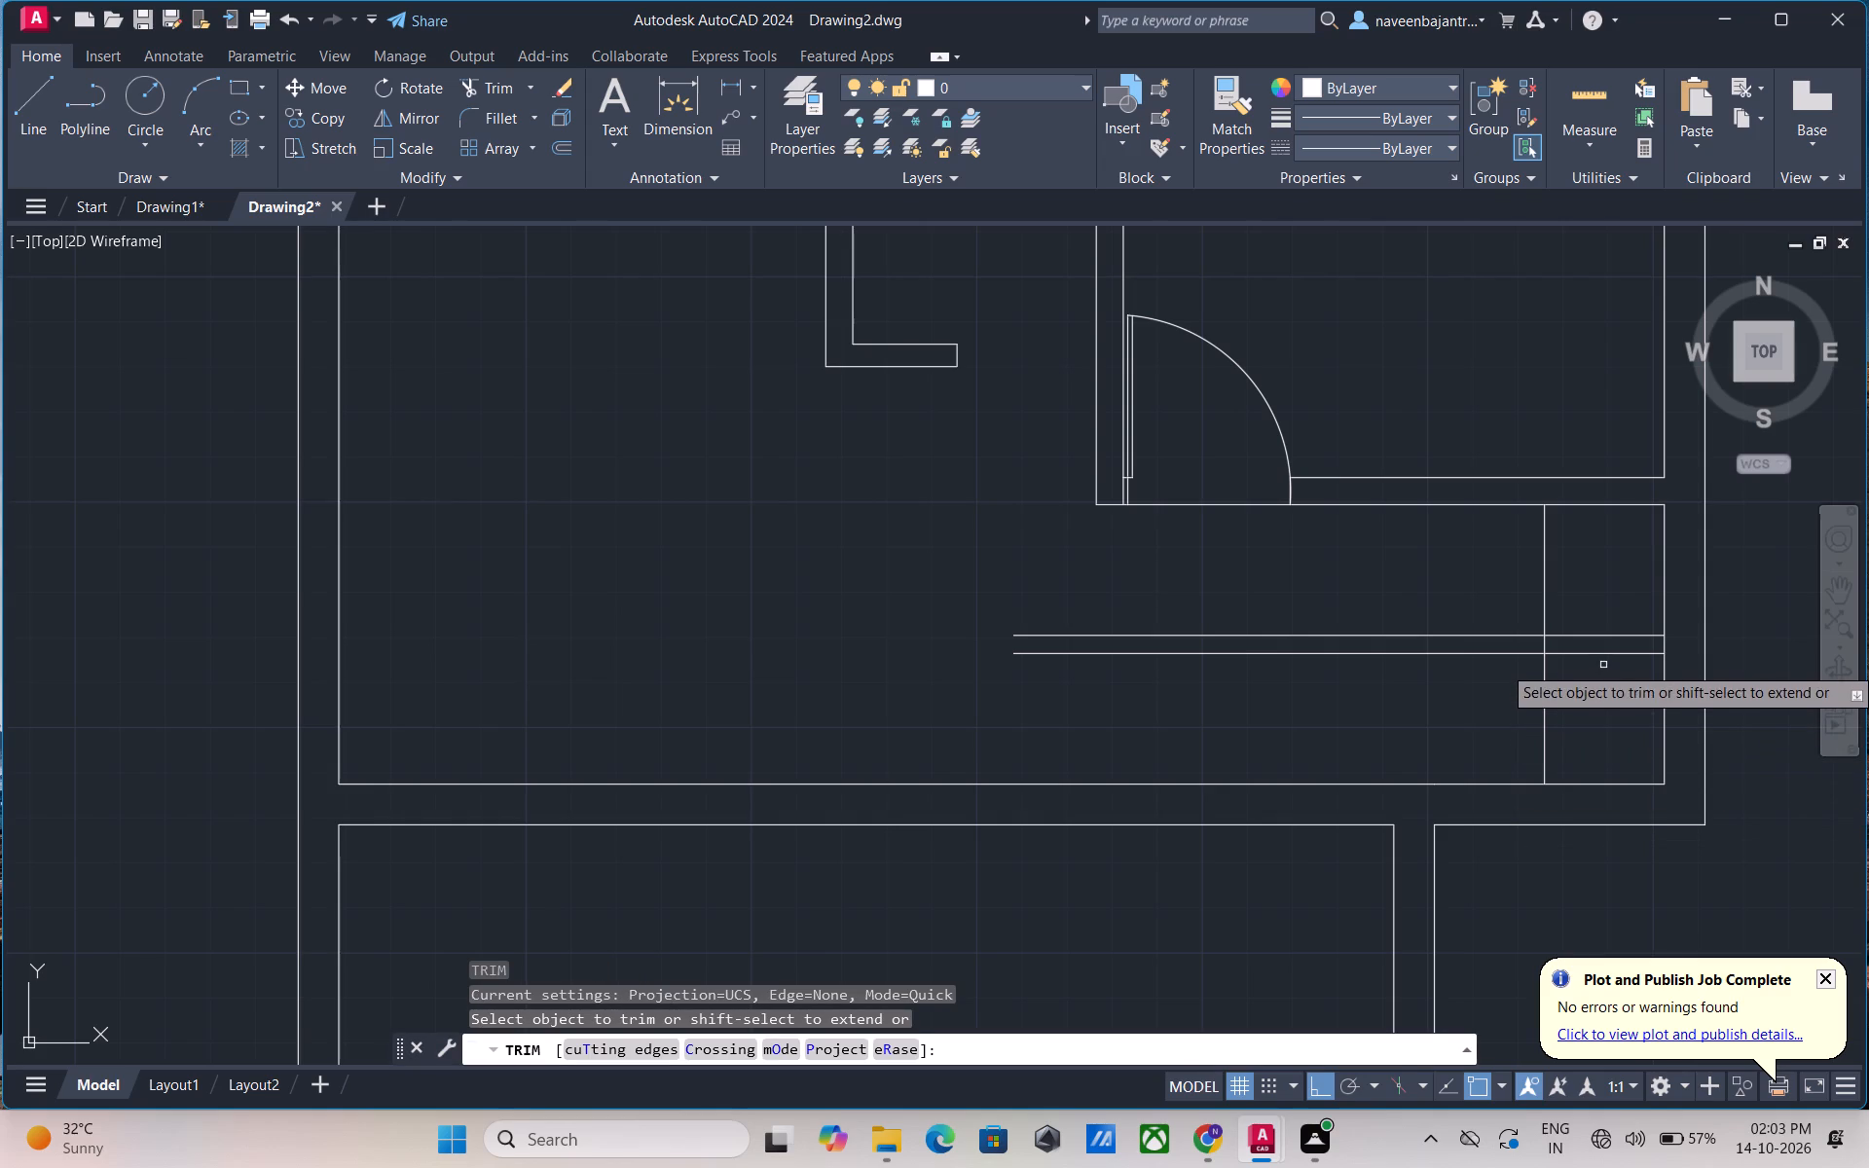
{"action": "left_click", "coordinate": [1603, 655]}
{"action": "left_click", "coordinate": [1604, 636]}
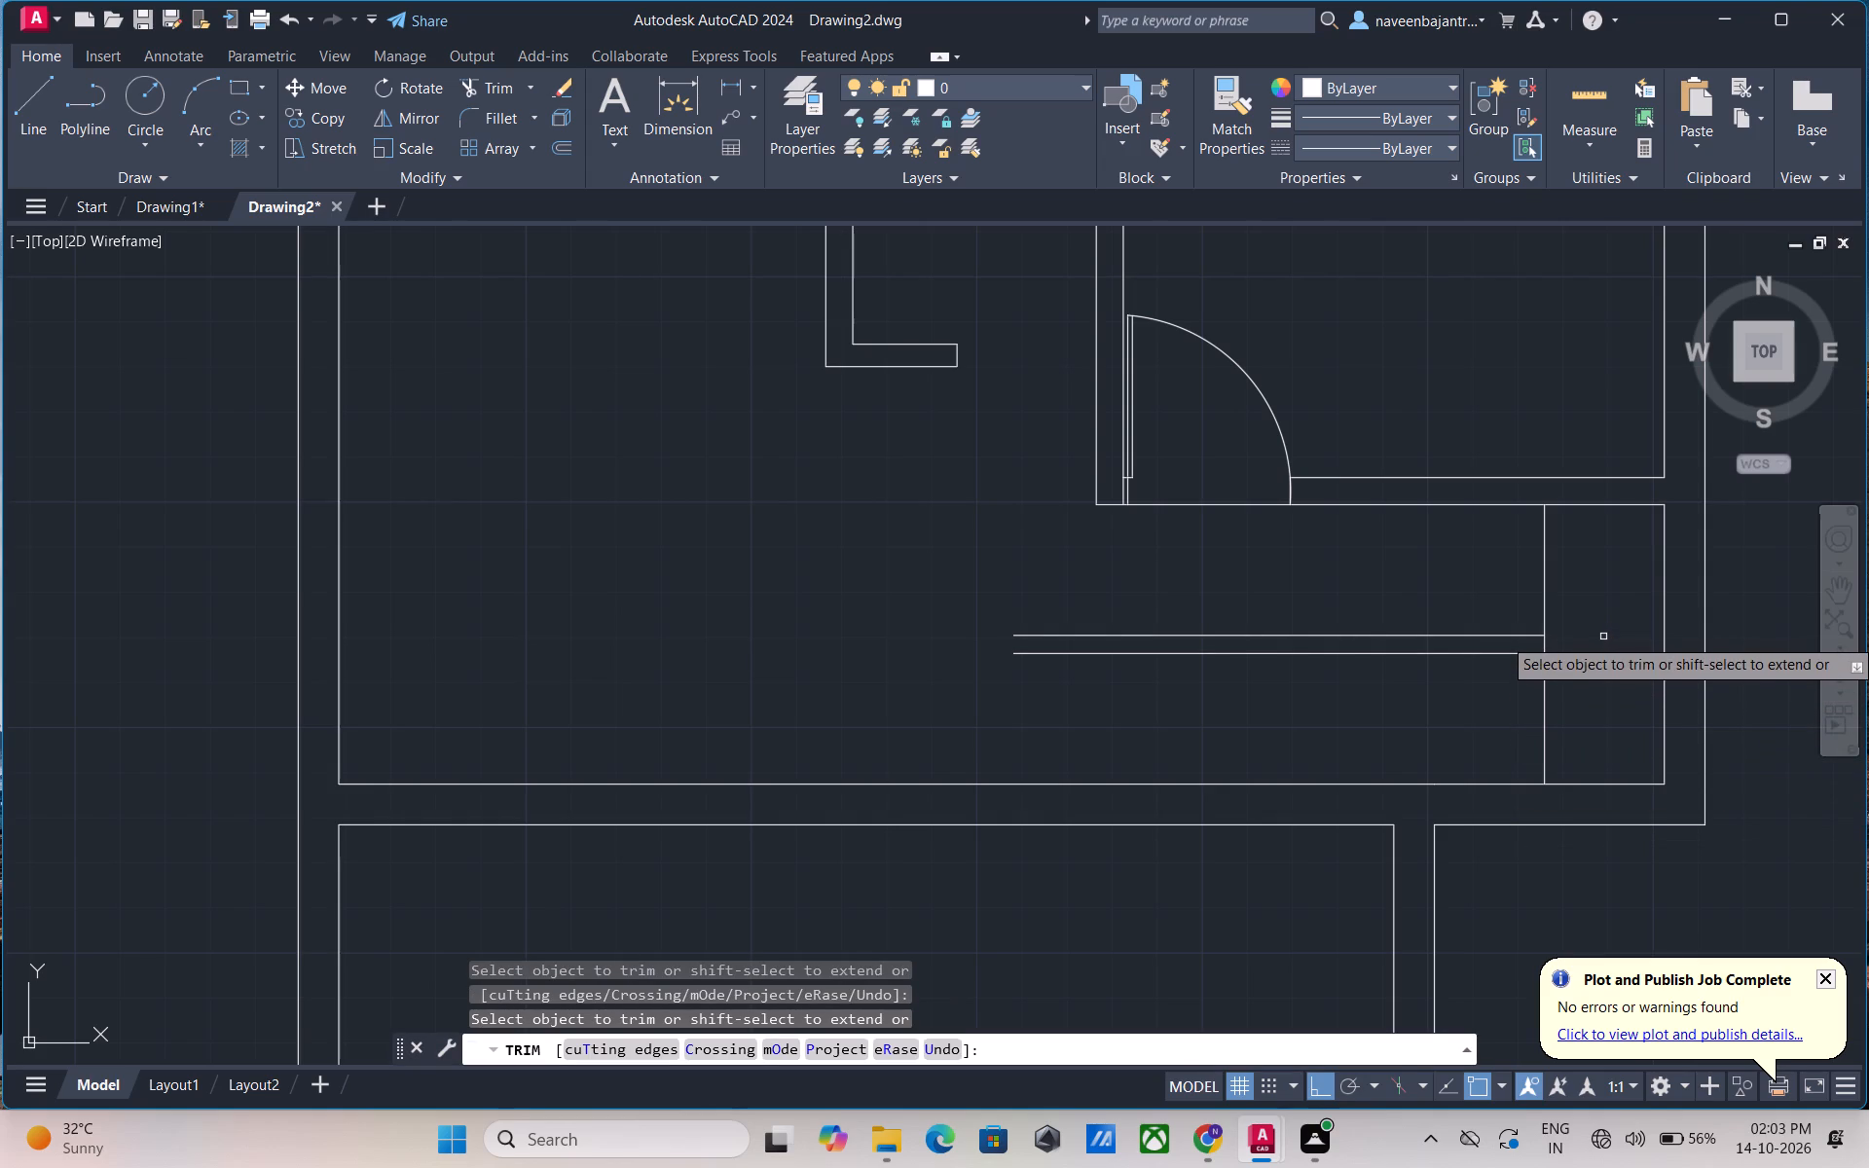
{"action": "key", "text": "Escape"}
{"action": "key", "text": "Escape"}
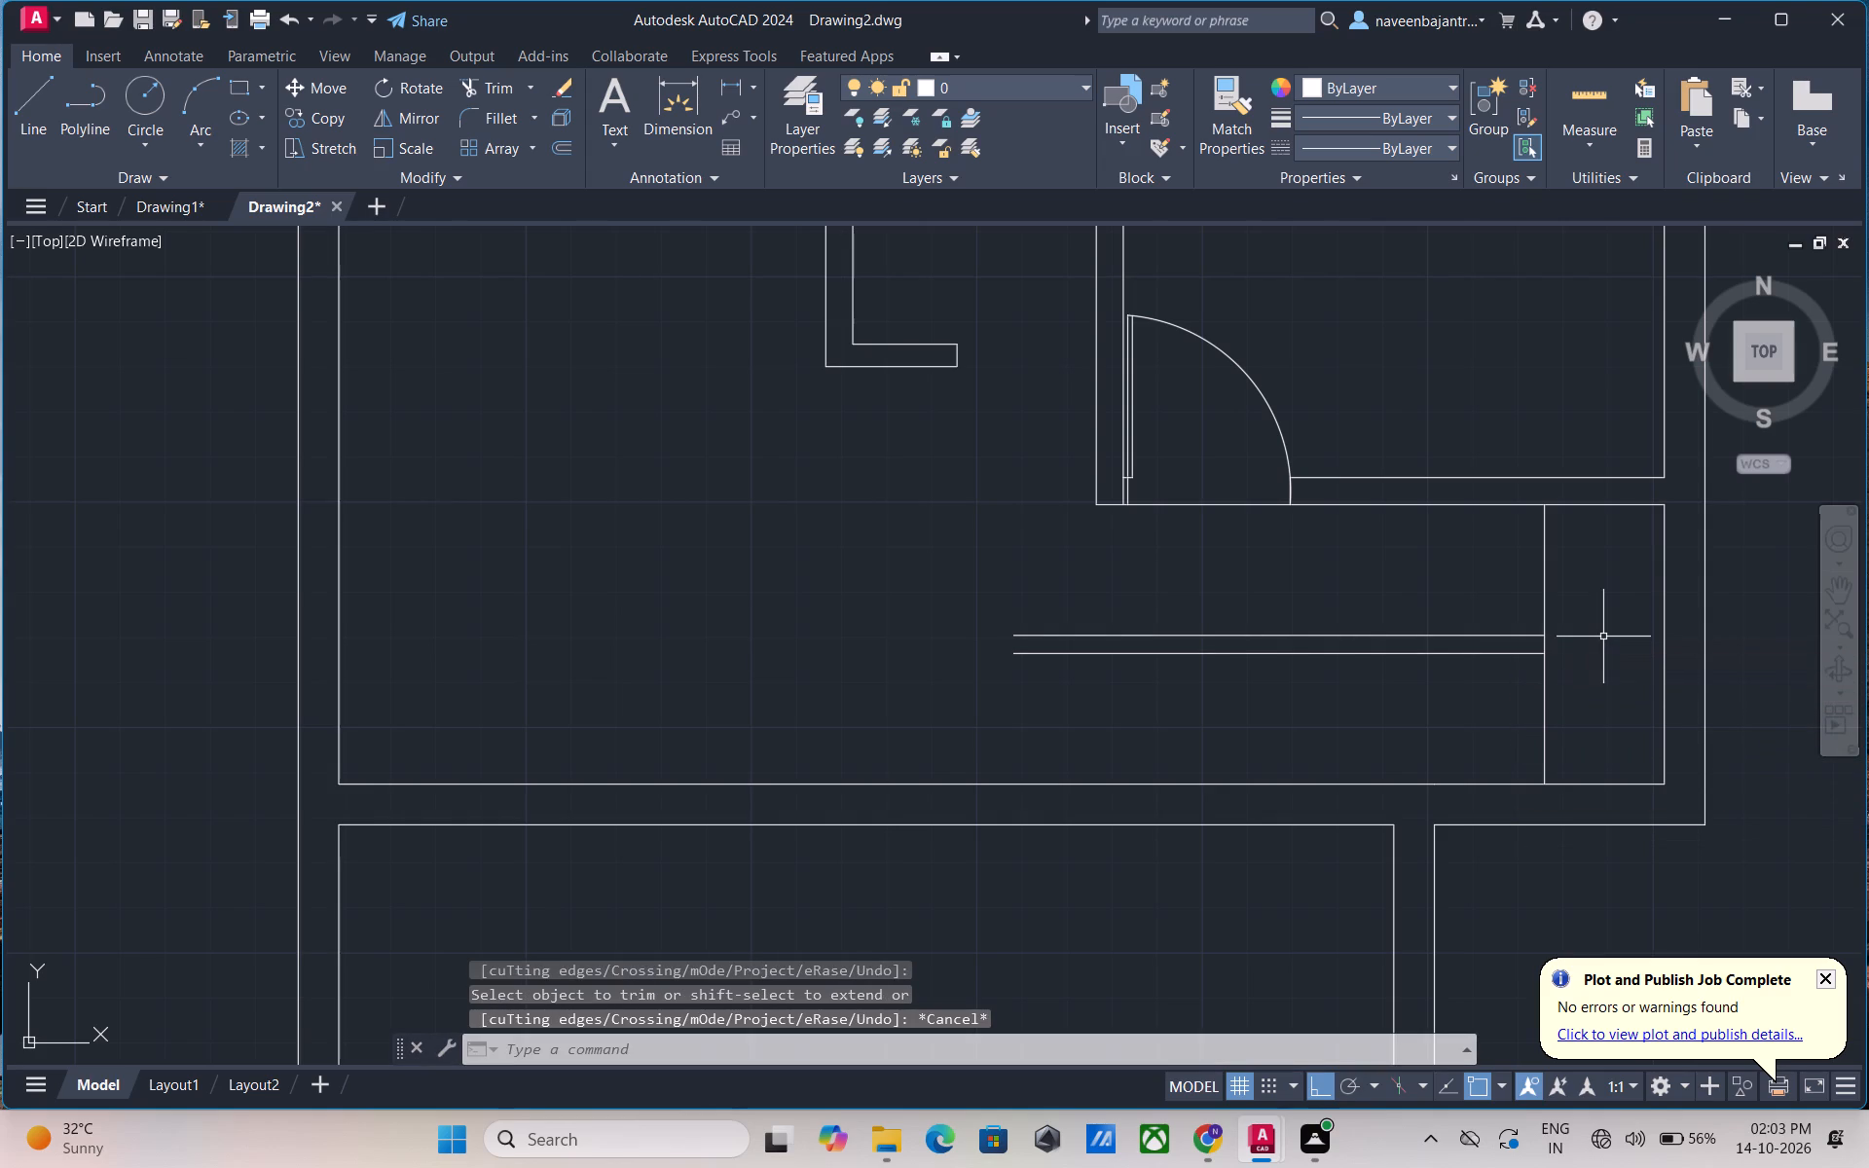
Offset the passage's vertical line leftward at 10" intervals eight times to lay out the stair treads.
{"action": "type", "text": "O 10"}
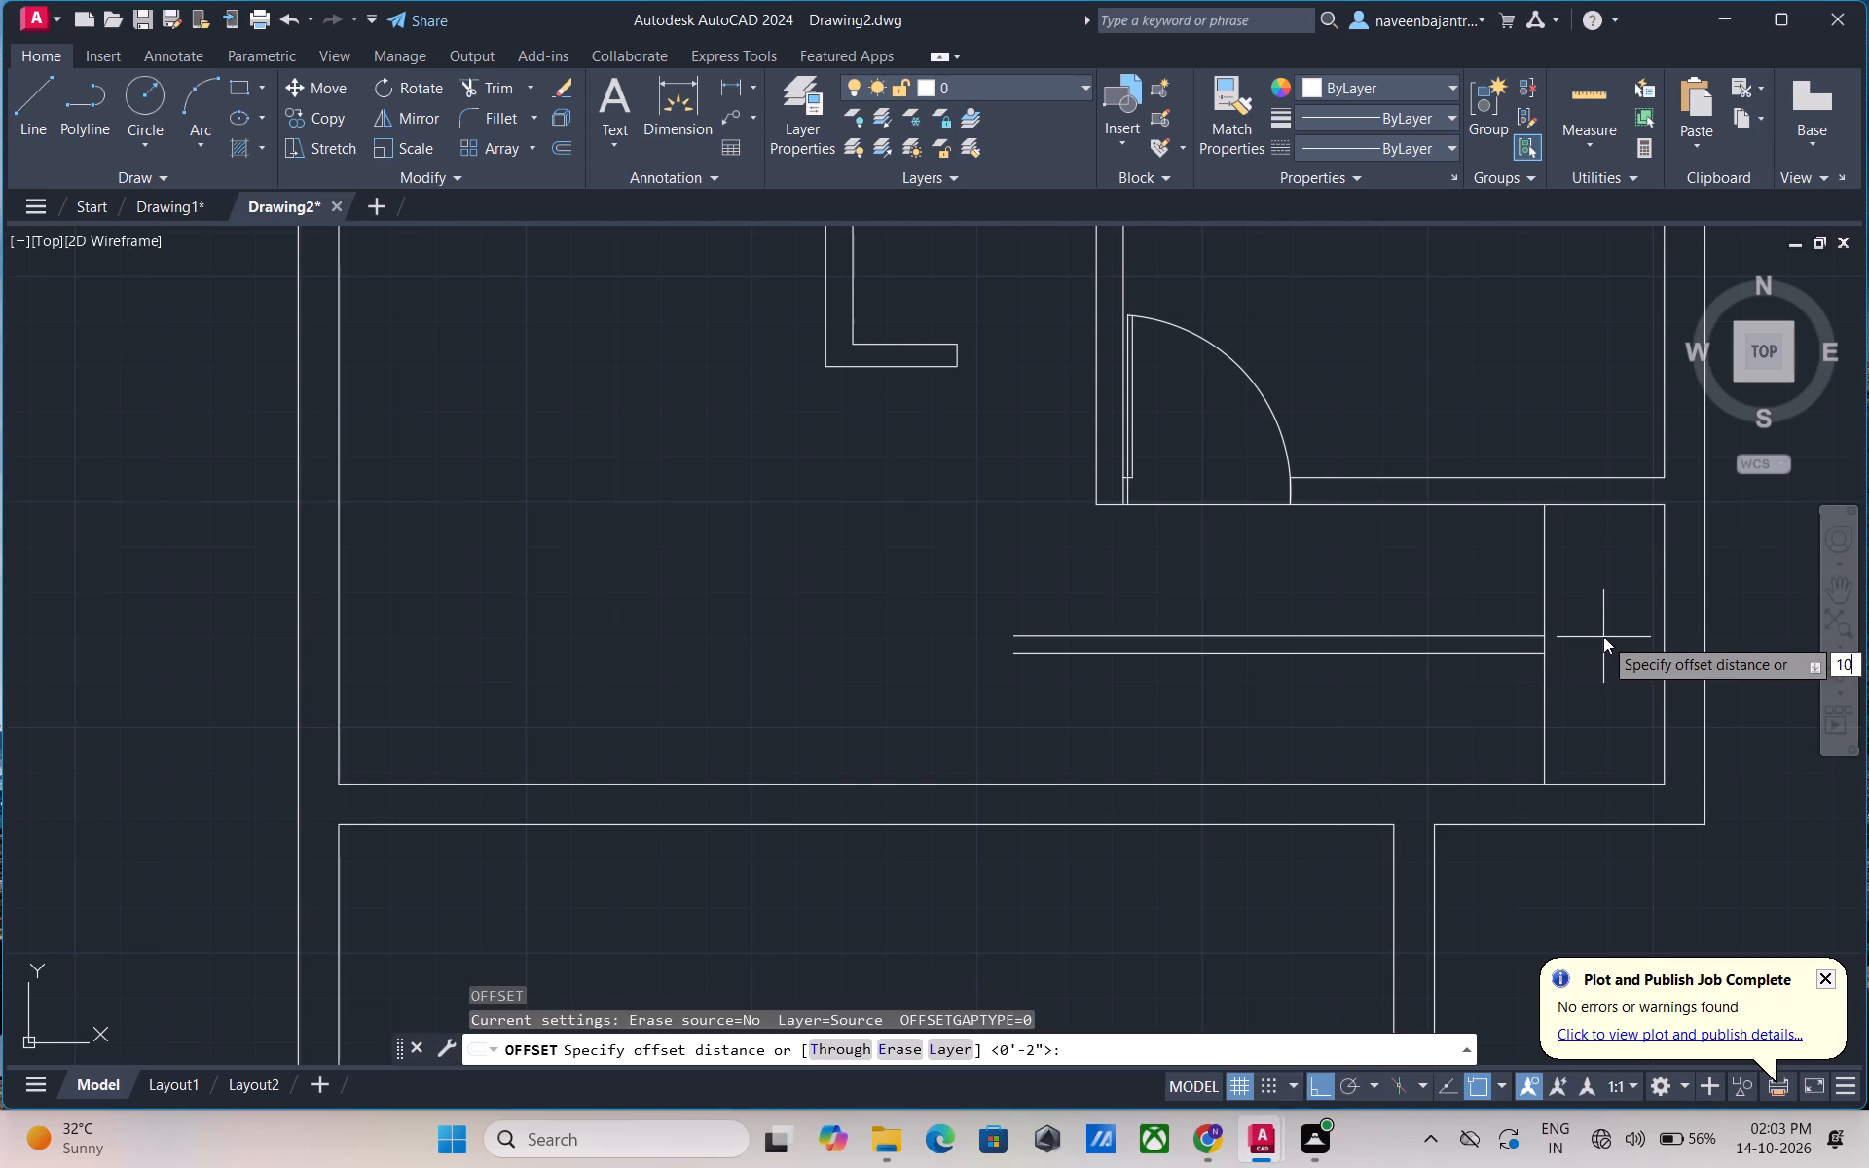
{"action": "key", "text": "shift+quotedbl"}
{"action": "key", "text": "Return"}
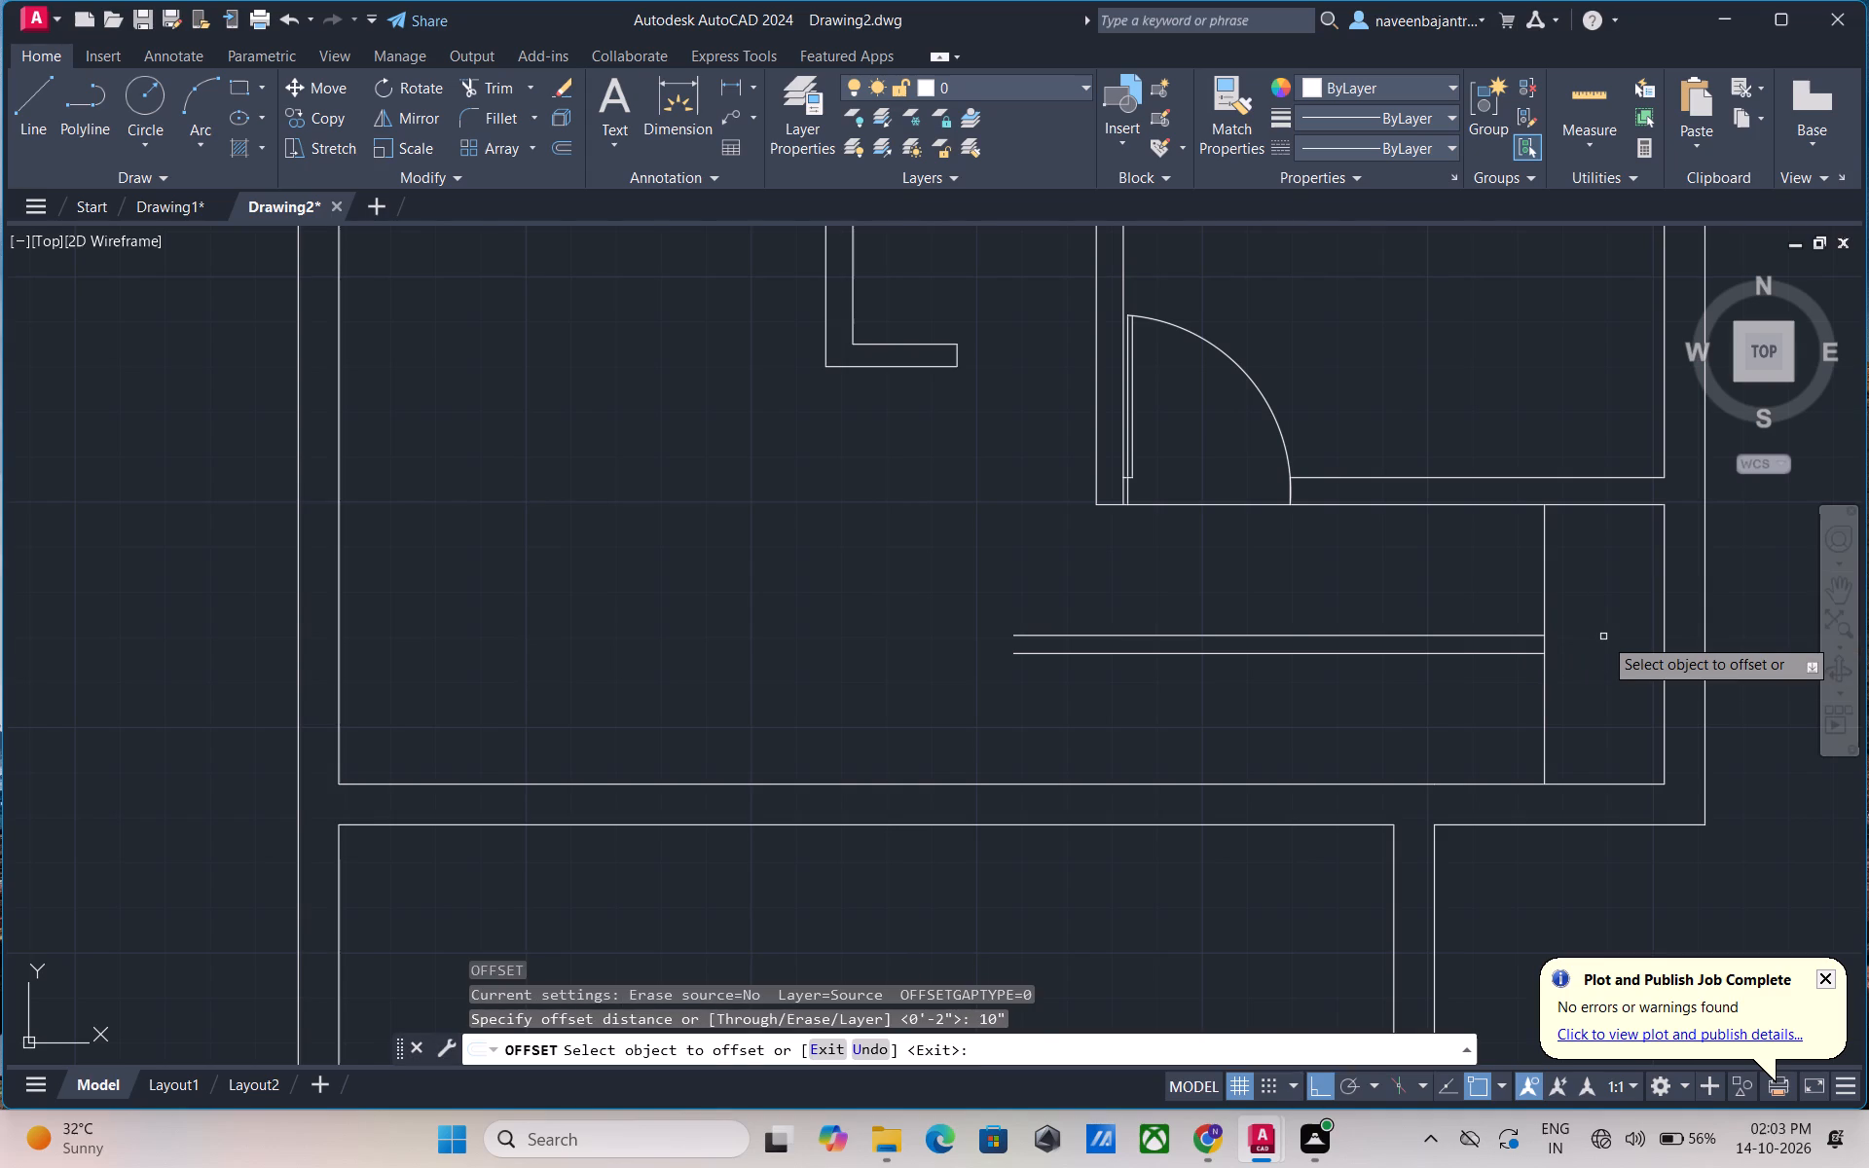
{"action": "left_click", "coordinate": [1542, 568]}
{"action": "left_click", "coordinate": [1477, 575]}
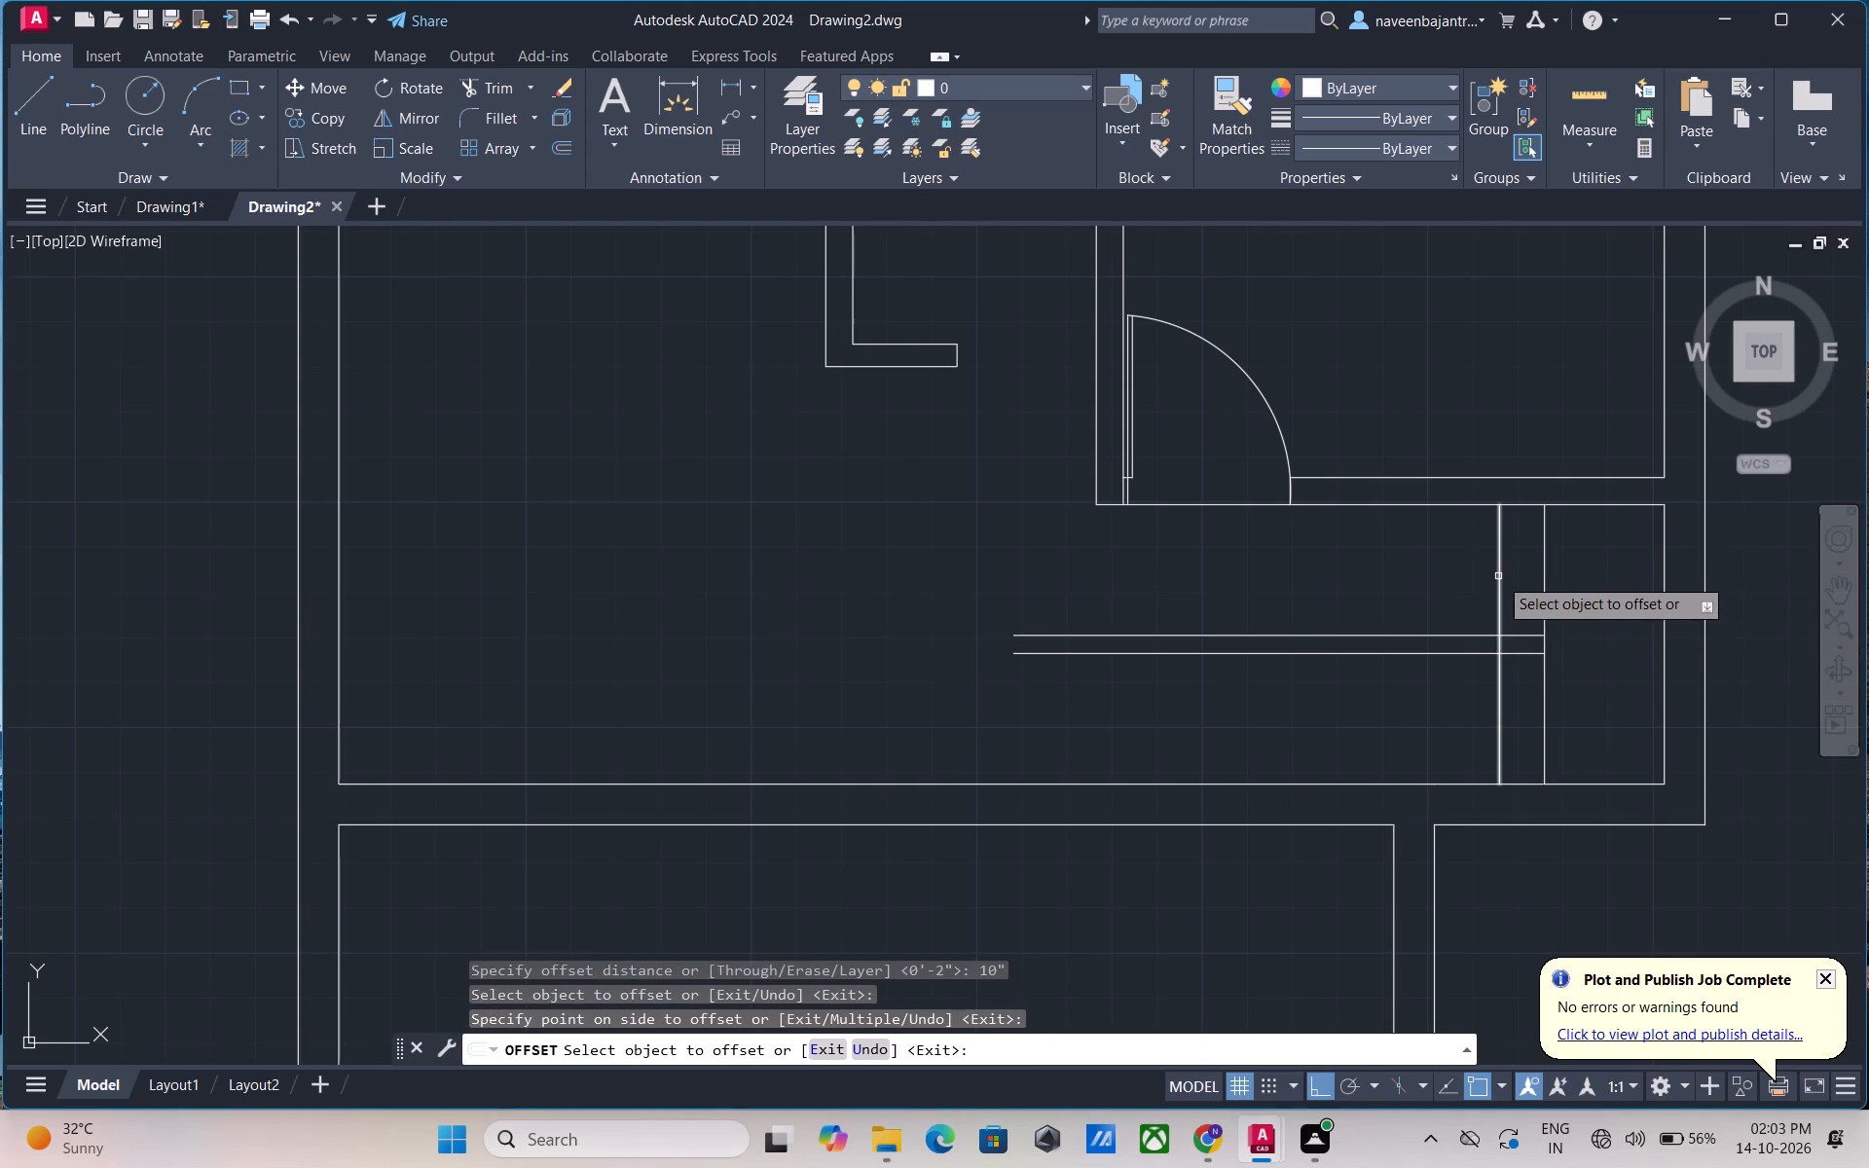
{"action": "left_click", "coordinate": [1498, 576]}
{"action": "left_click", "coordinate": [1451, 582]}
{"action": "left_click", "coordinate": [1455, 585]}
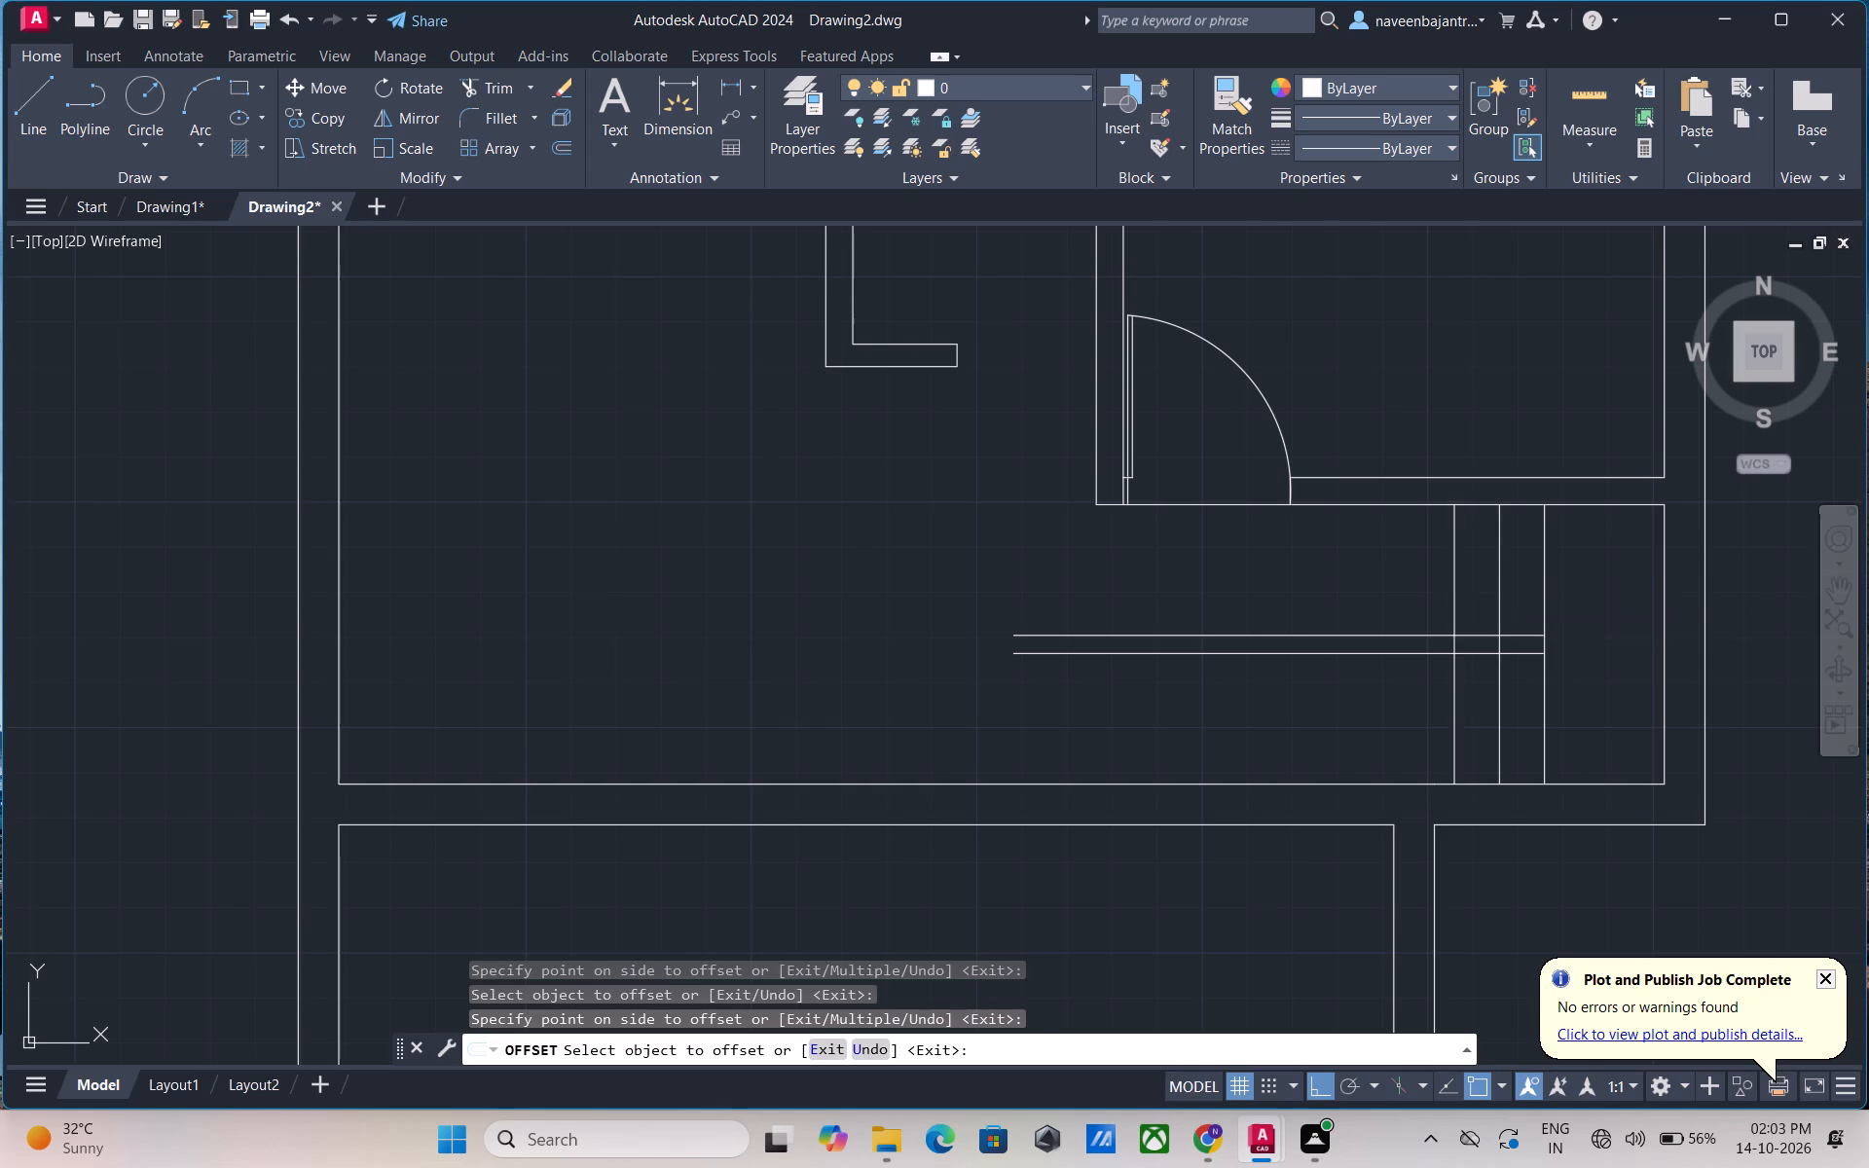
{"action": "left_click", "coordinate": [1412, 592]}
{"action": "left_click", "coordinate": [1410, 597]}
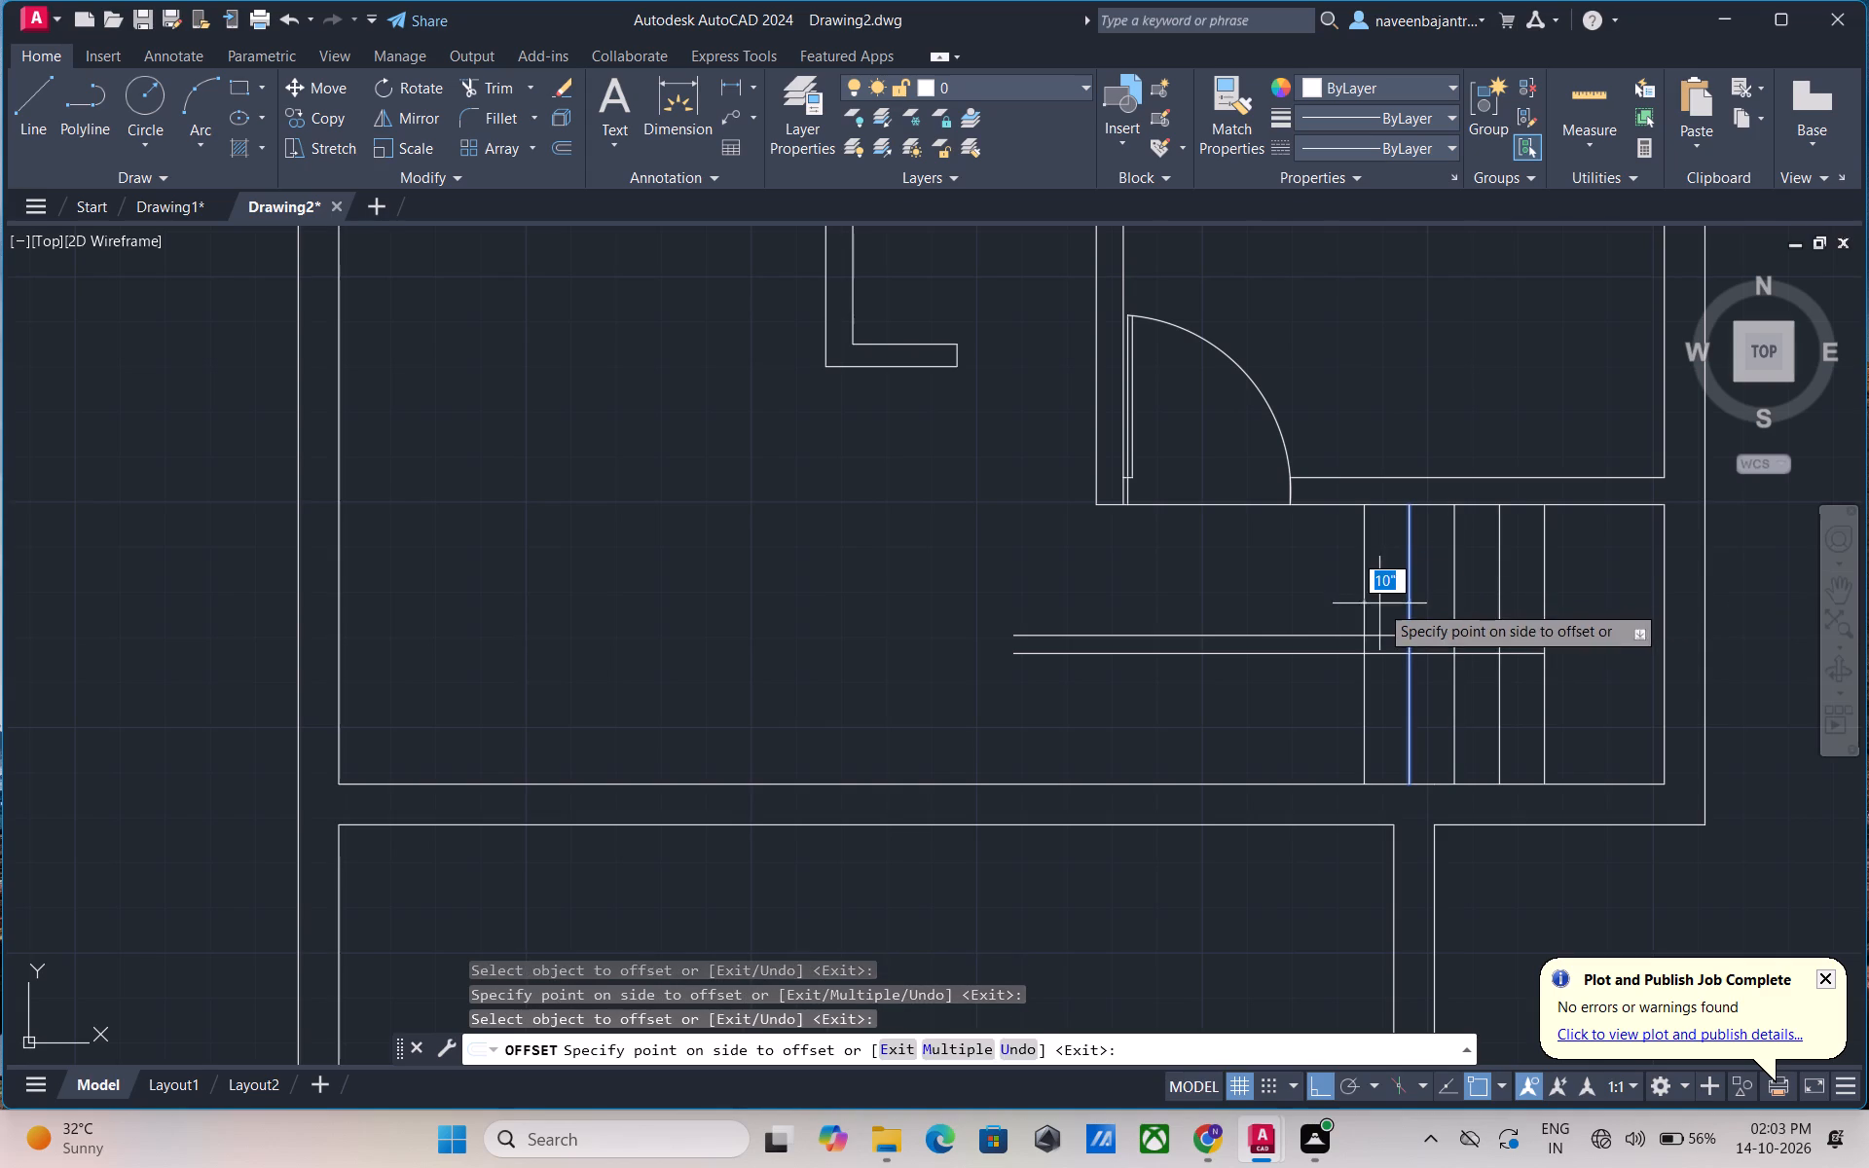
{"action": "left_click", "coordinate": [1379, 603]}
{"action": "left_click", "coordinate": [1364, 599]}
{"action": "left_click", "coordinate": [1336, 599]}
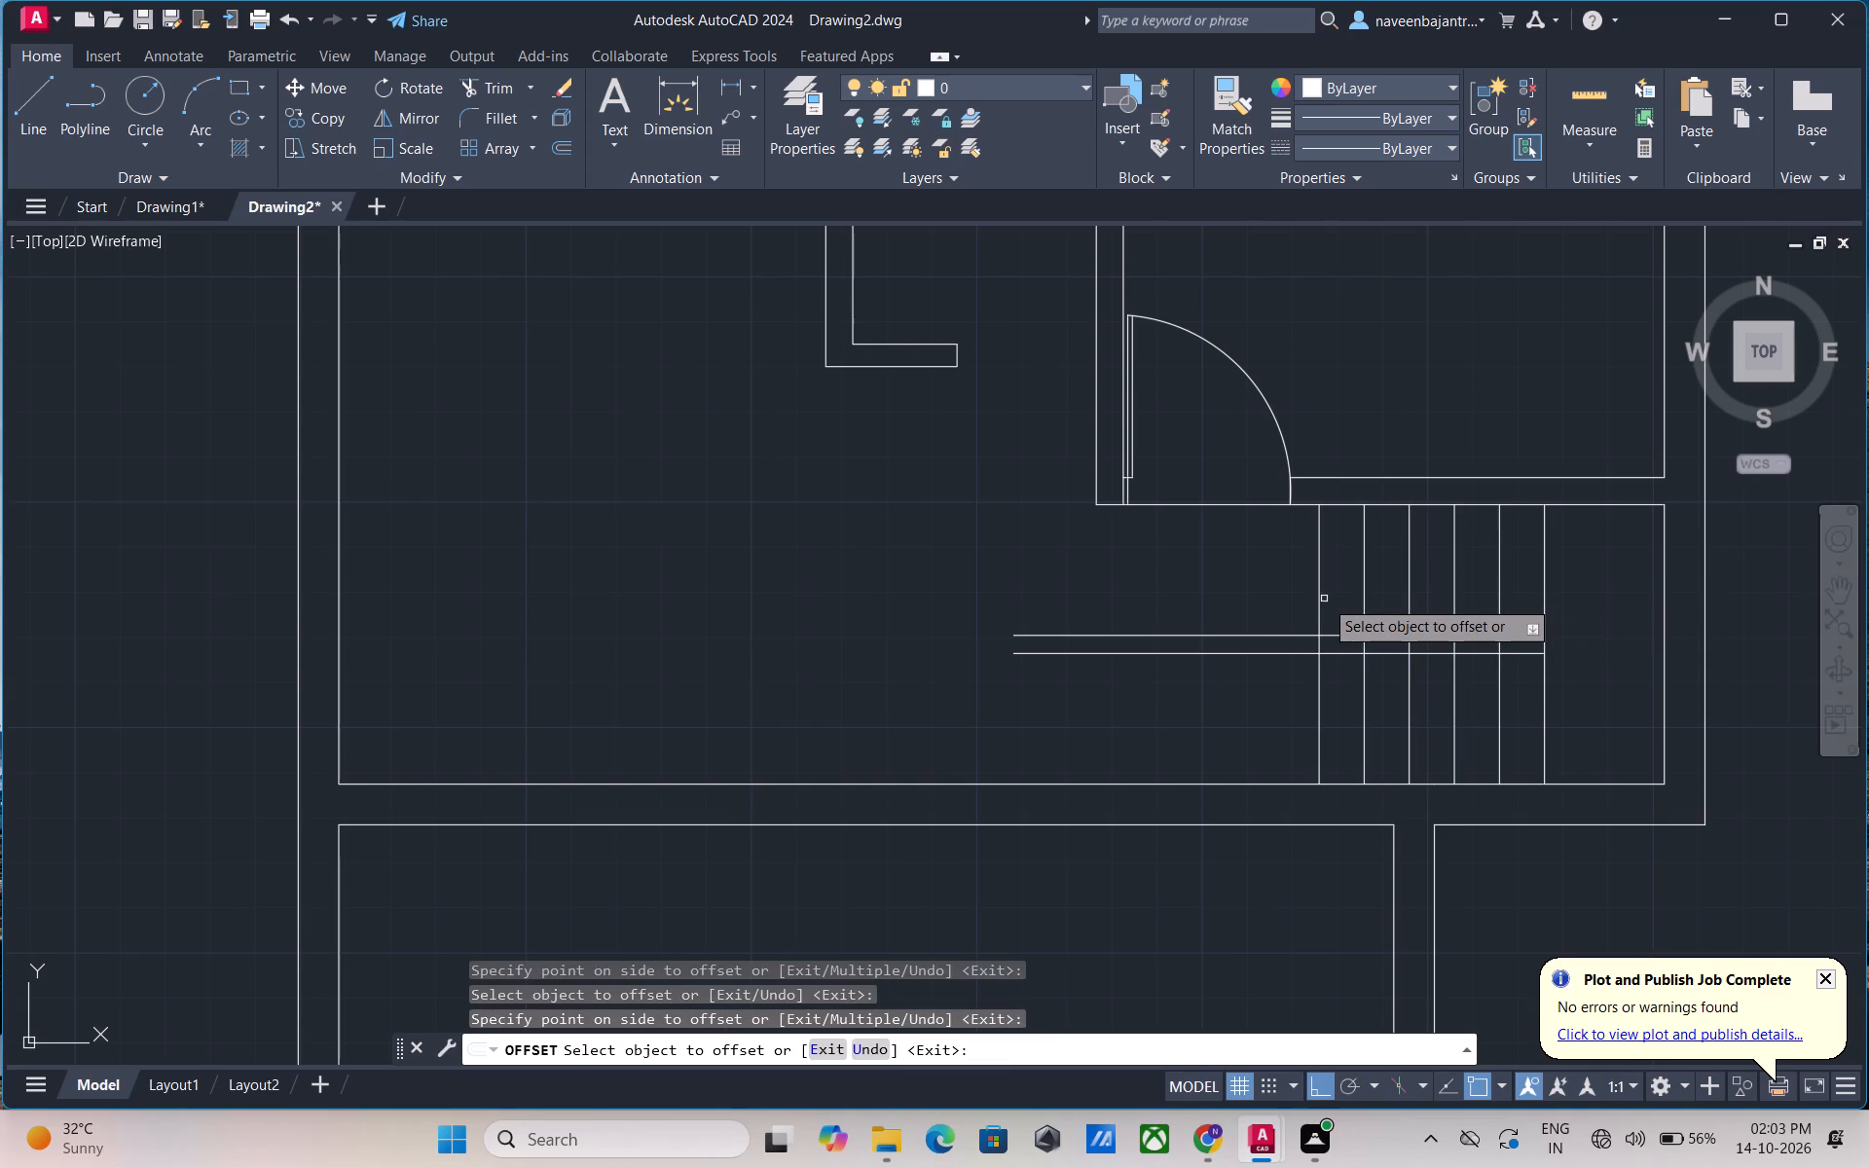
{"action": "left_click", "coordinate": [1320, 603]}
{"action": "left_click", "coordinate": [1298, 606]}
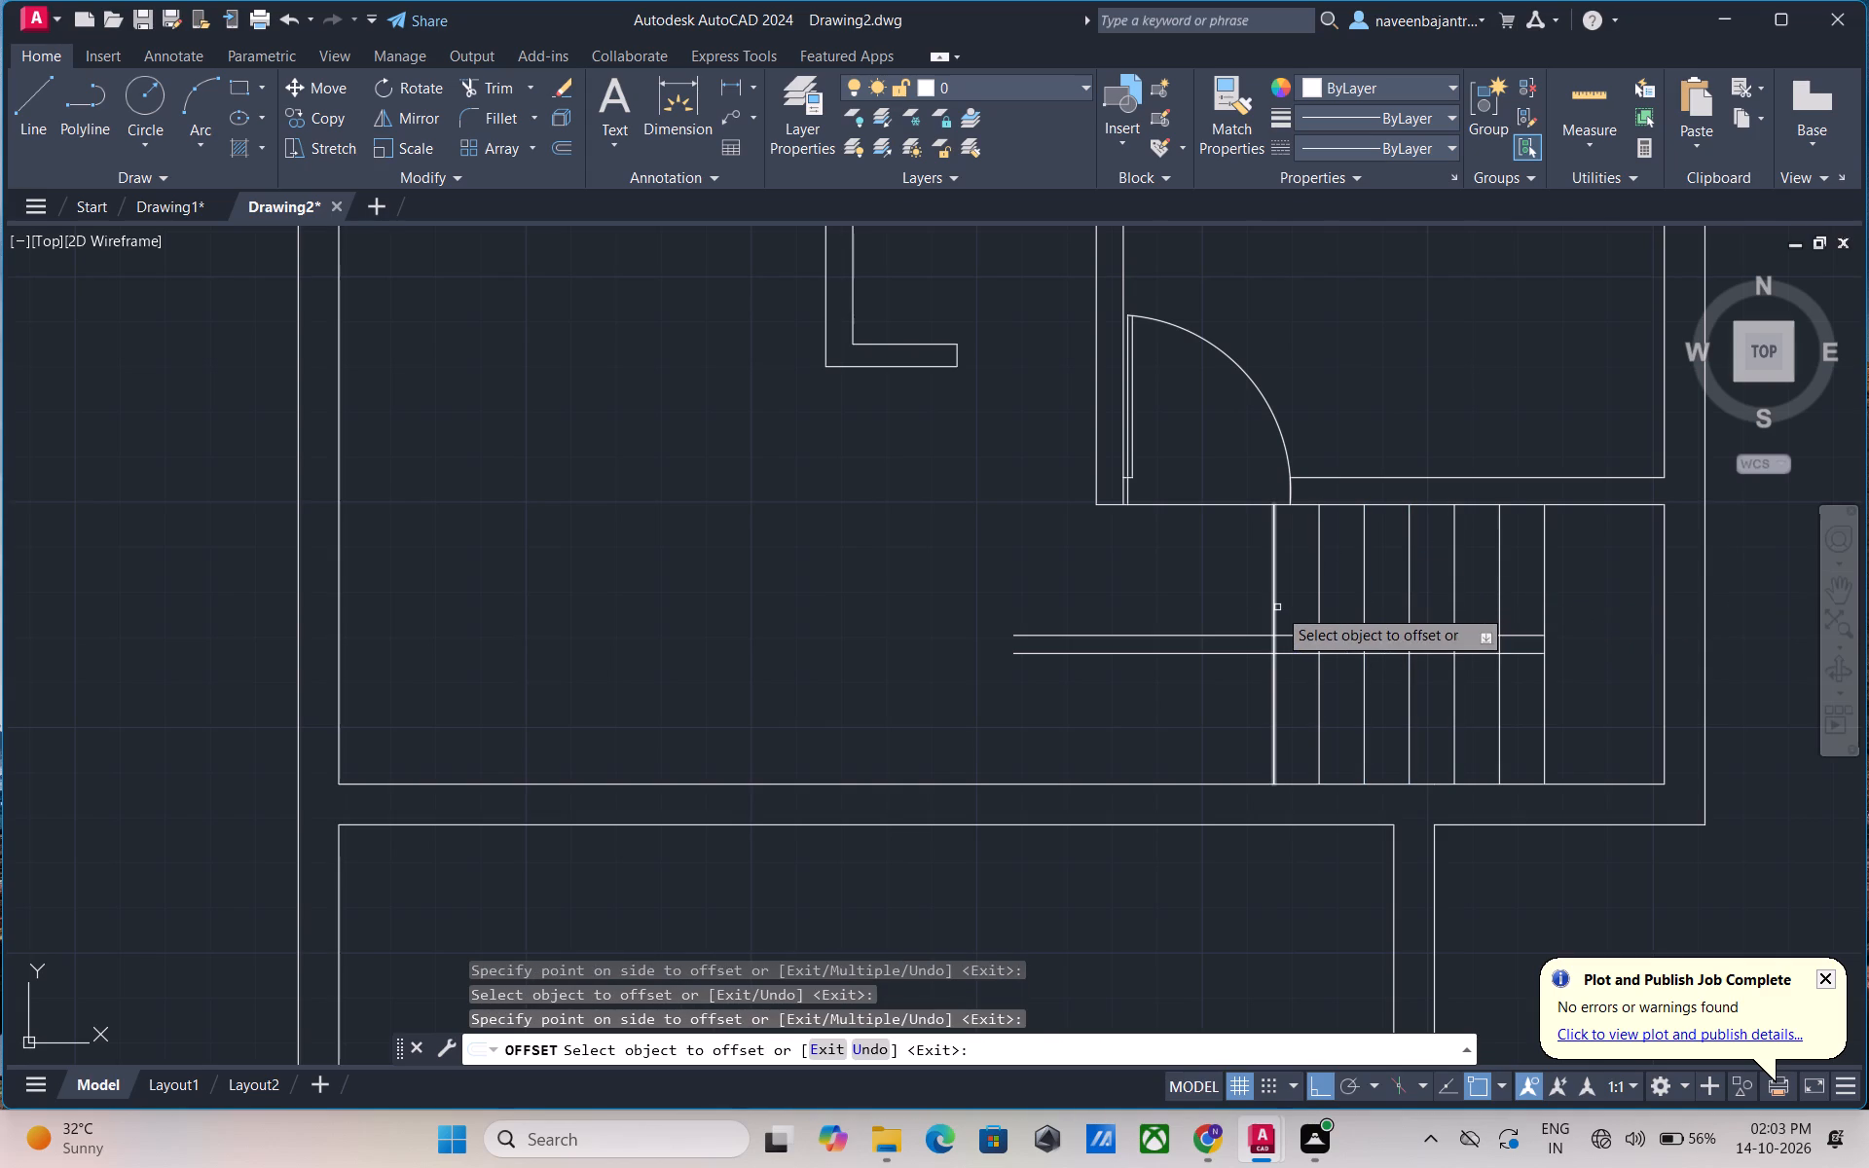
{"action": "left_click", "coordinate": [1277, 607]}
{"action": "left_click", "coordinate": [1255, 607]}
{"action": "left_click", "coordinate": [1226, 605]}
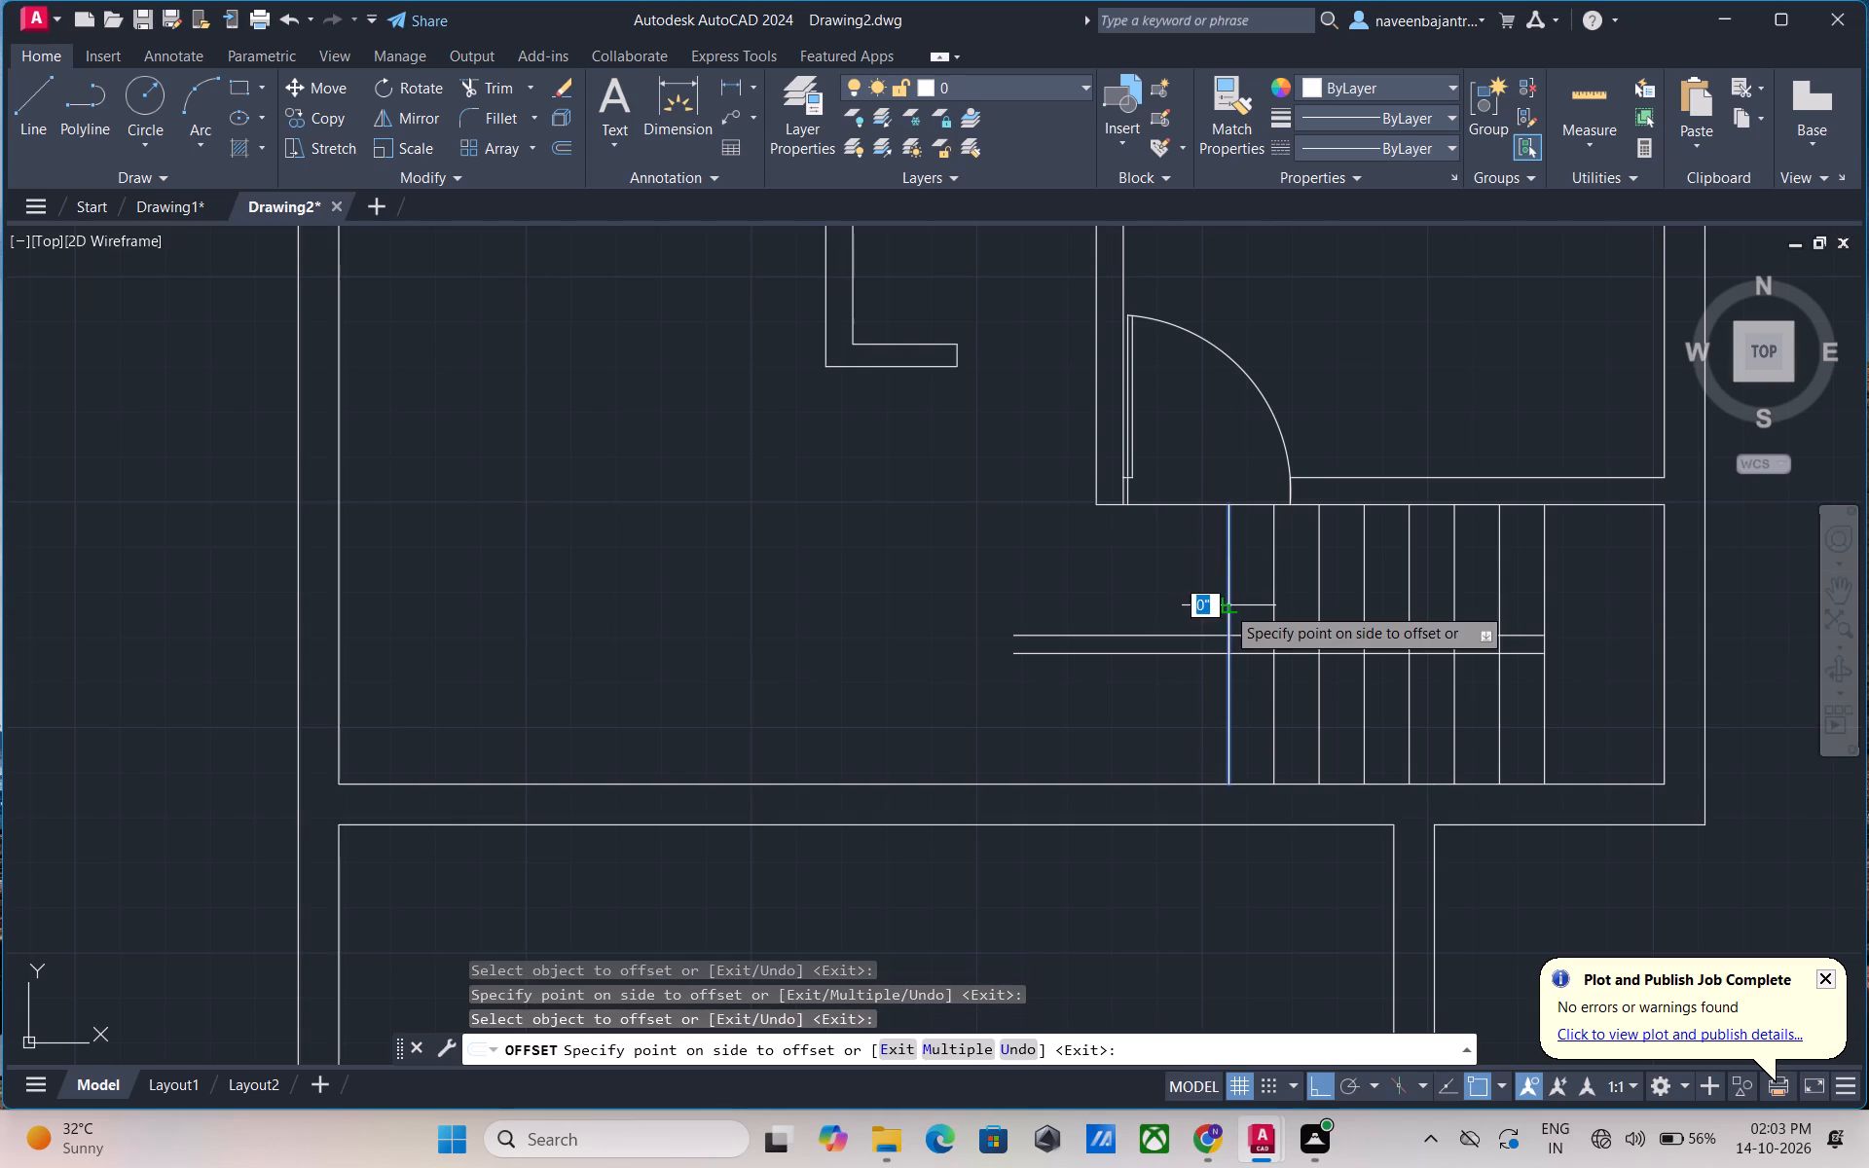
{"action": "left_click", "coordinate": [1202, 605]}
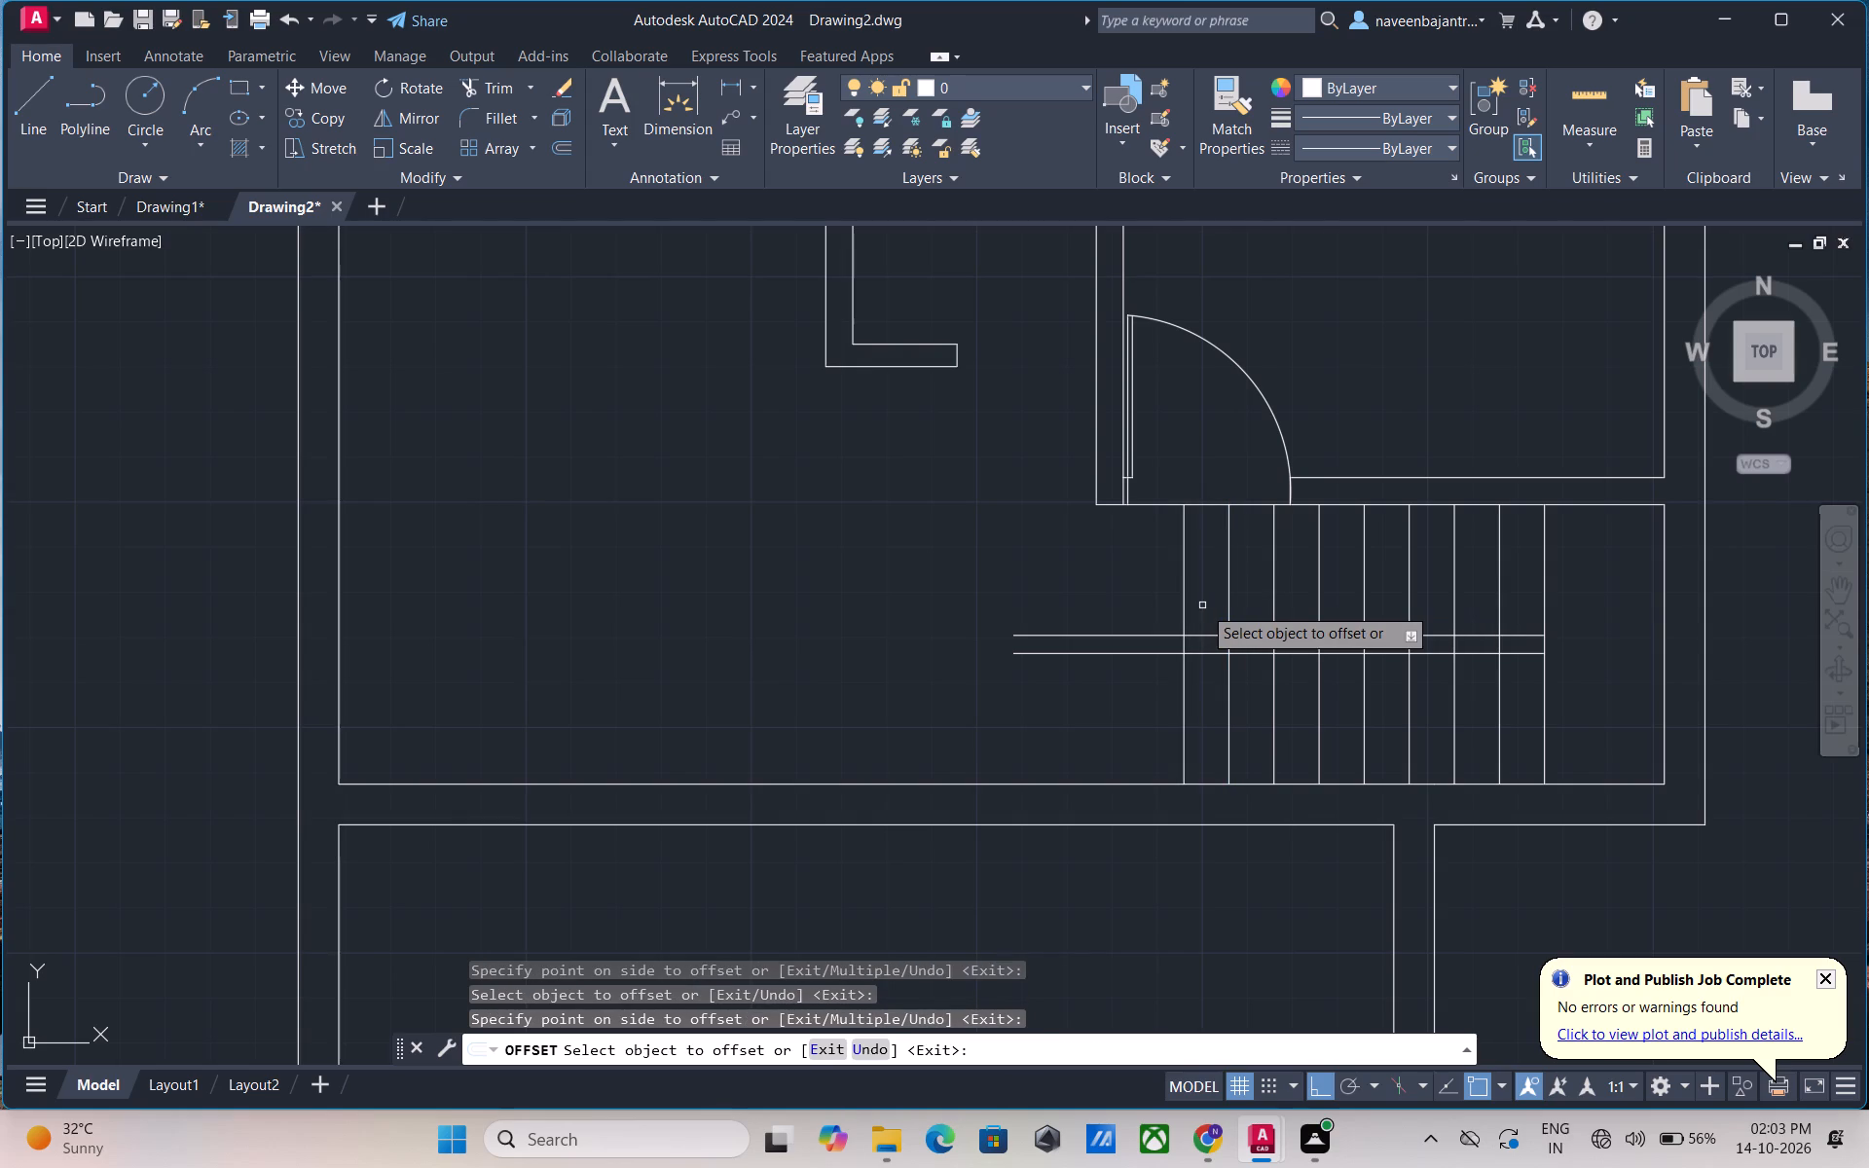
{"action": "key", "text": "Escape"}
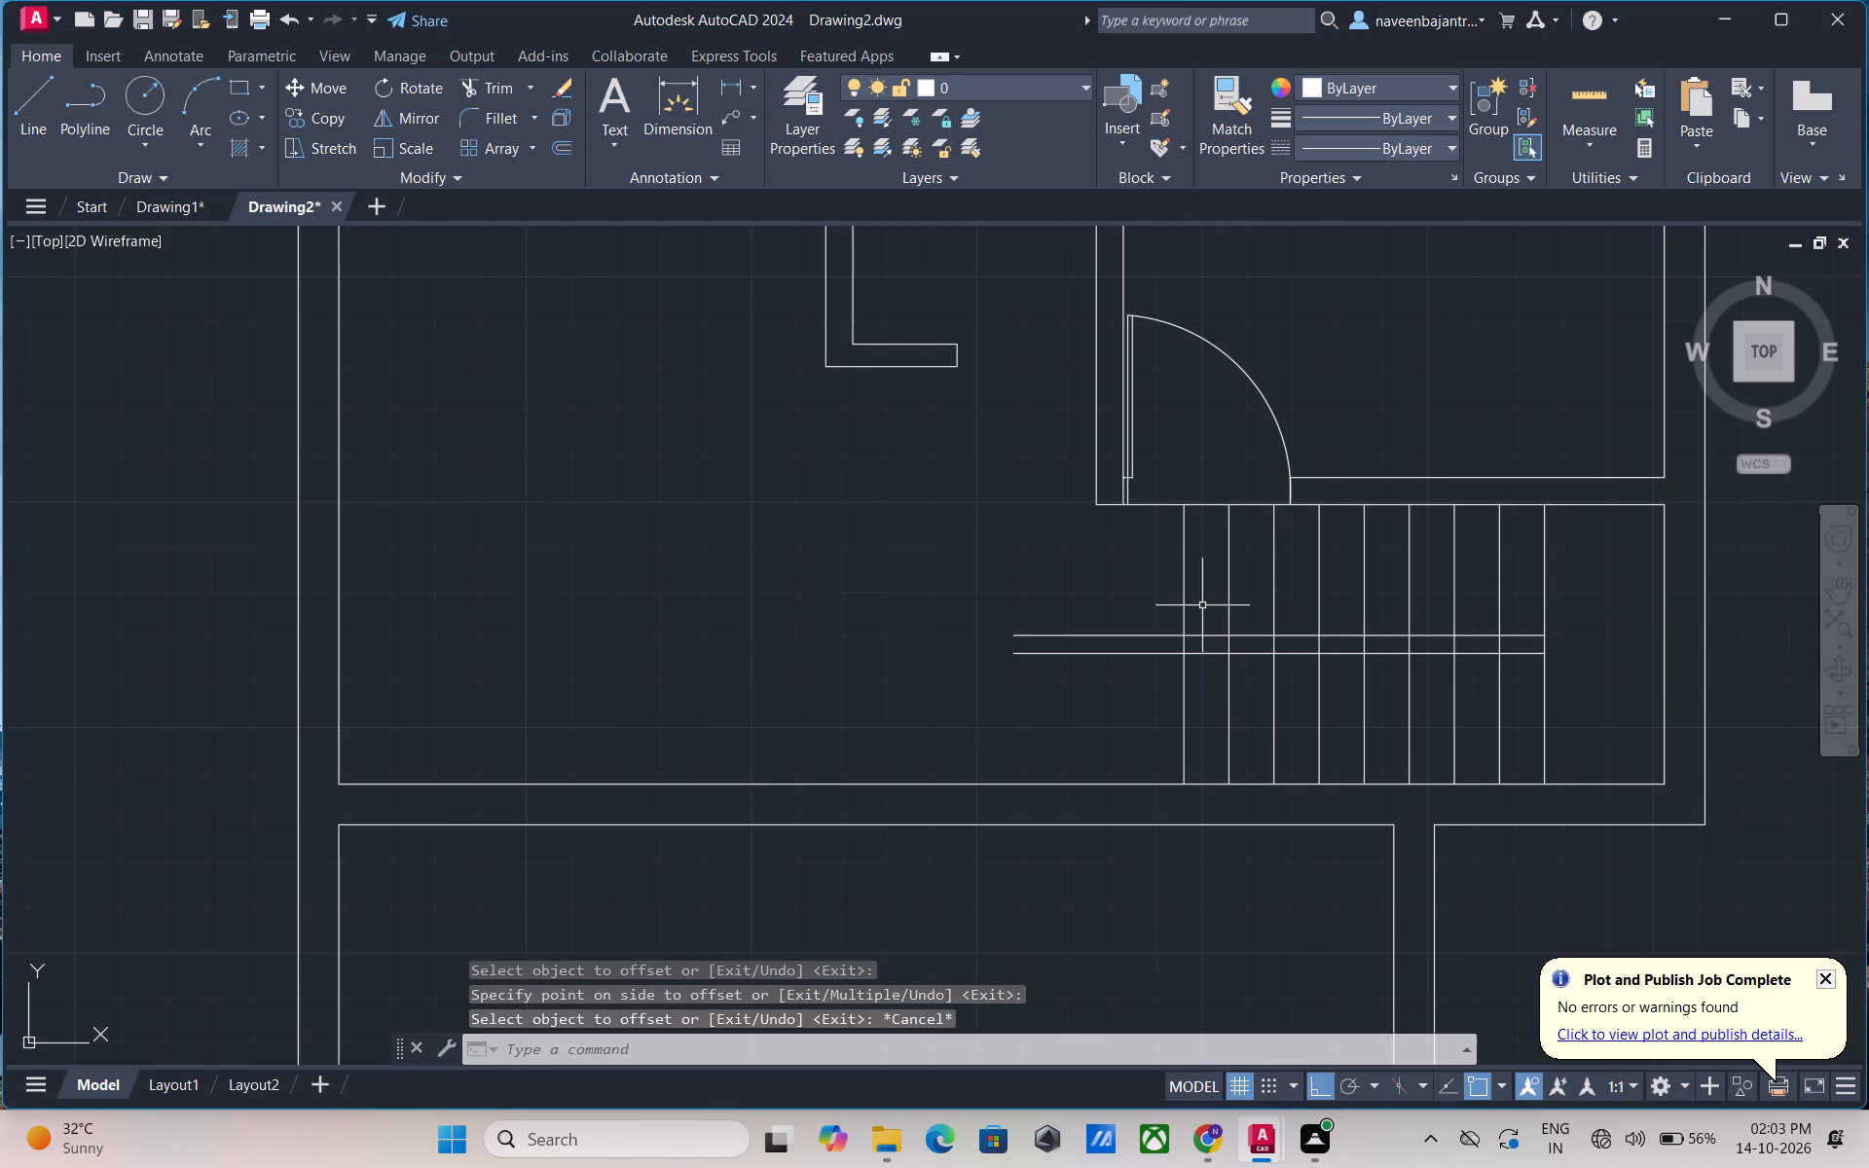
Trim both central horizontal stair lines where they extend left of the last tread line.
{"action": "type", "text": "TR"}
{"action": "key", "text": "space"}
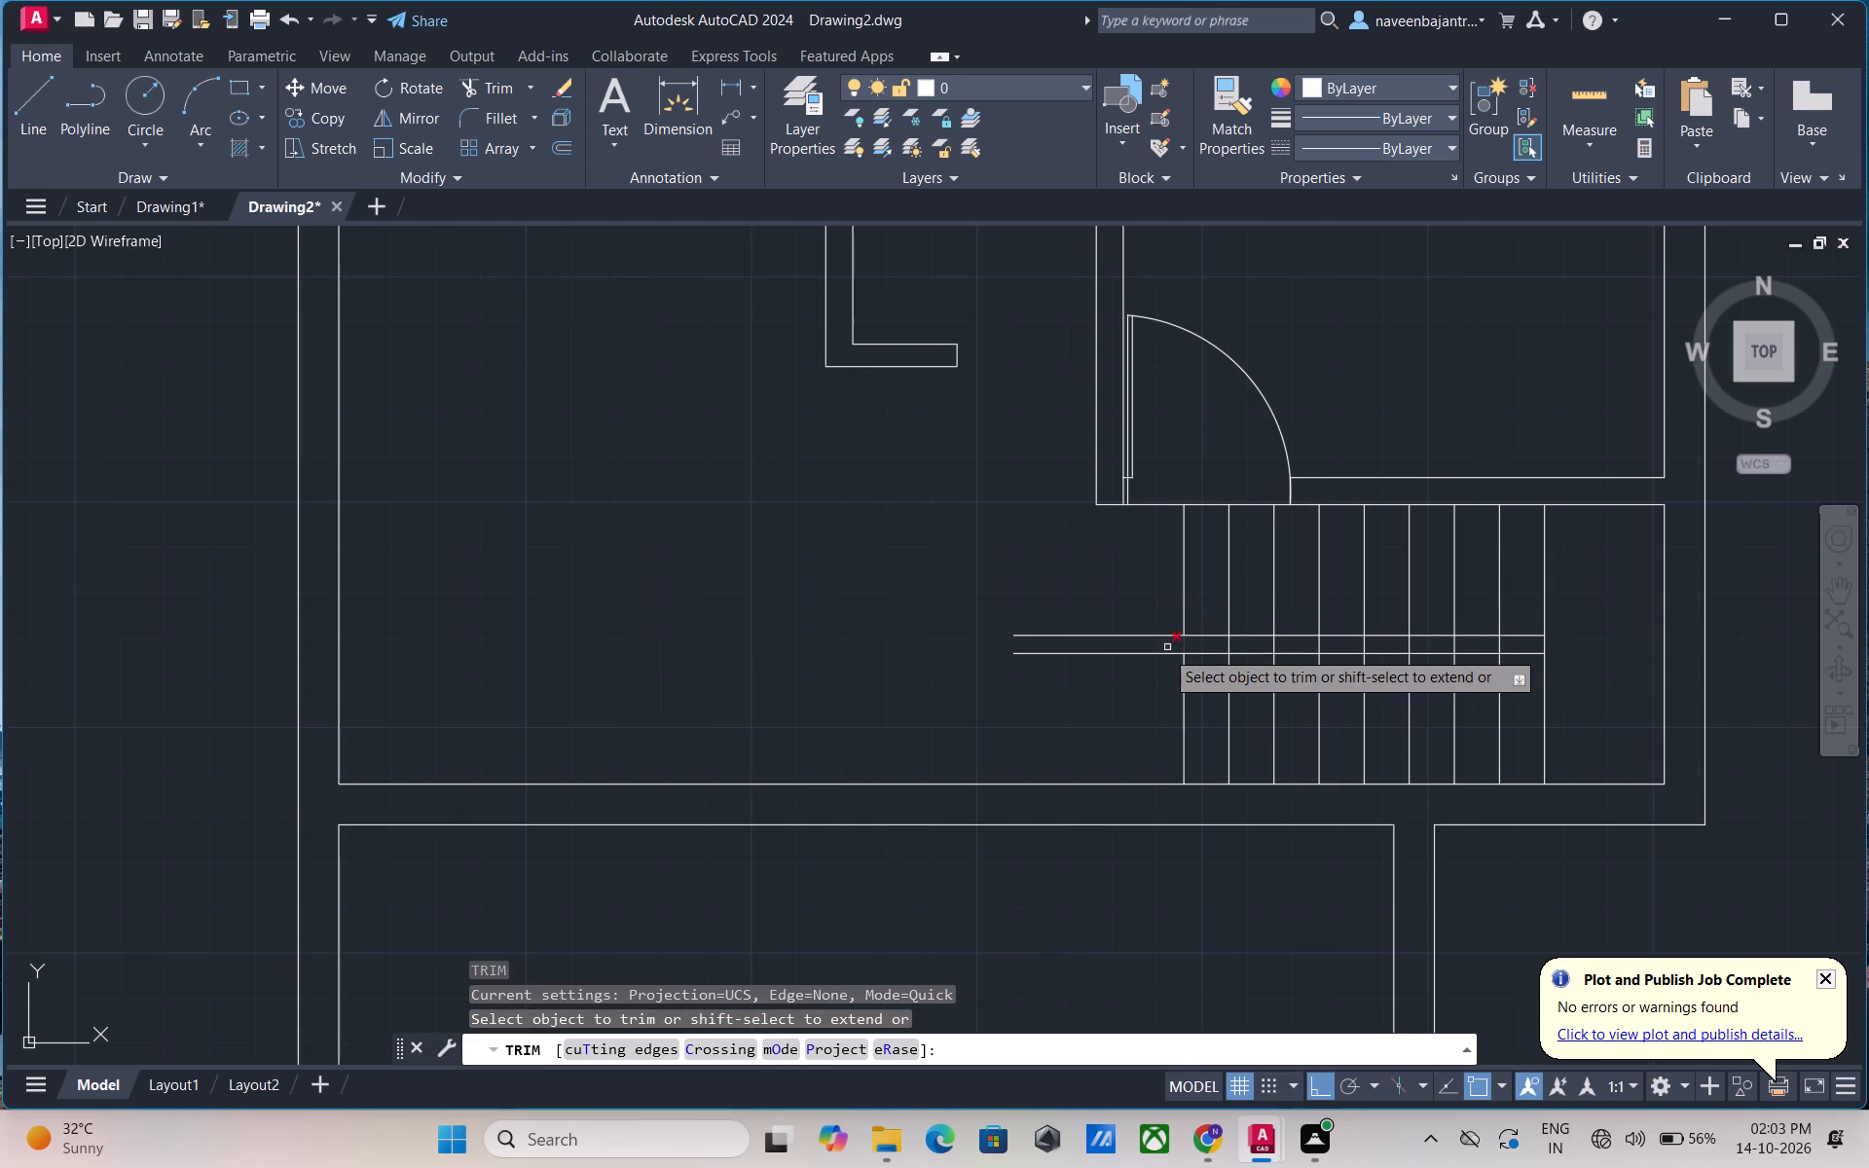
{"action": "left_click", "coordinate": [1156, 657]}
{"action": "left_click", "coordinate": [1151, 634]}
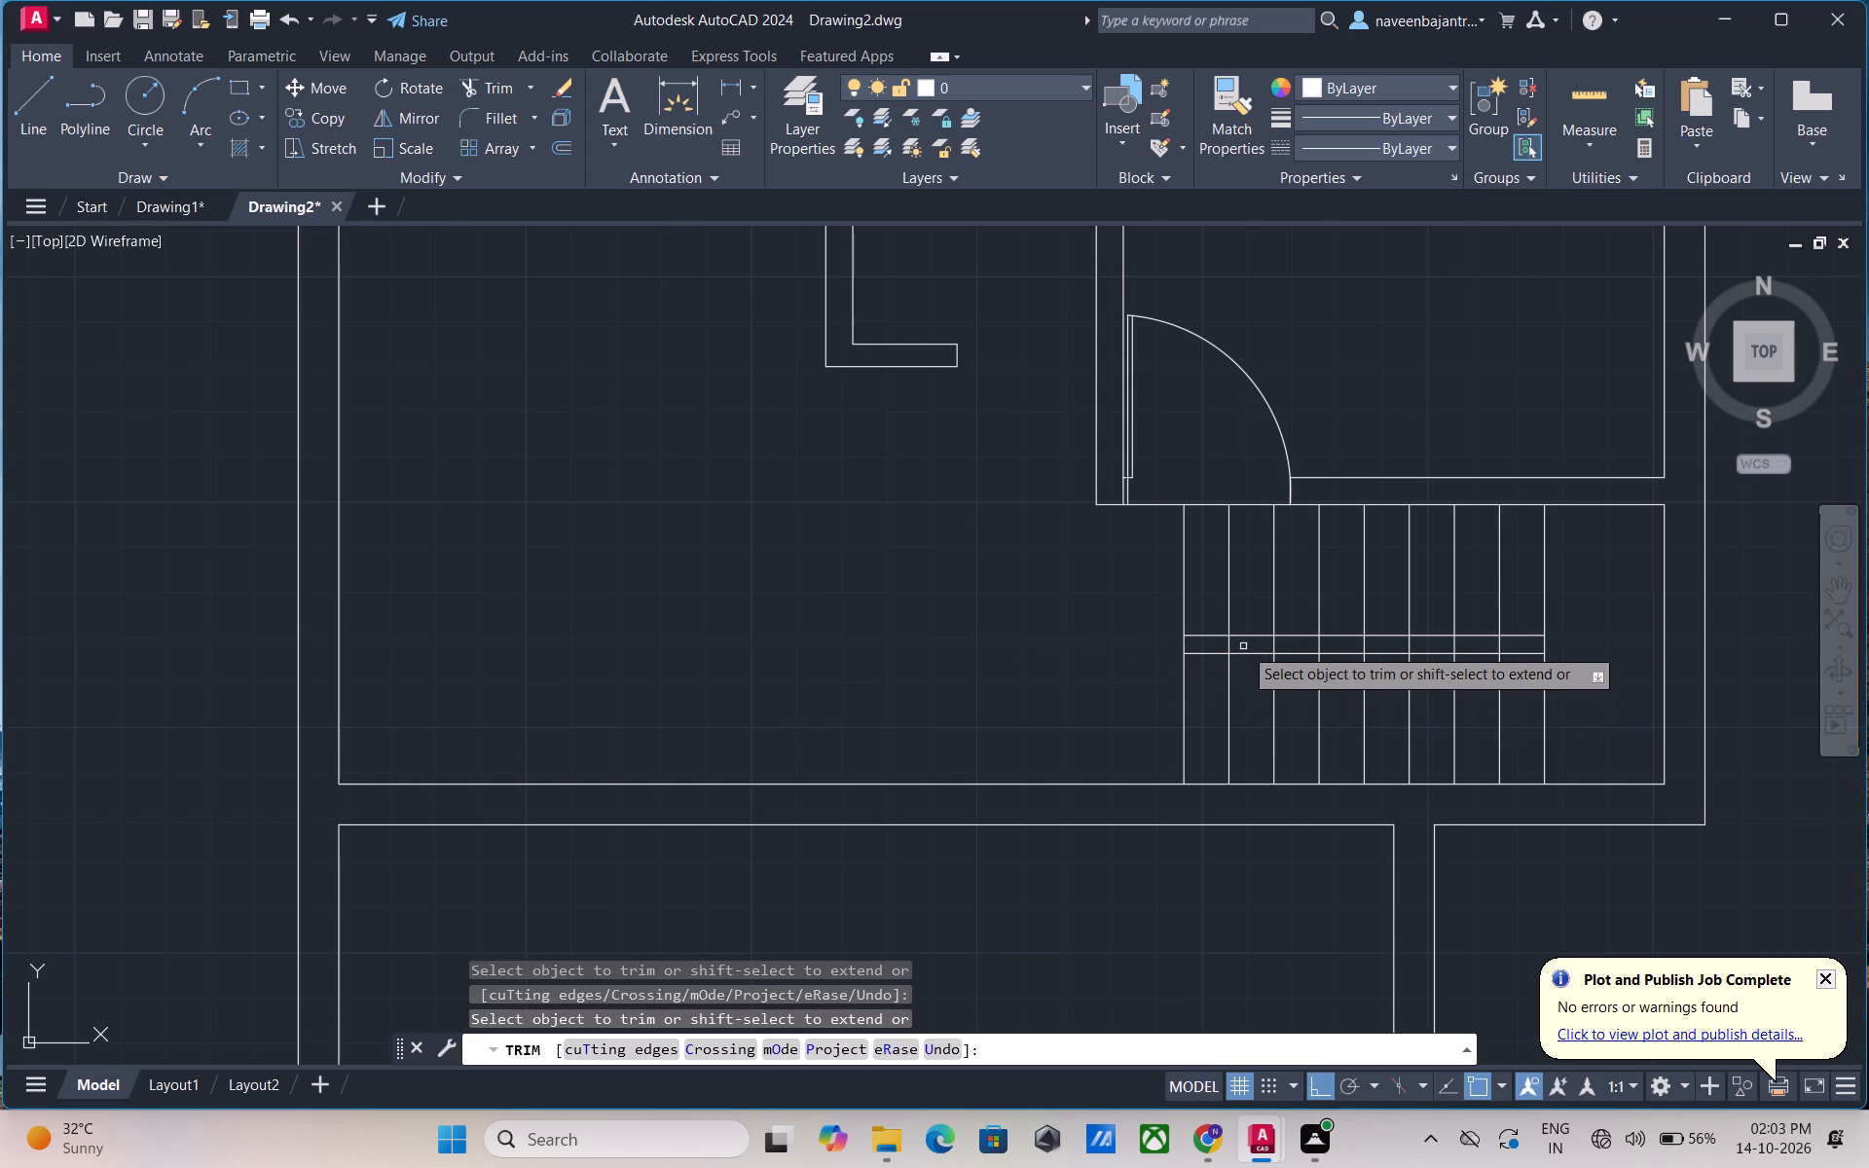
Trim the seven intermediate tread lines between the two central horizontal lines of the staircase.
{"action": "middle_click_drag", "start_coordinate": [1254, 646], "coordinate": [1062, 669]}
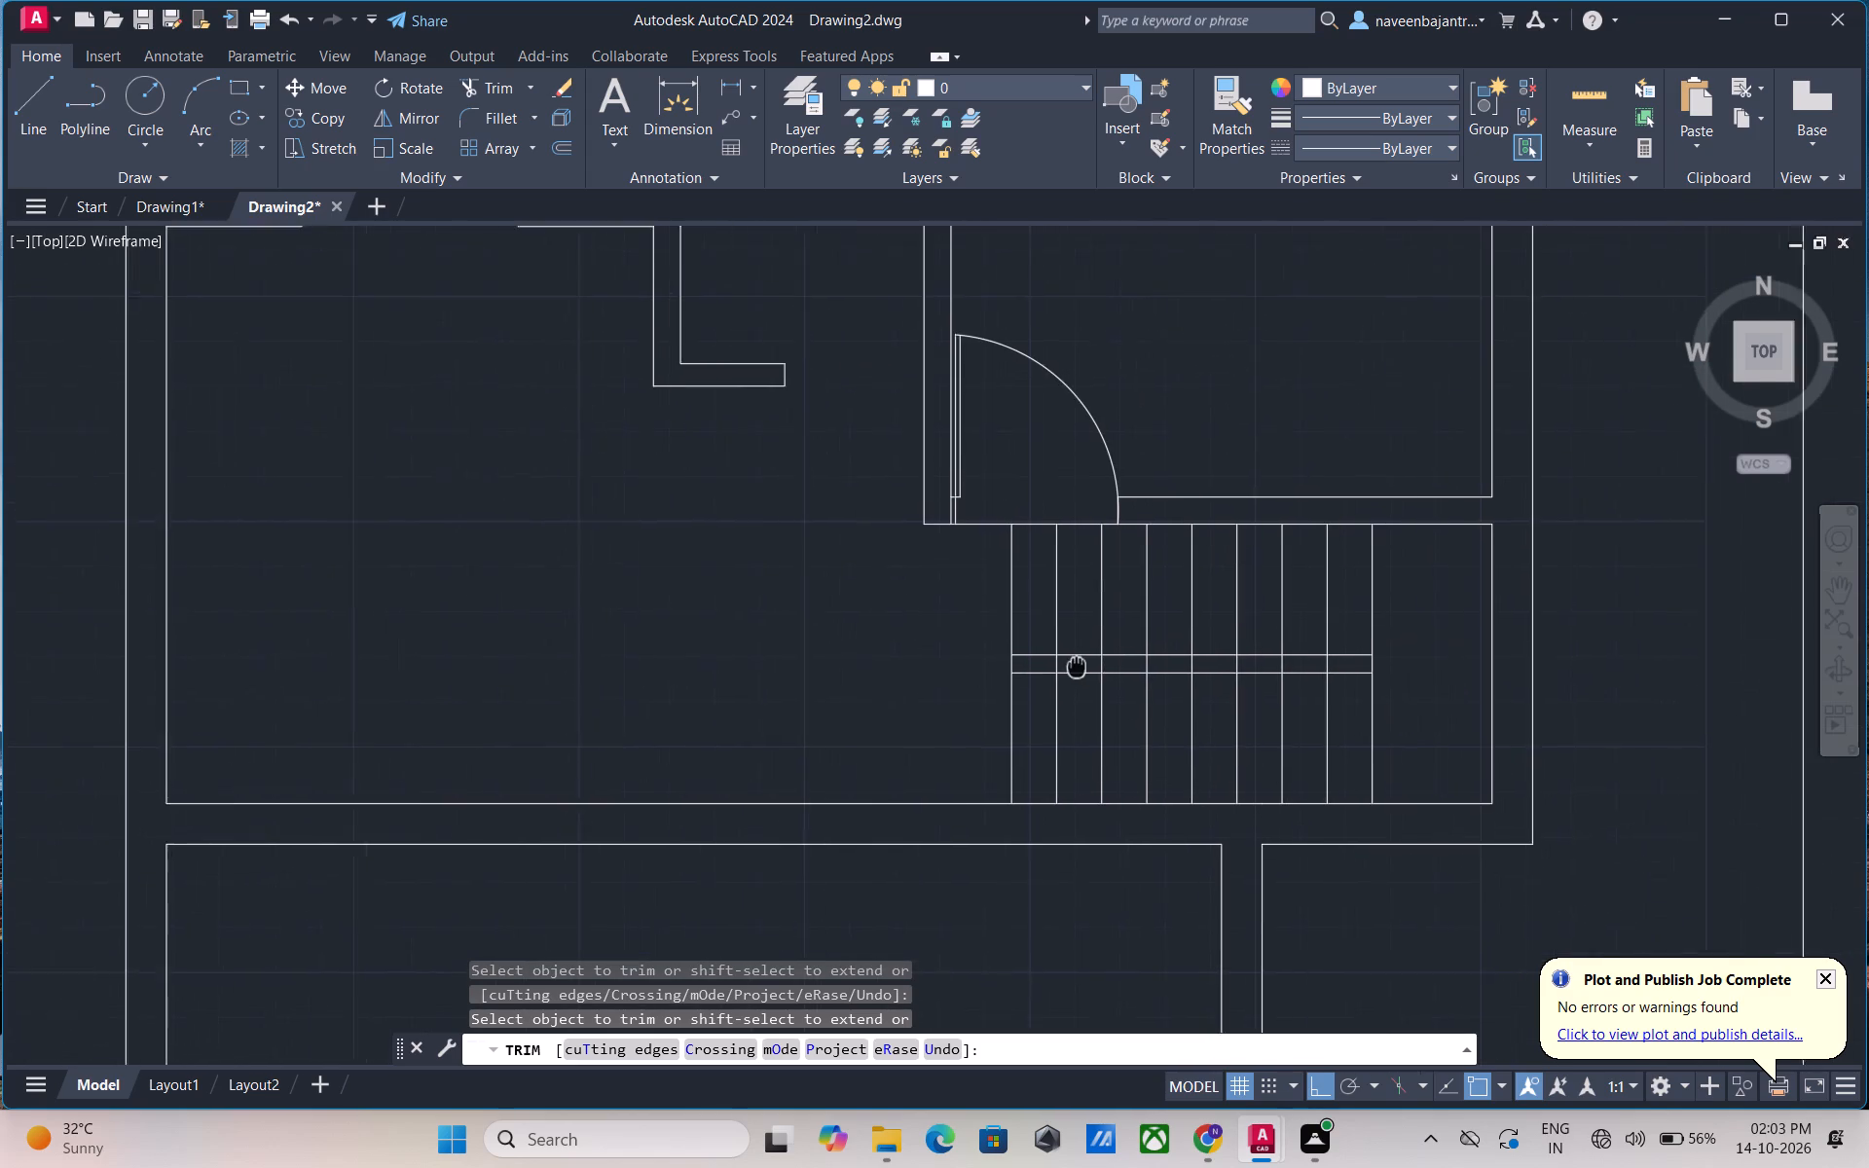
{"action": "middle_click_drag", "start_coordinate": [1062, 669], "coordinate": [1052, 670]}
{"action": "scroll", "coordinate": [1052, 670], "scroll_direction": "up", "scroll_amount": 3}
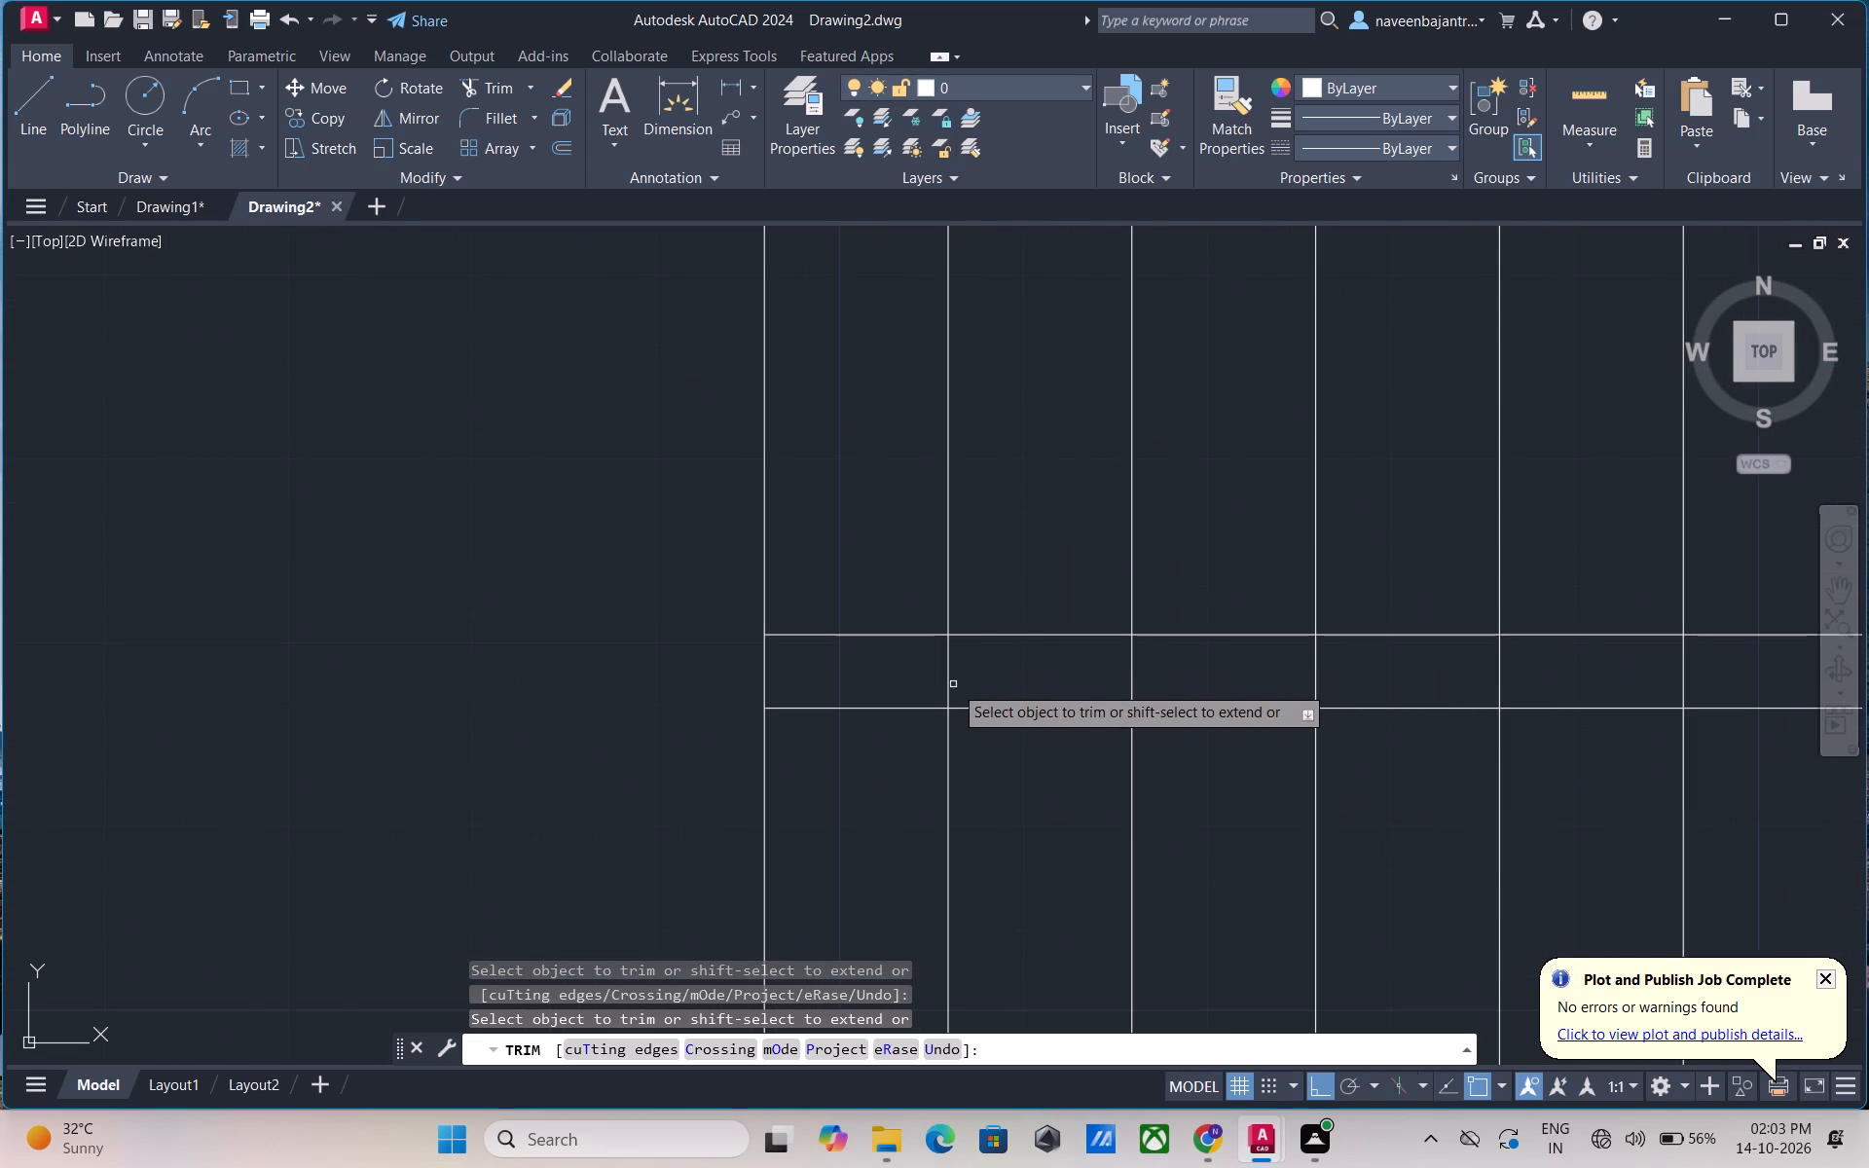
{"action": "left_click", "coordinate": [947, 687]}
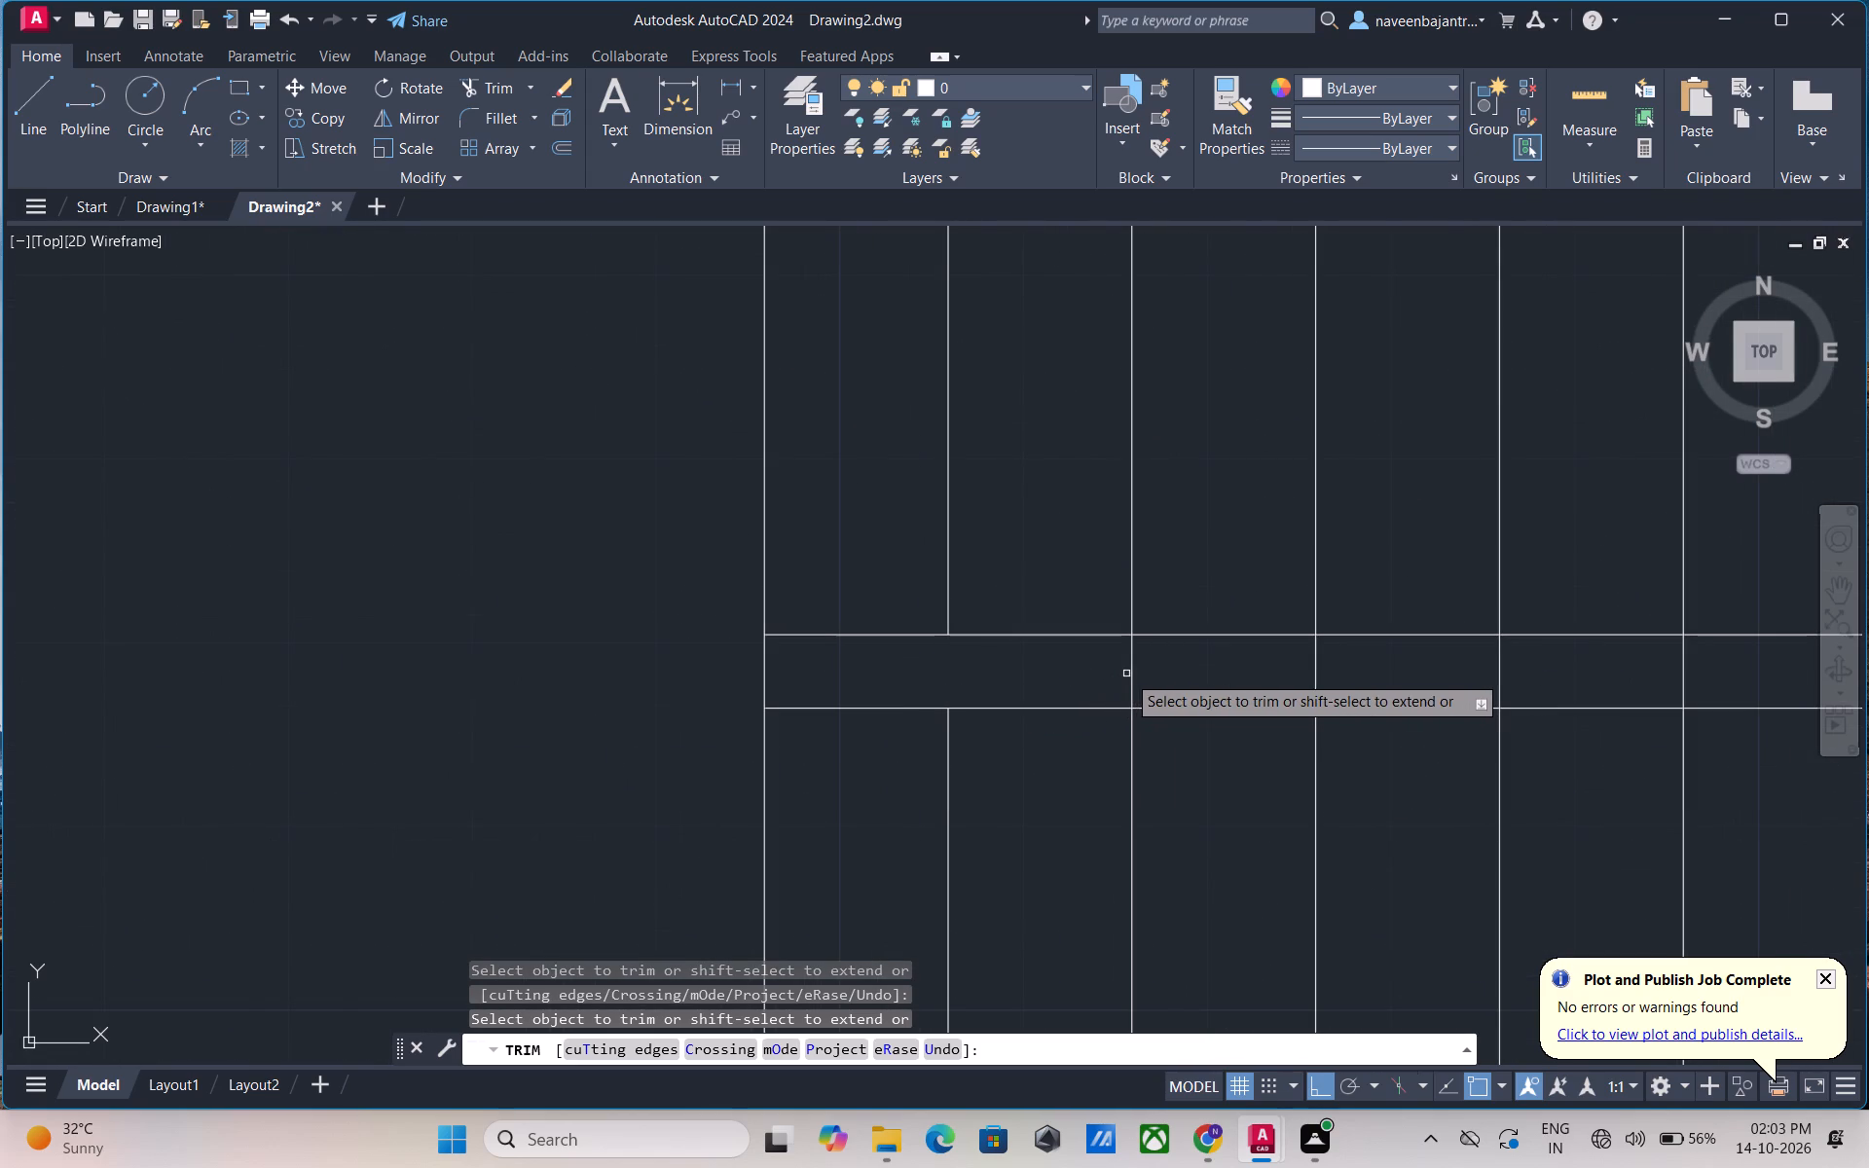
{"action": "left_click", "coordinate": [1129, 673]}
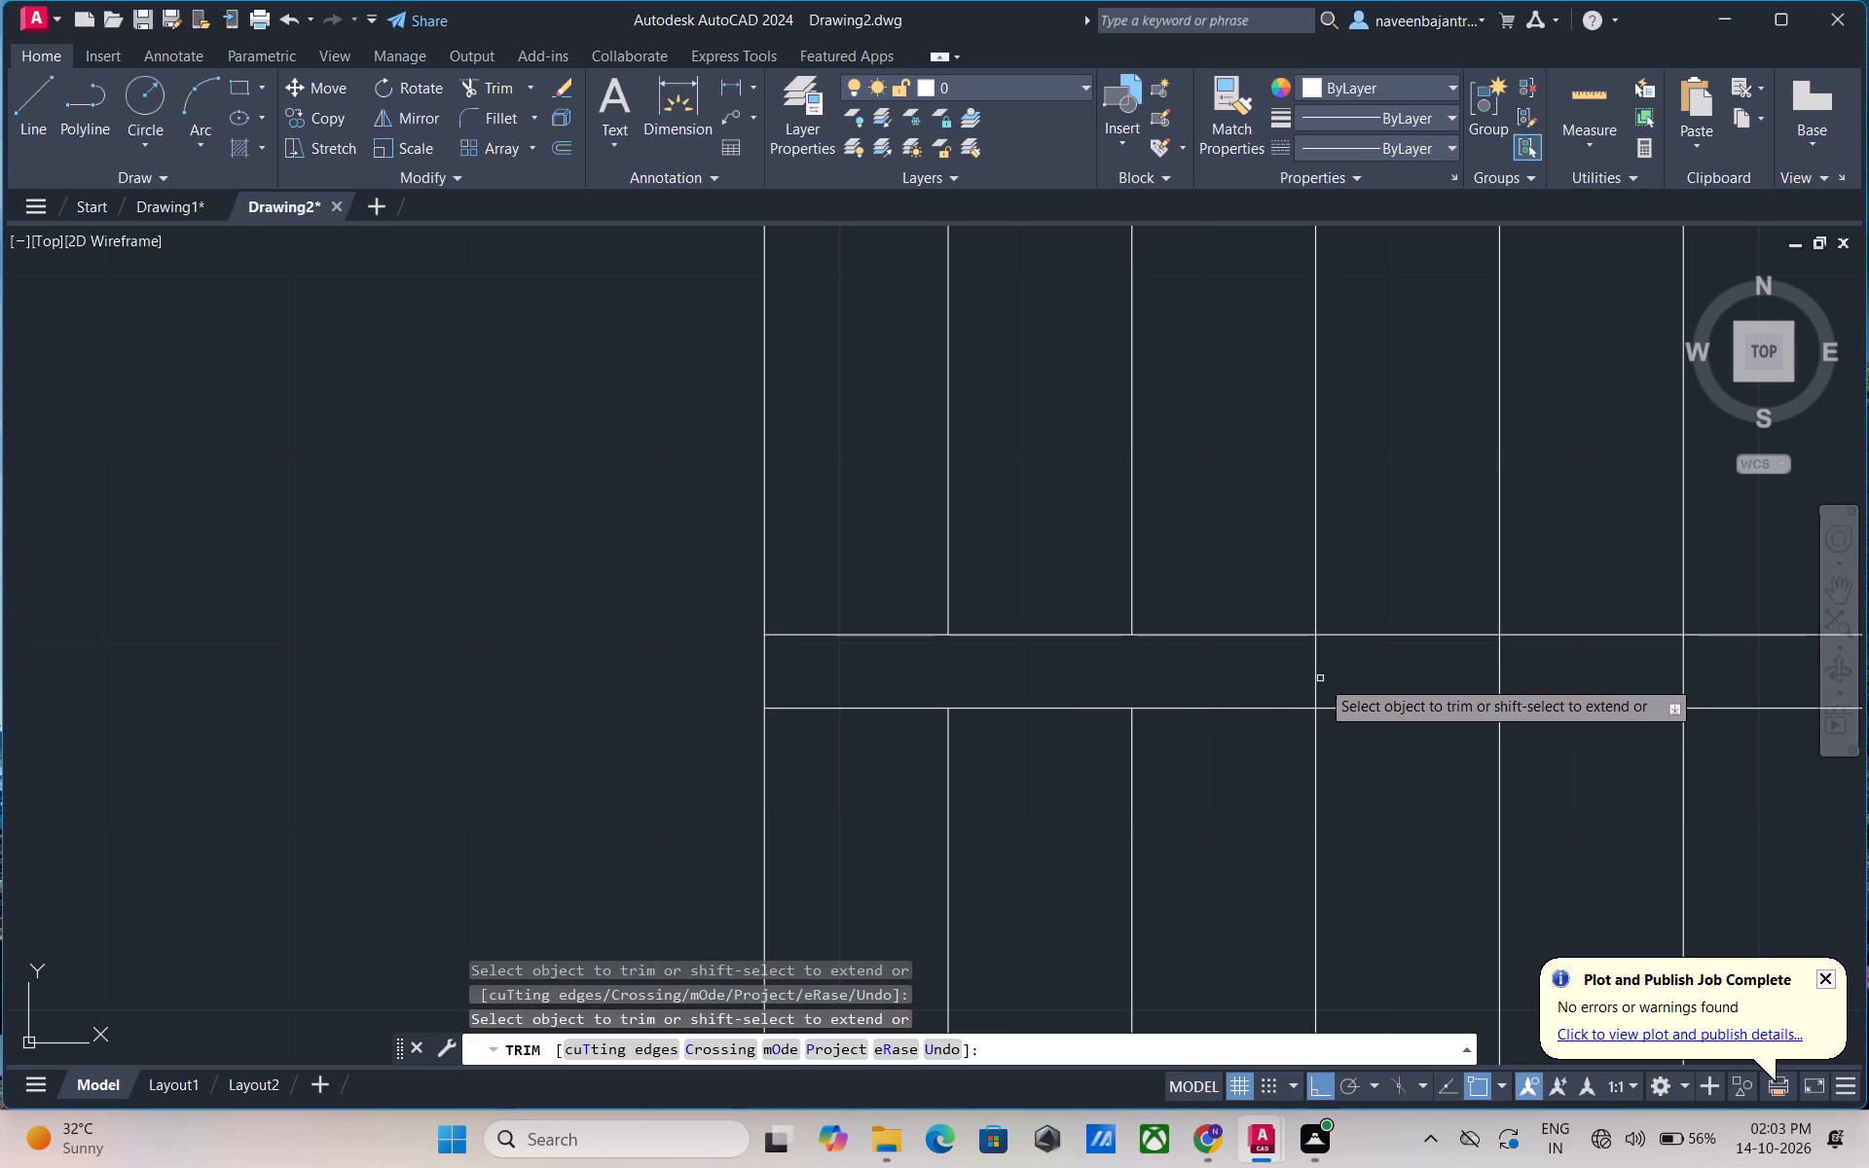
{"action": "left_click", "coordinate": [1319, 680]}
{"action": "left_click", "coordinate": [1501, 671]}
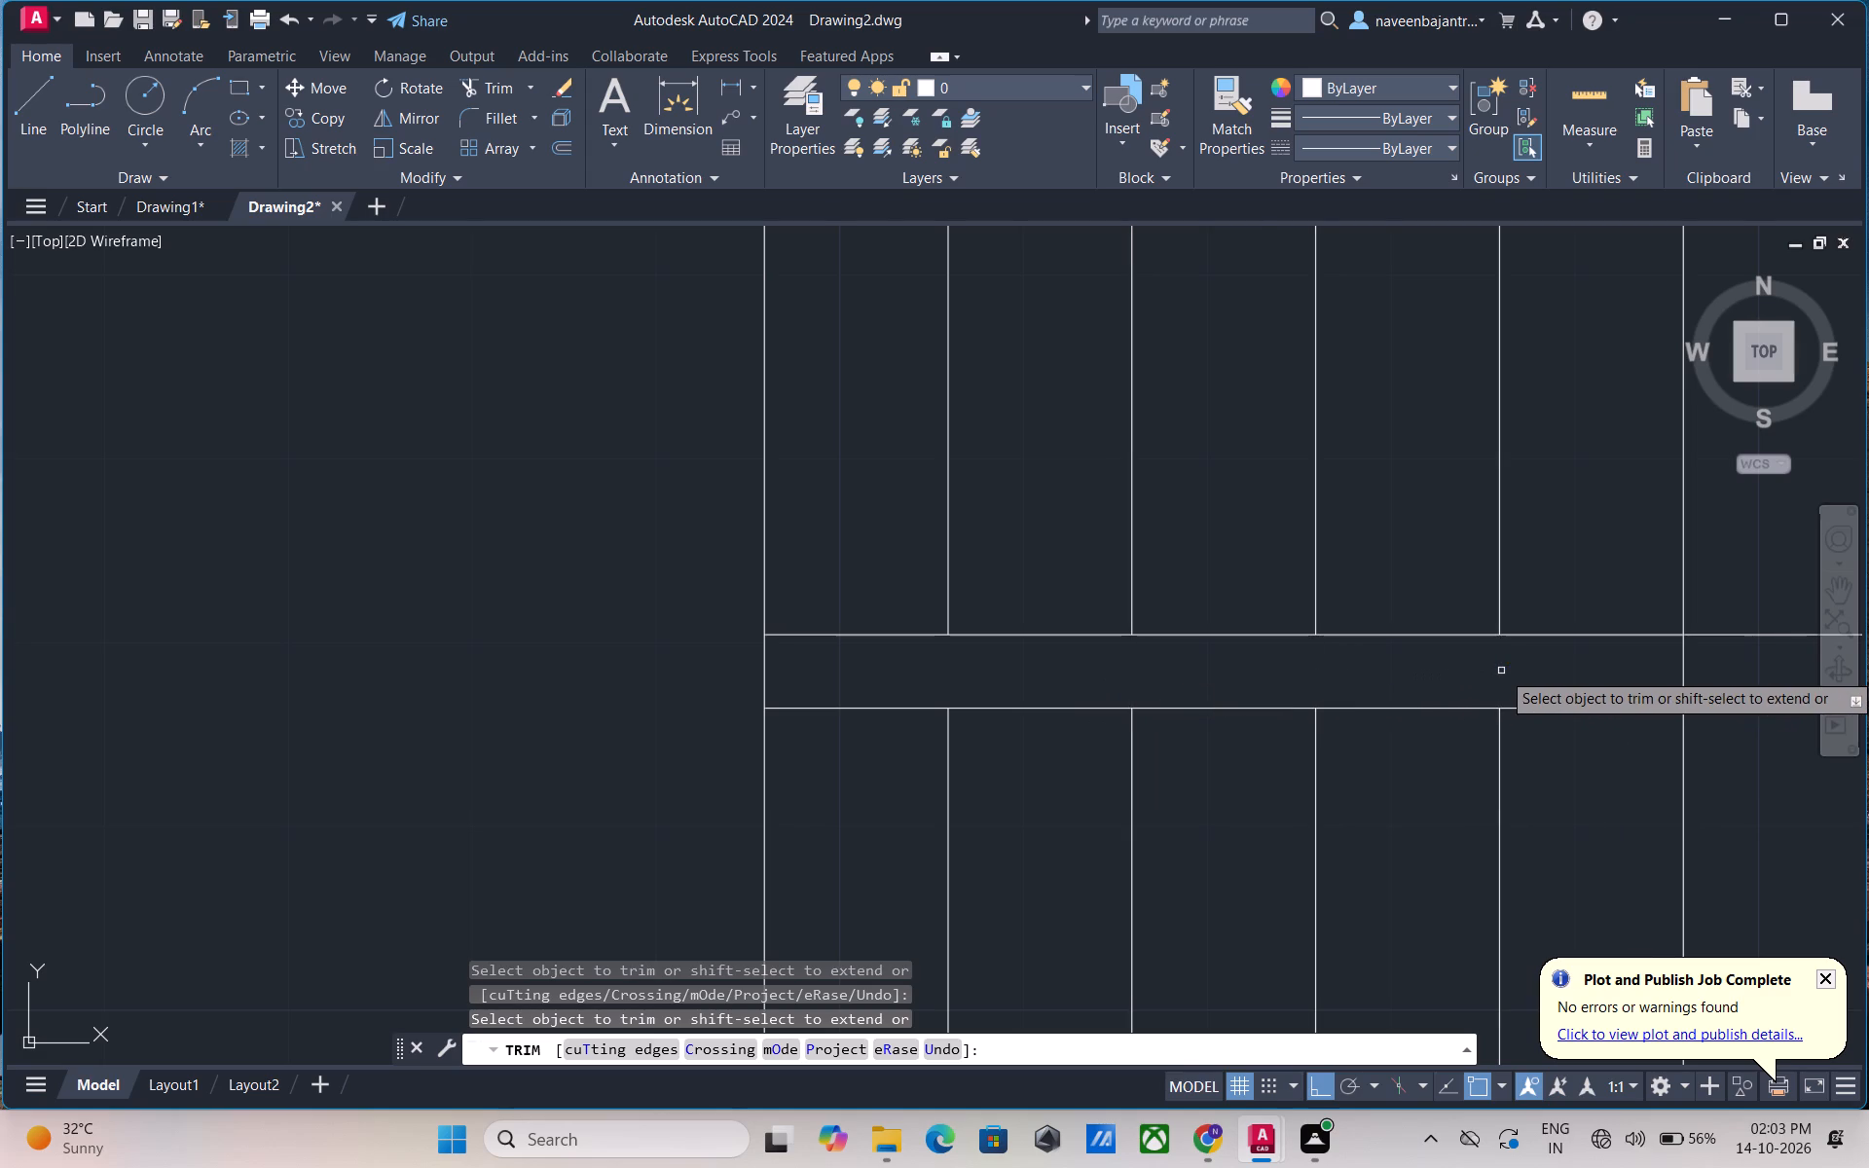
{"action": "scroll", "coordinate": [1501, 671], "scroll_direction": "down", "scroll_amount": 3}
{"action": "middle_click_drag", "start_coordinate": [1501, 671], "coordinate": [935, 663]}
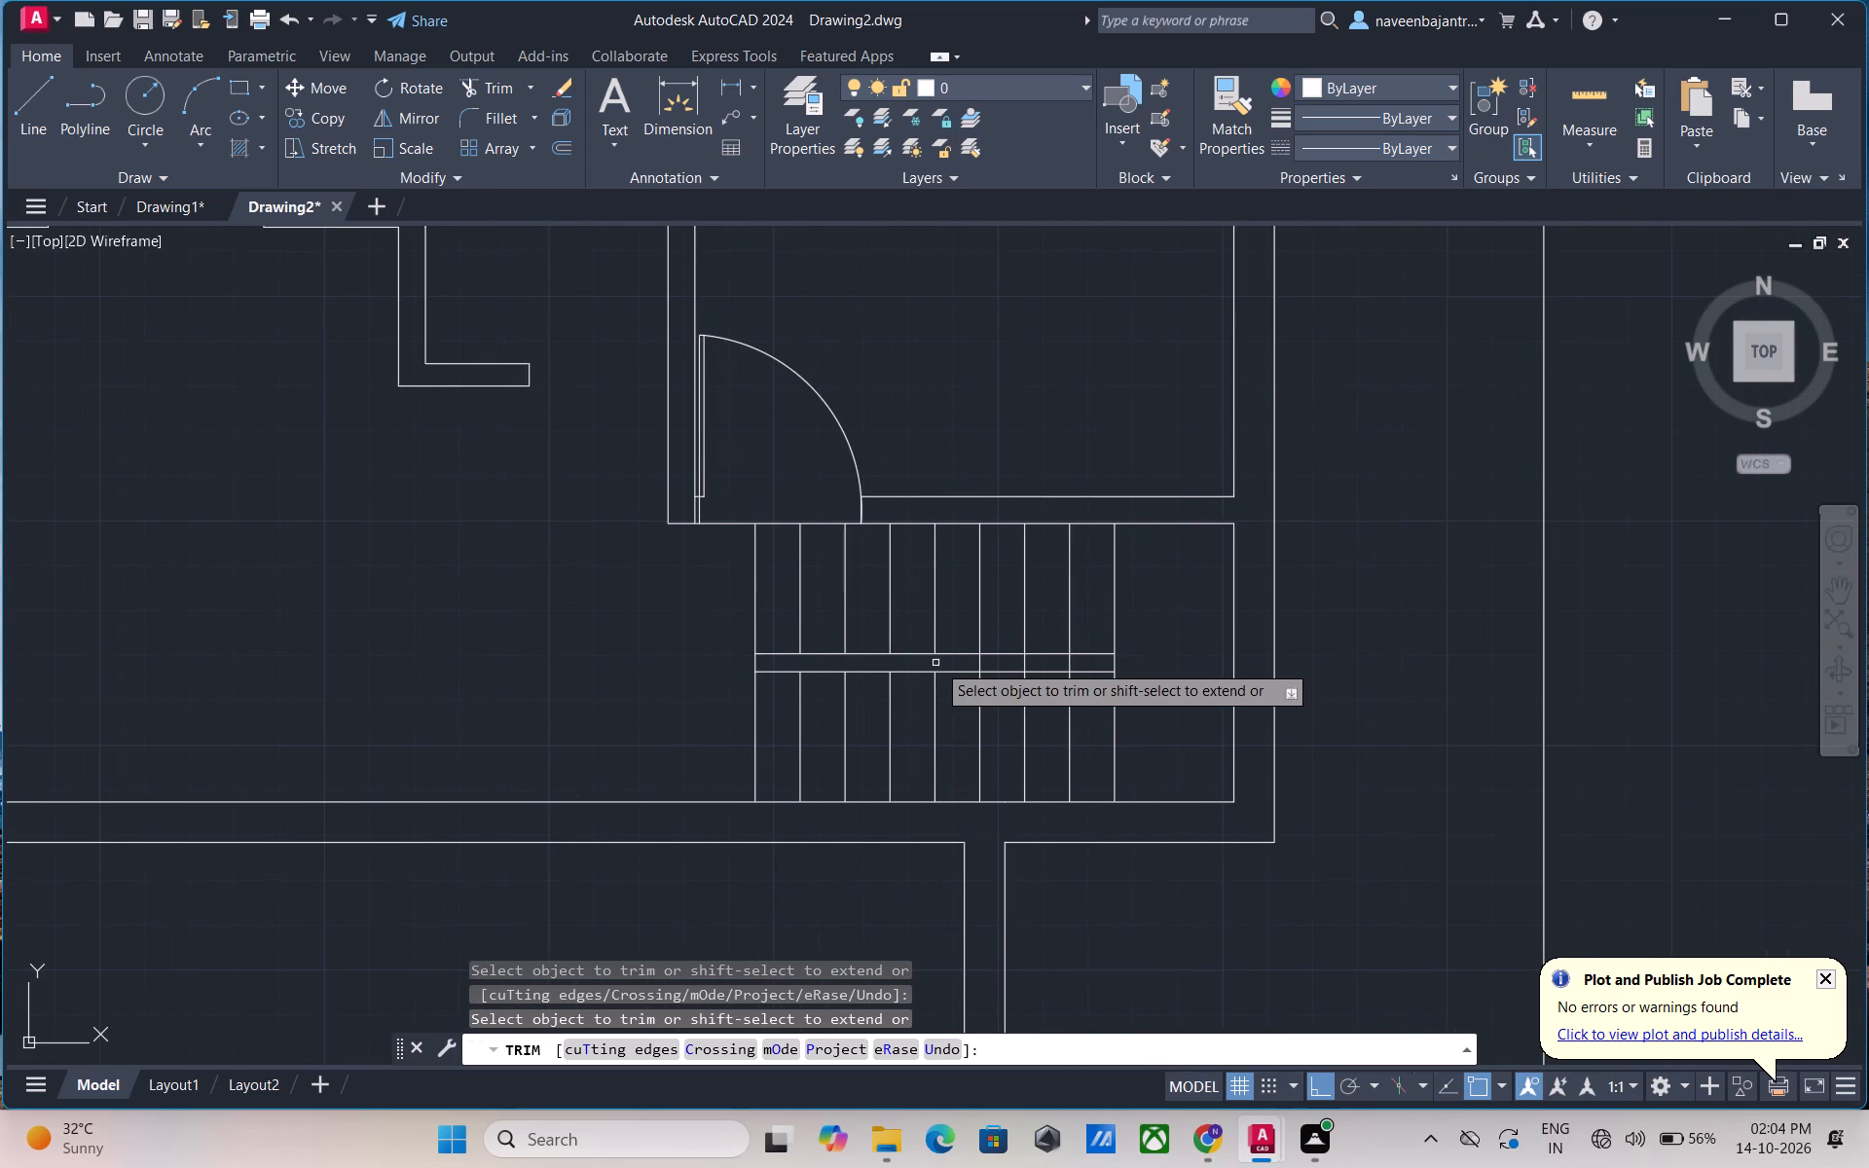
{"action": "scroll", "coordinate": [969, 673], "scroll_direction": "up", "scroll_amount": 3}
{"action": "left_click", "coordinate": [1010, 638]}
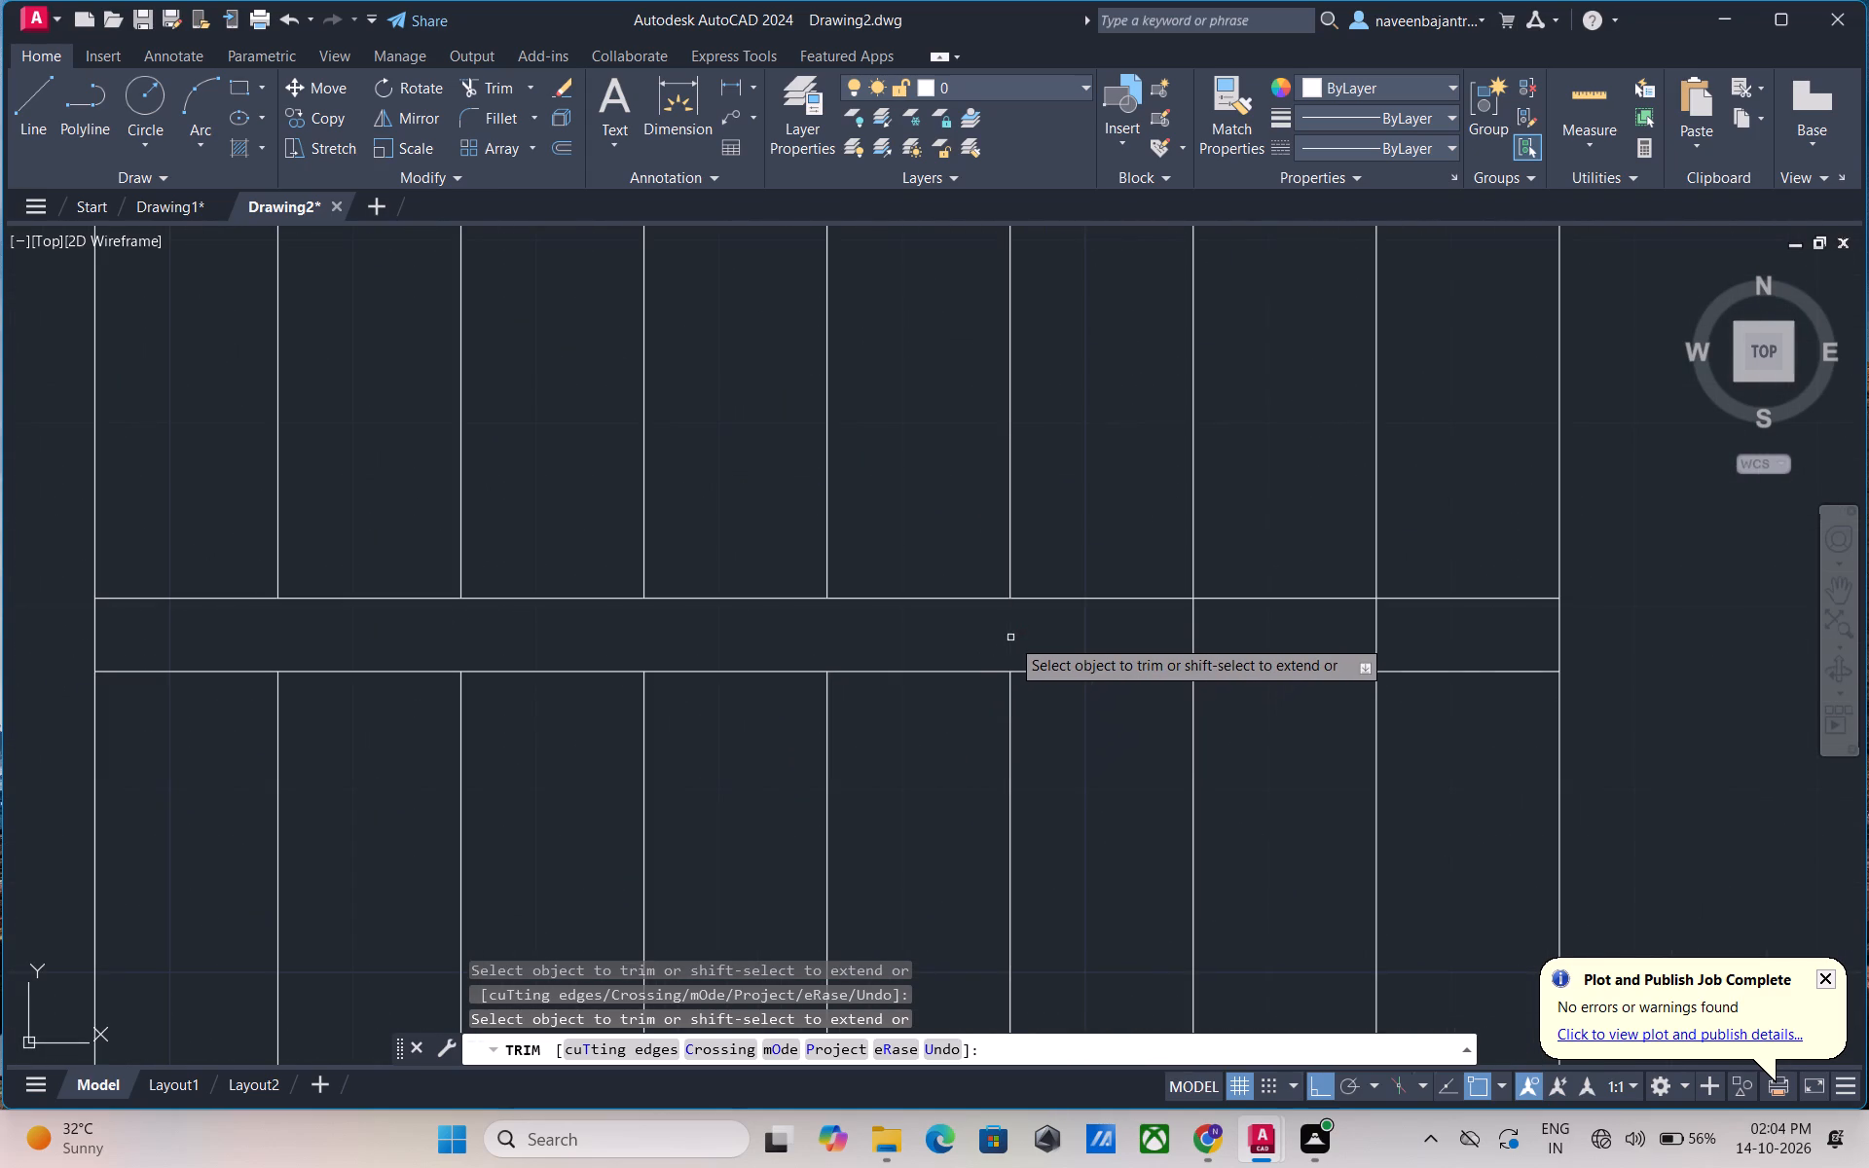
{"action": "left_click", "coordinate": [1194, 636]}
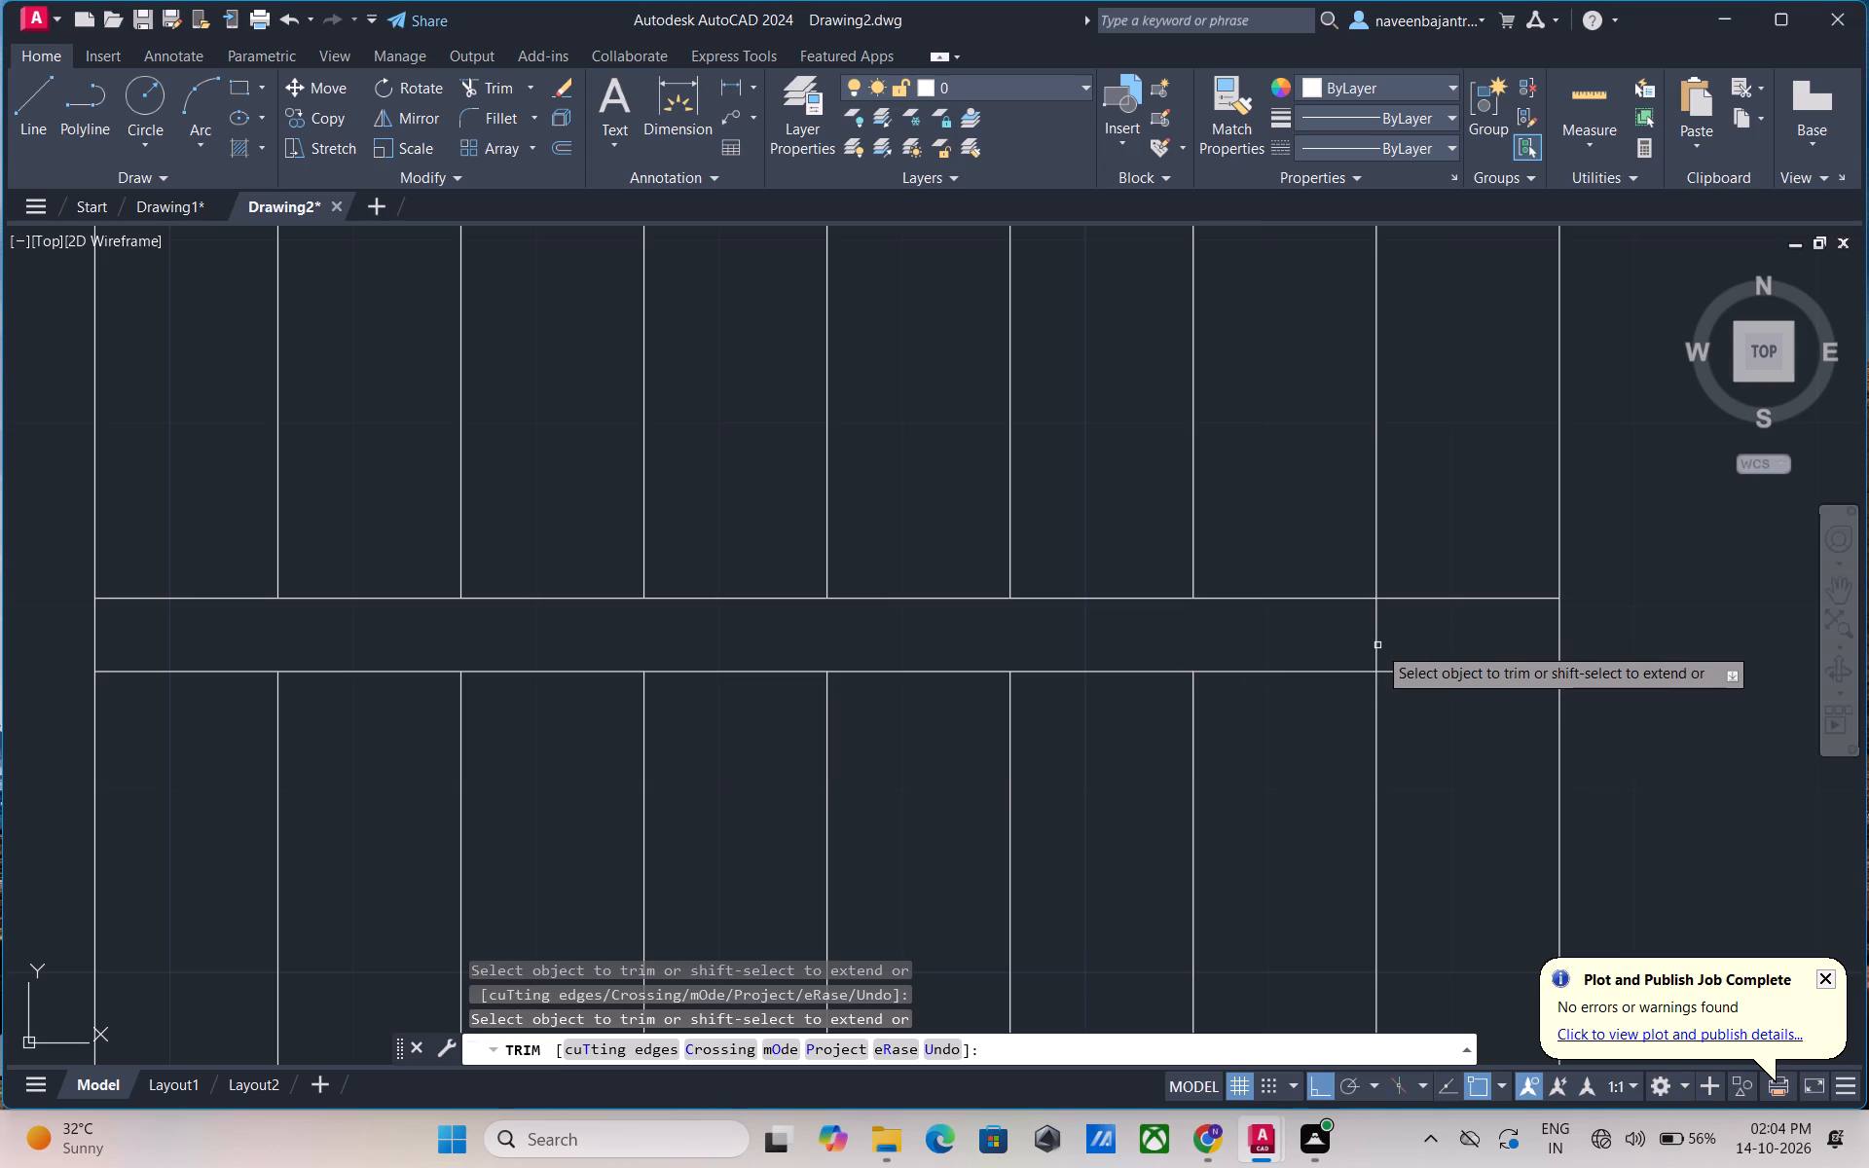
{"action": "left_click", "coordinate": [1377, 645]}
{"action": "scroll", "coordinate": [1377, 645], "scroll_direction": "down", "scroll_amount": 4}
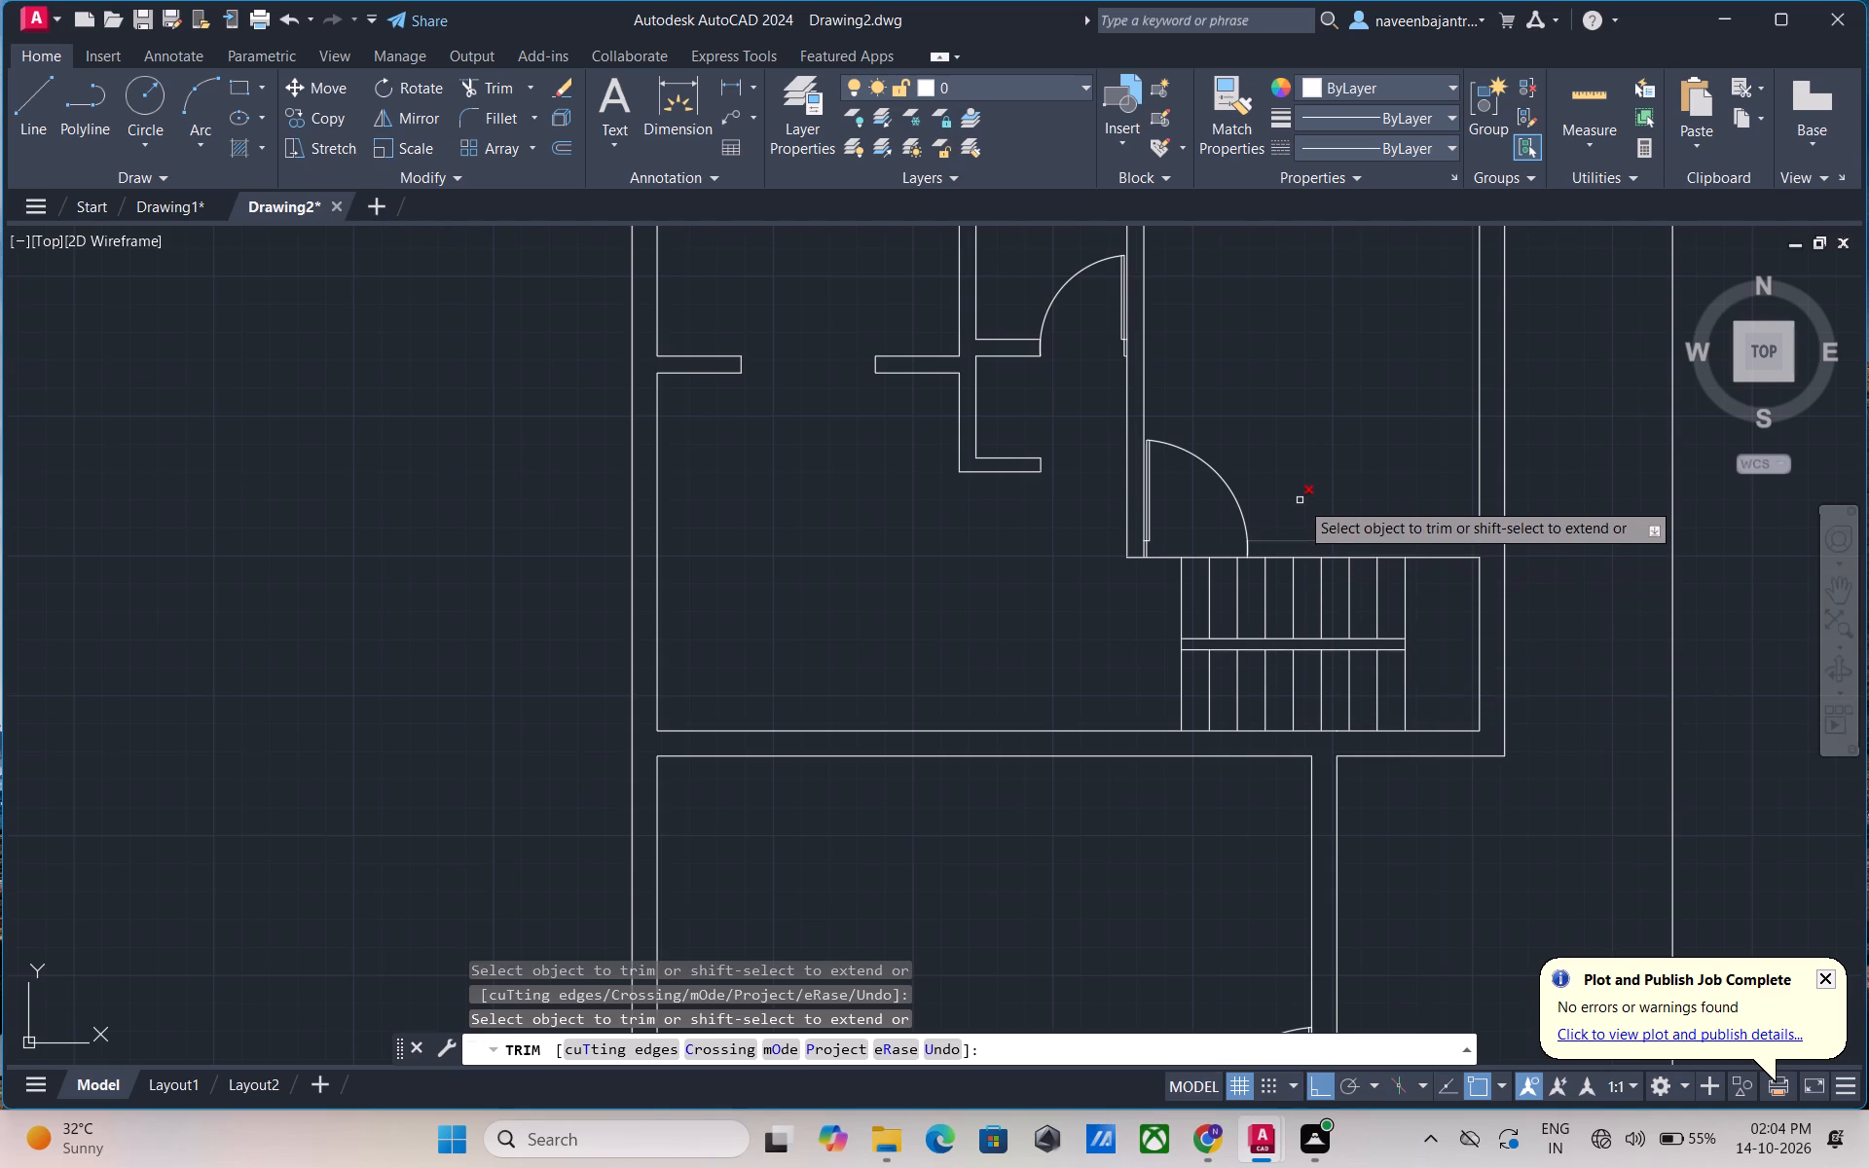
{"action": "key", "text": "Escape"}
Load the ACAD_ISO02W100 ISO dash linetype into the drawing.
{"action": "middle_click_drag", "start_coordinate": [1301, 482], "coordinate": [1041, 596]}
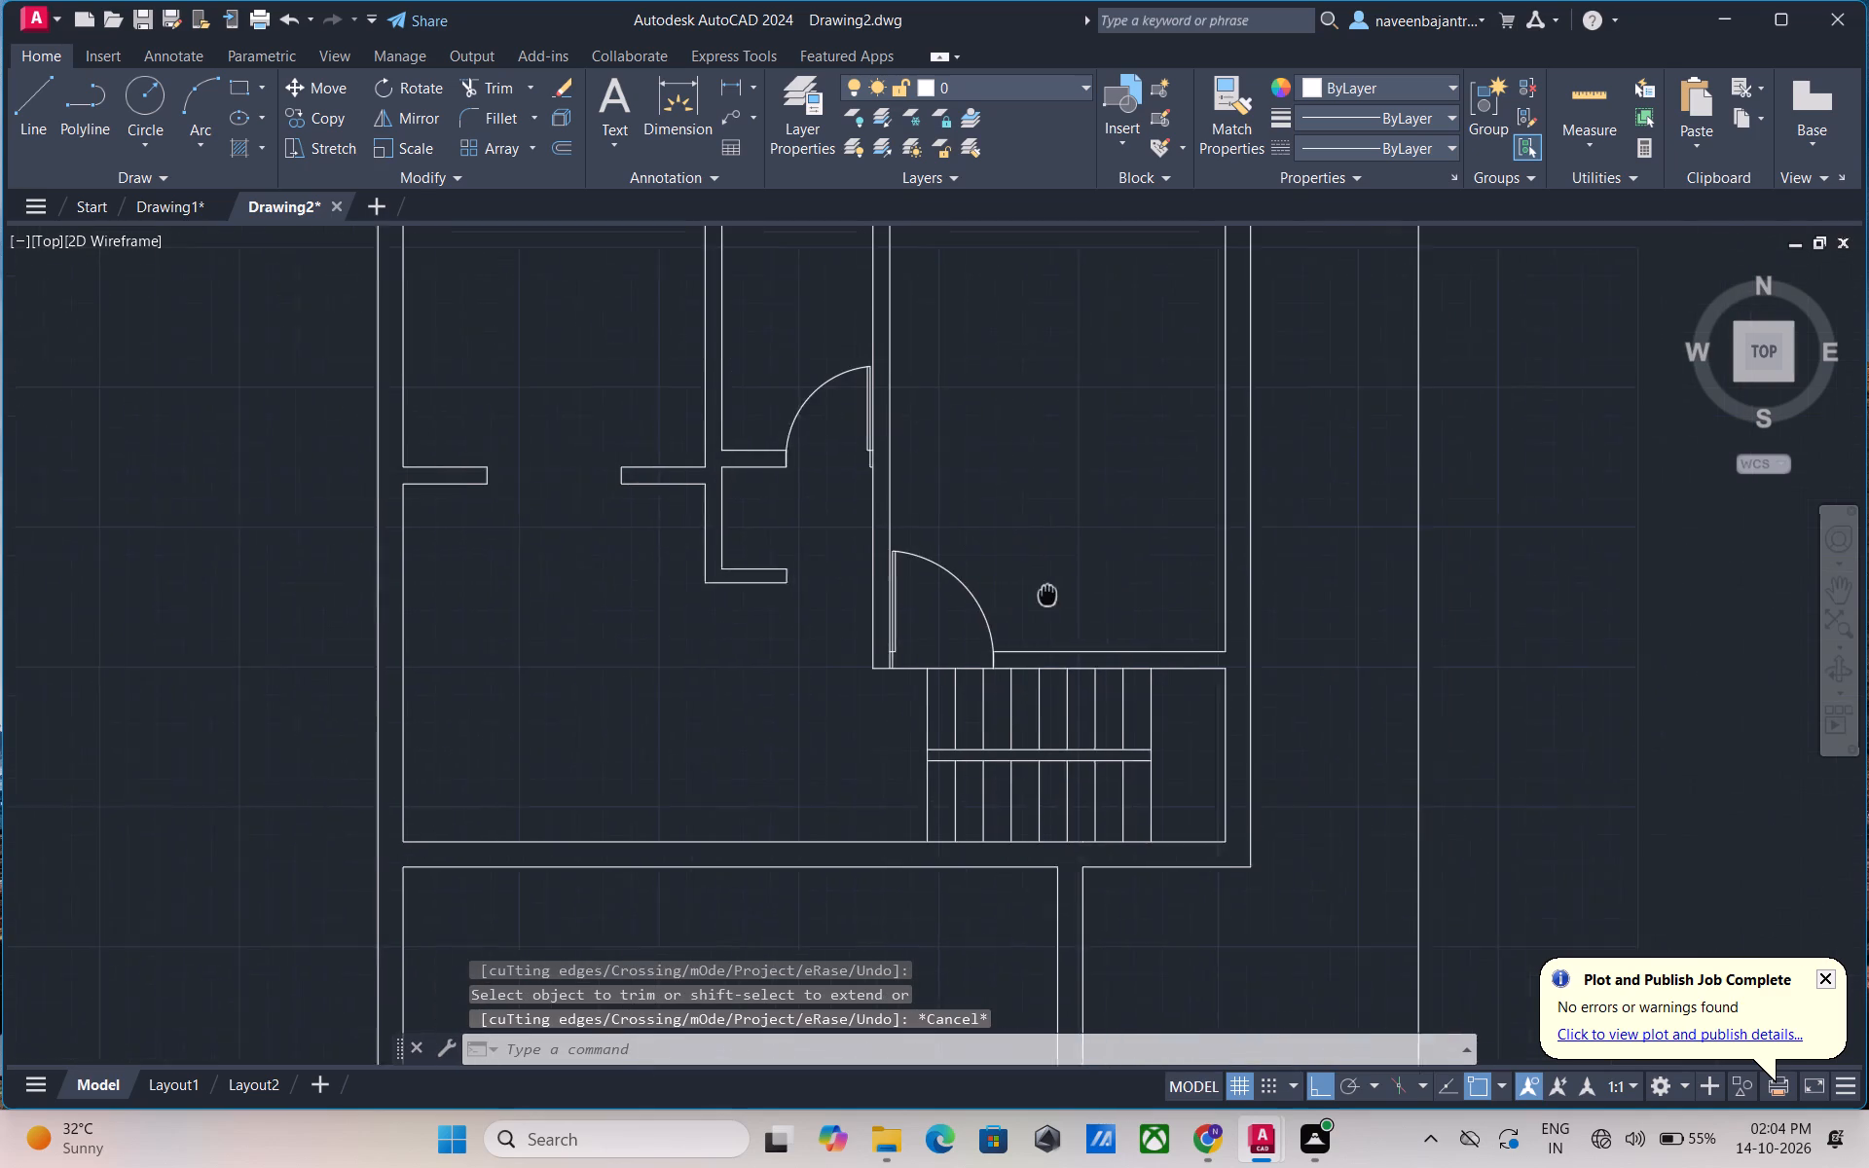
{"action": "middle_click_drag", "start_coordinate": [1041, 596], "coordinate": [1002, 626]}
{"action": "left_click", "coordinate": [1424, 147]}
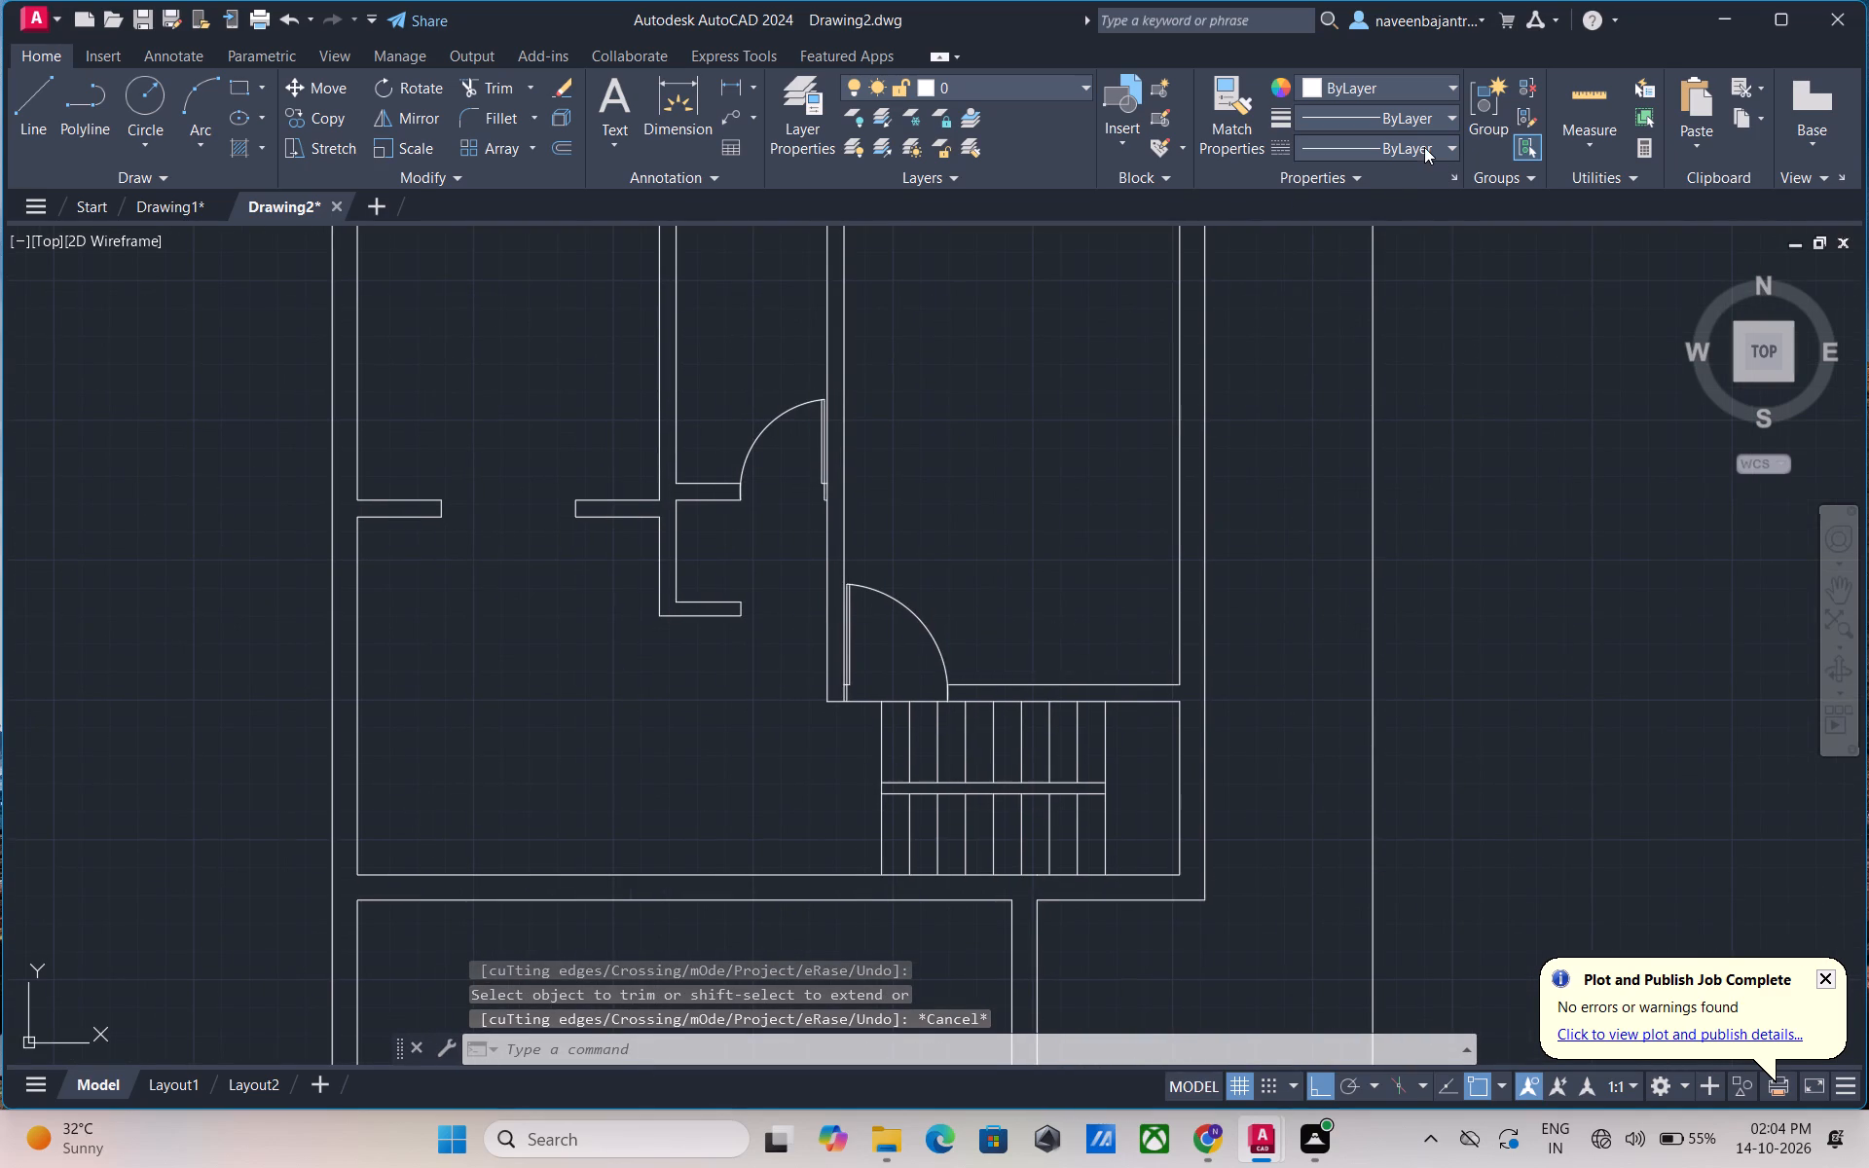
{"action": "left_click", "coordinate": [1321, 263]}
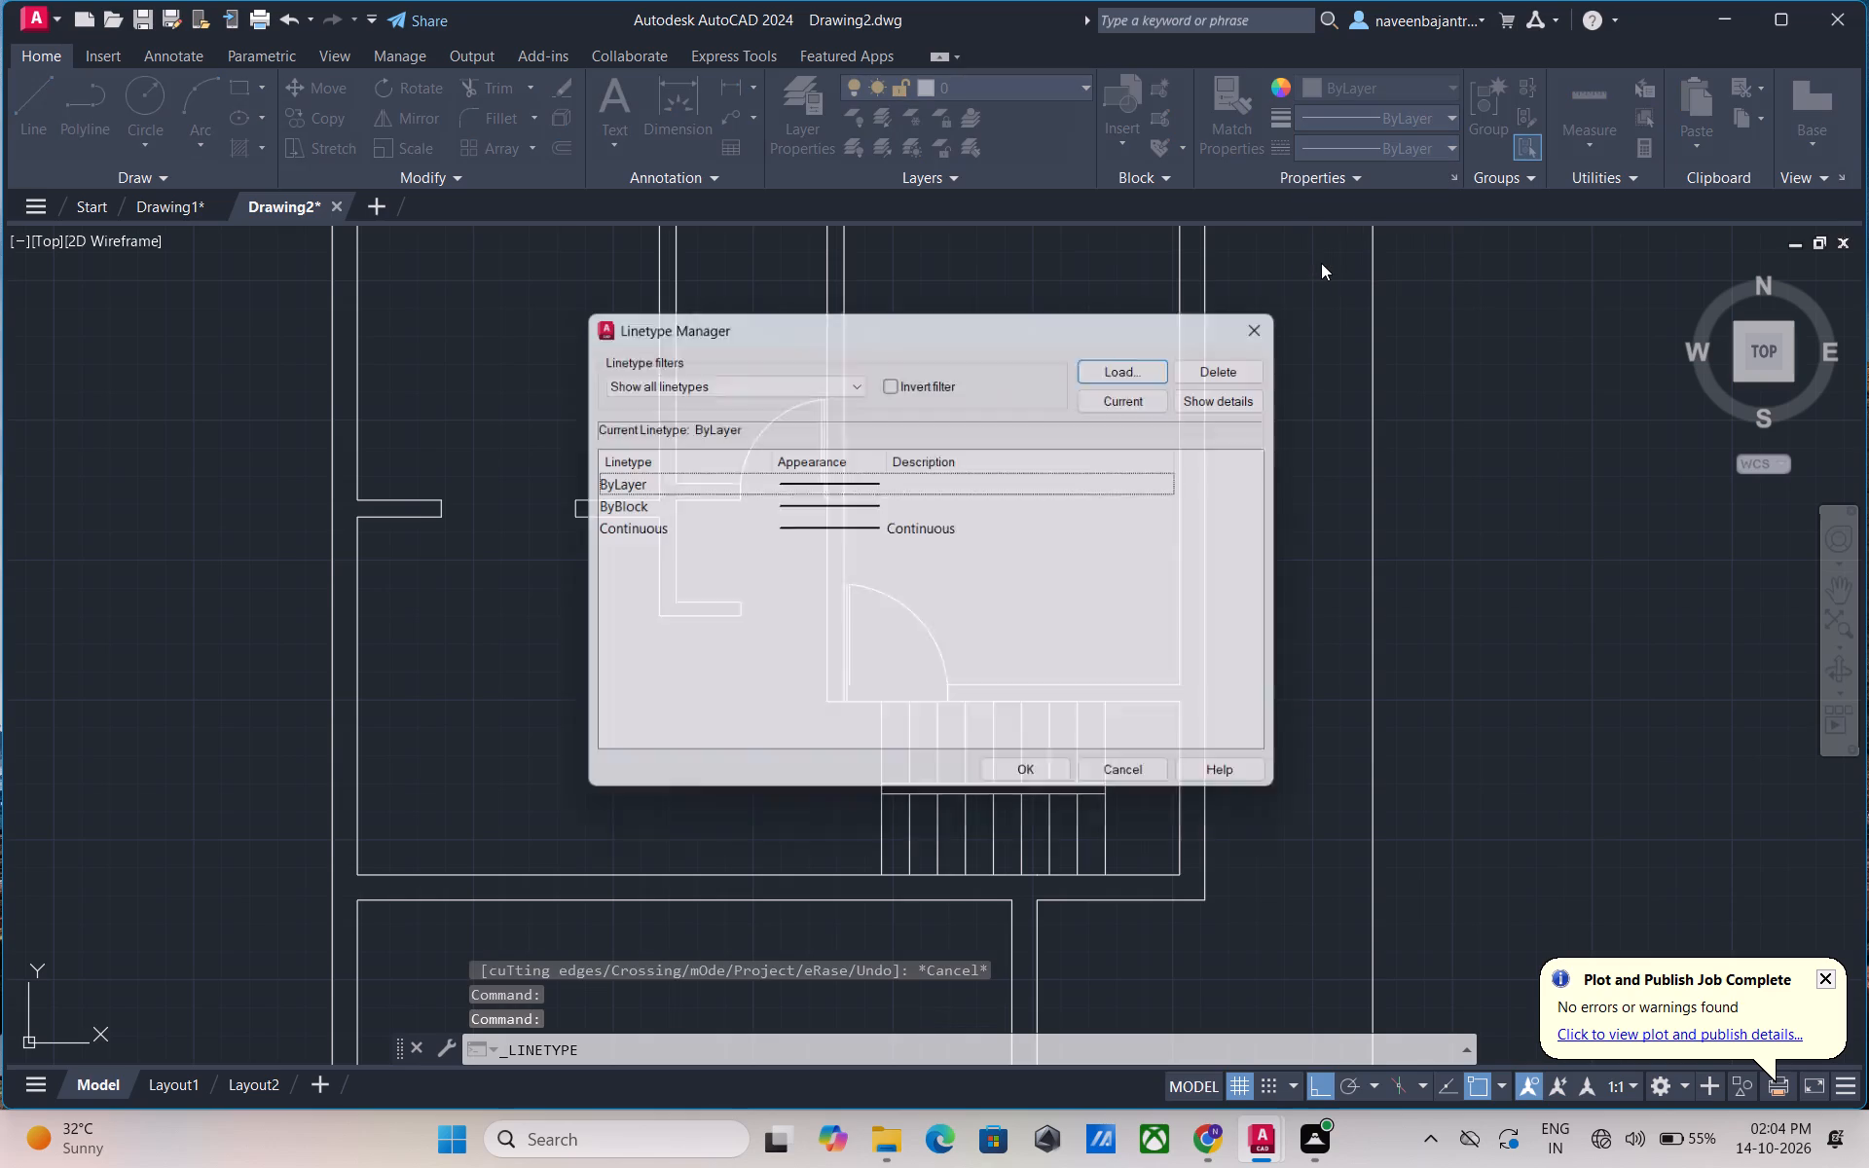
{"action": "left_click", "coordinate": [1151, 361]}
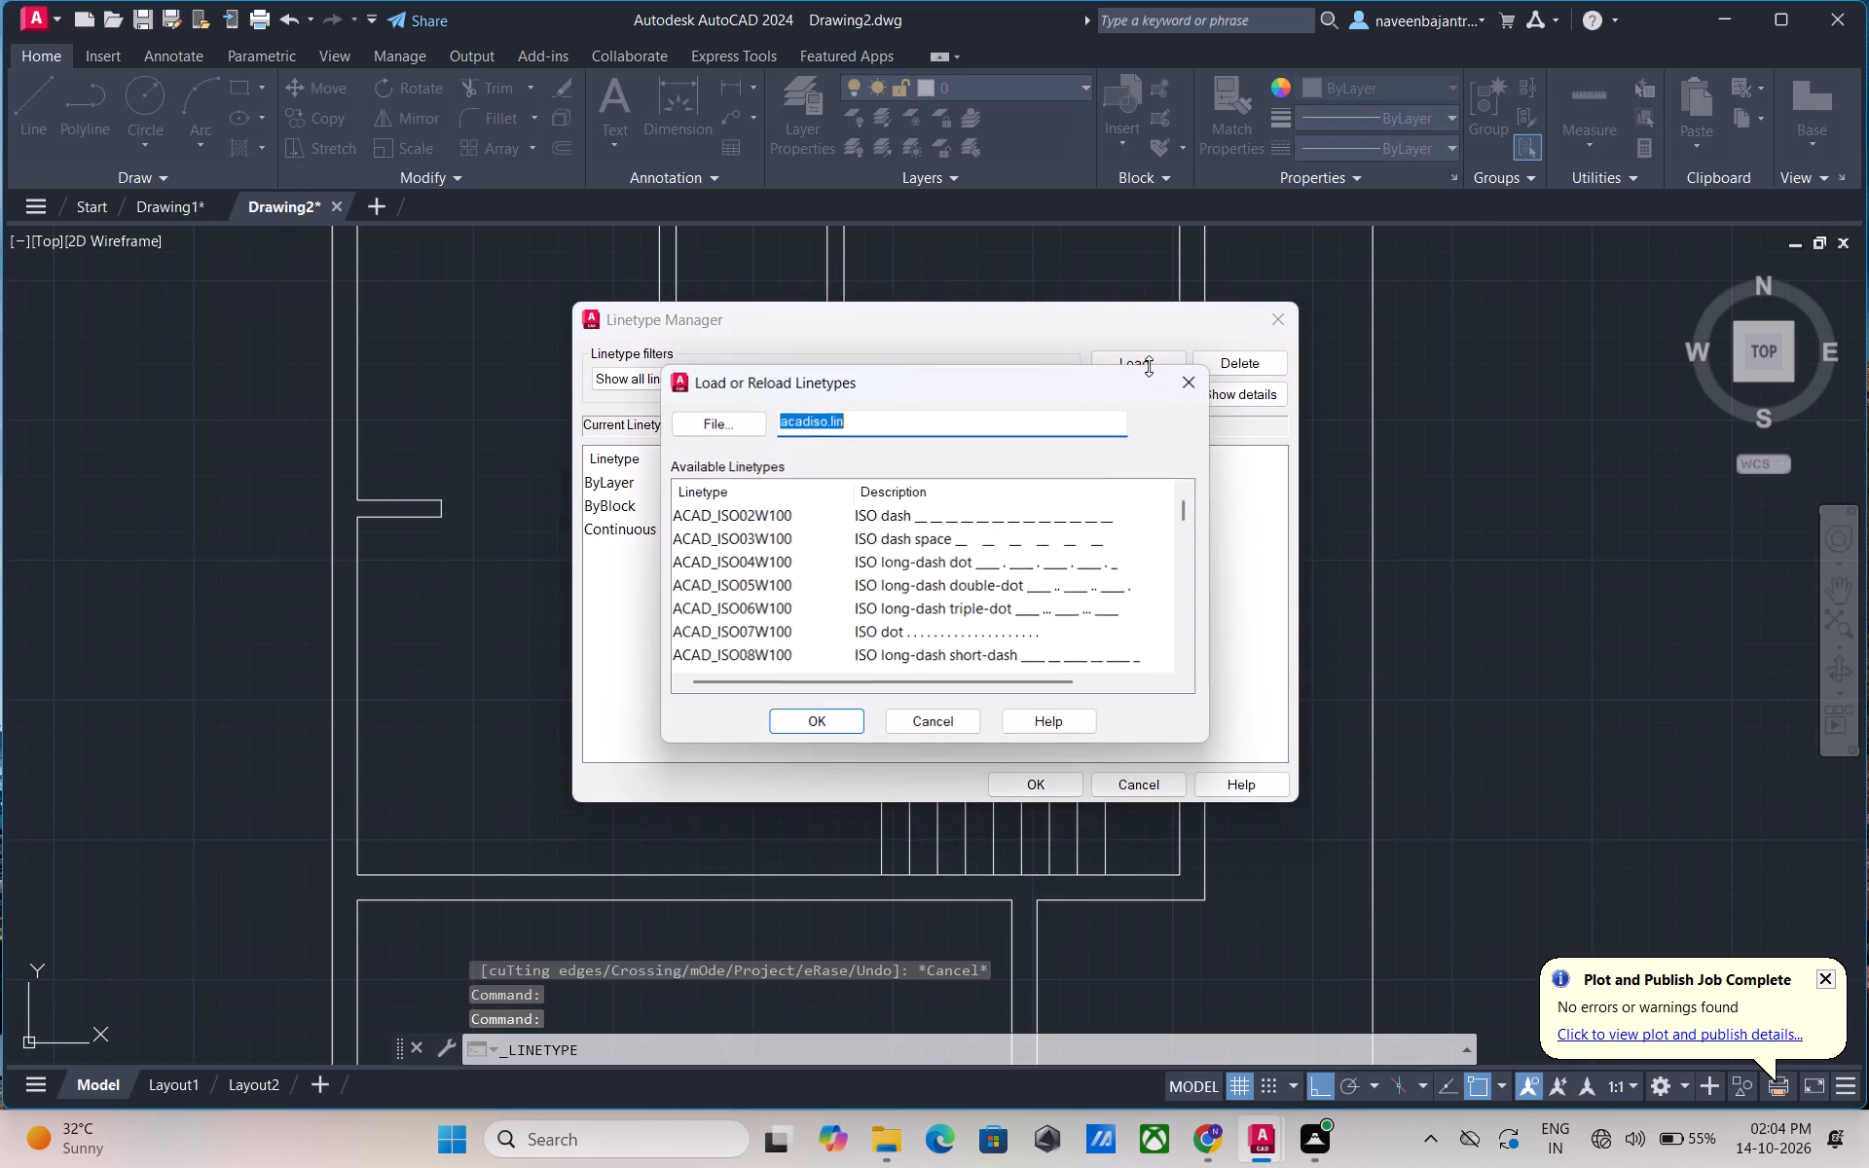
{"action": "left_click", "coordinate": [916, 515]}
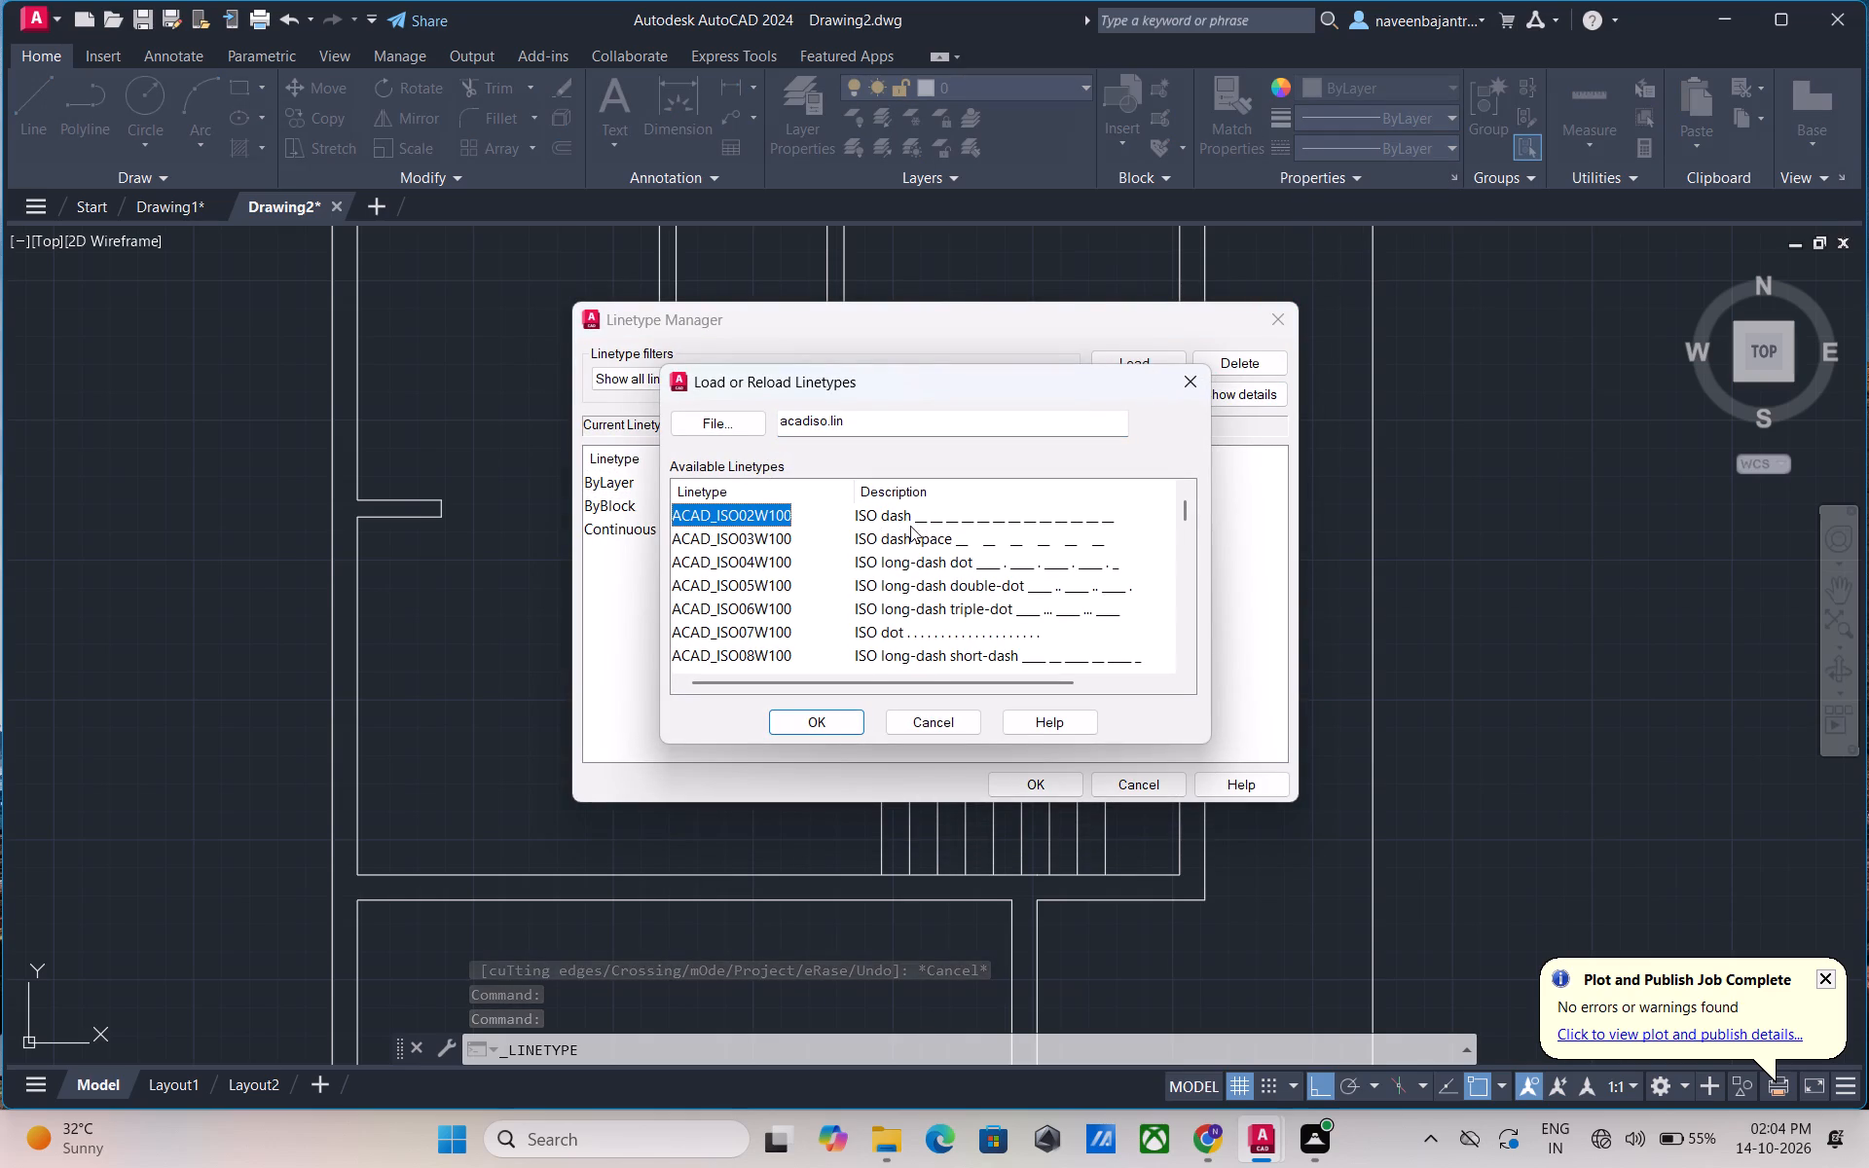
{"action": "left_click", "coordinate": [805, 733]}
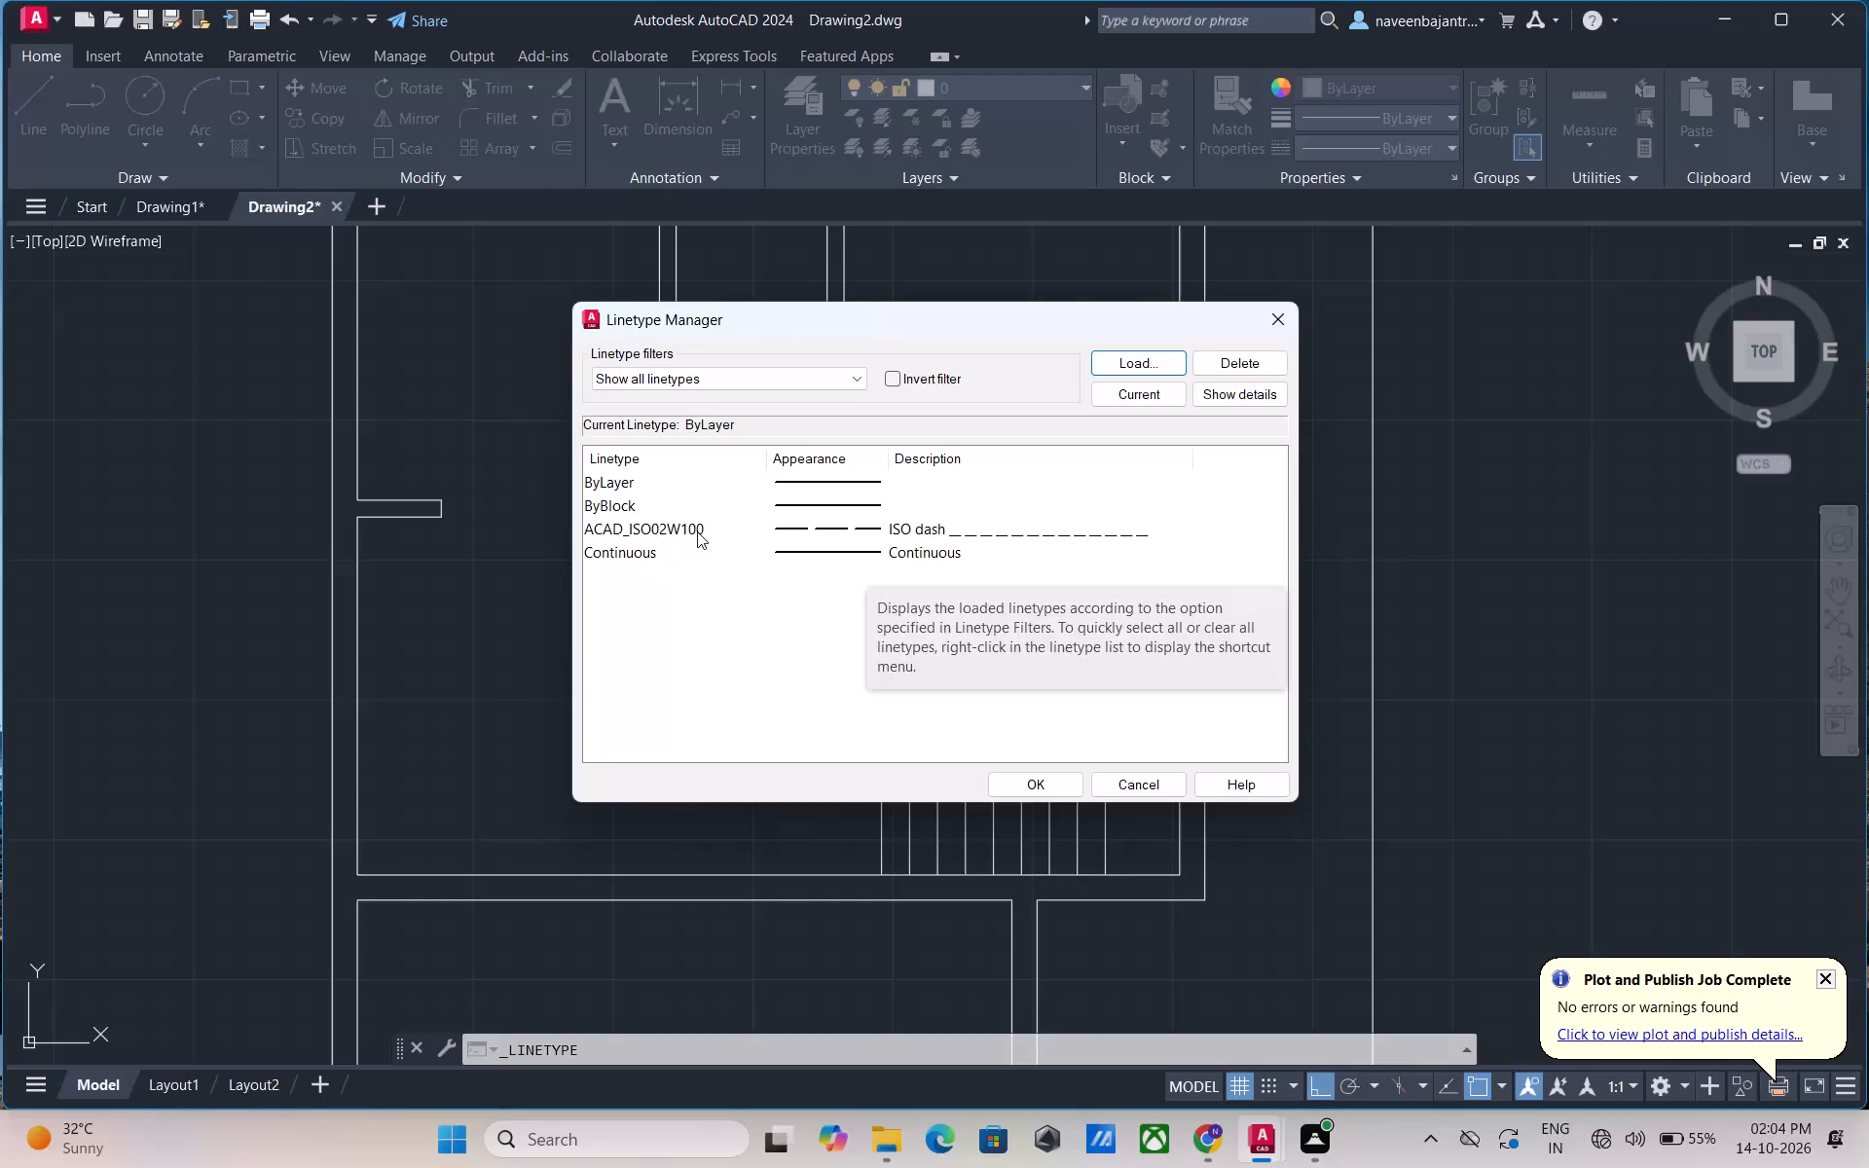
{"action": "left_click", "coordinate": [697, 531]}
{"action": "left_click", "coordinate": [1041, 780]}
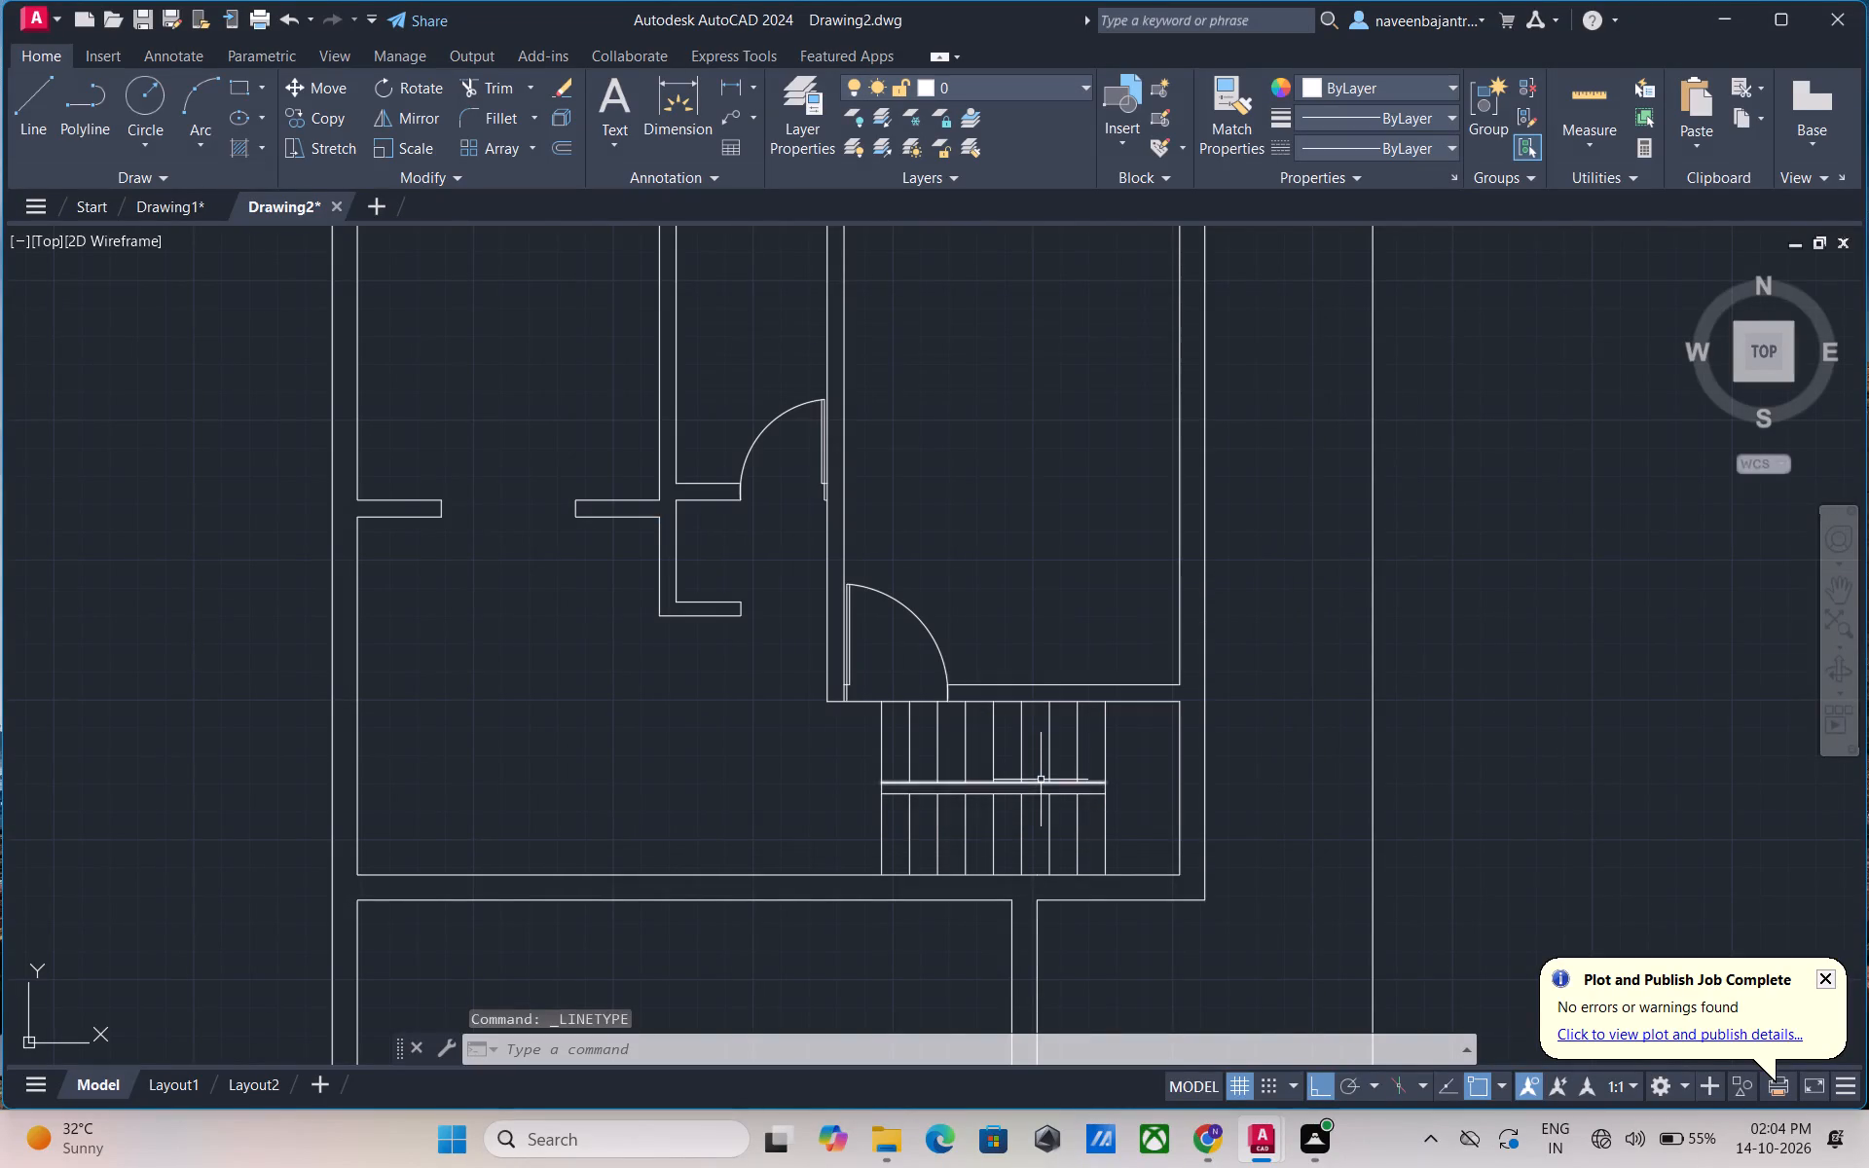
Change the linetype of the door swing arc just above the staircase to ACAD_ISO02W100.
{"action": "left_click", "coordinate": [930, 634]}
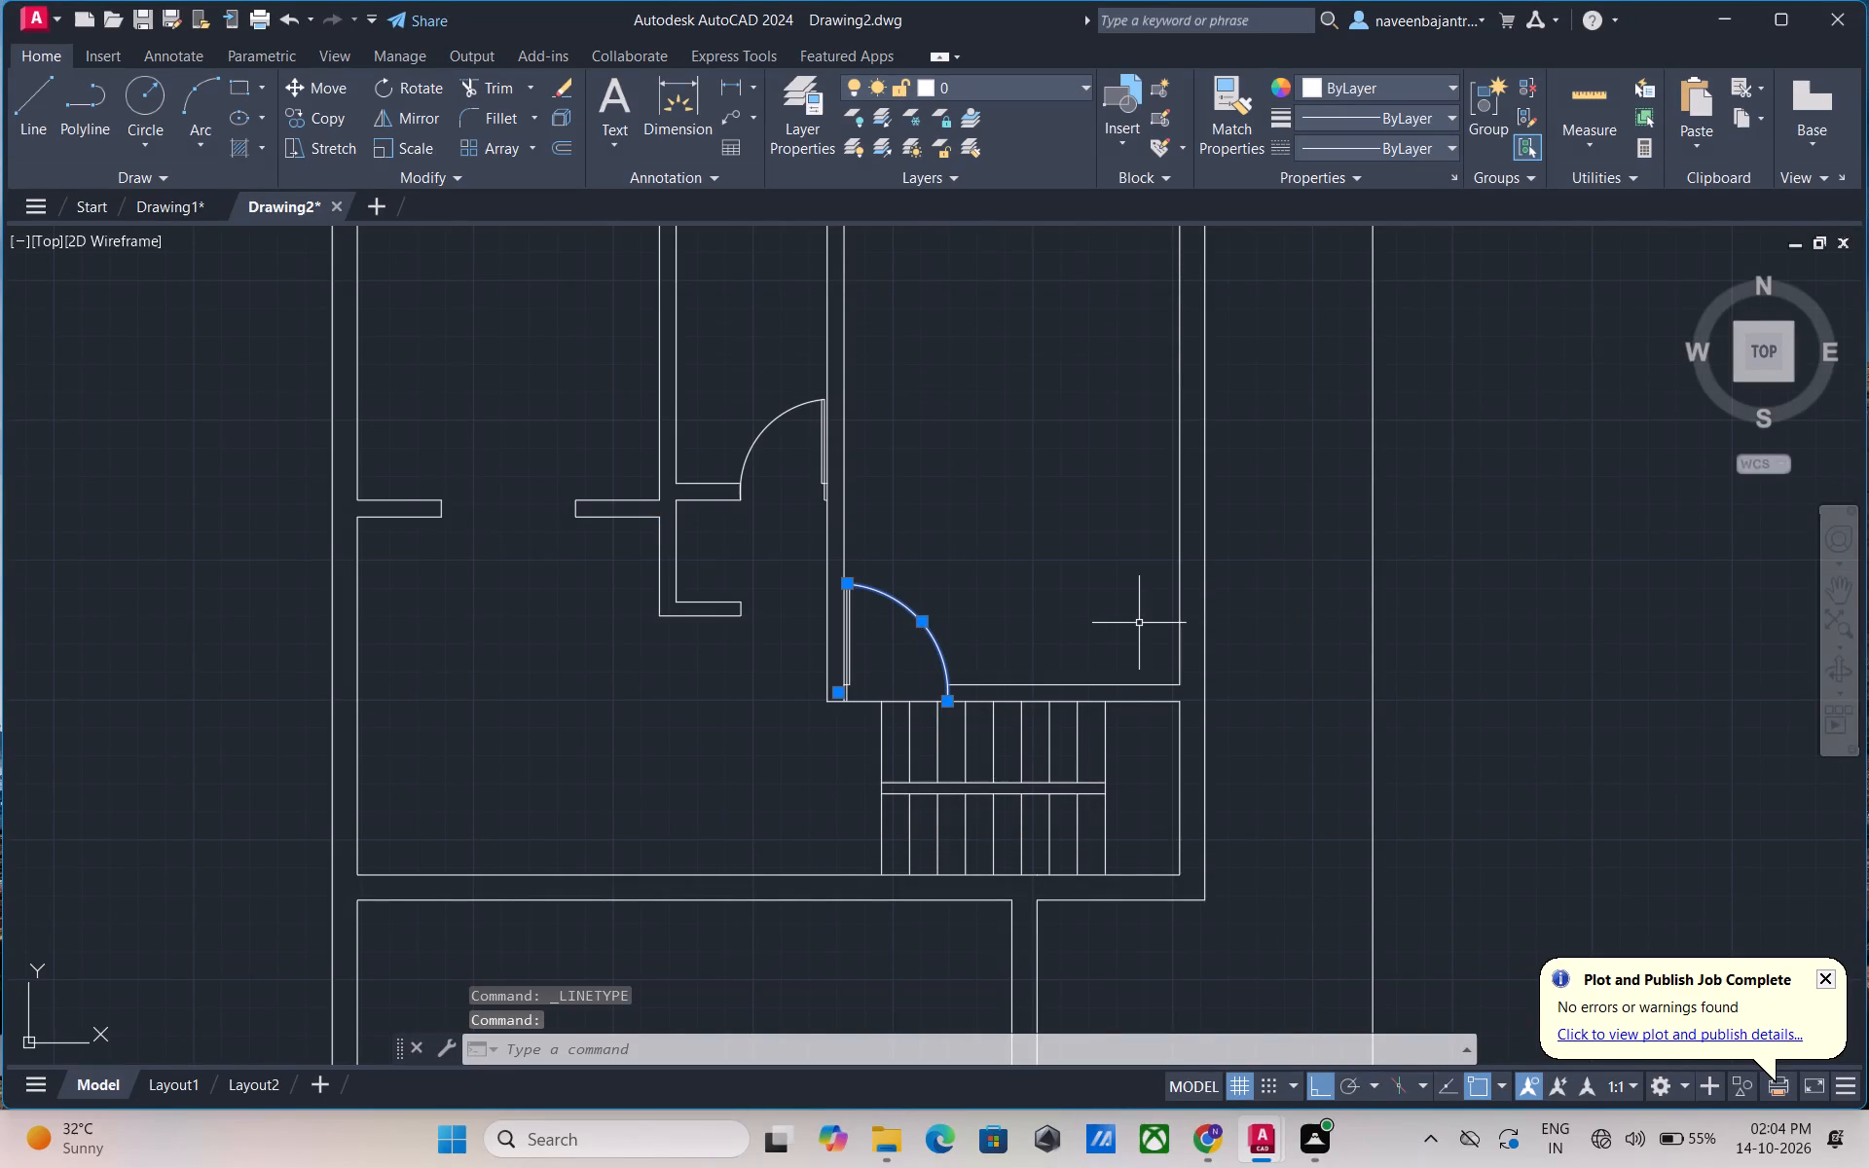
{"action": "left_click", "coordinate": [1379, 151]}
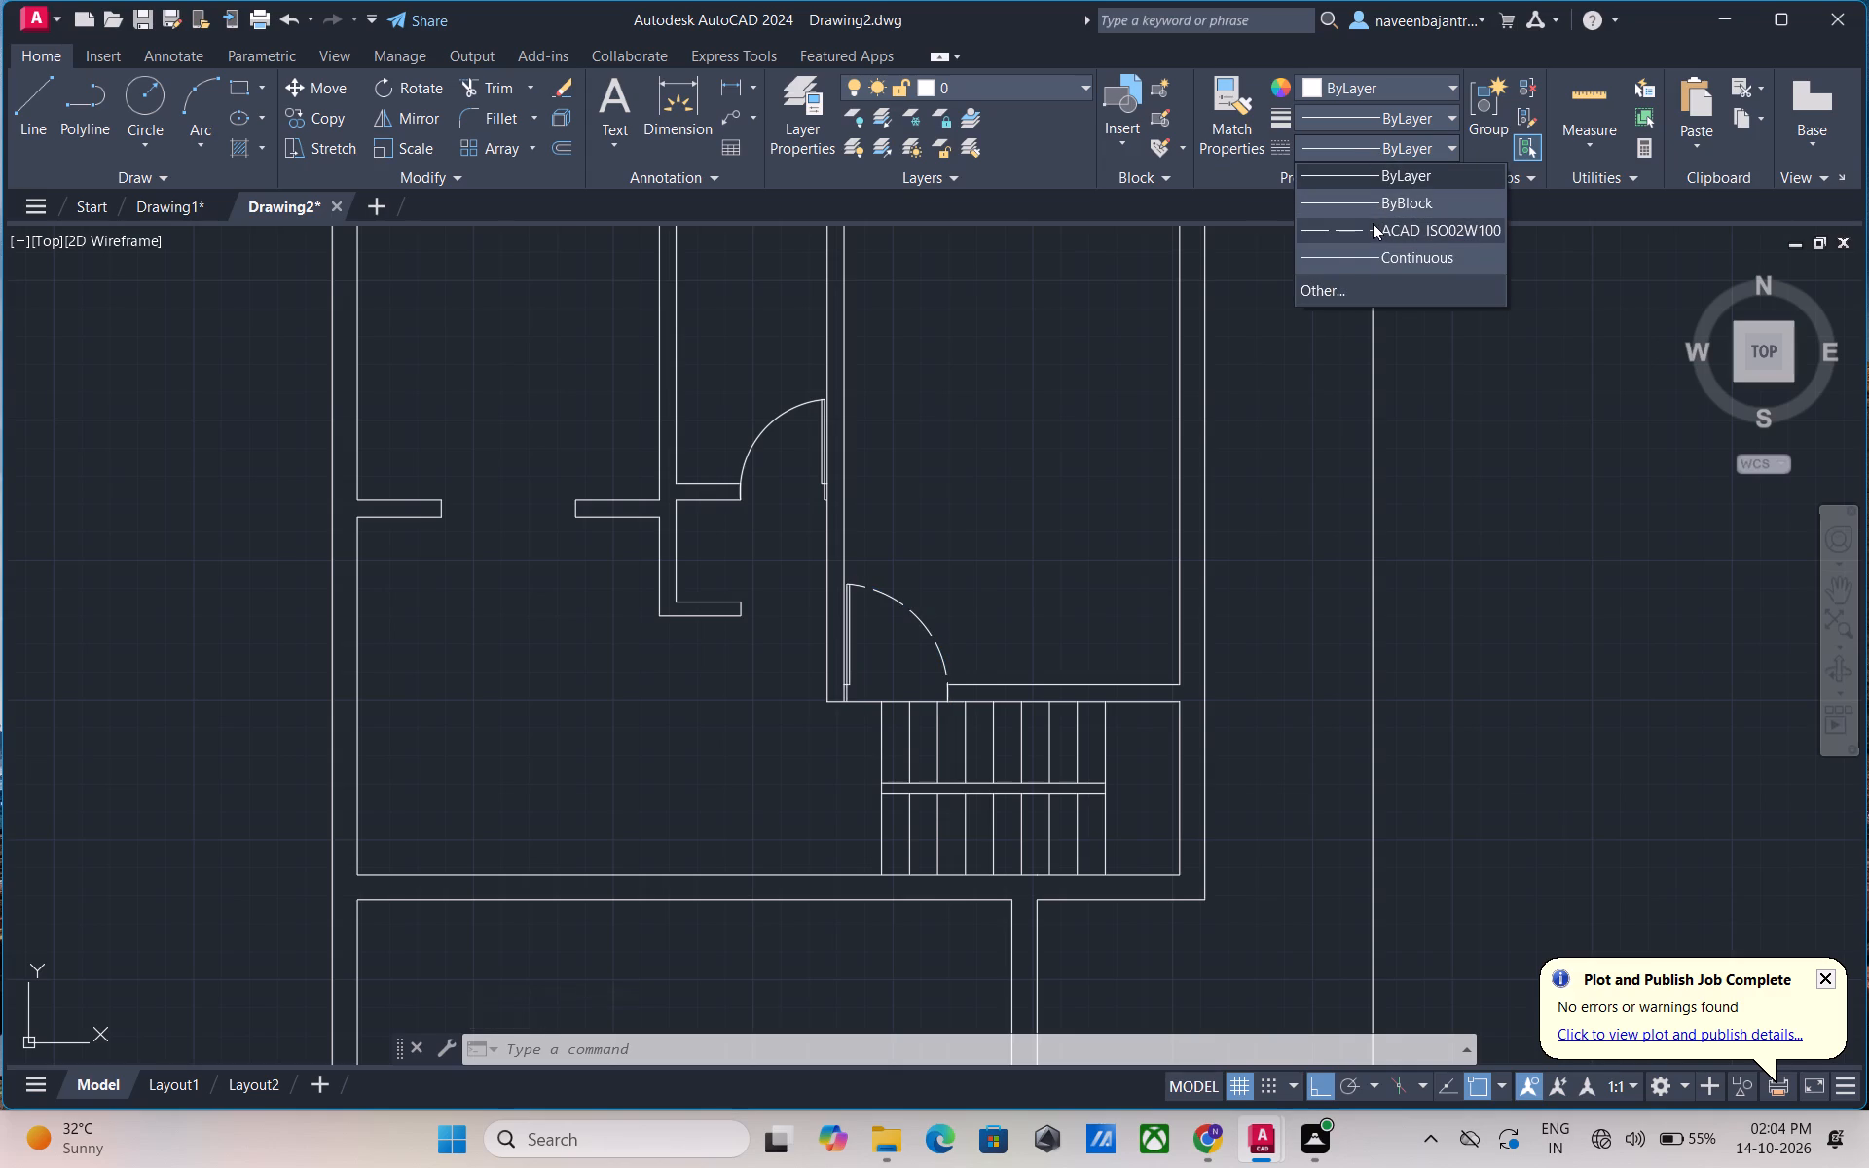
{"action": "left_click", "coordinate": [1373, 223]}
{"action": "key", "text": "Escape"}
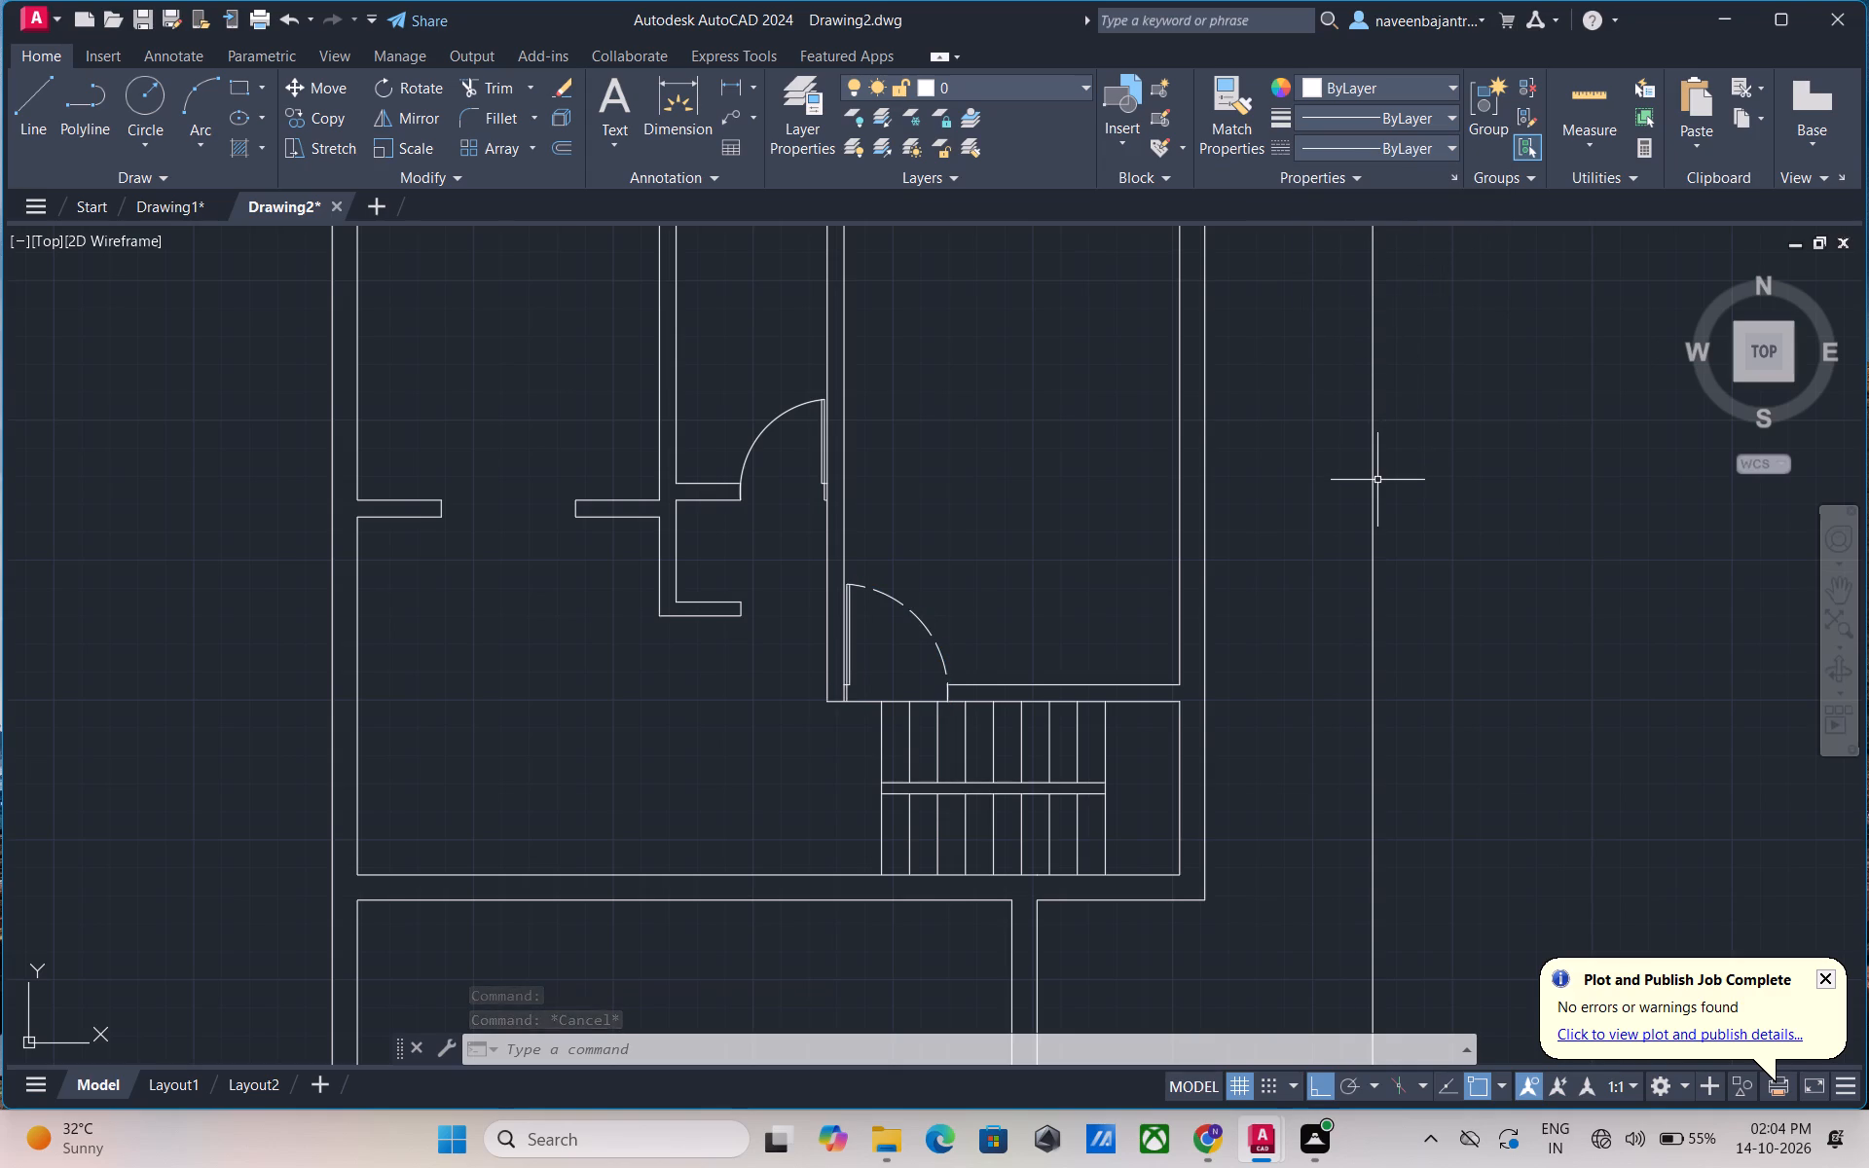
{"action": "key", "text": "Escape"}
Check the clearances from the building's outer wall corners to the bottom and right boundary lines with temporary dimensions.
{"action": "scroll", "coordinate": [1377, 480], "scroll_direction": "down", "scroll_amount": 1}
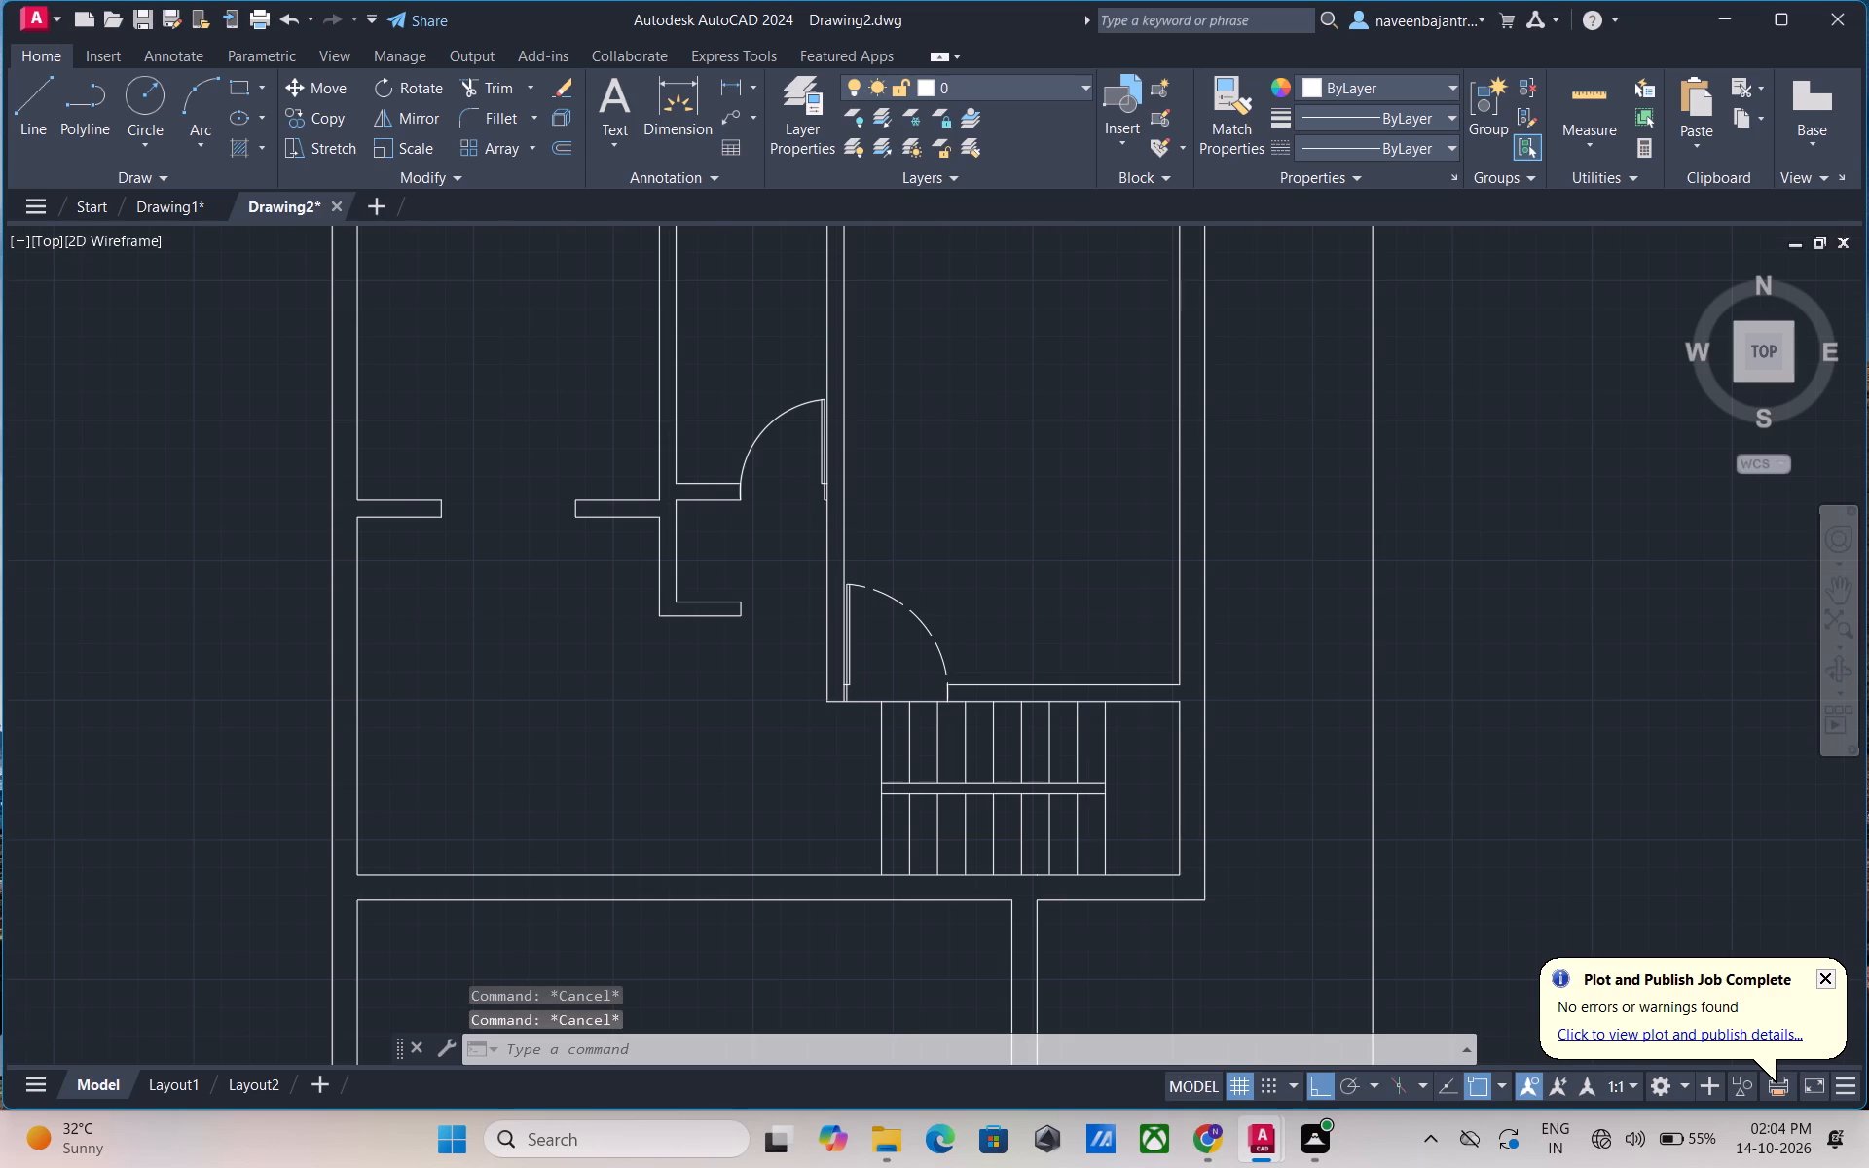
{"action": "scroll", "coordinate": [1377, 480], "scroll_direction": "down", "scroll_amount": 2}
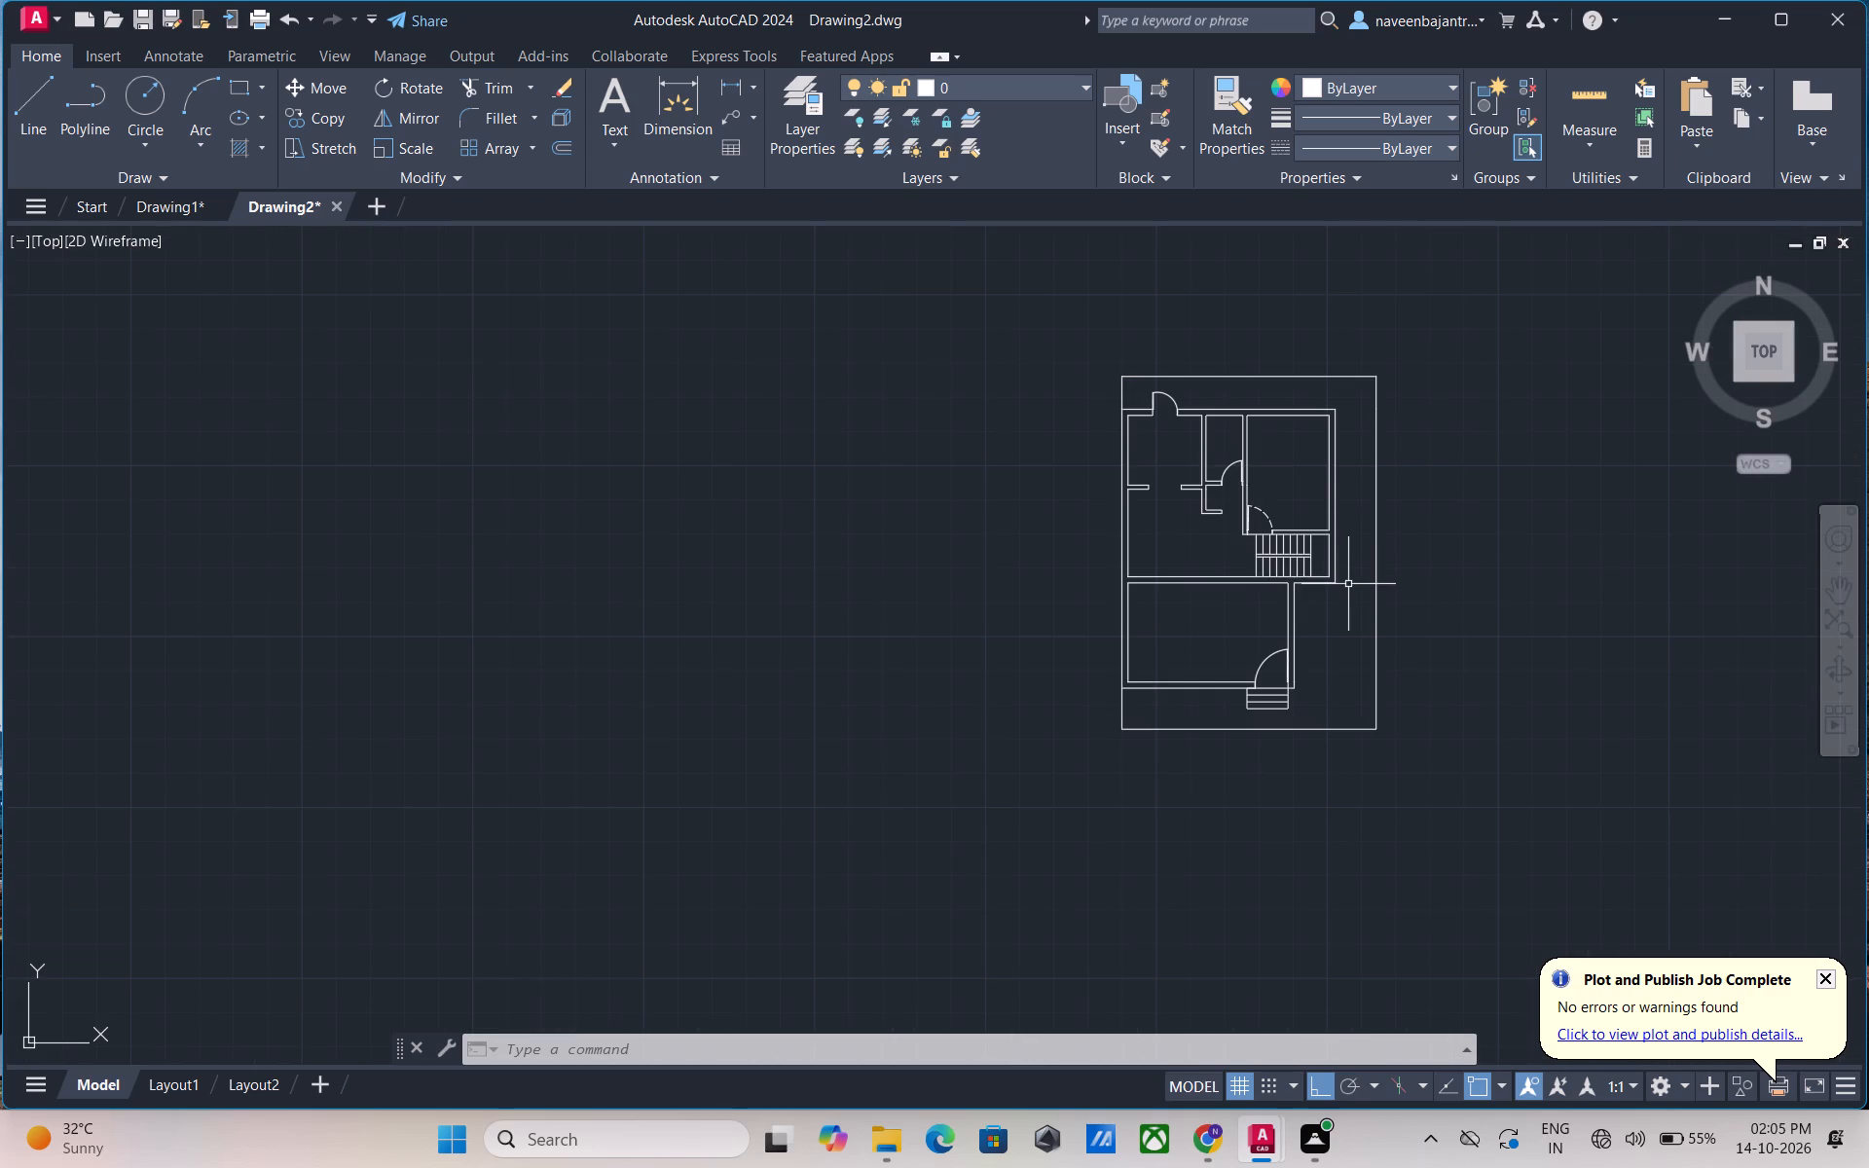
{"action": "middle_click_drag", "start_coordinate": [1330, 622], "coordinate": [1311, 544]}
{"action": "middle_click", "coordinate": [1309, 540]}
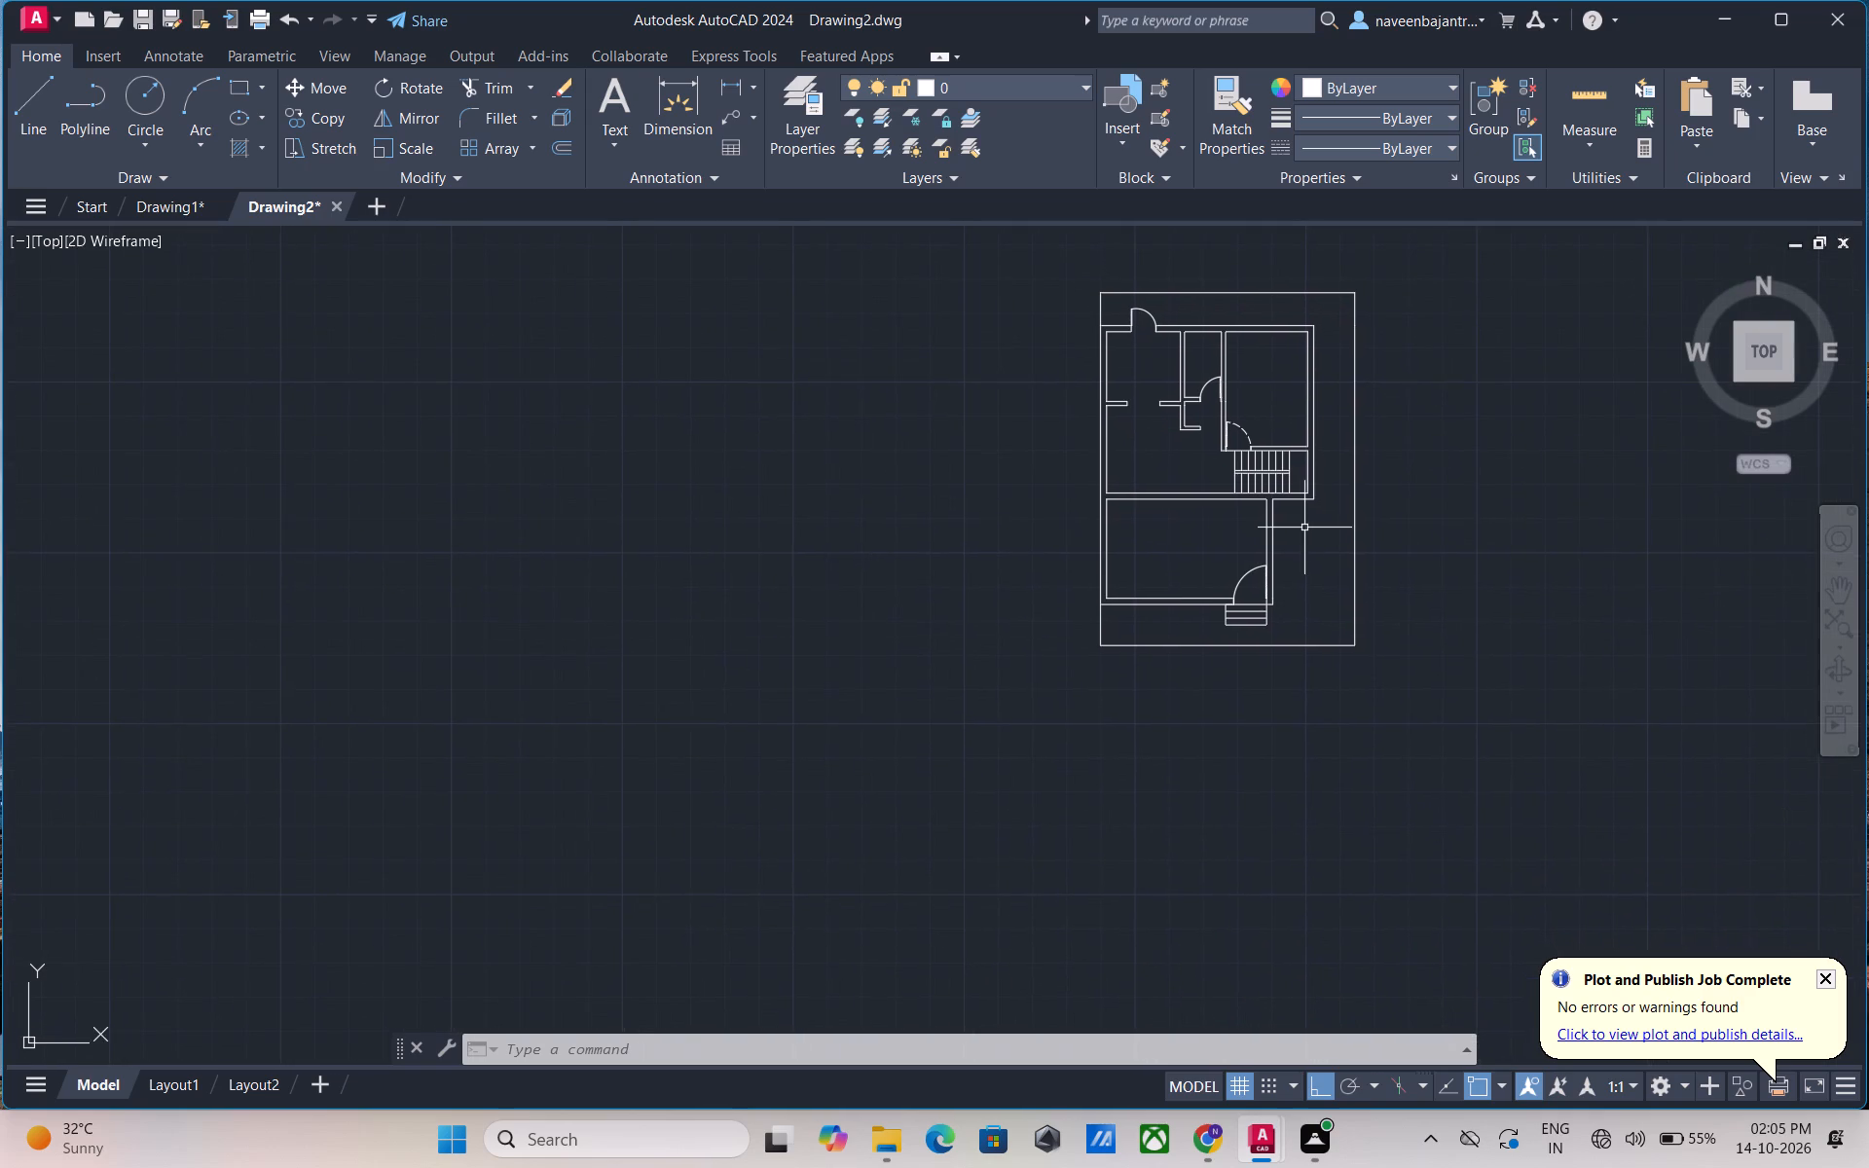
{"action": "key", "text": "Escape"}
{"action": "left_click", "coordinate": [688, 102]}
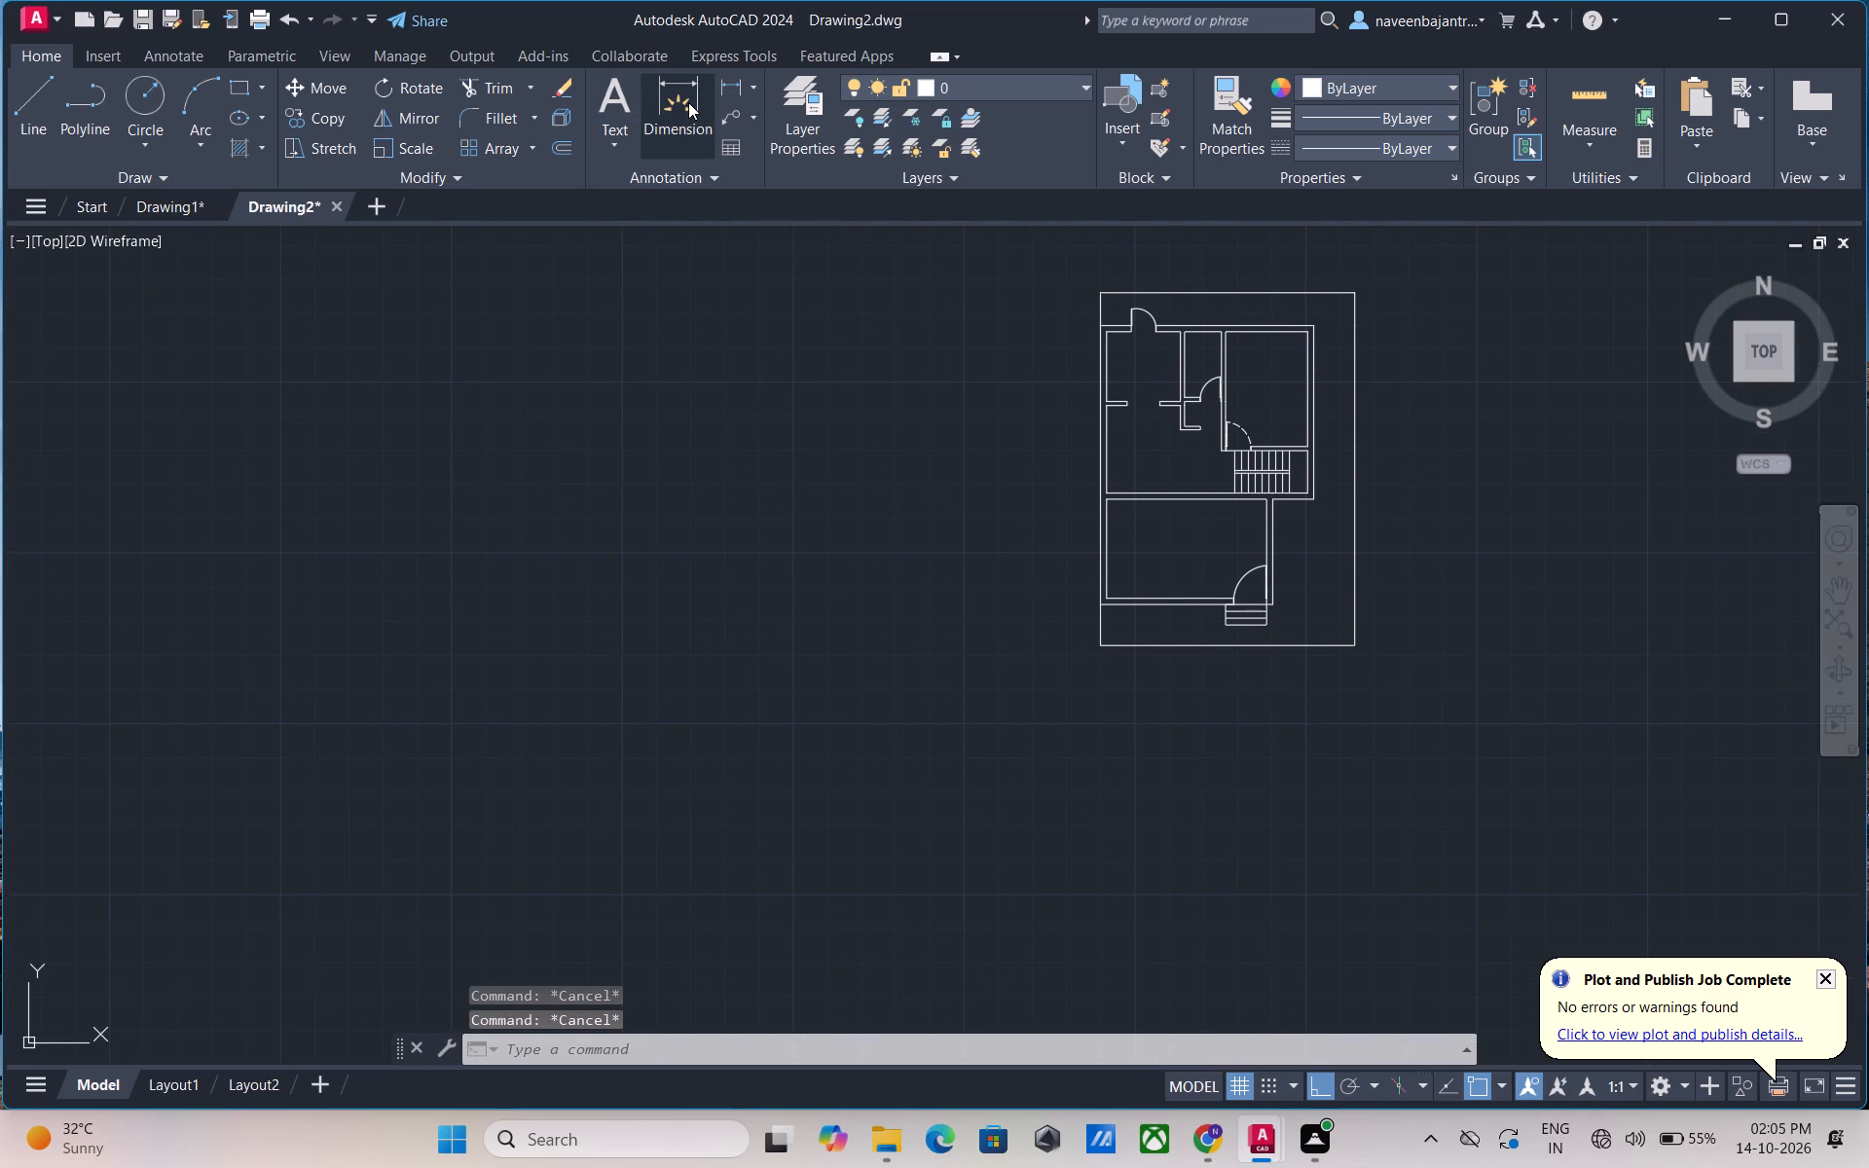
{"action": "scroll", "coordinate": [1308, 544], "scroll_direction": "up", "scroll_amount": 2}
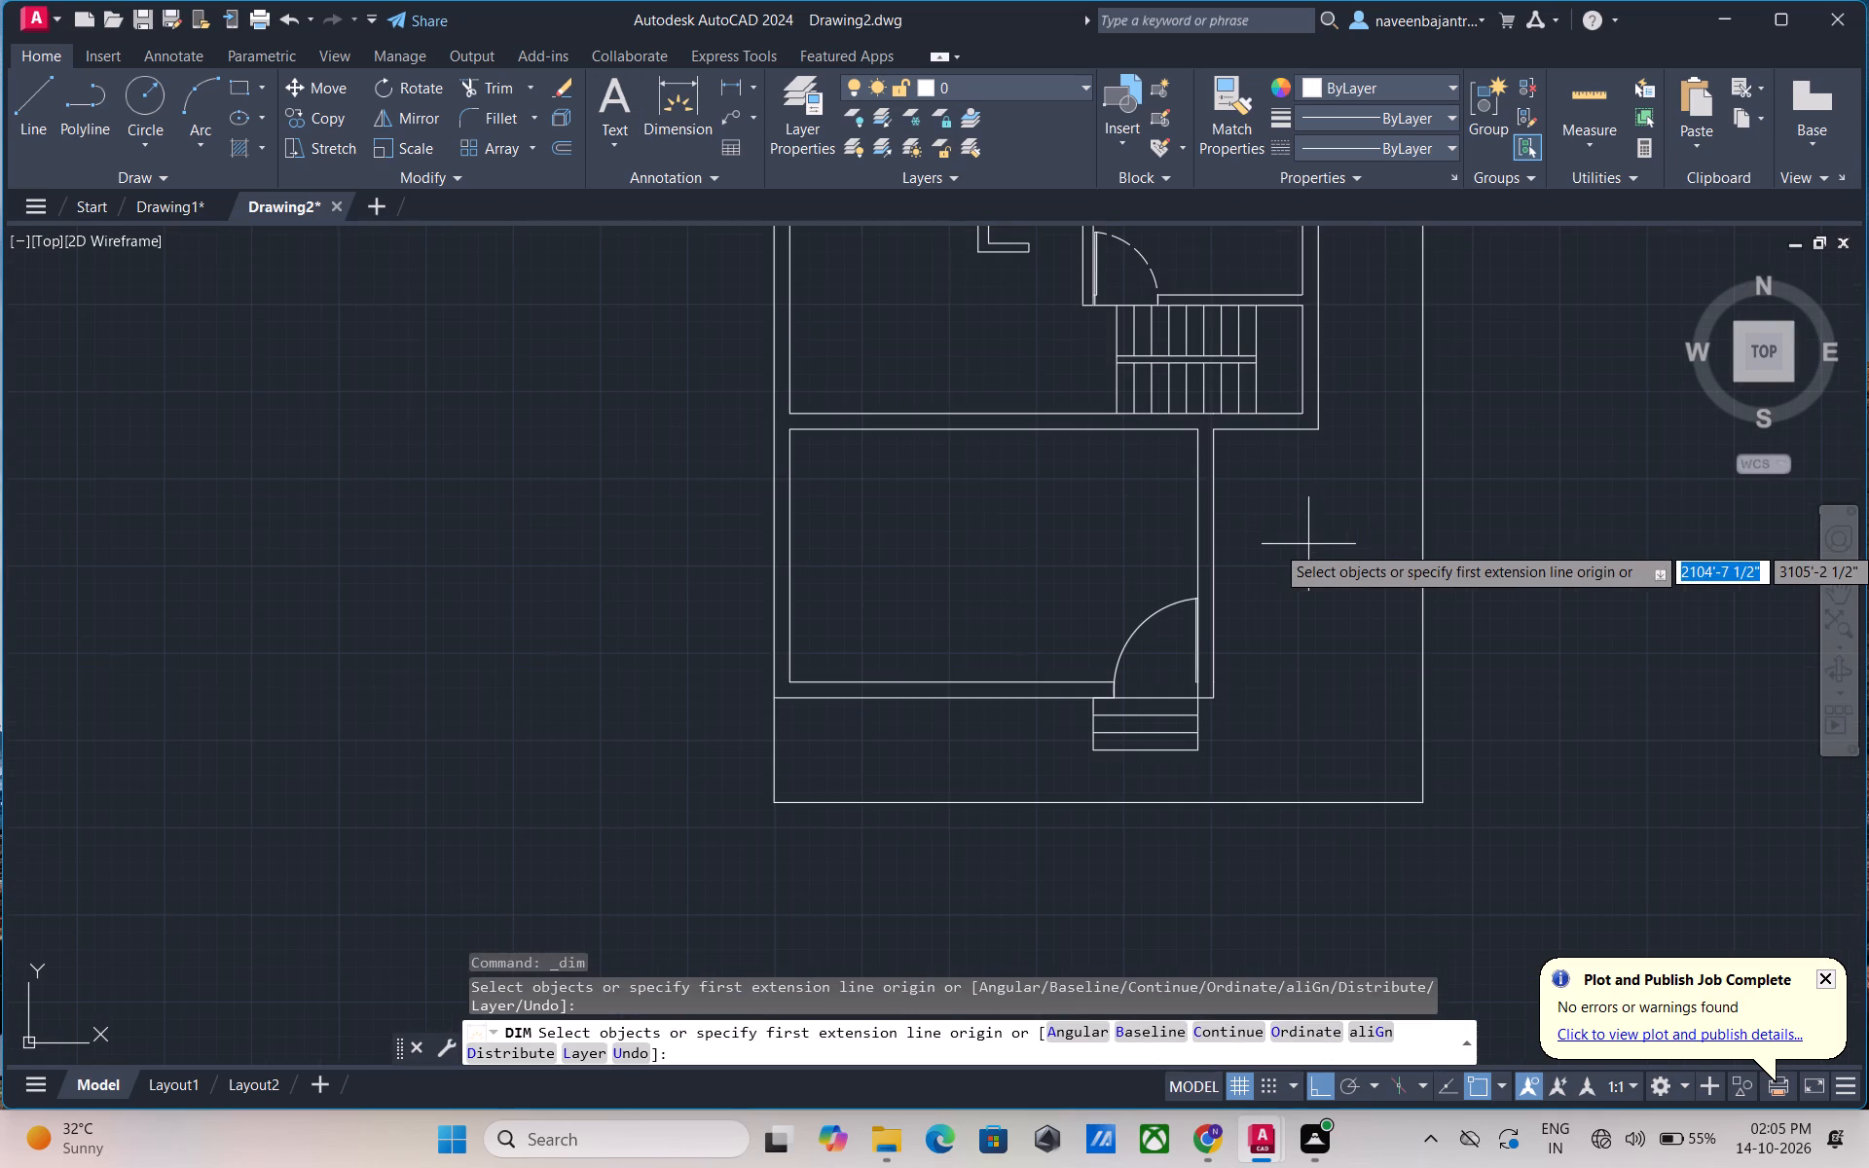
{"action": "left_click", "coordinate": [1319, 428]}
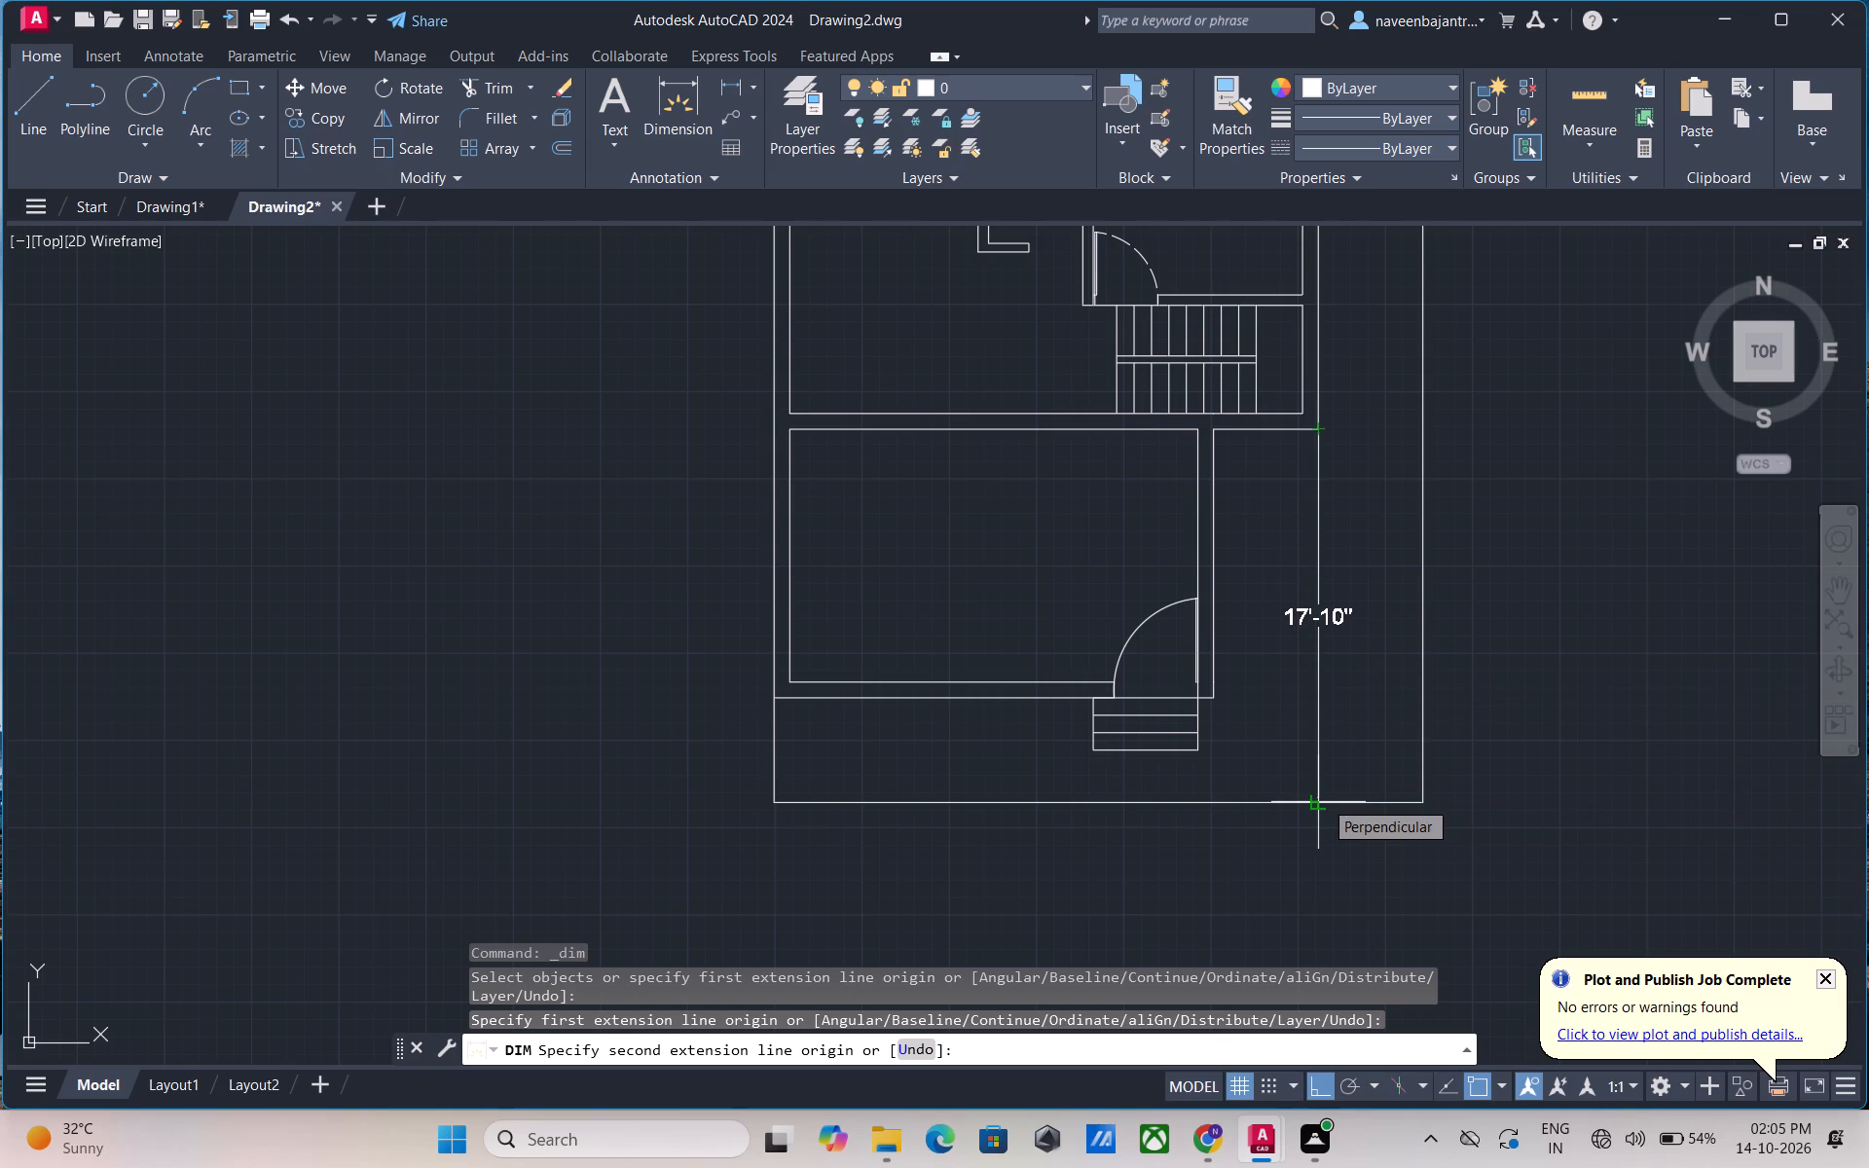
{"action": "key", "text": "Escape"}
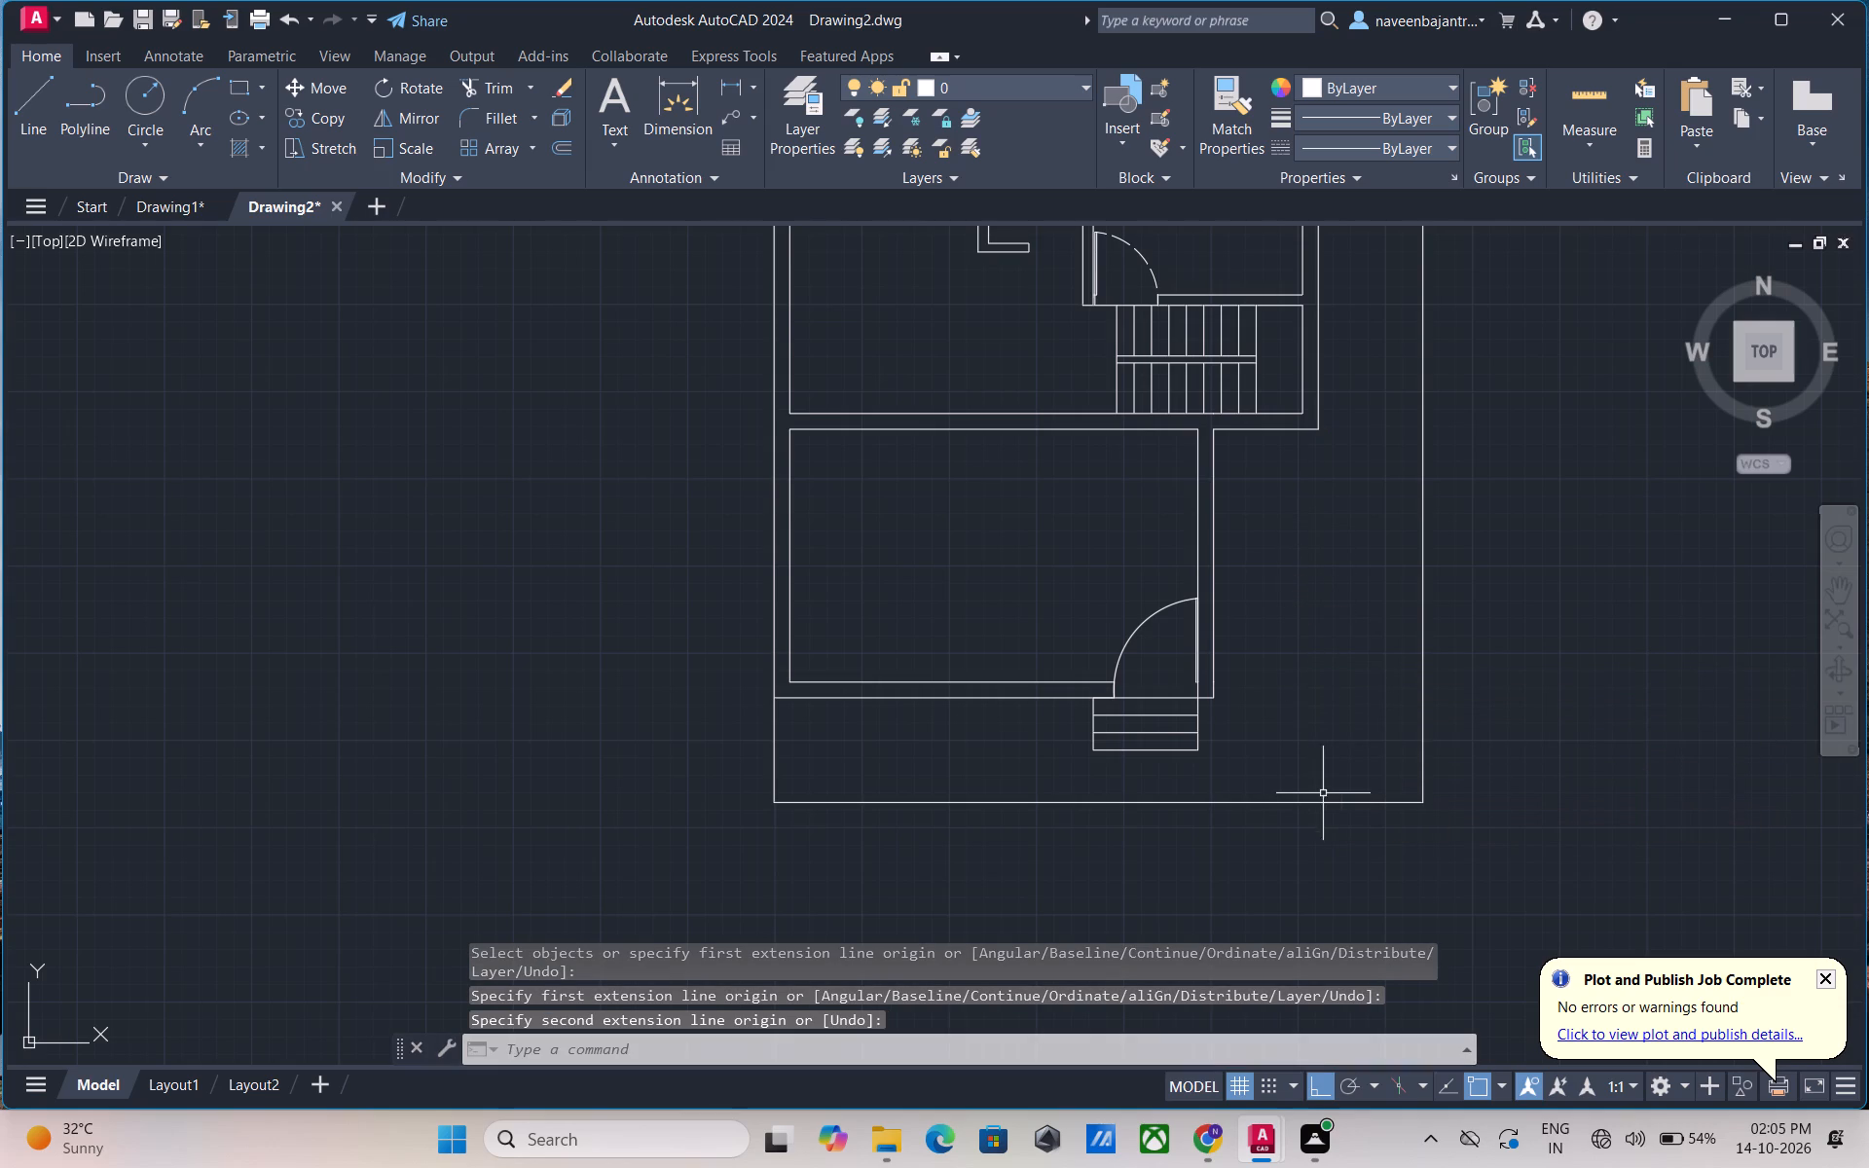
{"action": "left_click", "coordinate": [700, 124]}
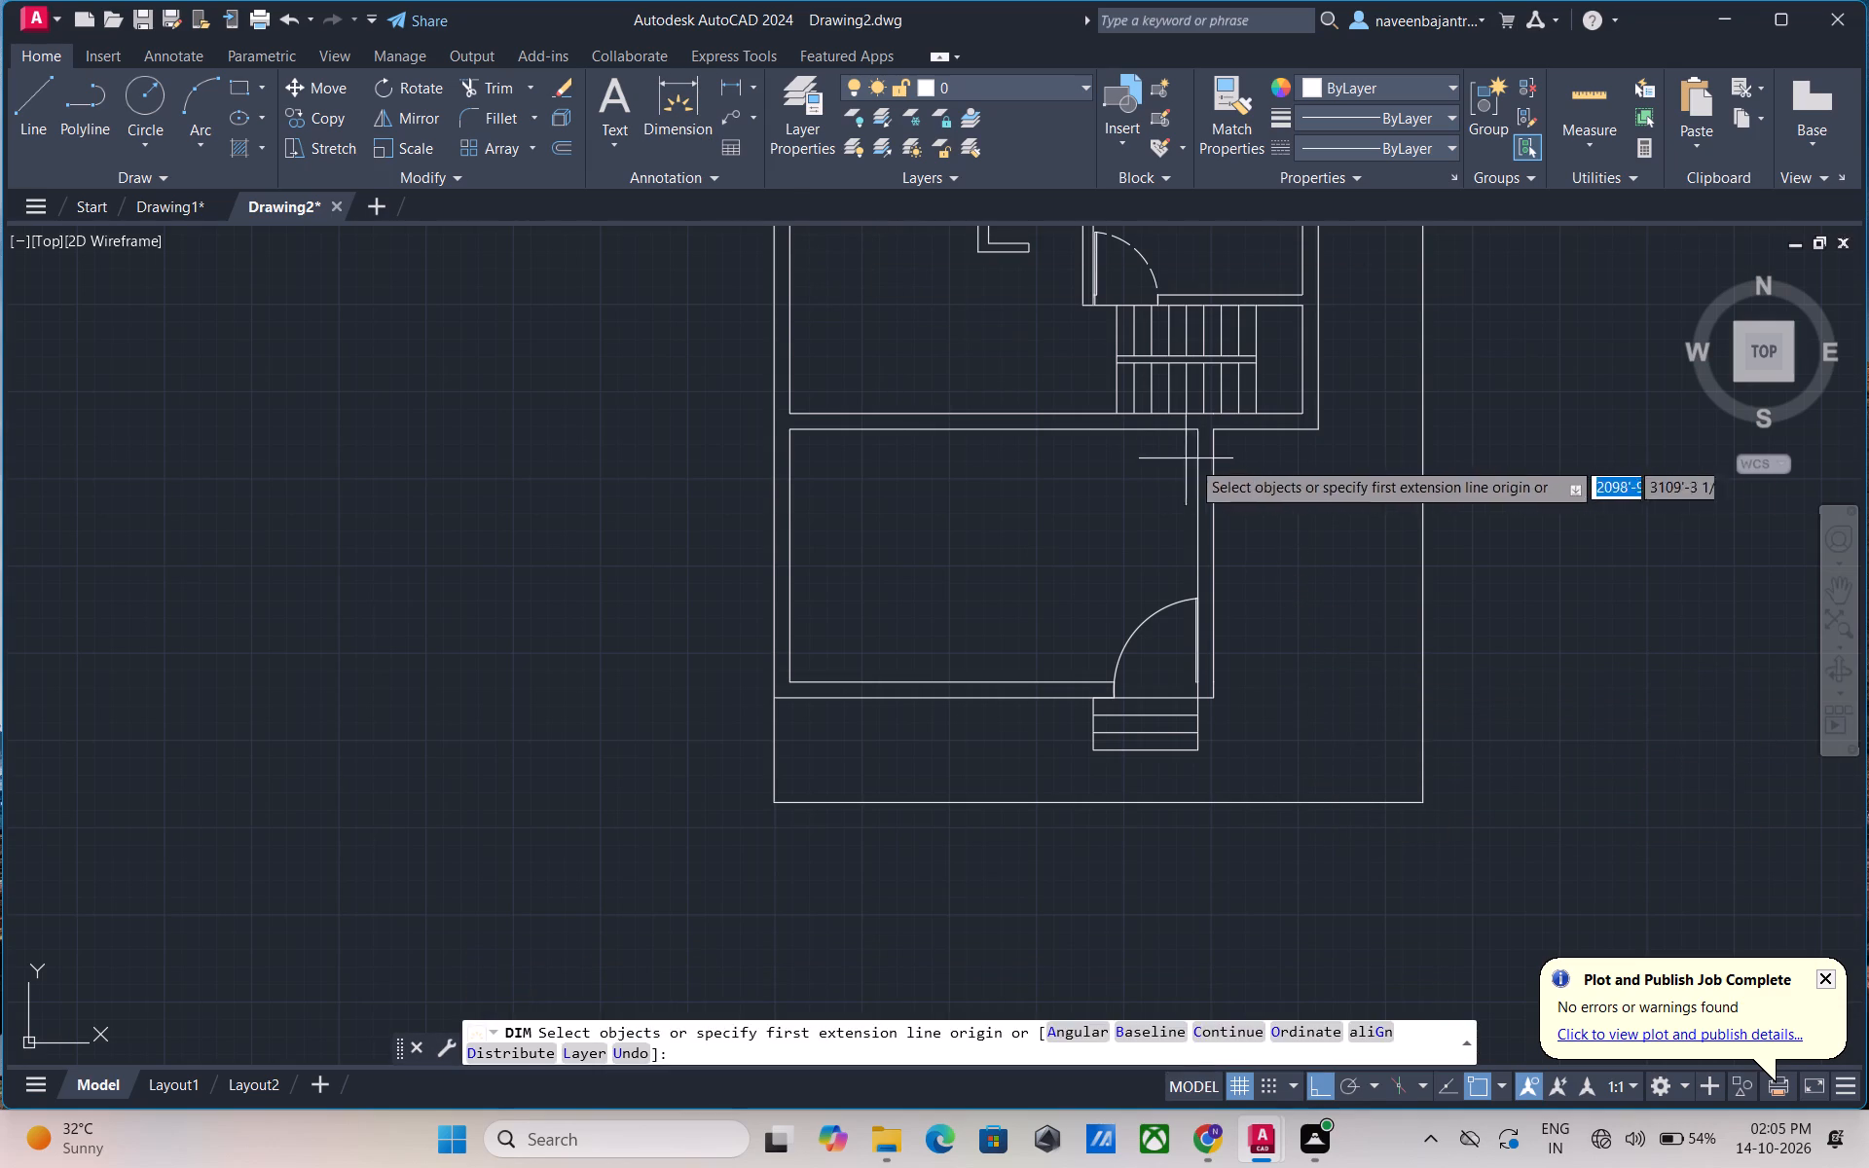
{"action": "left_click", "coordinate": [1213, 427]}
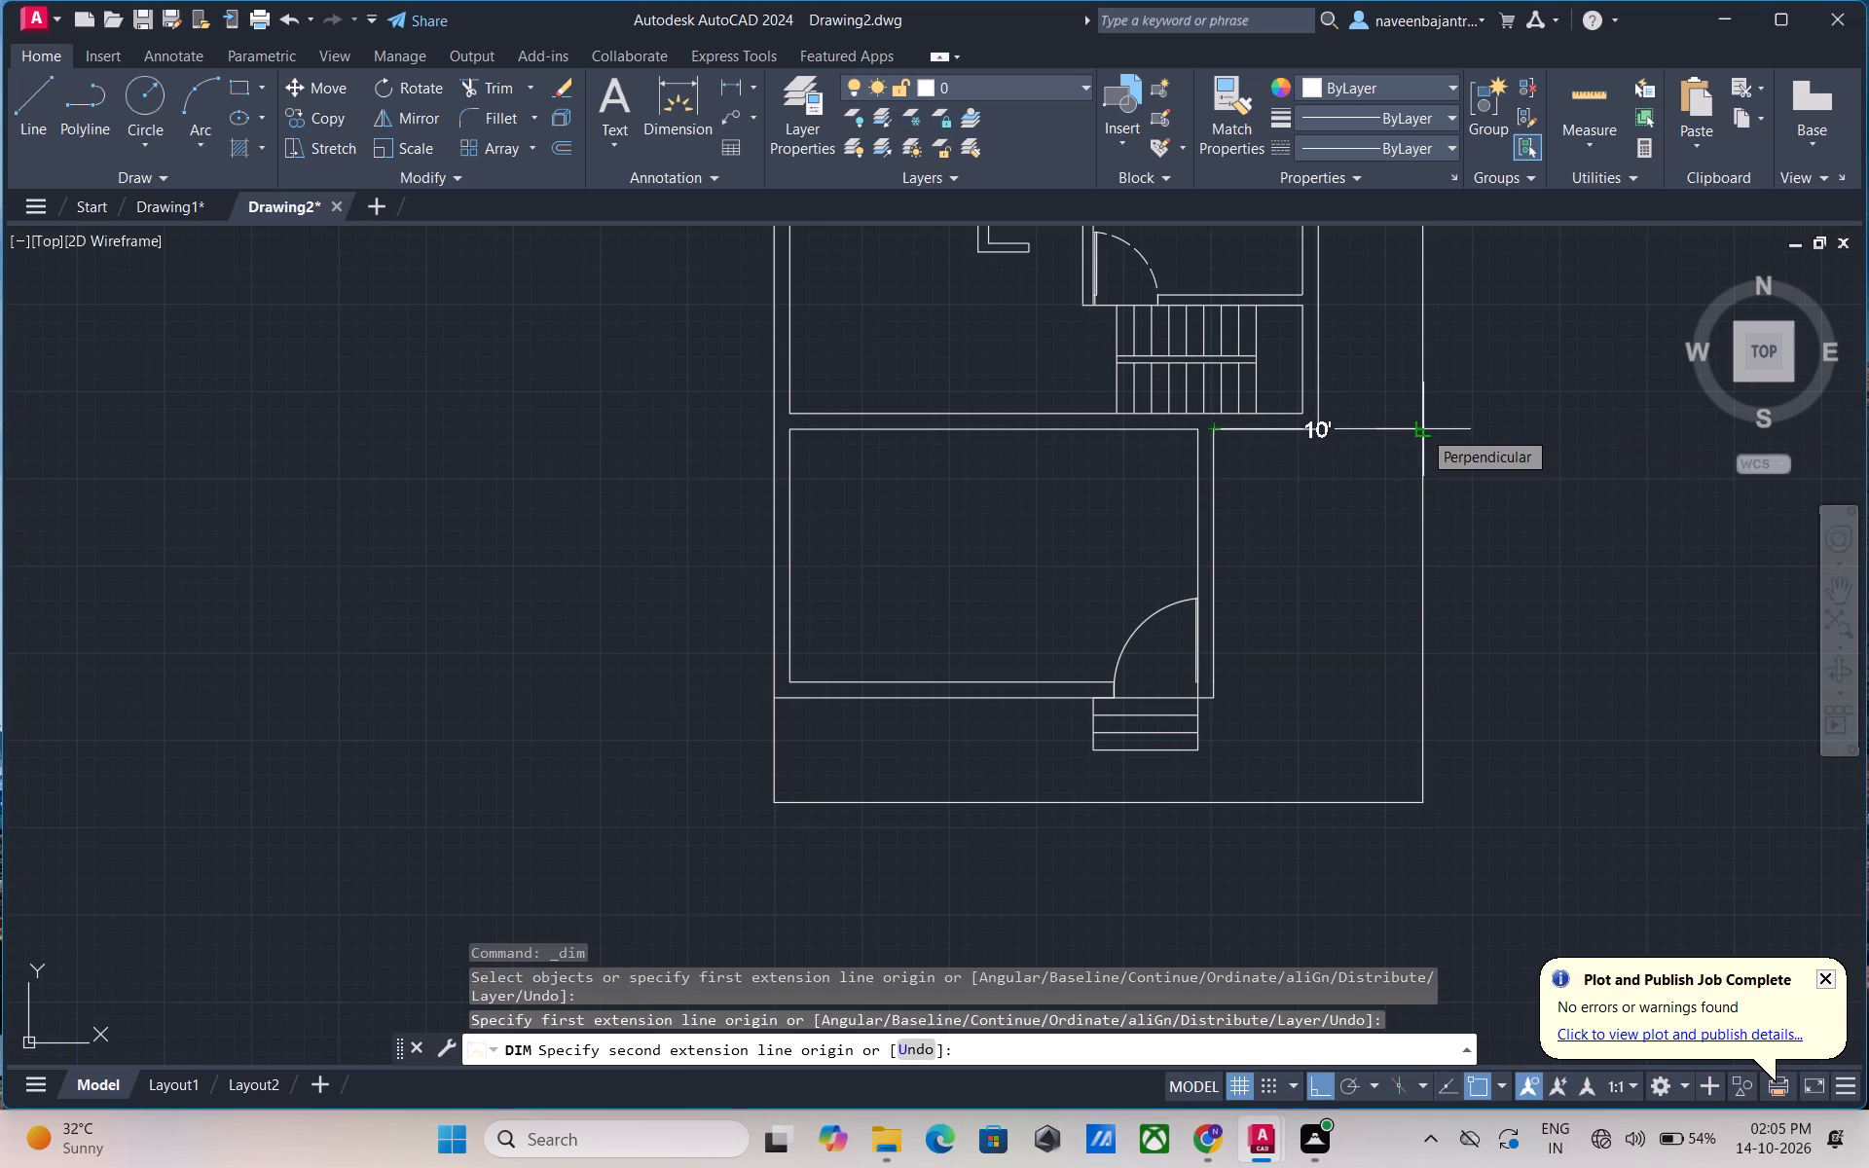
{"action": "key", "text": "Escape"}
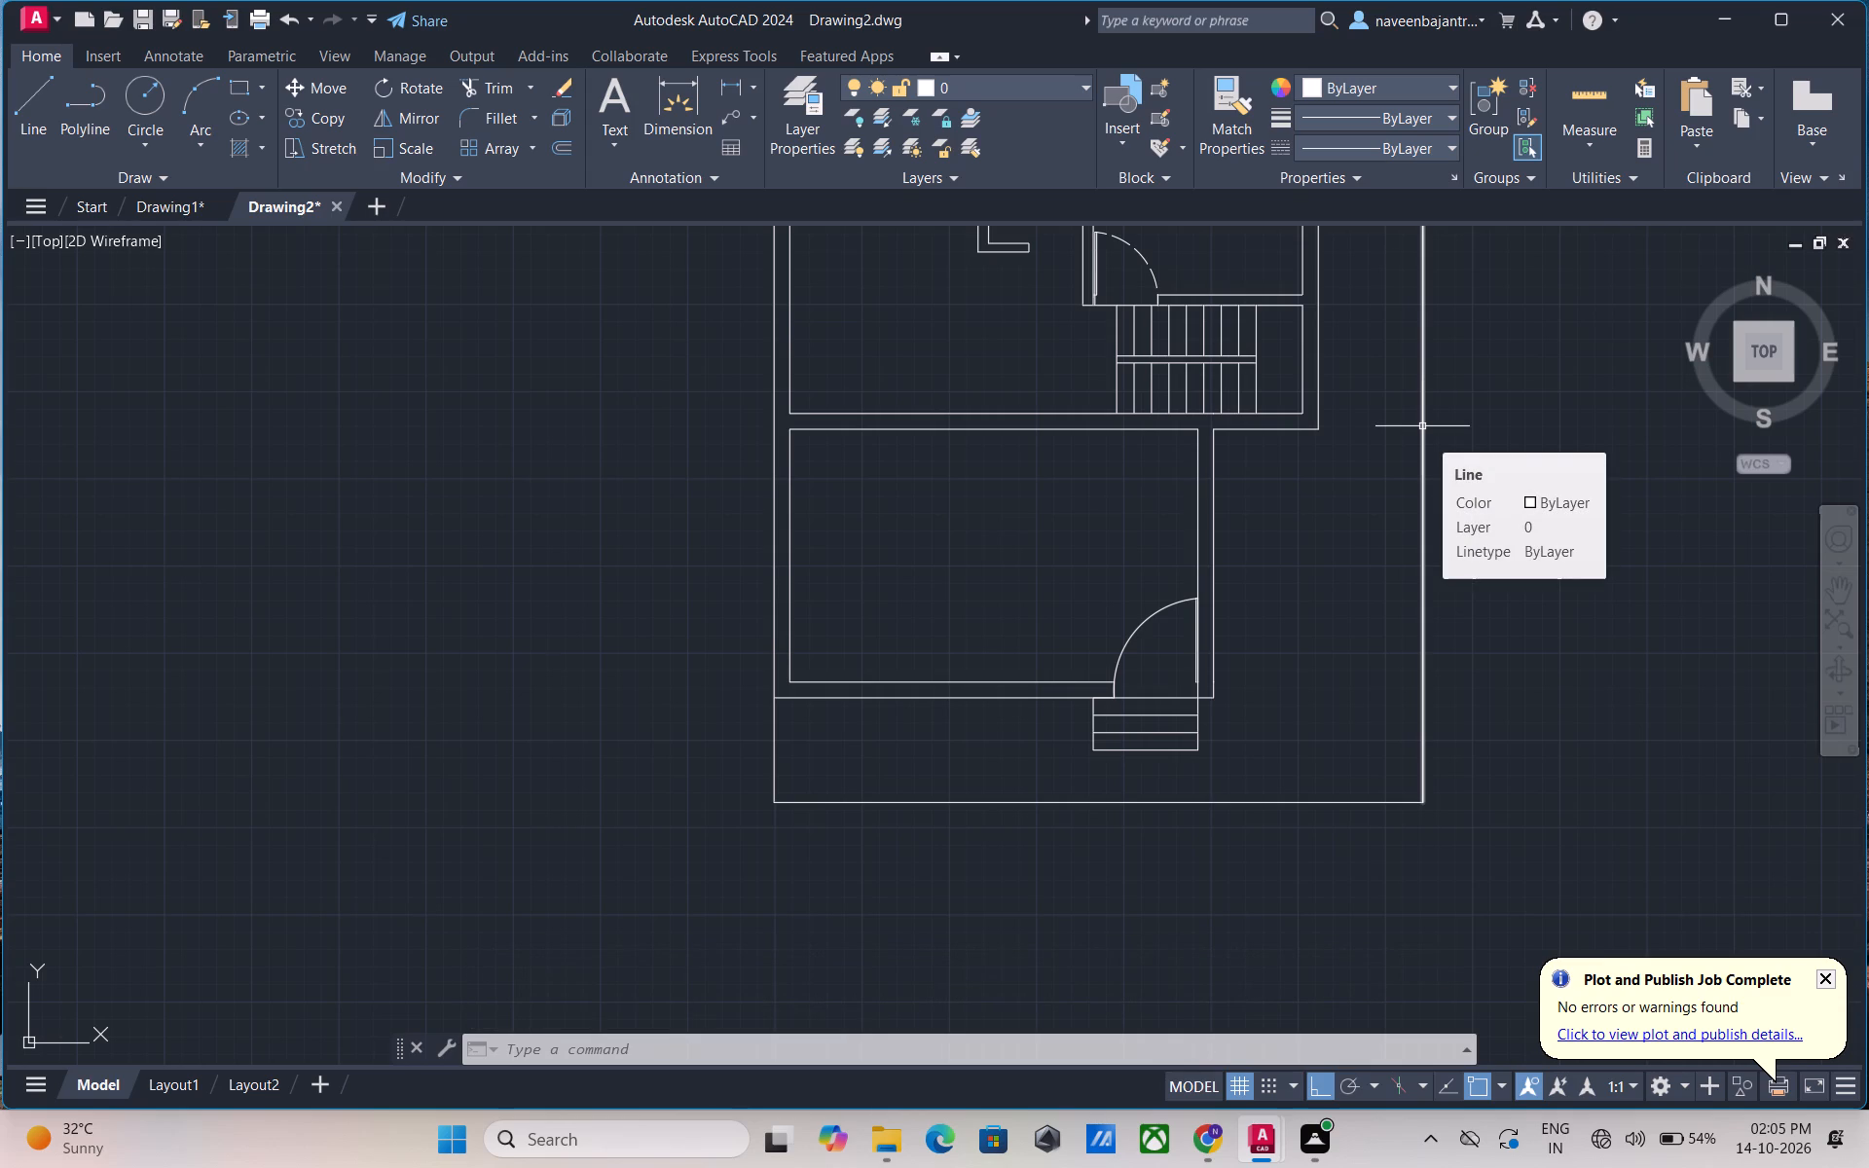
Draw a vertical line across the top wall at the midpoint of the upper-right room, trimmed to the wall thickness.
{"action": "scroll", "coordinate": [1422, 426], "scroll_direction": "down", "scroll_amount": 1}
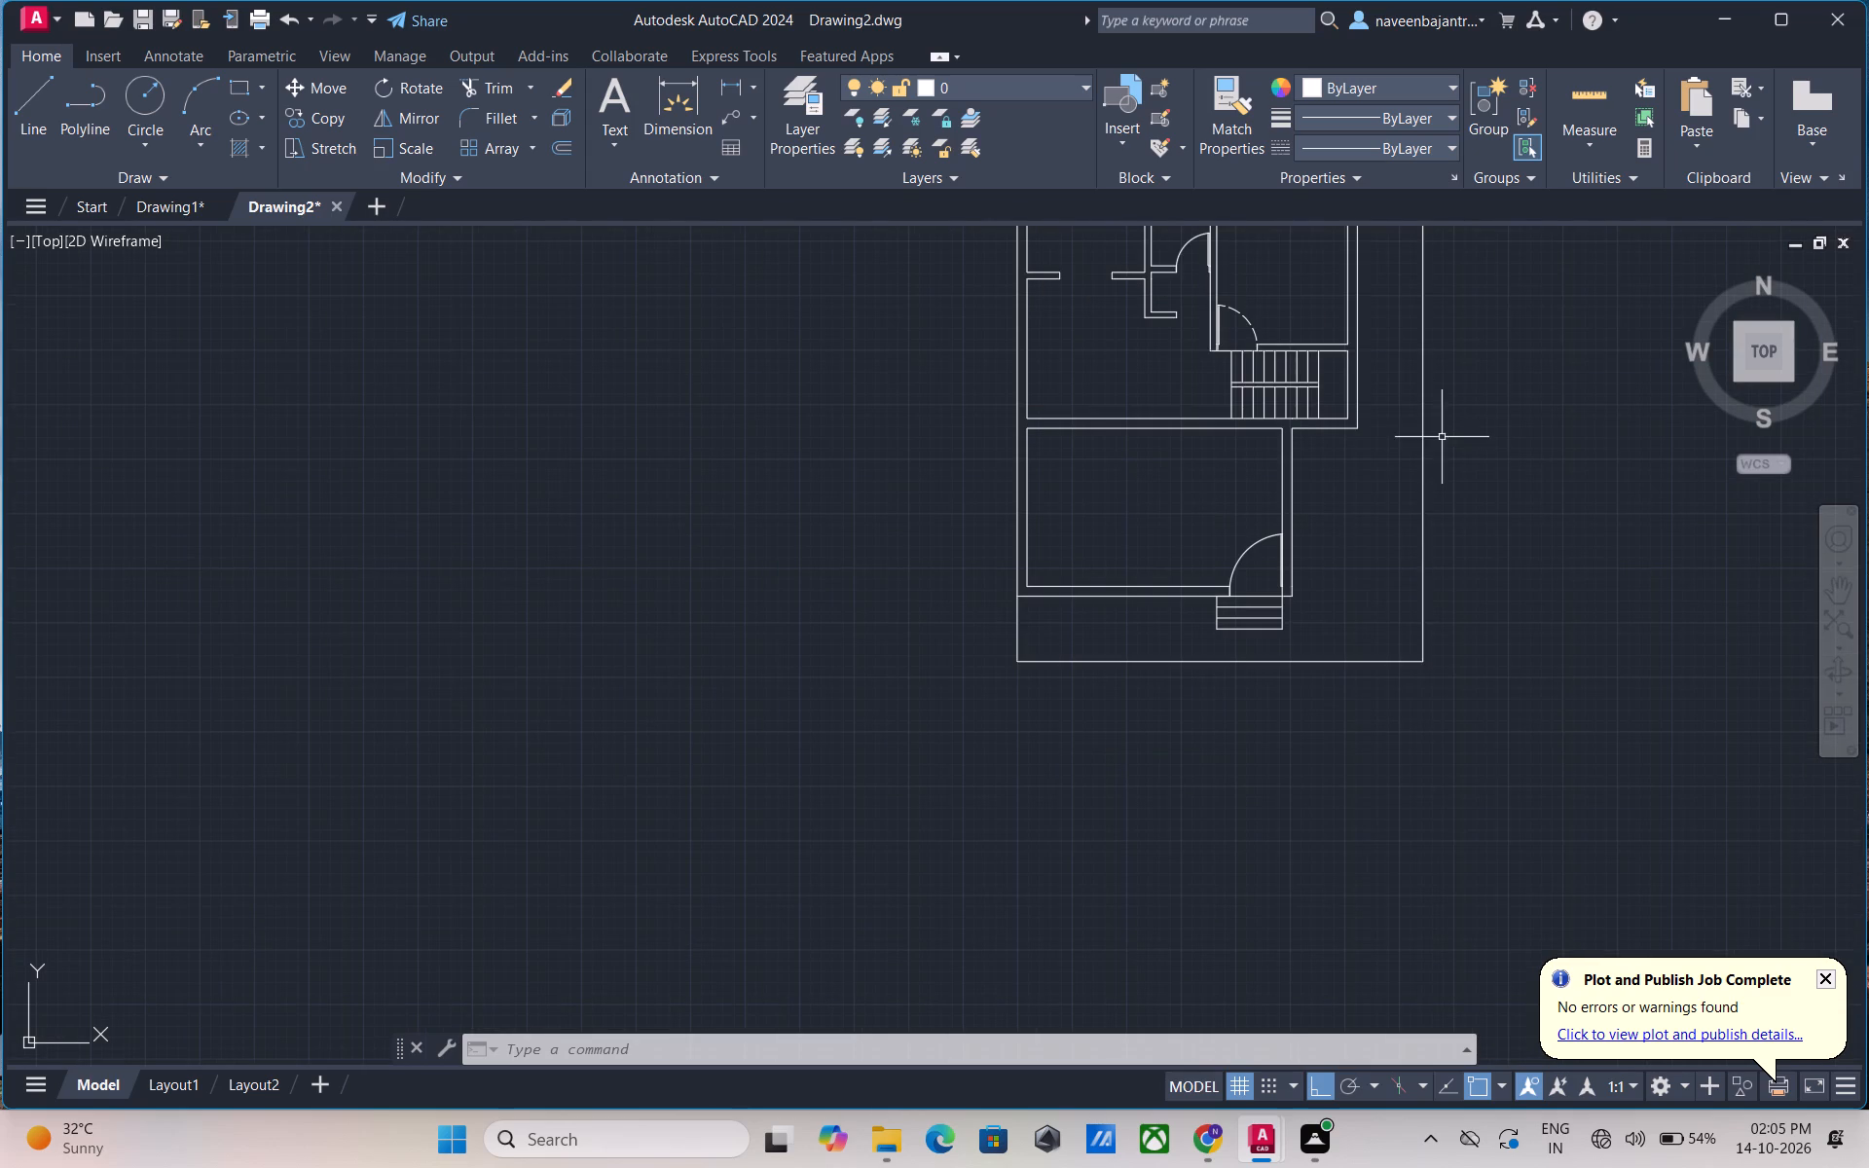
{"action": "middle_click_drag", "start_coordinate": [1459, 441], "coordinate": [1297, 675]}
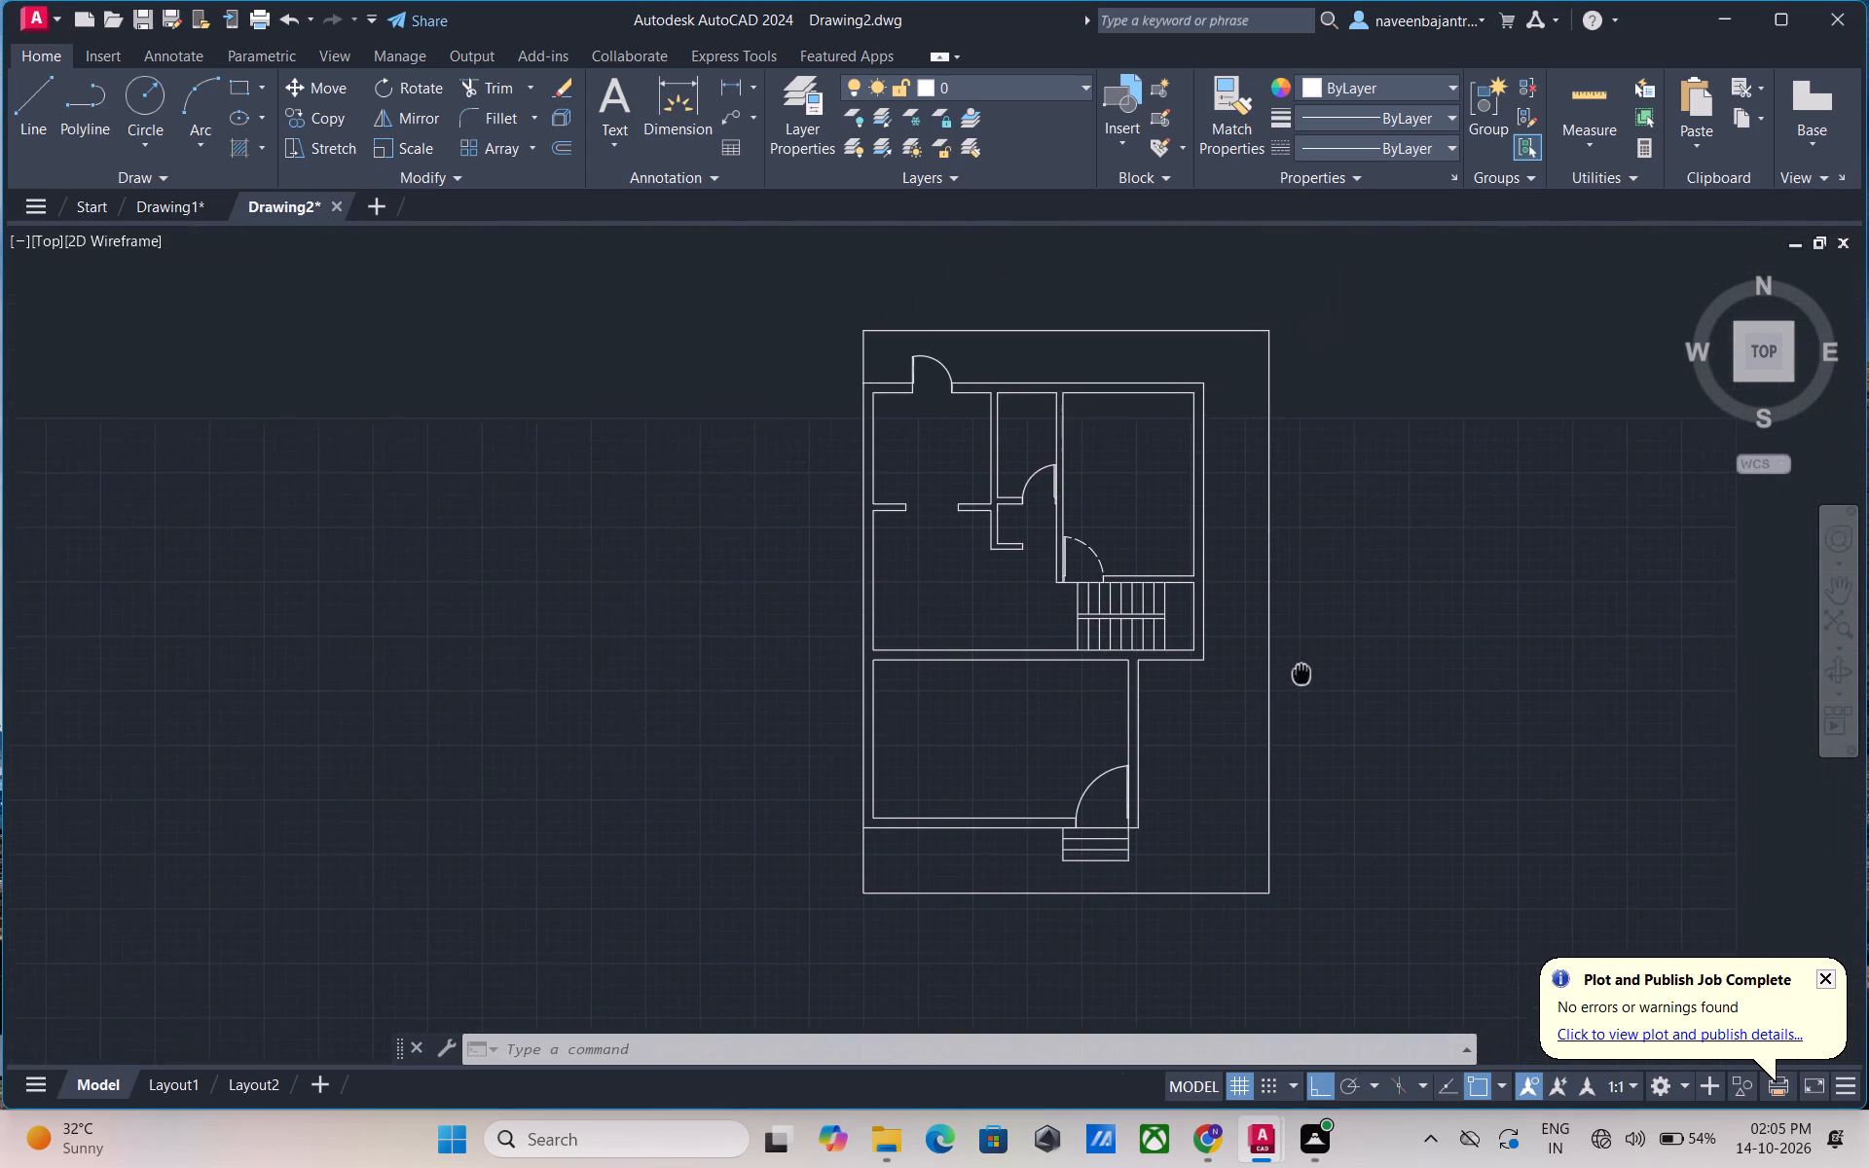
{"action": "middle_click_drag", "start_coordinate": [1297, 675], "coordinate": [1110, 637]}
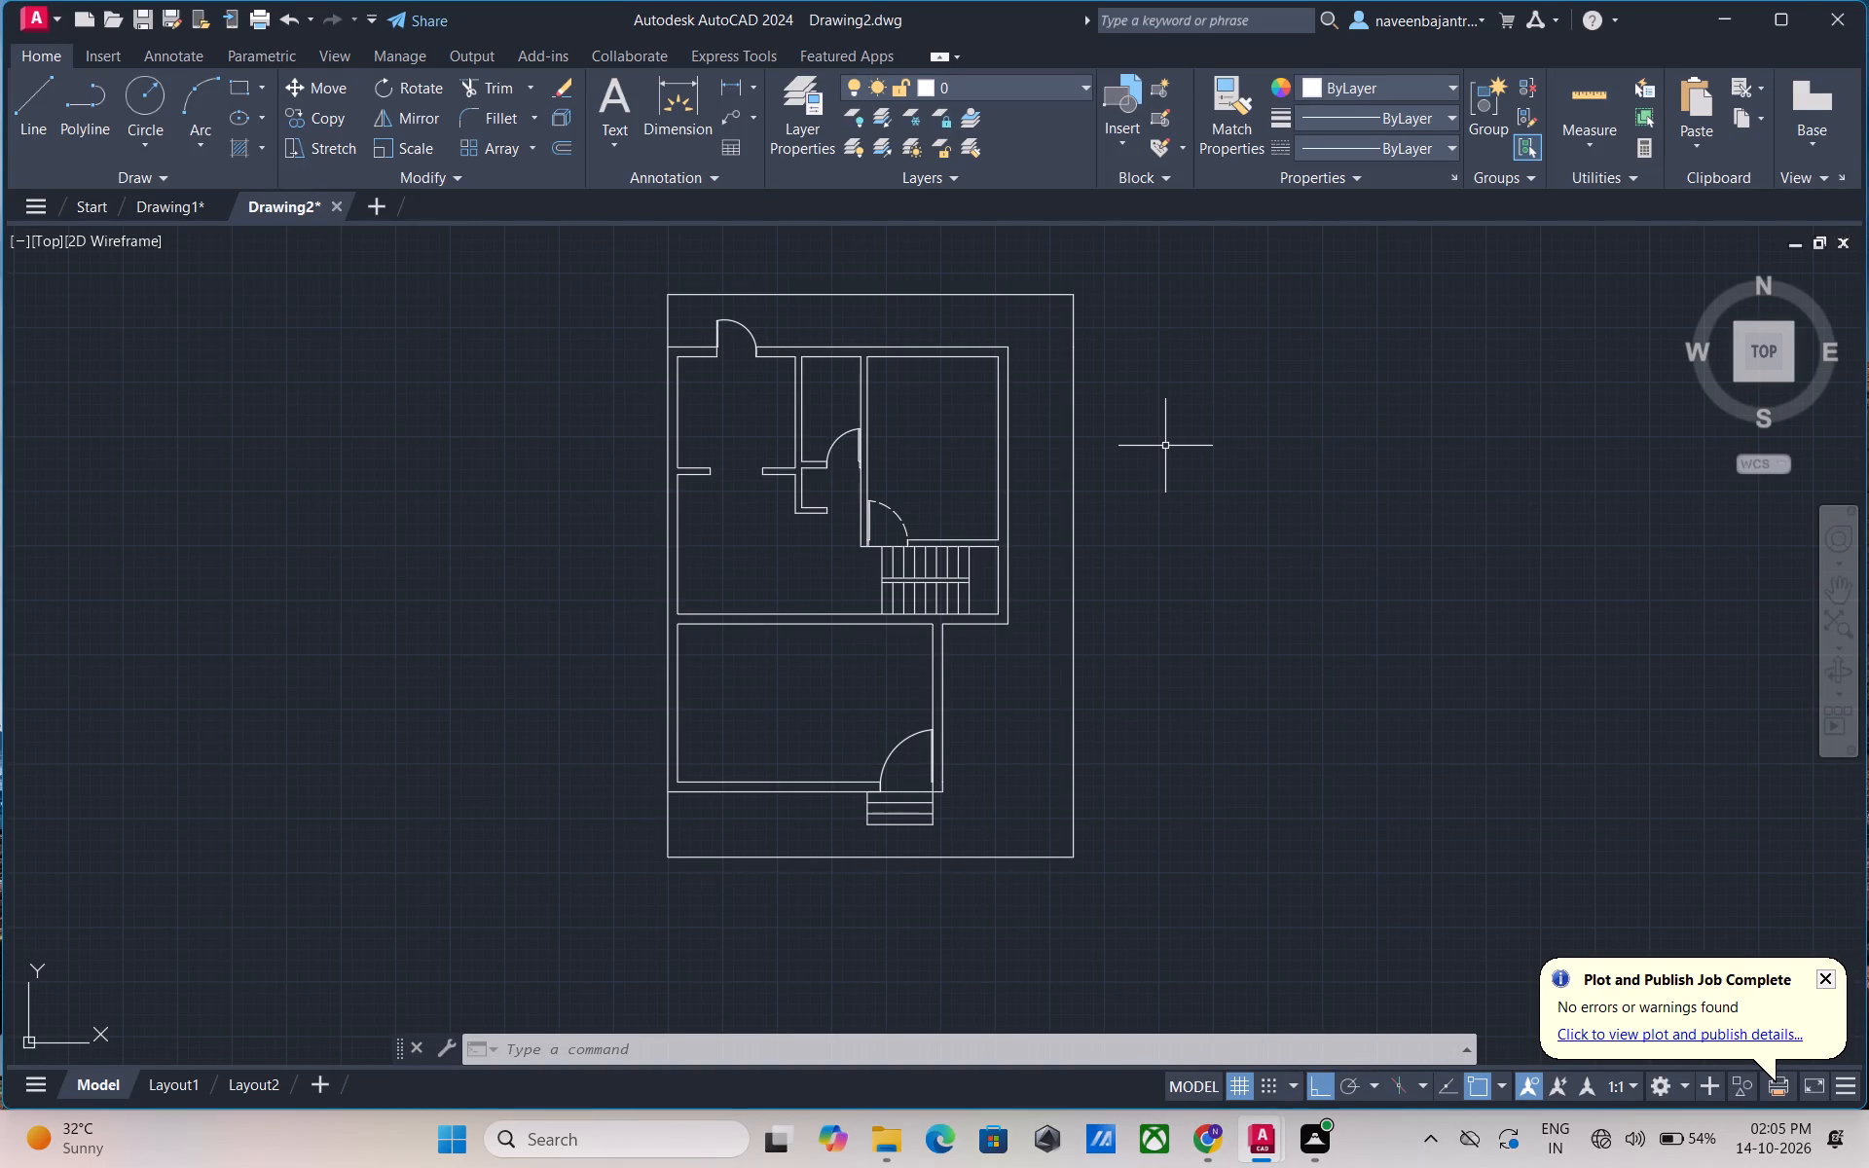
{"action": "middle_click_drag", "start_coordinate": [1165, 446], "coordinate": [1269, 633]}
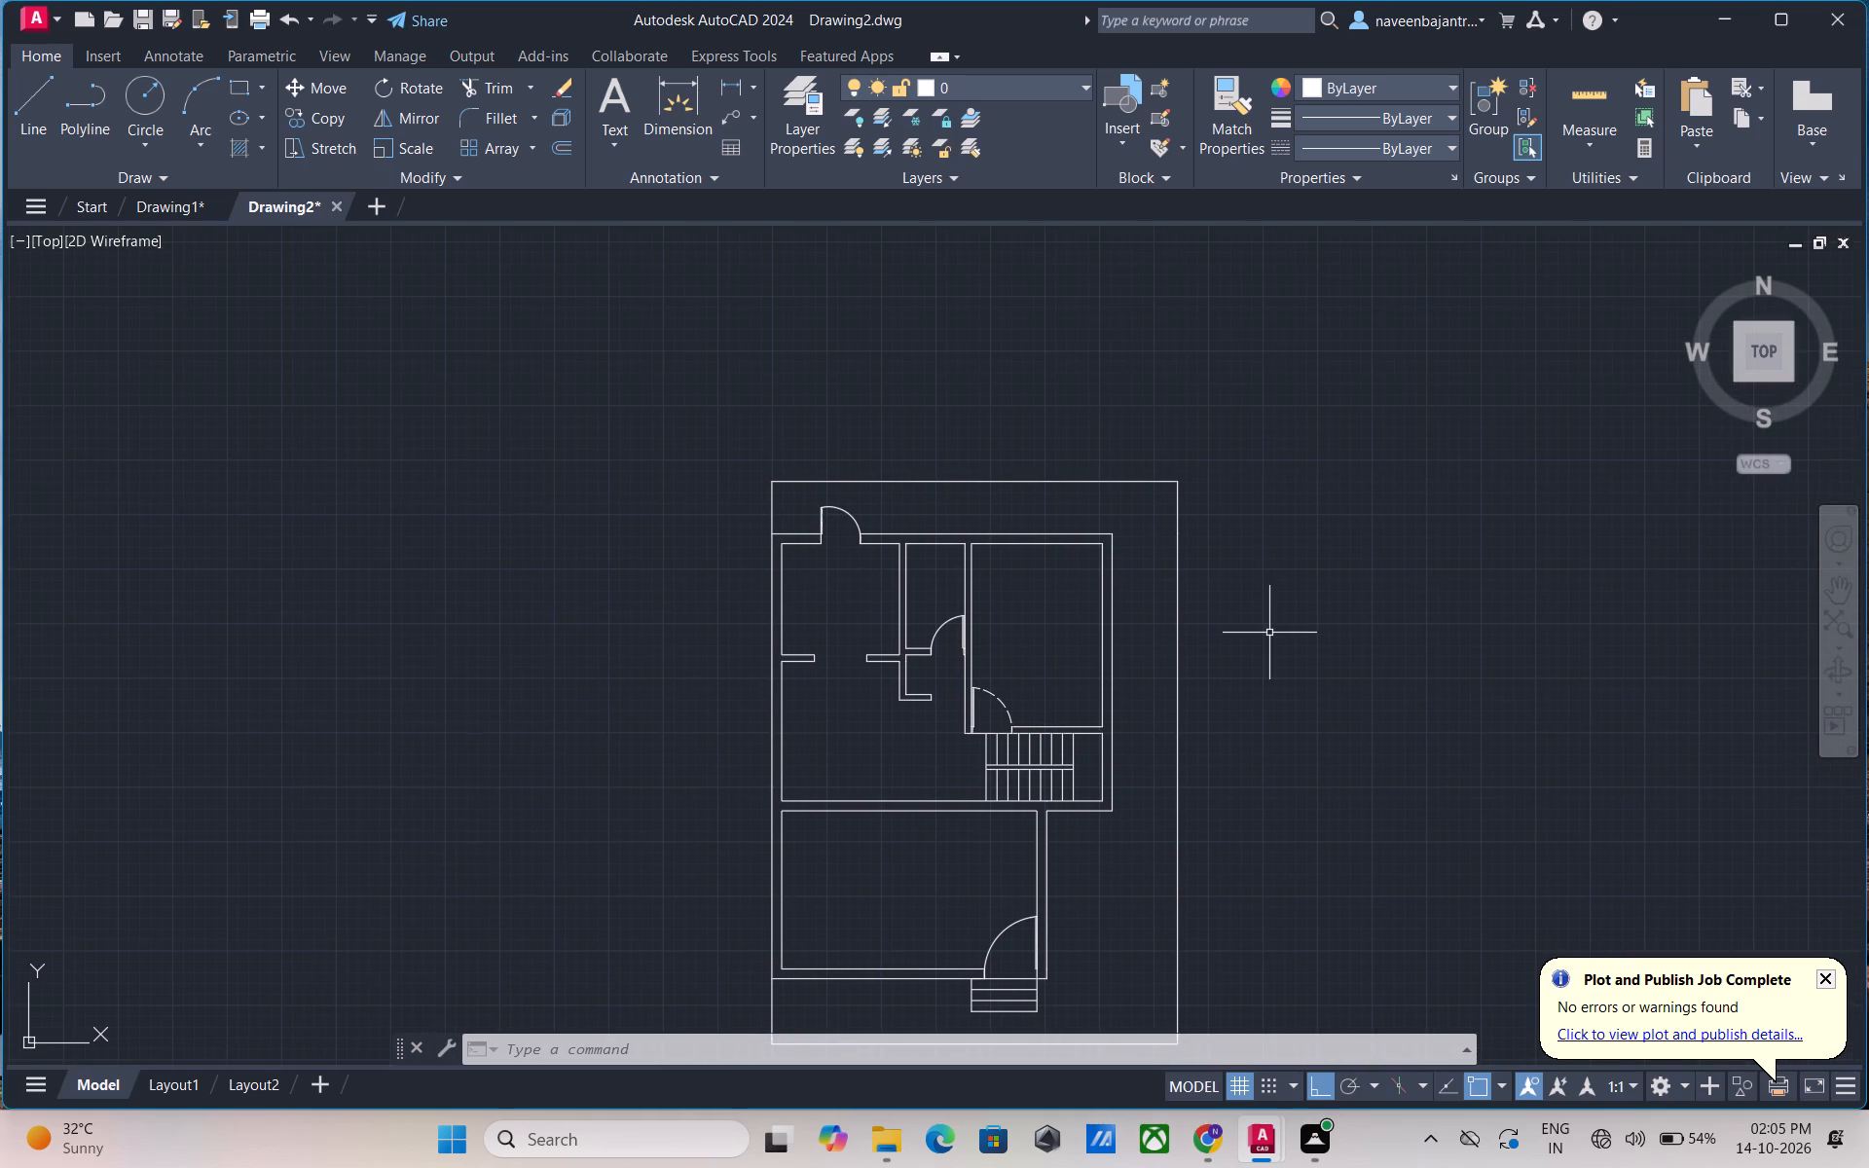
{"action": "scroll", "coordinate": [1053, 570], "scroll_direction": "up", "scroll_amount": 2}
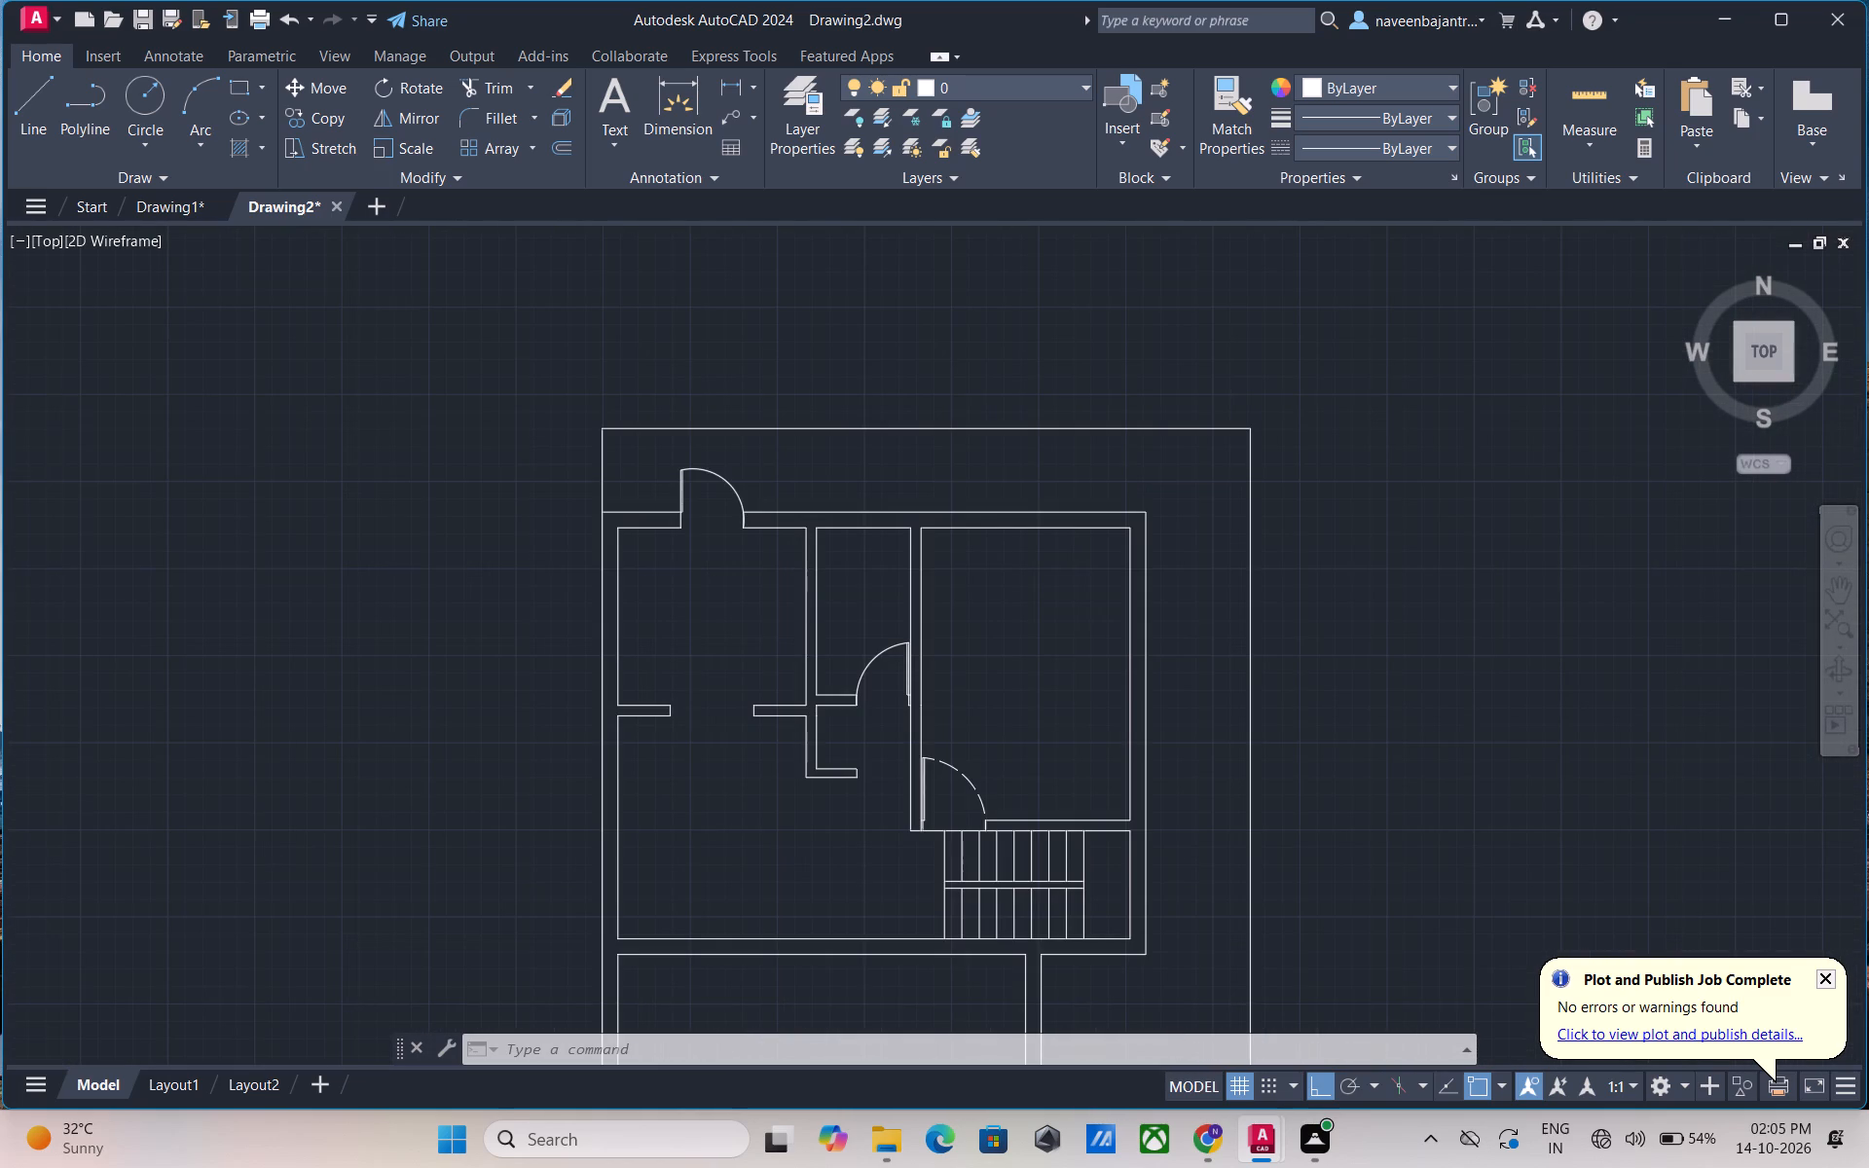
{"action": "key", "text": "Escape"}
{"action": "type", "text": "L"}
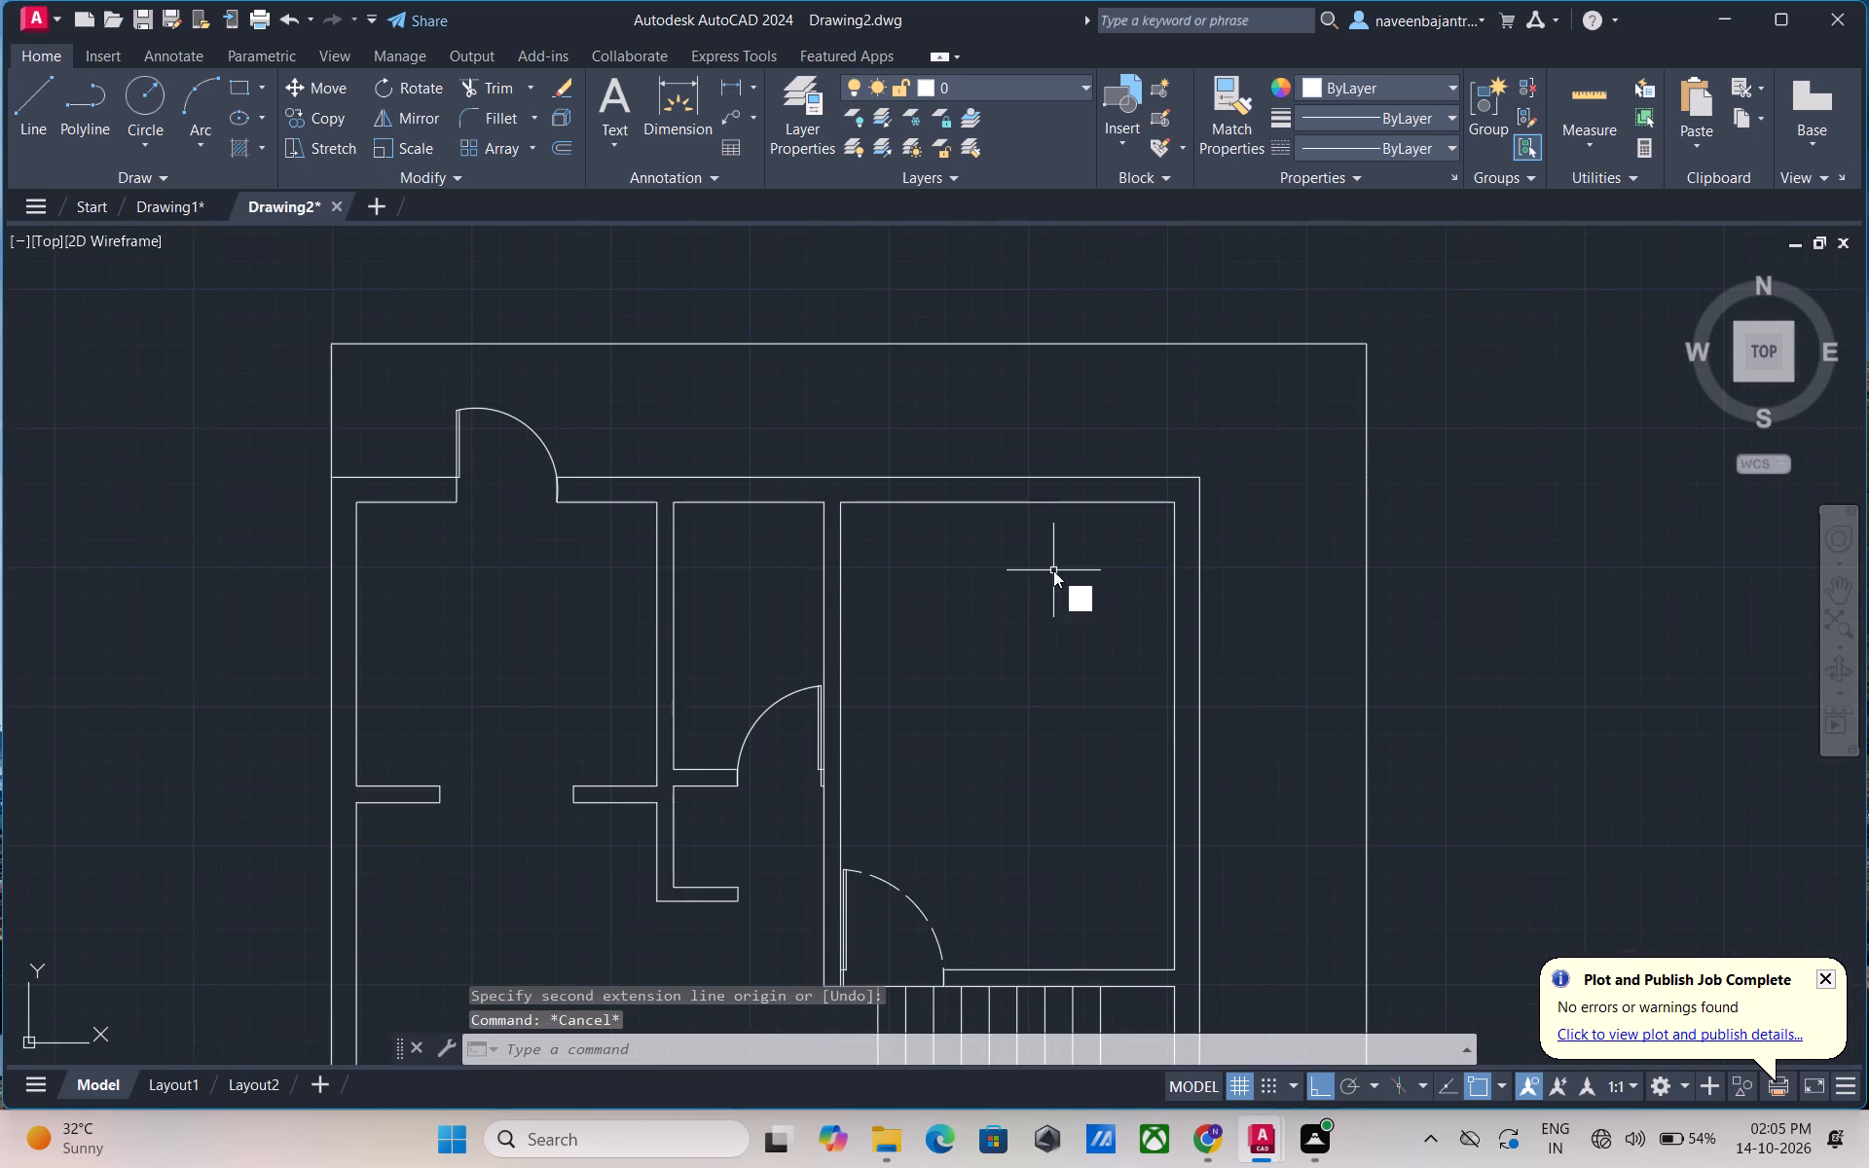
{"action": "key", "text": "space"}
{"action": "left_click", "coordinate": [1013, 503]}
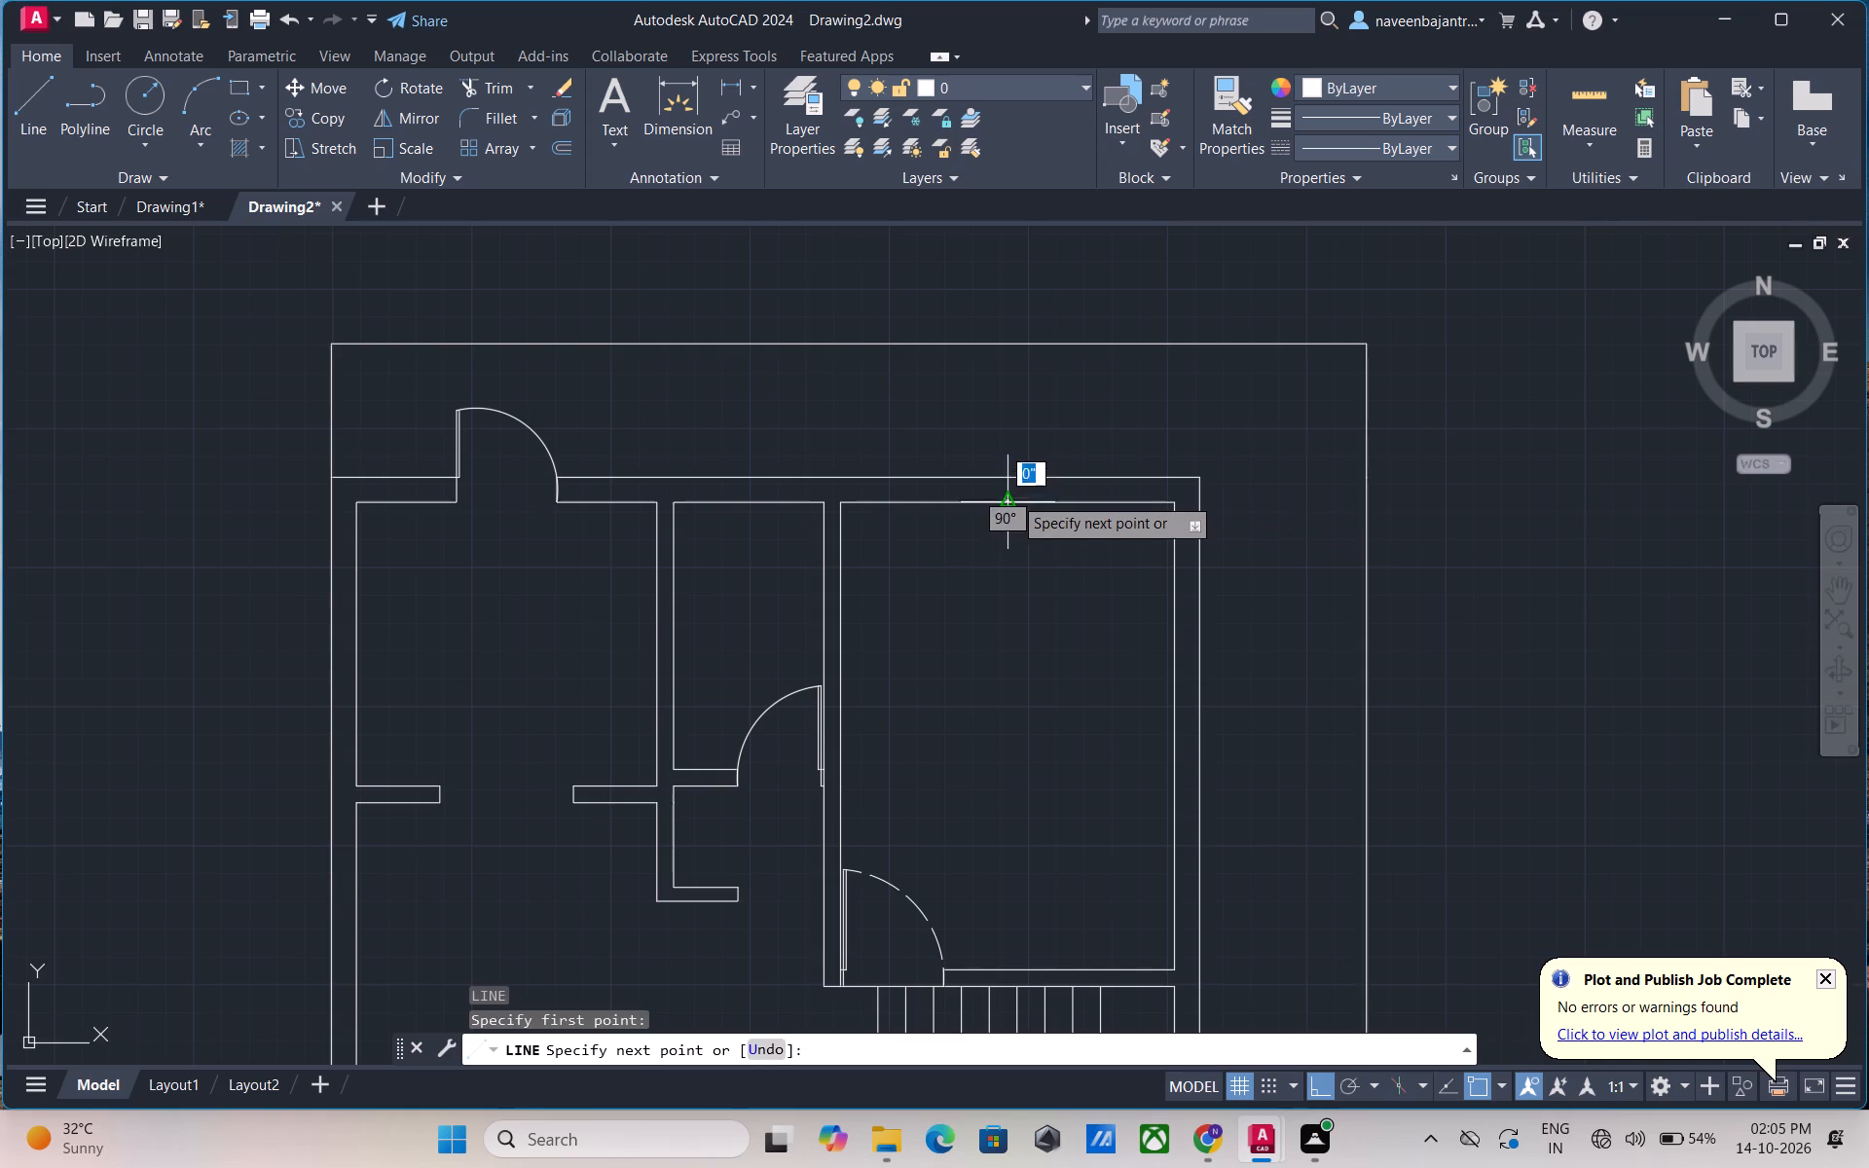
{"action": "left_click", "coordinate": [1012, 448]}
{"action": "key", "text": "Escape"}
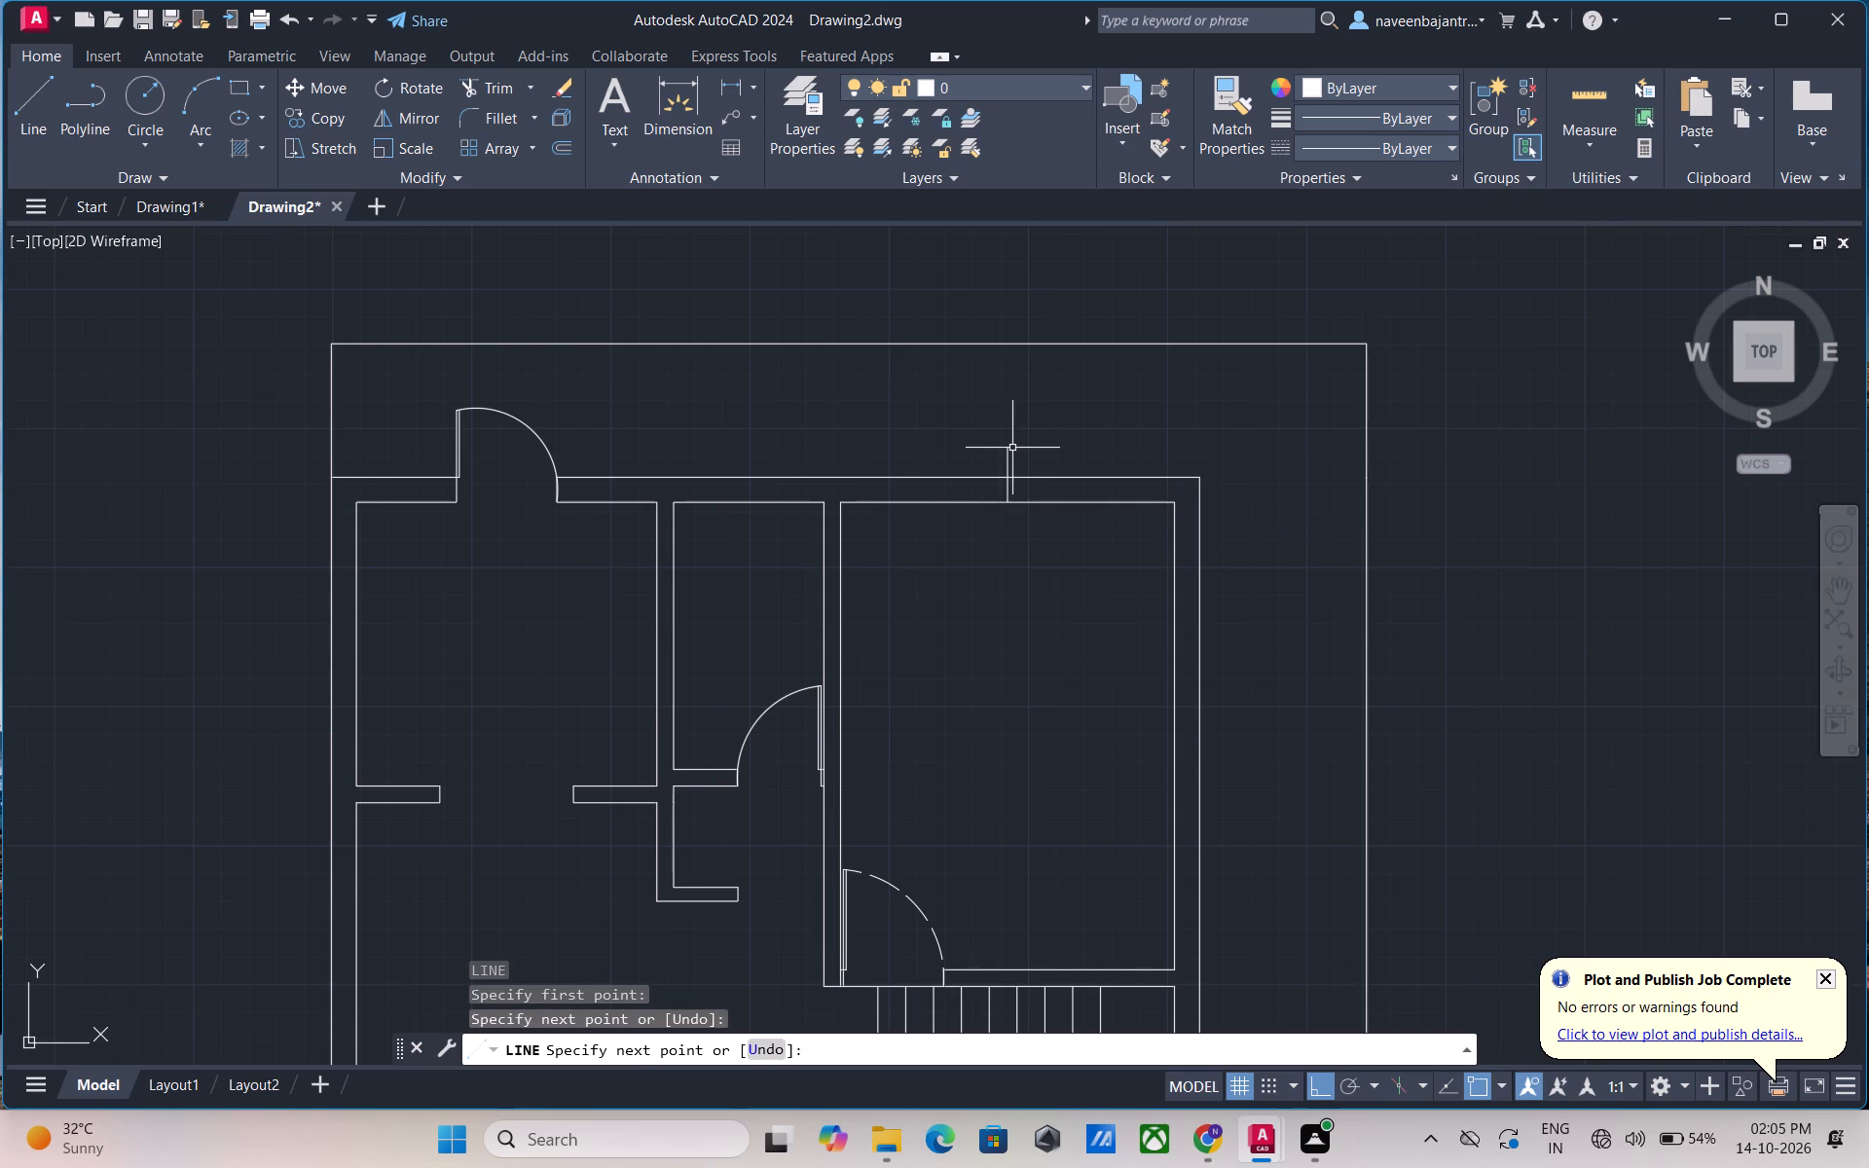
{"action": "type", "text": "TR"}
{"action": "key", "text": "space"}
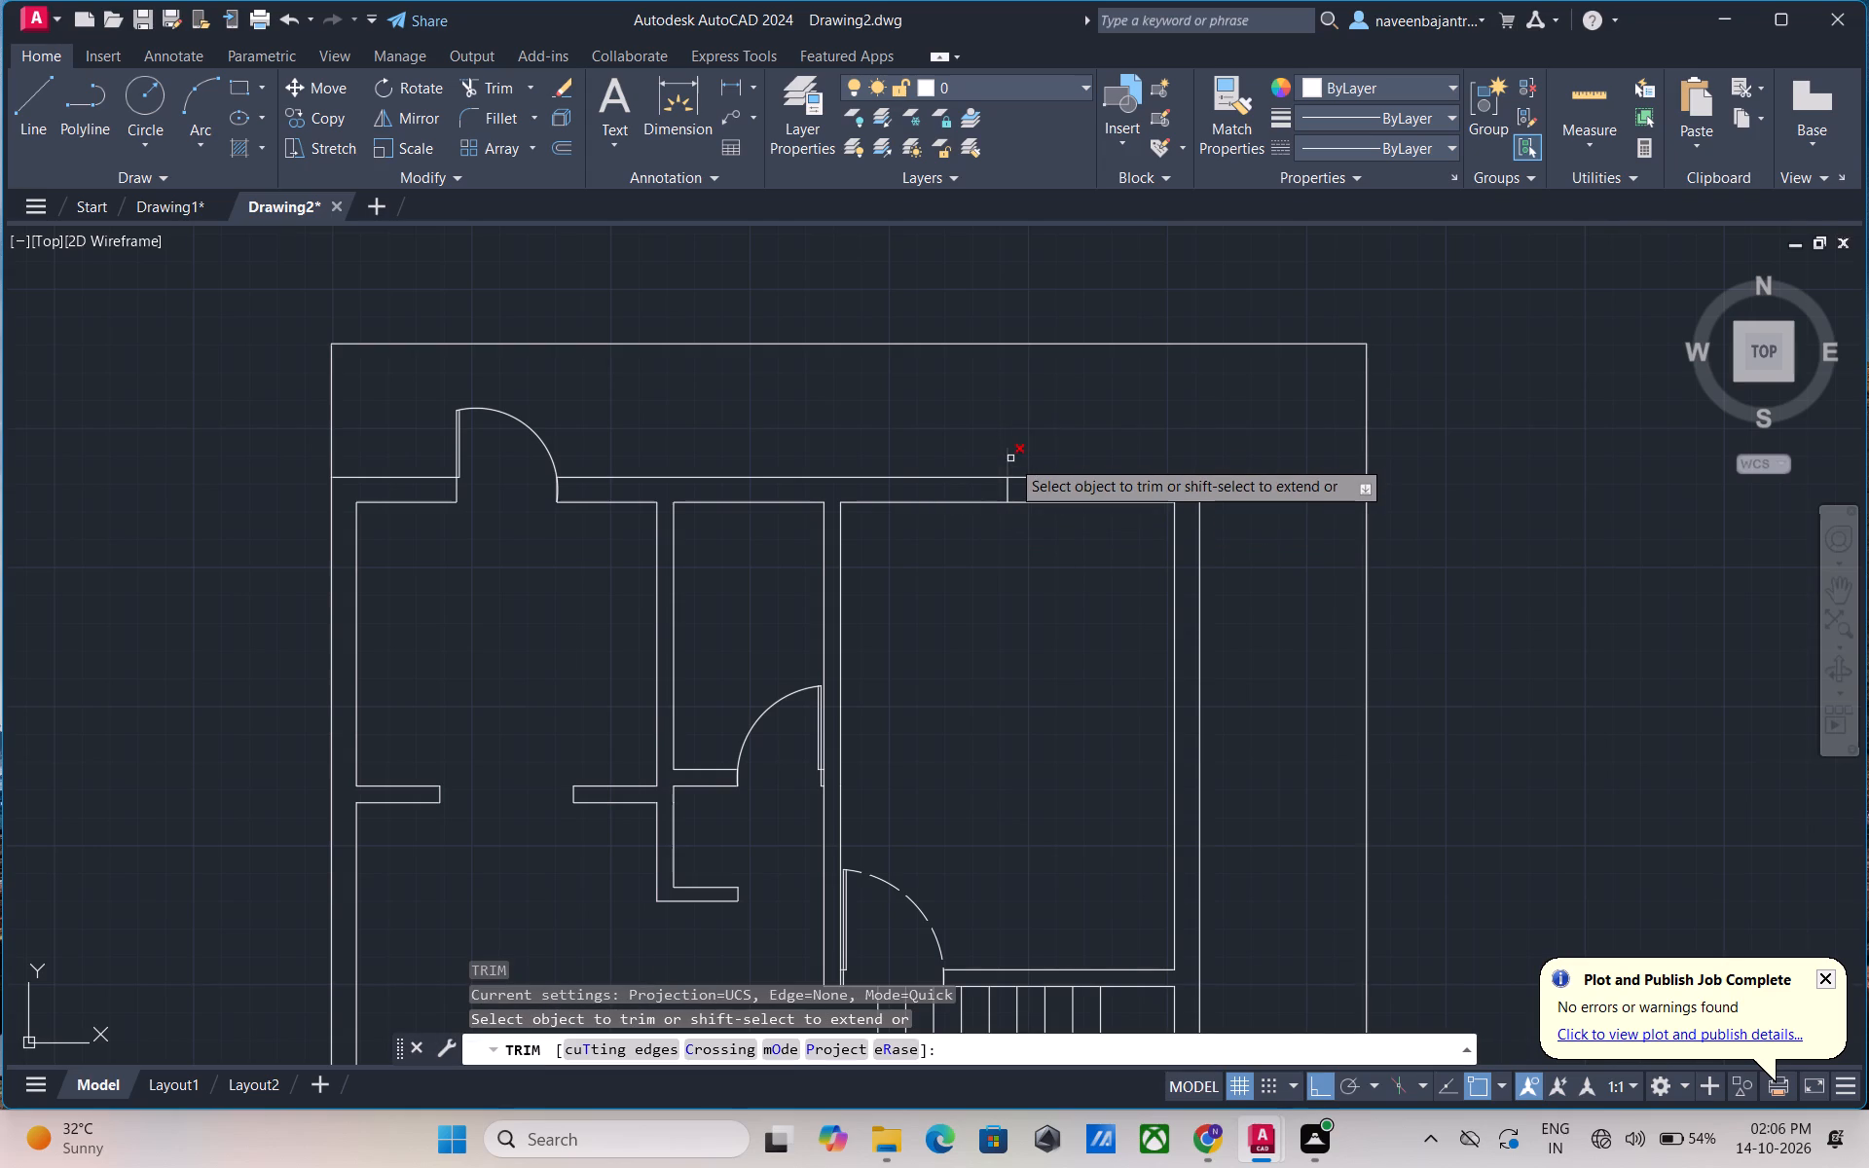
{"action": "left_click", "coordinate": [1010, 458]}
{"action": "key", "text": "Escape"}
Offset the vertical line in the upper-right room's top wall by 3' to both sides to mark the window jambs.
{"action": "type", "text": "O"}
{"action": "key", "text": "space"}
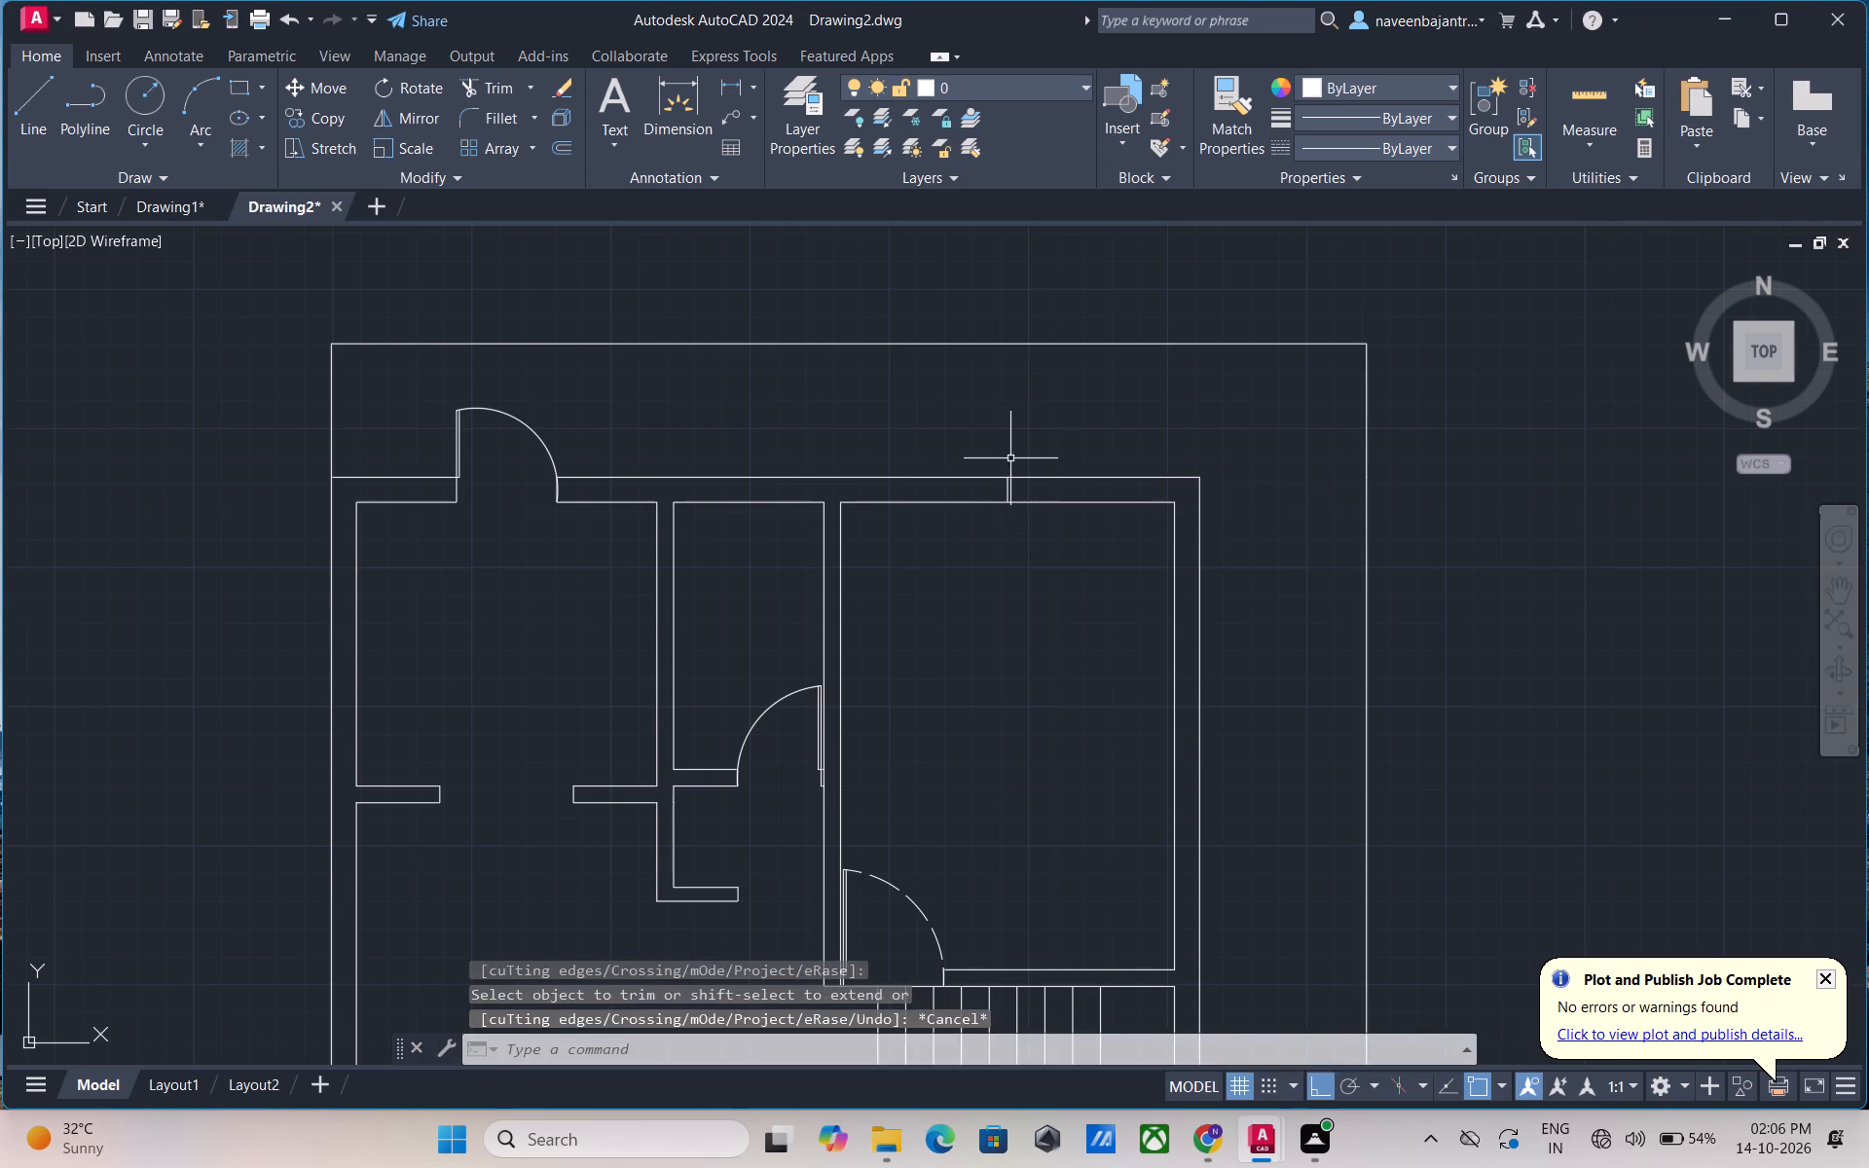
{"action": "type", "text": "3'"}
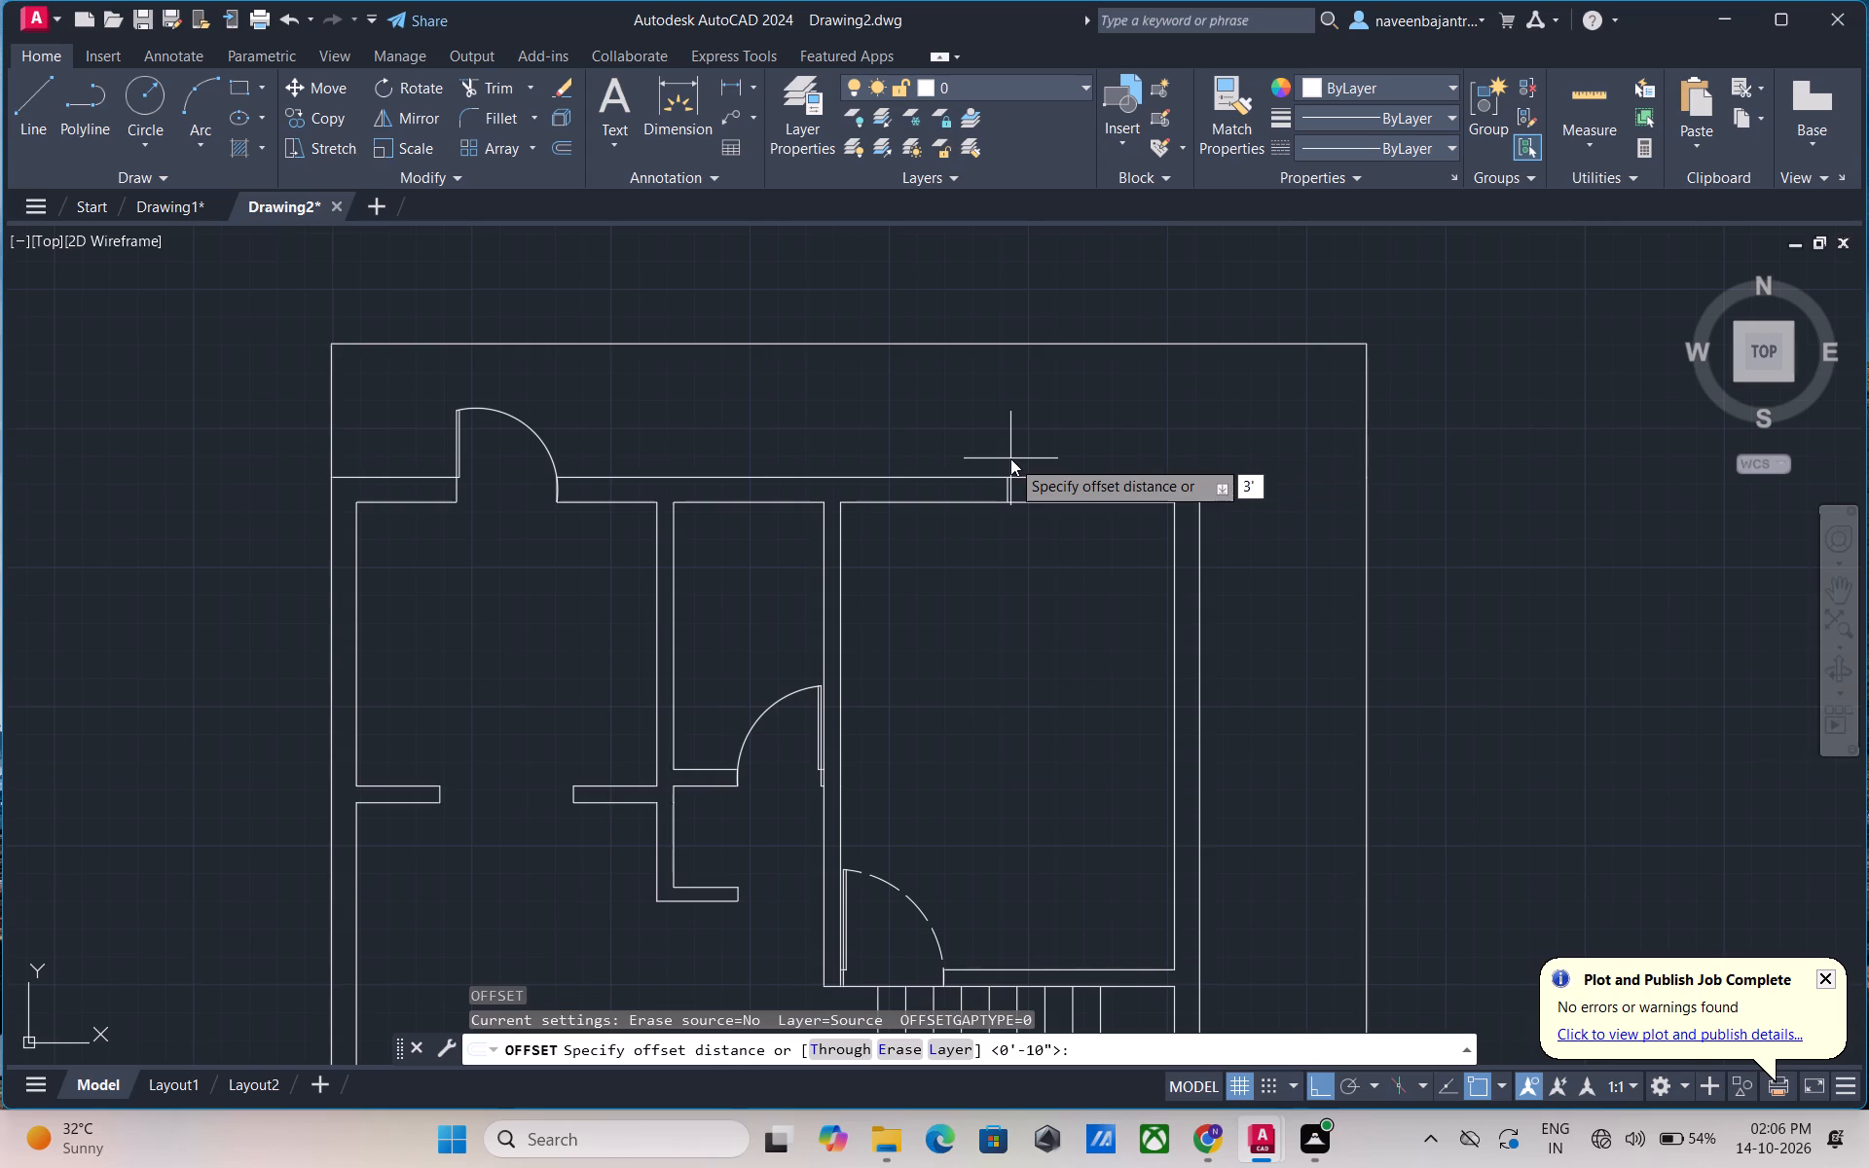
{"action": "key", "text": "Return"}
{"action": "left_click", "coordinate": [1006, 491]}
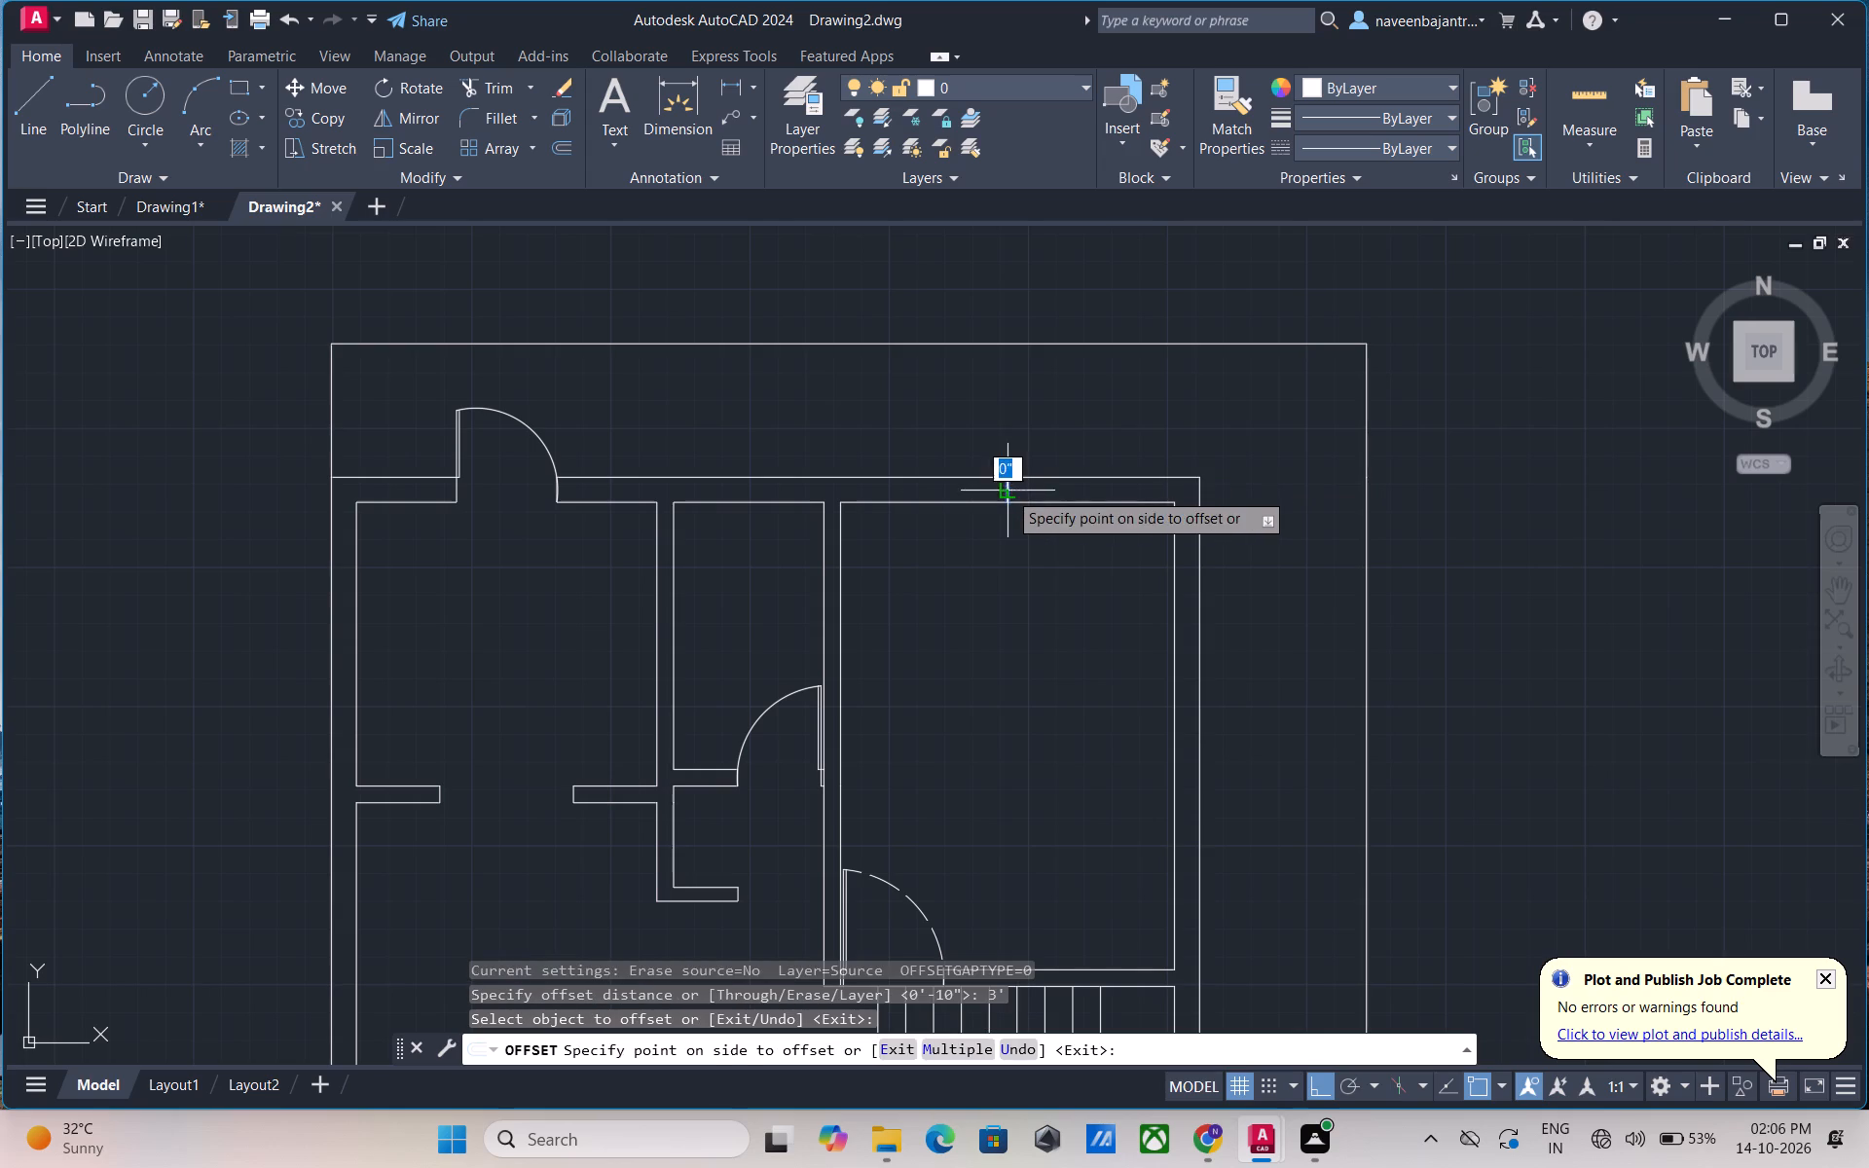
{"action": "left_click", "coordinate": [1044, 495]}
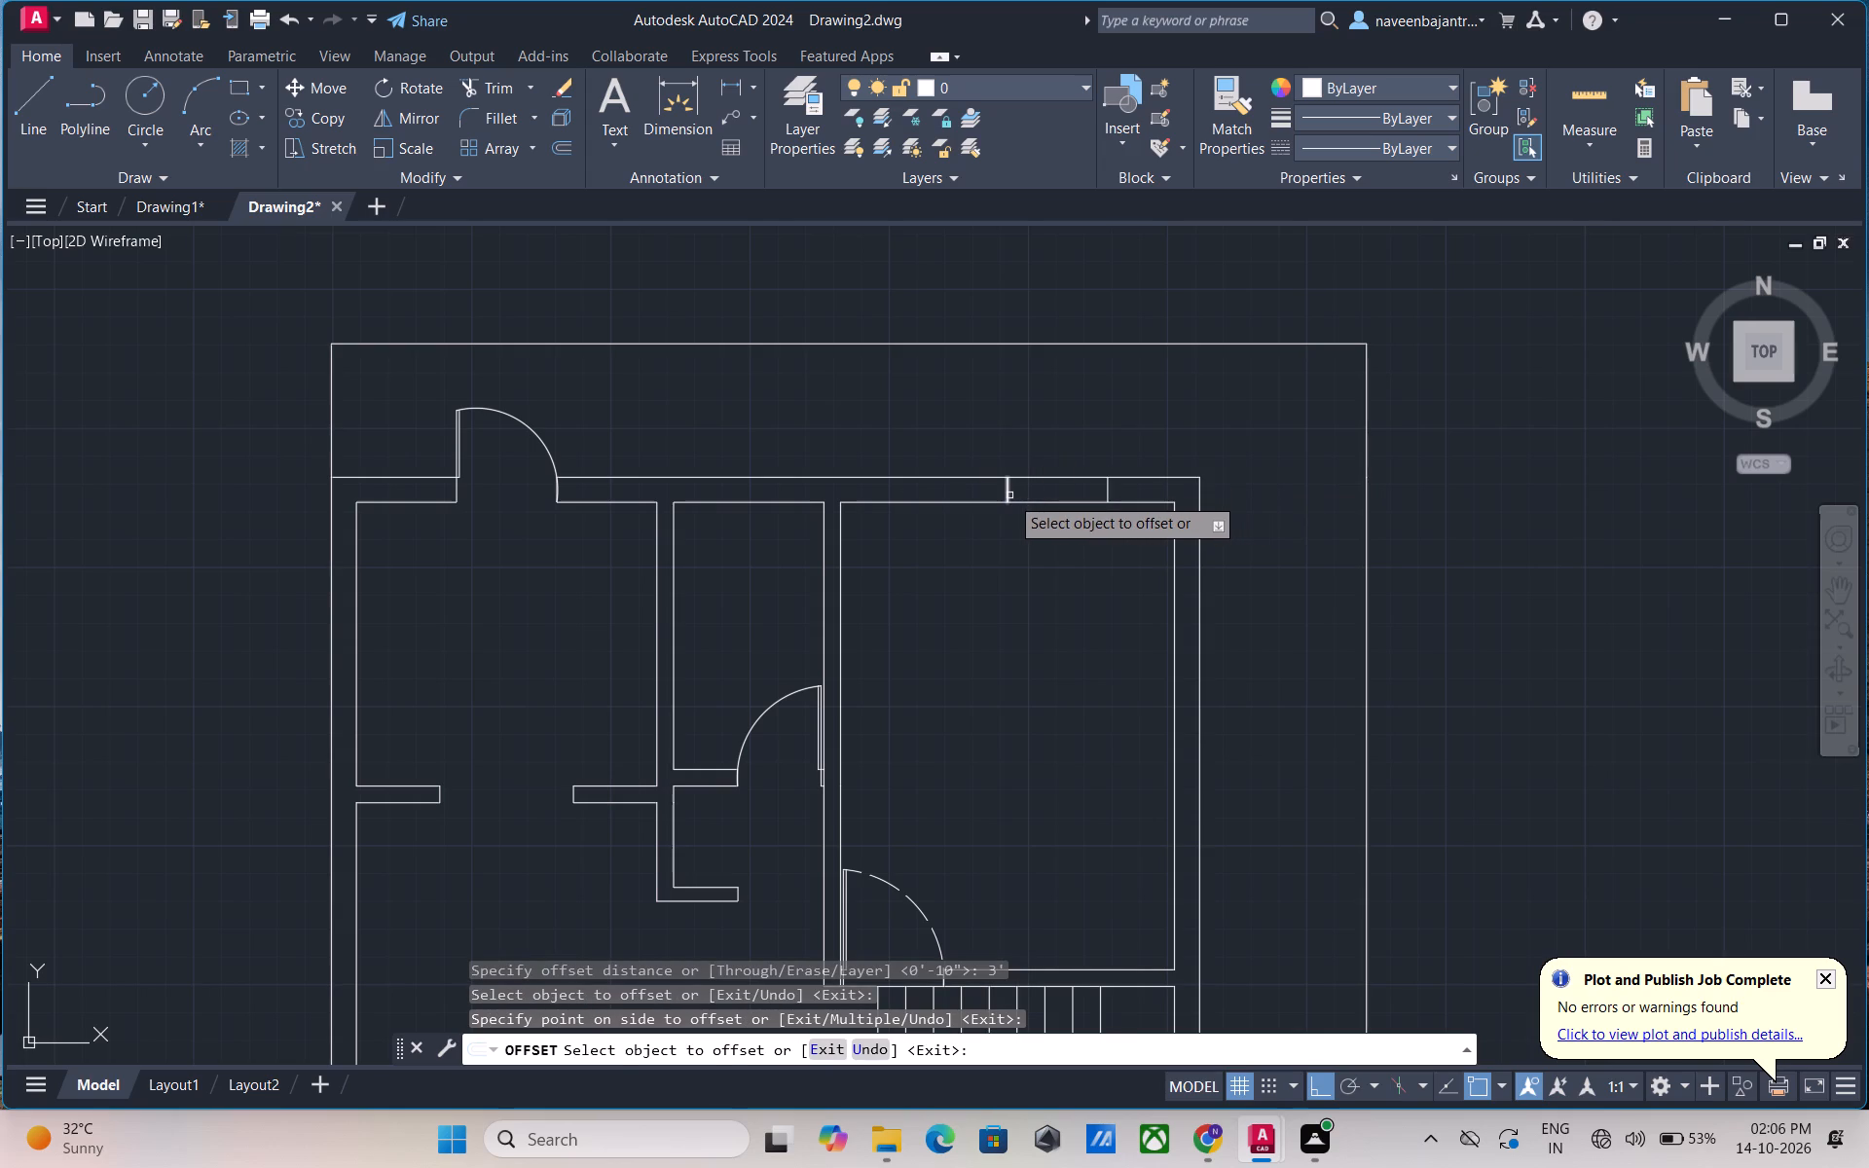
{"action": "left_click", "coordinate": [1009, 495]}
{"action": "left_click", "coordinate": [979, 493]}
{"action": "key", "text": "Escape"}
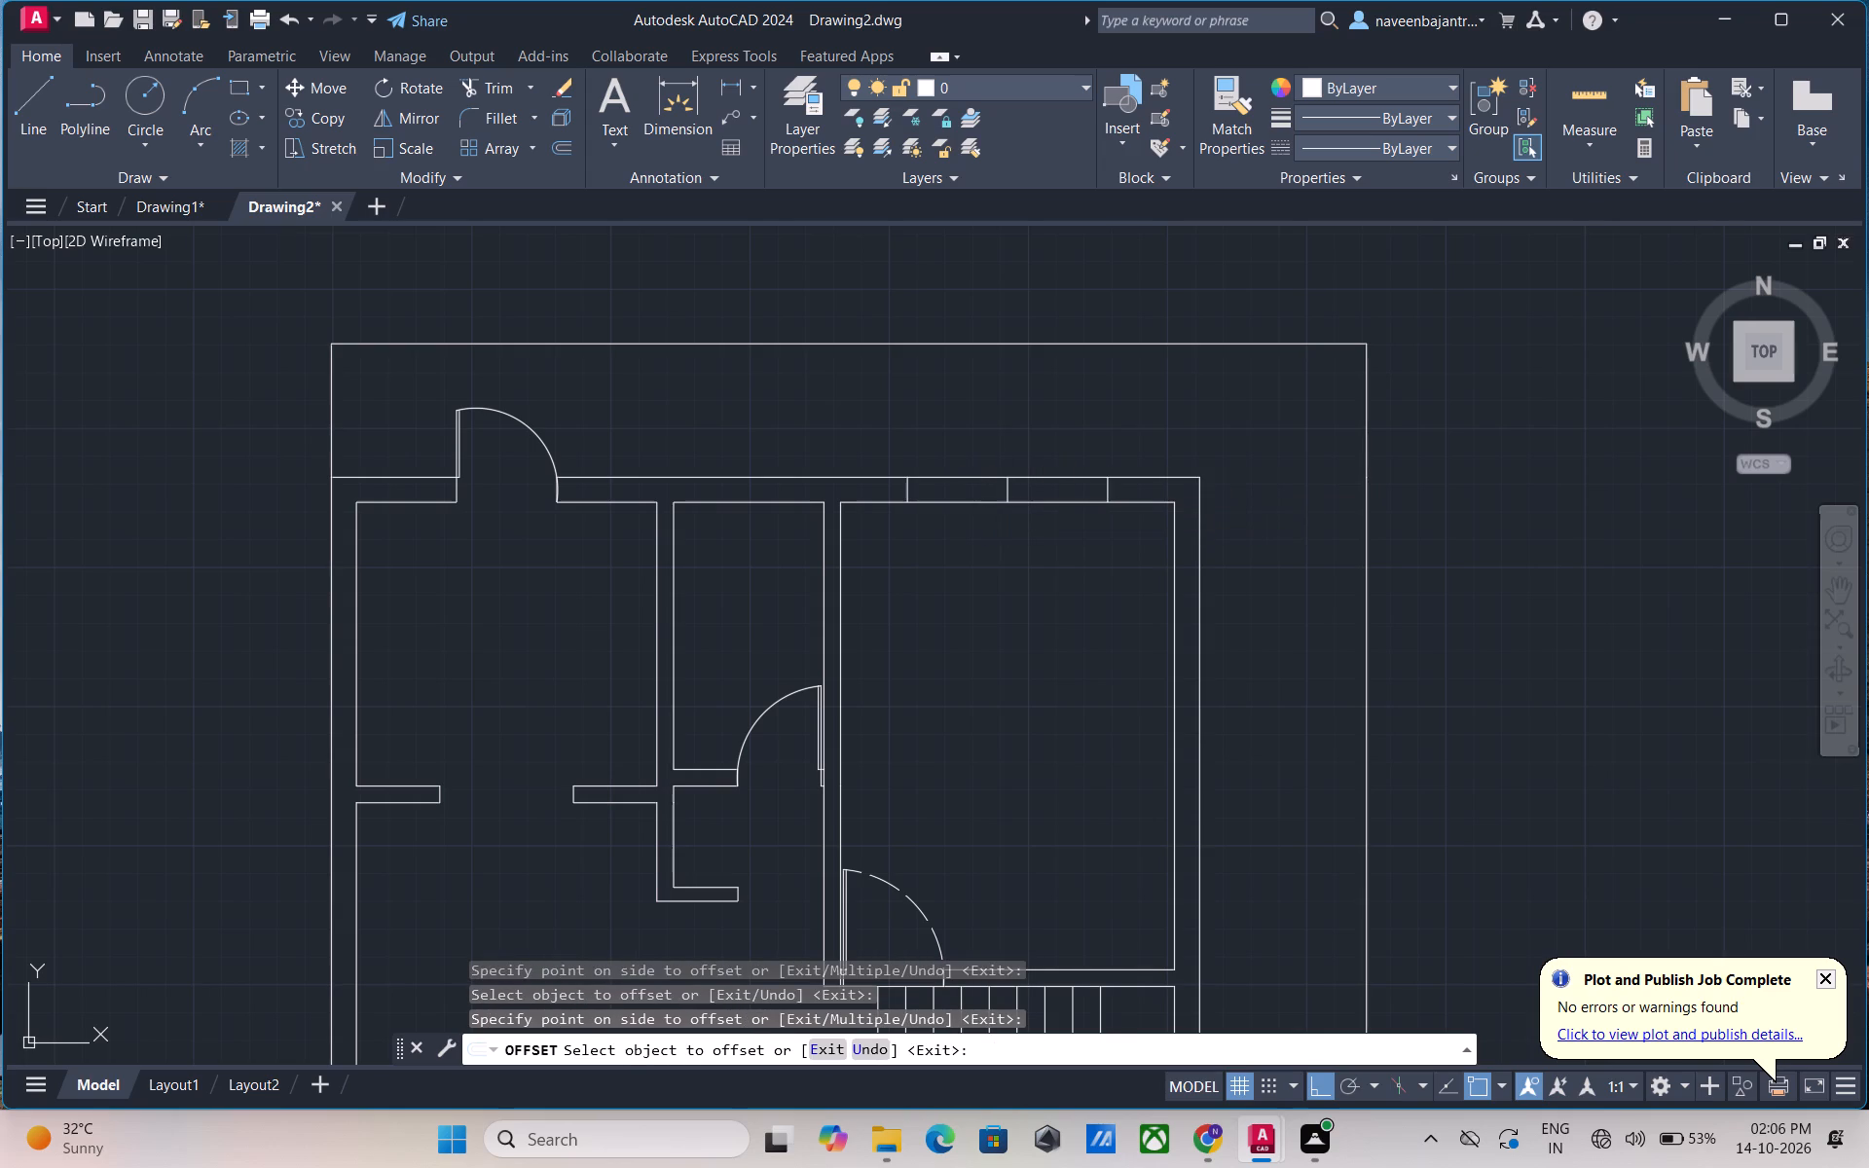
Remove the centre line between the two window jambs in the upper-right room's top wall with Trim.
{"action": "type", "text": "TR"}
{"action": "key", "text": "space"}
{"action": "left_click", "coordinate": [1007, 493]}
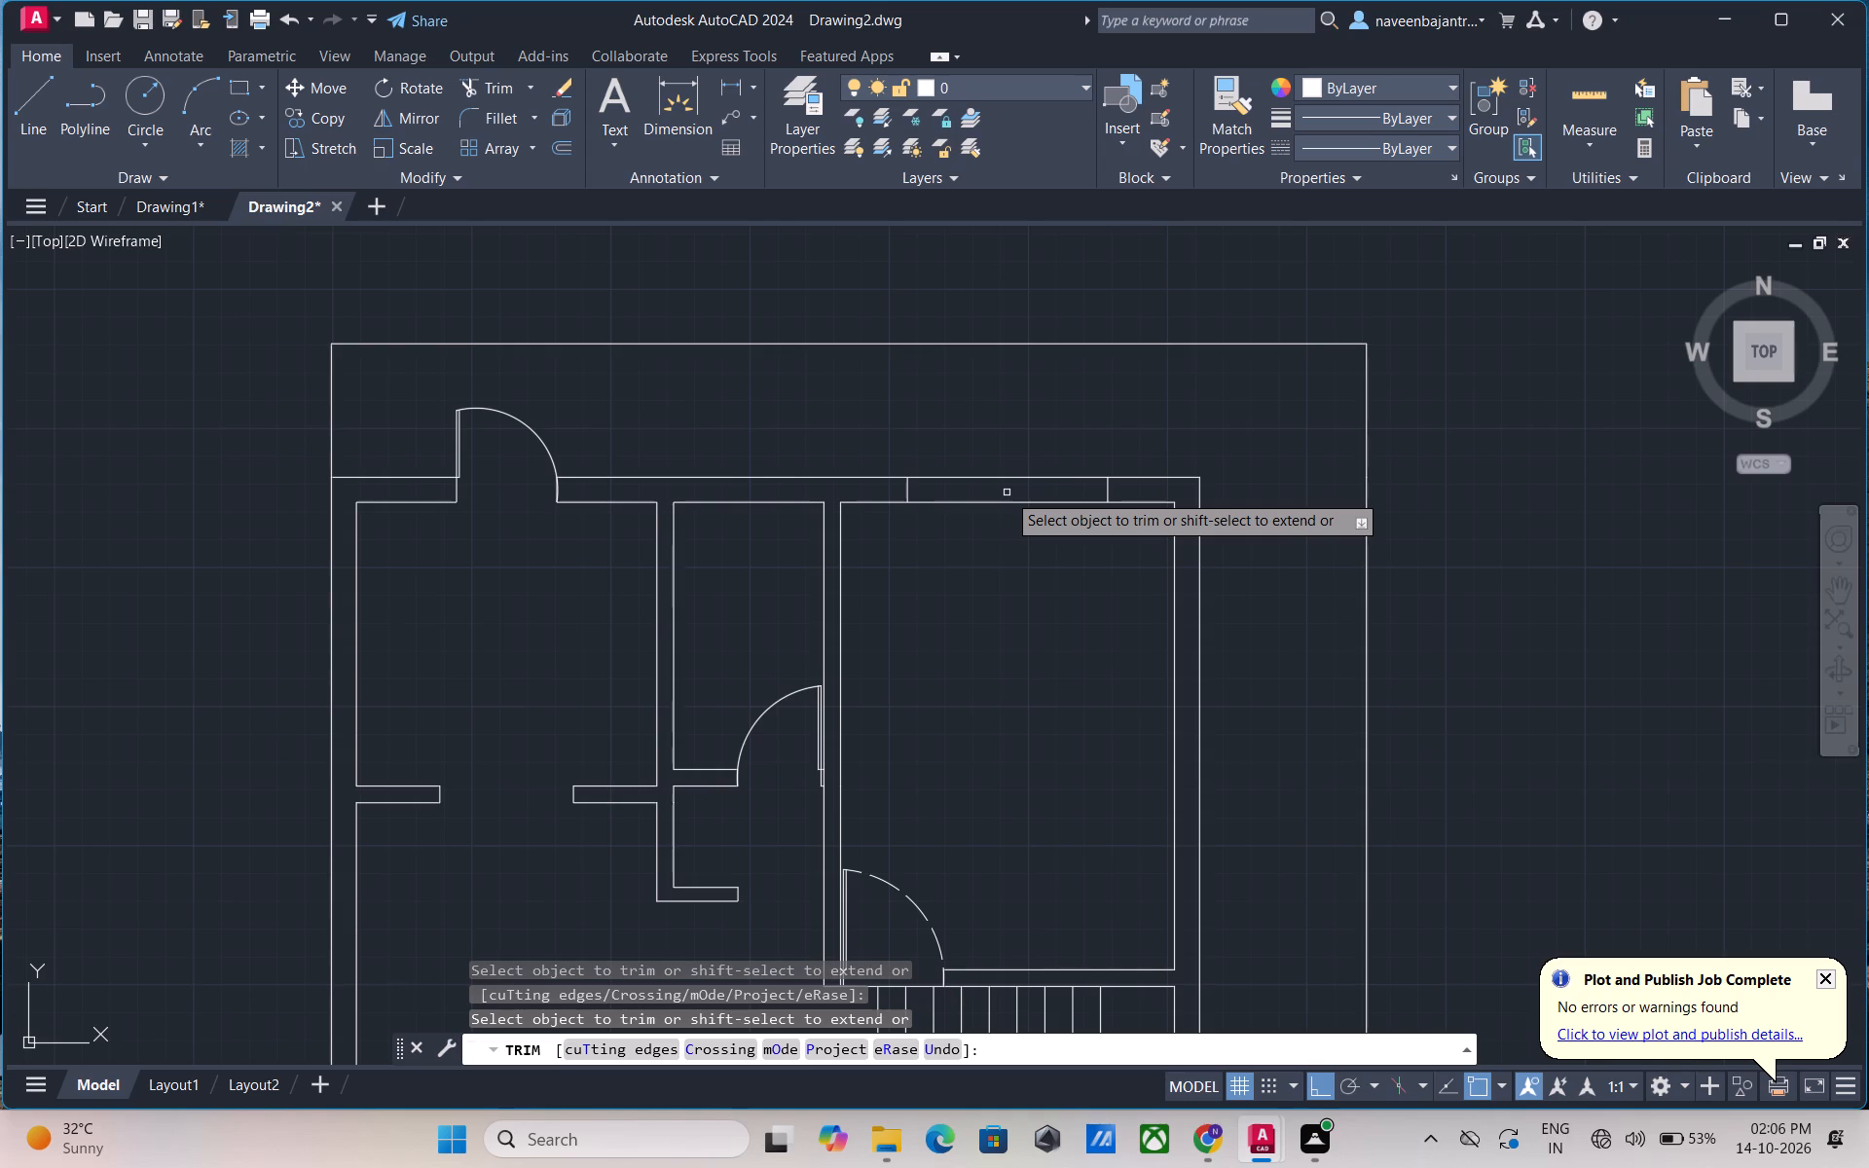
{"action": "key", "text": "Escape"}
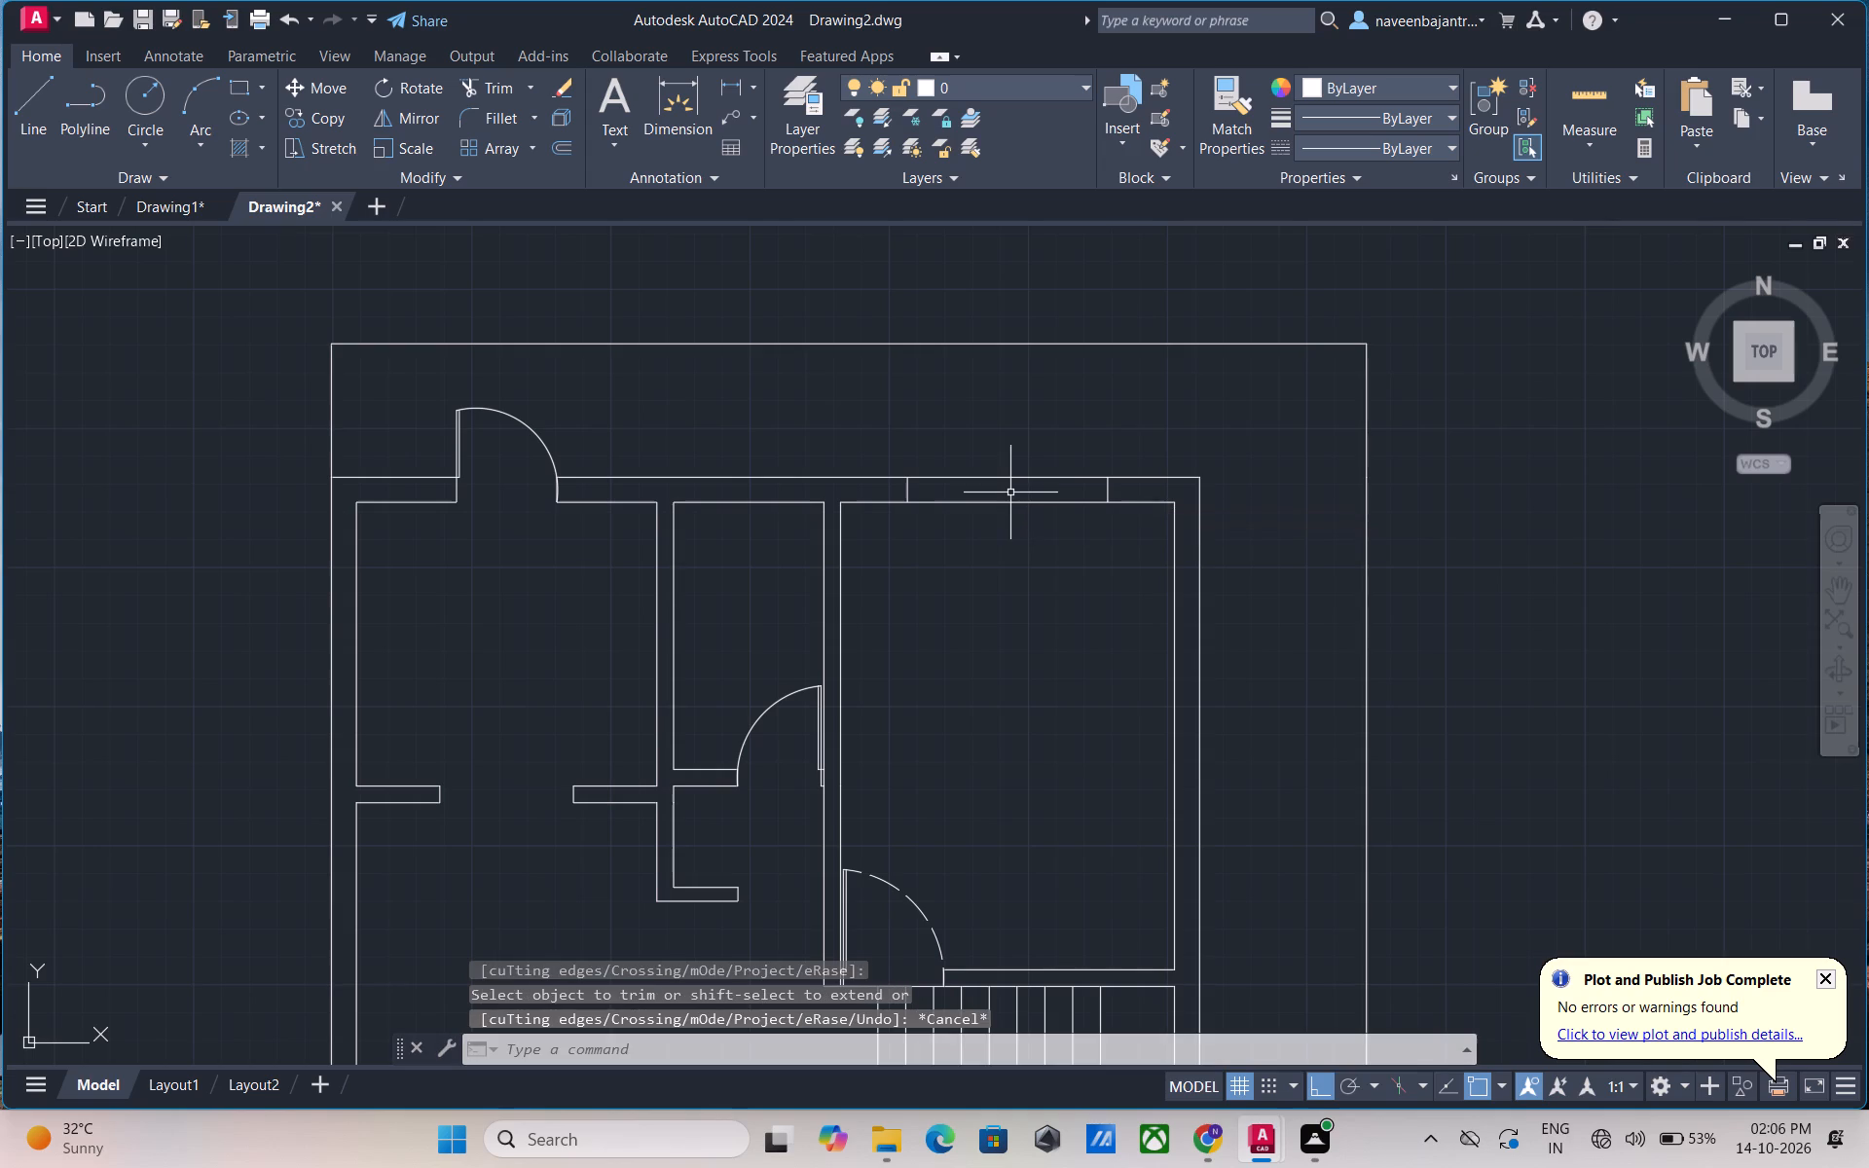
Draw the horizontal window line between the midpoints of the two jambs in the upper-right room's top wall.
{"action": "type", "text": "L"}
{"action": "key", "text": "space"}
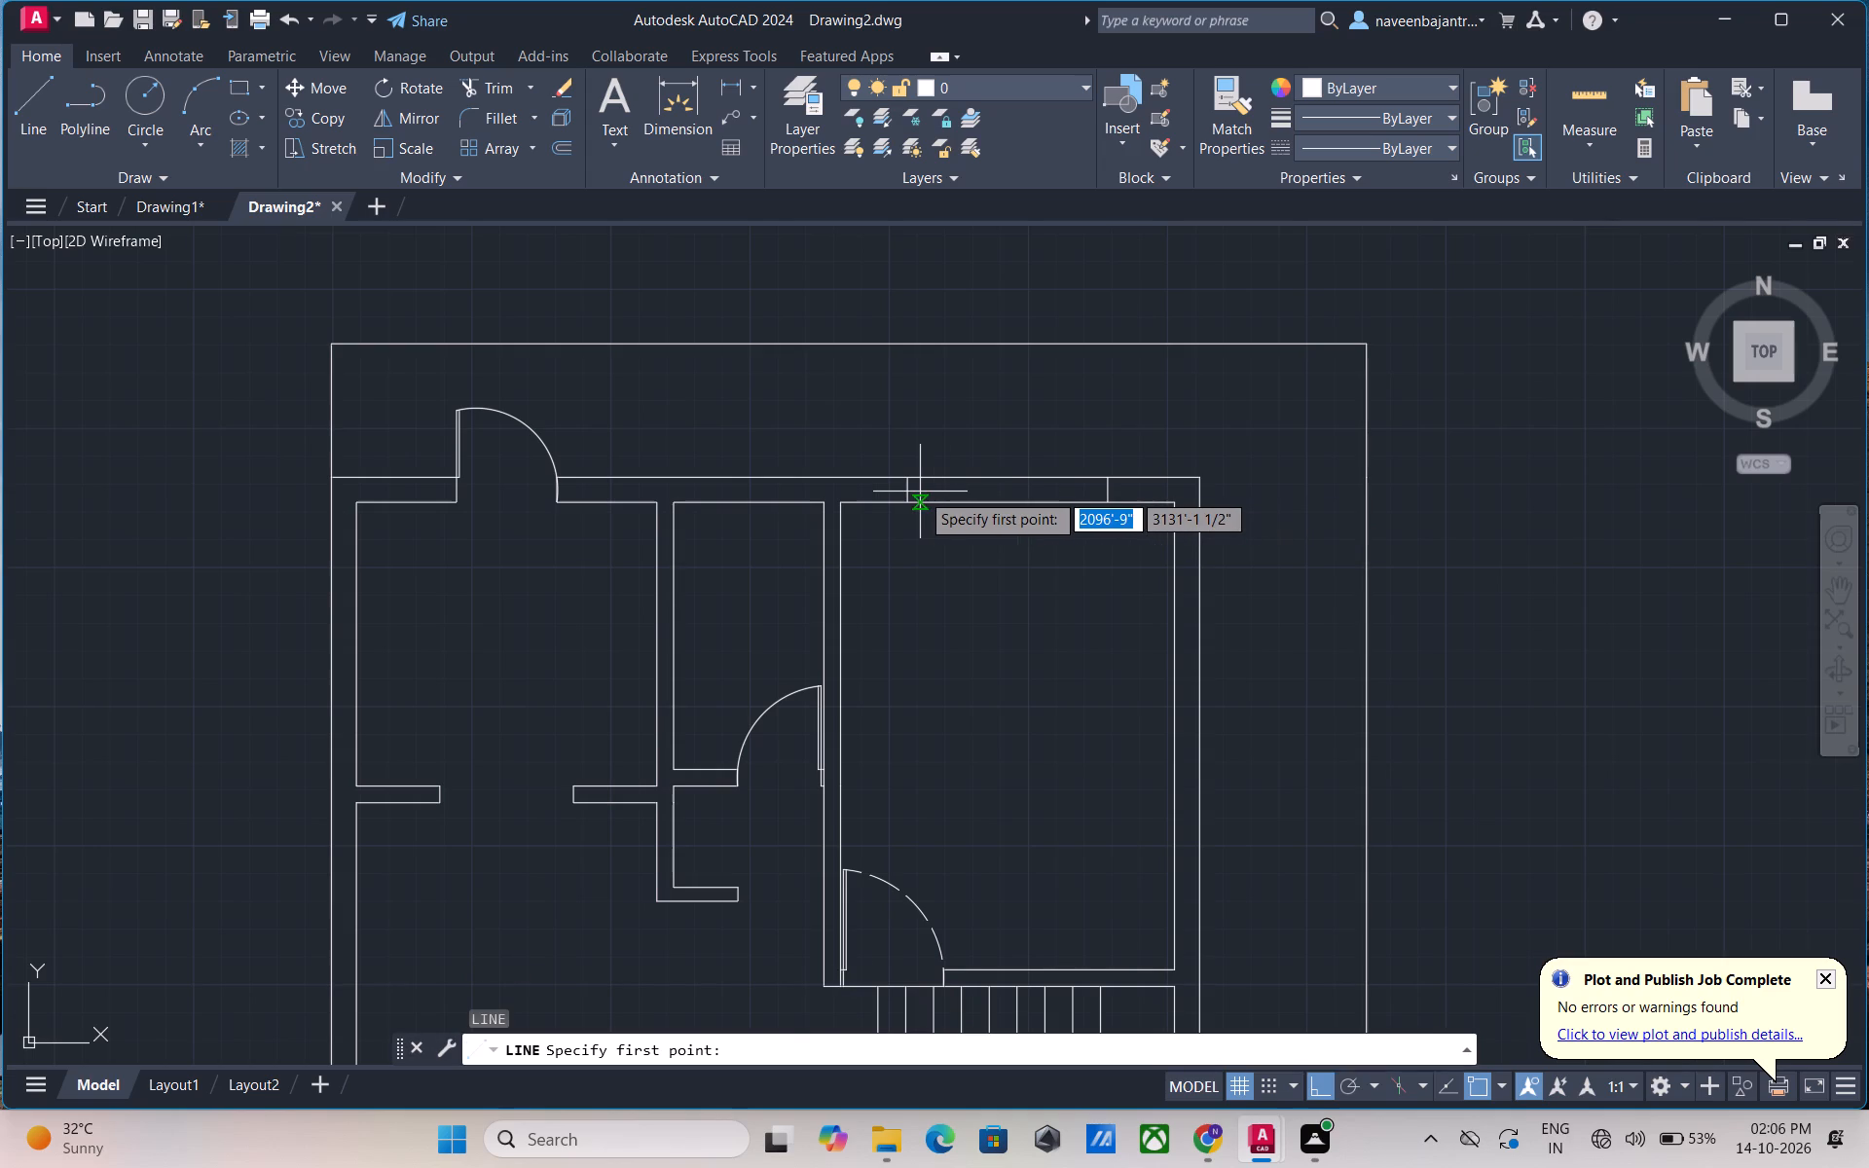
{"action": "scroll", "coordinate": [917, 492], "scroll_direction": "up", "scroll_amount": 3}
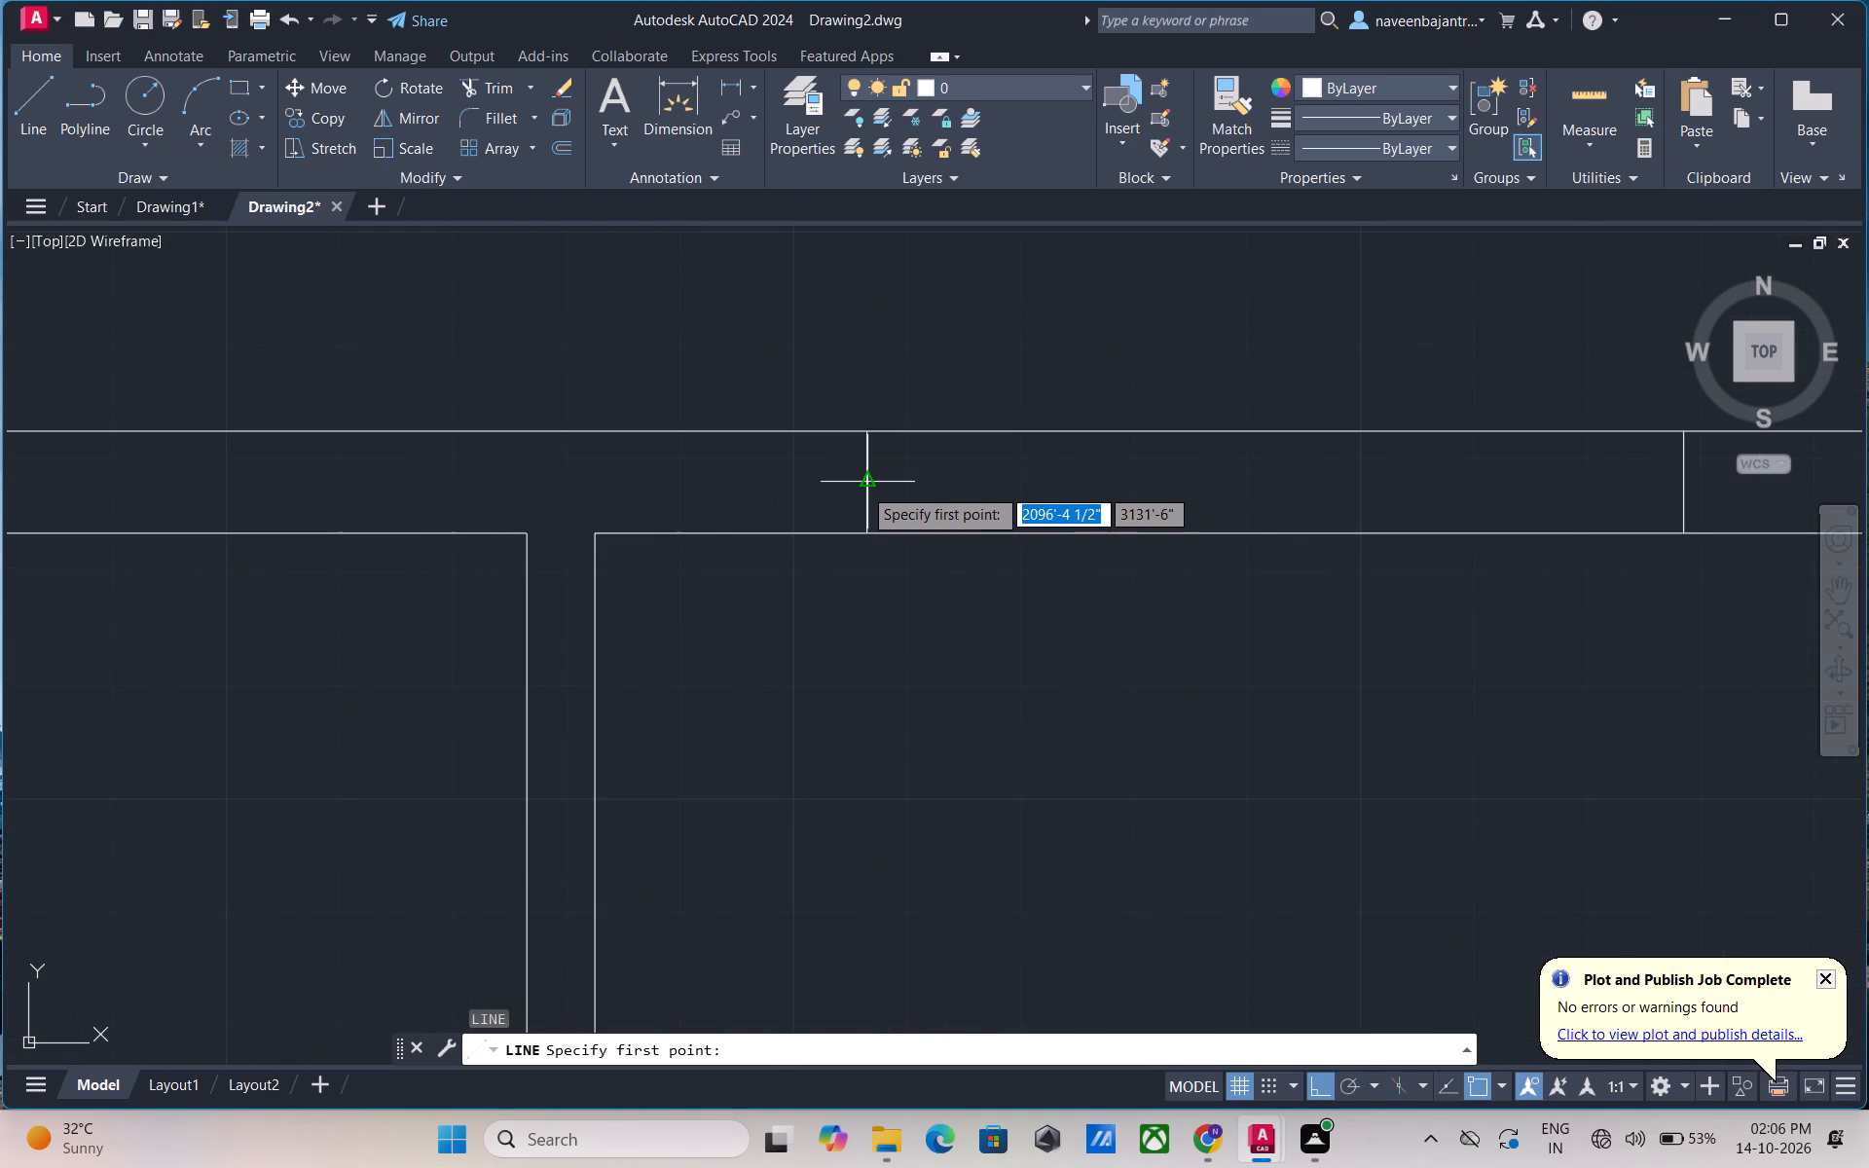
{"action": "left_click", "coordinate": [862, 485]}
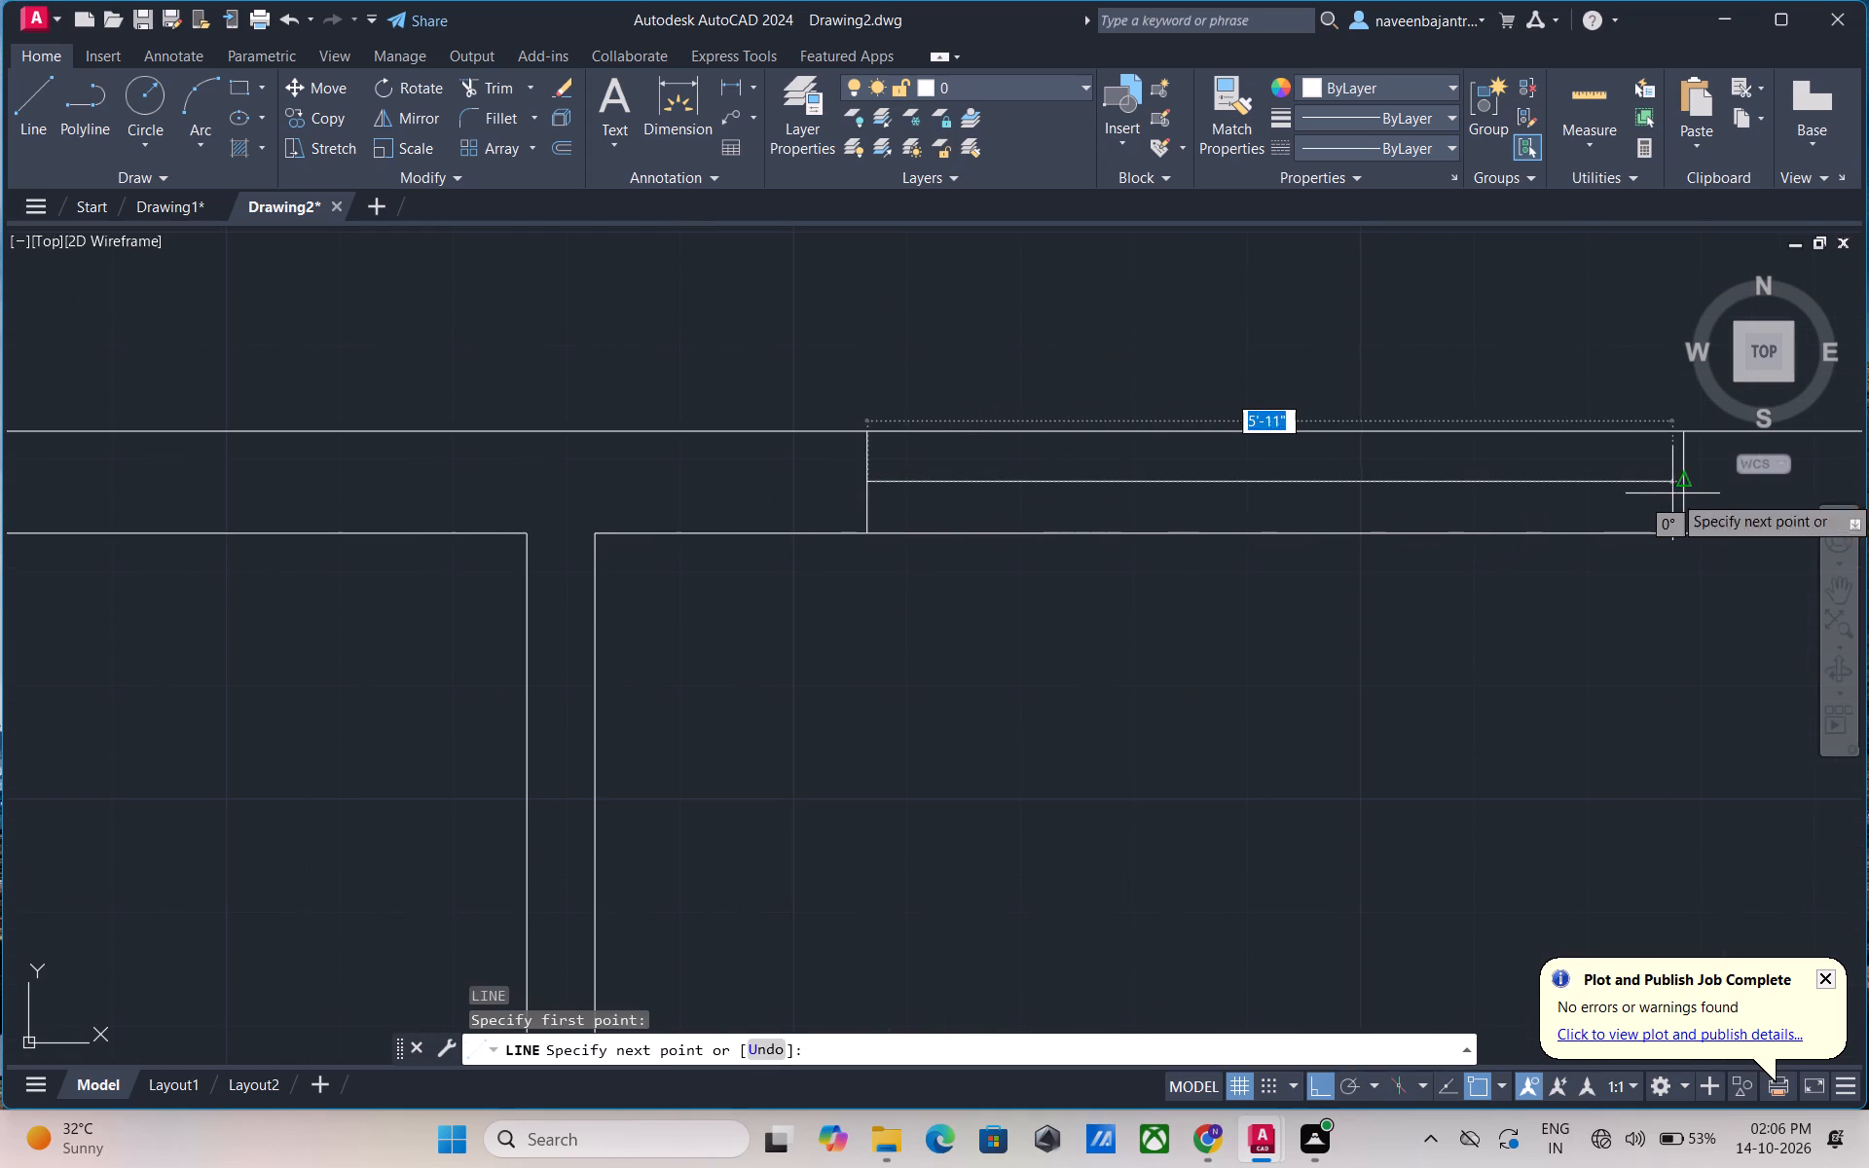
{"action": "left_click", "coordinate": [1682, 487]}
{"action": "key", "text": "Escape"}
Draw a vertical line across the top wall at the midpoint of the narrow middle room, trimmed to the wall thickness.
{"action": "scroll", "coordinate": [1638, 639], "scroll_direction": "down", "scroll_amount": 1}
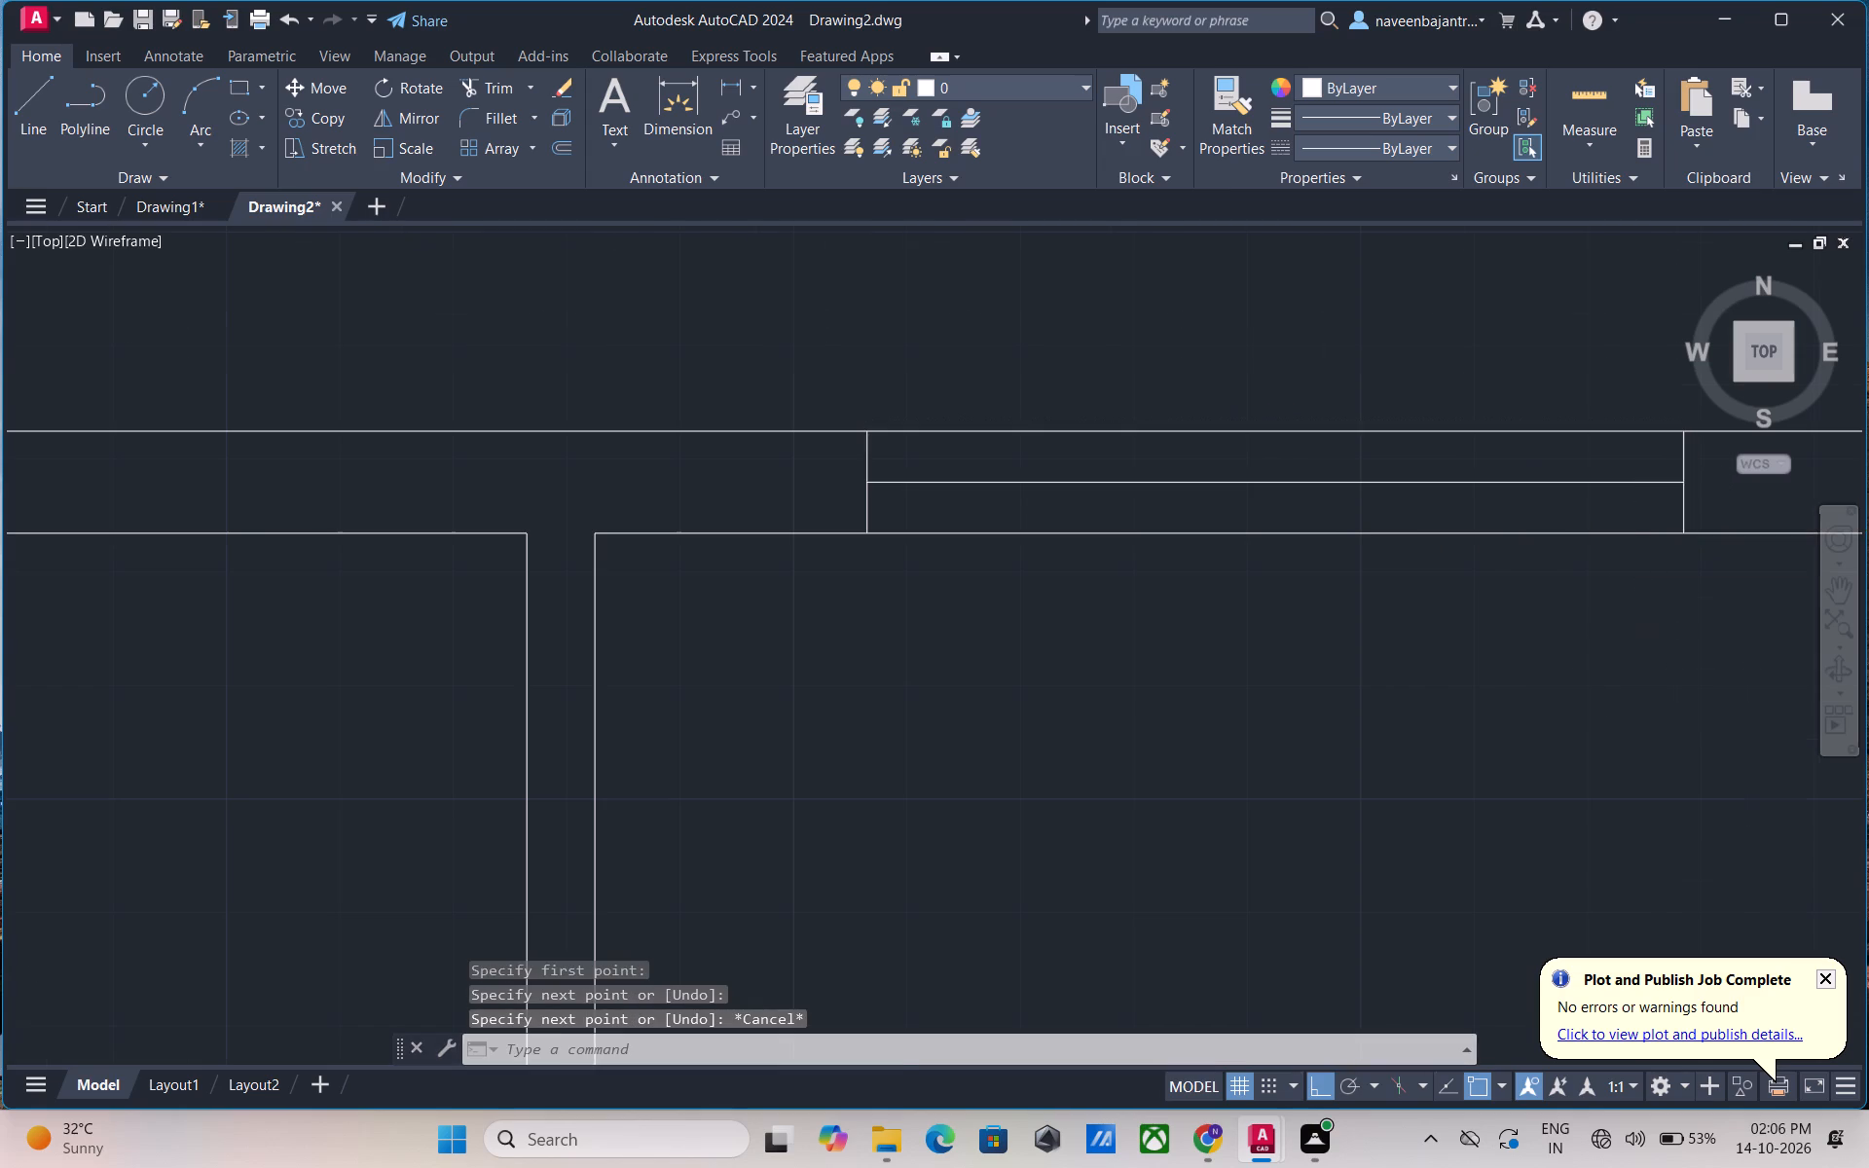
{"action": "scroll", "coordinate": [1638, 639], "scroll_direction": "down", "scroll_amount": 3}
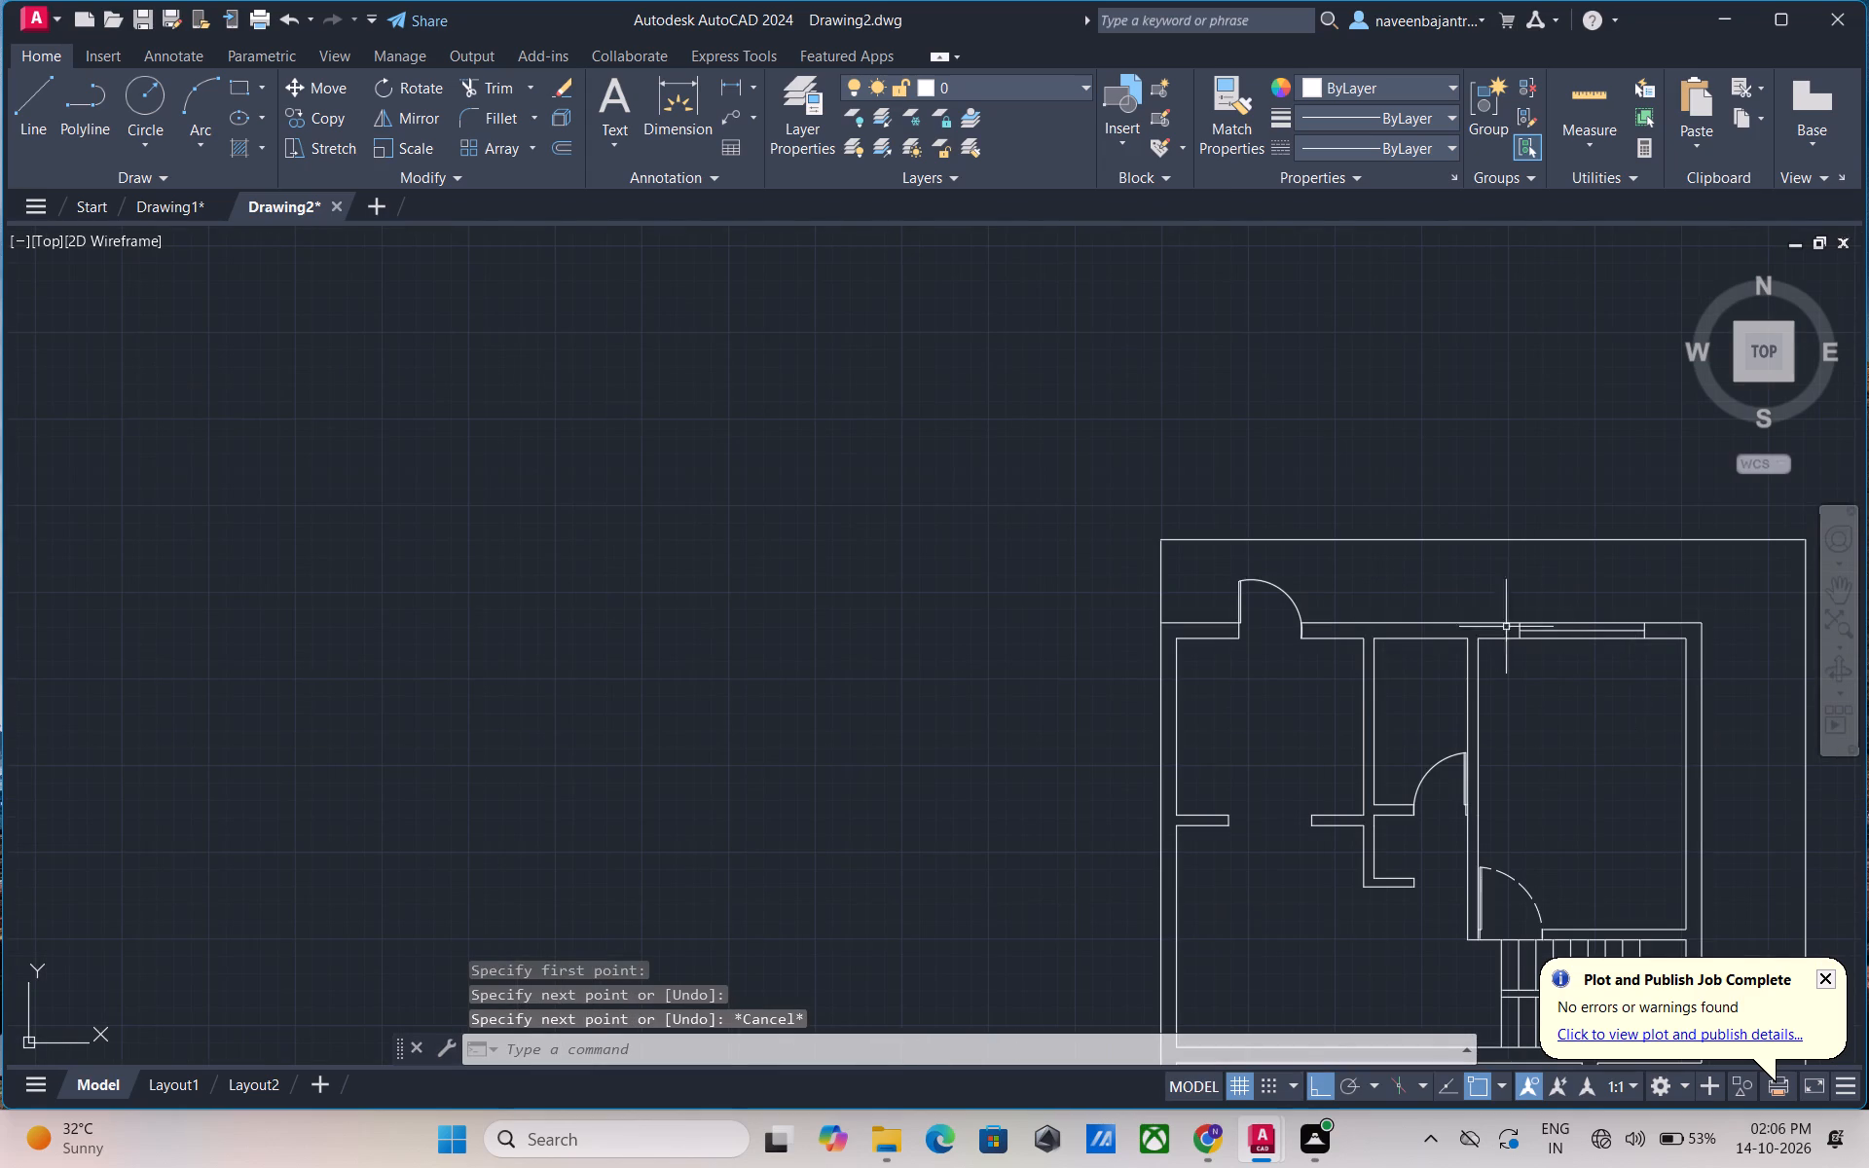
{"action": "scroll", "coordinate": [1455, 616], "scroll_direction": "up", "scroll_amount": 2}
{"action": "middle_click_drag", "start_coordinate": [1438, 609], "coordinate": [1313, 528]}
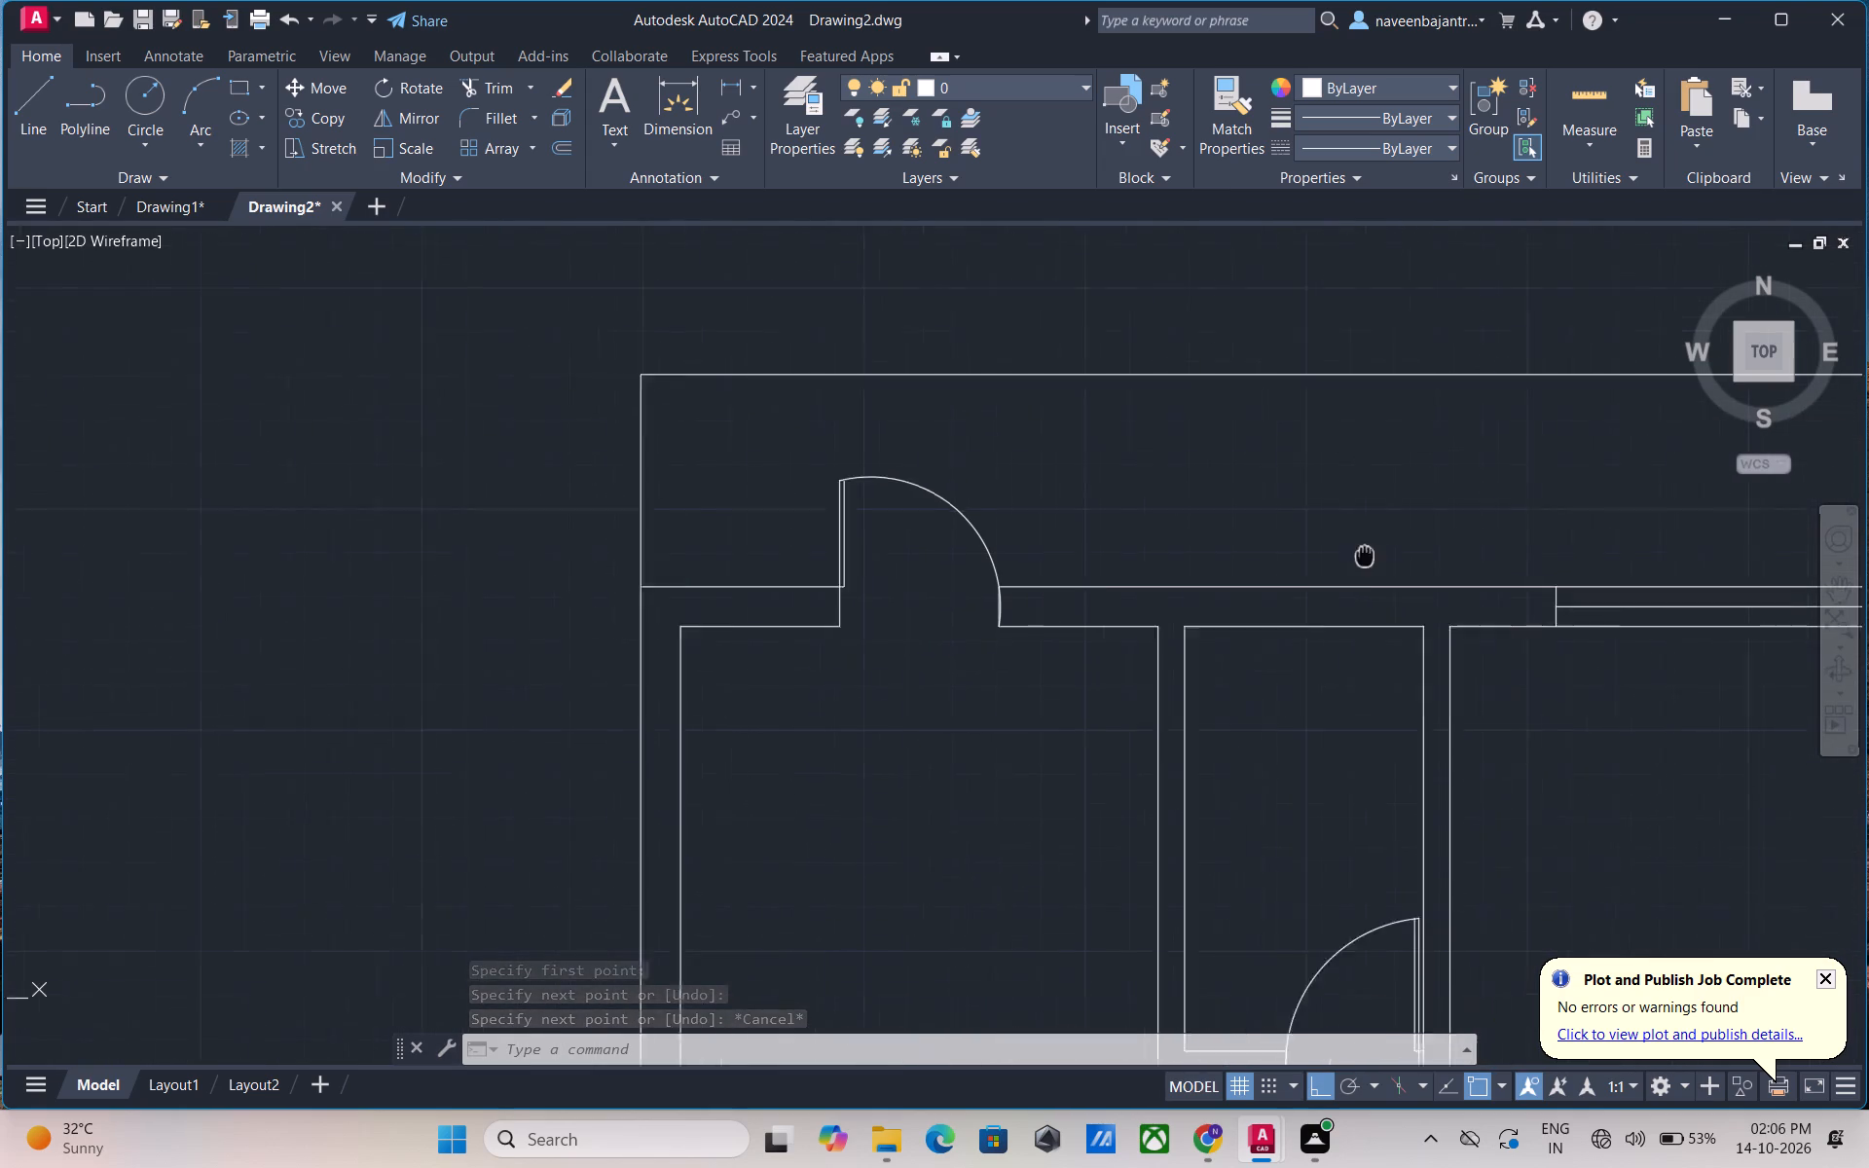
{"action": "middle_click_drag", "start_coordinate": [1313, 528], "coordinate": [1124, 438]}
{"action": "key", "text": "Escape"}
{"action": "type", "text": "L"}
{"action": "key", "text": "space"}
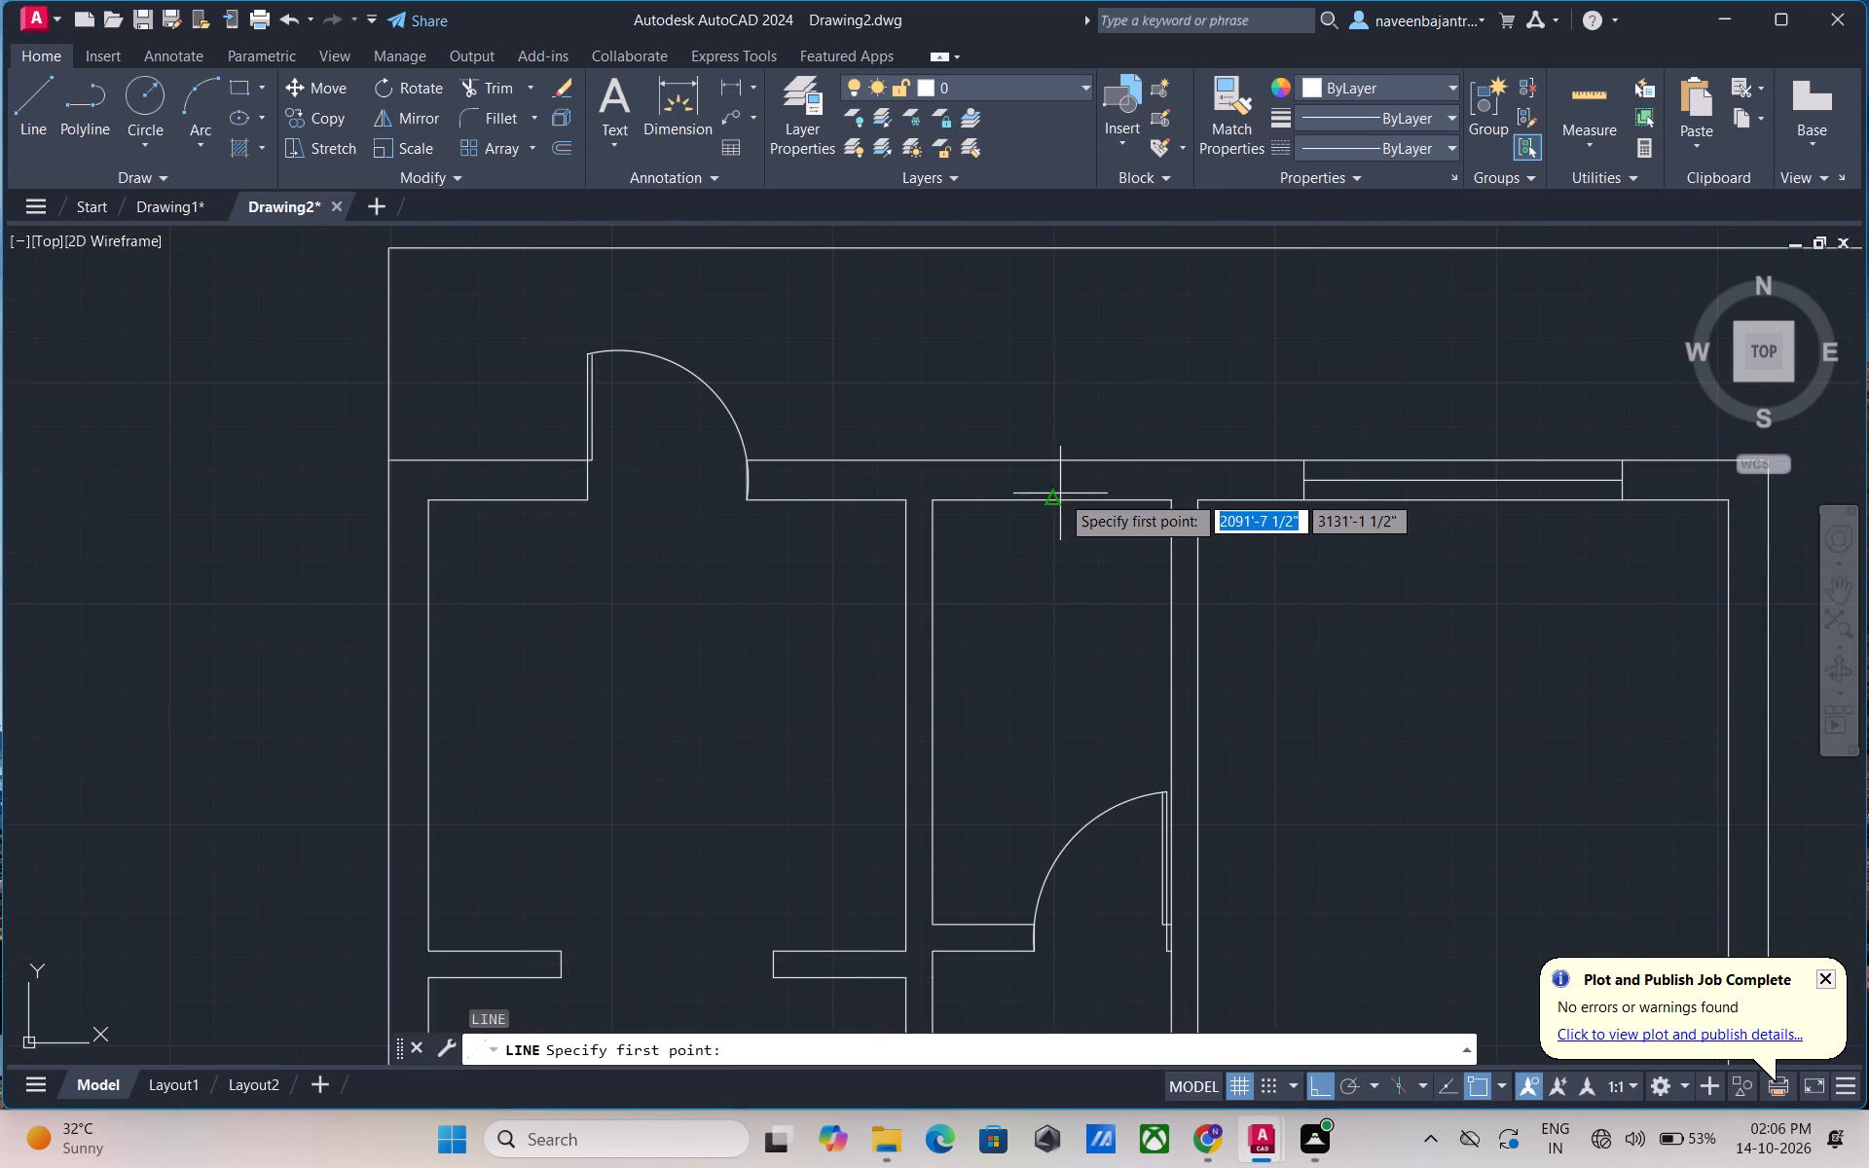
{"action": "left_click", "coordinate": [1059, 495]}
{"action": "left_click", "coordinate": [1052, 419]}
{"action": "key", "text": "Escape"}
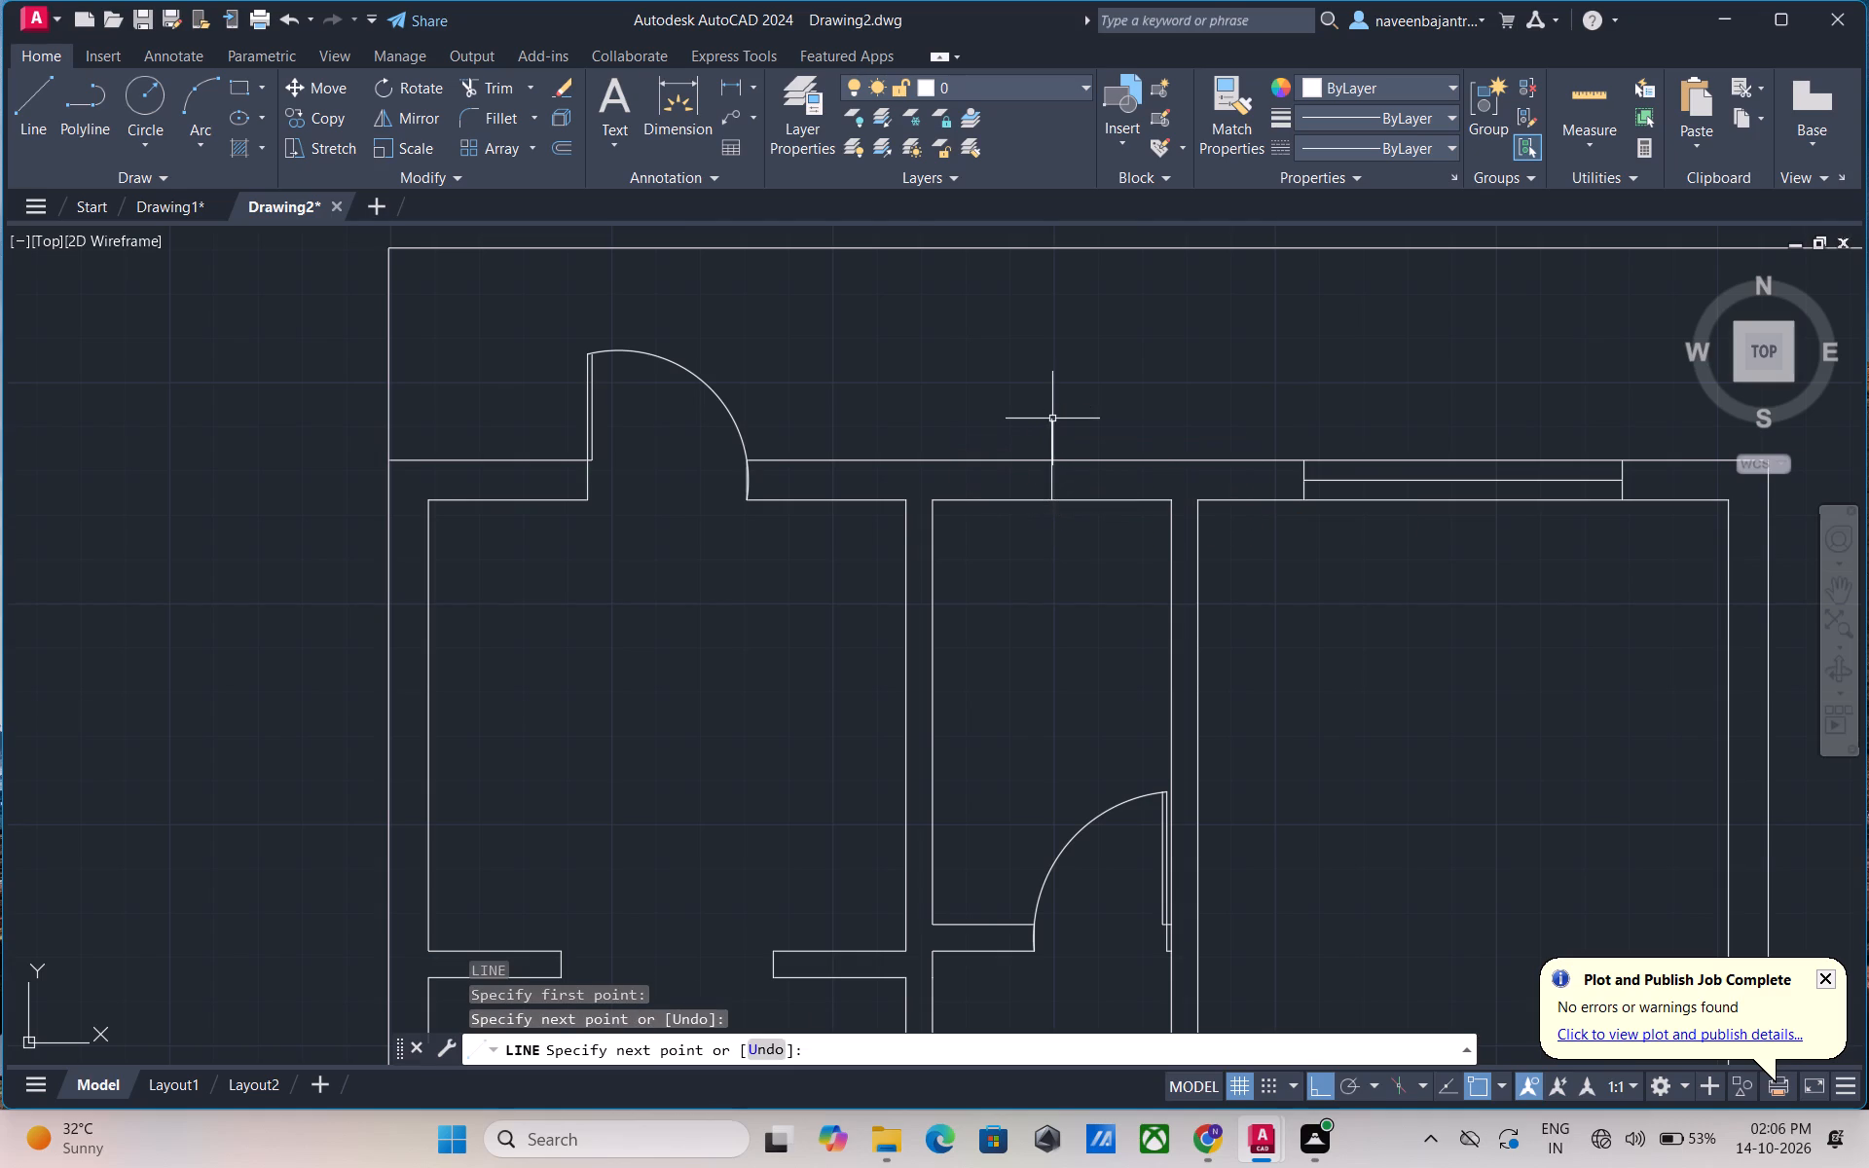
{"action": "type", "text": "TR"}
{"action": "key", "text": "space"}
{"action": "left_click", "coordinate": [1052, 430]}
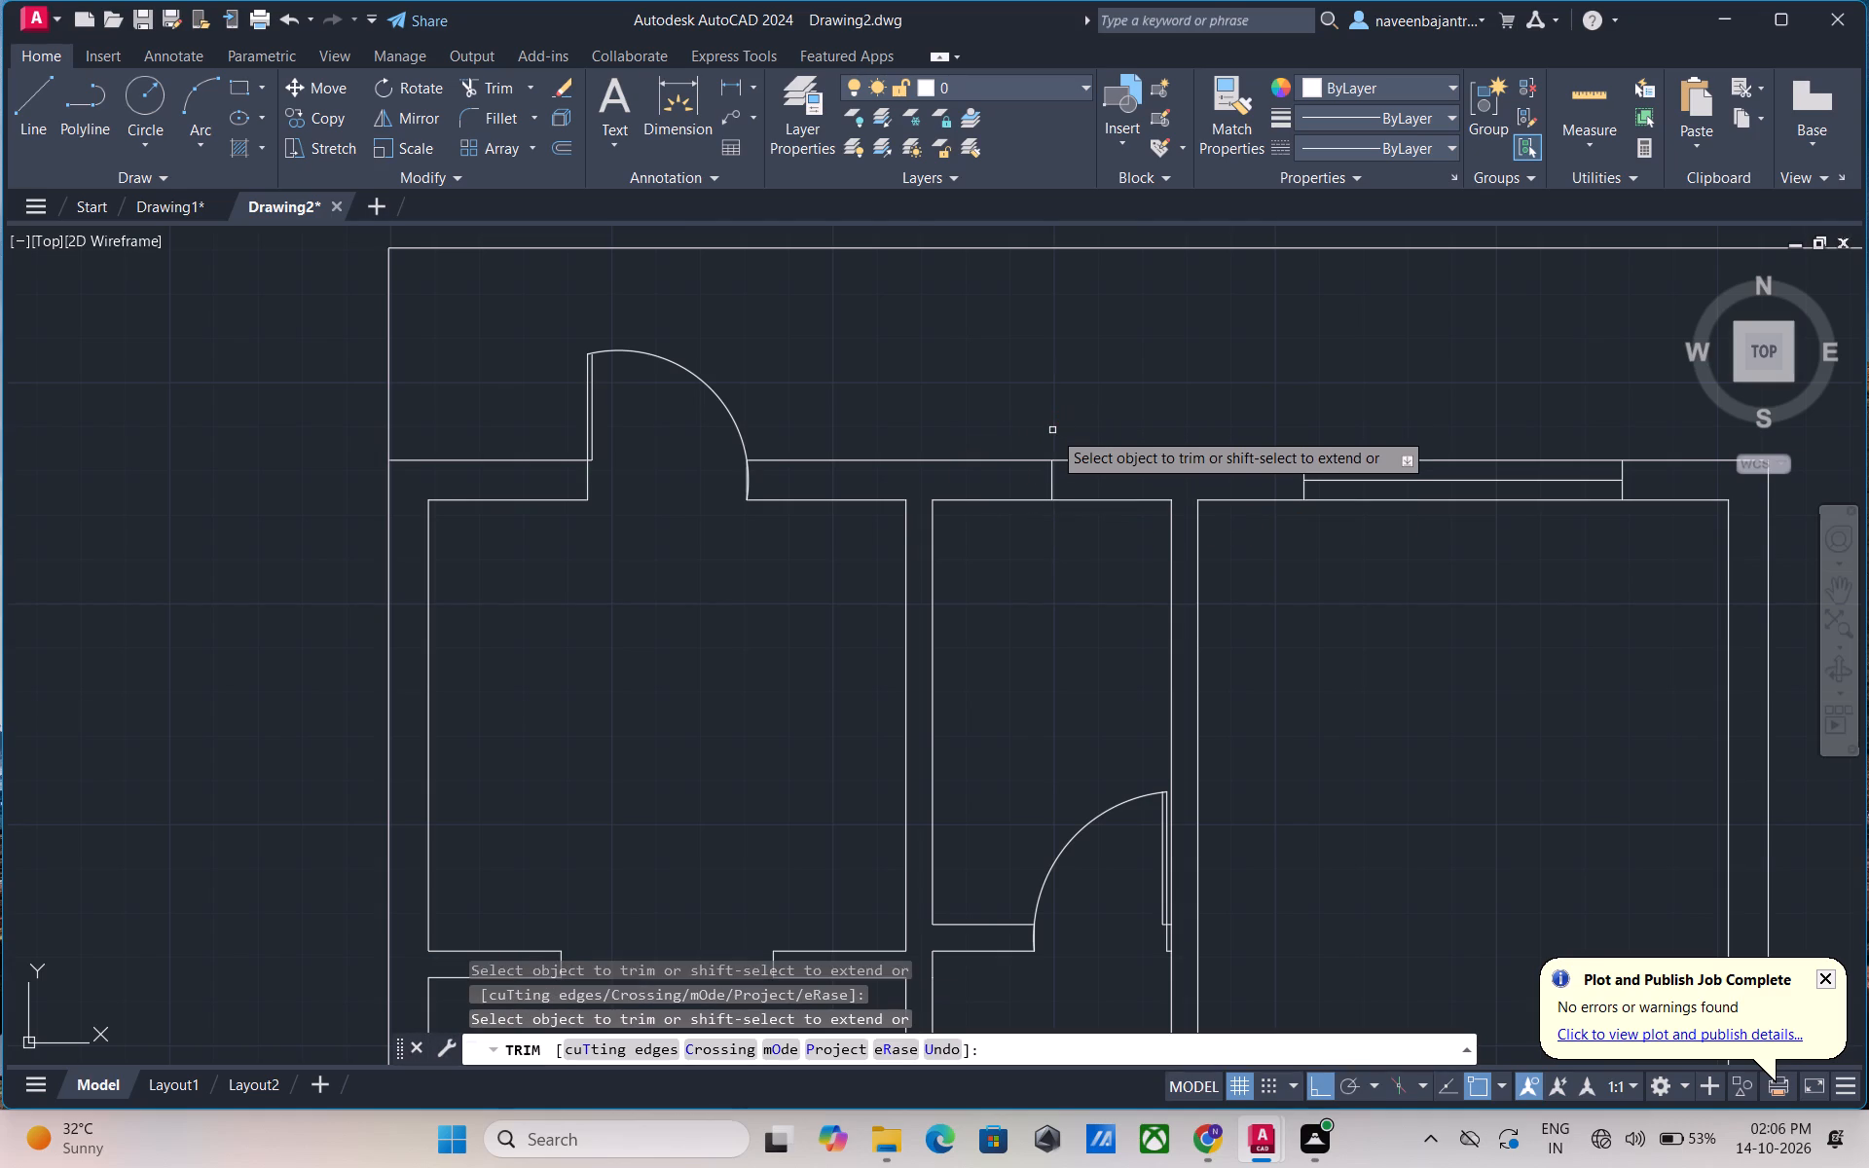
Offset the vertical line in the narrow middle room's top wall by 1' to both sides to mark the window jambs.
{"action": "key", "text": "Escape"}
{"action": "type", "text": "O 1'"}
{"action": "key", "text": "Return"}
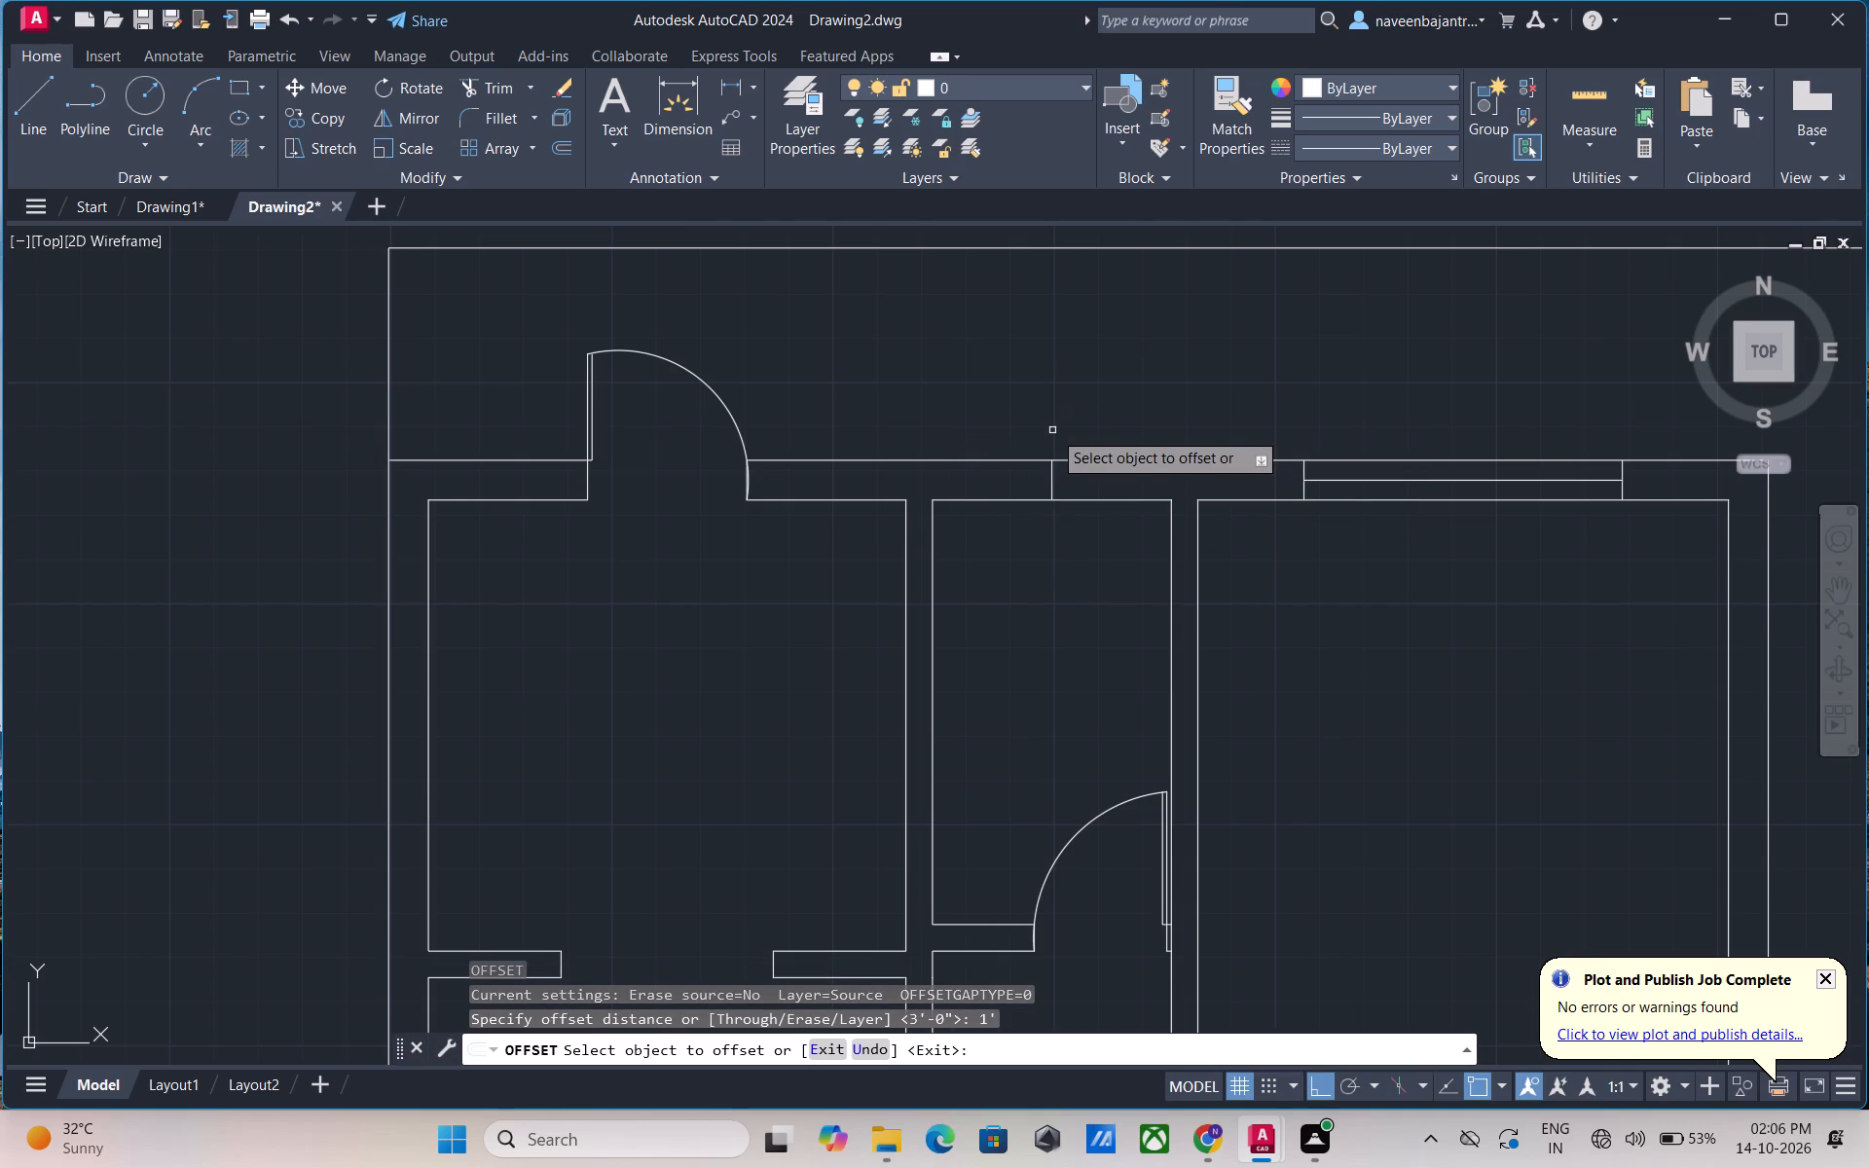
{"action": "left_click", "coordinate": [1050, 480]}
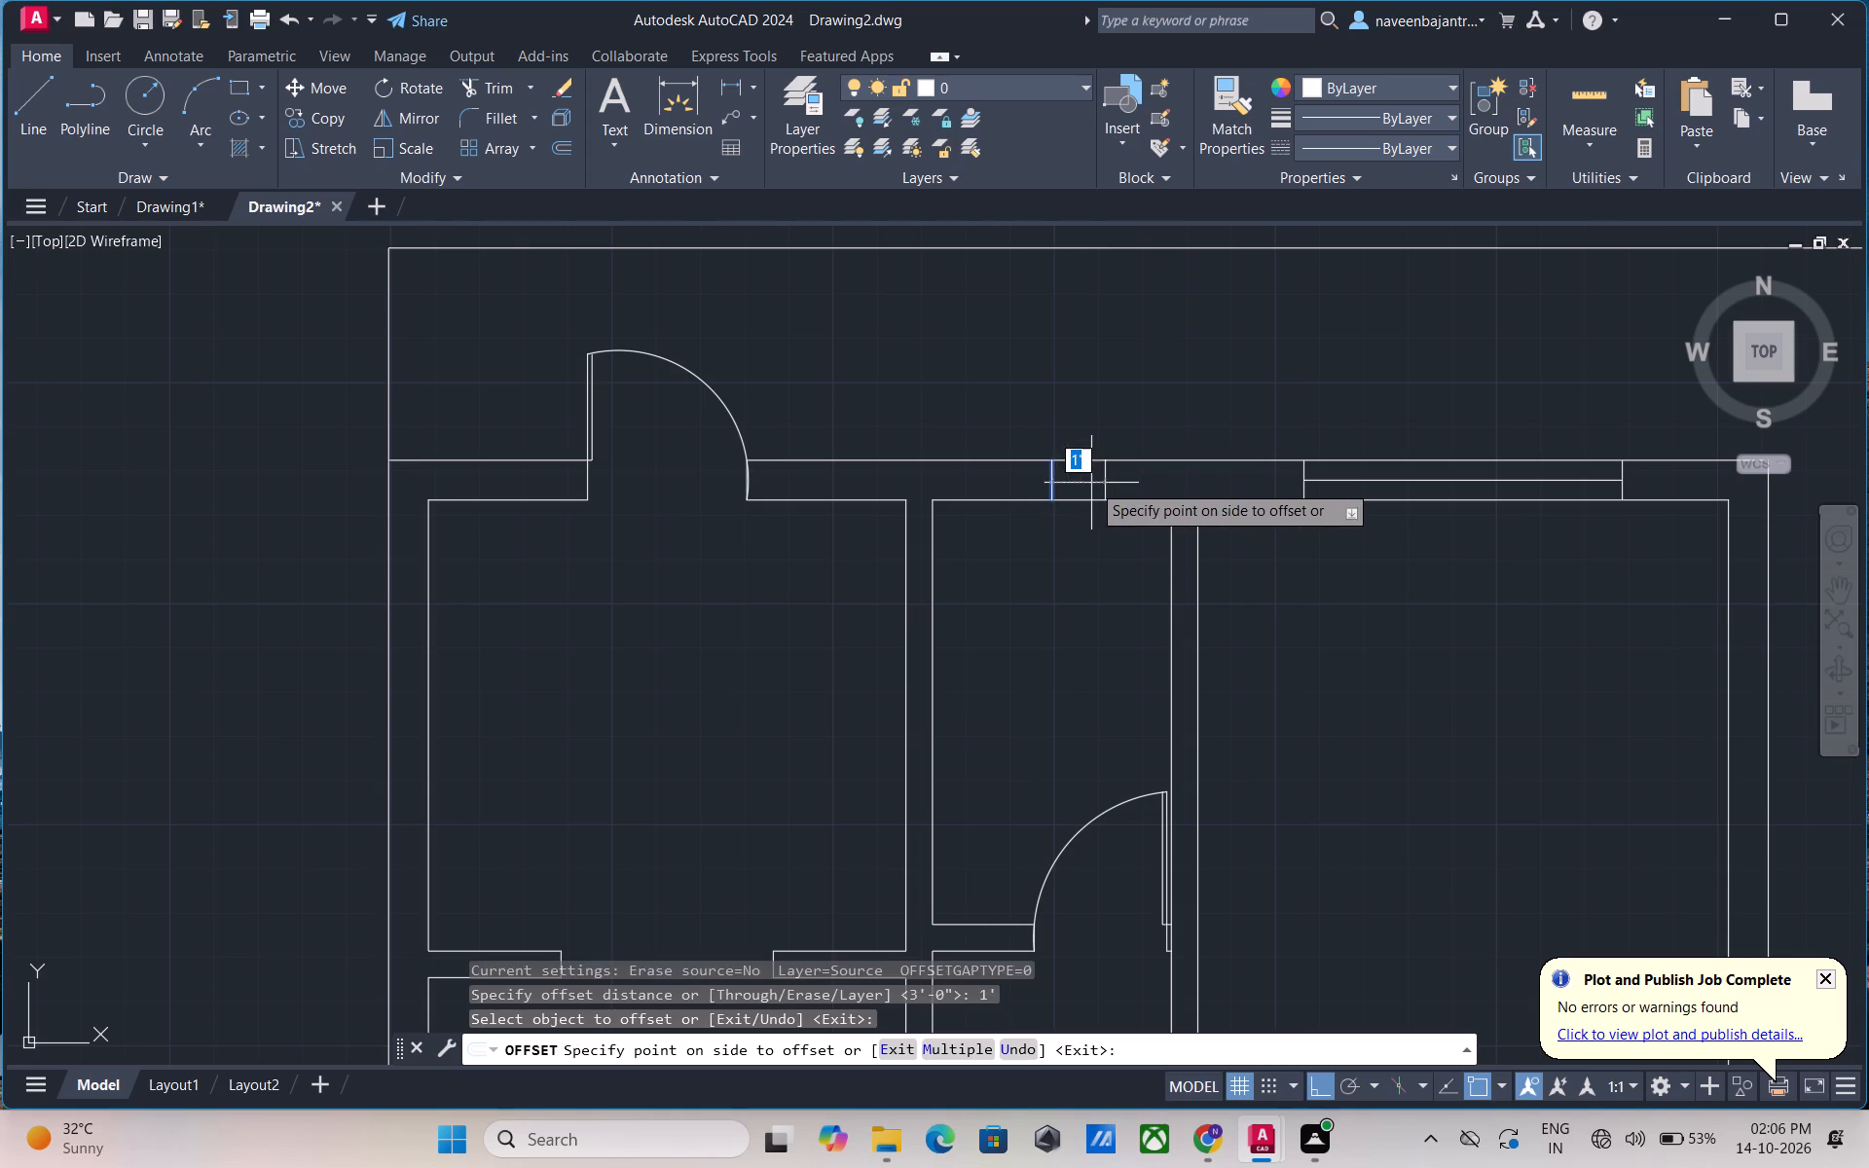
{"action": "left_click", "coordinate": [1091, 483]}
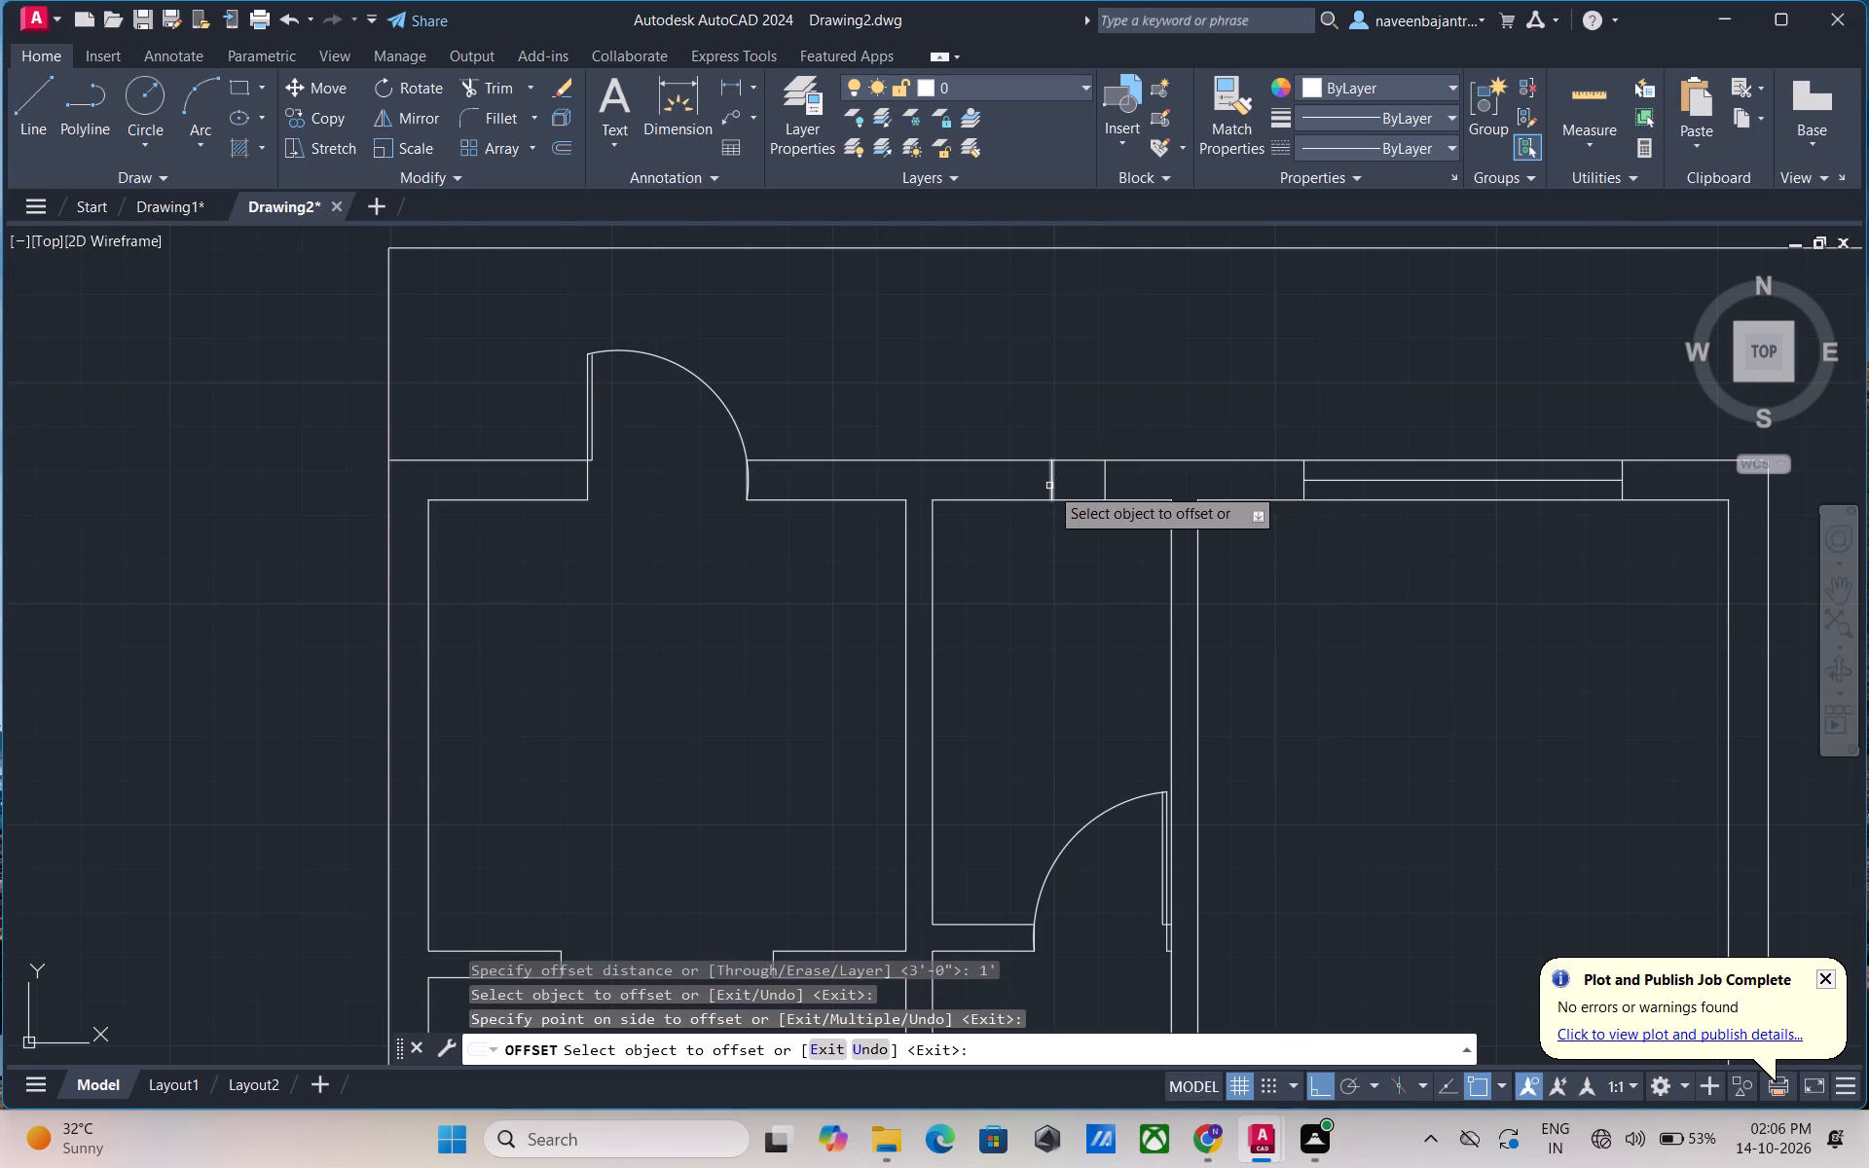
{"action": "left_click", "coordinate": [1049, 486]}
{"action": "left_click", "coordinate": [1019, 487]}
{"action": "key", "text": "Escape"}
Remove the centre line between the two window jambs in the narrow middle room's top wall with Trim.
{"action": "type", "text": "TR"}
{"action": "key", "text": "space"}
{"action": "left_click", "coordinate": [1051, 481]}
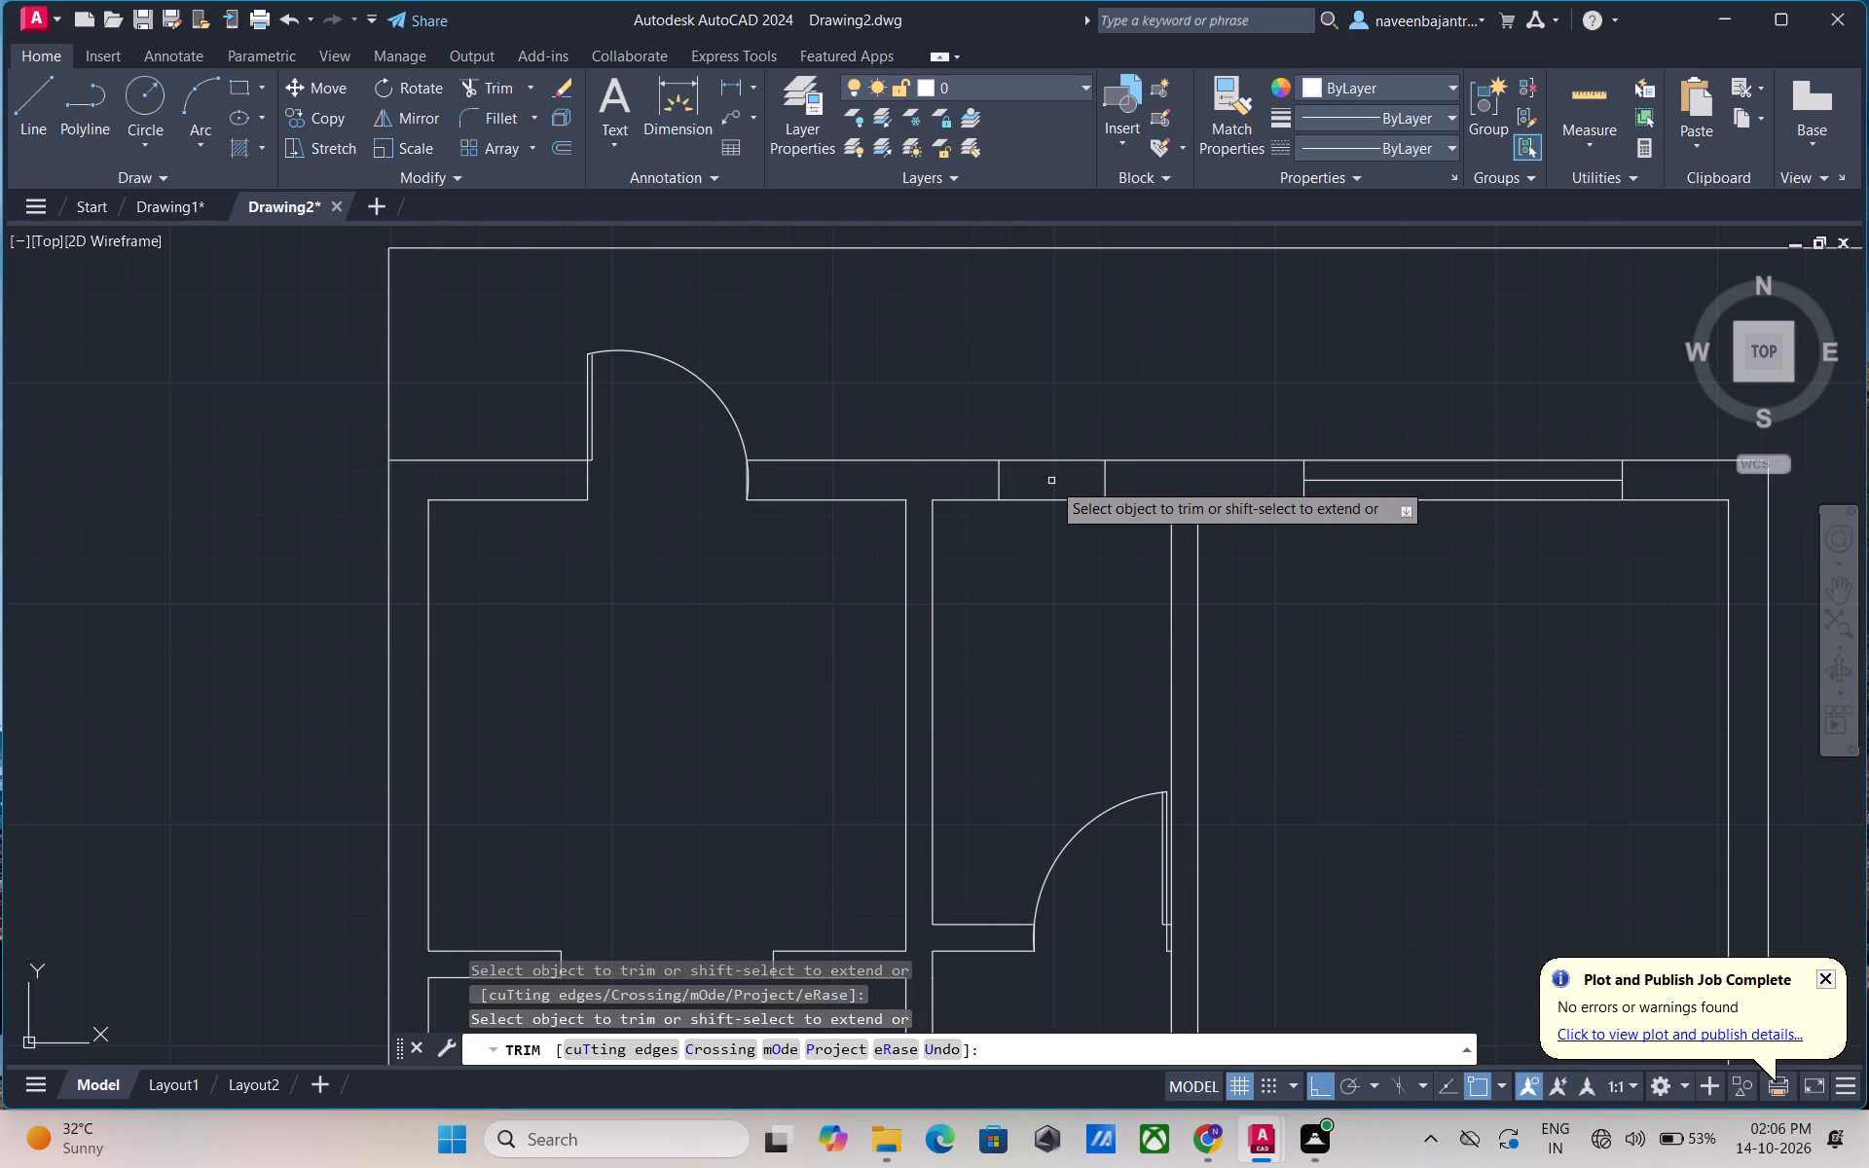
{"action": "key", "text": "Escape"}
Draw the horizontal window line between the midpoints of the two jambs in the narrow middle room's top wall.
{"action": "type", "text": "L"}
{"action": "key", "text": "space"}
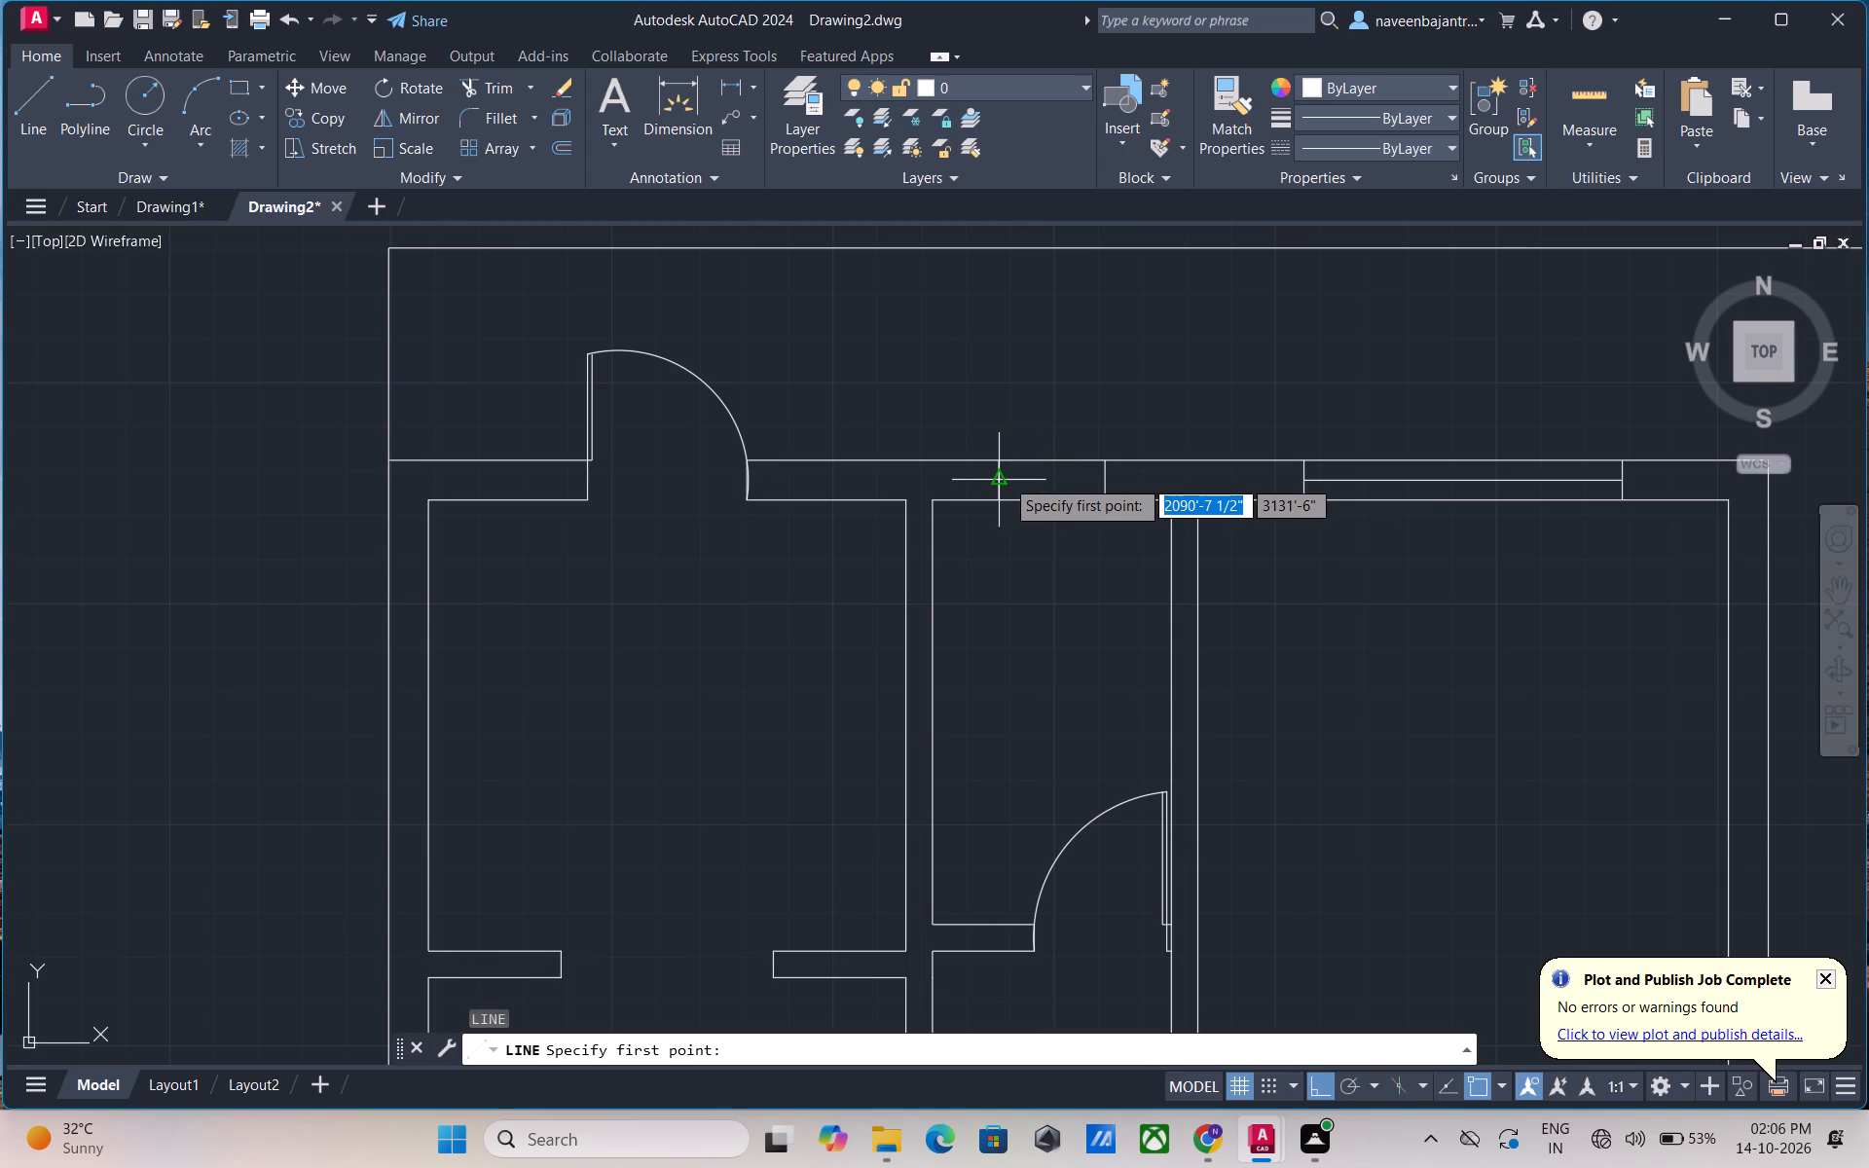
{"action": "left_click", "coordinate": [1004, 478]}
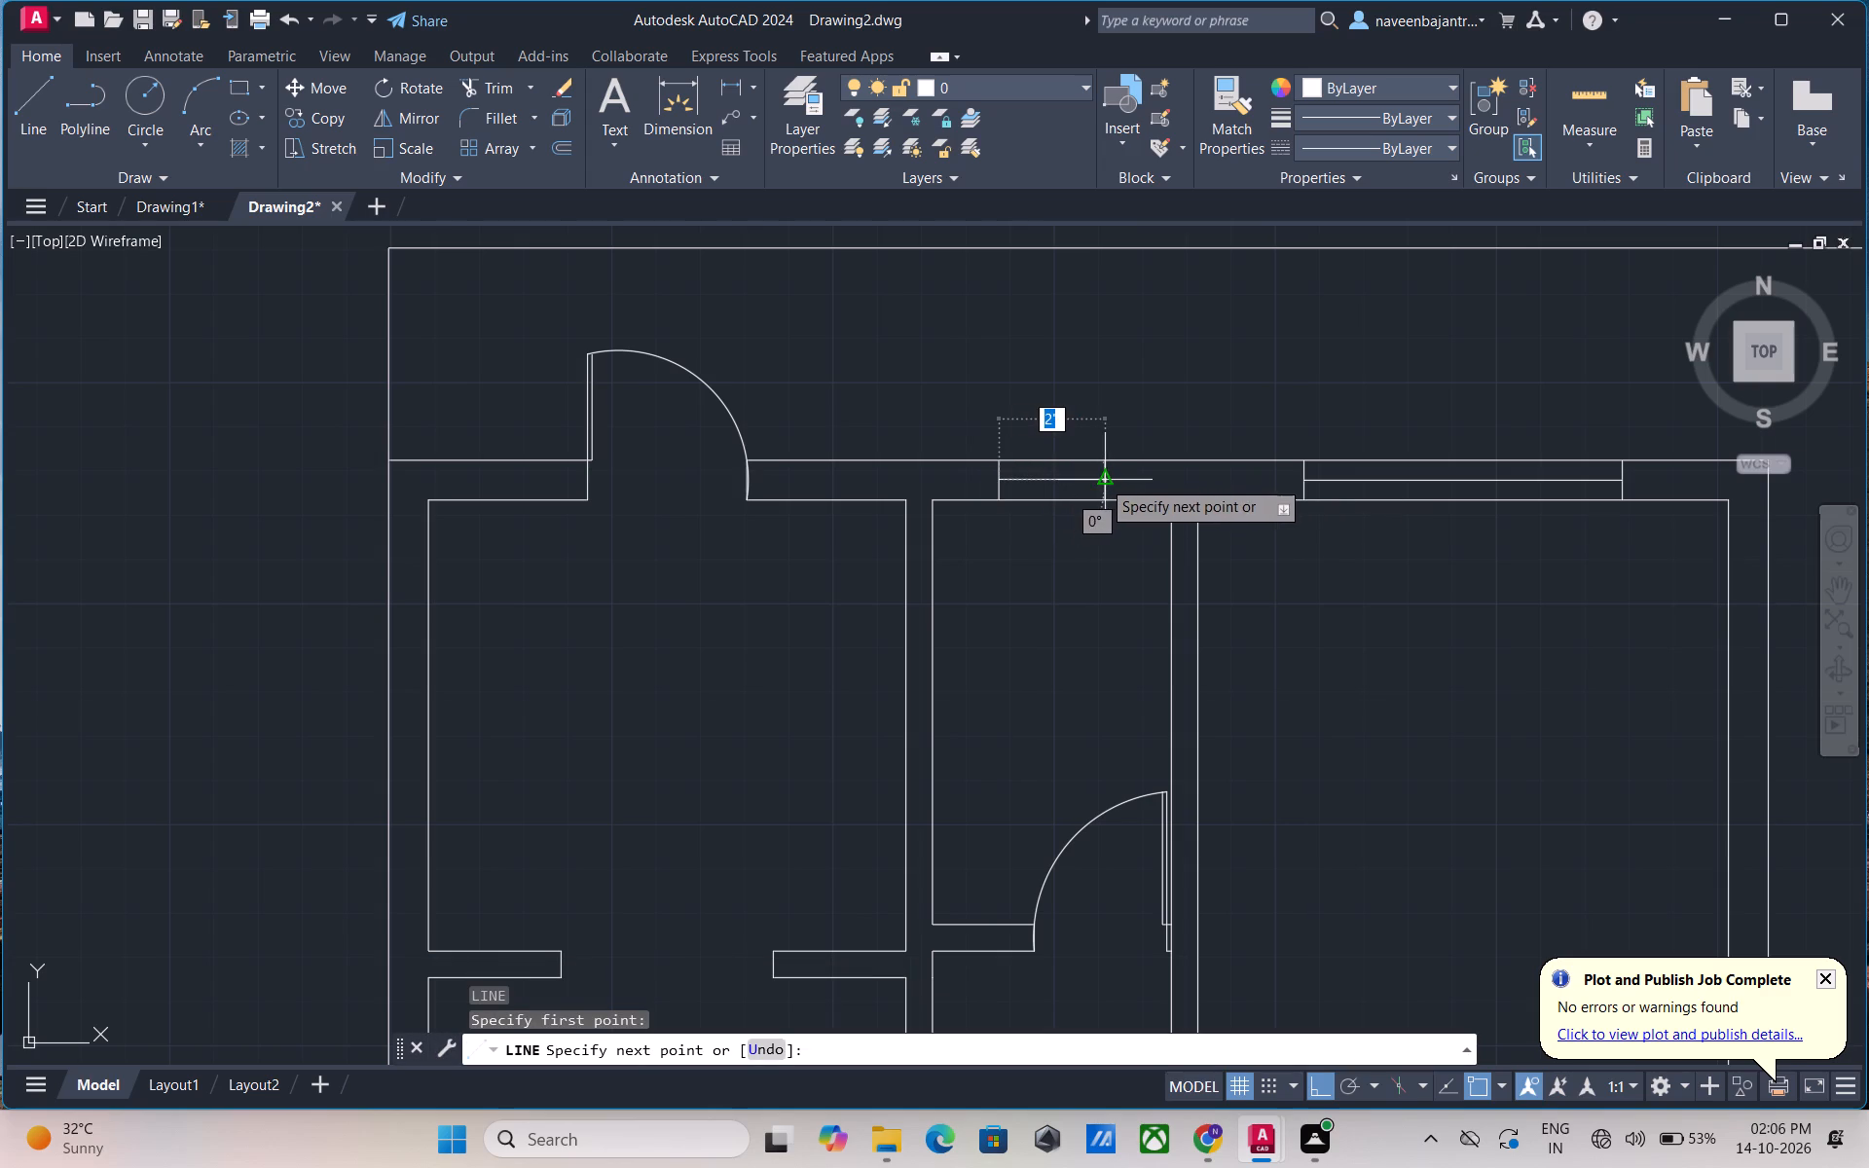
{"action": "left_click", "coordinate": [1101, 479]}
{"action": "key", "text": "Escape"}
Draw a line across the upper-left room's top door opening, joining the ends of the wall's inner face.
{"action": "scroll", "coordinate": [1128, 512], "scroll_direction": "down", "scroll_amount": 1}
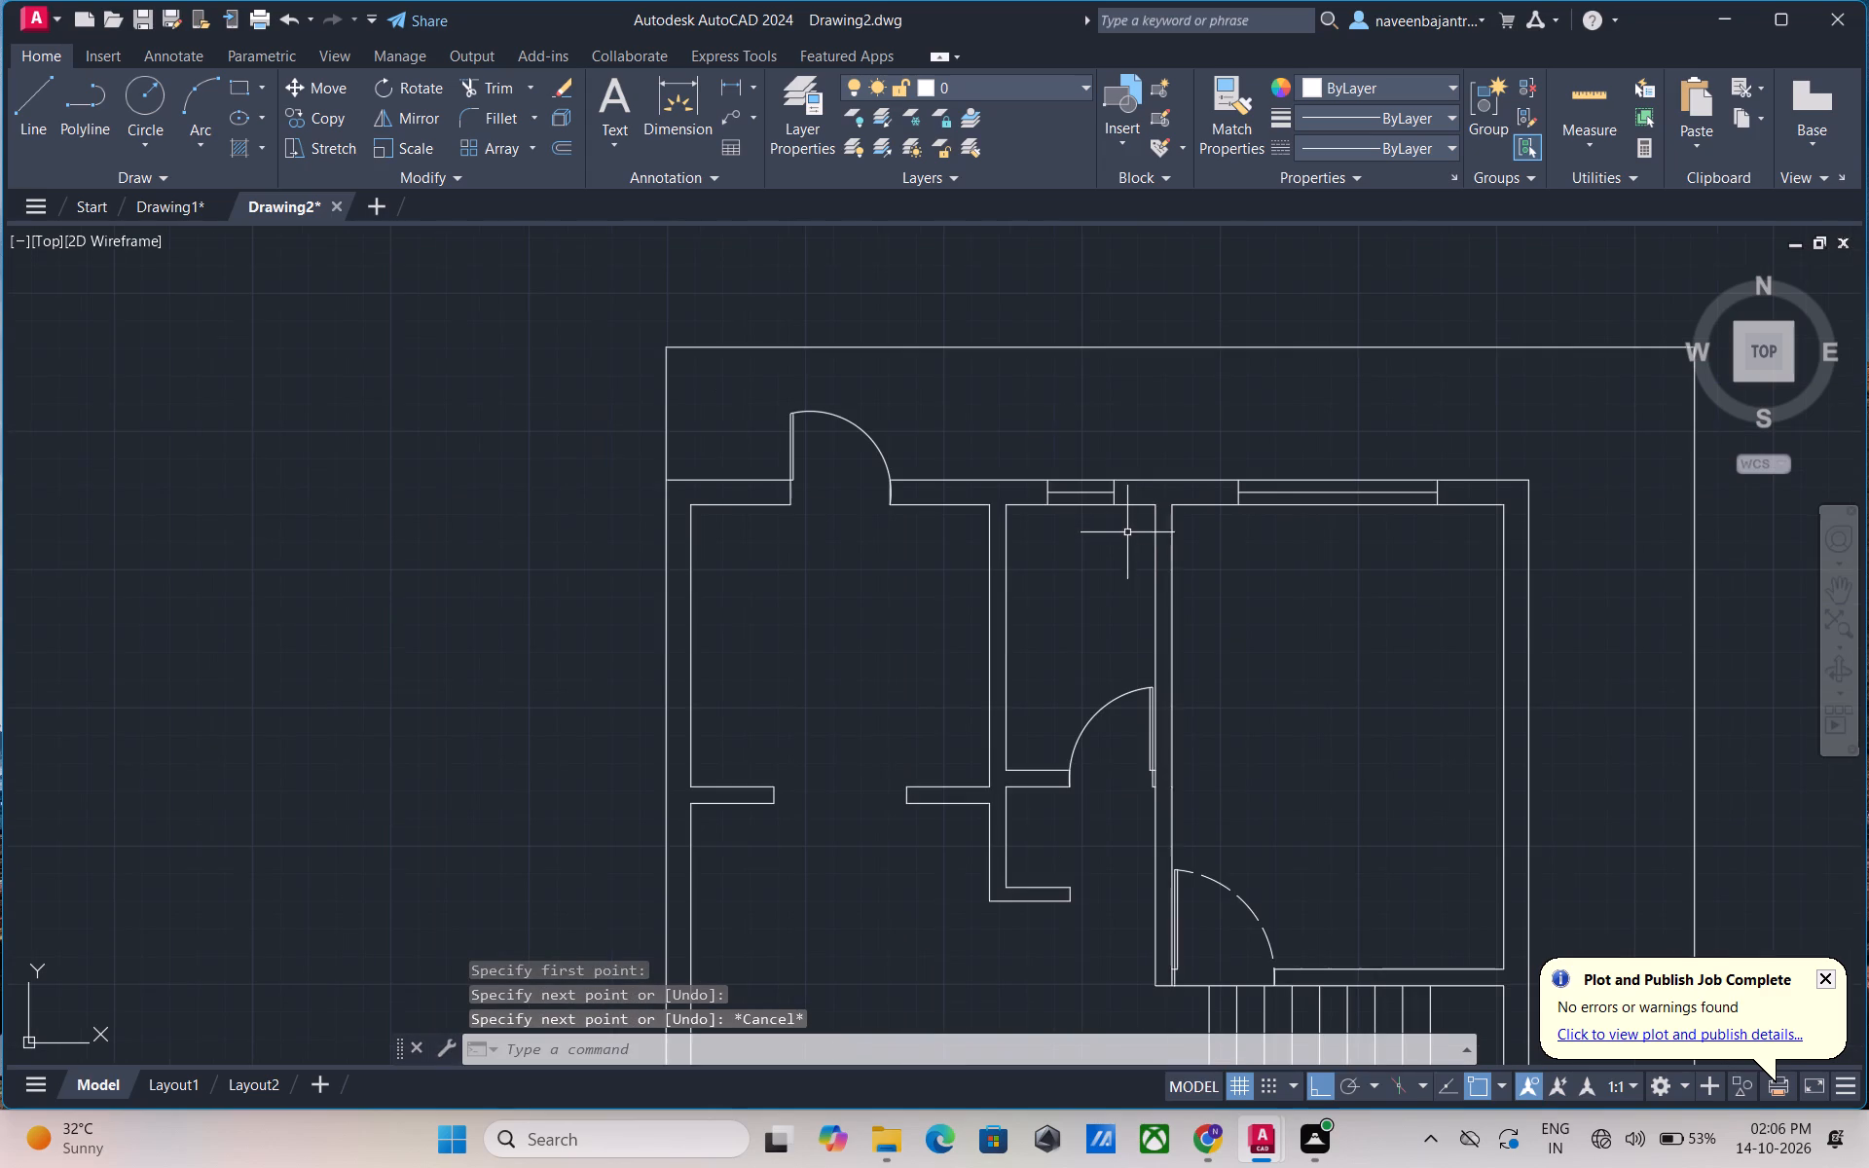
{"action": "scroll", "coordinate": [1118, 557], "scroll_direction": "down", "scroll_amount": 1}
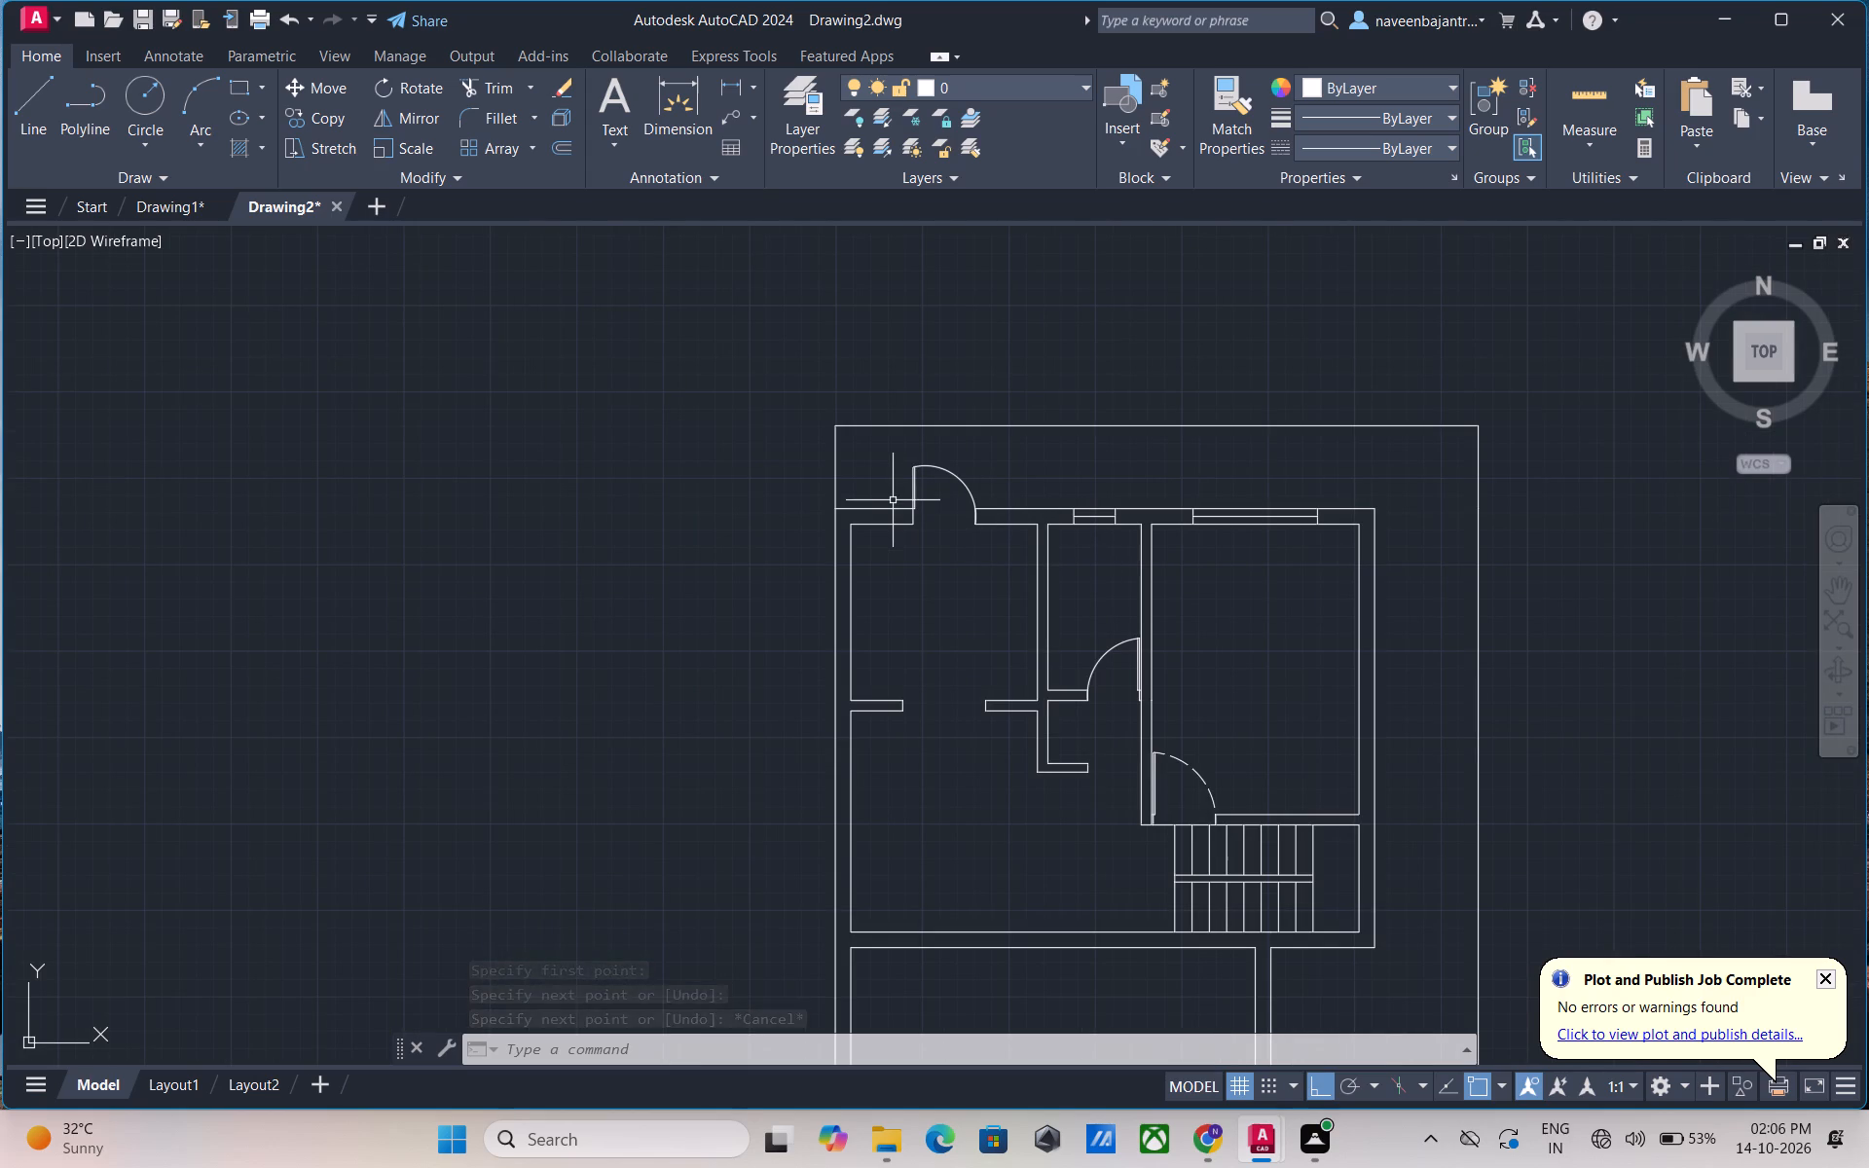
{"action": "scroll", "coordinate": [894, 501], "scroll_direction": "up", "scroll_amount": 2}
{"action": "key", "text": "Escape"}
{"action": "type", "text": "L"}
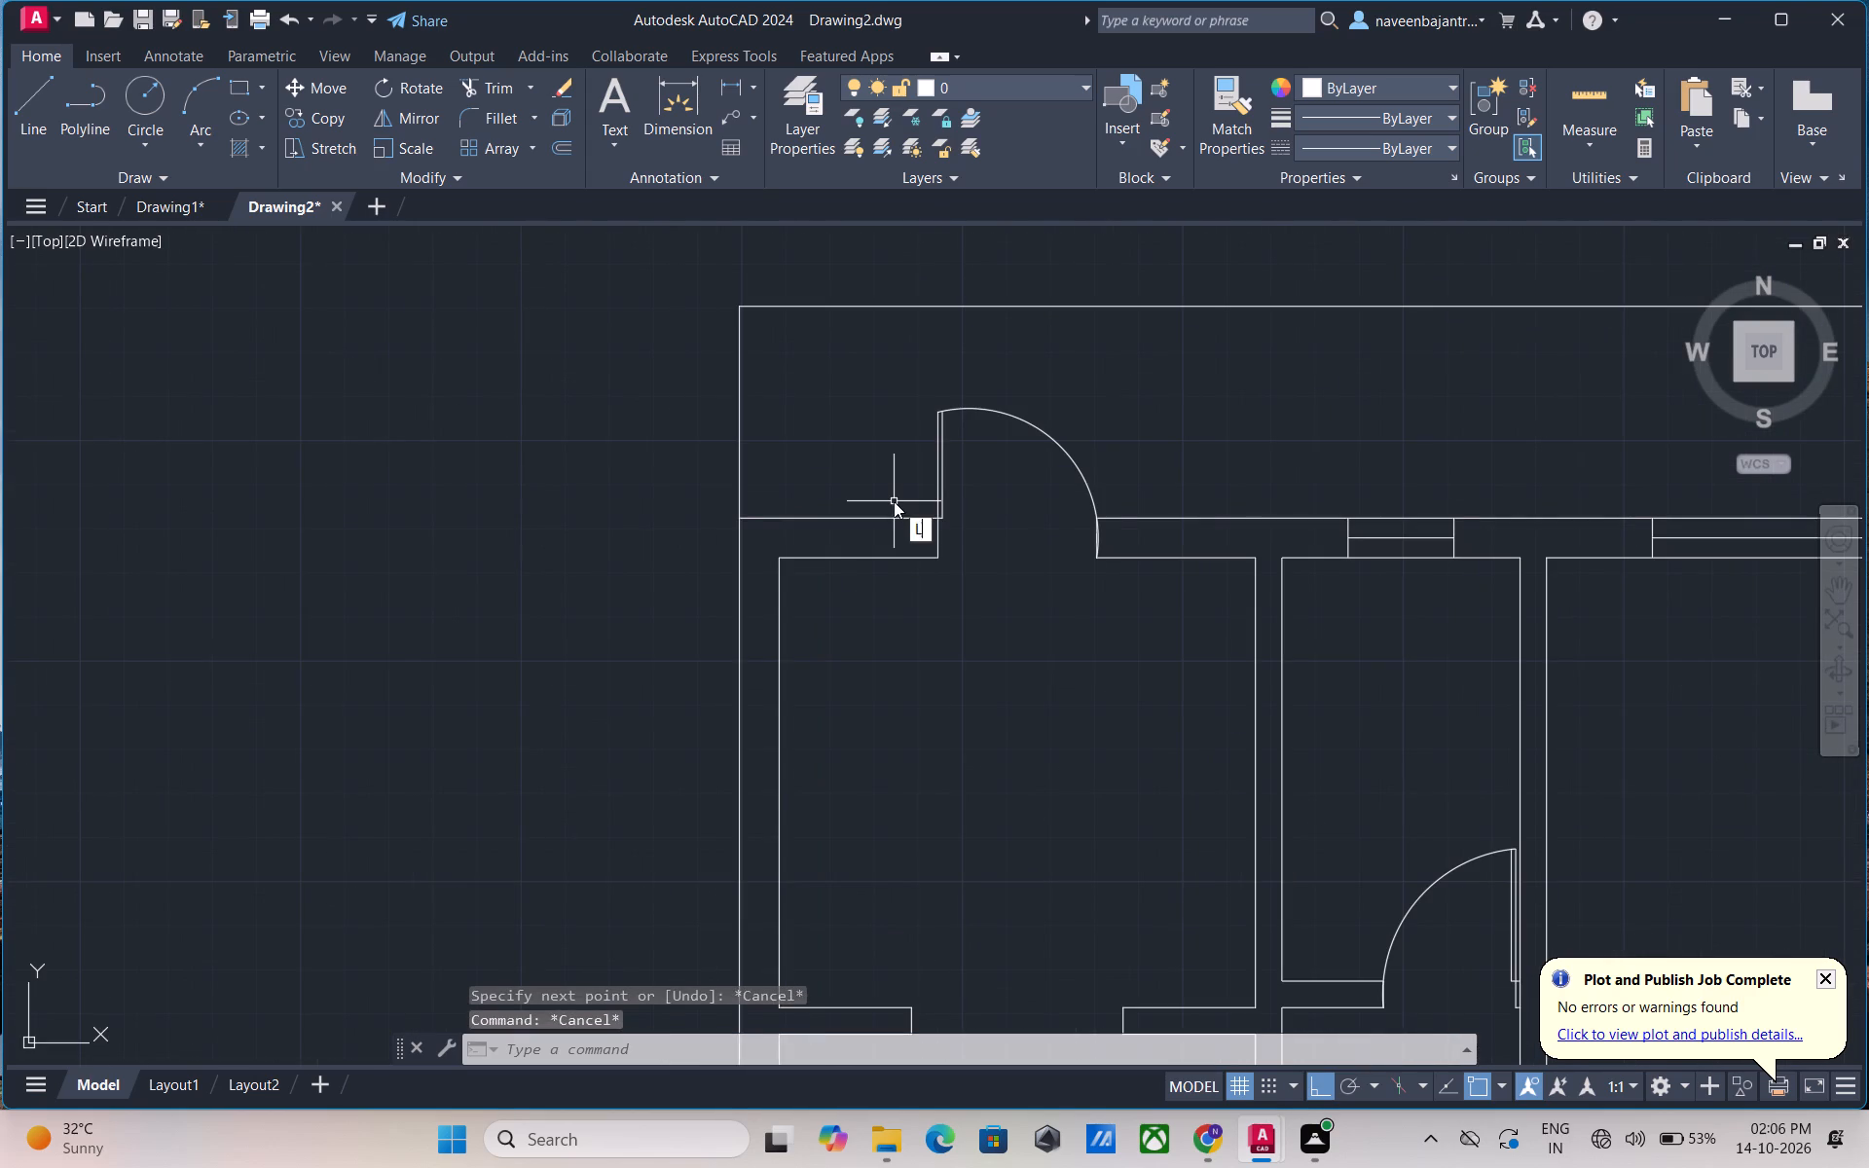
{"action": "key", "text": "space"}
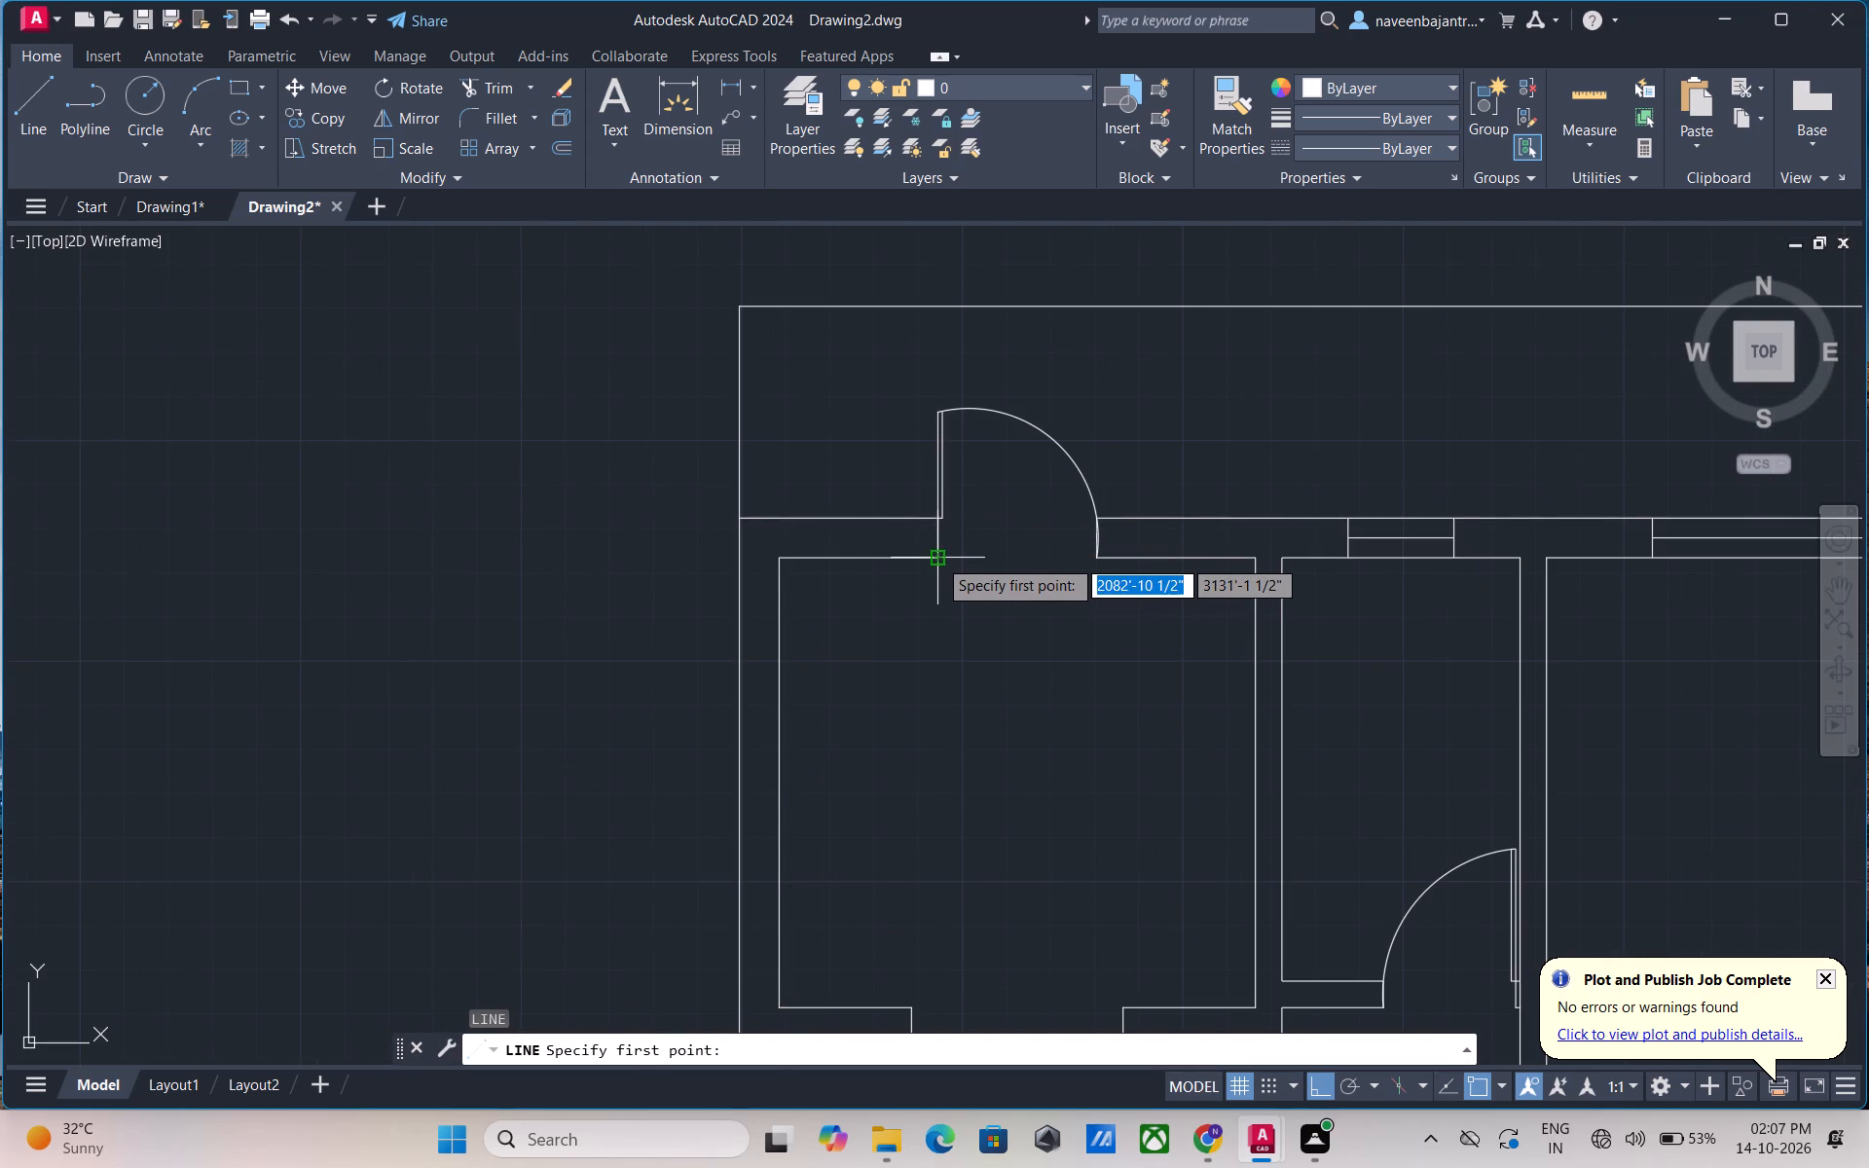
{"action": "left_click", "coordinate": [937, 558]}
{"action": "left_click", "coordinate": [1097, 563]}
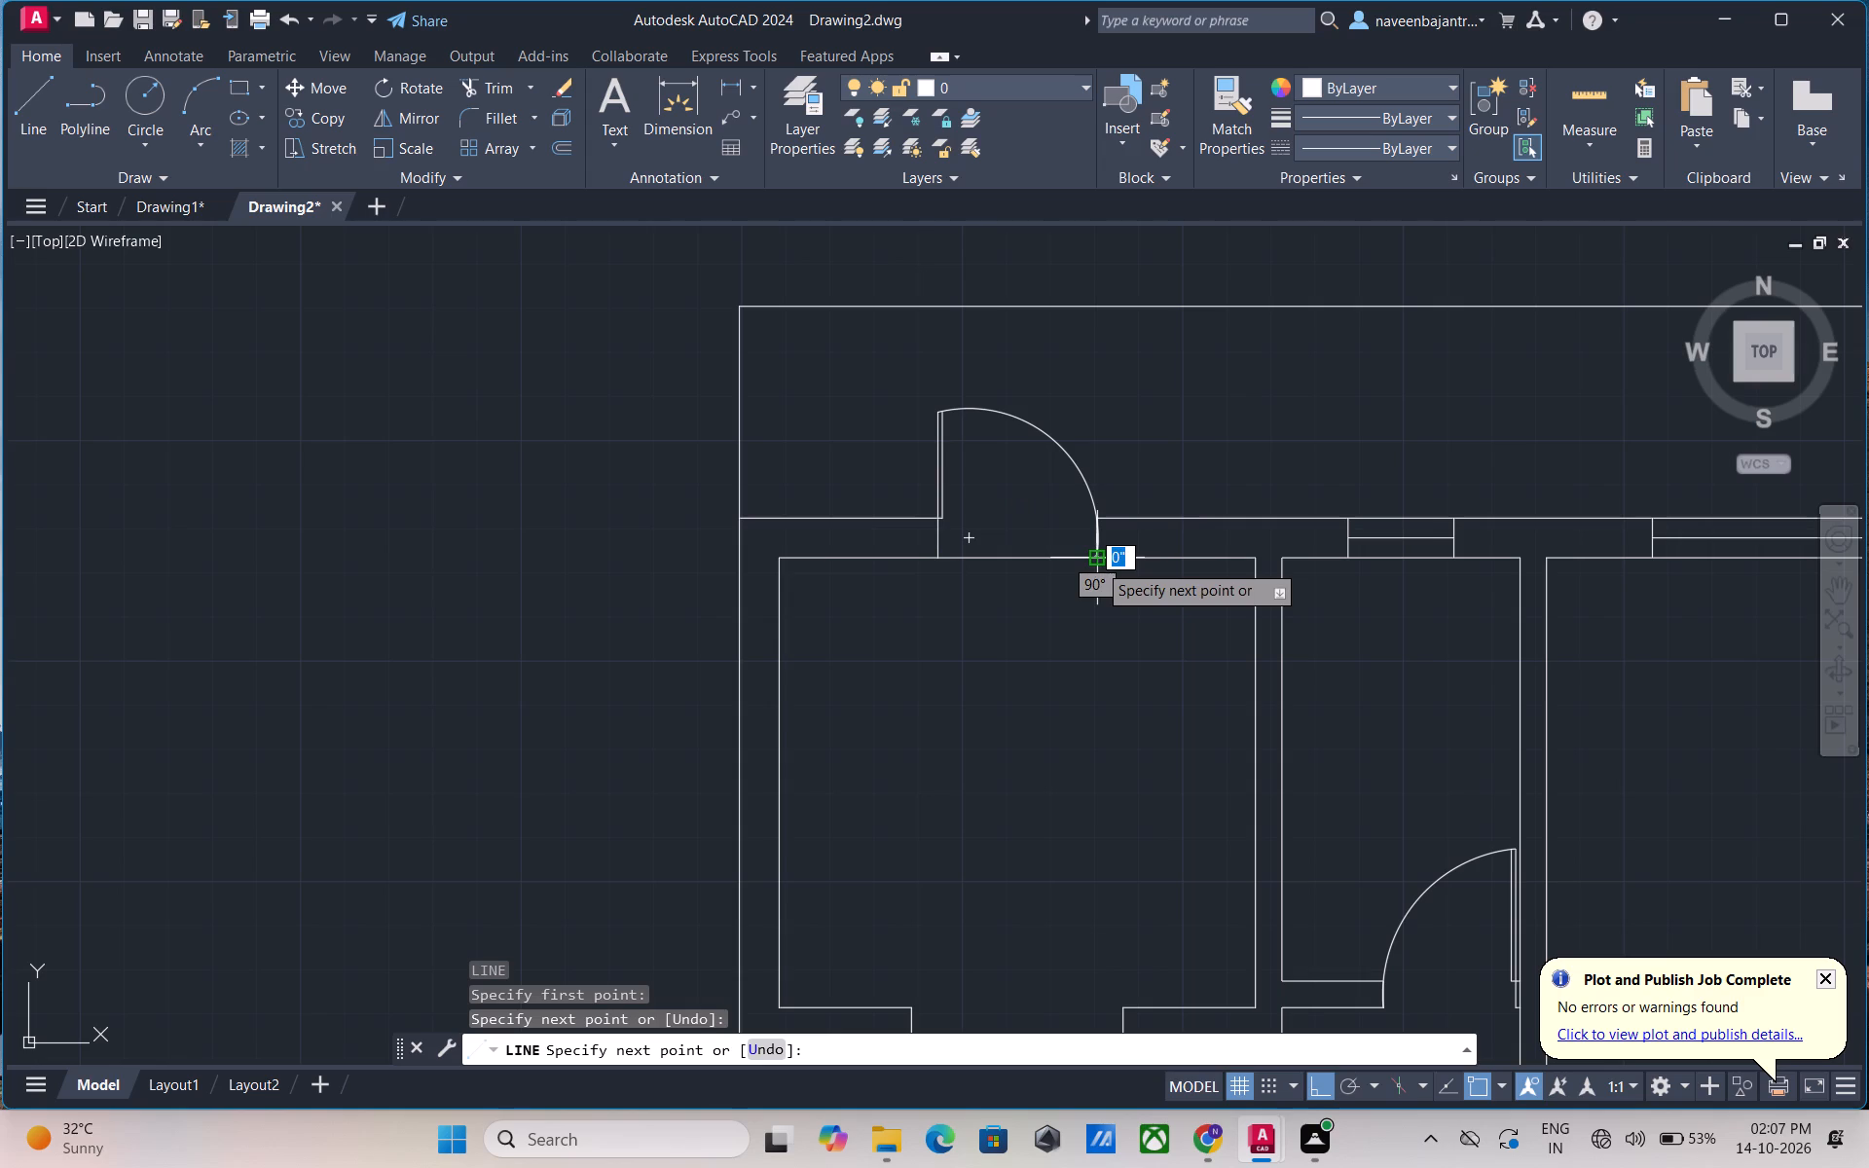
{"action": "key", "text": "Escape"}
Set the linetype of the upper-left room's top door swing arc to ACAD_ISO02W100.
{"action": "scroll", "coordinate": [1134, 637], "scroll_direction": "down", "scroll_amount": 2}
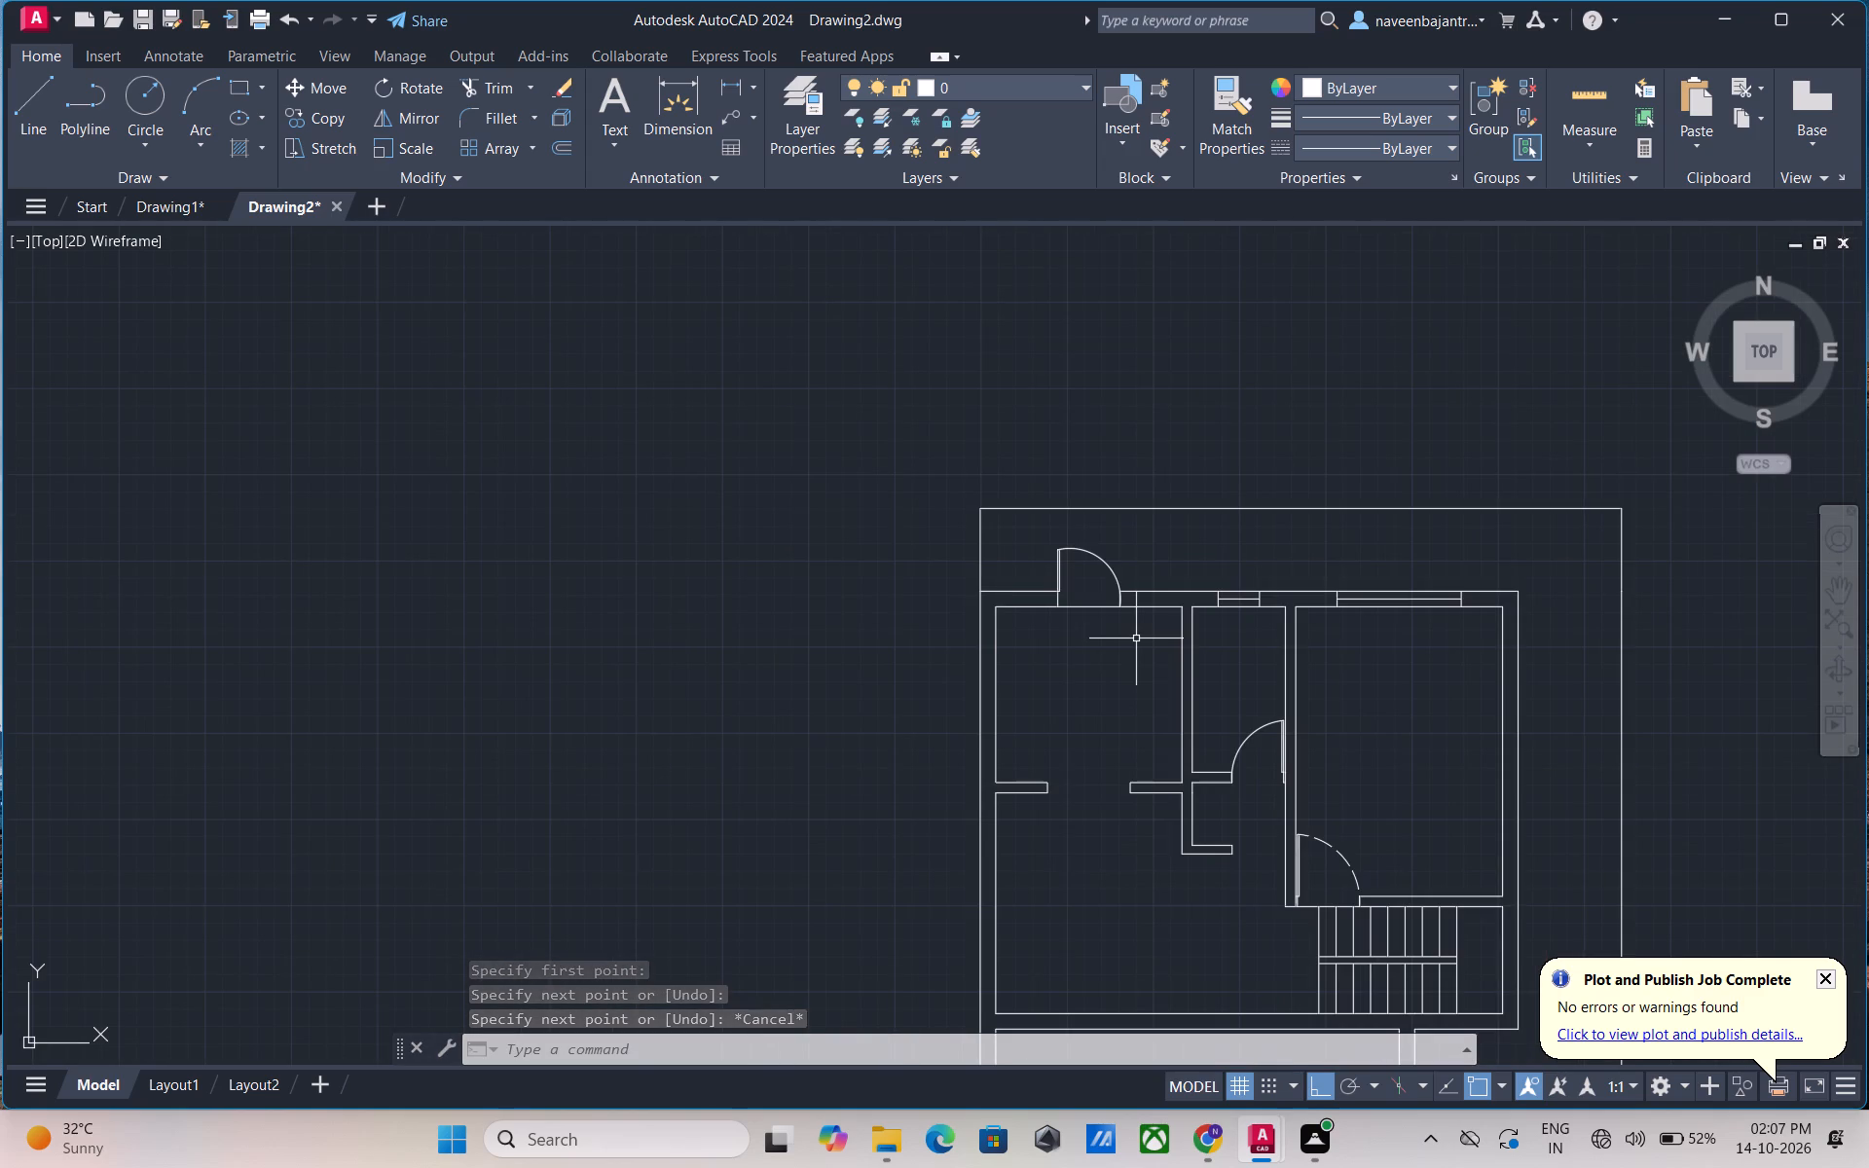
{"action": "middle_click_drag", "start_coordinate": [1136, 639], "coordinate": [1088, 677]}
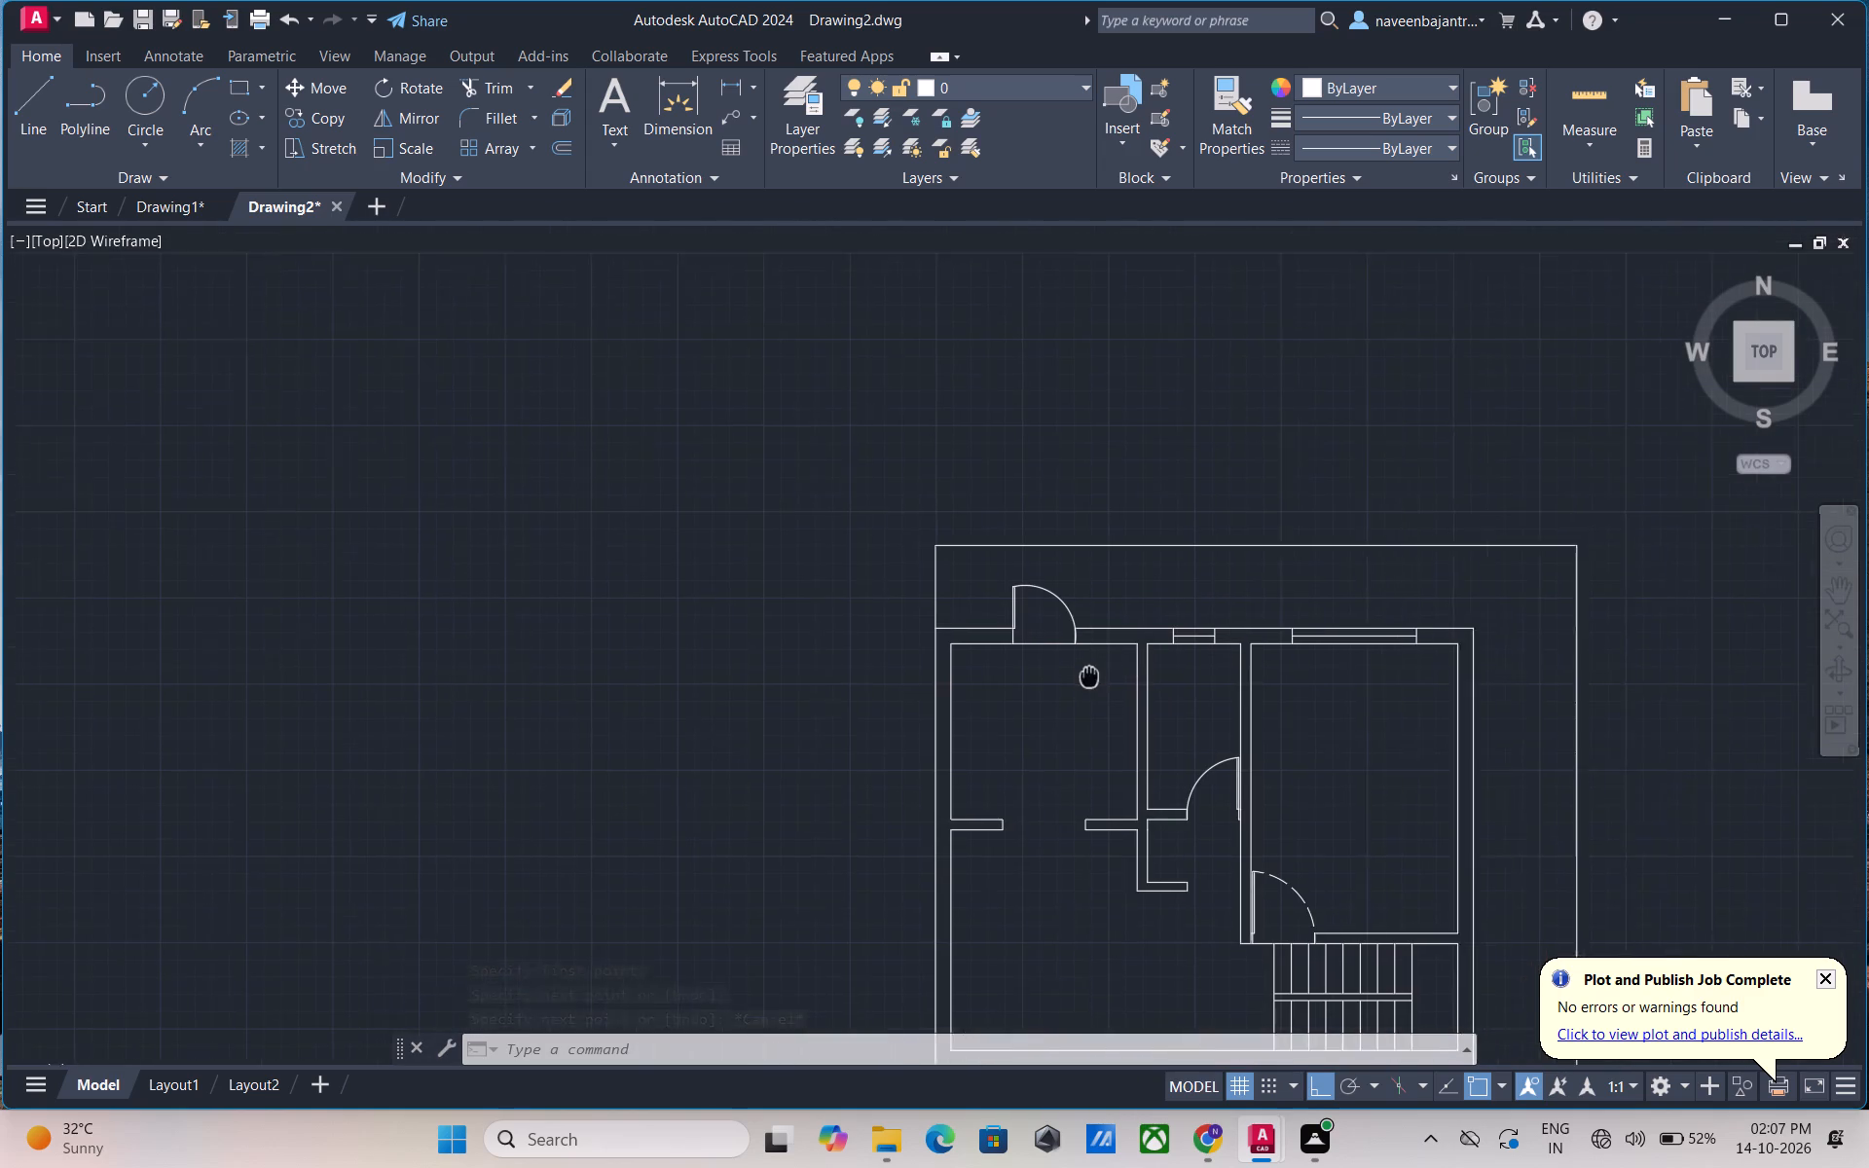
{"action": "middle_click_drag", "start_coordinate": [1088, 677], "coordinate": [893, 718]}
{"action": "scroll", "coordinate": [854, 650], "scroll_direction": "up", "scroll_amount": 1}
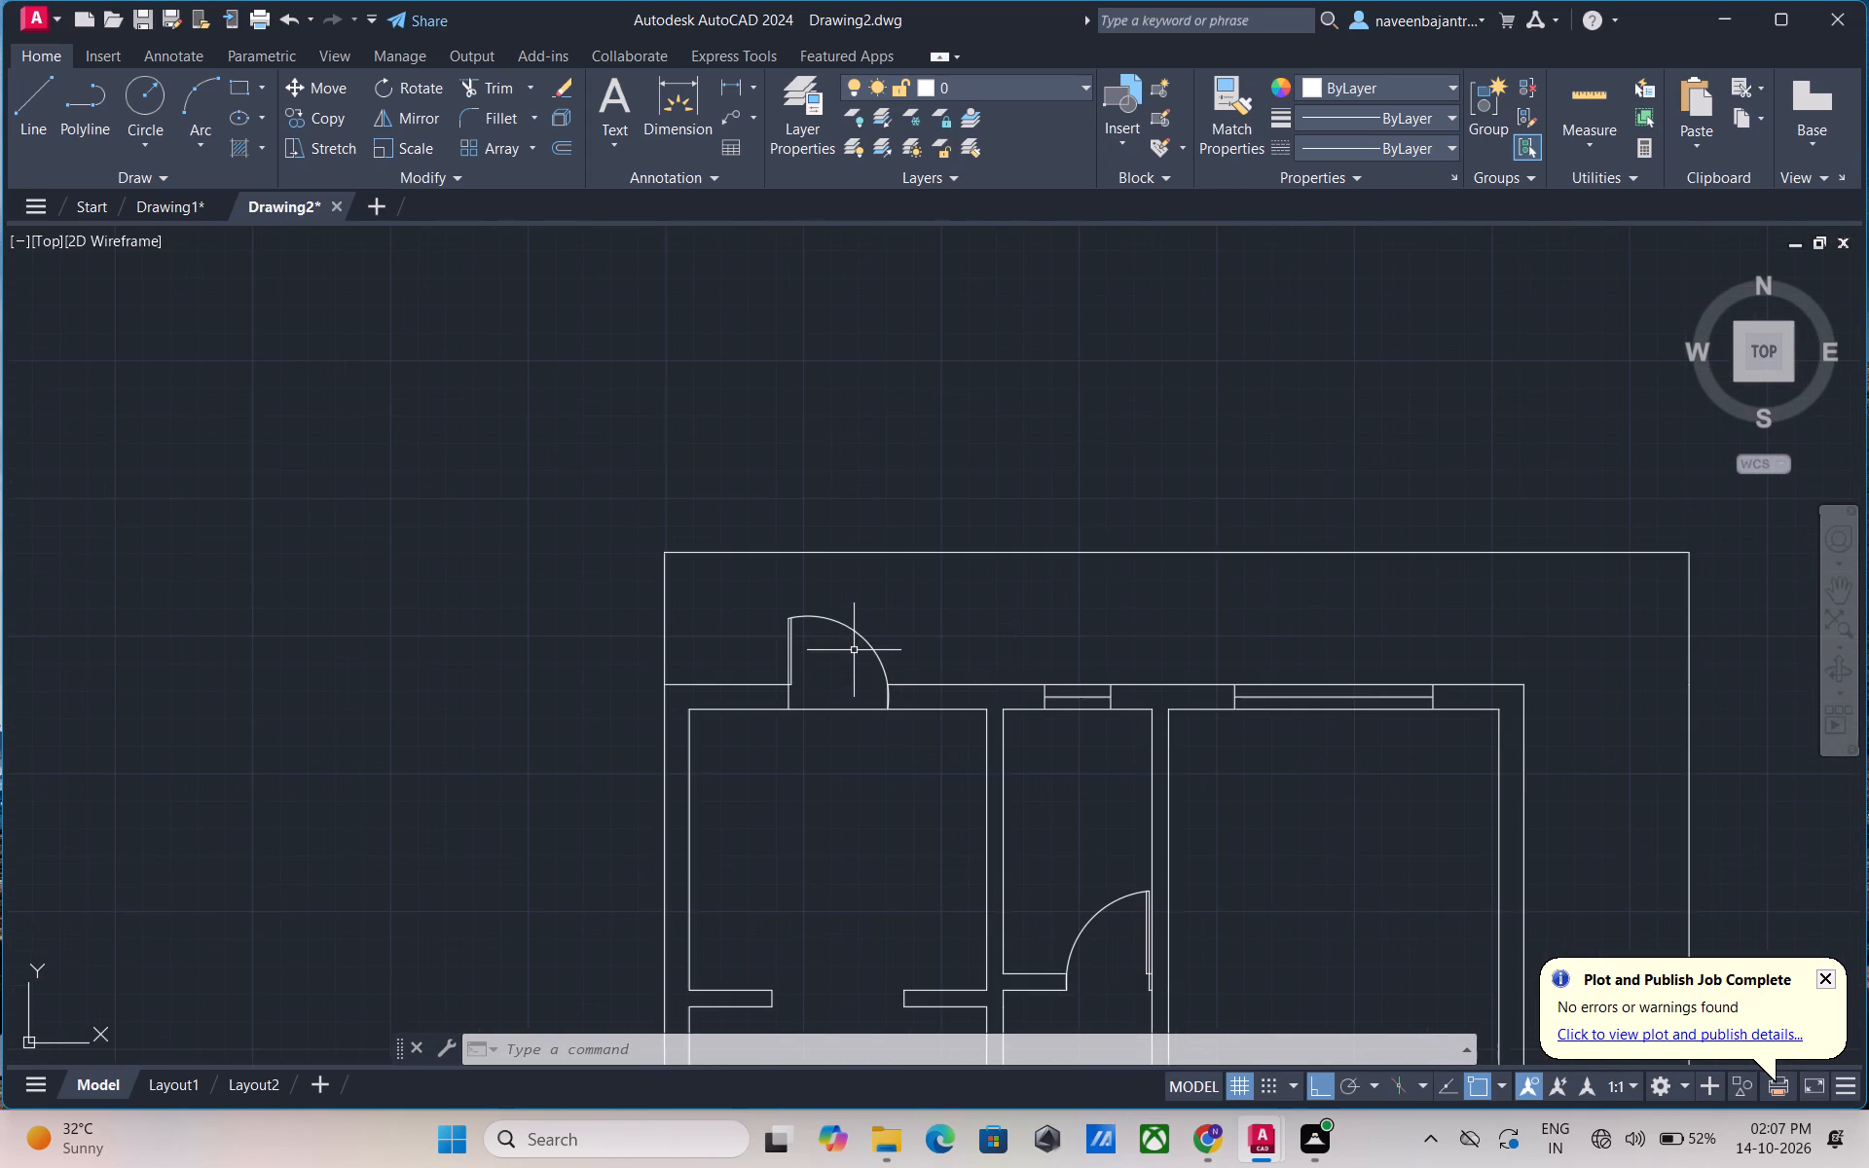
{"action": "scroll", "coordinate": [854, 650], "scroll_direction": "up", "scroll_amount": 1}
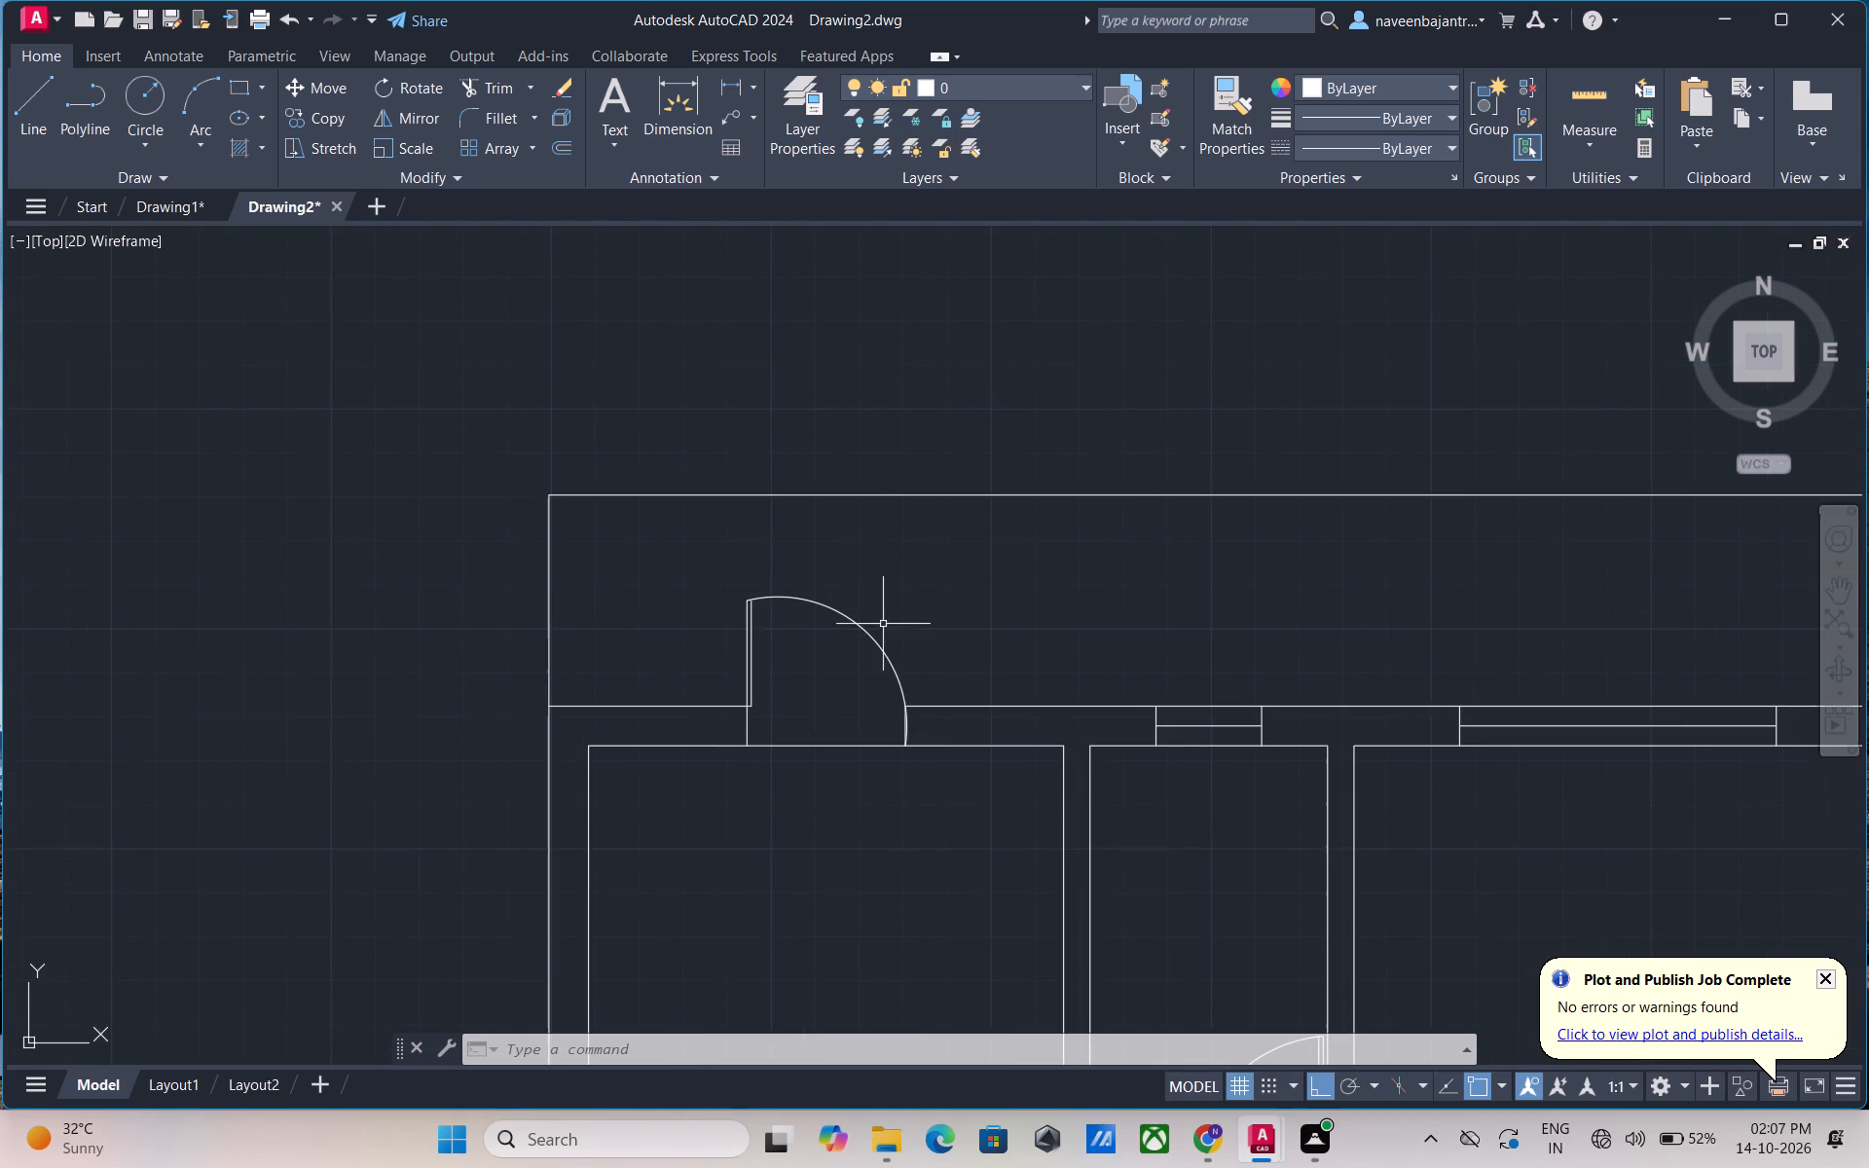
{"action": "left_click", "coordinate": [875, 638]}
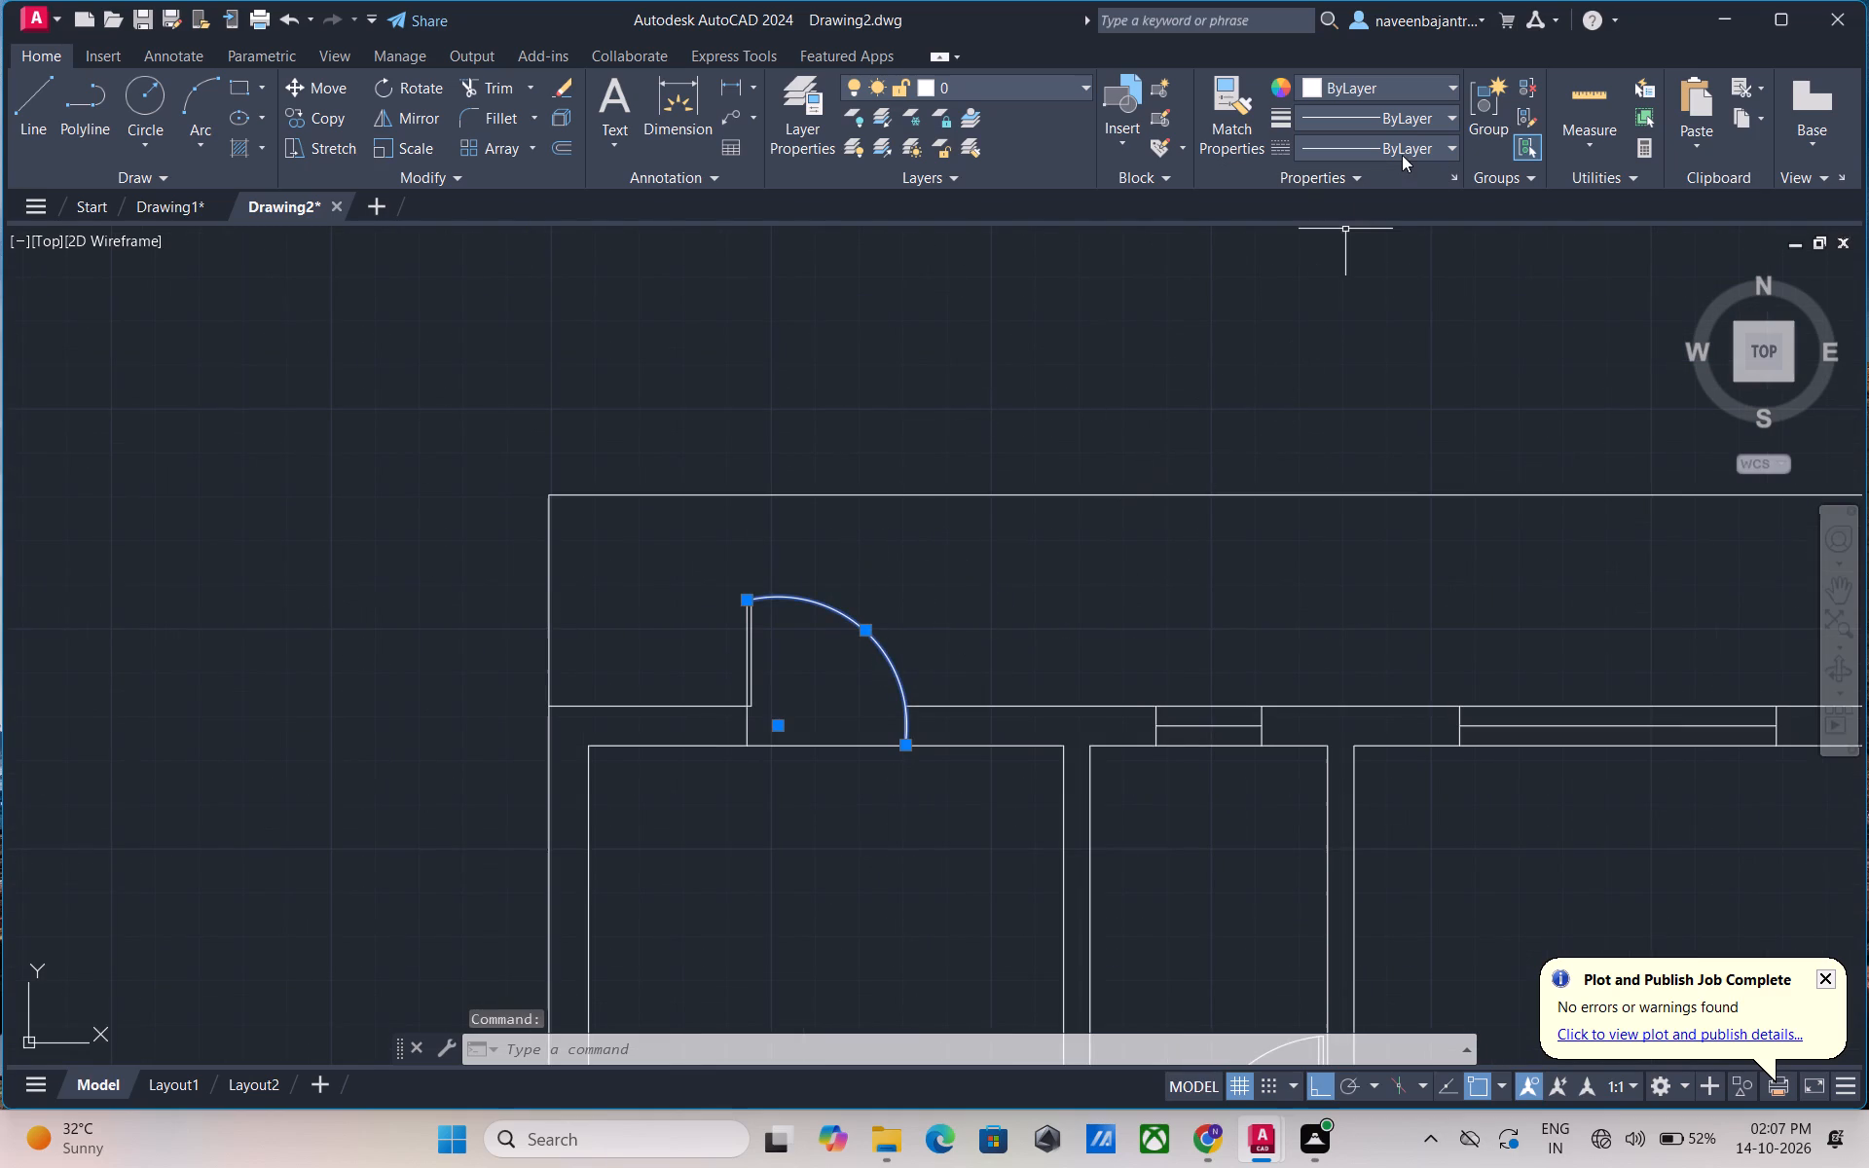
{"action": "left_click", "coordinate": [1407, 150]}
{"action": "left_click", "coordinate": [1376, 225]}
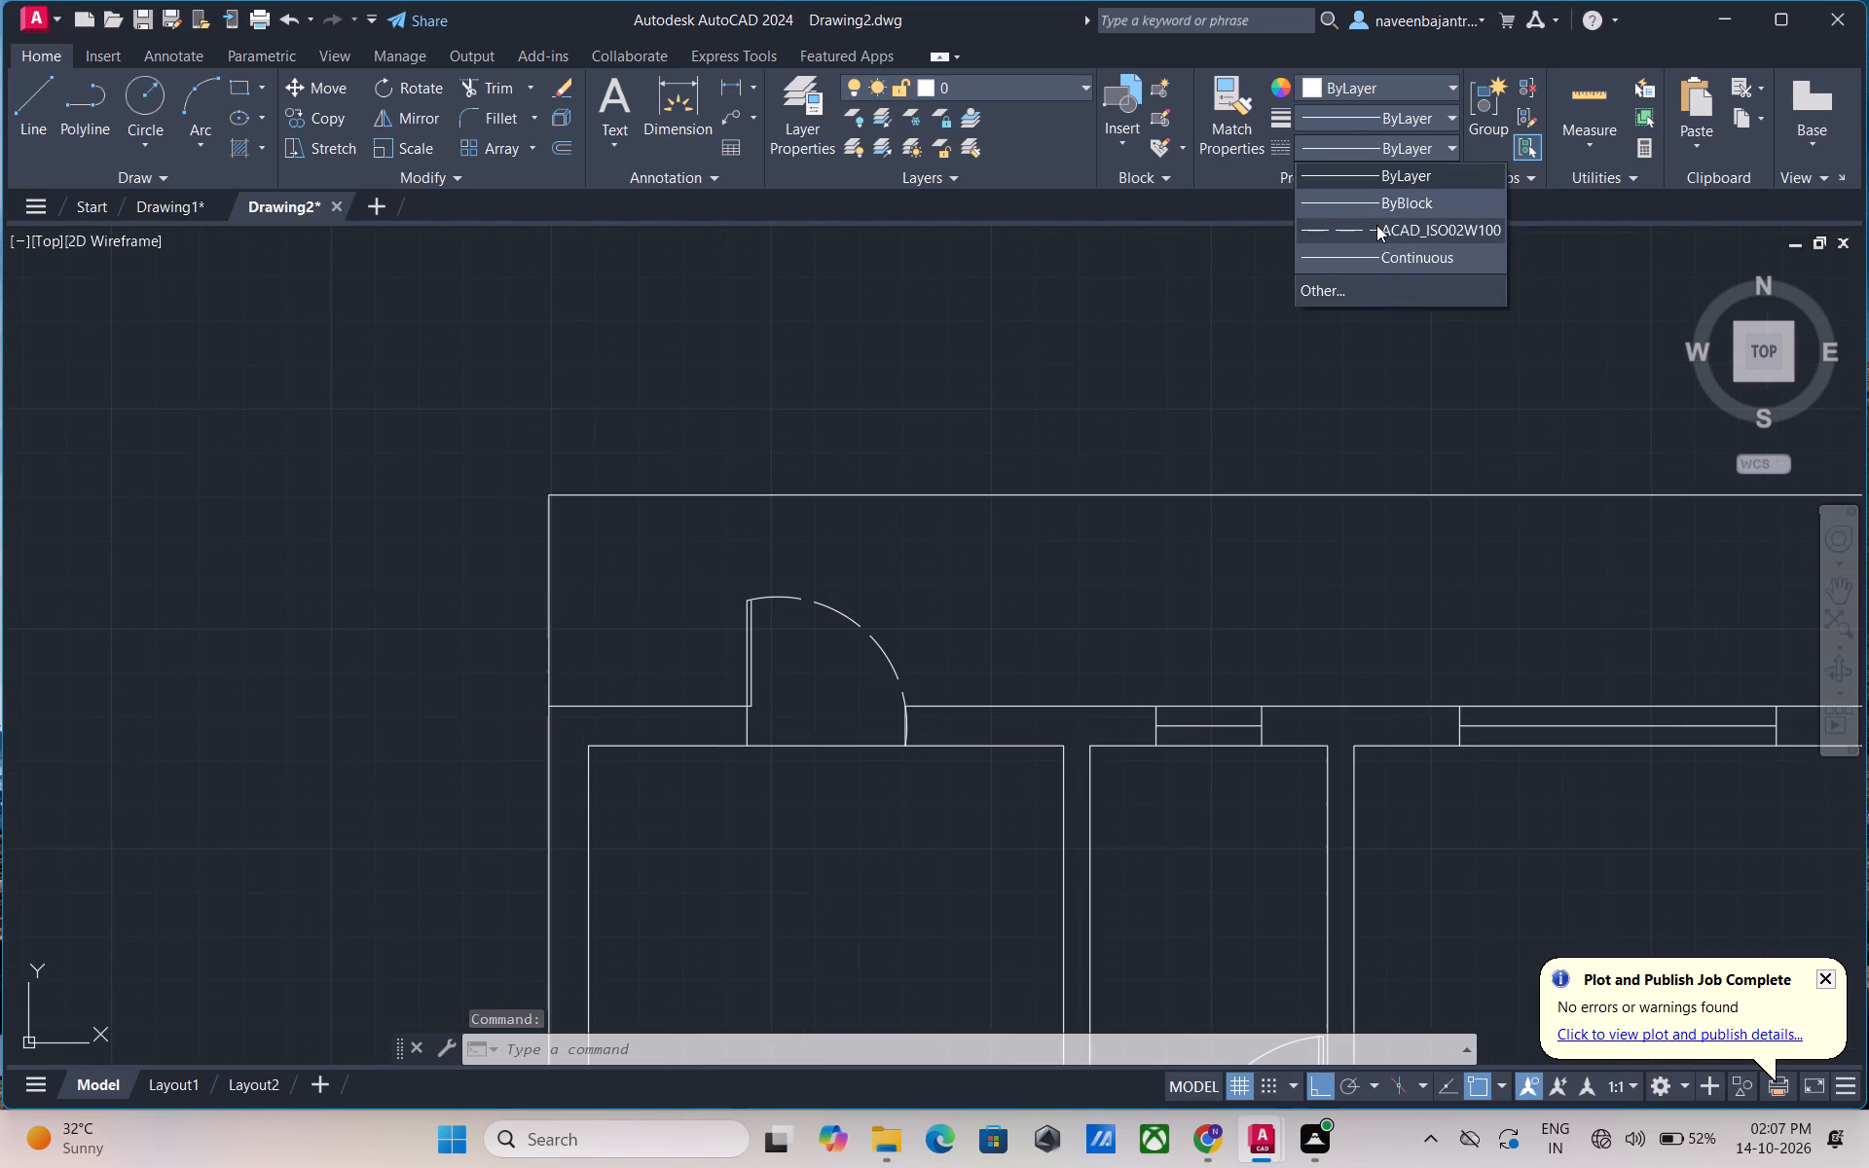
{"action": "key", "text": "Escape"}
Set the linetype of the narrow middle room's door swing arc to ACAD_ISO02W100.
{"action": "scroll", "coordinate": [1296, 555], "scroll_direction": "down", "scroll_amount": 4}
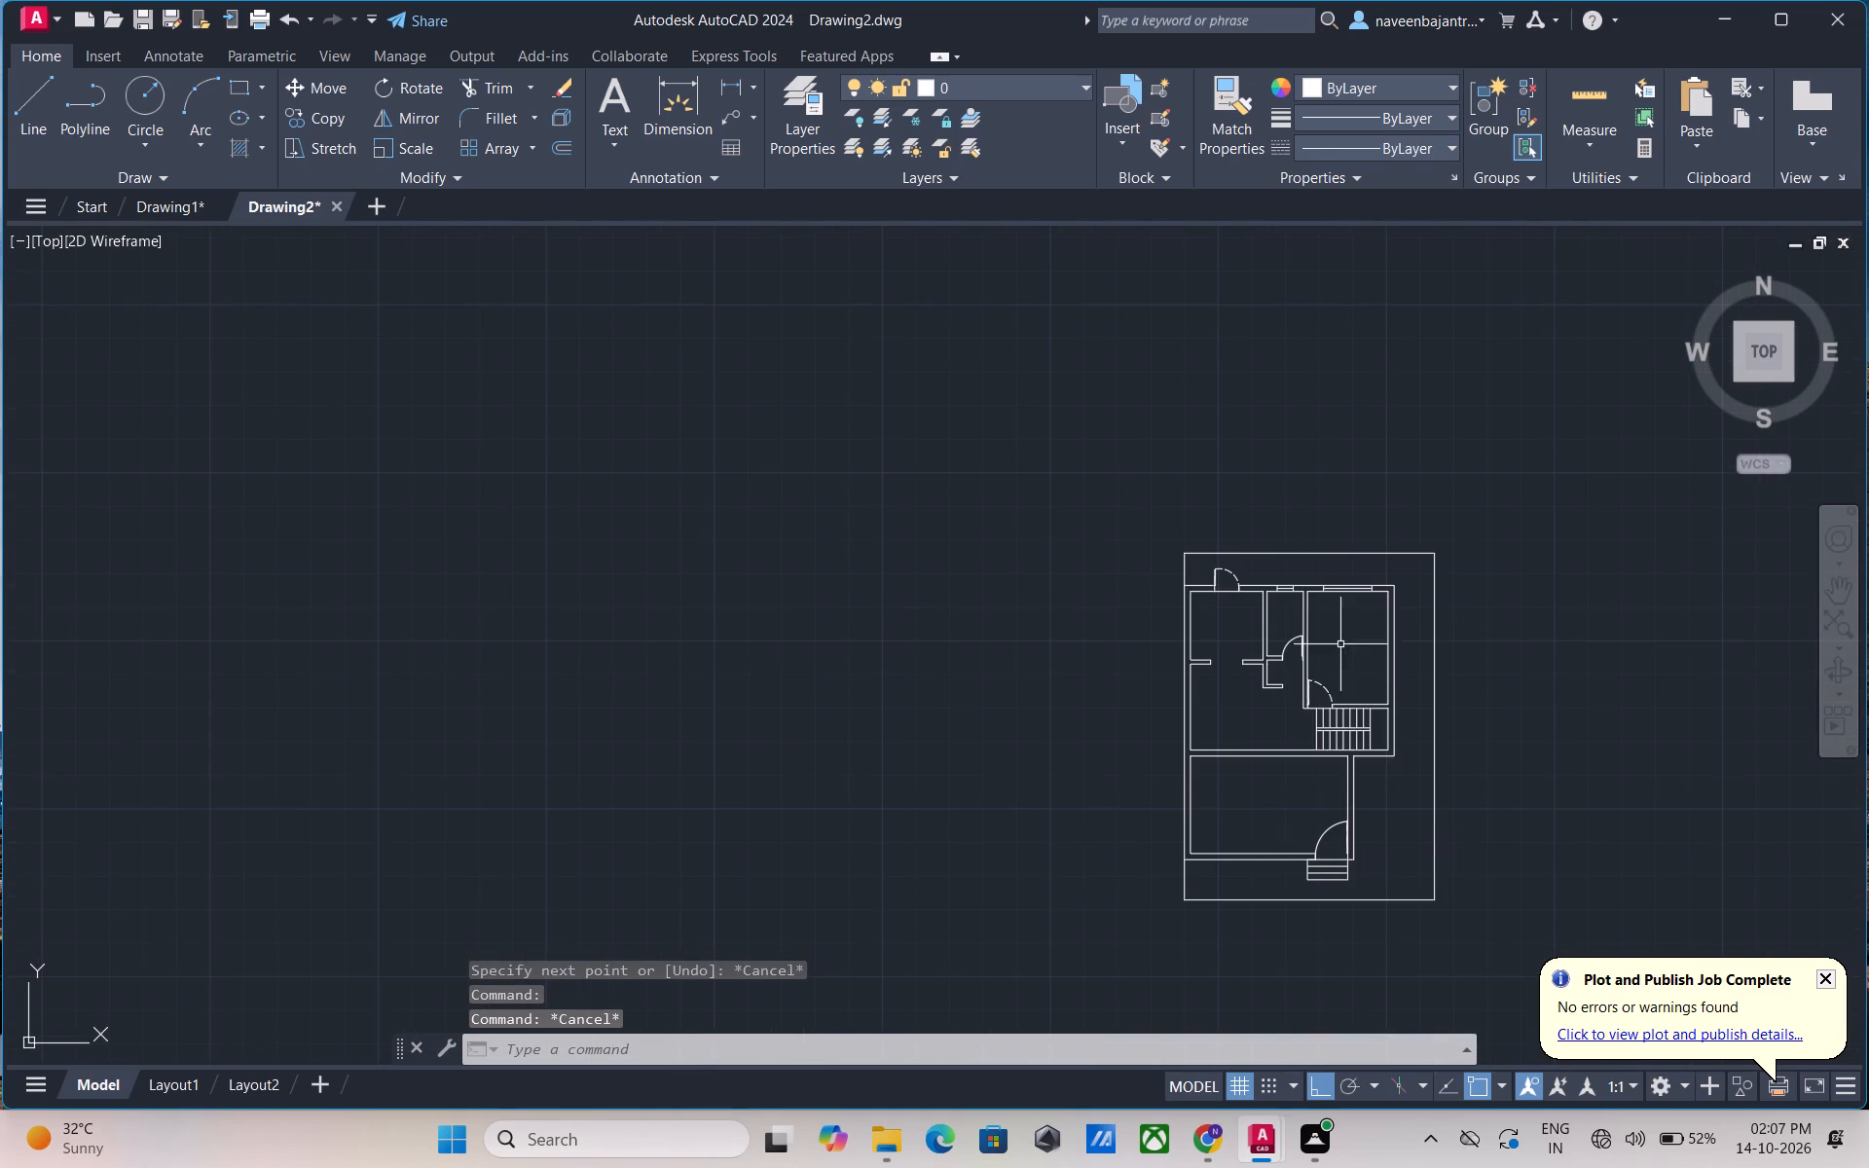
{"action": "middle_click", "coordinate": [1352, 651]}
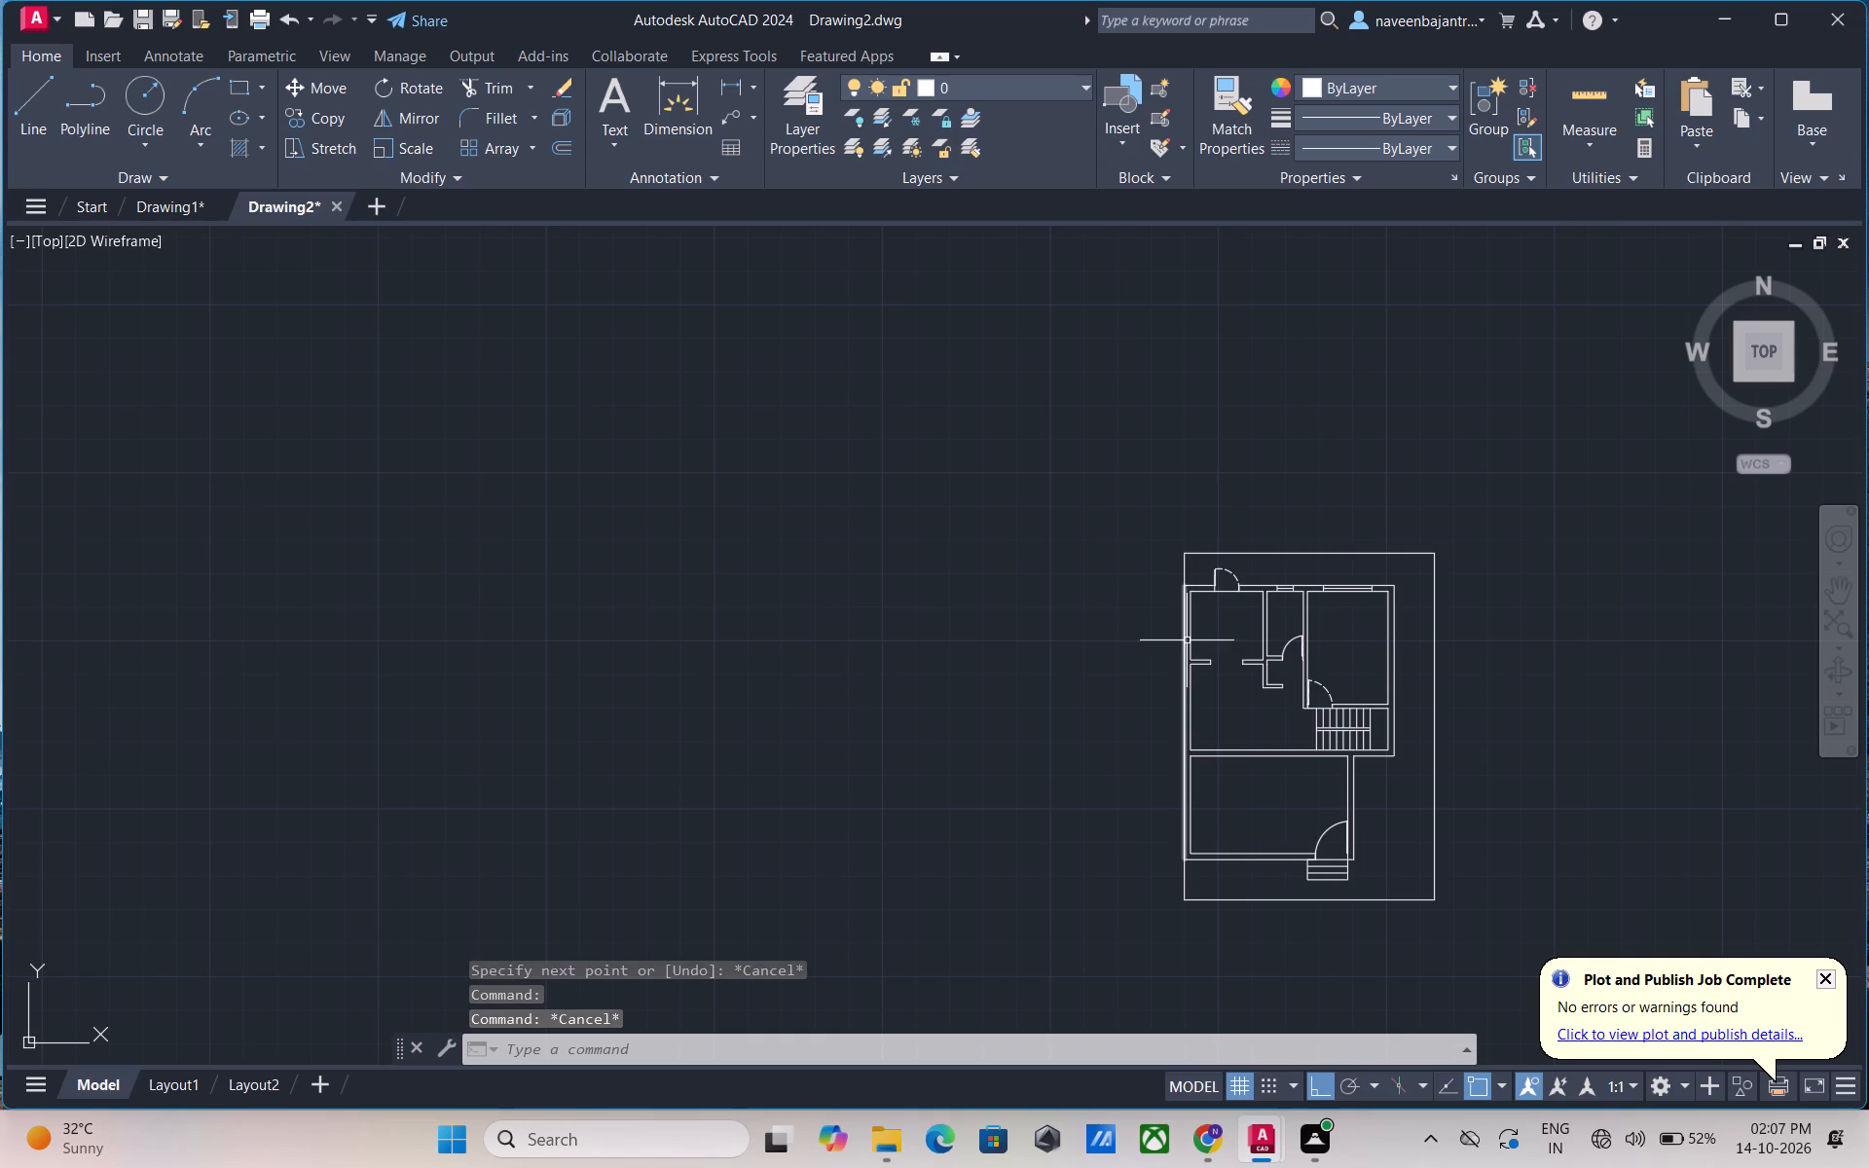
{"action": "scroll", "coordinate": [1283, 657], "scroll_direction": "up", "scroll_amount": 3}
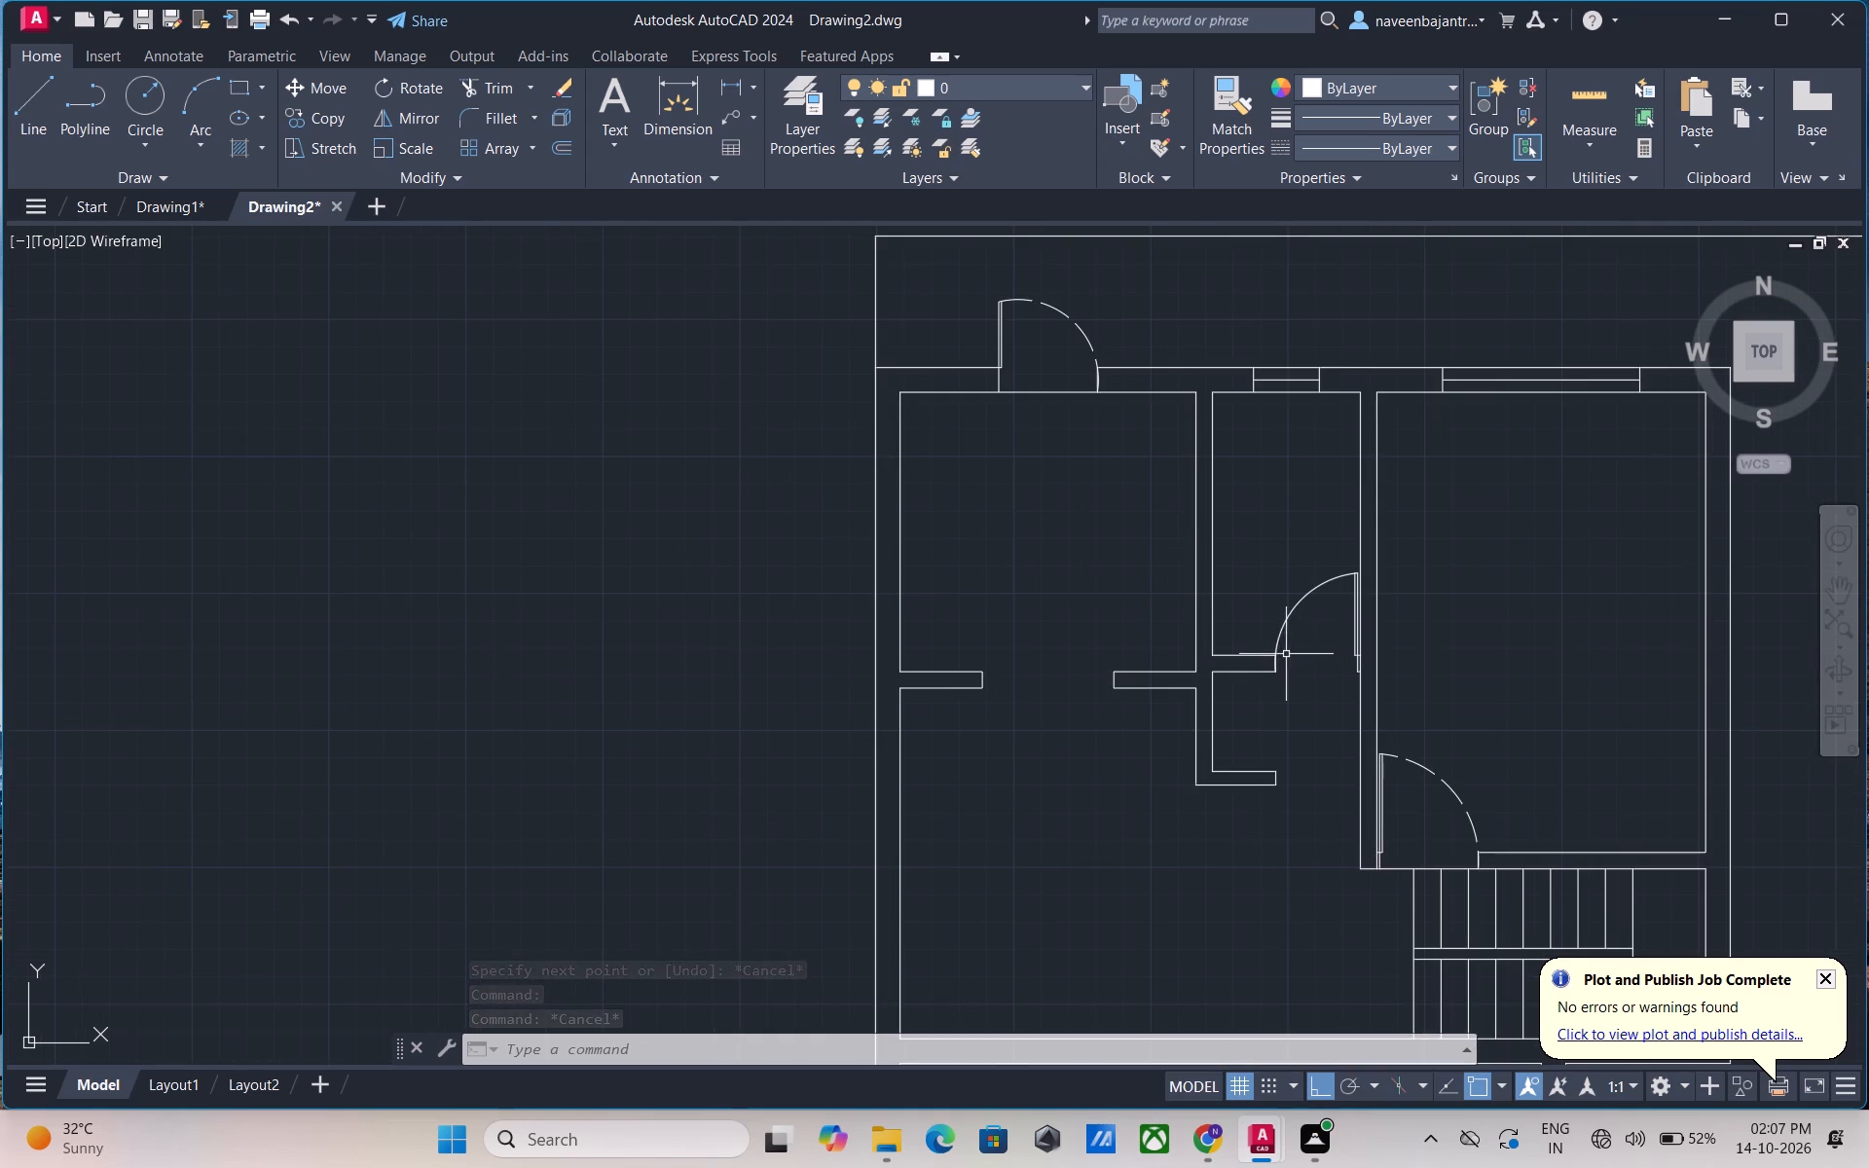
{"action": "left_click", "coordinate": [1297, 605]}
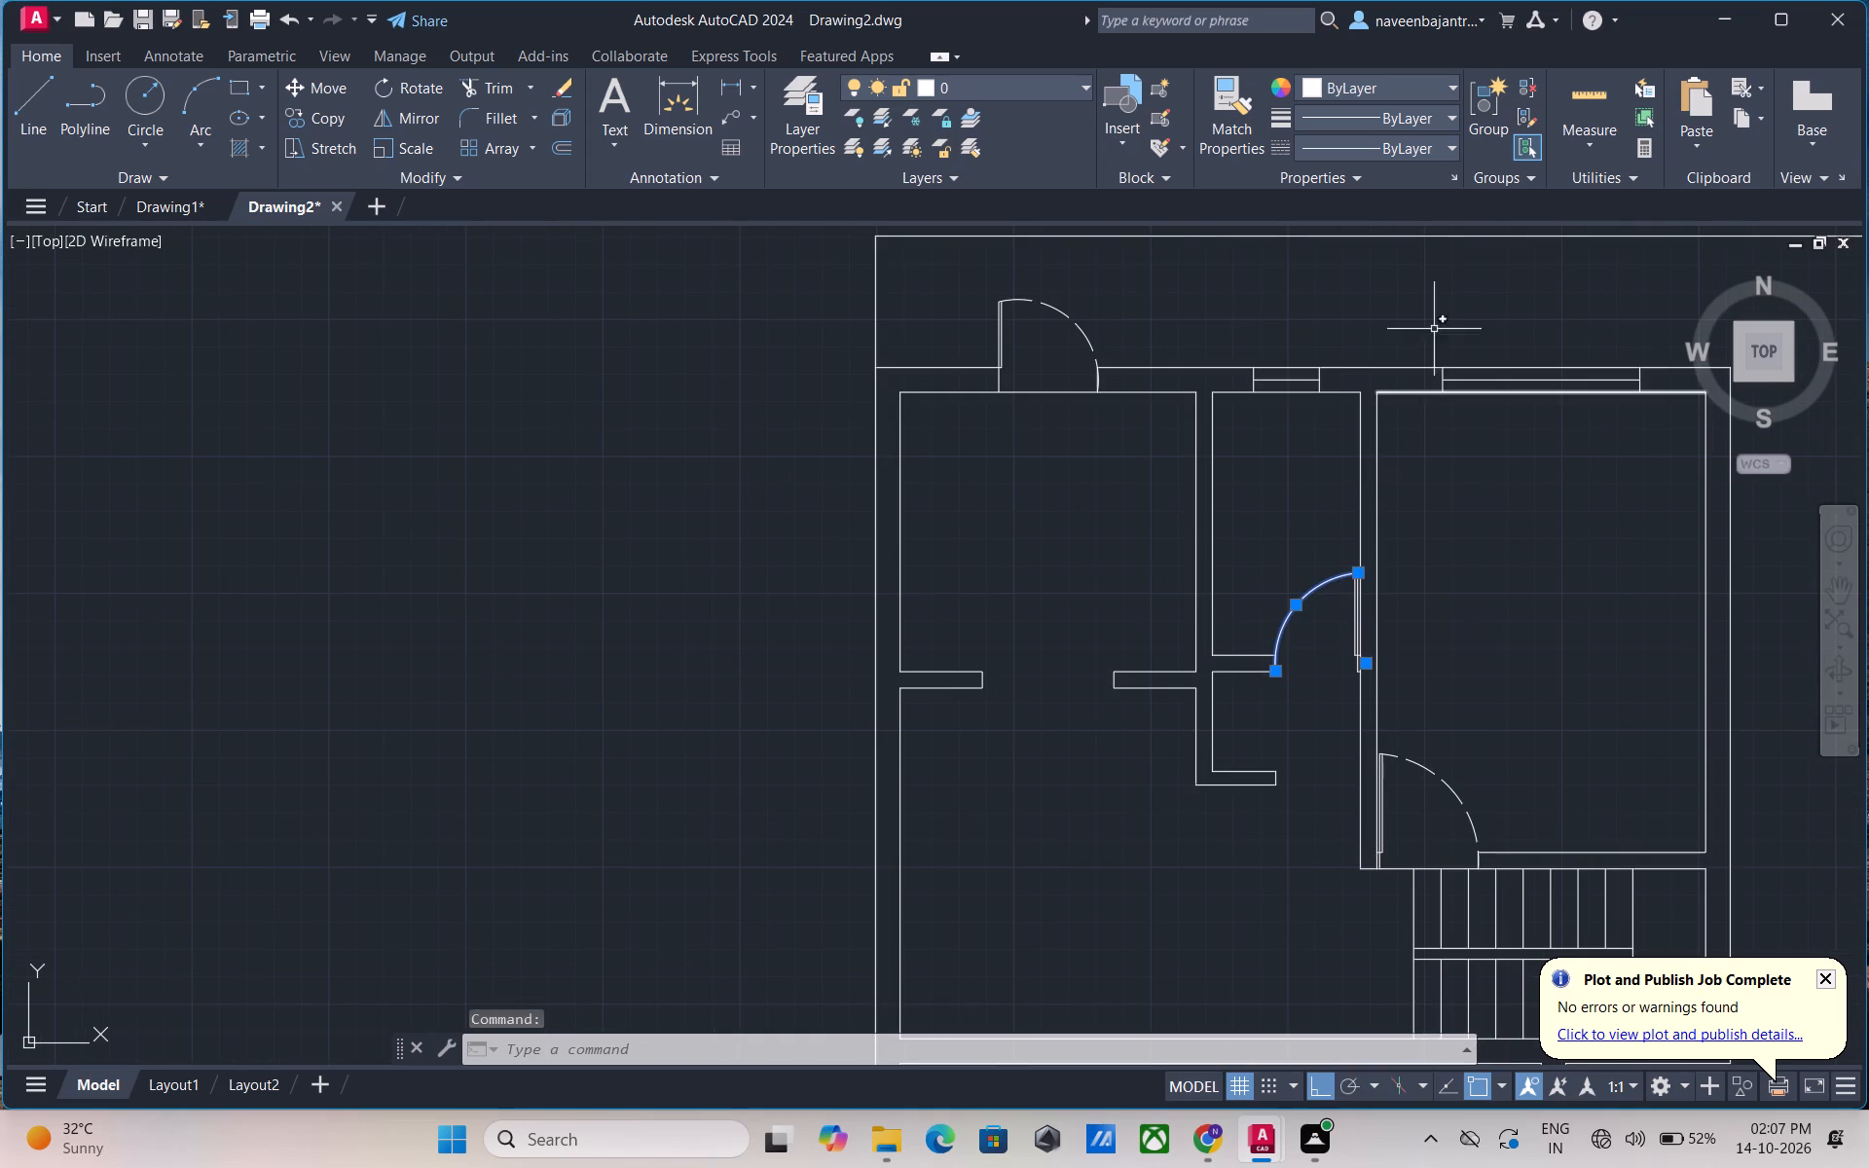
{"action": "left_click", "coordinate": [1437, 150]}
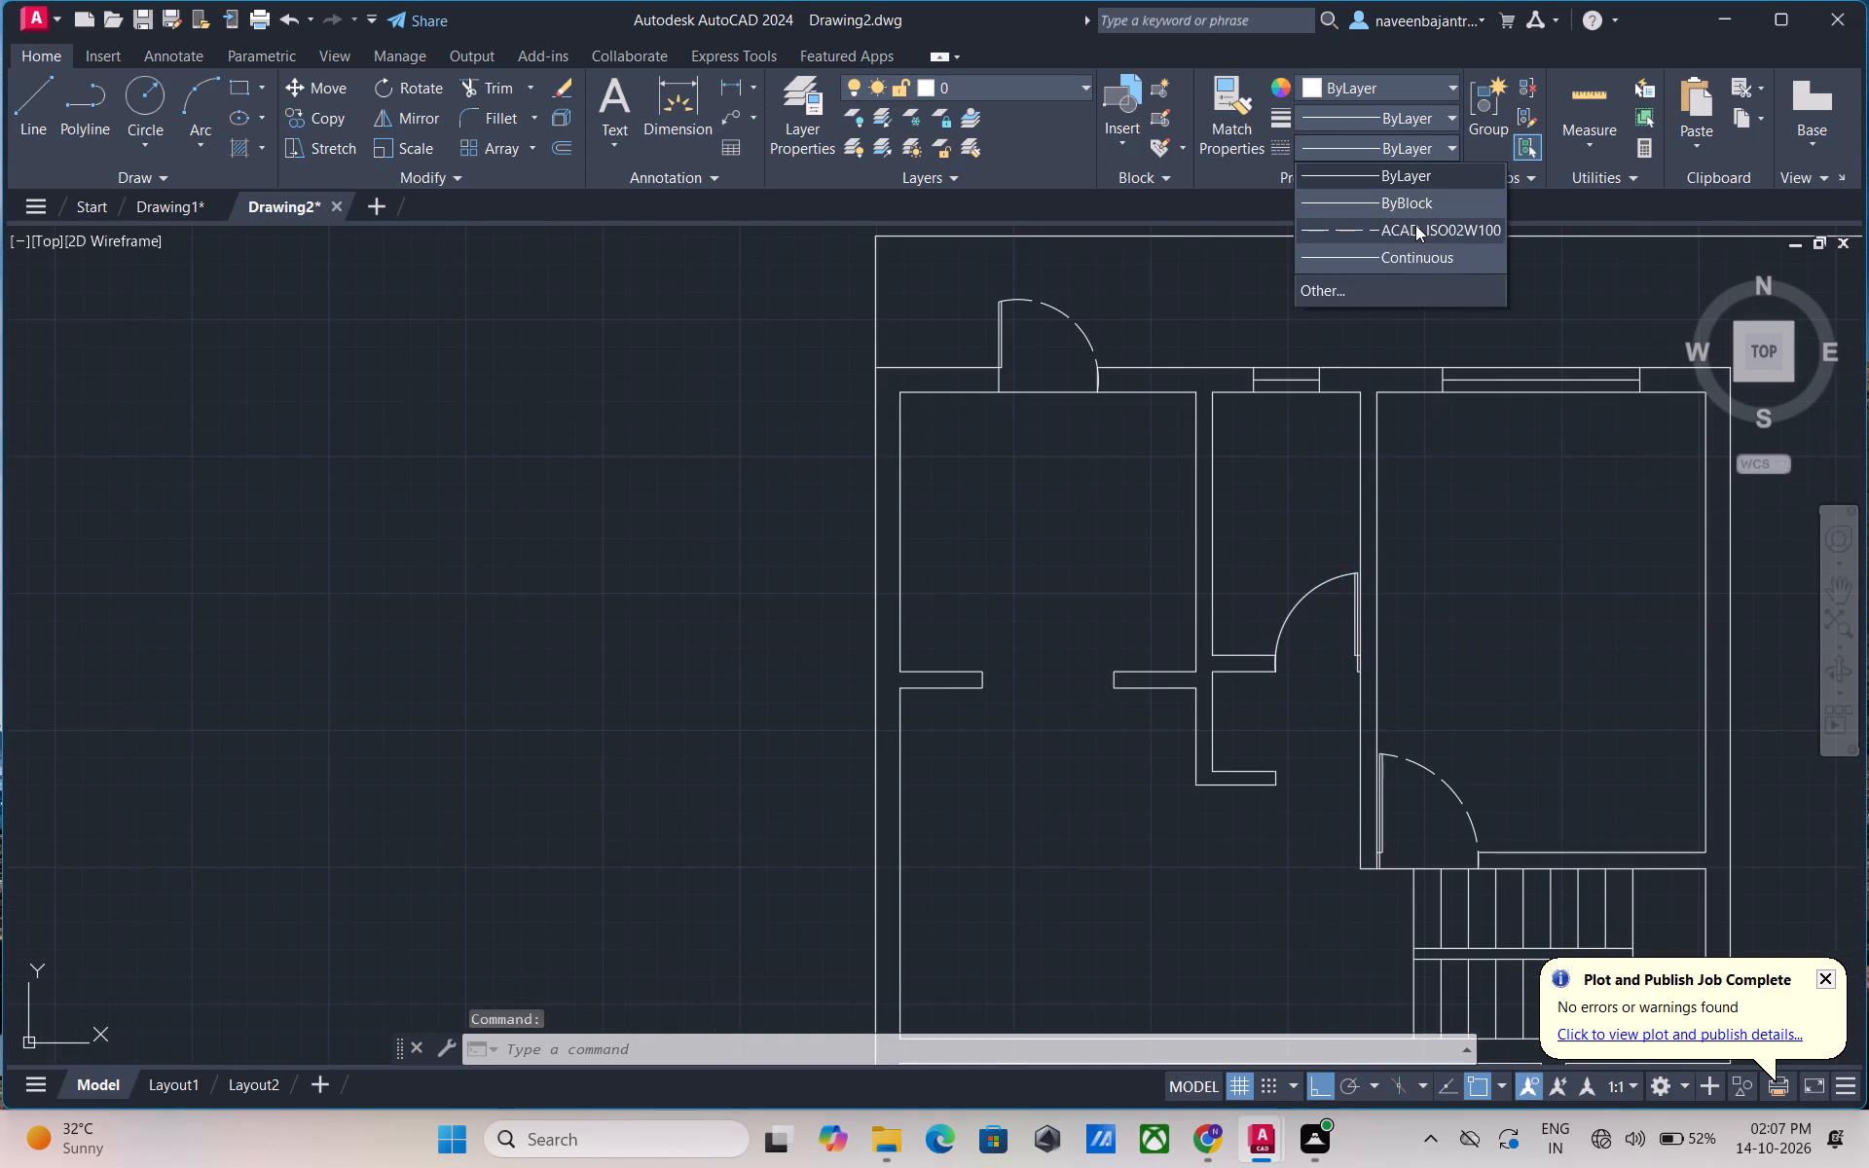
{"action": "left_click", "coordinate": [1415, 225]}
{"action": "scroll", "coordinate": [1435, 452], "scroll_direction": "down", "scroll_amount": 2}
{"action": "key", "text": "Escape"}
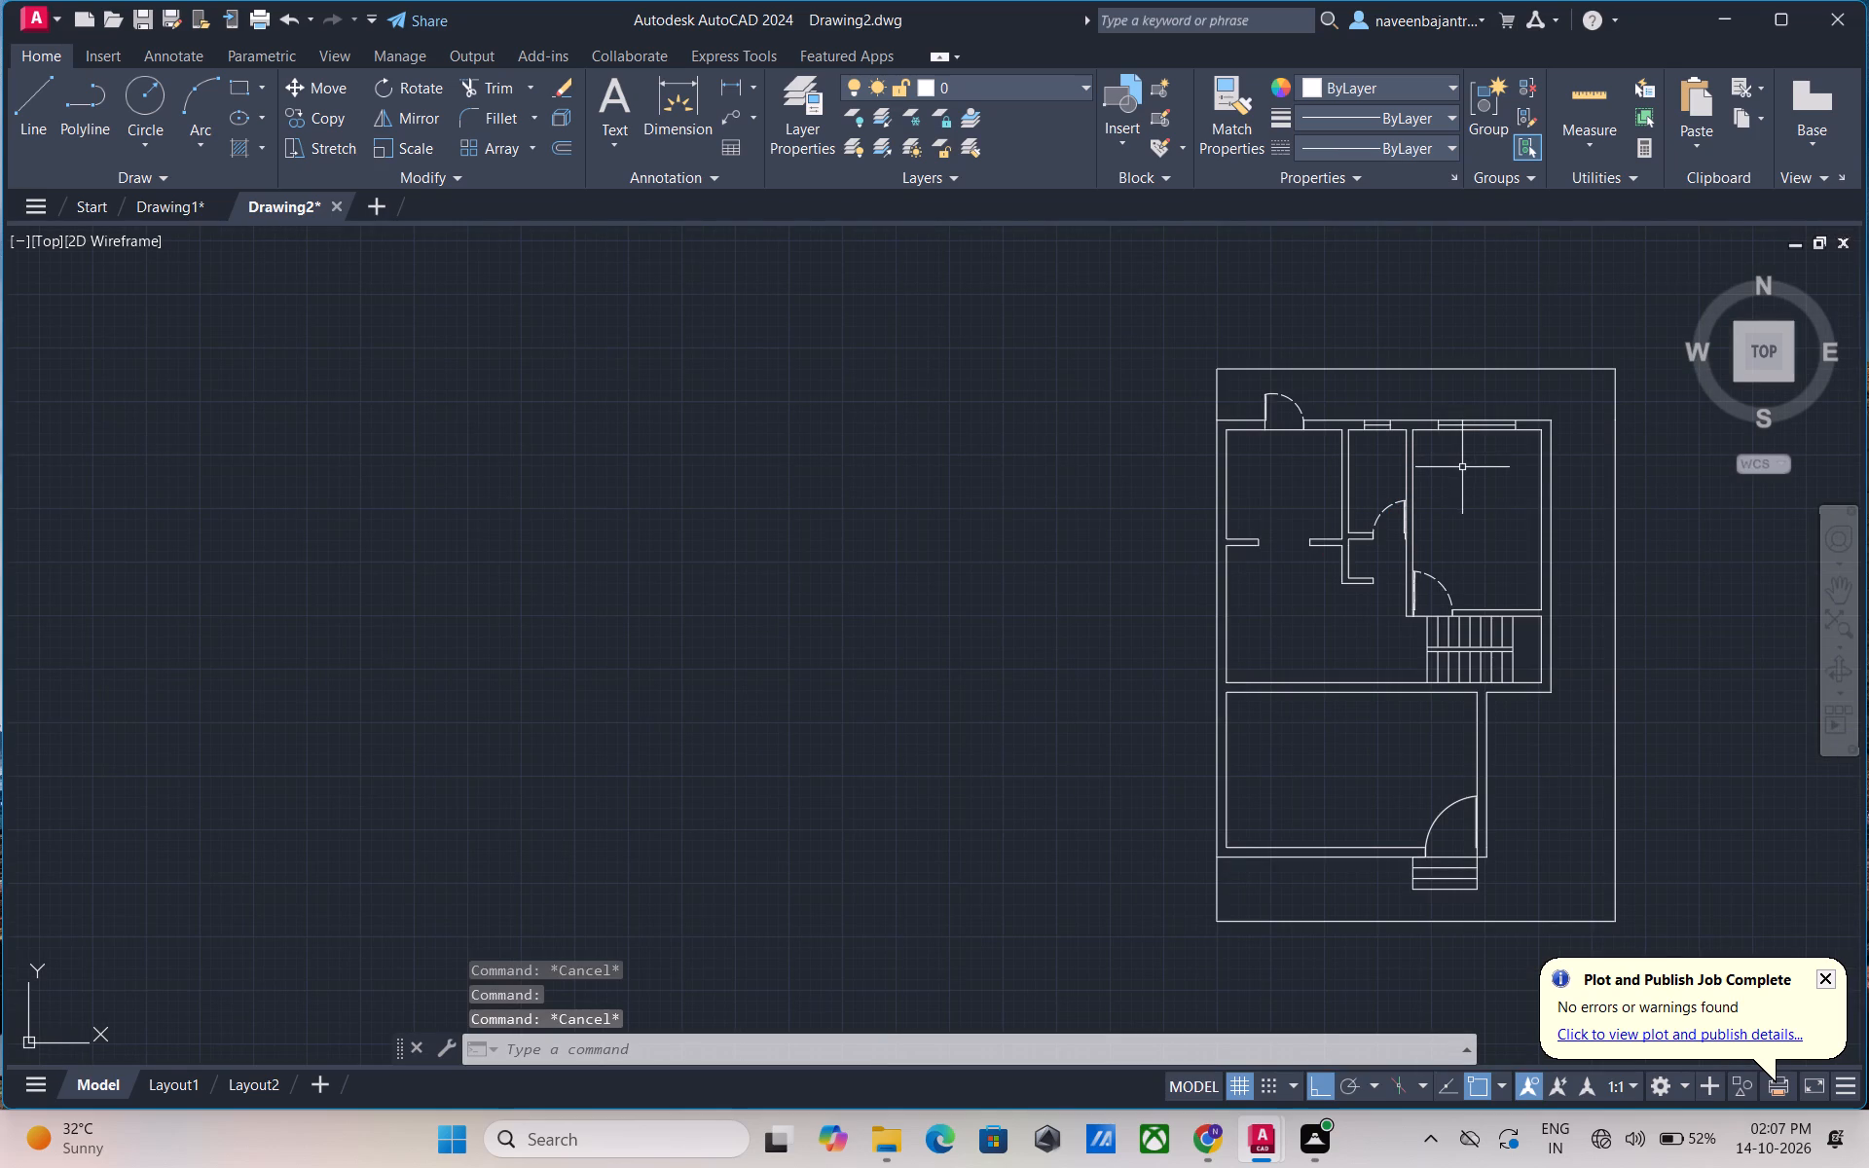
Load the DASHED2 linetype from acadiso.lin into the drawing with the Linetype Manager.
{"action": "middle_click_drag", "start_coordinate": [1462, 467], "coordinate": [987, 356]}
{"action": "left_click", "coordinate": [1410, 152]}
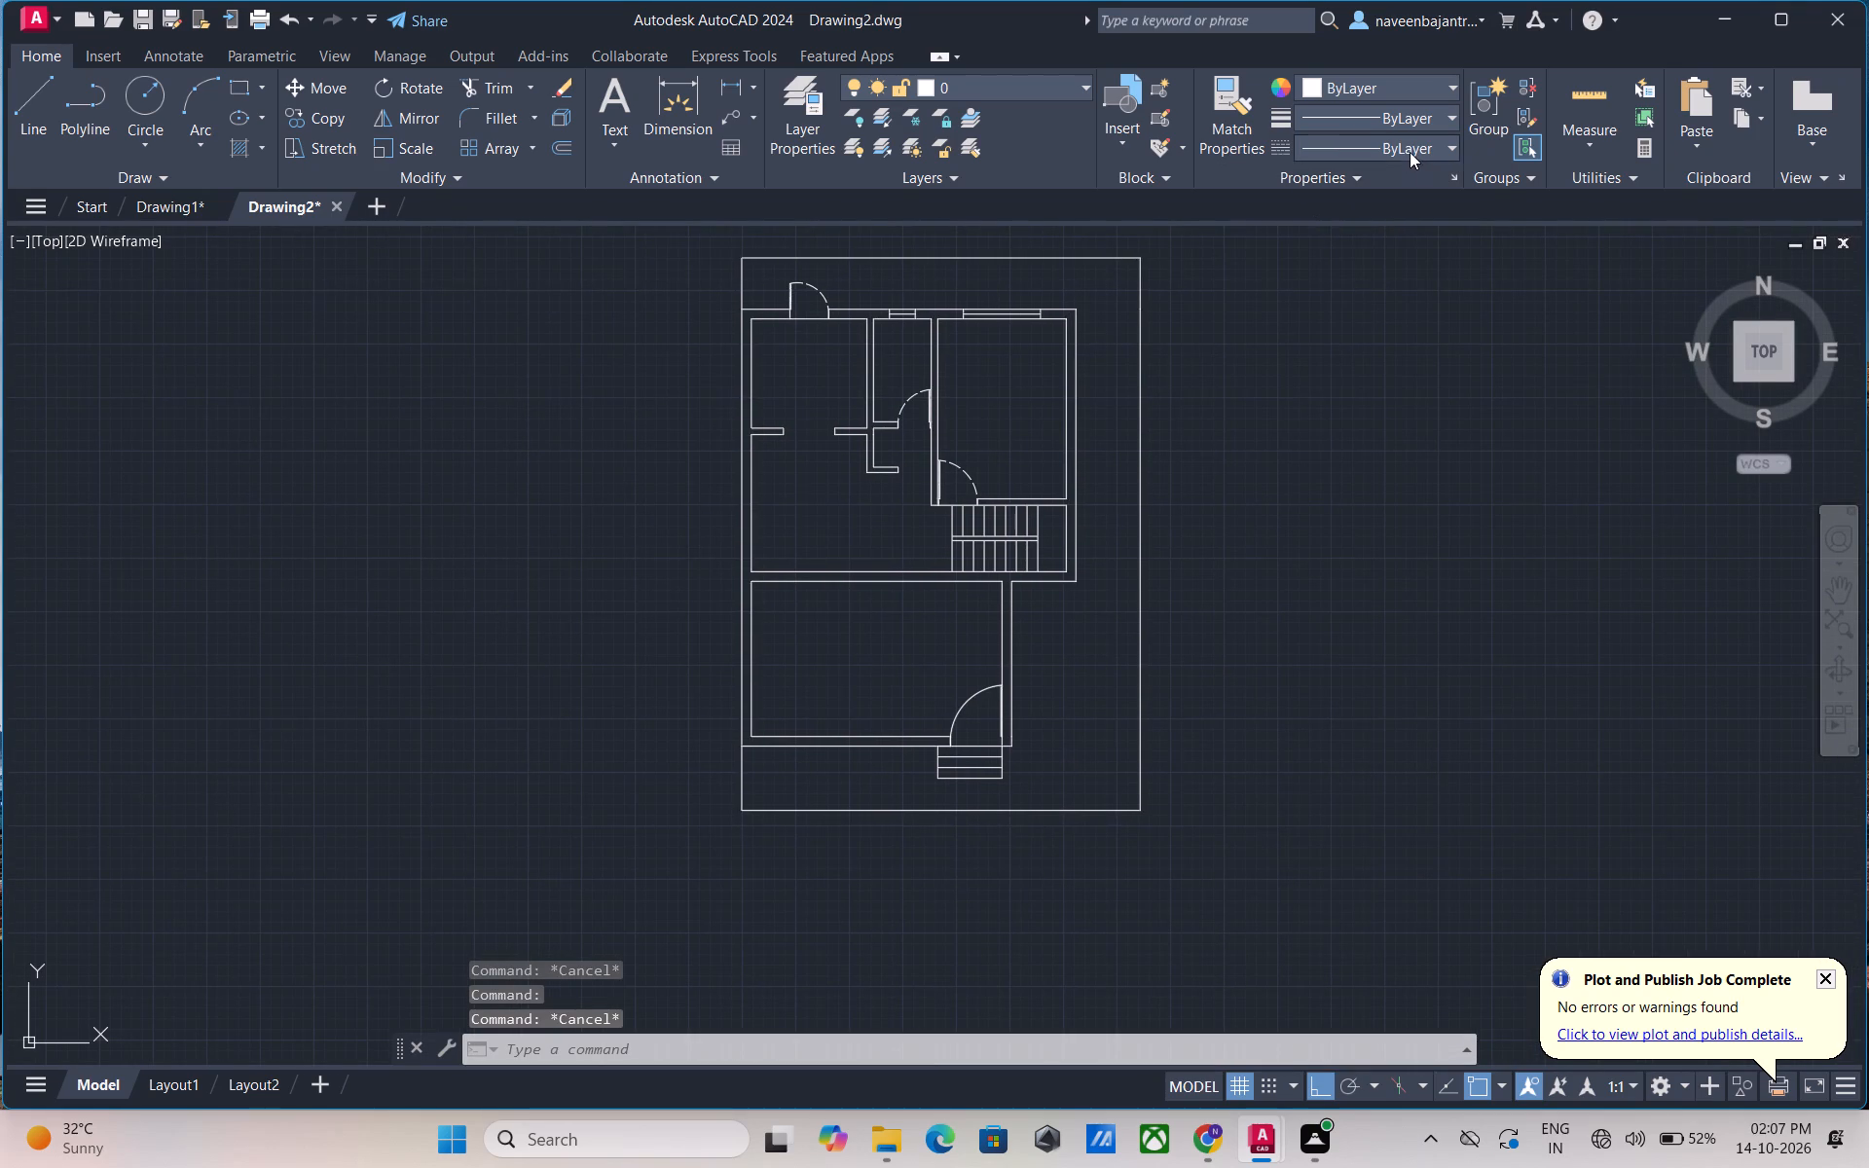
{"action": "left_click", "coordinate": [1327, 290]}
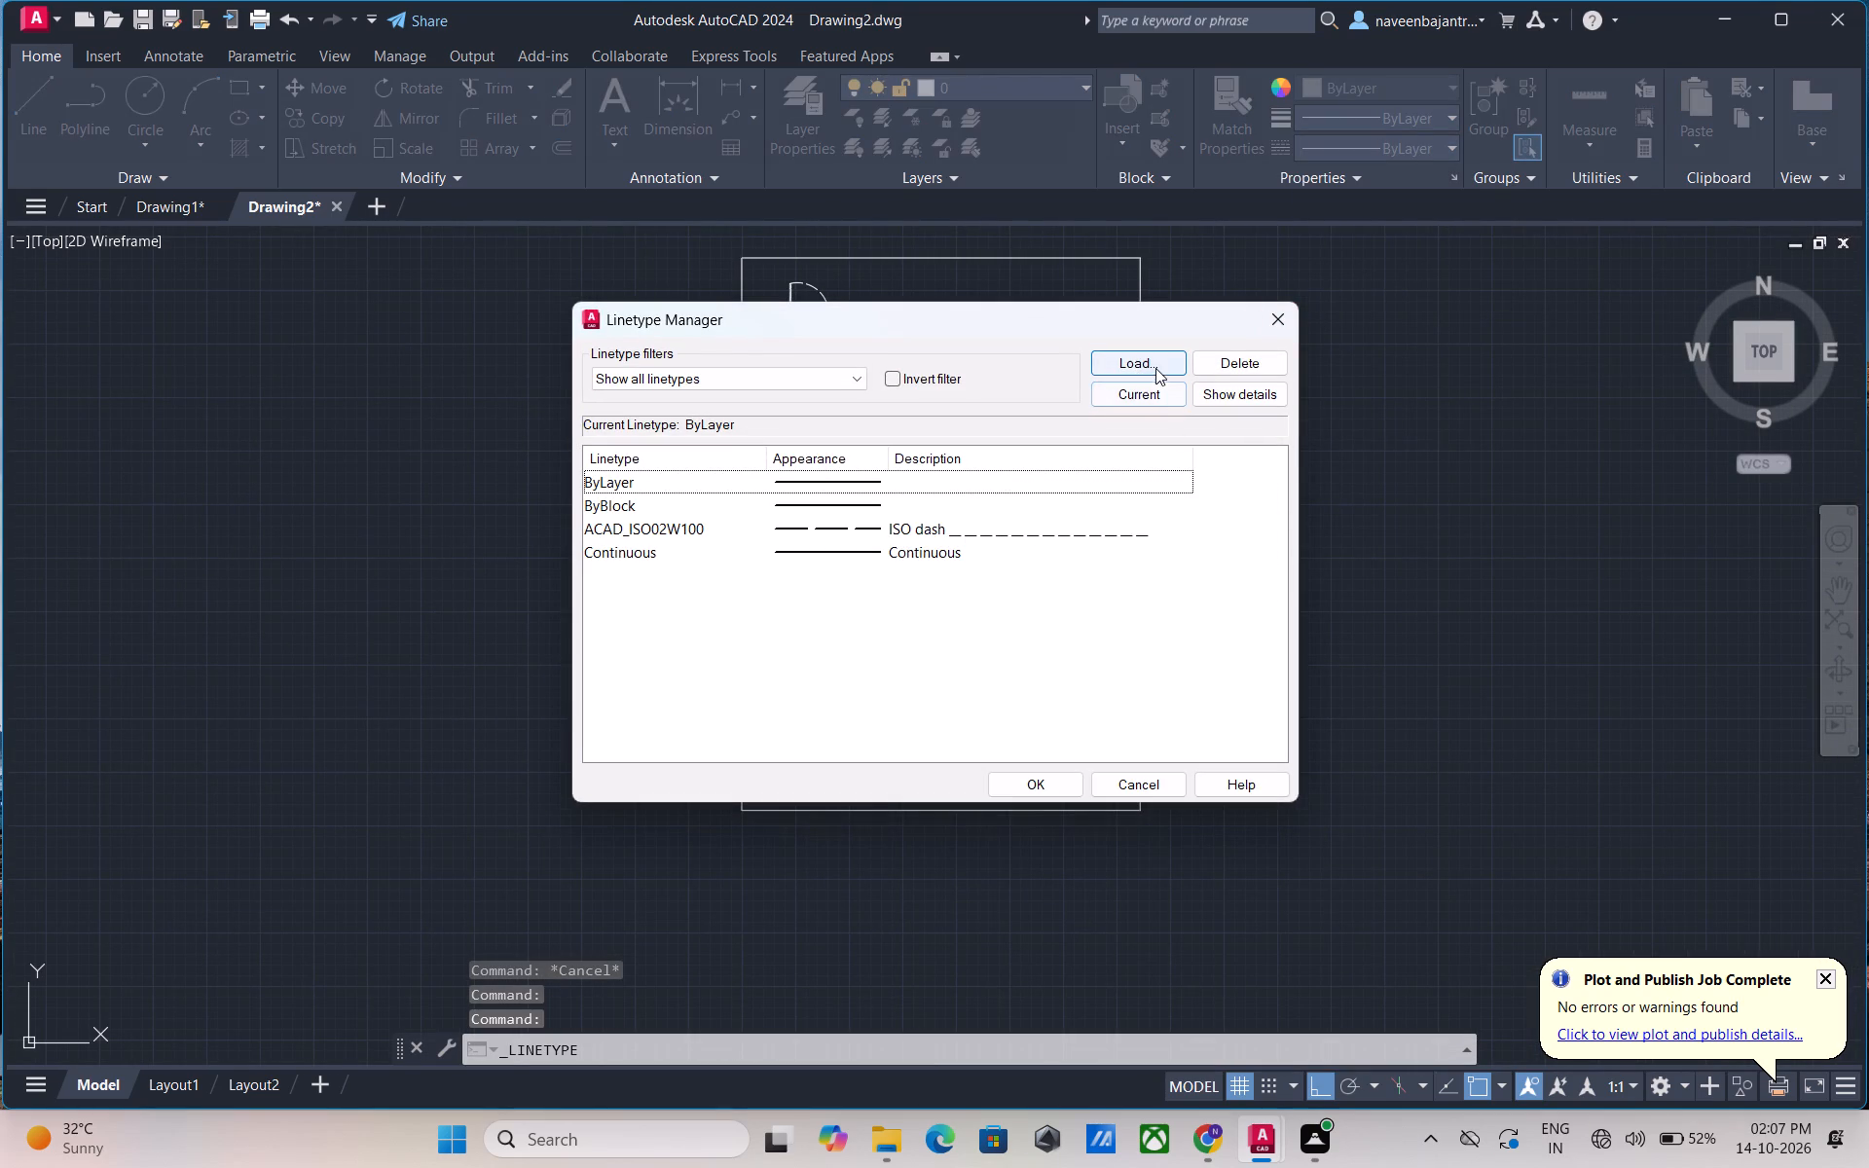
{"action": "left_click", "coordinate": [1155, 368]}
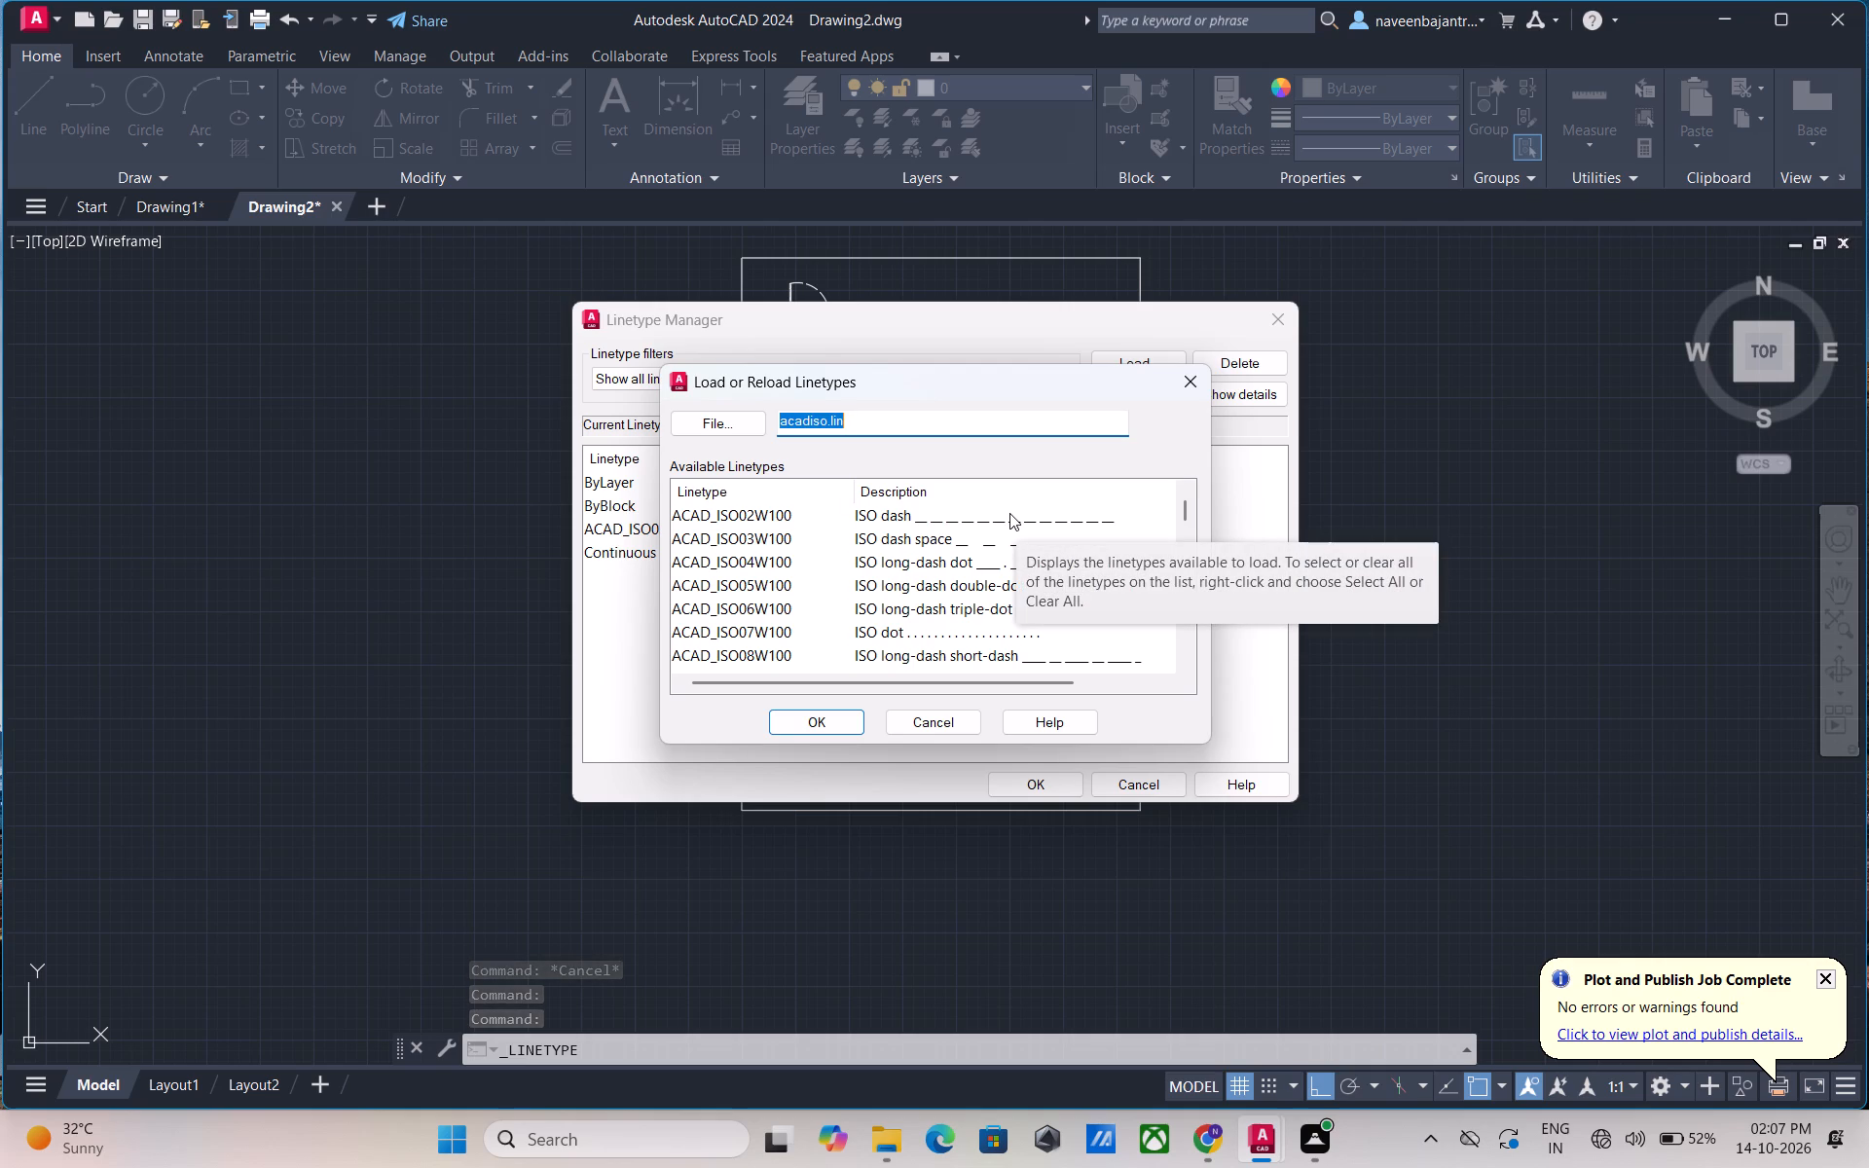
{"action": "scroll", "coordinate": [1009, 513], "scroll_direction": "down", "scroll_amount": 2}
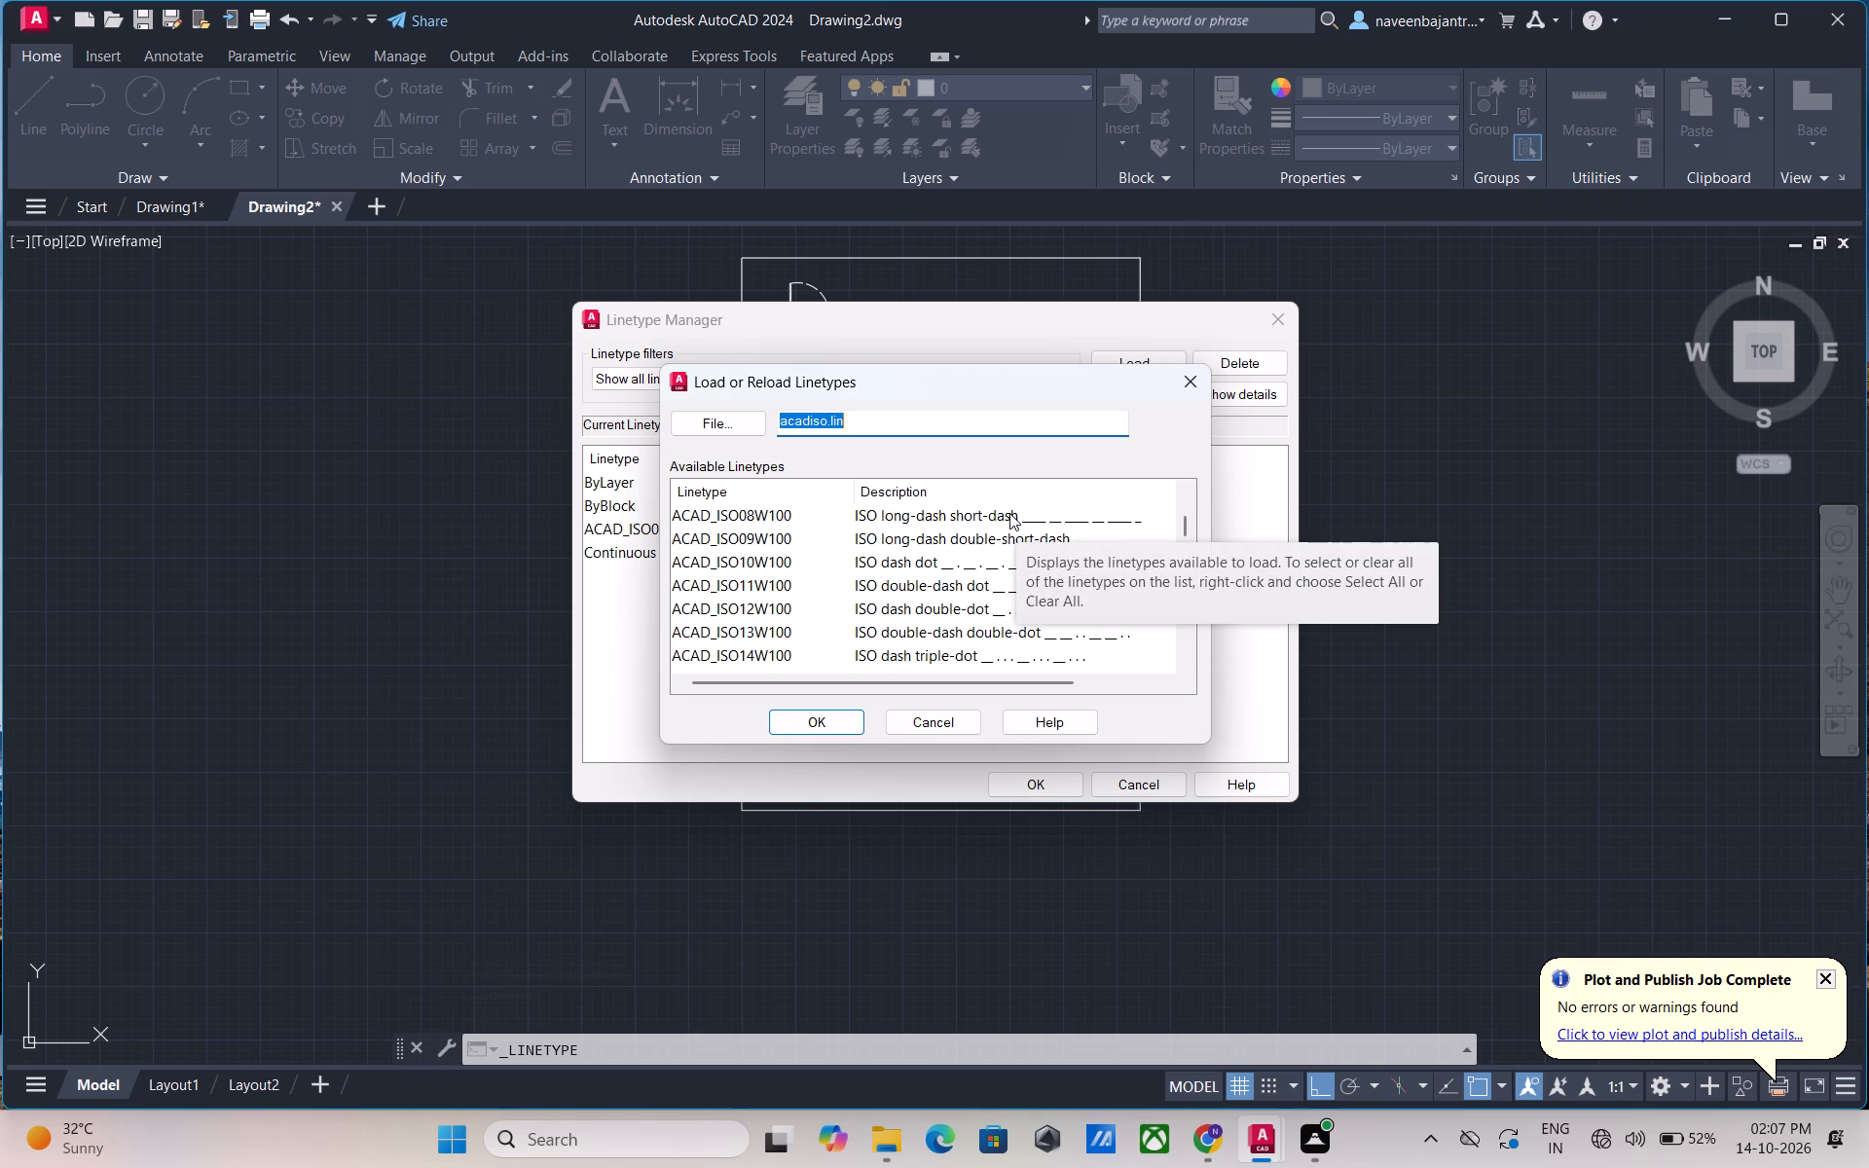
{"action": "scroll", "coordinate": [1009, 513], "scroll_direction": "down", "scroll_amount": 2}
{"action": "scroll", "coordinate": [854, 619], "scroll_direction": "down", "scroll_amount": 1}
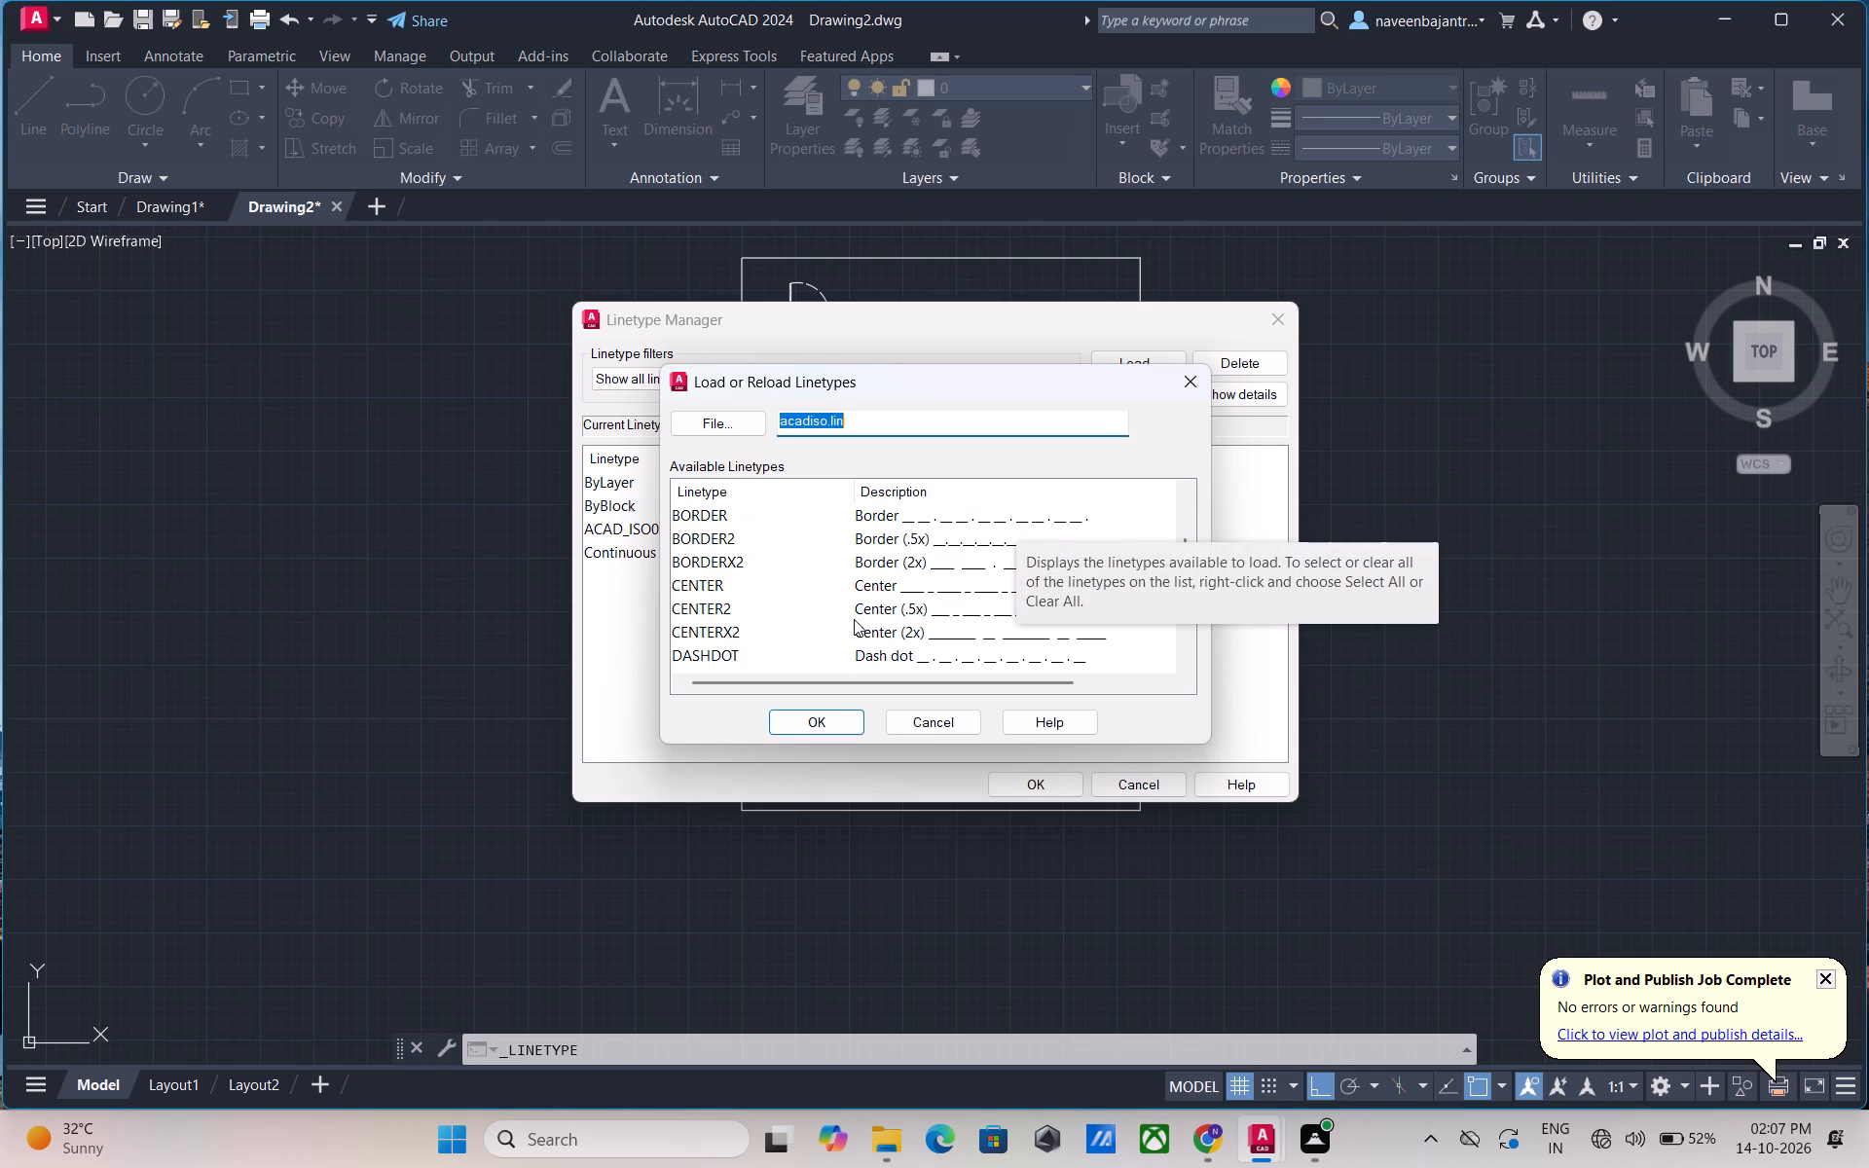
{"action": "scroll", "coordinate": [854, 619], "scroll_direction": "down", "scroll_amount": 1}
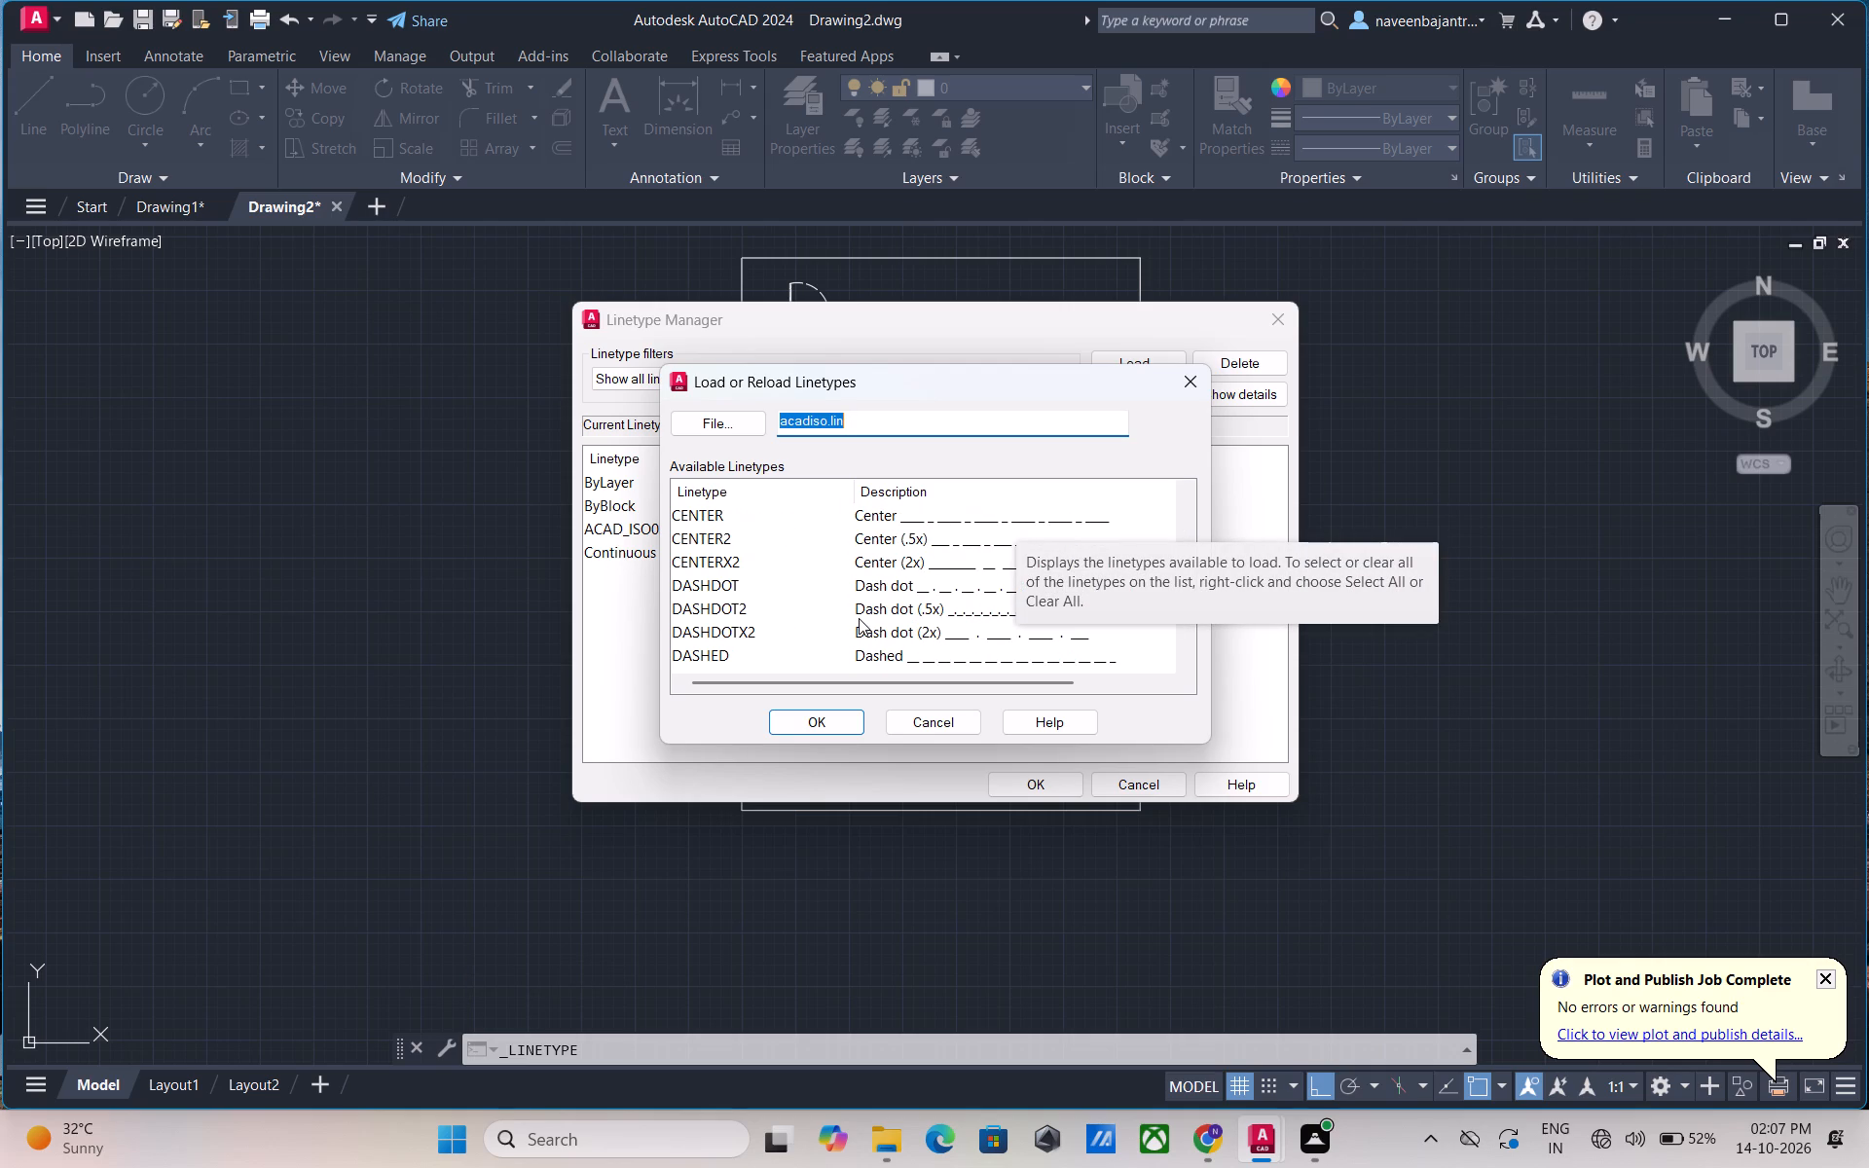
{"action": "scroll", "coordinate": [859, 618], "scroll_direction": "down", "scroll_amount": 1}
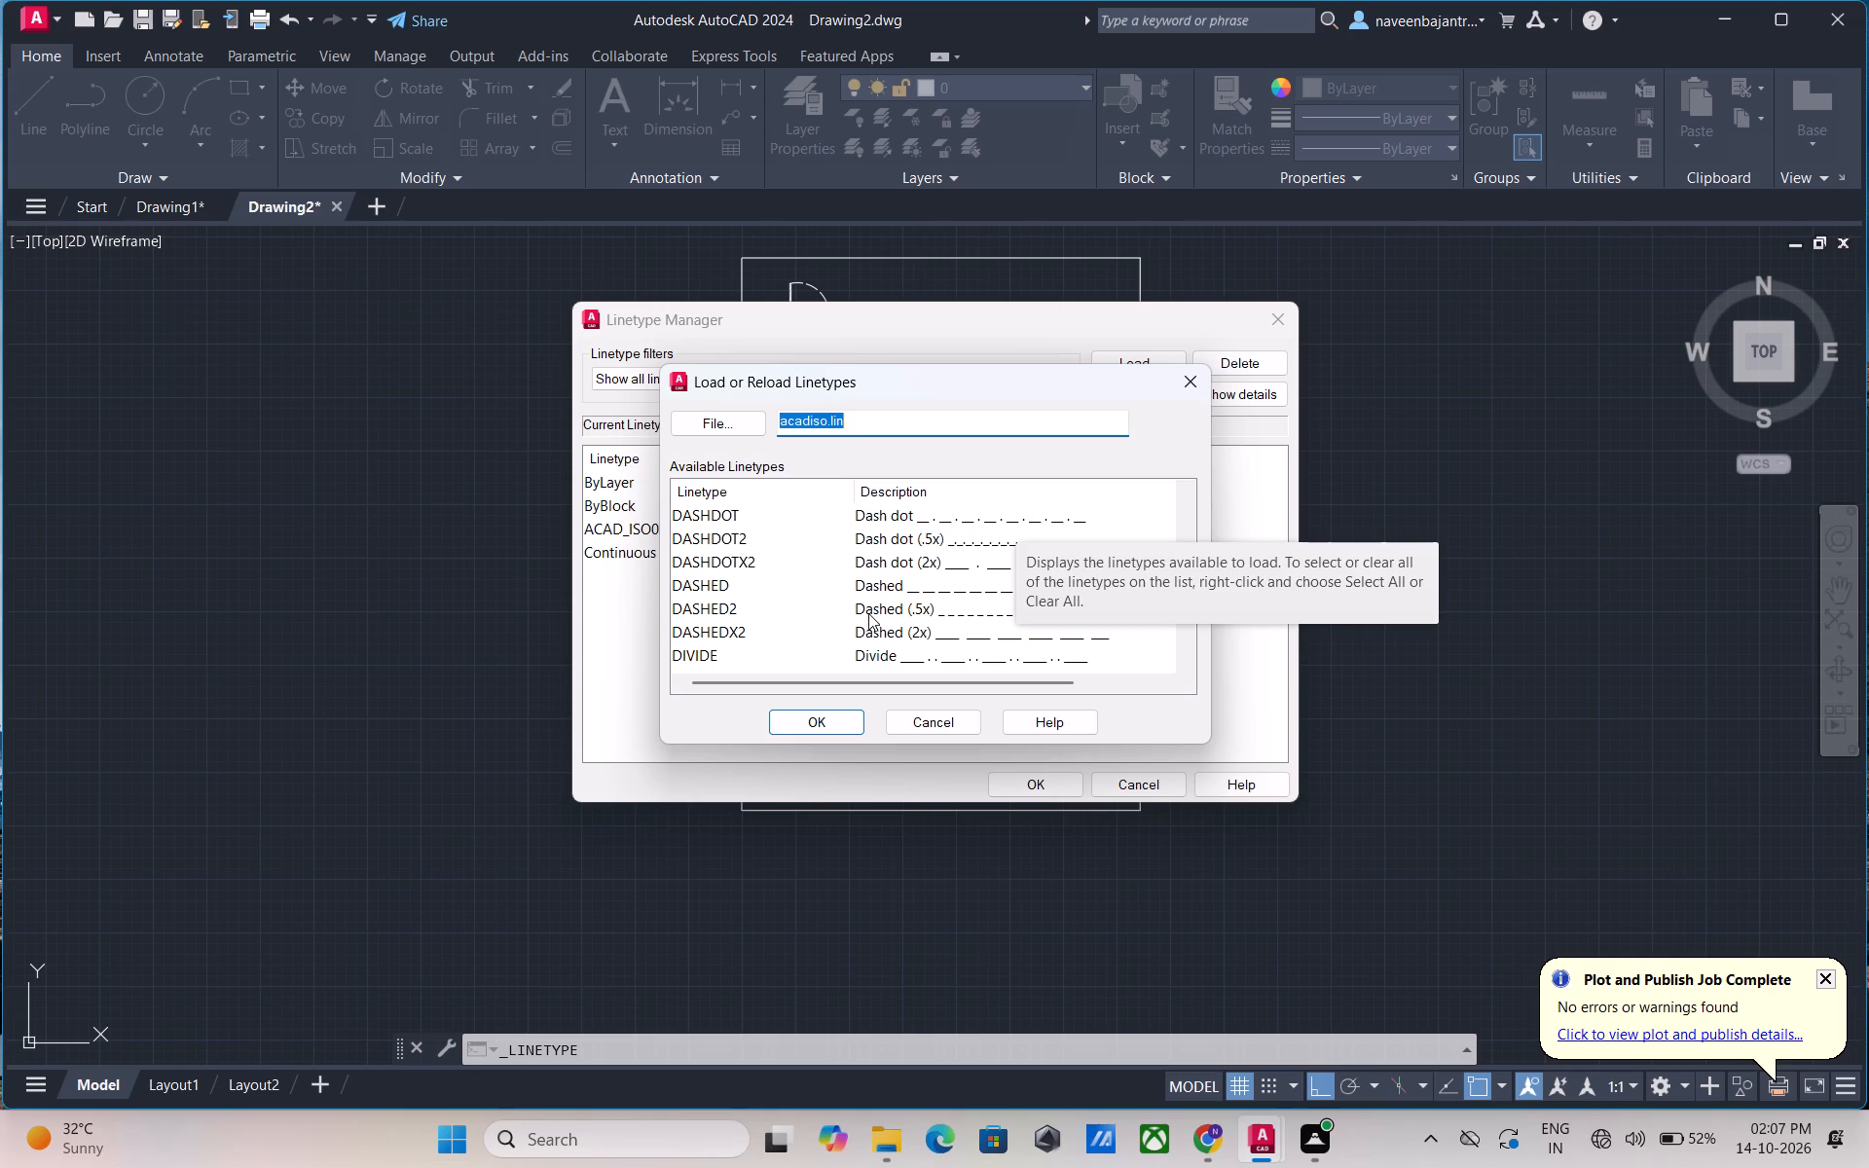
{"action": "left_click", "coordinate": [919, 609]}
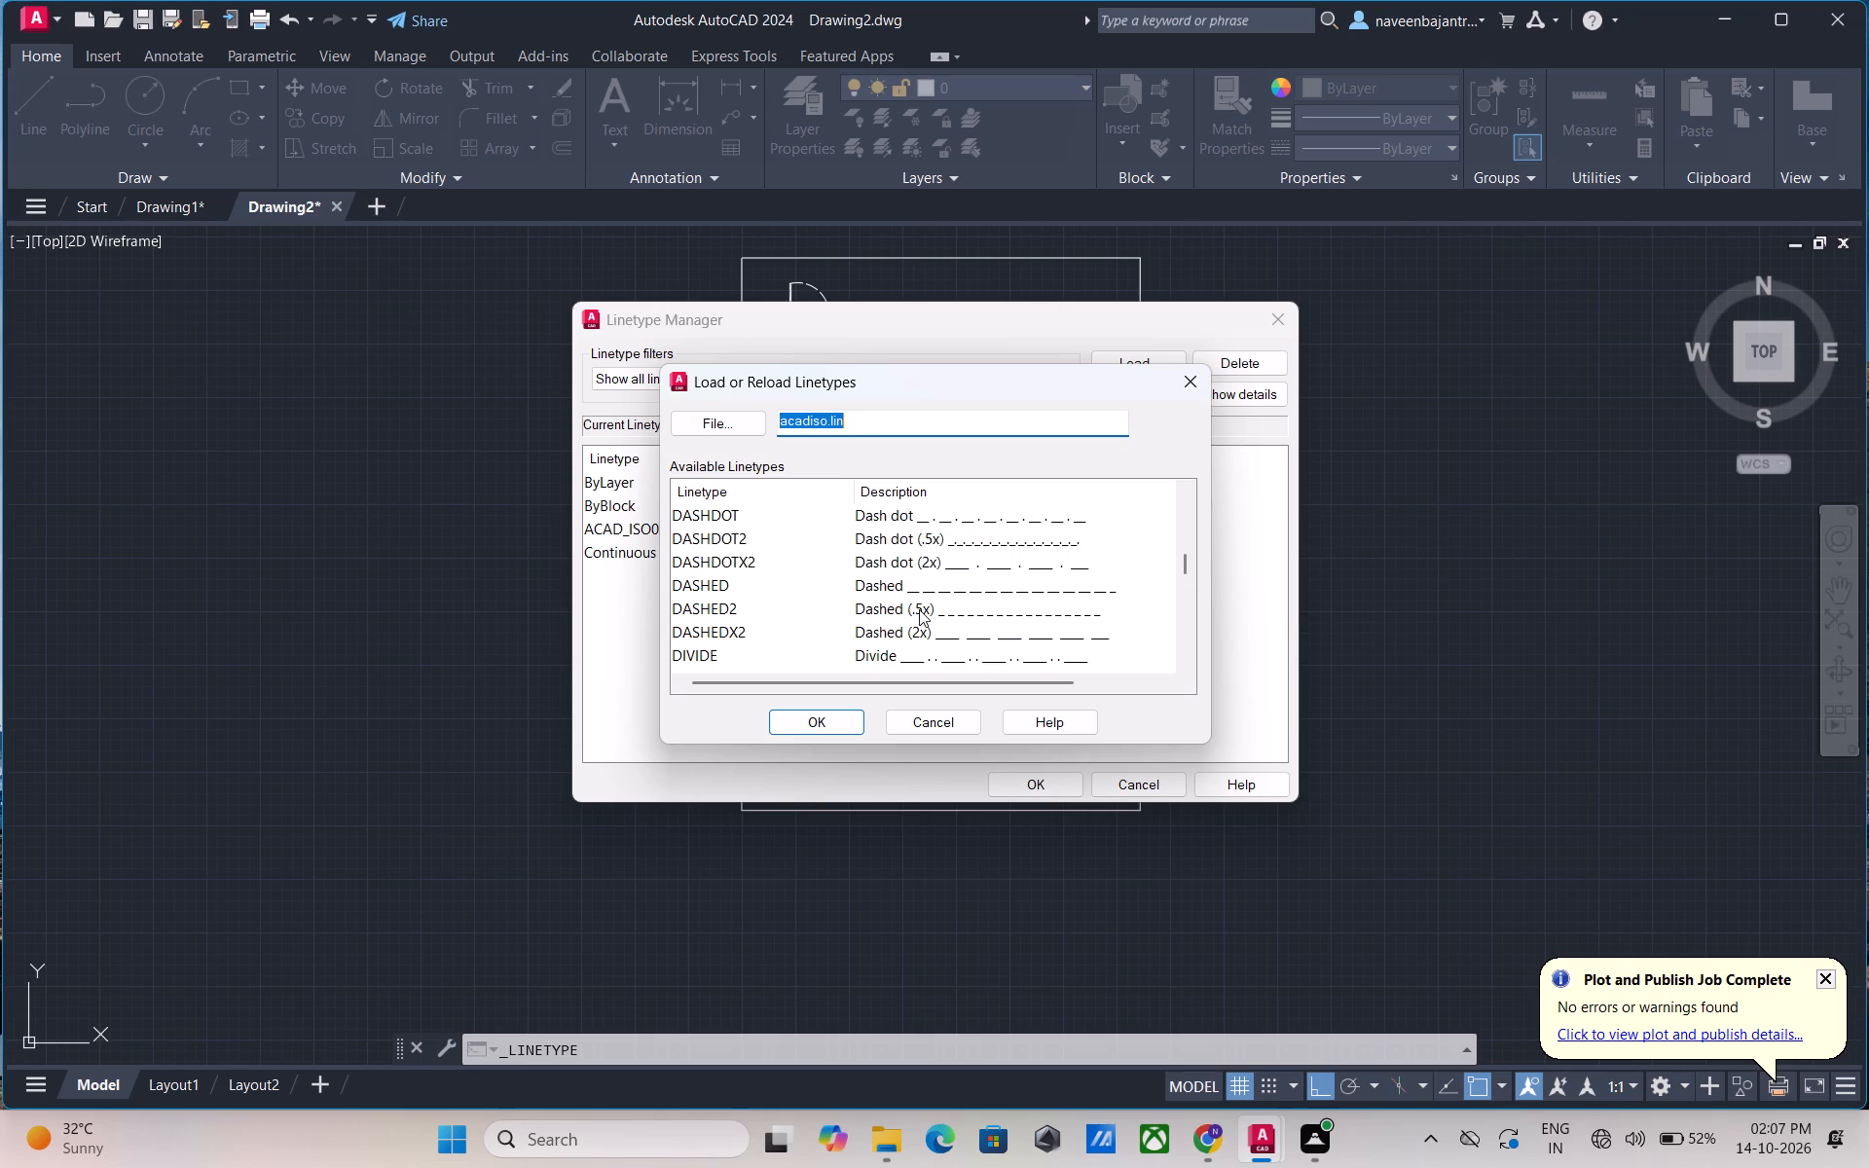
{"action": "left_click", "coordinate": [838, 719]}
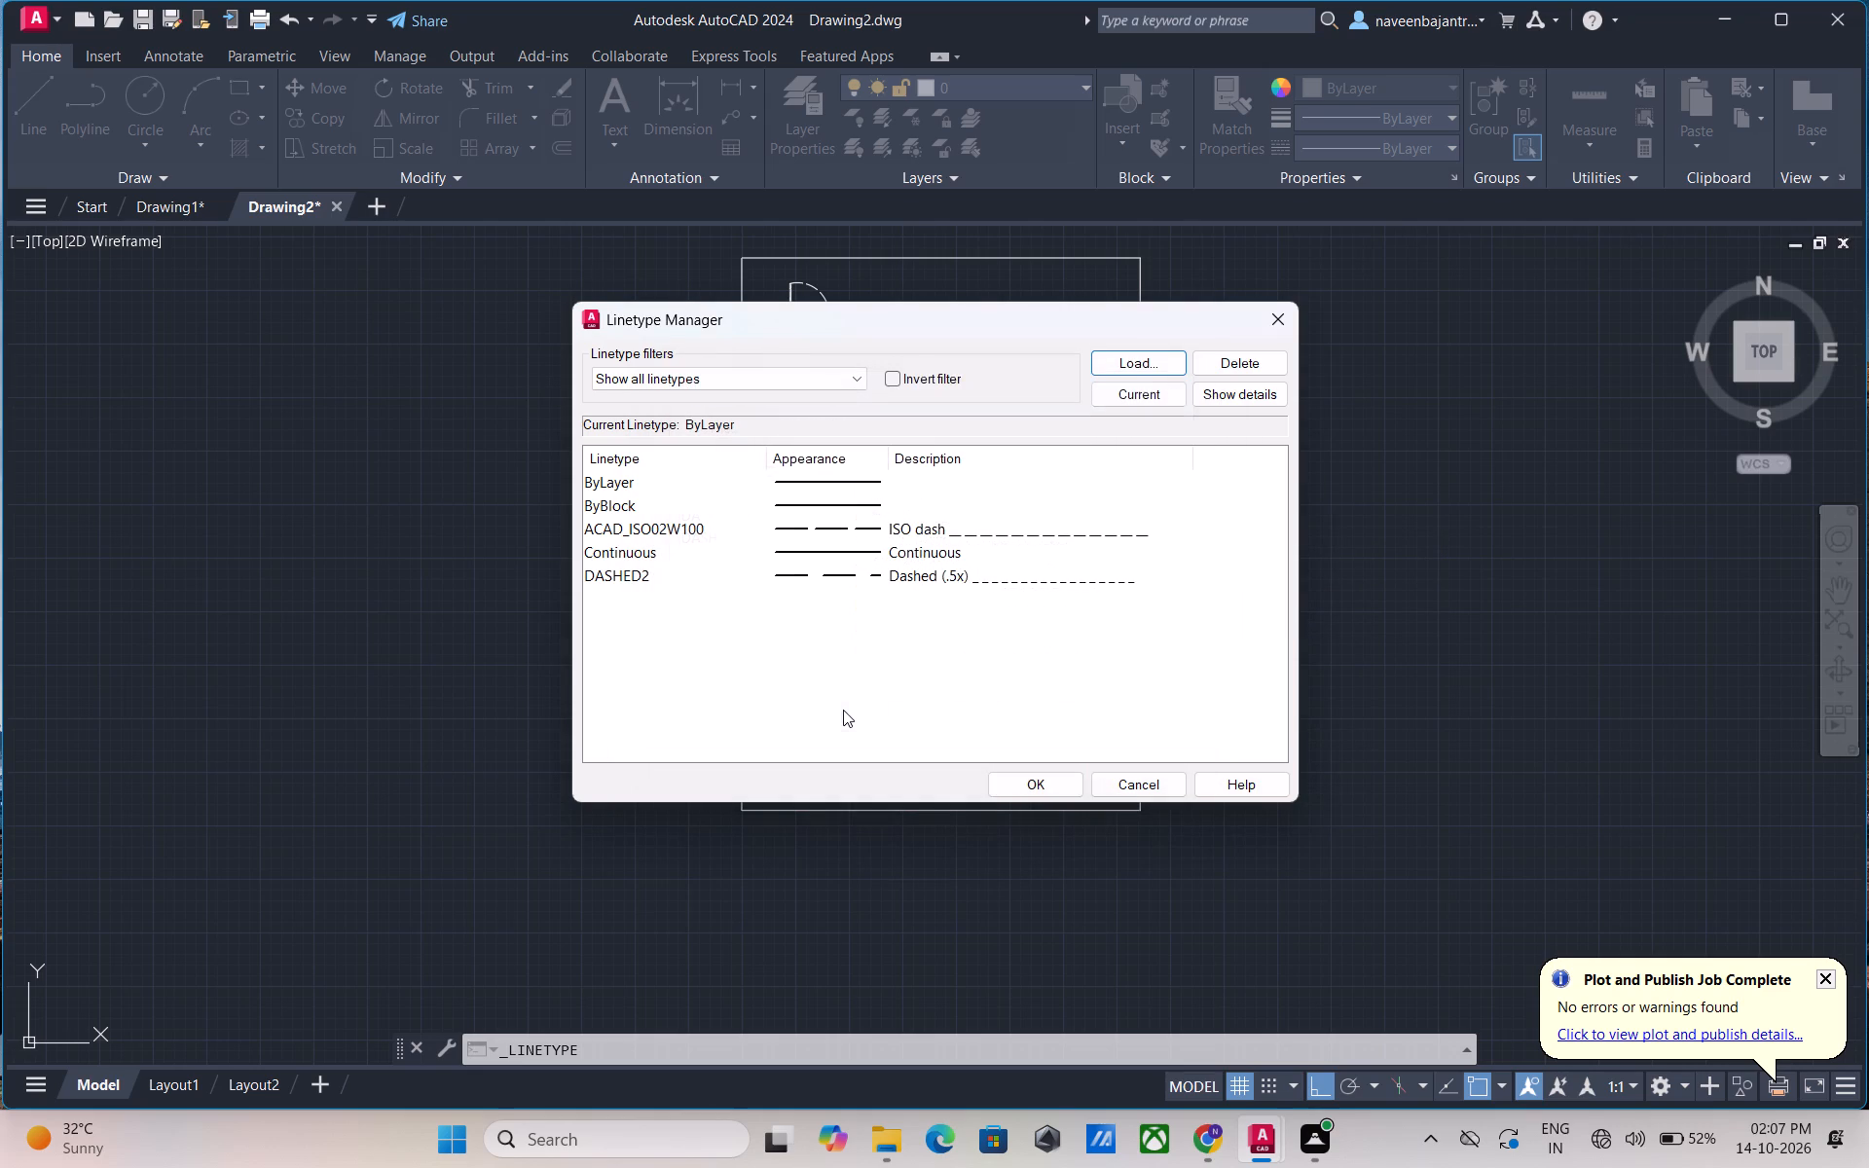
{"action": "left_click", "coordinate": [910, 573]}
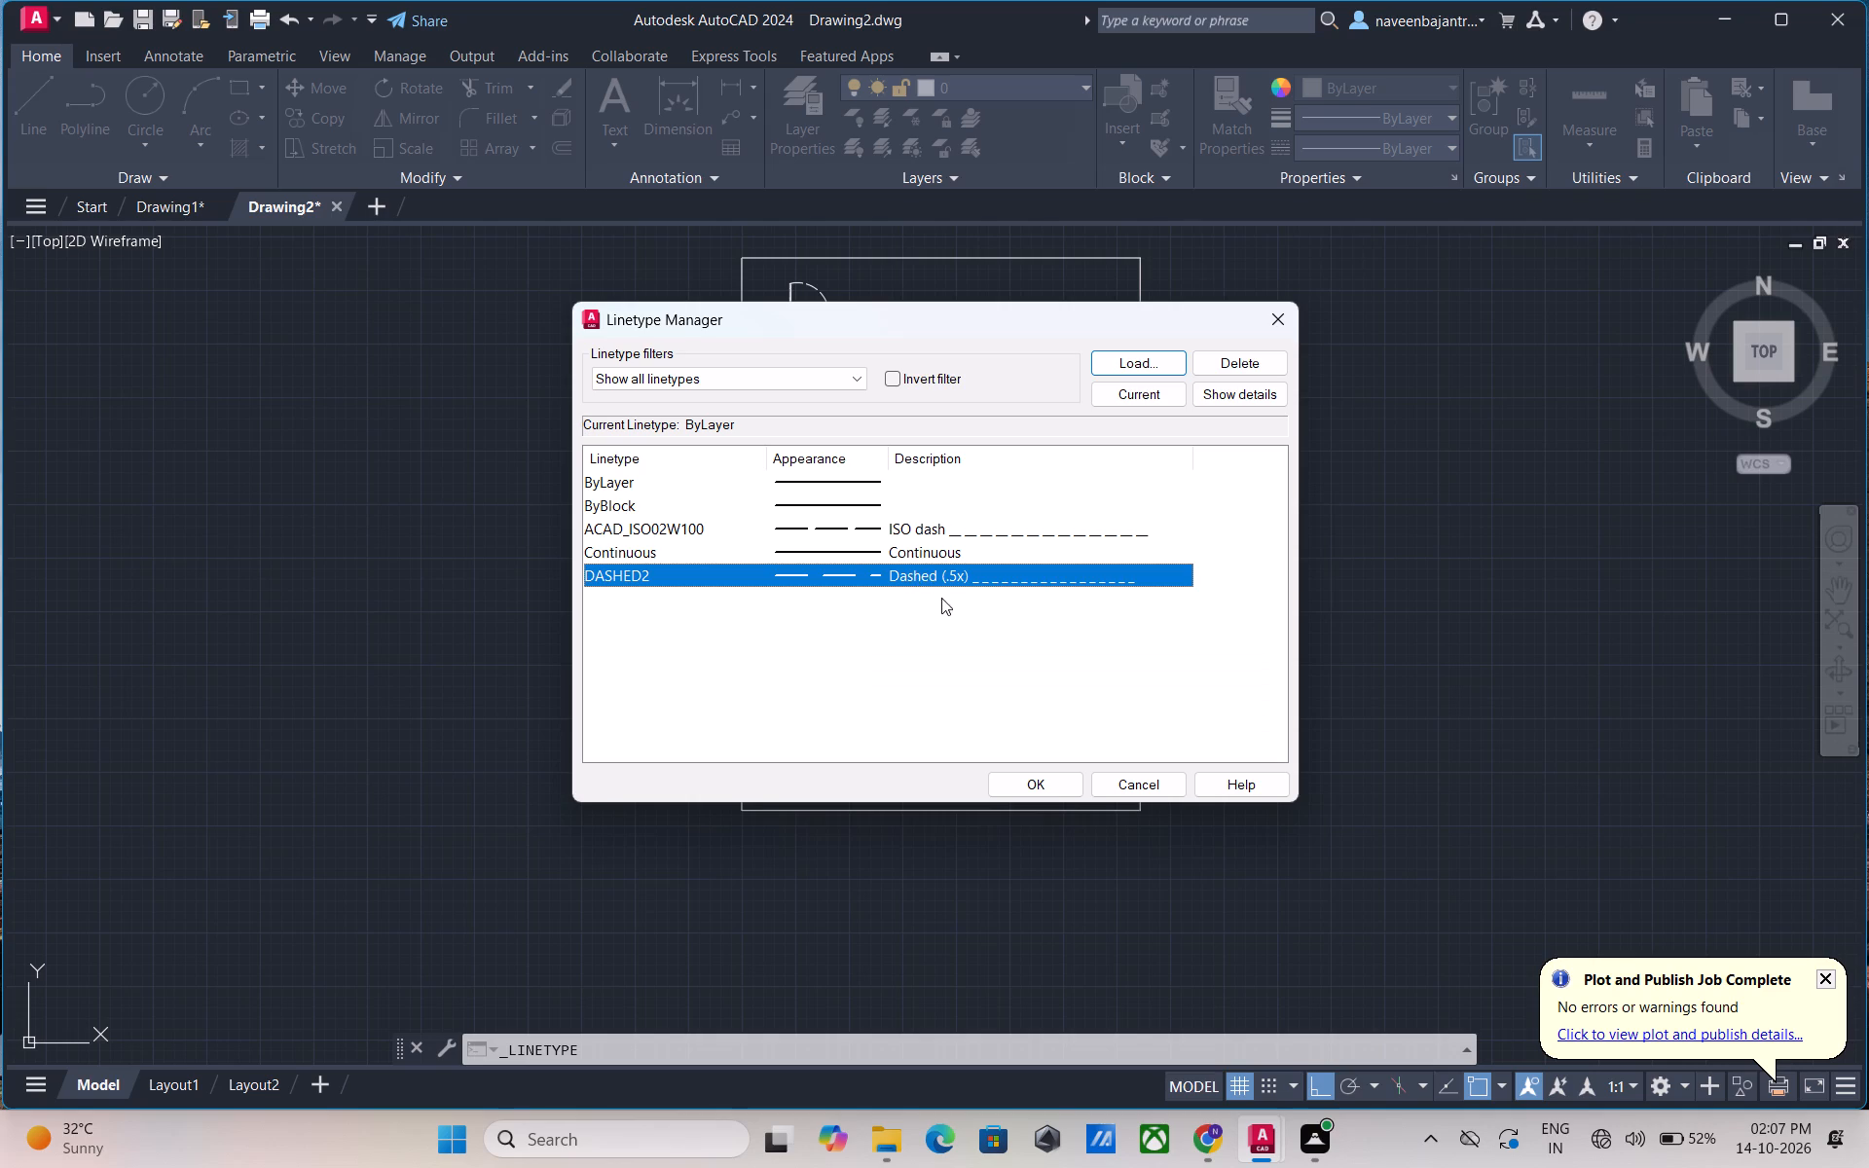
{"action": "left_click", "coordinate": [1034, 787]}
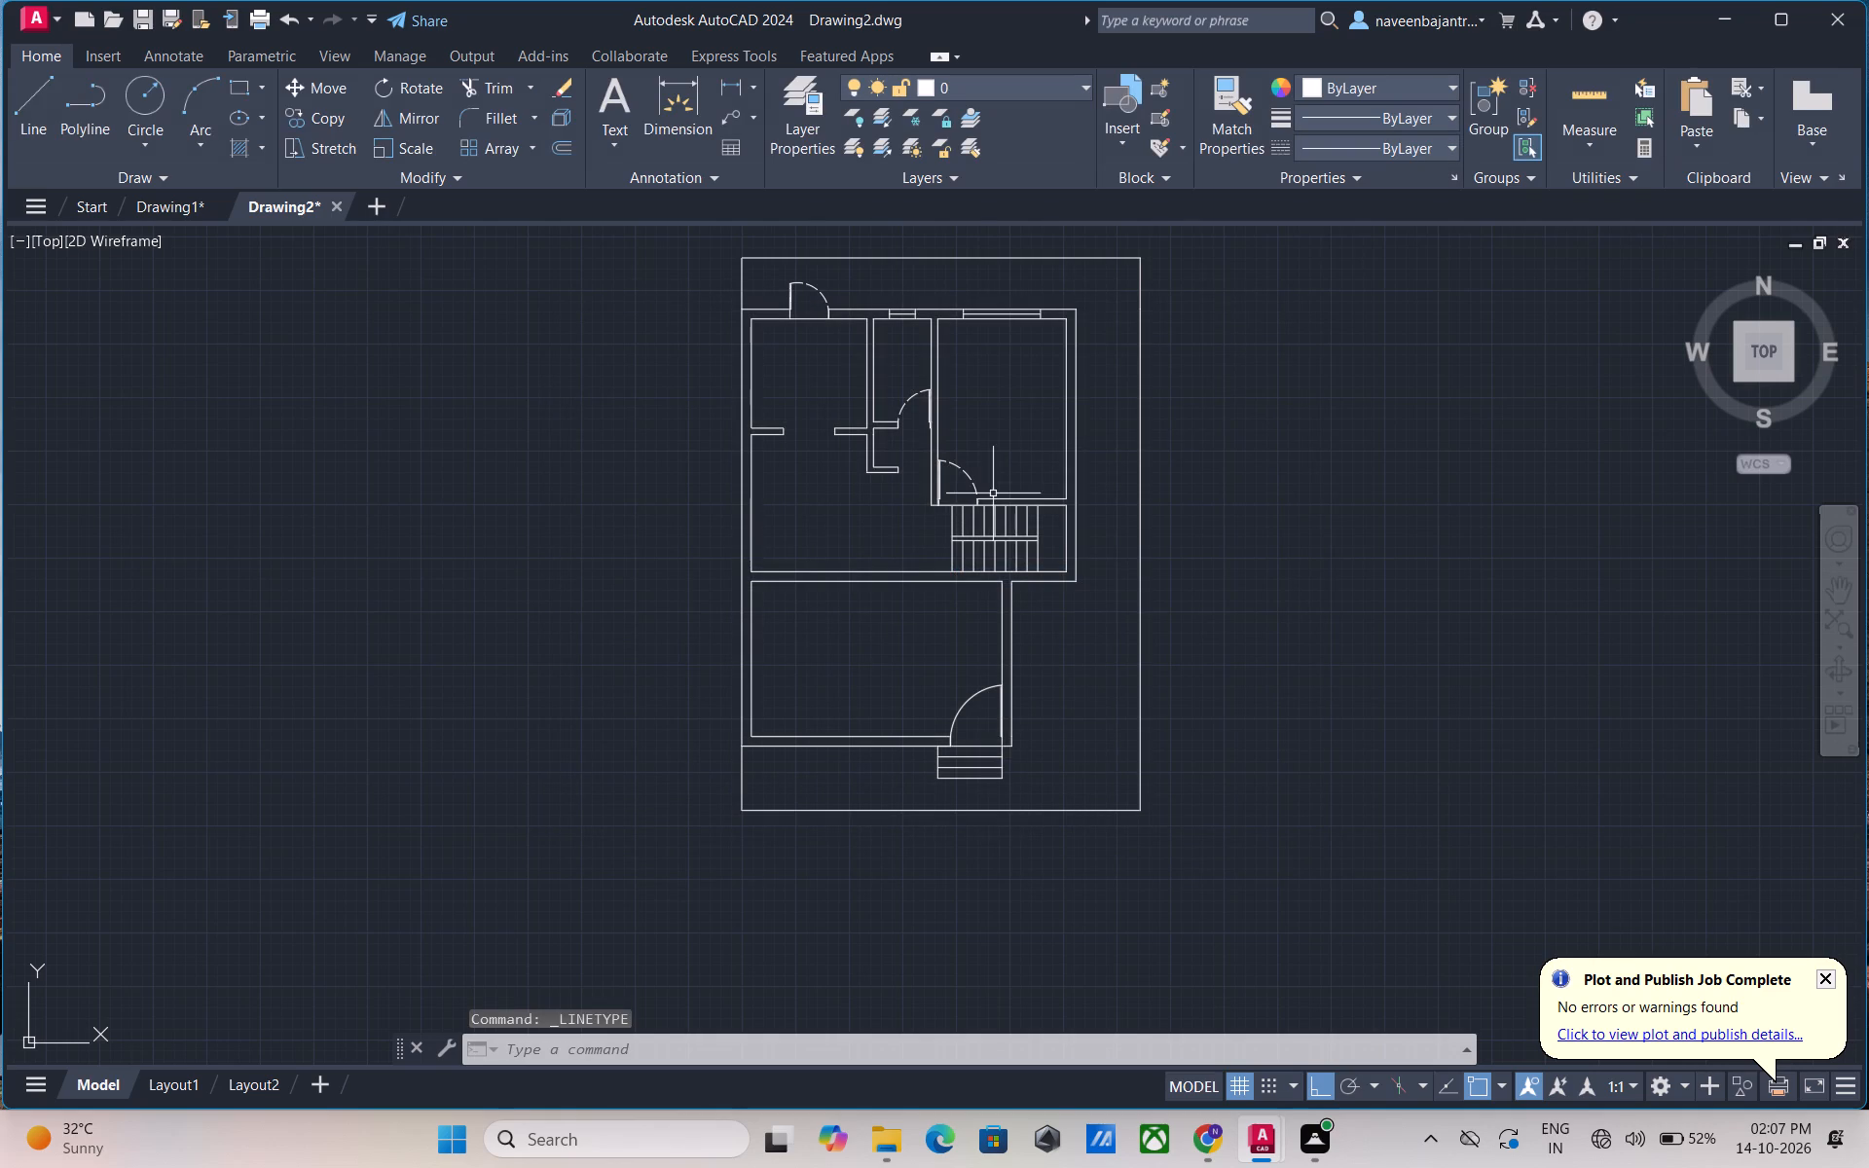
{"action": "scroll", "coordinate": [995, 491], "scroll_direction": "up", "scroll_amount": 1}
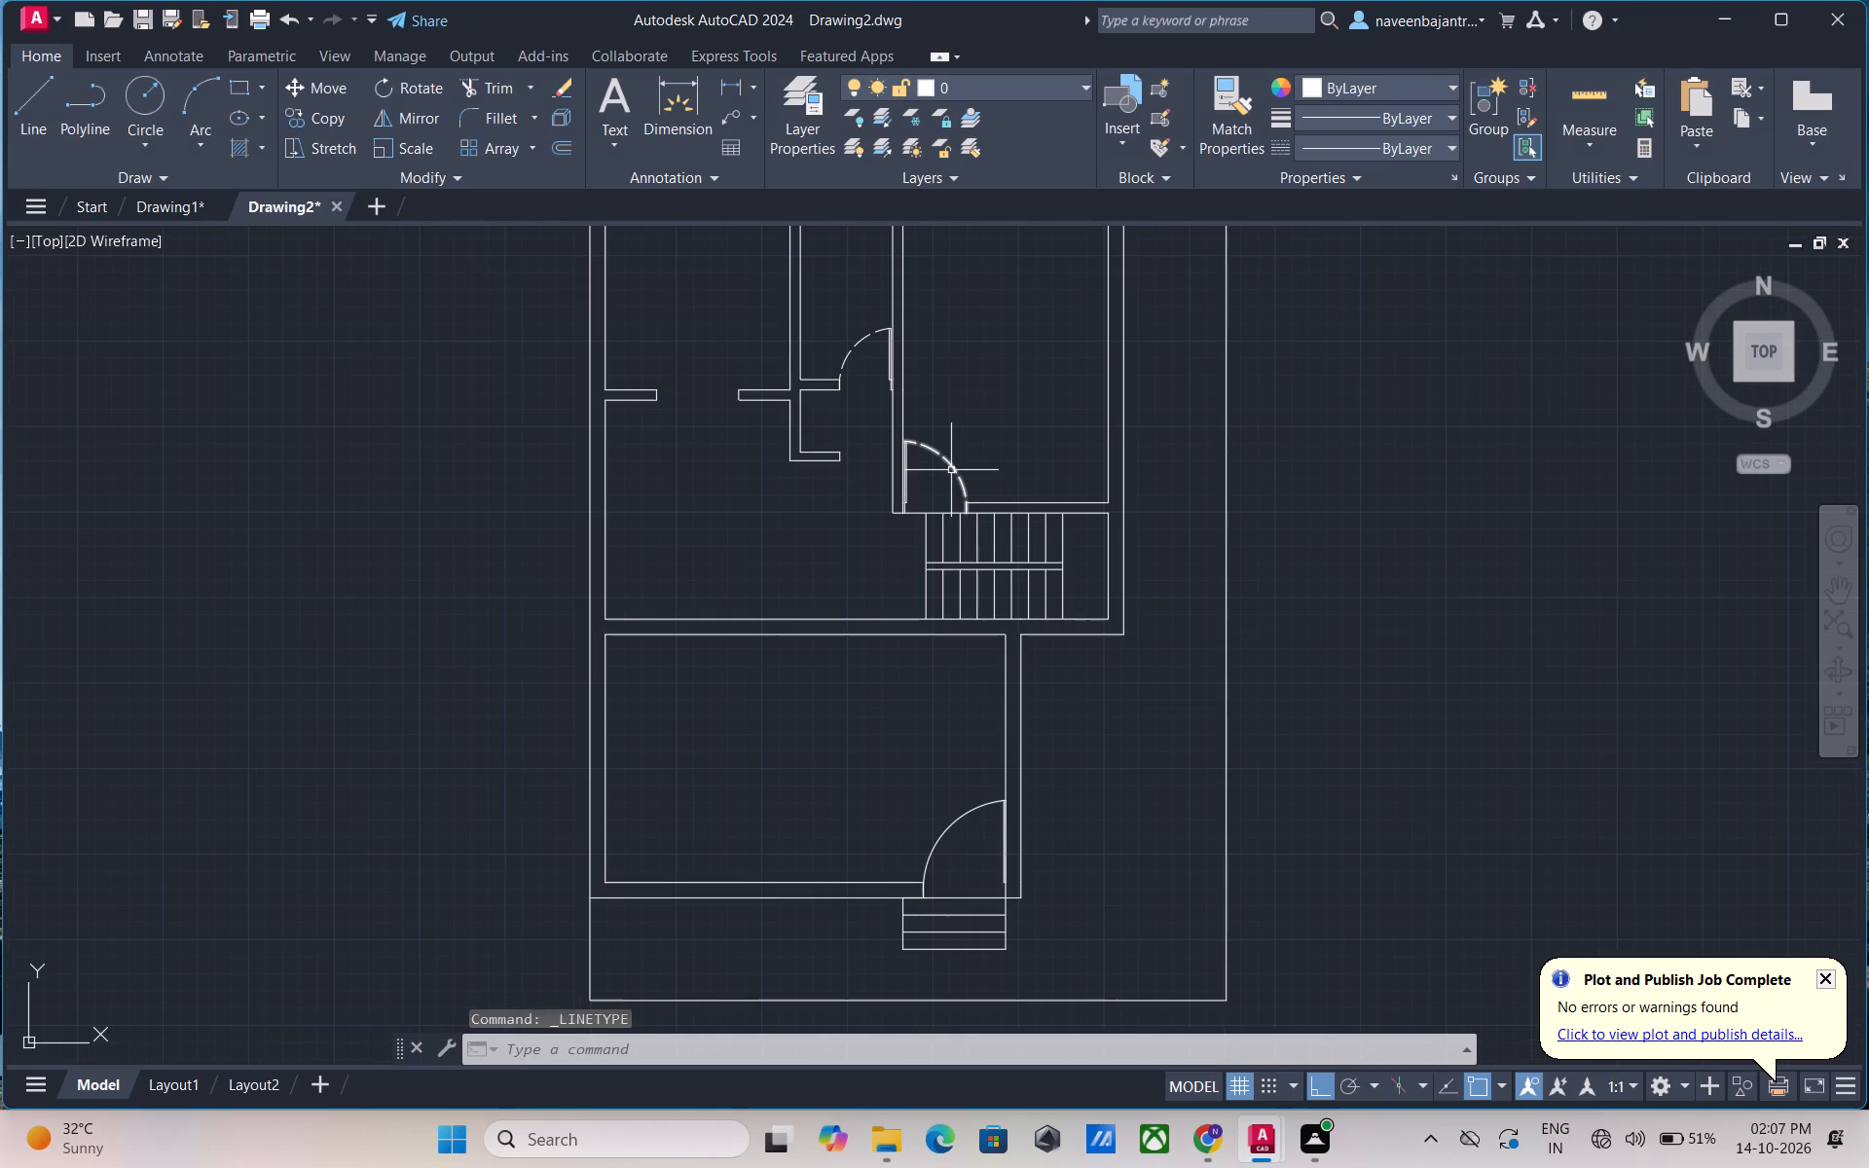
Set the linetype of the door swing arc in the upper-right room, beside the staircase, to ACAD_ISO02W100.
{"action": "left_click", "coordinate": [951, 470]}
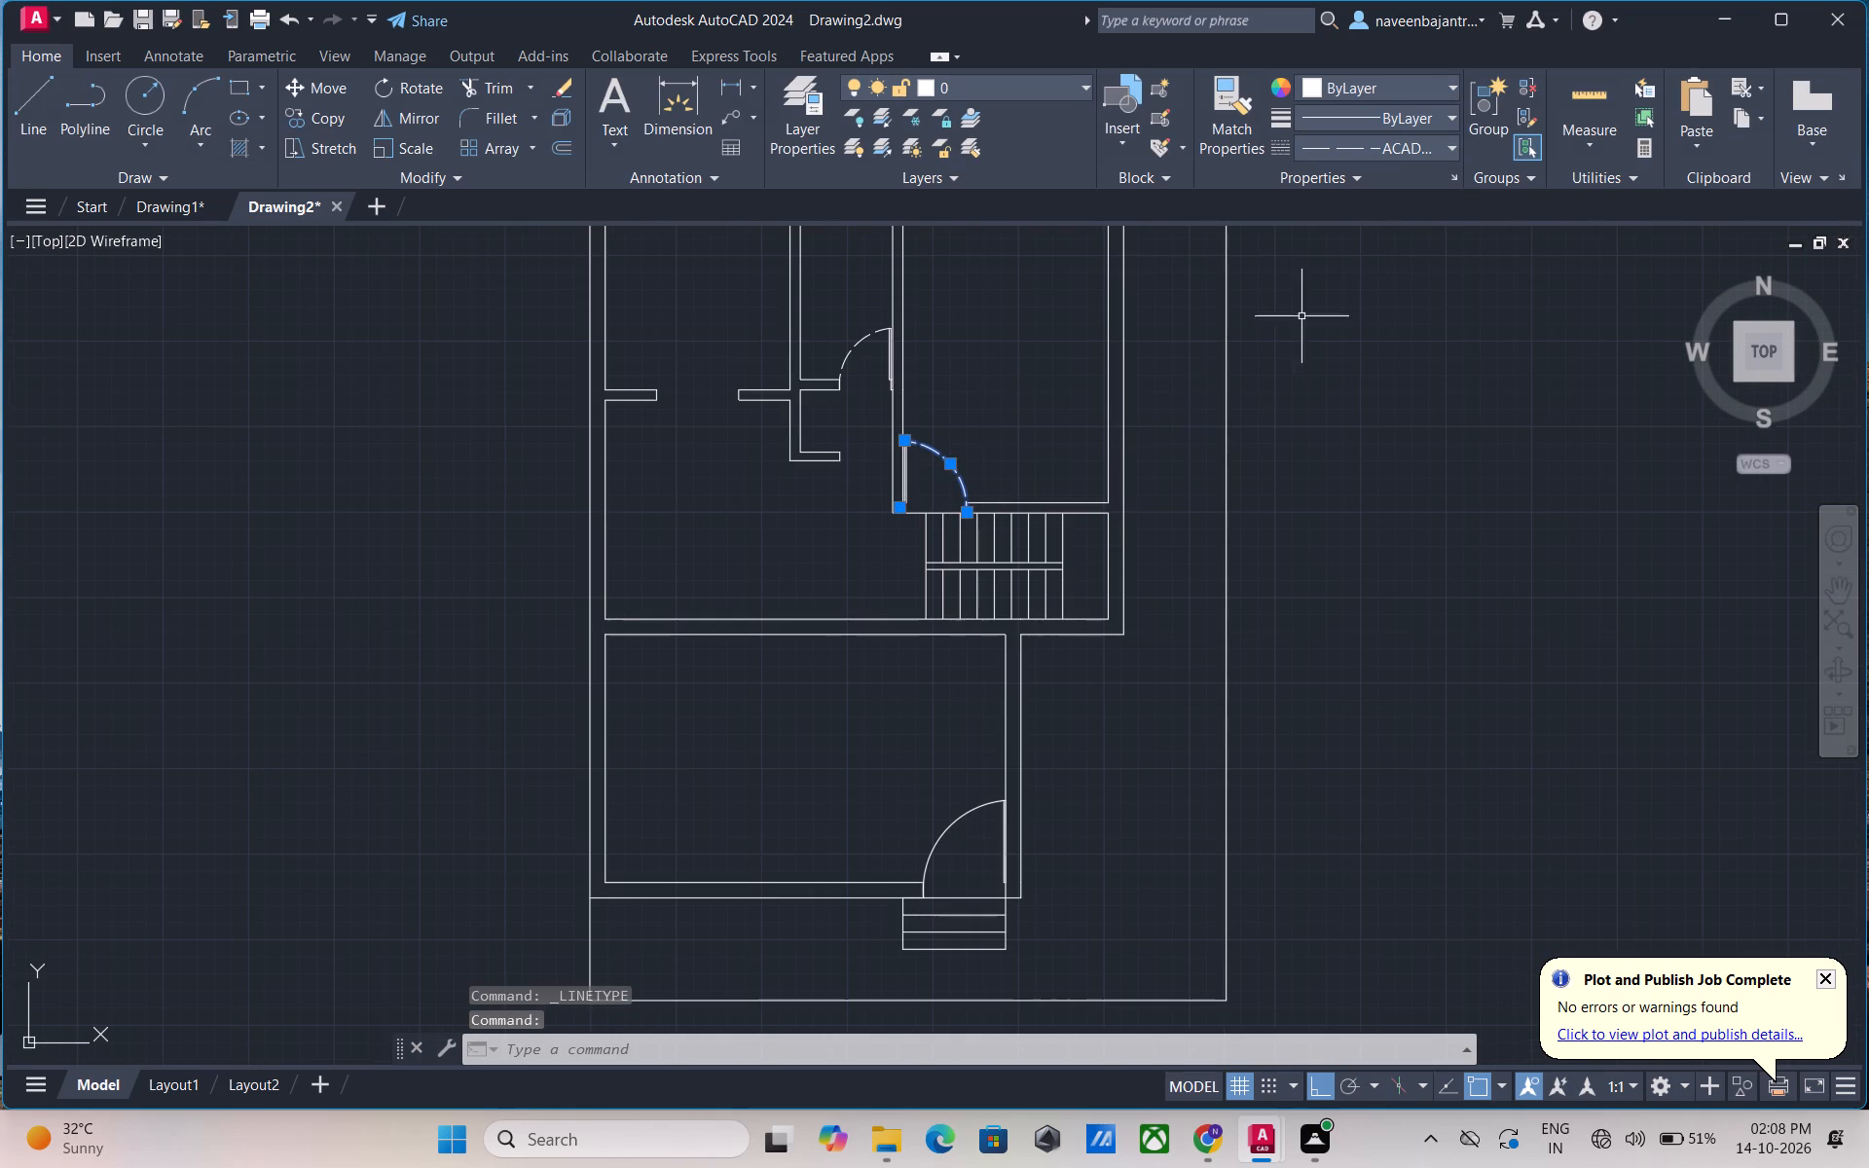
{"action": "left_click", "coordinate": [1432, 150]}
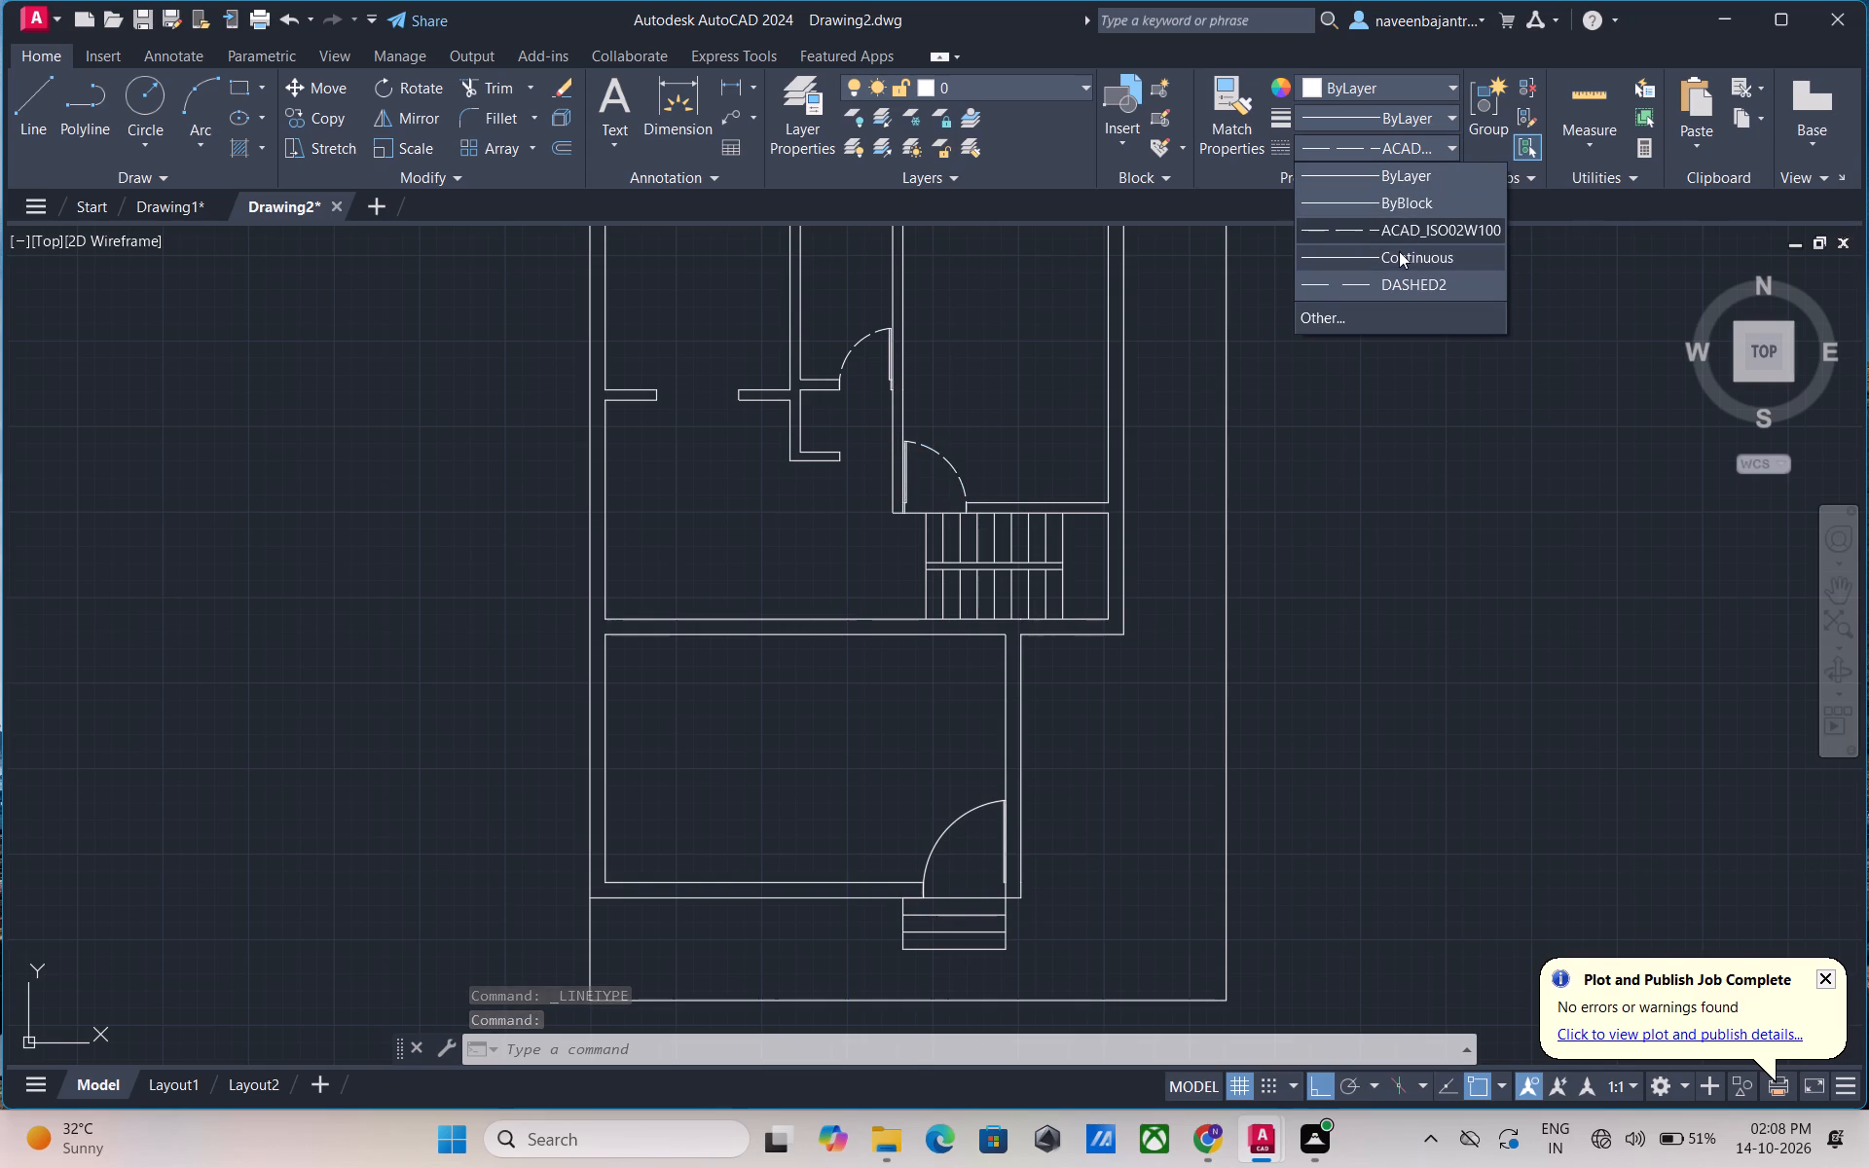
{"action": "left_click", "coordinate": [1402, 228]}
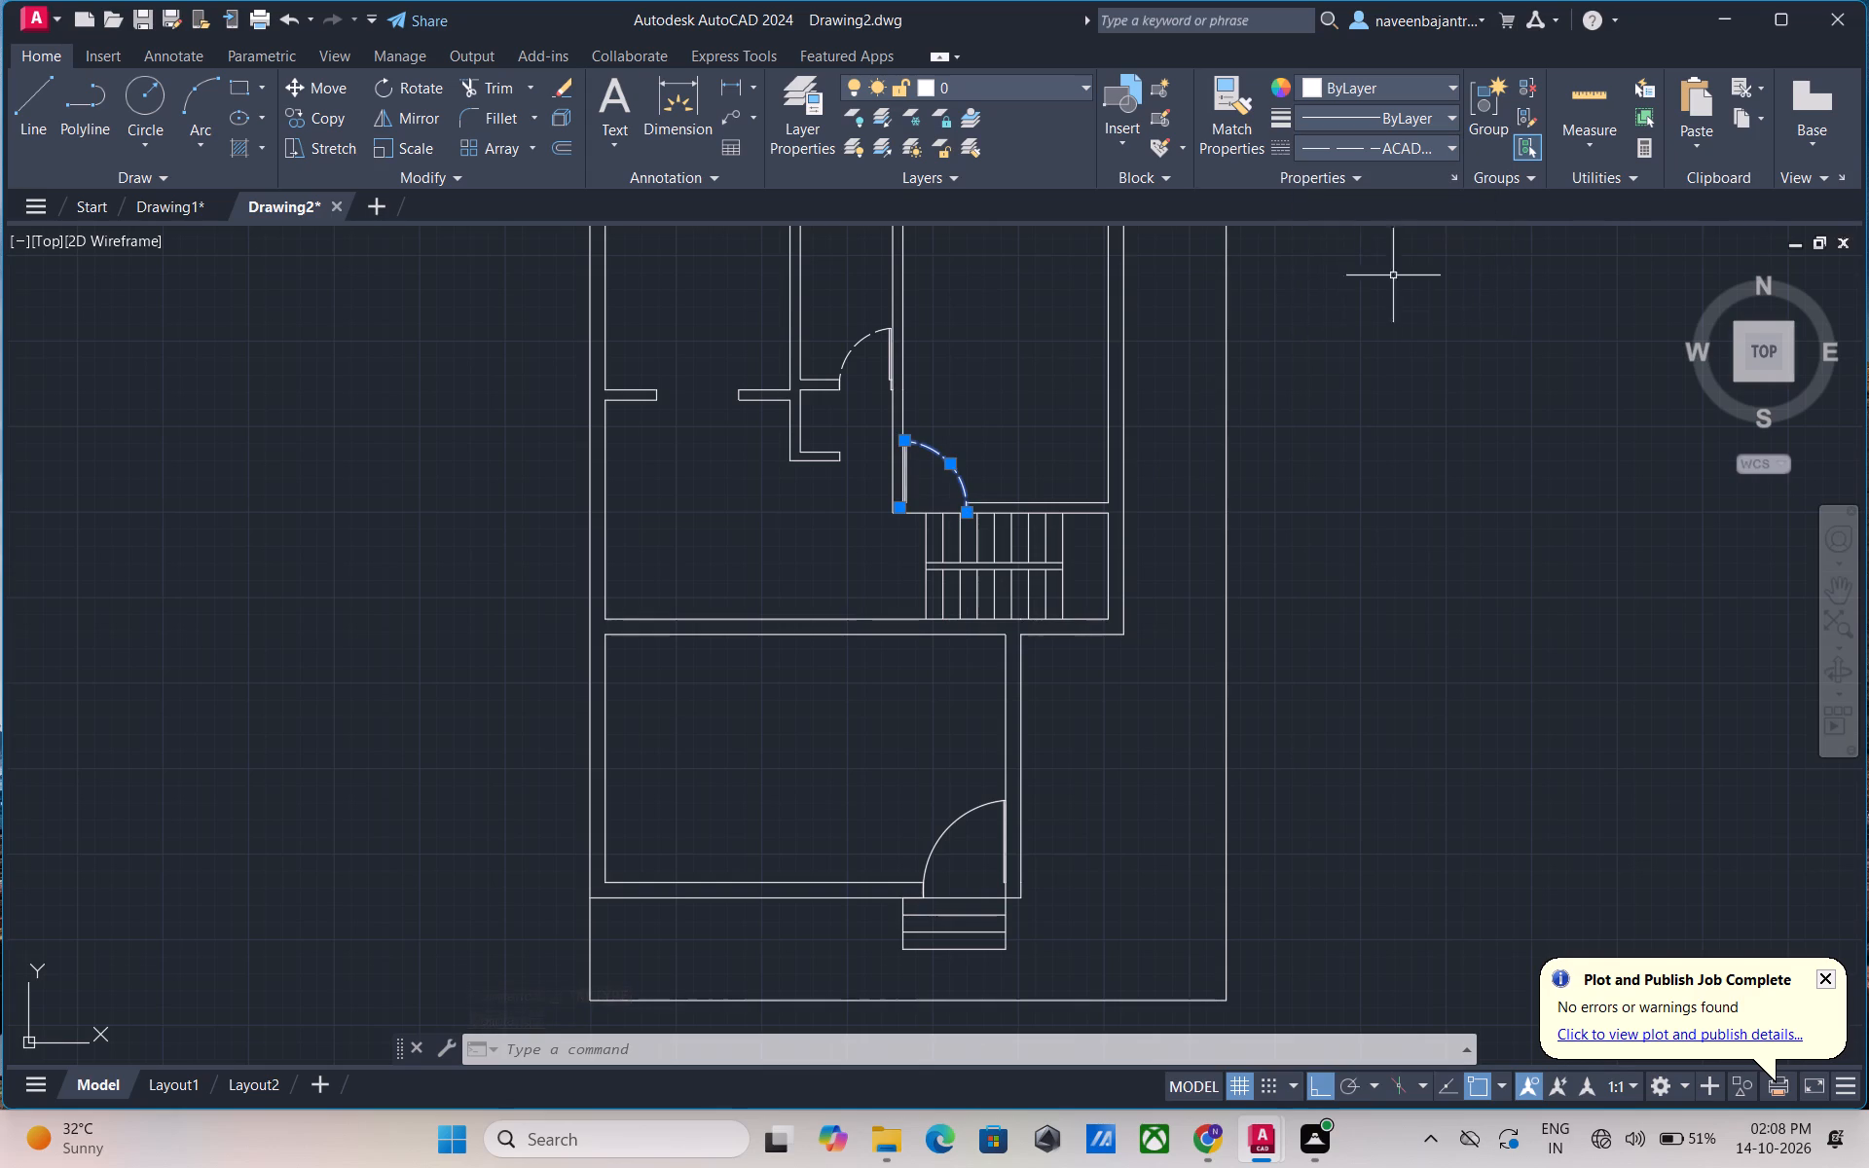
{"action": "key", "text": "Escape"}
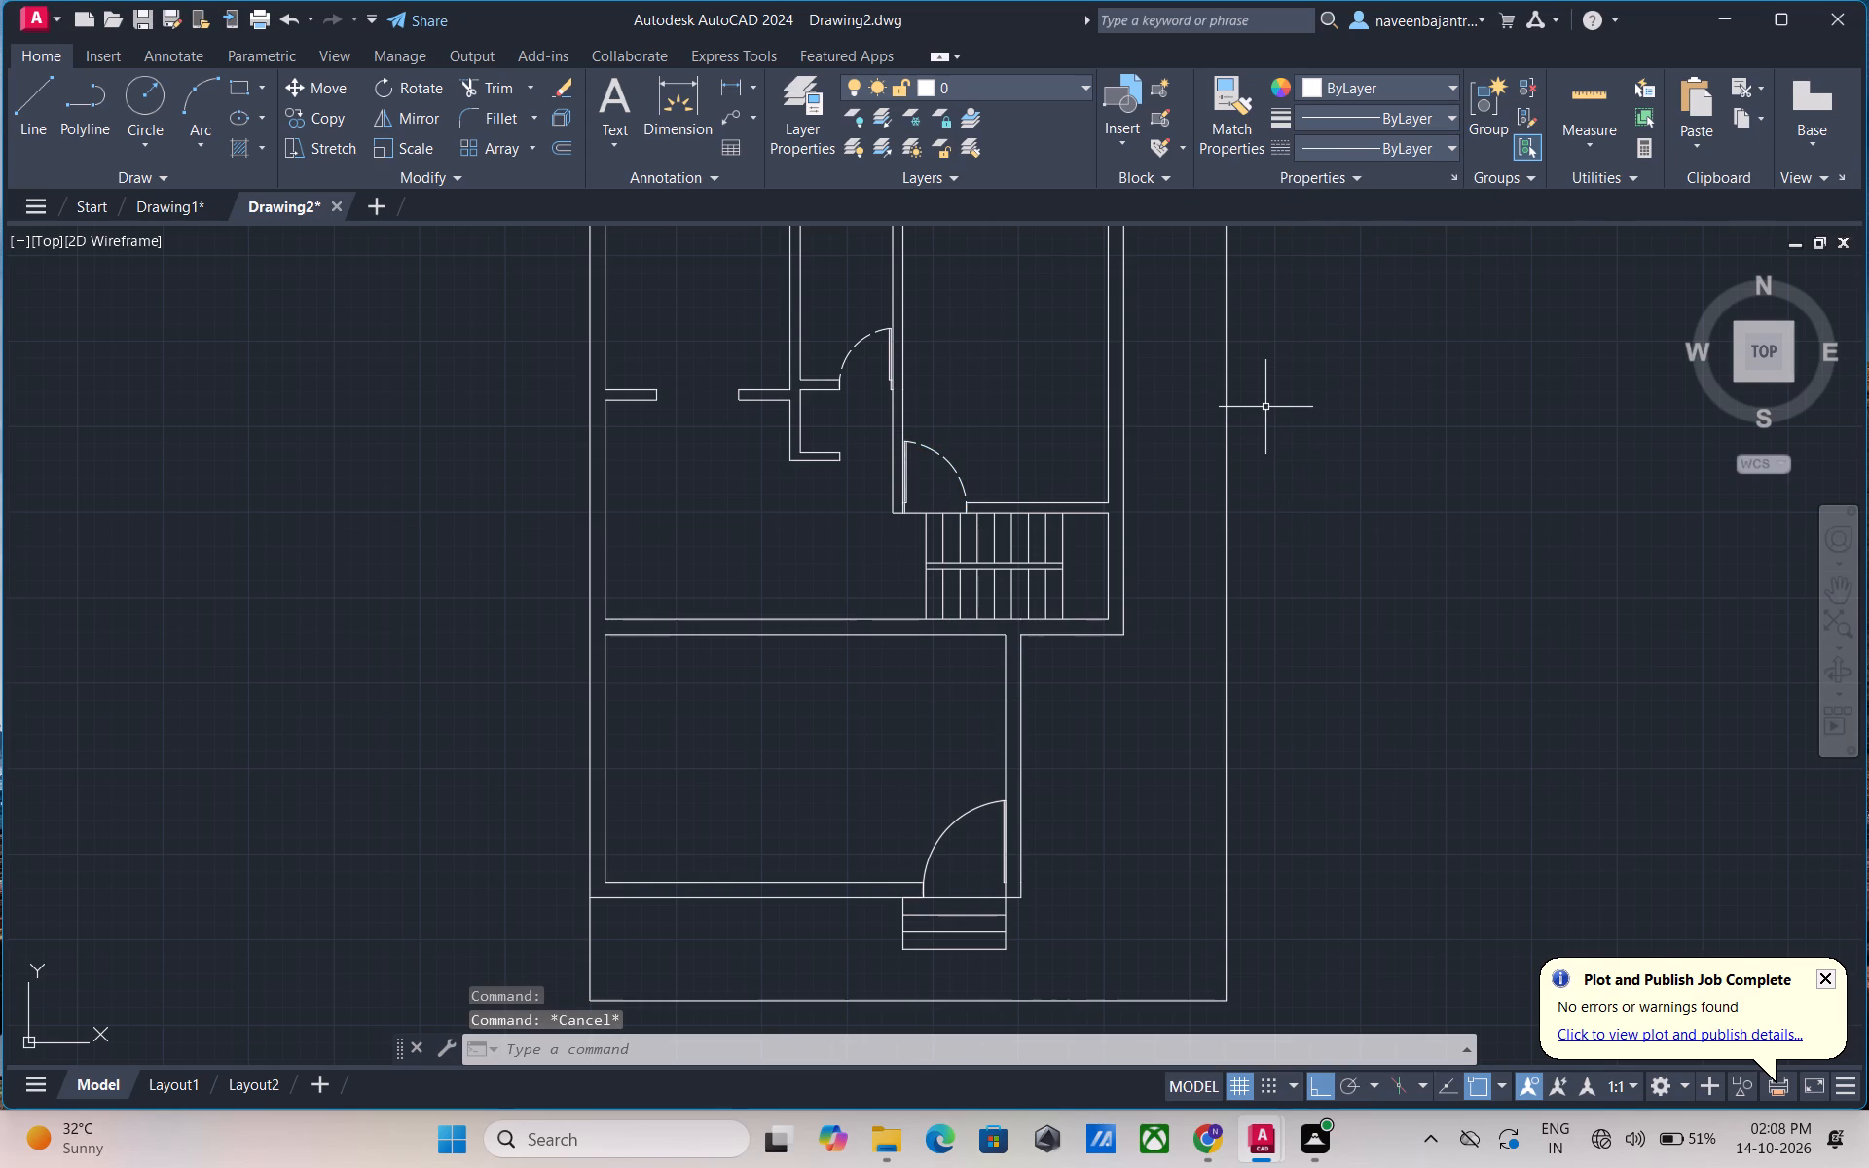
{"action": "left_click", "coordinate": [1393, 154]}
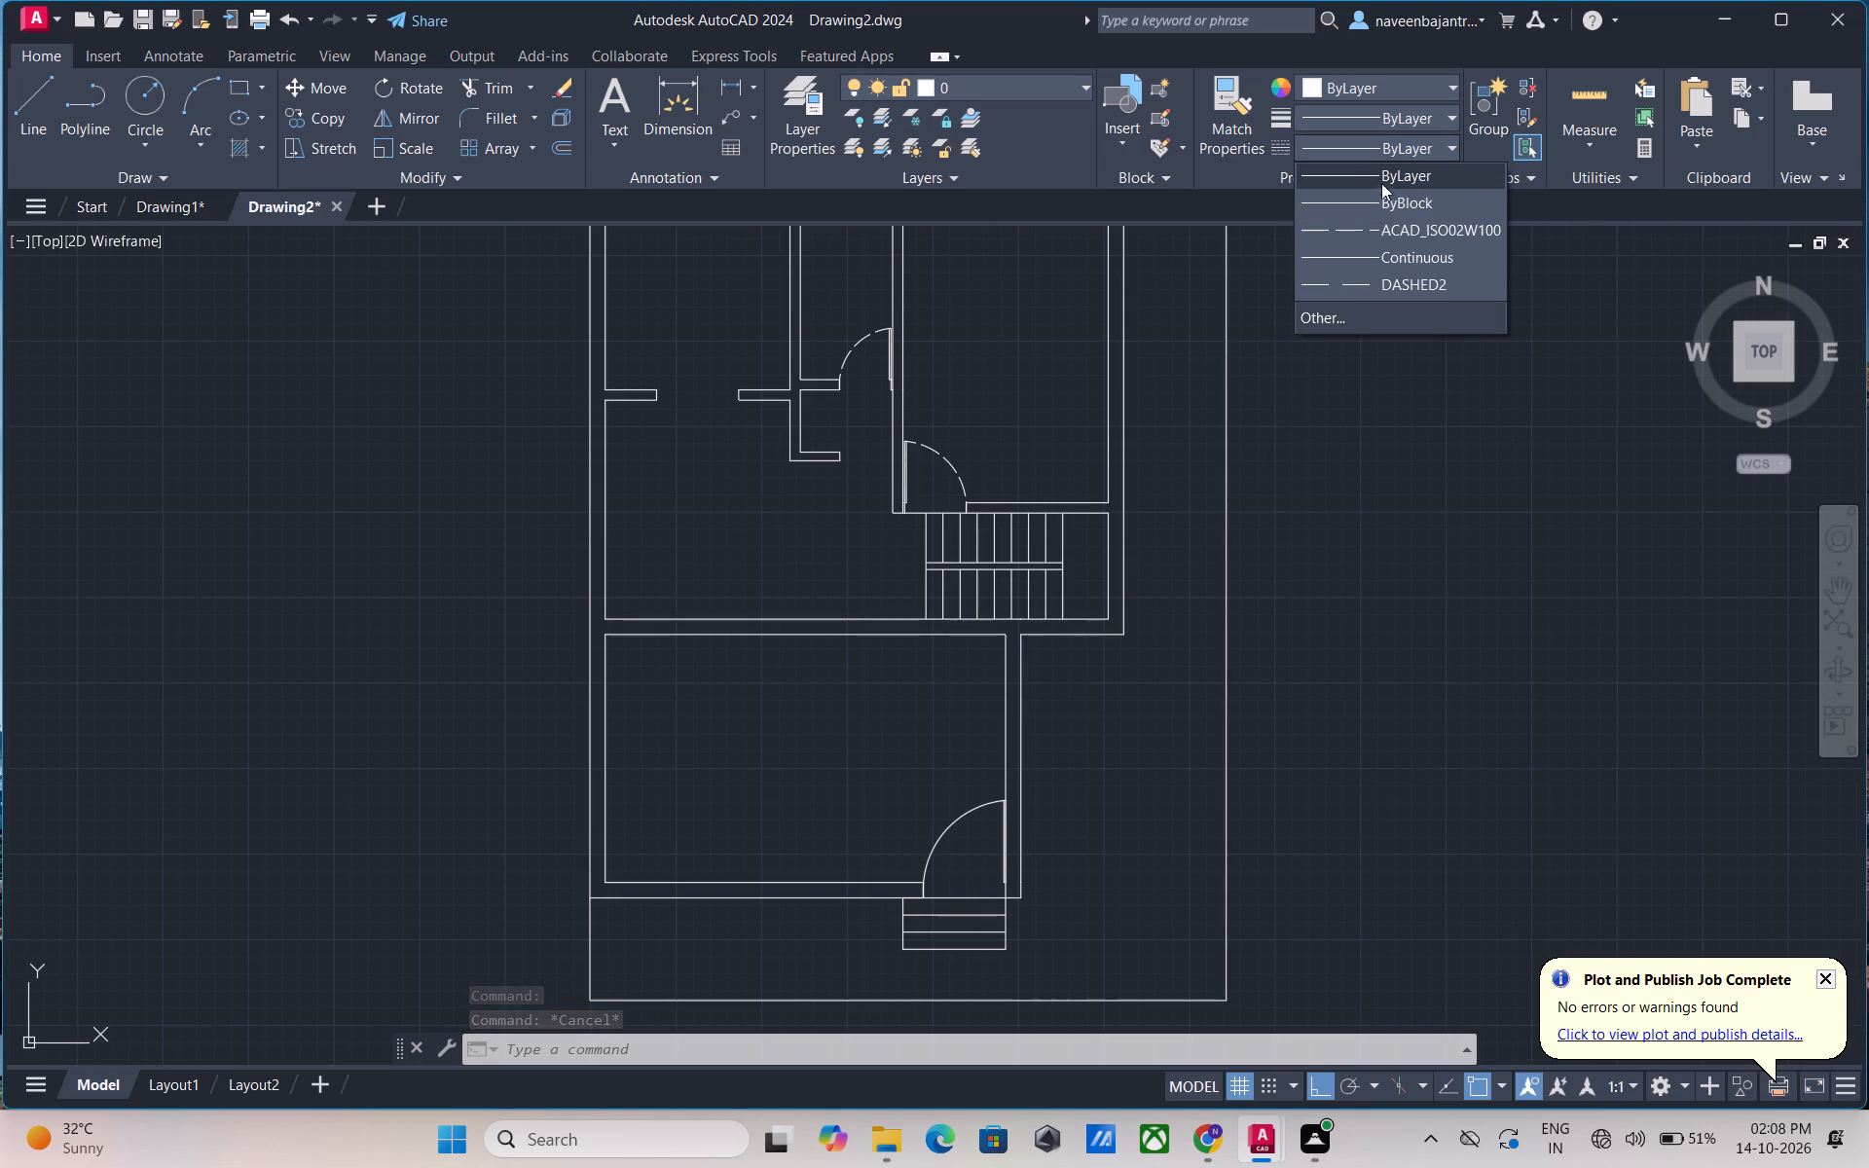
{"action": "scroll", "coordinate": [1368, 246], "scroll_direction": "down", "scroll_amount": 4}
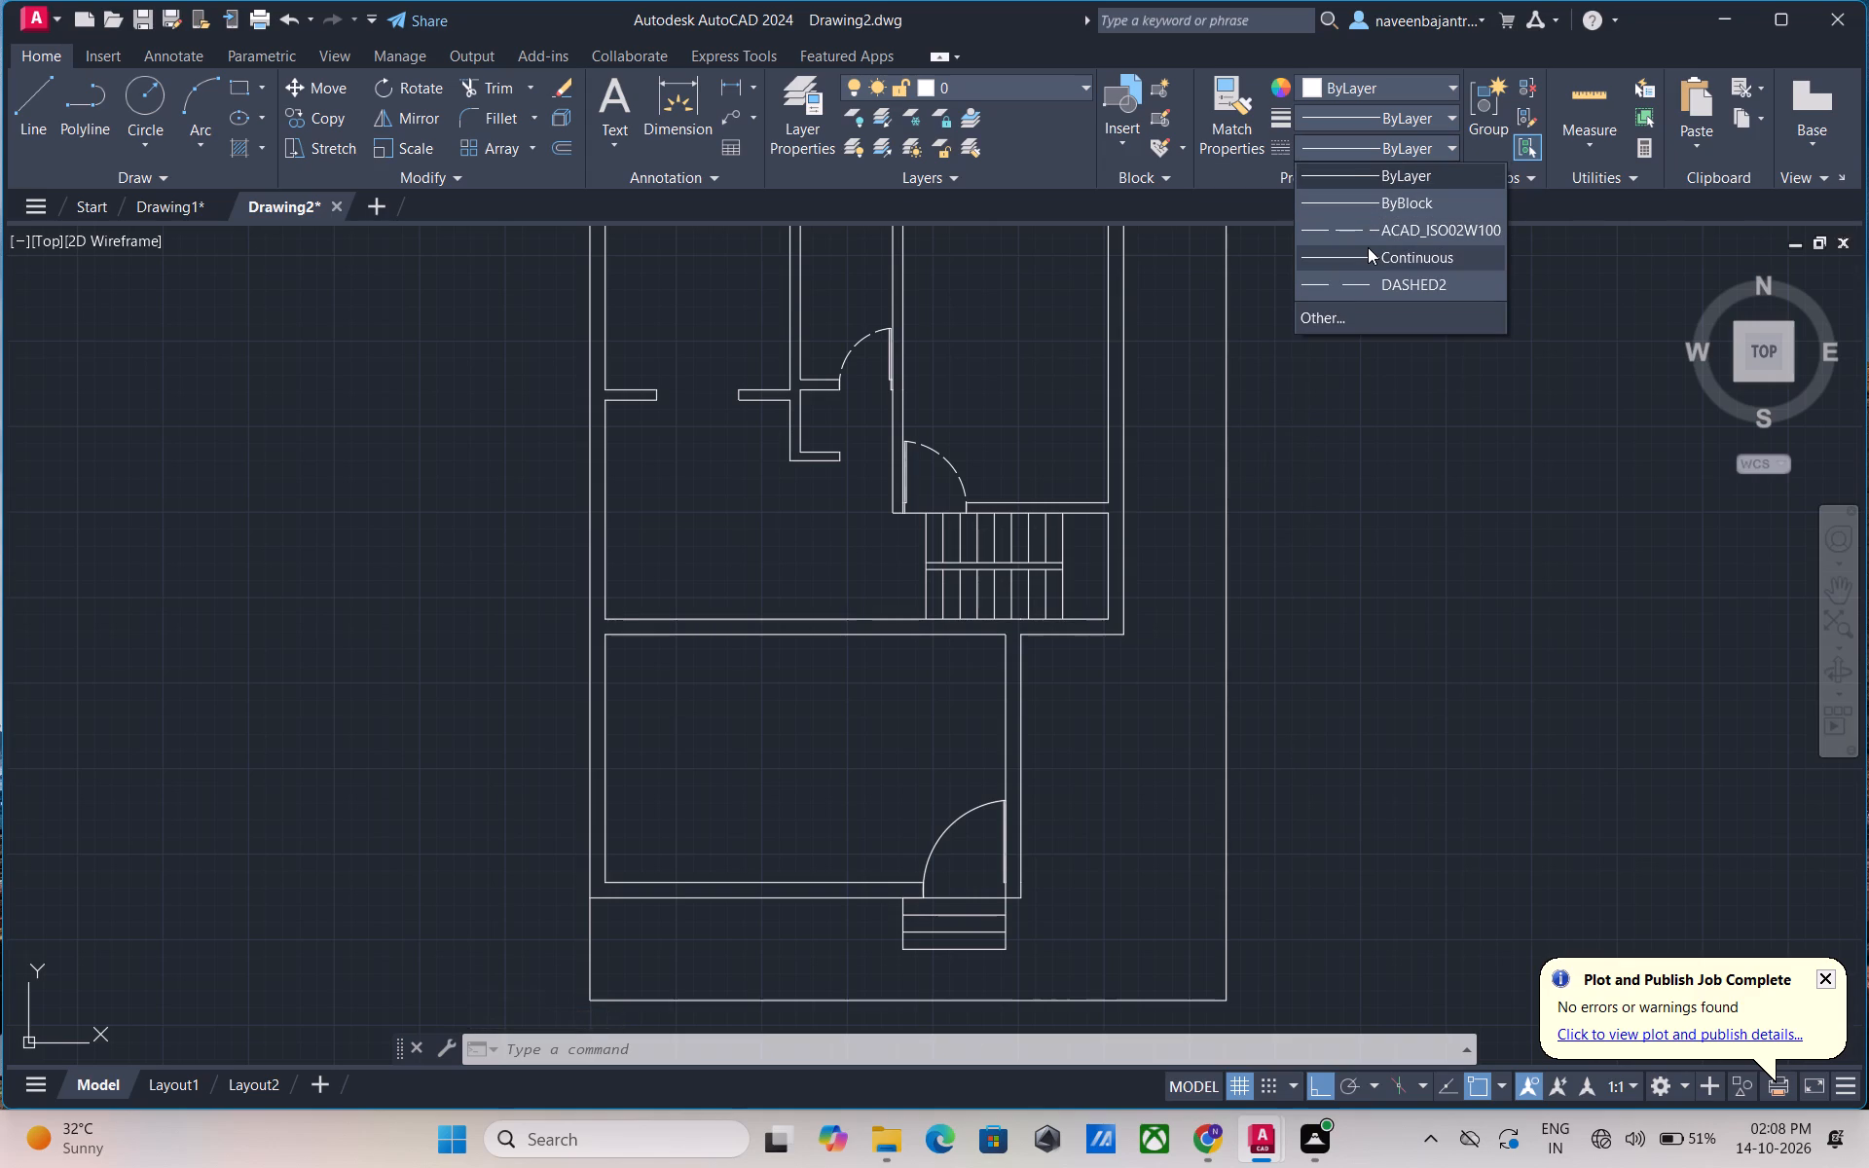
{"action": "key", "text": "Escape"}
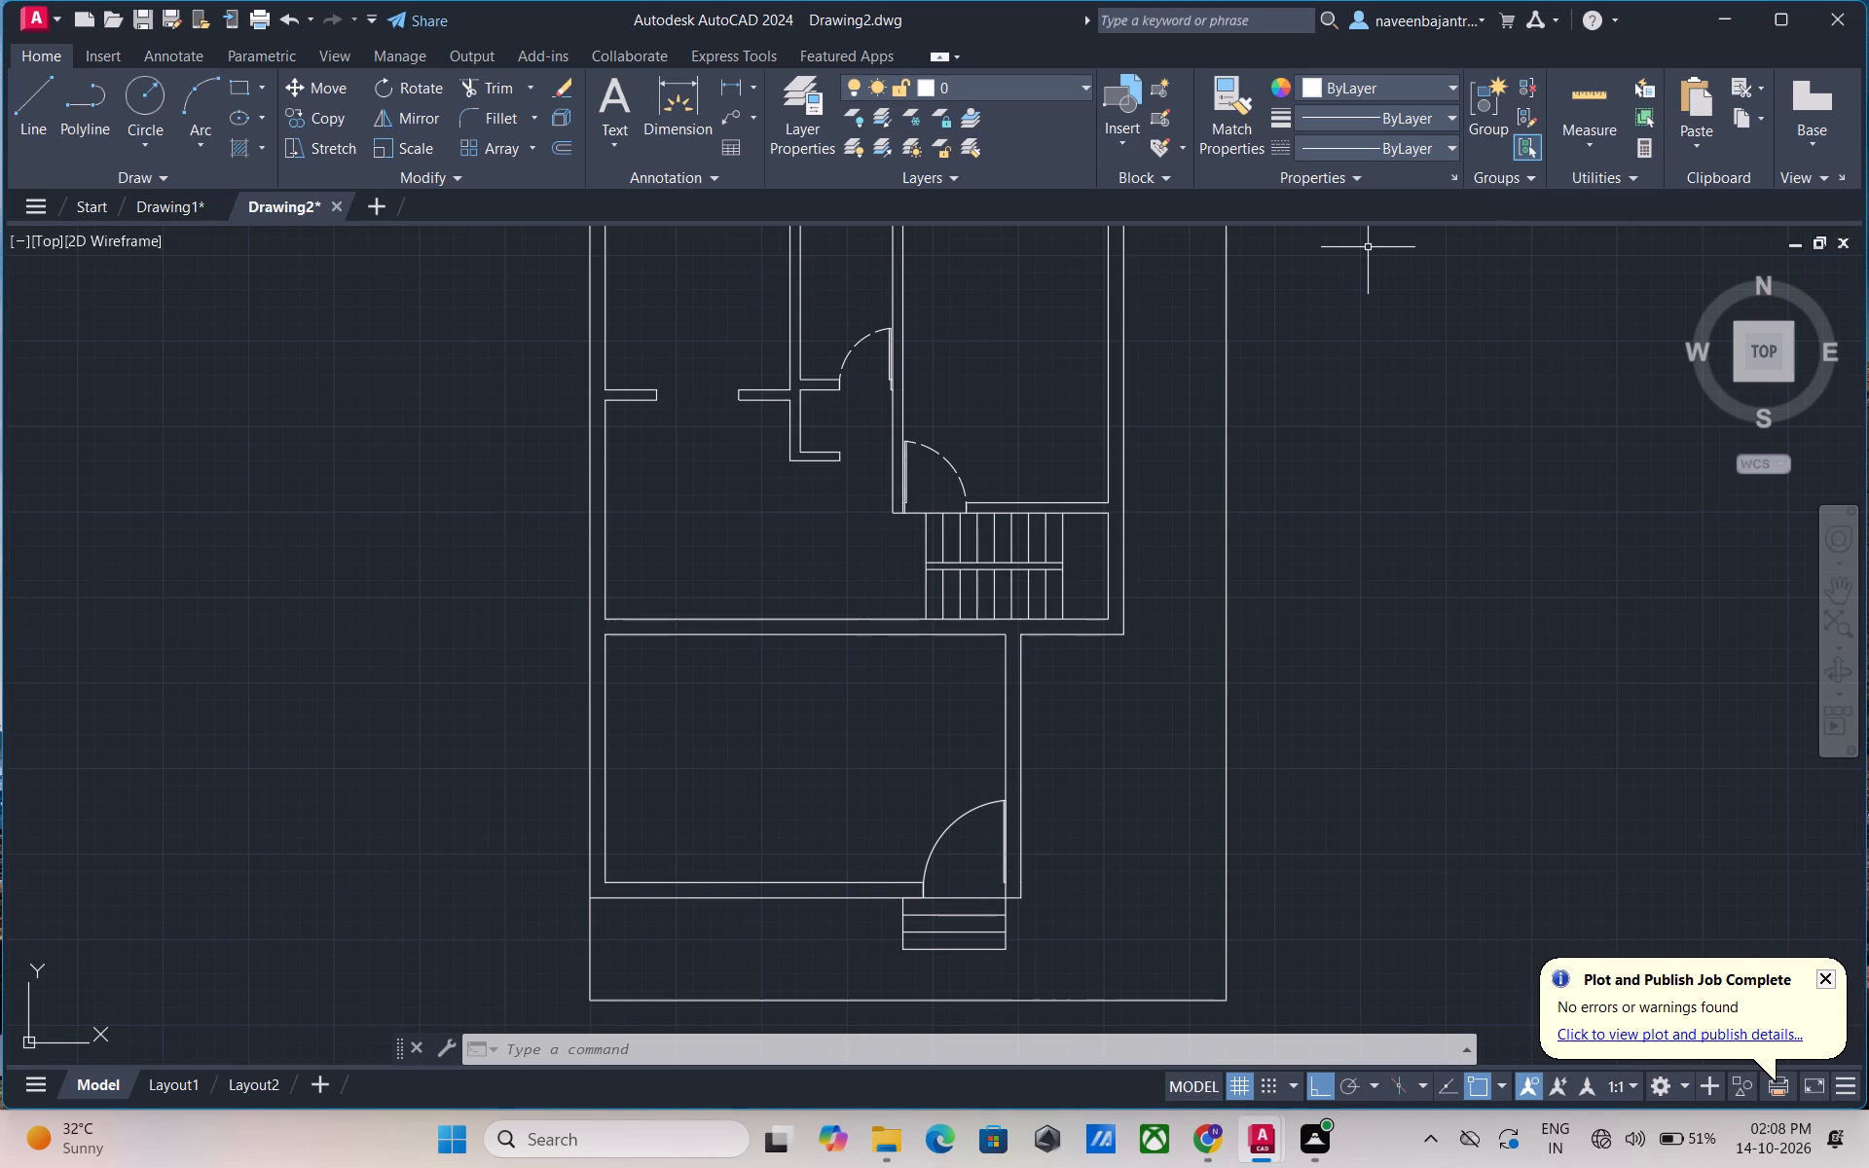
Hatch the exterior walls, the partition left of the narrow middle room and the partition right of it solid with colour 0,0,0.
{"action": "scroll", "coordinate": [1451, 318], "scroll_direction": "down", "scroll_amount": 2}
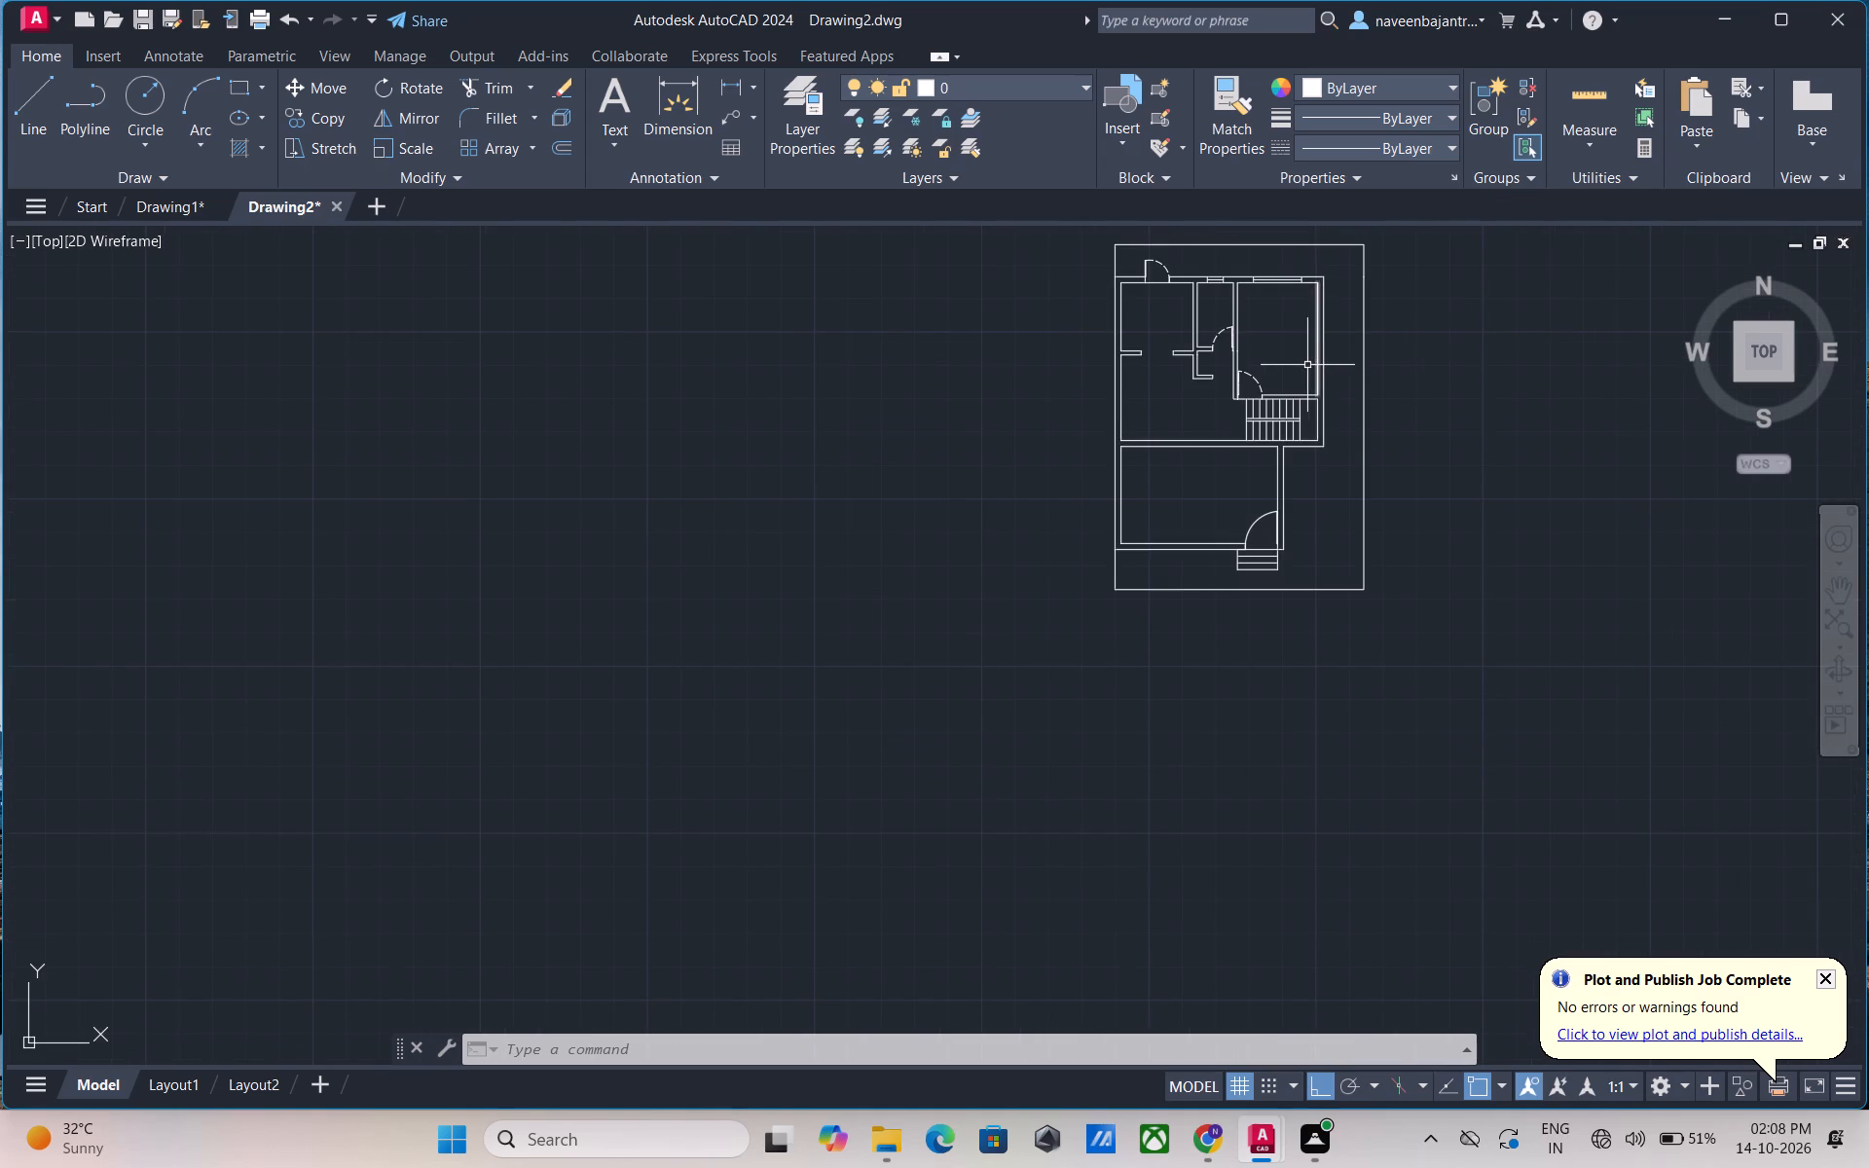
{"action": "middle_click", "coordinate": [1304, 358]}
{"action": "middle_click_drag", "start_coordinate": [1300, 358], "coordinate": [1209, 394]}
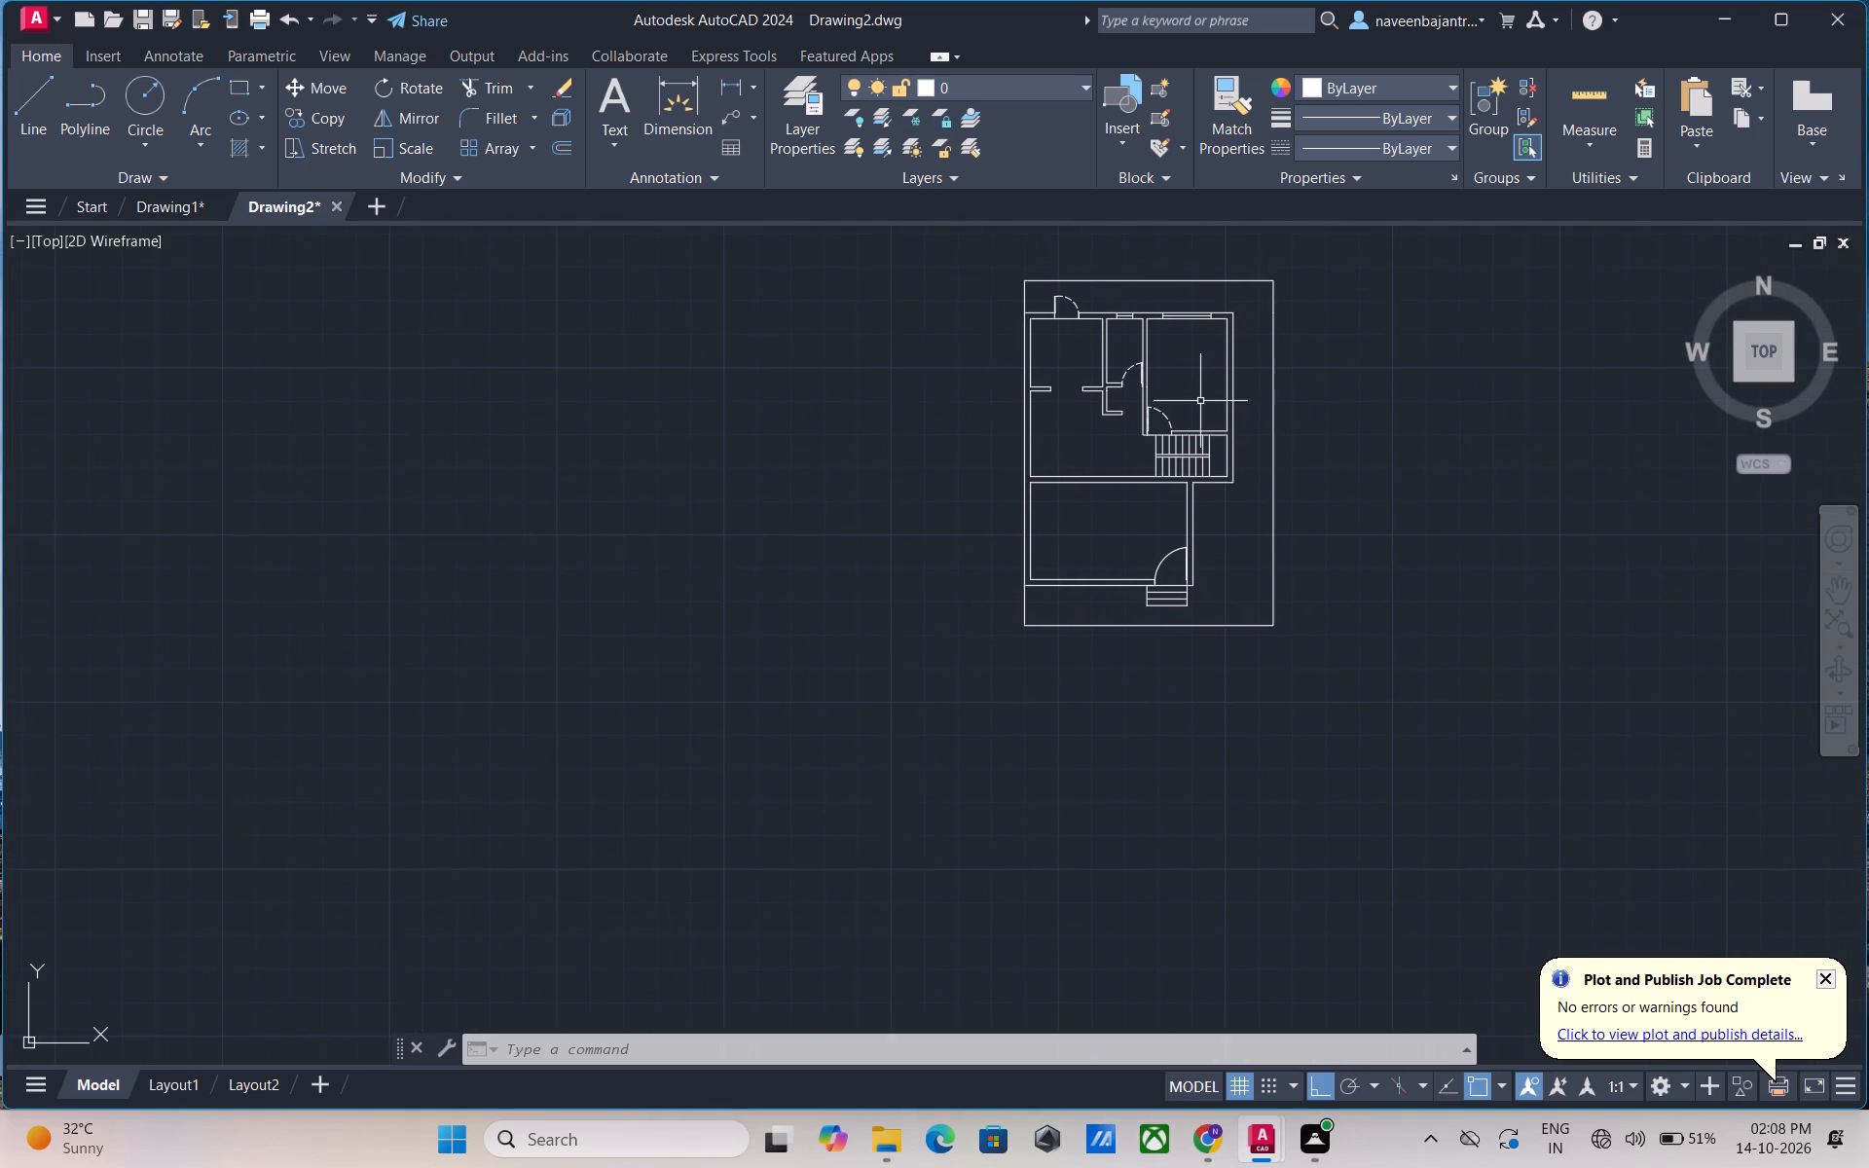
{"action": "scroll", "coordinate": [1177, 420], "scroll_direction": "up", "scroll_amount": 5}
{"action": "scroll", "coordinate": [1177, 420], "scroll_direction": "down", "scroll_amount": 3}
{"action": "middle_click_drag", "start_coordinate": [1197, 379], "coordinate": [1094, 447]}
{"action": "scroll", "coordinate": [1125, 428], "scroll_direction": "down", "scroll_amount": 1}
{"action": "middle_click_drag", "start_coordinate": [1125, 428], "coordinate": [1090, 461]}
{"action": "middle_click_drag", "start_coordinate": [1086, 466], "coordinate": [1081, 475]}
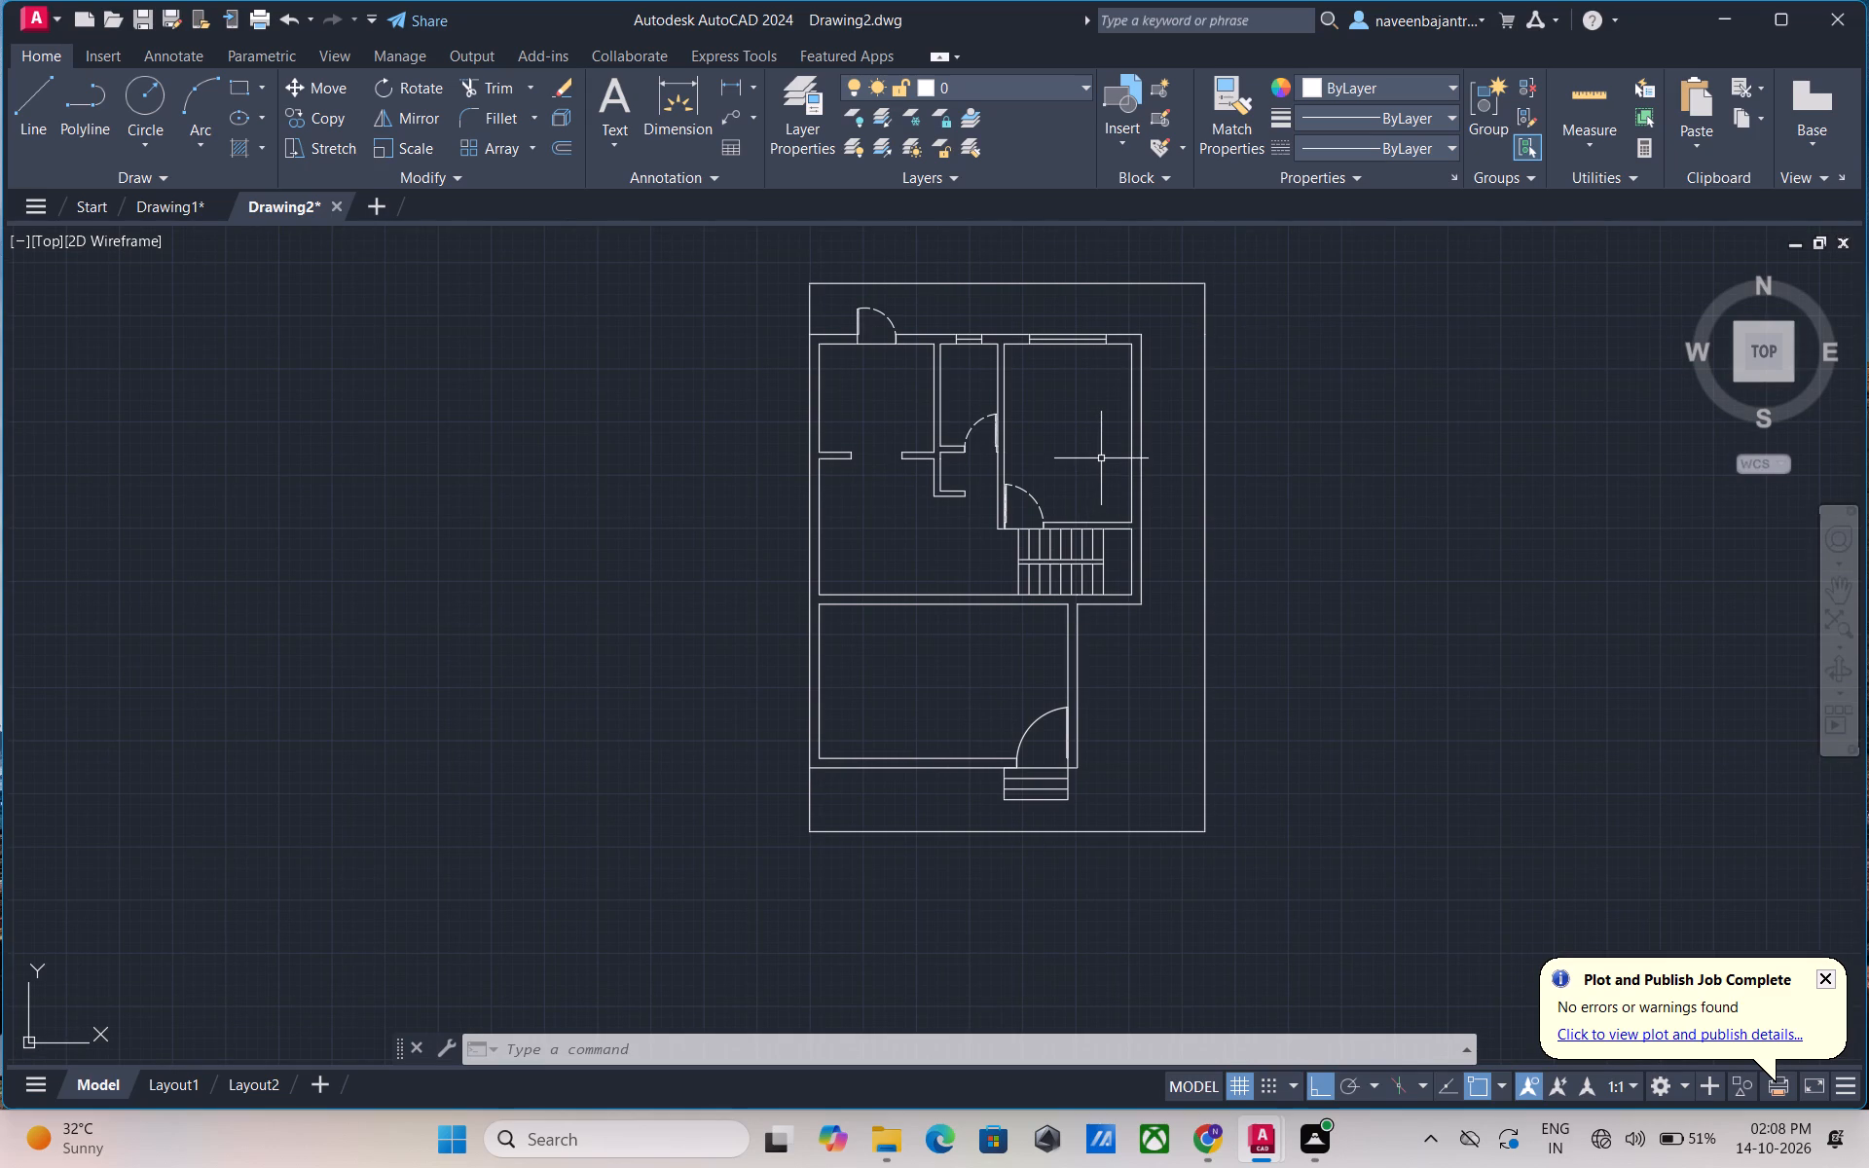
{"action": "key", "text": "Escape"}
{"action": "left_click", "coordinate": [242, 147]}
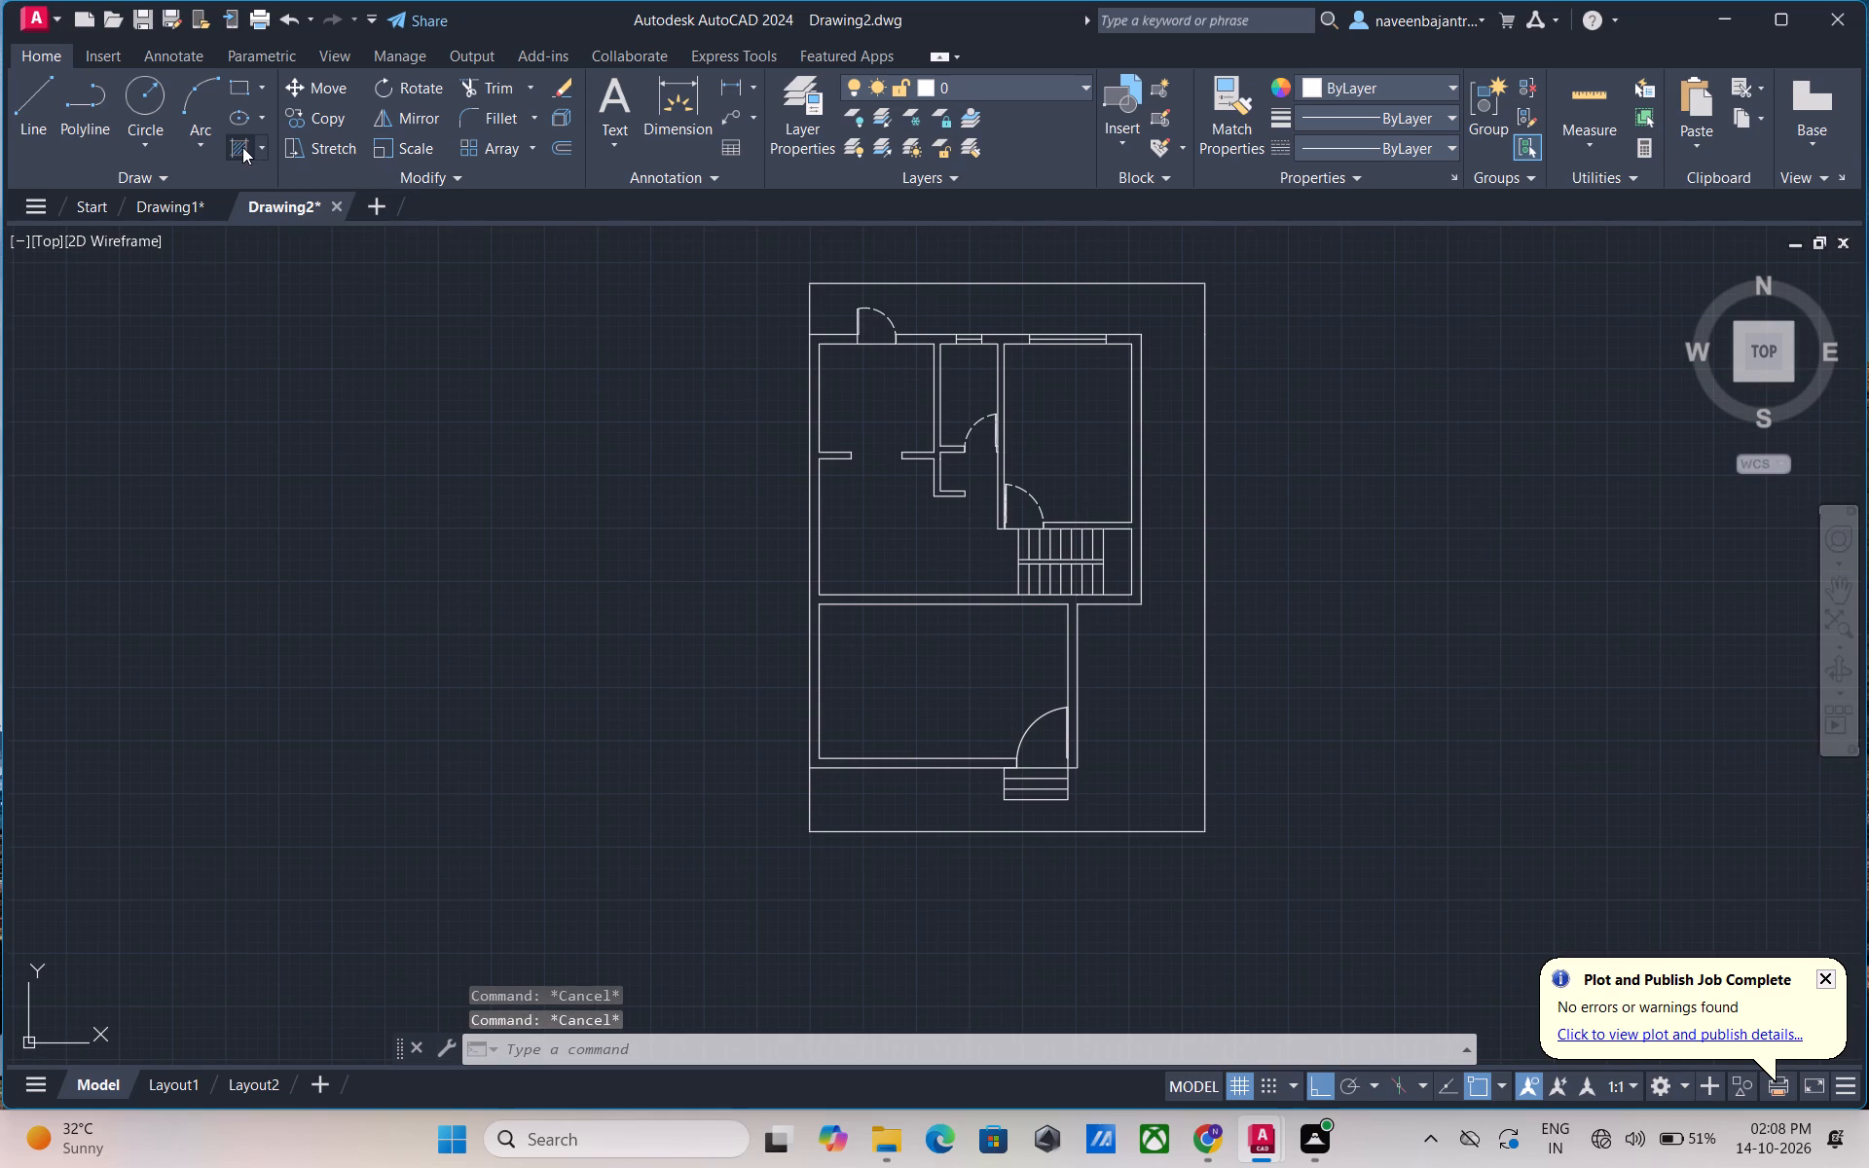
{"action": "left_click", "coordinate": [241, 113]}
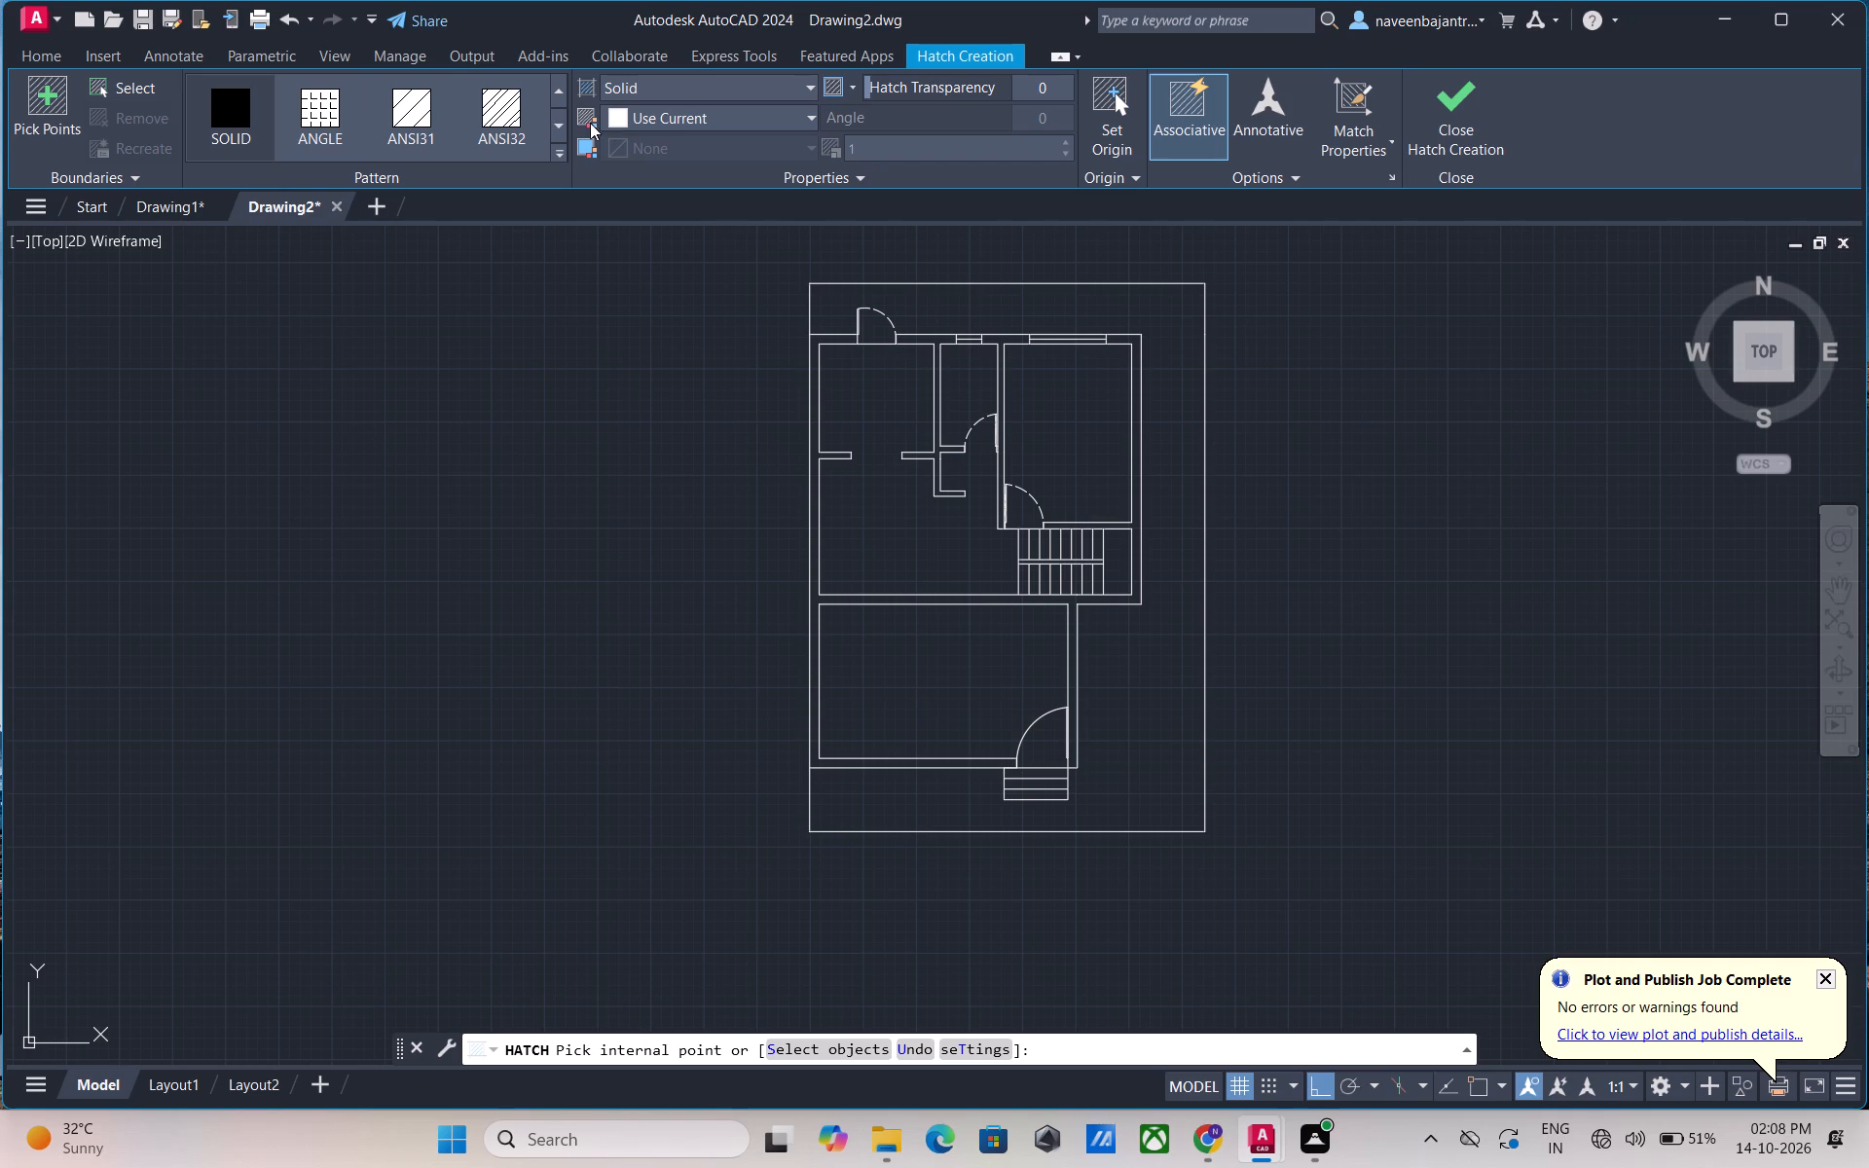
{"action": "left_click", "coordinate": [615, 123]}
{"action": "left_click", "coordinate": [611, 223]}
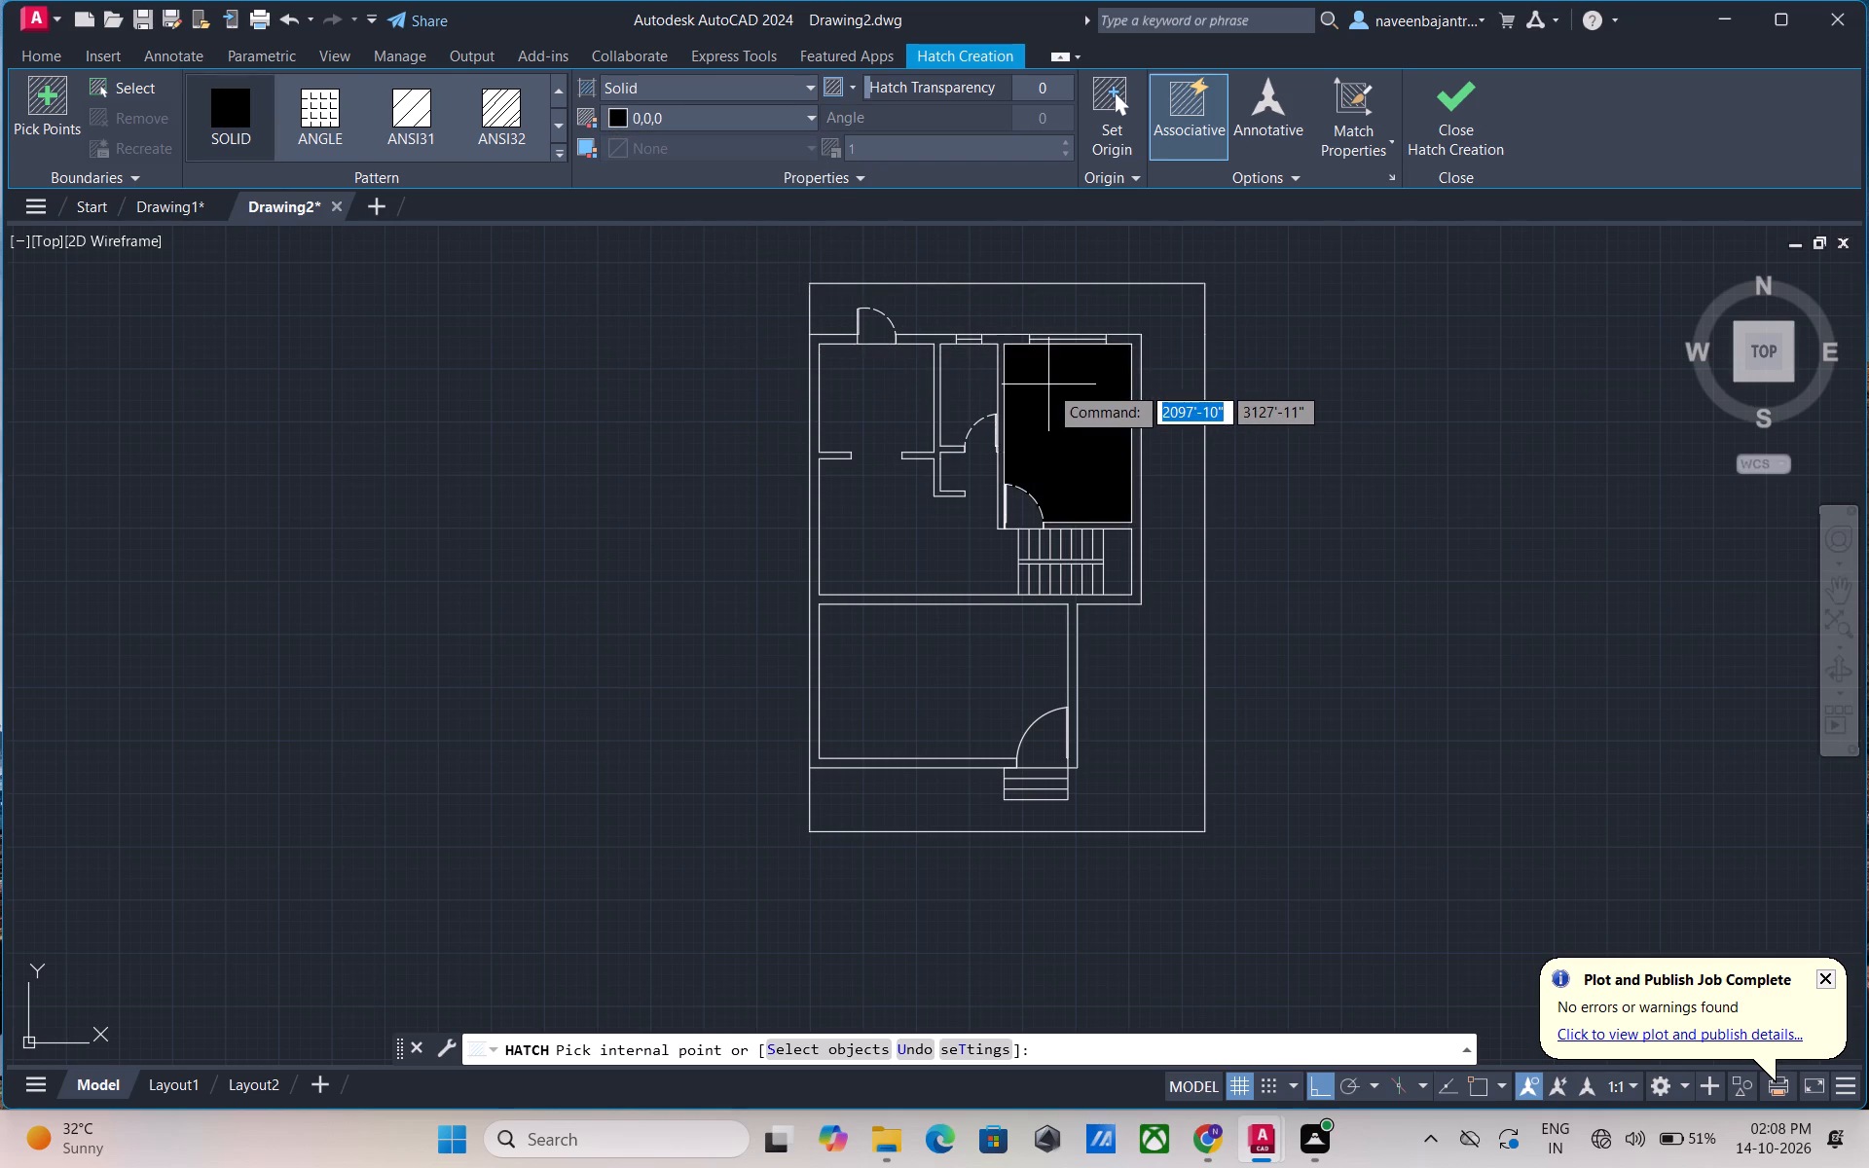
{"action": "scroll", "coordinate": [1048, 384], "scroll_direction": "up", "scroll_amount": 1}
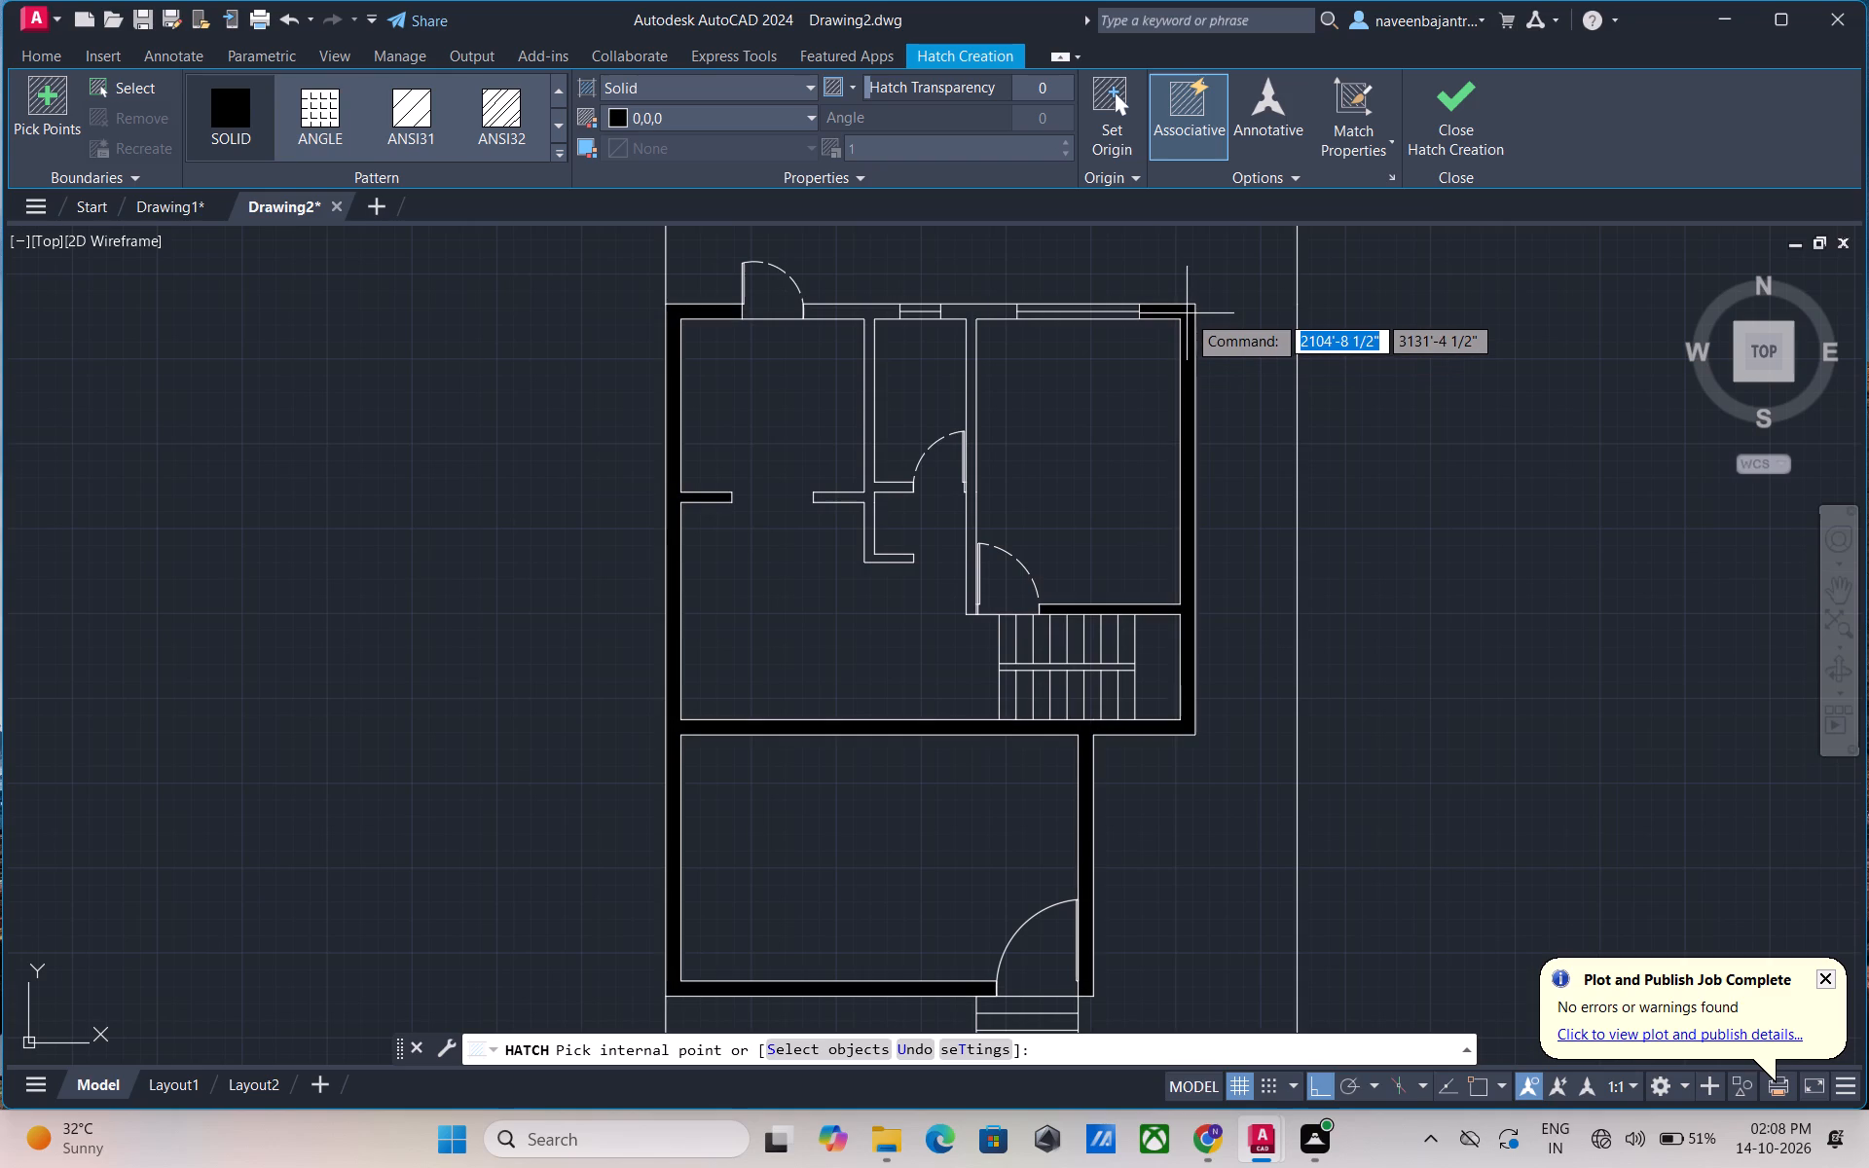
{"action": "left_click", "coordinate": [1187, 313]}
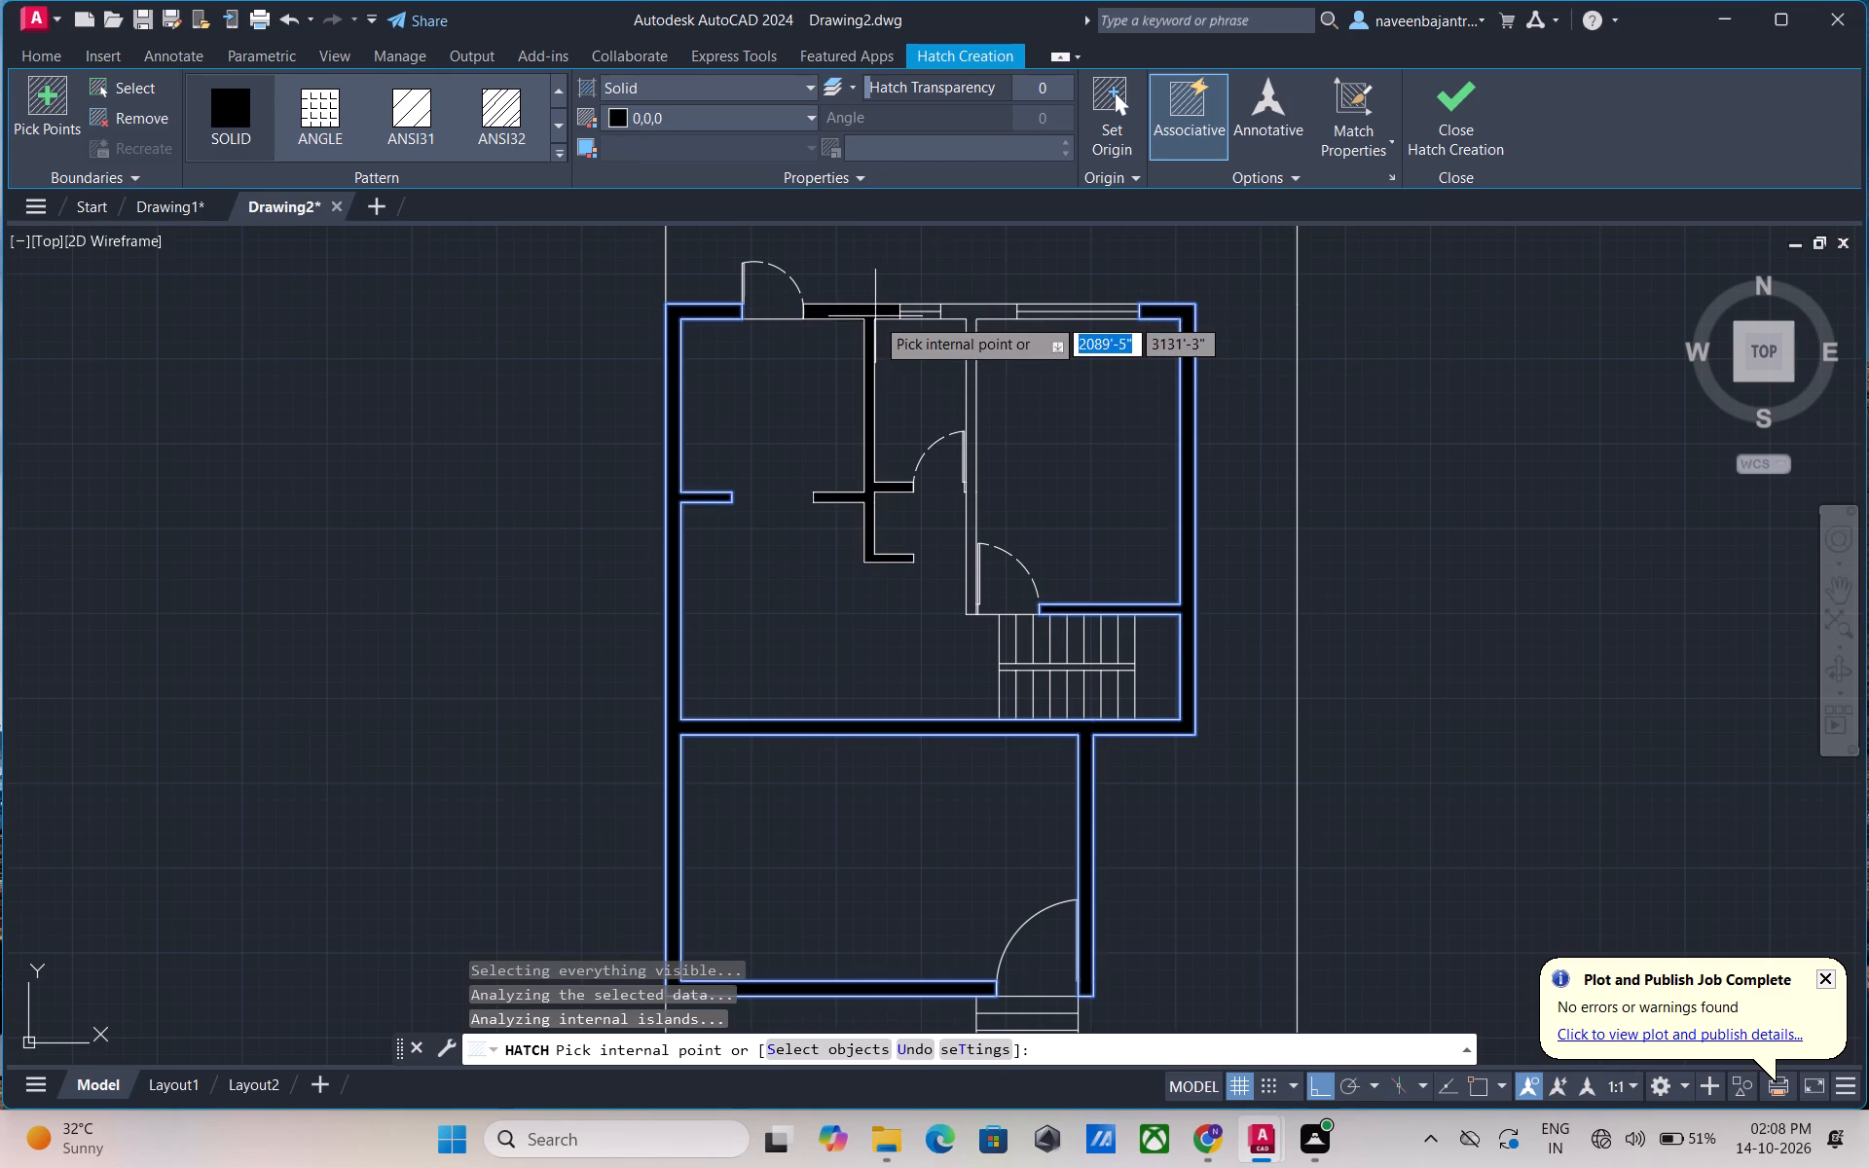
{"action": "left_click", "coordinate": [871, 311]}
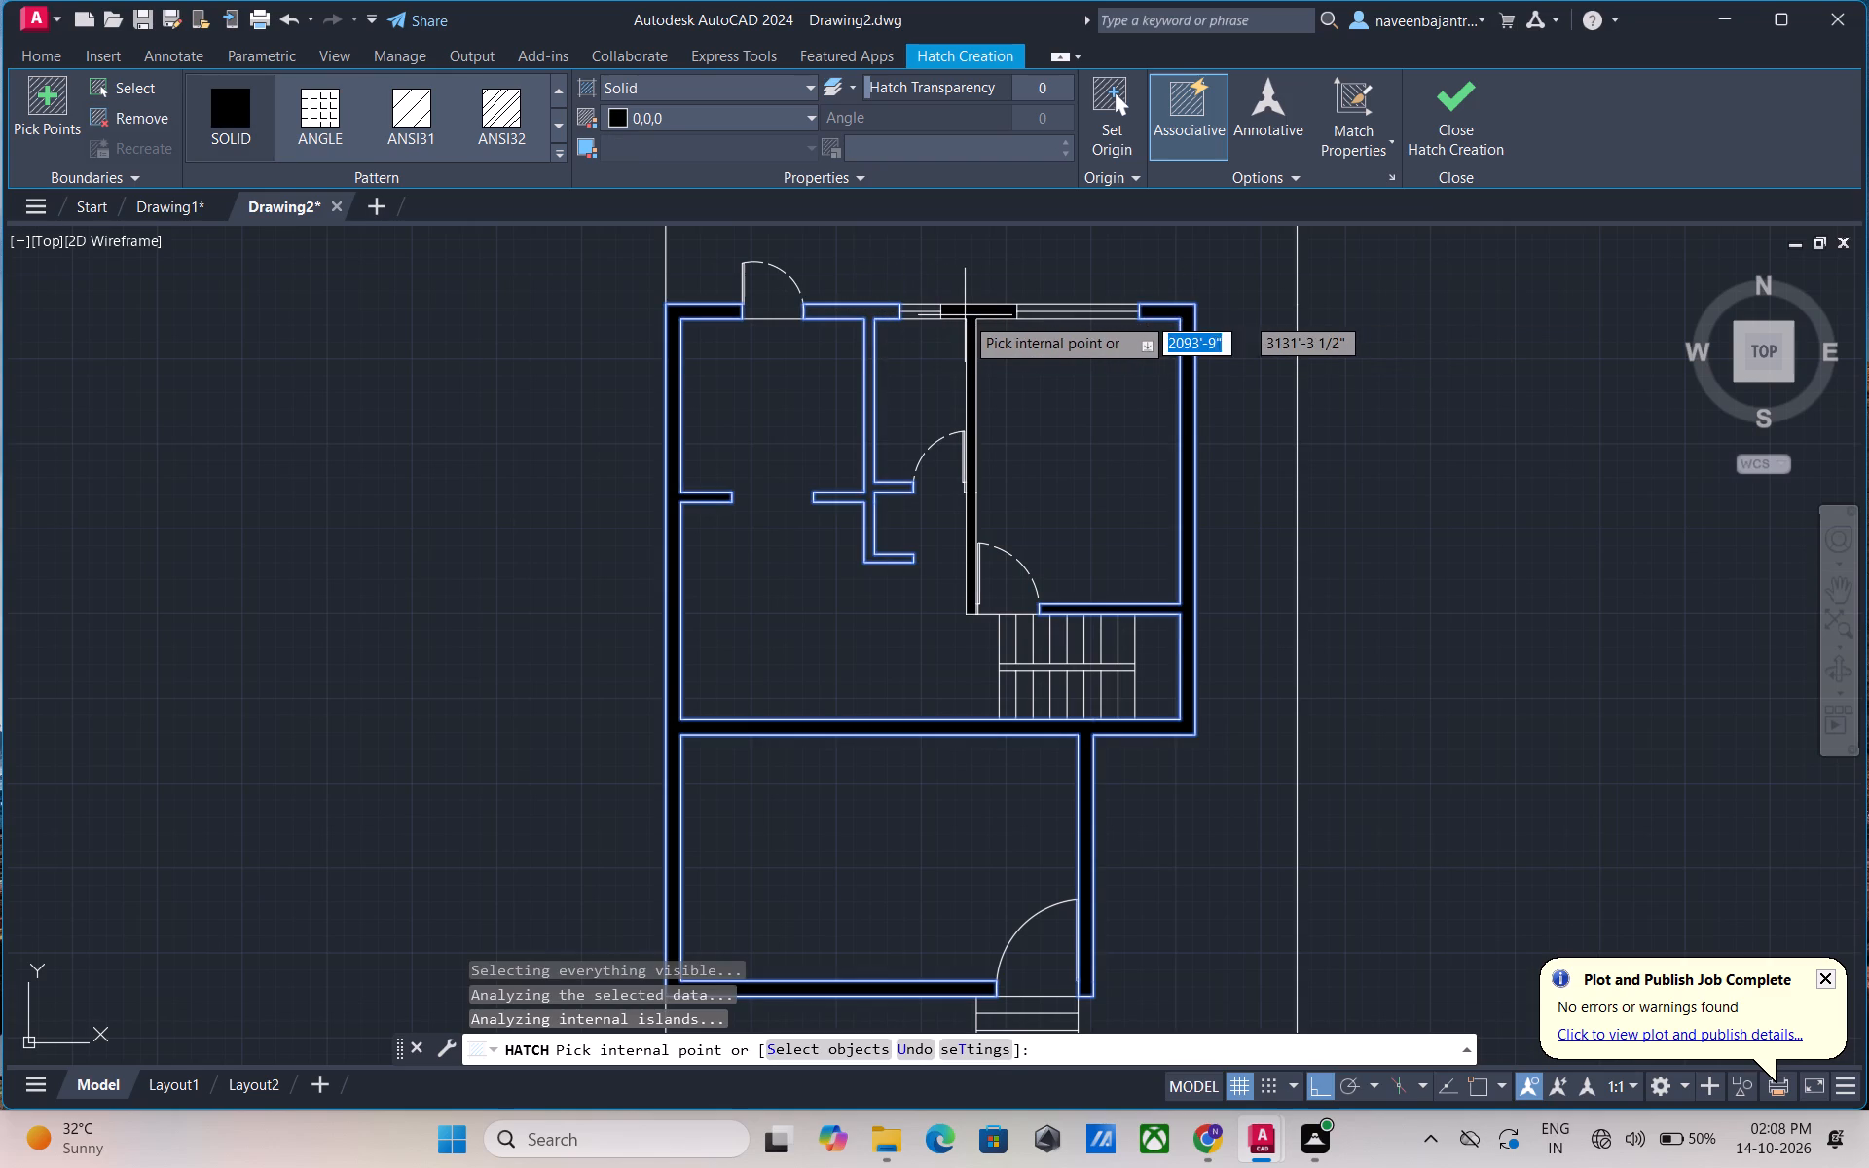
{"action": "left_click", "coordinate": [965, 315]}
{"action": "key", "text": "Escape"}
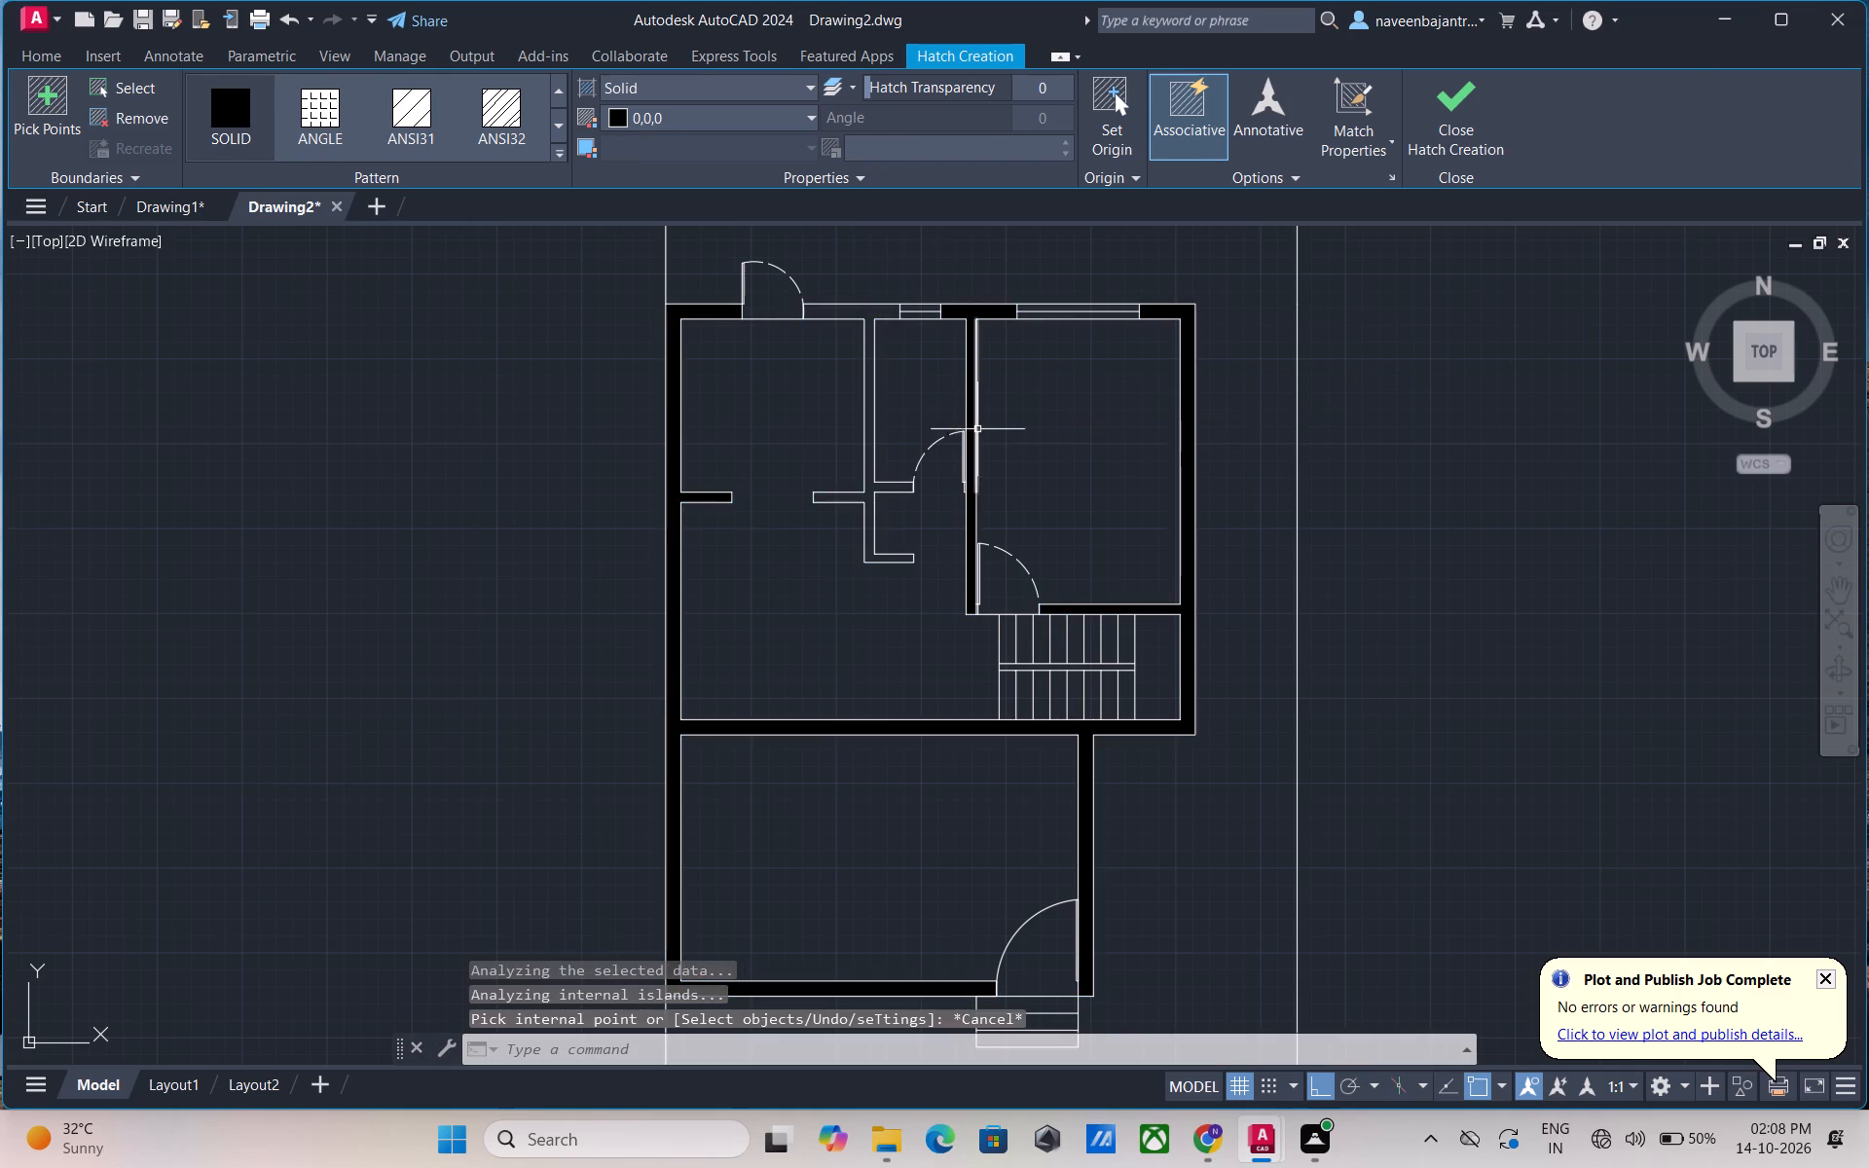
Hatch the unfilled partition between the upper-left and narrow middle rooms, including its connected top wall and stubs, solid with colour 0,0,0.
{"action": "scroll", "coordinate": [1036, 455], "scroll_direction": "down", "scroll_amount": 1}
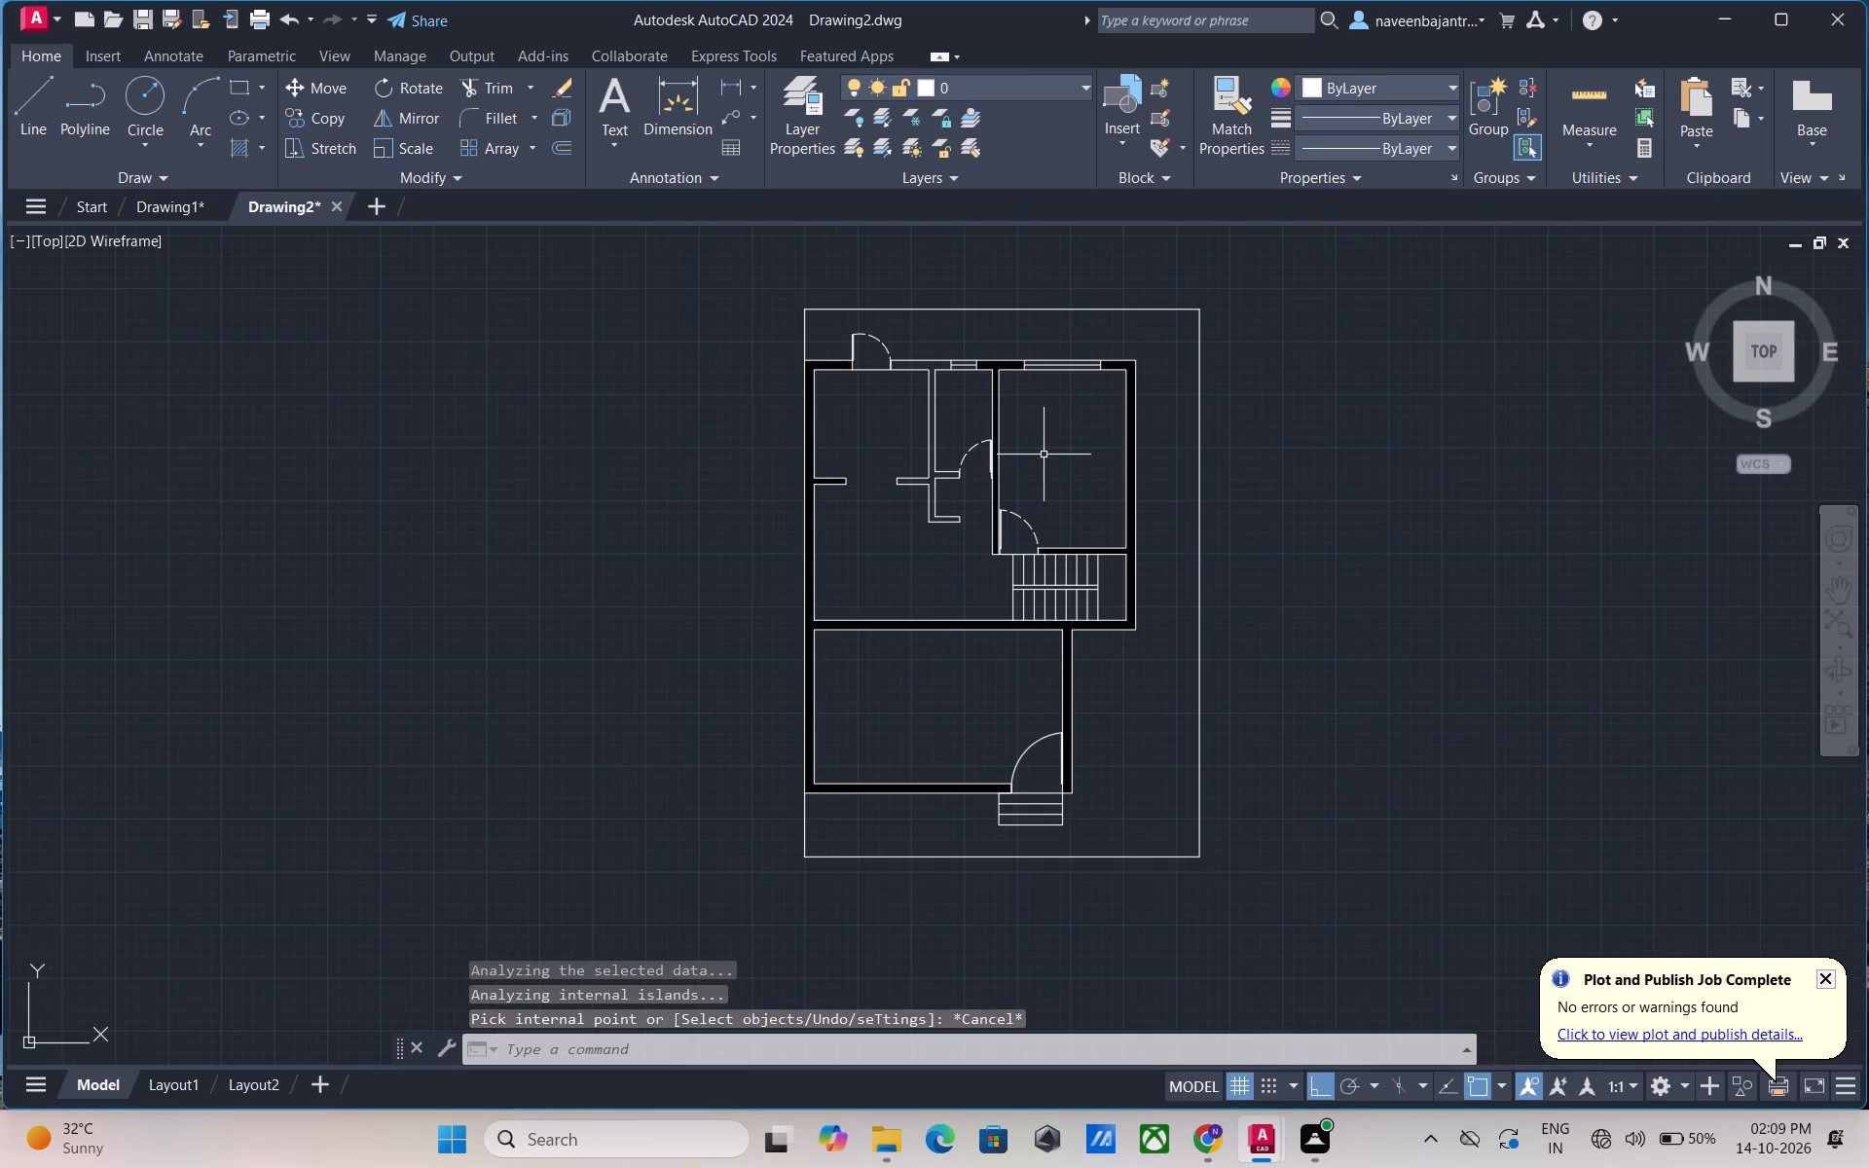
{"action": "middle_click_drag", "start_coordinate": [1044, 456], "coordinate": [1050, 419]}
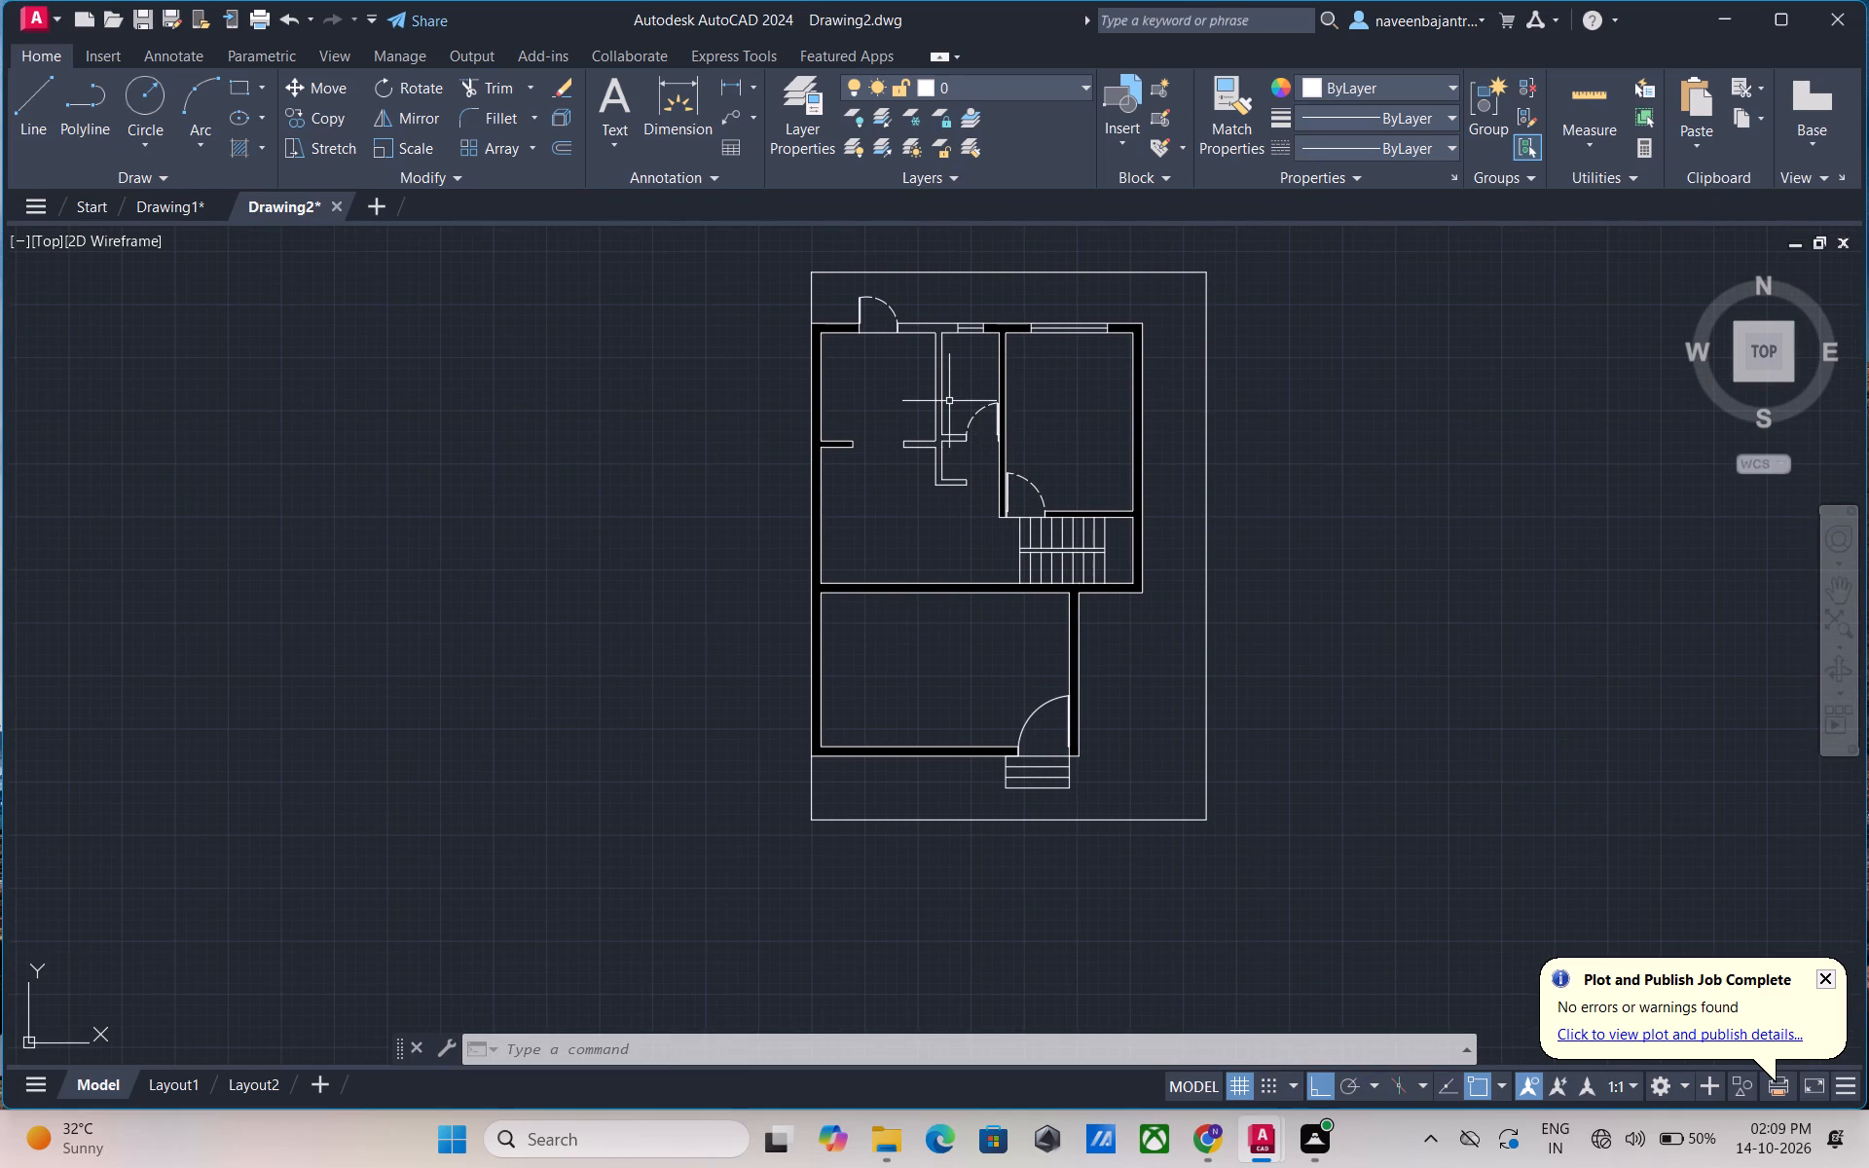
{"action": "scroll", "coordinate": [949, 401], "scroll_direction": "up", "scroll_amount": 1}
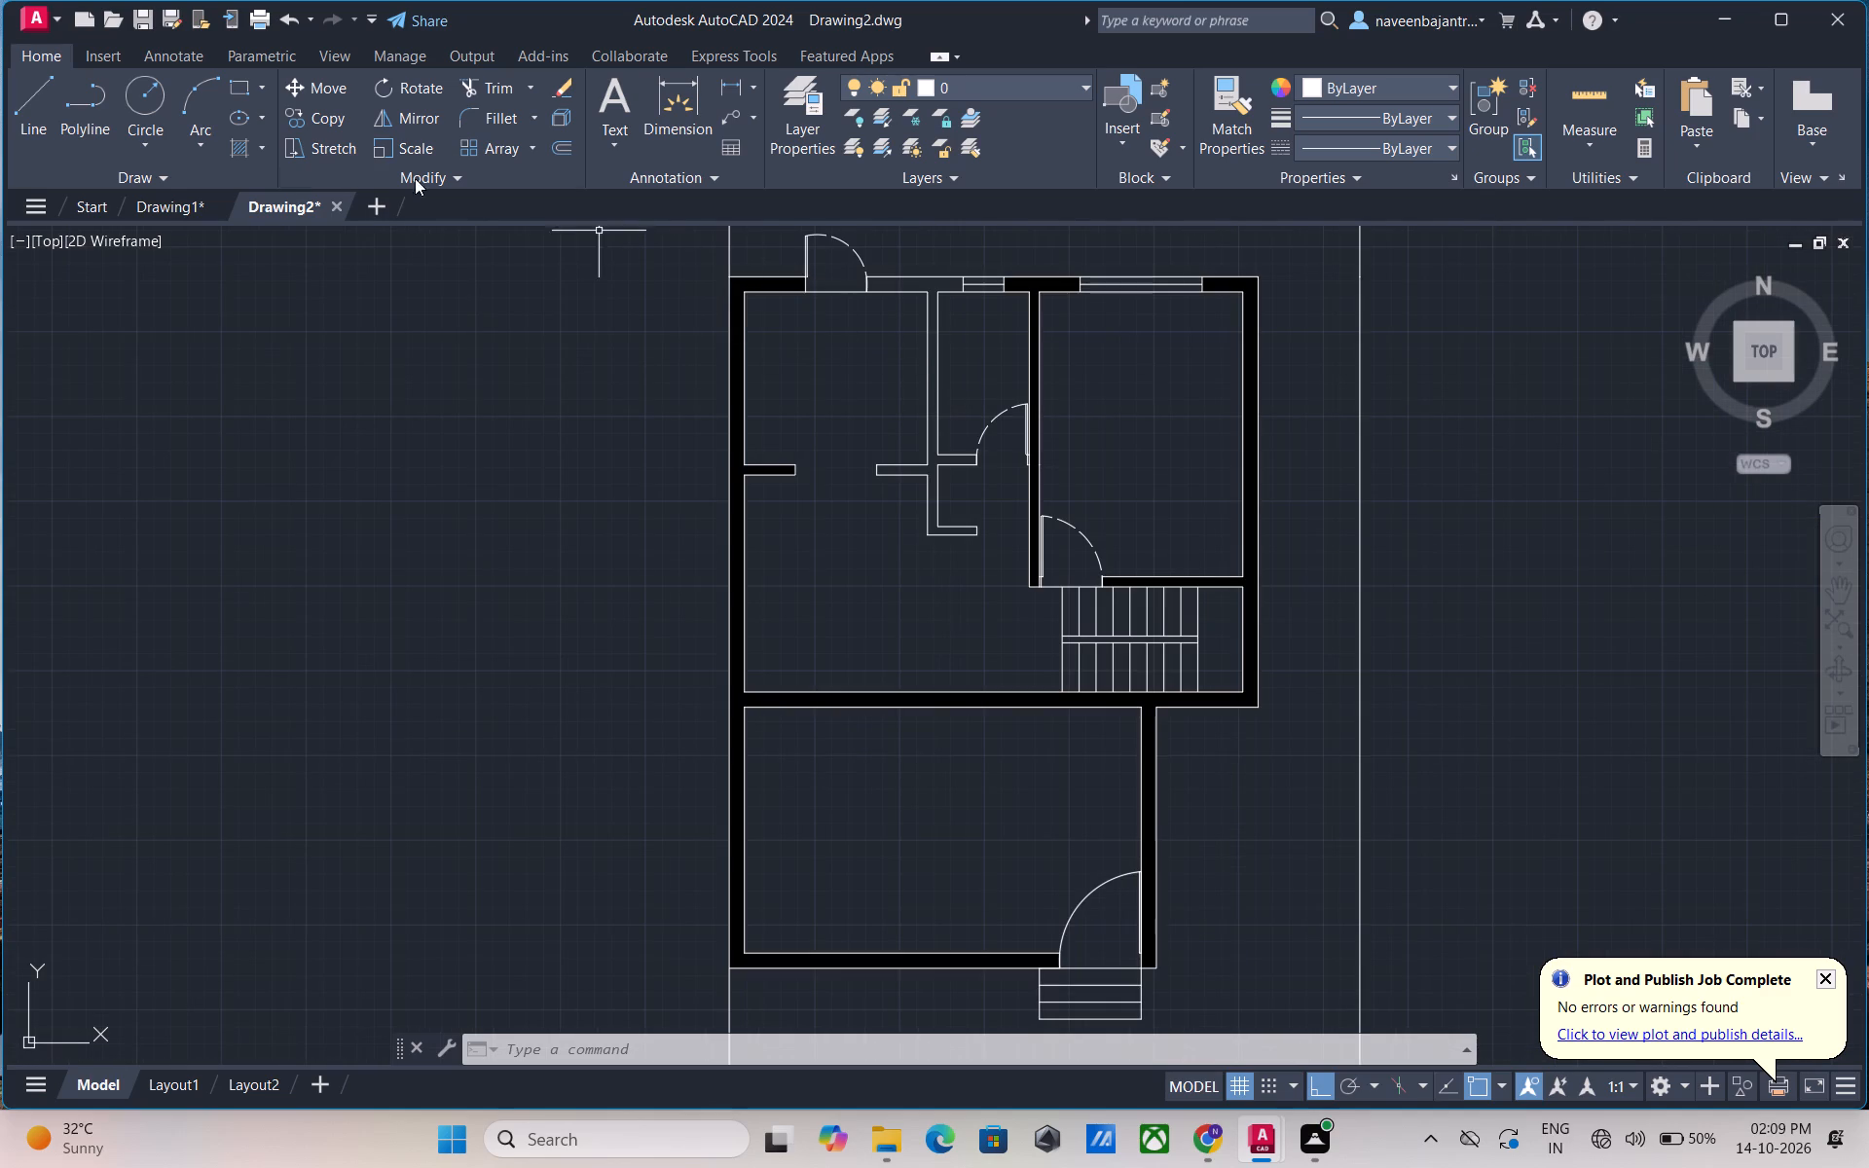
{"action": "left_click", "coordinate": [232, 146]}
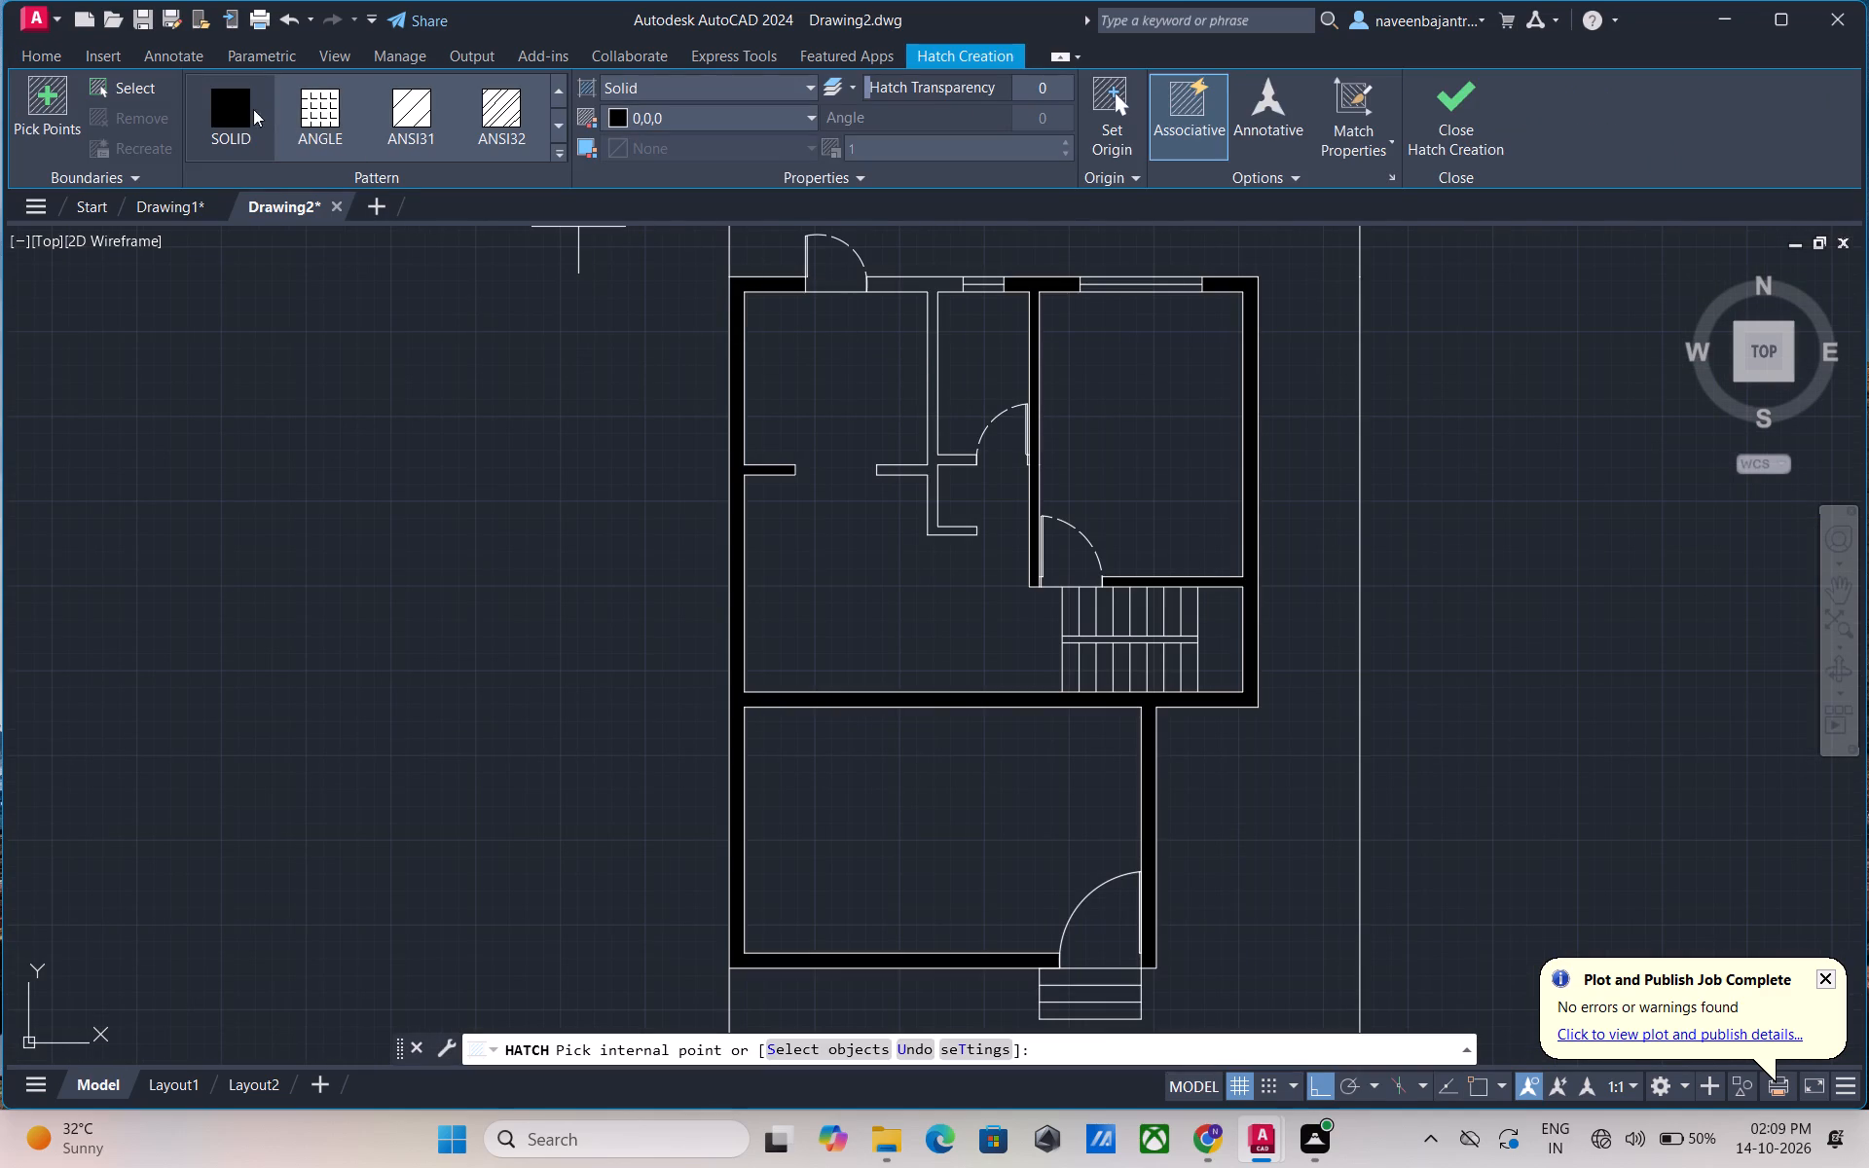
{"action": "left_click", "coordinate": [223, 112]}
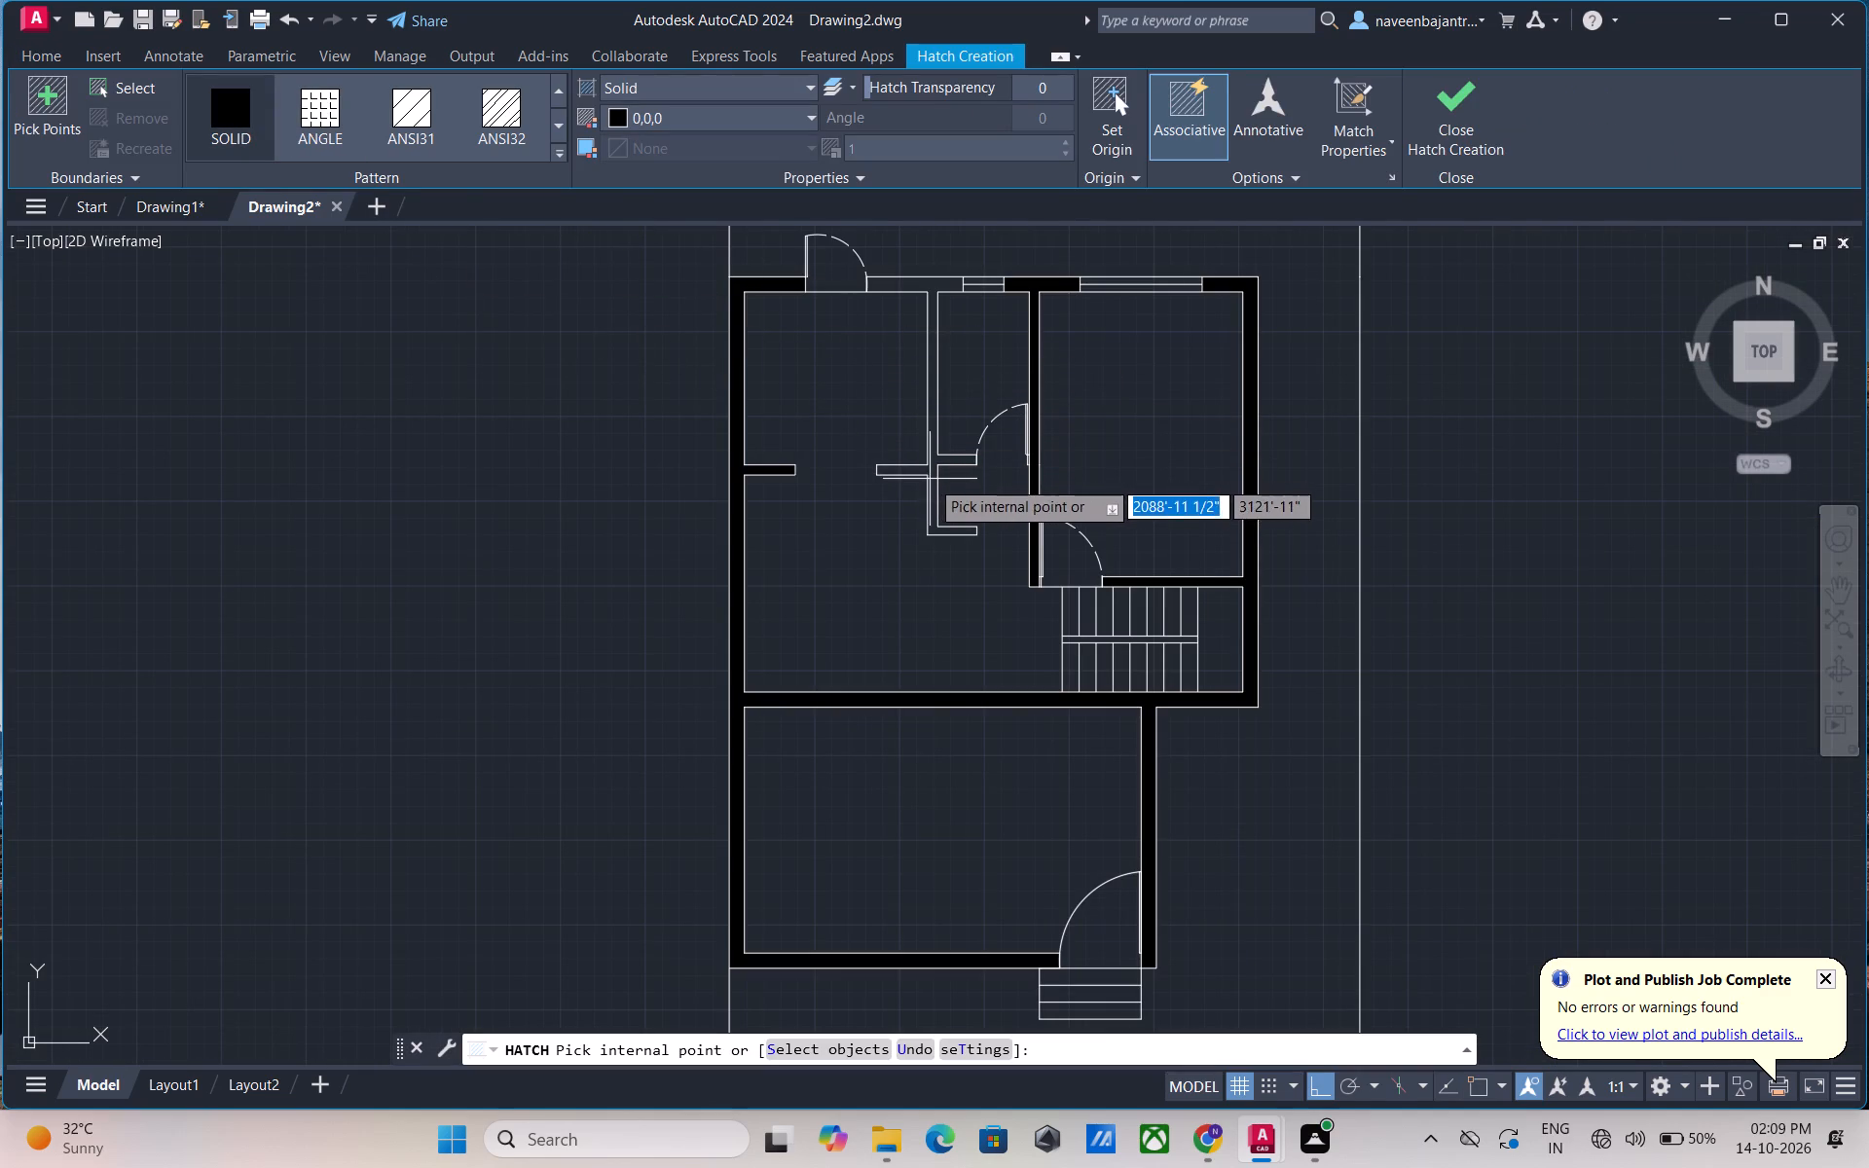
{"action": "left_click", "coordinate": [933, 468]}
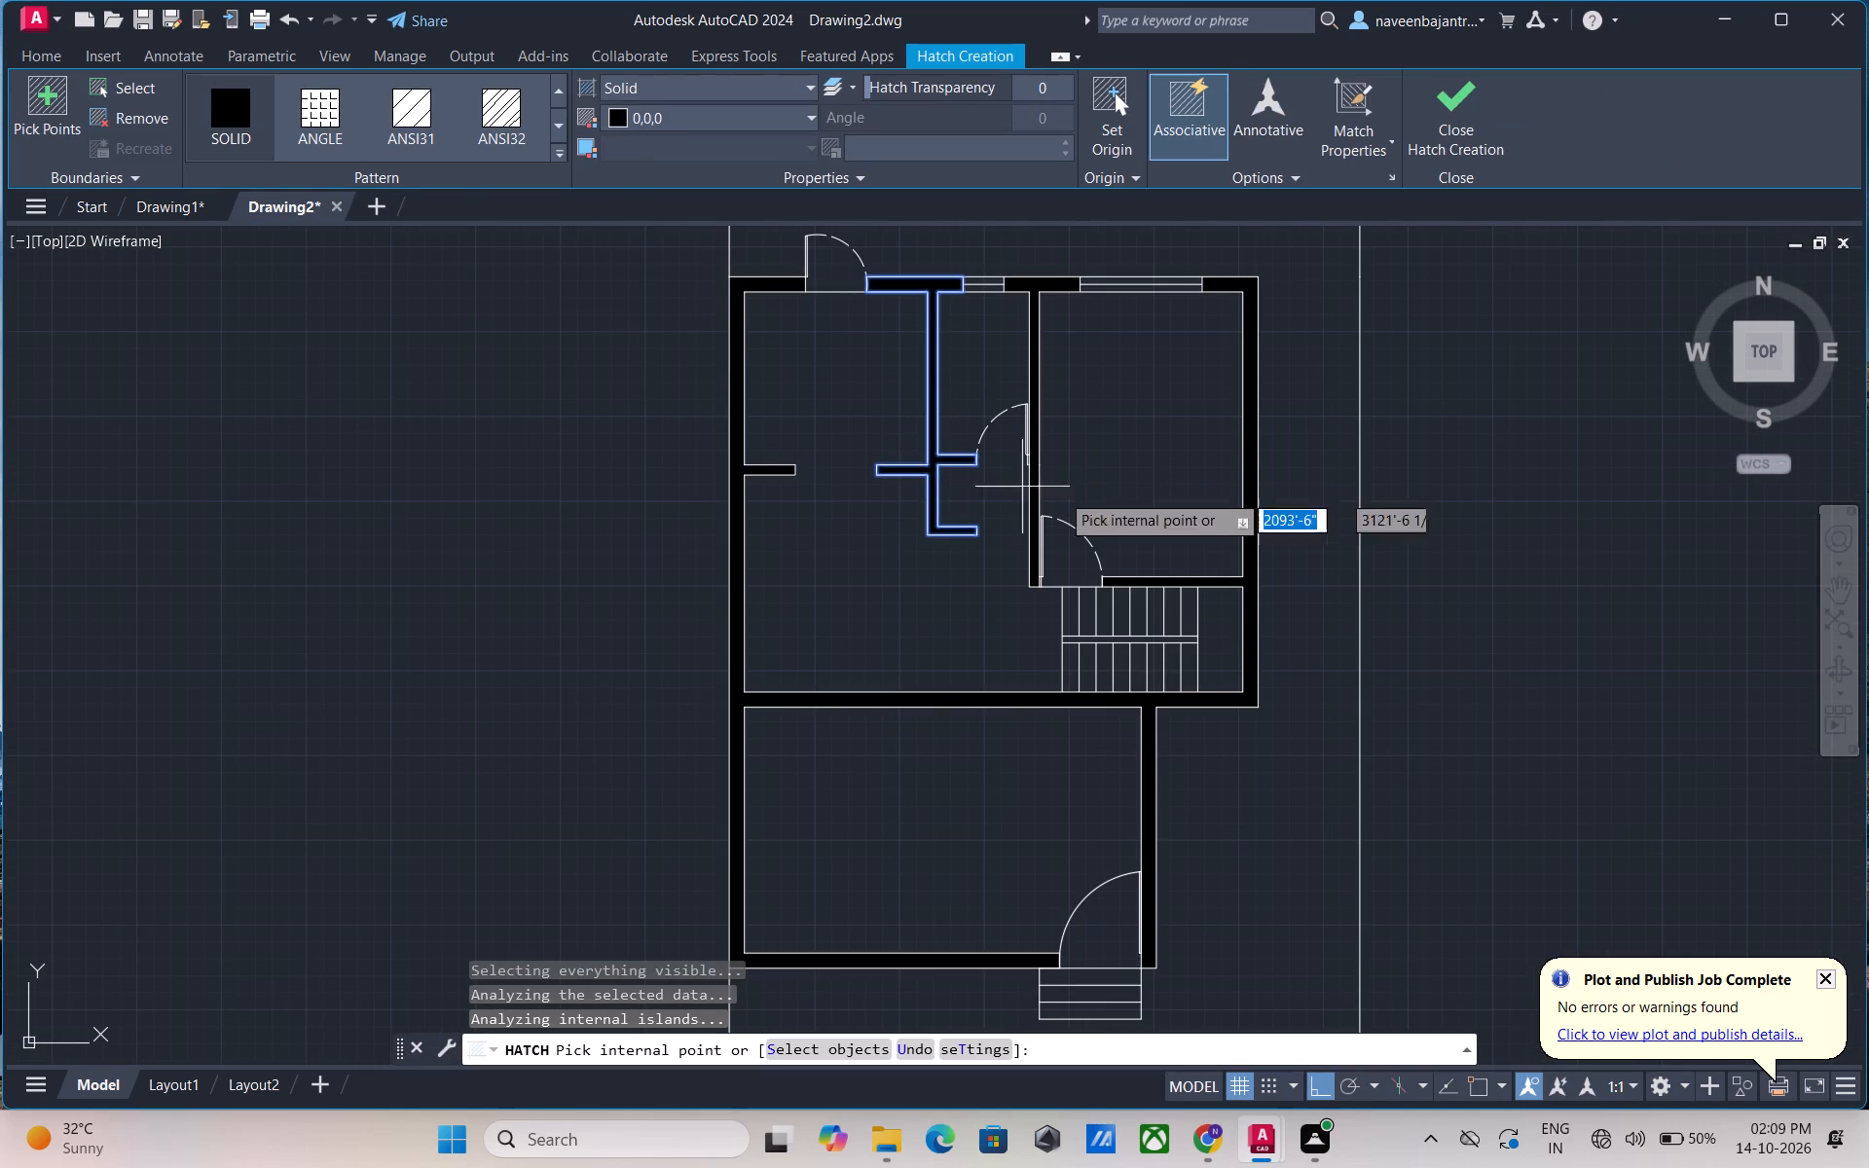
{"action": "key", "text": "Escape"}
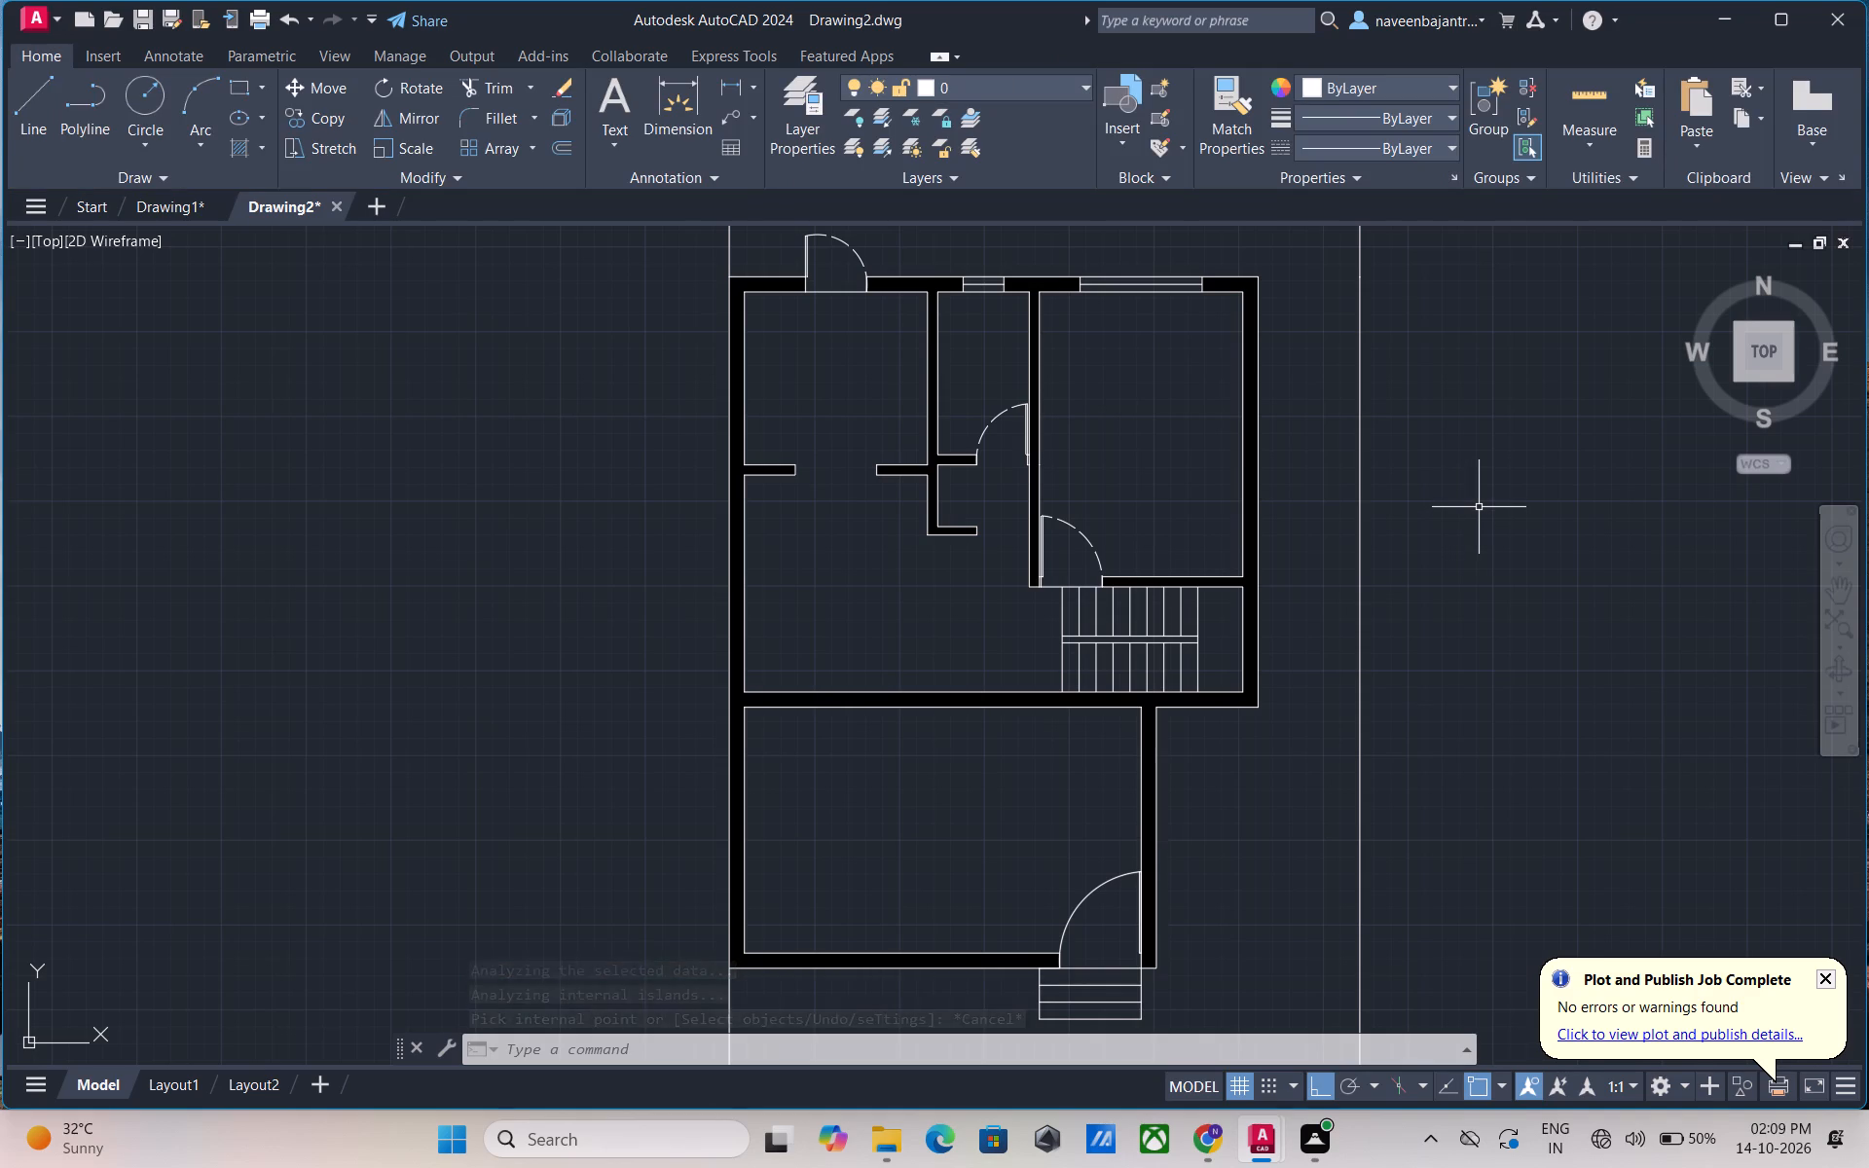
Dimension the overall width of the plan's top exterior wall between its outer corners, placing the dimension line about 11" above the wall.
{"action": "scroll", "coordinate": [1477, 507], "scroll_direction": "down", "scroll_amount": 1}
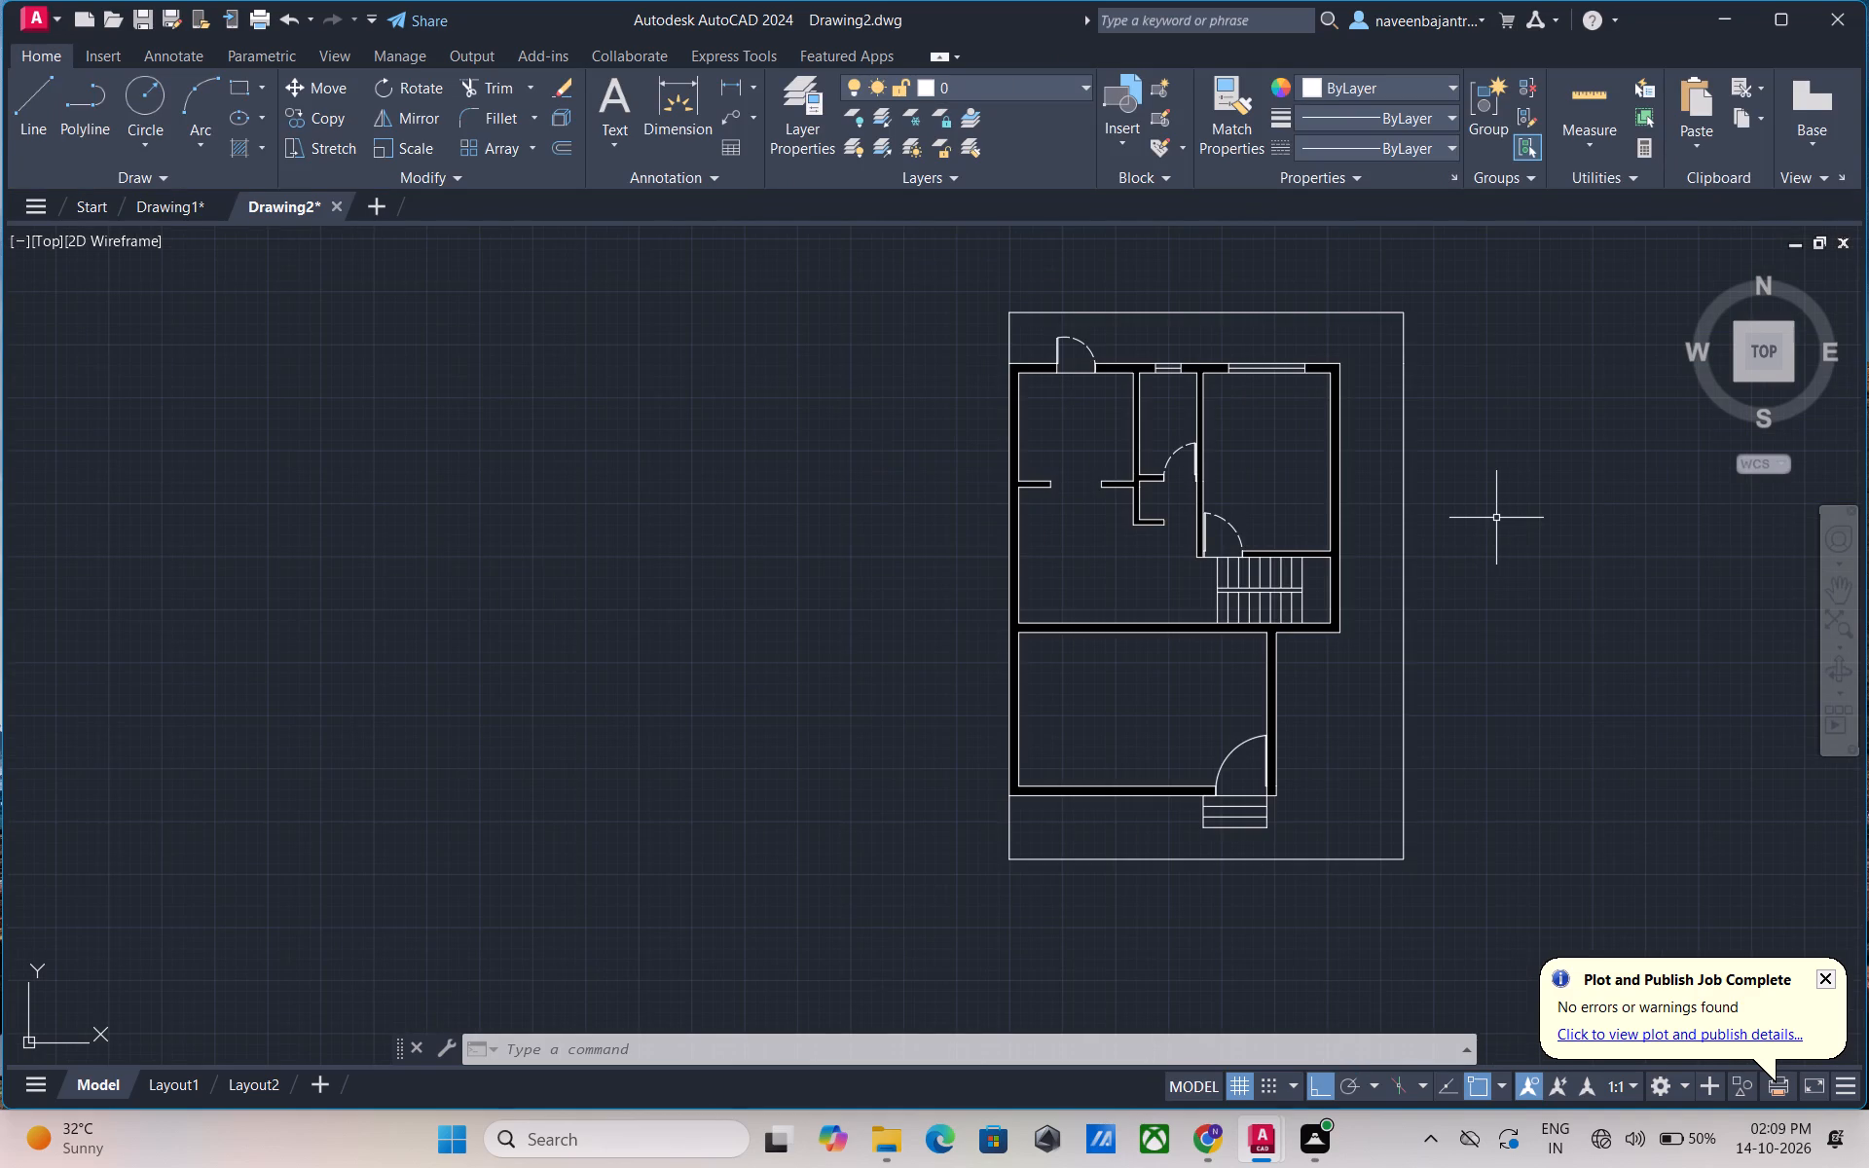
{"action": "middle_click_drag", "start_coordinate": [1459, 522], "coordinate": [1243, 528]}
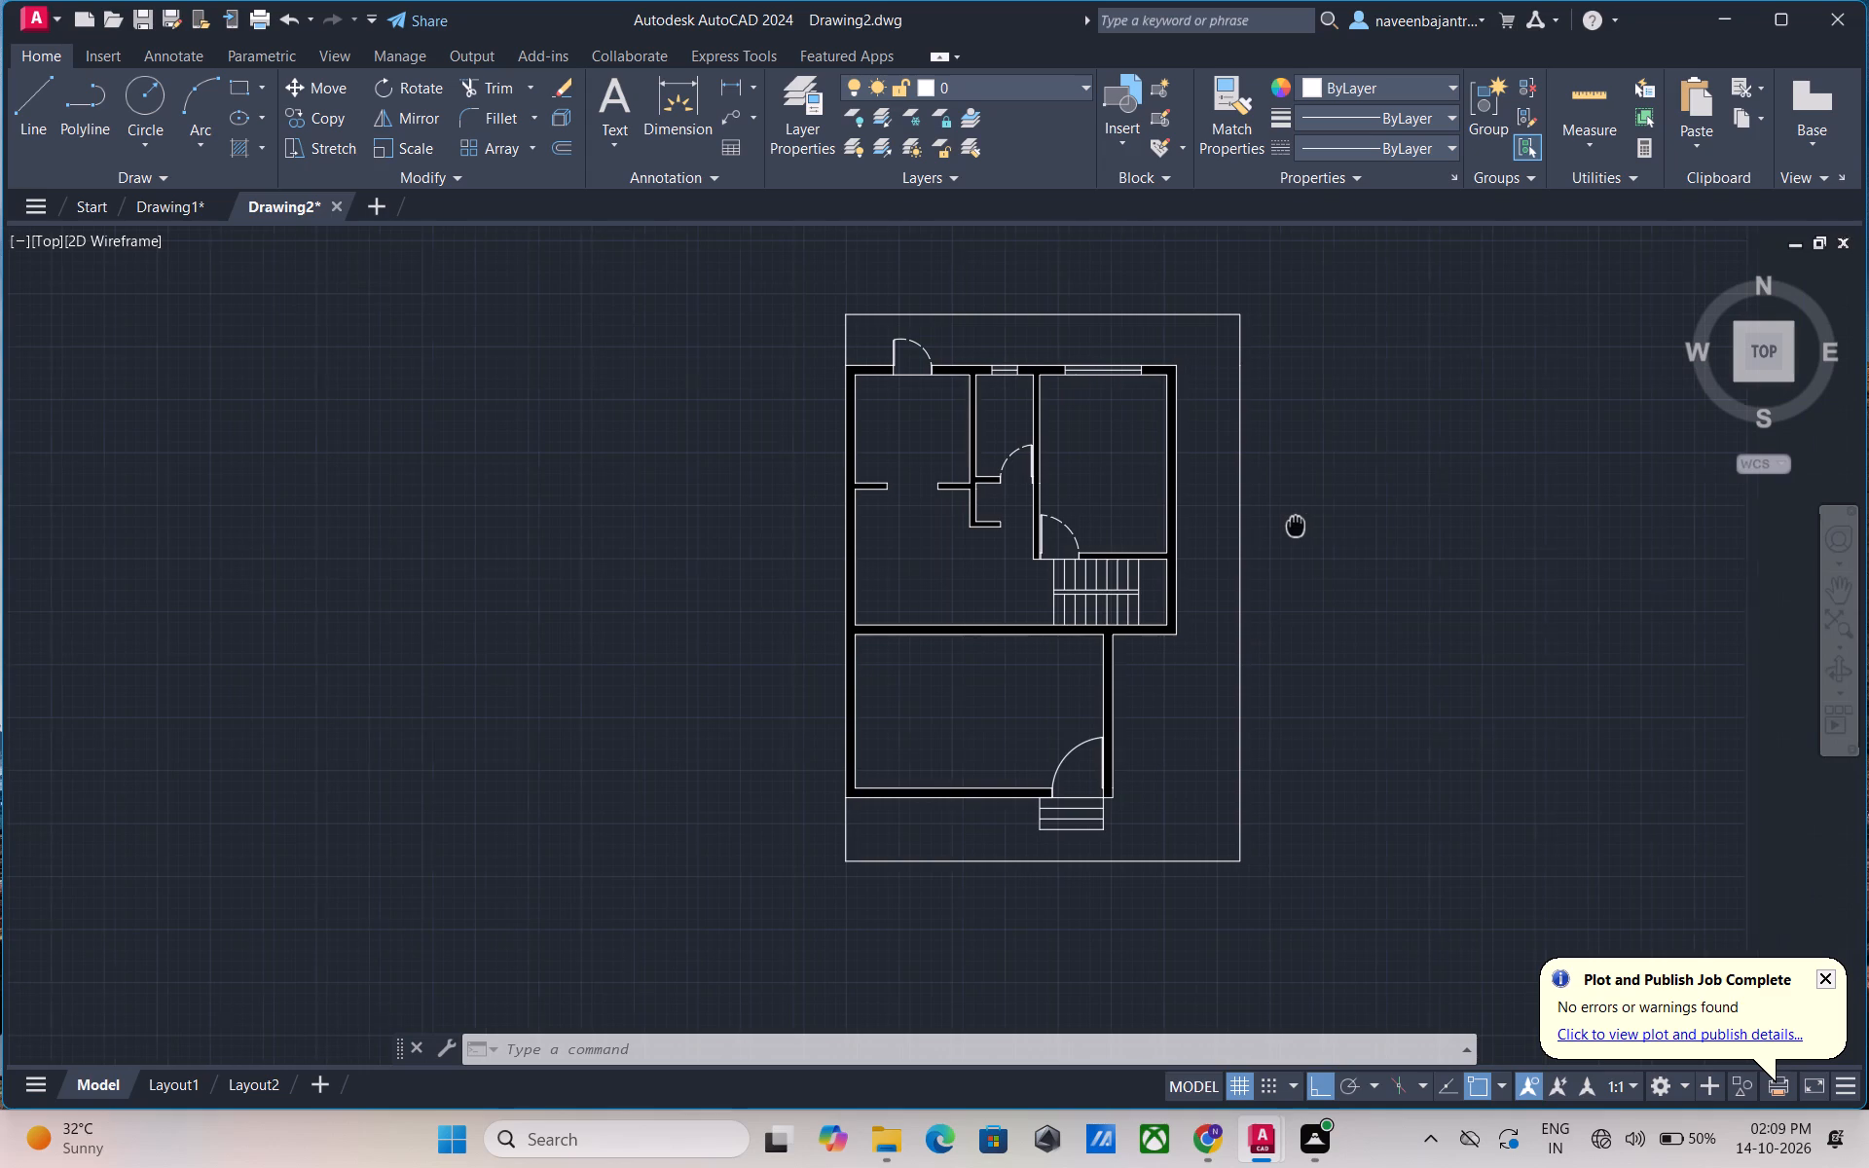
{"action": "middle_click_drag", "start_coordinate": [1243, 528], "coordinate": [1194, 529]}
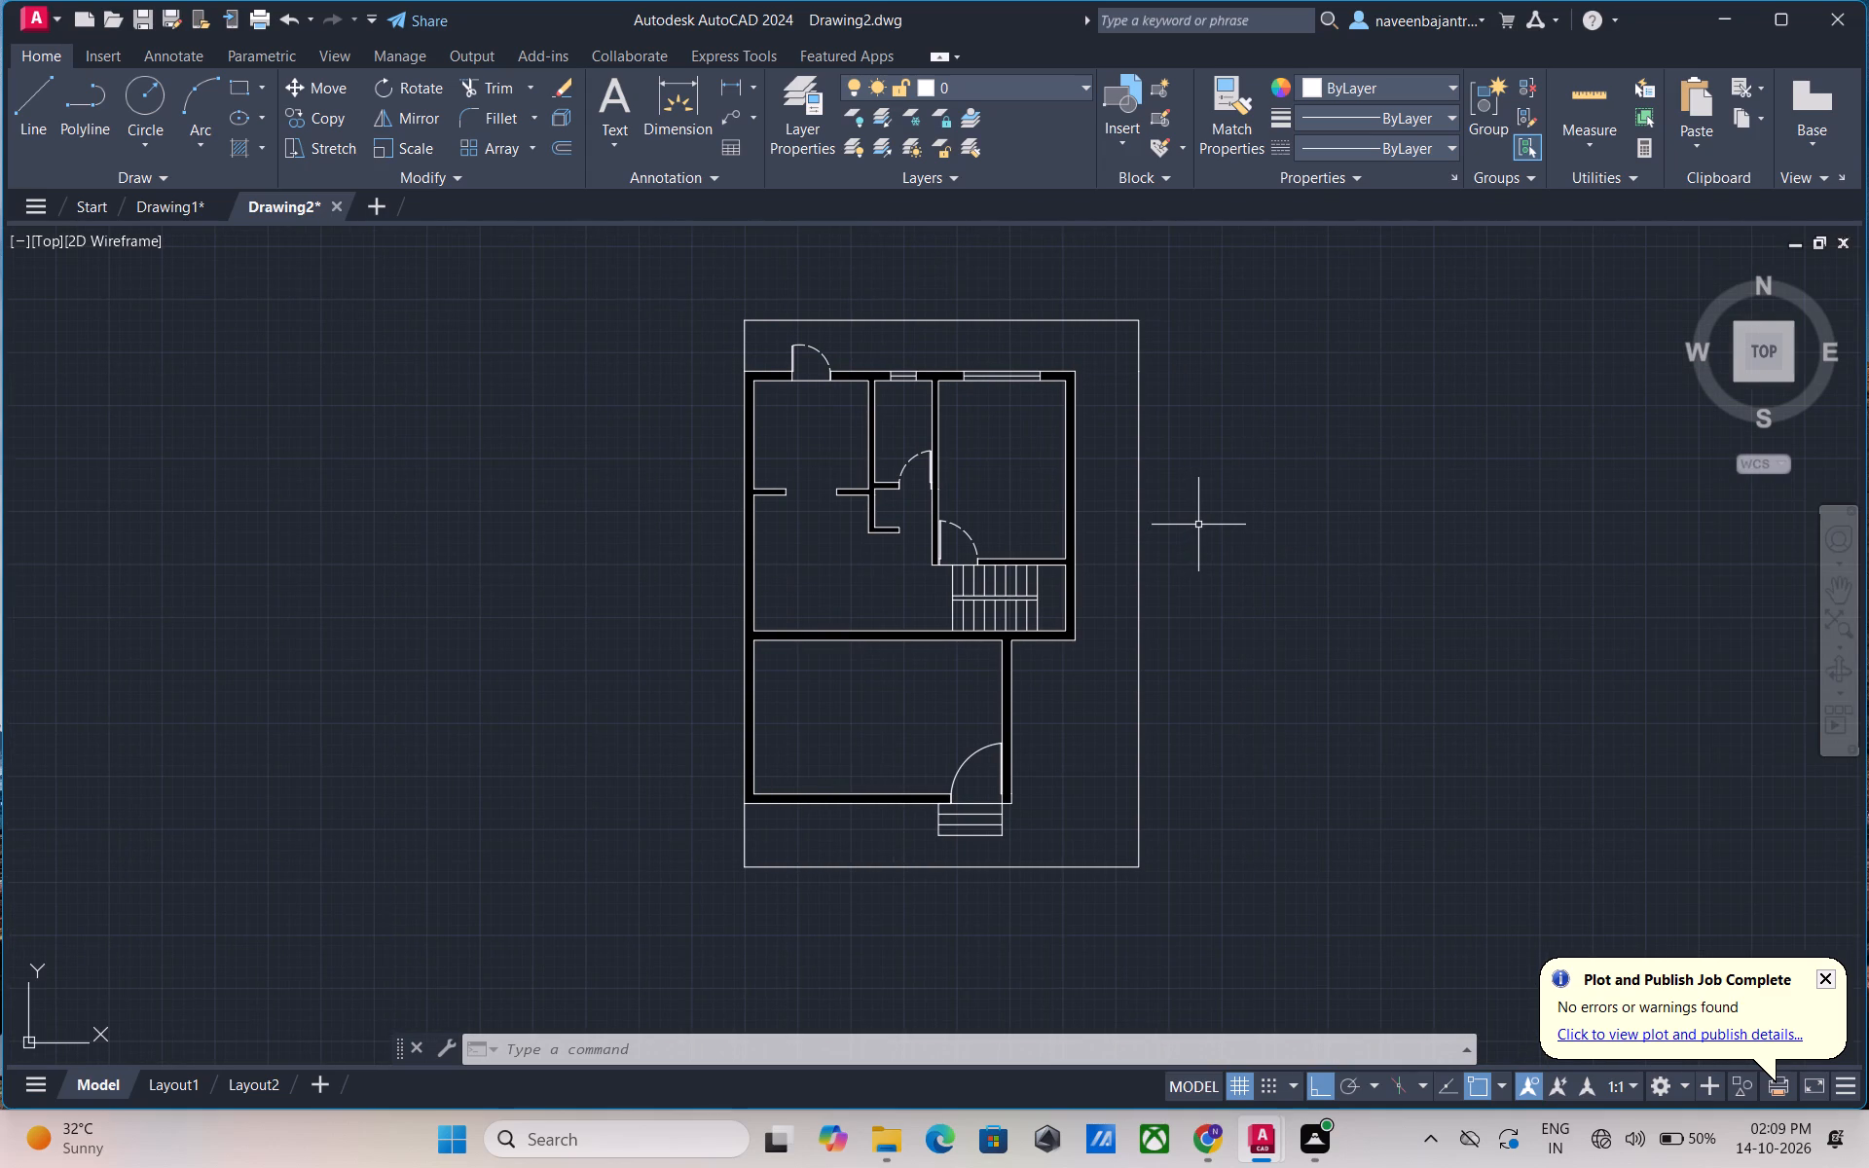
{"action": "key", "text": "Escape"}
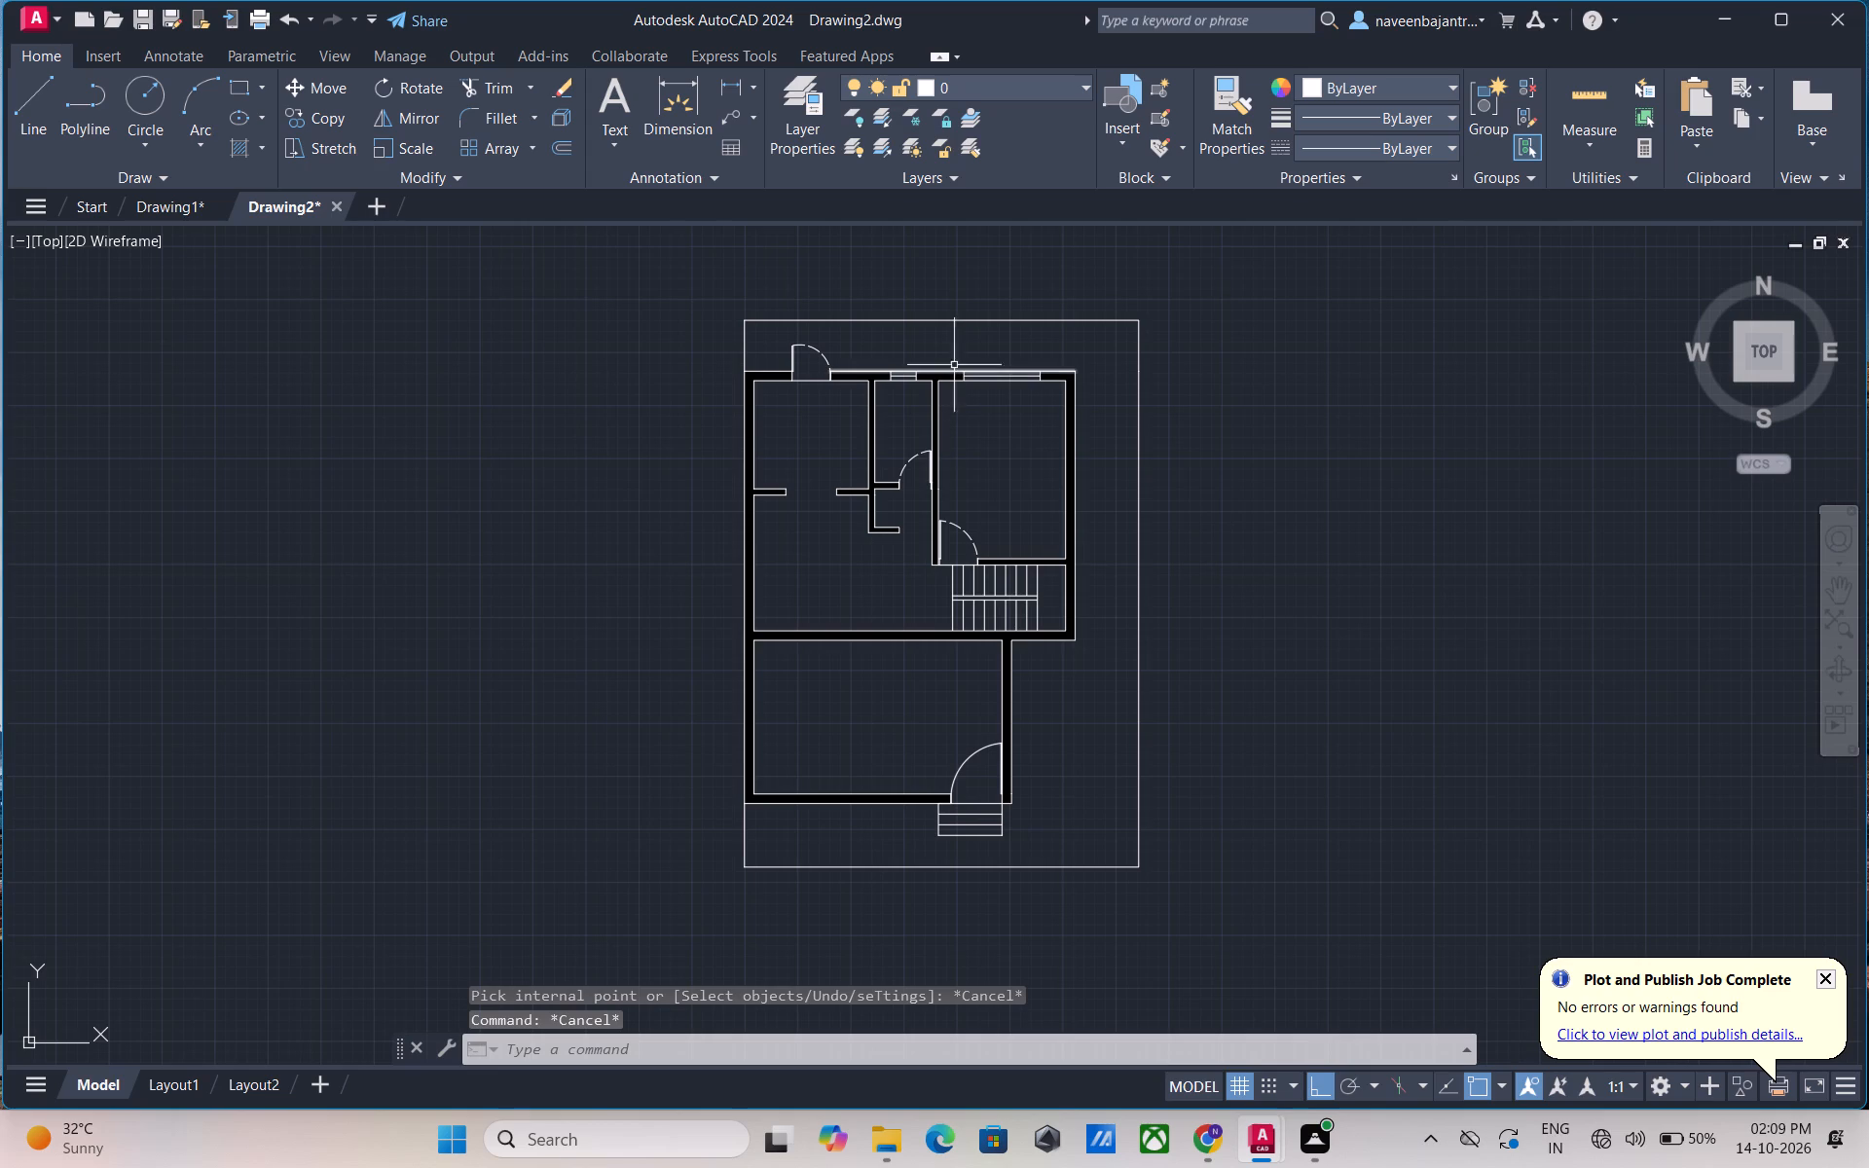
{"action": "middle_click_drag", "start_coordinate": [955, 353], "coordinate": [938, 388]}
{"action": "scroll", "coordinate": [938, 388], "scroll_direction": "up", "scroll_amount": 2}
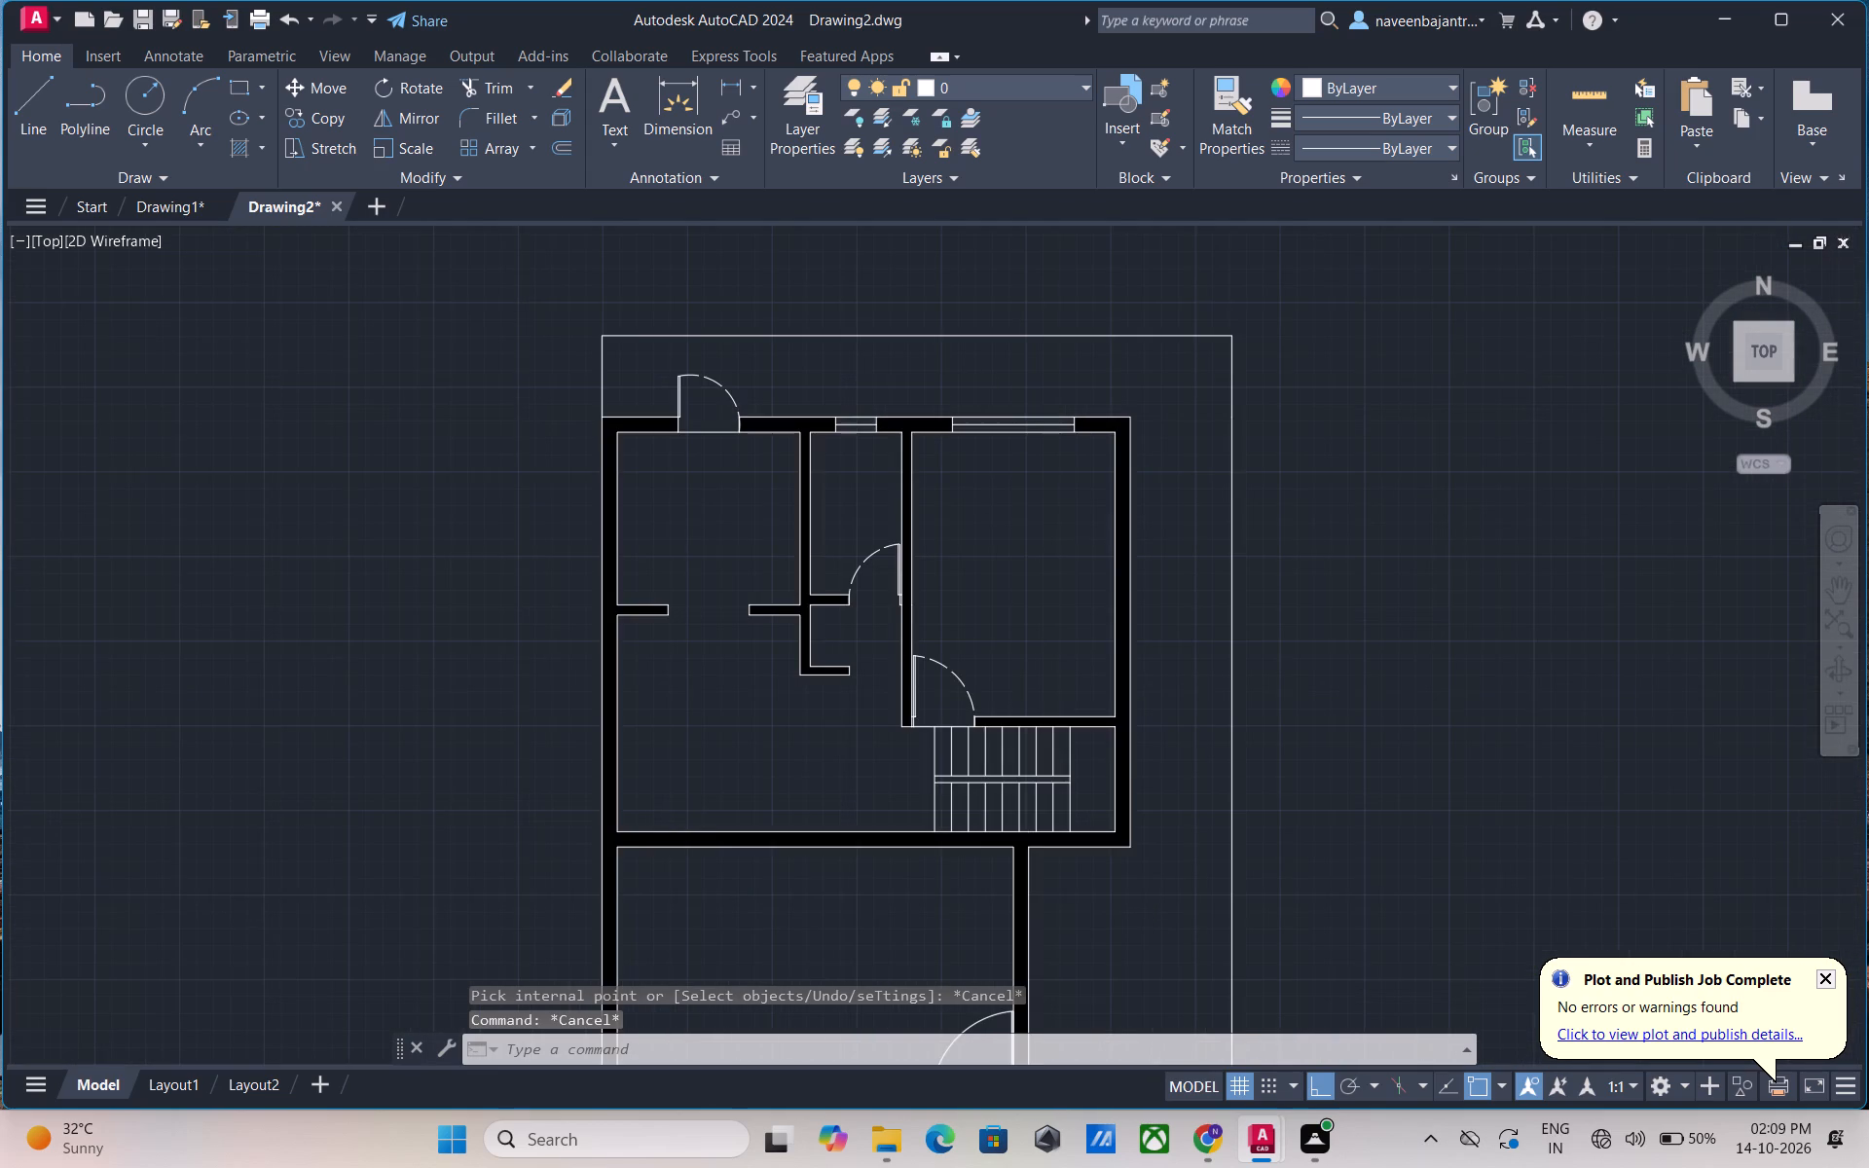
{"action": "left_click", "coordinate": [673, 106]}
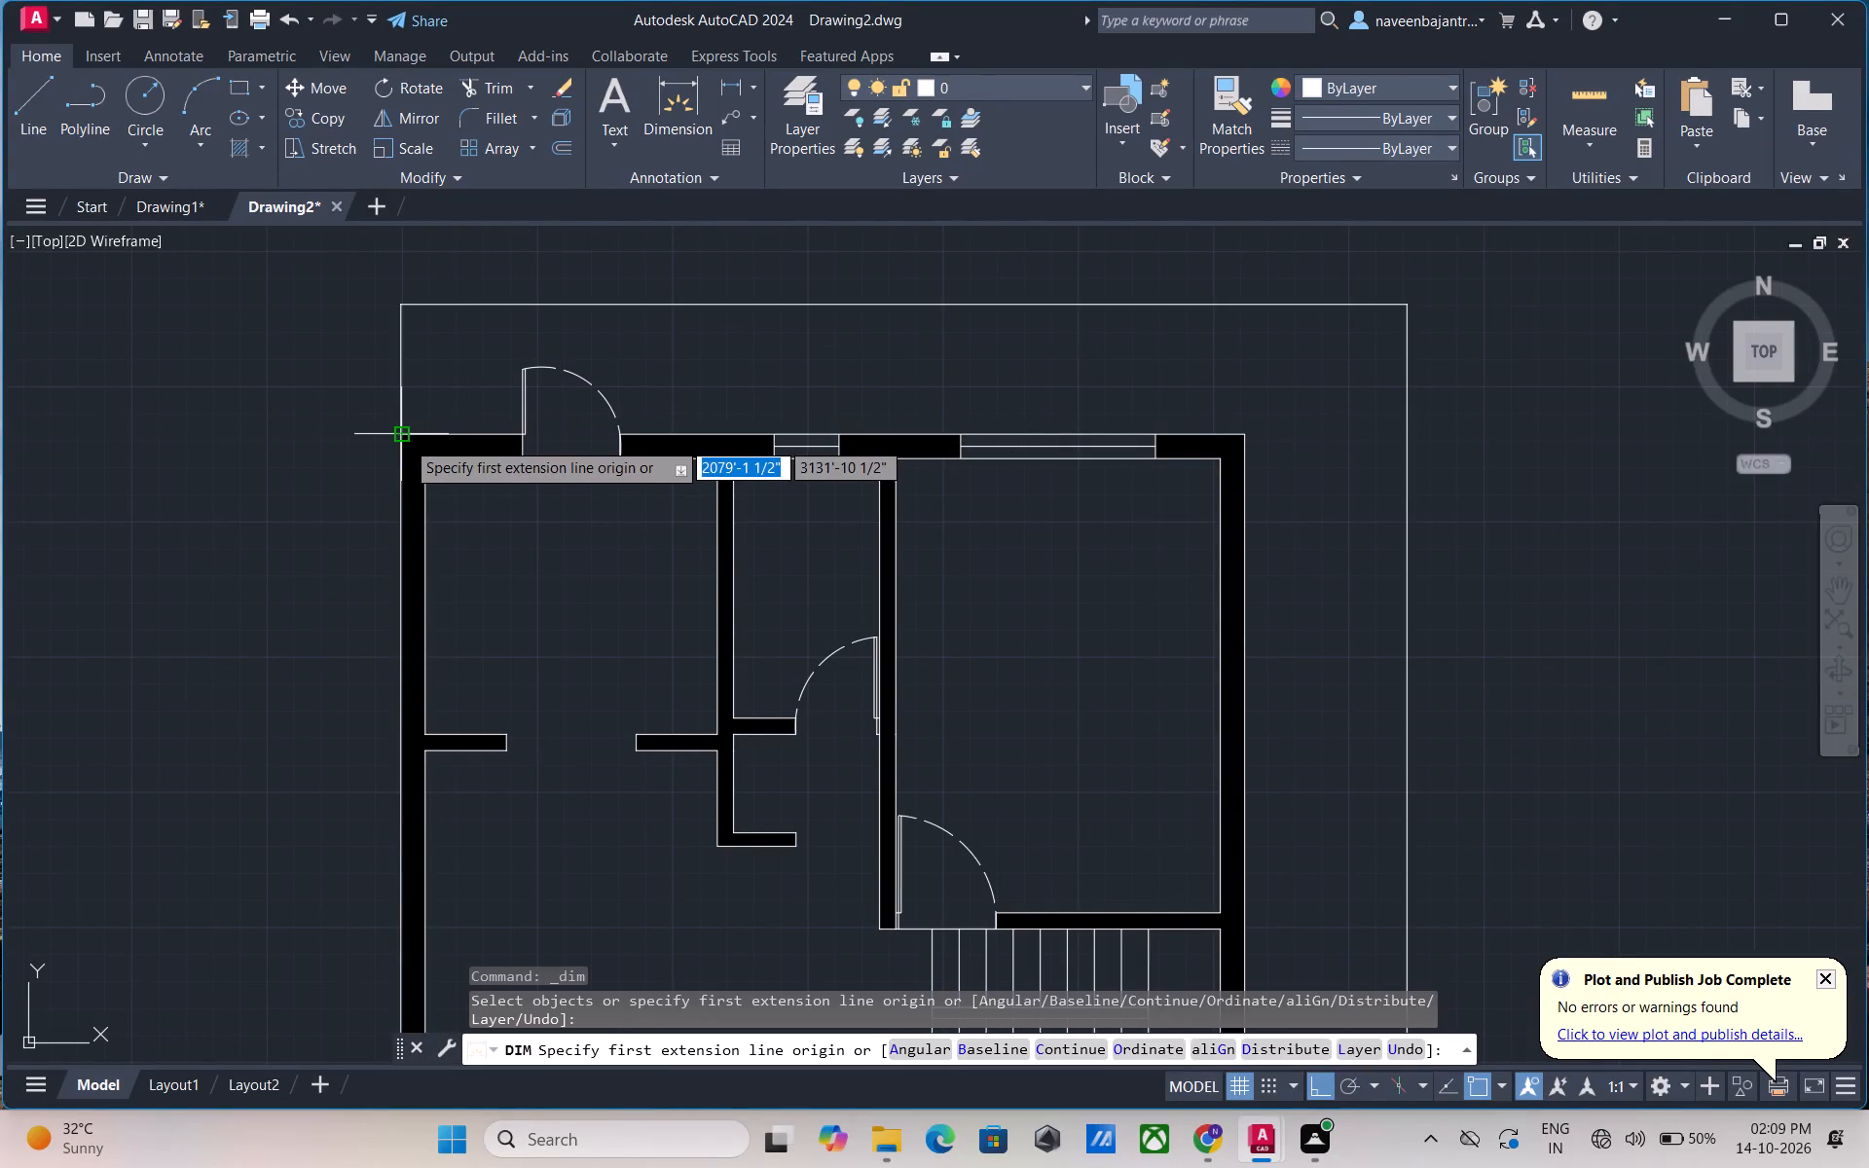
{"action": "left_click", "coordinate": [405, 440]}
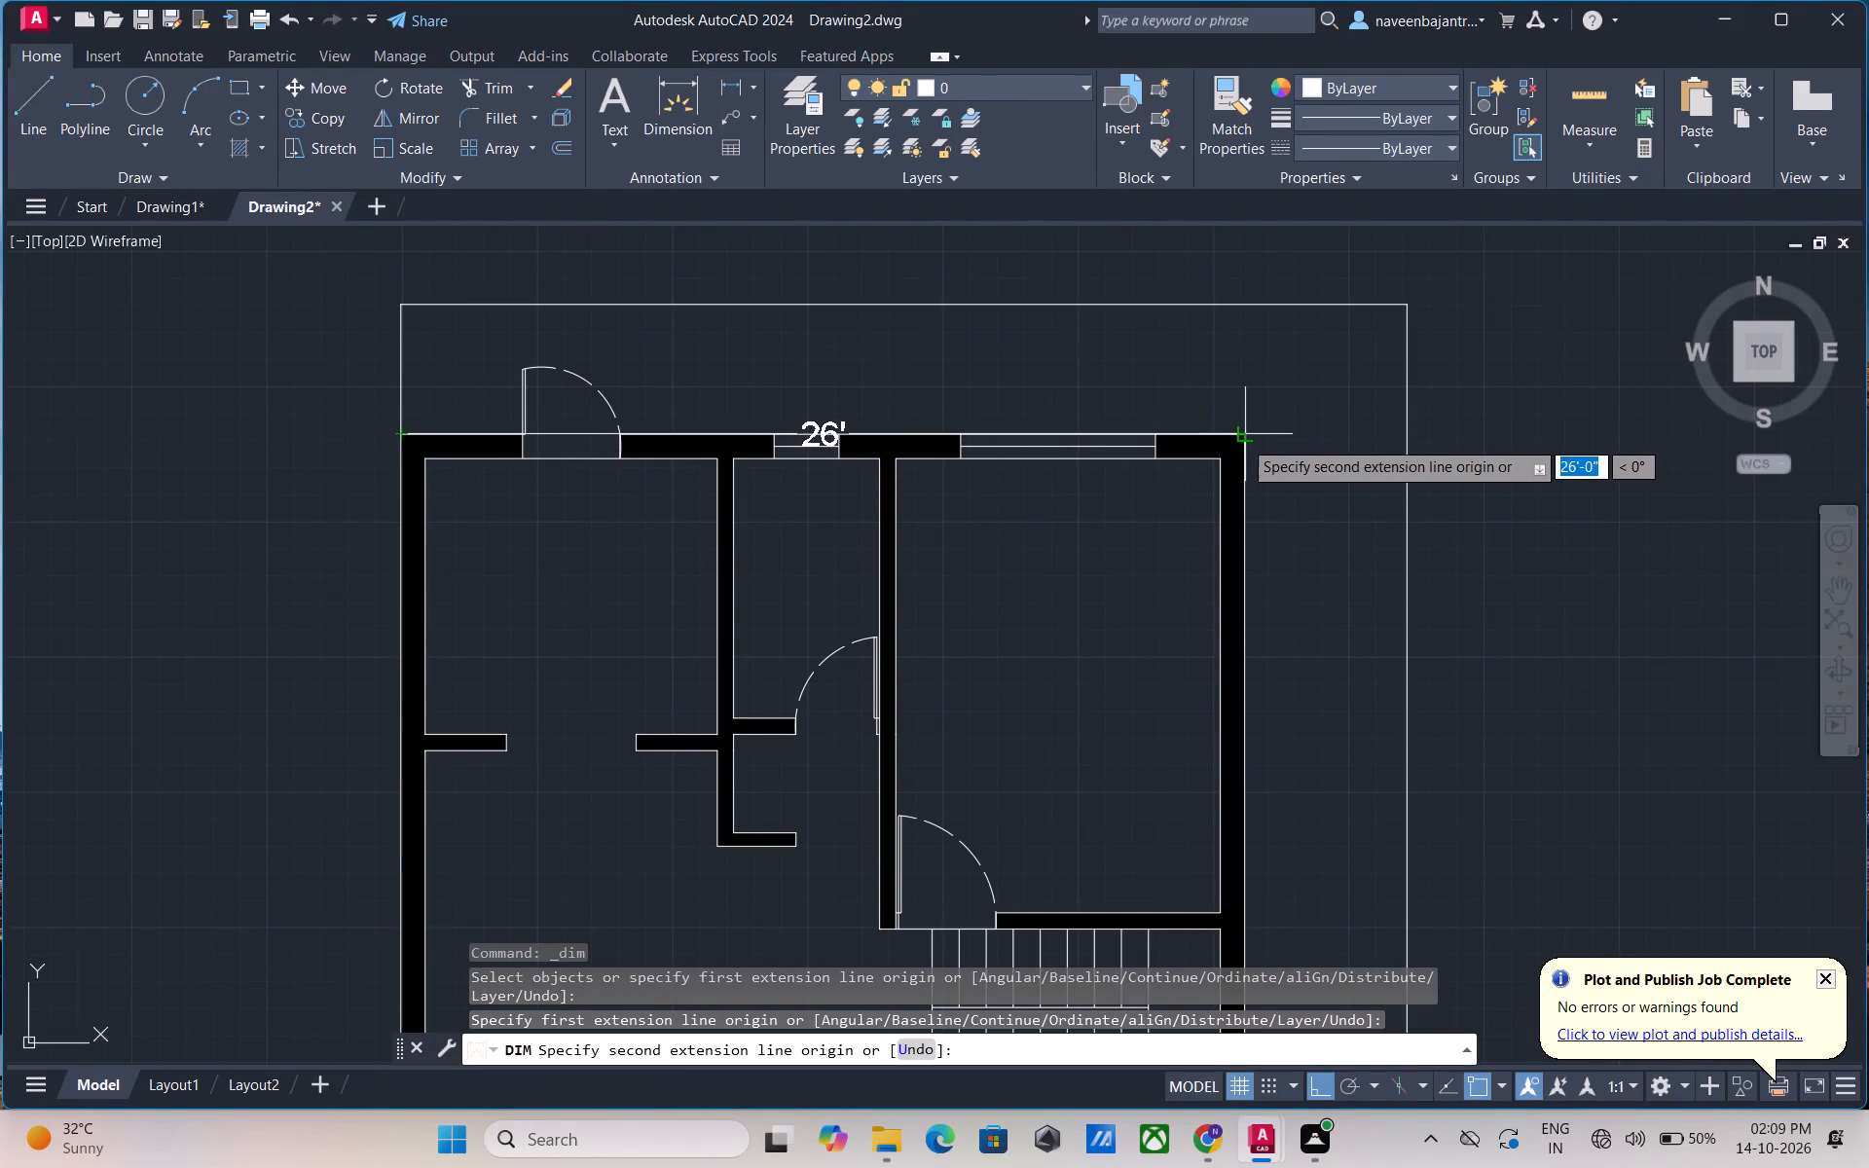
{"action": "scroll", "coordinate": [1243, 438], "scroll_direction": "up", "scroll_amount": 5}
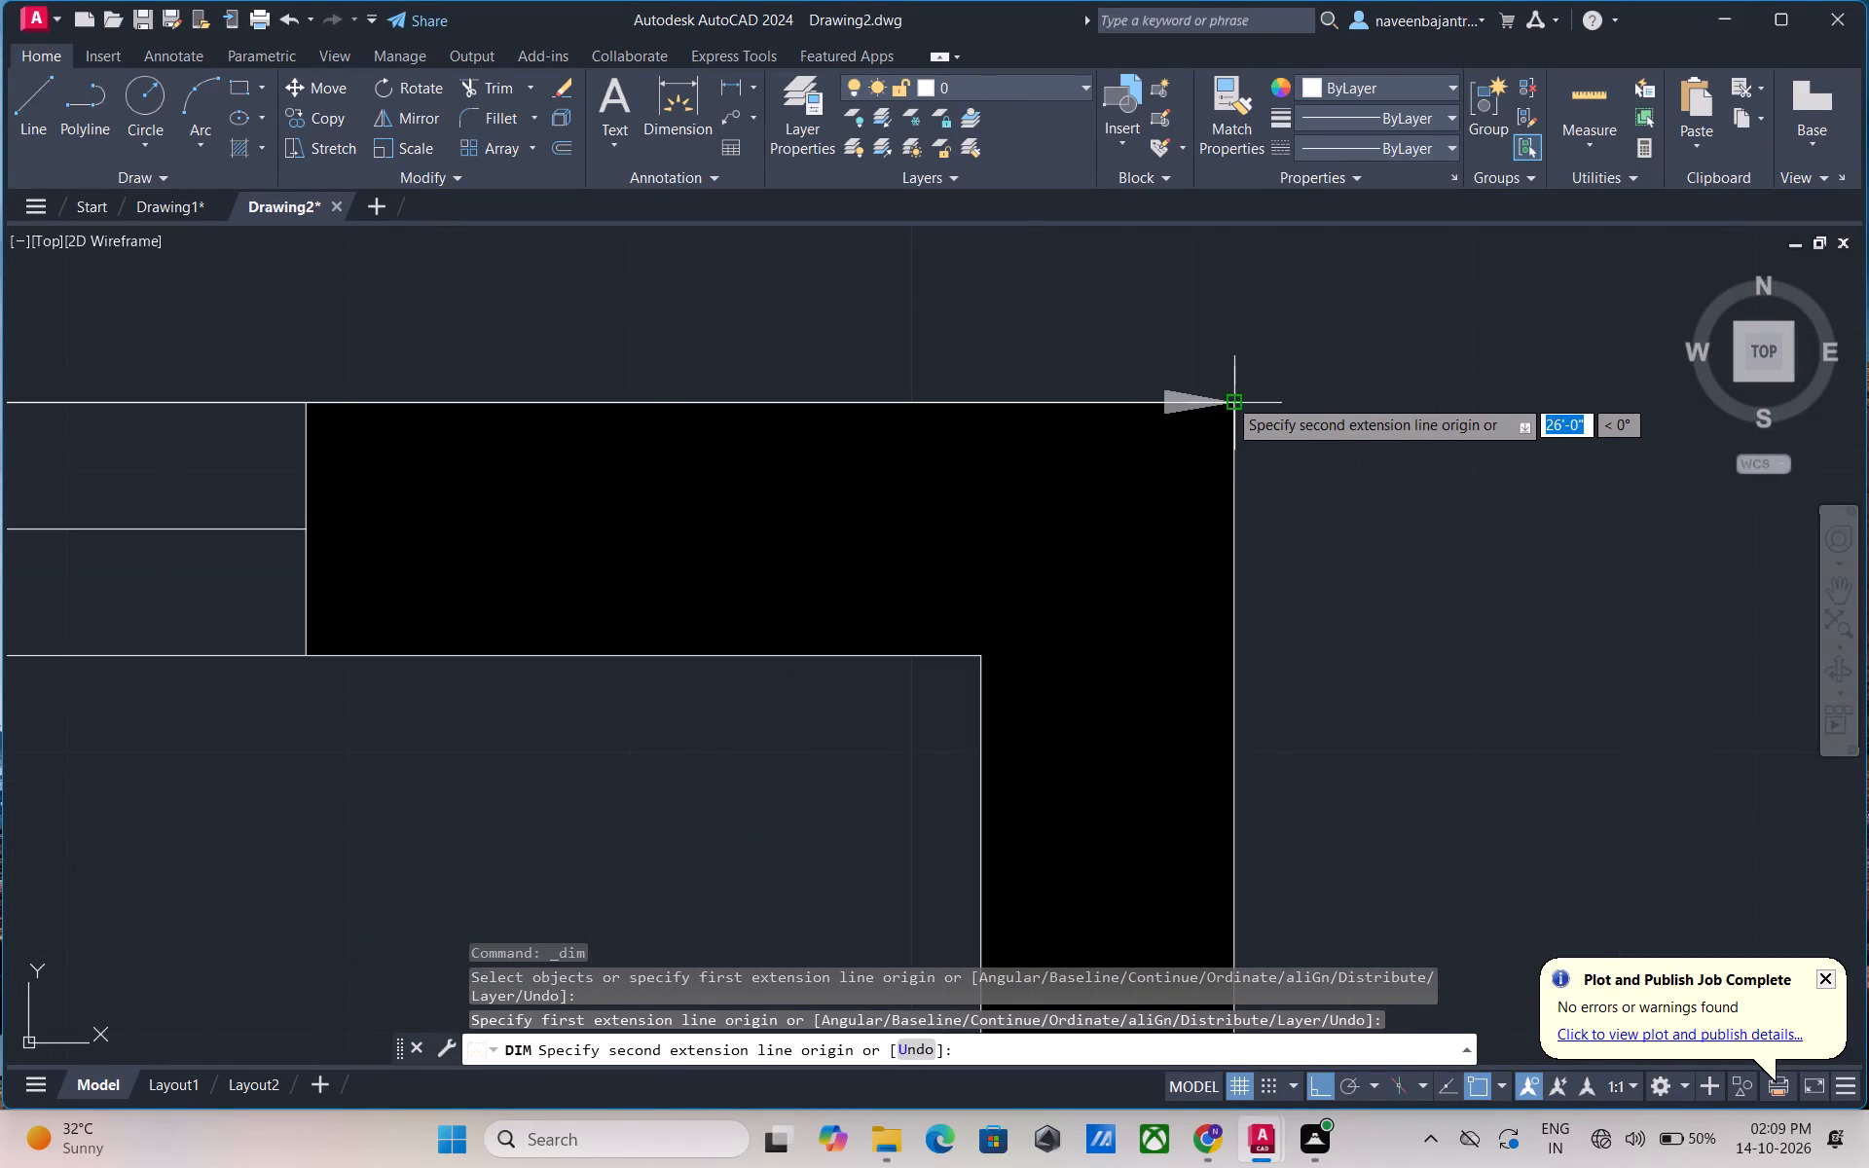
{"action": "left_click", "coordinate": [1228, 397]}
{"action": "scroll", "coordinate": [1228, 397], "scroll_direction": "down", "scroll_amount": 5}
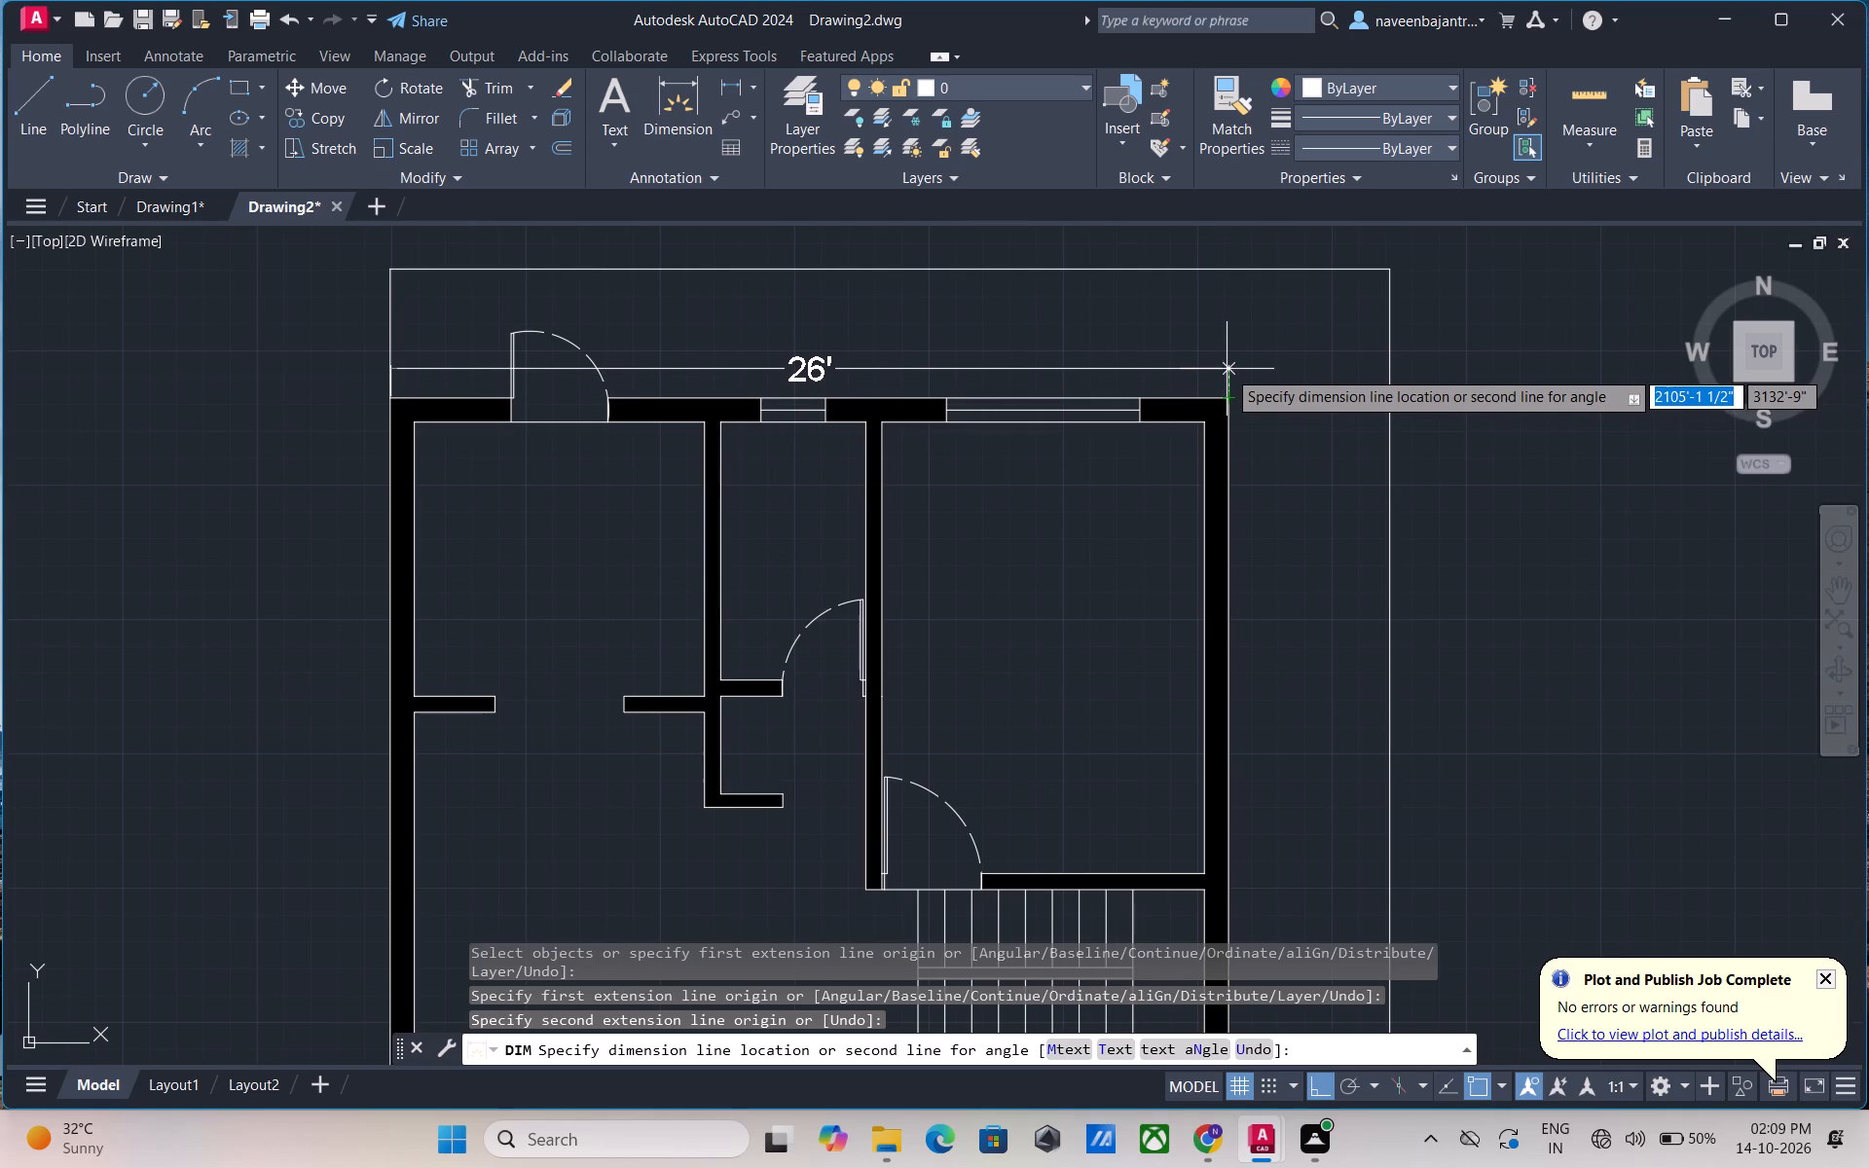
{"action": "left_click", "coordinate": [1227, 368]}
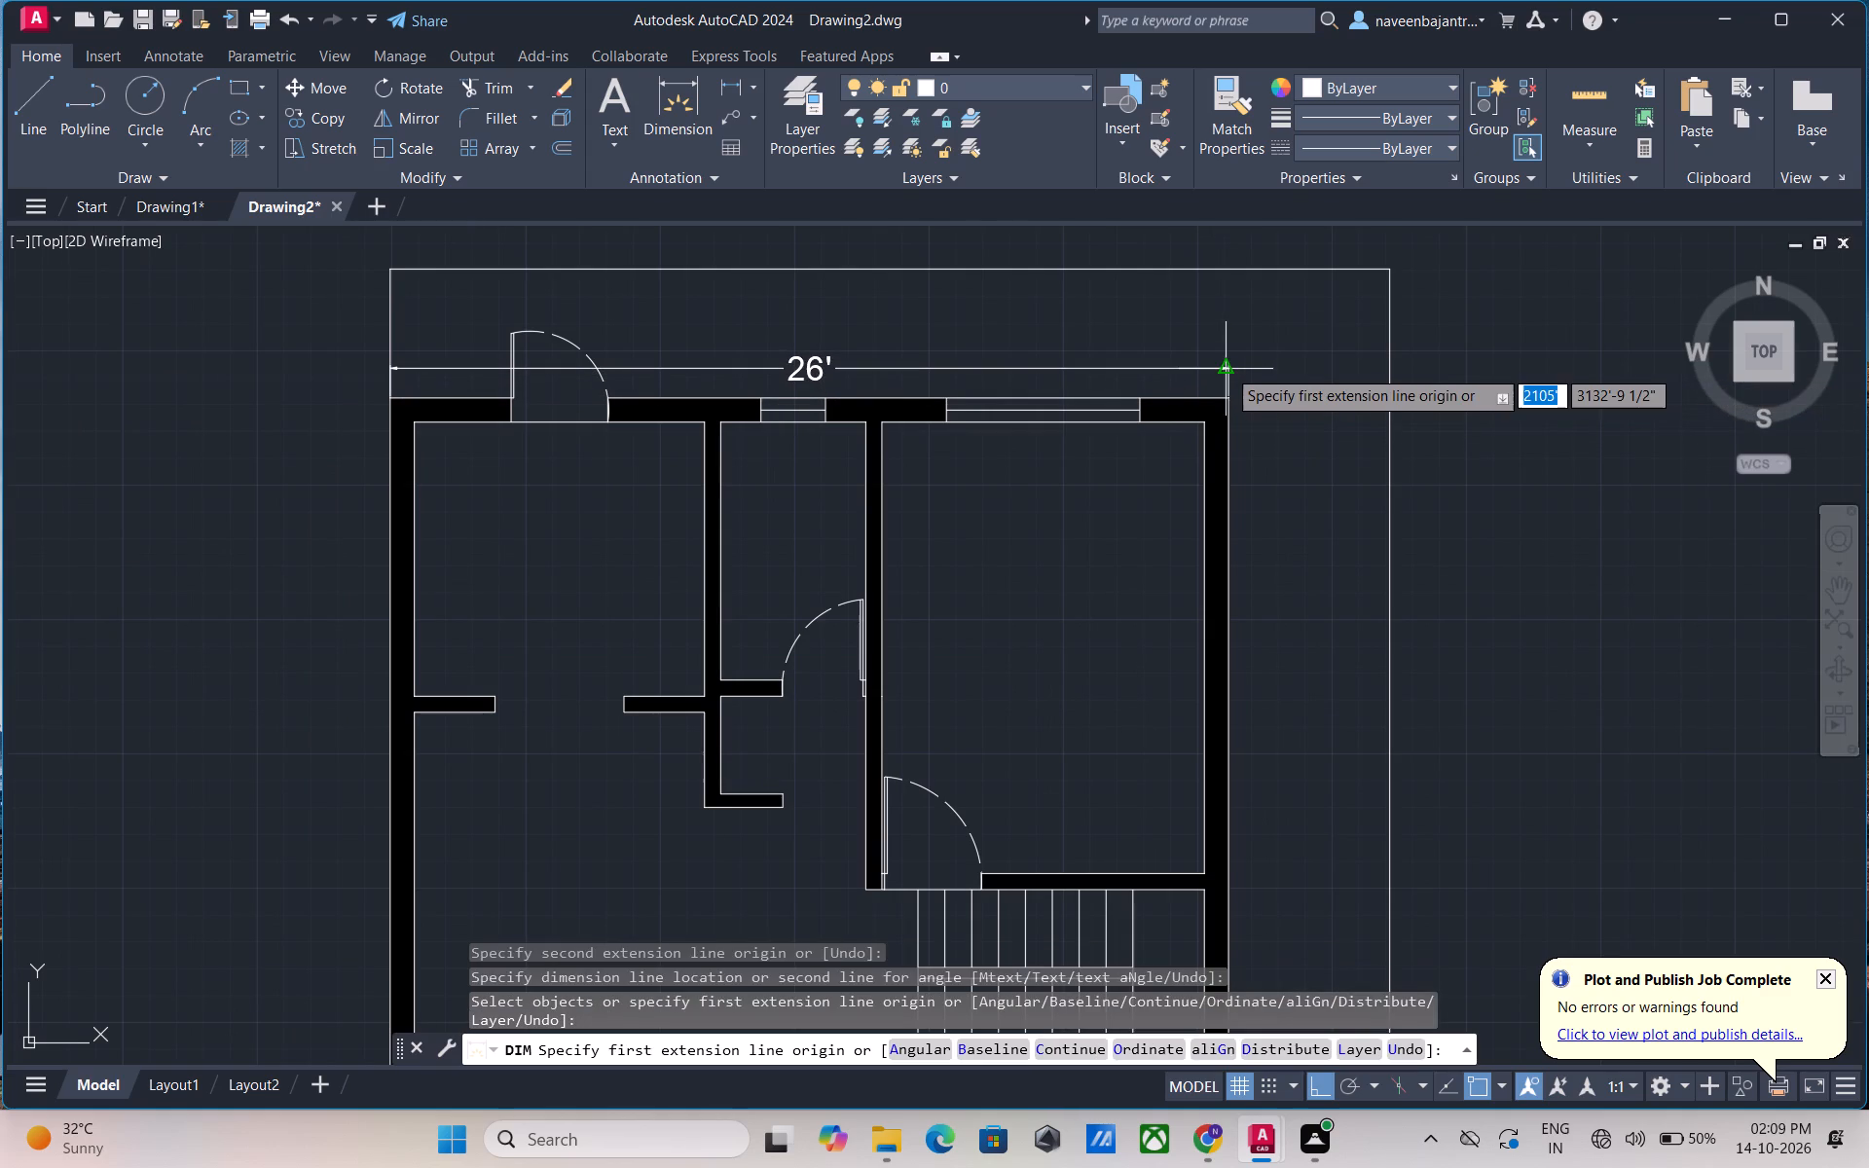
{"action": "scroll", "coordinate": [1255, 445], "scroll_direction": "down", "scroll_amount": 2}
{"action": "middle_click_drag", "start_coordinate": [1268, 473], "coordinate": [1277, 435]}
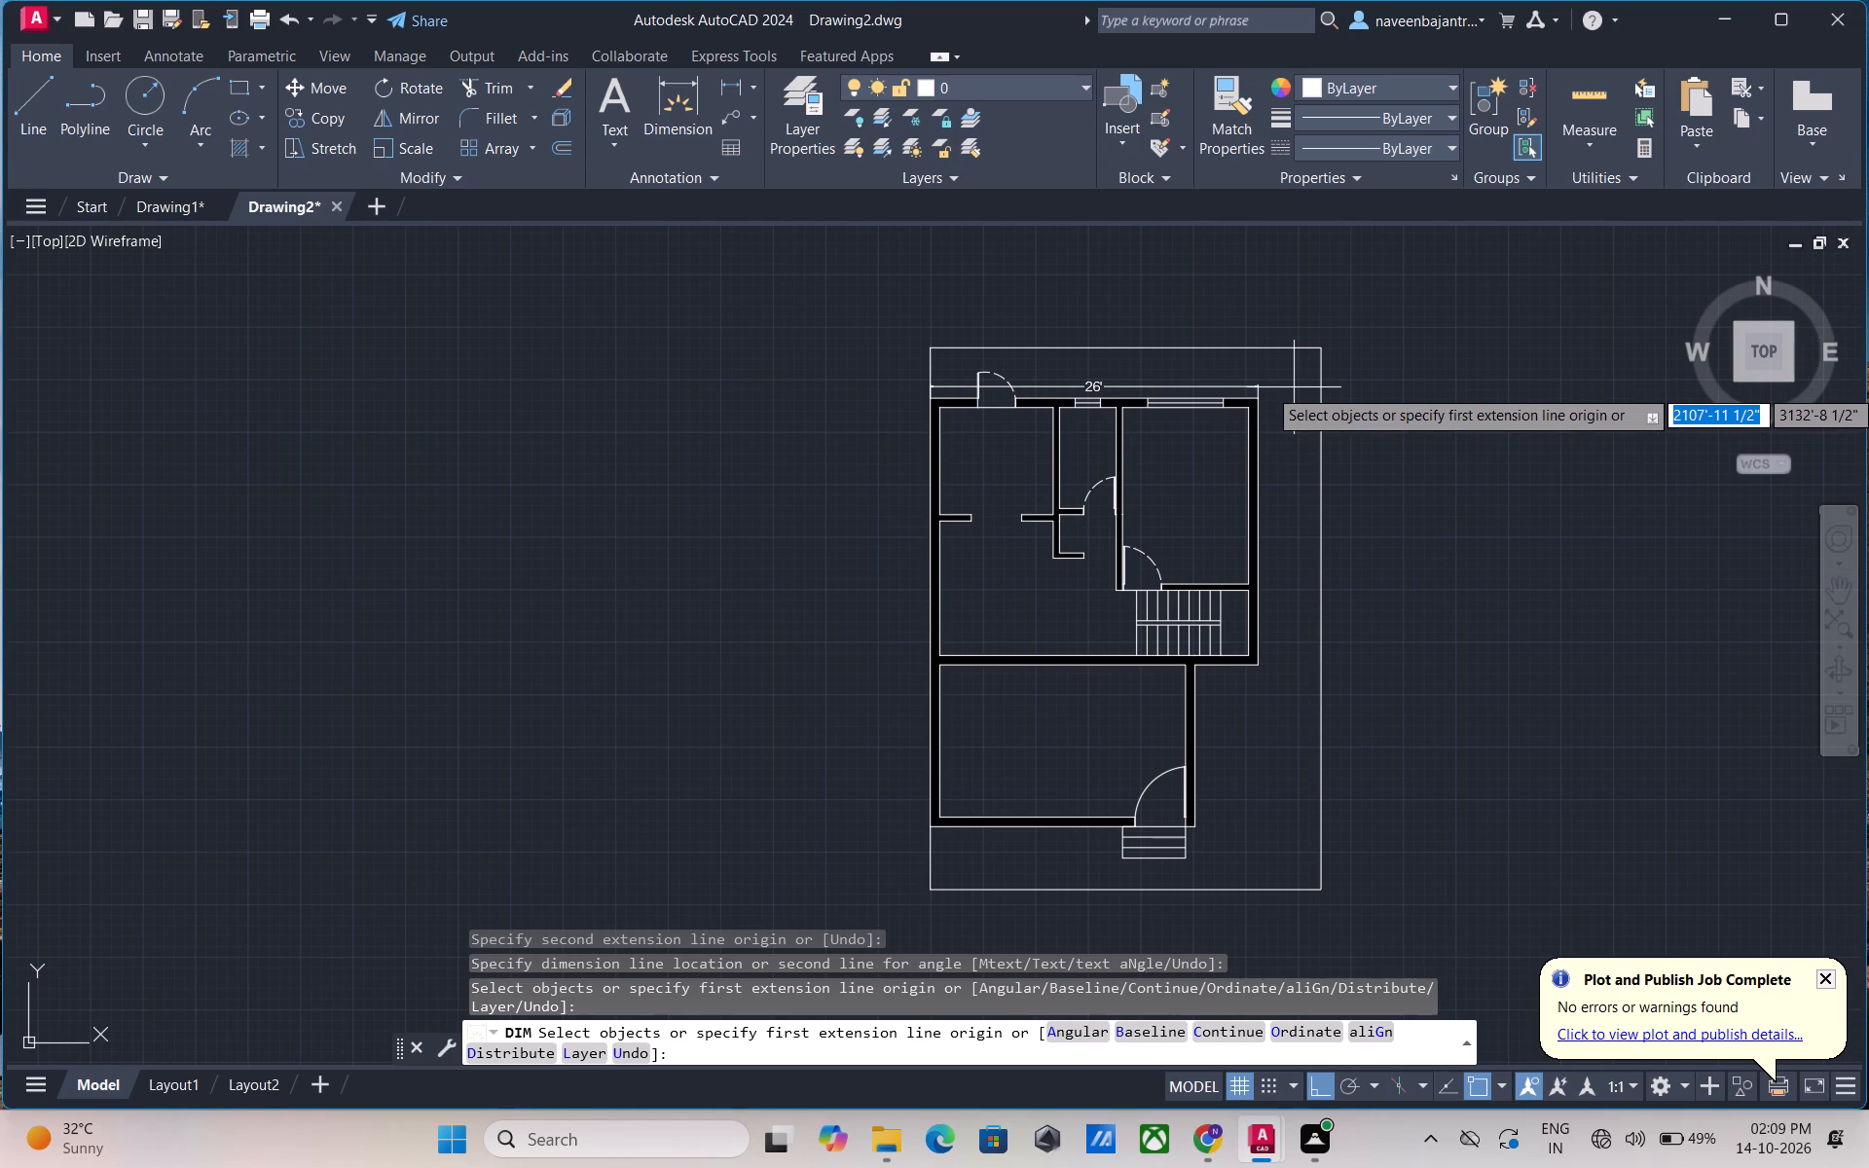
Dimension the overall length of the plan's left exterior wall between its outer corners, placing the dimension line about 1'-5" outside the wall.
{"action": "key", "text": "Escape"}
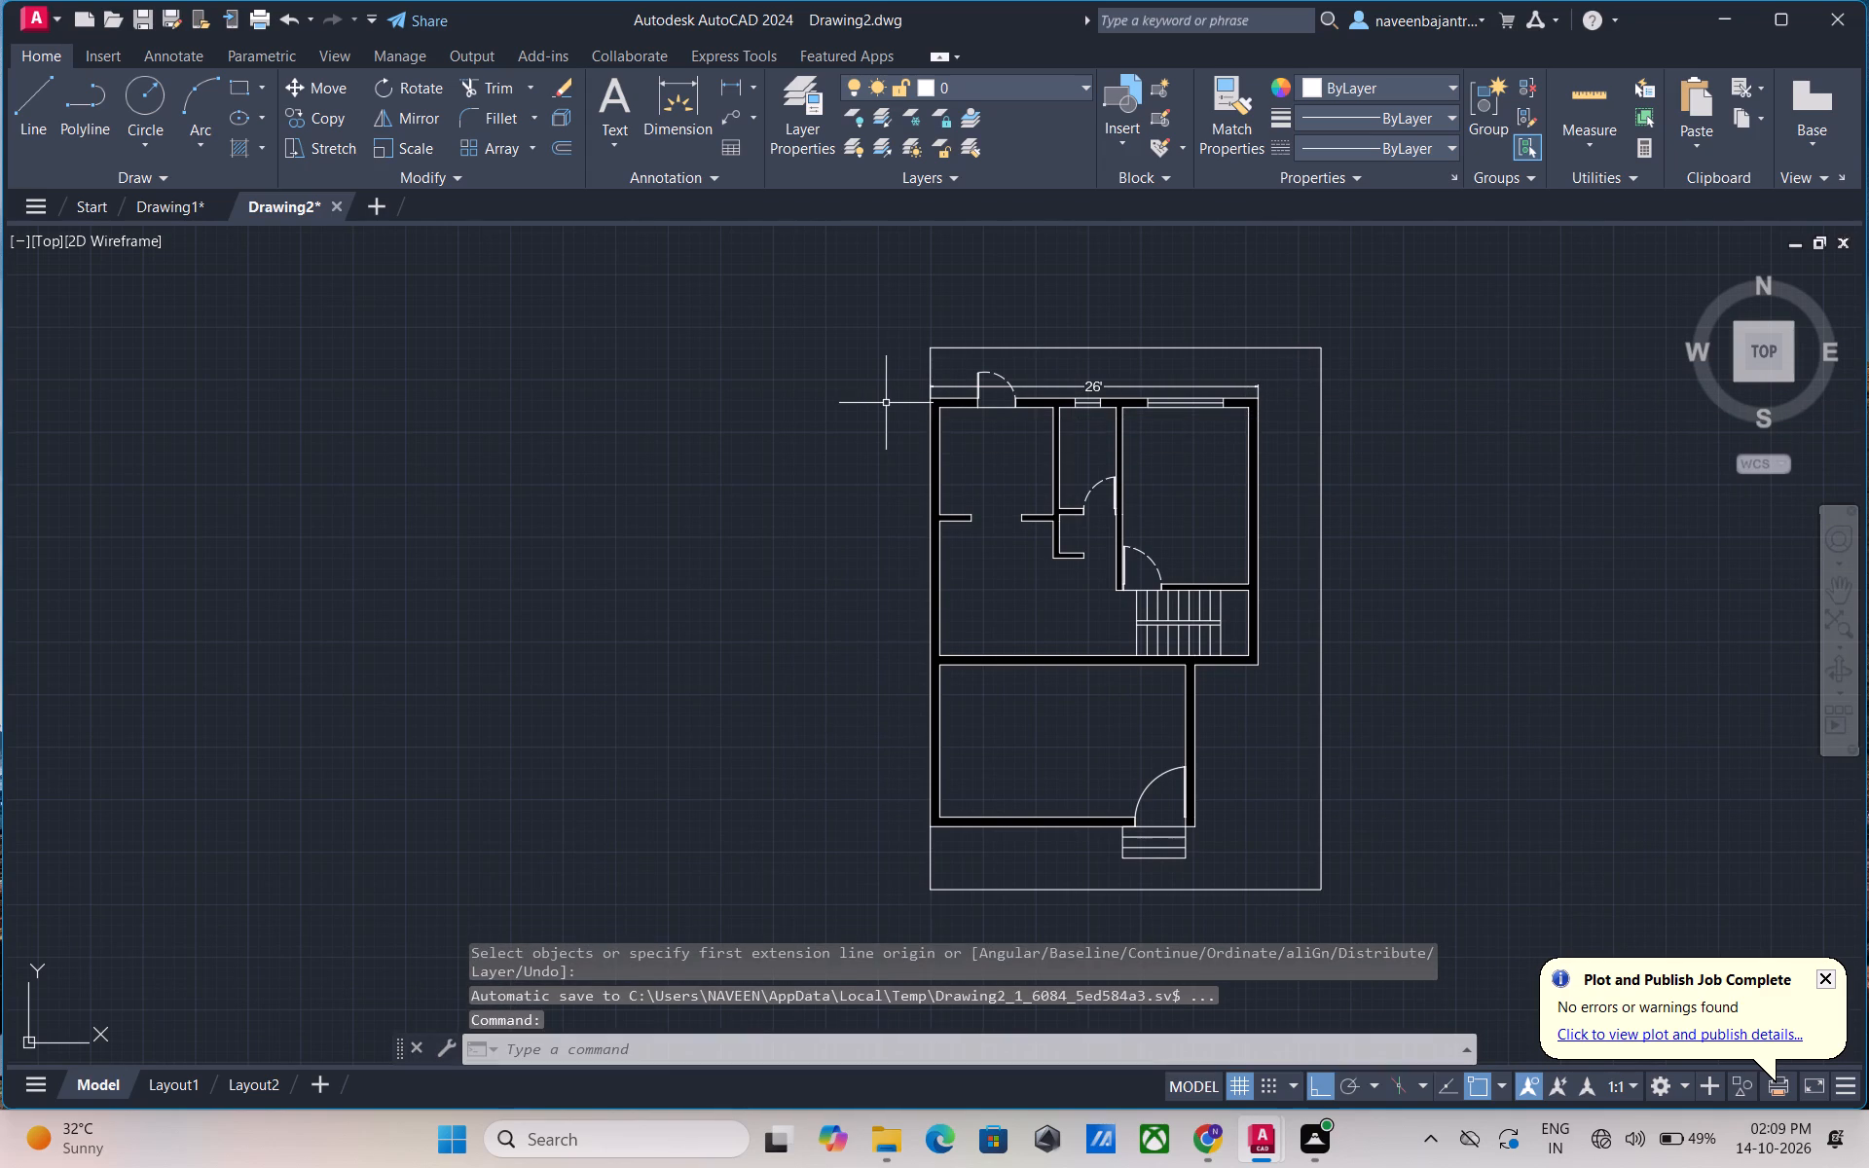
{"action": "left_click", "coordinate": [689, 125]}
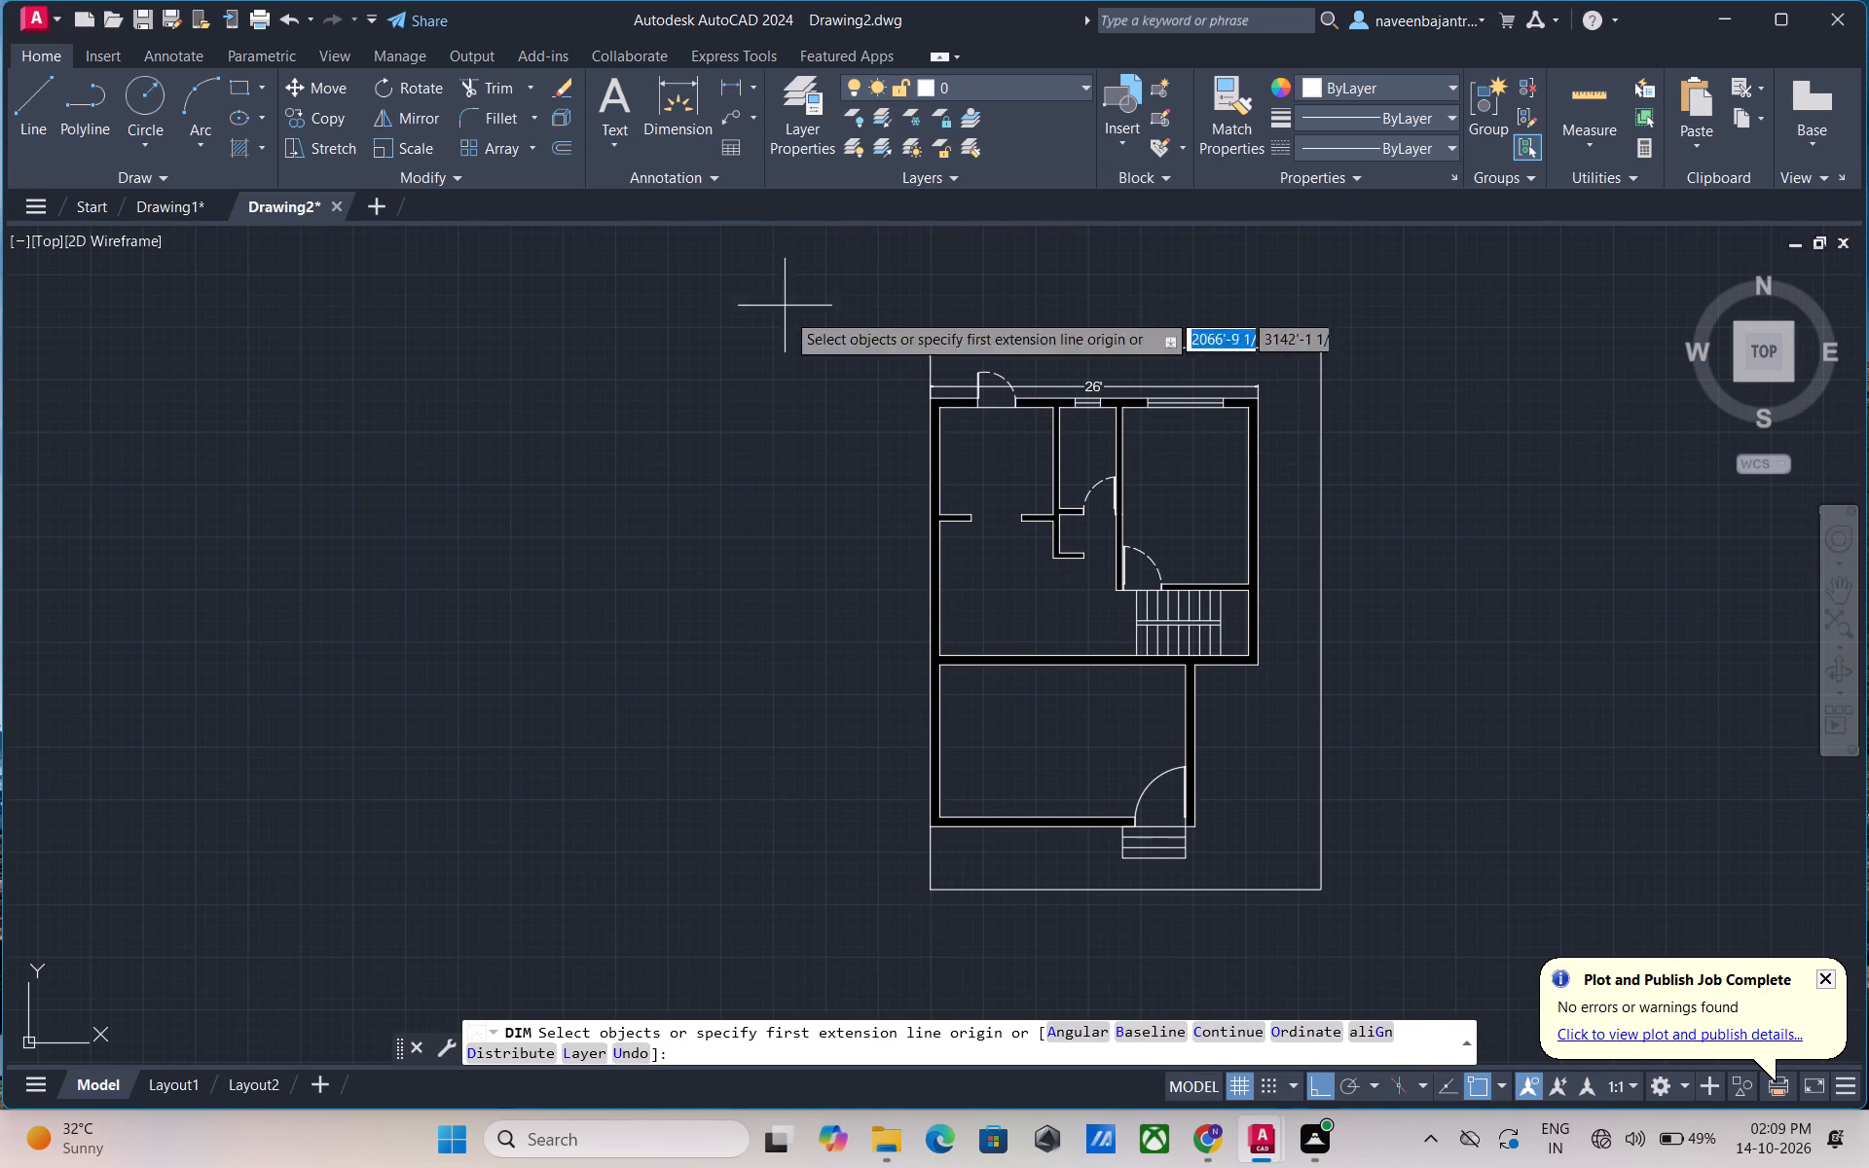
{"action": "middle_click_drag", "start_coordinate": [836, 417], "coordinate": [841, 378]}
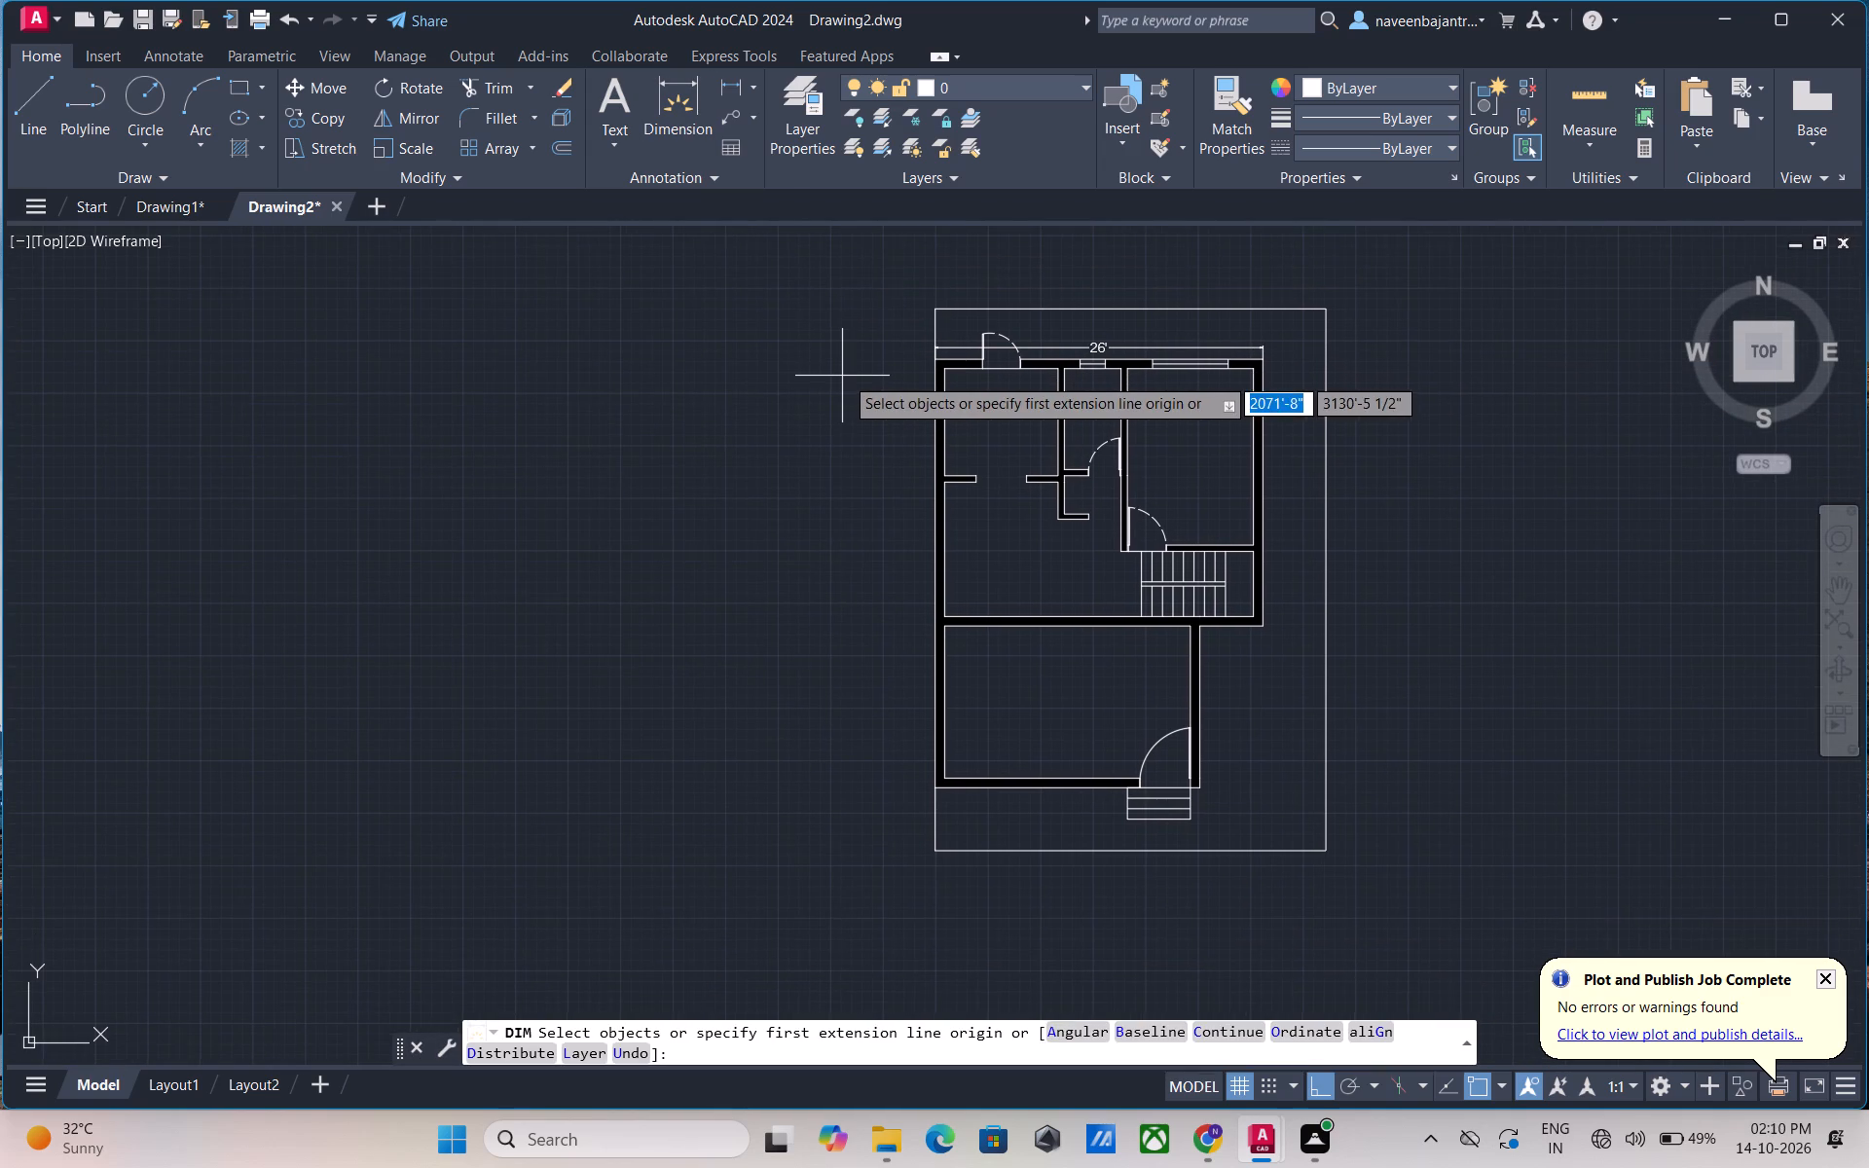
{"action": "scroll", "coordinate": [885, 366], "scroll_direction": "up", "scroll_amount": 2}
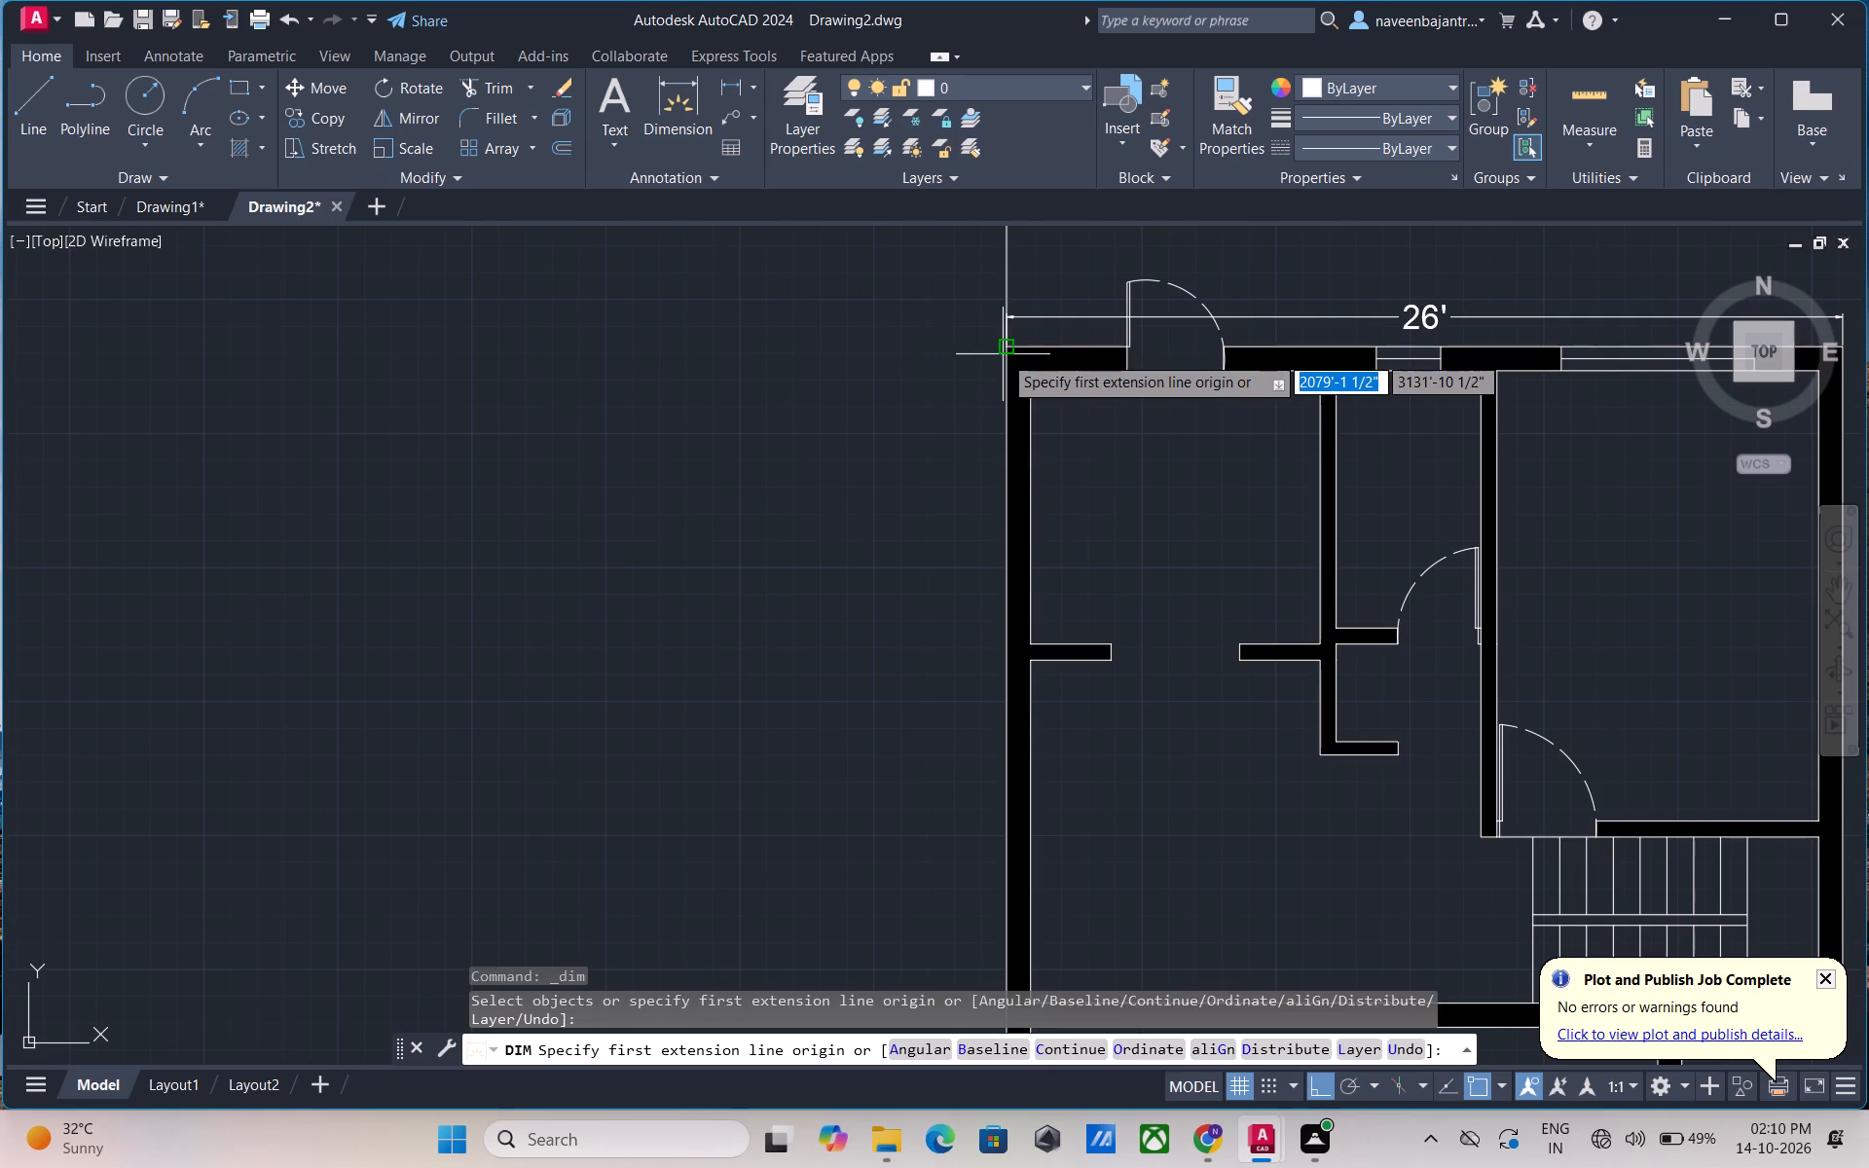
{"action": "left_click", "coordinate": [1005, 351]}
{"action": "scroll", "coordinate": [1004, 355], "scroll_direction": "down", "scroll_amount": 3}
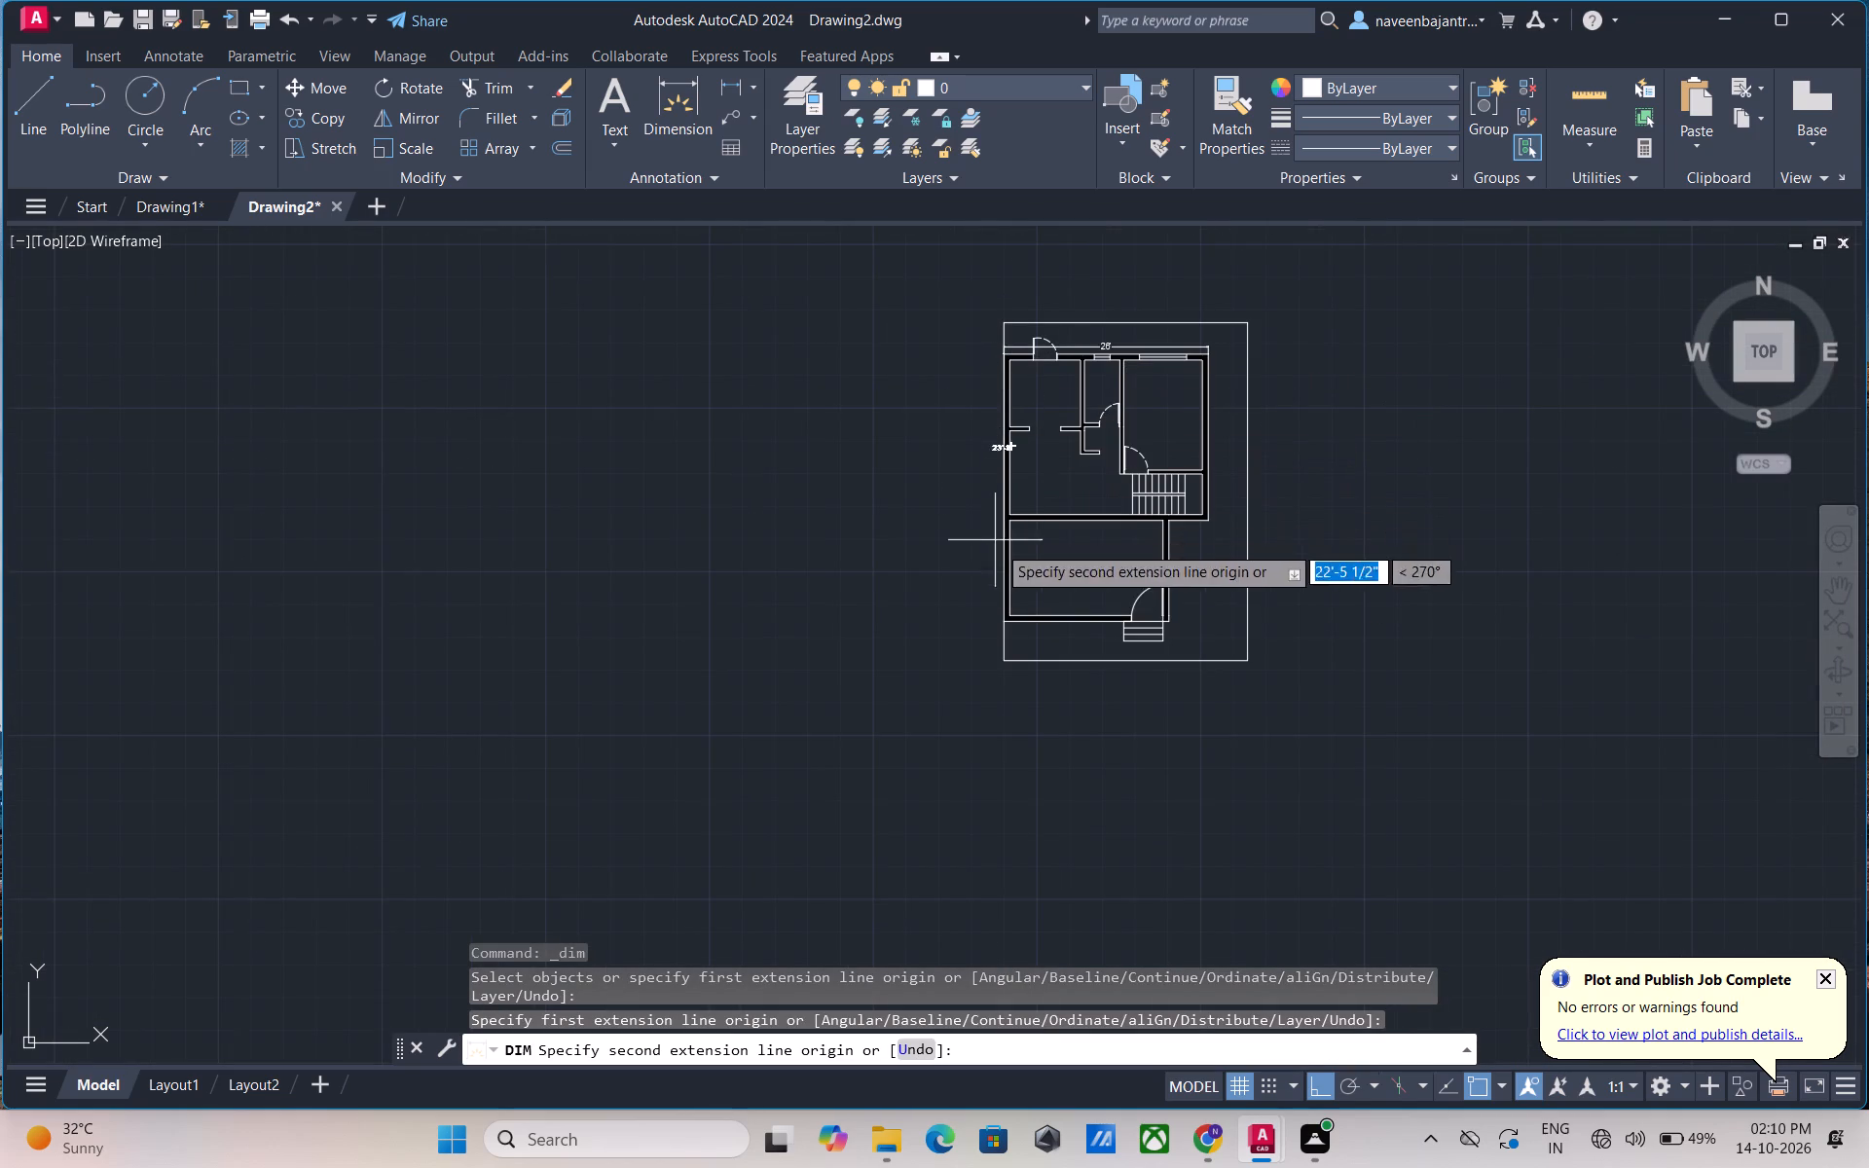
{"action": "scroll", "coordinate": [1006, 626], "scroll_direction": "up", "scroll_amount": 5}
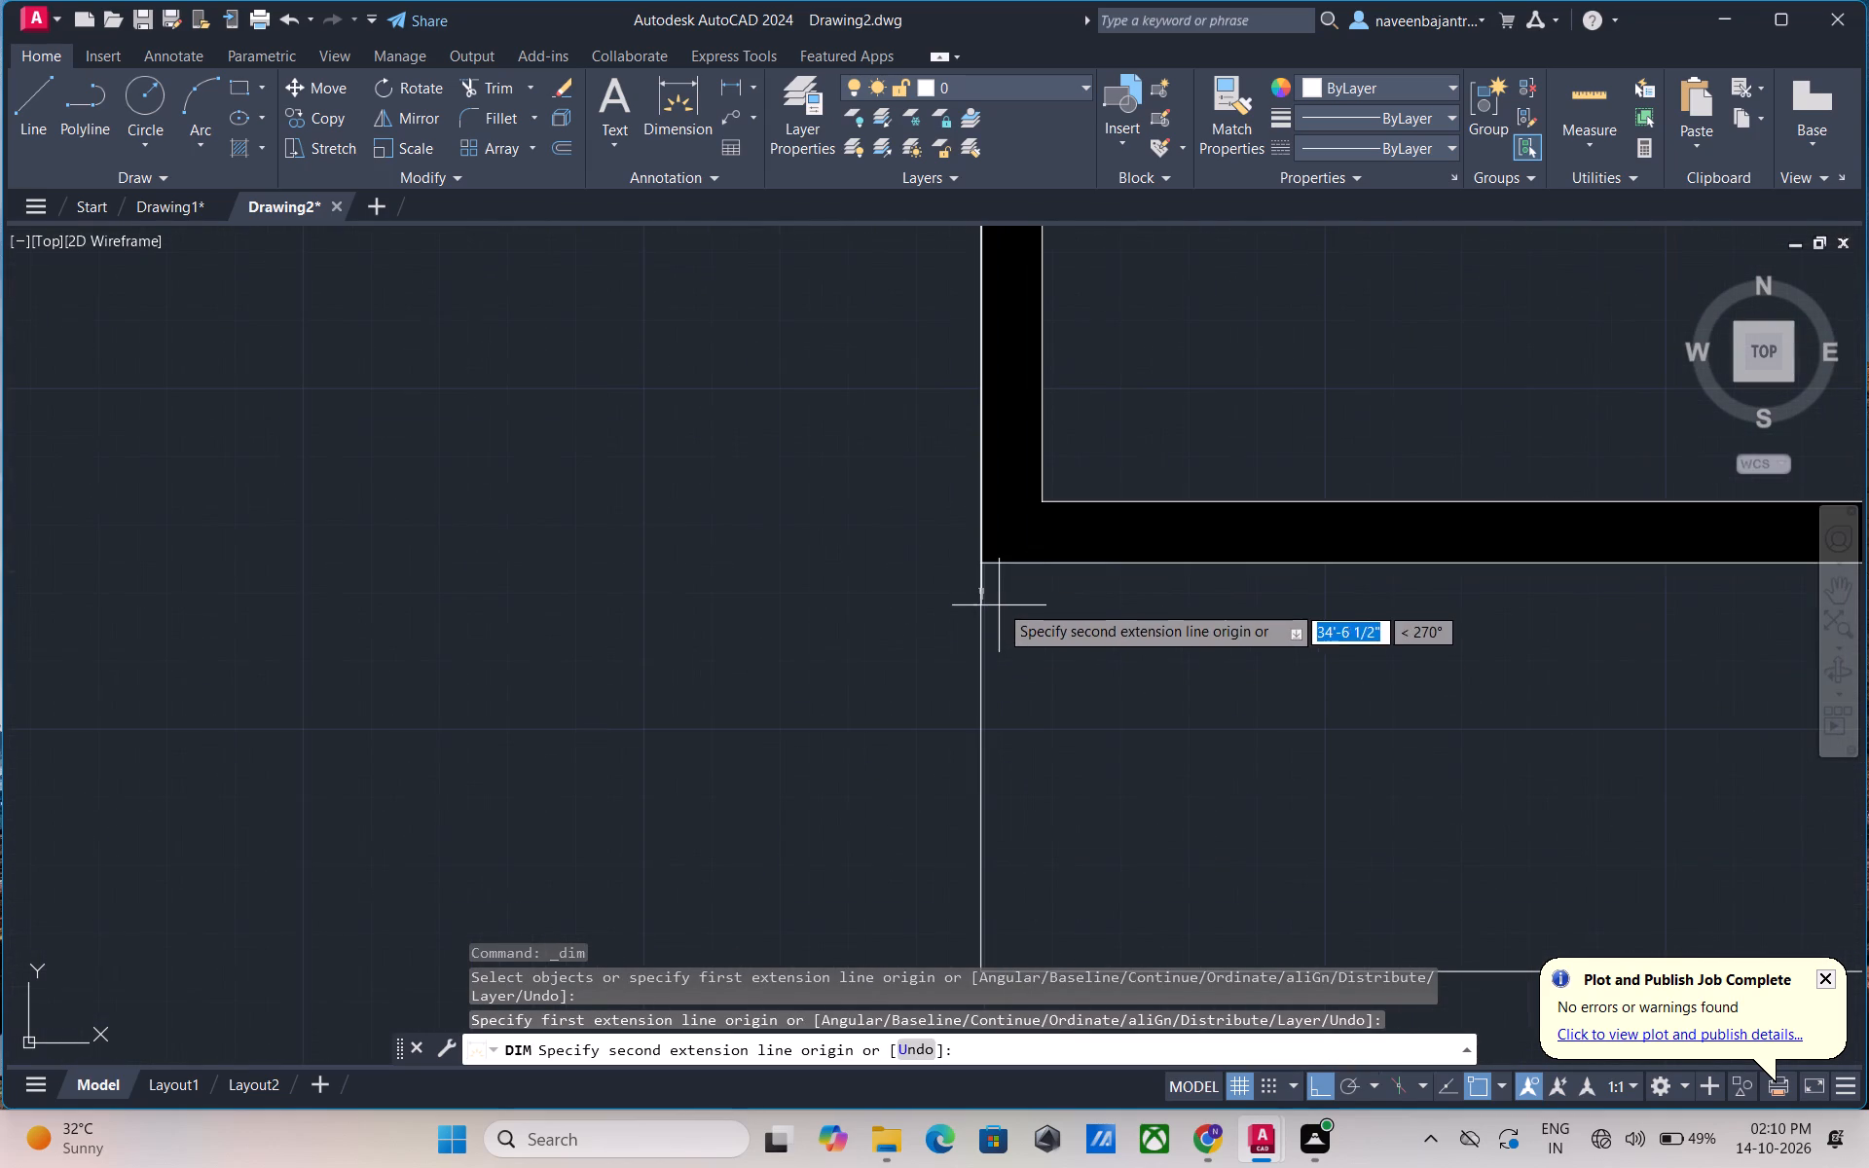
{"action": "left_click", "coordinate": [984, 566]}
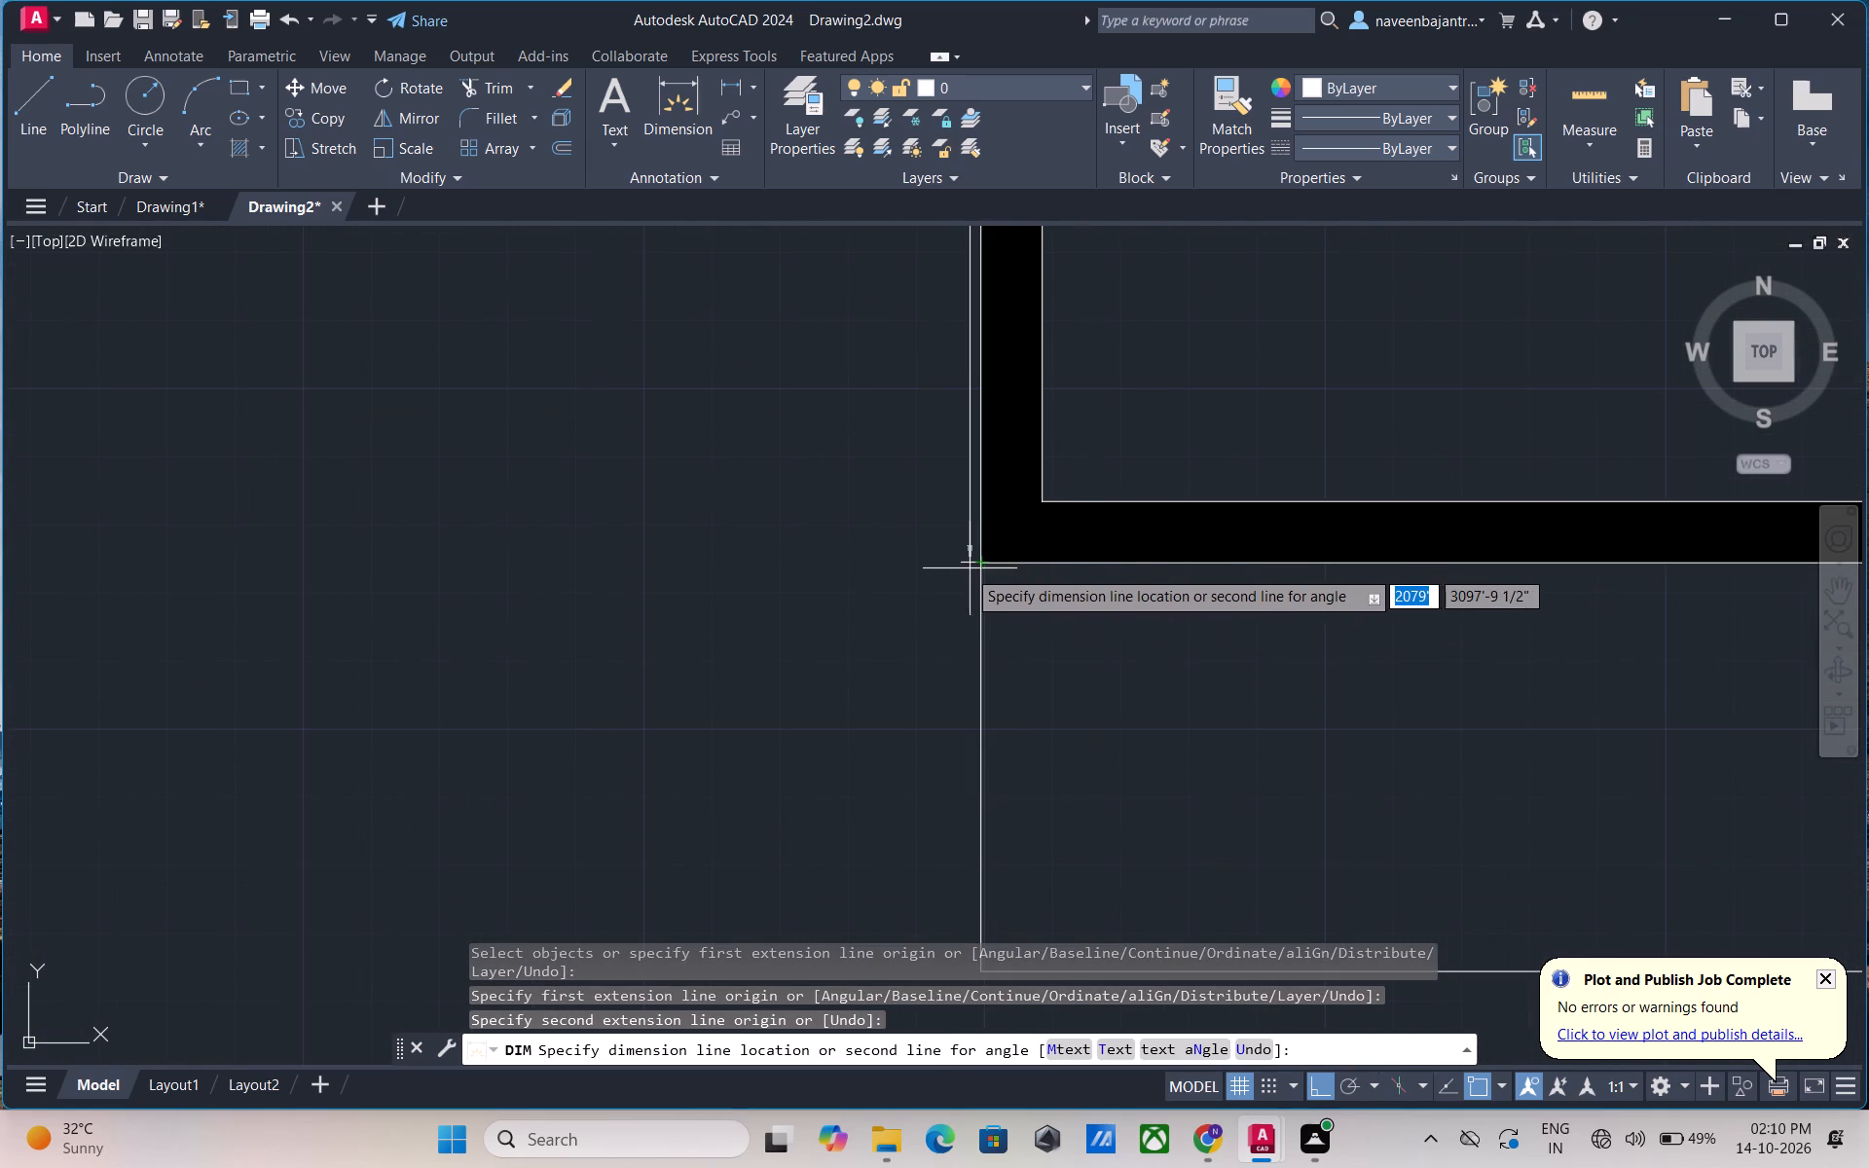
{"action": "scroll", "coordinate": [935, 568], "scroll_direction": "down", "scroll_amount": 4}
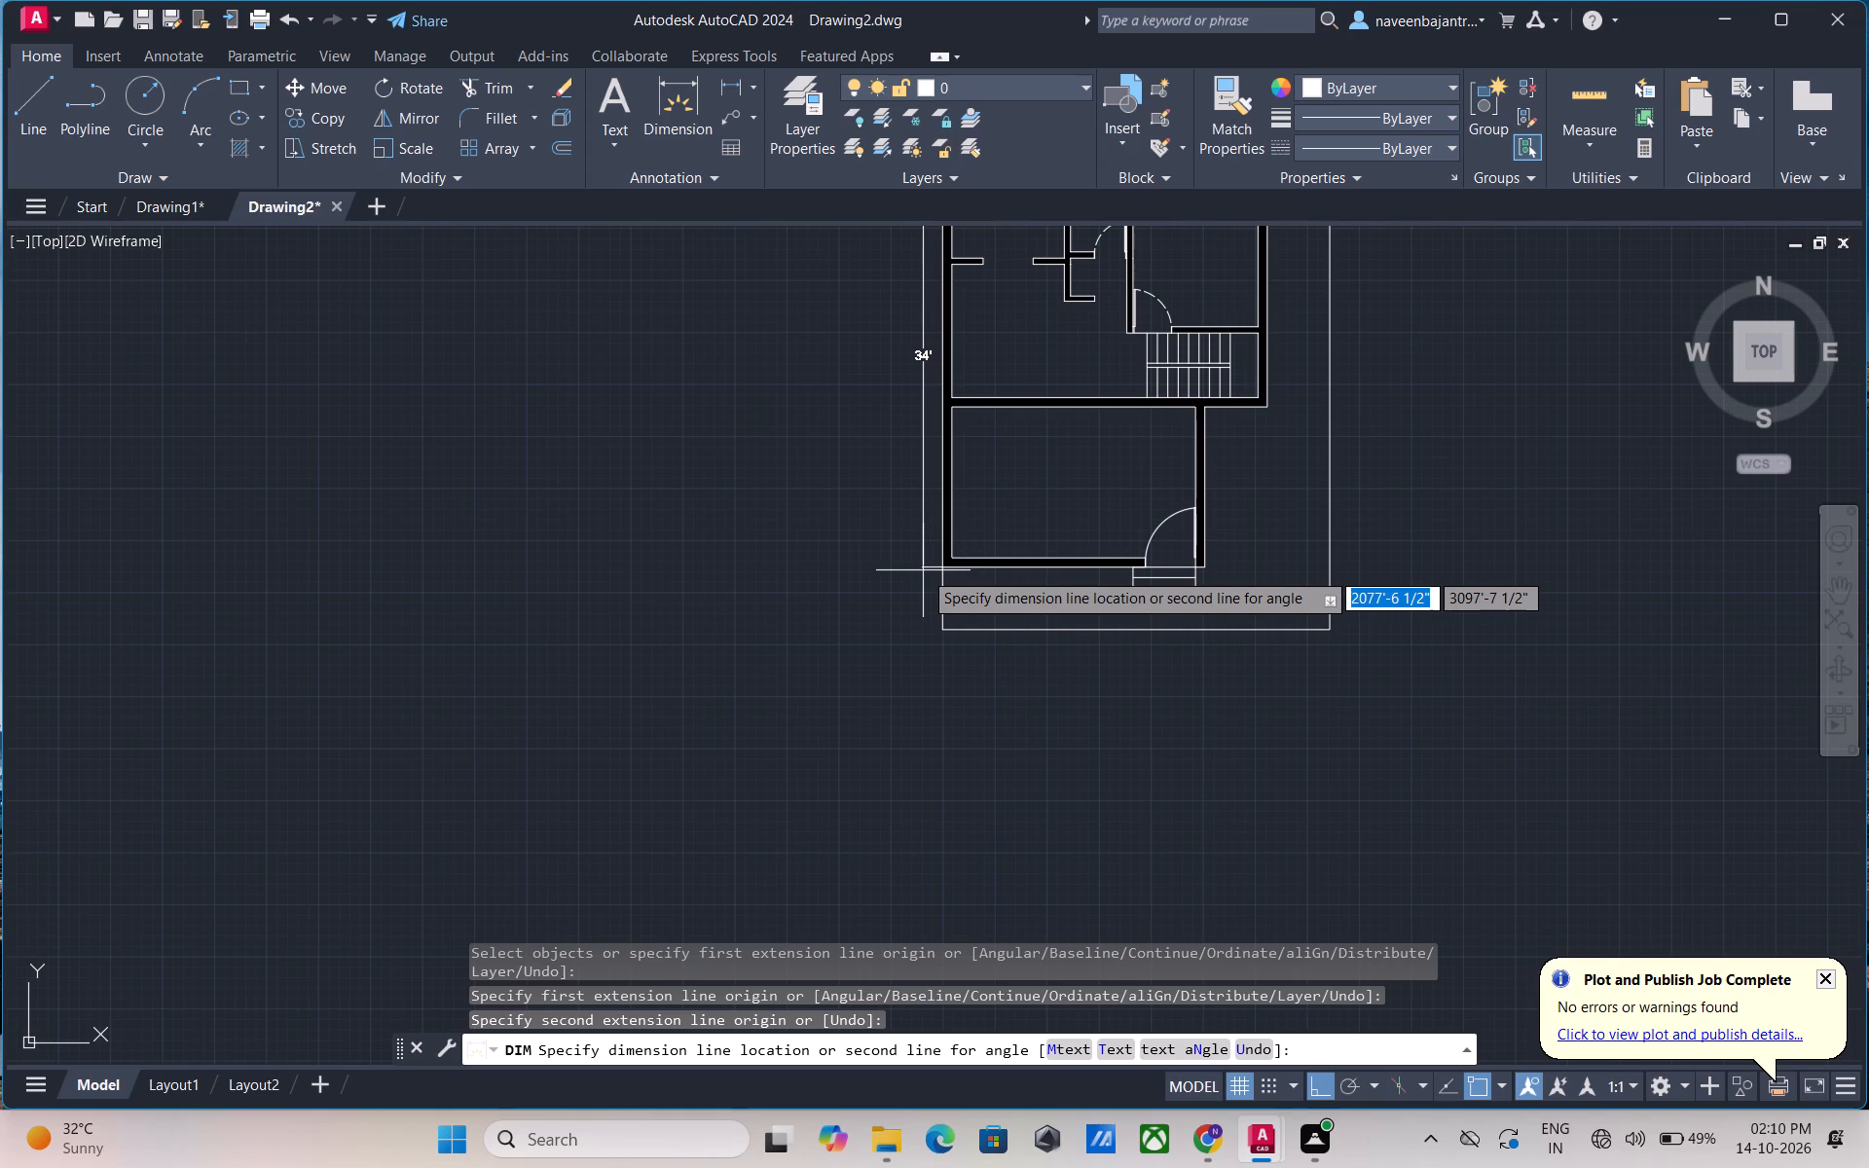
{"action": "middle_click_drag", "start_coordinate": [923, 570], "coordinate": [872, 795]}
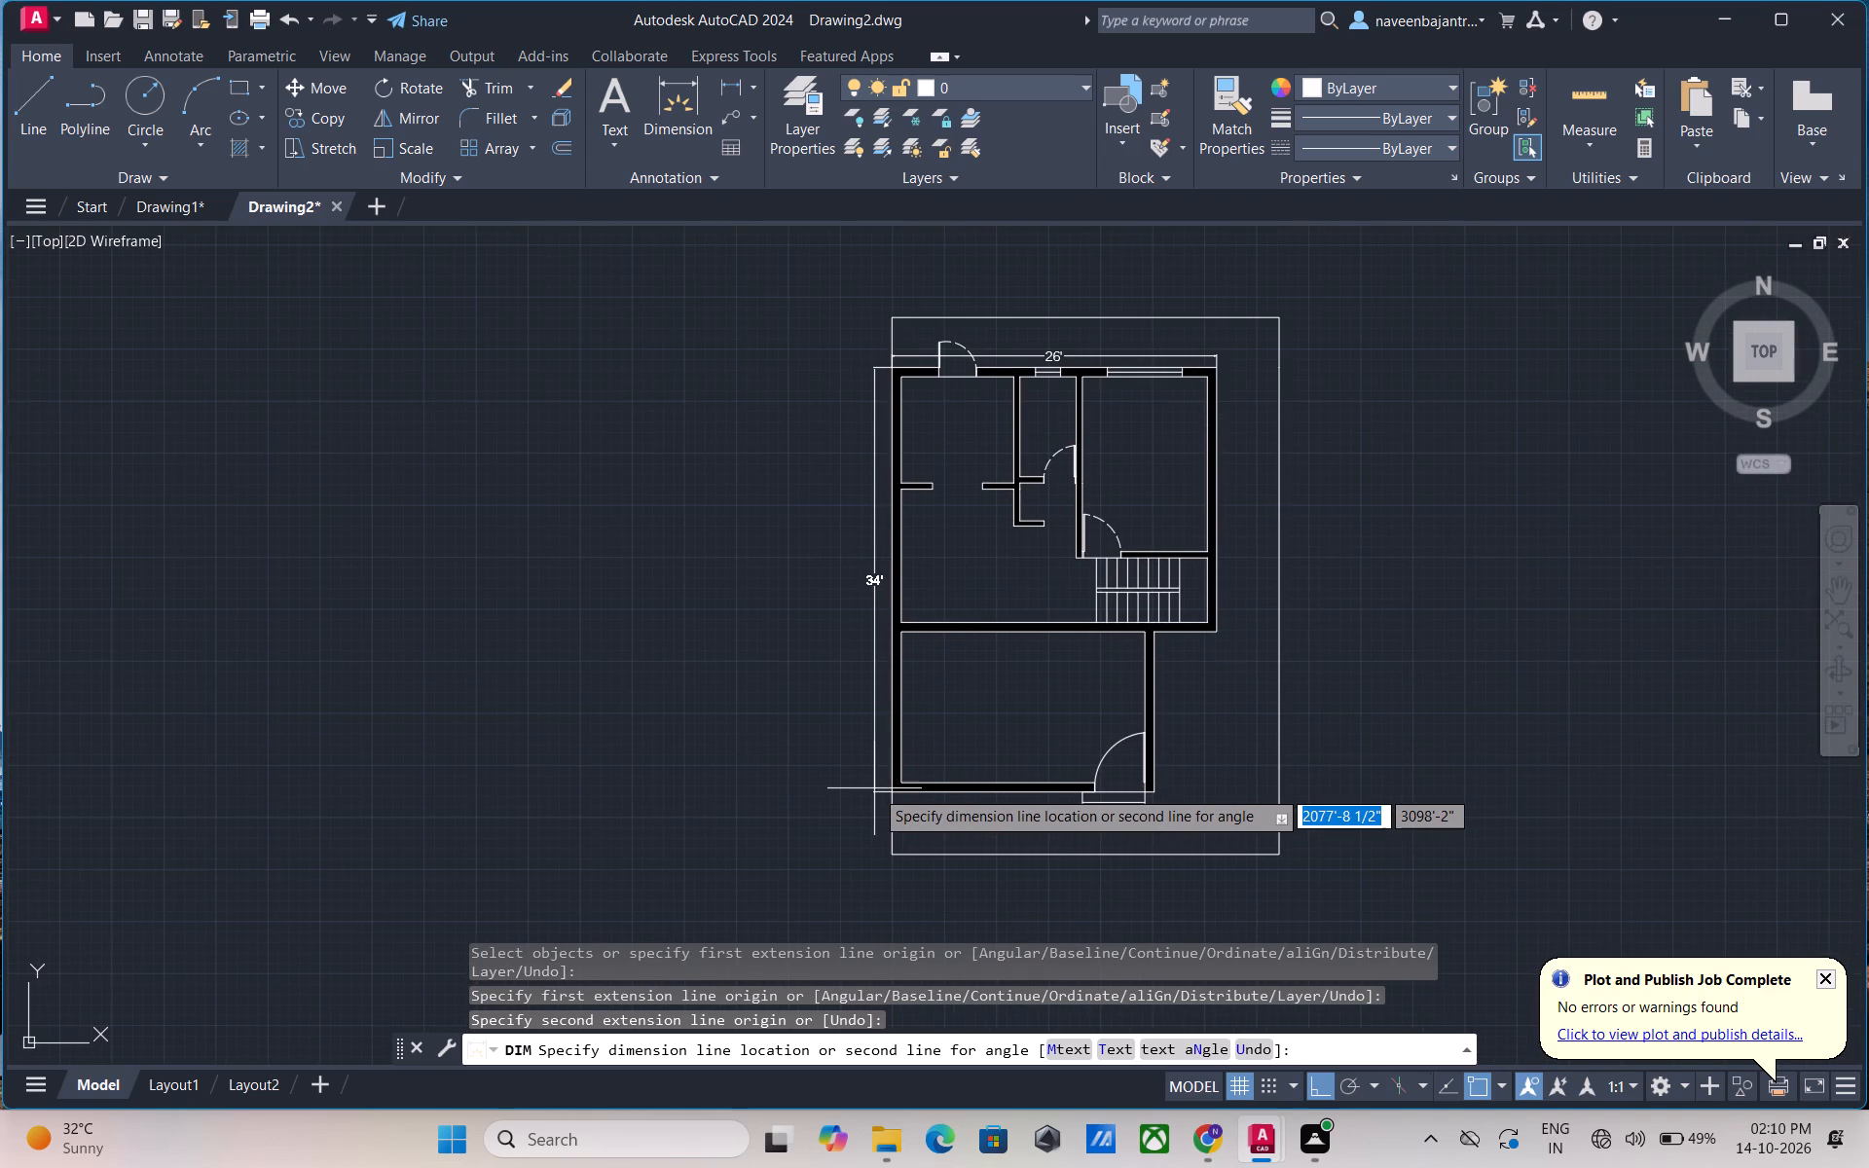
{"action": "left_click", "coordinate": [874, 788]}
{"action": "key", "text": "Escape"}
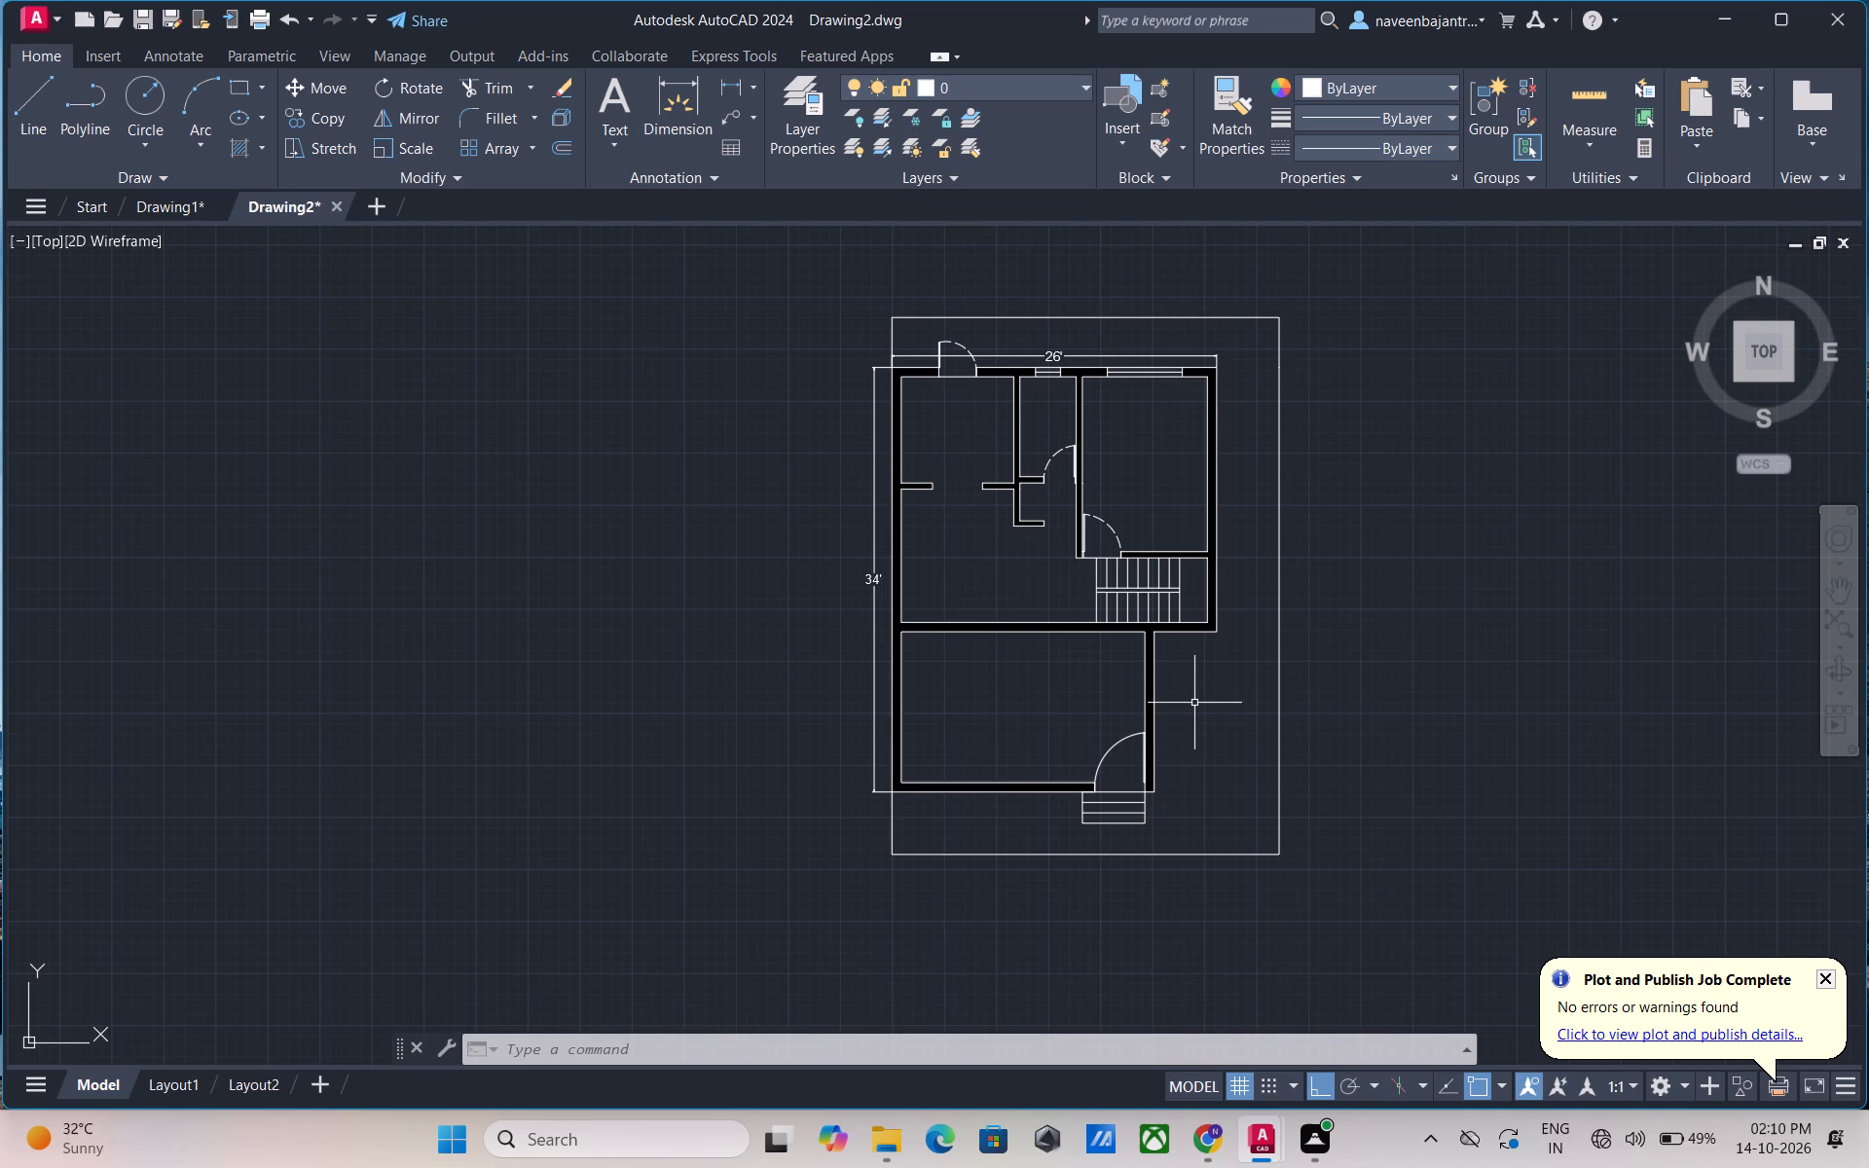
Draw two vertical lines from the upper corners of the facing wall stubs below the upper-left room, running up past the top exterior wall.
{"action": "middle_click_drag", "start_coordinate": [1197, 704], "coordinate": [1041, 697]}
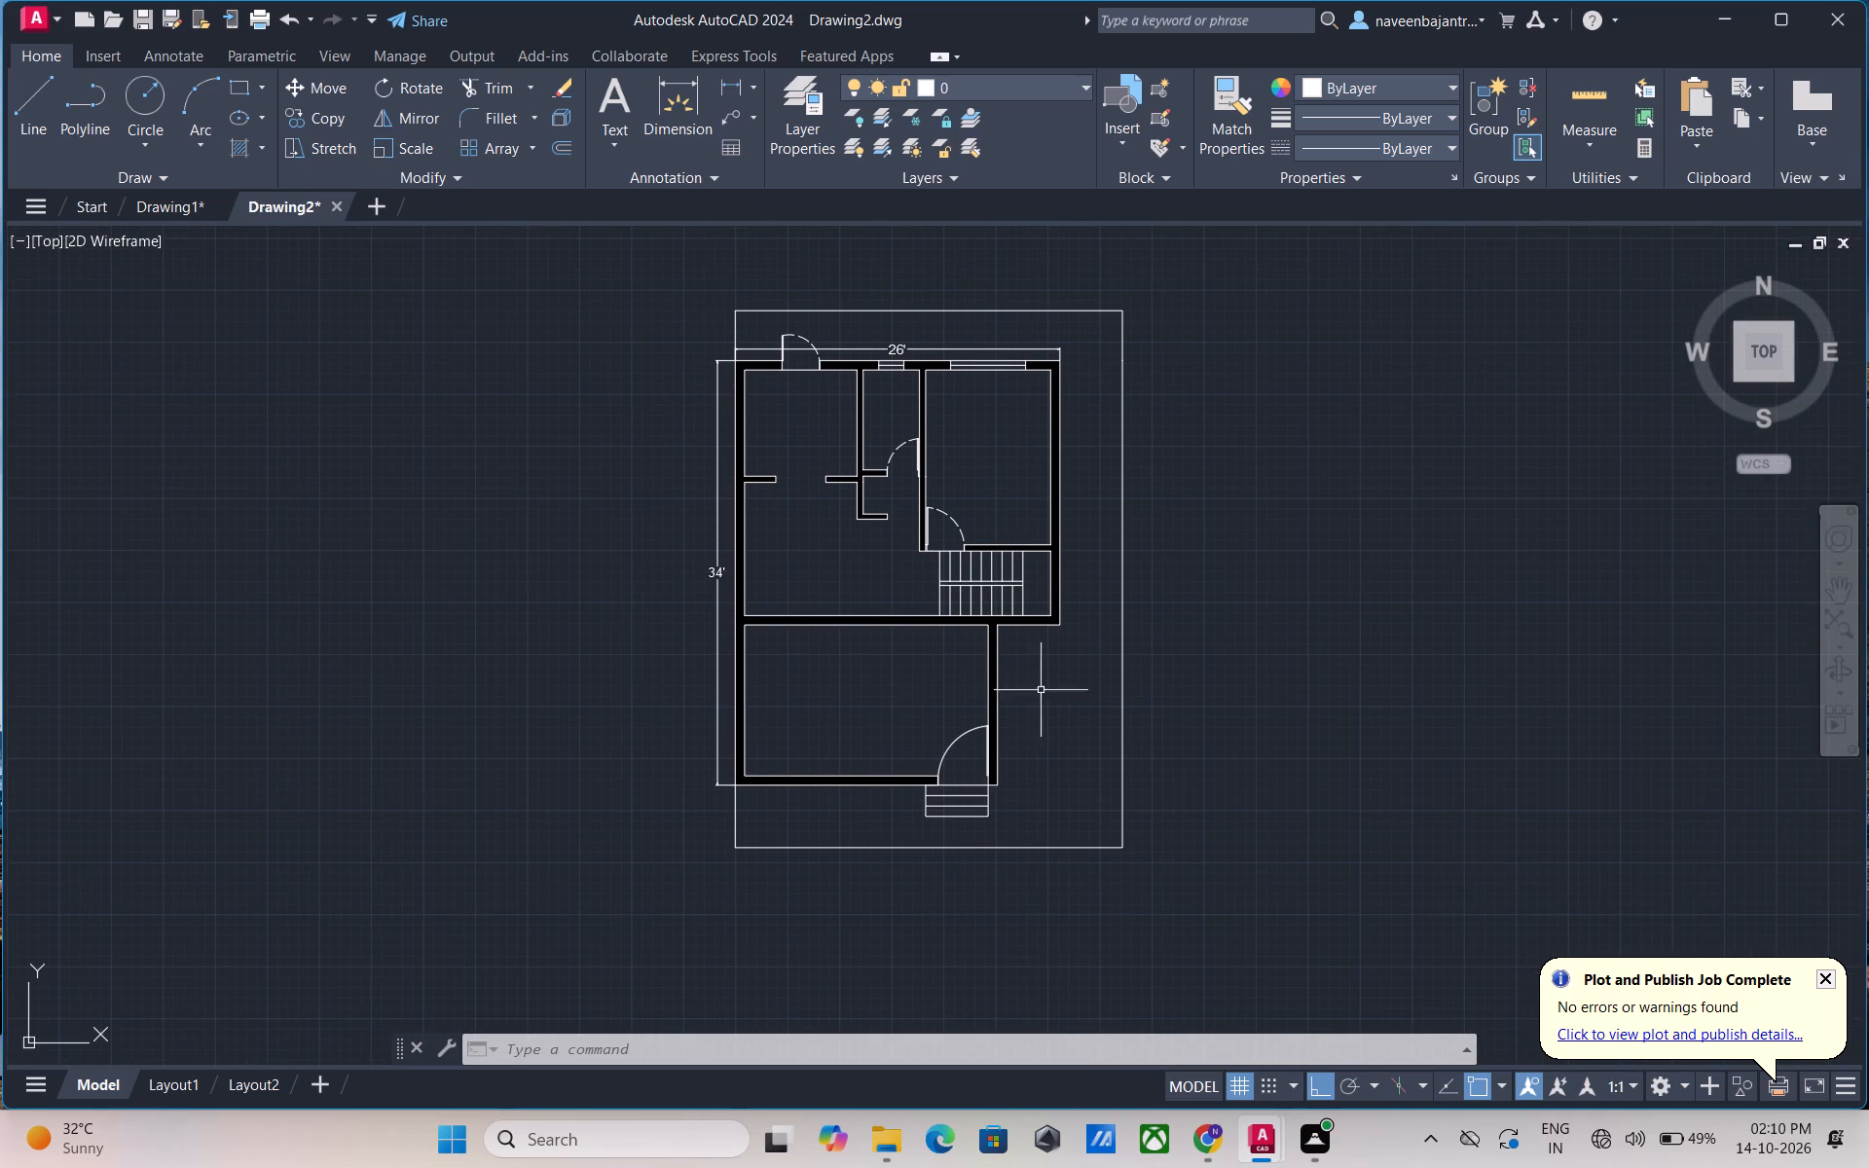
{"action": "middle_click_drag", "start_coordinate": [1101, 391], "coordinate": [1077, 476]}
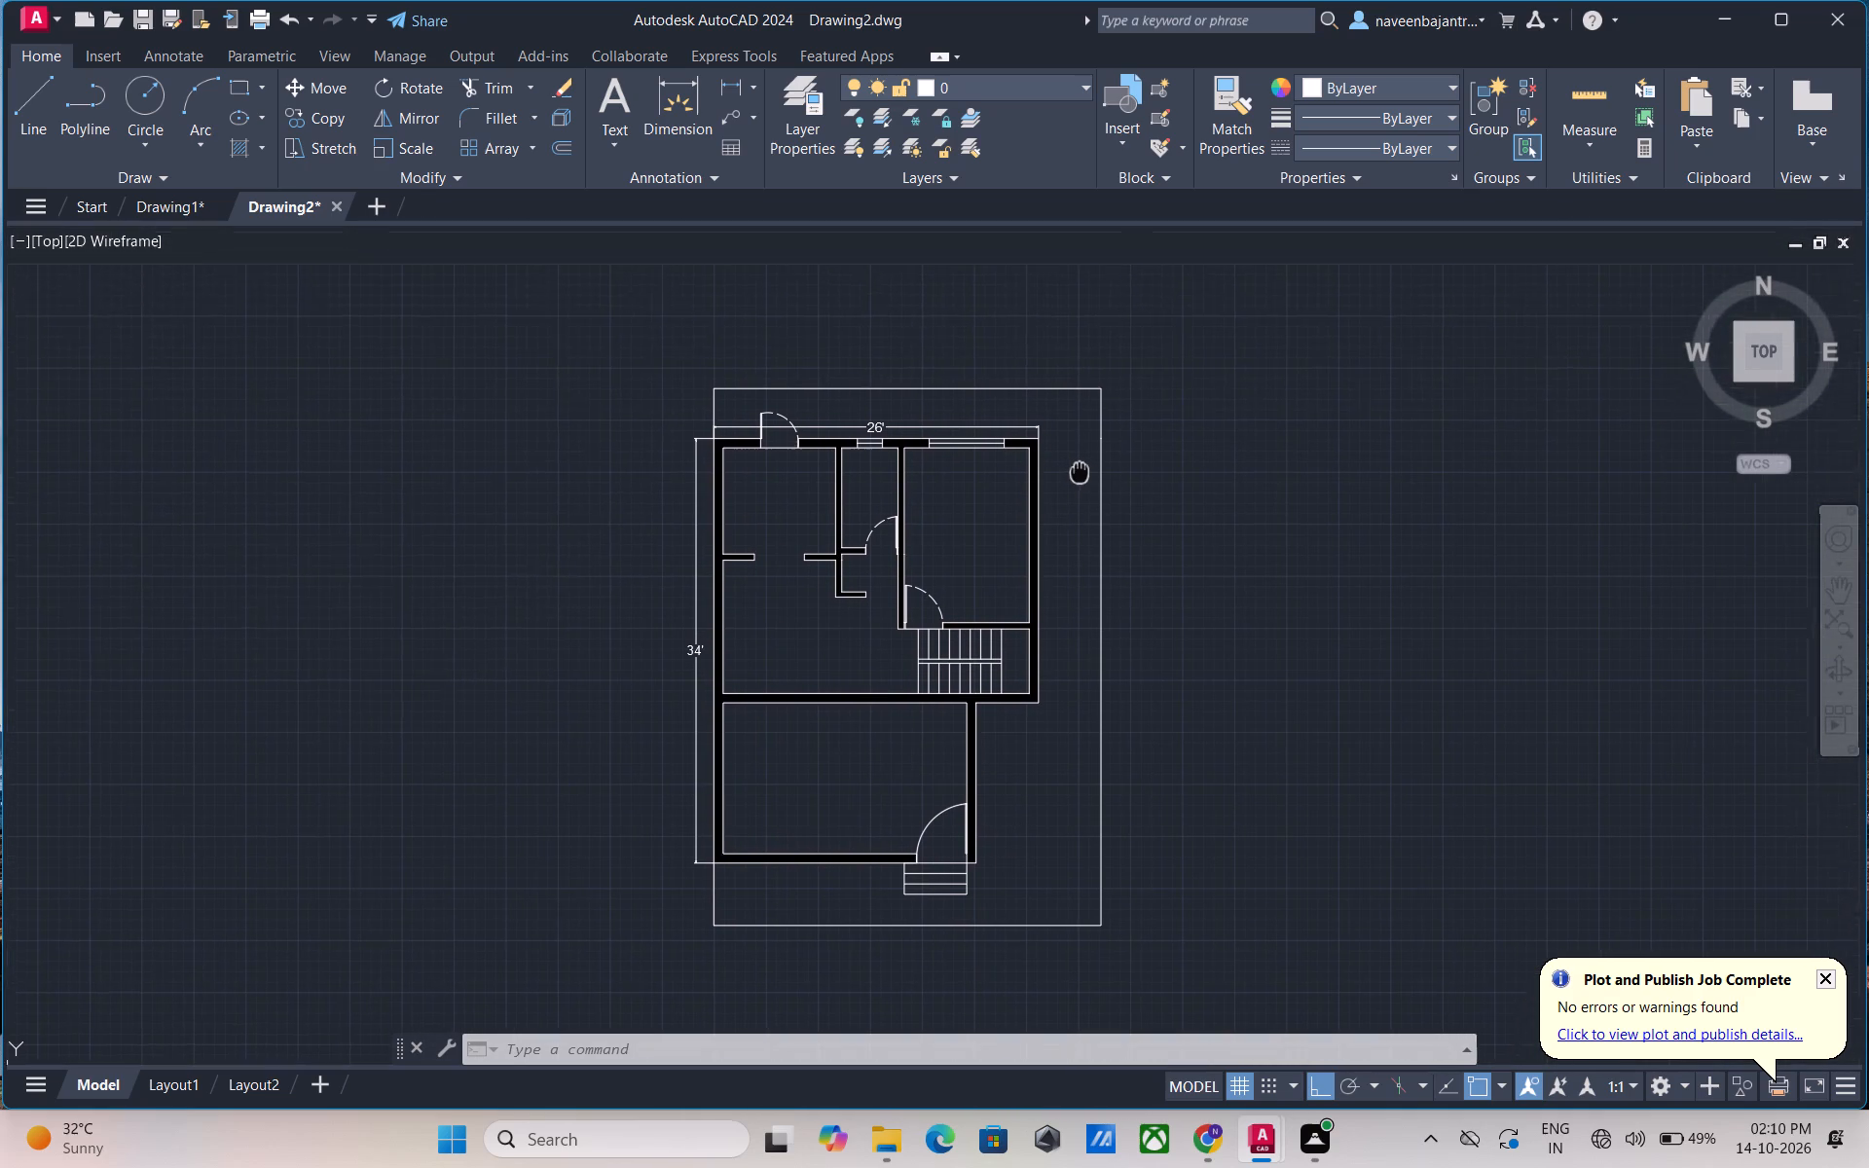
{"action": "middle_click_drag", "start_coordinate": [1077, 476], "coordinate": [1063, 521]}
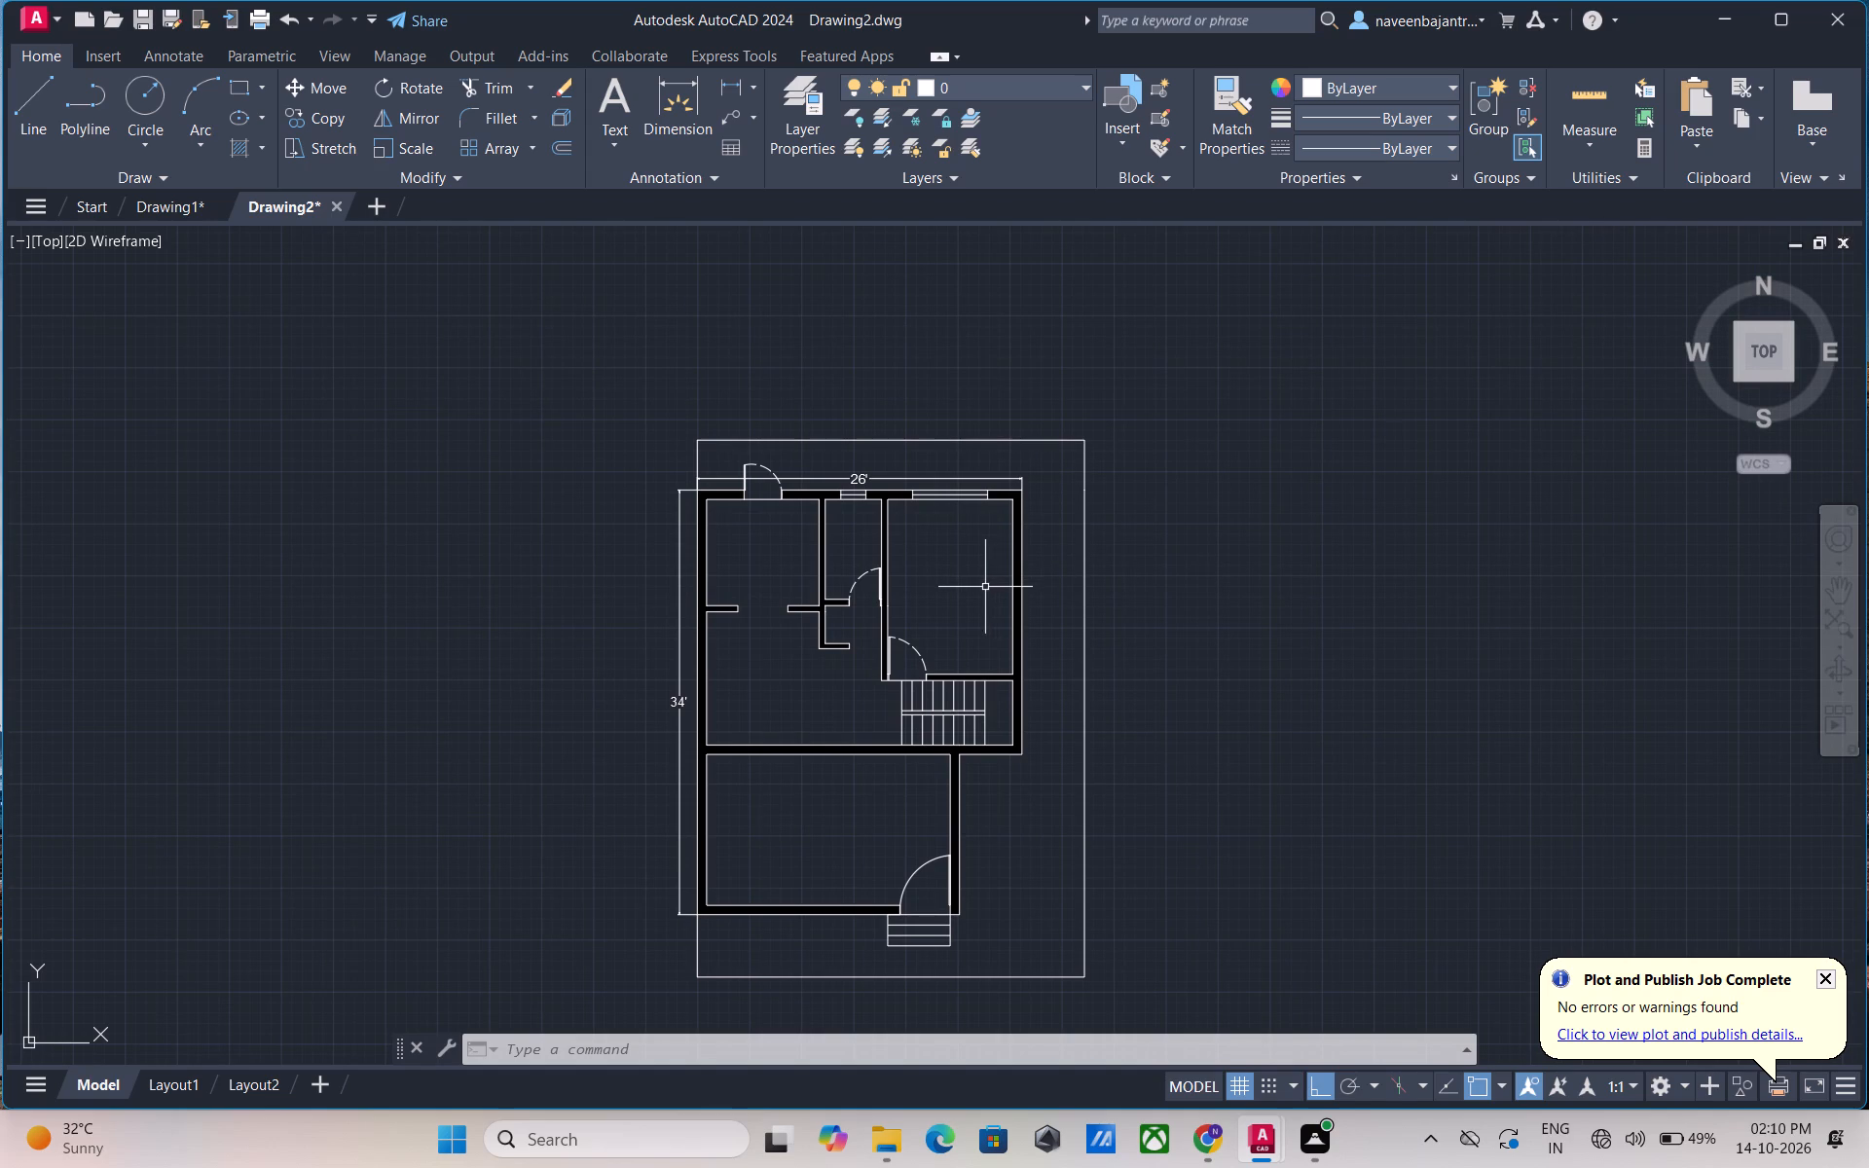
{"action": "middle_click_drag", "start_coordinate": [981, 588], "coordinate": [1106, 504]}
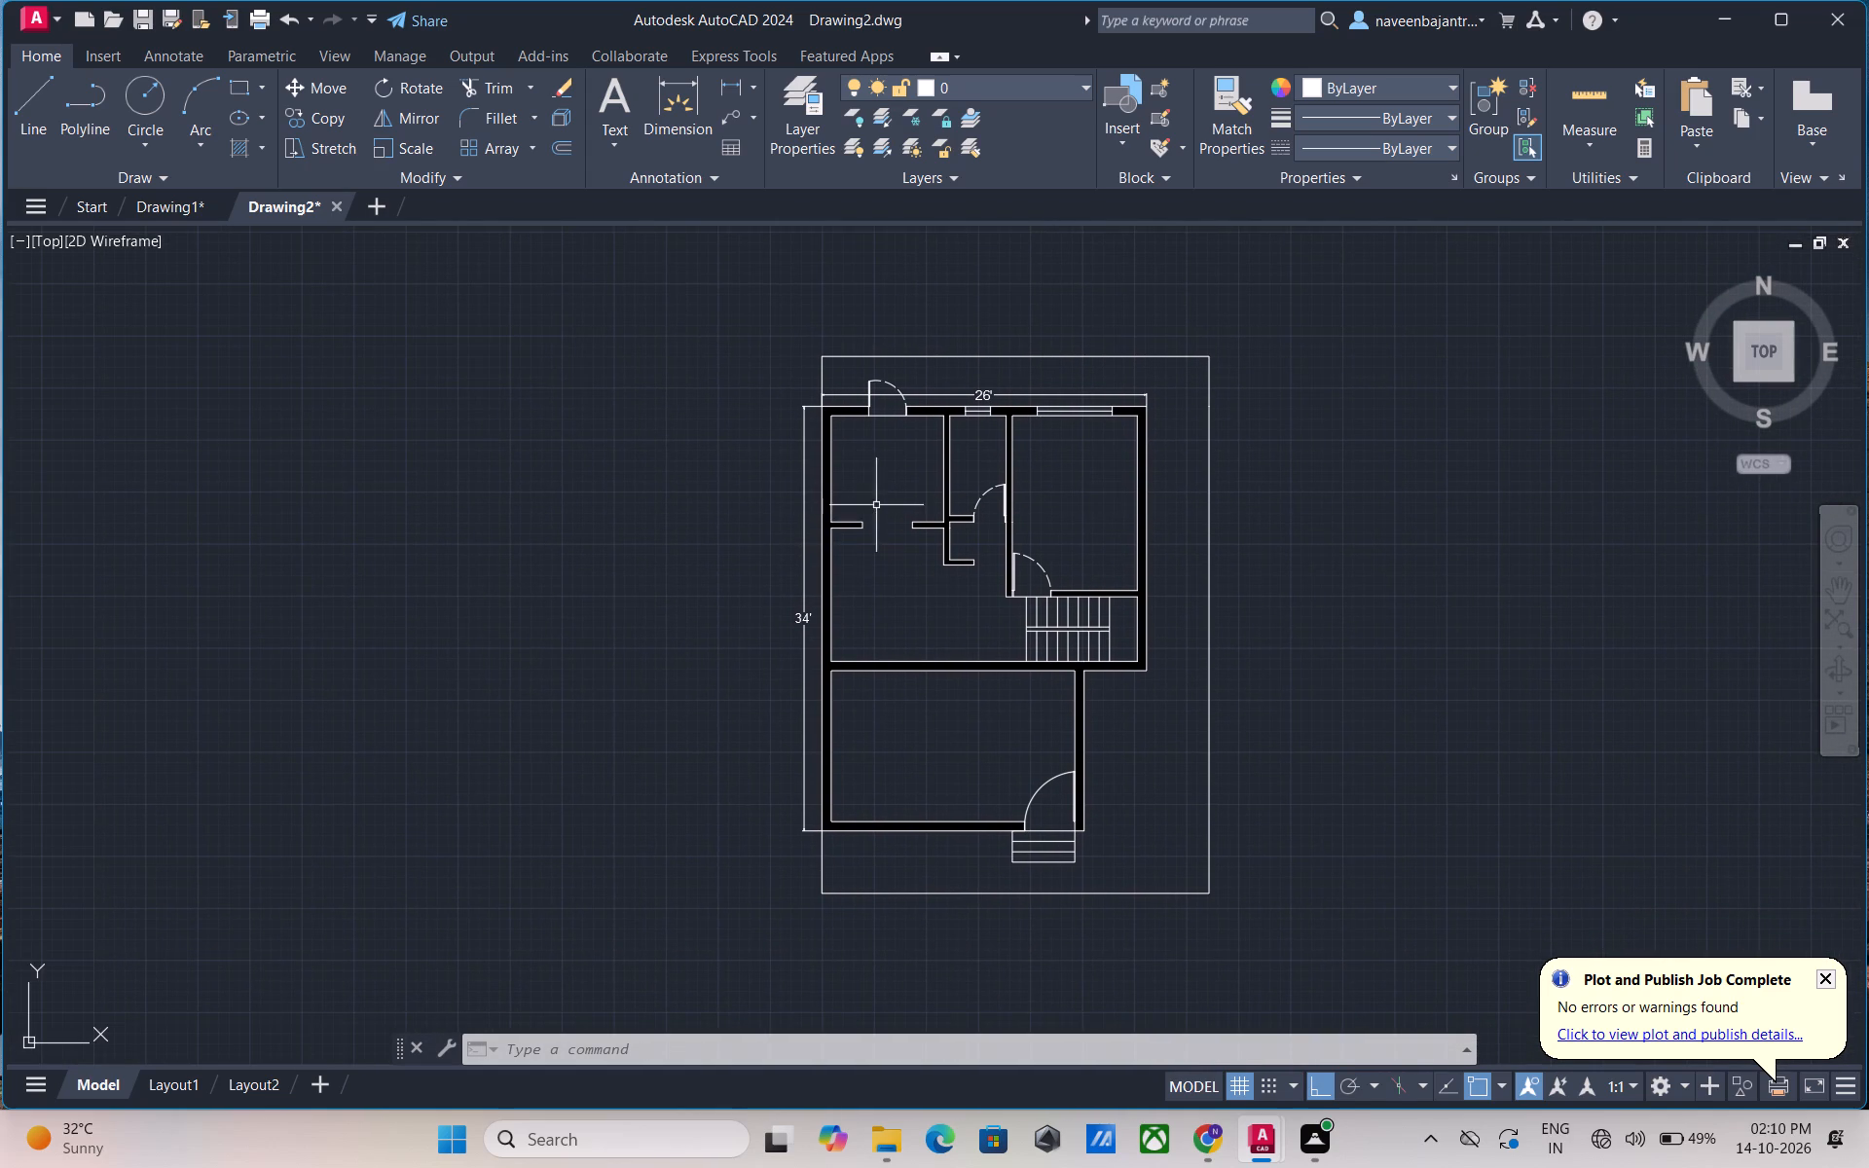
{"action": "scroll", "coordinate": [876, 505], "scroll_direction": "up", "scroll_amount": 2}
{"action": "middle_click_drag", "start_coordinate": [894, 479], "coordinate": [791, 639]}
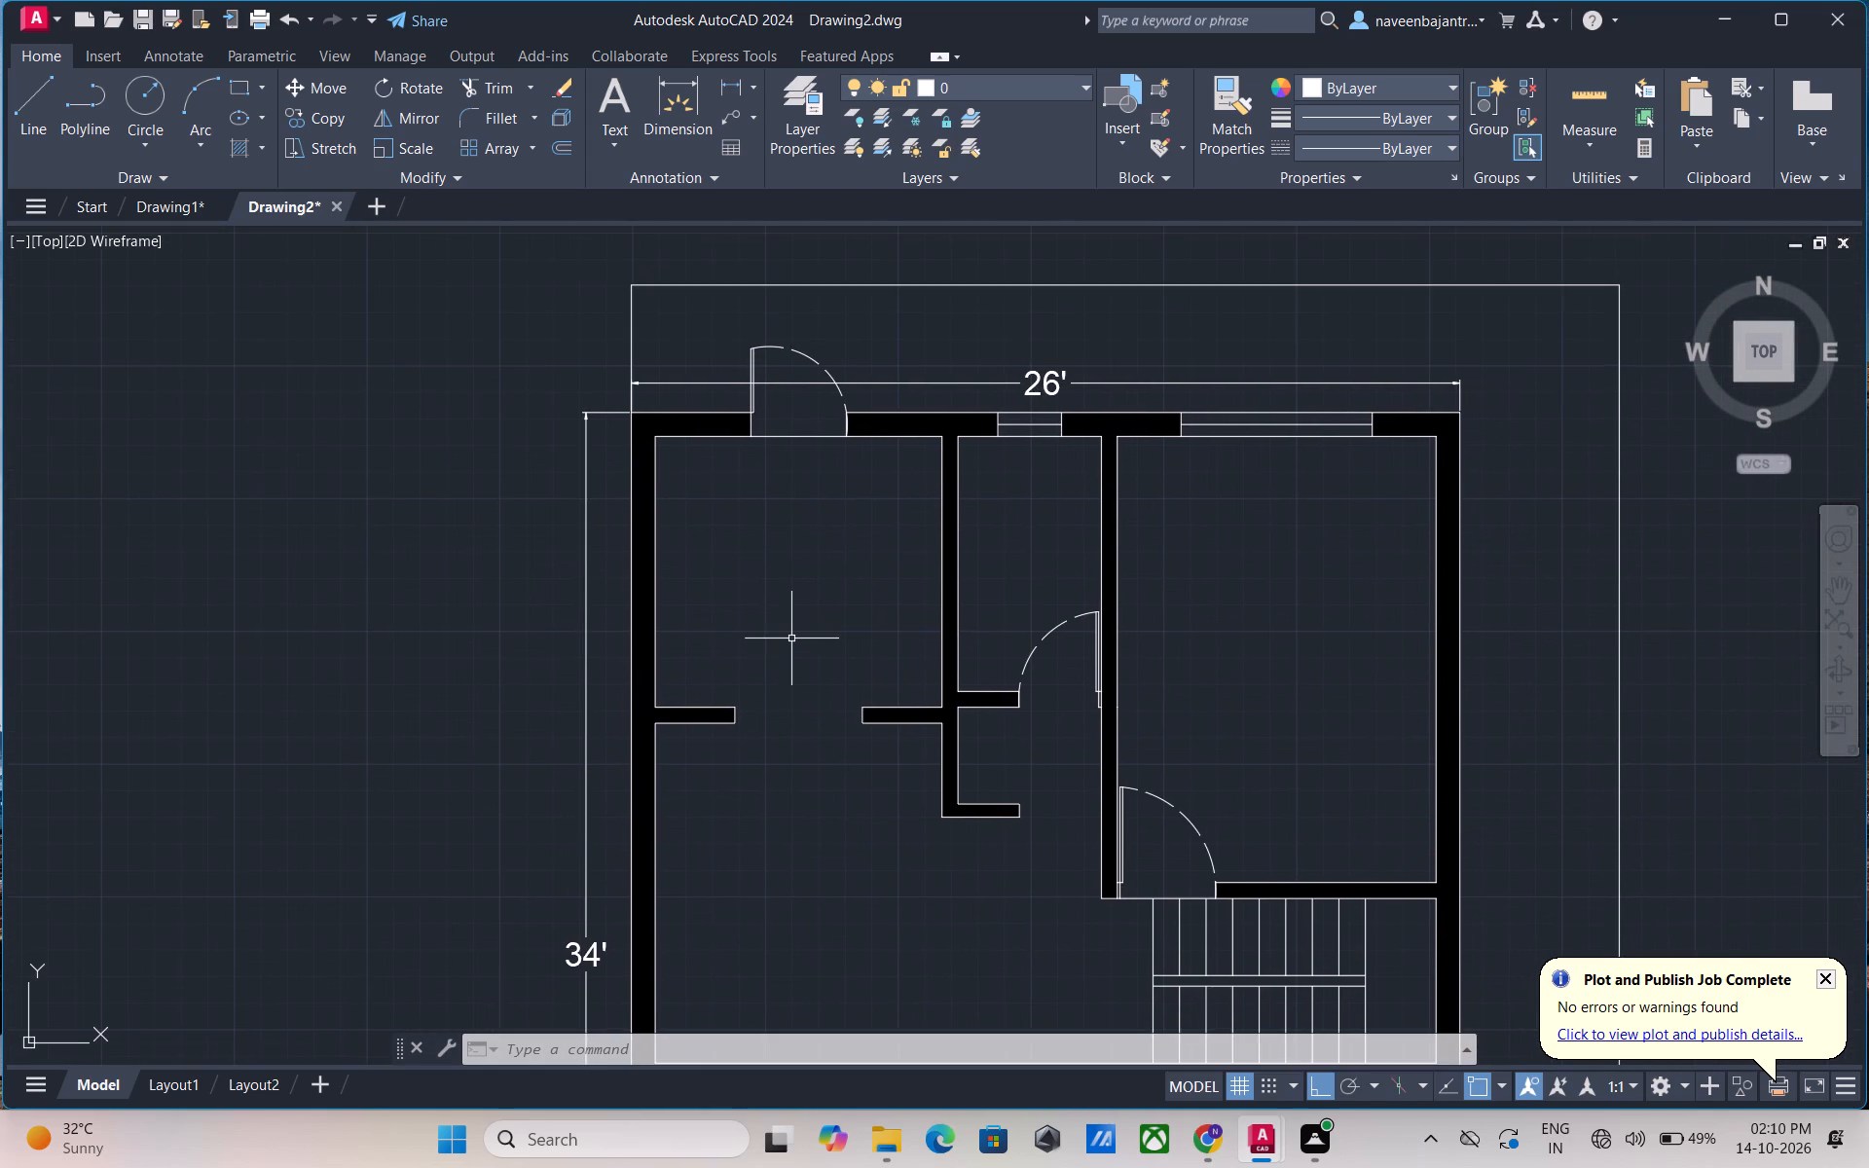
{"action": "key", "text": "Escape"}
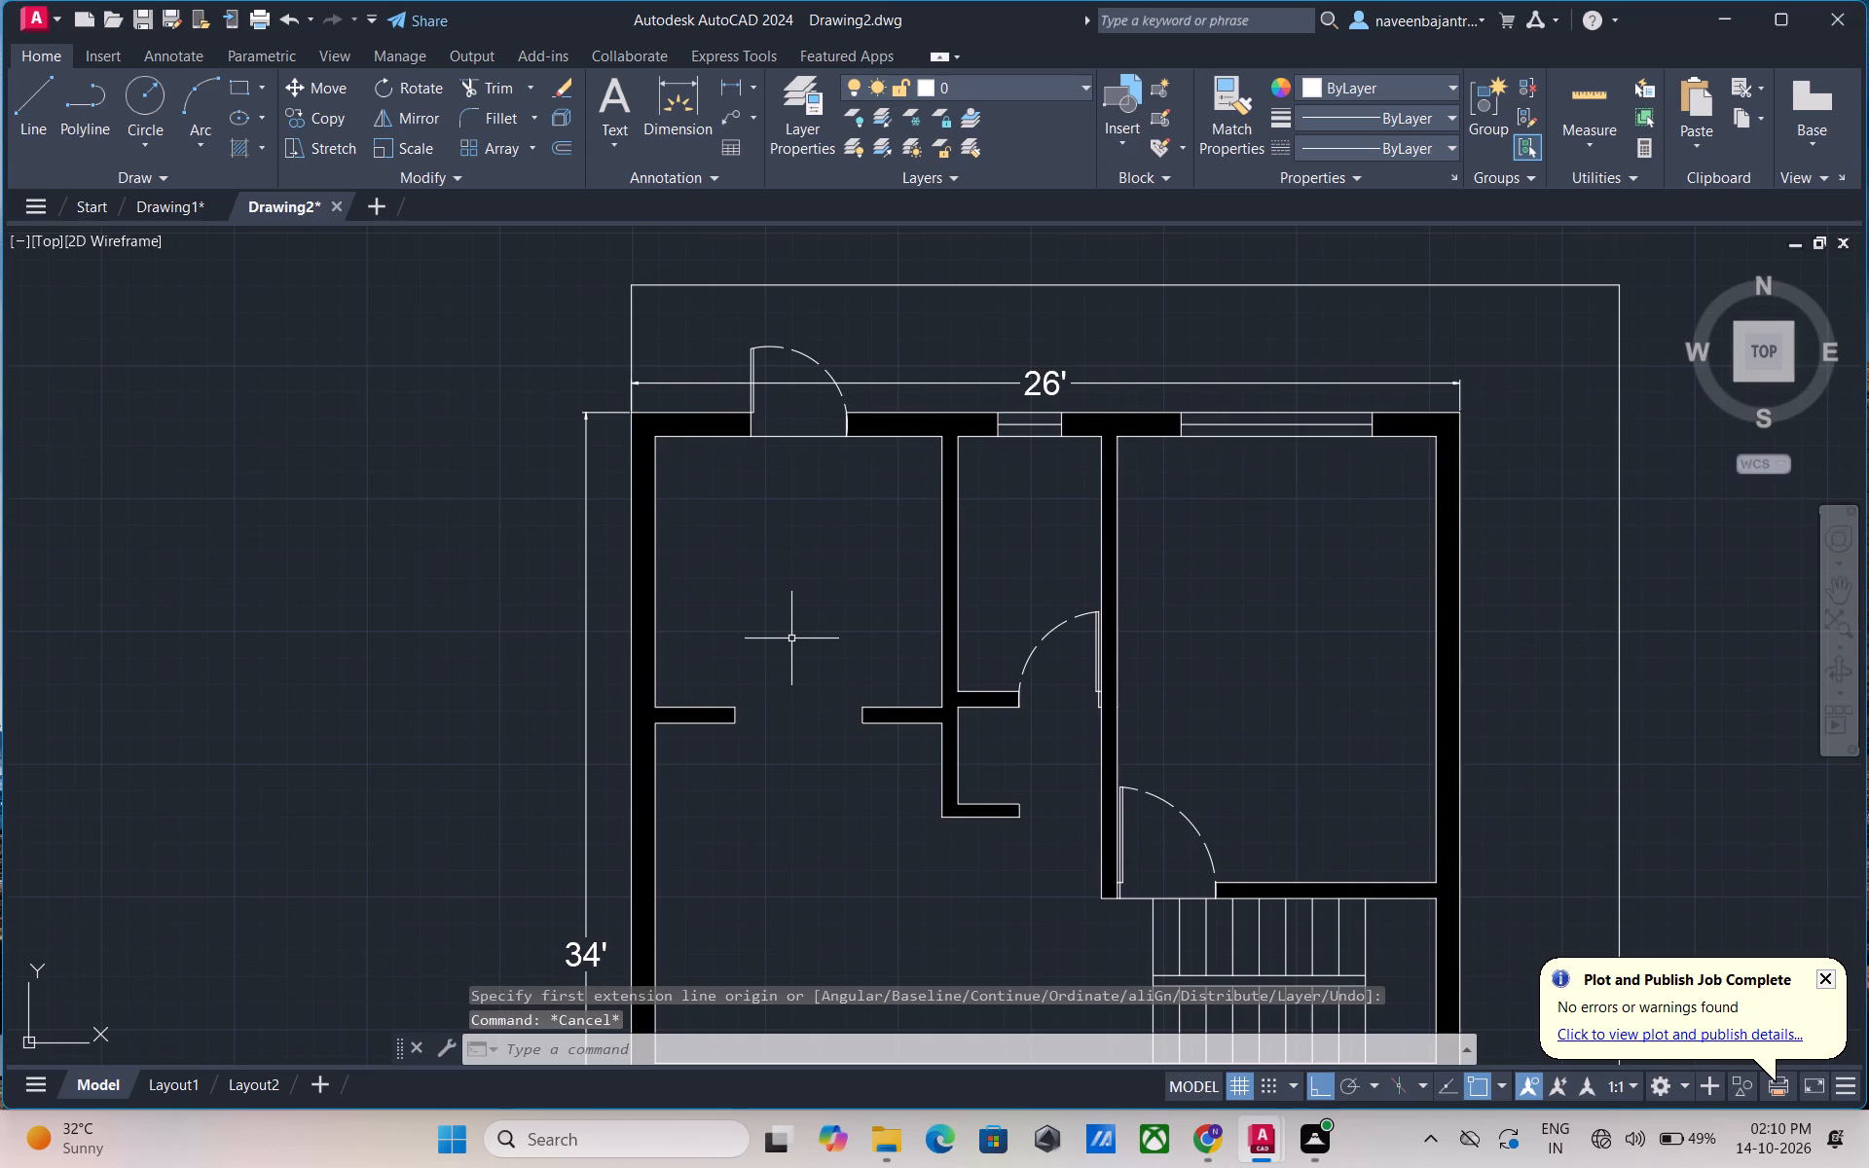
{"action": "type", "text": "L"}
{"action": "key", "text": "space"}
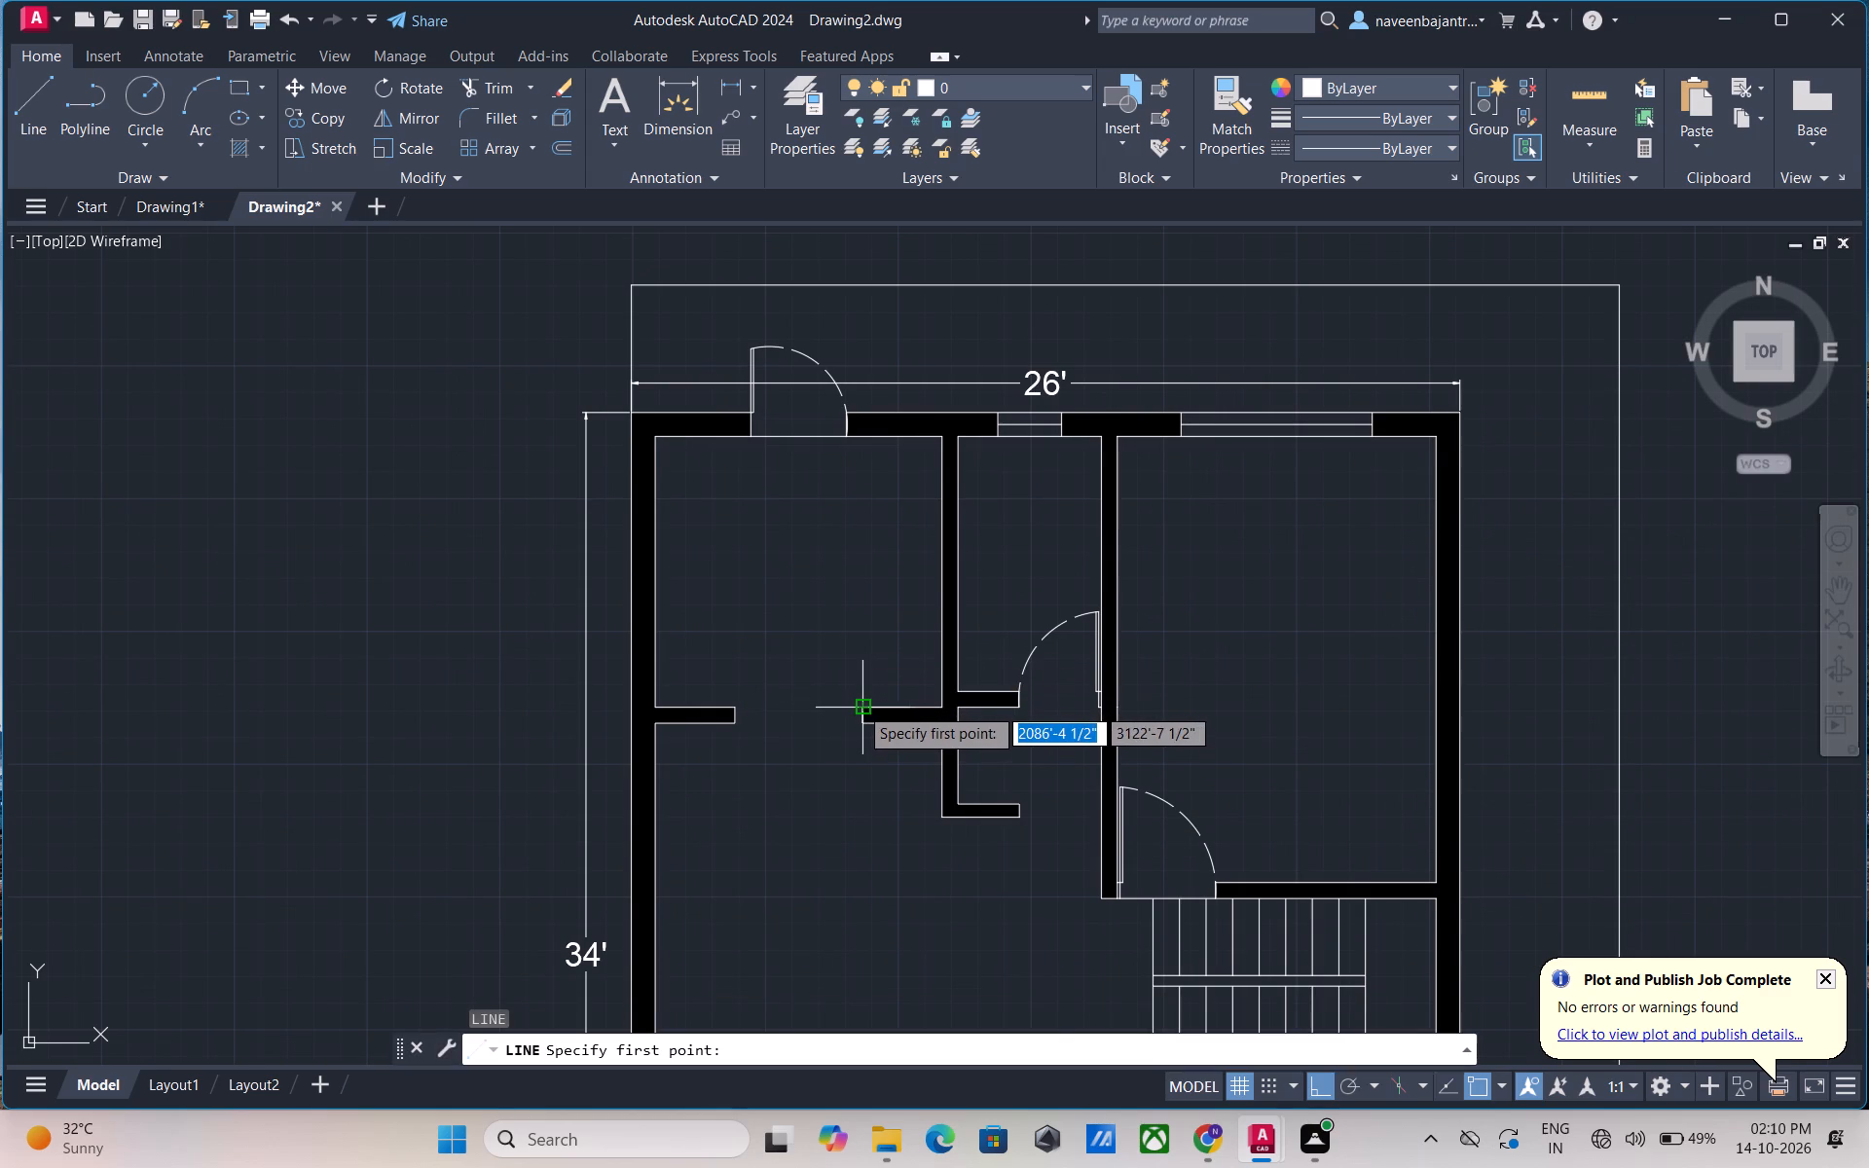
{"action": "left_click", "coordinate": [861, 704]}
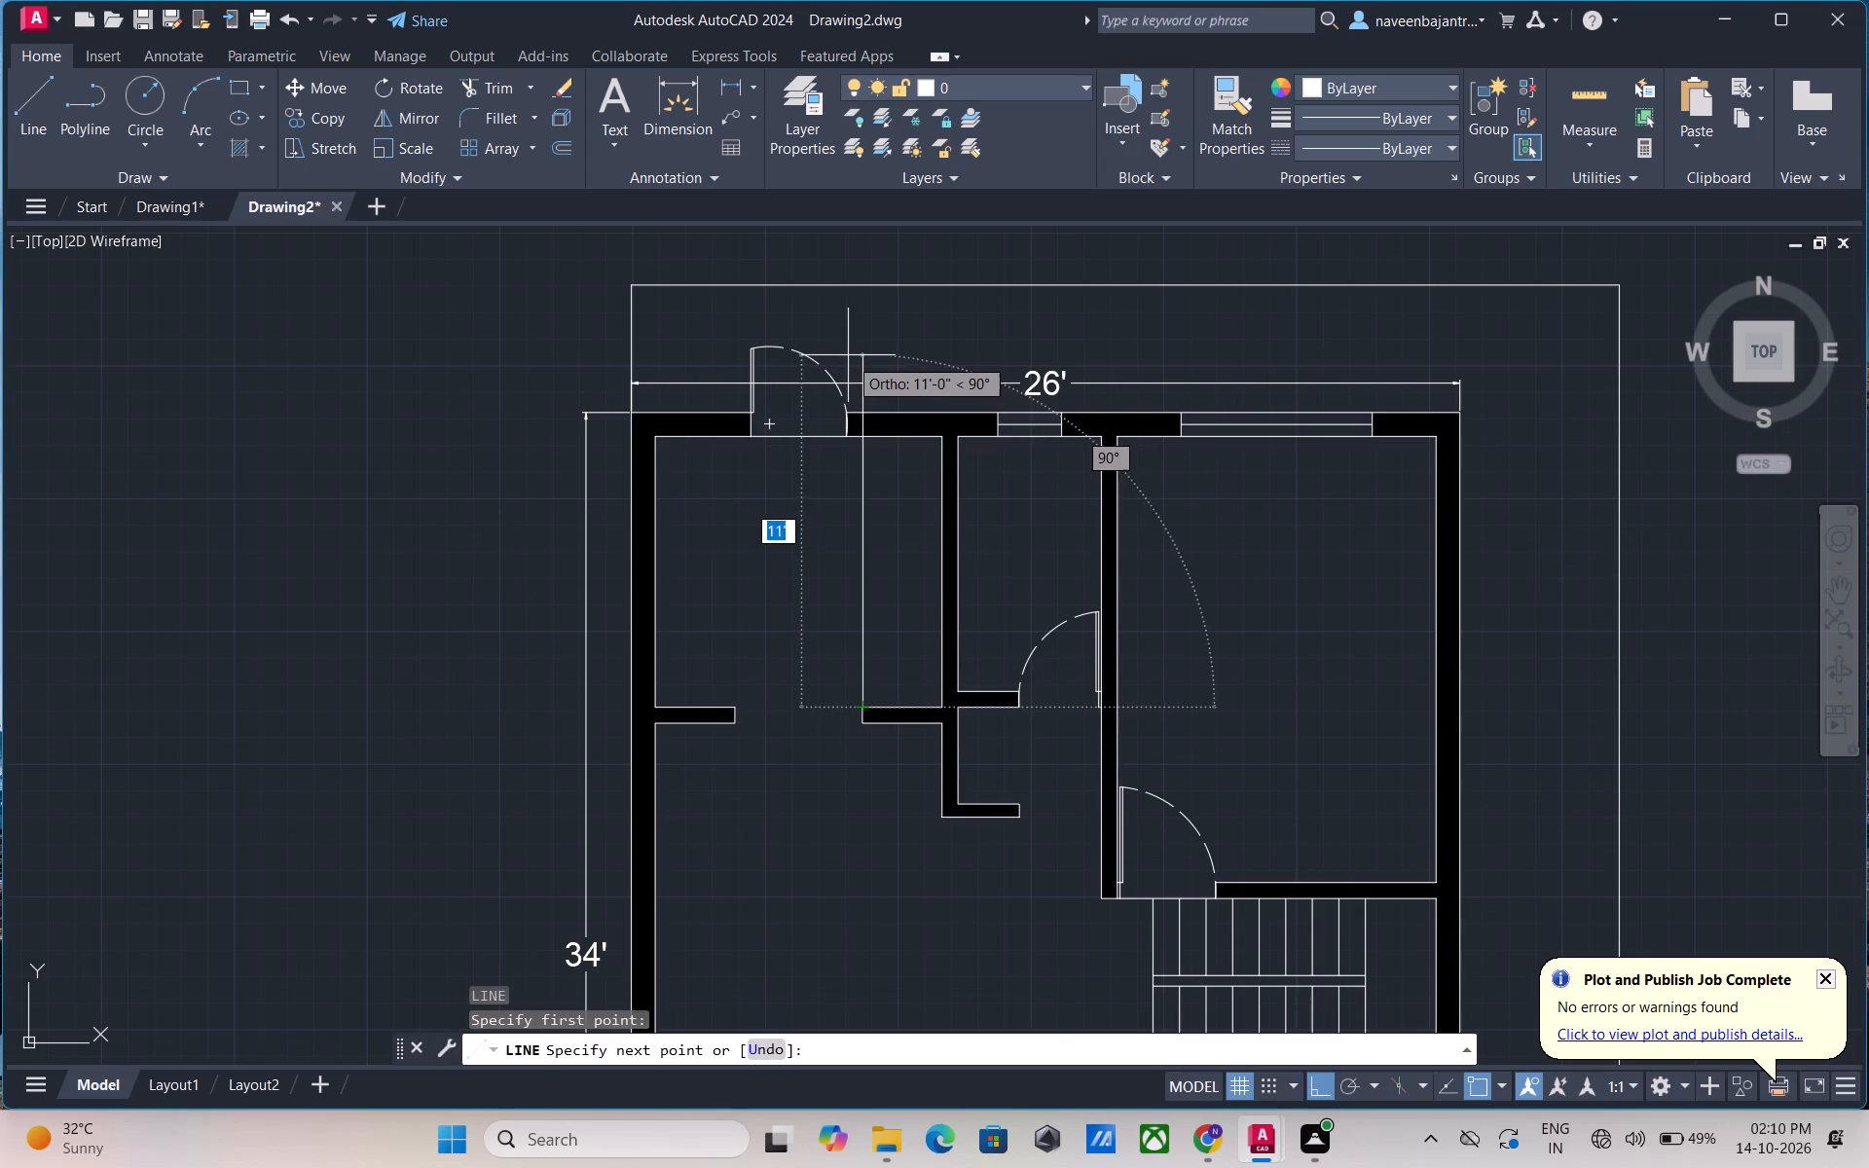
{"action": "left_click", "coordinate": [858, 331]}
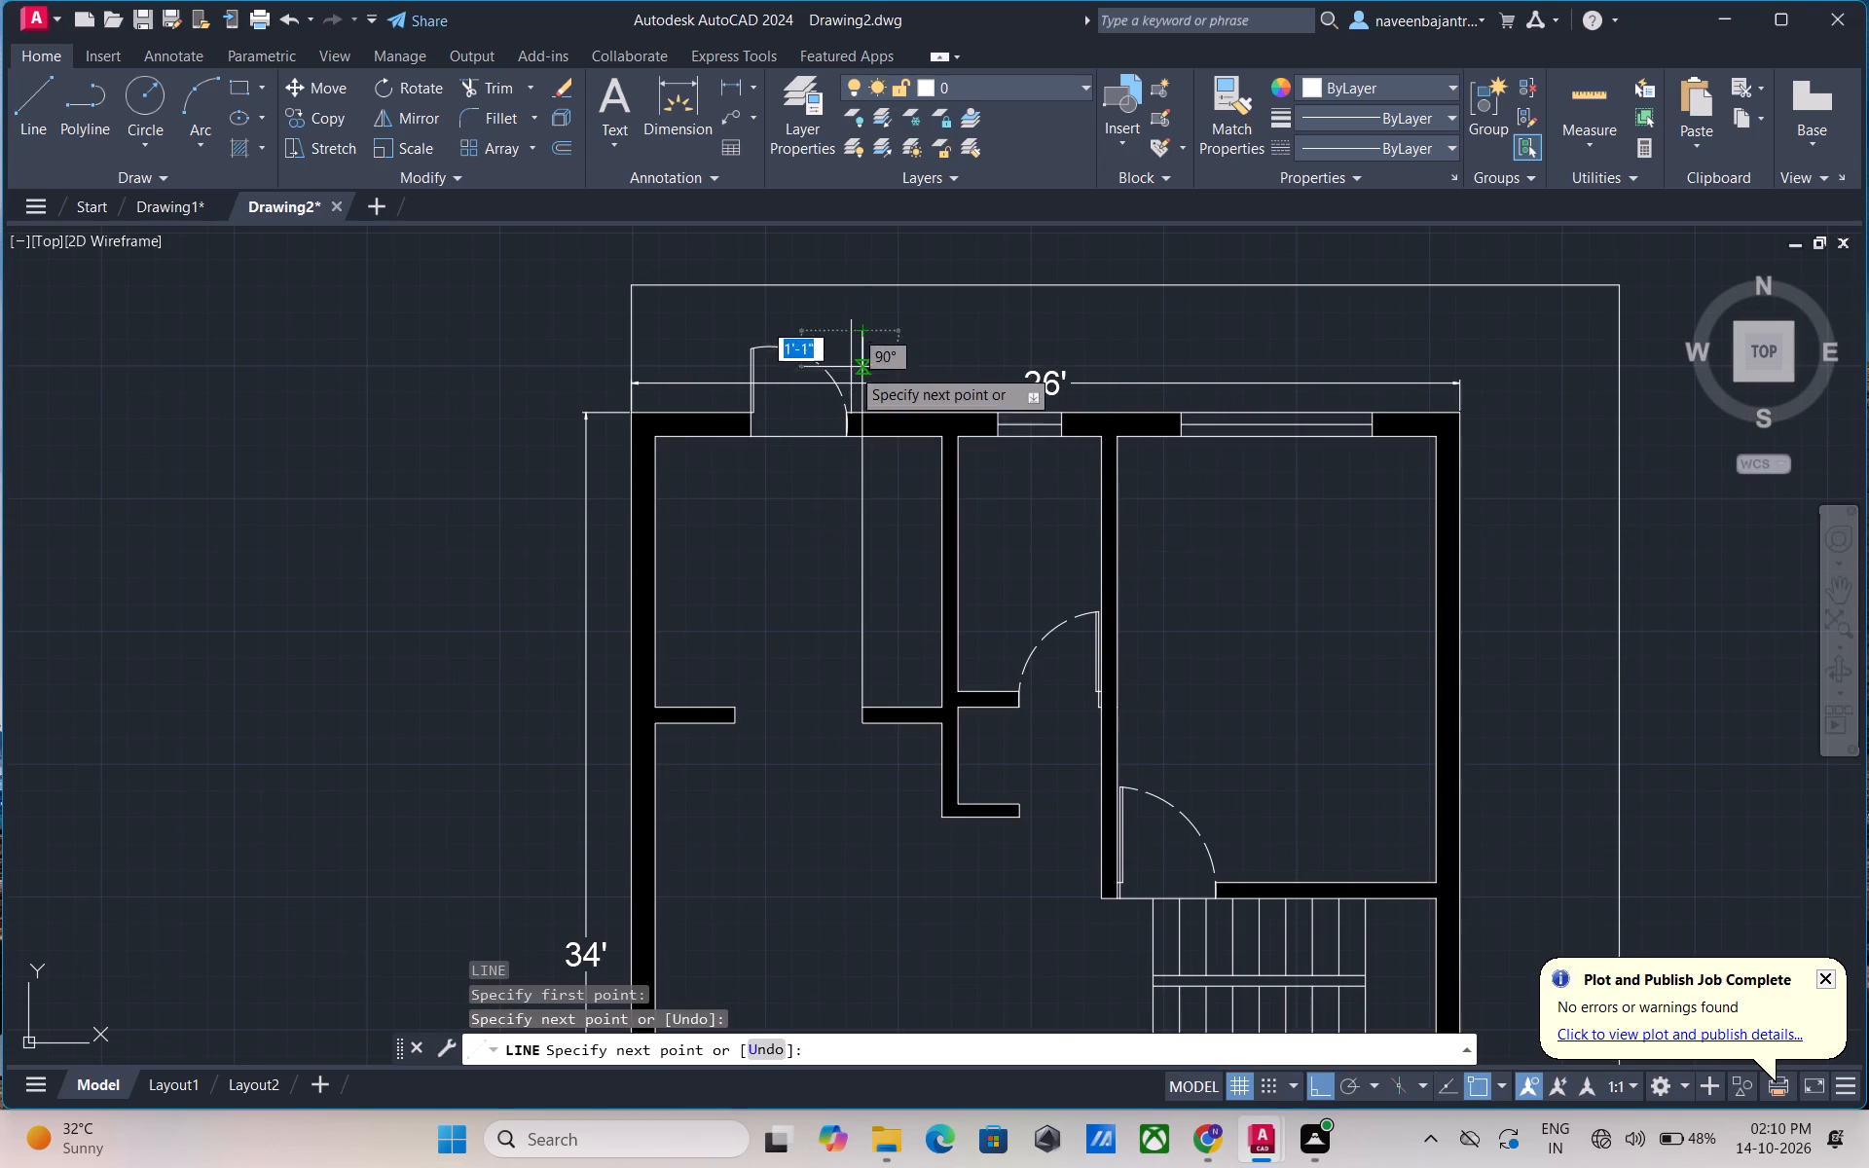
{"action": "key", "text": "Escape"}
{"action": "key", "text": "l"}
{"action": "key", "text": "space"}
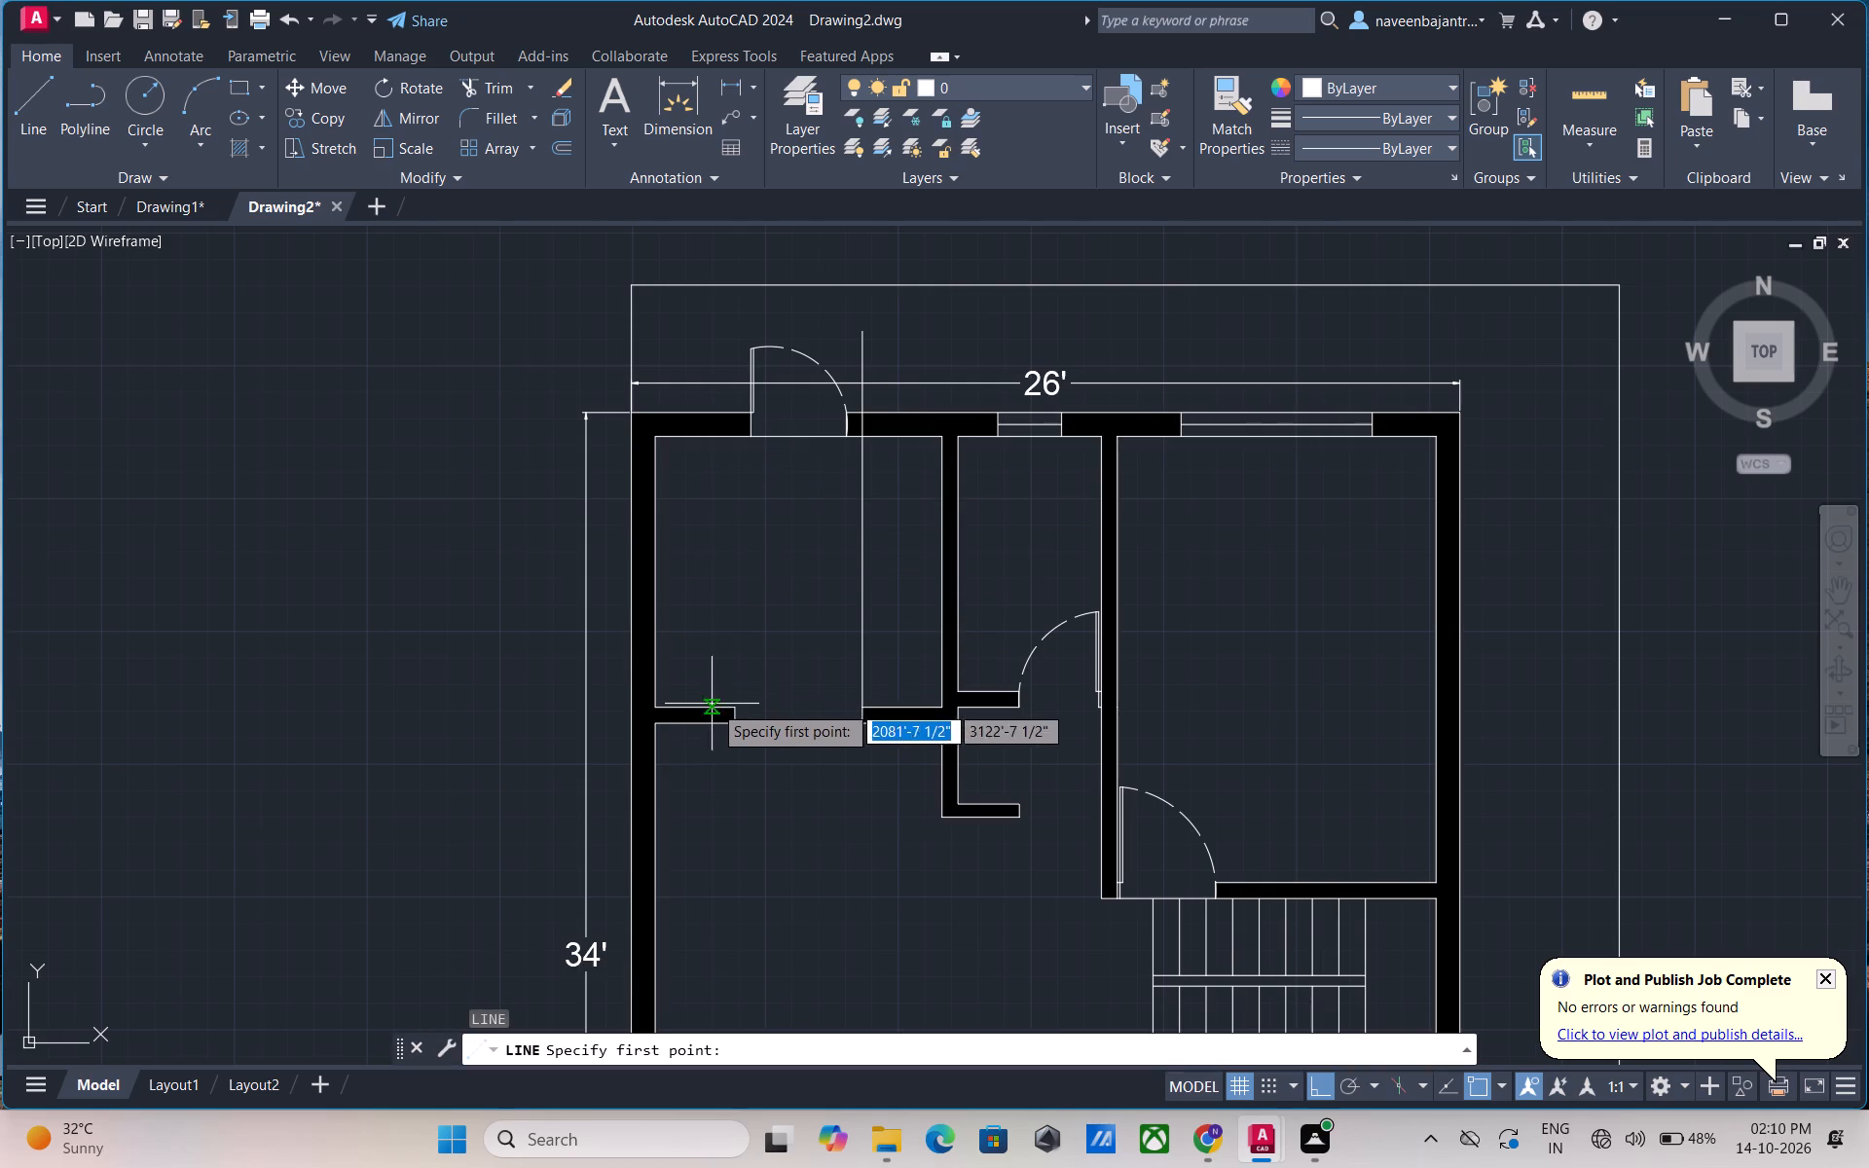
{"action": "left_click", "coordinate": [731, 707]}
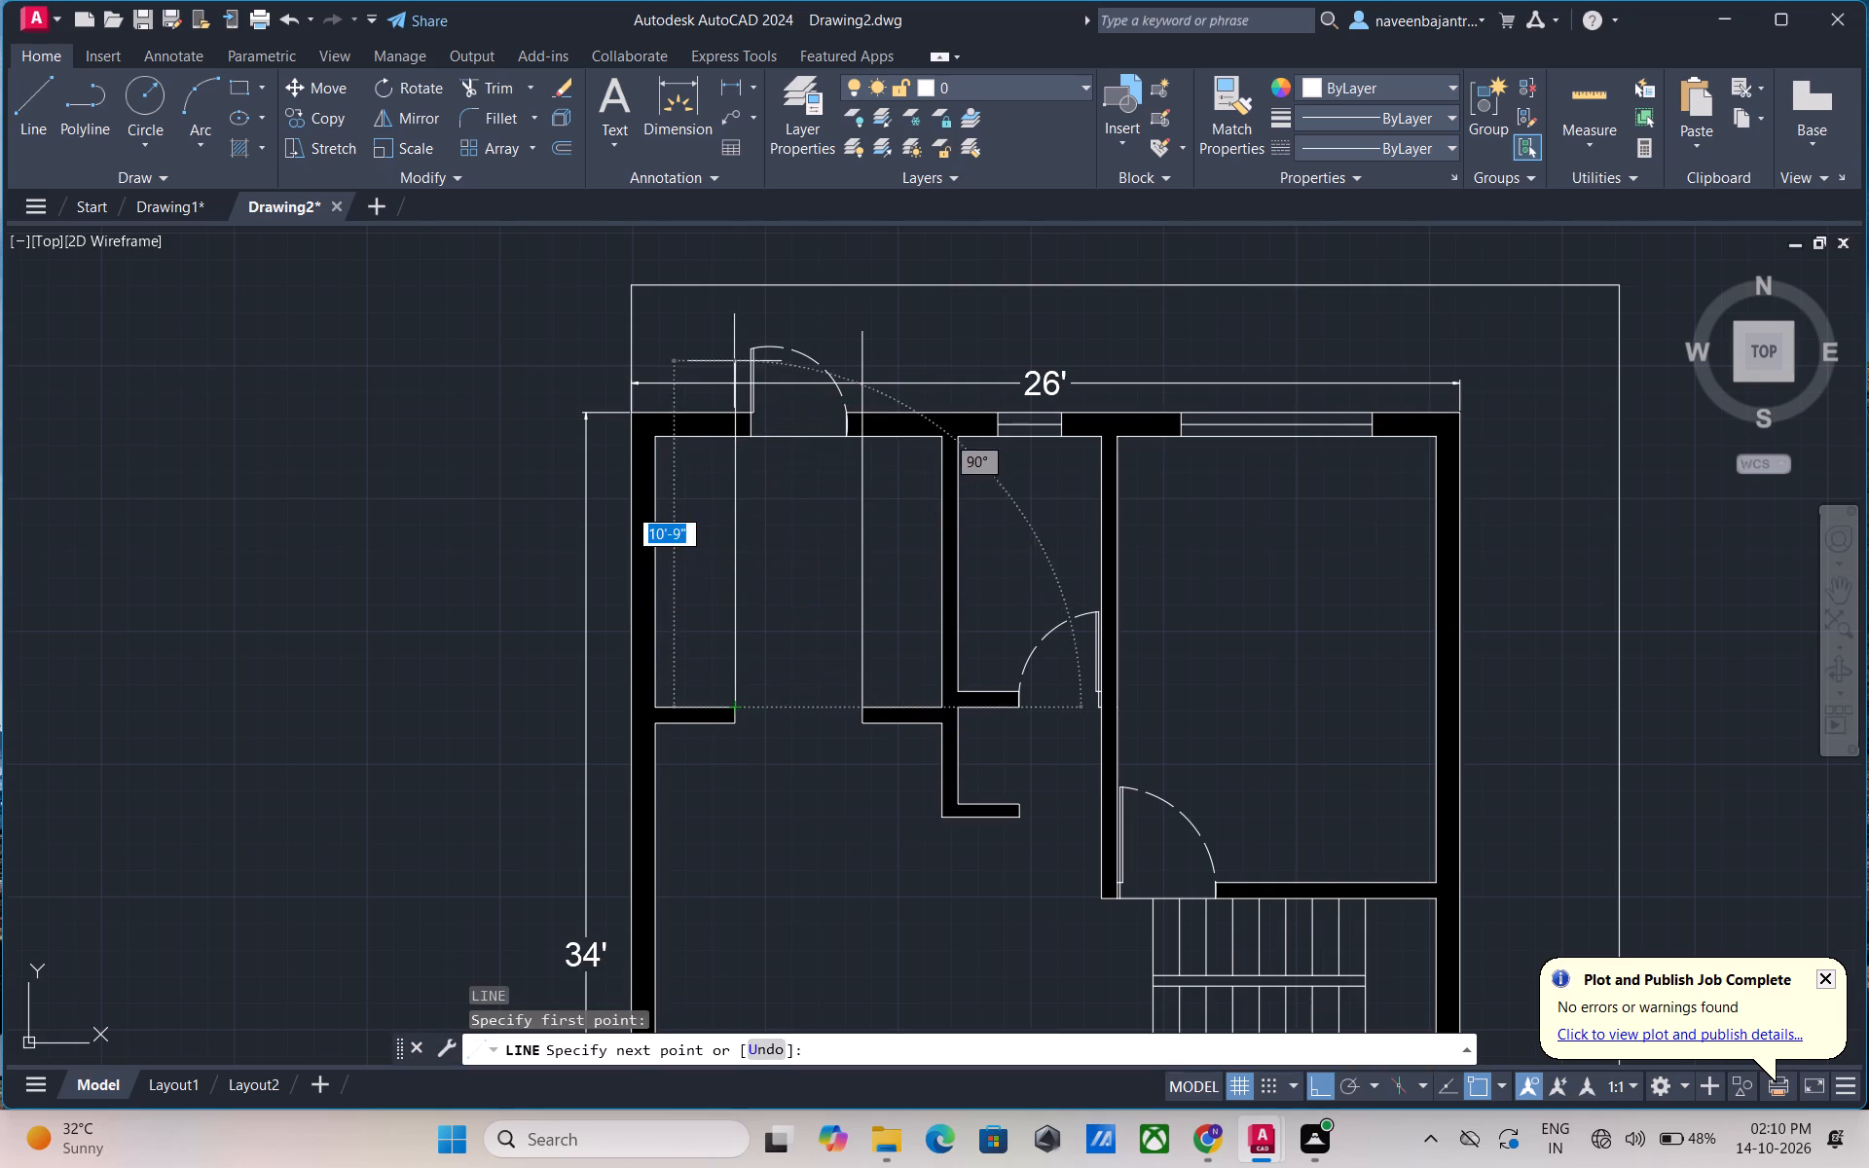
{"action": "left_click", "coordinate": [734, 330]}
{"action": "key", "text": "Escape"}
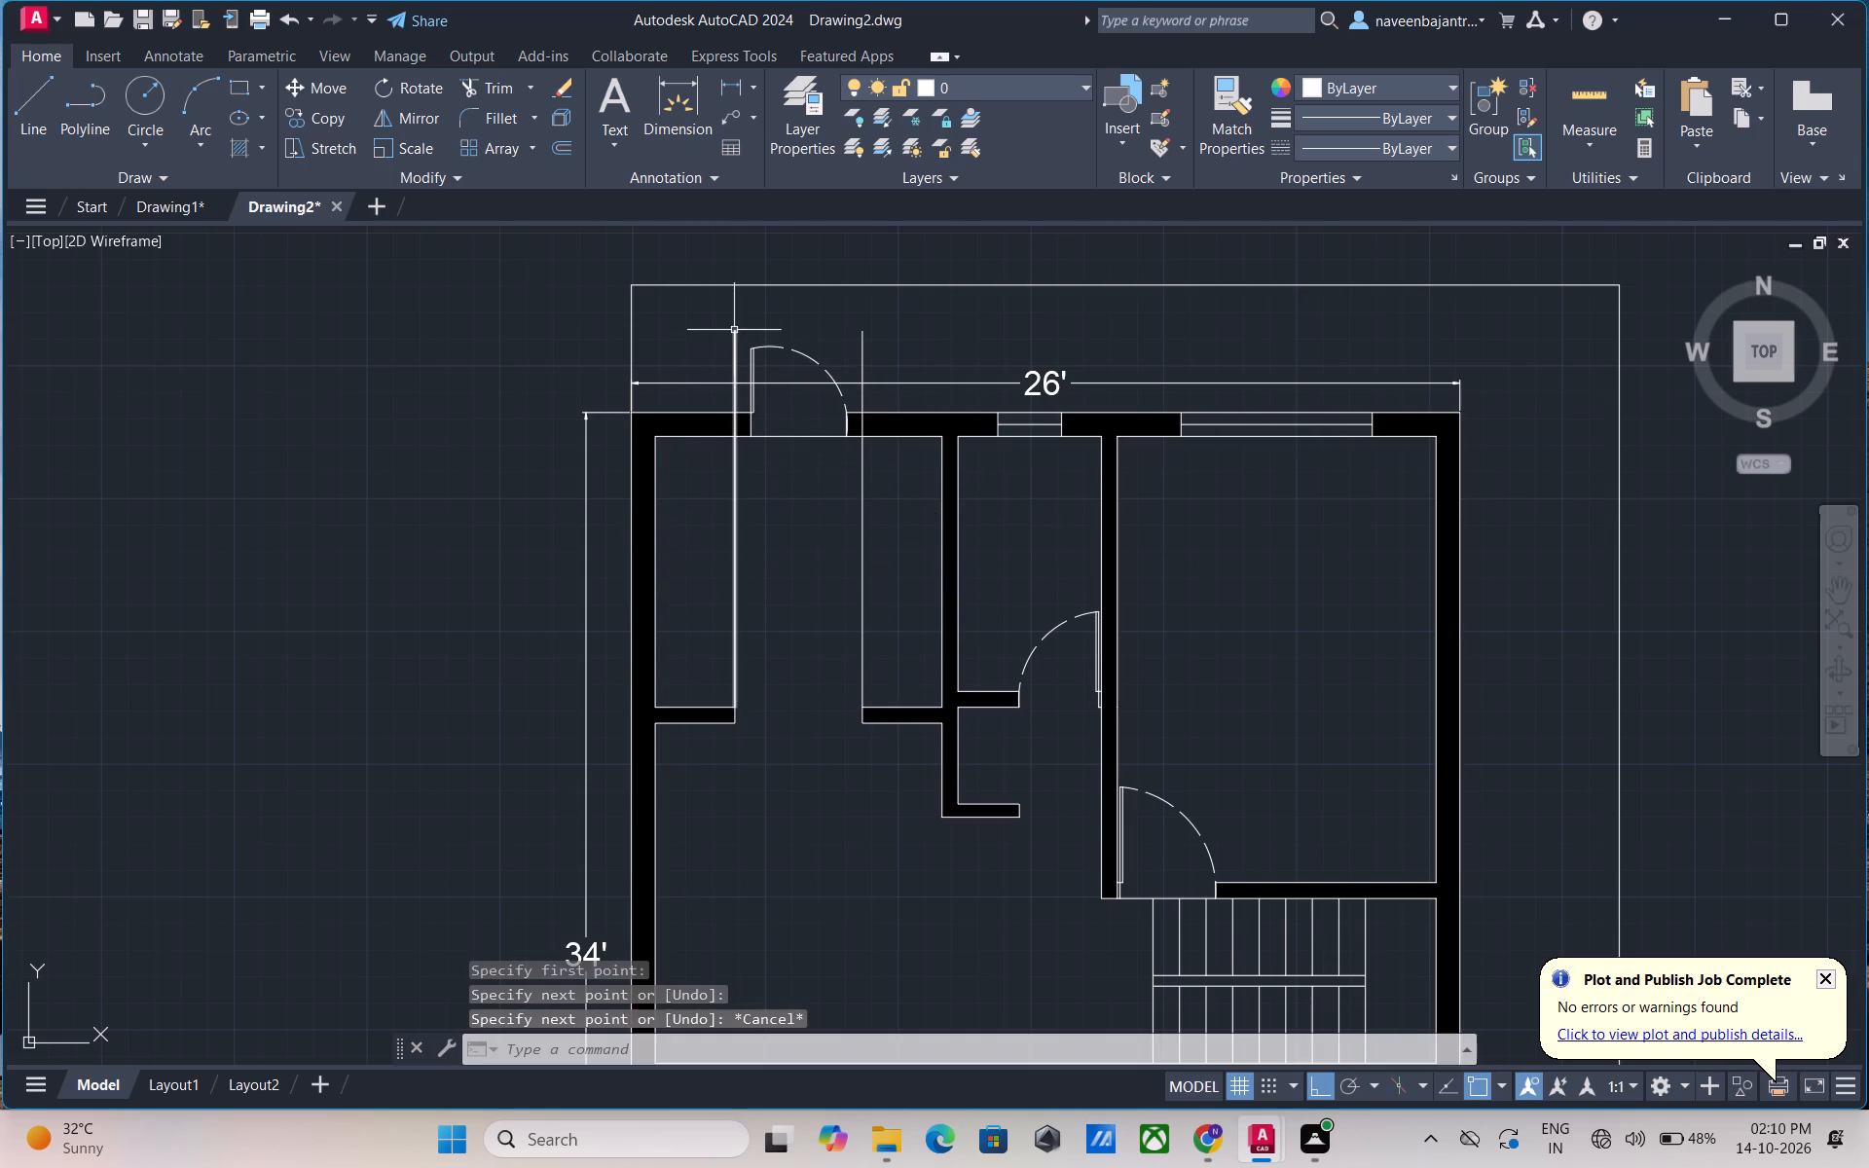
Trim both vertical lines in the upper-left room back to the inner face of the top exterior wall.
{"action": "type", "text": "TR"}
{"action": "key", "text": "space"}
{"action": "left_click", "coordinate": [734, 331]}
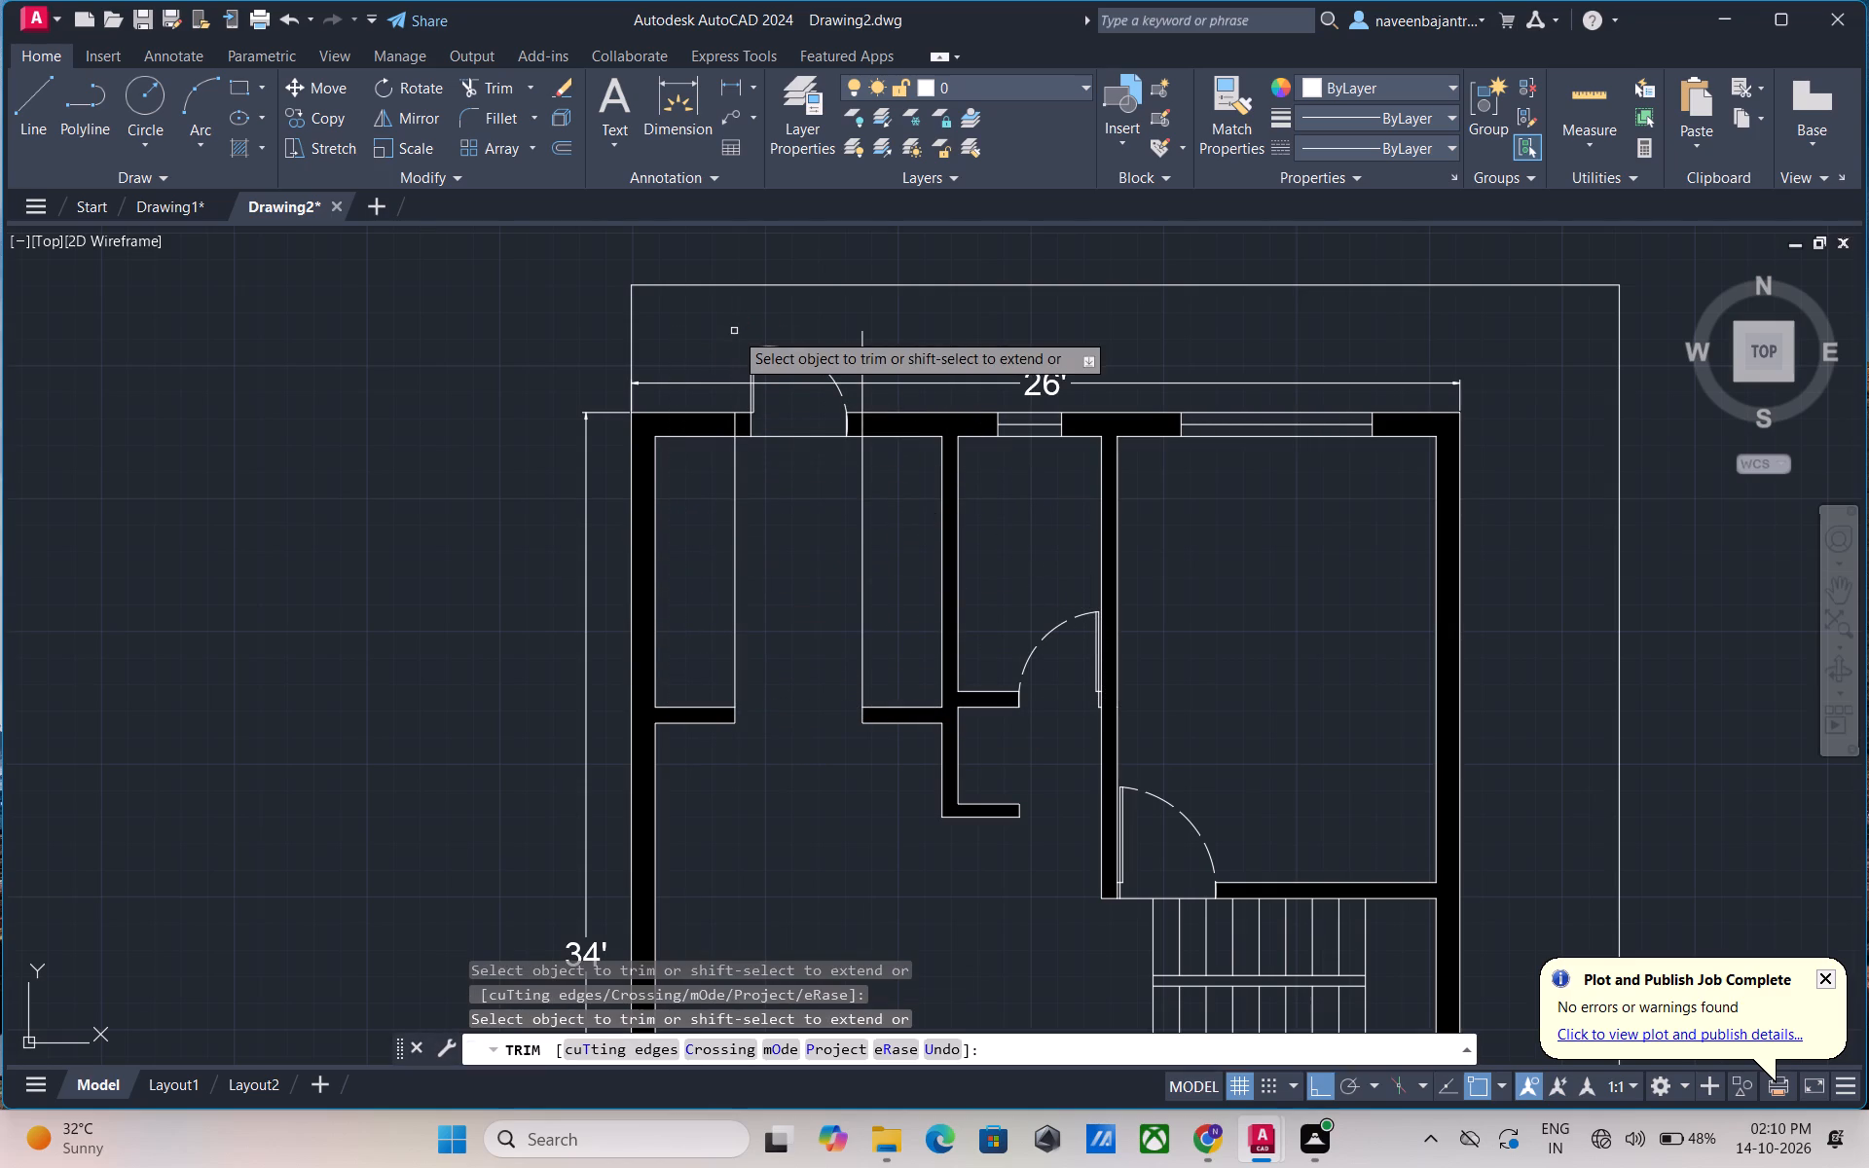
{"action": "left_click", "coordinate": [863, 351]}
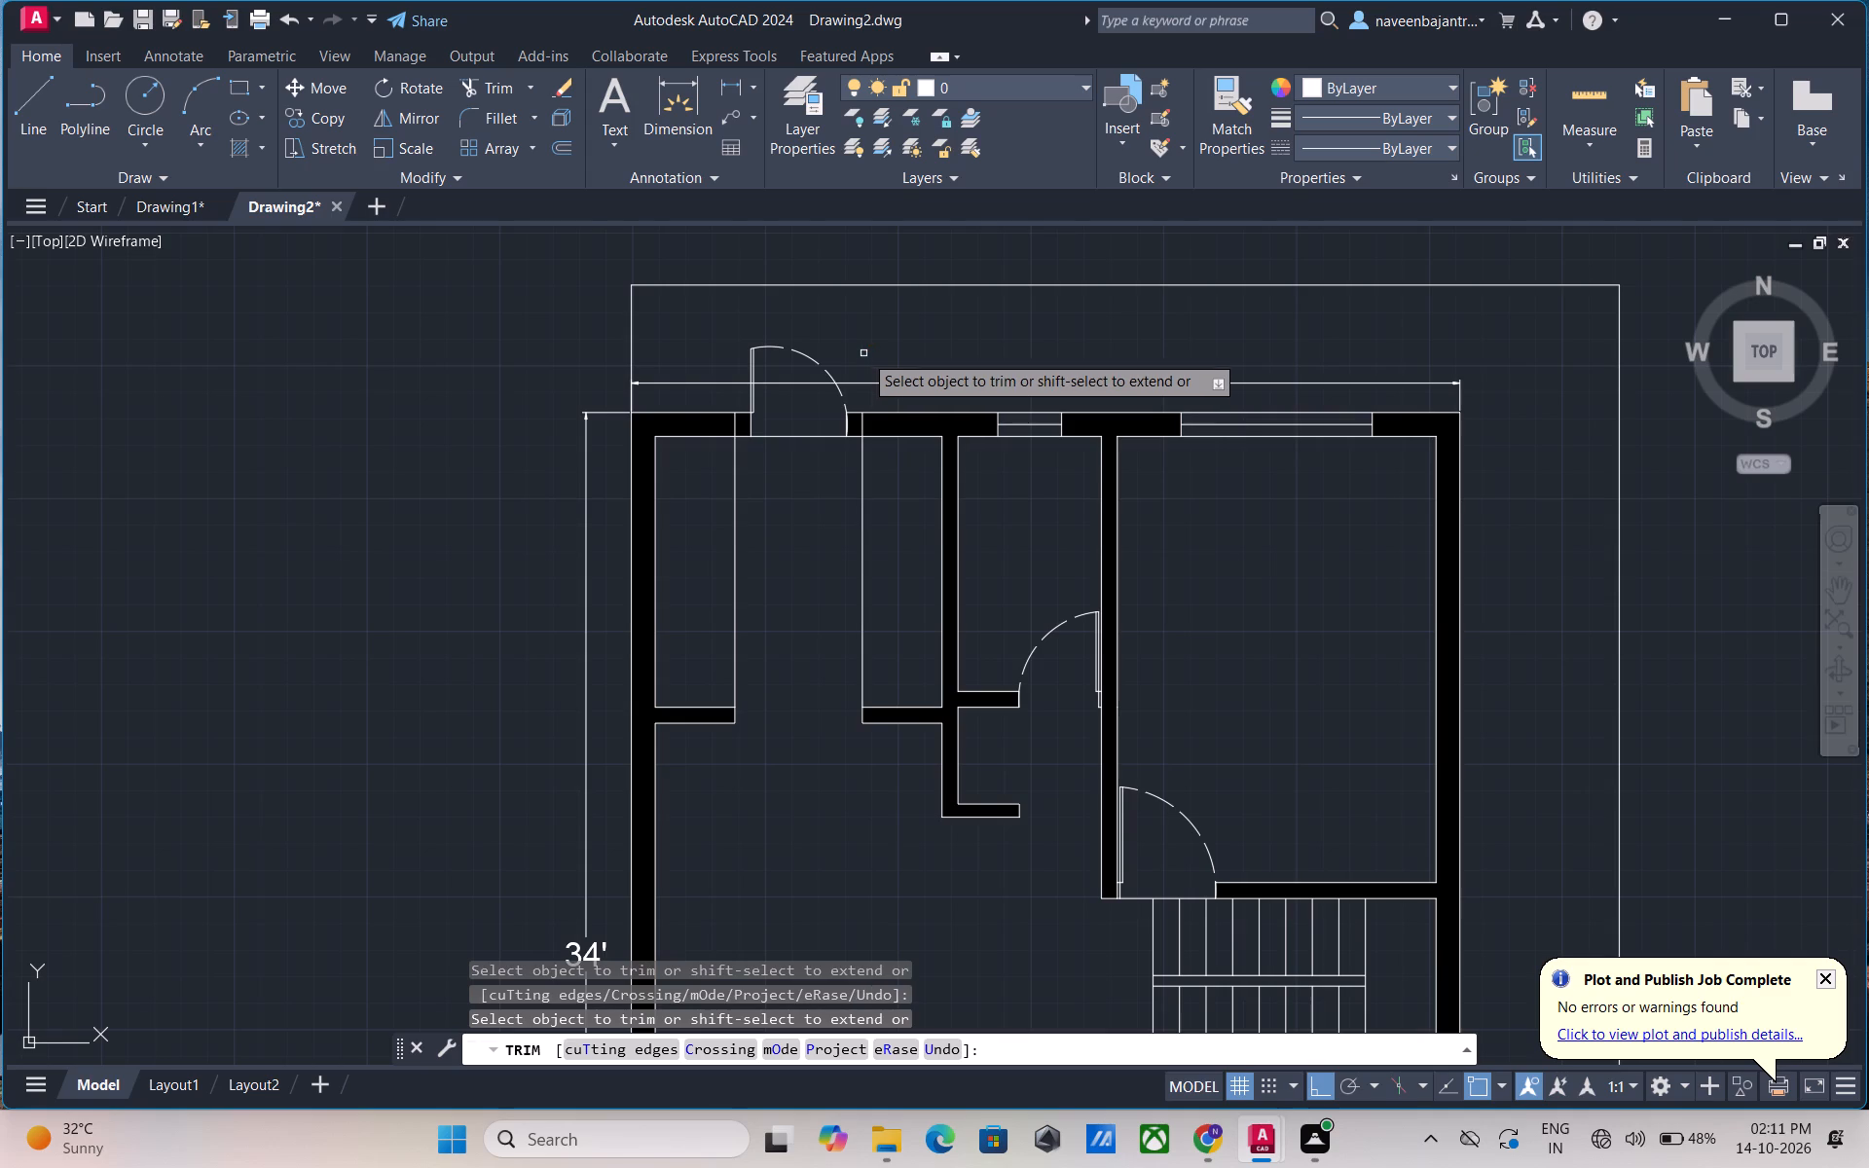
{"action": "left_click", "coordinate": [861, 419]}
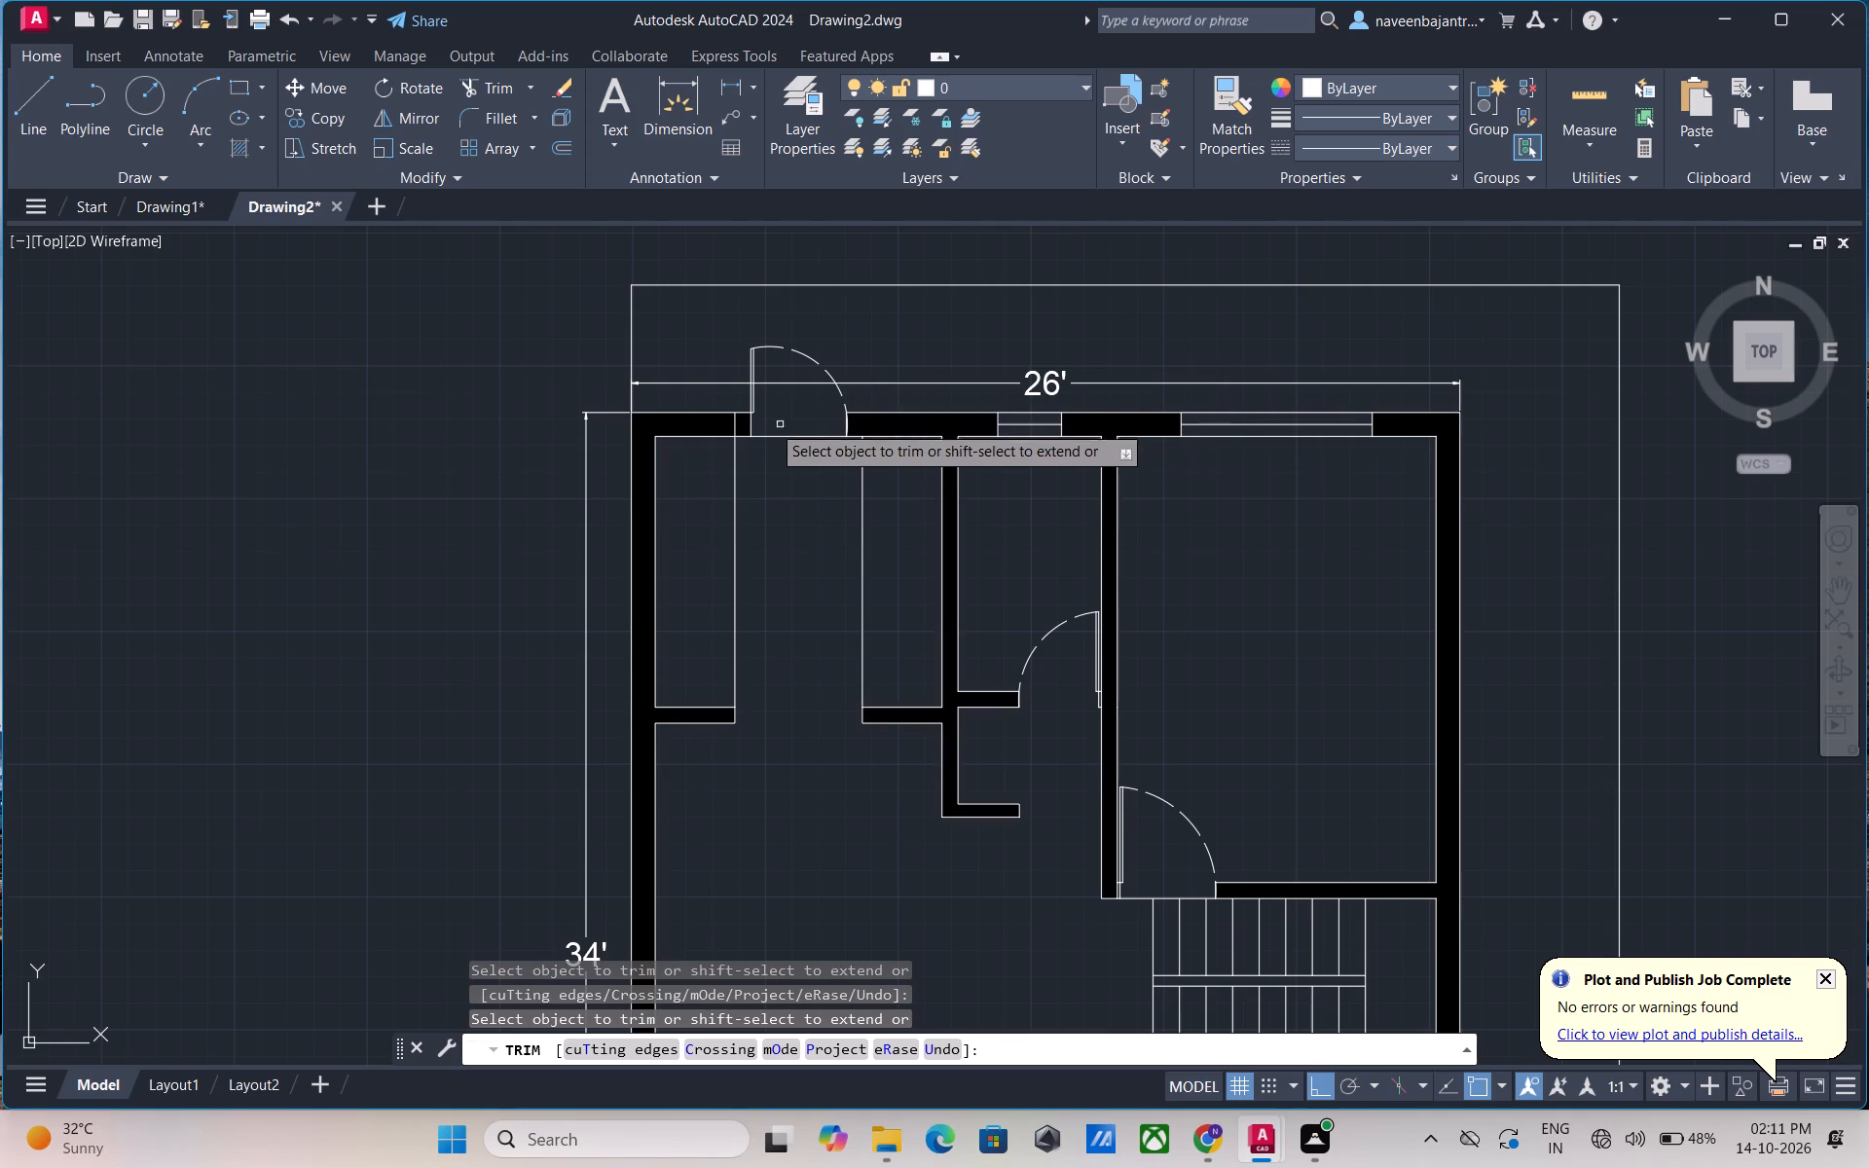
{"action": "left_click", "coordinate": [736, 422]}
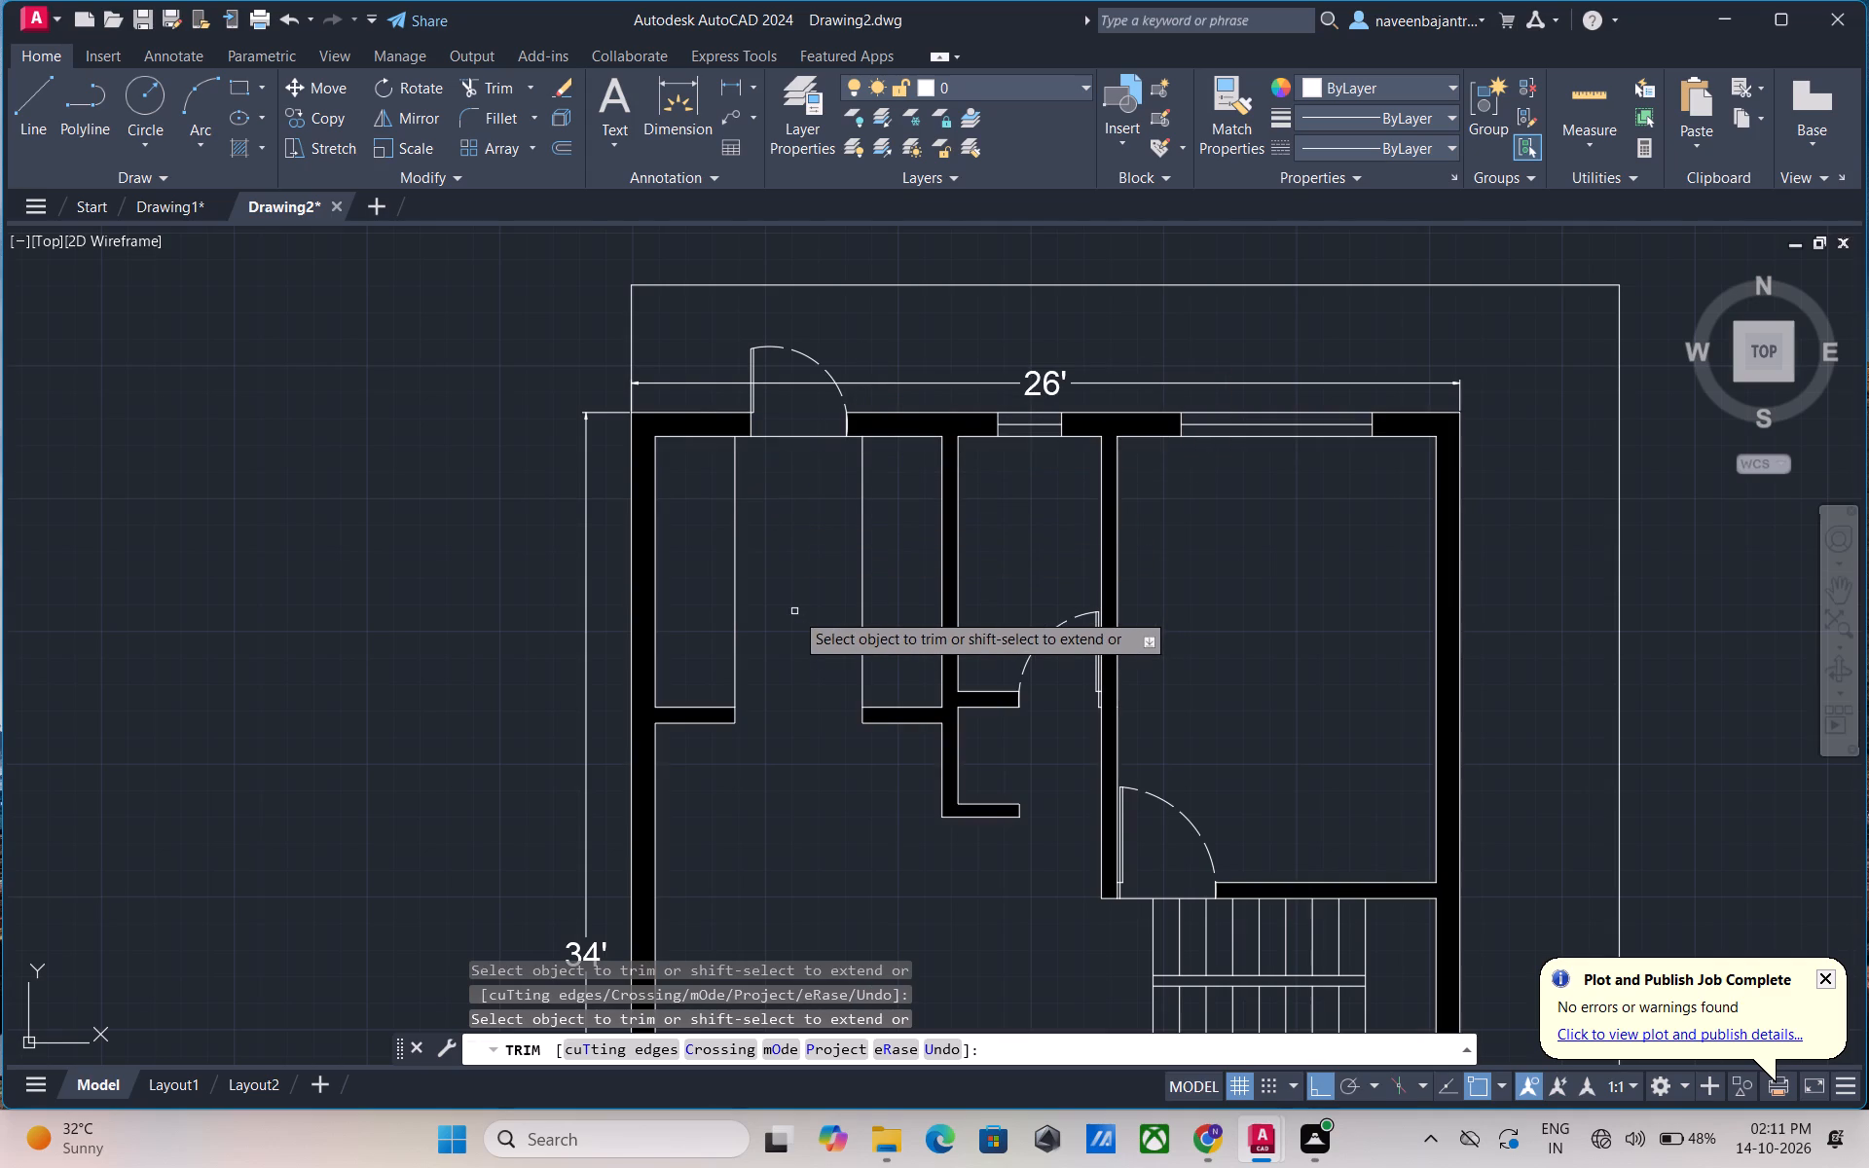
{"action": "key", "text": "Escape"}
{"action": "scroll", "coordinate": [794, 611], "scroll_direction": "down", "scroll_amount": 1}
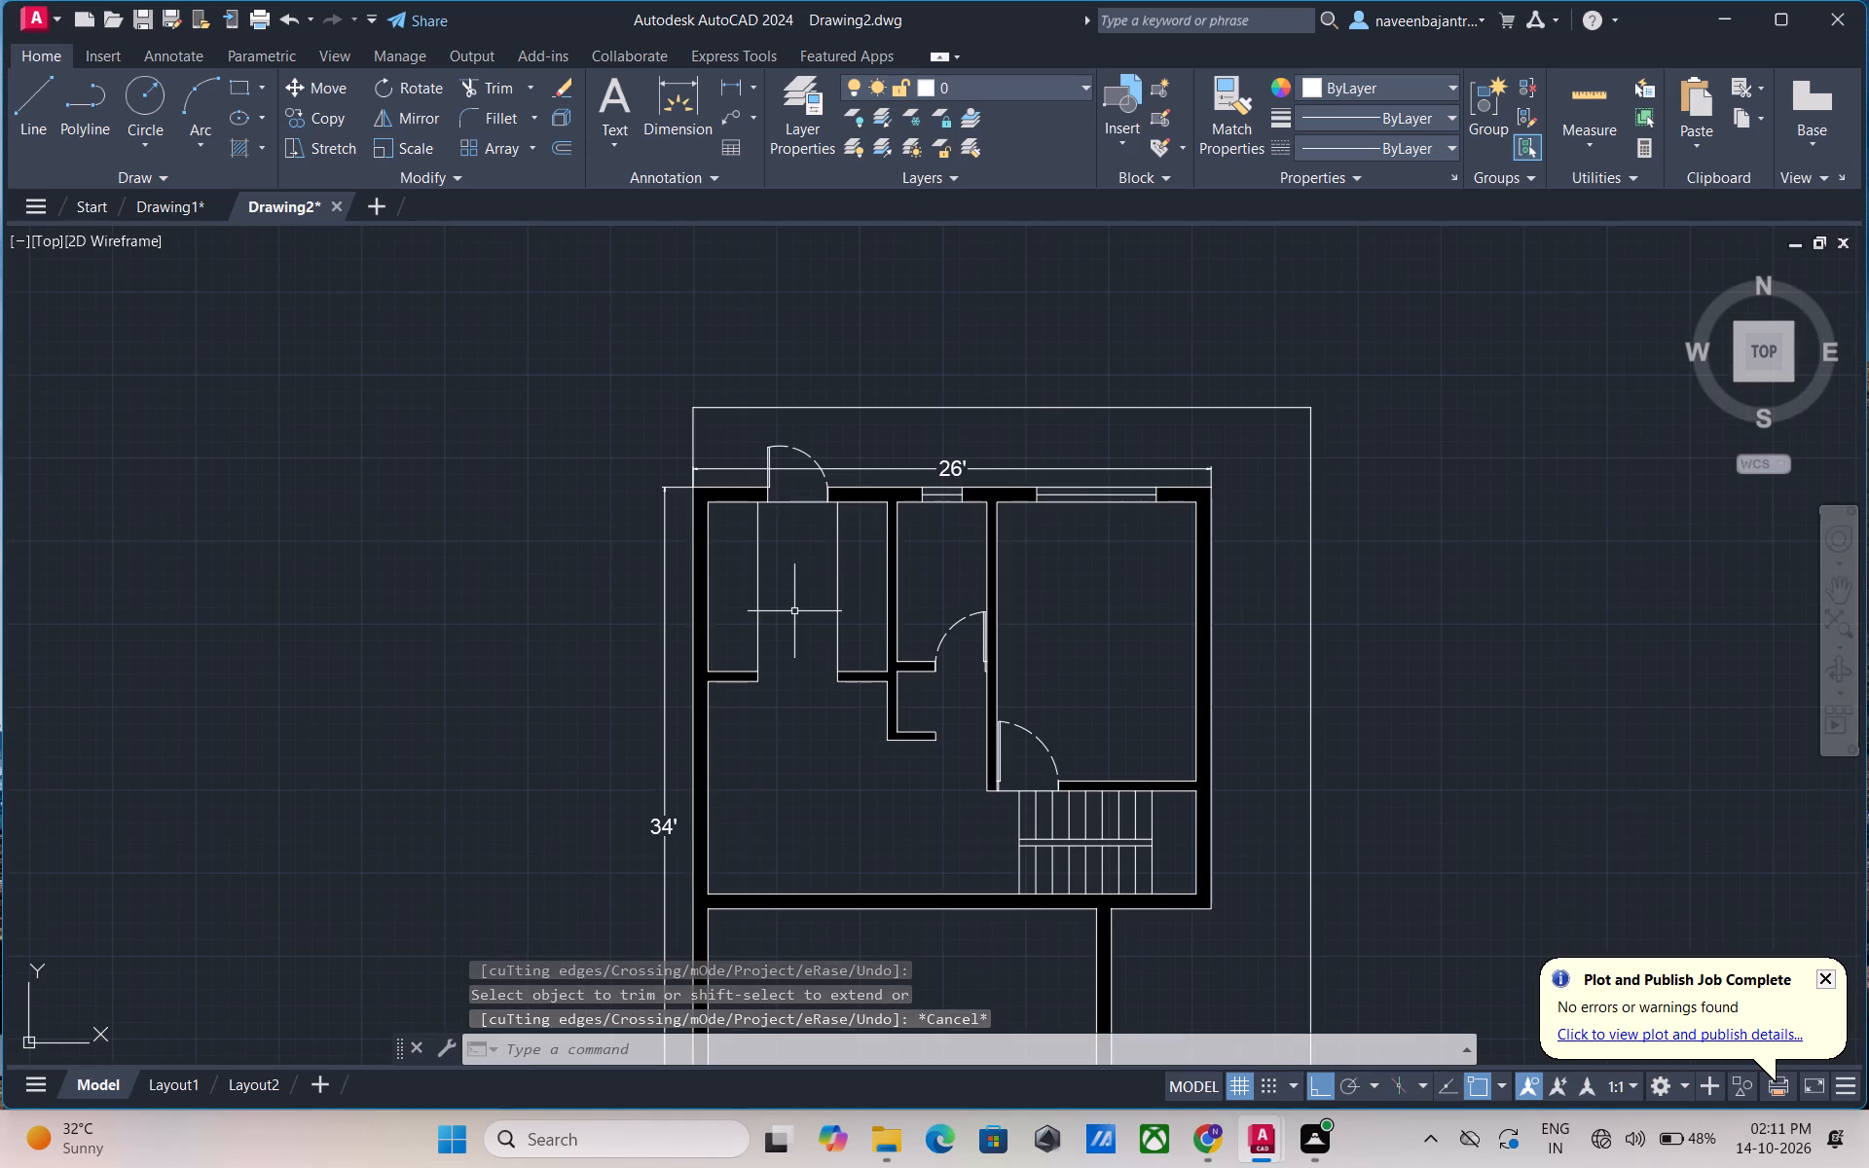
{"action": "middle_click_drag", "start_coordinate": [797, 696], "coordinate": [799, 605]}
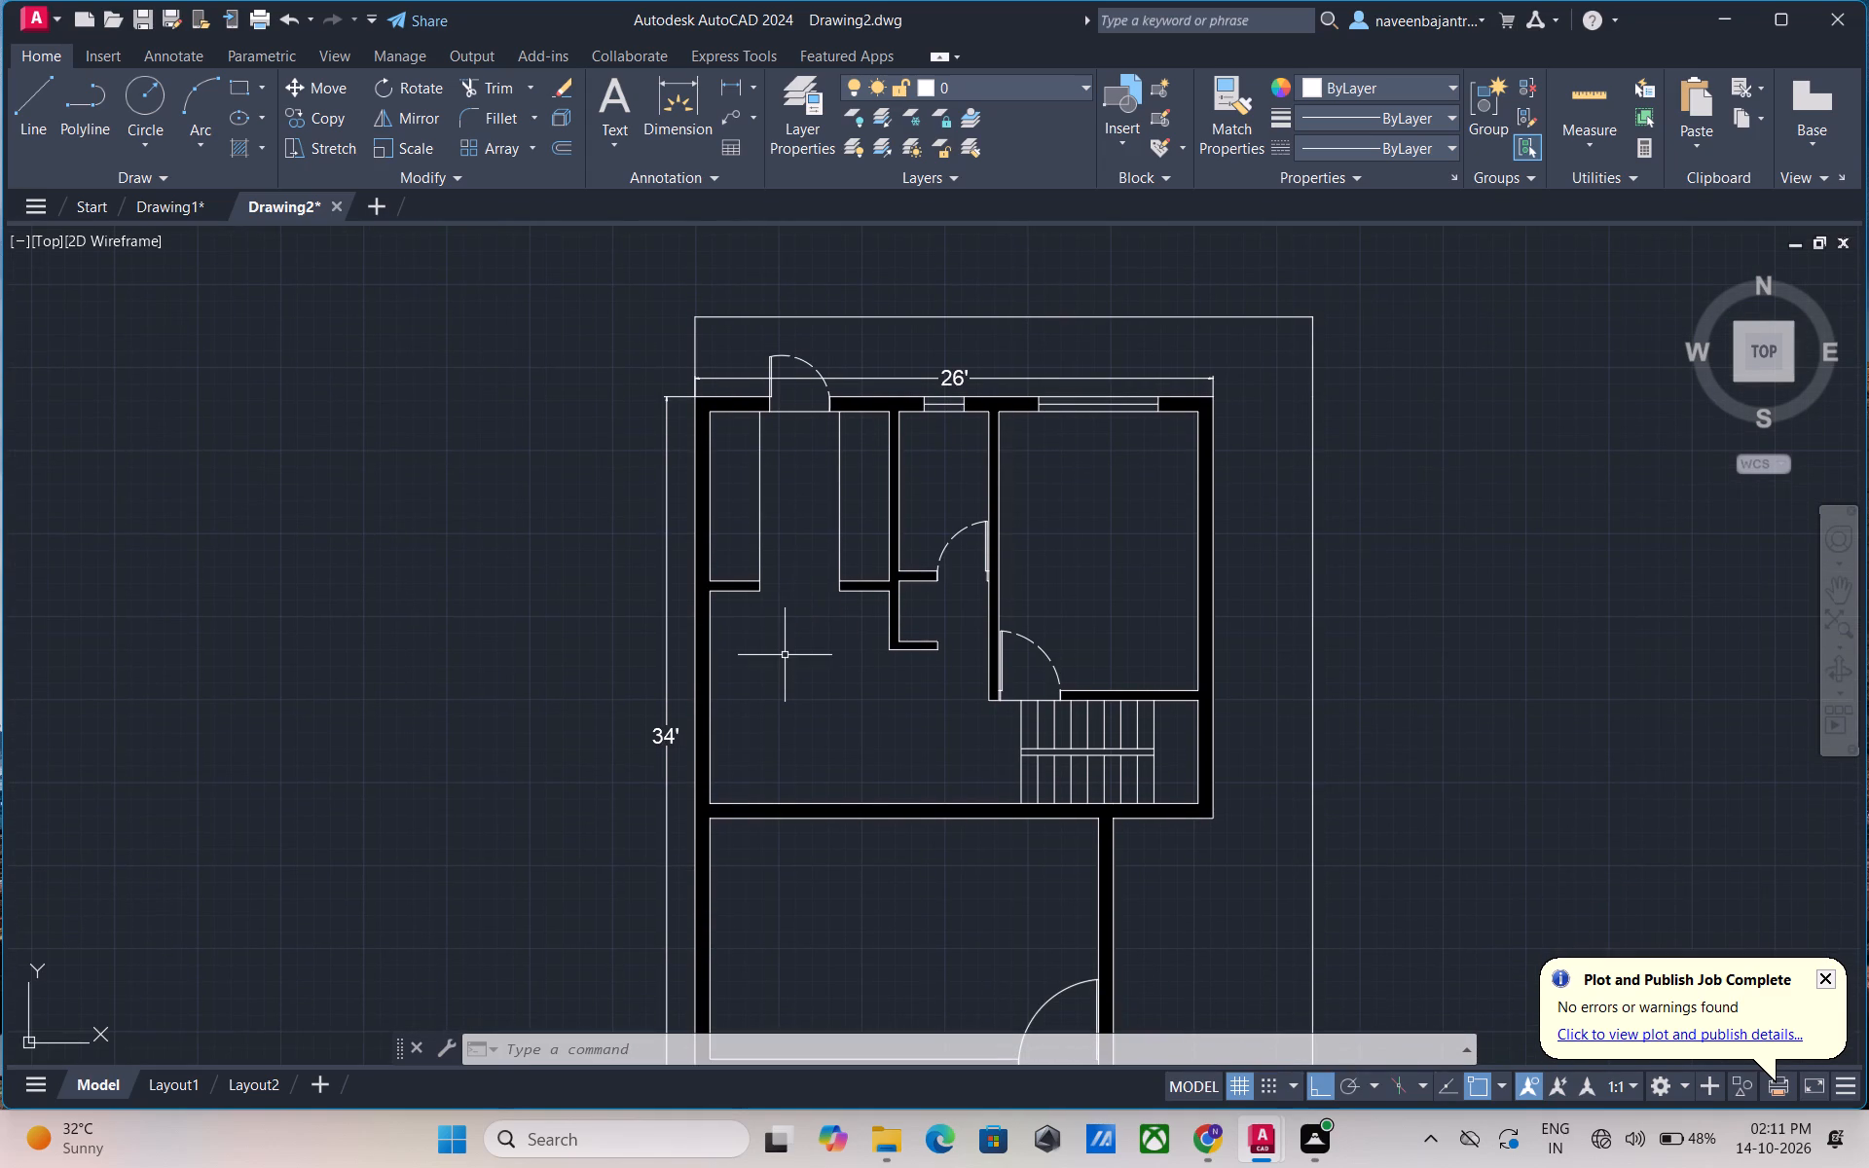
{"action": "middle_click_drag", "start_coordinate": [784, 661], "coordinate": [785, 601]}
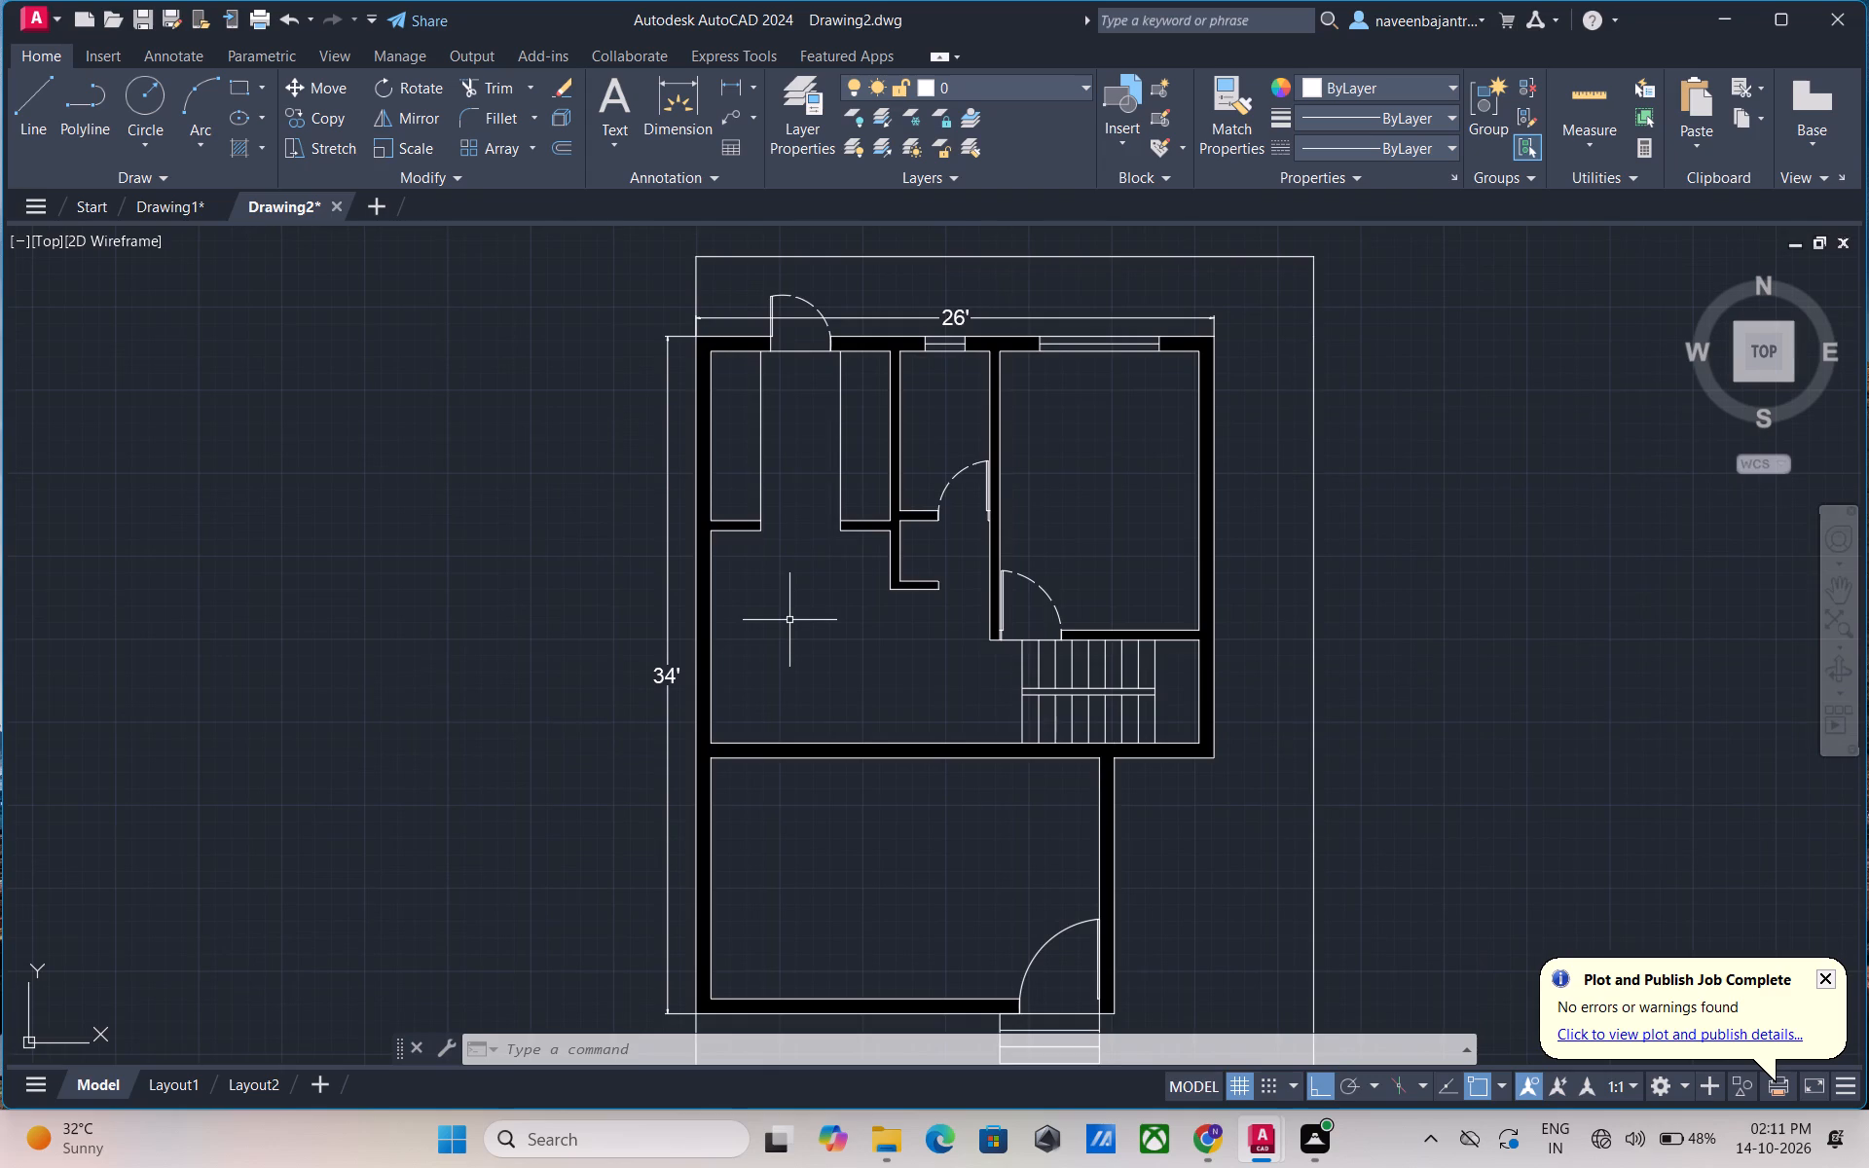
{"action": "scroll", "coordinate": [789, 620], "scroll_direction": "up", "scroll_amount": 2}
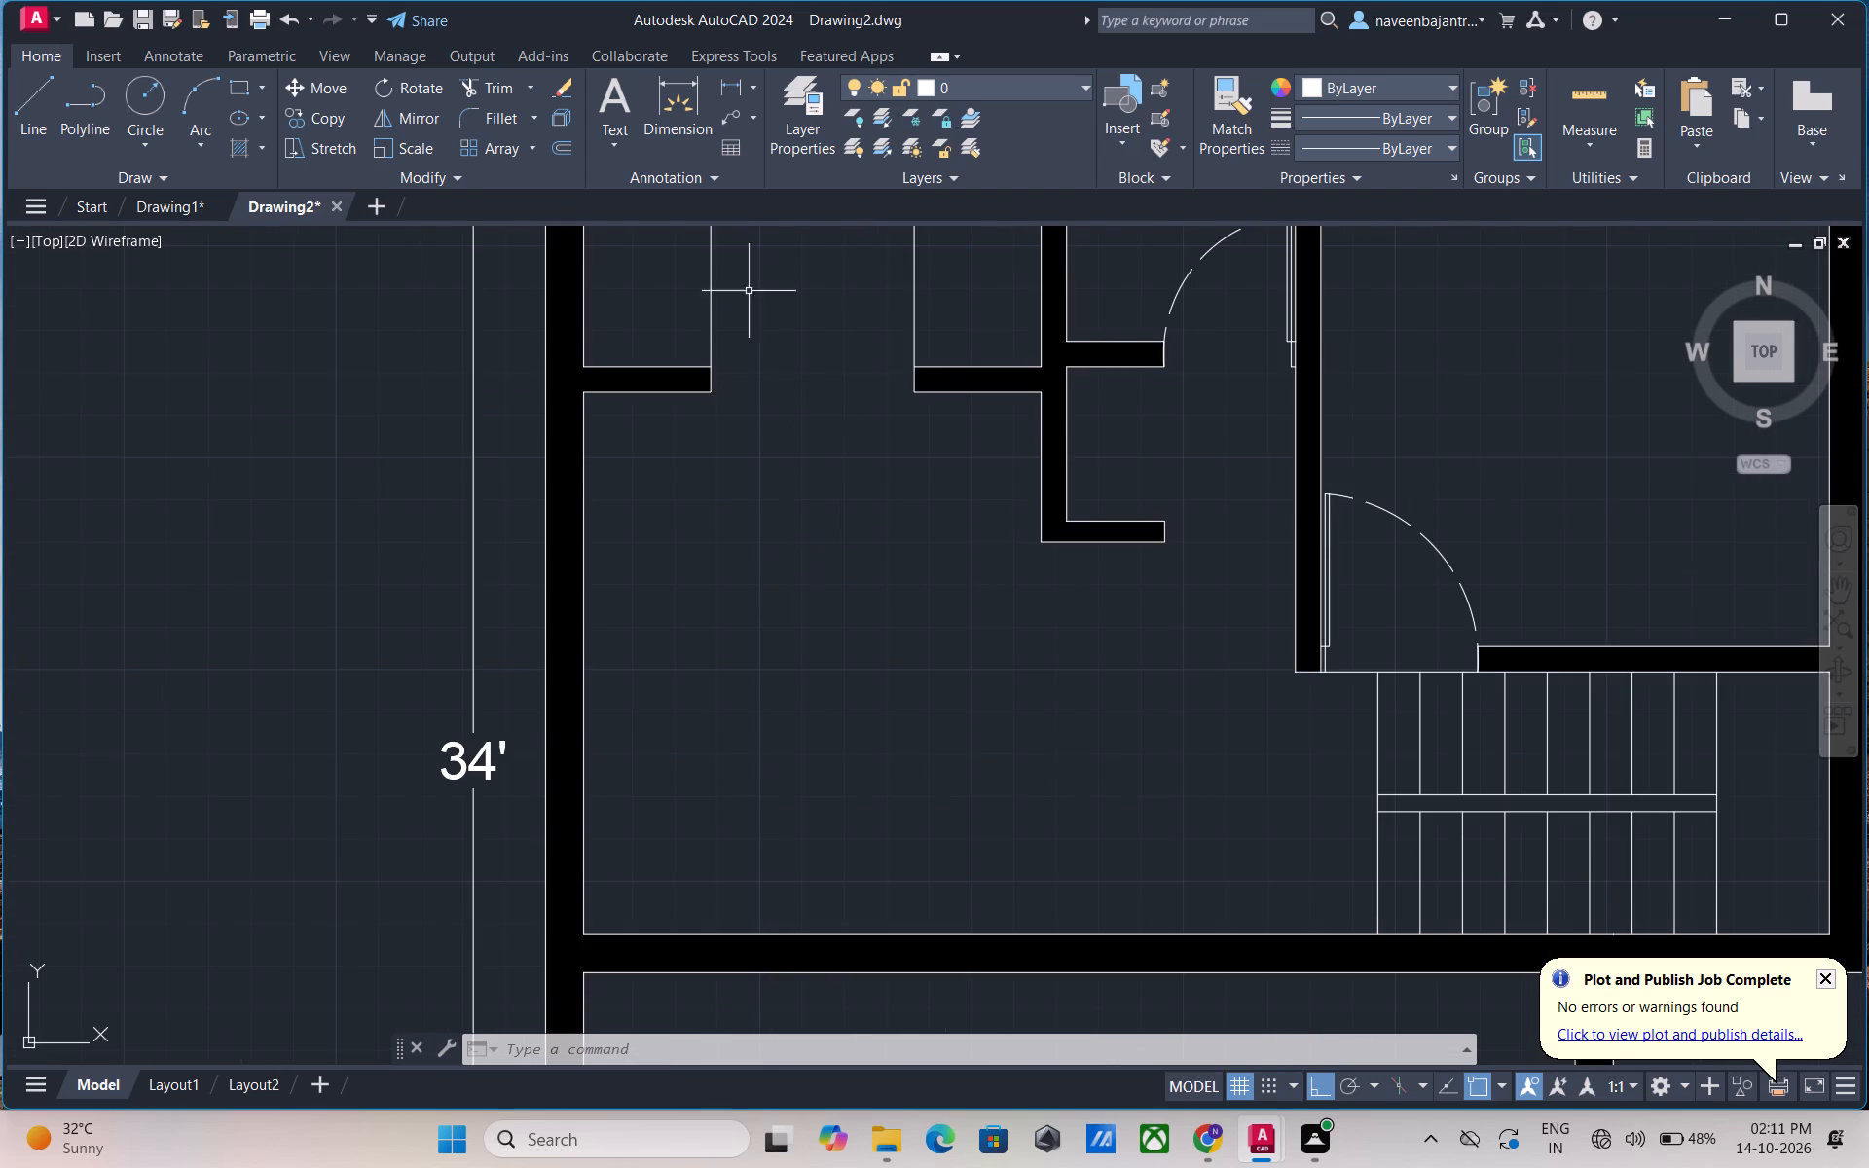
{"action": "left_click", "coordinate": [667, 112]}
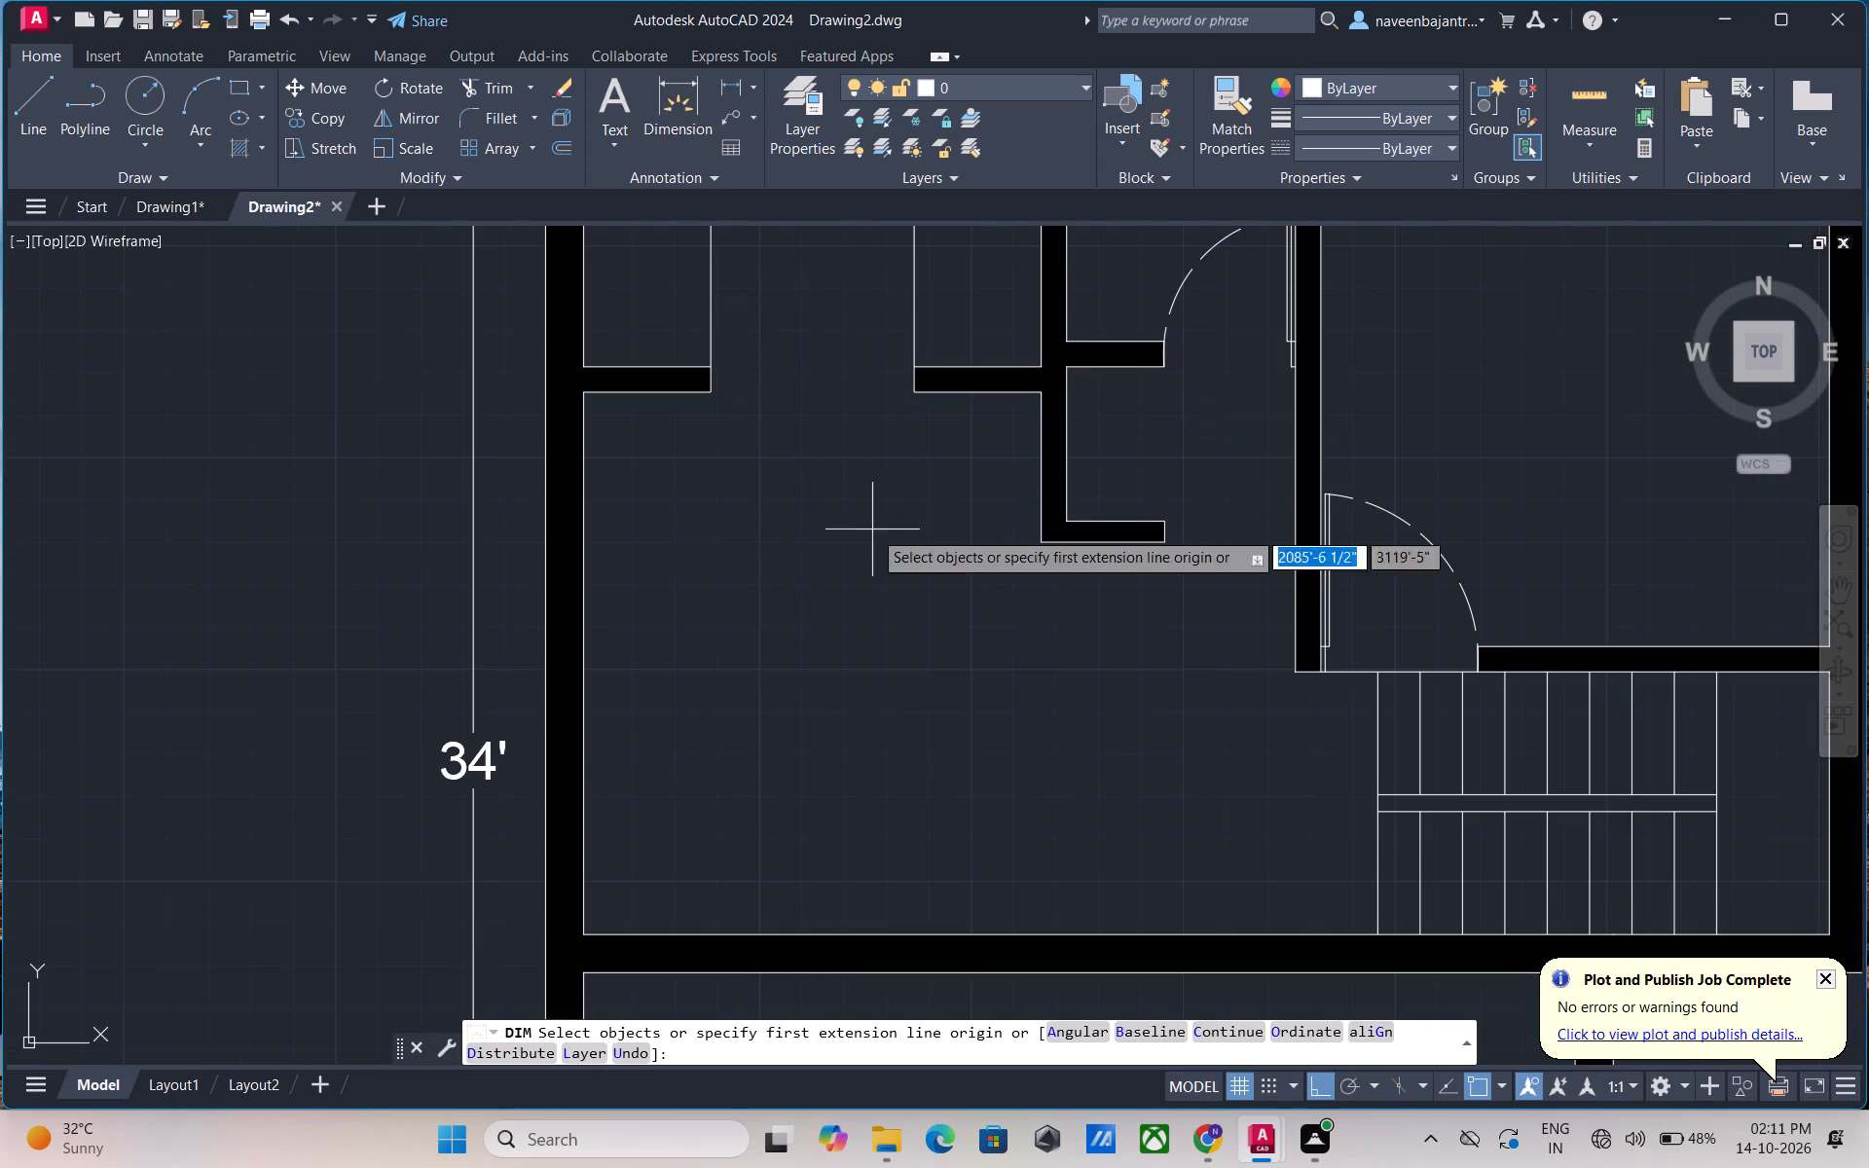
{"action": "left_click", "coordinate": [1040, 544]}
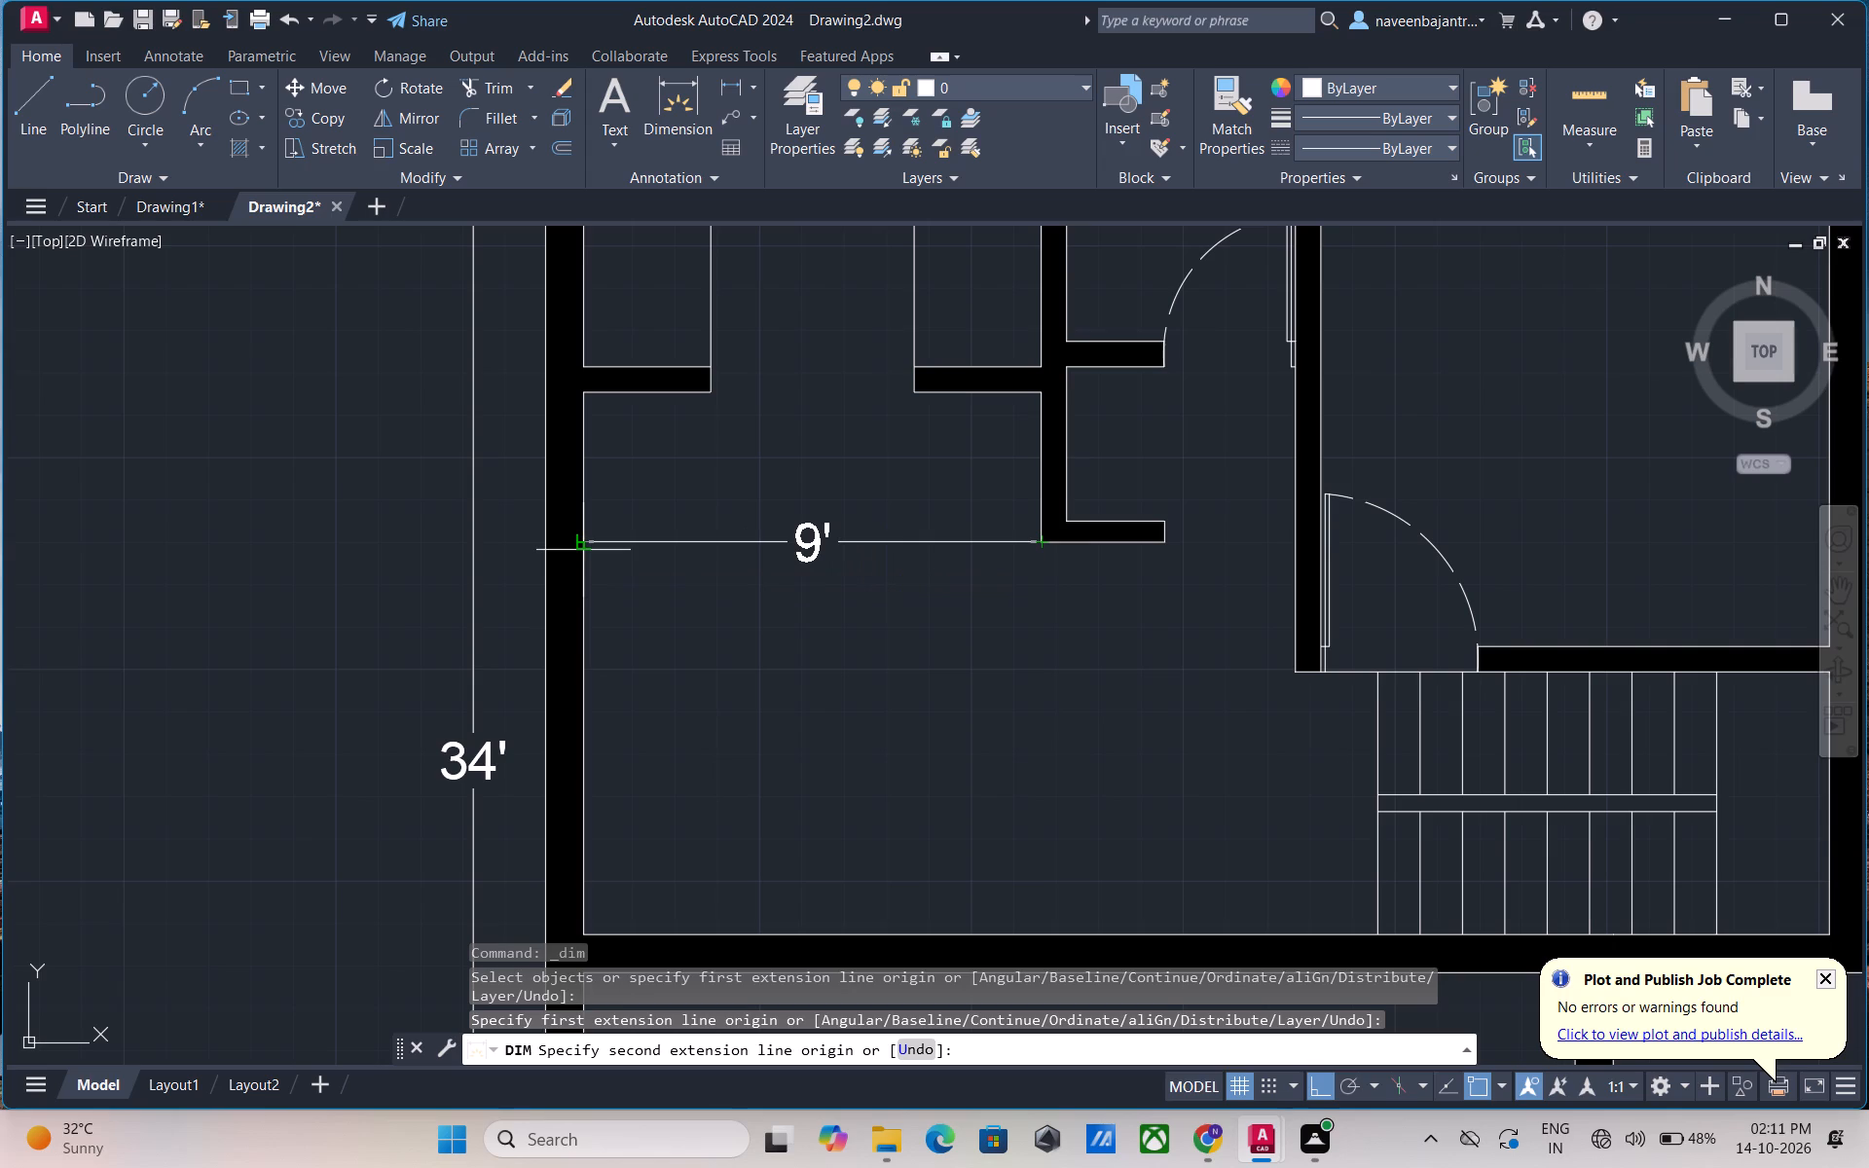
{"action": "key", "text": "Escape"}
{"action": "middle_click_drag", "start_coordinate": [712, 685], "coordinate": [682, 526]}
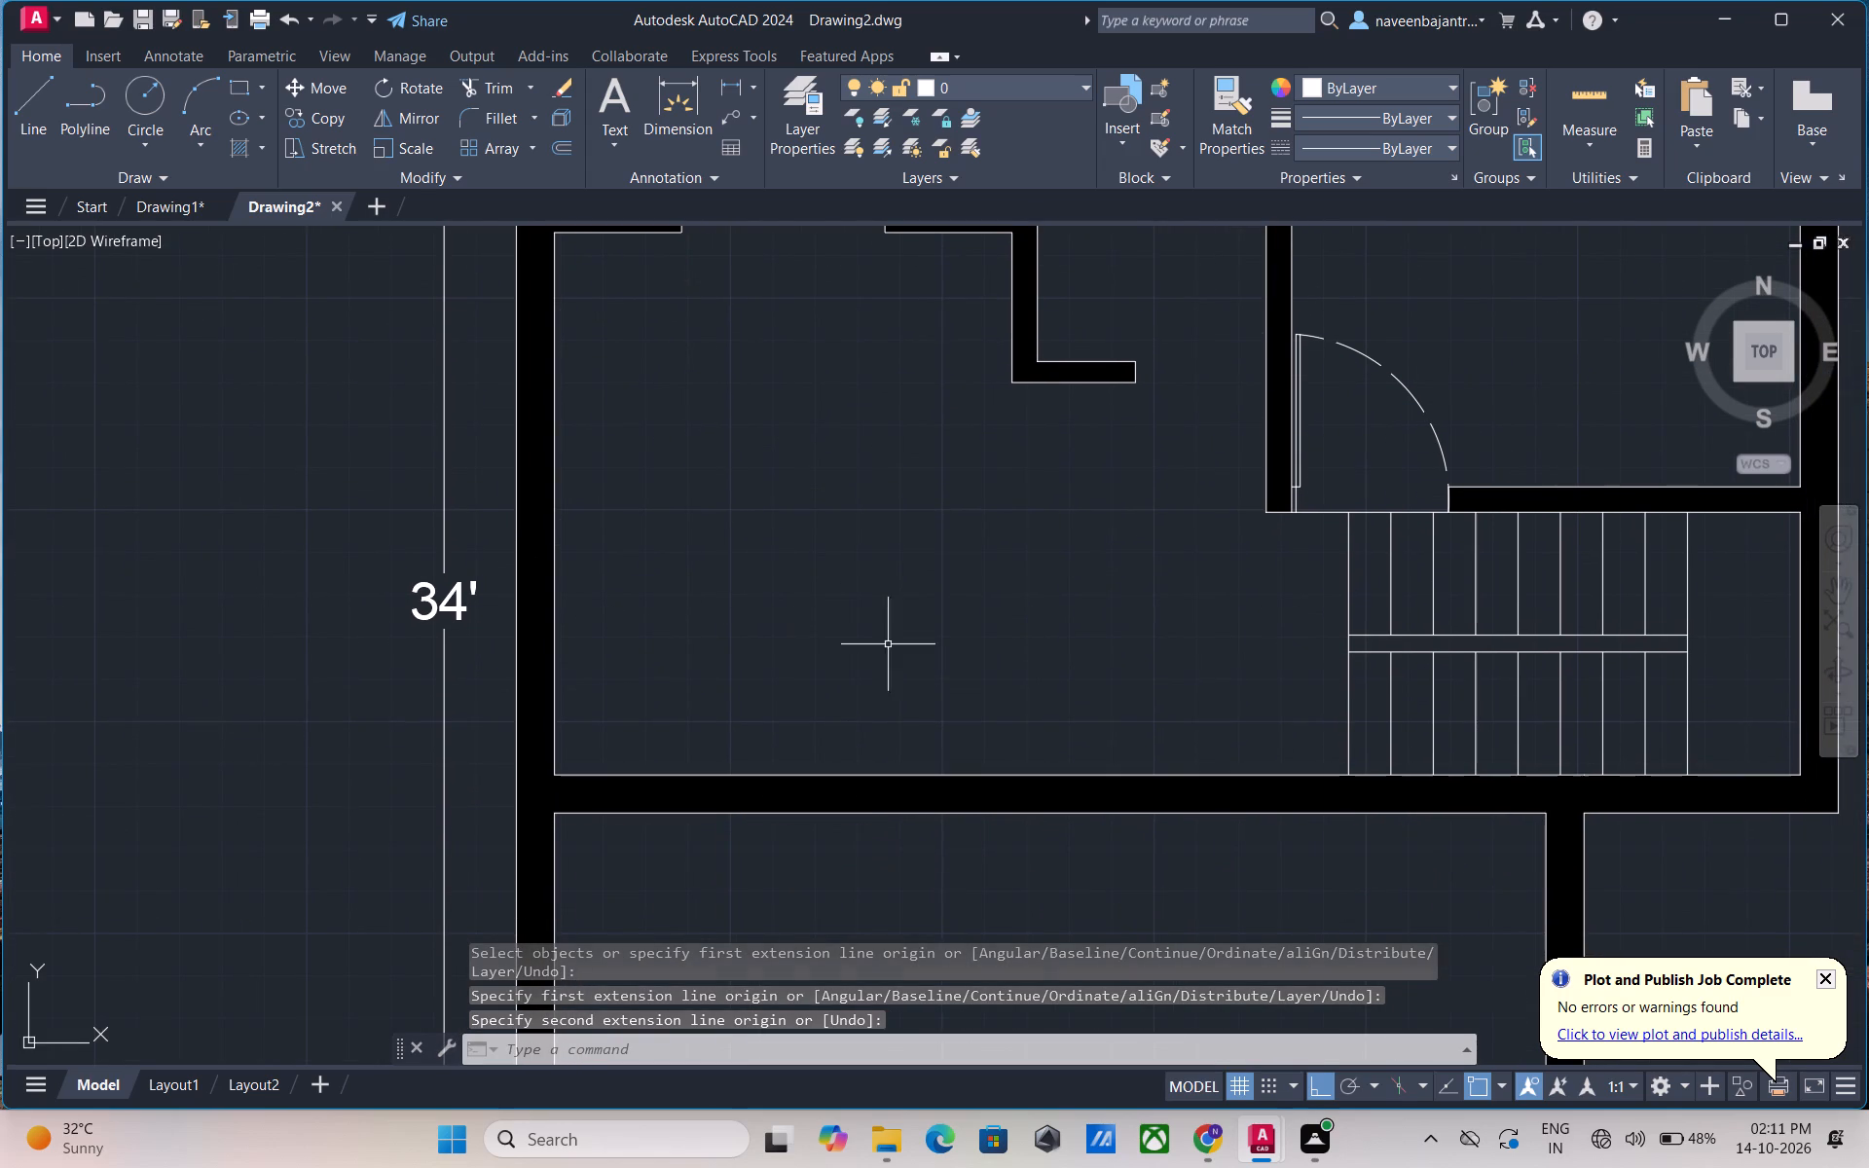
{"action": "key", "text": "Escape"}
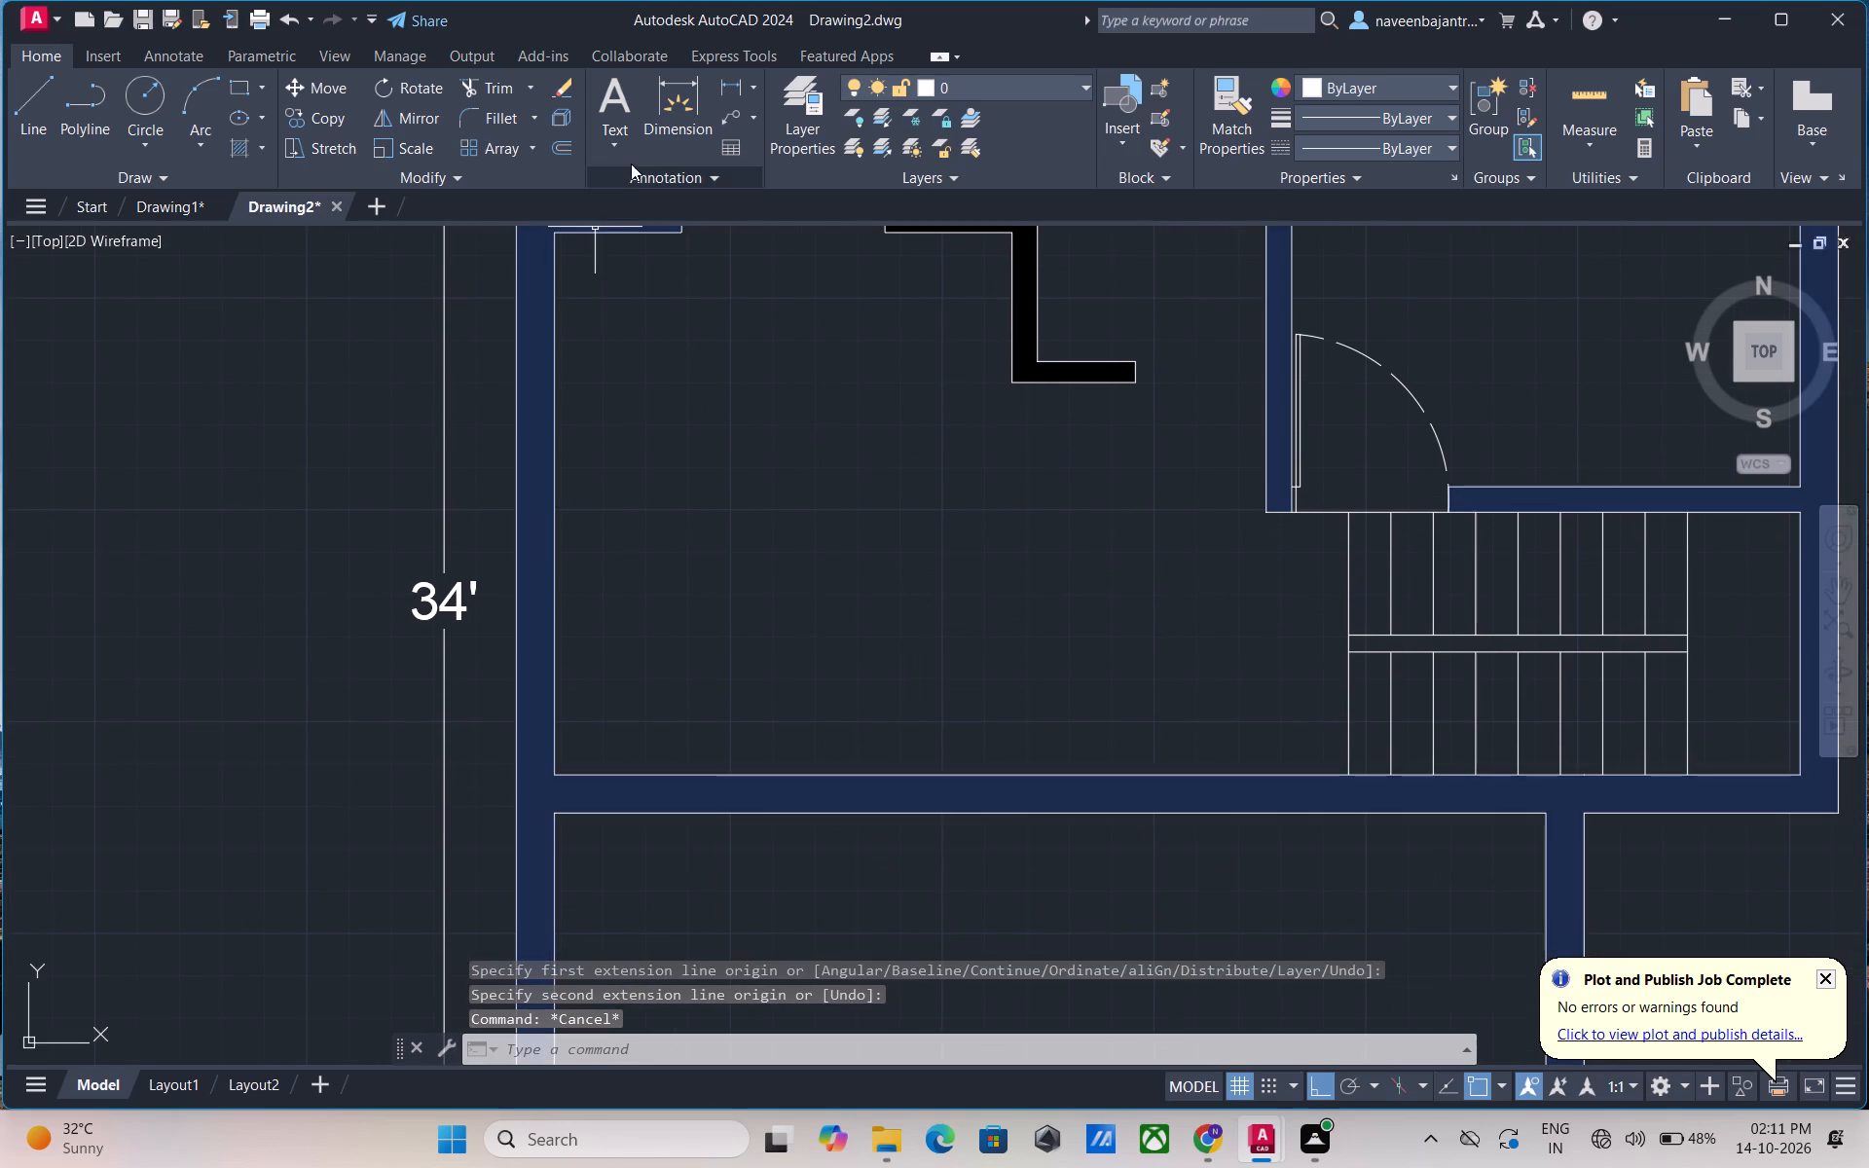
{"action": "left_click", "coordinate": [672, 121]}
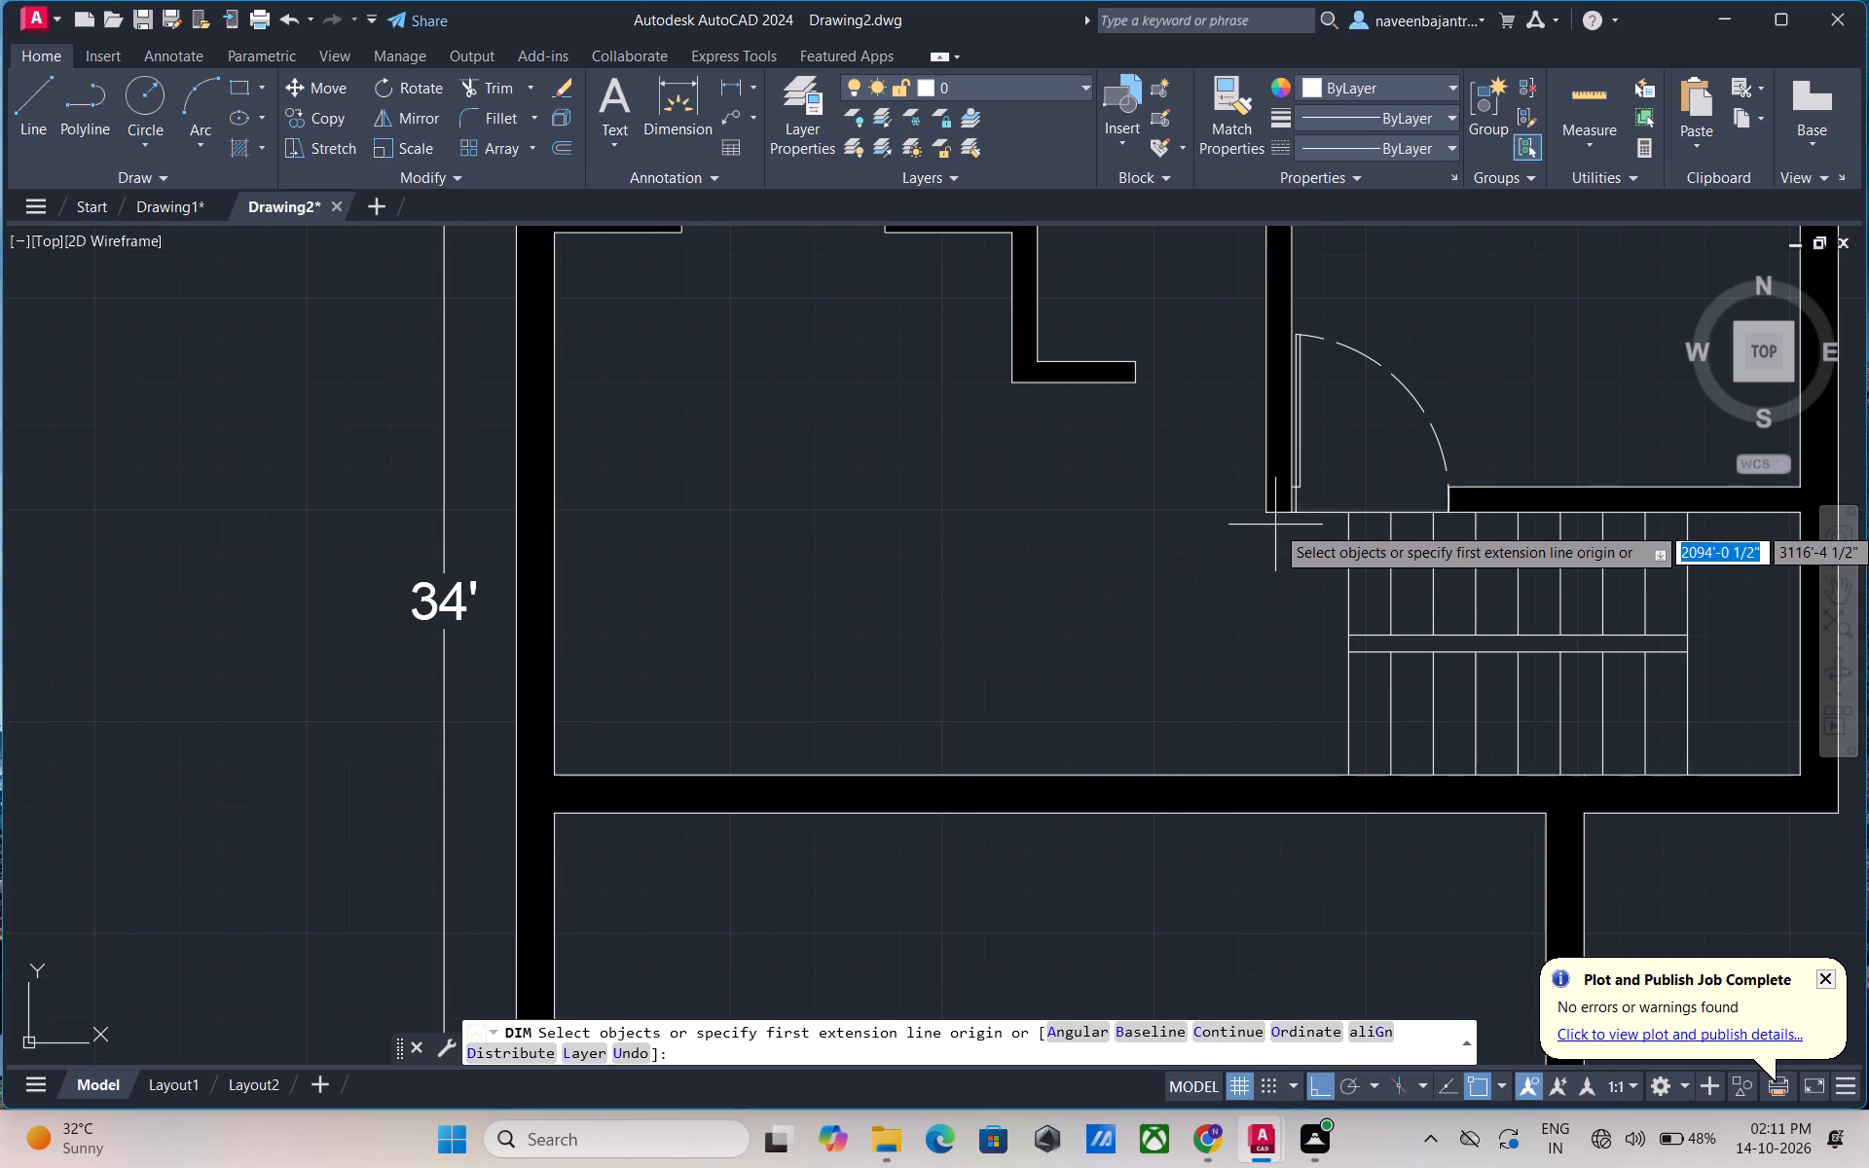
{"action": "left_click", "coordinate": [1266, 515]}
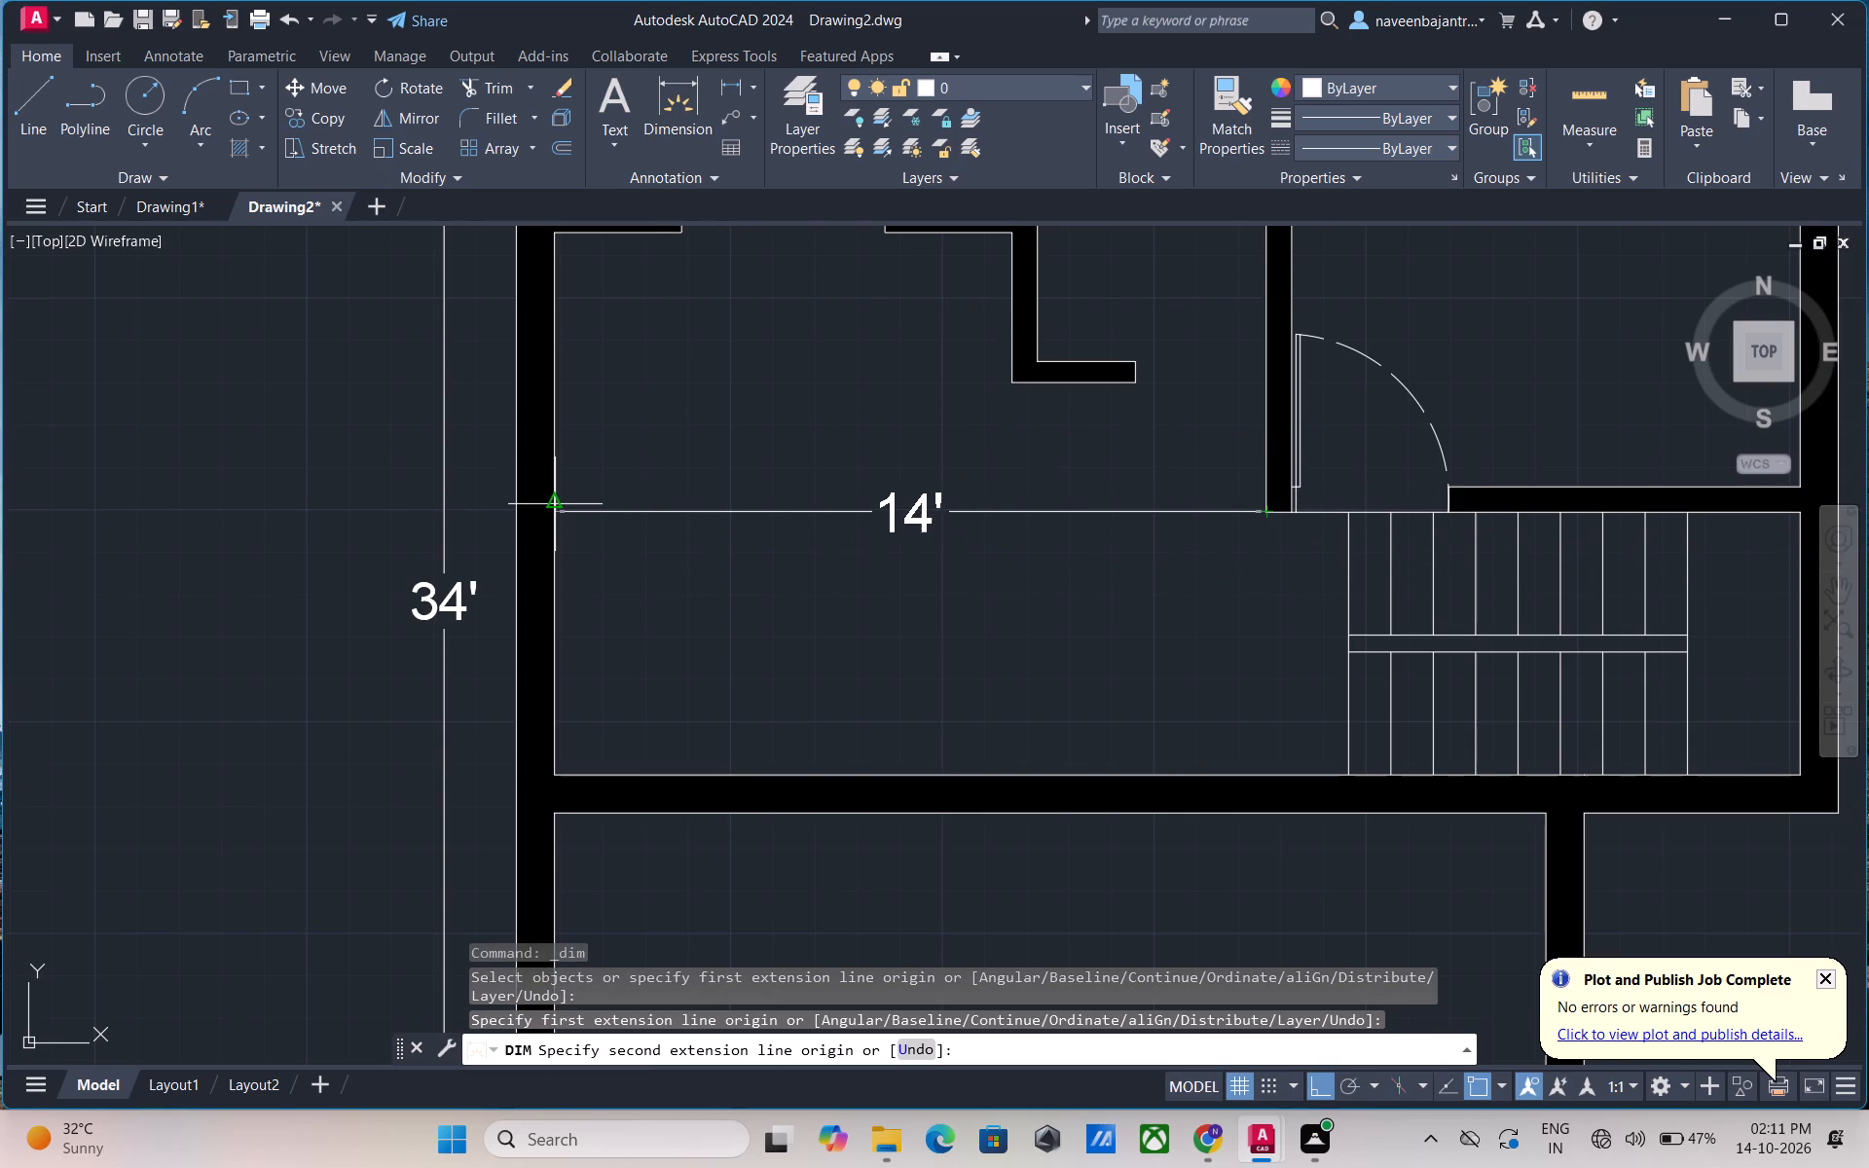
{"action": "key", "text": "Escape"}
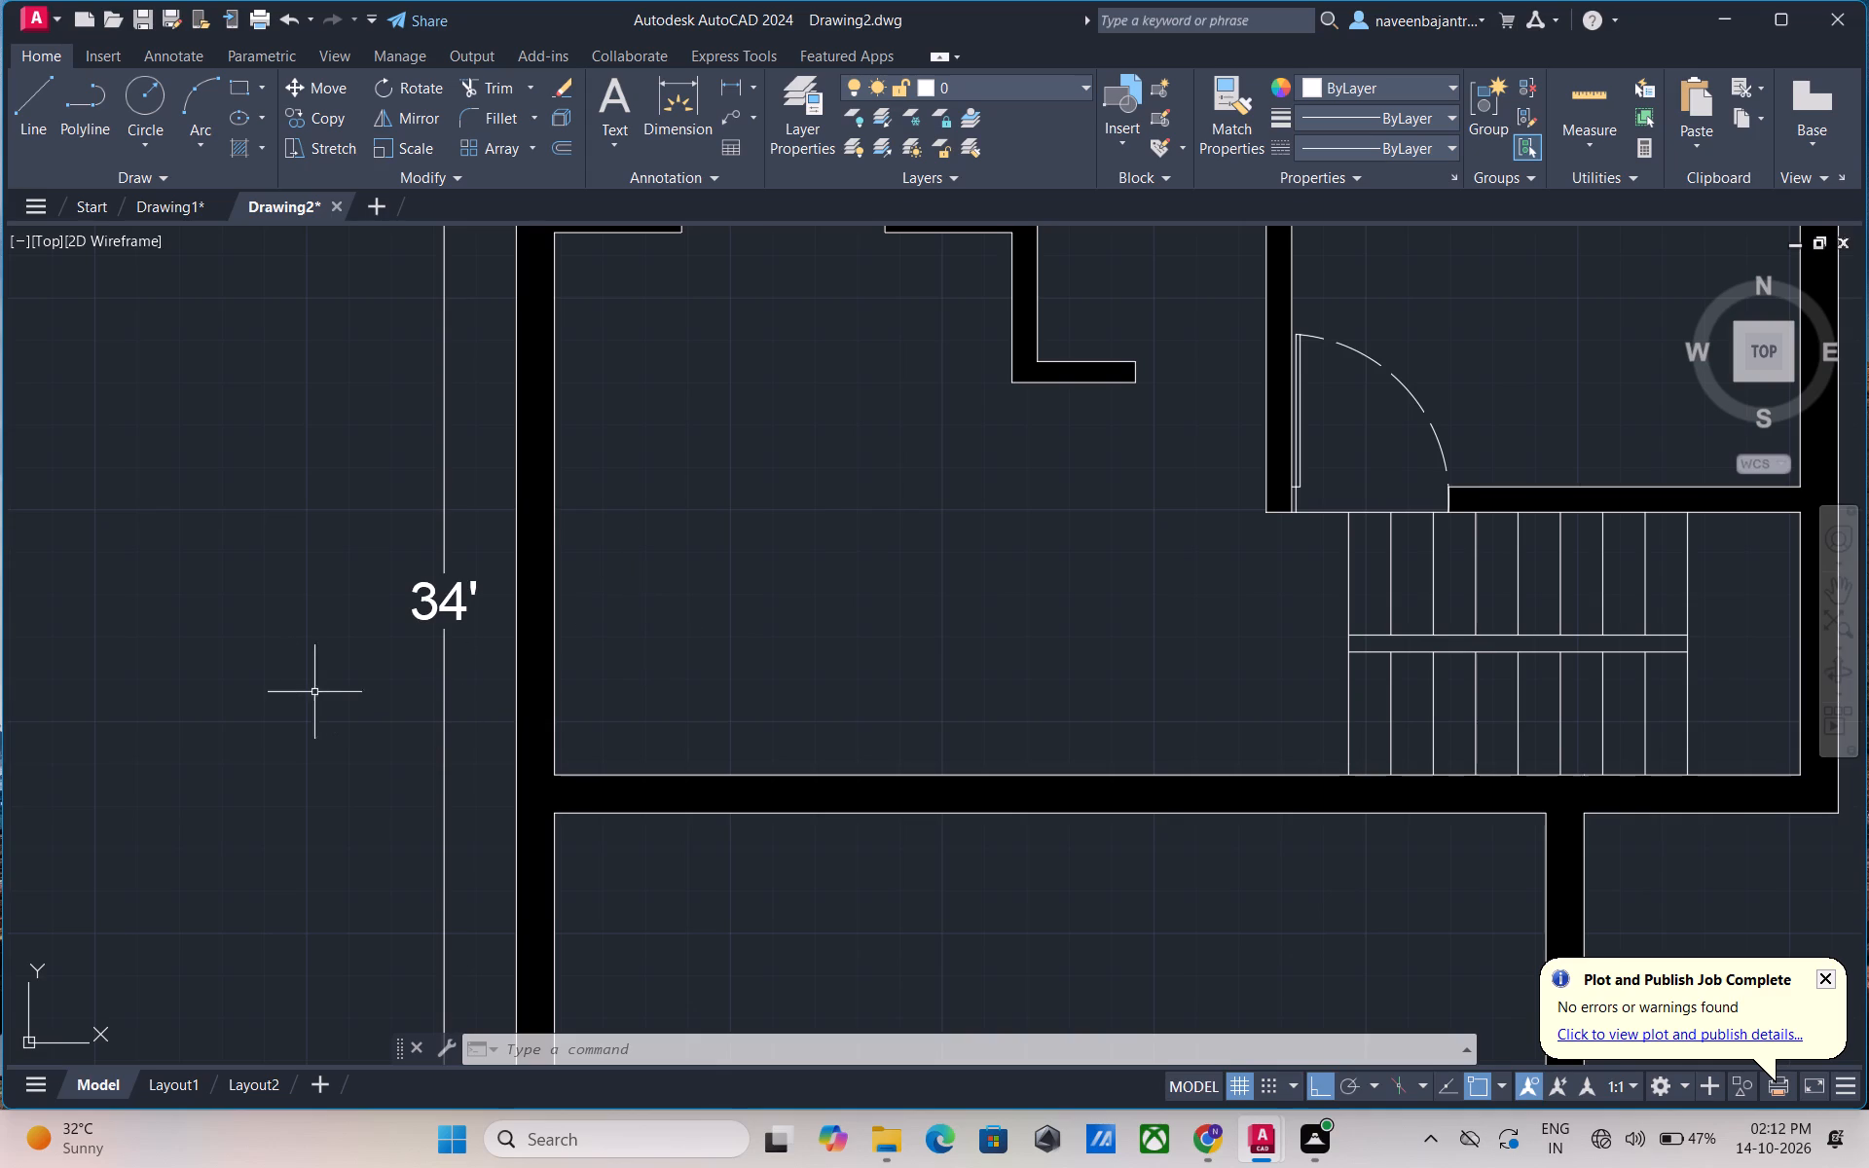
Insert the Dining Set - 36 x 72 in. block from DesignCenter's Home - Space Planner blocks into the empty space left of the plan.
{"action": "scroll", "coordinate": [139, 654], "scroll_direction": "down", "scroll_amount": 2}
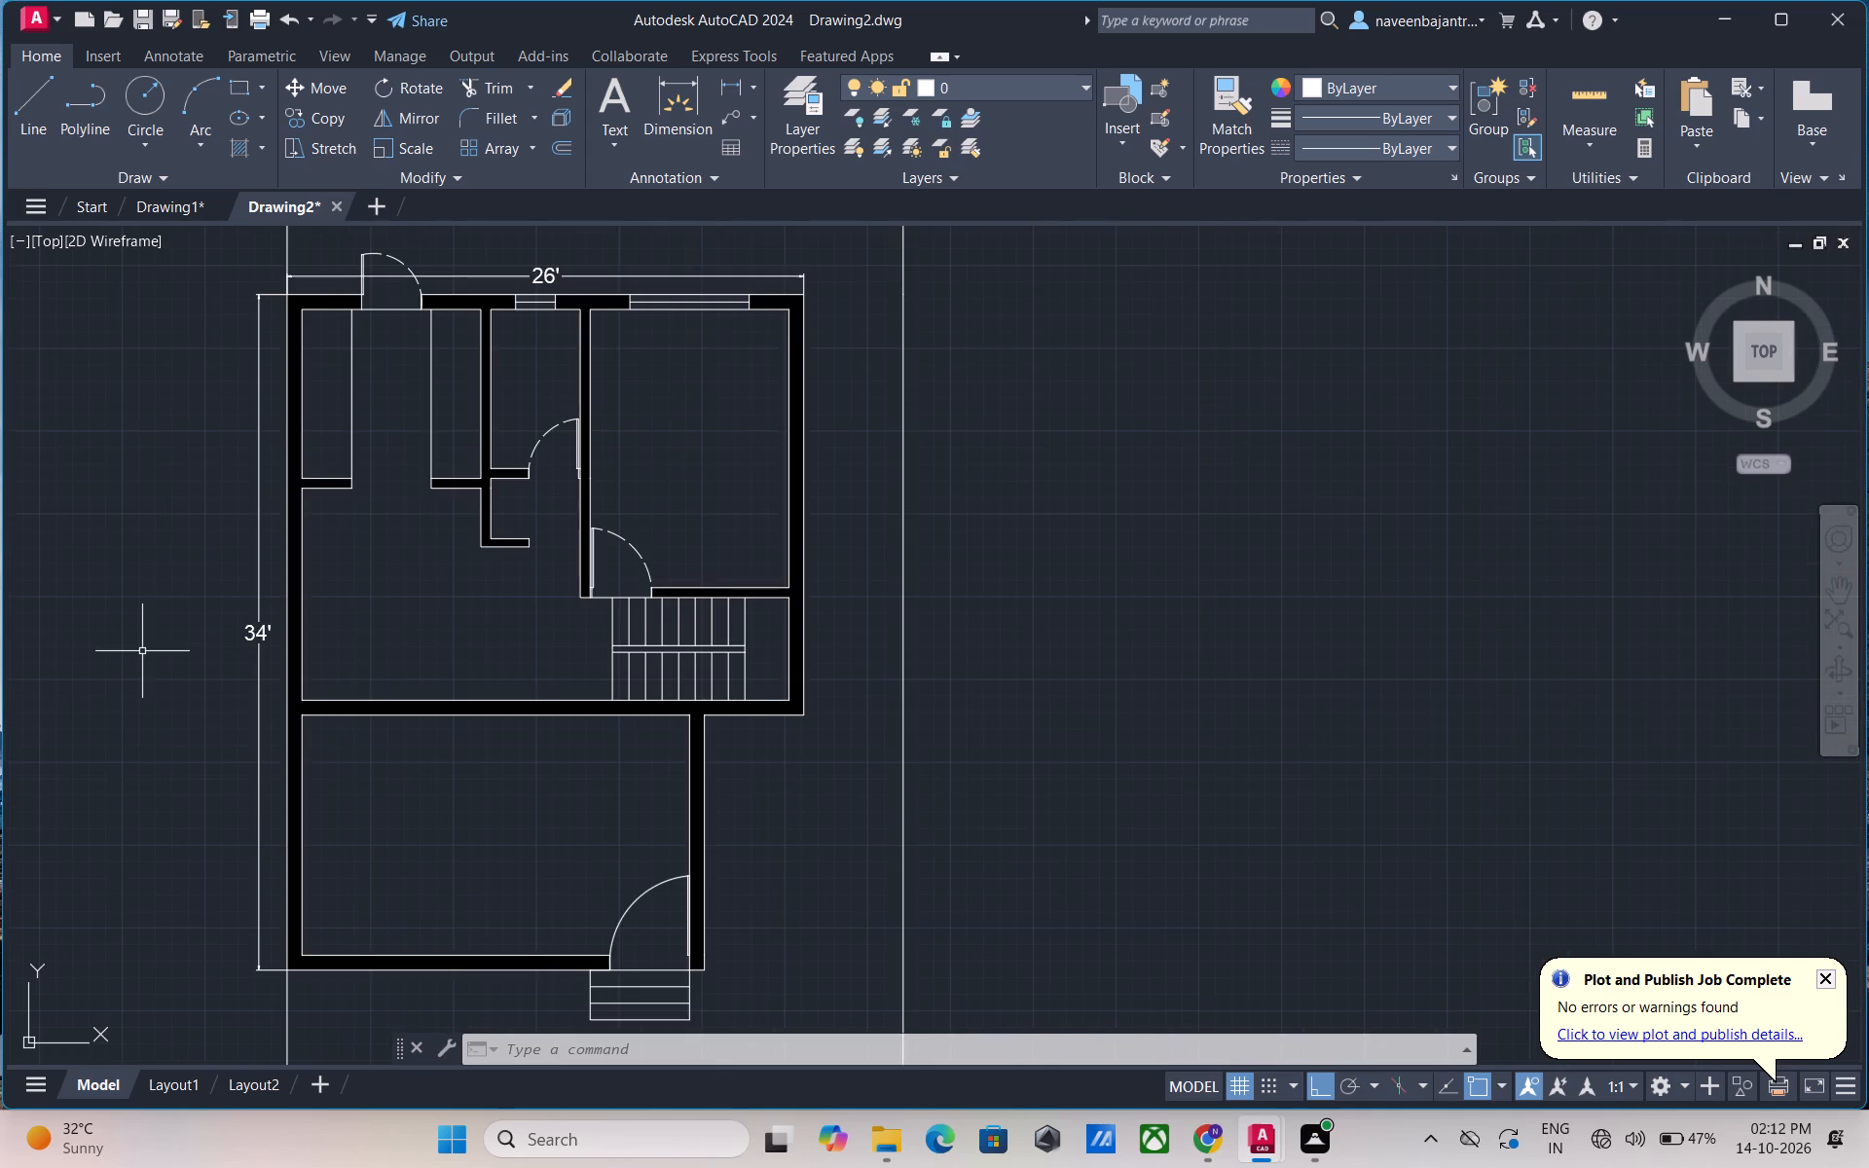
{"action": "middle_click_drag", "start_coordinate": [142, 651], "coordinate": [545, 668]}
{"action": "key", "text": "Escape"}
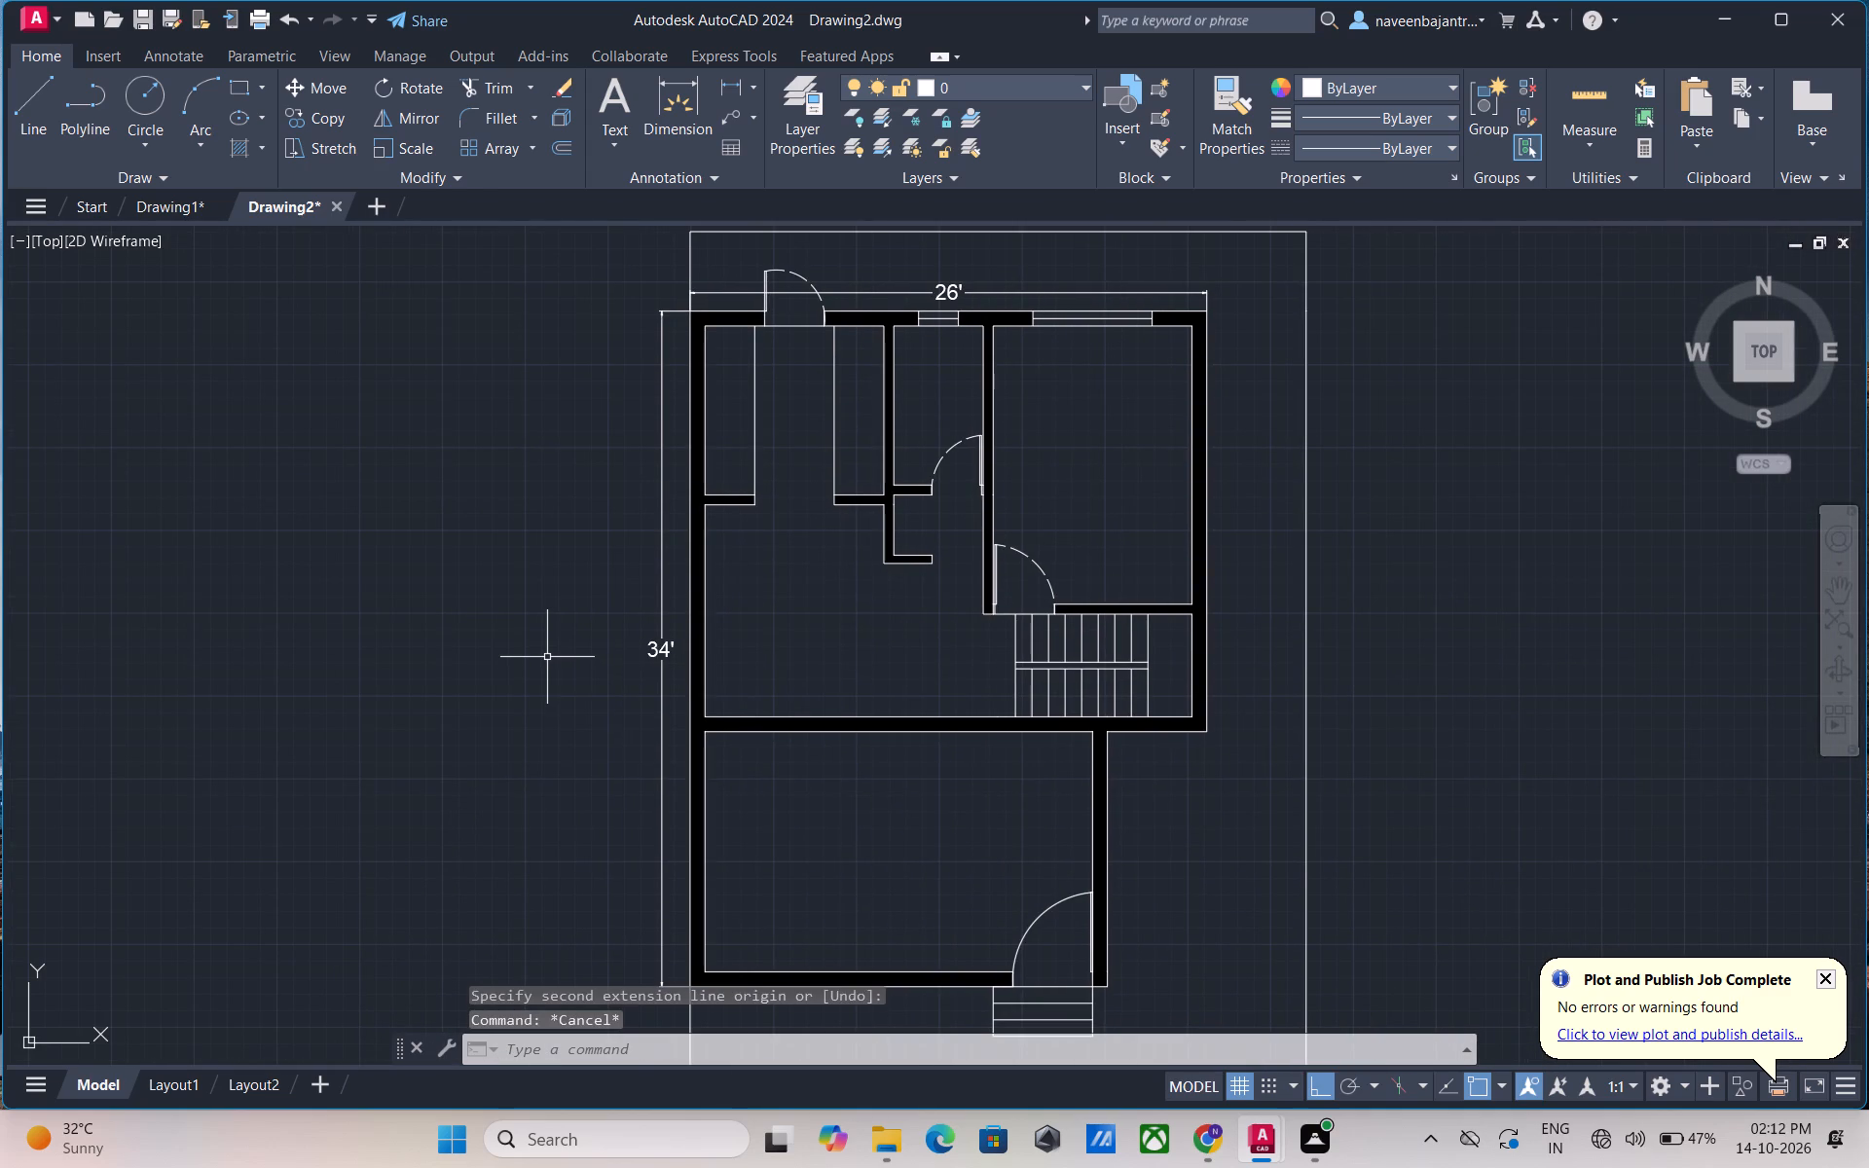
{"action": "key", "text": "d"}
{"action": "type", "text": "C"}
{"action": "key", "text": "space"}
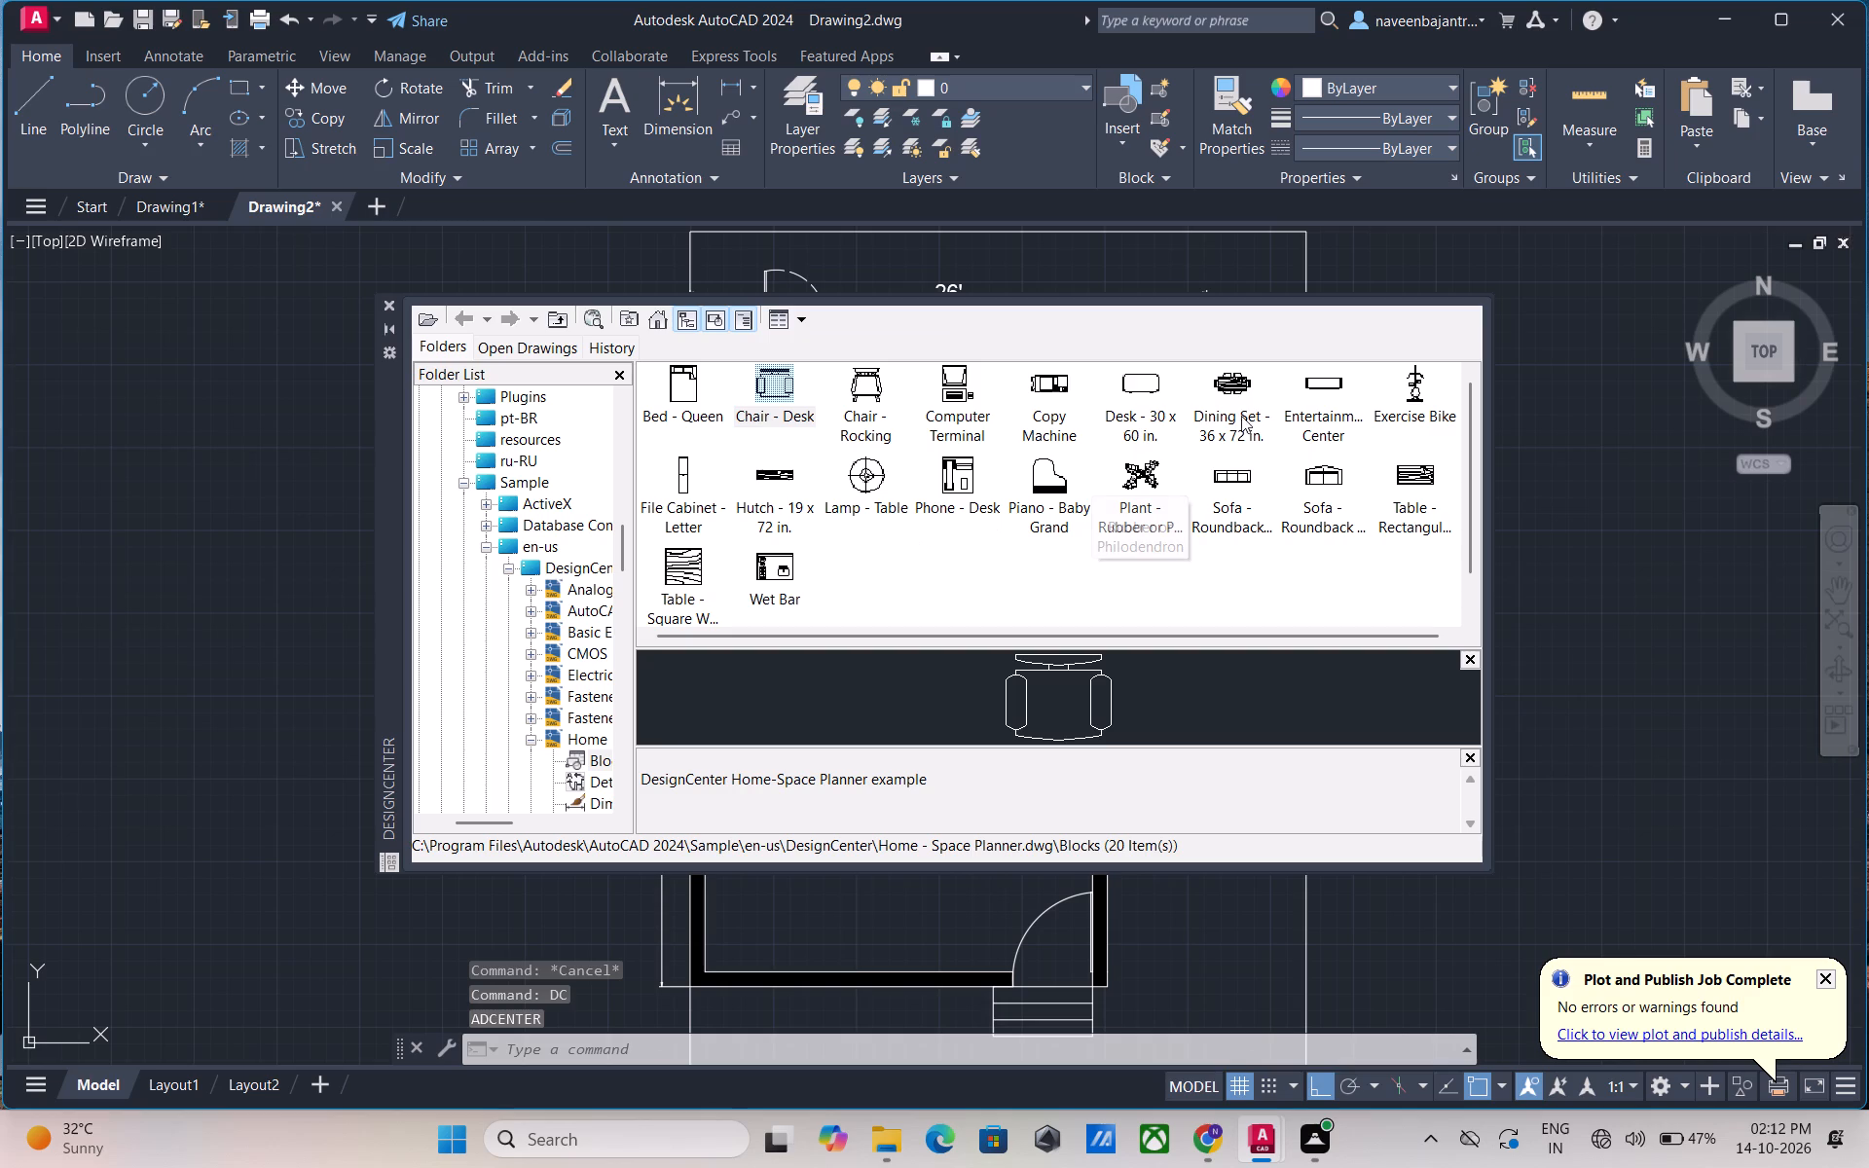
{"action": "left_click_drag", "start_coordinate": [1237, 383], "coordinate": [165, 528]}
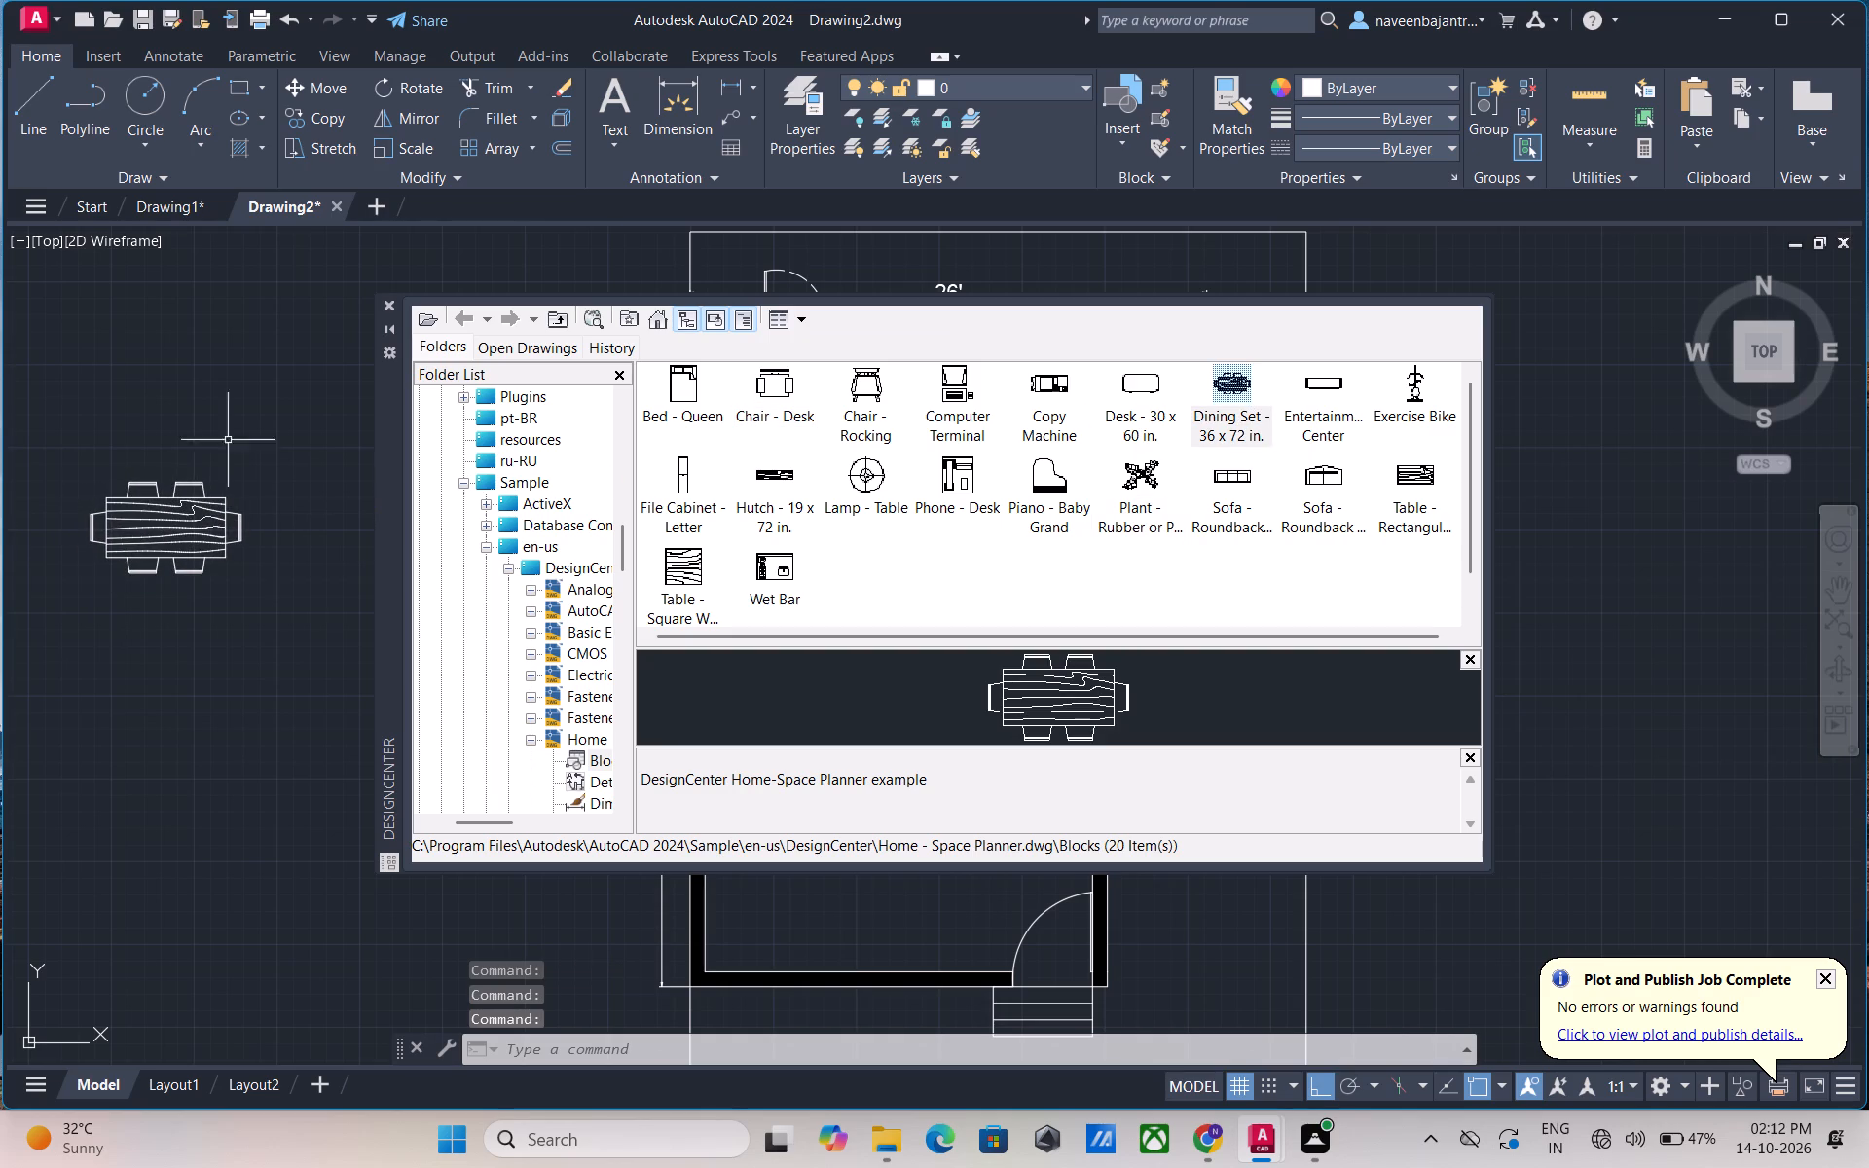
{"action": "left_click", "coordinate": [394, 303]}
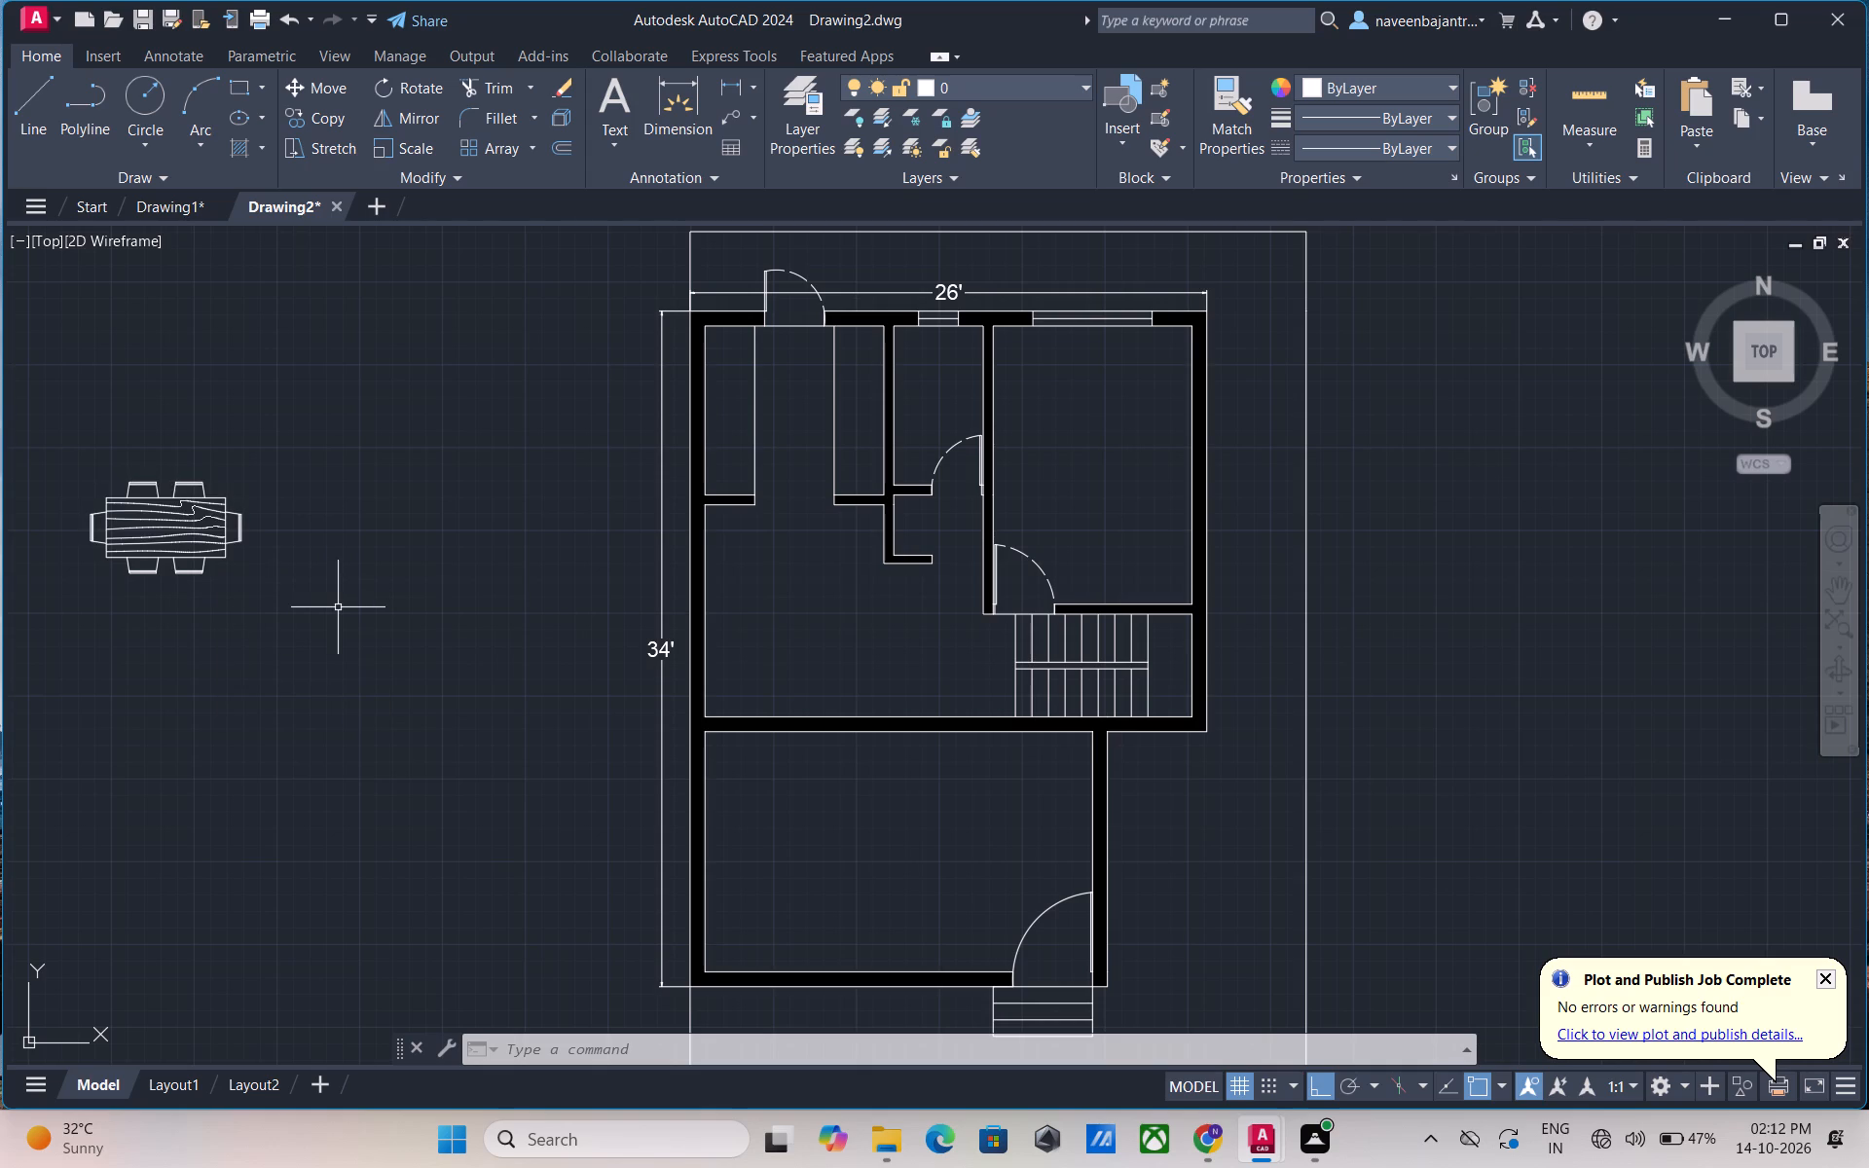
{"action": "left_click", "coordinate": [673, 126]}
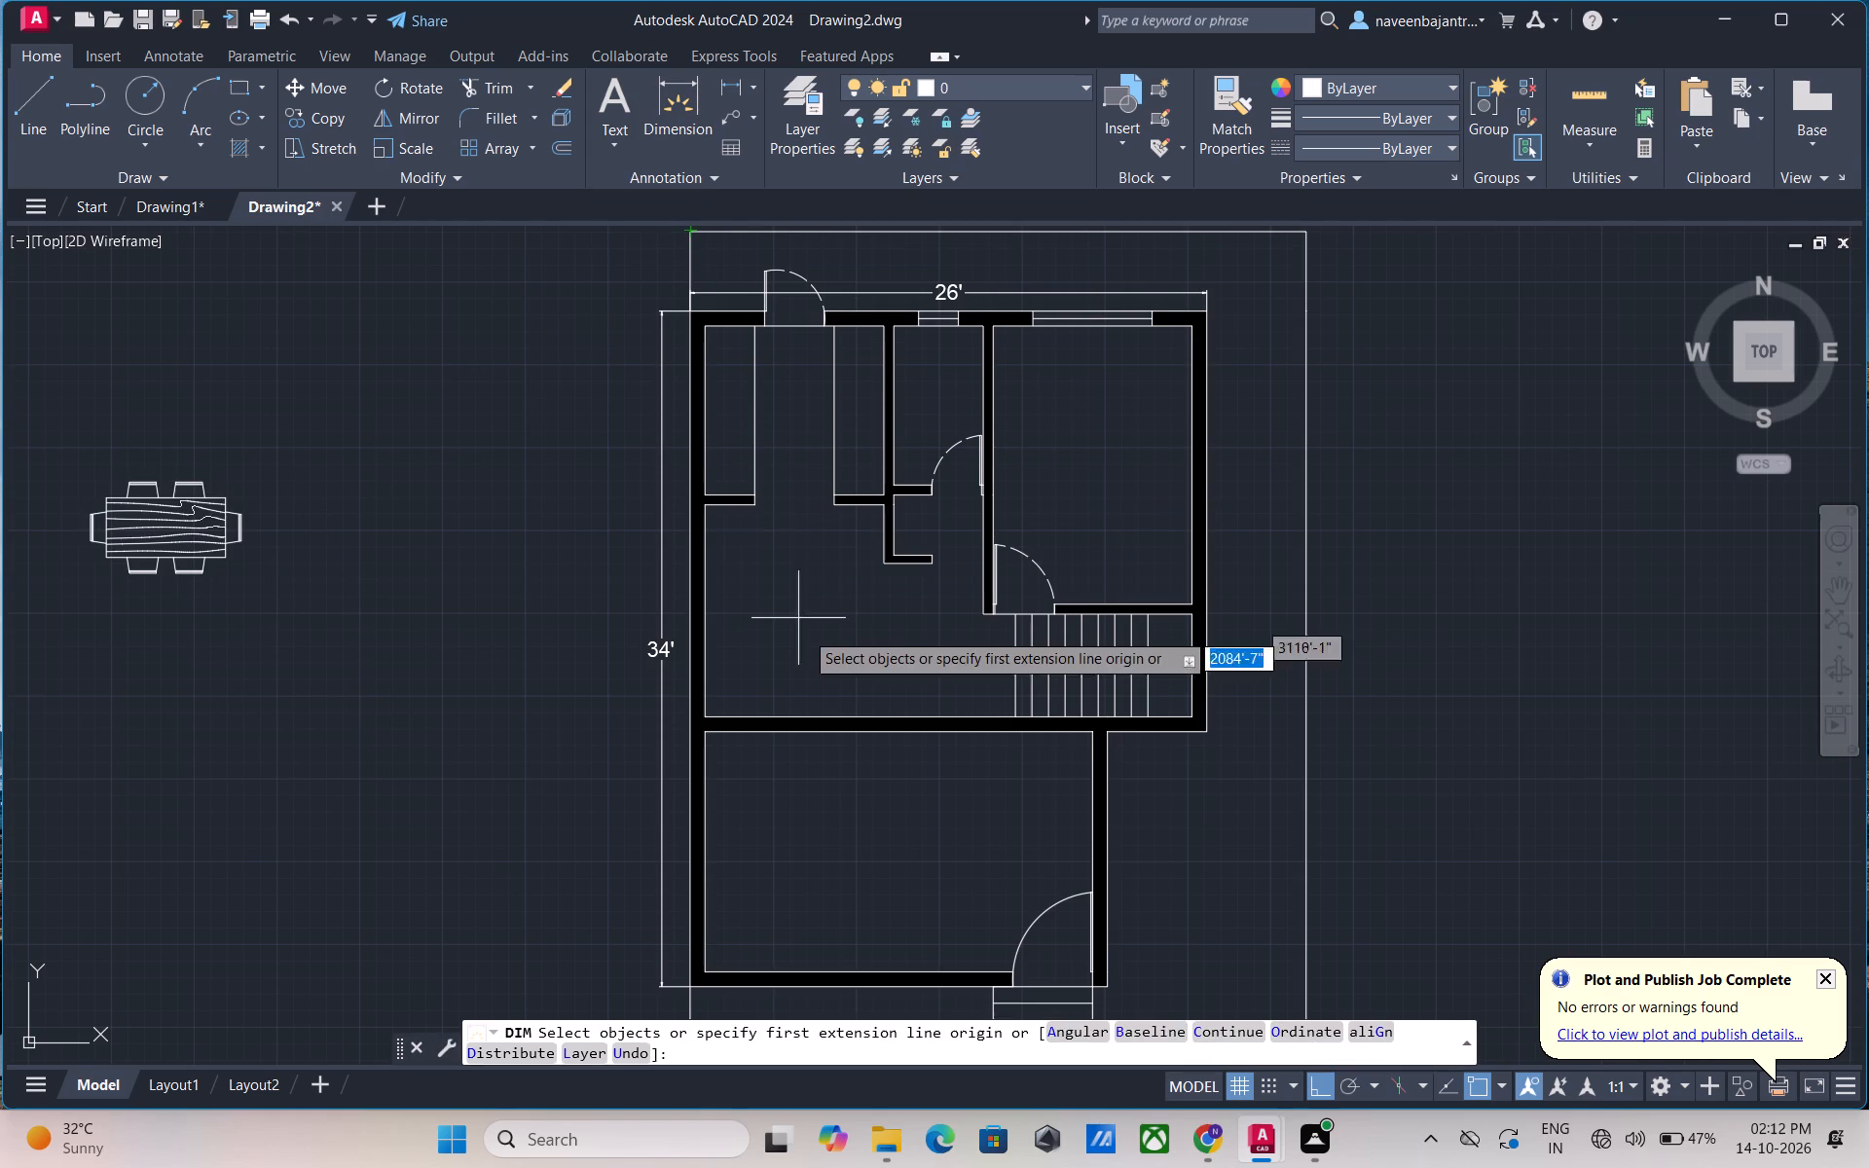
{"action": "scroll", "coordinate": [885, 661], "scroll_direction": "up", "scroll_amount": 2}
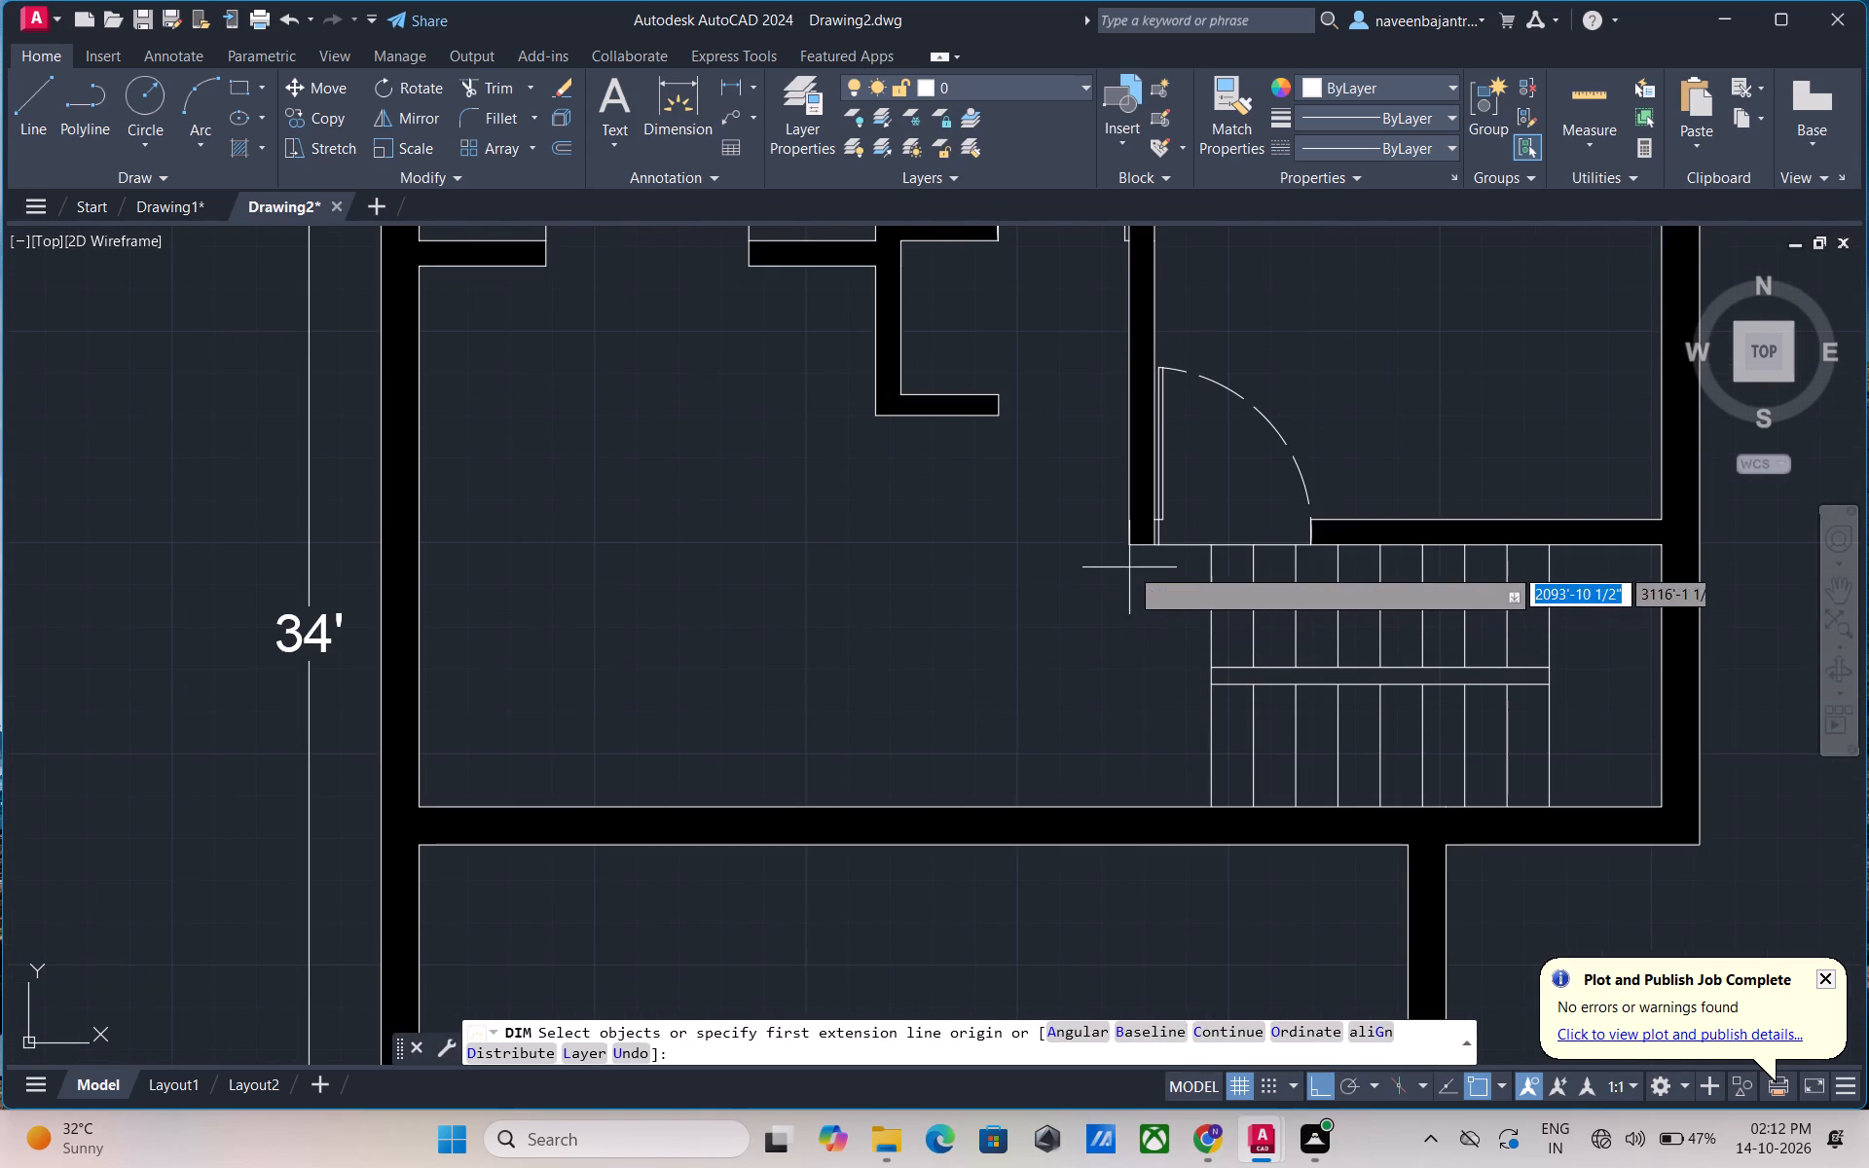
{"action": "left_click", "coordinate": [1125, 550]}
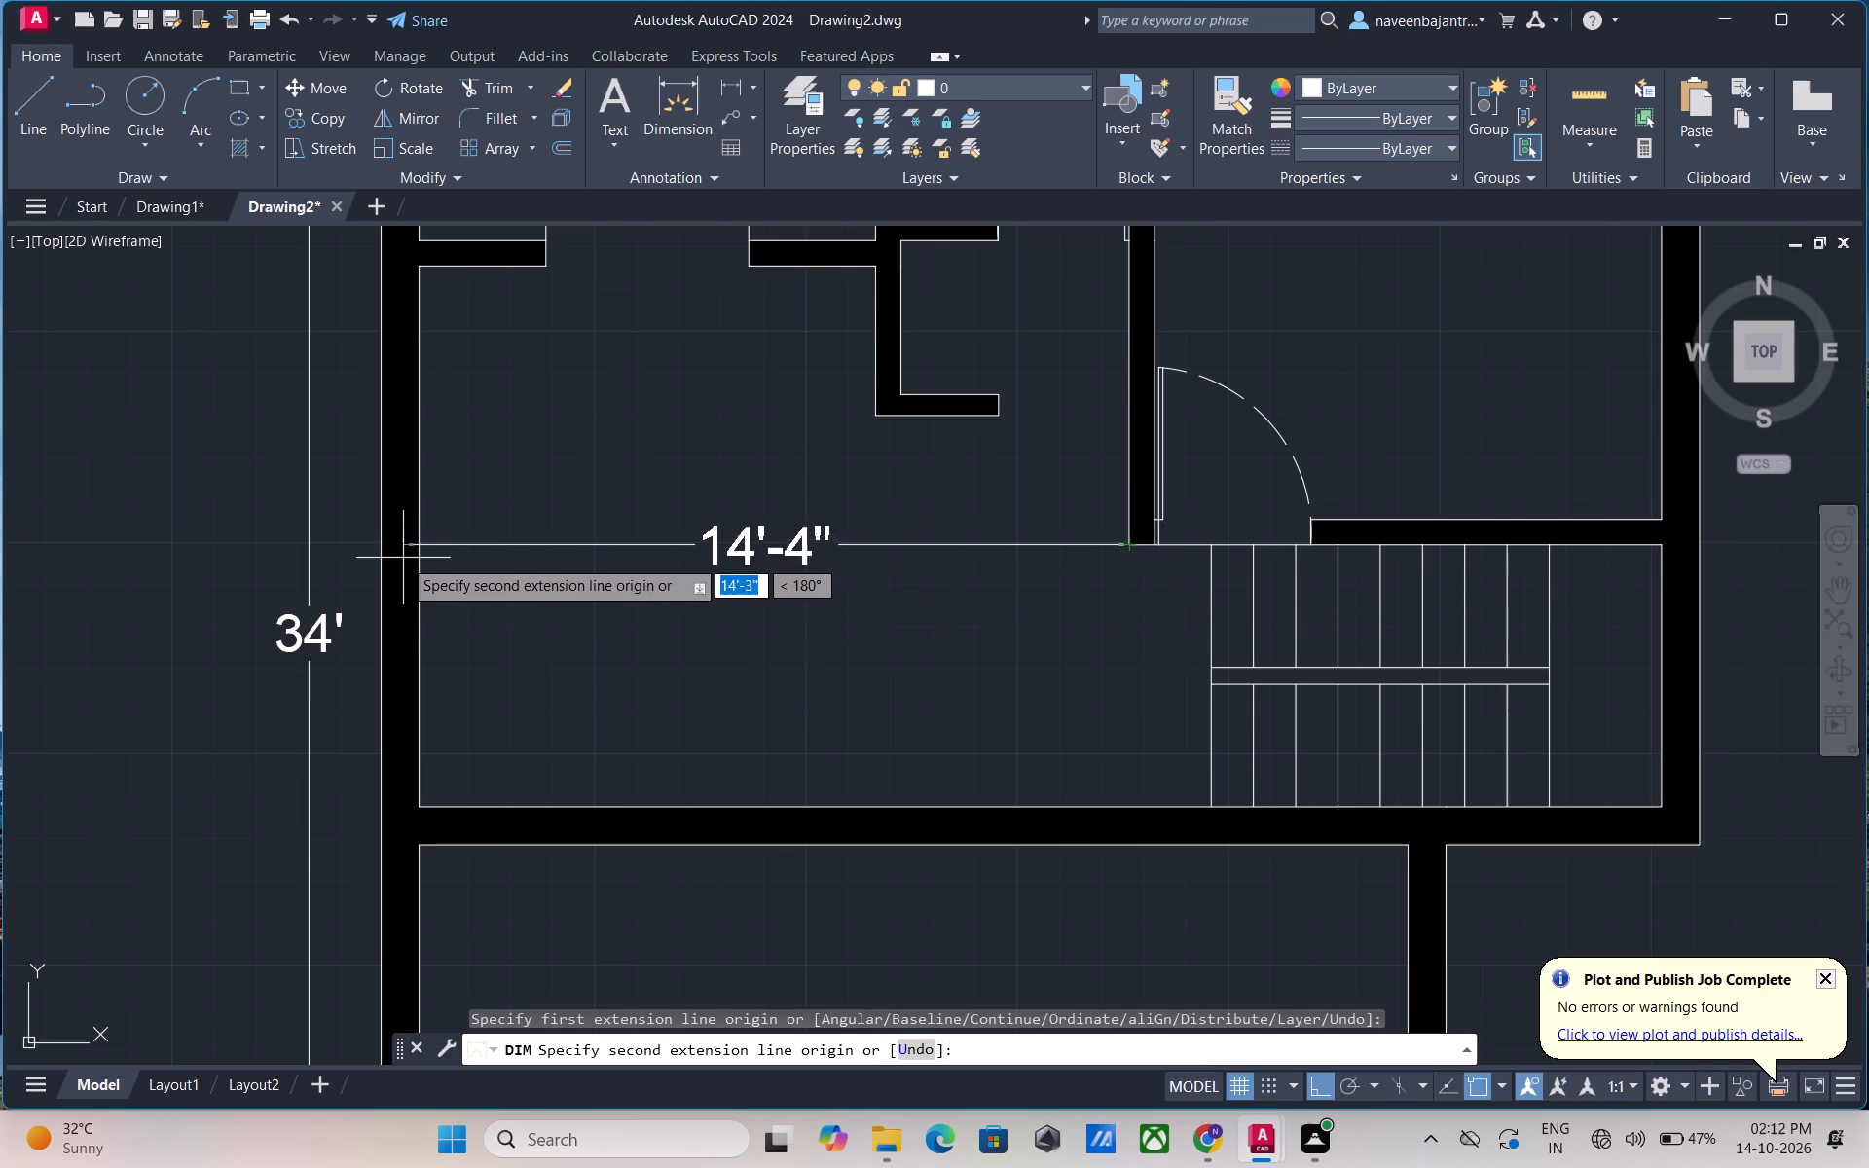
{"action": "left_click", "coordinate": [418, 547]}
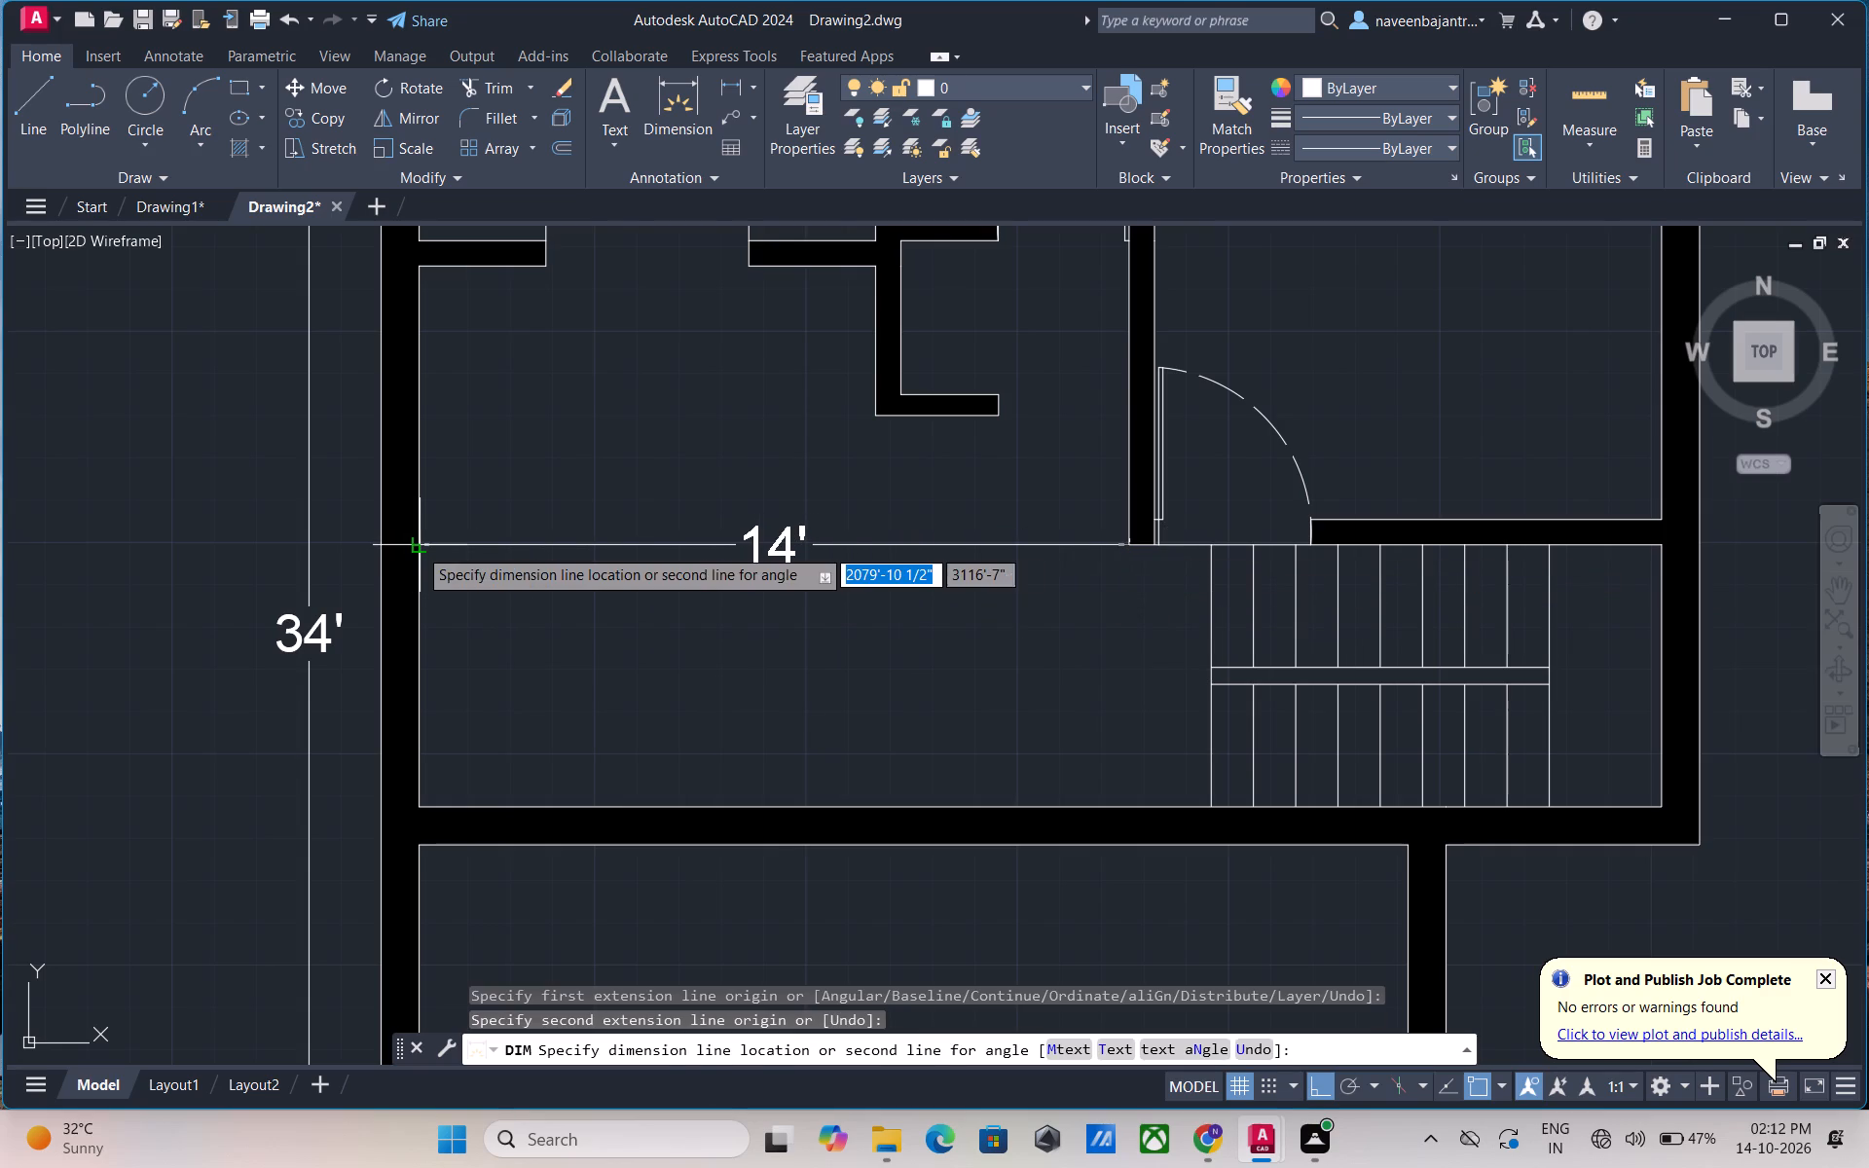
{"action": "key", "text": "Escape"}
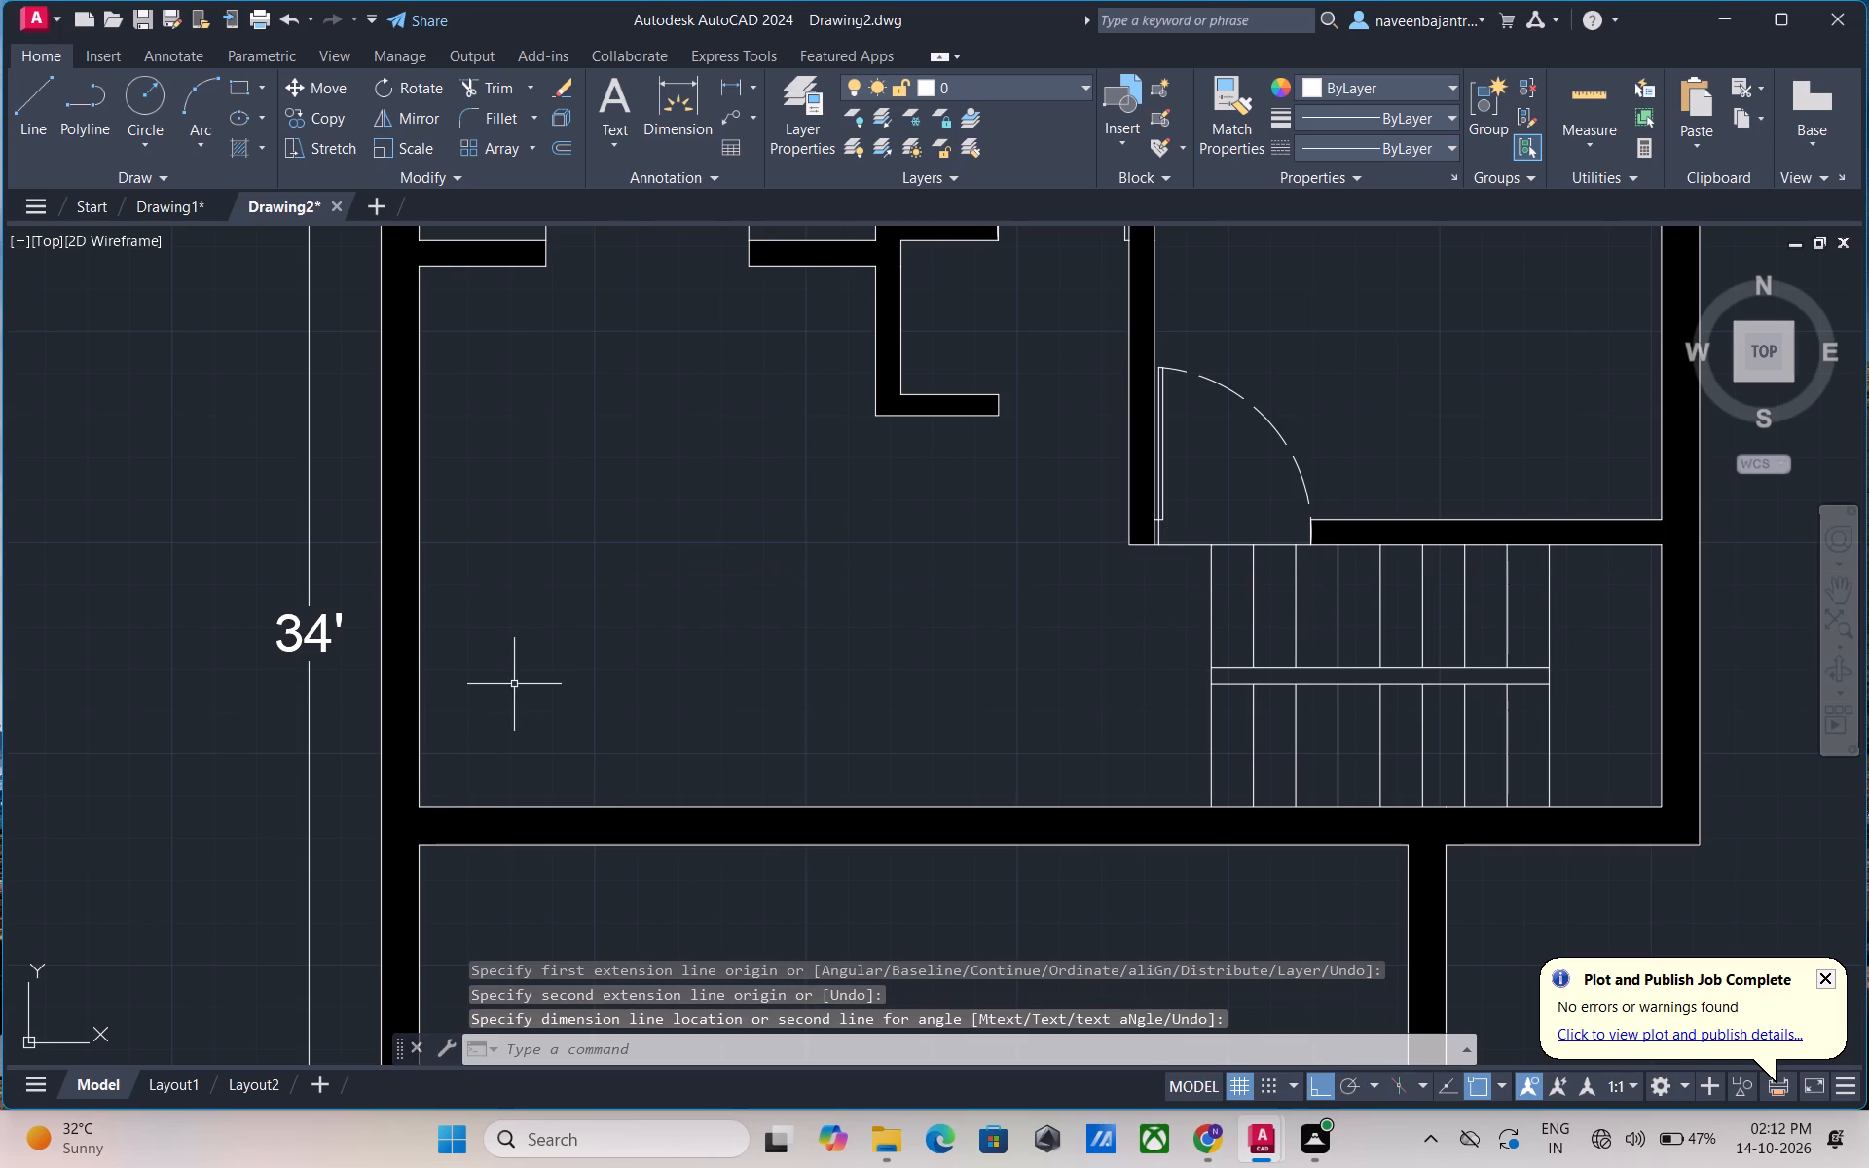
Dimension the clear width from the interior wall's lower corner beside the staircase to the left exterior wall's inner face, keeping the dimension line level with that corner.
{"action": "left_click", "coordinate": [680, 126]}
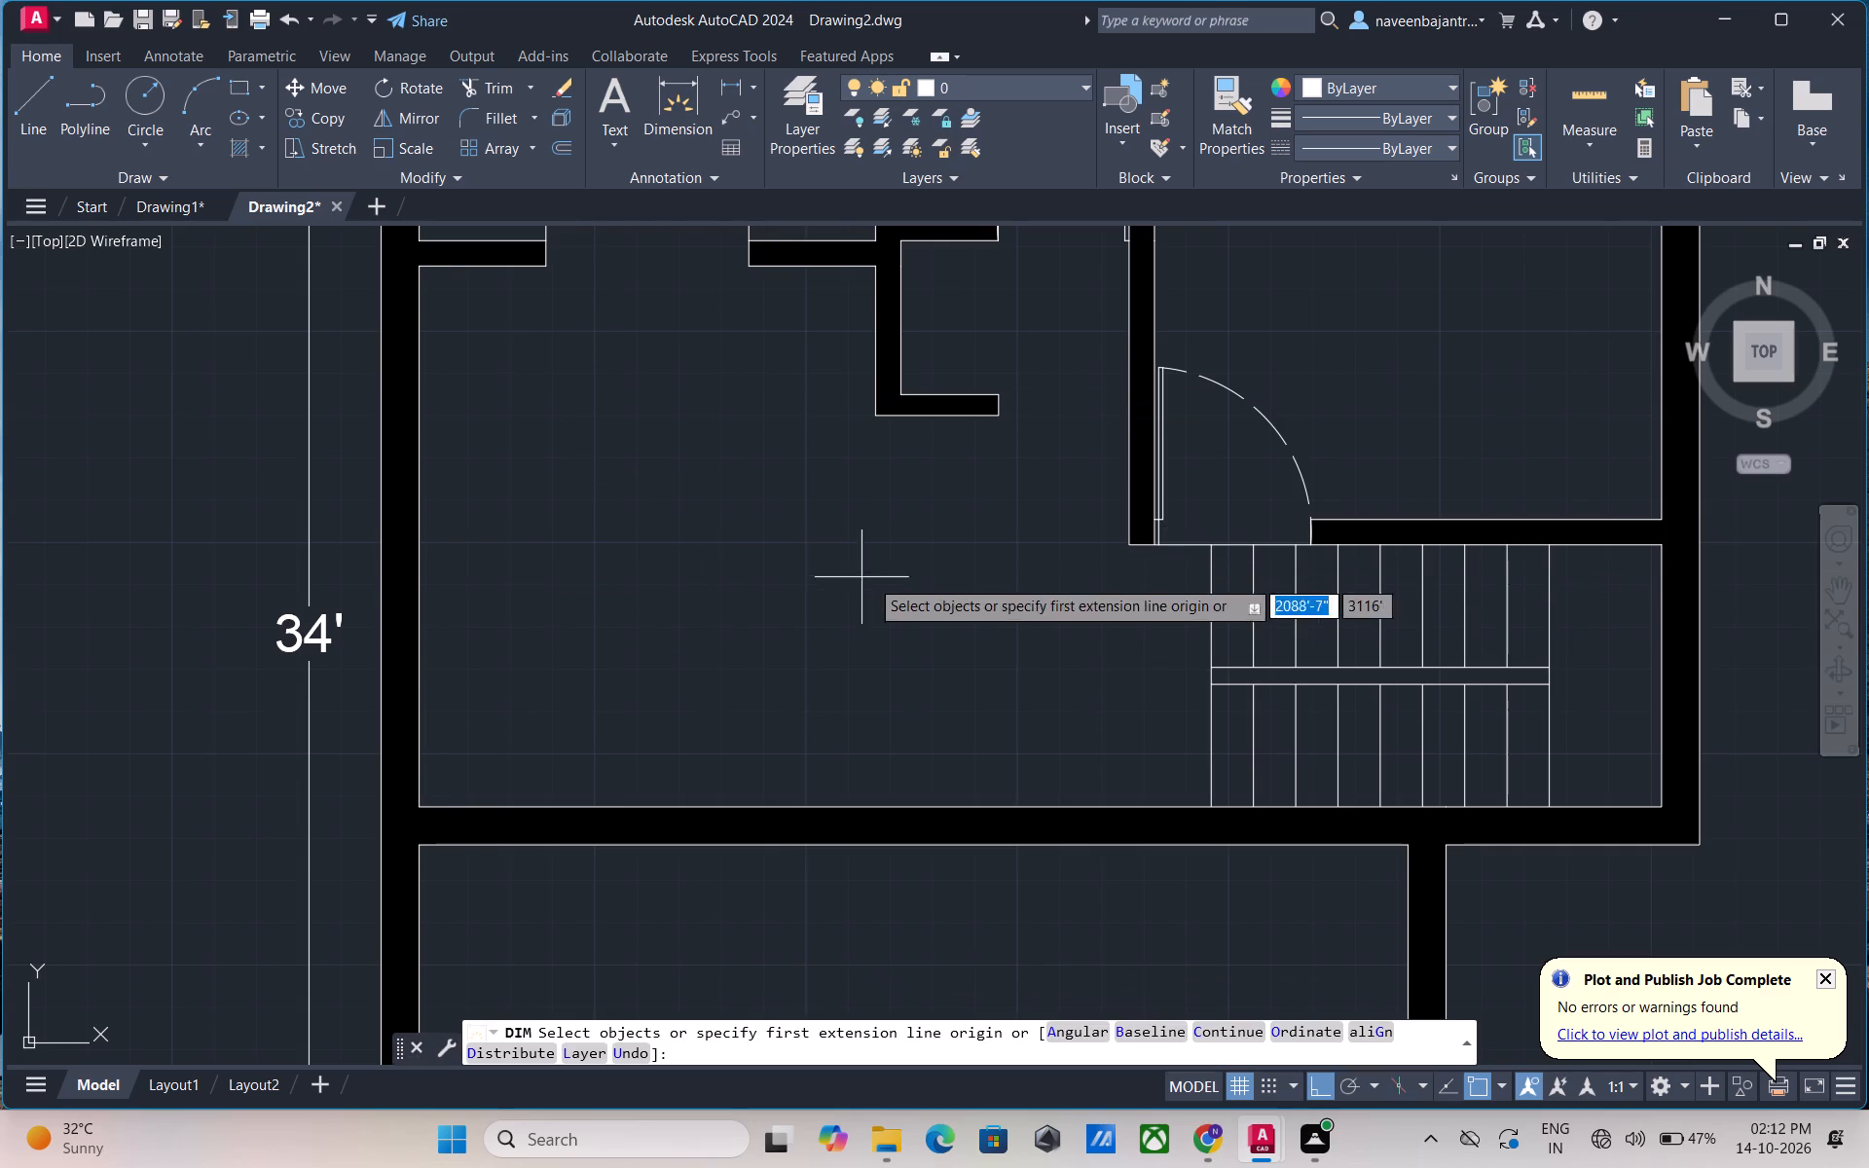
{"action": "left_click", "coordinate": [1132, 546]}
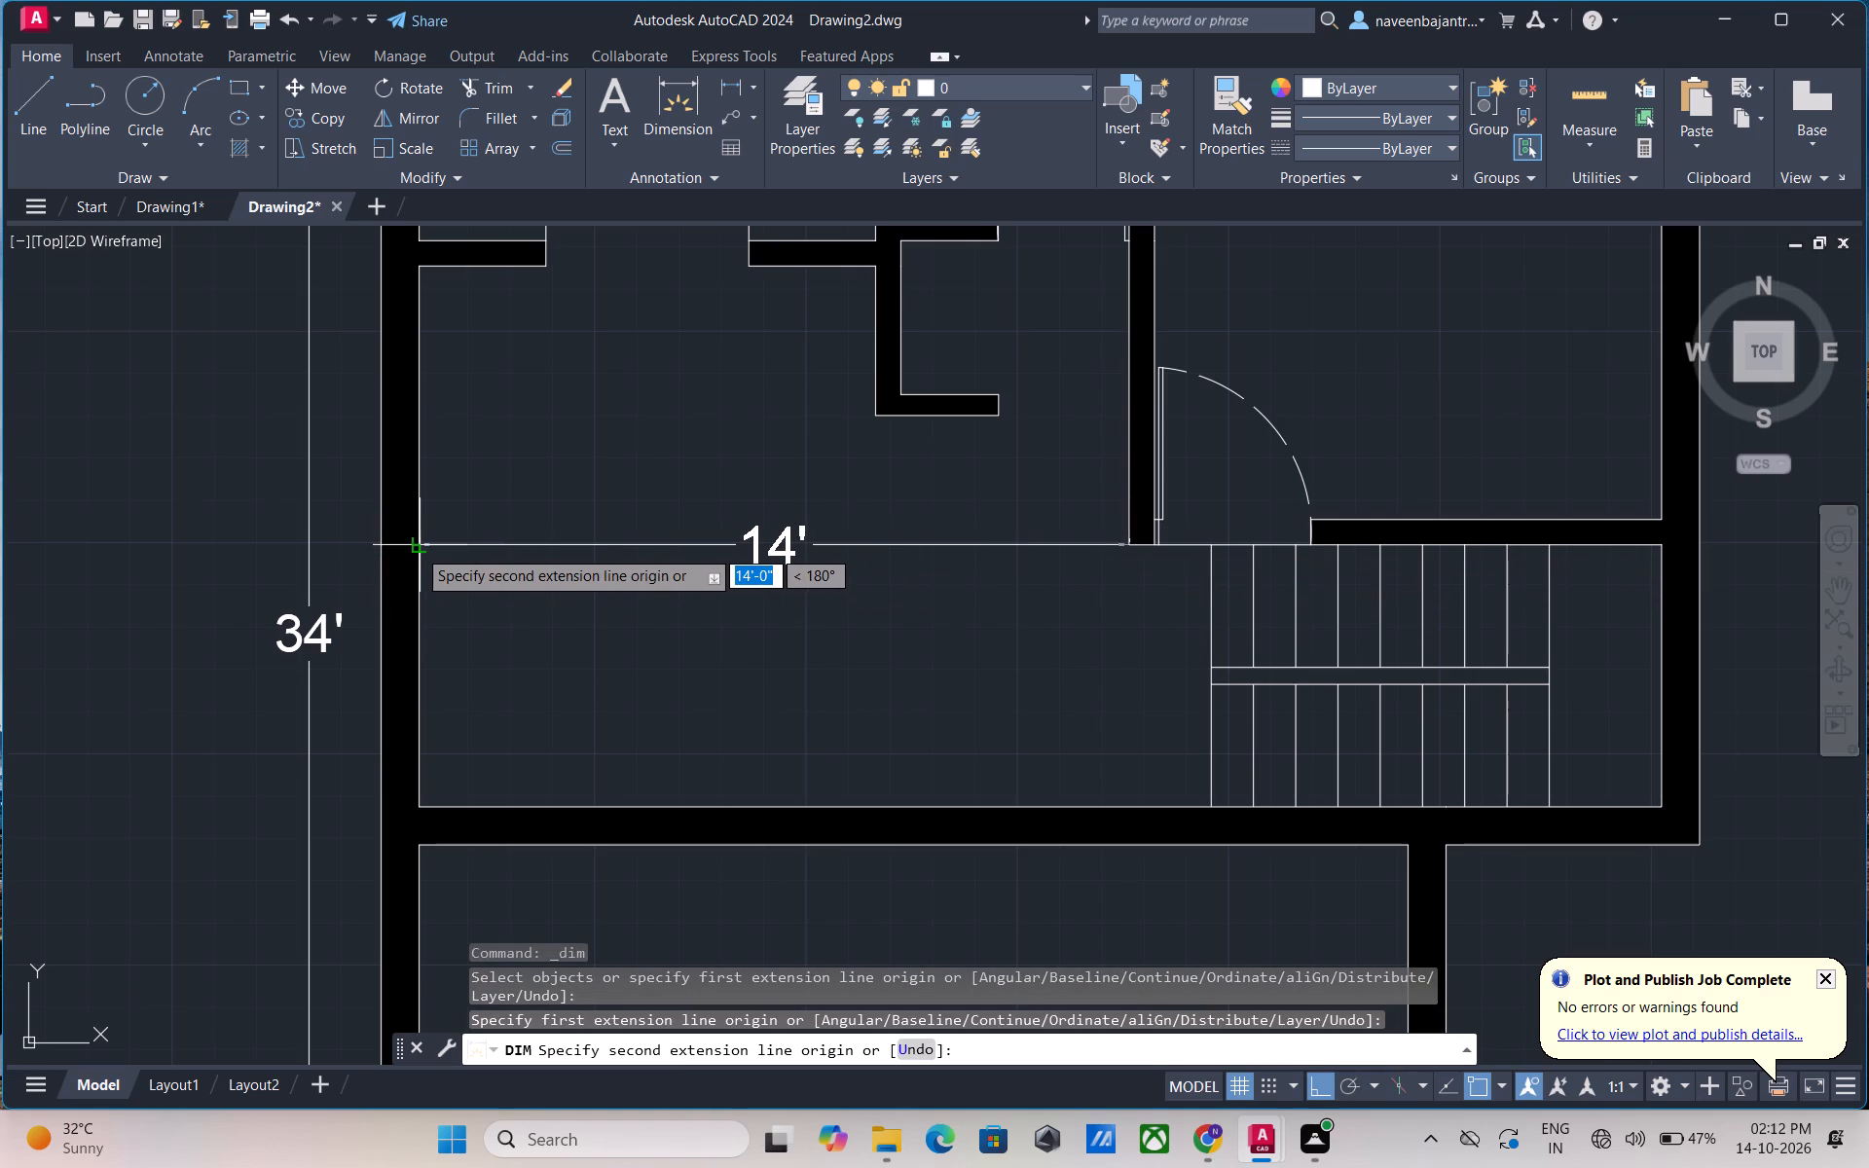
{"action": "left_click", "coordinate": [417, 548]}
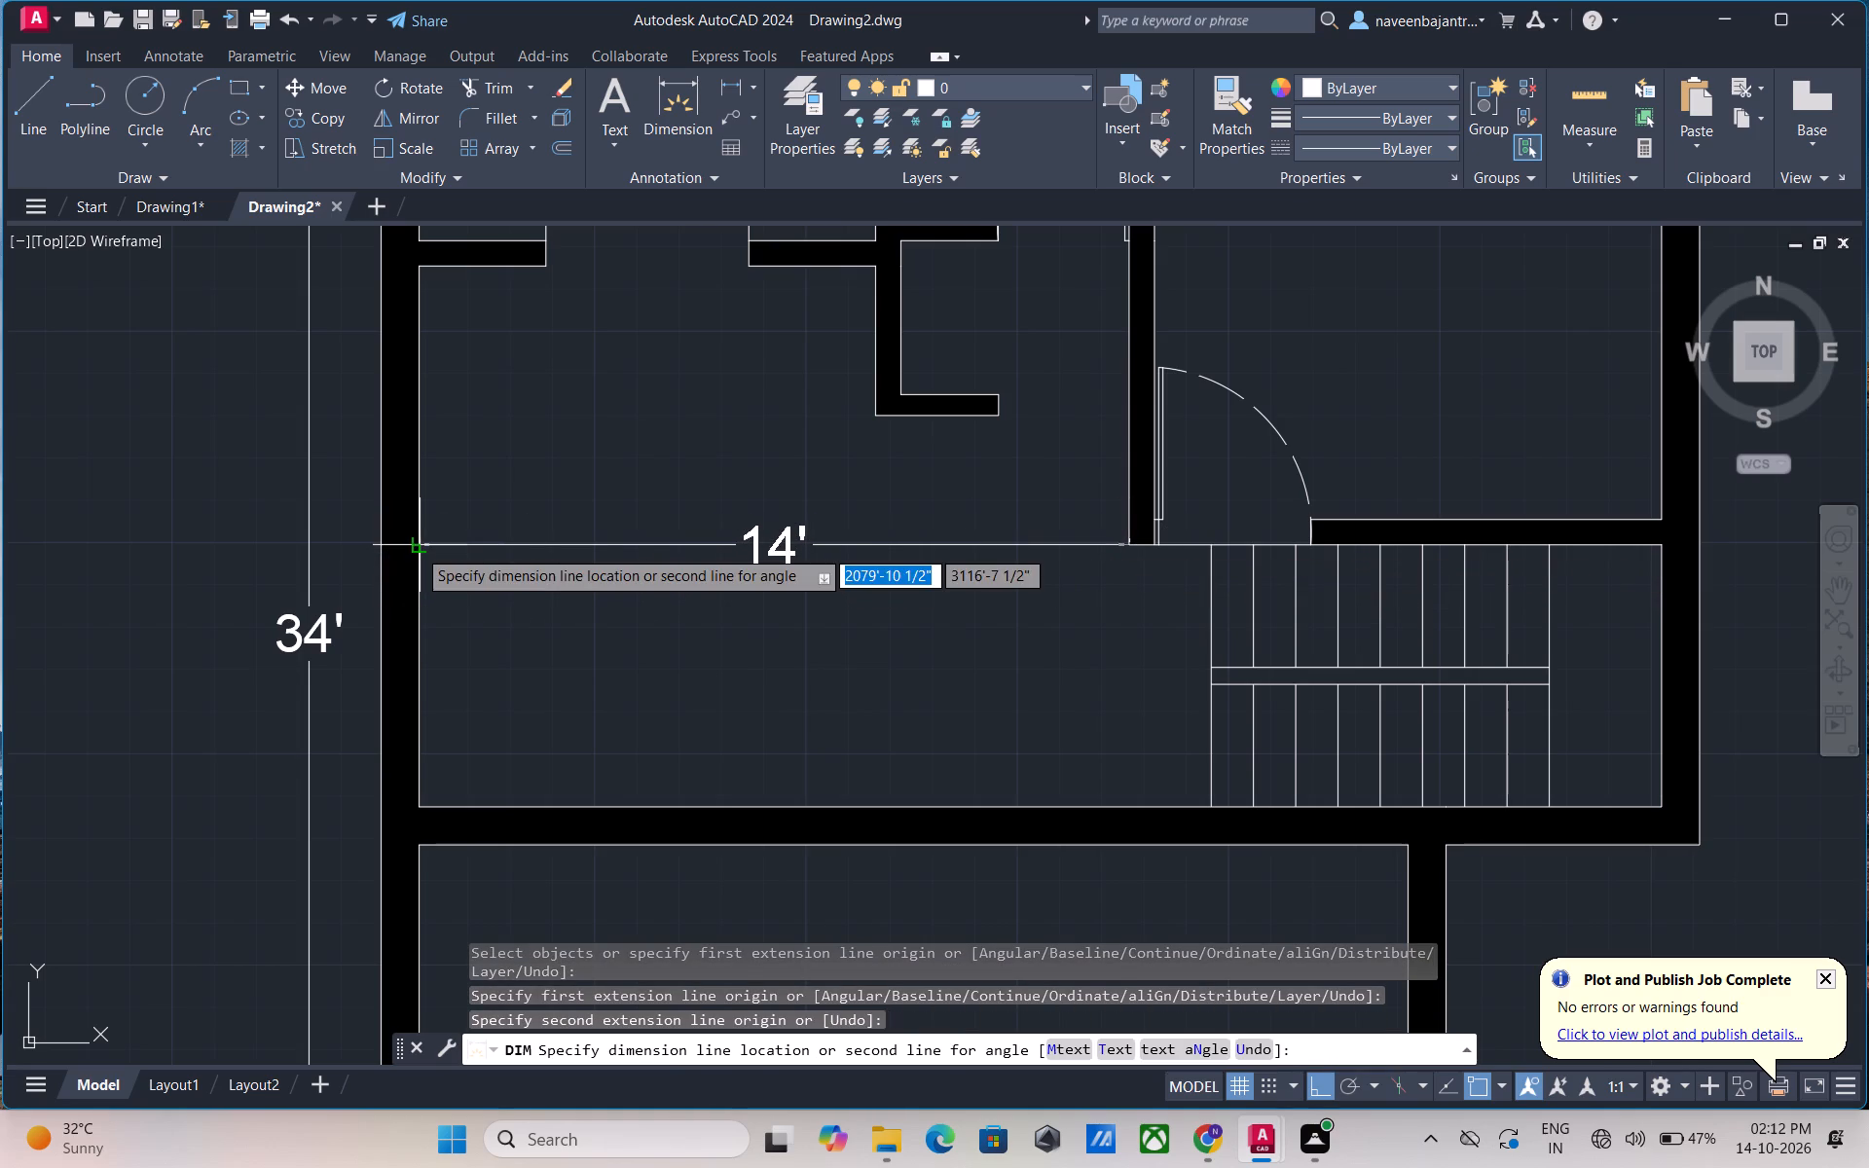
{"action": "left_click", "coordinate": [417, 548]}
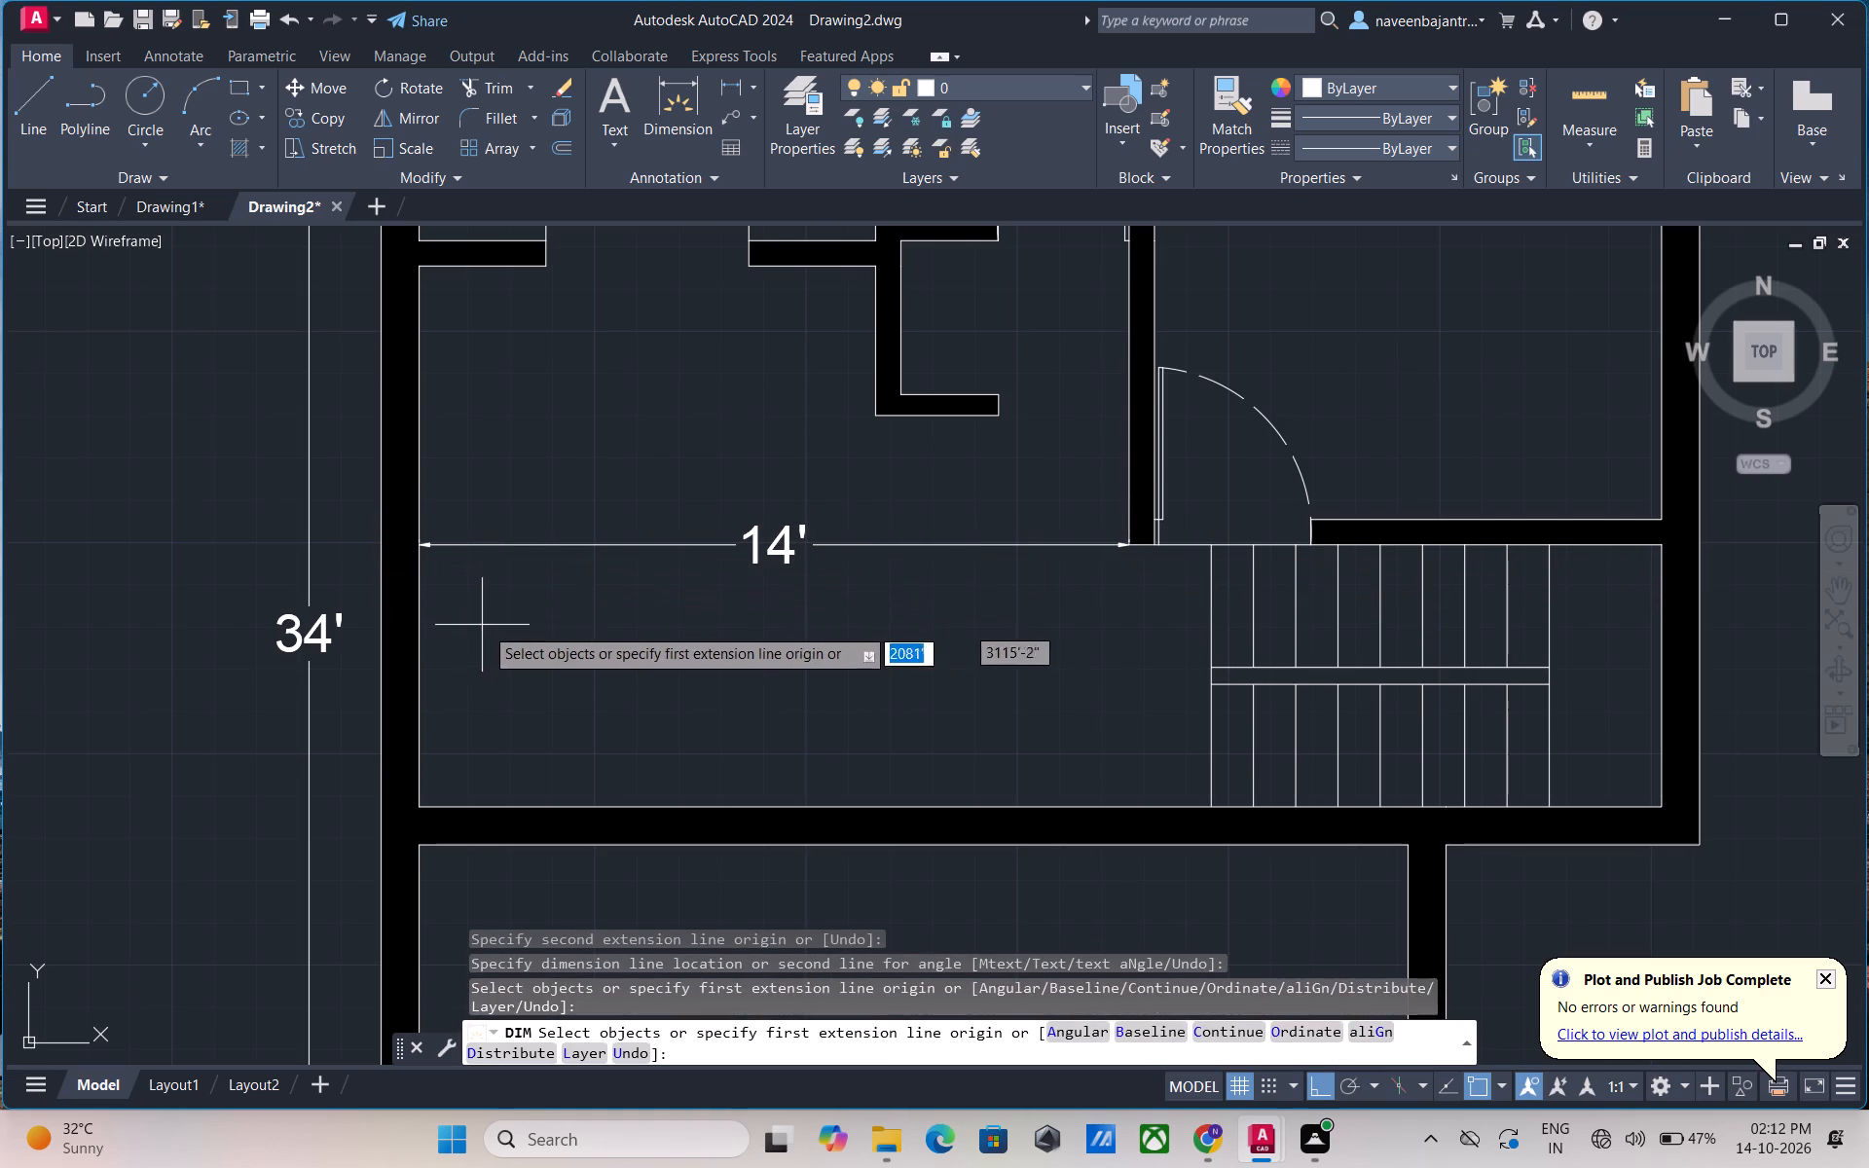
{"action": "key", "text": "Escape"}
Move the dining set, with Ortho off, about 31'-6" into the open area left of the staircase, near the left exterior wall.
{"action": "scroll", "coordinate": [523, 657], "scroll_direction": "down", "scroll_amount": 2}
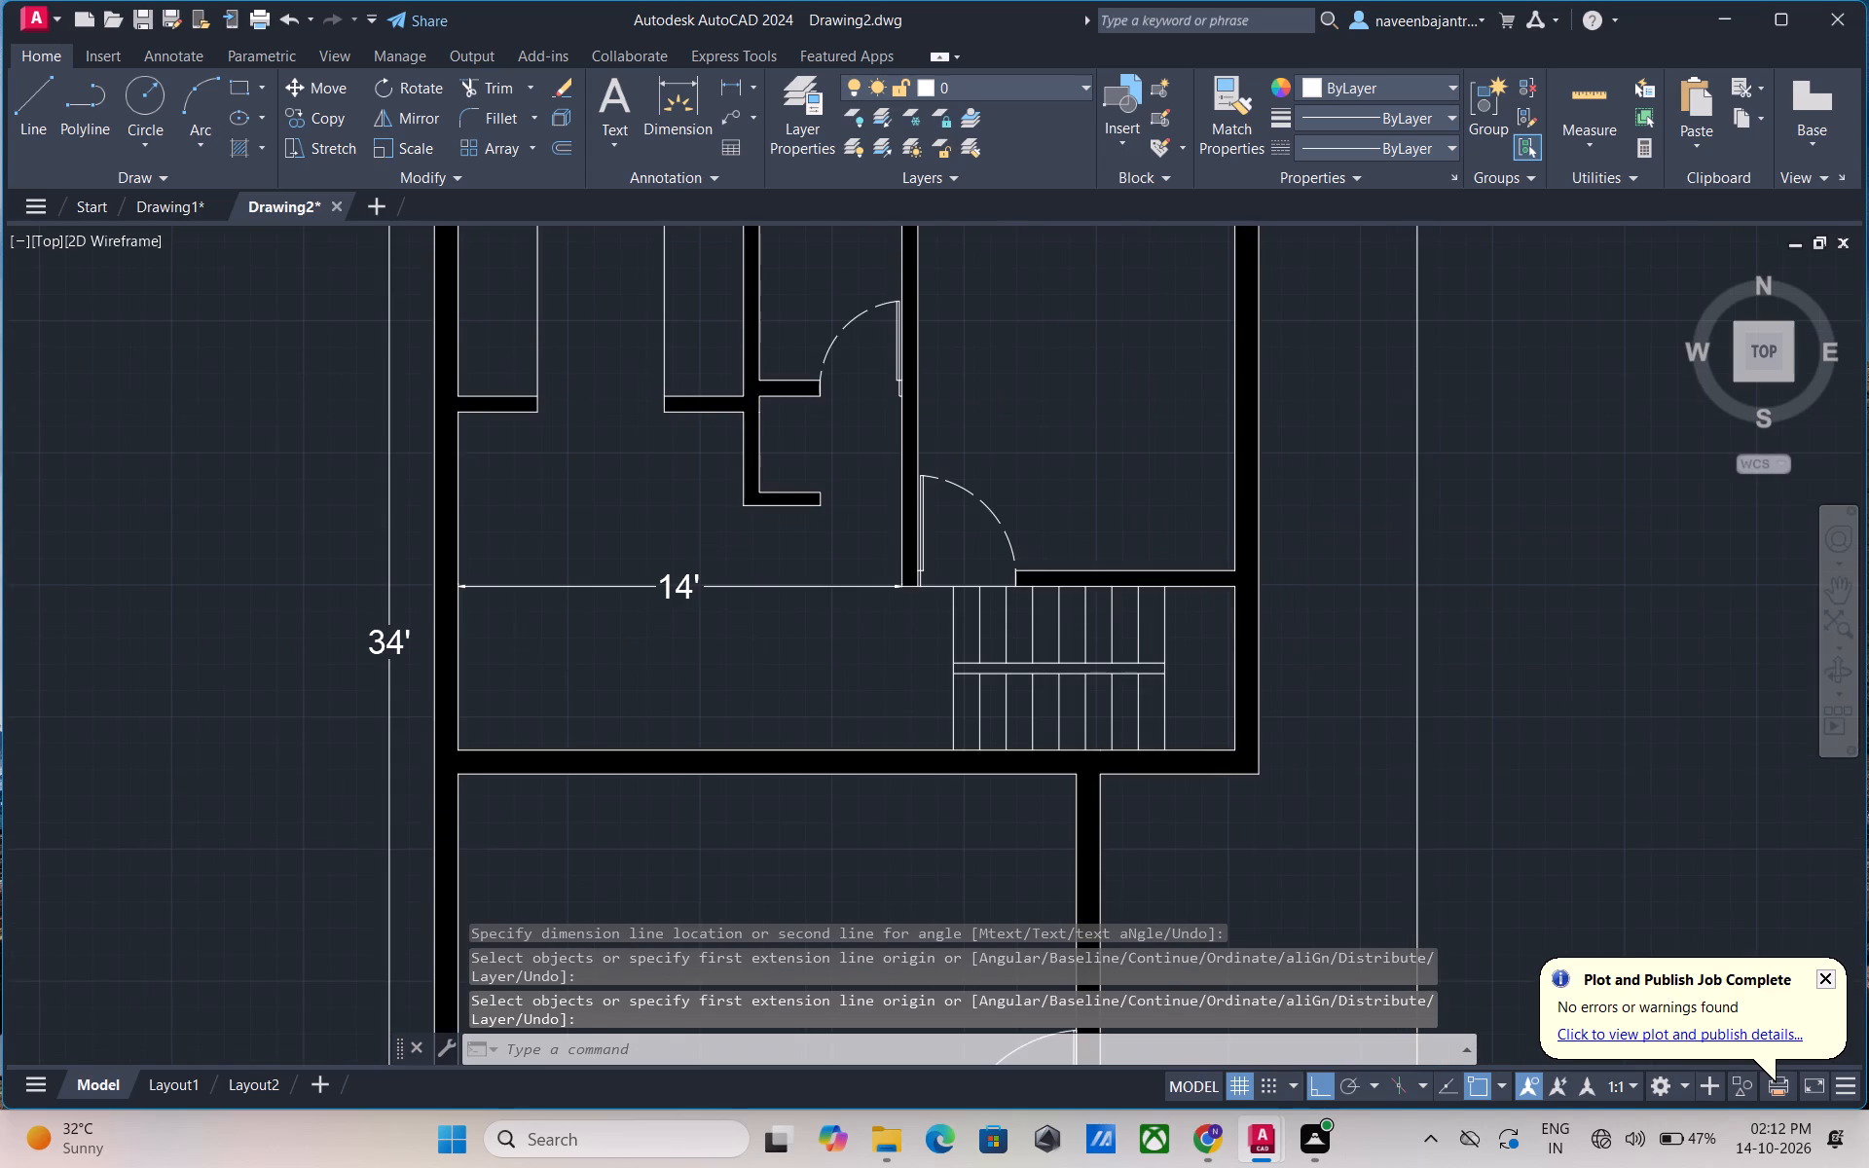
{"action": "middle_click_drag", "start_coordinate": [536, 663], "coordinate": [658, 597]}
{"action": "scroll", "coordinate": [652, 630], "scroll_direction": "up", "scroll_amount": 1}
{"action": "scroll", "coordinate": [652, 630], "scroll_direction": "down", "scroll_amount": 1}
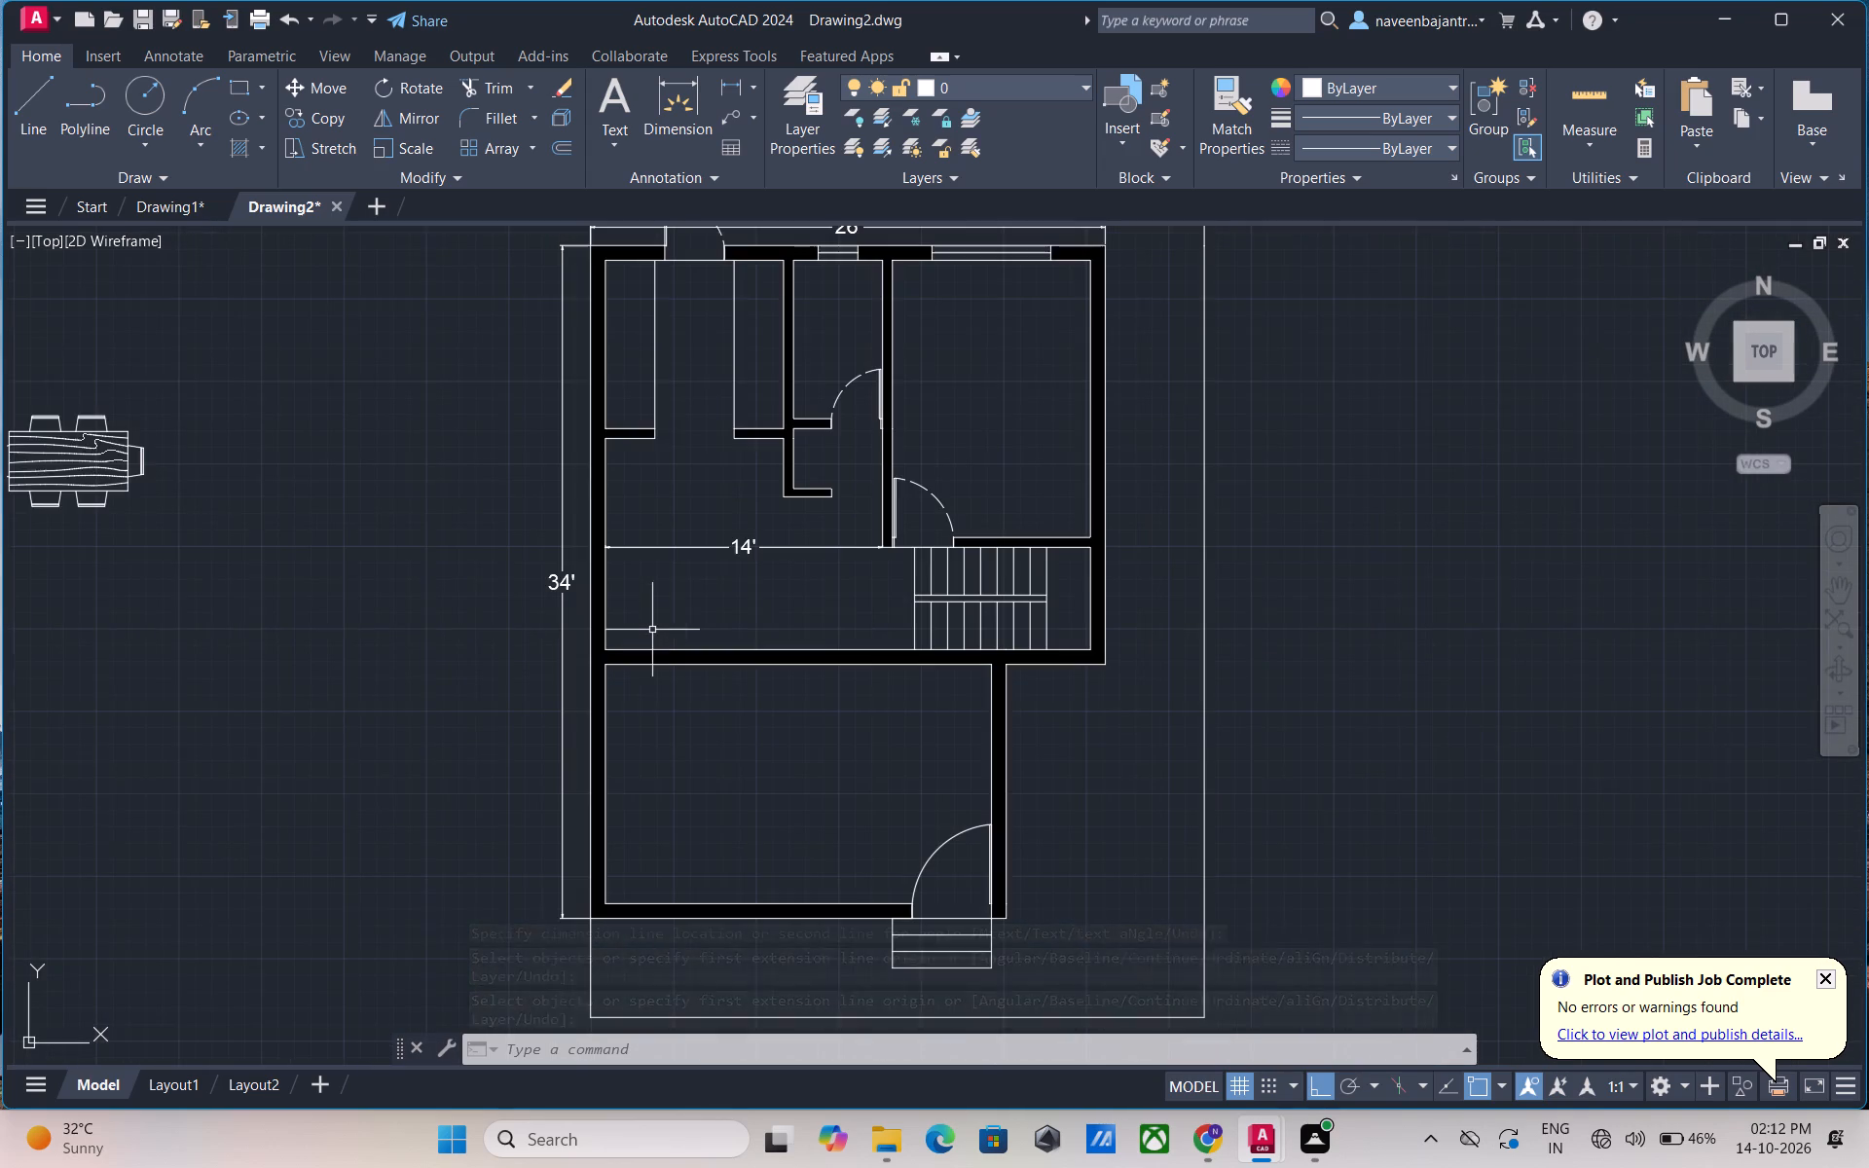
{"action": "left_click", "coordinate": [56, 463]}
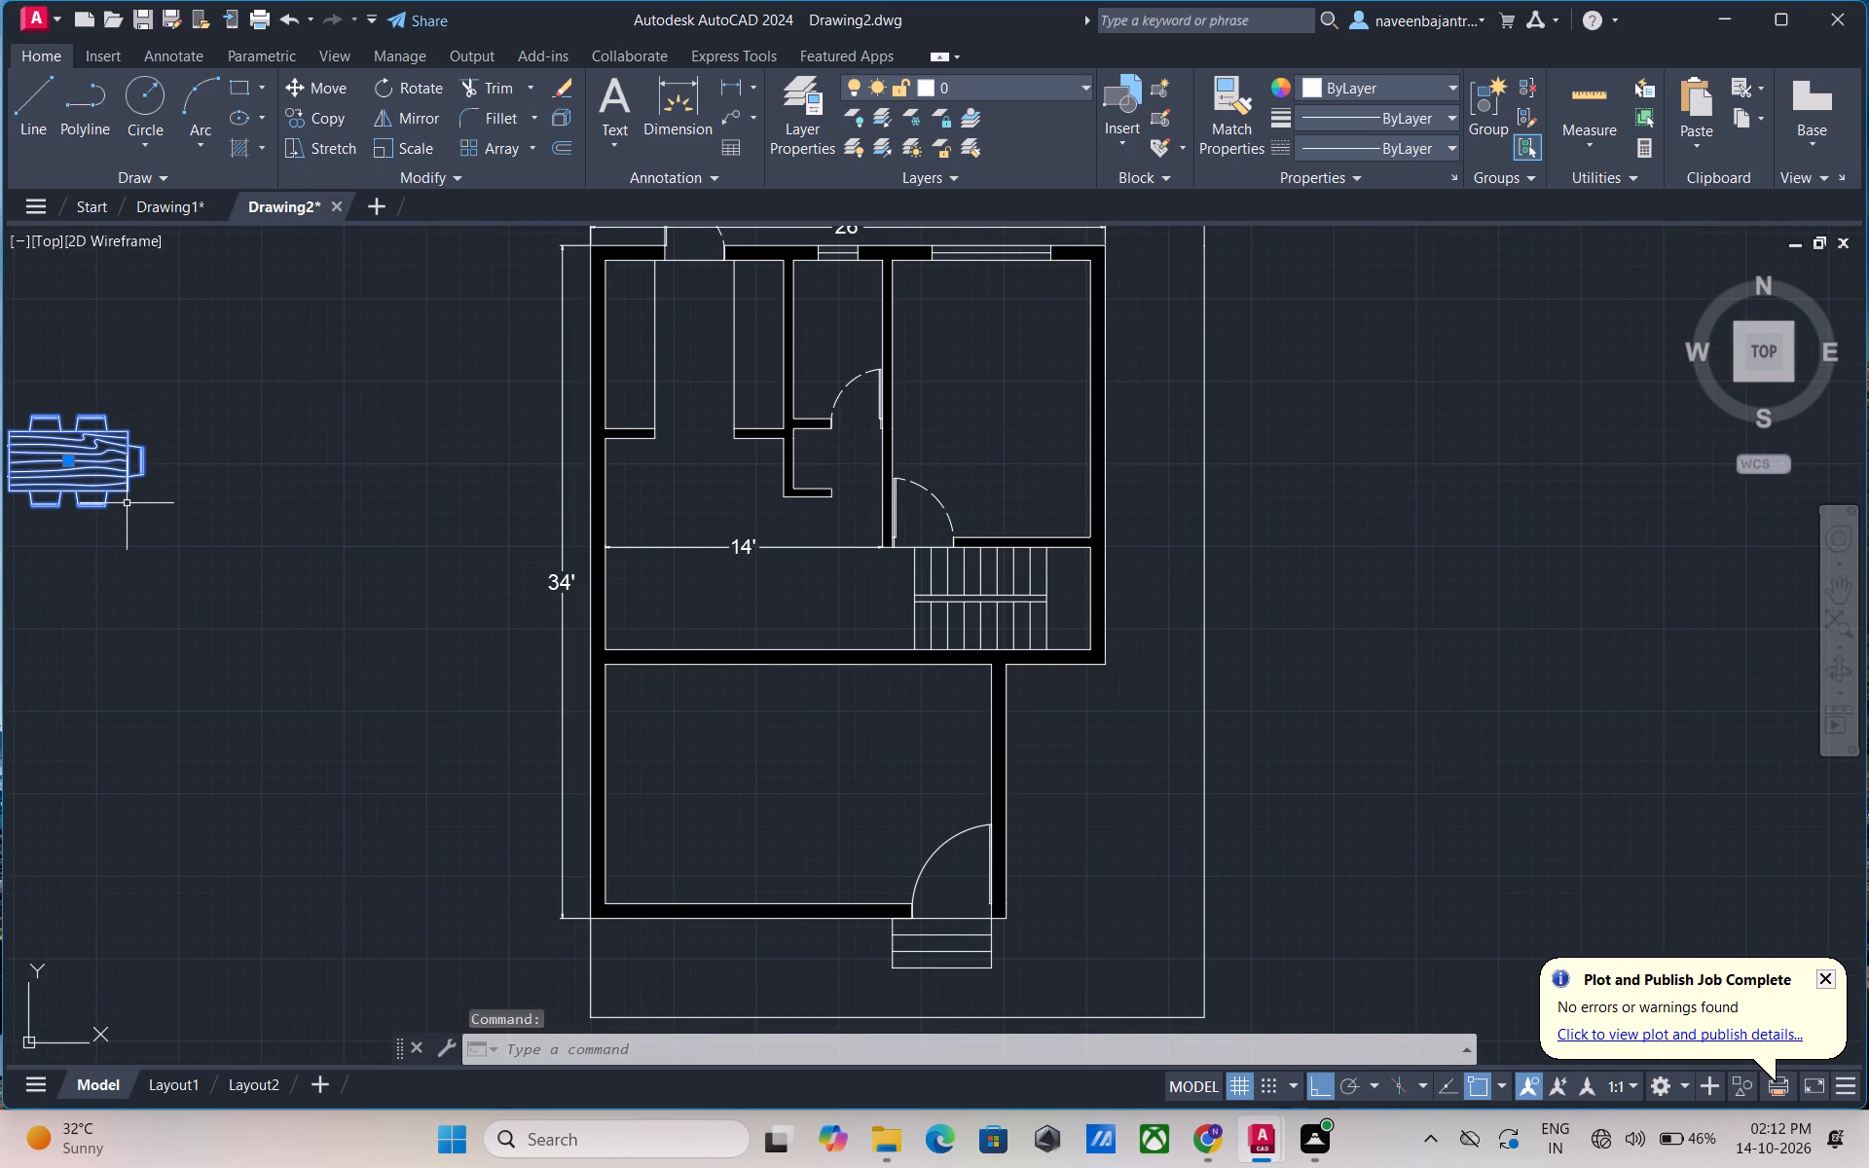
{"action": "key", "text": "m"}
{"action": "key", "text": "space"}
{"action": "left_click", "coordinate": [123, 489]}
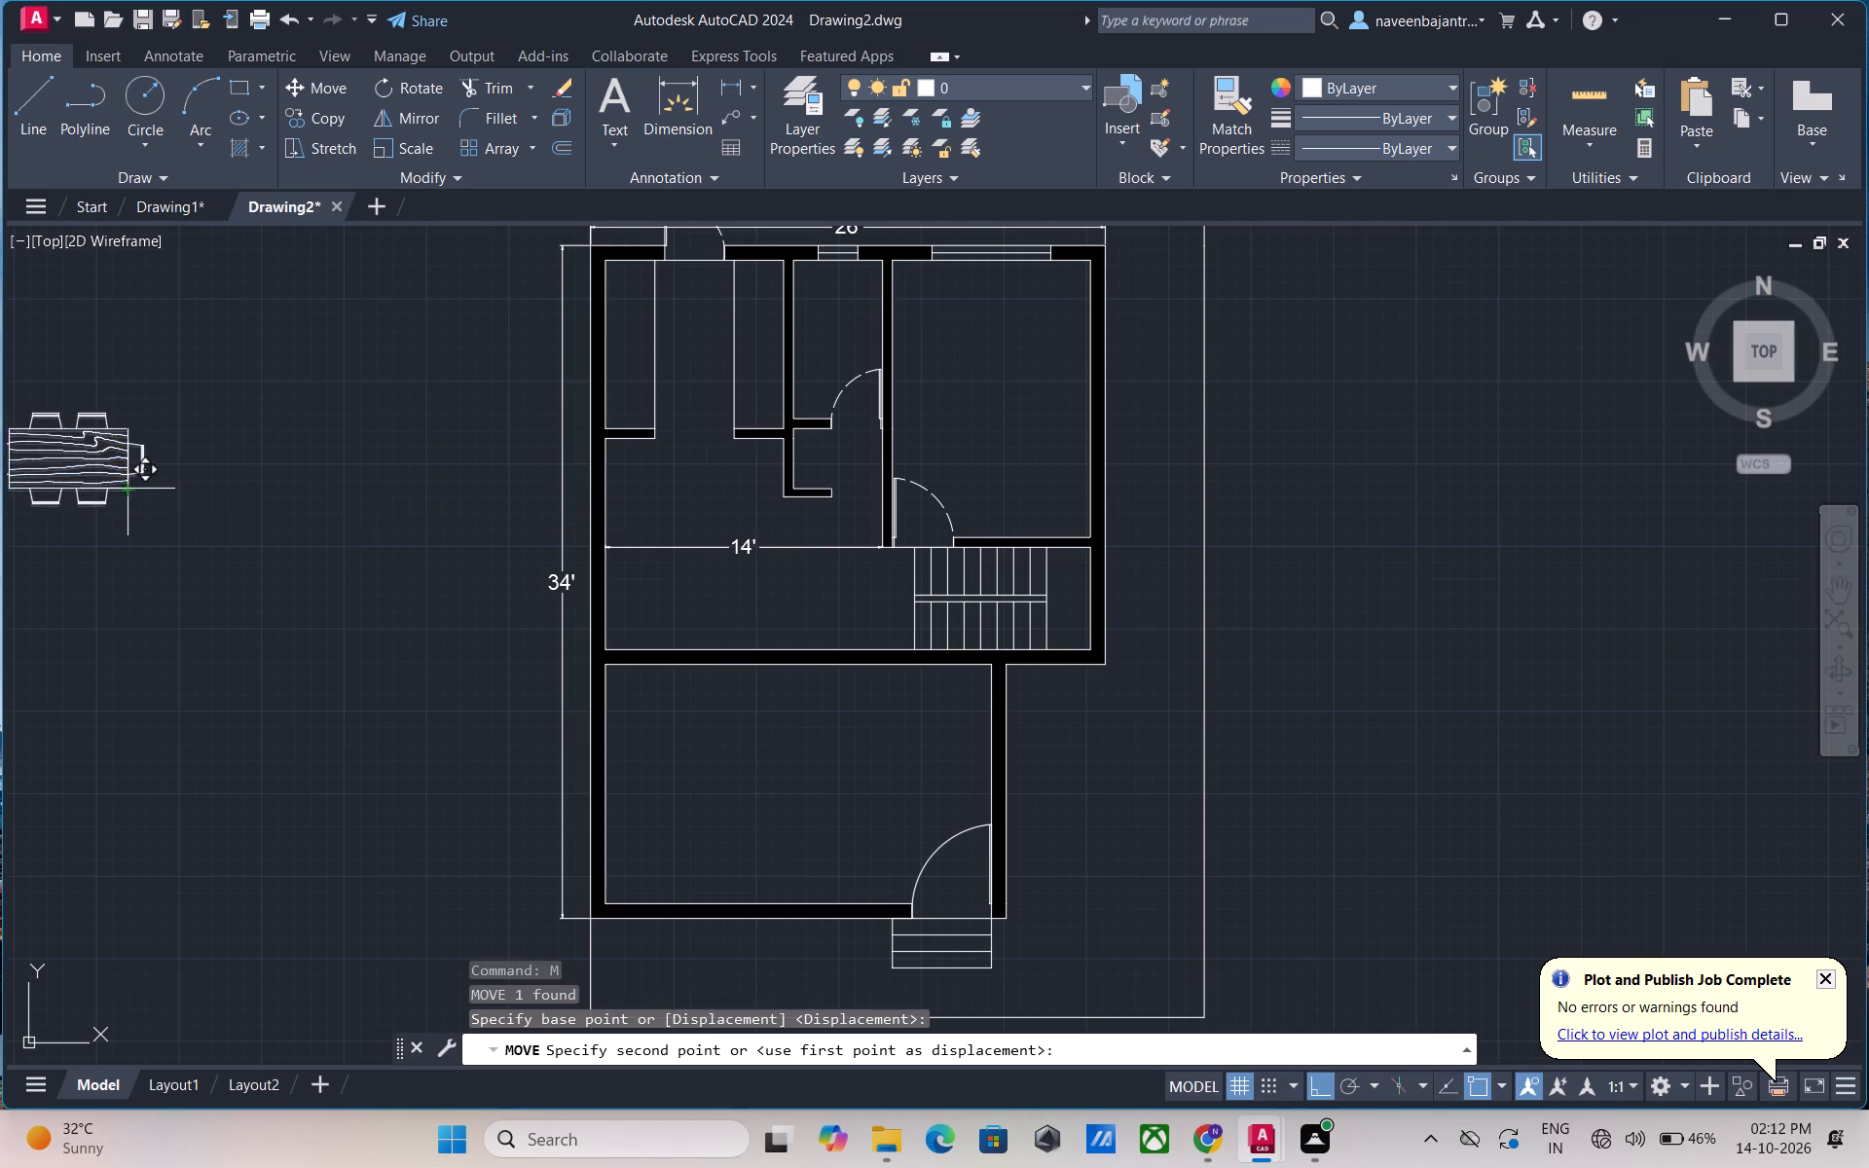
{"action": "key", "text": "F8"}
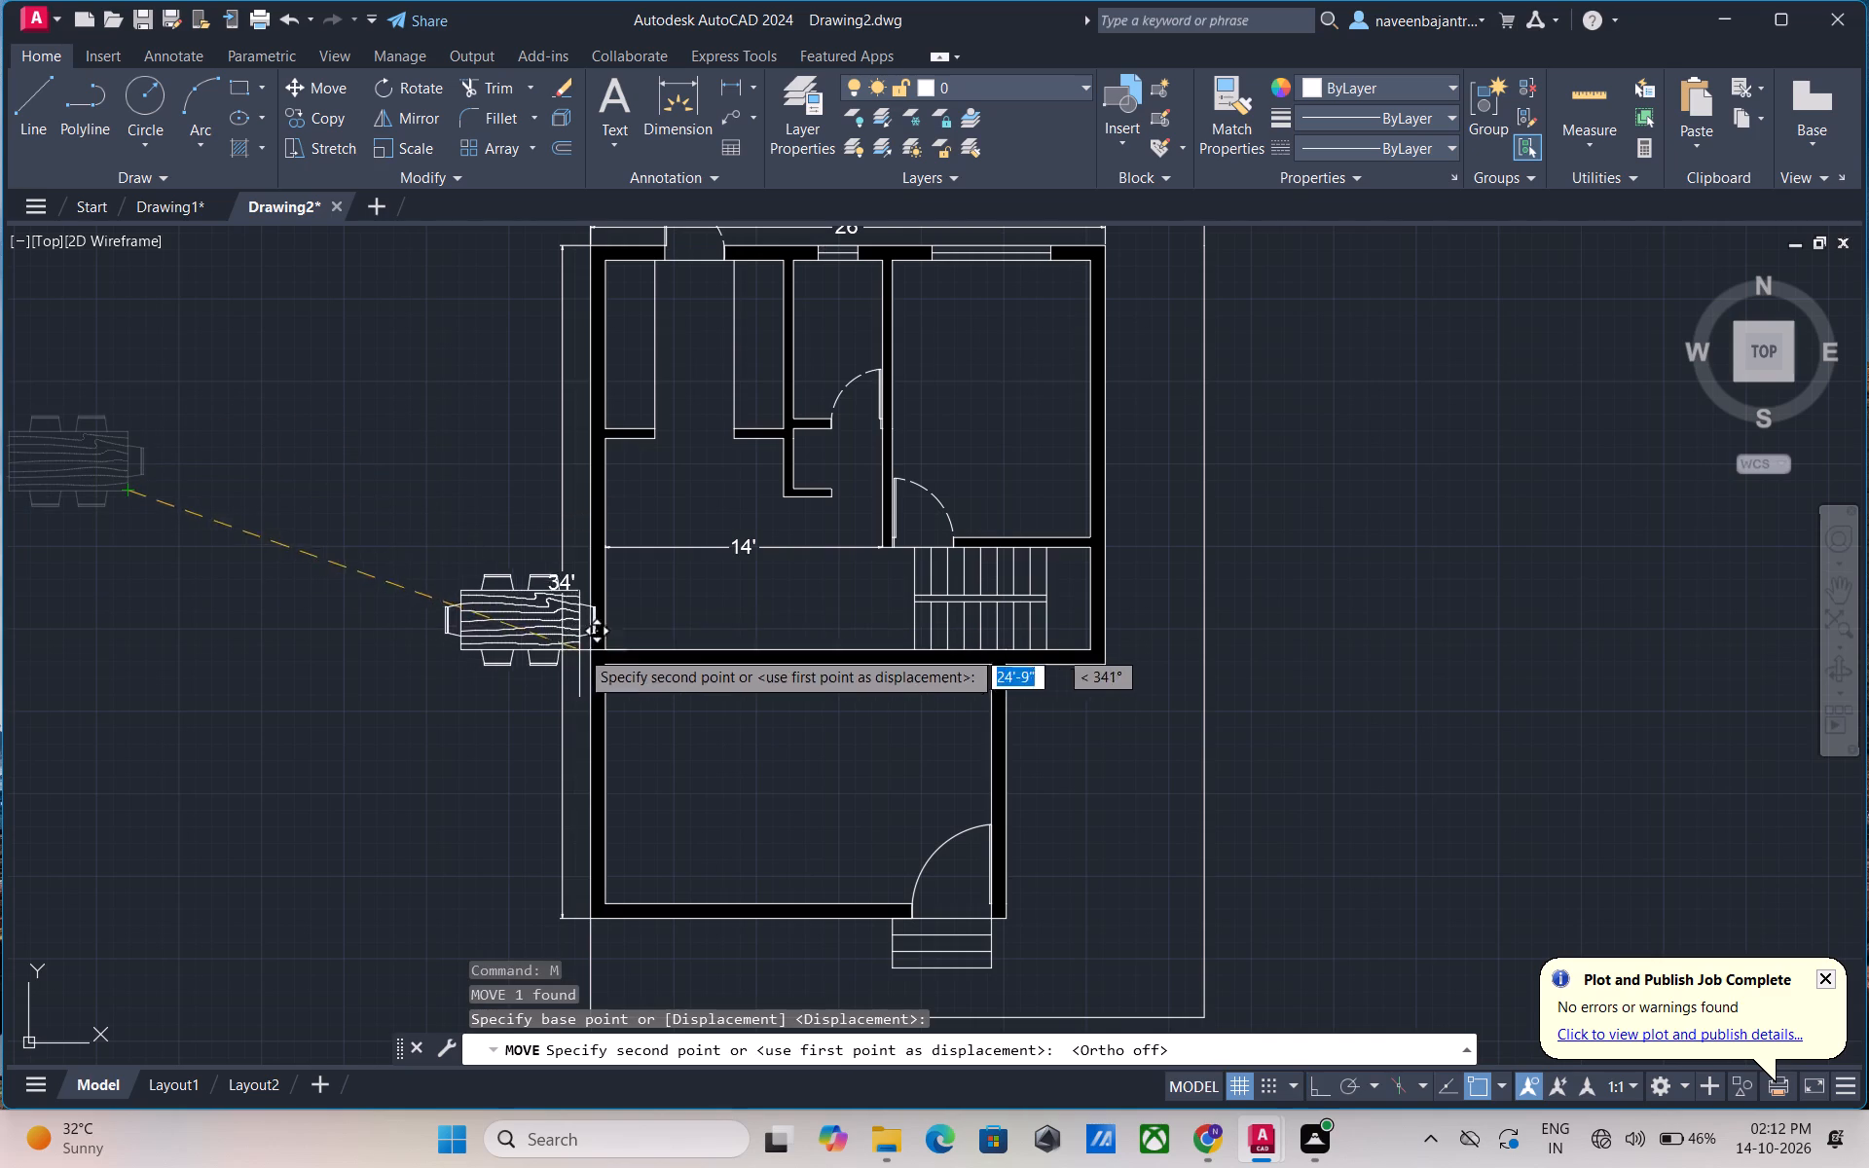
{"action": "scroll", "coordinate": [735, 608], "scroll_direction": "up", "scroll_amount": 3}
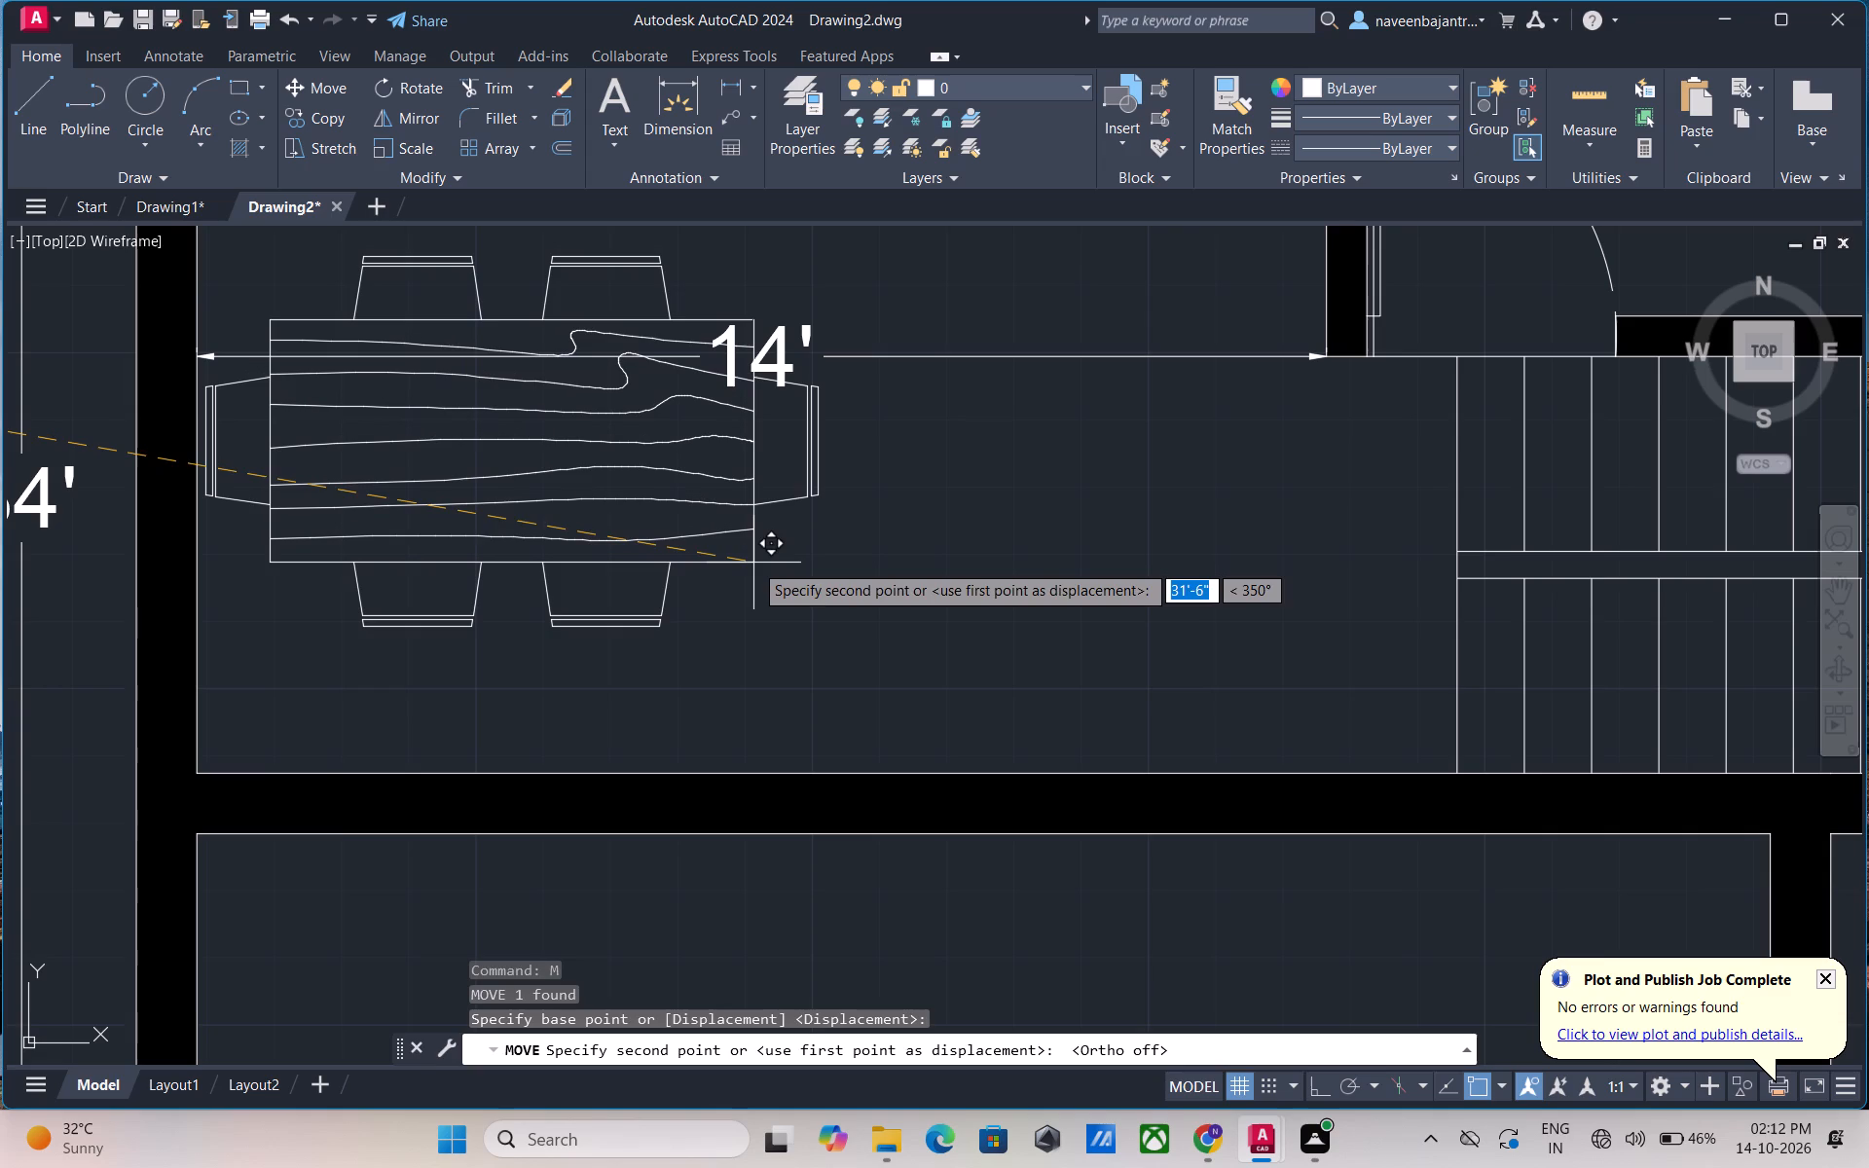
{"action": "left_click", "coordinate": [753, 563]}
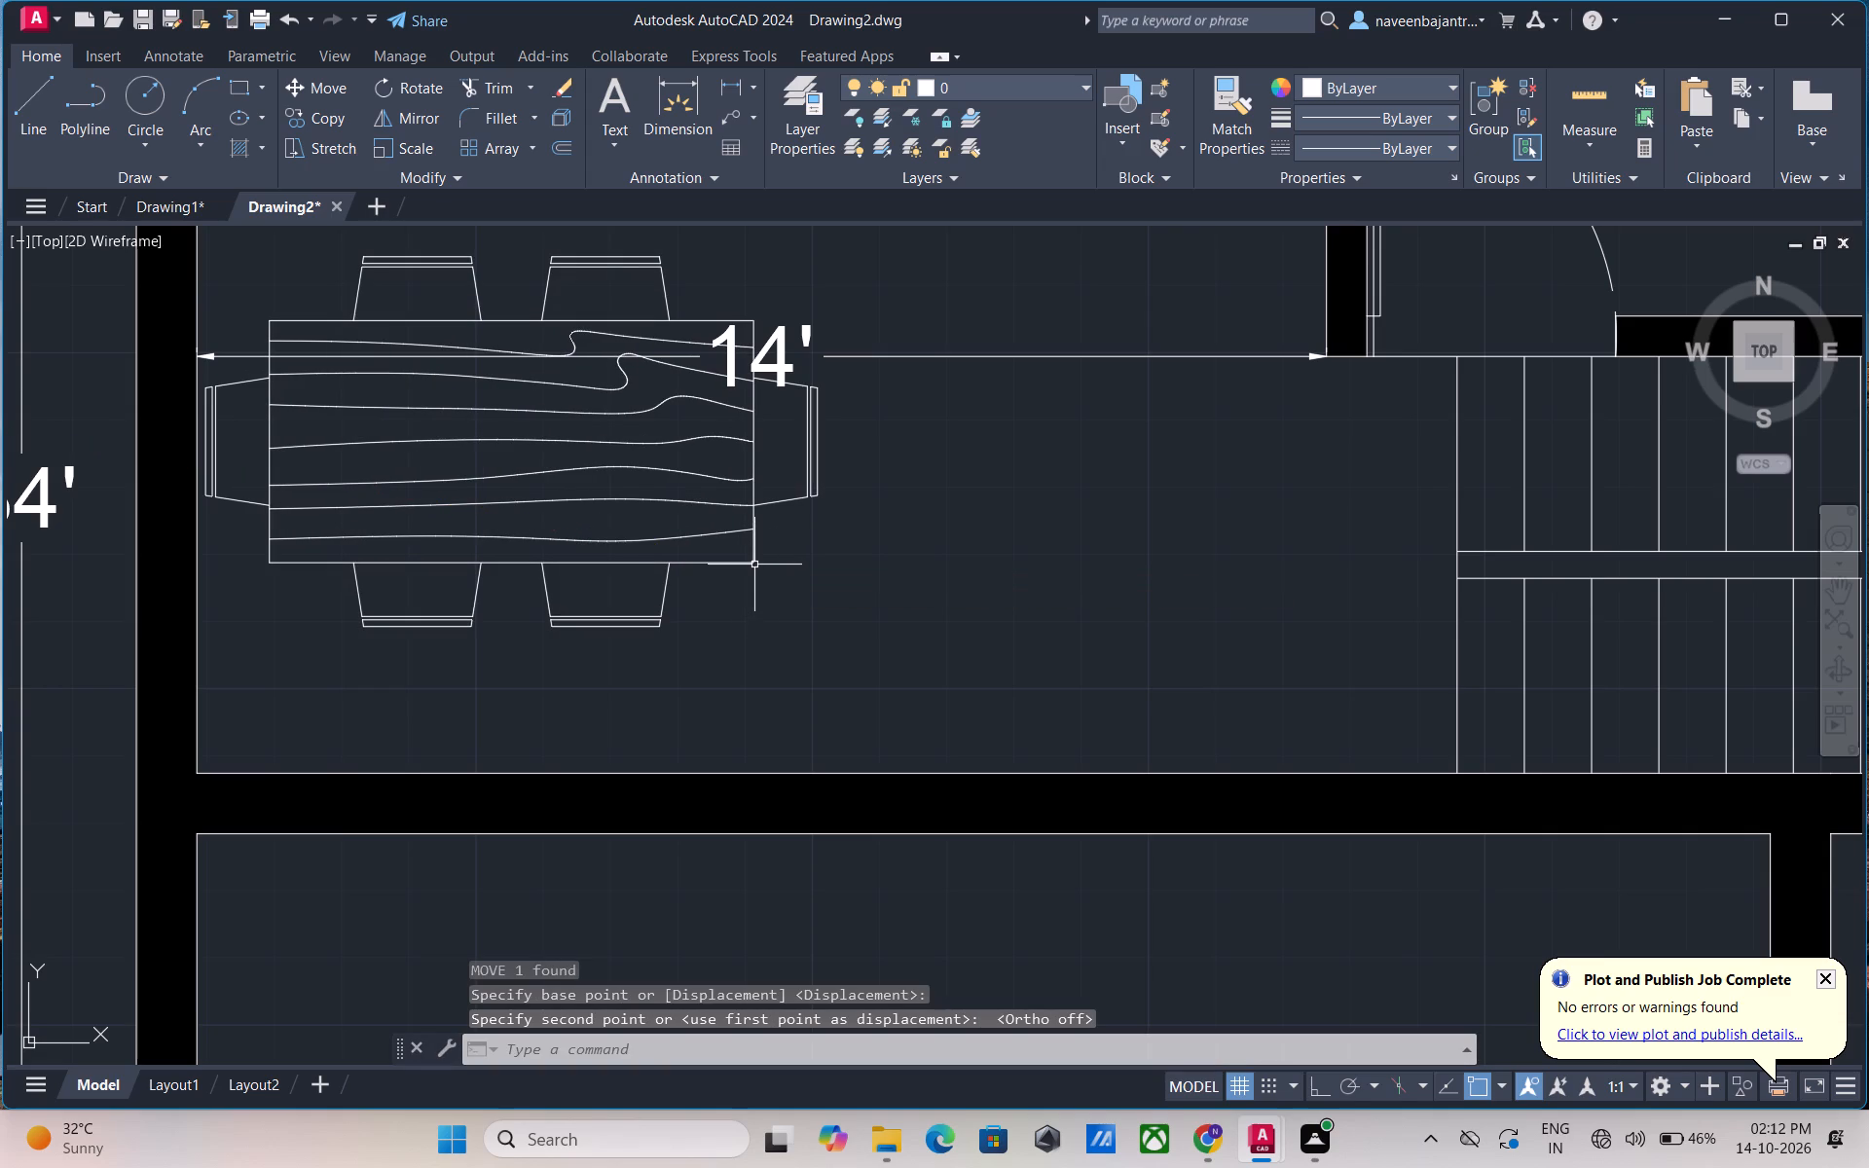
Scale the dining set down to about half size from the table's lower-right corner.
{"action": "left_click", "coordinate": [754, 564]}
{"action": "type", "text": "SC"}
{"action": "key", "text": "space"}
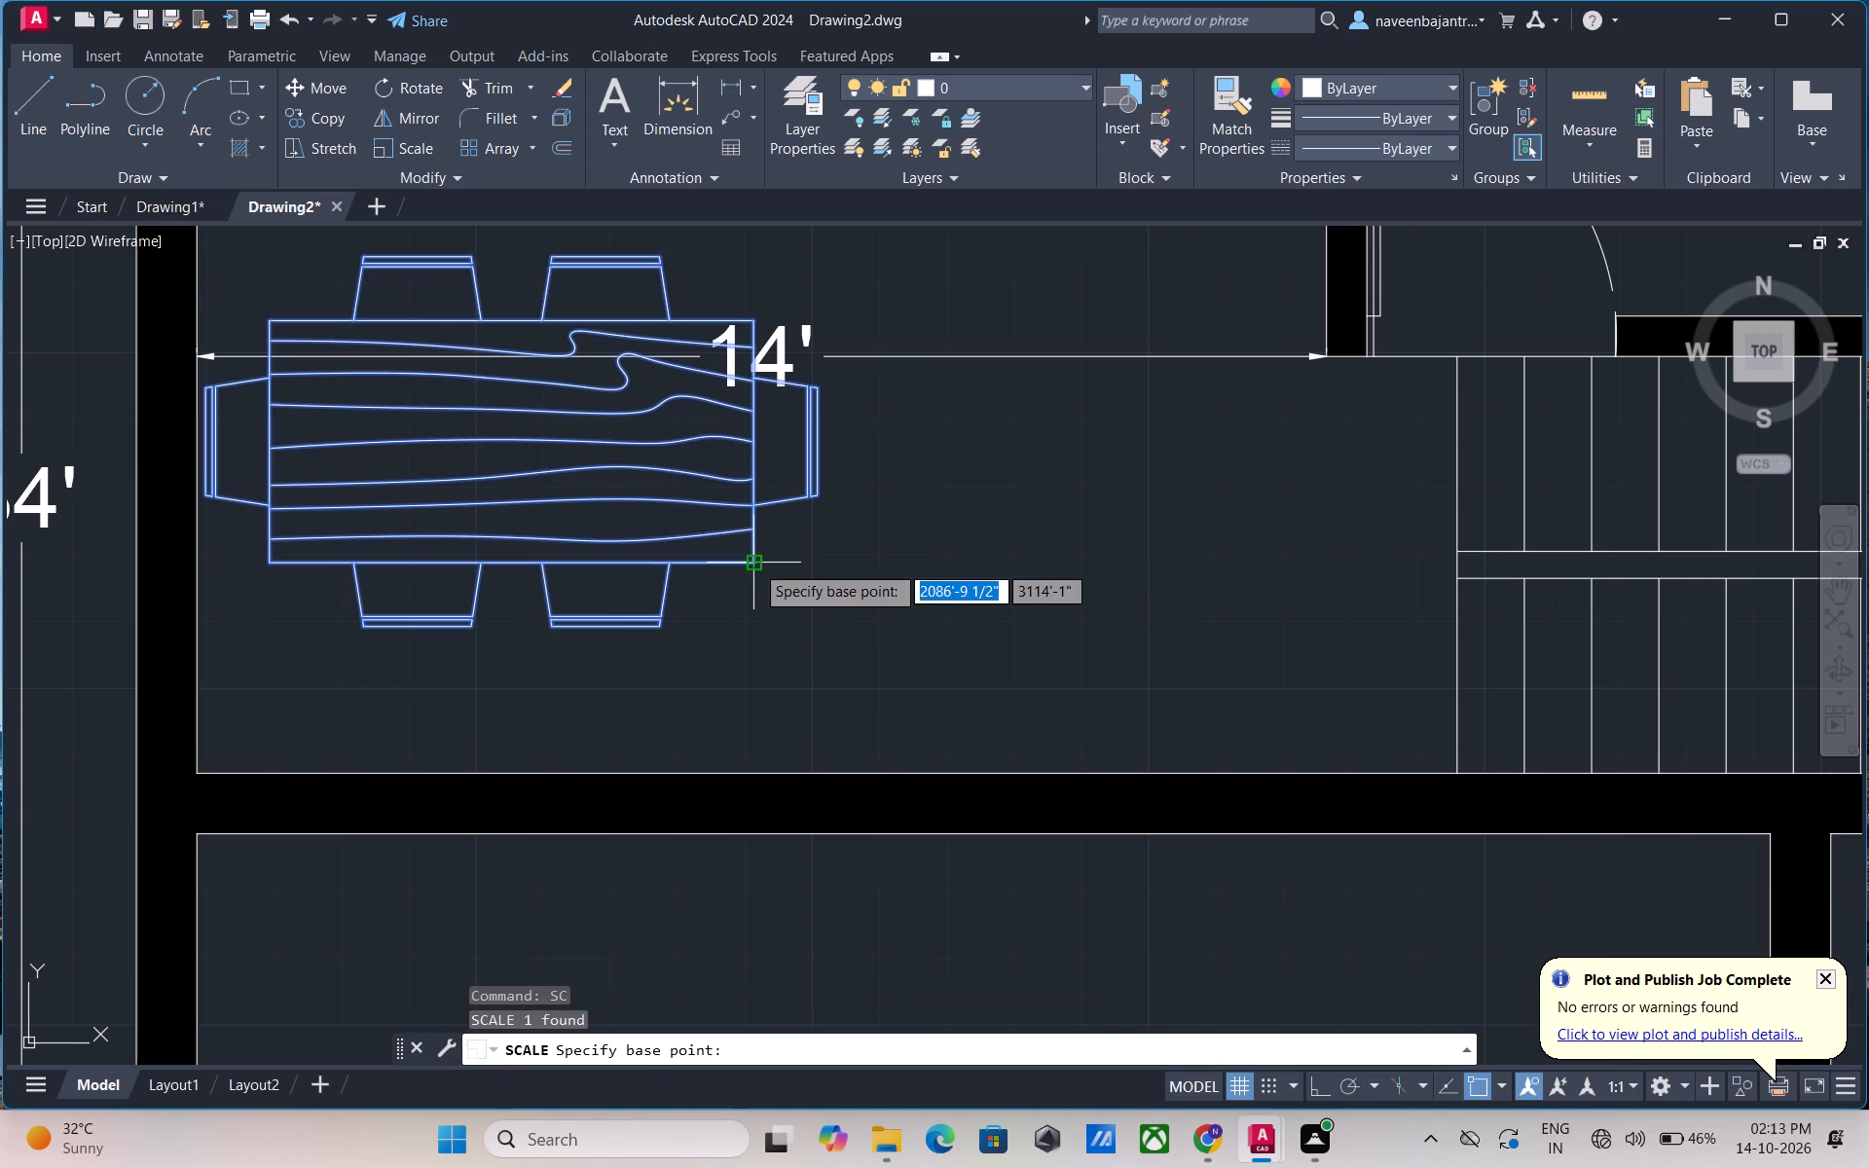
{"action": "left_click", "coordinate": [754, 564]}
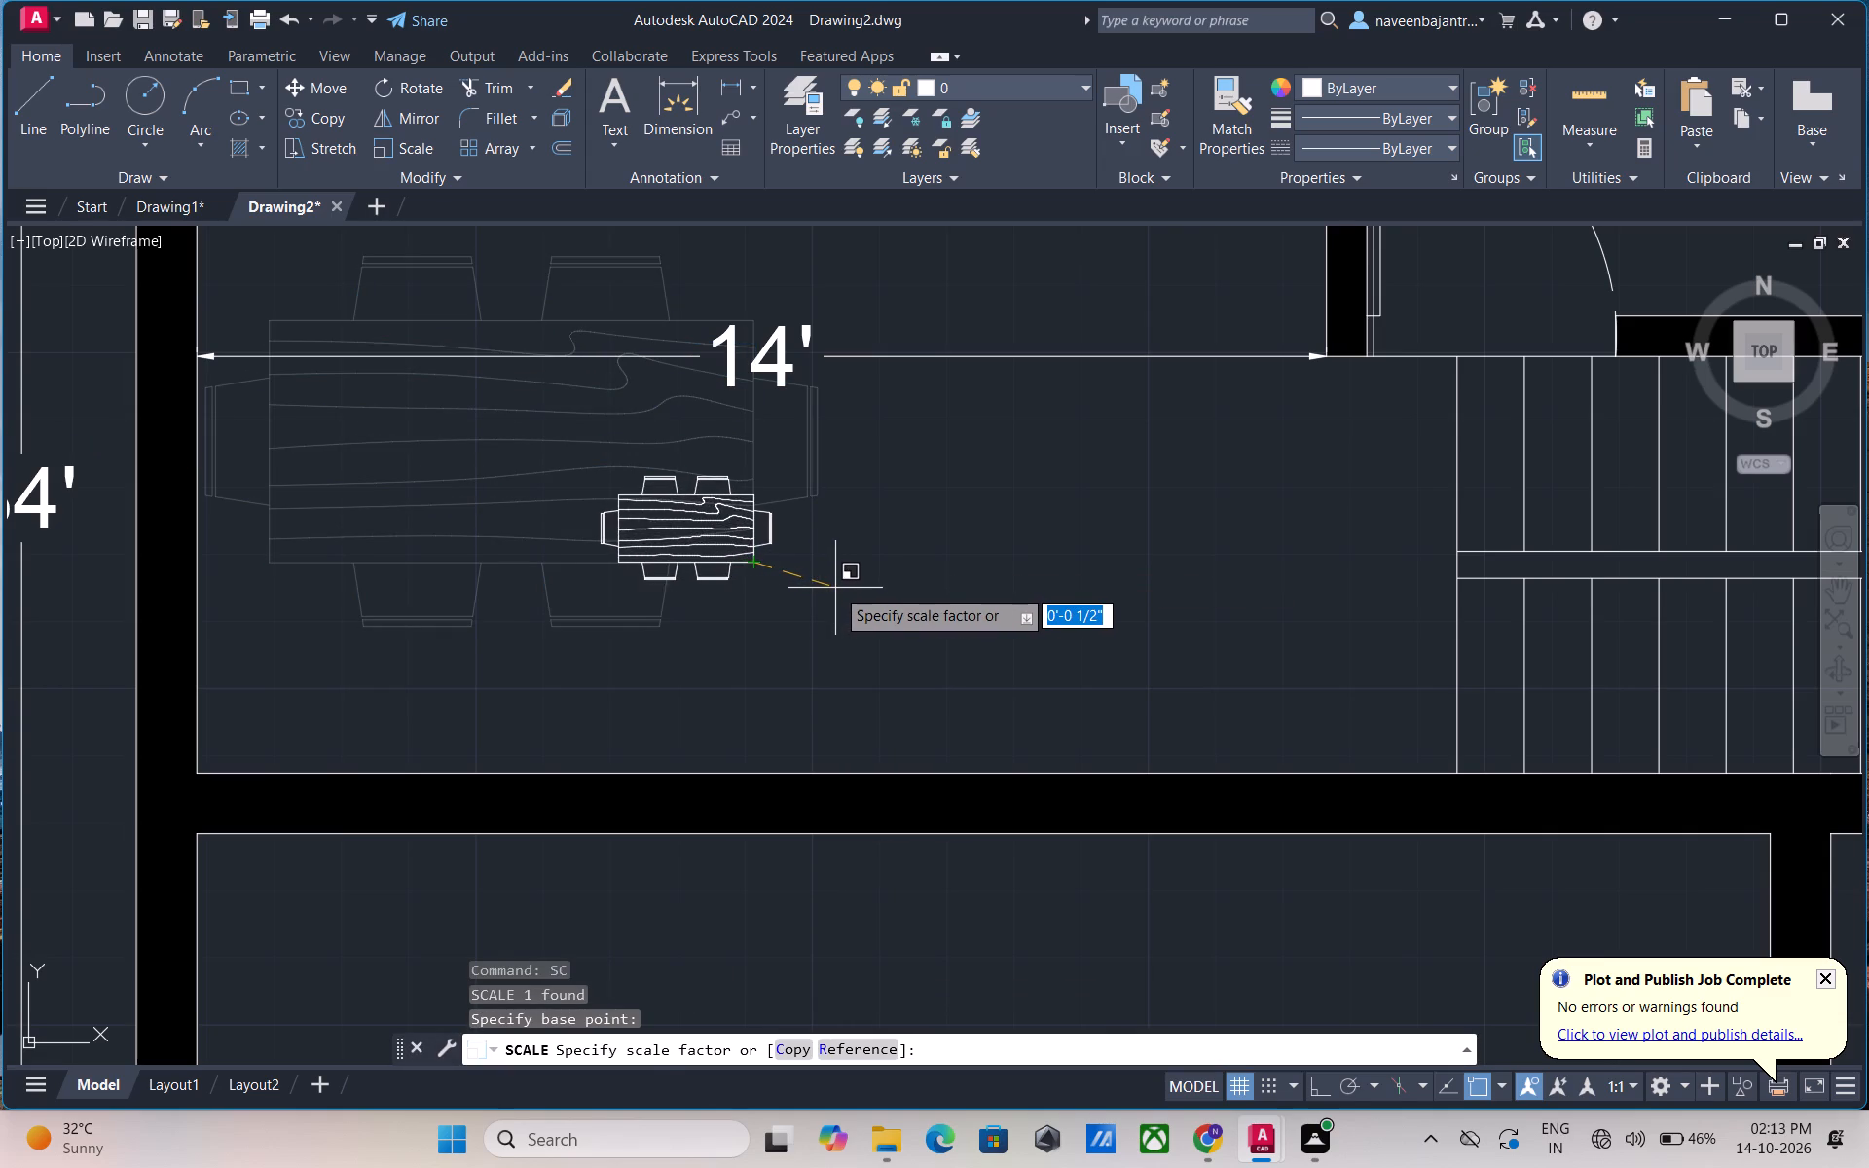
{"action": "left_click", "coordinate": [899, 594]}
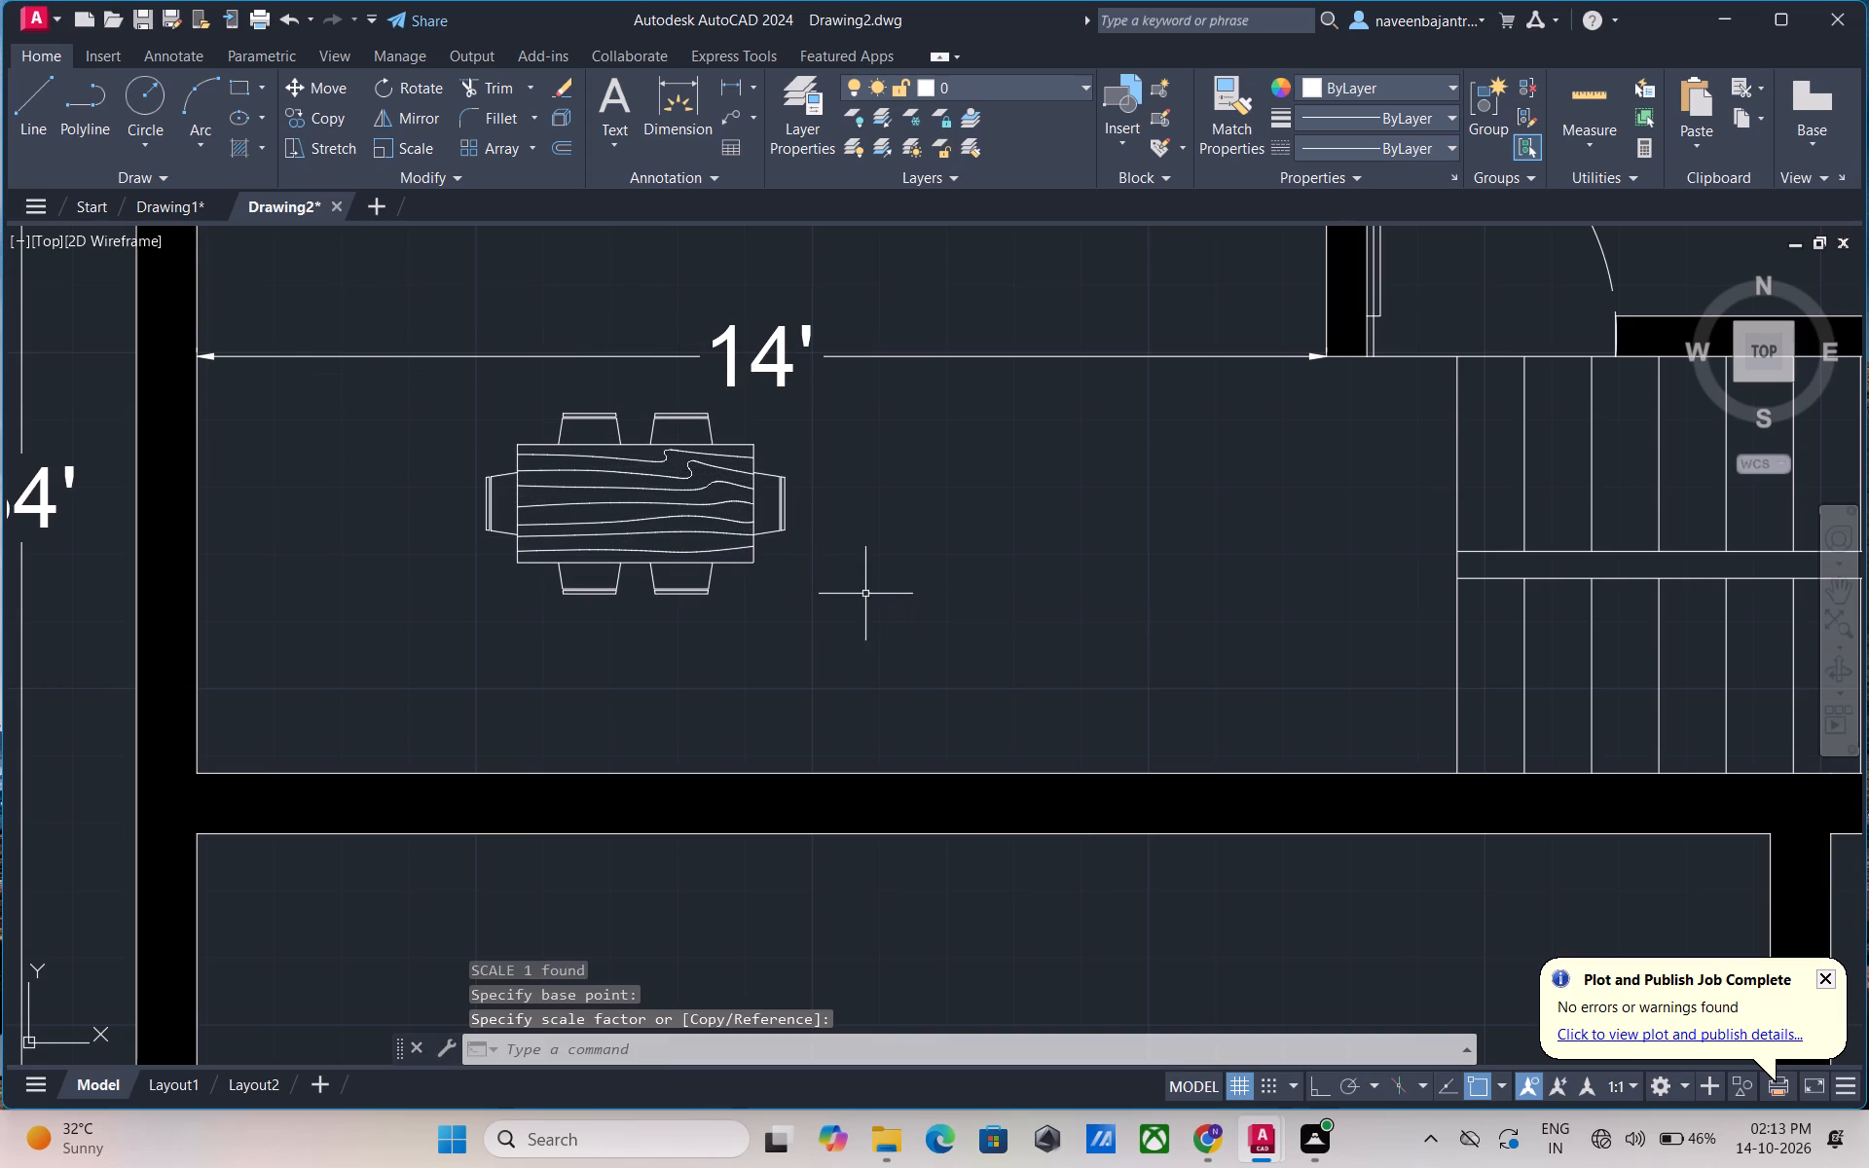
Move the reduced dining set up and left, close to the left exterior wall's inner face and across the interior width dimension line.
{"action": "left_click", "coordinate": [754, 565]}
{"action": "type", "text": "M"}
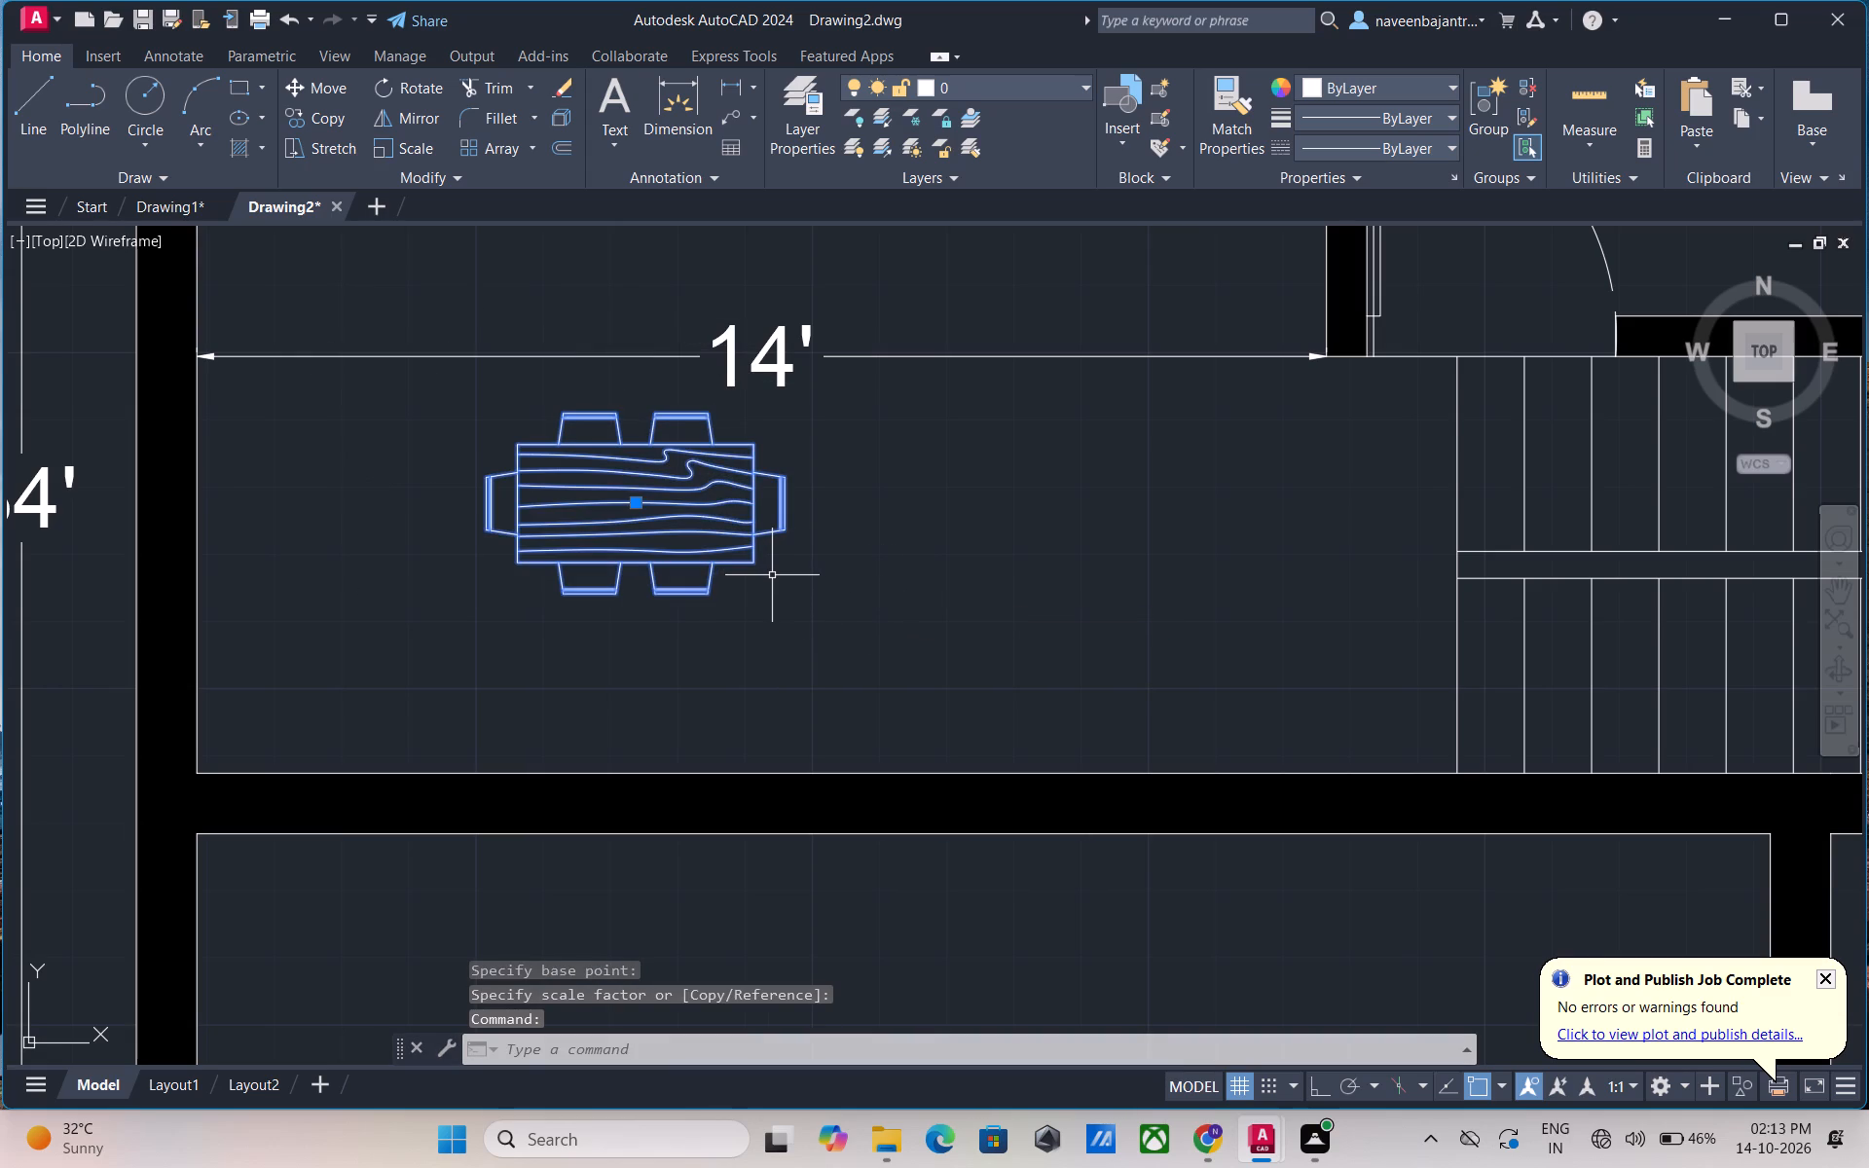
{"action": "key", "text": "space"}
{"action": "left_click", "coordinate": [753, 566]}
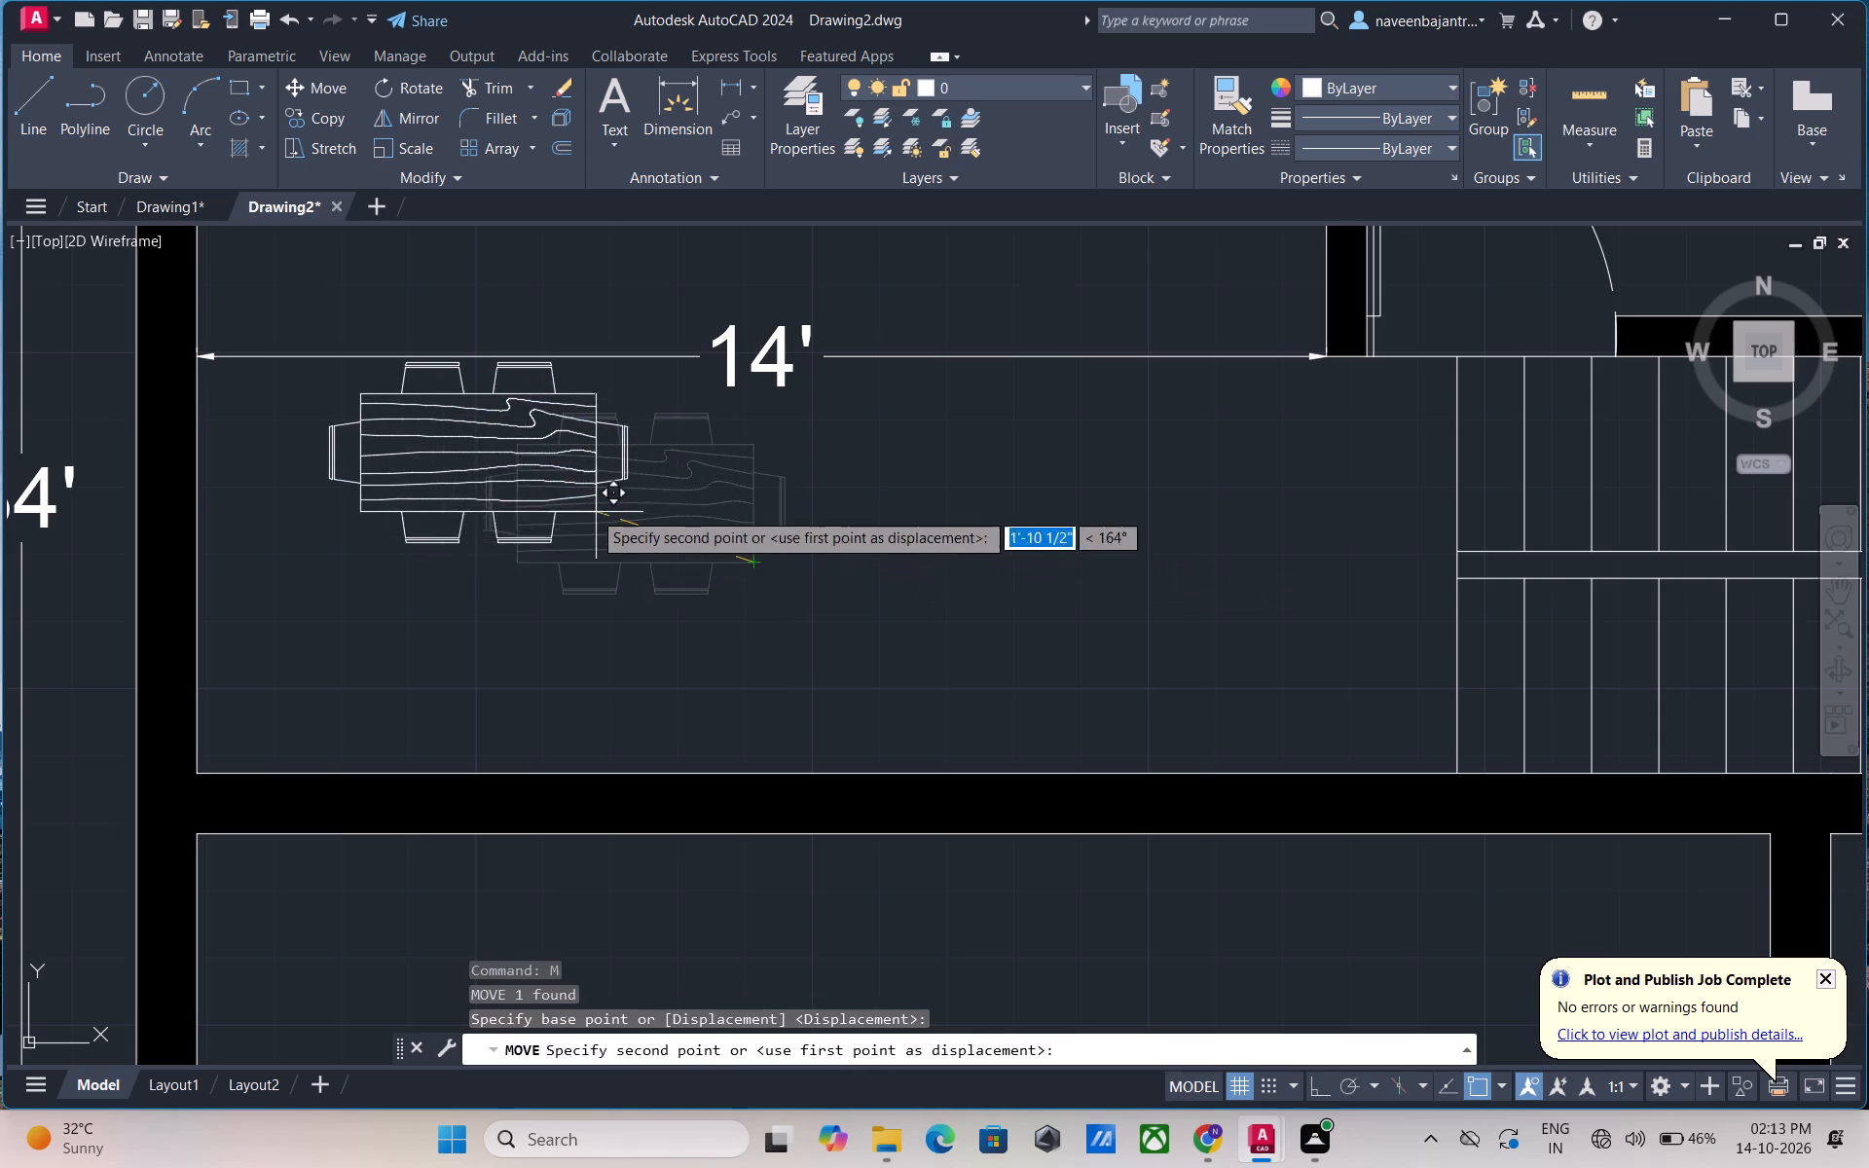
{"action": "scroll", "coordinate": [504, 456], "scroll_direction": "up", "scroll_amount": 1}
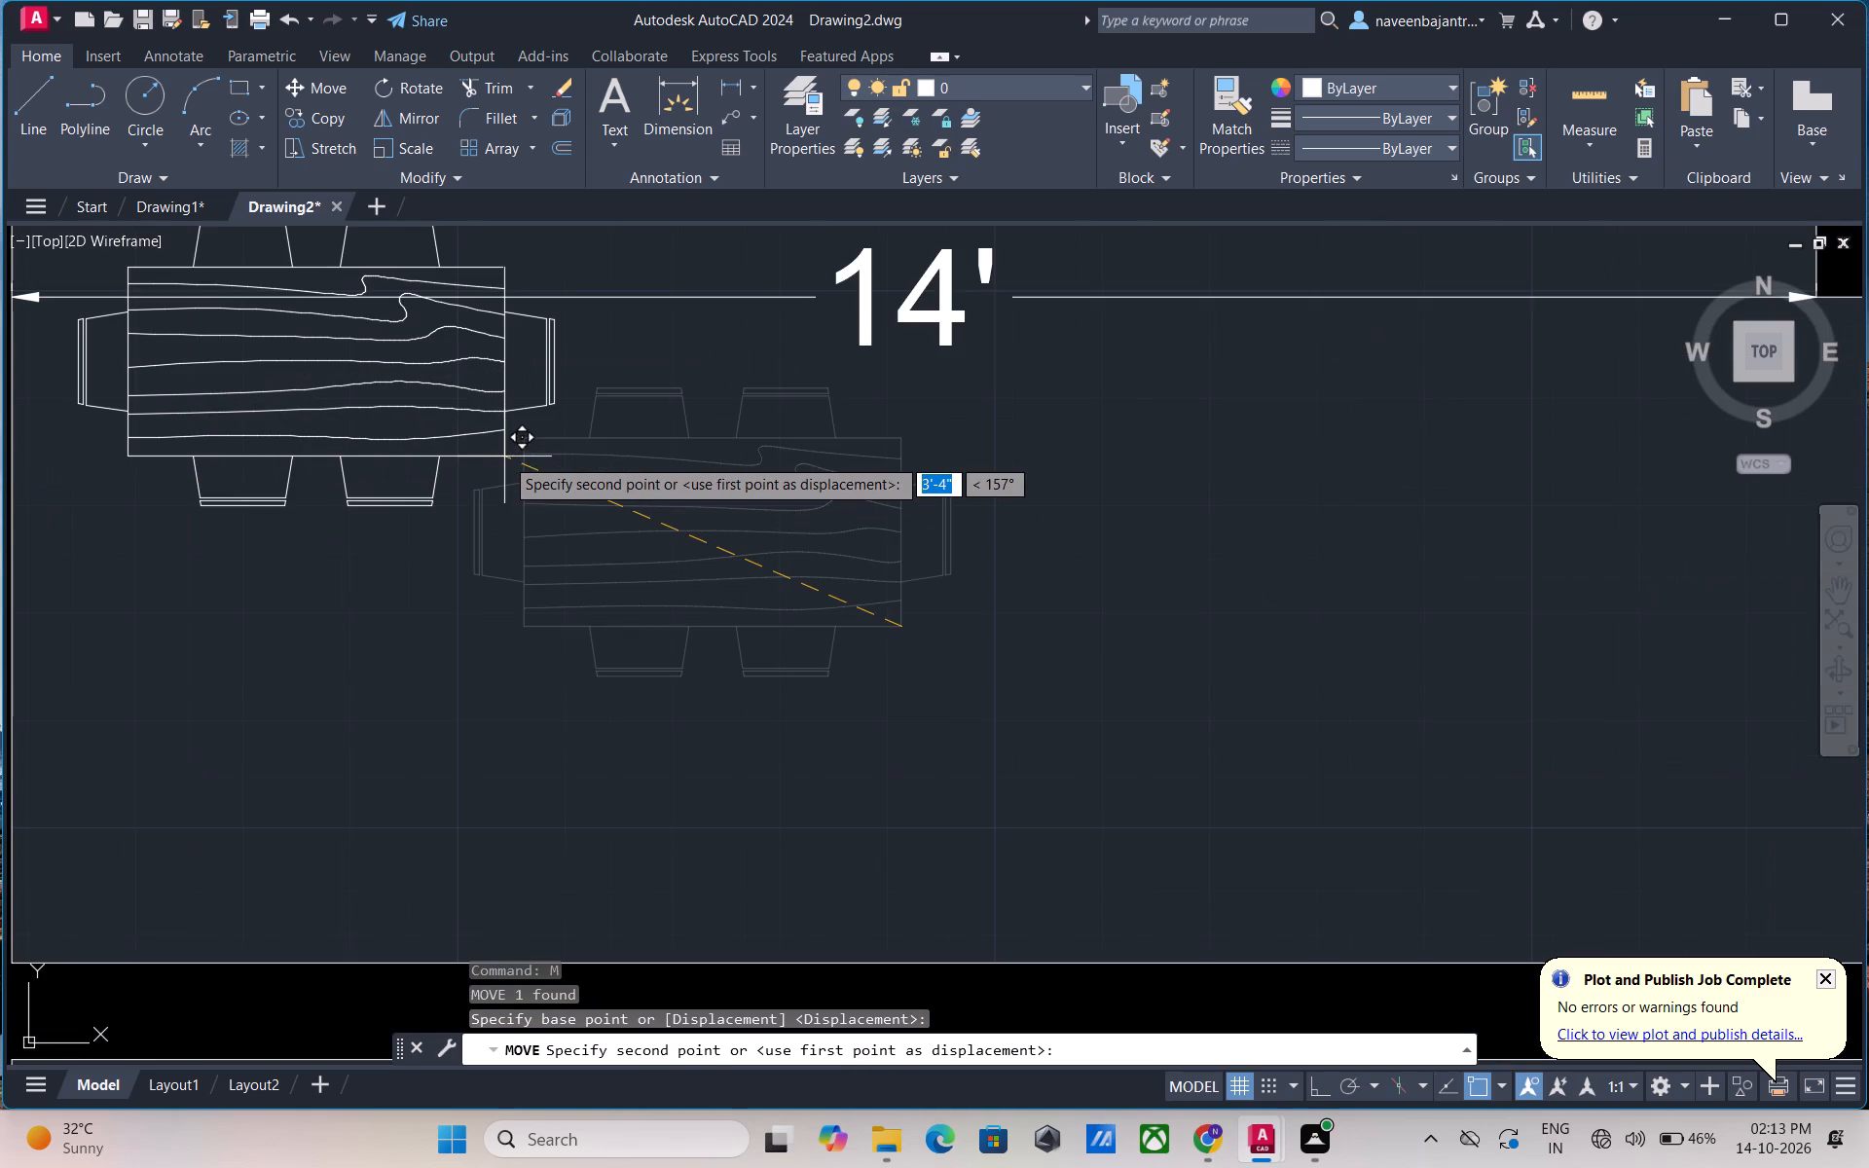
{"action": "scroll", "coordinate": [504, 456], "scroll_direction": "down", "scroll_amount": 1}
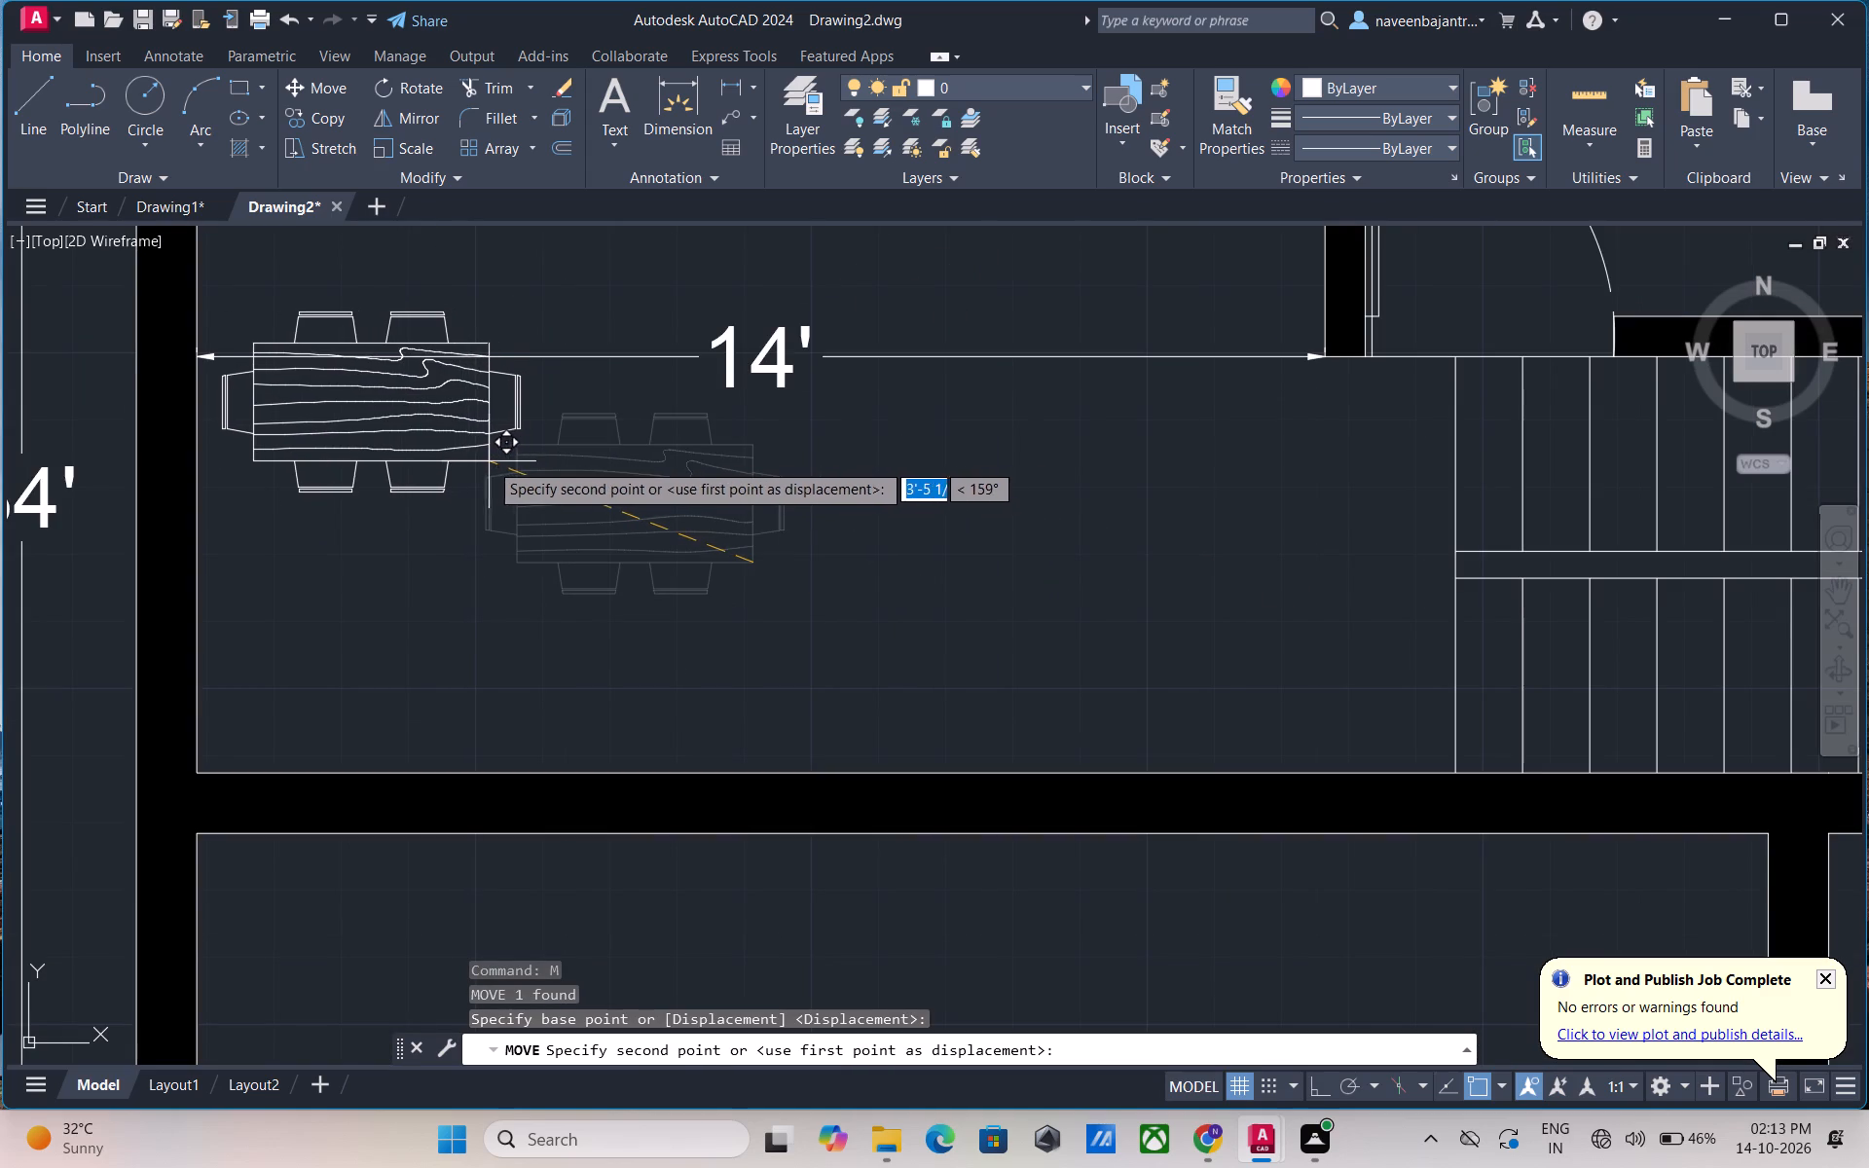
{"action": "left_click", "coordinate": [481, 457]}
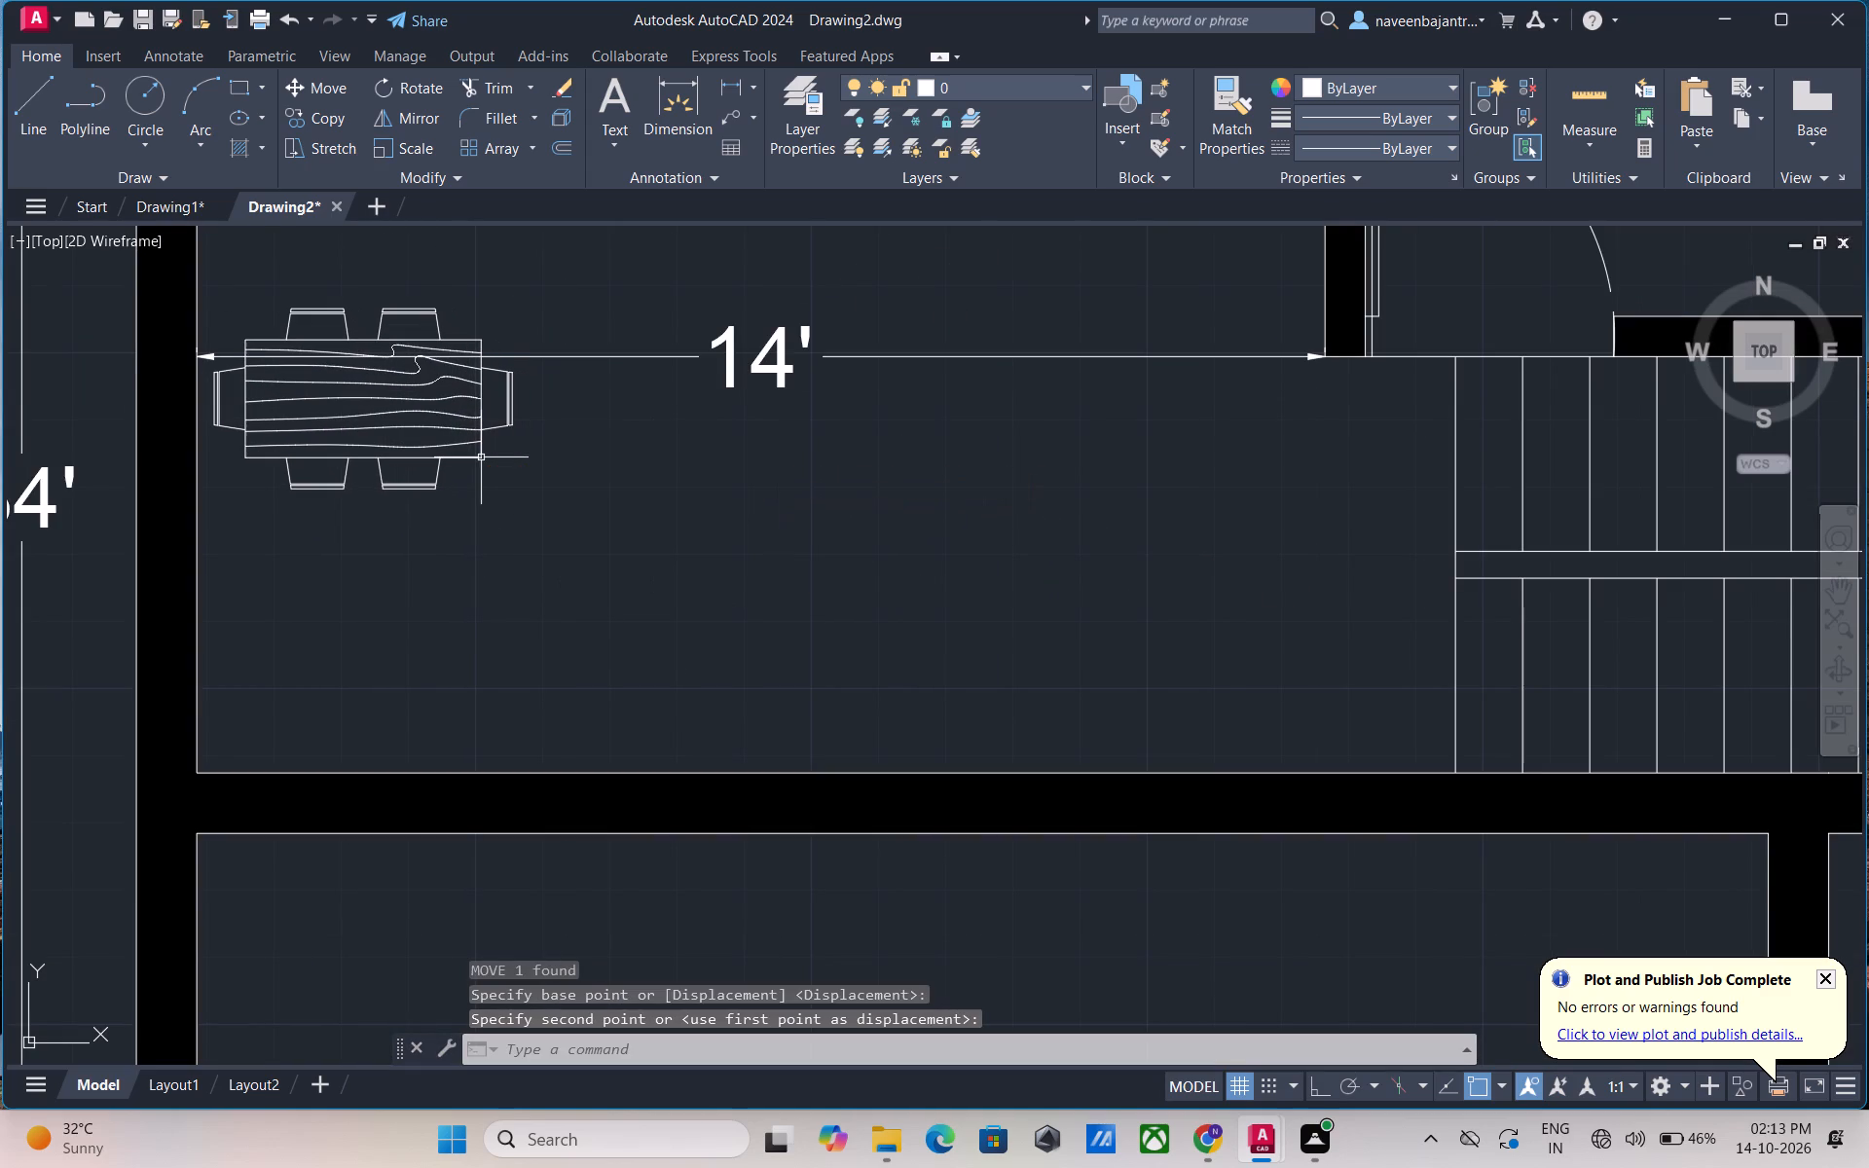
{"action": "key", "text": "Escape"}
{"action": "scroll", "coordinate": [650, 610], "scroll_direction": "down", "scroll_amount": 3}
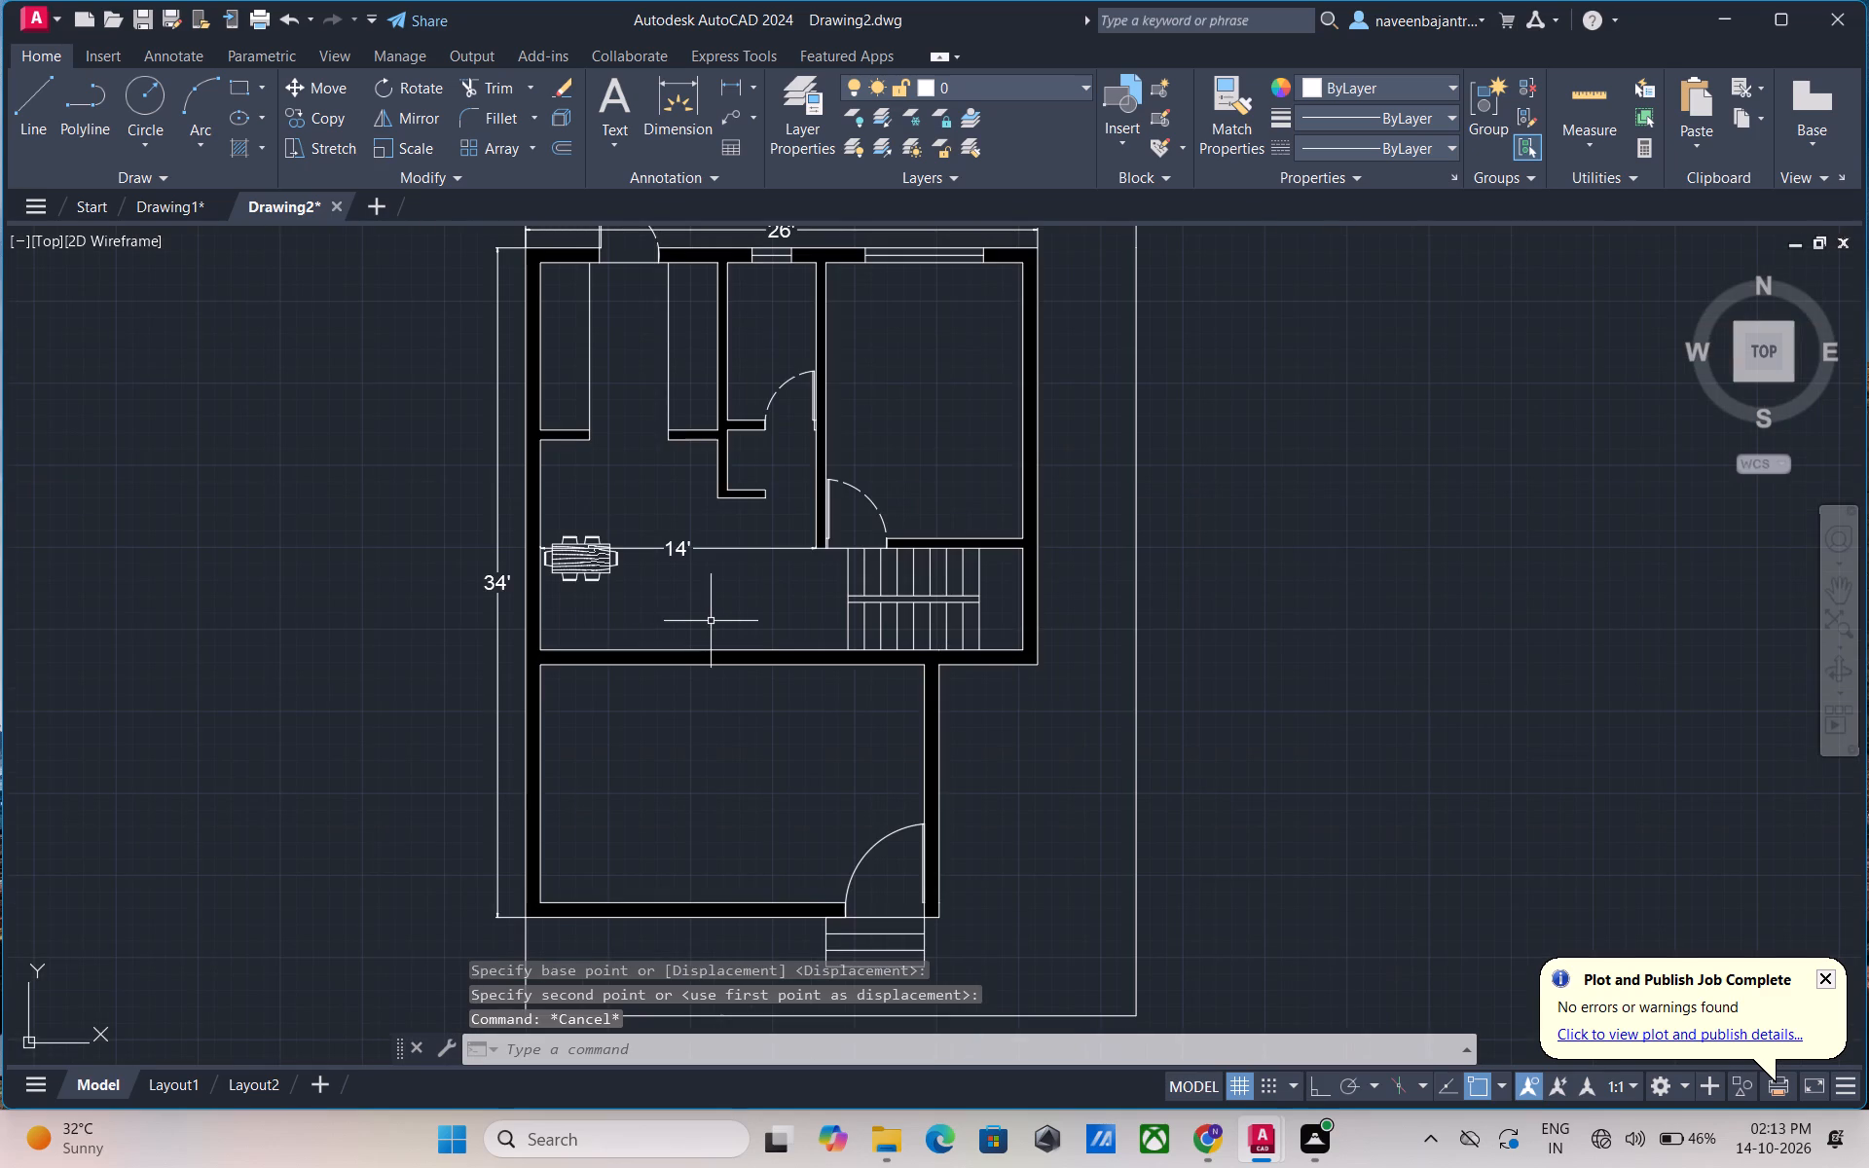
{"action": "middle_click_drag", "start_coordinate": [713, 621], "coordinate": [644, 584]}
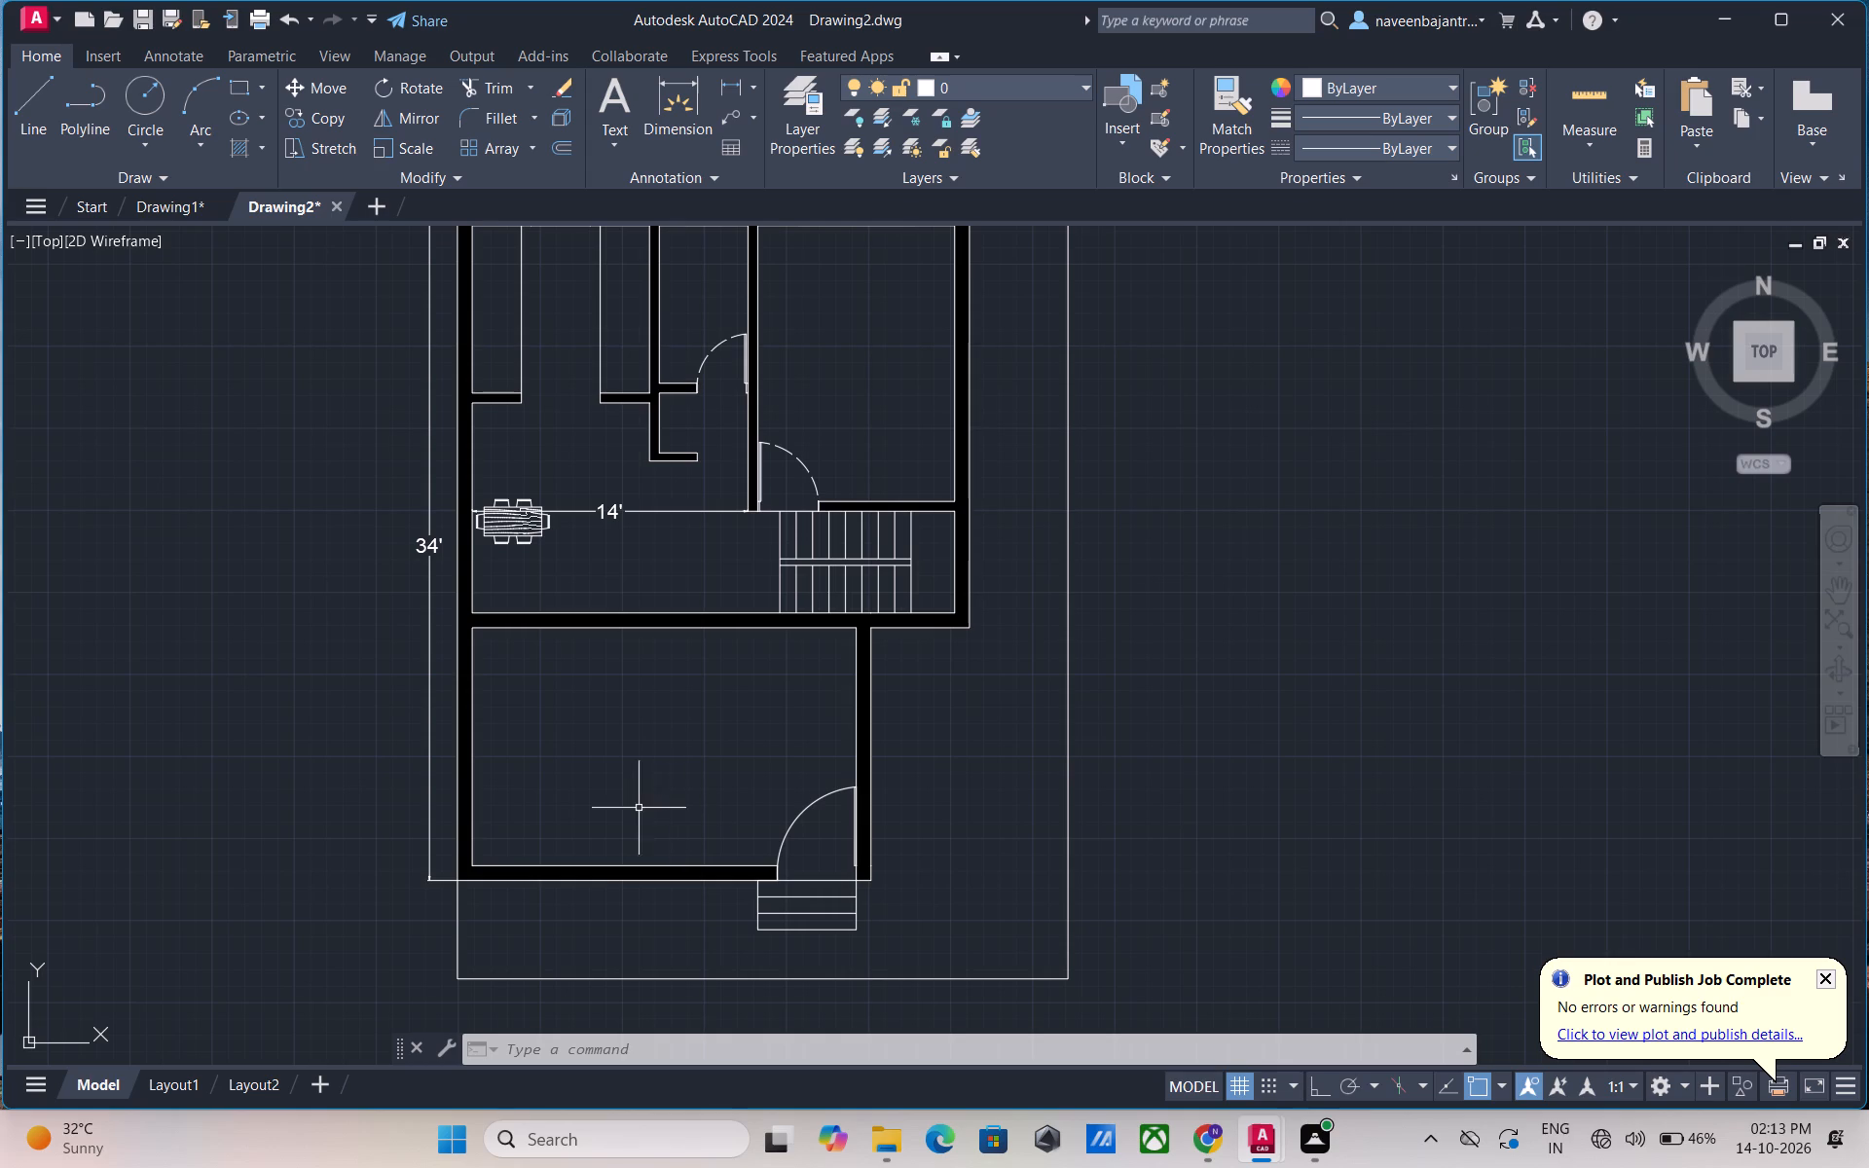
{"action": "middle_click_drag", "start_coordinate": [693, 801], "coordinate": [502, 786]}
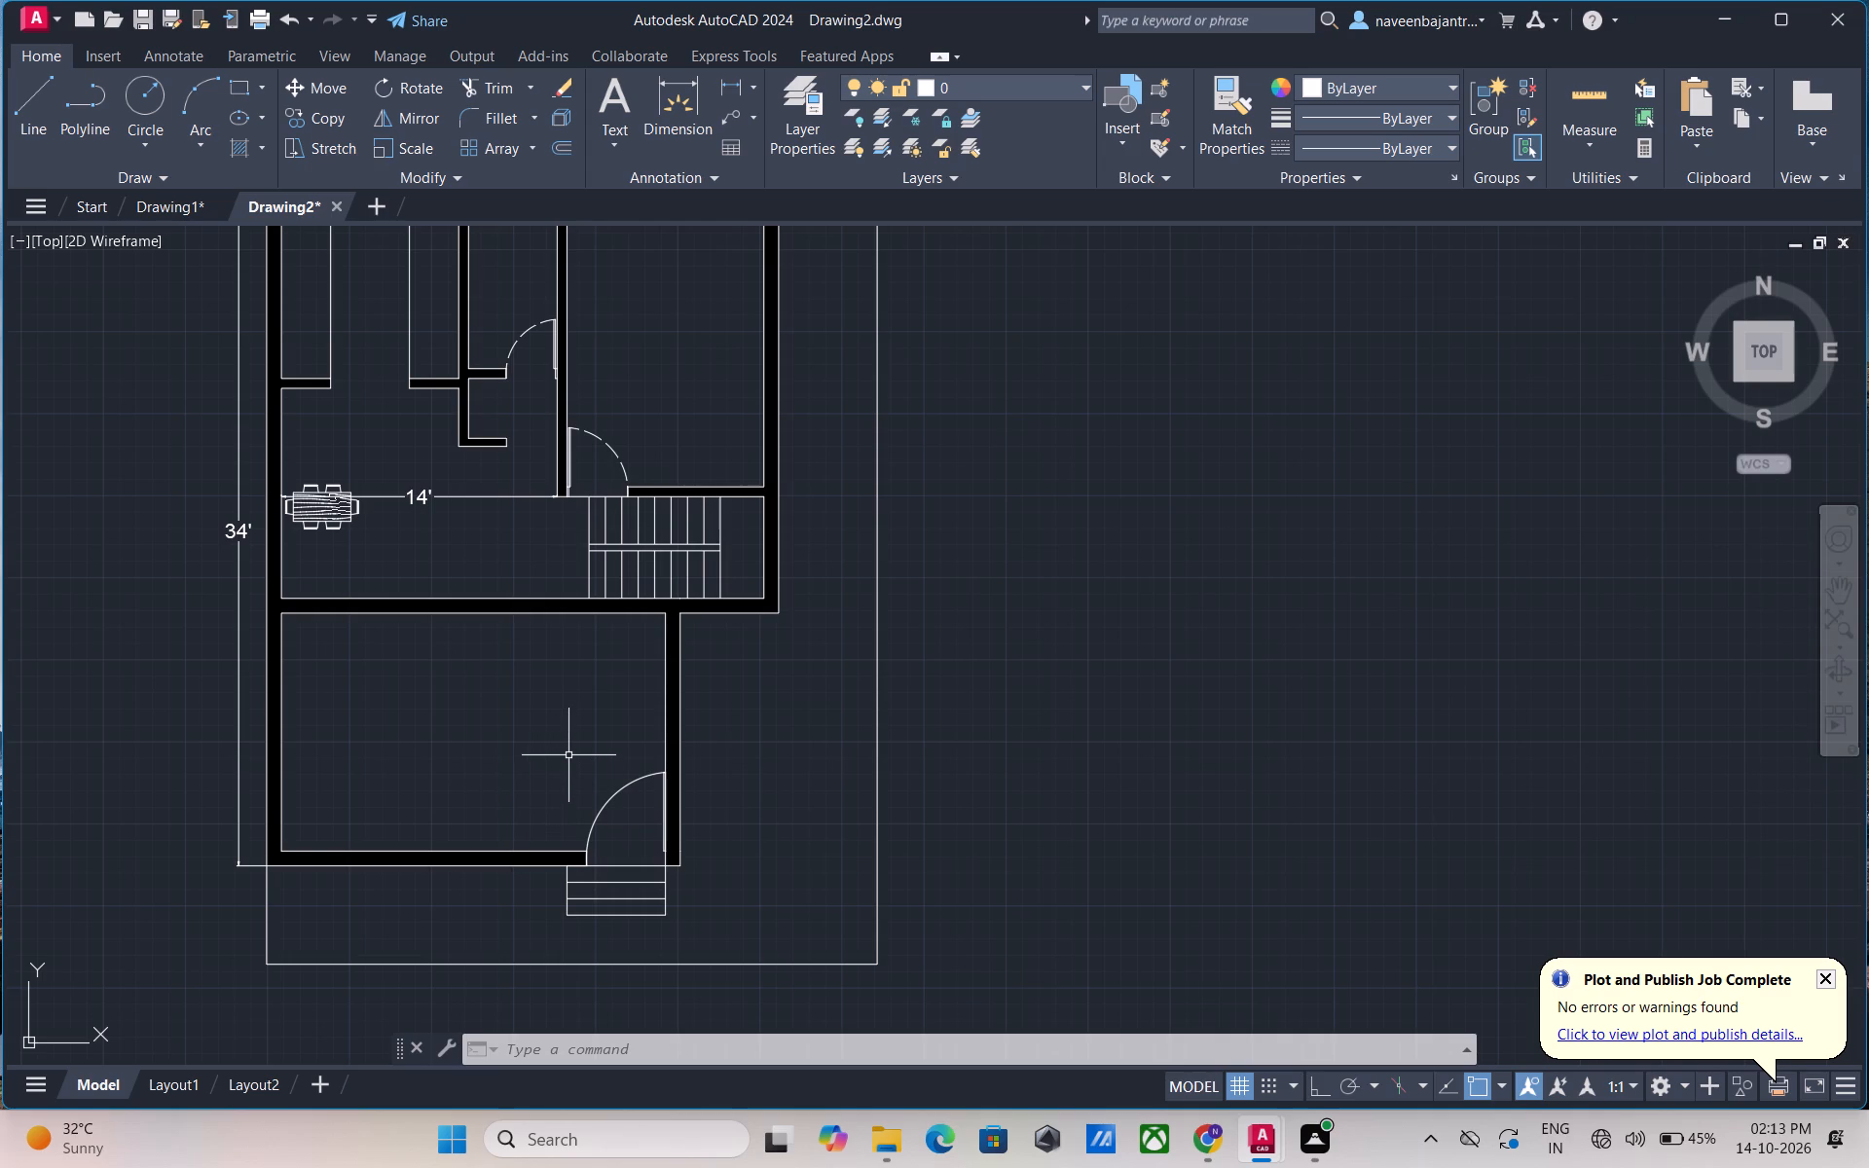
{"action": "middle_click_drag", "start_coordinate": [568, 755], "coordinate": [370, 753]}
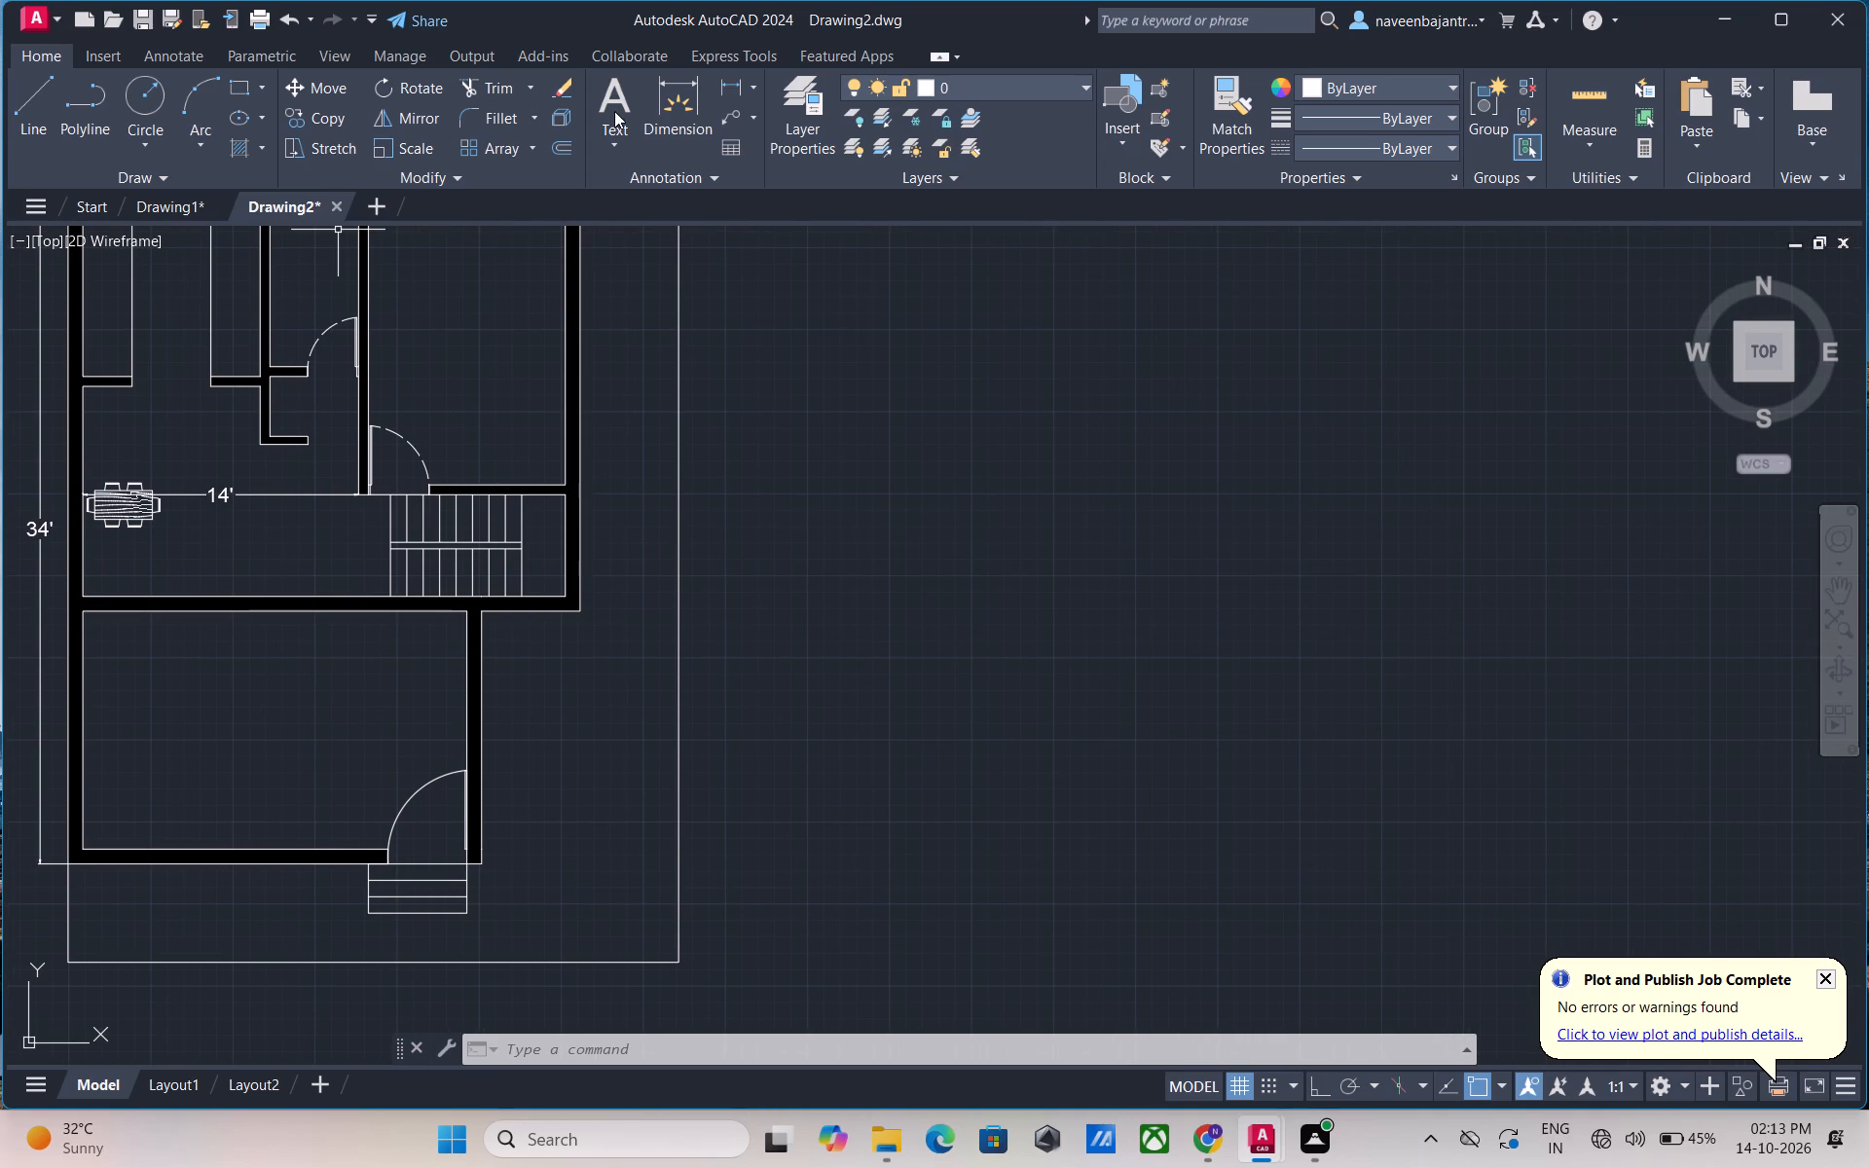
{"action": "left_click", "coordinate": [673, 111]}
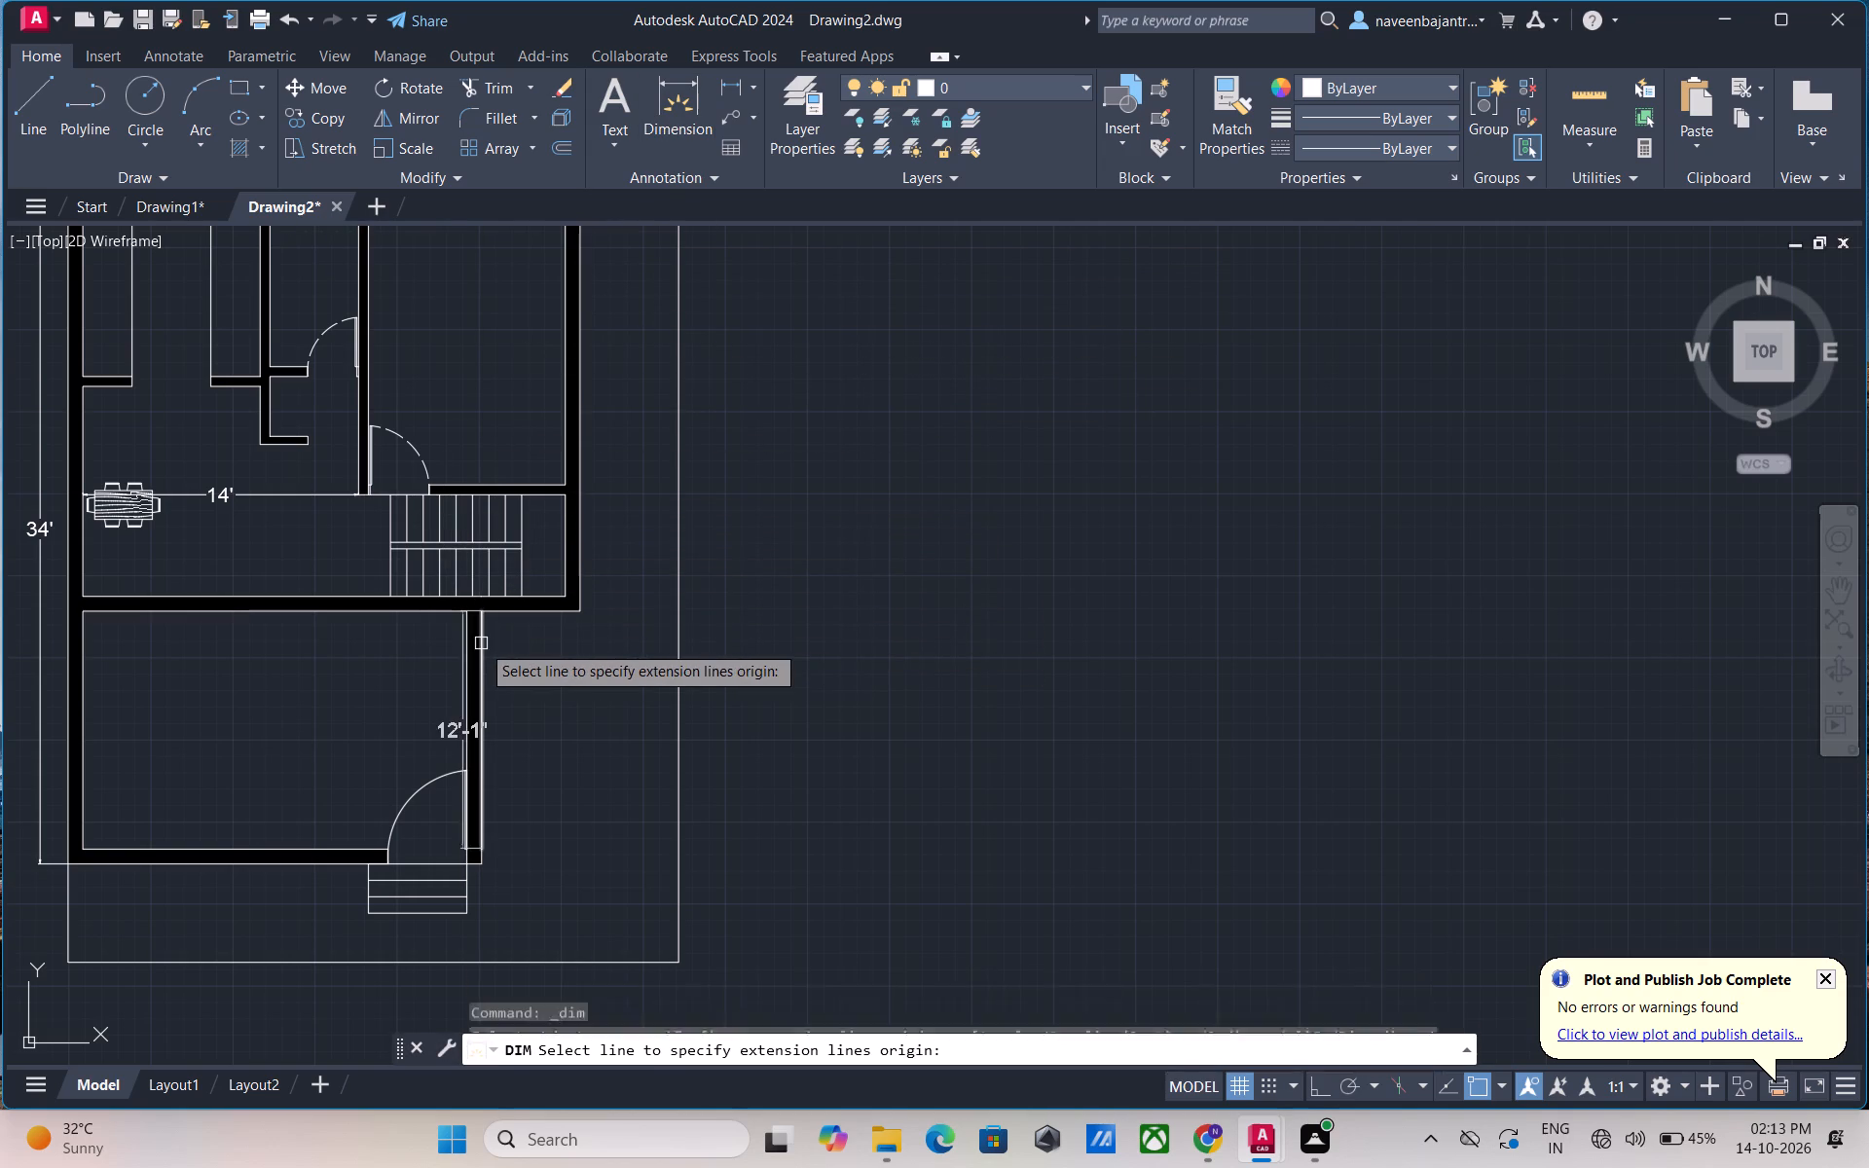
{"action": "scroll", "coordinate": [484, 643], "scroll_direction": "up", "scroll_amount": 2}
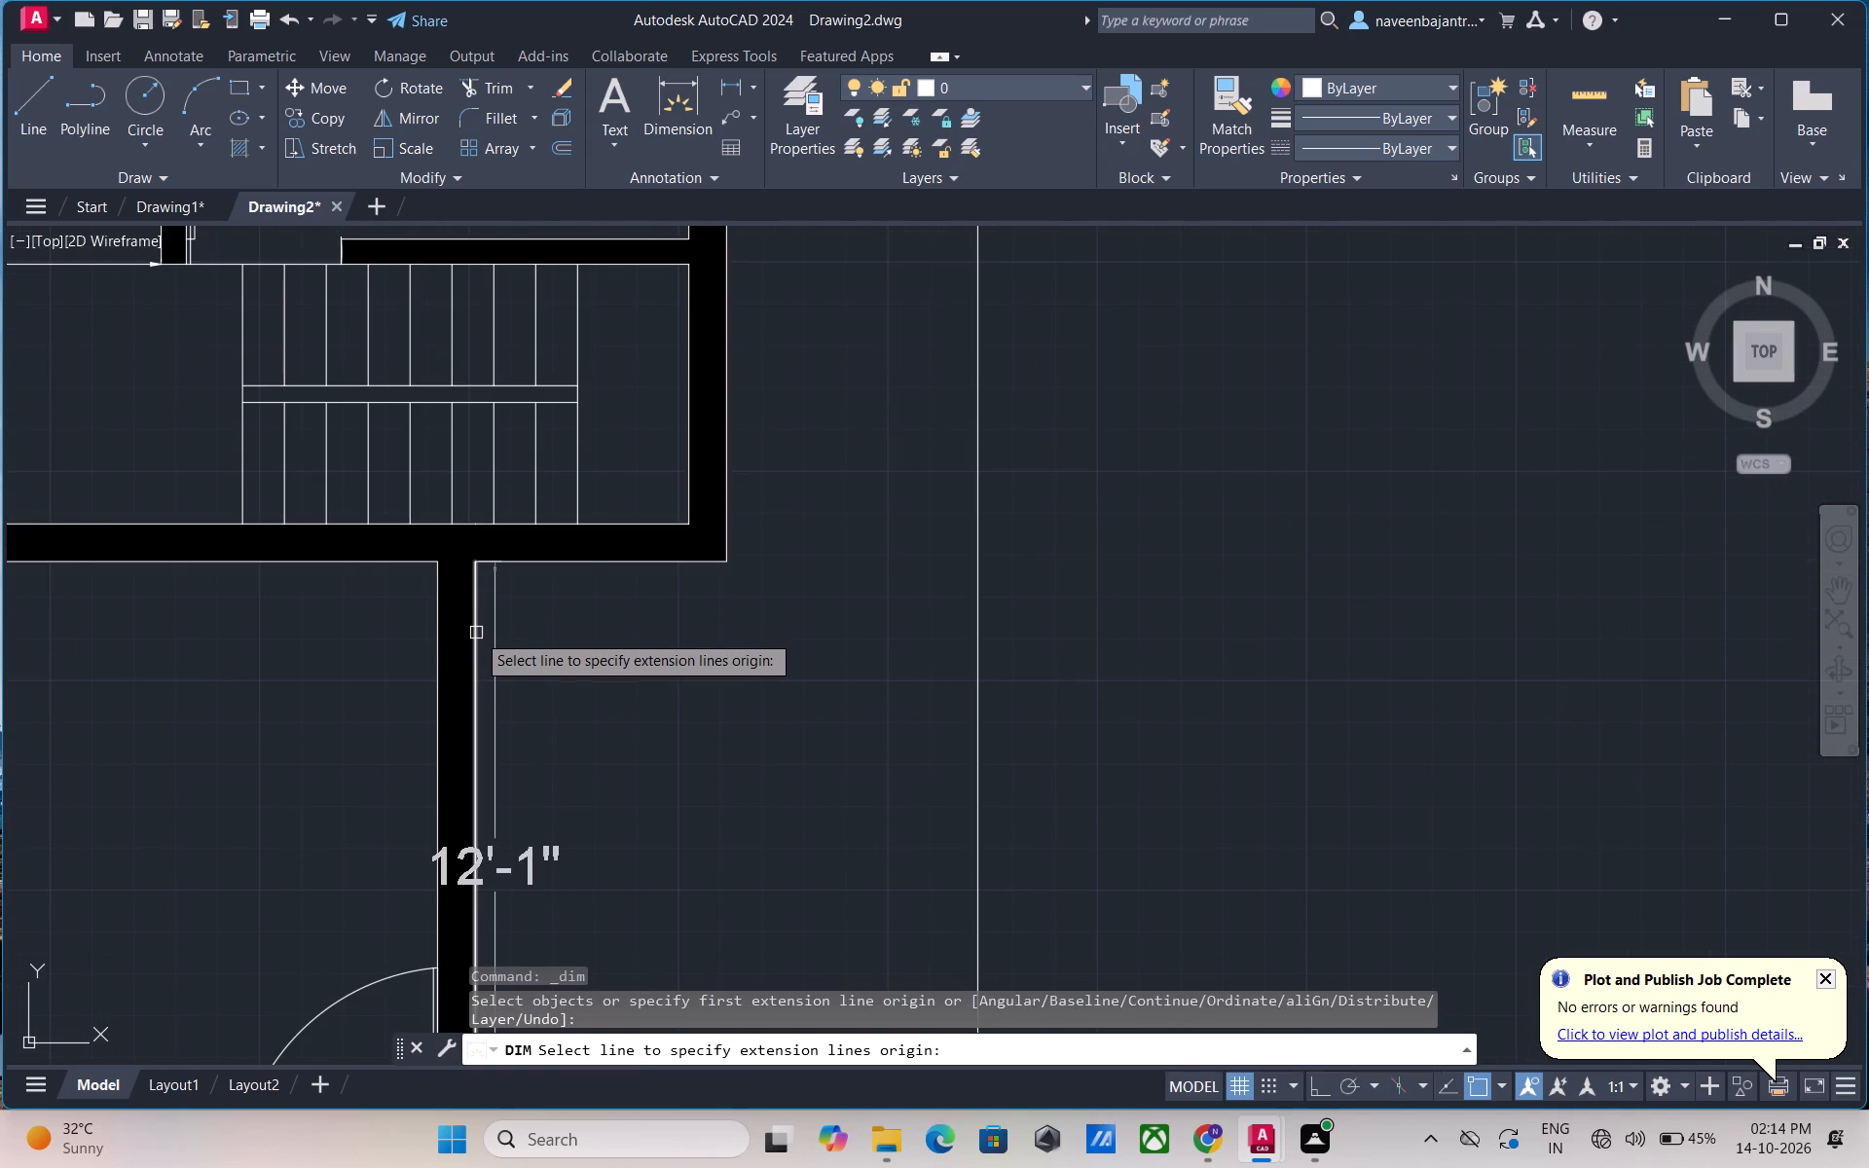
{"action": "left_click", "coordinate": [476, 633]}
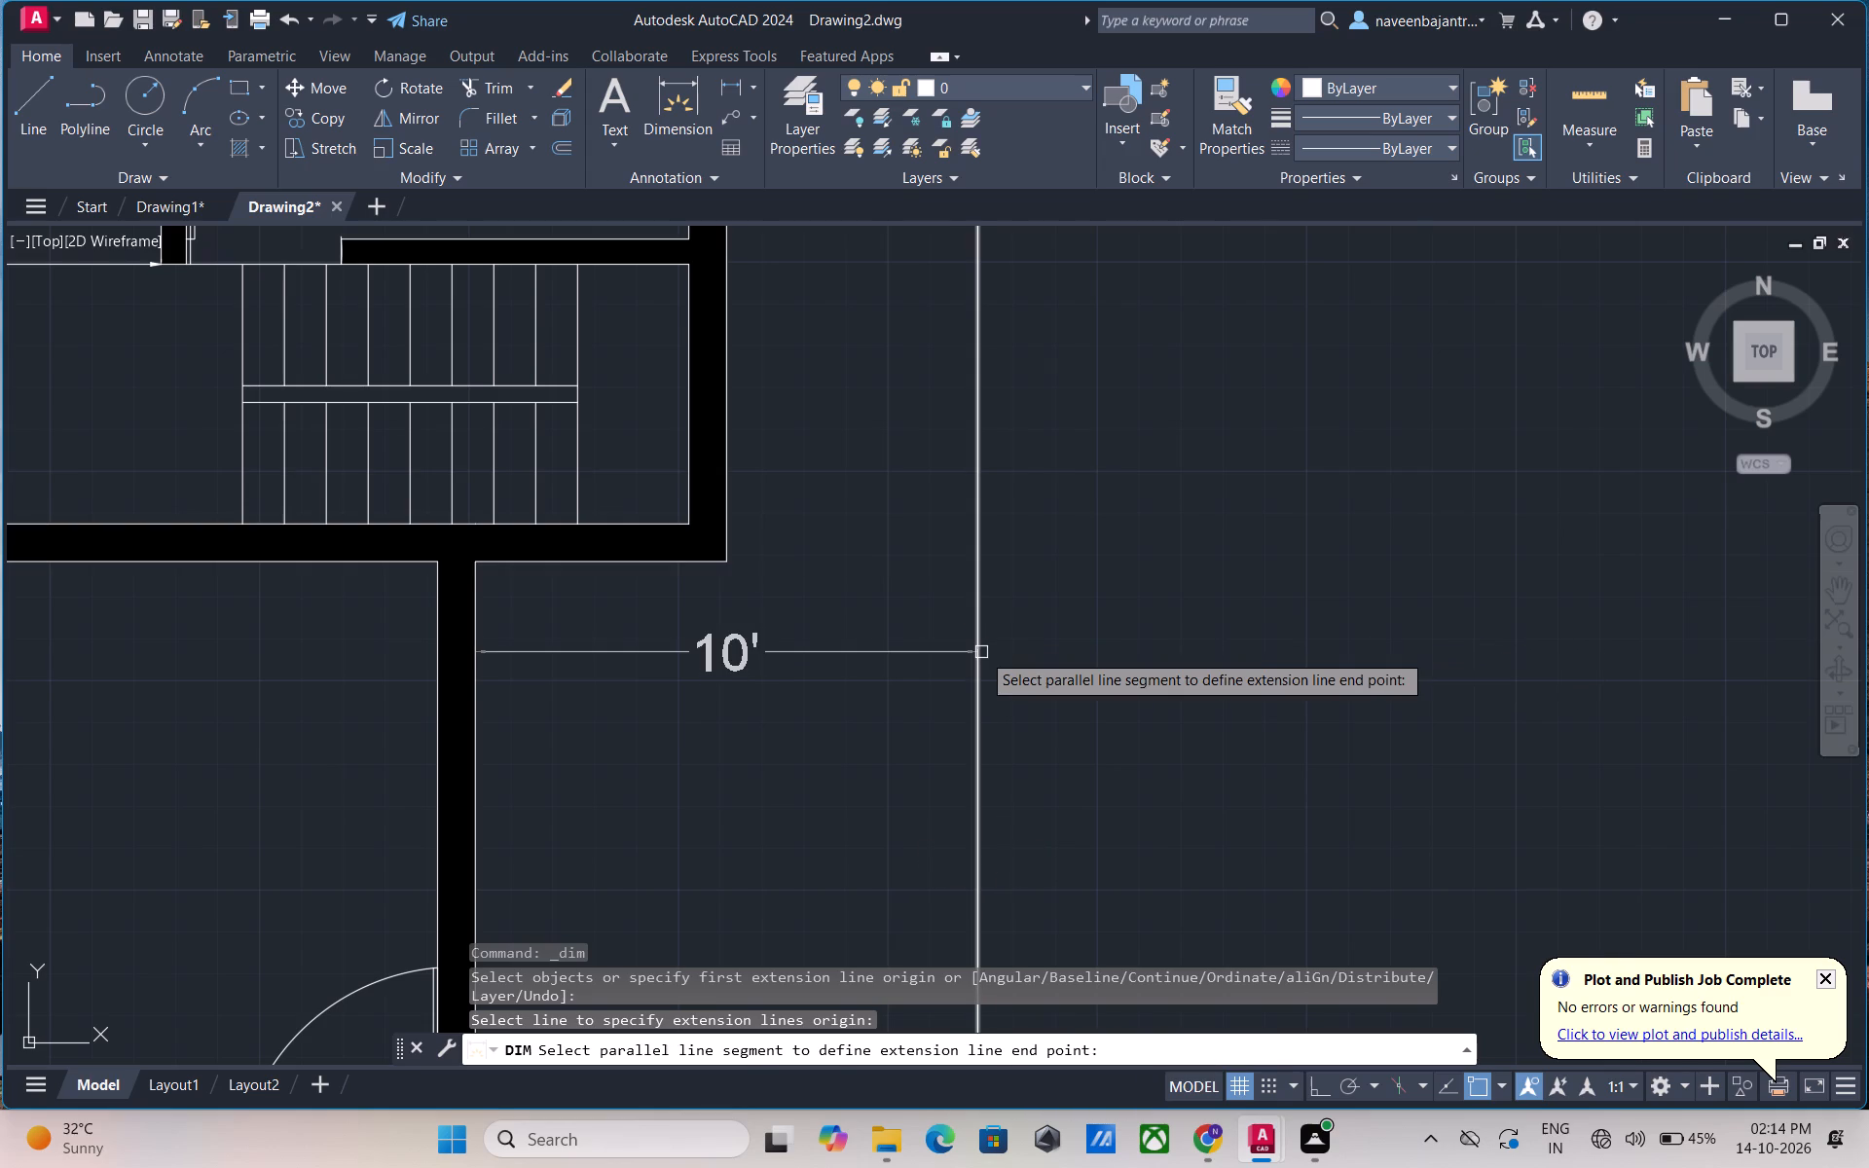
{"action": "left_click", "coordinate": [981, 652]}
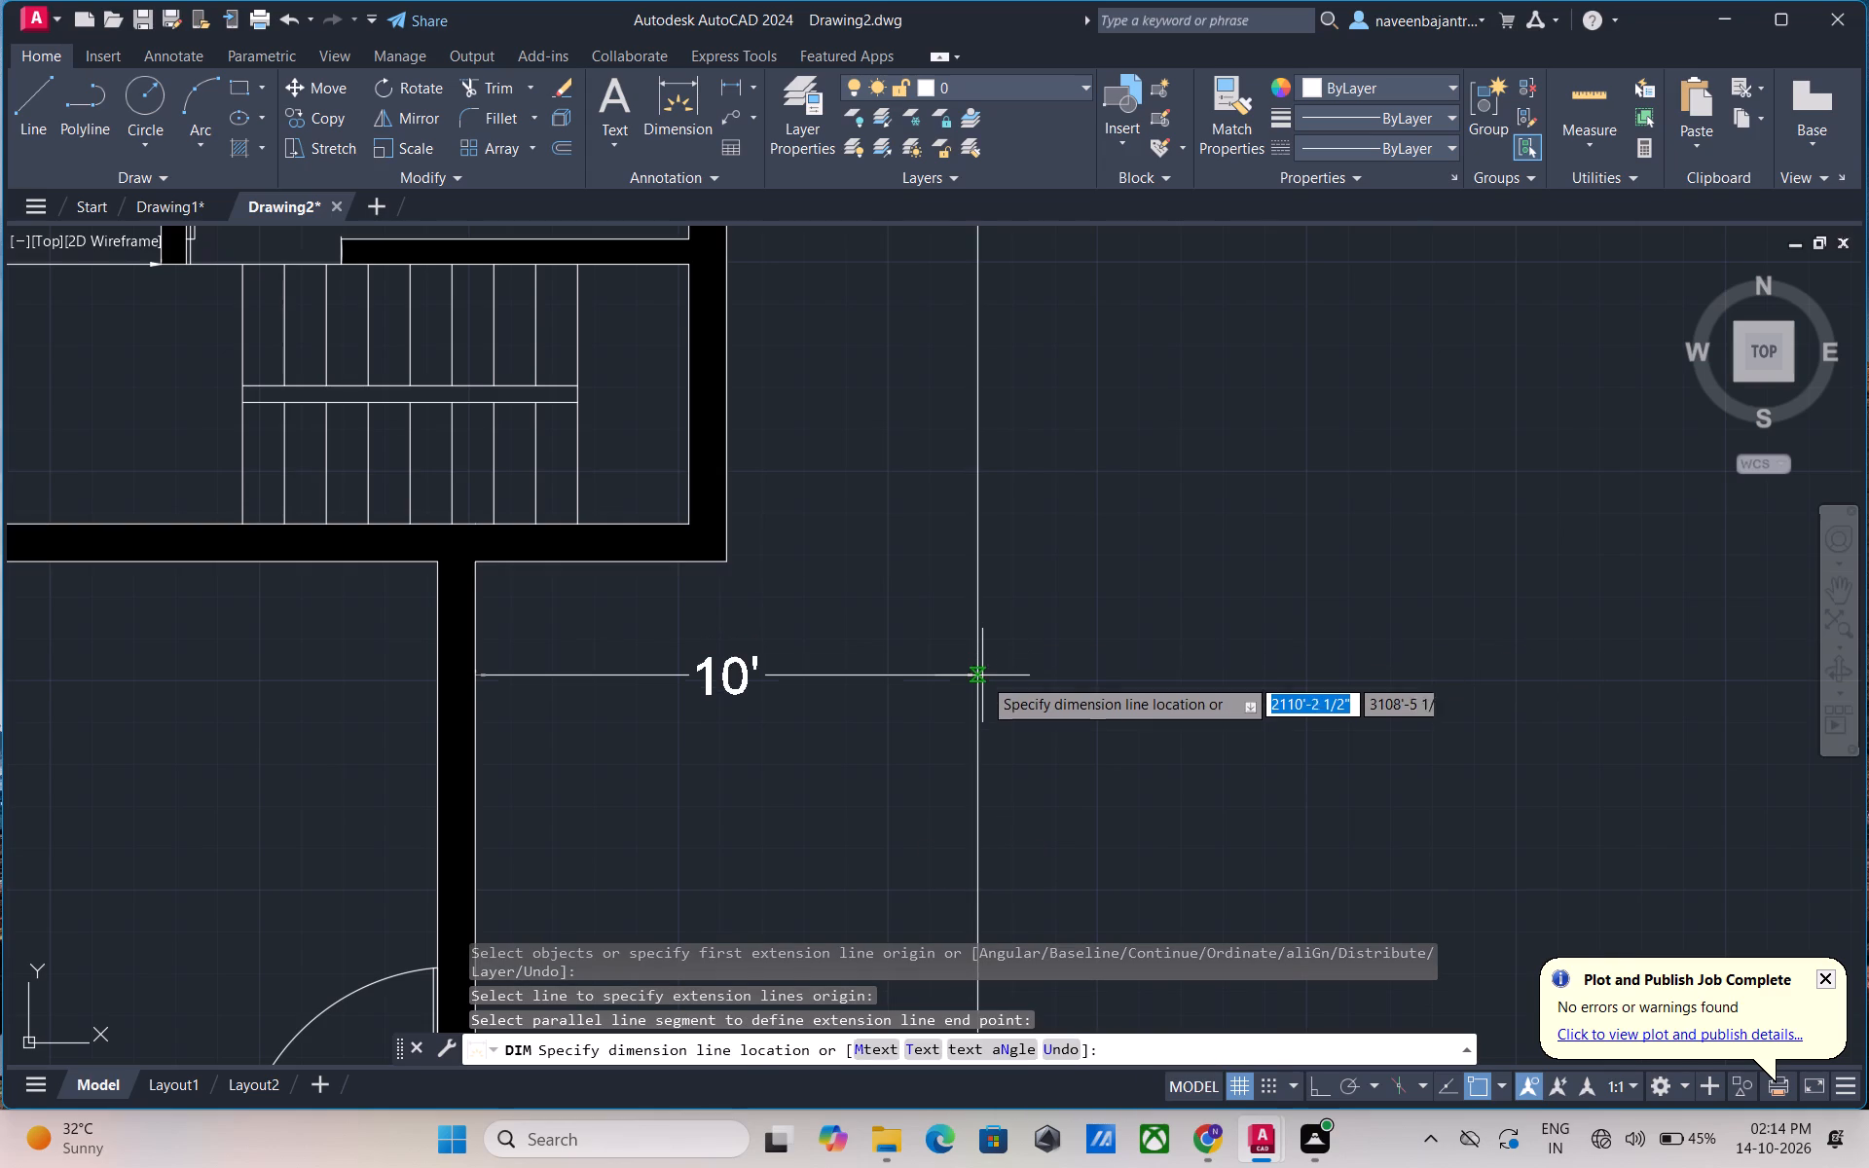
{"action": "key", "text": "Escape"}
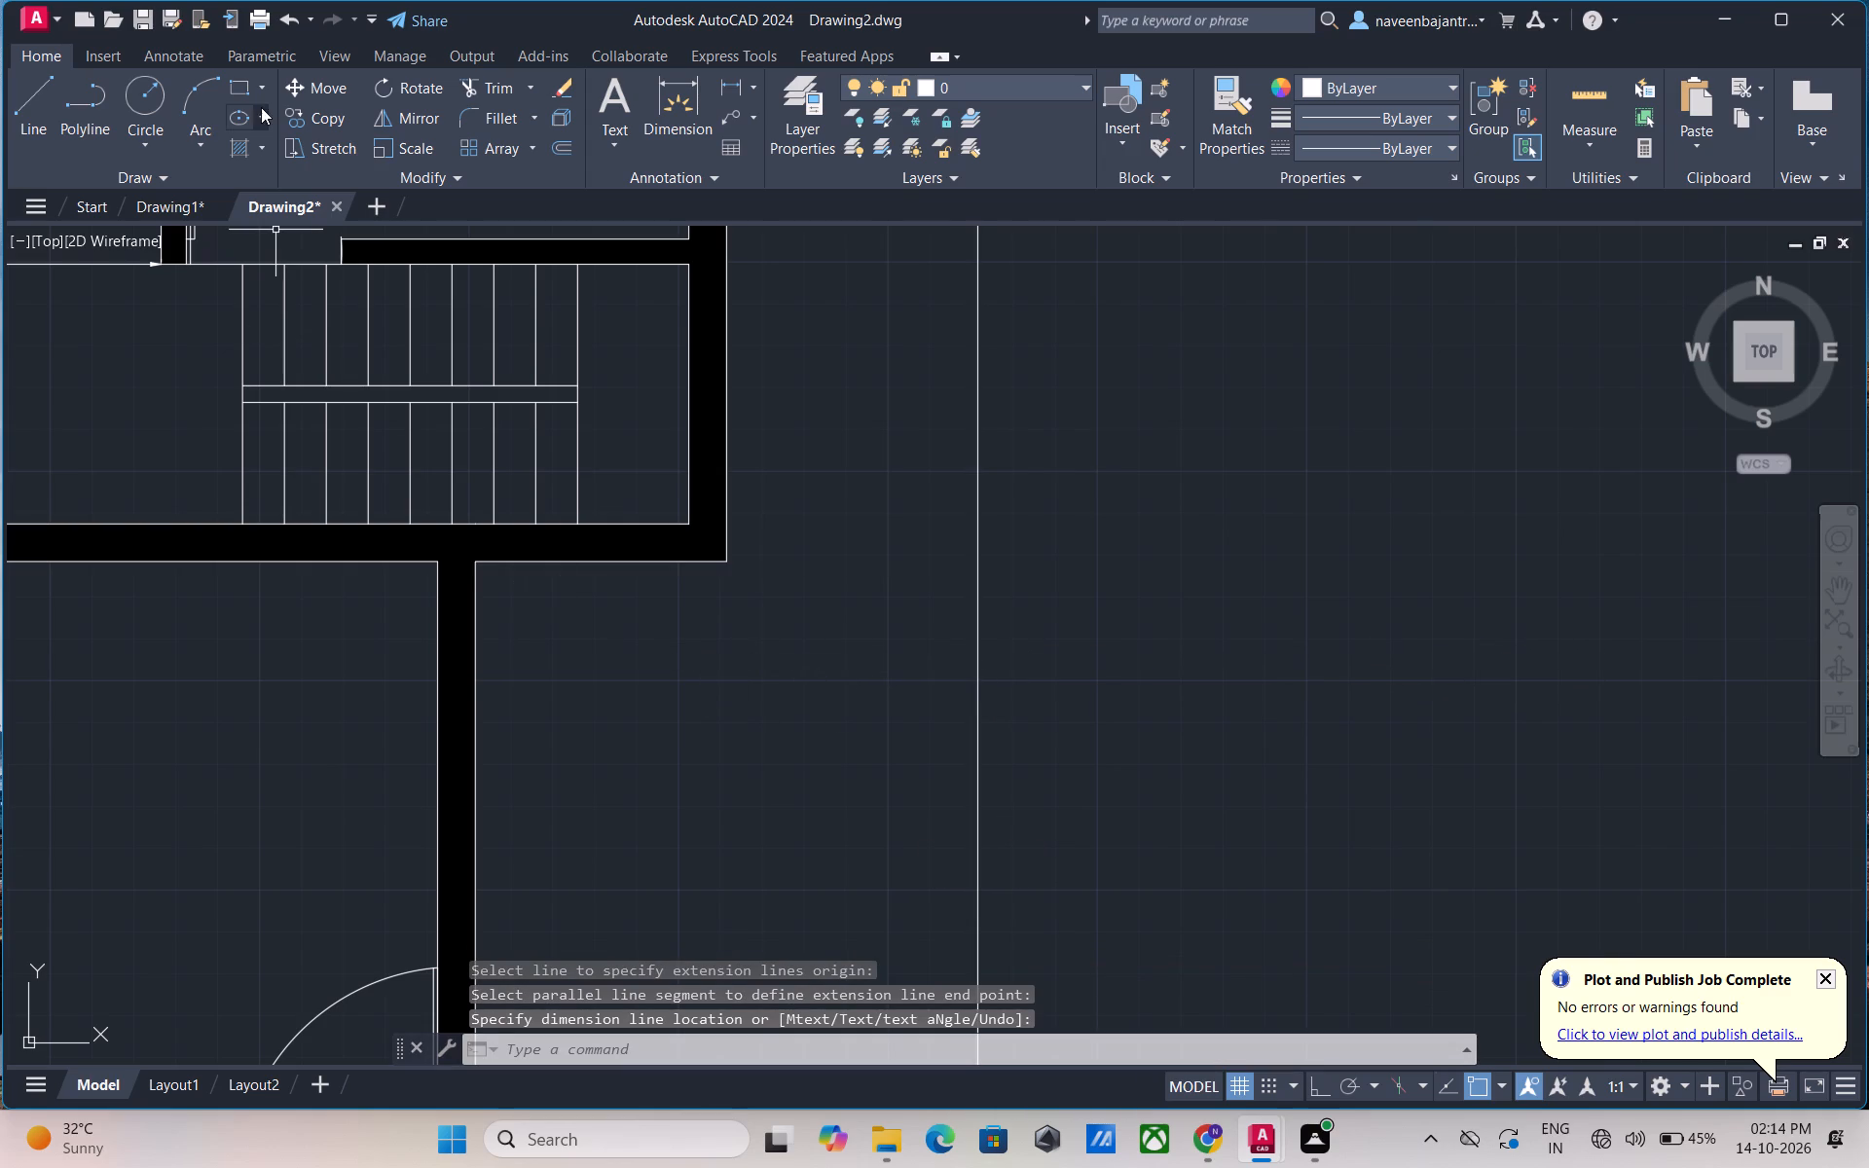
Dimension the horizontal gap, with Ortho on, from the lower room's right exterior wall face to the plot boundary, just below the staircase area's outer wall.
{"action": "left_click", "coordinate": [692, 121]}
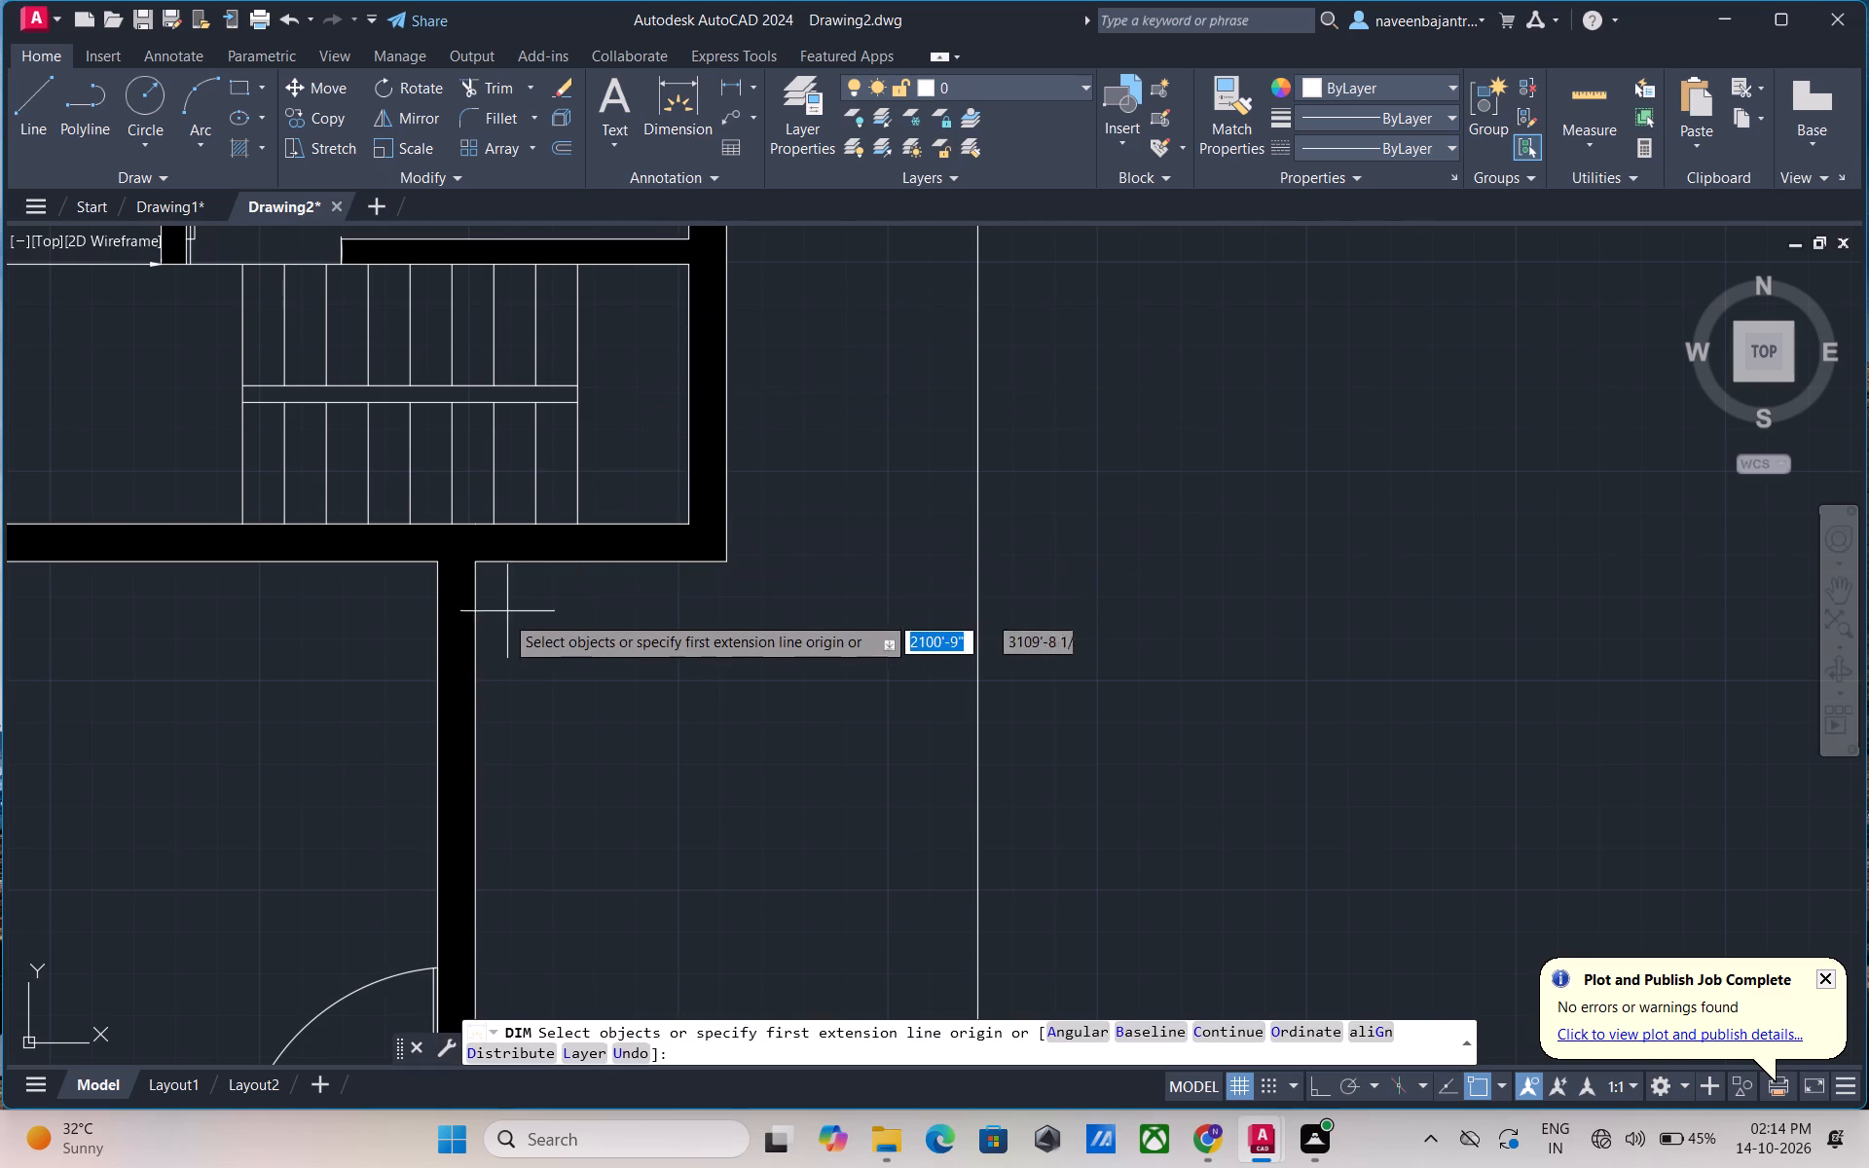
{"action": "left_click", "coordinate": [475, 651]}
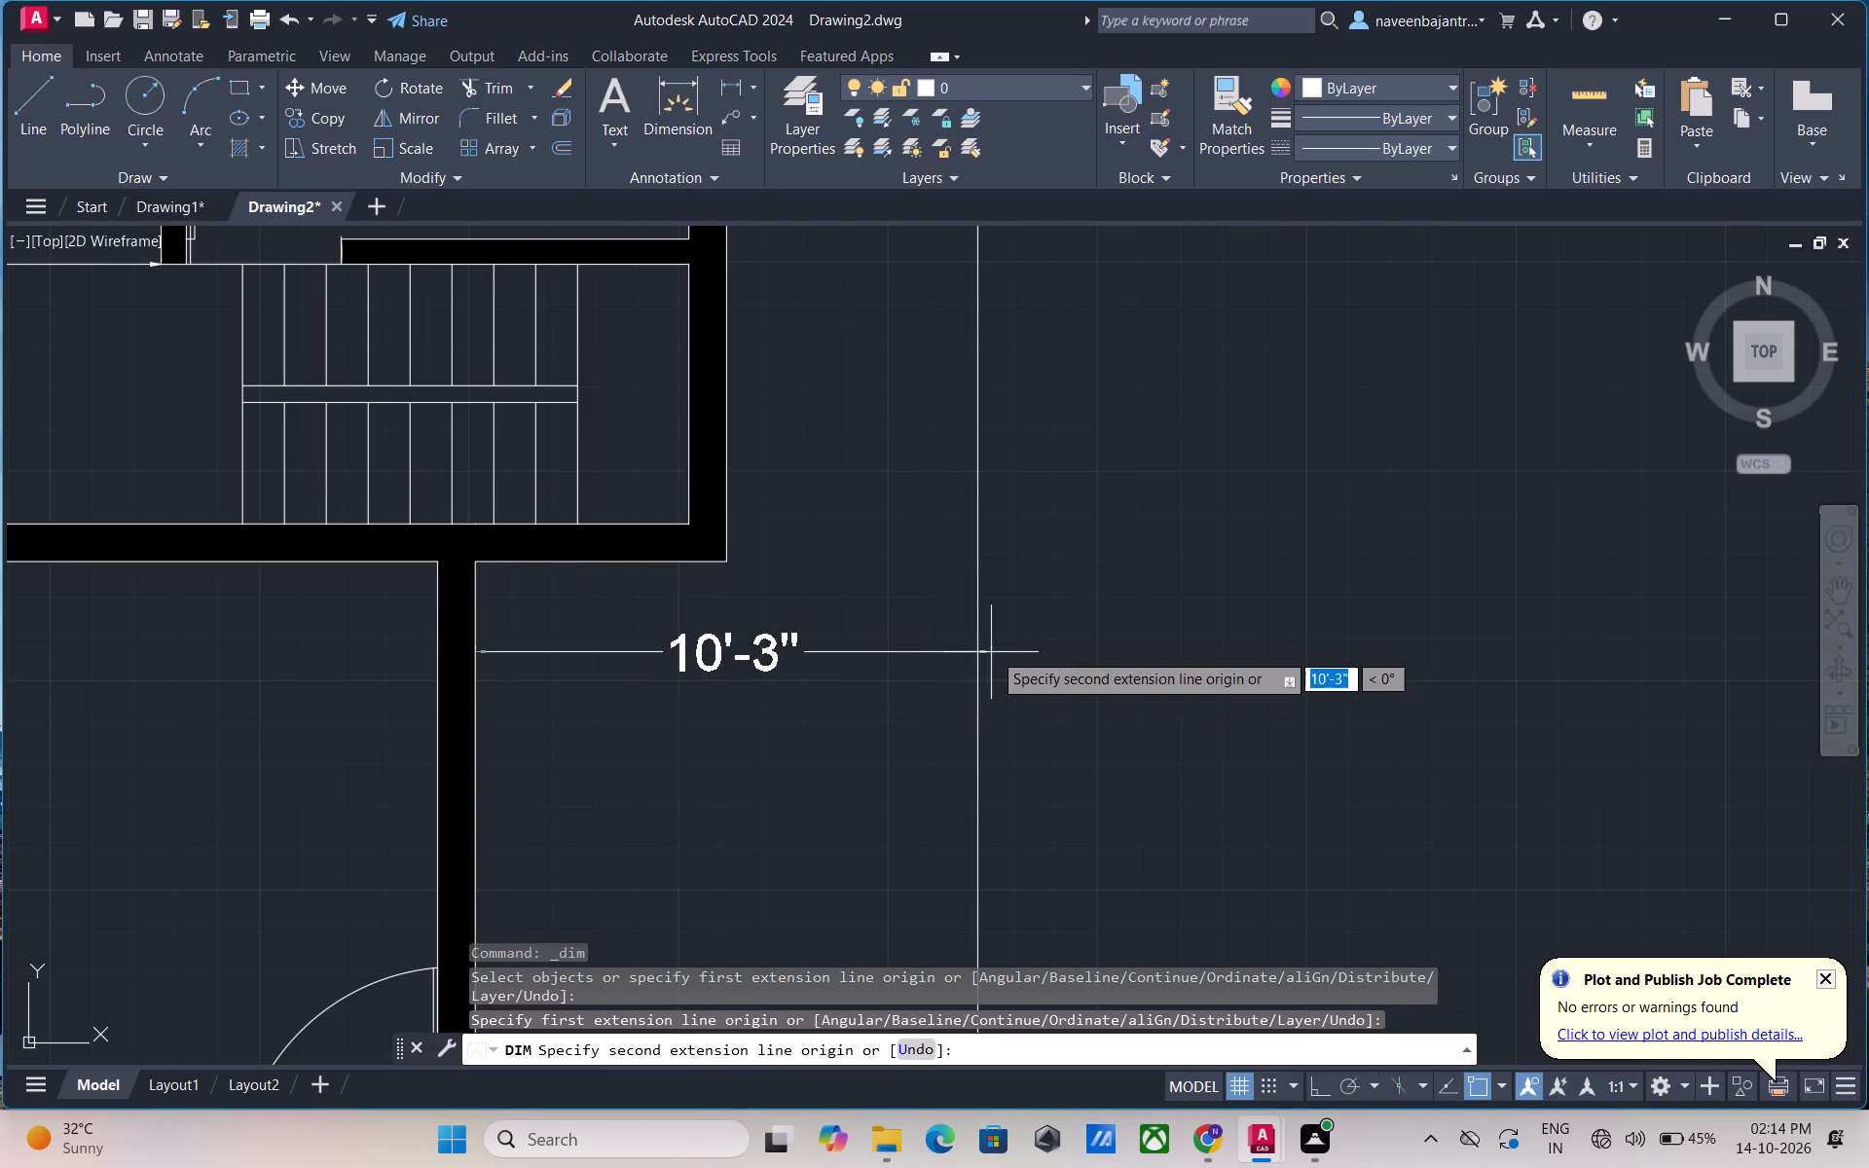
{"action": "key", "text": "F8"}
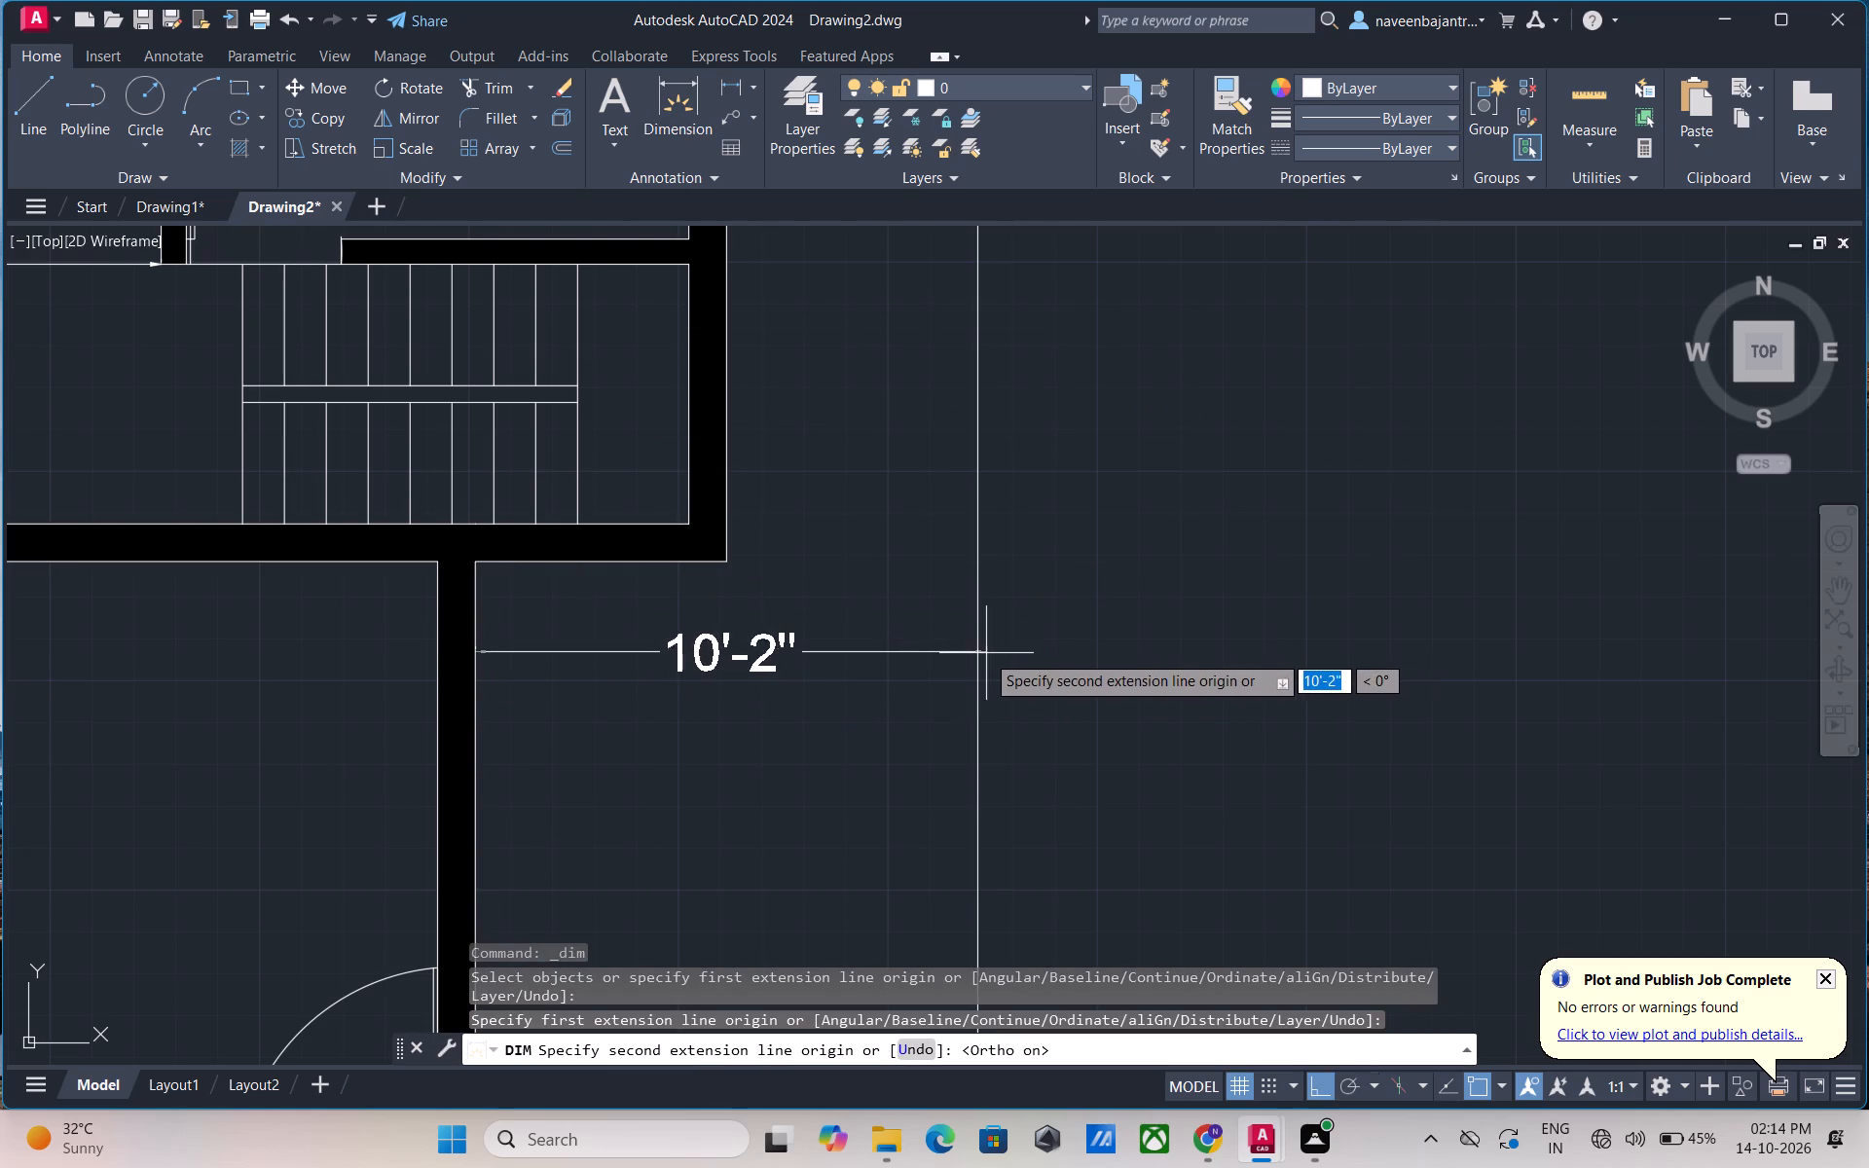
{"action": "left_click", "coordinate": [978, 647]}
{"action": "left_click", "coordinate": [978, 647]}
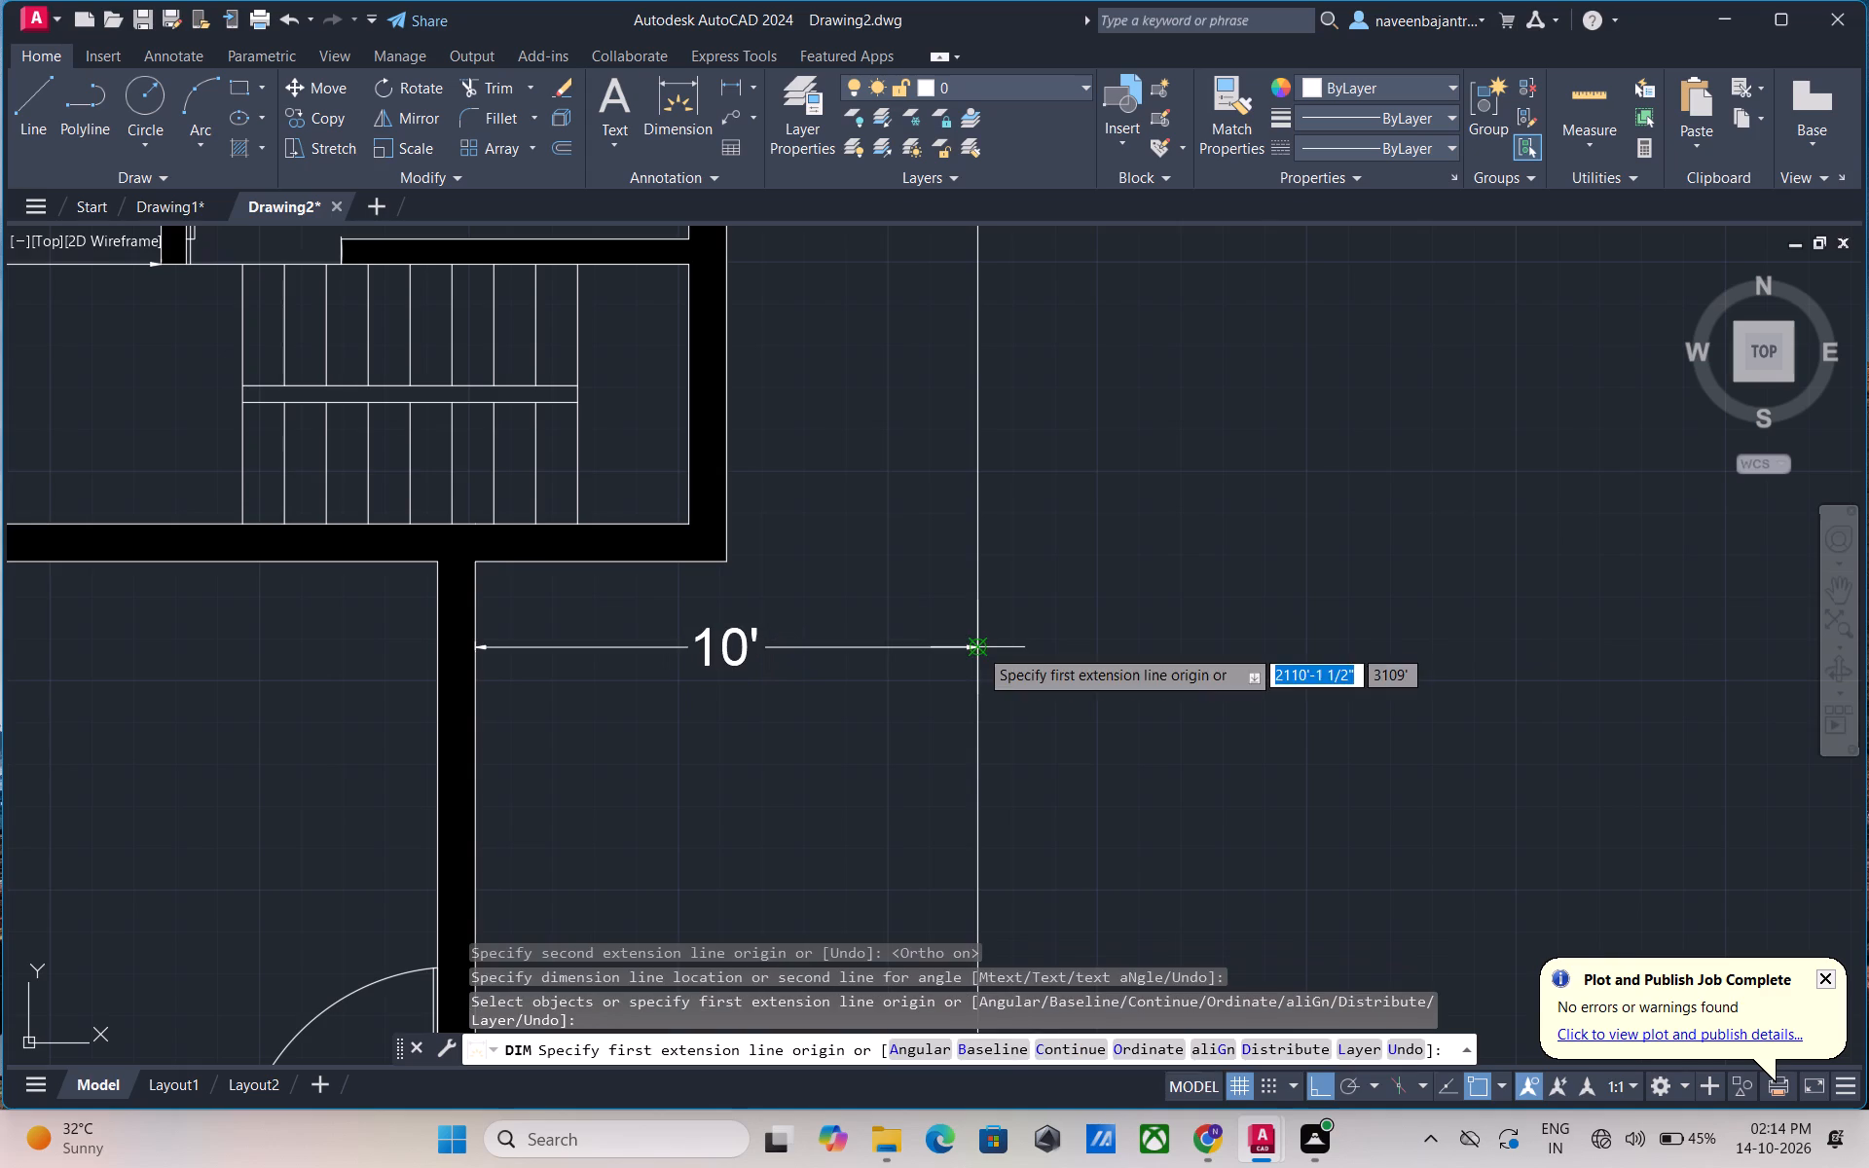
{"action": "key", "text": "Escape"}
{"action": "scroll", "coordinate": [1044, 664], "scroll_direction": "down", "scroll_amount": 2}
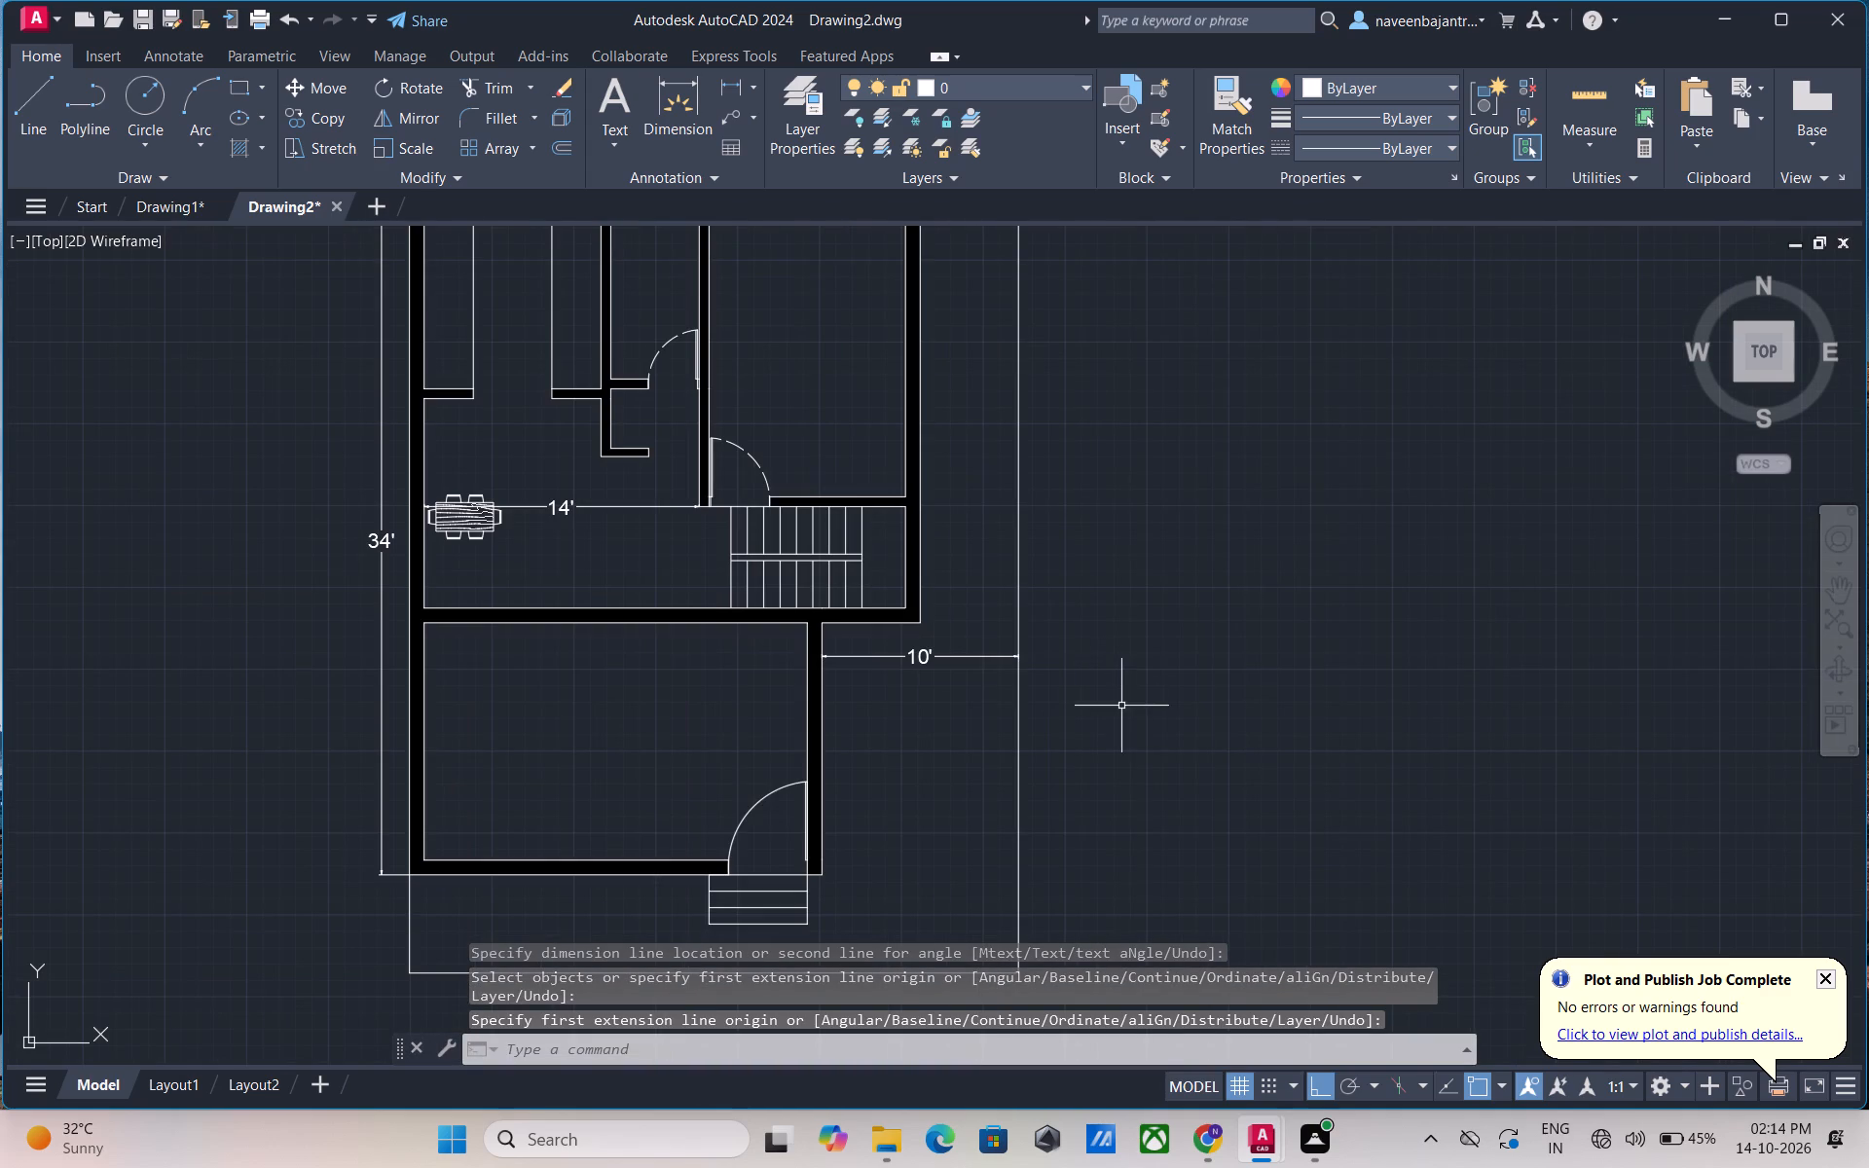
{"action": "middle_click_drag", "start_coordinate": [1127, 714], "coordinate": [1127, 657]}
{"action": "middle_click", "coordinate": [1127, 599]}
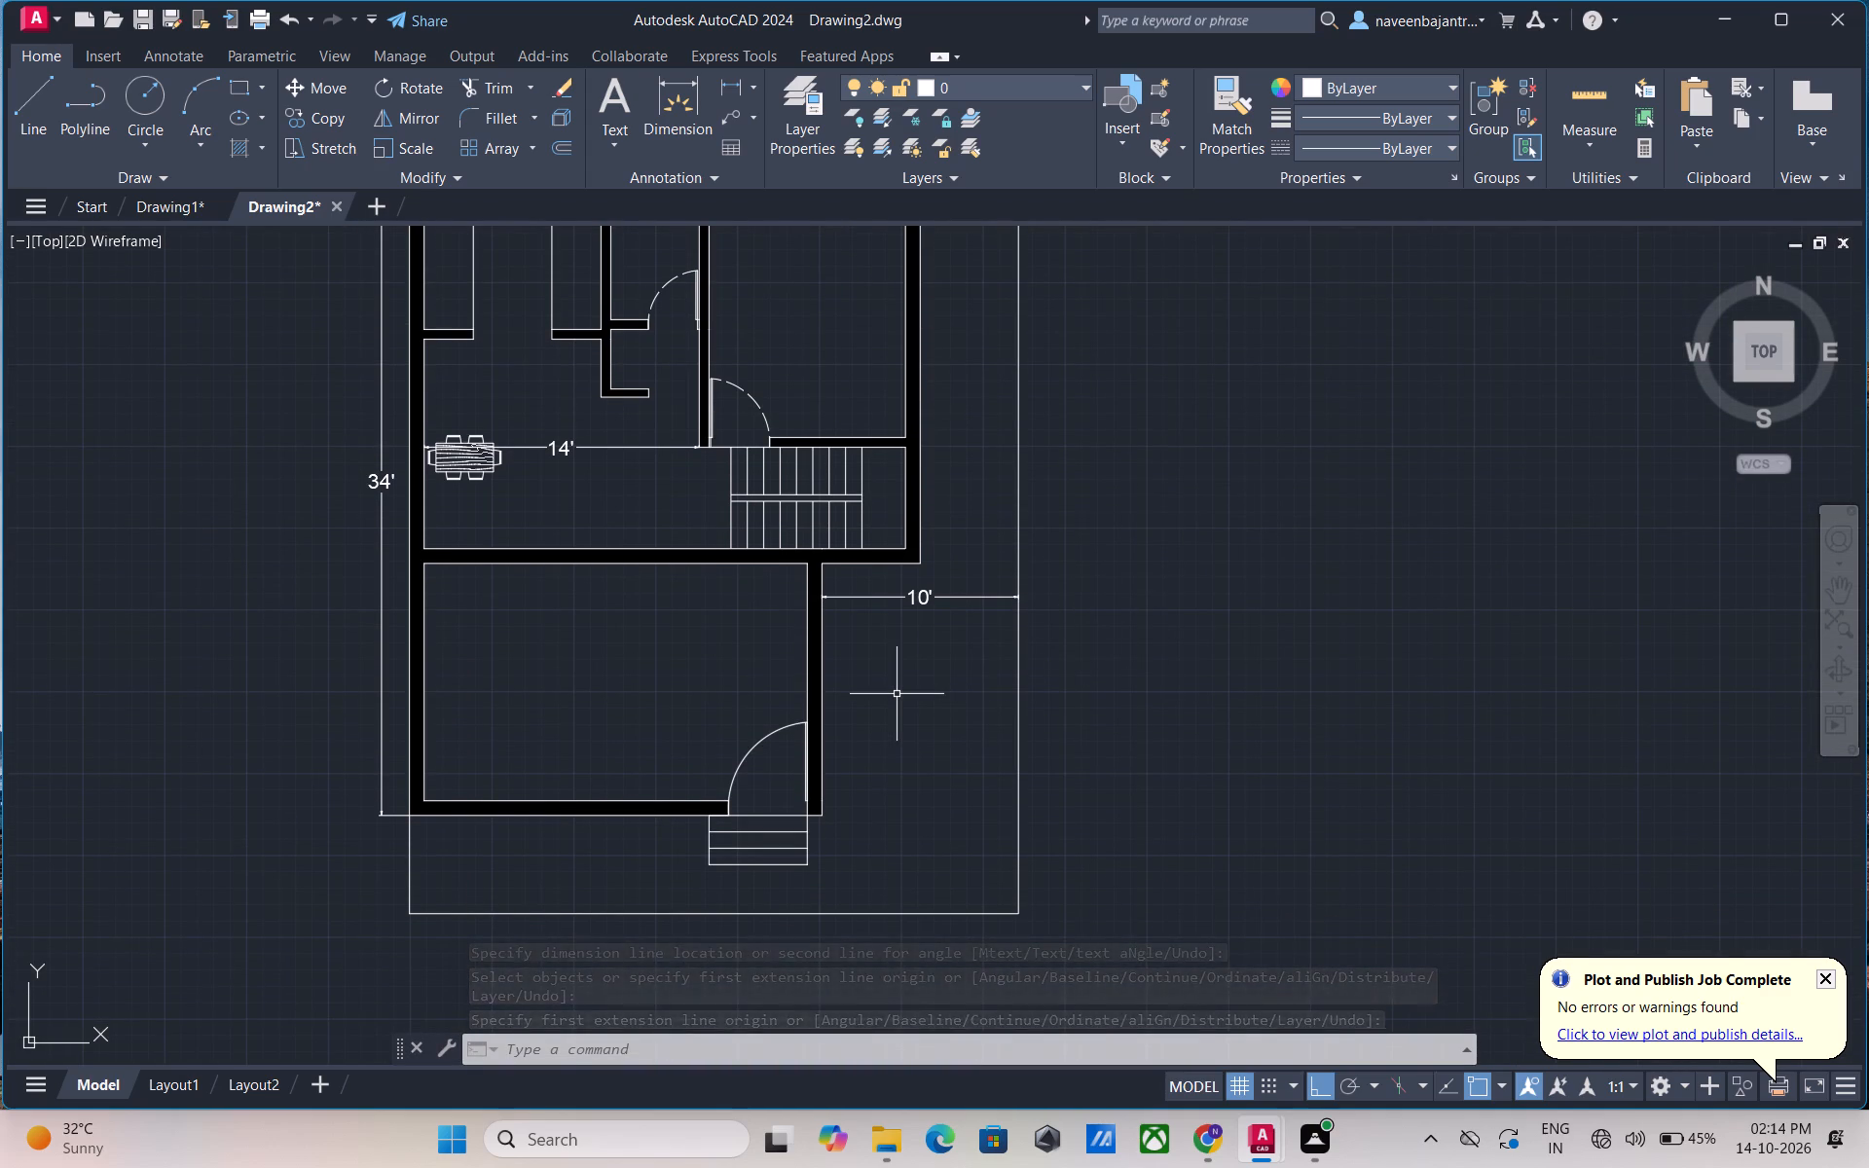
{"action": "key", "text": "Escape"}
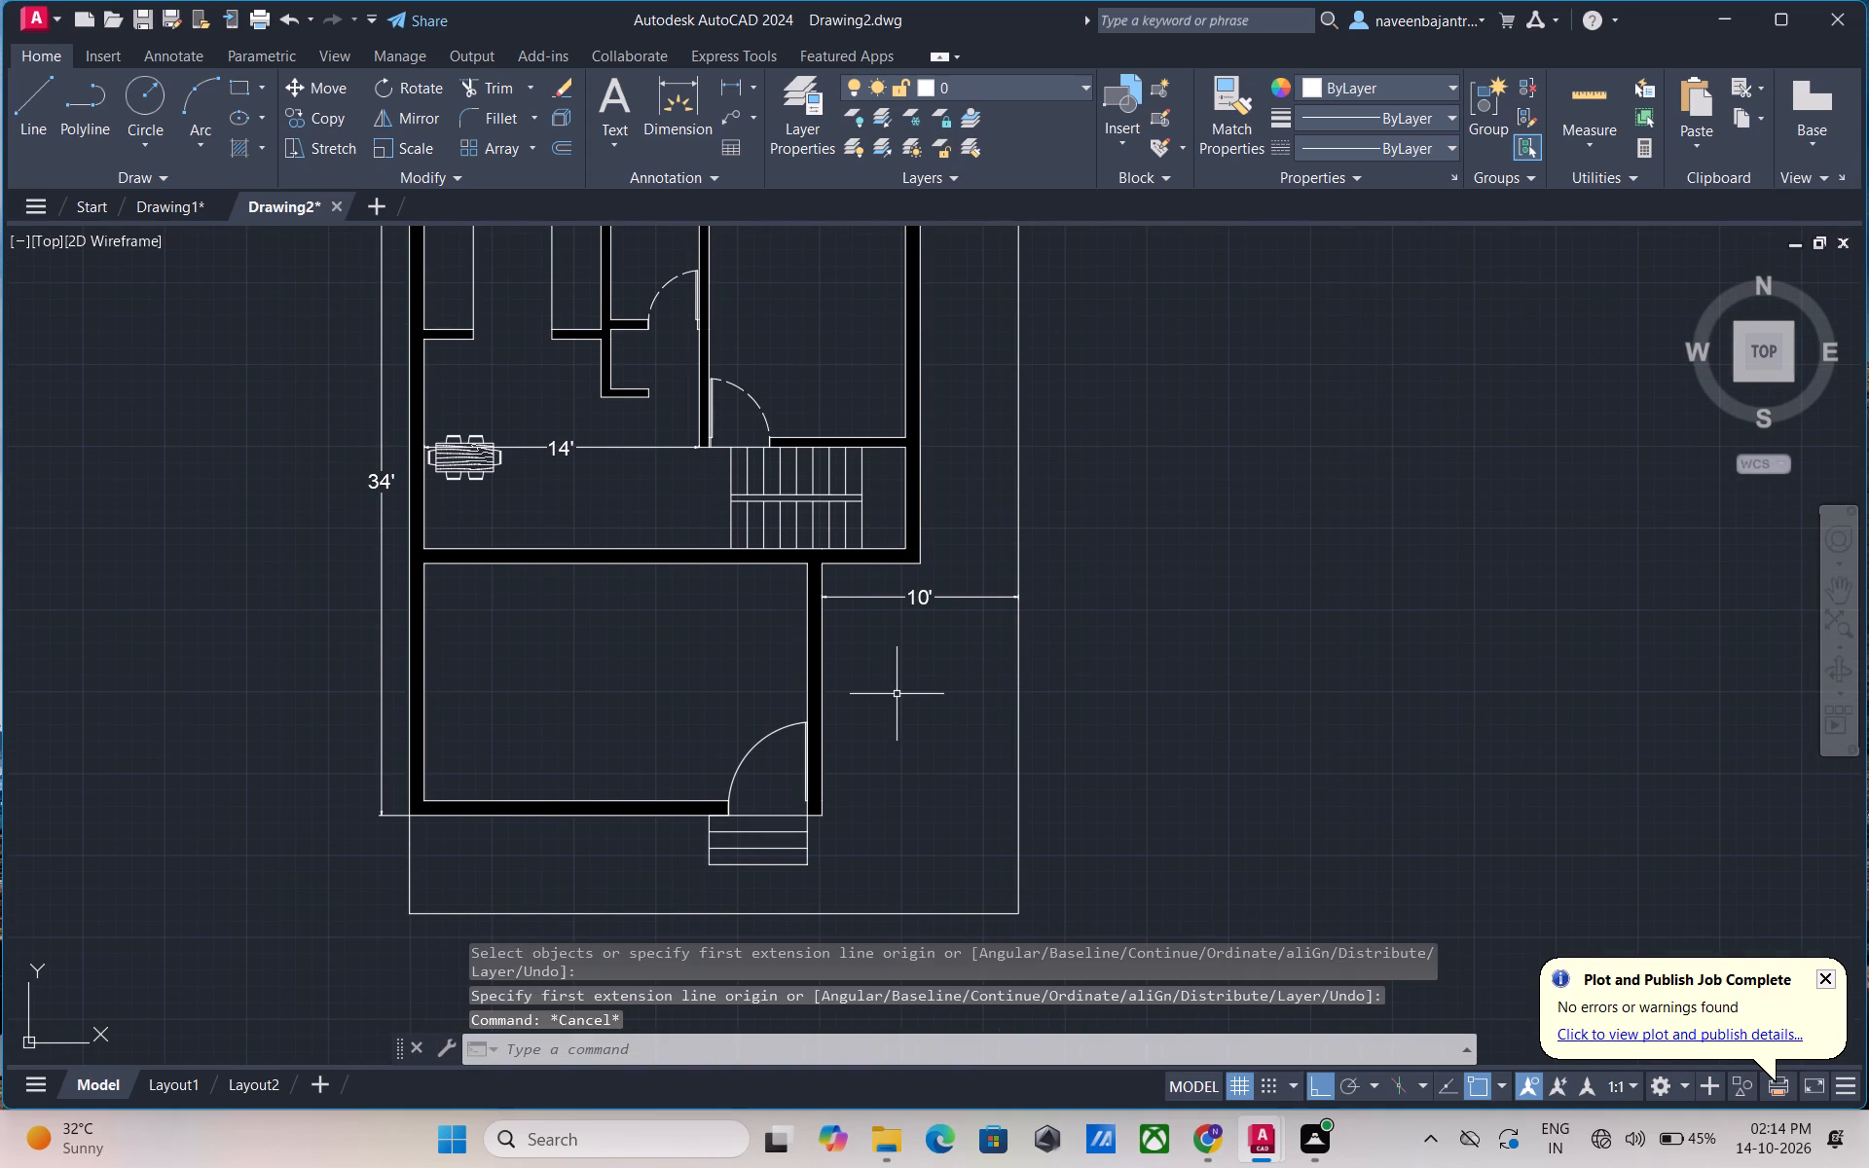
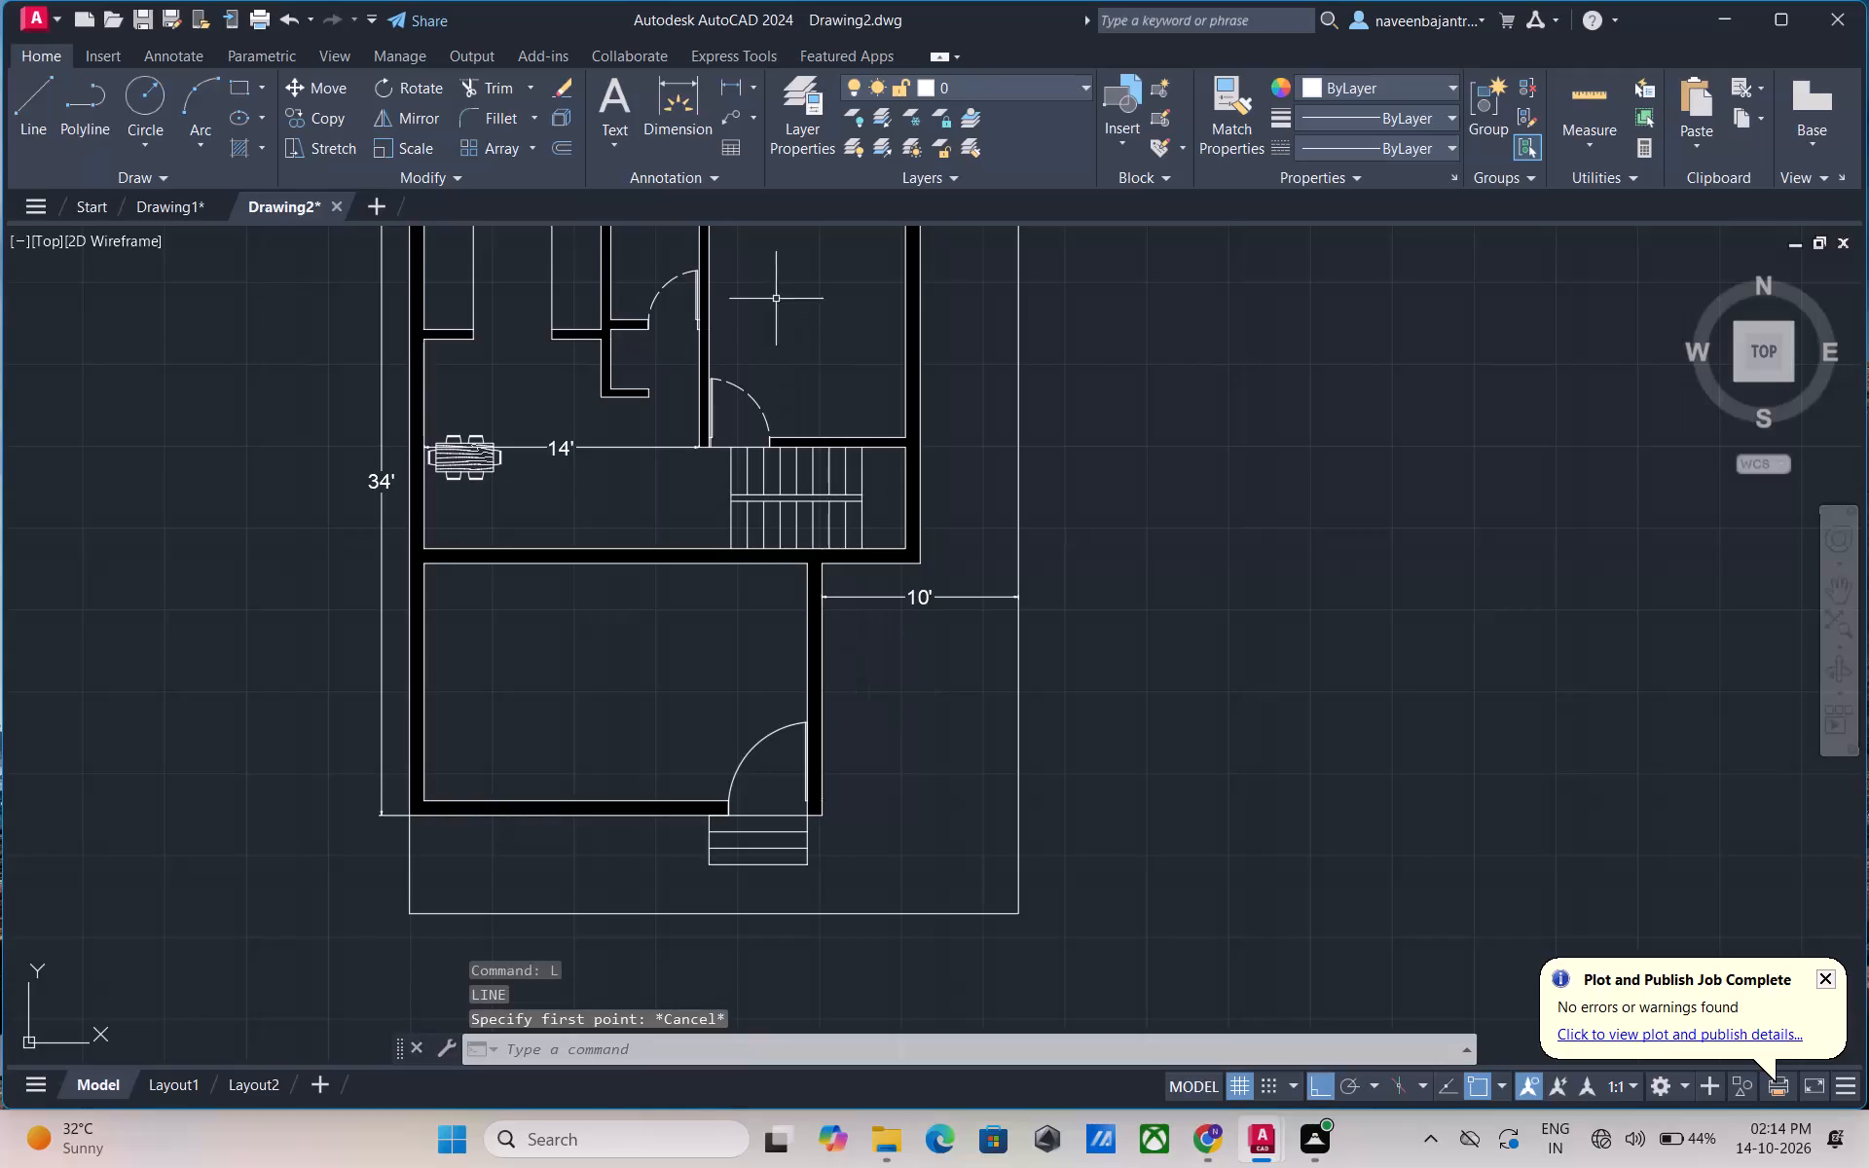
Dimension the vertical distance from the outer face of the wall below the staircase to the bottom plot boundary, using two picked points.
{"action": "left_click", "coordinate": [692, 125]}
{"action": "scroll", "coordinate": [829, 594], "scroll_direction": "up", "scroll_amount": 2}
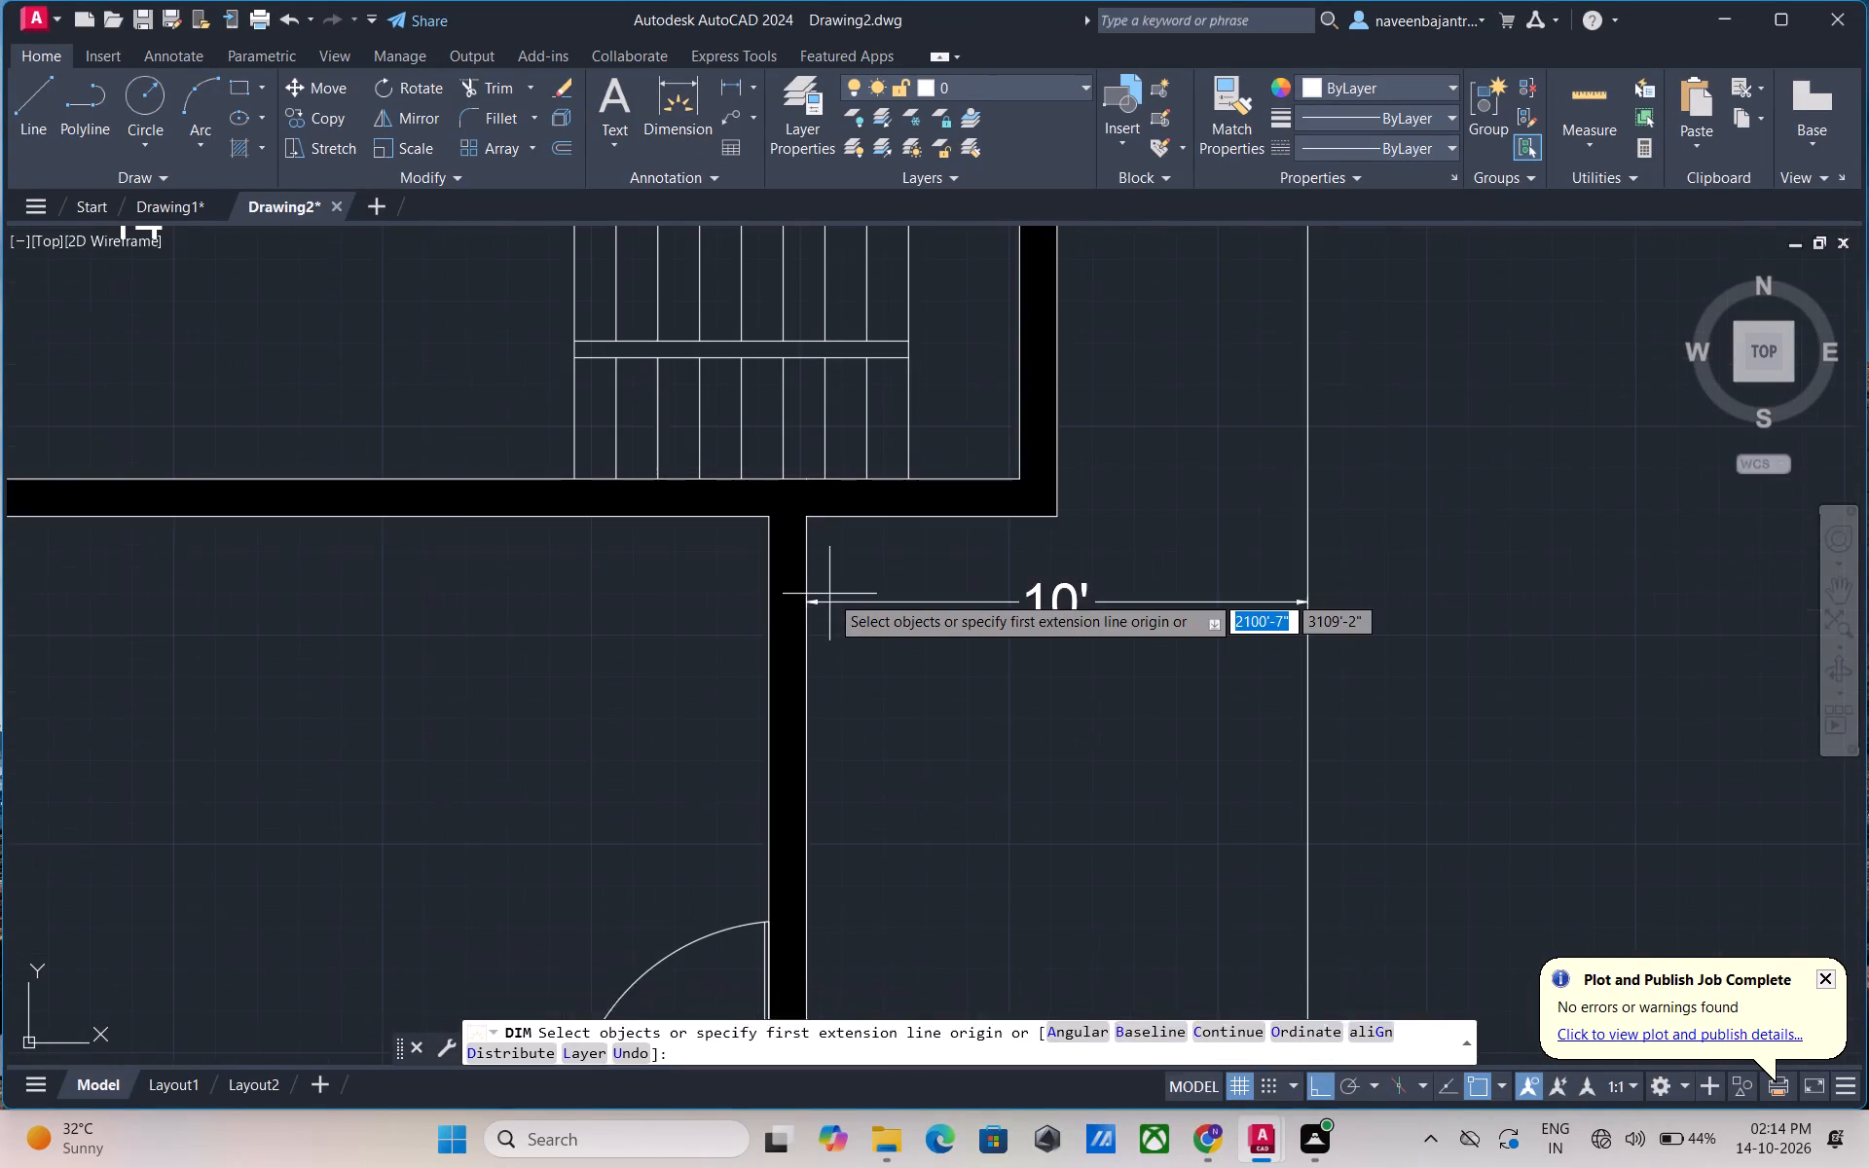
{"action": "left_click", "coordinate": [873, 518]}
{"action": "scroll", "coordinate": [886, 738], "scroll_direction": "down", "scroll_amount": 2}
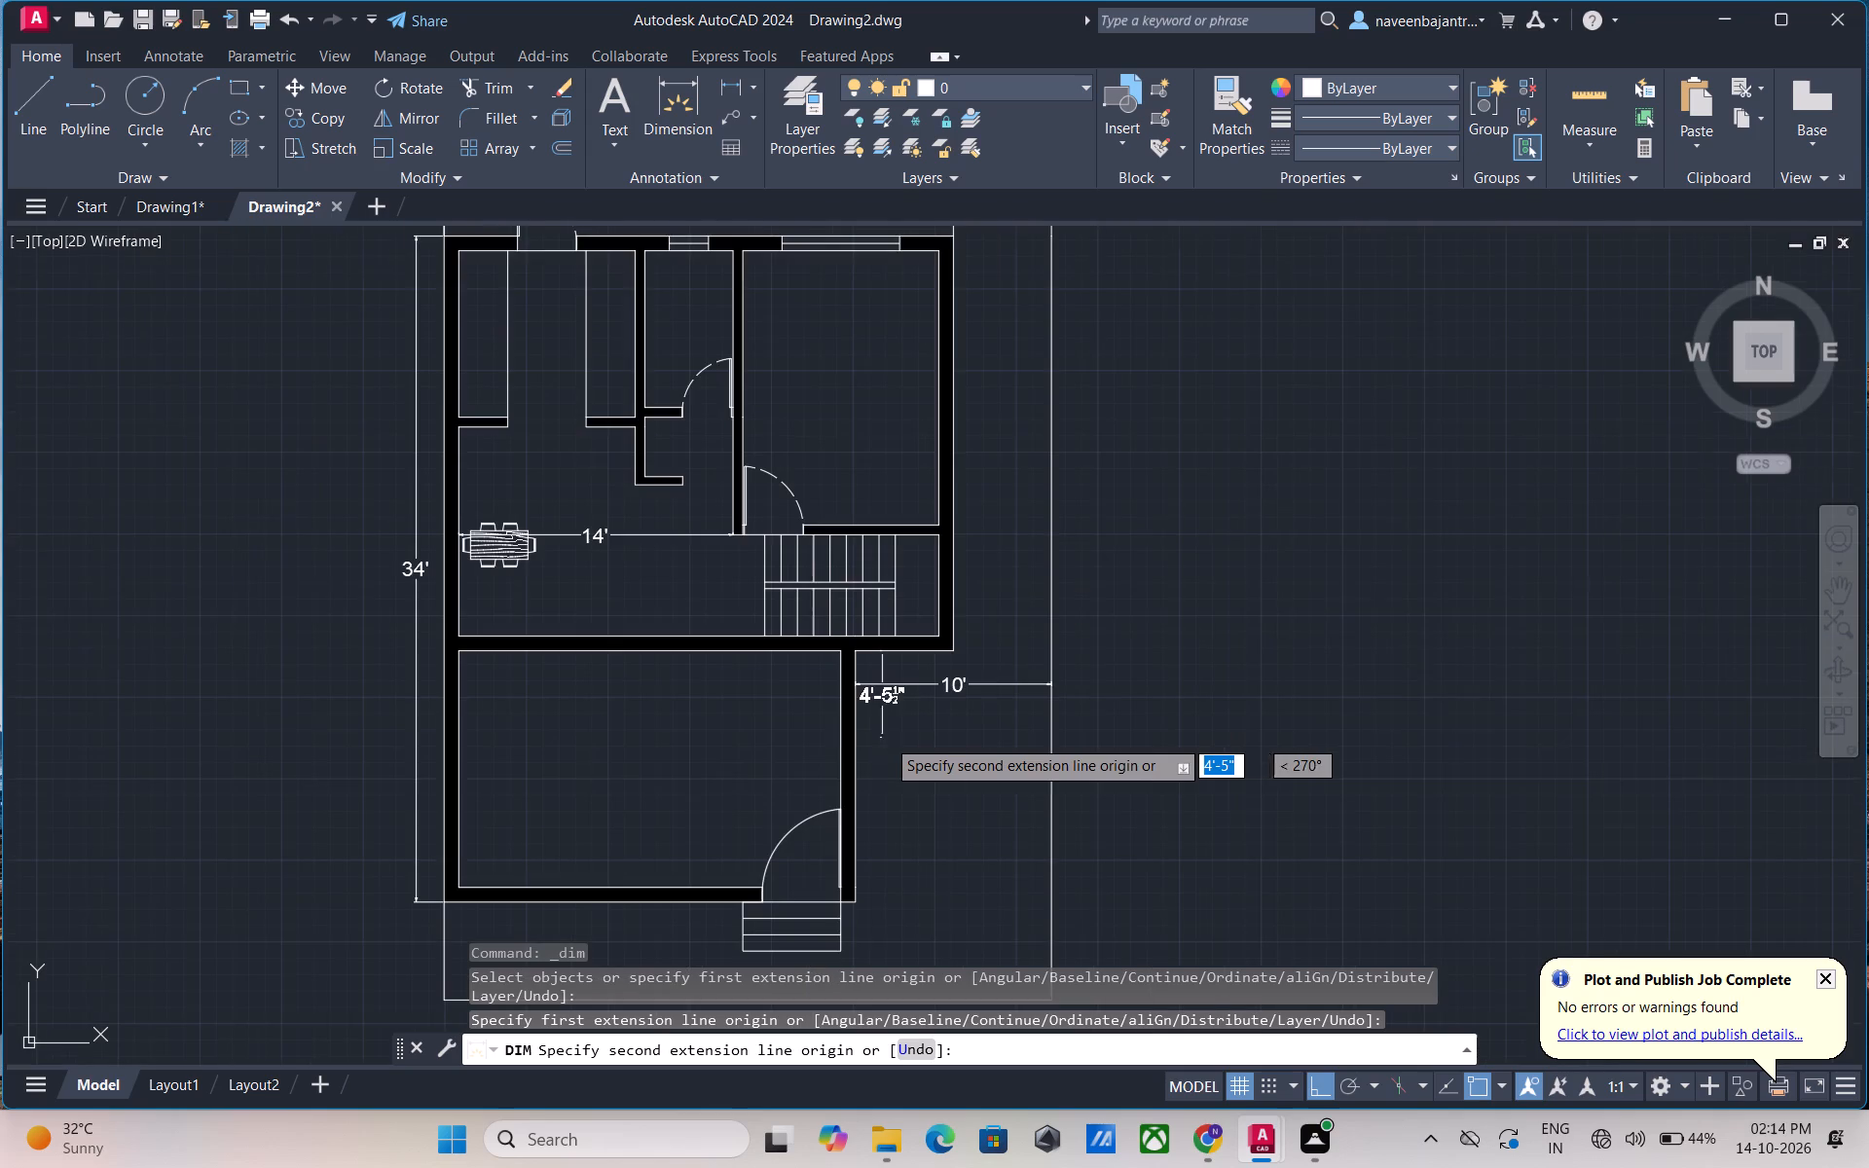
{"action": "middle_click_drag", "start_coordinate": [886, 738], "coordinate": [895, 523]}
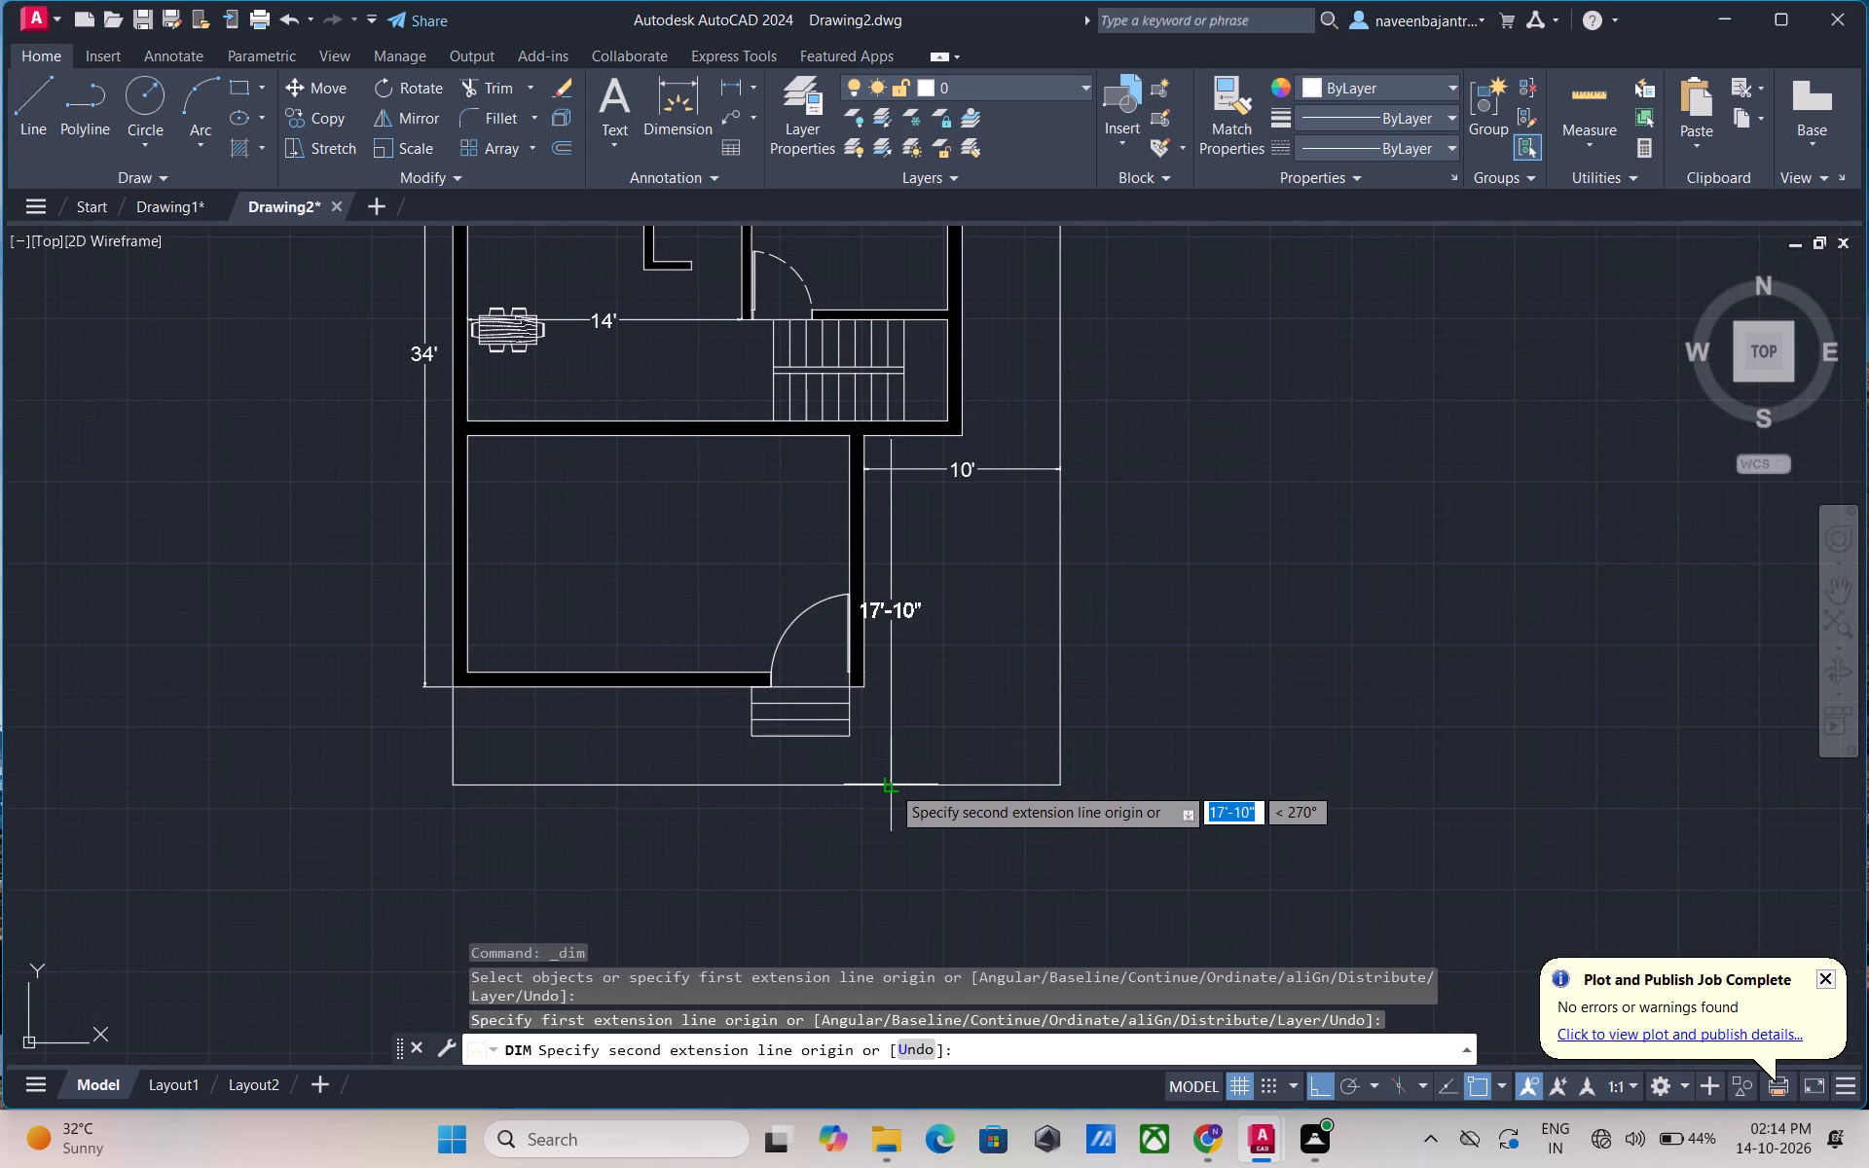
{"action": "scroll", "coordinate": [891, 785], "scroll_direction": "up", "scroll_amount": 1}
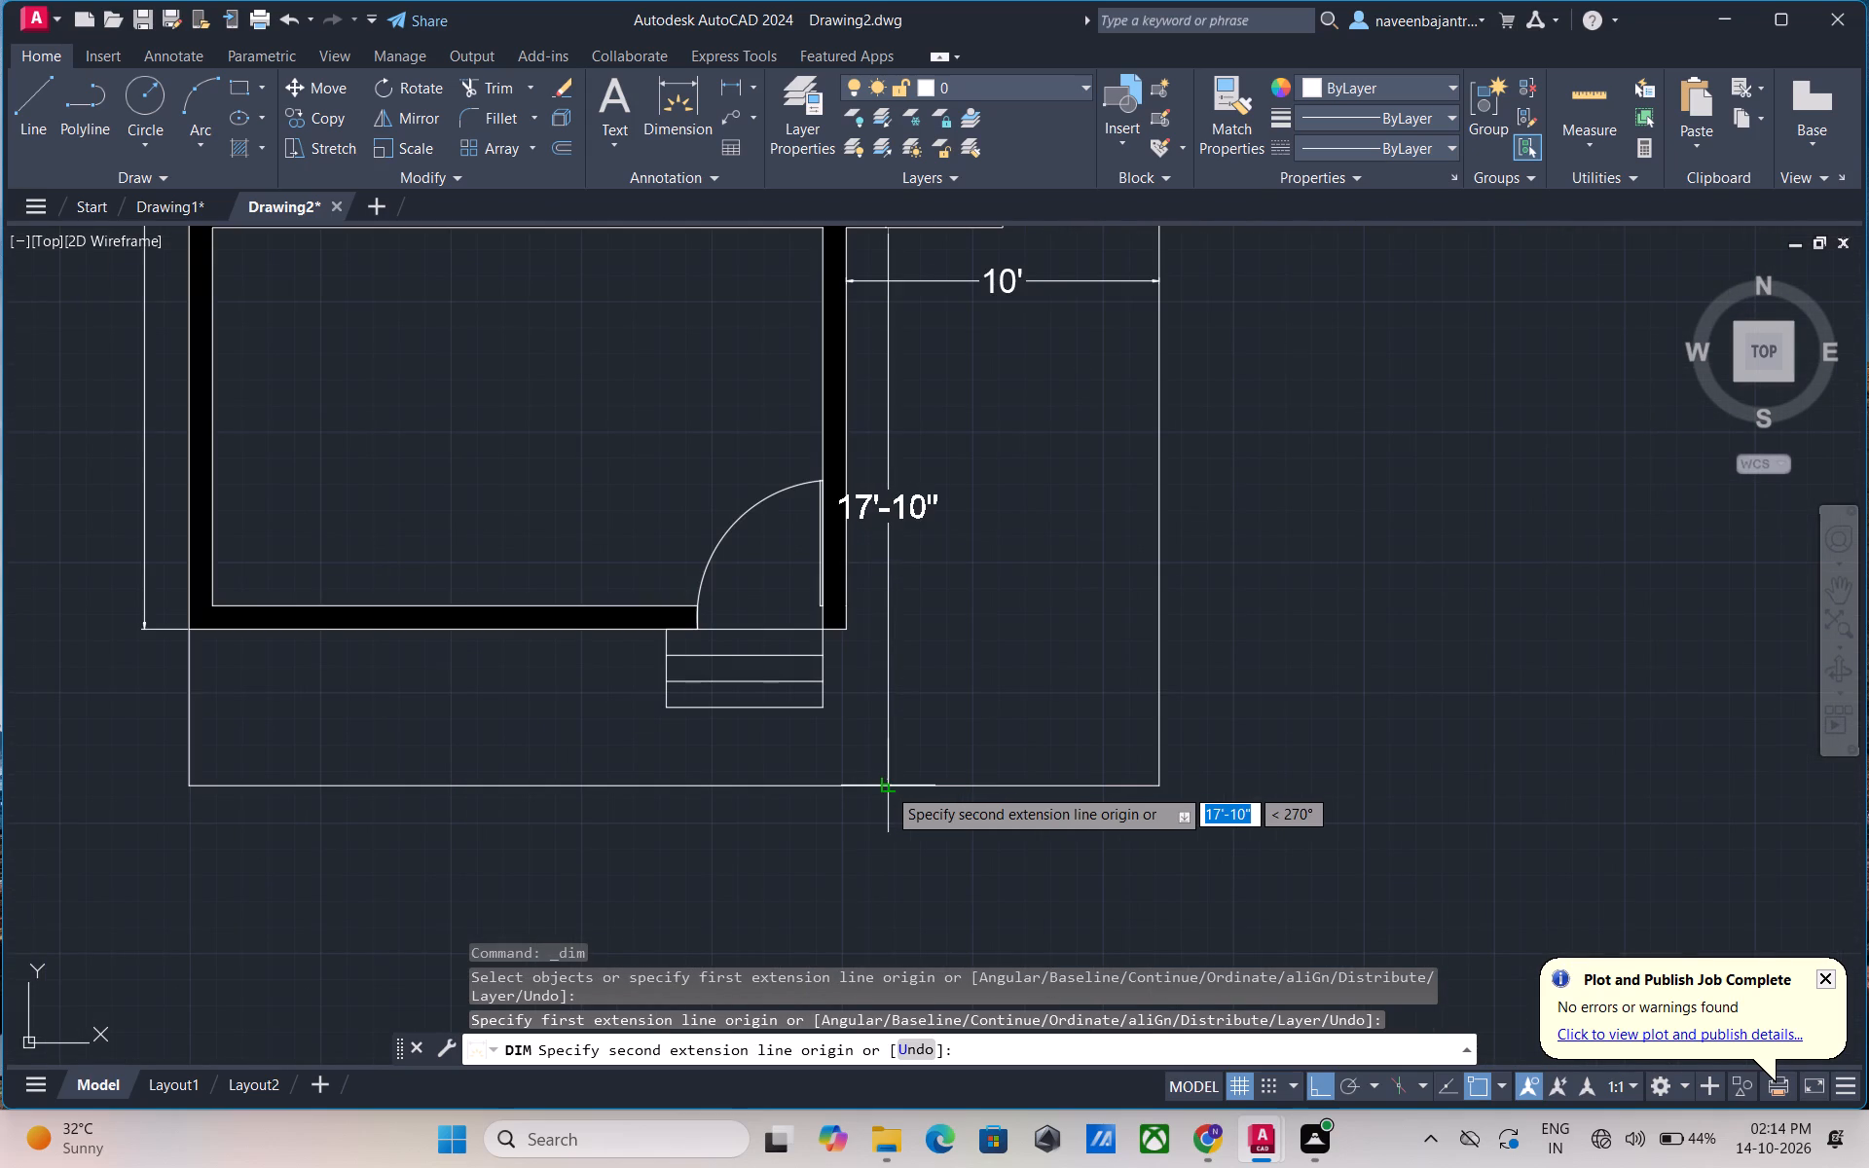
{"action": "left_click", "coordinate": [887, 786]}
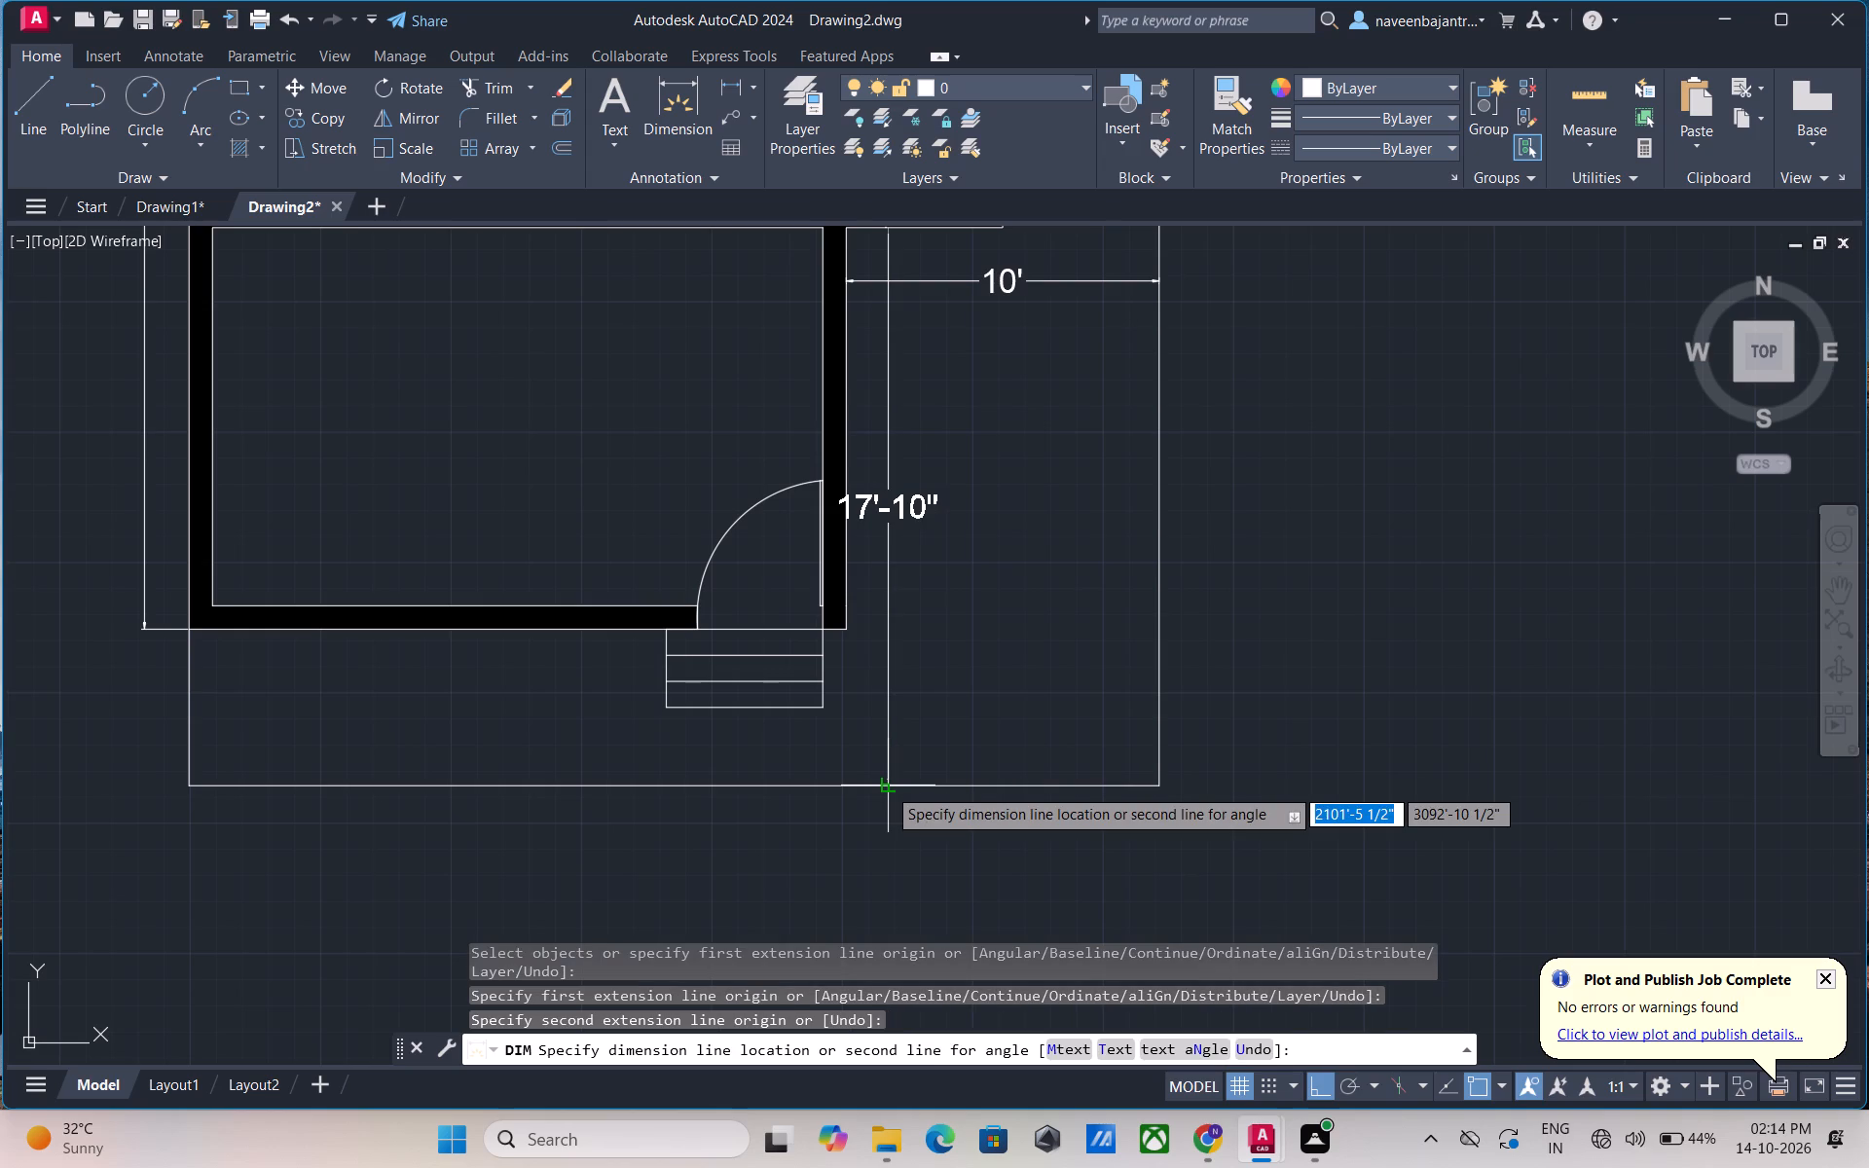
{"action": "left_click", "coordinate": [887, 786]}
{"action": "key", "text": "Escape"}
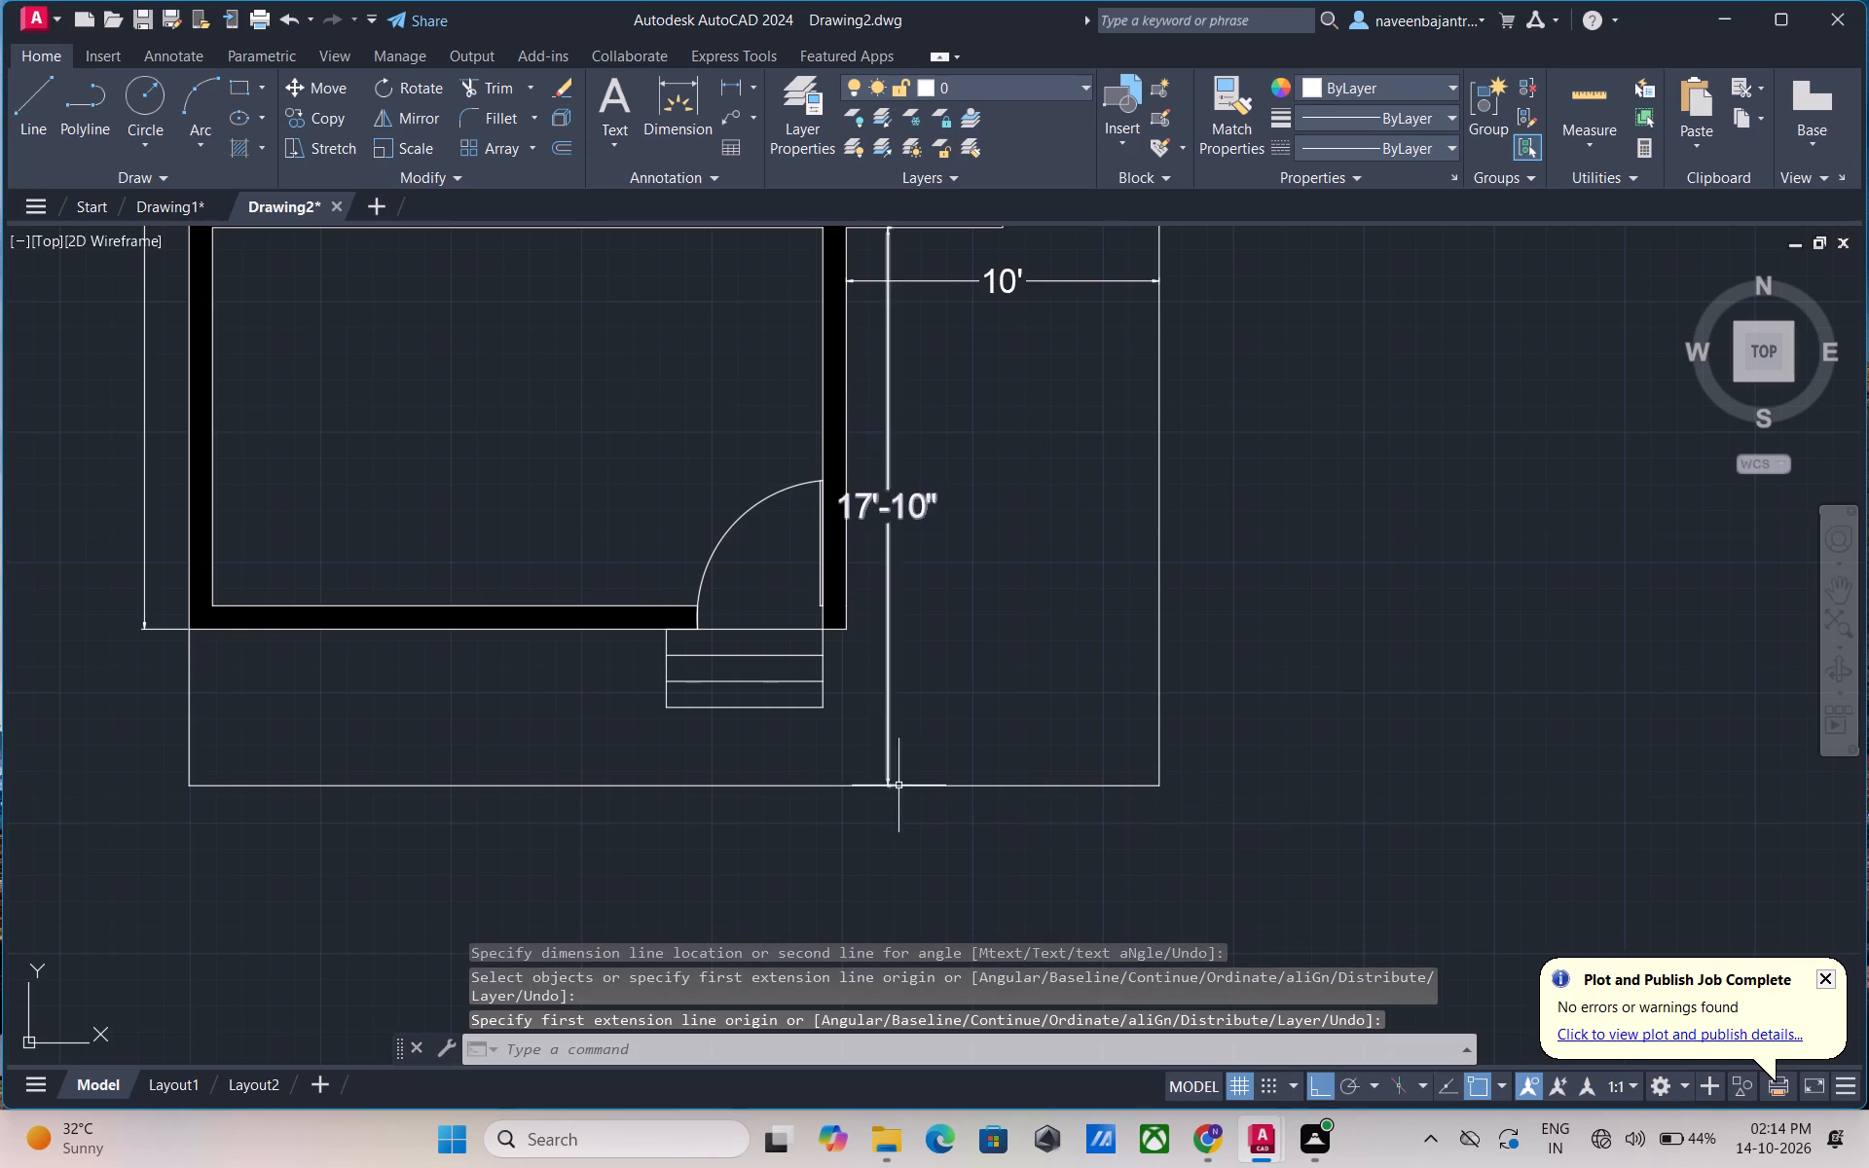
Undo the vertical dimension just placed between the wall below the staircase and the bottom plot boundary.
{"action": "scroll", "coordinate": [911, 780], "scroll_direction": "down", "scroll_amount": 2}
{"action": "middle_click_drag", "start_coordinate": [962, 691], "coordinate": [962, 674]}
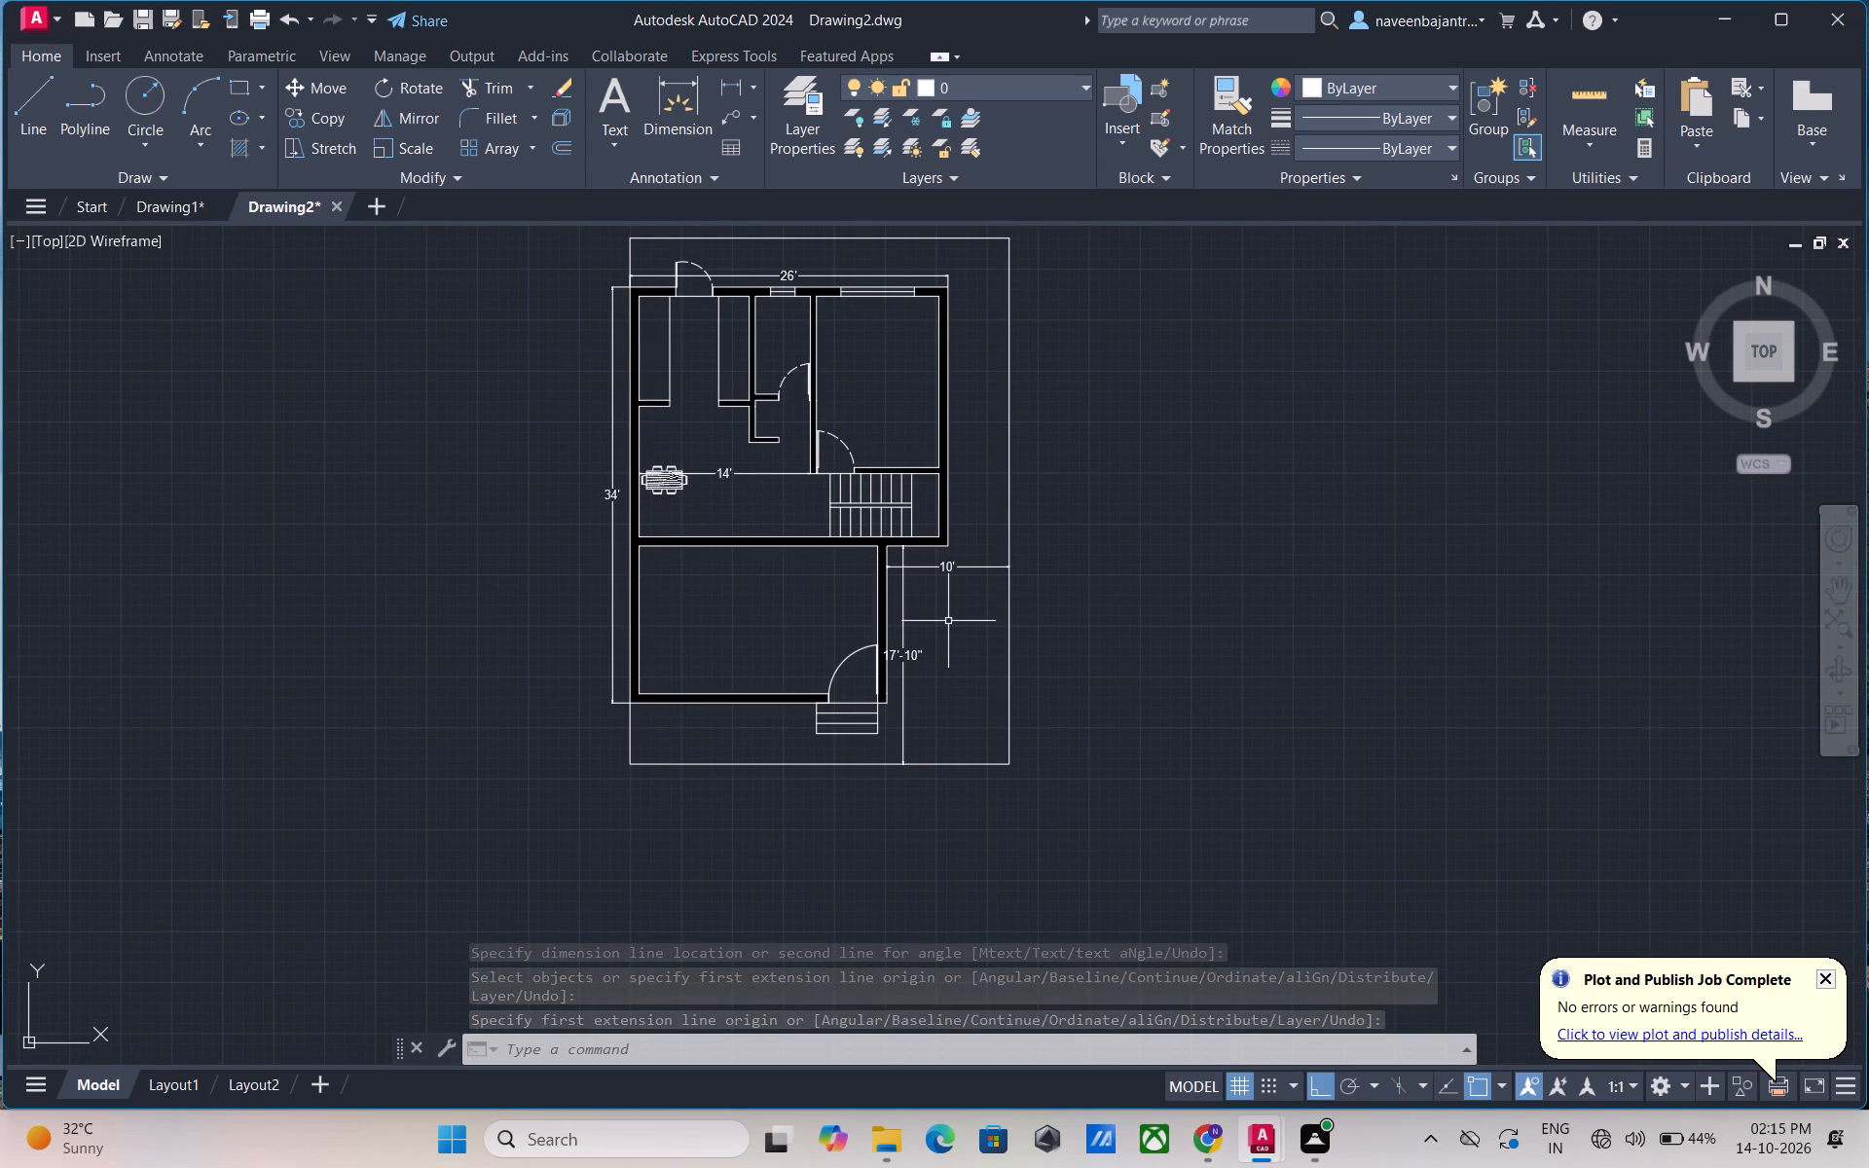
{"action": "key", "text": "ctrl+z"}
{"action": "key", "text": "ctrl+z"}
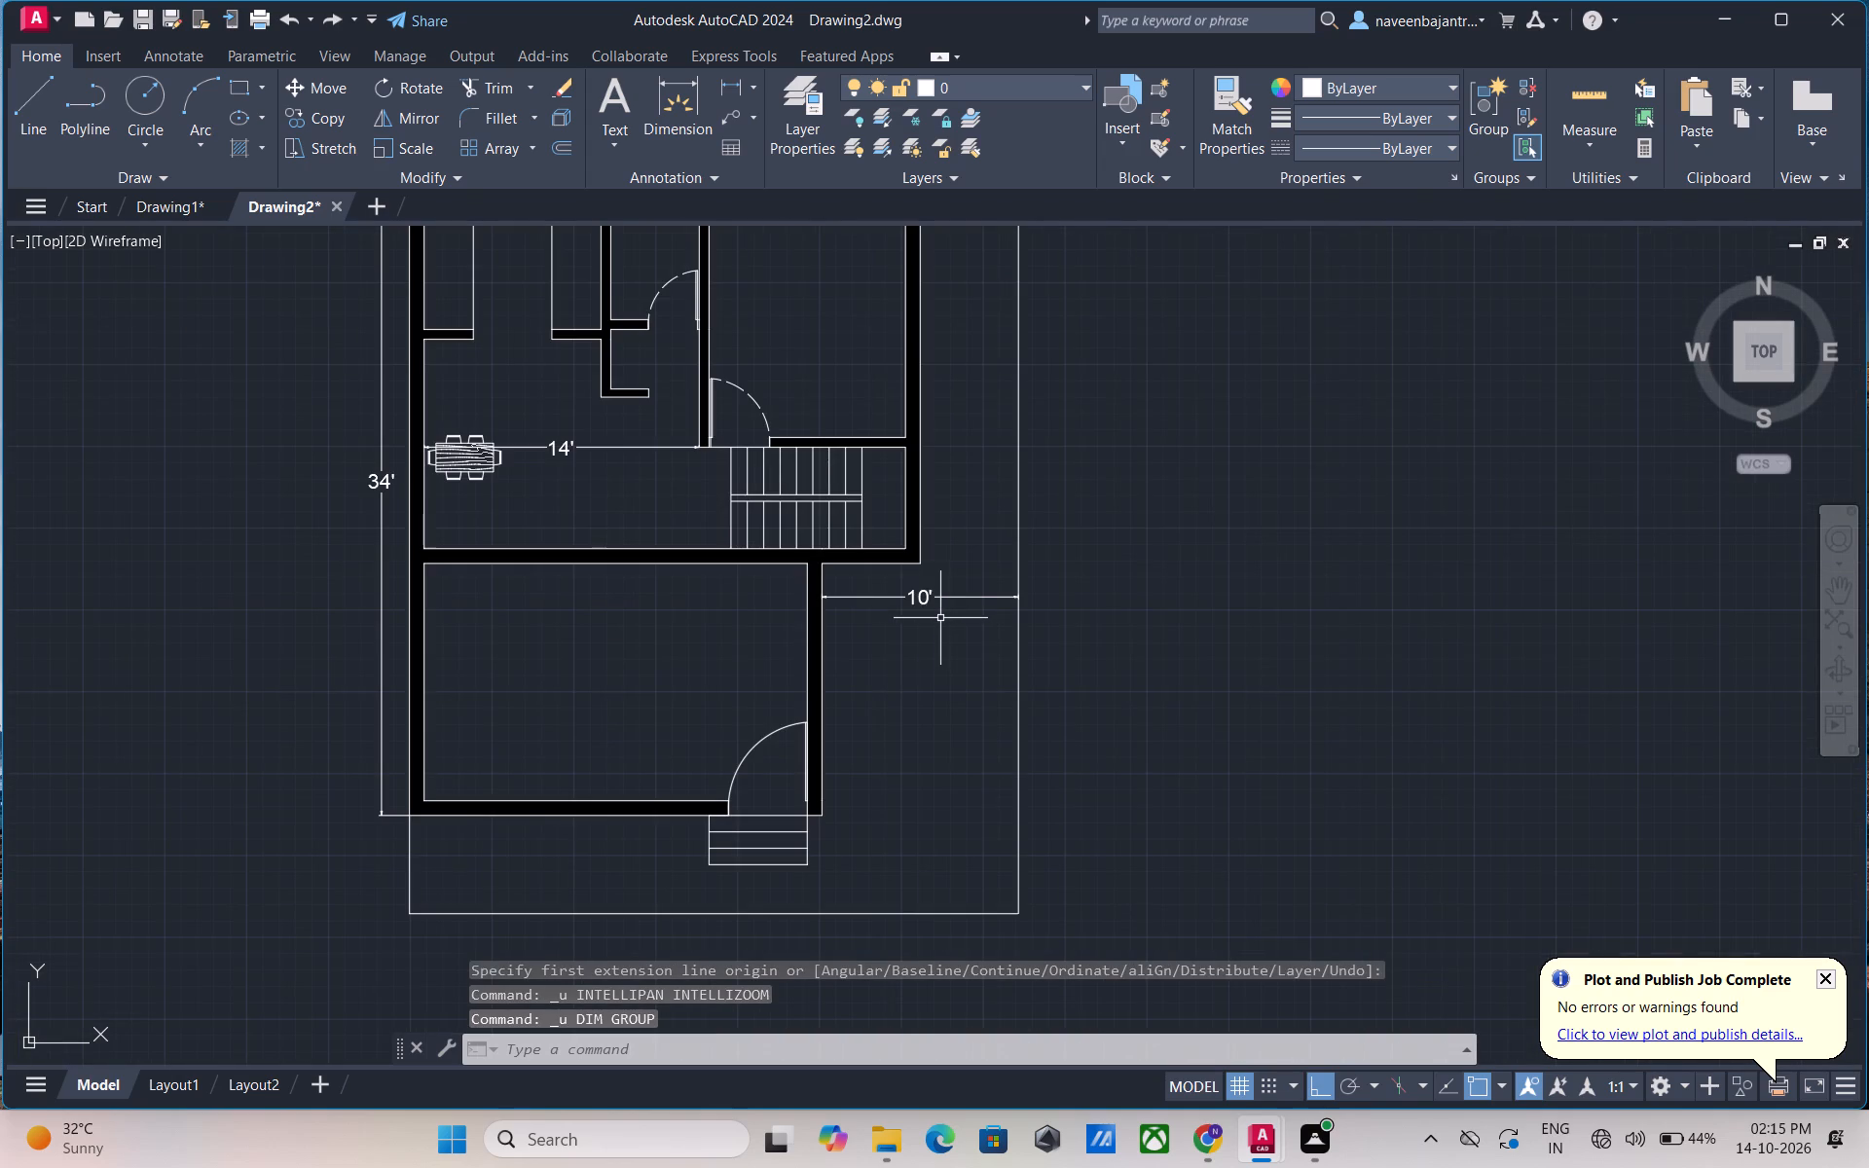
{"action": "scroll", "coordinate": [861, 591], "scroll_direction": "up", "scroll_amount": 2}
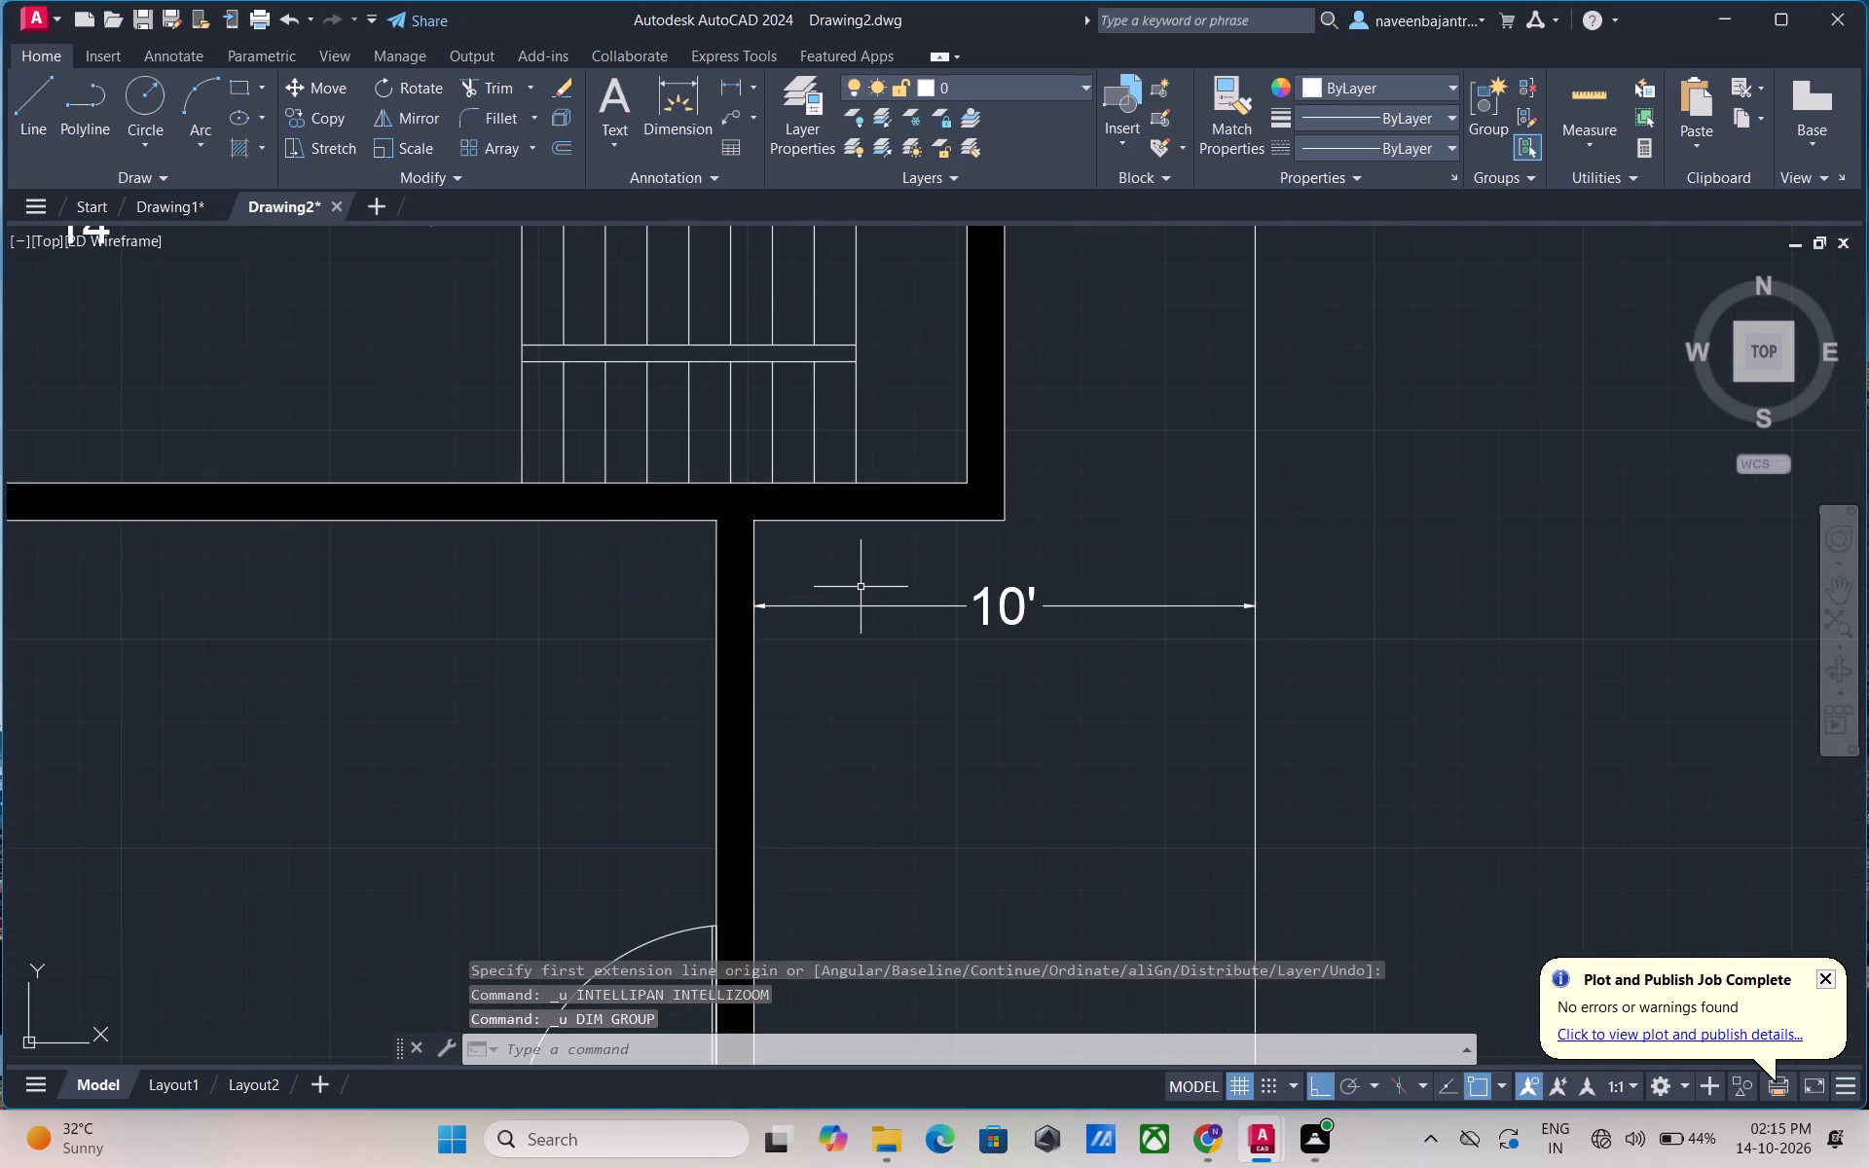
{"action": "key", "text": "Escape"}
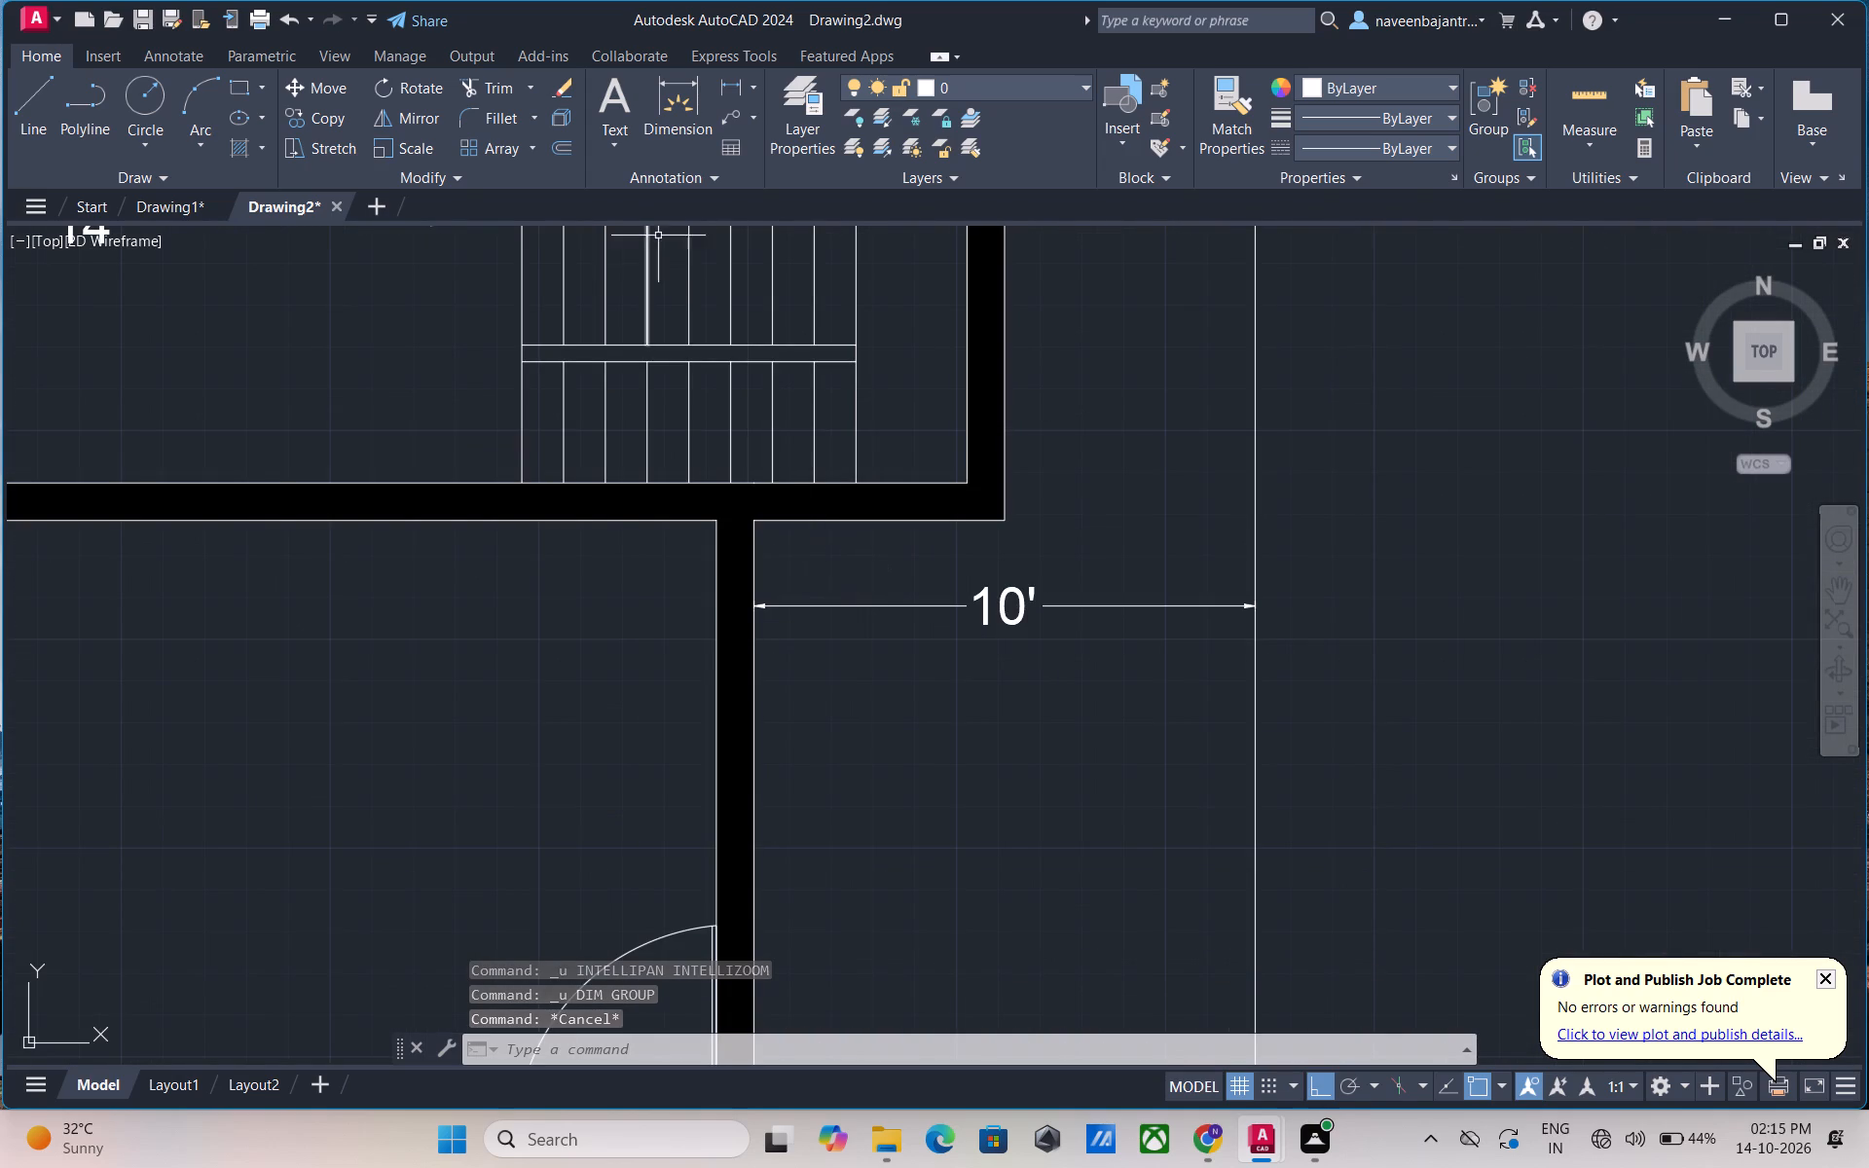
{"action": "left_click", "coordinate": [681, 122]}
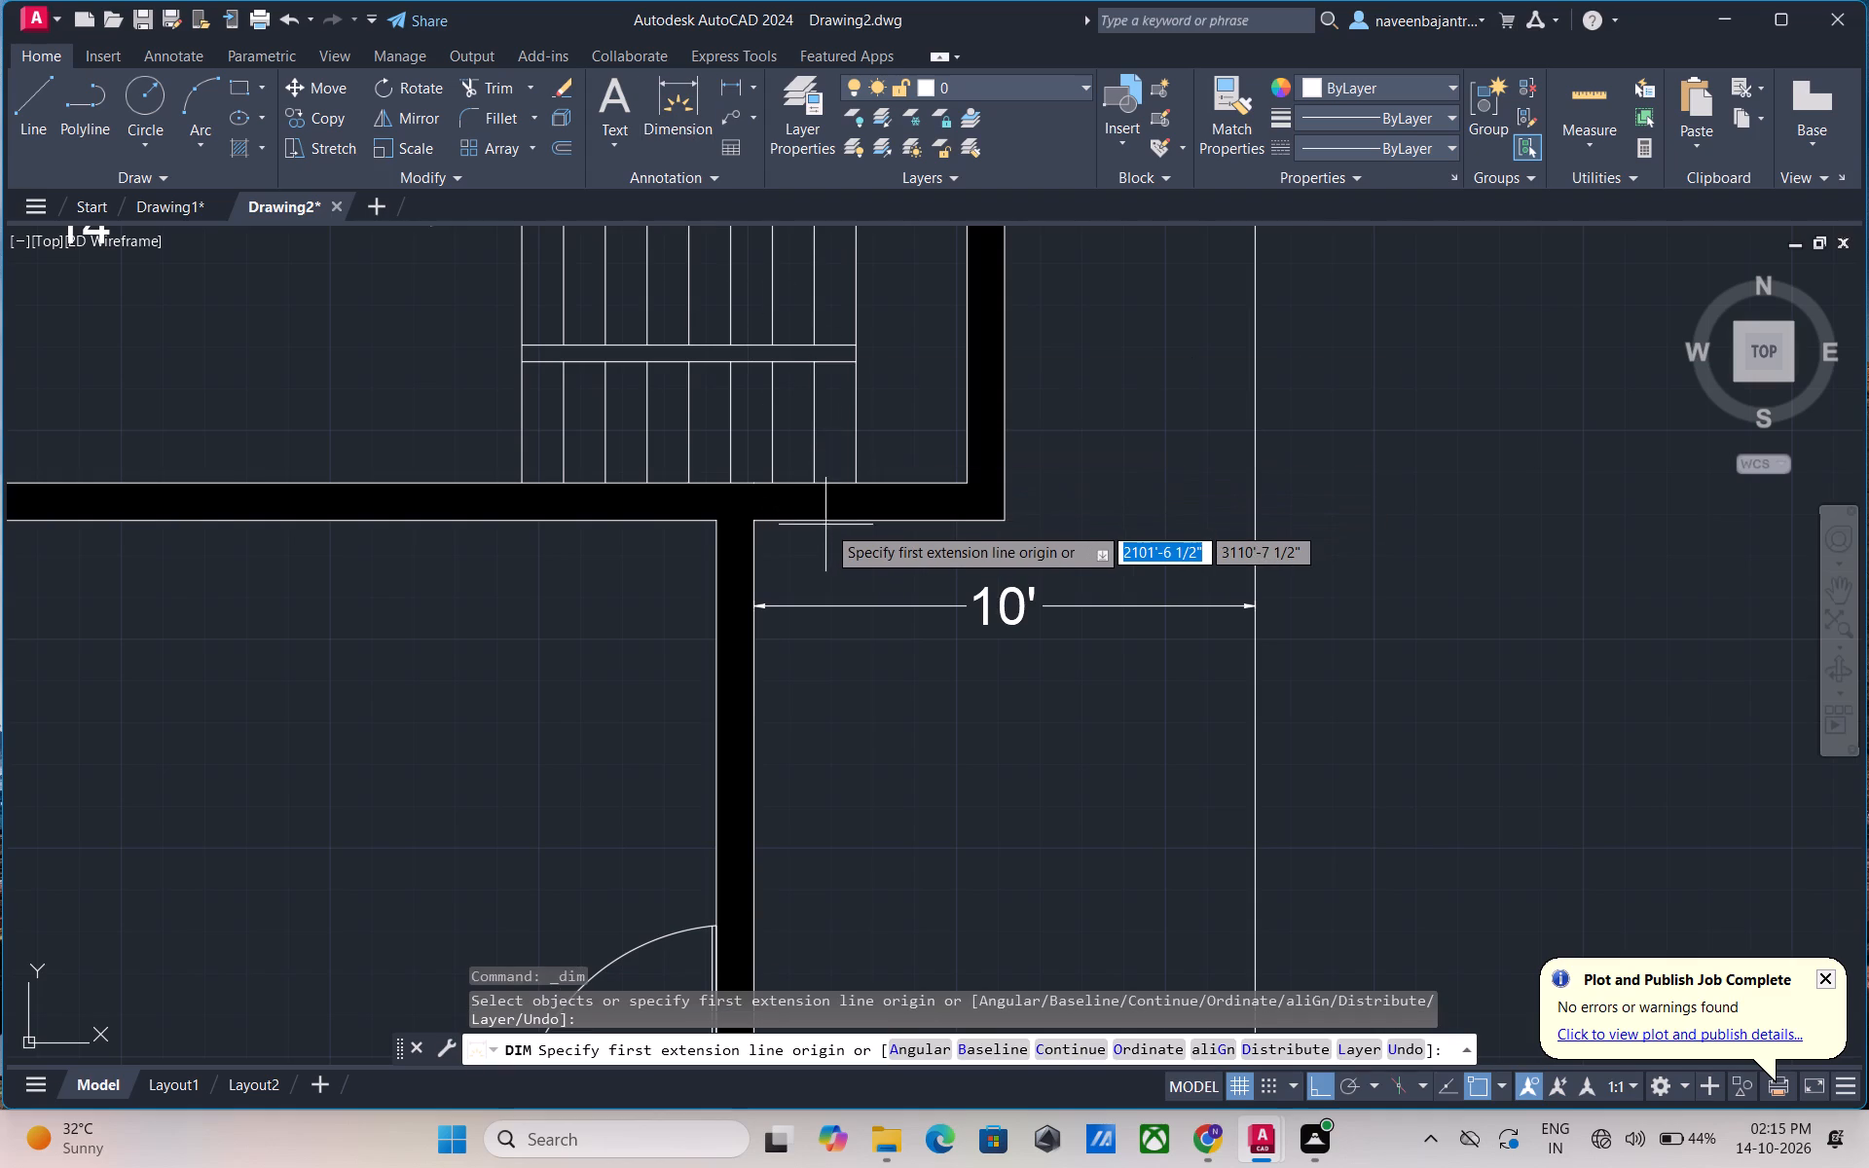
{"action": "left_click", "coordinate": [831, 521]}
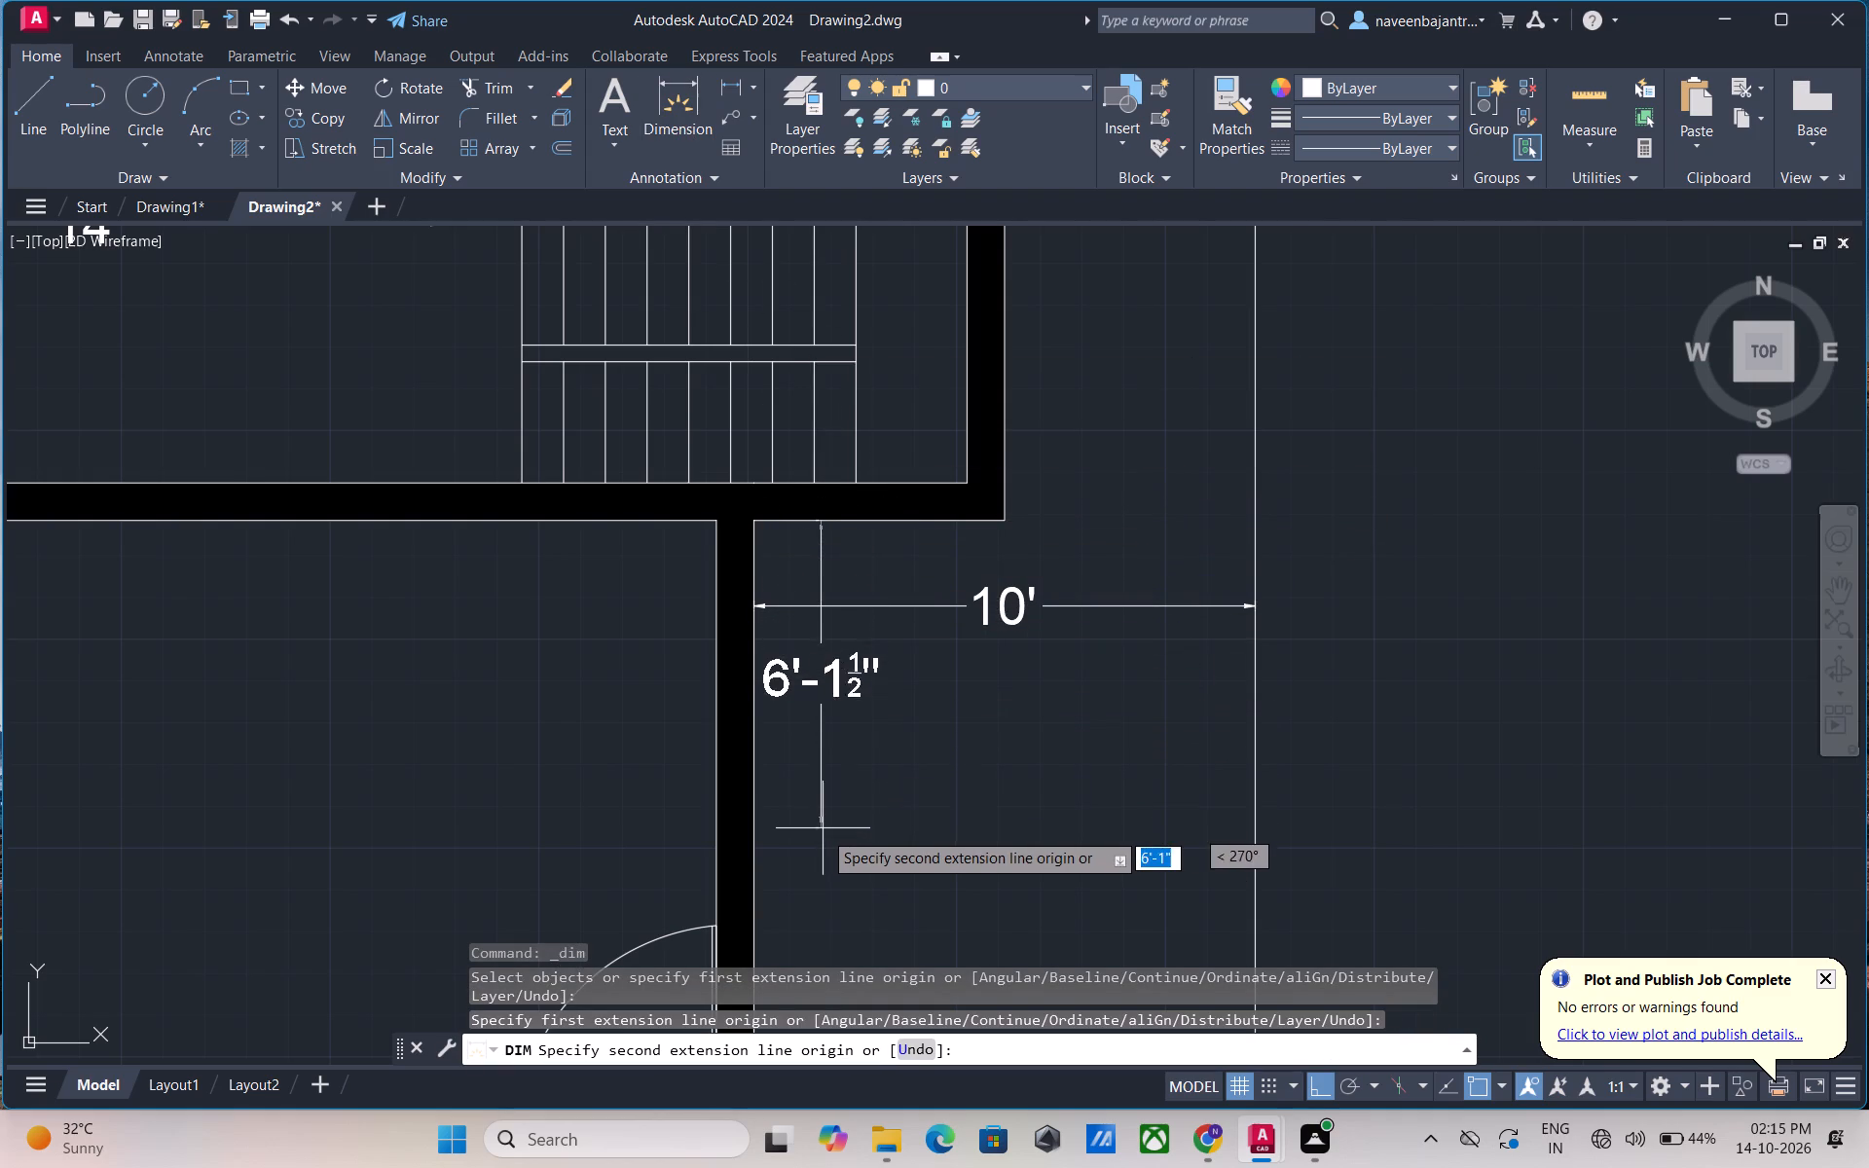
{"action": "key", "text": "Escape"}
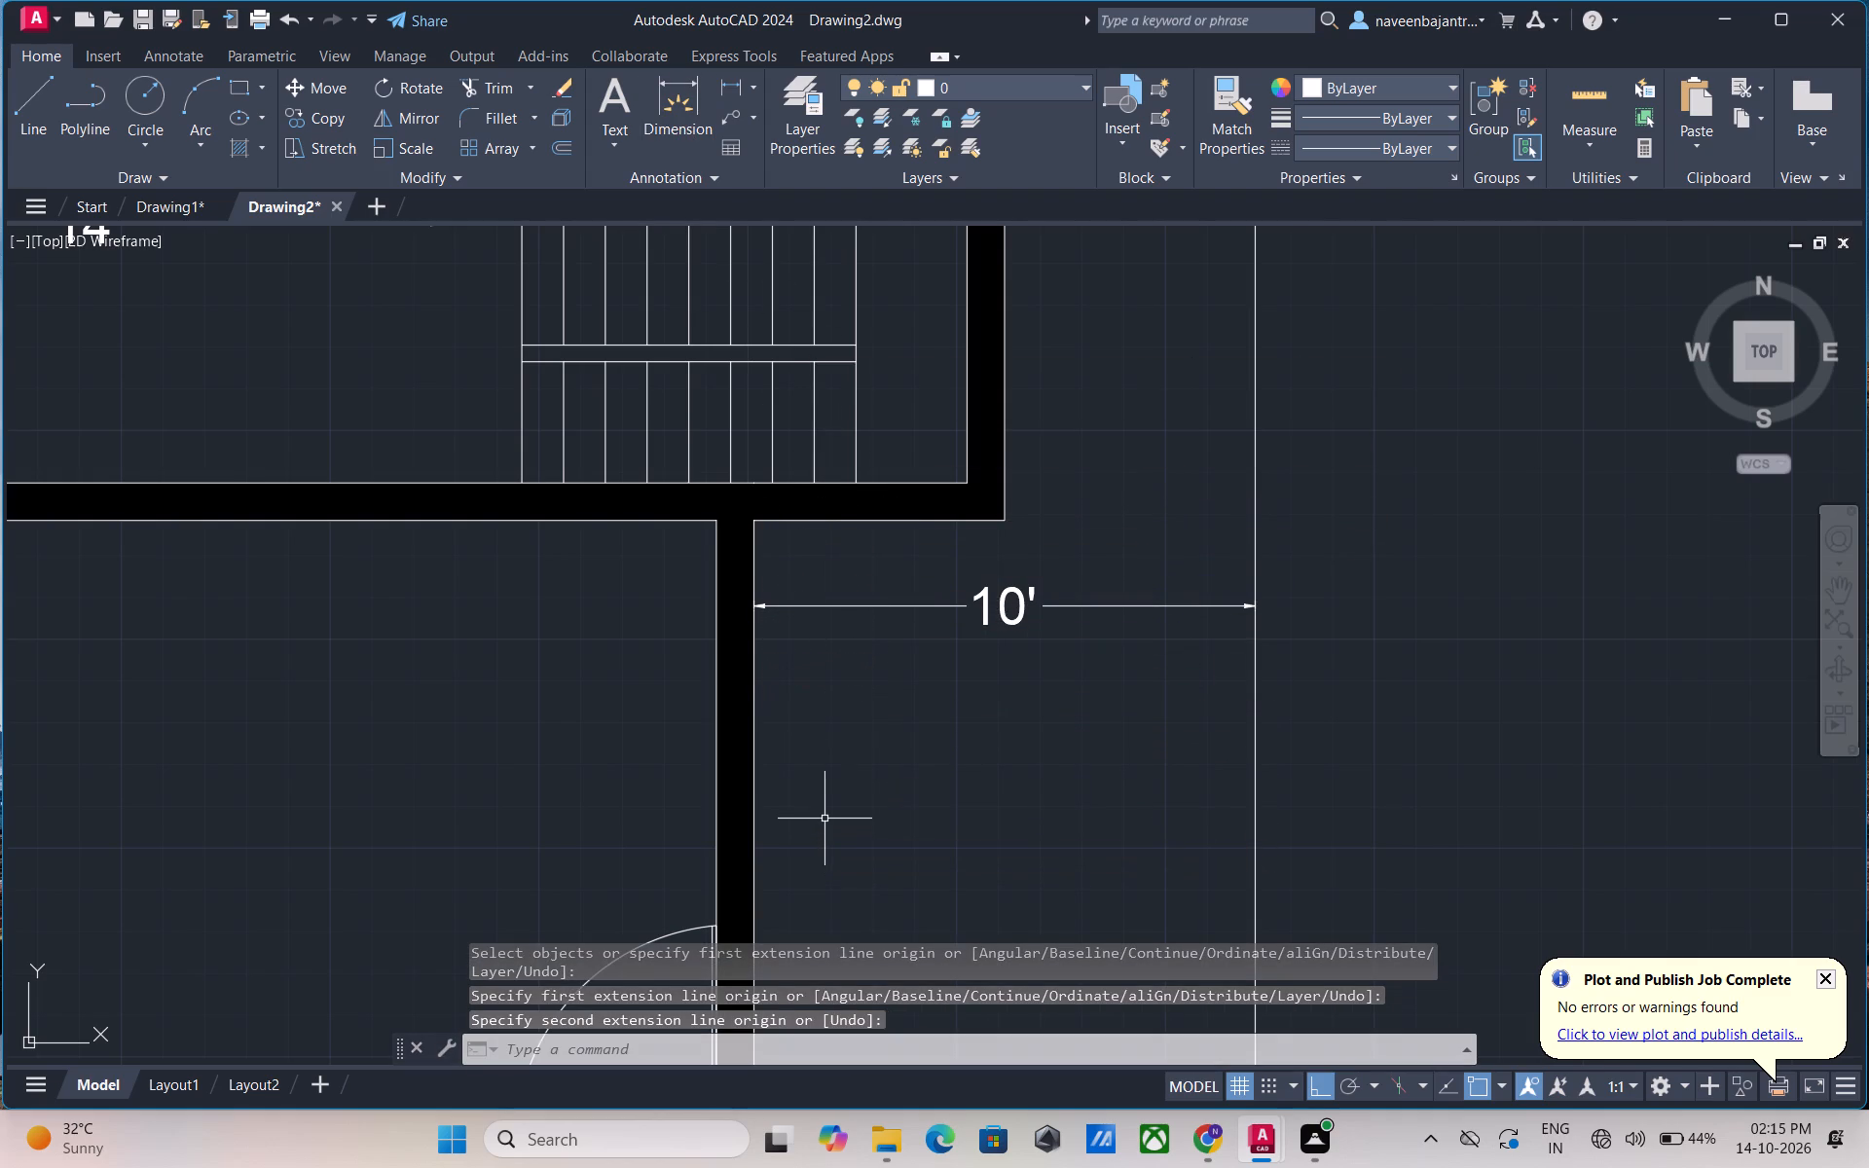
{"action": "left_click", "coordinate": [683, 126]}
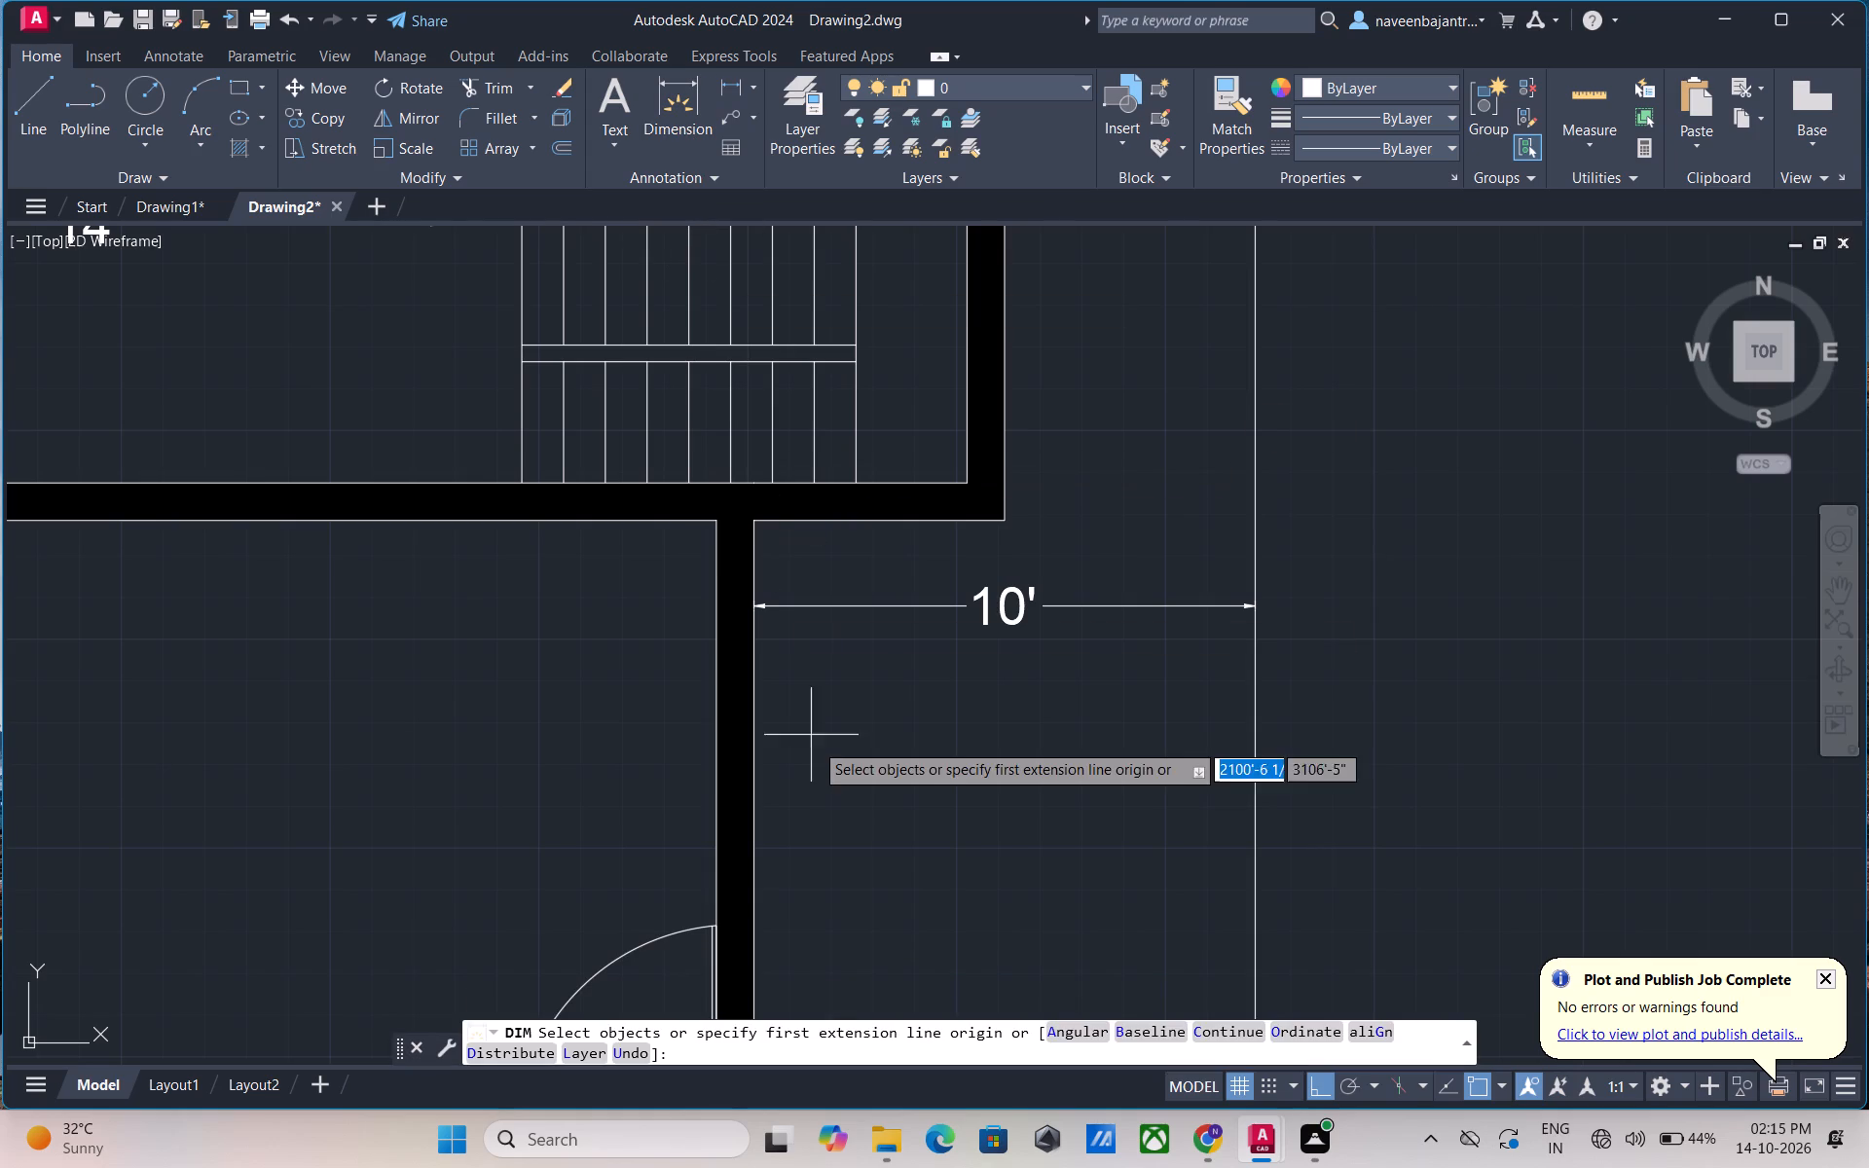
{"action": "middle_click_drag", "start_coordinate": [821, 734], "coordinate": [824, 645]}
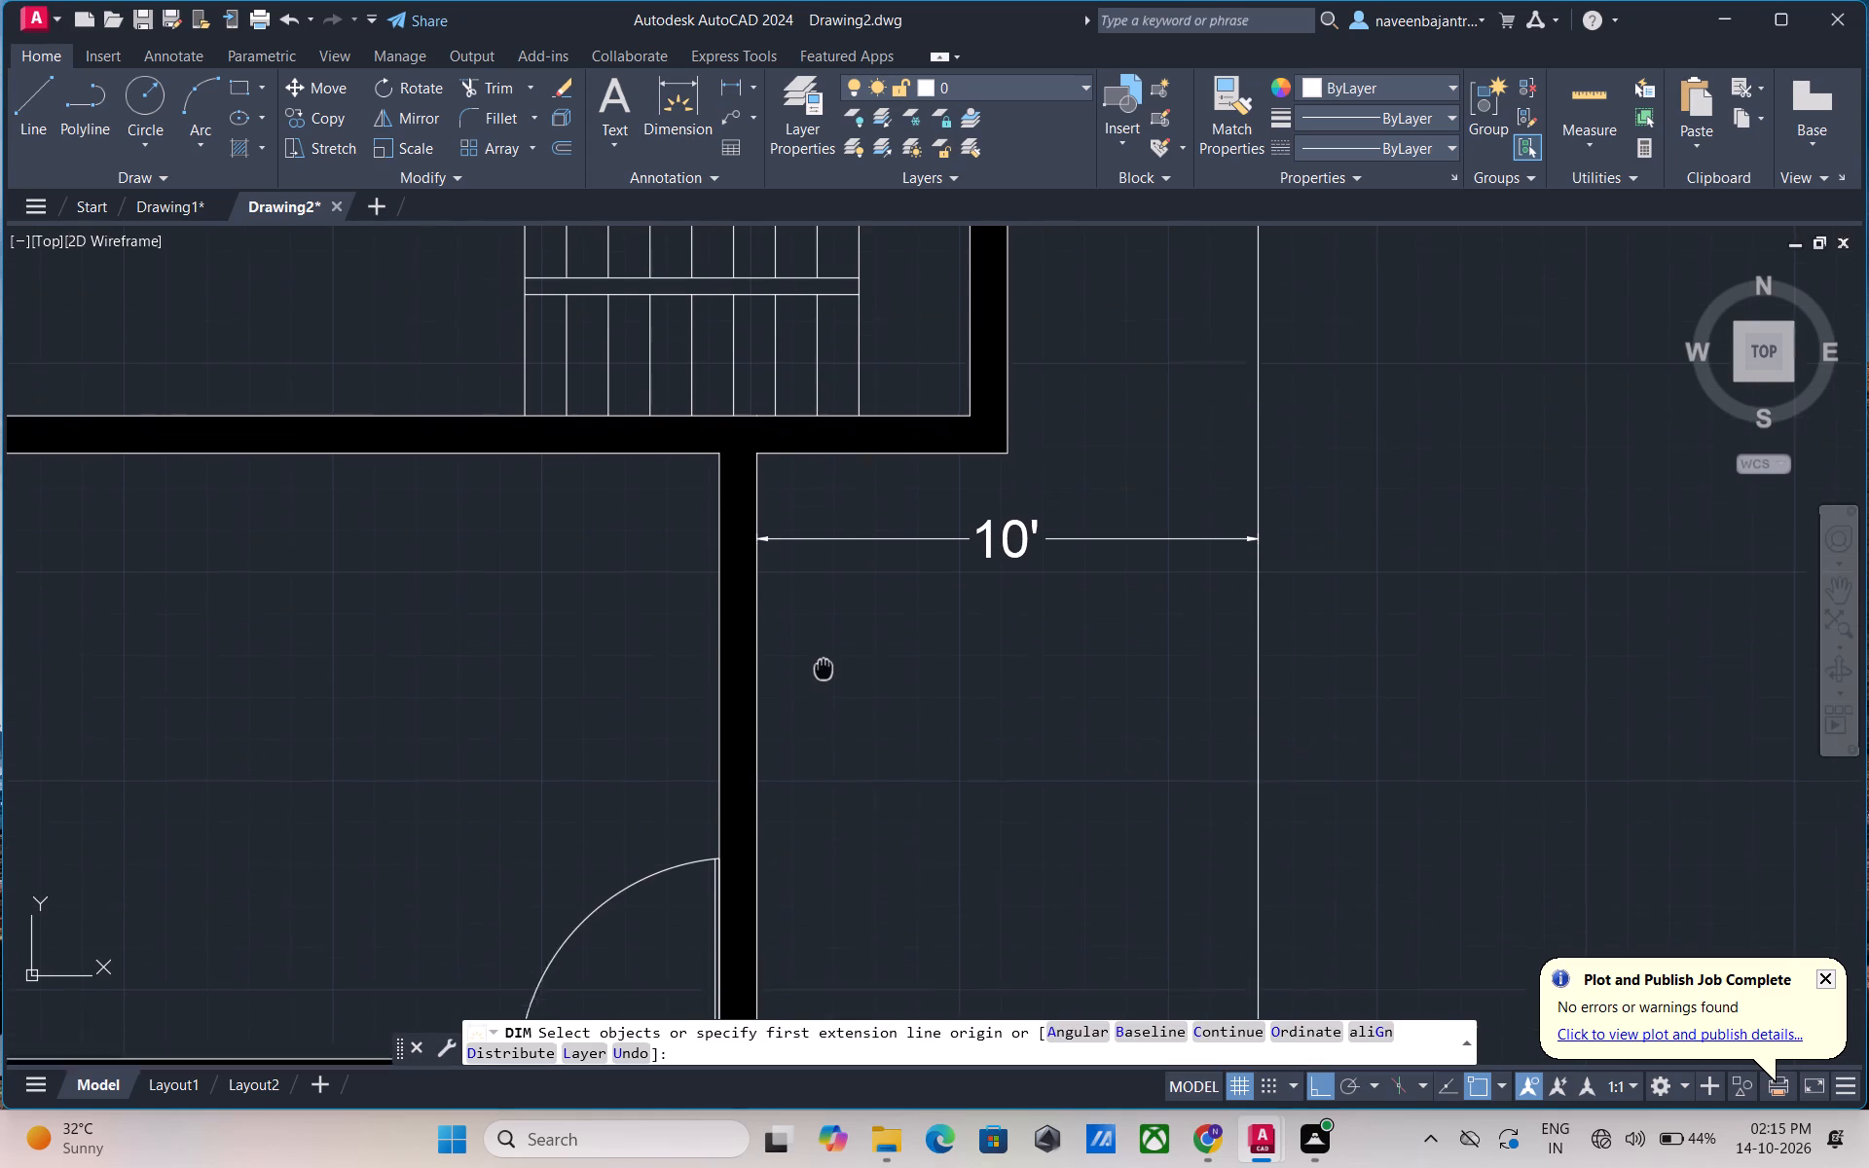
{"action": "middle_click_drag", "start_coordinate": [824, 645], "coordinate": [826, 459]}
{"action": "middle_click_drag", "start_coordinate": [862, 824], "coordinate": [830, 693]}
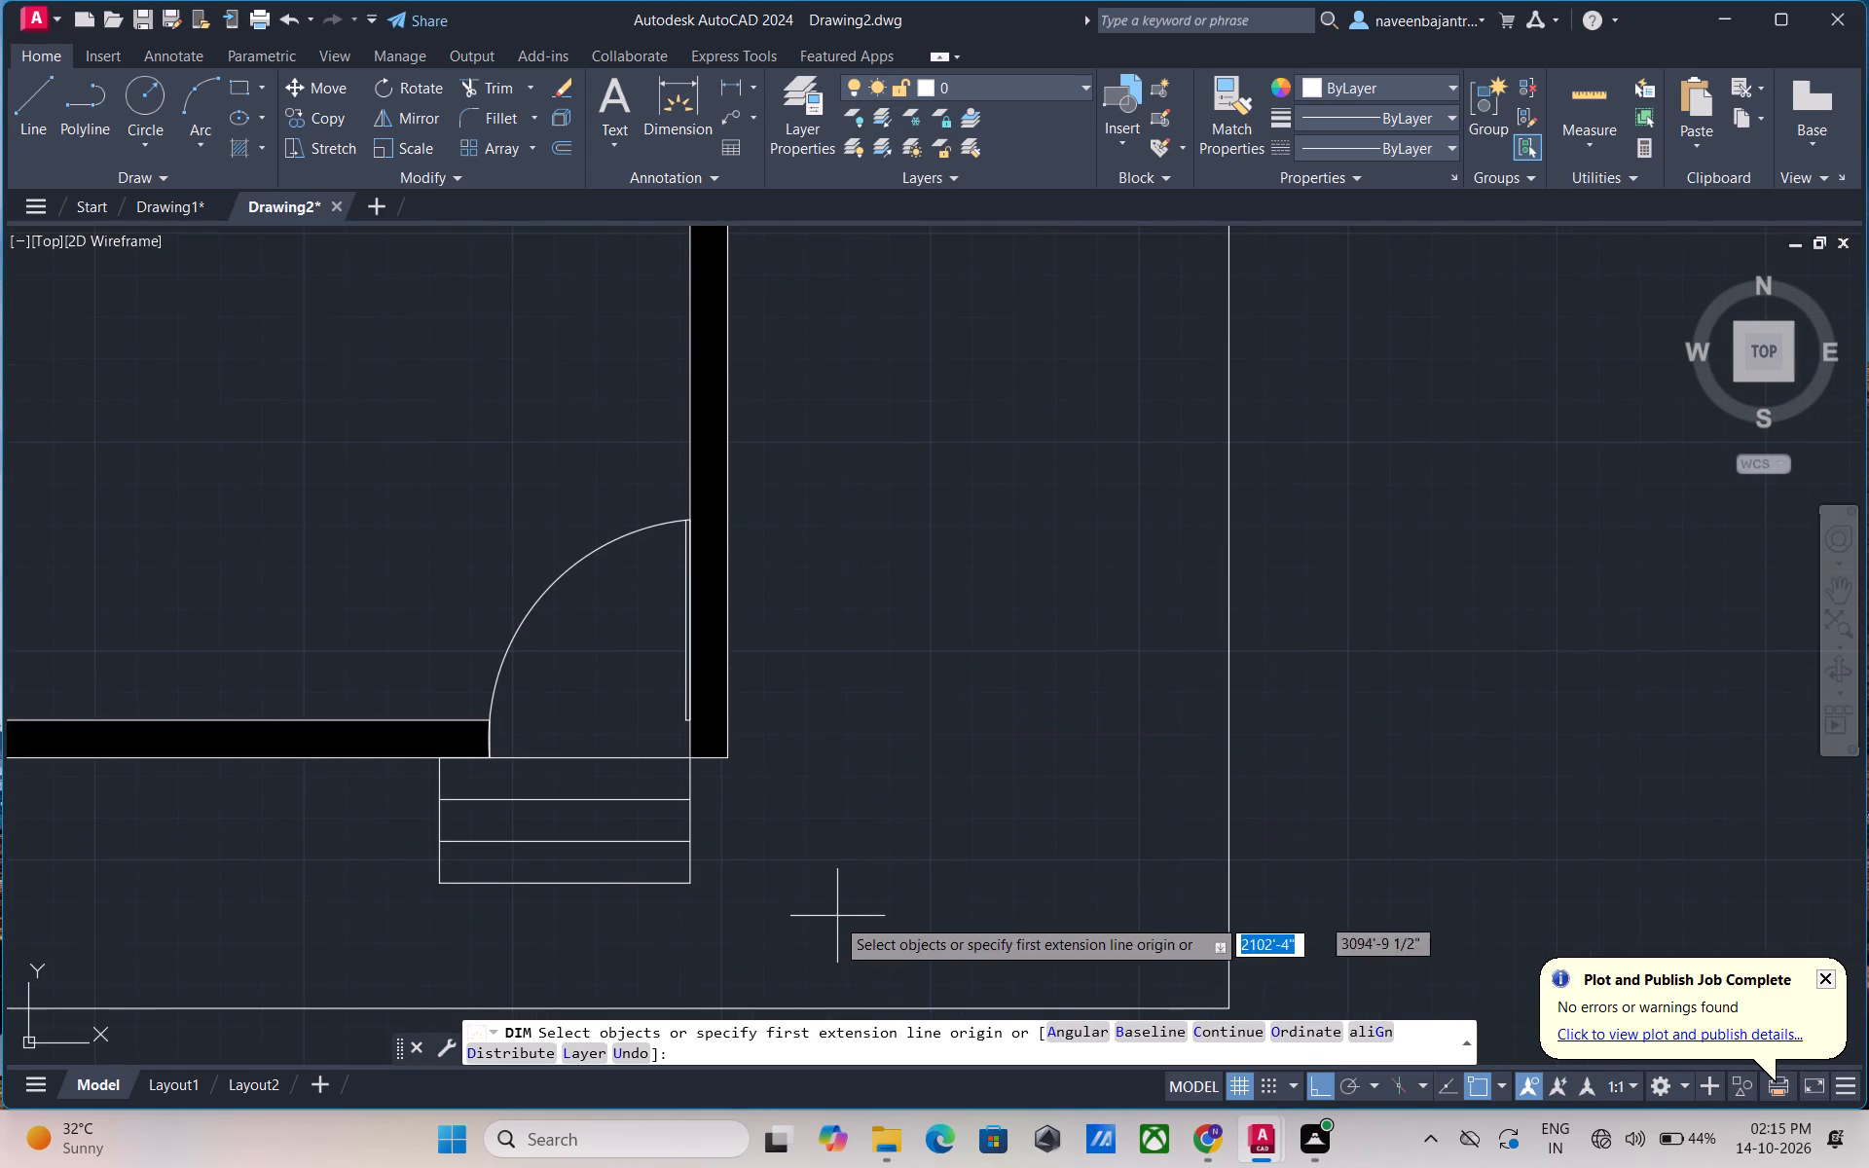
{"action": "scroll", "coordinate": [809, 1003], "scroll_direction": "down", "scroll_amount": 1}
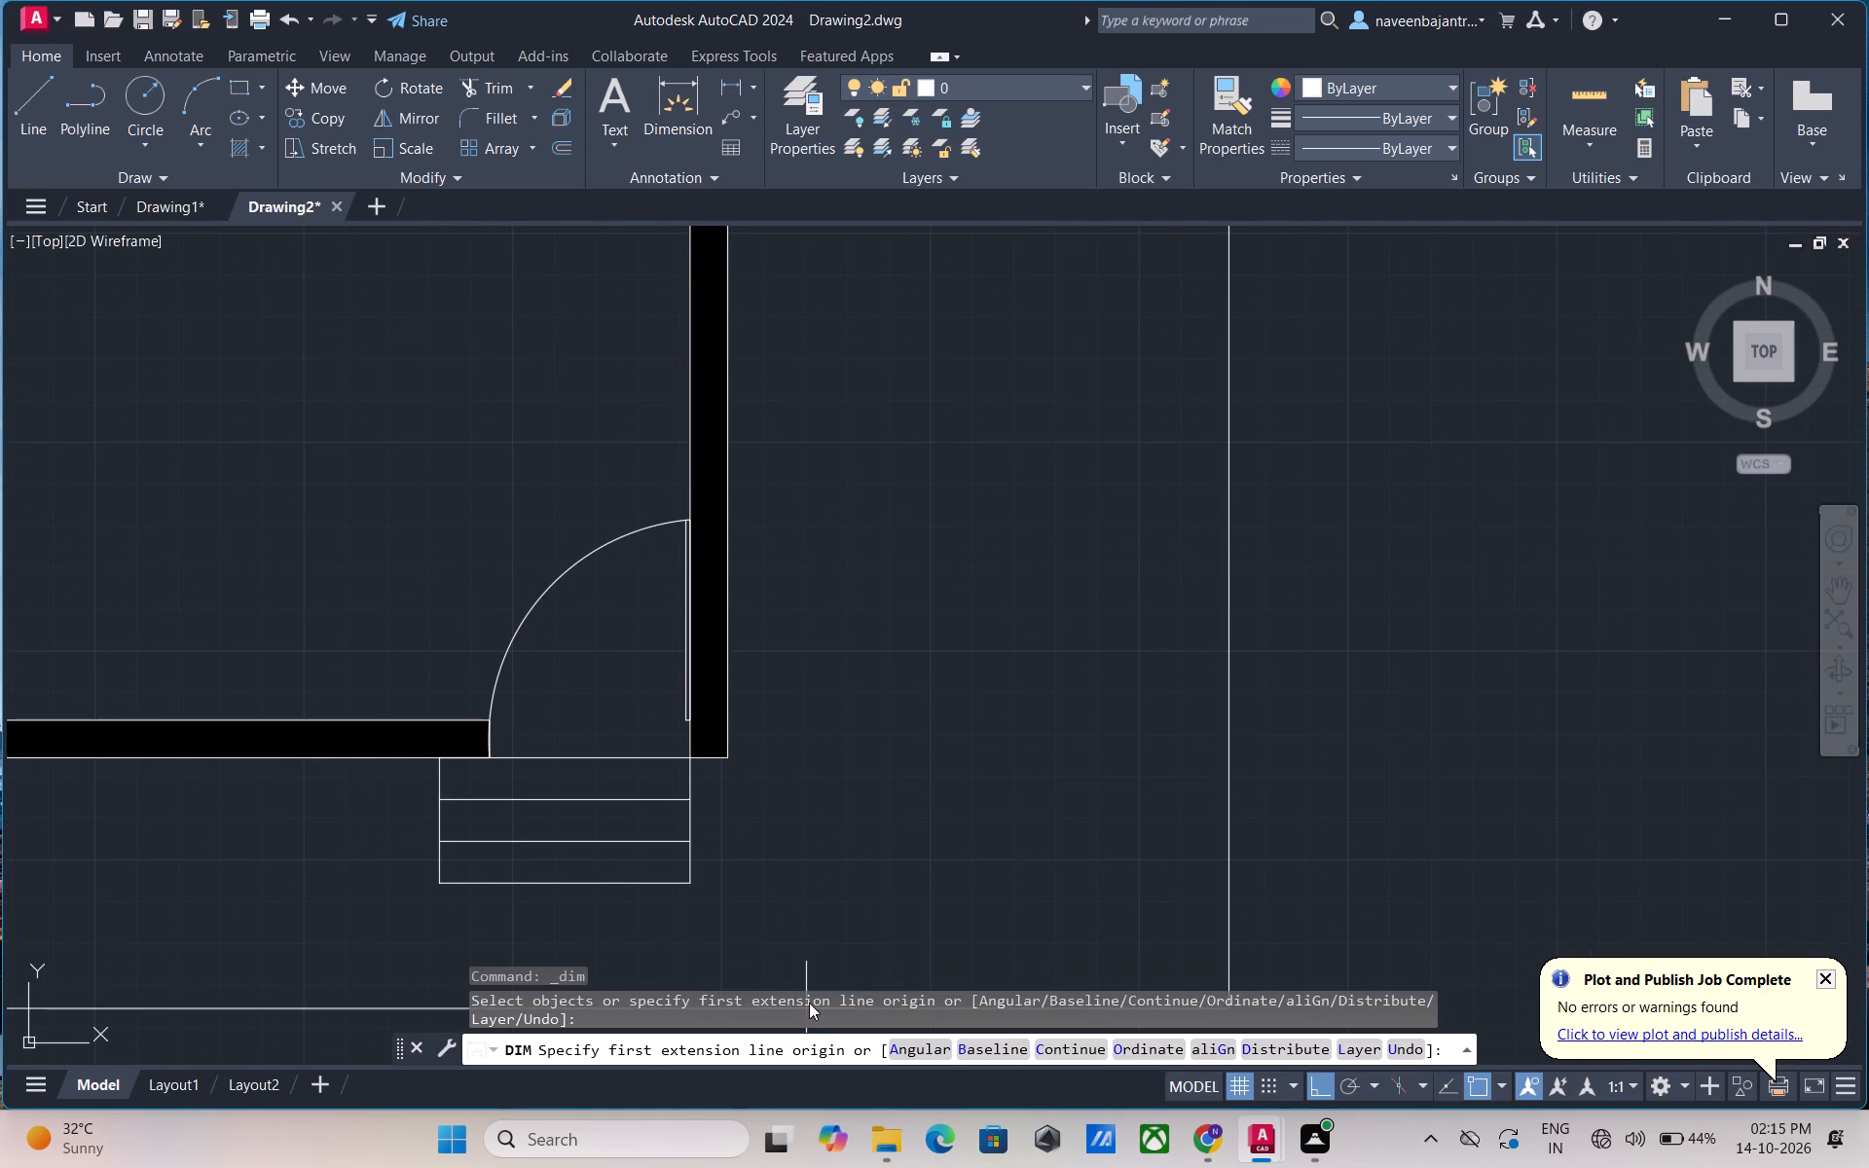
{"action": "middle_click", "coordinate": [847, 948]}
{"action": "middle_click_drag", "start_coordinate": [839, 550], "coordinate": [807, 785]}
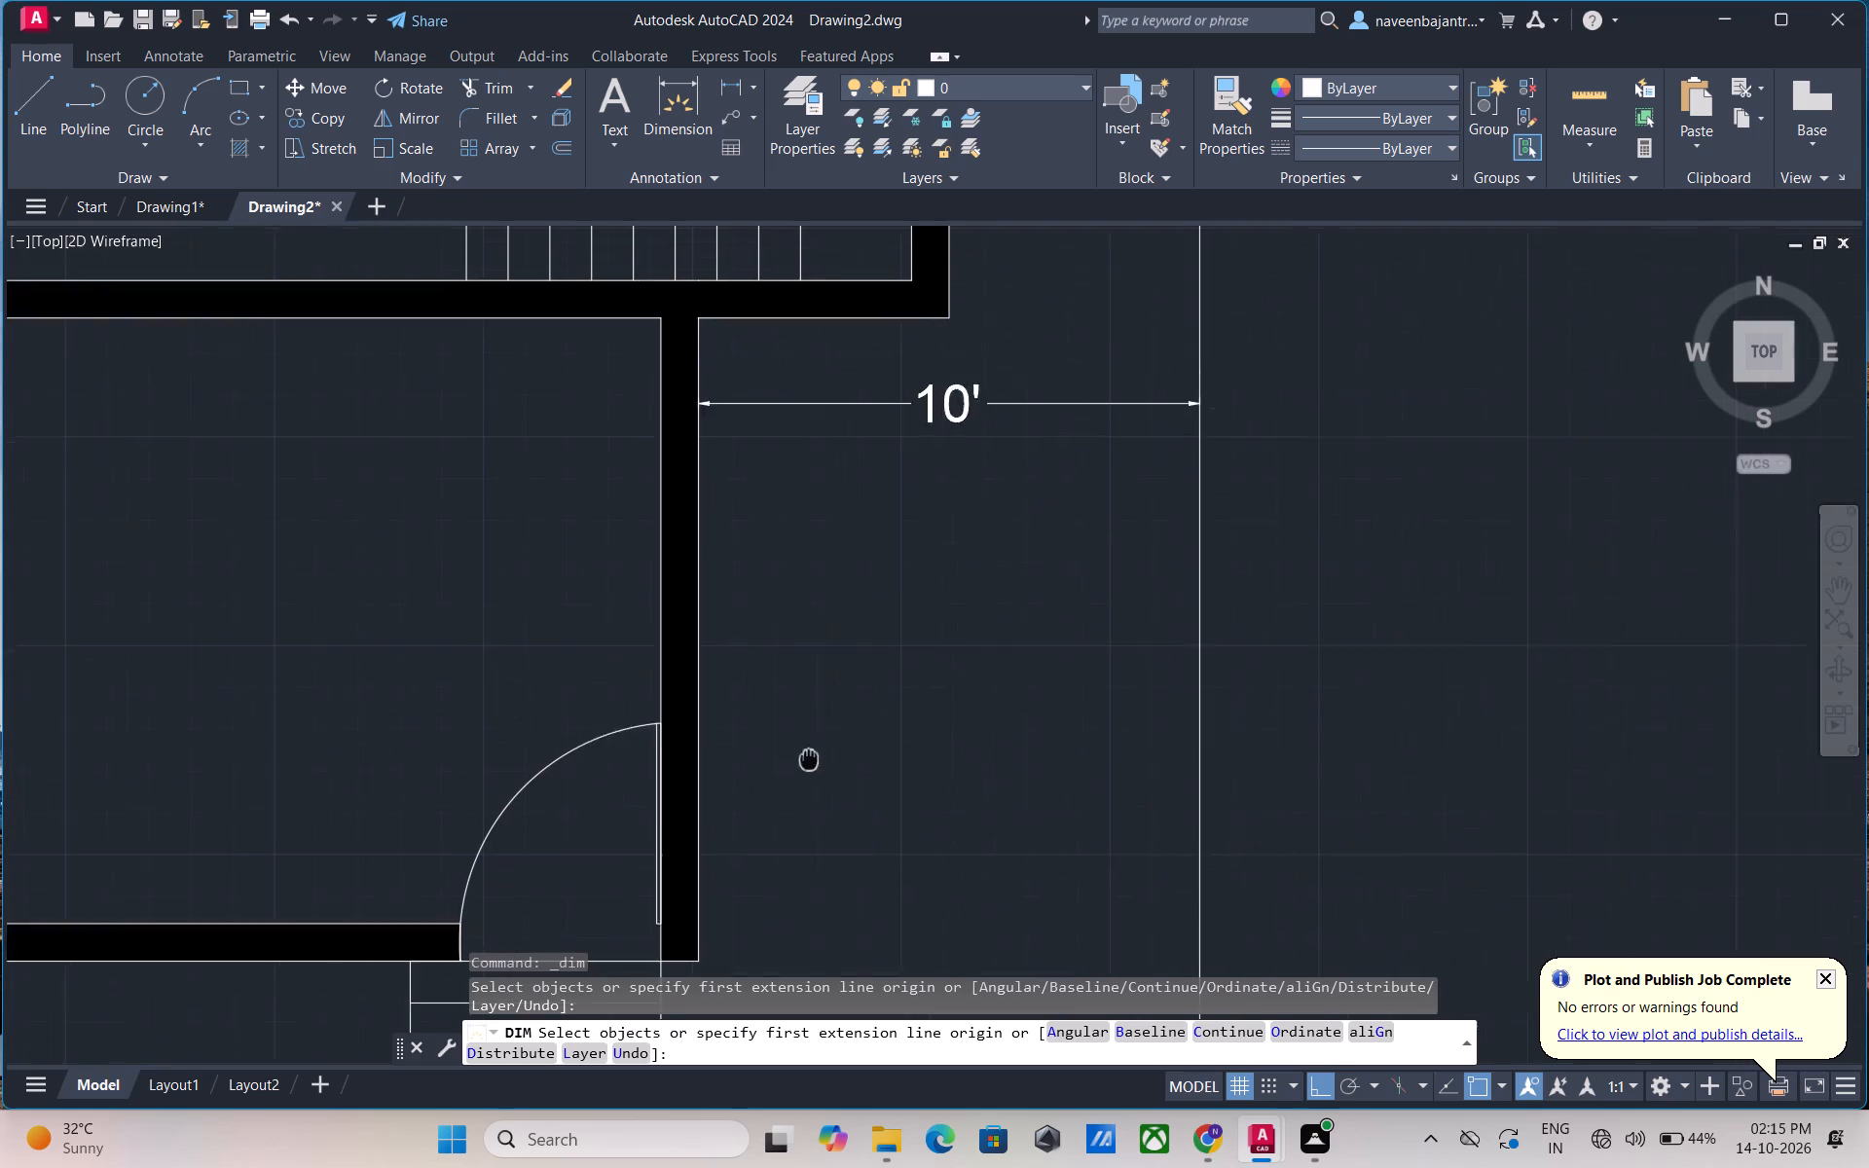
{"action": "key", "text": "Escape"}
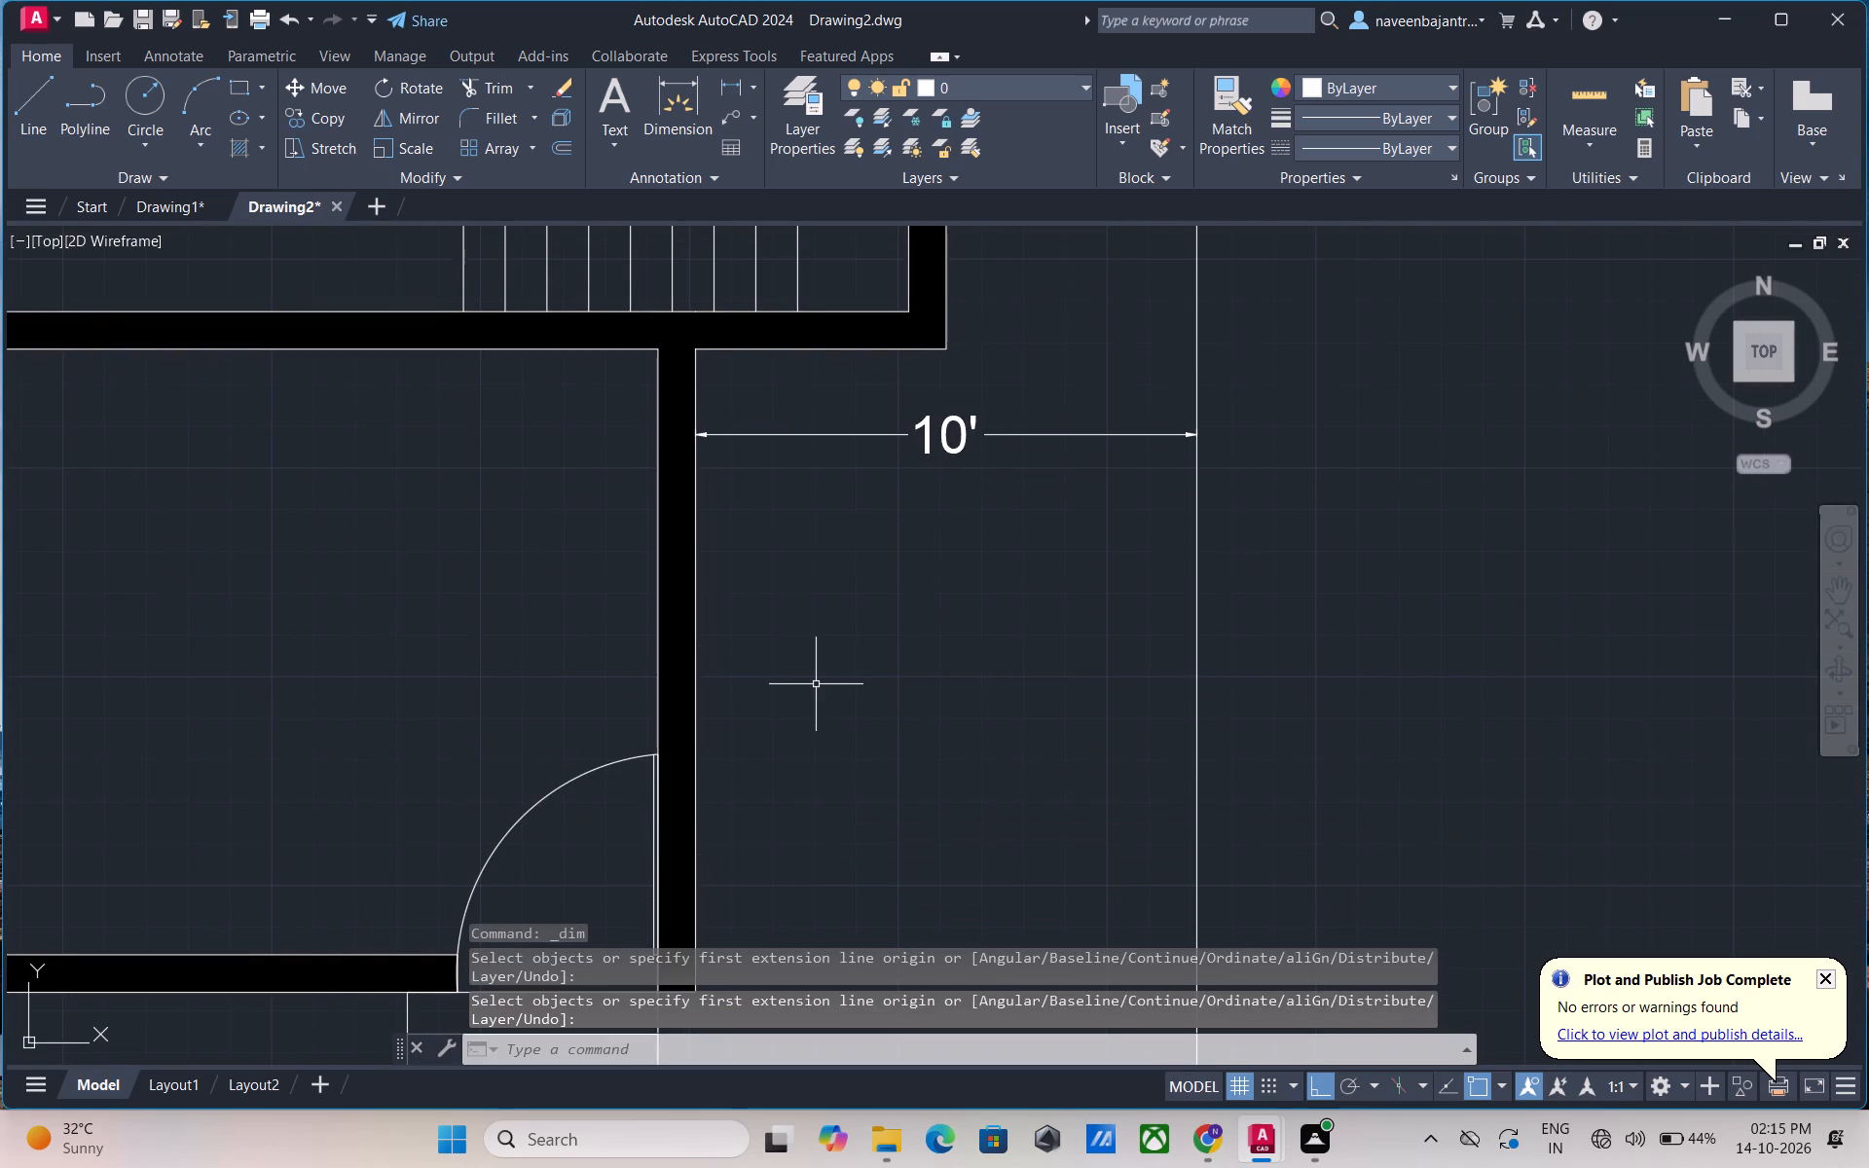
Dimension the vertical gap from the staircase area's lower exterior wall line to the bottom plot boundary, placed just right of the lower room's wall.
{"action": "scroll", "coordinate": [788, 383], "scroll_direction": "up", "scroll_amount": 2}
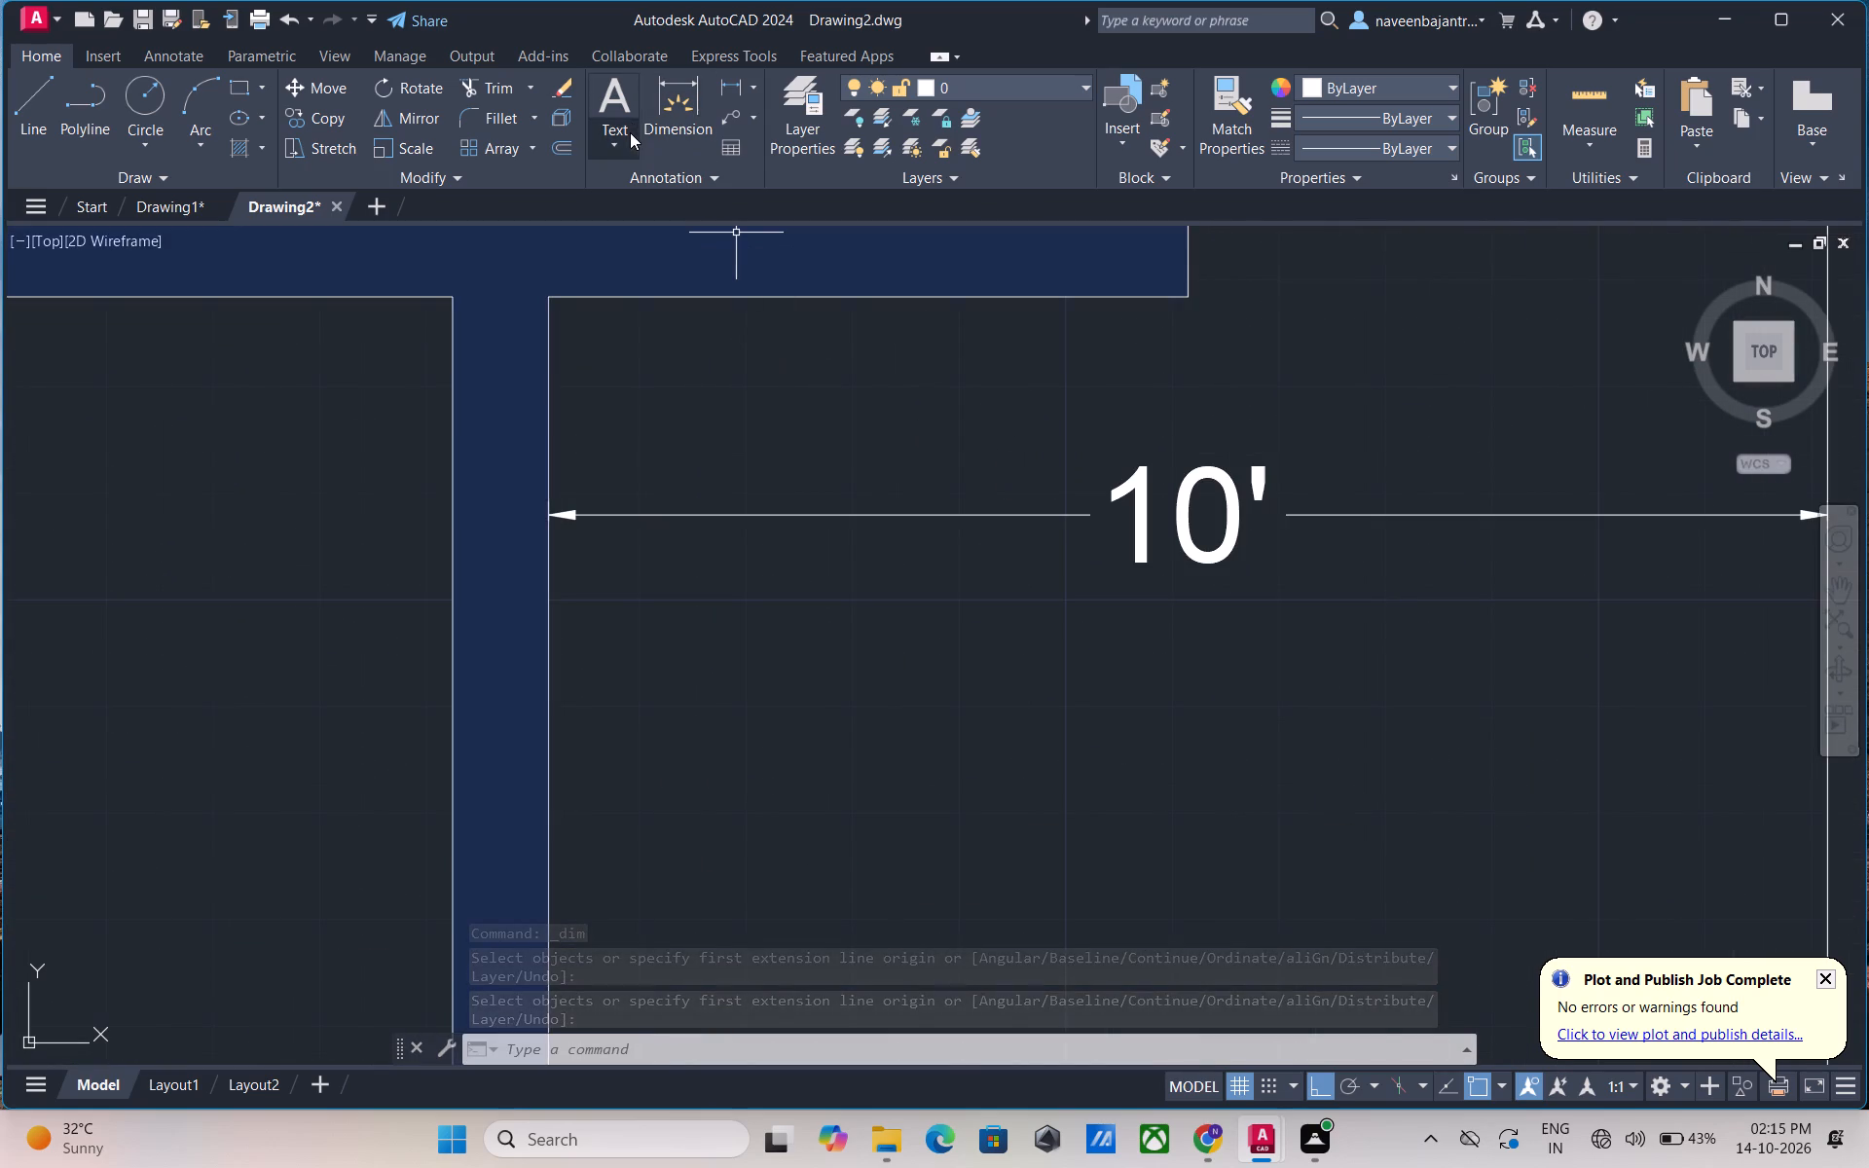
{"action": "left_click", "coordinate": [683, 114]}
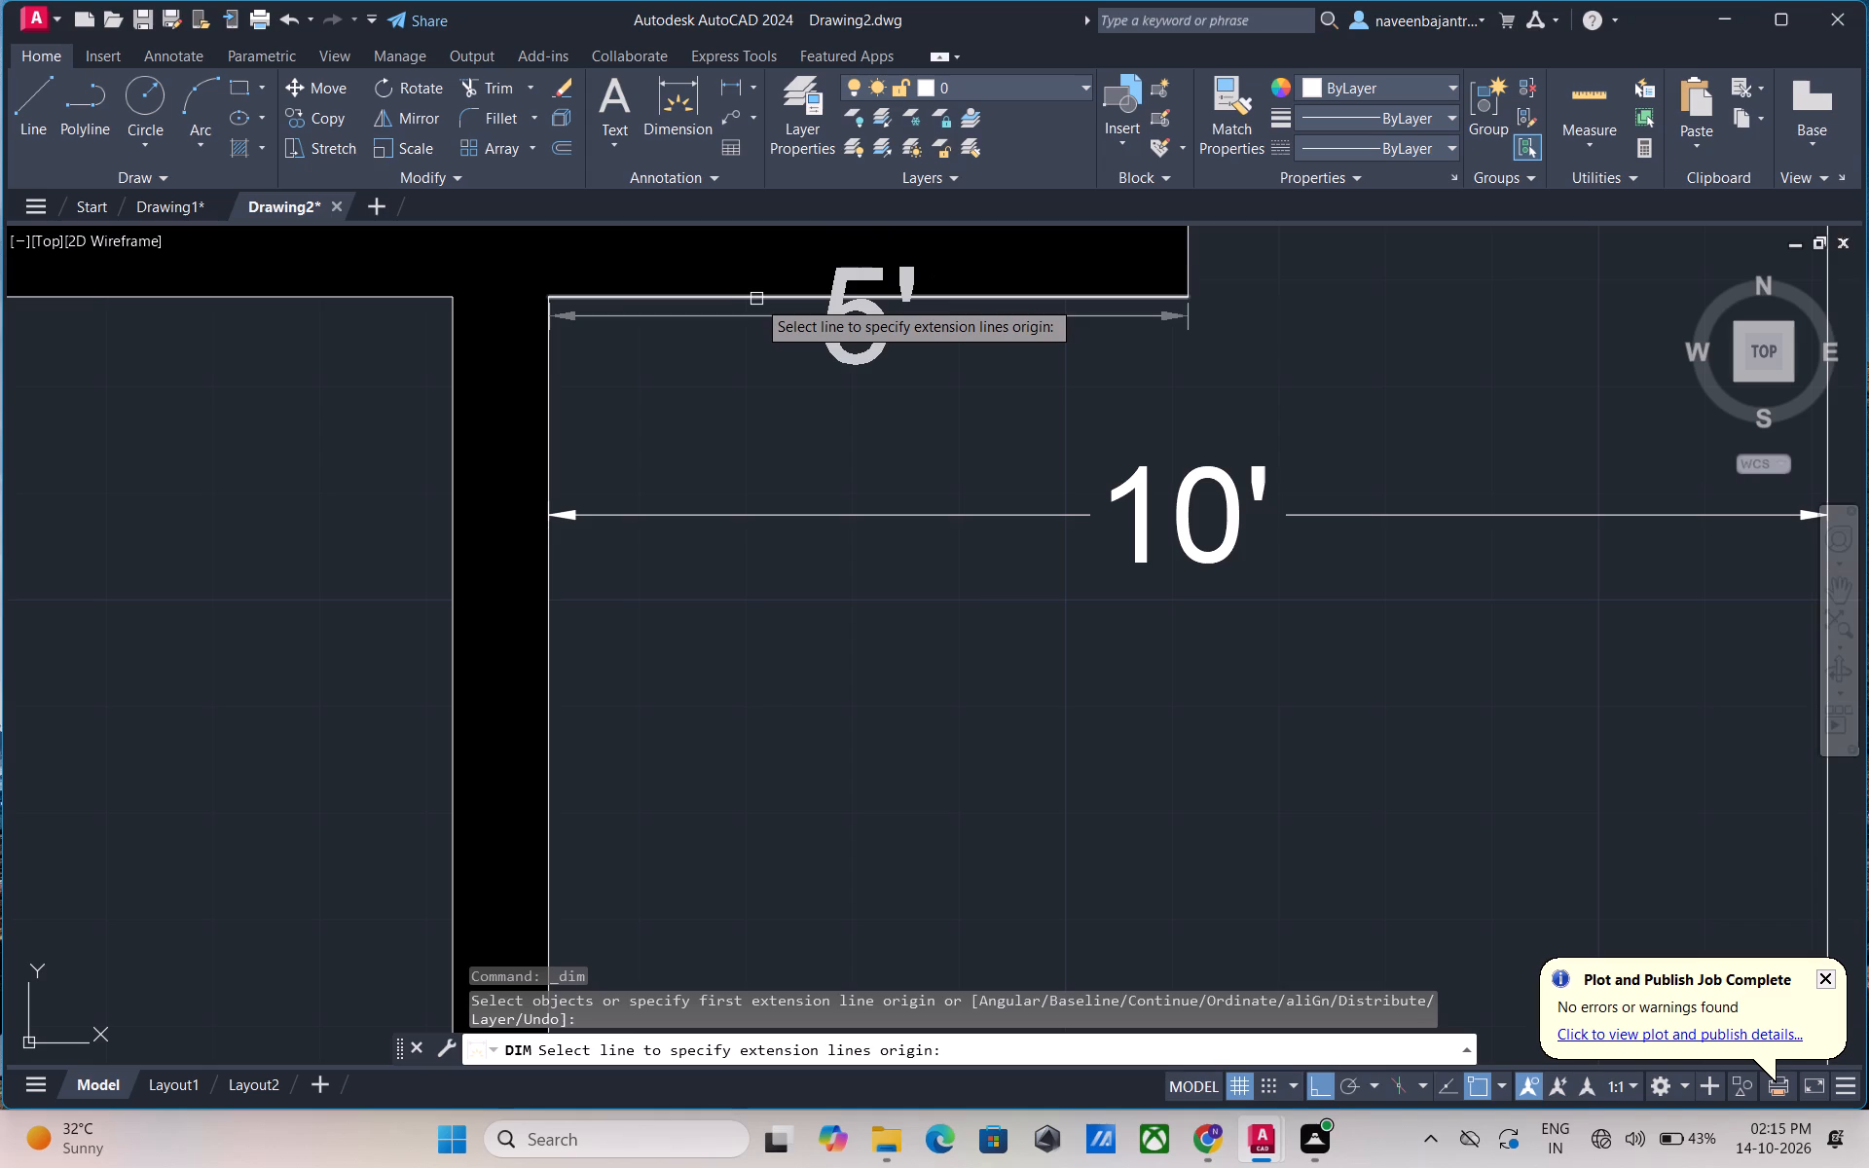
{"action": "left_click", "coordinate": [758, 299]}
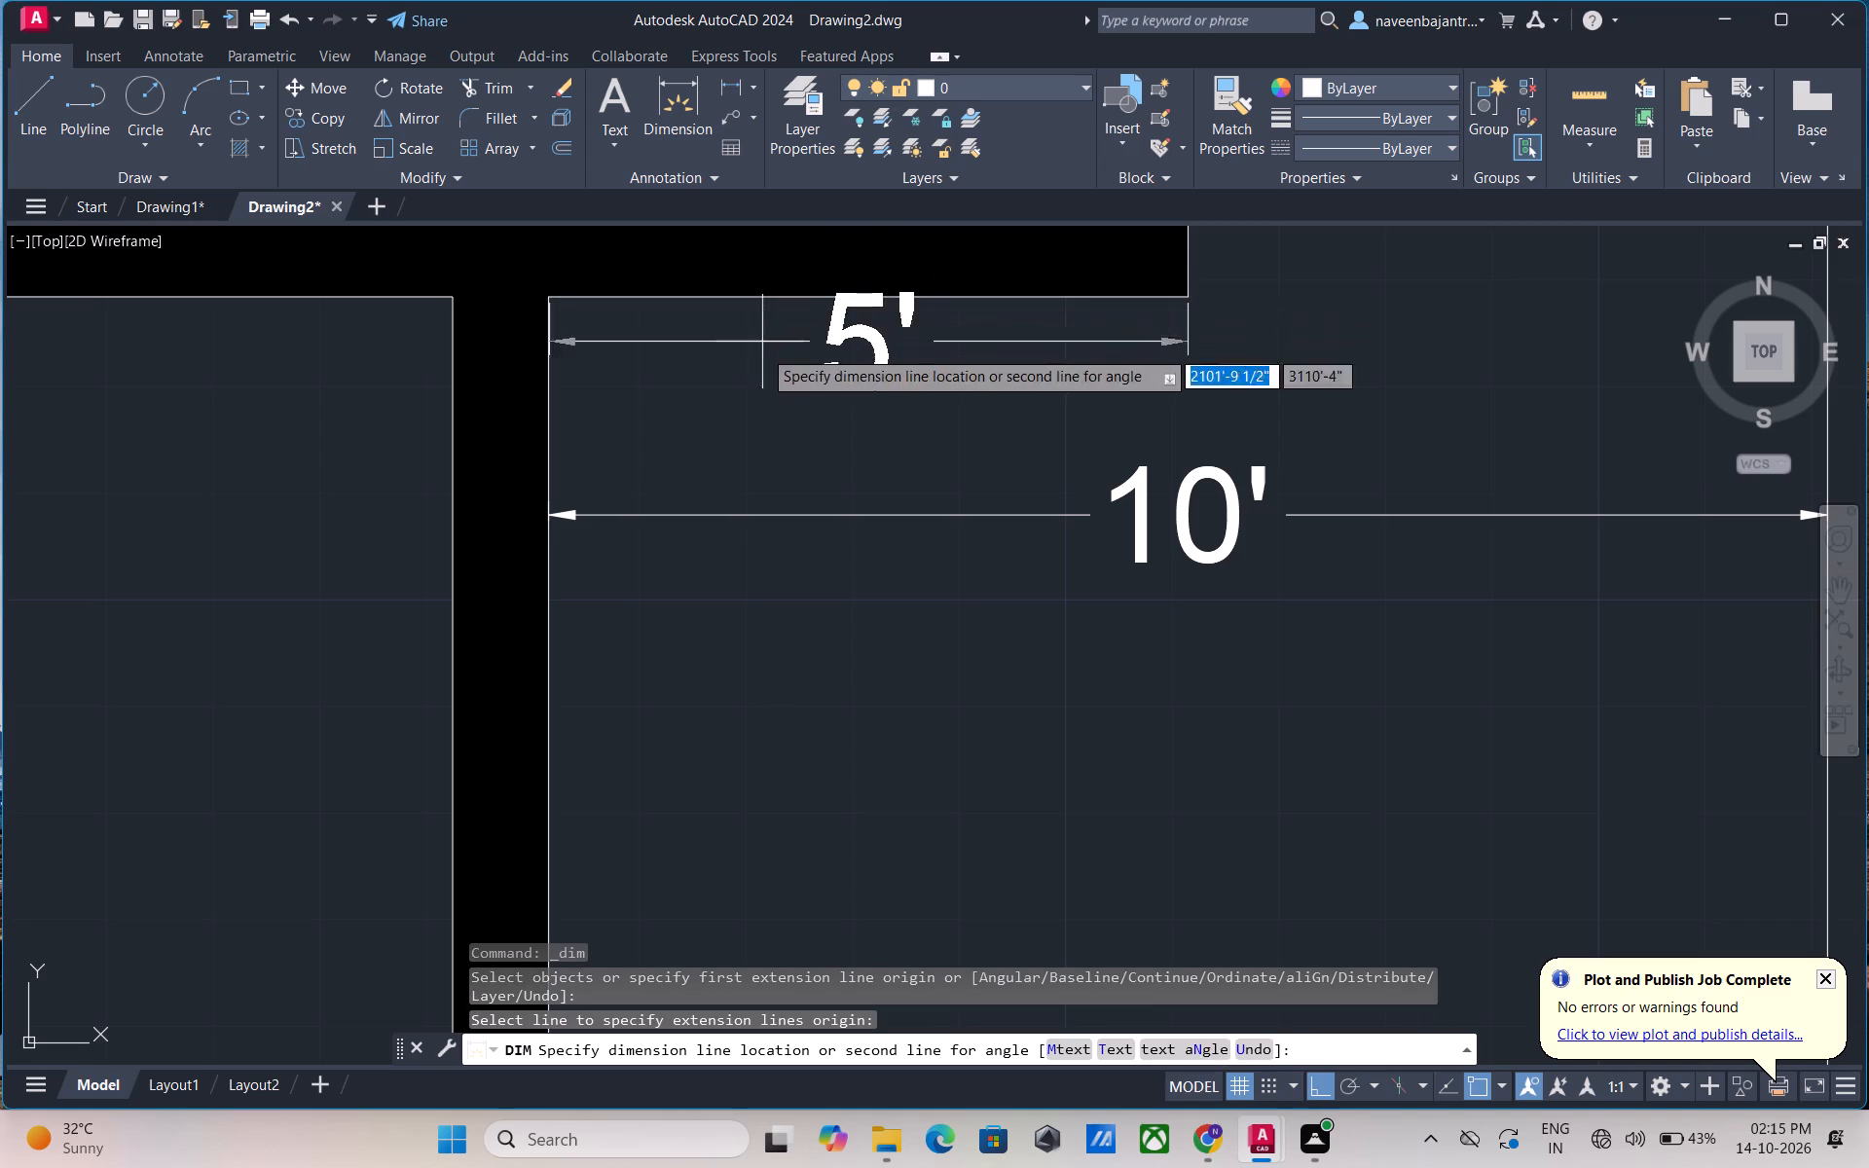
{"action": "scroll", "coordinate": [779, 649], "scroll_direction": "down", "scroll_amount": 4}
{"action": "middle_click_drag", "start_coordinate": [785, 688], "coordinate": [786, 674]}
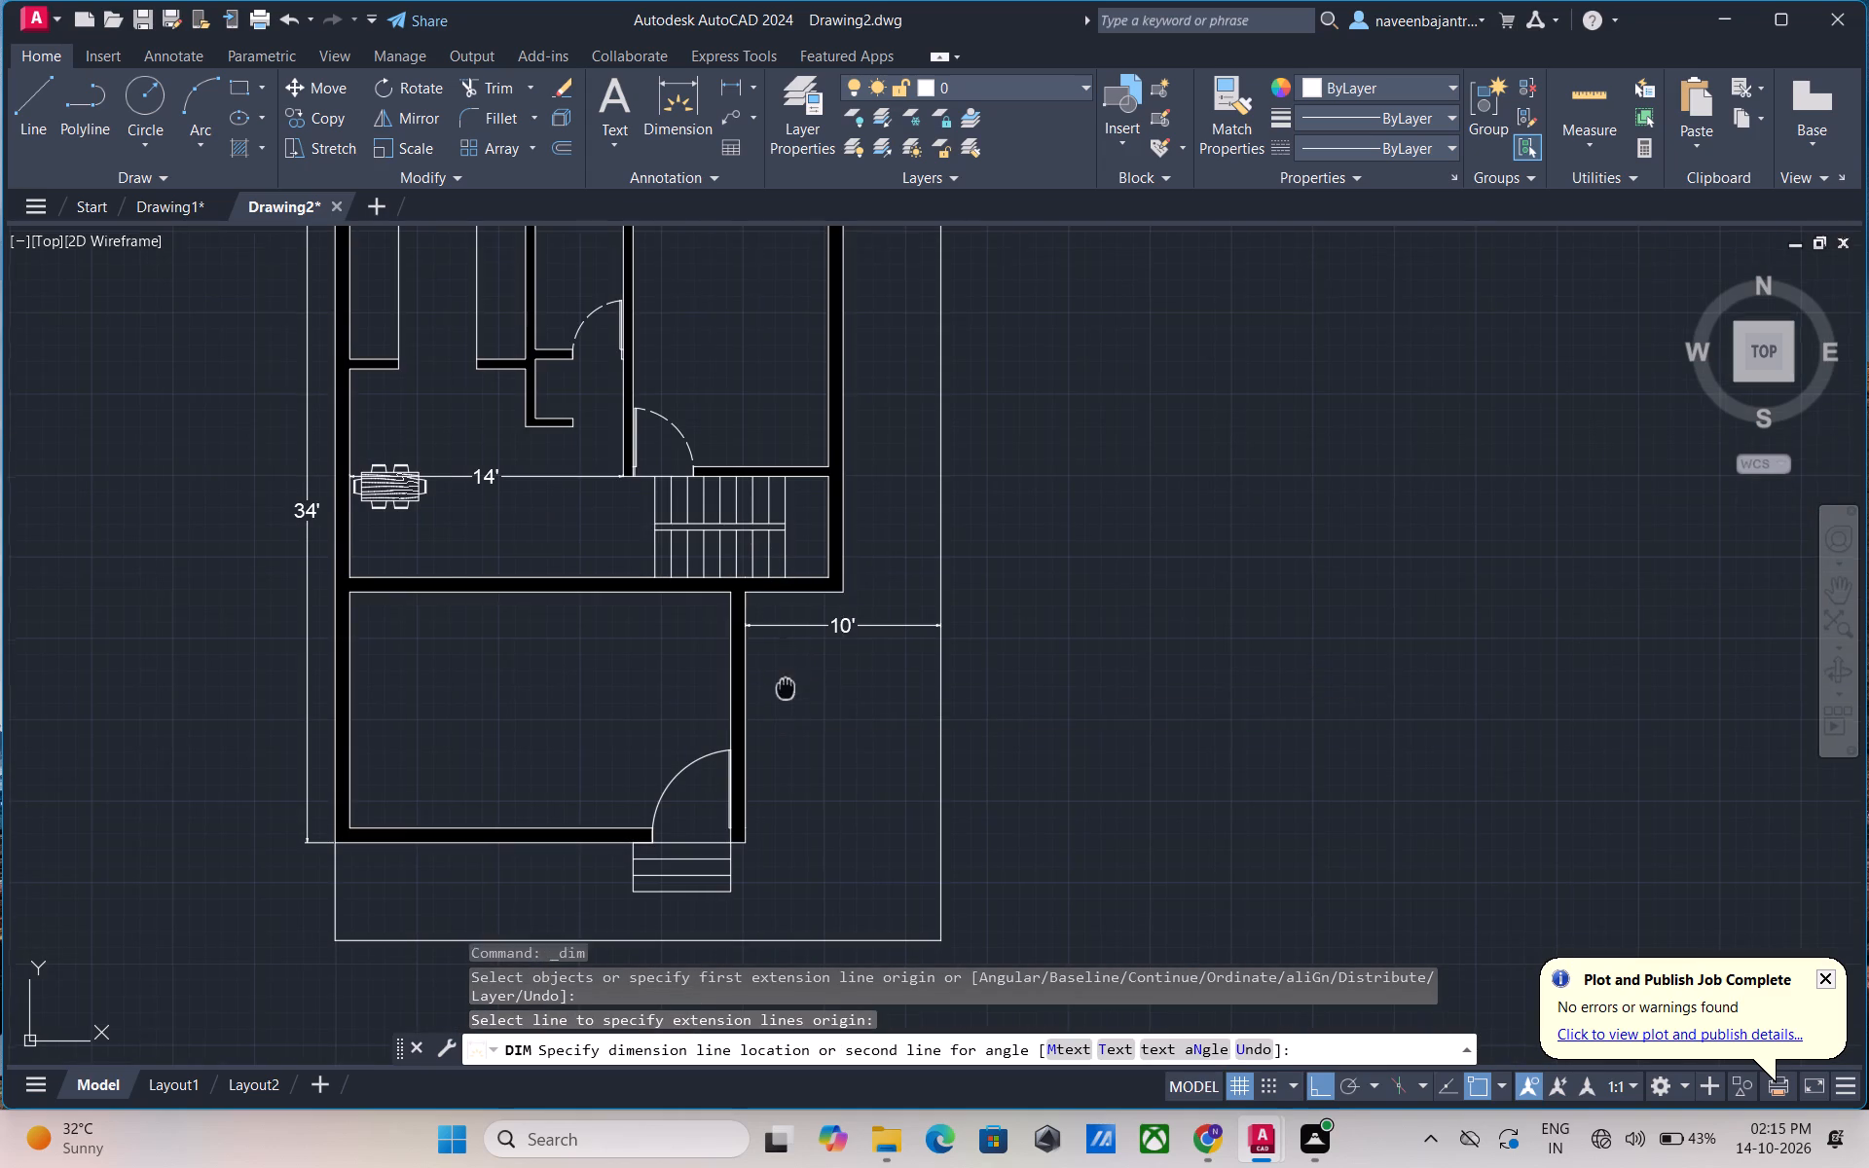
{"action": "middle_click_drag", "start_coordinate": [786, 674], "coordinate": [761, 475]}
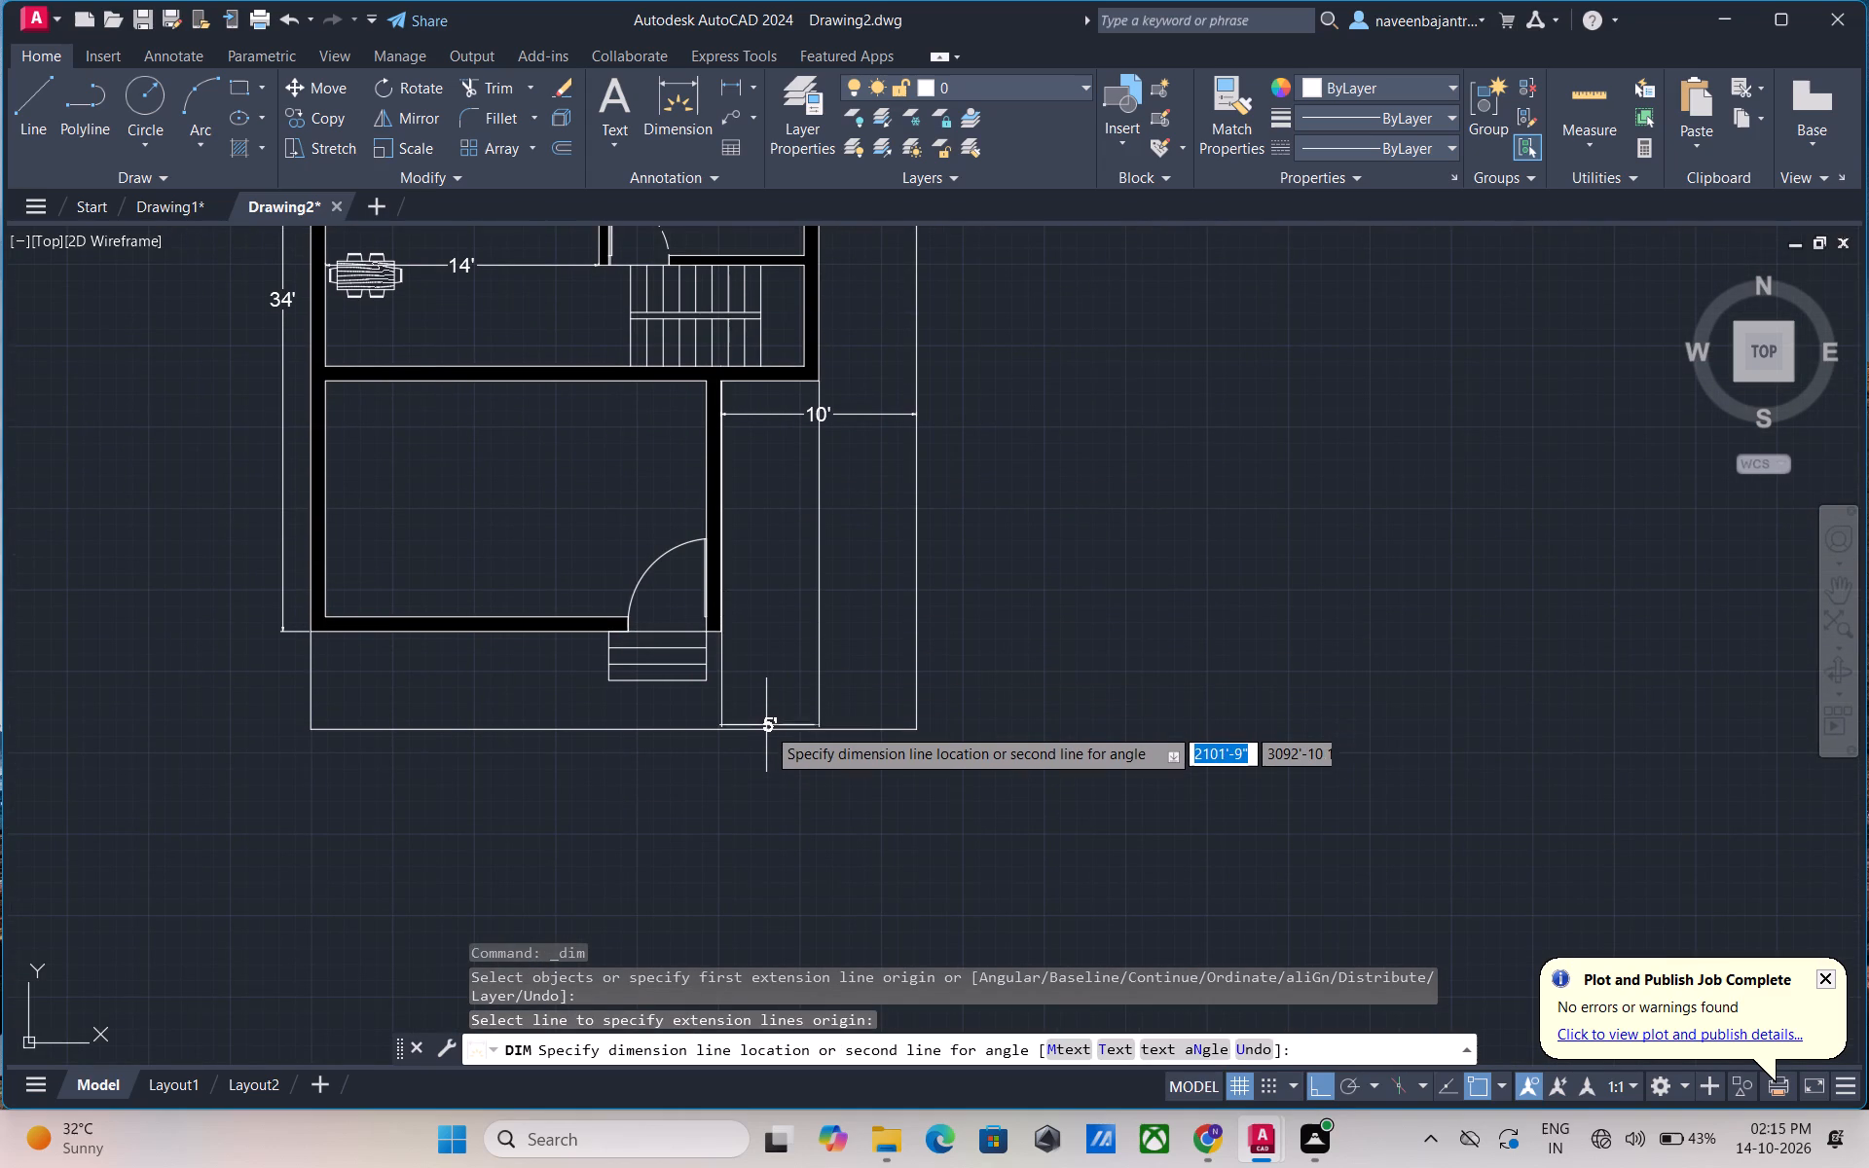
{"action": "scroll", "coordinate": [767, 729], "scroll_direction": "up", "scroll_amount": 4}
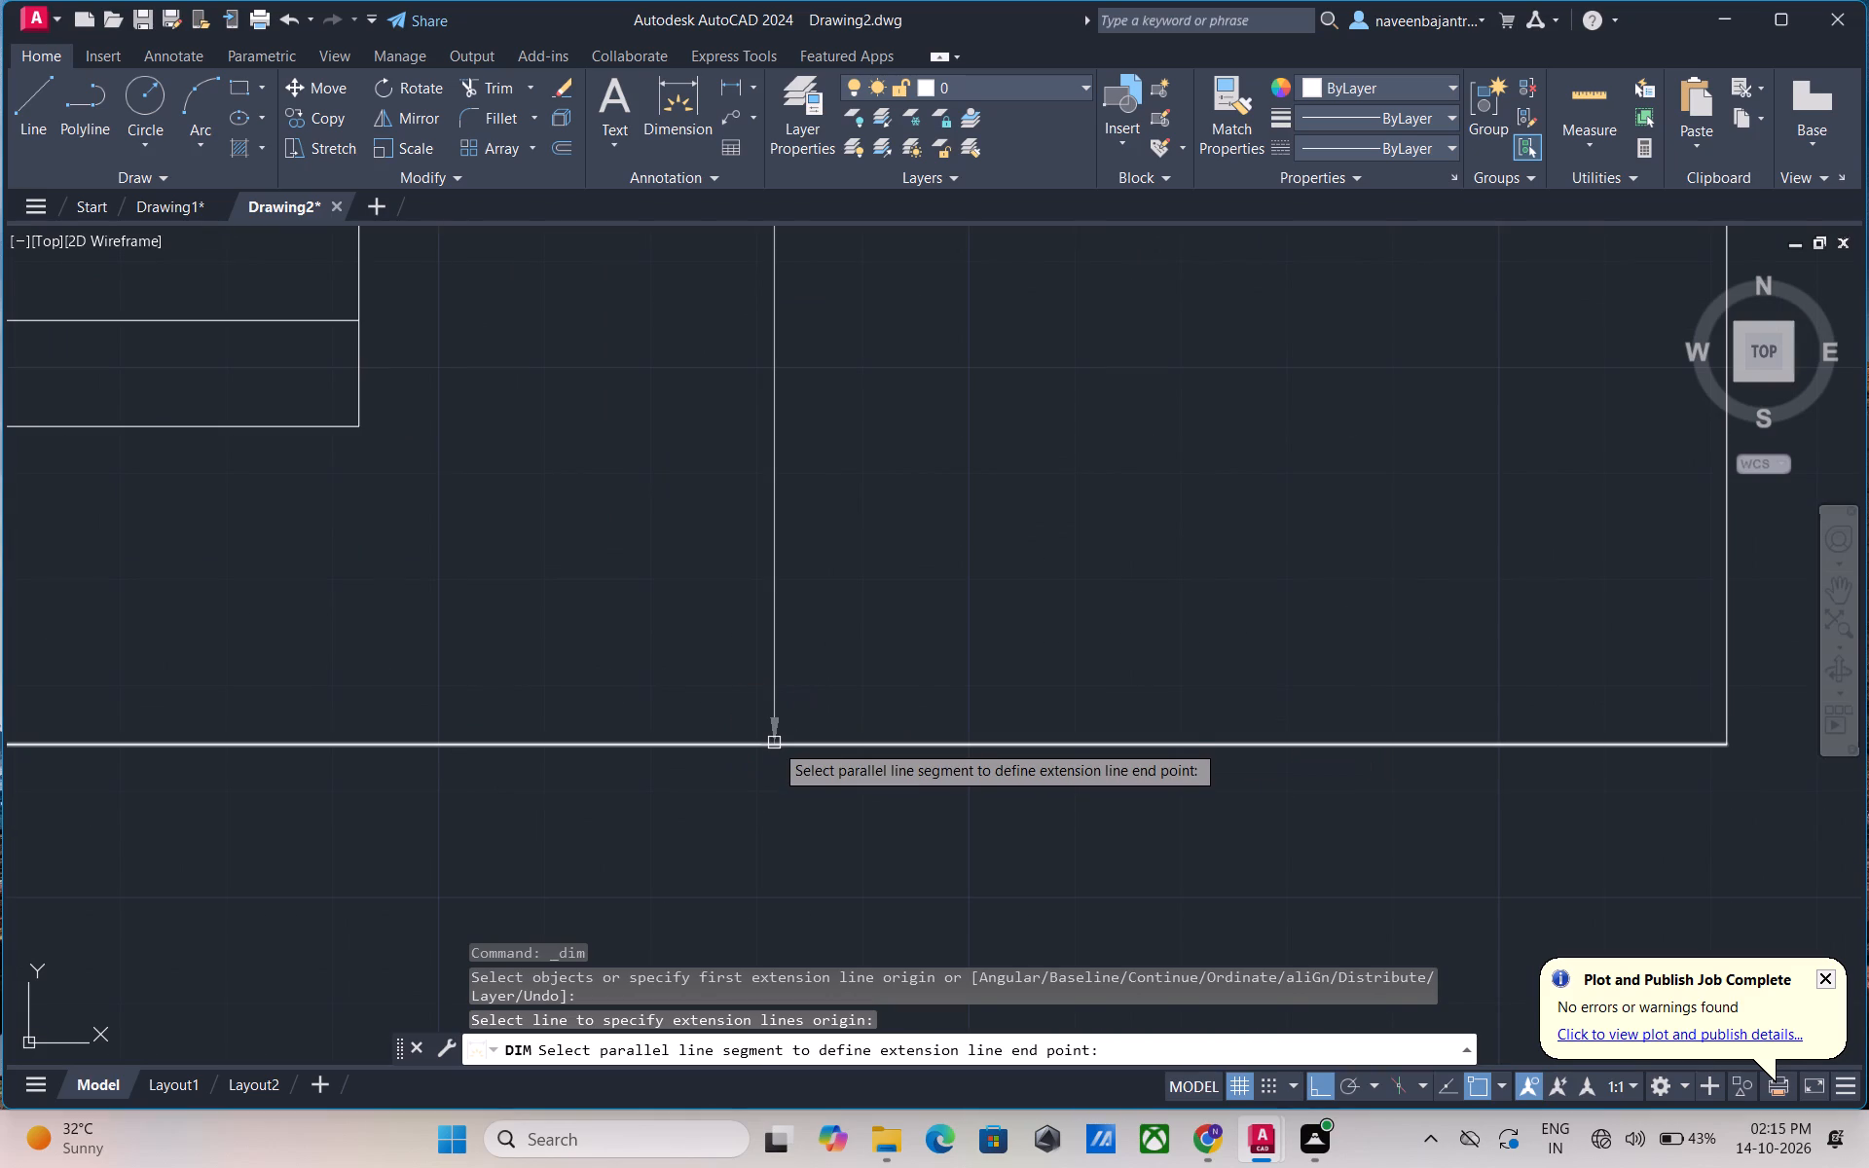
{"action": "left_click", "coordinate": [774, 743]}
{"action": "scroll", "coordinate": [774, 743], "scroll_direction": "down", "scroll_amount": 3}
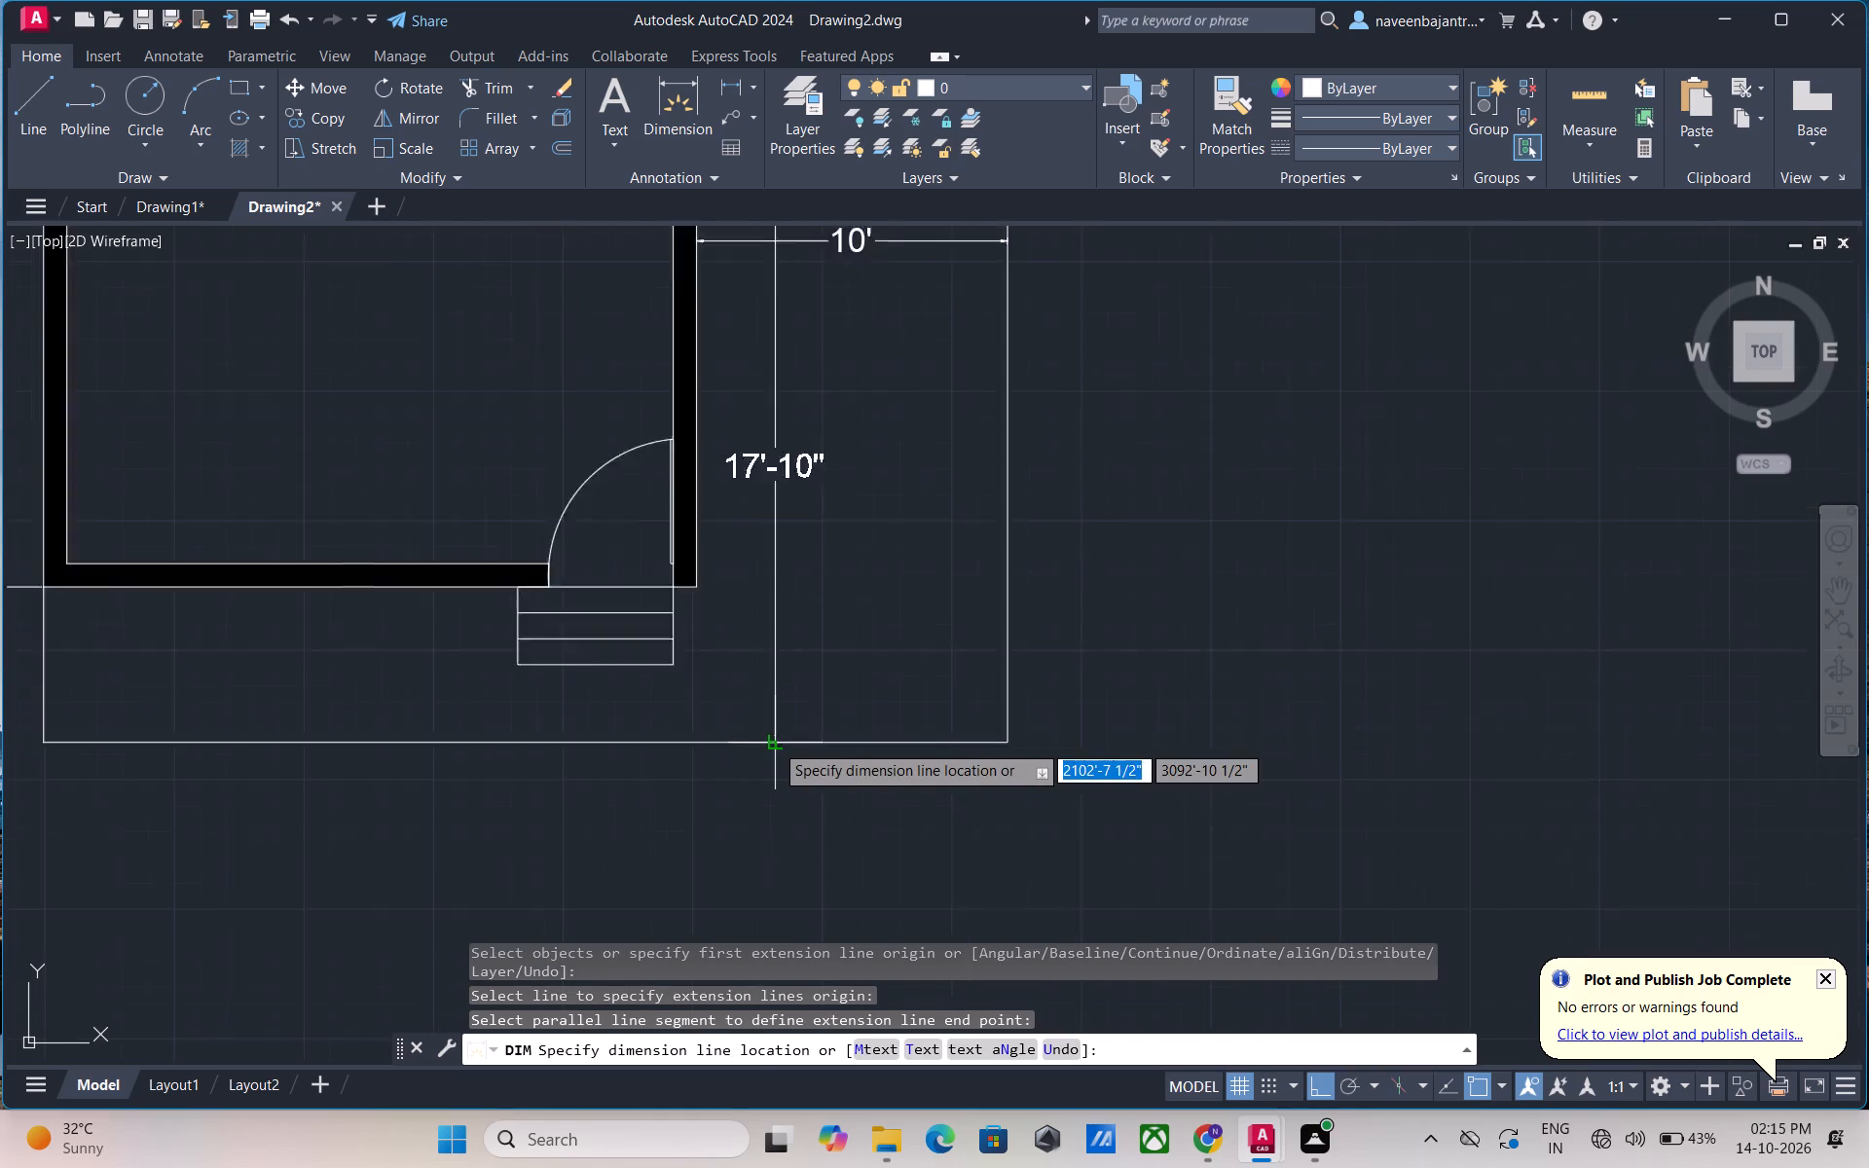
{"action": "scroll", "coordinate": [774, 743], "scroll_direction": "down", "scroll_amount": 1}
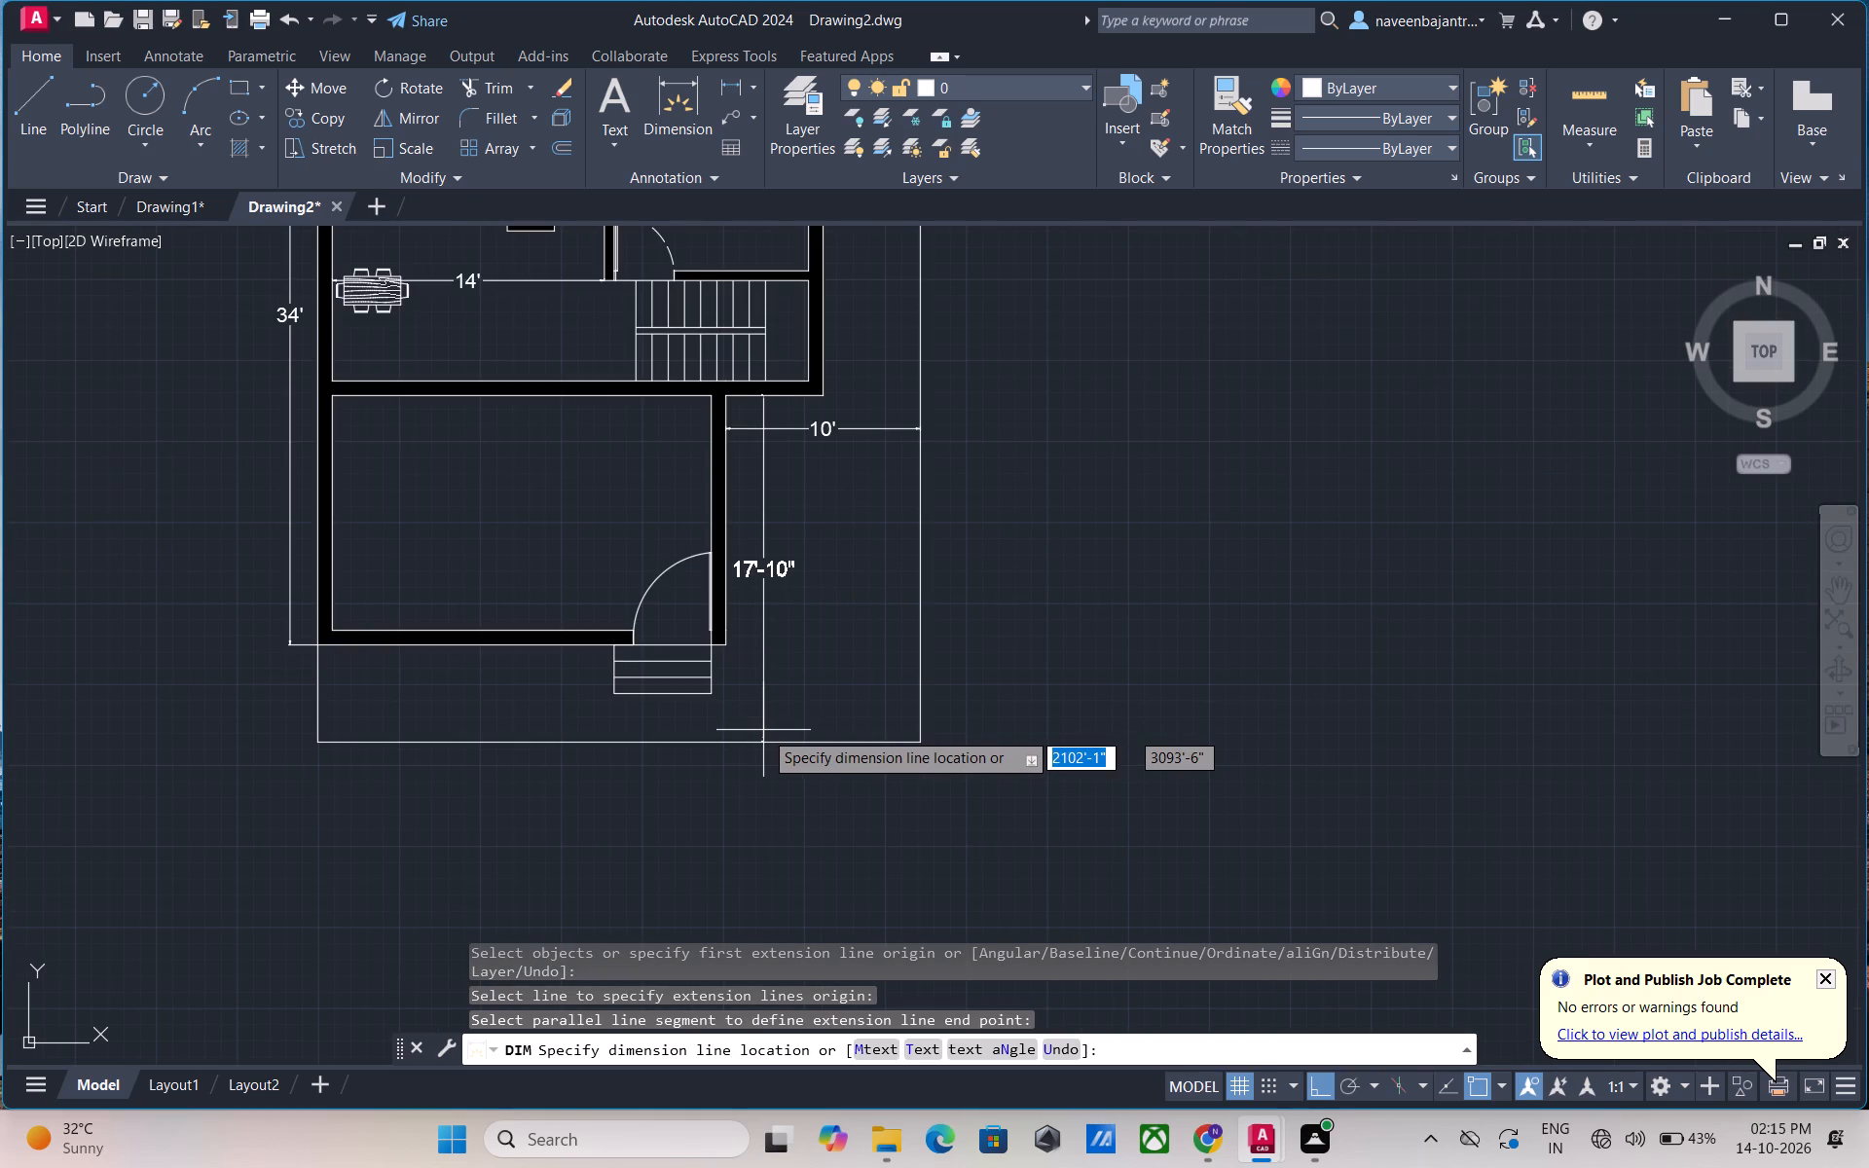
{"action": "left_click", "coordinate": [760, 730]}
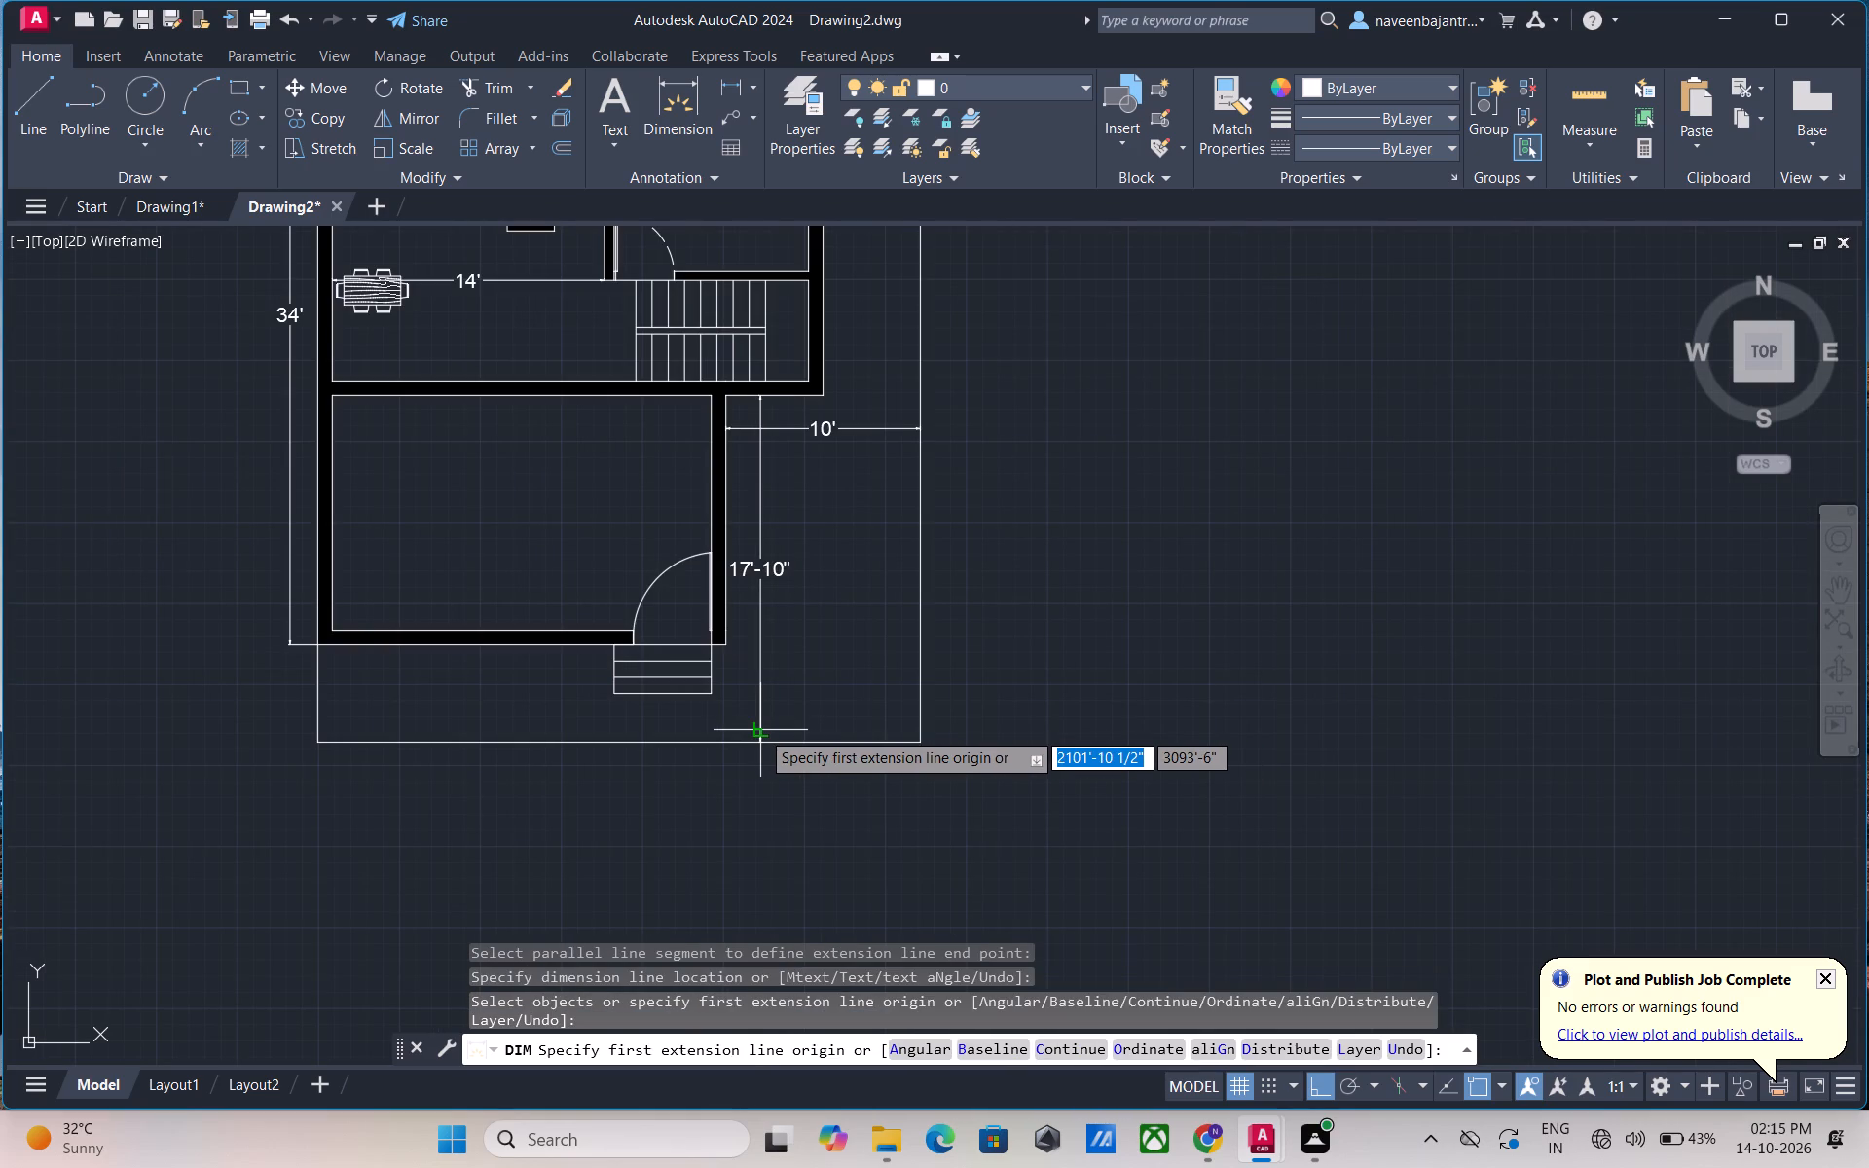
{"action": "left_click", "coordinate": [760, 730]}
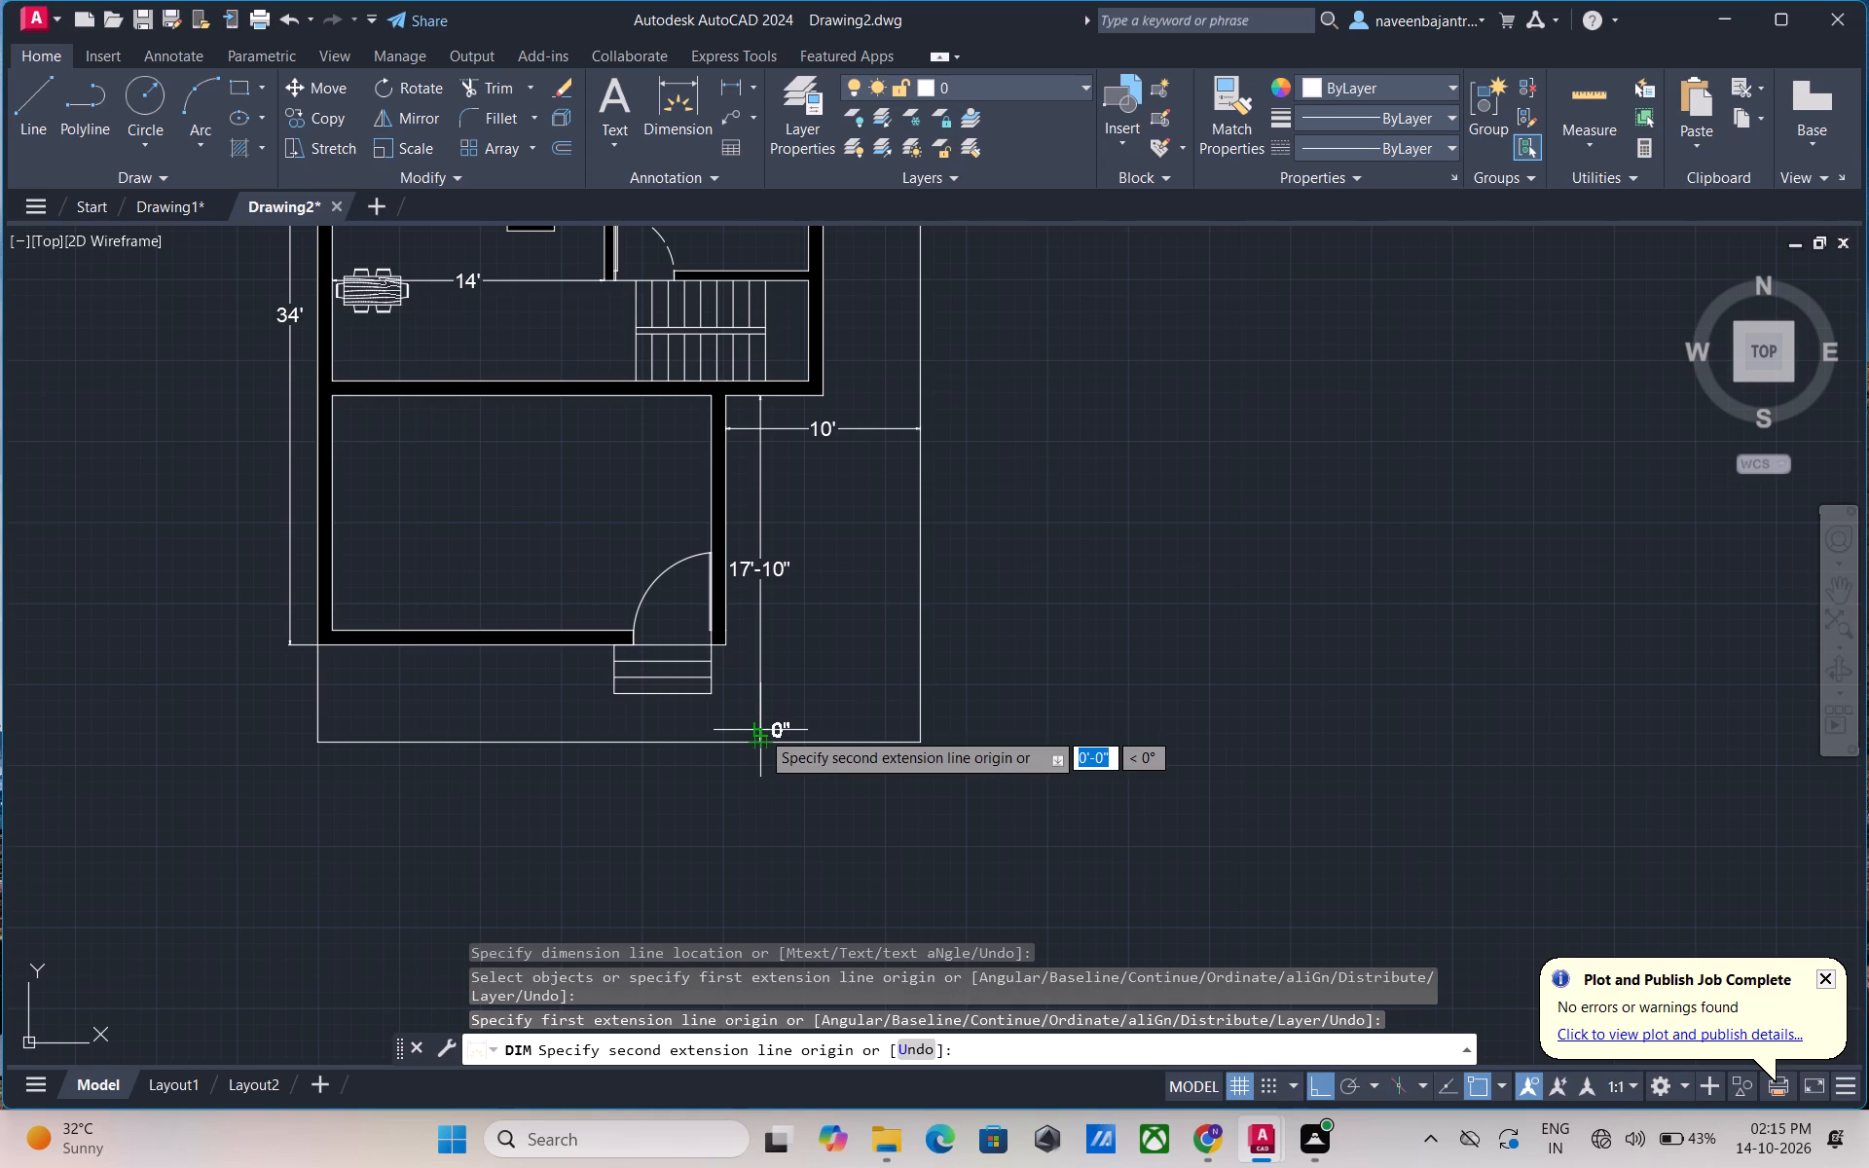
{"action": "key", "text": "Escape"}
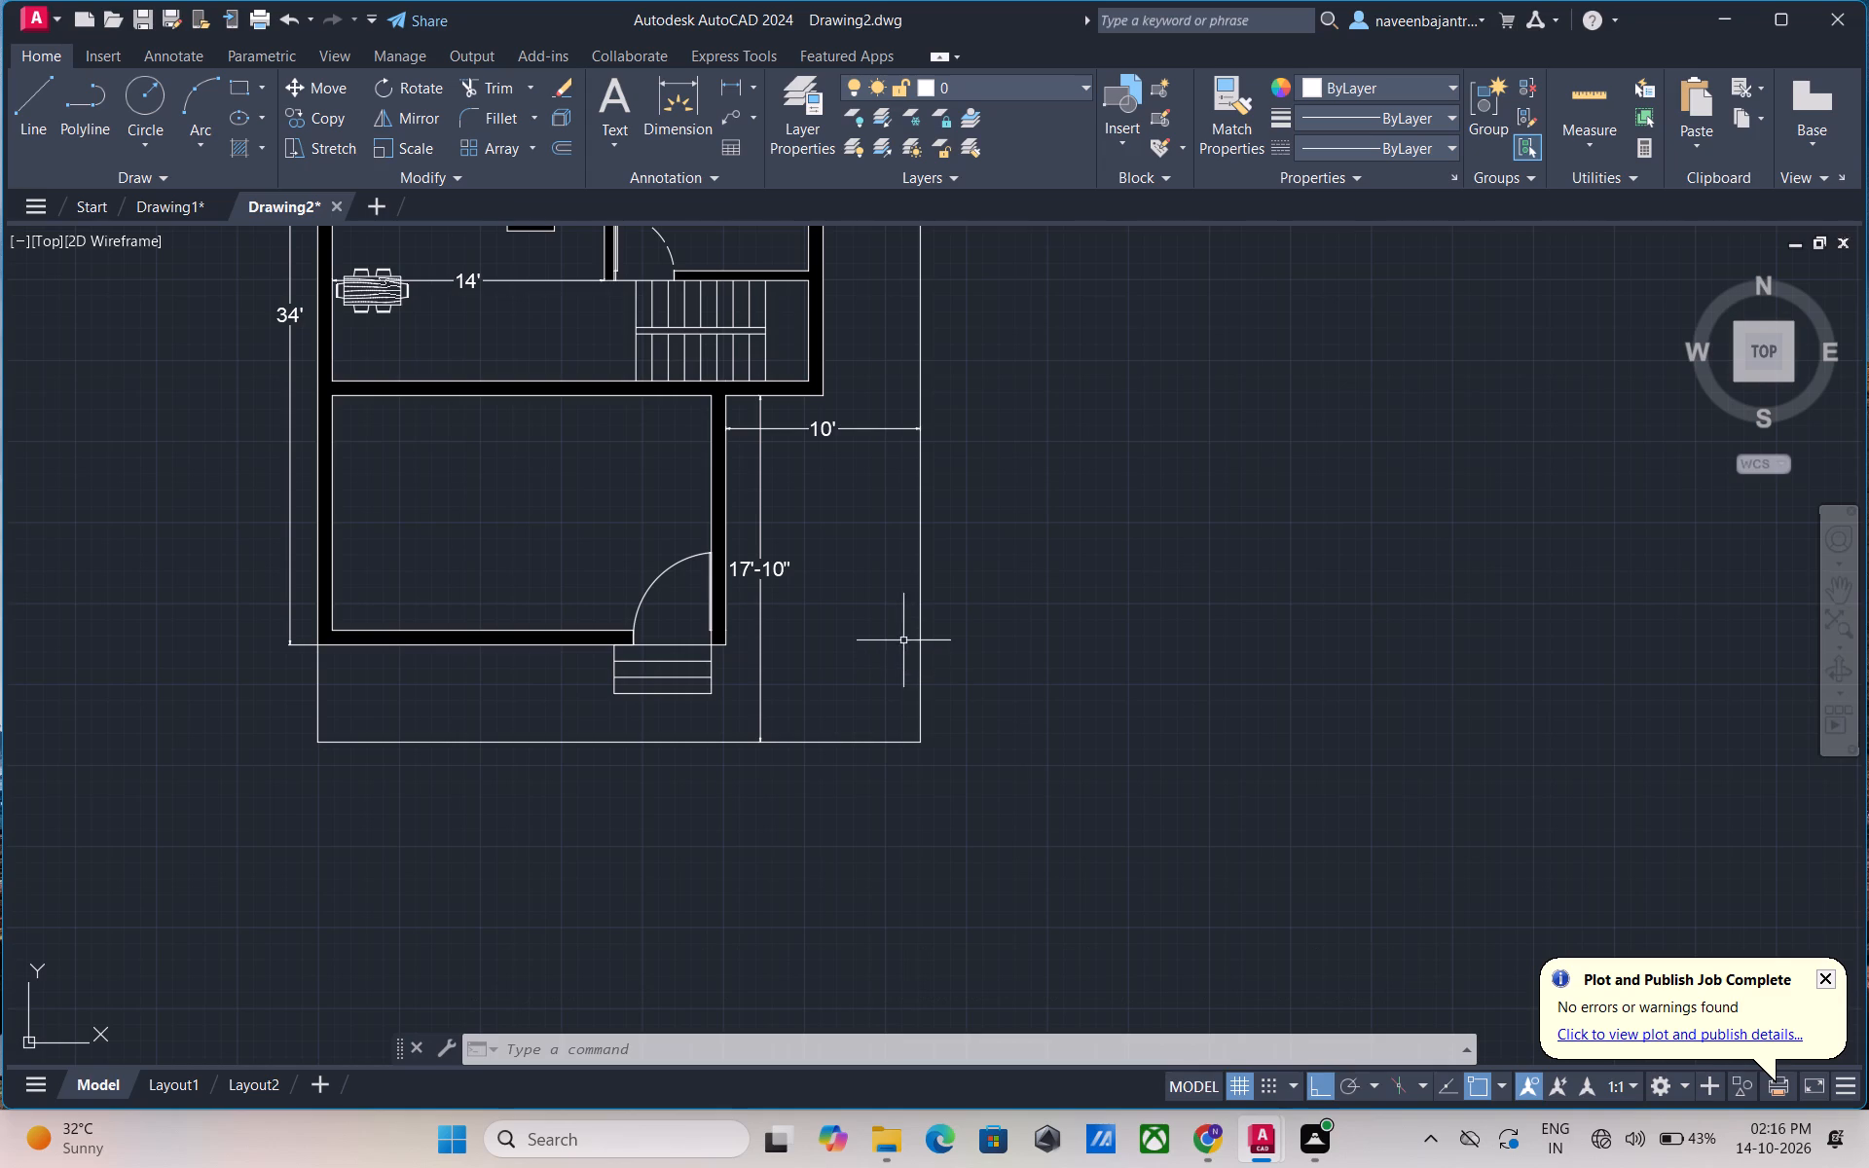
Dimension the horizontal gap from the right exterior wall beside the staircase to the right plot boundary.
{"action": "middle_click_drag", "start_coordinate": [888, 563], "coordinate": [761, 849]}
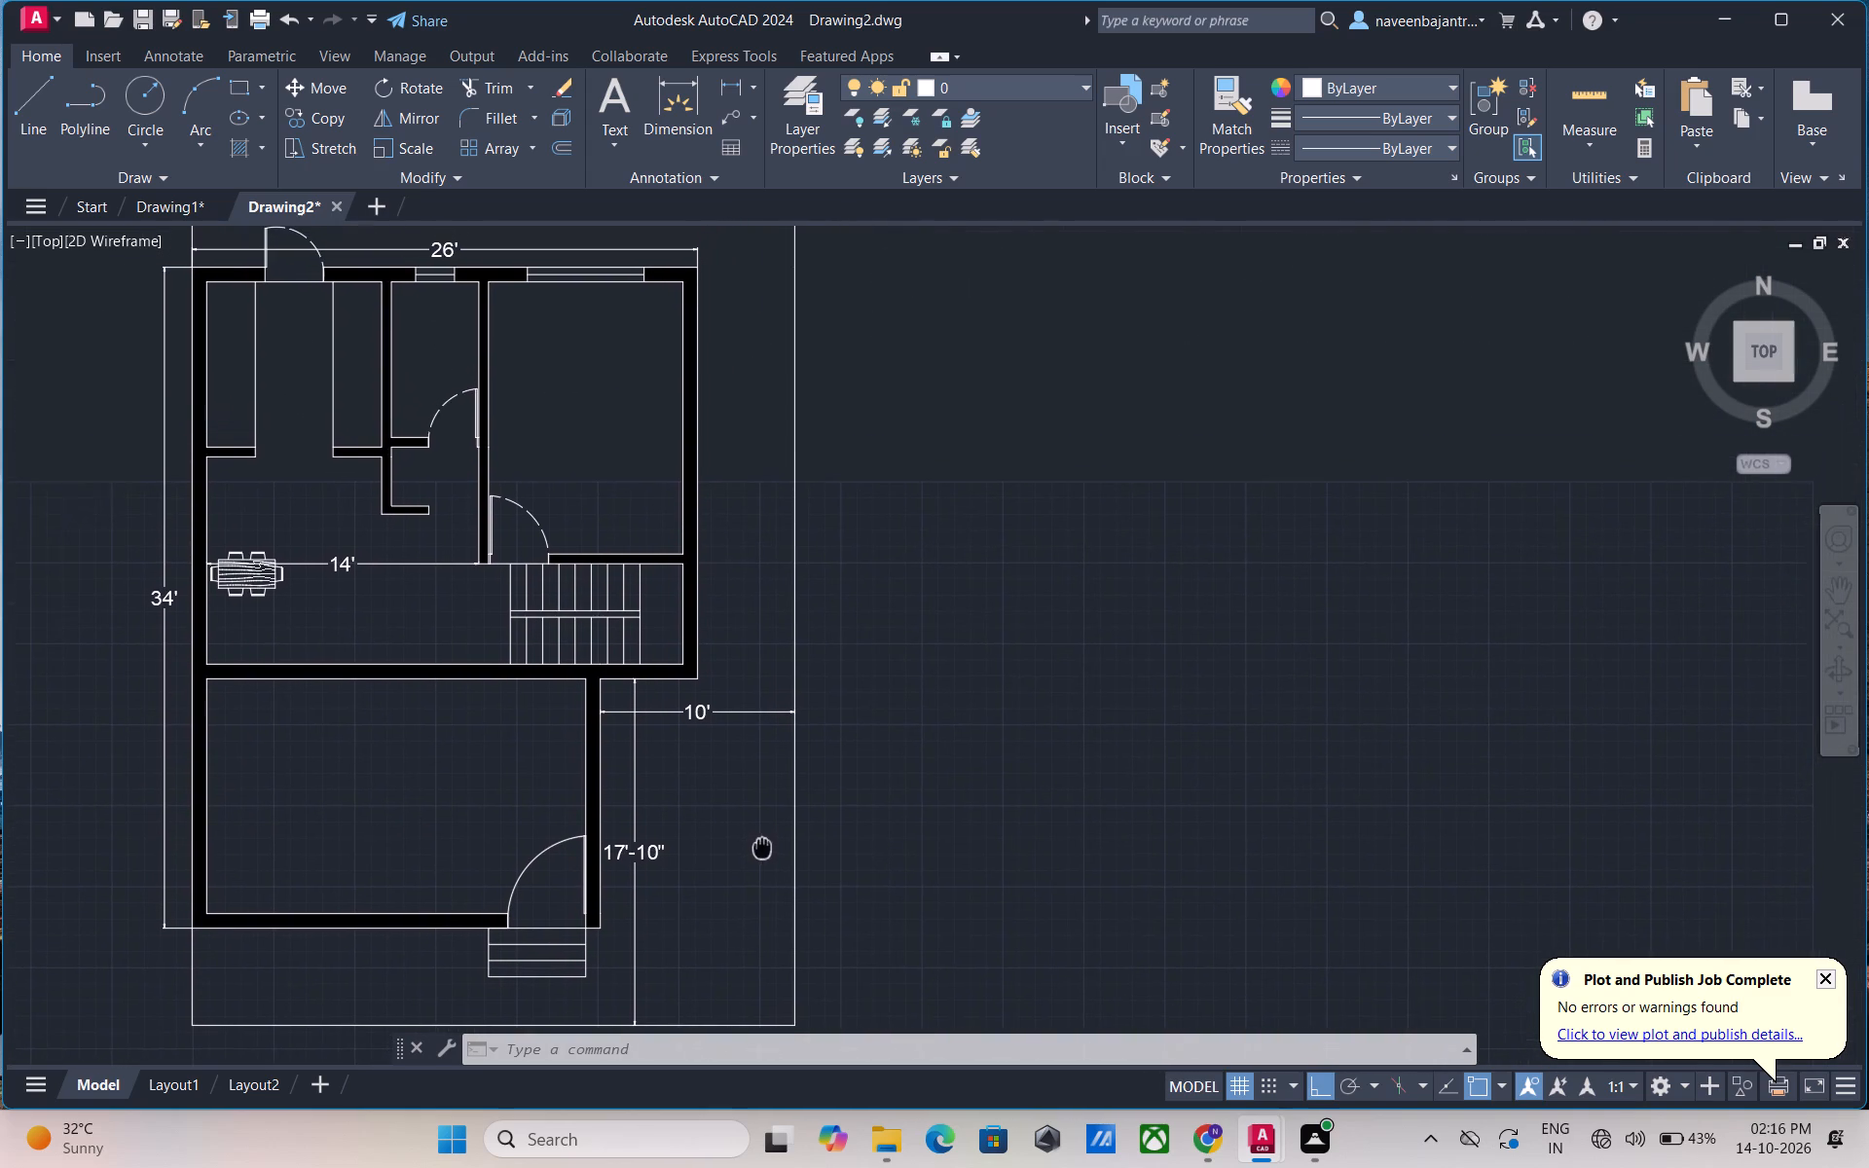
{"action": "middle_click_drag", "start_coordinate": [761, 849], "coordinate": [760, 851]}
{"action": "scroll", "coordinate": [736, 600], "scroll_direction": "up", "scroll_amount": 1}
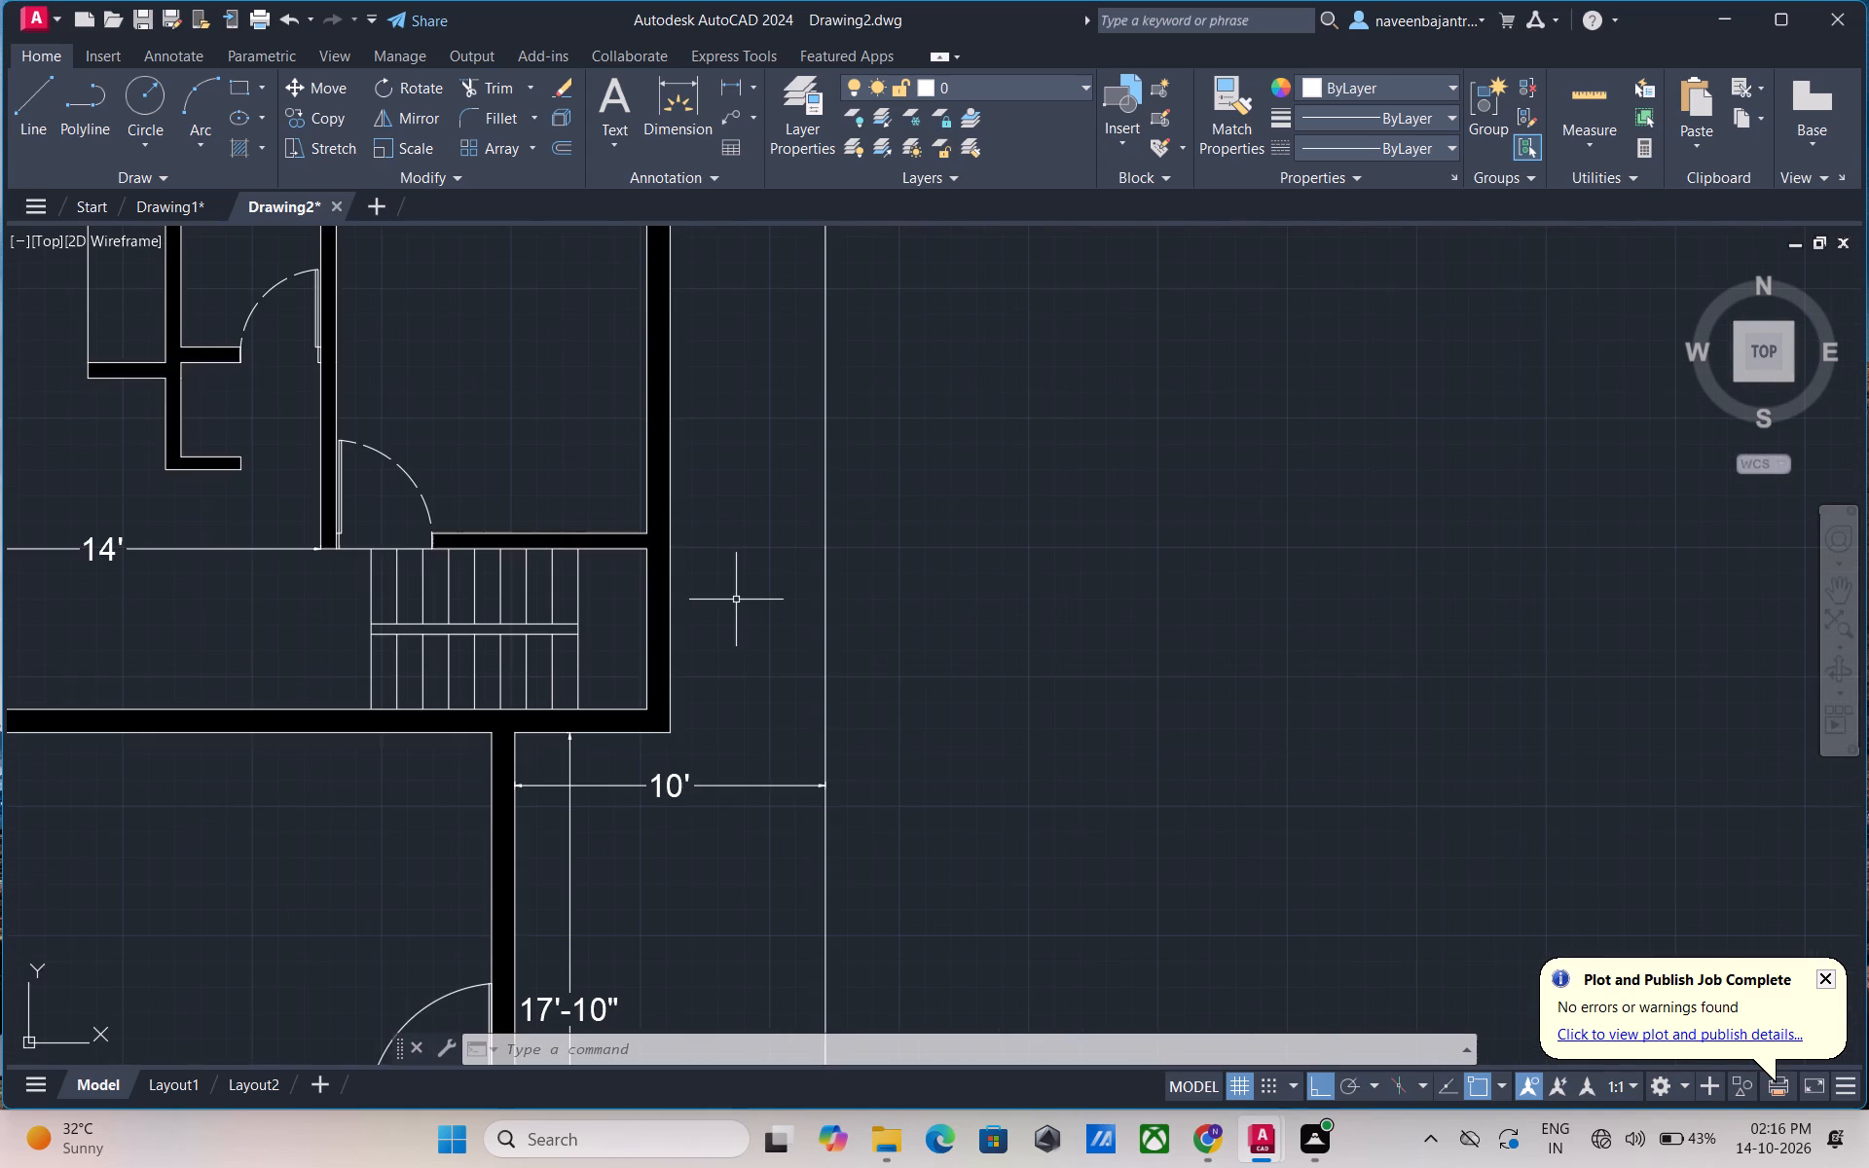
{"action": "left_click", "coordinate": [668, 113]}
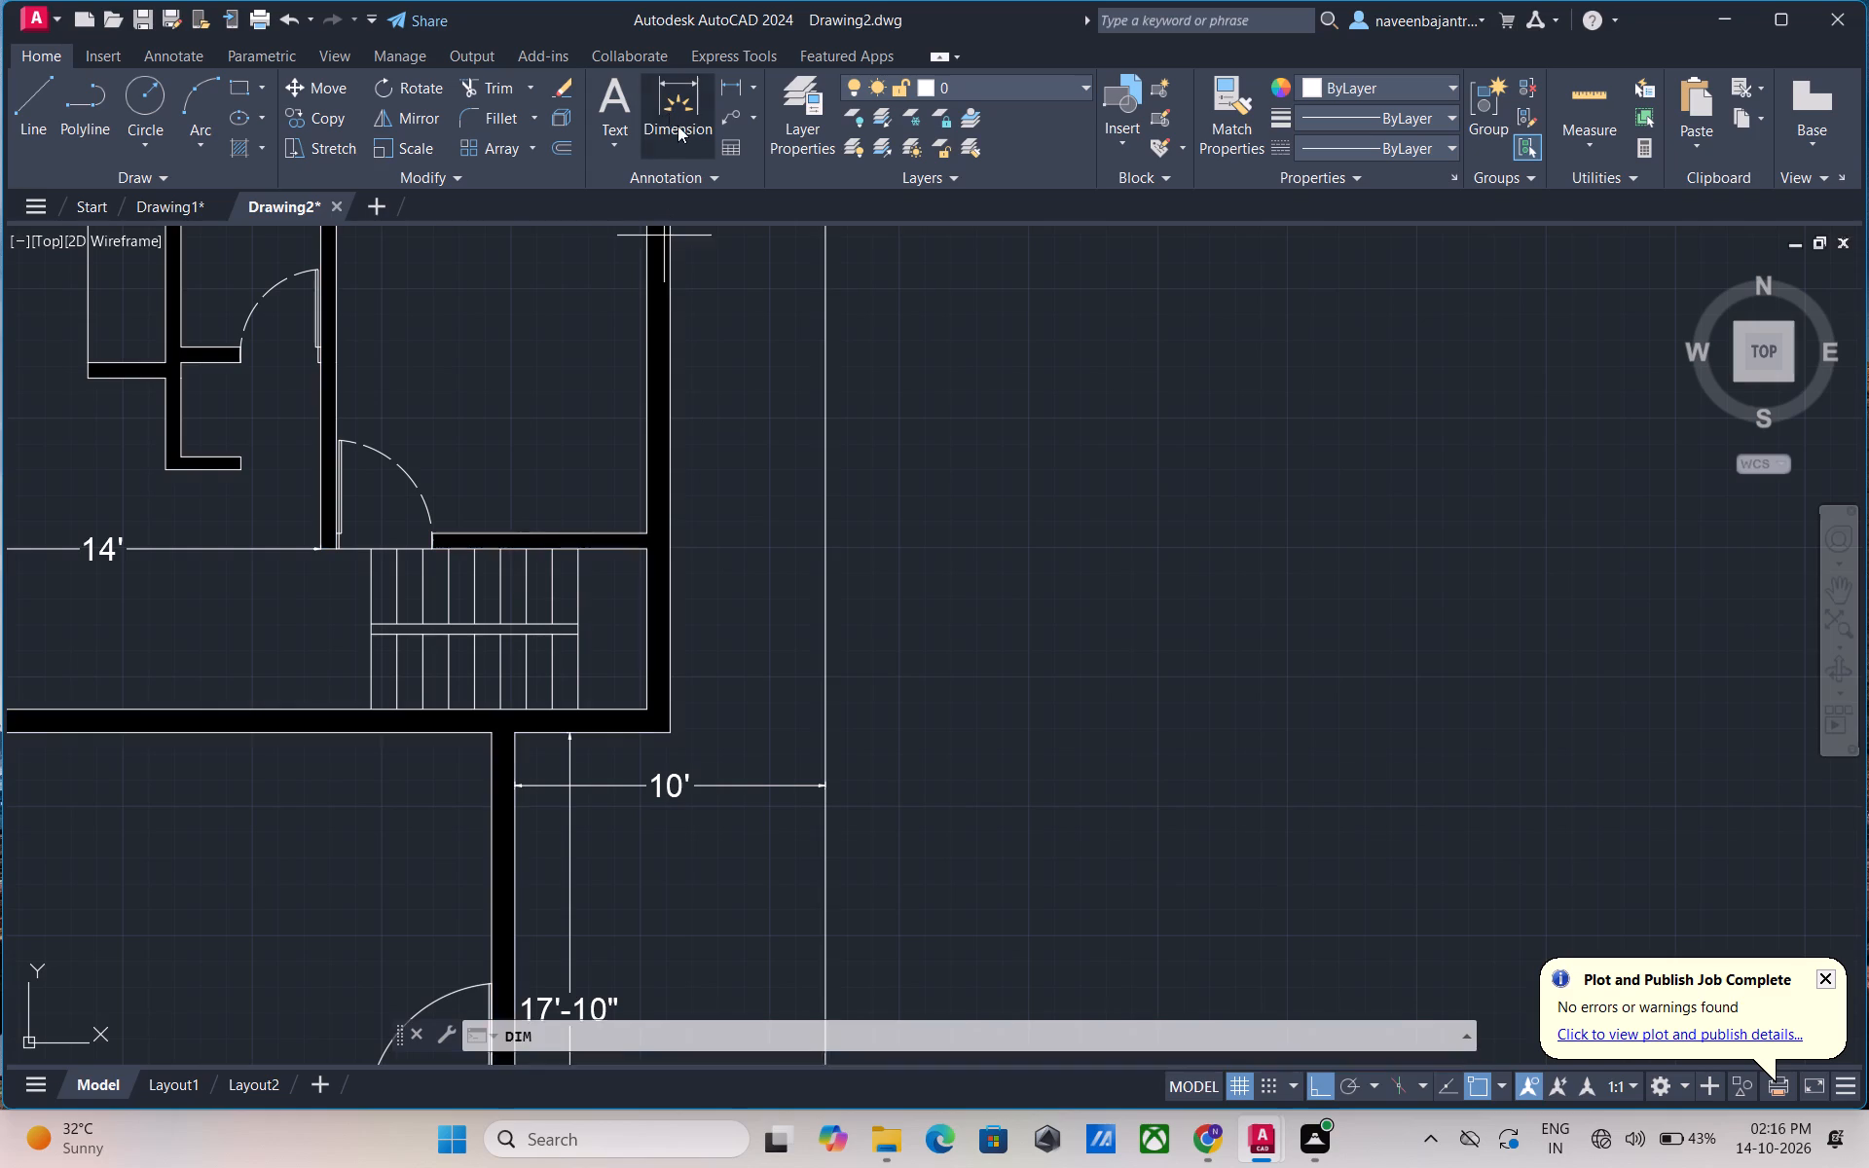
{"action": "left_click", "coordinate": [671, 575]}
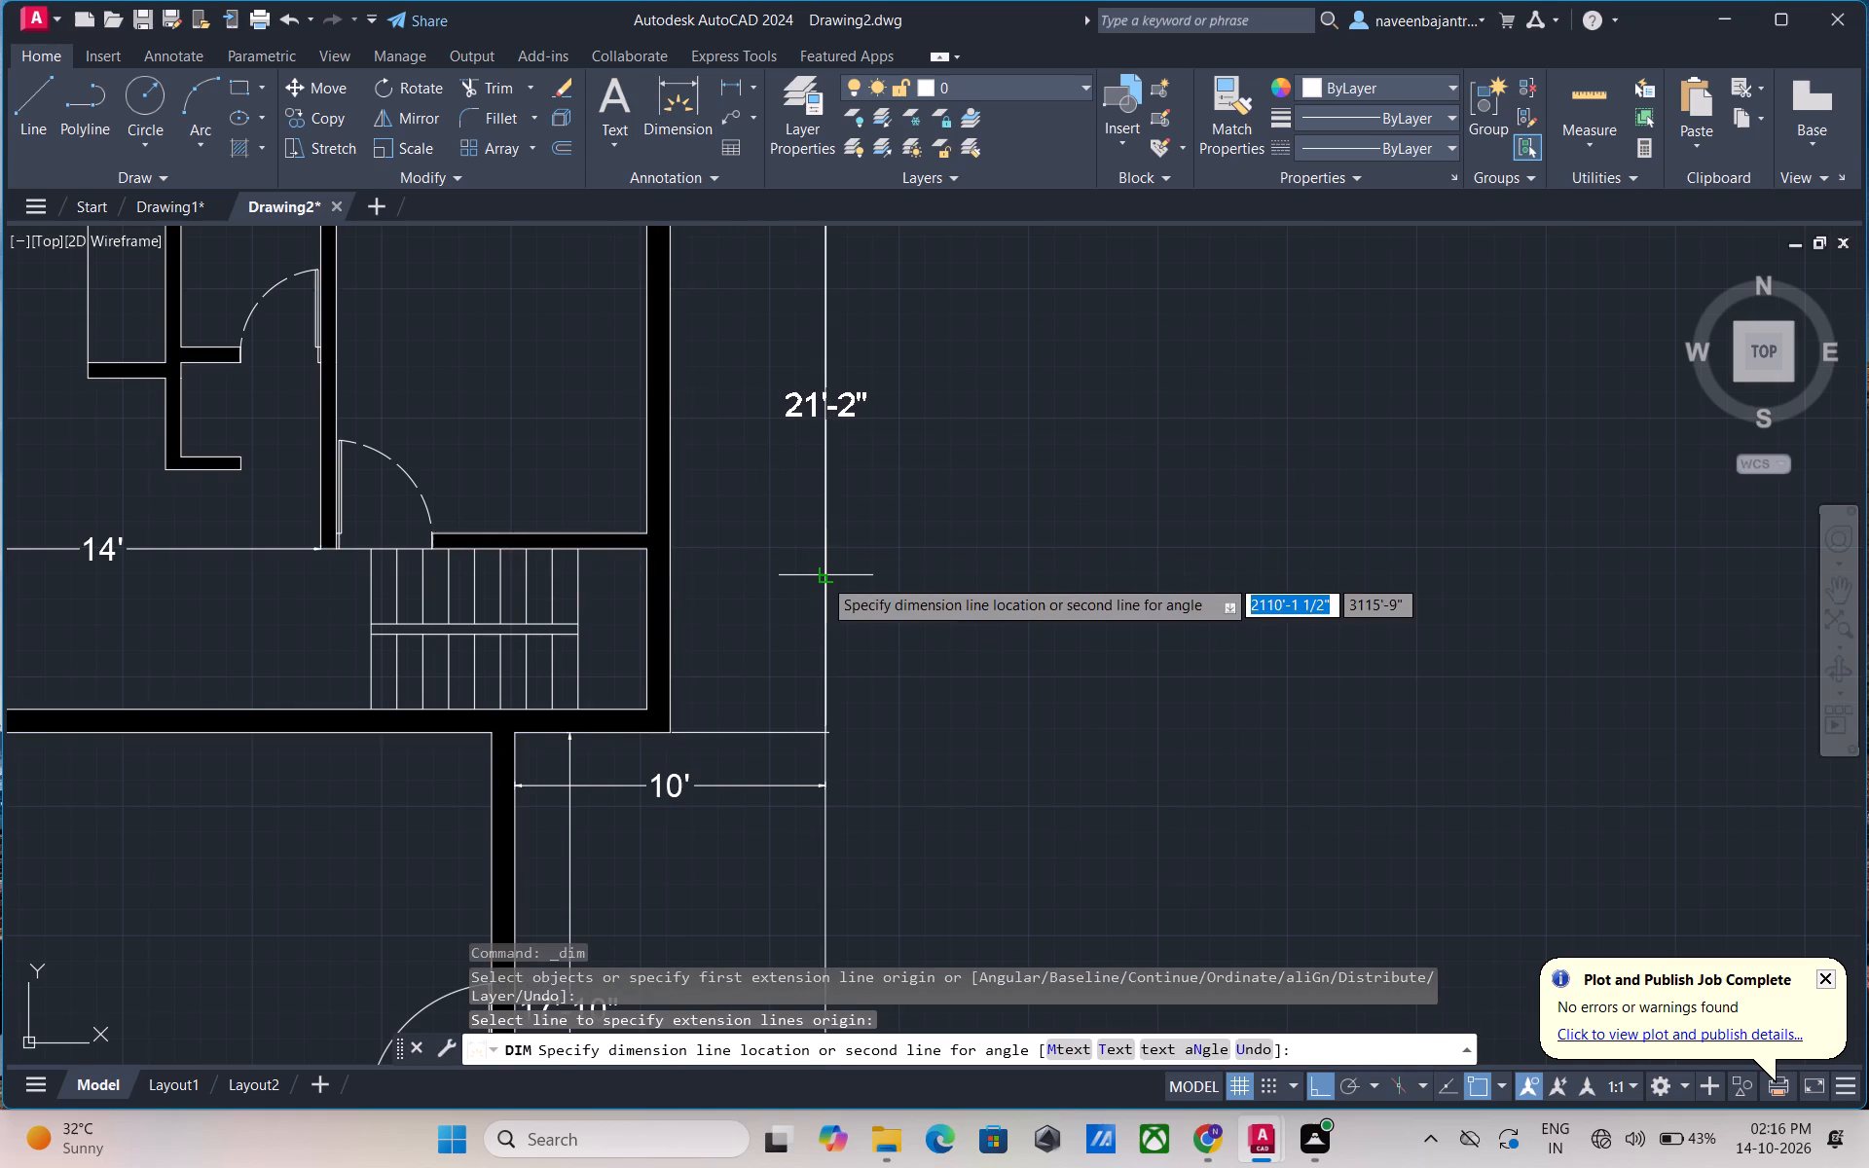
{"action": "scroll", "coordinate": [823, 577], "scroll_direction": "up", "scroll_amount": 4}
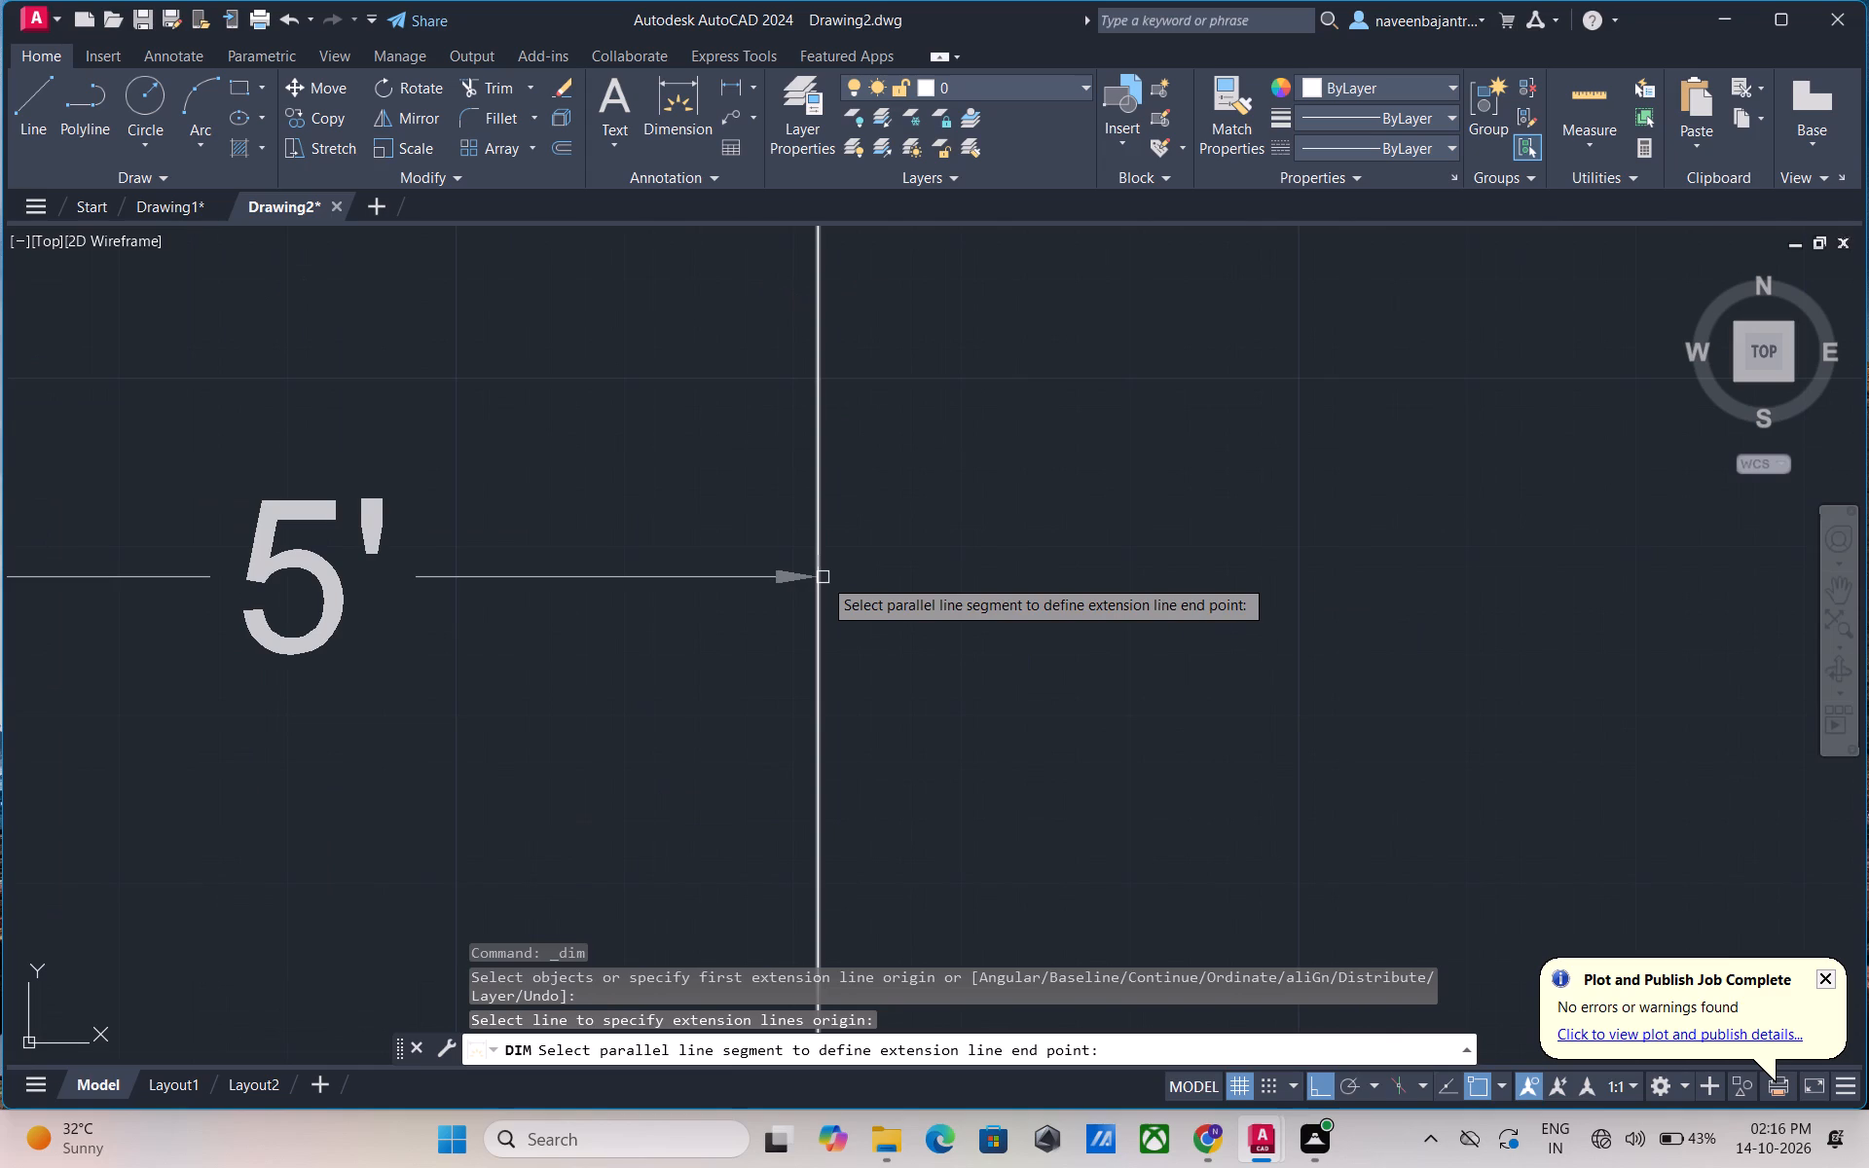
{"action": "left_click", "coordinate": [823, 577]}
{"action": "left_click", "coordinate": [823, 577]}
{"action": "key", "text": "Escape"}
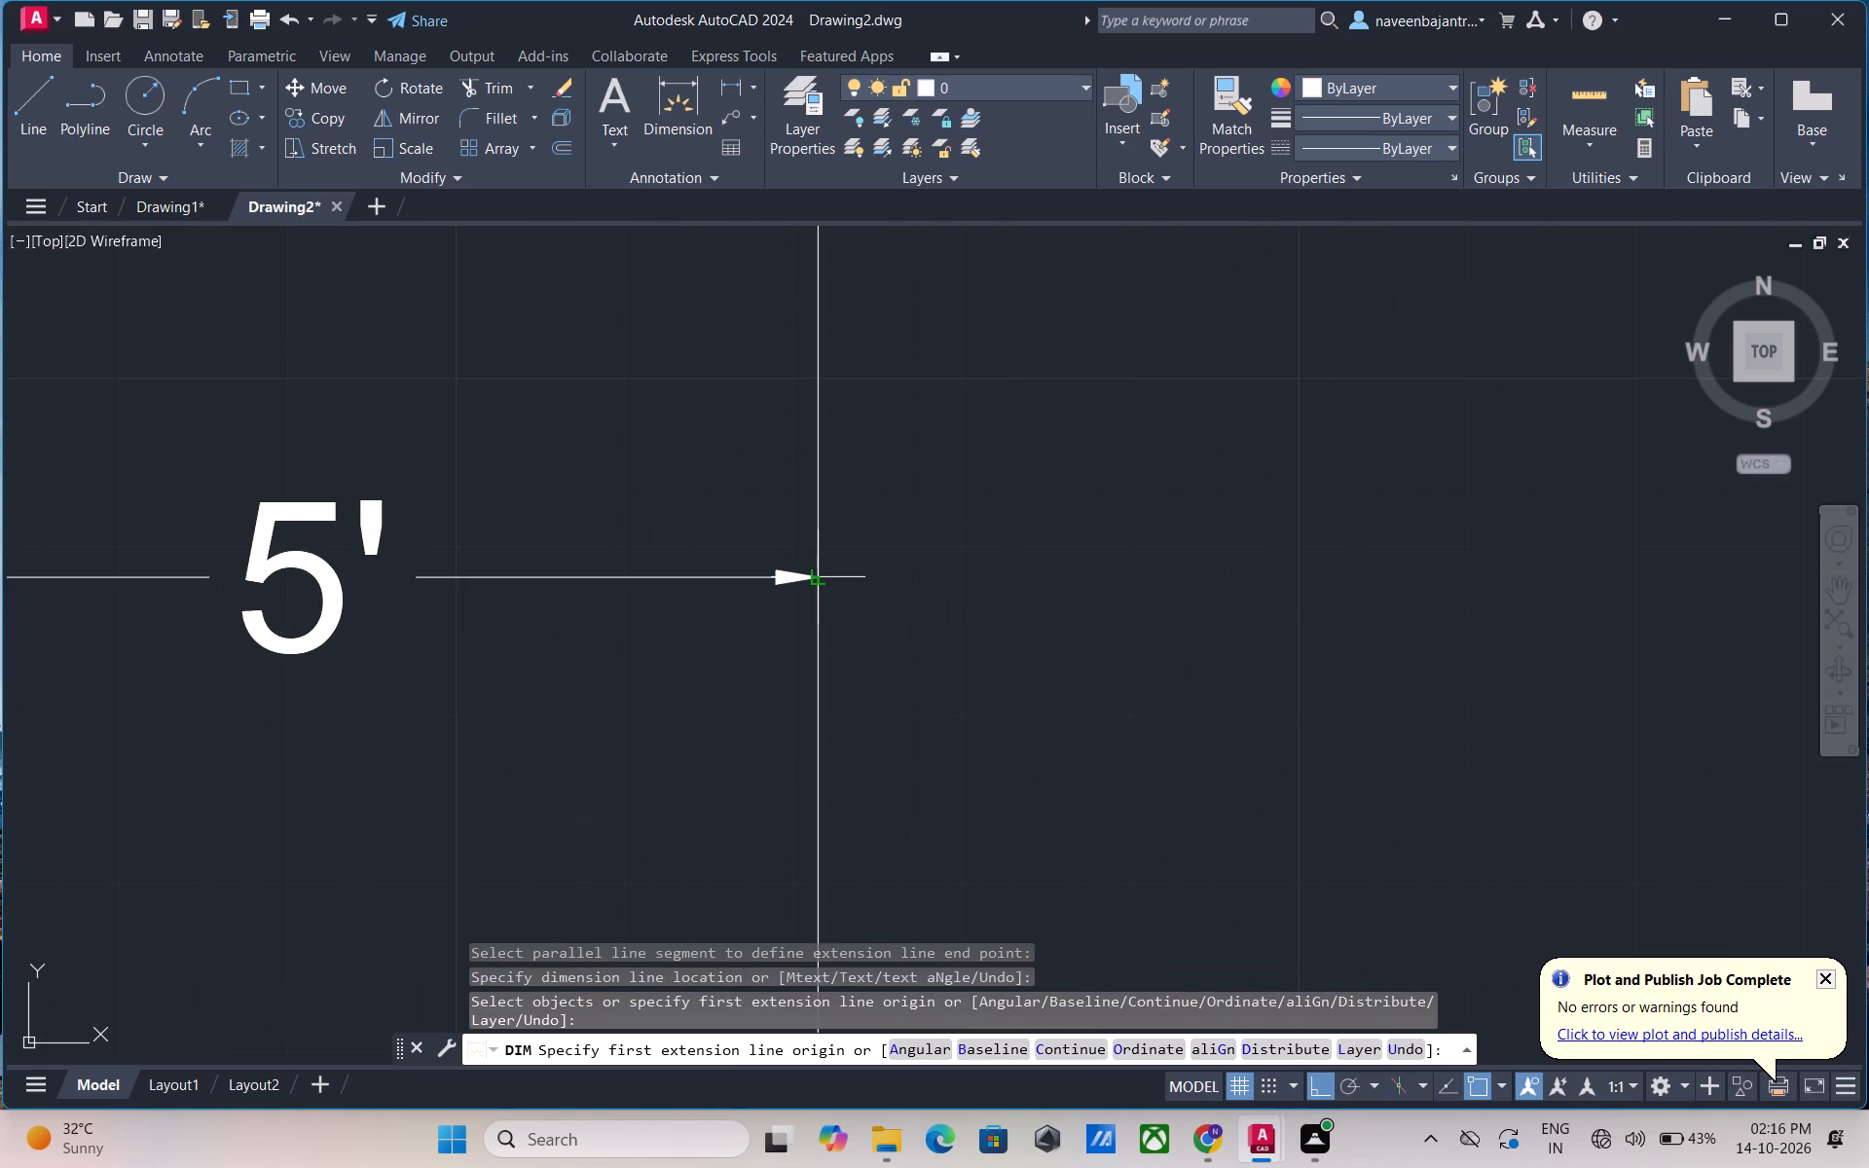
Dimension the vertical gap from the house's top-right exterior corner up to the top plot boundary.
{"action": "scroll", "coordinate": [964, 580], "scroll_direction": "down", "scroll_amount": 5}
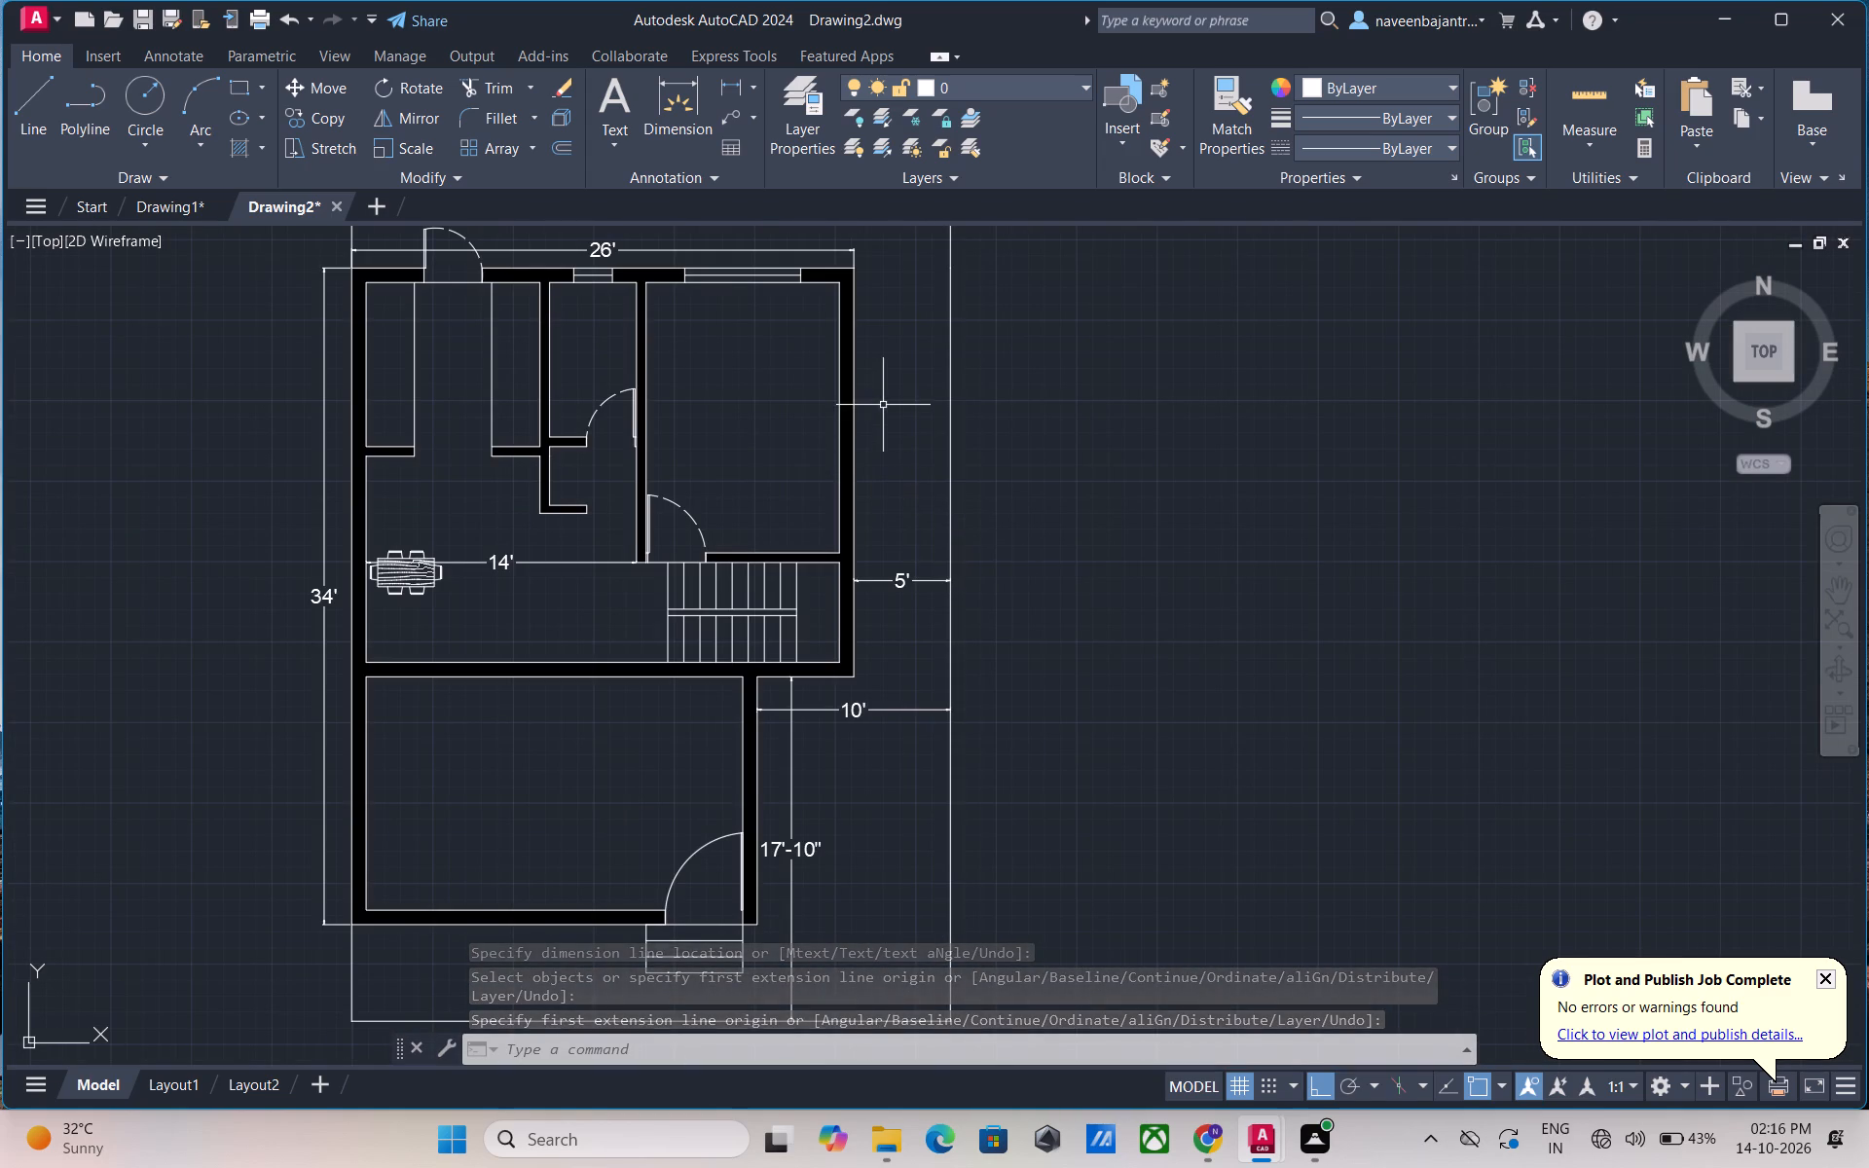
{"action": "middle_click_drag", "start_coordinate": [883, 405], "coordinate": [842, 683]}
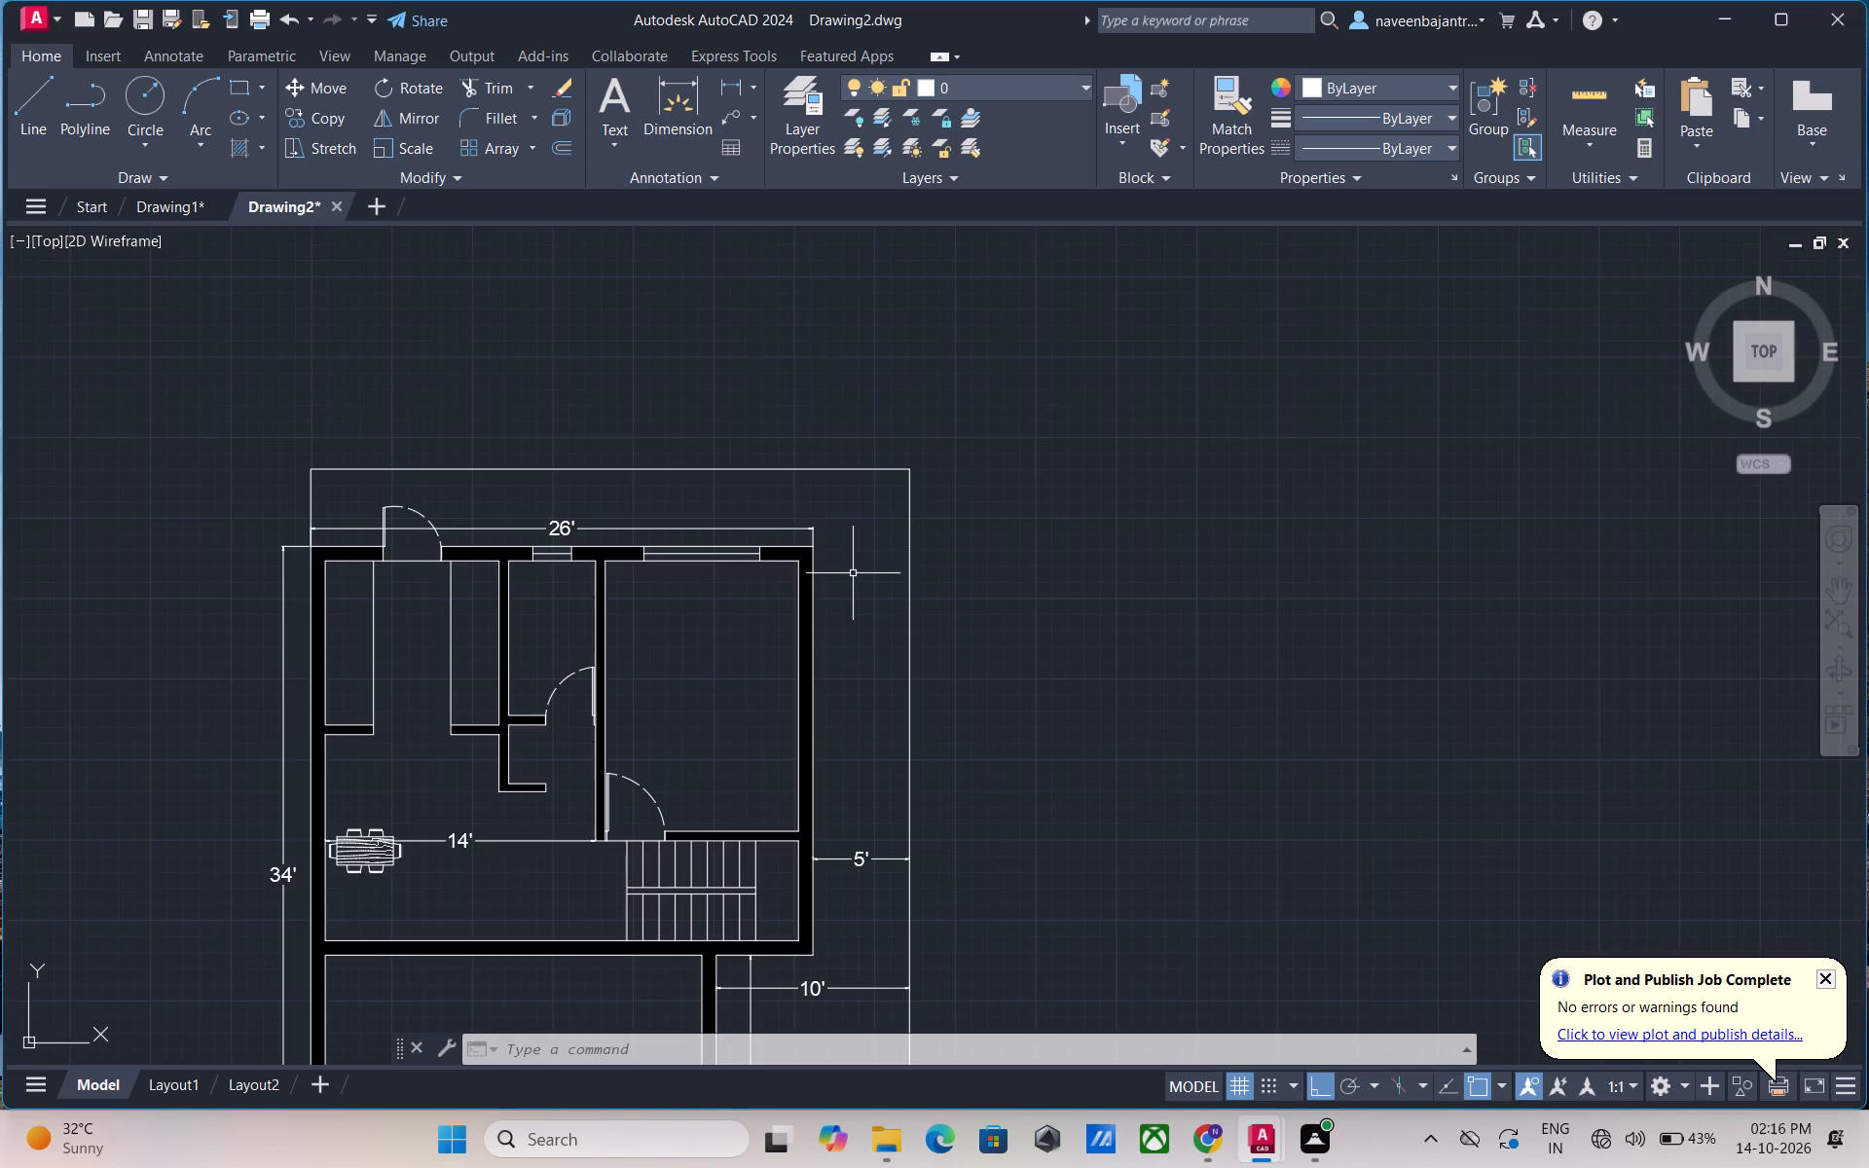
{"action": "scroll", "coordinate": [853, 571], "scroll_direction": "up", "scroll_amount": 2}
{"action": "left_click", "coordinate": [660, 97]}
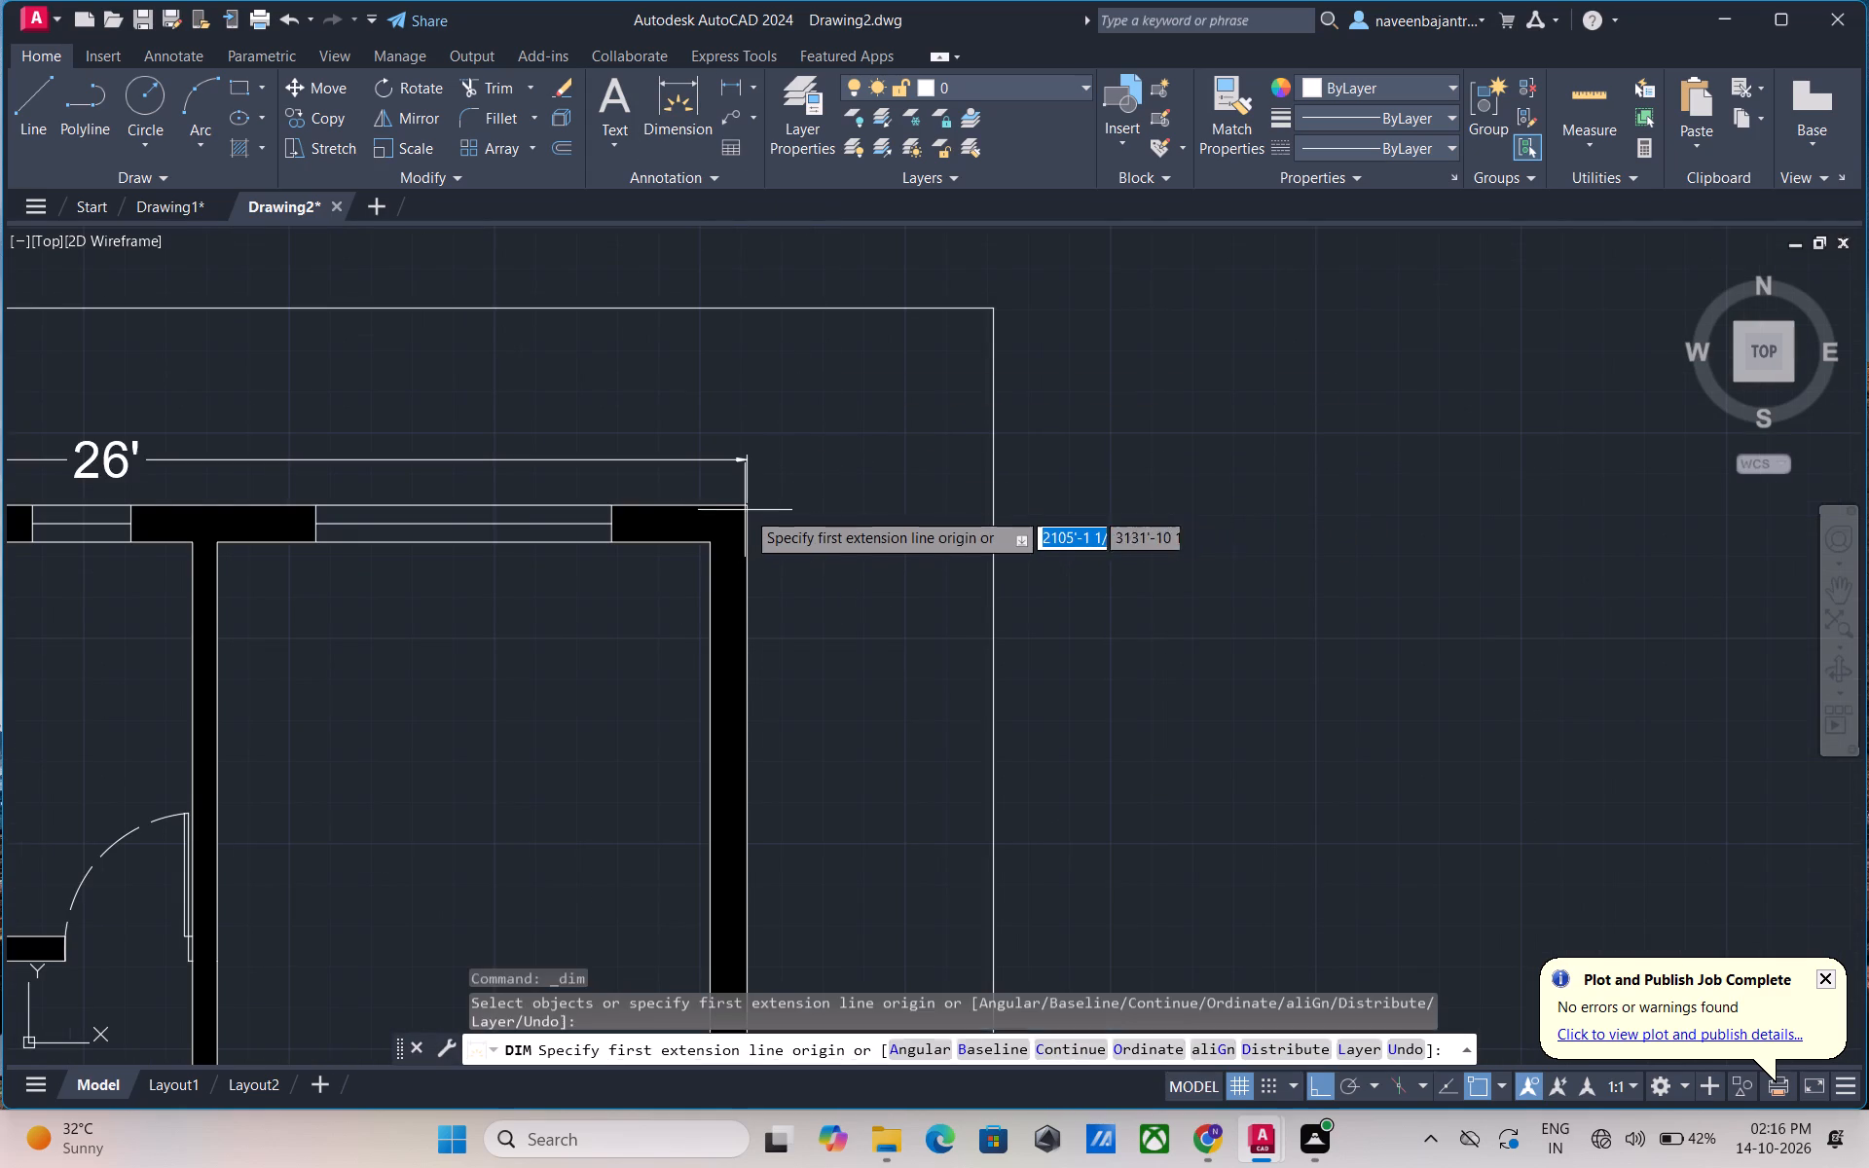
{"action": "scroll", "coordinate": [749, 511], "scroll_direction": "up", "scroll_amount": 5}
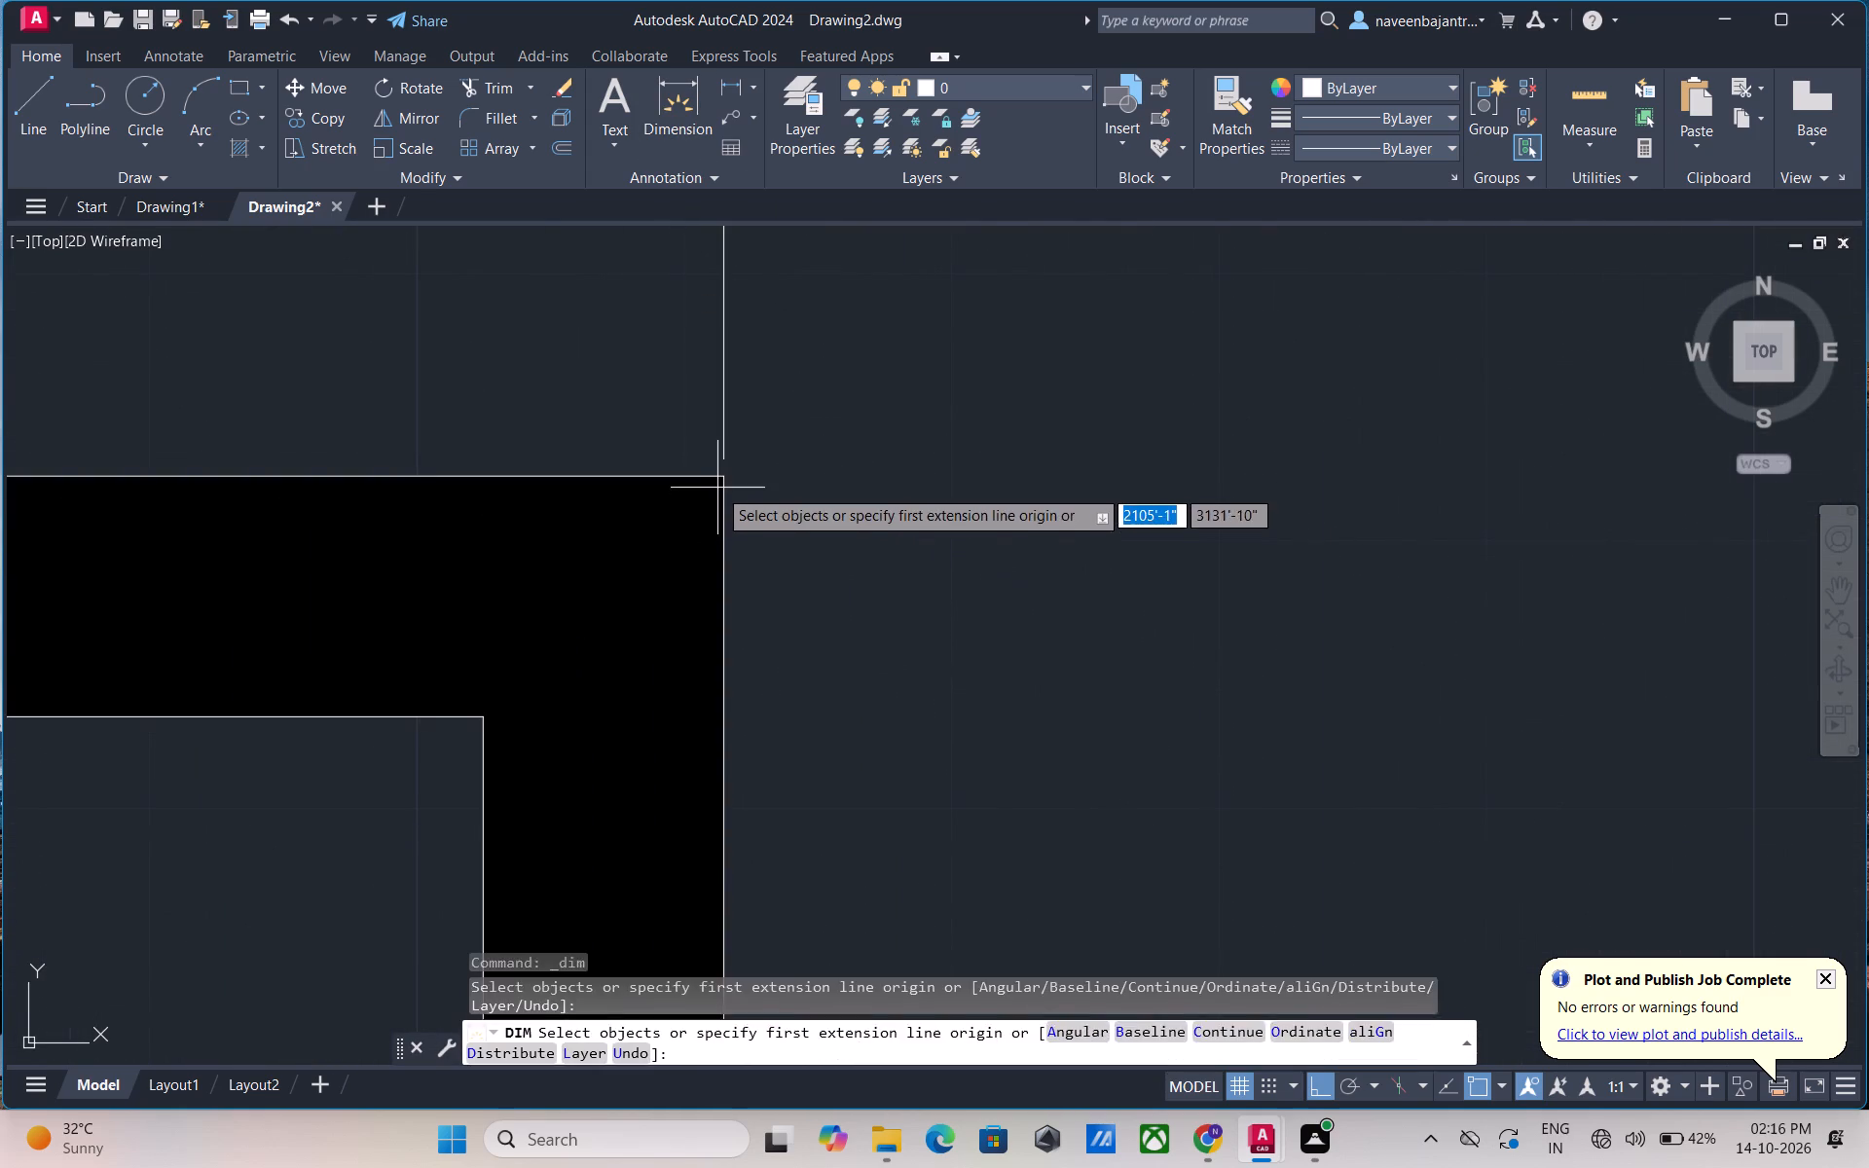
{"action": "left_click", "coordinate": [720, 480]}
{"action": "scroll", "coordinate": [720, 480], "scroll_direction": "down", "scroll_amount": 4}
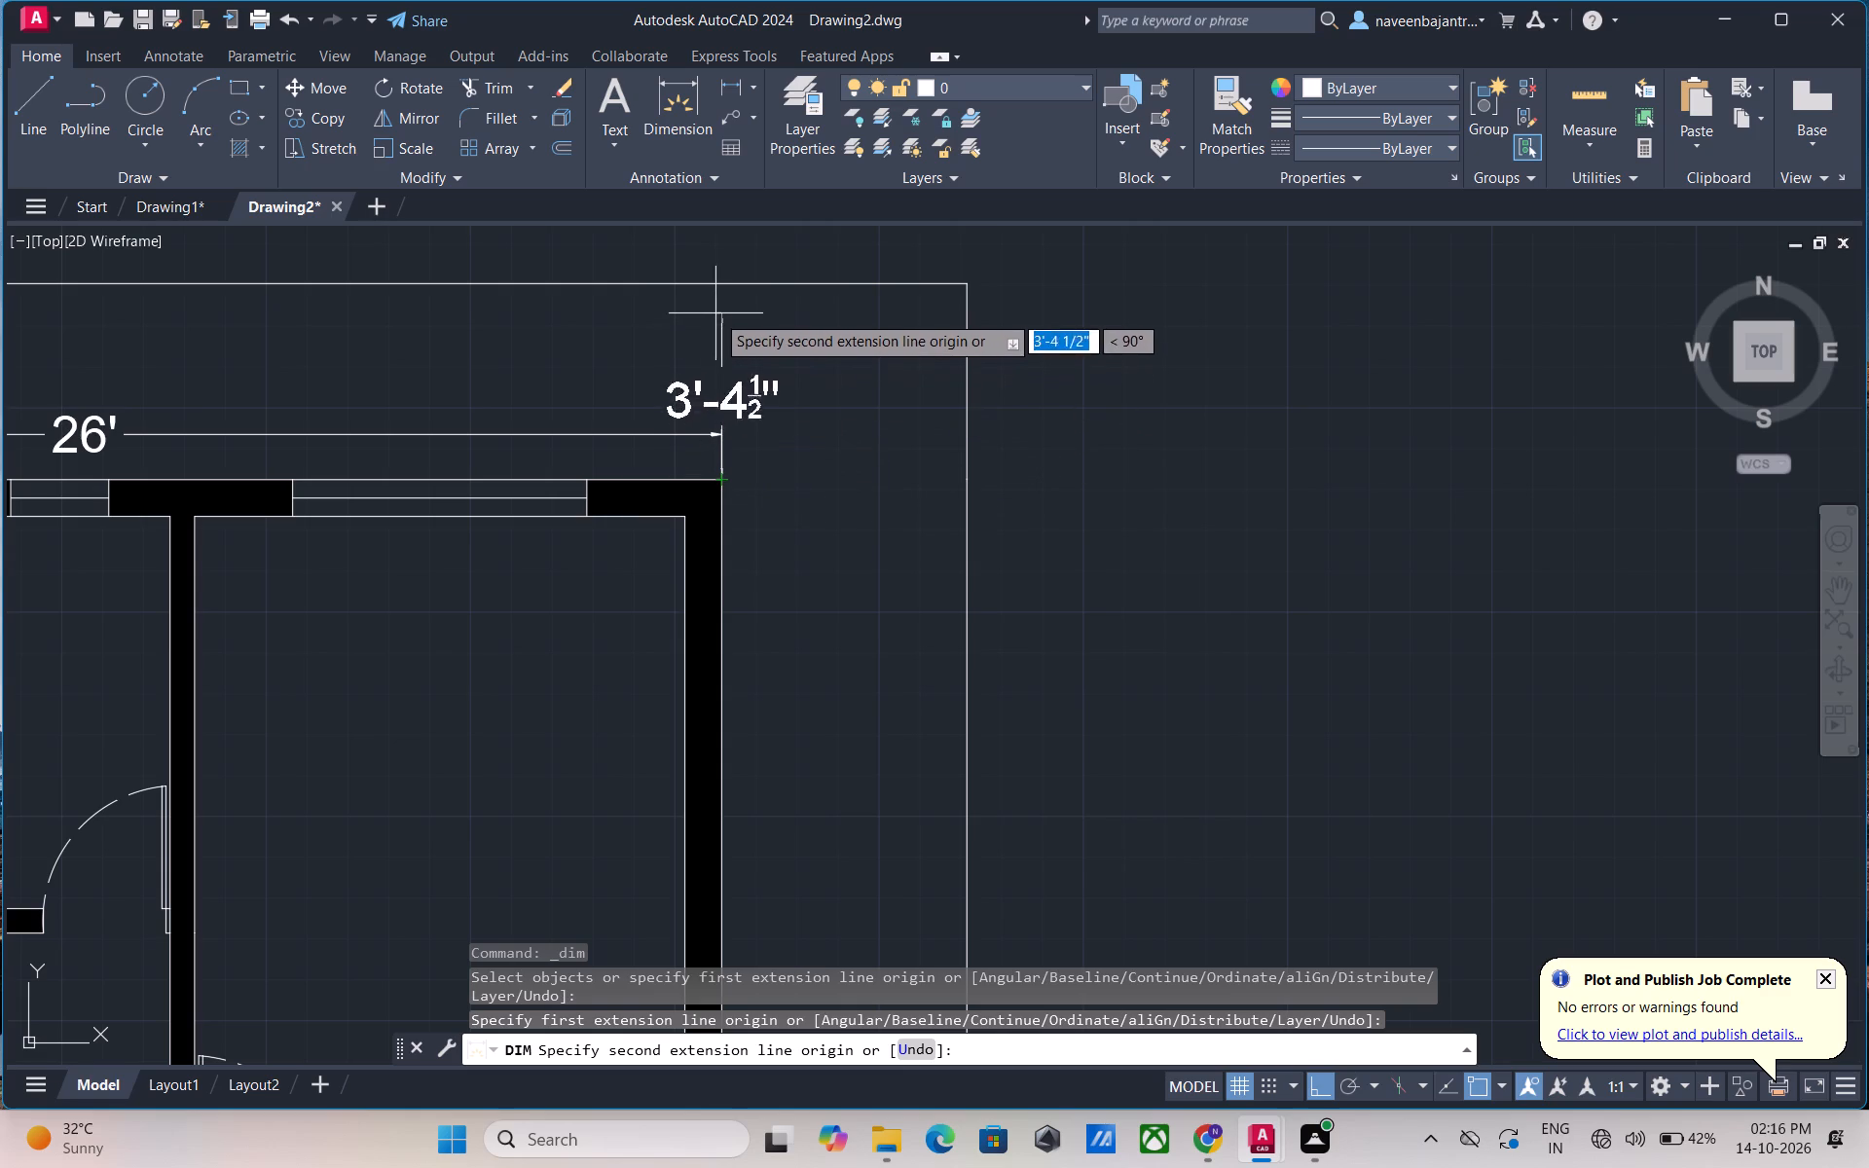
{"action": "left_click", "coordinate": [720, 283]}
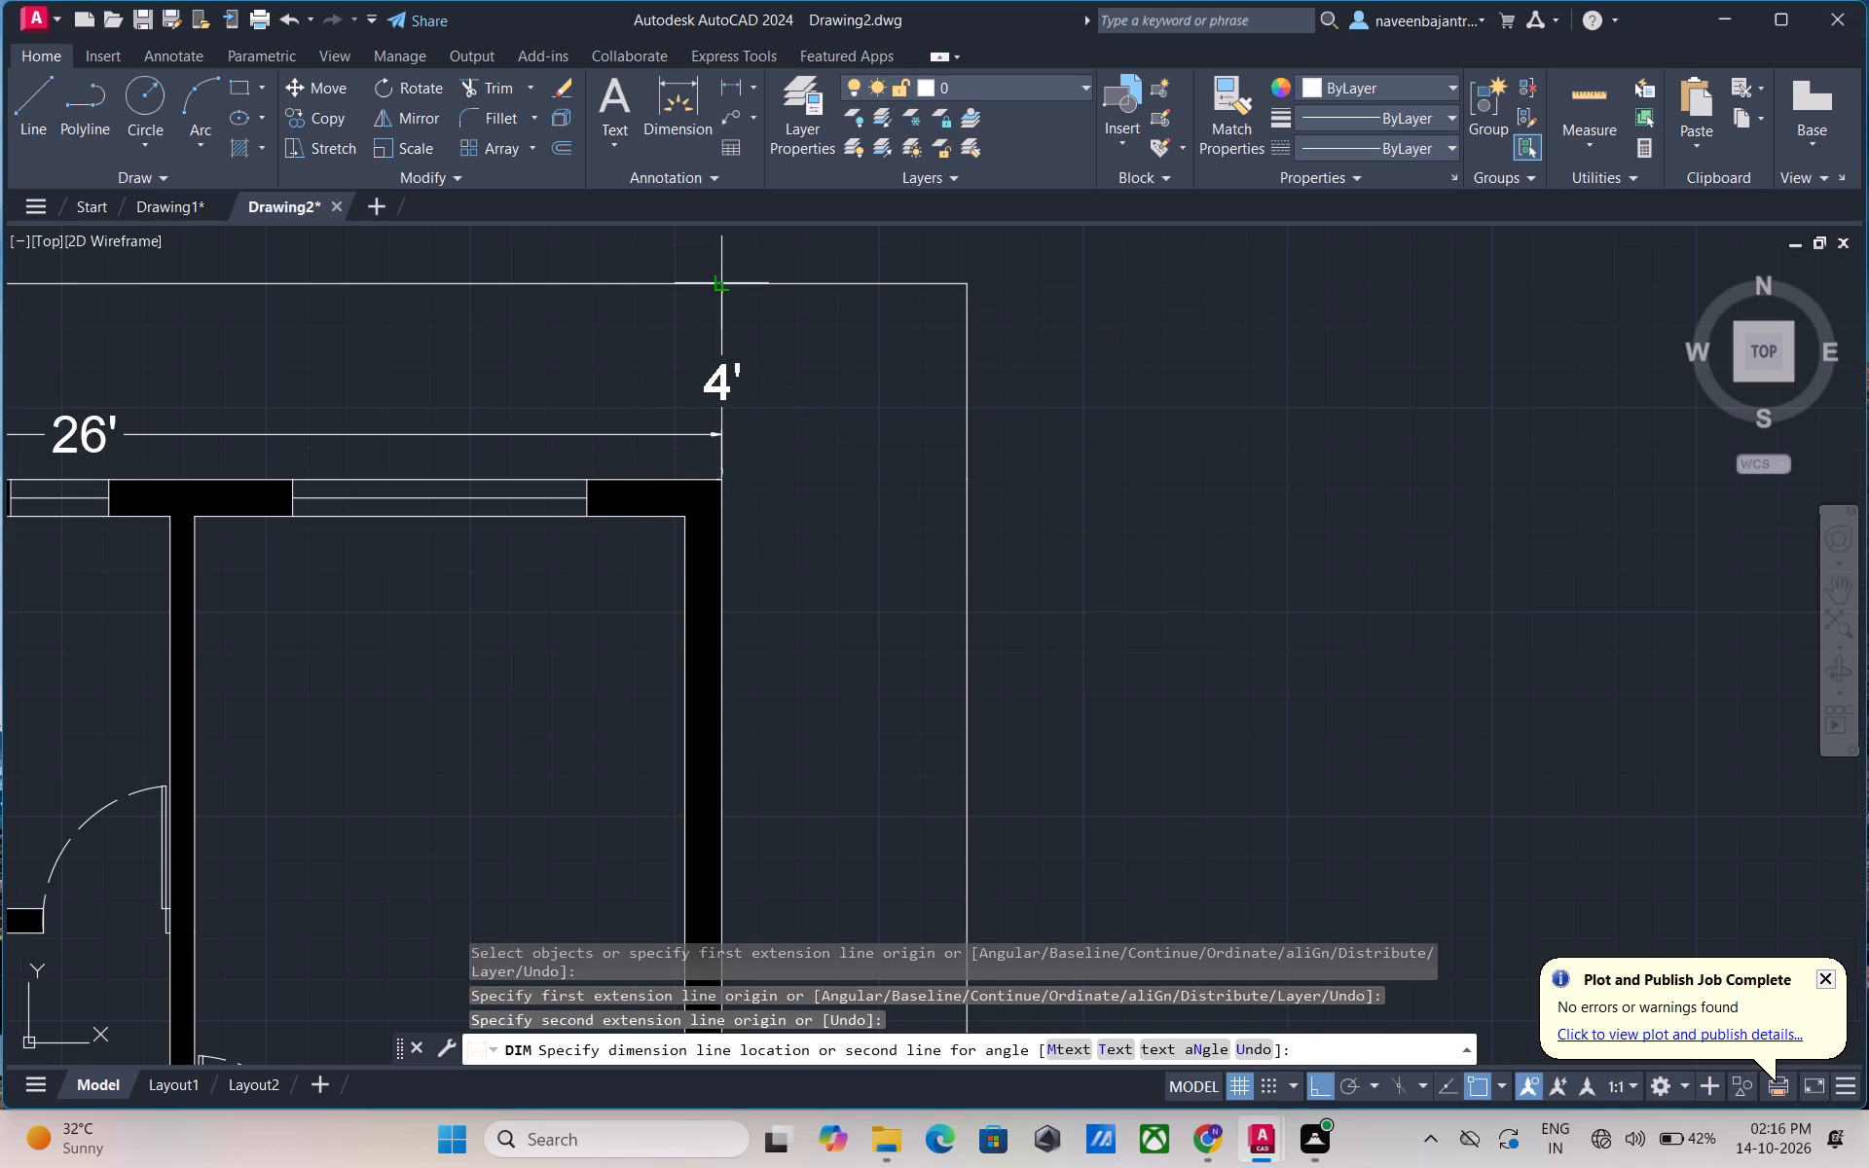
{"action": "left_click", "coordinate": [720, 283]}
{"action": "key", "text": "Escape"}
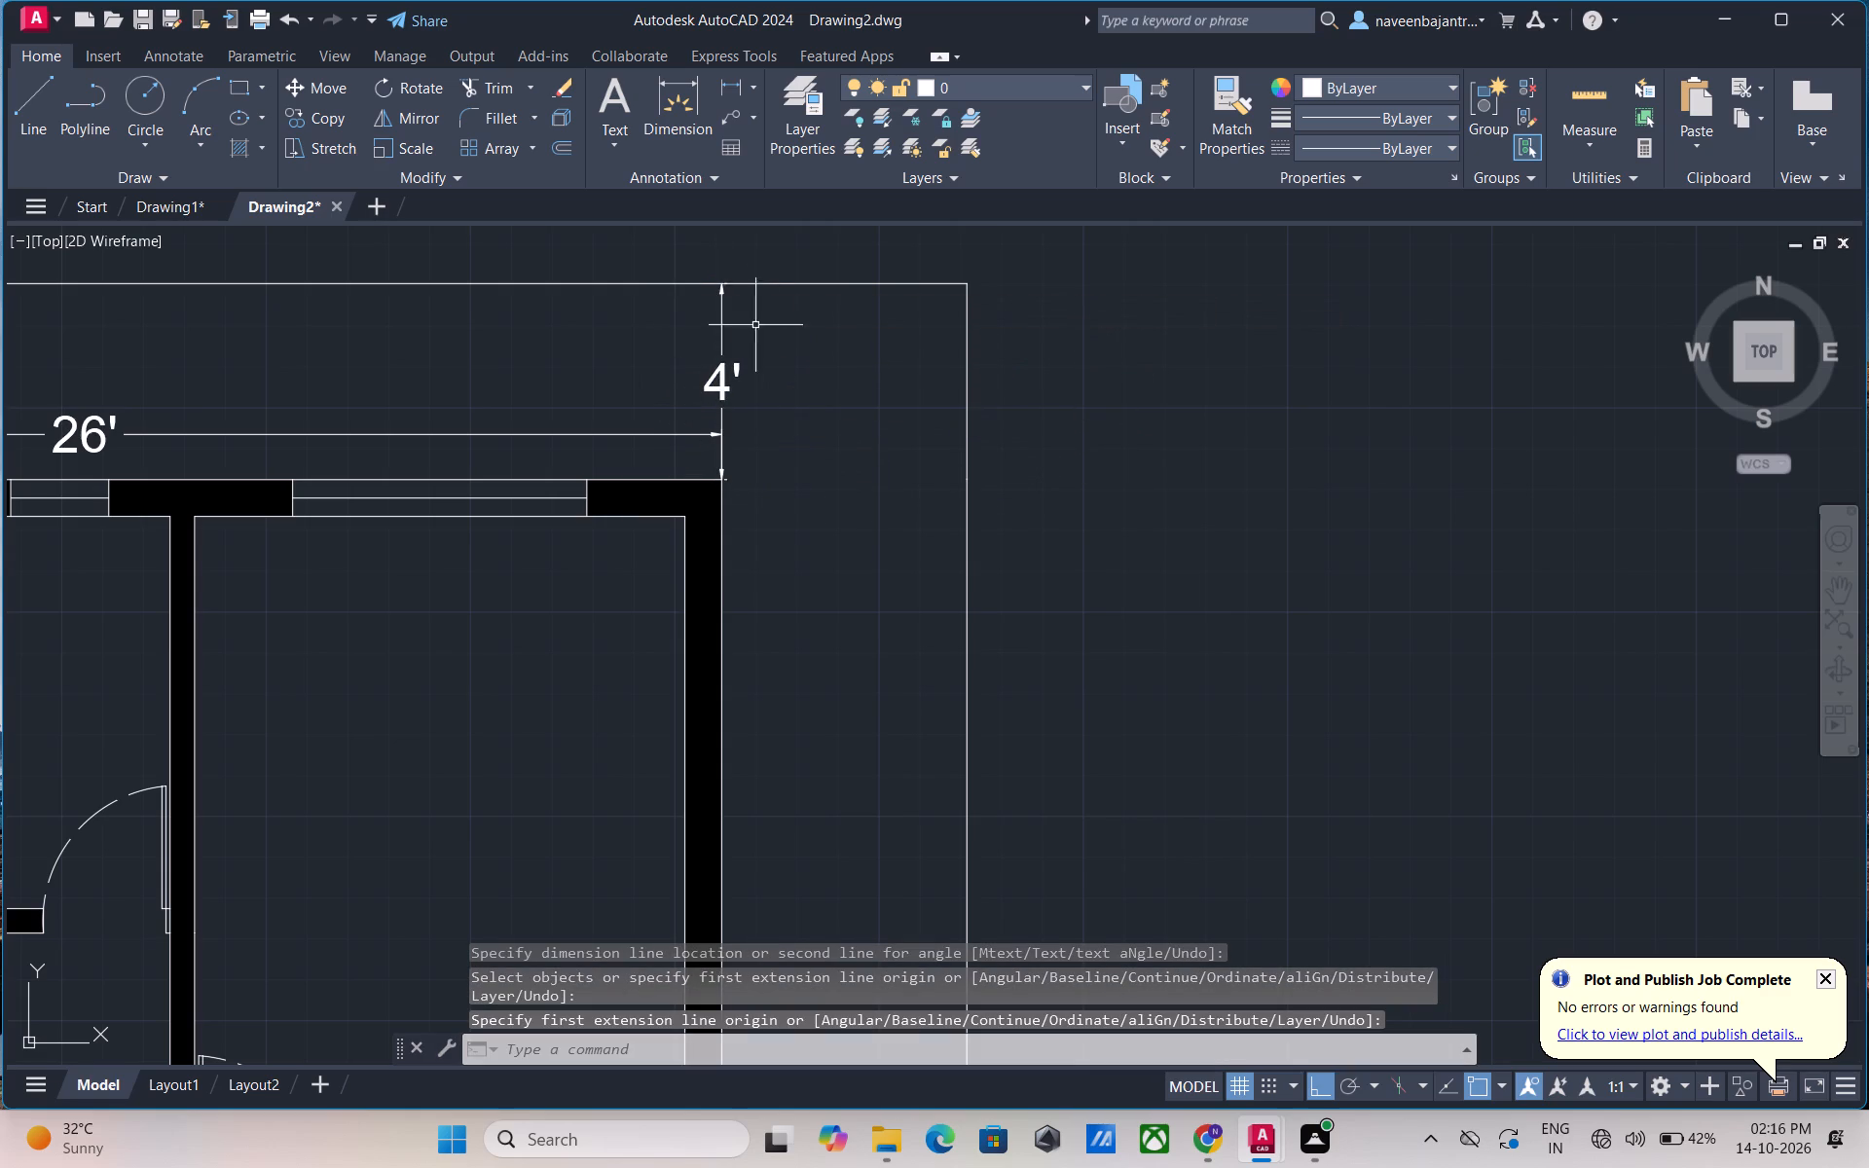
Dimension the vertical gap from the lower room's bottom exterior wall to the bottom plot boundary, left of the entrance steps.
{"action": "scroll", "coordinate": [846, 440], "scroll_direction": "down", "scroll_amount": 3}
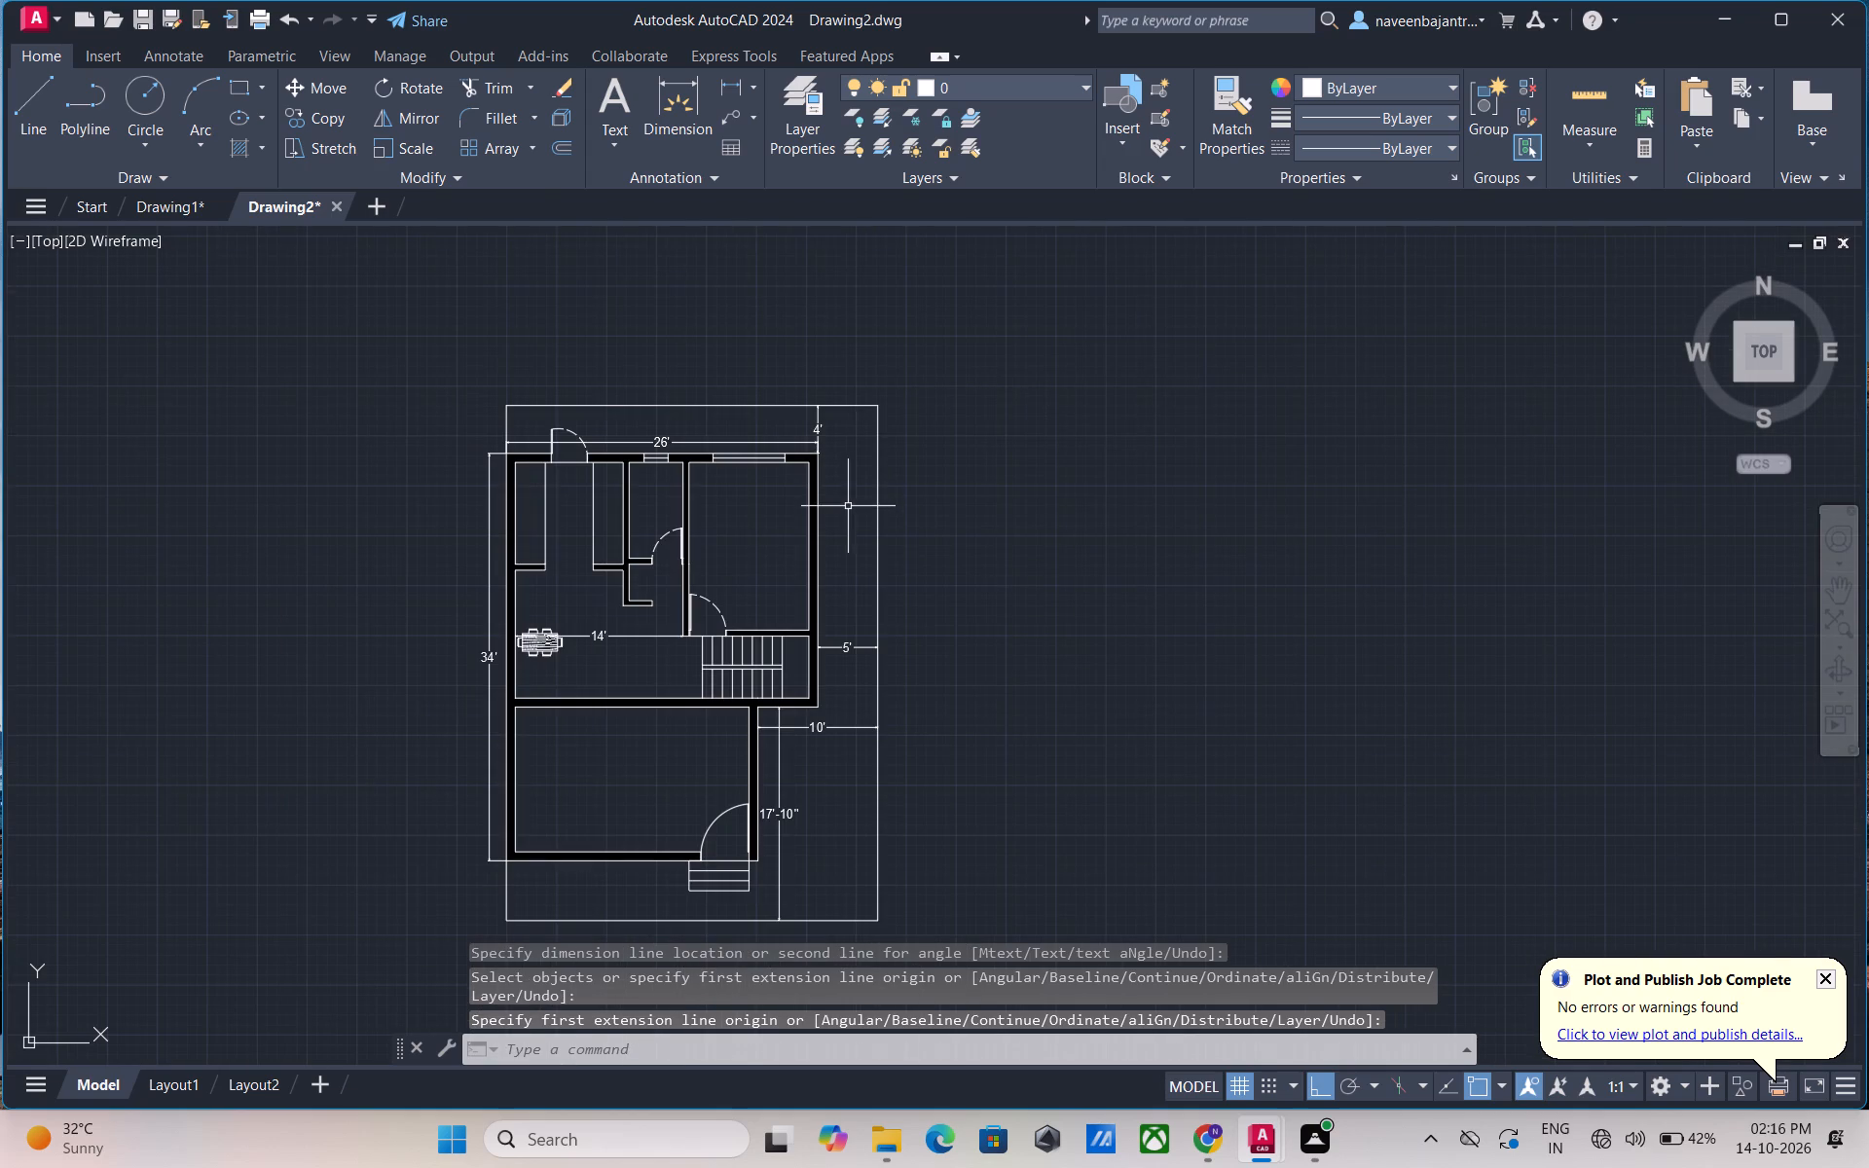
{"action": "middle_click_drag", "start_coordinate": [844, 526], "coordinate": [885, 436]}
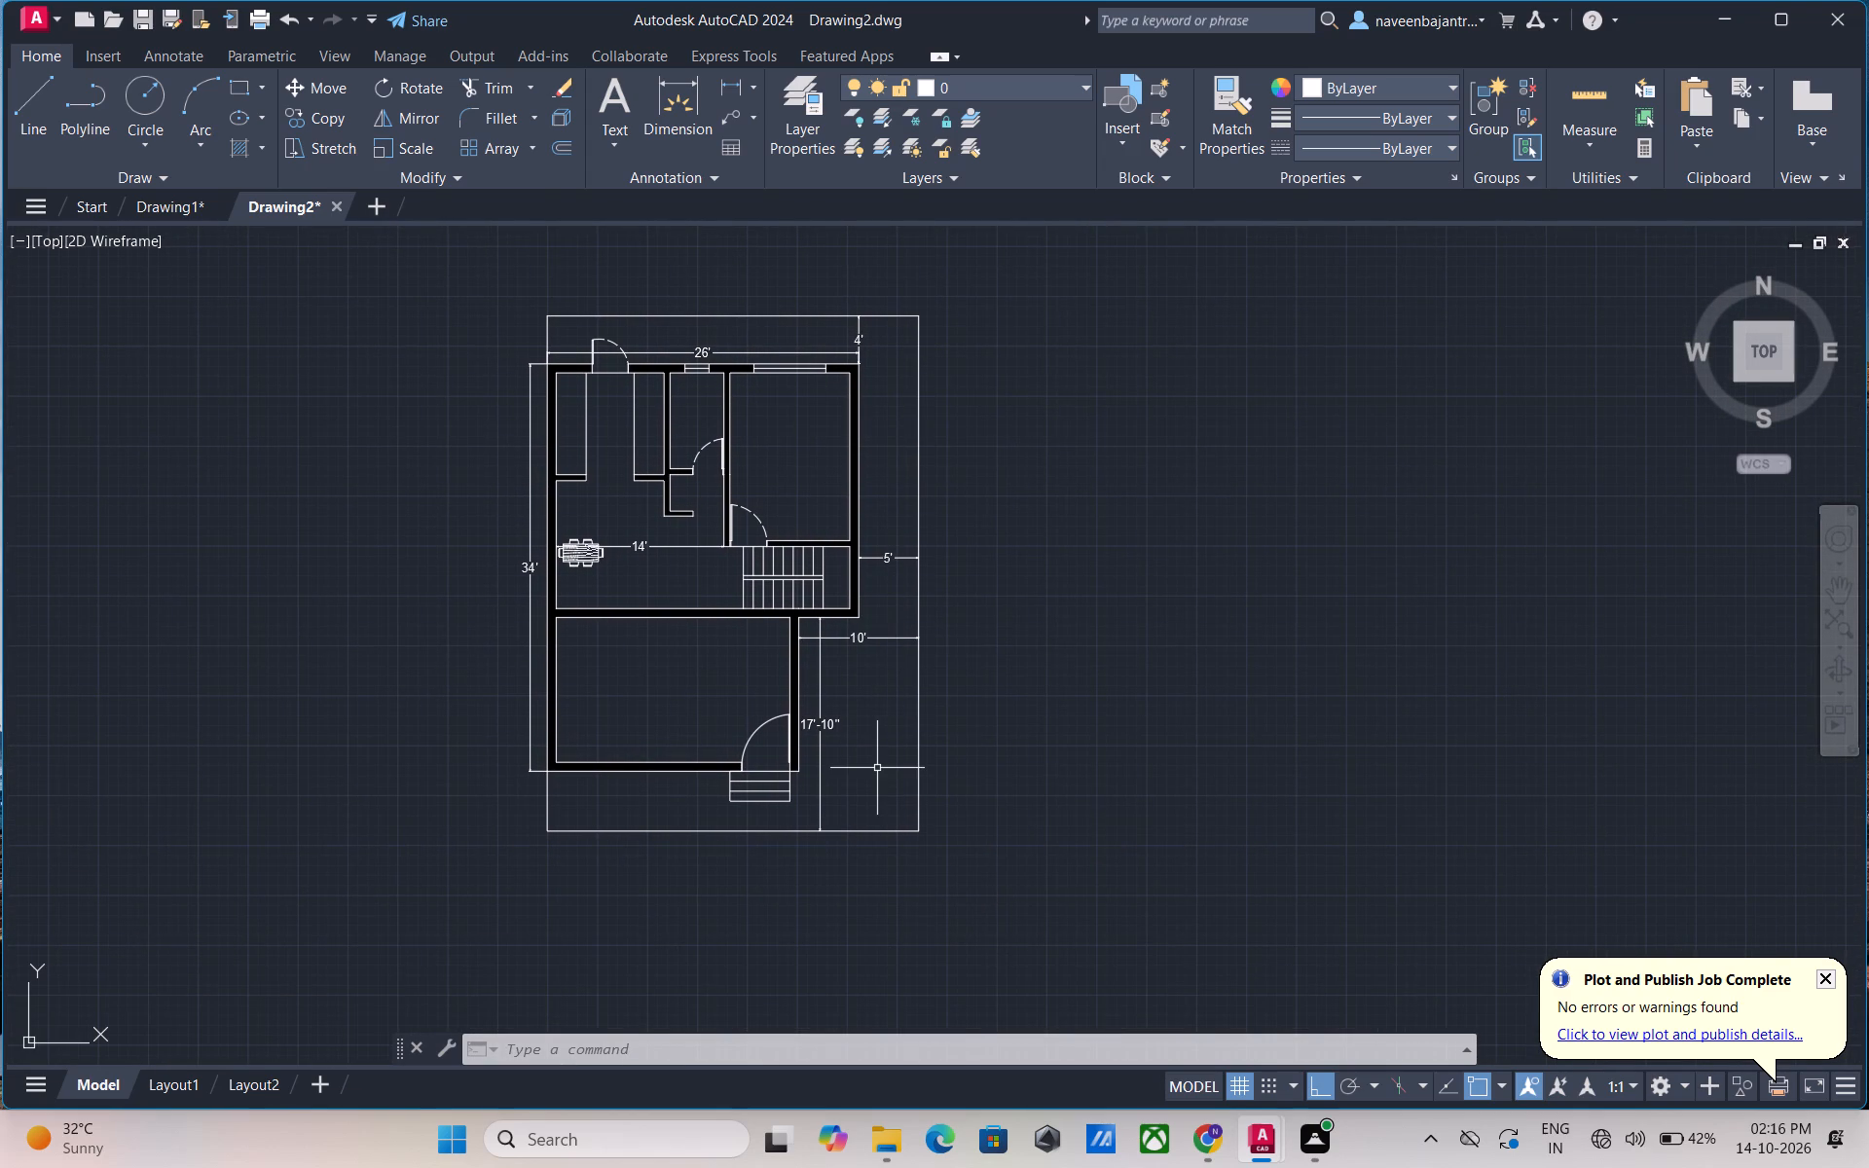
{"action": "middle_click_drag", "start_coordinate": [877, 766], "coordinate": [973, 660]}
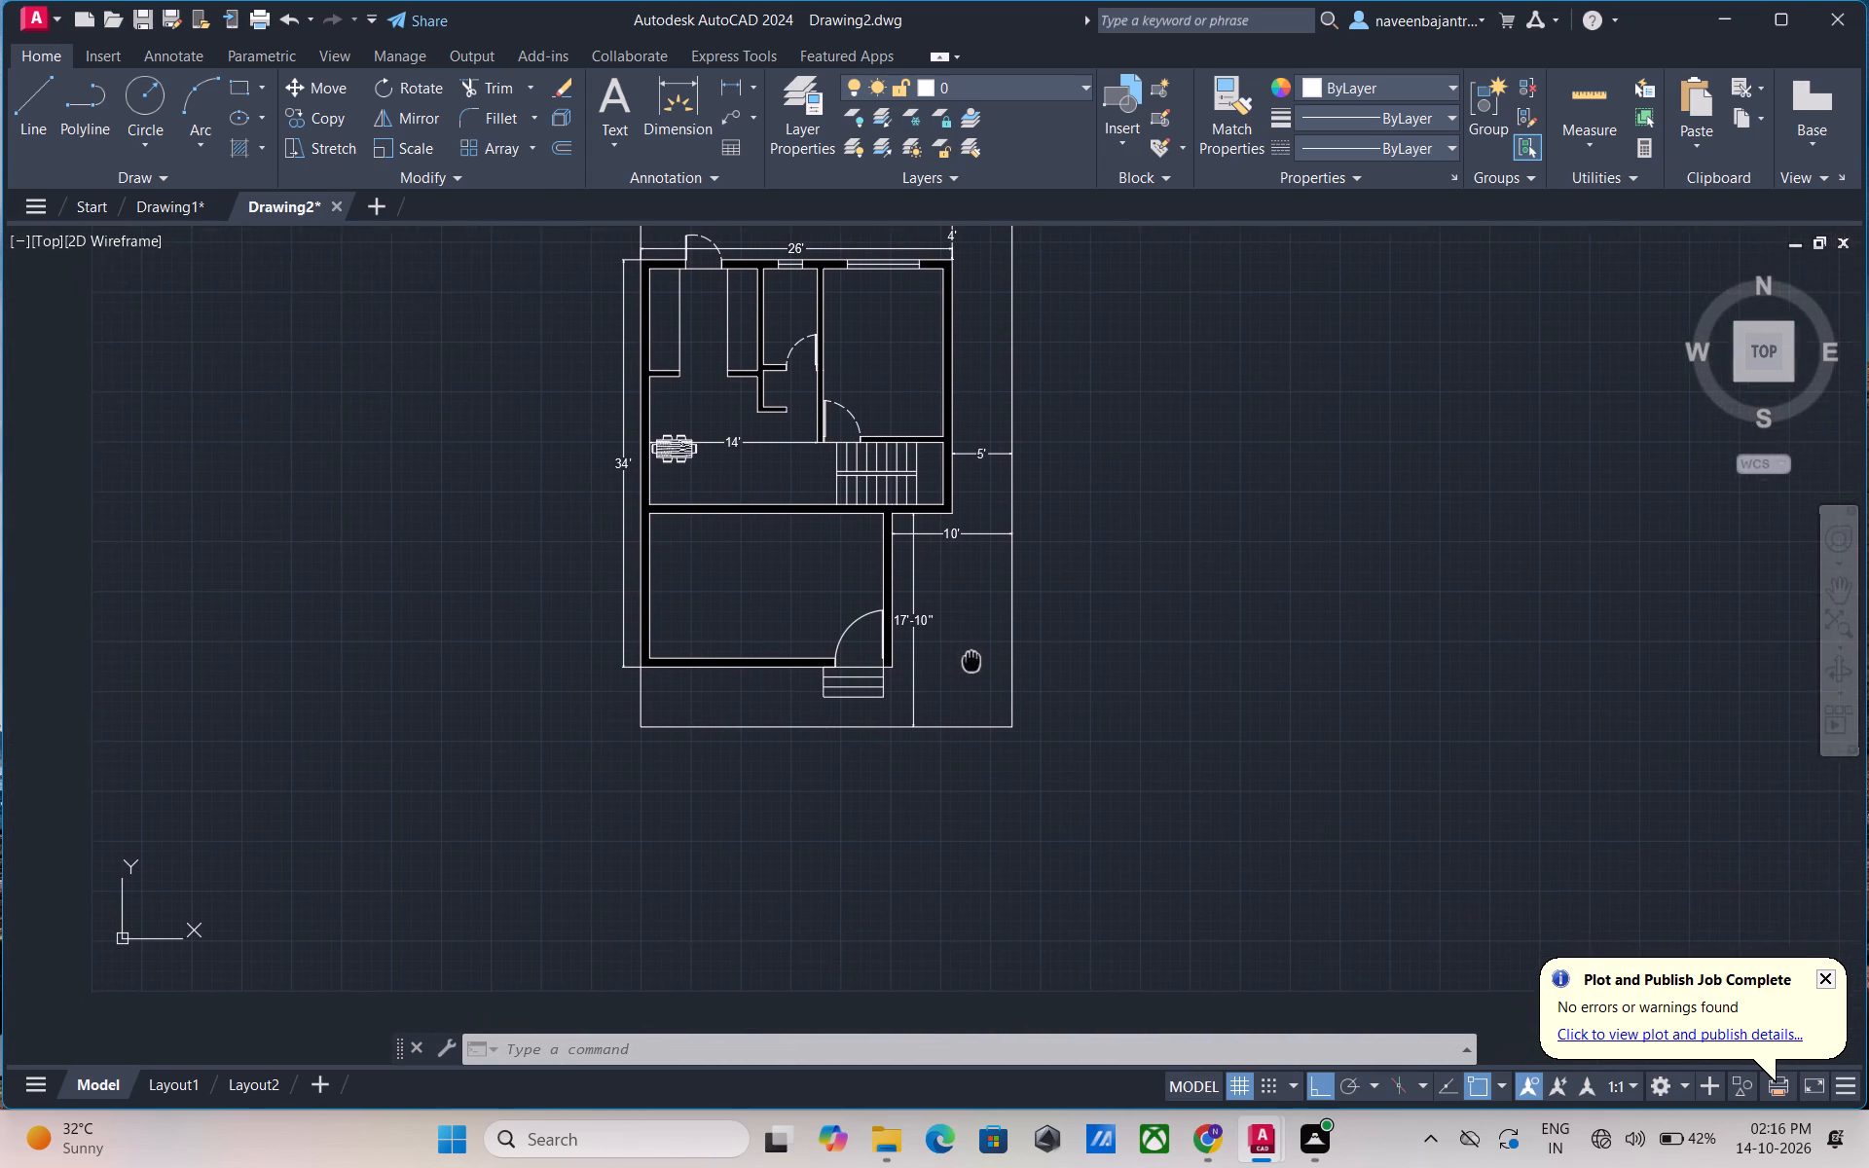
{"action": "middle_click_drag", "start_coordinate": [973, 660], "coordinate": [981, 652]}
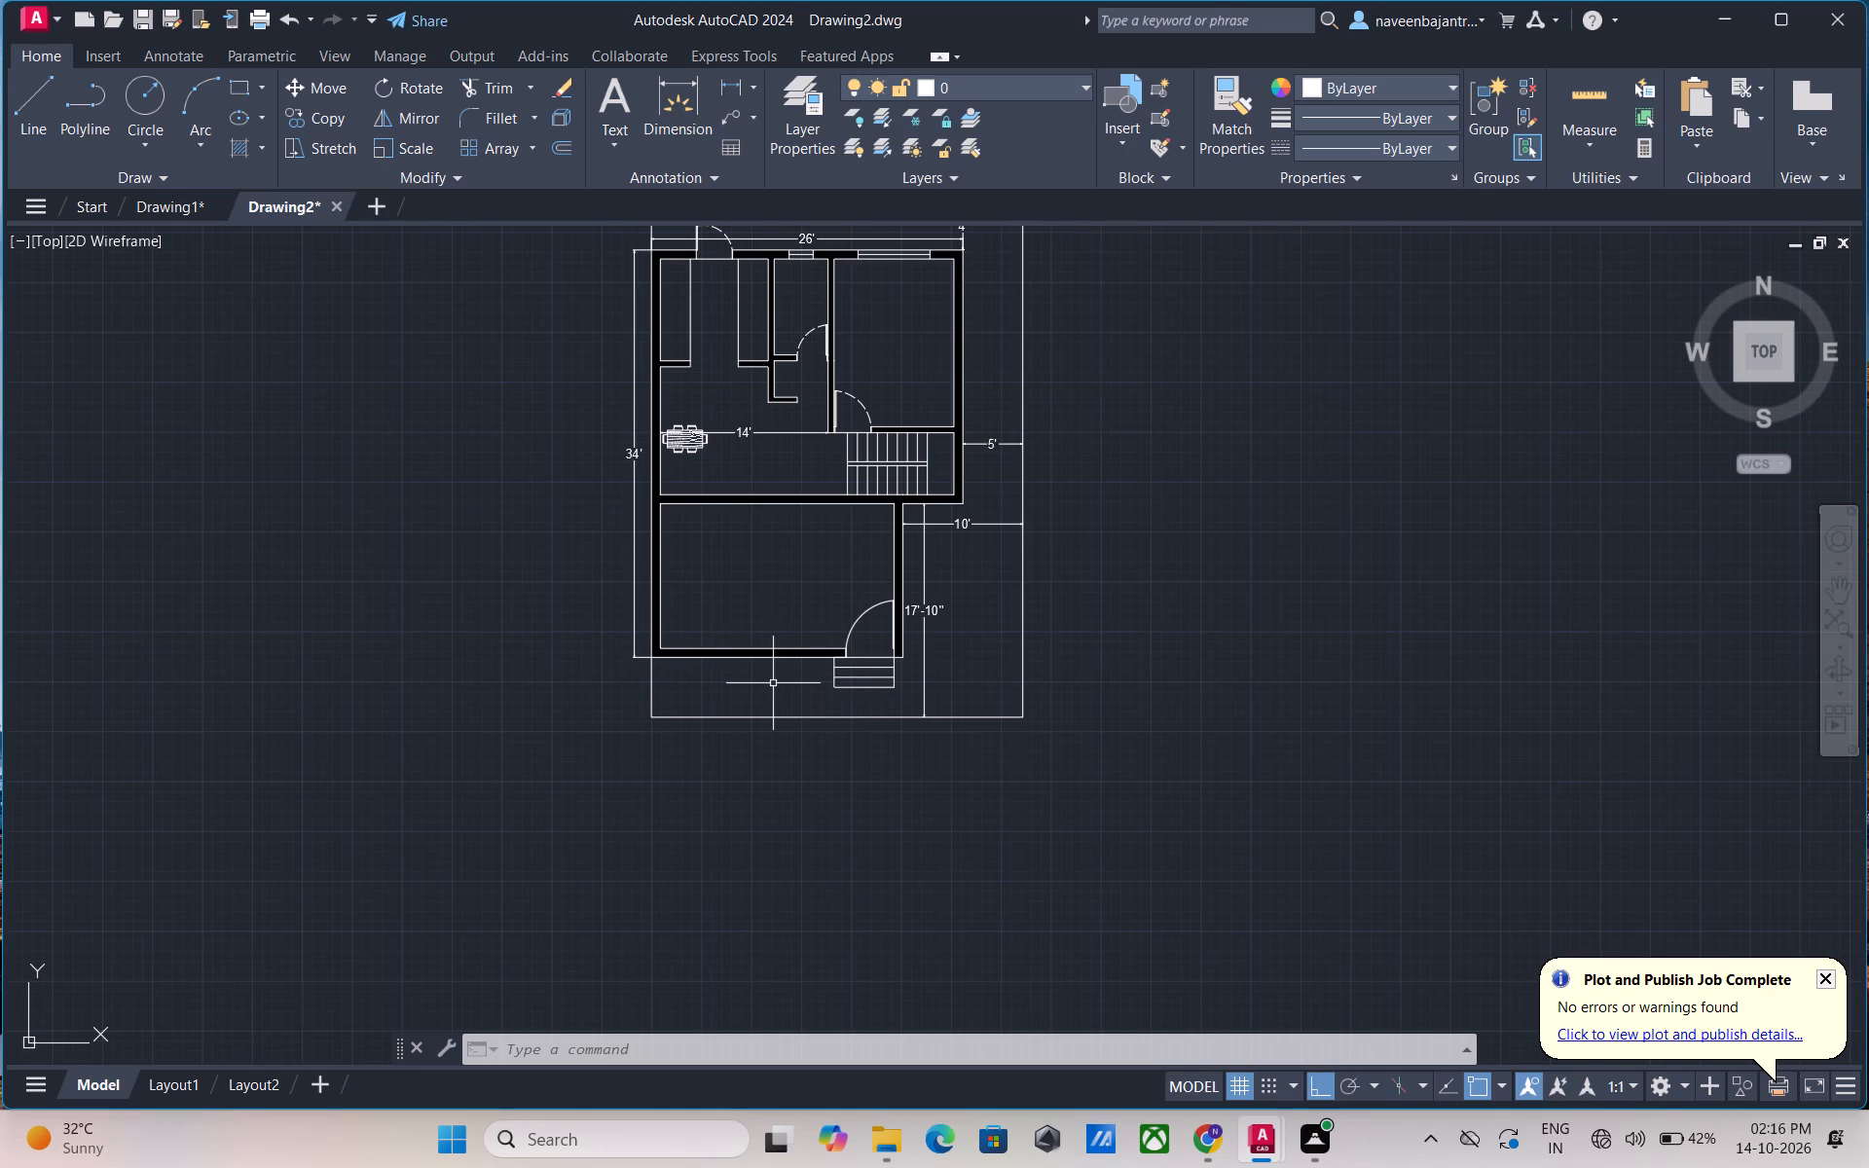
{"action": "scroll", "coordinate": [728, 683], "scroll_direction": "up", "scroll_amount": 2}
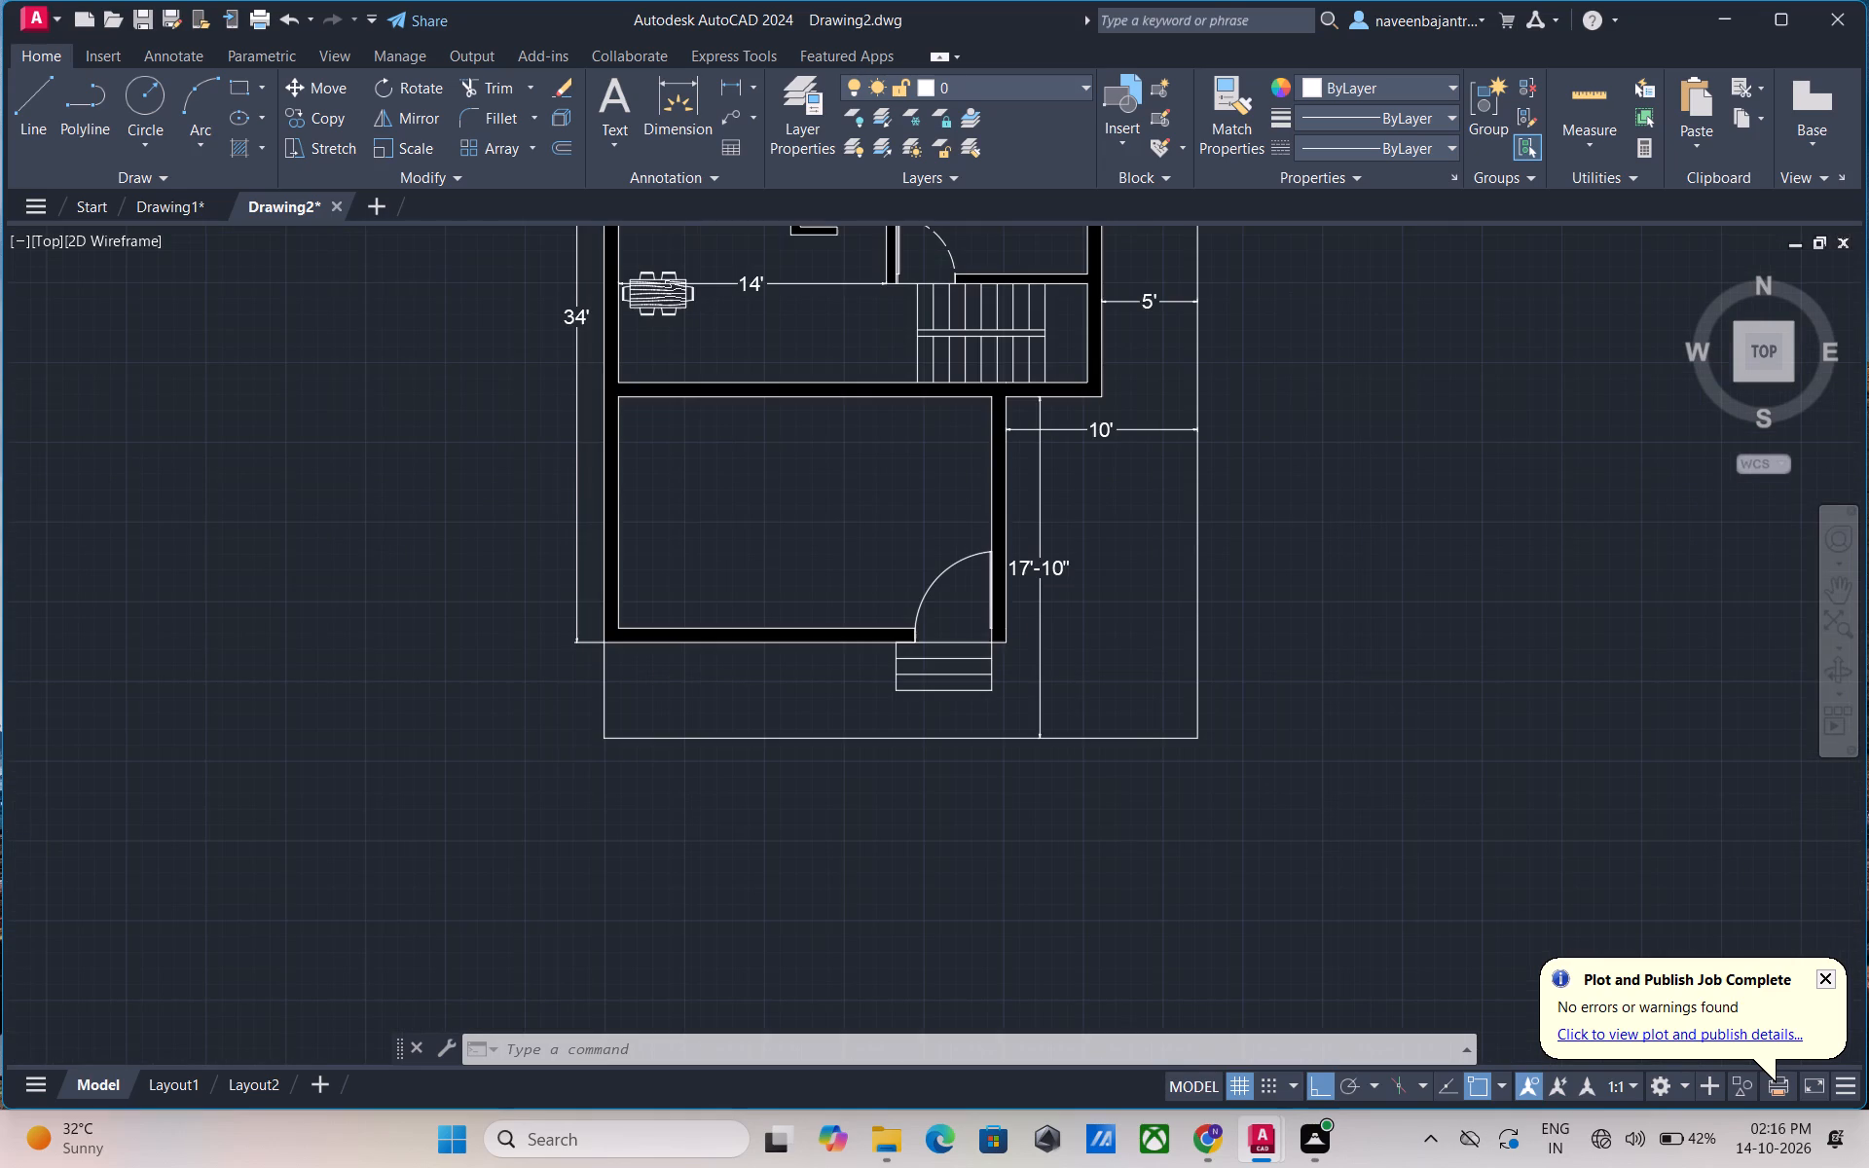
{"action": "scroll", "coordinate": [728, 683], "scroll_direction": "up", "scroll_amount": 1}
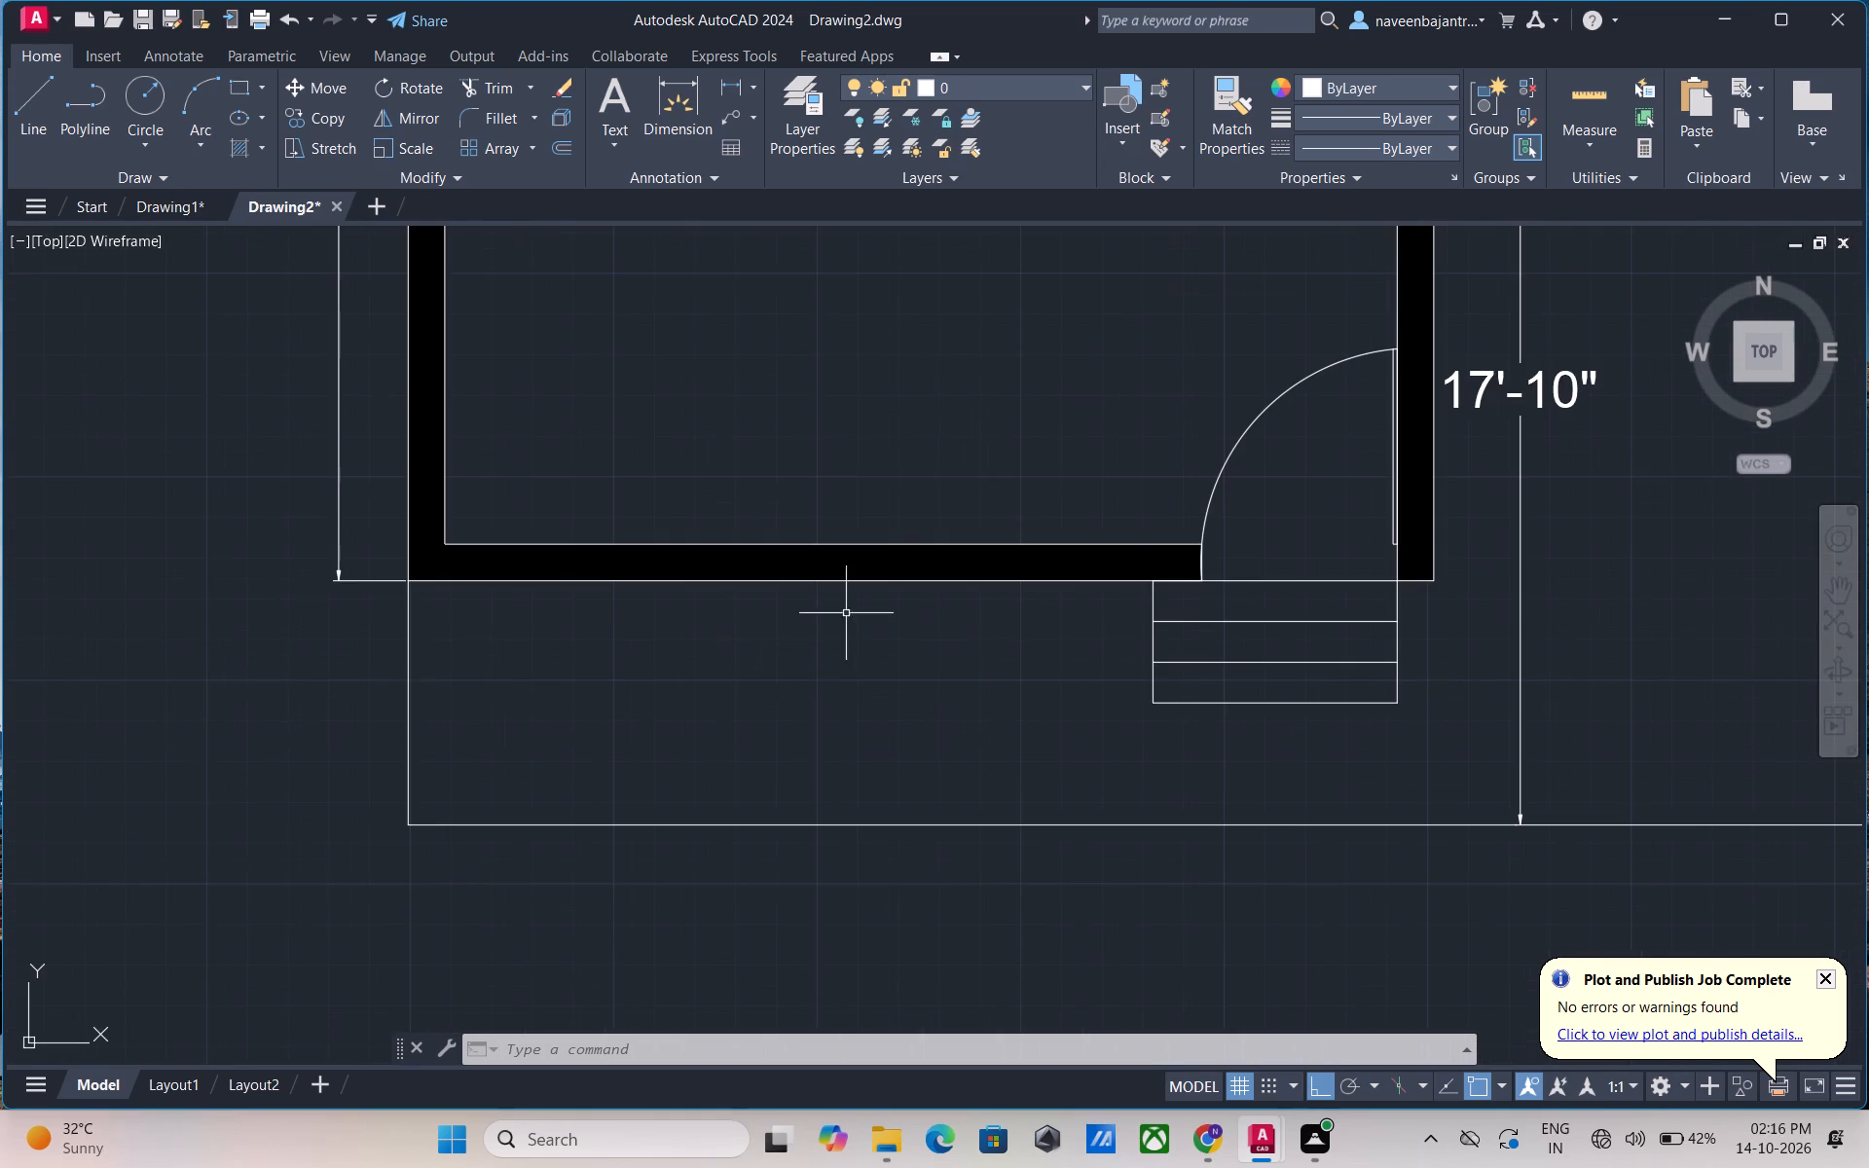
{"action": "left_click", "coordinate": [669, 125]}
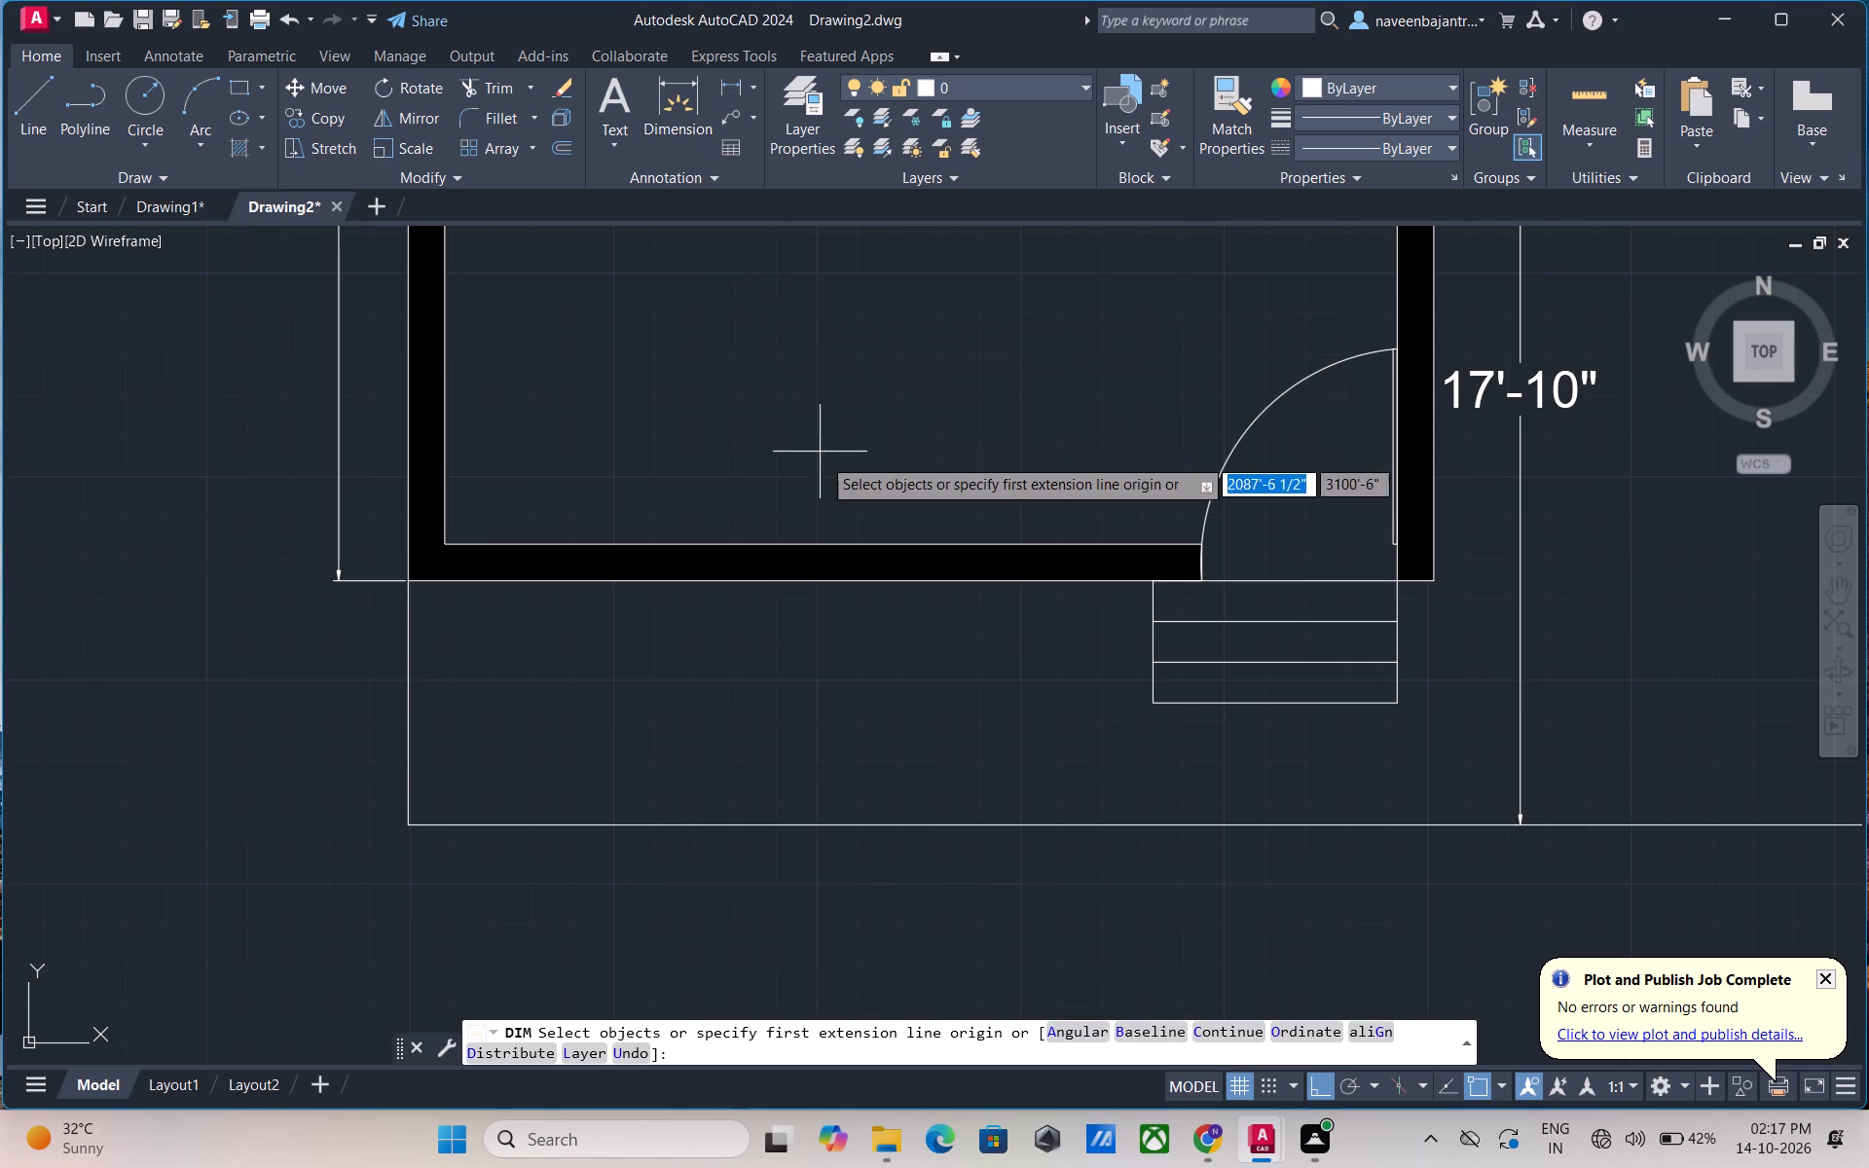
{"action": "left_click", "coordinate": [878, 581]}
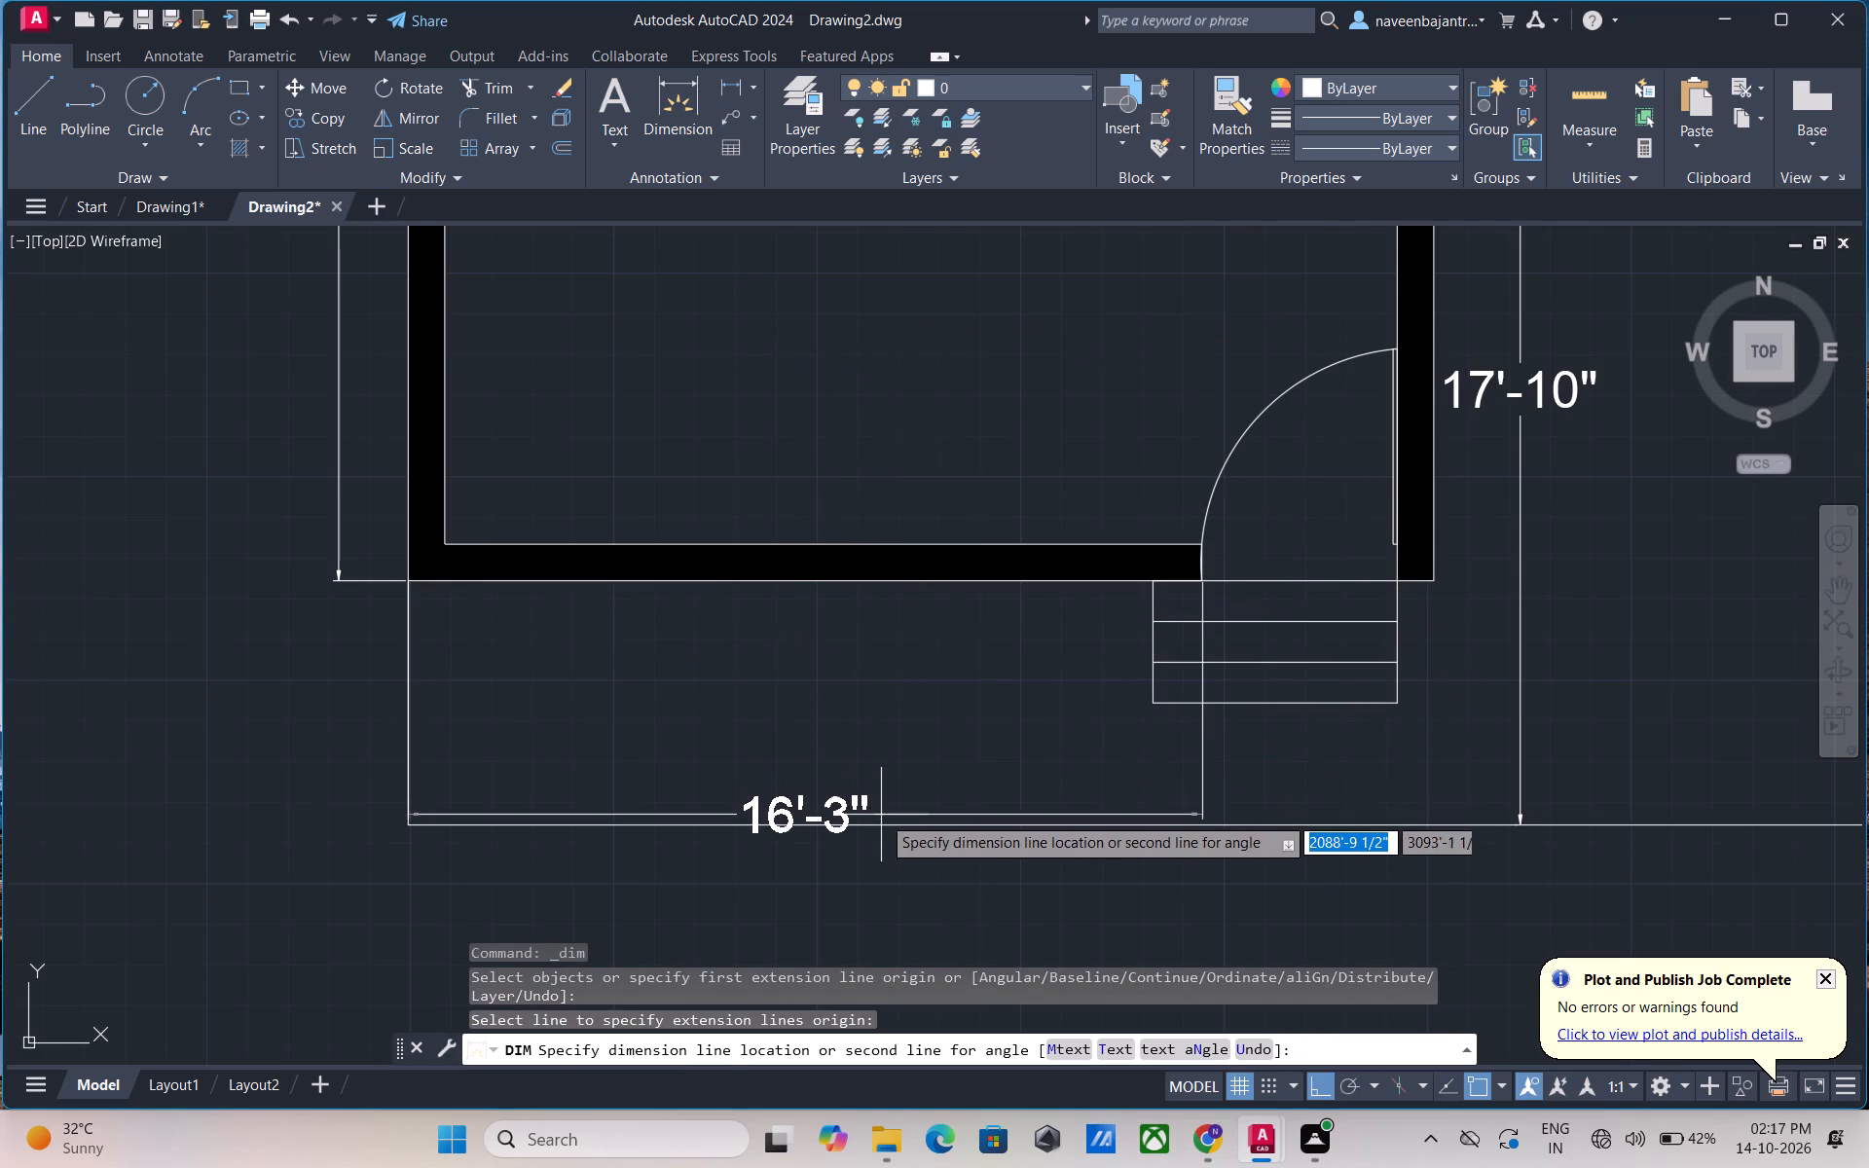
{"action": "scroll", "coordinate": [881, 830], "scroll_direction": "up", "scroll_amount": 5}
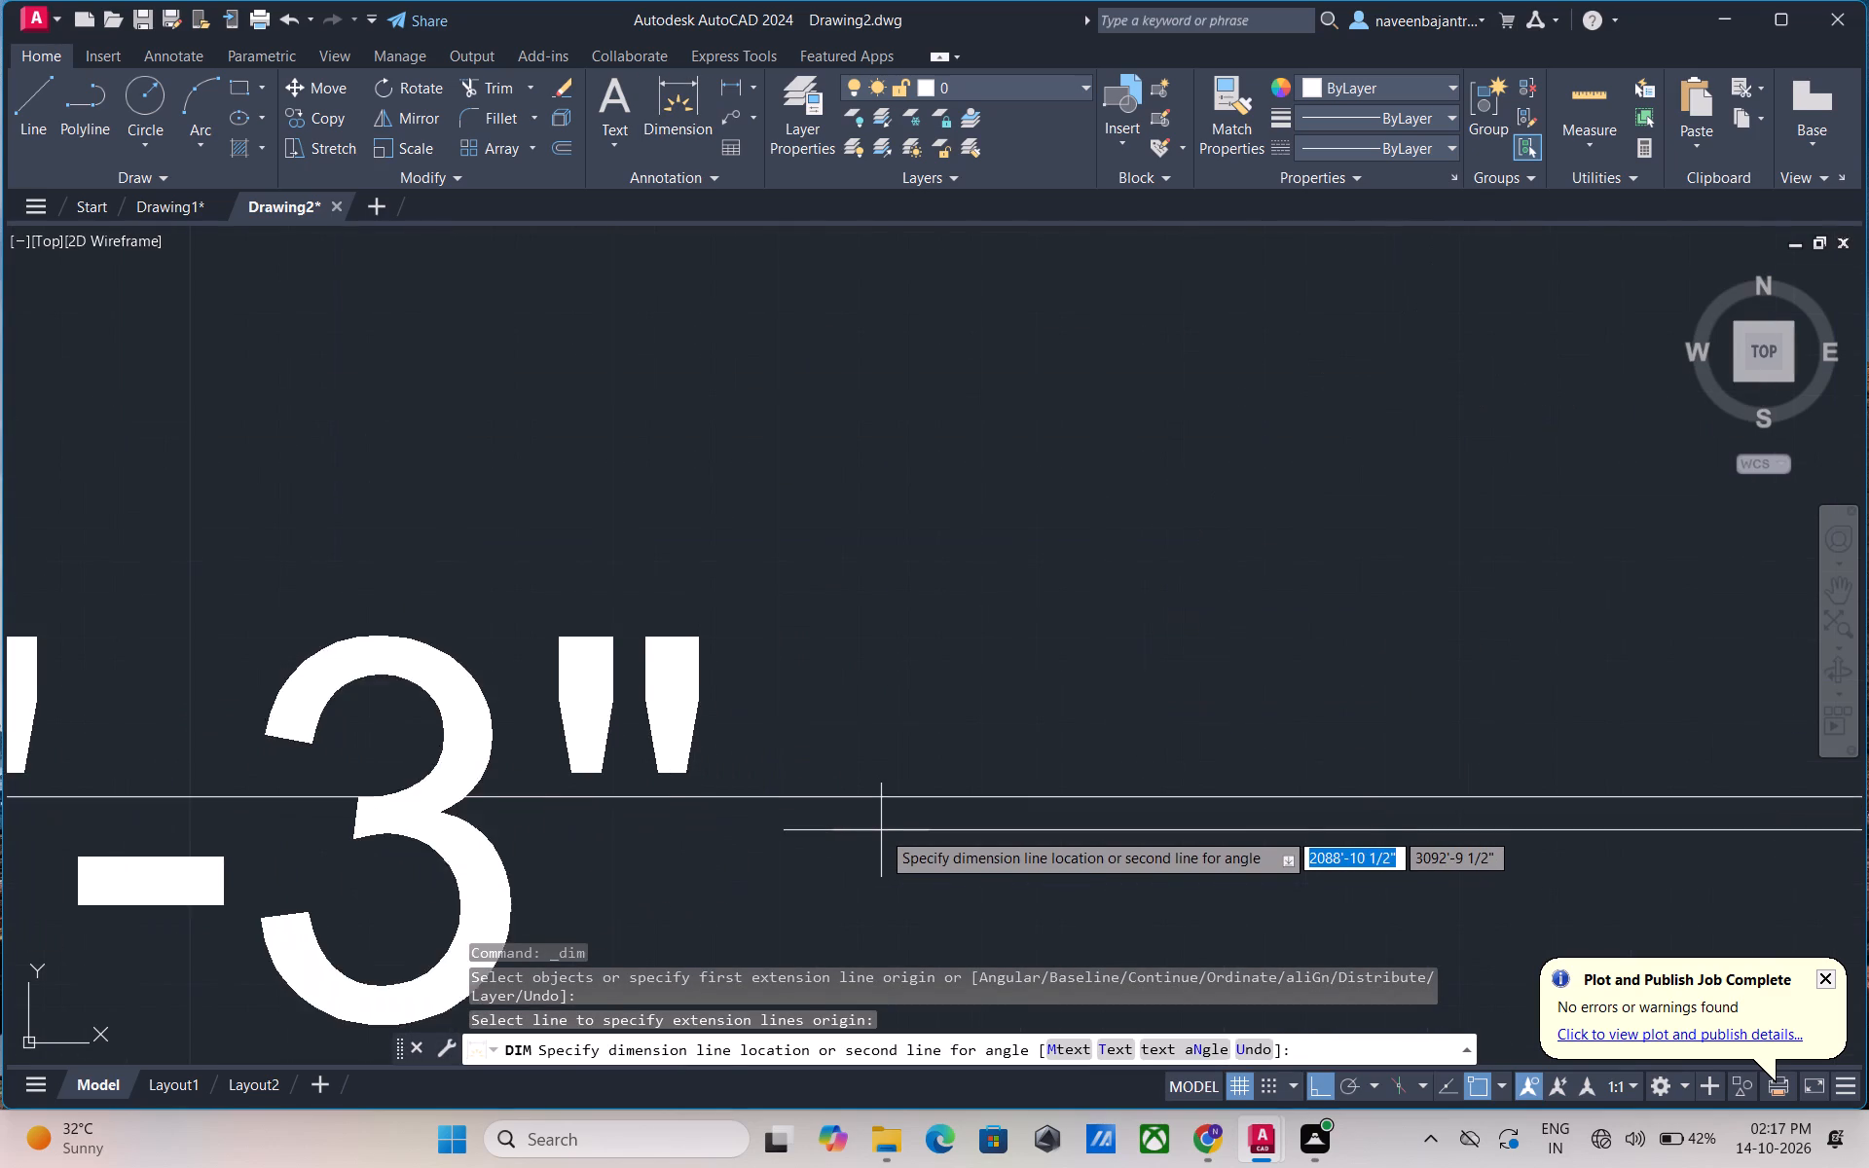
{"action": "scroll", "coordinate": [882, 800], "scroll_direction": "down", "scroll_amount": 1}
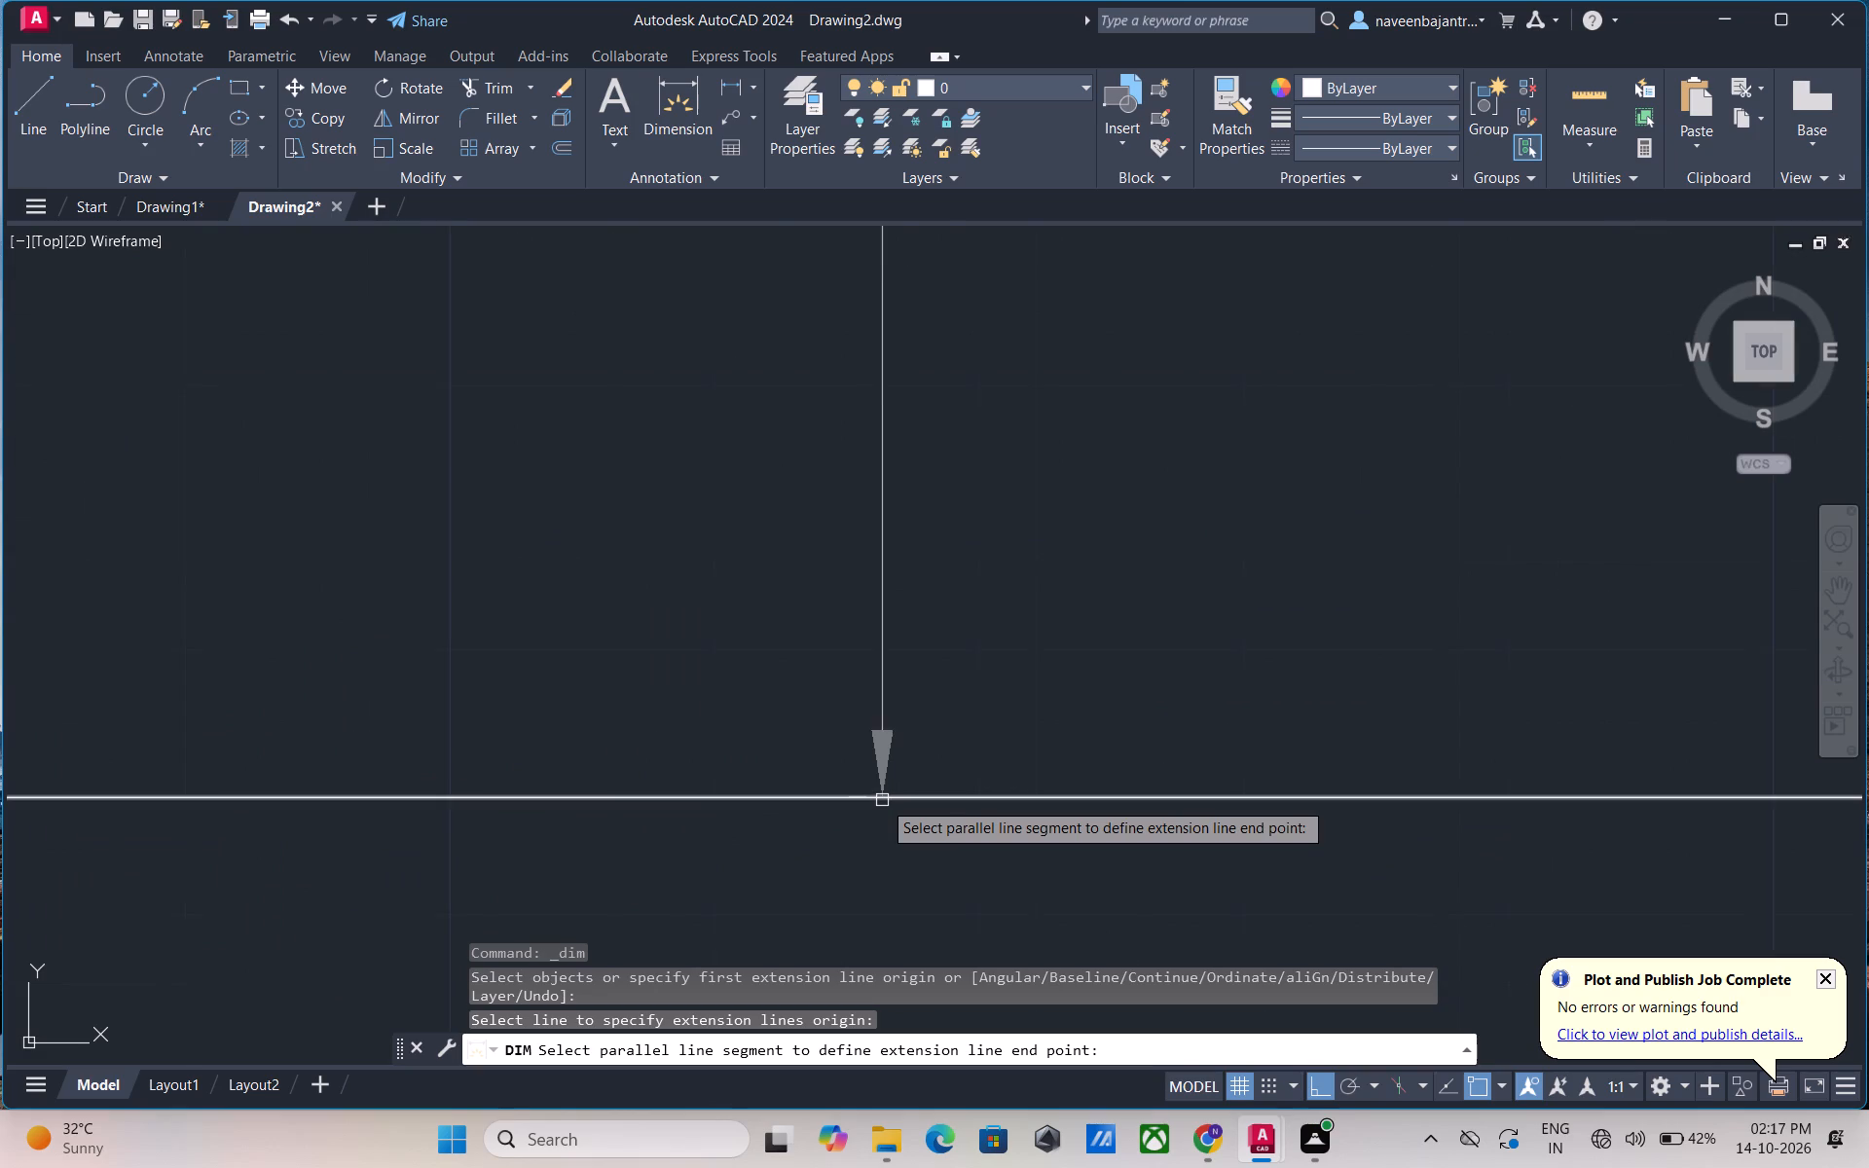
{"action": "scroll", "coordinate": [882, 800], "scroll_direction": "down", "scroll_amount": 2}
{"action": "scroll", "coordinate": [882, 800], "scroll_direction": "up", "scroll_amount": 2}
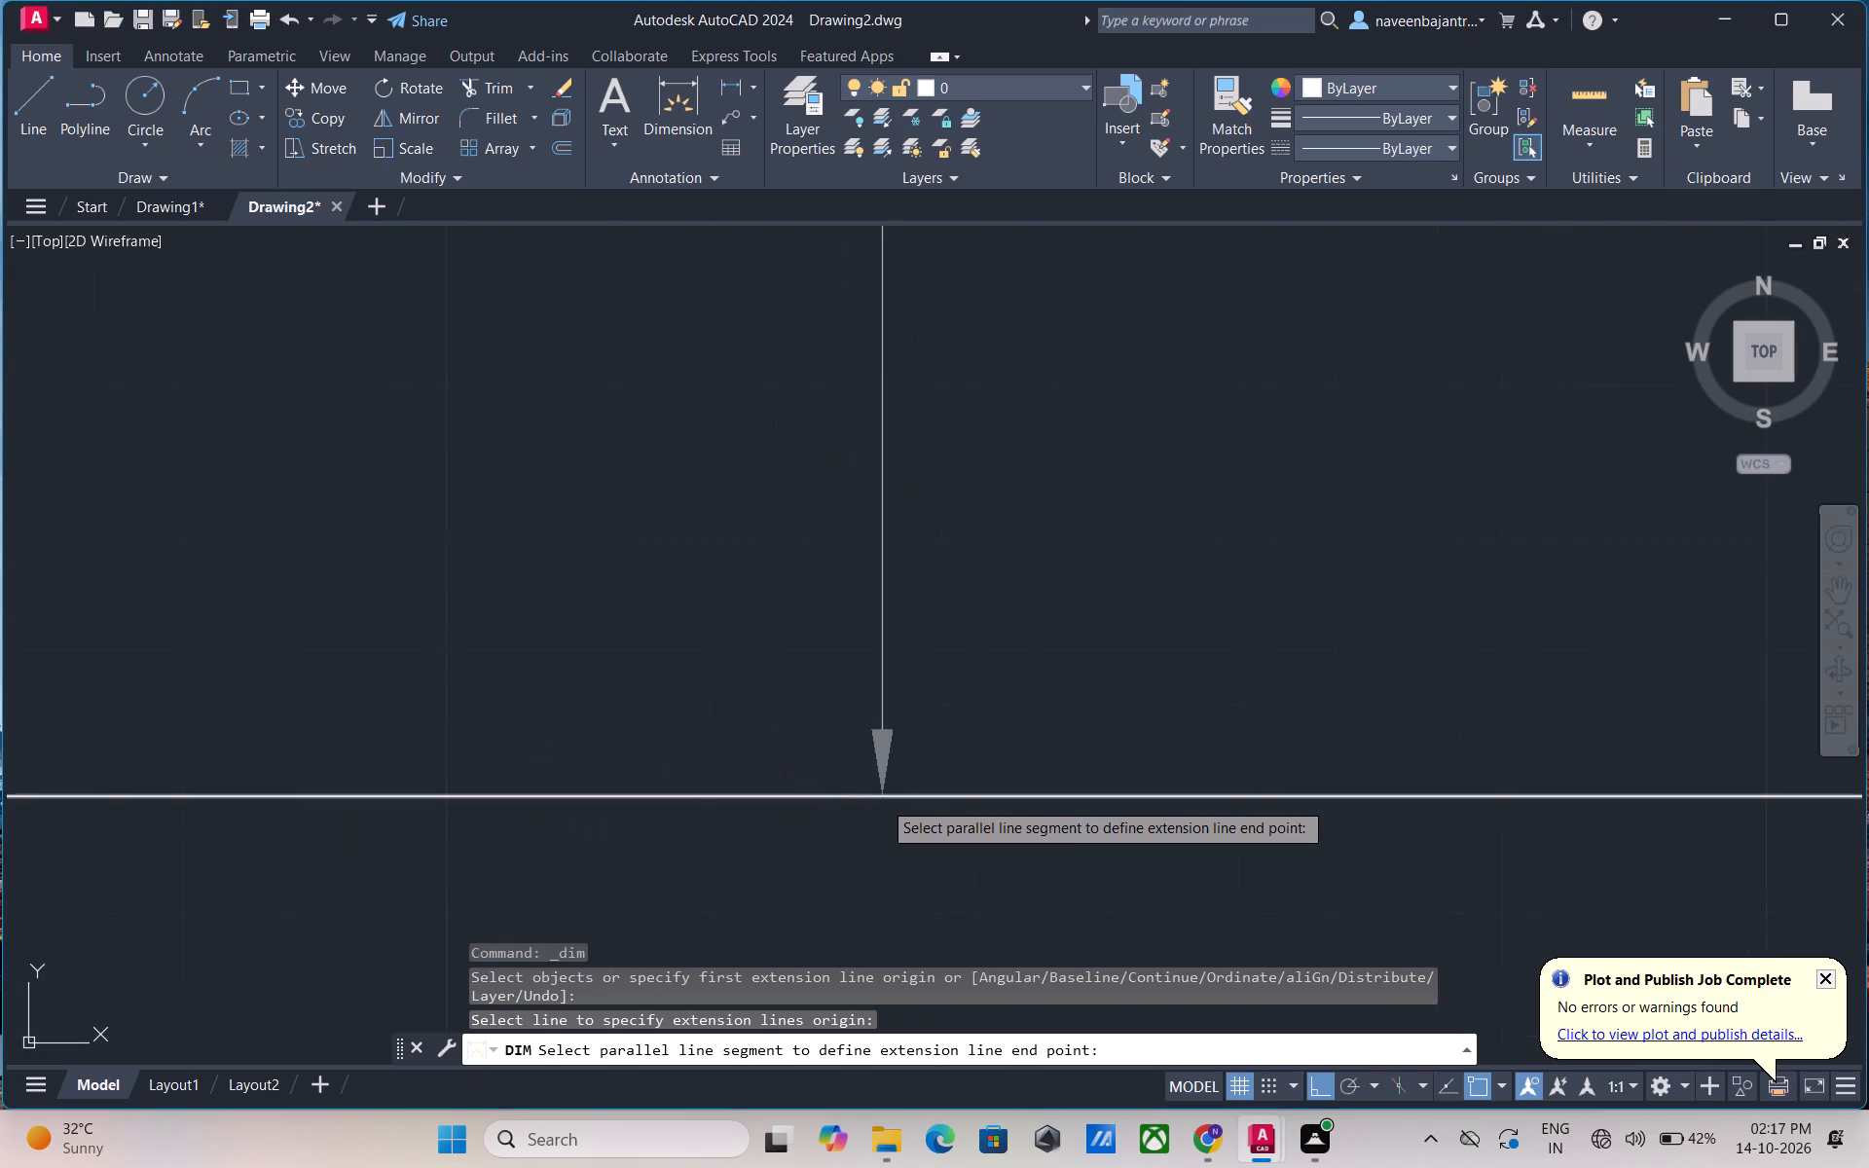
{"action": "left_click", "coordinate": [882, 798]}
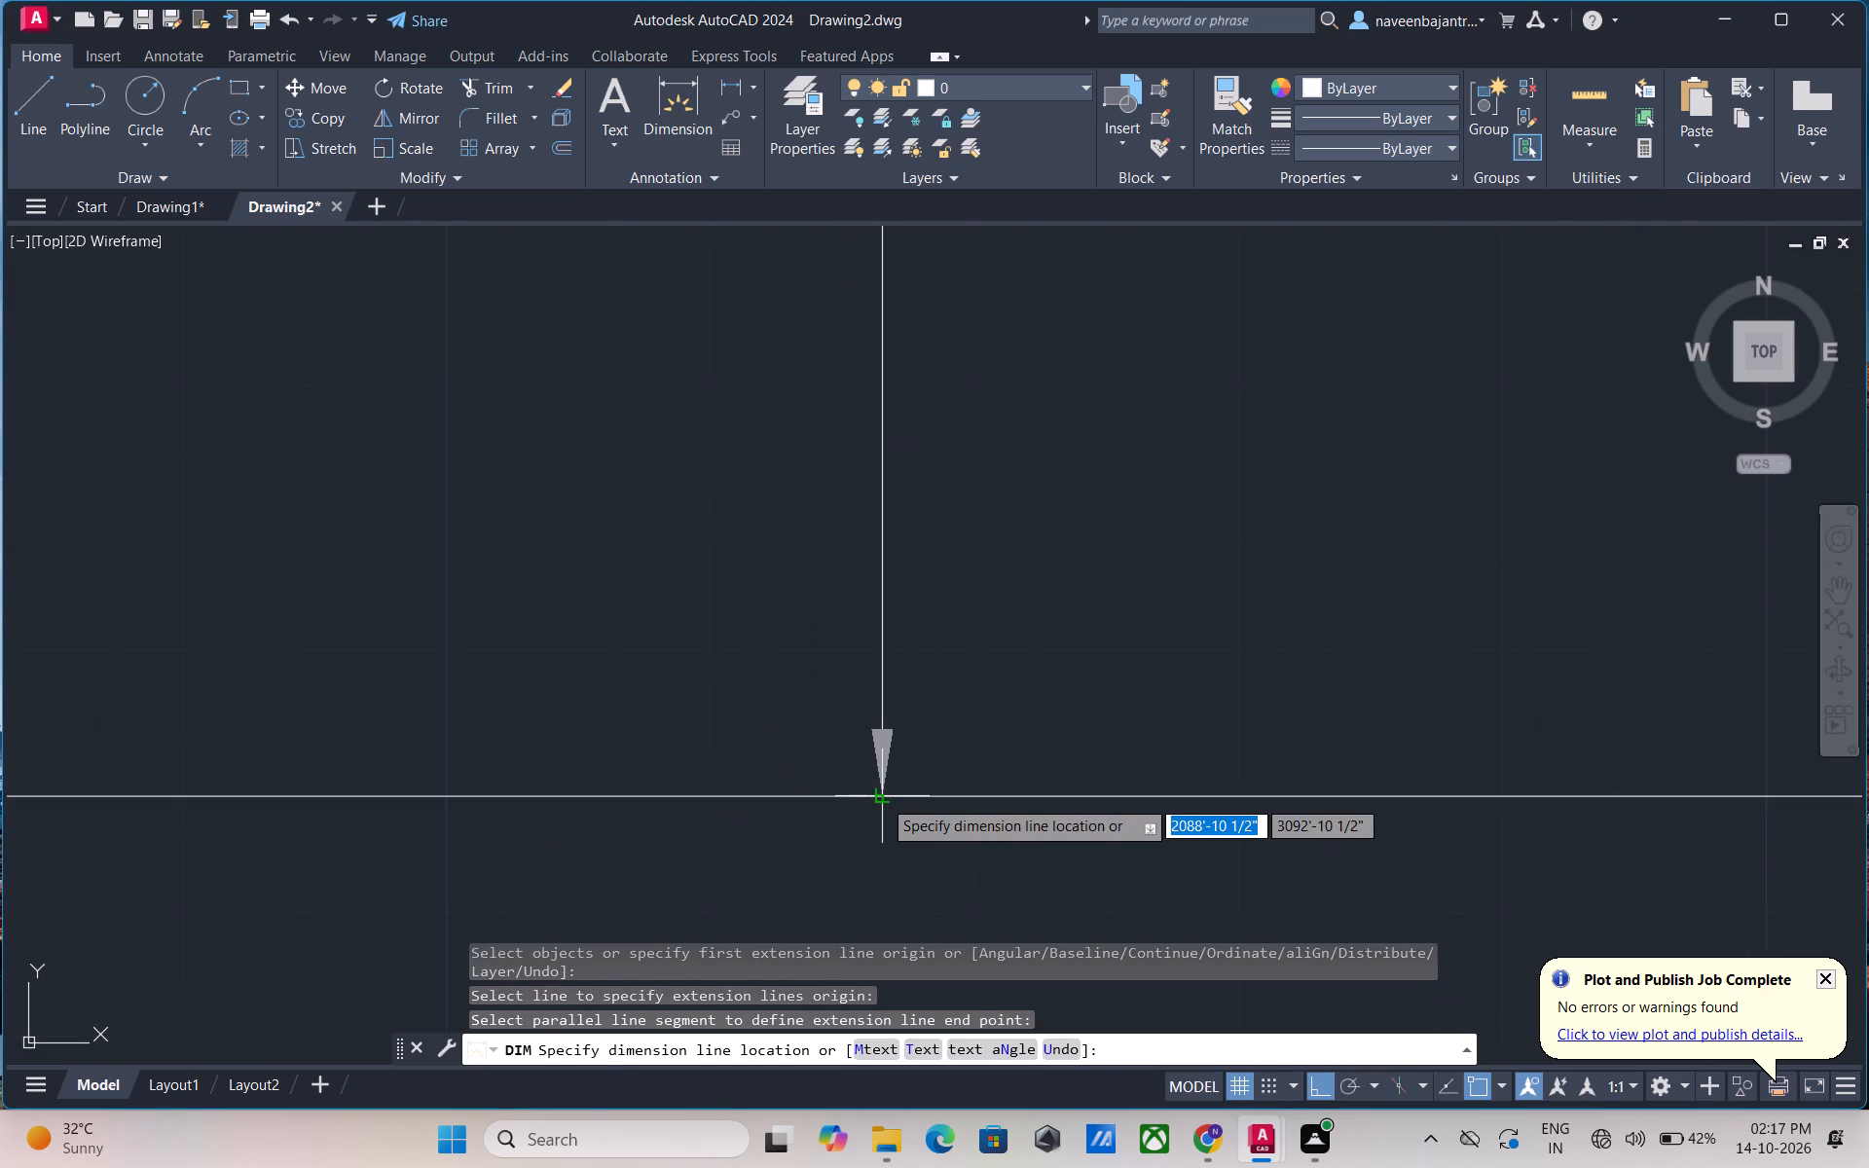
{"action": "left_click", "coordinate": [882, 798]}
{"action": "key", "text": "Escape"}
Scale the dining table block up freehand to about one and a half times its size, using the tabletop's lower-right corner as base point.
{"action": "scroll", "coordinate": [949, 748], "scroll_direction": "down", "scroll_amount": 3}
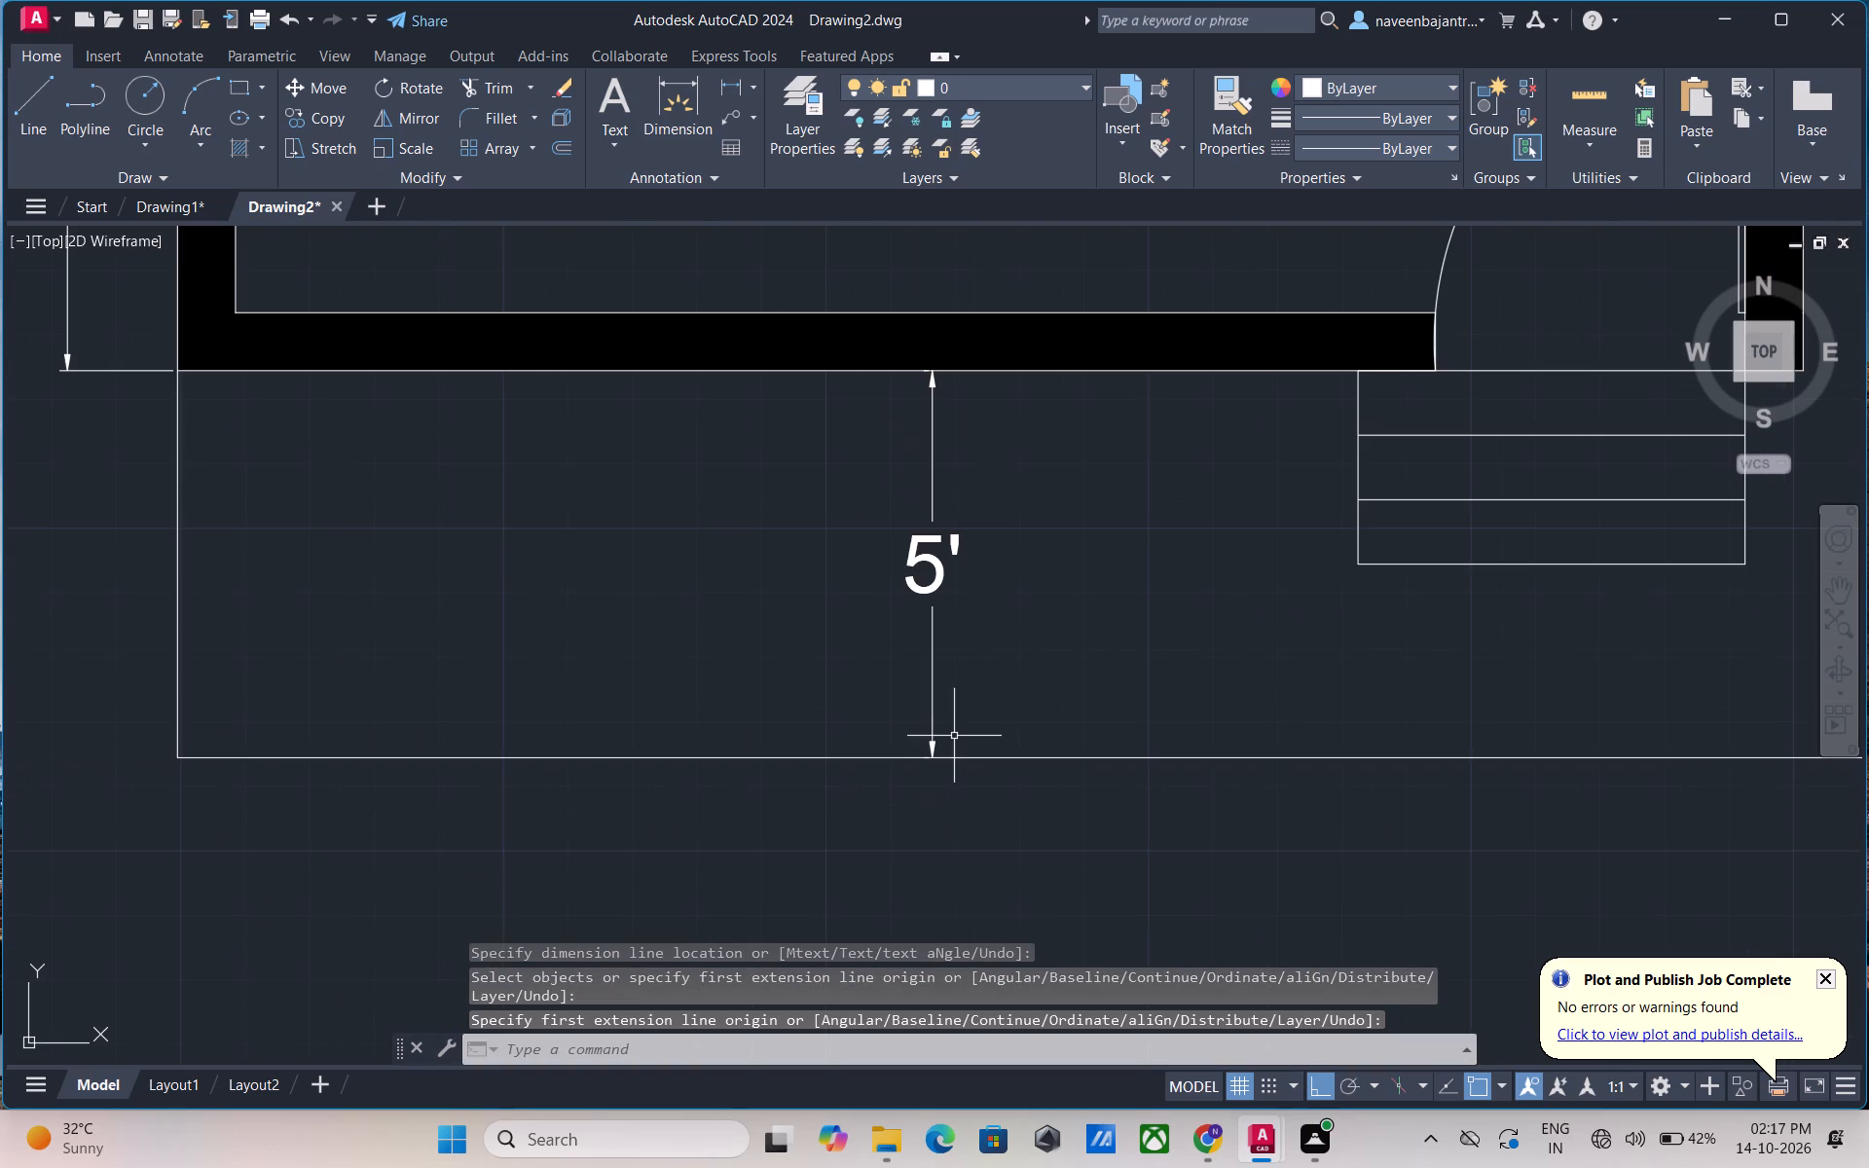
{"action": "scroll", "coordinate": [959, 724], "scroll_direction": "down", "scroll_amount": 1}
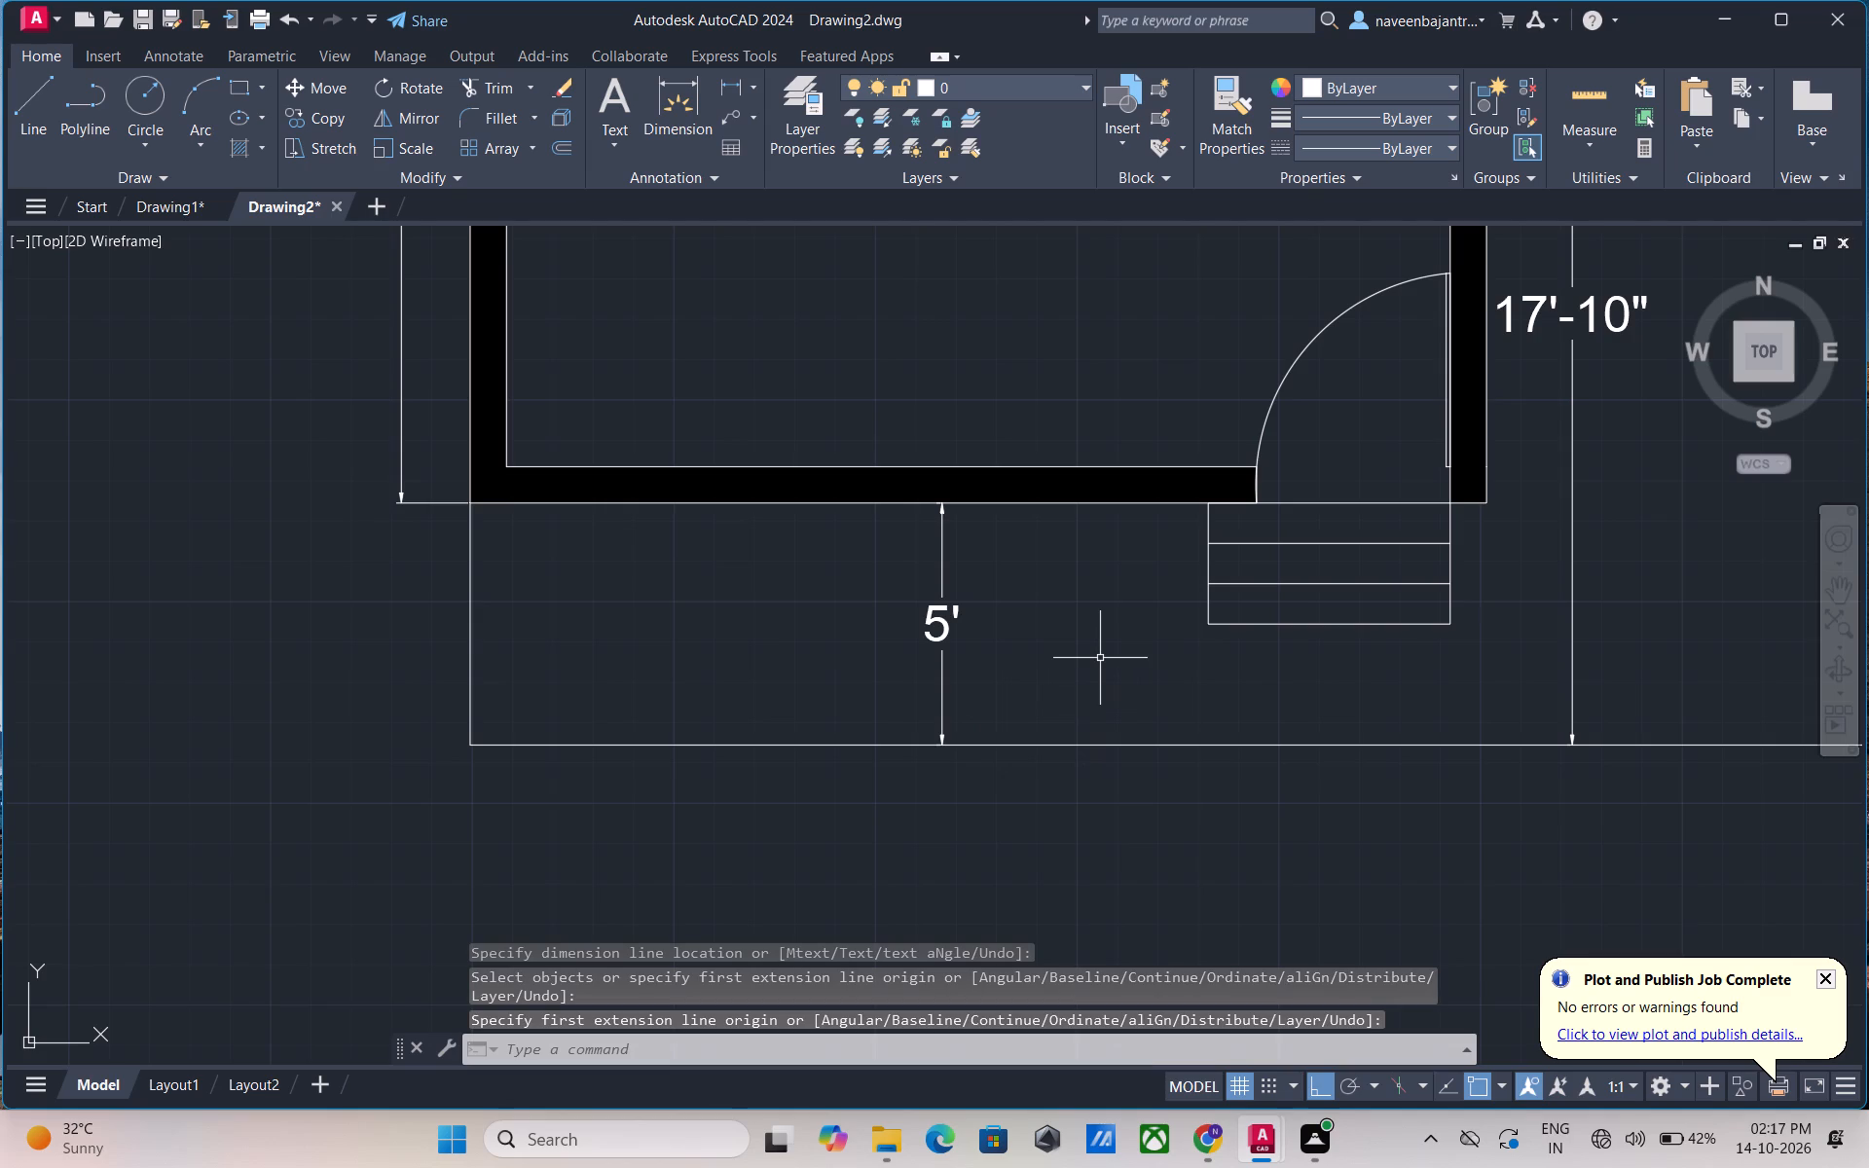
{"action": "scroll", "coordinate": [1100, 654], "scroll_direction": "down", "scroll_amount": 1}
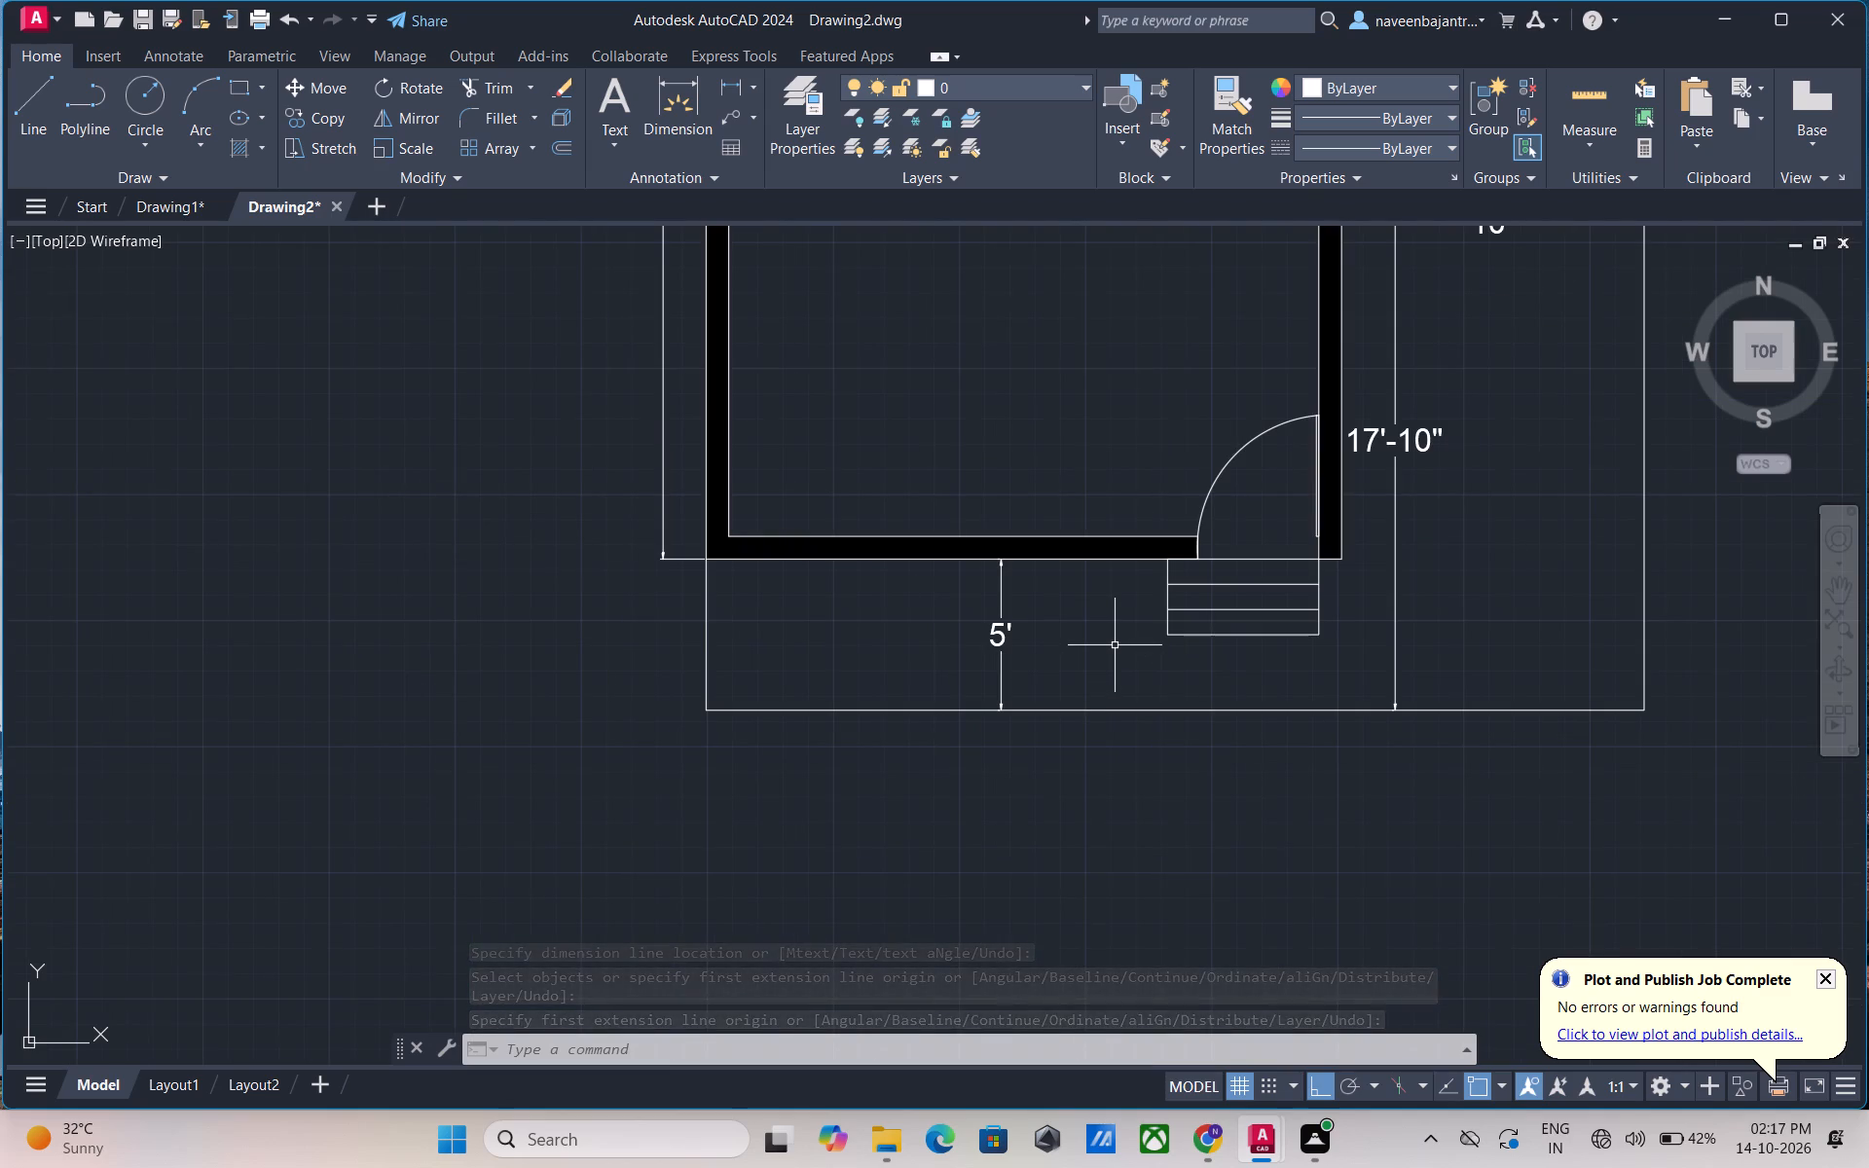
{"action": "middle_click_drag", "start_coordinate": [1115, 645], "coordinate": [960, 735]}
{"action": "scroll", "coordinate": [949, 691], "scroll_direction": "down", "scroll_amount": 2}
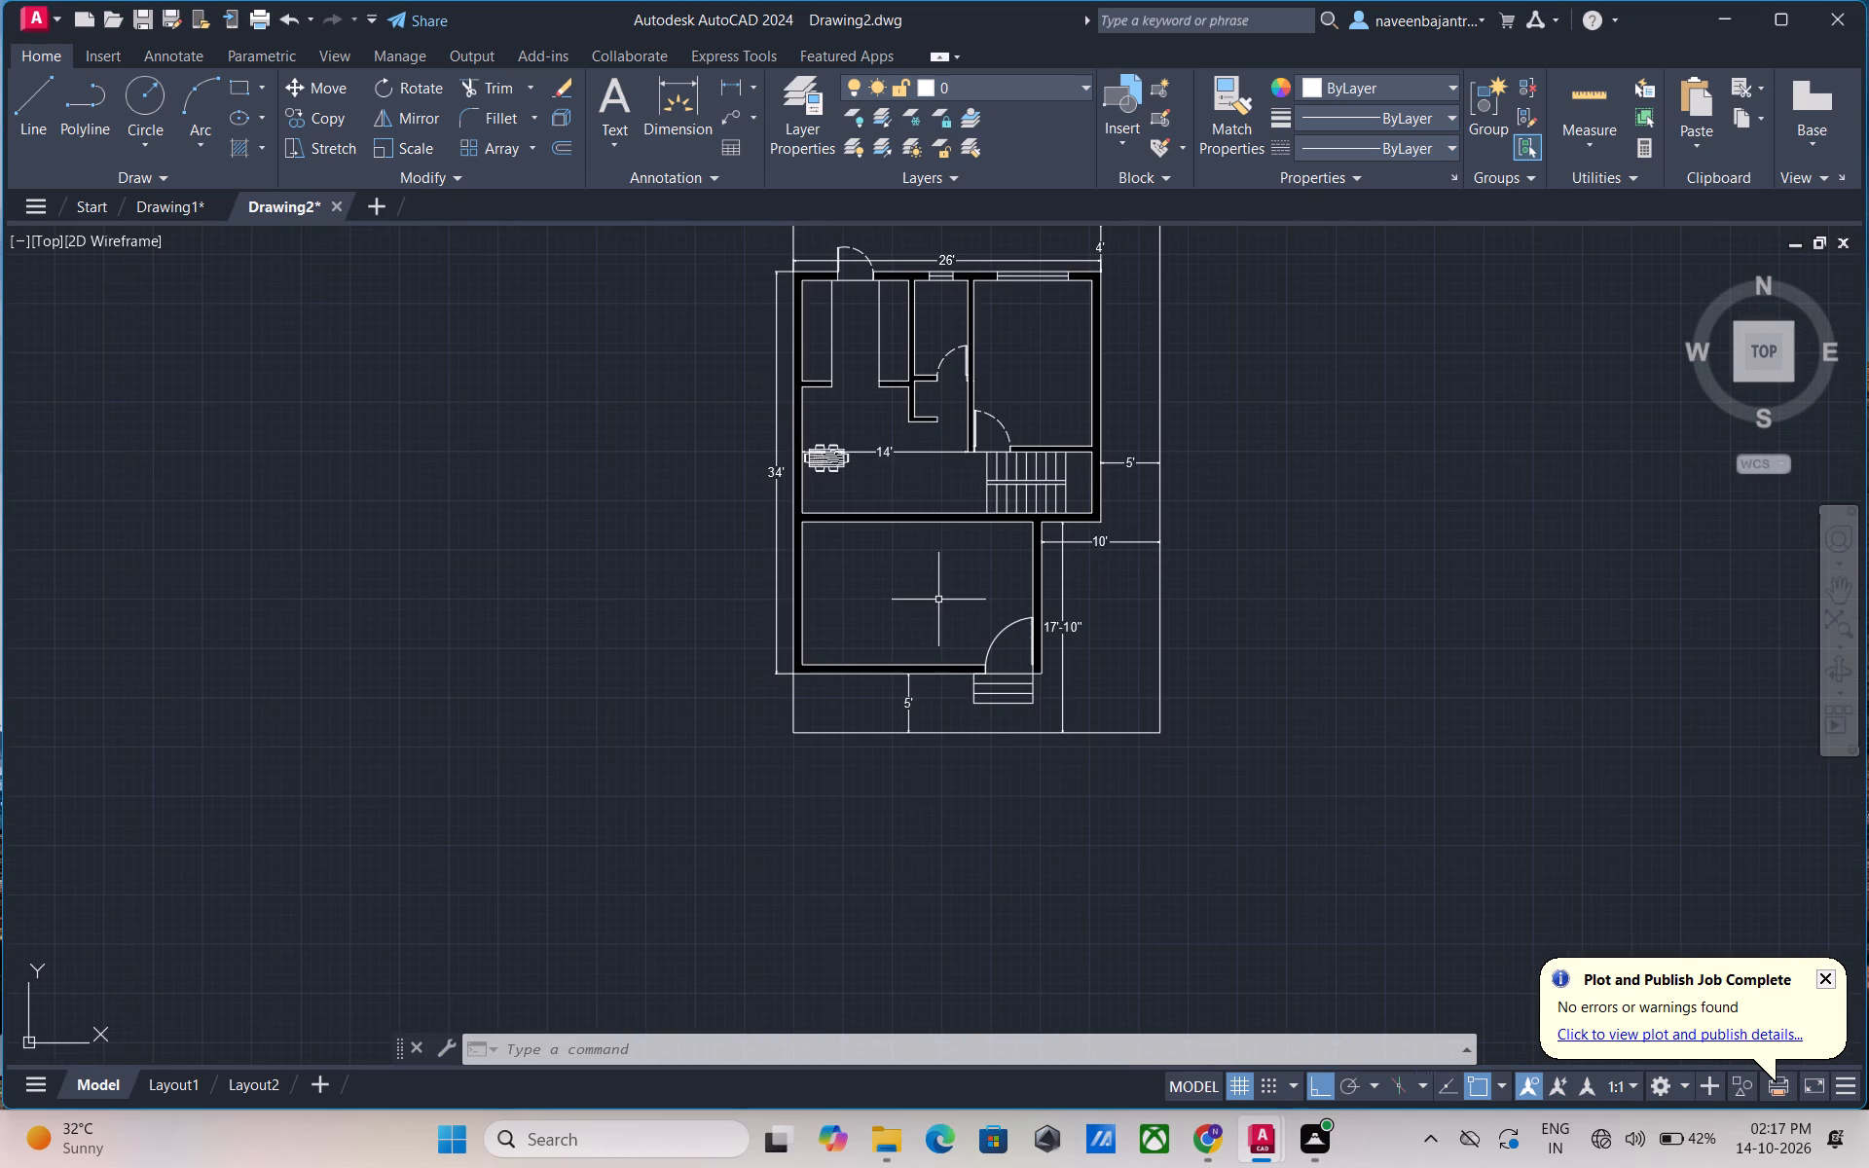
{"action": "middle_click_drag", "start_coordinate": [938, 600], "coordinate": [921, 641]}
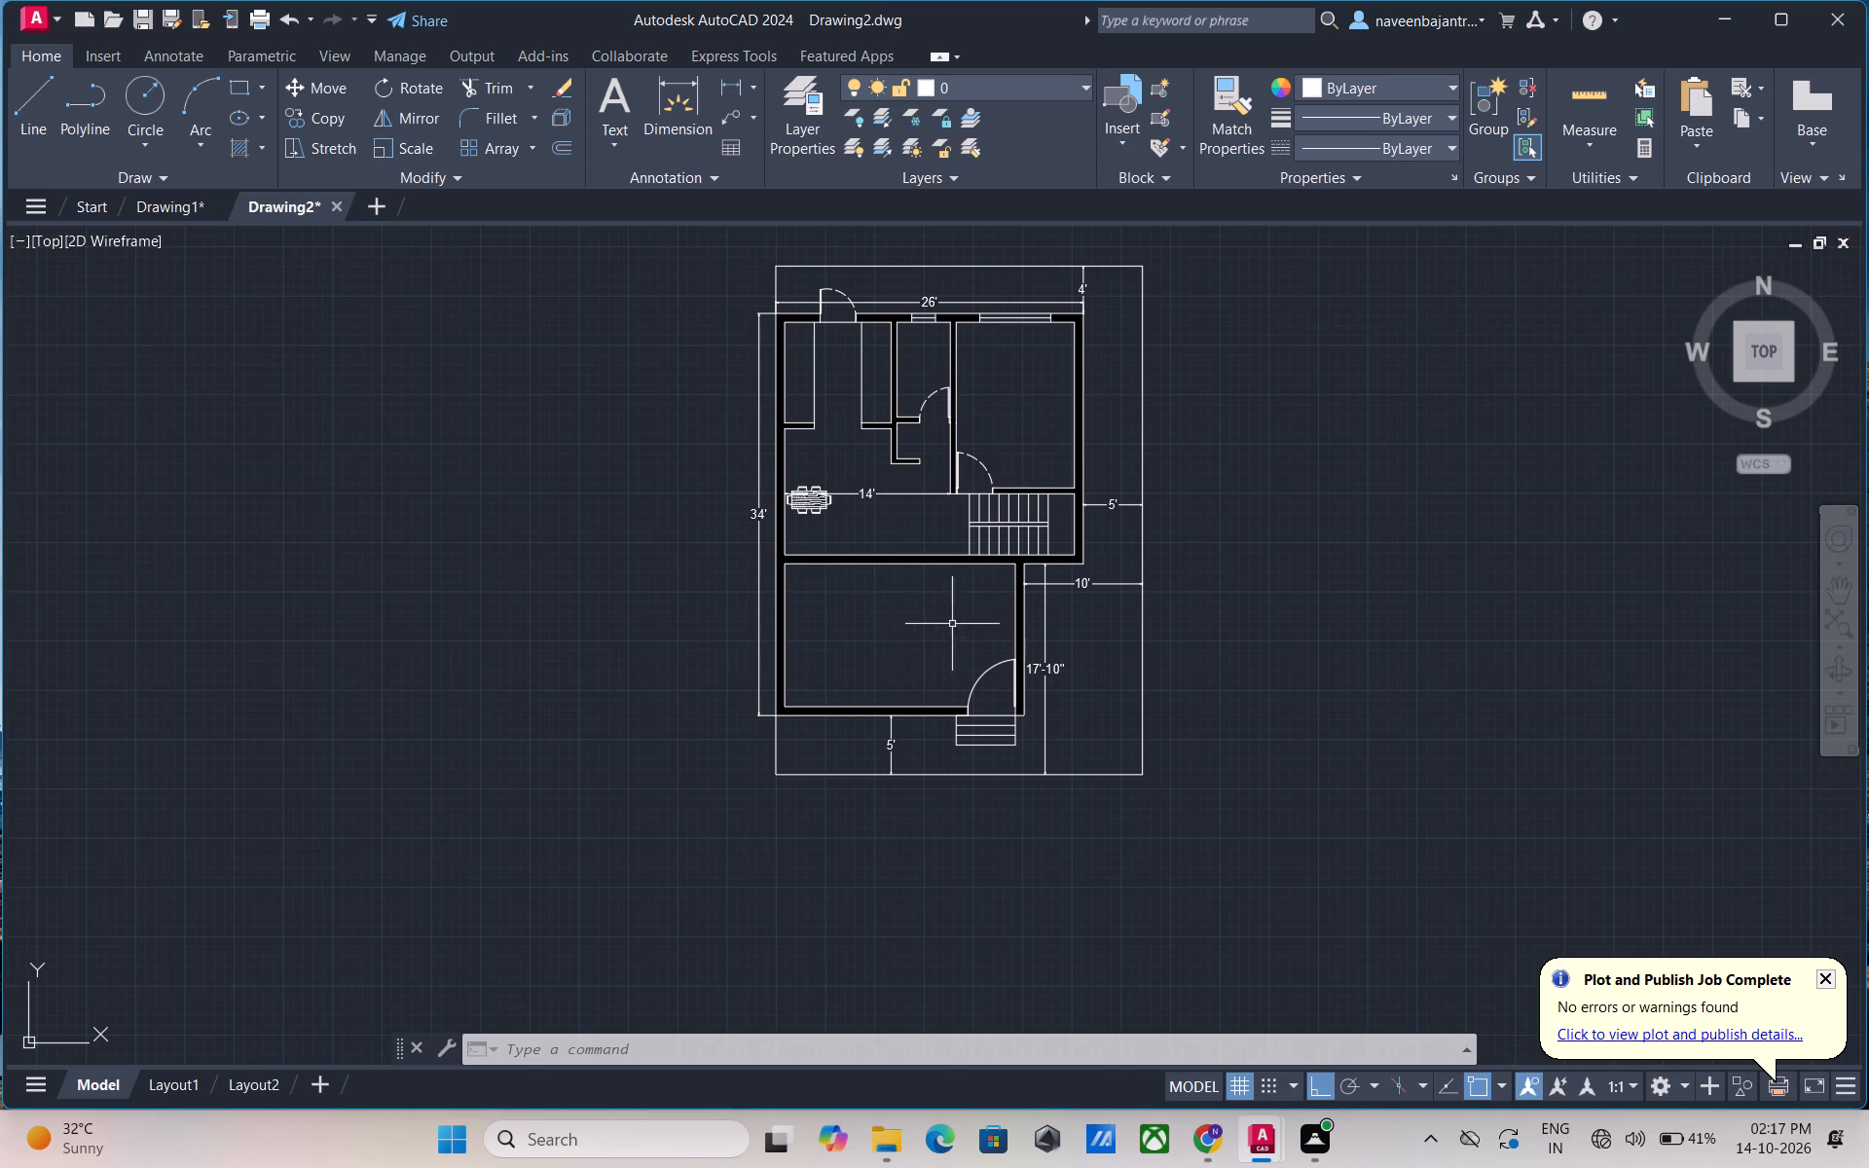
{"action": "middle_click_drag", "start_coordinate": [971, 610], "coordinate": [945, 645]}
{"action": "scroll", "coordinate": [788, 551], "scroll_direction": "up", "scroll_amount": 4}
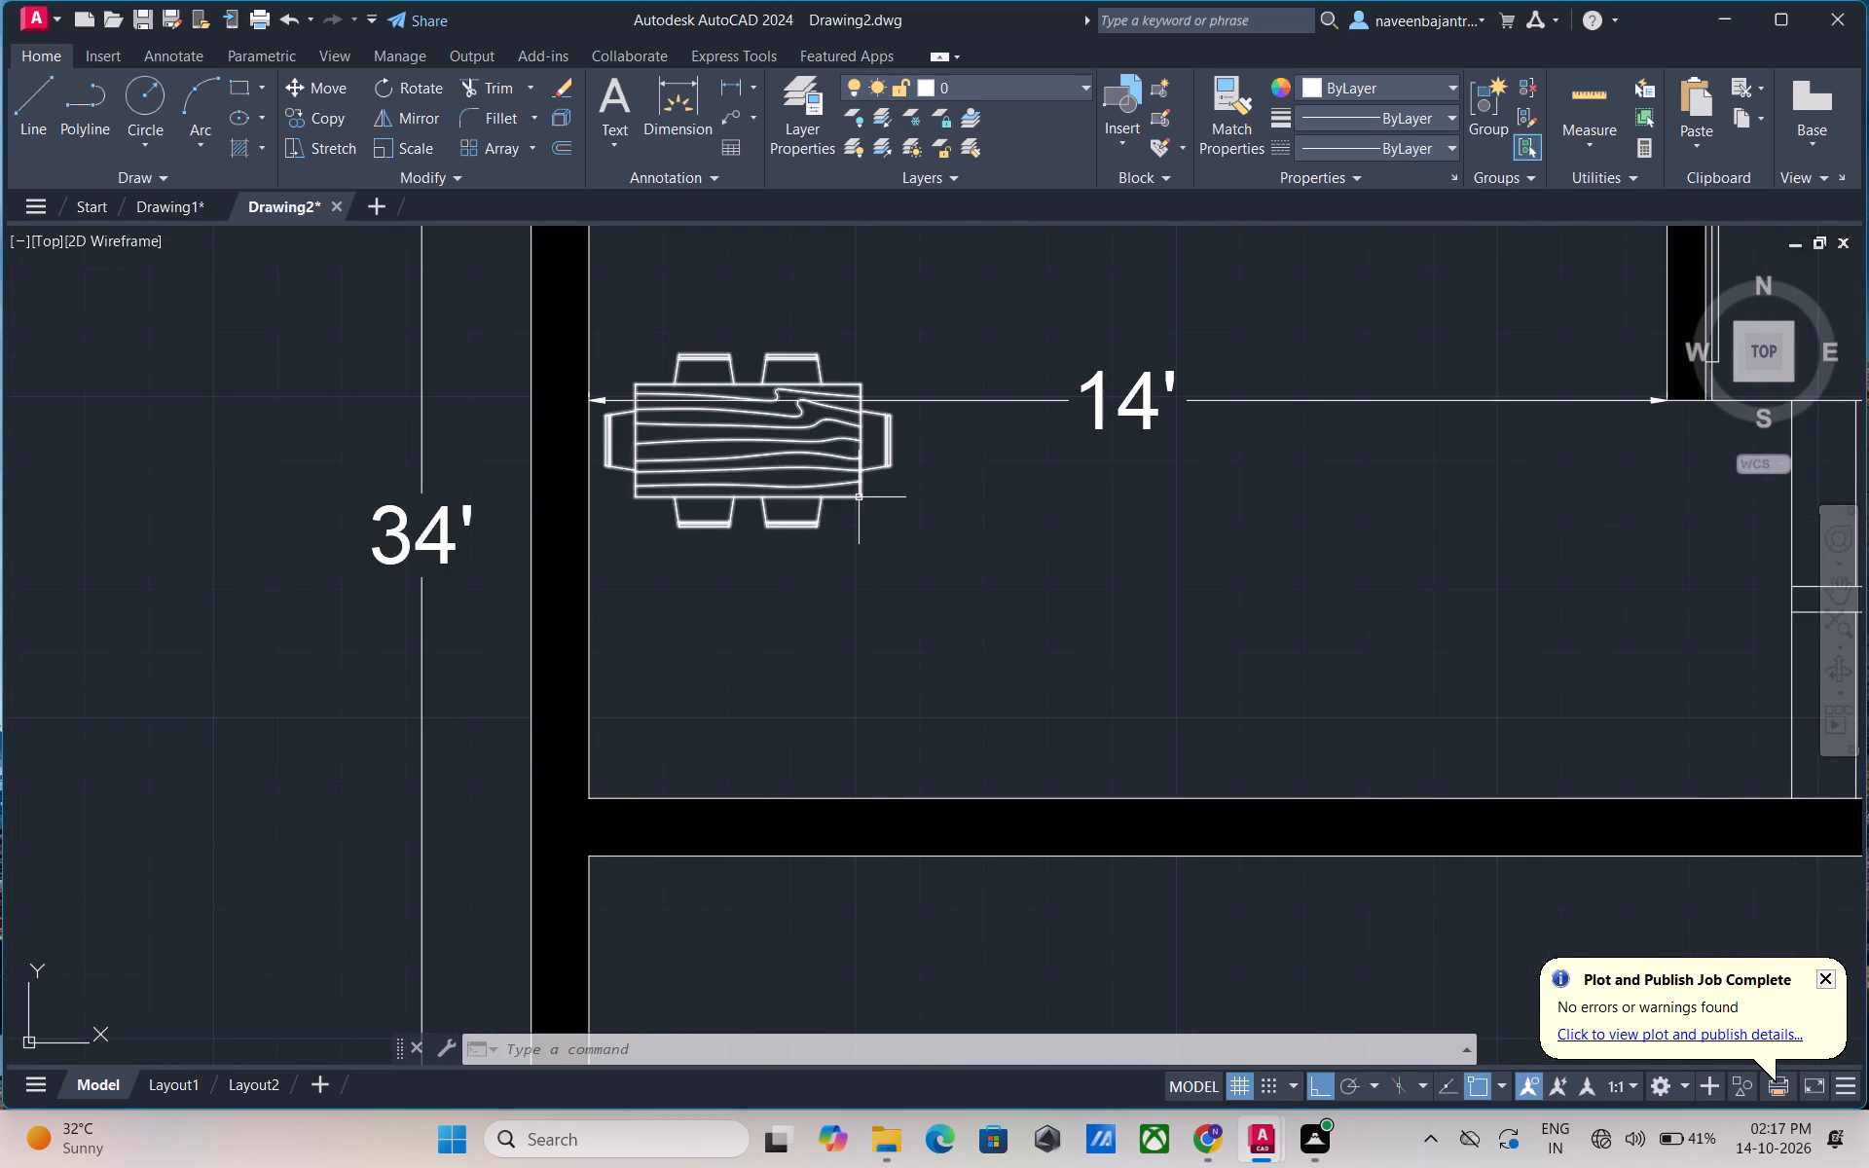
{"action": "left_click", "coordinate": [858, 497]}
{"action": "type", "text": "SC"}
{"action": "key", "text": "space"}
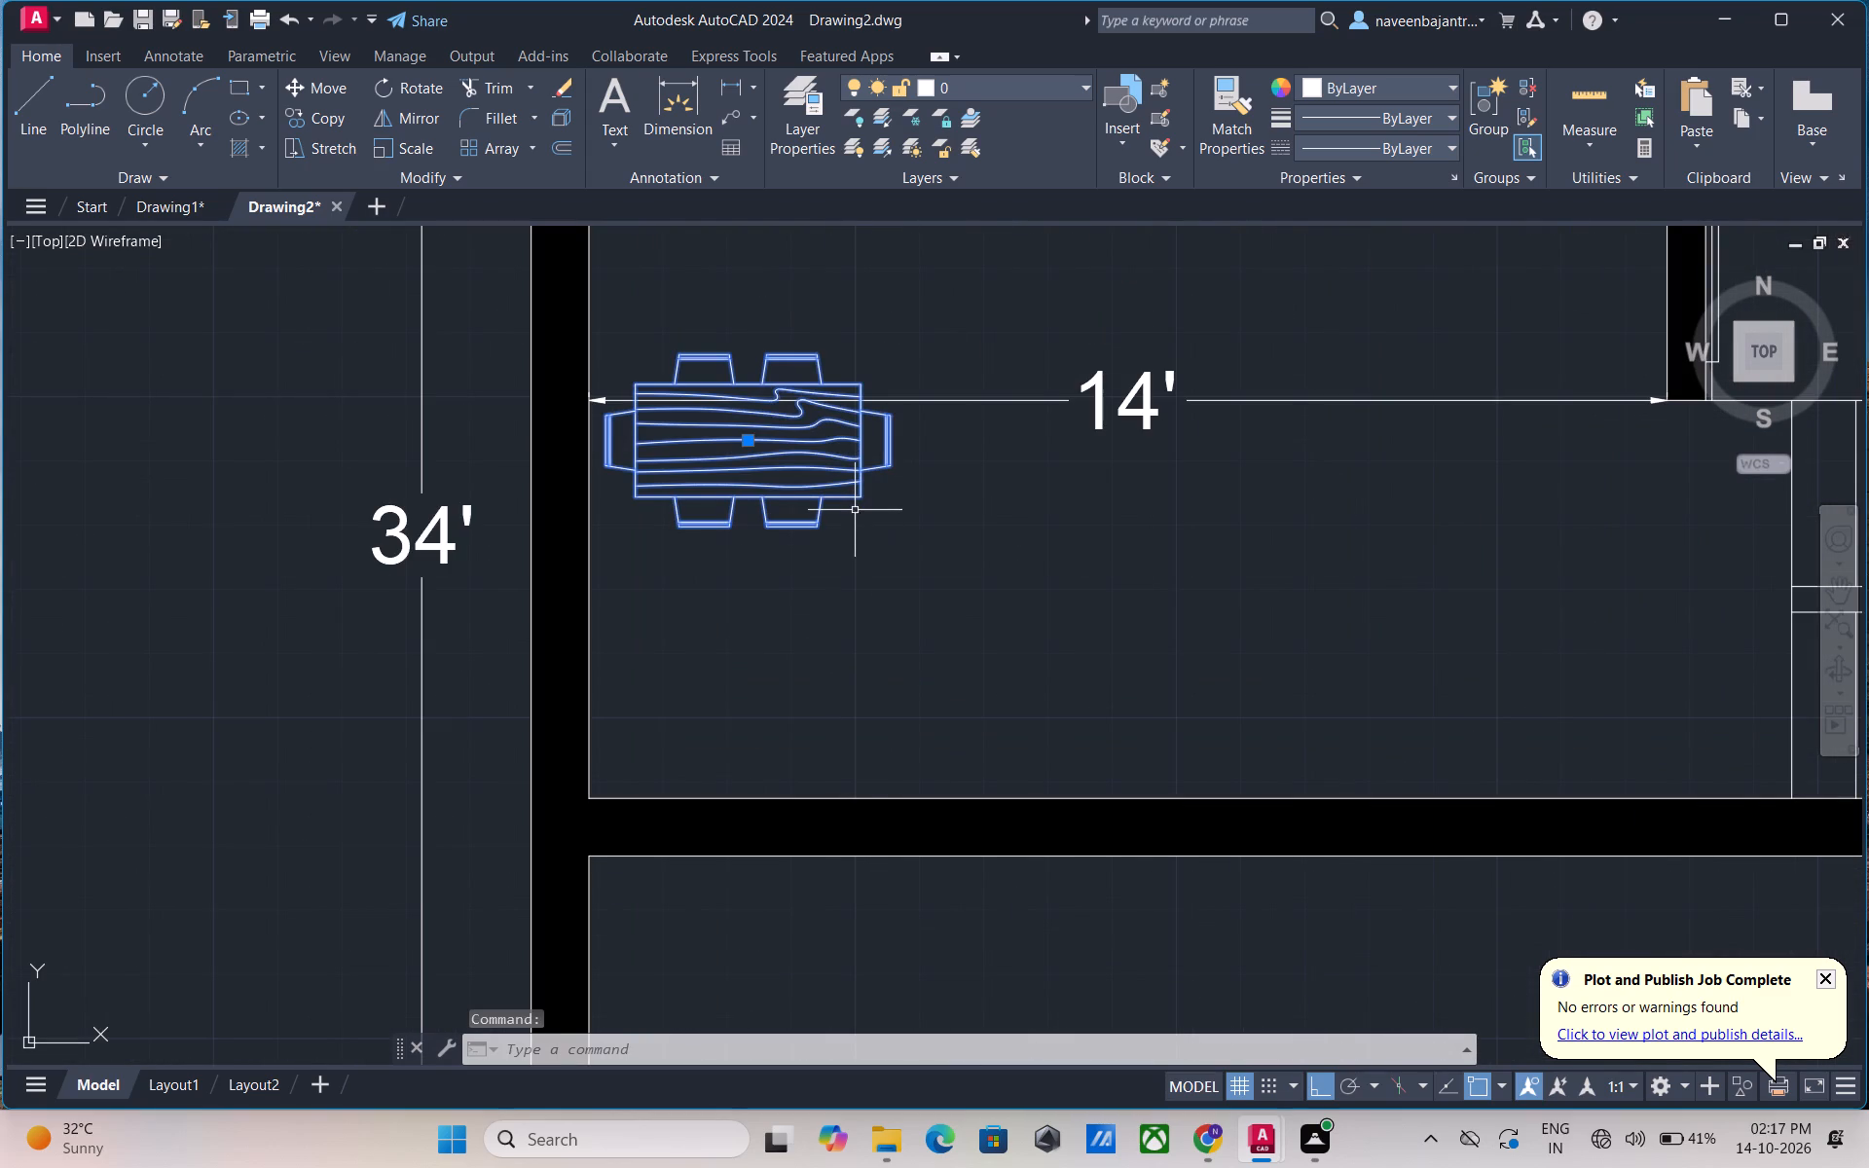
{"action": "left_click", "coordinate": [857, 496]}
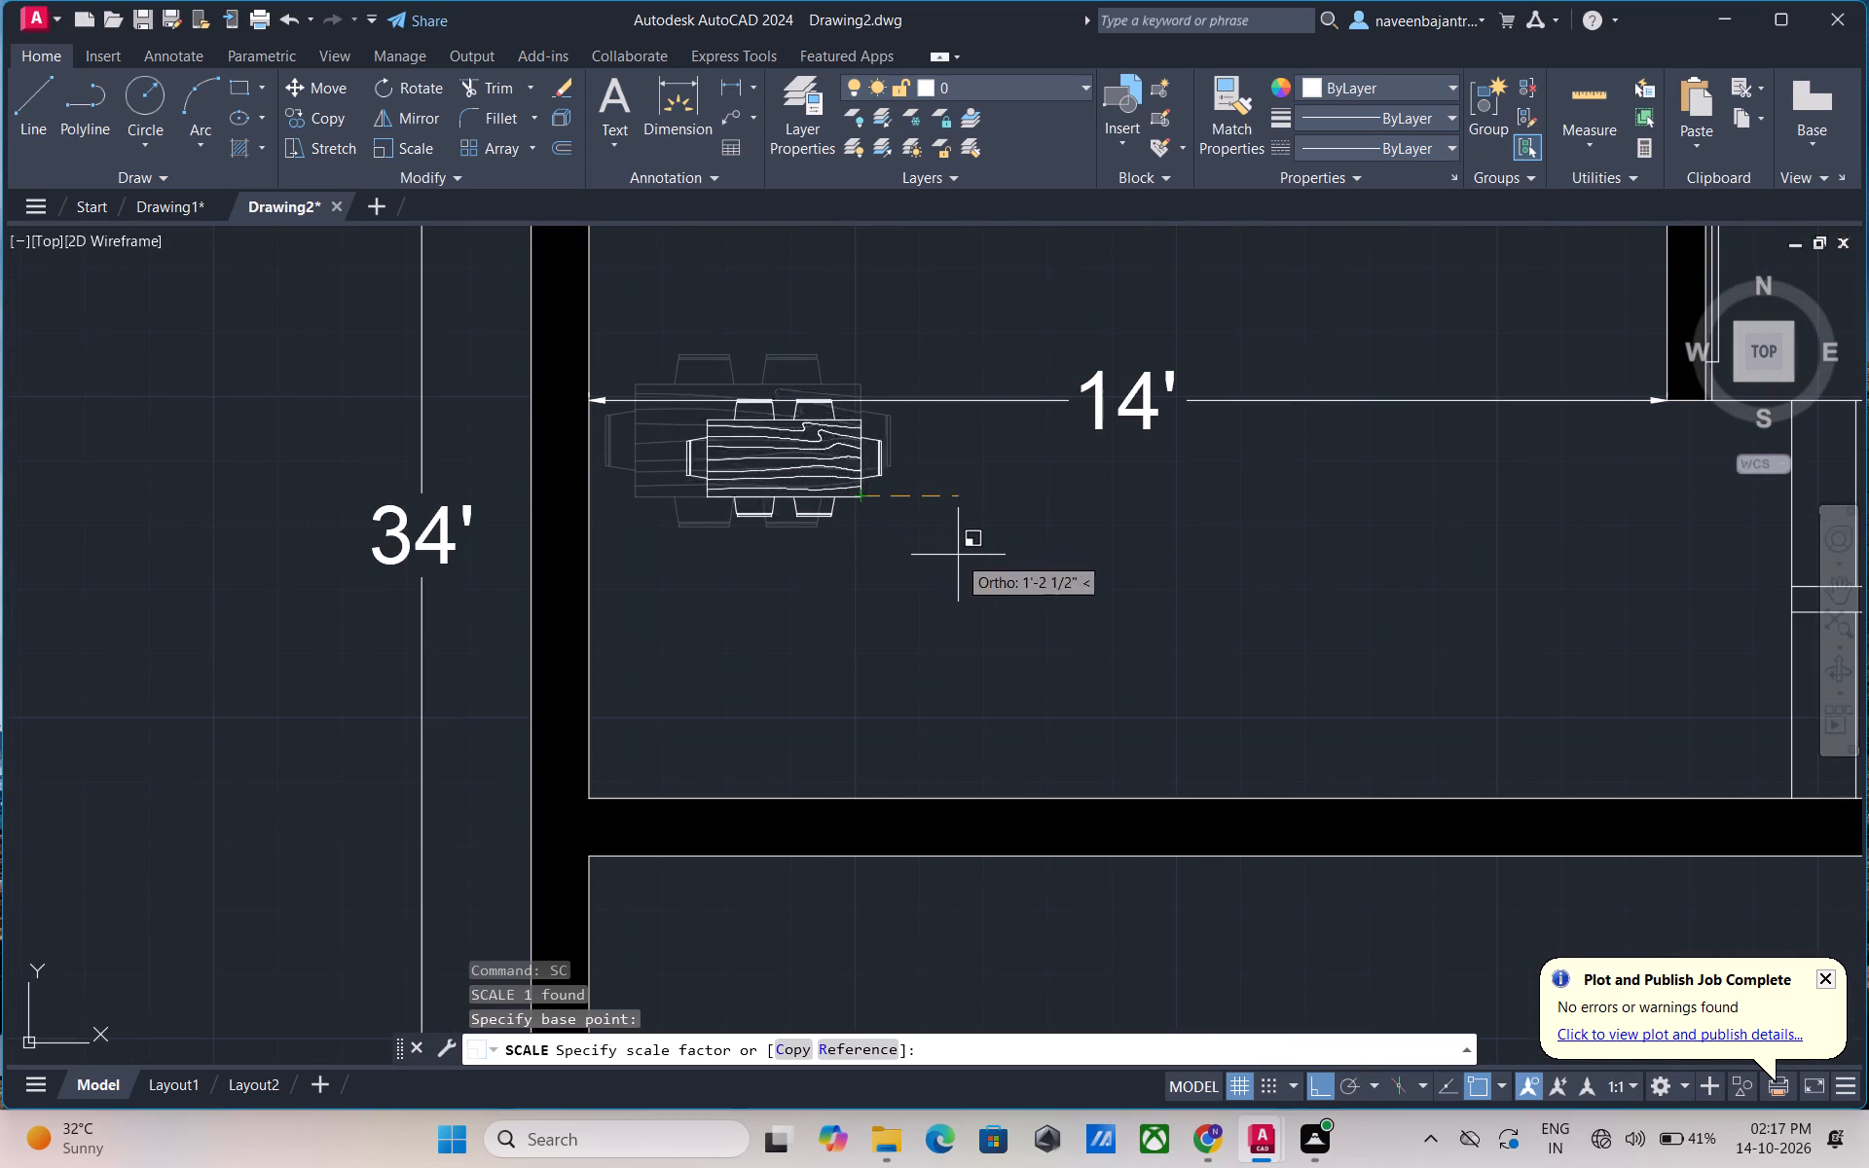
{"action": "left_click", "coordinate": [1070, 592]}
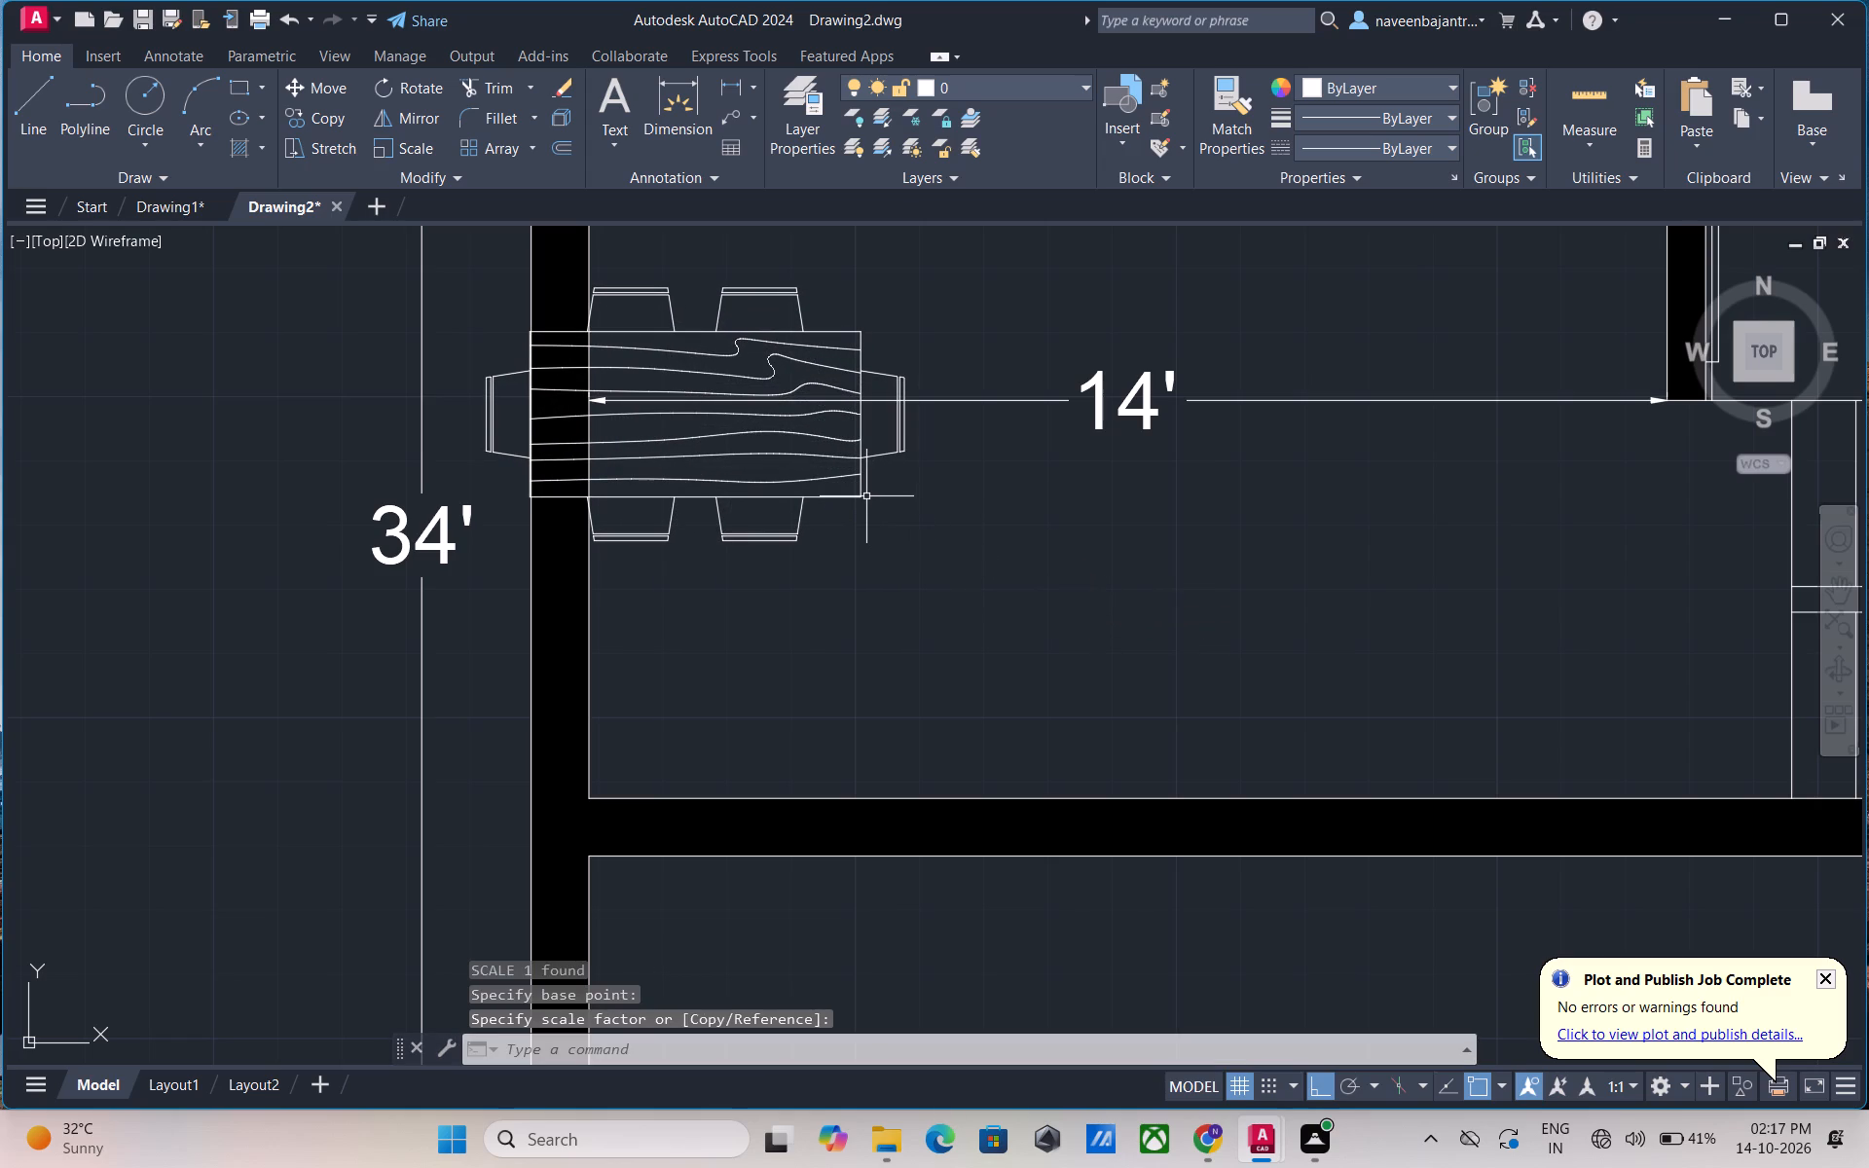
With Ortho off, move the dining table block about 1'-7" right and slightly down, clear of the left exterior wall.
{"action": "left_click", "coordinate": [1319, 1093]}
{"action": "left_click", "coordinate": [858, 496]}
{"action": "type", "text": "M"}
{"action": "key", "text": "space"}
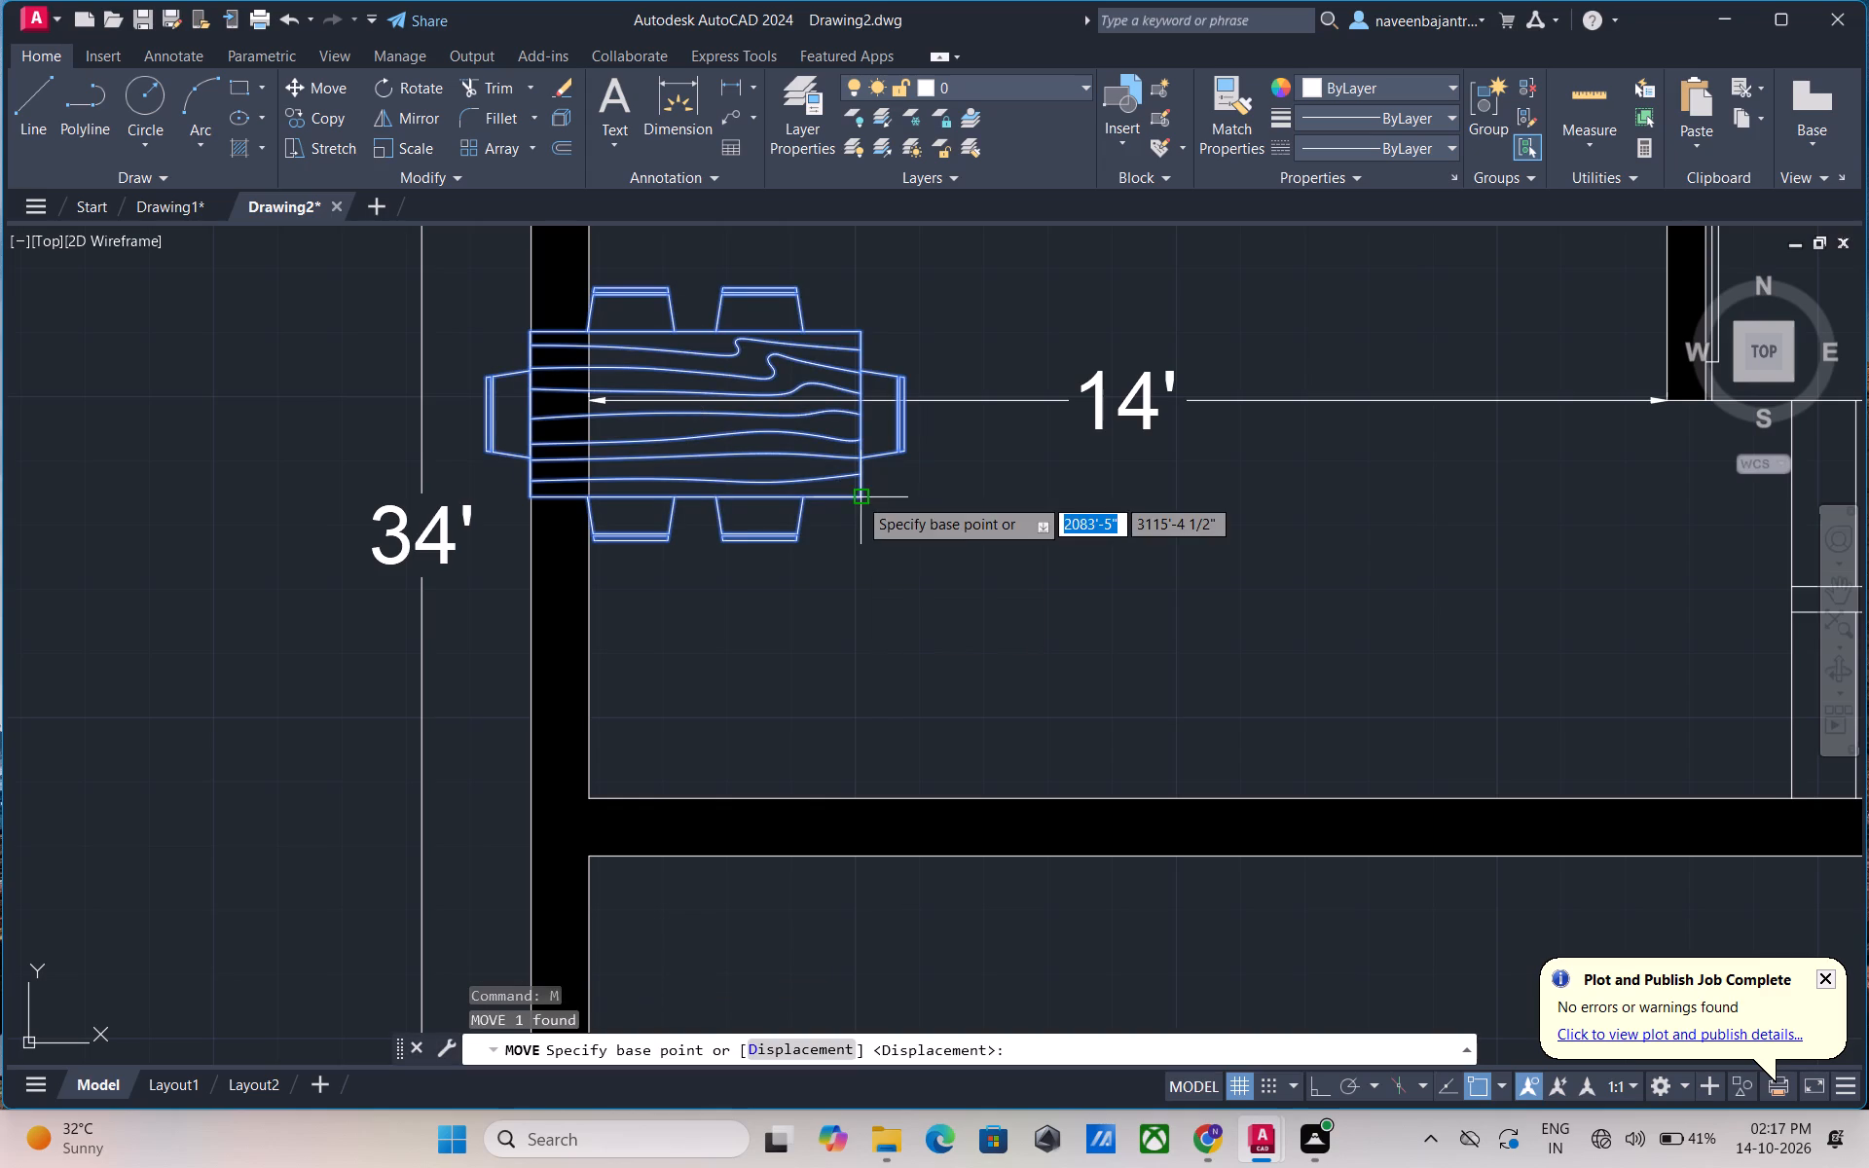
{"action": "left_click", "coordinate": [858, 496]}
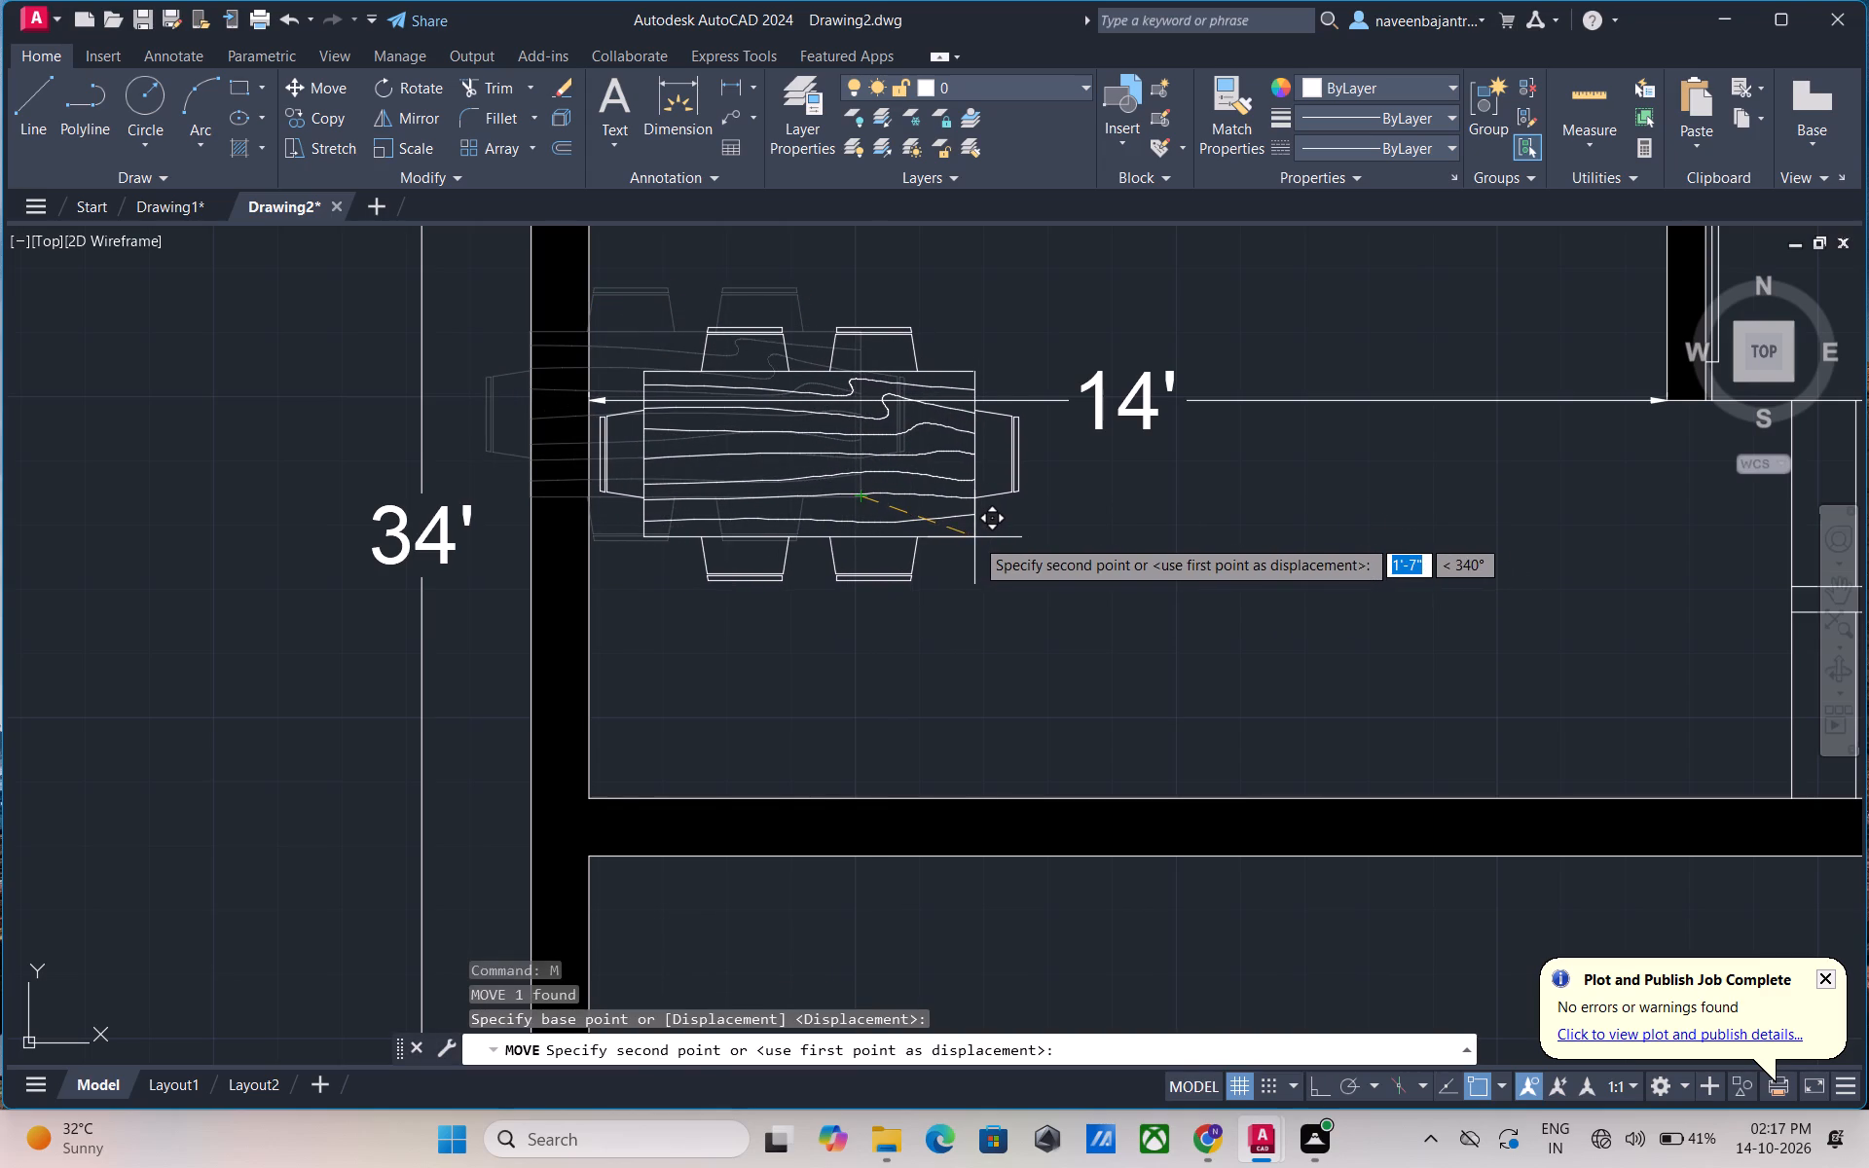
{"action": "scroll", "coordinate": [975, 534], "scroll_direction": "up", "scroll_amount": 1}
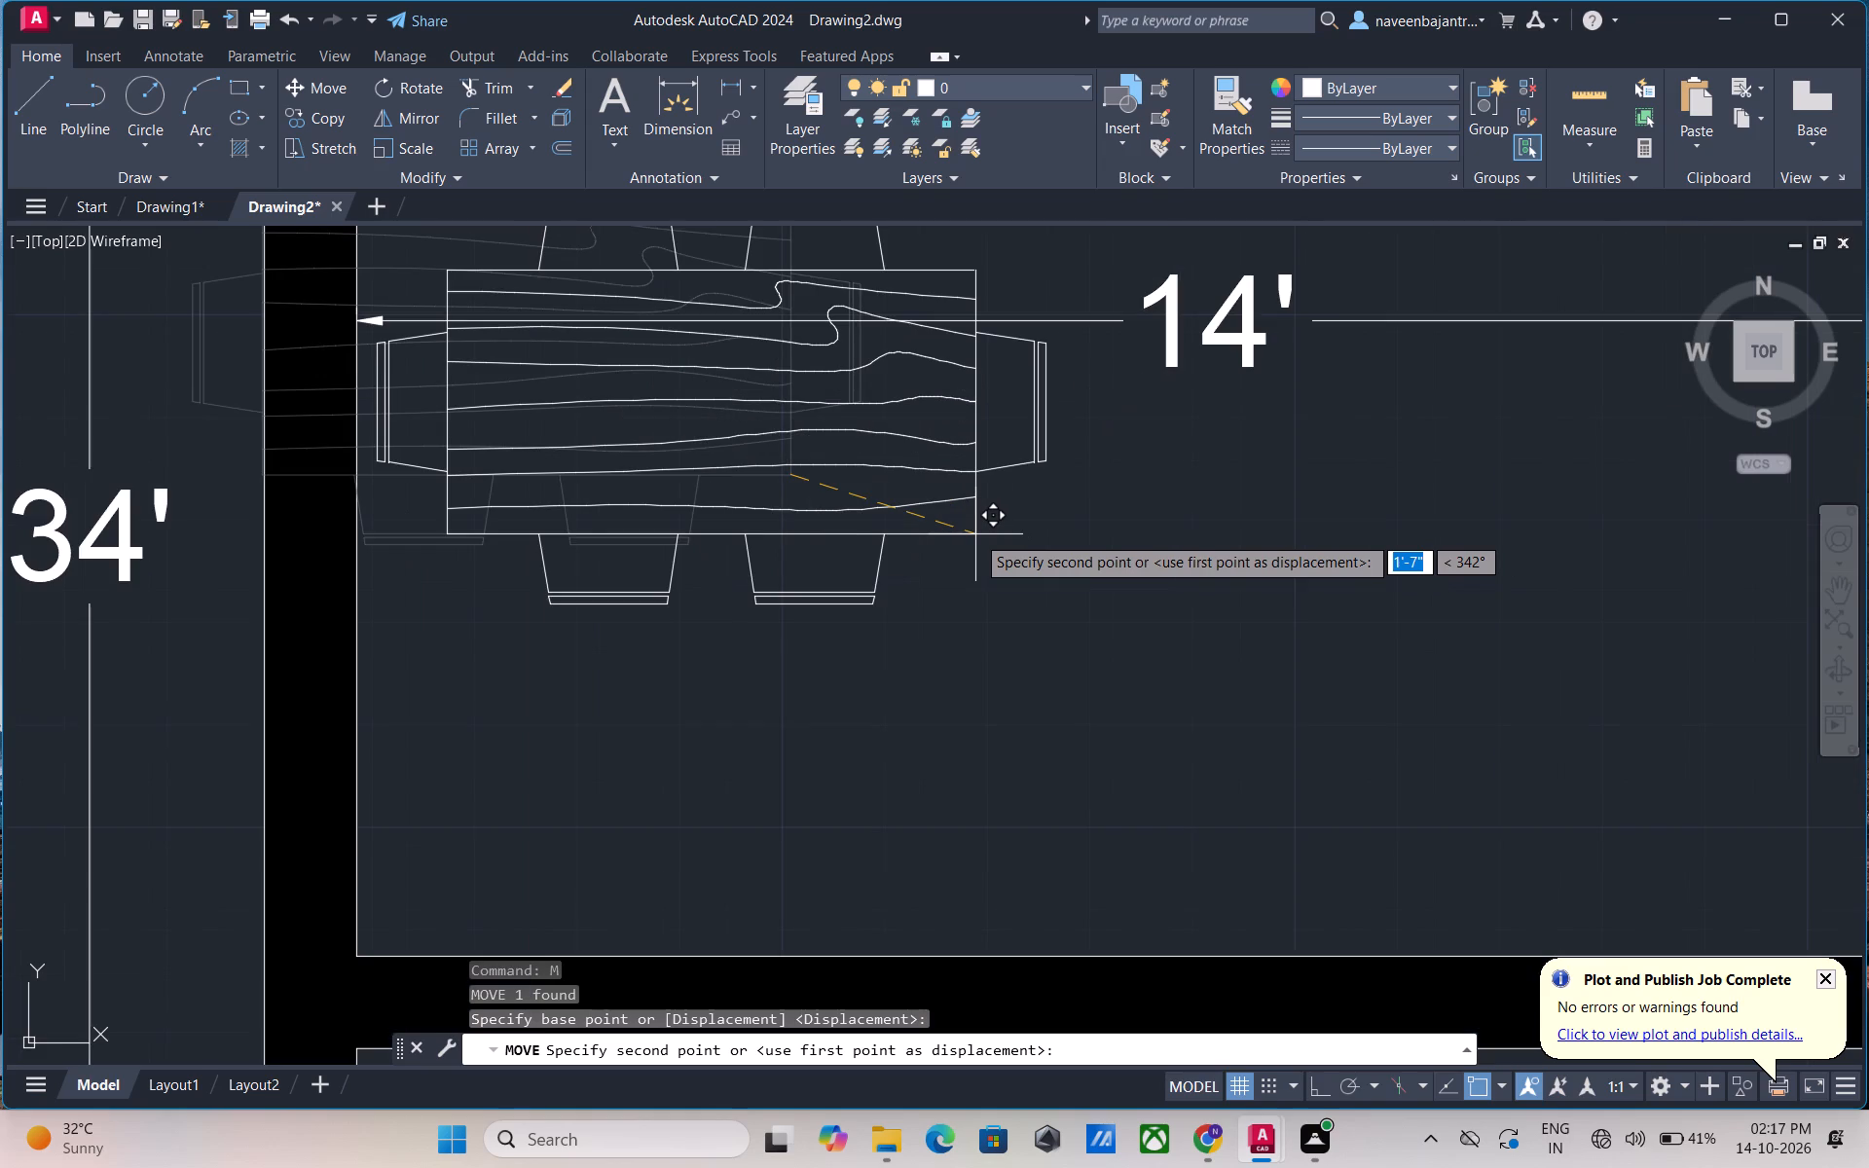
{"action": "left_click", "coordinate": [975, 534]}
{"action": "key", "text": "Escape"}
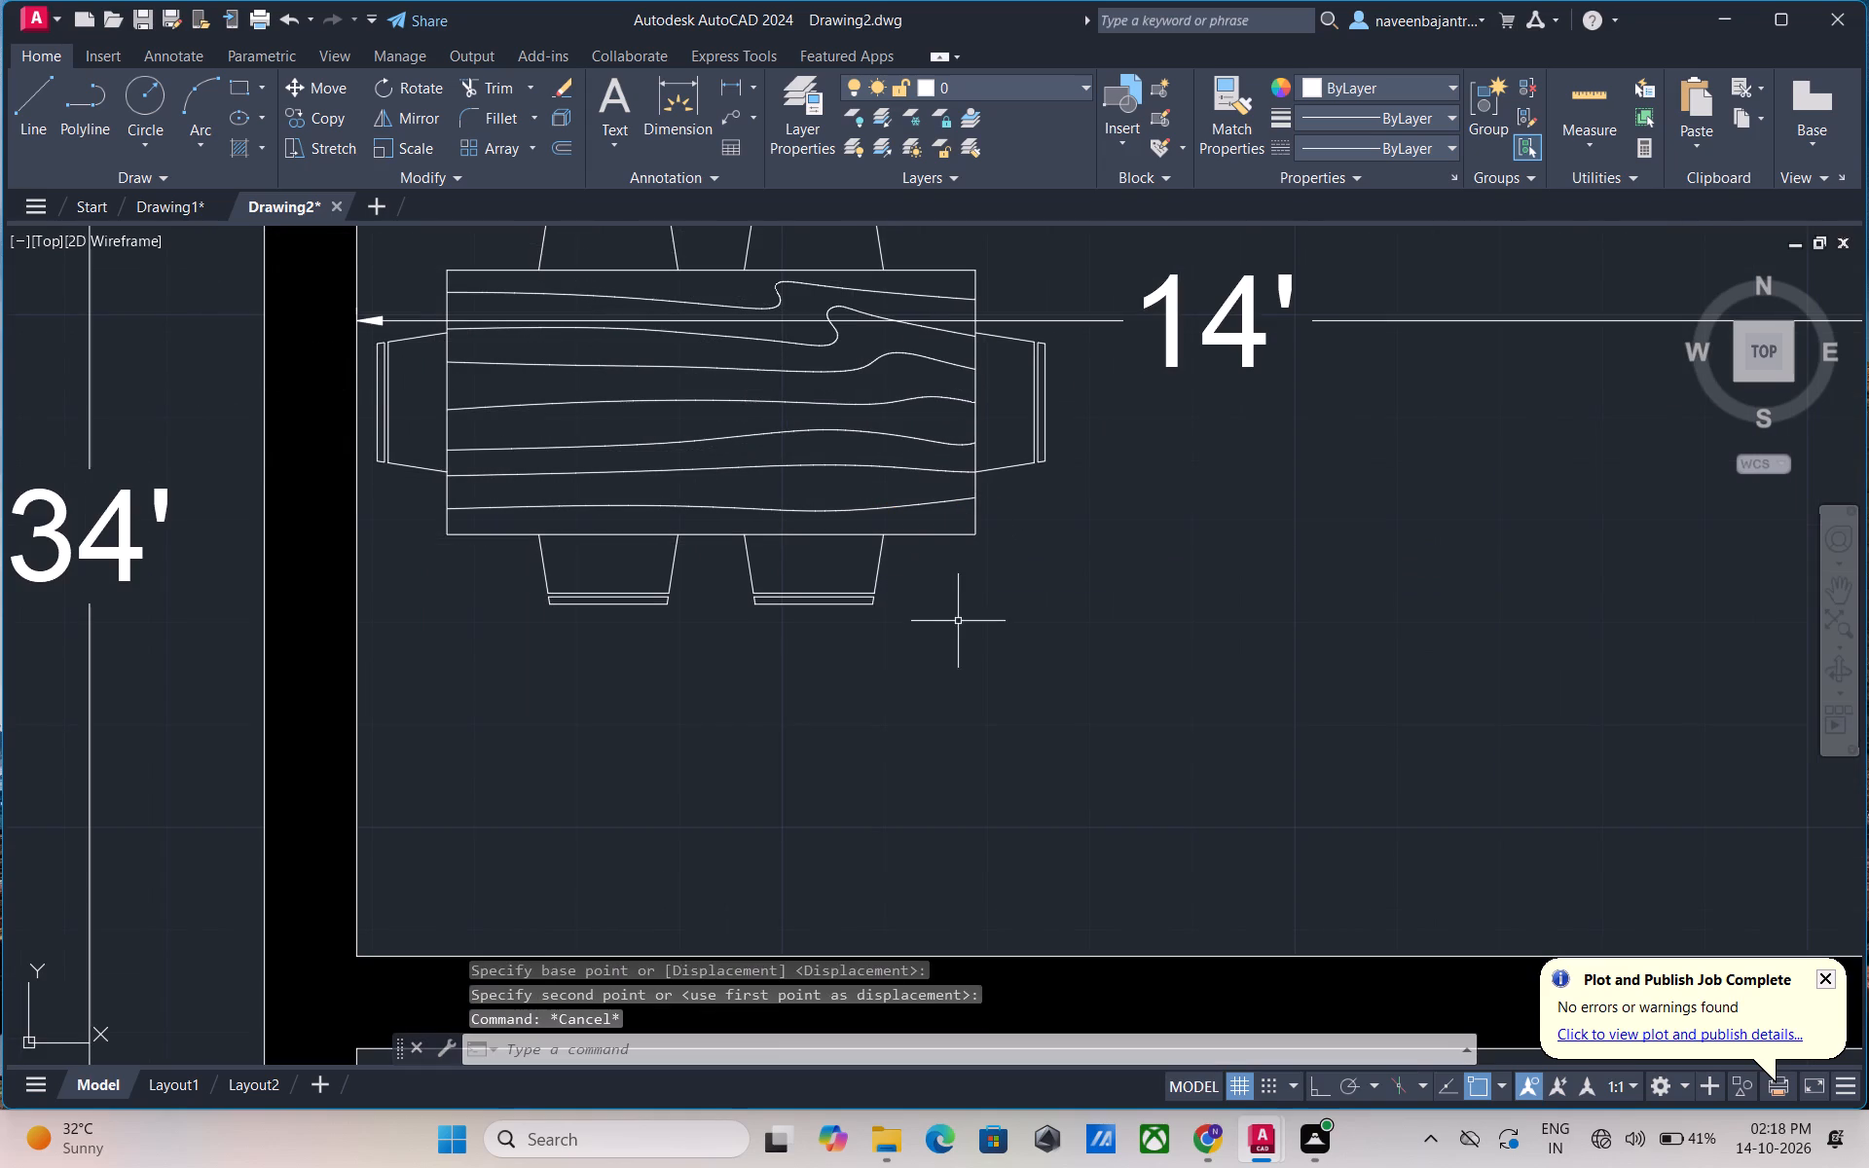
With Ortho on, draw a horizontal arrow shaft from the lower stair flight's second riser line leftward past its first riser.
{"action": "scroll", "coordinate": [959, 622], "scroll_direction": "down", "scroll_amount": 4}
{"action": "middle_click_drag", "start_coordinate": [1069, 647], "coordinate": [904, 602]}
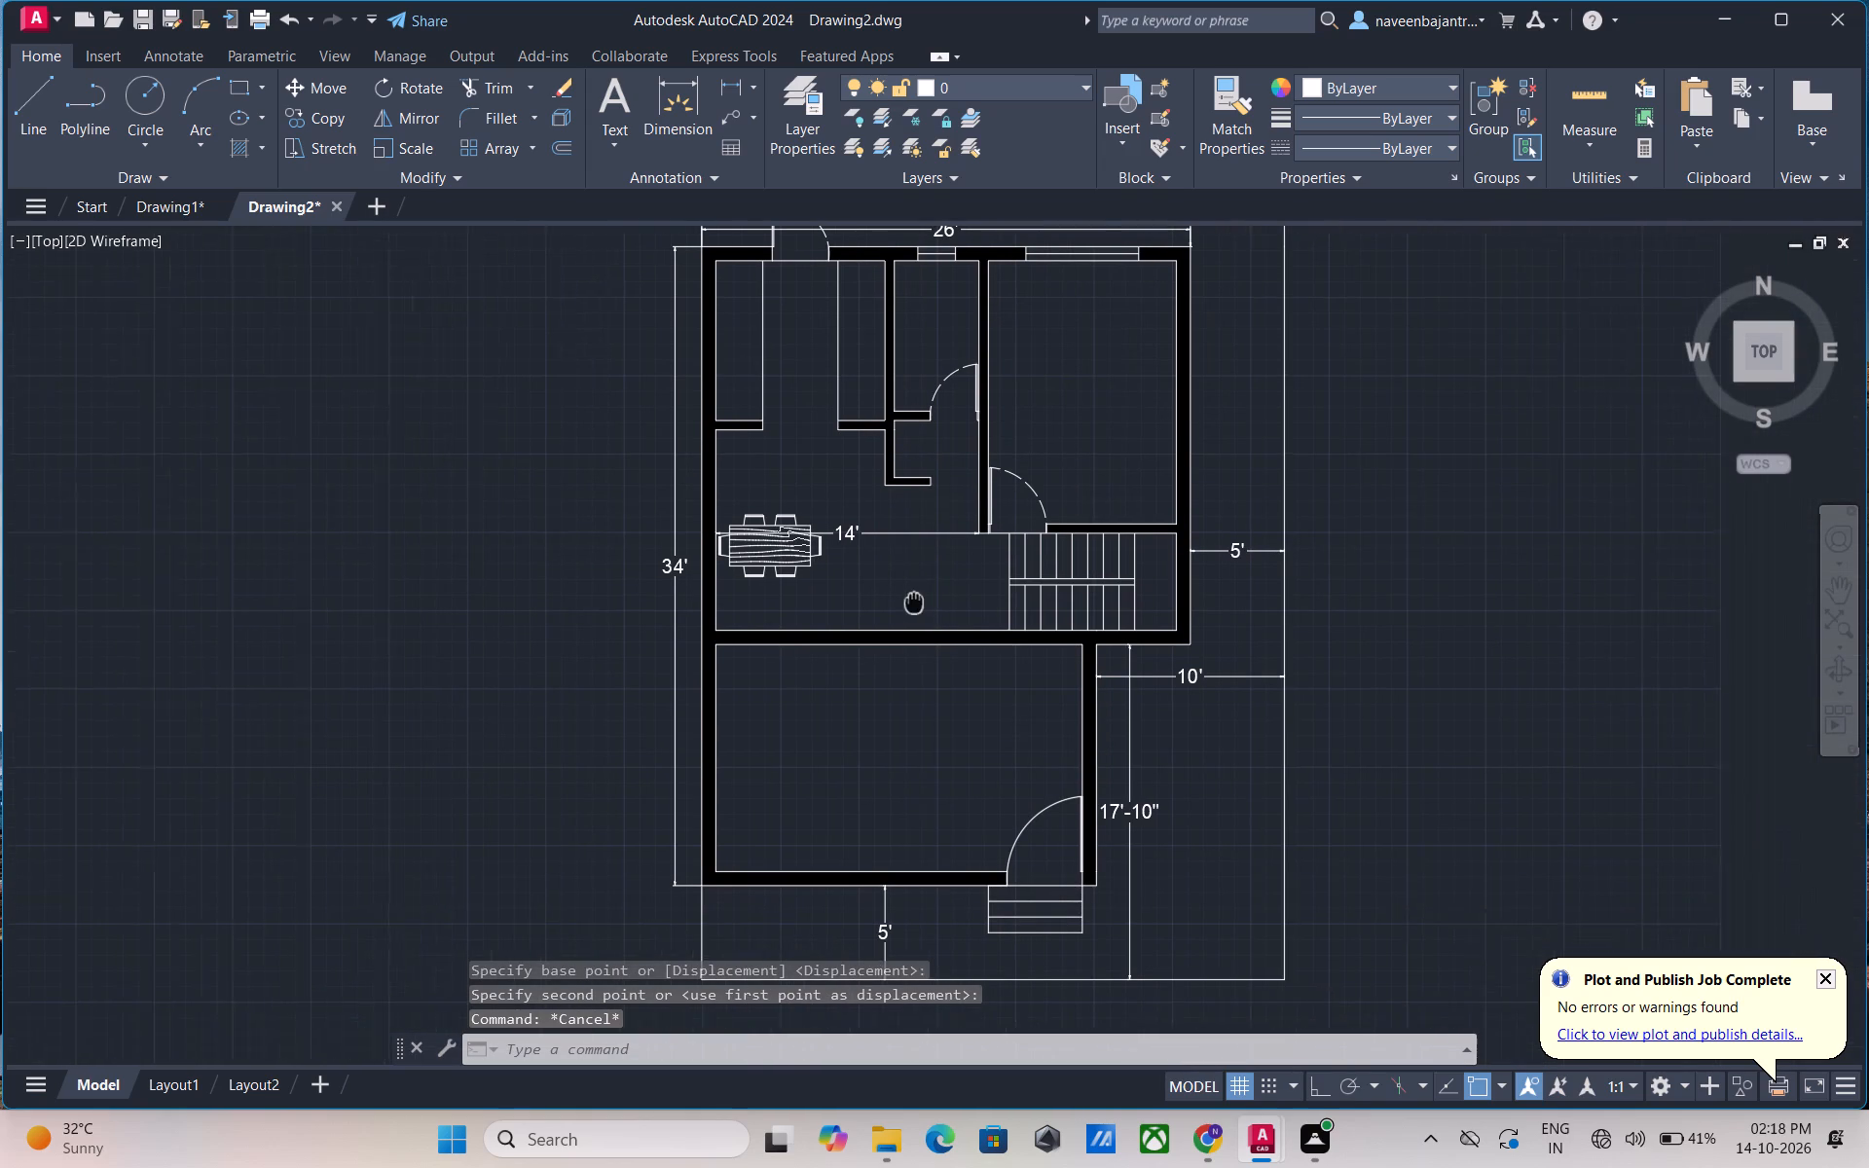
{"action": "middle_click_drag", "start_coordinate": [904, 602], "coordinate": [900, 601]}
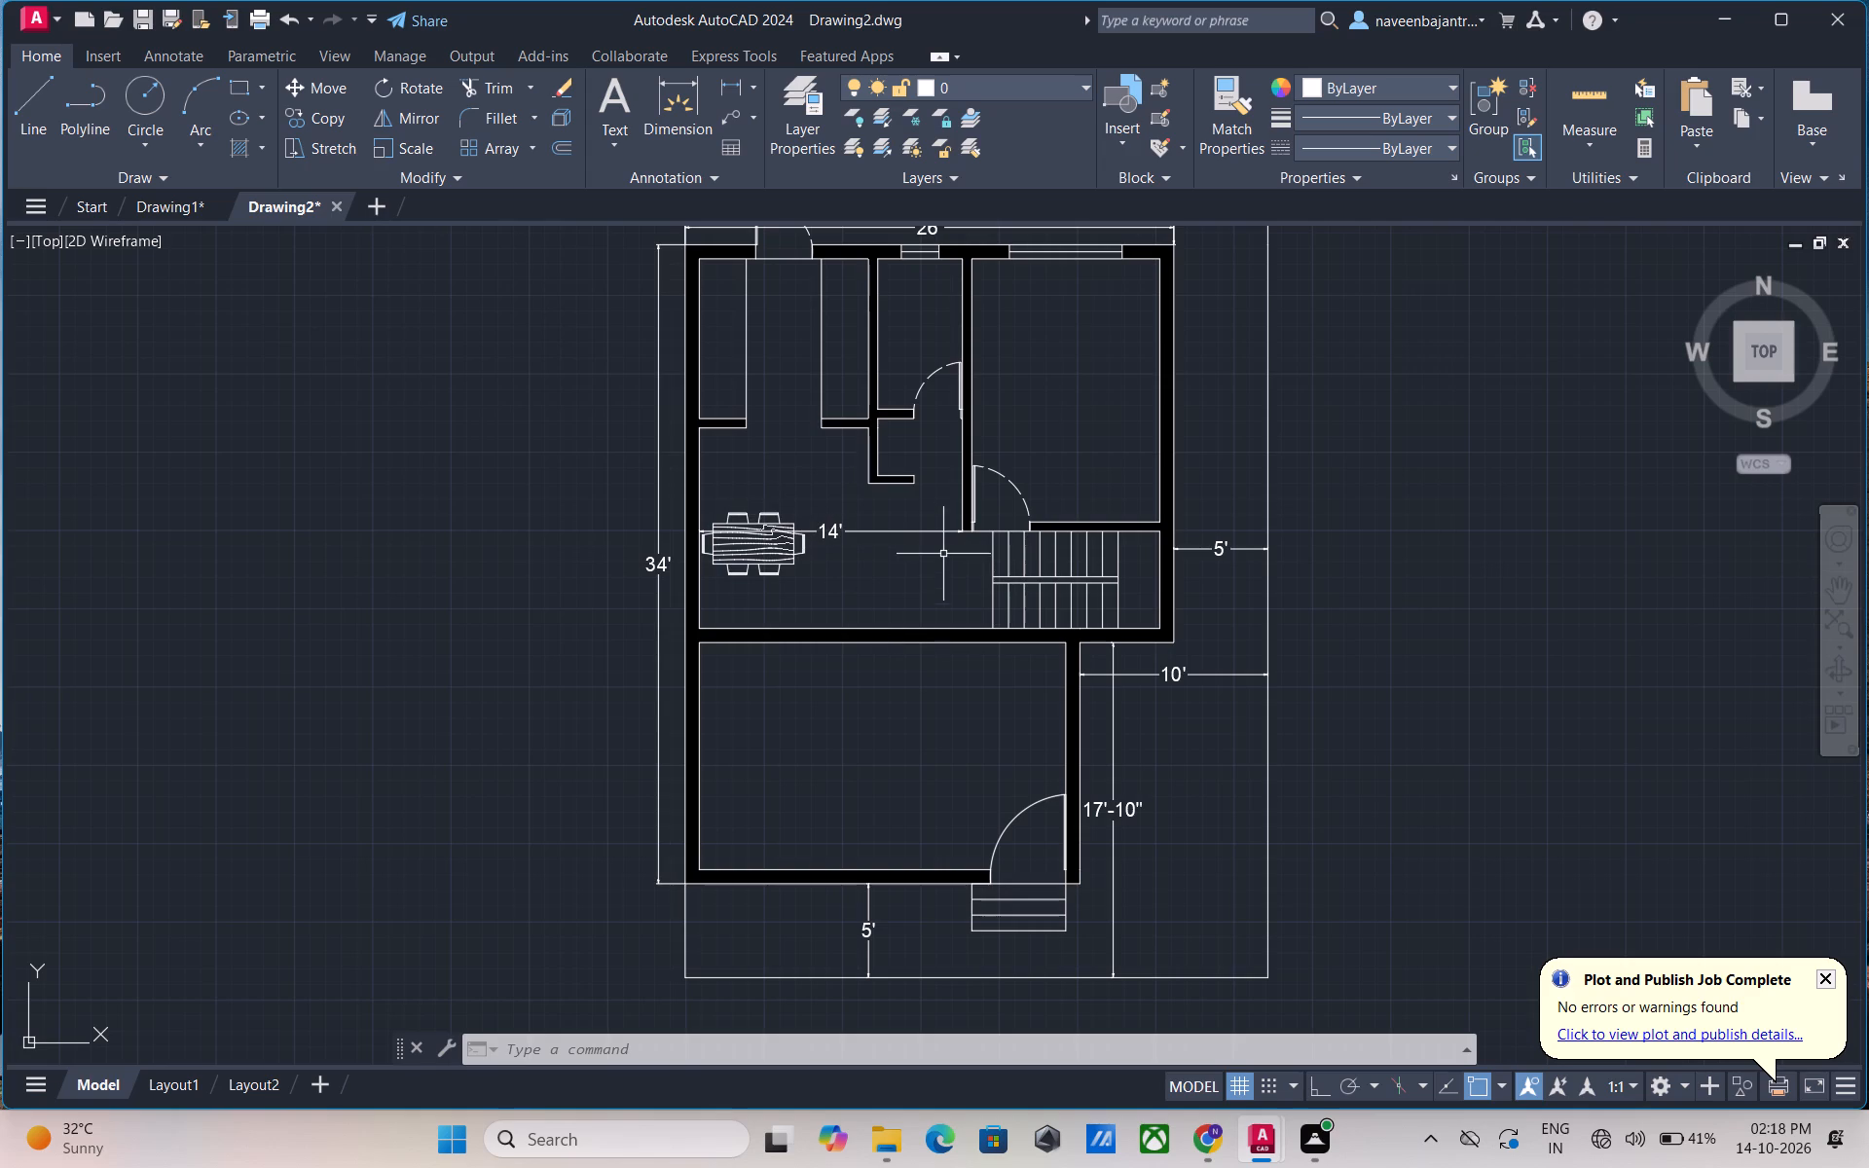
{"action": "scroll", "coordinate": [951, 559], "scroll_direction": "up", "scroll_amount": 1}
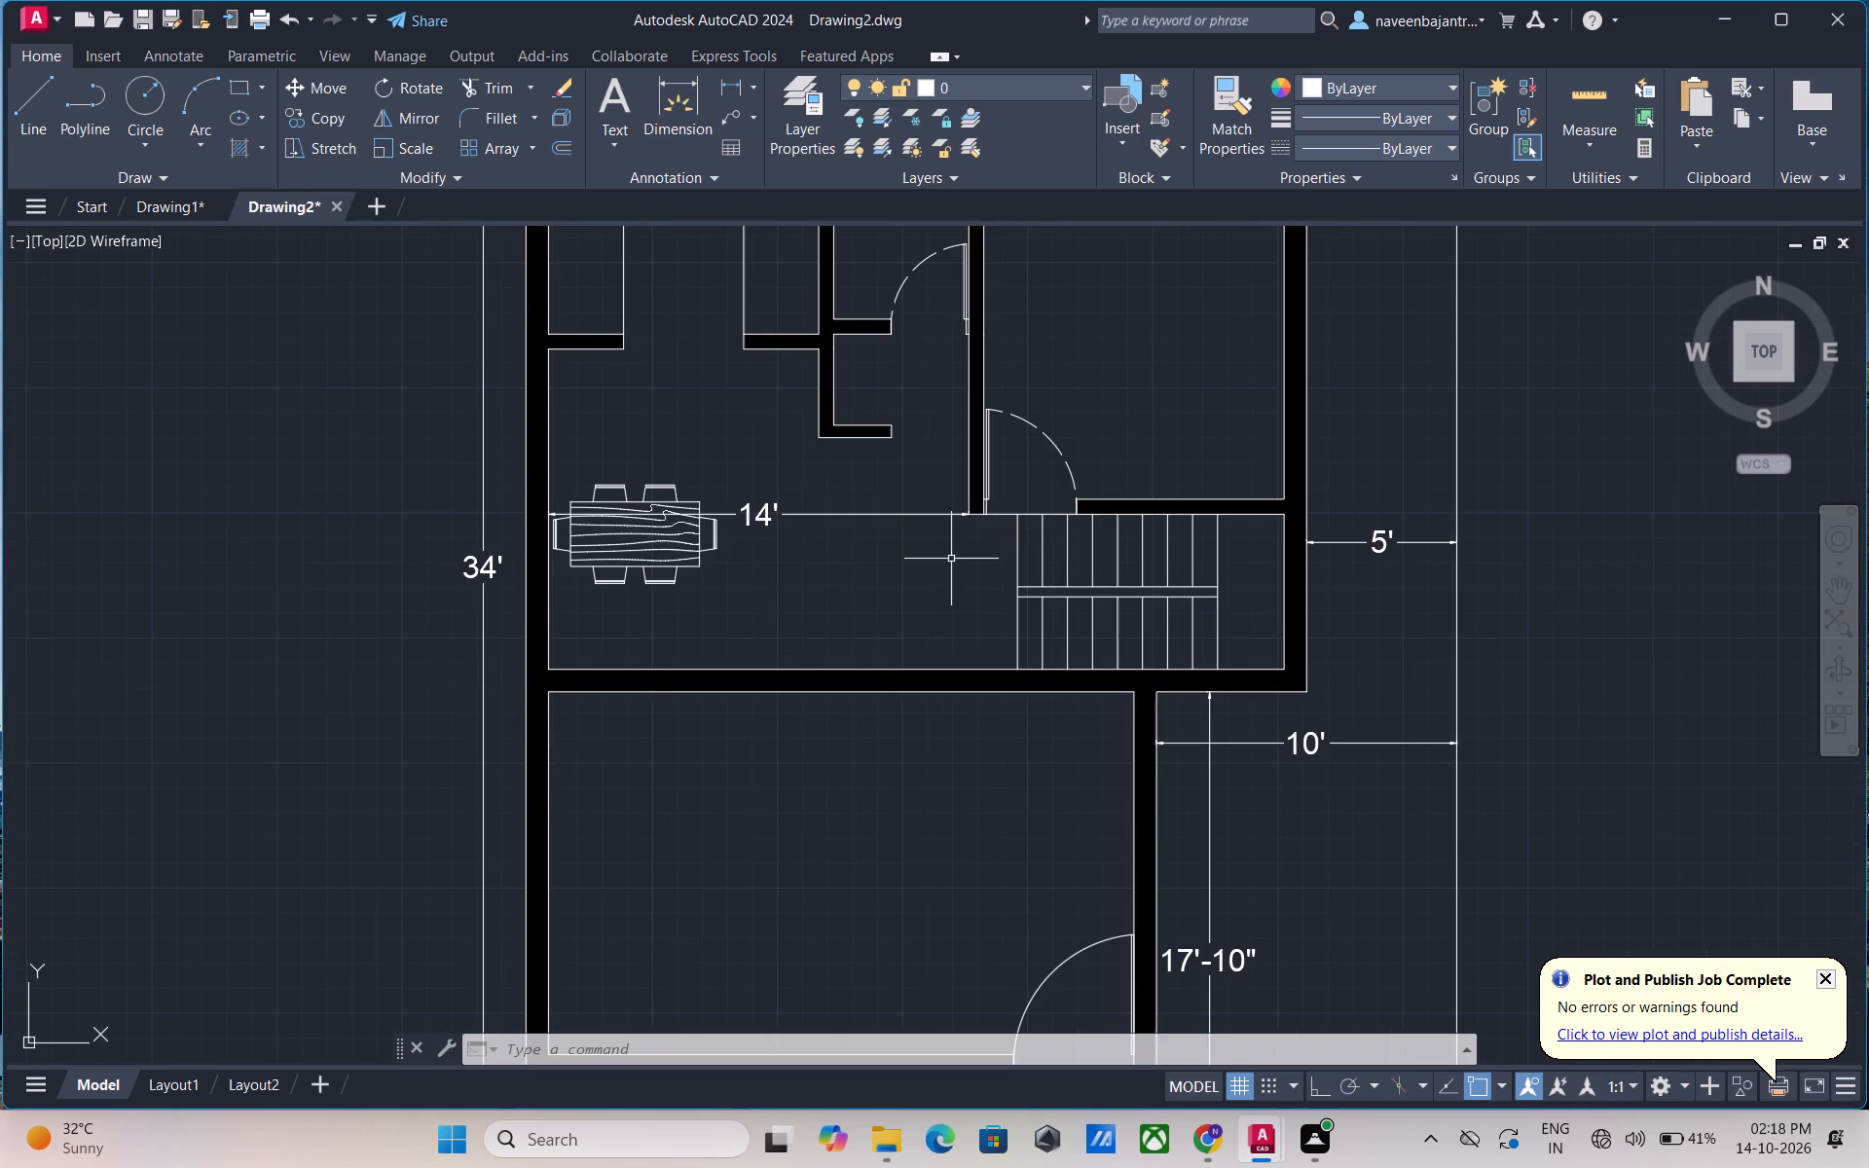
{"action": "scroll", "coordinate": [951, 559], "scroll_direction": "up", "scroll_amount": 2}
{"action": "middle_click_drag", "start_coordinate": [951, 581], "coordinate": [726, 561]}
{"action": "key", "text": "Escape"}
{"action": "type", "text": "L"}
{"action": "key", "text": "space"}
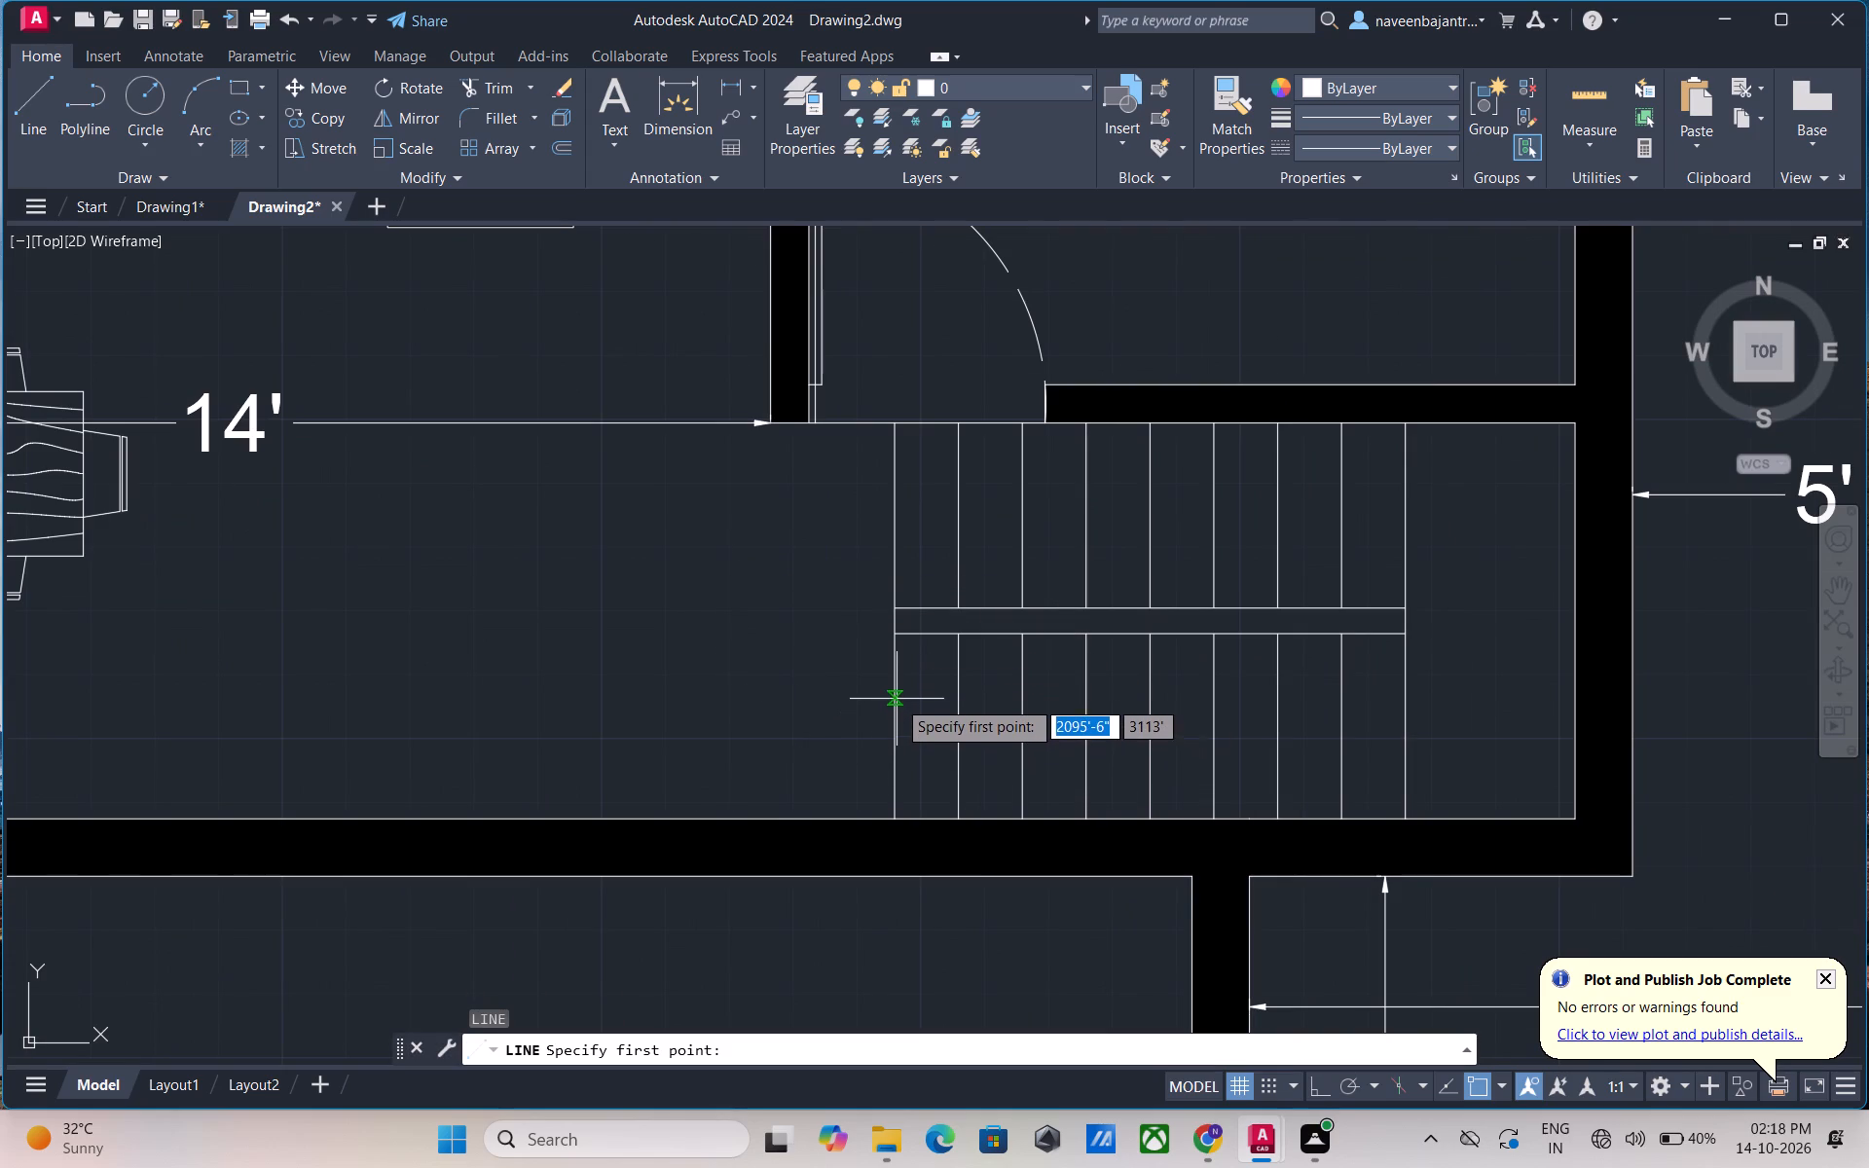
{"action": "left_click", "coordinate": [964, 720]}
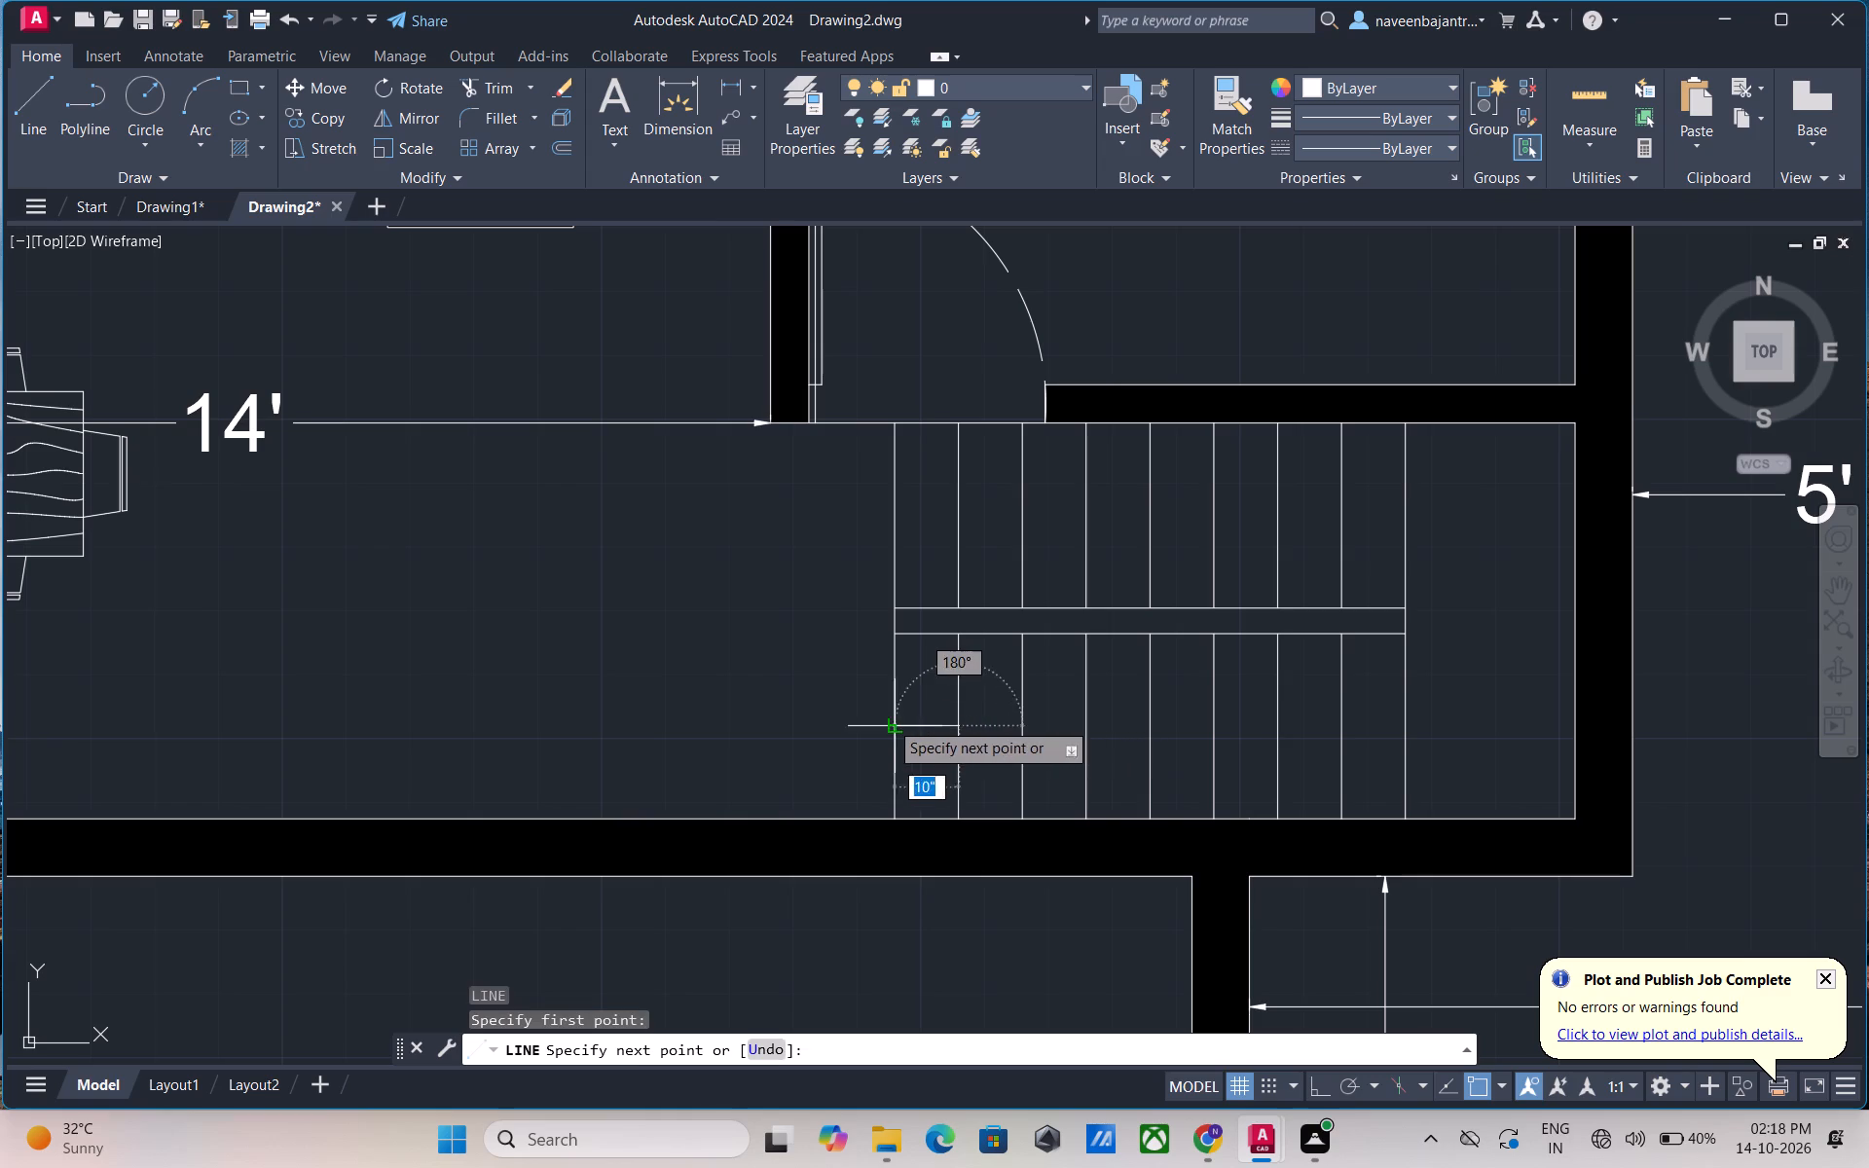
{"action": "key", "text": "F8"}
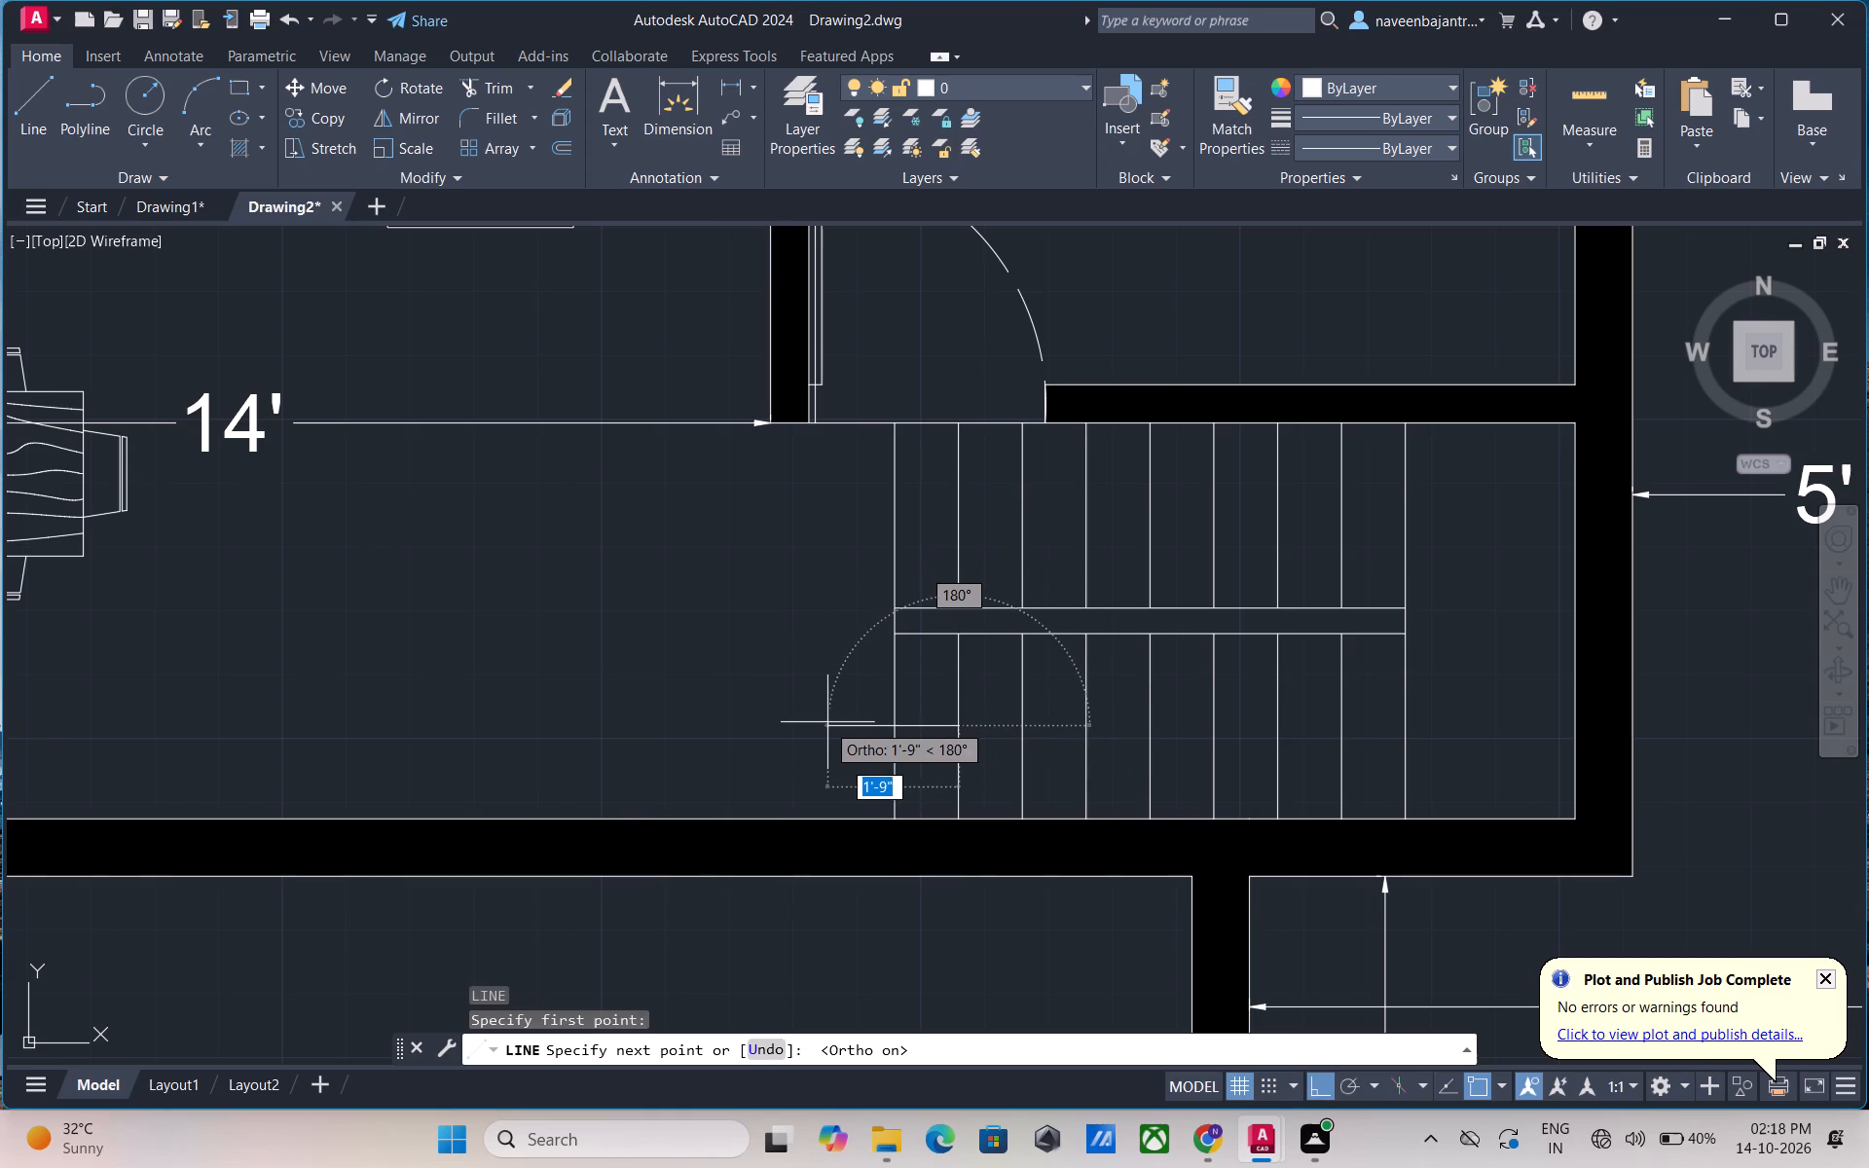
{"action": "left_click", "coordinate": [834, 722]}
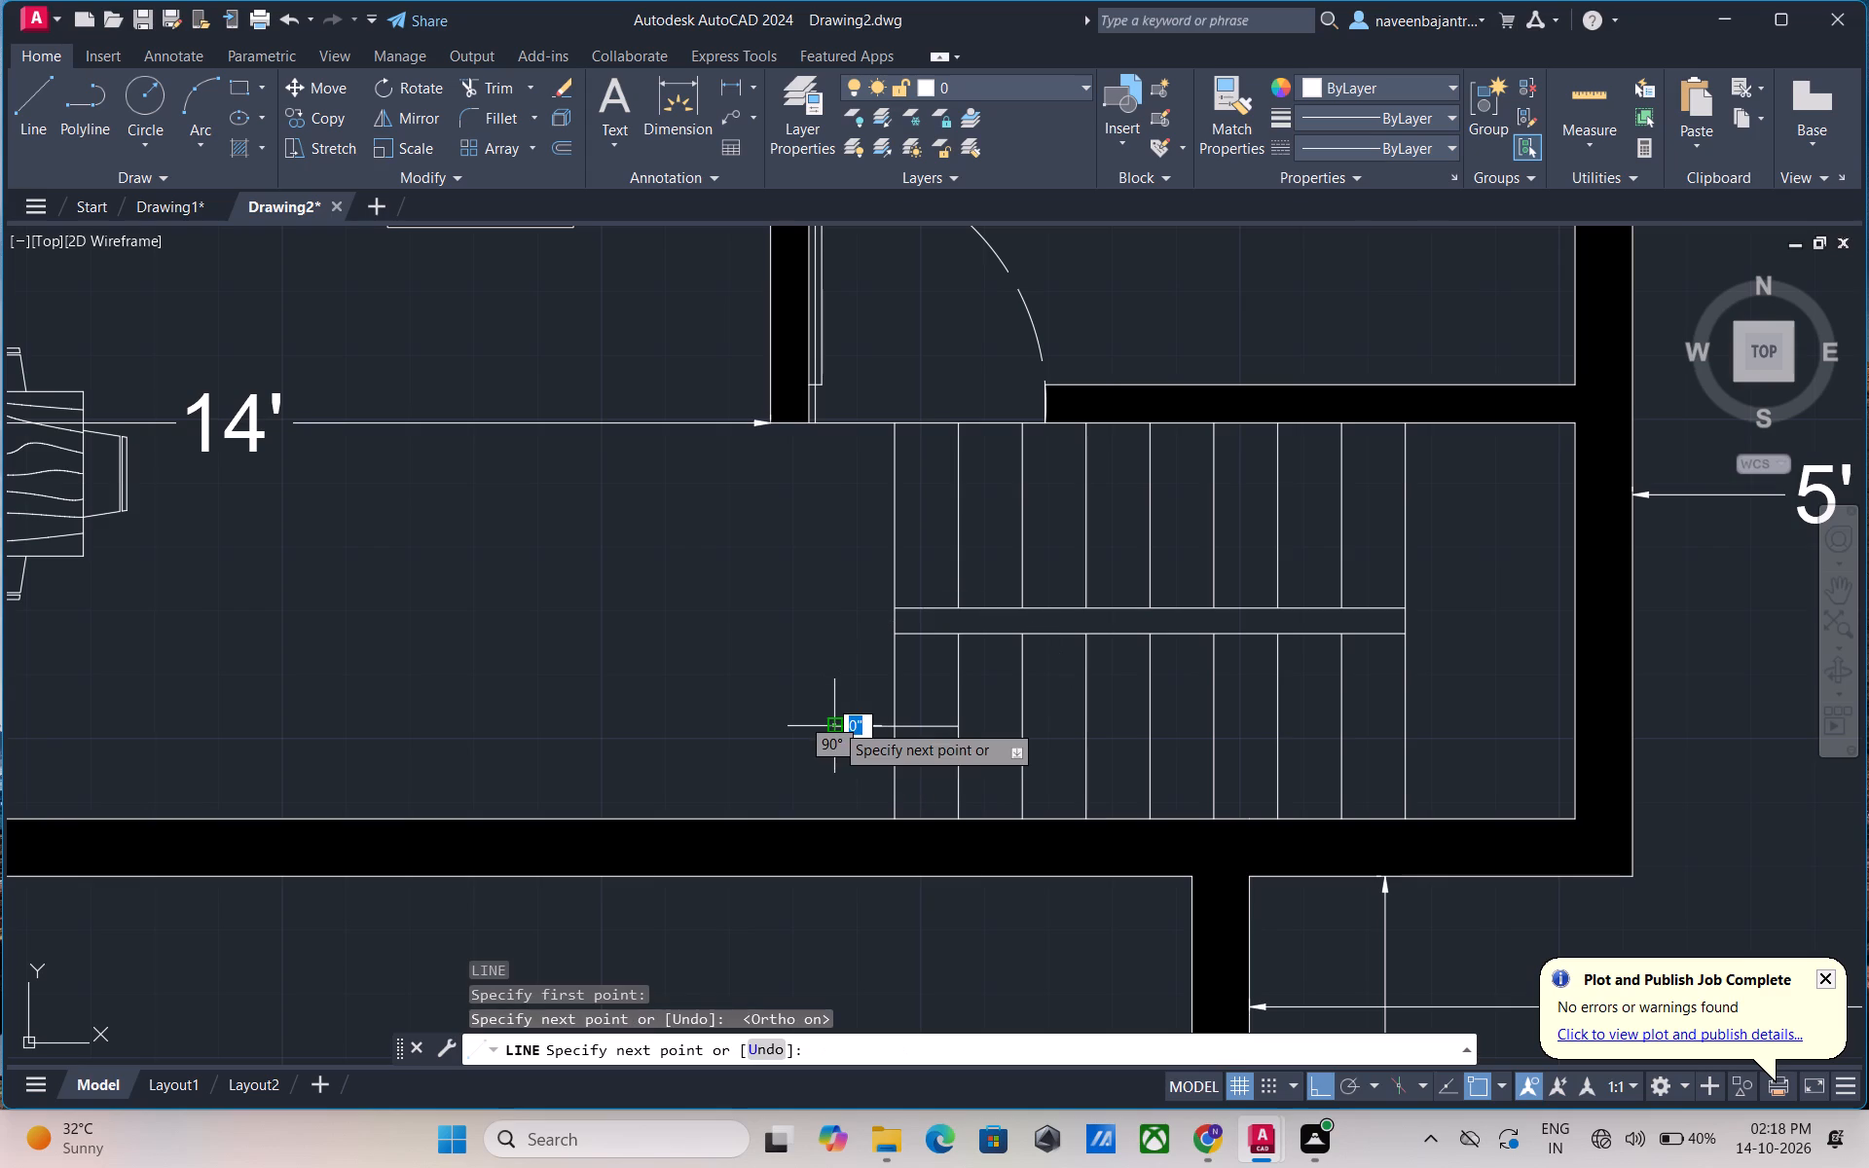
{"action": "key", "text": "Escape"}
Draw a short horizontal line extending the stair arrow shaft rightward from the second riser line into the adjoining tread.
{"action": "scroll", "coordinate": [929, 746], "scroll_direction": "up", "scroll_amount": 2}
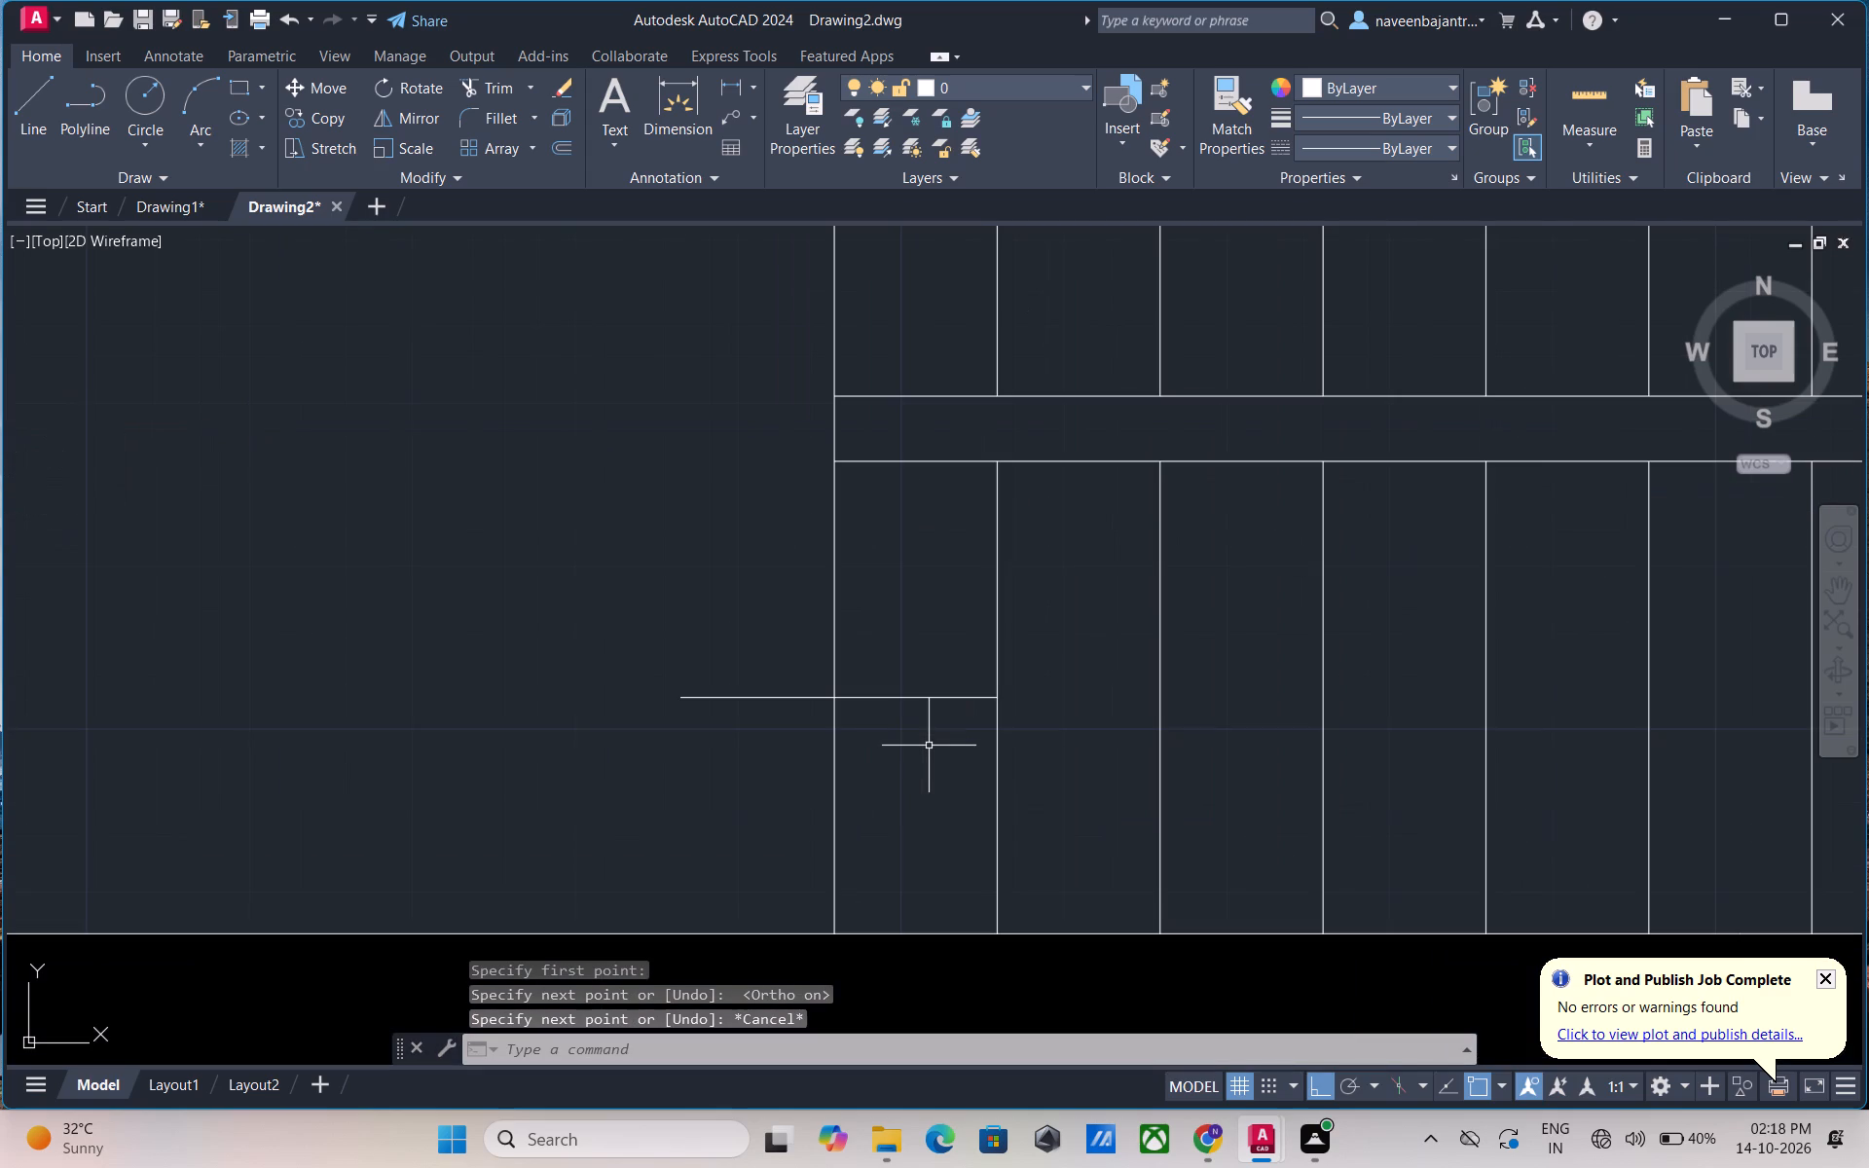
{"action": "type", "text": "L"}
{"action": "key", "text": "space"}
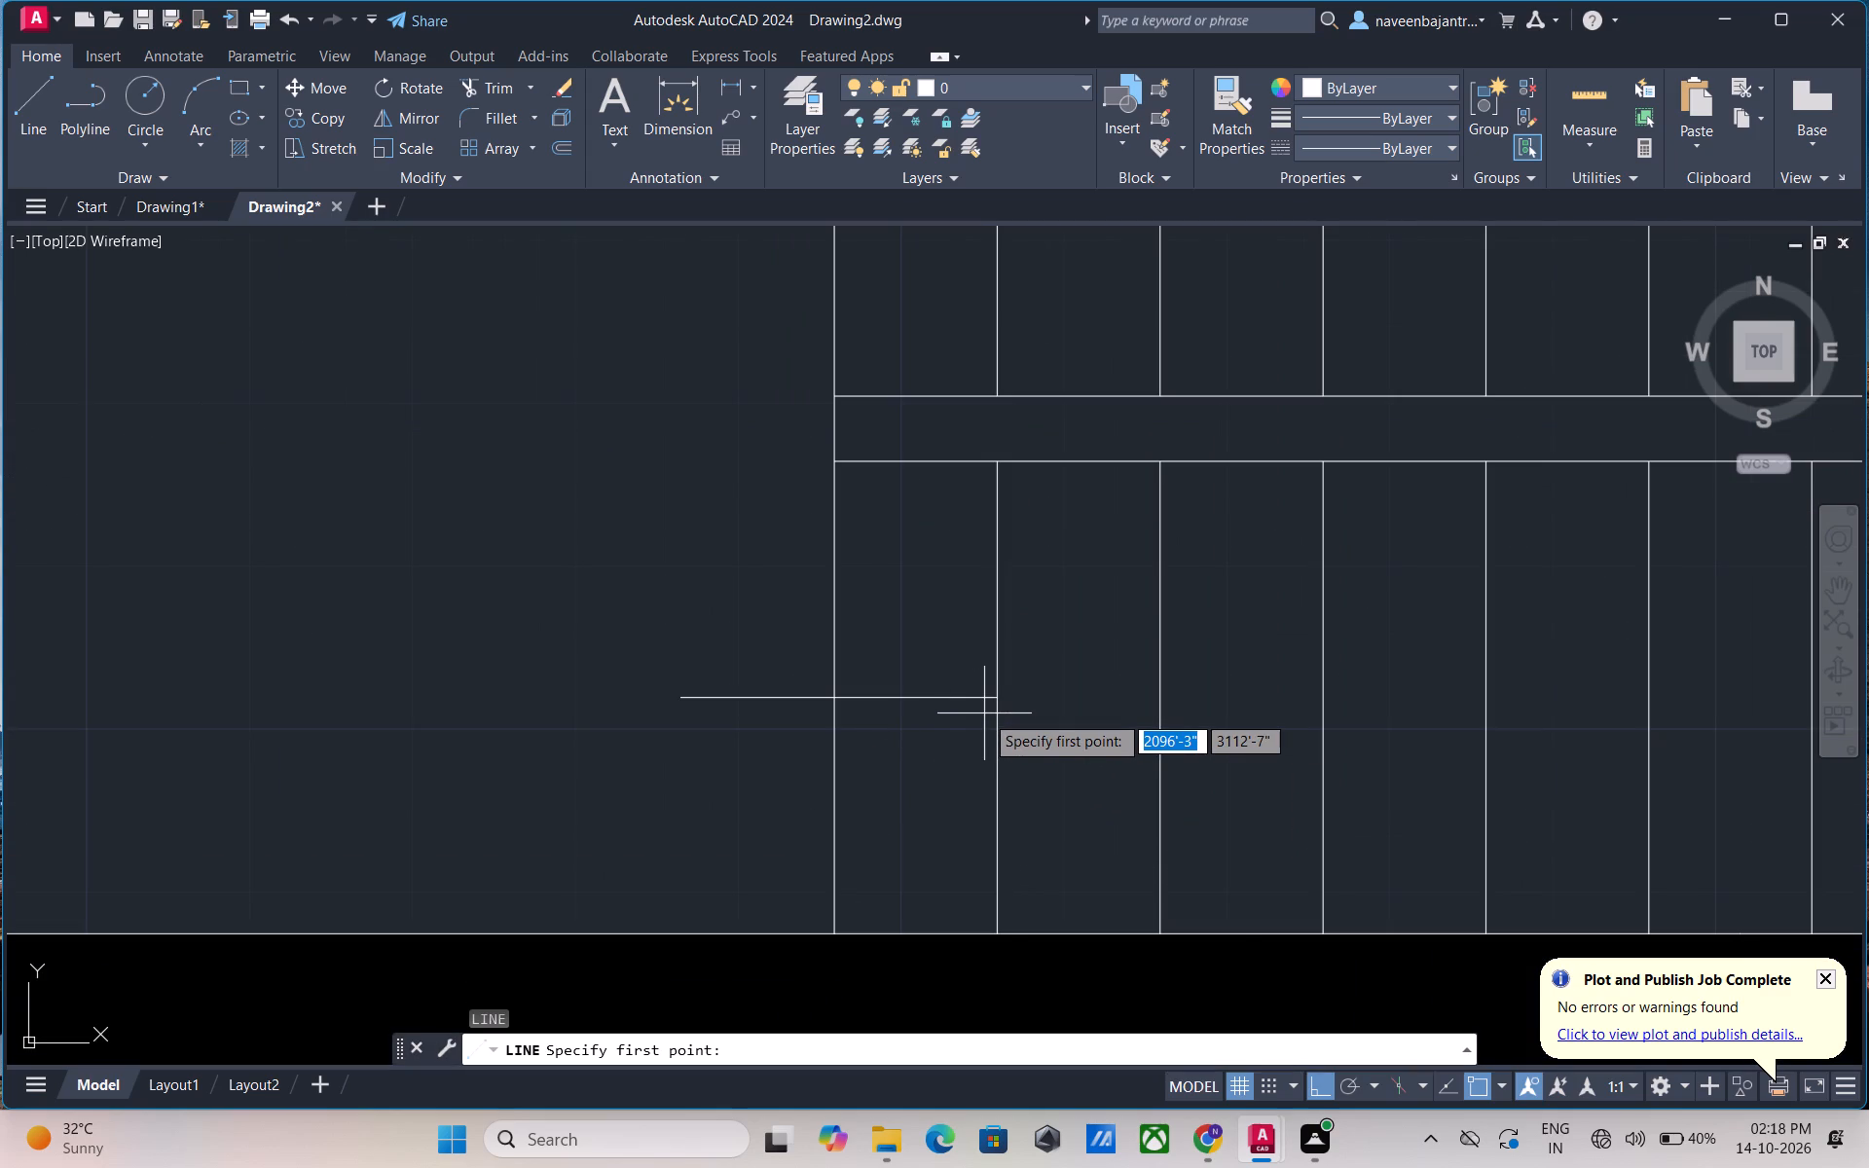
{"action": "left_click", "coordinate": [993, 697]}
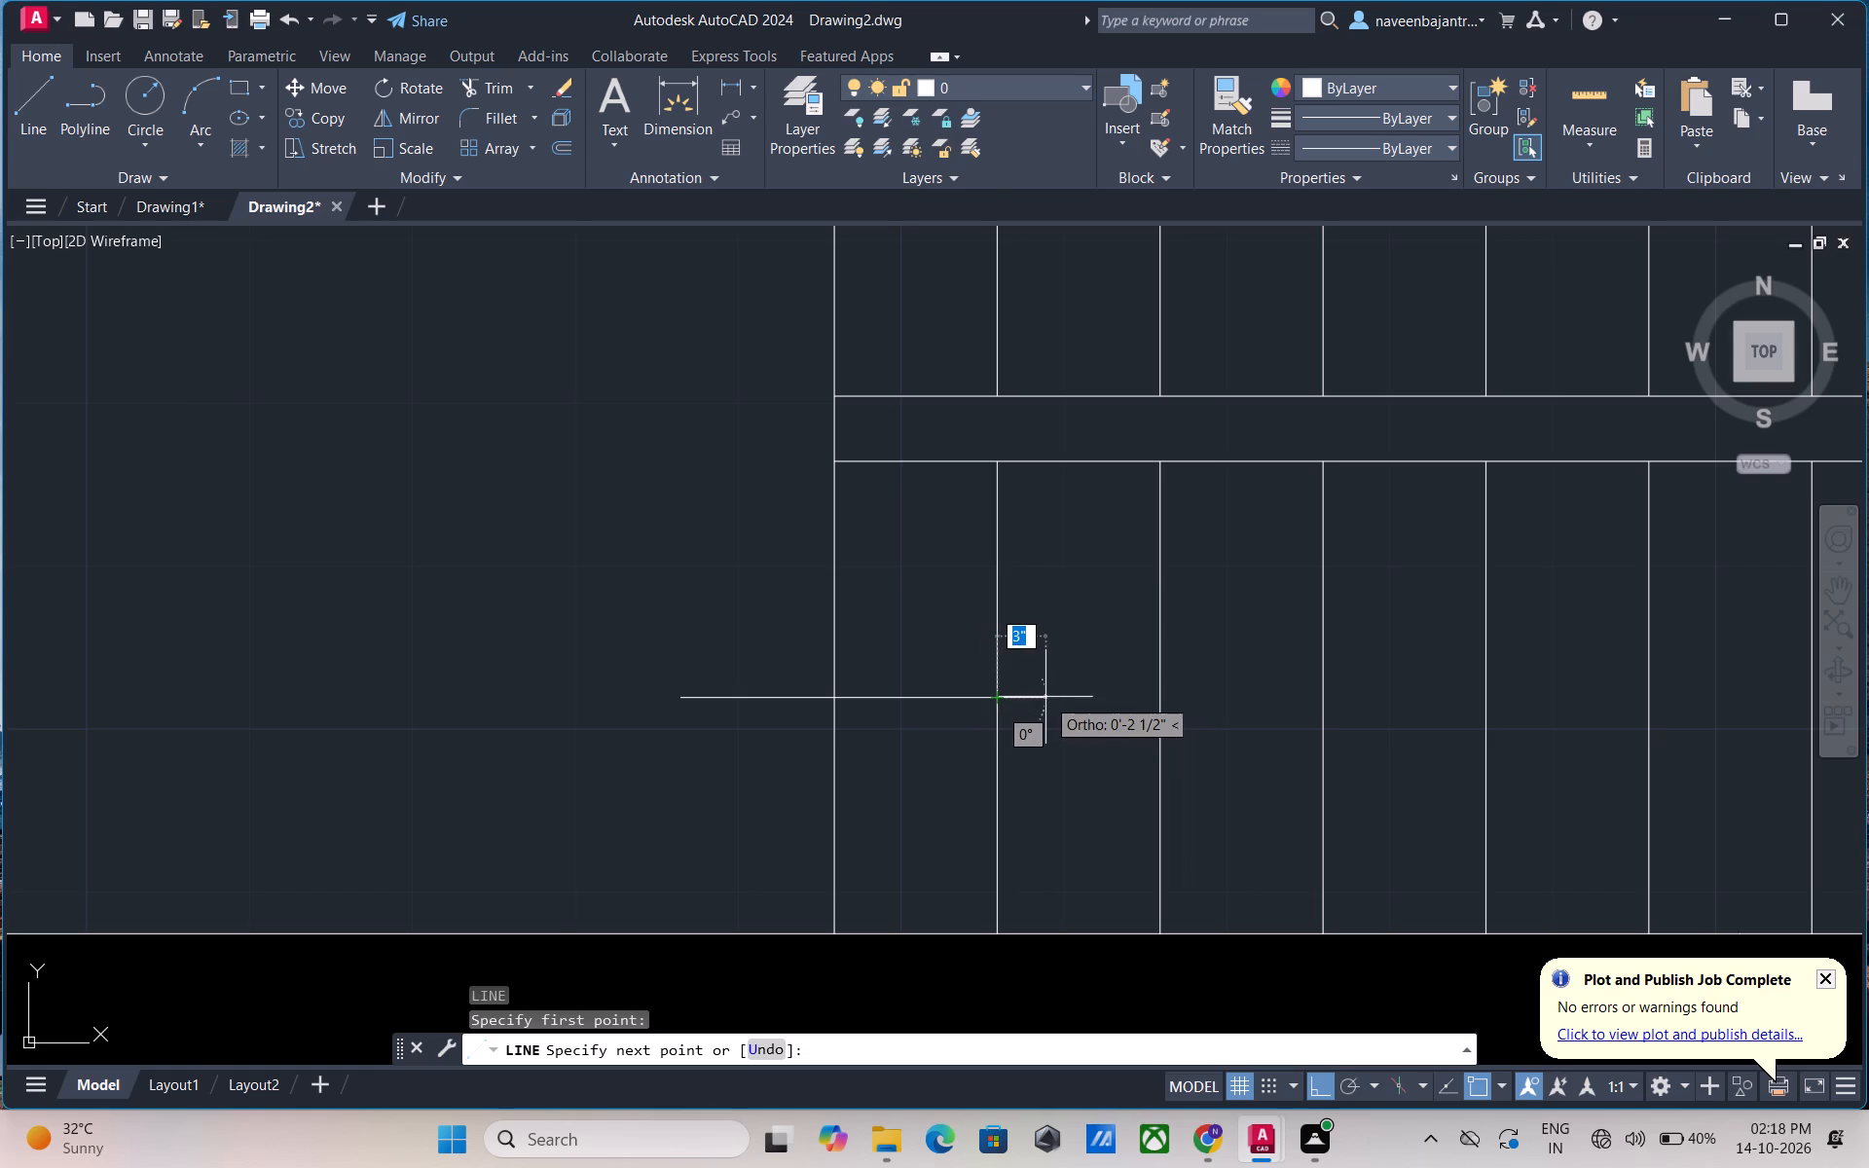
{"action": "left_click", "coordinate": [1065, 699]}
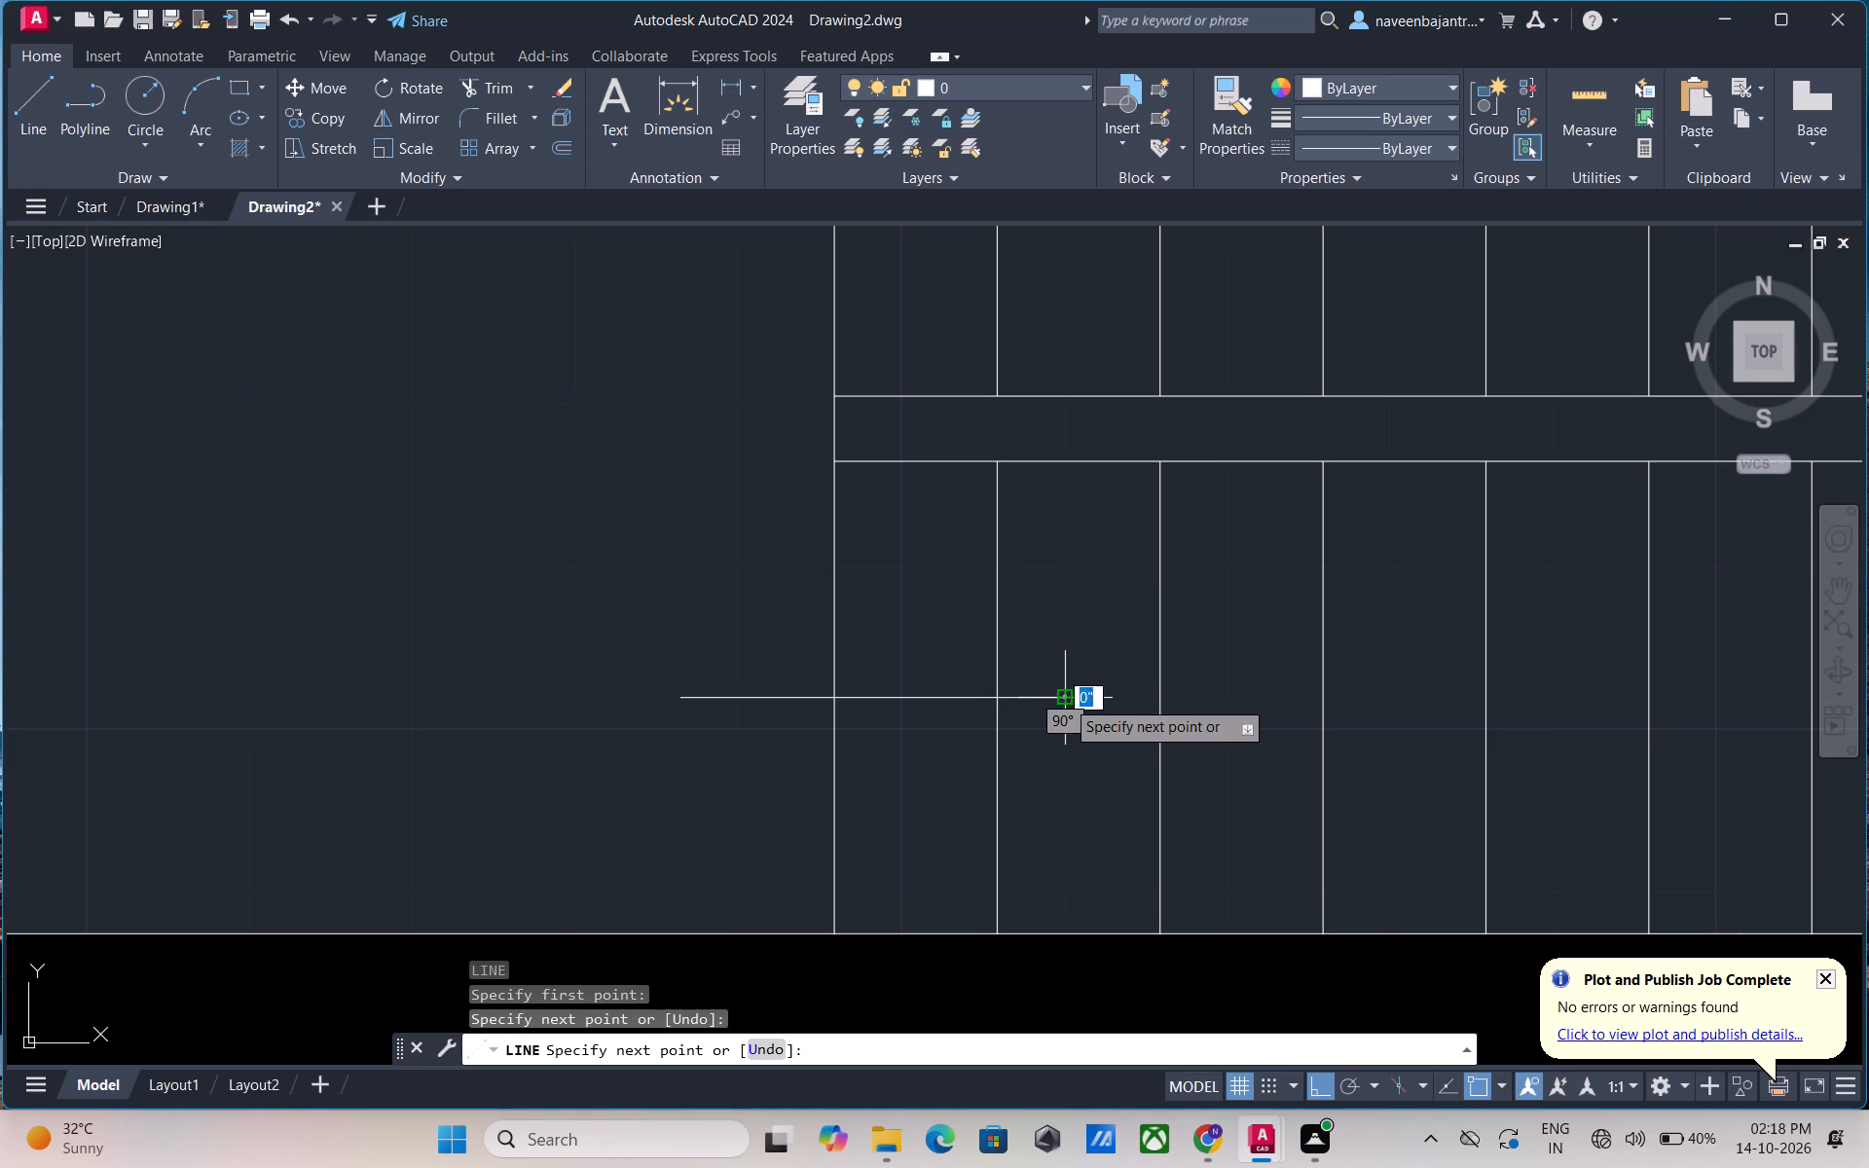
{"action": "key", "text": "Escape"}
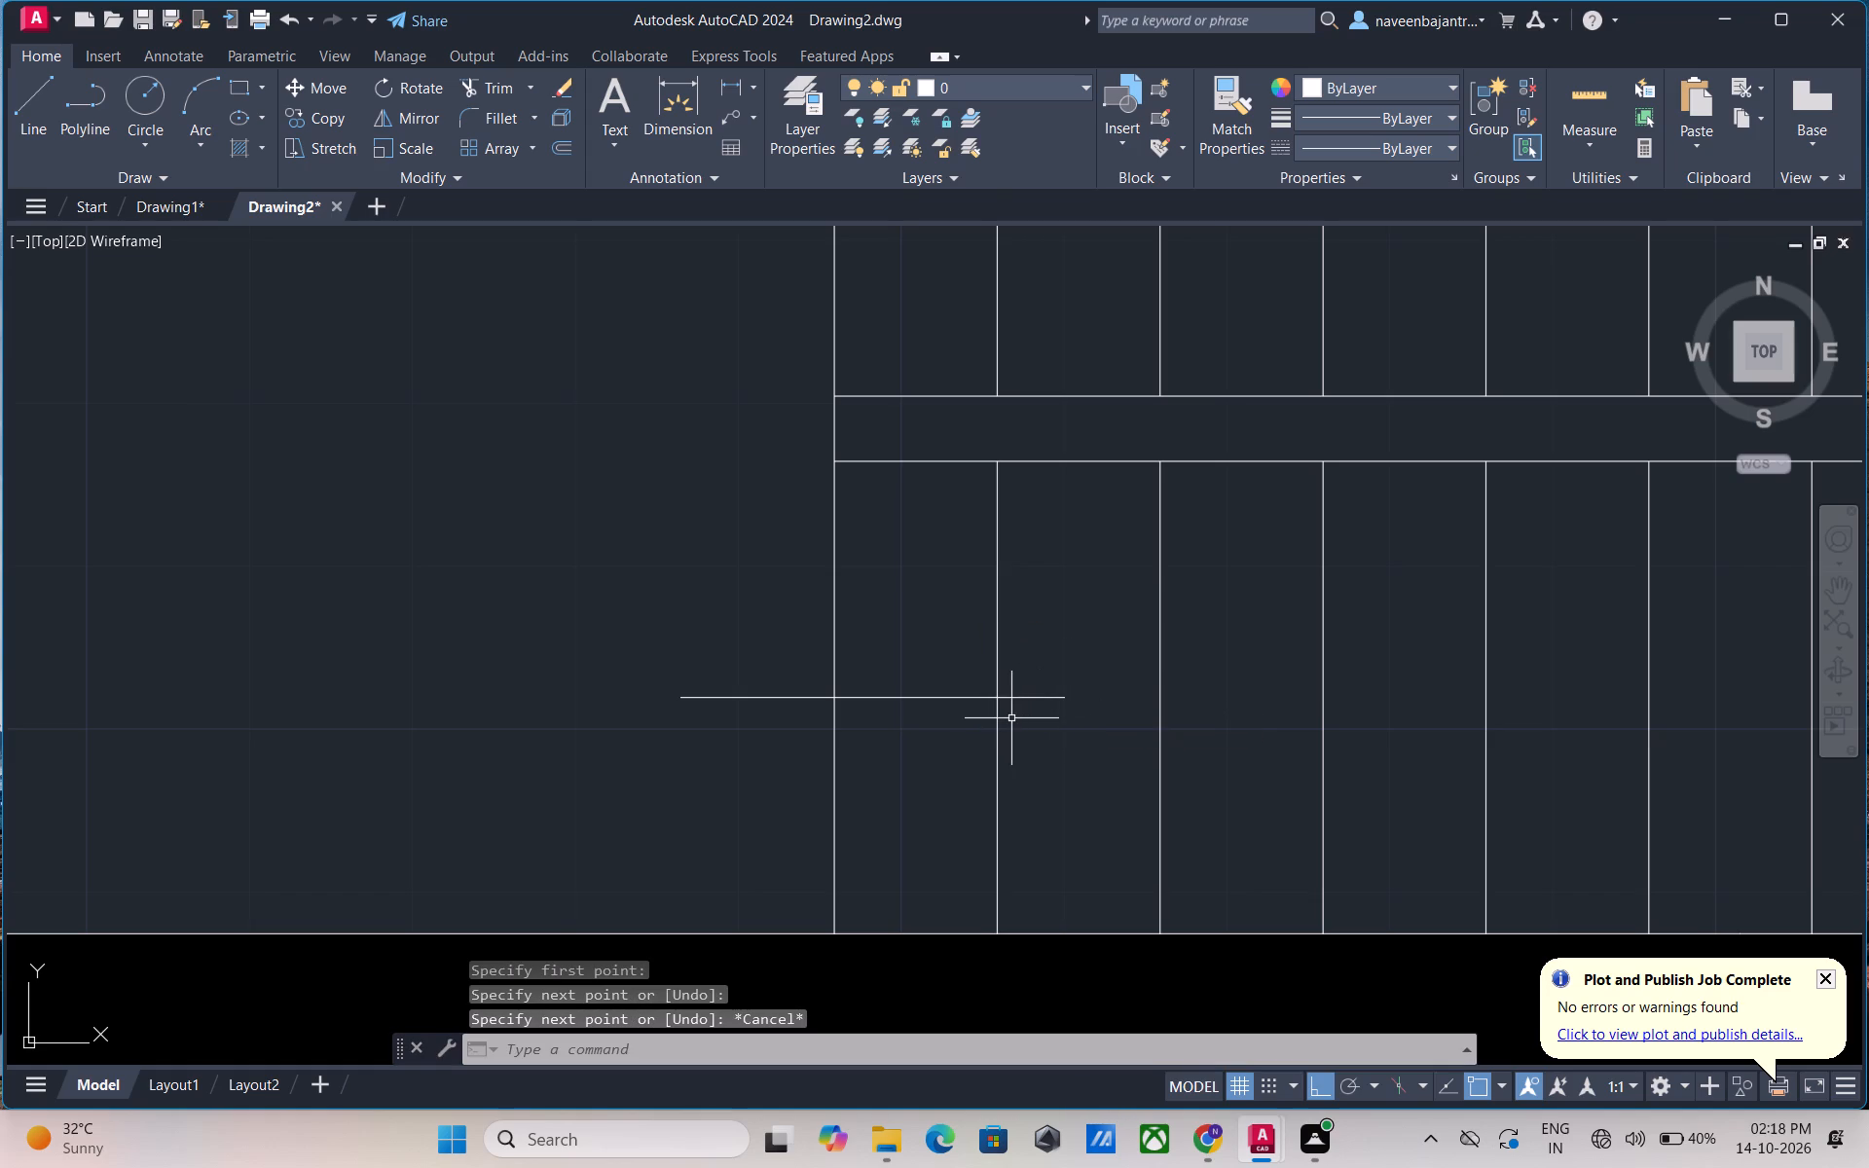
With Ortho off, draw a triangular arrowhead at the shaft's right end, about 2" to each side, with 2 1/2" edges at 45°.
{"action": "middle_click_drag", "start_coordinate": [1011, 718], "coordinate": [636, 625]}
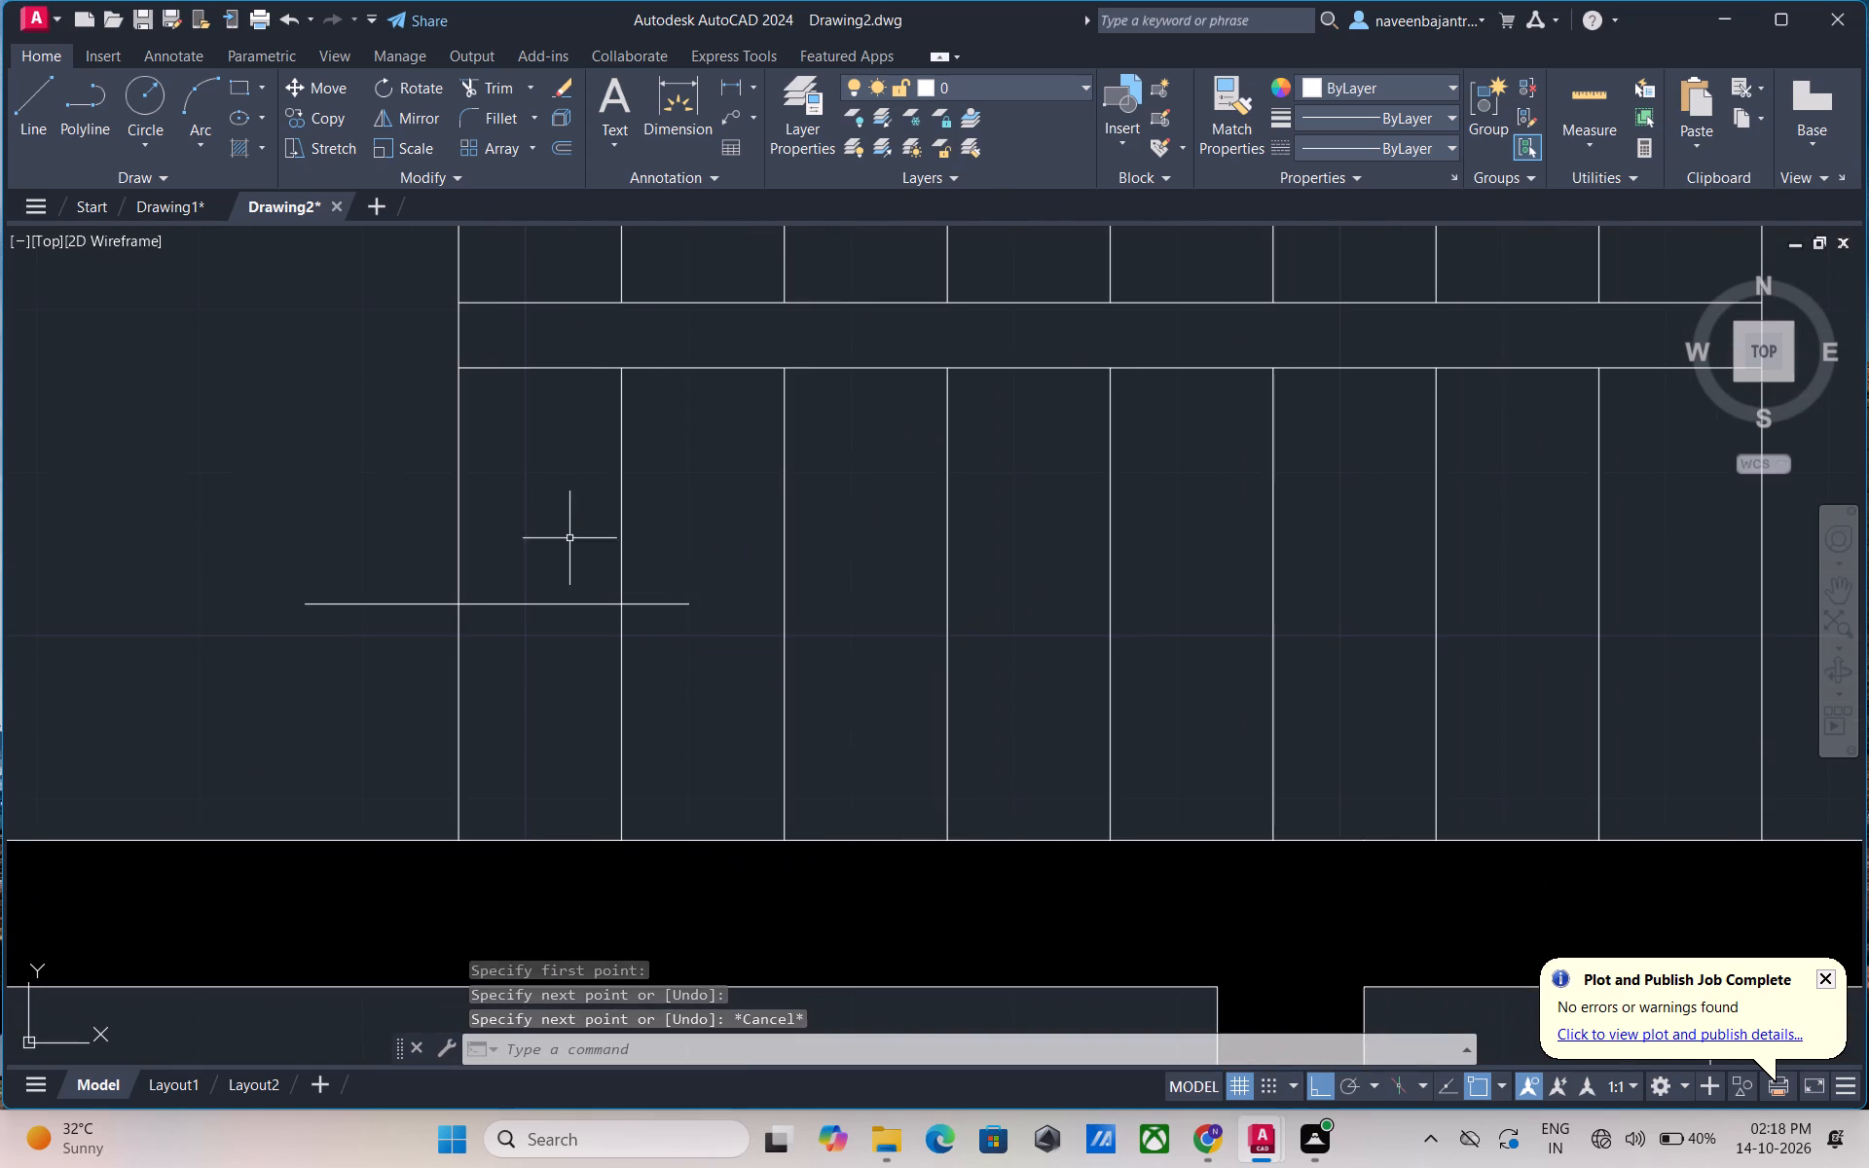
{"action": "type", "text": "L"}
{"action": "key", "text": "space"}
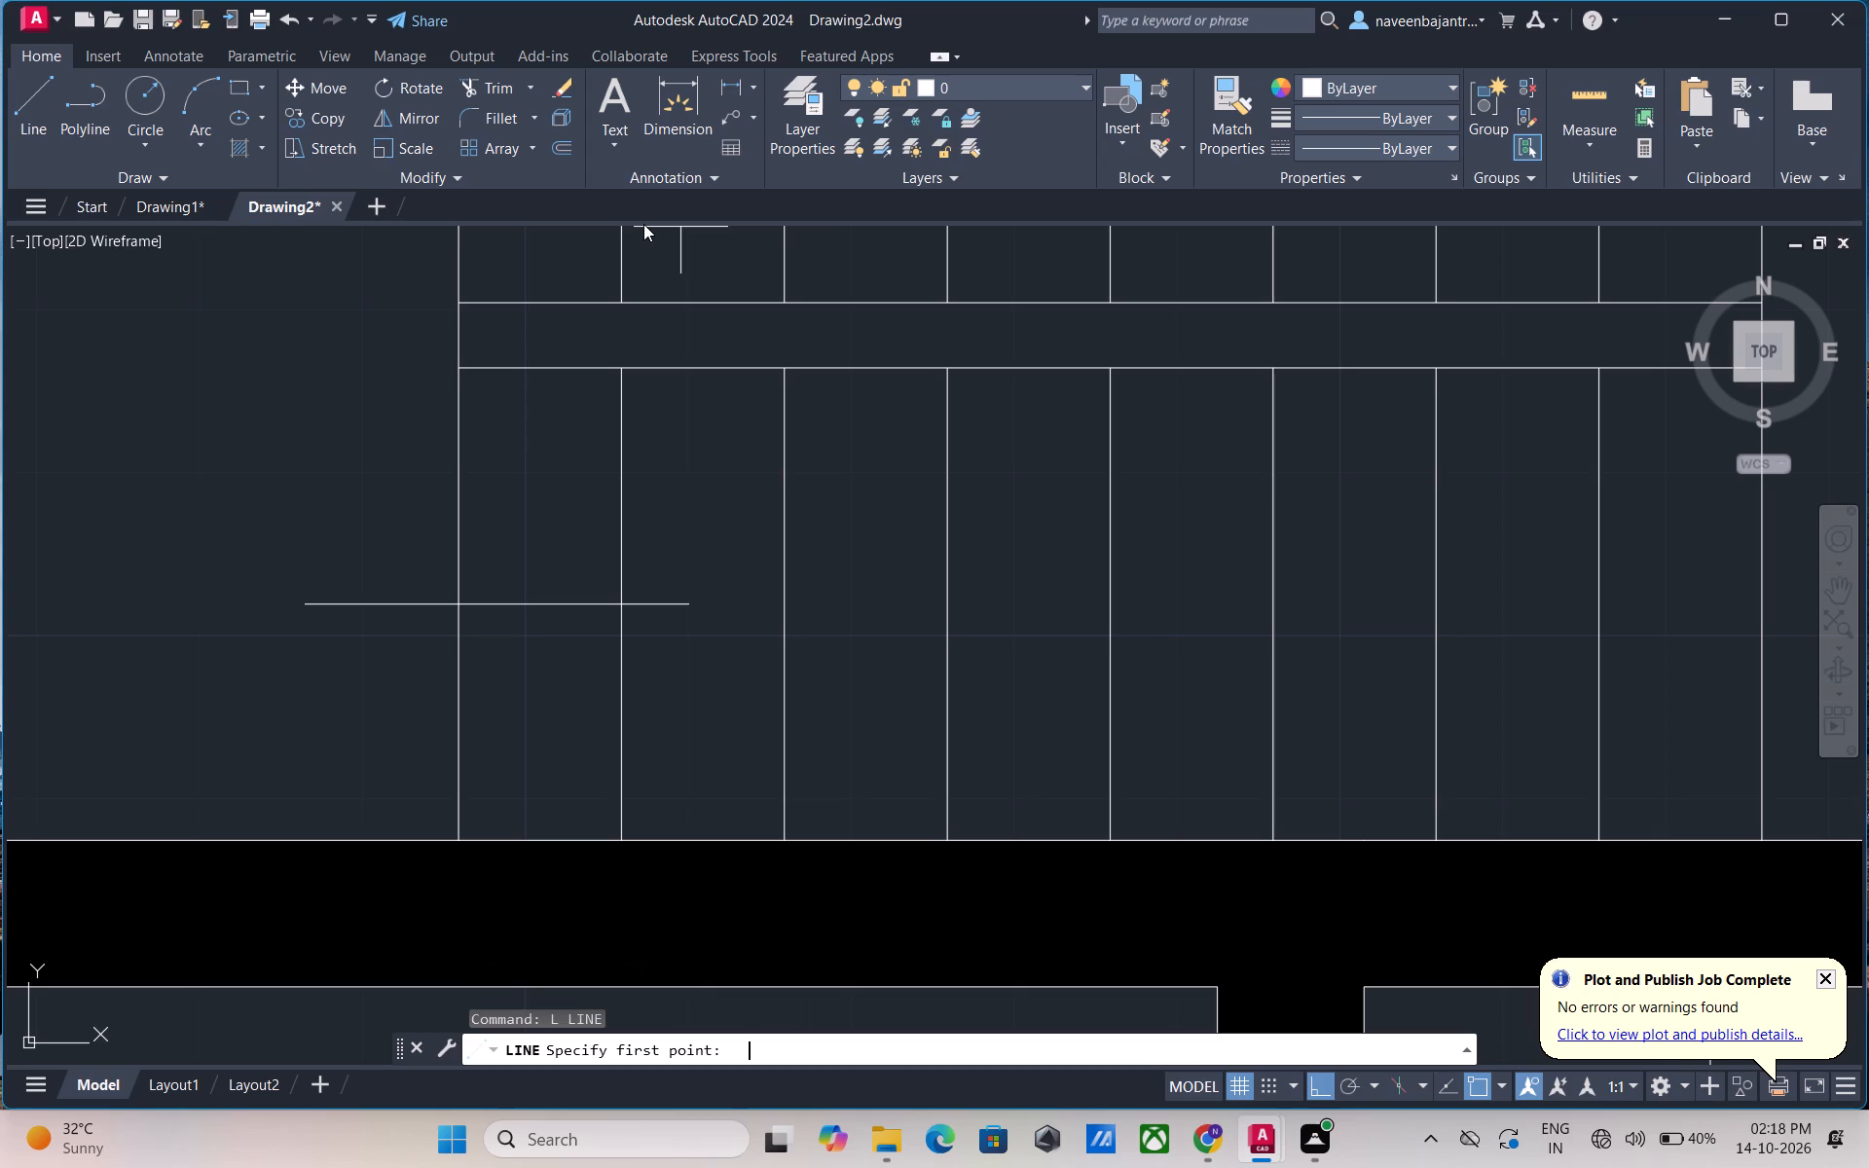
{"action": "key", "text": "F8"}
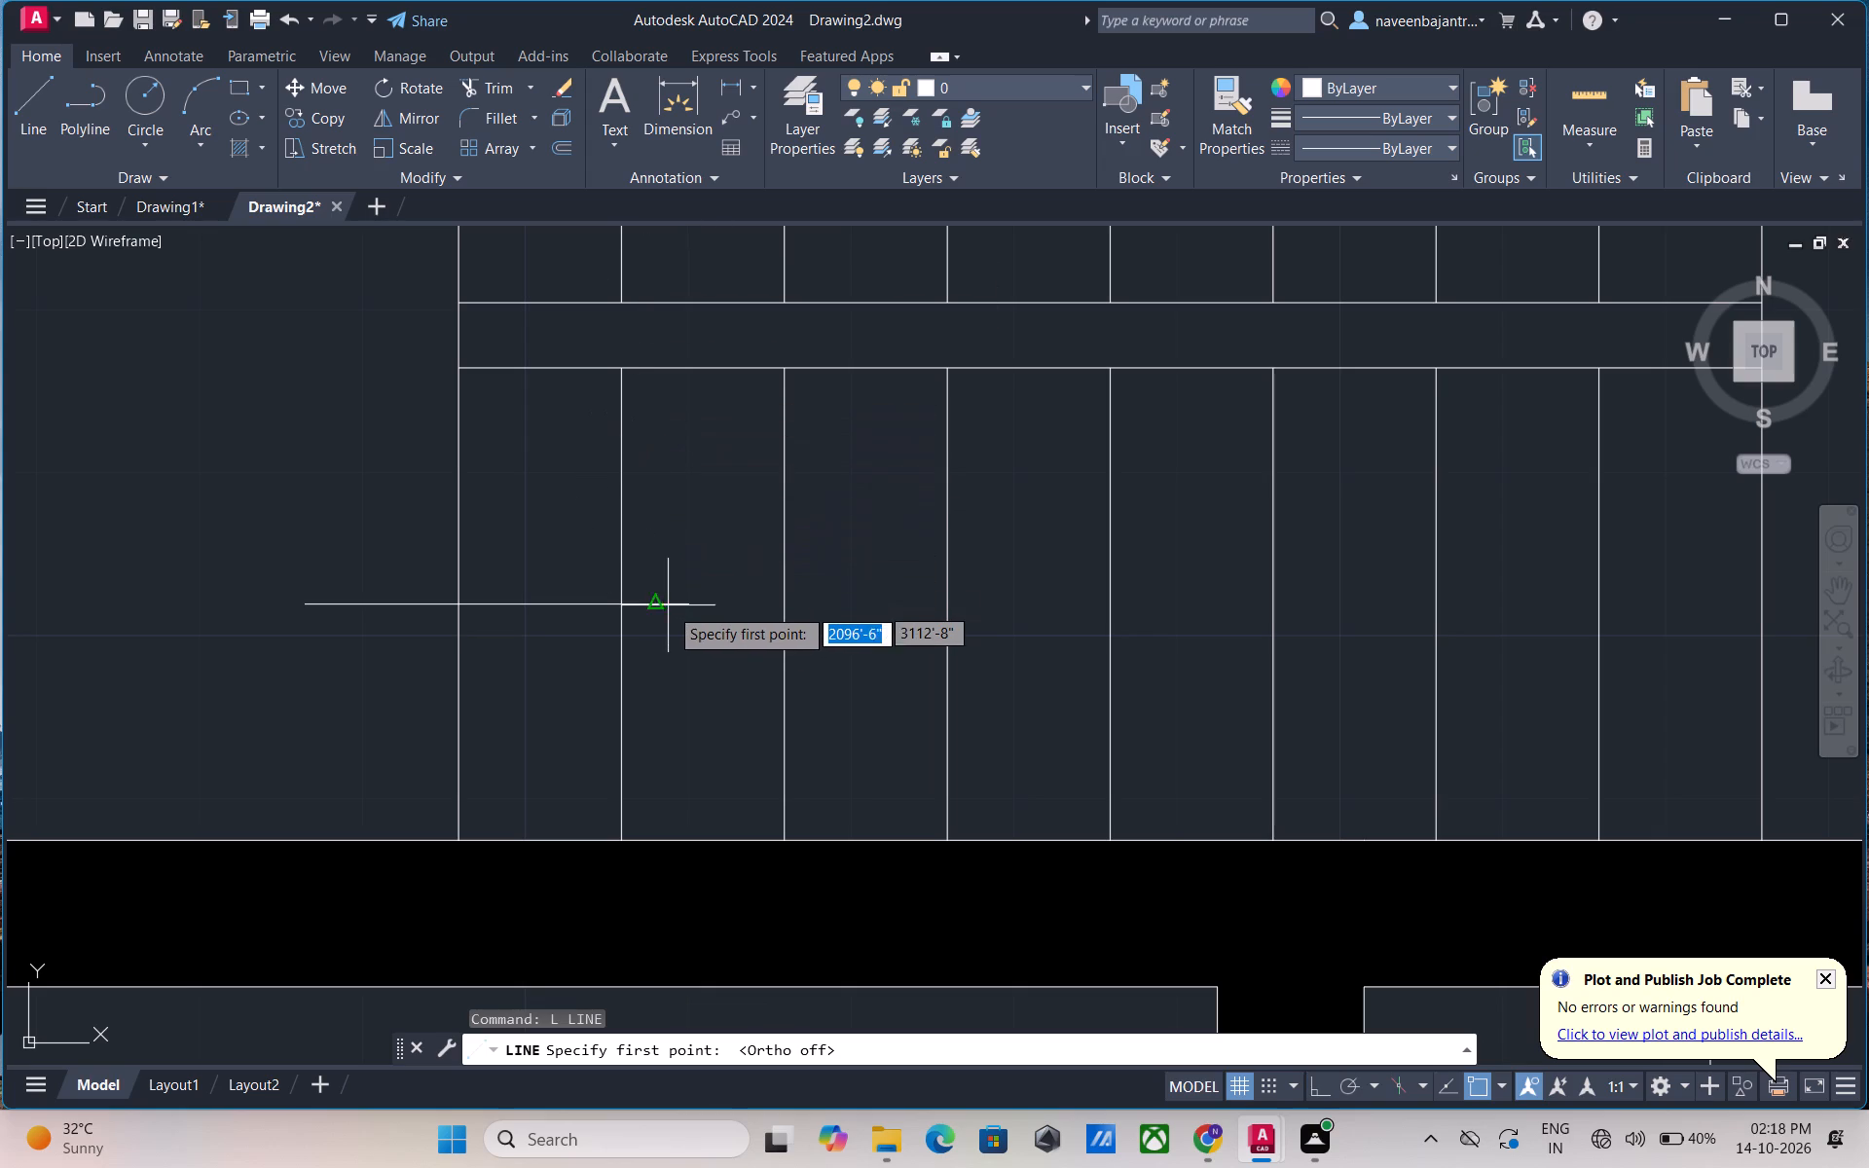
{"action": "left_click", "coordinate": [689, 606]}
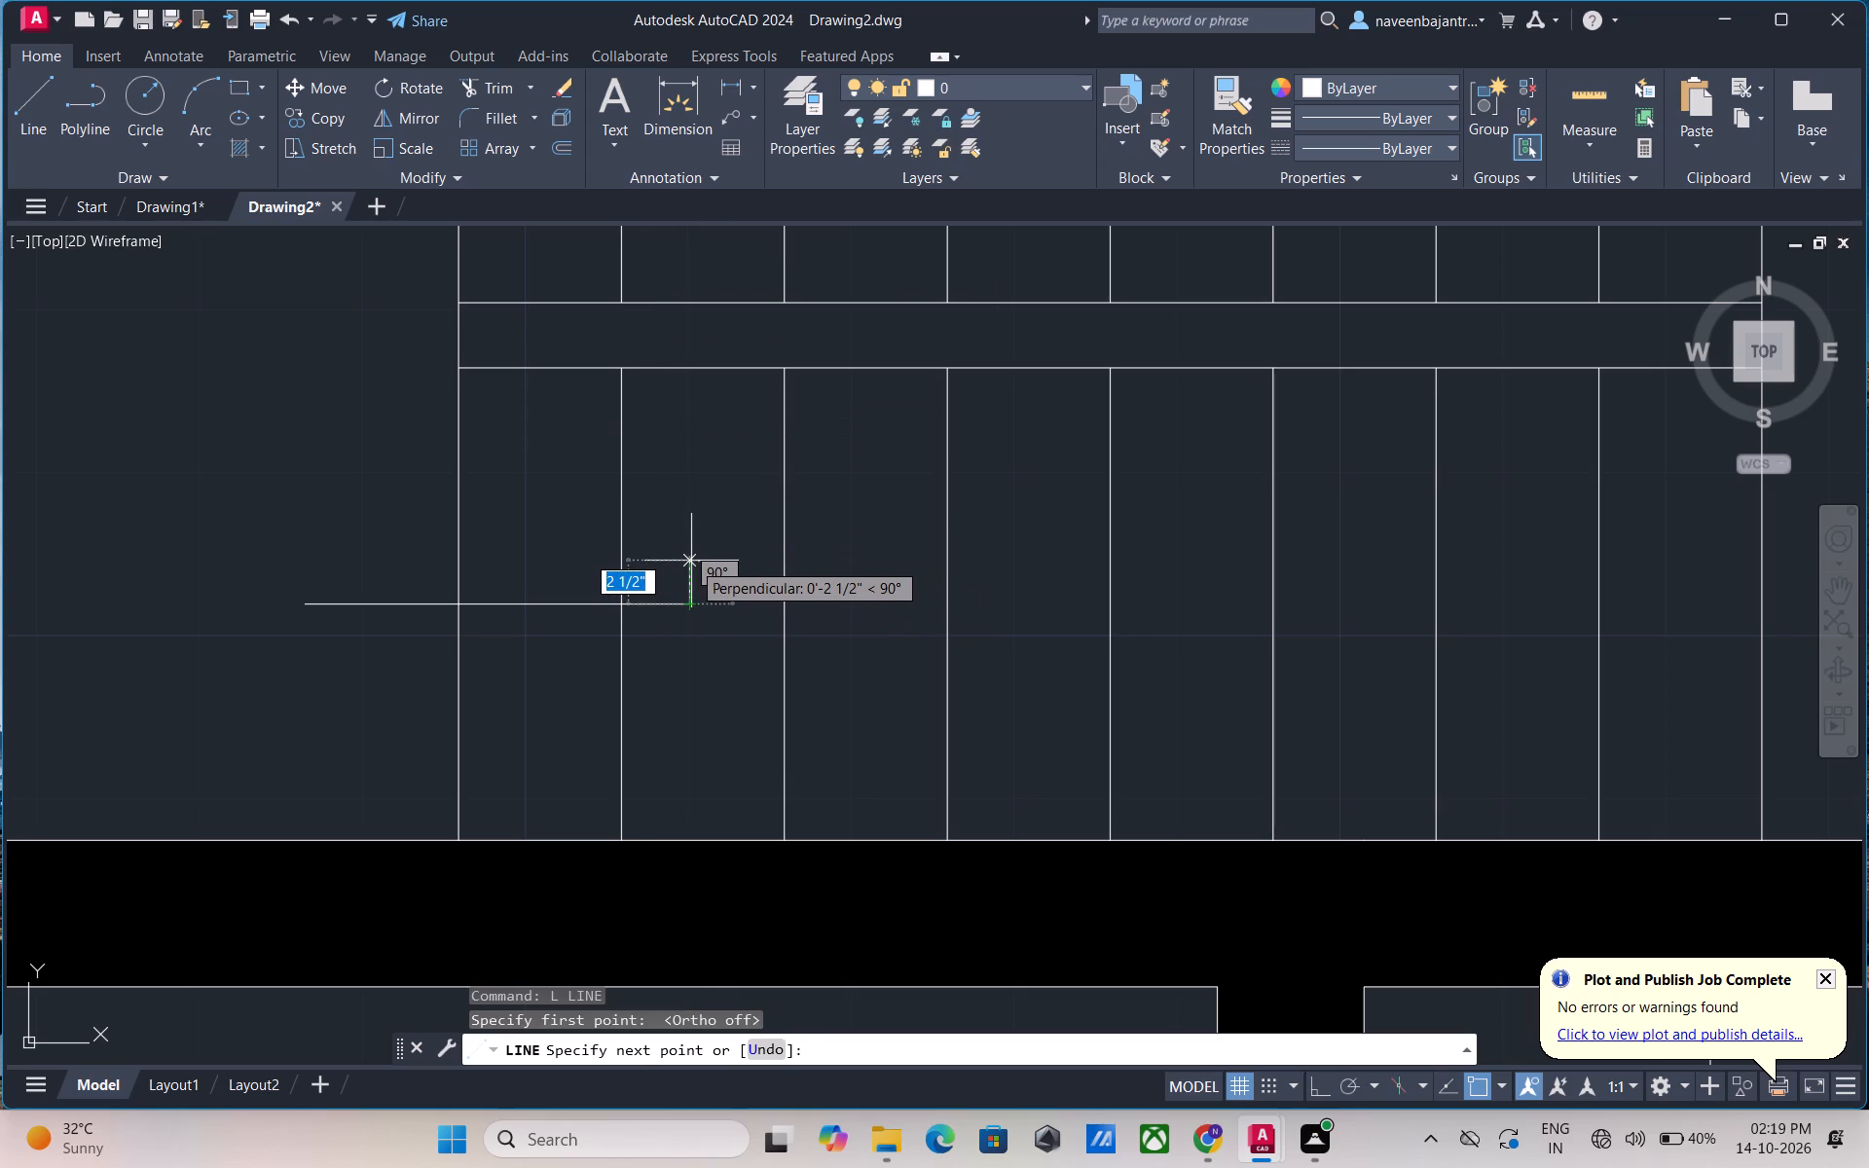
{"action": "scroll", "coordinate": [691, 561], "scroll_direction": "up", "scroll_amount": 1}
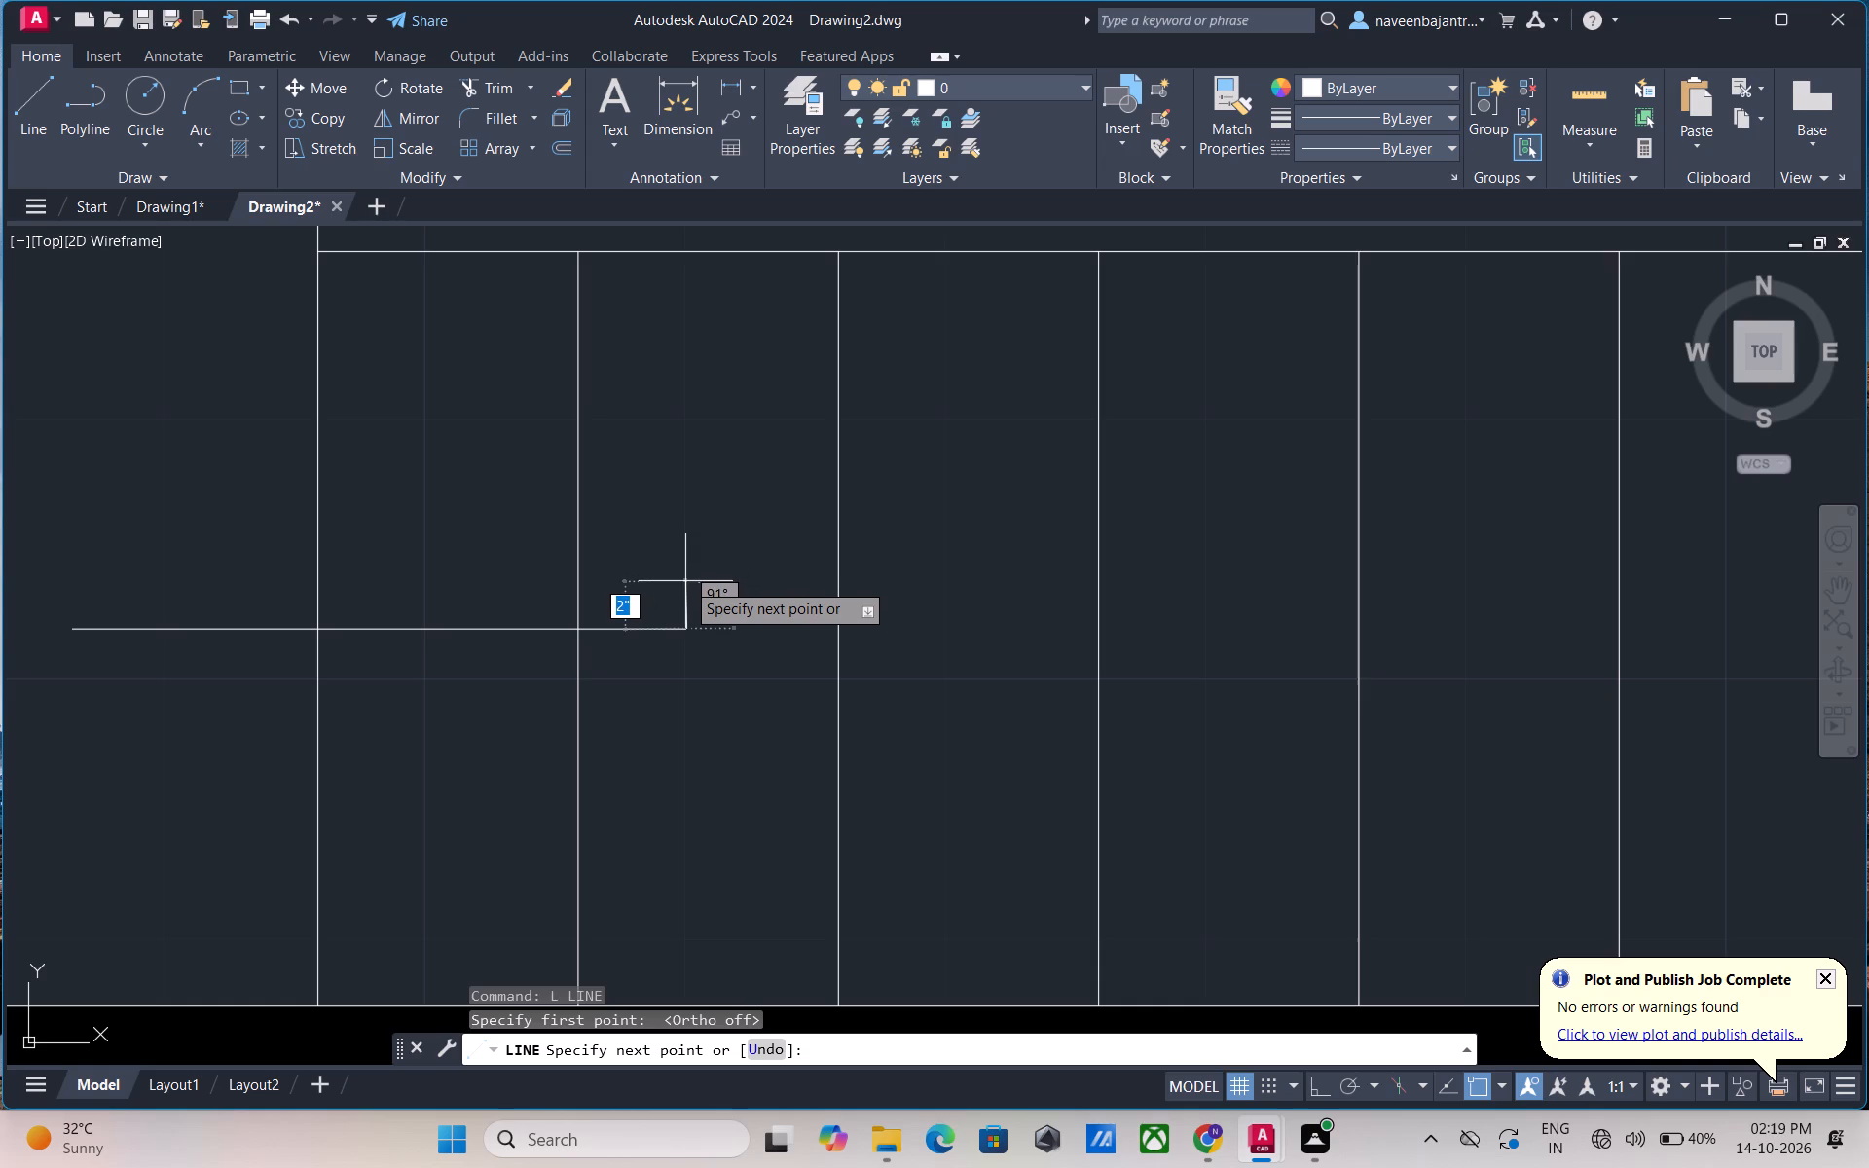
{"action": "left_click", "coordinate": [685, 581]}
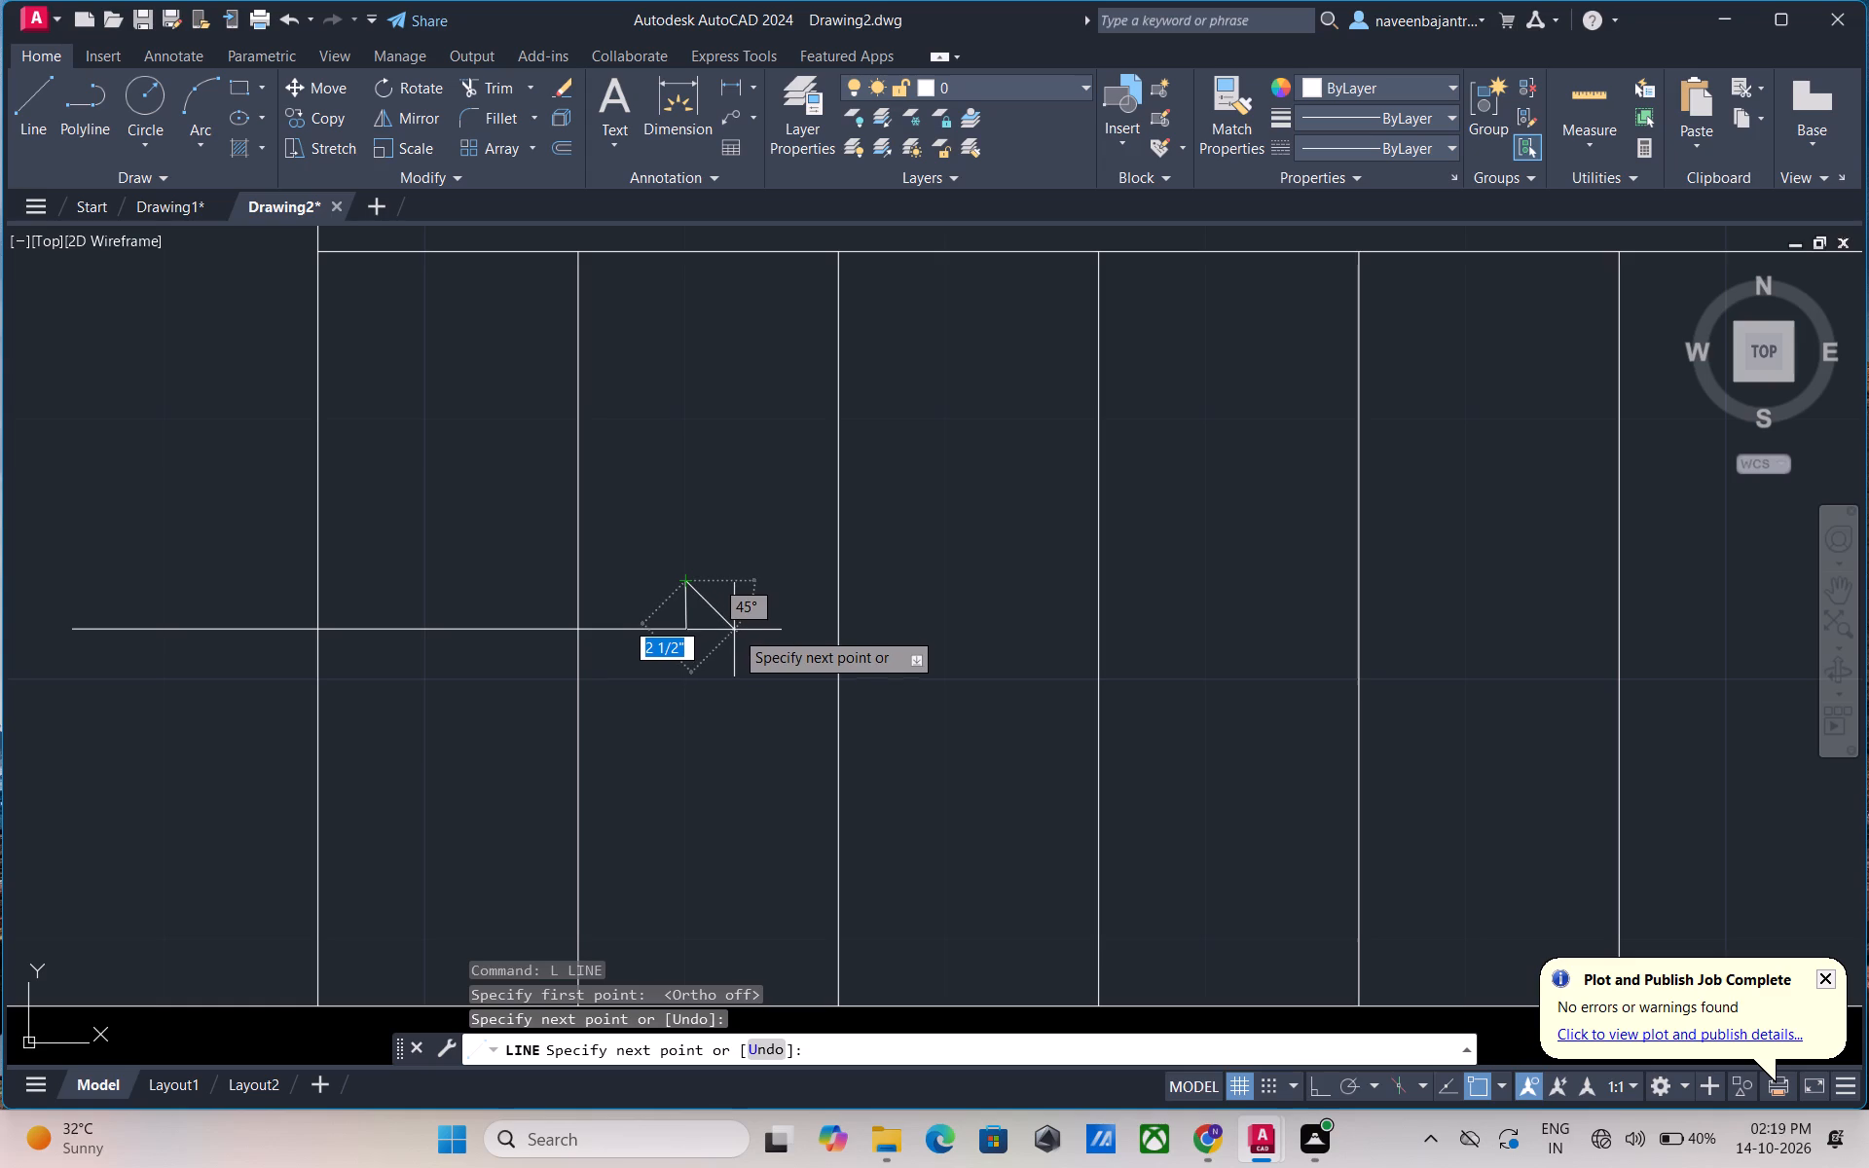
{"action": "left_click", "coordinate": [734, 630]}
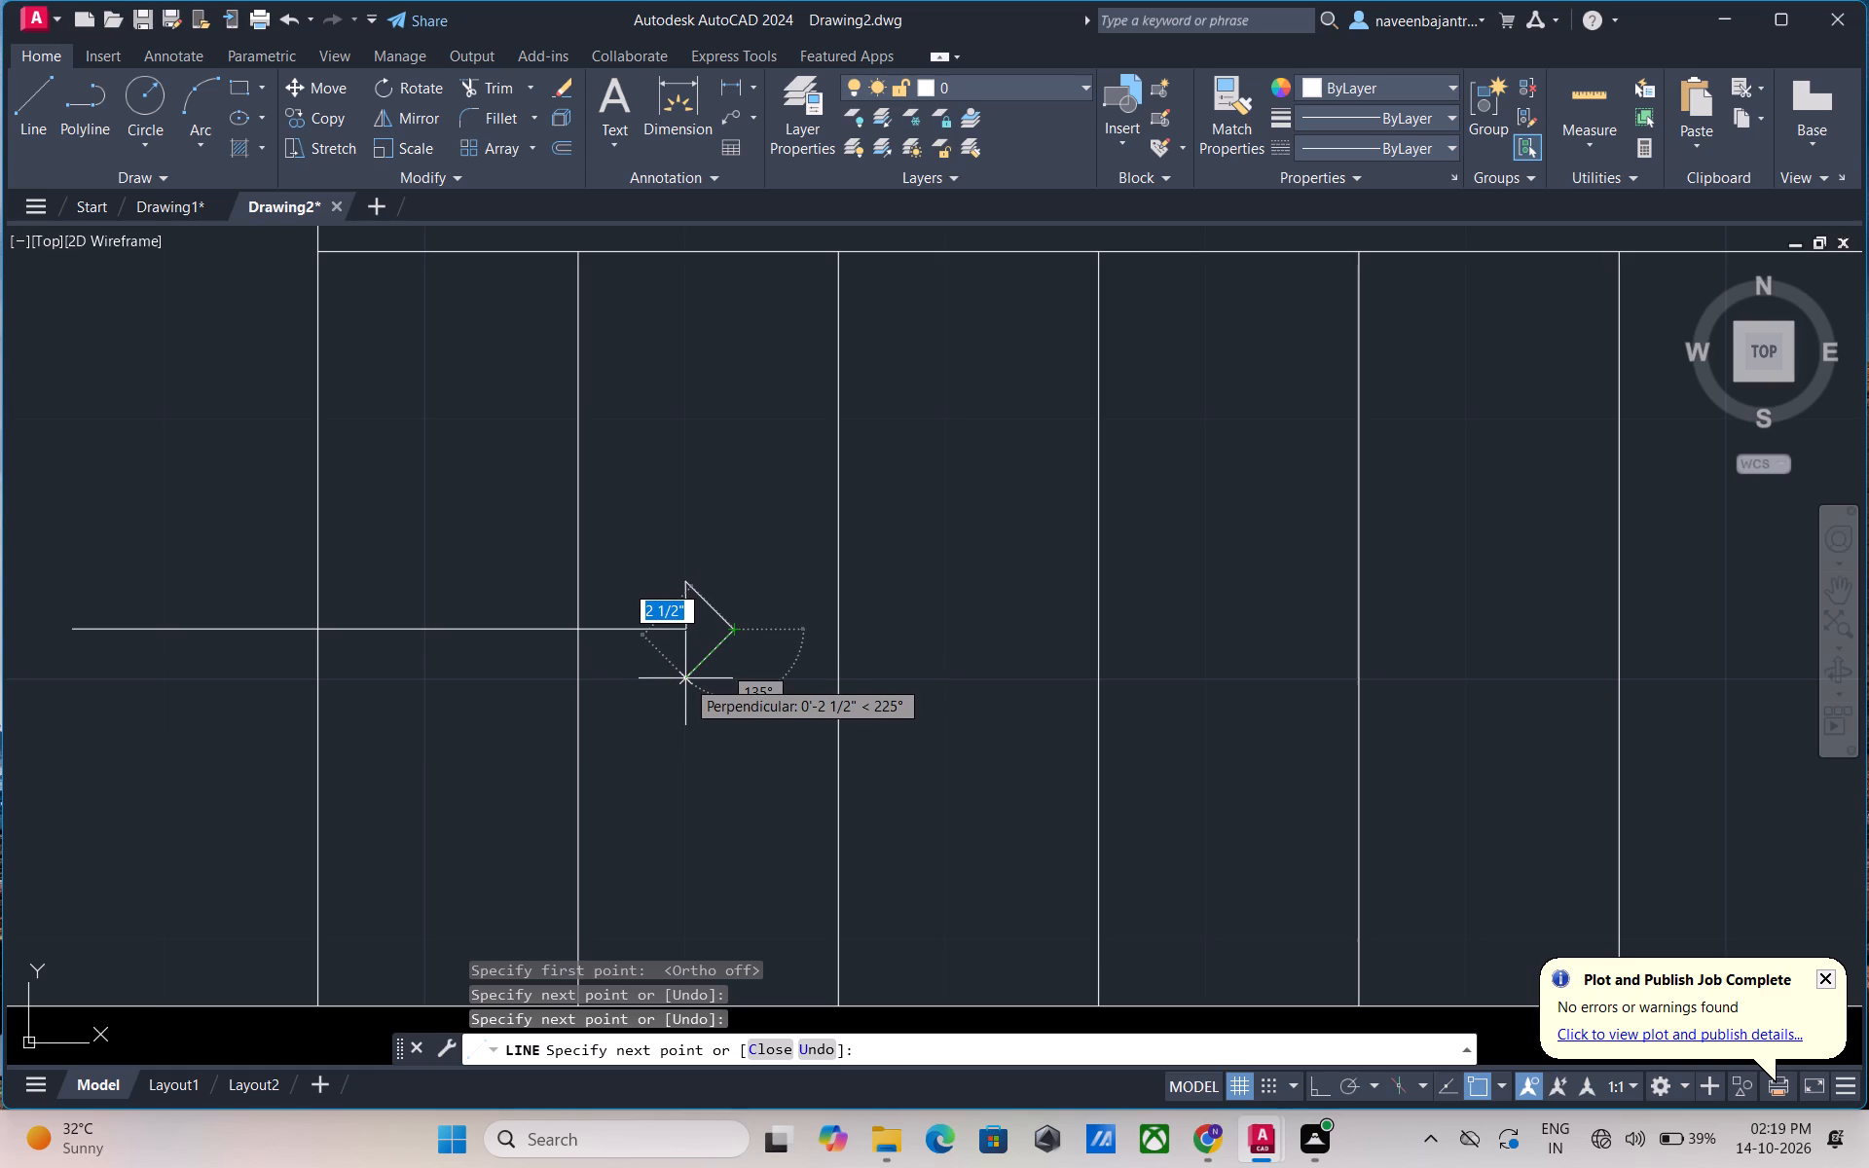
{"action": "left_click", "coordinate": [685, 677]}
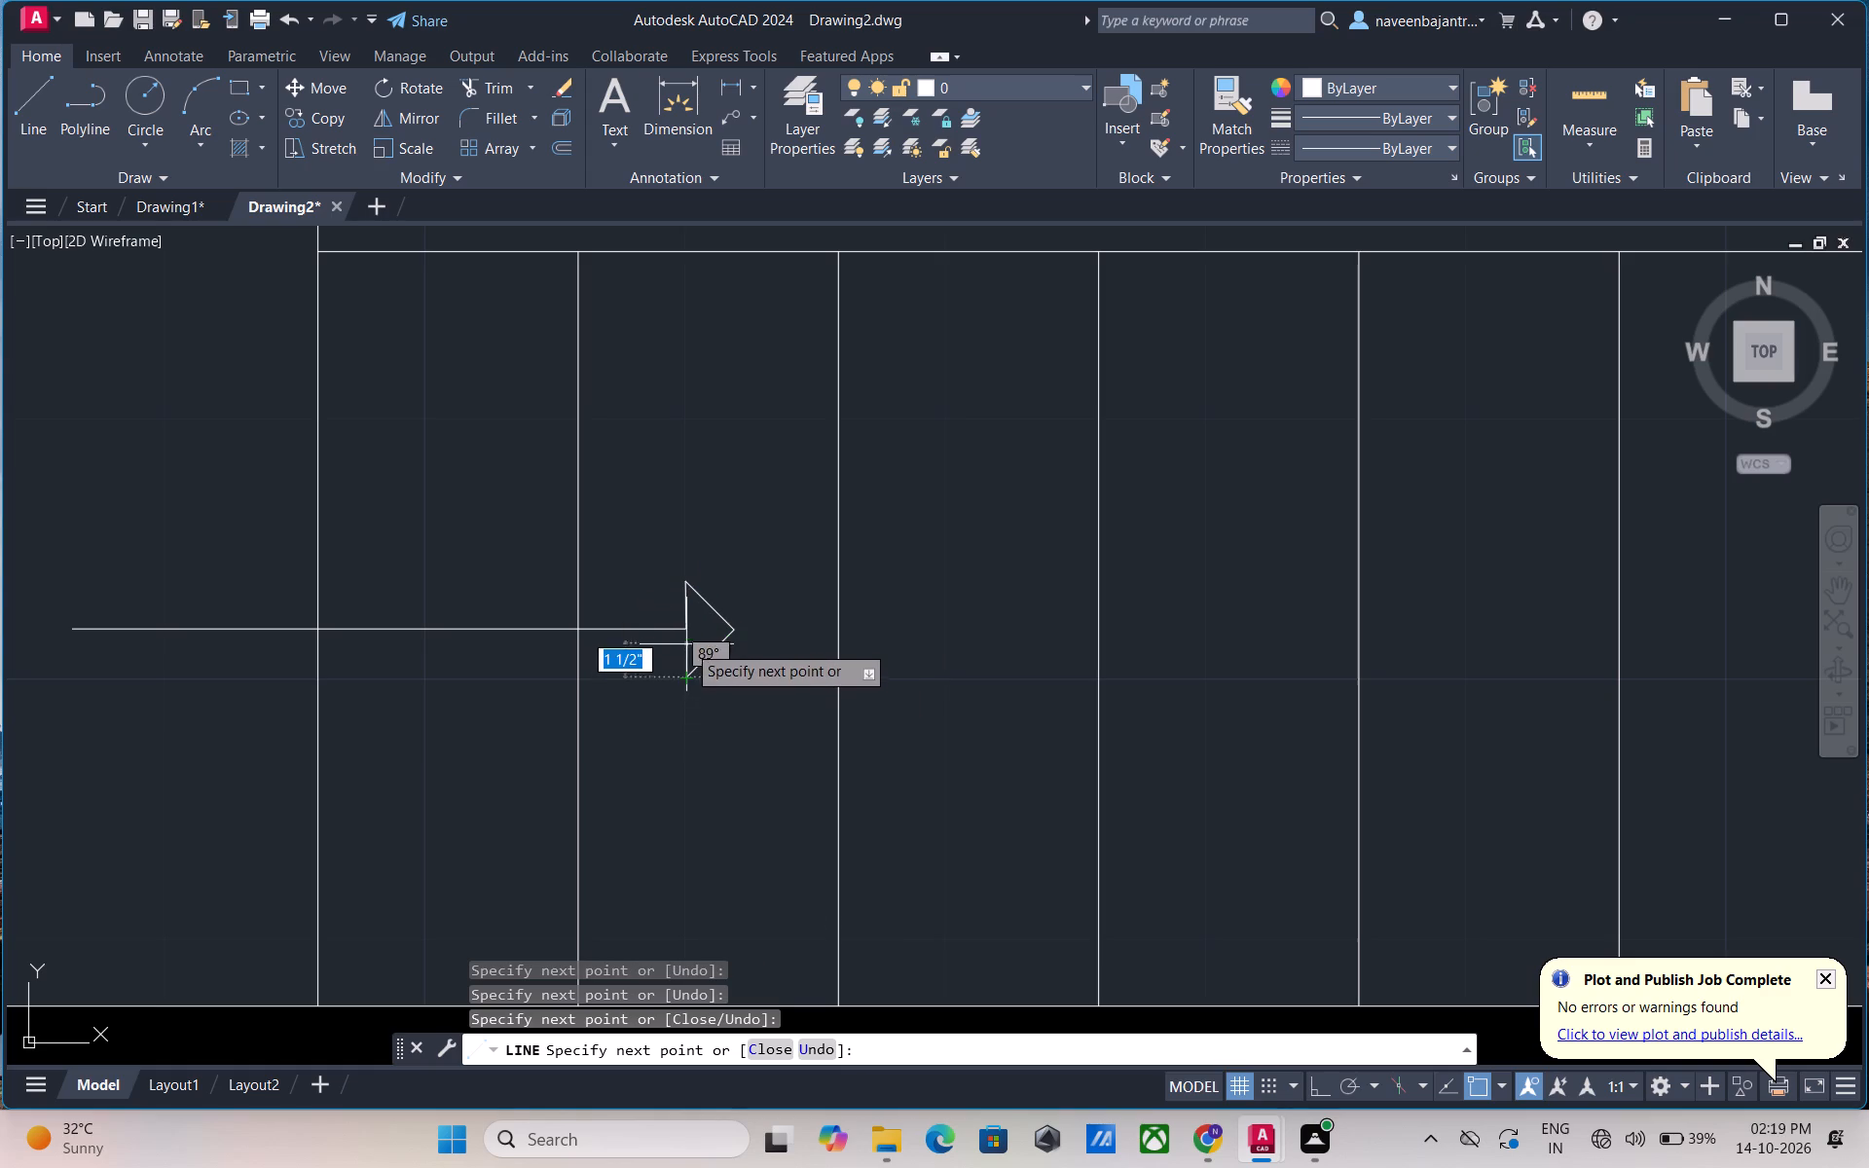
{"action": "left_click", "coordinate": [686, 631]}
{"action": "key", "text": "Escape"}
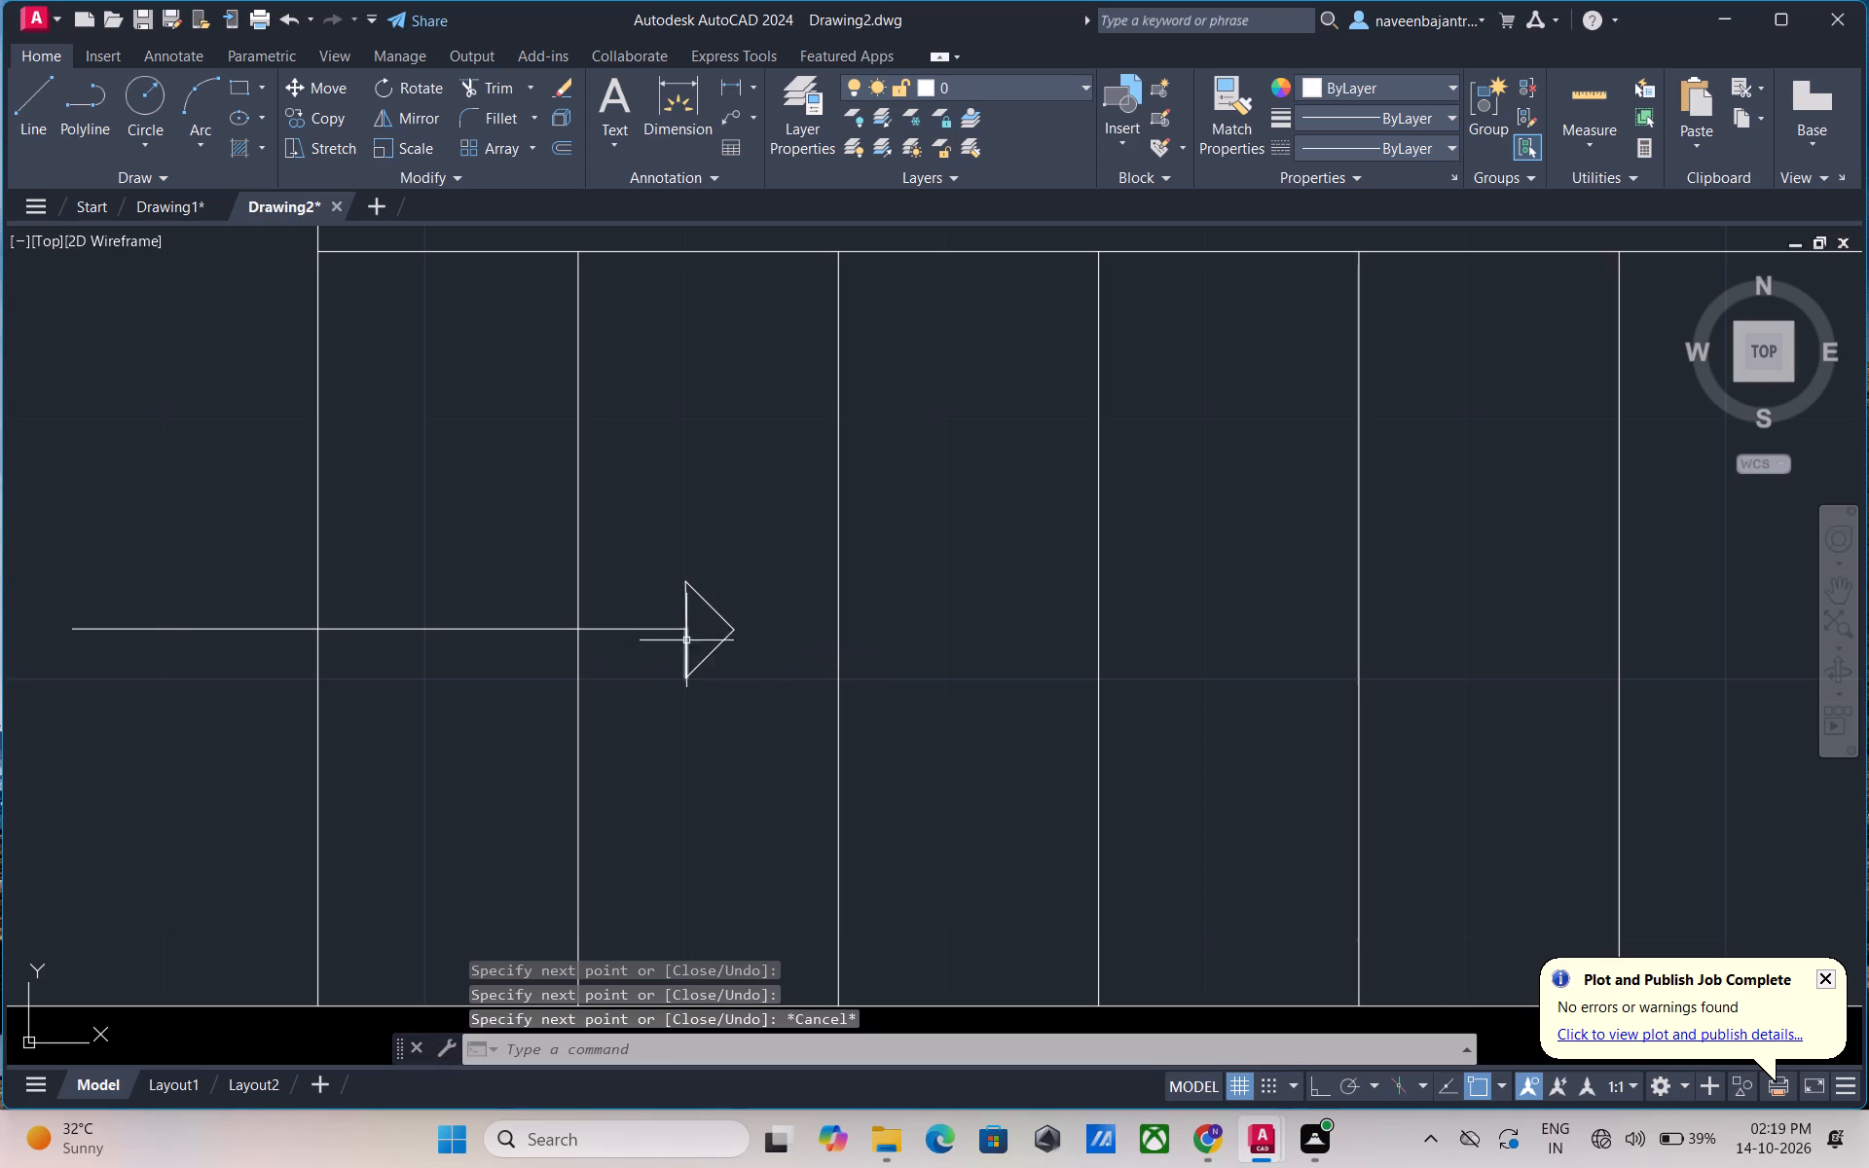
Change the linetype of the lower room's entrance door swing arc to ACAD_ISO02W100.
{"action": "scroll", "coordinate": [737, 683], "scroll_direction": "down", "scroll_amount": 2}
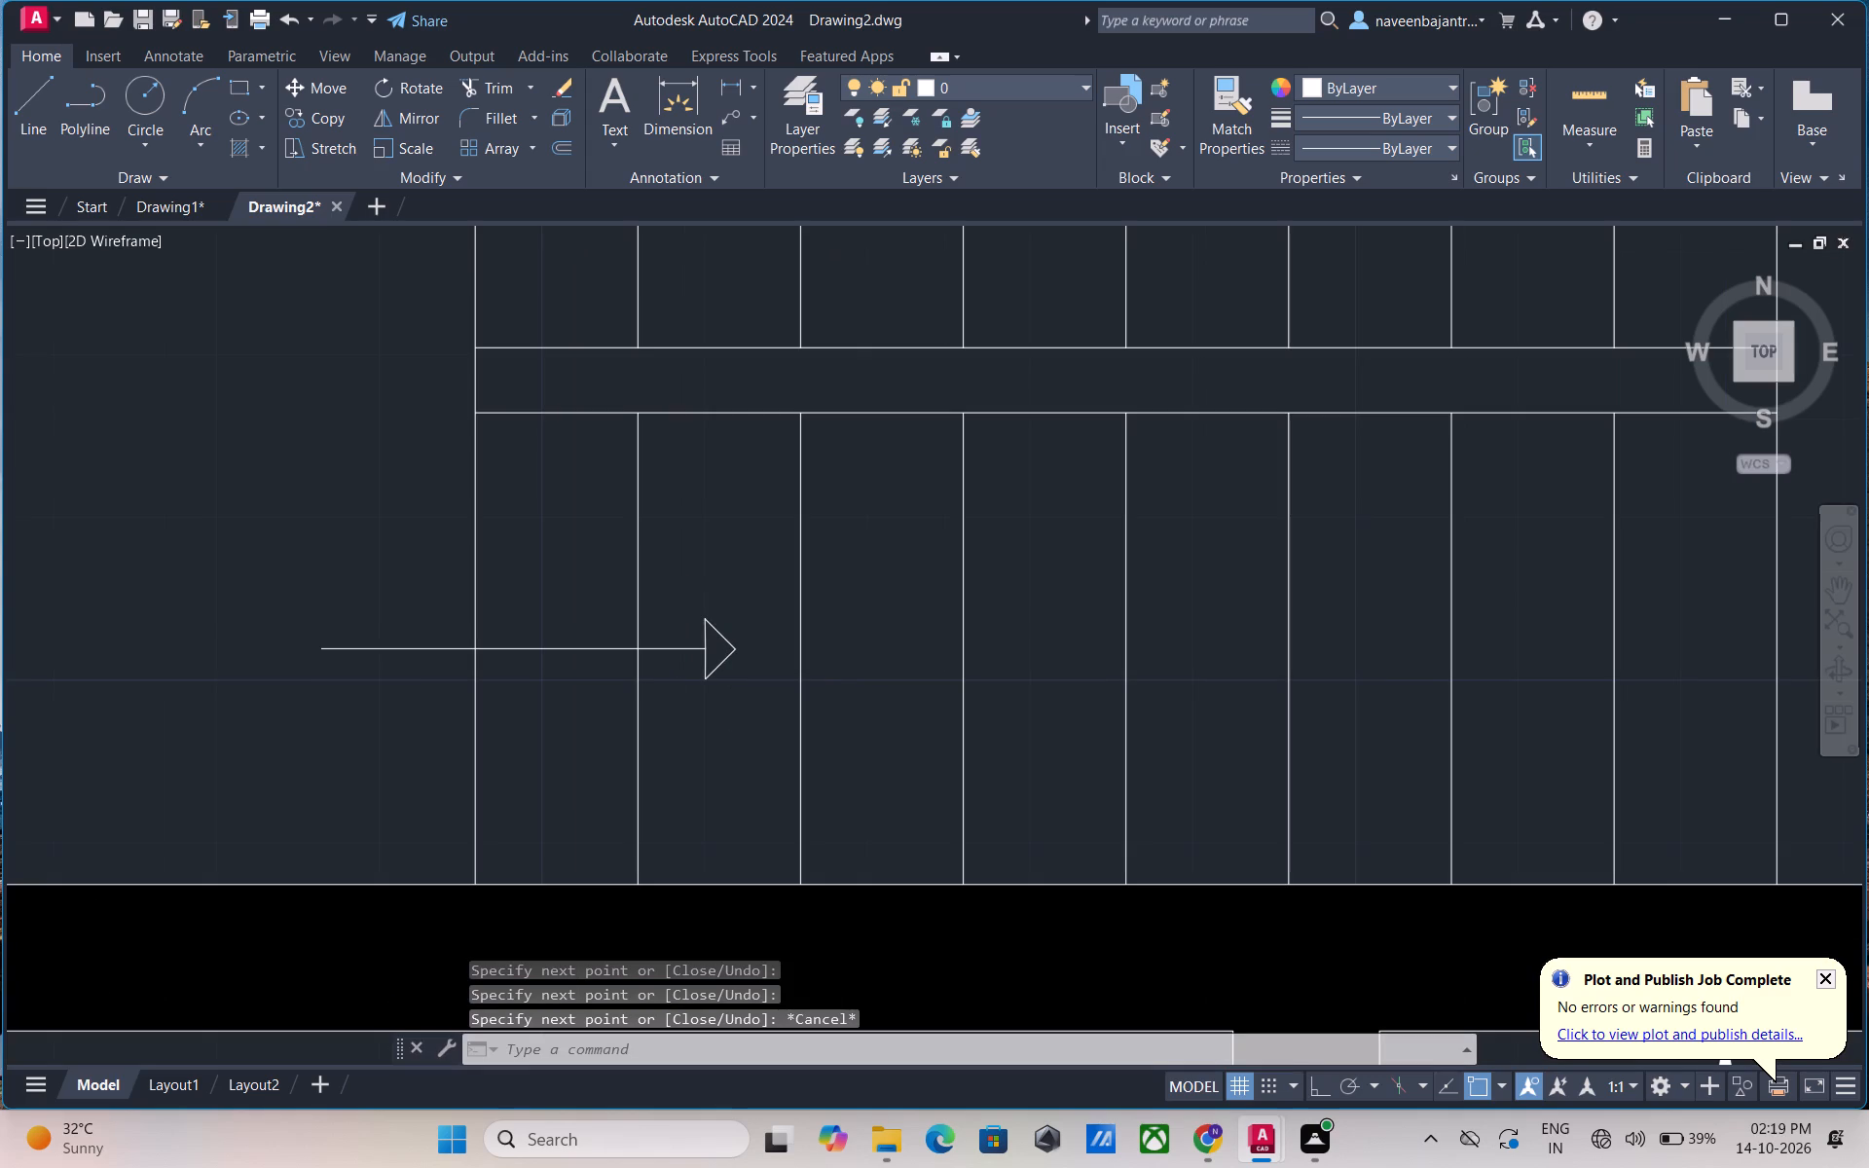
{"action": "scroll", "coordinate": [737, 683], "scroll_direction": "down", "scroll_amount": 2}
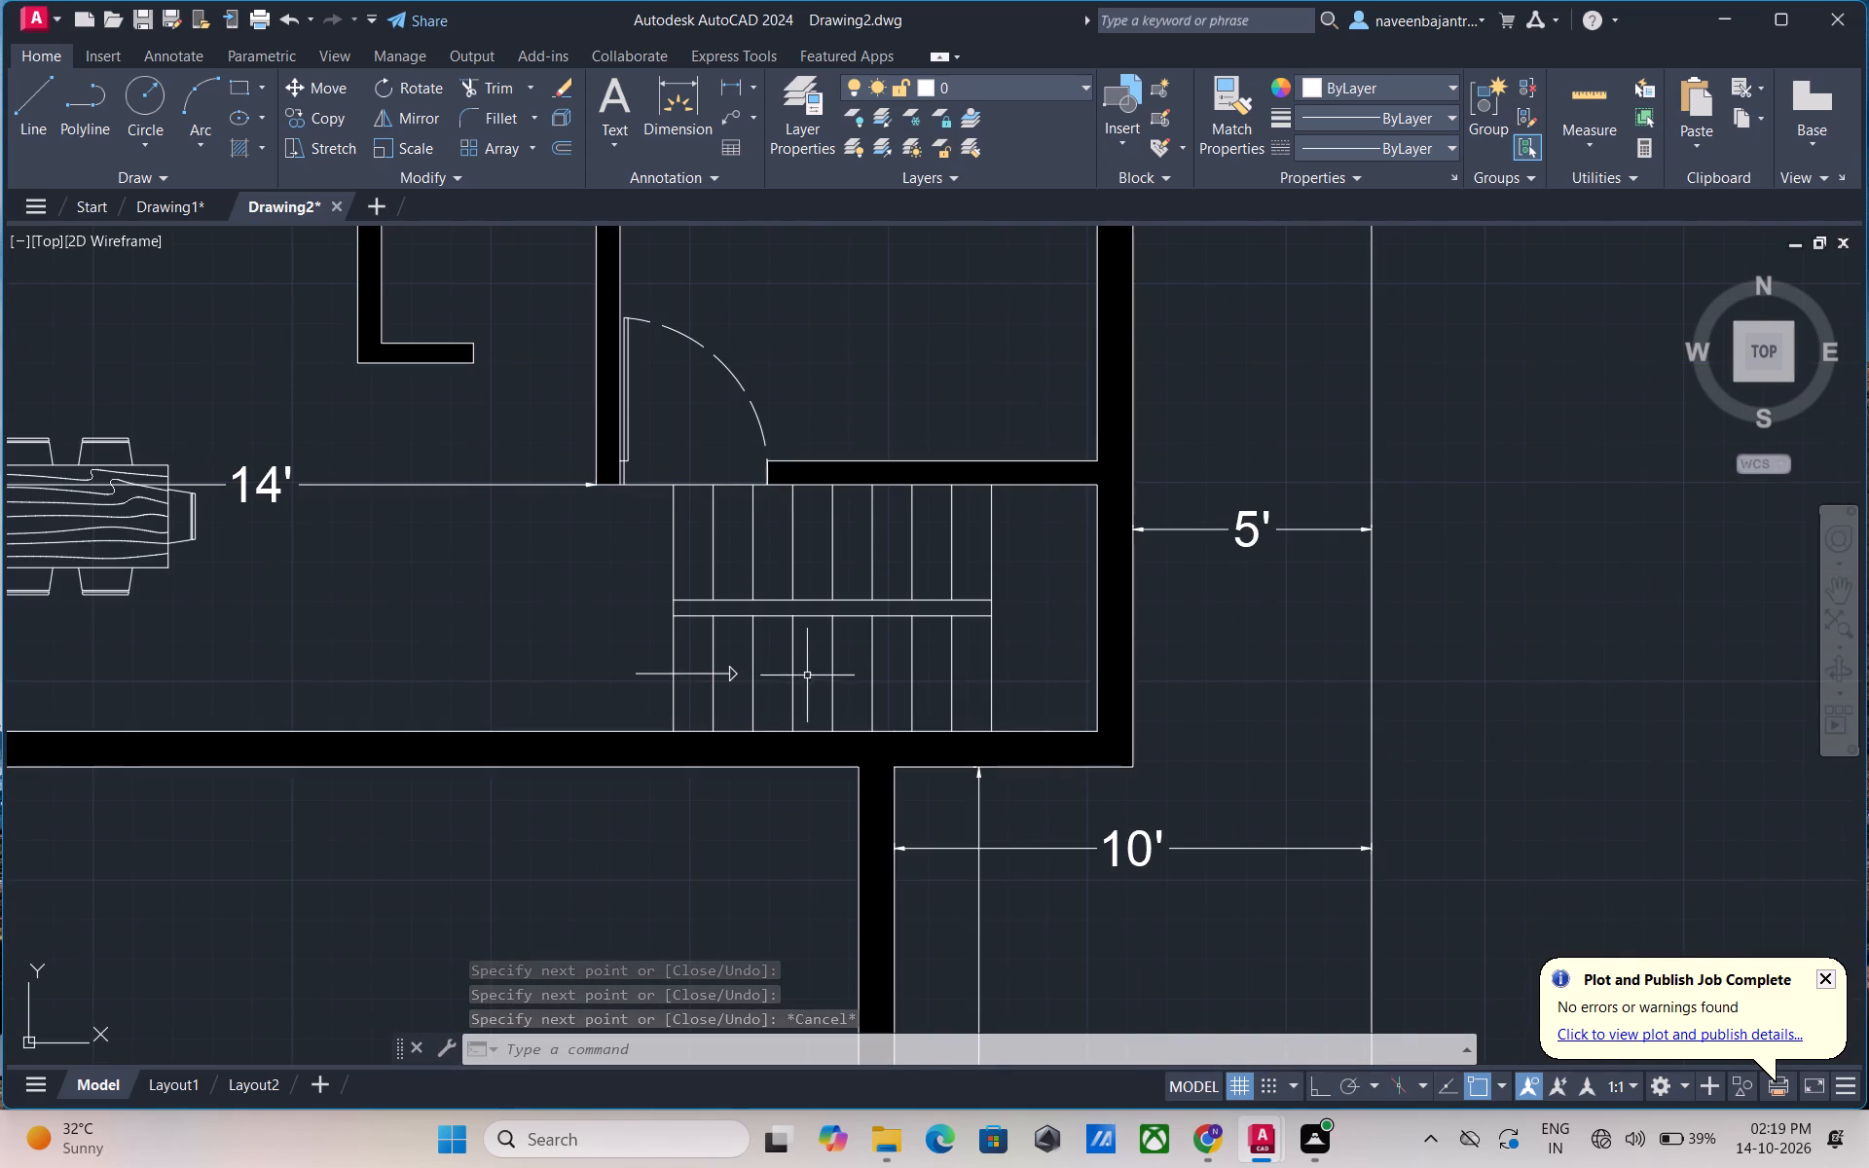
{"action": "scroll", "coordinate": [829, 663], "scroll_direction": "down", "scroll_amount": 2}
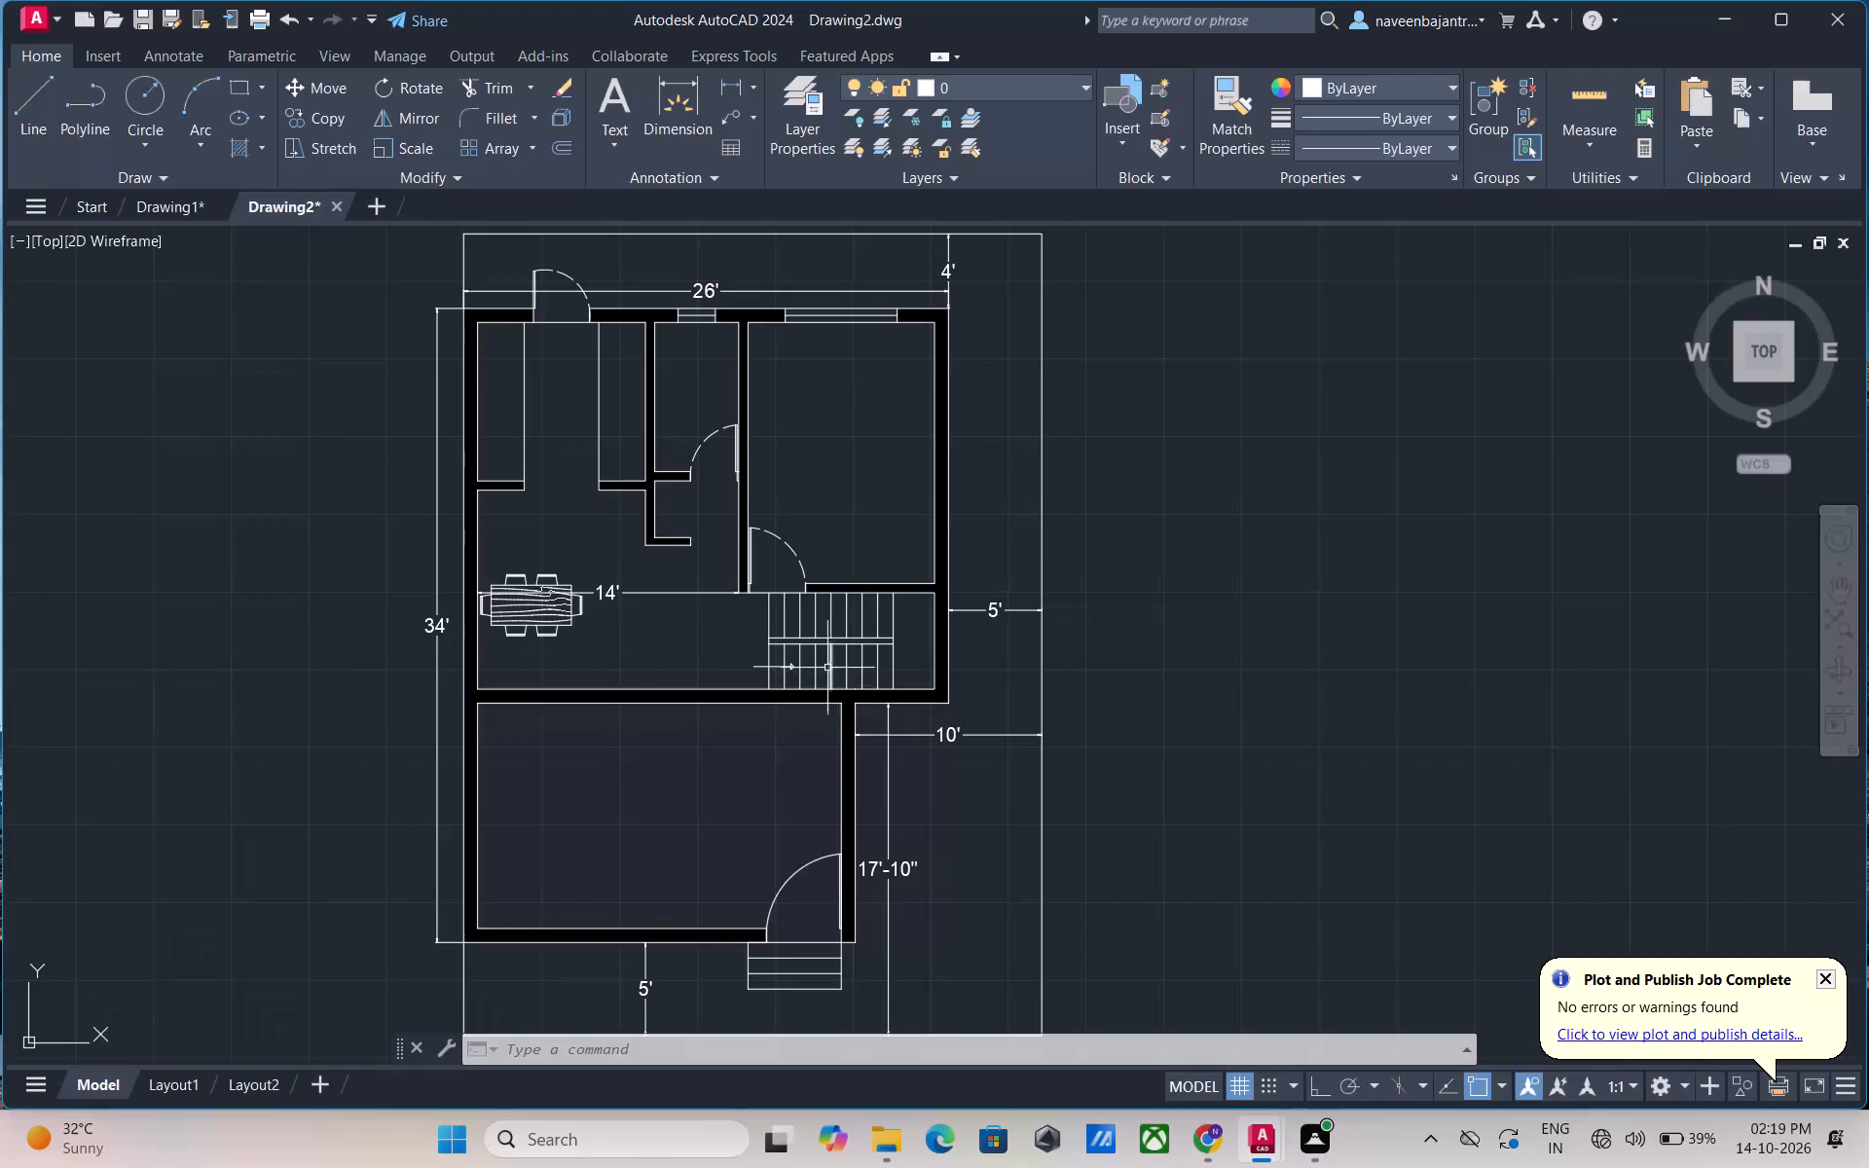
{"action": "middle_click_drag", "start_coordinate": [763, 871], "coordinate": [568, 590]}
{"action": "key", "text": "Escape"}
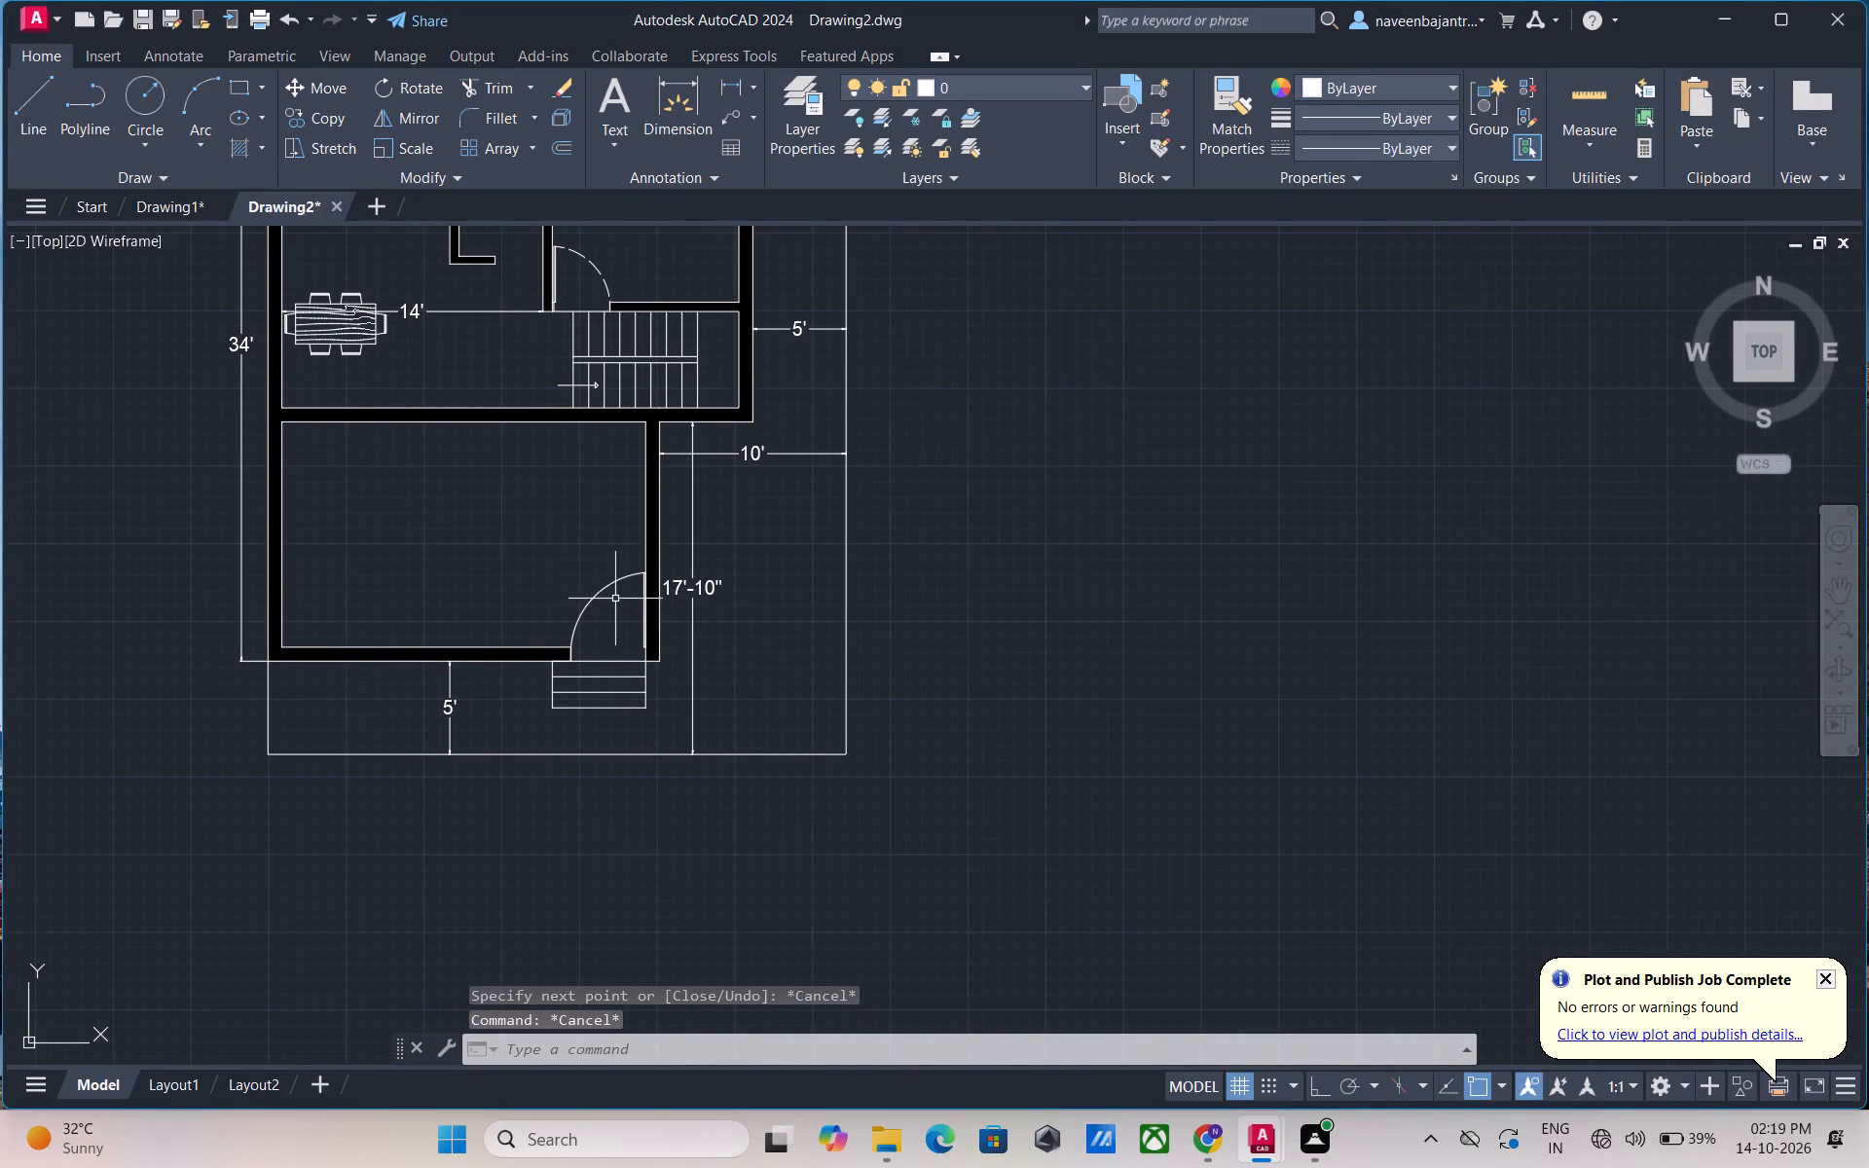
{"action": "left_click", "coordinate": [605, 588]}
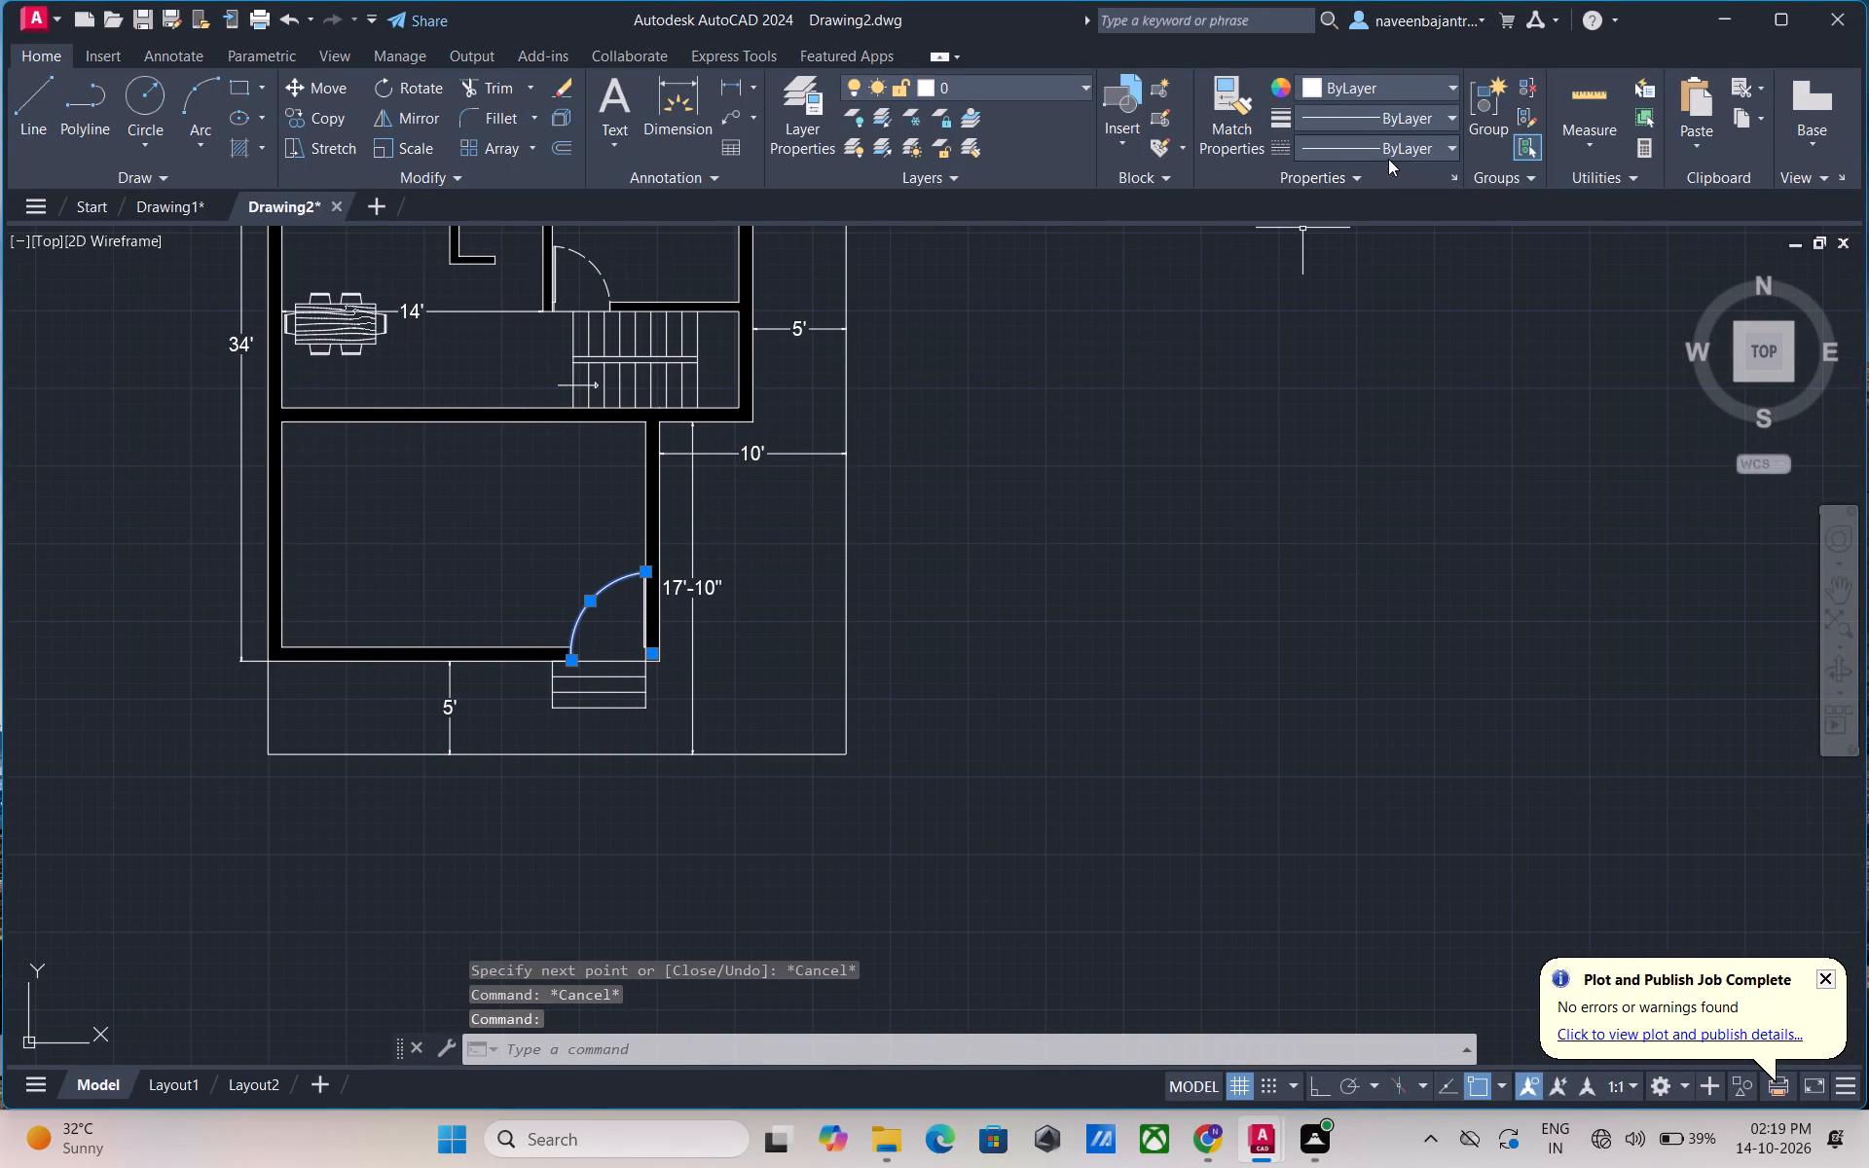
{"action": "left_click", "coordinate": [1390, 151]}
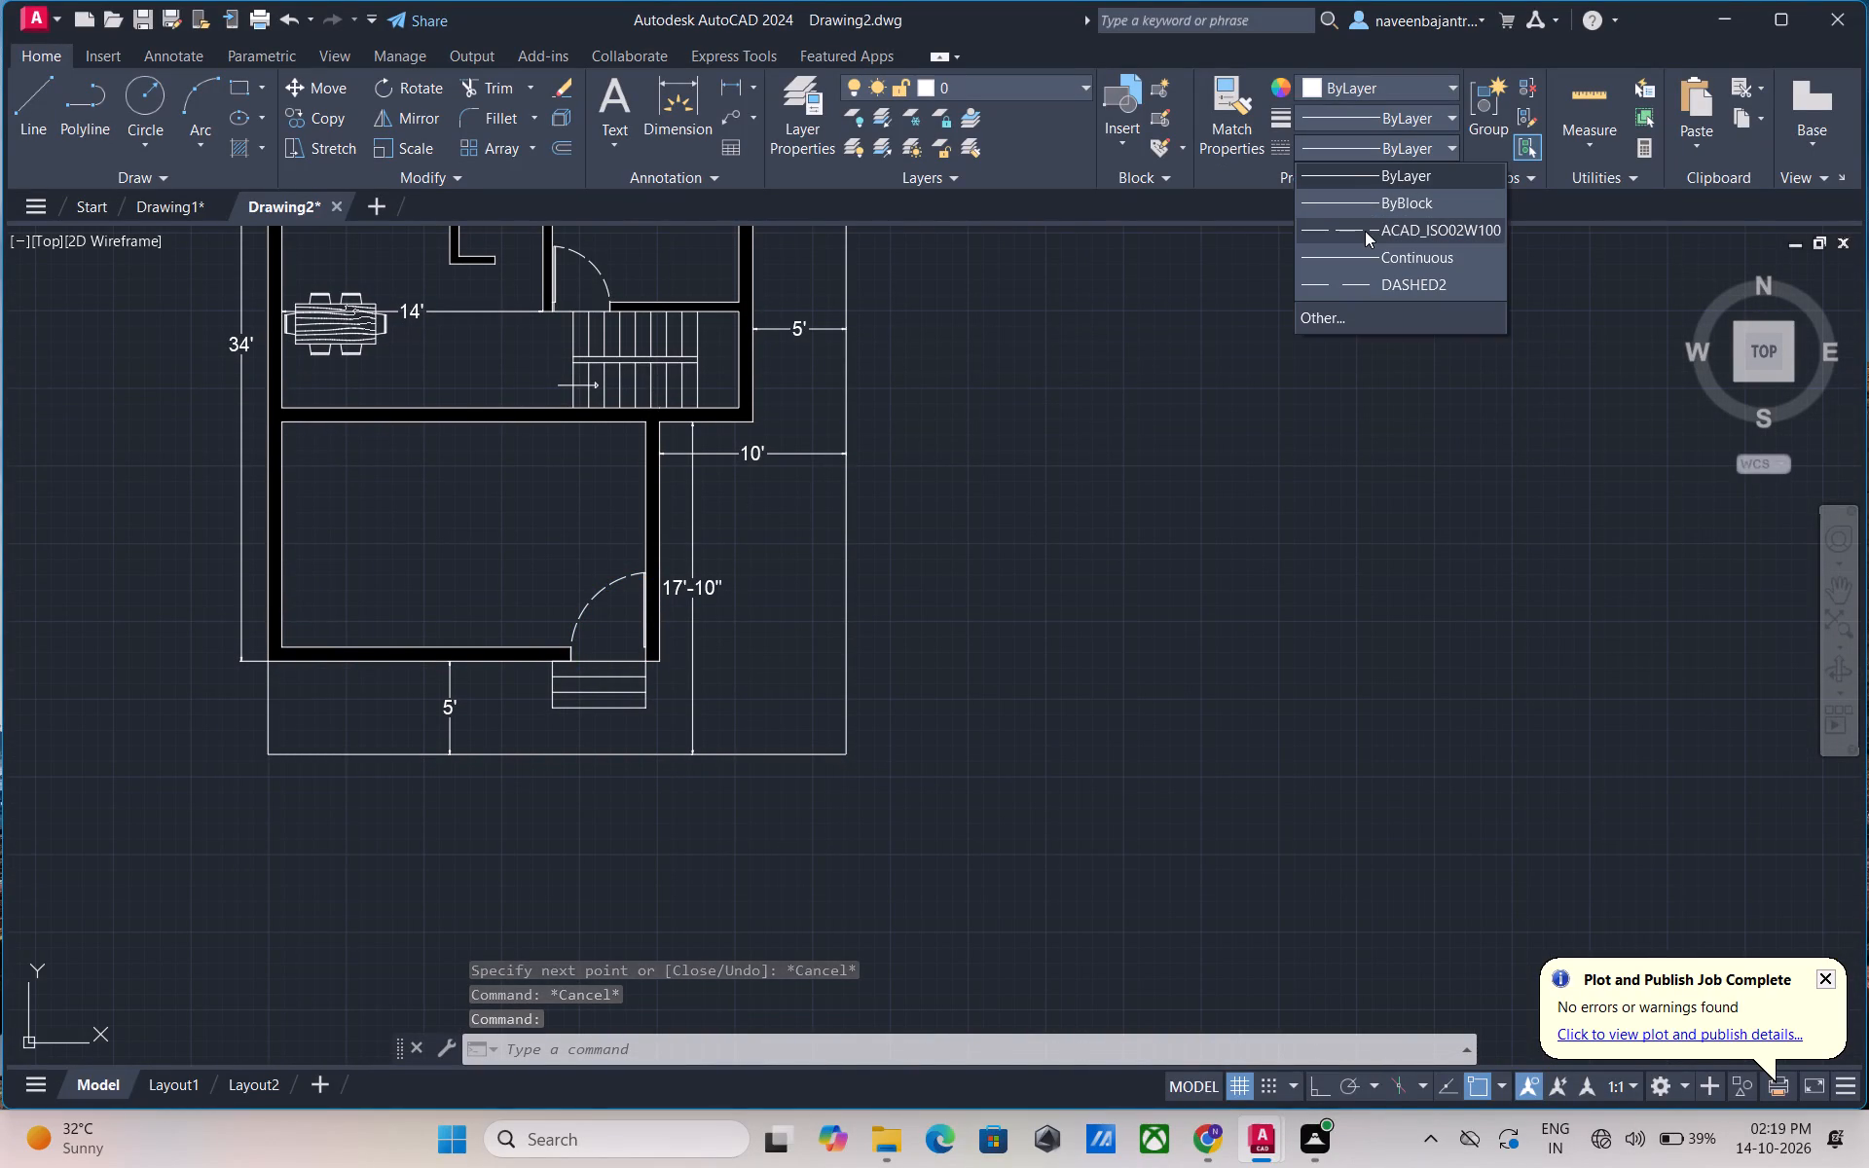
{"action": "left_click", "coordinate": [1365, 231]}
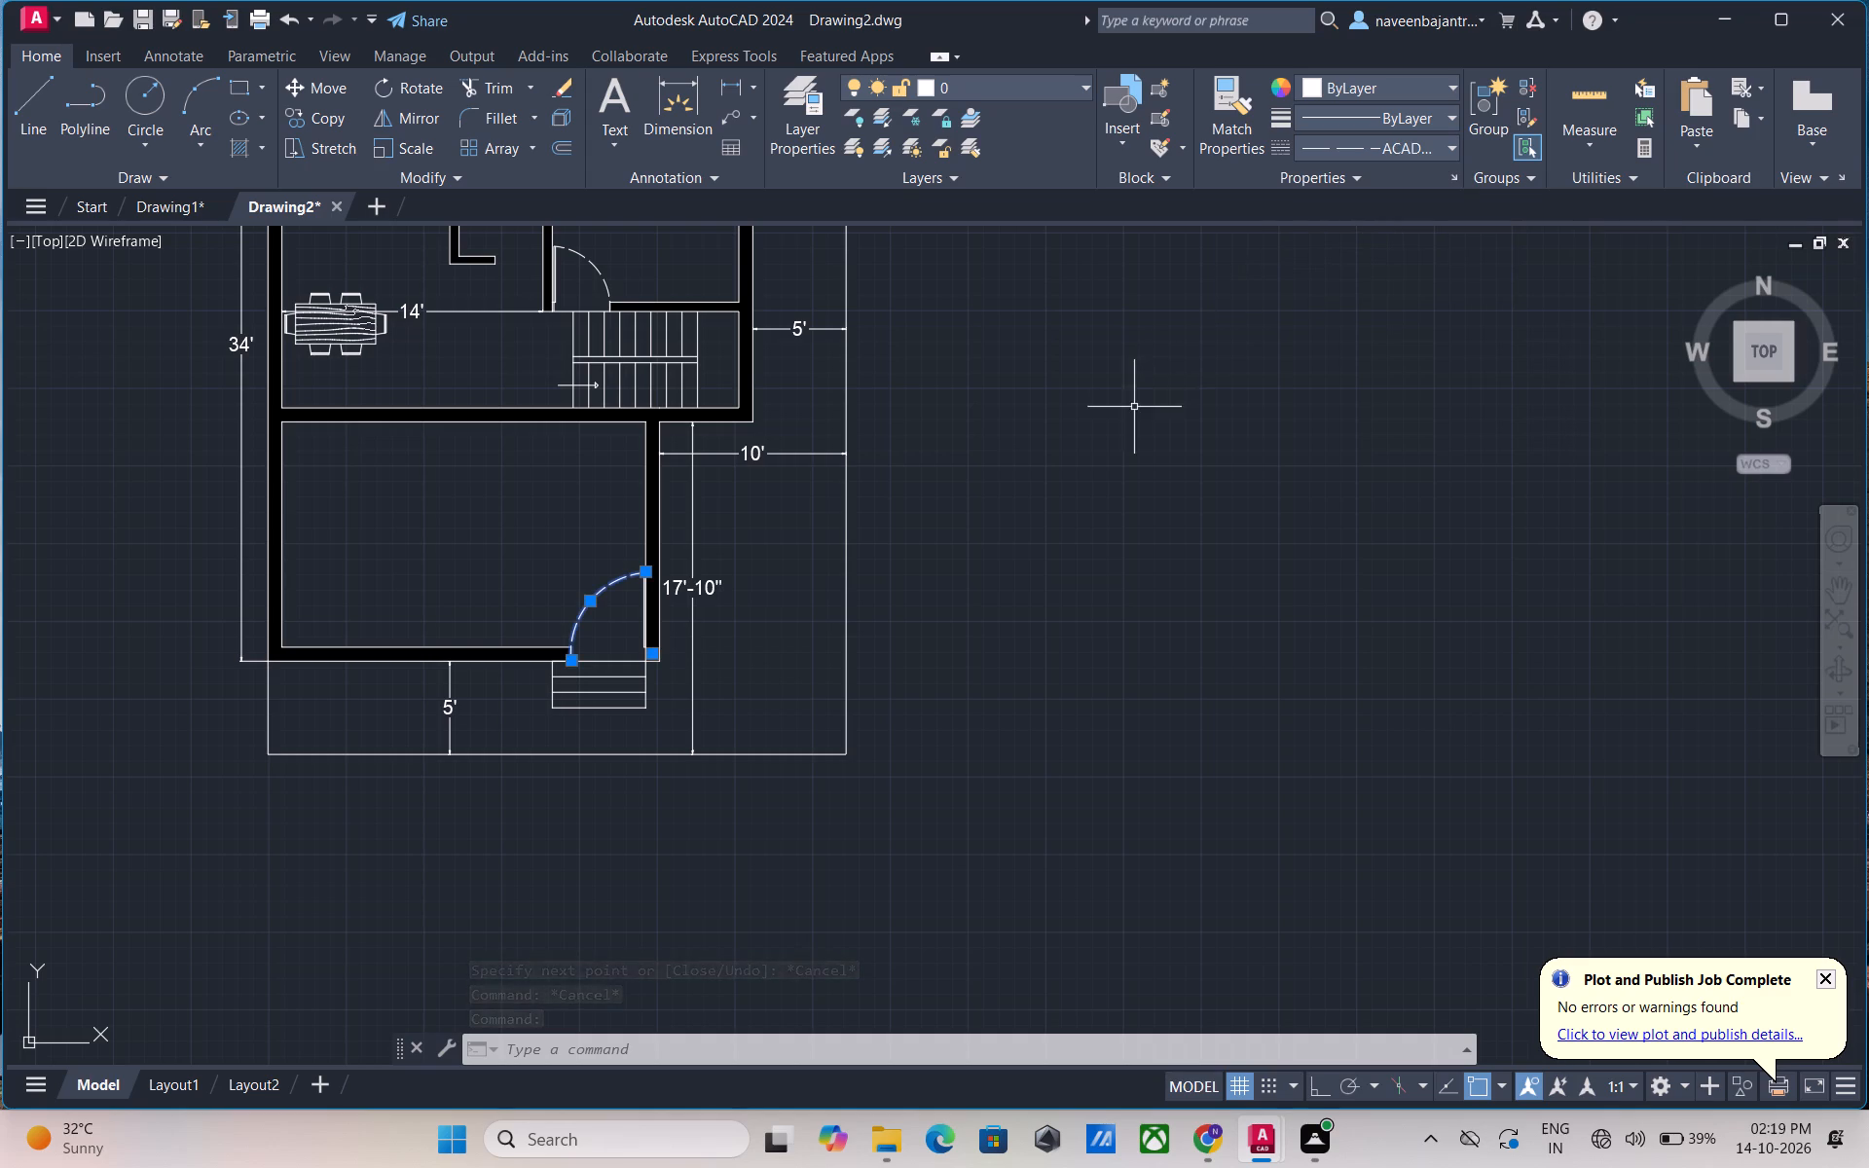
{"action": "key", "text": "Escape"}
{"action": "scroll", "coordinate": [1088, 438], "scroll_direction": "down", "scroll_amount": 1}
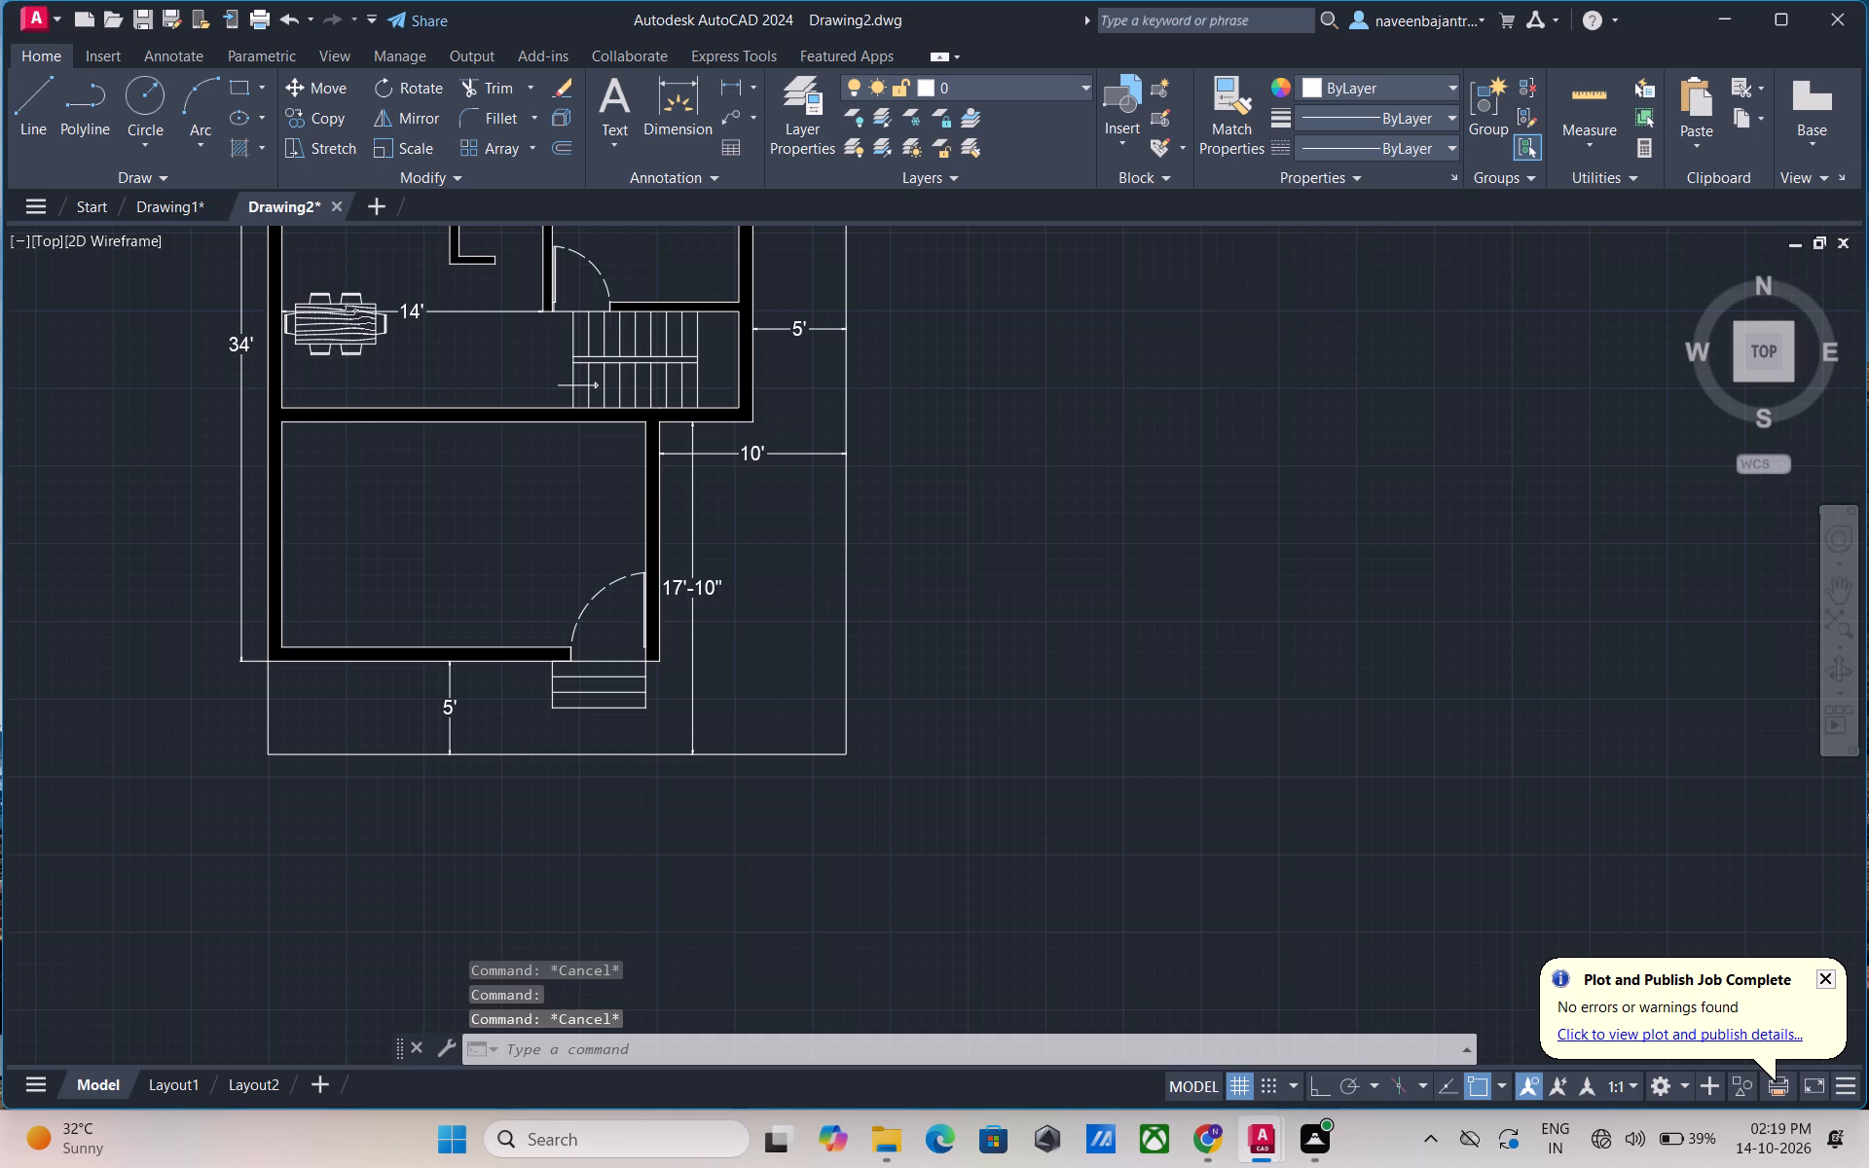
{"action": "scroll", "coordinate": [1088, 438], "scroll_direction": "down", "scroll_amount": 1}
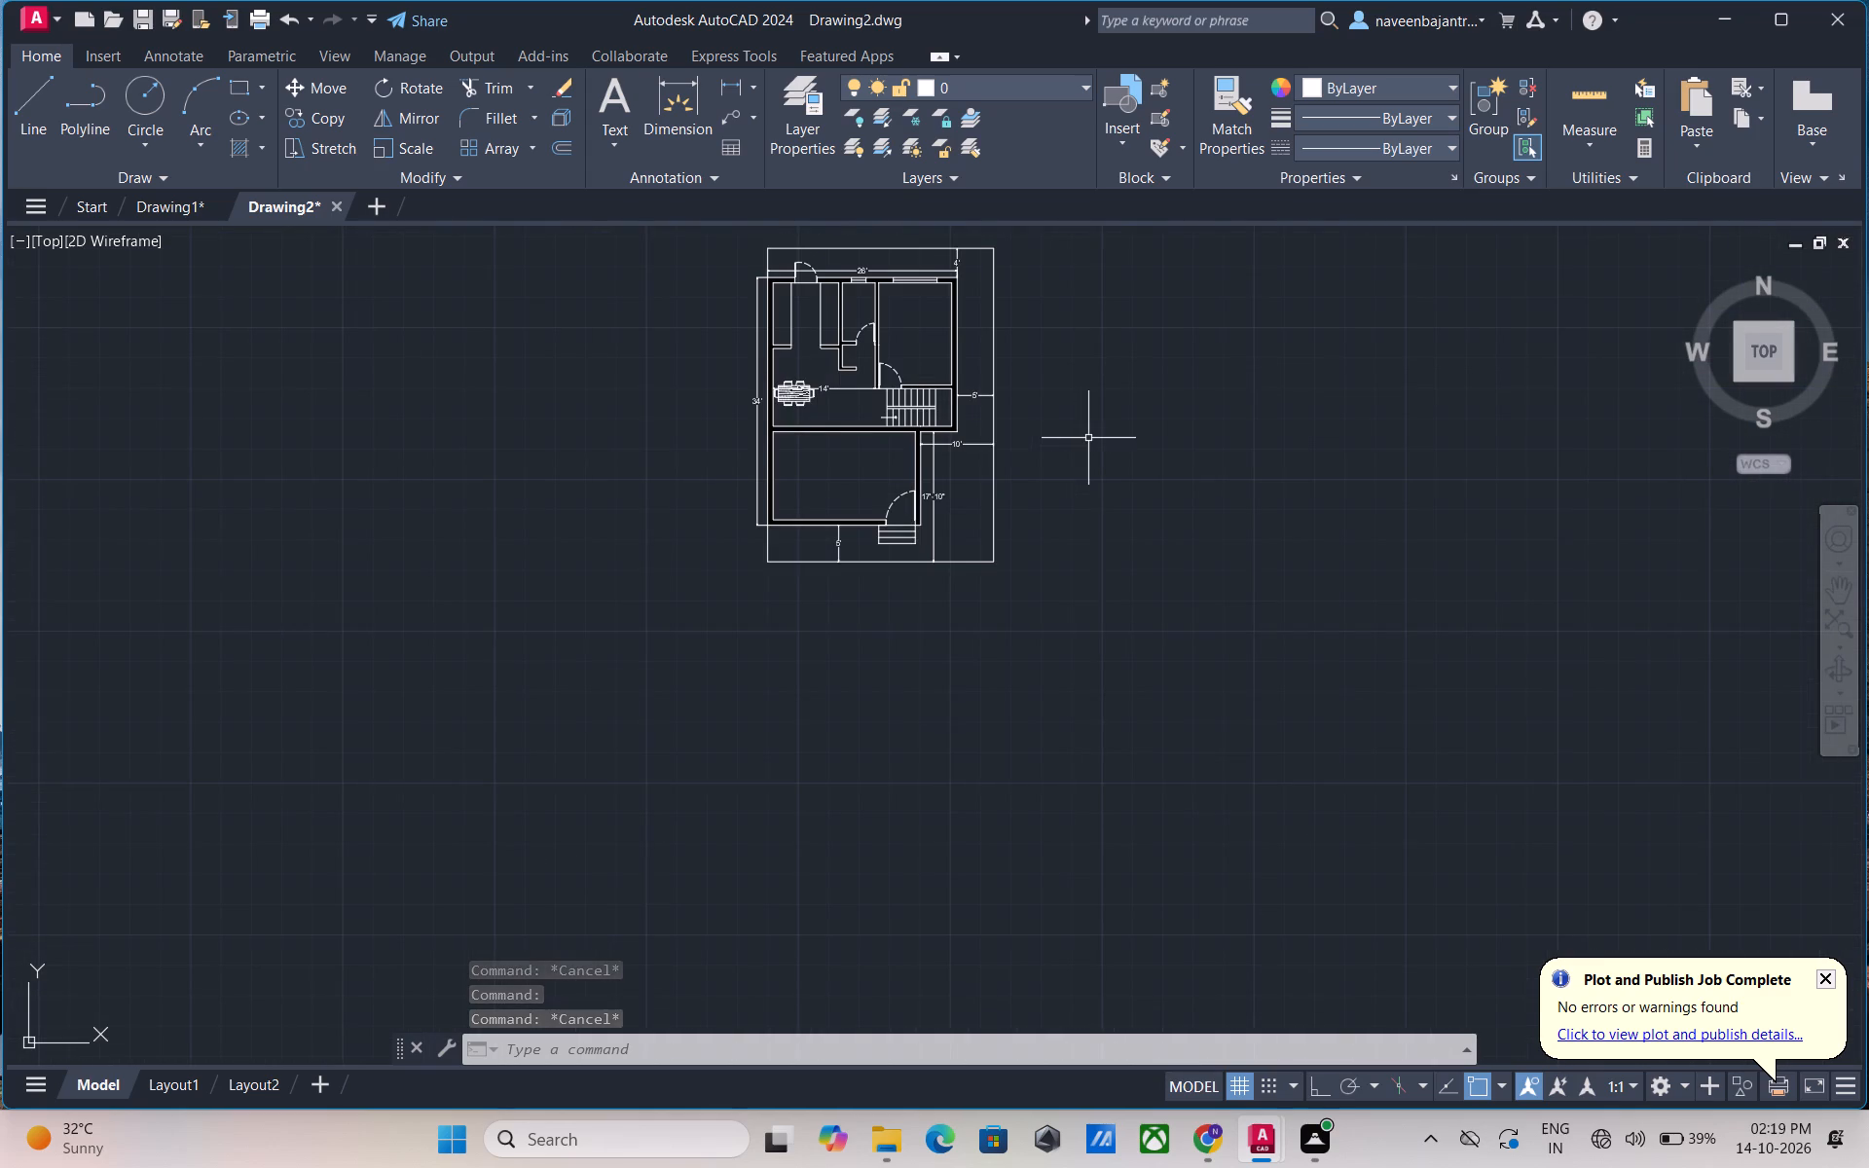
With Ortho on, draw a vertical line about 12'-3" up from the entrance steps' upper-left corner into the lower room.
{"action": "middle_click_drag", "start_coordinate": [1079, 420], "coordinate": [1080, 562]}
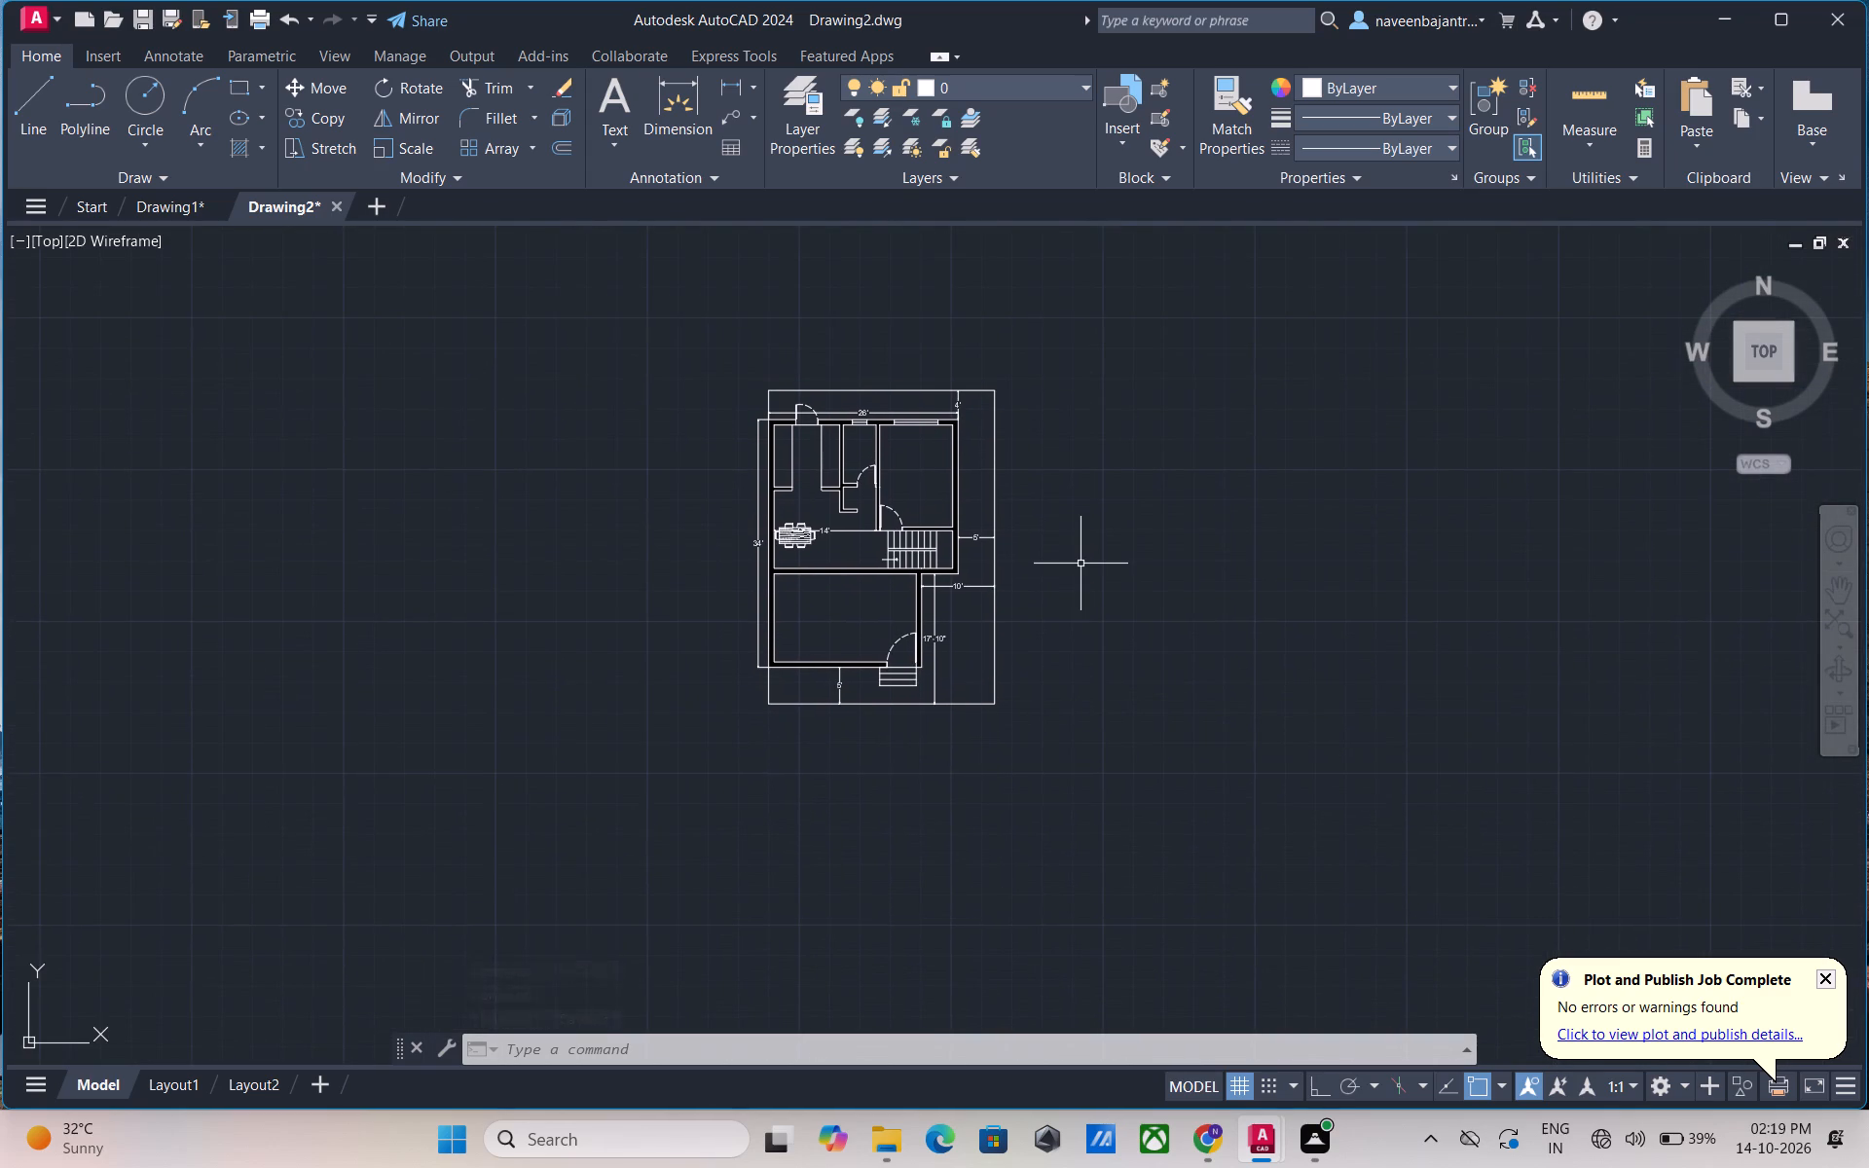
{"action": "scroll", "coordinate": [1043, 473], "scroll_direction": "up", "scroll_amount": 2}
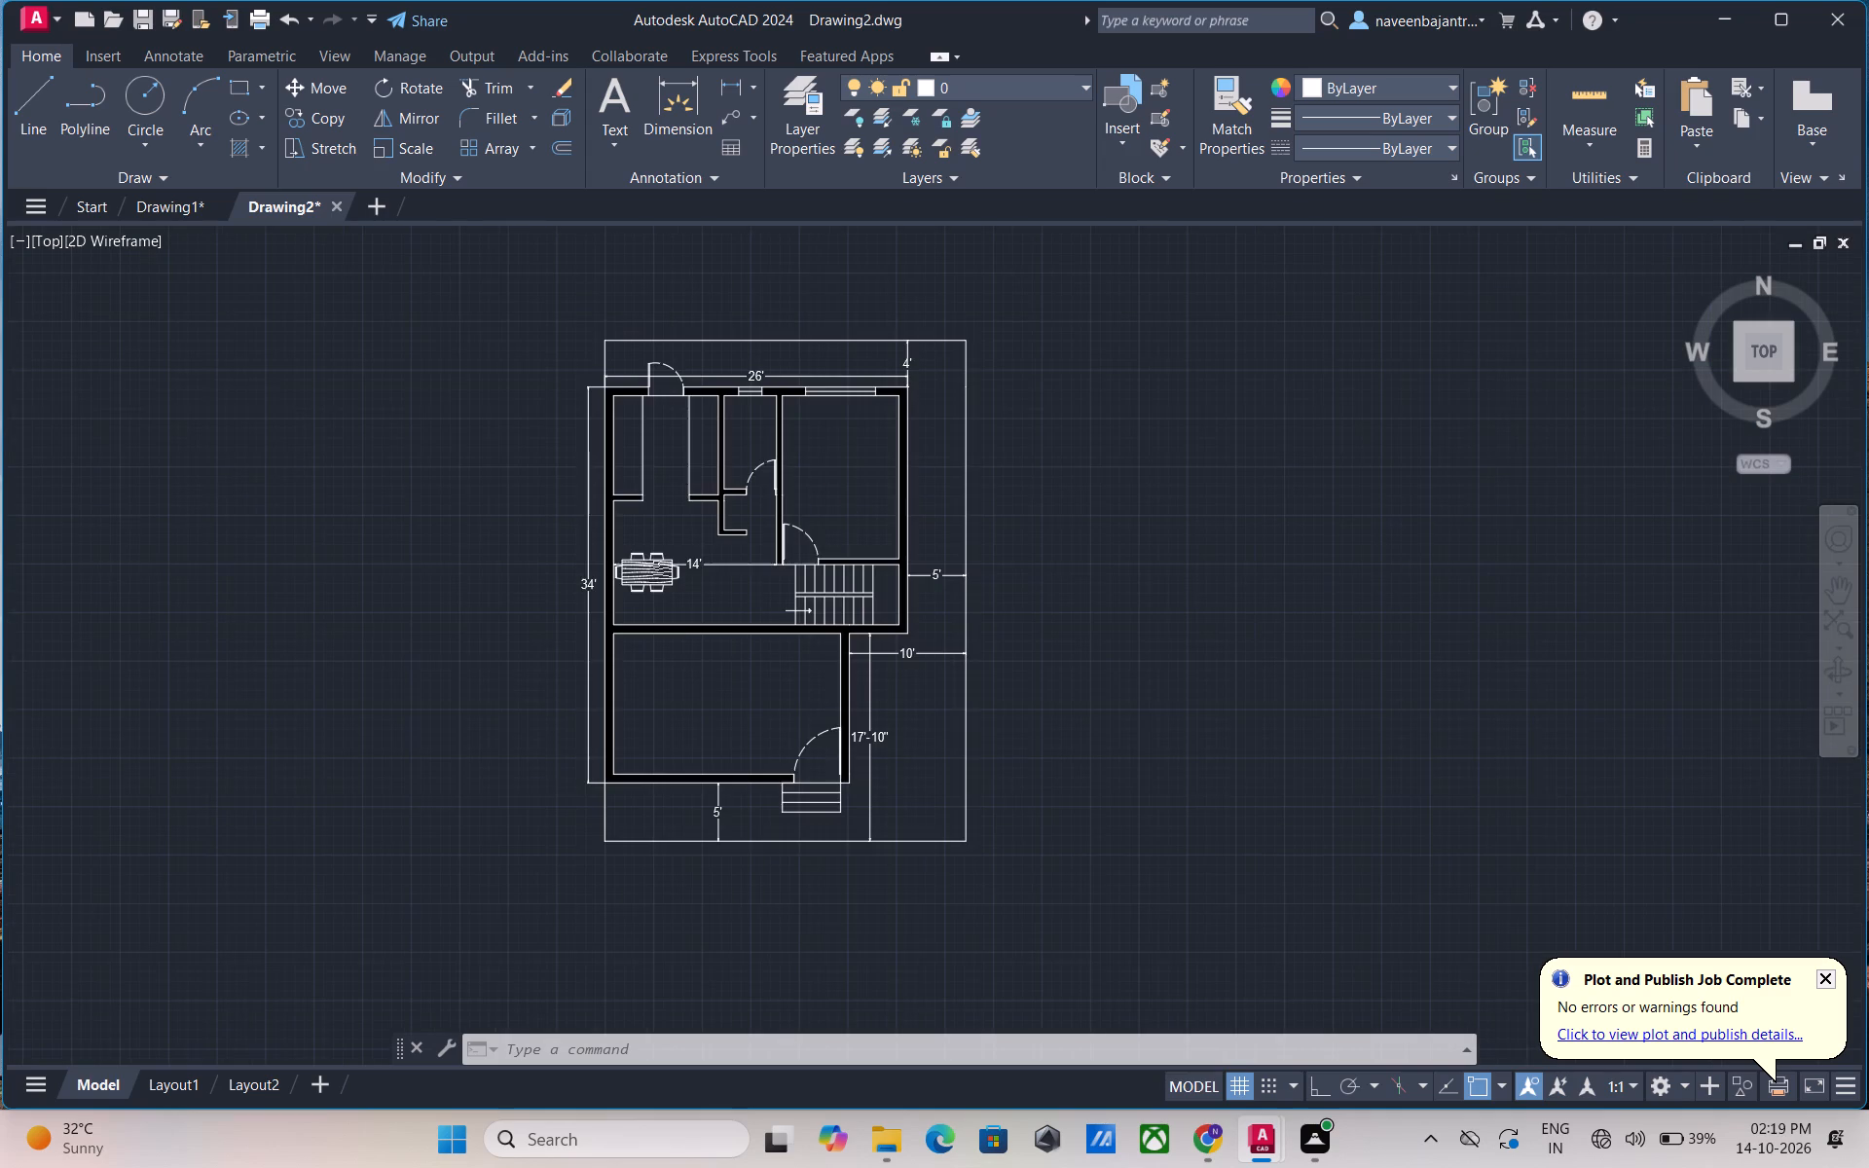
{"action": "scroll", "coordinate": [1043, 473], "scroll_direction": "up", "scroll_amount": 1}
{"action": "scroll", "coordinate": [1043, 473], "scroll_direction": "down", "scroll_amount": 1}
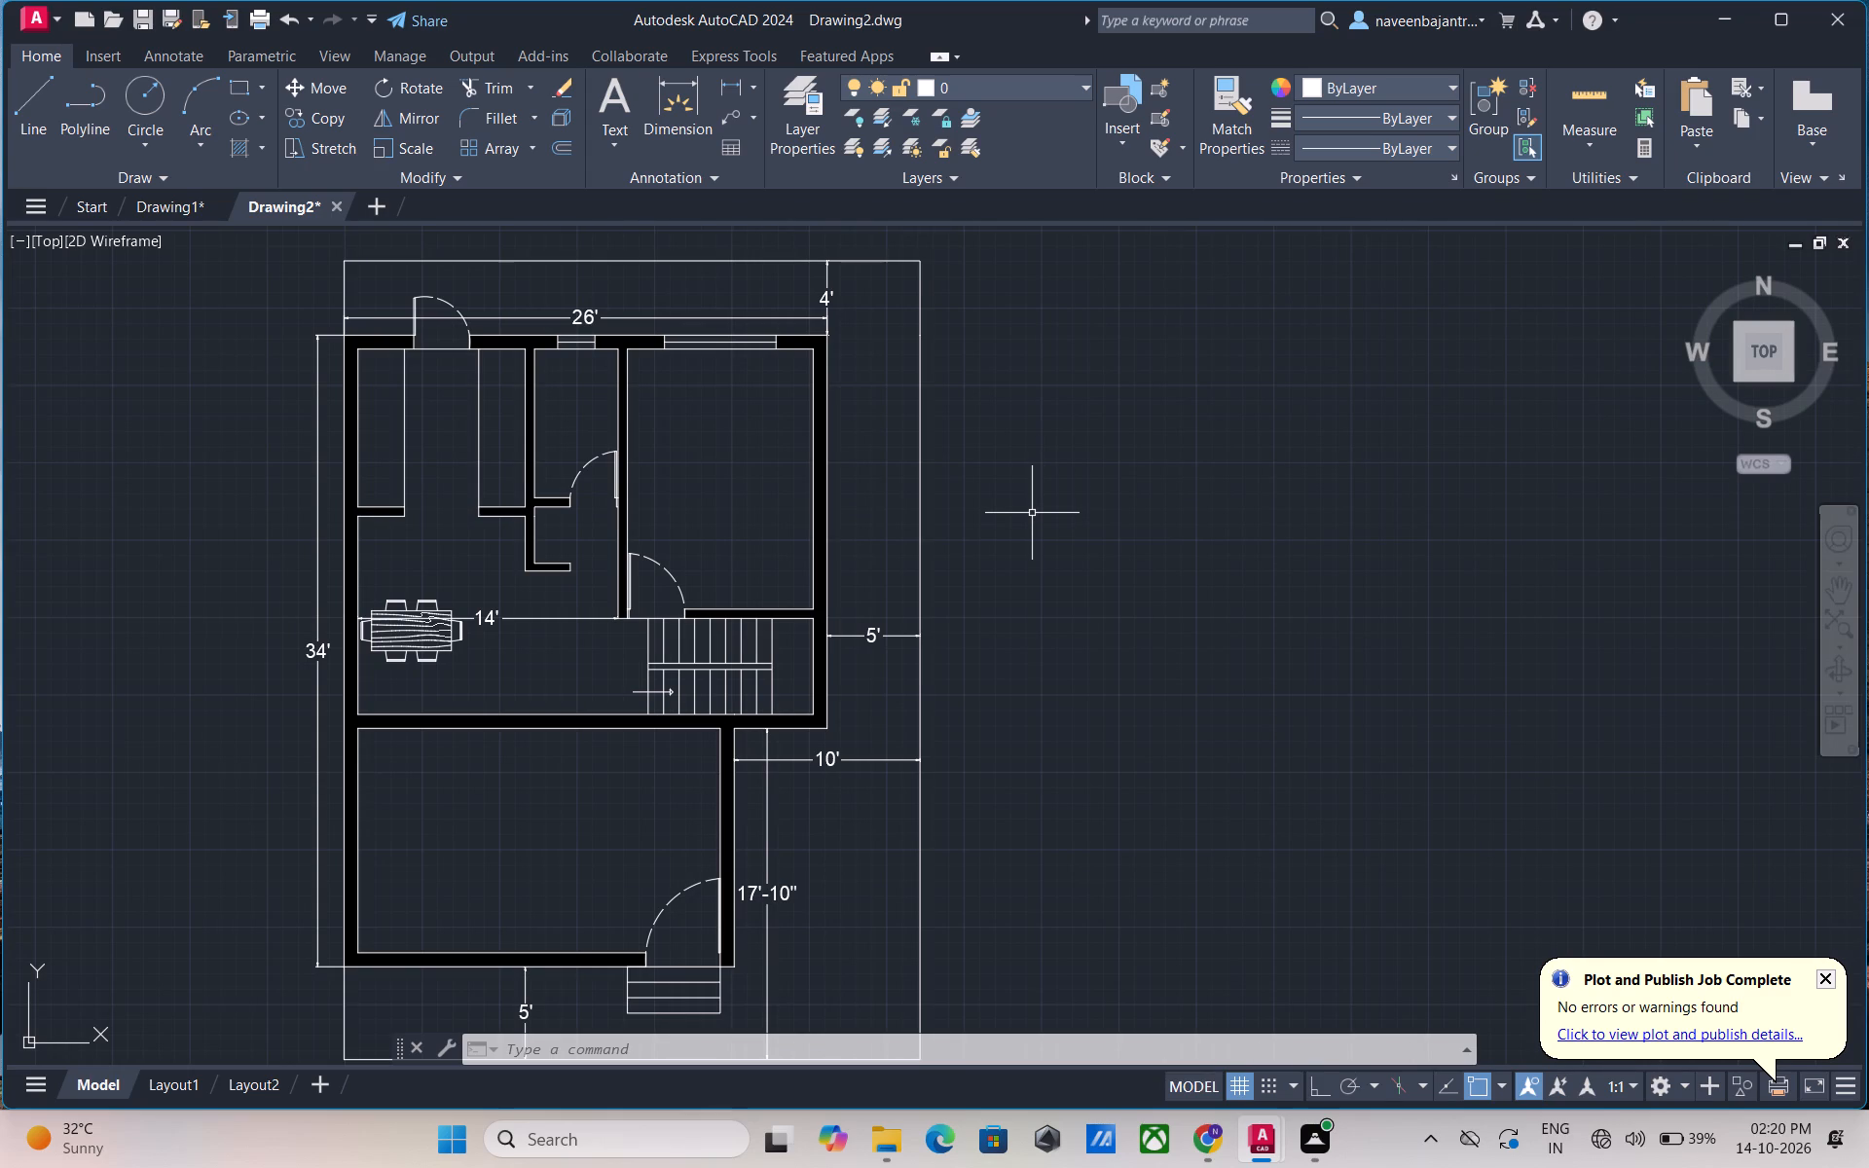
{"action": "middle_click_drag", "start_coordinate": [1032, 513], "coordinate": [1046, 499]}
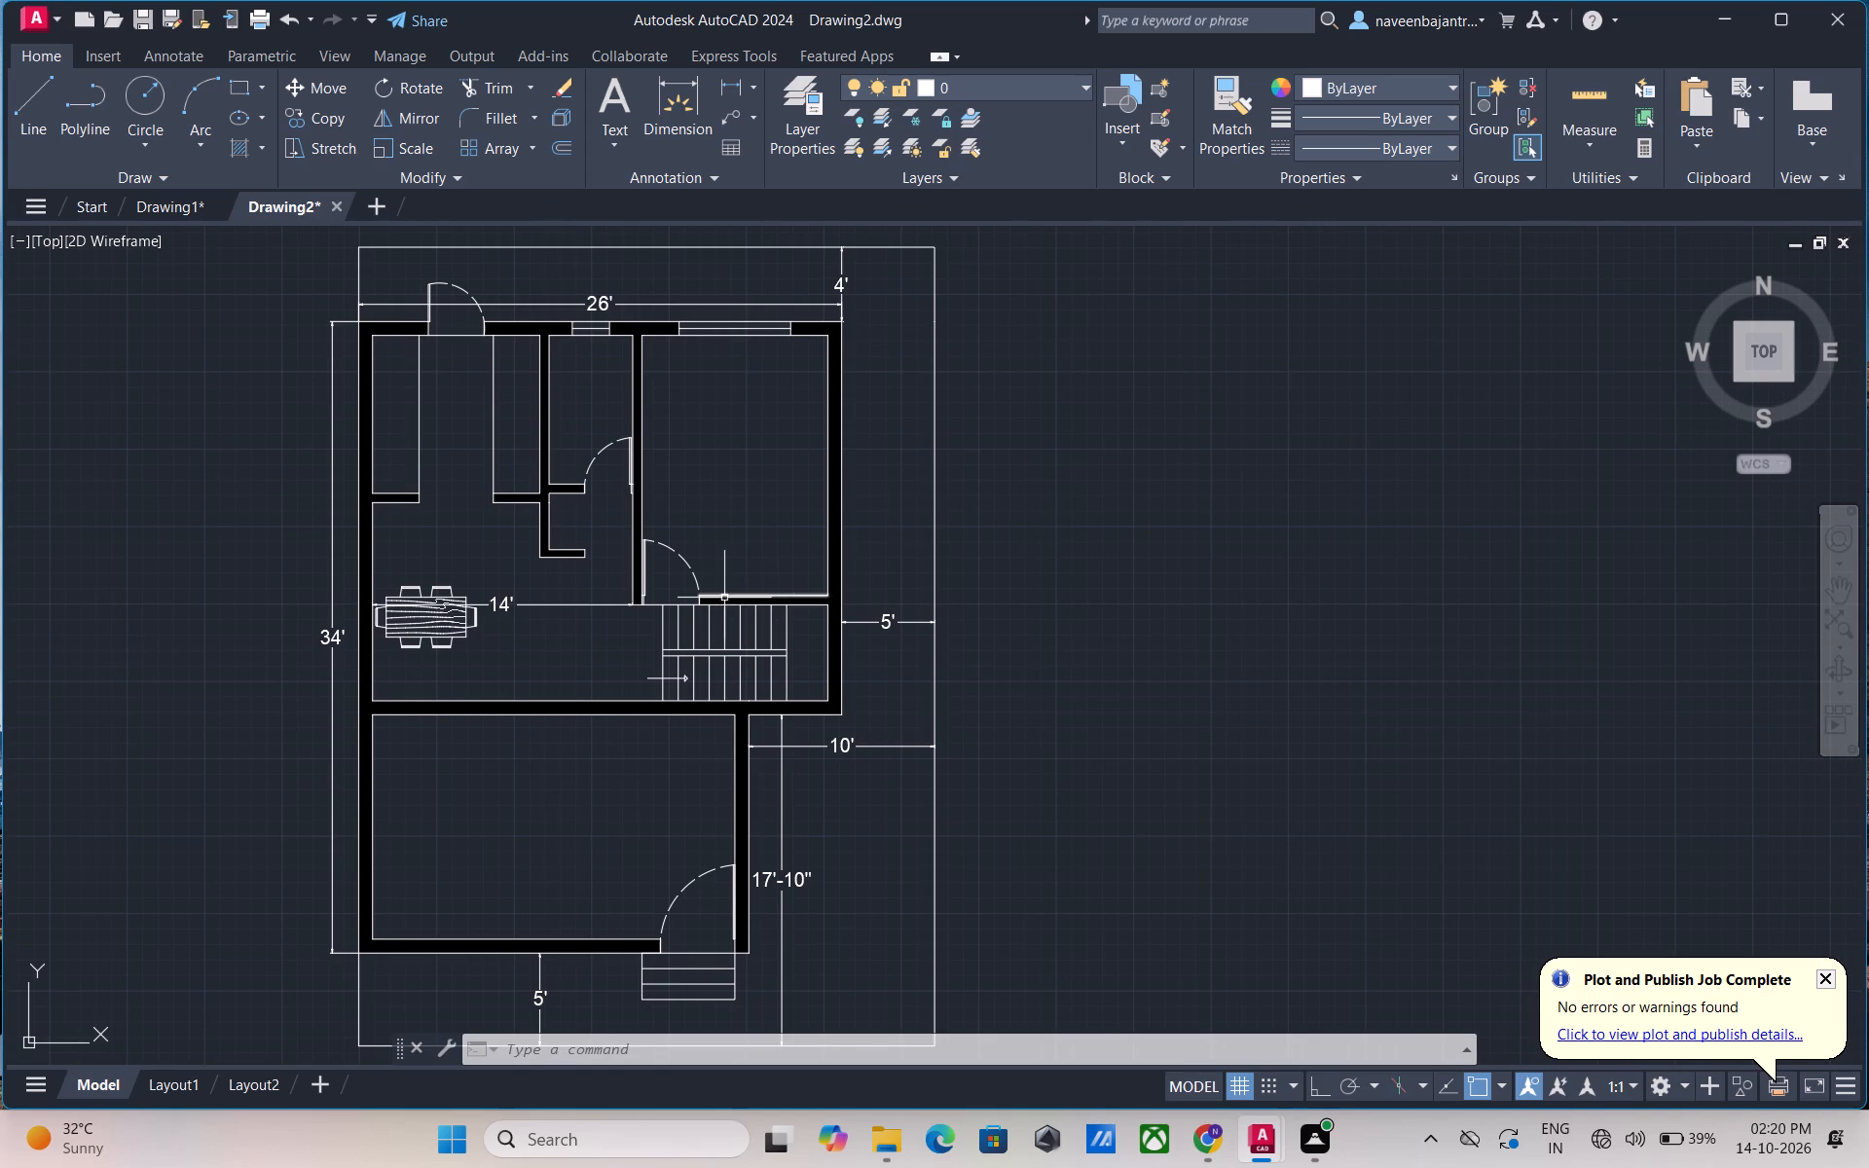
{"action": "middle_click_drag", "start_coordinate": [741, 533], "coordinate": [832, 409]}
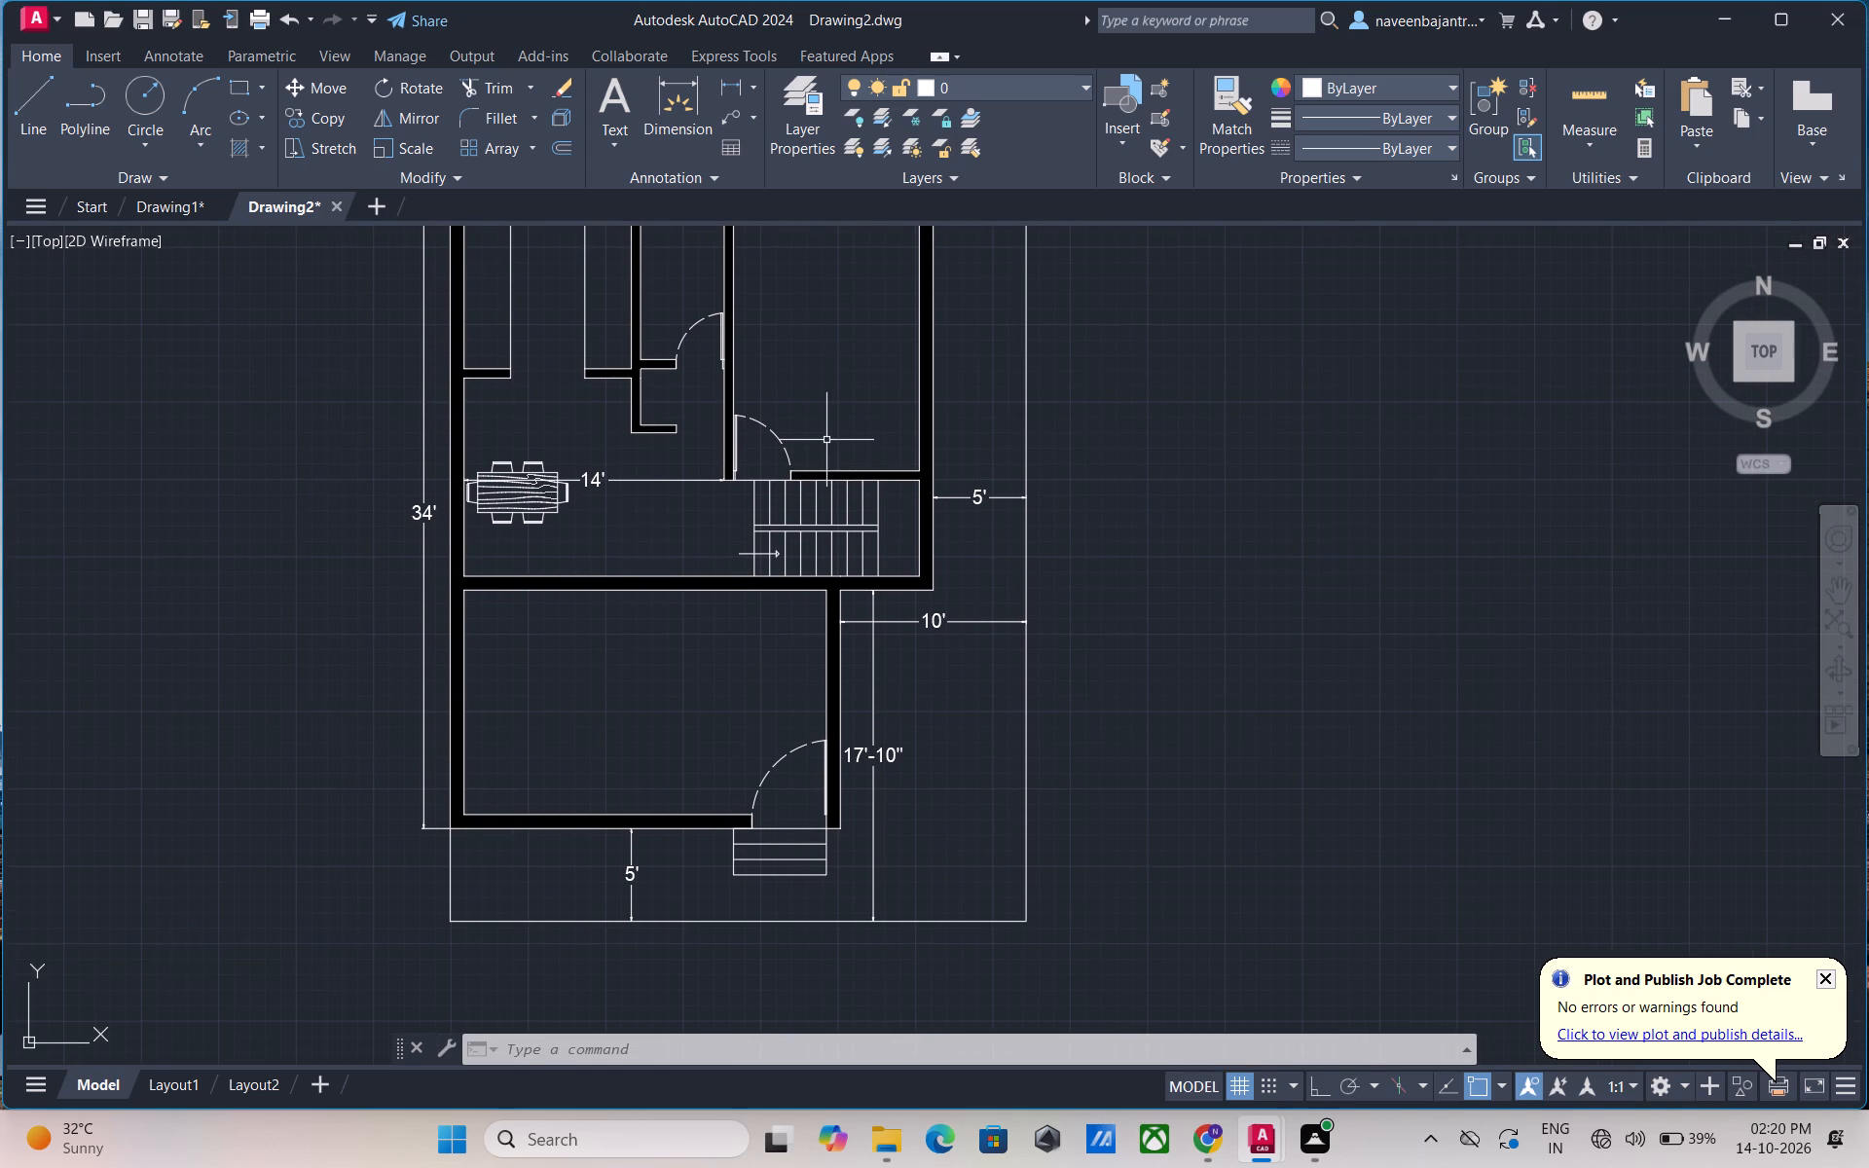
{"action": "key", "text": "Escape"}
{"action": "type", "text": "L"}
{"action": "key", "text": "space"}
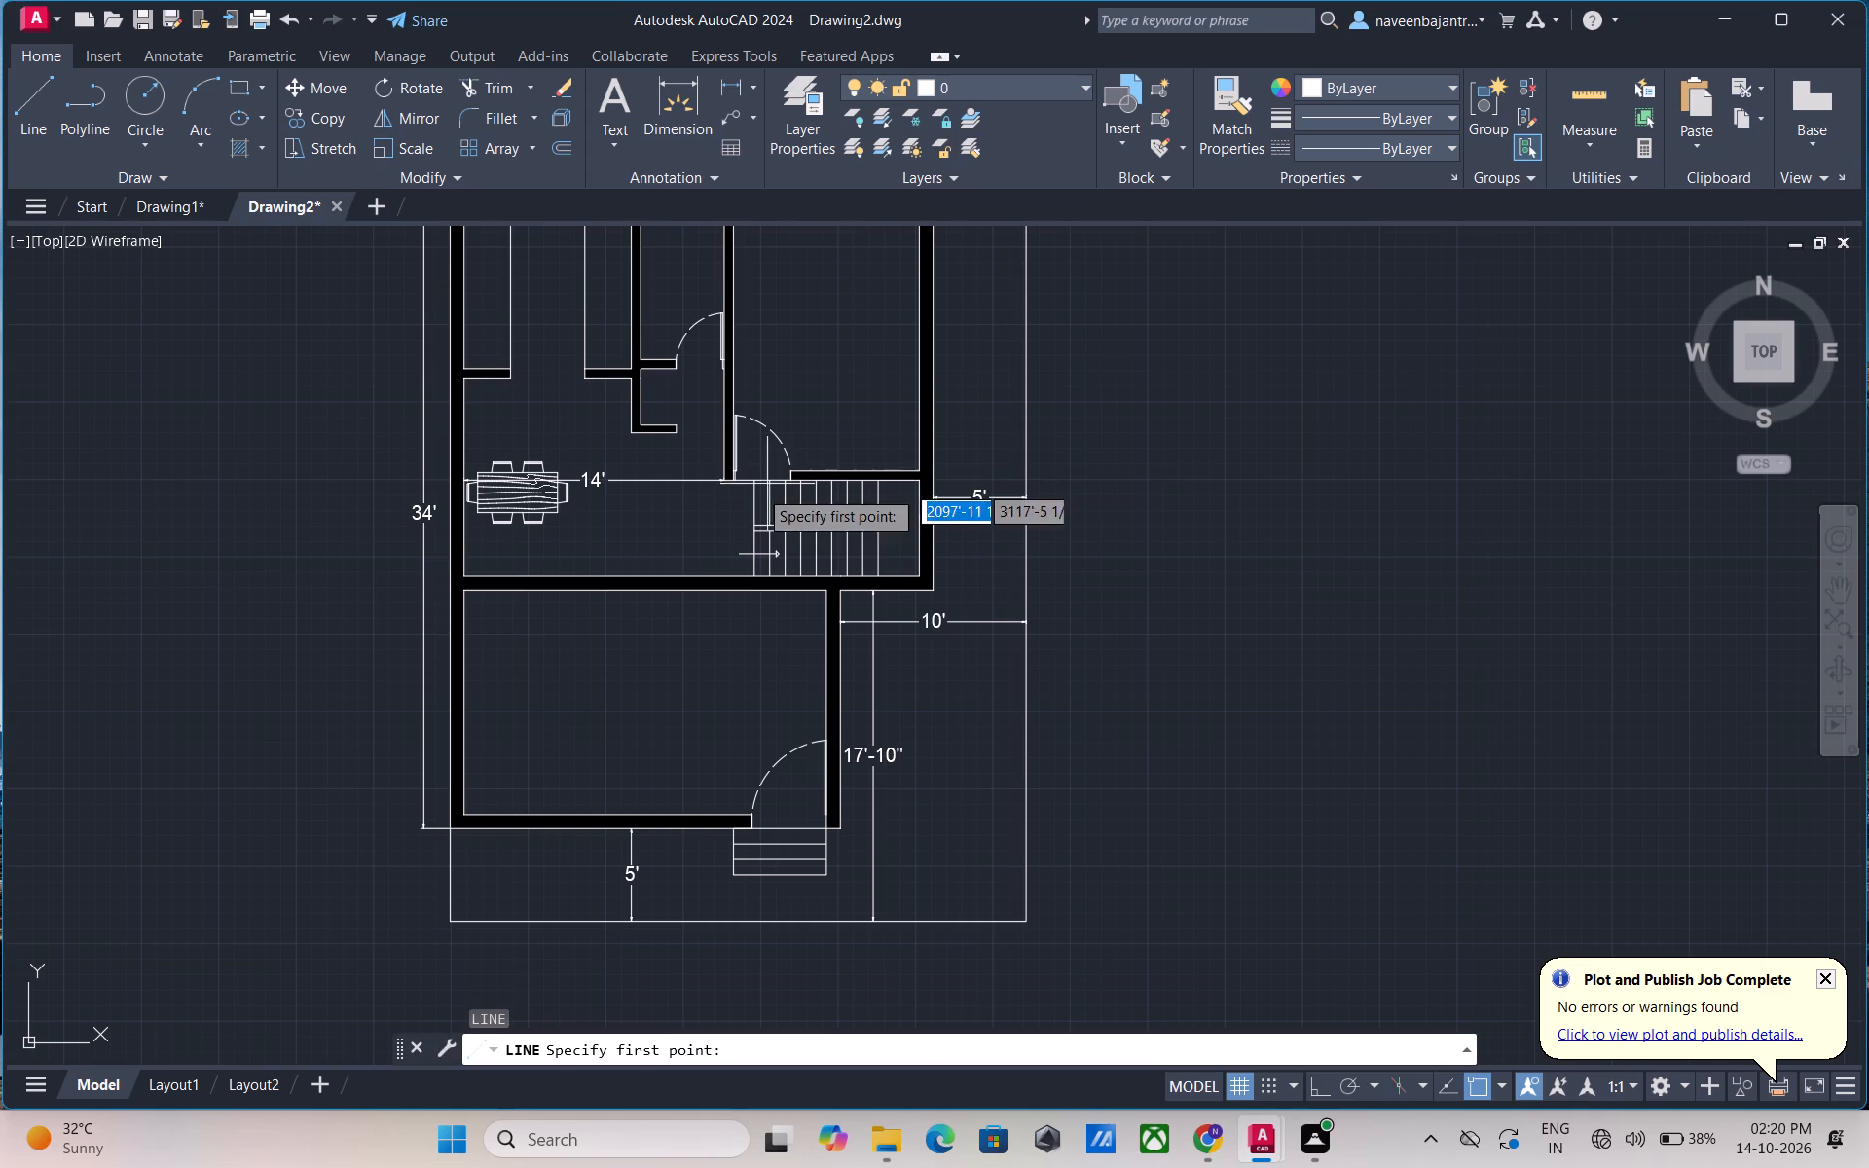
{"action": "scroll", "coordinate": [727, 829], "scroll_direction": "up", "scroll_amount": 1}
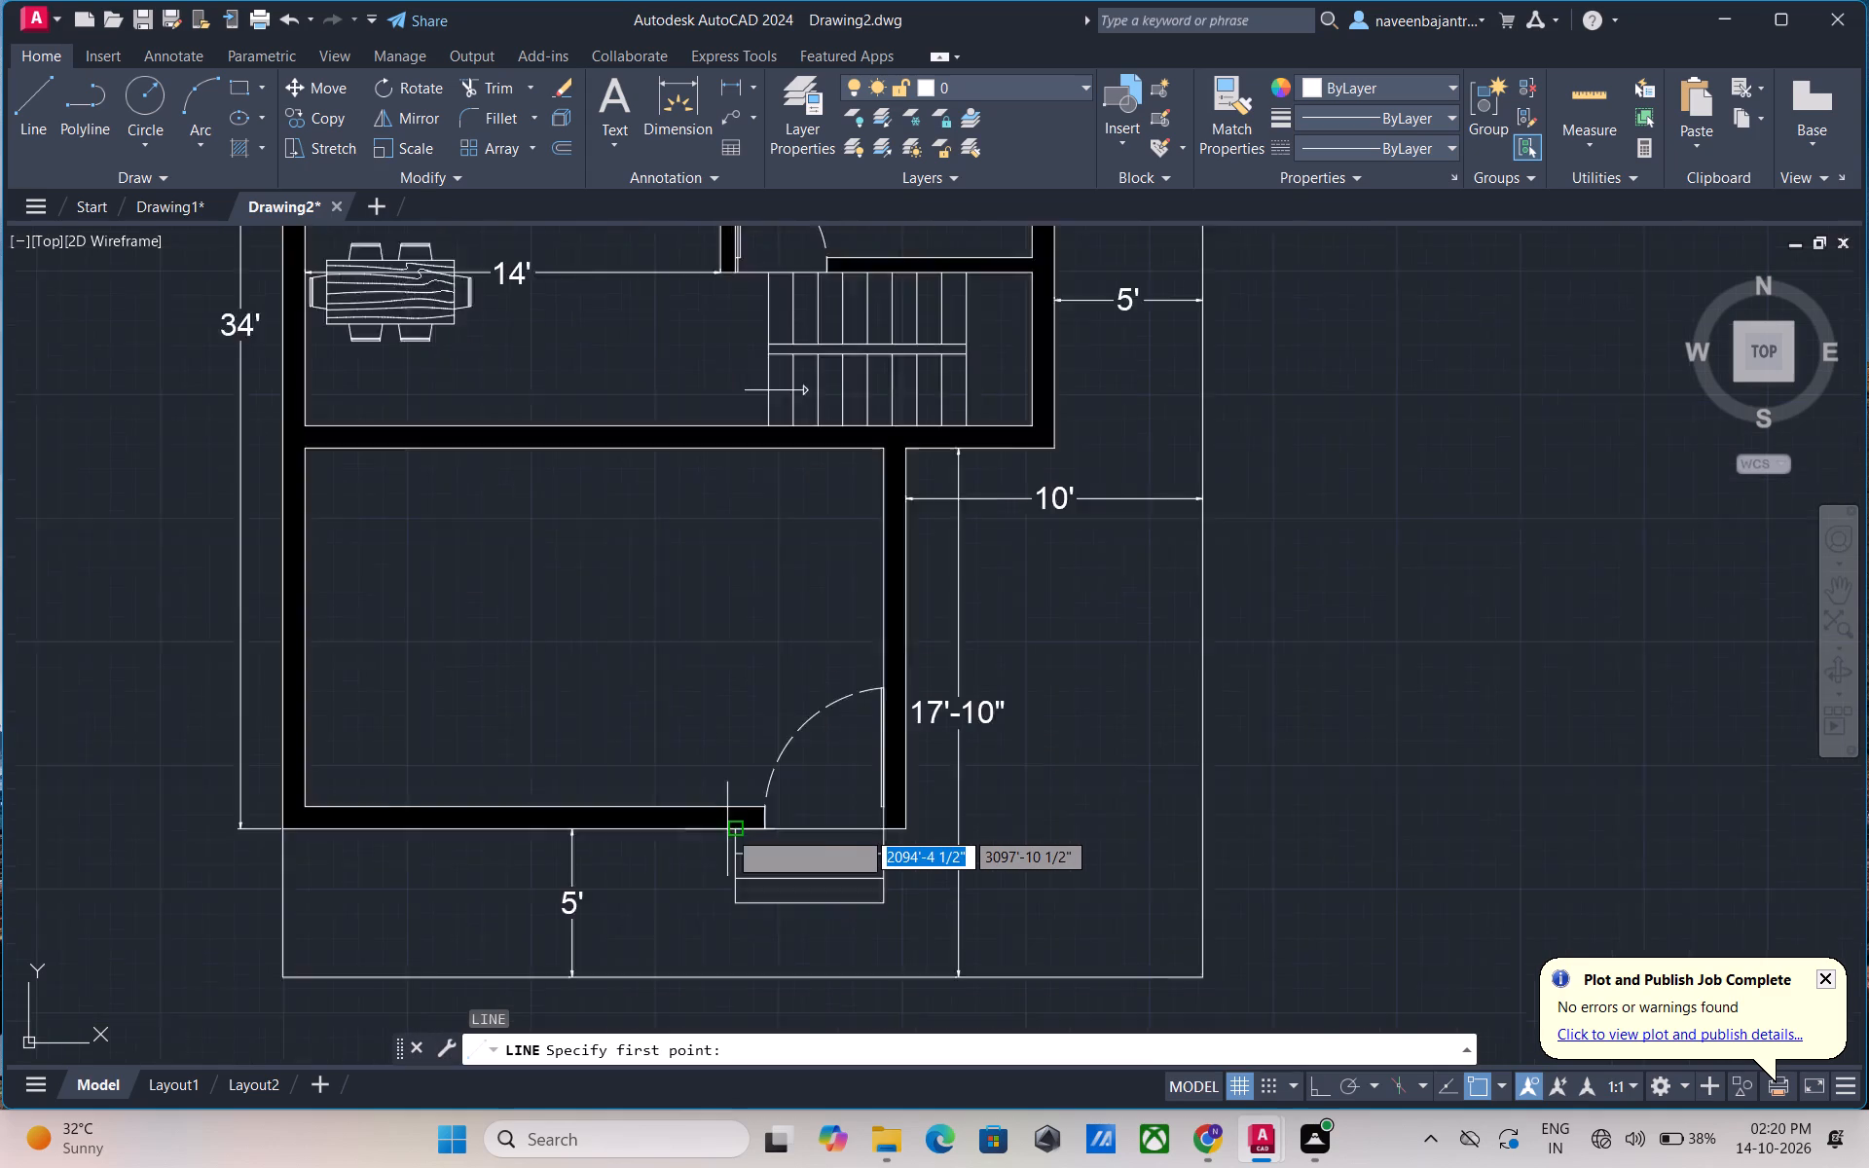
{"action": "scroll", "coordinate": [727, 829], "scroll_direction": "up", "scroll_amount": 1}
{"action": "left_click", "coordinate": [736, 826]}
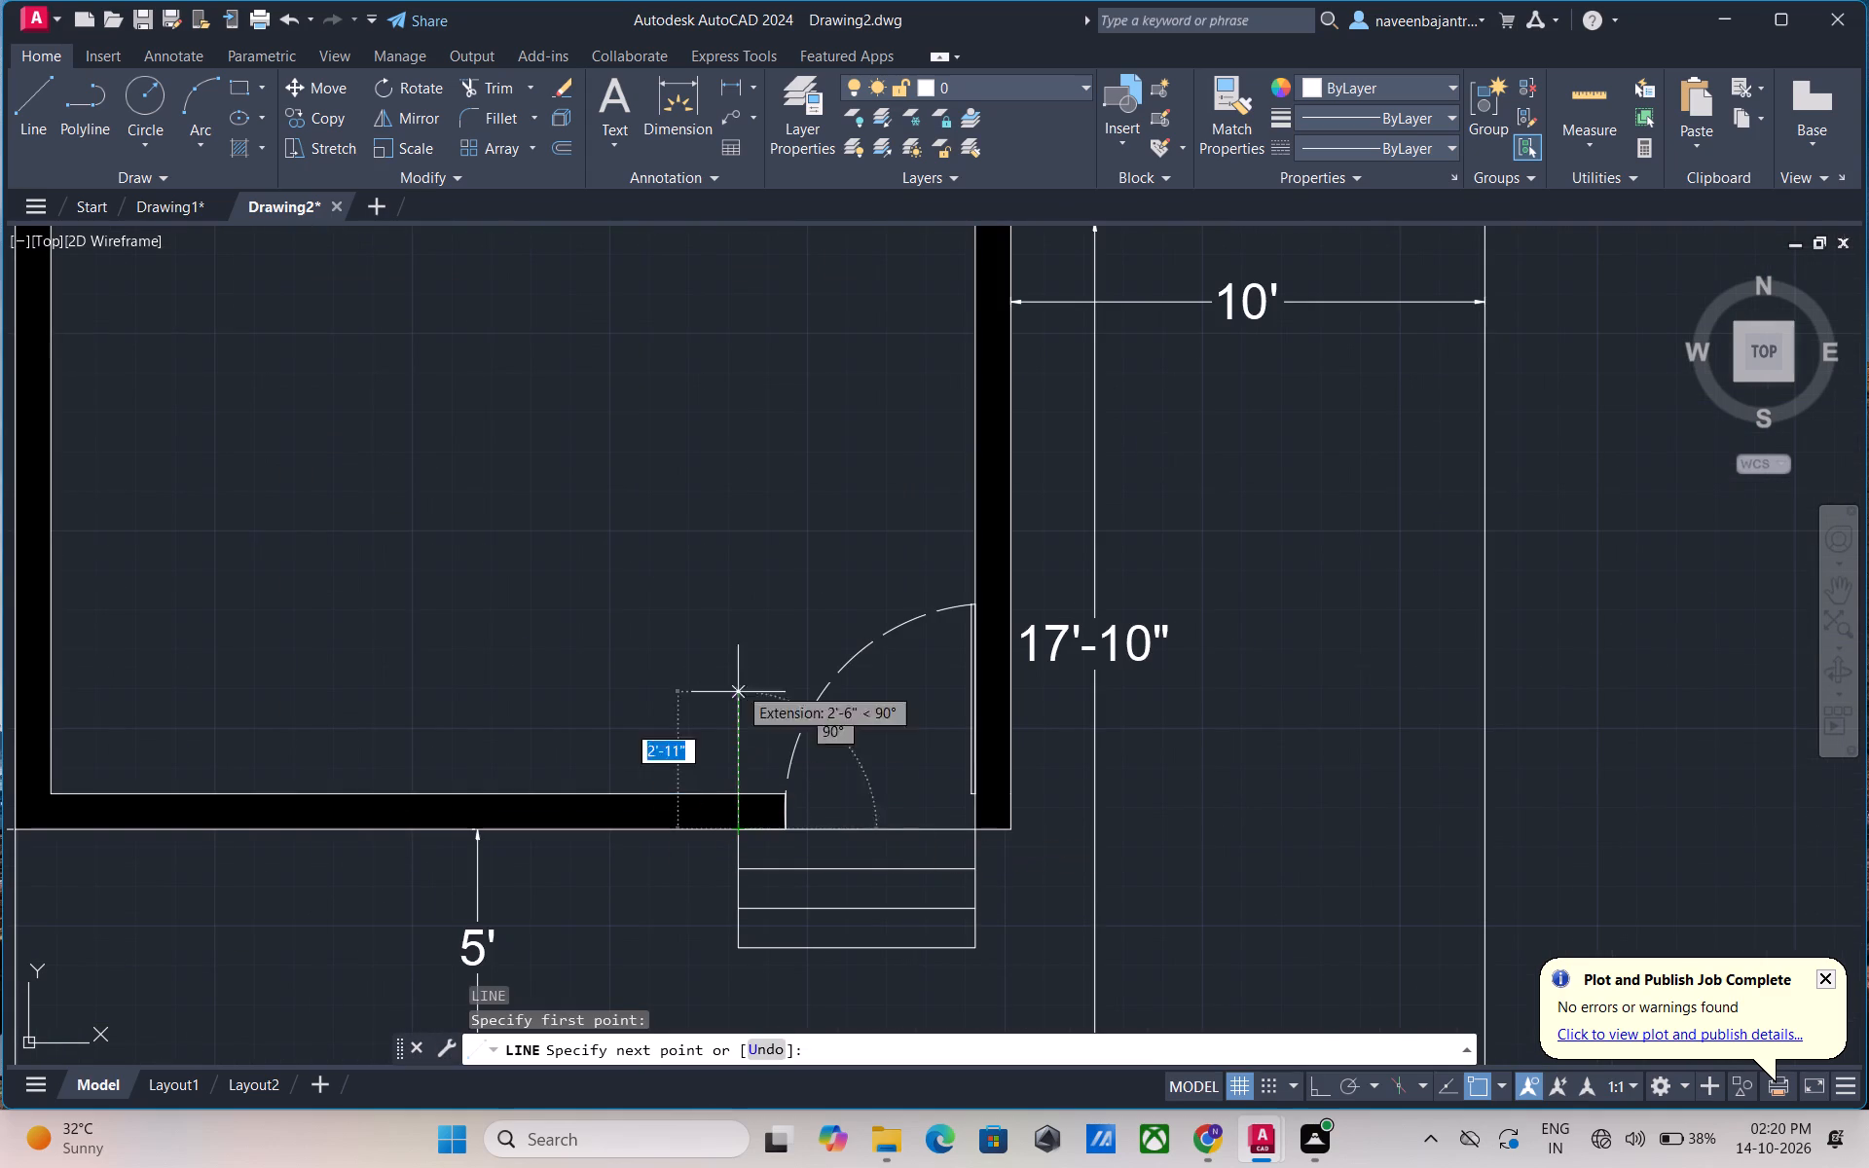
{"action": "key", "text": "F8"}
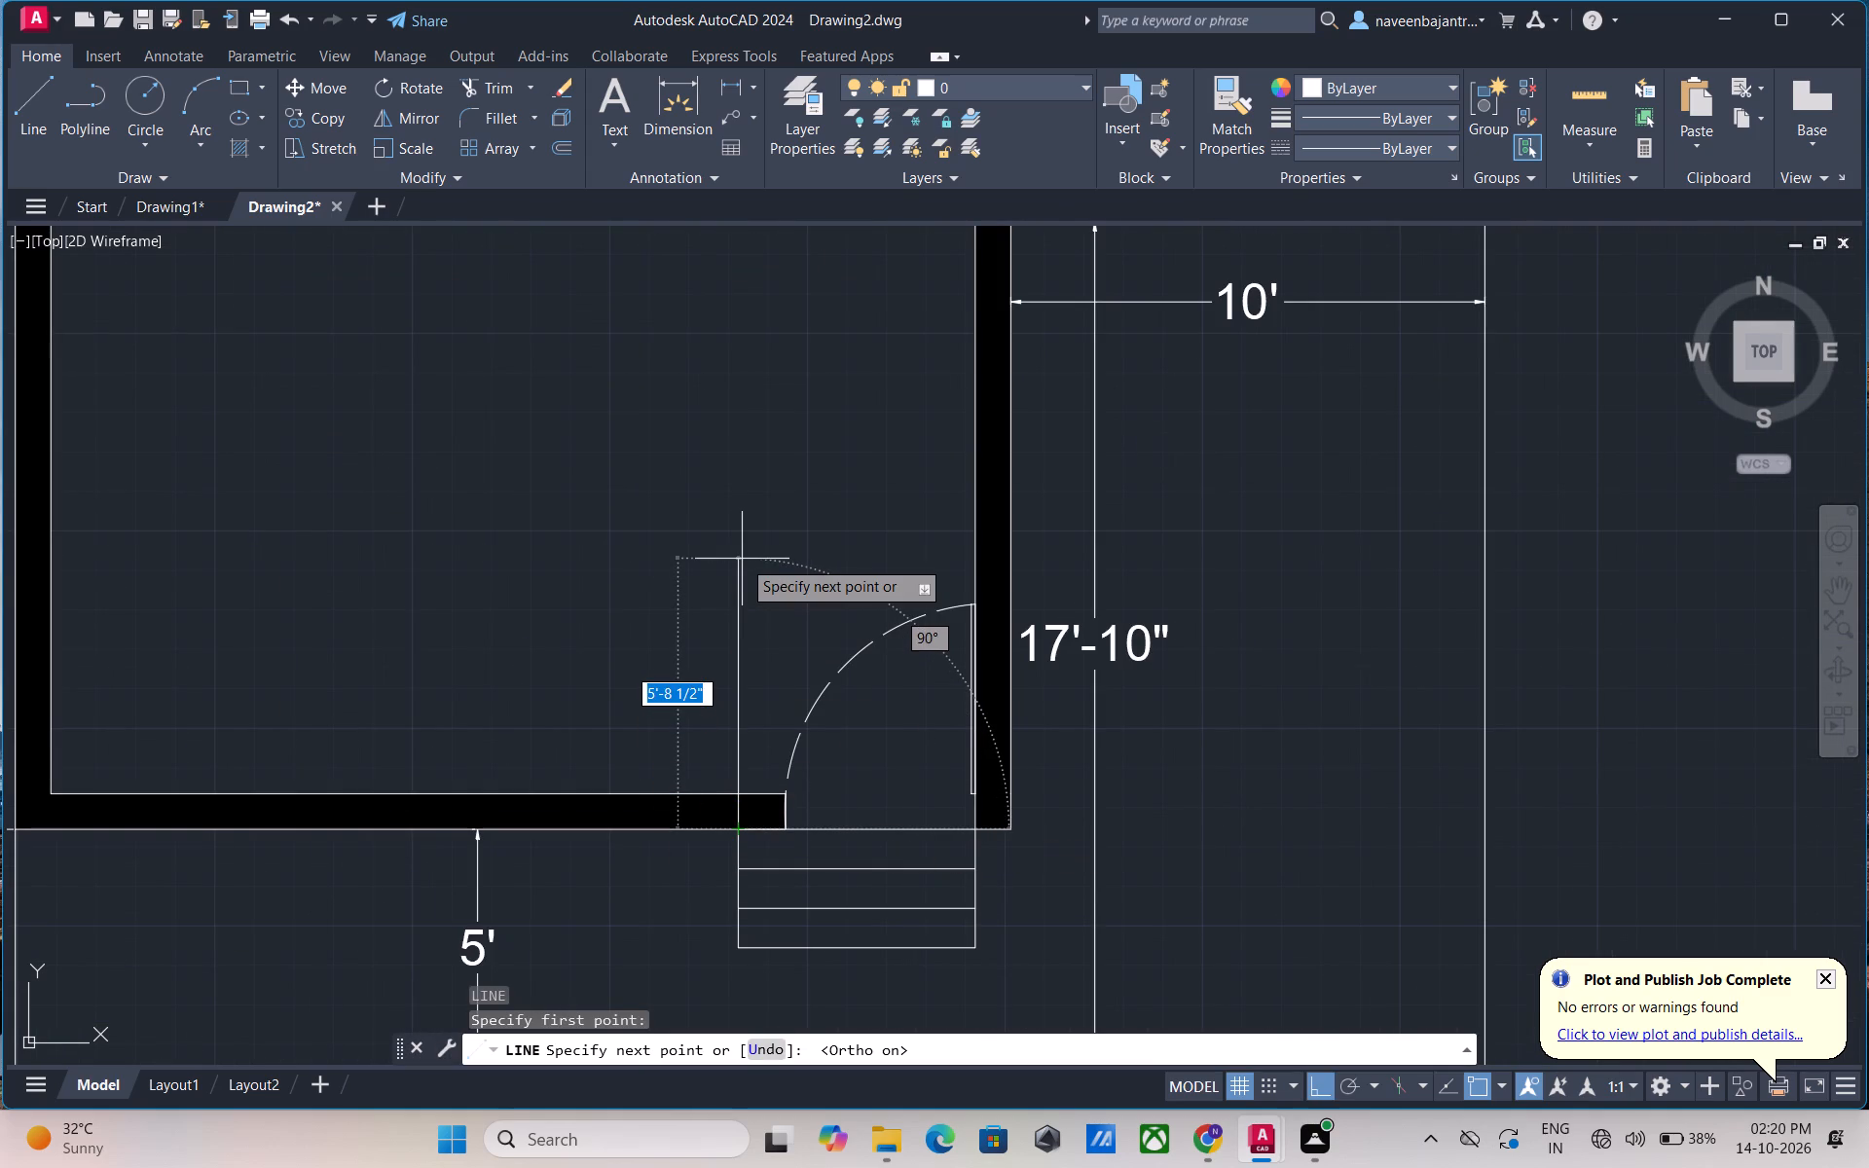
{"action": "scroll", "coordinate": [742, 559], "scroll_direction": "down", "scroll_amount": 2}
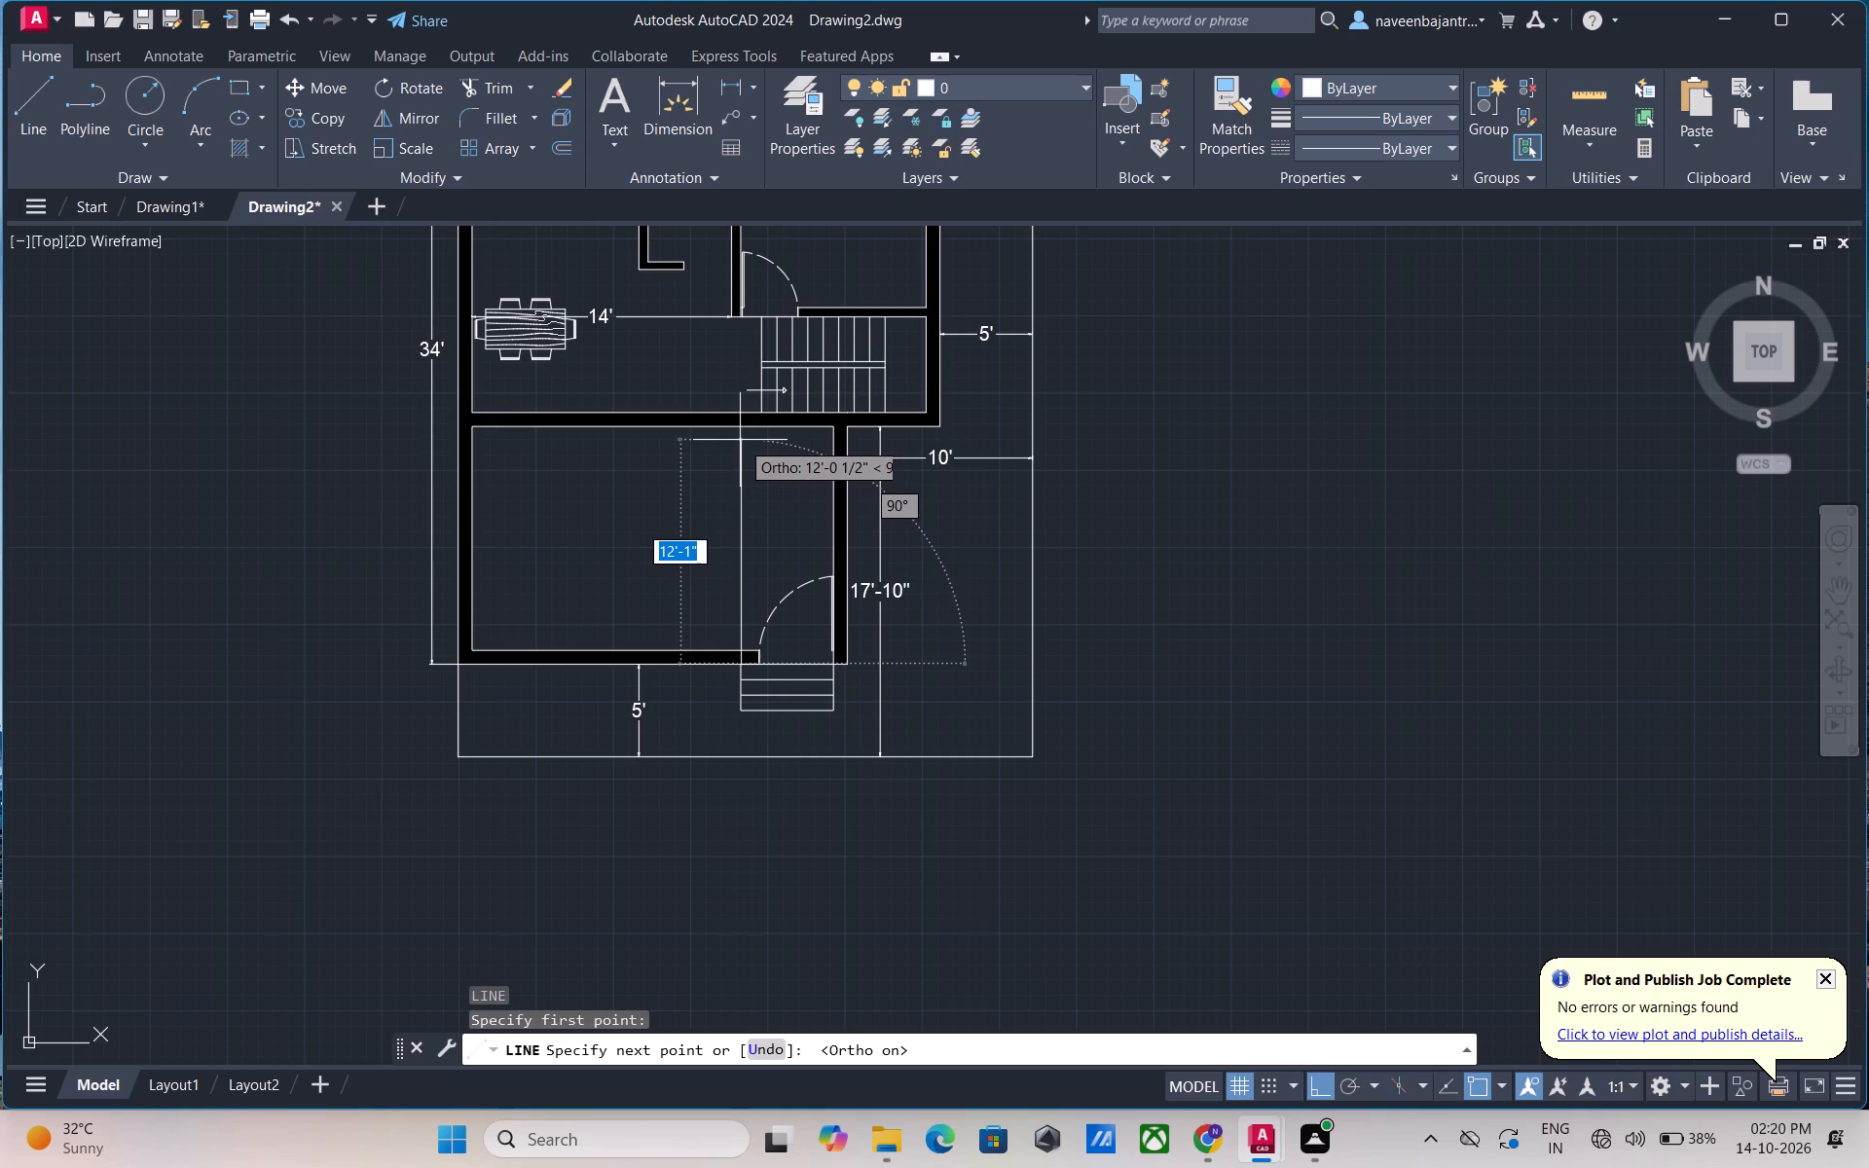
{"action": "scroll", "coordinate": [740, 437], "scroll_direction": "up", "scroll_amount": 3}
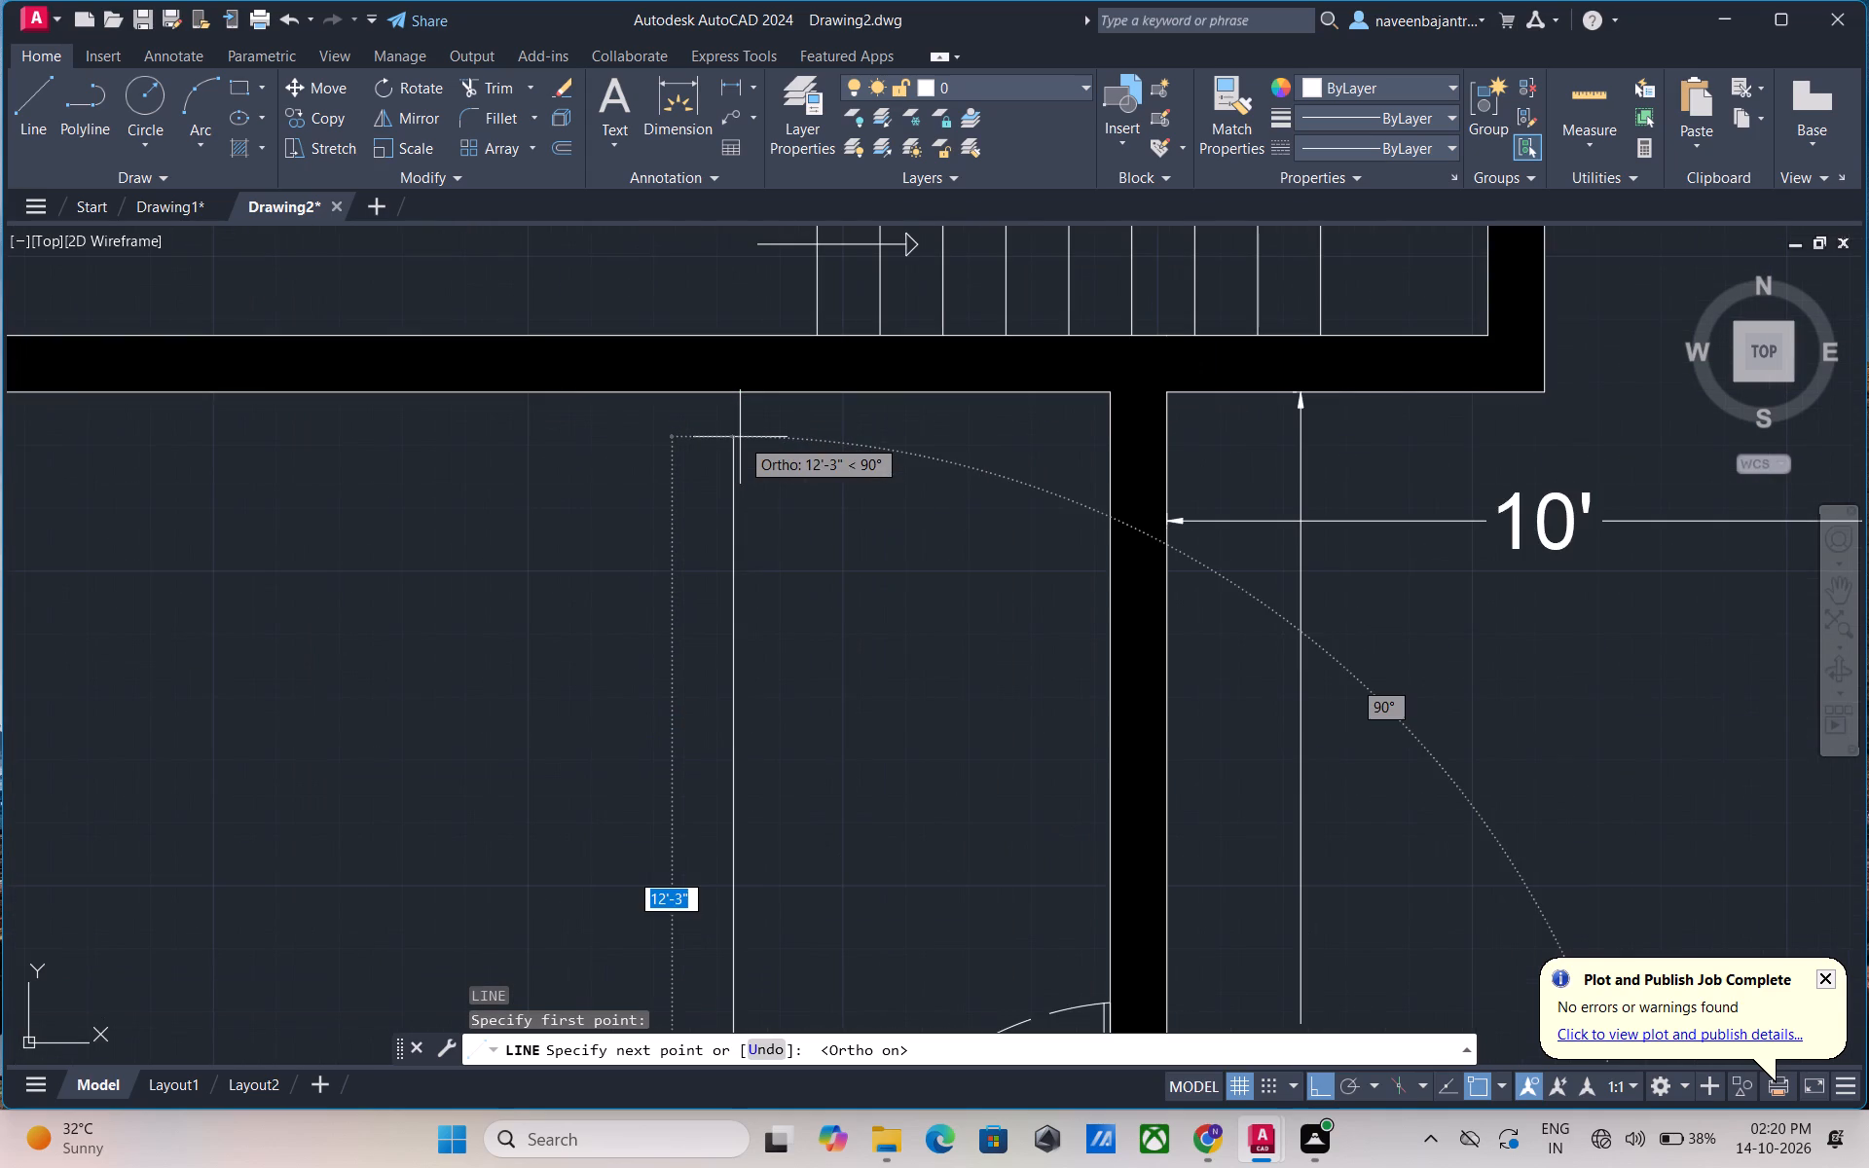
{"action": "left_click", "coordinate": [740, 437]}
{"action": "key", "text": "Escape"}
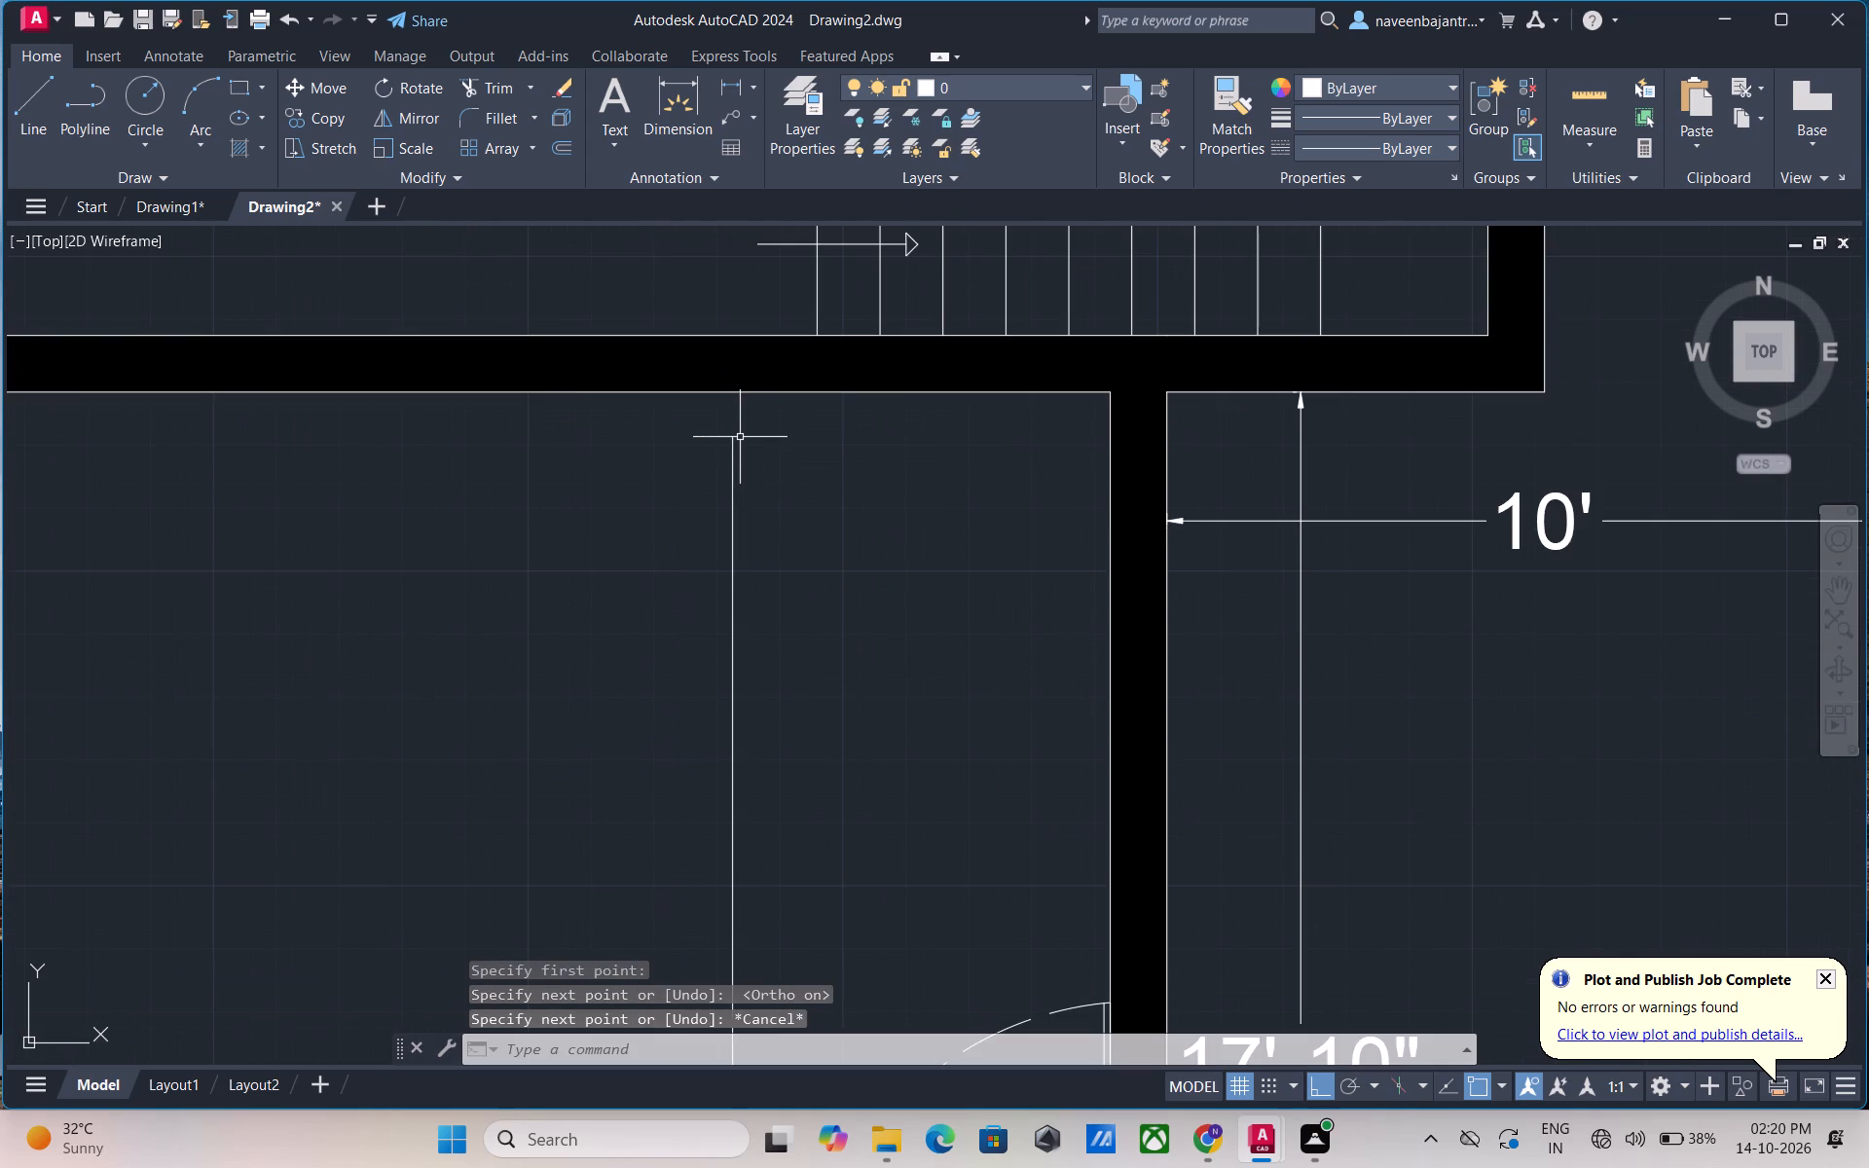
Draw a horizontal line from the inner face of the lower room's right wall leftward across and past the left wall.
{"action": "type", "text": "L"}
{"action": "key", "text": "space"}
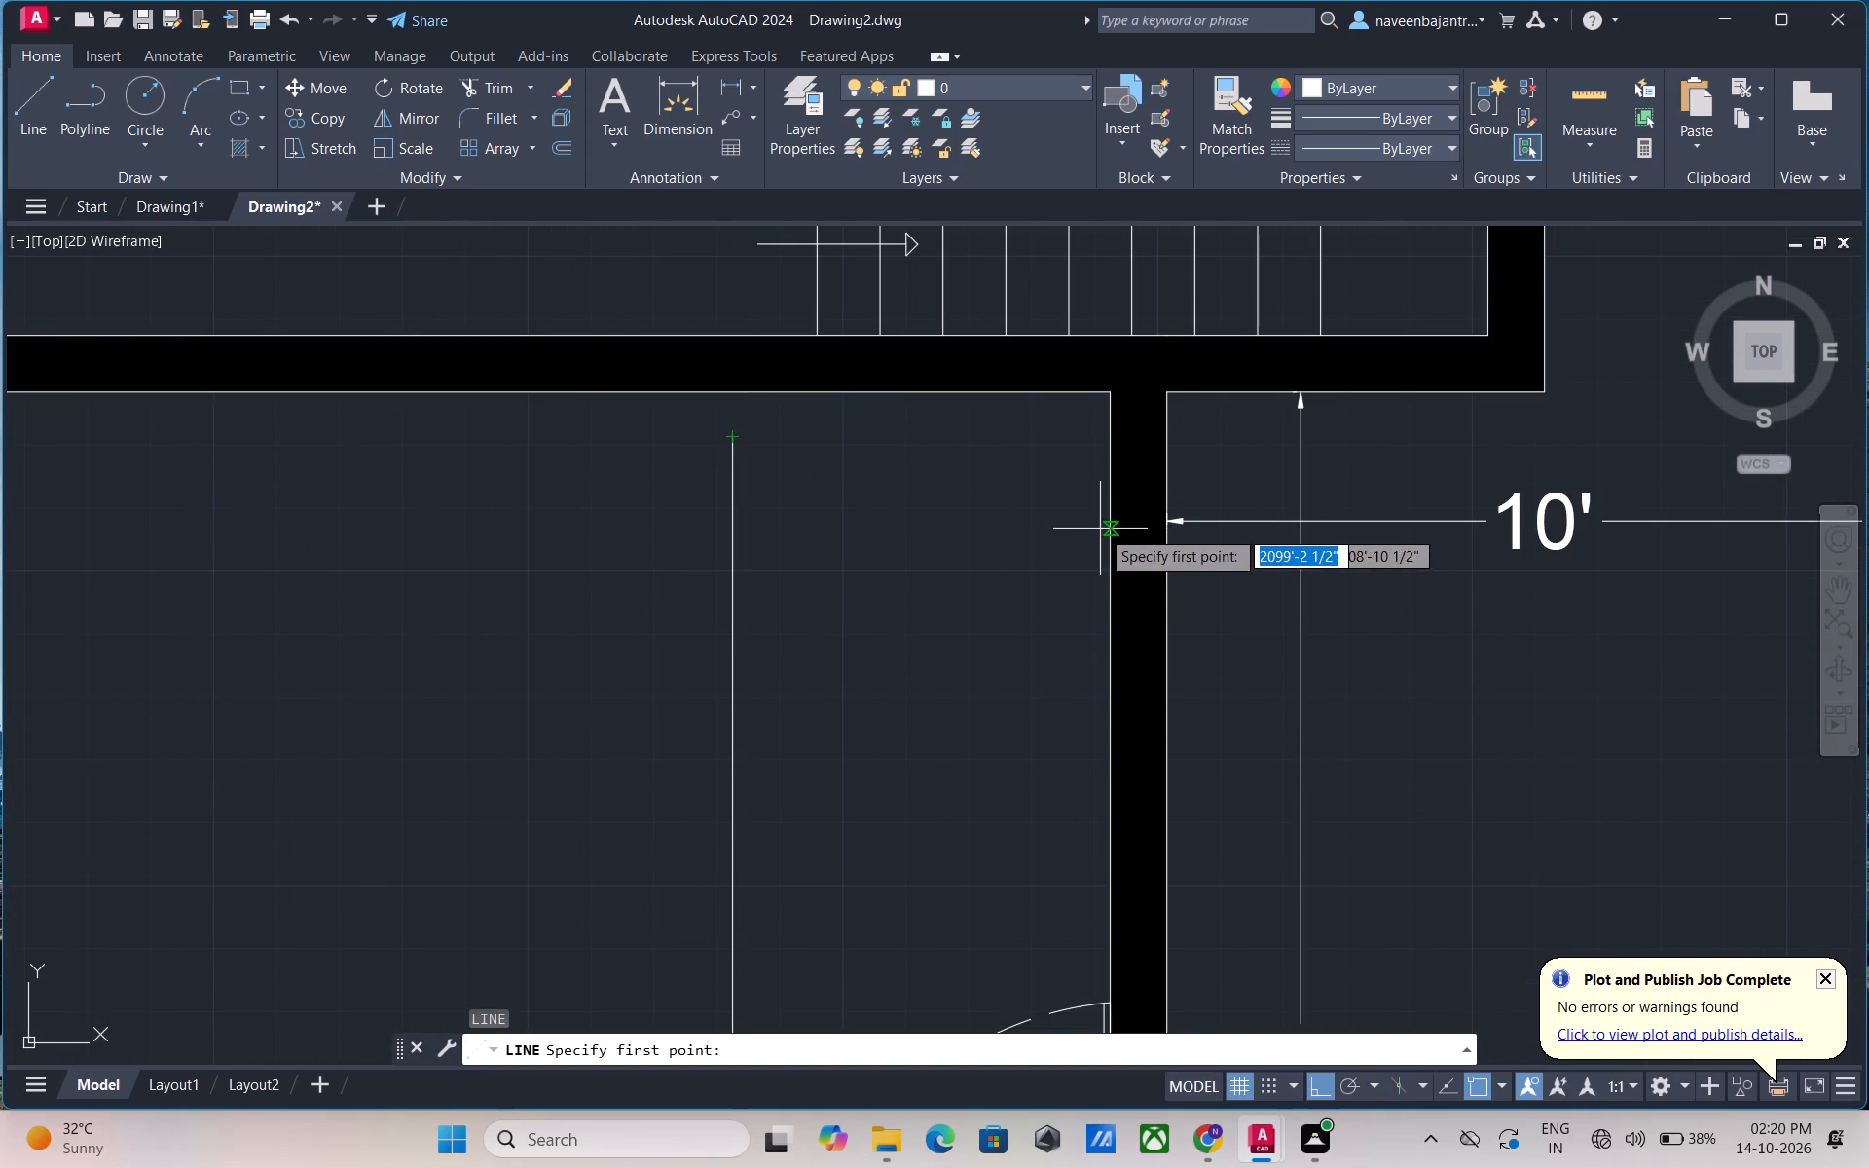
{"action": "left_click", "coordinate": [1110, 526]}
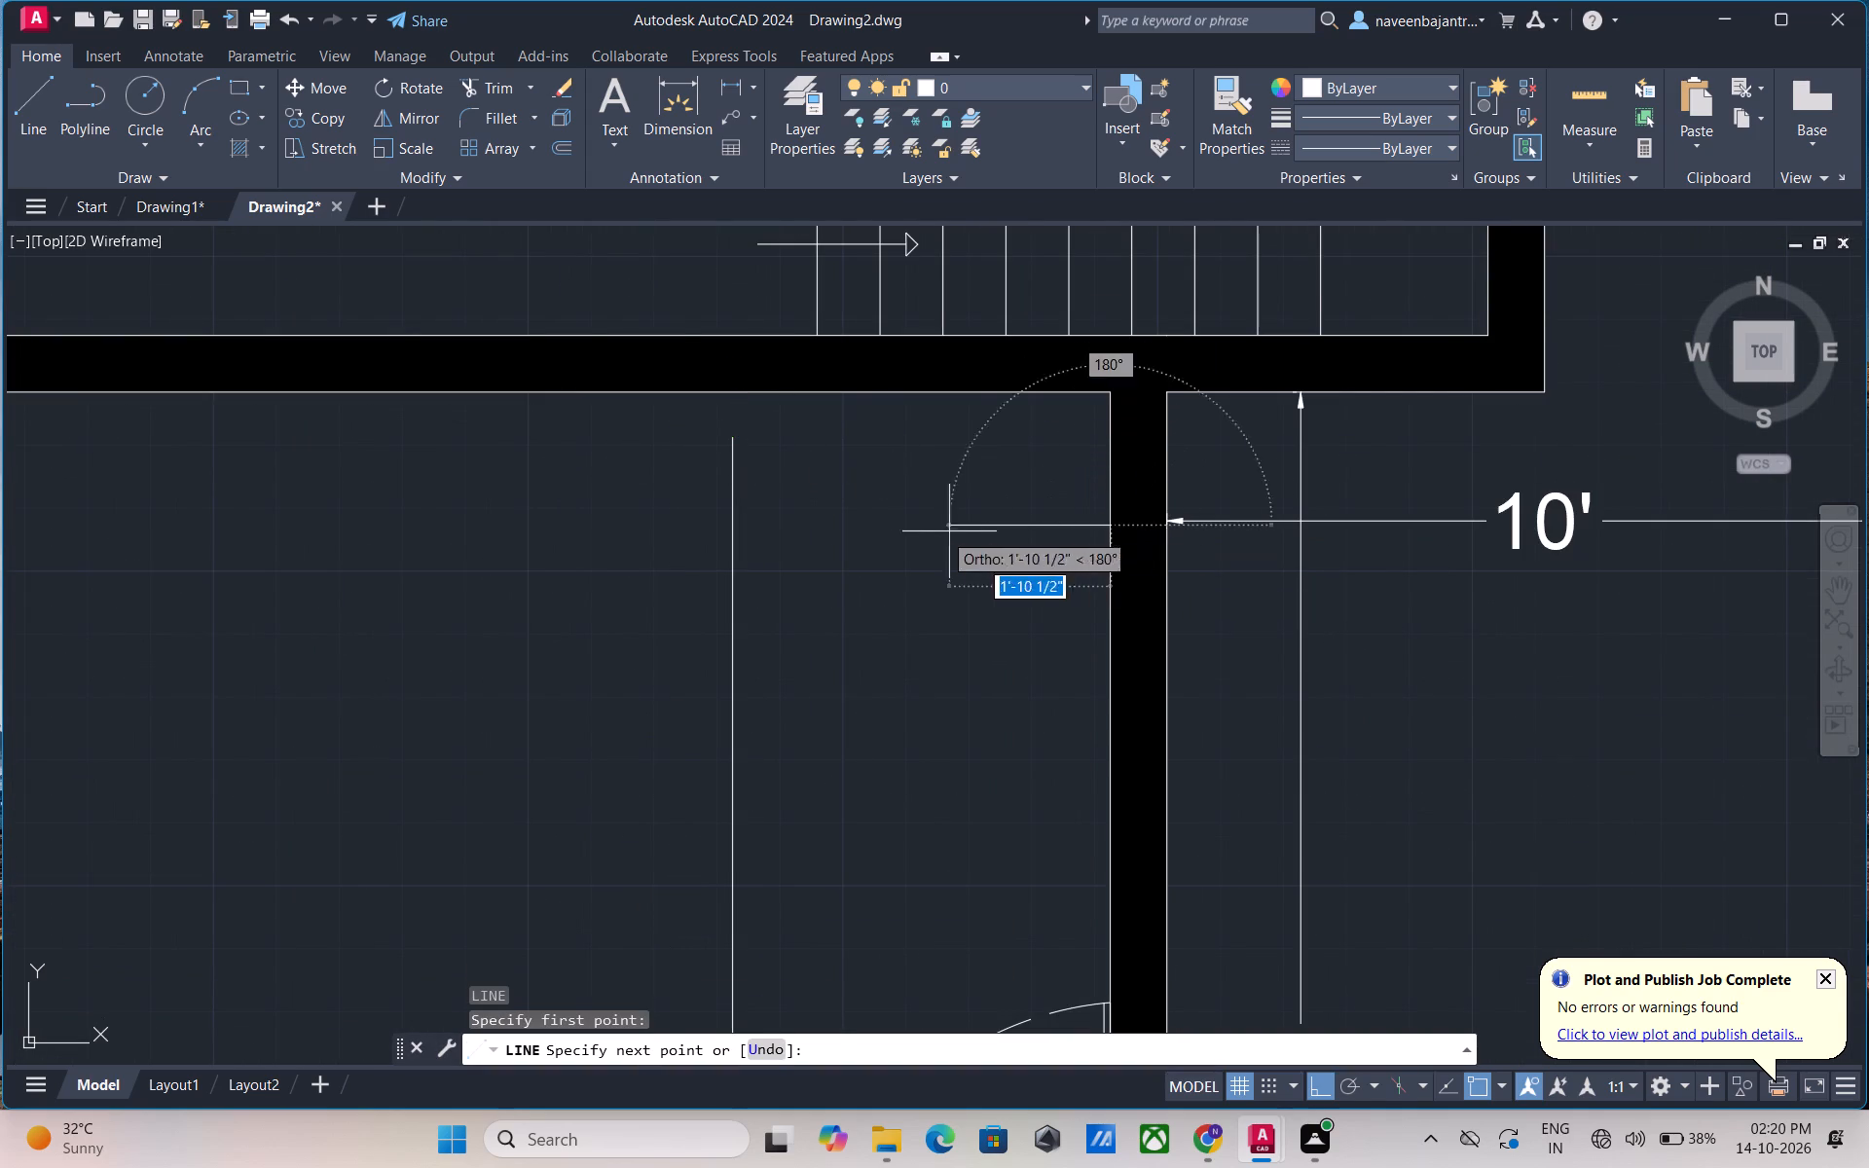
{"action": "scroll", "coordinate": [621, 529], "scroll_direction": "down", "scroll_amount": 2}
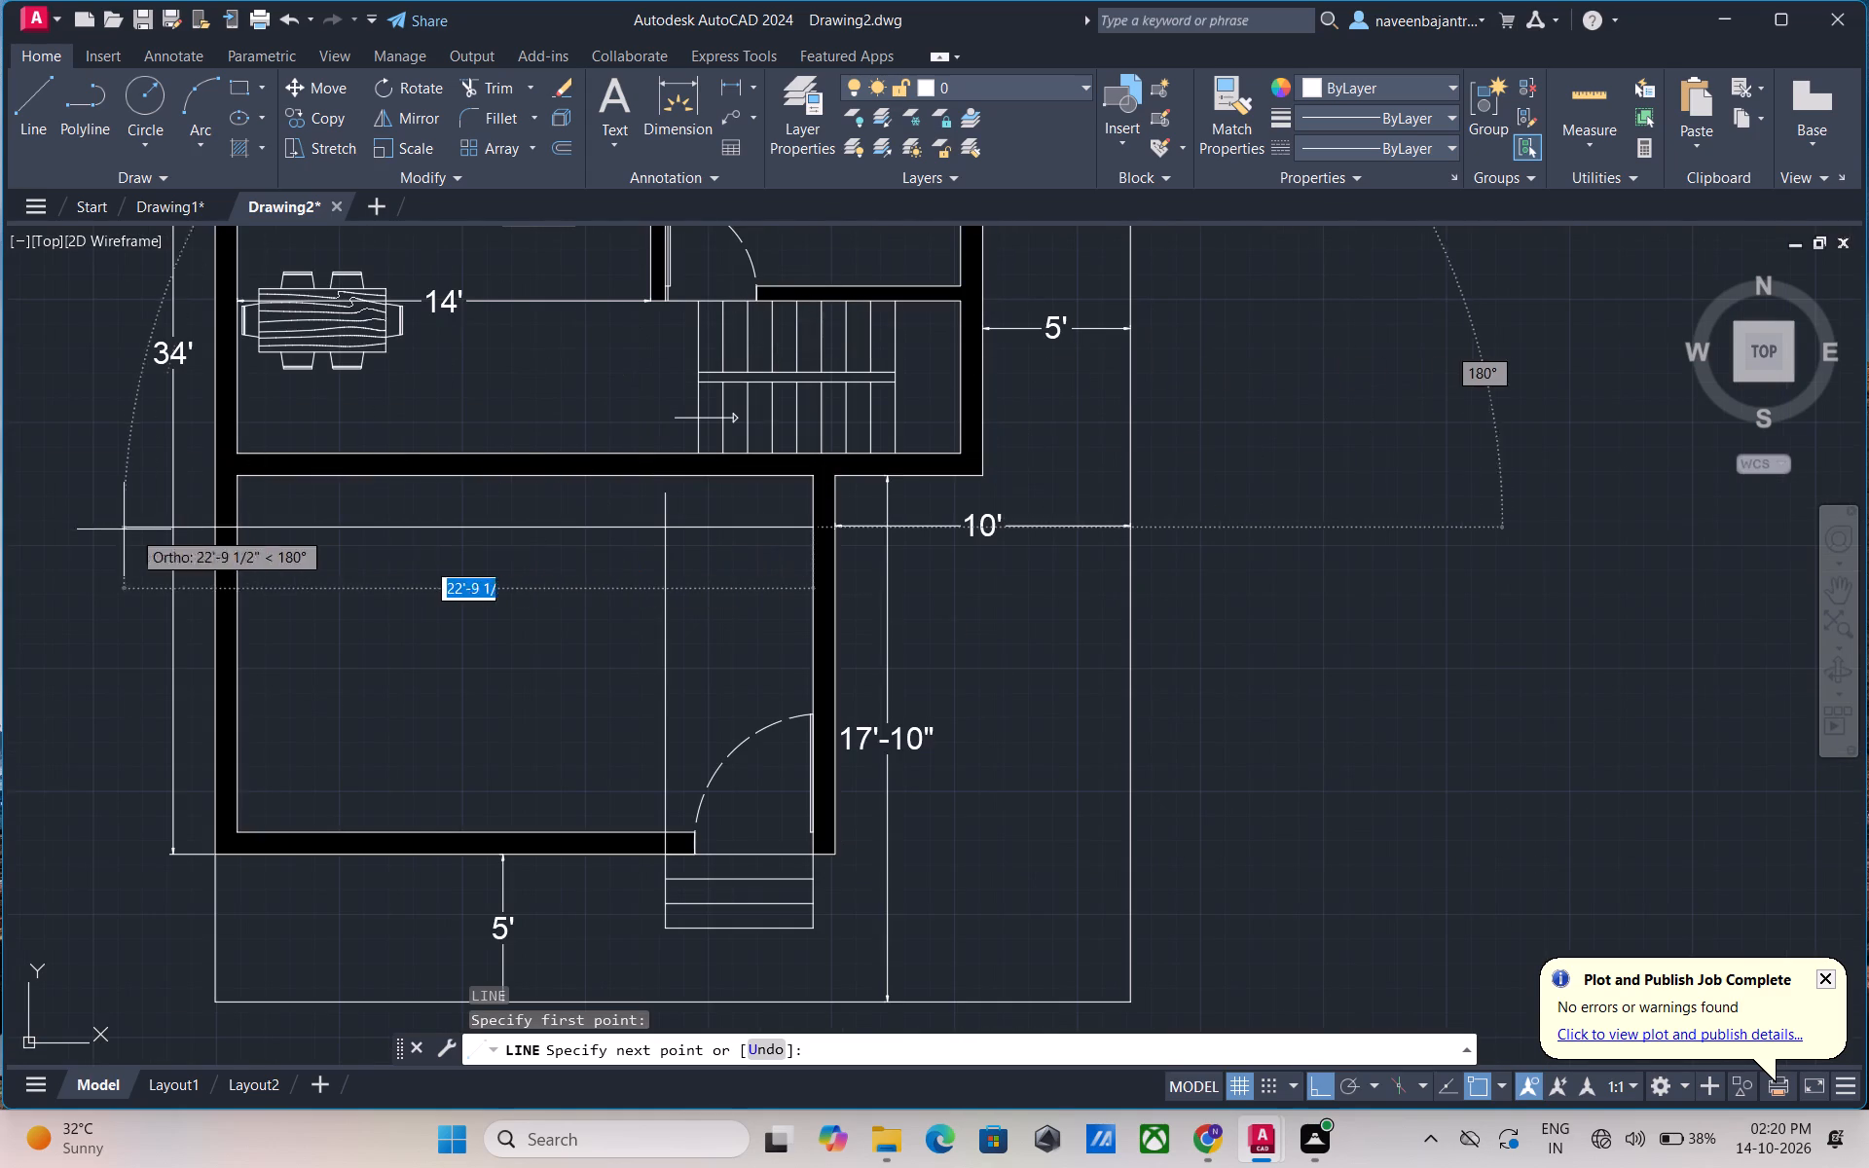
{"action": "left_click", "coordinate": [103, 532]}
{"action": "key", "text": "Escape"}
Trim the horizontal line's overhang at the left wall and both lines' ends beyond their intersection to form a corner.
{"action": "type", "text": "TR"}
{"action": "key", "text": "space"}
{"action": "left_click", "coordinate": [110, 525]}
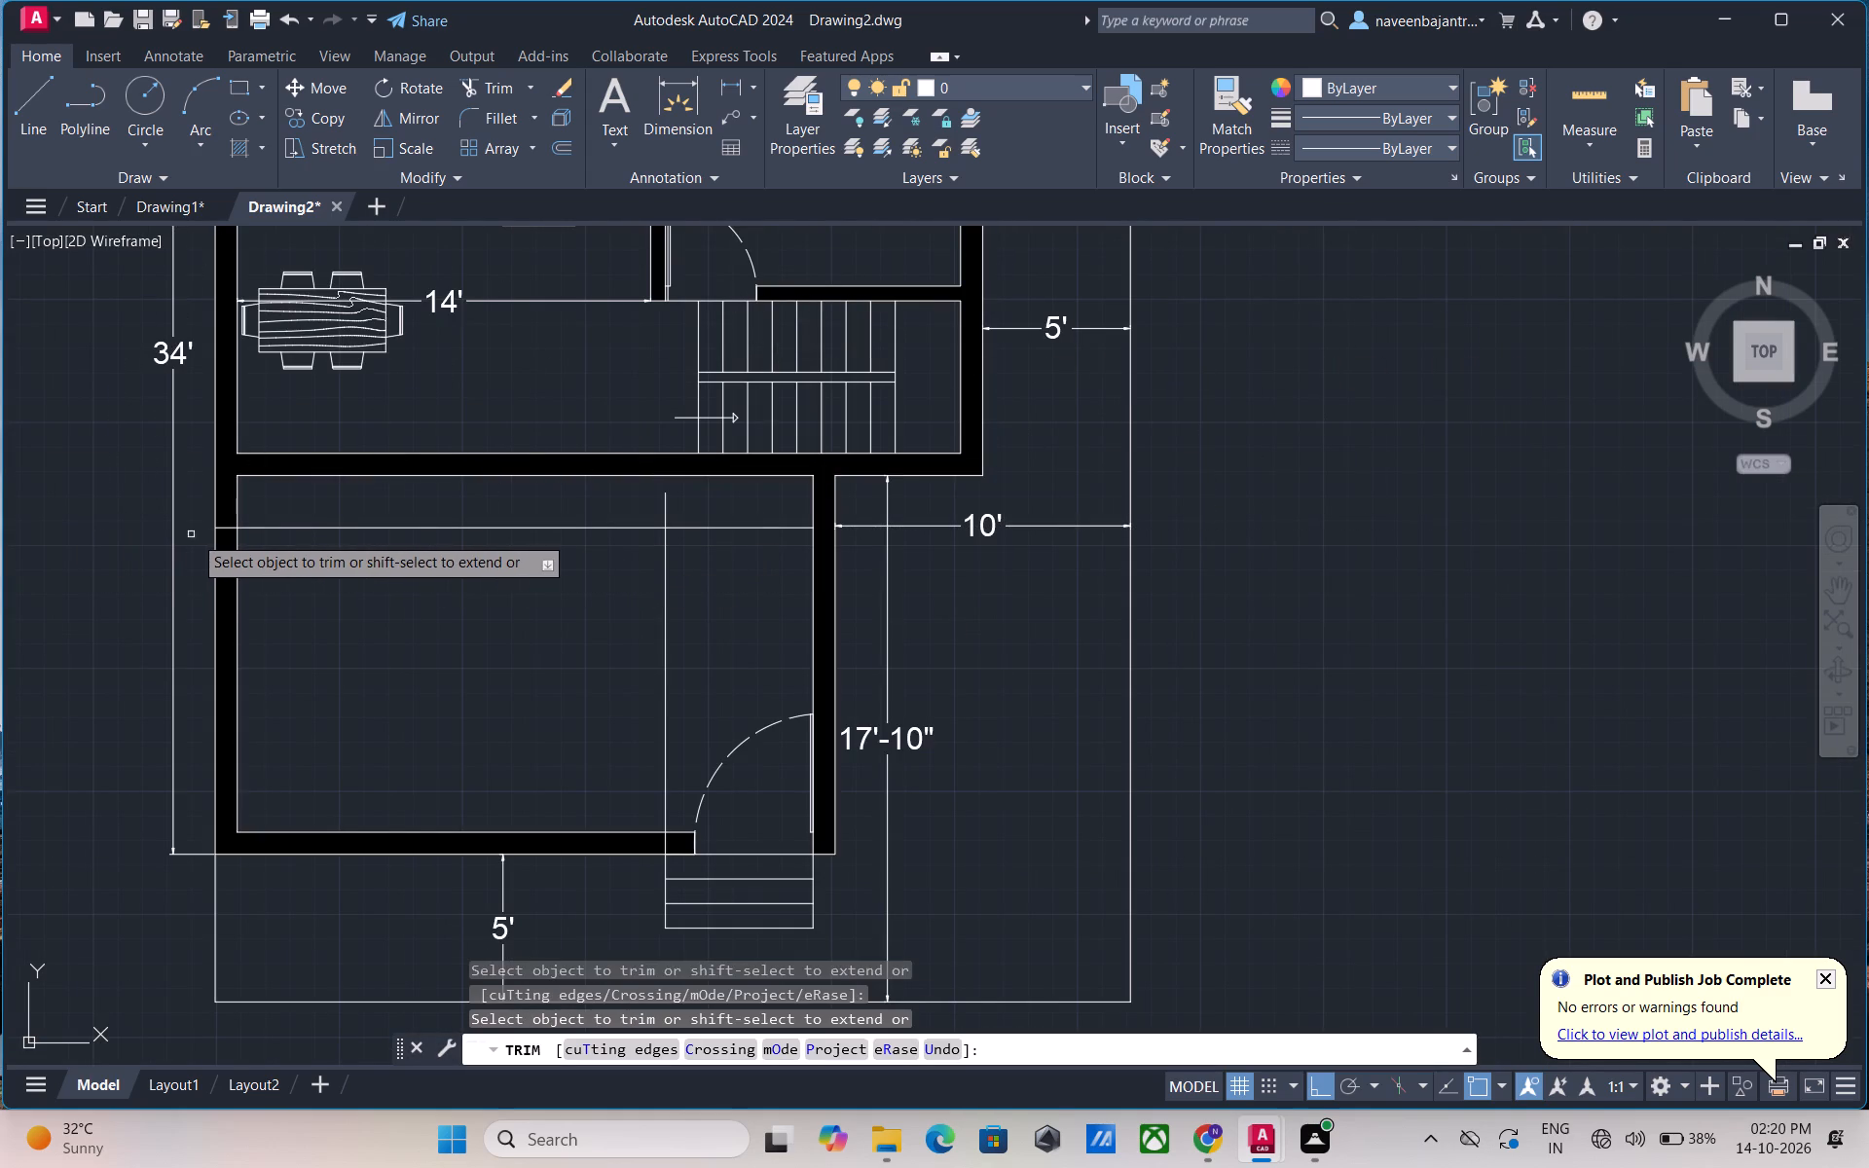
{"action": "left_click", "coordinate": [227, 529]}
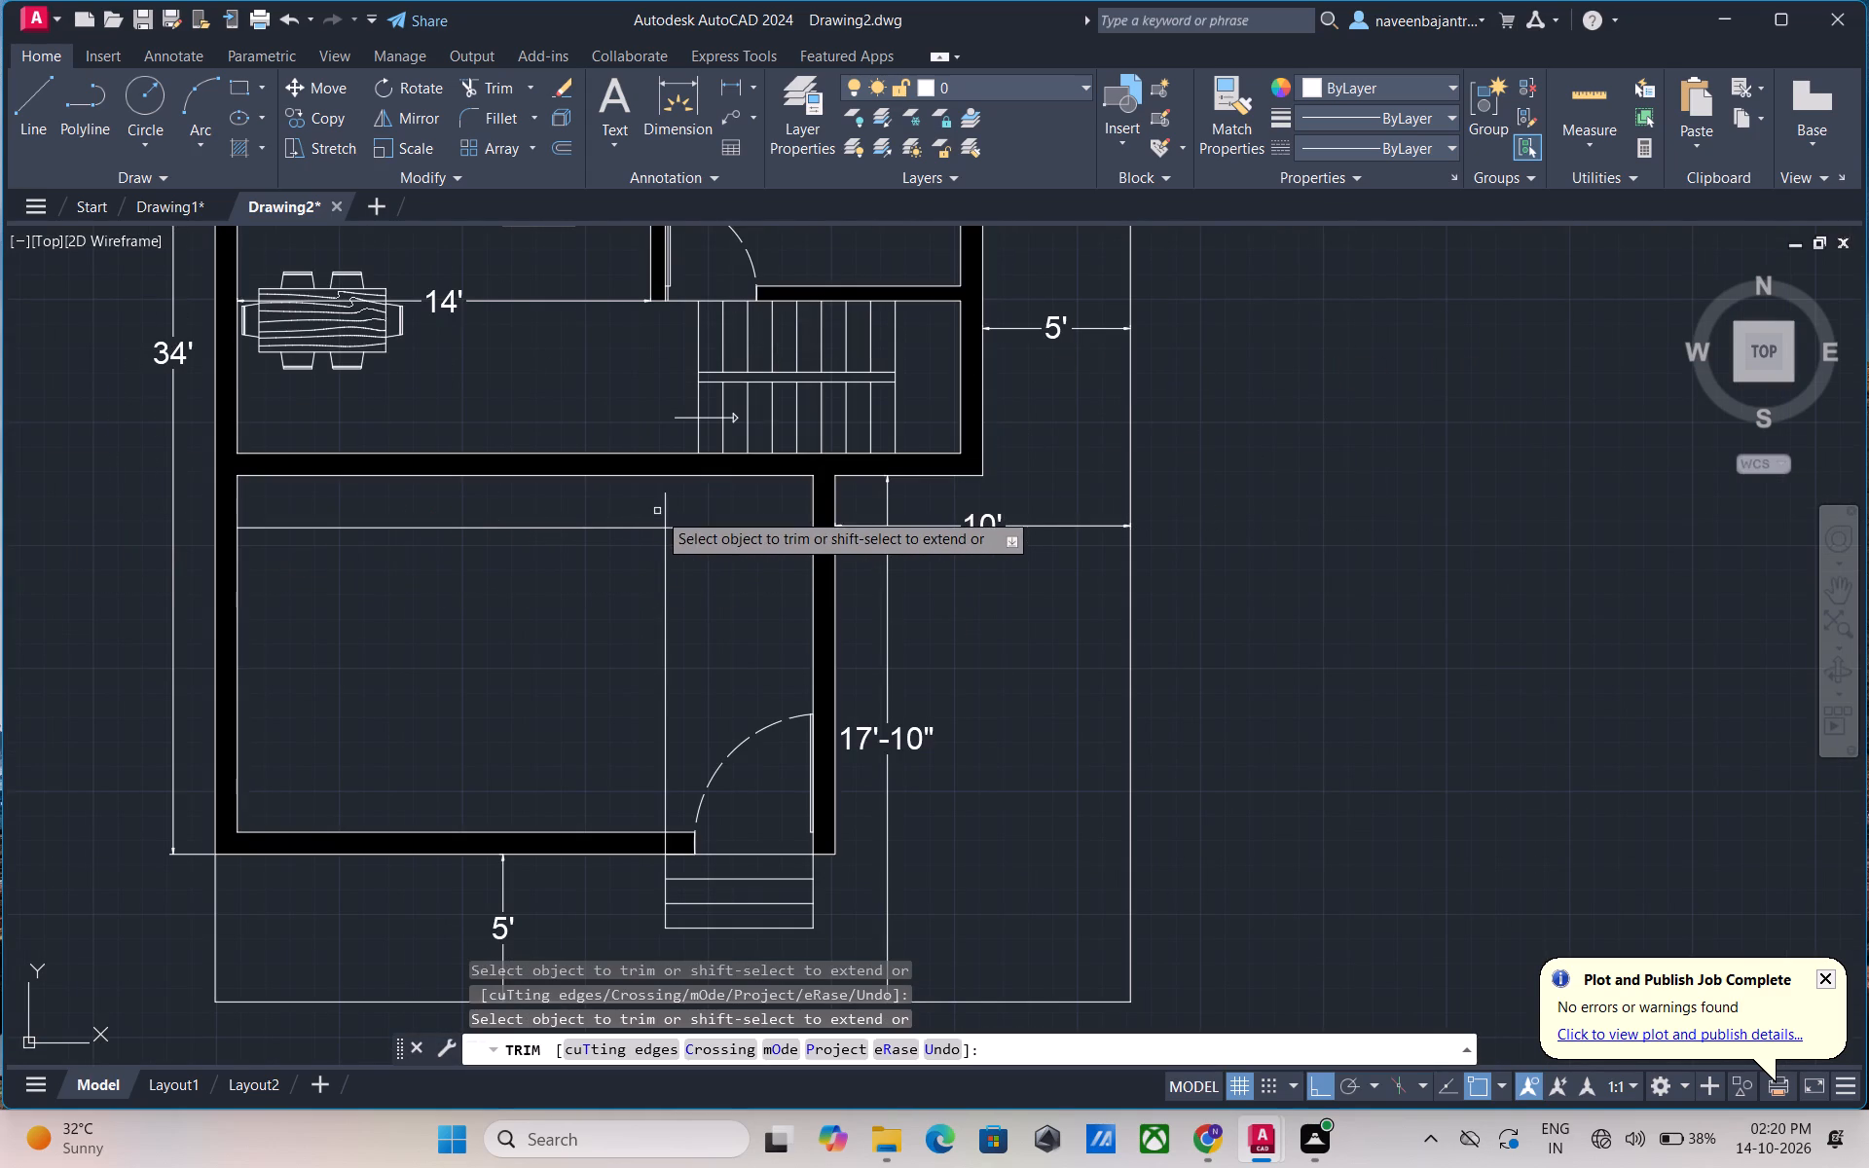
{"action": "left_click", "coordinate": [664, 508]}
{"action": "left_click", "coordinate": [728, 528]}
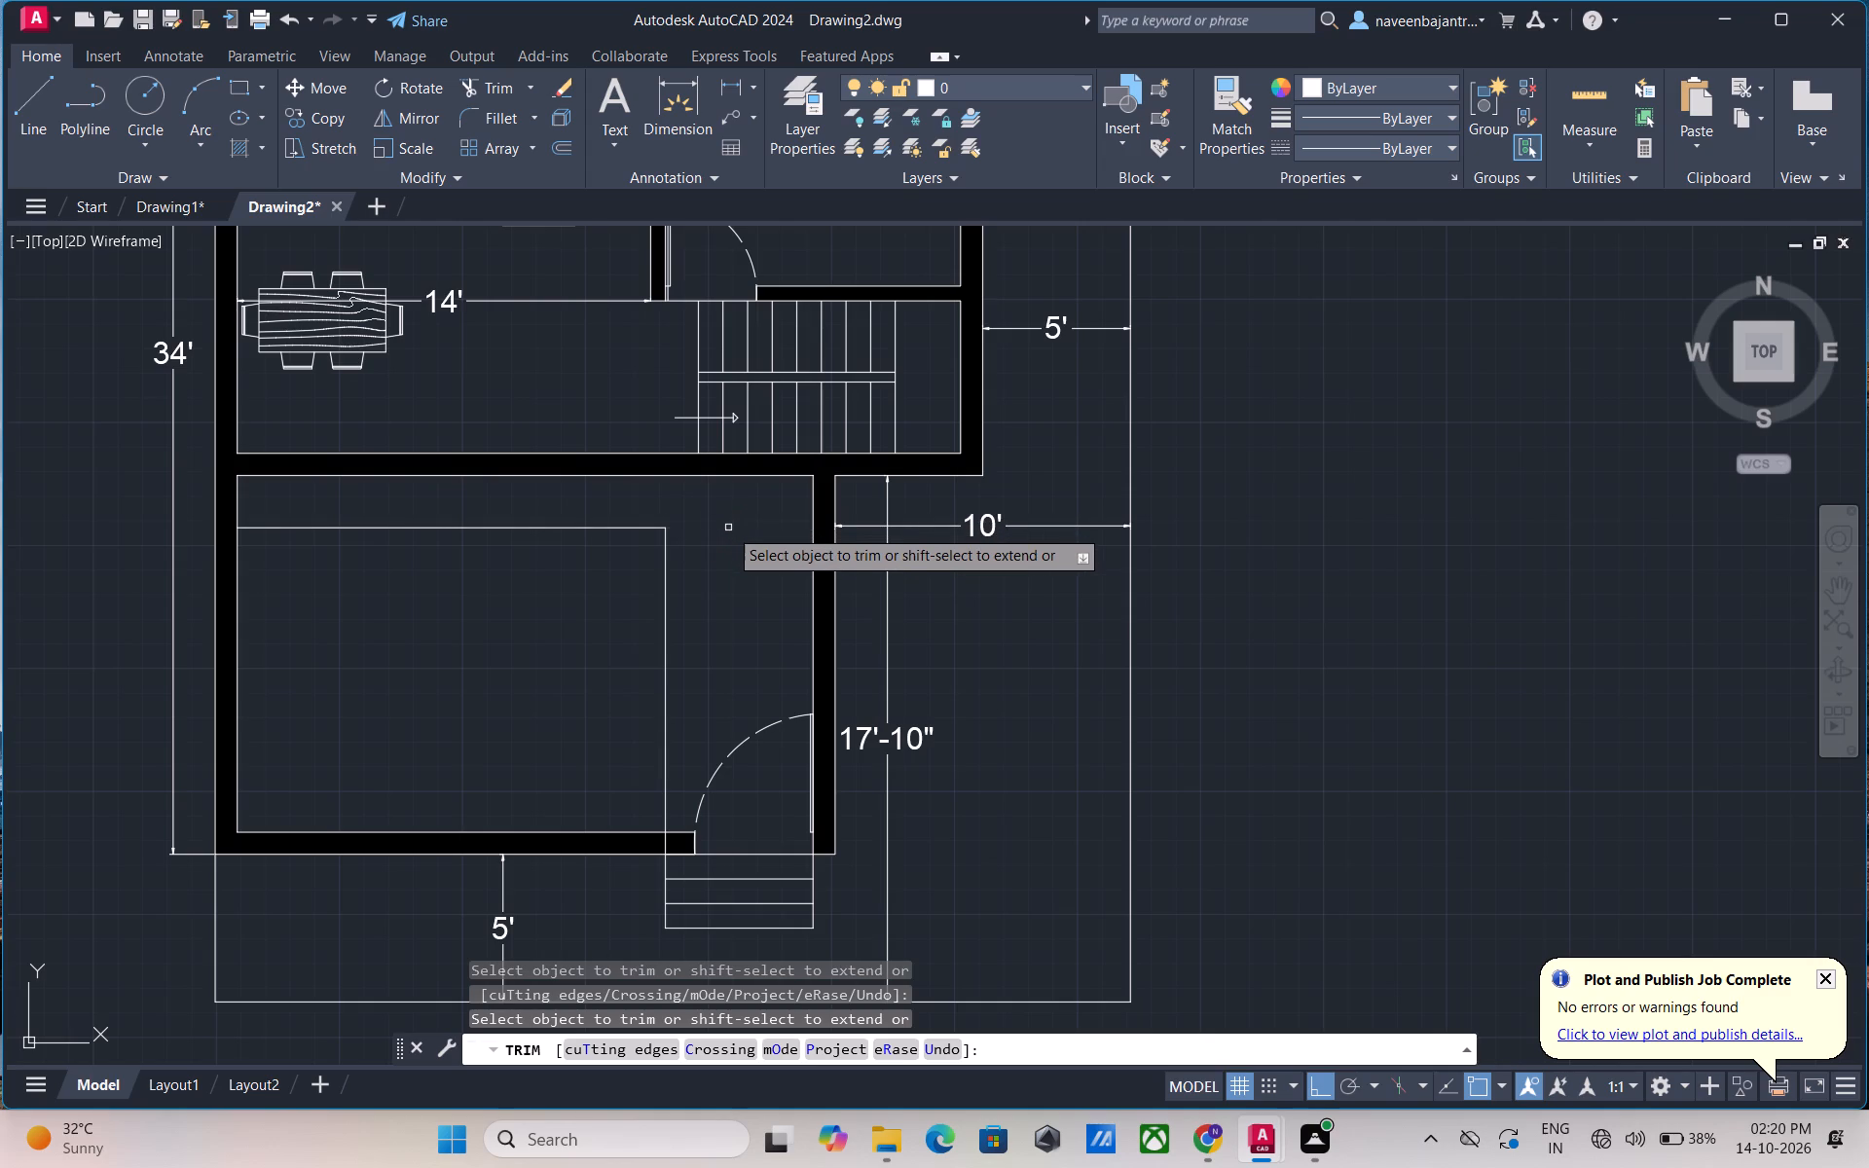
{"action": "scroll", "coordinate": [826, 539], "scroll_direction": "up", "scroll_amount": 4}
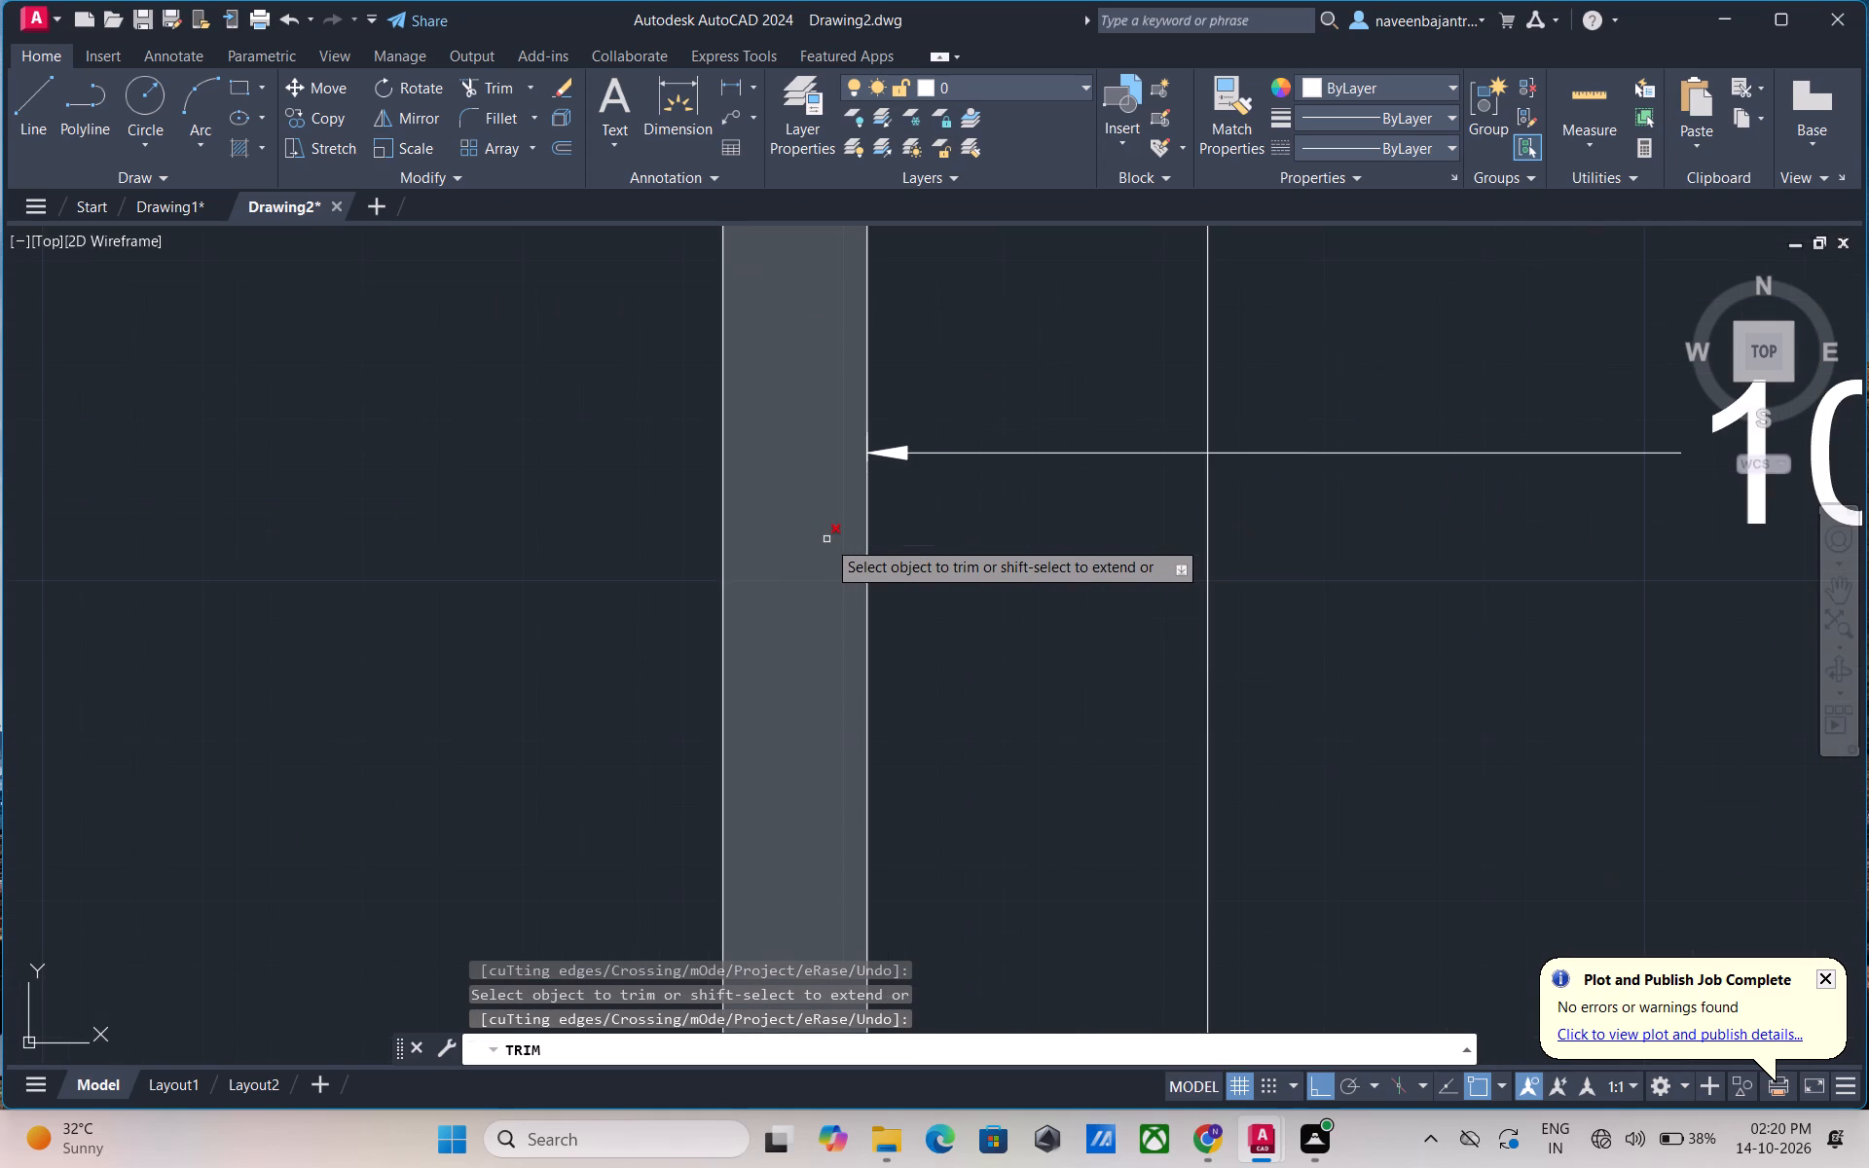
{"action": "key", "text": "Escape"}
Trim the vertical line's segment that crosses the lower room's bottom wall beside the entrance door.
{"action": "scroll", "coordinate": [826, 539], "scroll_direction": "down", "scroll_amount": 4}
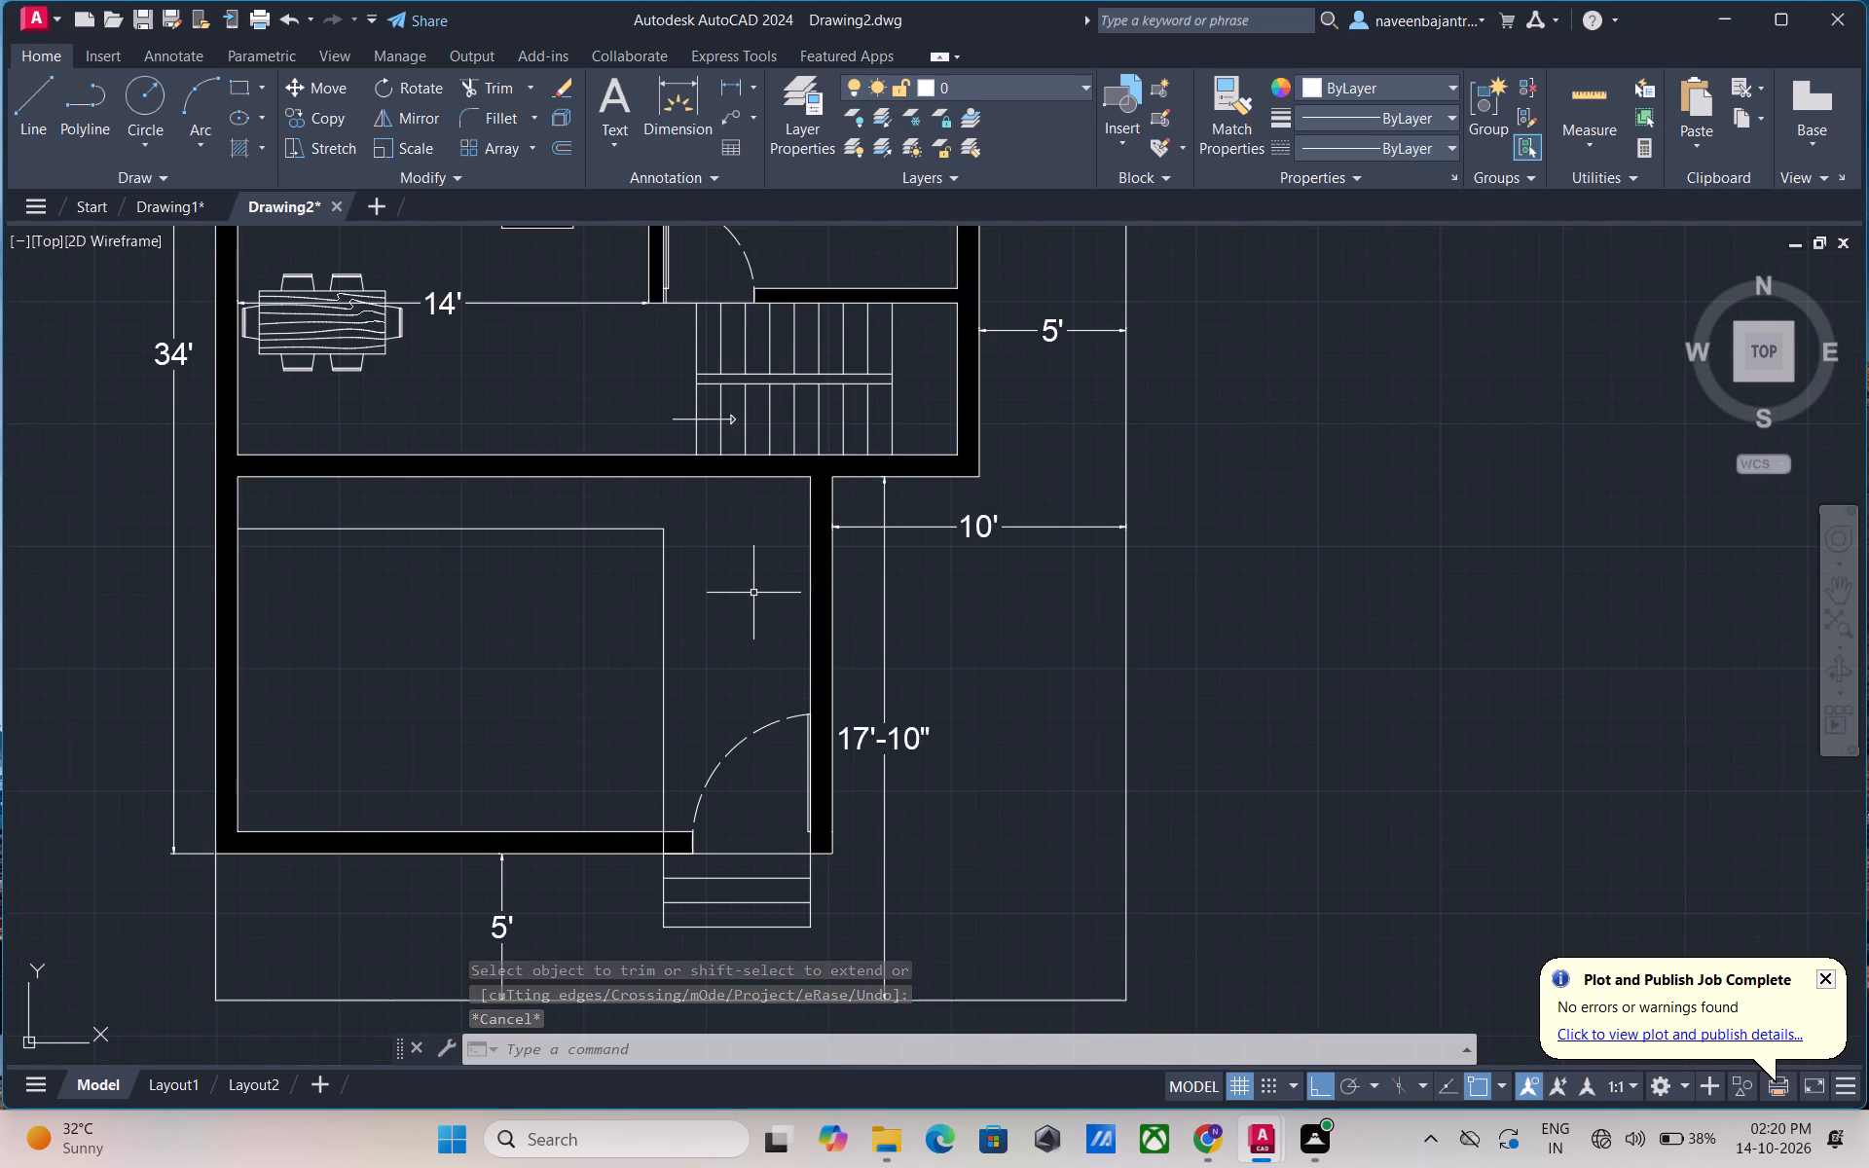
{"action": "middle_click_drag", "start_coordinate": [753, 593], "coordinate": [803, 566]}
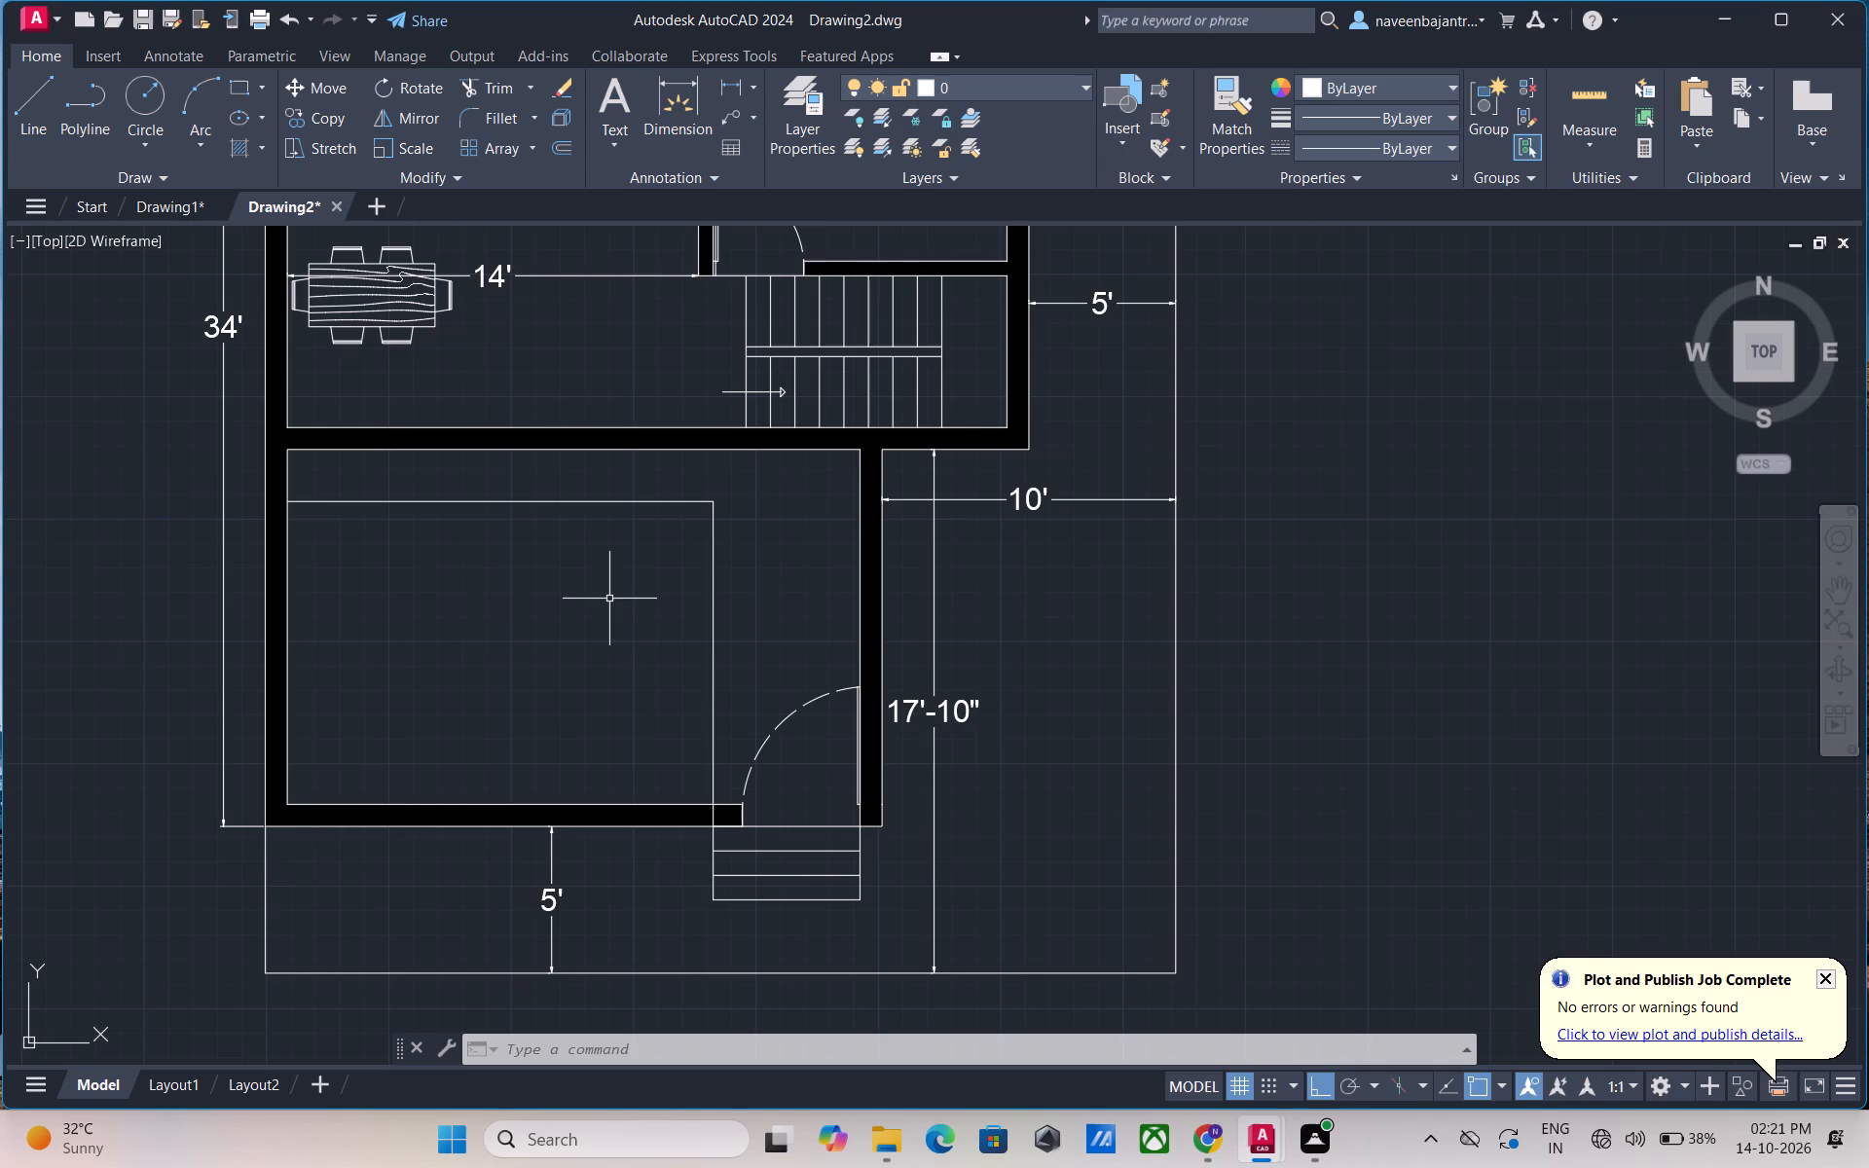
{"action": "scroll", "coordinate": [583, 602], "scroll_direction": "down", "scroll_amount": 2}
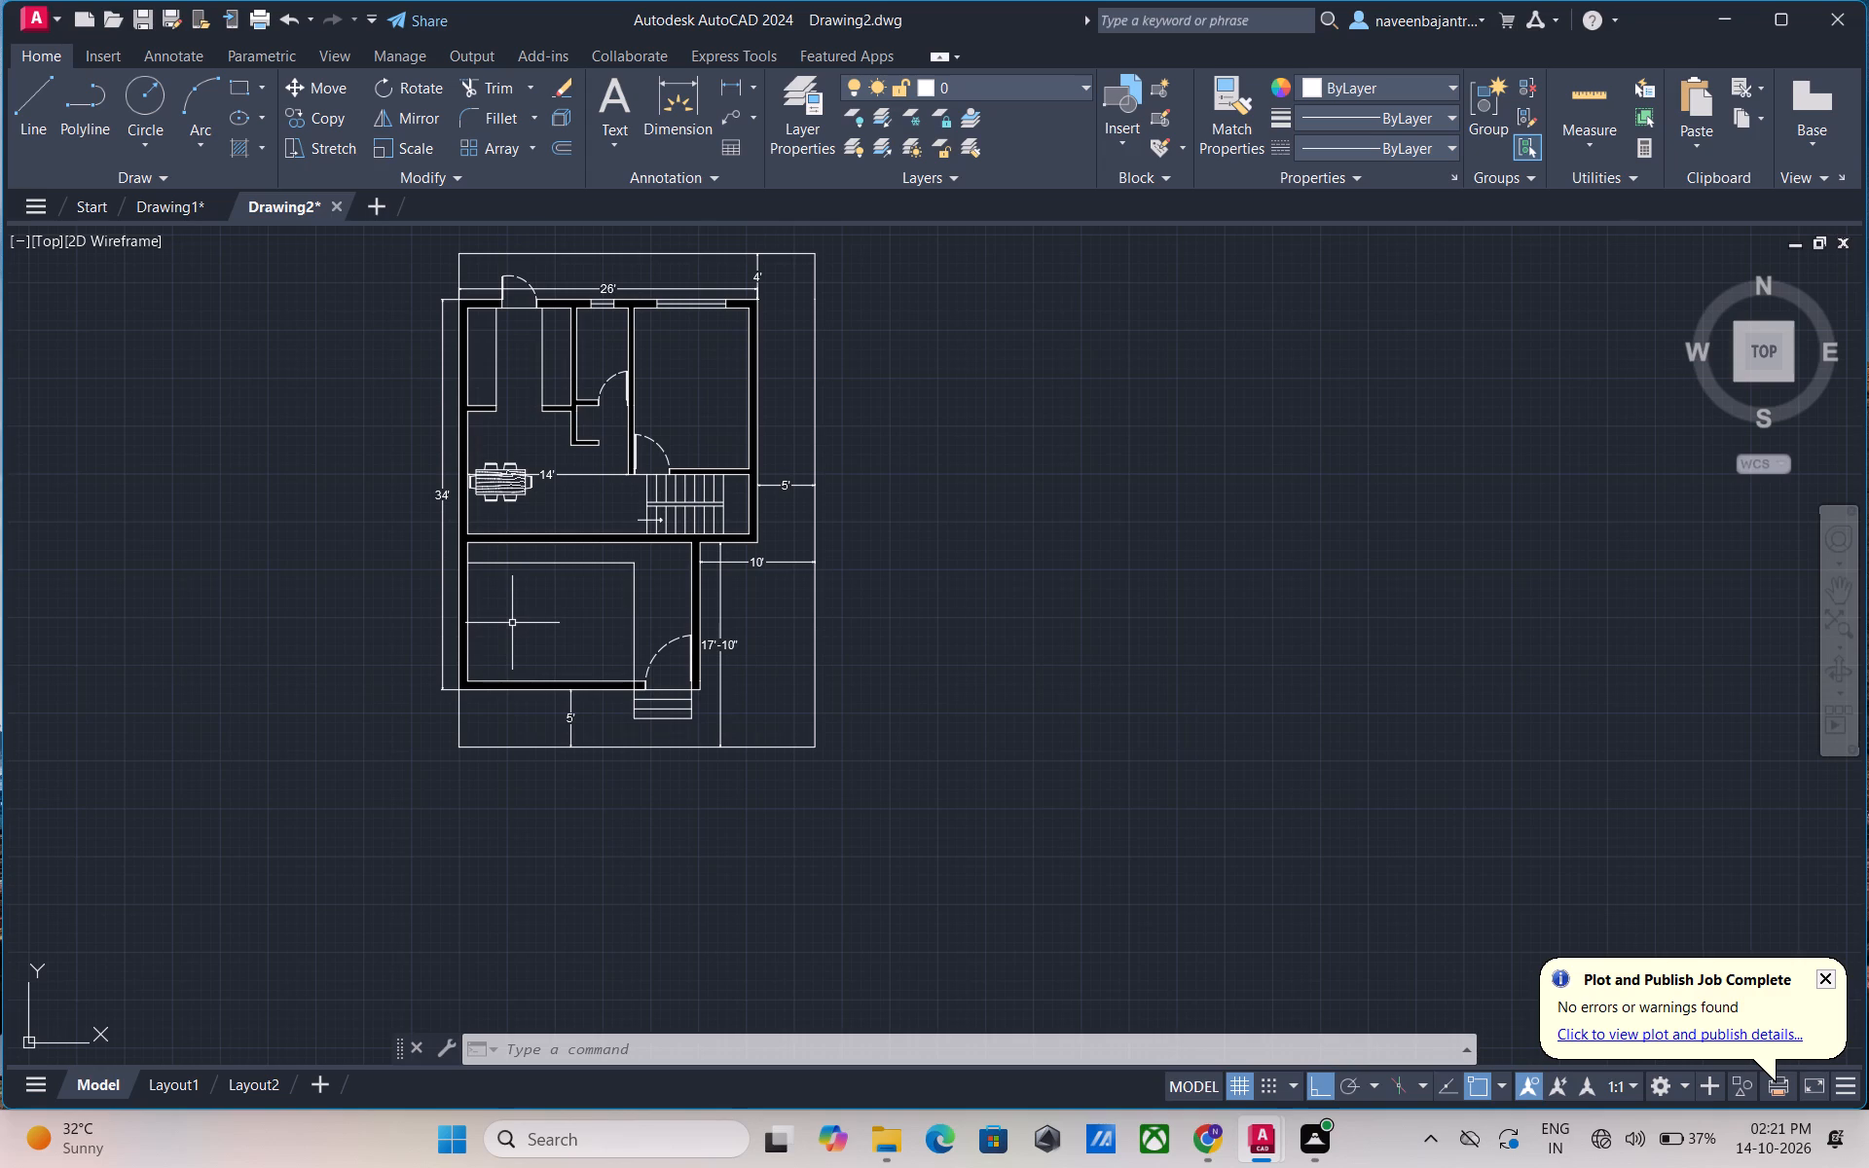
{"action": "middle_click_drag", "start_coordinate": [536, 649], "coordinate": [521, 597]}
{"action": "scroll", "coordinate": [653, 647], "scroll_direction": "up", "scroll_amount": 3}
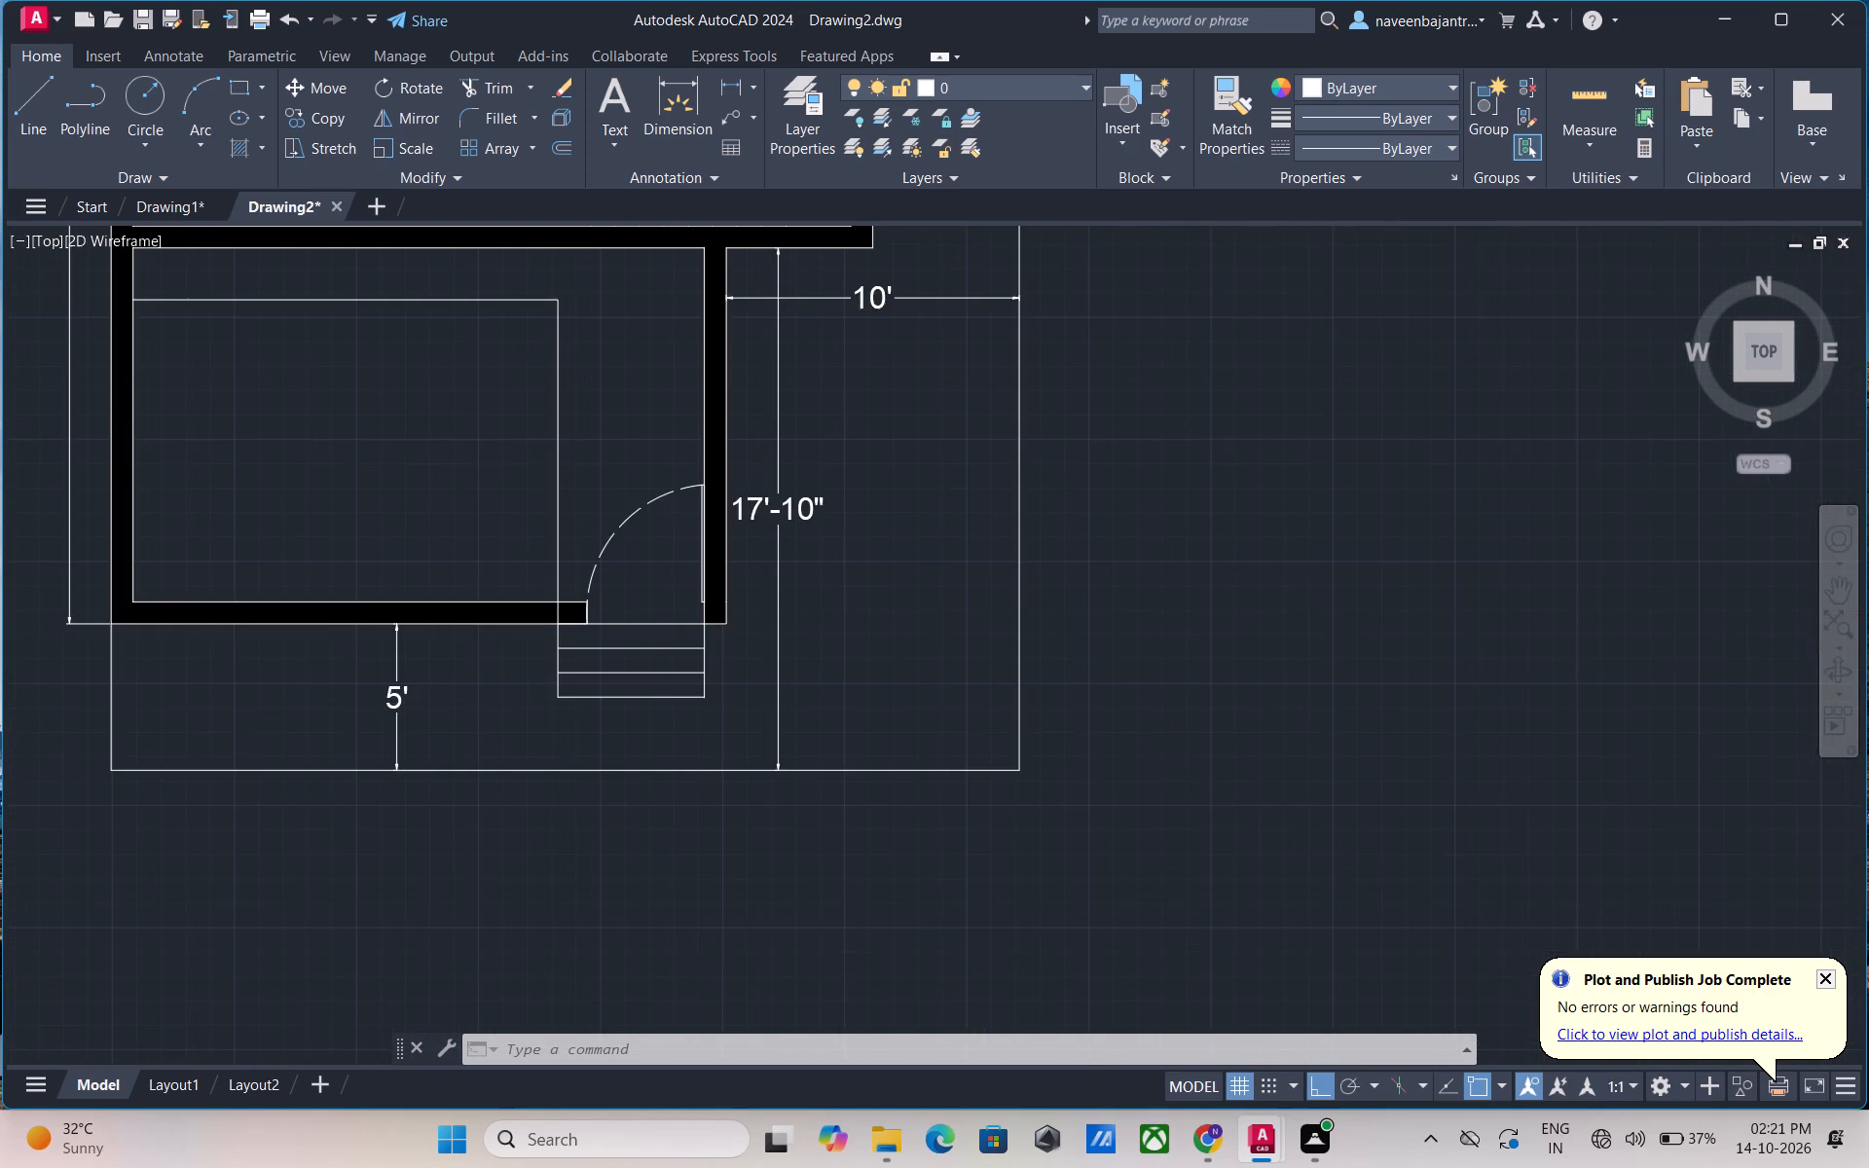
{"action": "key", "text": "Escape"}
{"action": "type", "text": "TR"}
{"action": "key", "text": "space"}
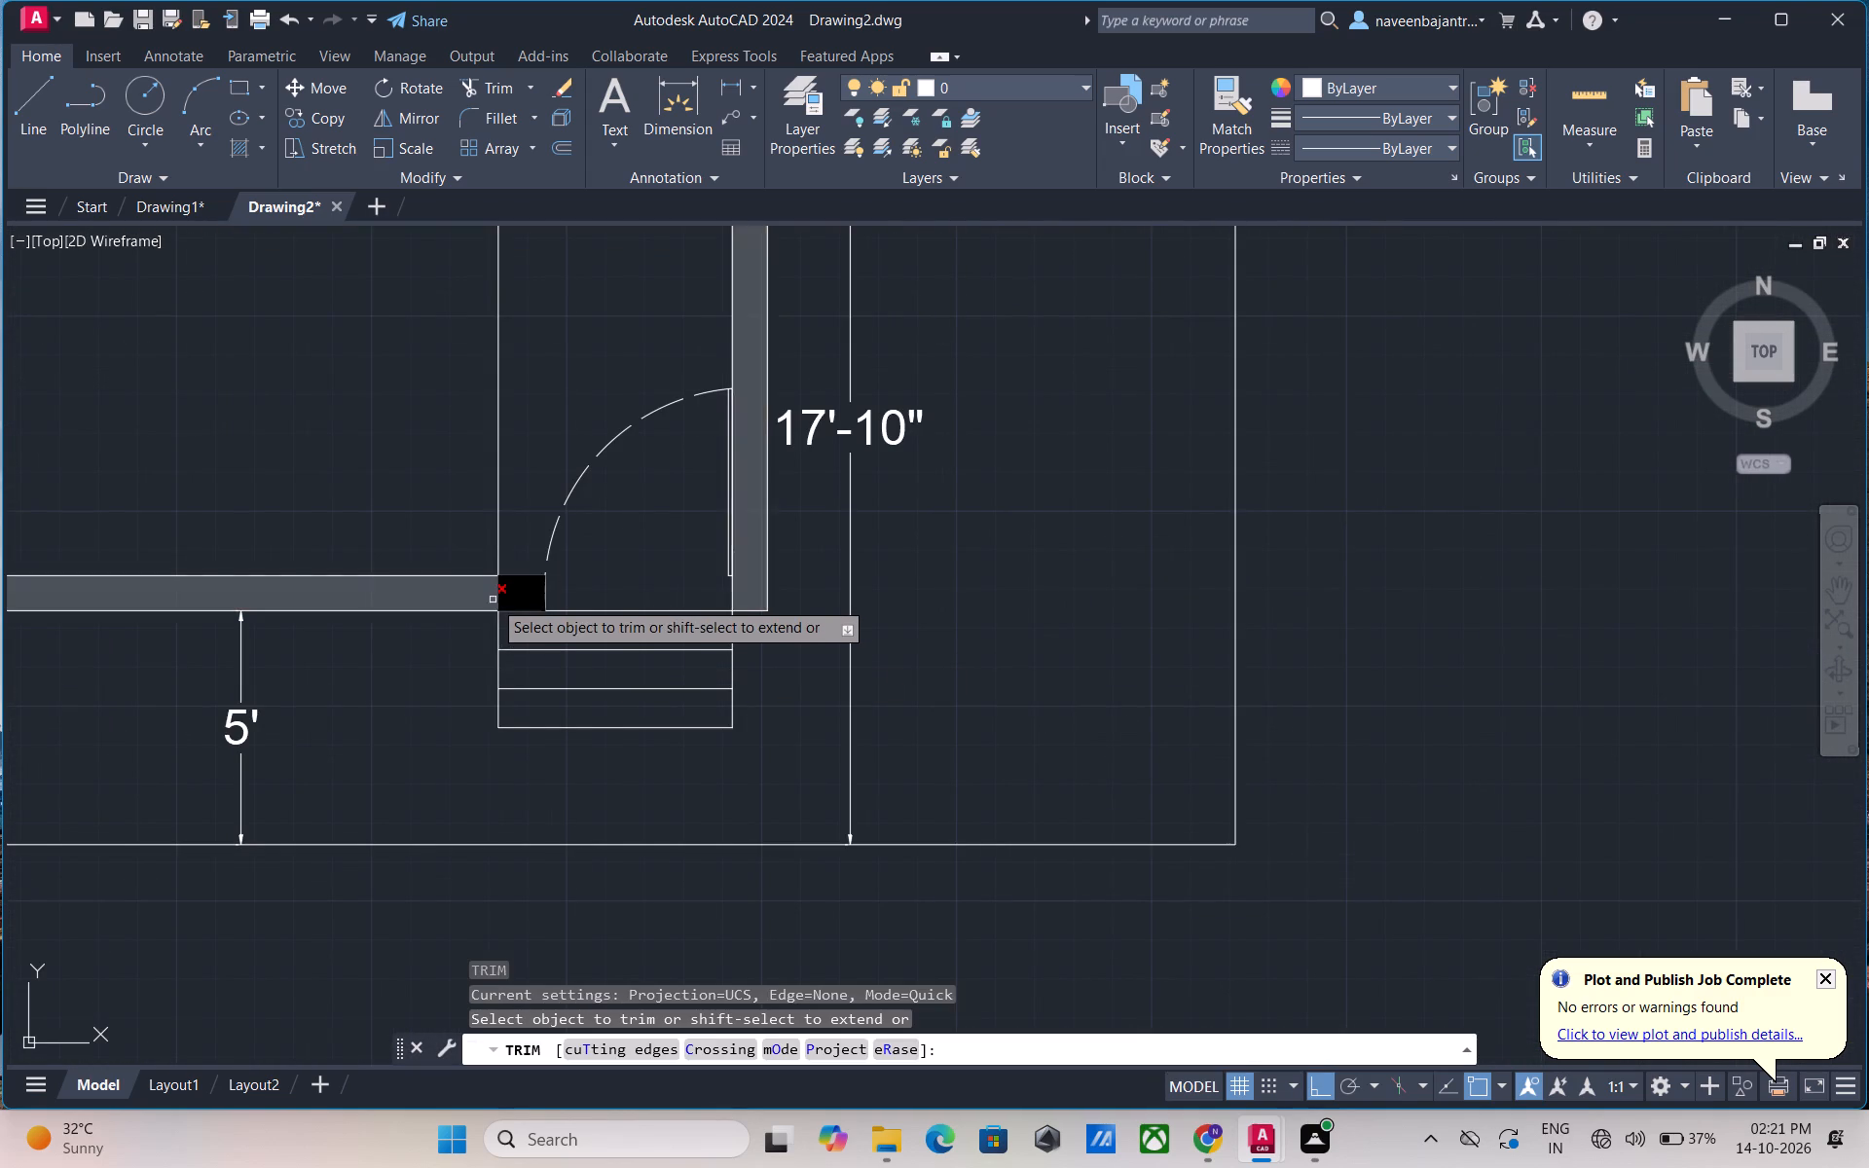
{"action": "left_click", "coordinate": [498, 591]}
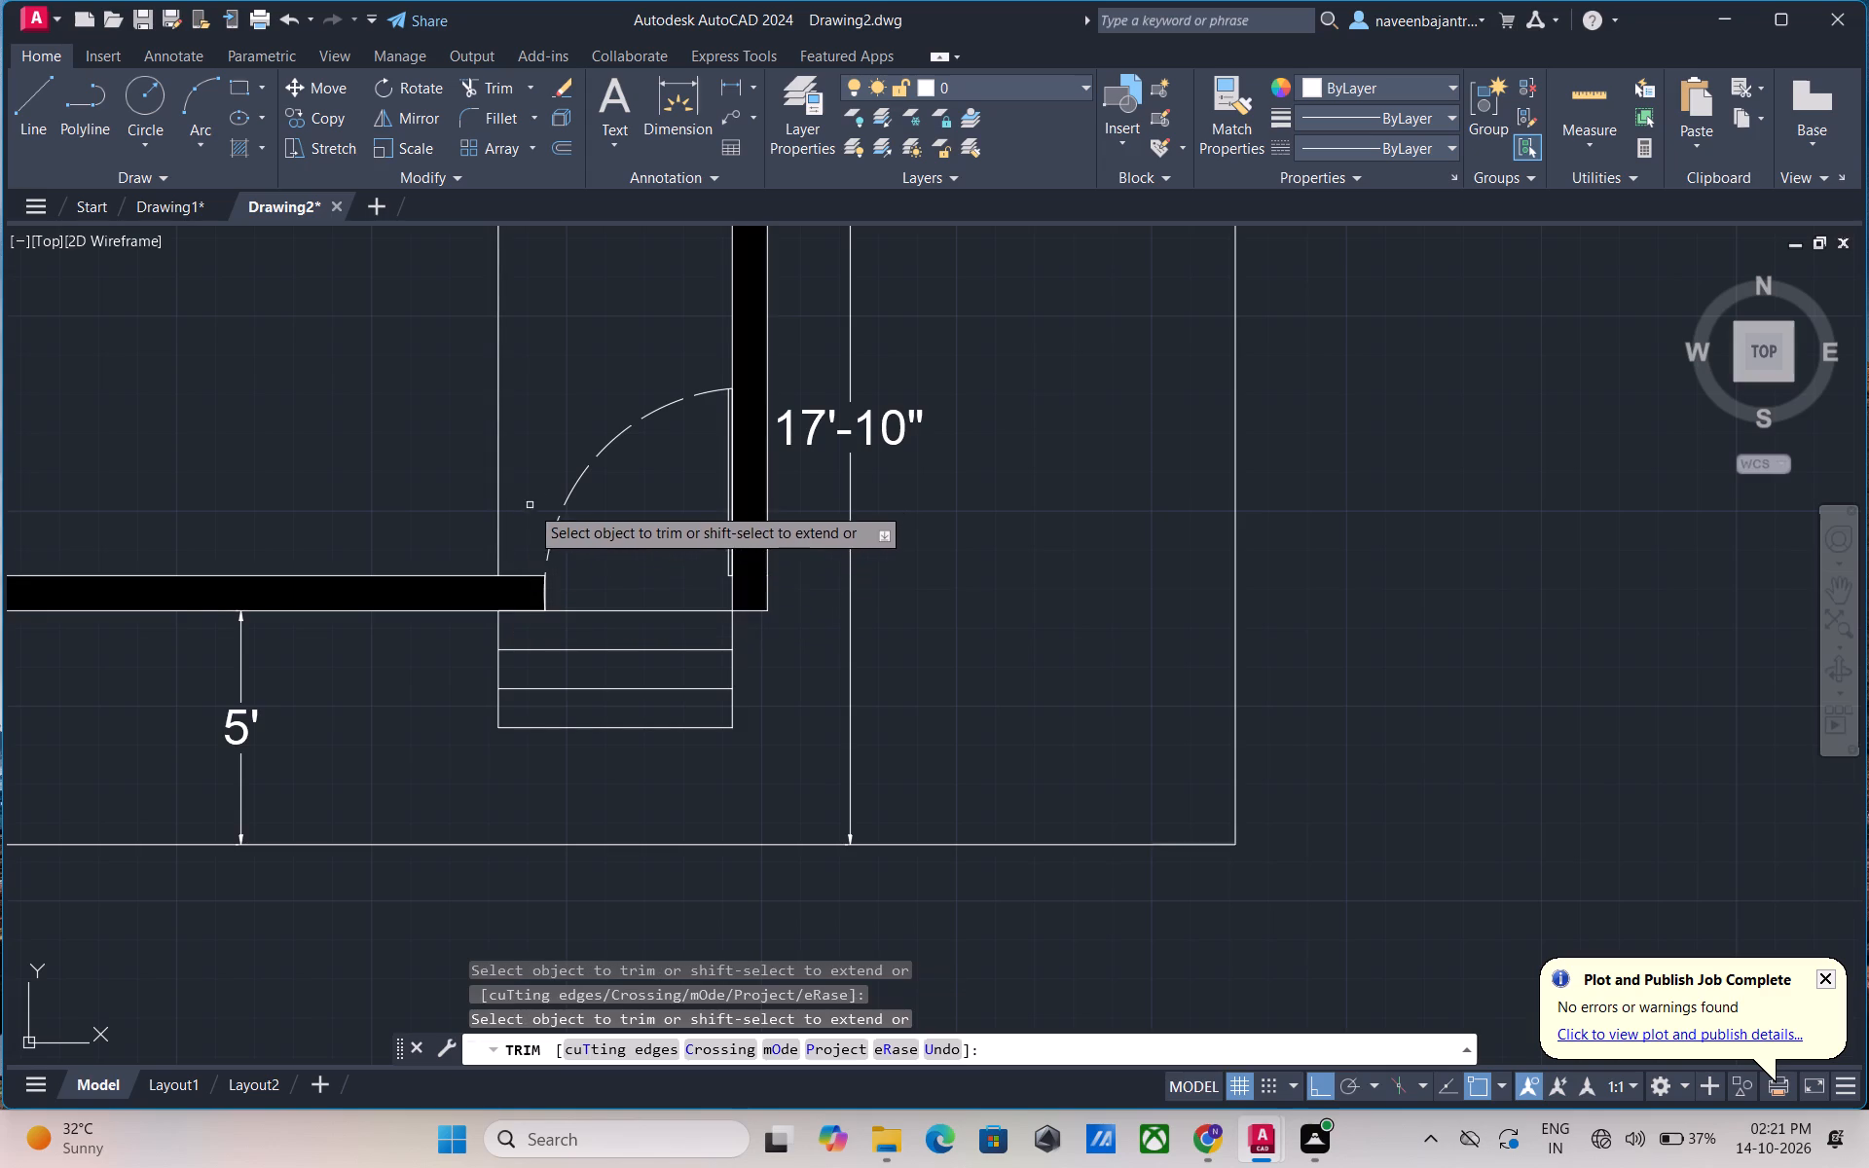
{"action": "key", "text": "Escape"}
Insert the Vehicles - Imperial block from the Architectural tool palette in the empty area right of the plan.
{"action": "scroll", "coordinate": [538, 494], "scroll_direction": "down", "scroll_amount": 2}
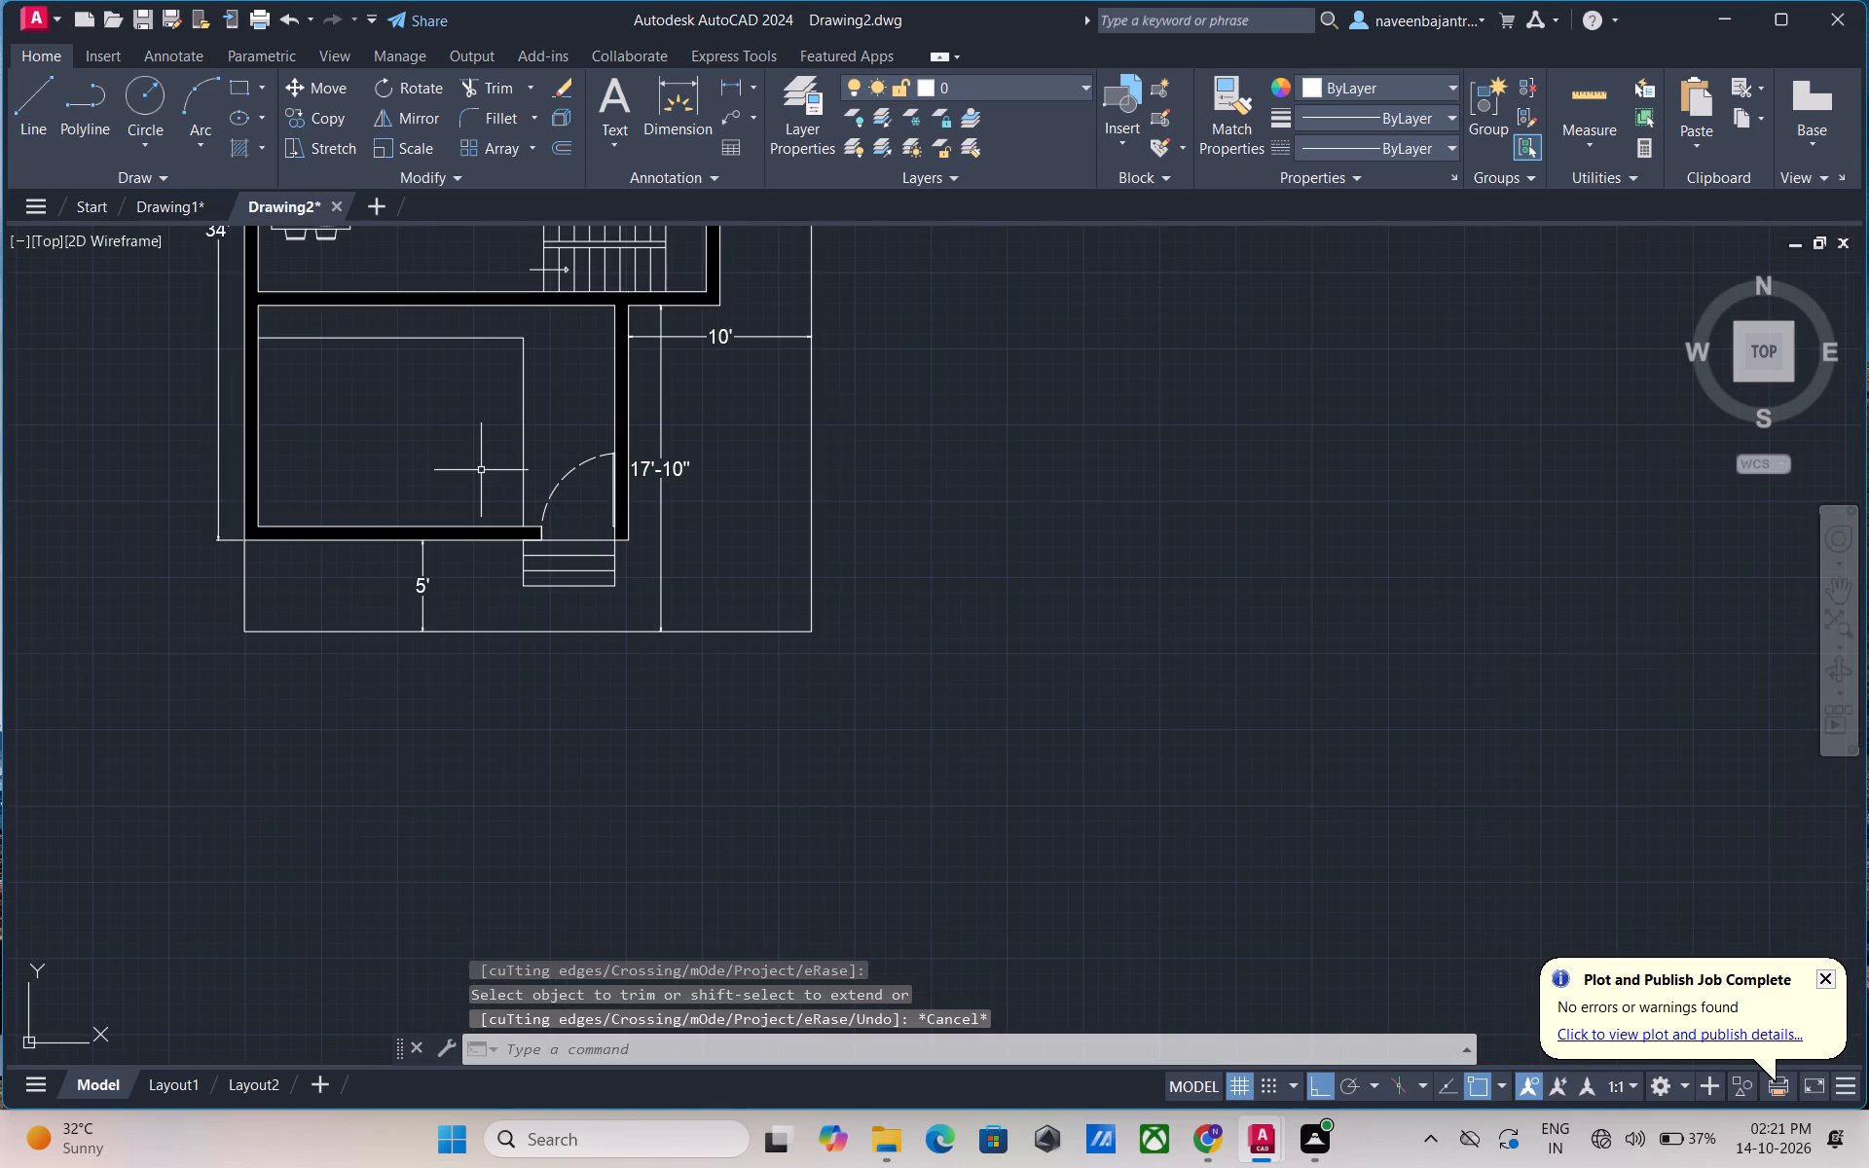
{"action": "middle_click_drag", "start_coordinate": [480, 470], "coordinate": [504, 588]}
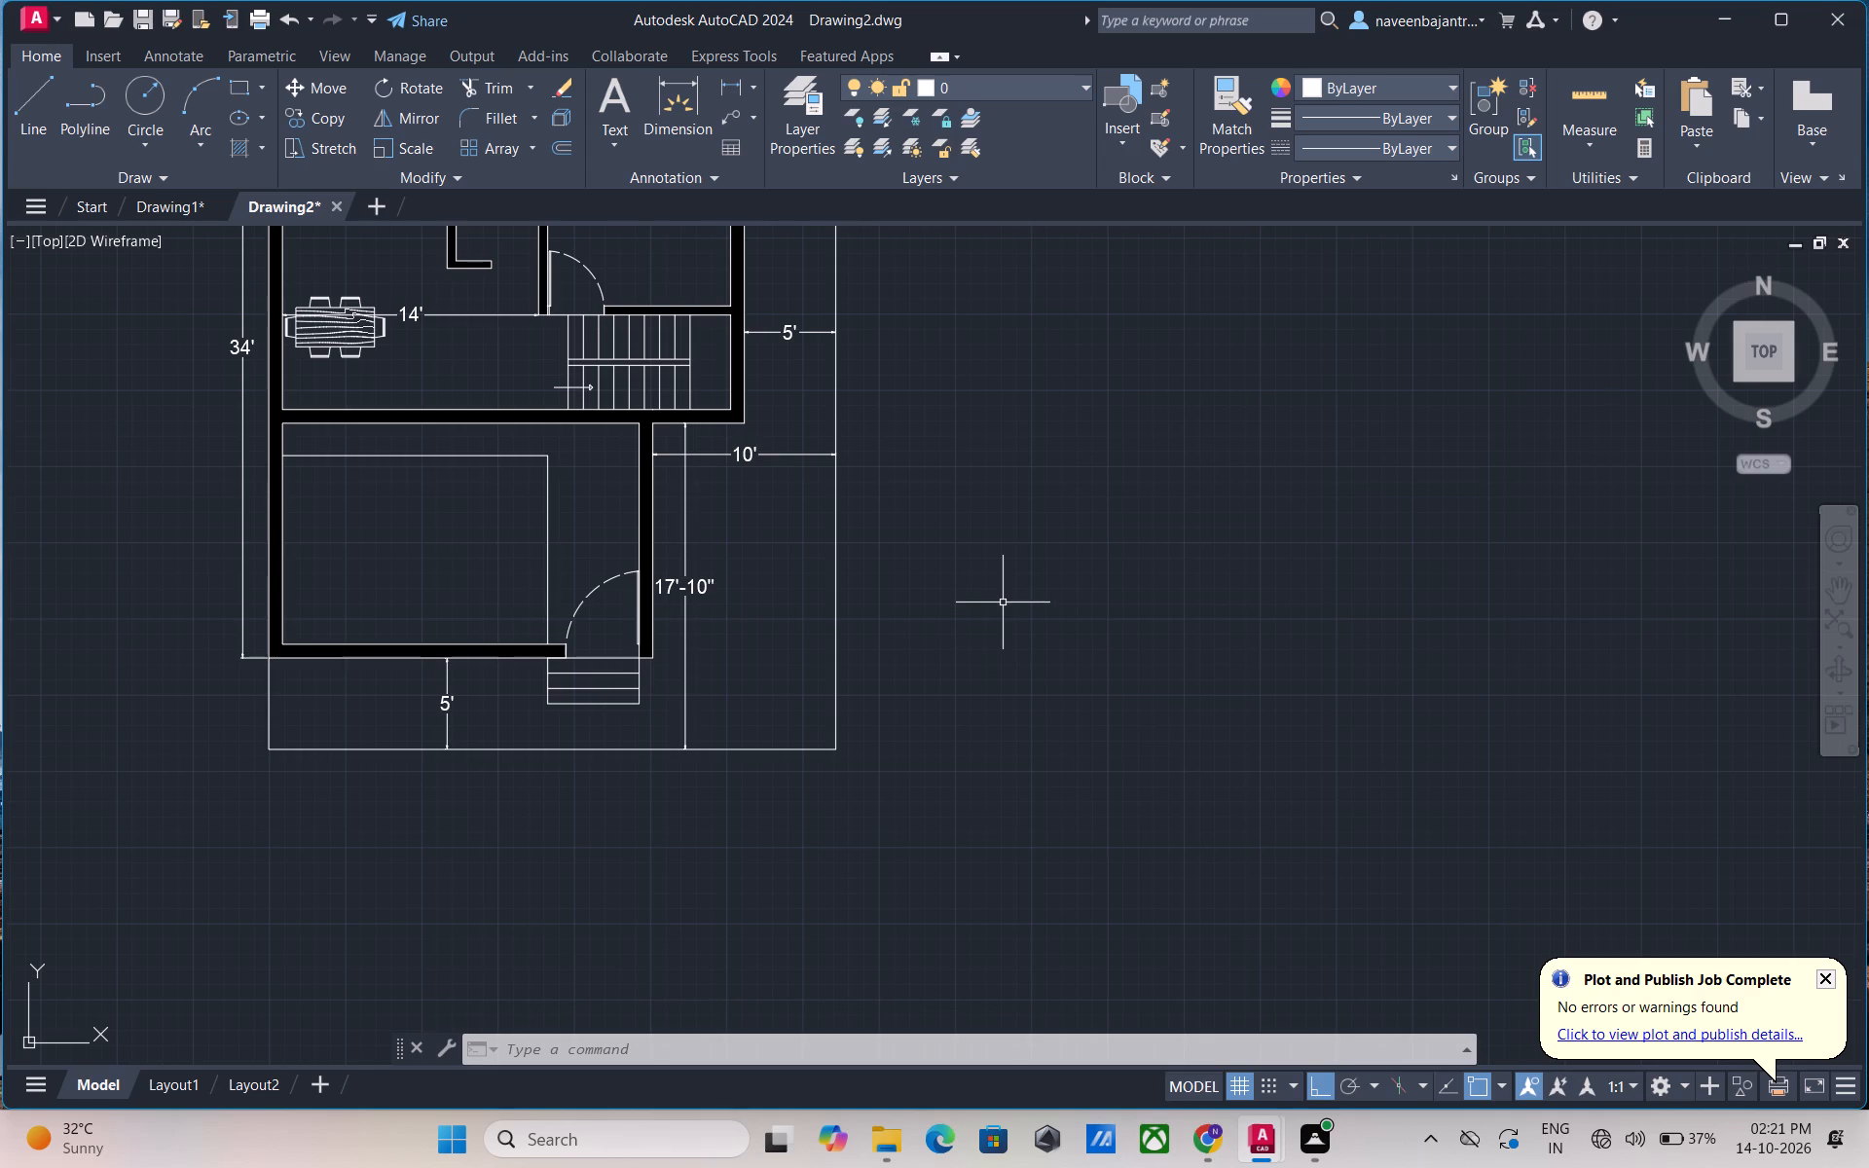
{"action": "key", "text": "Escape"}
{"action": "type", "text": "TP"}
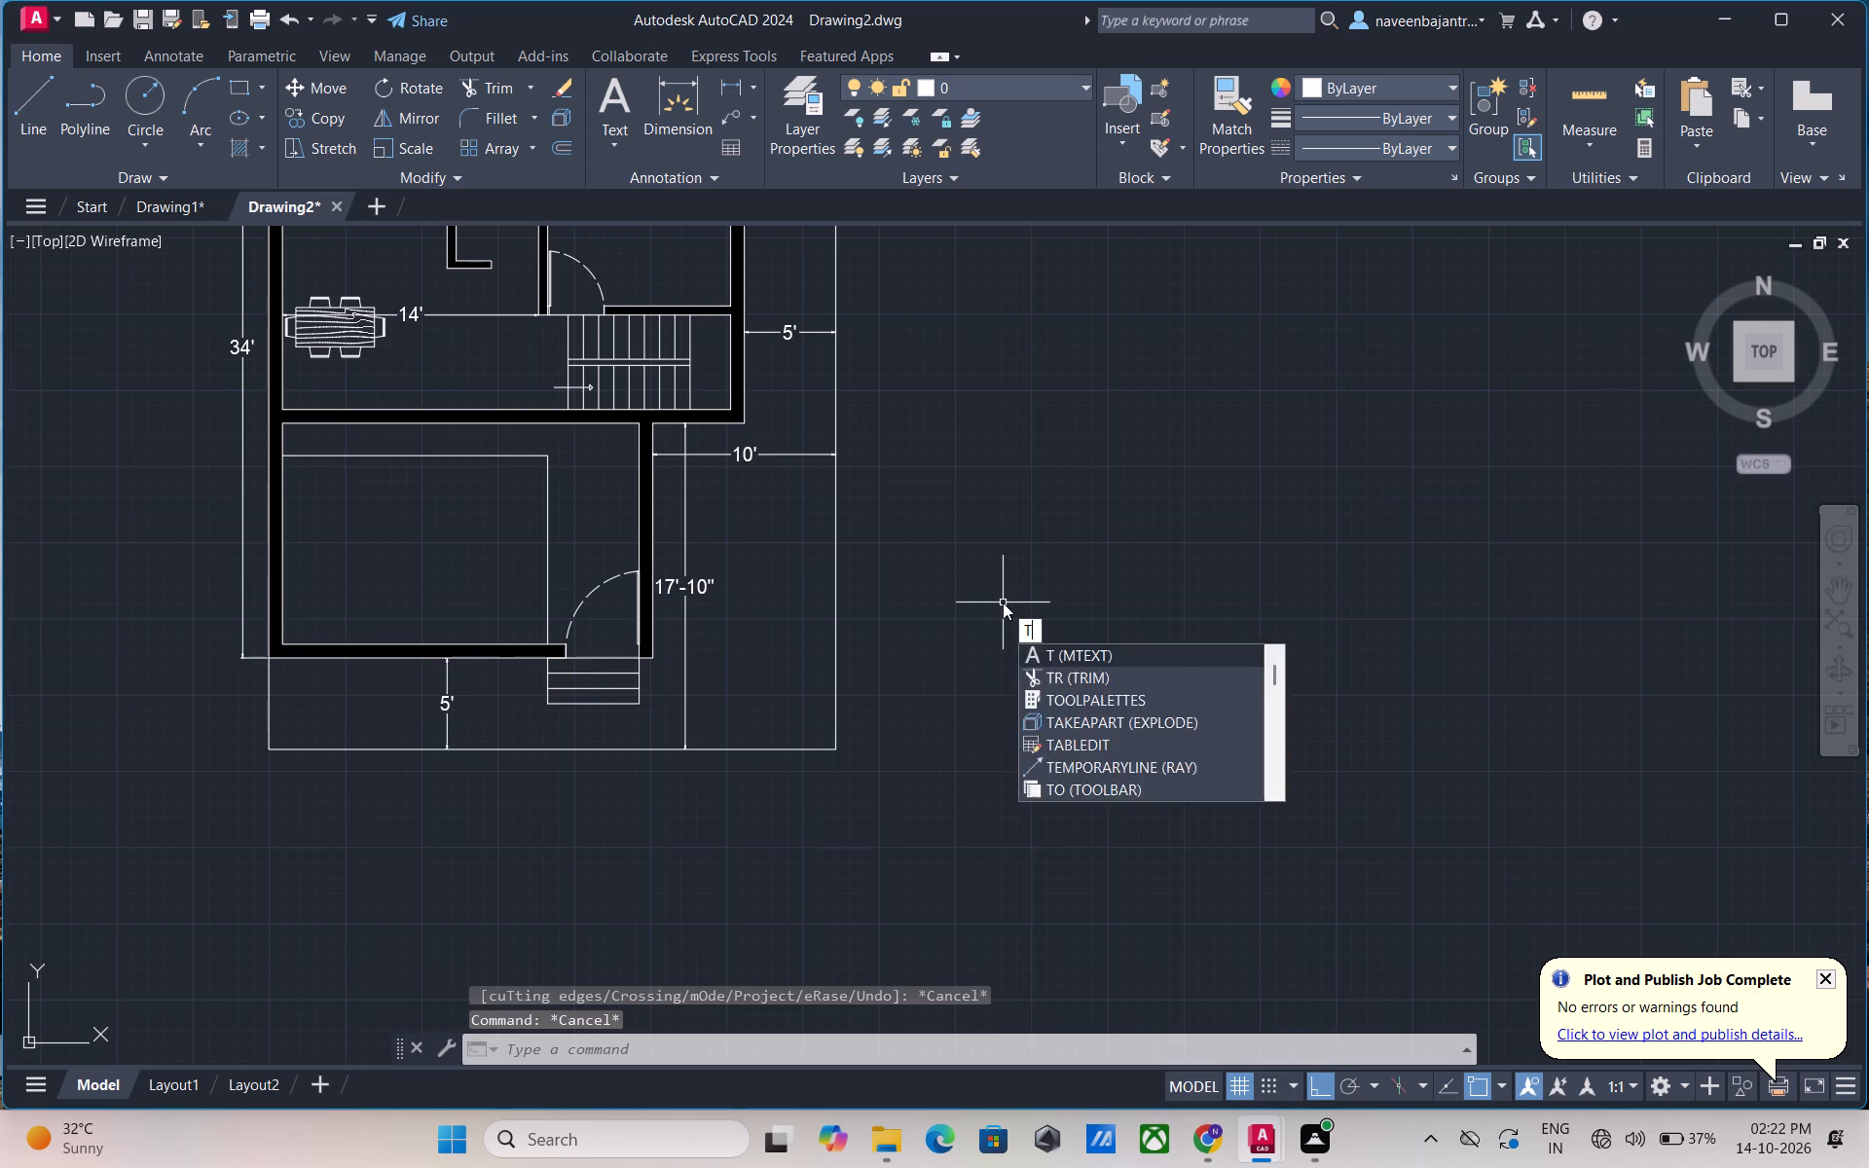
{"action": "key", "text": "space"}
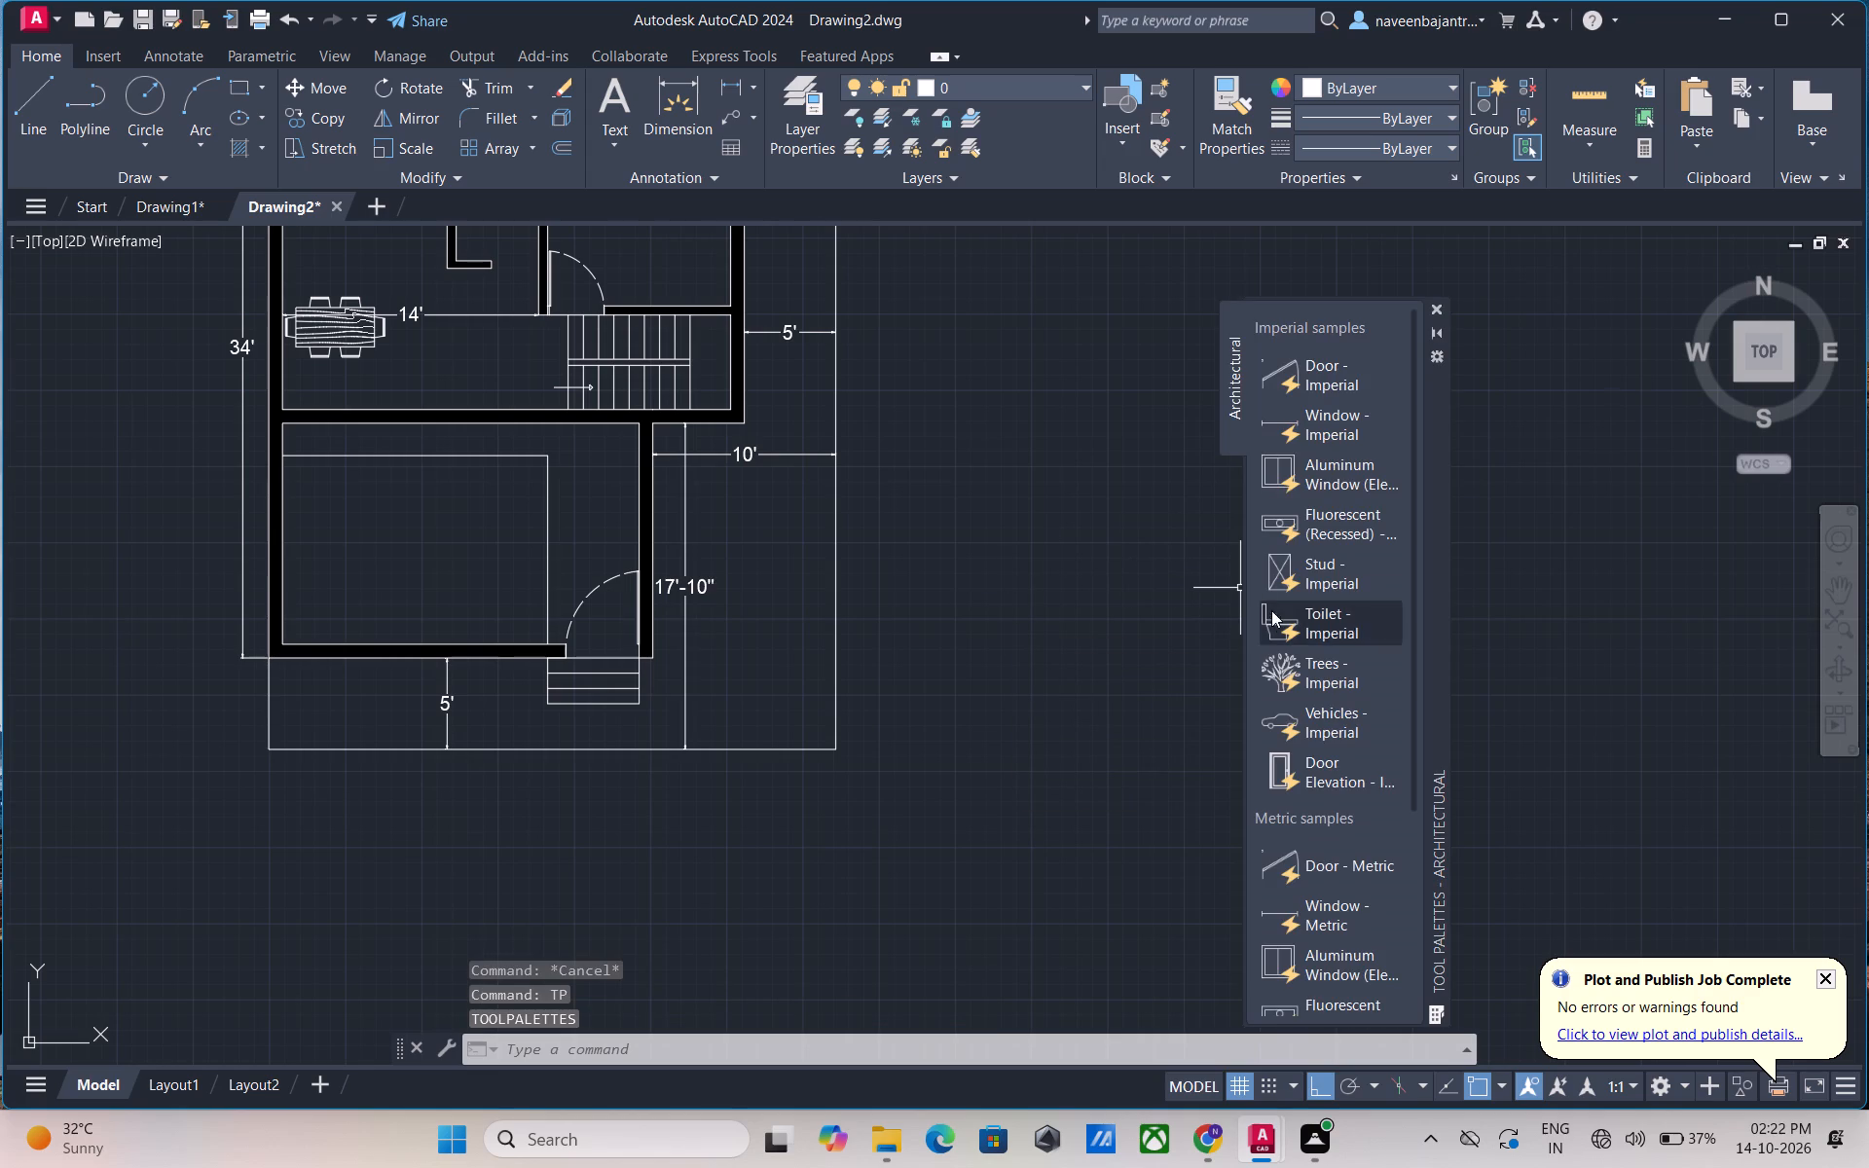
{"action": "left_click_drag", "start_coordinate": [1306, 710], "coordinate": [1105, 586]}
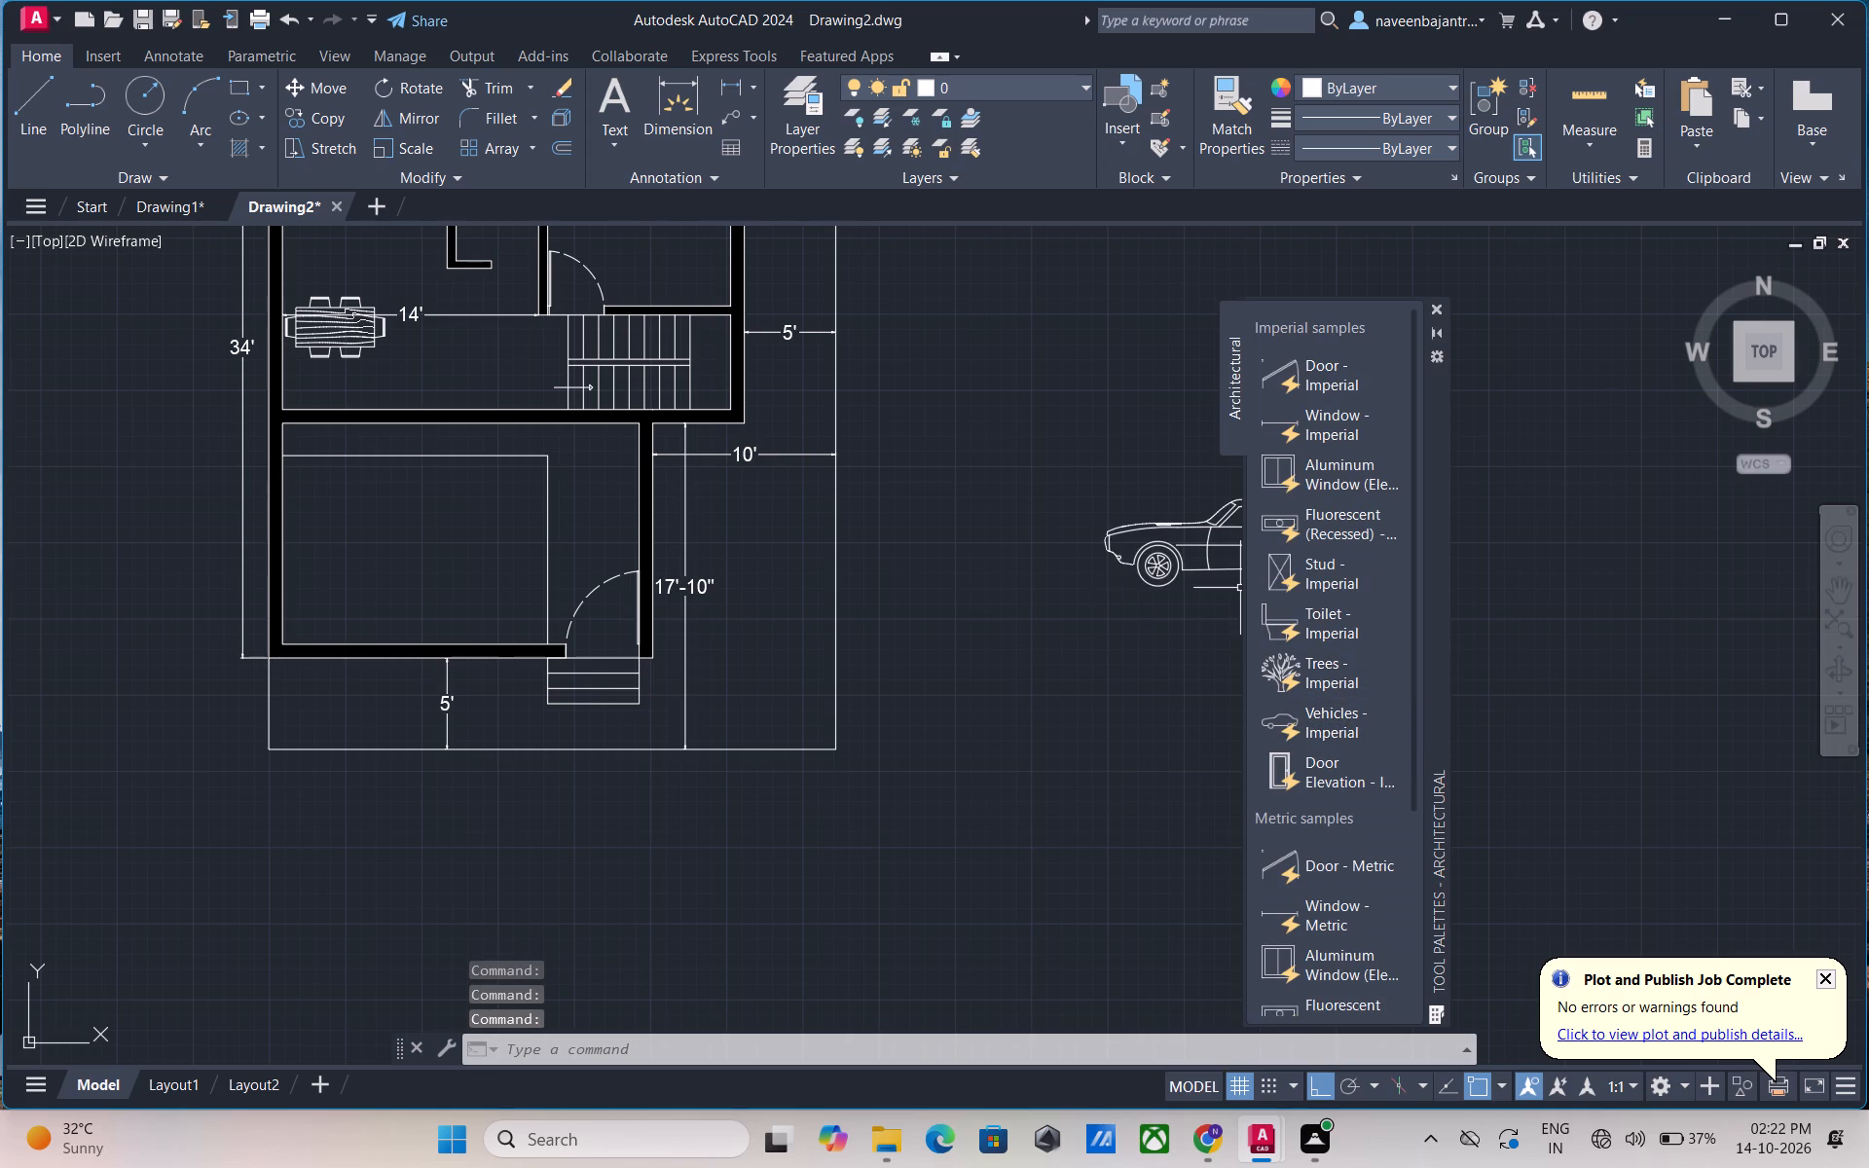
{"action": "left_click", "coordinate": [1437, 306]}
Switch the inserted vehicle block to the Sports Car (Top) view.
{"action": "left_click", "coordinate": [1358, 560]}
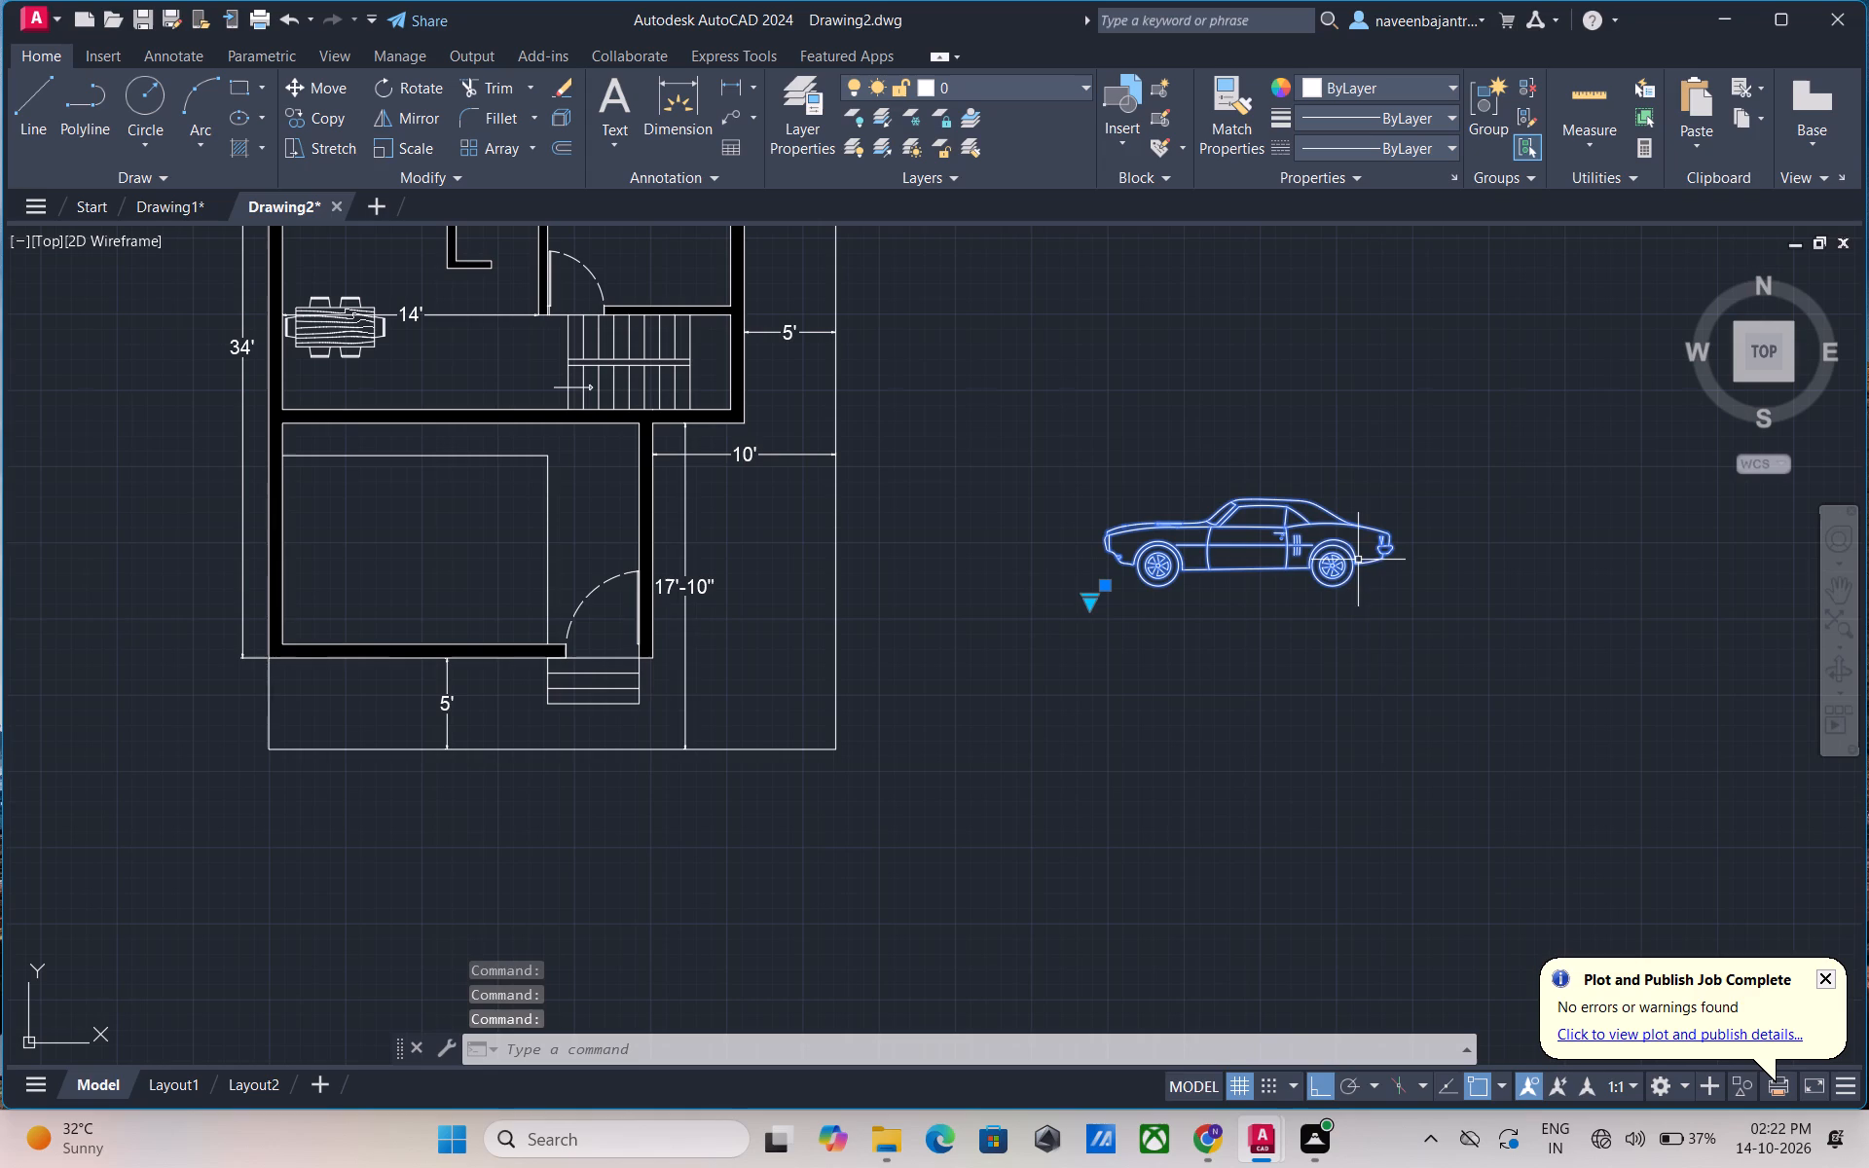
{"action": "left_click", "coordinate": [1086, 605]}
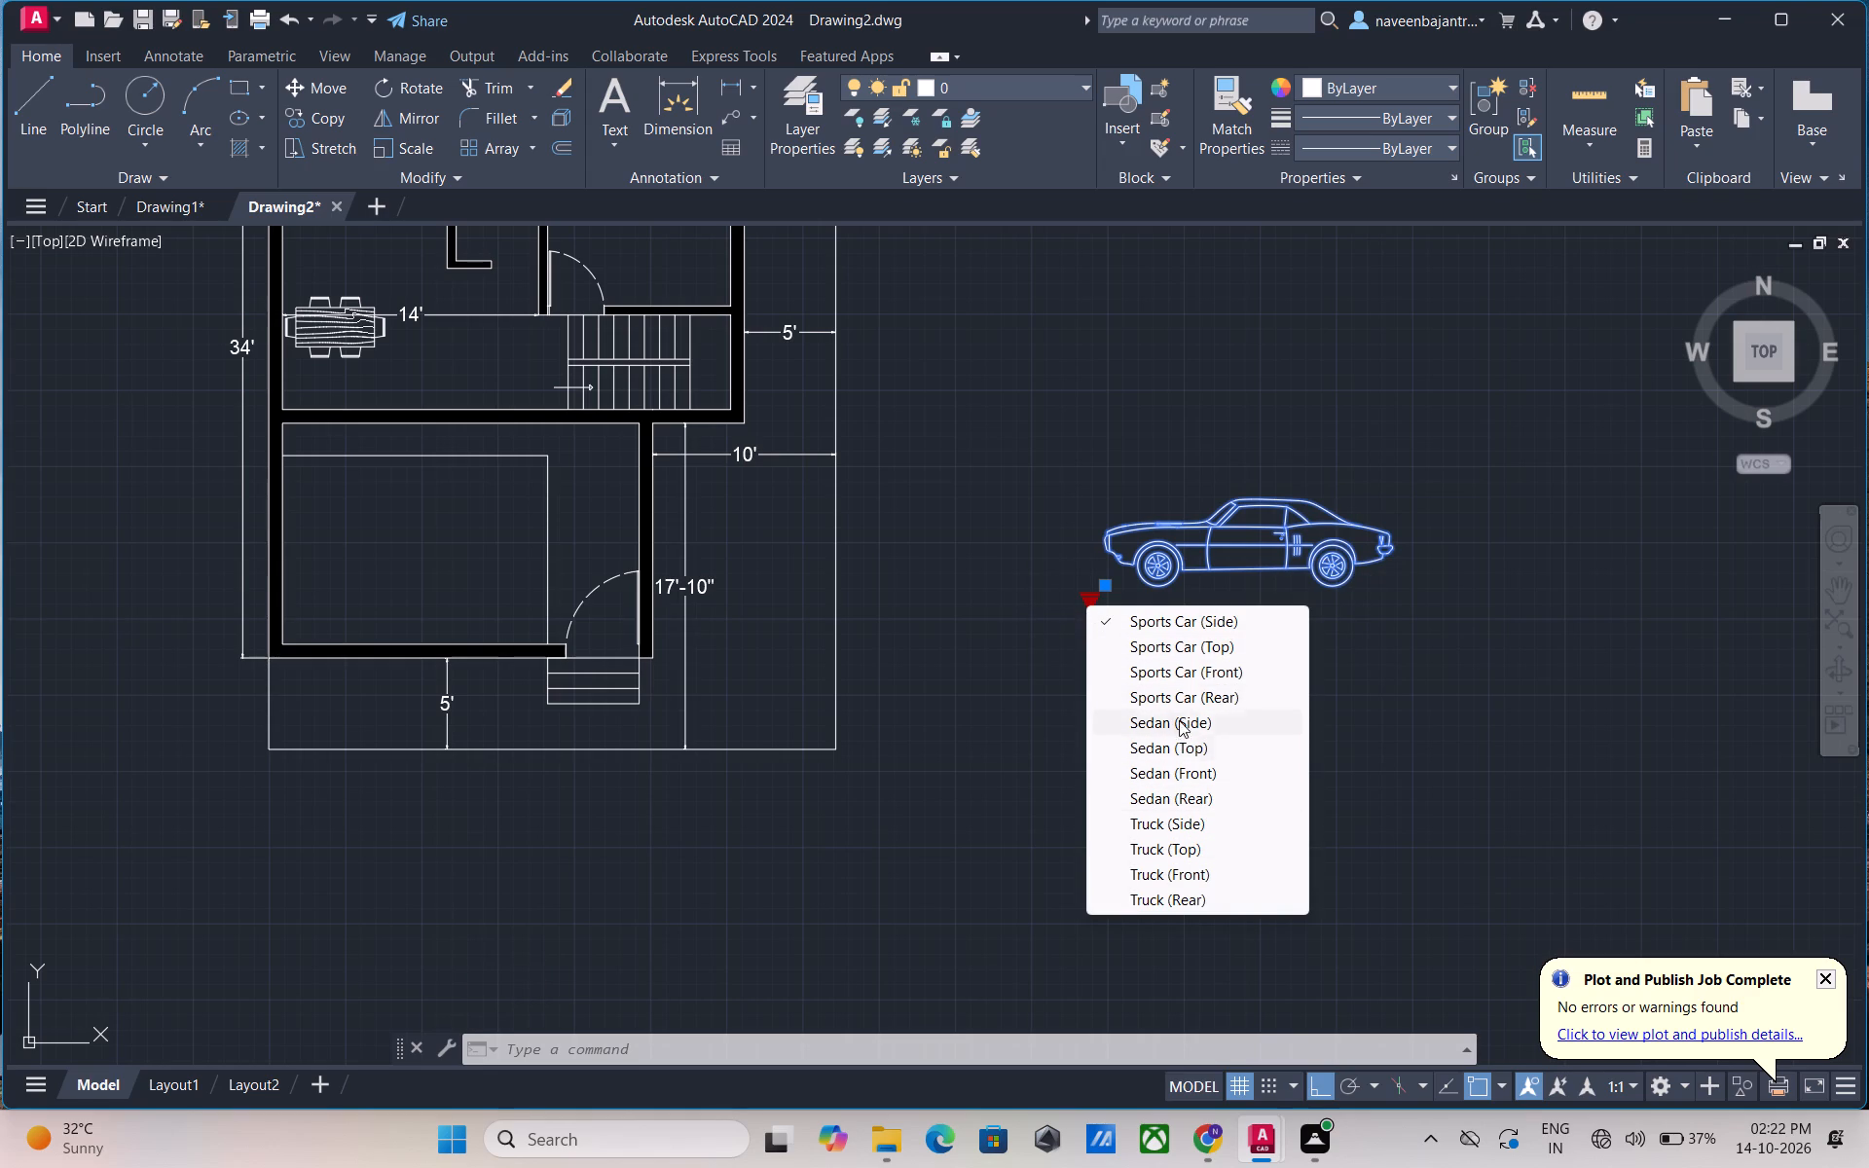
{"action": "left_click", "coordinate": [1190, 645]}
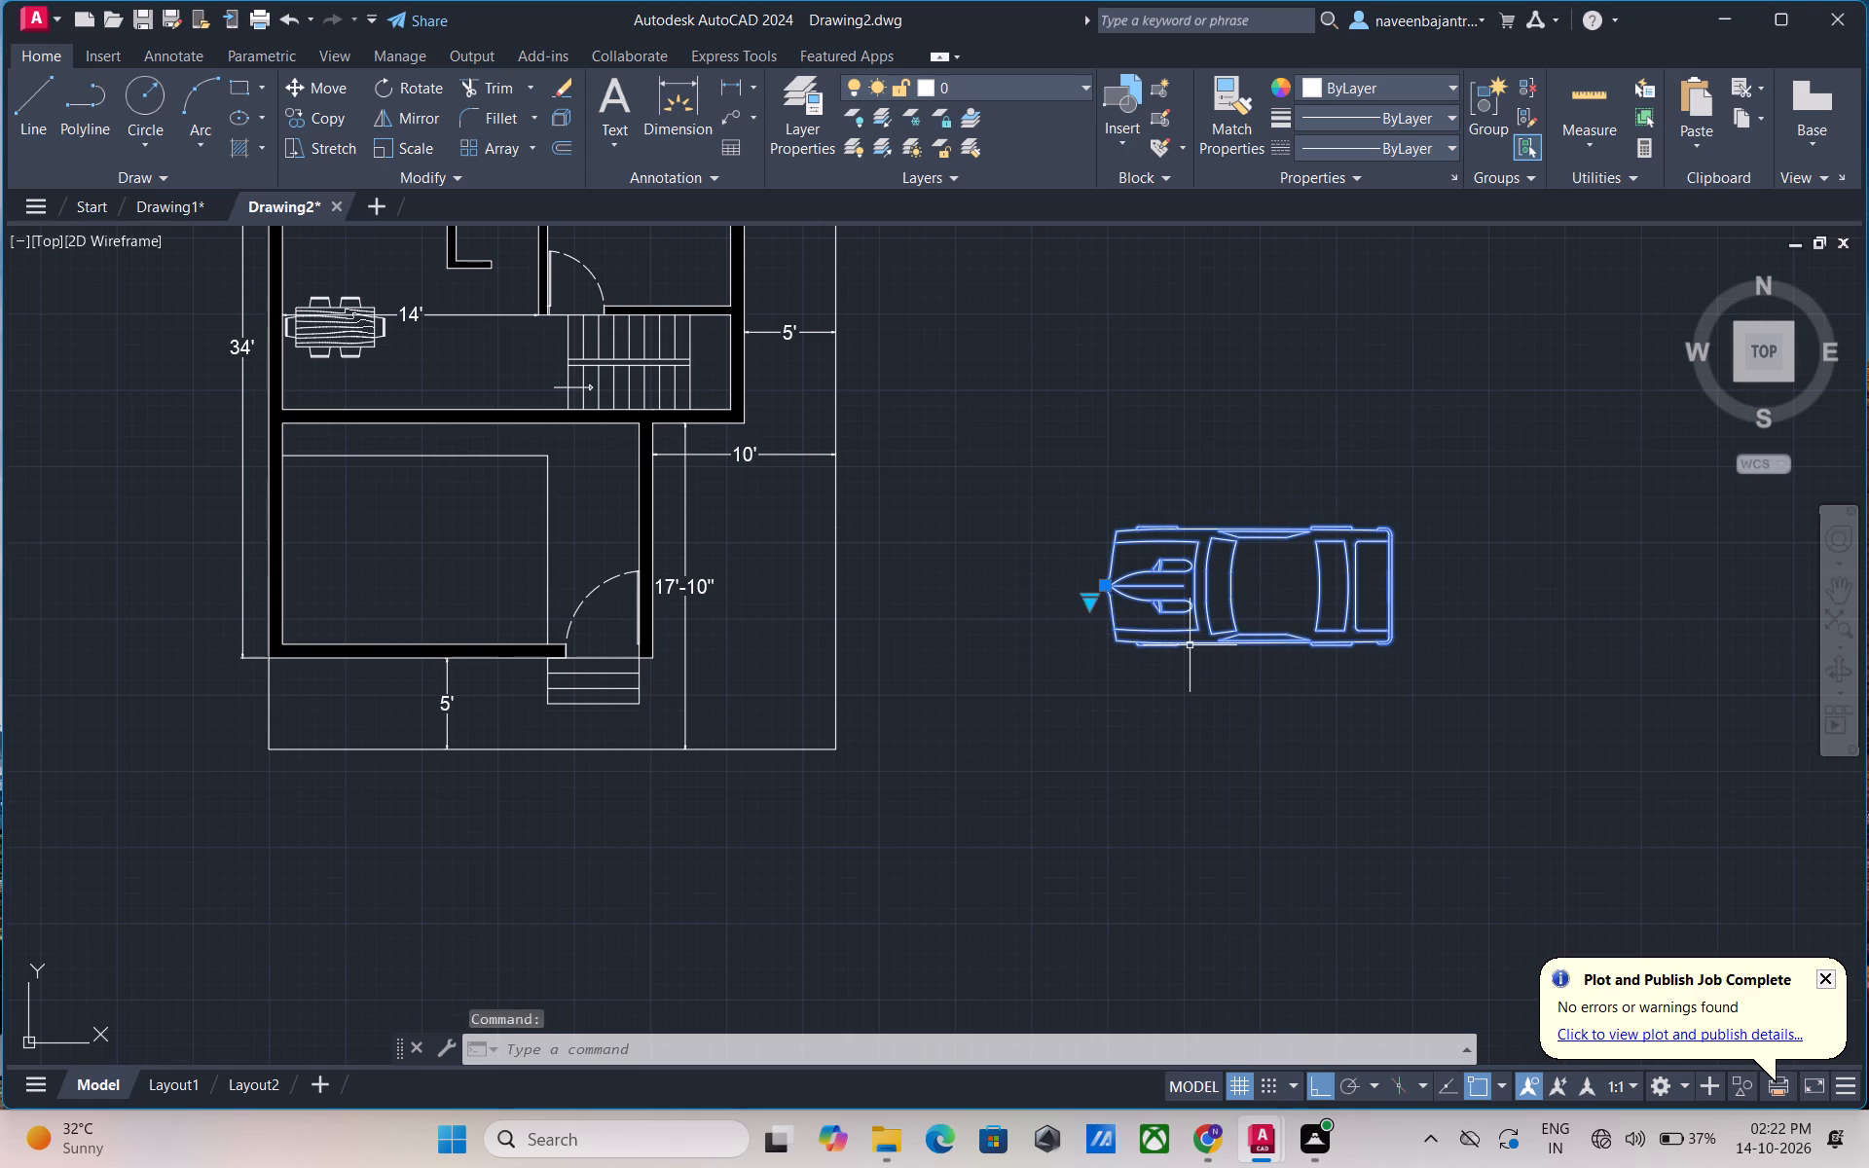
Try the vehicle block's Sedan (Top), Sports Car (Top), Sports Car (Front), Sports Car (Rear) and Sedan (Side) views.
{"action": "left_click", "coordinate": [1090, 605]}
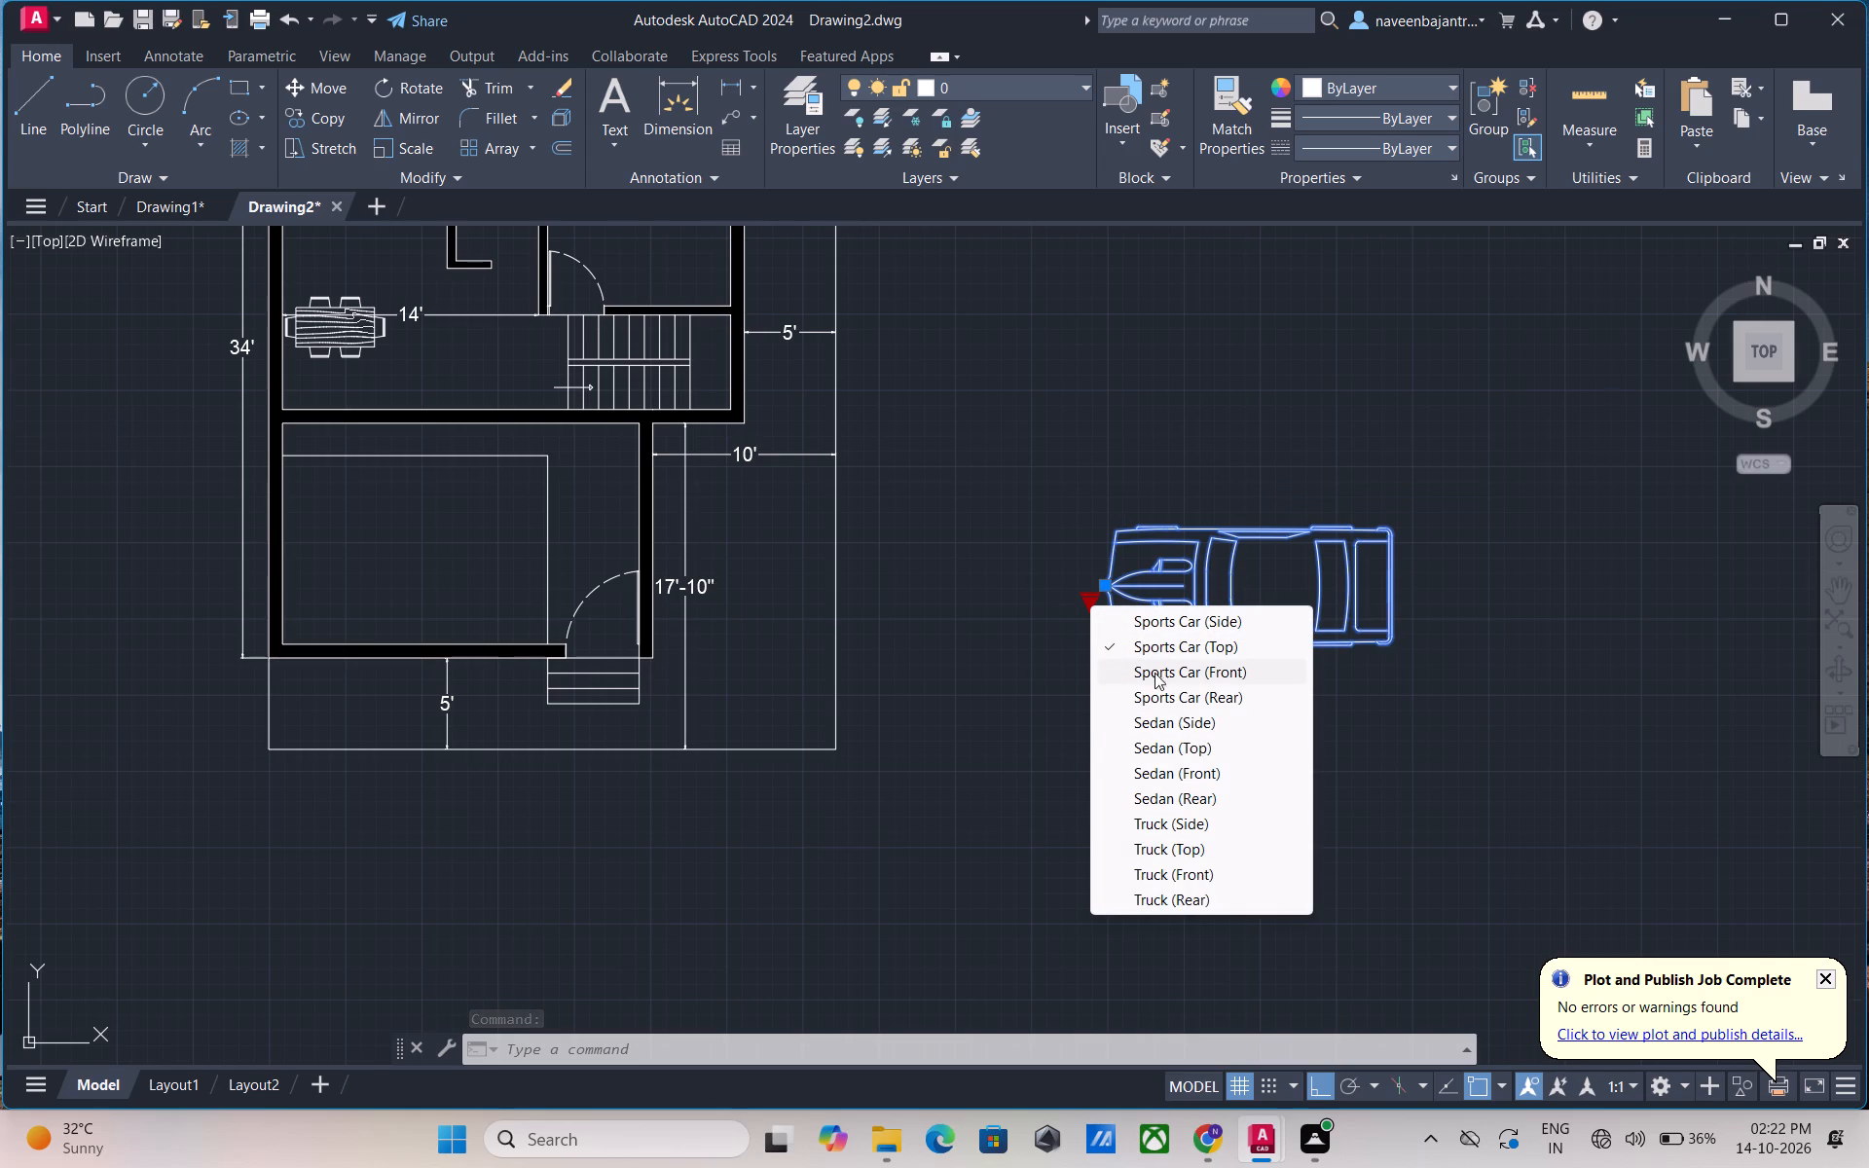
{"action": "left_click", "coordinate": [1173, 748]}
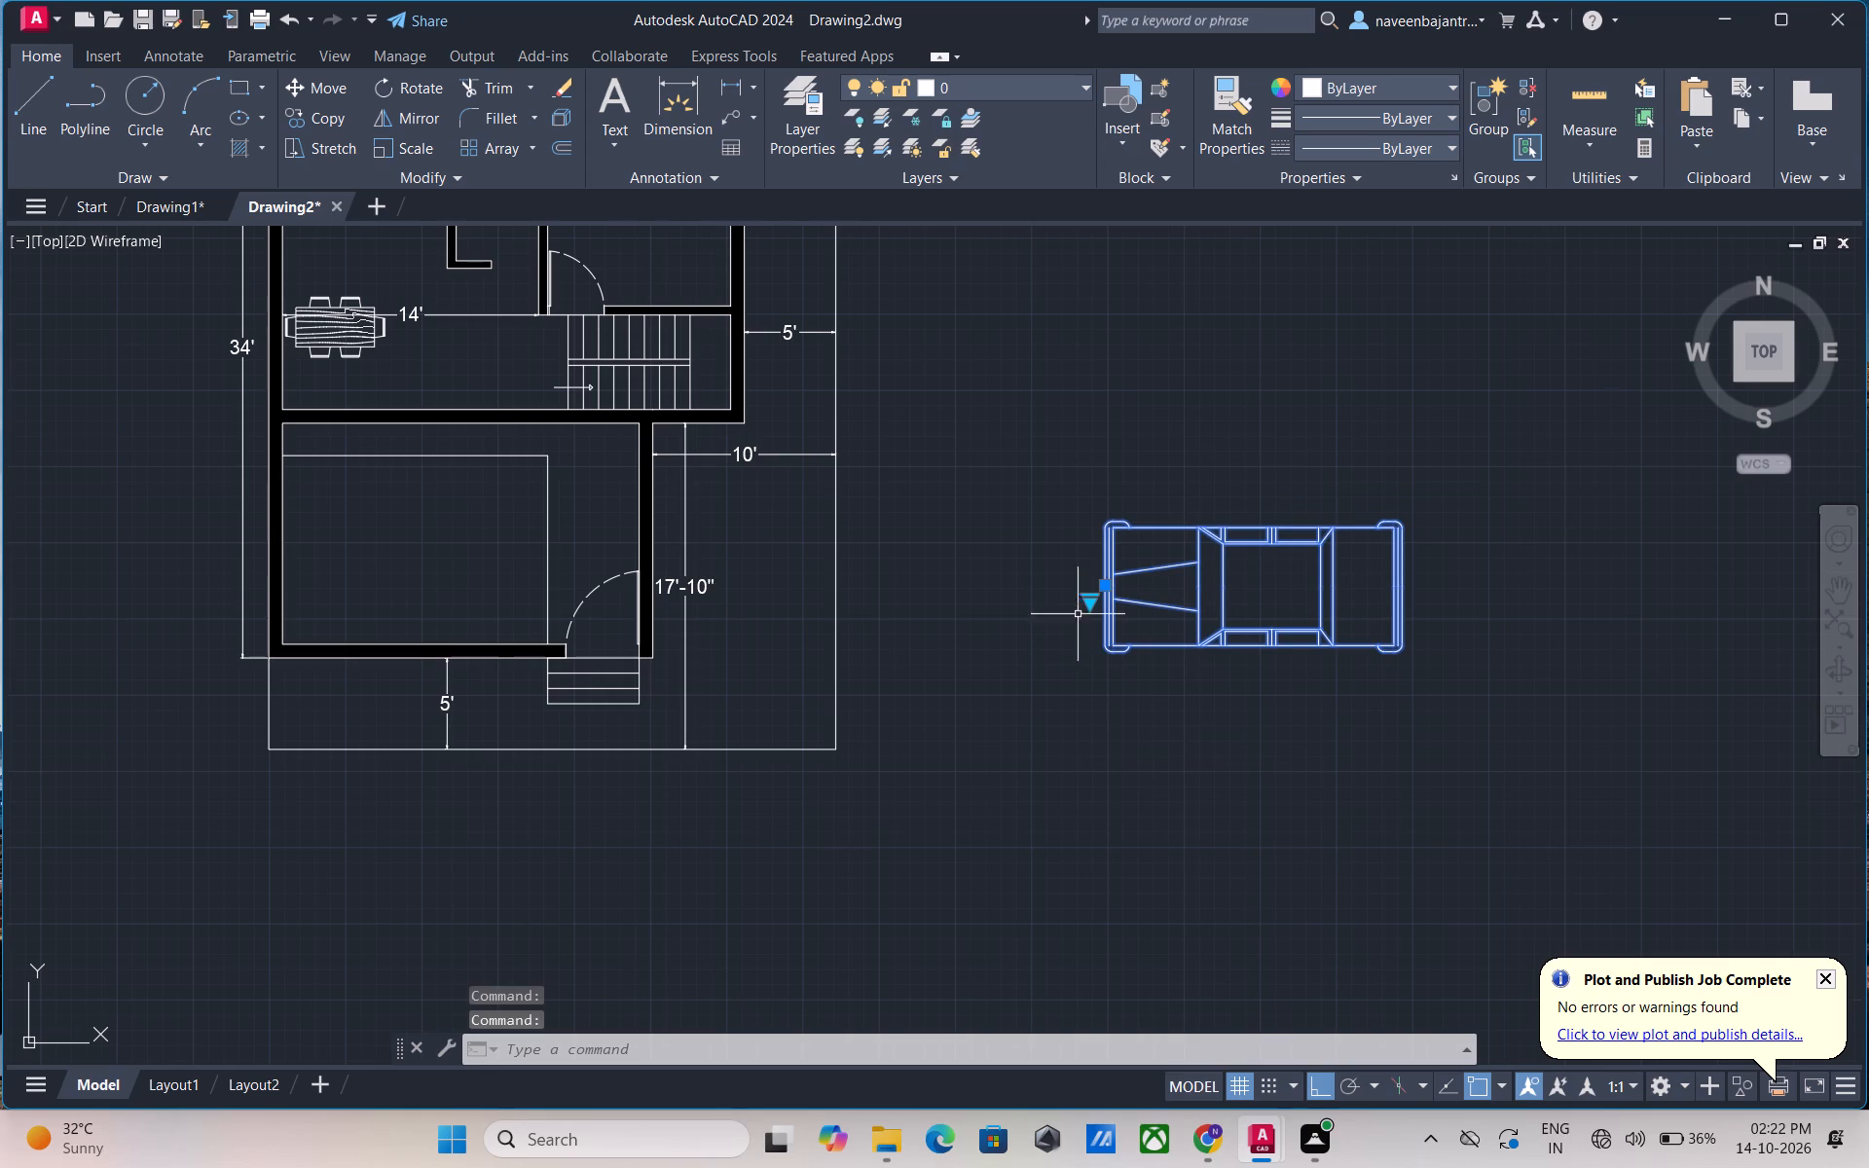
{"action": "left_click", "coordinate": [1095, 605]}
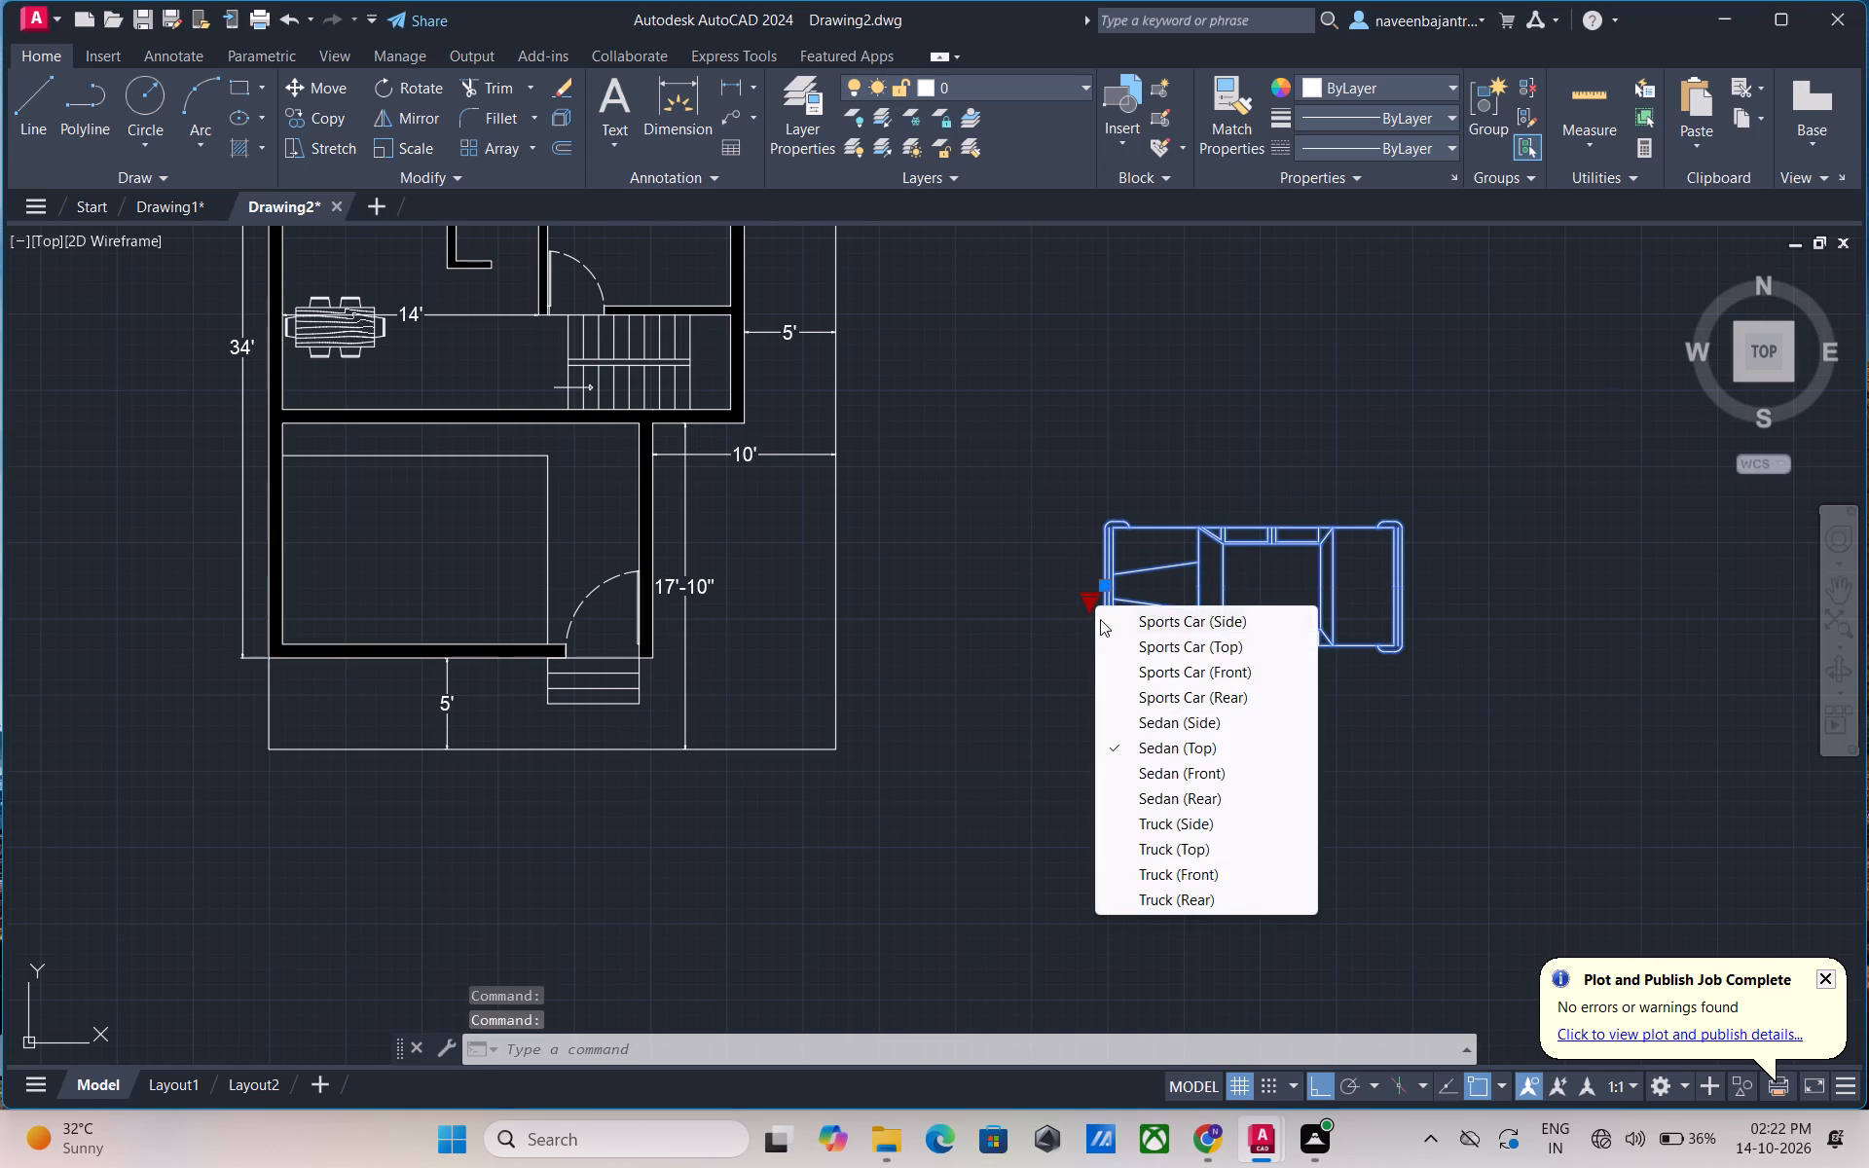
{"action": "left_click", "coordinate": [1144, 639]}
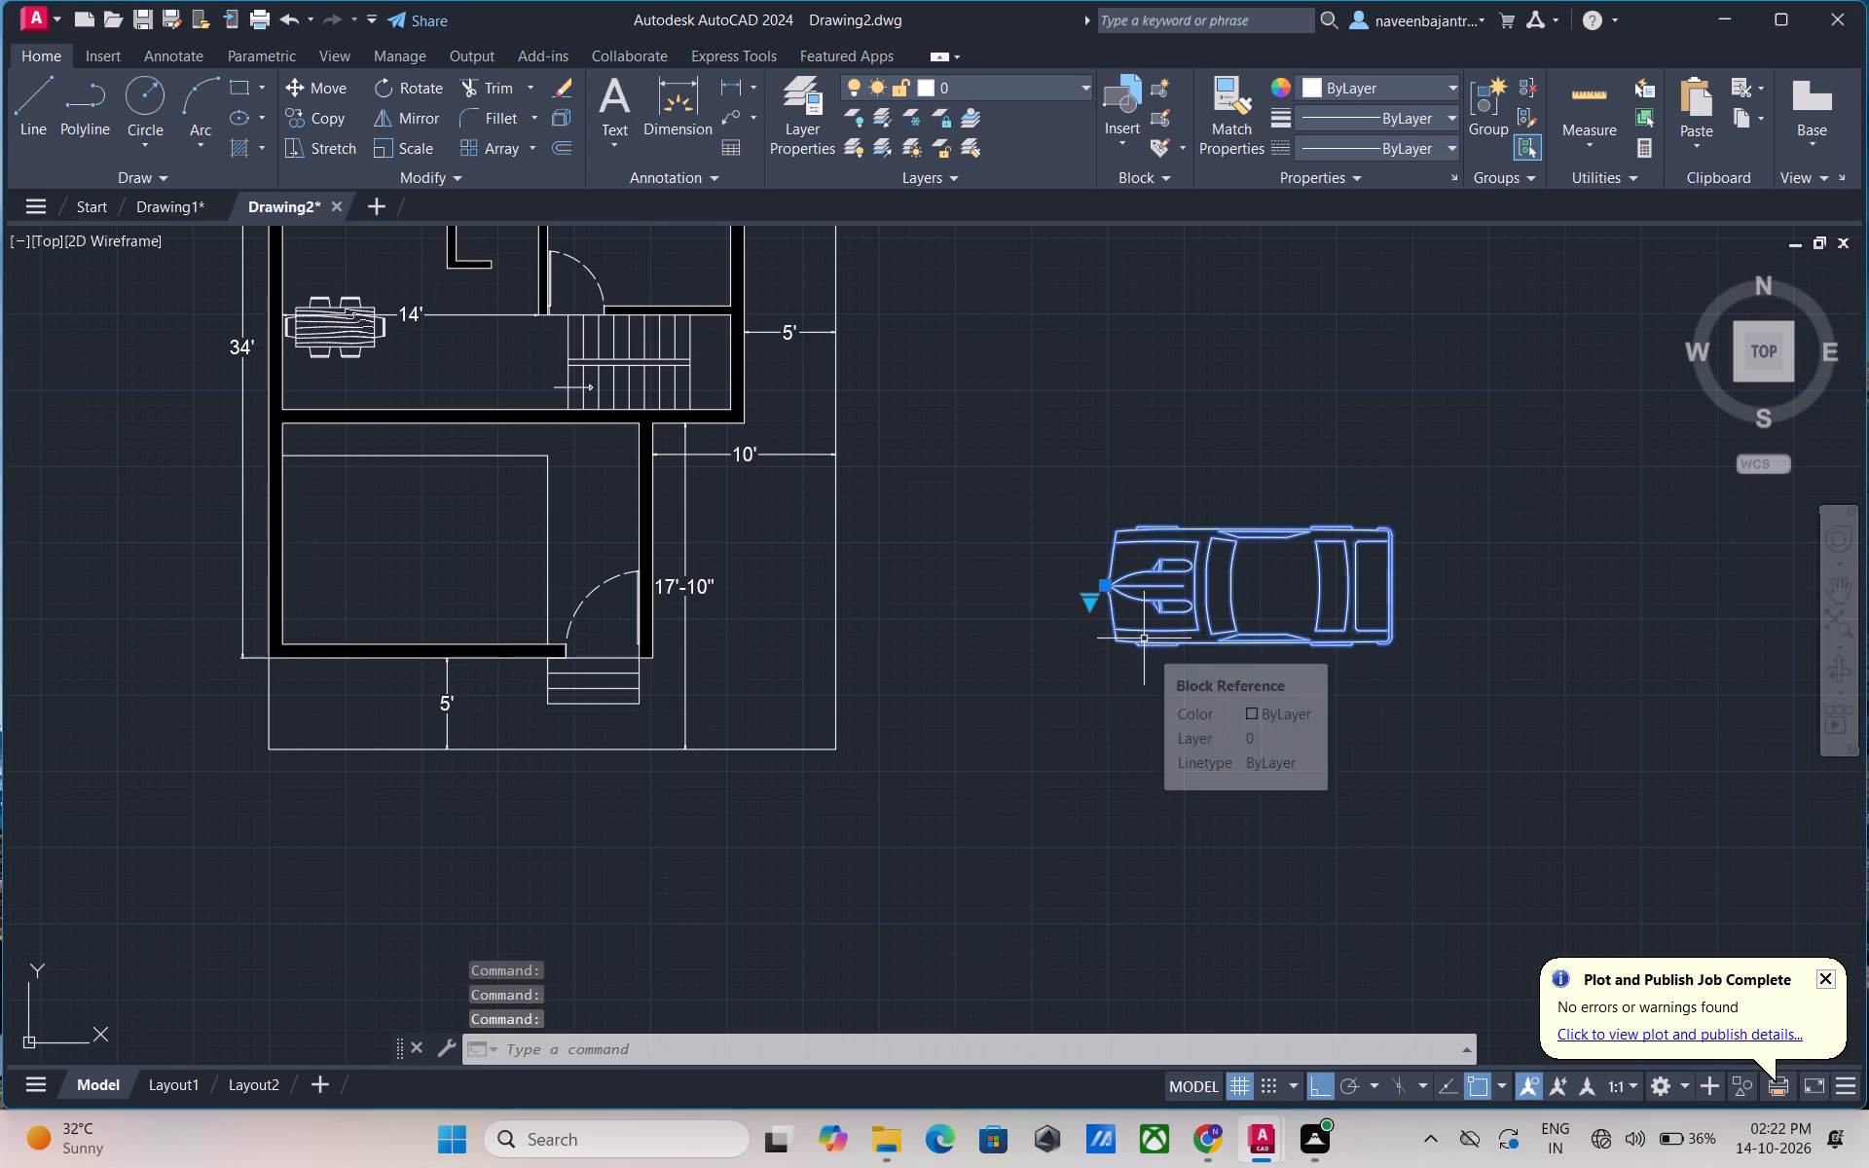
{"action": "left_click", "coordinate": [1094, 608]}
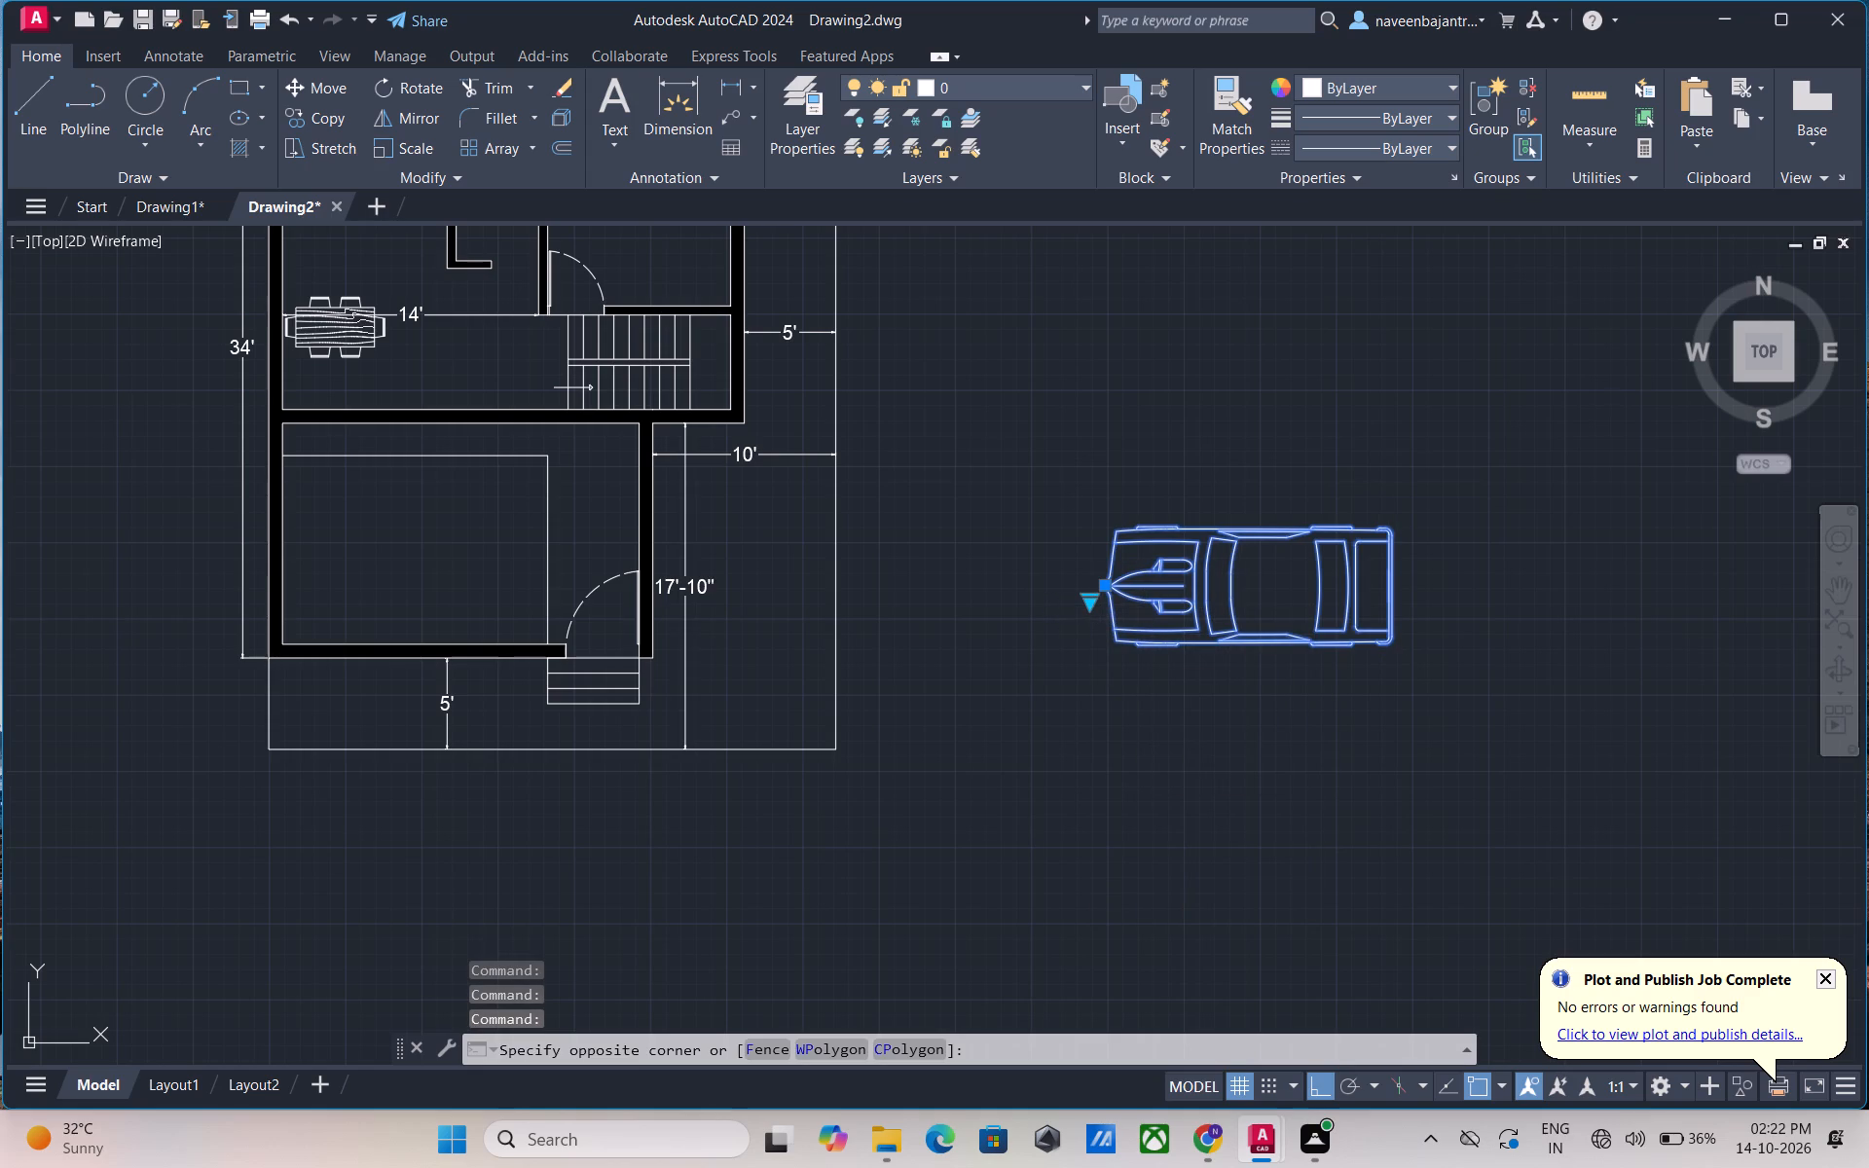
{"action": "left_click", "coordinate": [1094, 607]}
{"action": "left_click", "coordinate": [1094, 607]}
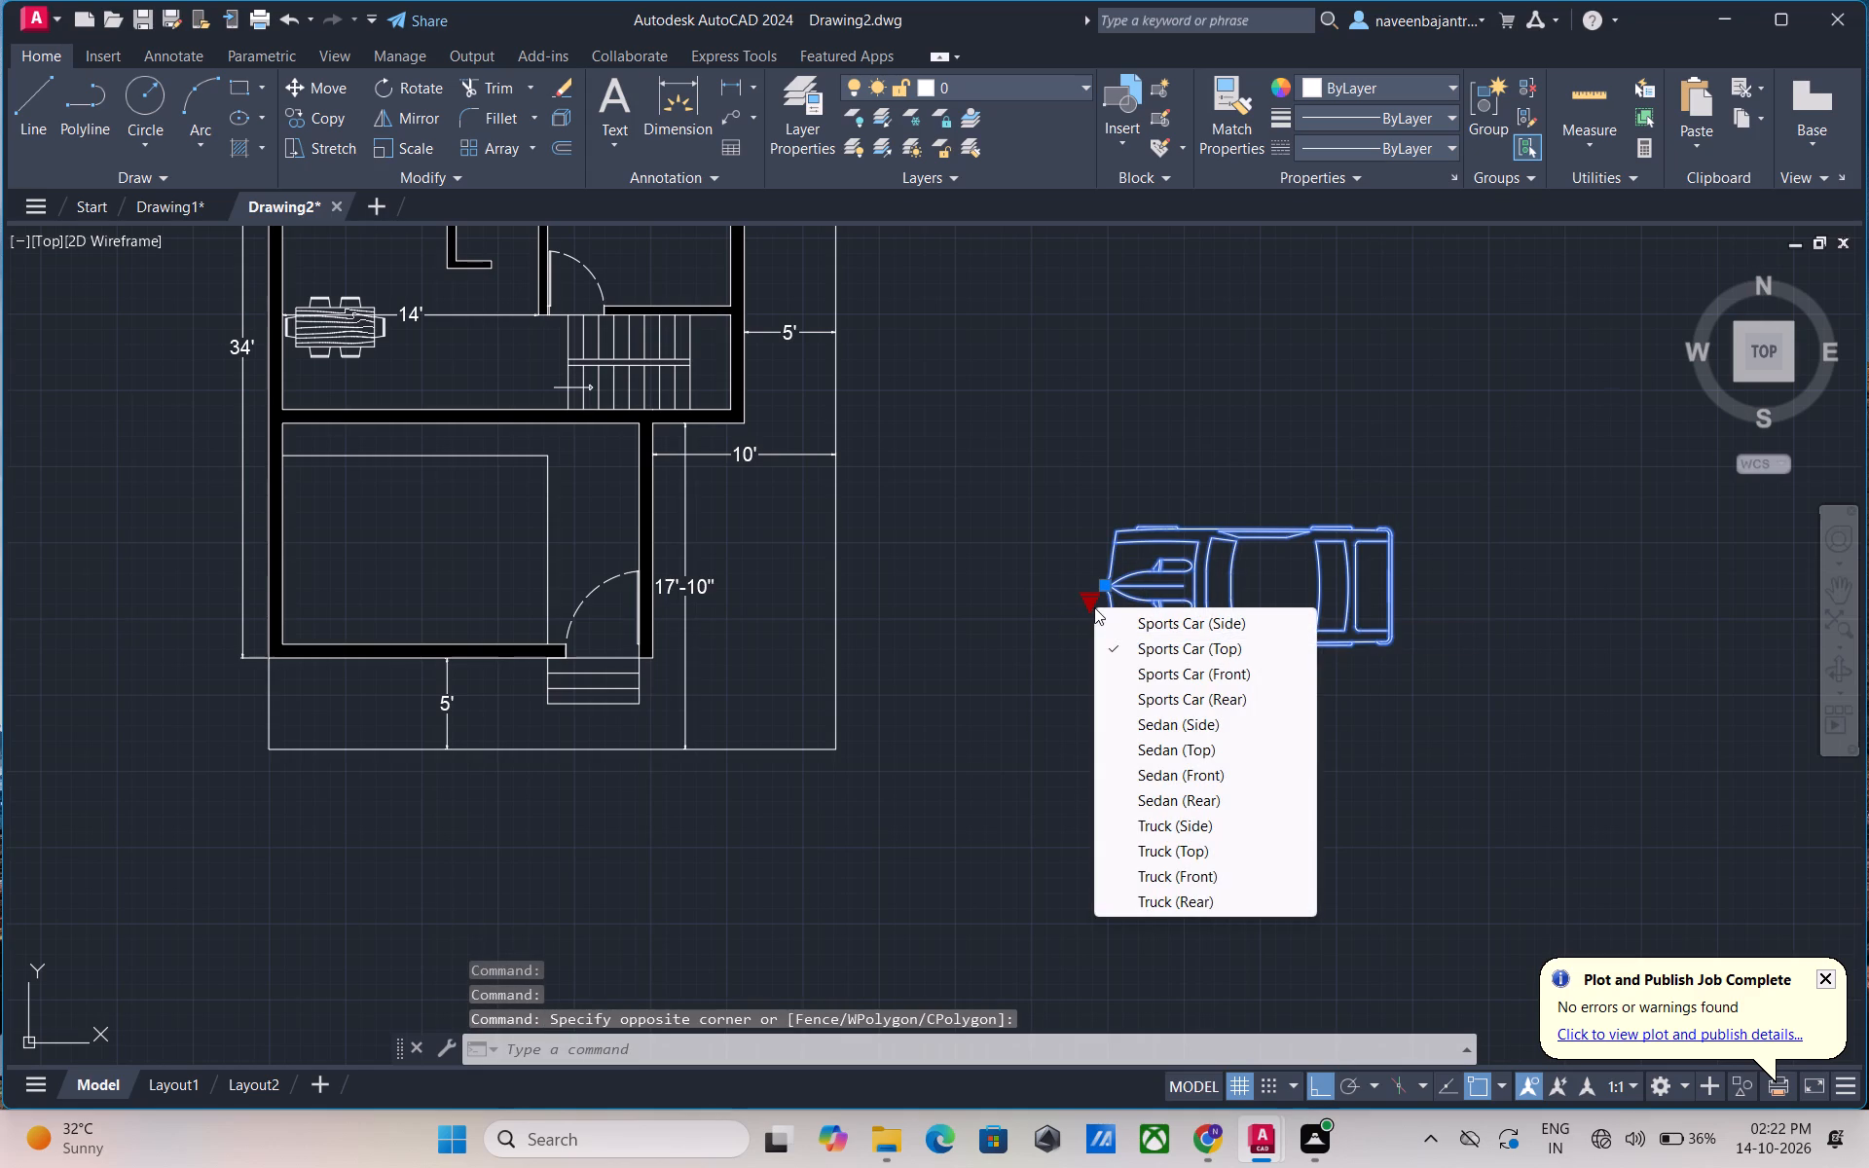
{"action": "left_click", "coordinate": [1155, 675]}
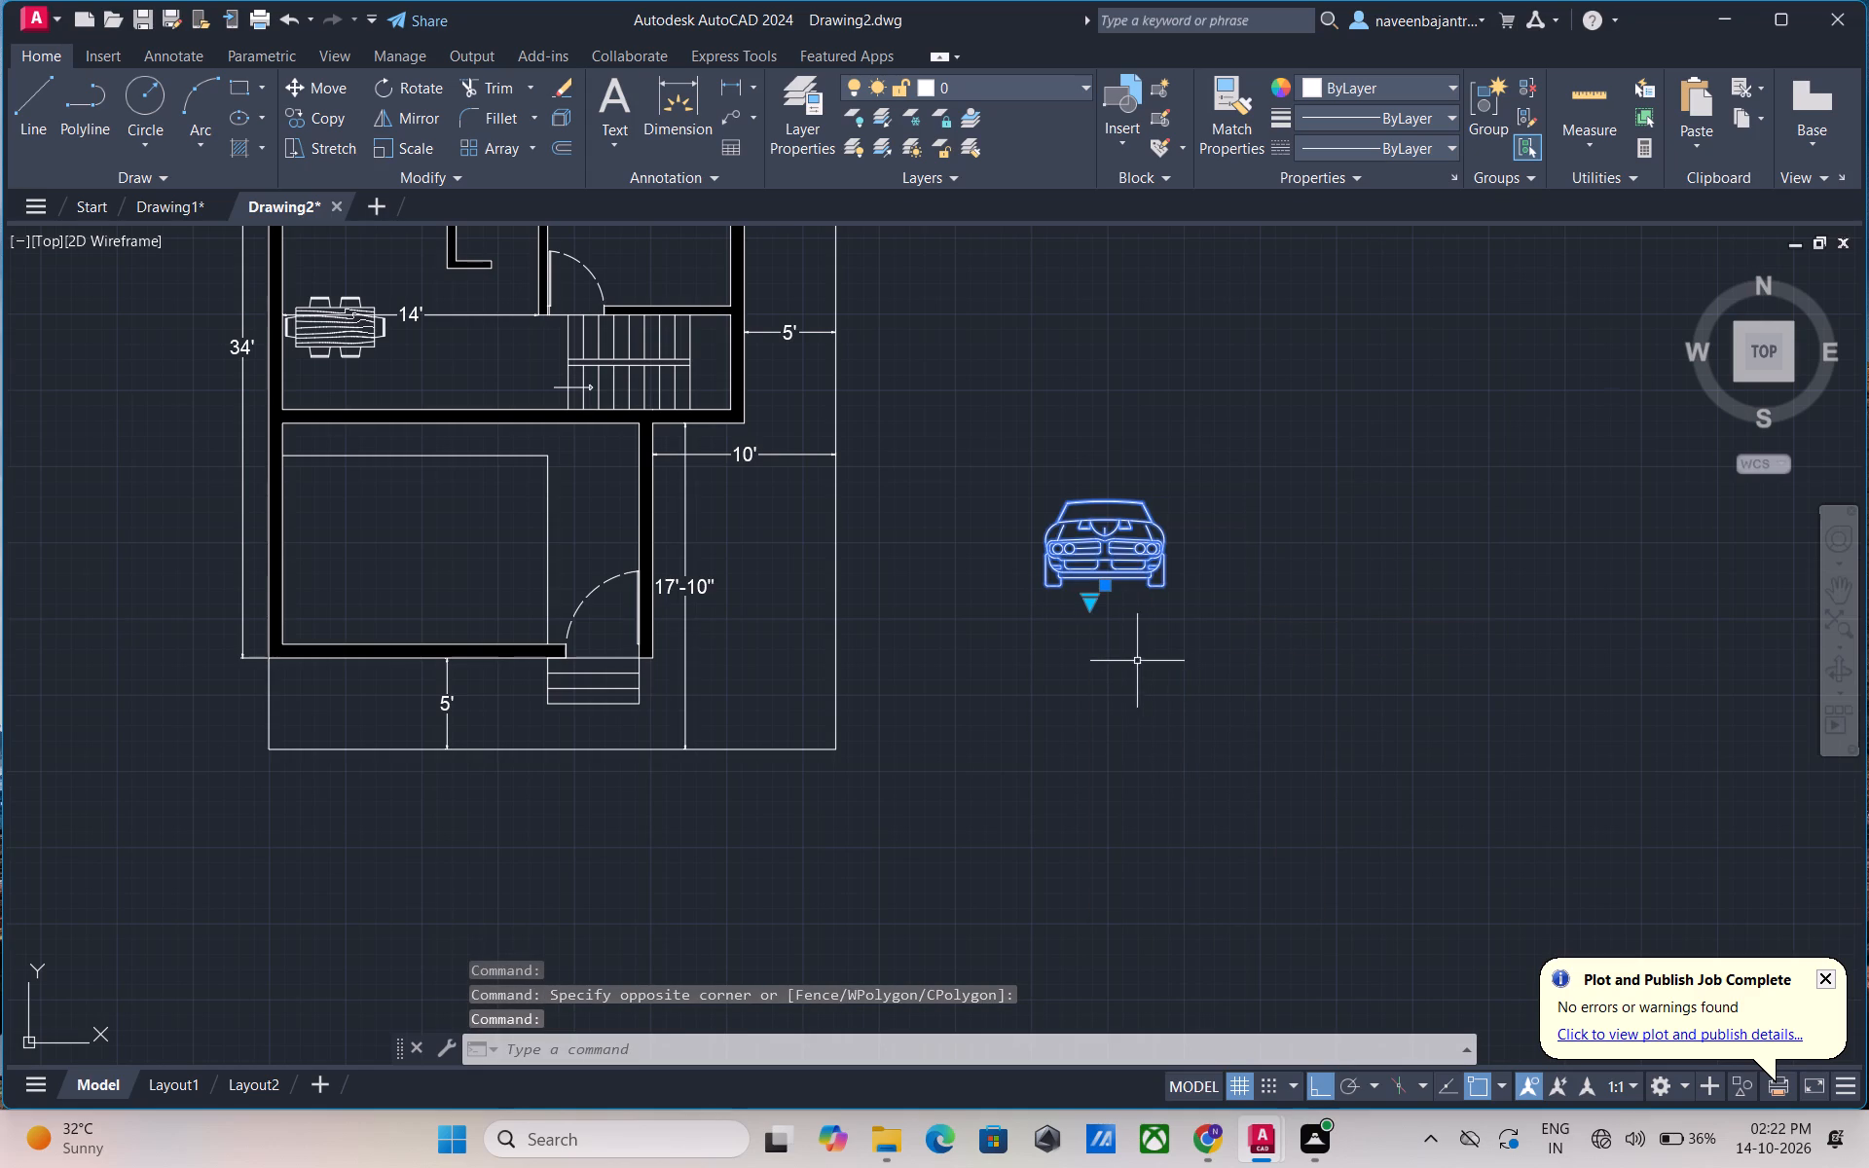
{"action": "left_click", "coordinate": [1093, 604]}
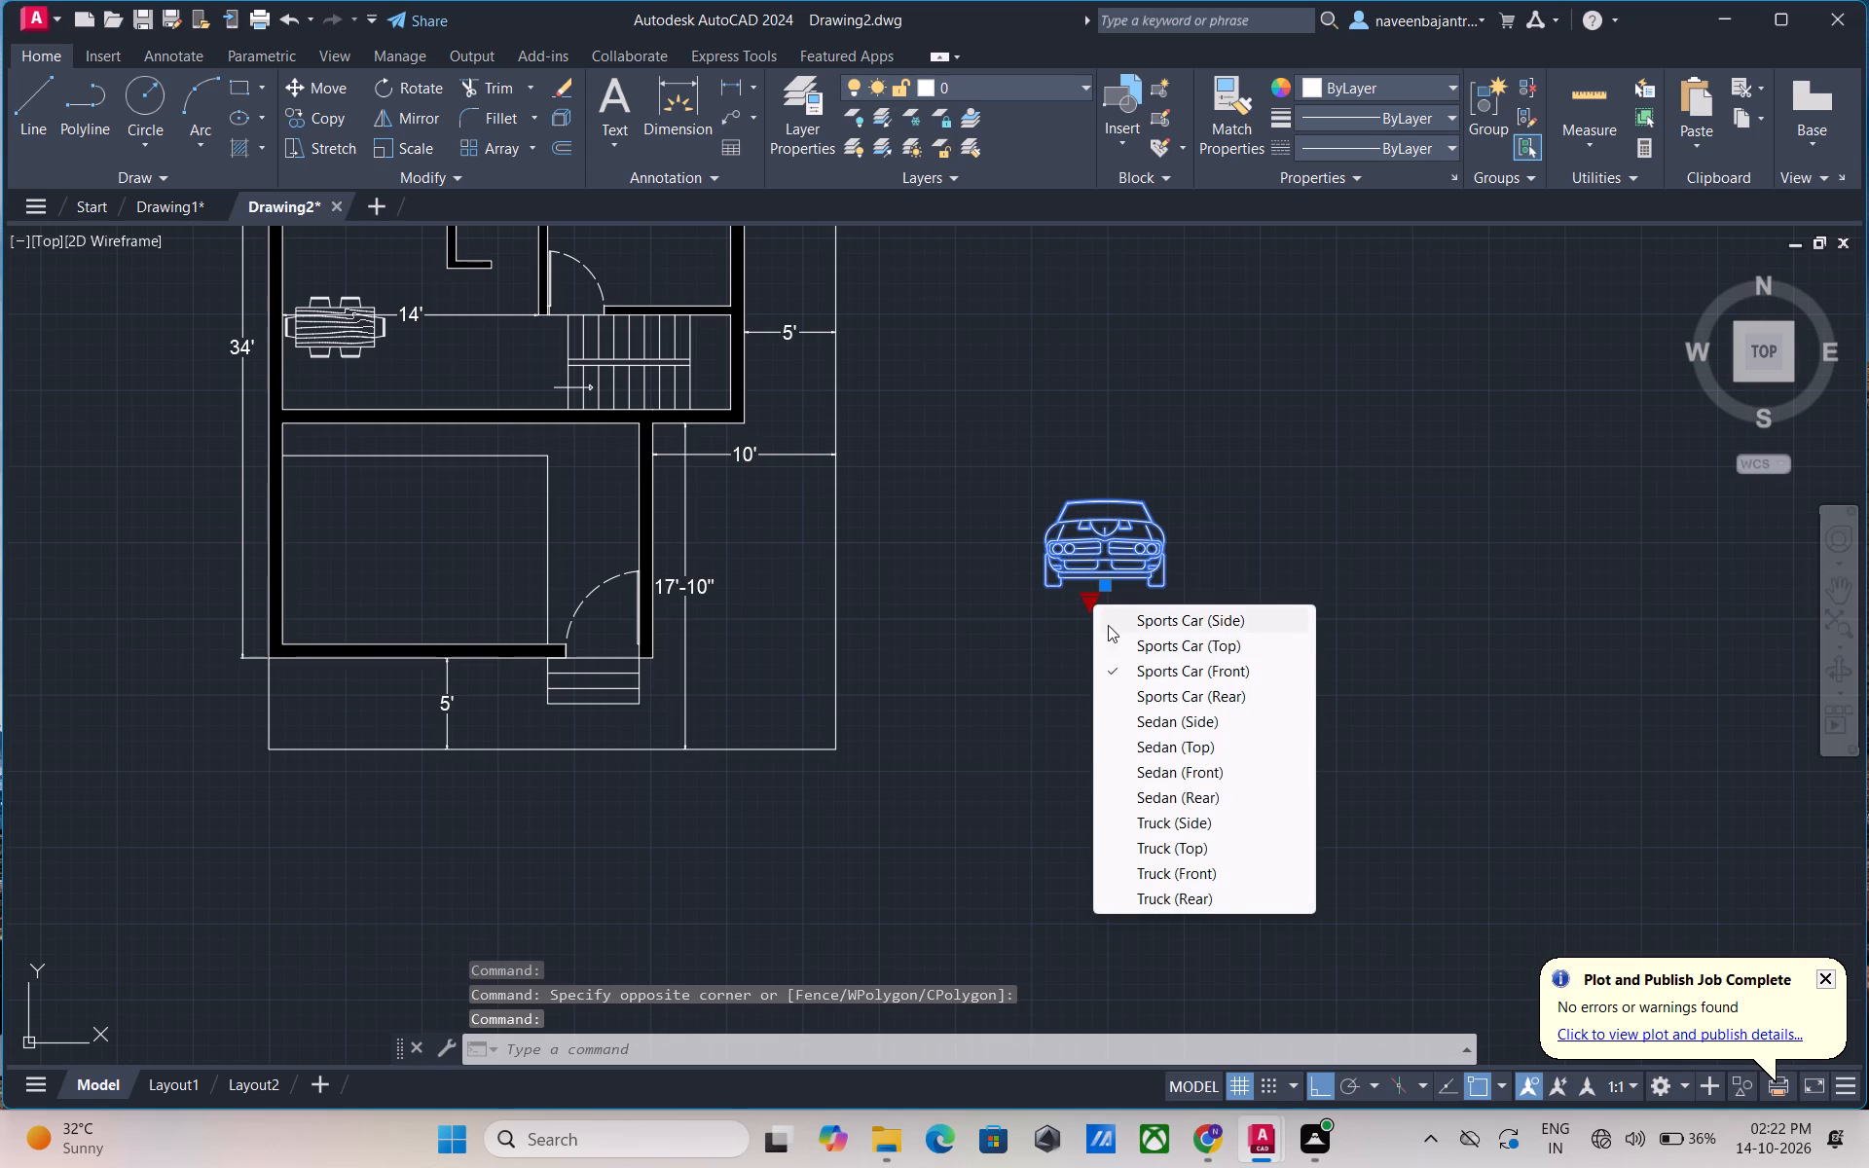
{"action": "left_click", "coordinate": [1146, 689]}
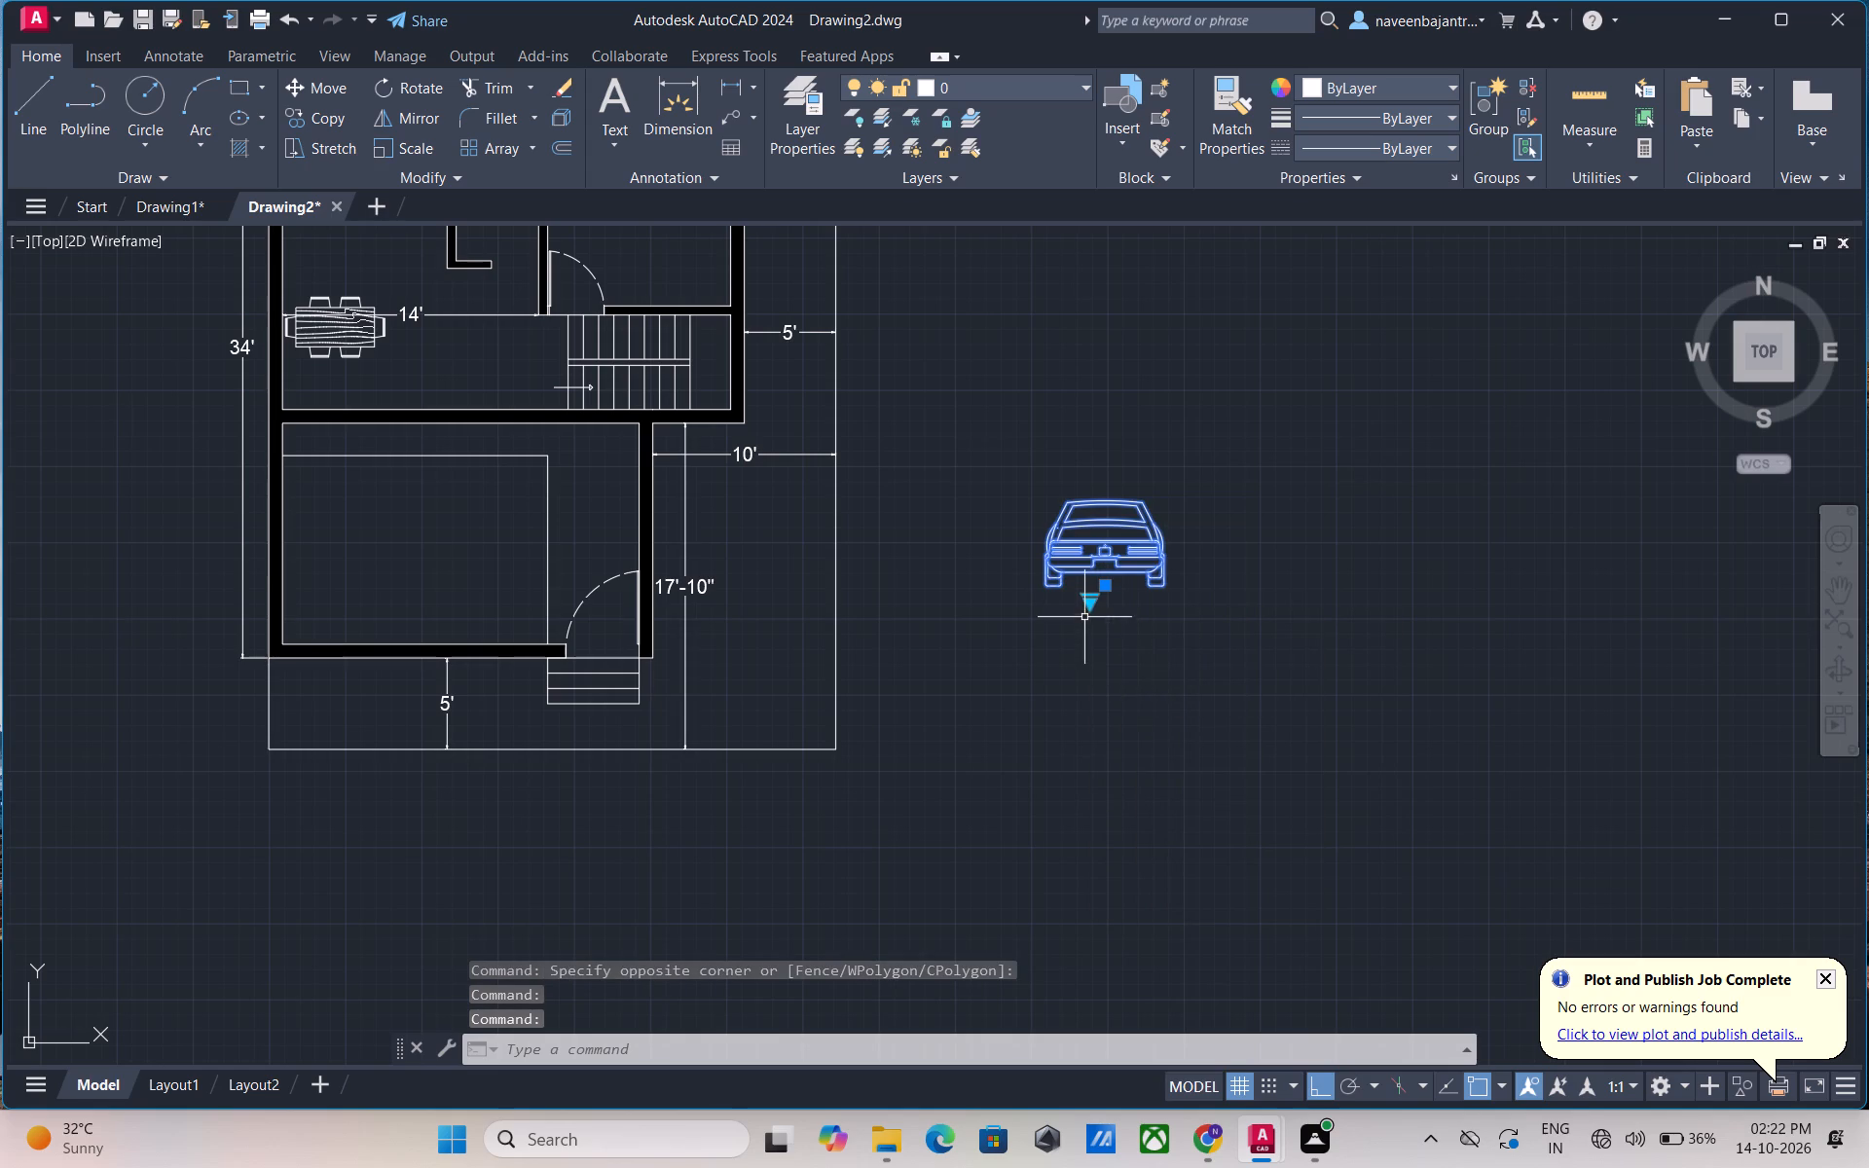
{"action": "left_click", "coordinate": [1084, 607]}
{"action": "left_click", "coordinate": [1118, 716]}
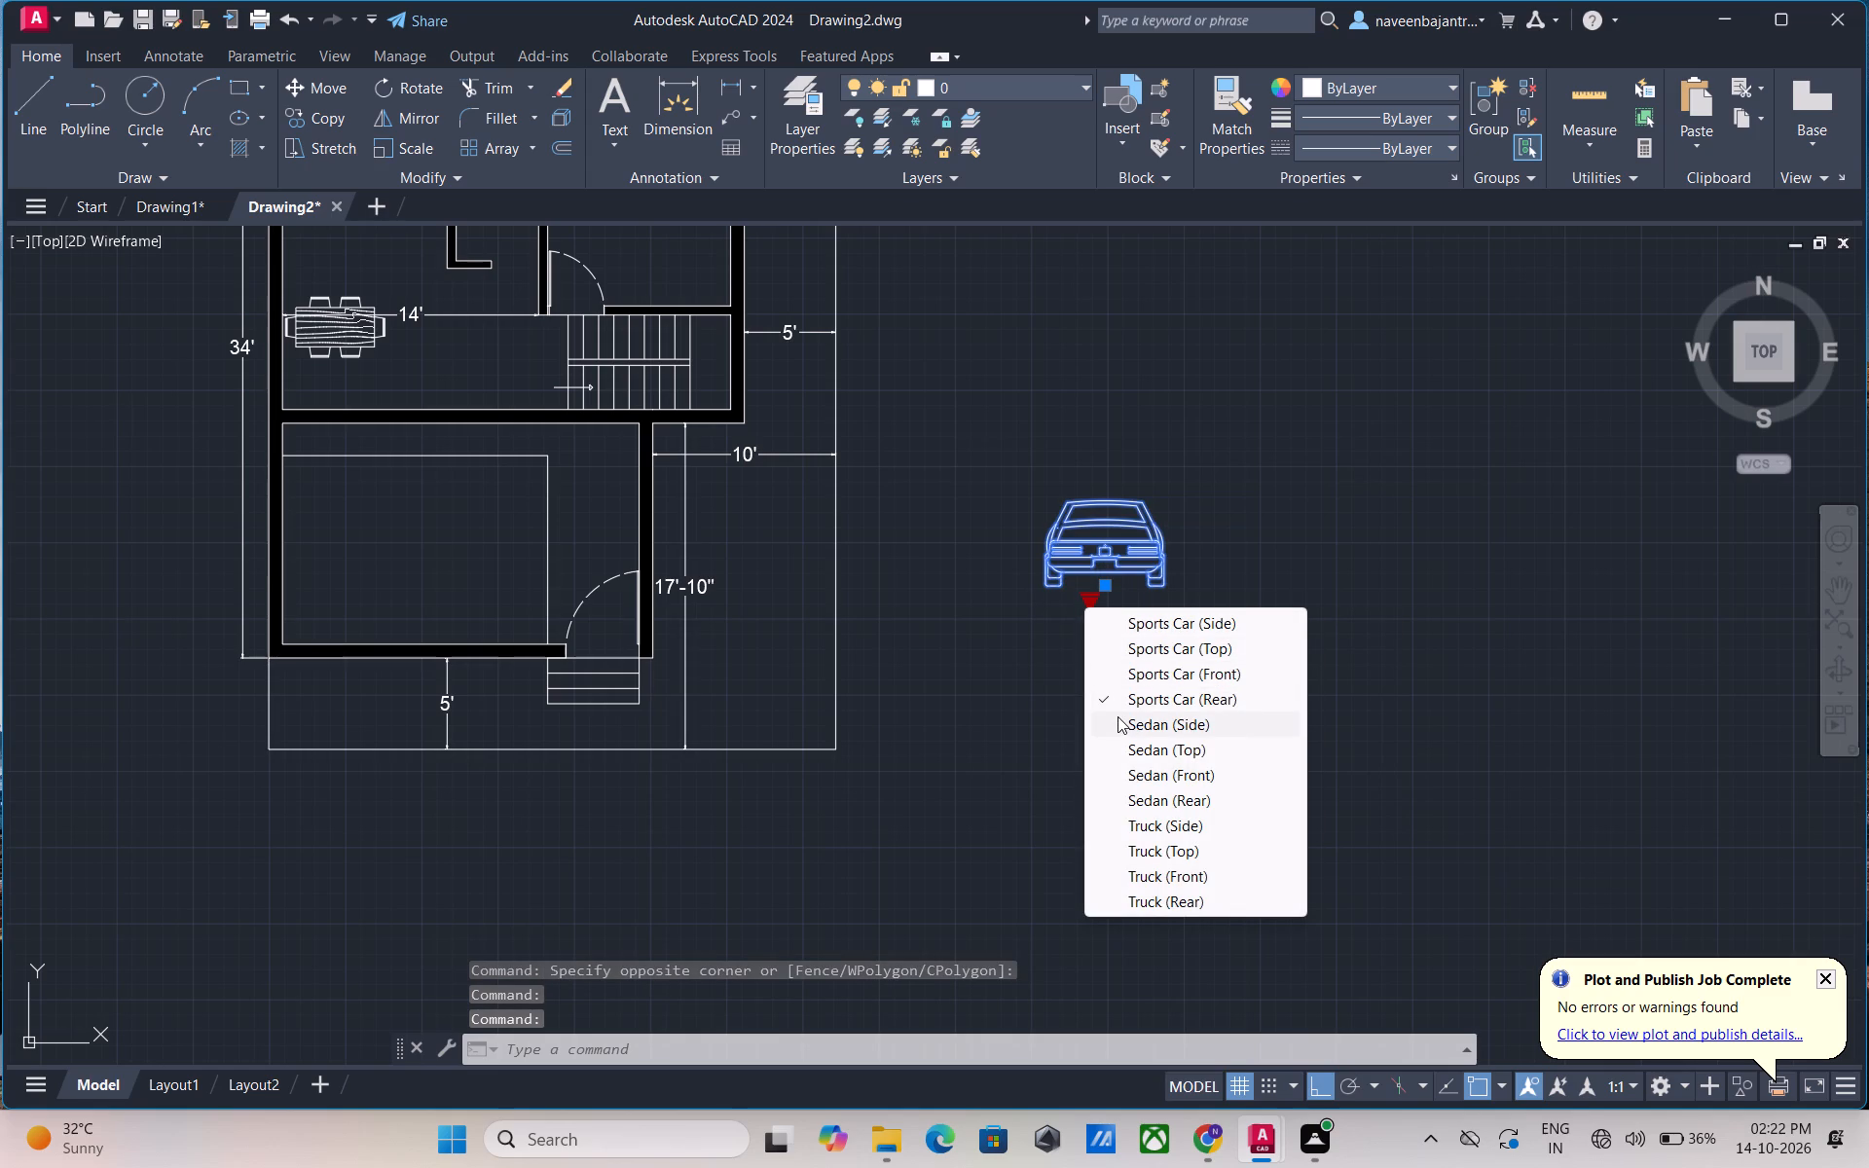
Switch the vehicle block to the Sedan (Top) view.
{"action": "left_click", "coordinate": [1092, 602]}
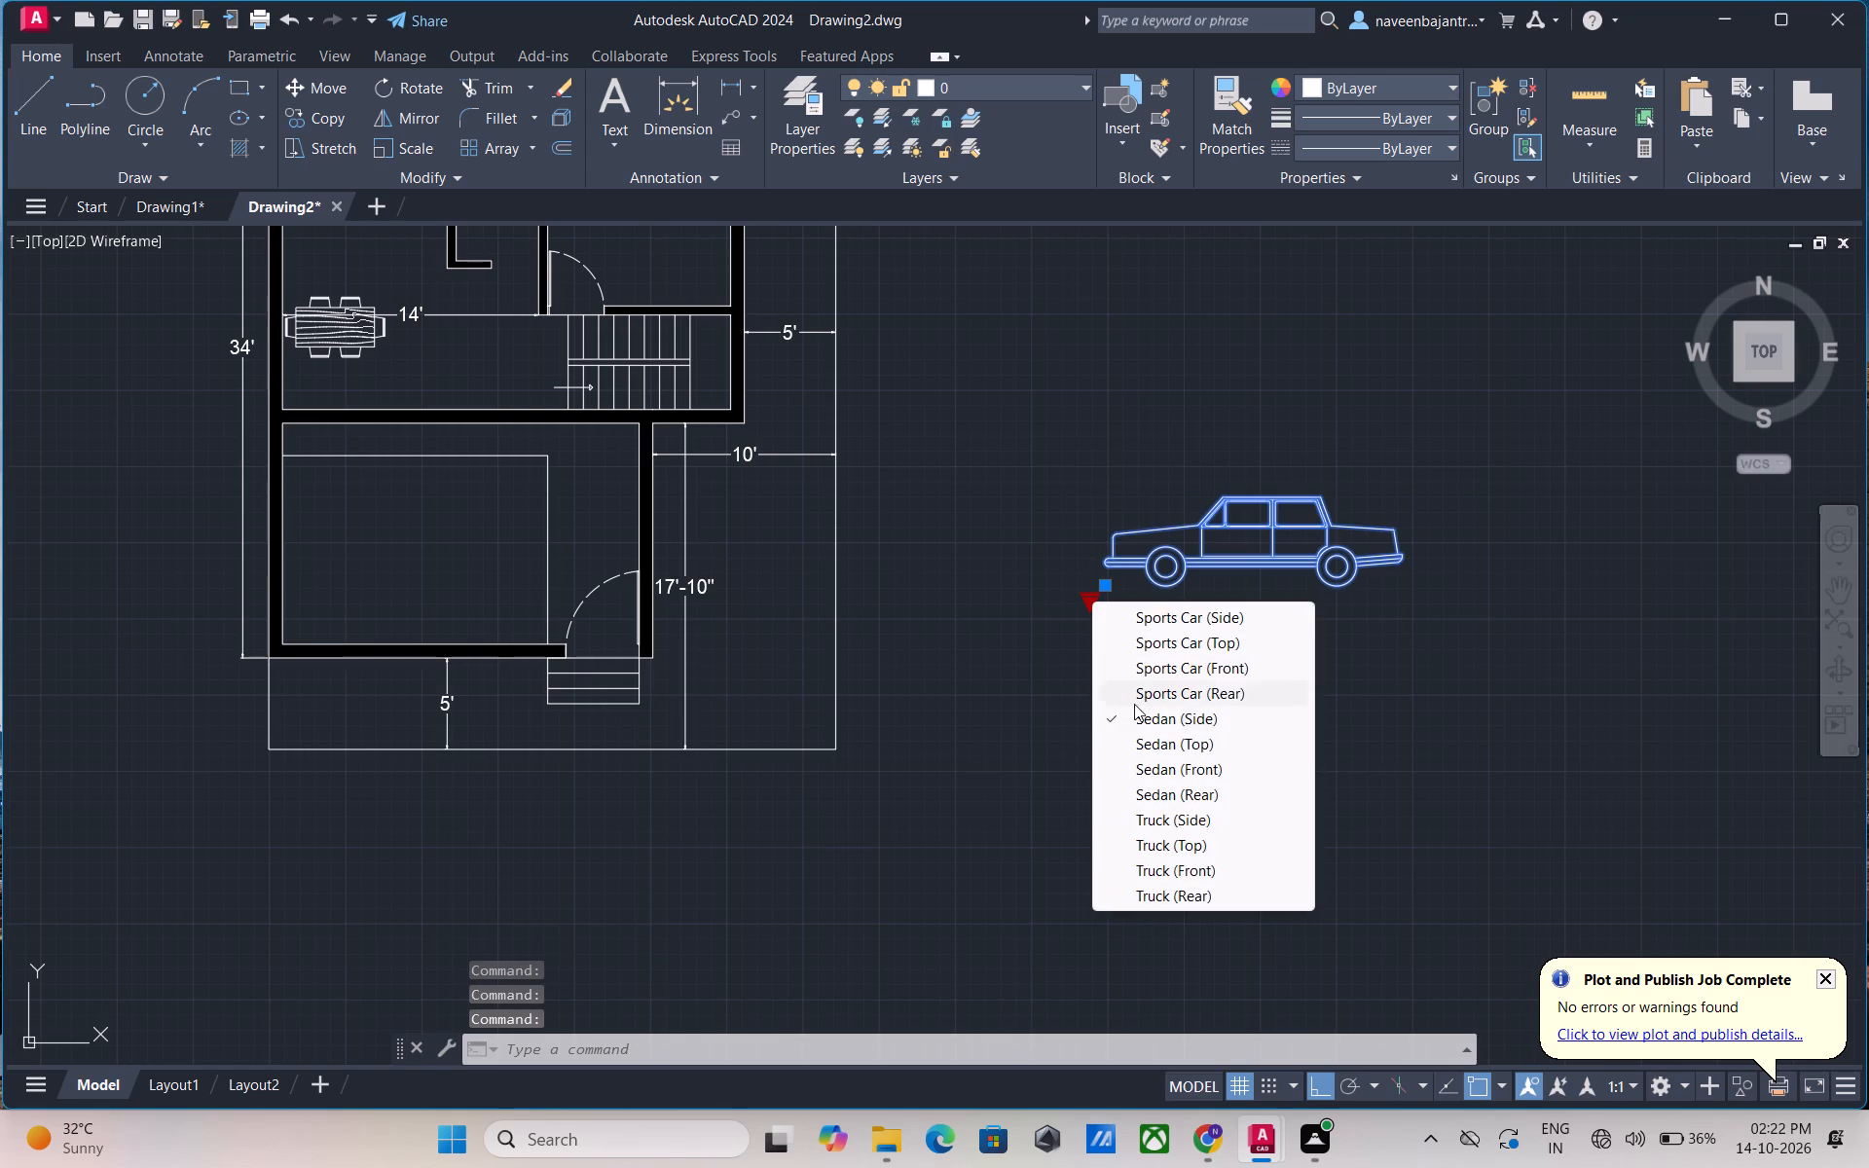
{"action": "left_click", "coordinate": [1140, 739]}
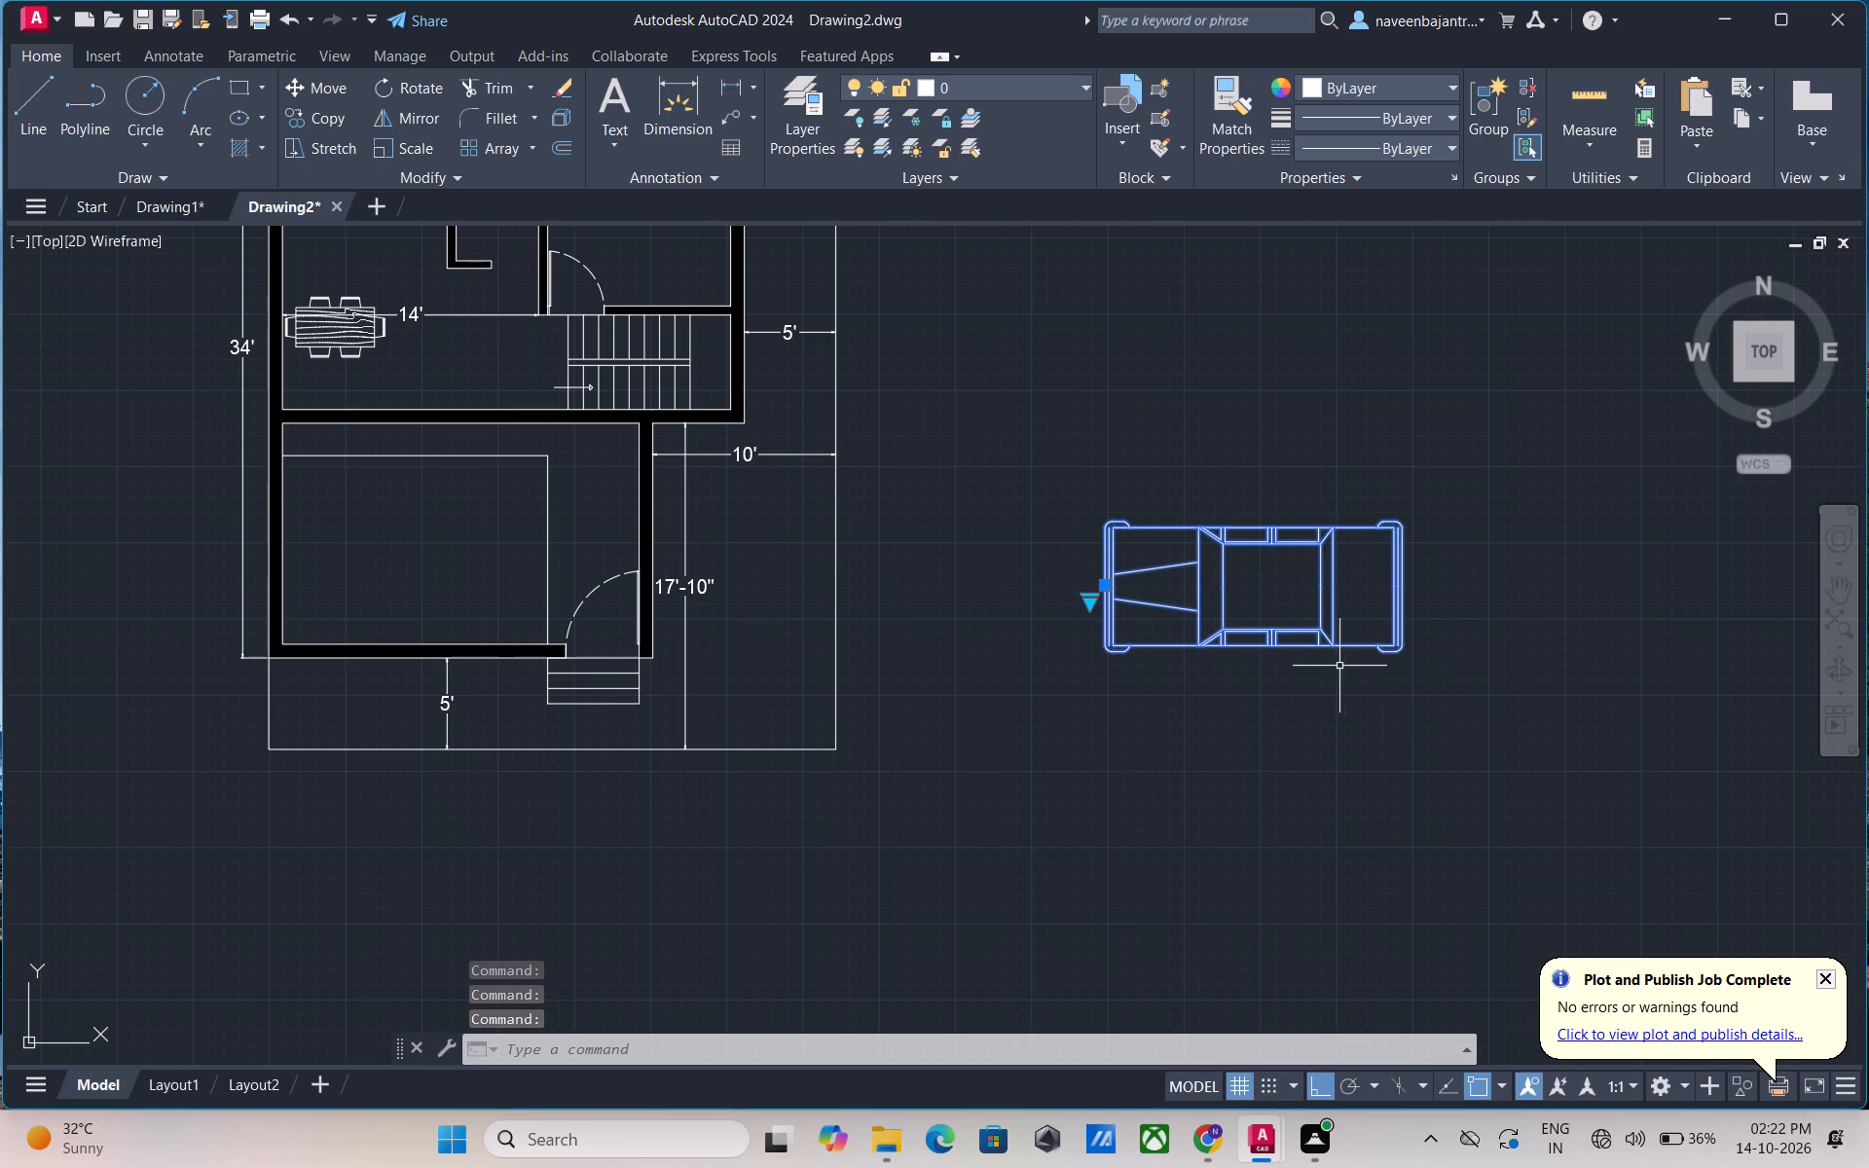
{"action": "key", "text": "Escape"}
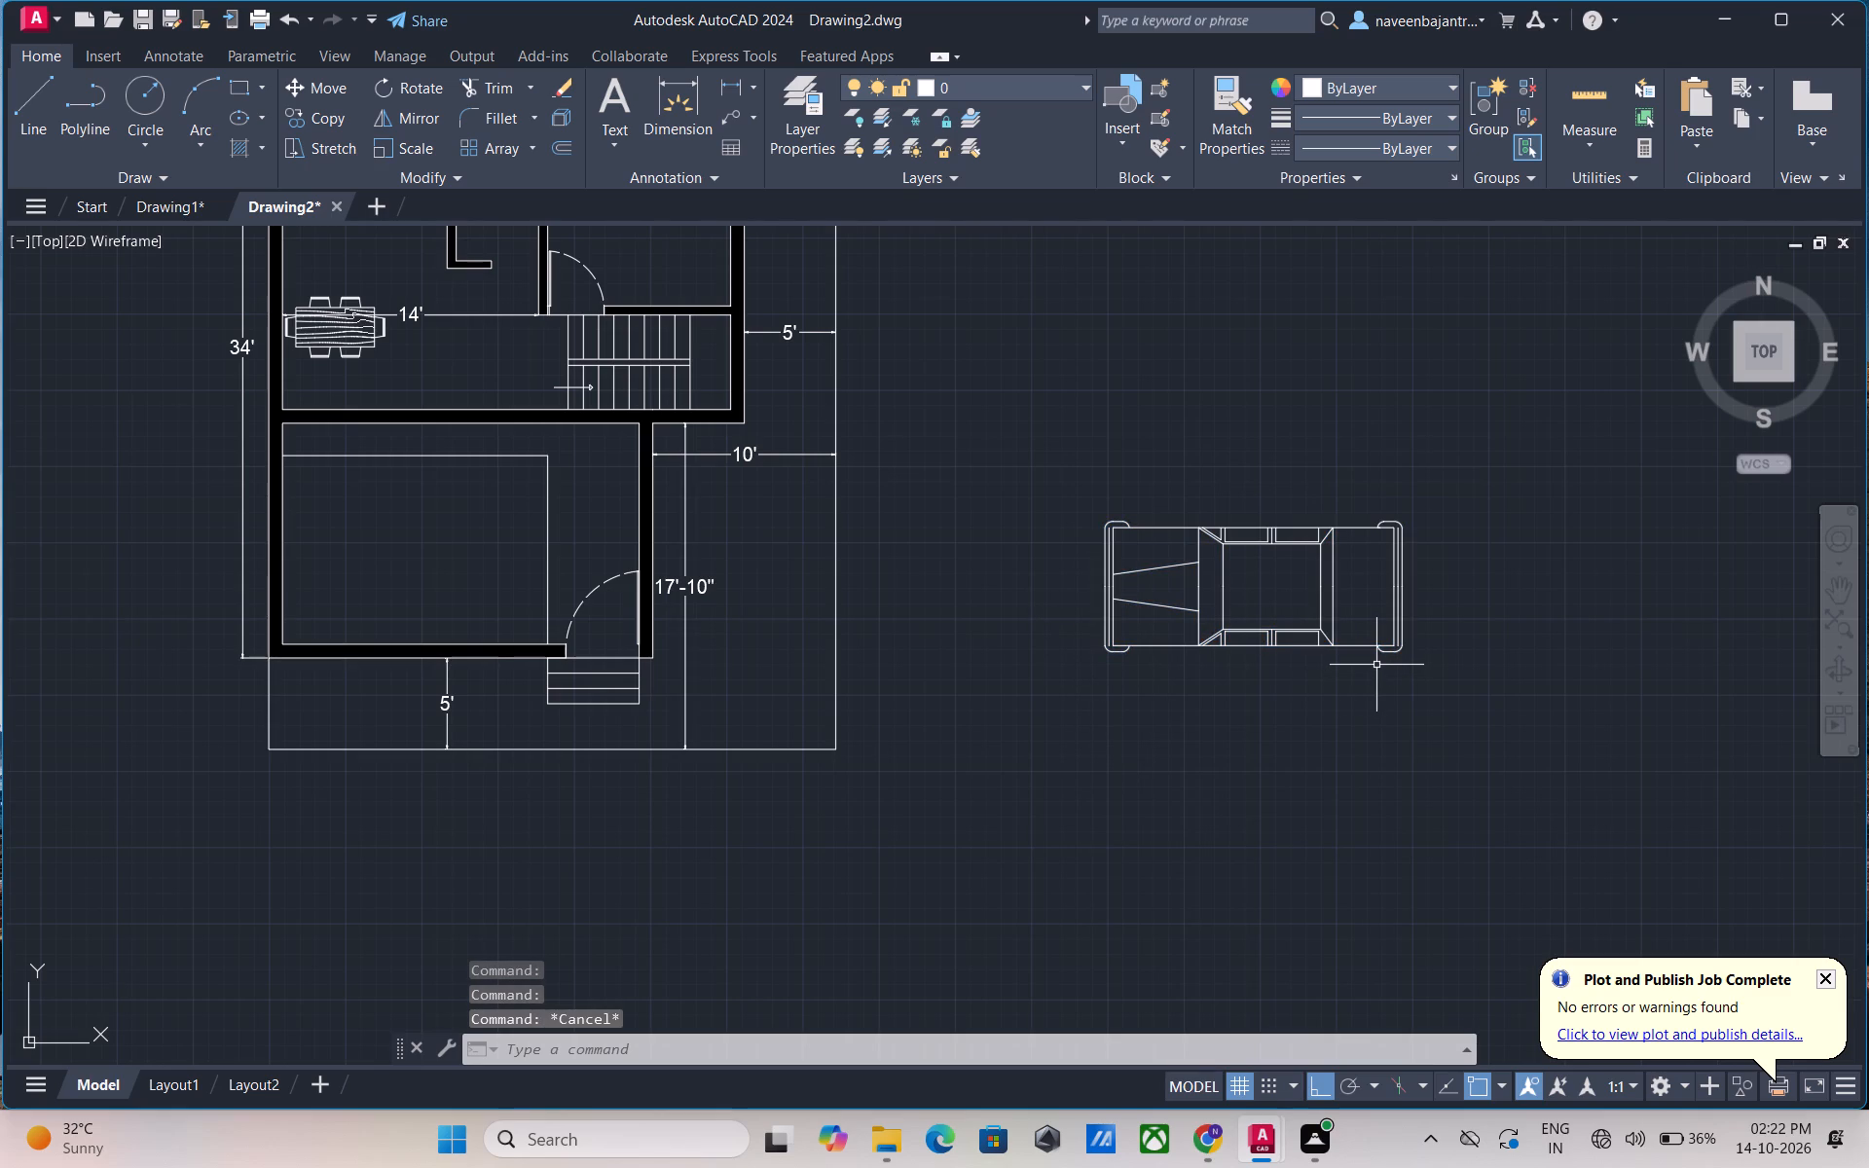
Rotate the sedan block 270° about its lower rear corner so the car stands vertically with its front facing up.
{"action": "left_click", "coordinate": [1396, 652]}
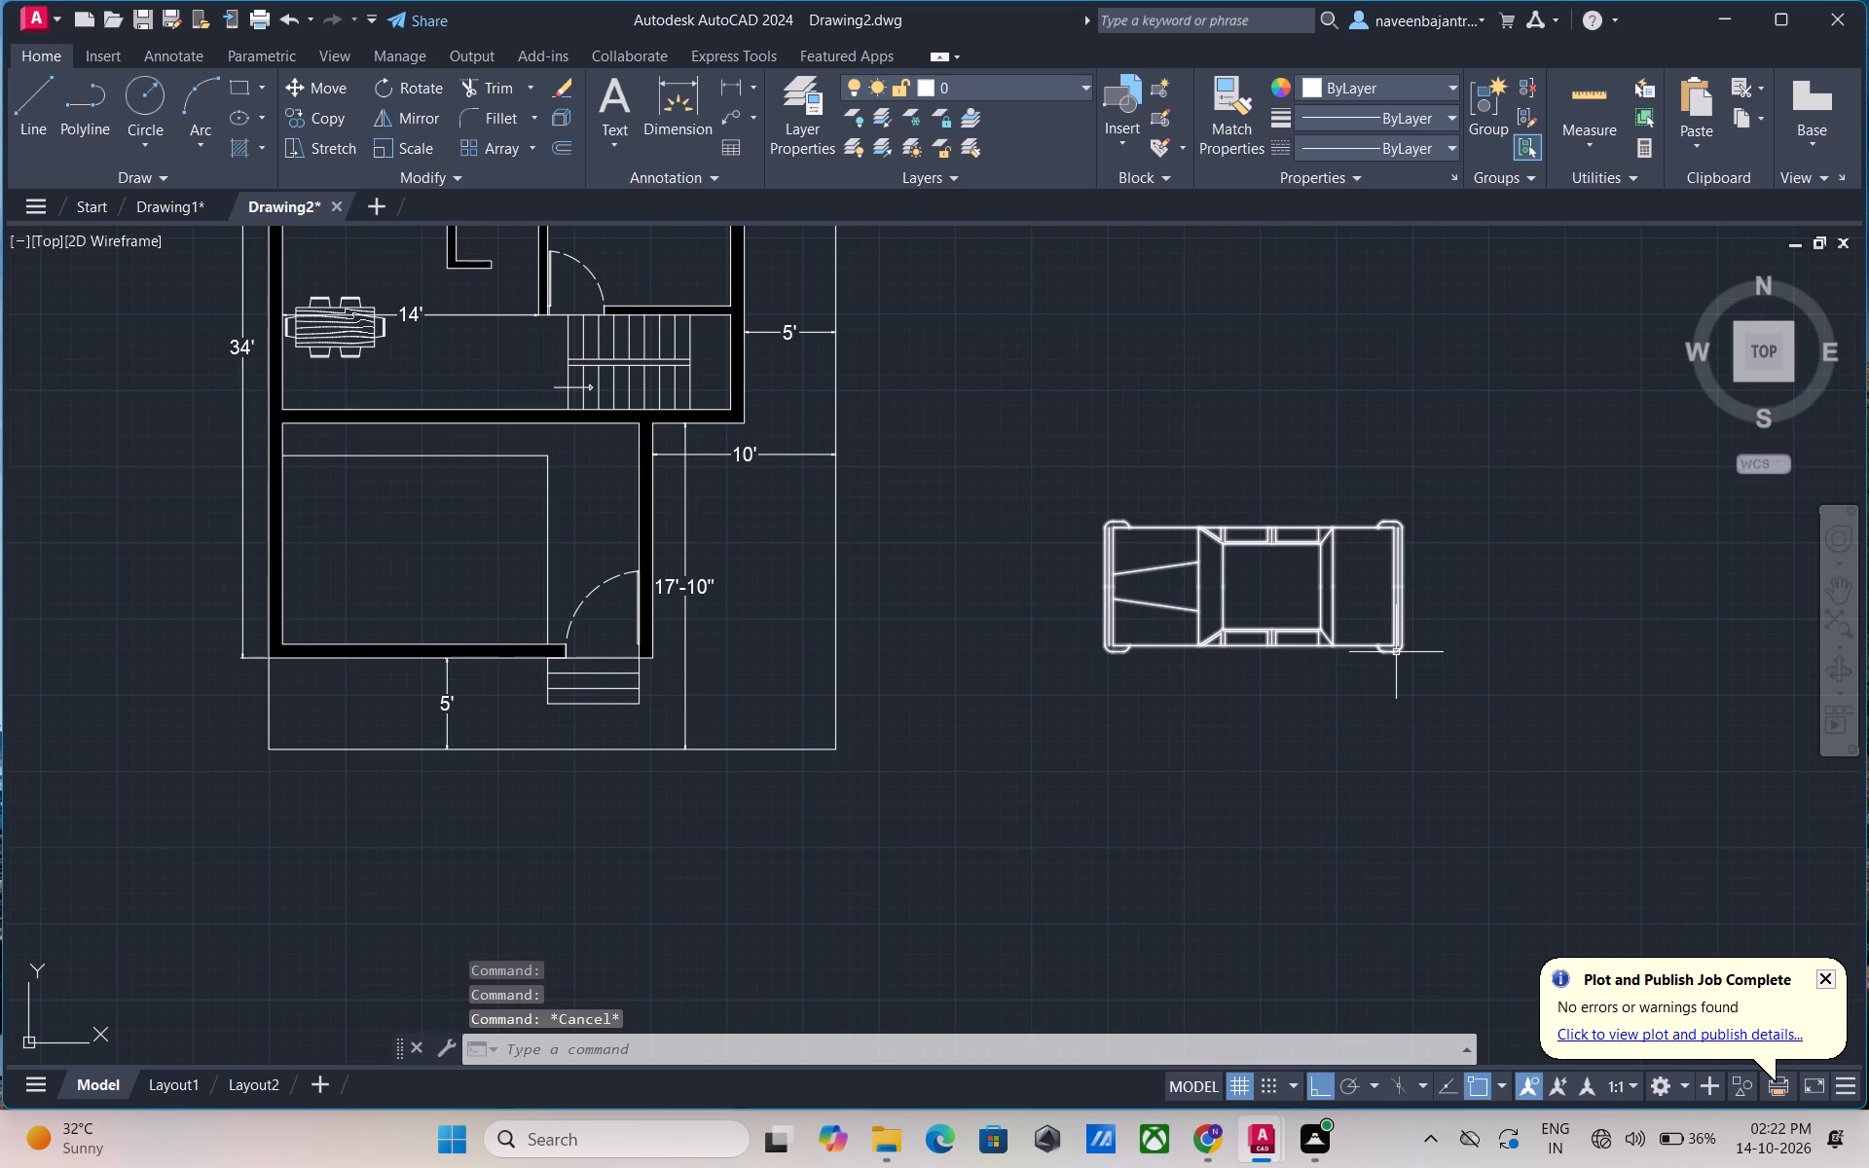
{"action": "type", "text": "RO"}
{"action": "key", "text": "space"}
{"action": "left_click", "coordinate": [1396, 652]}
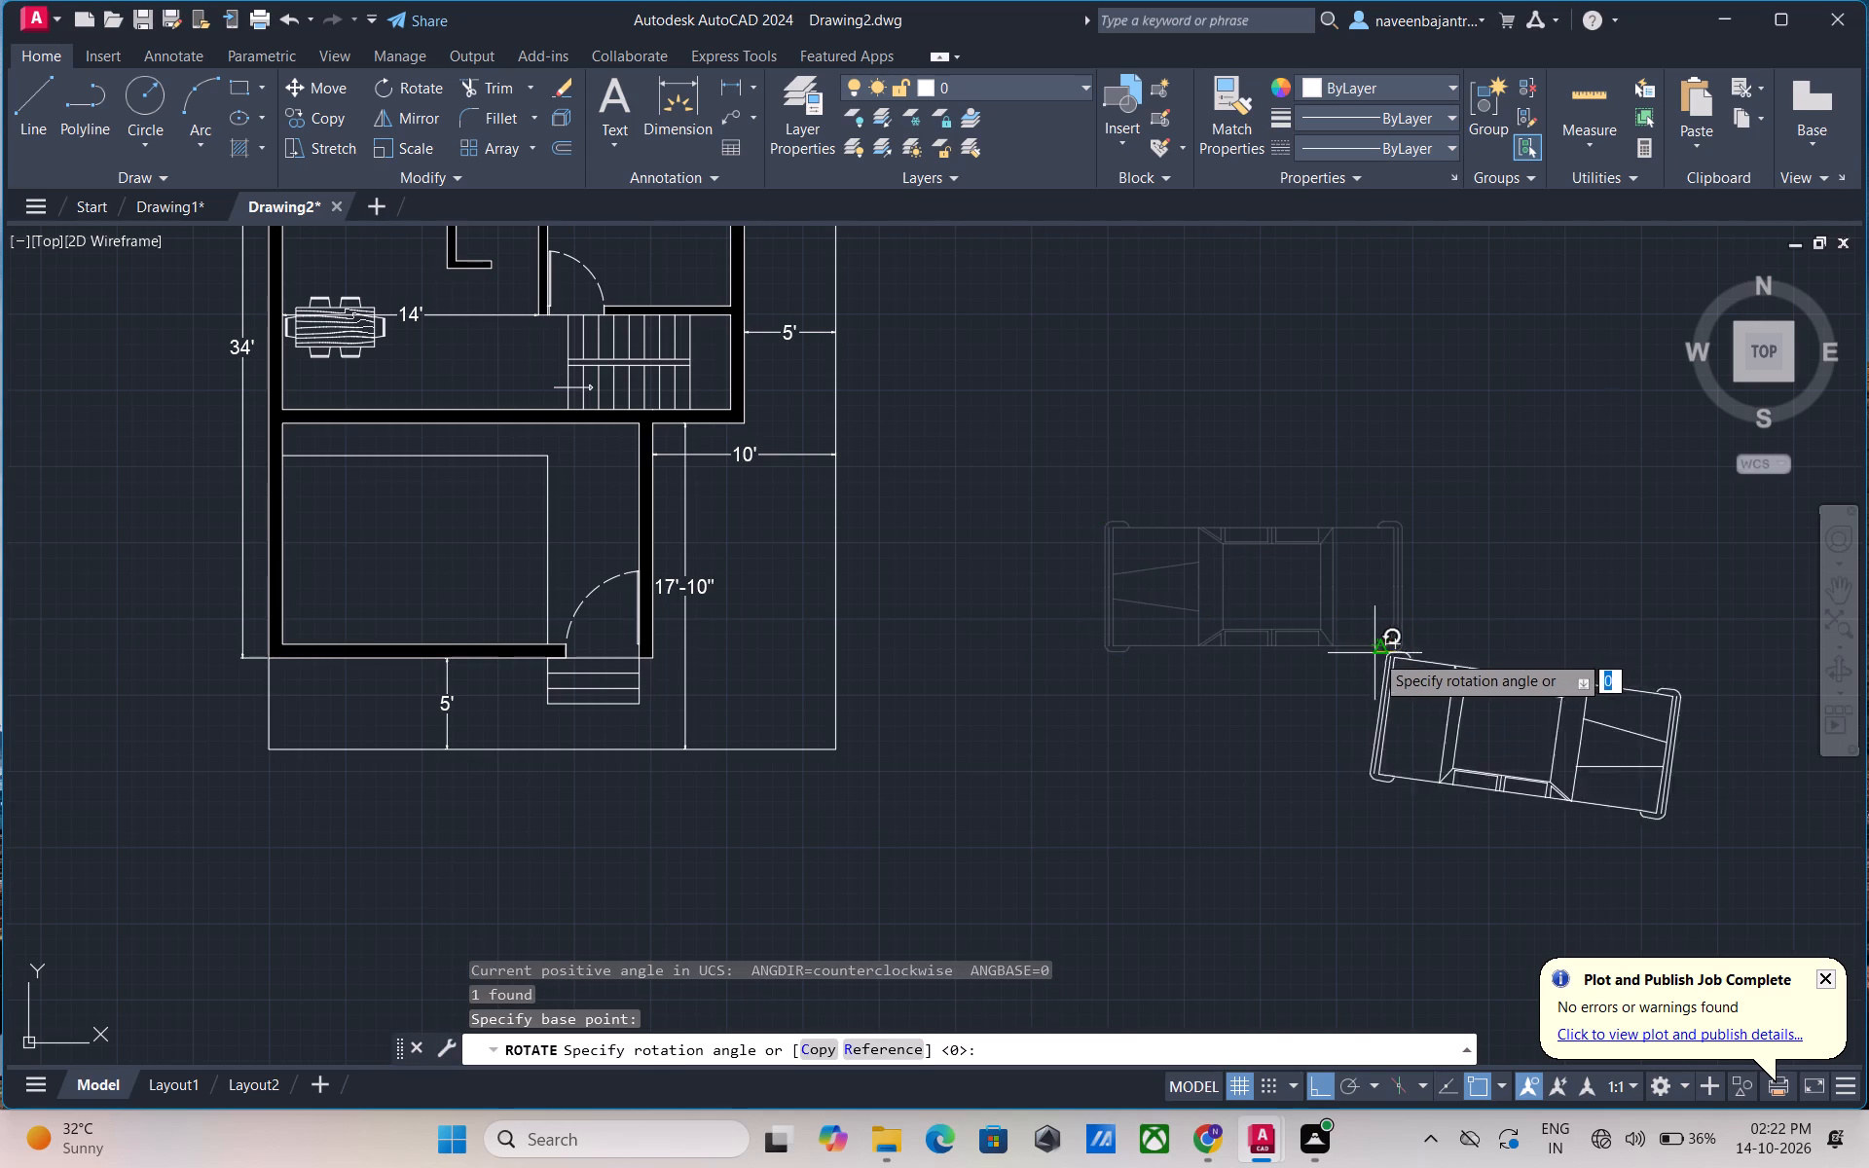
{"action": "left_click", "coordinate": [1421, 689]}
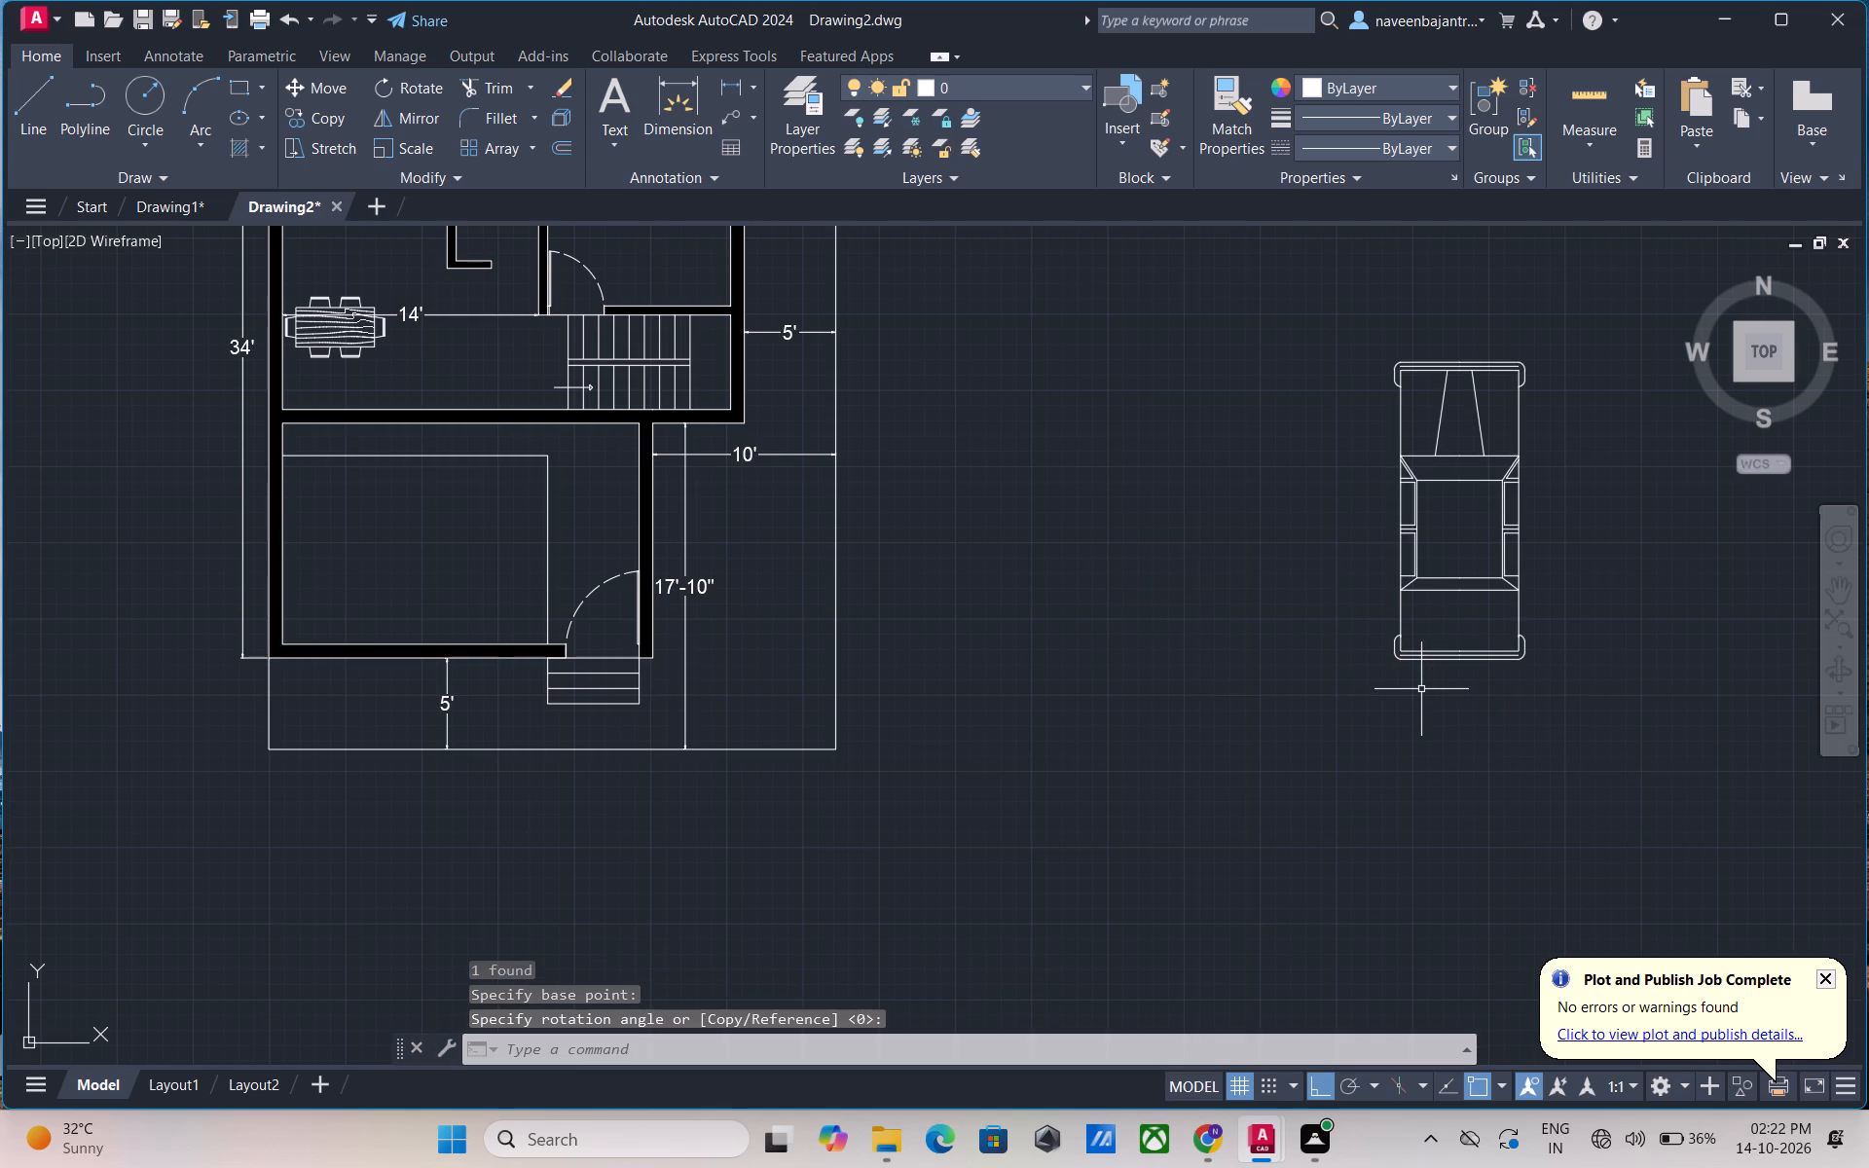
{"action": "key", "text": "Escape"}
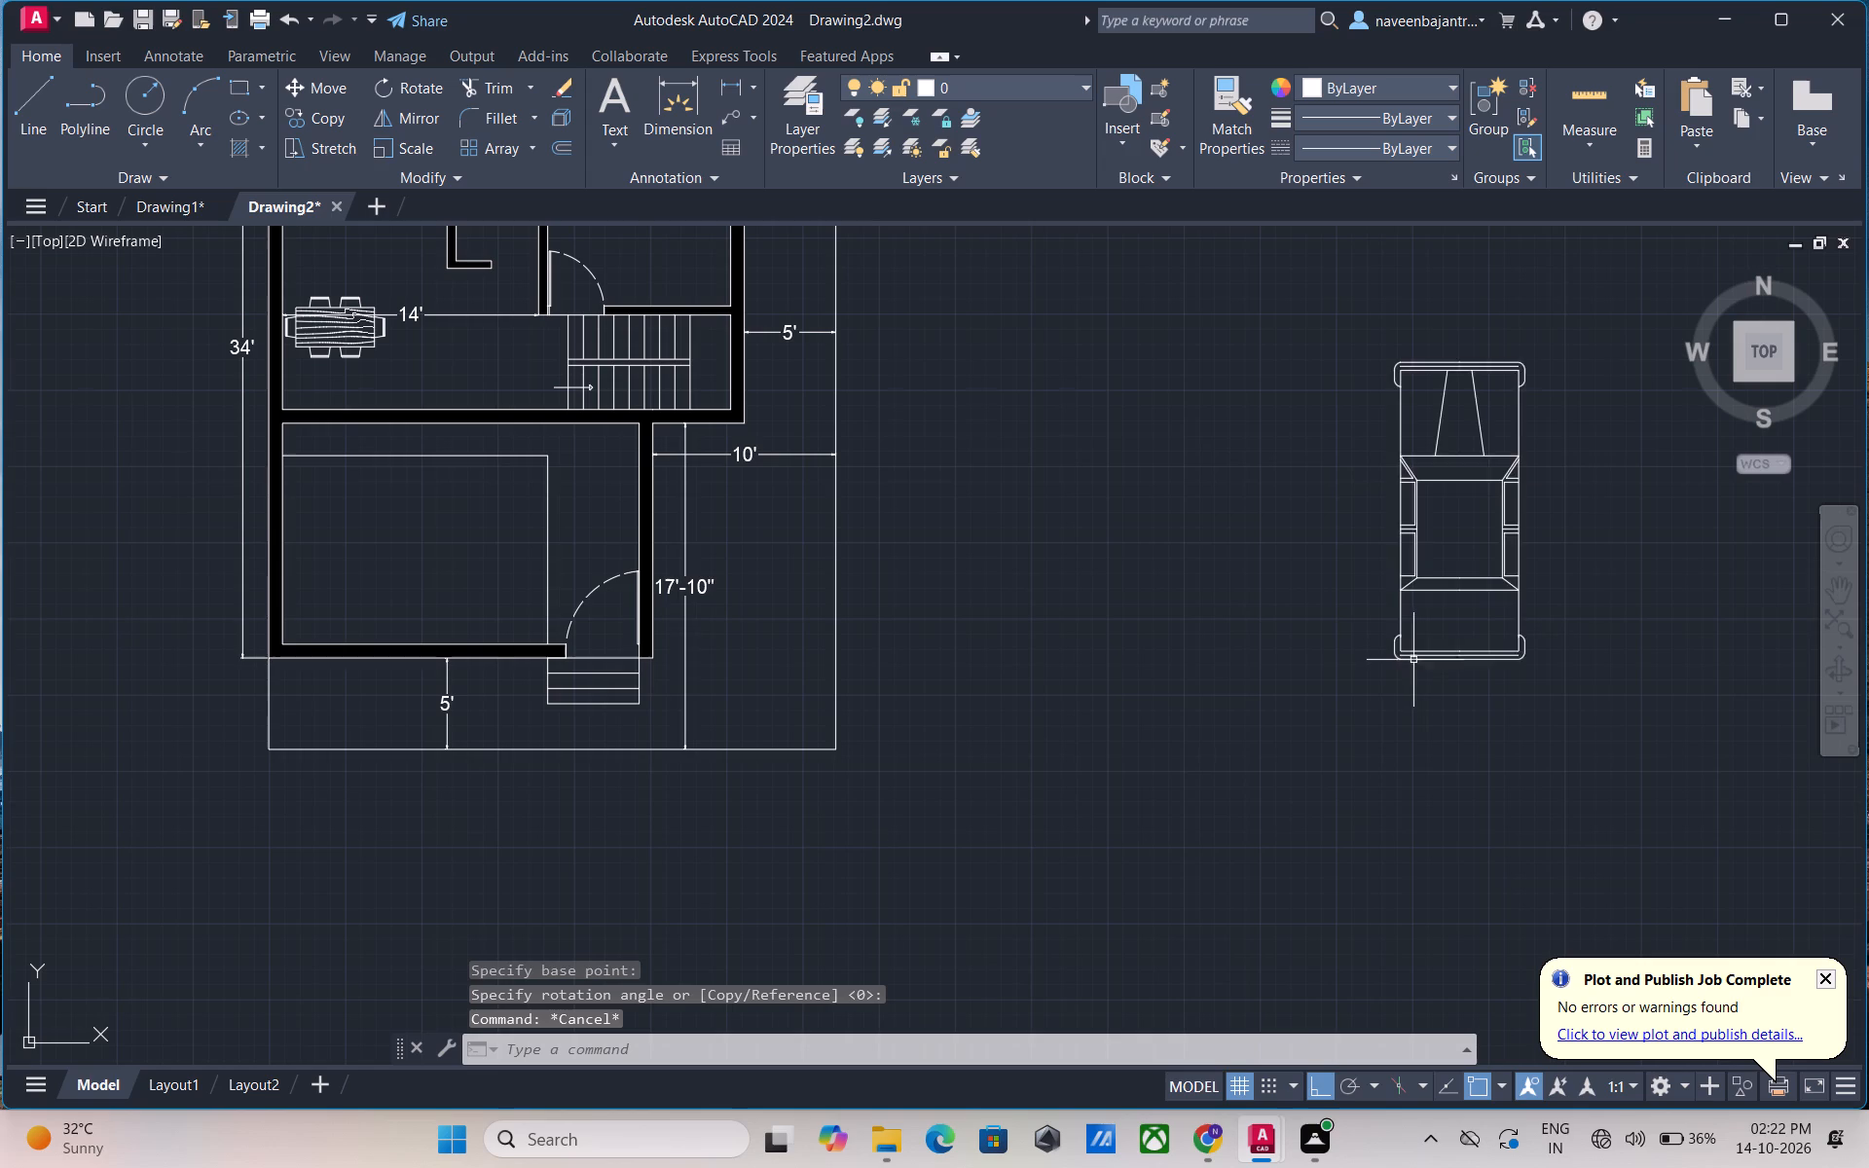
Scale the sedan block down to about two-thirds of its size from its lower-left corner.
{"action": "left_click", "coordinate": [1412, 660]}
{"action": "type", "text": "SC"}
{"action": "key", "text": "space"}
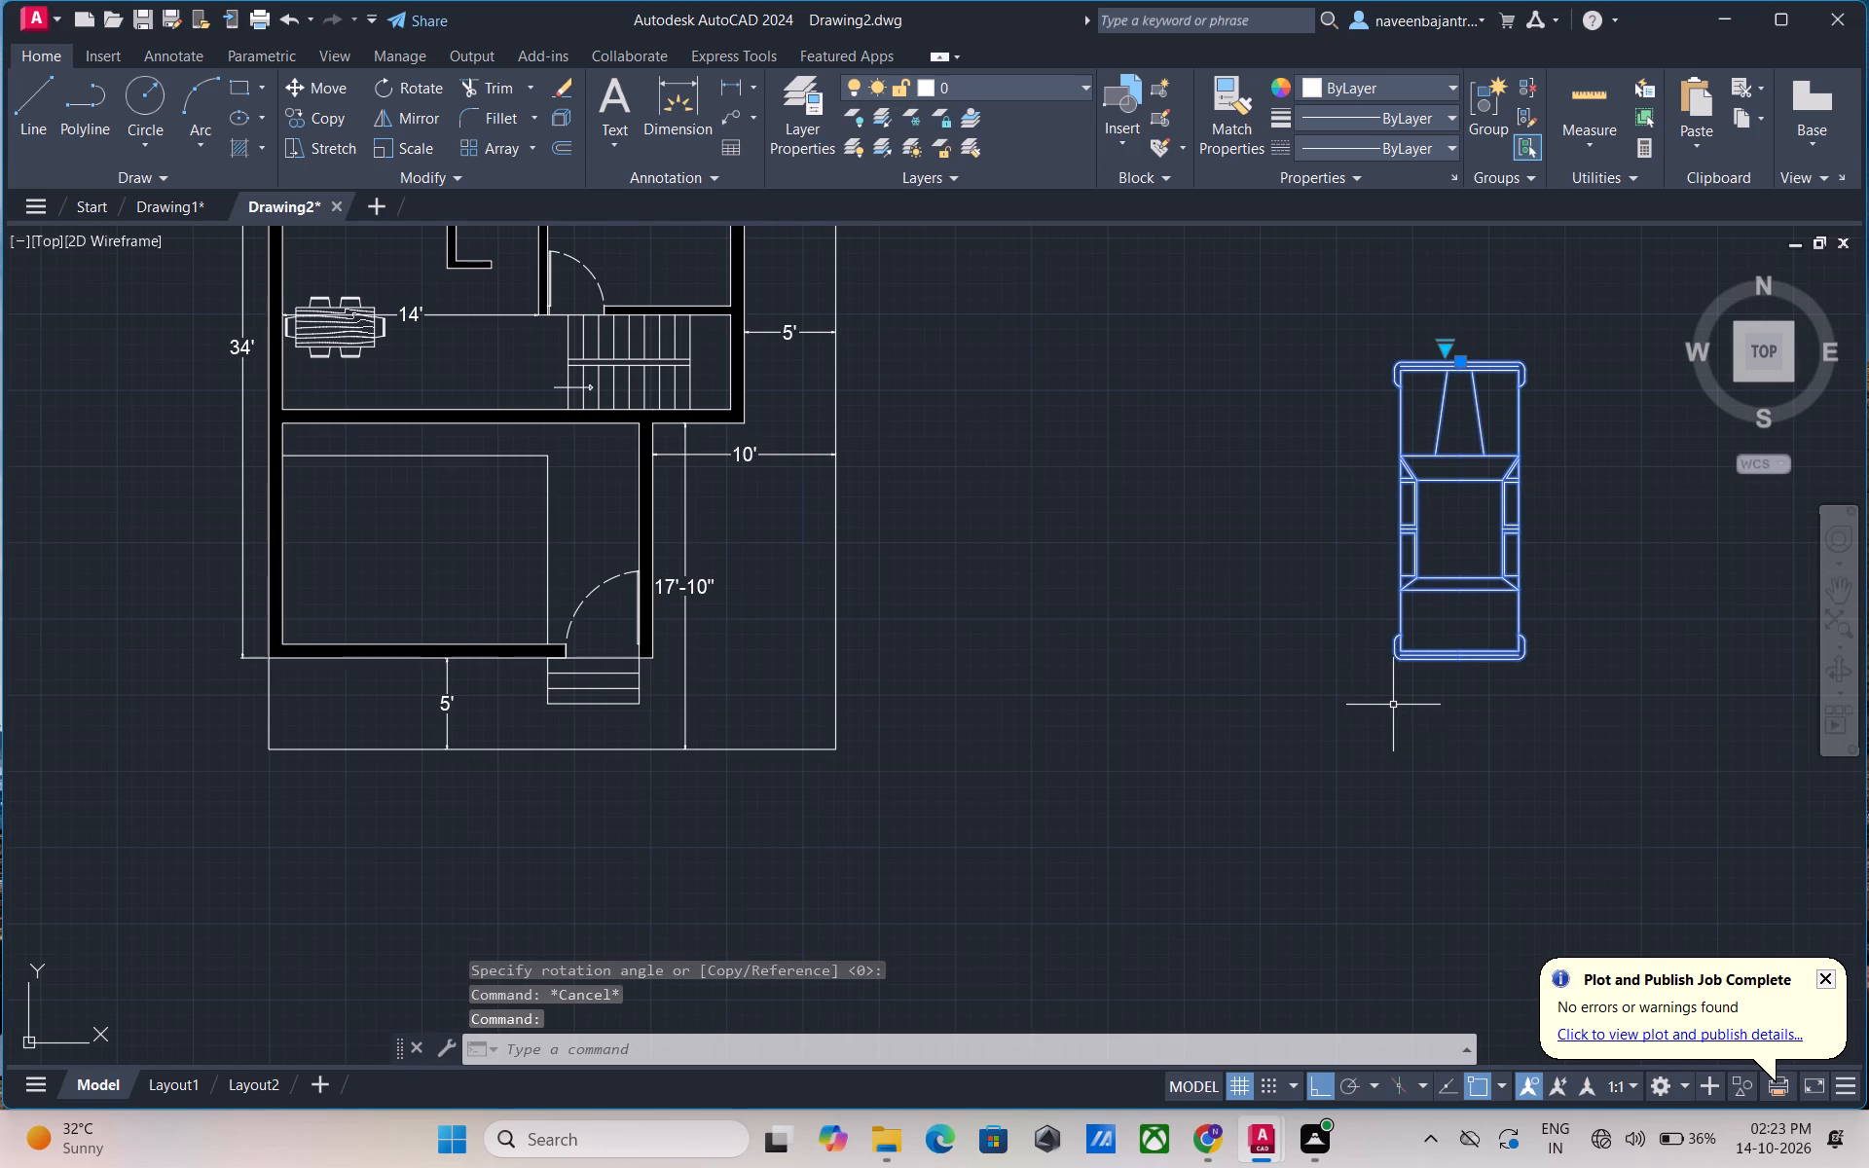
{"action": "left_click", "coordinate": [1392, 659]}
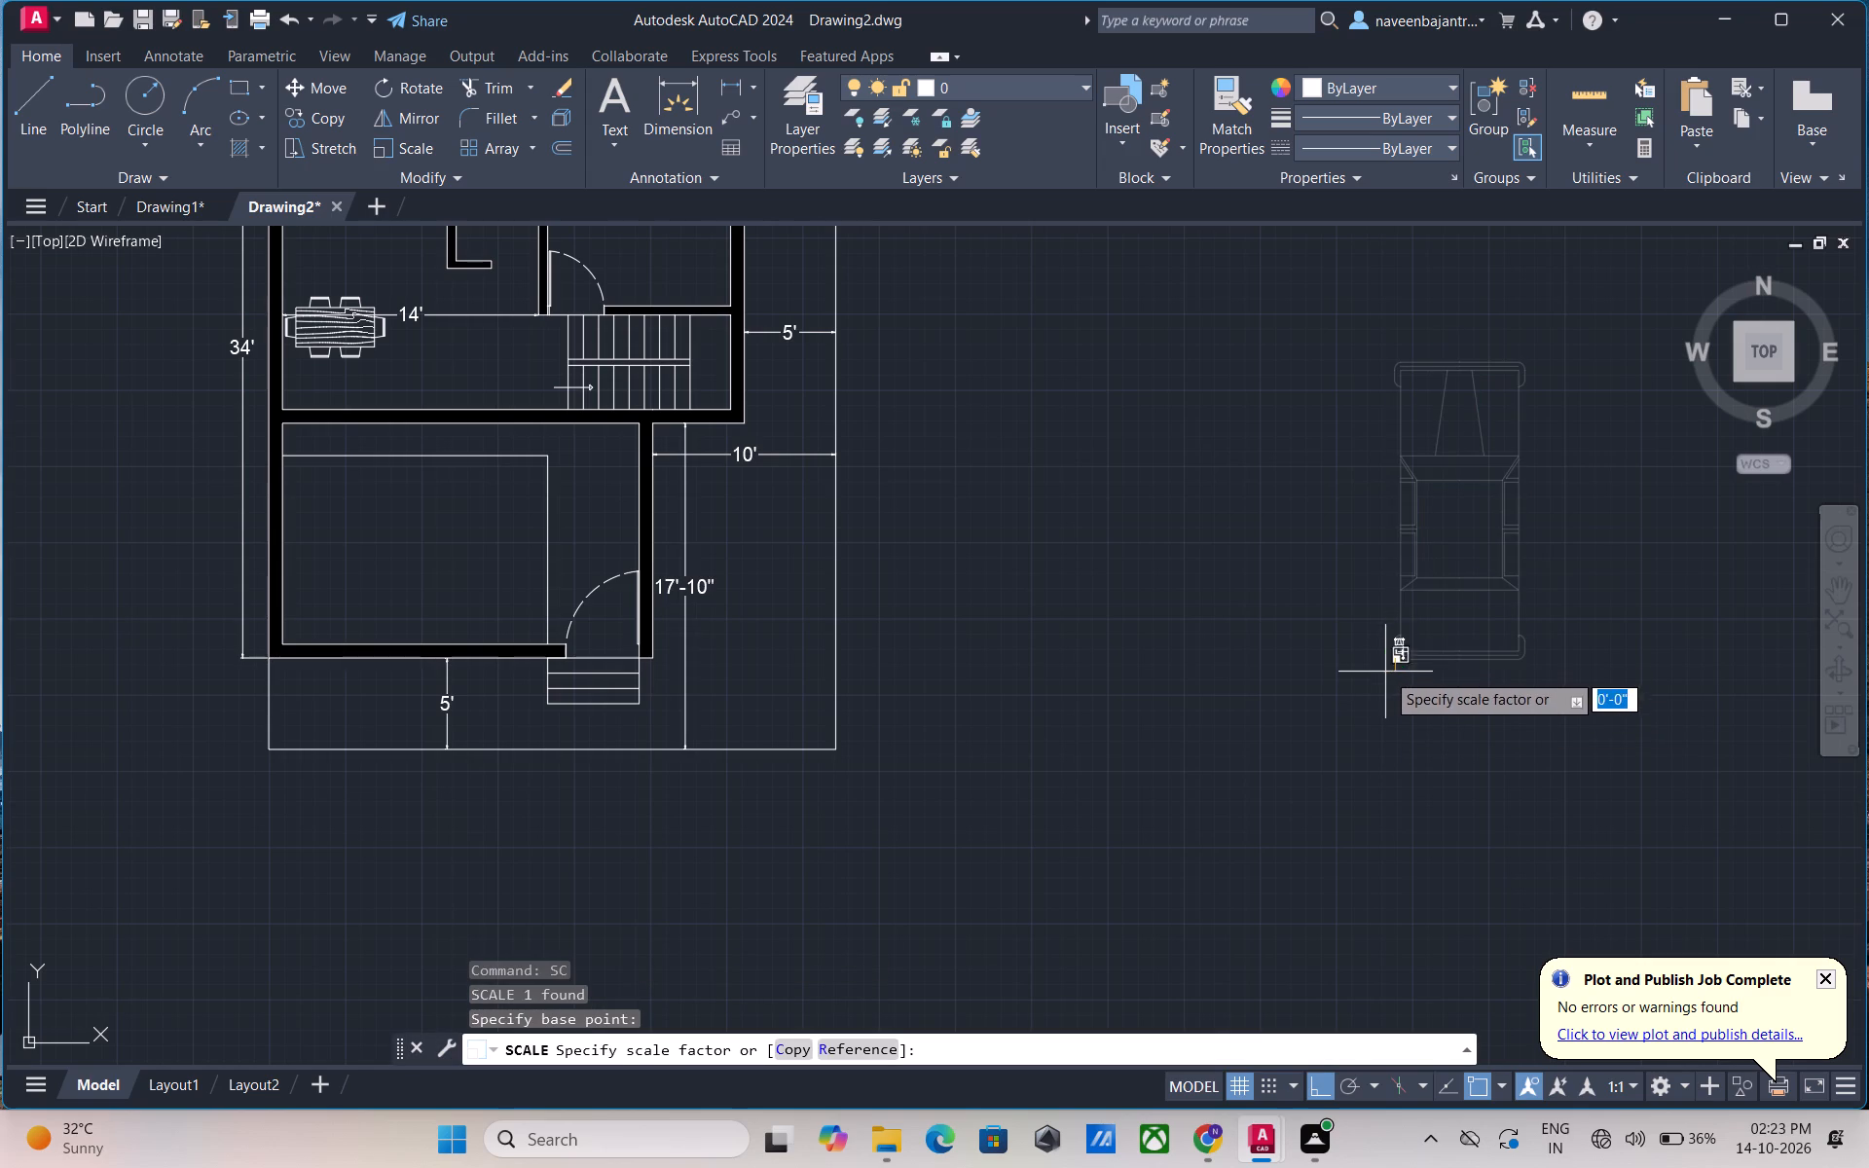
{"action": "left_click", "coordinate": [1277, 717]}
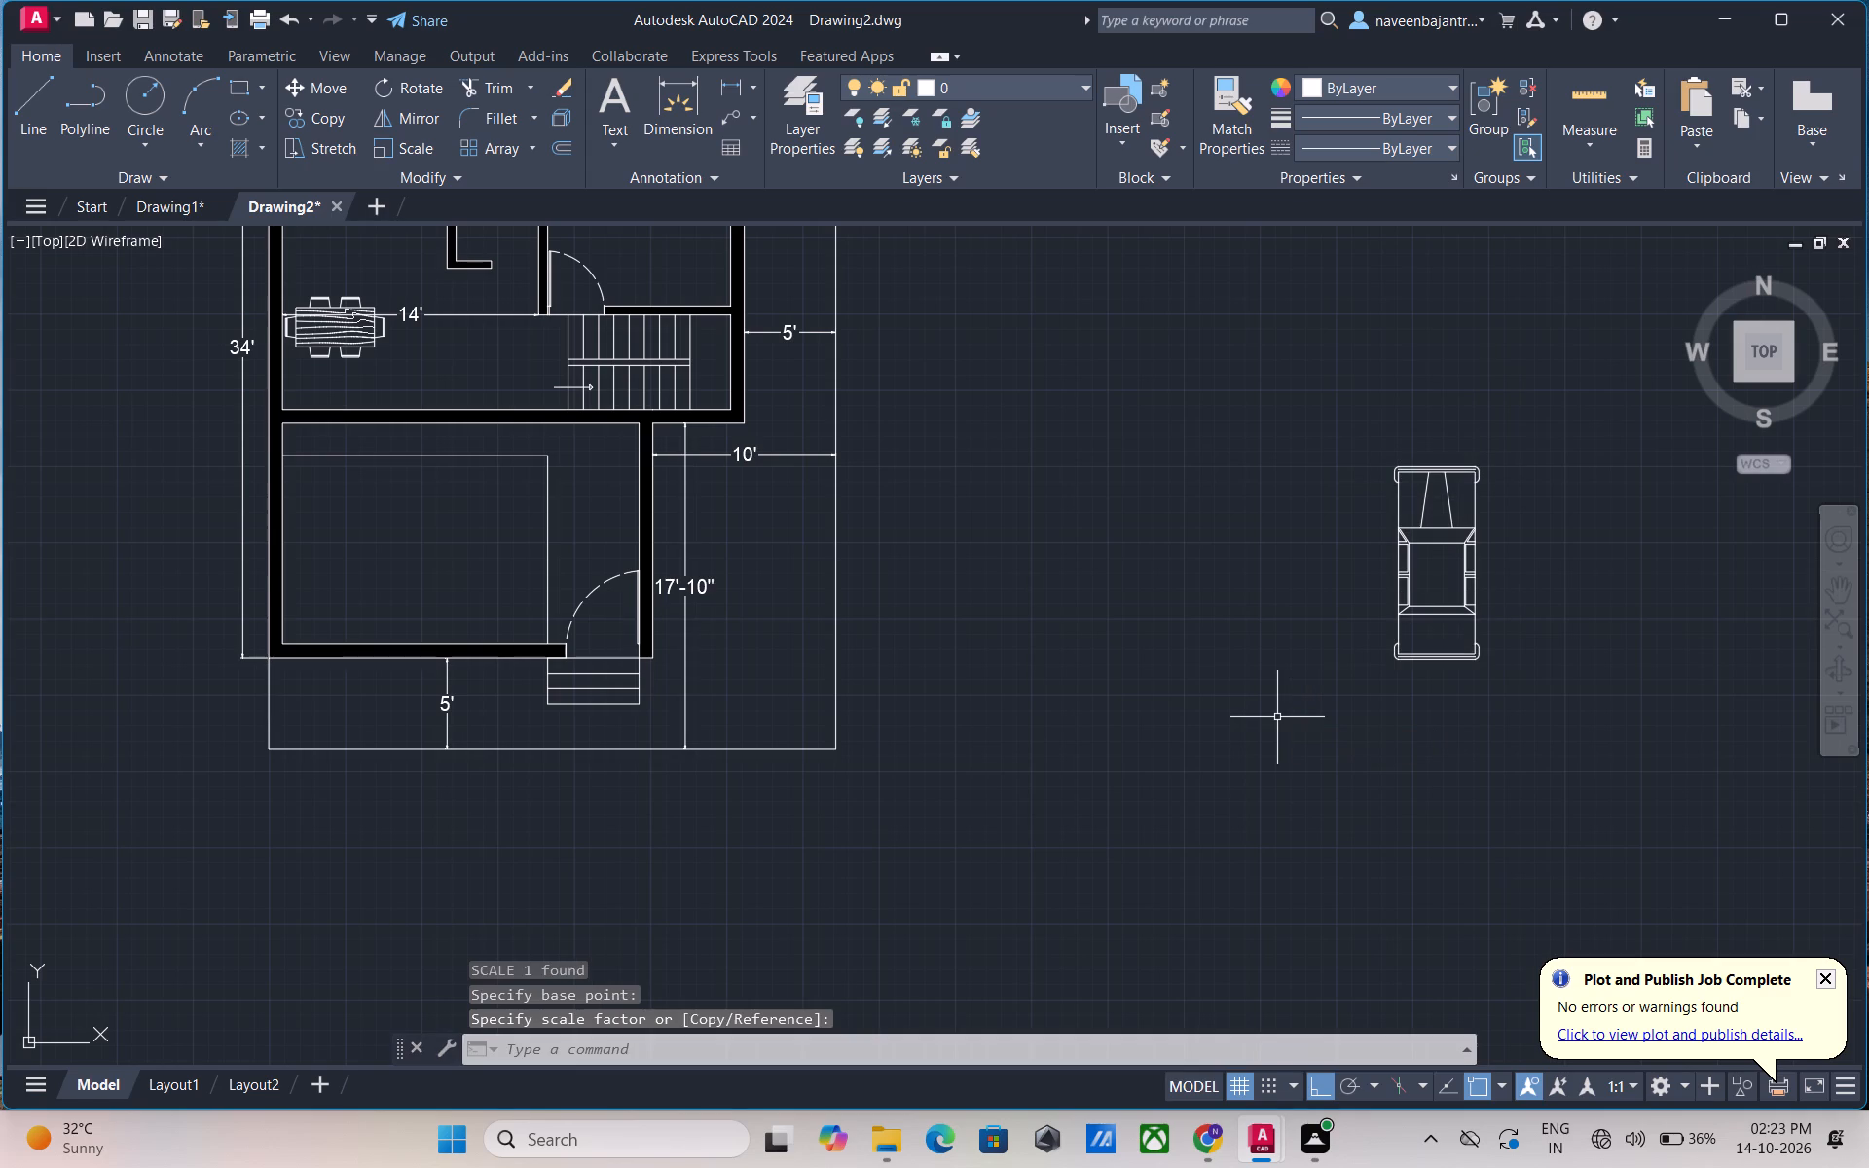
{"action": "key", "text": "Escape"}
Turn Ortho off and move the sedan block into the 10' setback beside the lower room, between the 17'-10" dimension and the boundary.
{"action": "key", "text": "F8"}
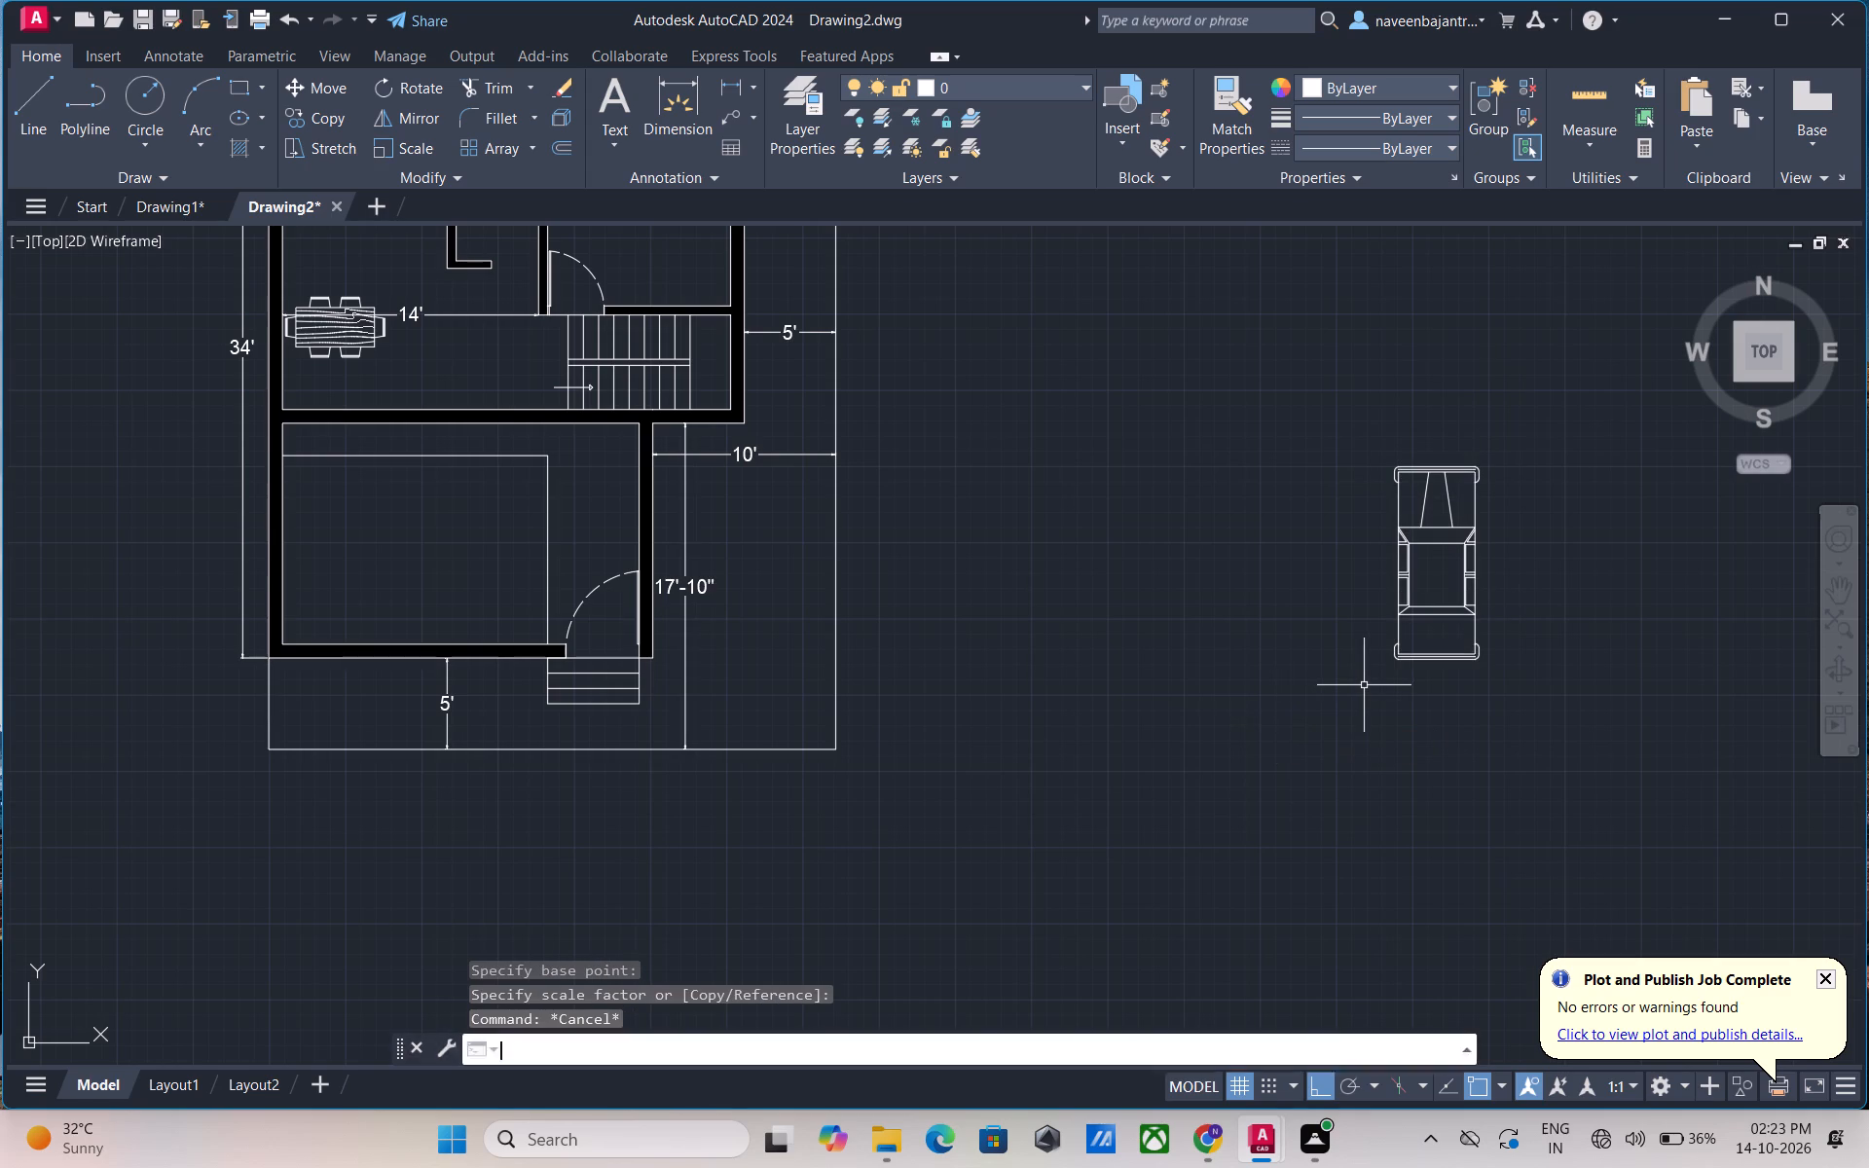
{"action": "left_click", "coordinate": [1394, 659]}
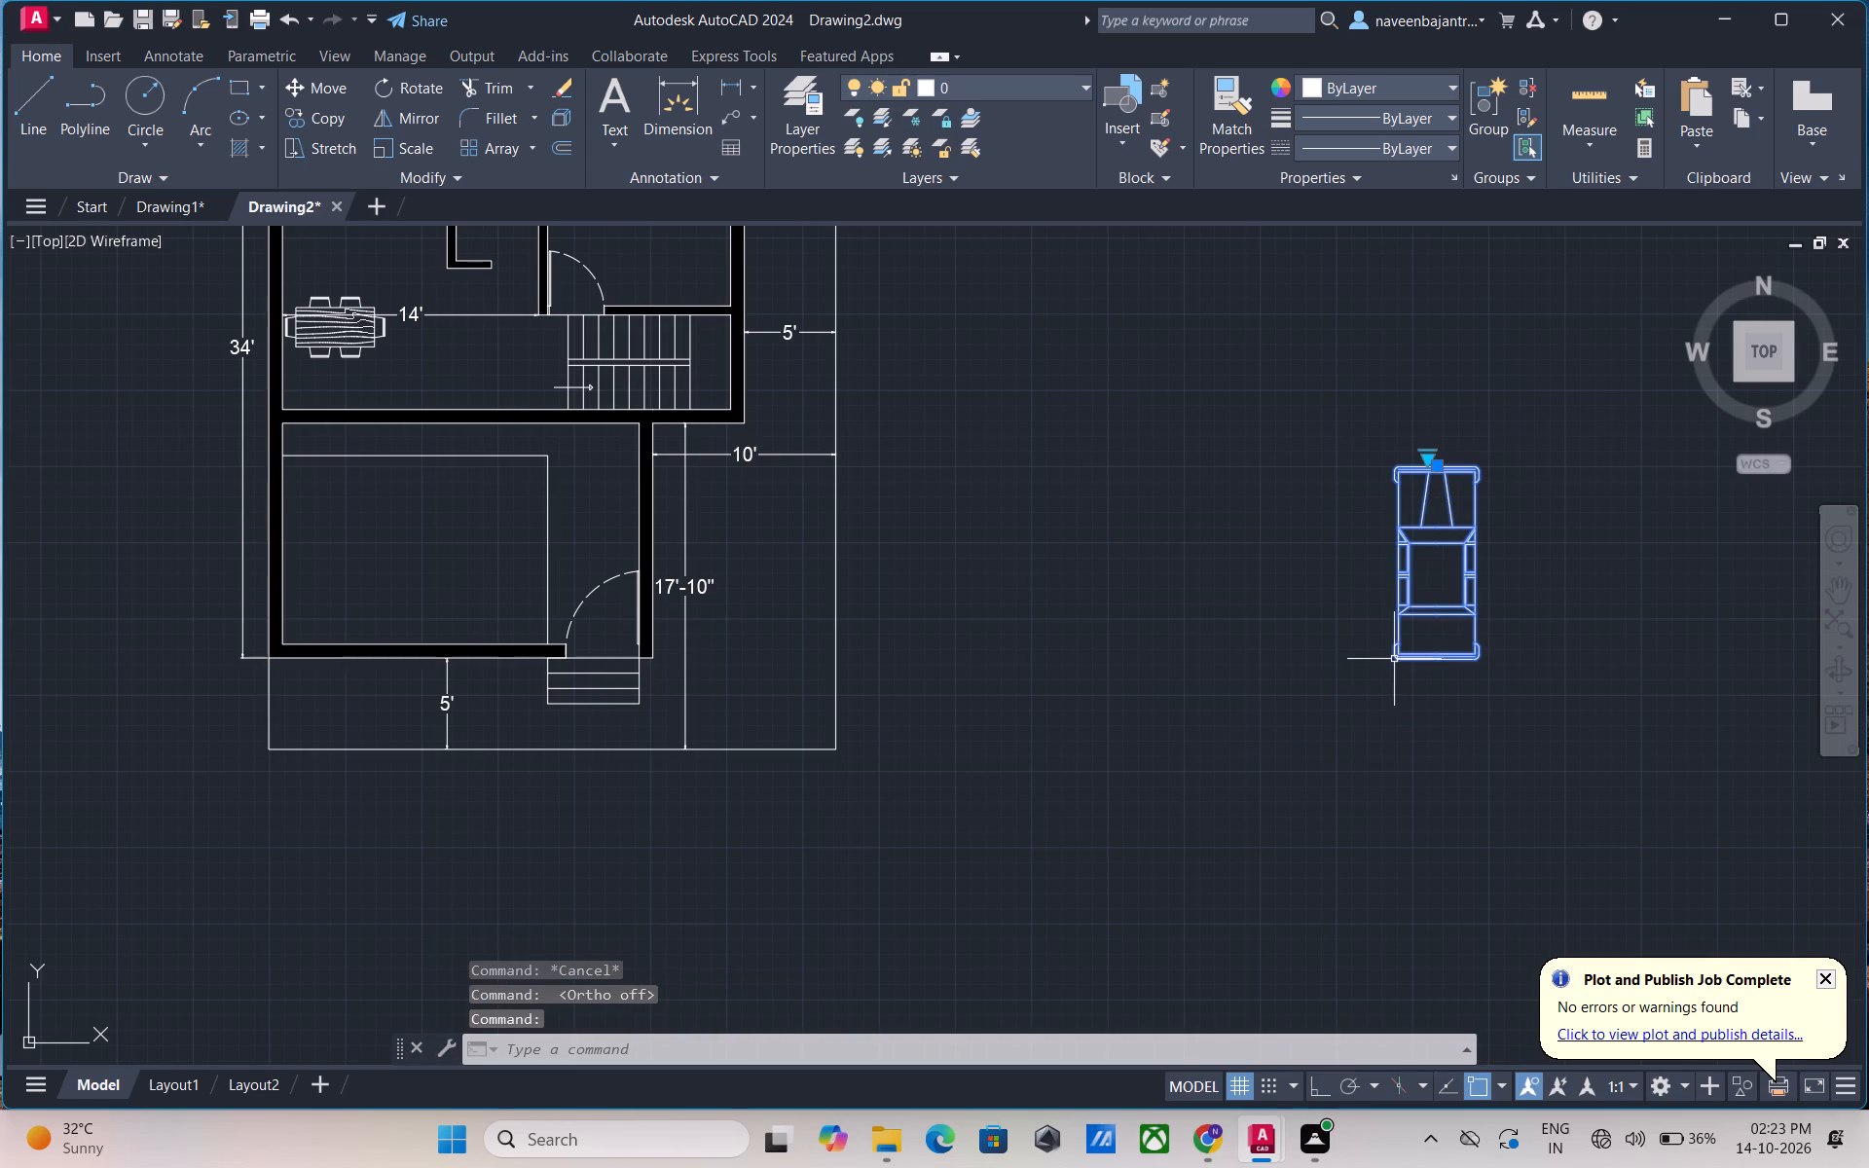
{"action": "key", "text": "m"}
{"action": "key", "text": "space"}
{"action": "left_click", "coordinate": [1392, 663]}
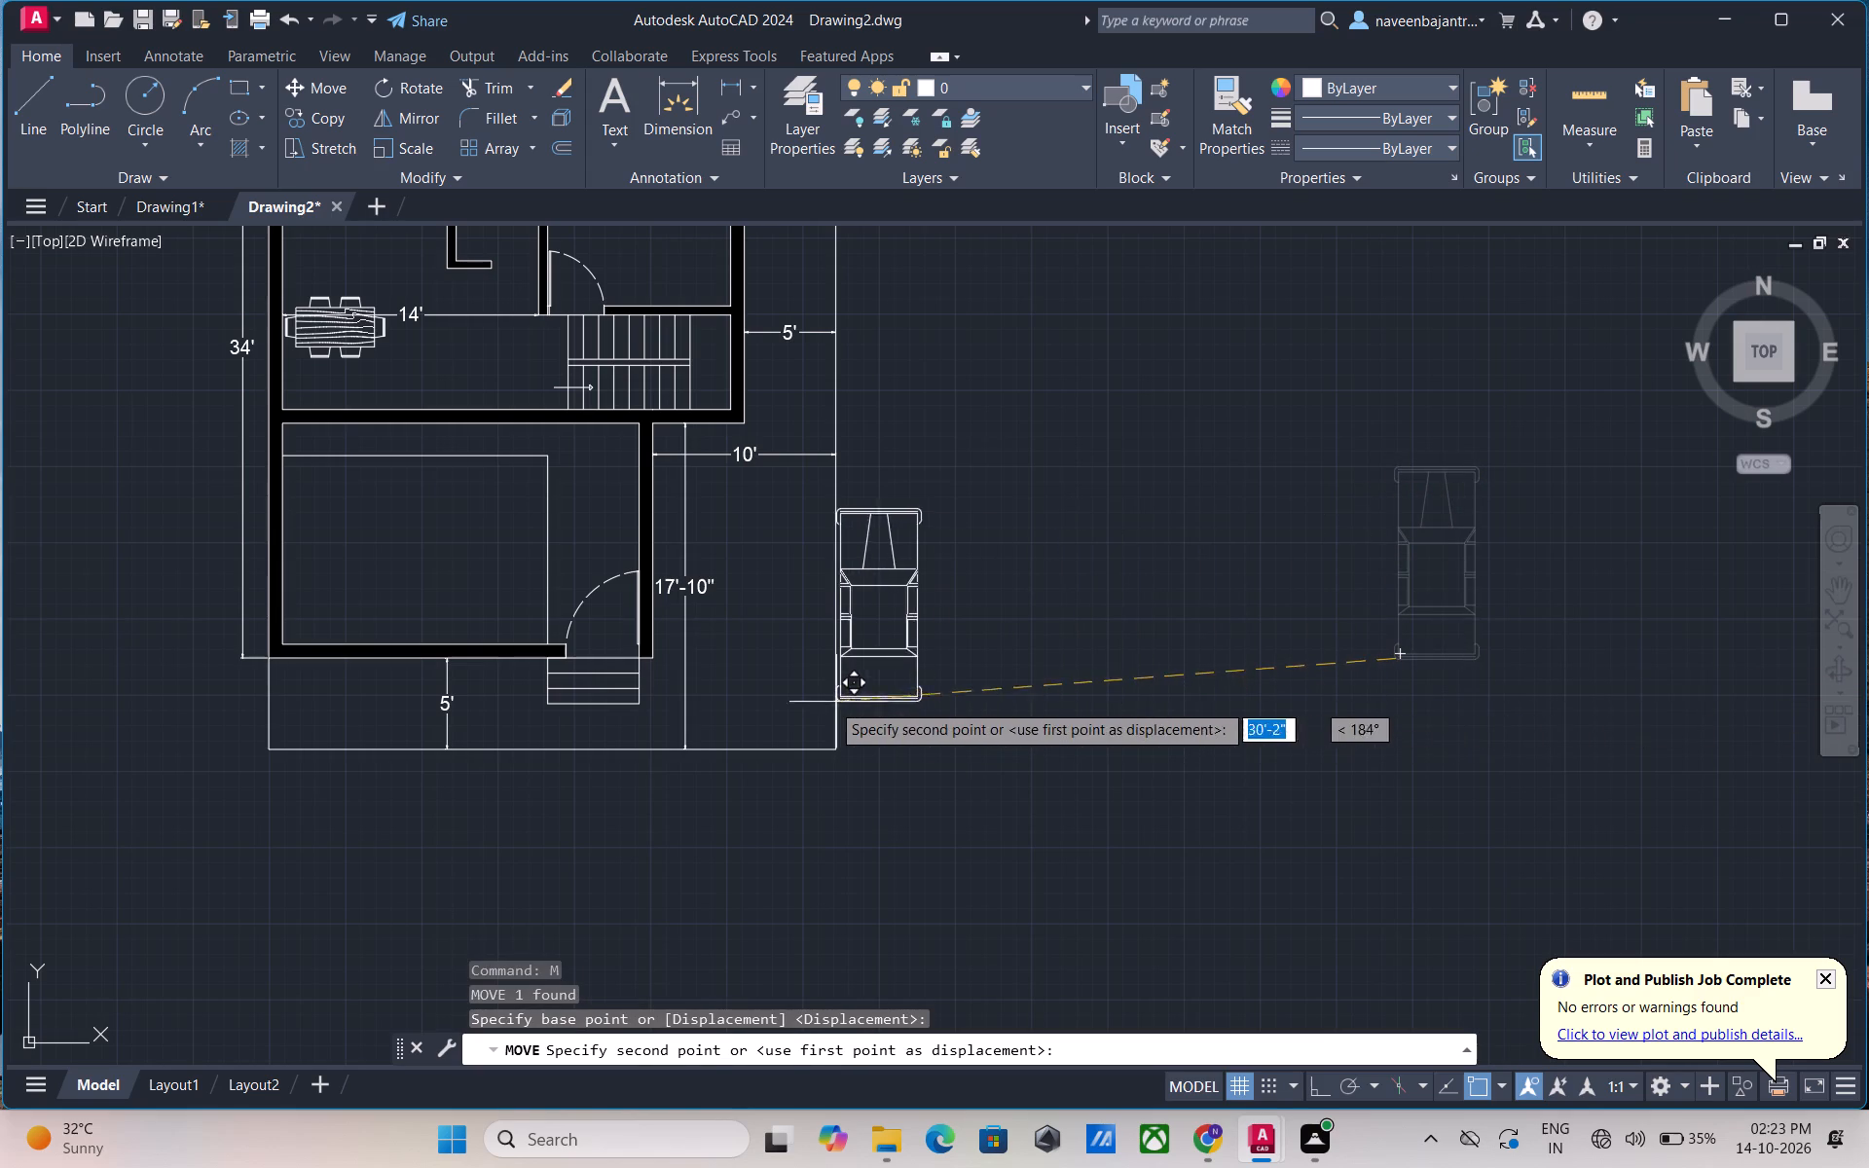
{"action": "scroll", "coordinate": [734, 695], "scroll_direction": "up", "scroll_amount": 2}
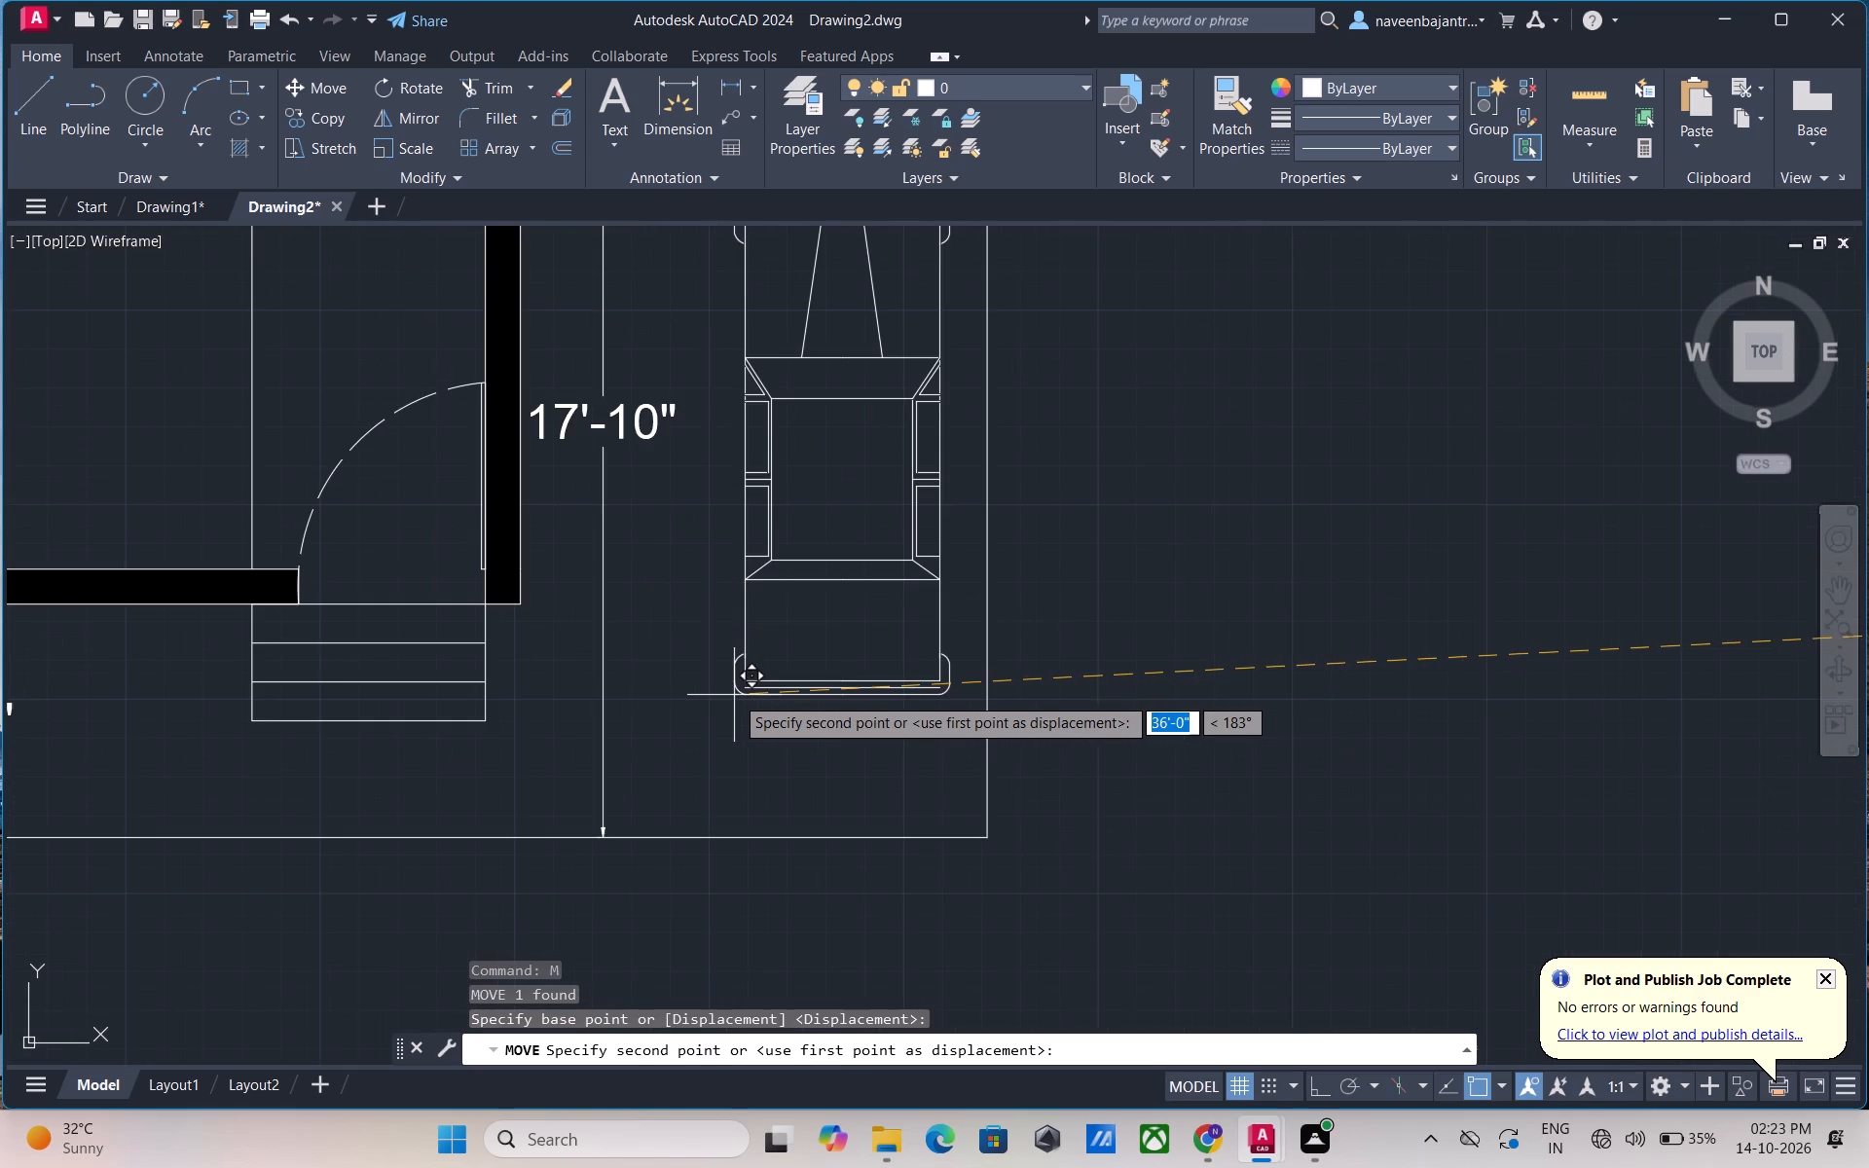
{"action": "scroll", "coordinate": [734, 695], "scroll_direction": "down", "scroll_amount": 1}
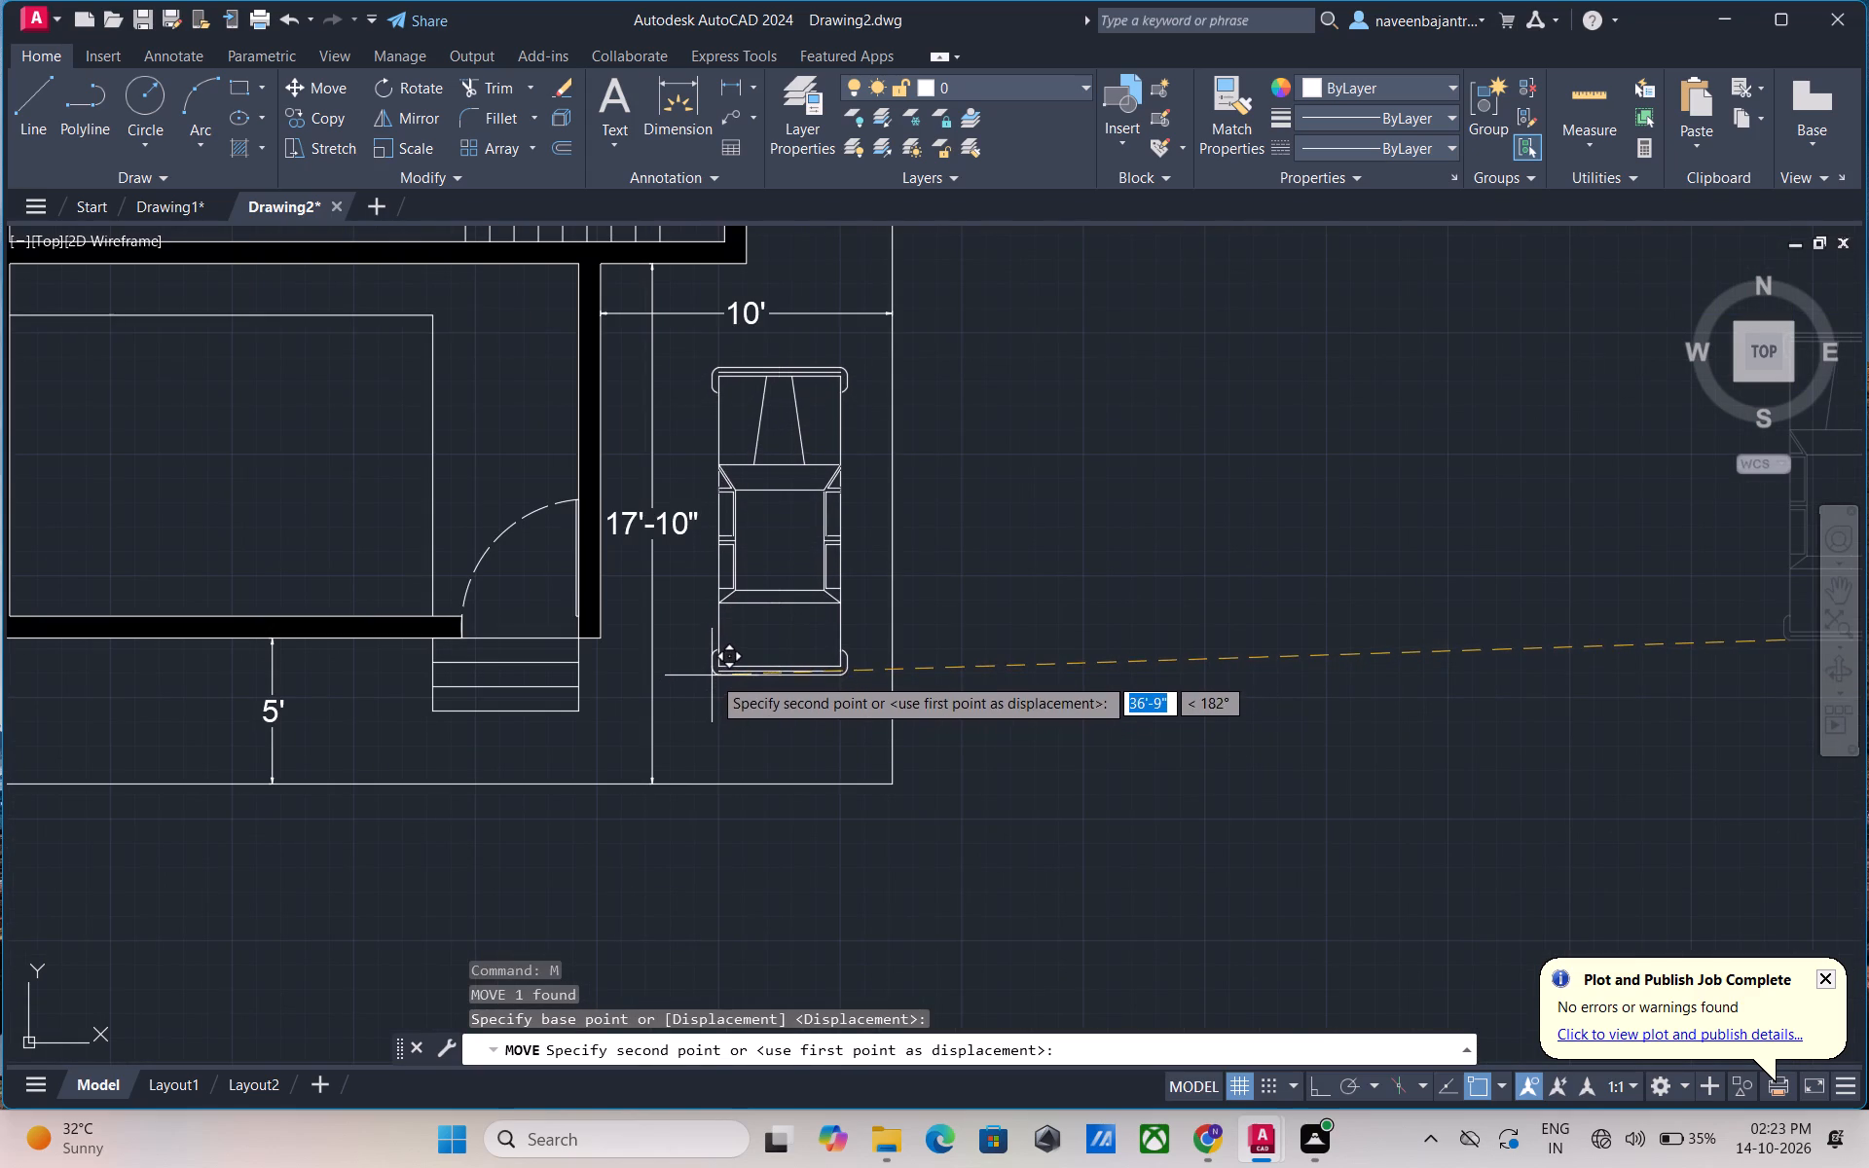
{"action": "left_click", "coordinate": [712, 675]}
{"action": "key", "text": "Escape"}
Draw a vertical line about 1'-6" long with Ortho on, from just below the entrance steps up across the lower treads.
{"action": "scroll", "coordinate": [1107, 742], "scroll_direction": "down", "scroll_amount": 3}
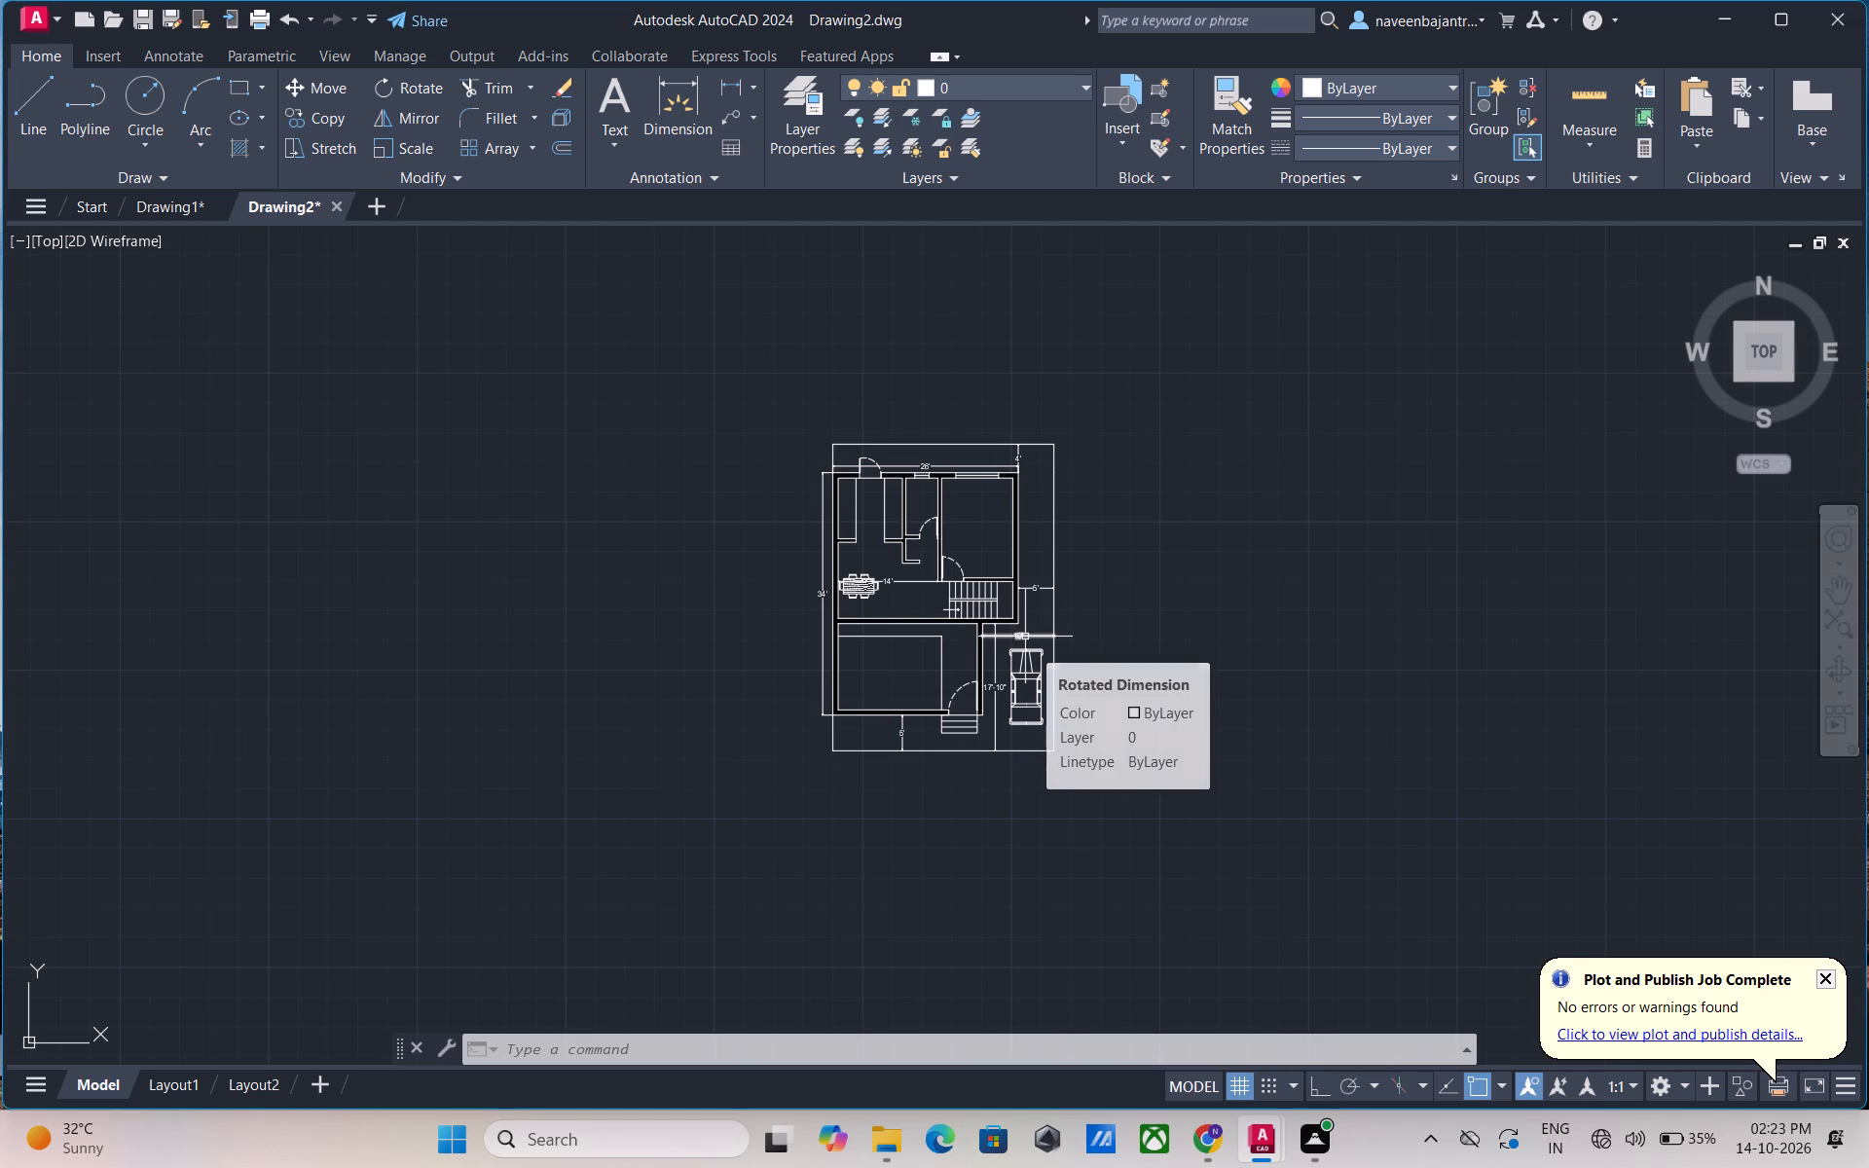
{"action": "scroll", "coordinate": [1025, 637], "scroll_direction": "up", "scroll_amount": 2}
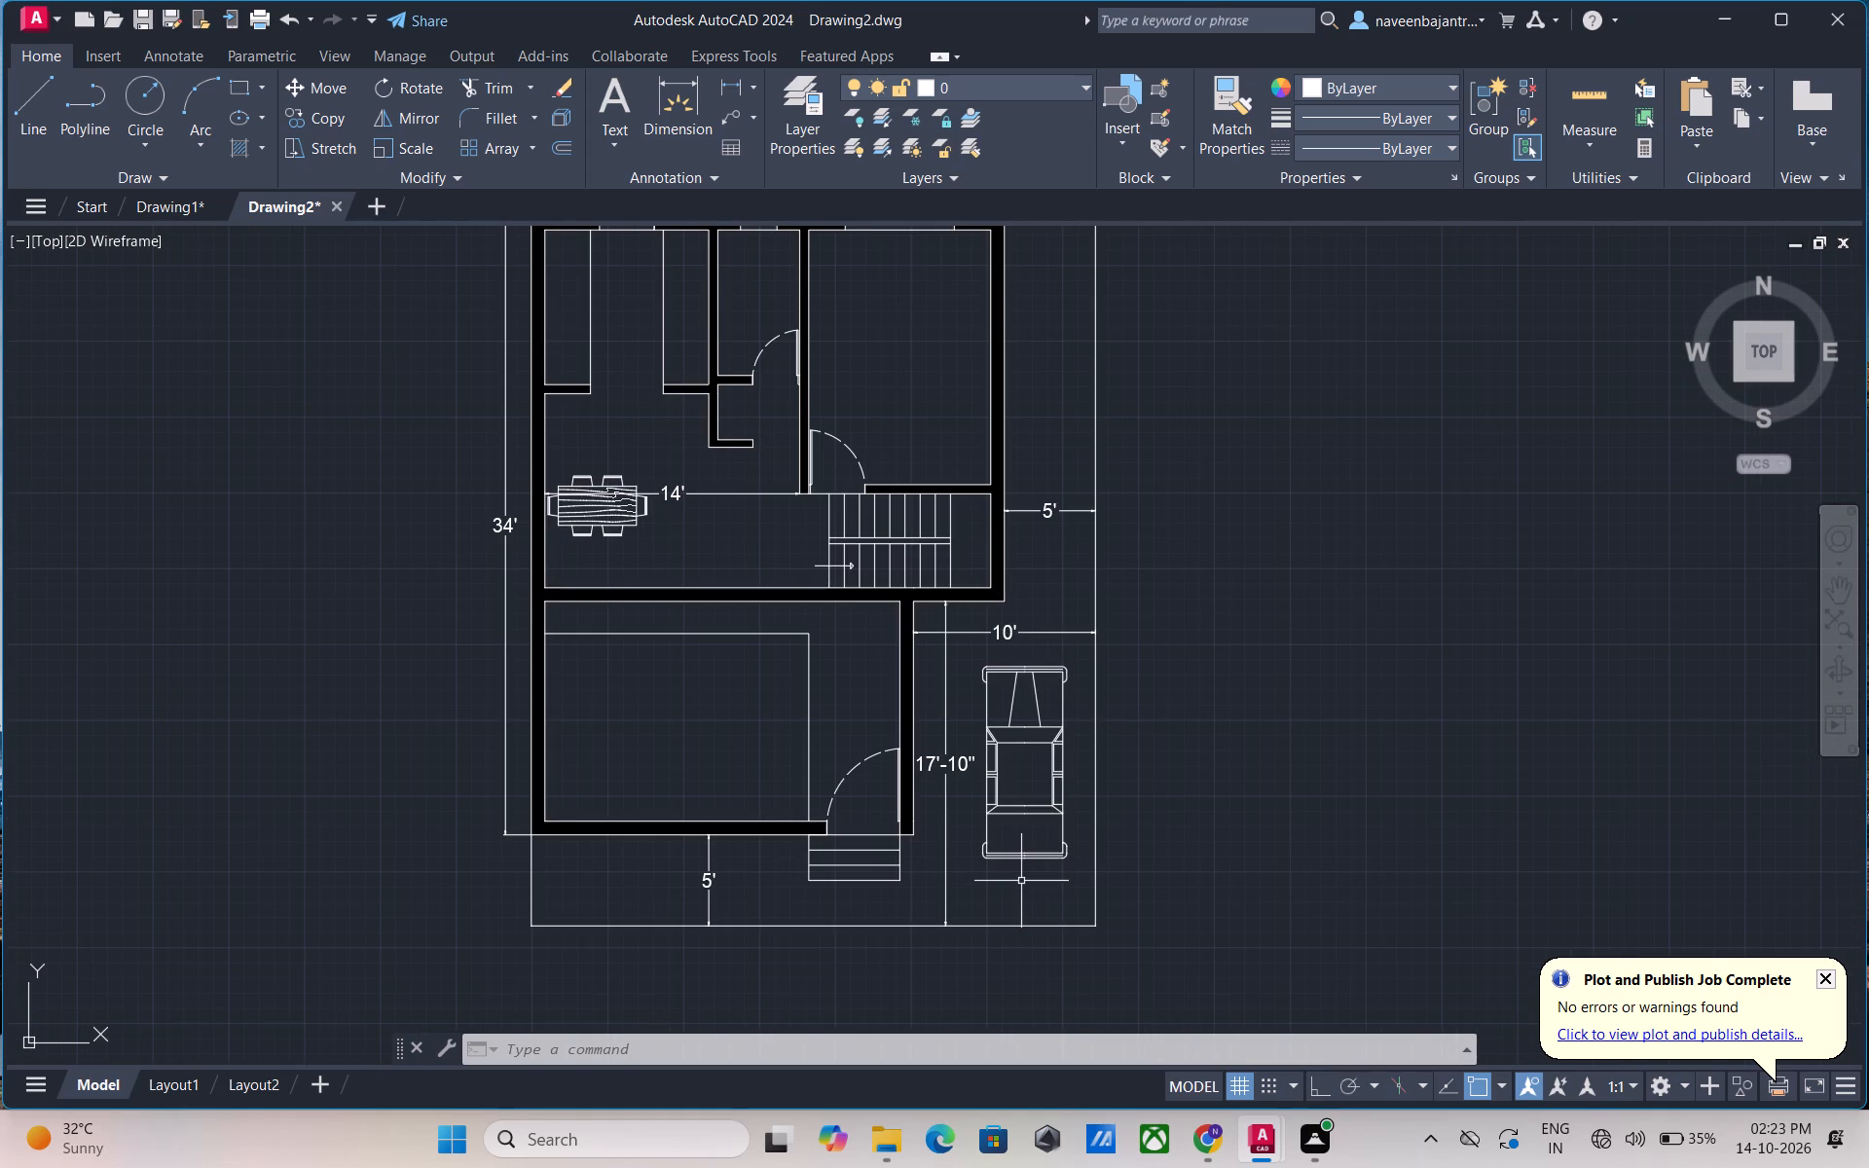
{"action": "middle_click_drag", "start_coordinate": [1021, 880], "coordinate": [1038, 841]}
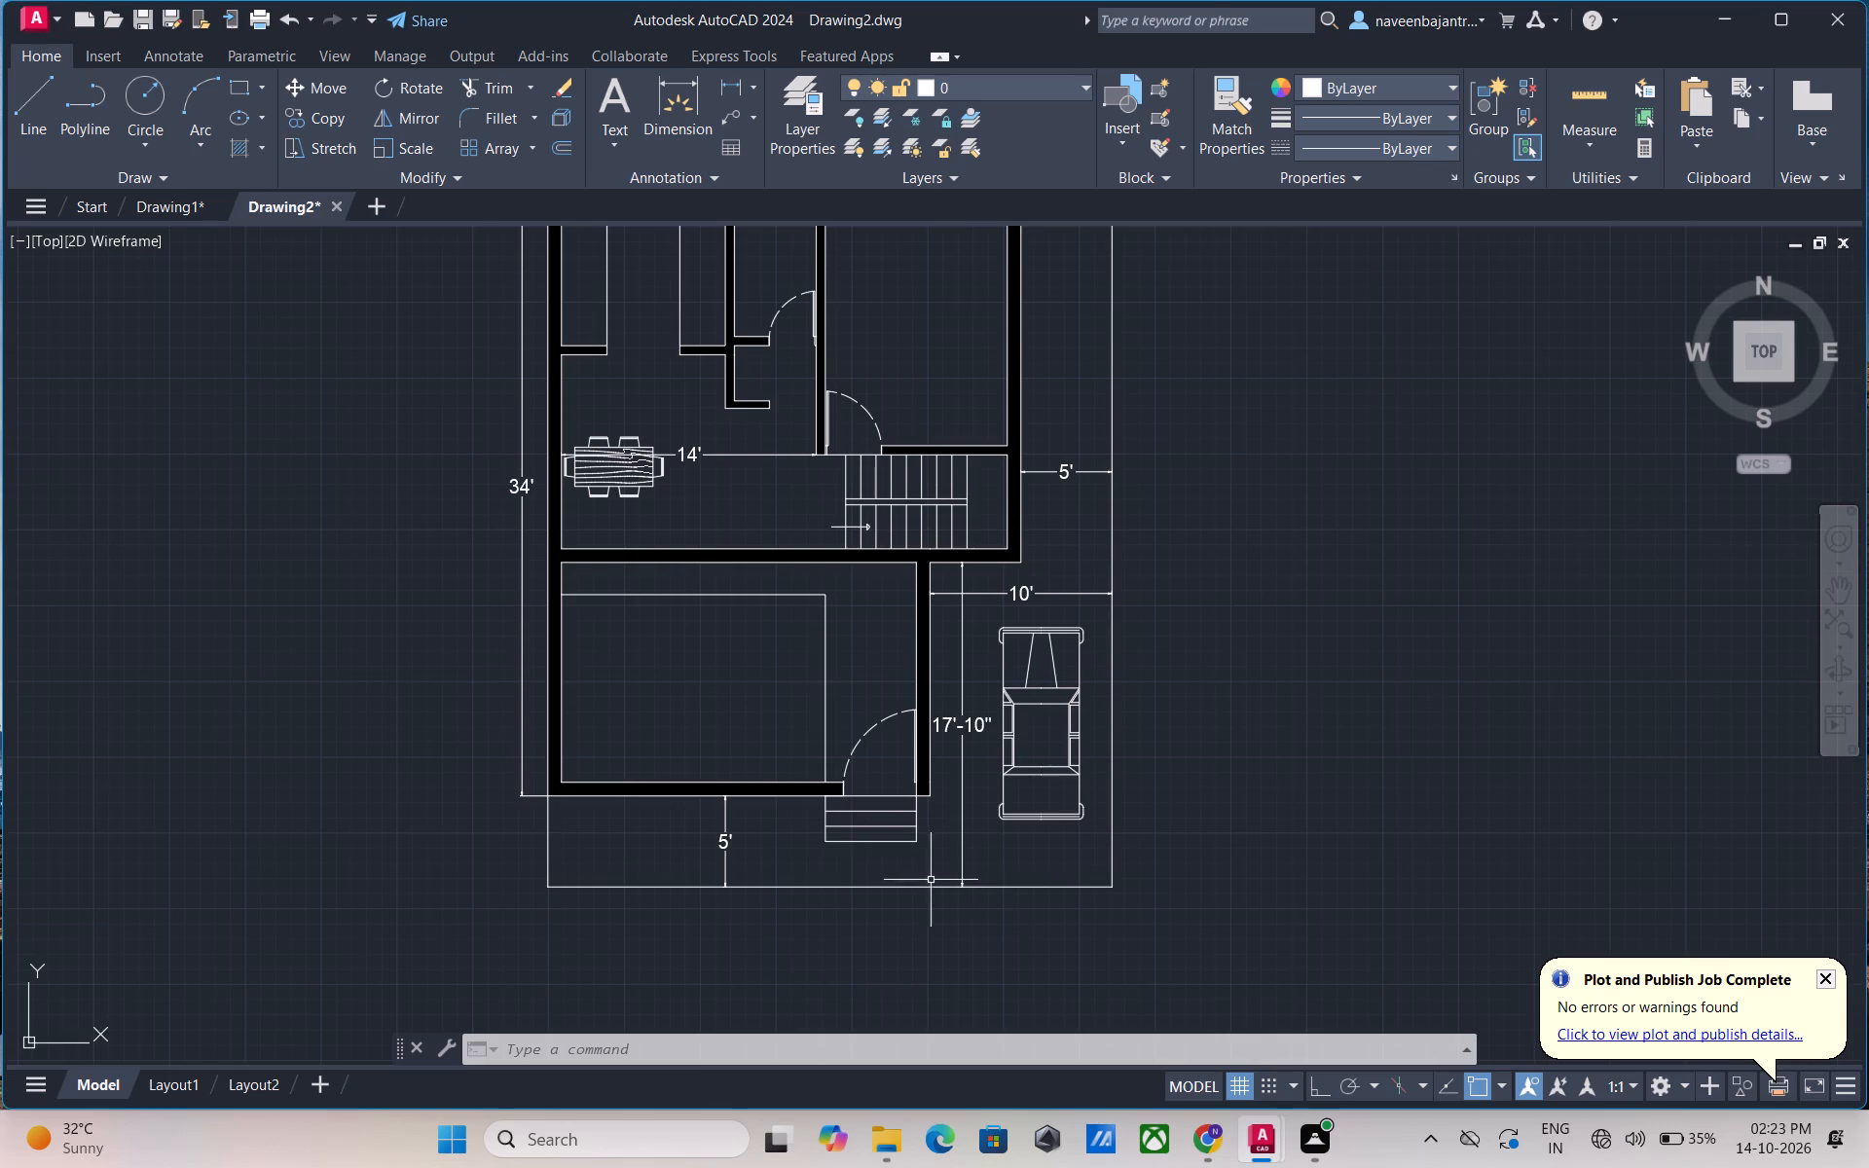
{"action": "scroll", "coordinate": [927, 877], "scroll_direction": "up", "scroll_amount": 3}
{"action": "key", "text": "Escape"}
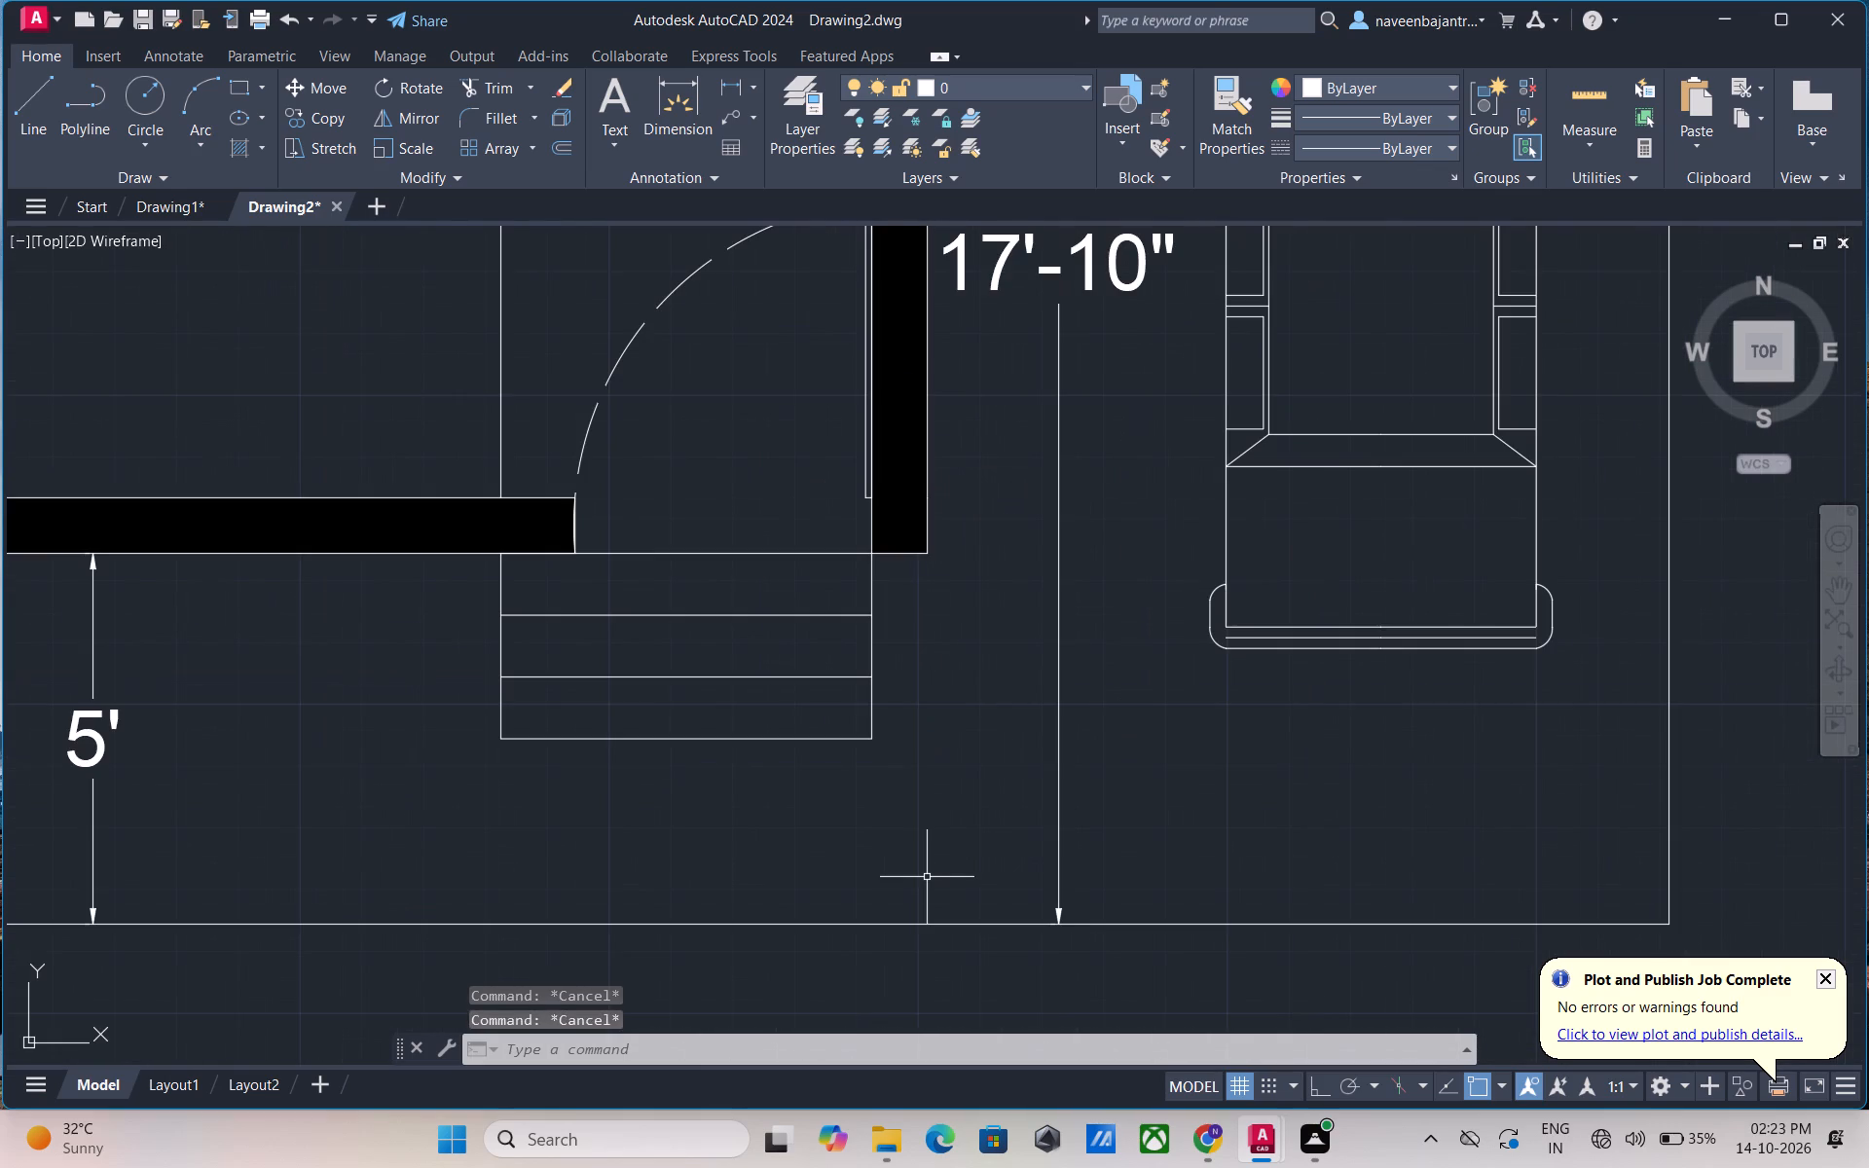
{"action": "type", "text": "L"}
{"action": "key", "text": "space"}
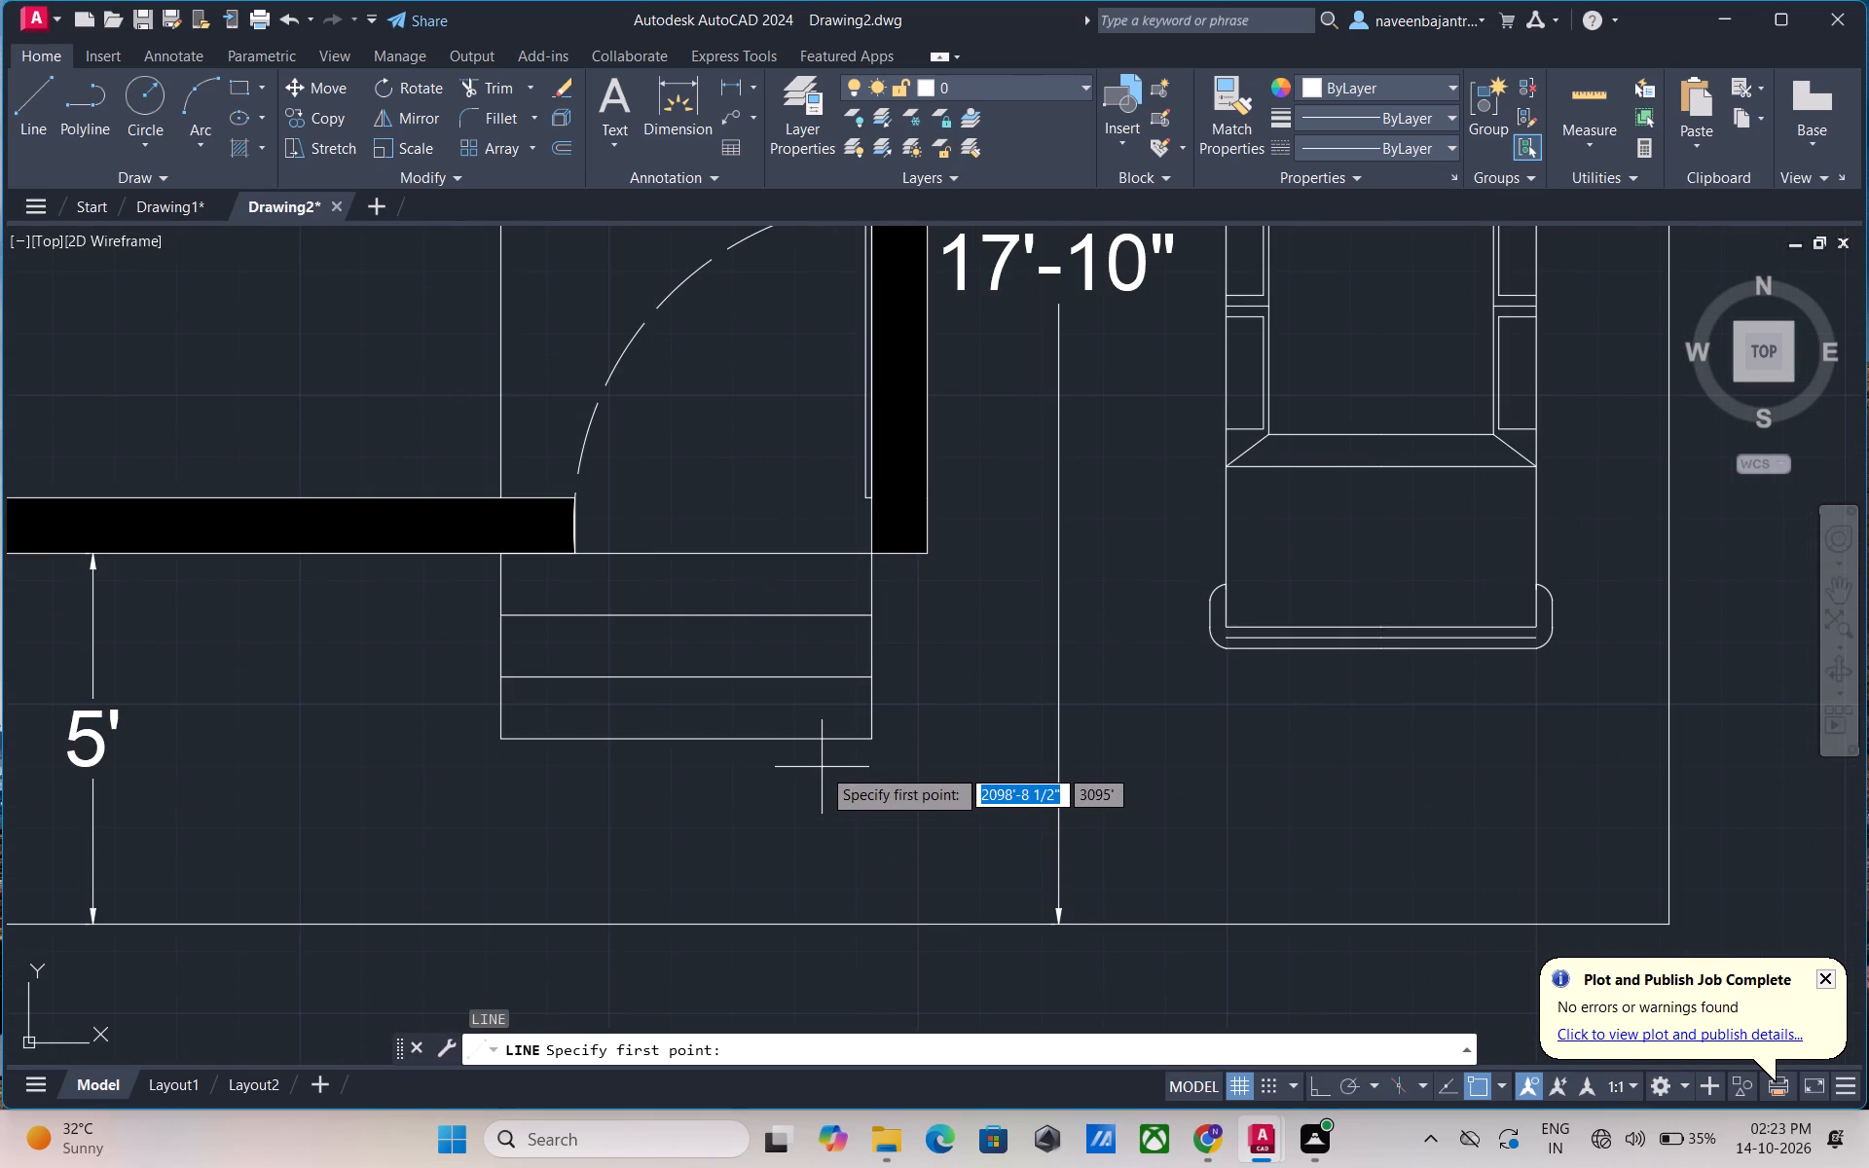
{"action": "left_click", "coordinate": [822, 766]}
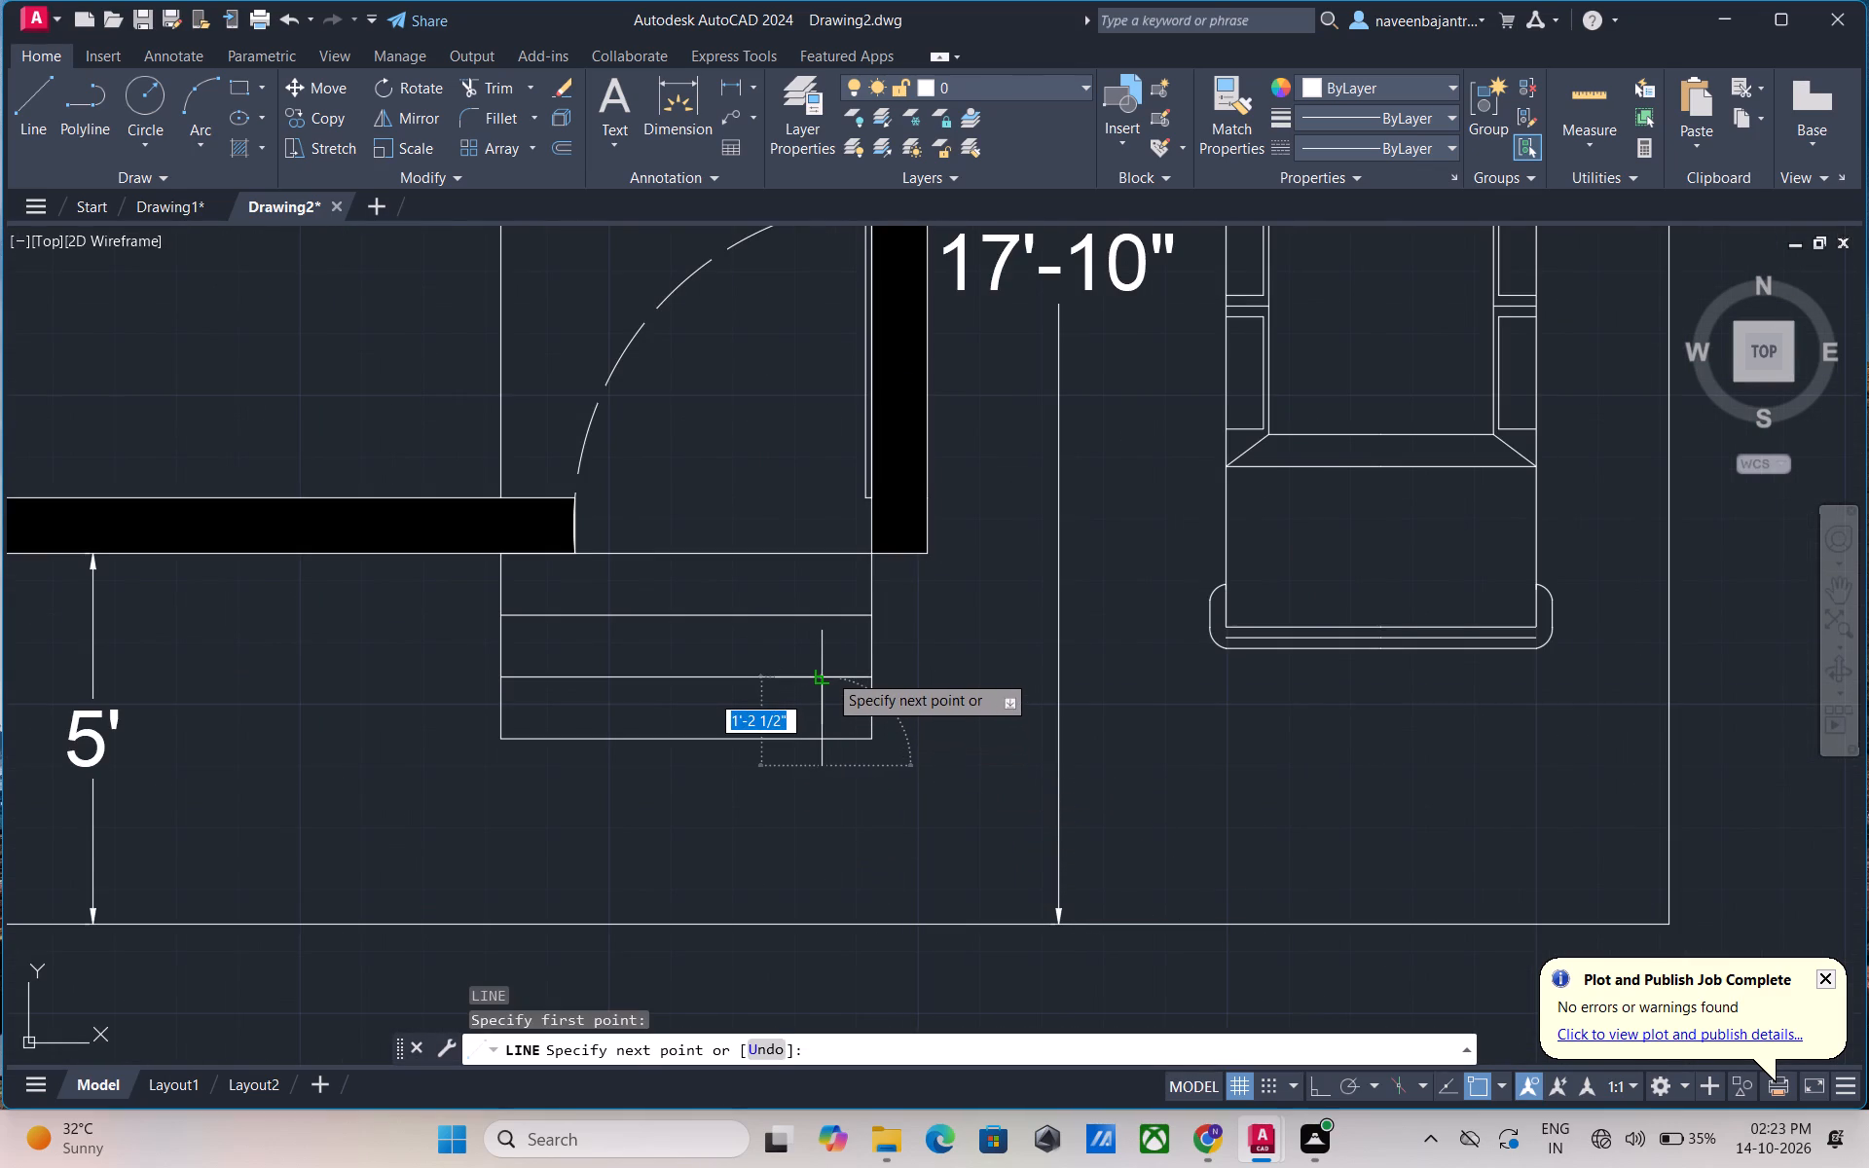
{"action": "key", "text": "F8"}
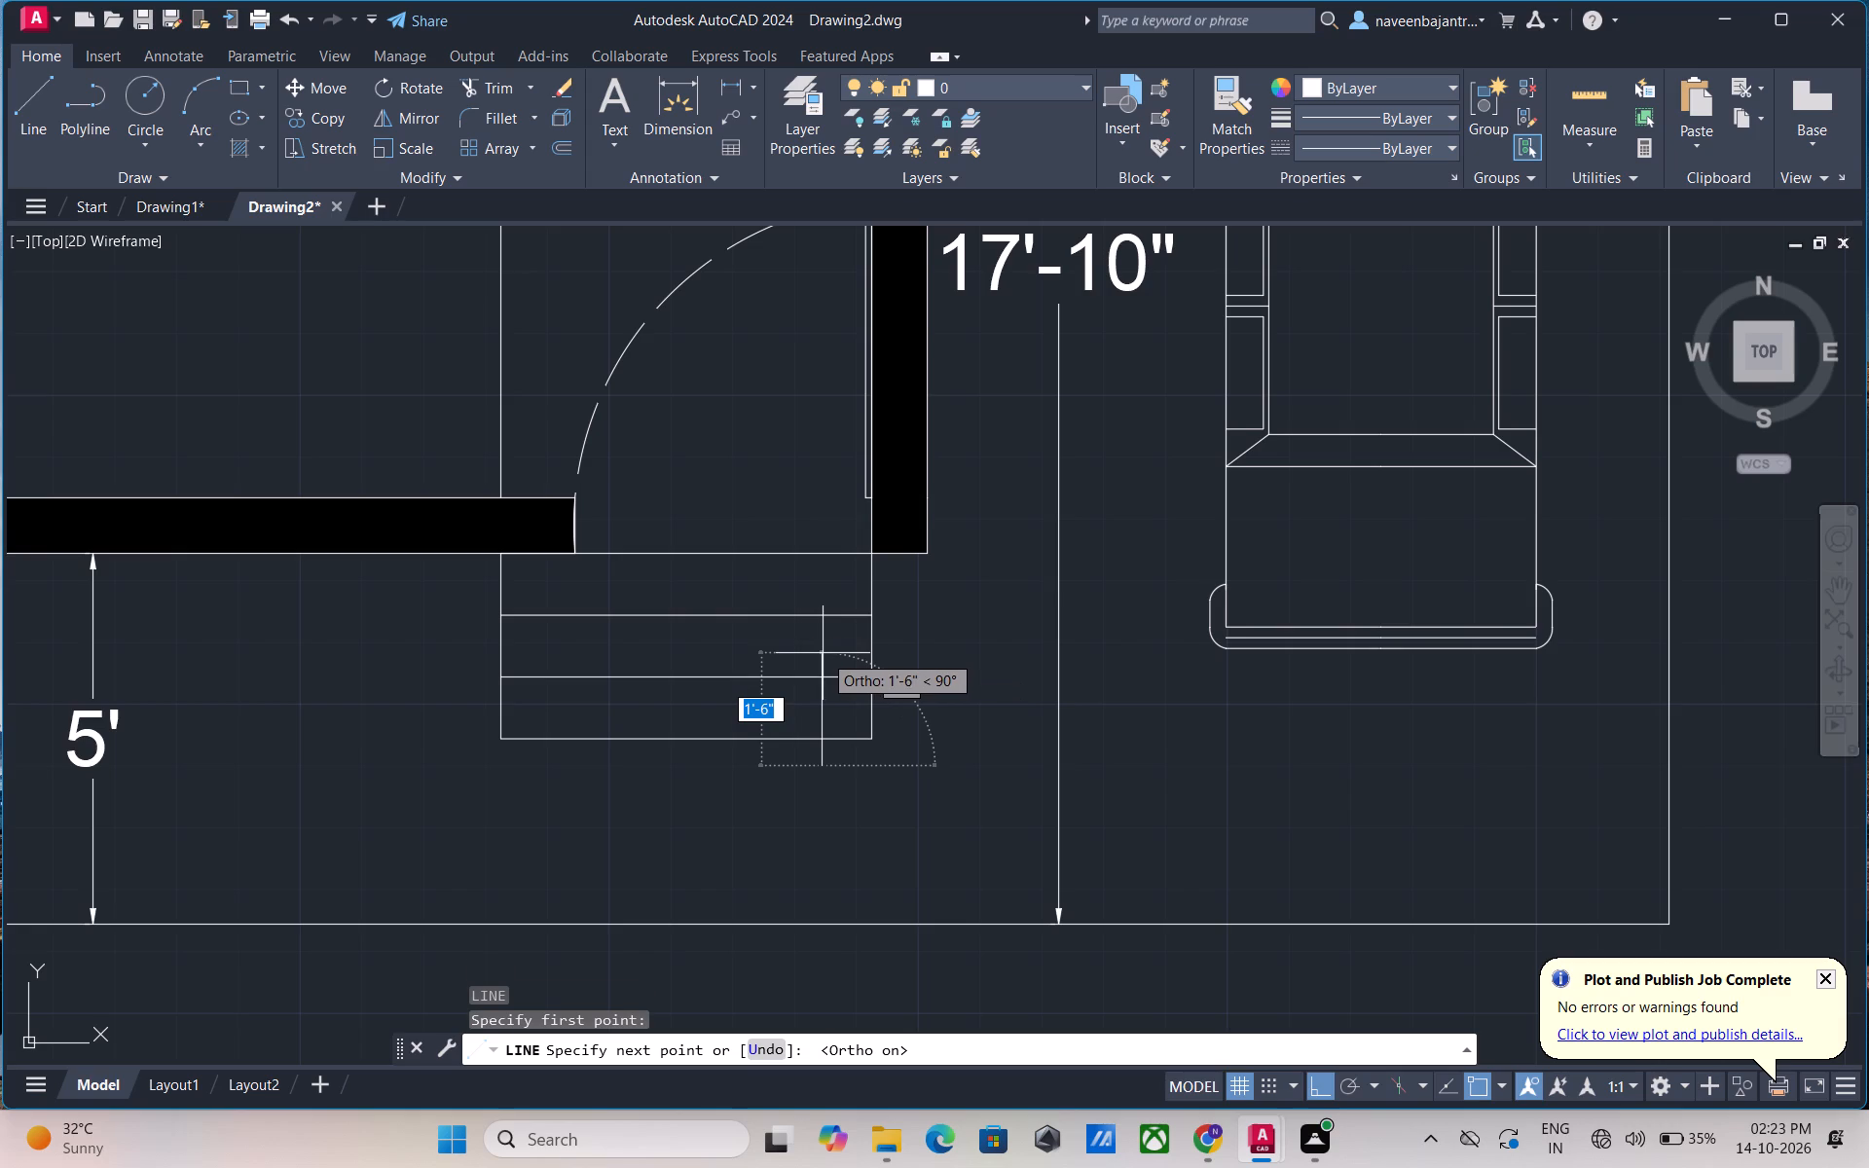
{"action": "left_click", "coordinate": [823, 653]}
{"action": "key", "text": "Escape"}
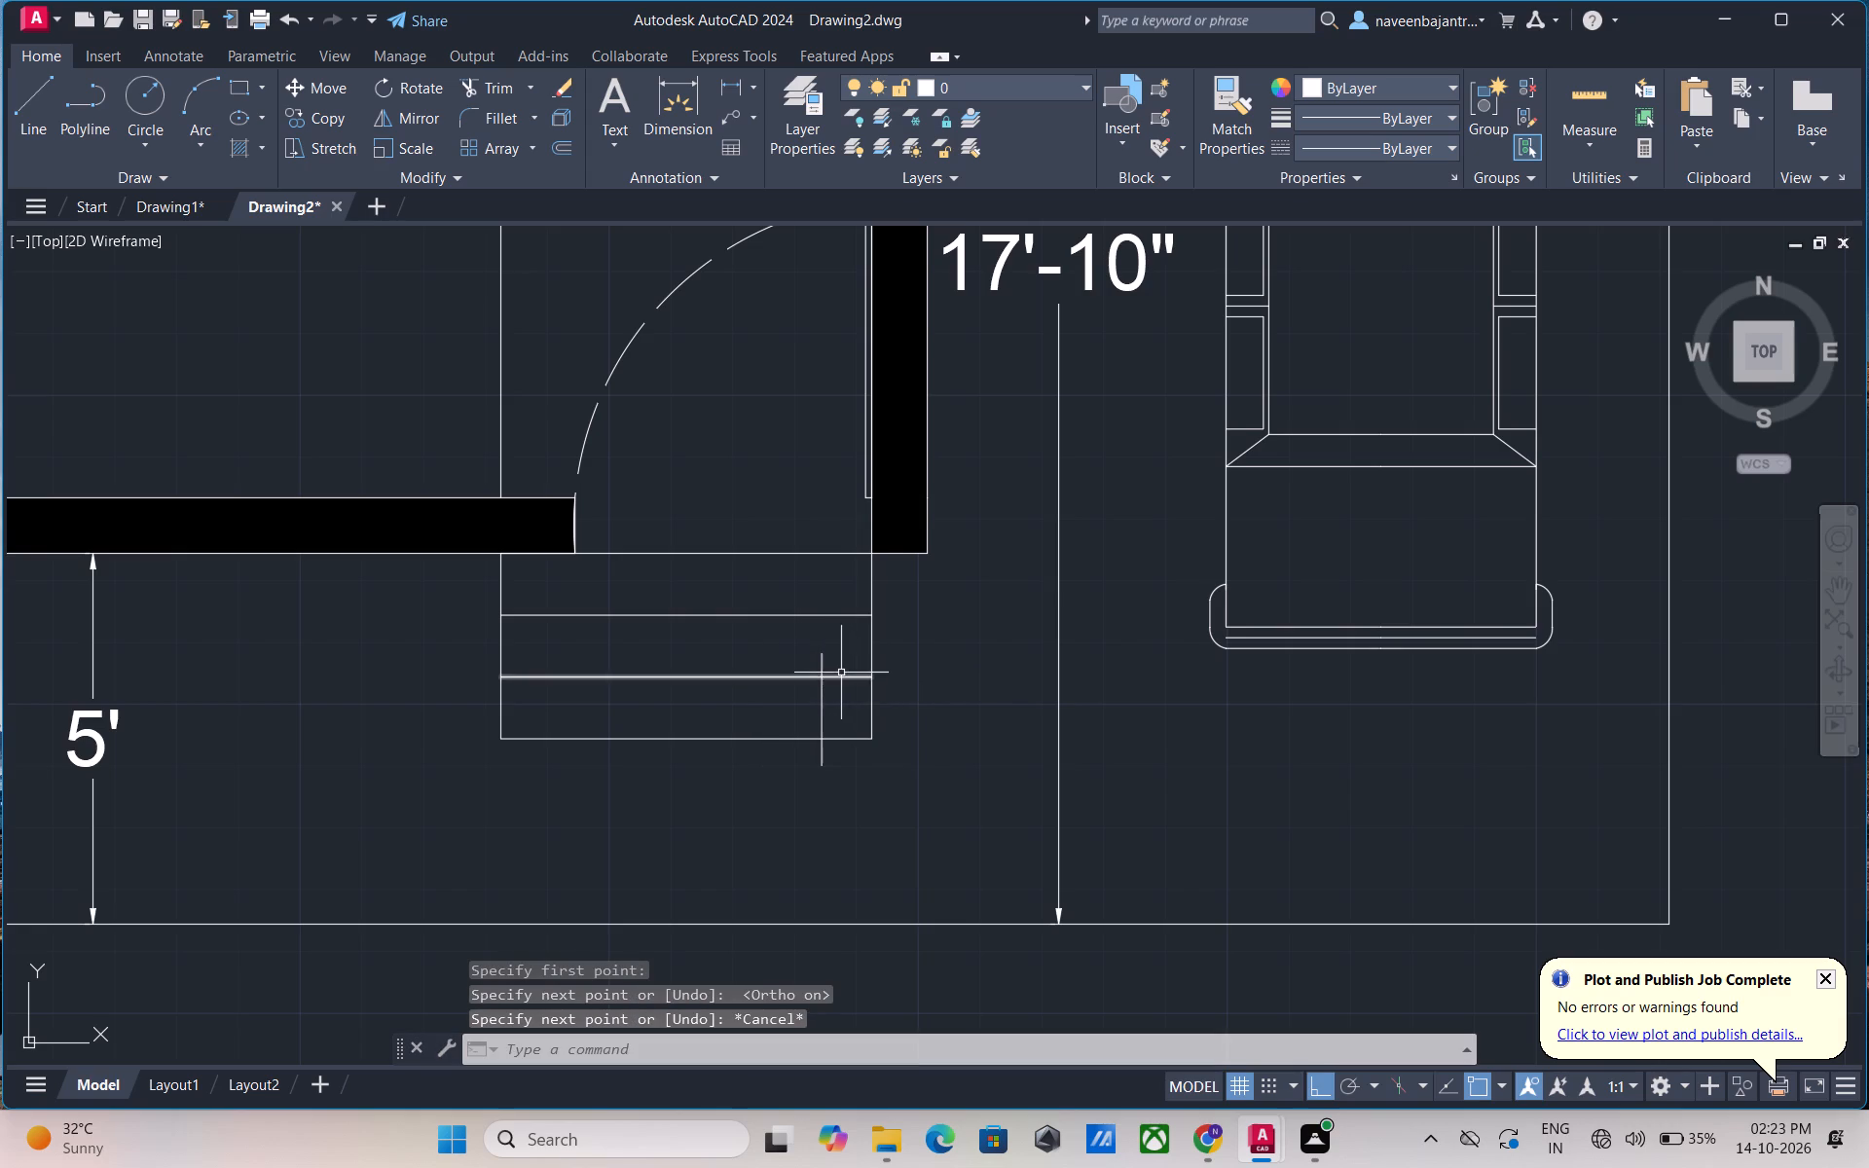
{"action": "scroll", "coordinate": [838, 667], "scroll_direction": "up", "scroll_amount": 3}
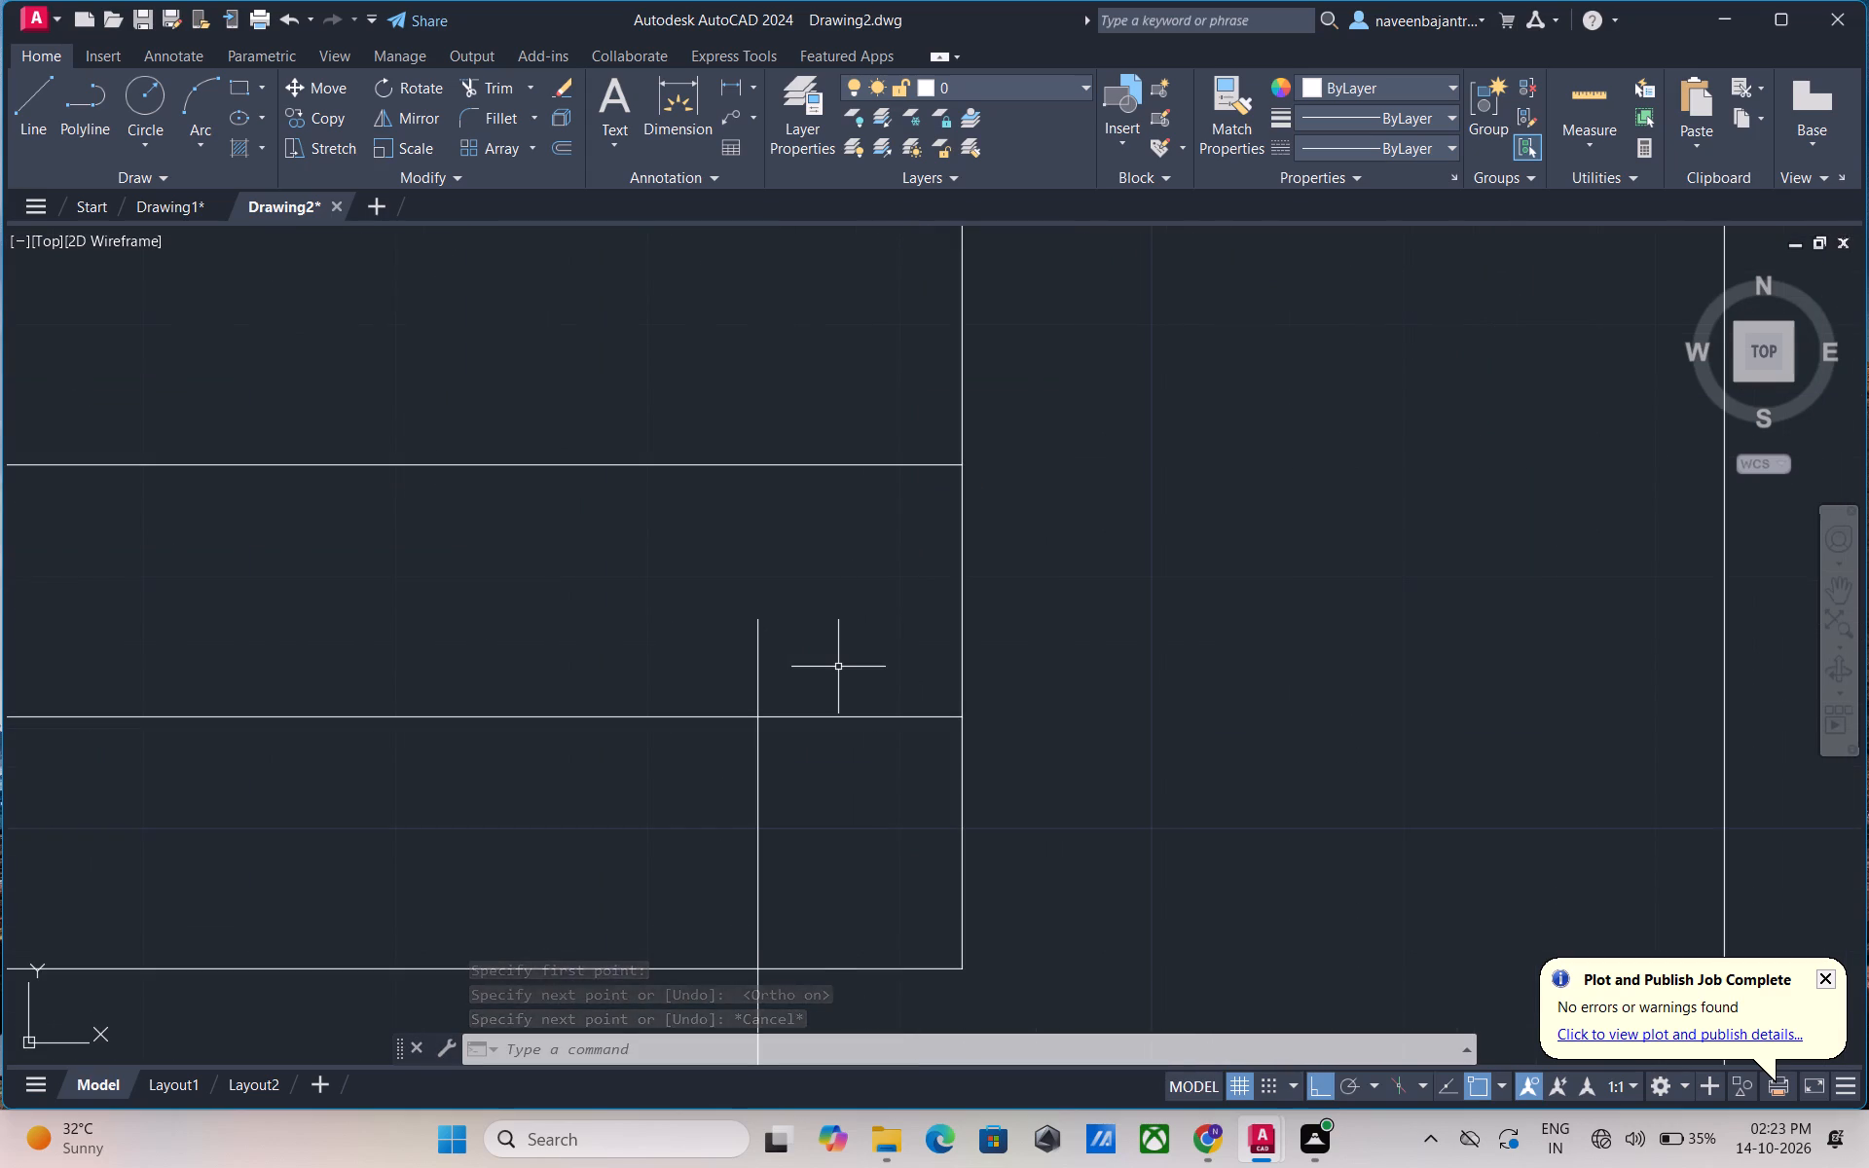
Draw a closed triangular arrowhead on the upper end of the entrance-step line, with a 2" left half-base and, Ortho off, sloping sides about 2 1/2" long.
{"action": "key", "text": "Escape"}
{"action": "type", "text": "L"}
{"action": "key", "text": "space"}
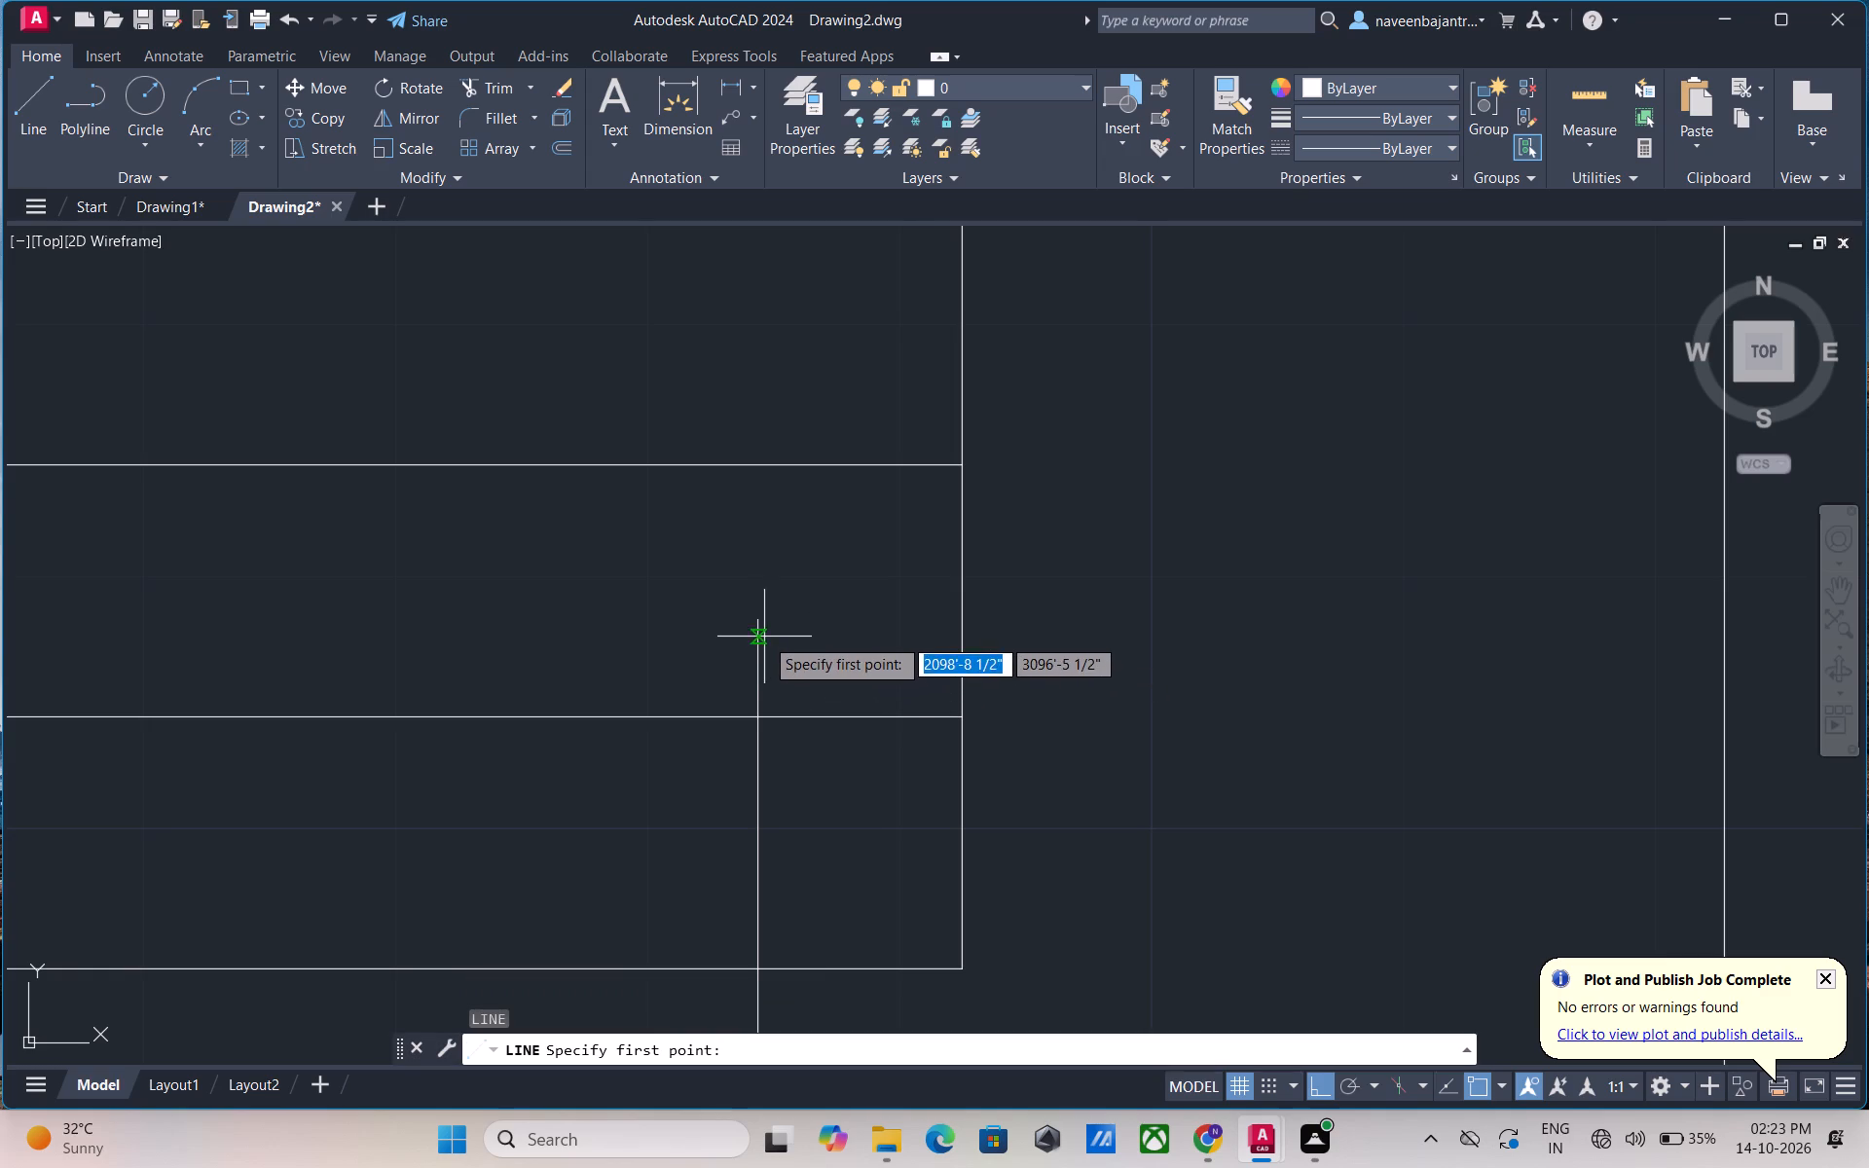
{"action": "left_click", "coordinate": [757, 624]}
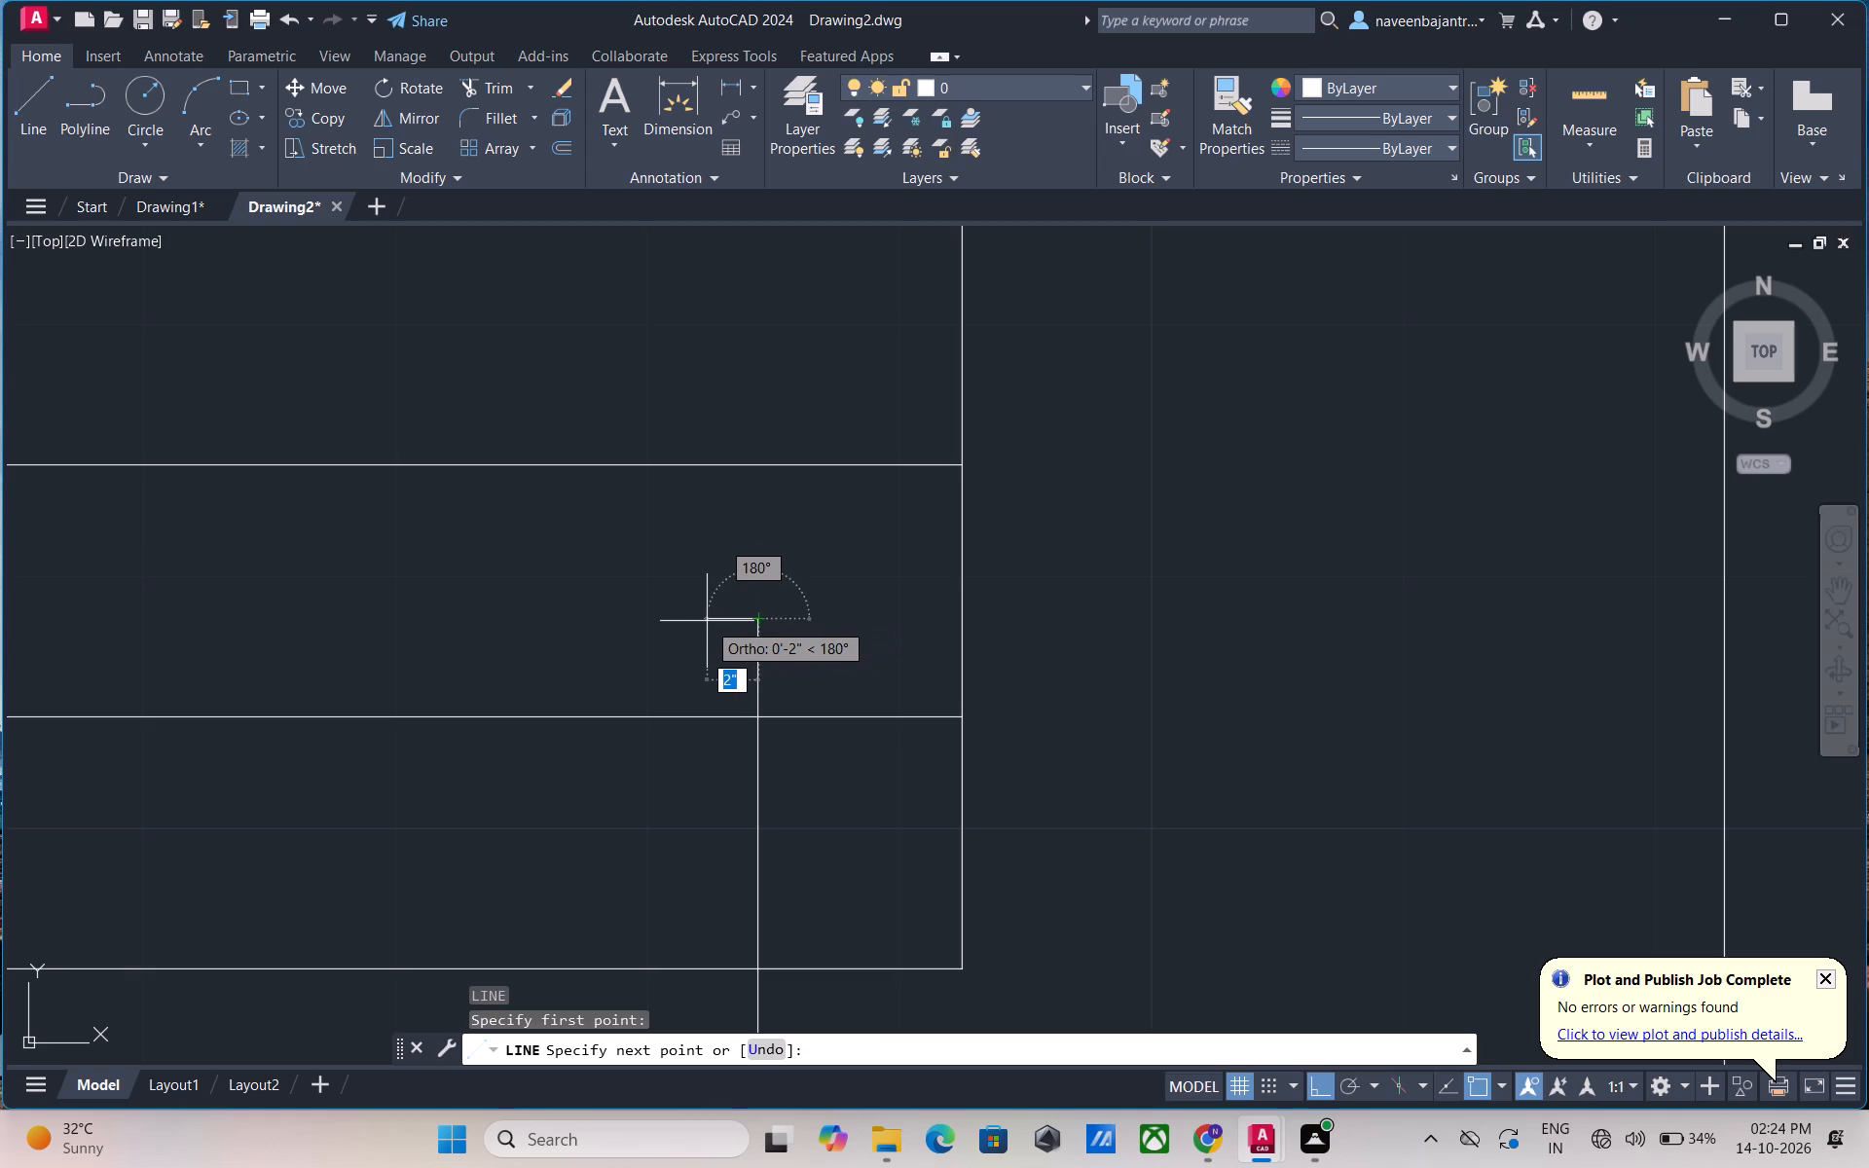
{"action": "left_click", "coordinate": [711, 618]}
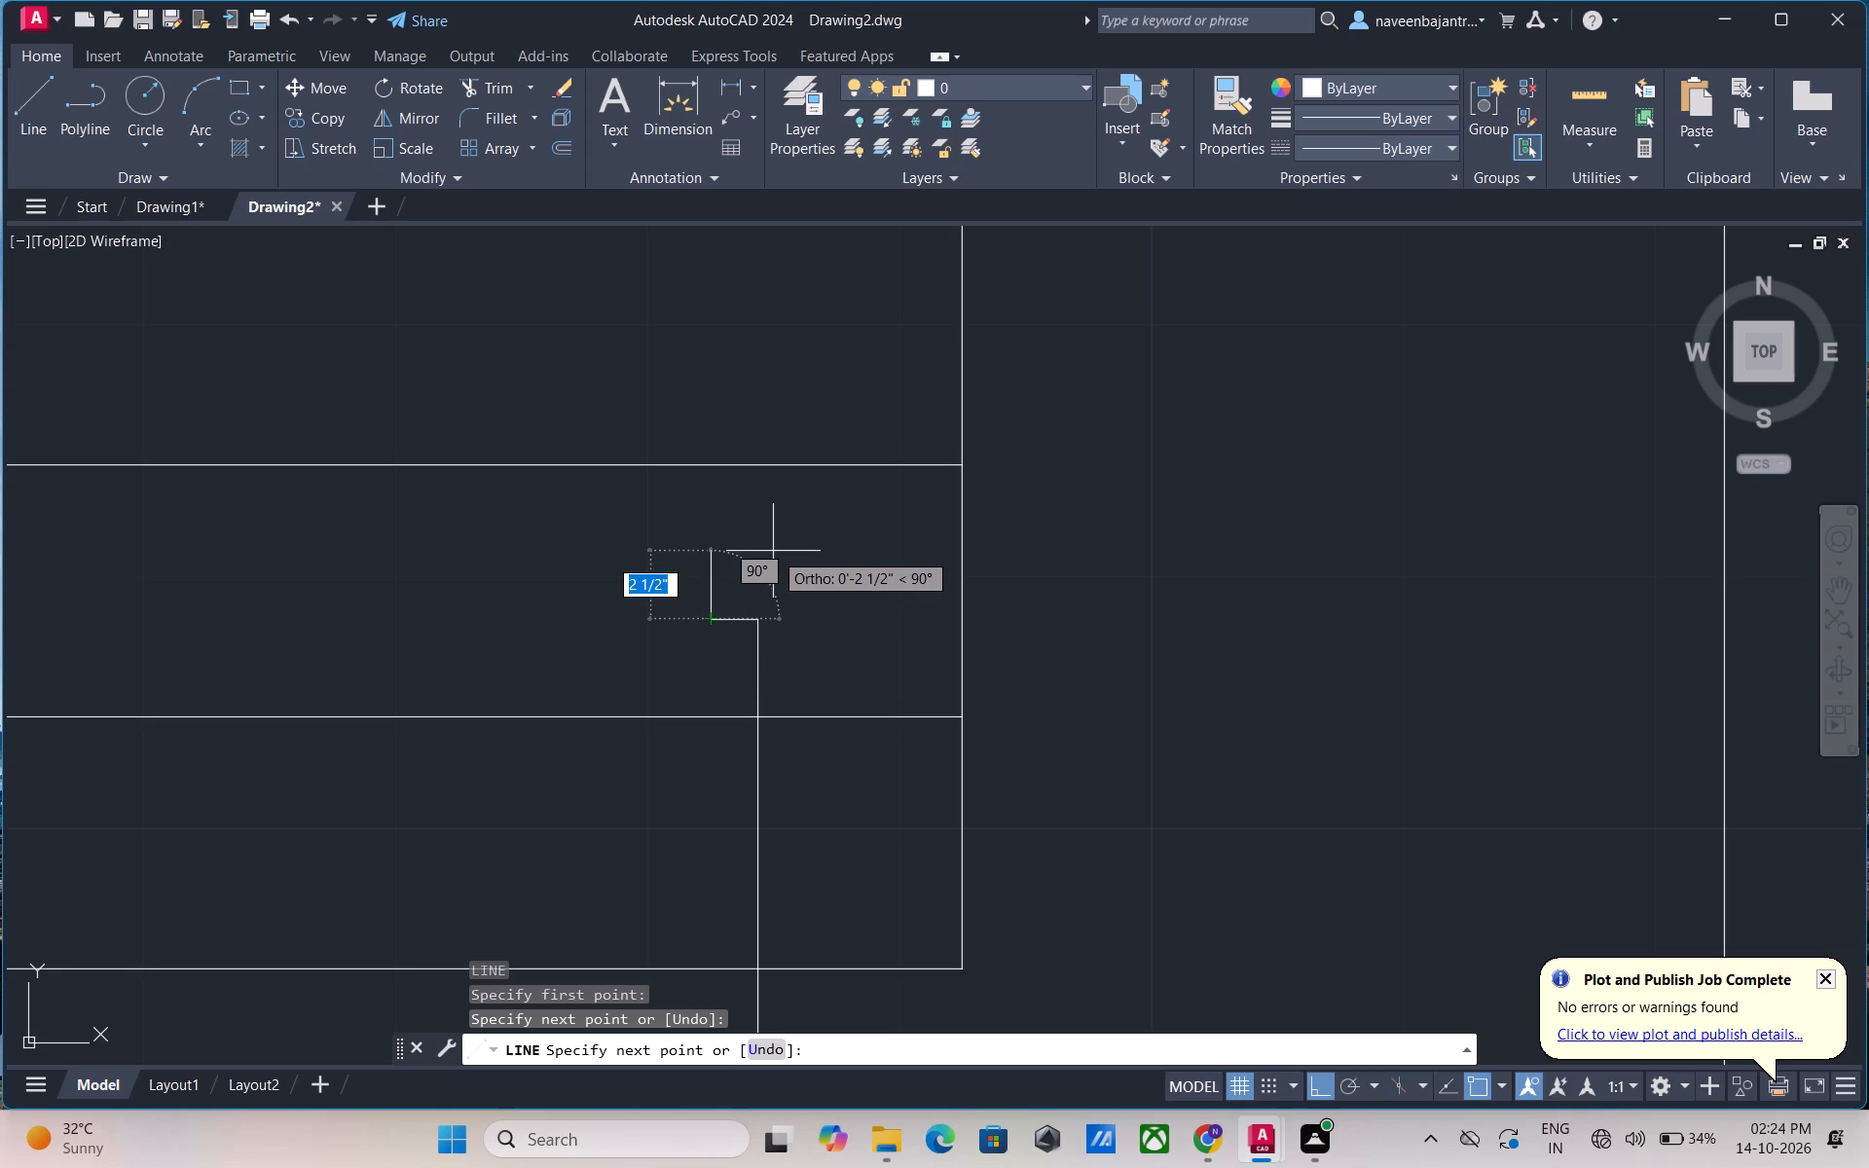
{"action": "key", "text": "F8"}
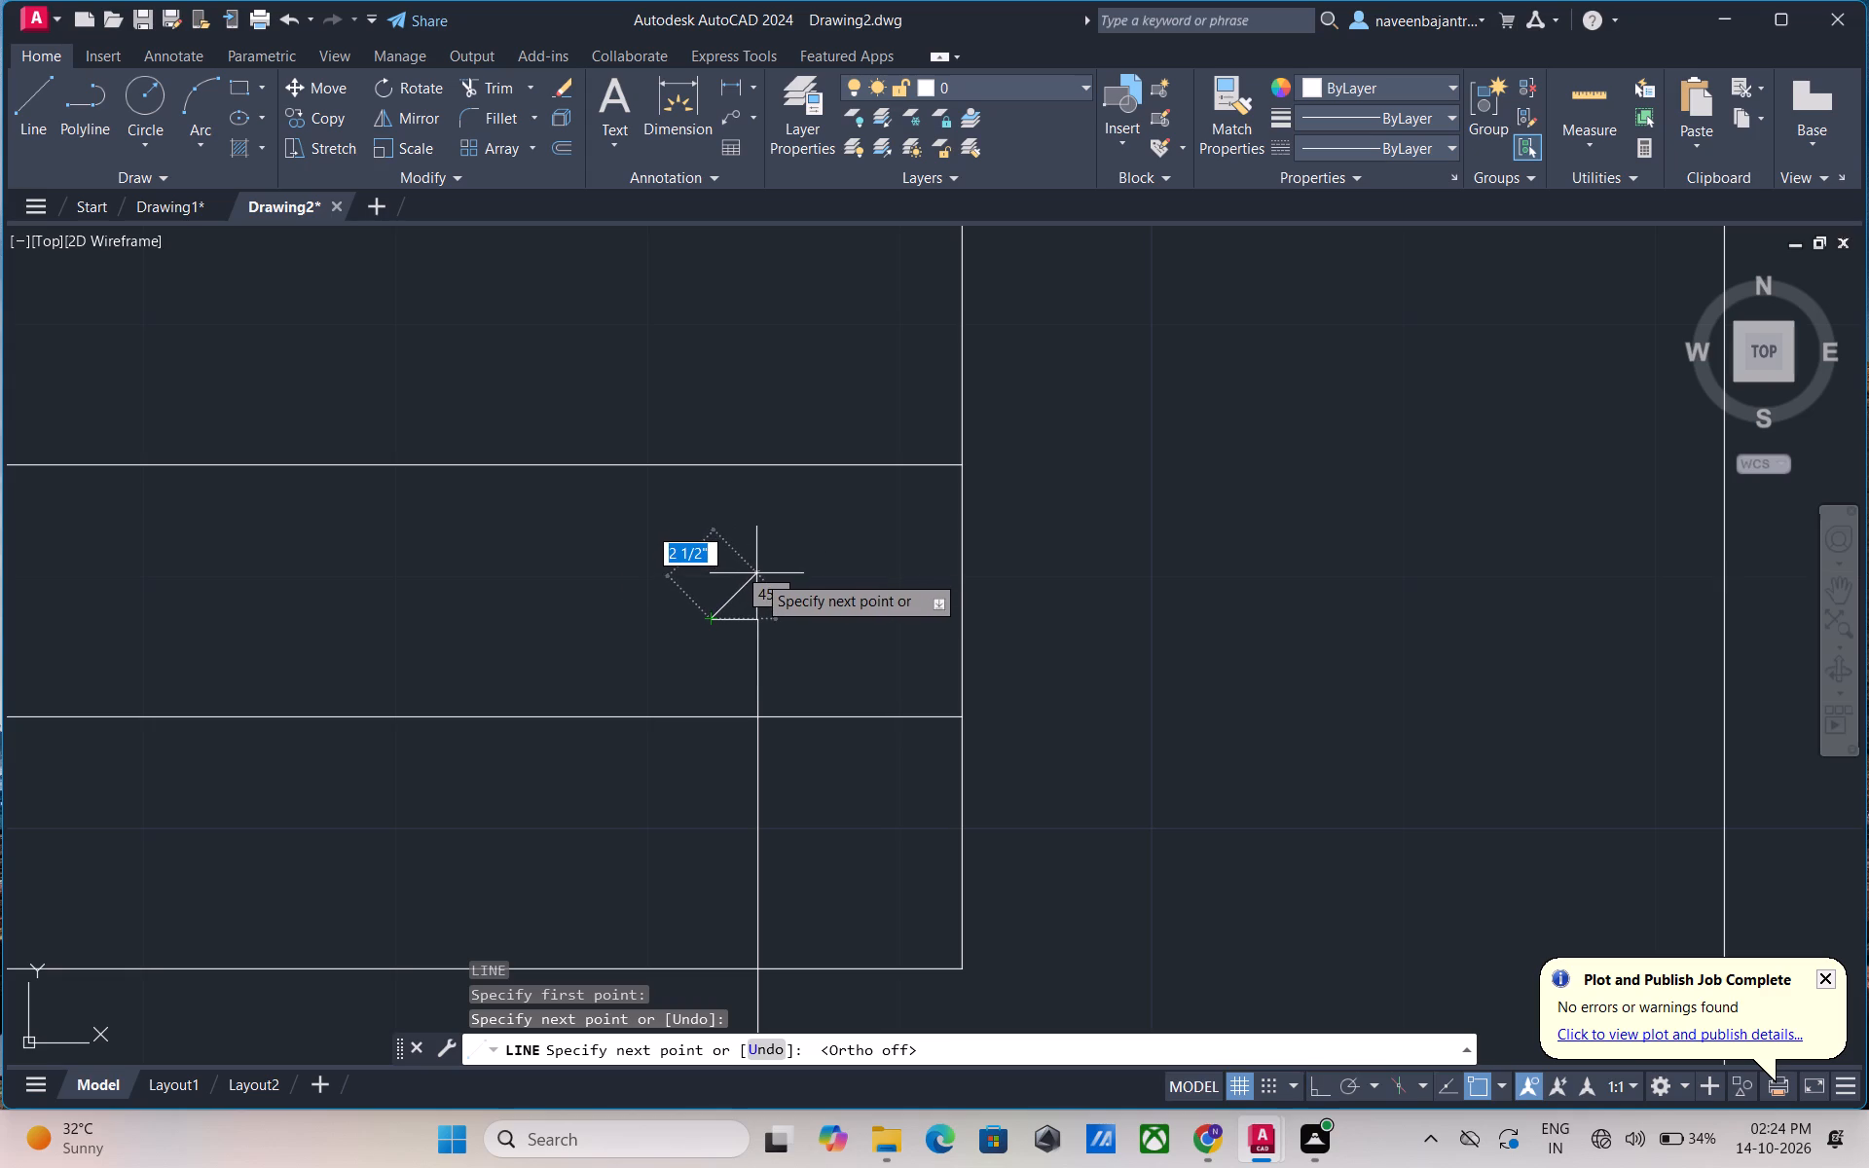
{"action": "left_click", "coordinate": [756, 573]}
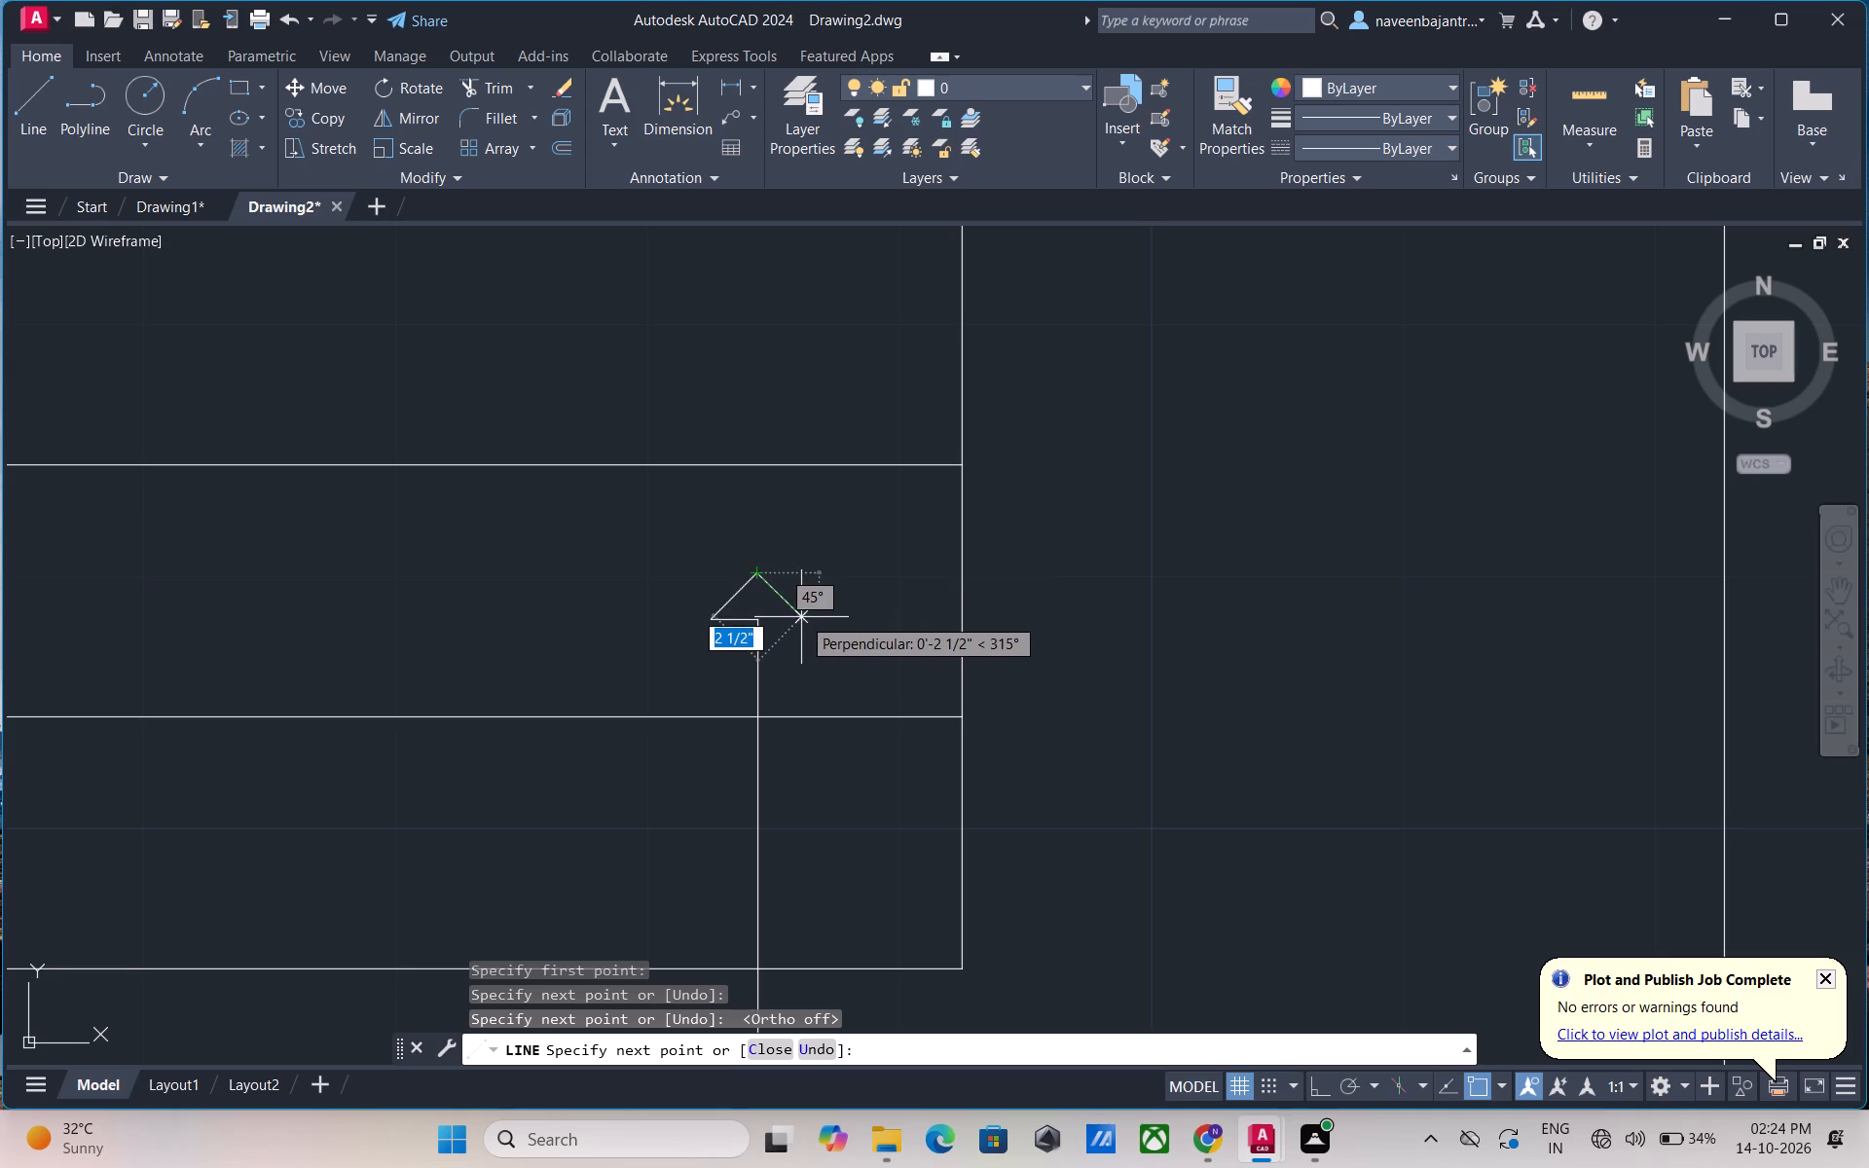
{"action": "left_click", "coordinate": [803, 620]}
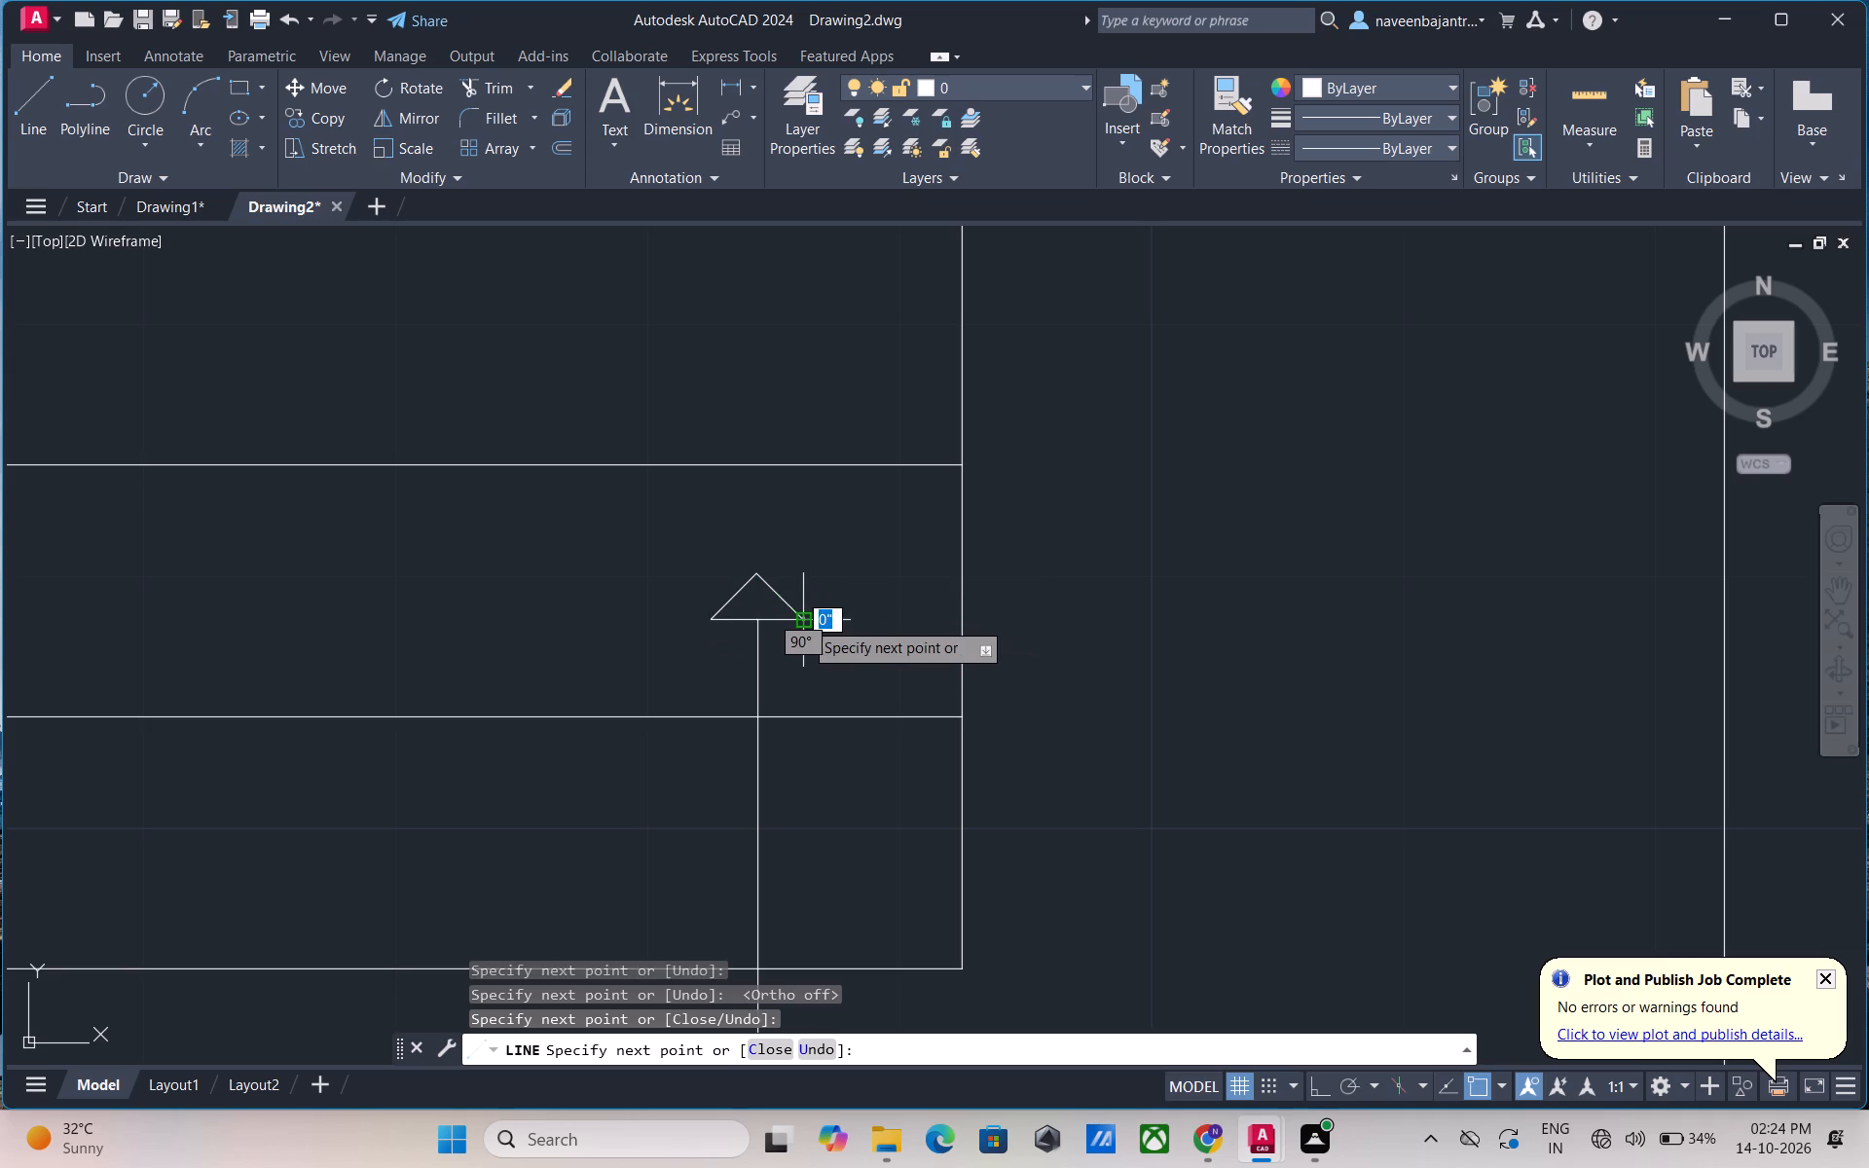
{"action": "left_click", "coordinate": [754, 620]}
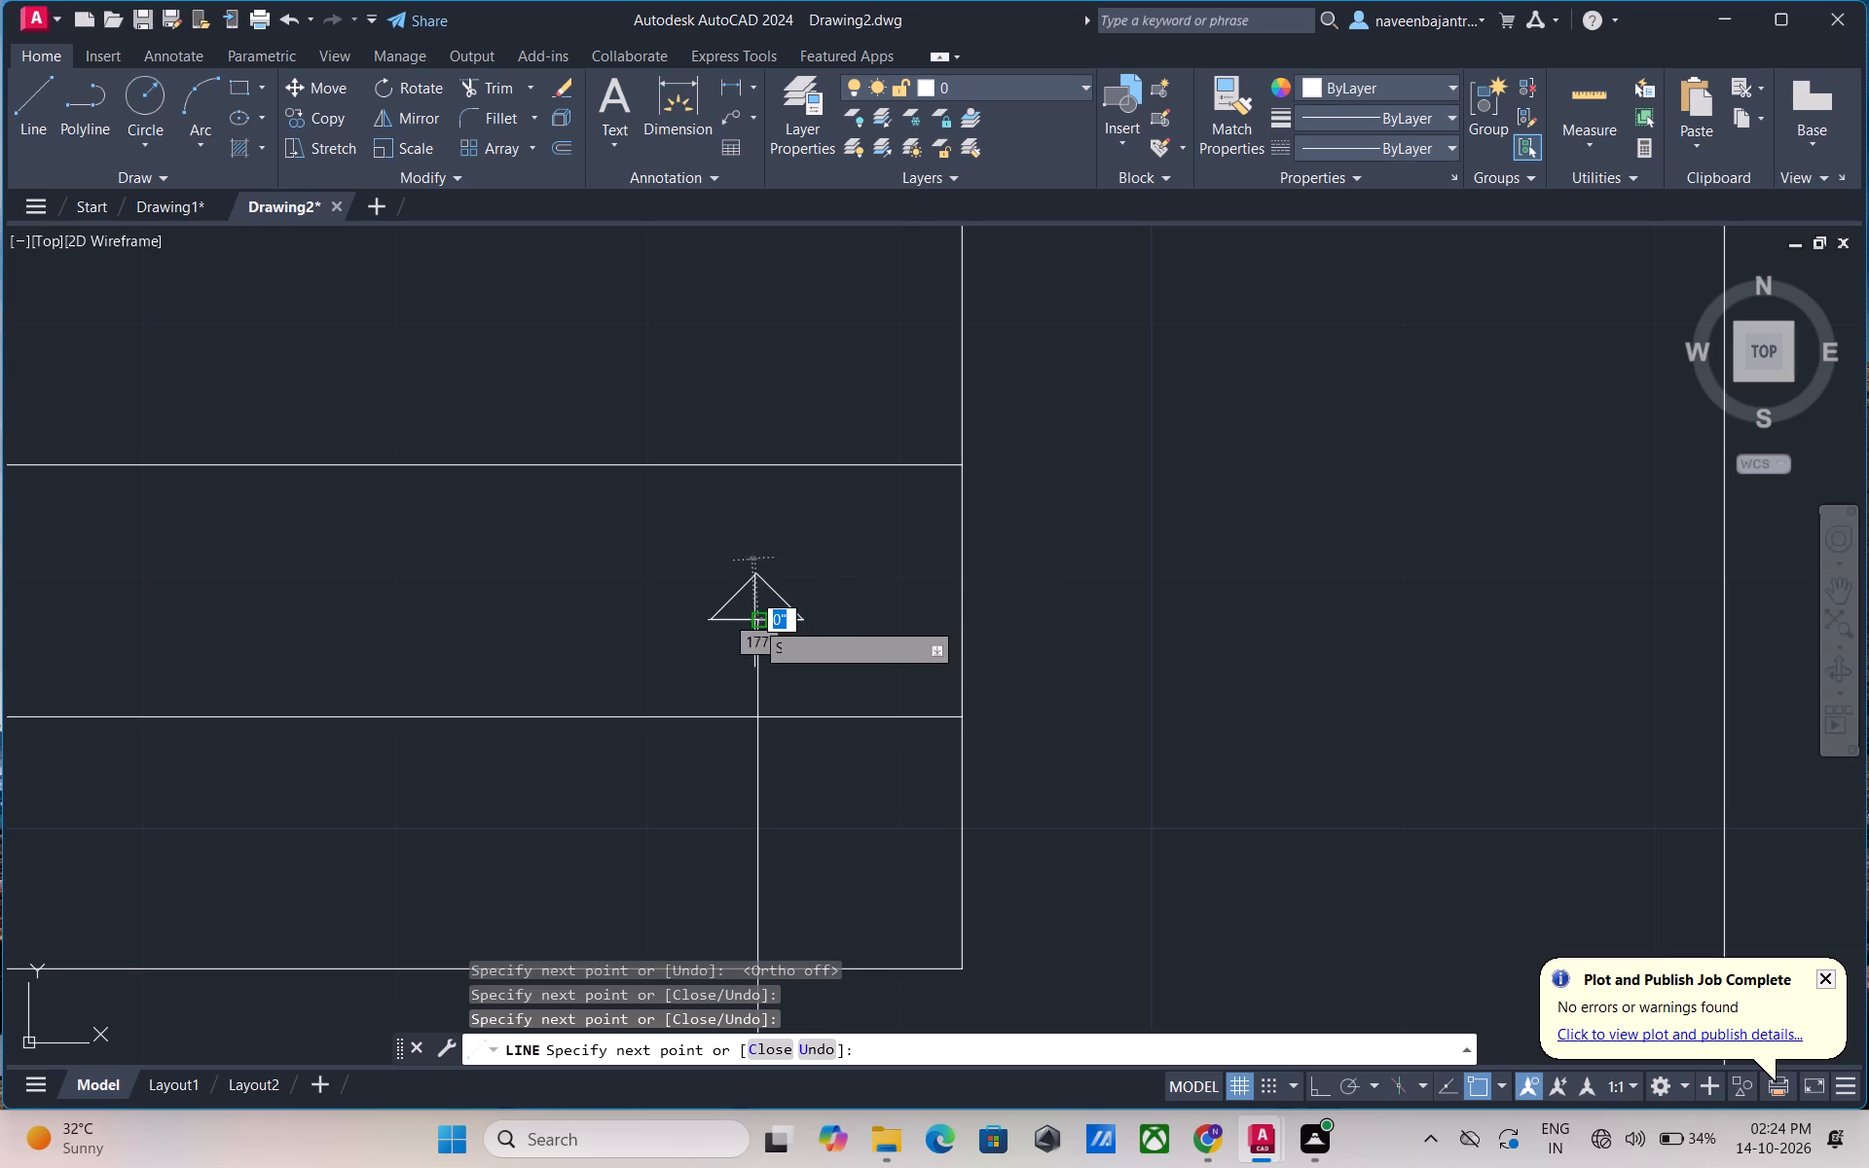
{"action": "key", "text": "Escape"}
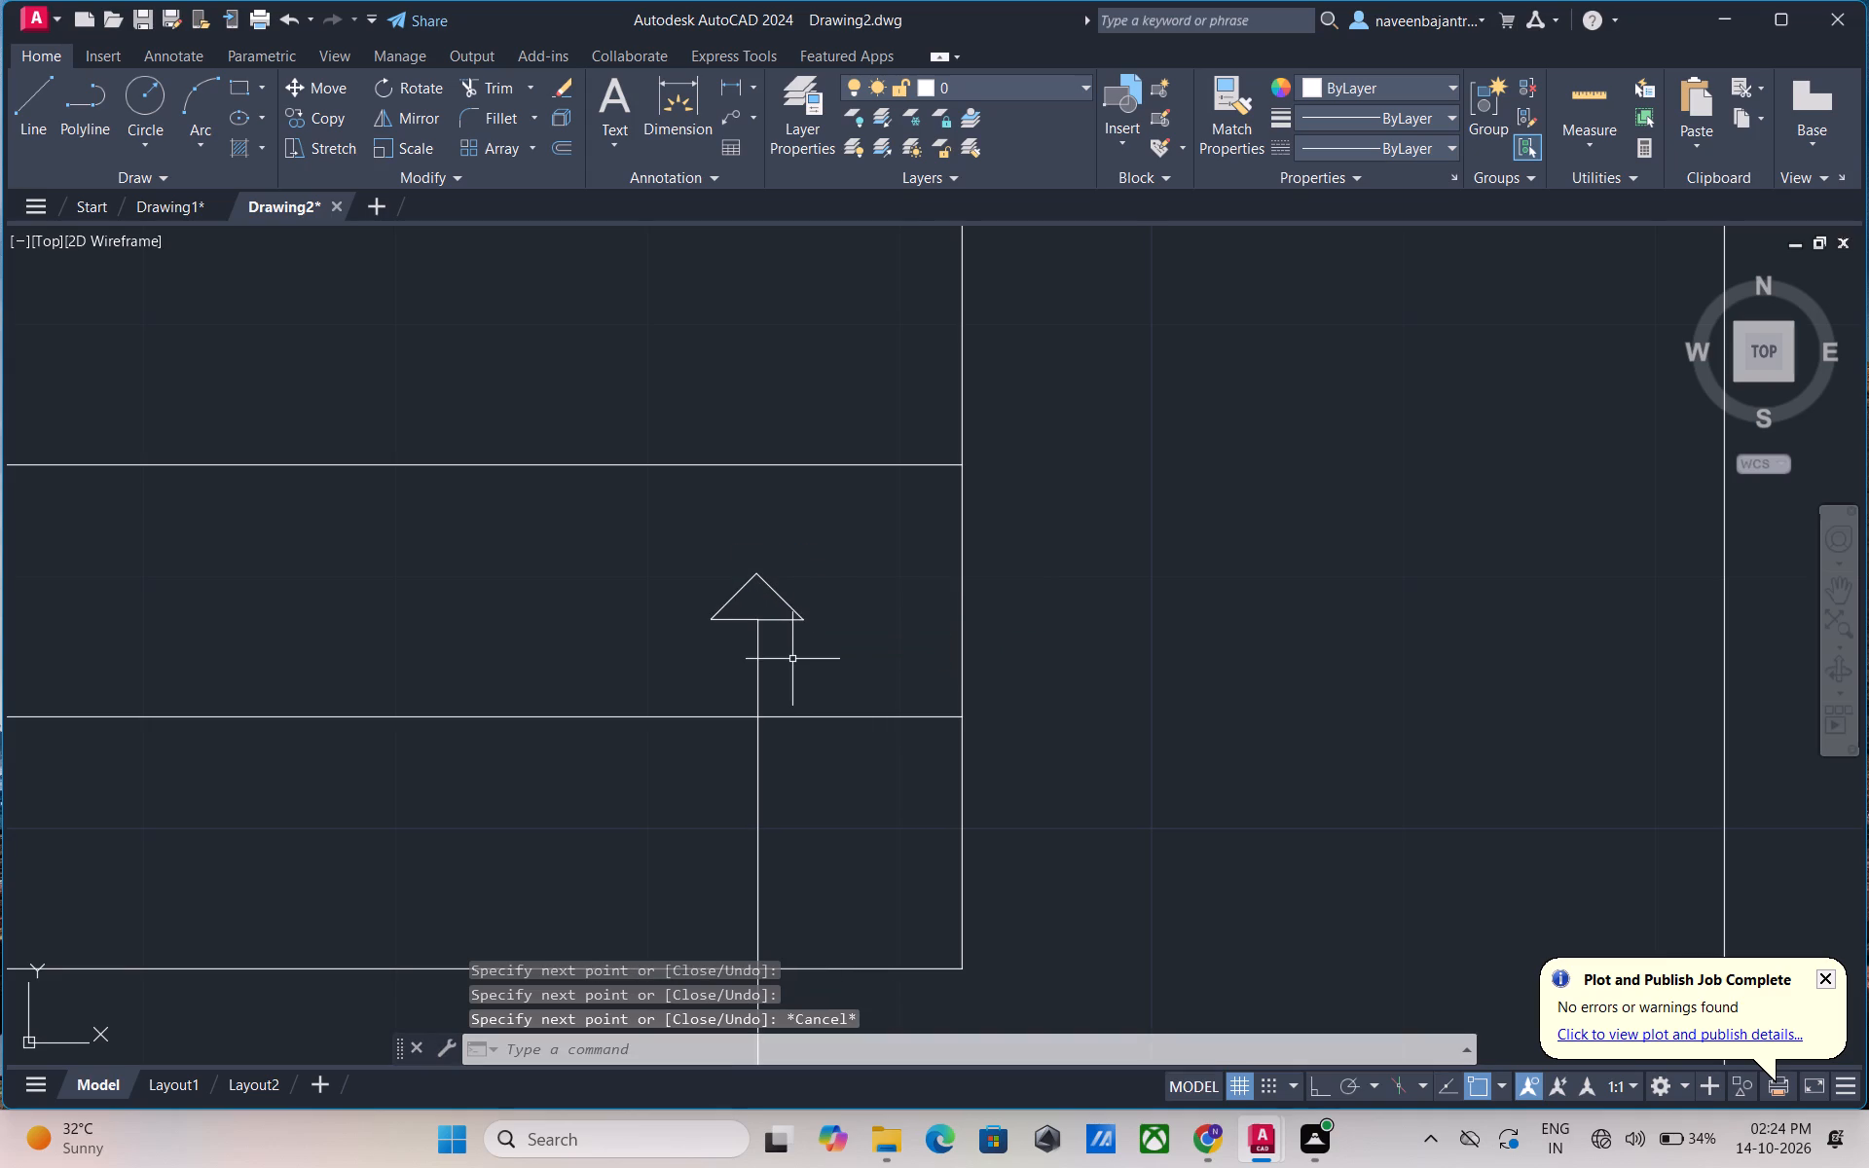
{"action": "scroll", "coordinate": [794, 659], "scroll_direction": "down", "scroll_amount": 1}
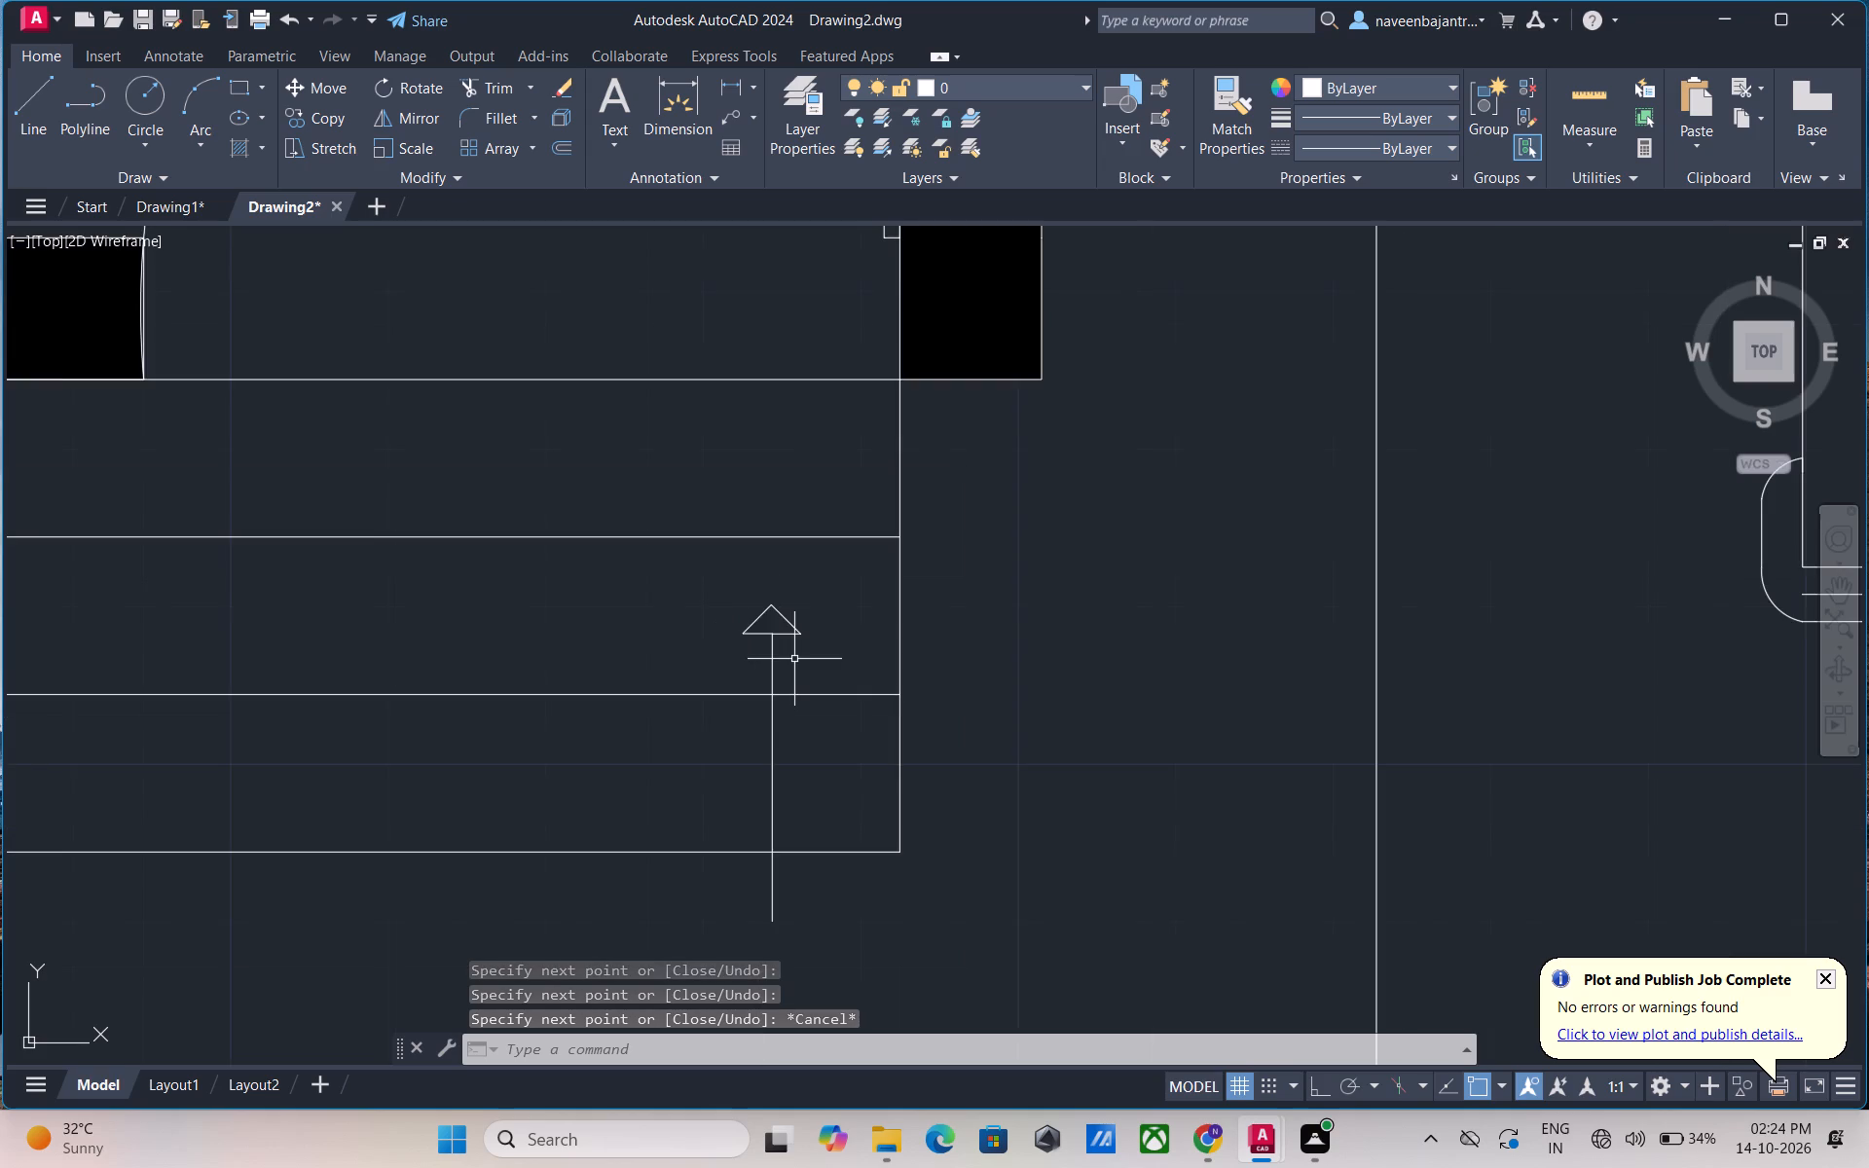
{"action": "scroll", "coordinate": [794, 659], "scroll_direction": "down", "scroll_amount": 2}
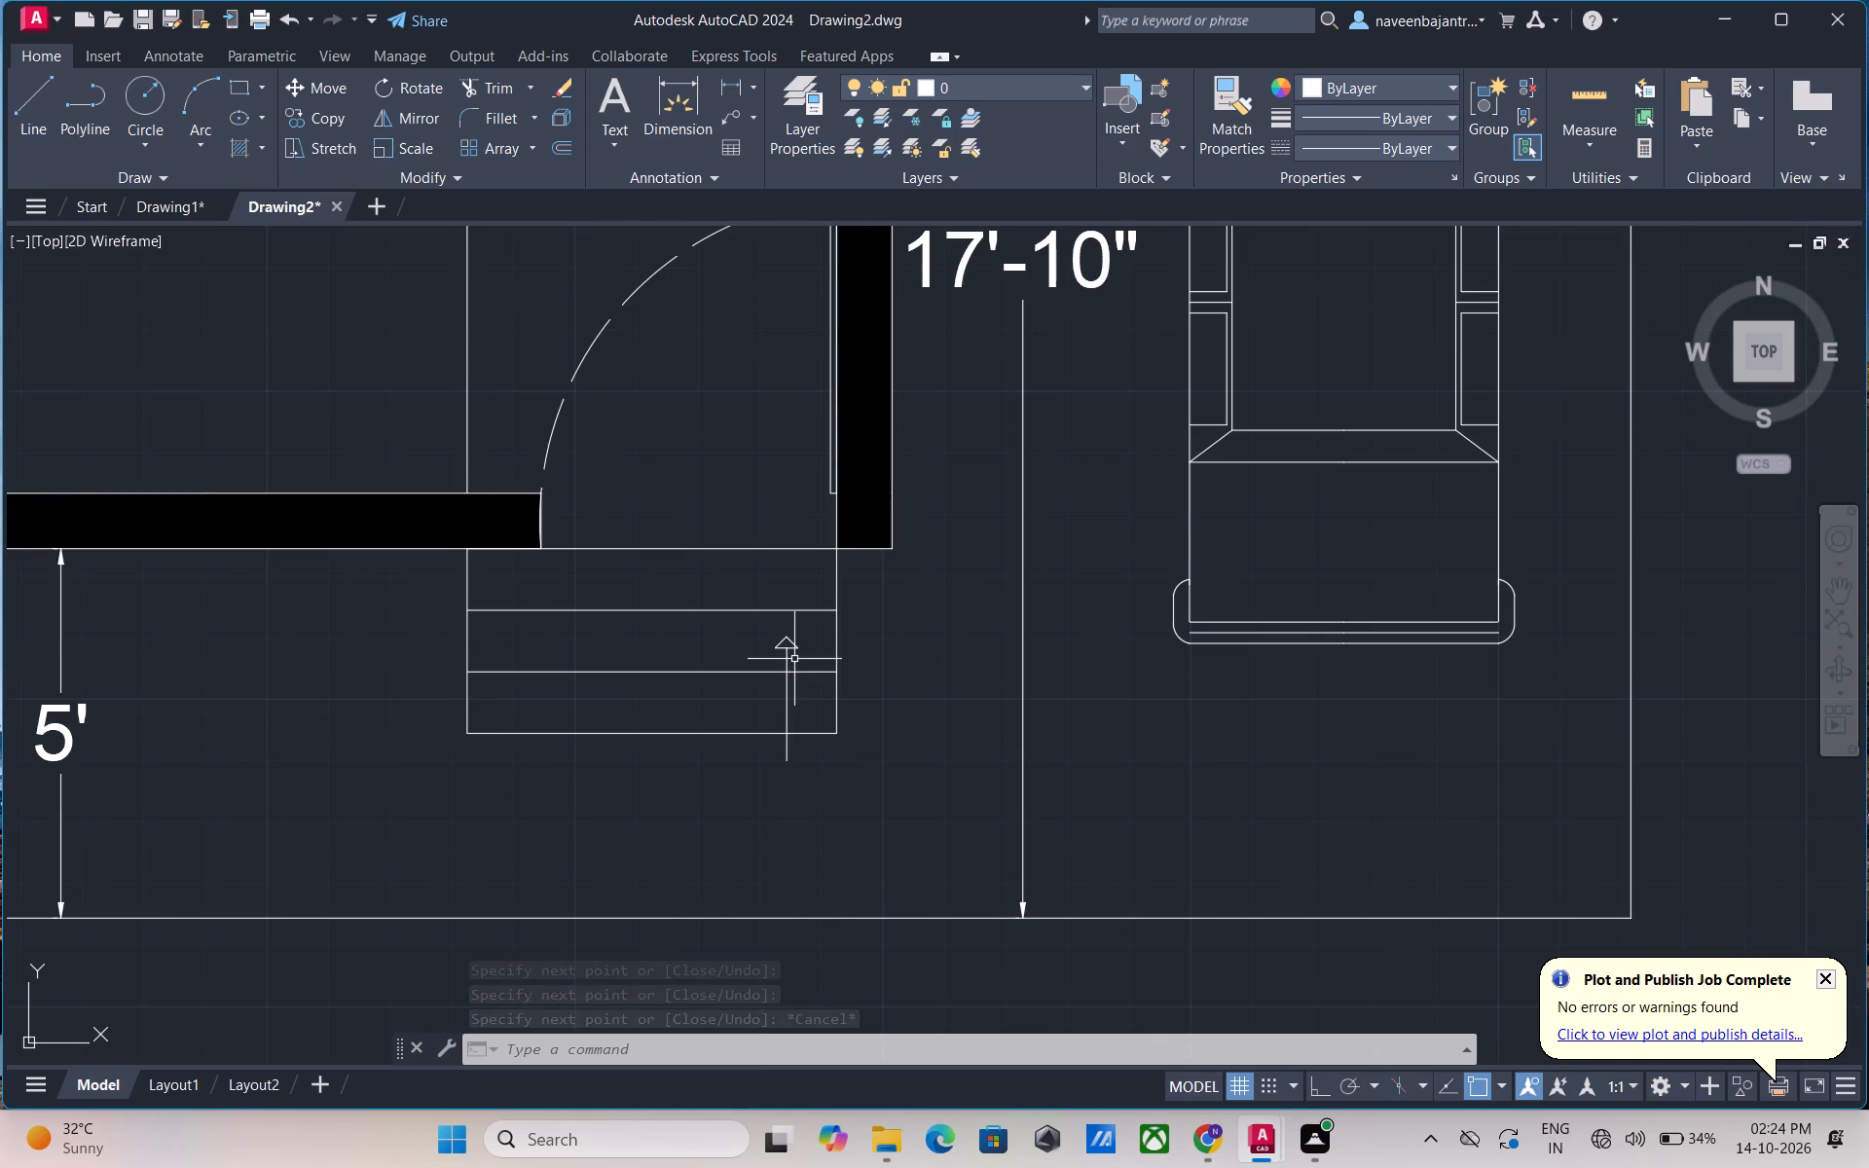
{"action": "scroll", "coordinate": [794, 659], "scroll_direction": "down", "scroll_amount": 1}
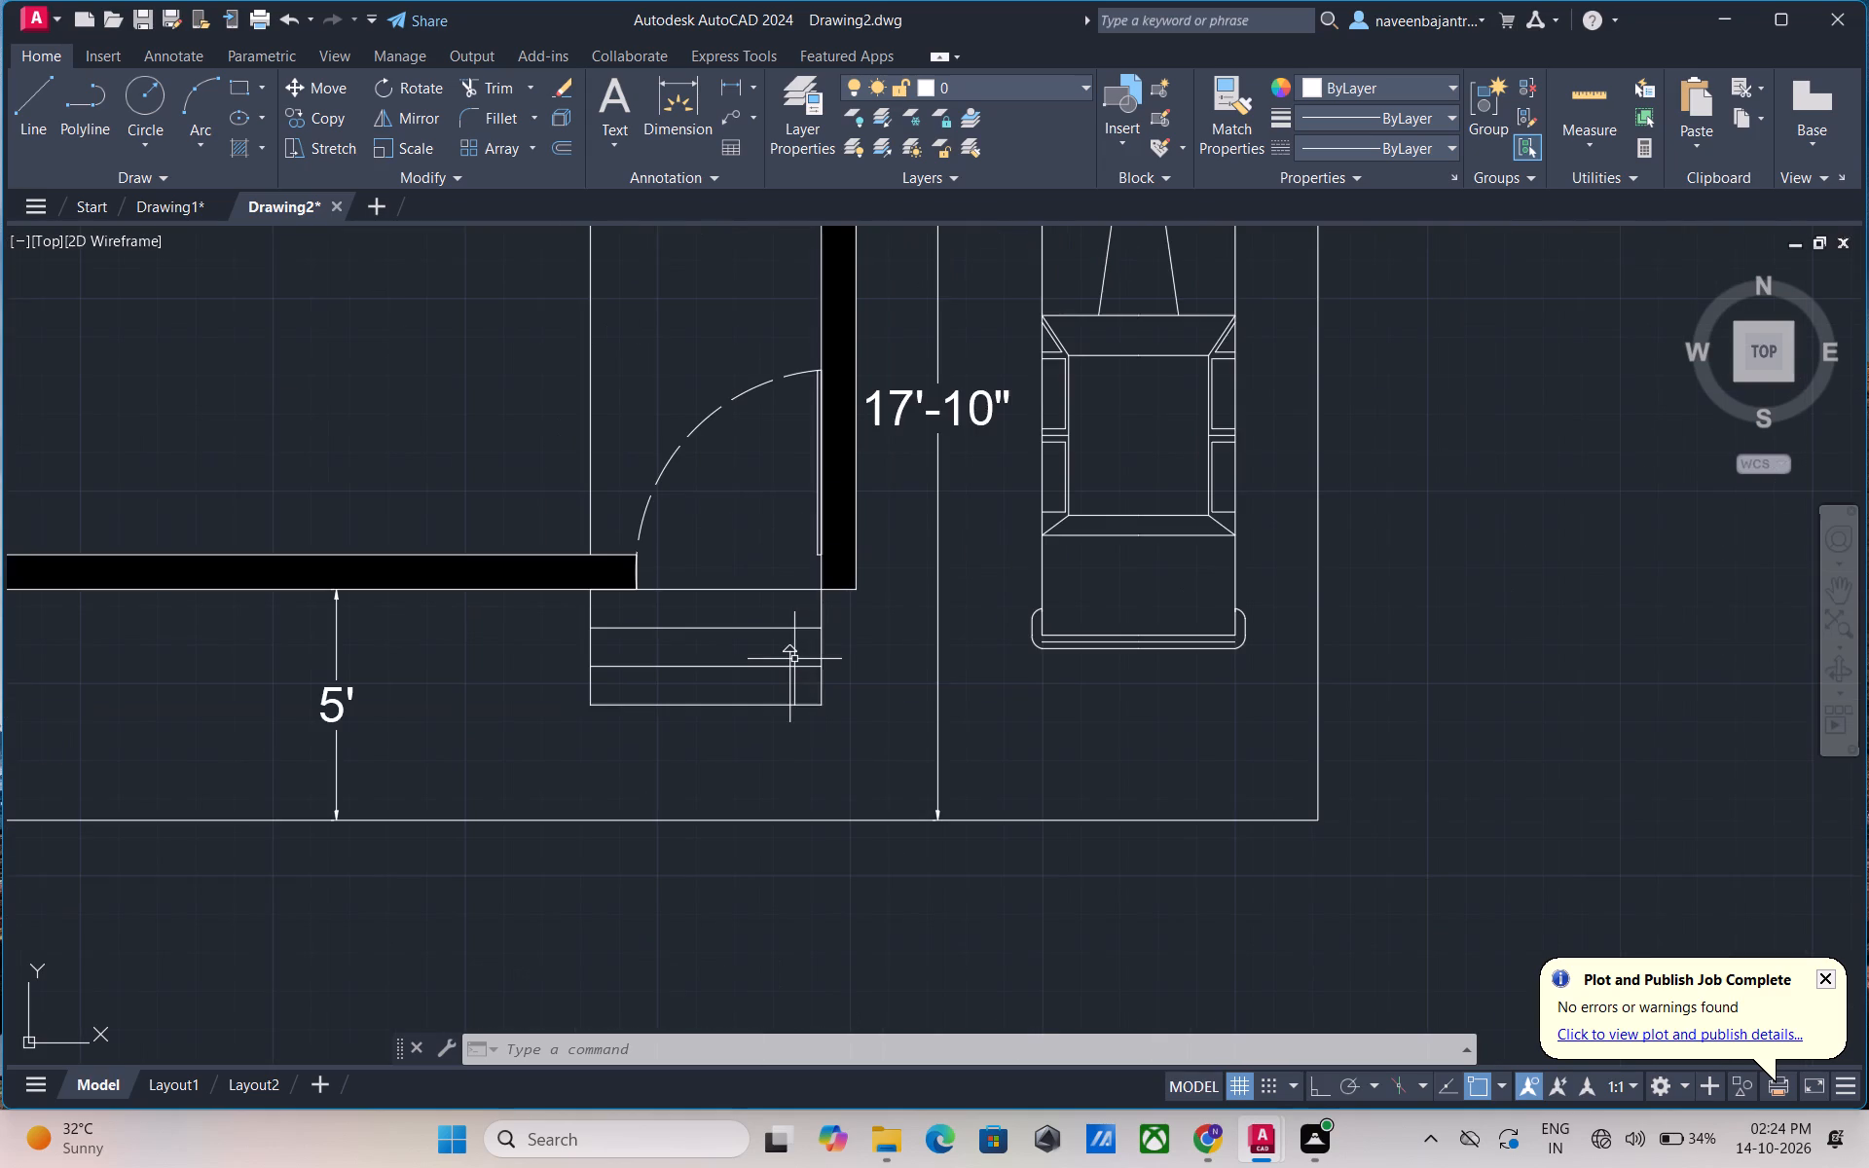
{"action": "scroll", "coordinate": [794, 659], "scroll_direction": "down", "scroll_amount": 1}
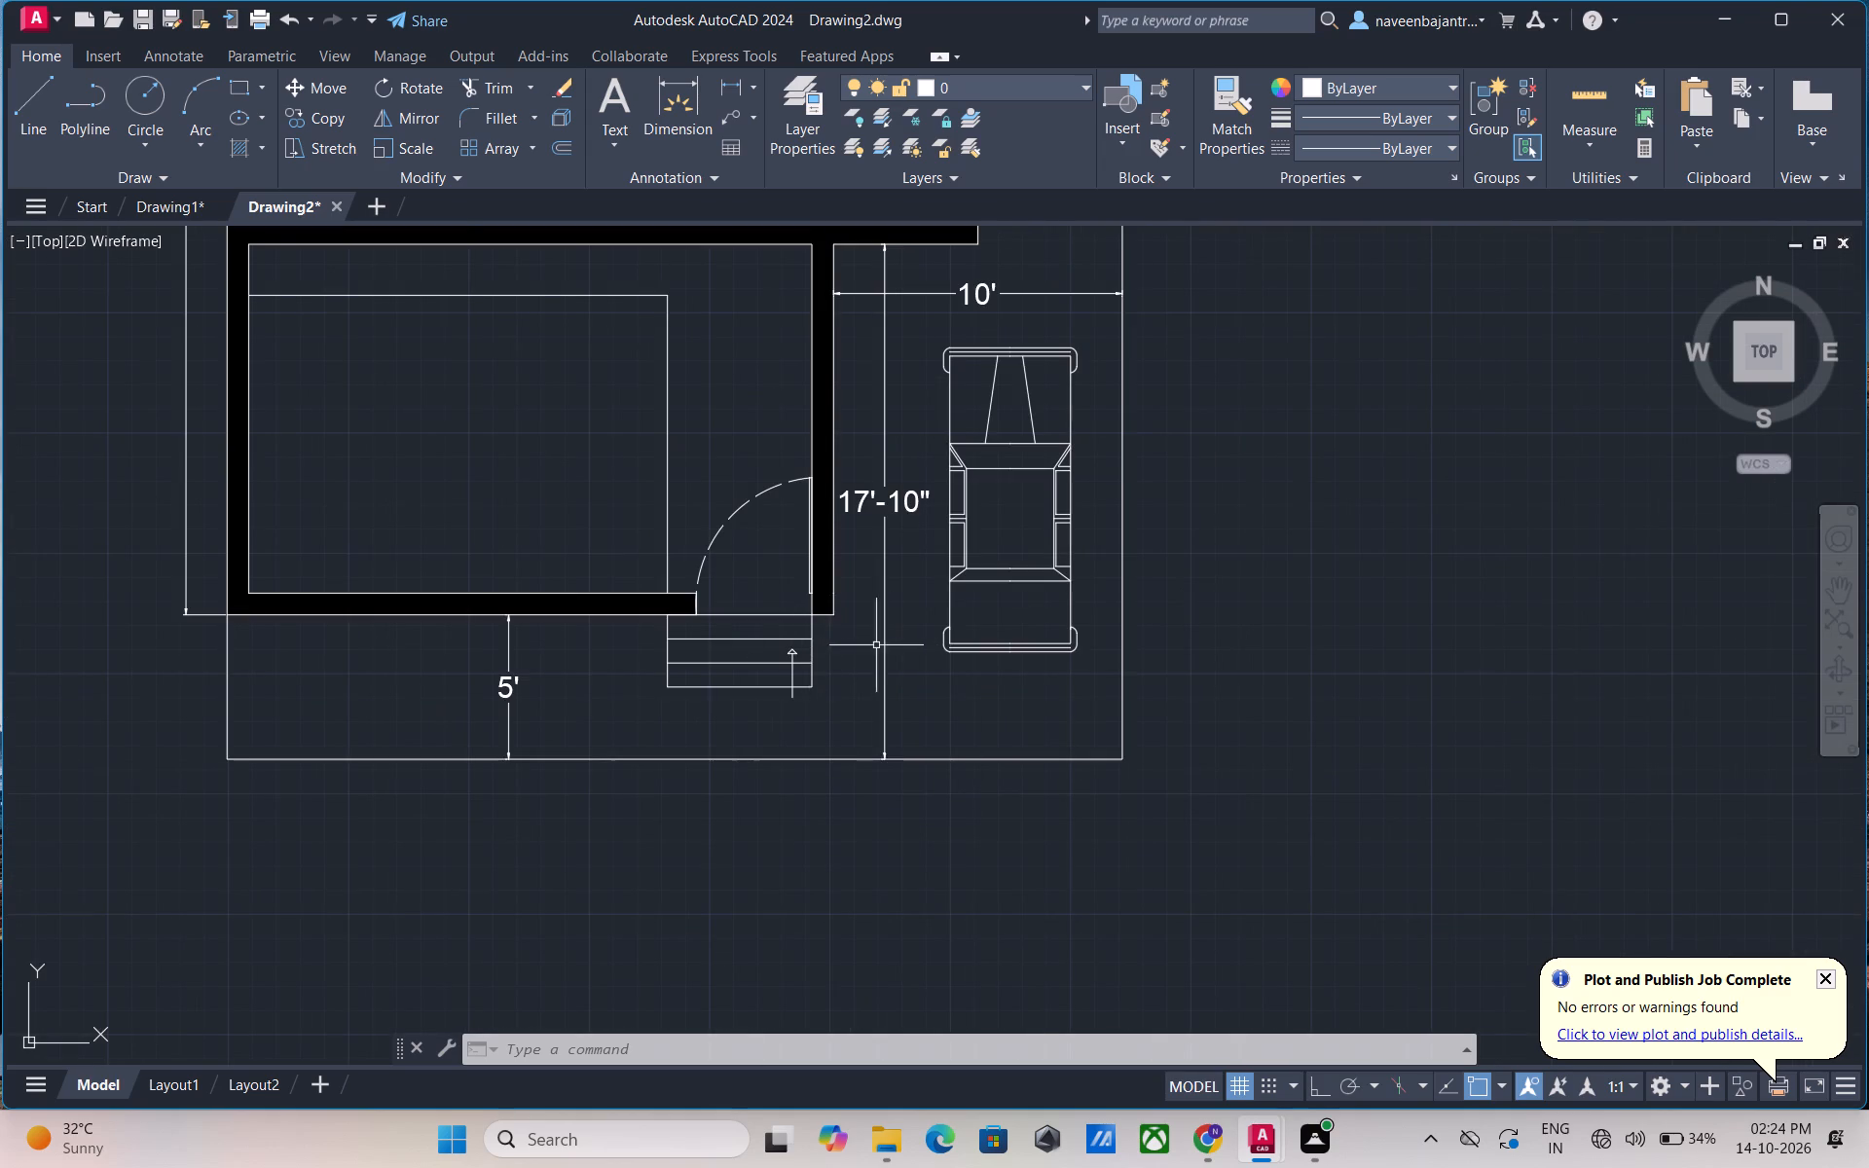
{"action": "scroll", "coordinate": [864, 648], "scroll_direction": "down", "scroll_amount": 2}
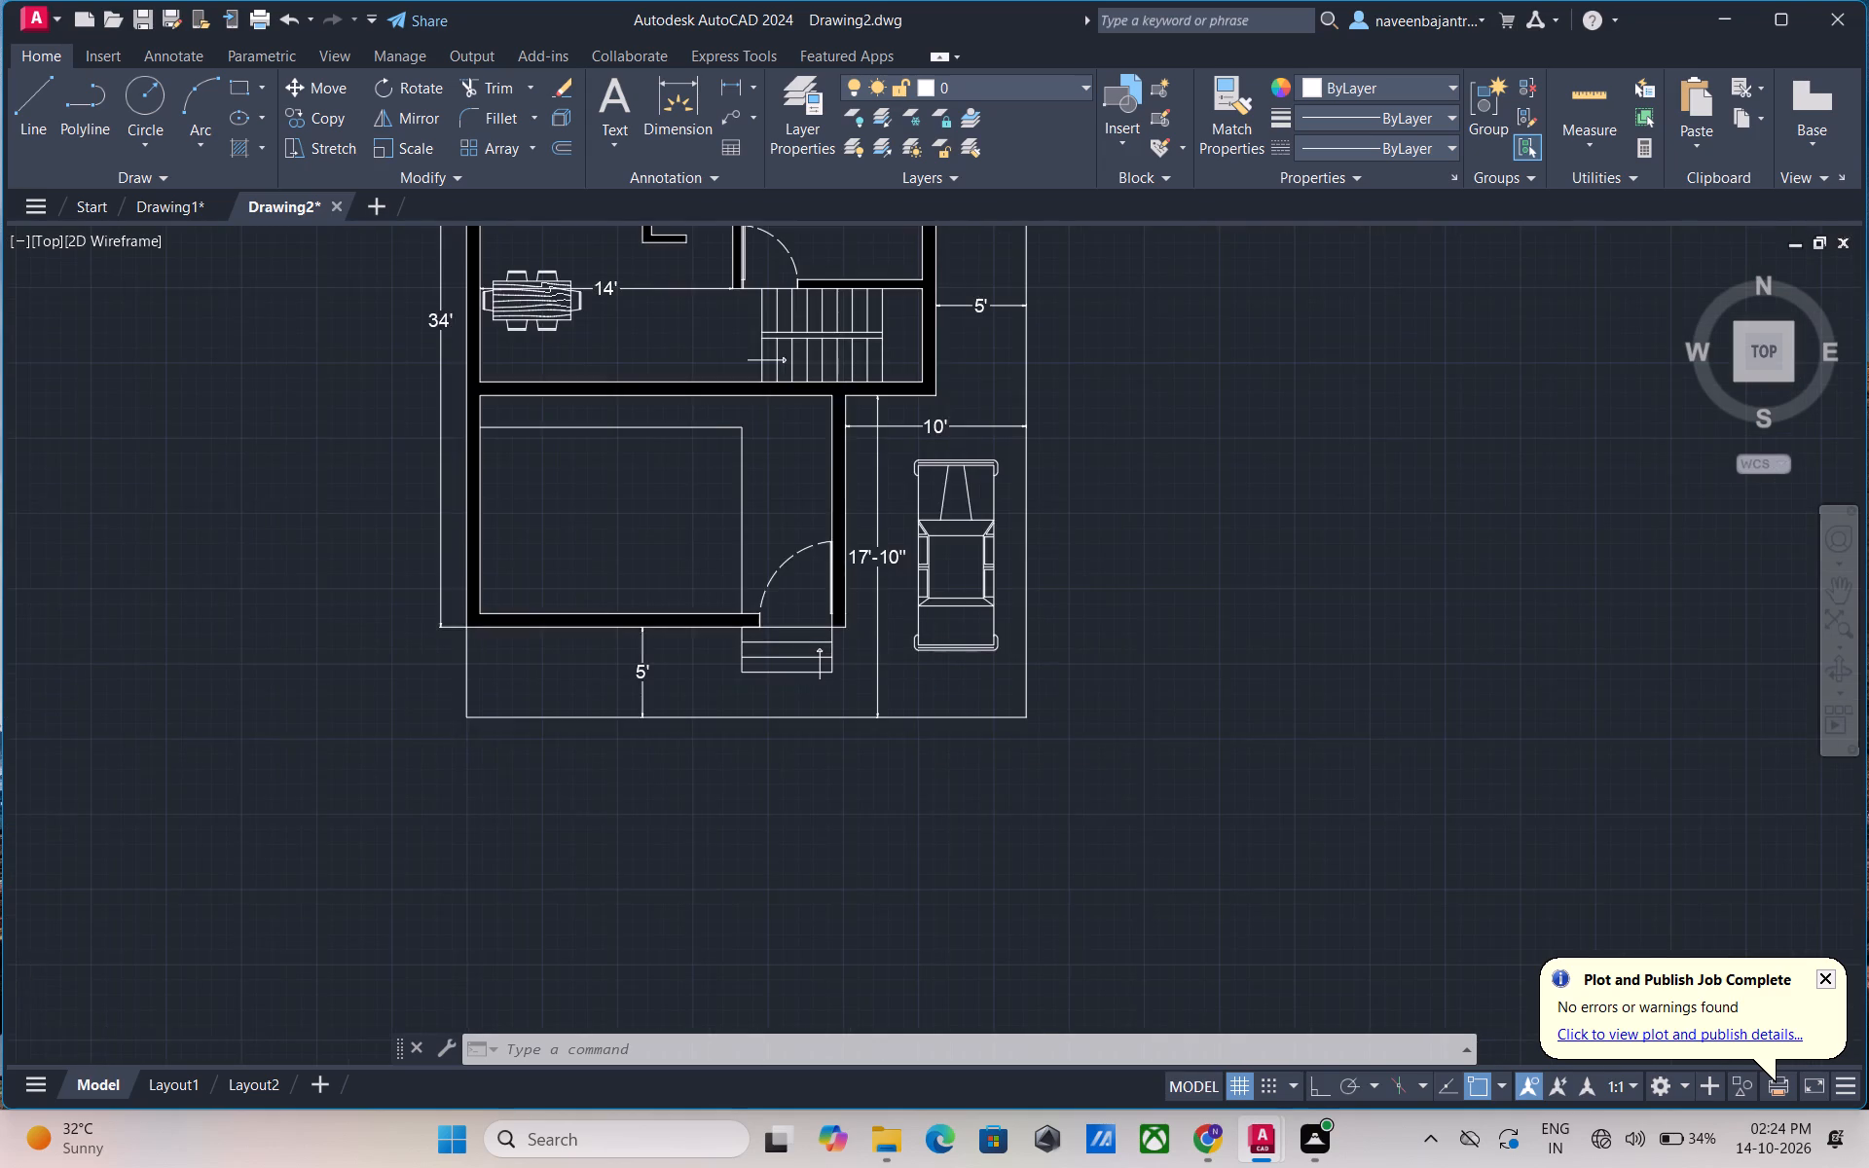
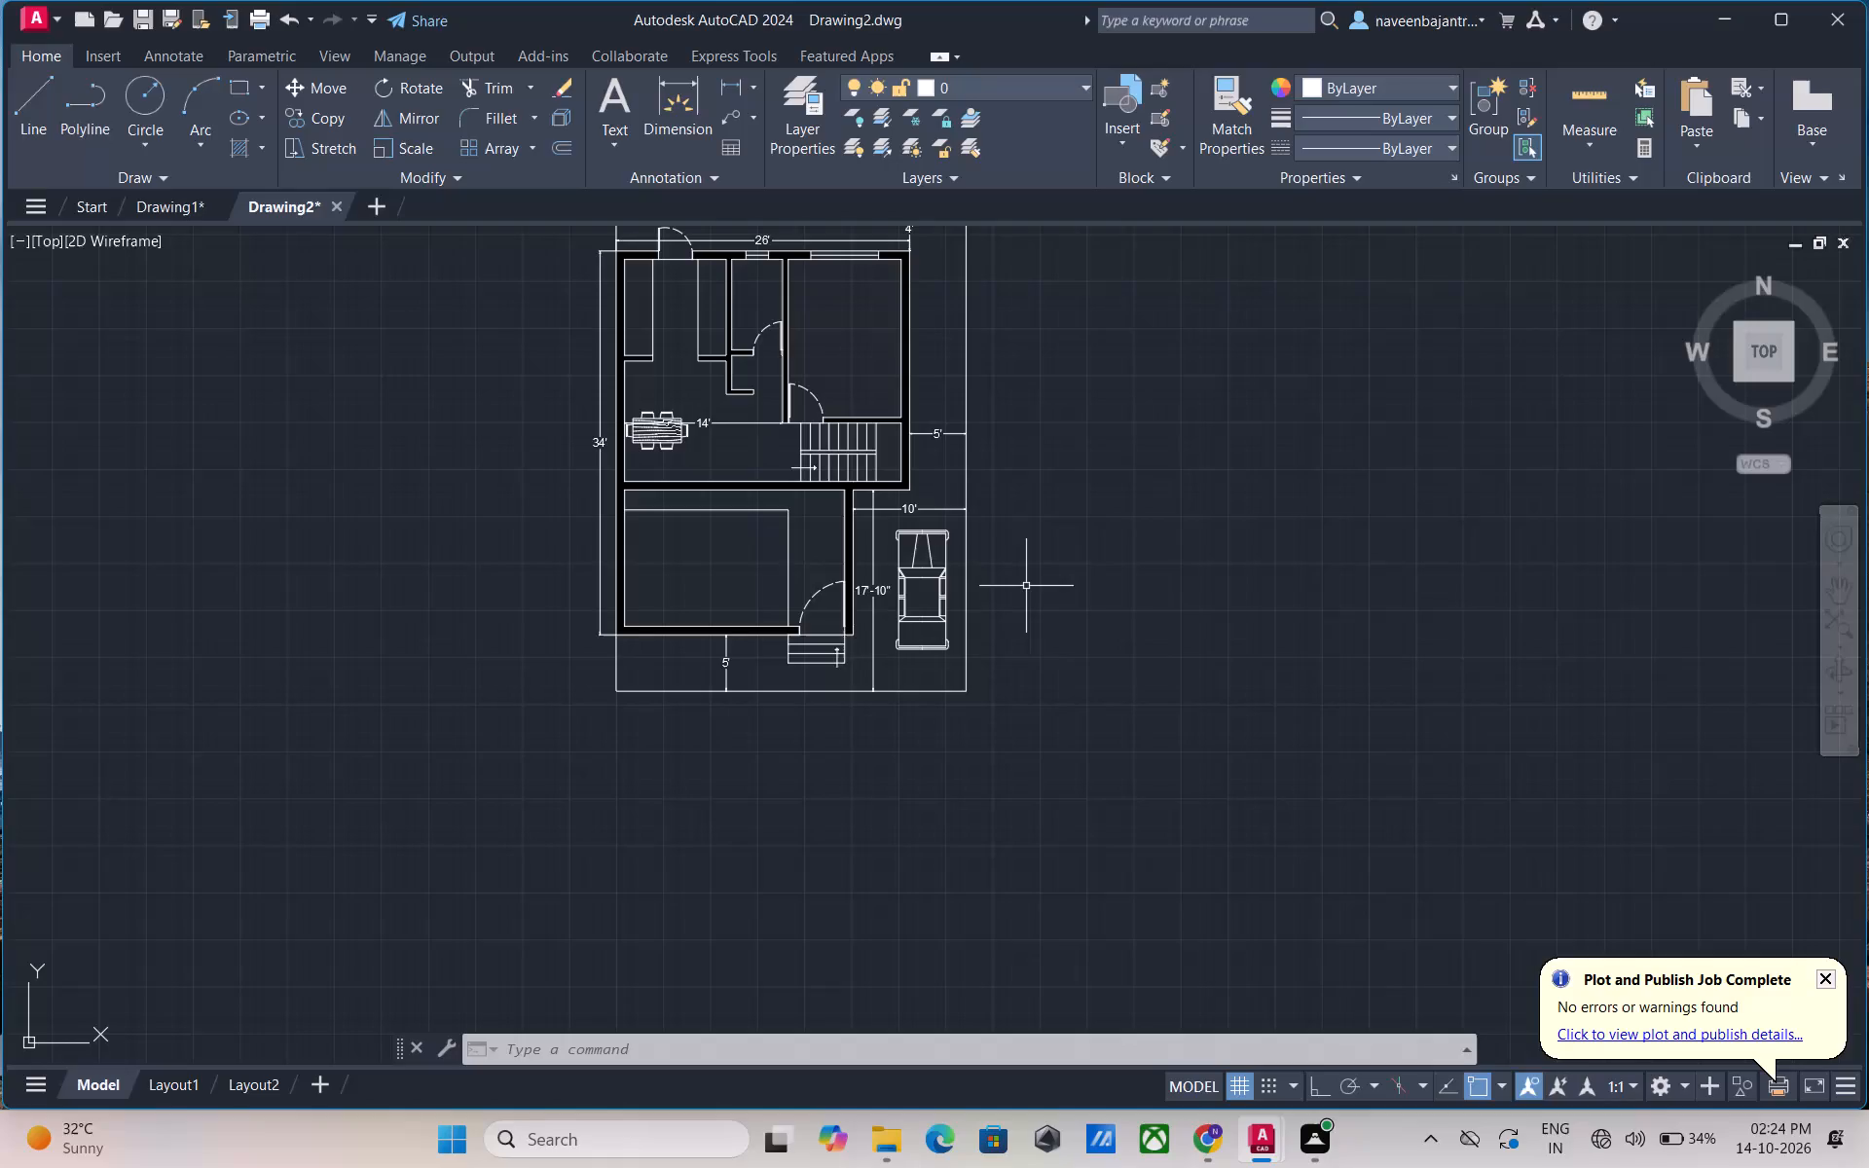
Open DesignCenter to access the block library for the house floor plan.
{"action": "middle_click_drag", "start_coordinate": [1027, 585], "coordinate": [1024, 631]}
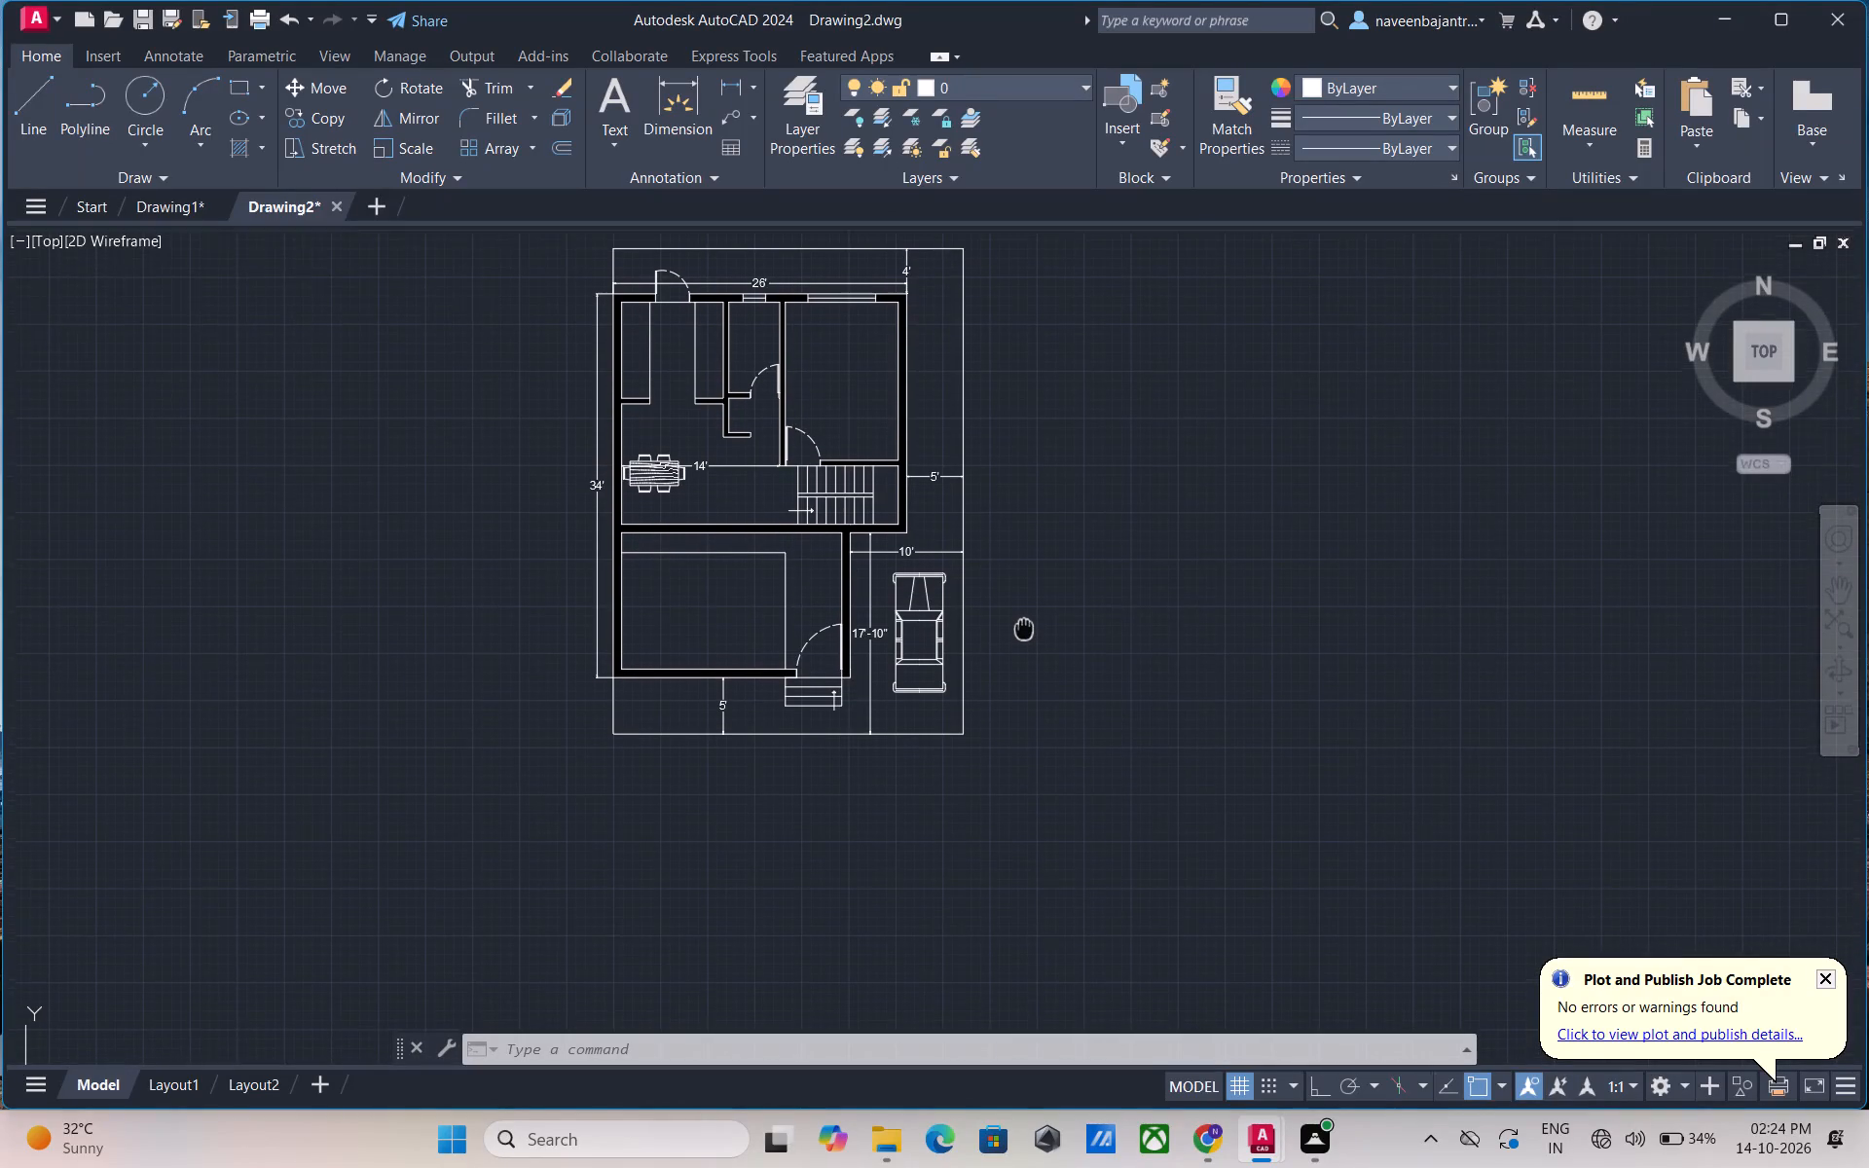
{"action": "middle_click_drag", "start_coordinate": [1024, 631], "coordinate": [1024, 644]}
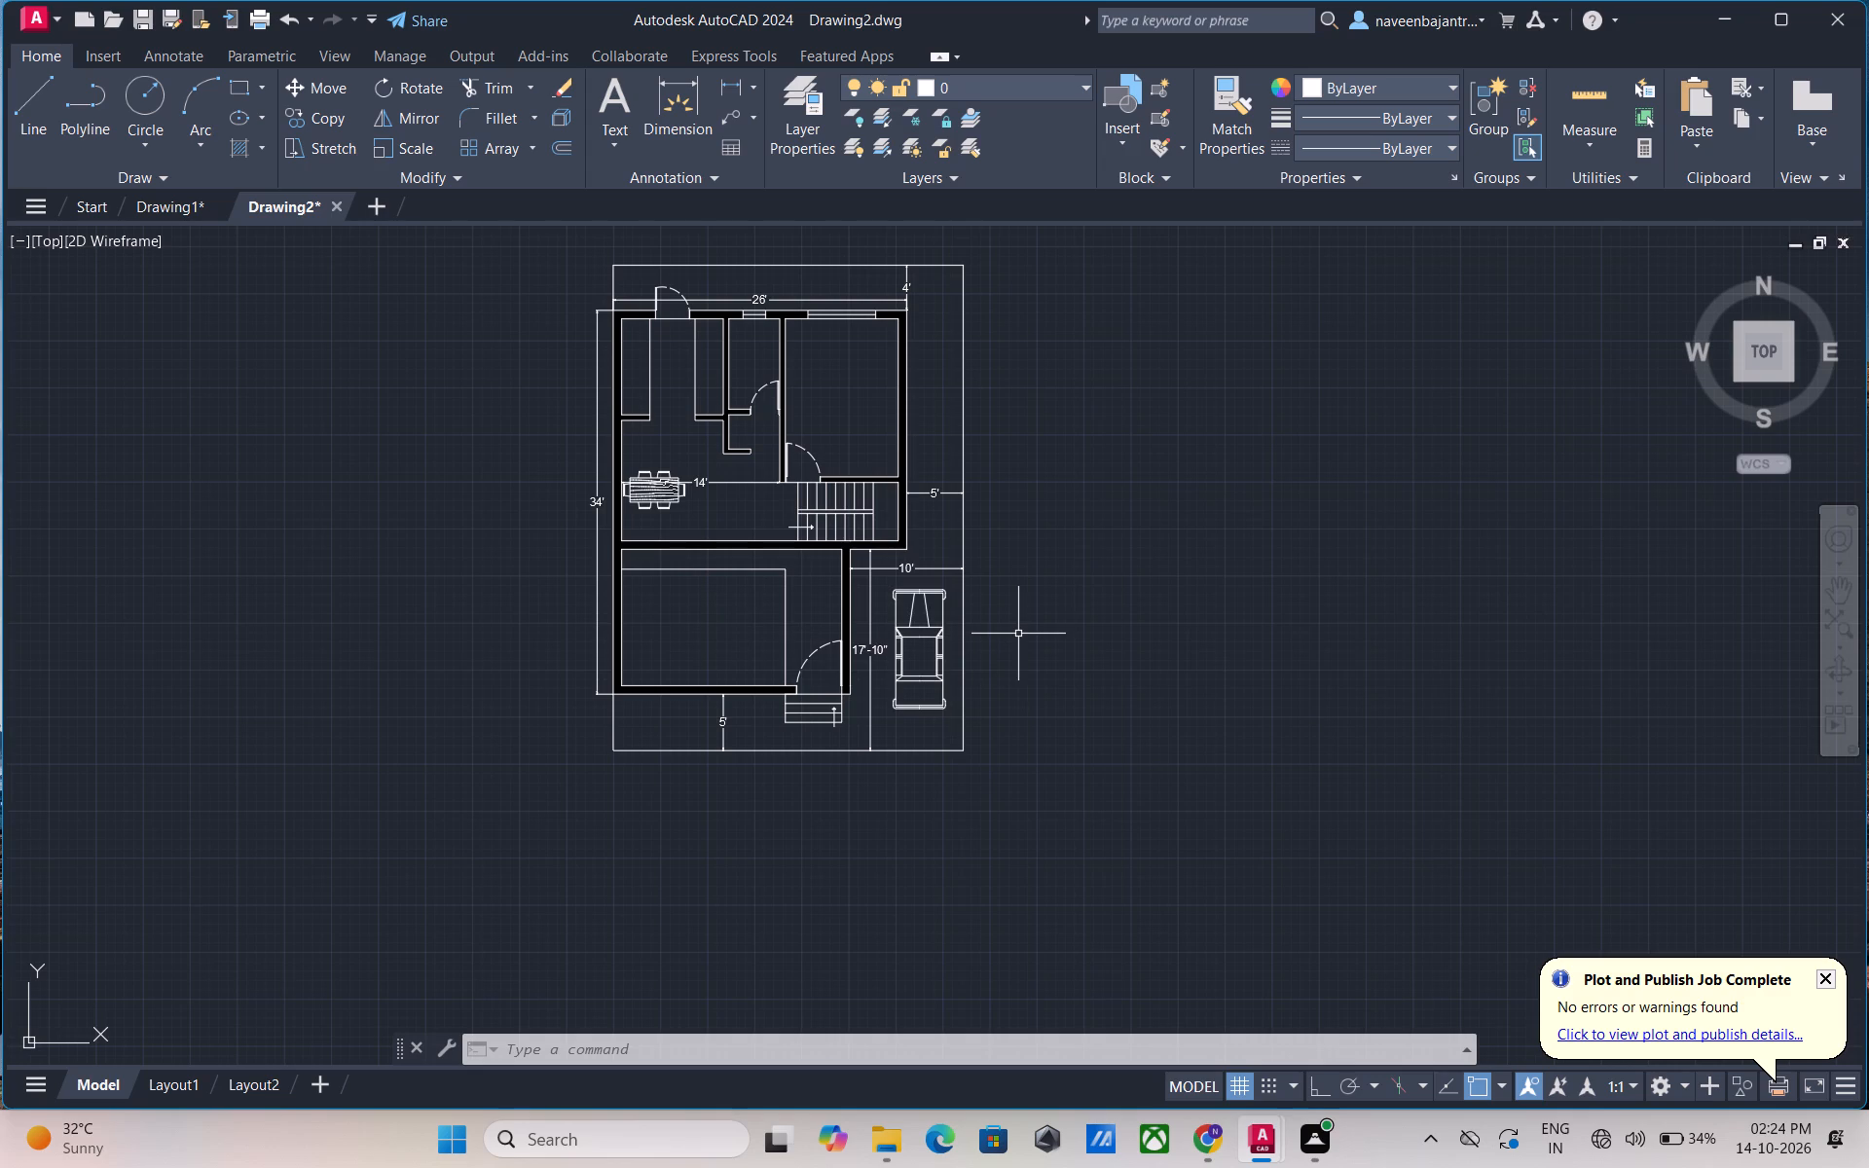
{"action": "middle_click_drag", "start_coordinate": [1012, 638], "coordinate": [962, 679]}
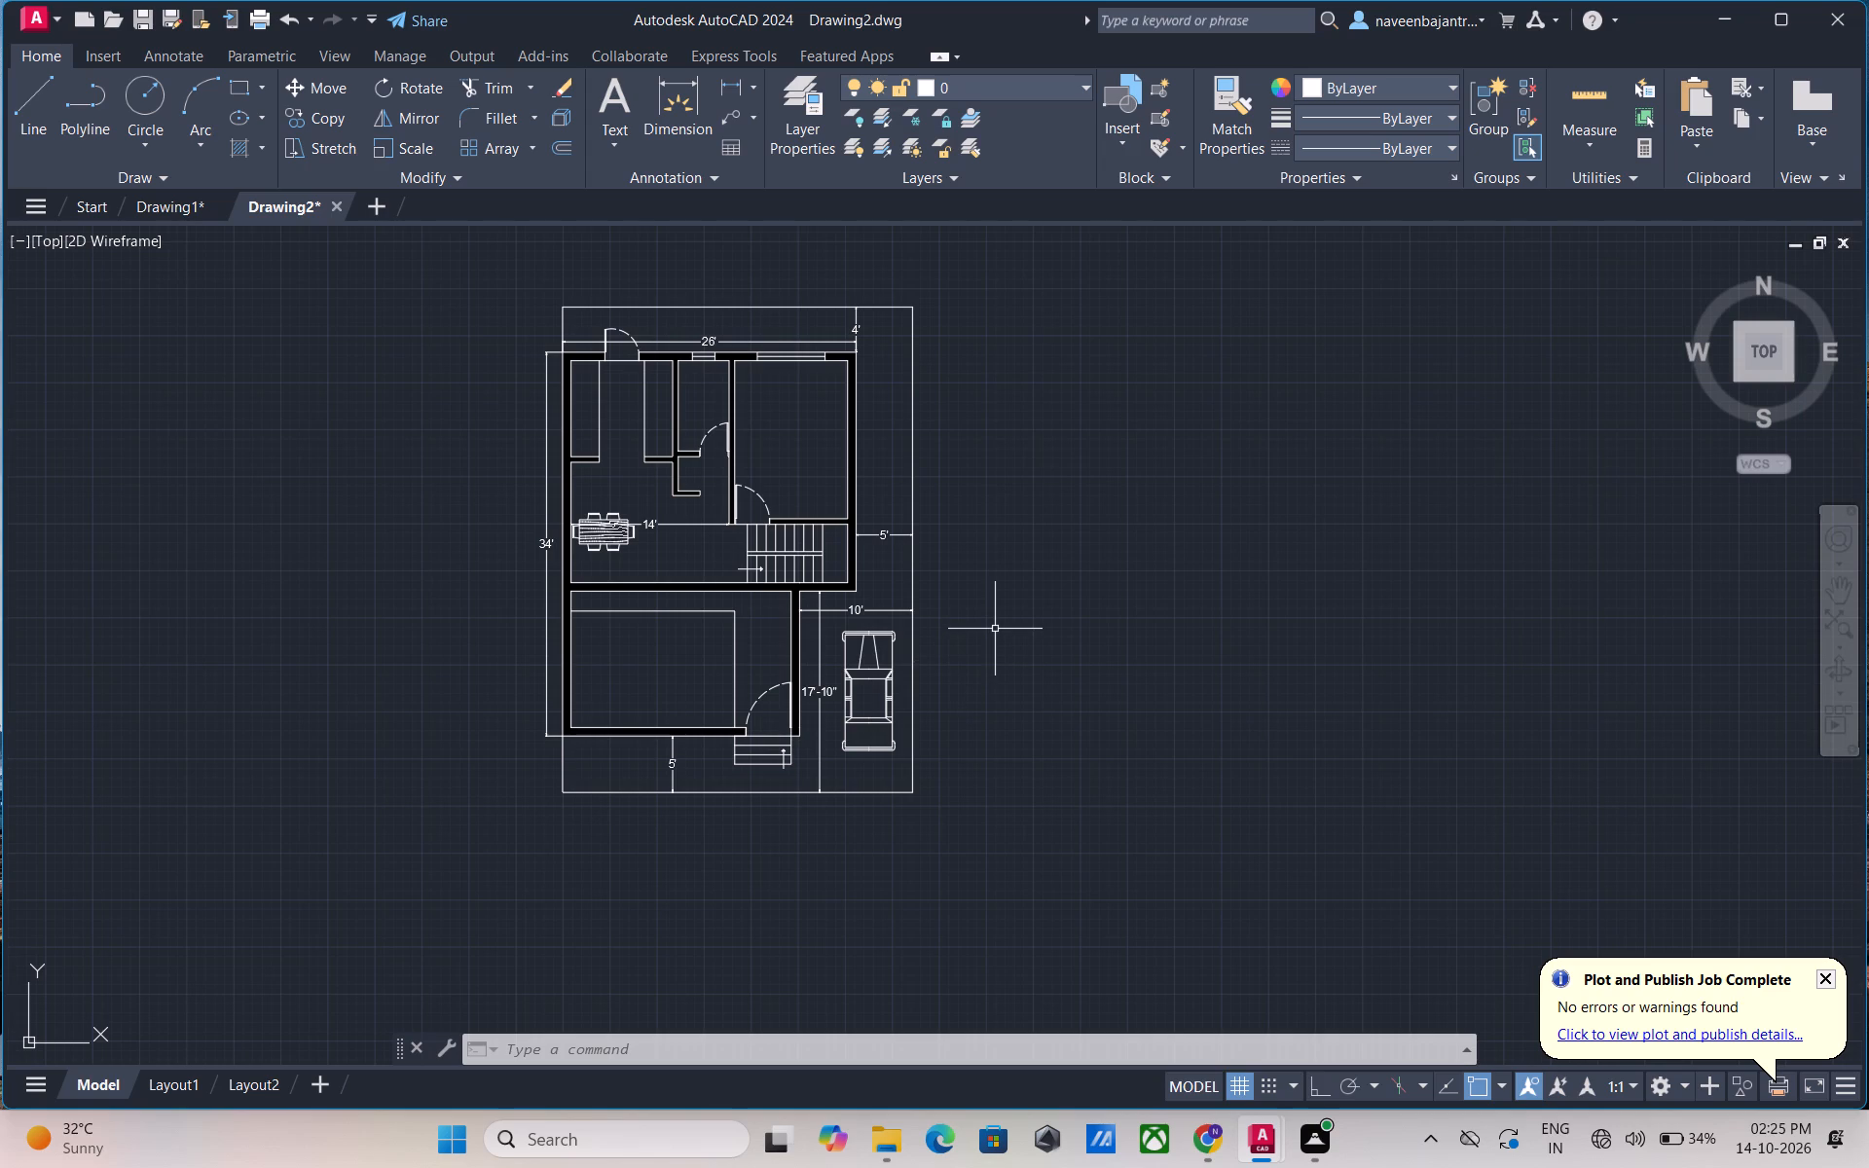
{"action": "key", "text": "Escape"}
{"action": "type", "text": "DC"}
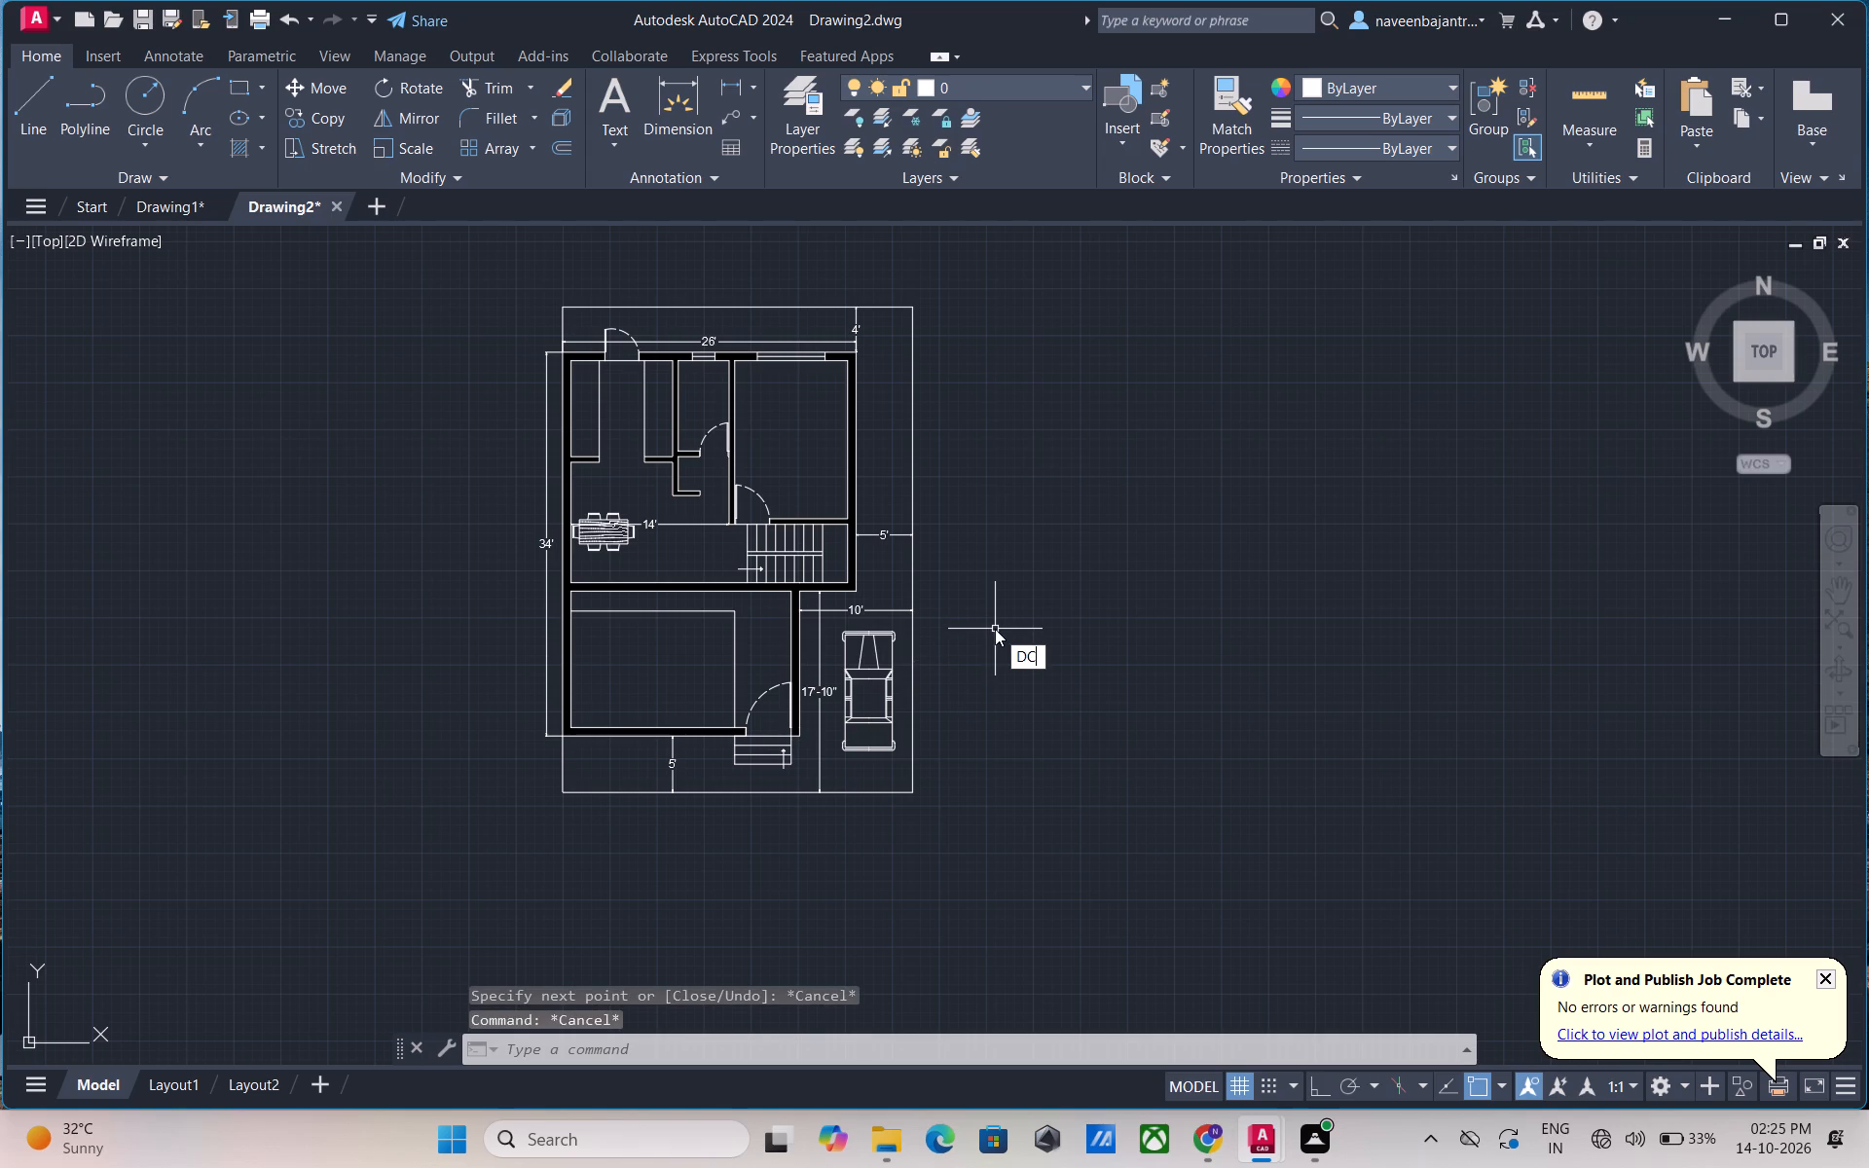
{"action": "key", "text": "space"}
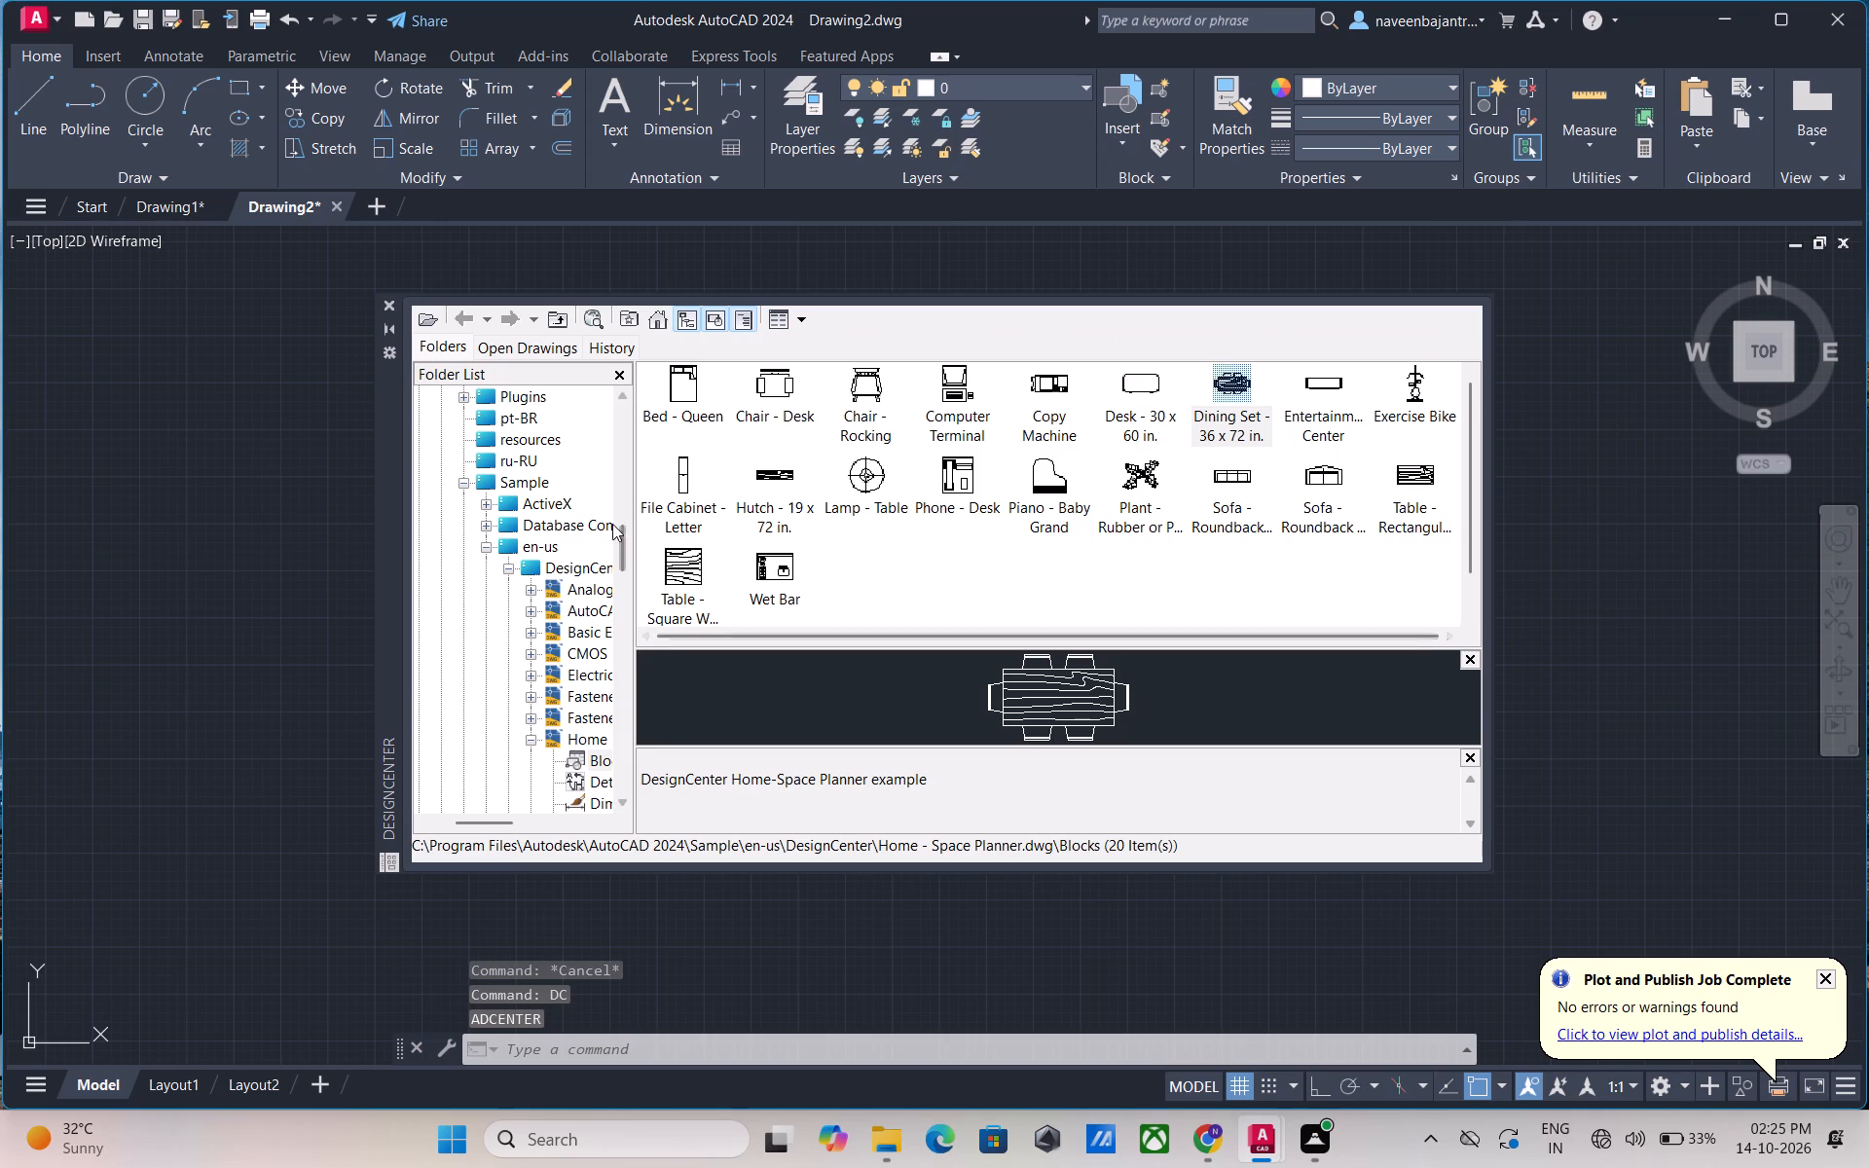
Look through the DesignCenter folder list, from the sample drawings past the program folders to the drawing sheet folders, for a block source.
{"action": "scroll", "coordinate": [587, 541], "scroll_direction": "down", "scroll_amount": 3}
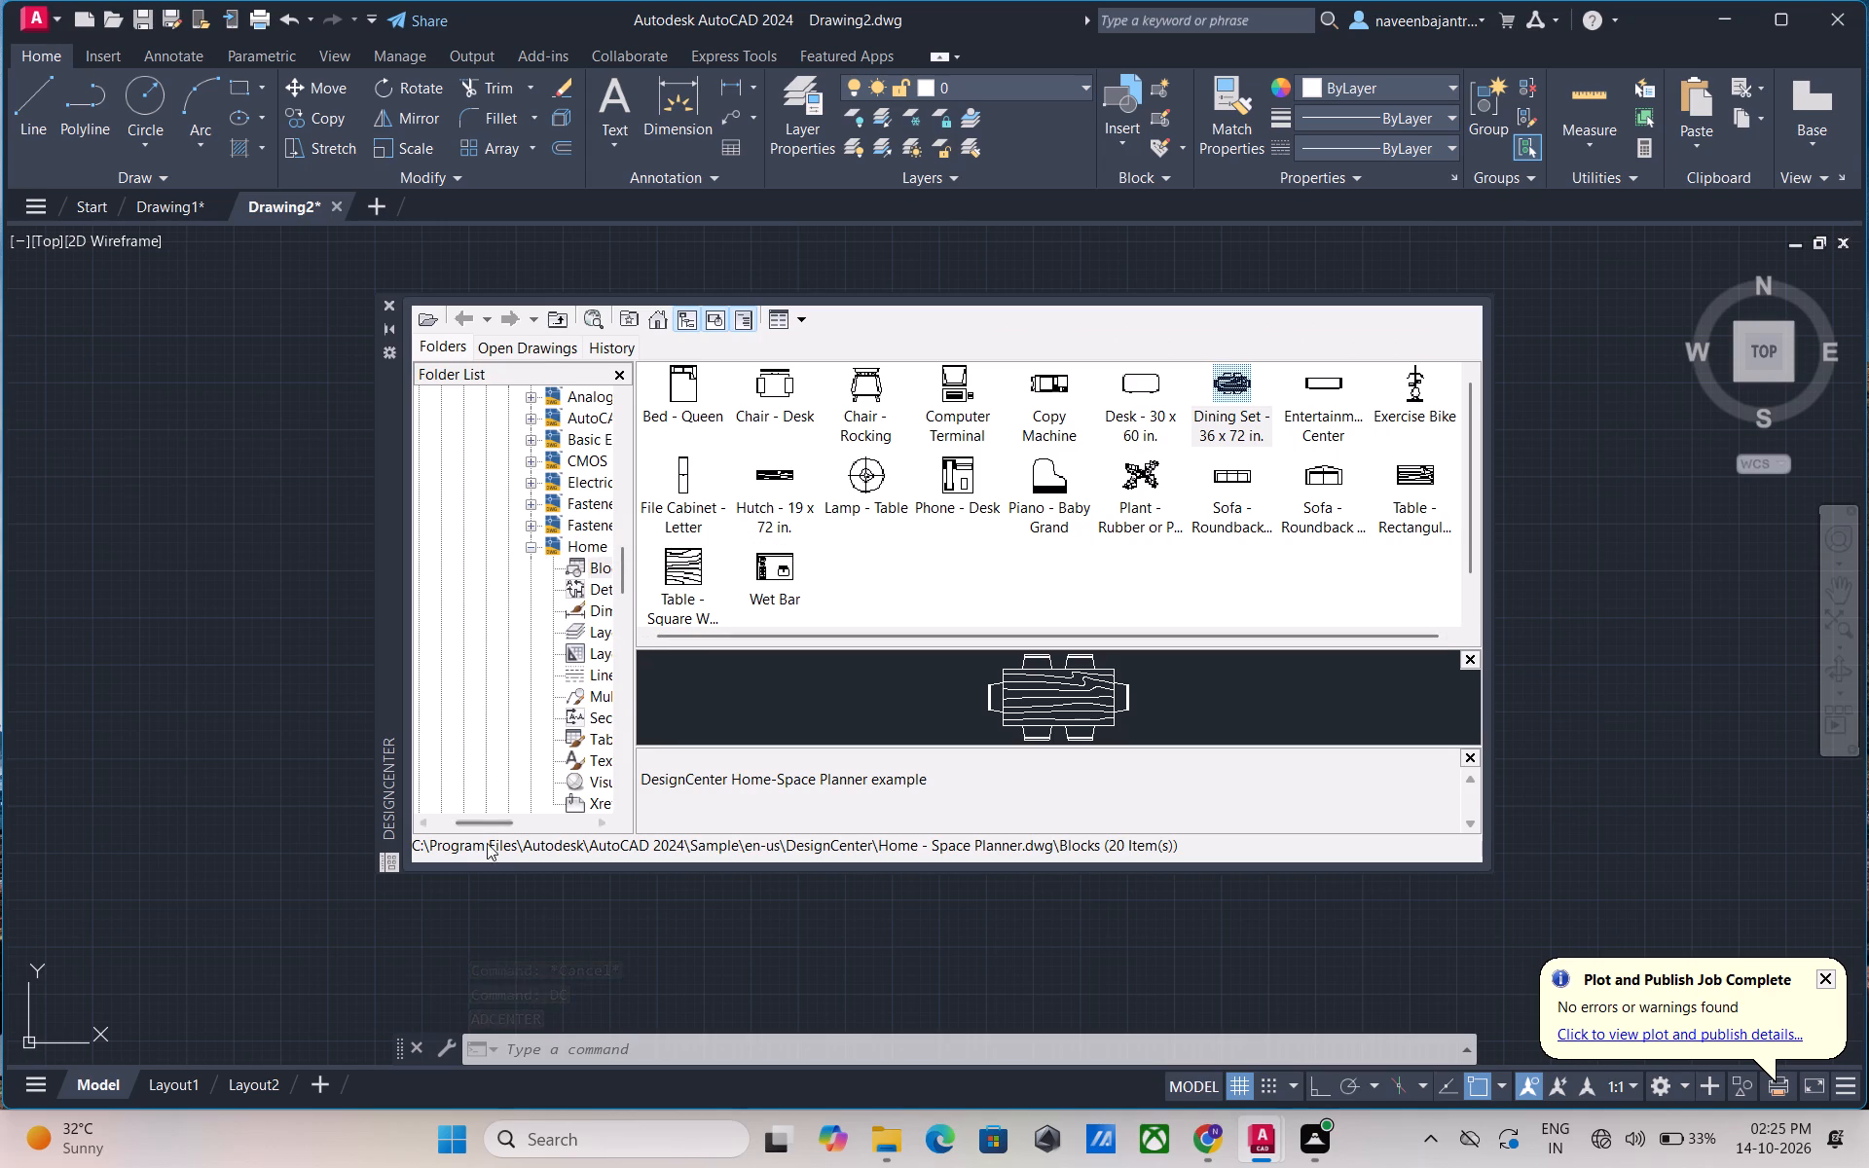
{"action": "left_click_drag", "start_coordinate": [487, 823], "coordinate": [522, 817]}
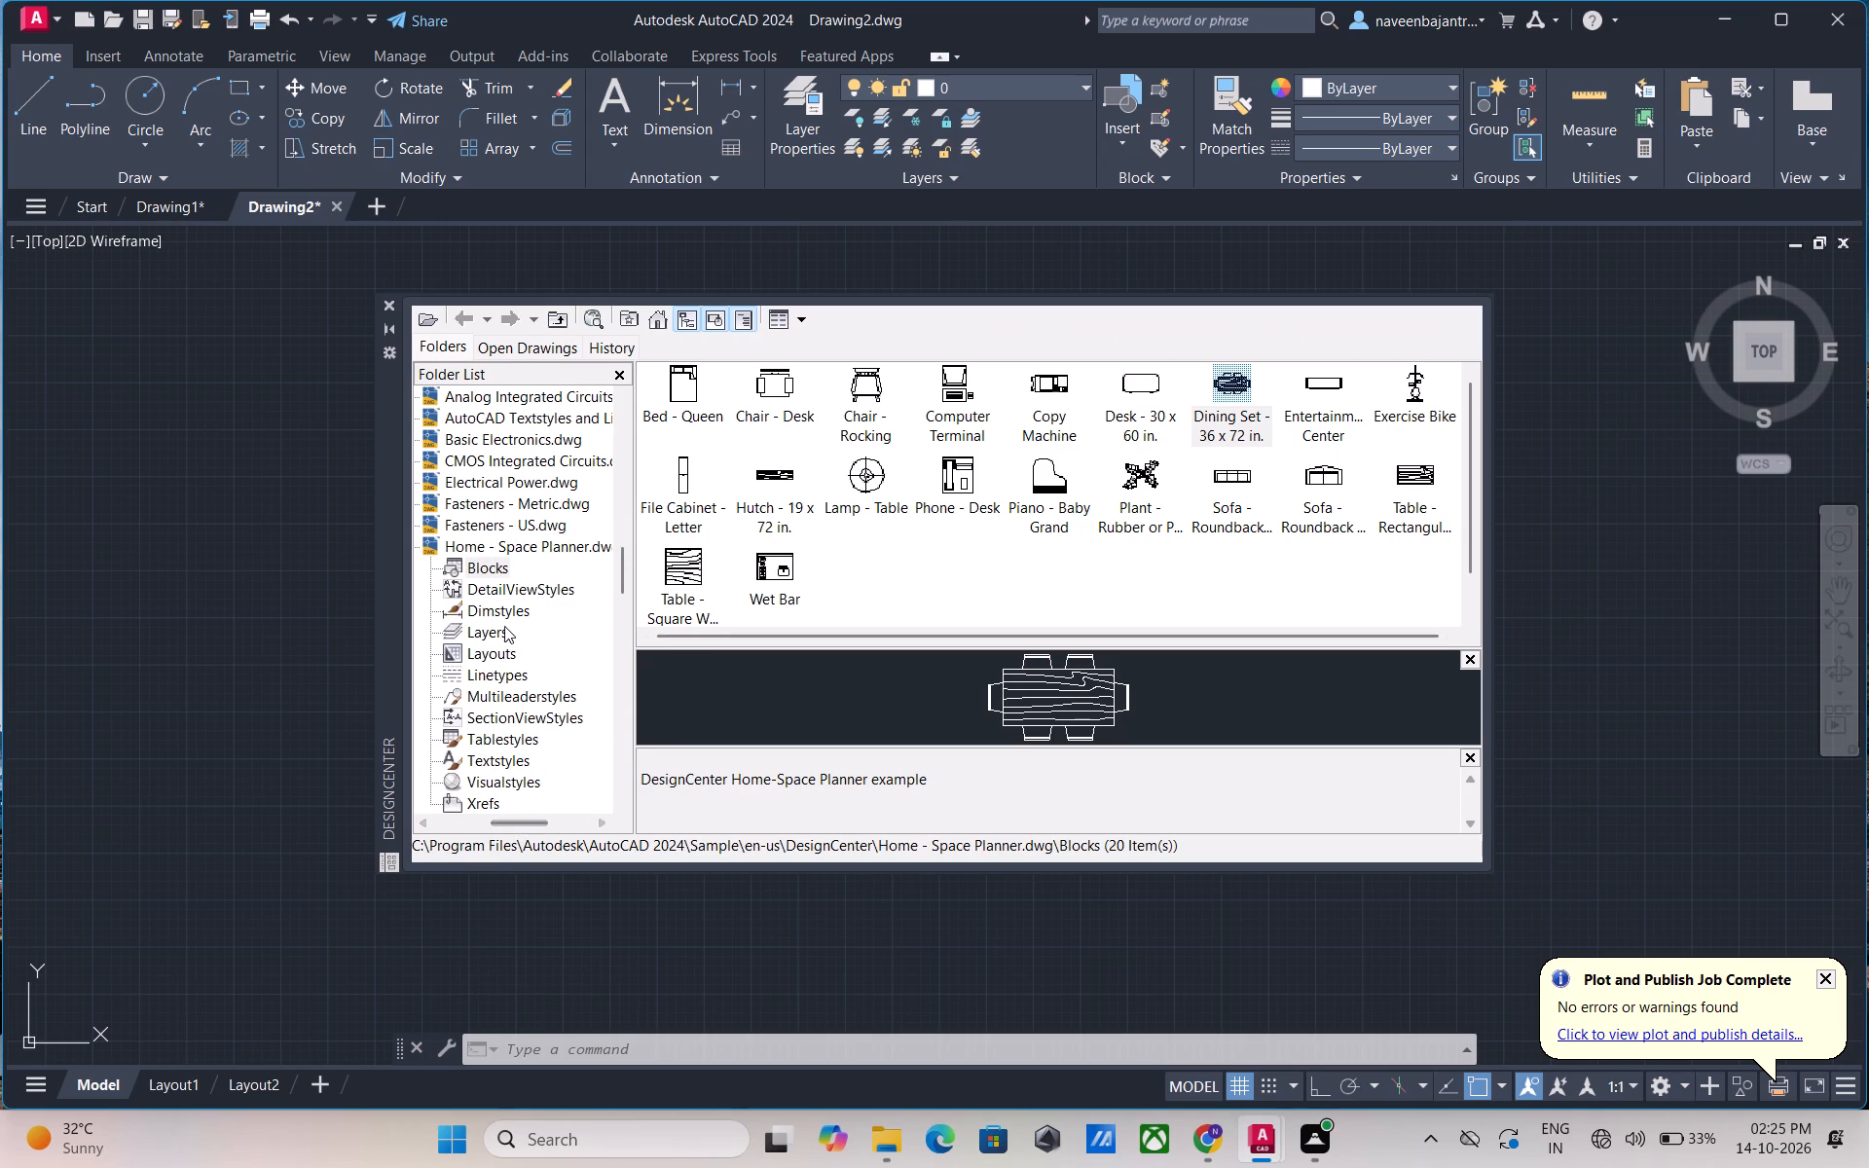
{"action": "scroll", "coordinate": [503, 621], "scroll_direction": "down", "scroll_amount": 1}
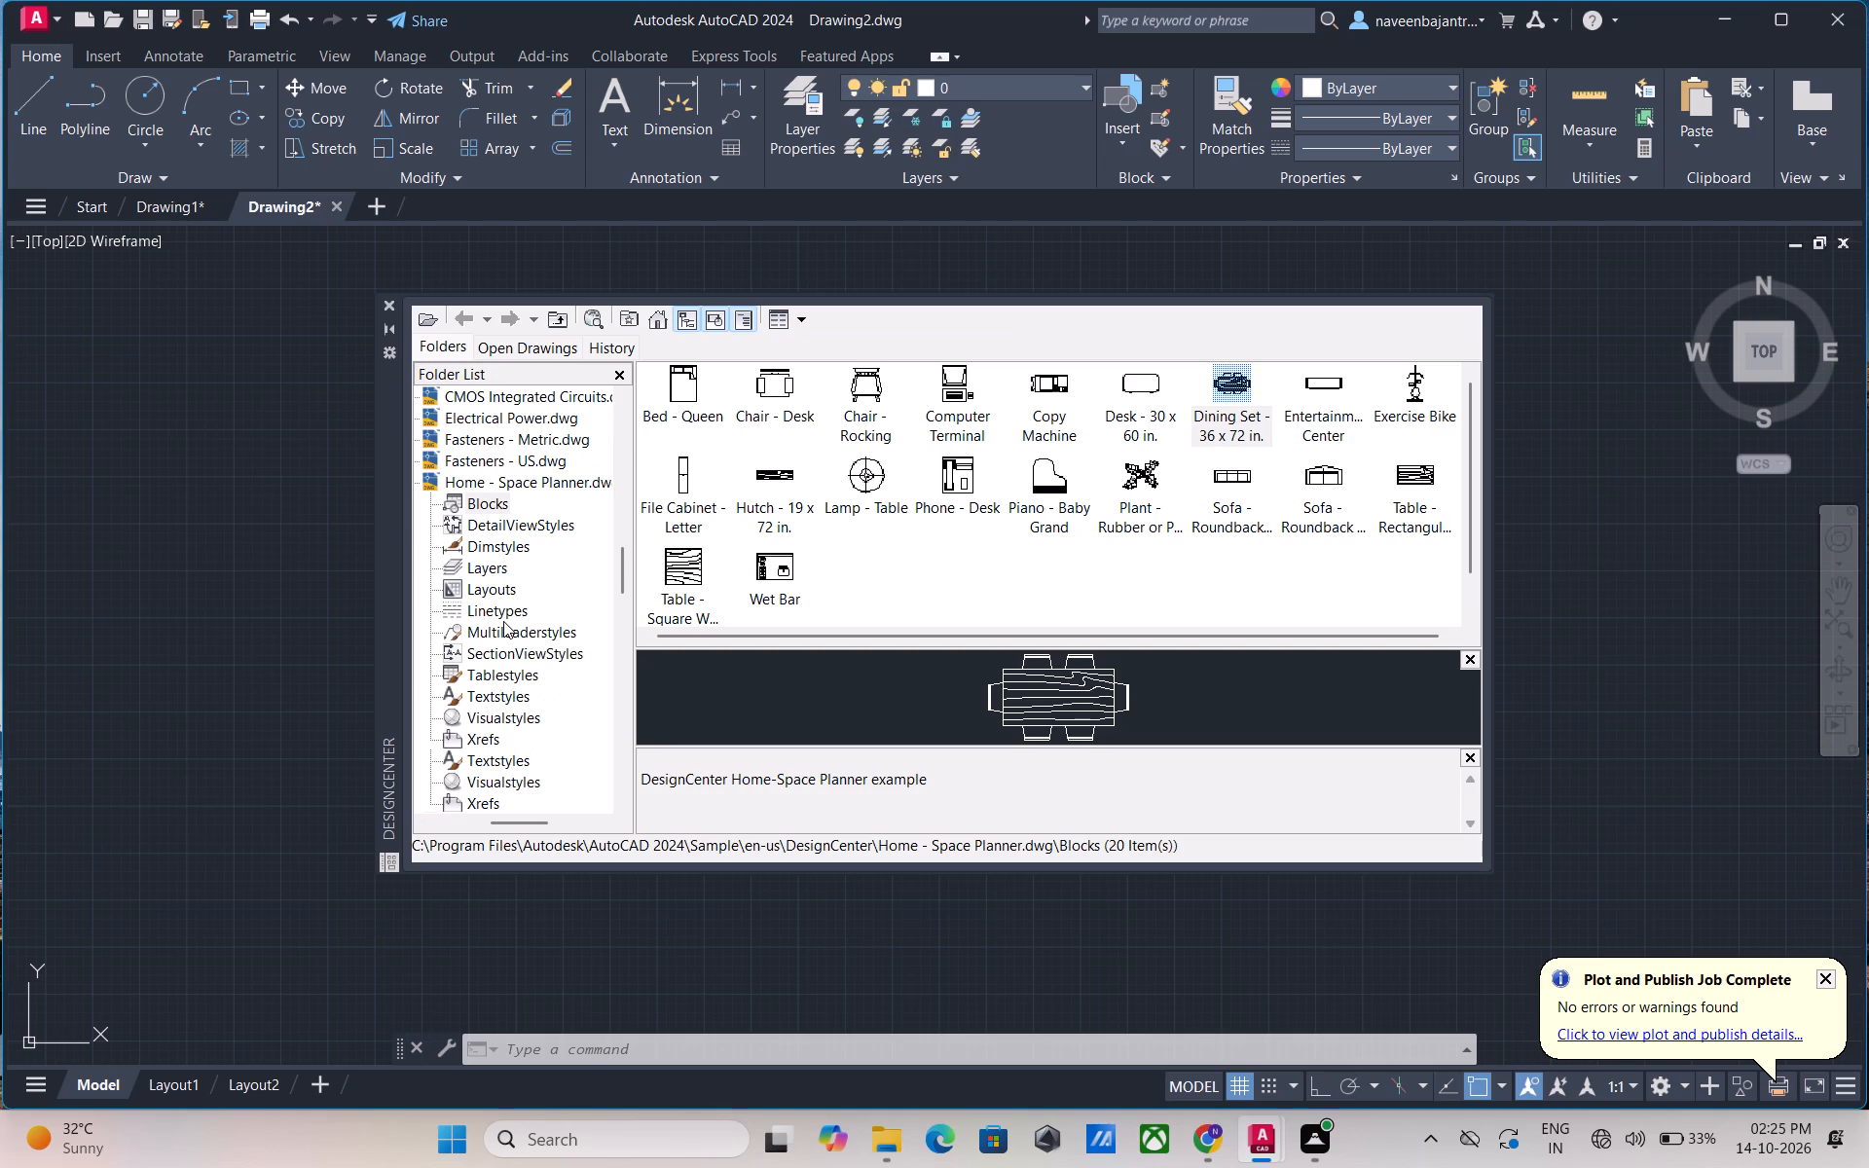
{"action": "scroll", "coordinate": [503, 621], "scroll_direction": "down", "scroll_amount": 1}
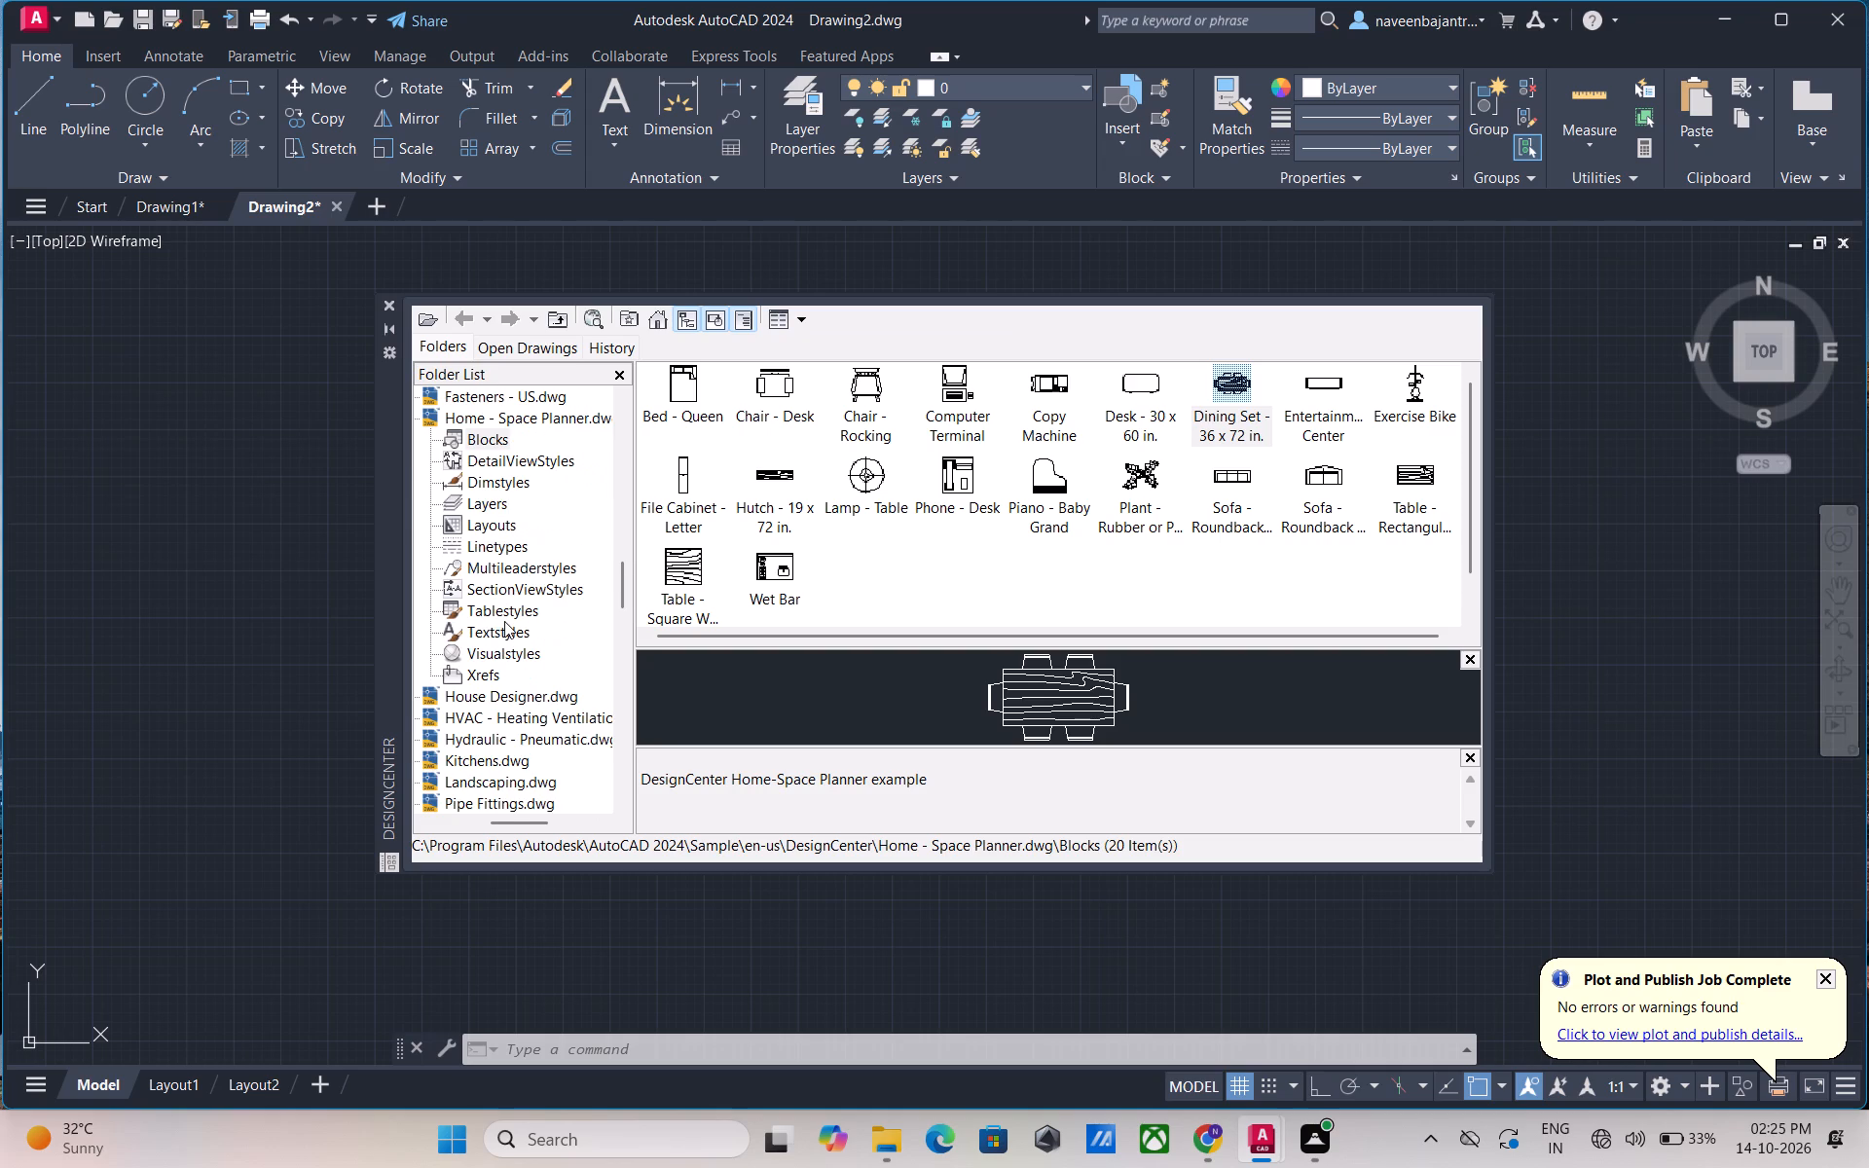
{"action": "scroll", "coordinate": [504, 621], "scroll_direction": "down", "scroll_amount": 1}
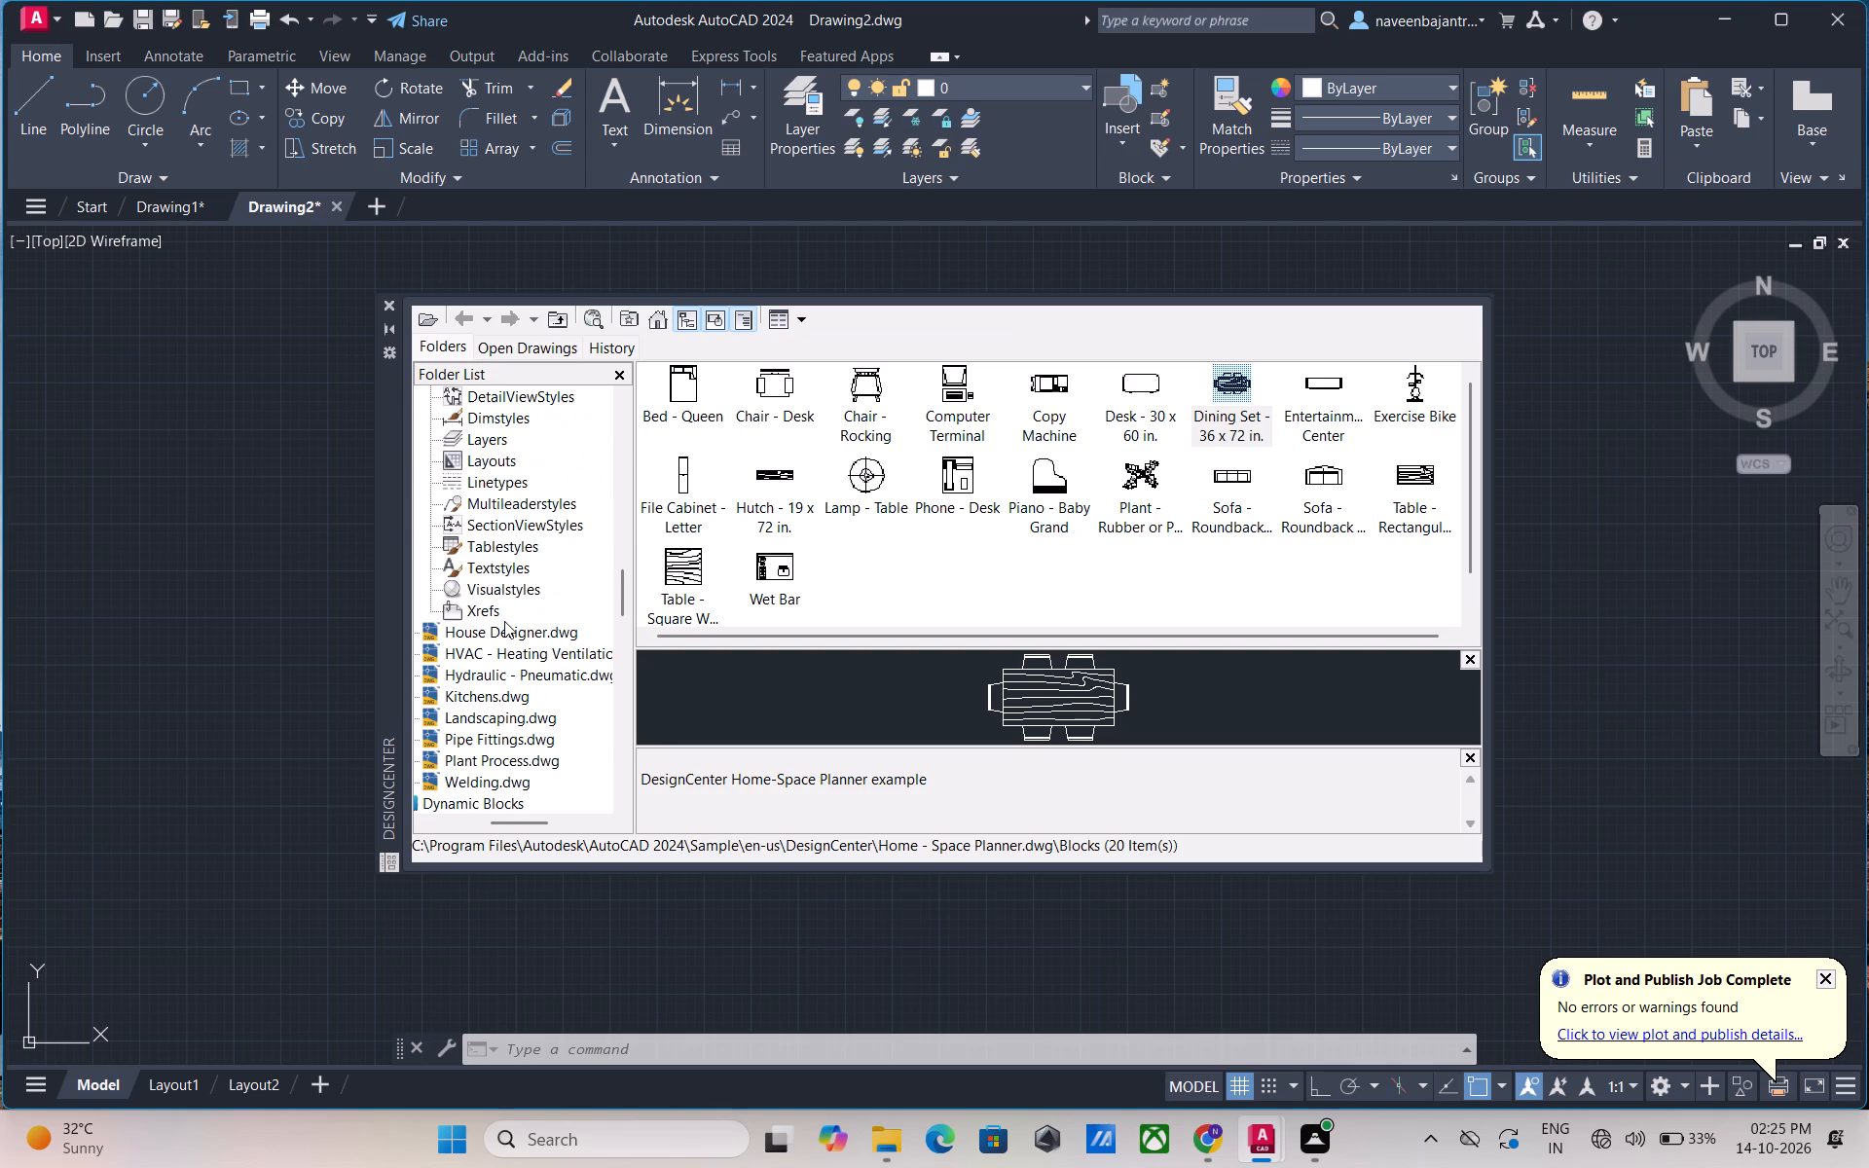
{"action": "scroll", "coordinate": [504, 621], "scroll_direction": "down", "scroll_amount": 1}
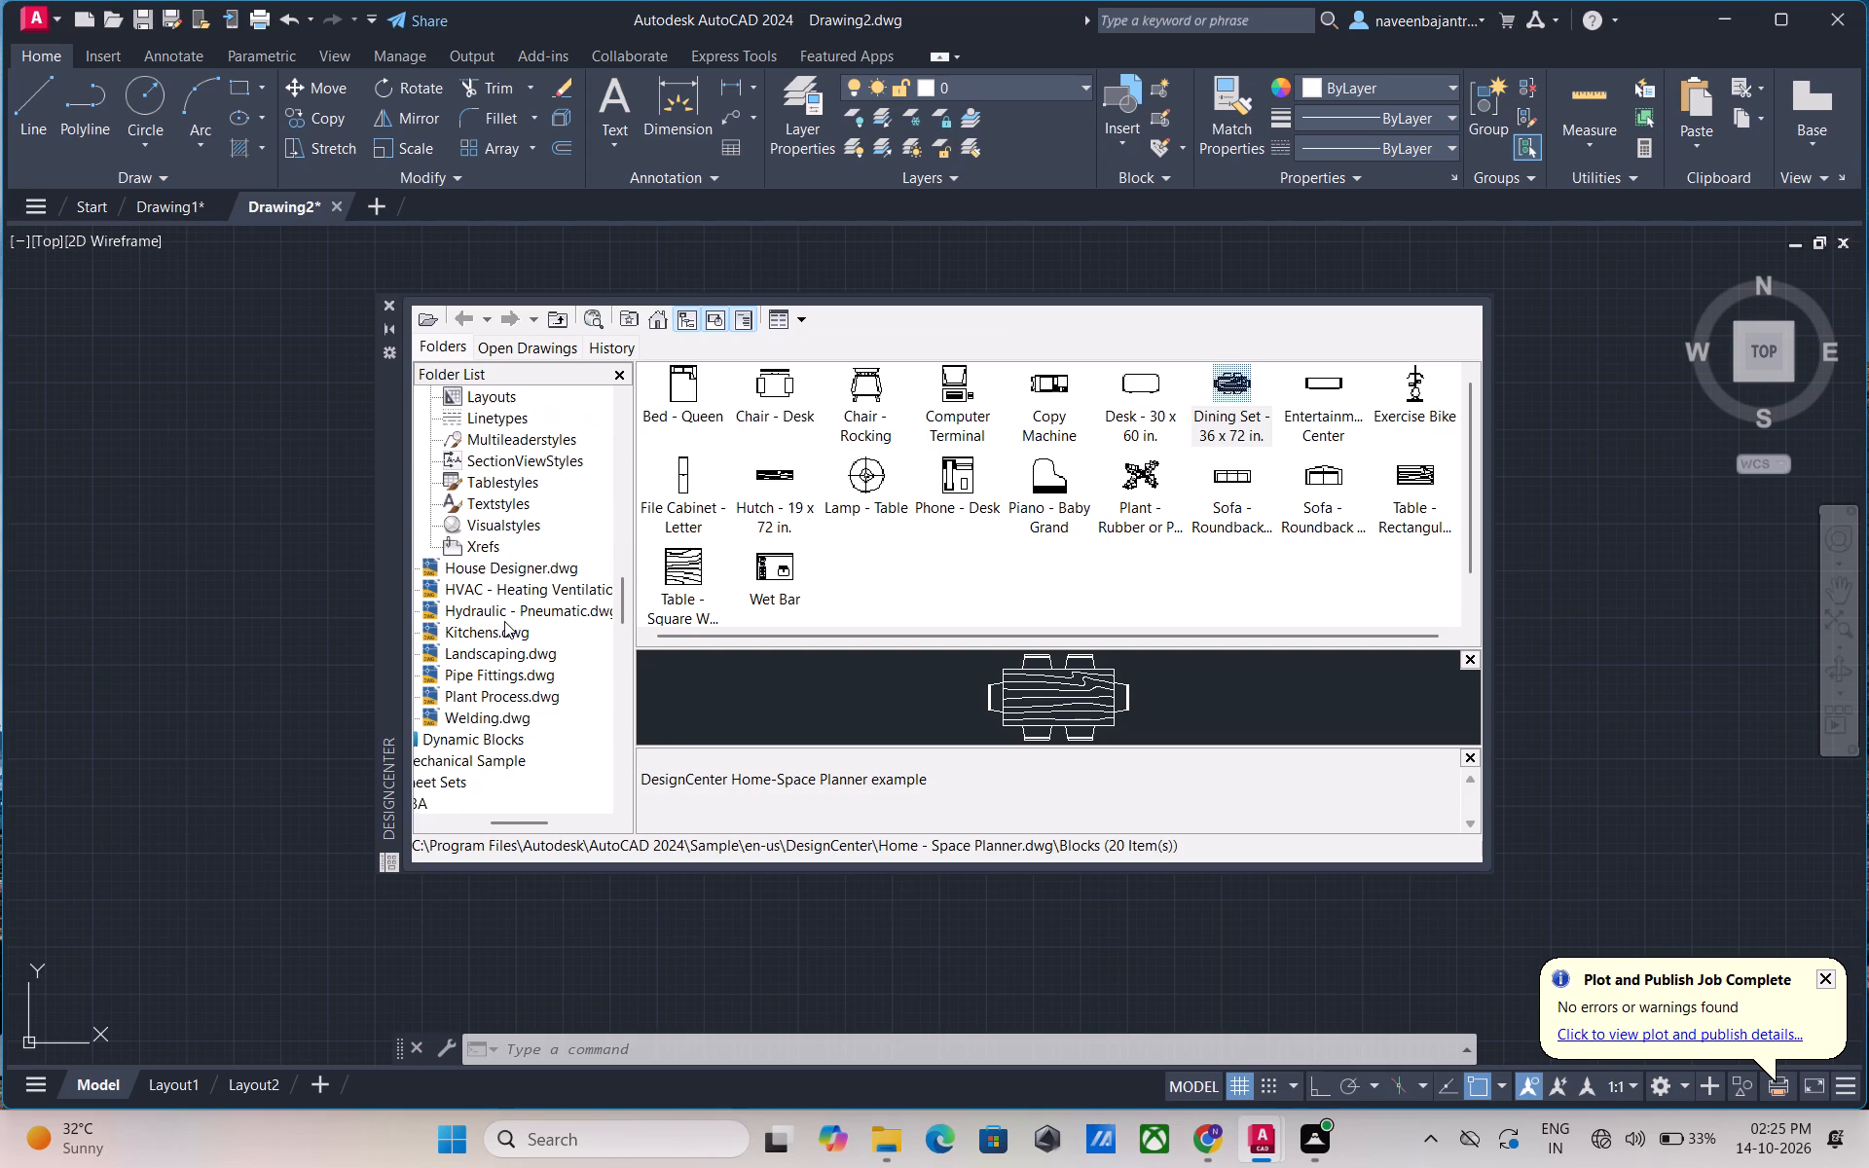
{"action": "scroll", "coordinate": [504, 621], "scroll_direction": "down", "scroll_amount": 2}
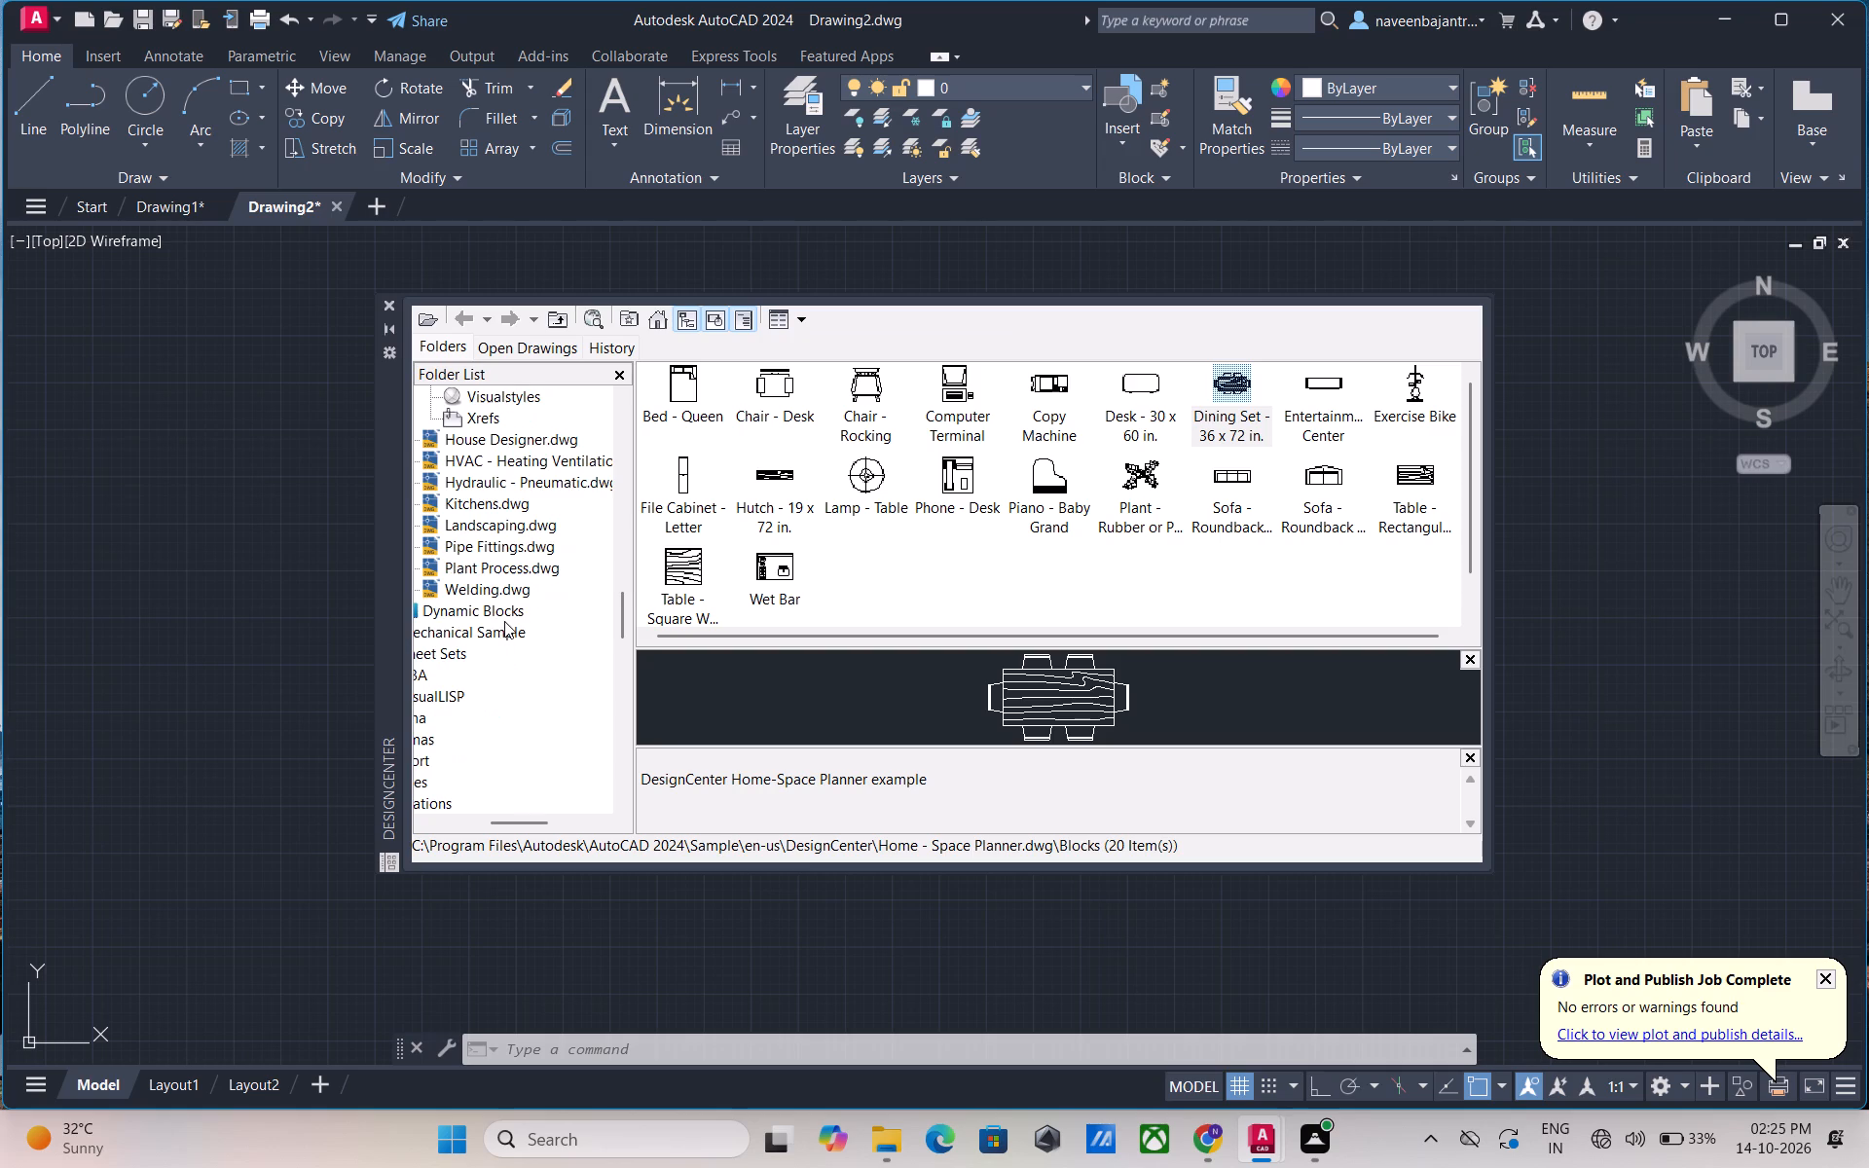
{"action": "left_click_drag", "start_coordinate": [509, 817], "coordinate": [505, 817]}
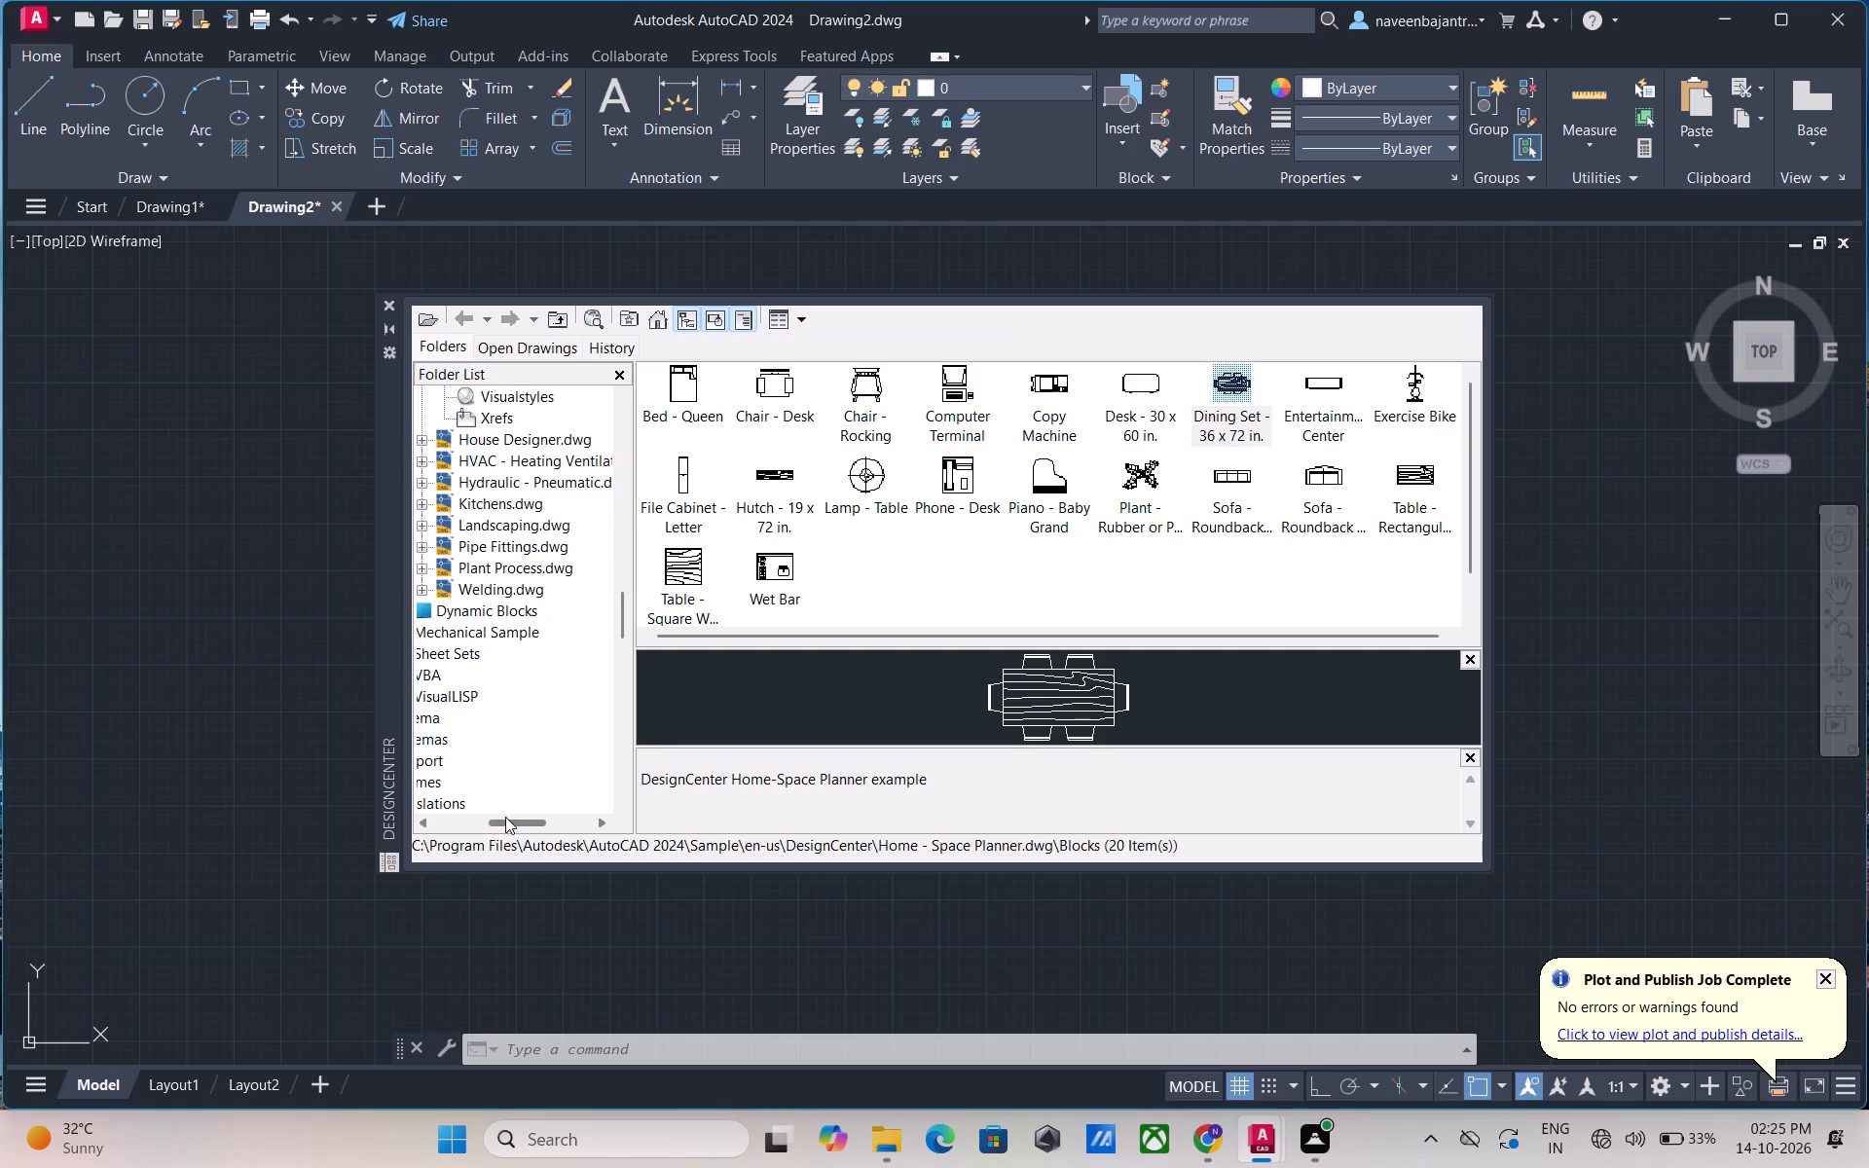
{"action": "left_click_drag", "start_coordinate": [505, 817], "coordinate": [485, 818]}
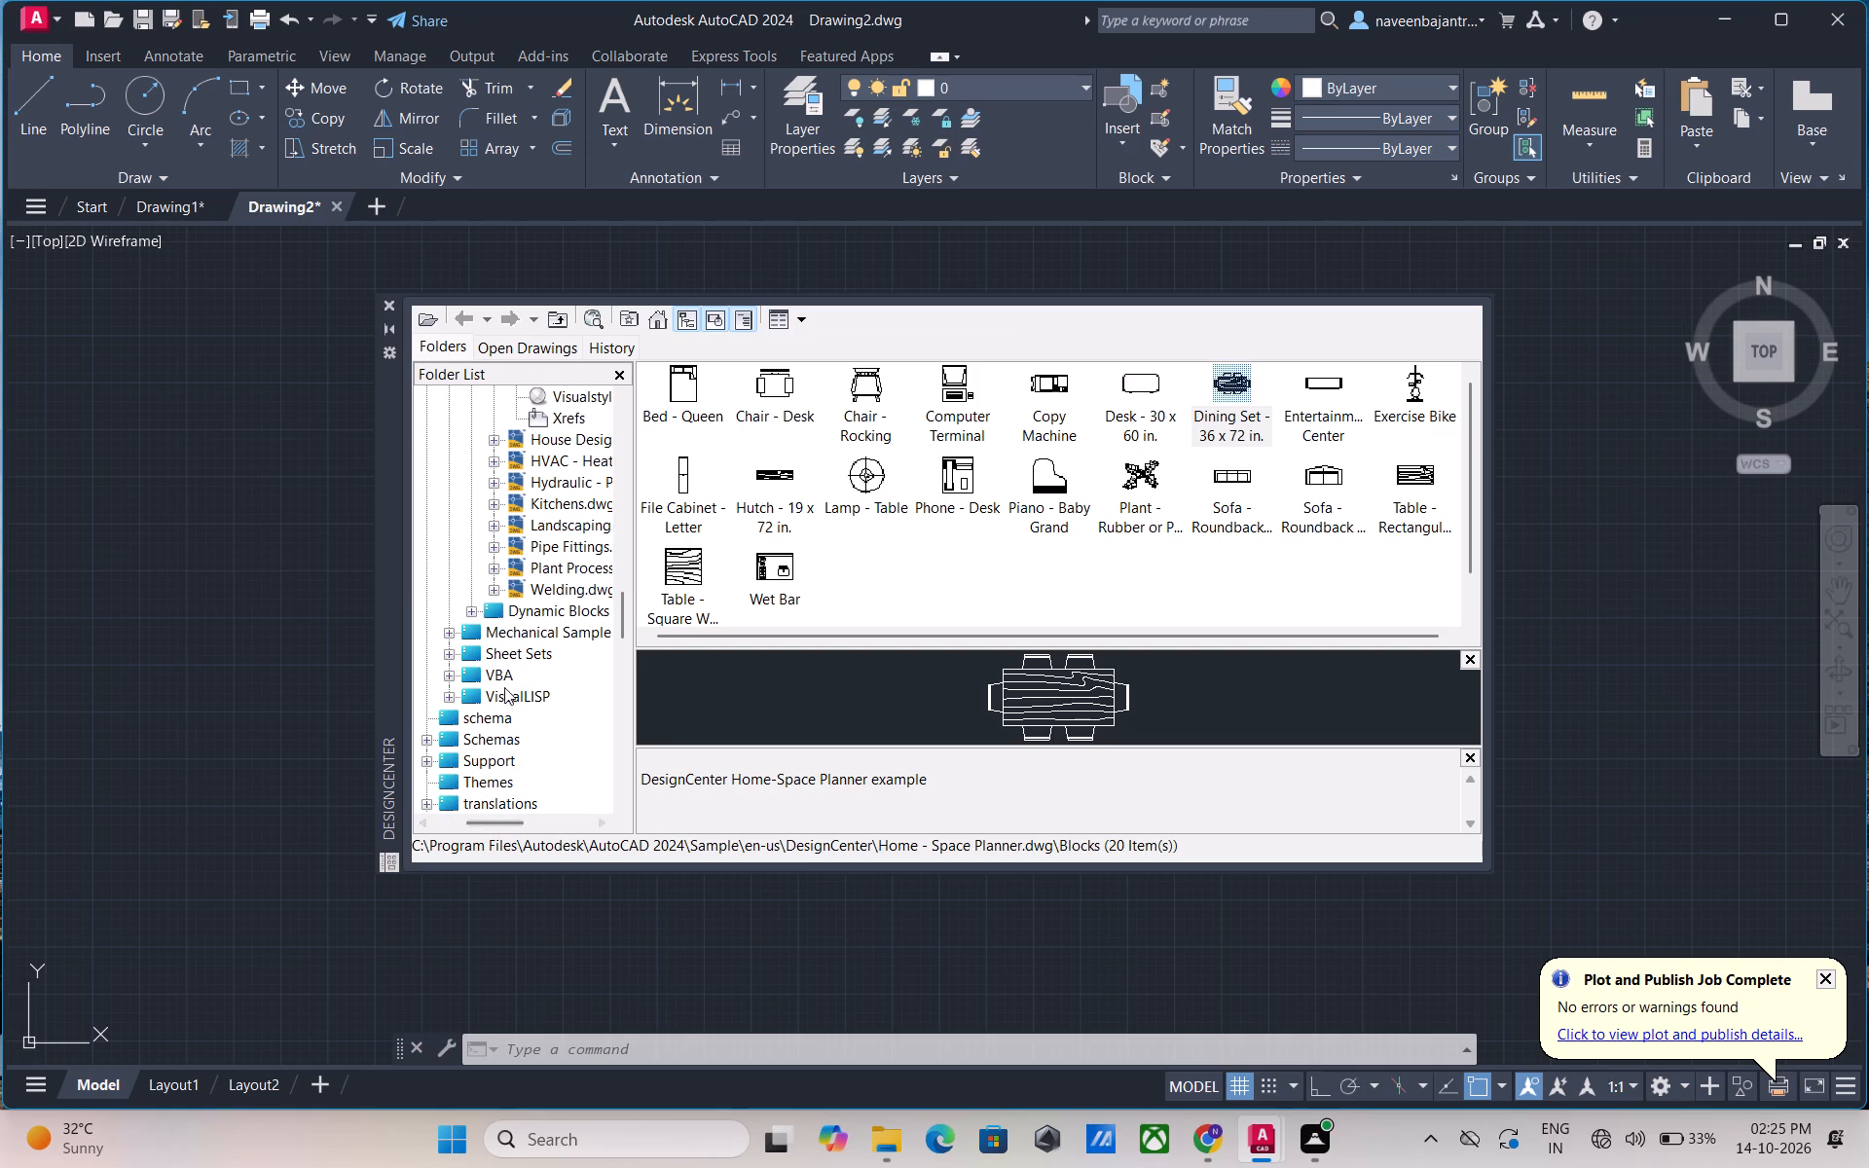
{"action": "scroll", "coordinate": [509, 666], "scroll_direction": "down", "scroll_amount": 1}
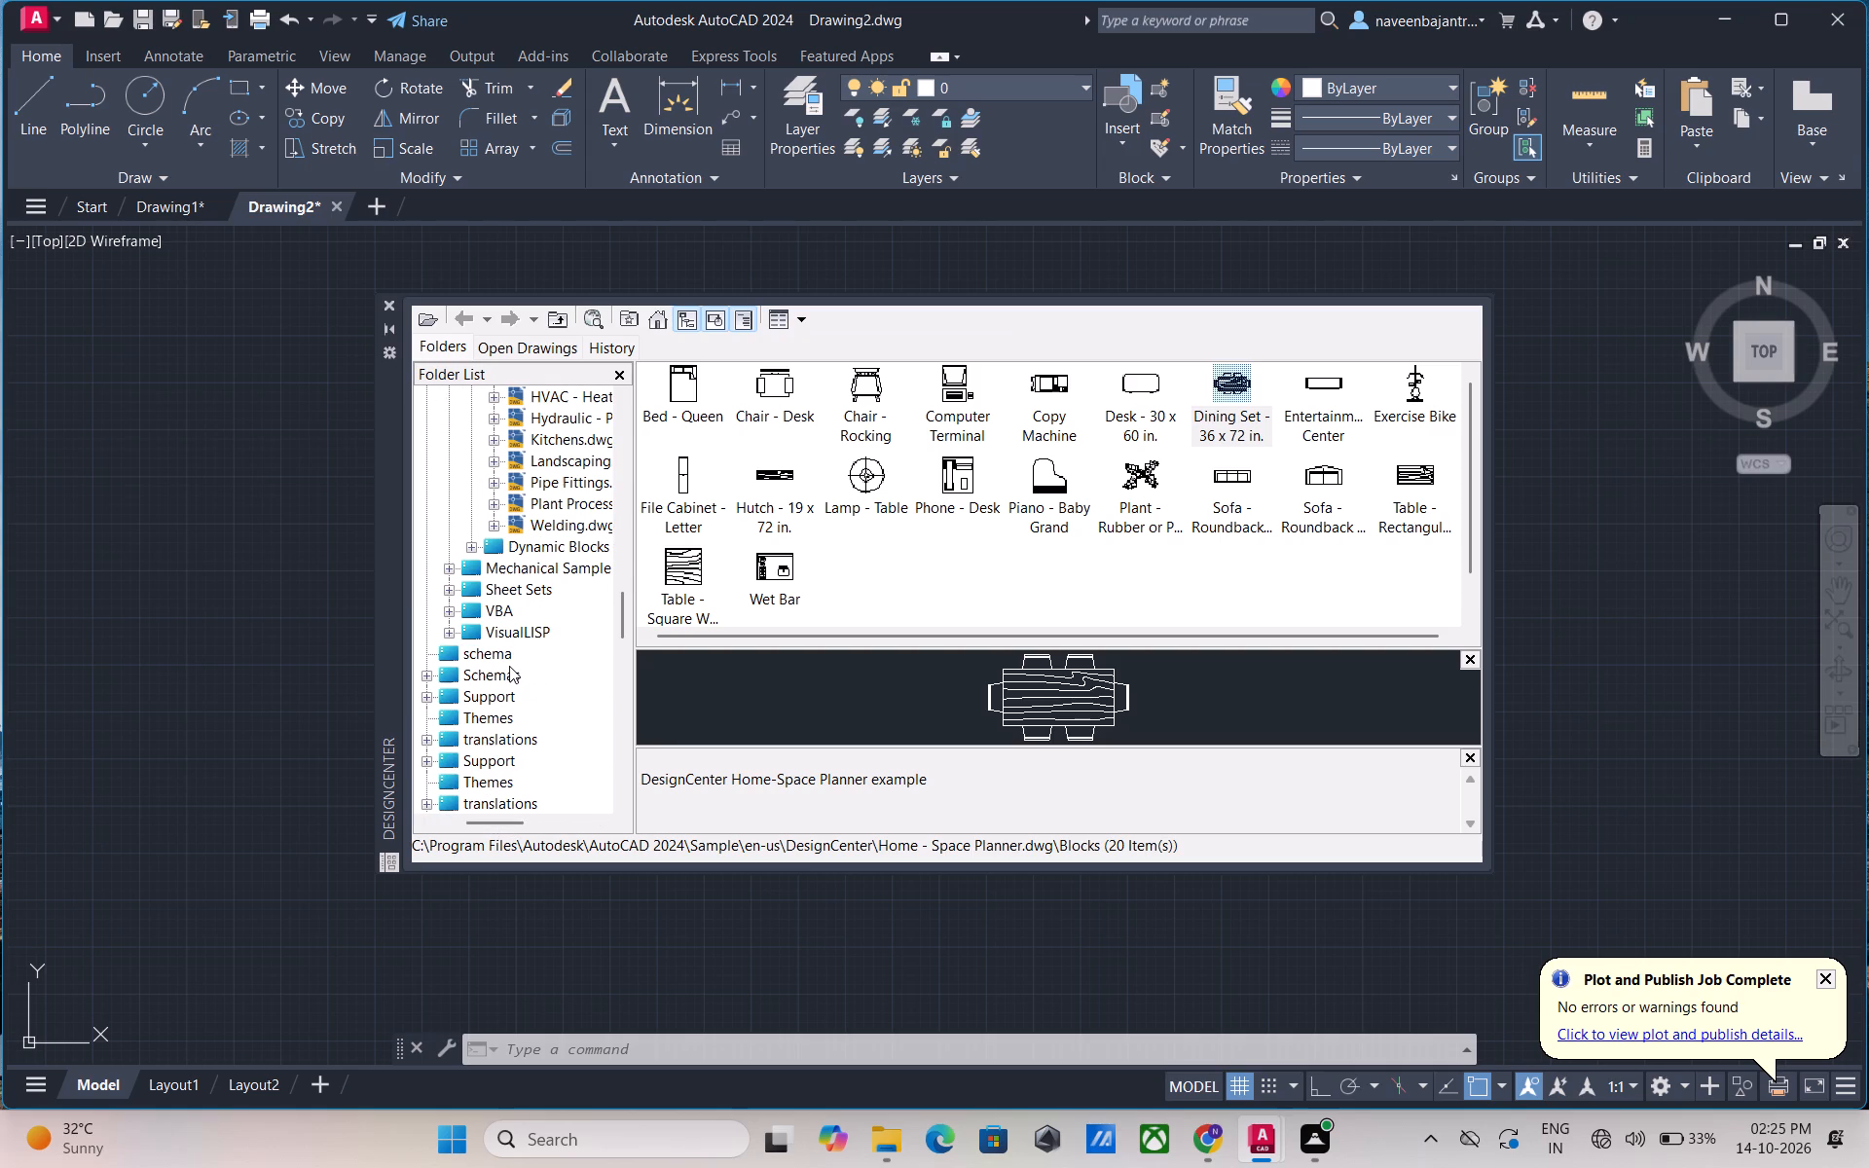
{"action": "scroll", "coordinate": [509, 666], "scroll_direction": "down", "scroll_amount": 1}
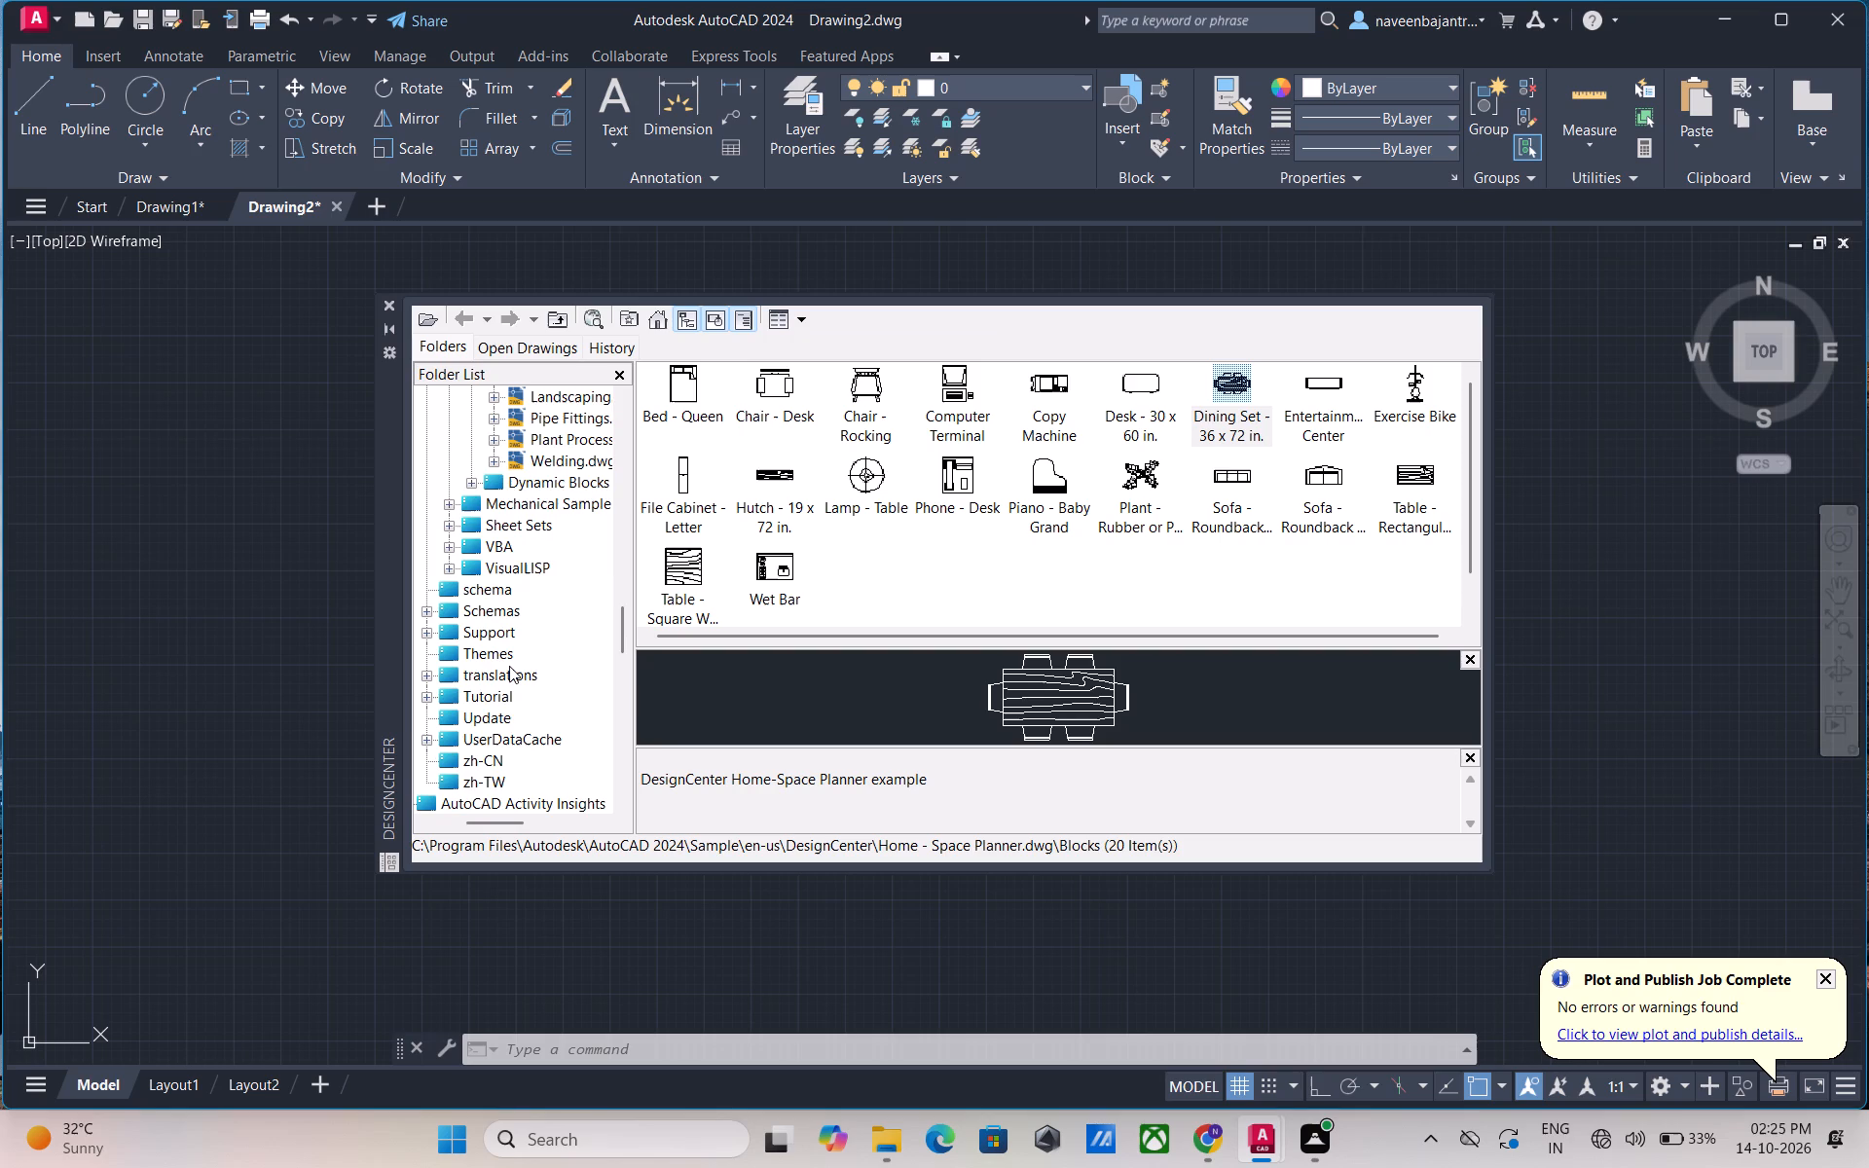
{"action": "scroll", "coordinate": [509, 666], "scroll_direction": "down", "scroll_amount": 1}
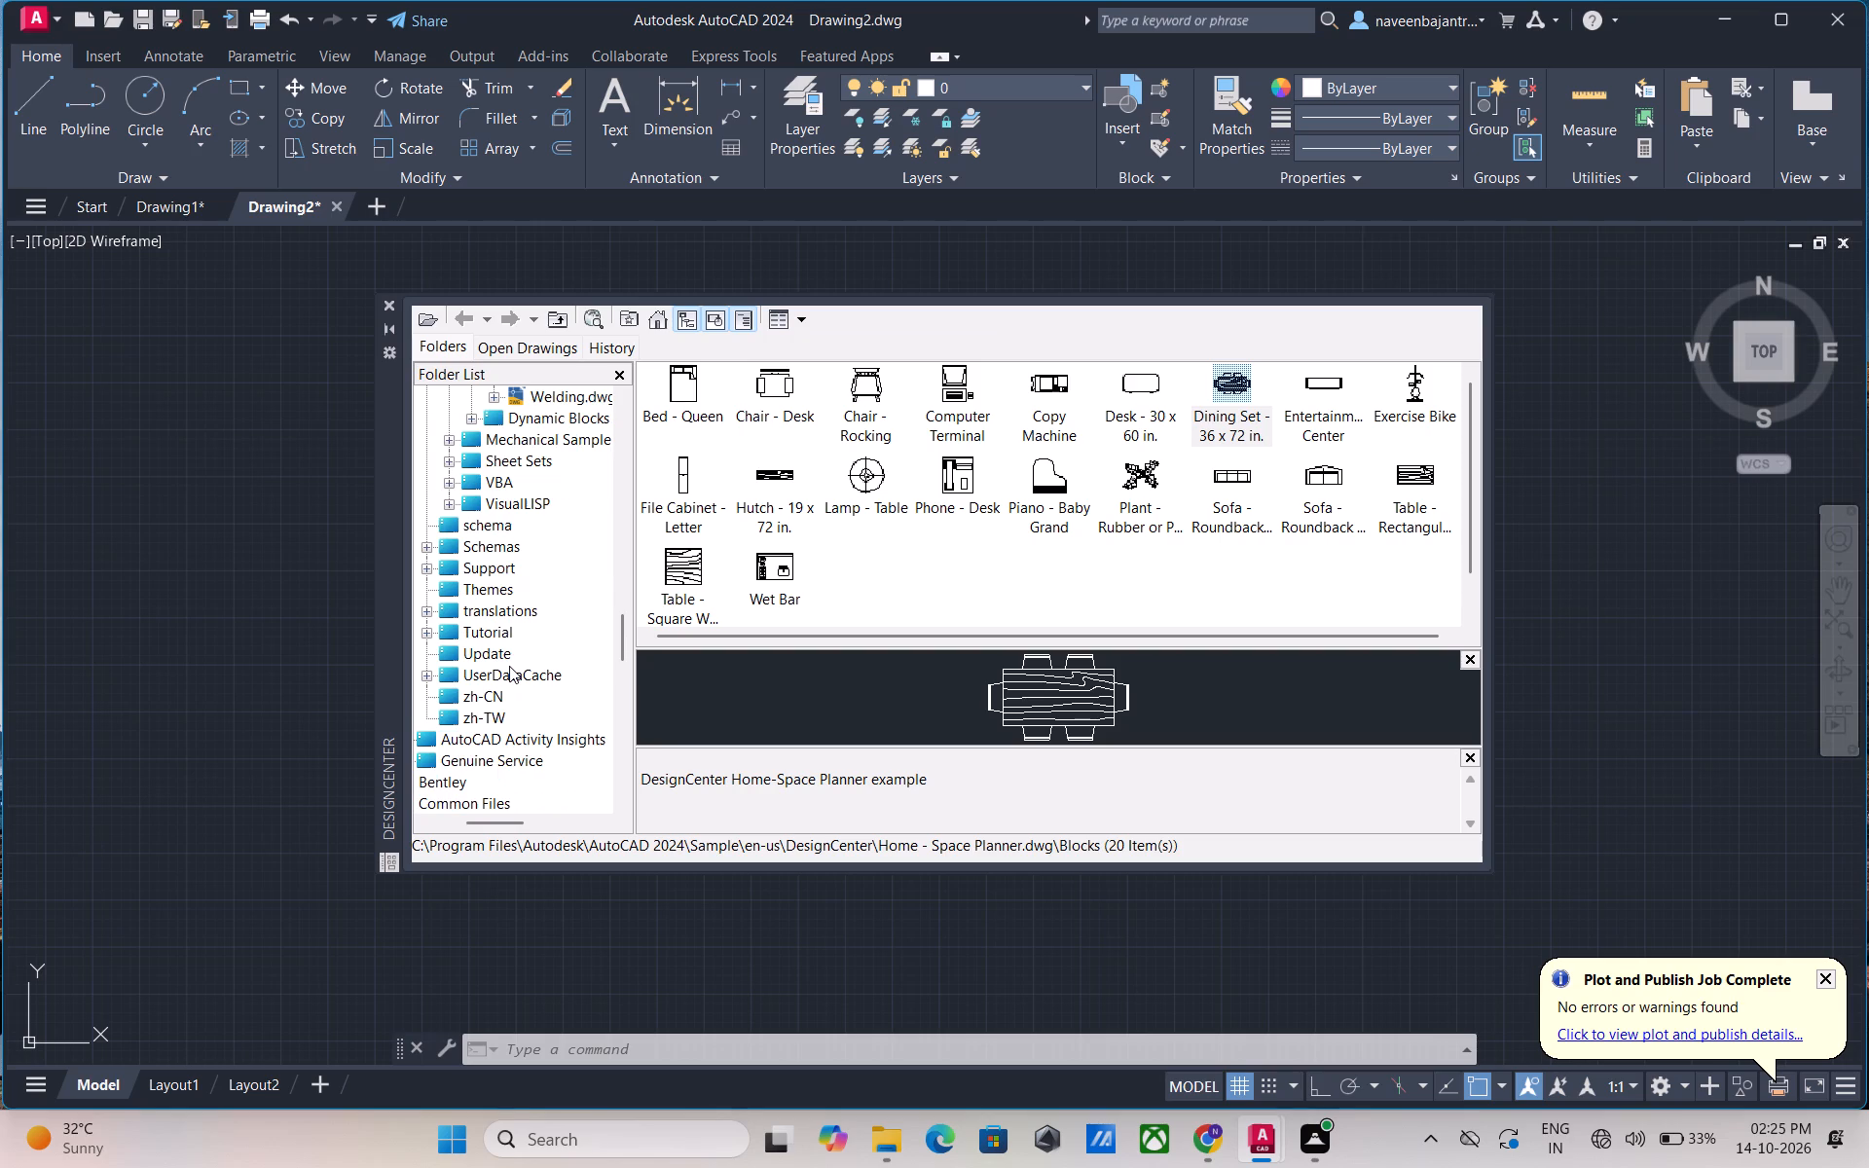
{"action": "scroll", "coordinate": [509, 666], "scroll_direction": "down", "scroll_amount": 1}
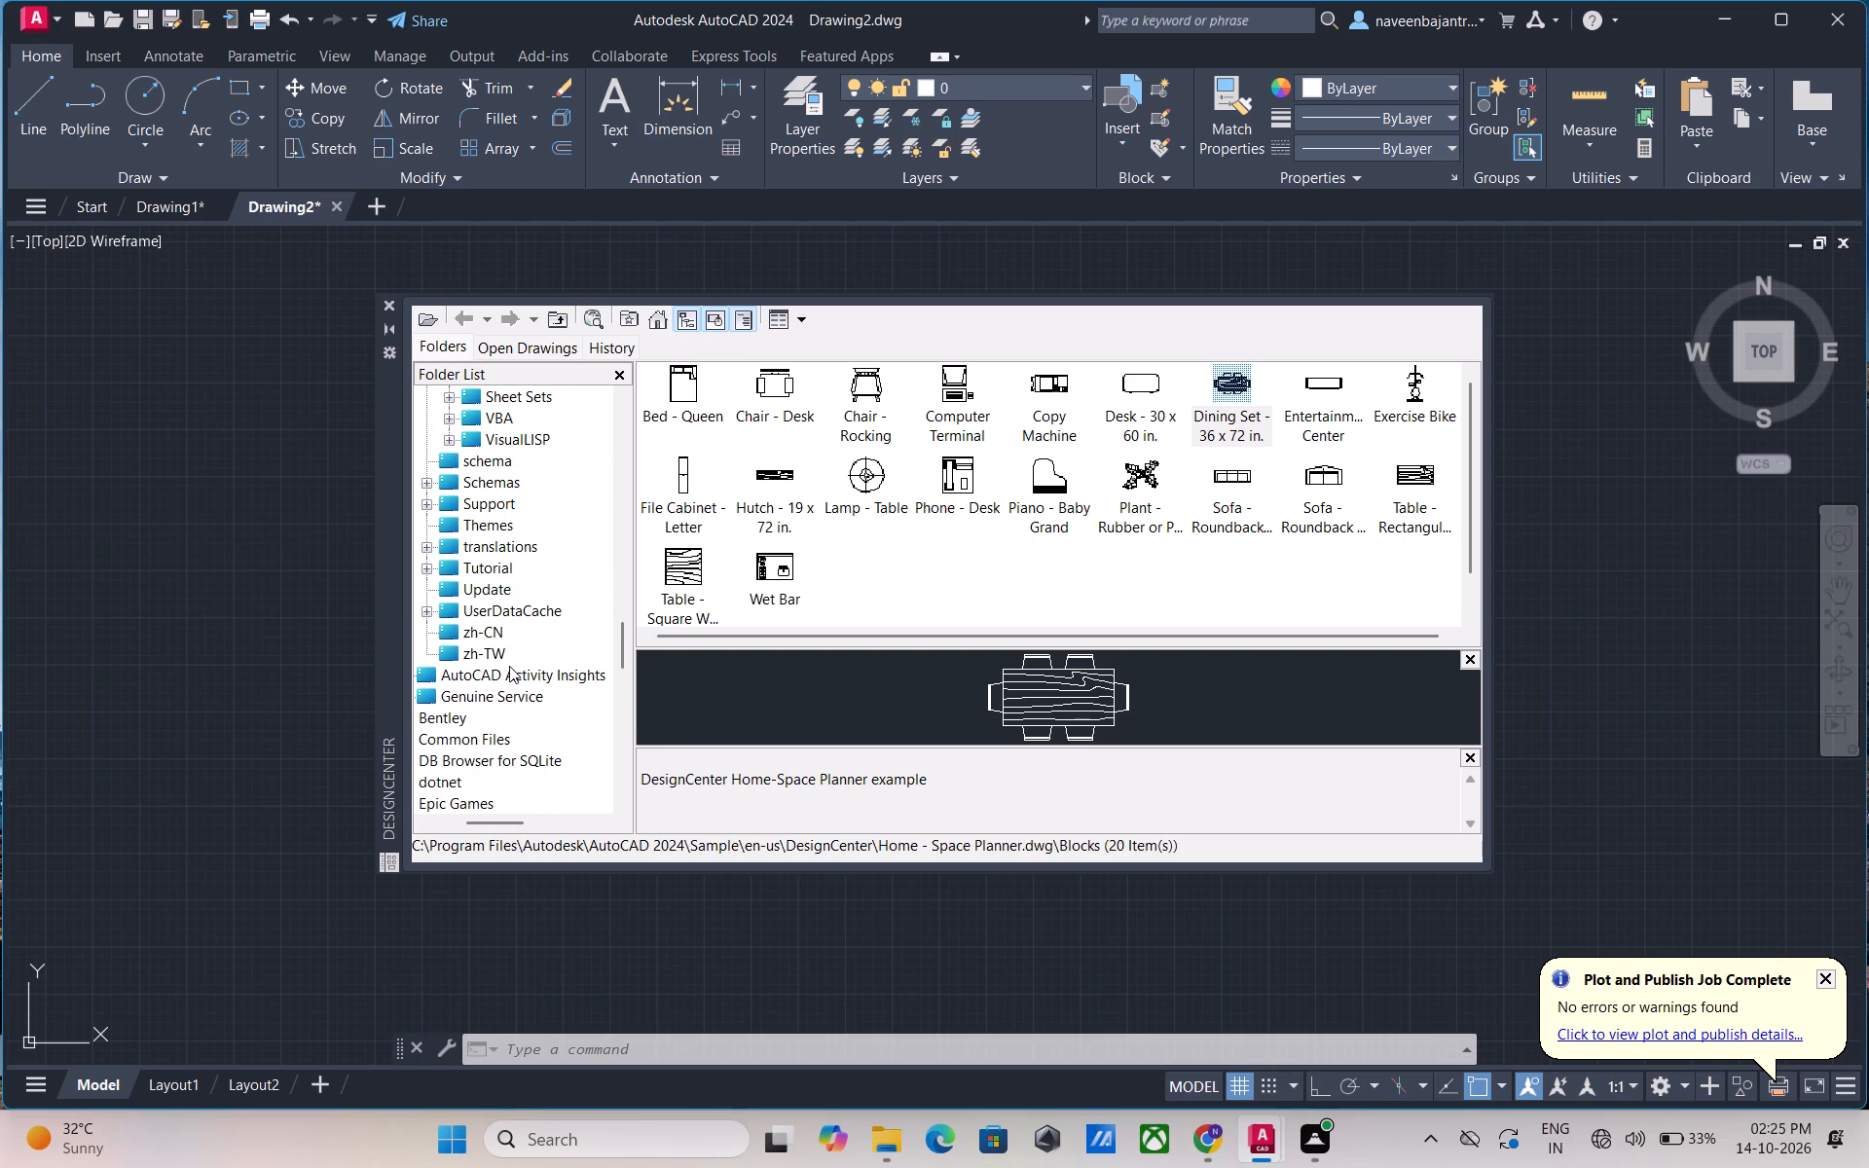
{"action": "scroll", "coordinate": [509, 666], "scroll_direction": "down", "scroll_amount": 2}
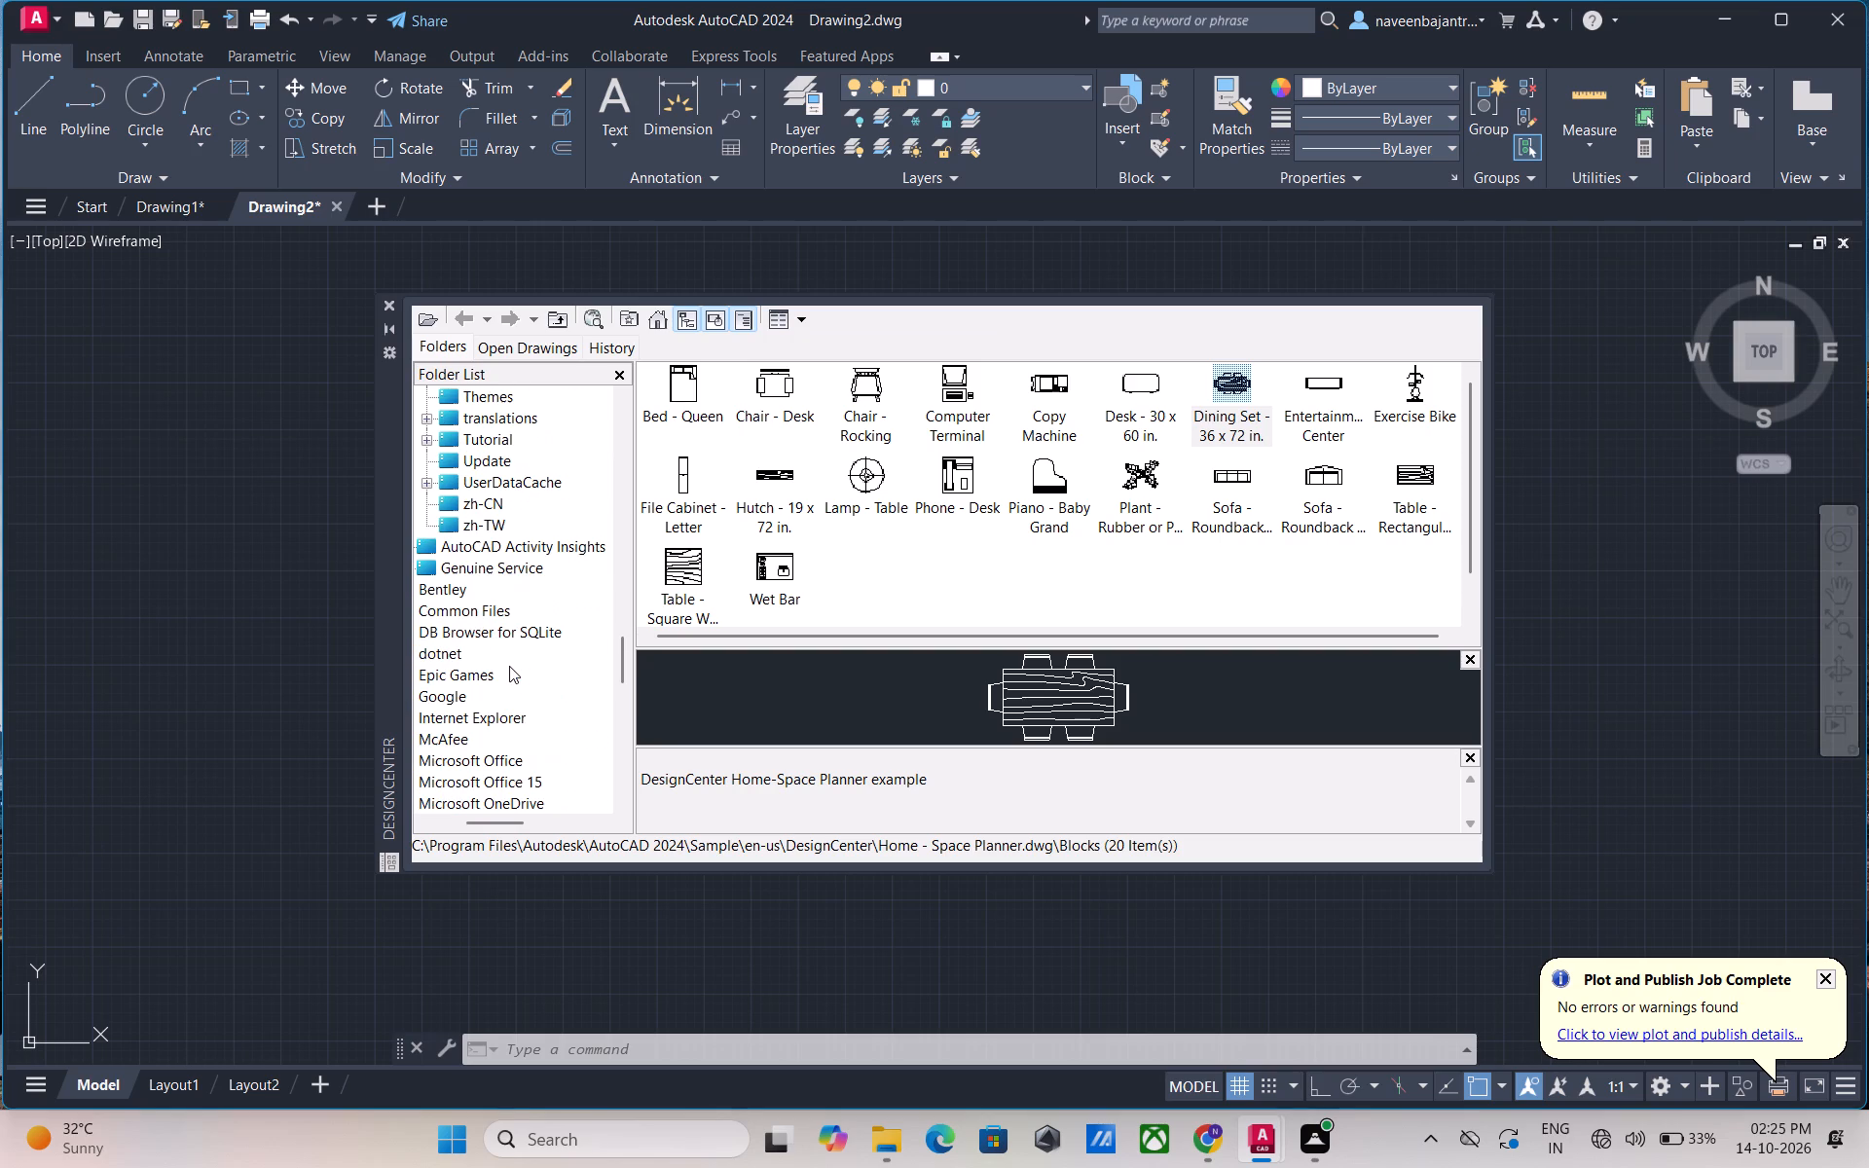
{"action": "scroll", "coordinate": [509, 666], "scroll_direction": "down", "scroll_amount": 1}
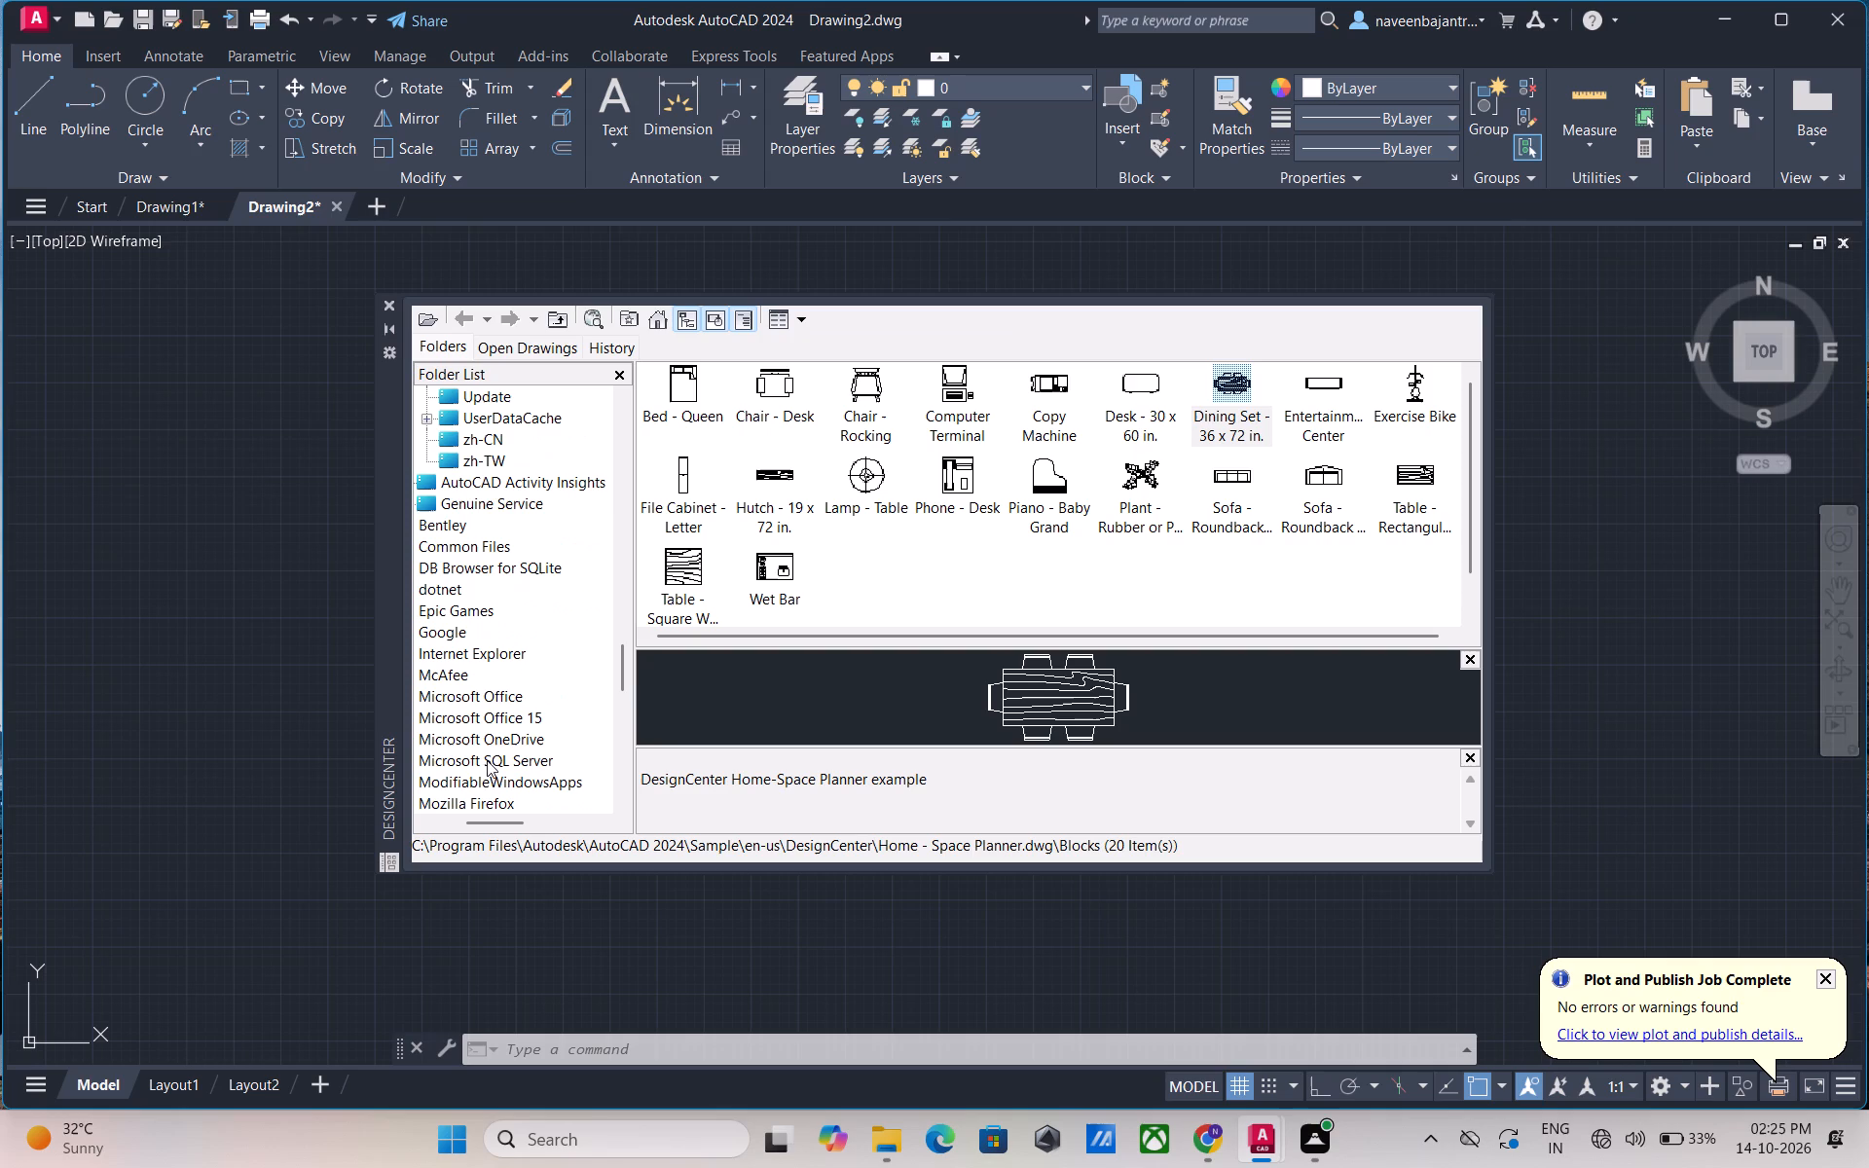
{"action": "left_click_drag", "start_coordinate": [498, 822], "coordinate": [481, 822]}
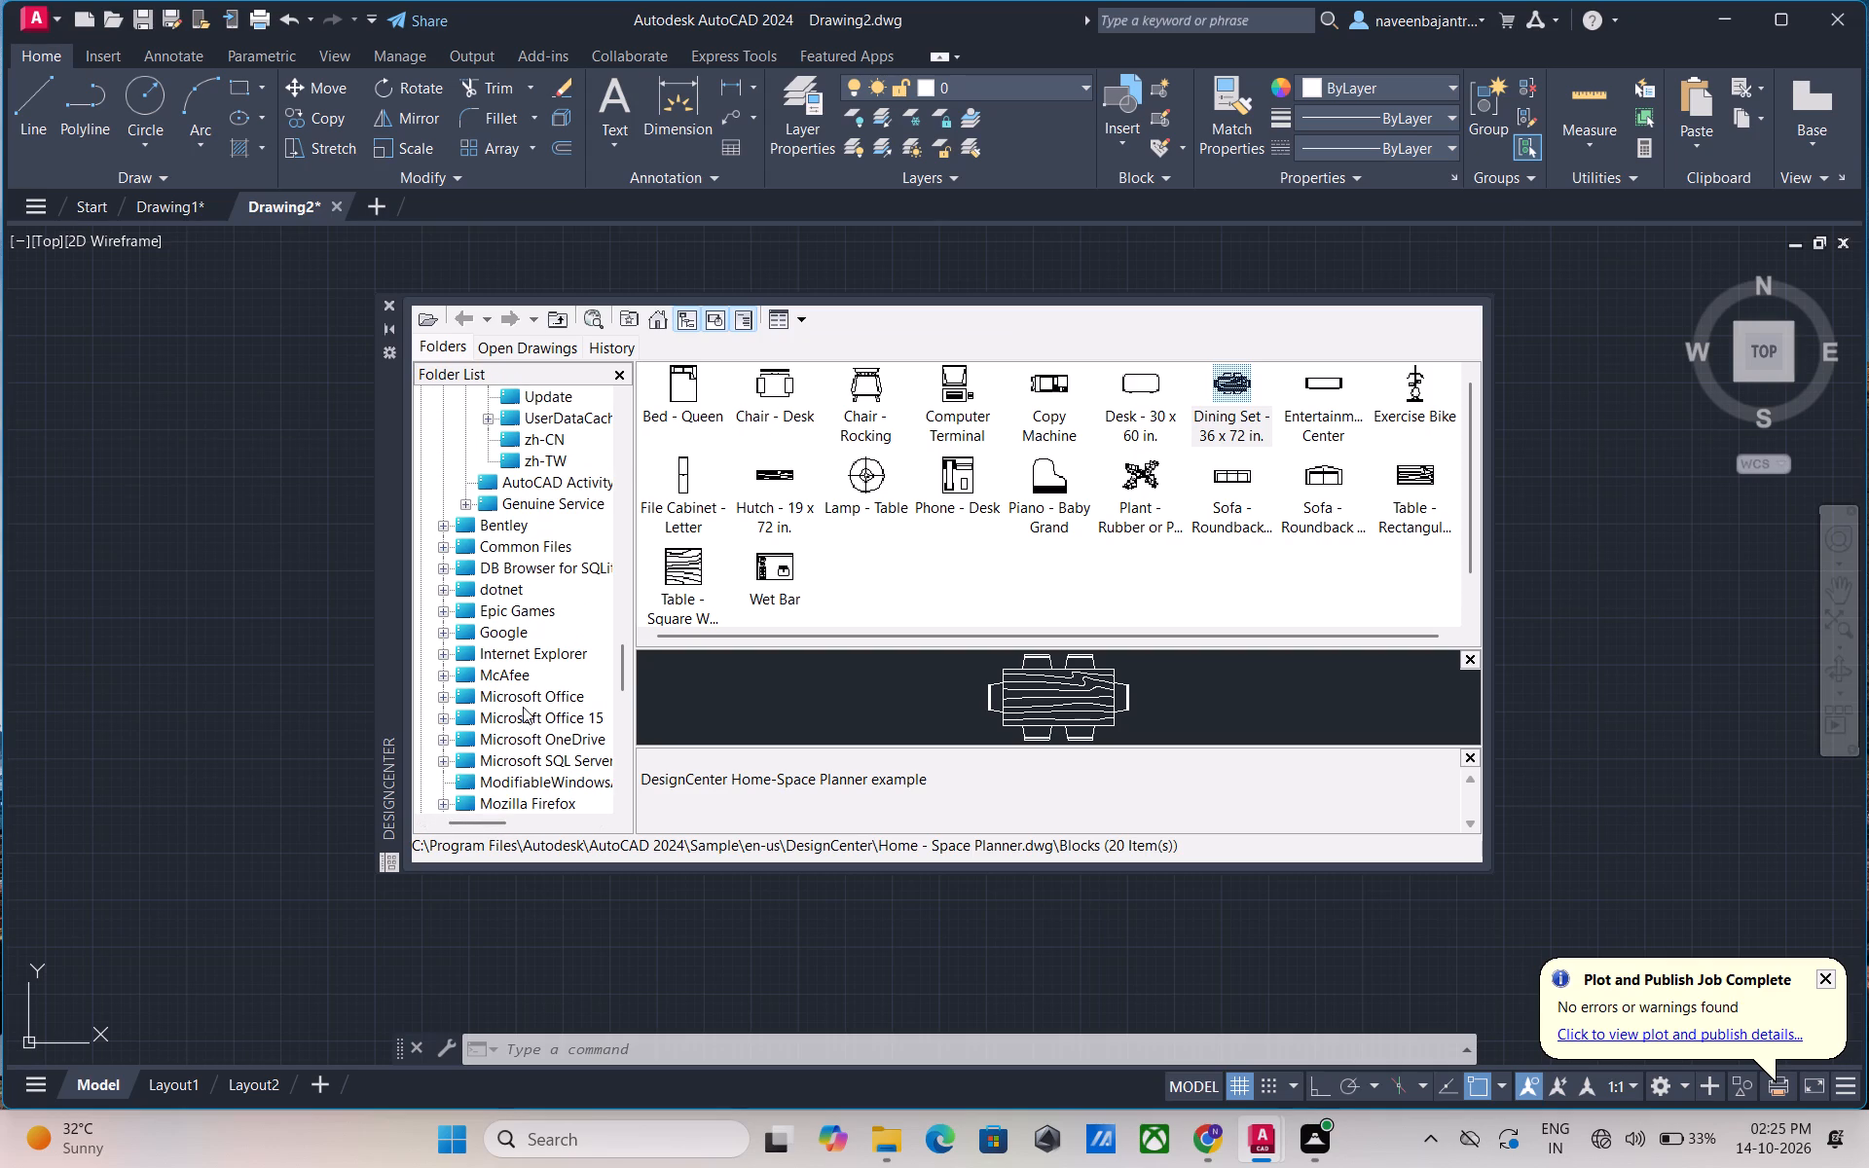
{"action": "scroll", "coordinate": [523, 707], "scroll_direction": "down", "scroll_amount": 1}
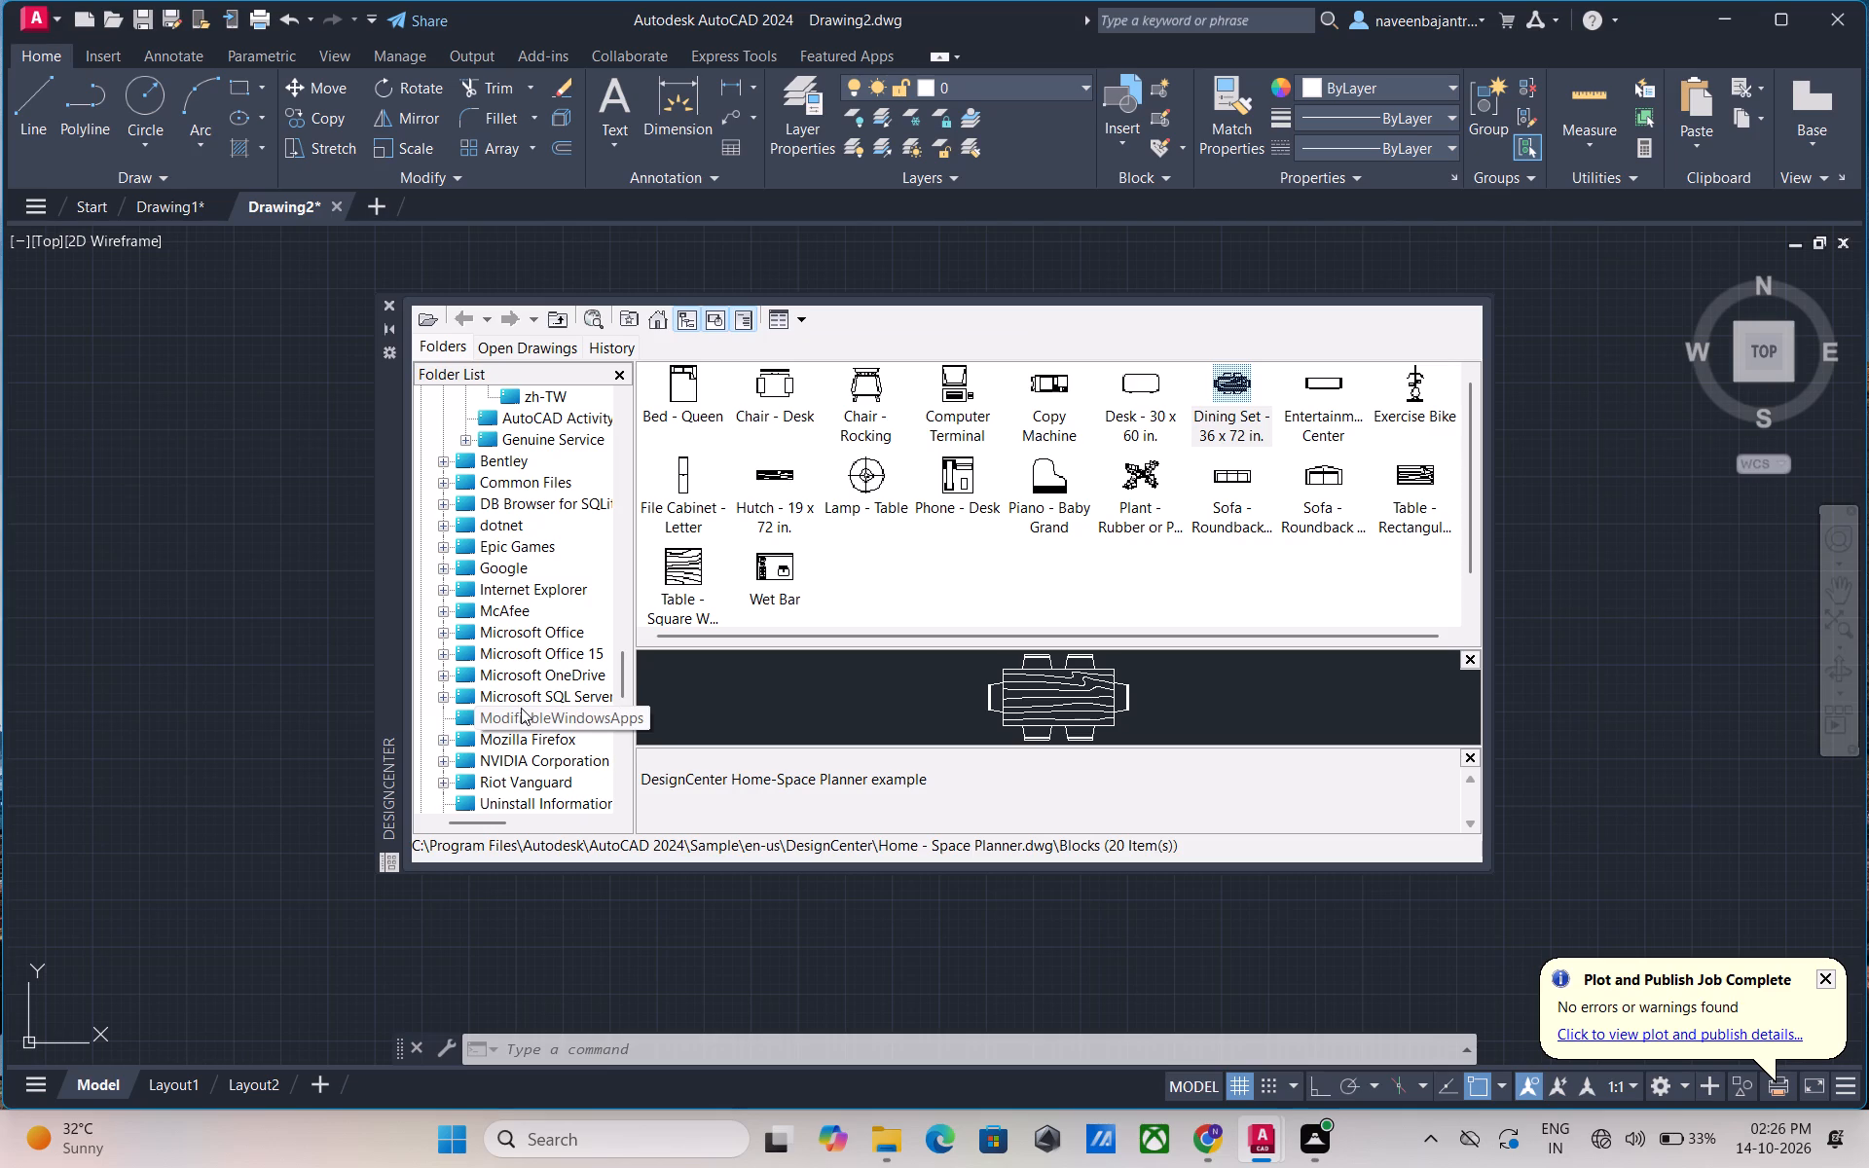
{"action": "scroll", "coordinate": [527, 663], "scroll_direction": "down", "scroll_amount": 1}
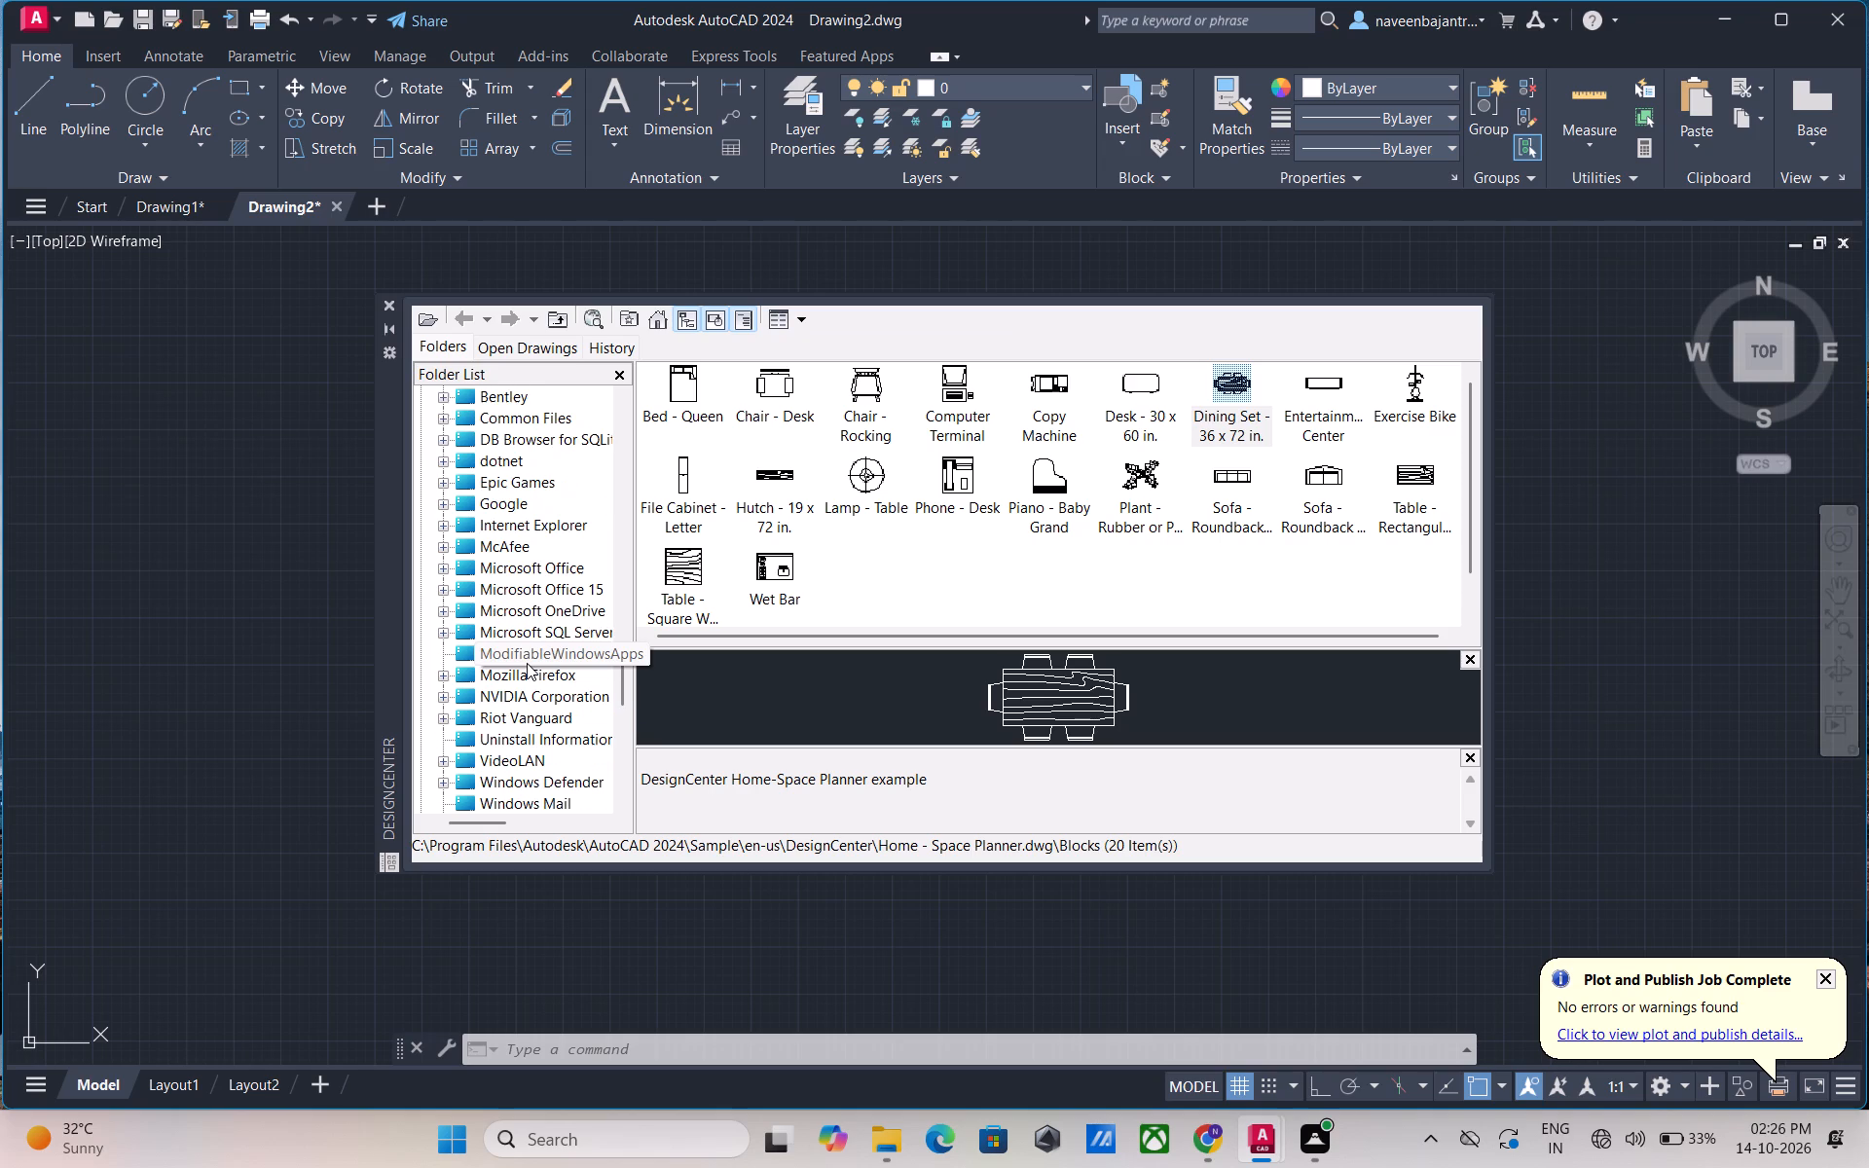
{"action": "scroll", "coordinate": [527, 663], "scroll_direction": "down", "scroll_amount": 1}
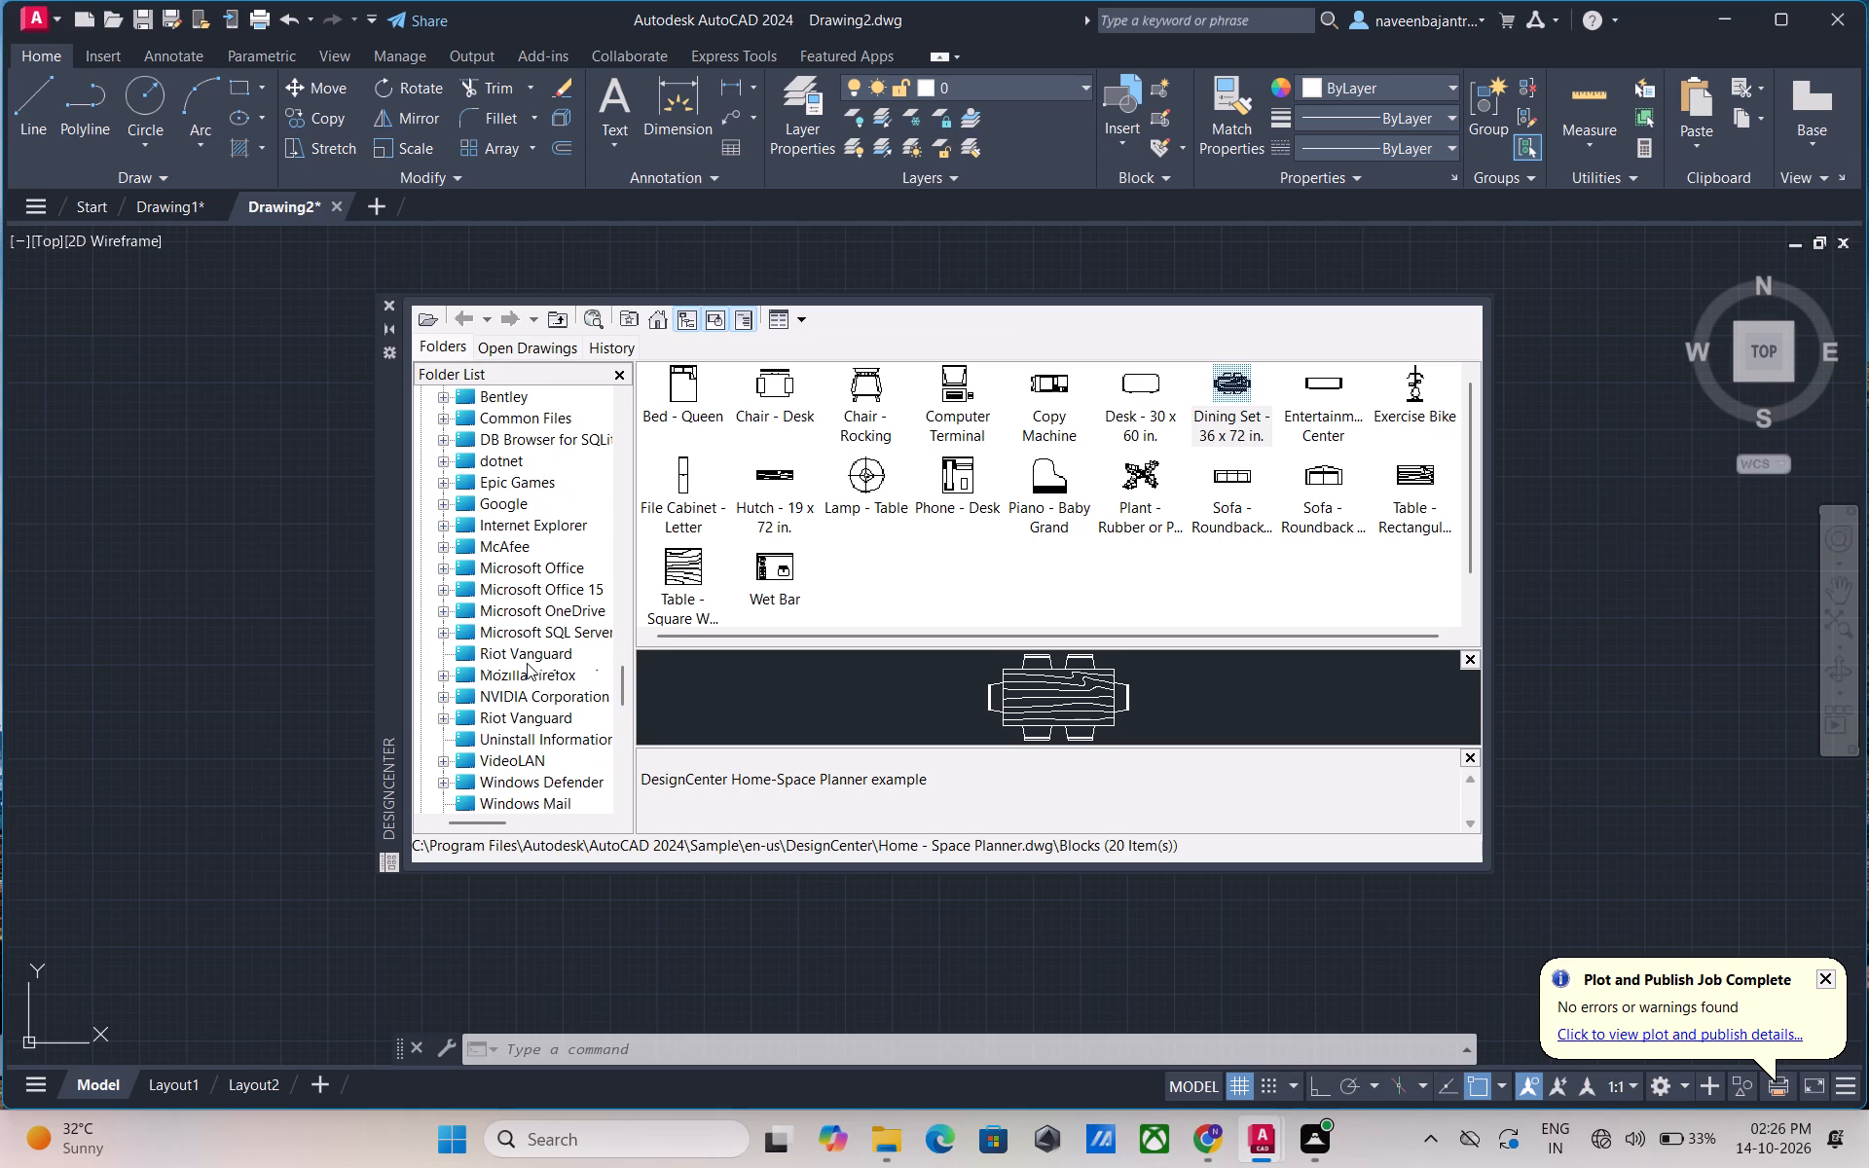
{"action": "scroll", "coordinate": [527, 663], "scroll_direction": "down", "scroll_amount": 1}
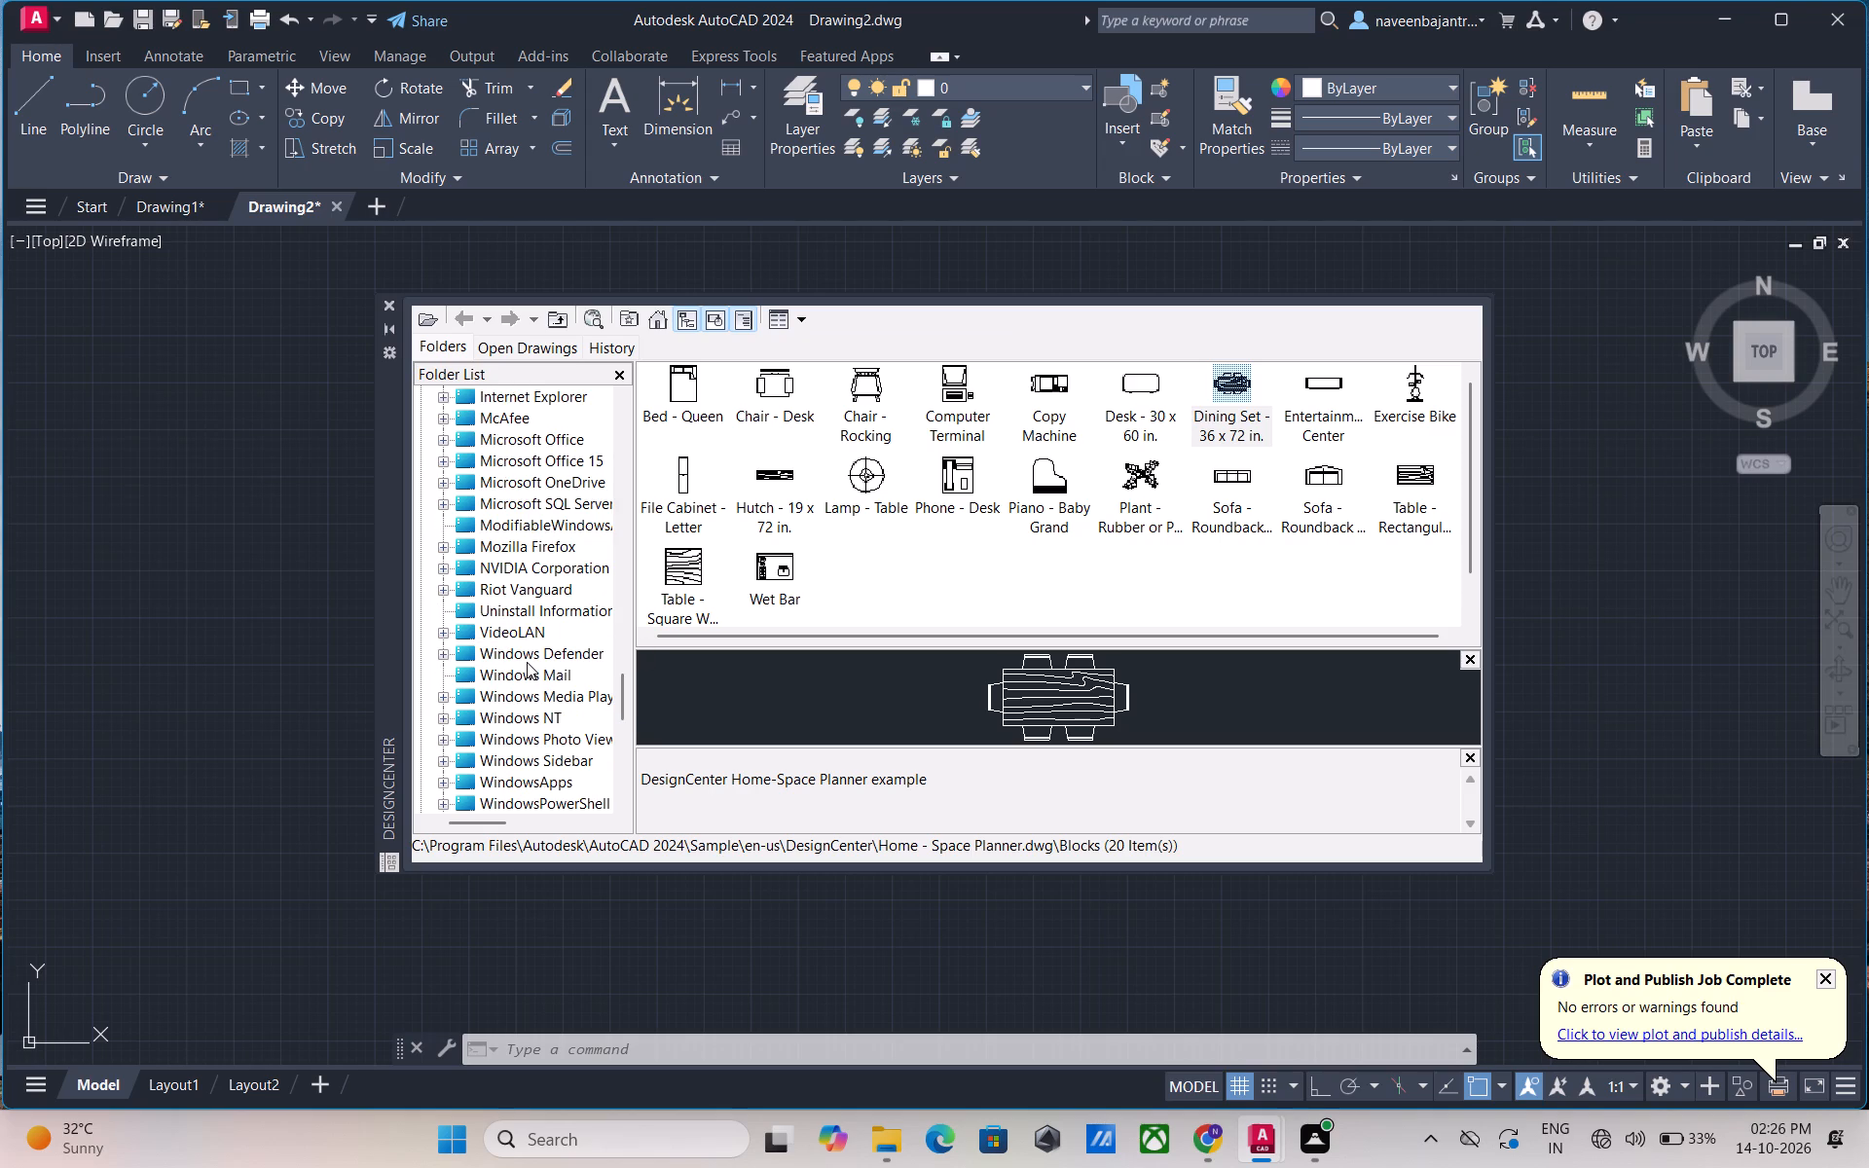
{"action": "scroll", "coordinate": [527, 661], "scroll_direction": "down", "scroll_amount": 1}
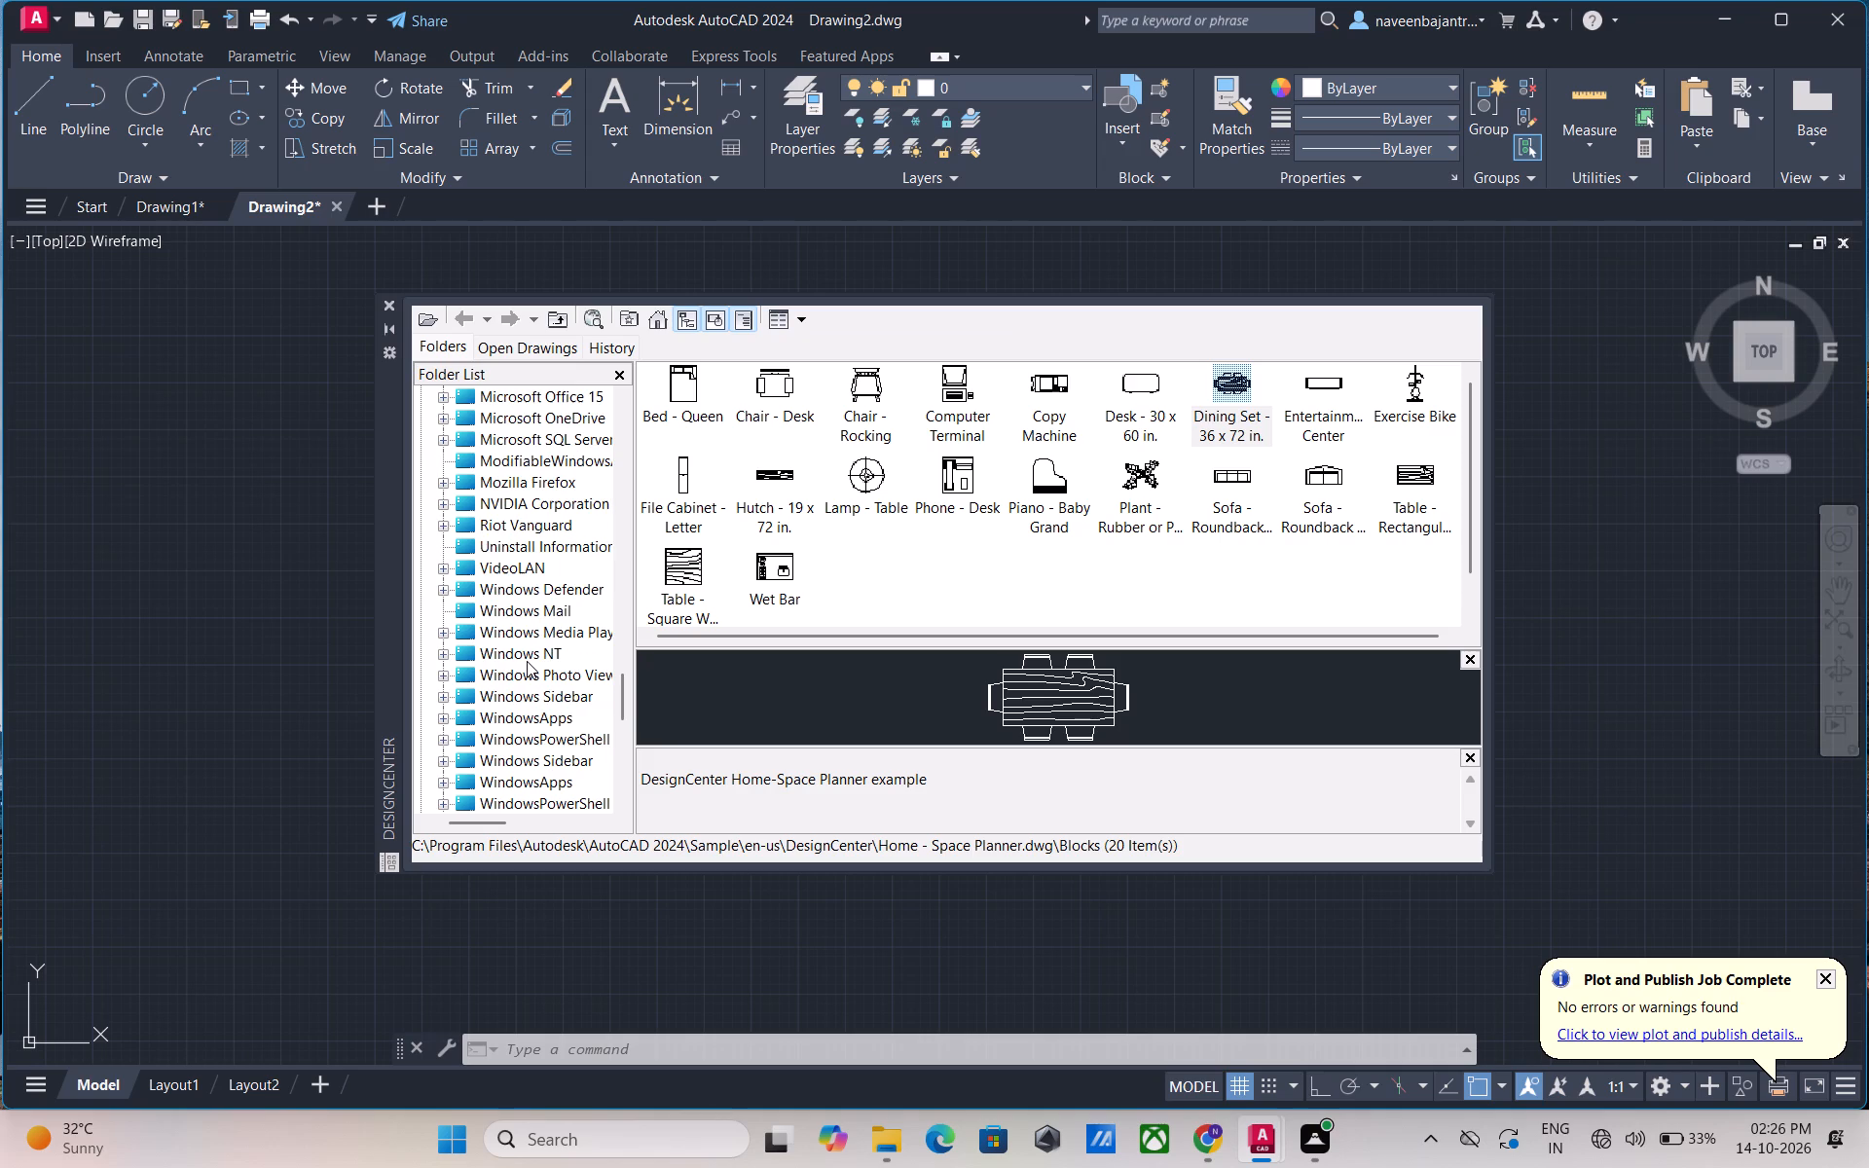
{"action": "scroll", "coordinate": [527, 661], "scroll_direction": "down", "scroll_amount": 1}
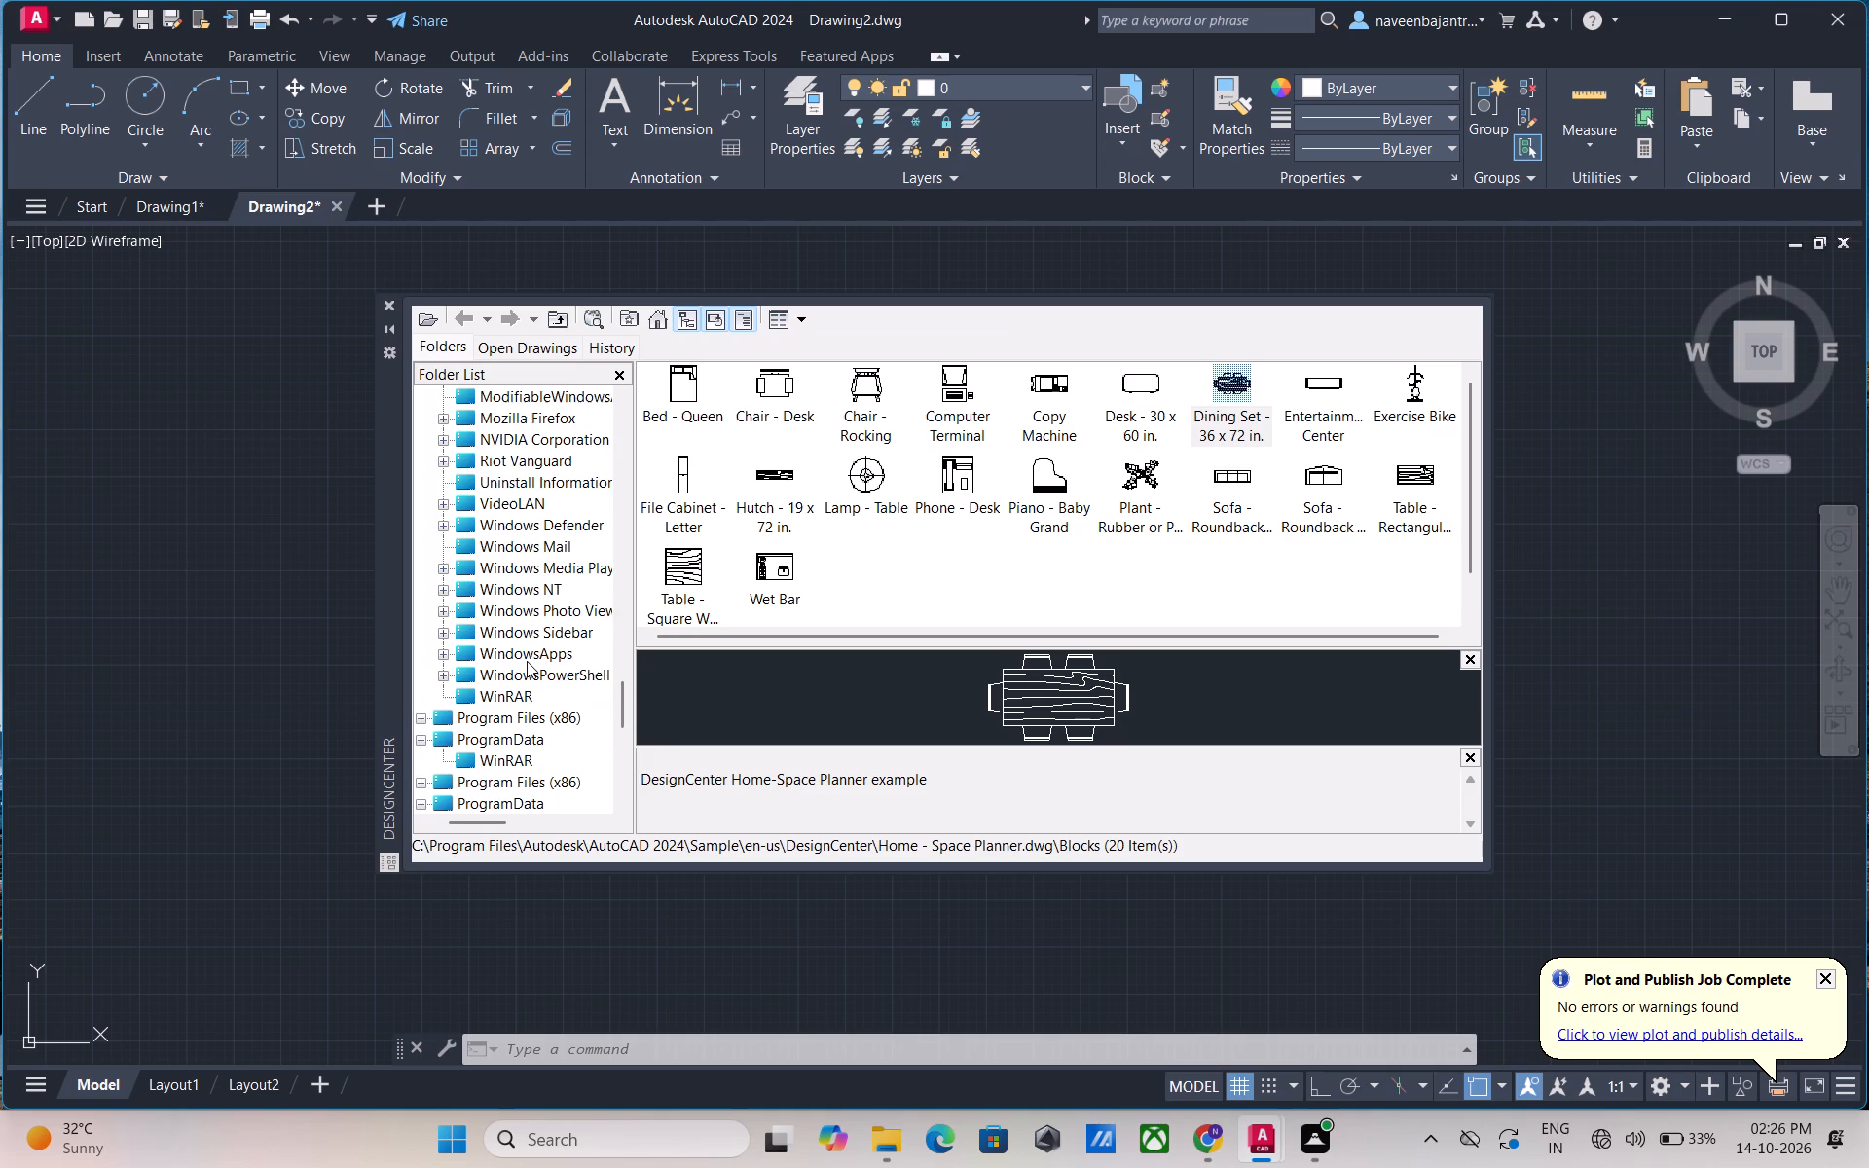
{"action": "scroll", "coordinate": [527, 661], "scroll_direction": "down", "scroll_amount": 1}
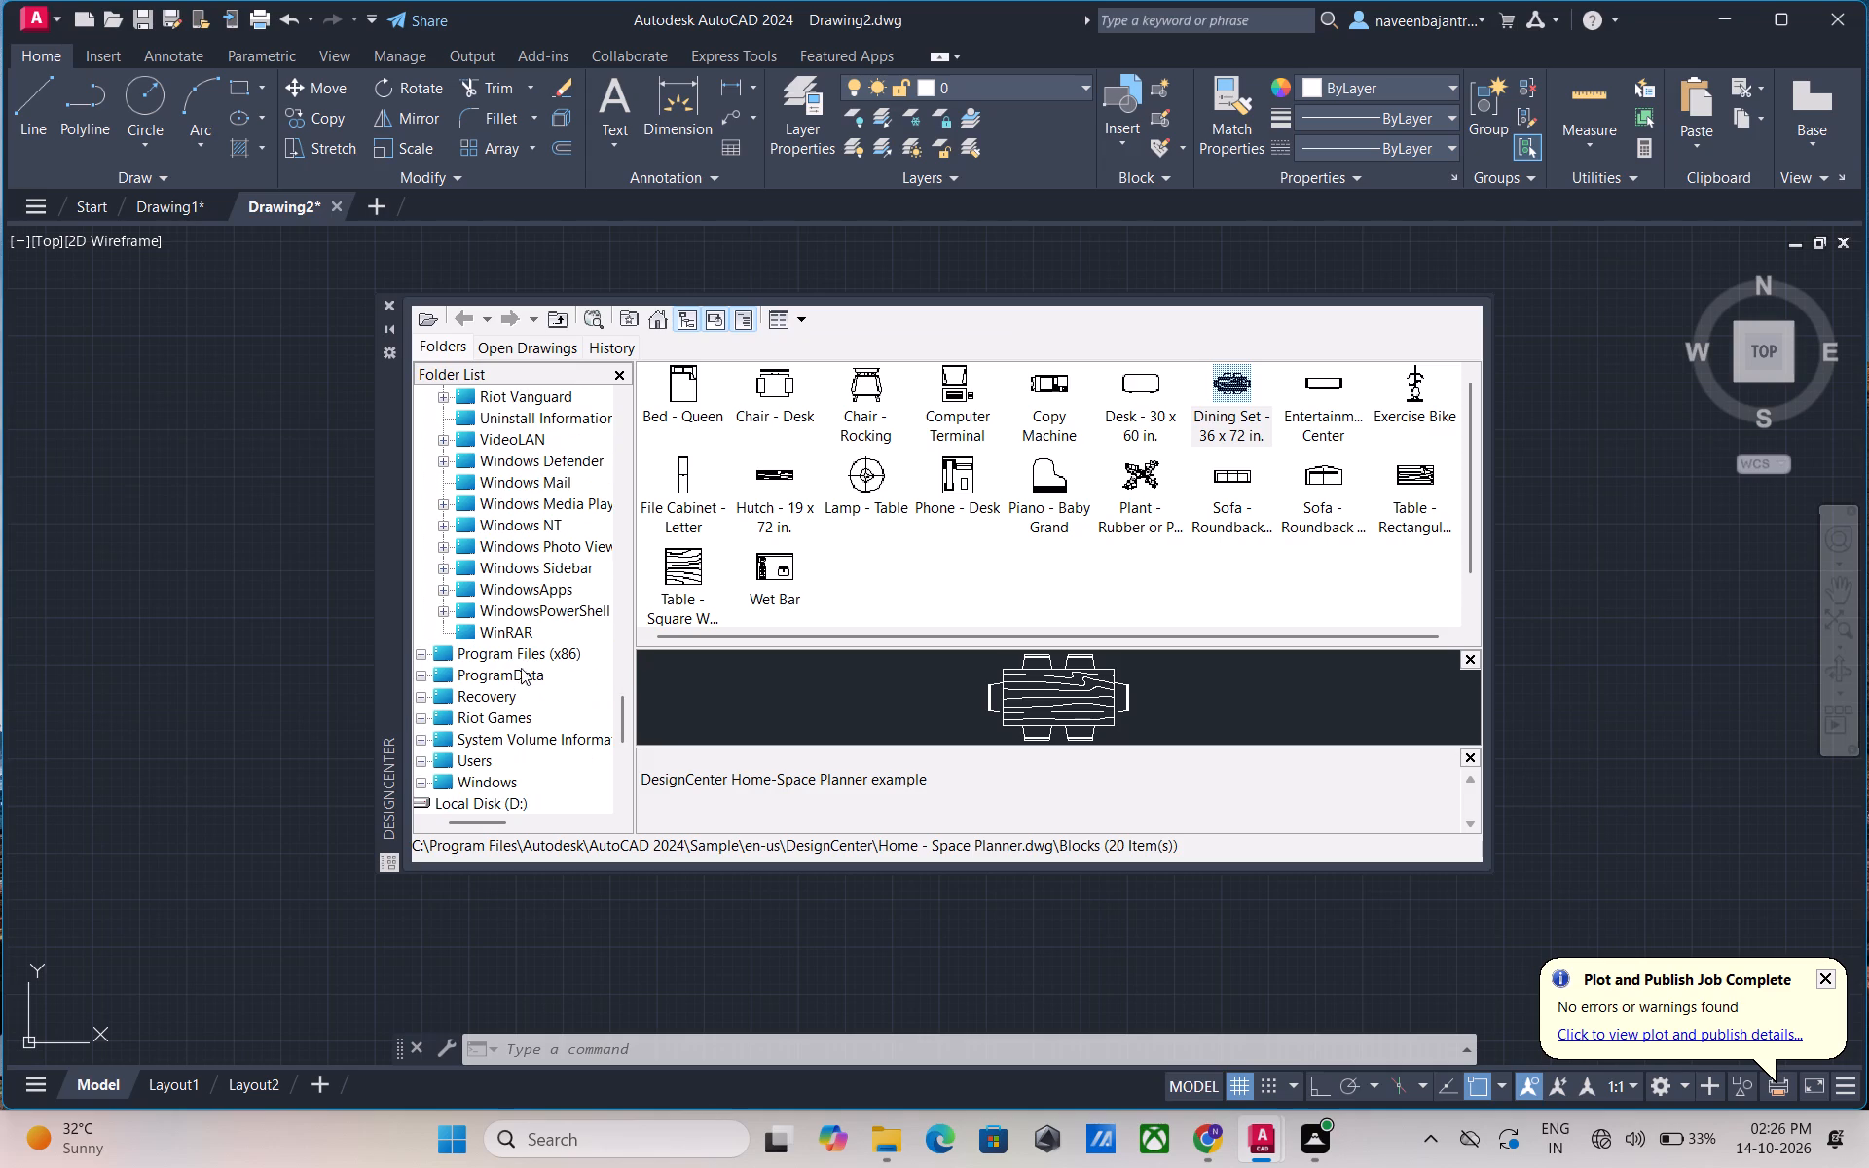
{"action": "left_click", "coordinate": [475, 820]}
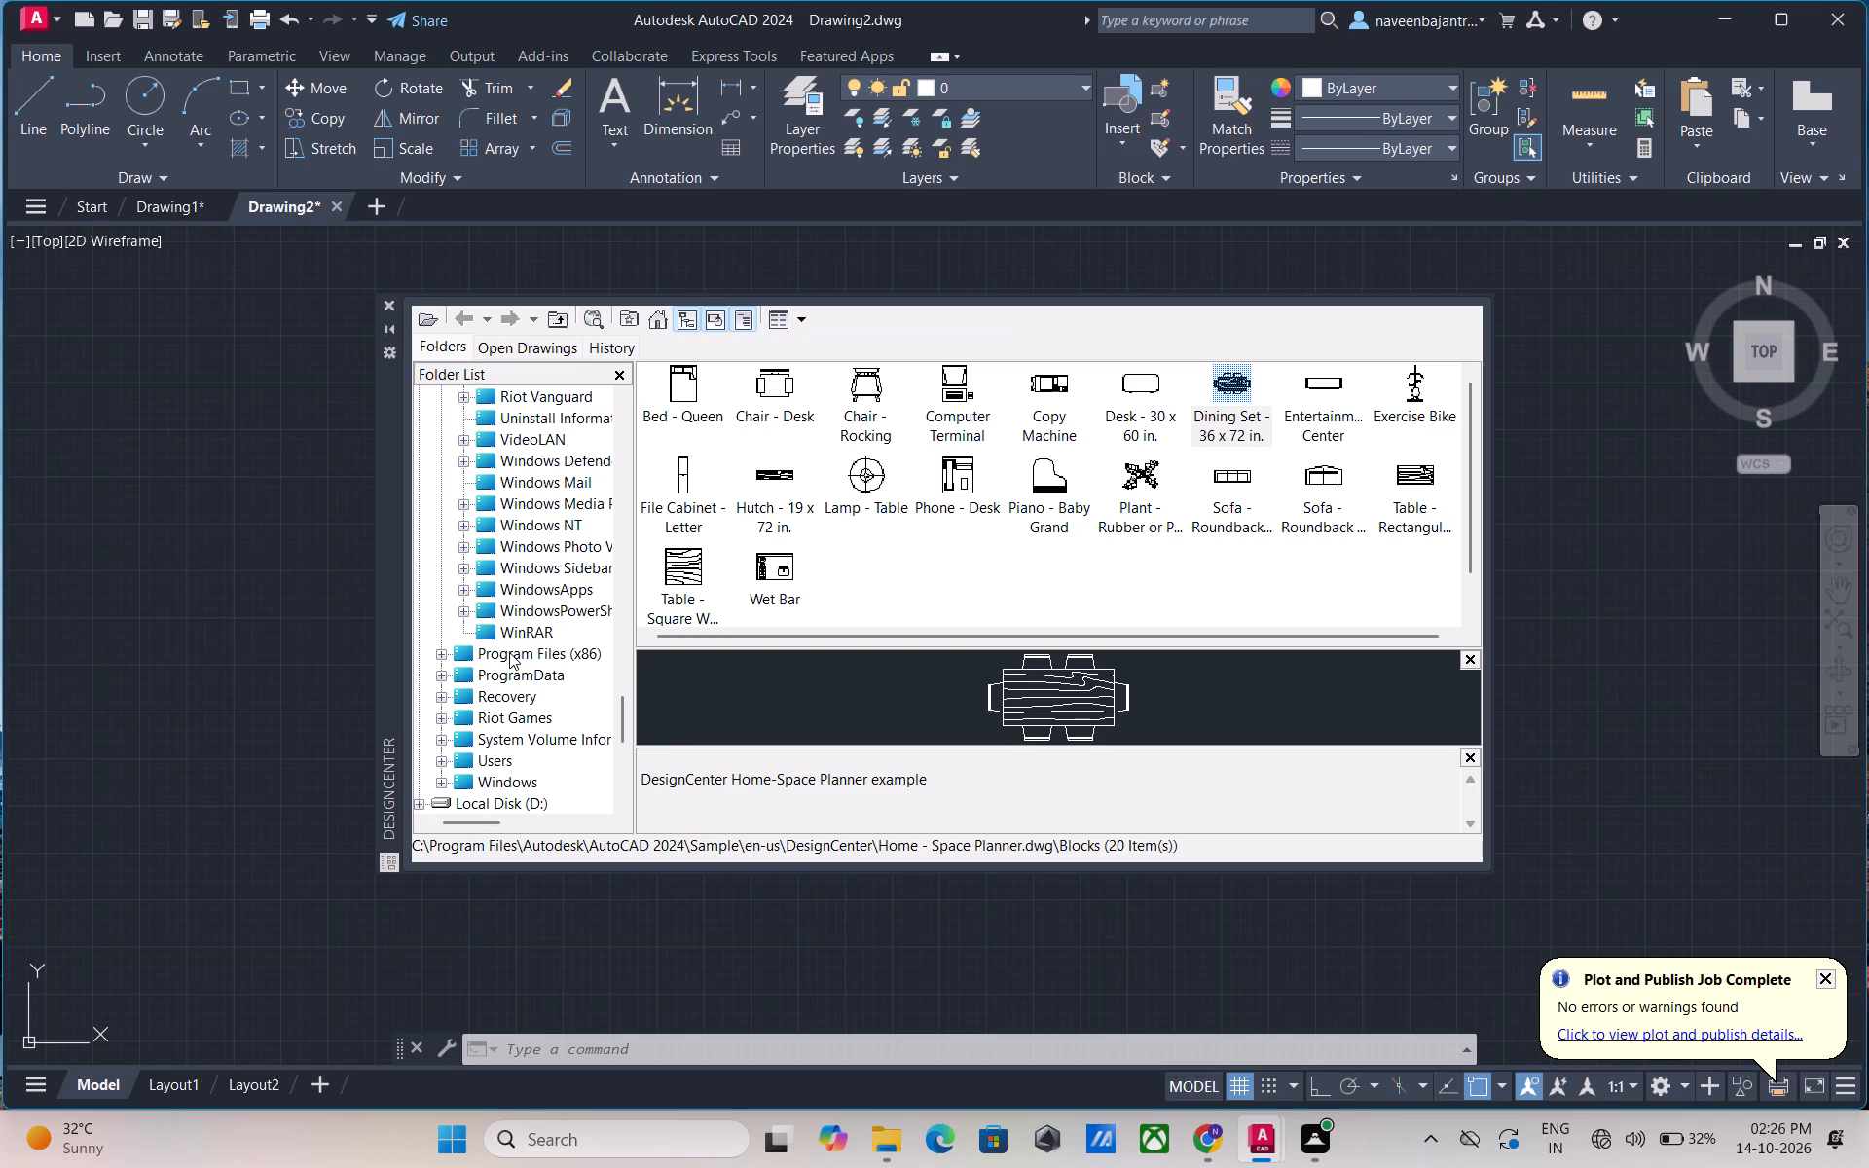
{"action": "scroll", "coordinate": [509, 652], "scroll_direction": "down", "scroll_amount": 1}
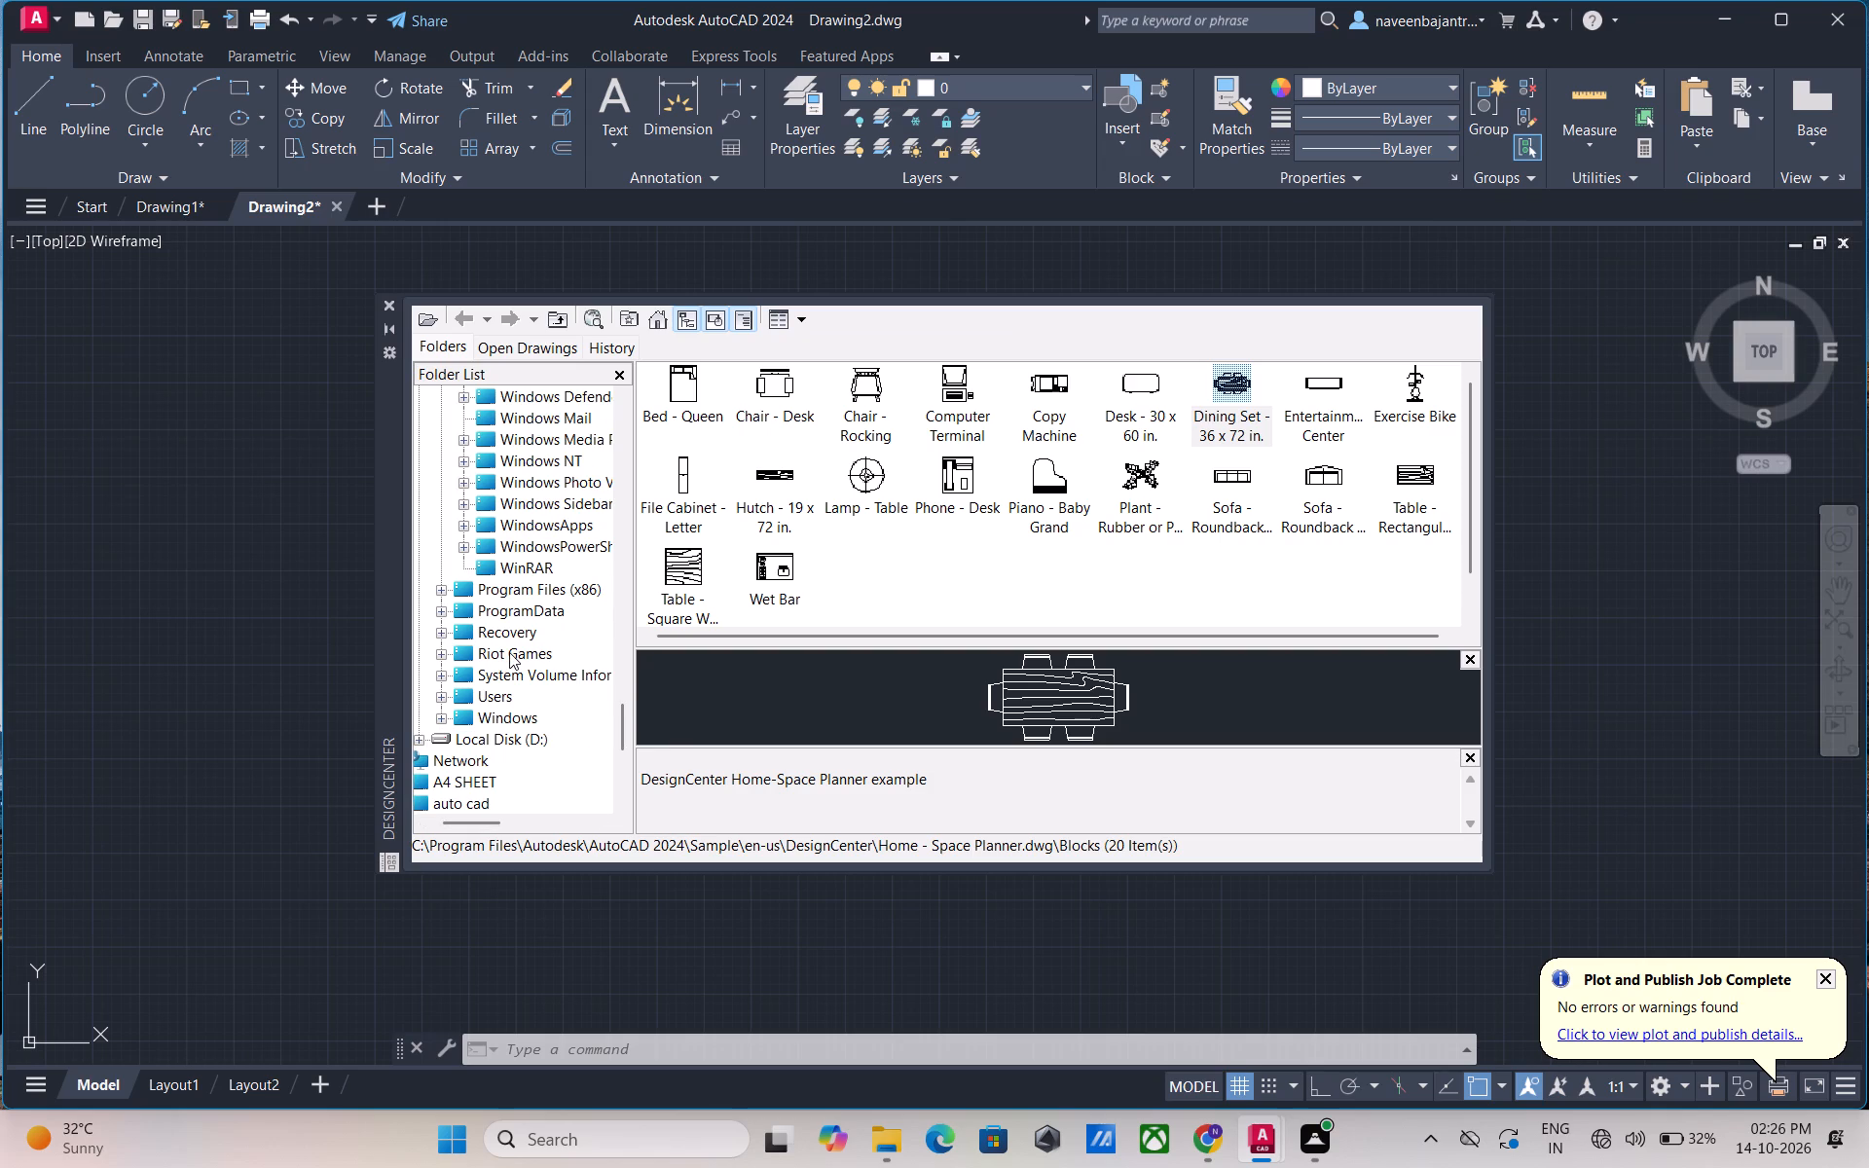
{"action": "scroll", "coordinate": [509, 652], "scroll_direction": "down", "scroll_amount": 1}
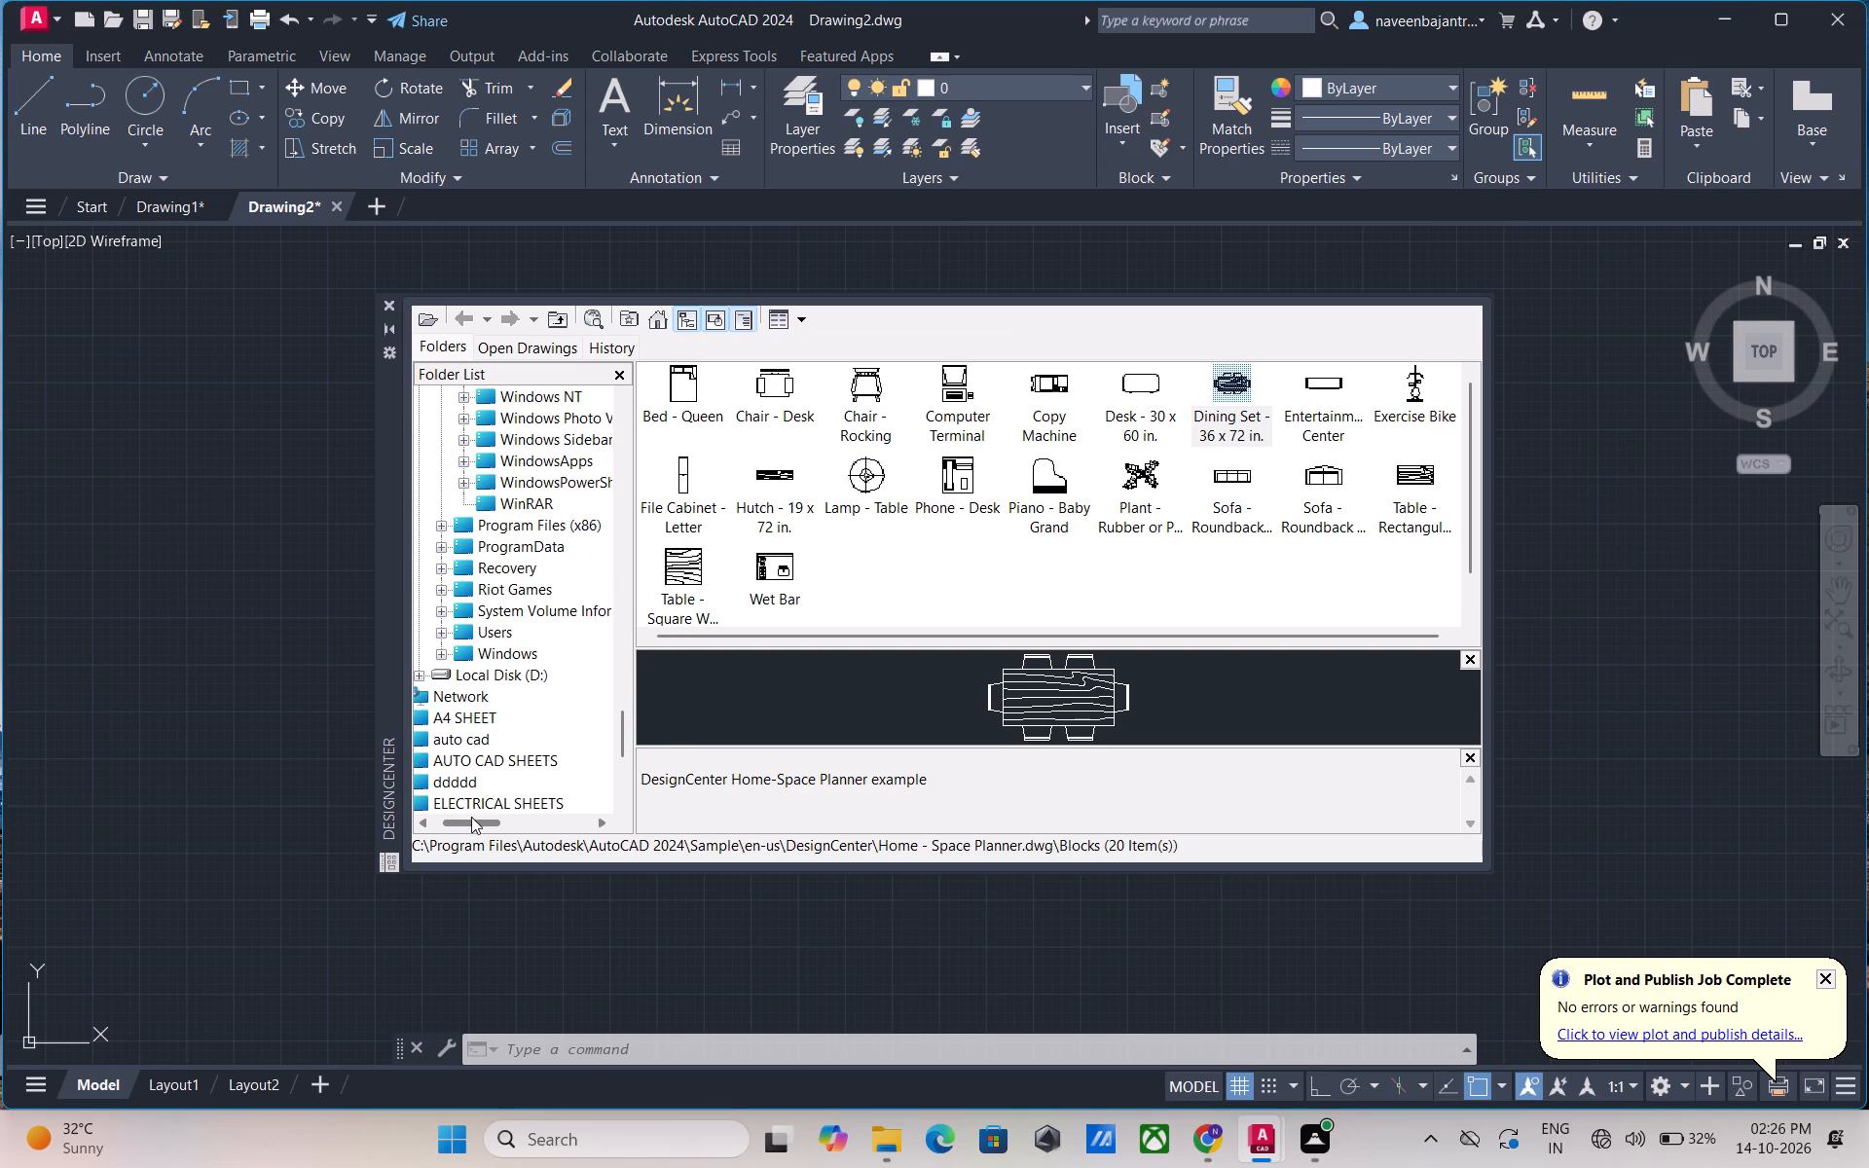
{"action": "left_click", "coordinate": [471, 820]}
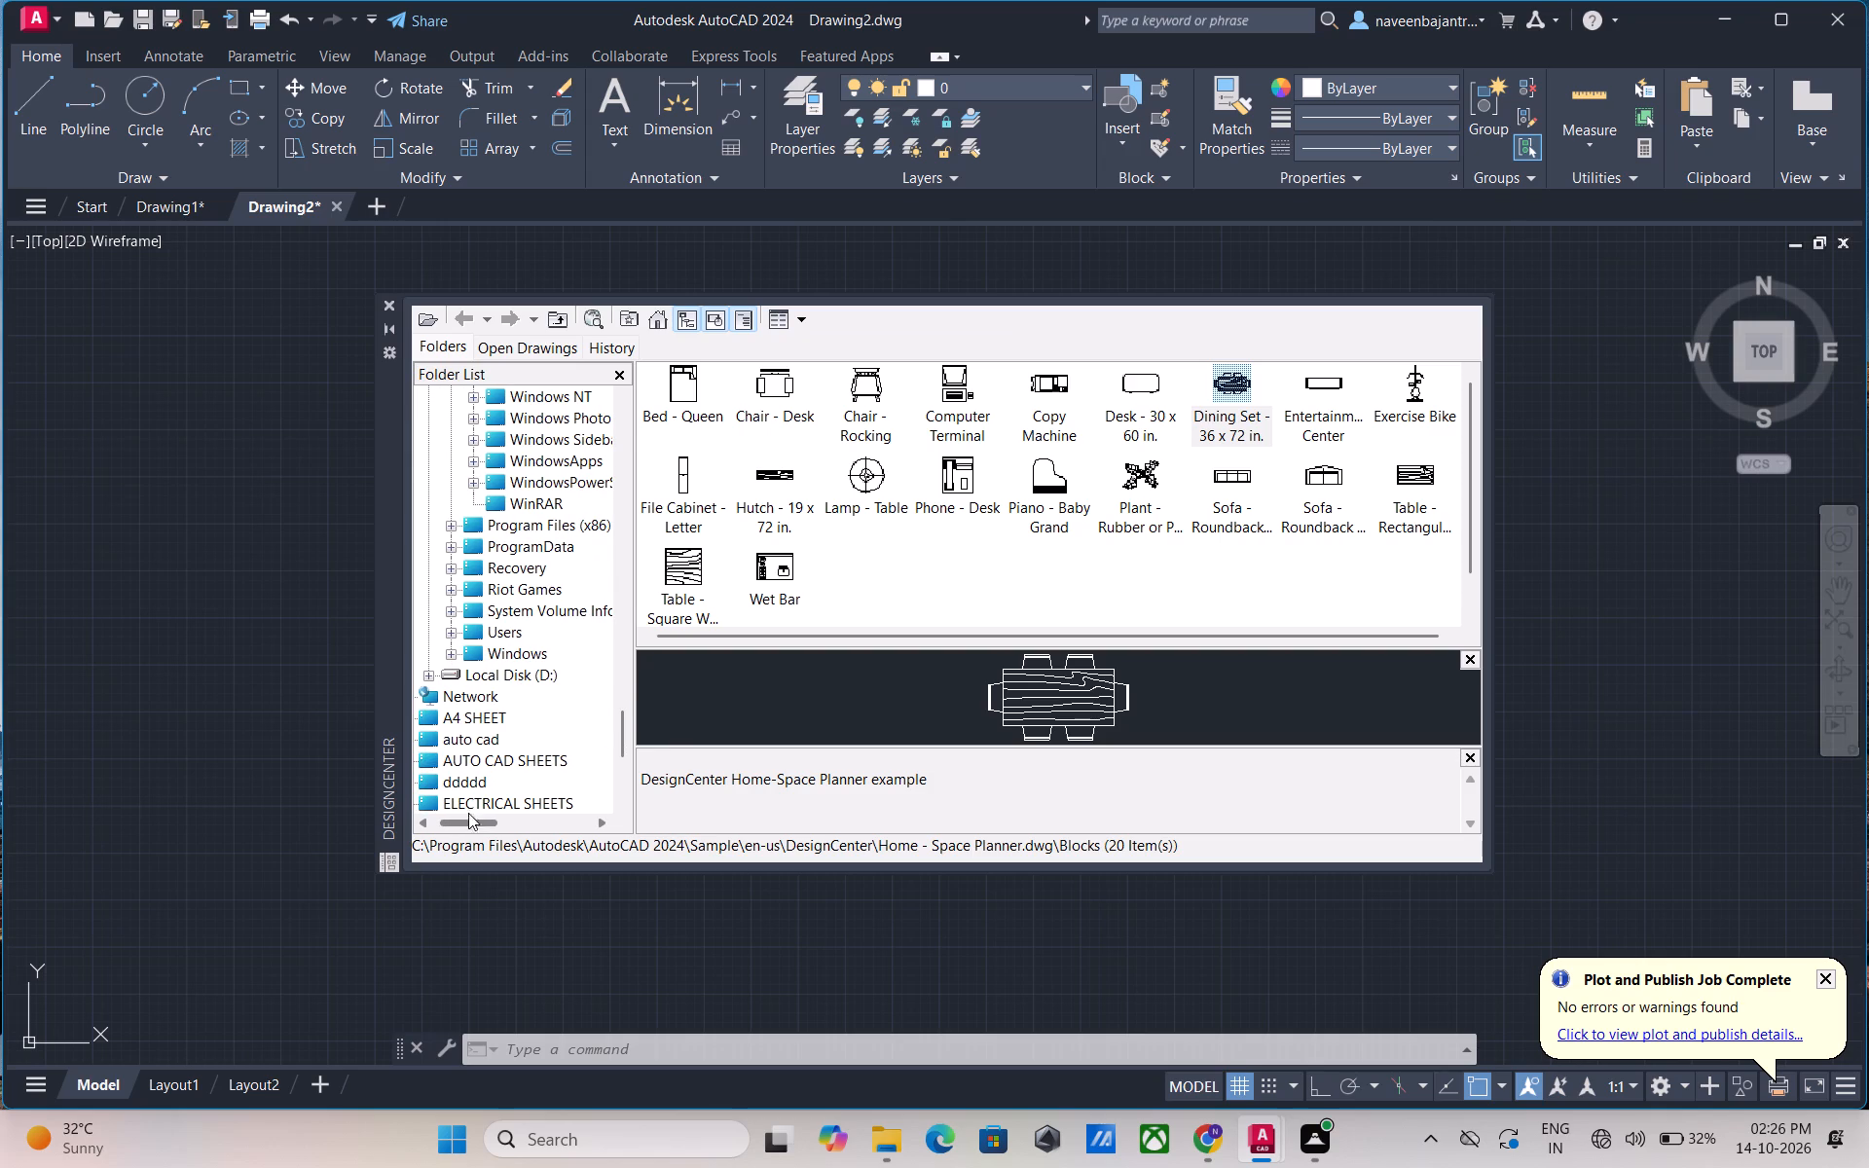
{"action": "scroll", "coordinate": [489, 674], "scroll_direction": "down", "scroll_amount": 1}
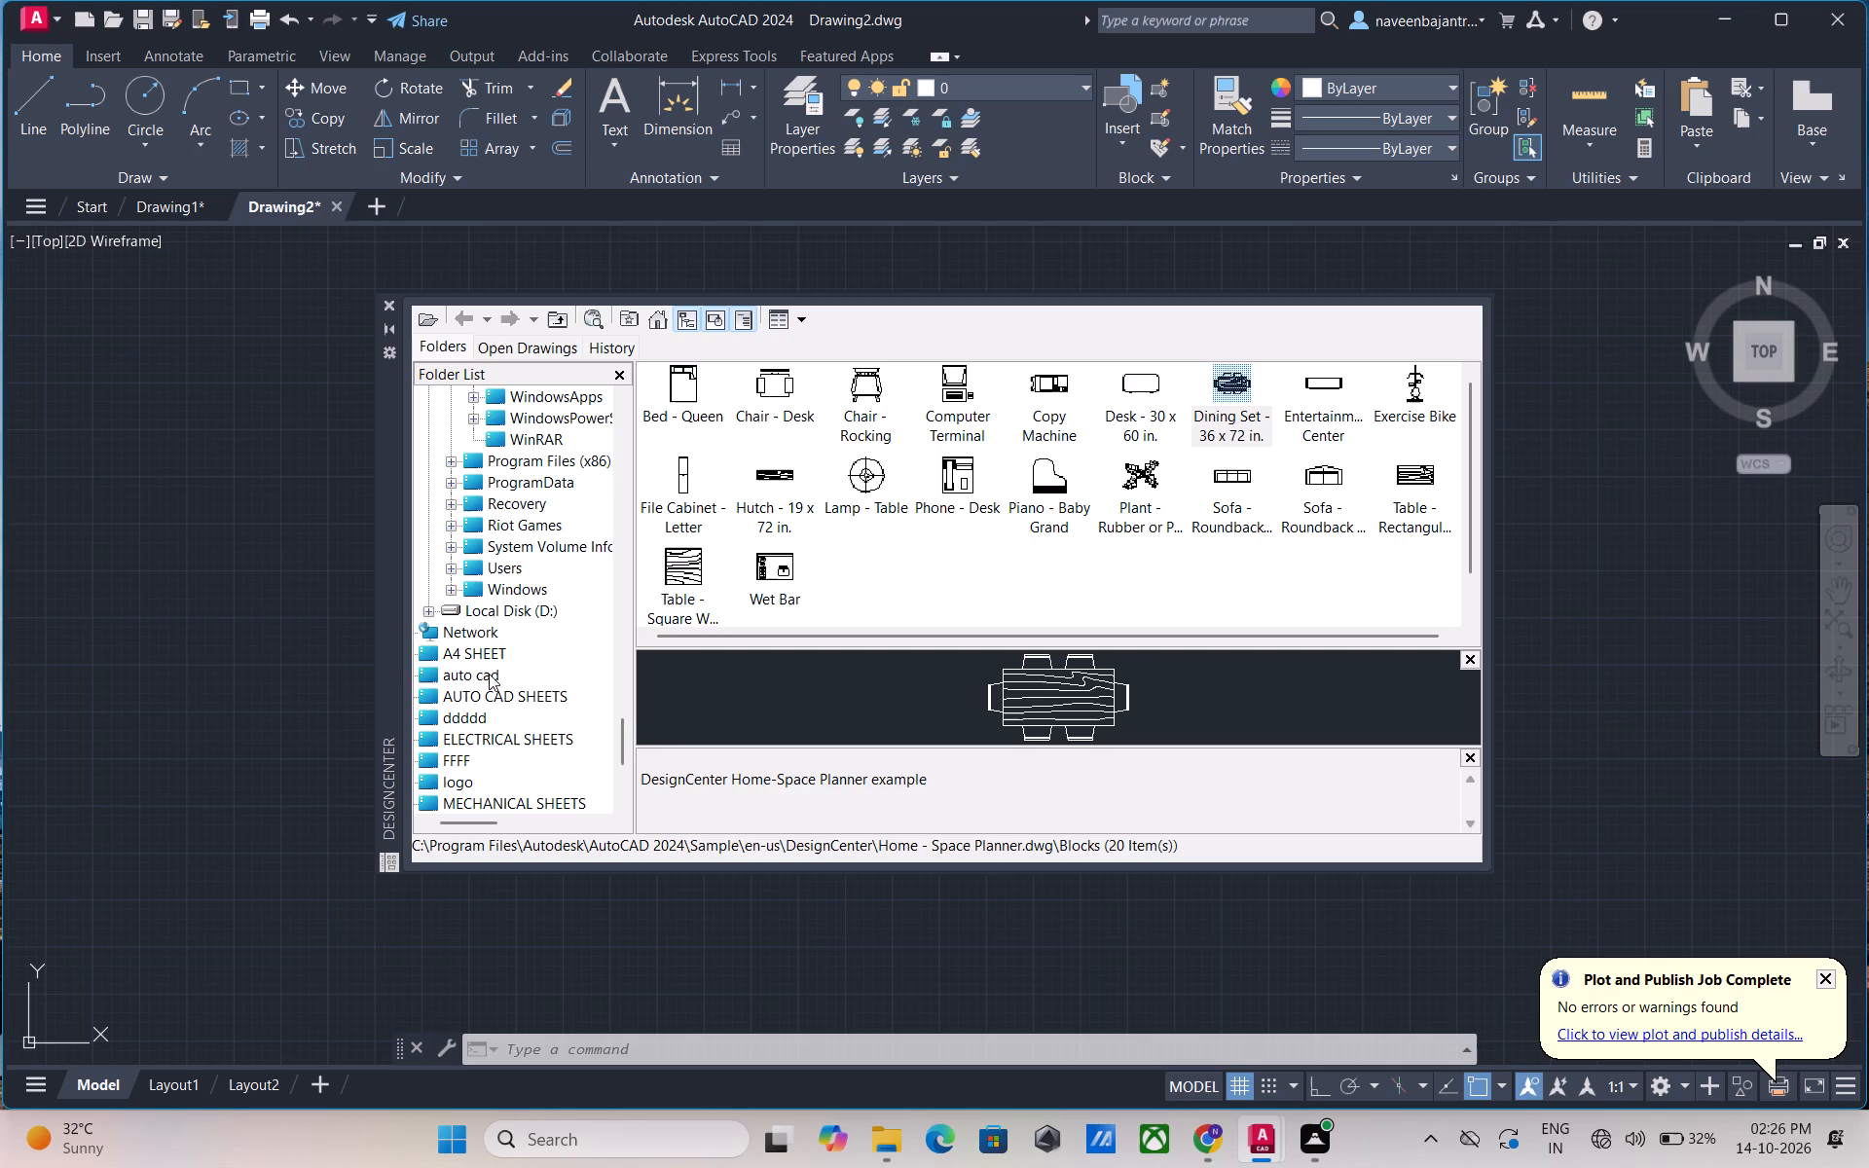
{"action": "scroll", "coordinate": [489, 674], "scroll_direction": "down", "scroll_amount": 1}
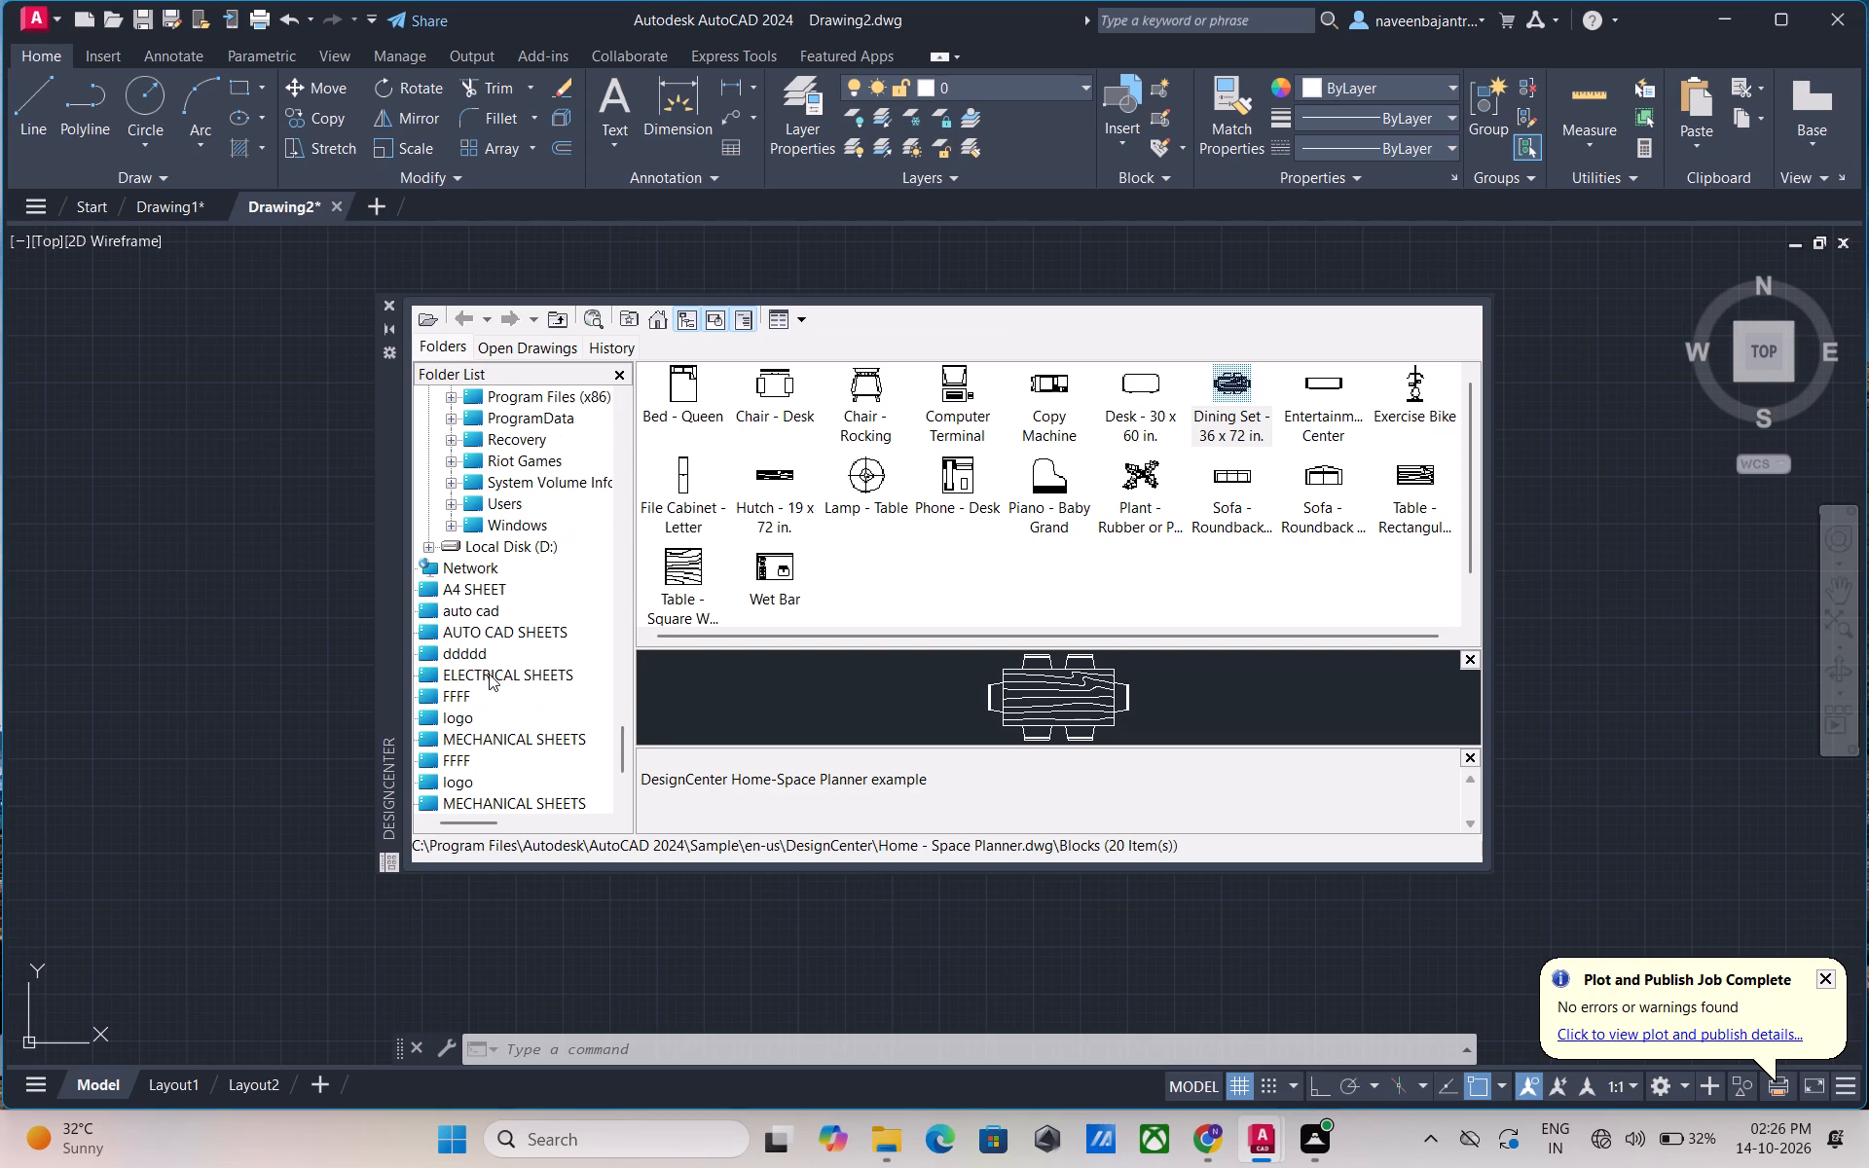
{"action": "scroll", "coordinate": [489, 674], "scroll_direction": "down", "scroll_amount": 1}
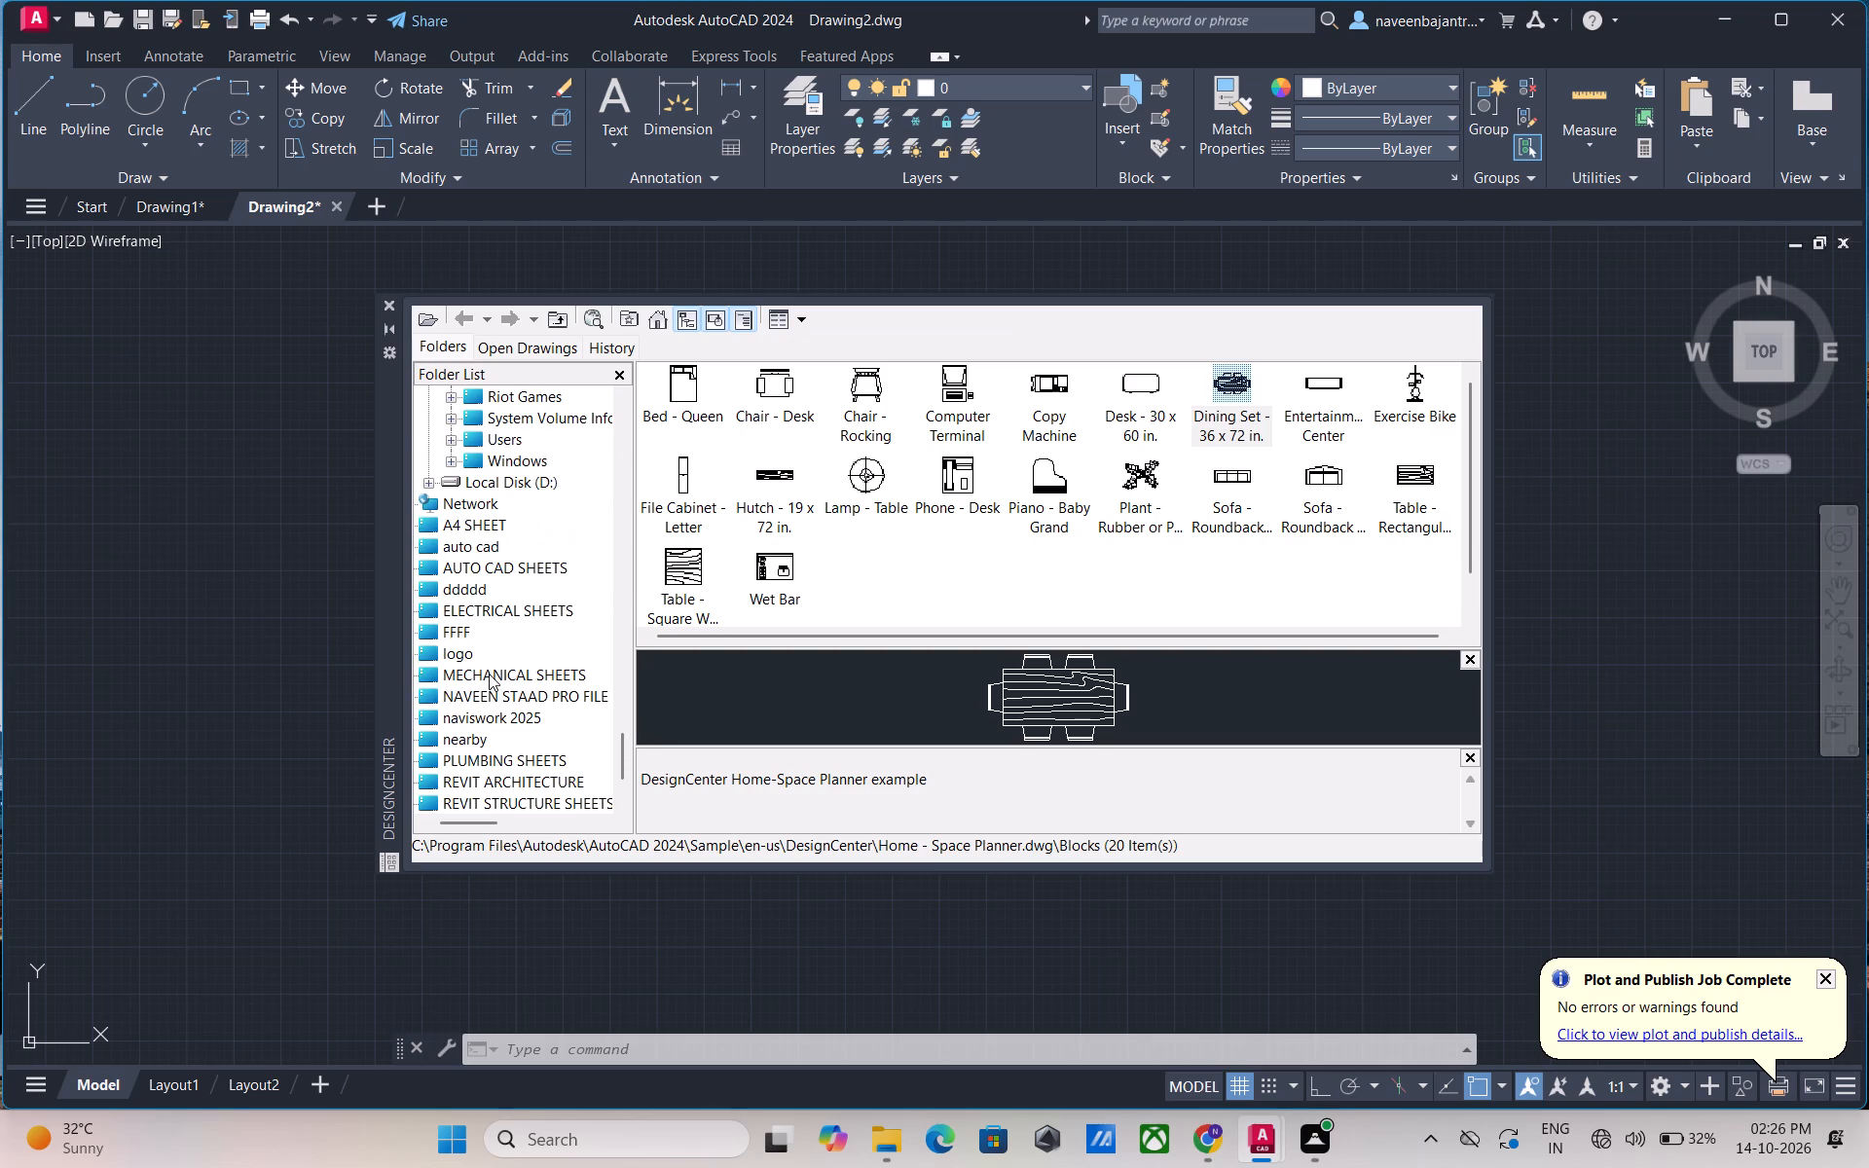
Look back through the DesignCenter folder list from the drawing sheet folders to the AutoCAD sample folders, and close DesignCenter.
{"action": "scroll", "coordinate": [489, 674], "scroll_direction": "down", "scroll_amount": 4}
{"action": "scroll", "coordinate": [489, 674], "scroll_direction": "up", "scroll_amount": 1}
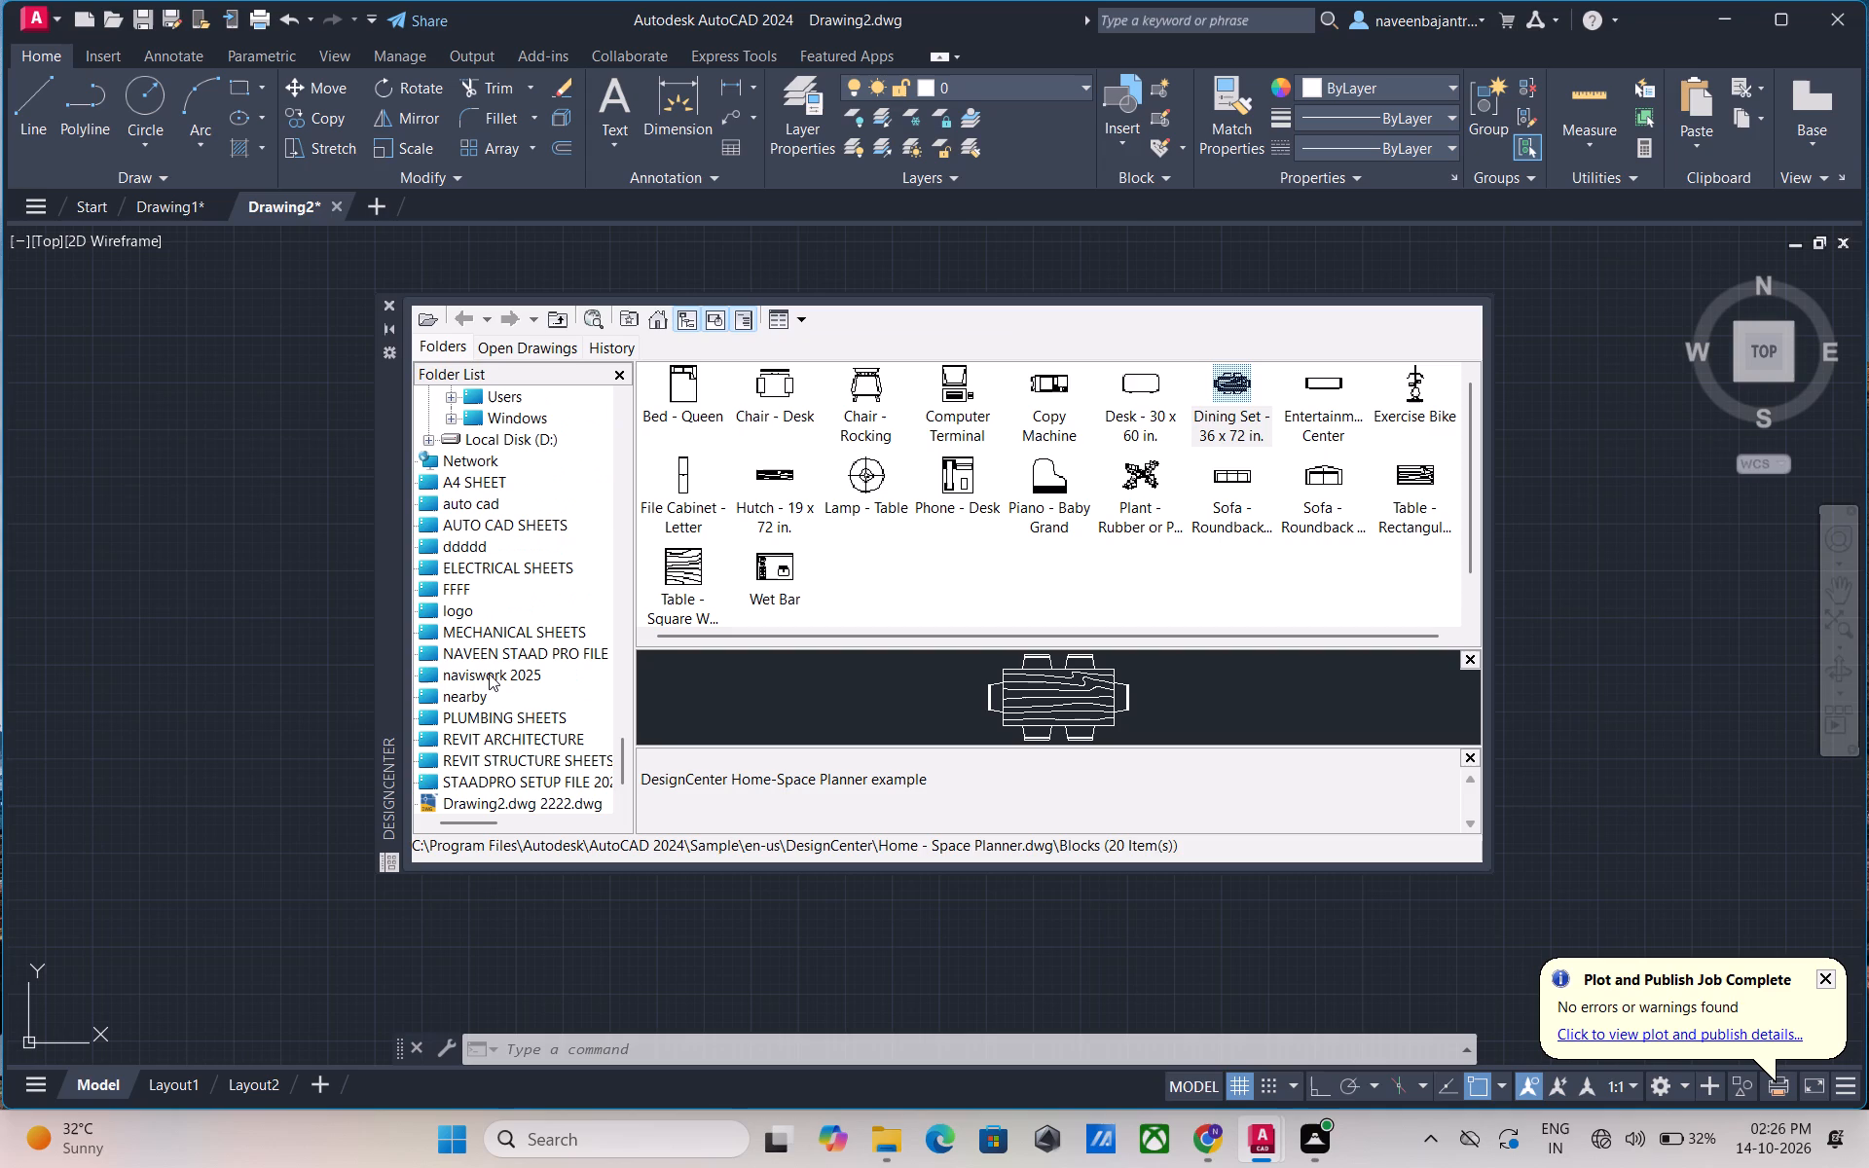
{"action": "scroll", "coordinate": [489, 674], "scroll_direction": "up", "scroll_amount": 1}
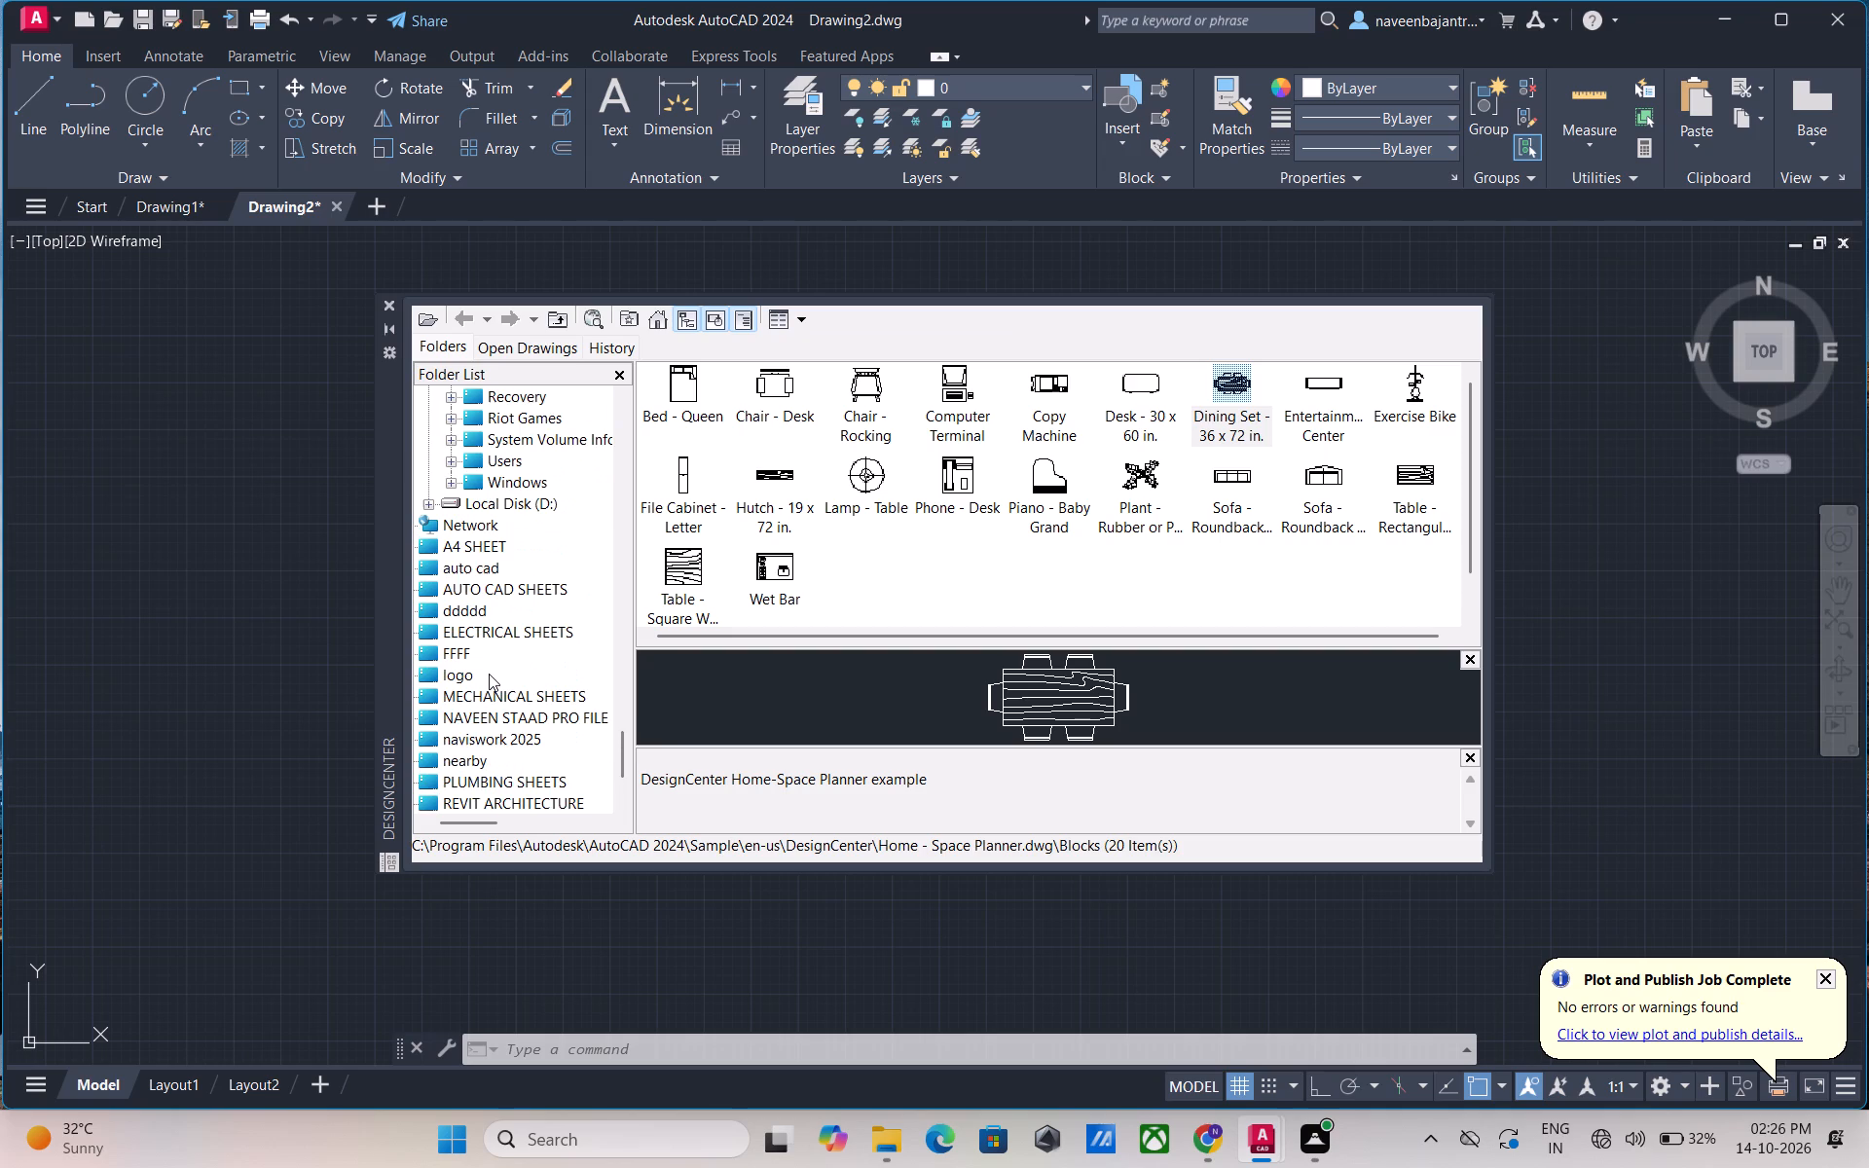
{"action": "scroll", "coordinate": [489, 674], "scroll_direction": "up", "scroll_amount": 1}
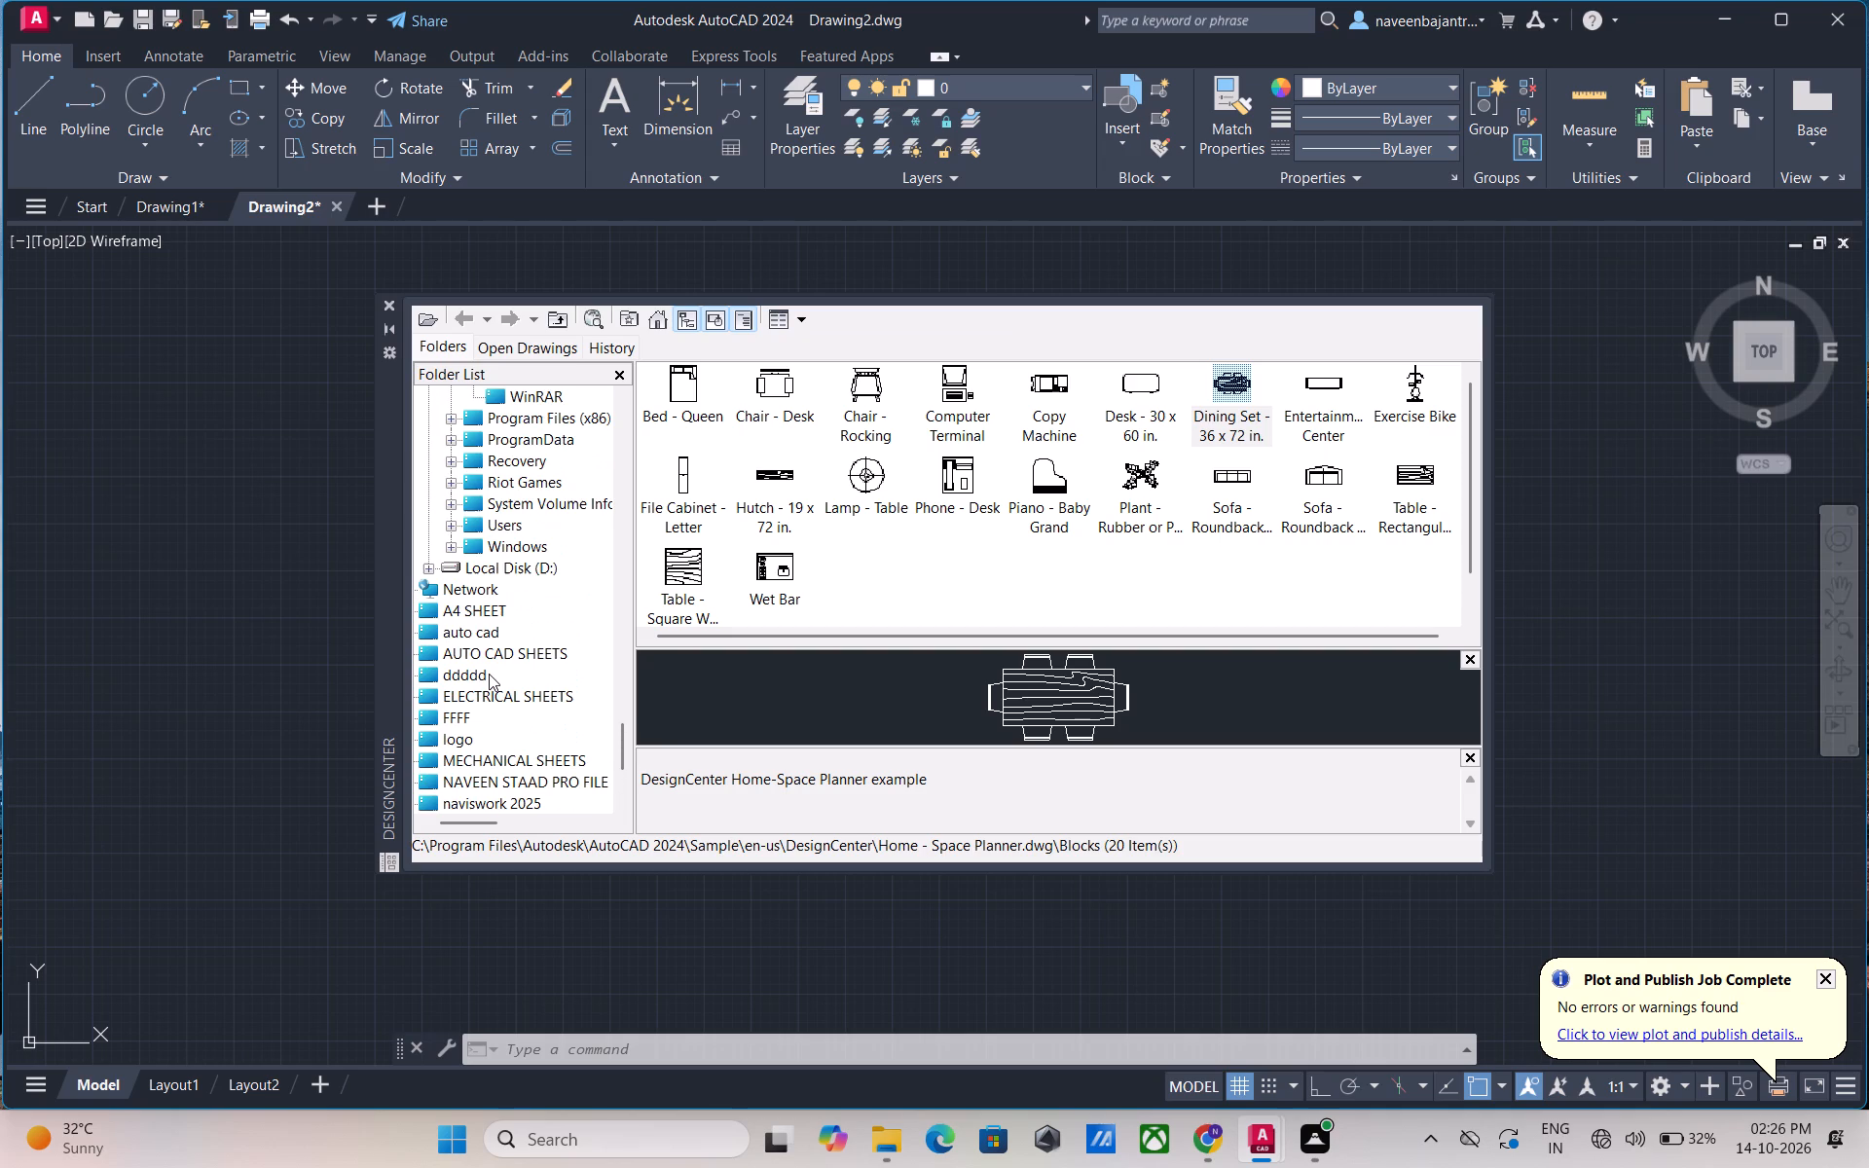
{"action": "scroll", "coordinate": [489, 674], "scroll_direction": "up", "scroll_amount": 1}
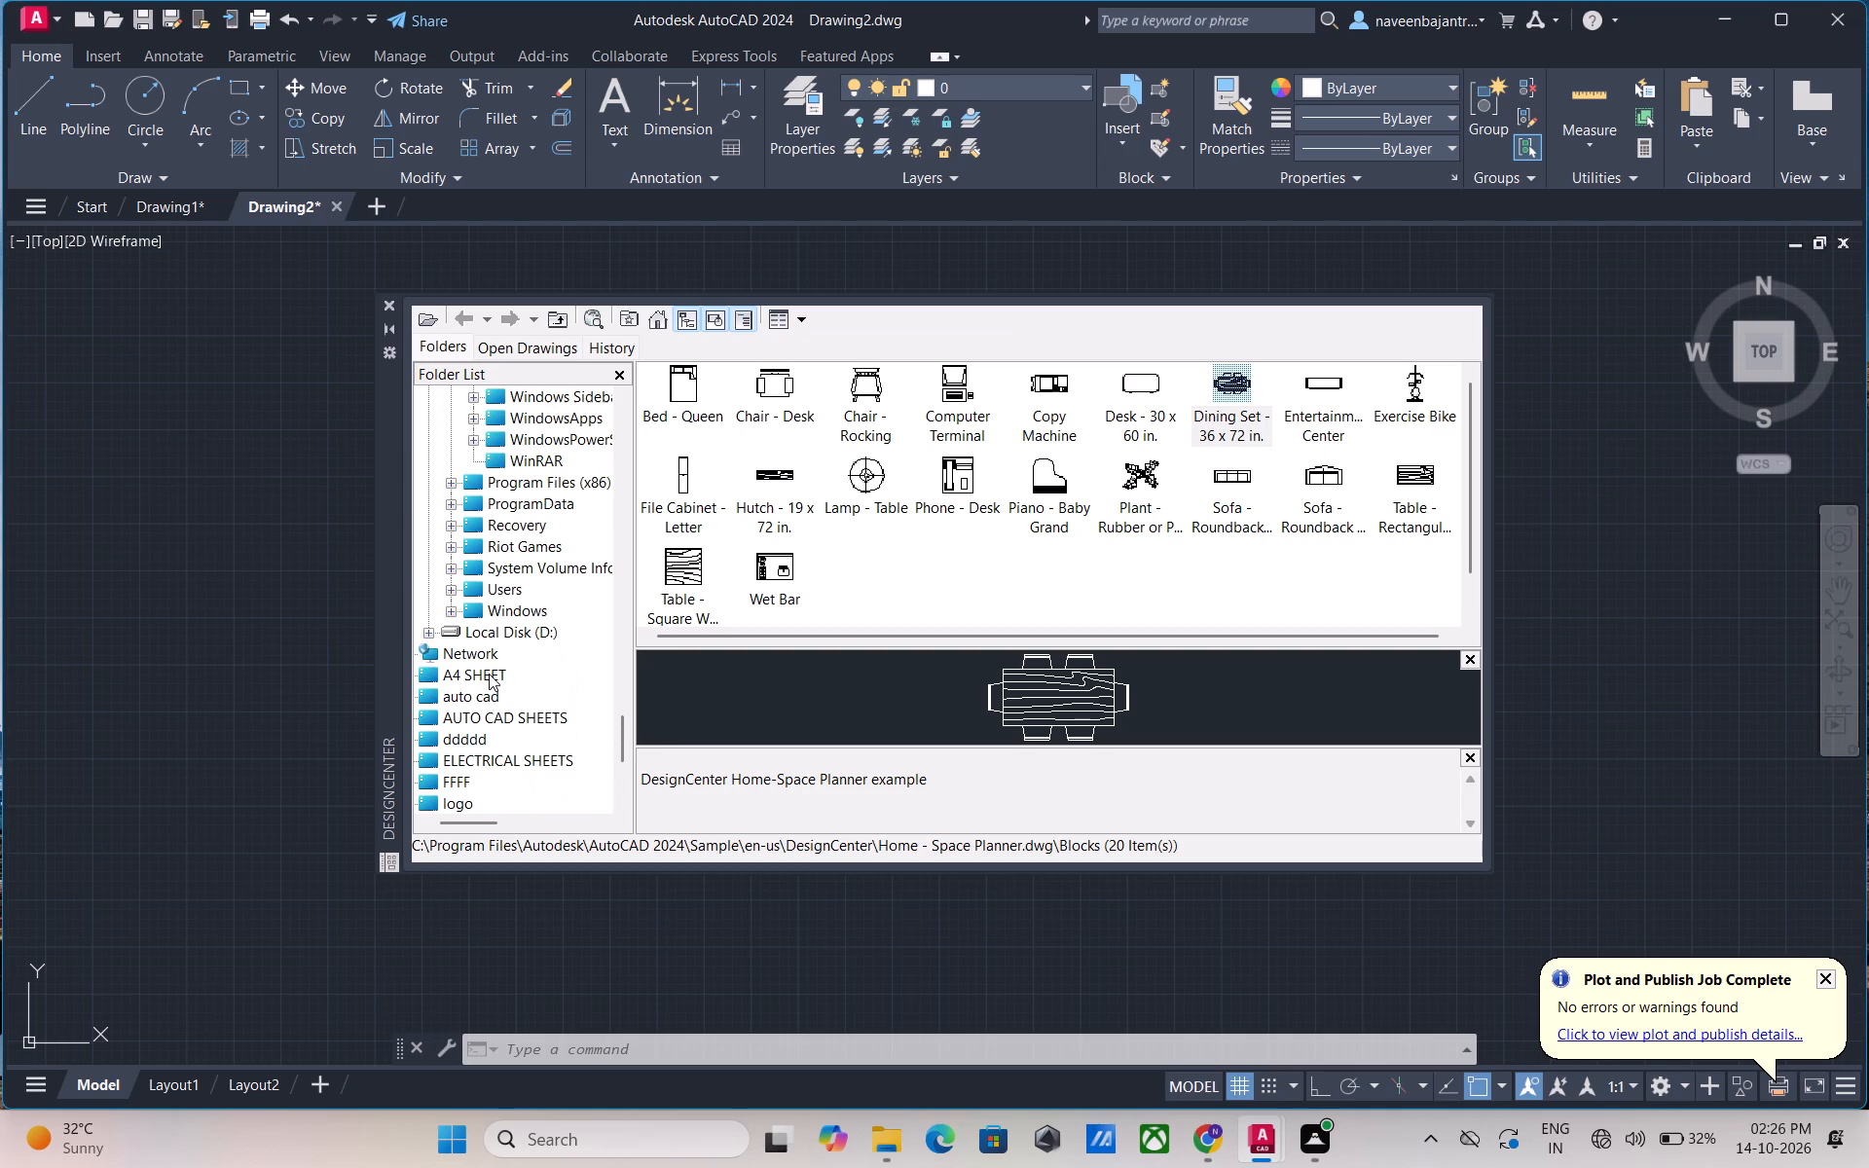
{"action": "scroll", "coordinate": [489, 674], "scroll_direction": "up", "scroll_amount": 1}
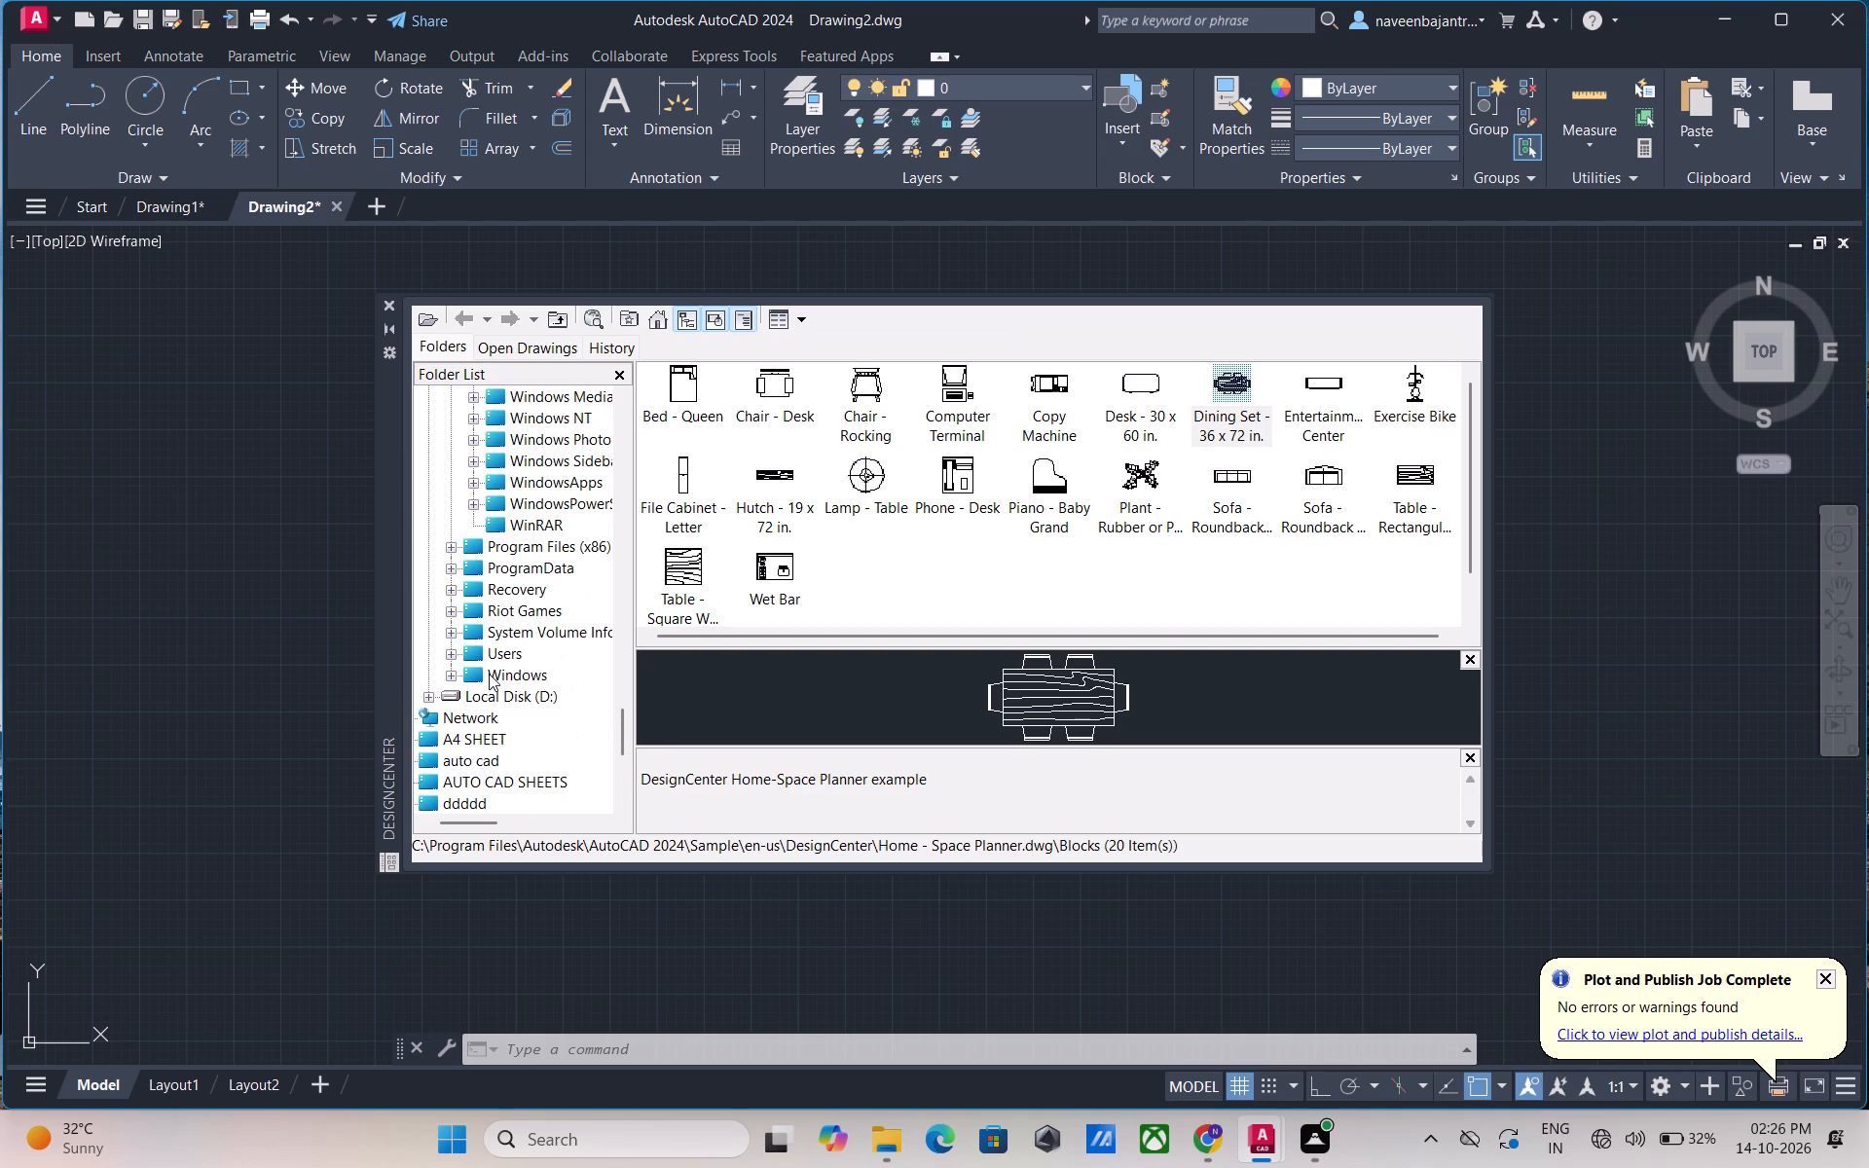
{"action": "scroll", "coordinate": [489, 674], "scroll_direction": "up", "scroll_amount": 1}
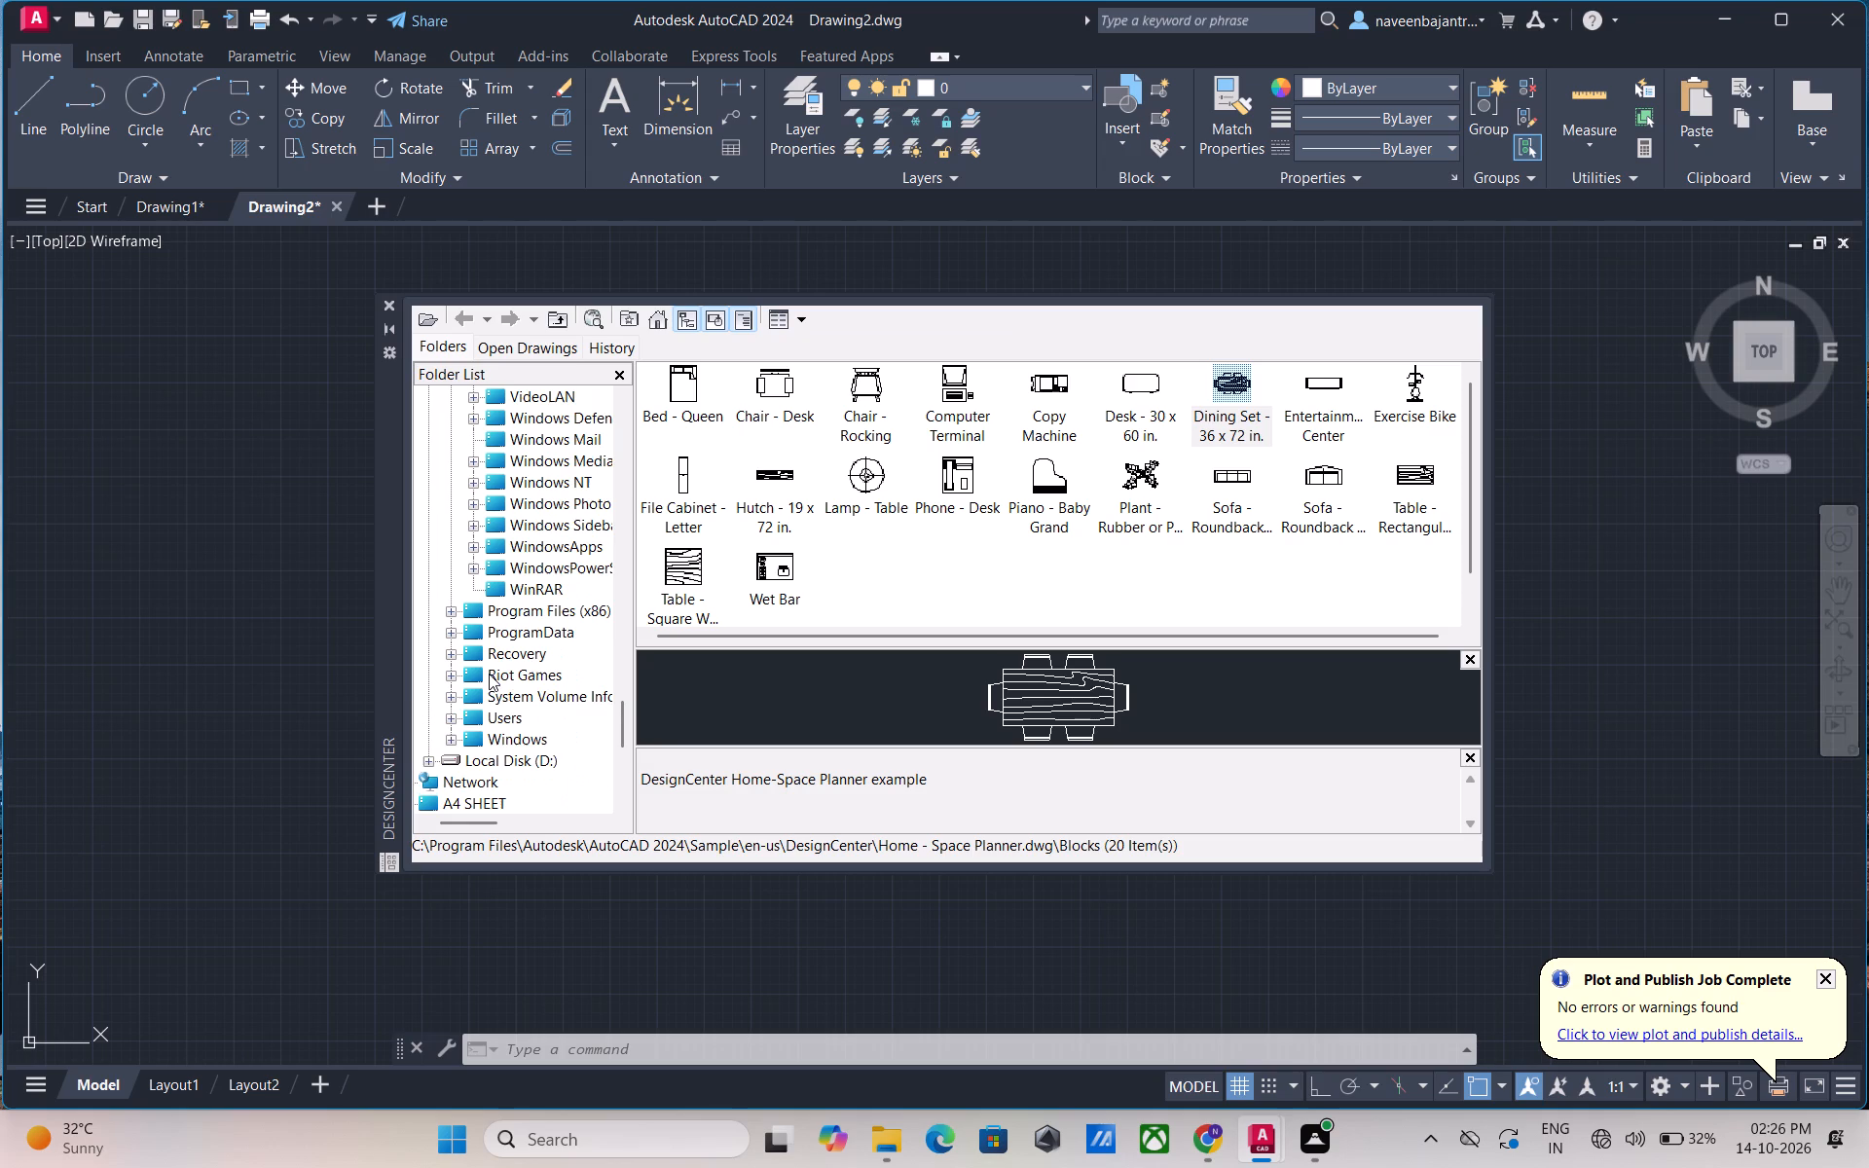
{"action": "scroll", "coordinate": [489, 674], "scroll_direction": "up", "scroll_amount": 1}
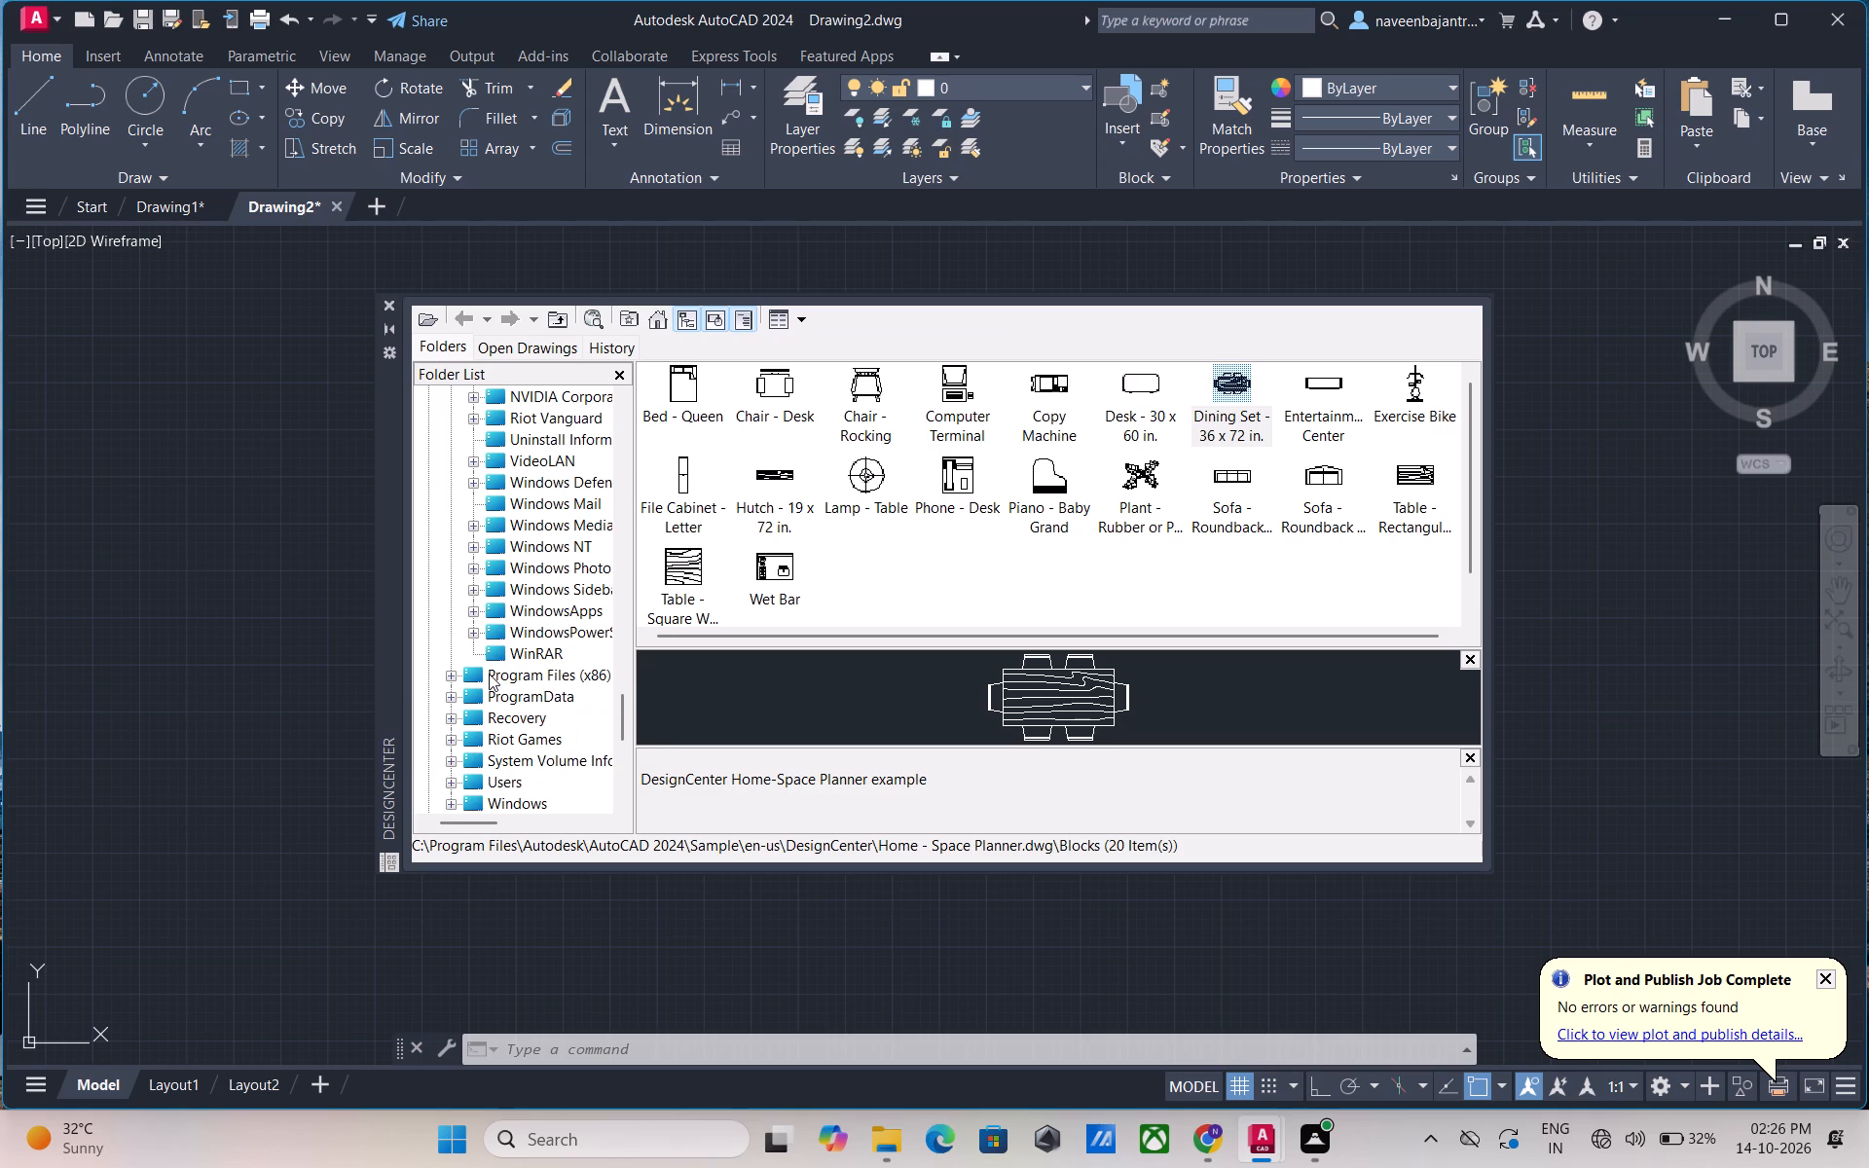
{"action": "scroll", "coordinate": [489, 674], "scroll_direction": "up", "scroll_amount": 1}
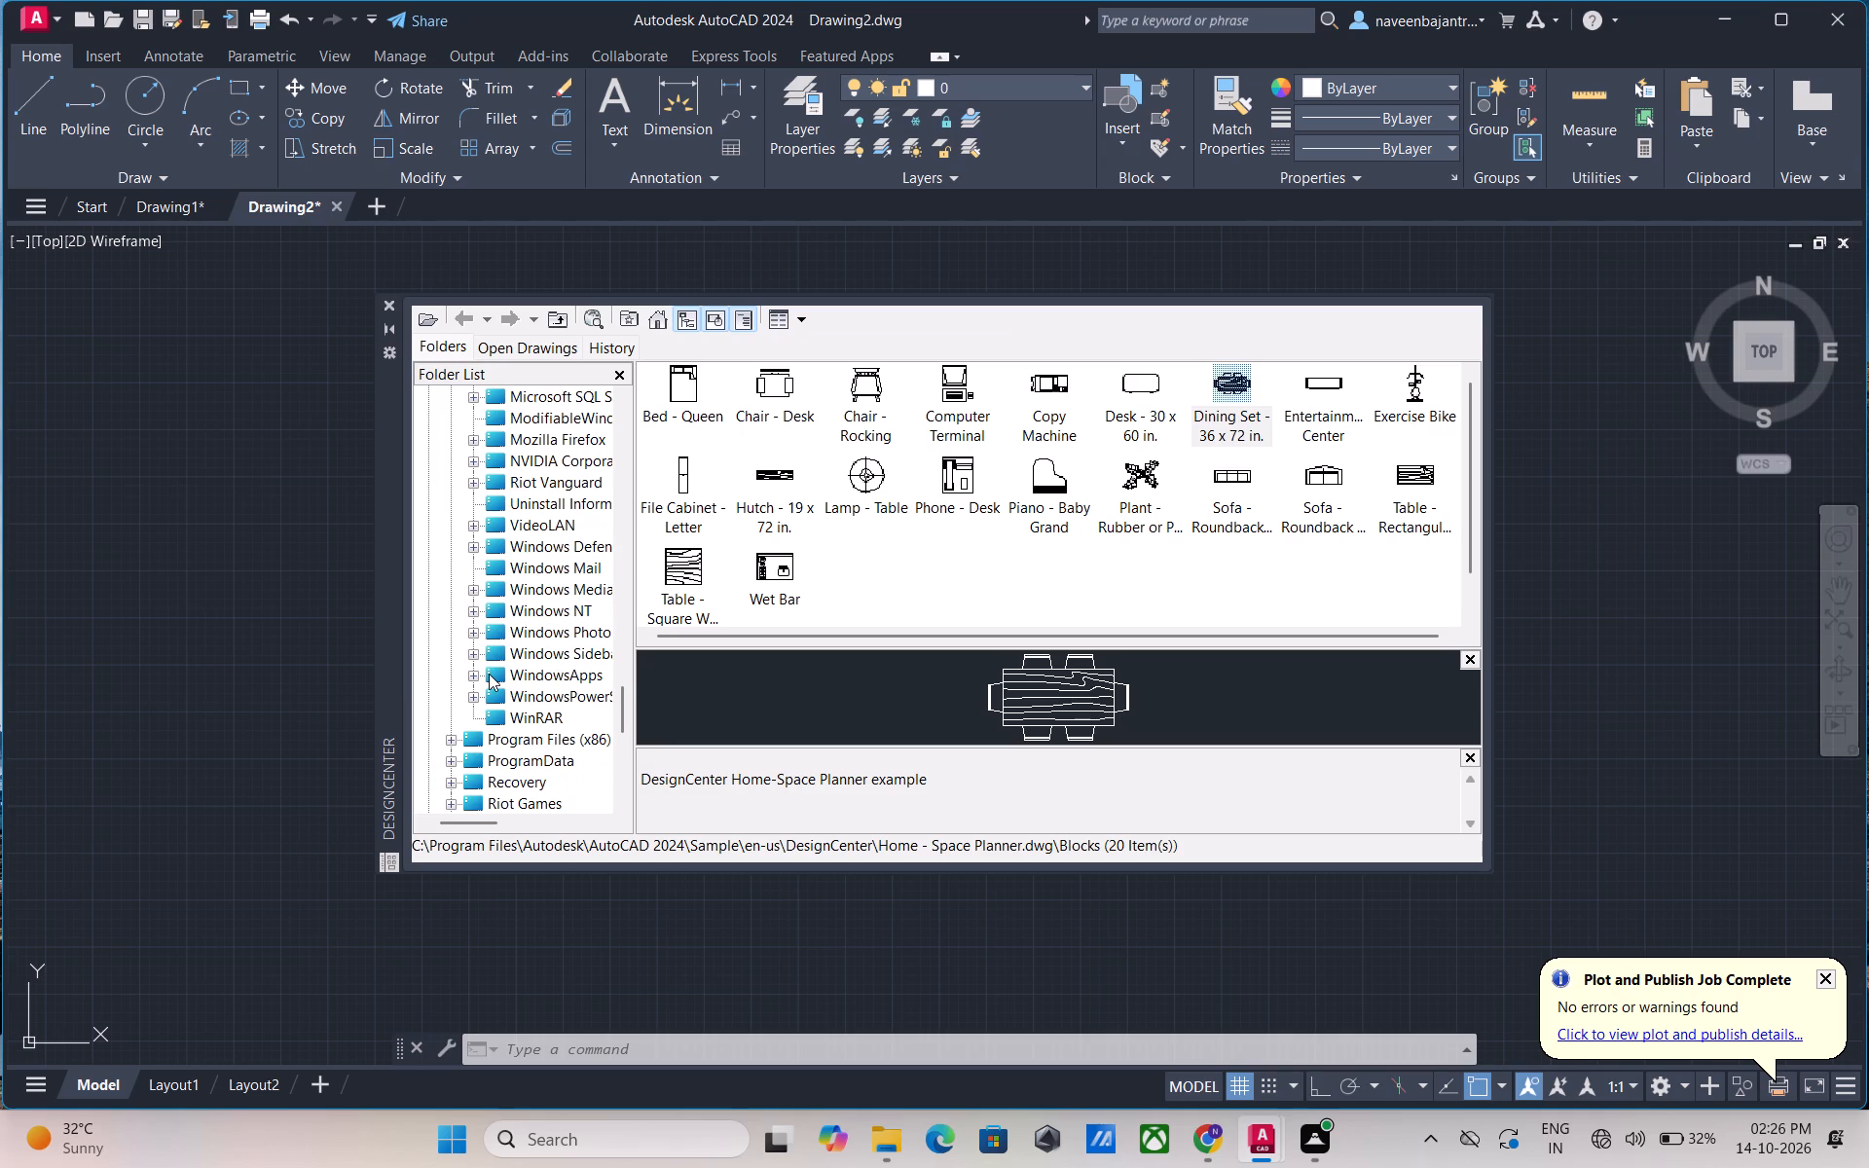
{"action": "scroll", "coordinate": [489, 674], "scroll_direction": "up", "scroll_amount": 1}
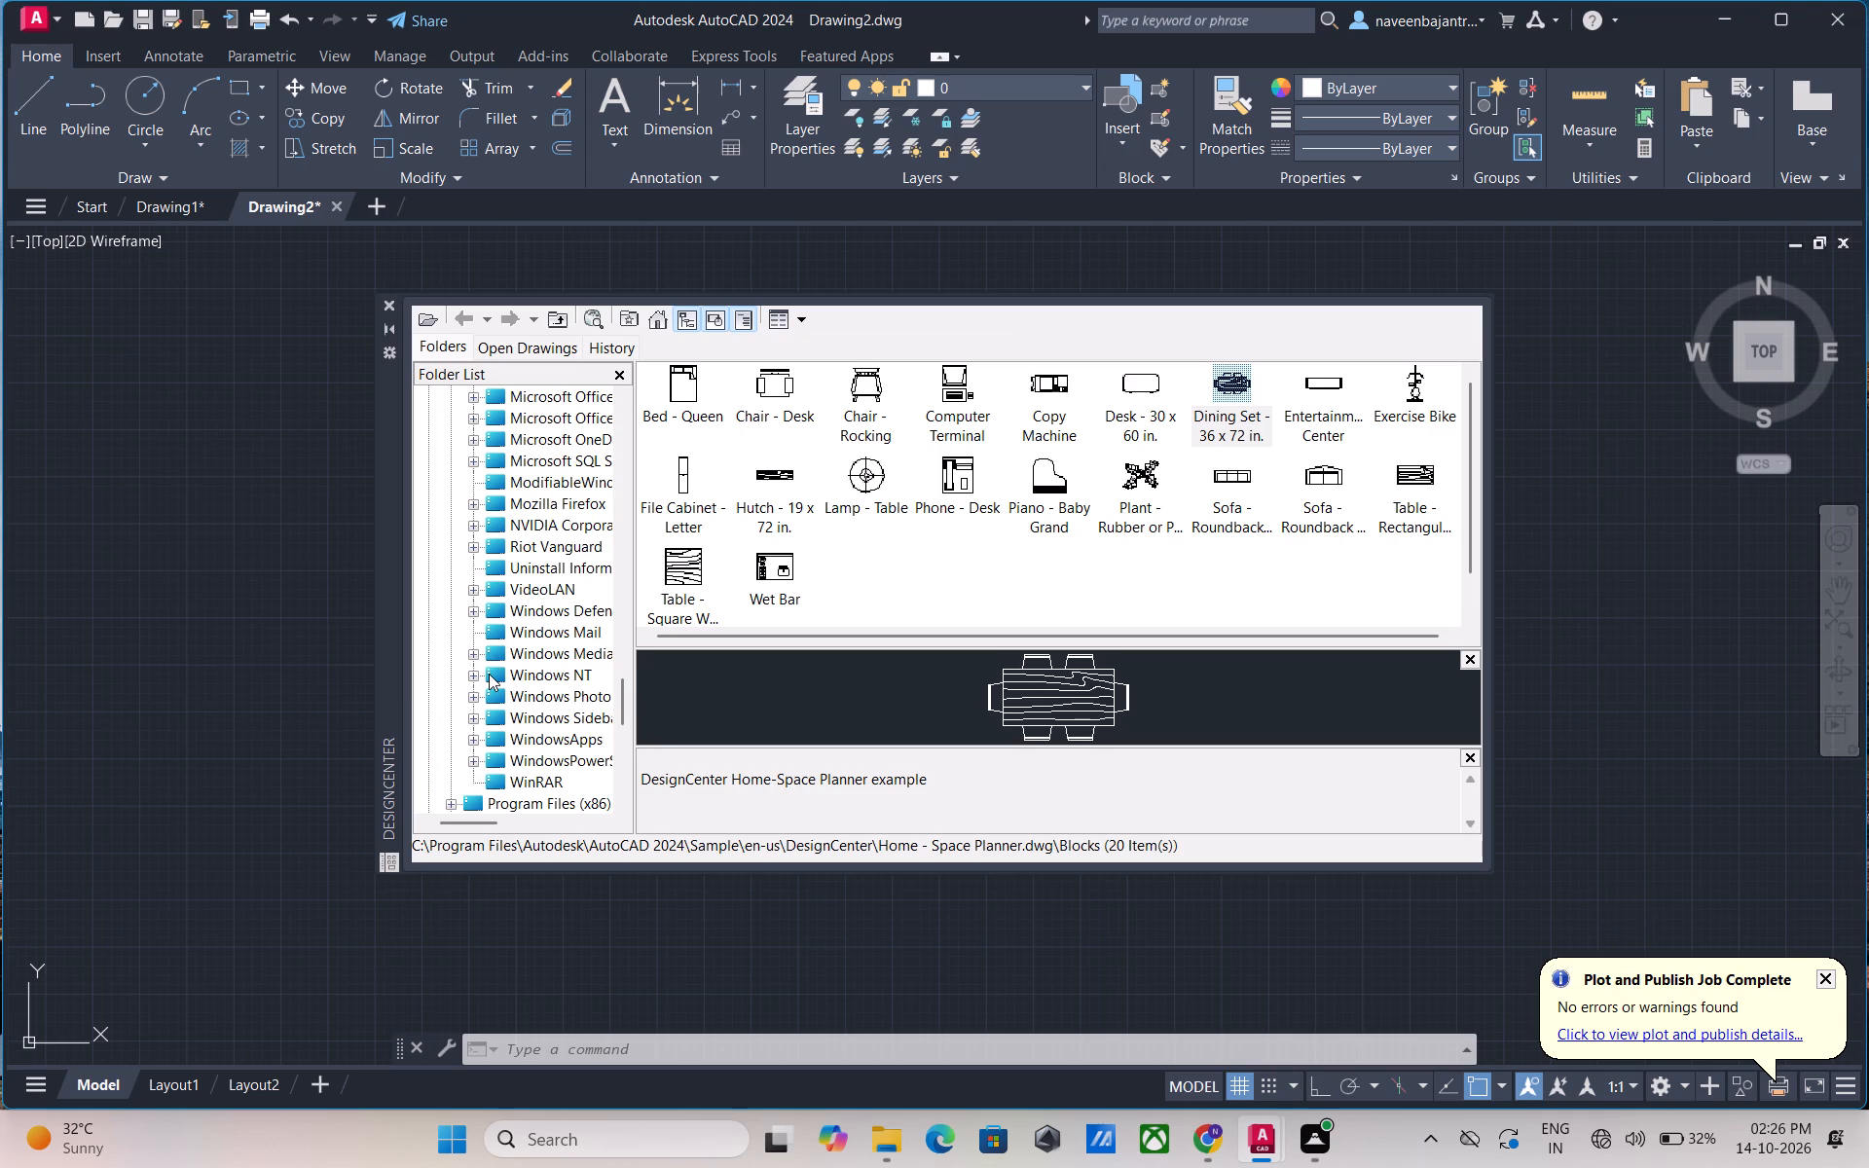
{"action": "scroll", "coordinate": [489, 674], "scroll_direction": "up", "scroll_amount": 1}
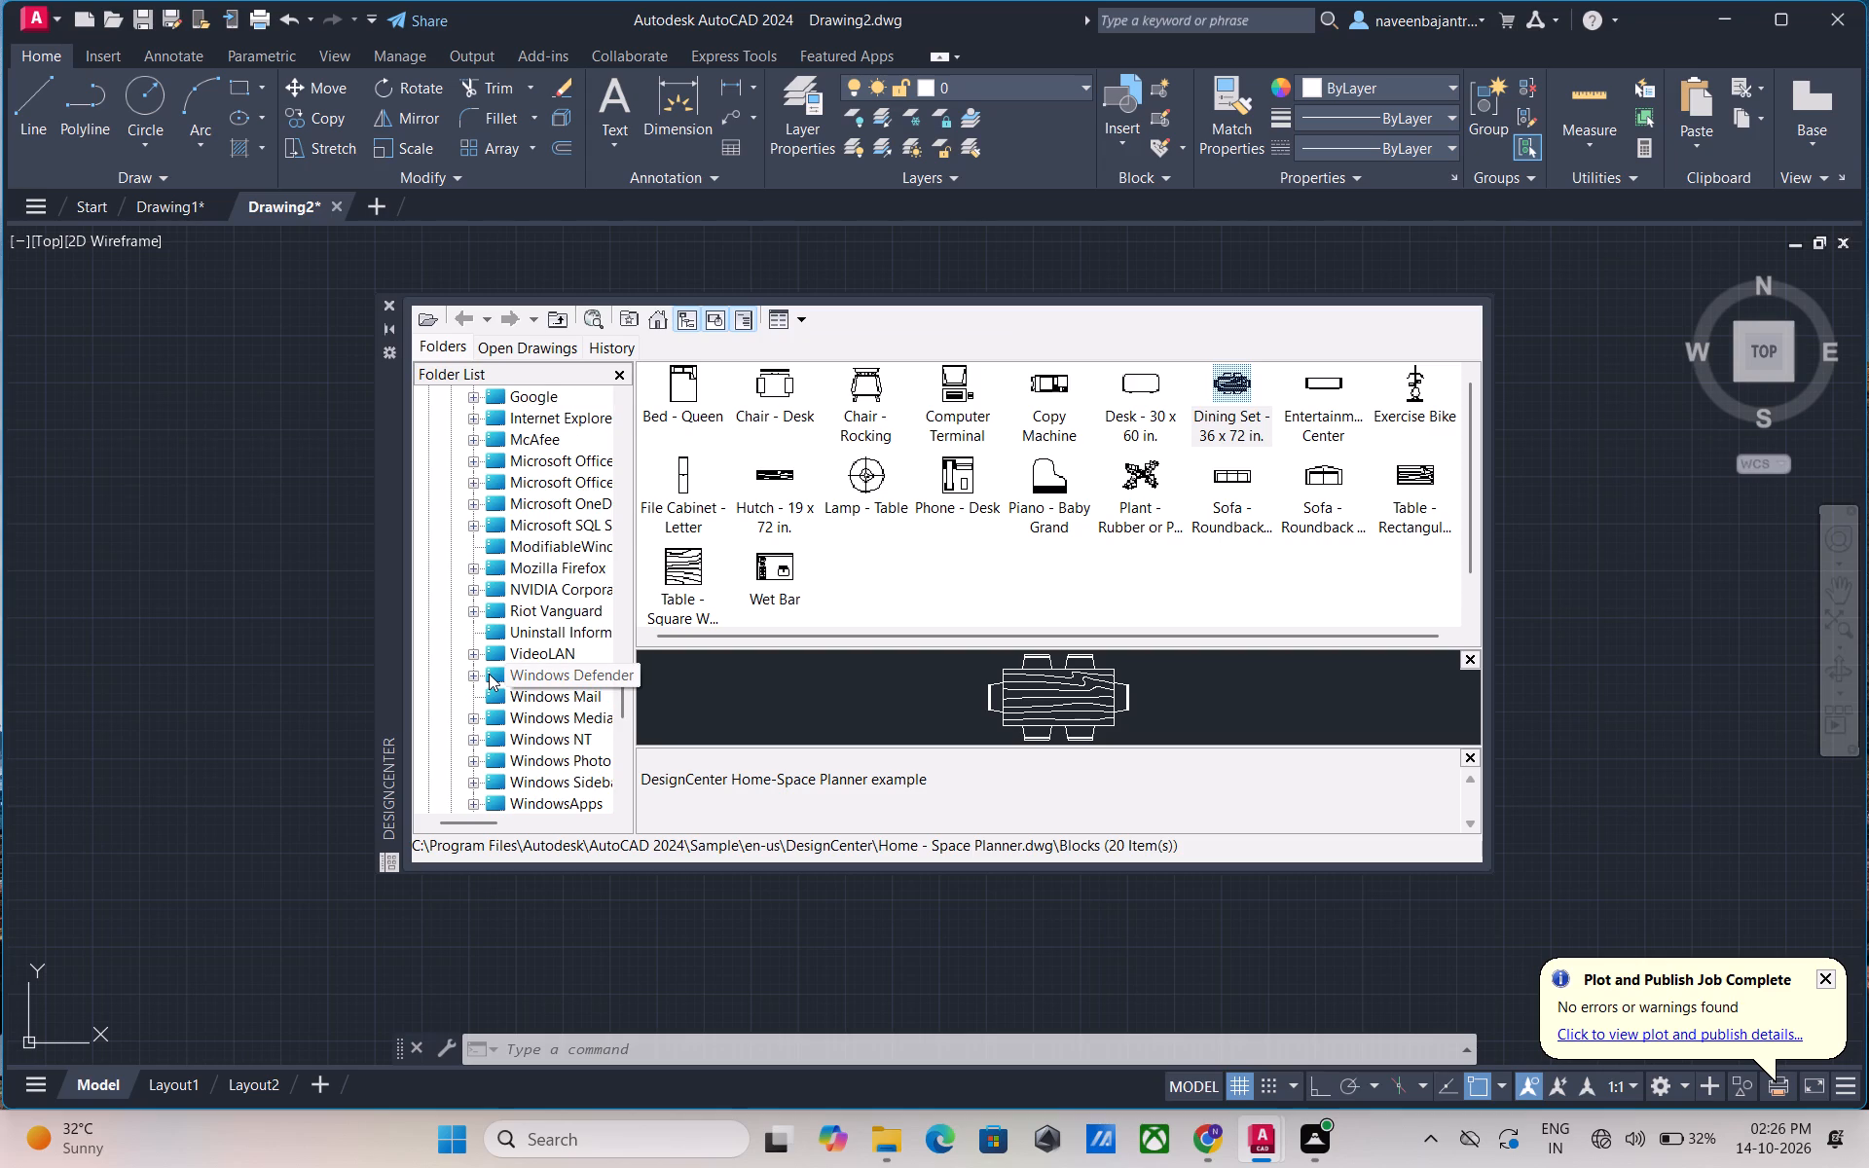
{"action": "scroll", "coordinate": [489, 674], "scroll_direction": "up", "scroll_amount": 1}
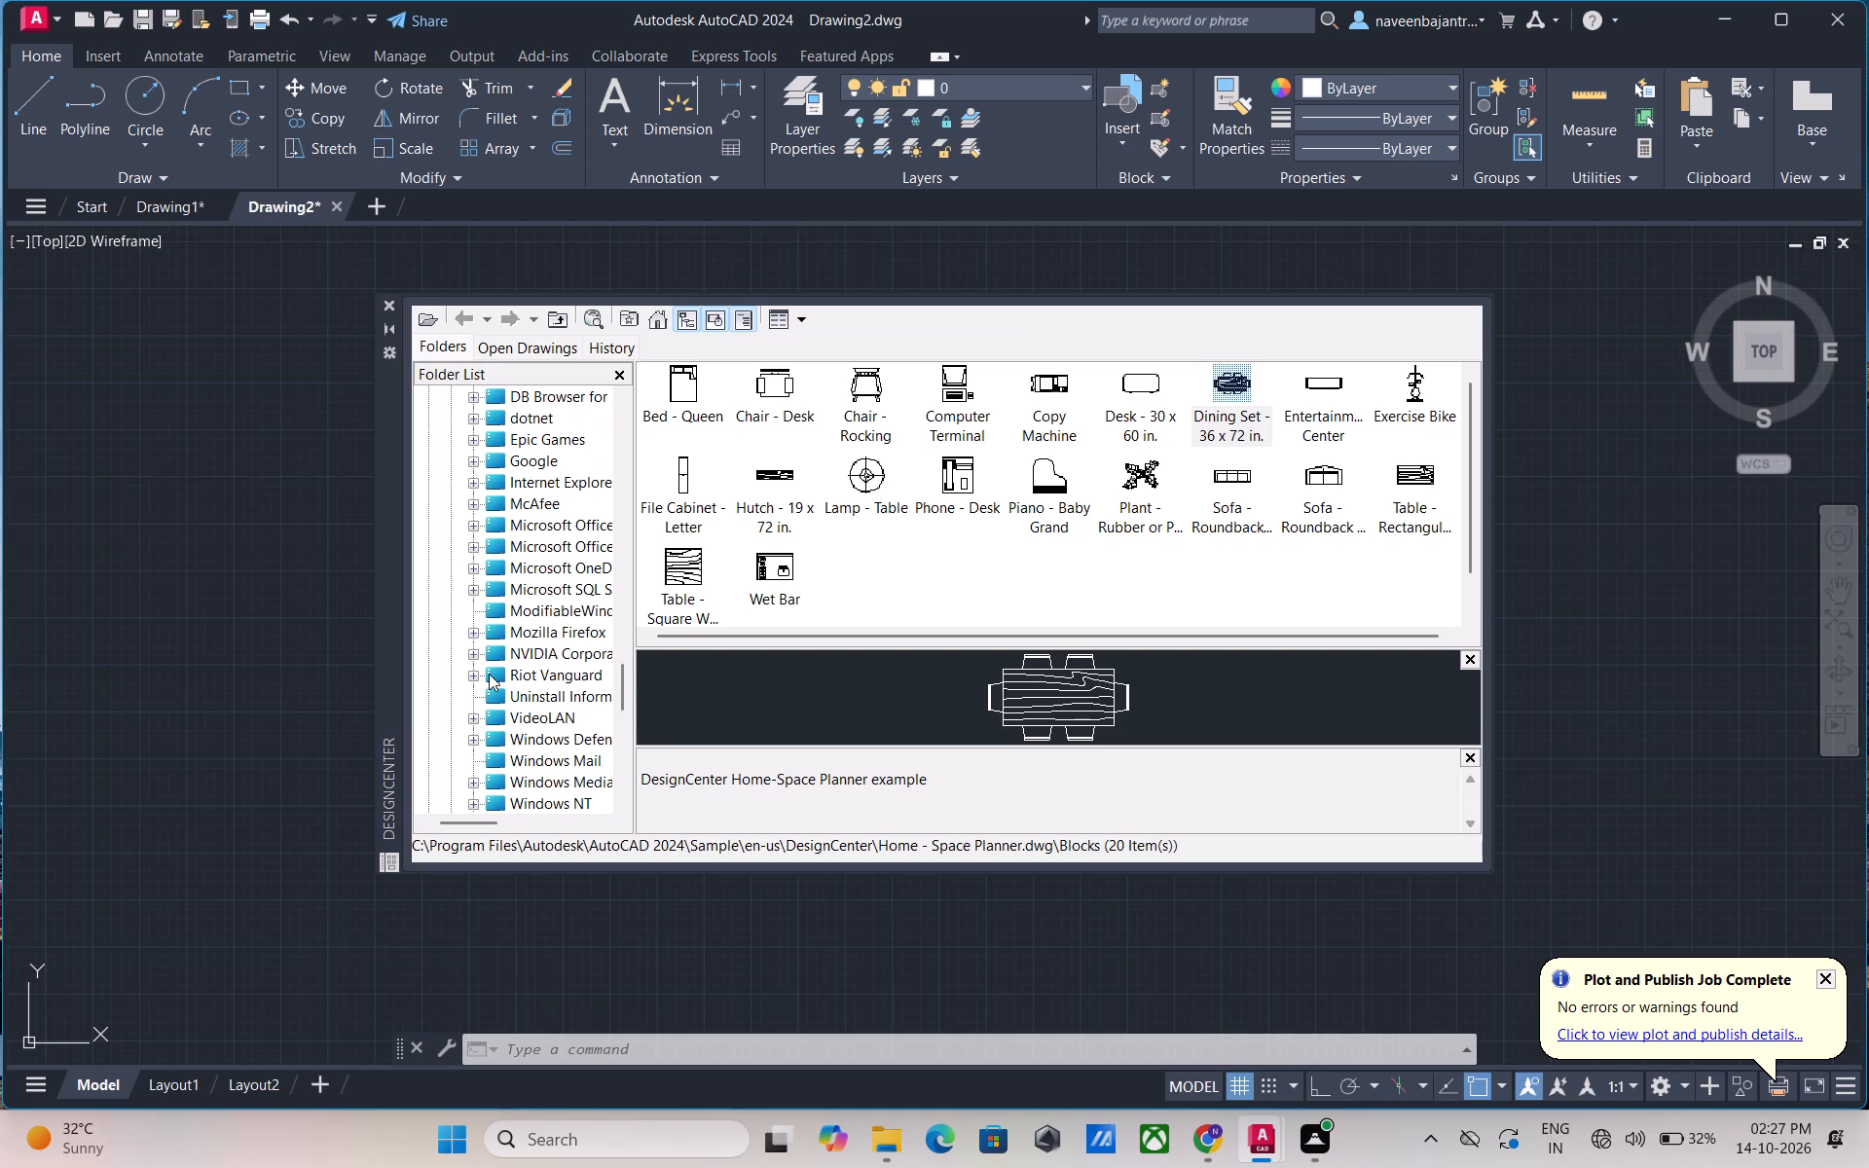
{"action": "scroll", "coordinate": [489, 674], "scroll_direction": "up", "scroll_amount": 1}
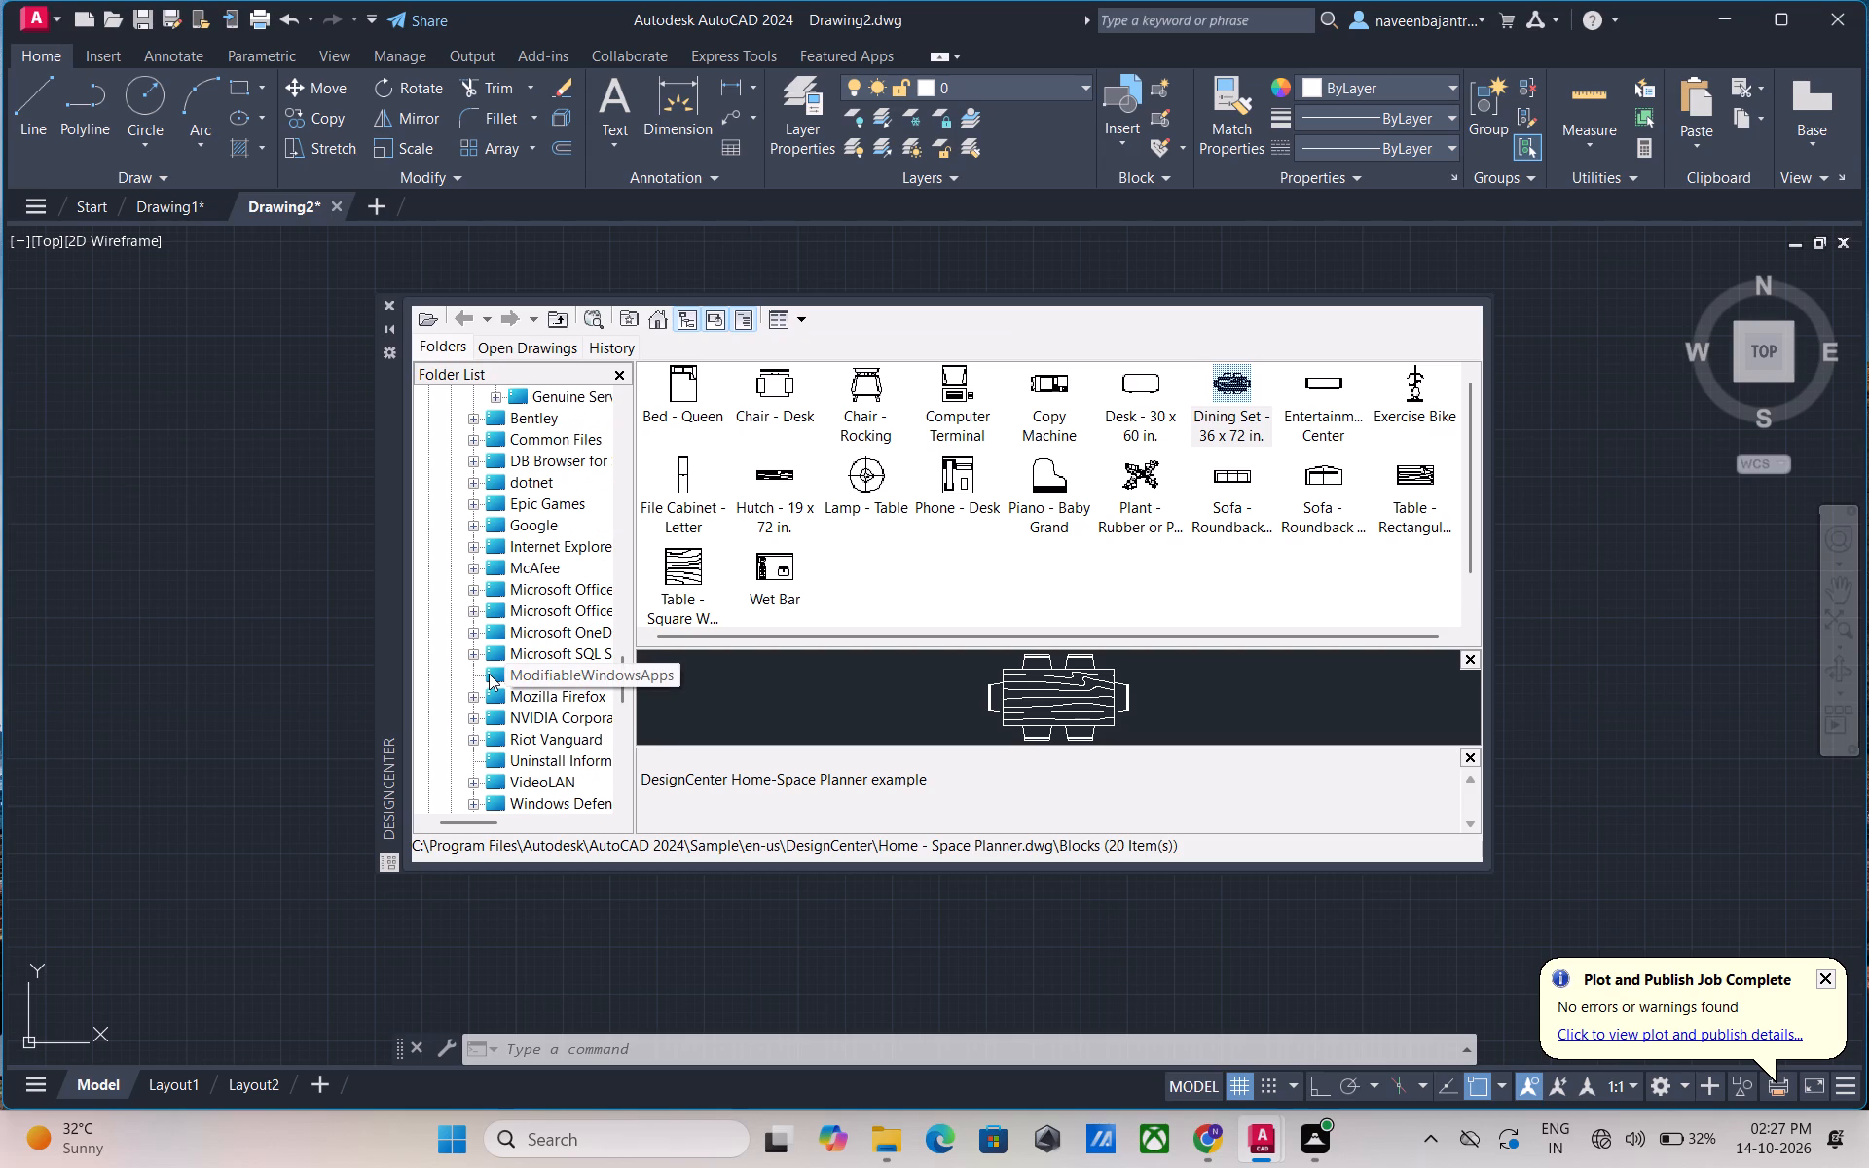
{"action": "scroll", "coordinate": [489, 674], "scroll_direction": "up", "scroll_amount": 2}
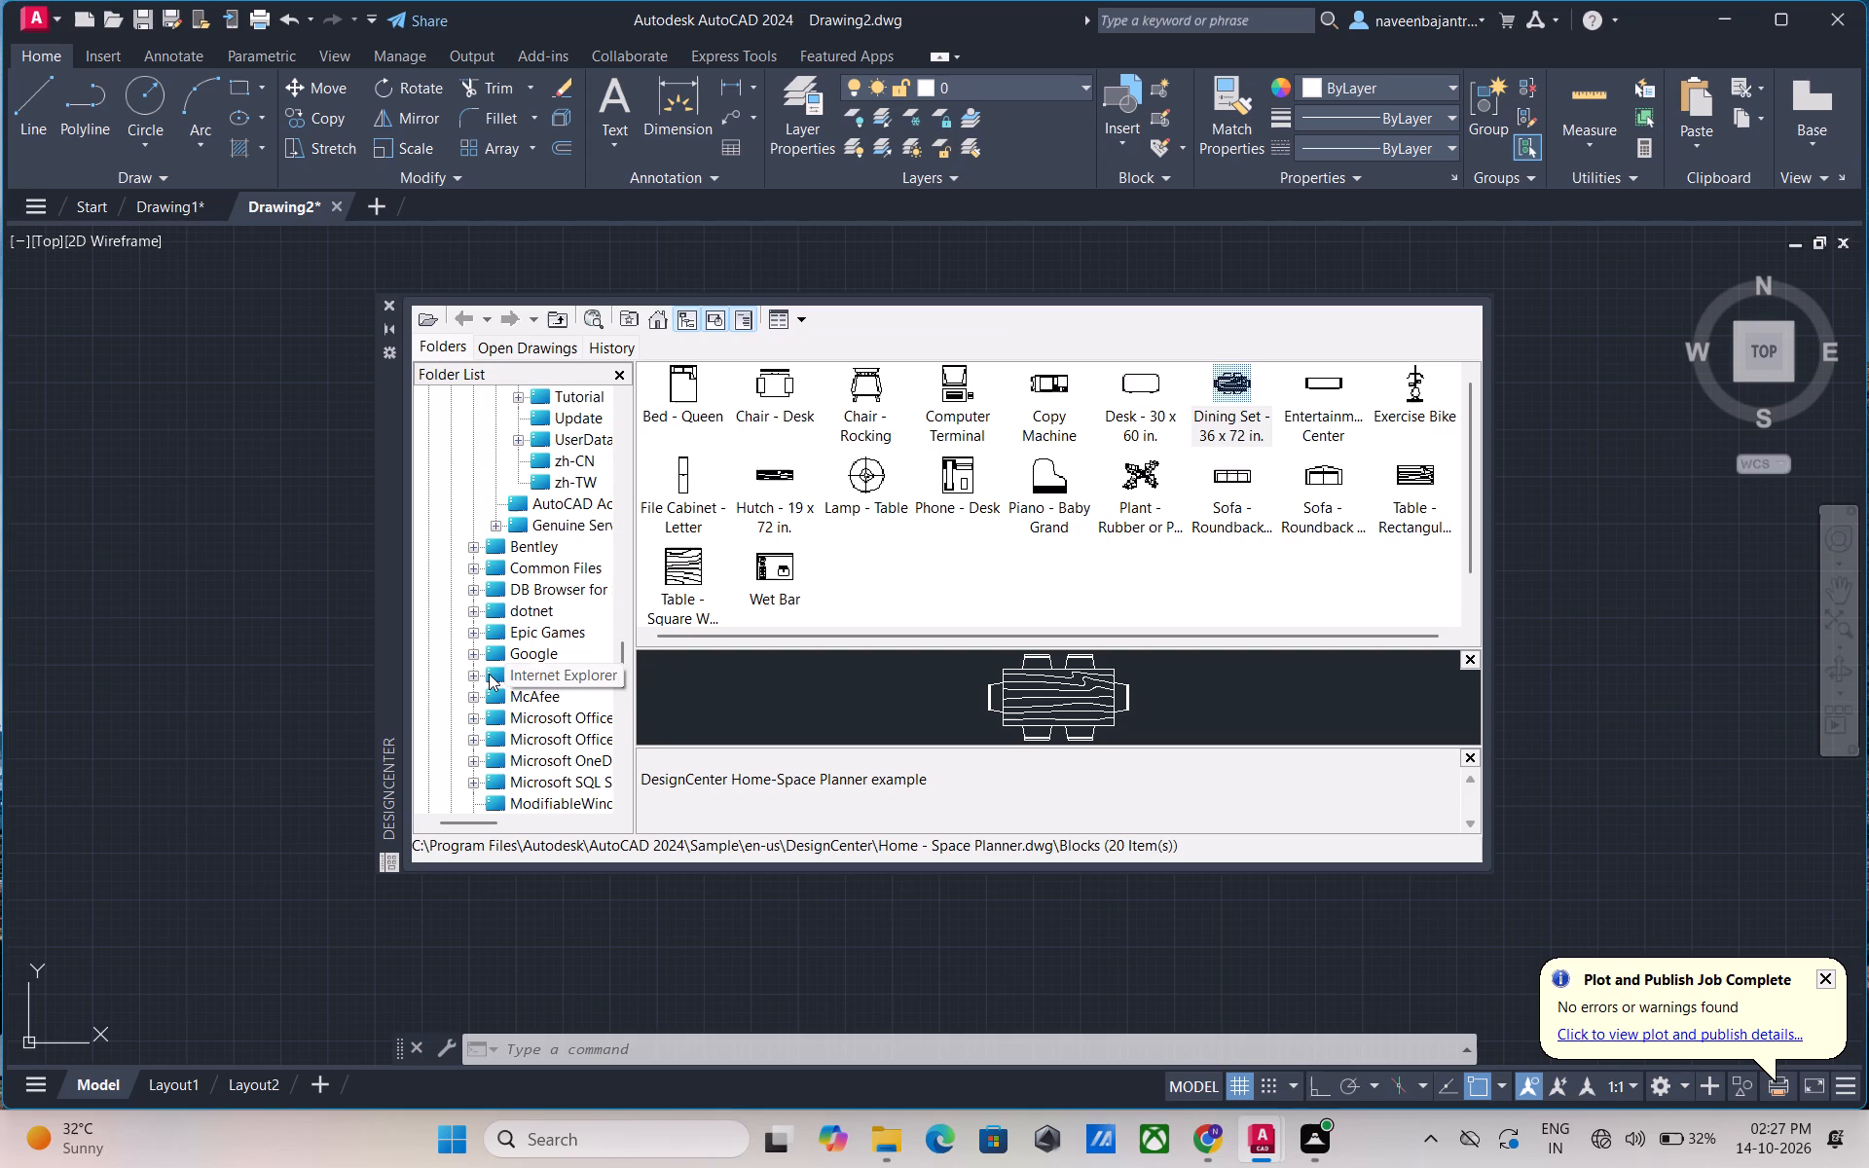
{"action": "scroll", "coordinate": [489, 674], "scroll_direction": "up", "scroll_amount": 1}
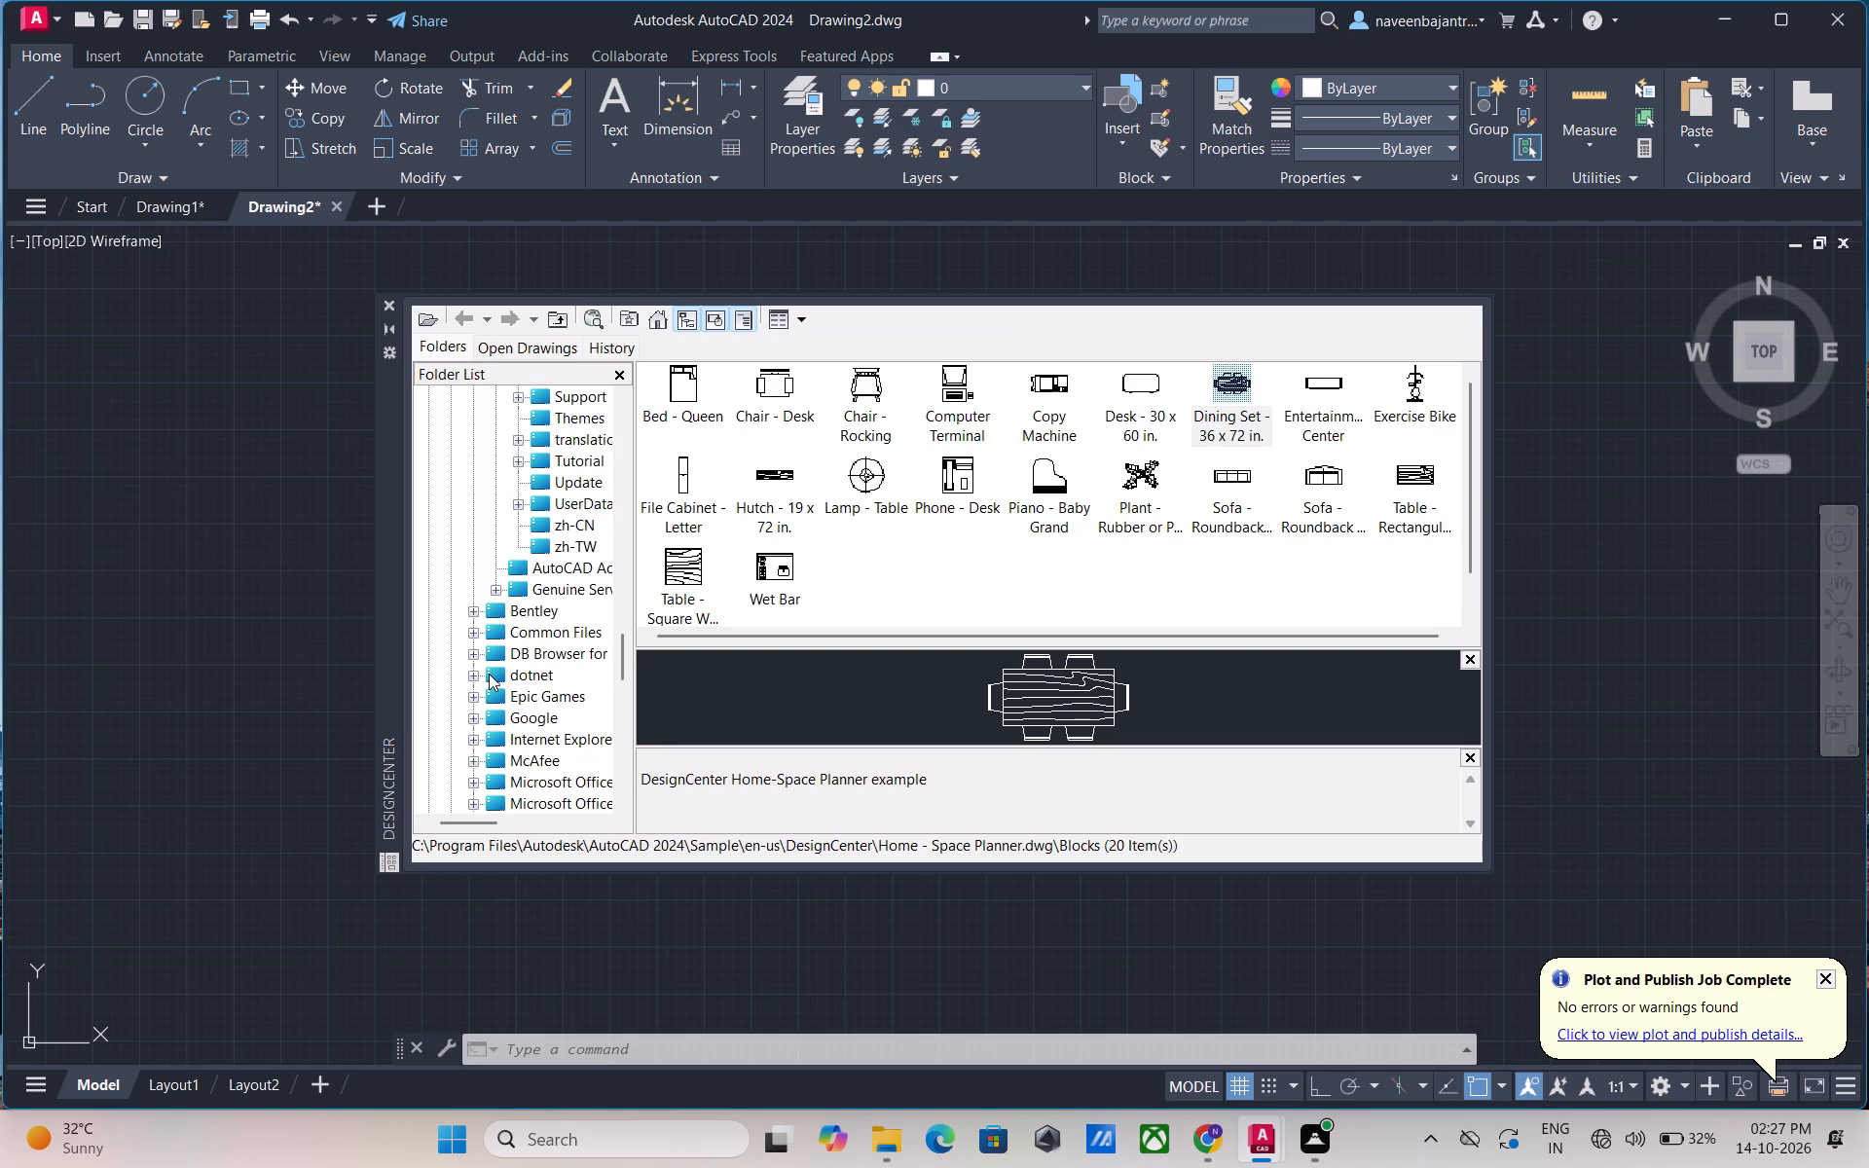
{"action": "scroll", "coordinate": [489, 674], "scroll_direction": "up", "scroll_amount": 1}
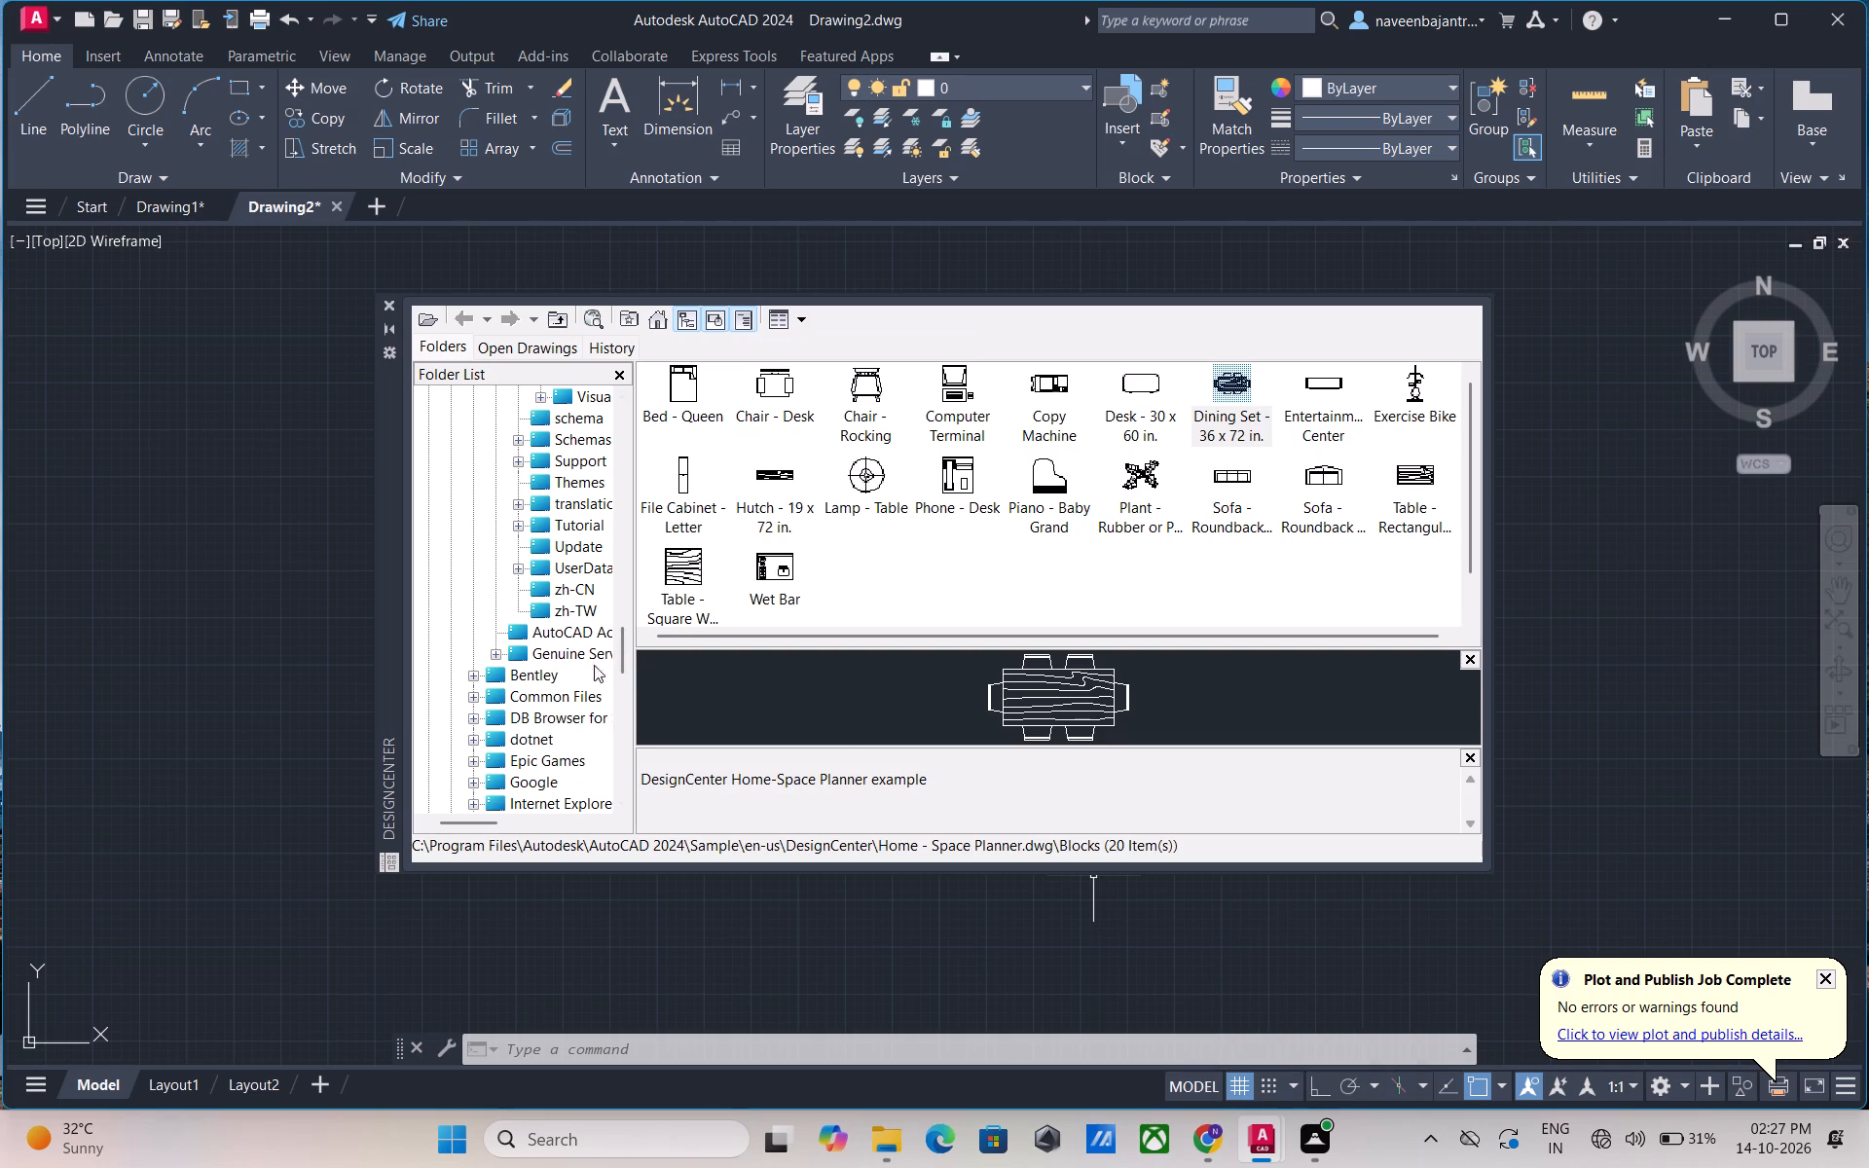
{"action": "scroll", "coordinate": [583, 687], "scroll_direction": "up", "scroll_amount": 1}
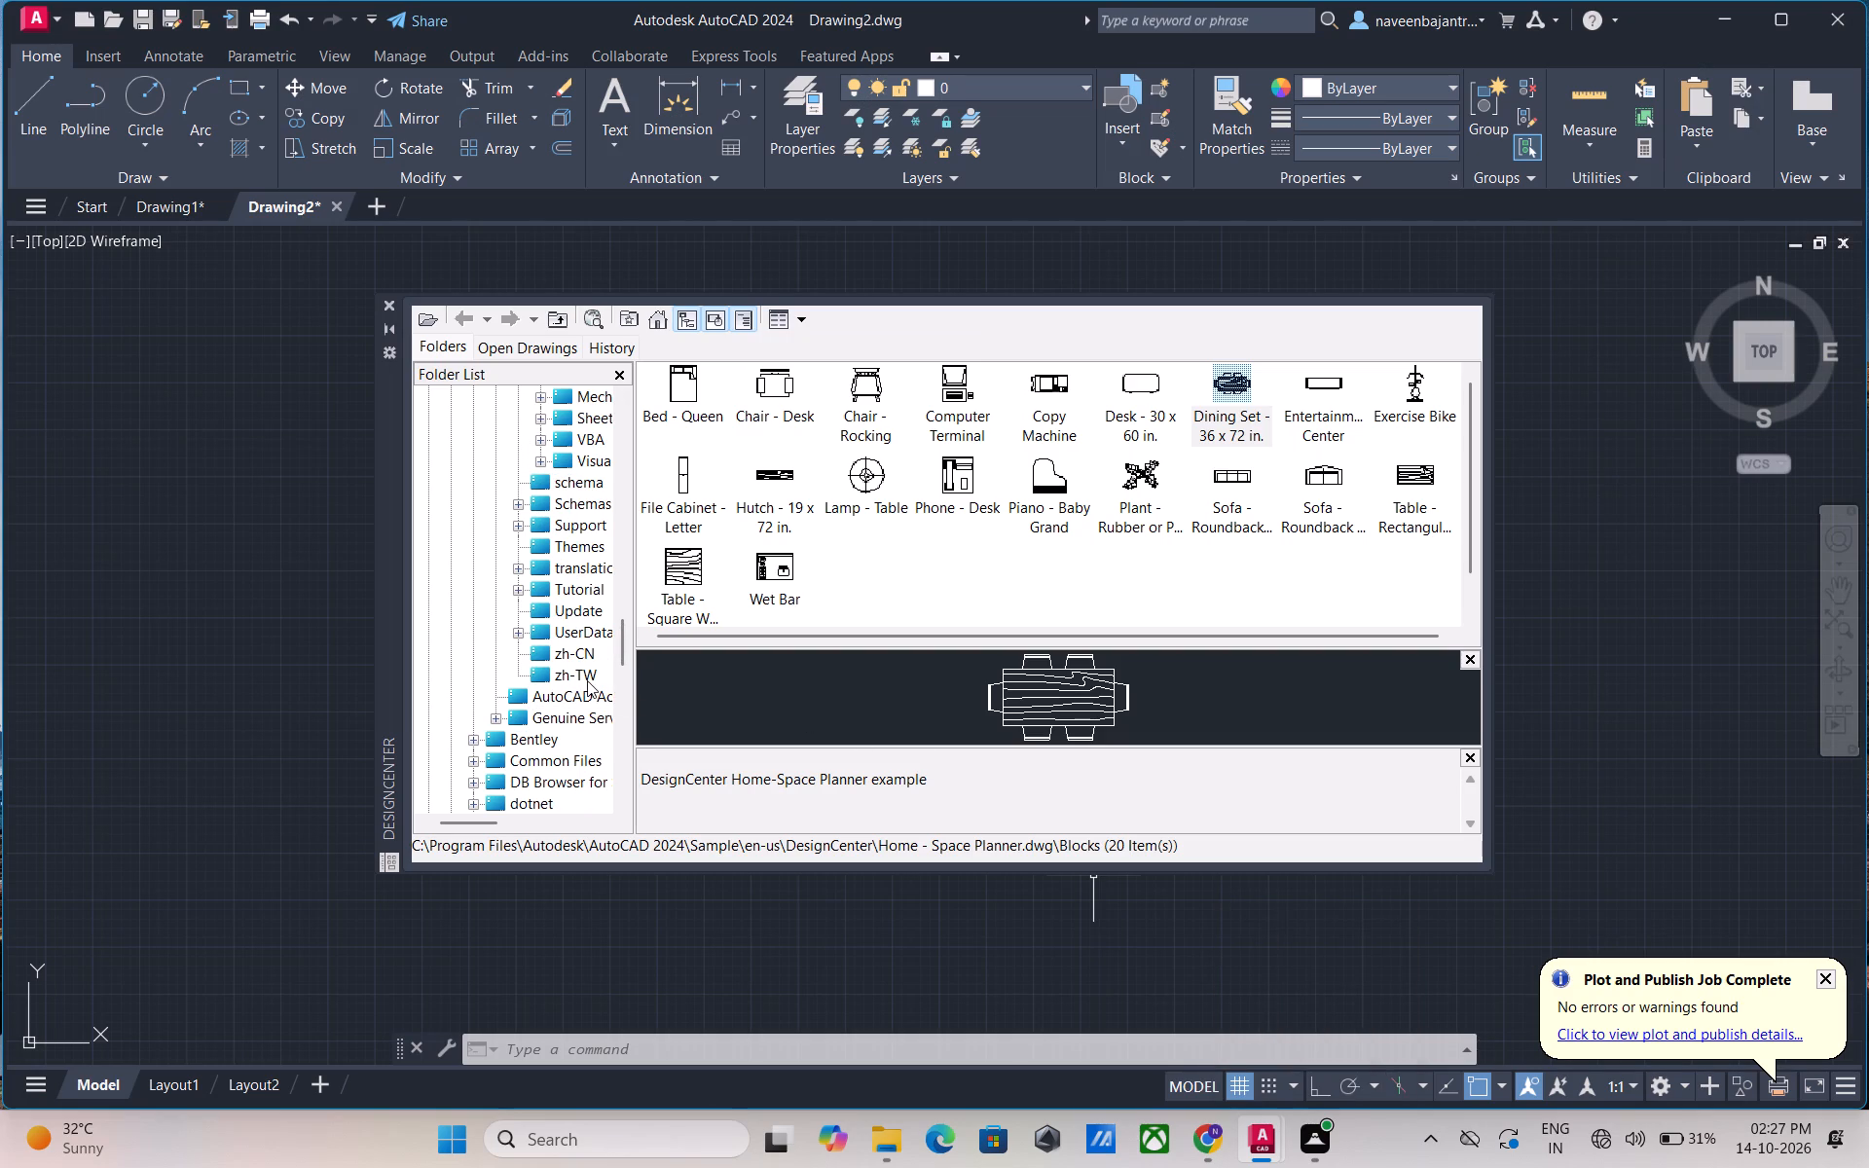
{"action": "scroll", "coordinate": [574, 690], "scroll_direction": "up", "scroll_amount": 1}
{"action": "left_click_drag", "start_coordinate": [458, 826], "coordinate": [471, 825]}
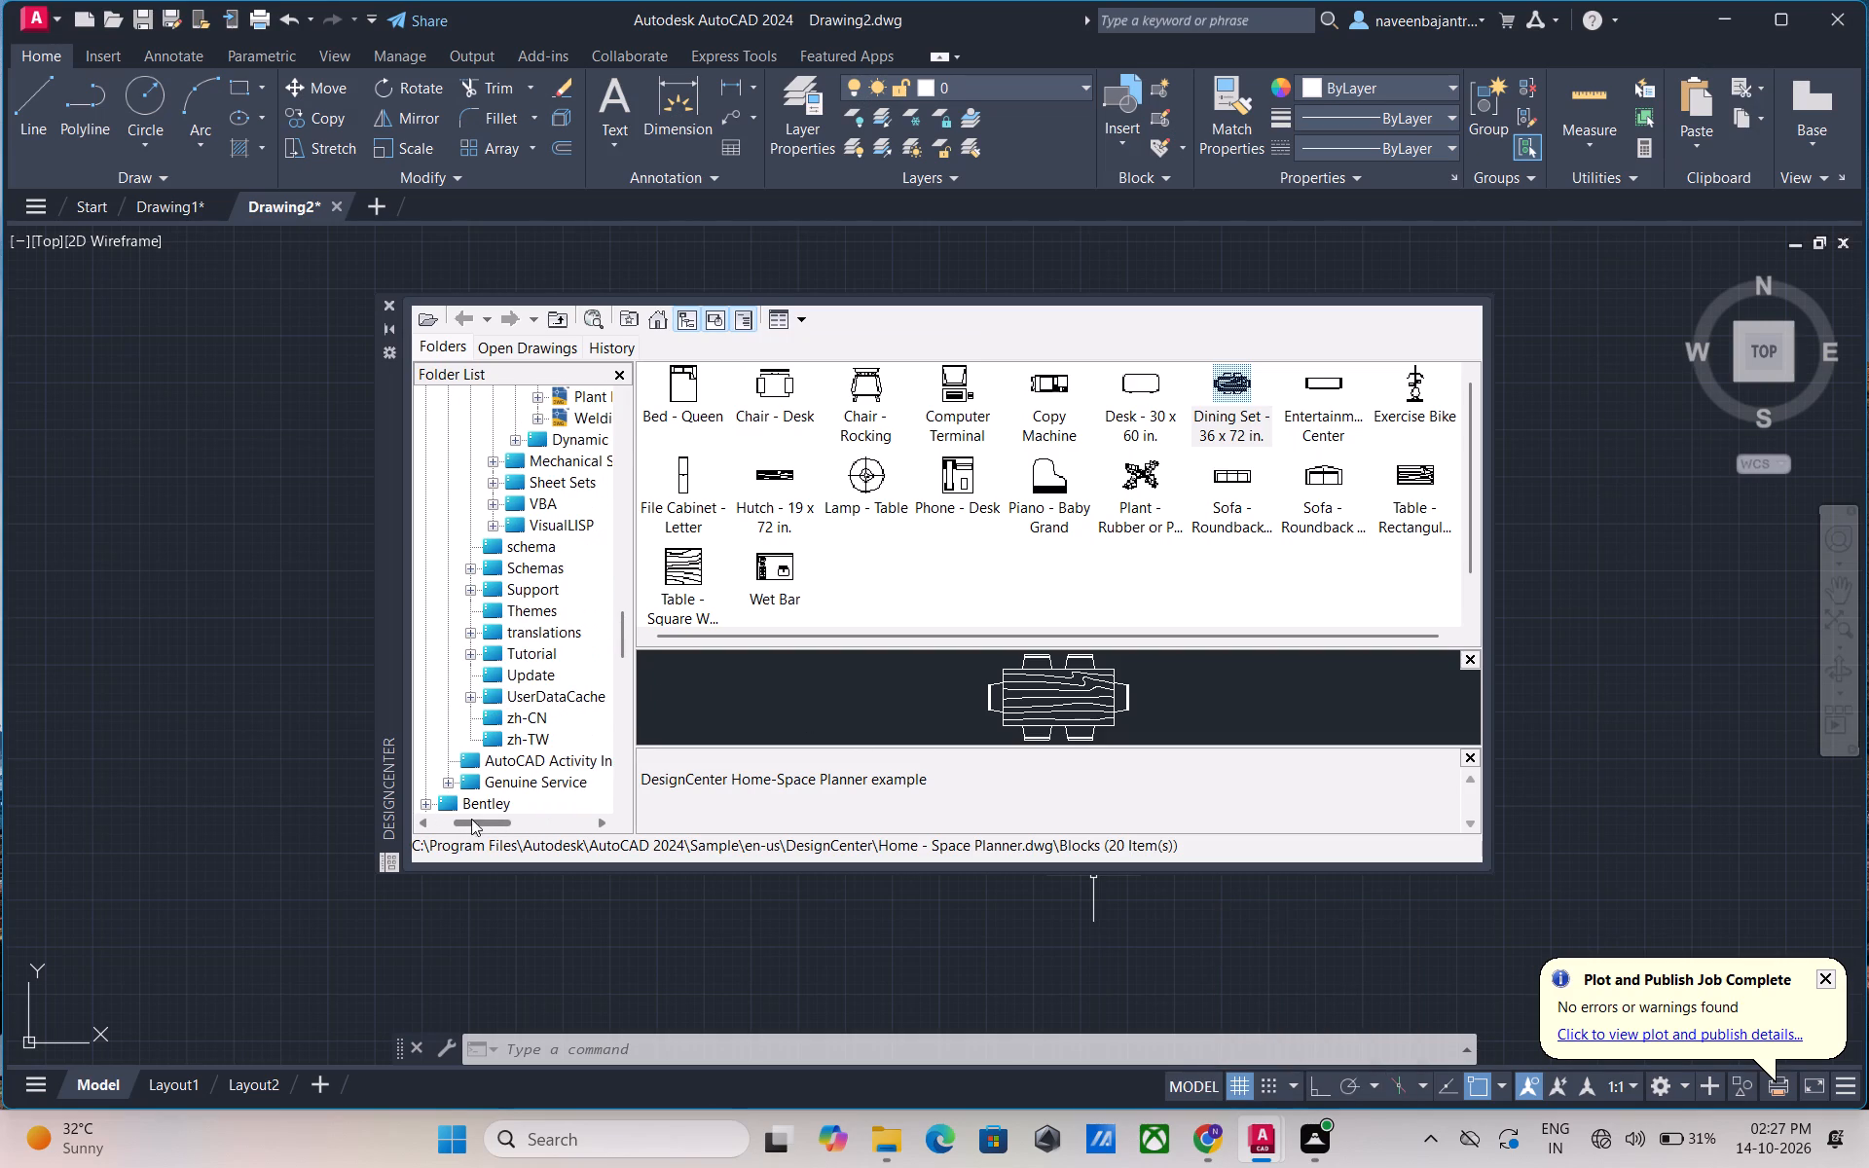
{"action": "left_click", "coordinate": [389, 305]}
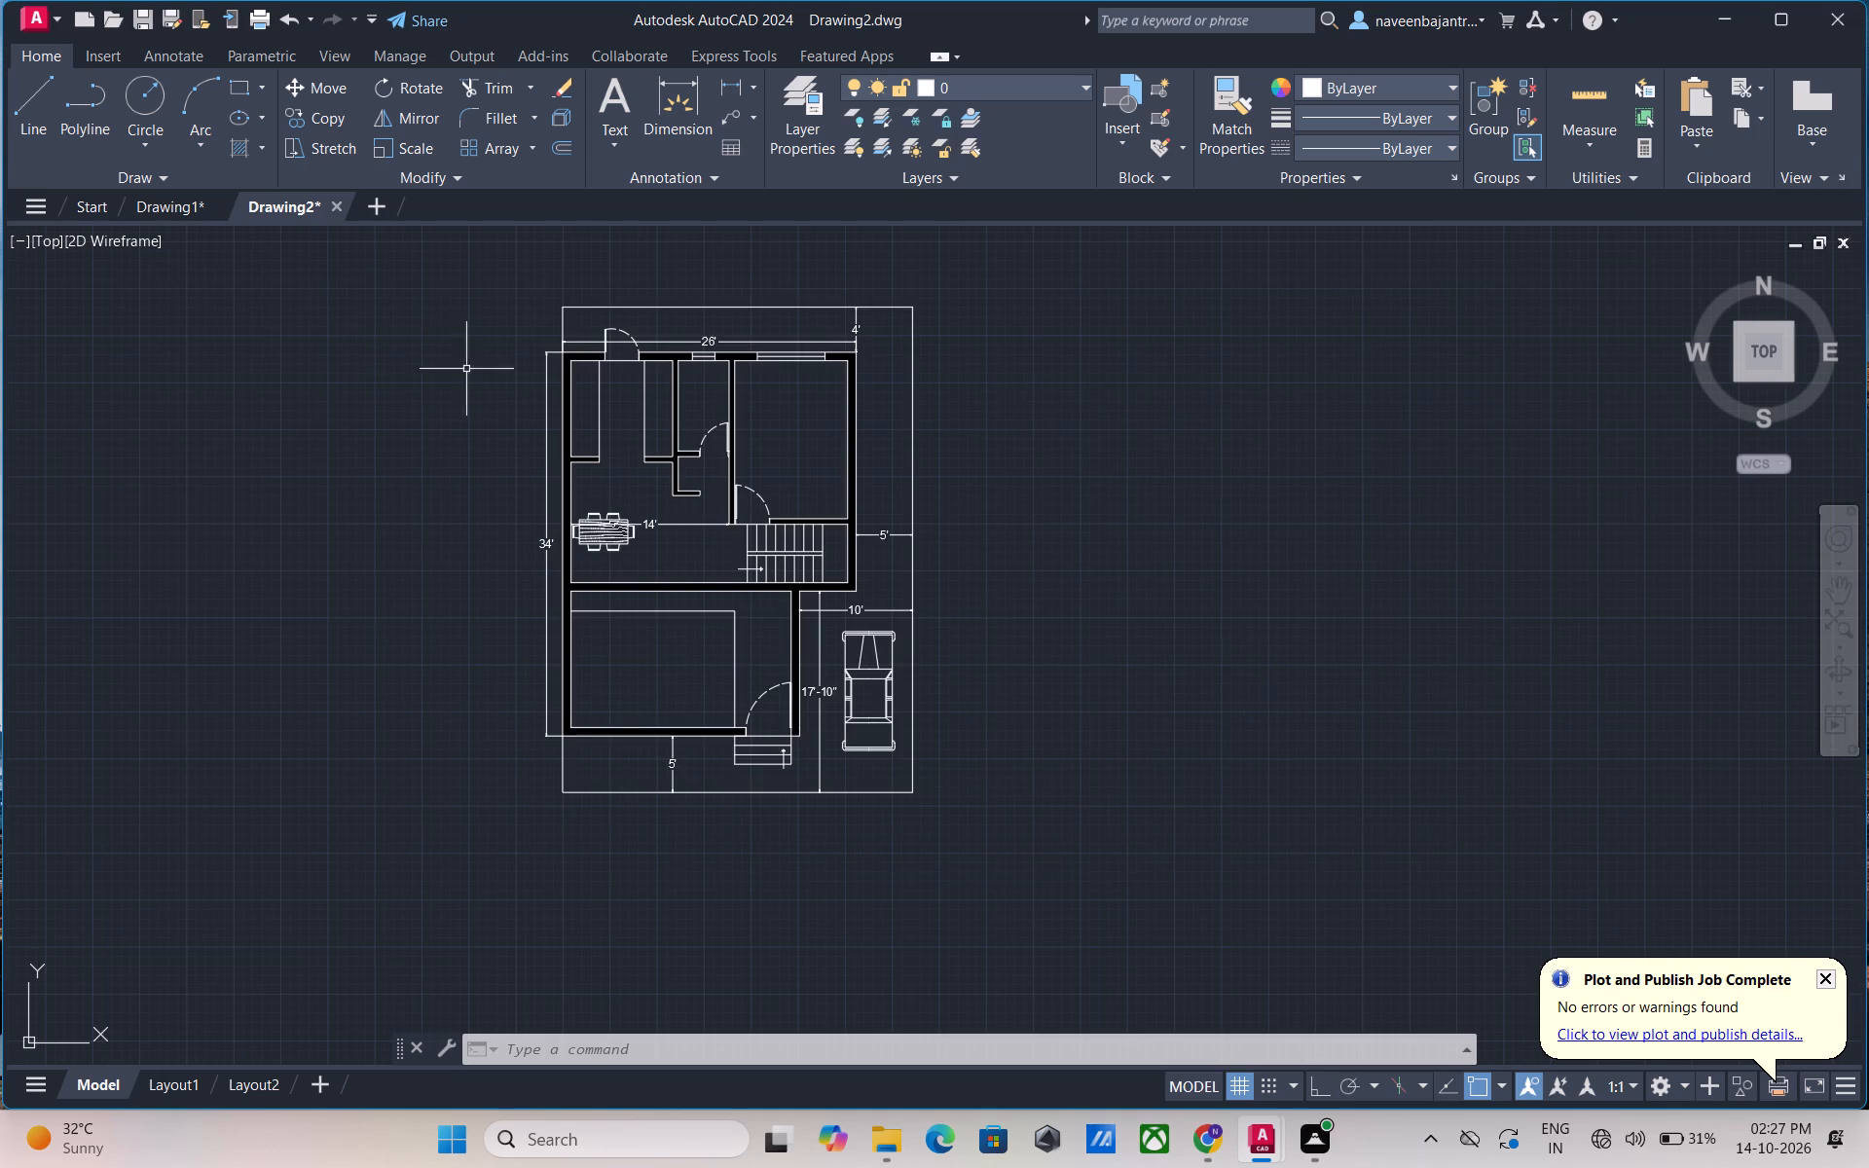
Copy the entire house floor plan, from its plot boundary's lower-right corner, to empty space about 283' to the right.
{"action": "left_click_drag", "start_coordinate": [503, 274], "coordinate": [510, 282]}
{"action": "left_click", "coordinate": [959, 831]}
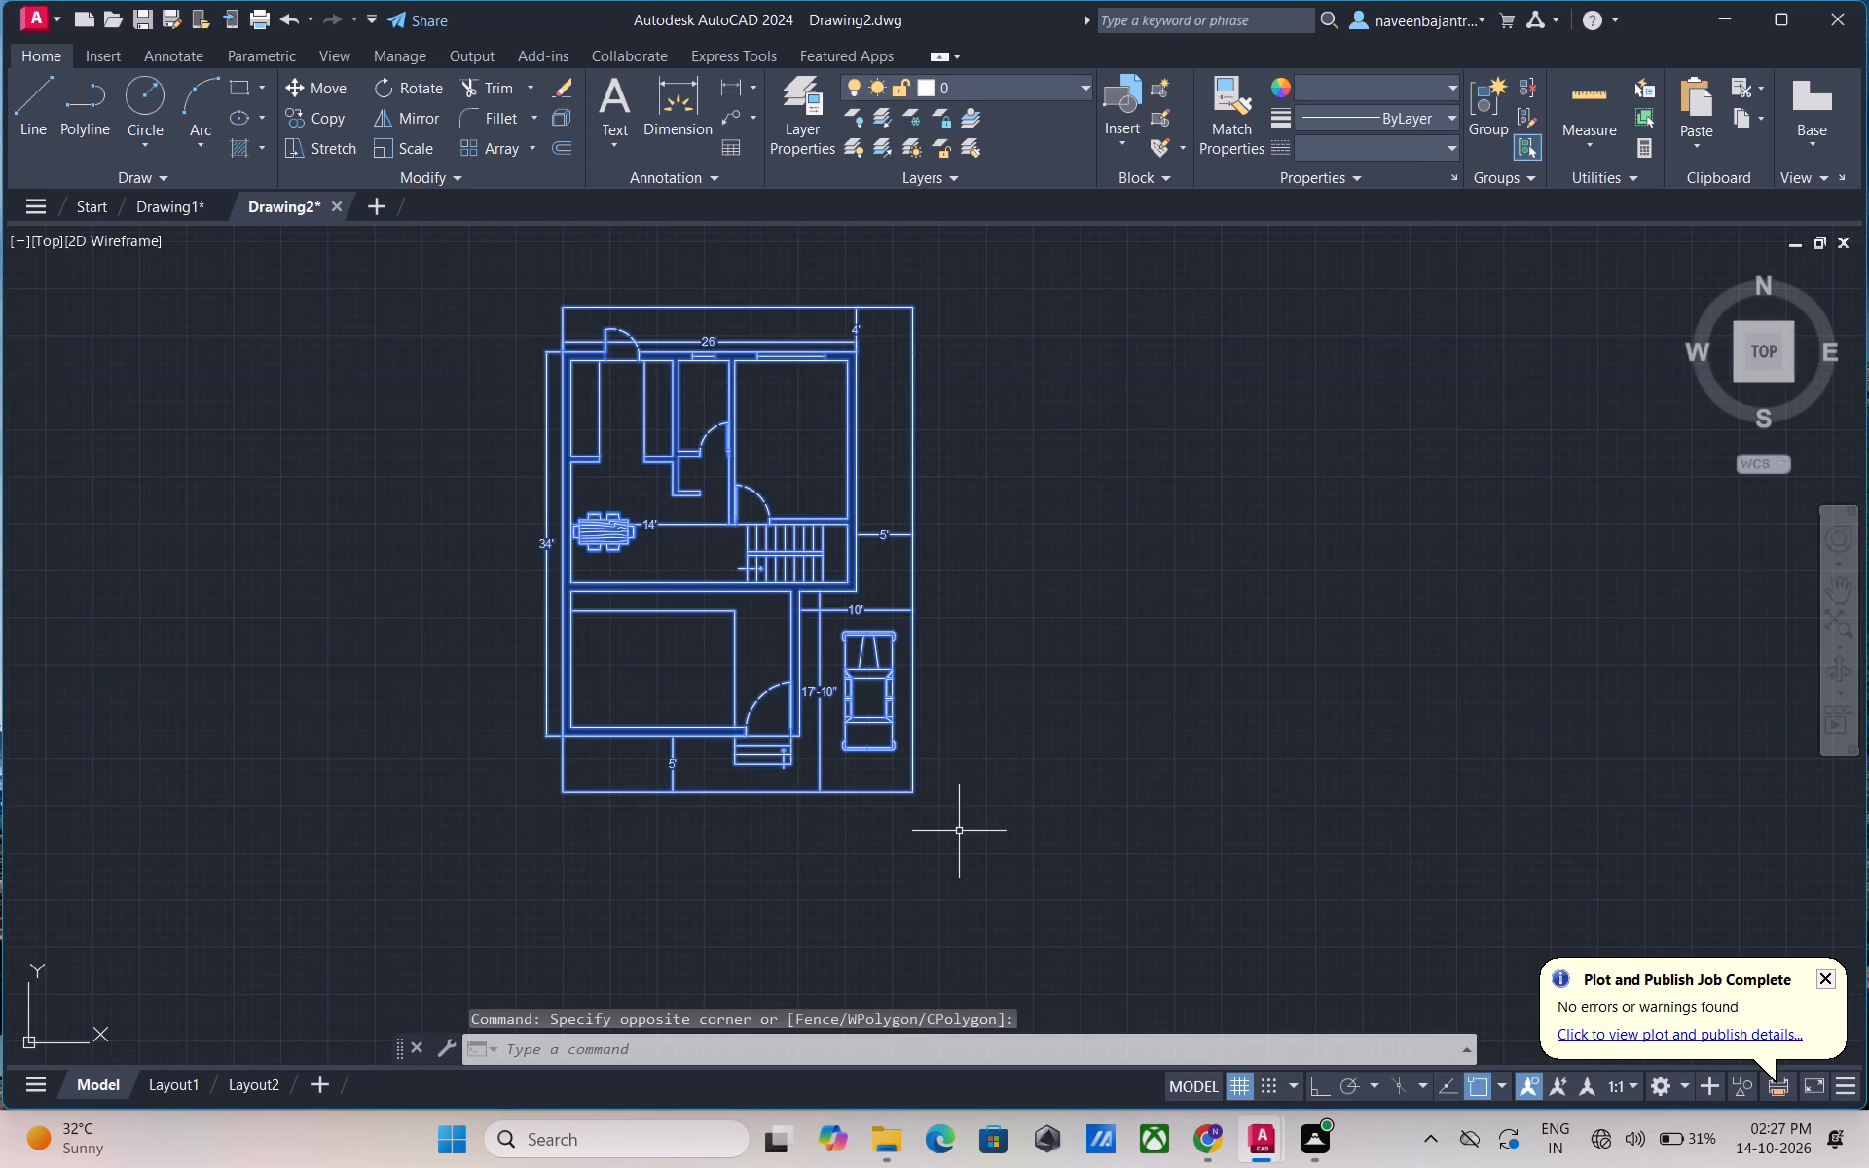
{"action": "key", "text": "c"}
{"action": "type", "text": "O"}
{"action": "key", "text": "space"}
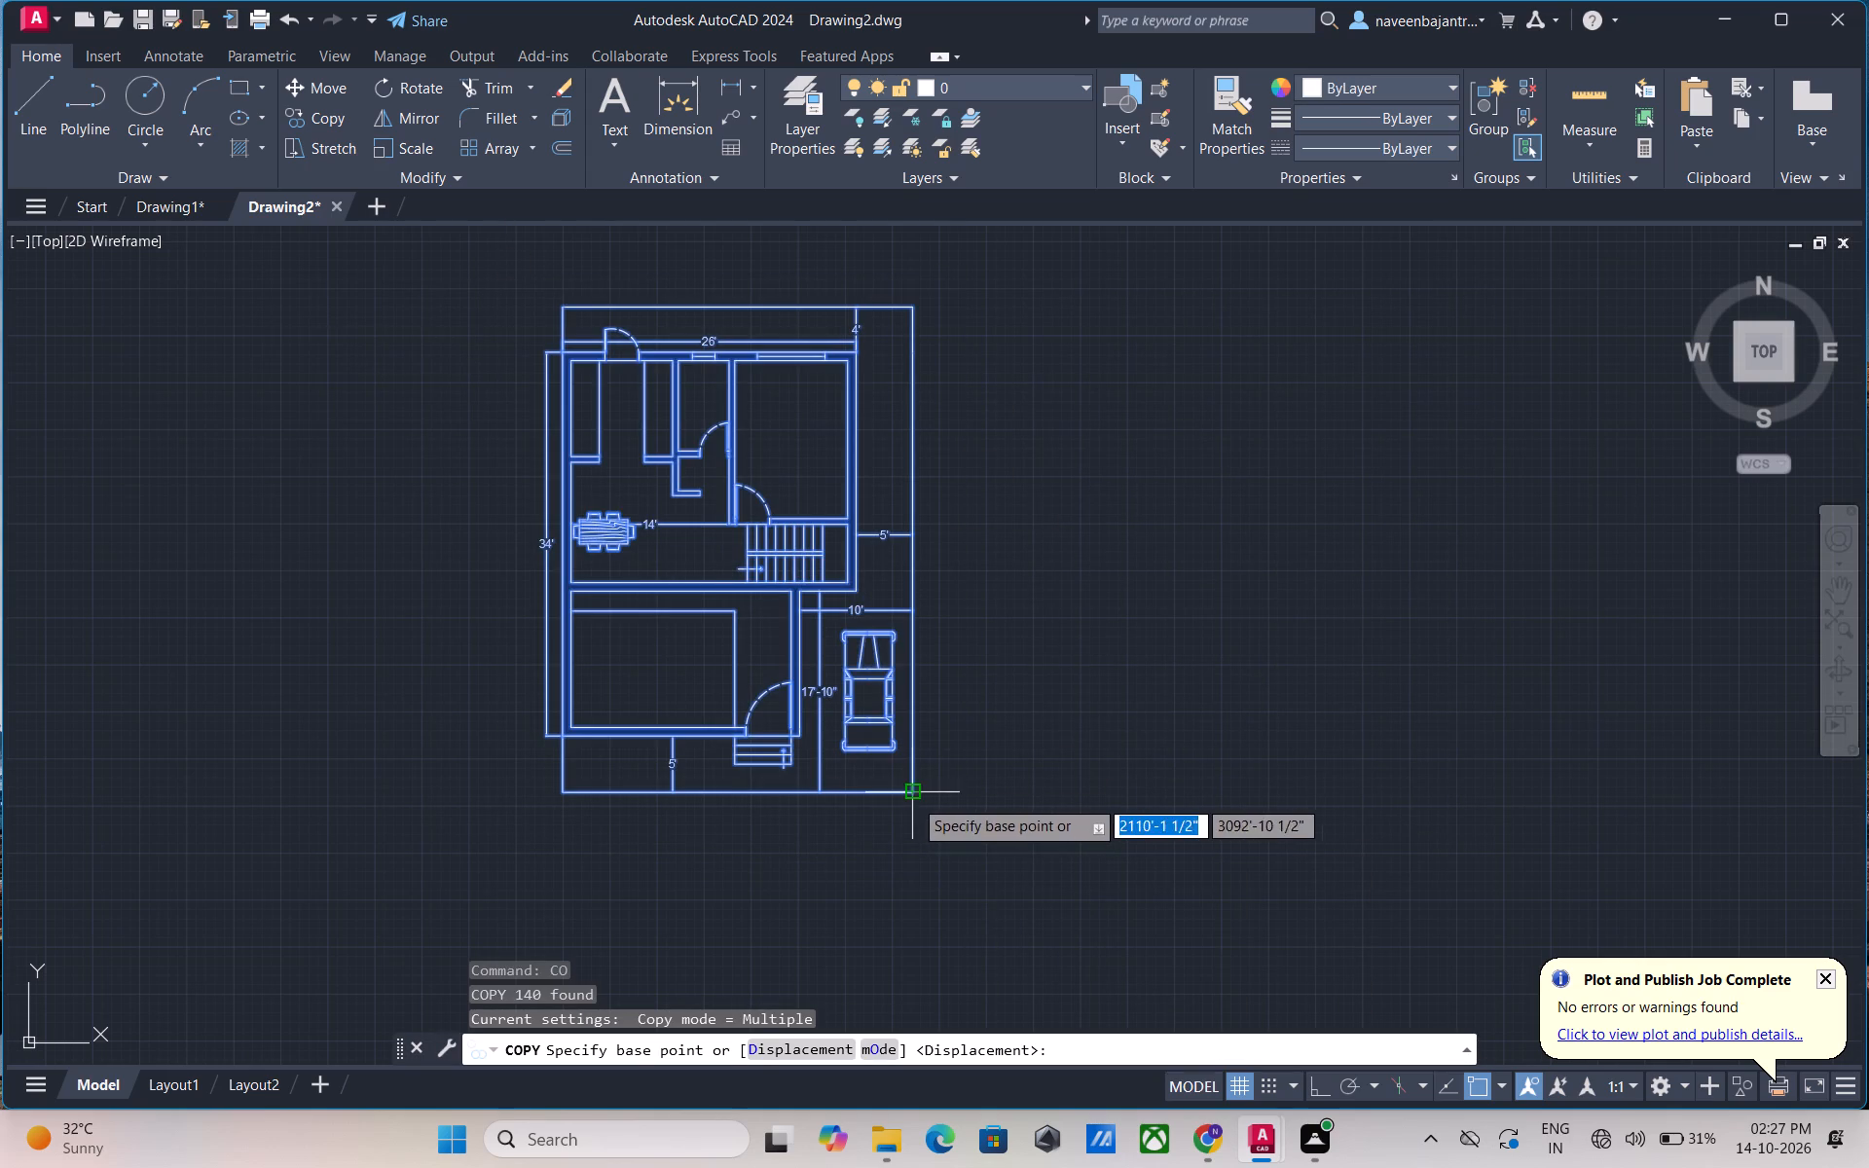
{"action": "left_click", "coordinate": [913, 798]}
{"action": "scroll", "coordinate": [1268, 837], "scroll_direction": "down", "scroll_amount": 3}
{"action": "middle_click_drag", "start_coordinate": [1302, 816], "coordinate": [896, 762]}
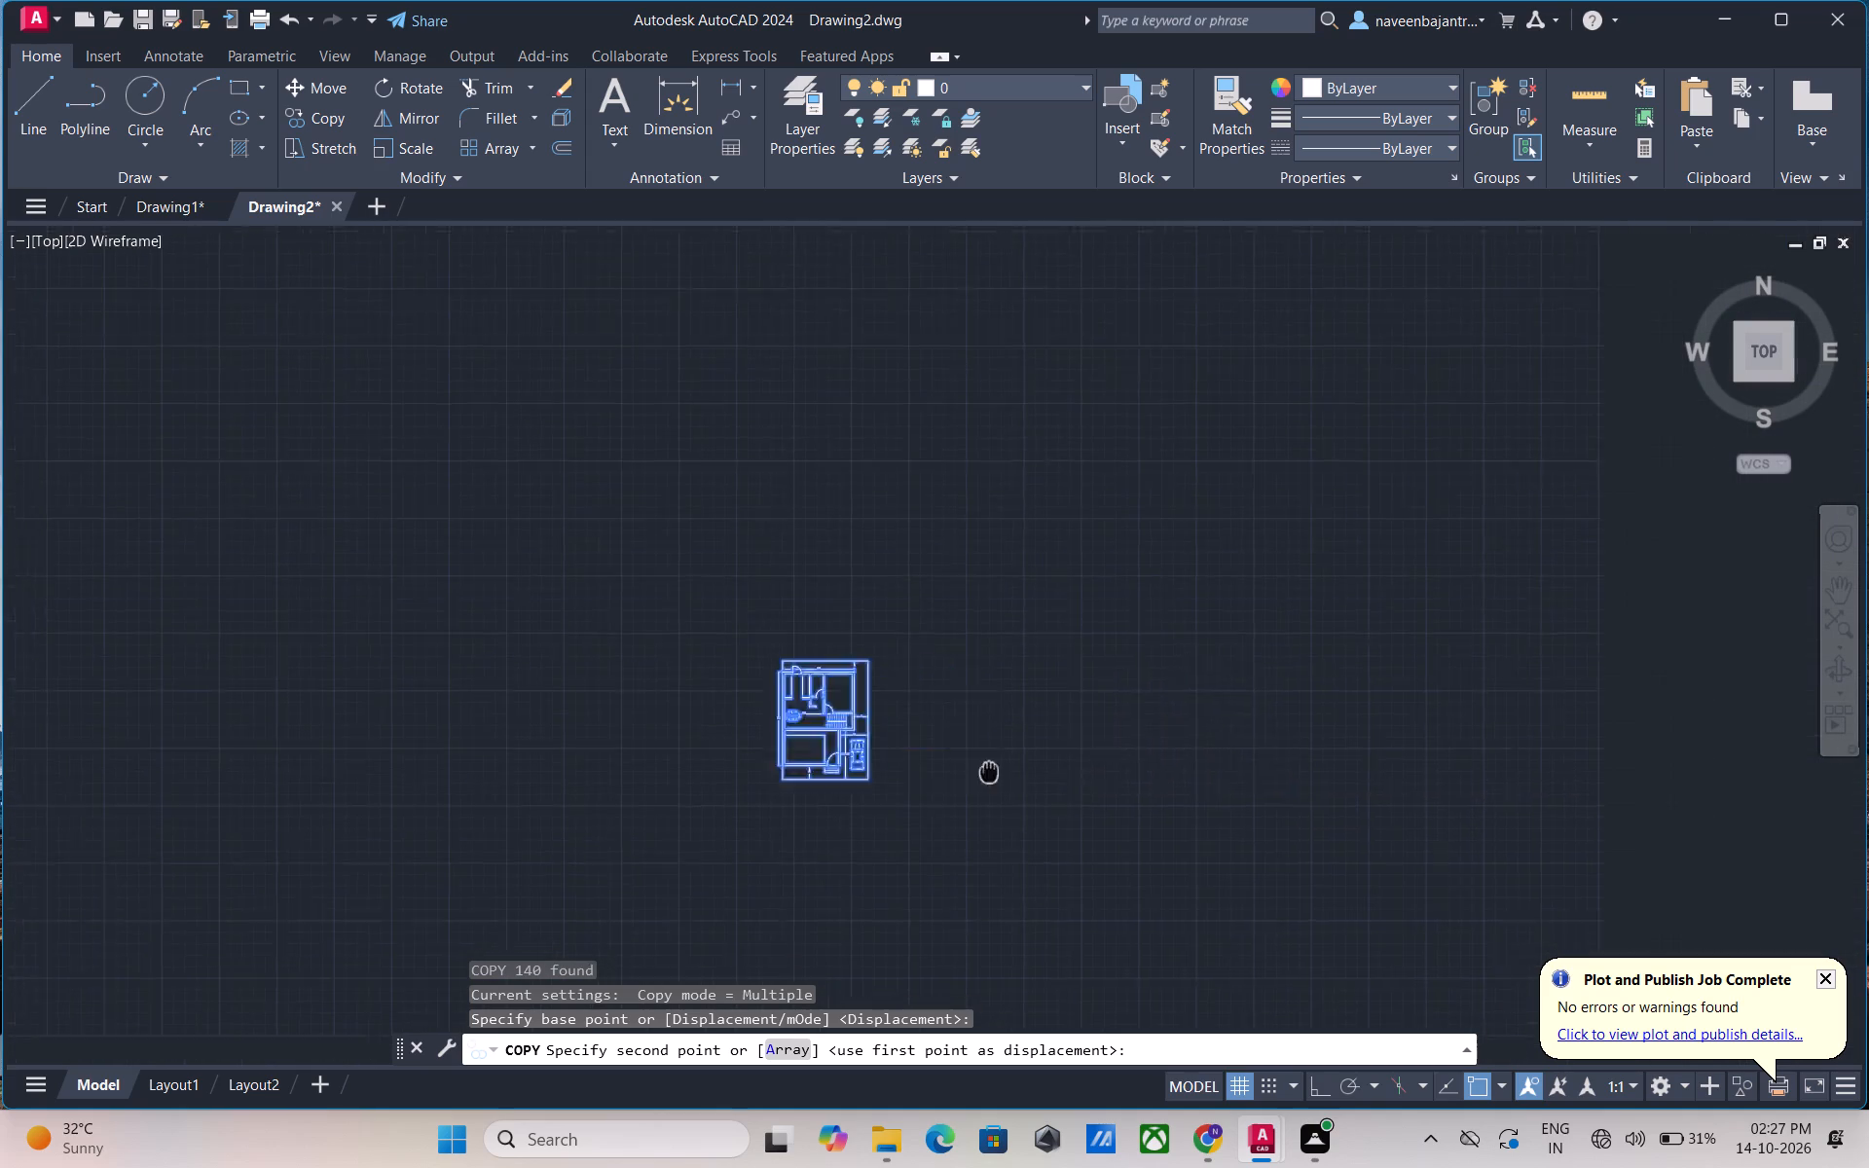
{"action": "middle_click_drag", "start_coordinate": [896, 762], "coordinate": [651, 722]}
{"action": "left_click", "coordinate": [1310, 711]}
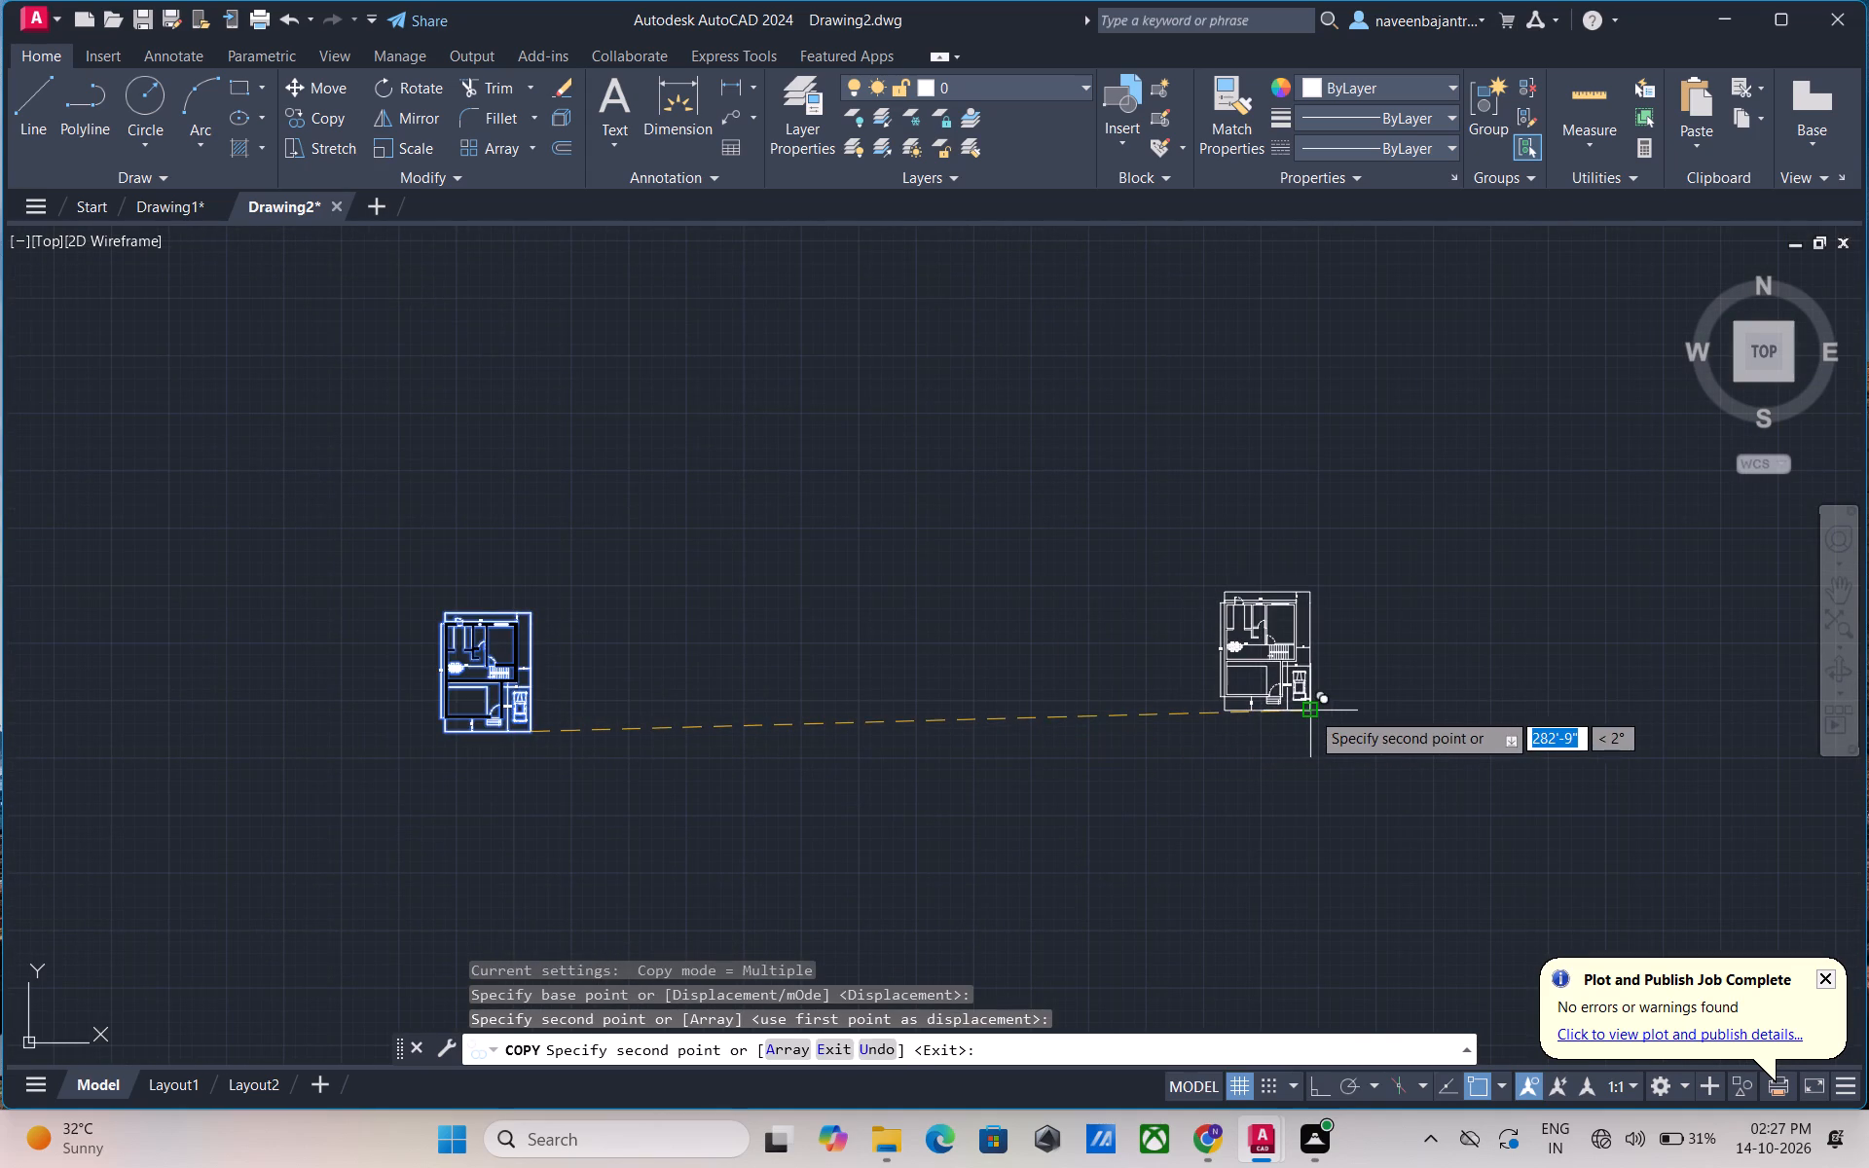
{"action": "scroll", "coordinate": [1310, 711], "scroll_direction": "up", "scroll_amount": 3}
{"action": "key", "text": "Escape"}
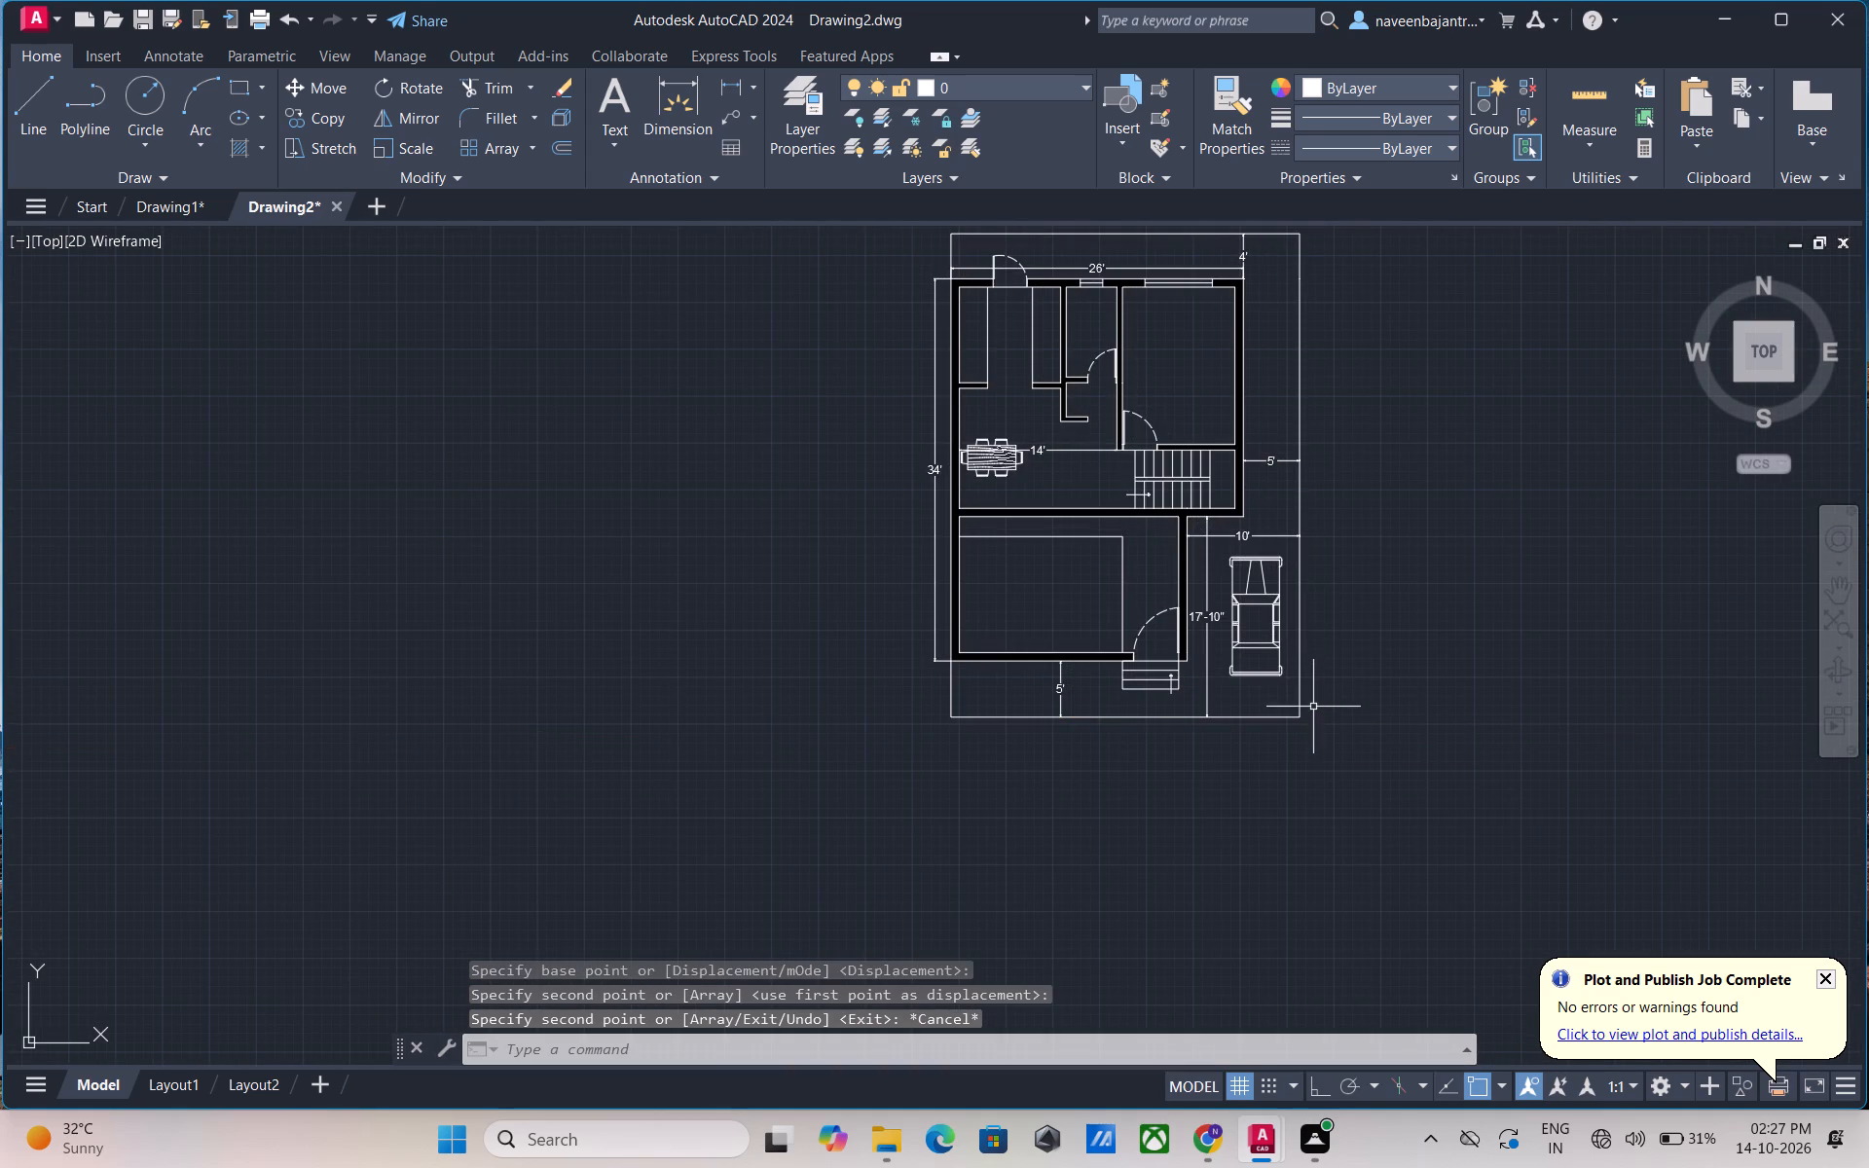
{"action": "middle_click_drag", "start_coordinate": [1401, 534], "coordinate": [1384, 639]}
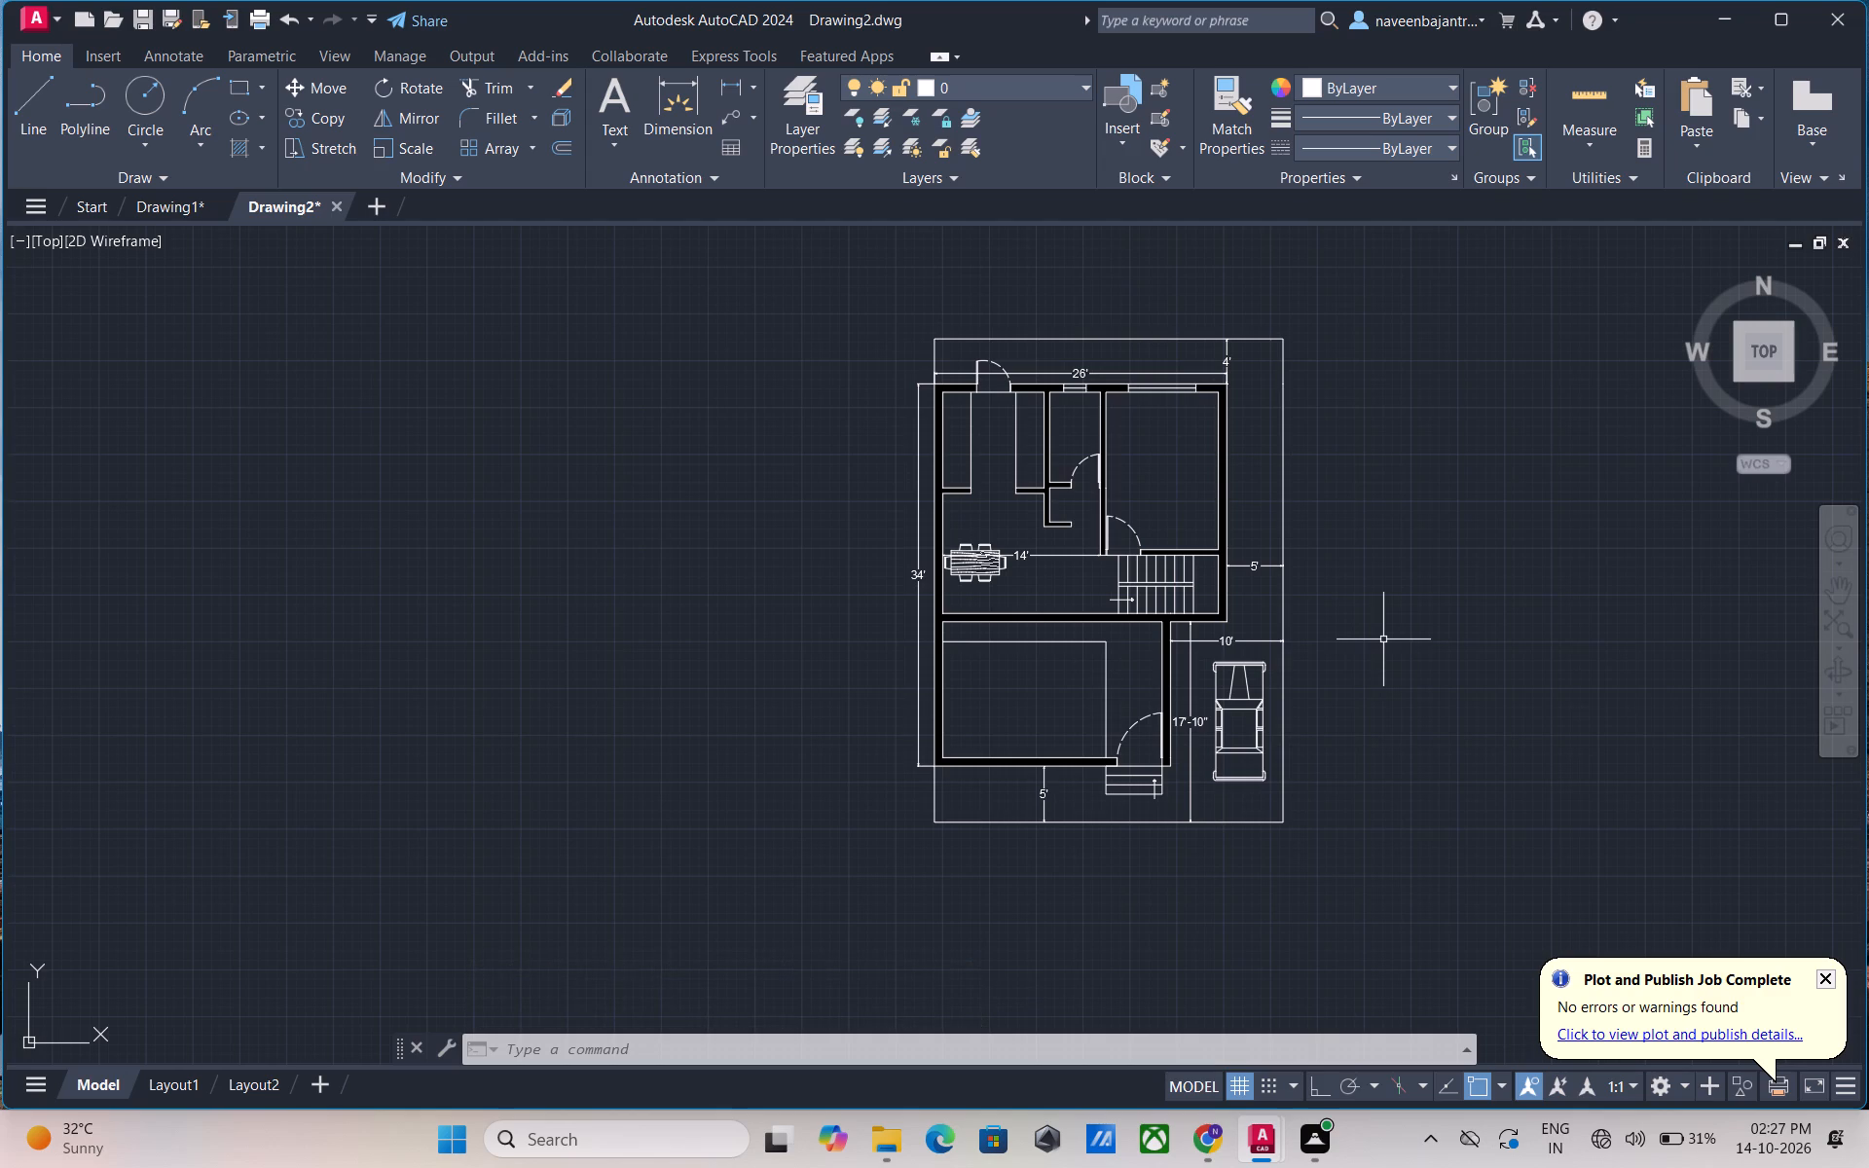
{"action": "key", "text": "Escape"}
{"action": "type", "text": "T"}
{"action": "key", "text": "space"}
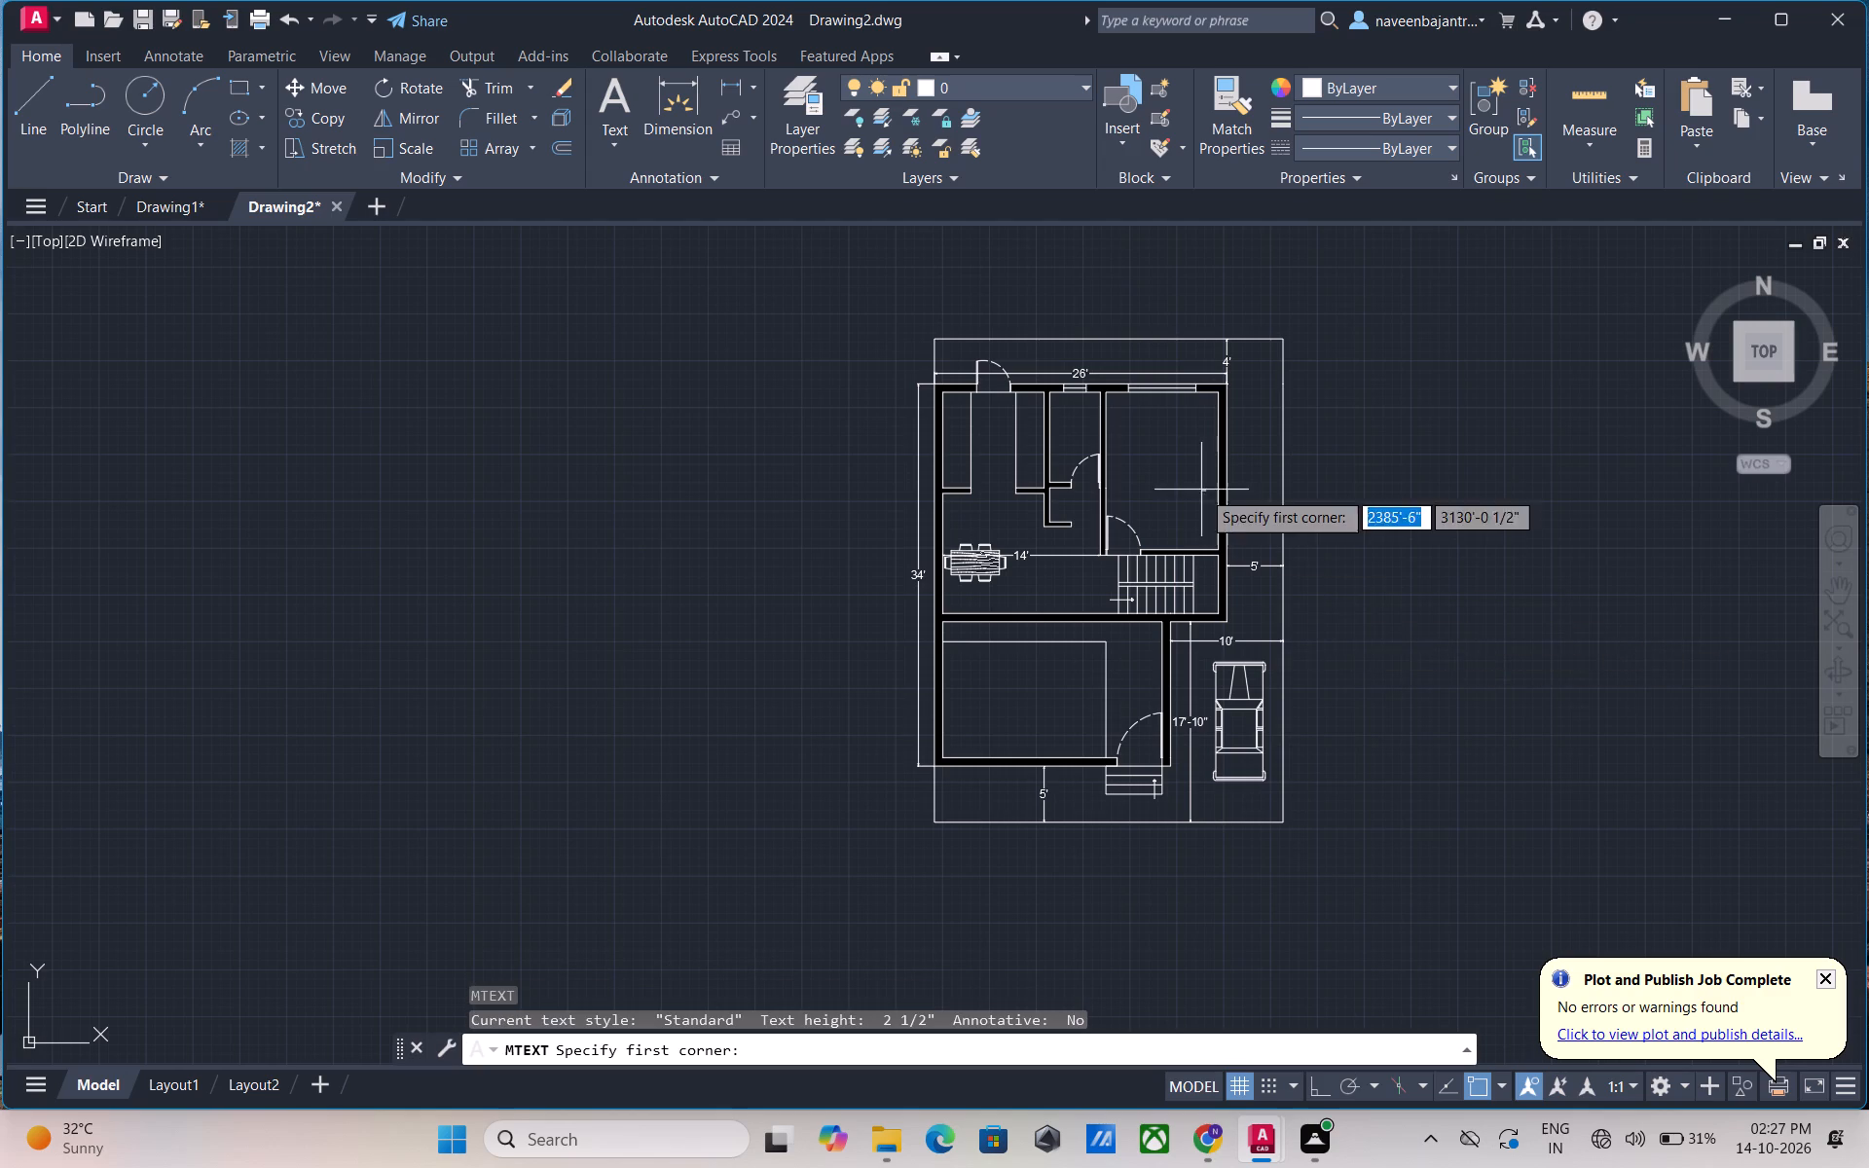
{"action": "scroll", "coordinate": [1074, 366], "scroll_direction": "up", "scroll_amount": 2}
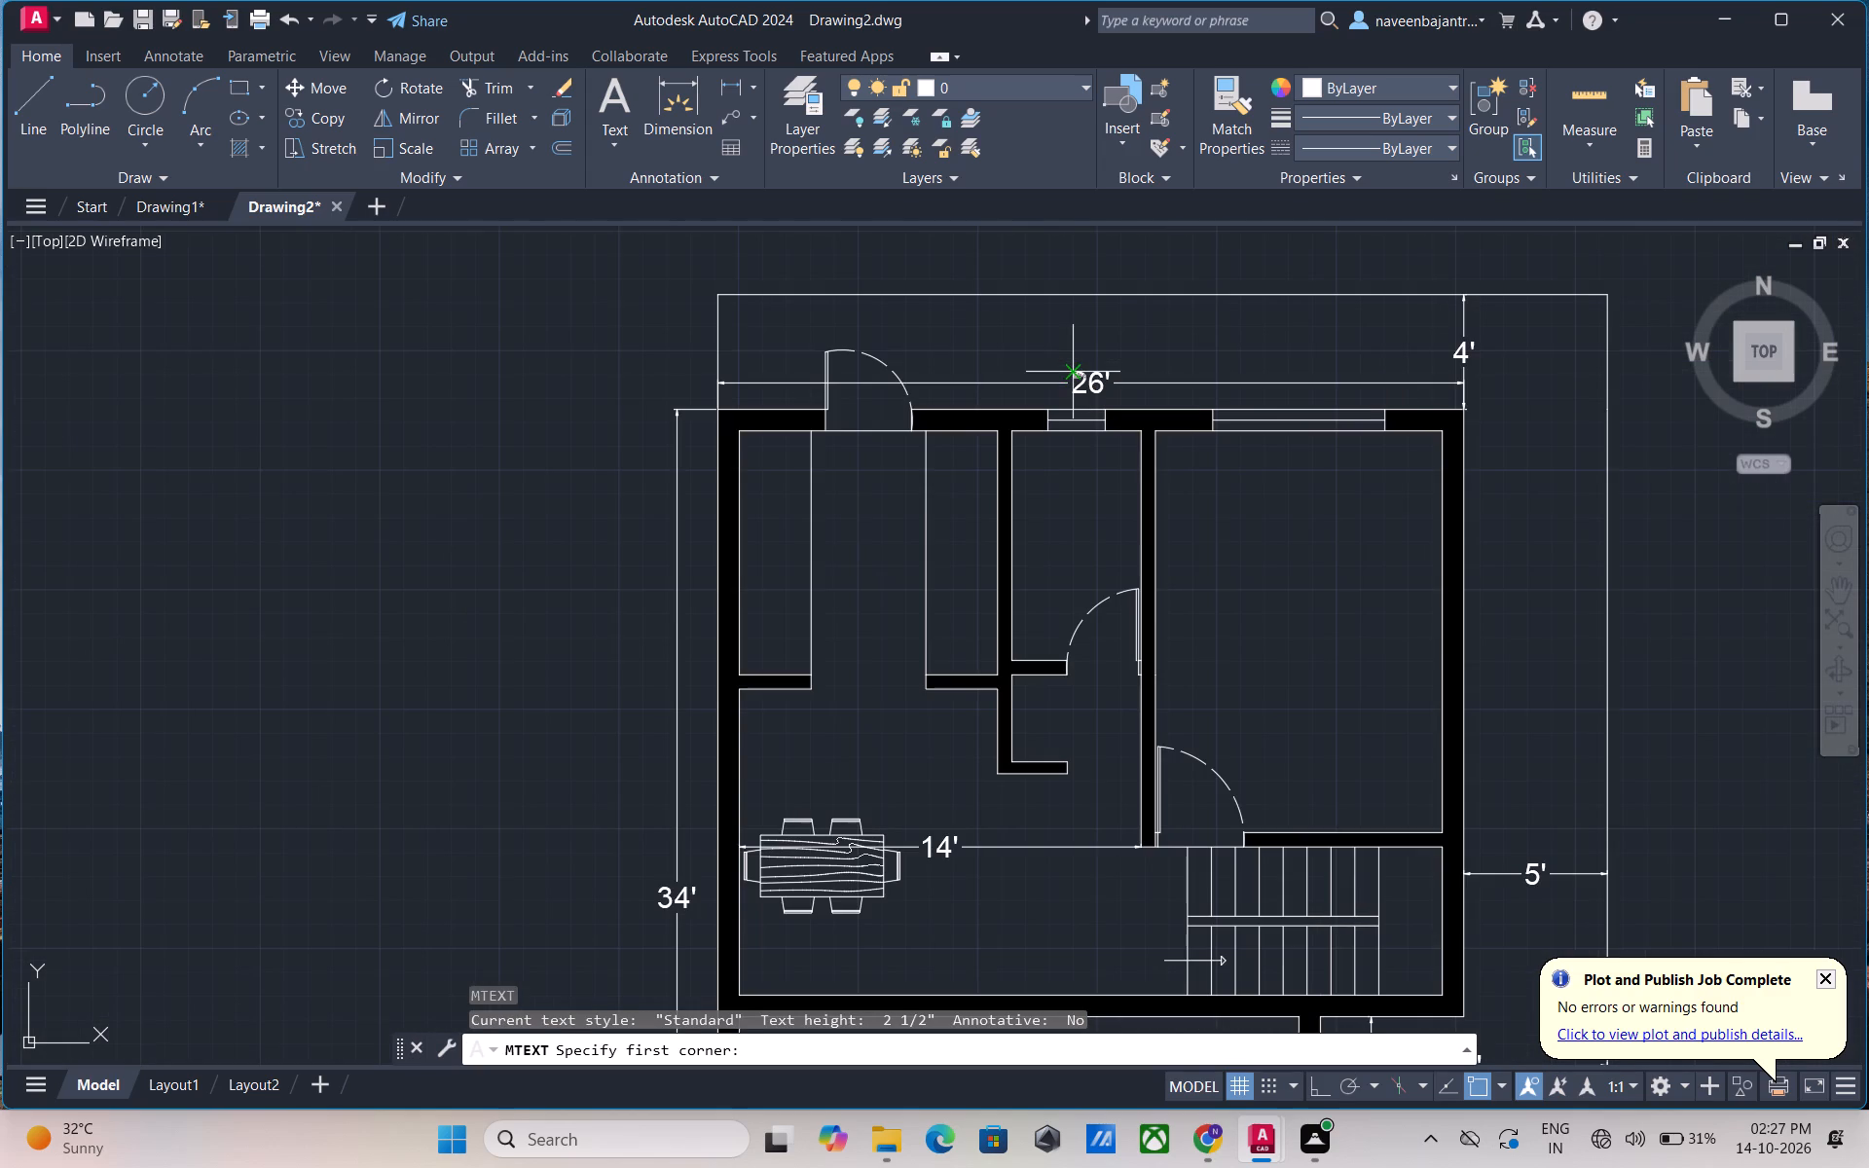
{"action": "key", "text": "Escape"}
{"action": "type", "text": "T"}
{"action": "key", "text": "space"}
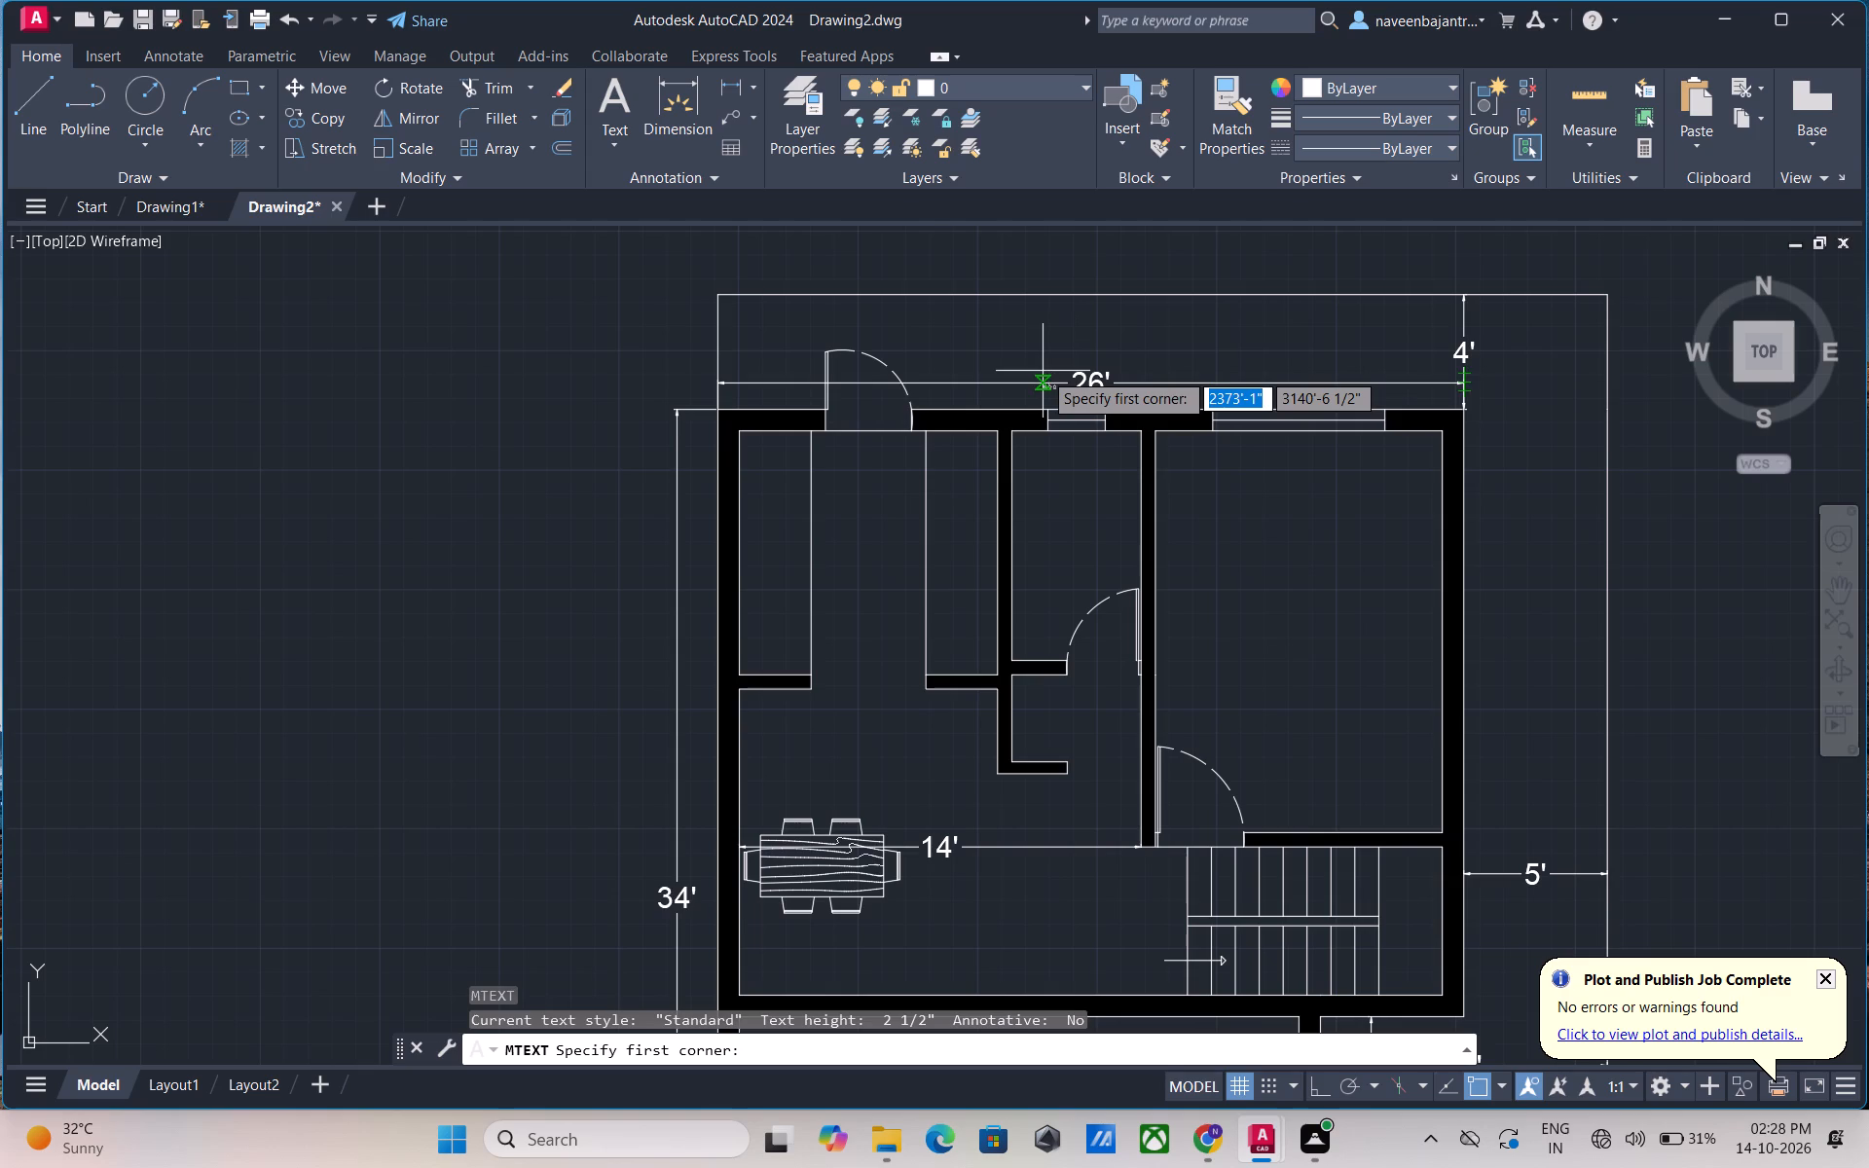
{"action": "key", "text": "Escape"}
Using Trim on the copied plan, remove the 26' and 4' dimensions, the top plot boundary line and the left boundary segment above the wall.
{"action": "type", "text": "TR"}
{"action": "key", "text": "space"}
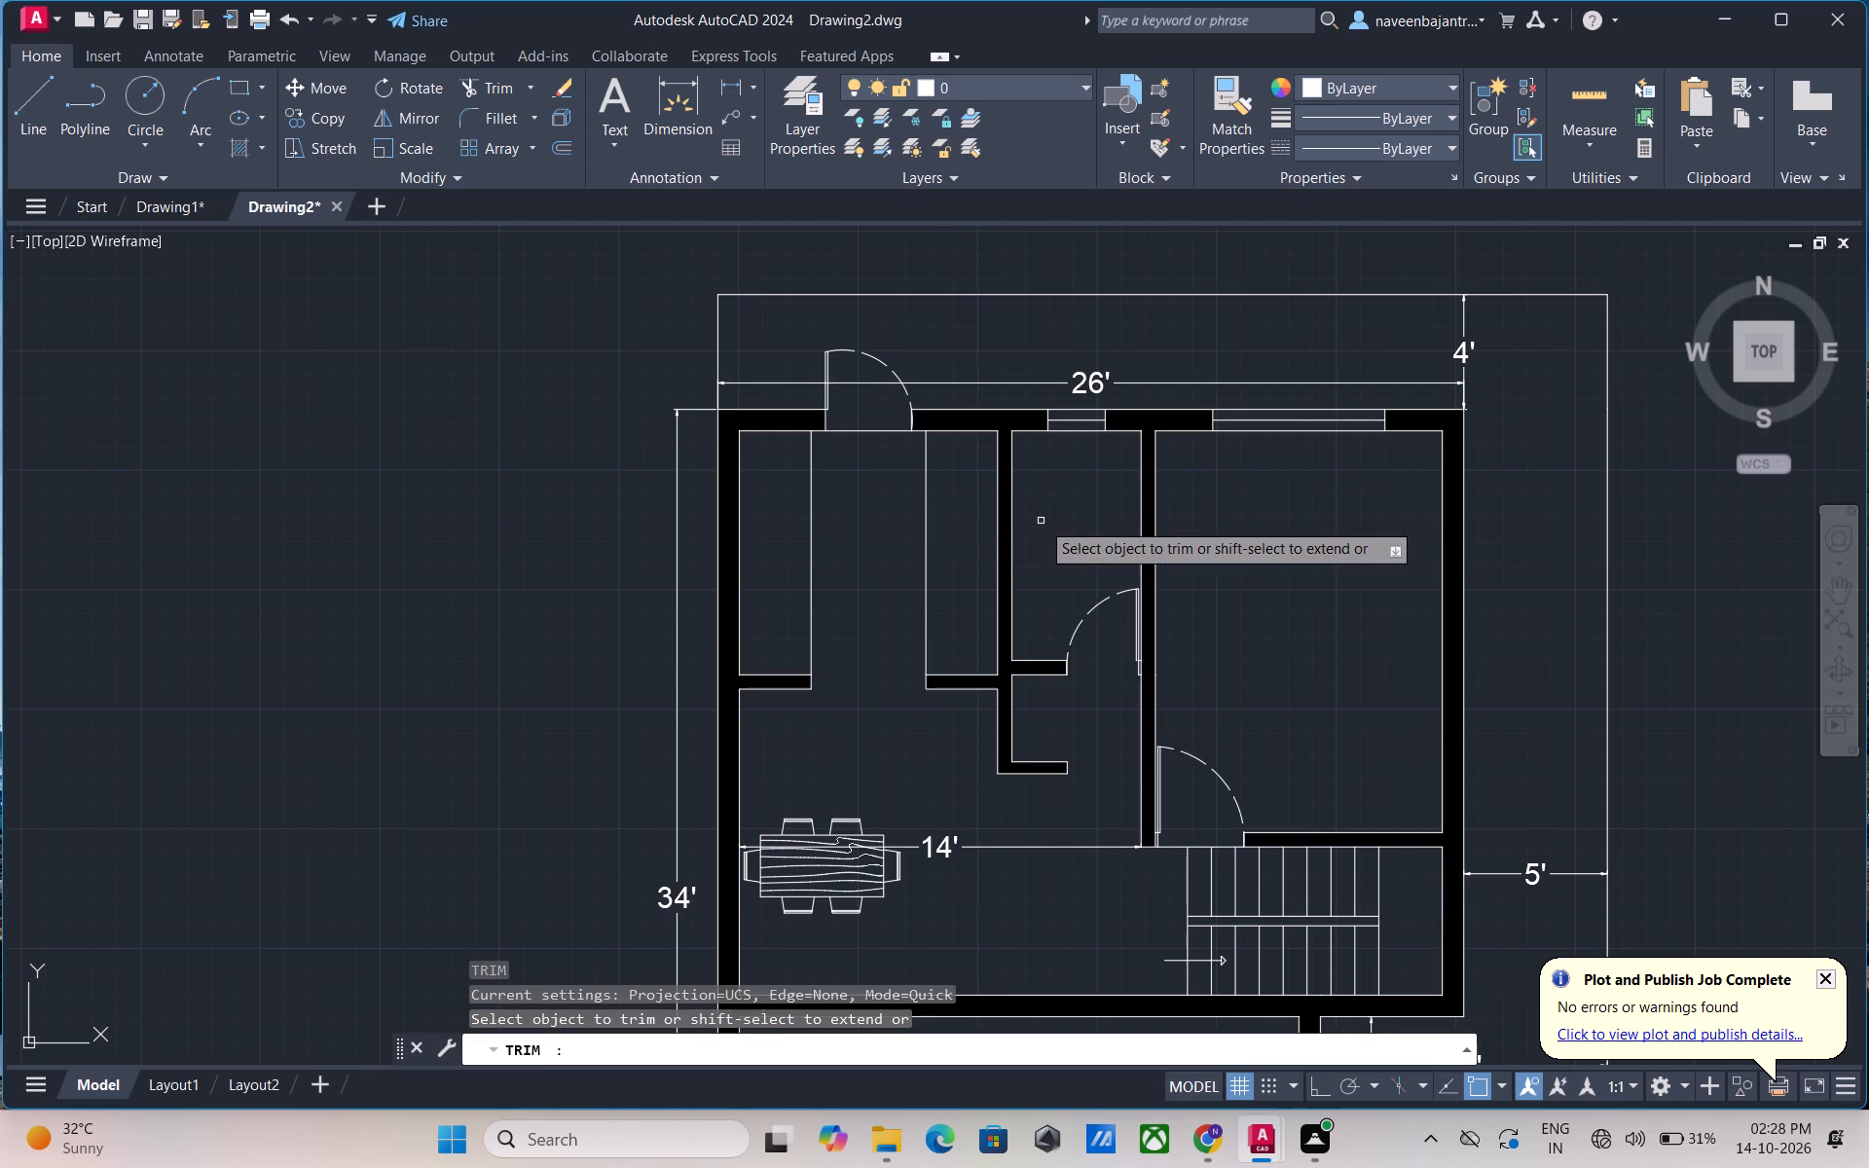
{"action": "left_click", "coordinate": [1007, 383]}
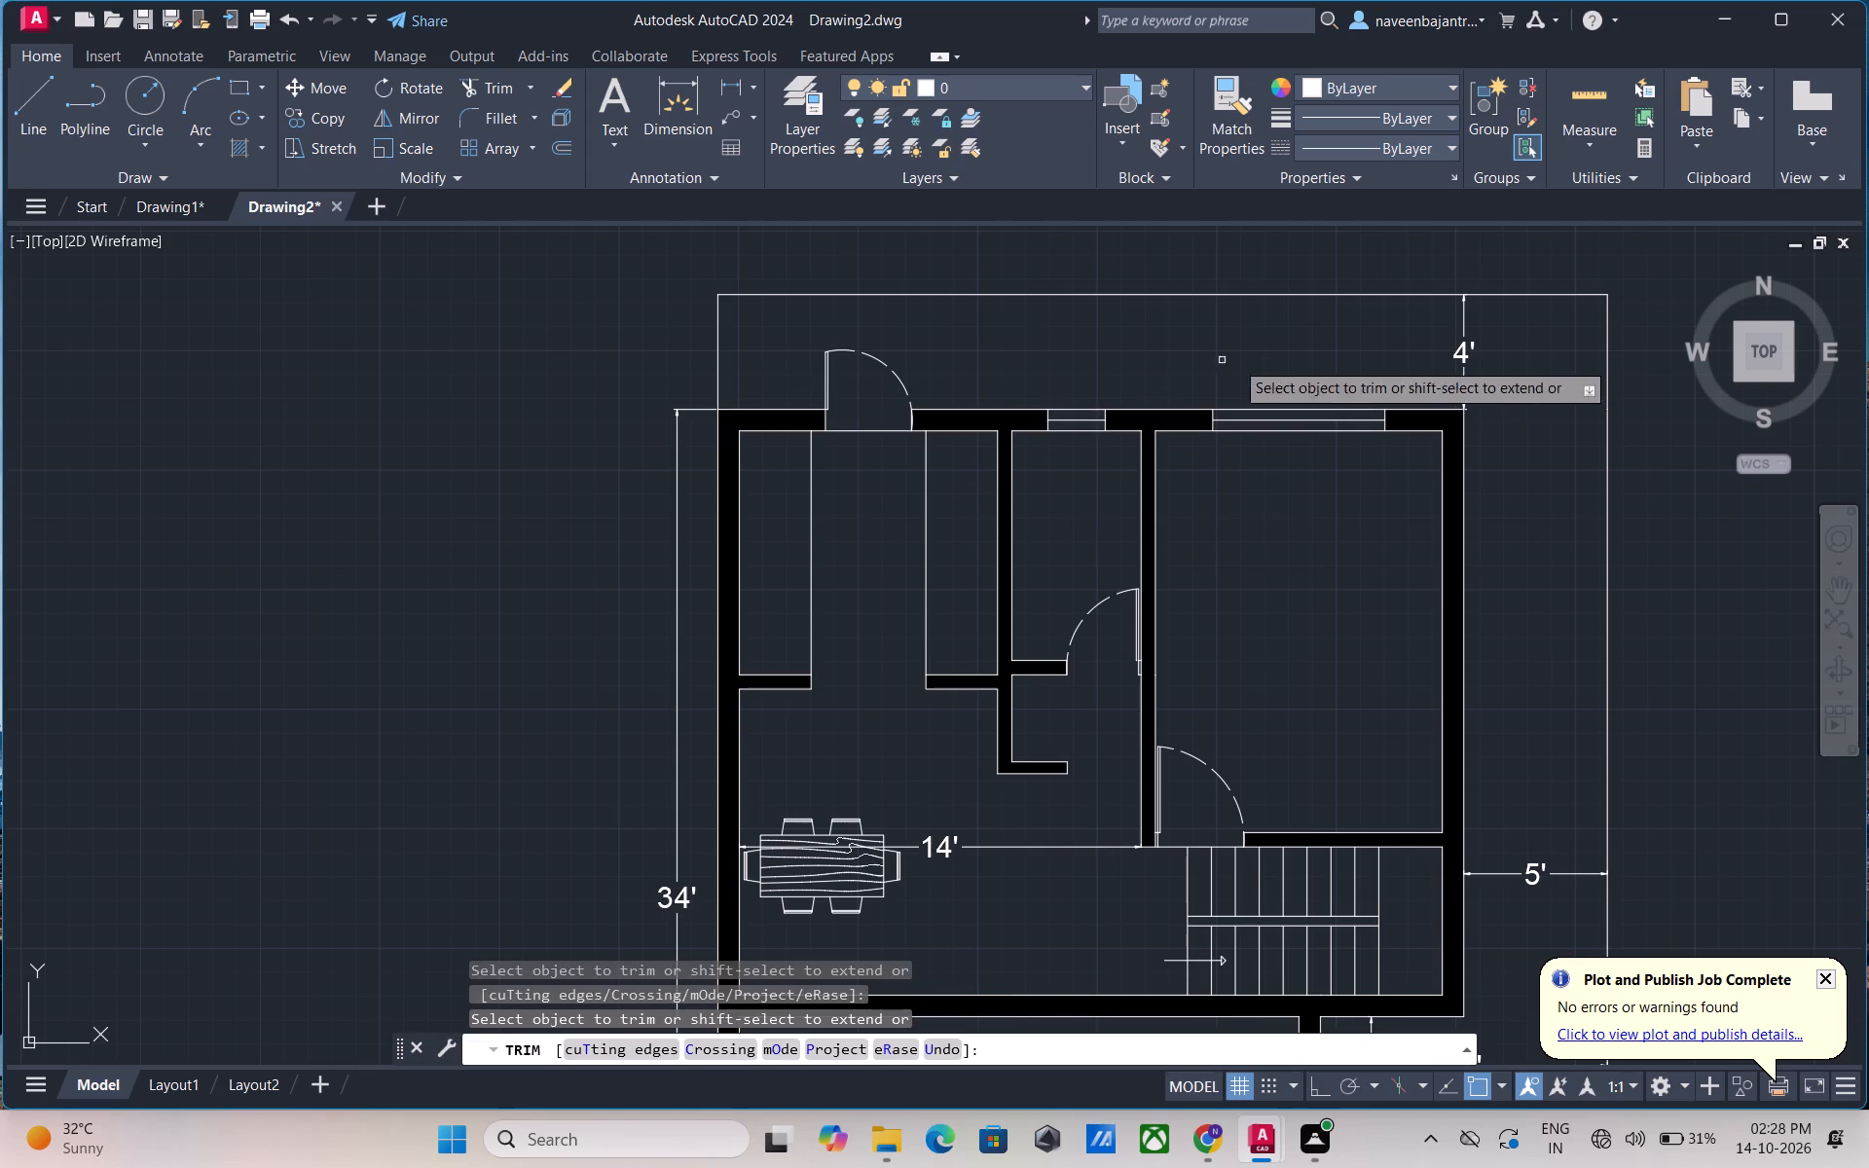
{"action": "left_click", "coordinate": [1465, 371]}
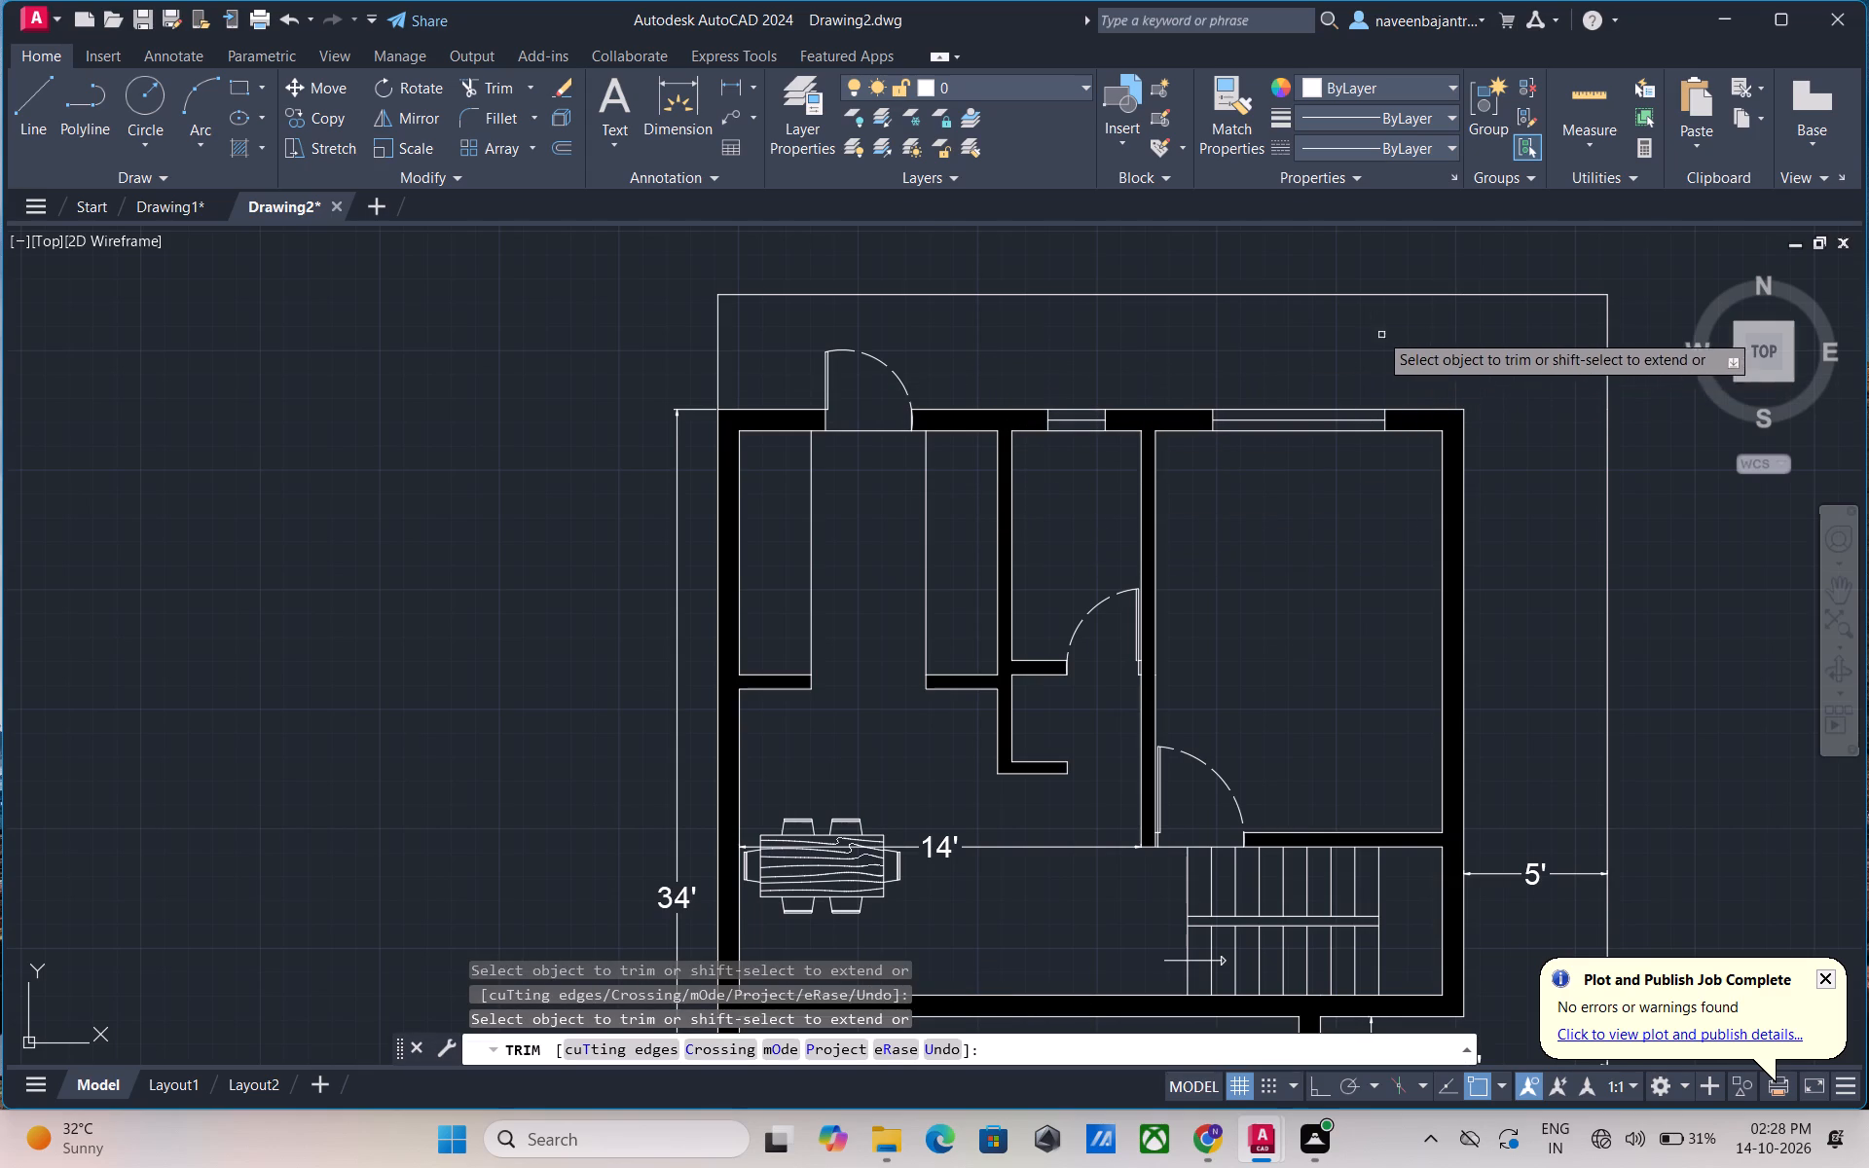
{"action": "left_click", "coordinate": [1356, 297]}
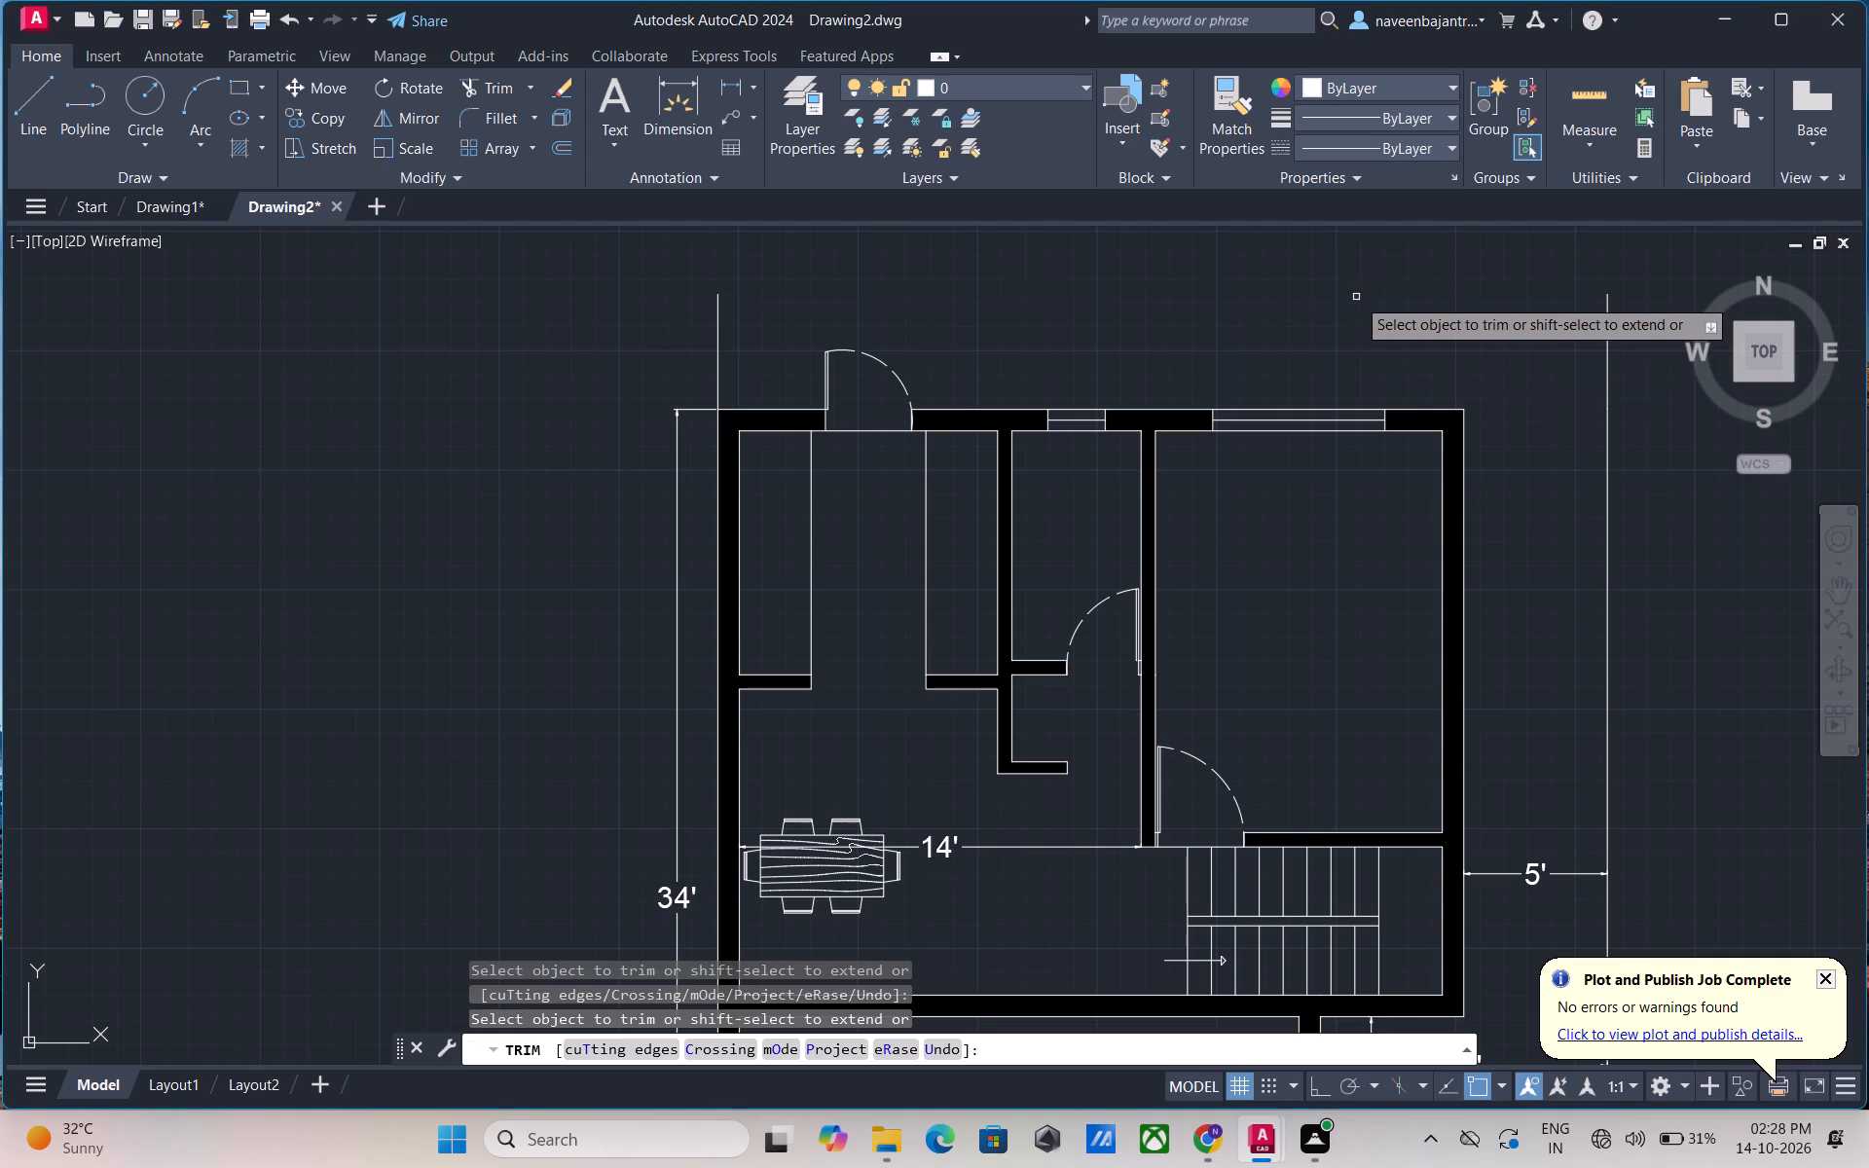
{"action": "left_click", "coordinate": [718, 325]}
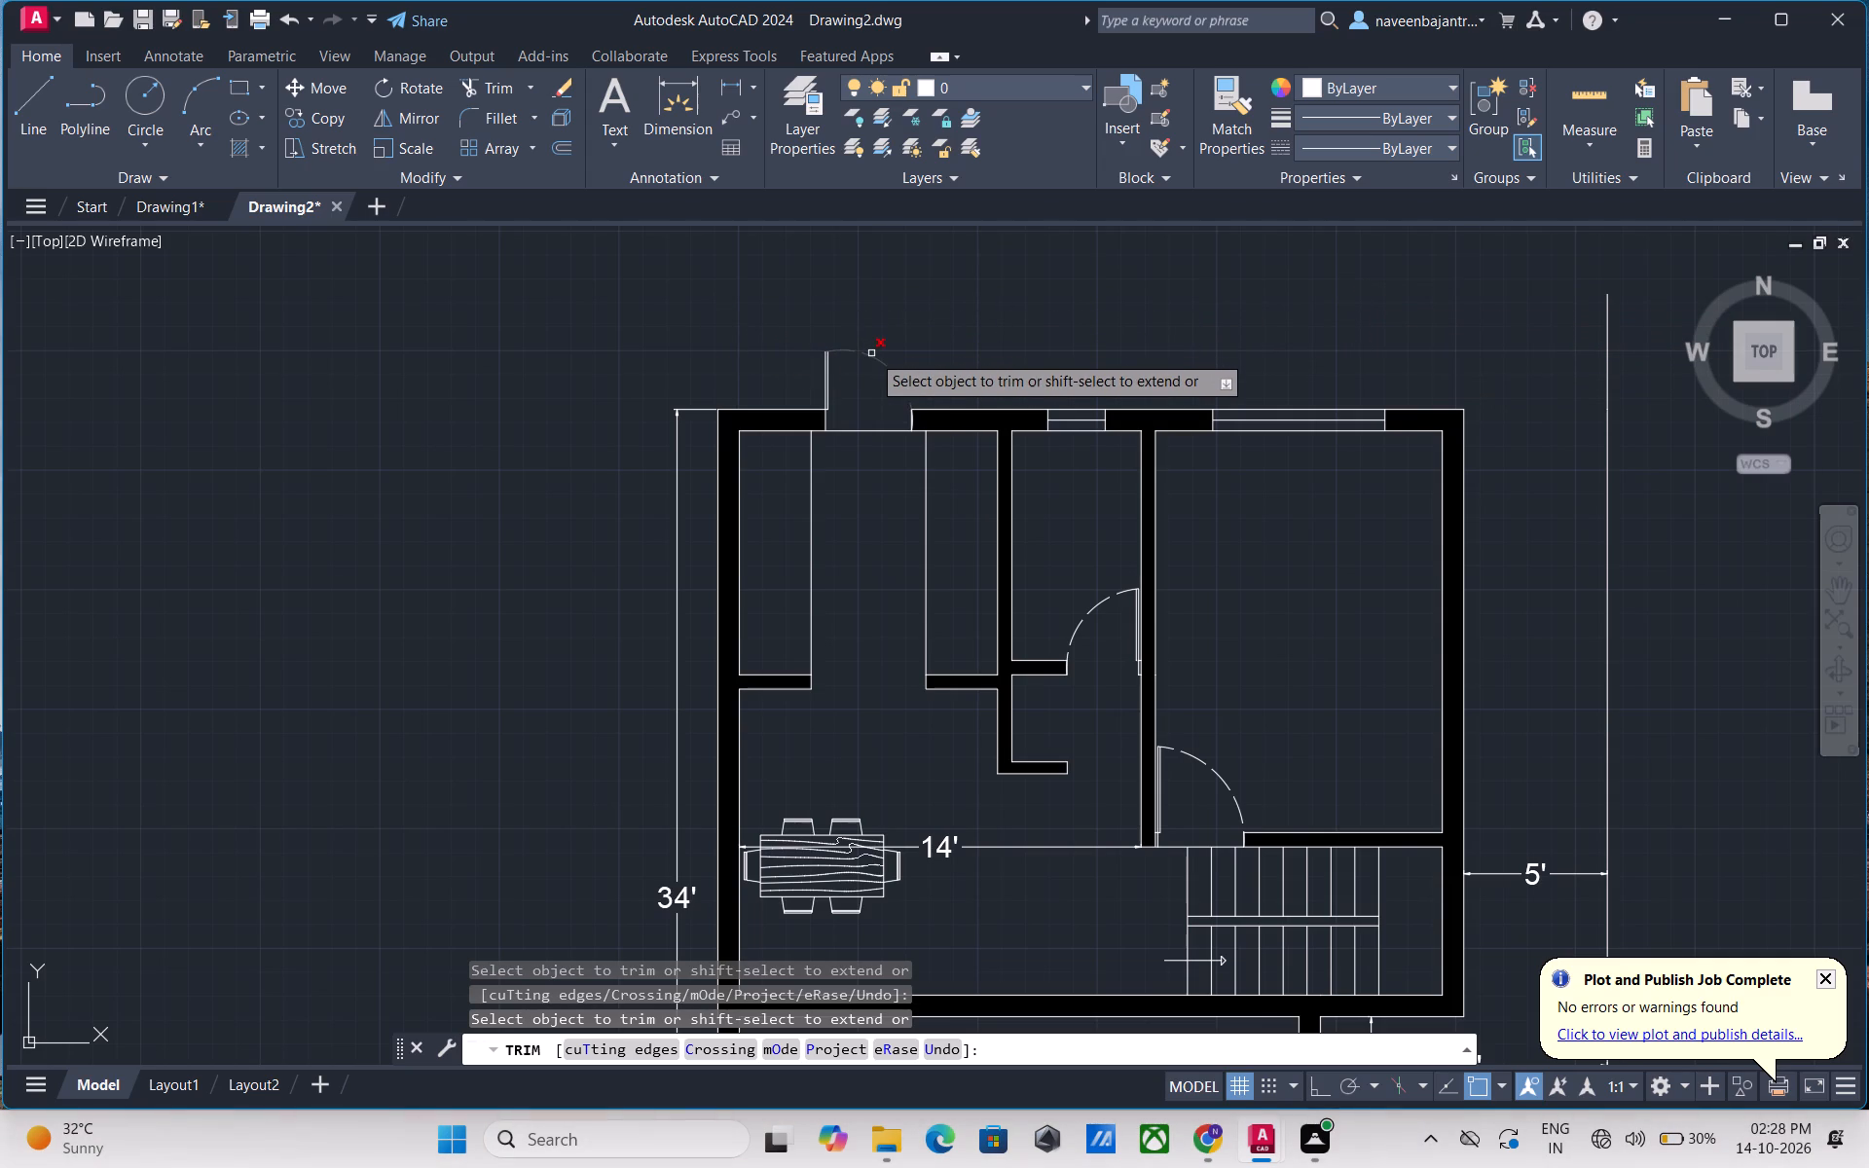
Trim away the top wall's door in the copied plan: swing arc, leaf lines, stub and the line across the opening.
{"action": "left_click", "coordinate": [871, 353]}
{"action": "scroll", "coordinate": [832, 380], "scroll_direction": "up", "scroll_amount": 3}
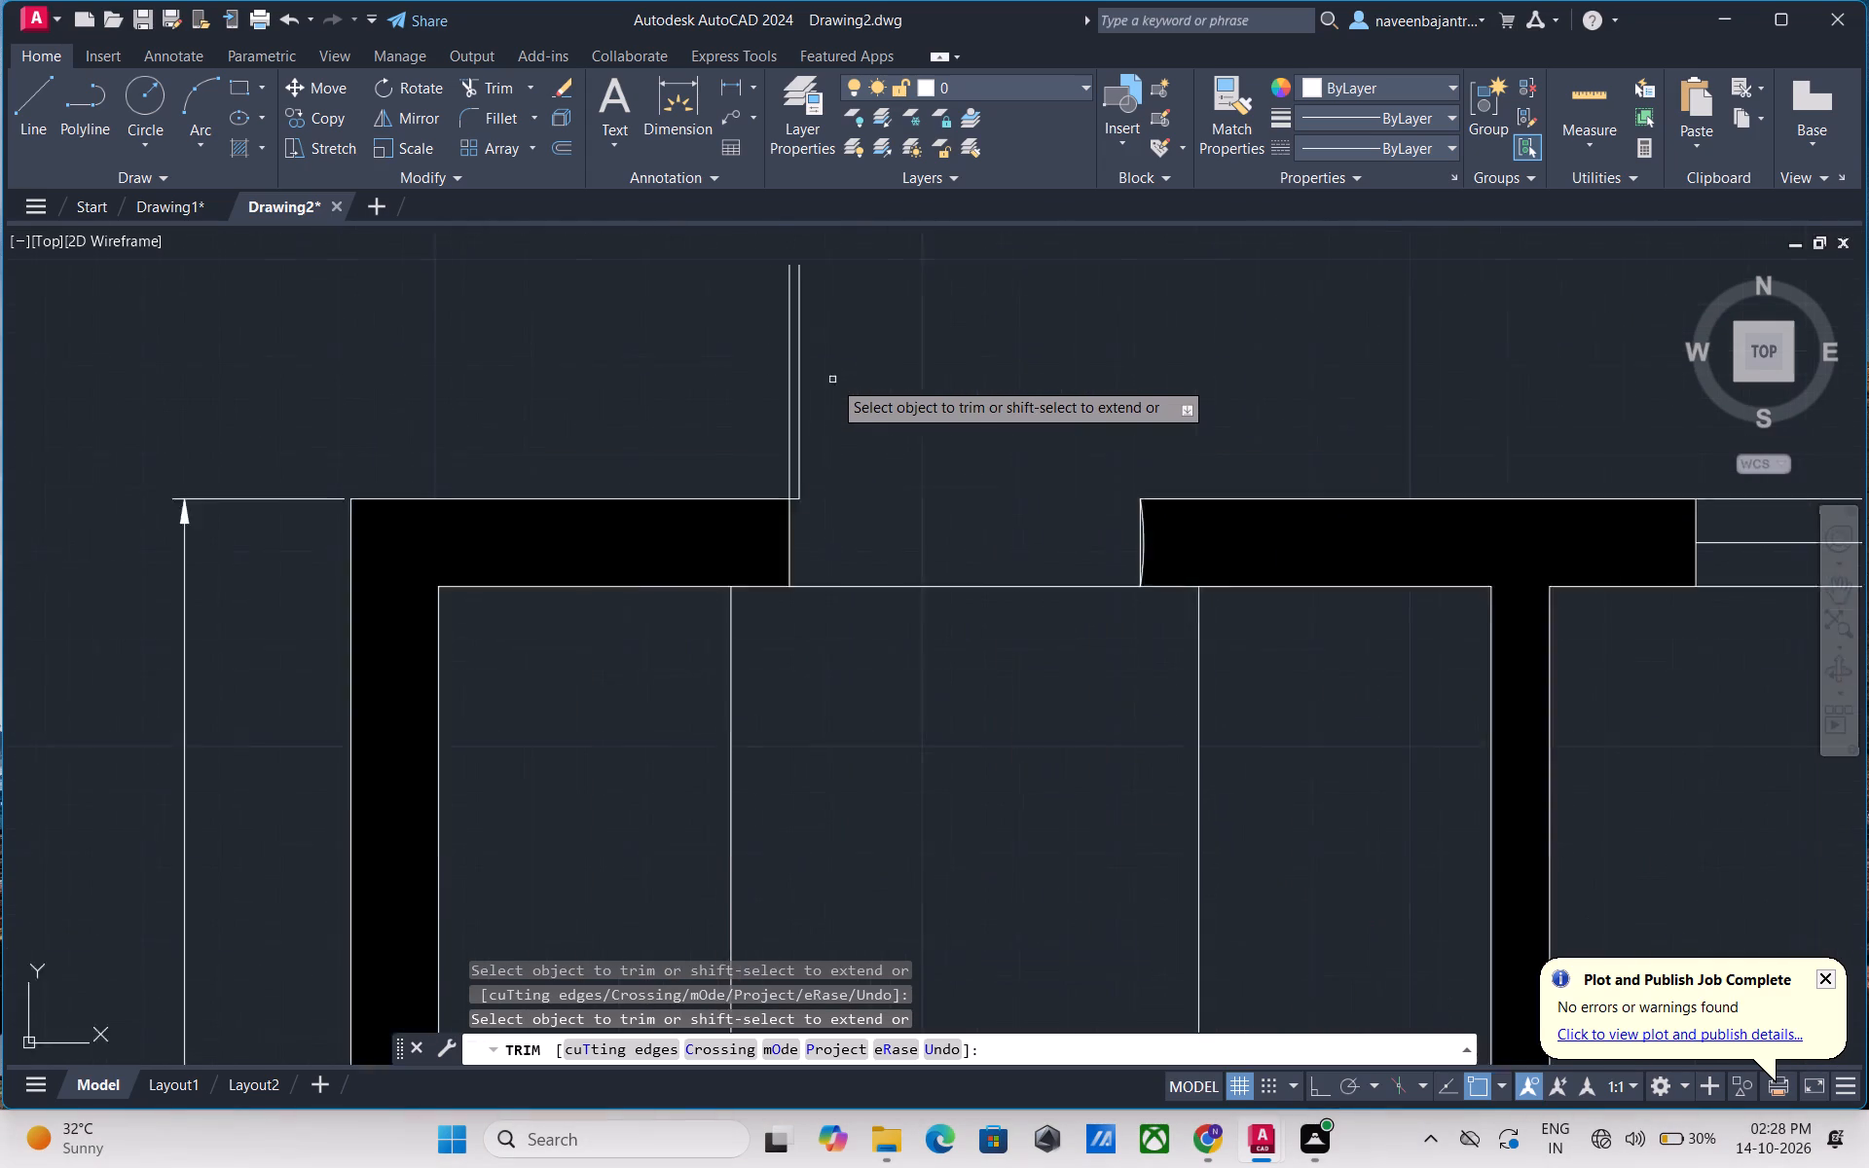
{"action": "scroll", "coordinate": [832, 380], "scroll_direction": "up", "scroll_amount": 1}
{"action": "left_click", "coordinate": [773, 379]}
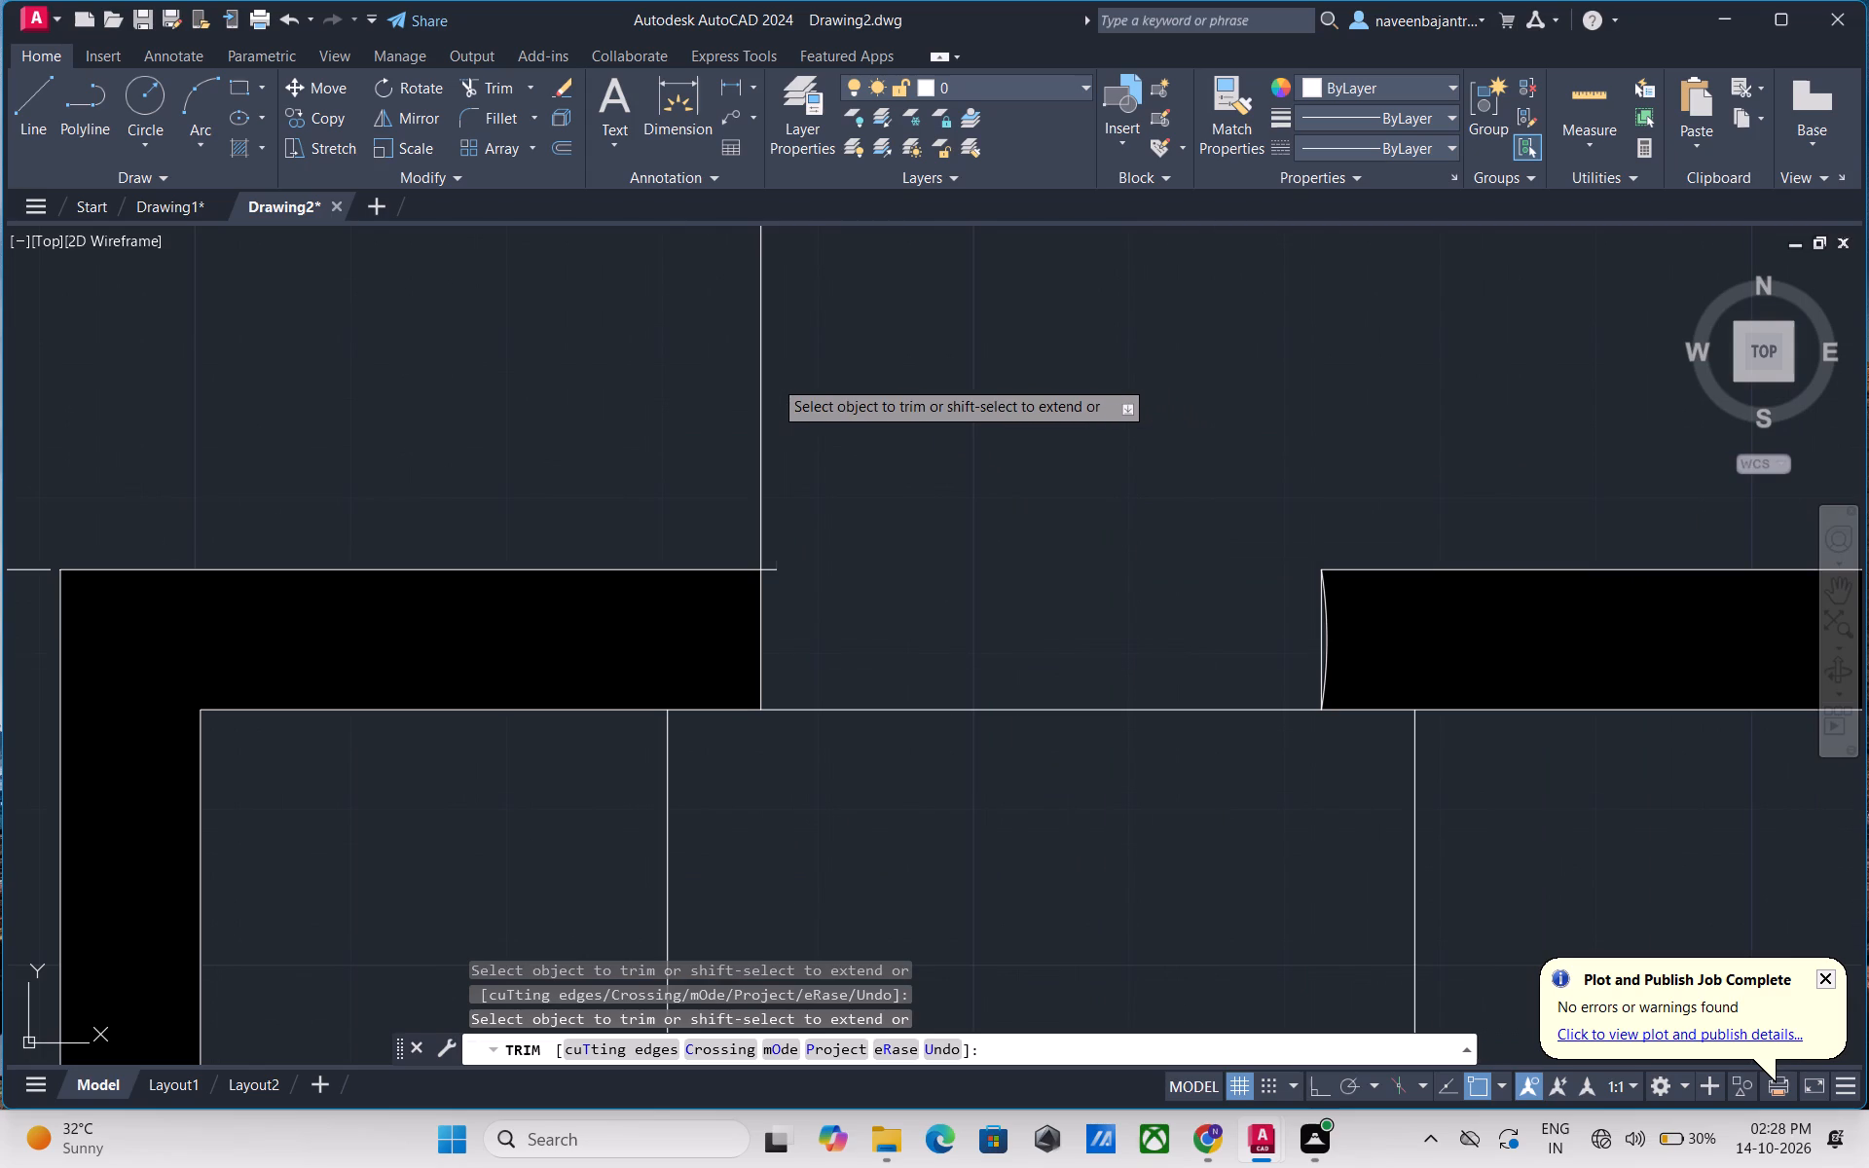
{"action": "left_click", "coordinate": [770, 570]}
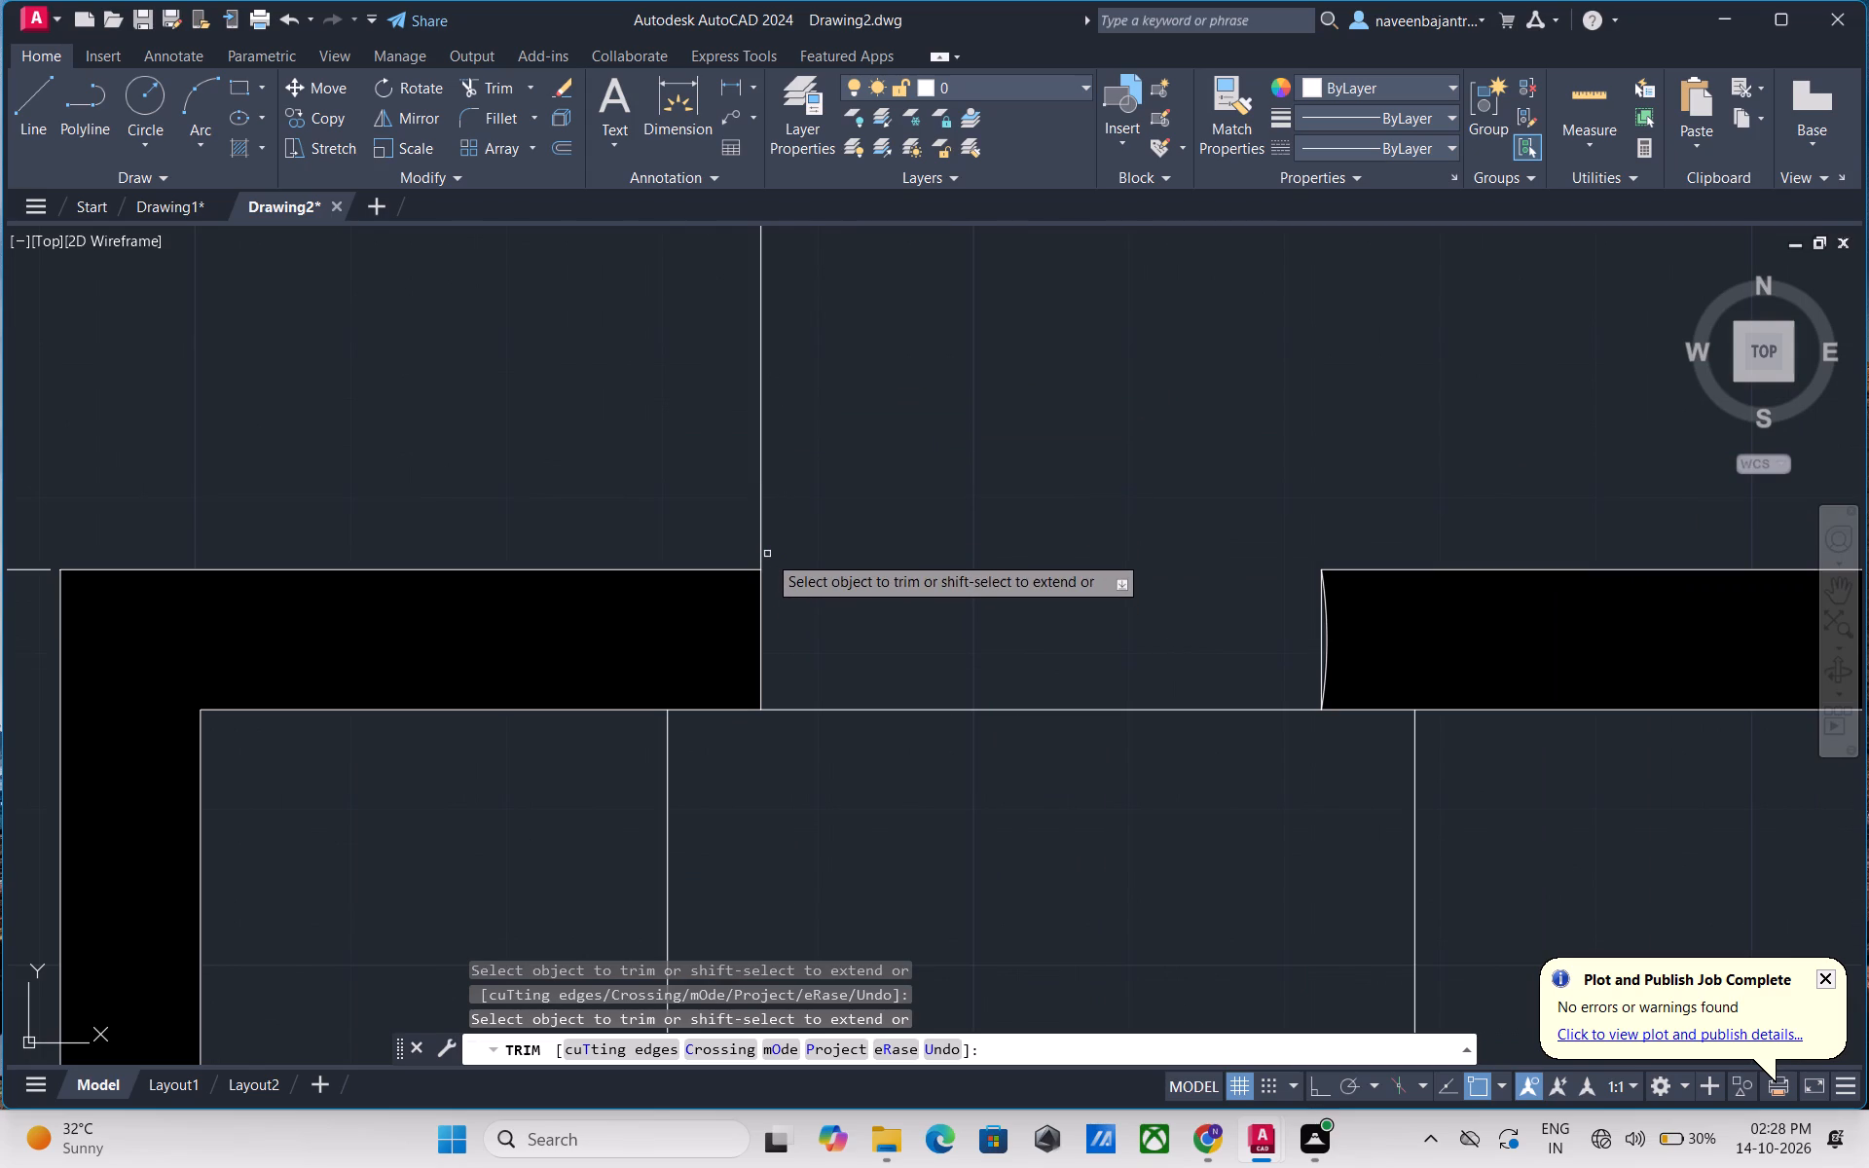
{"action": "left_click", "coordinate": [762, 538]}
{"action": "scroll", "coordinate": [762, 530], "scroll_direction": "down", "scroll_amount": 1}
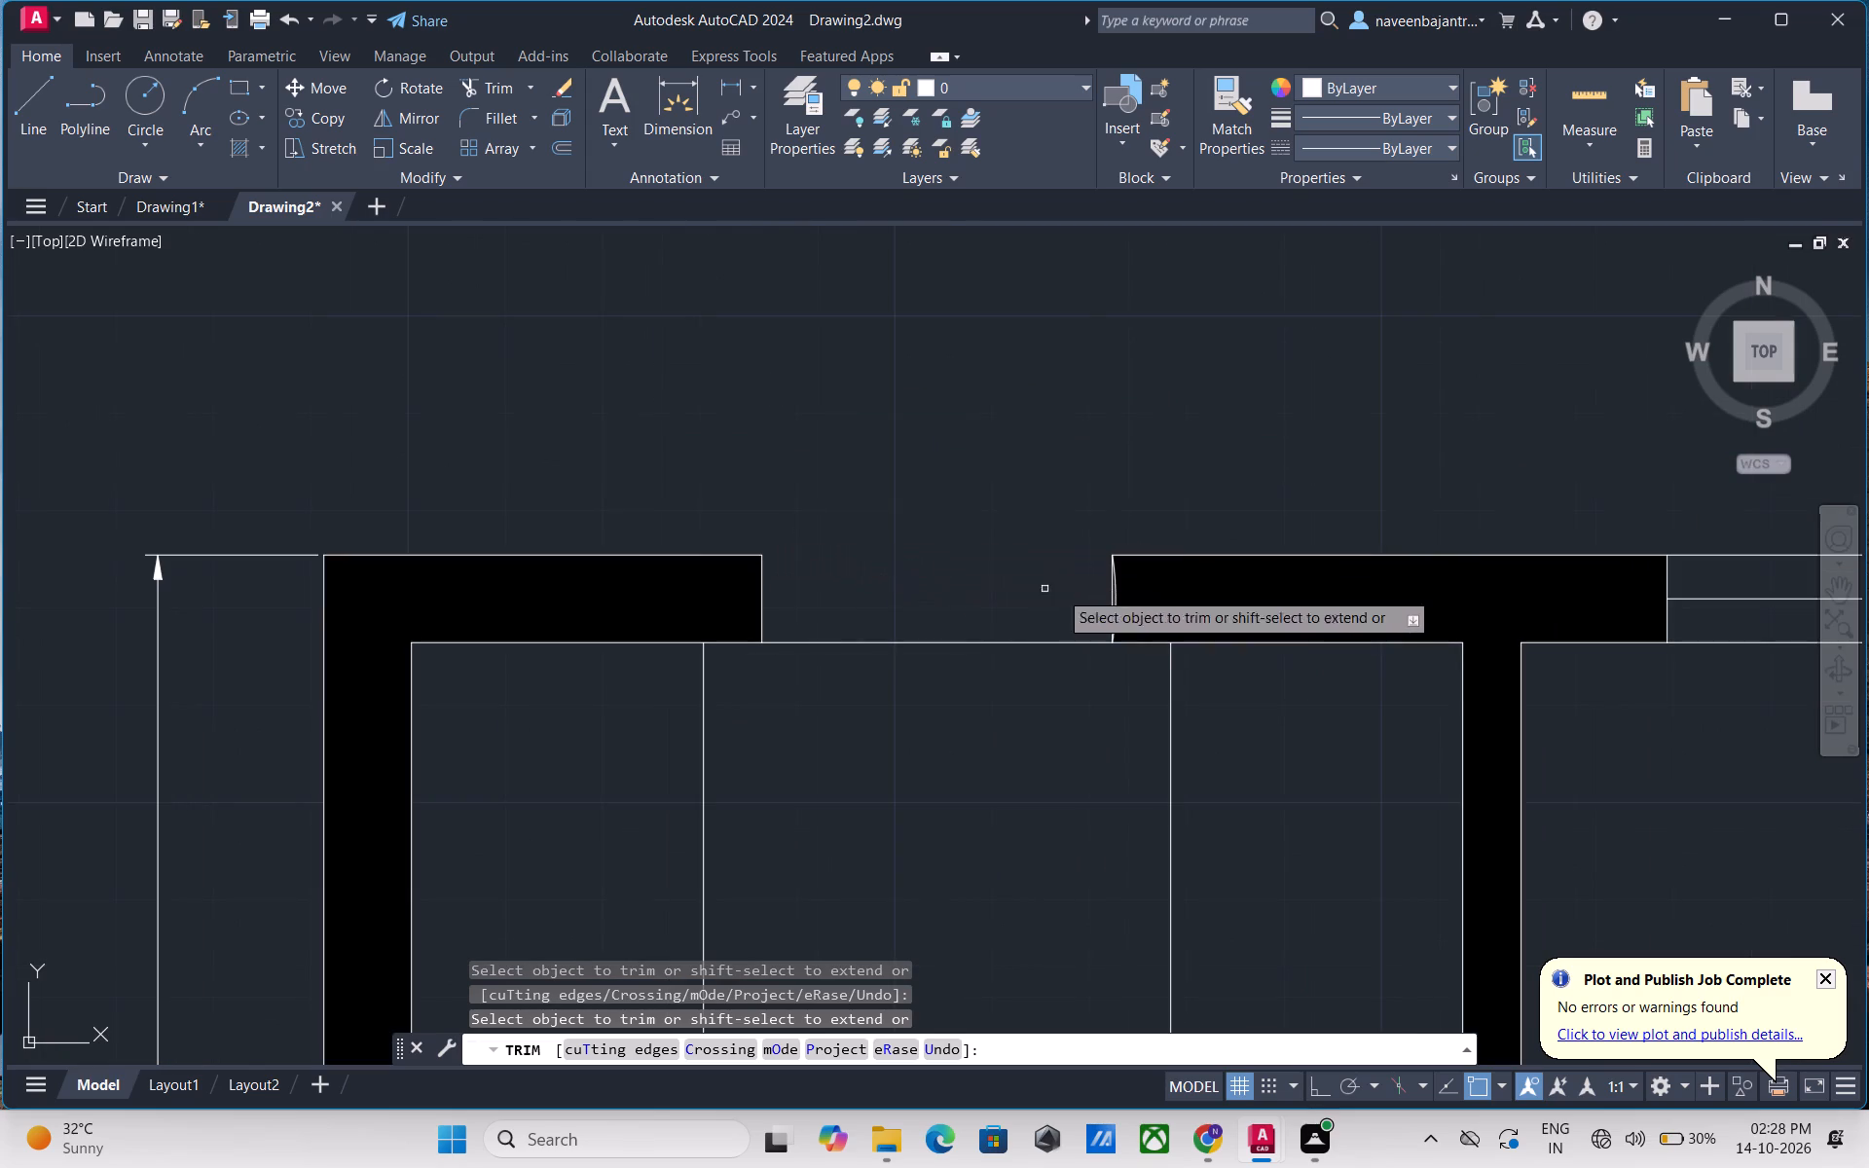
{"action": "scroll", "coordinate": [1109, 600], "scroll_direction": "up", "scroll_amount": 3}
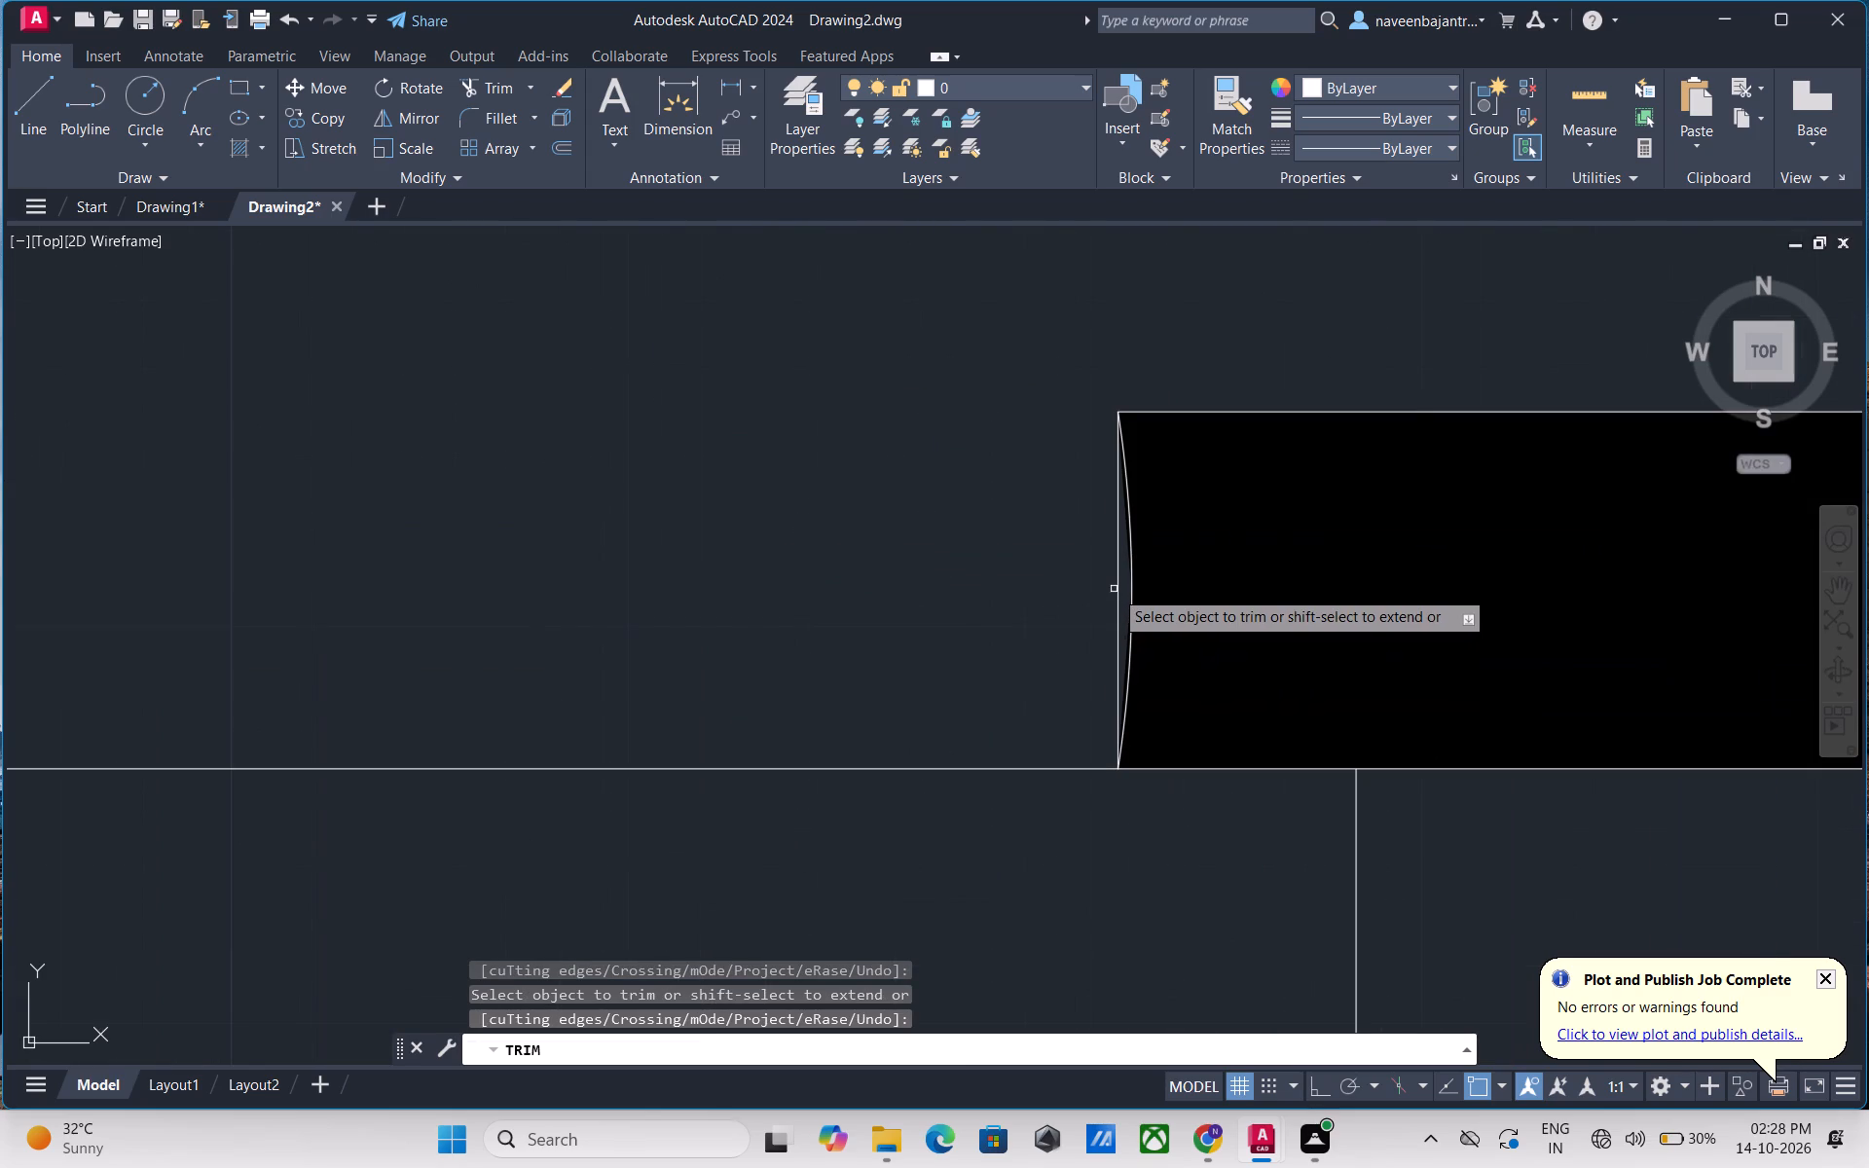
{"action": "left_click", "coordinate": [1116, 589]}
{"action": "scroll", "coordinate": [1116, 589], "scroll_direction": "down", "scroll_amount": 4}
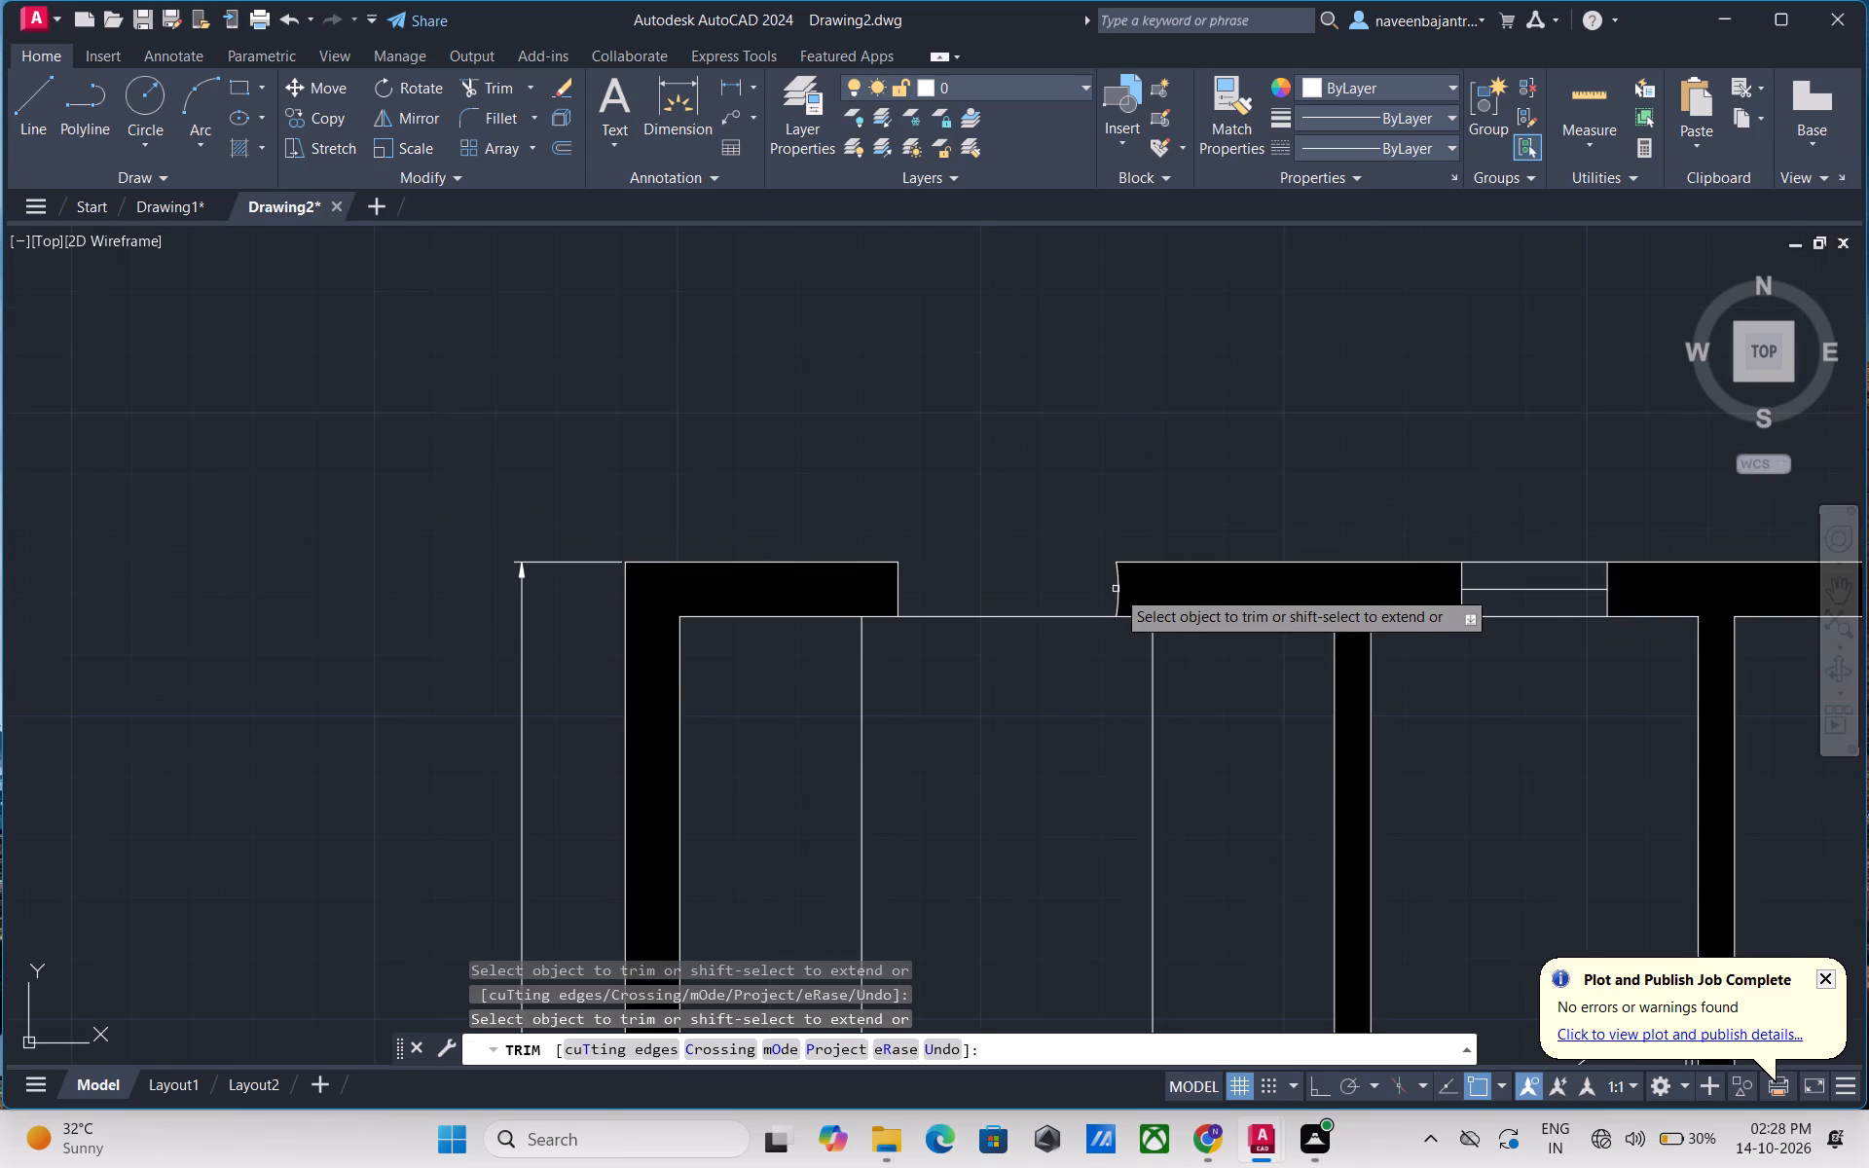
{"action": "scroll", "coordinate": [1116, 589], "scroll_direction": "down", "scroll_amount": 1}
{"action": "left_click", "coordinate": [1048, 606]}
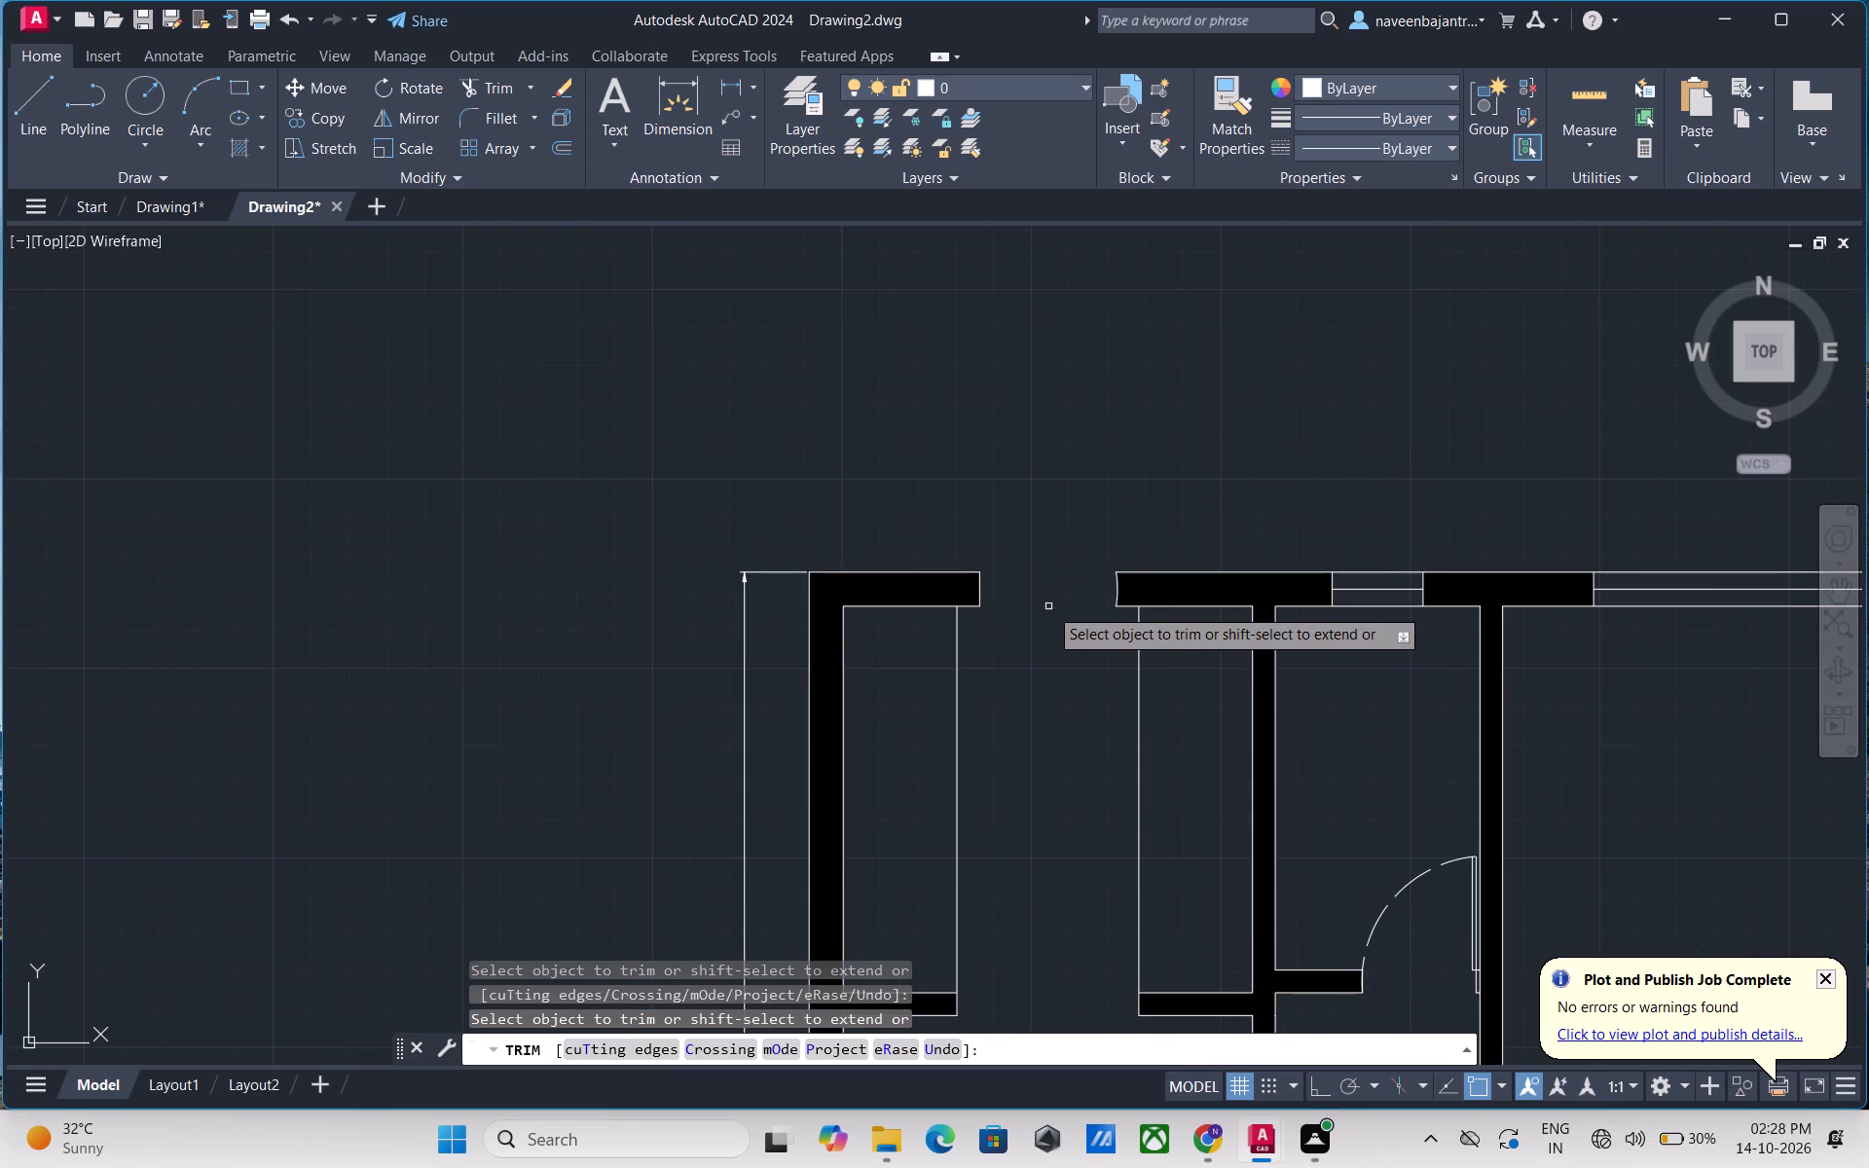
Remove the 34' dimension beside the house and the 14' dimension above the dining table from the copied plan.
{"action": "middle_click_drag", "start_coordinate": [1048, 606], "coordinate": [1081, 494]}
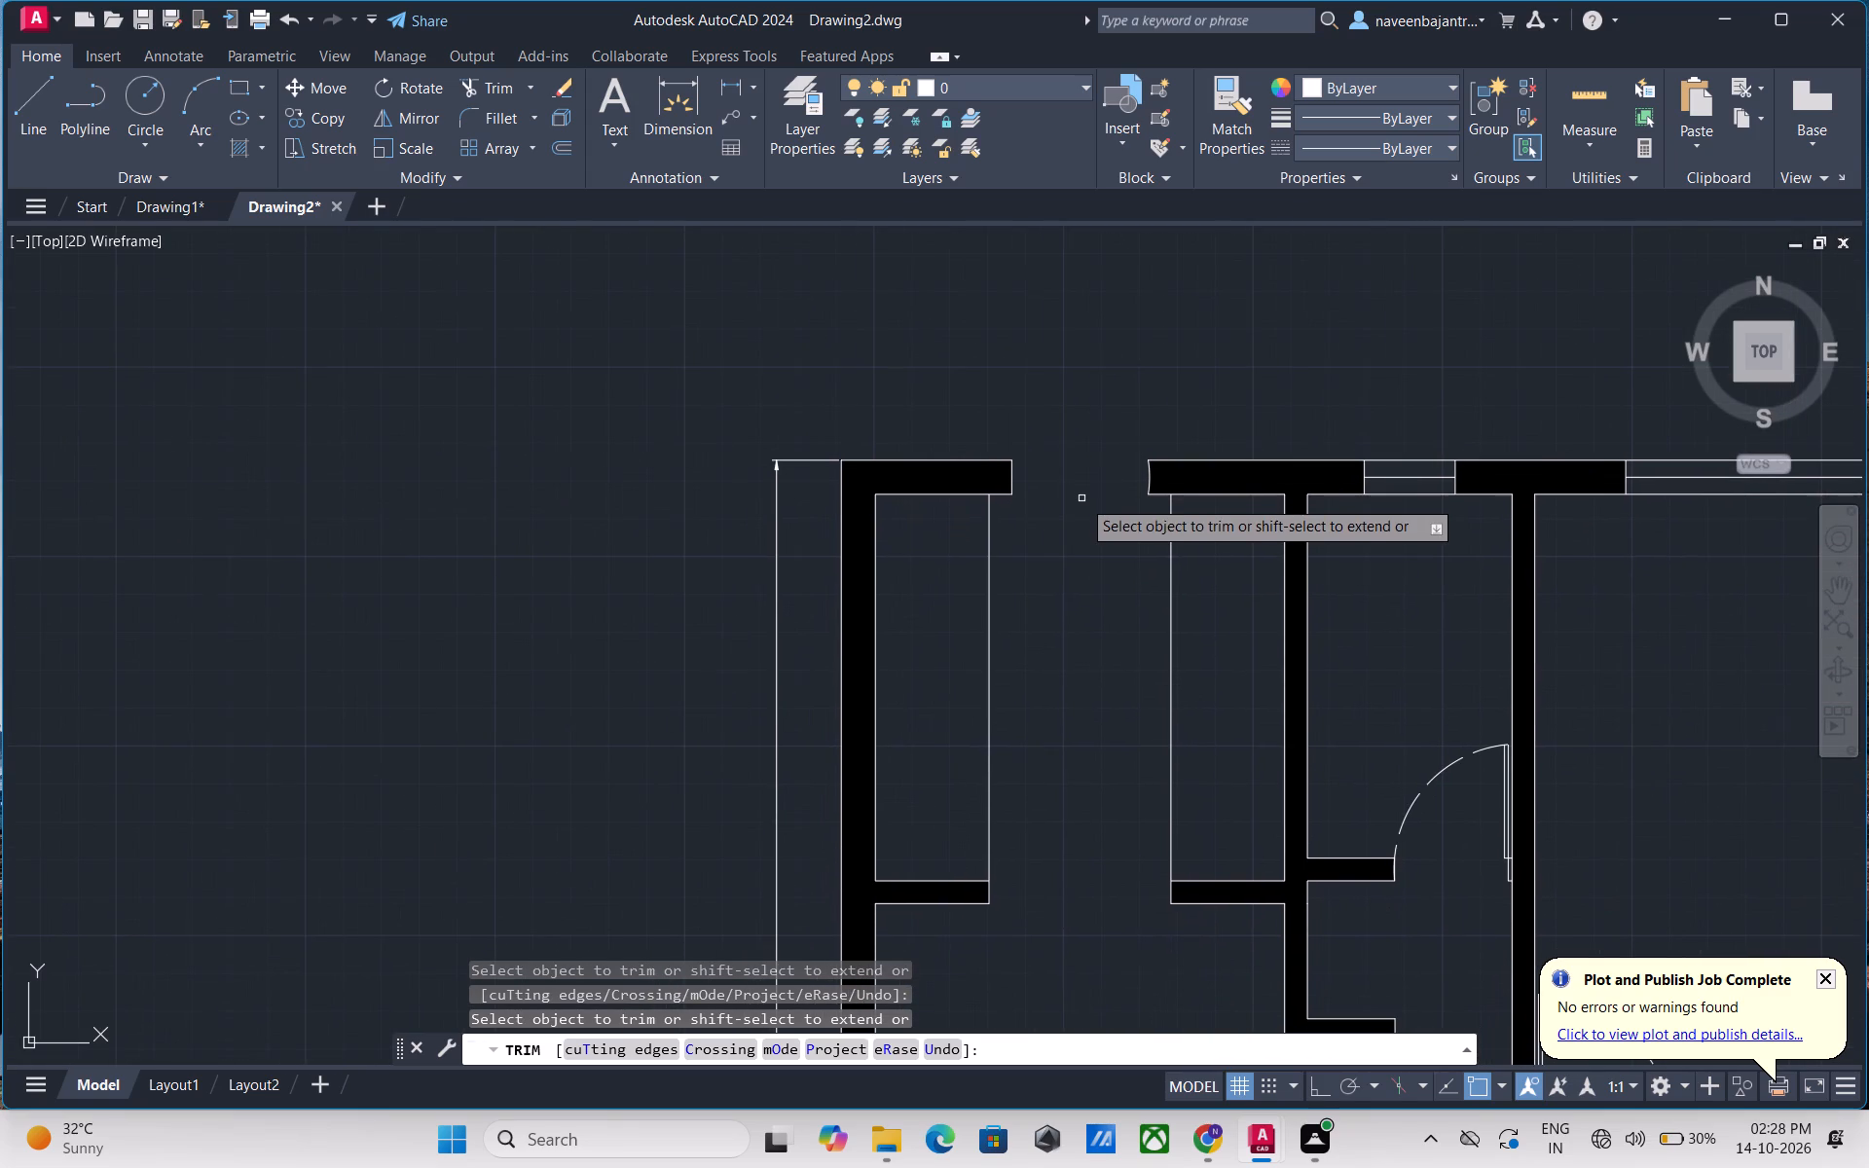
{"action": "scroll", "coordinate": [1081, 500], "scroll_direction": "down", "scroll_amount": 2}
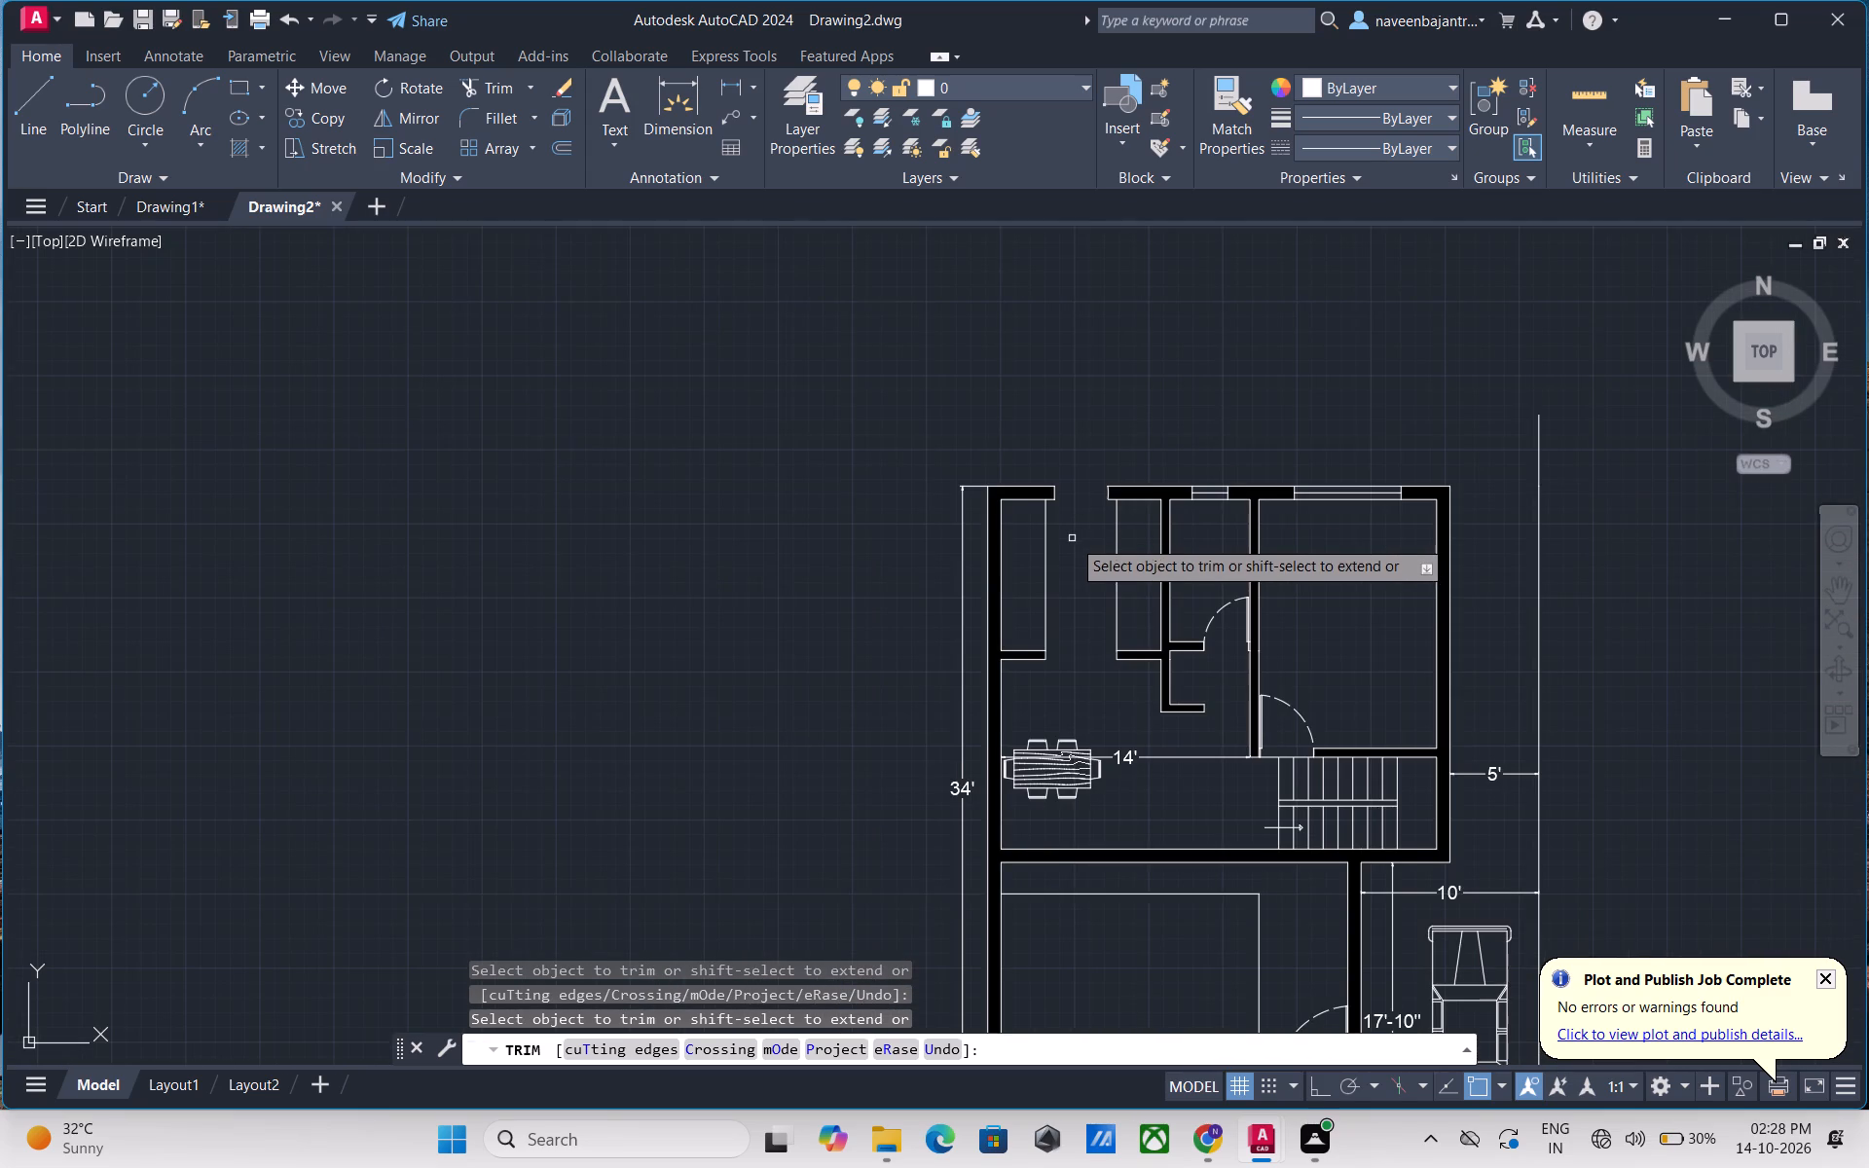
{"action": "middle_click_drag", "start_coordinate": [1072, 545], "coordinate": [1067, 450]}
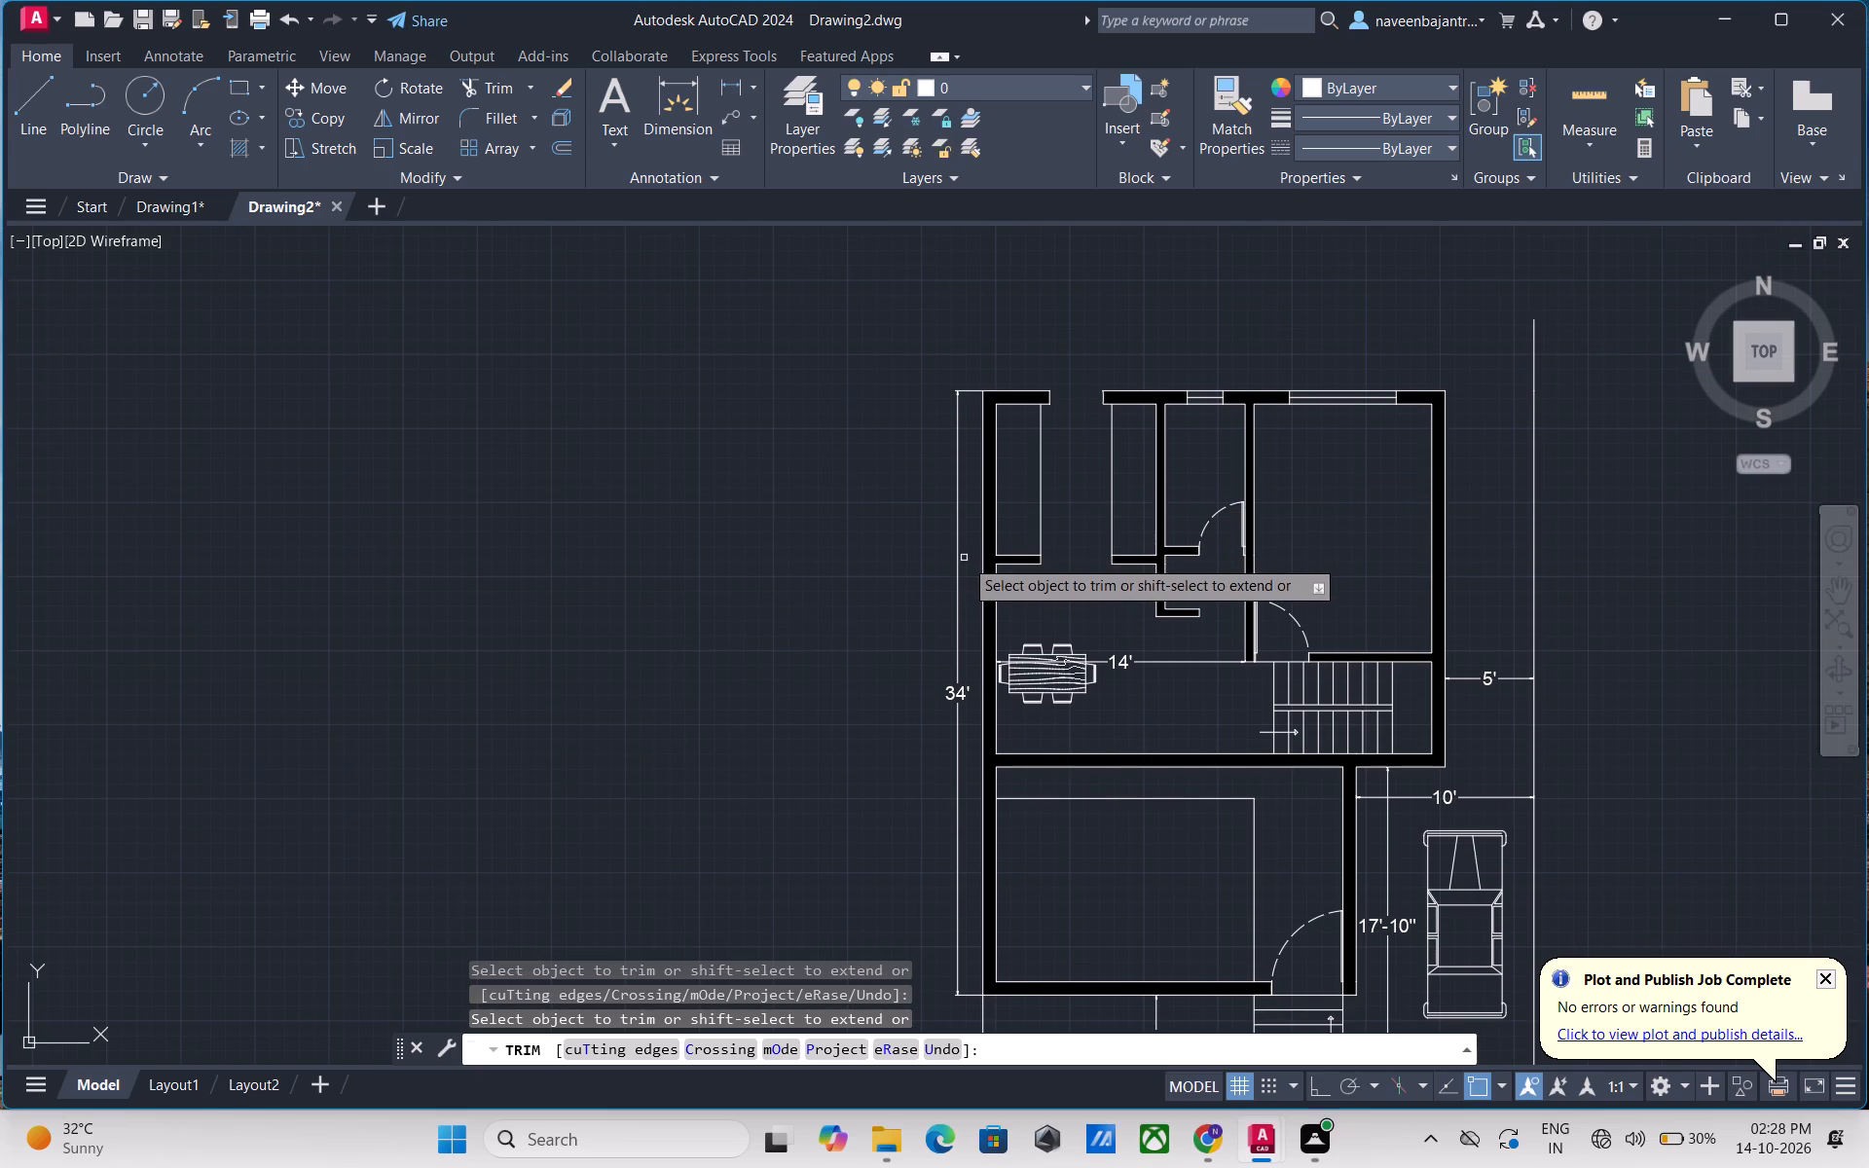
{"action": "left_click", "coordinate": [959, 567]}
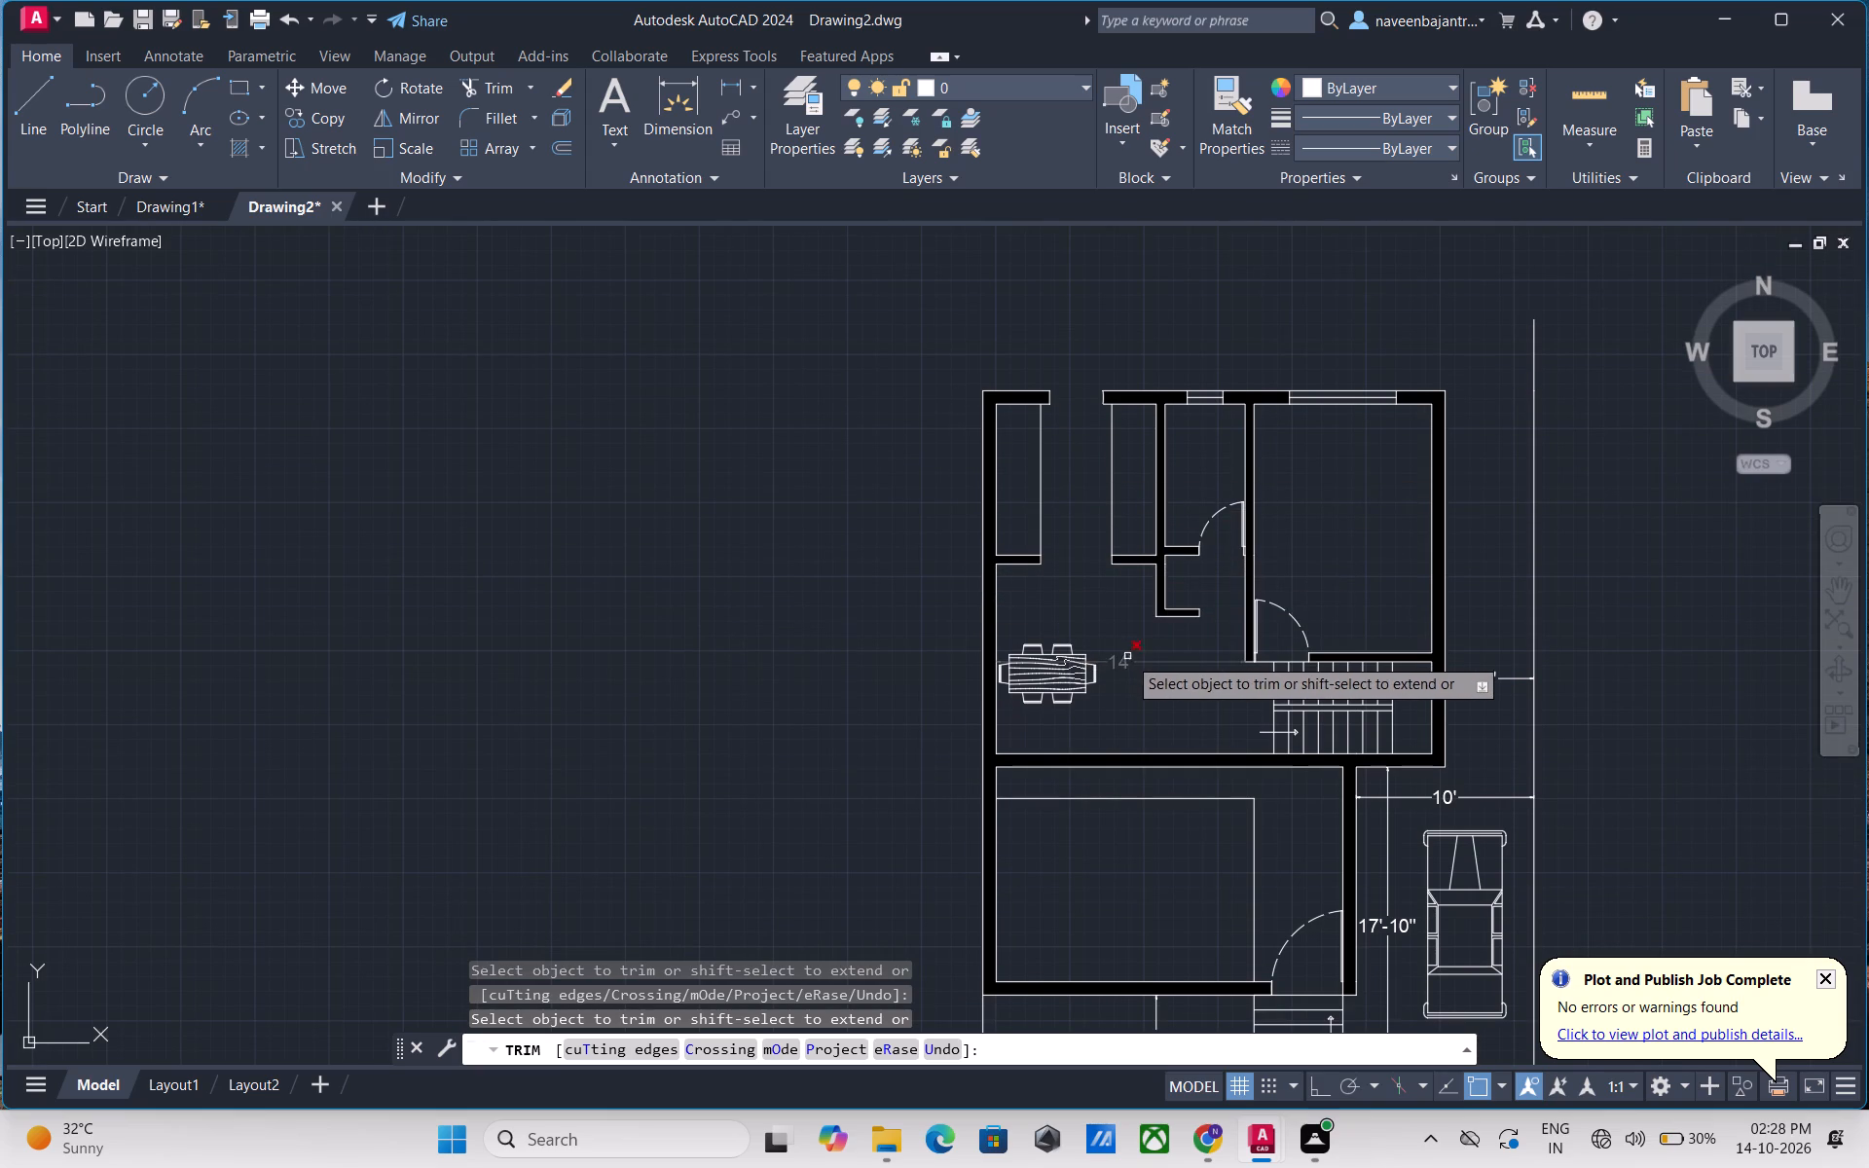
{"action": "left_click", "coordinate": [1145, 663]}
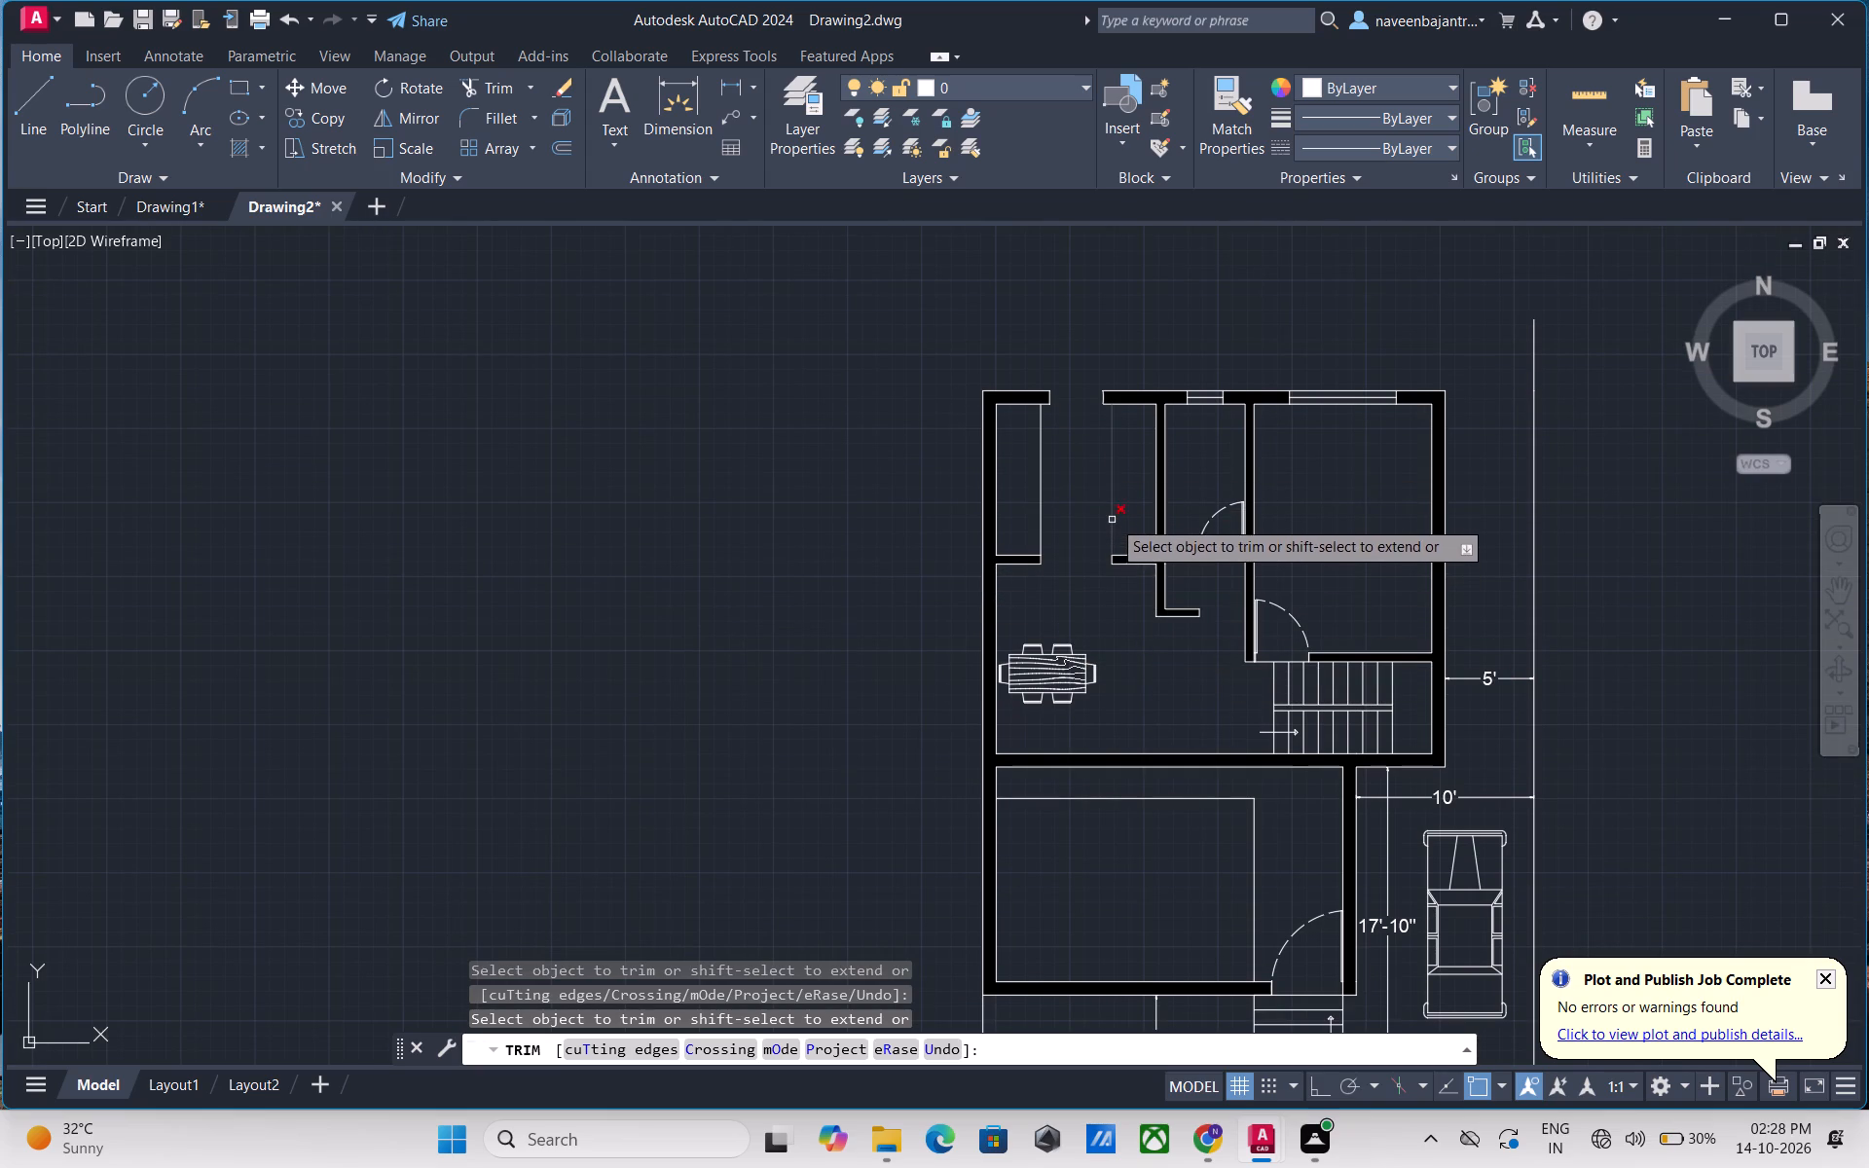
Remove all the solid black wall hatches from the copied plan, covering the outer walls and both groups of interior walls.
{"action": "left_click", "coordinate": [1008, 394]}
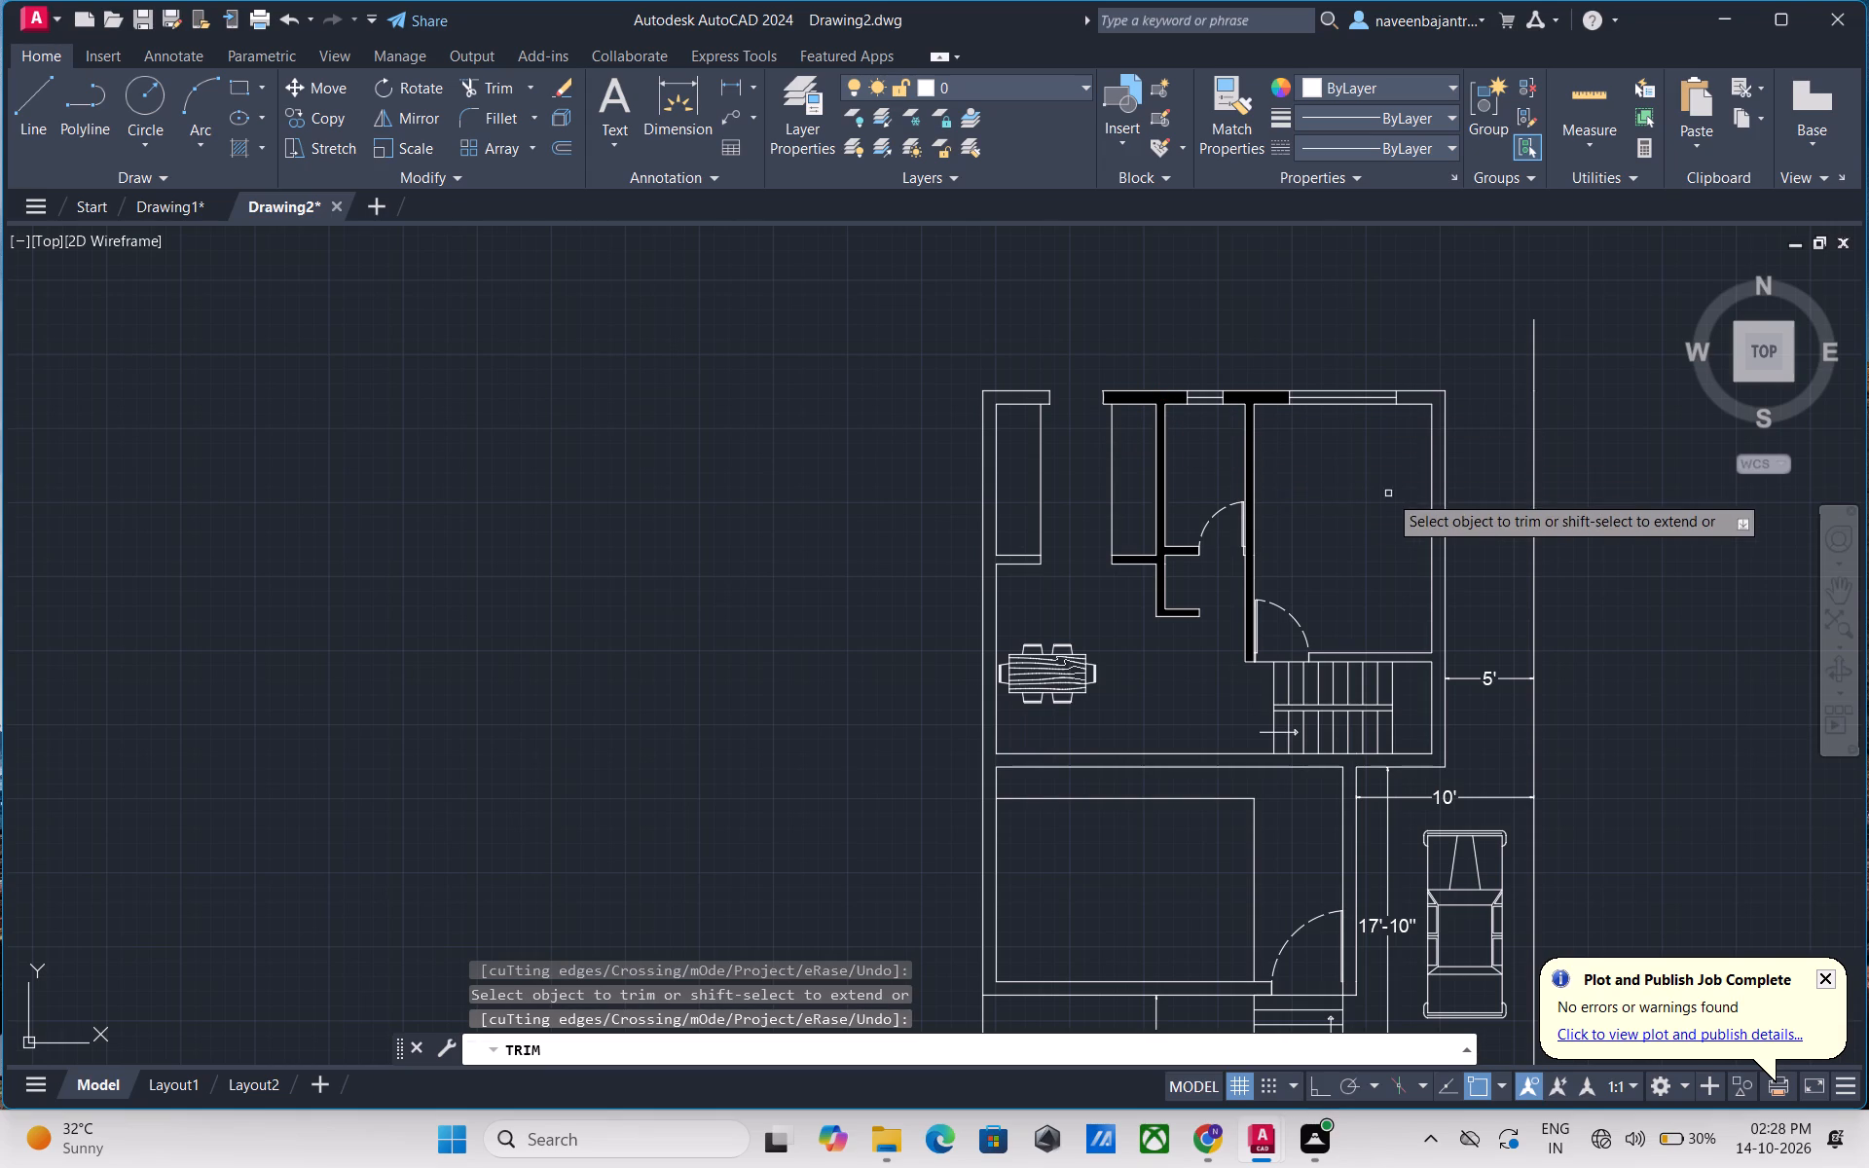
{"action": "left_click", "coordinate": [1441, 461]}
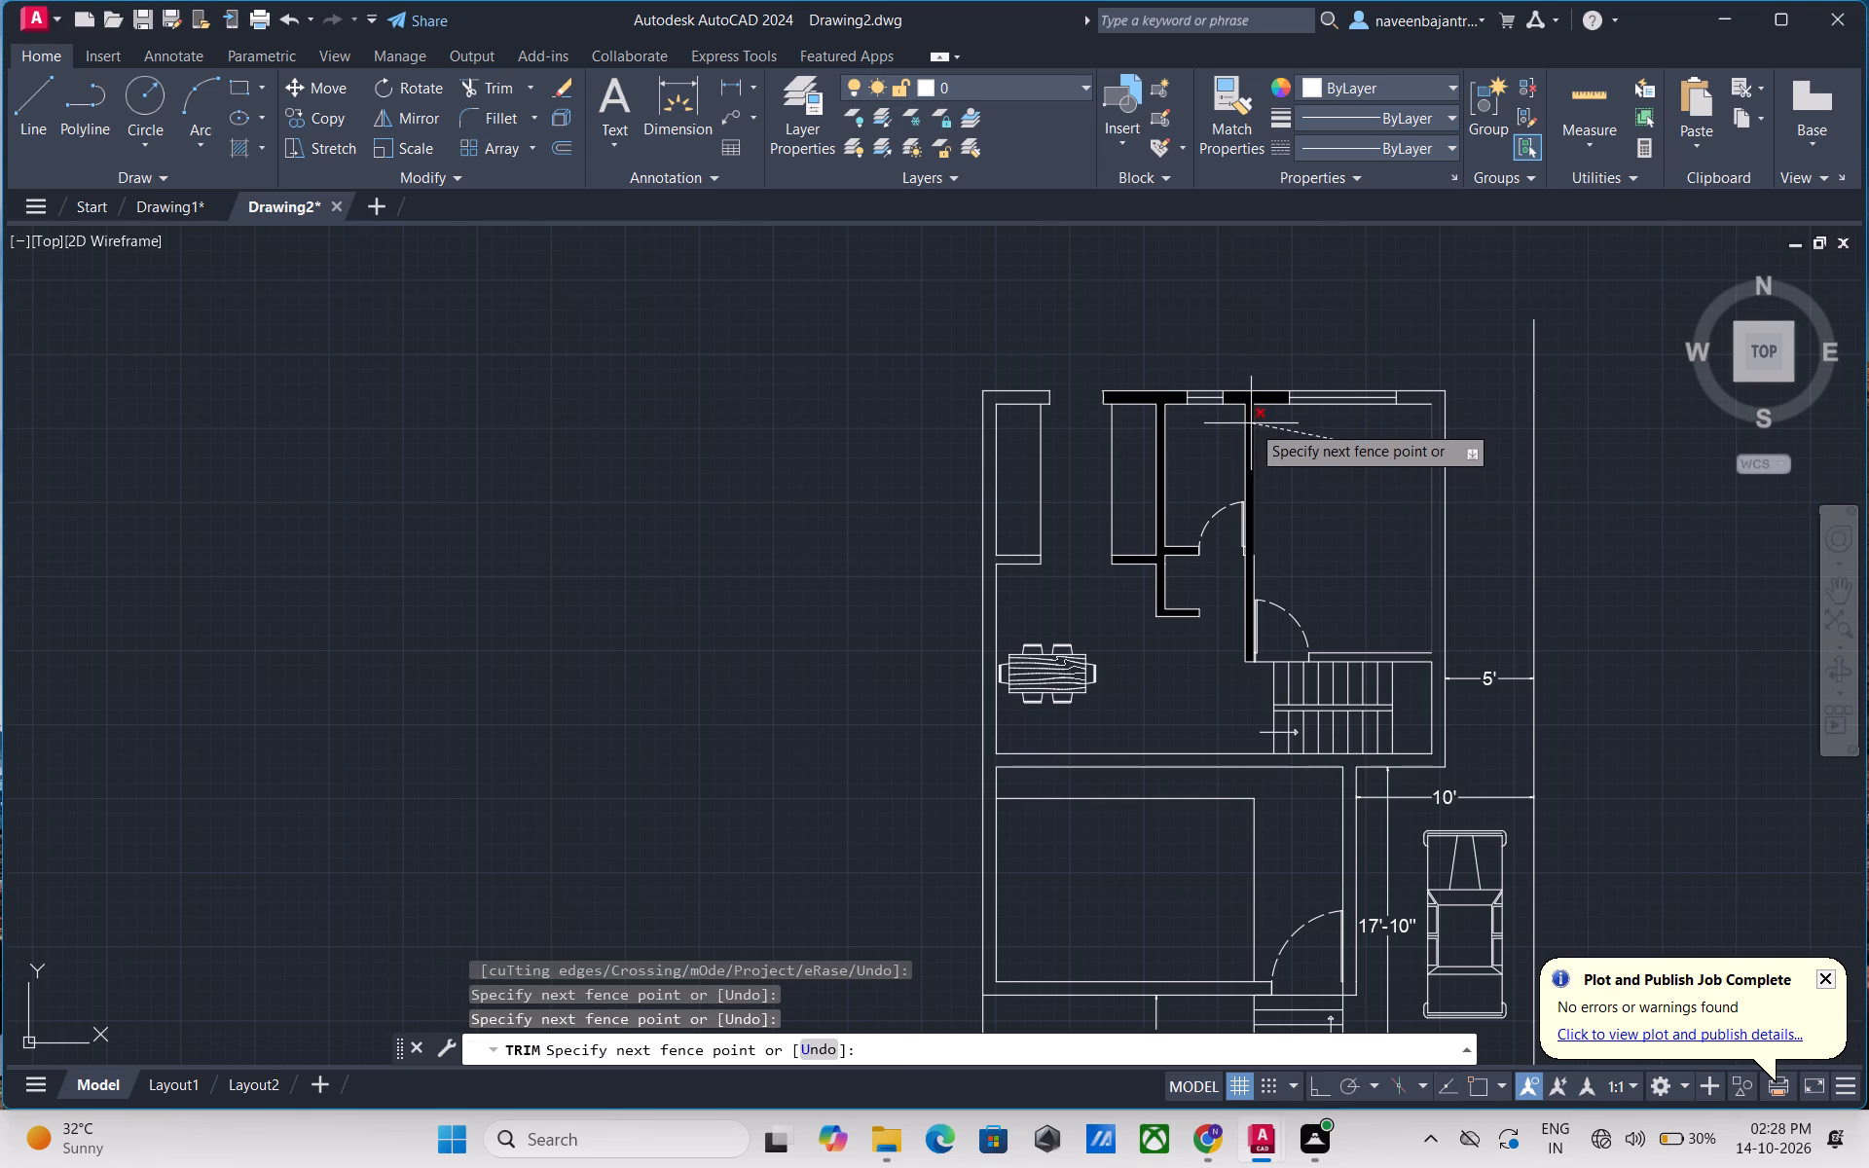
{"action": "key", "text": "Escape"}
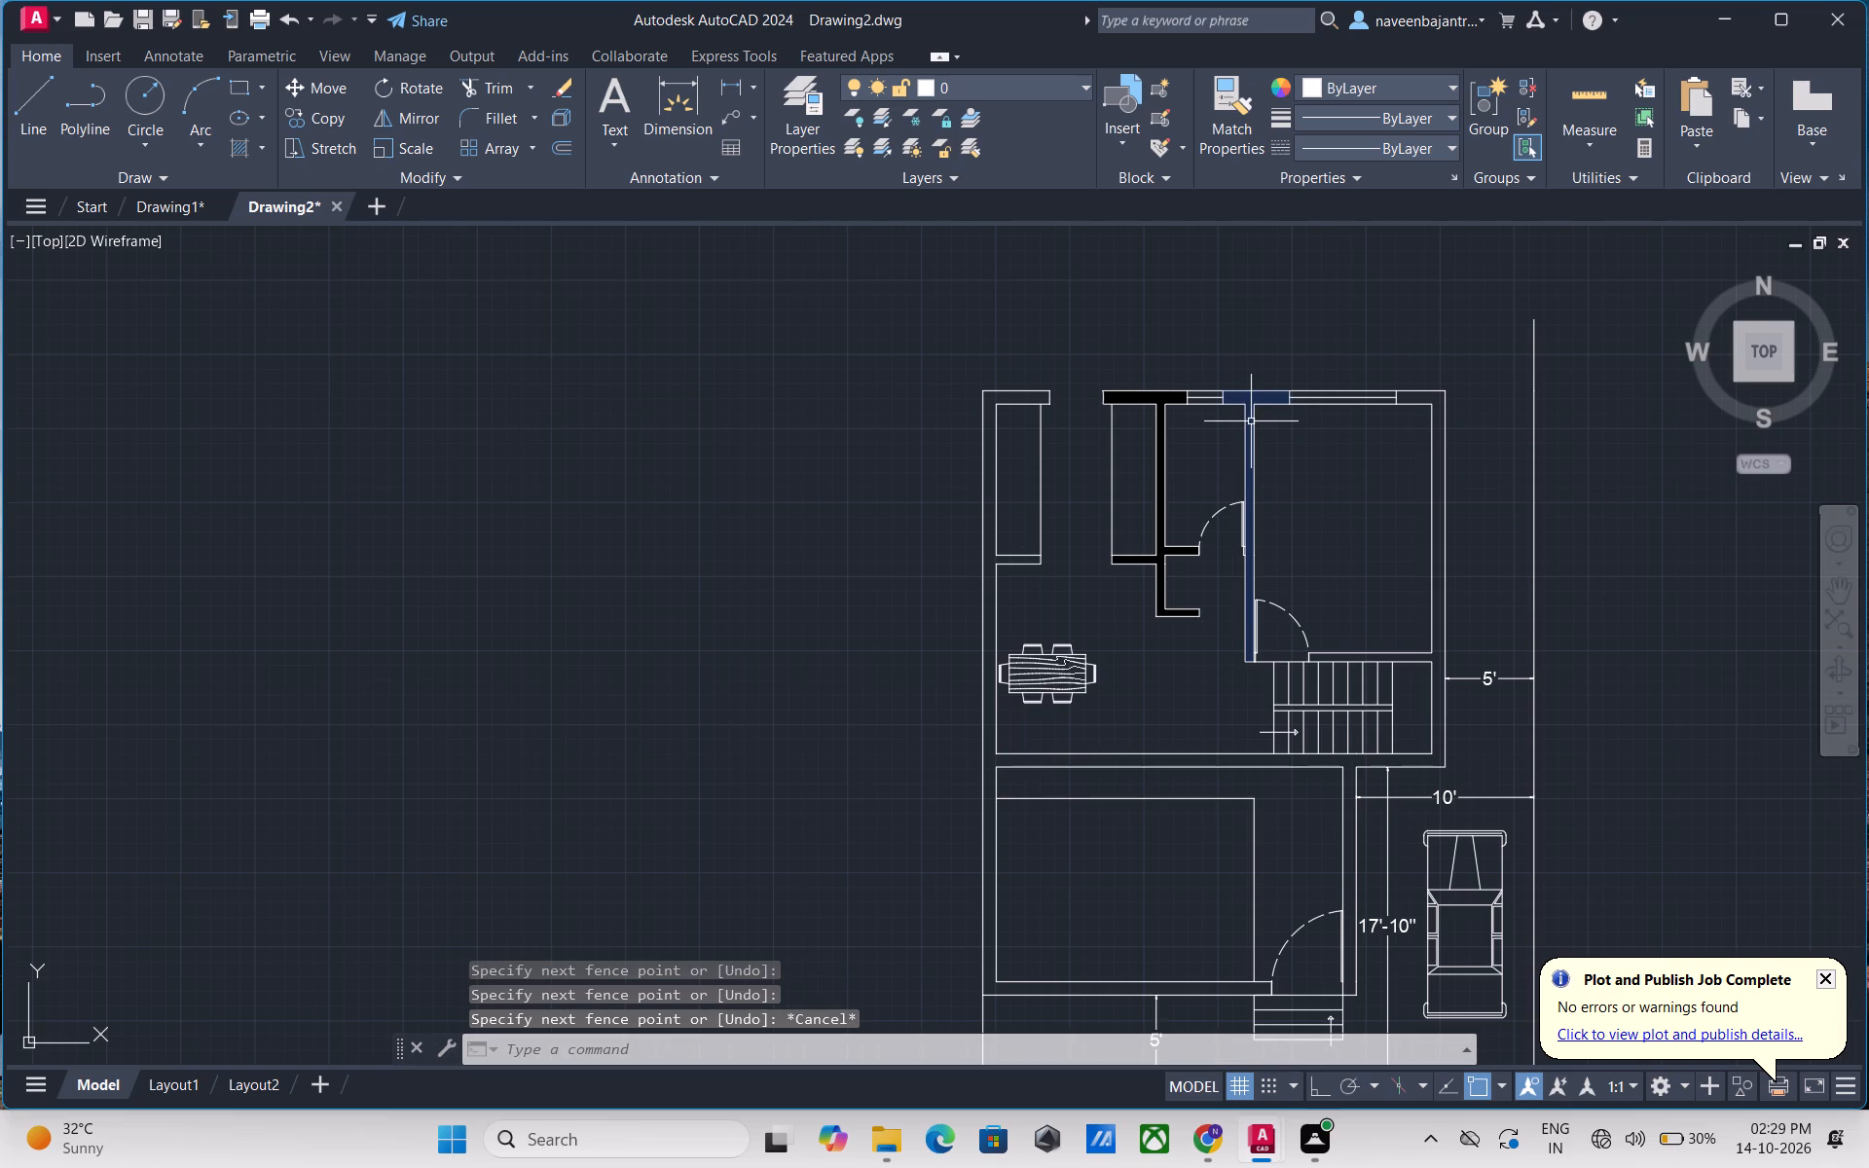
{"action": "type", "text": "TR"}
{"action": "key", "text": "space"}
{"action": "key", "text": "space"}
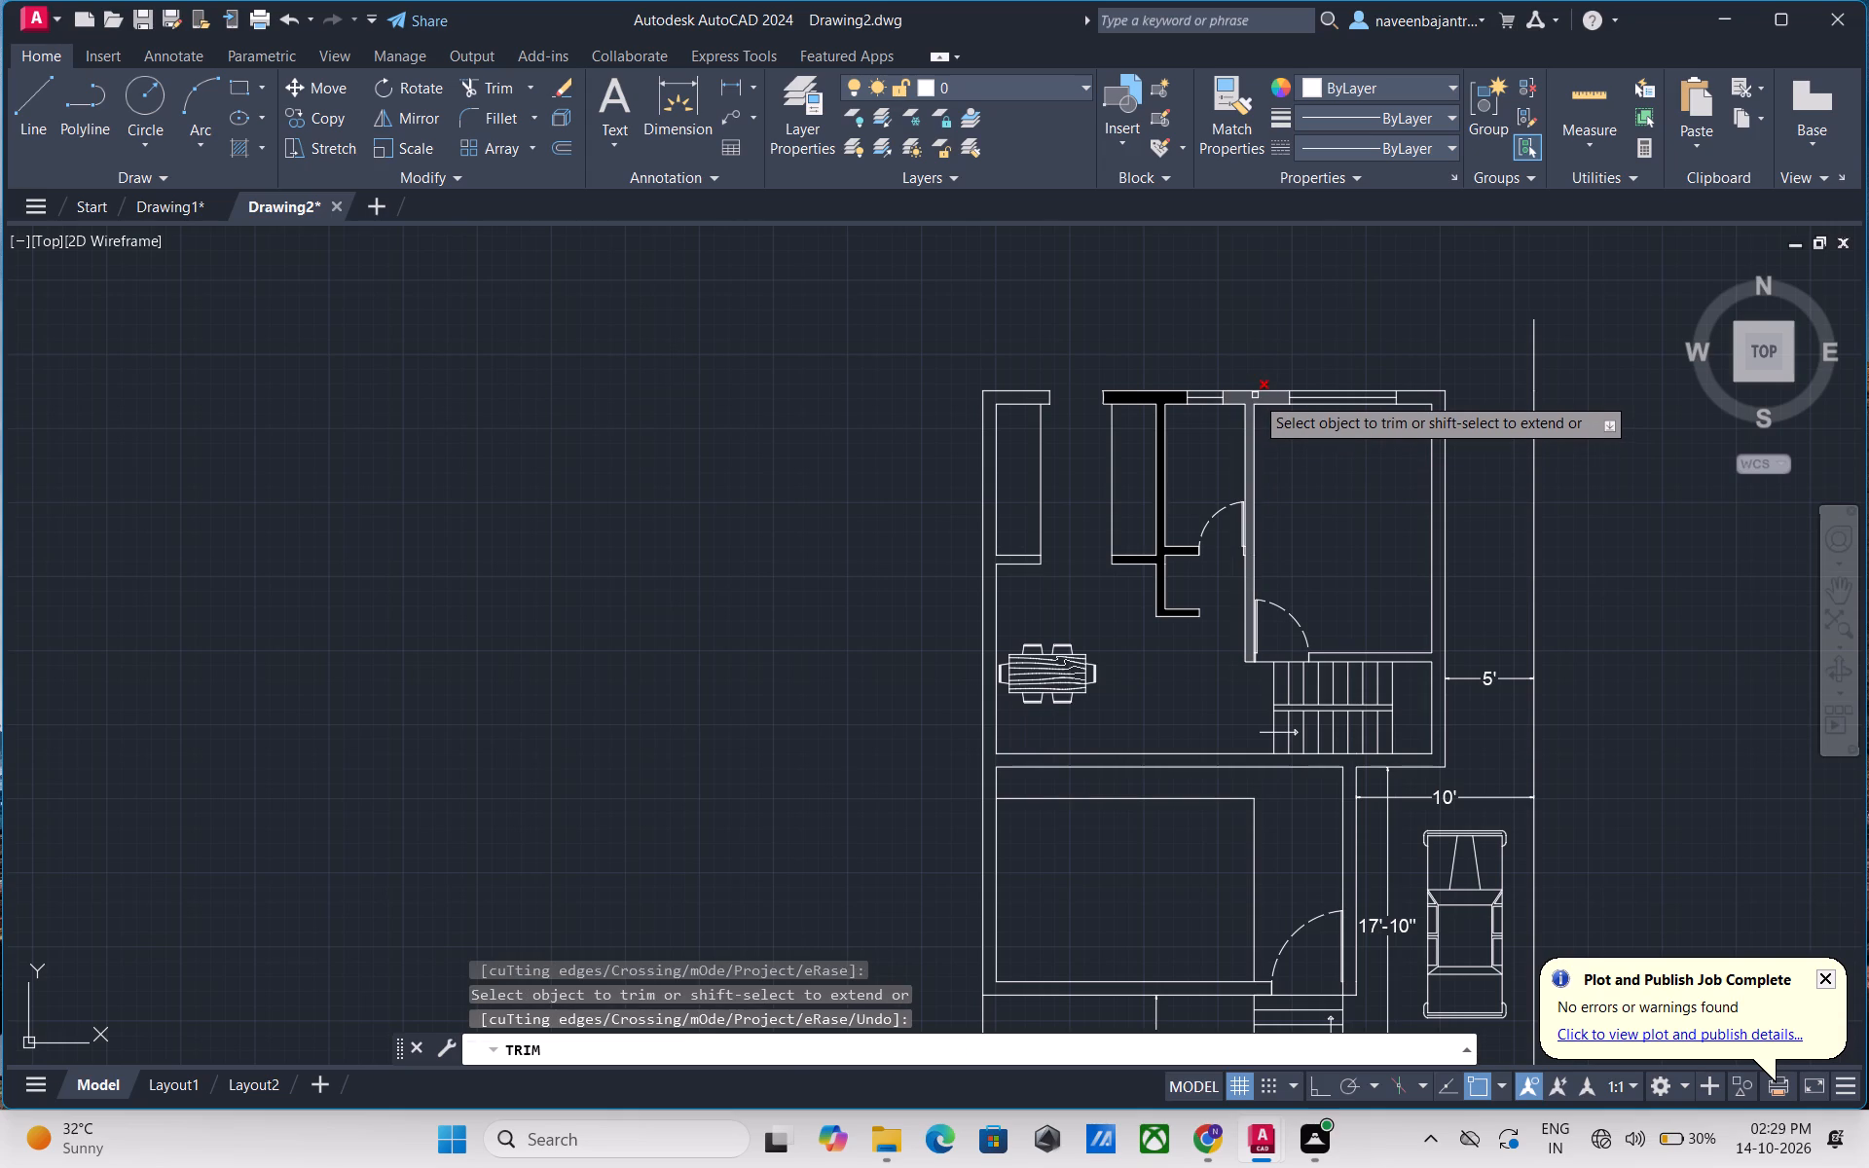
{"action": "left_click", "coordinate": [1255, 395]}
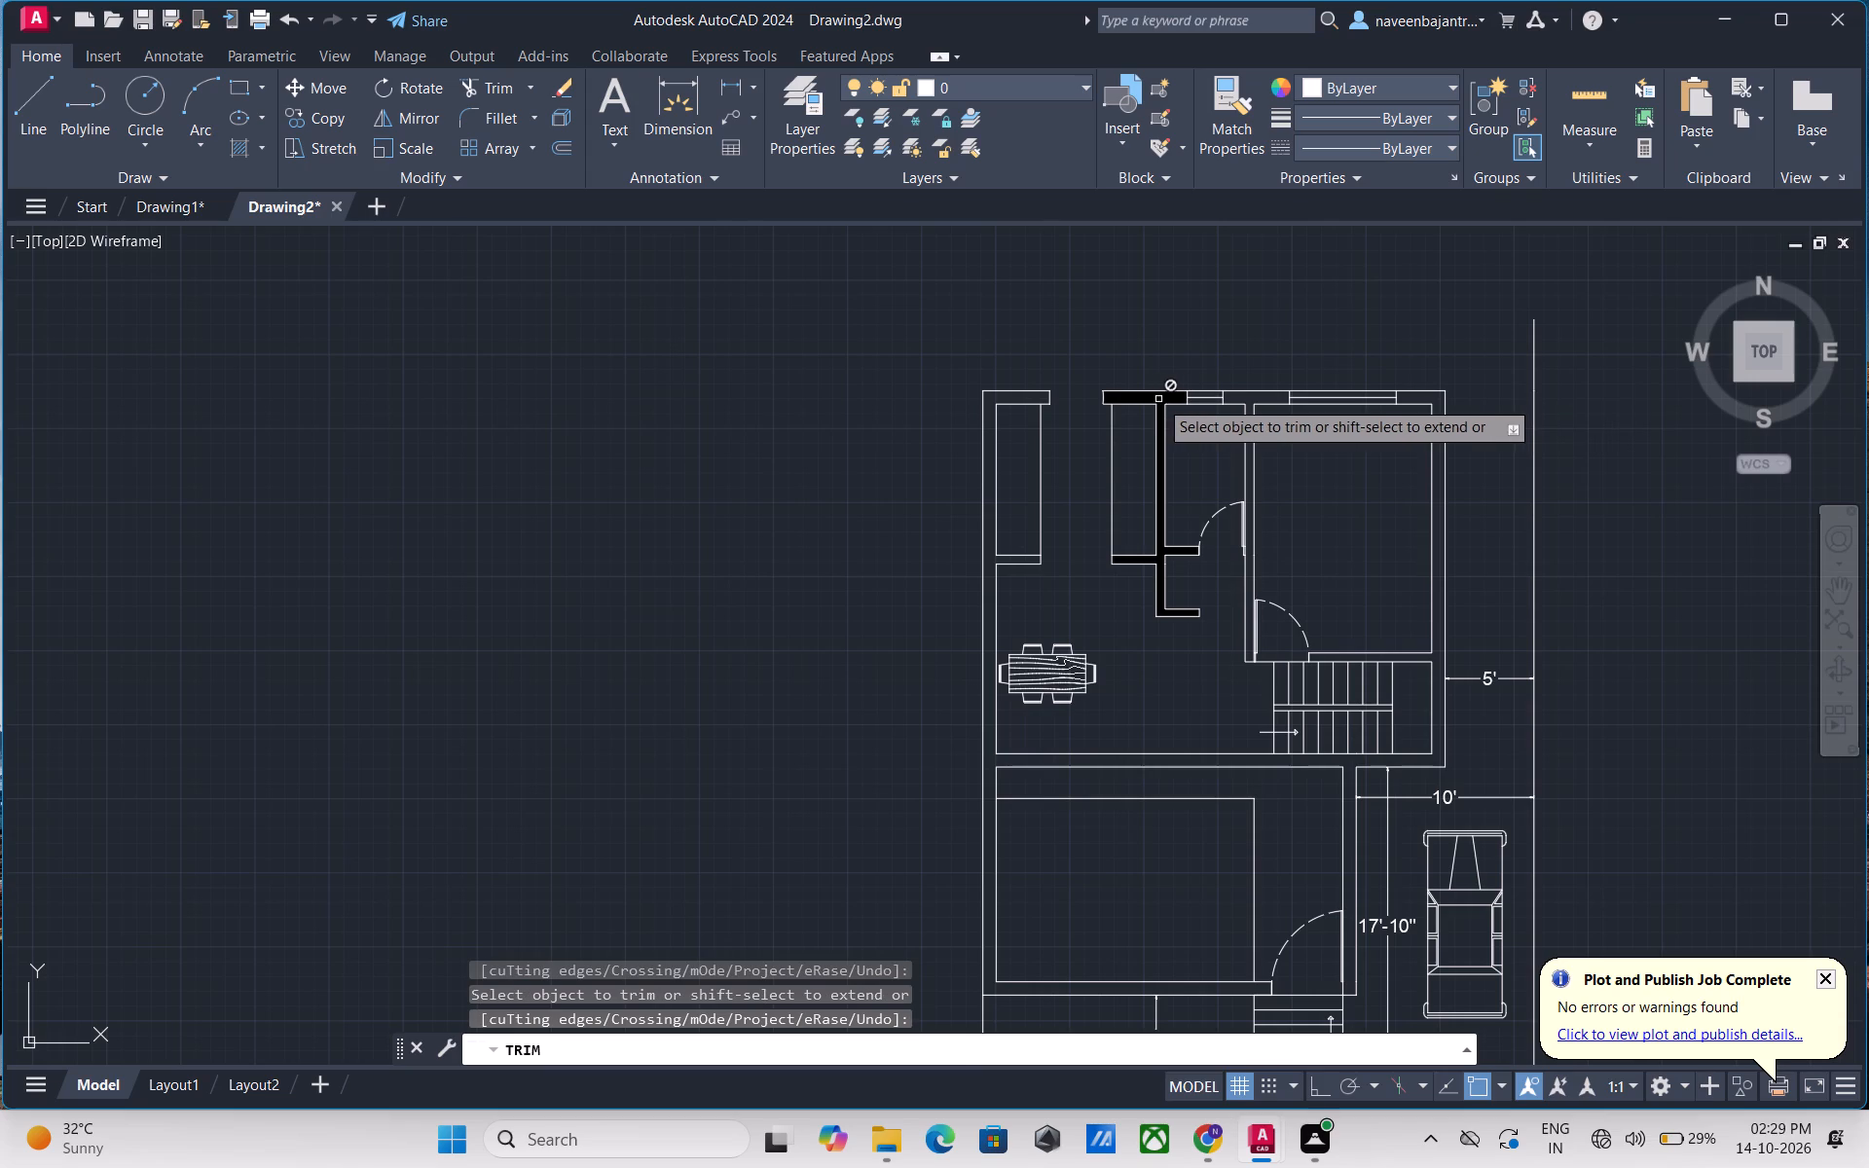
{"action": "middle_click_drag", "start_coordinate": [1187, 651], "coordinate": [1173, 645]}
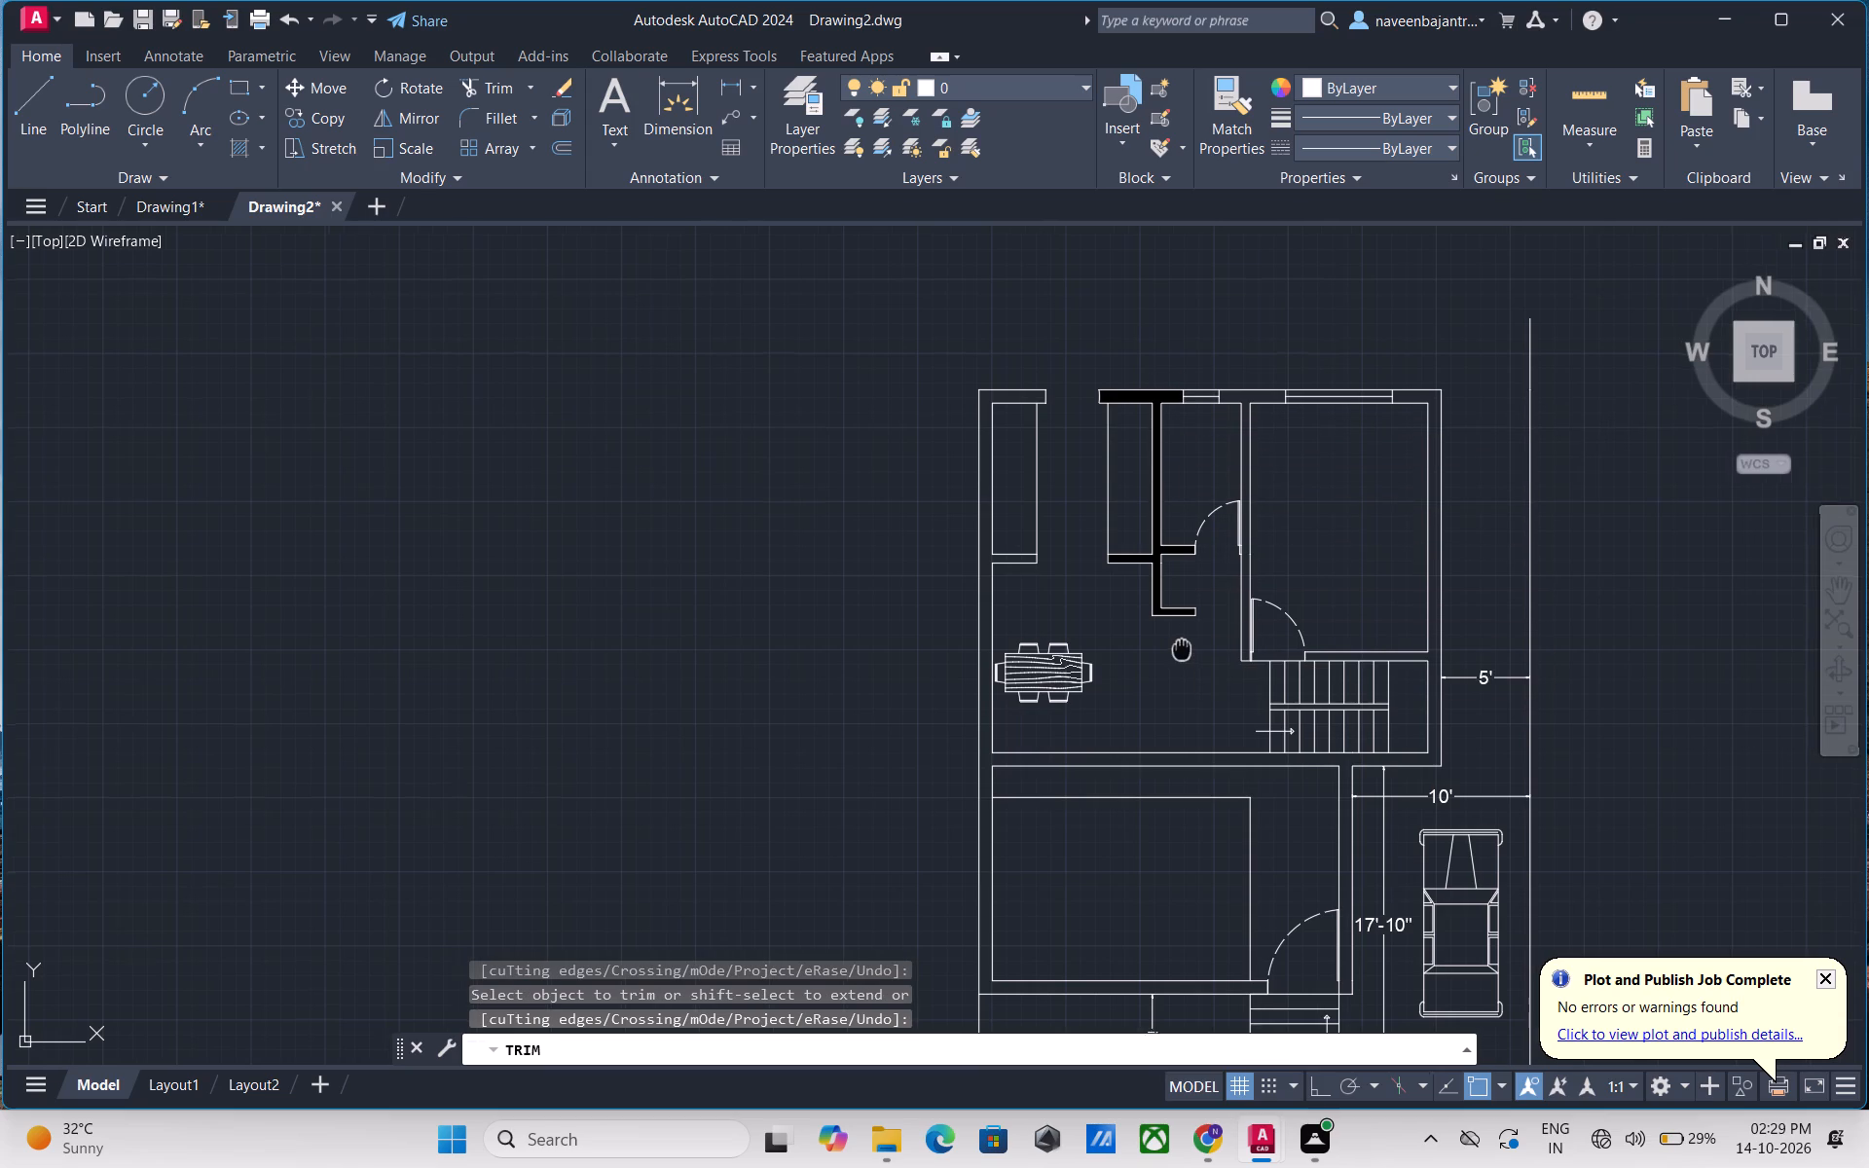
{"action": "middle_click_drag", "start_coordinate": [1173, 645], "coordinate": [1037, 628]}
{"action": "key", "text": "Escape"}
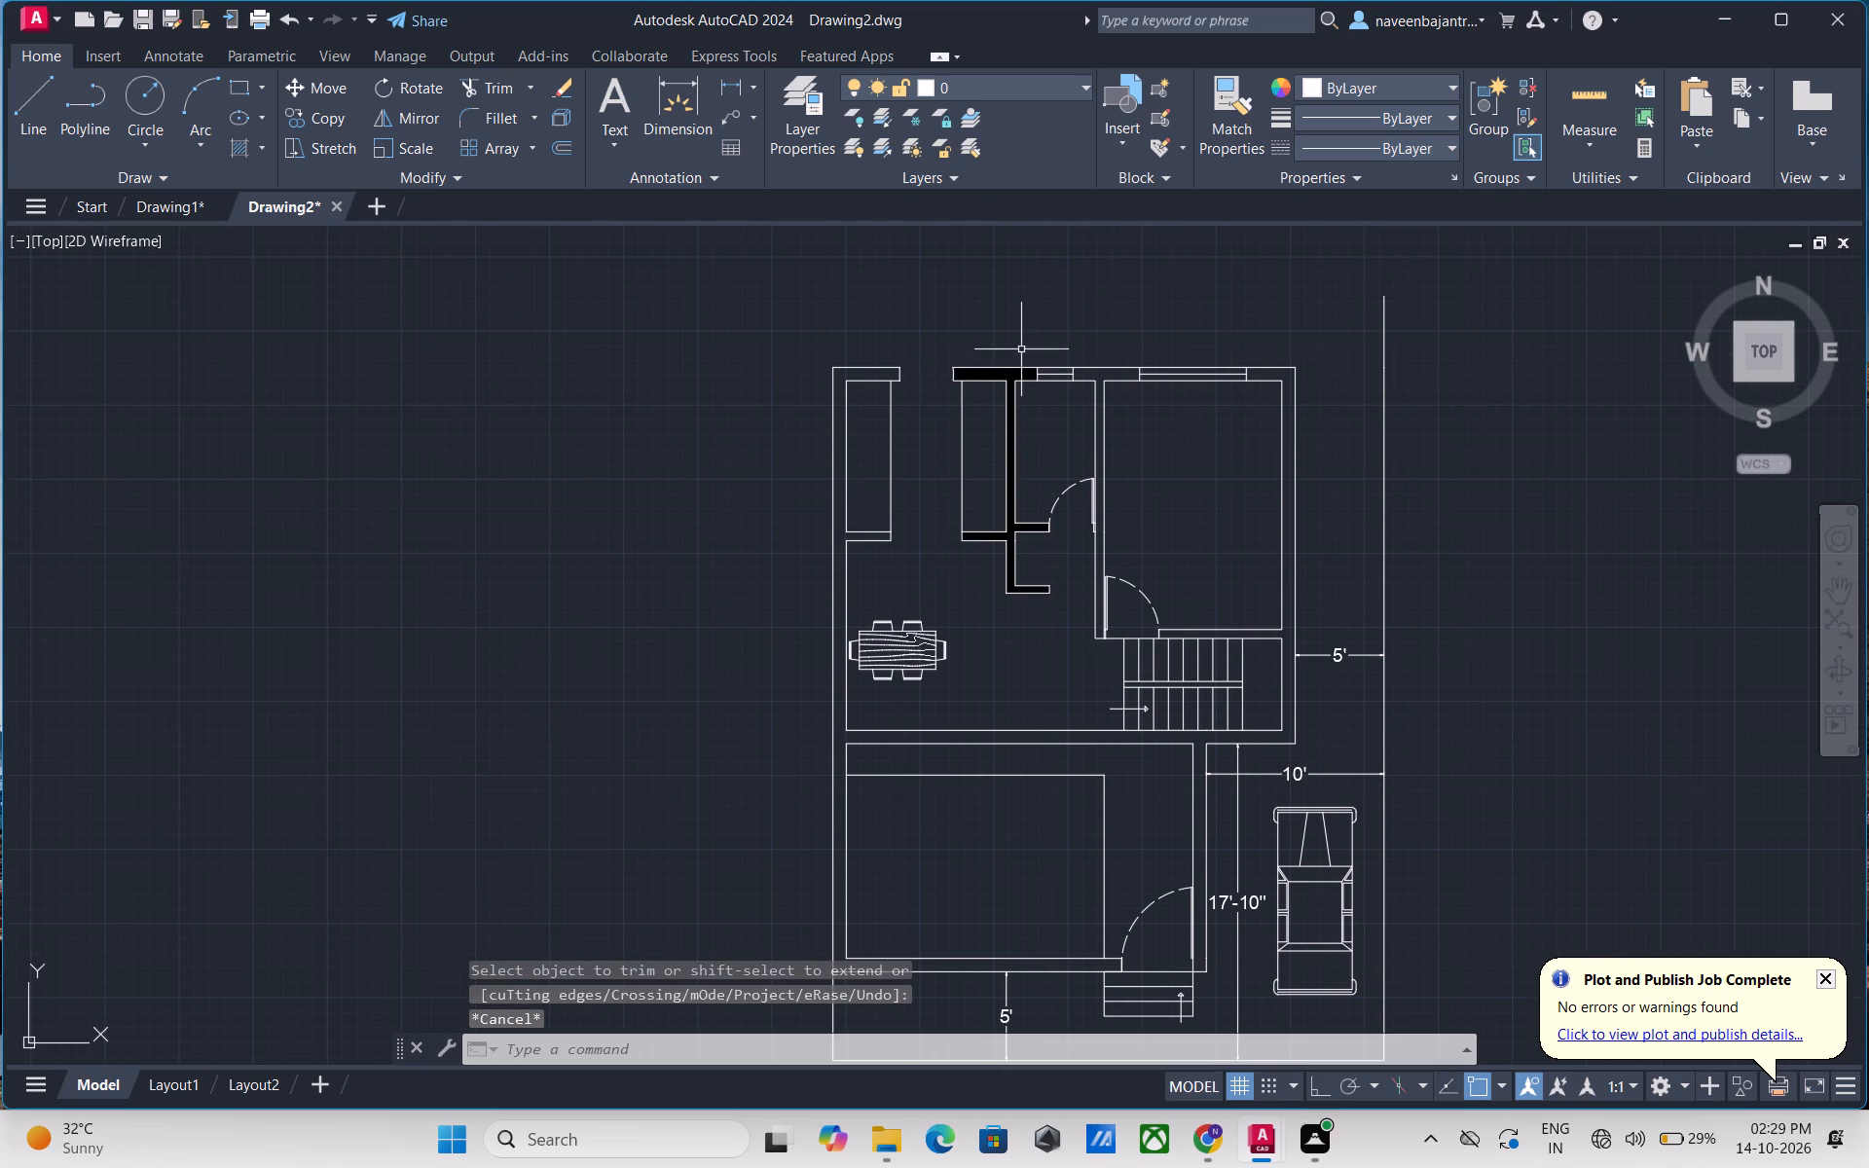
{"action": "scroll", "coordinate": [1014, 362], "scroll_direction": "up", "scroll_amount": 1}
{"action": "left_click", "coordinate": [1008, 384]}
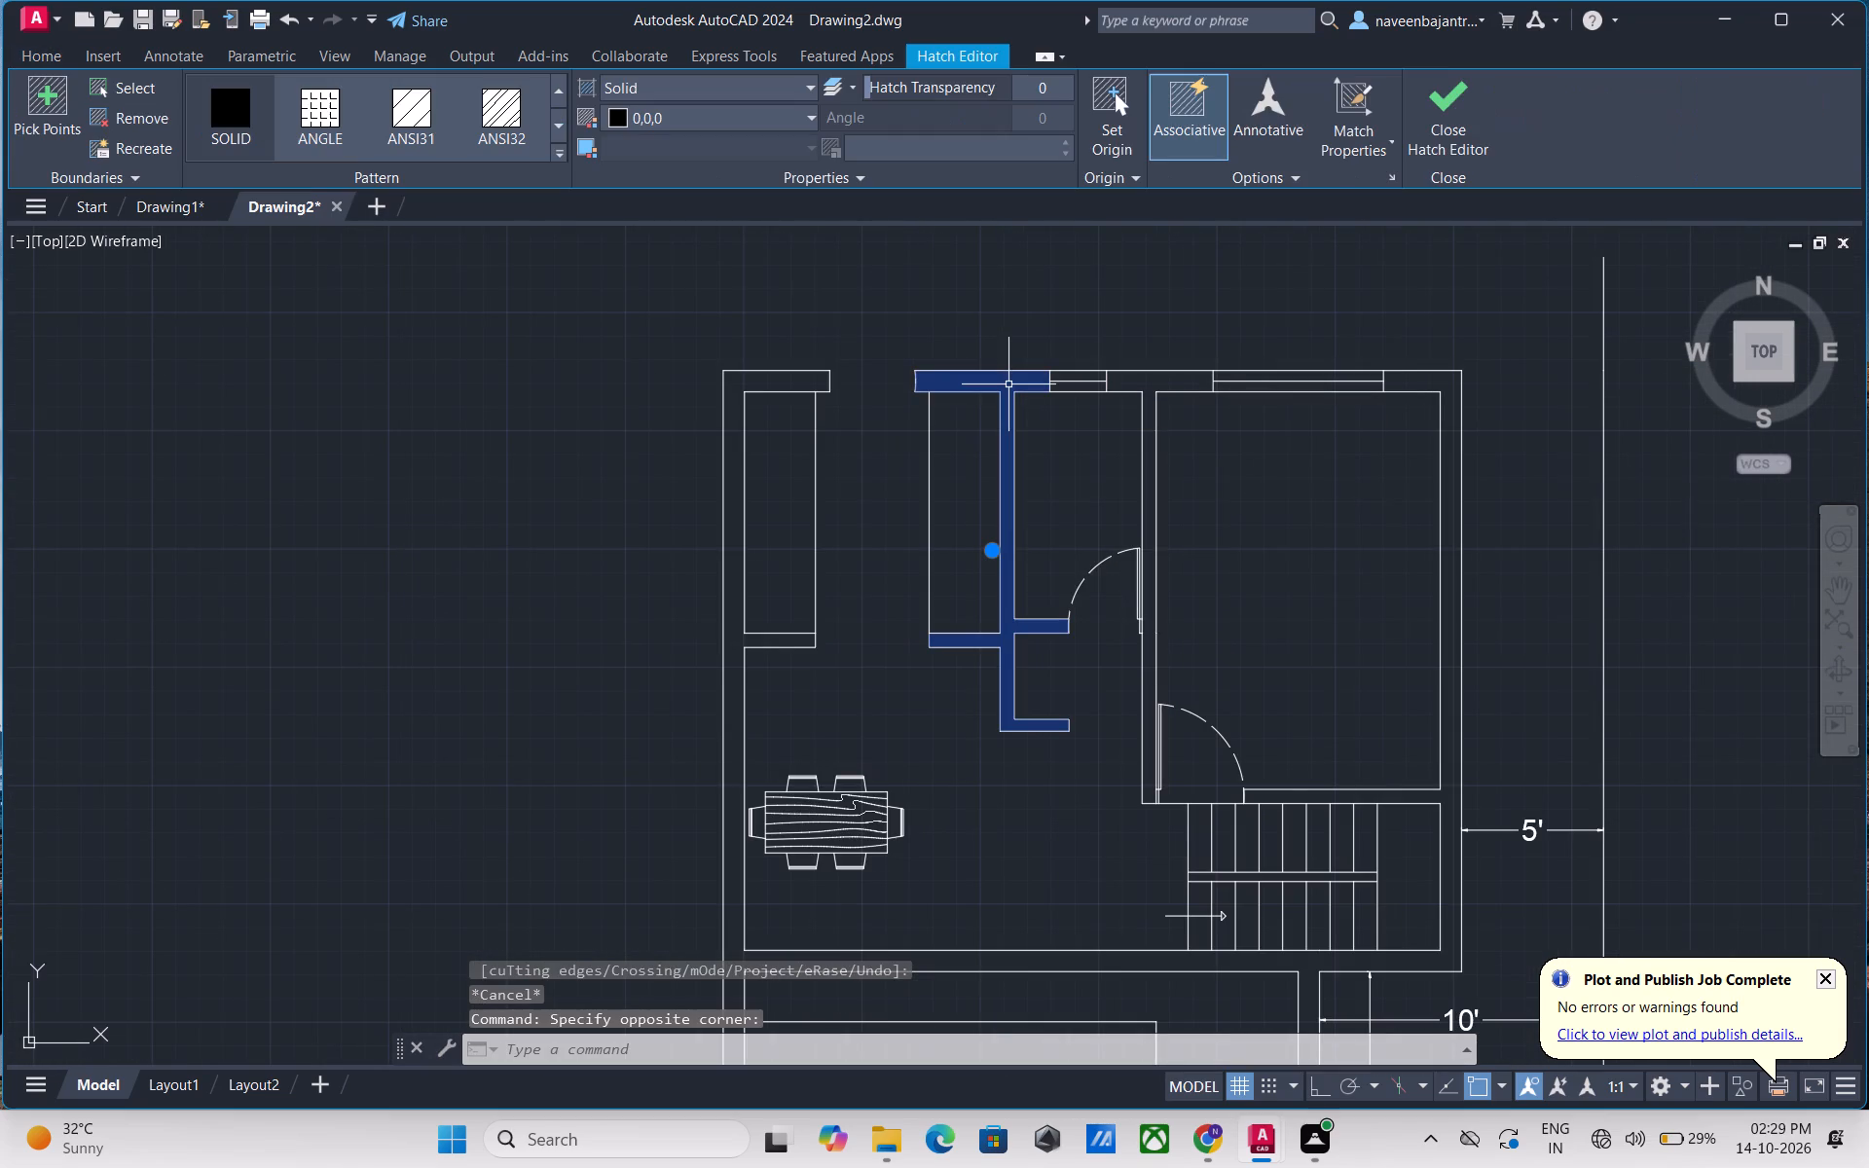
{"action": "key", "text": "Delete"}
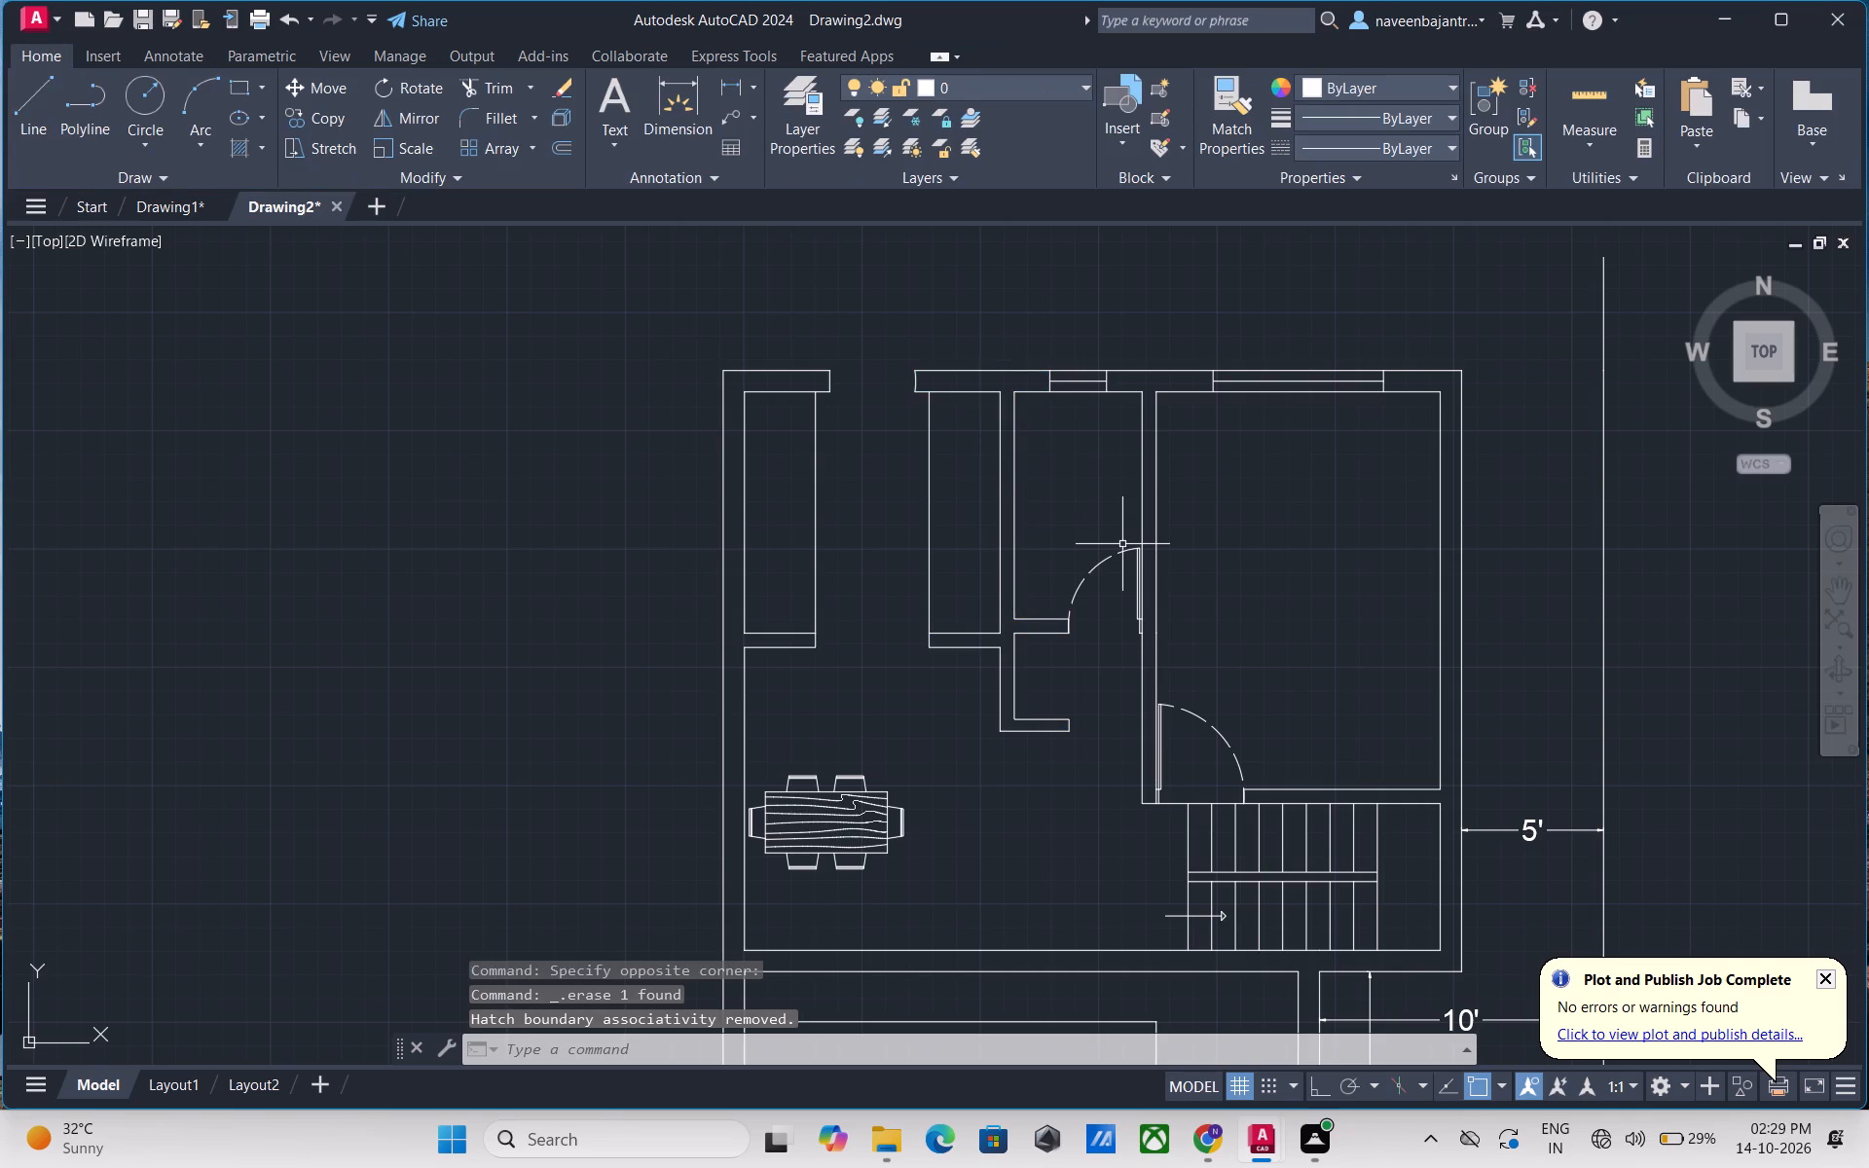
Trim off both end lines of the top wall opening and the top wall's outer line segments from the opening to the far corner.
{"action": "scroll", "coordinate": [1125, 547], "scroll_direction": "down", "scroll_amount": 2}
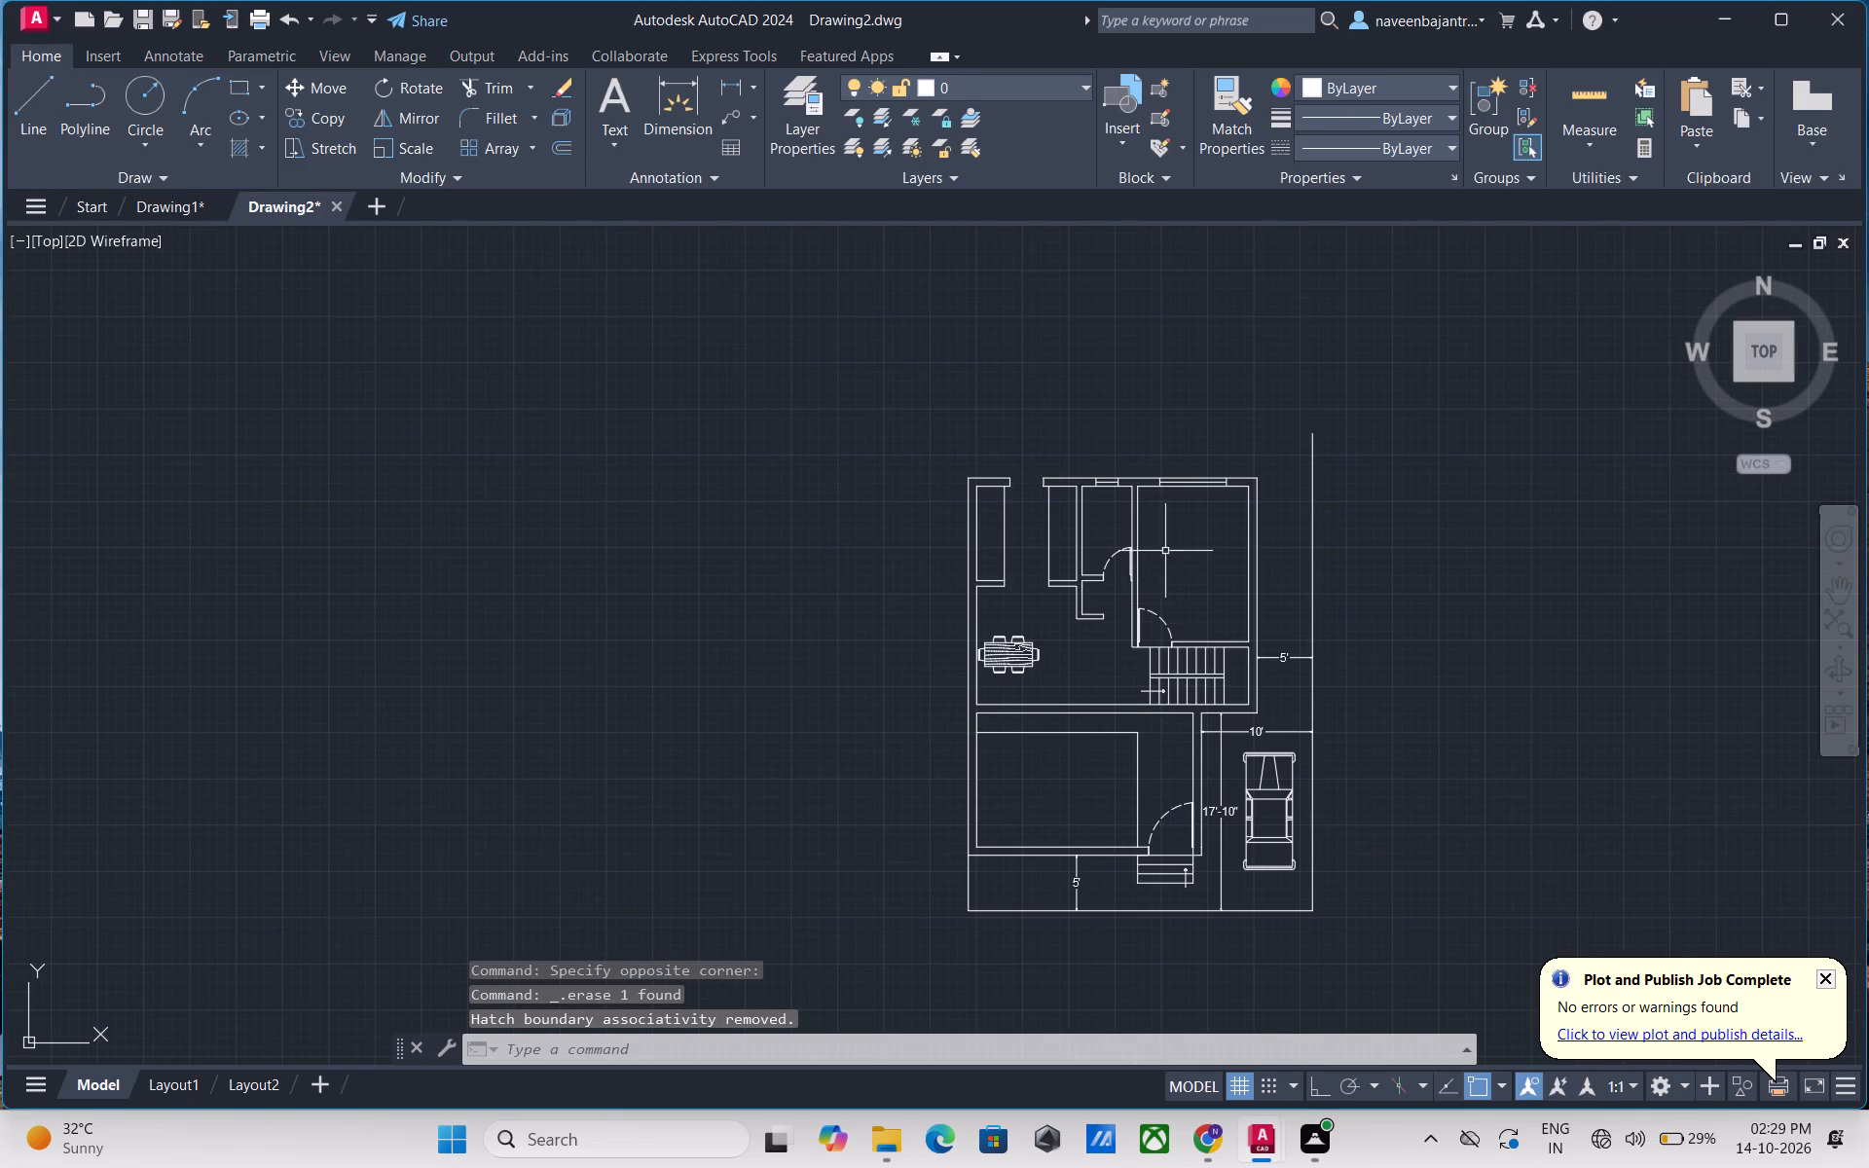
{"action": "key", "text": "Escape"}
{"action": "type", "text": "TR"}
{"action": "key", "text": "space"}
{"action": "scroll", "coordinate": [1029, 488], "scroll_direction": "up", "scroll_amount": 2}
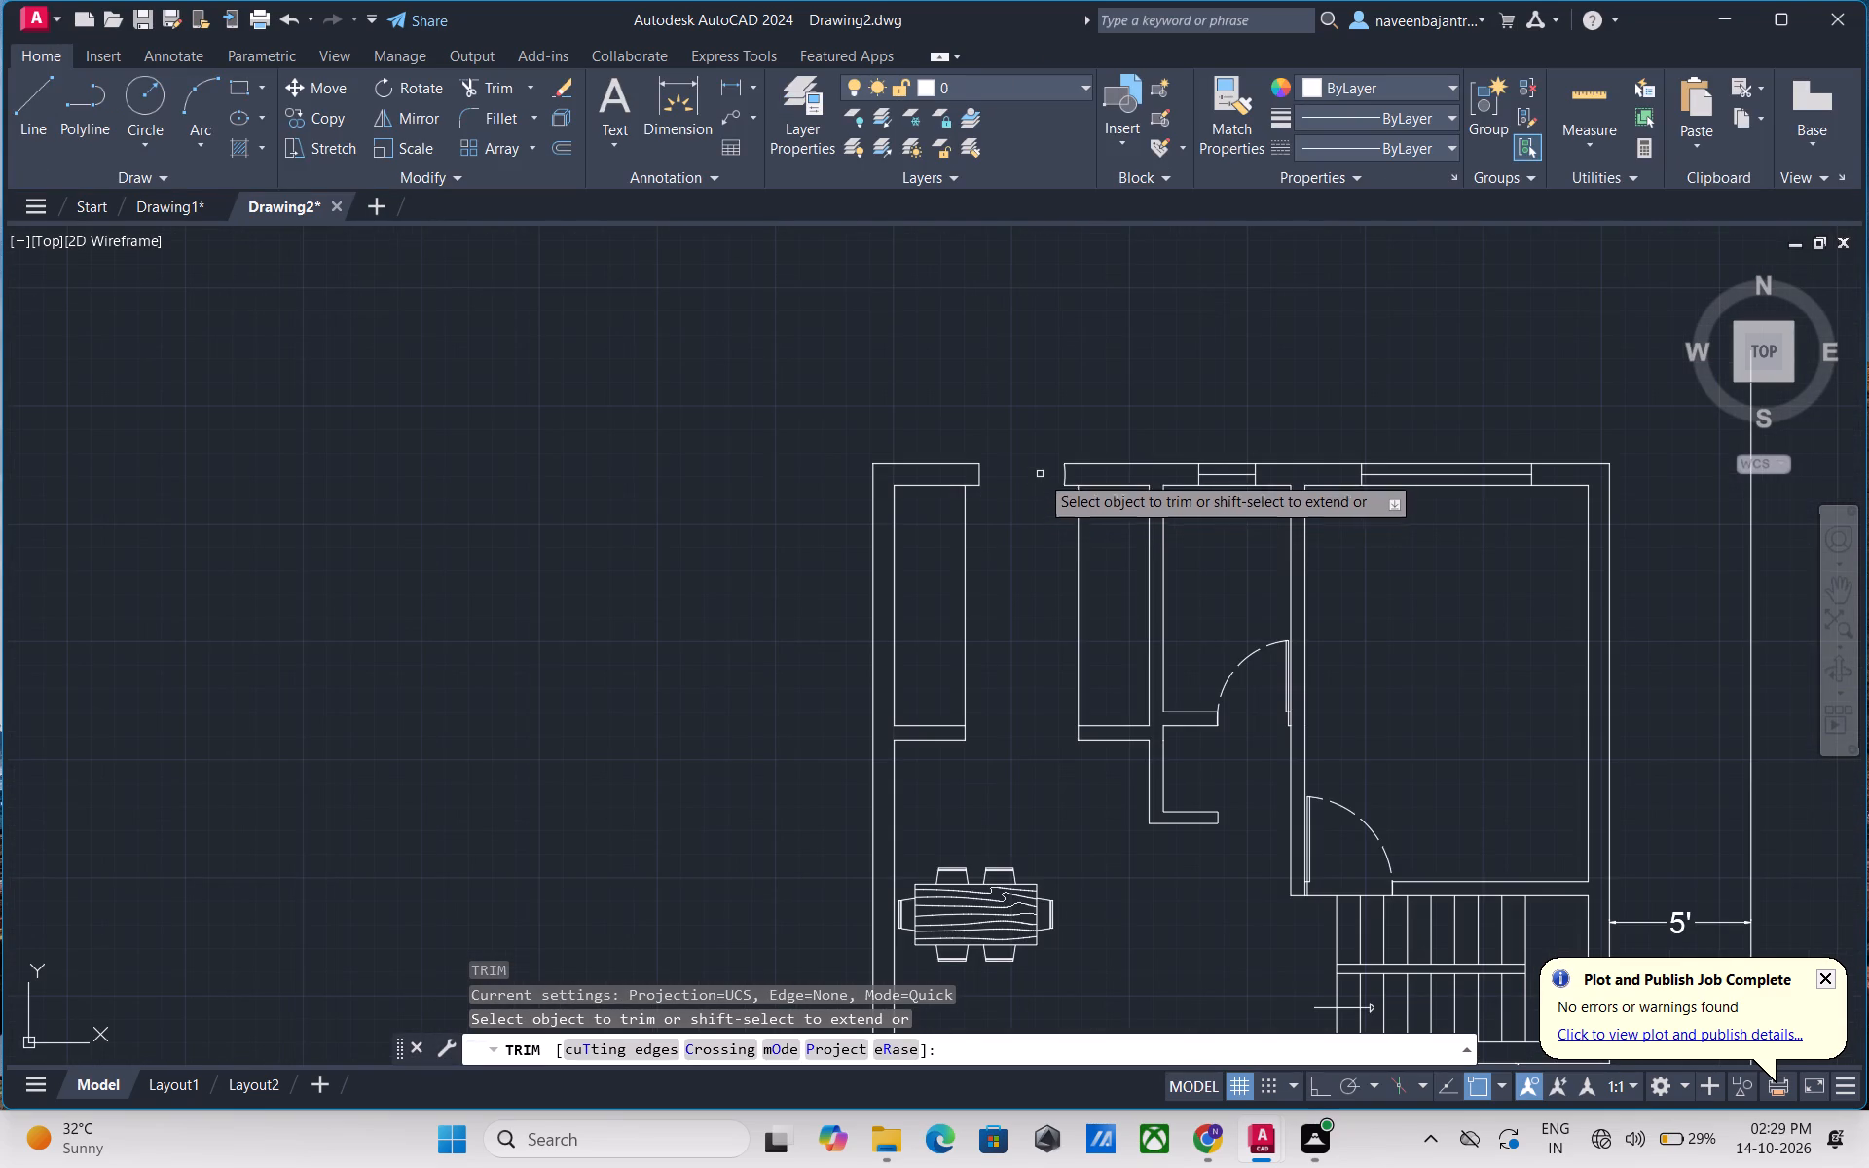
{"action": "left_click", "coordinate": [1063, 473]}
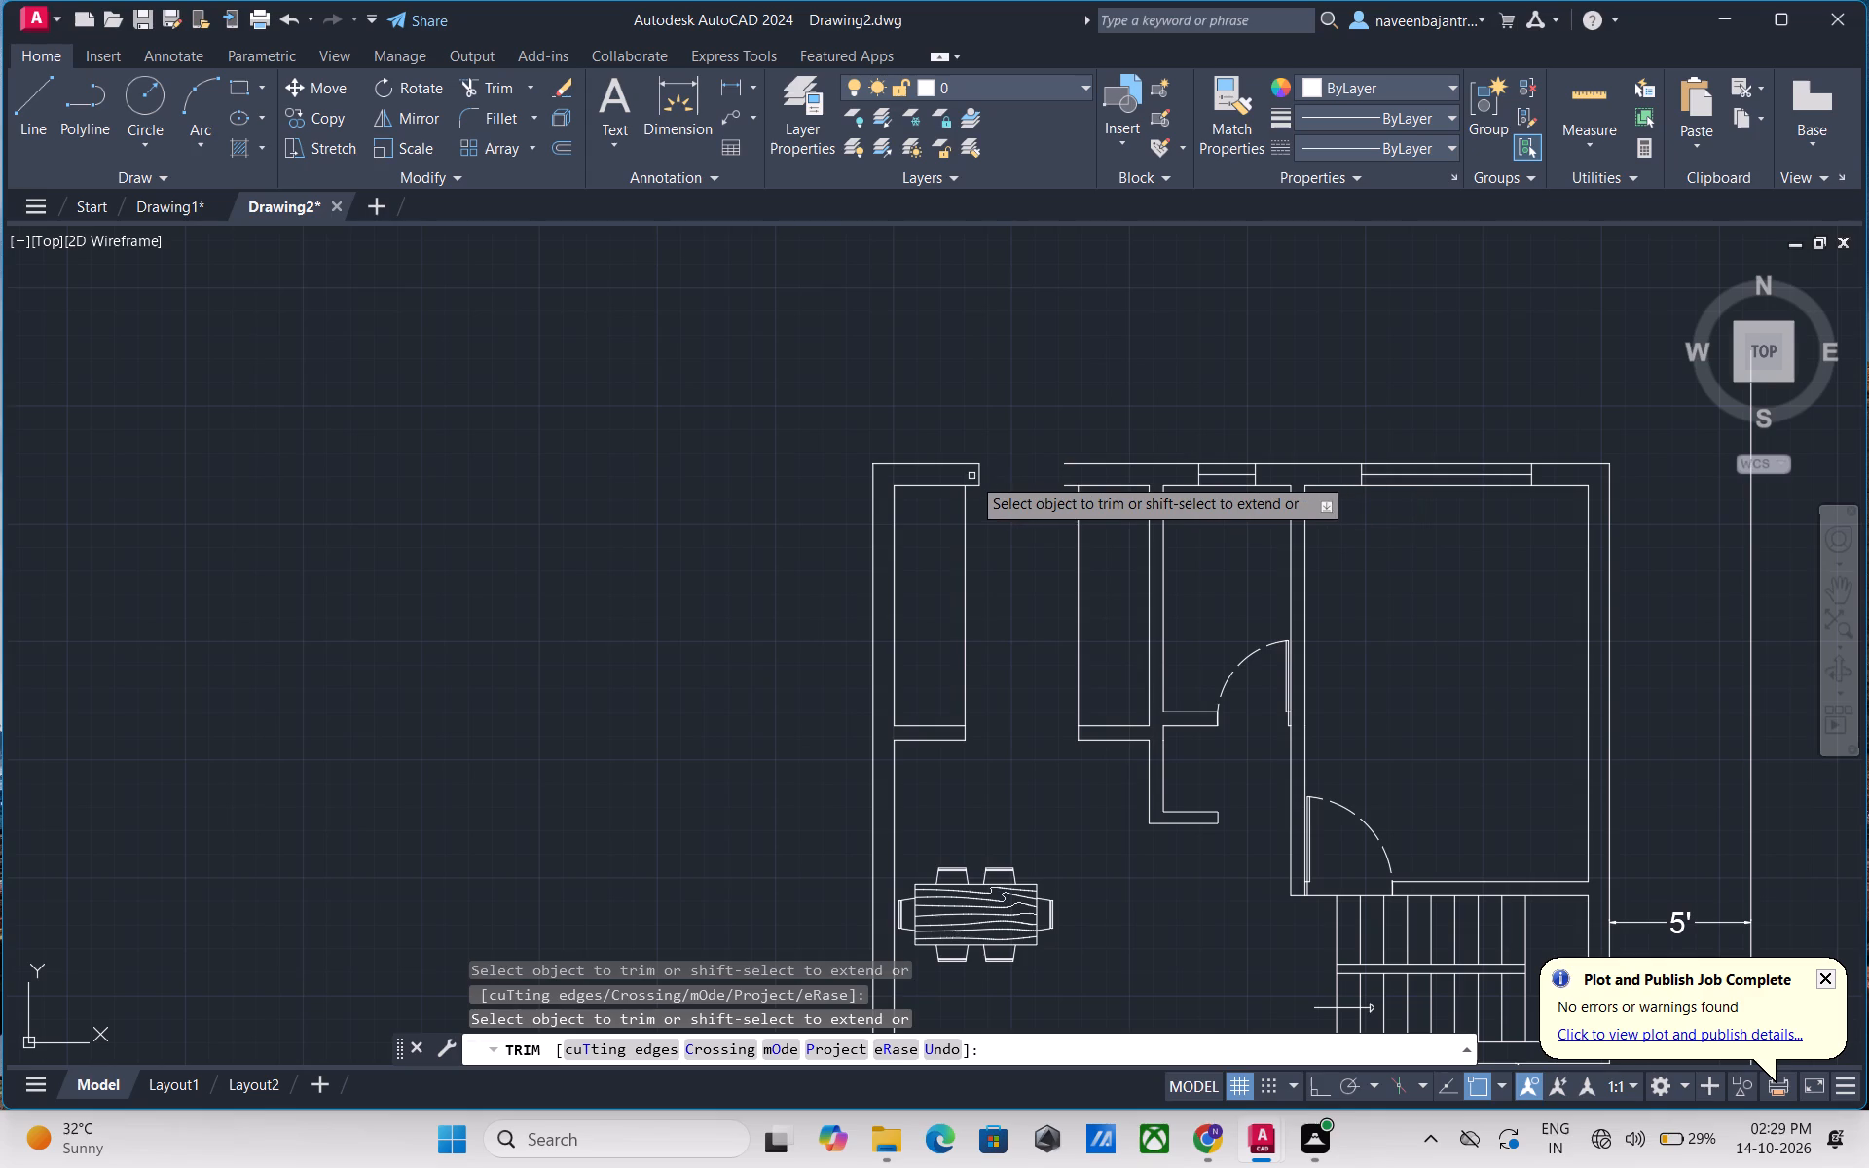
{"action": "left_click", "coordinate": [981, 474]}
{"action": "left_click", "coordinate": [1067, 482]}
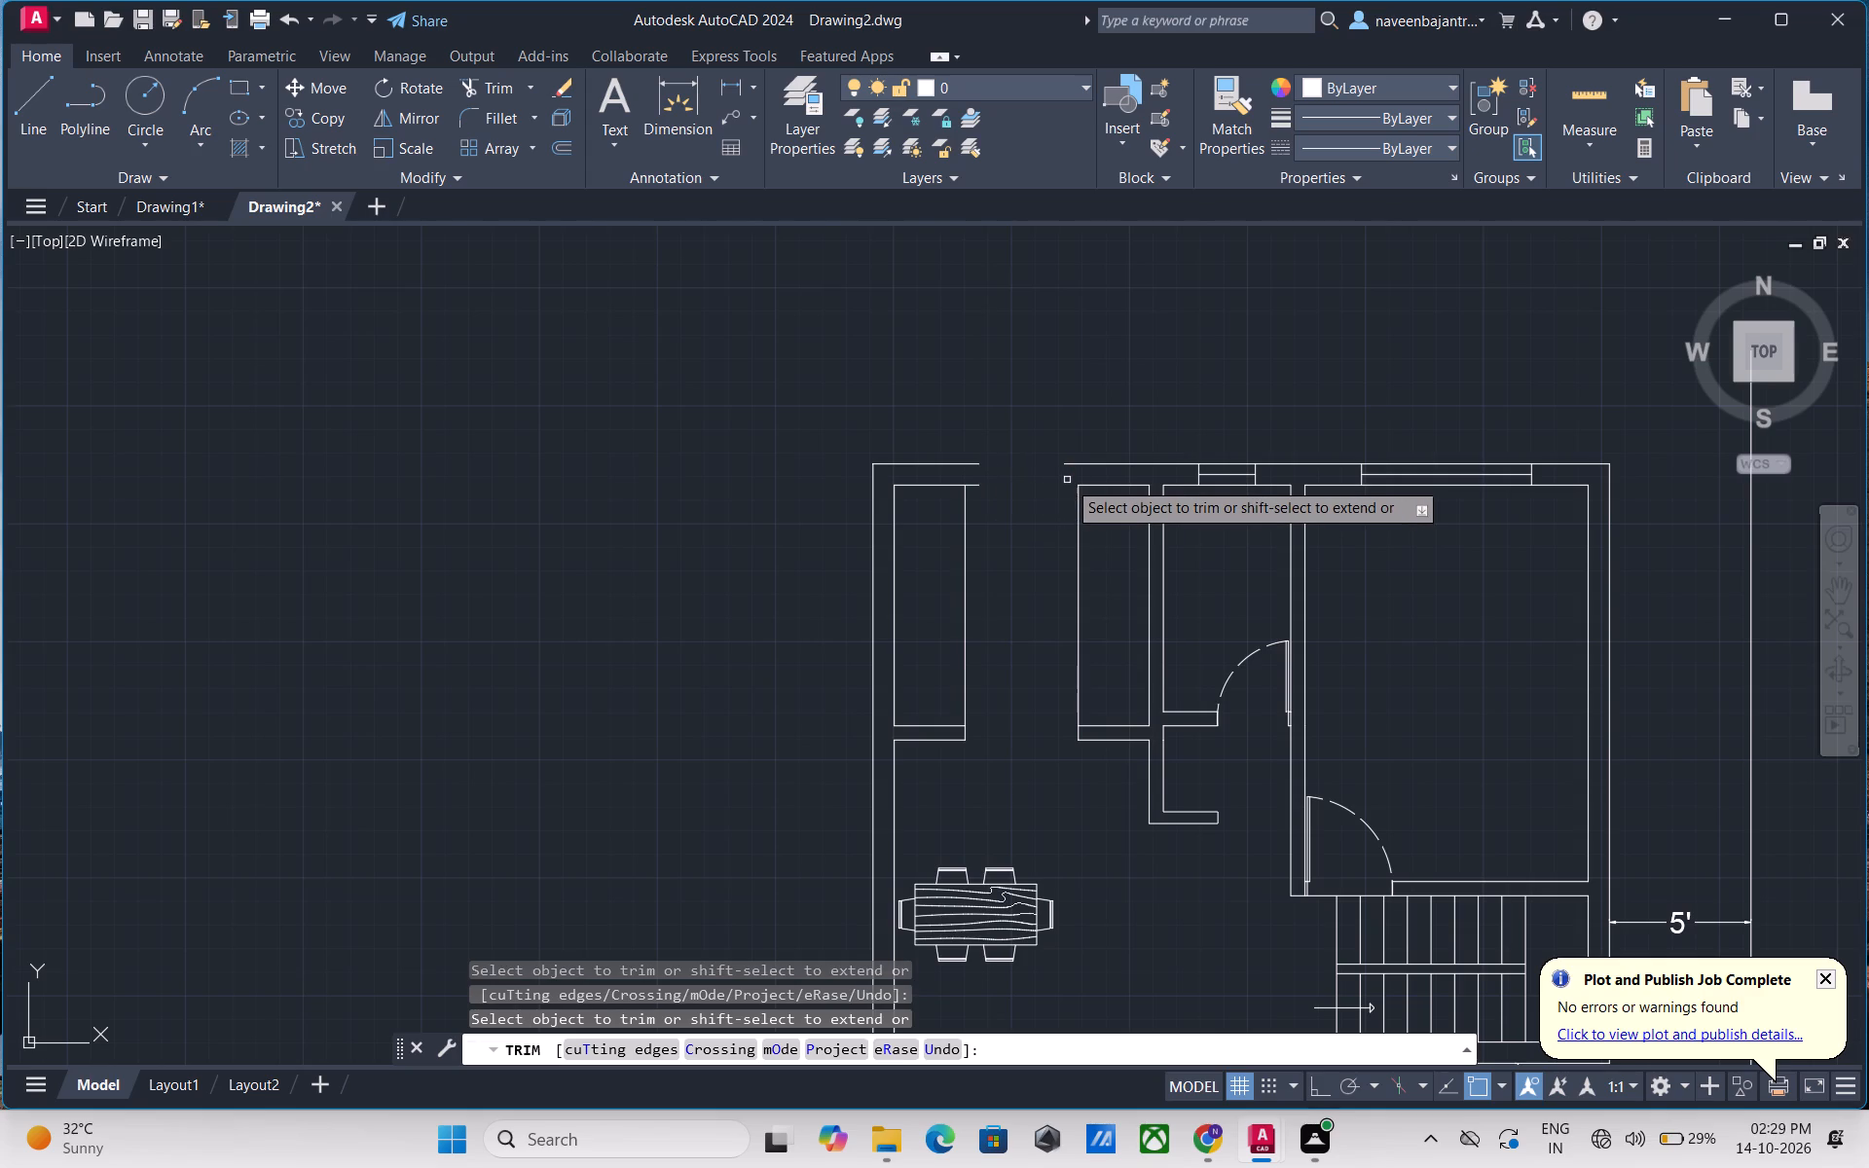
{"action": "left_click", "coordinate": [1075, 467]}
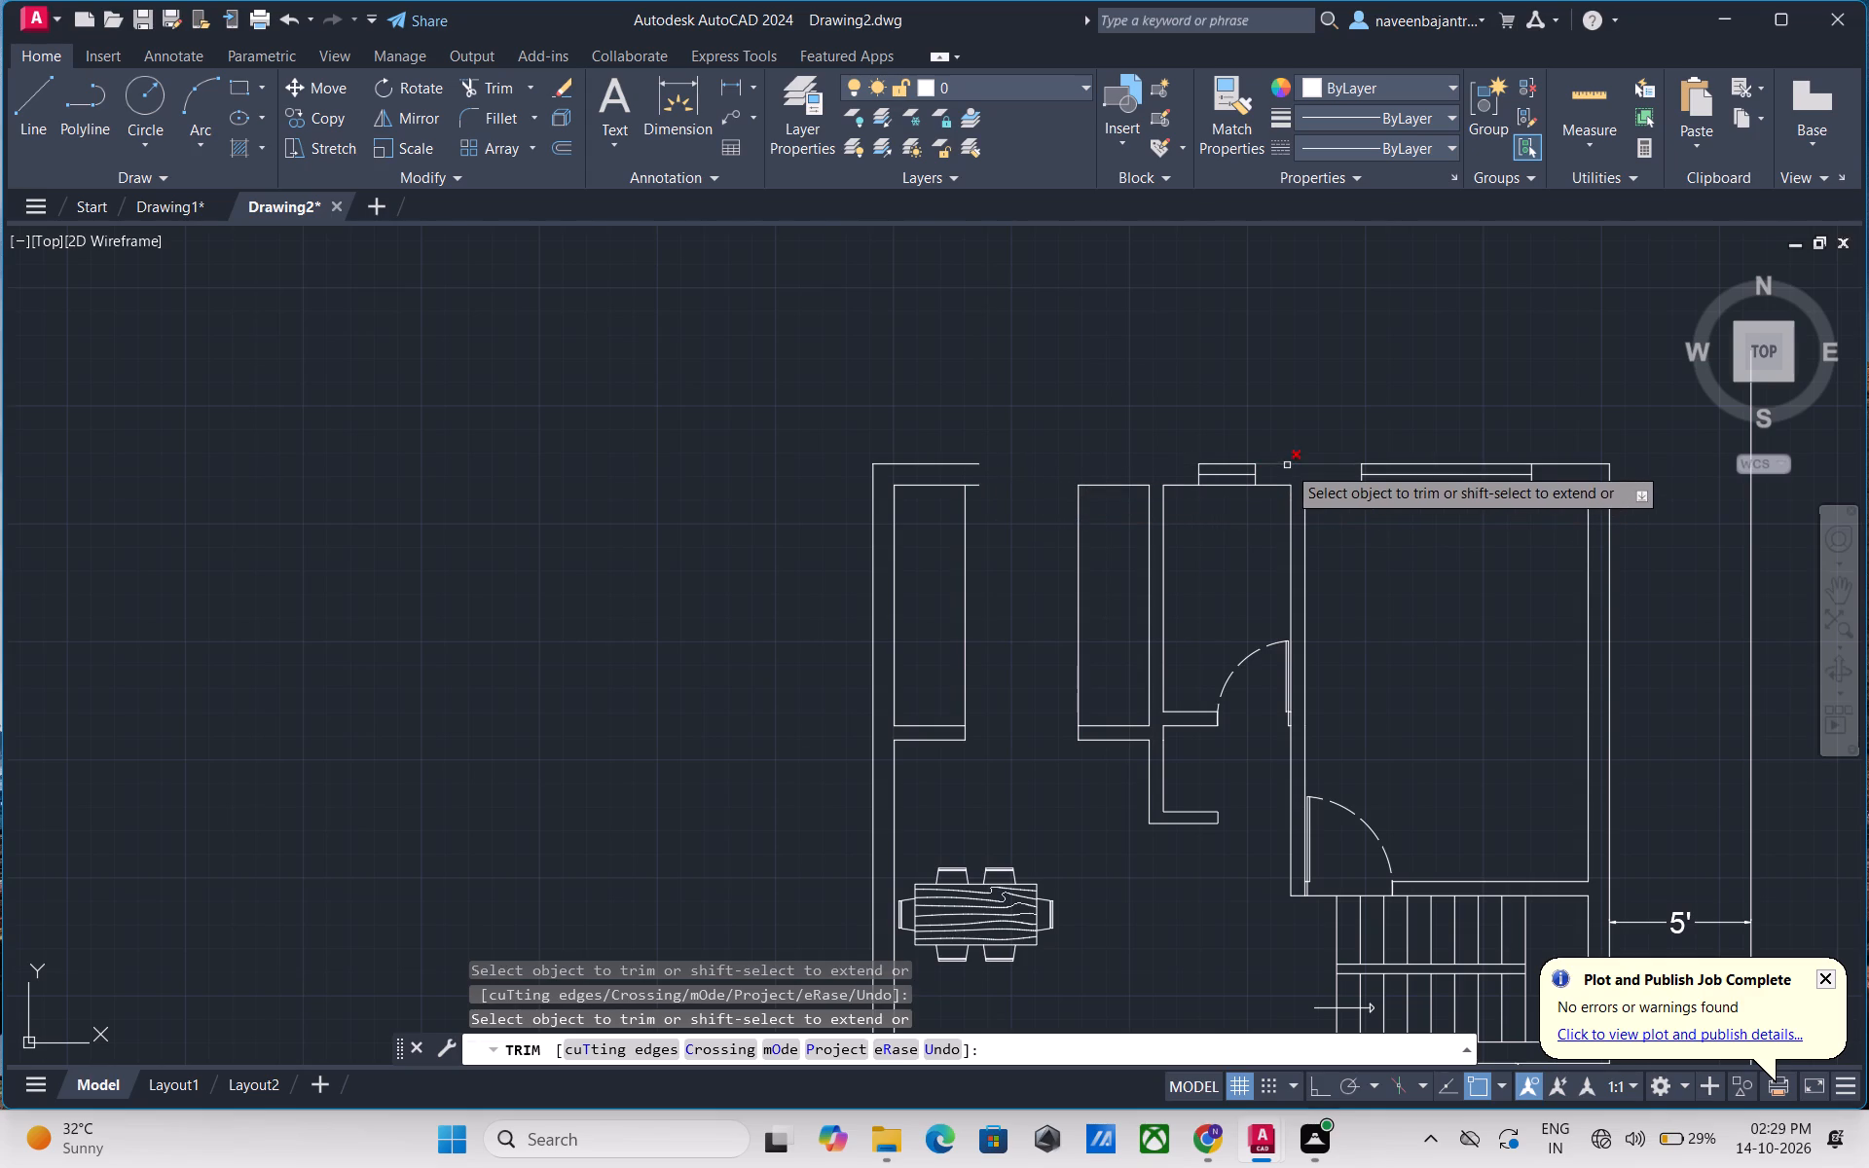
{"action": "left_click", "coordinate": [1287, 465]}
{"action": "left_click", "coordinate": [1570, 464]}
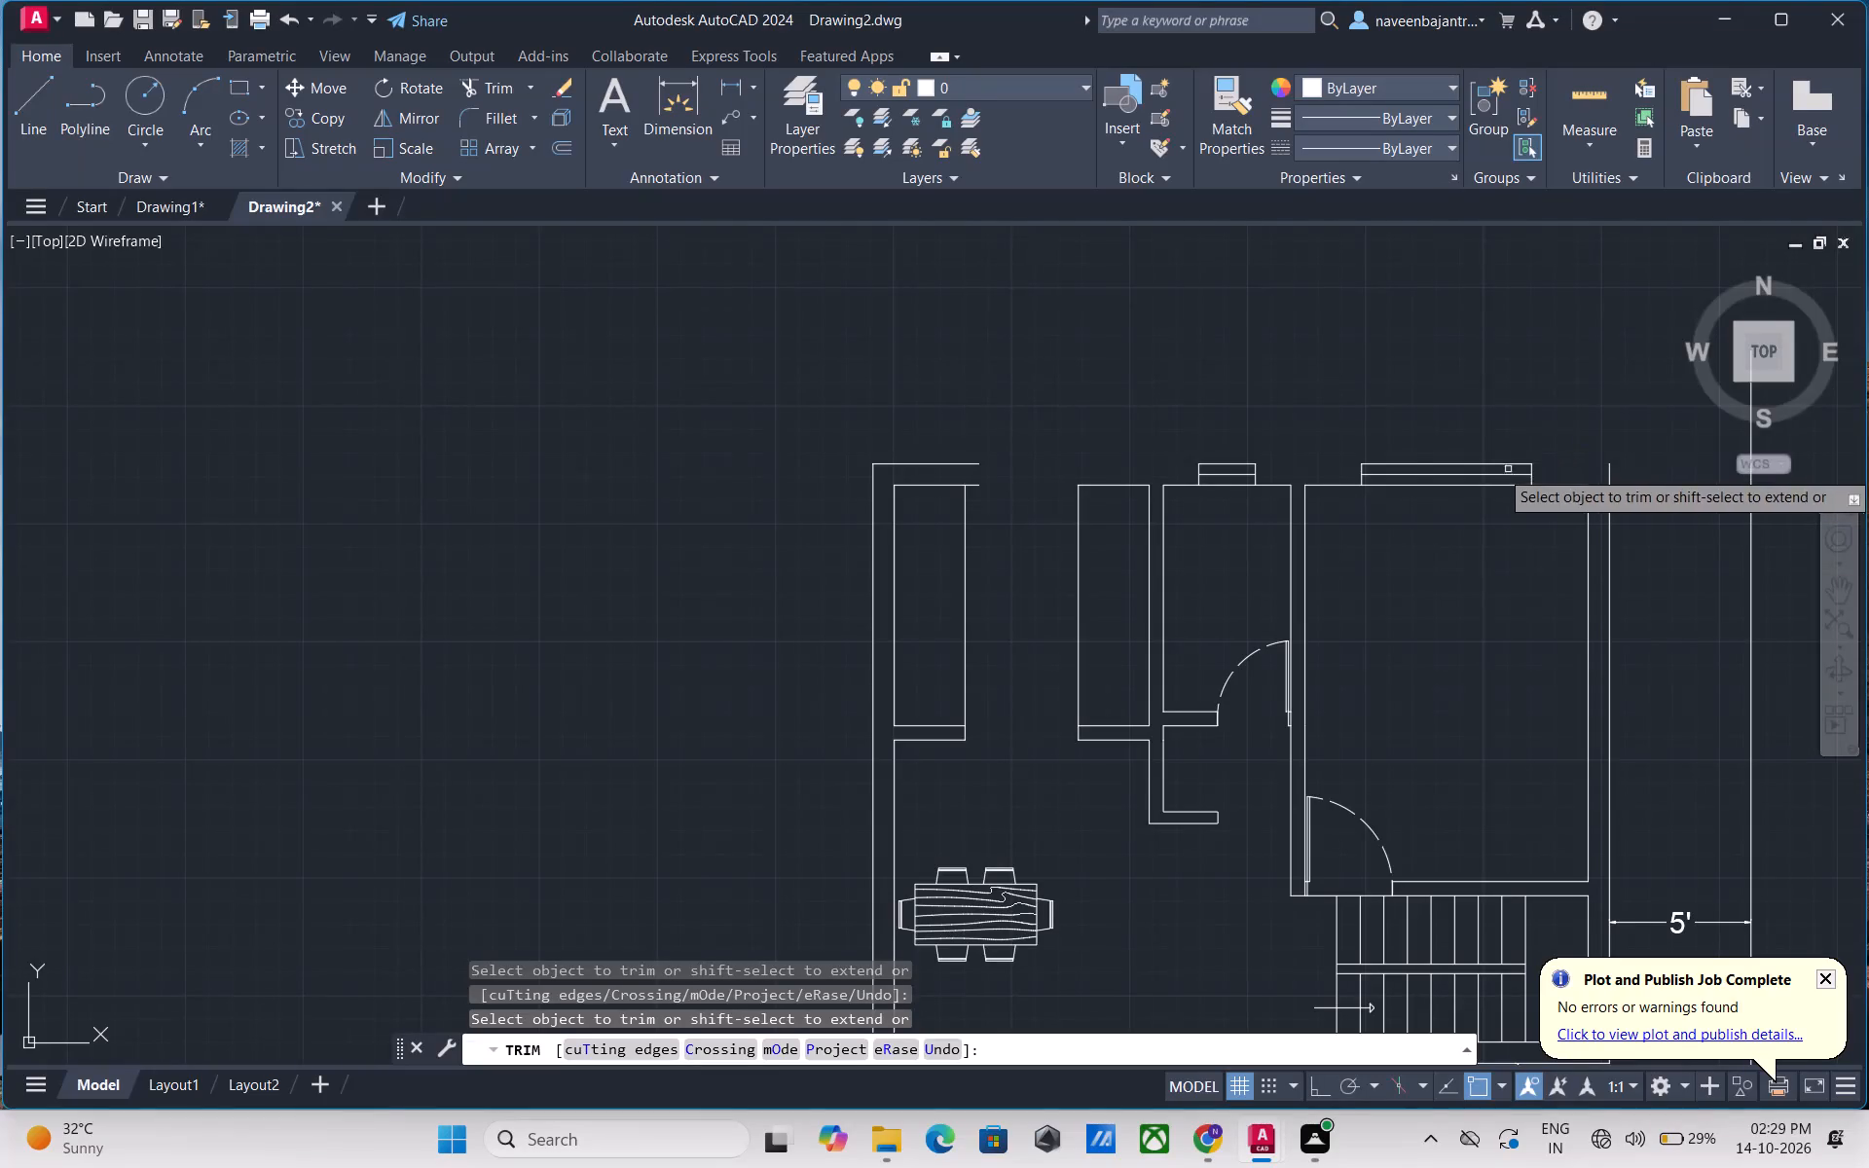
Trim away every line of the small window in the top wall, keeping the room's inner wall line.
{"action": "scroll", "coordinate": [1297, 470], "scroll_direction": "up", "scroll_amount": 2}
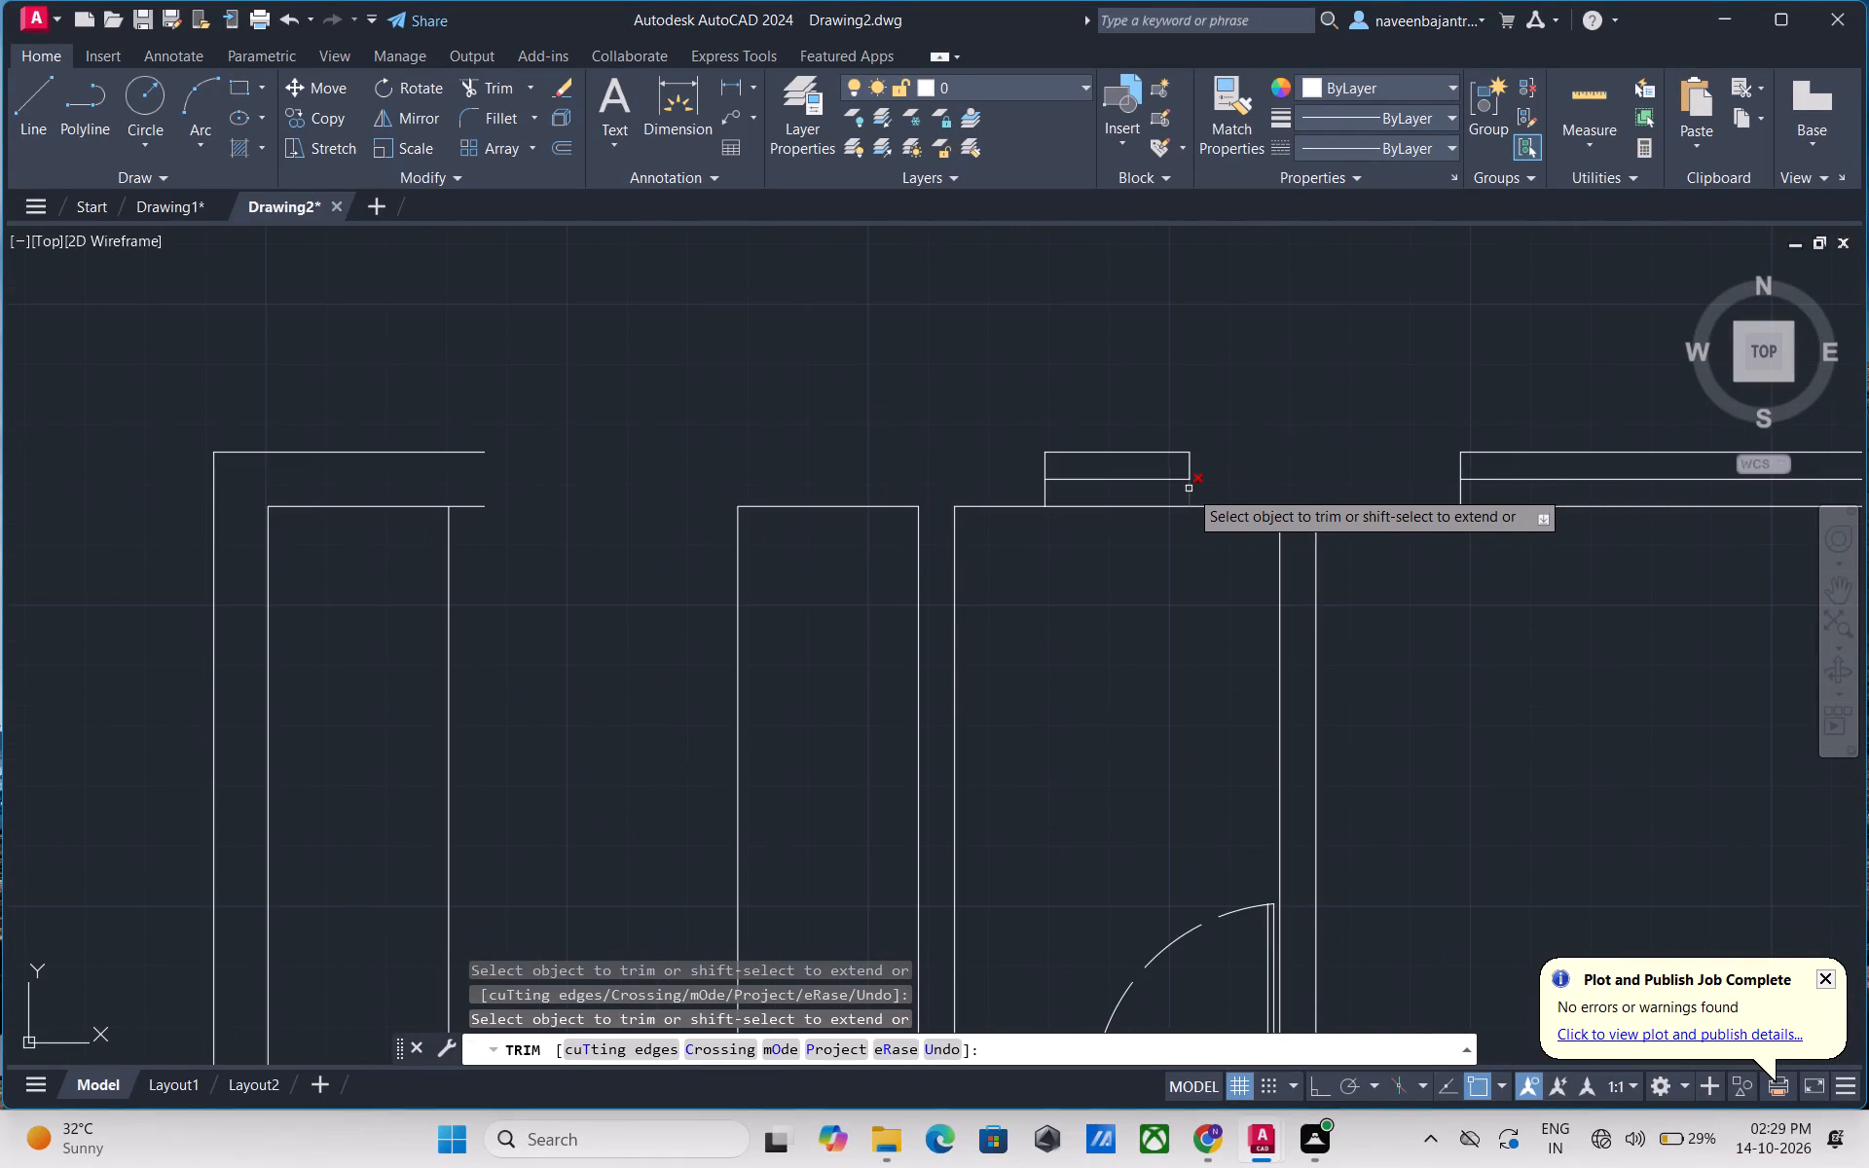
{"action": "left_click", "coordinate": [1189, 493]}
{"action": "left_click", "coordinate": [1043, 465]}
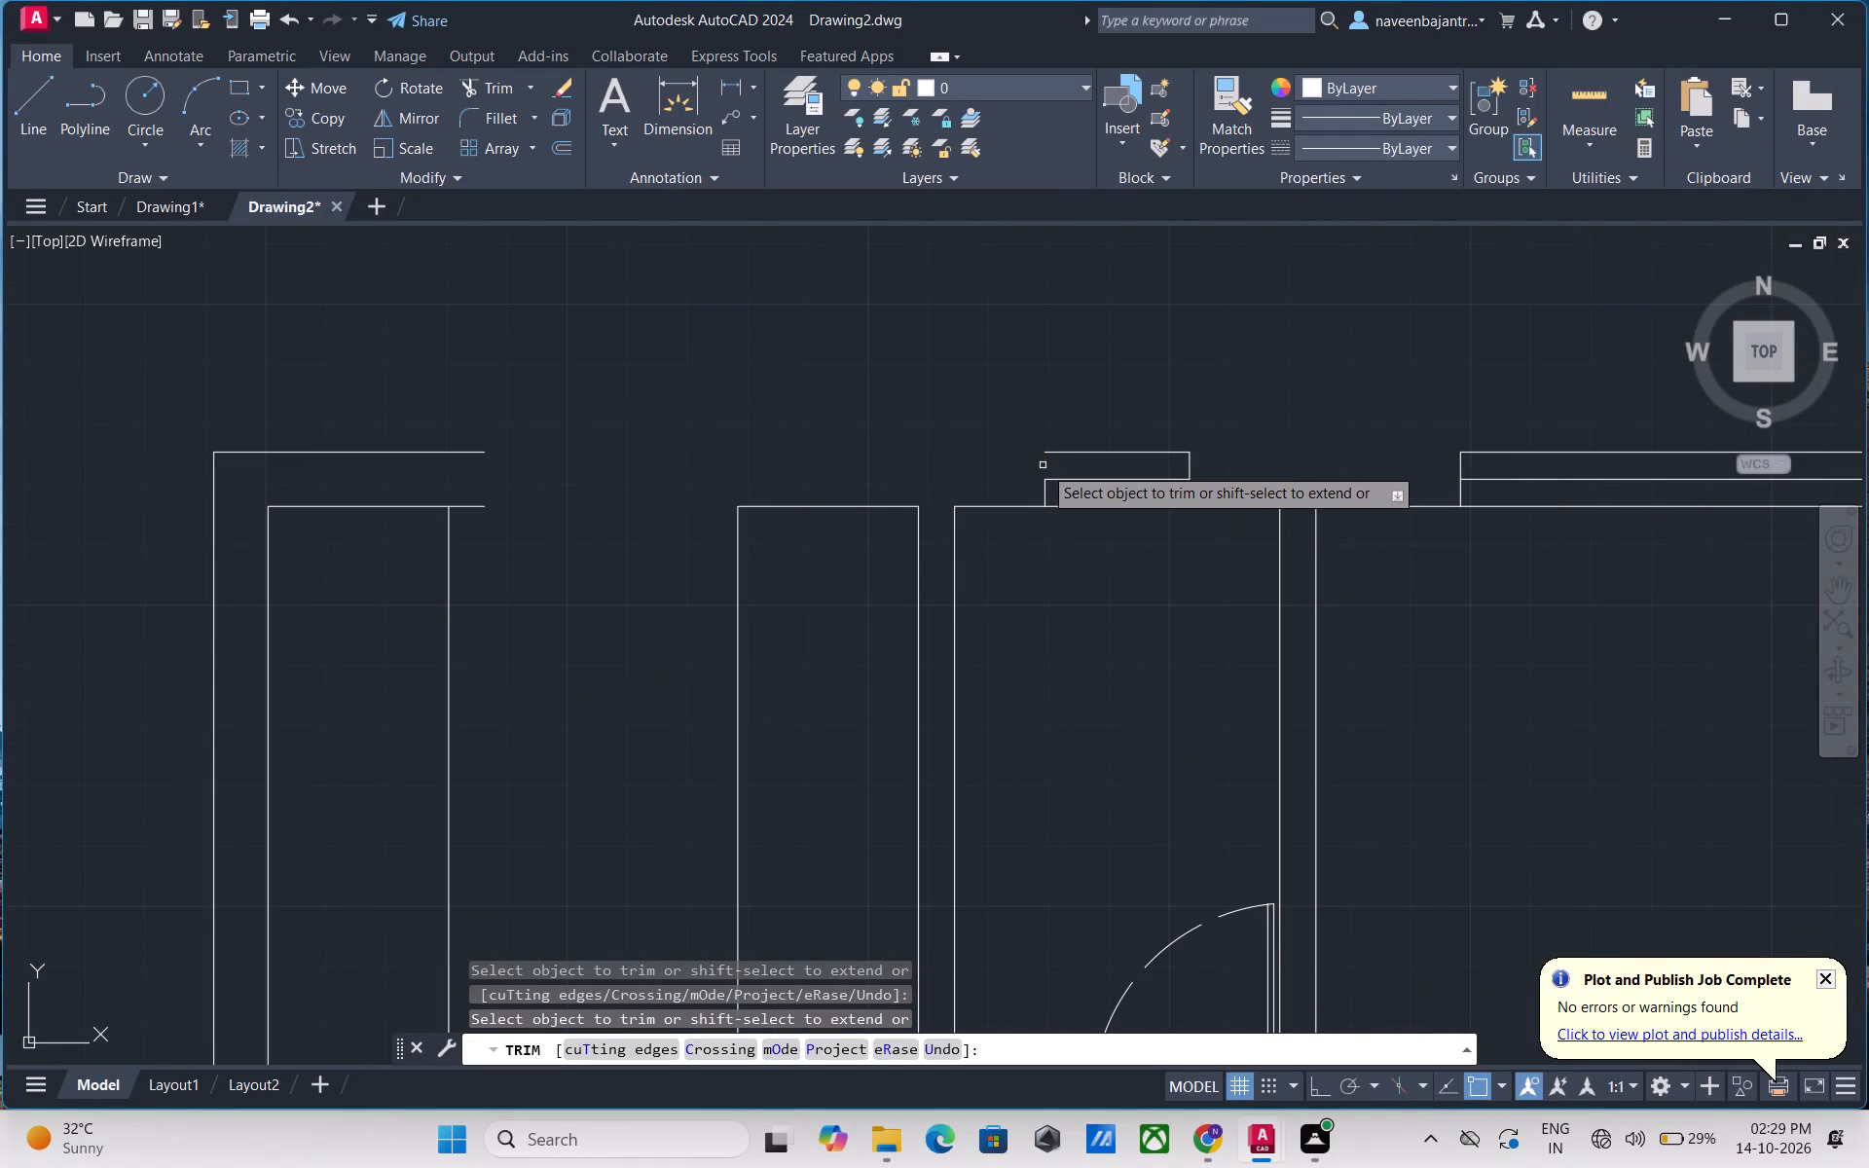
{"action": "left_click", "coordinate": [1070, 455]}
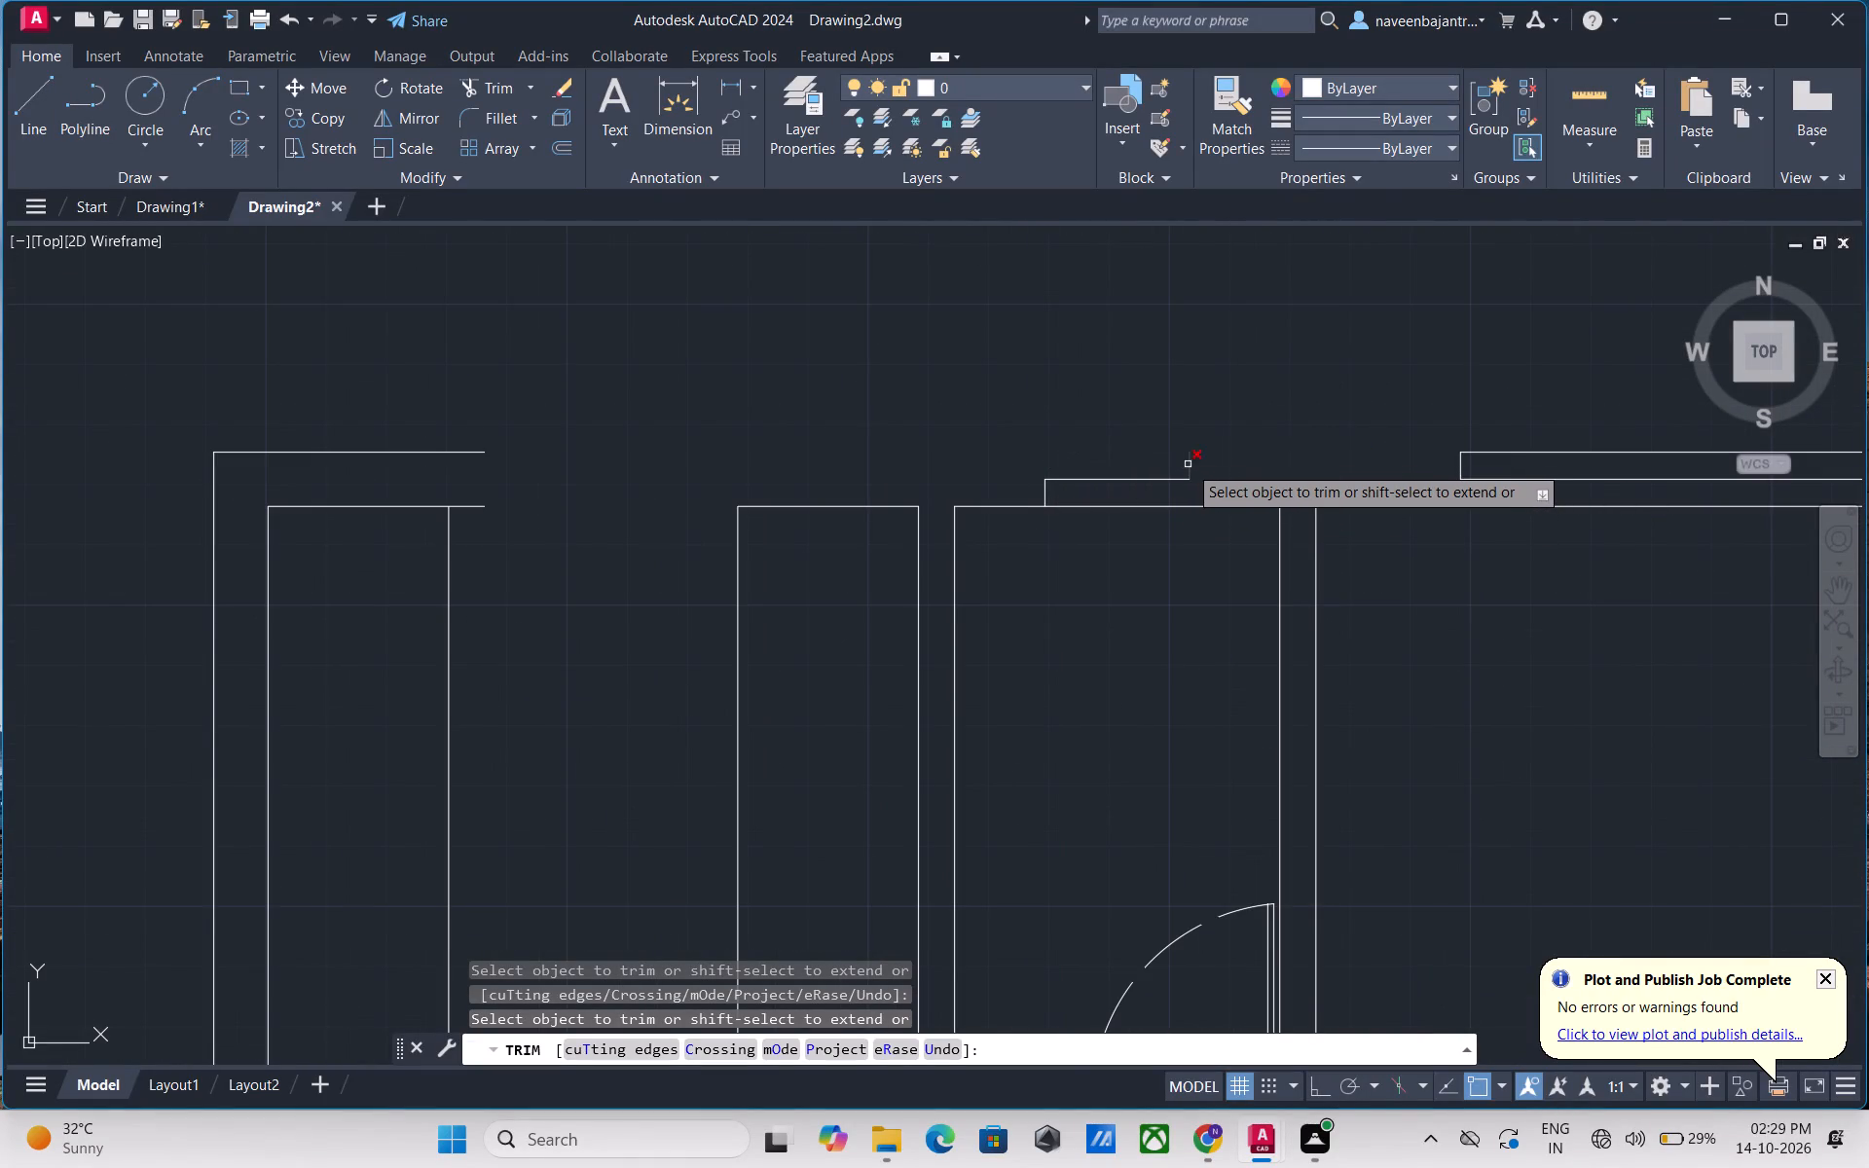
{"action": "left_click", "coordinate": [1188, 464]}
{"action": "left_click", "coordinate": [1137, 477]}
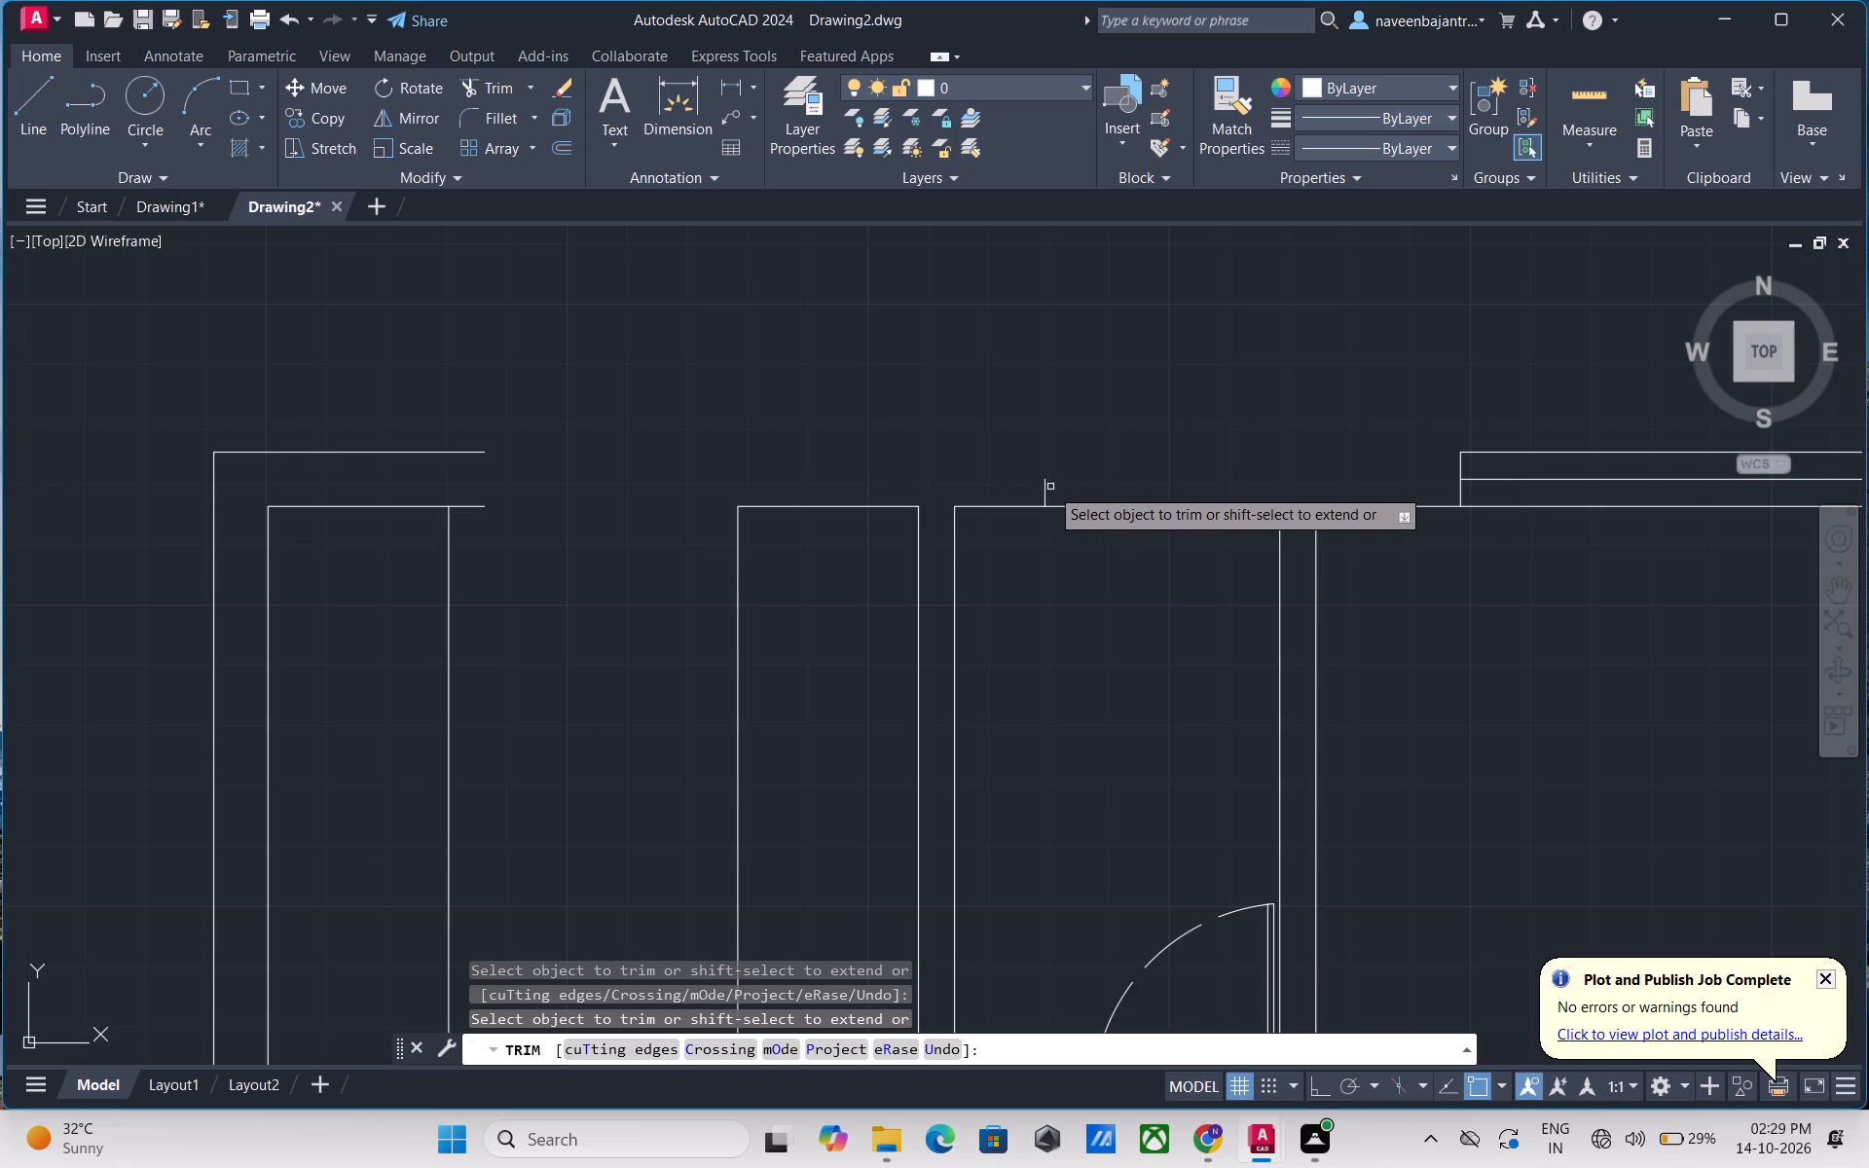
{"action": "left_click", "coordinate": [1046, 495]}
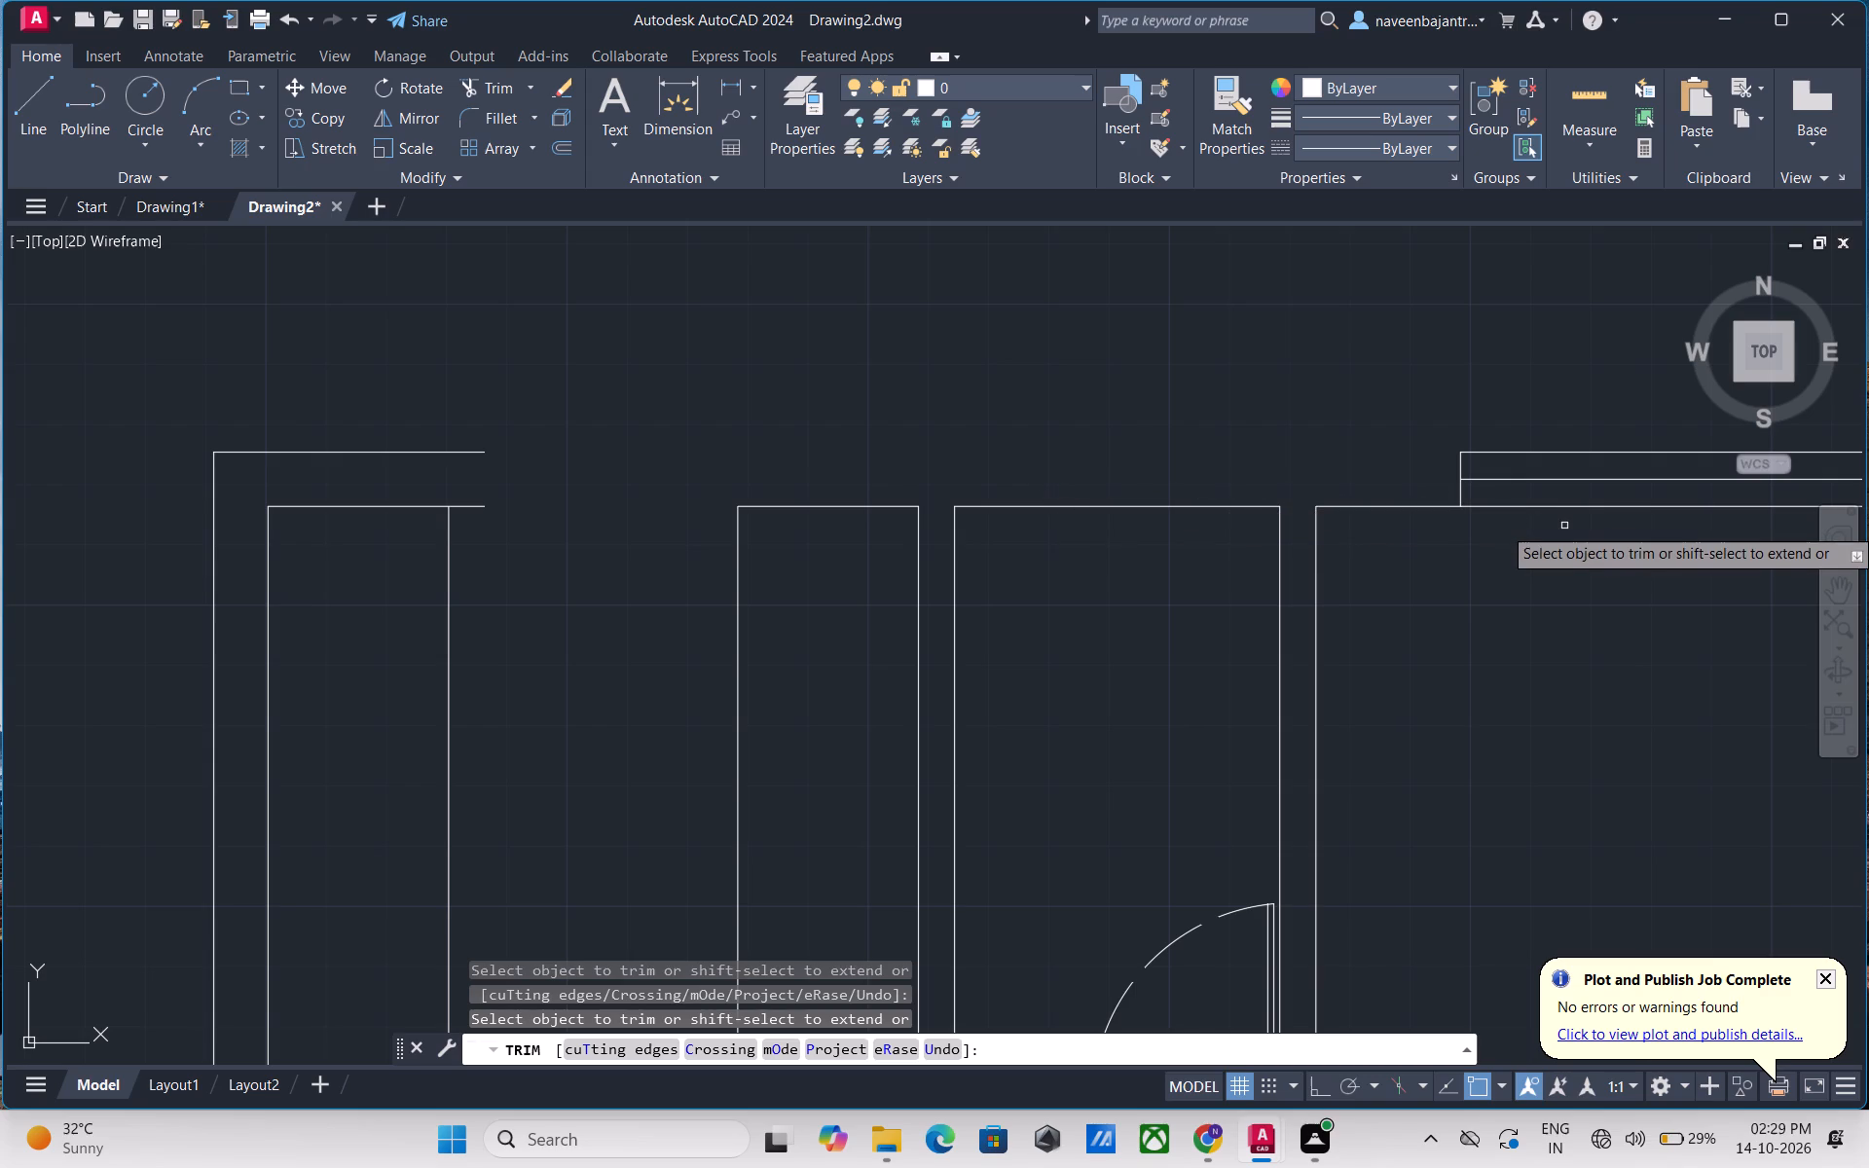
Trim away every line of the wide window in the large room's top wall, keeping the inner wall line.
{"action": "middle_click_drag", "start_coordinate": [1486, 559], "coordinate": [904, 617]}
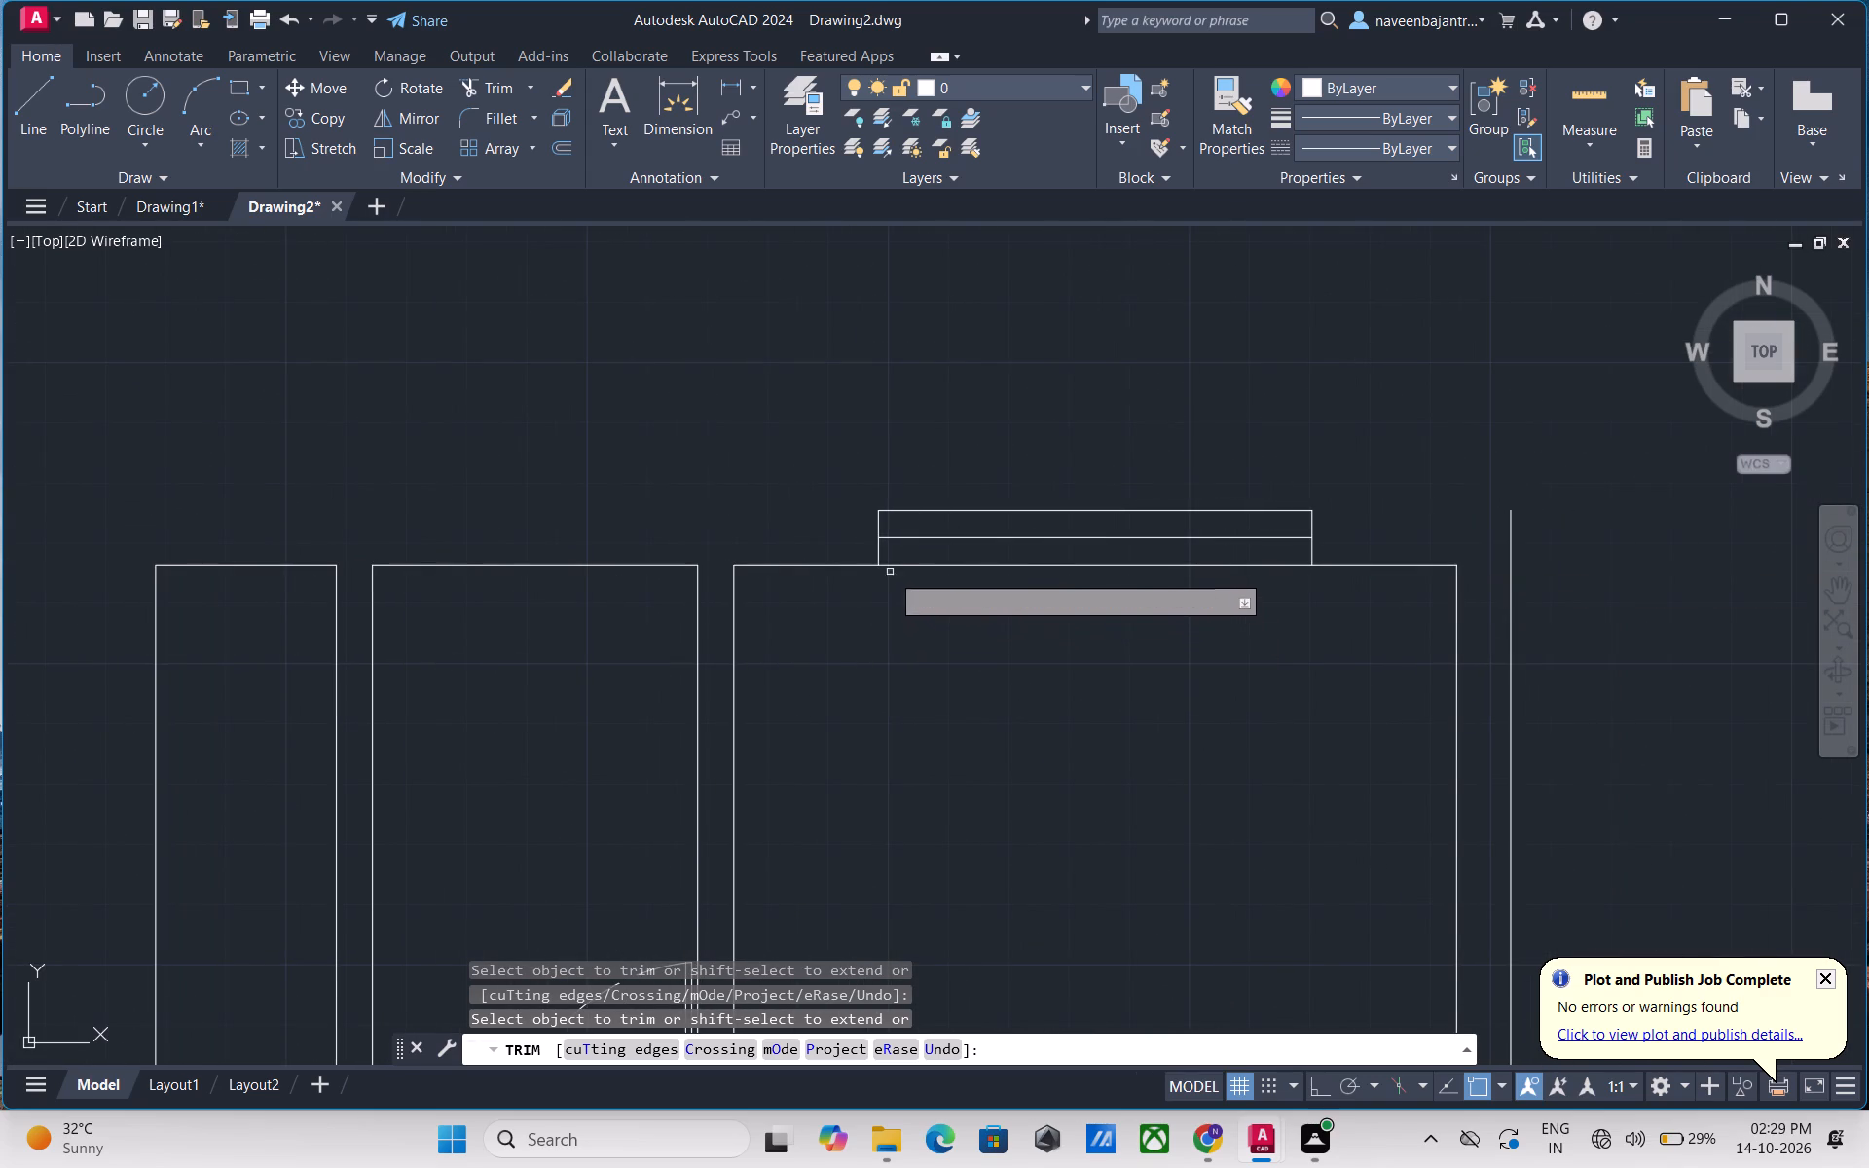
{"action": "left_click", "coordinate": [881, 555]}
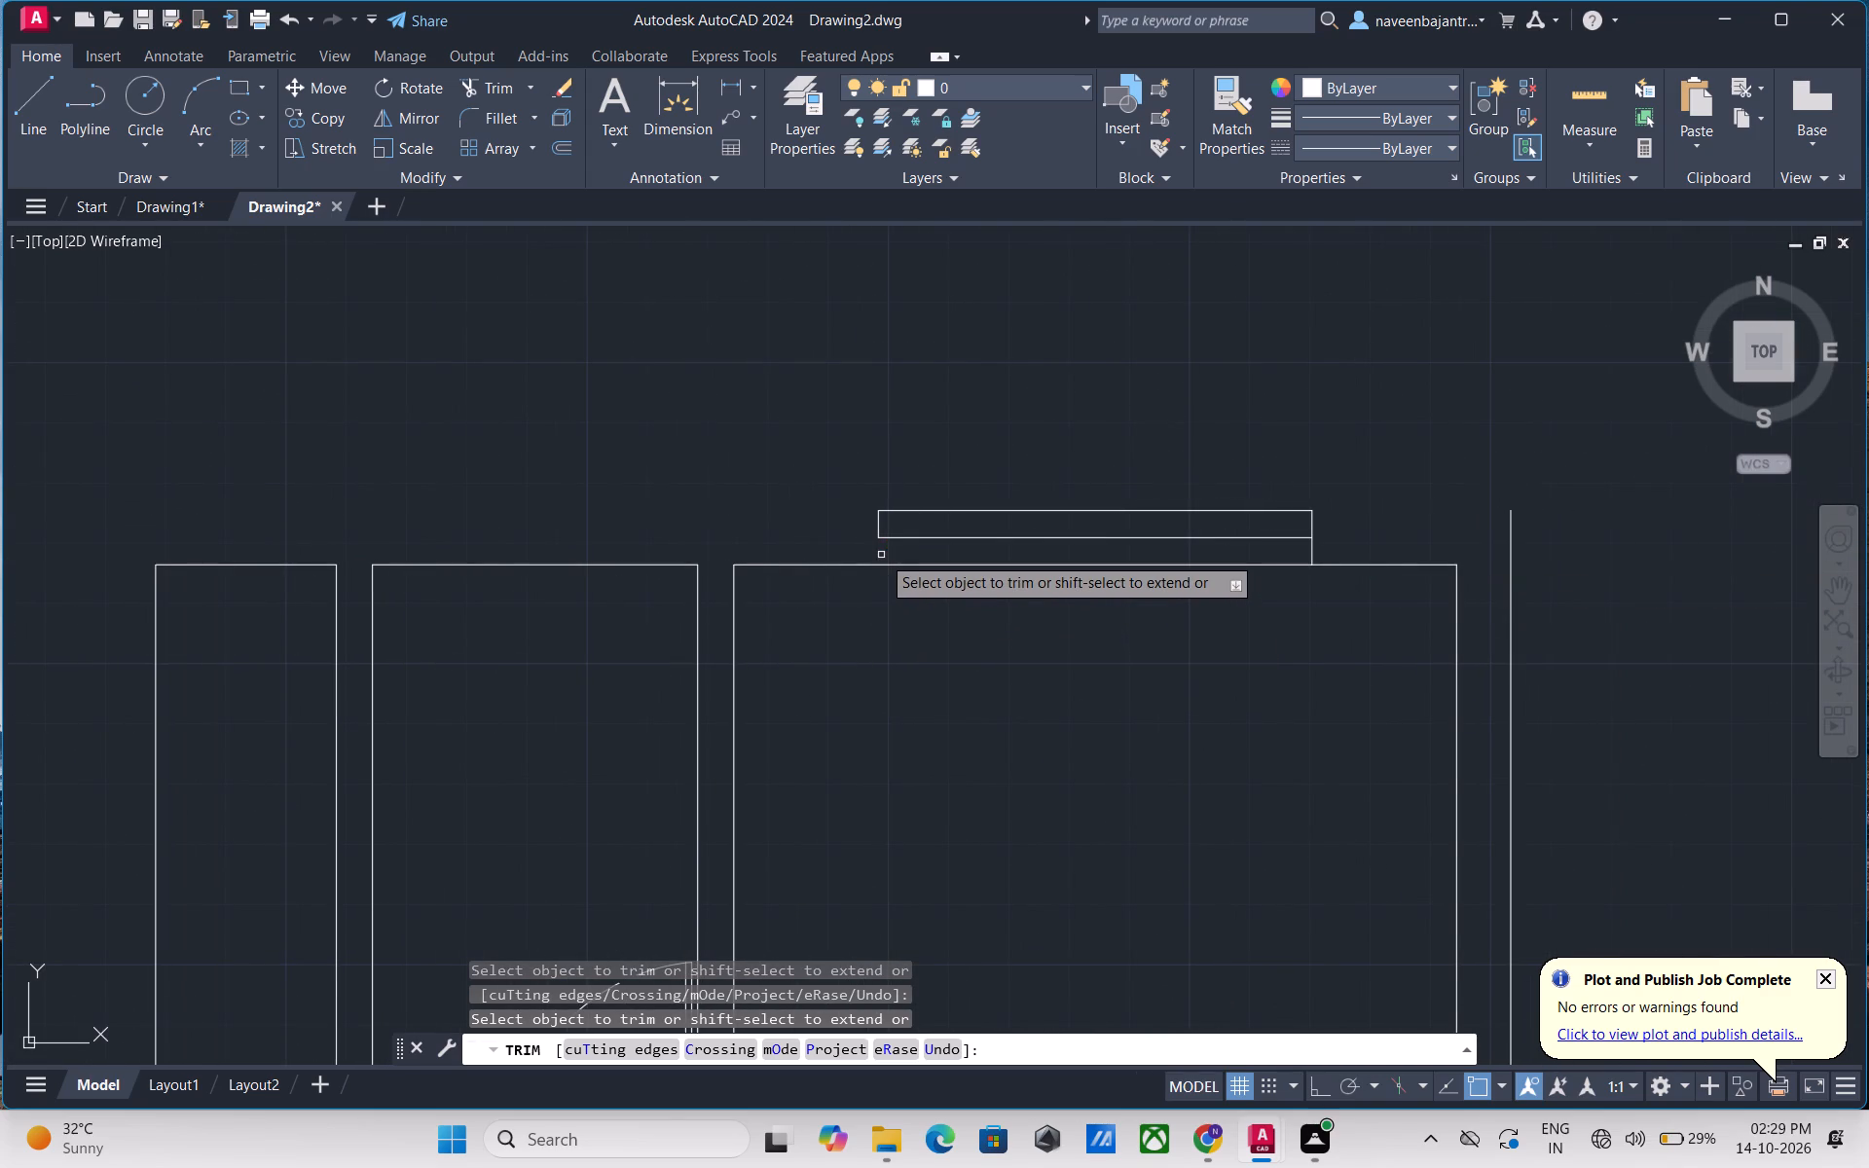
{"action": "left_click", "coordinate": [1311, 520]}
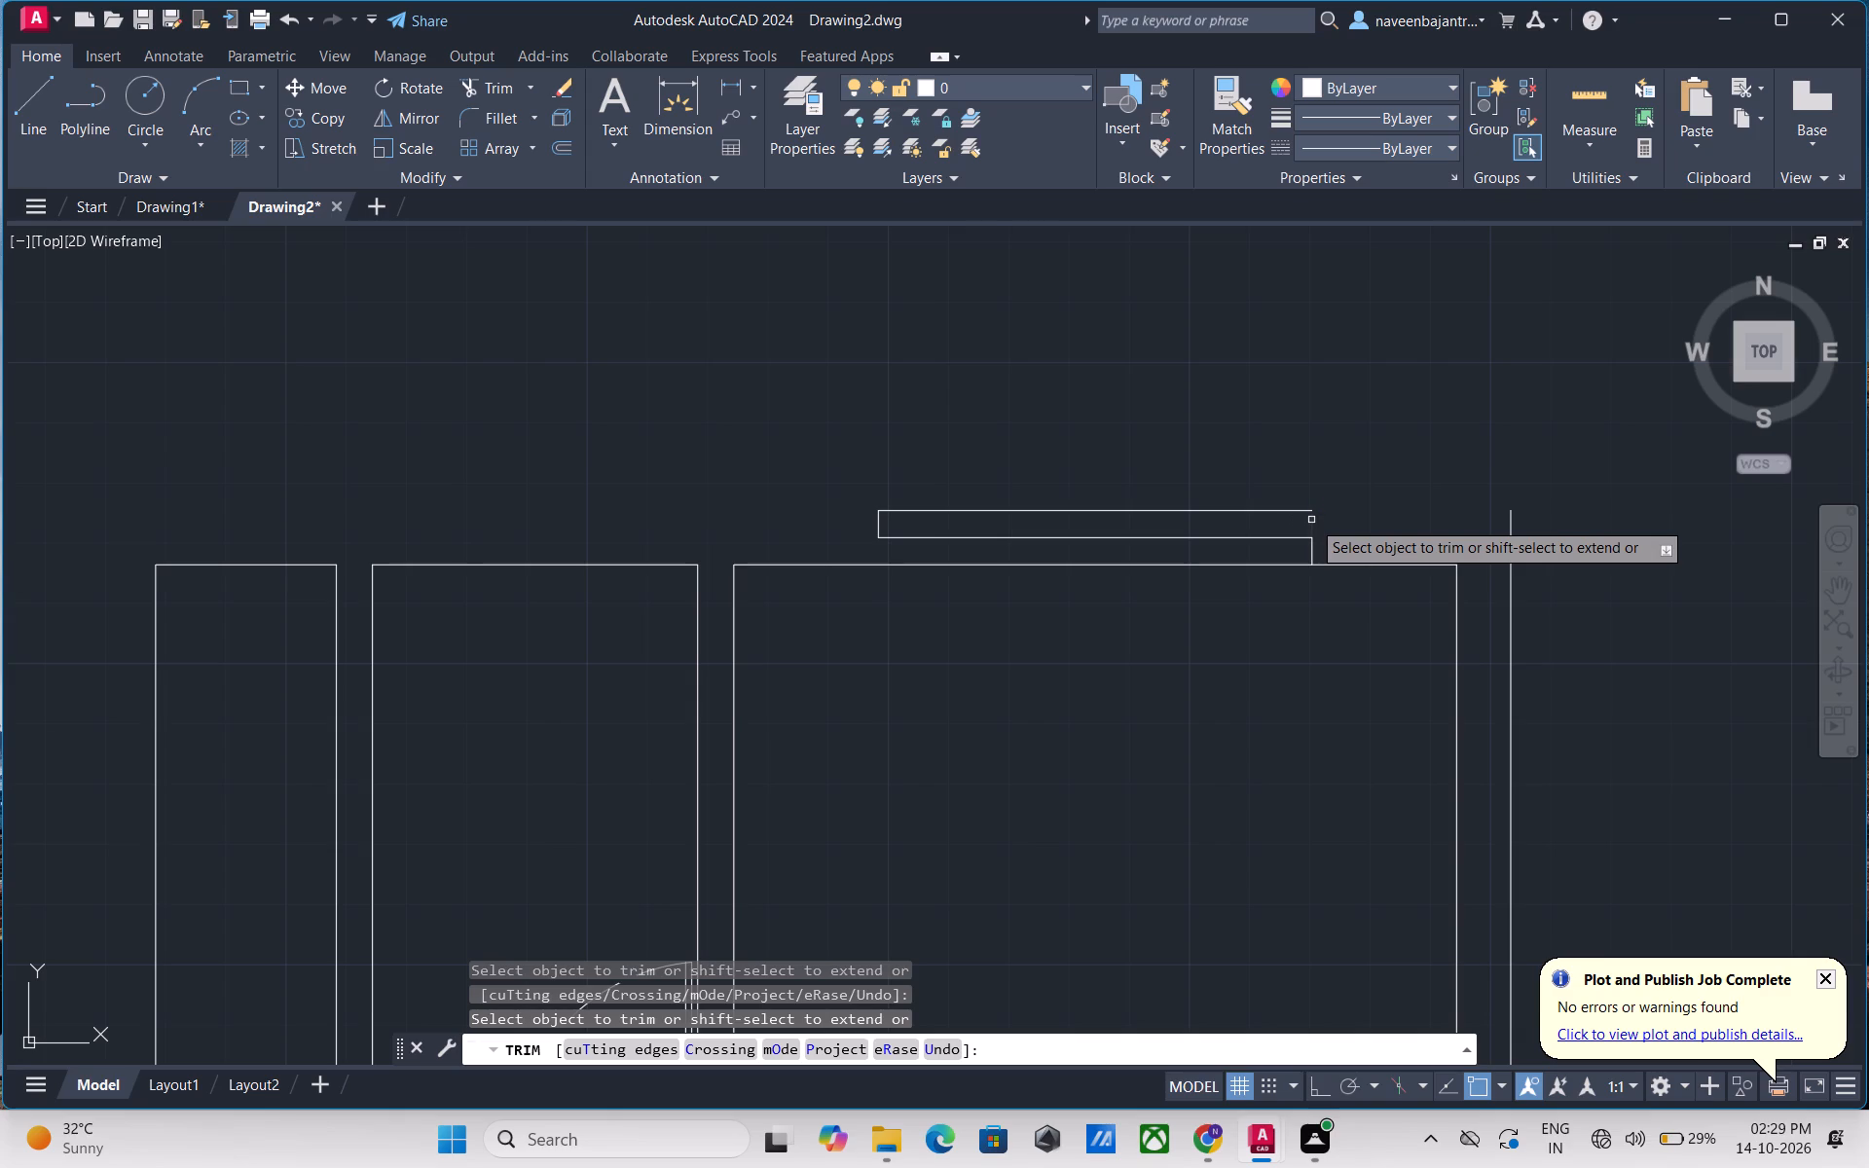
{"action": "left_click", "coordinate": [1206, 511]}
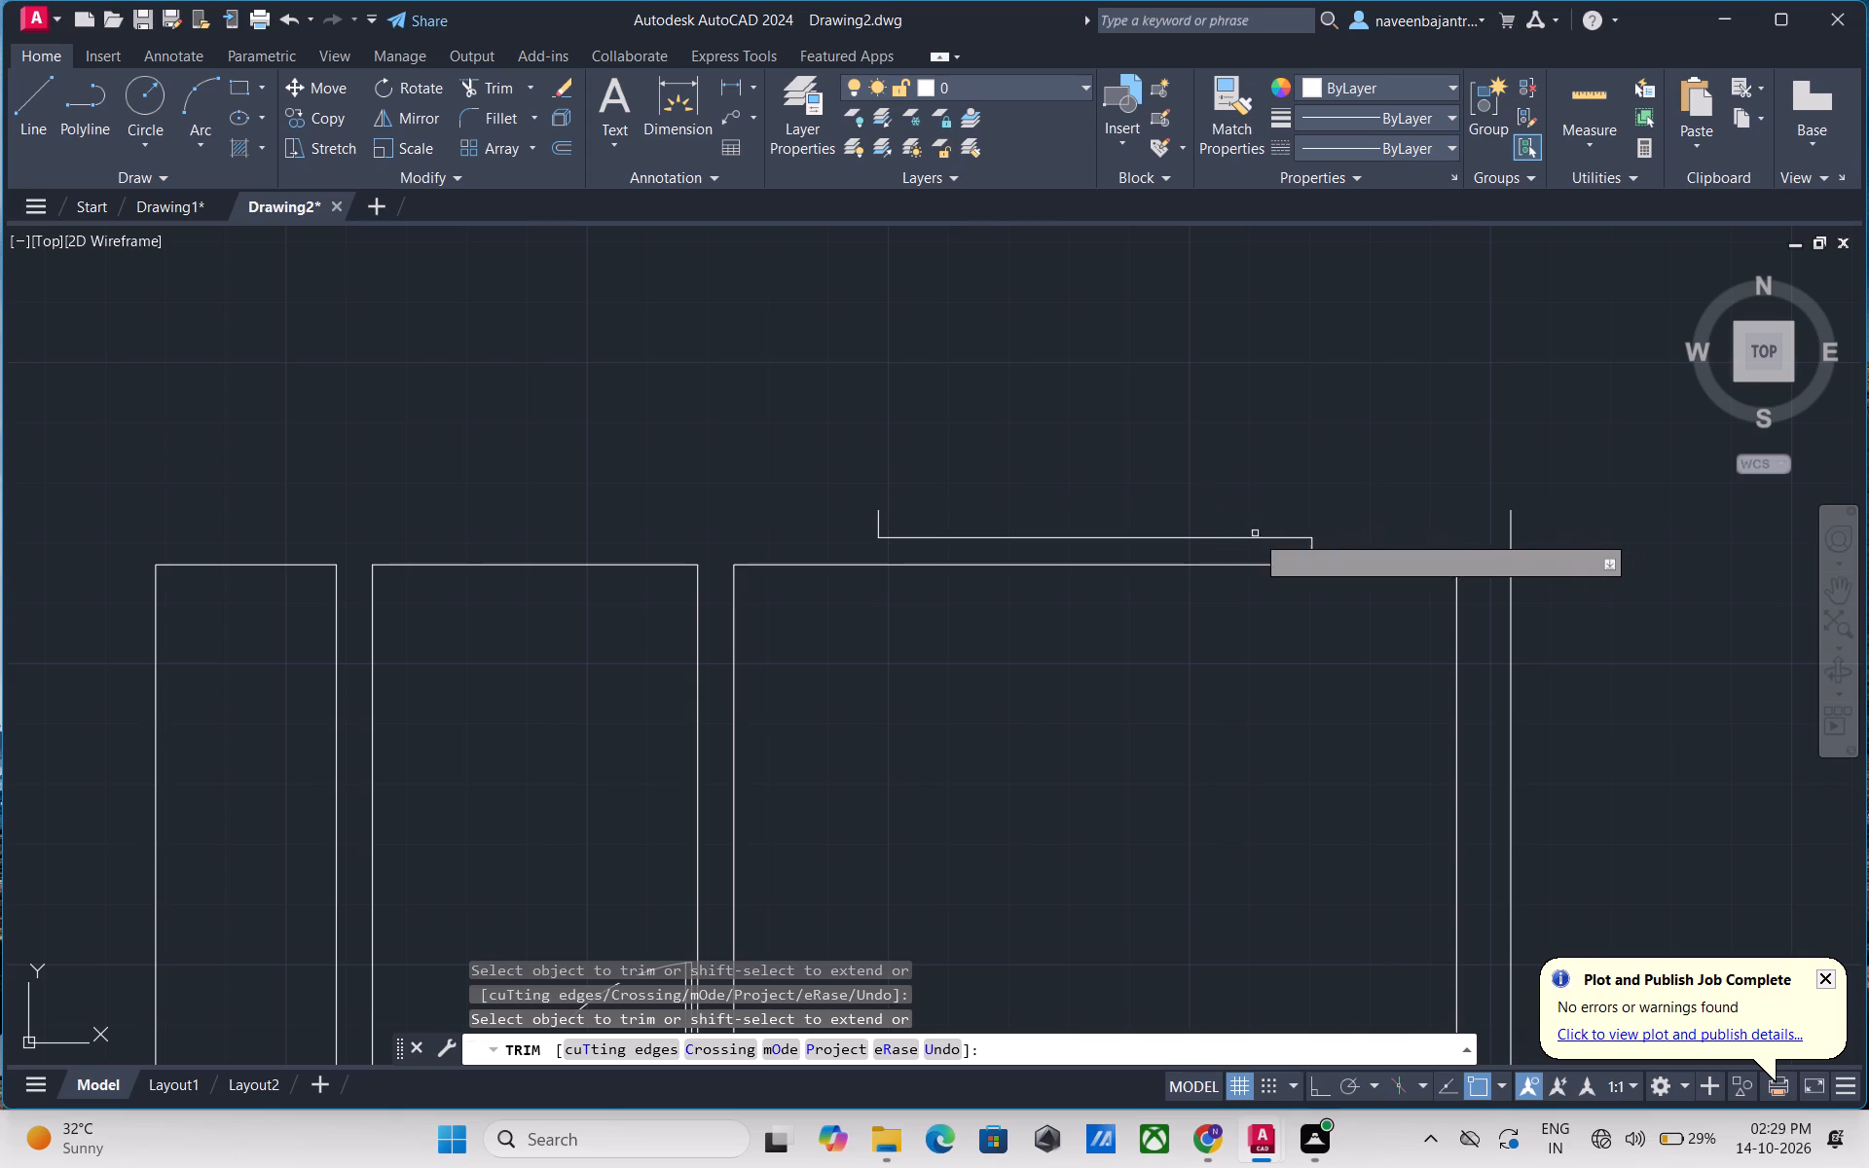
{"action": "left_click", "coordinate": [1312, 547]}
{"action": "left_click", "coordinate": [1215, 538]}
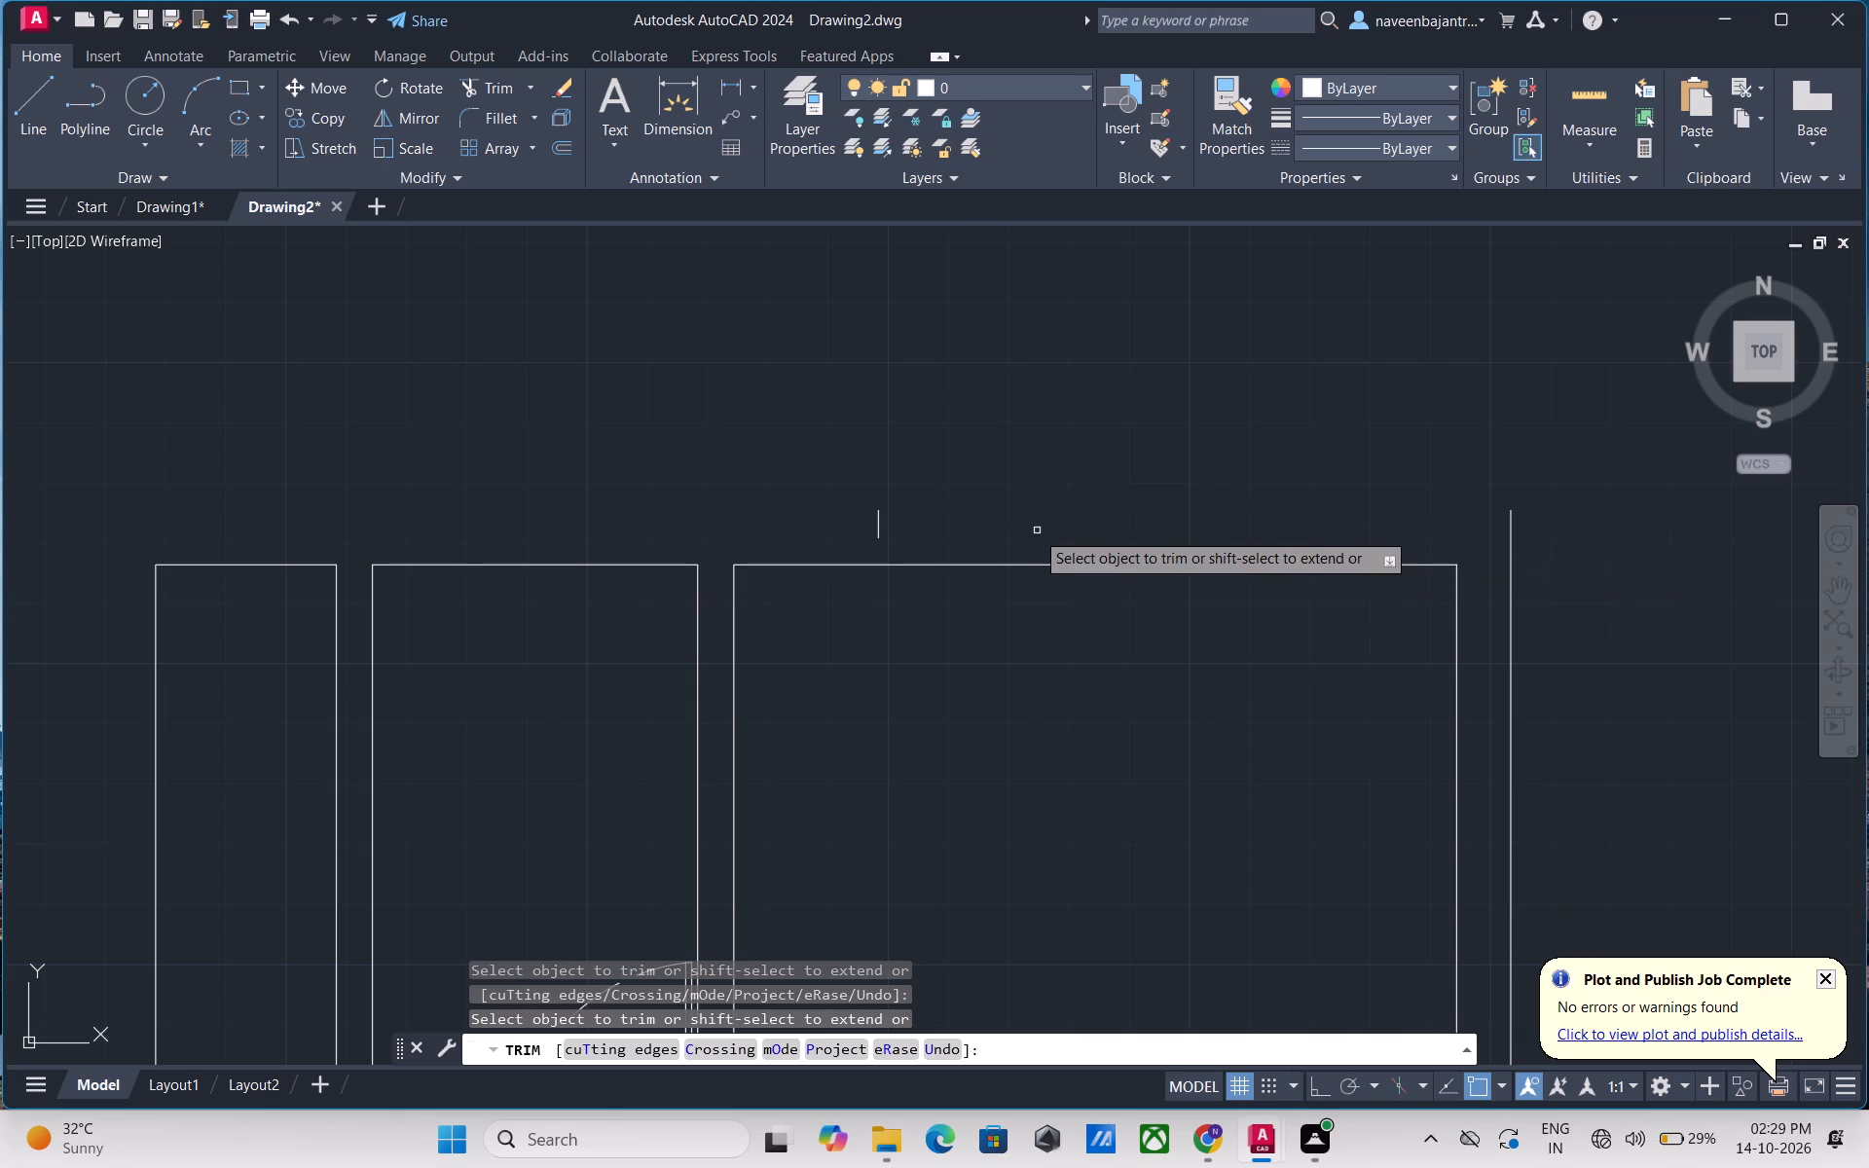
{"action": "left_click", "coordinate": [881, 530]}
Remove the remaining plot boundary lines and the two 5', the 10' and the 17'-10" dimensions around the copied plan.
{"action": "scroll", "coordinate": [937, 533], "scroll_direction": "down", "scroll_amount": 3}
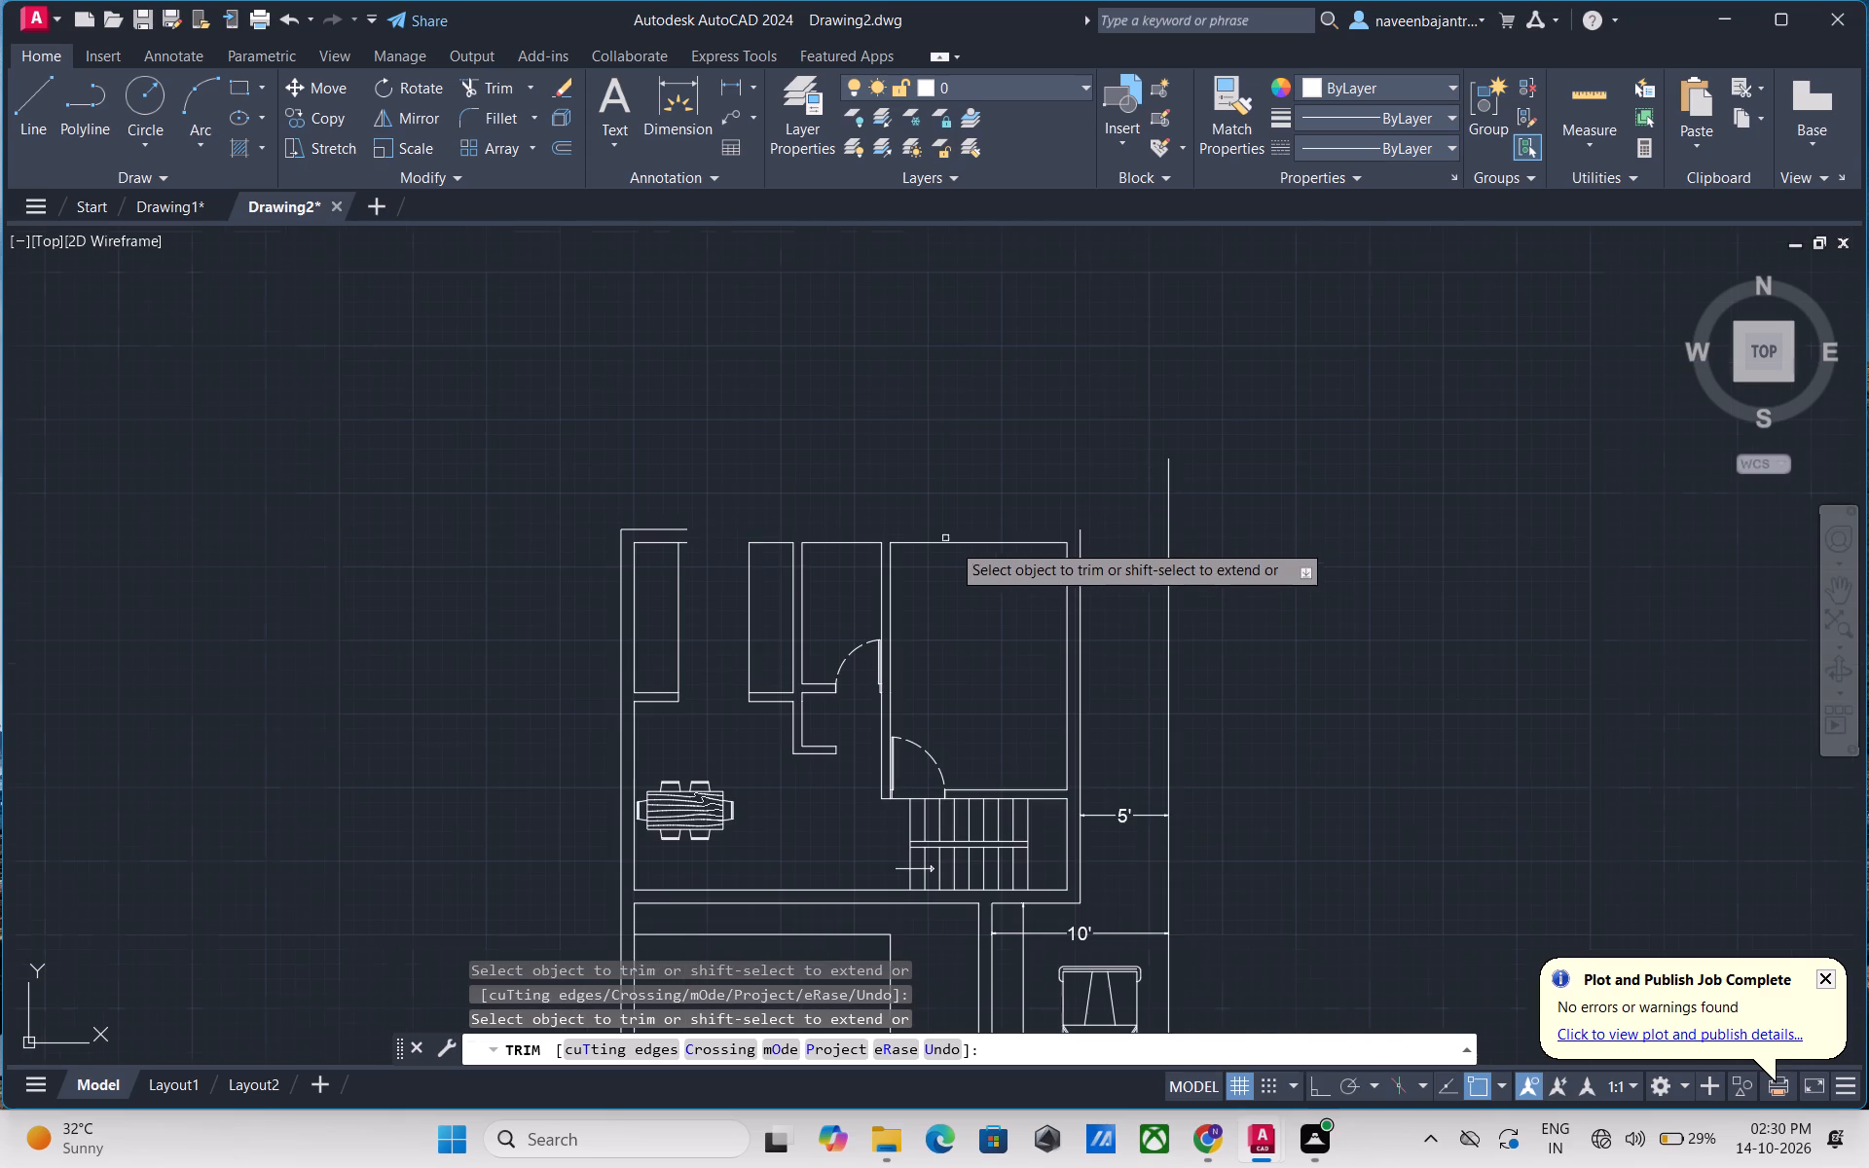
{"action": "left_click", "coordinate": [1150, 815]}
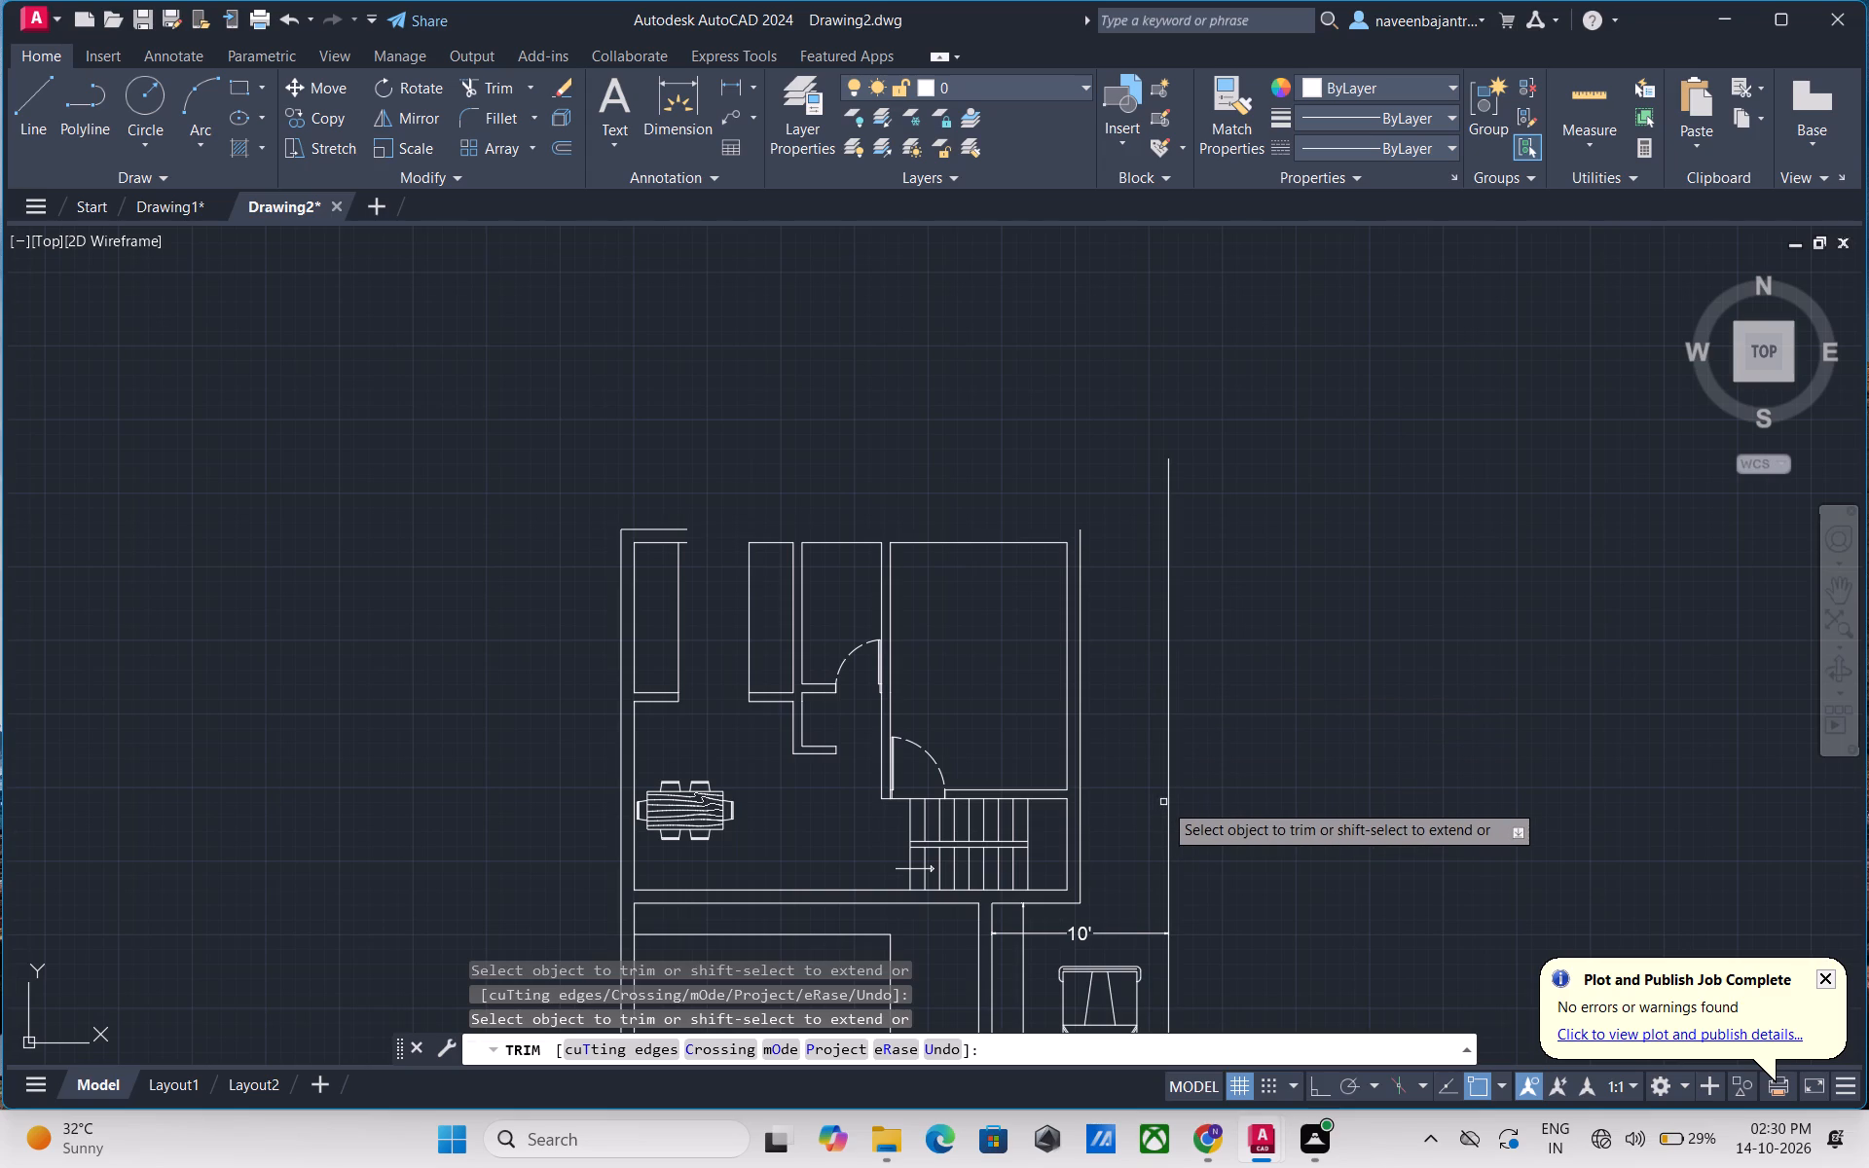
{"action": "left_click", "coordinate": [1167, 800]}
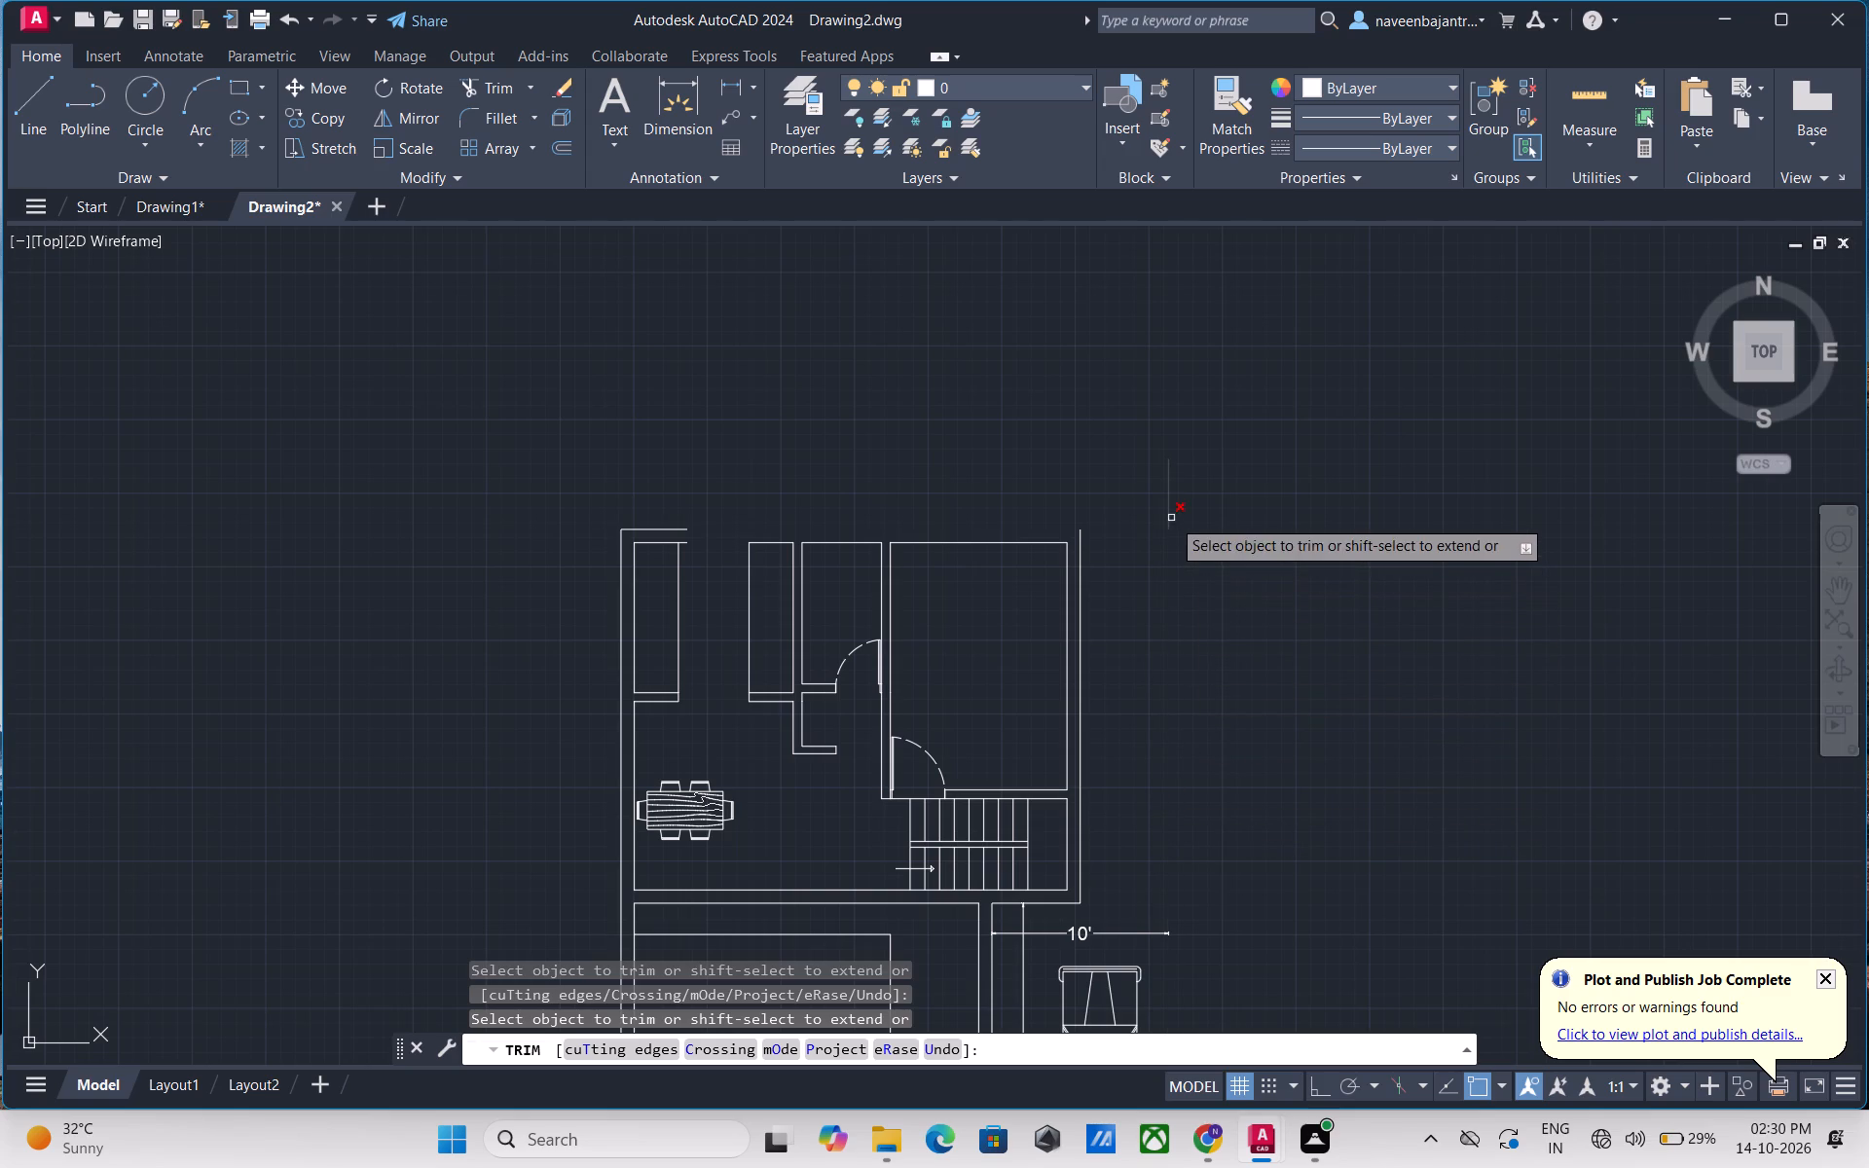
{"action": "left_click", "coordinate": [1171, 518]}
{"action": "scroll", "coordinate": [1172, 609], "scroll_direction": "down", "scroll_amount": 1}
{"action": "middle_click_drag", "start_coordinate": [1176, 649], "coordinate": [1168, 527]}
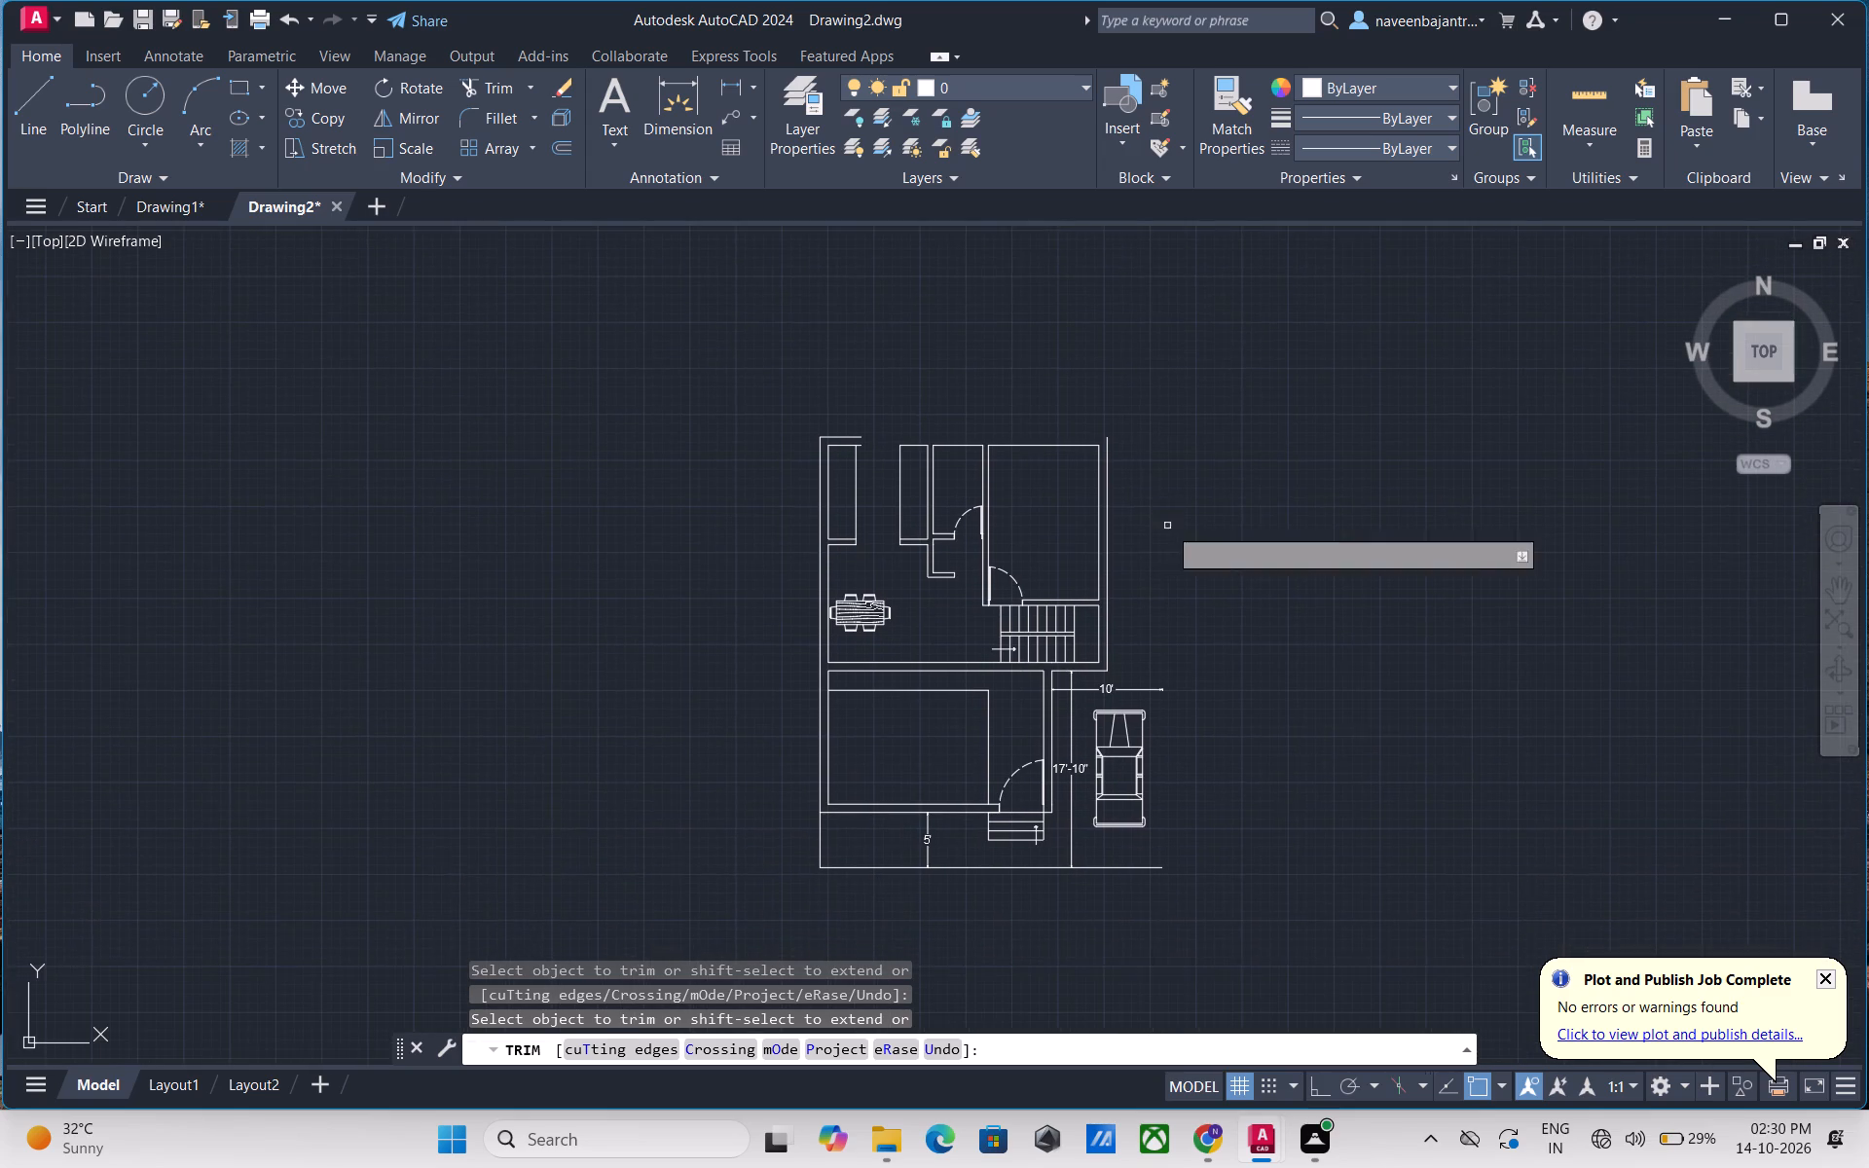
{"action": "left_click", "coordinate": [1129, 867]}
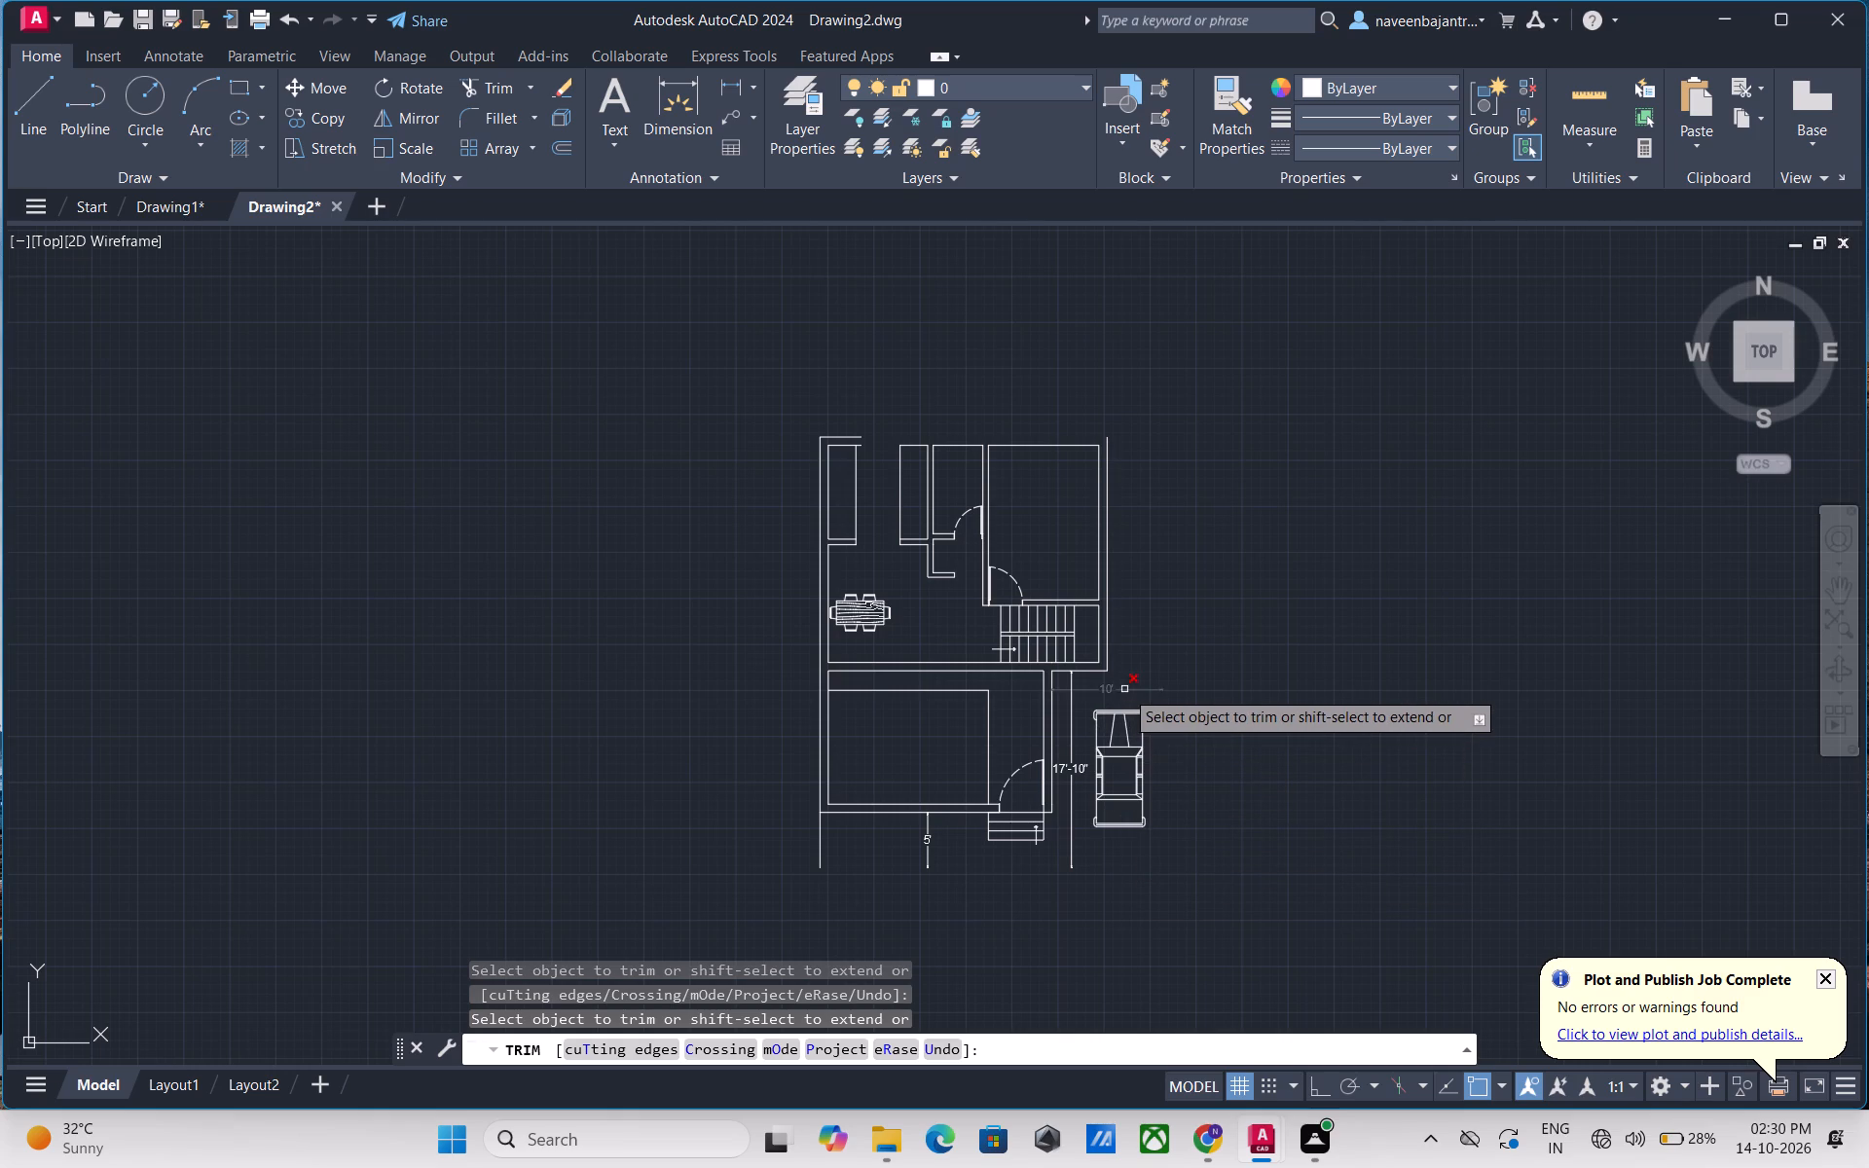
{"action": "left_click", "coordinate": [1124, 689]}
{"action": "left_click", "coordinate": [1075, 727]}
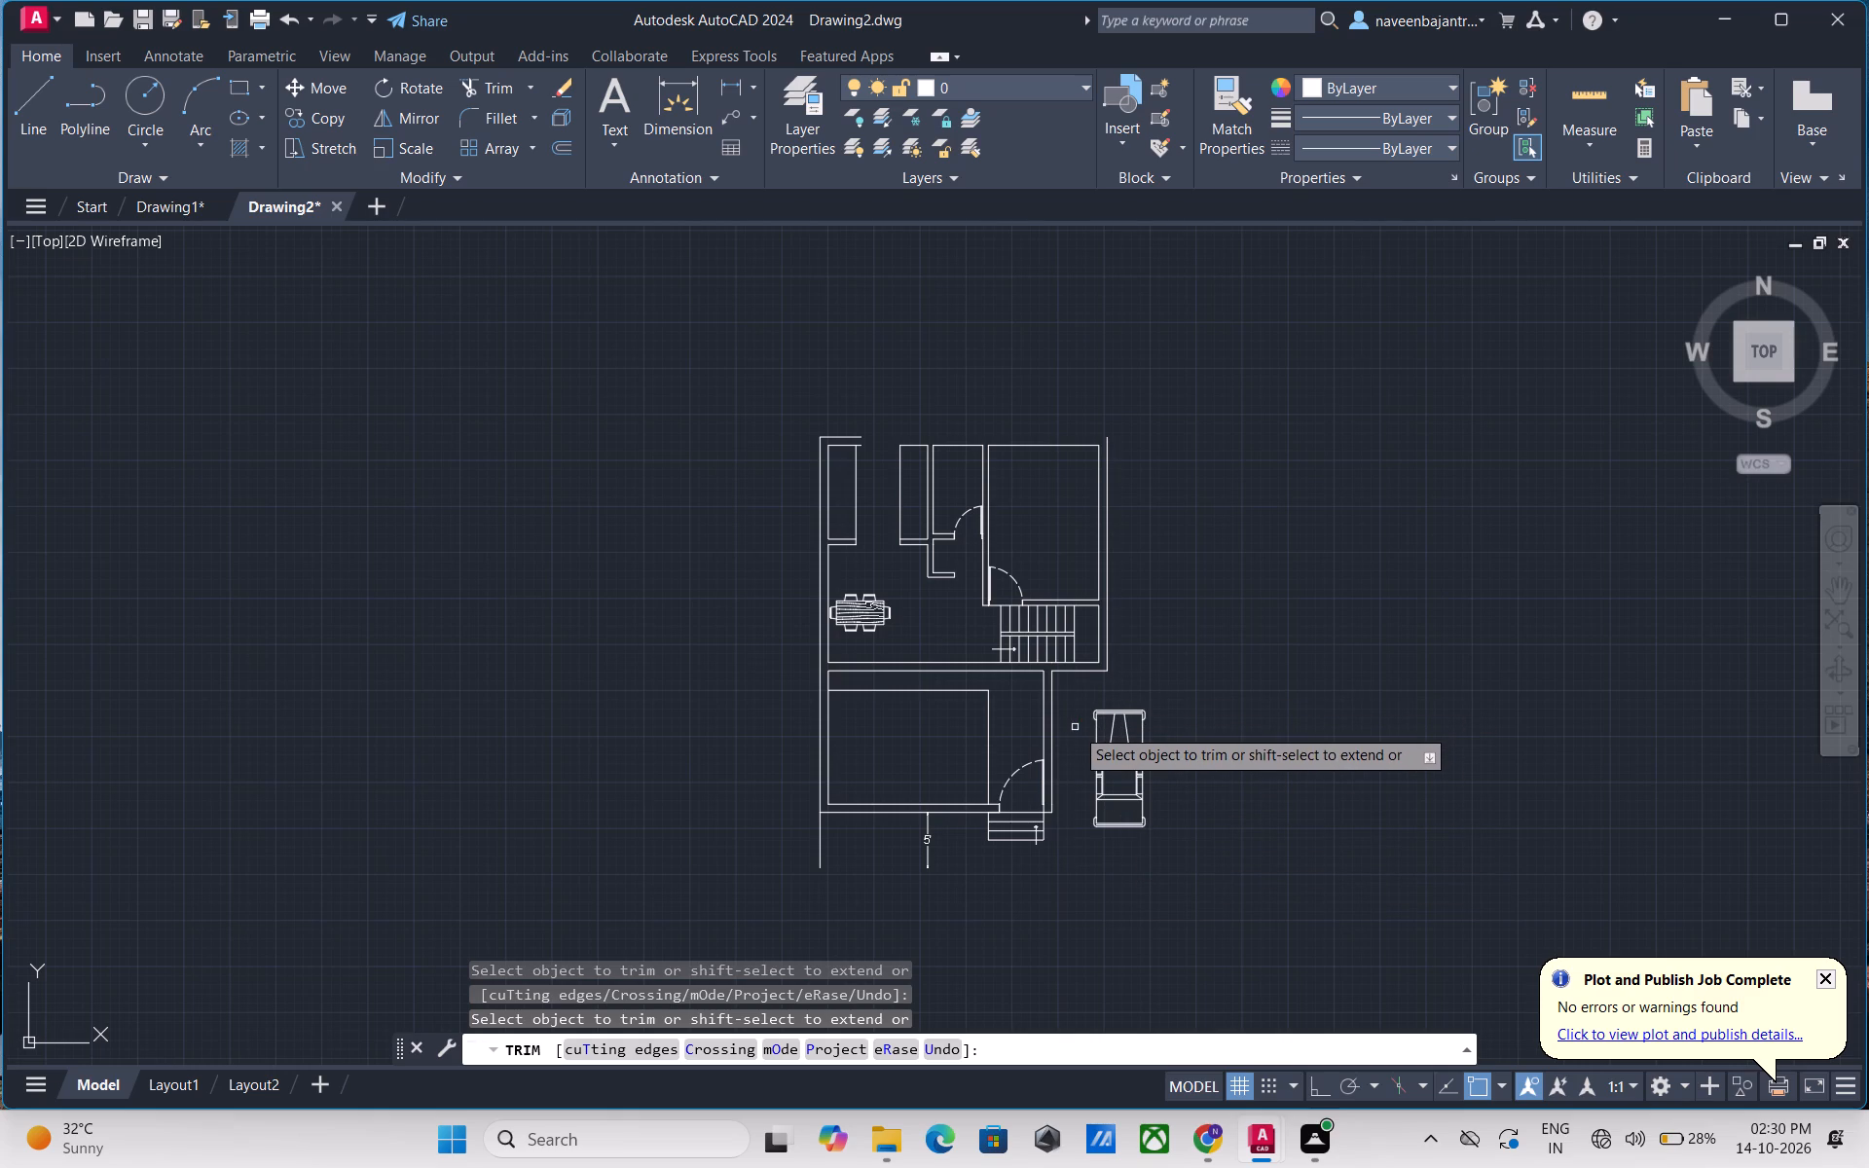
{"action": "left_click", "coordinate": [923, 846]}
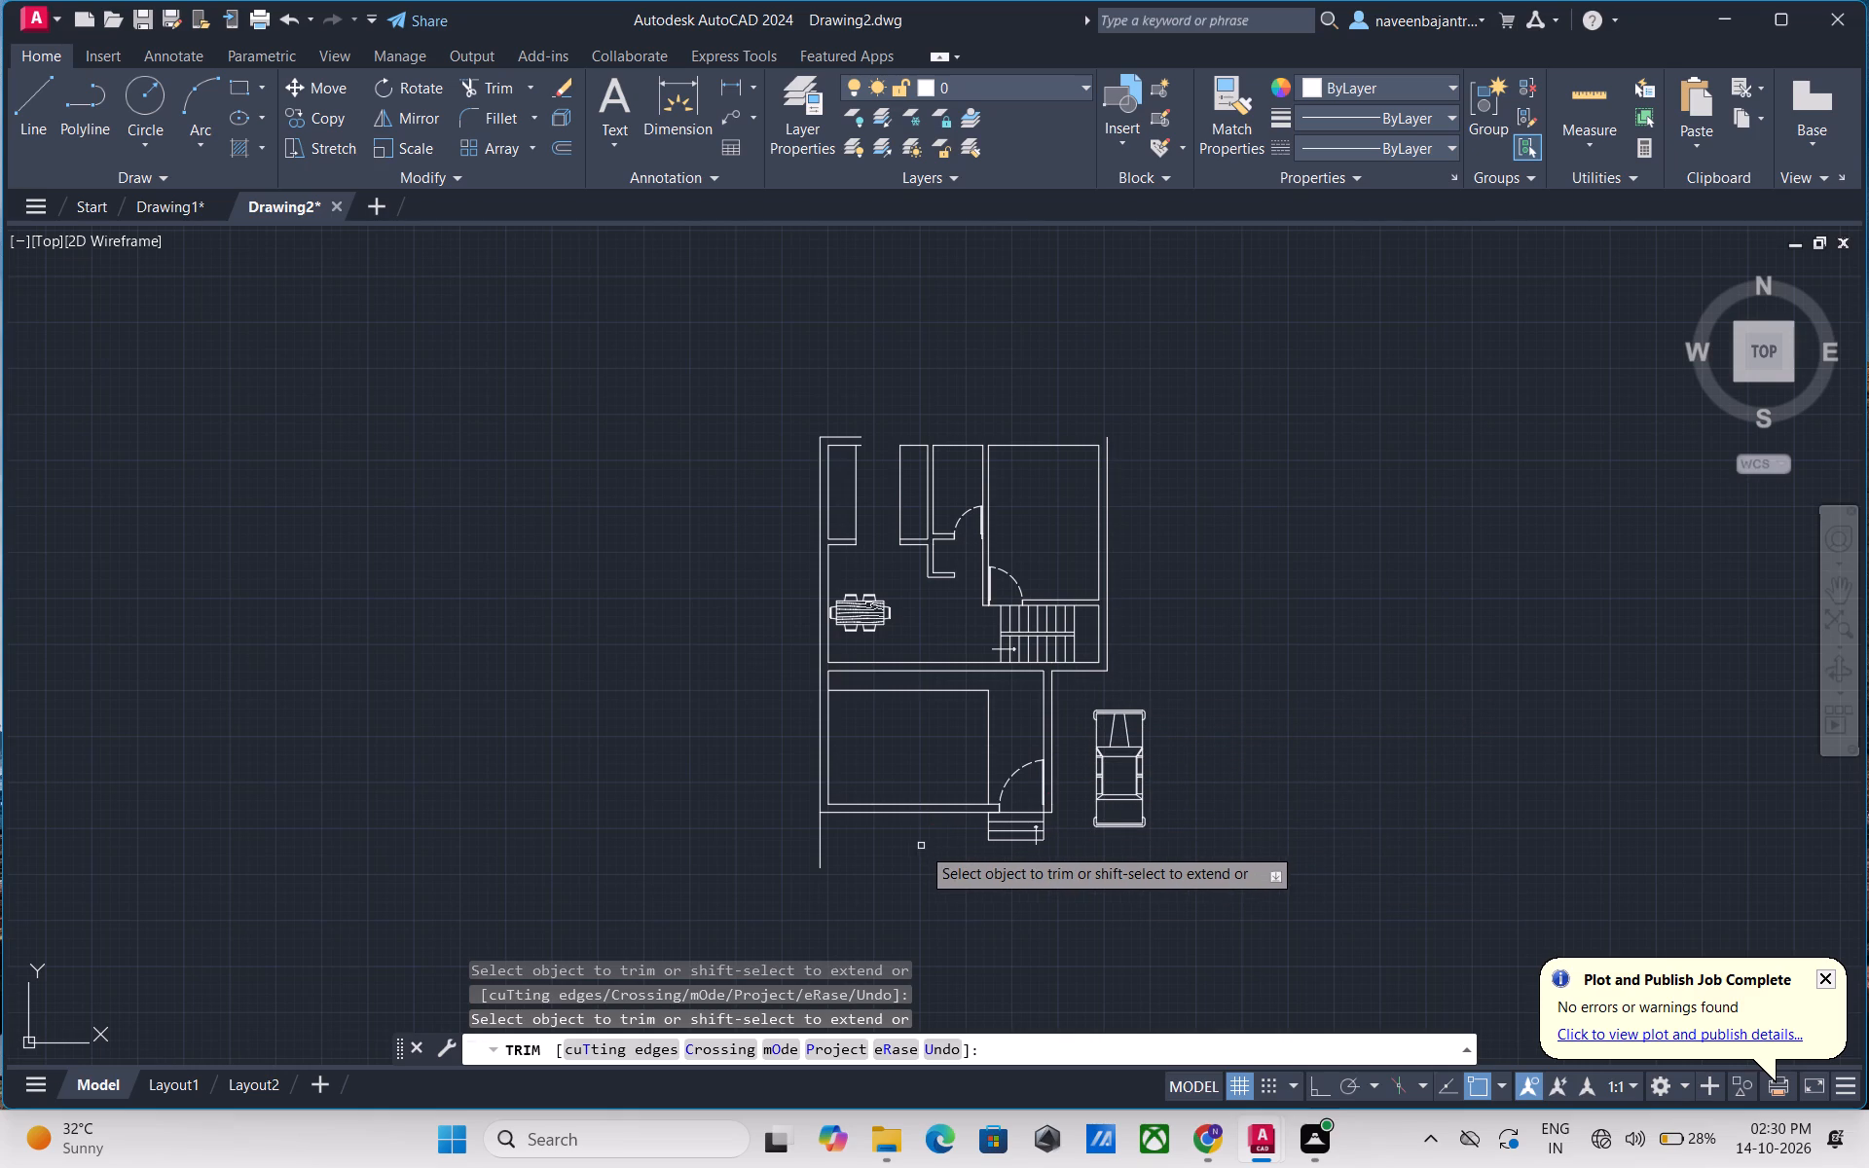
{"action": "left_click", "coordinate": [822, 856]}
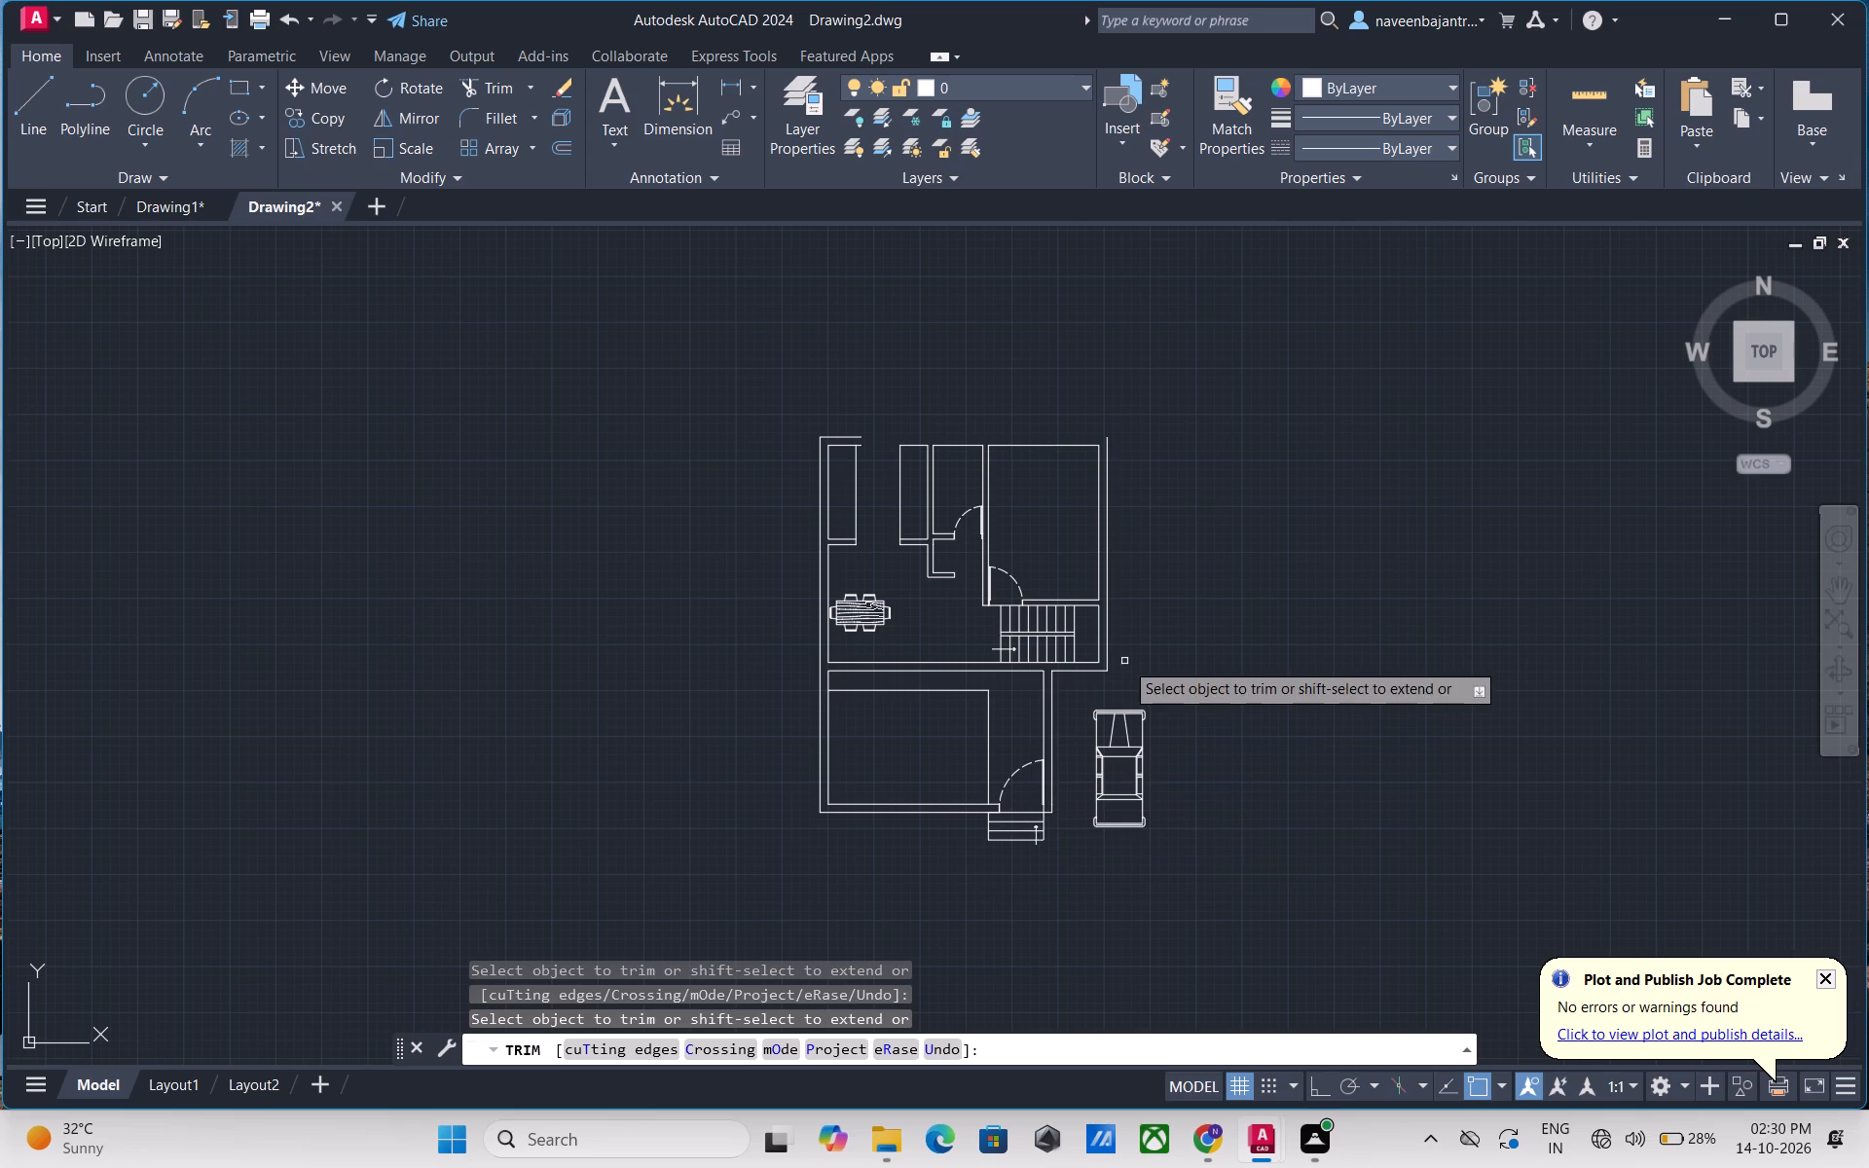
Trim away the direction arrow on the interior staircase, including its arrowhead and the whole shaft.
{"action": "scroll", "coordinate": [1007, 665], "scroll_direction": "up", "scroll_amount": 3}
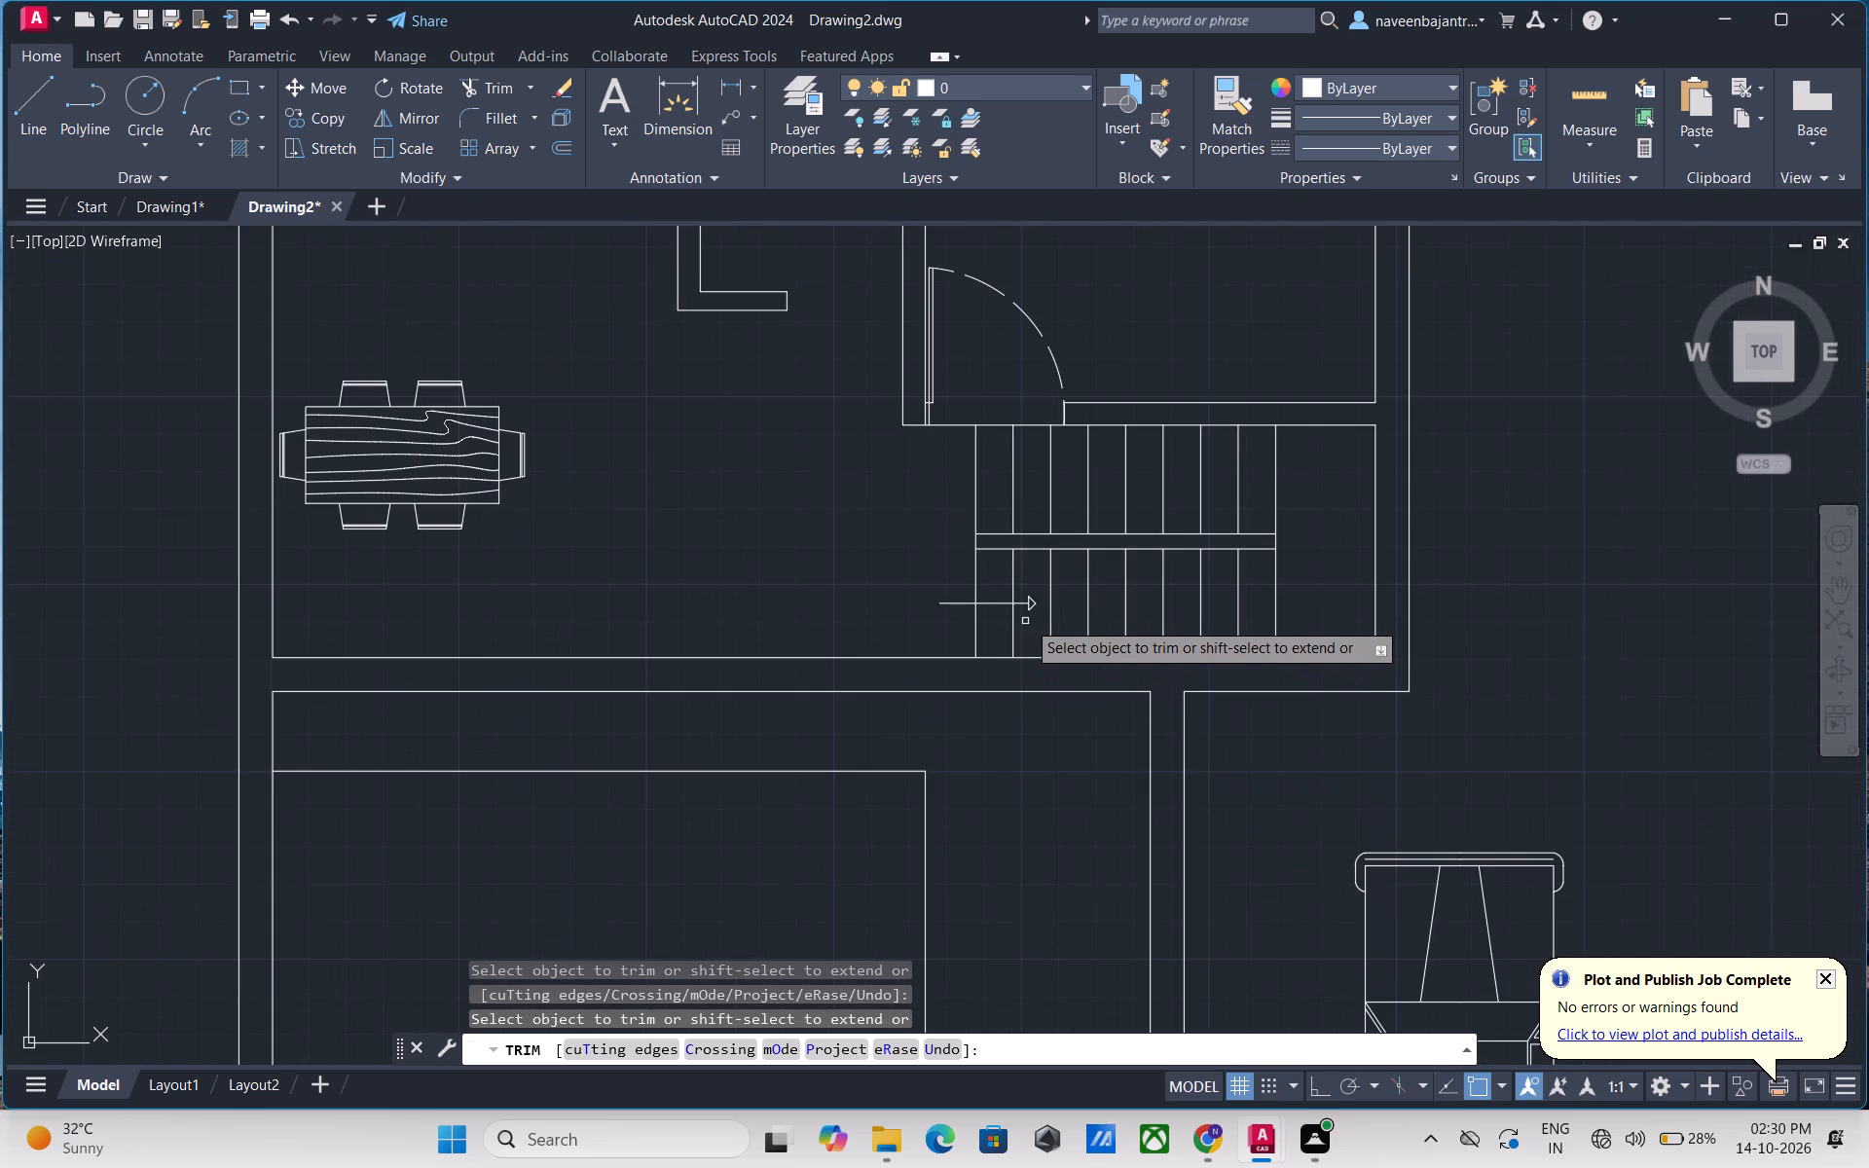
{"action": "scroll", "coordinate": [1029, 618], "scroll_direction": "up", "scroll_amount": 3}
{"action": "left_click", "coordinate": [1044, 563]}
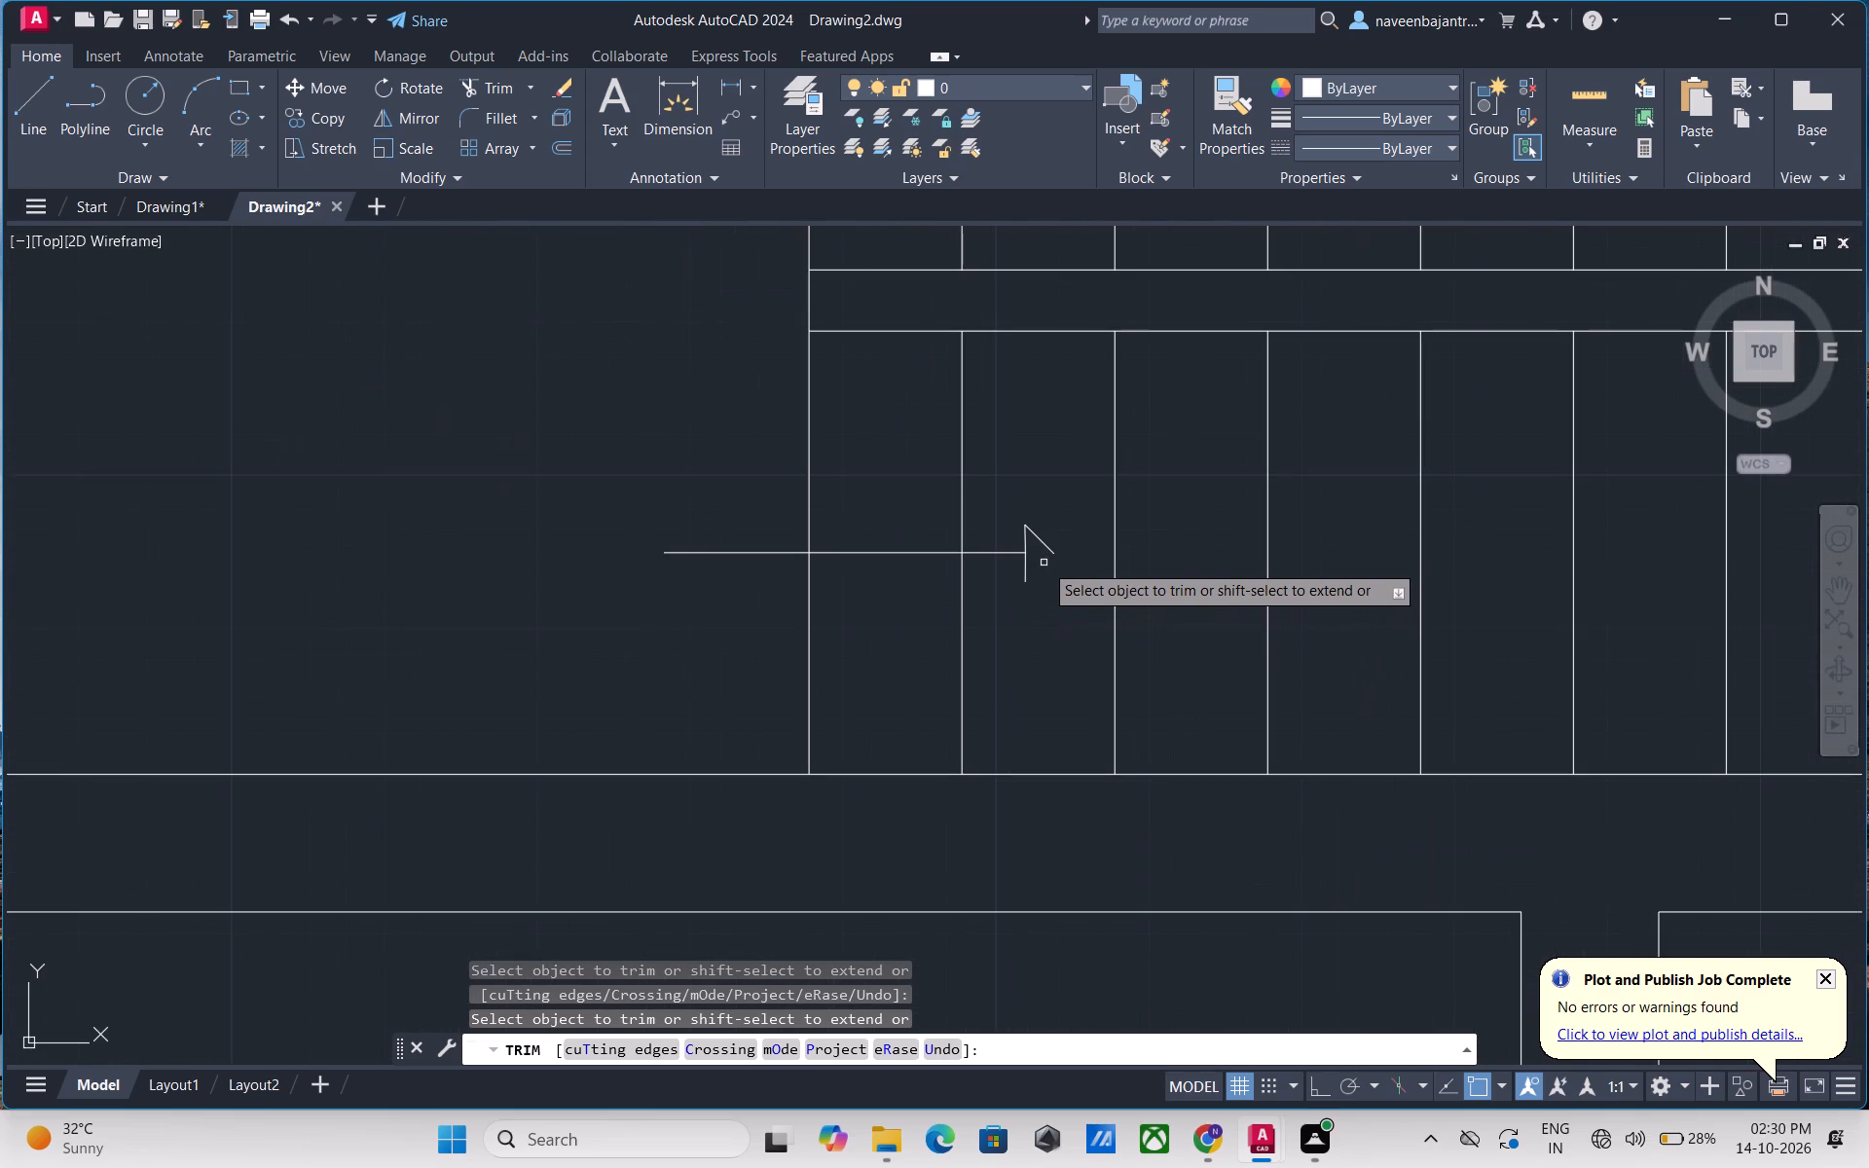
{"action": "left_click", "coordinate": [1044, 545]}
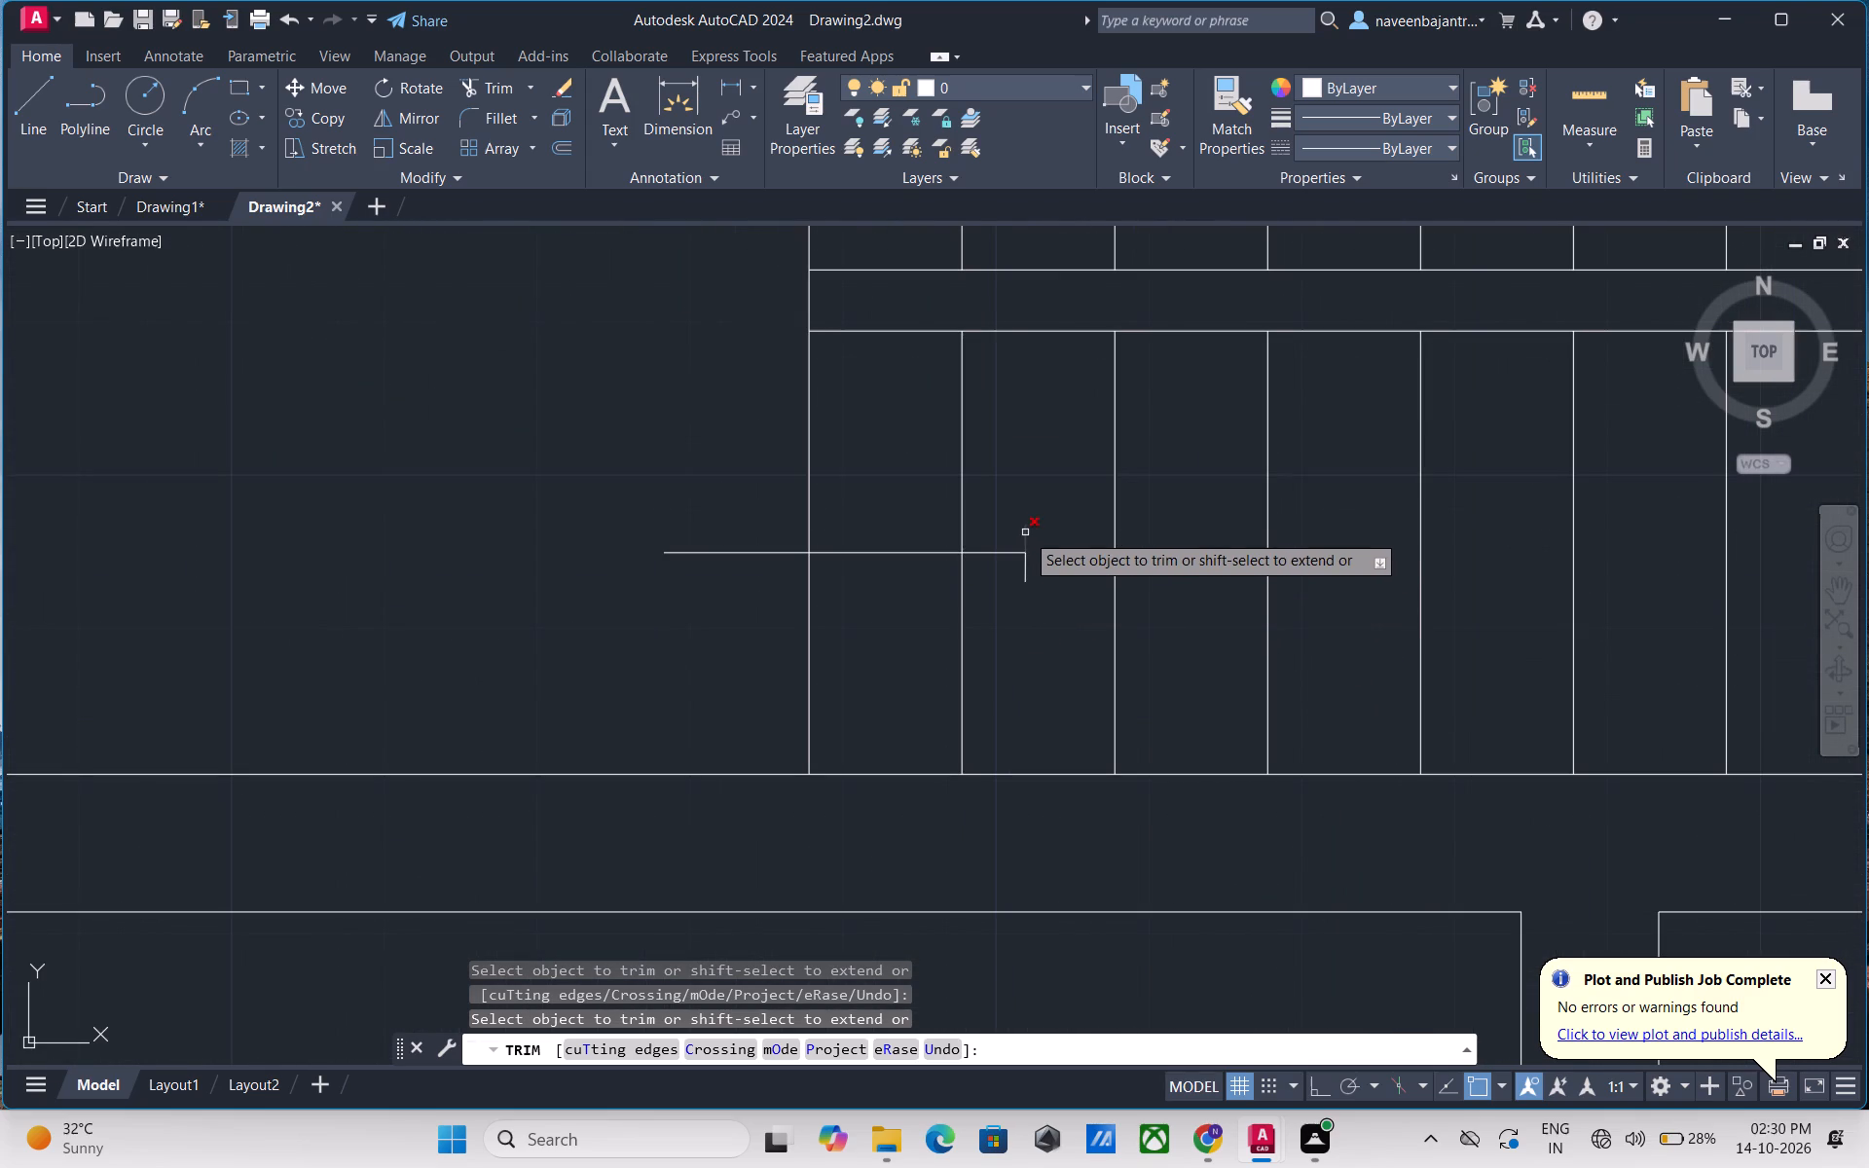
{"action": "left_click", "coordinate": [1025, 532]}
{"action": "left_click", "coordinate": [1026, 576]}
{"action": "left_click", "coordinate": [1000, 556]}
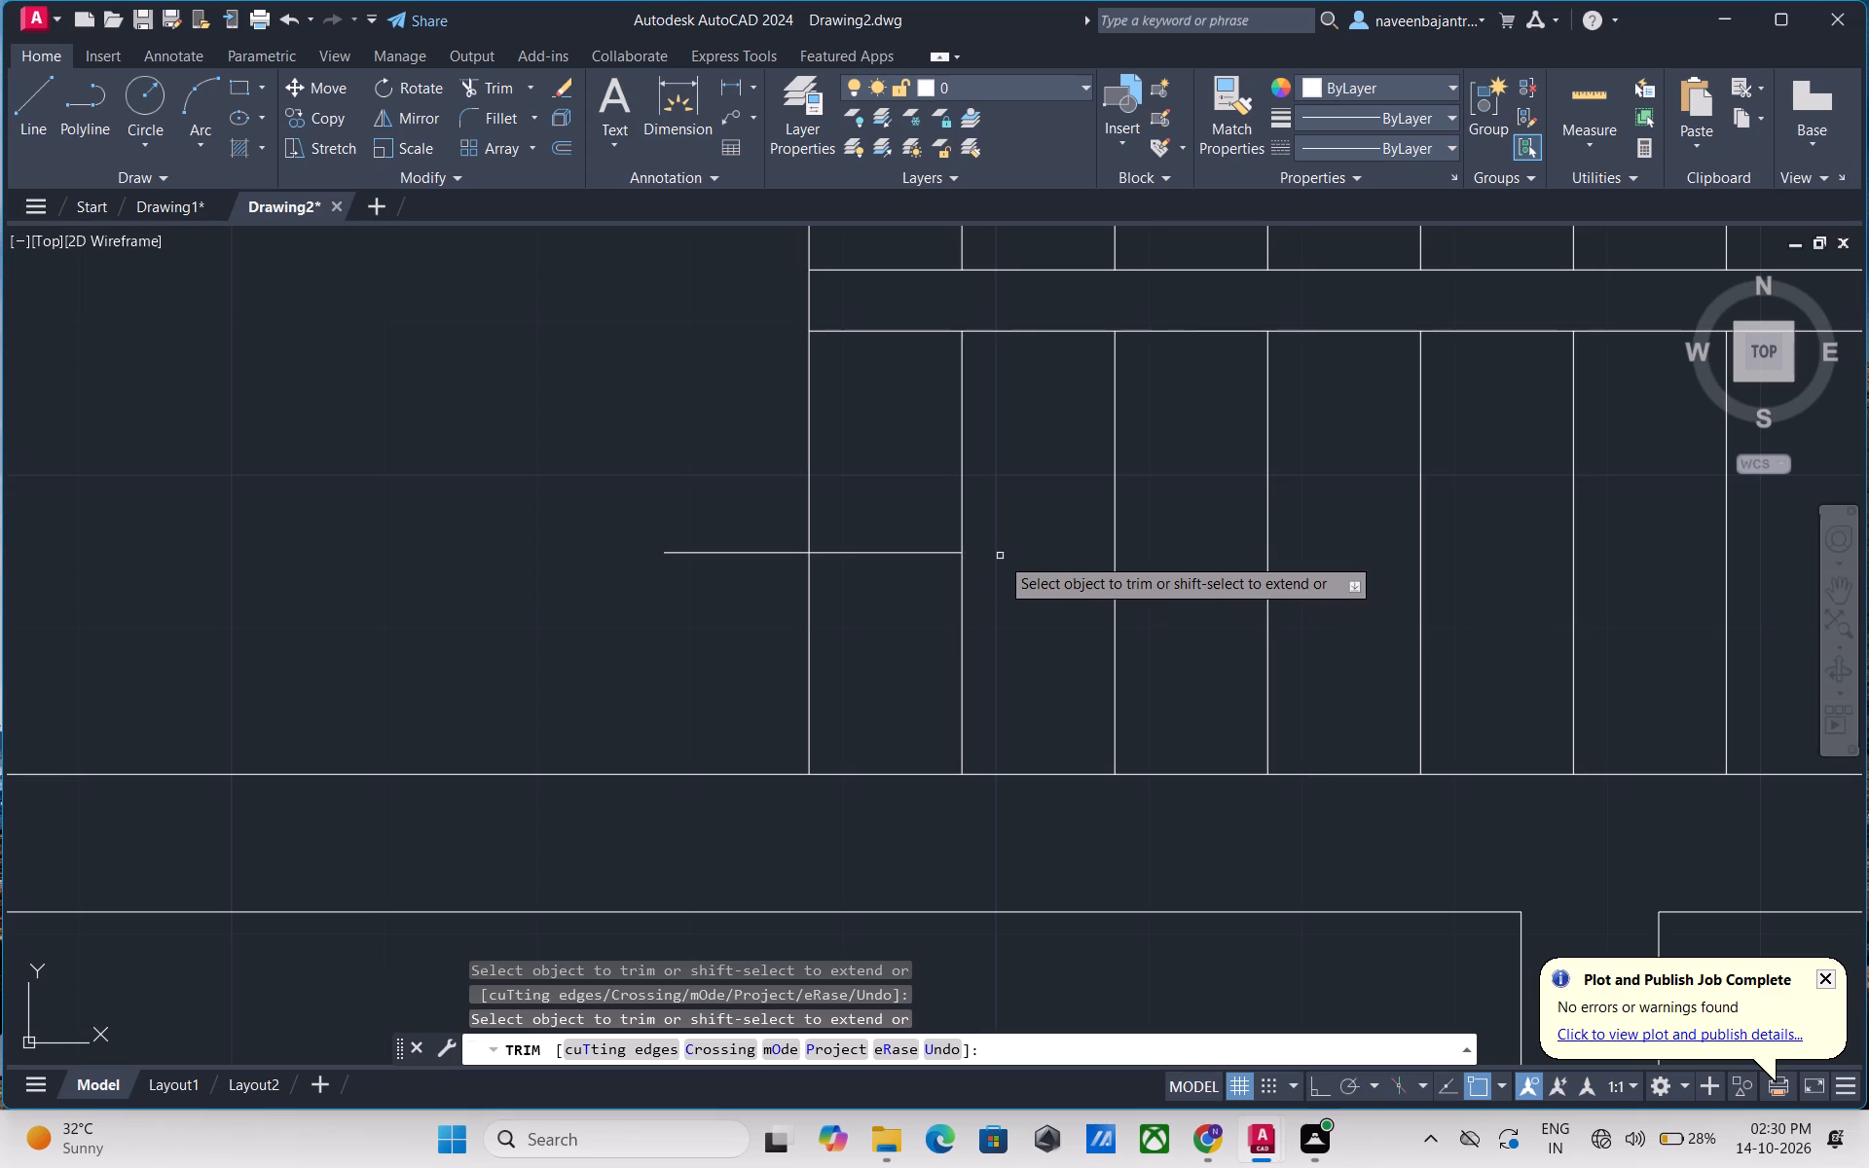
{"action": "left_click", "coordinate": [905, 556]}
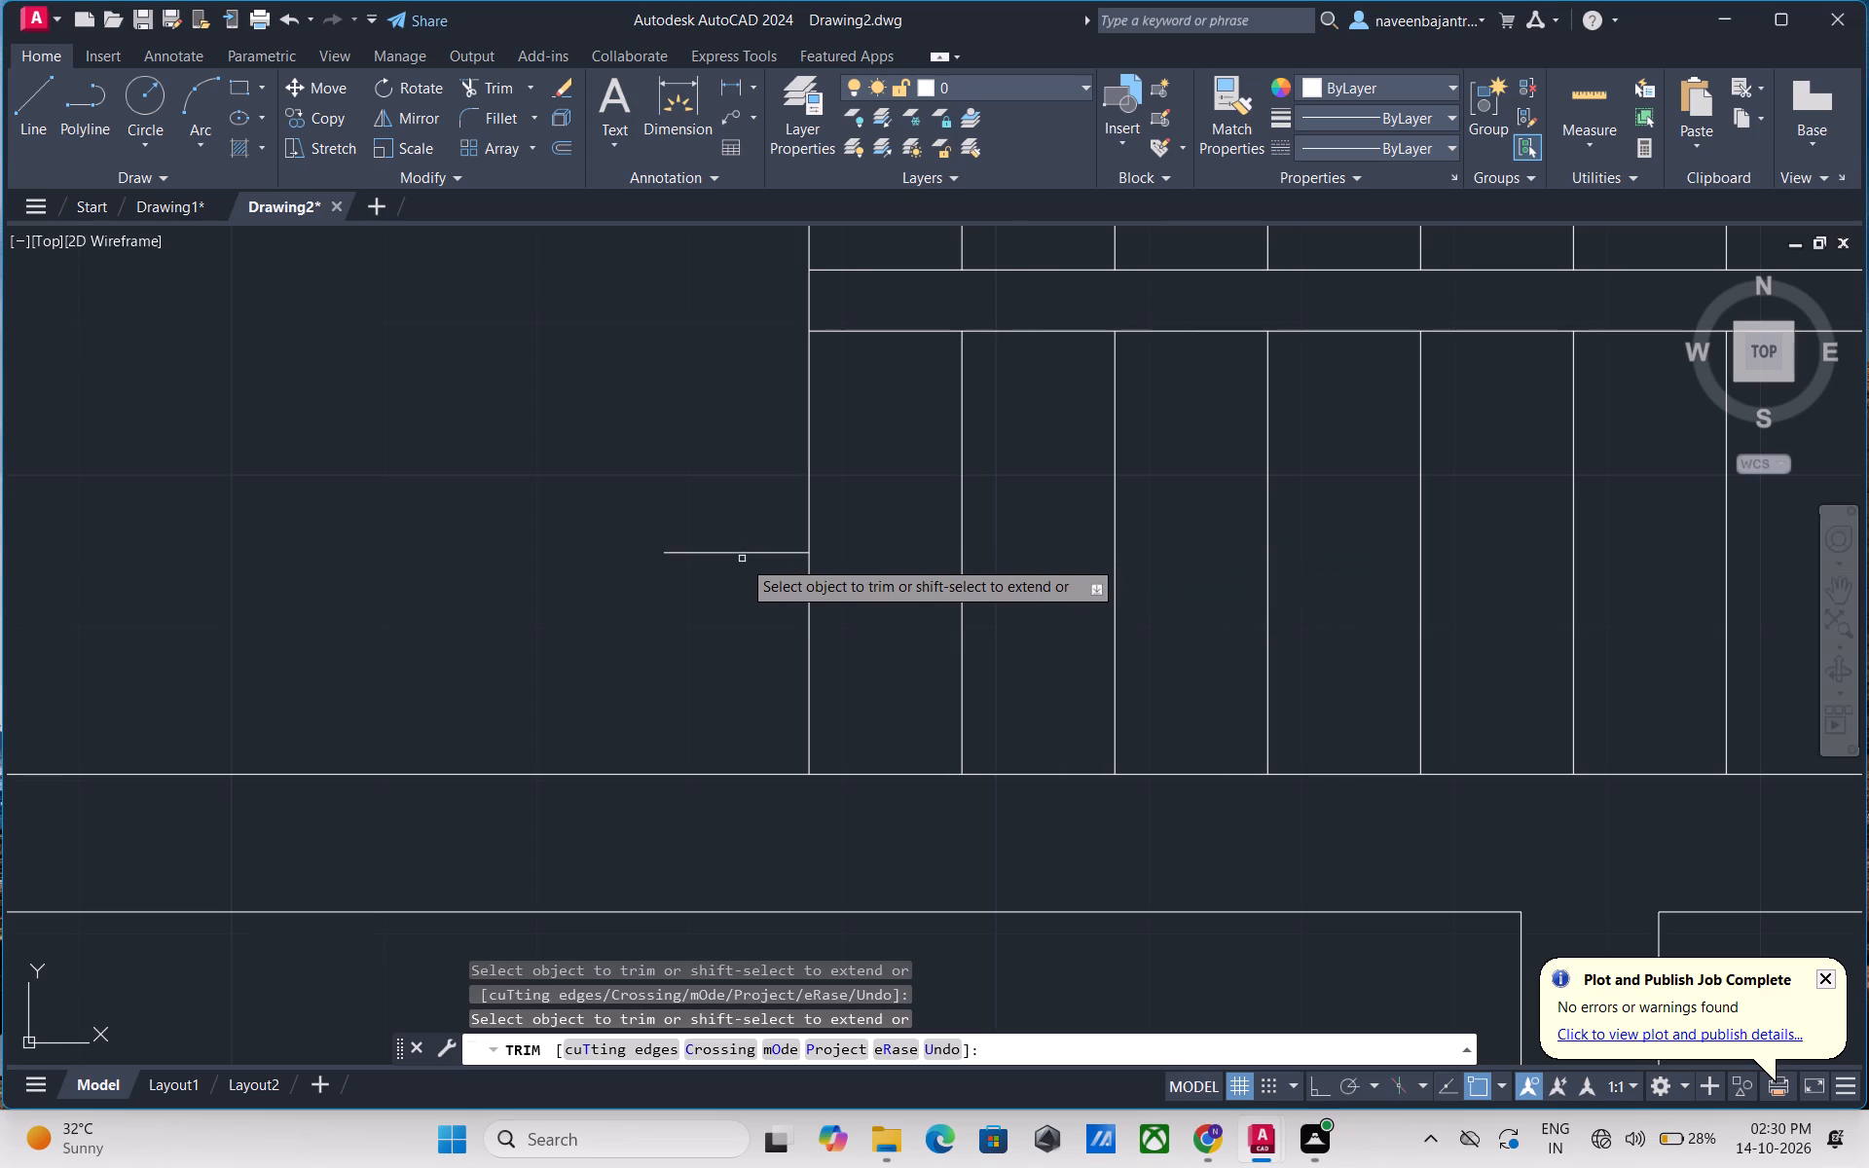
{"action": "left_click", "coordinate": [743, 555]}
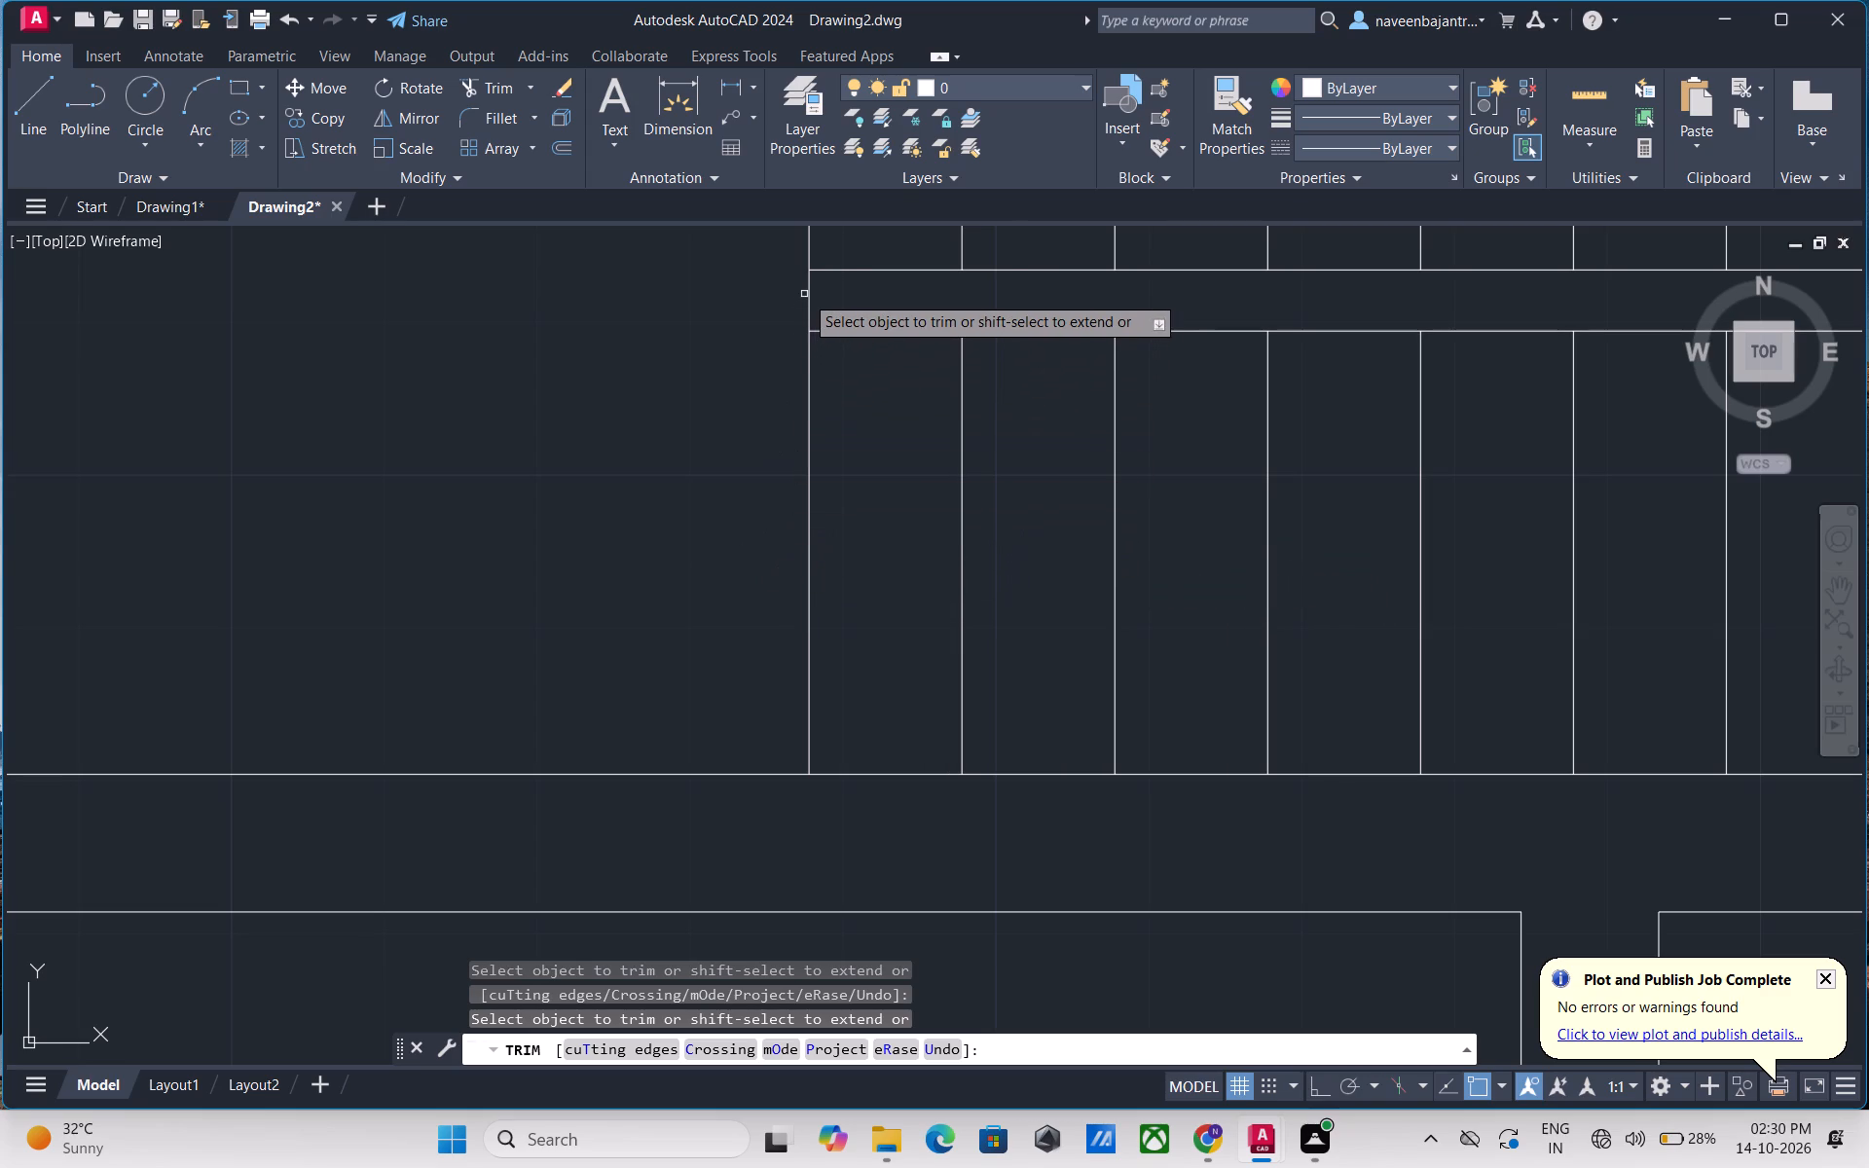
Trim off the short end lines closing both ends of the narrow strip between the two stair flights.
{"action": "left_click", "coordinate": [808, 292]}
{"action": "scroll", "coordinate": [811, 295], "scroll_direction": "down", "scroll_amount": 2}
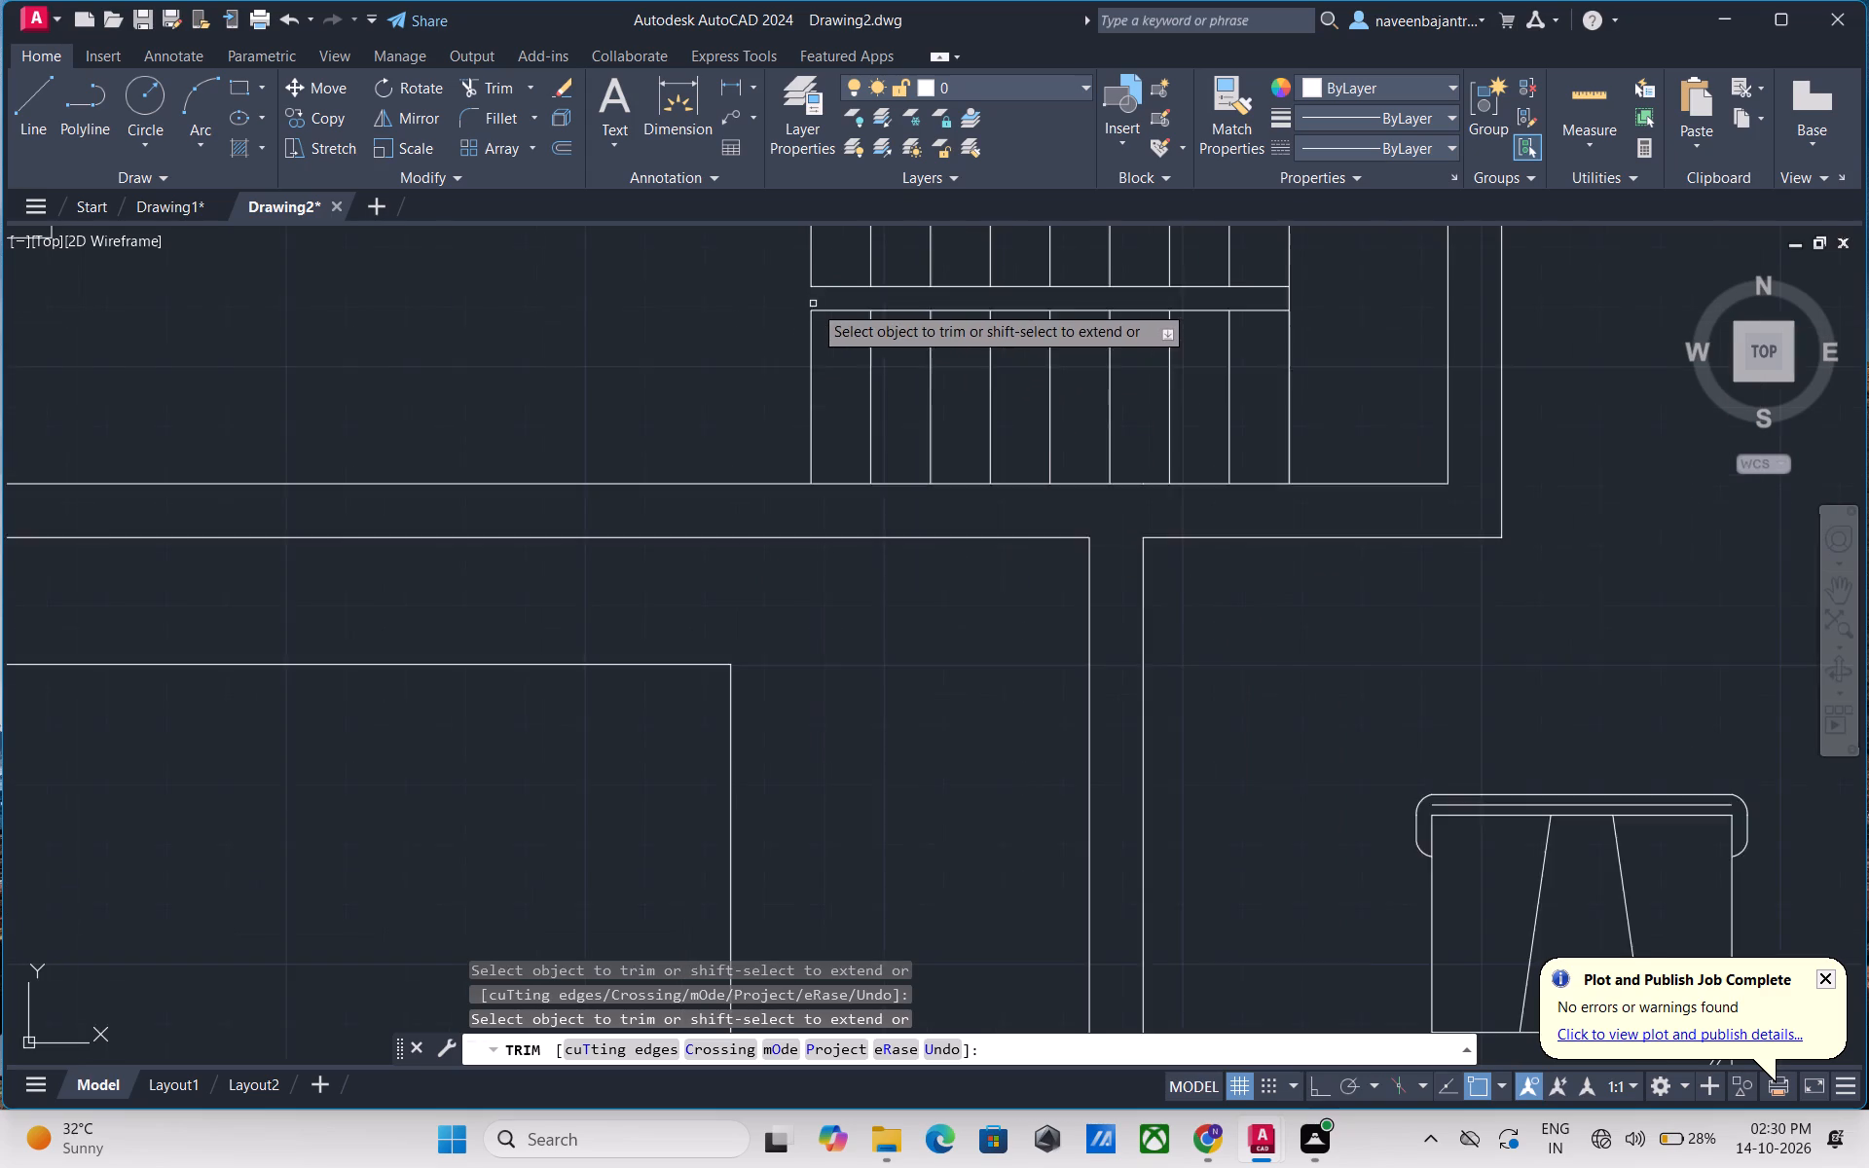
{"action": "scroll", "coordinate": [813, 304], "scroll_direction": "down", "scroll_amount": 1}
{"action": "left_click", "coordinate": [1114, 300]}
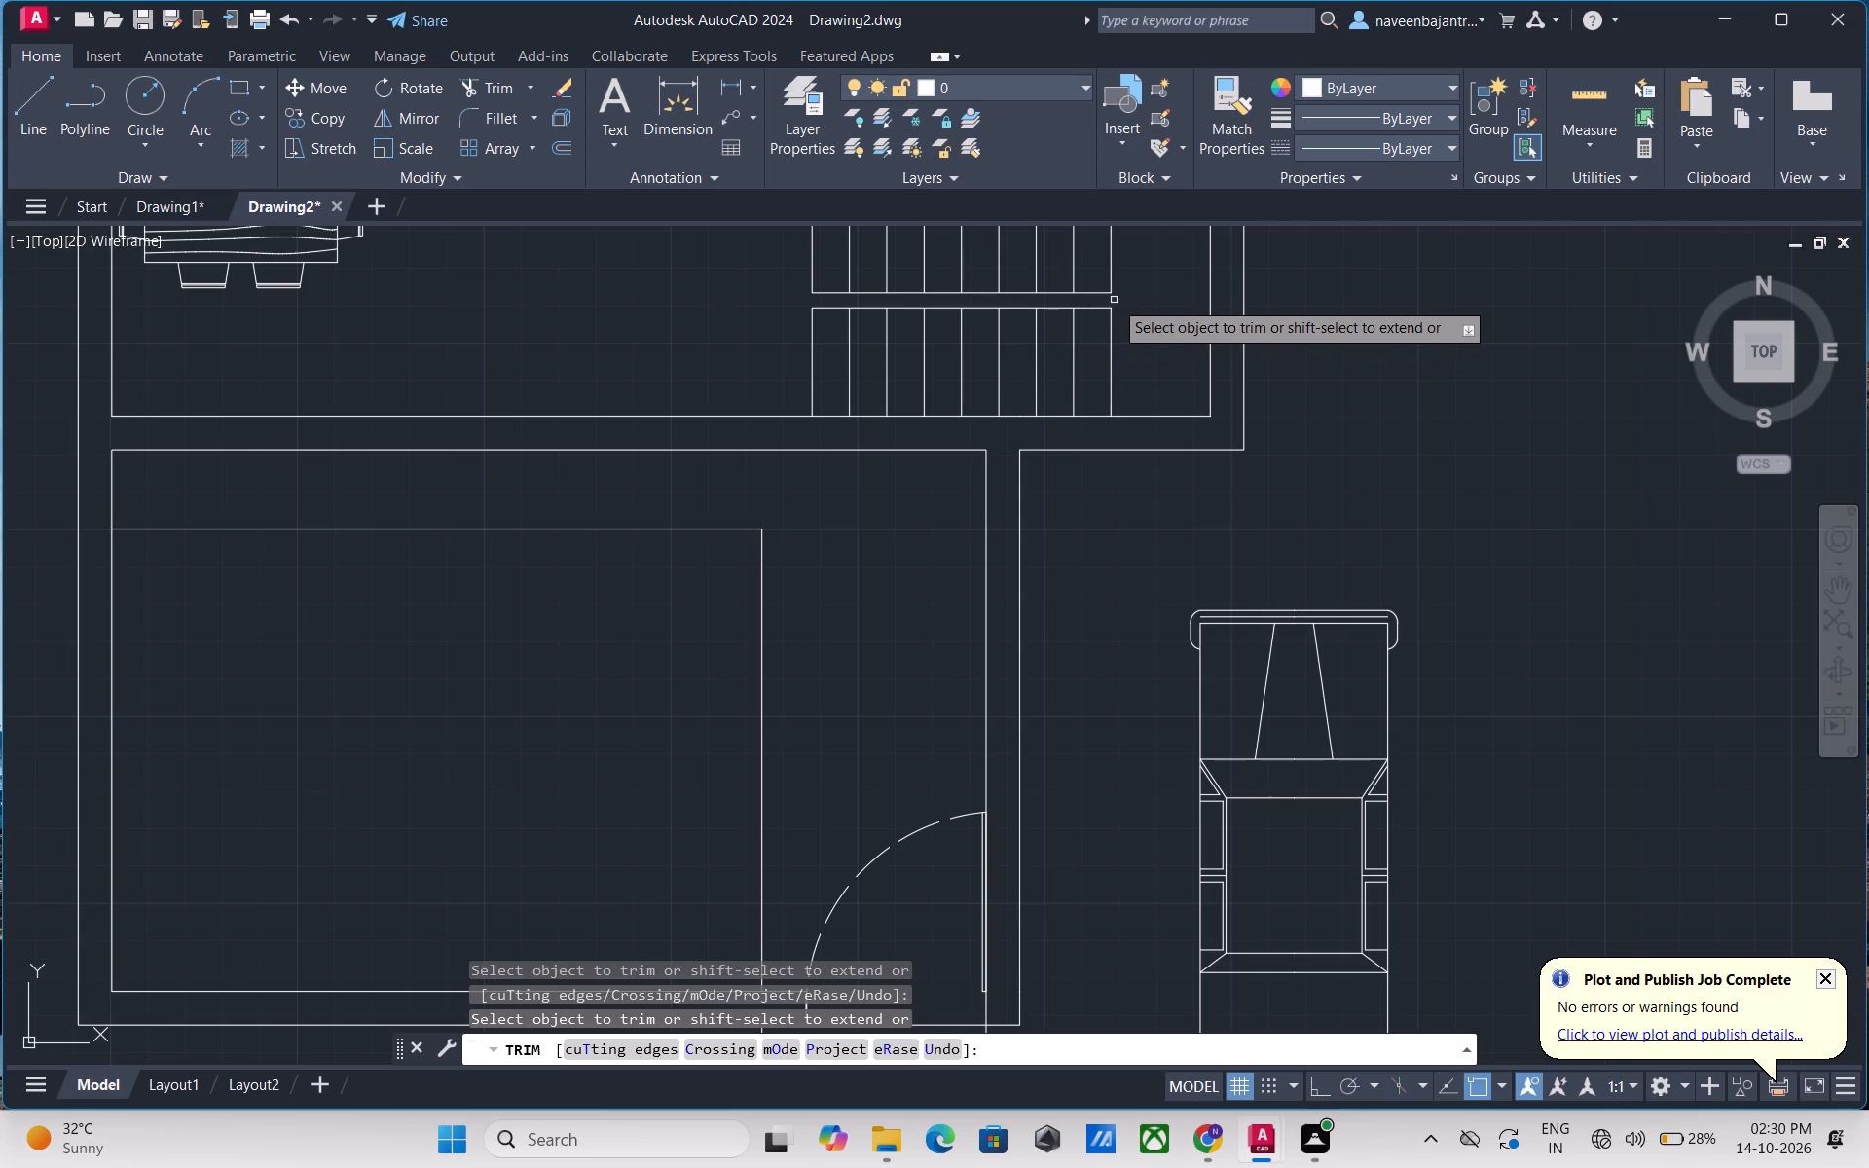
Trim away both long parallel lines between the two stair flights, segment by segment, leaving only the tread lines.
{"action": "middle_click_drag", "start_coordinate": [1114, 300], "coordinate": [1138, 469]}
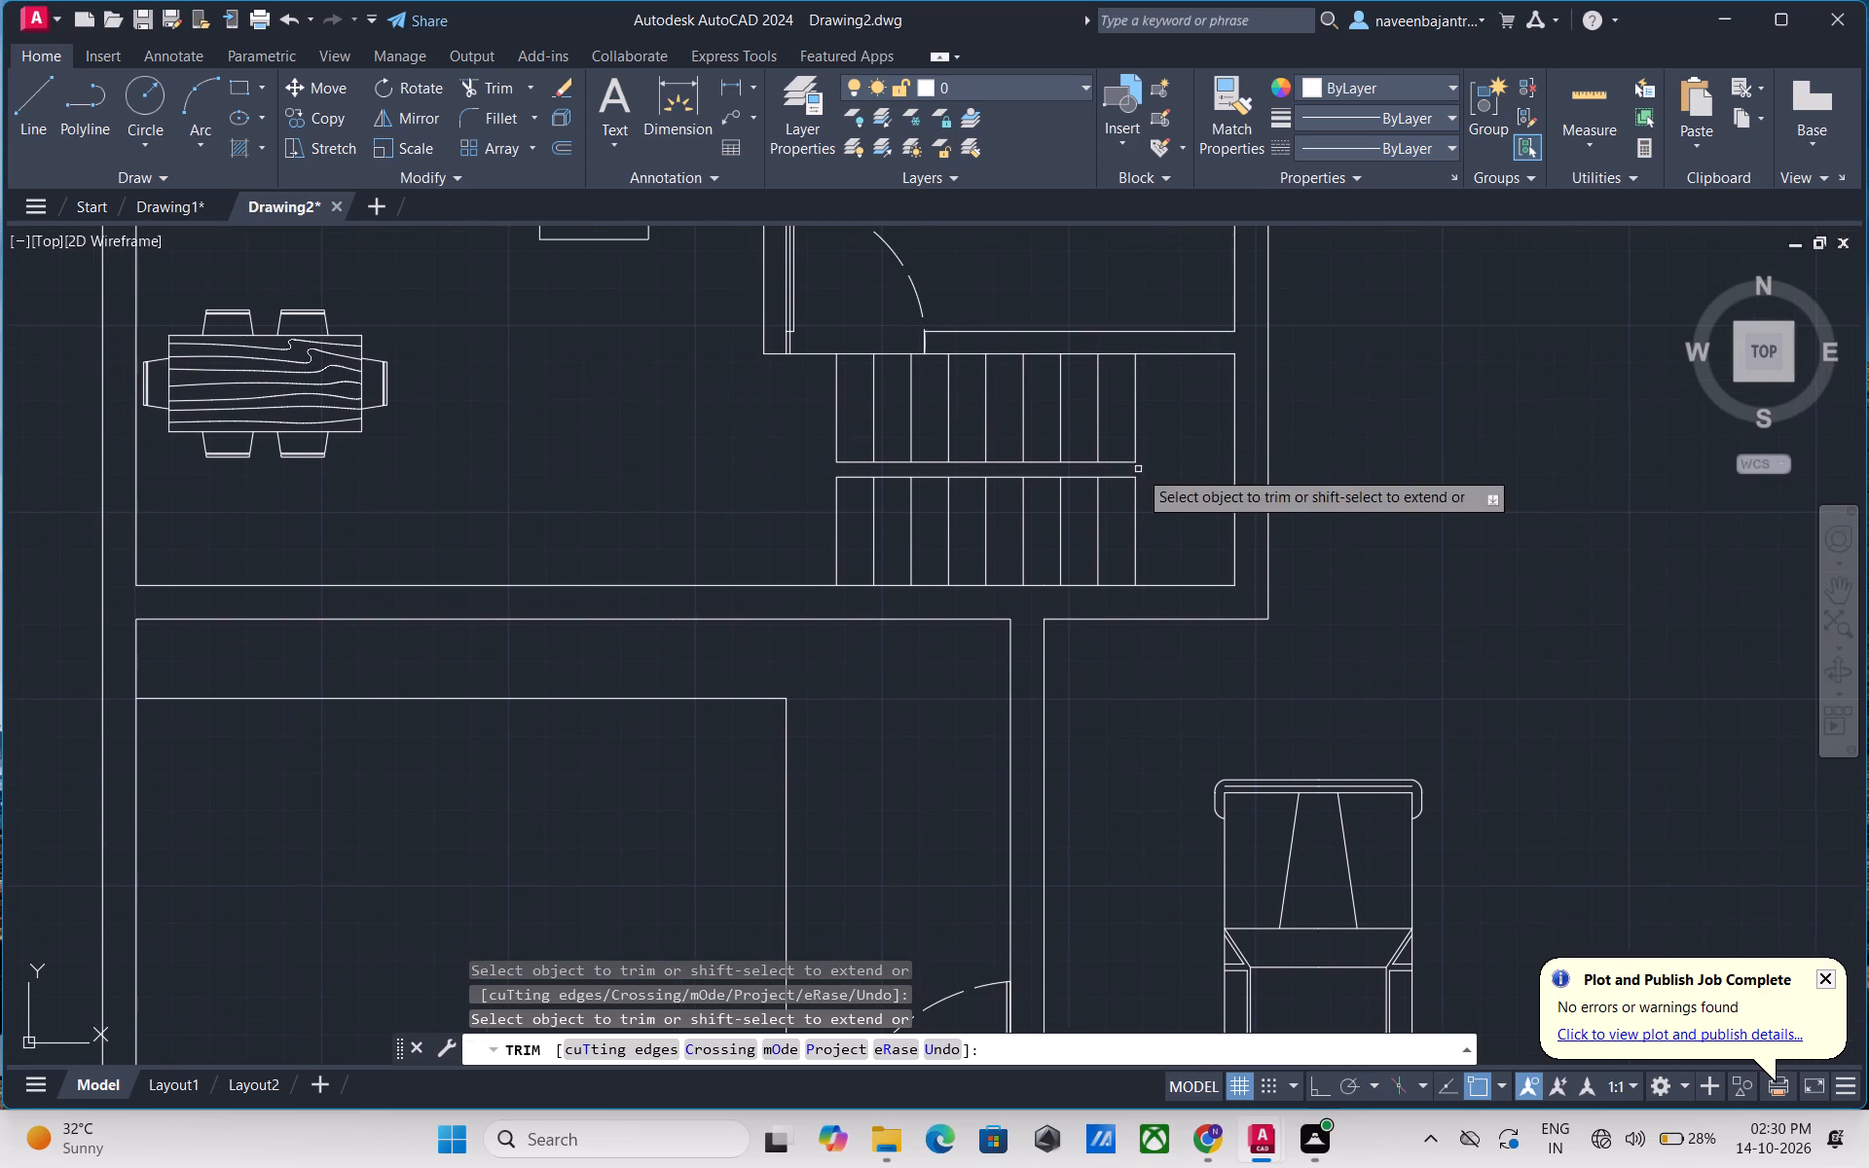
{"action": "scroll", "coordinate": [906, 443], "scroll_direction": "up", "scroll_amount": 2}
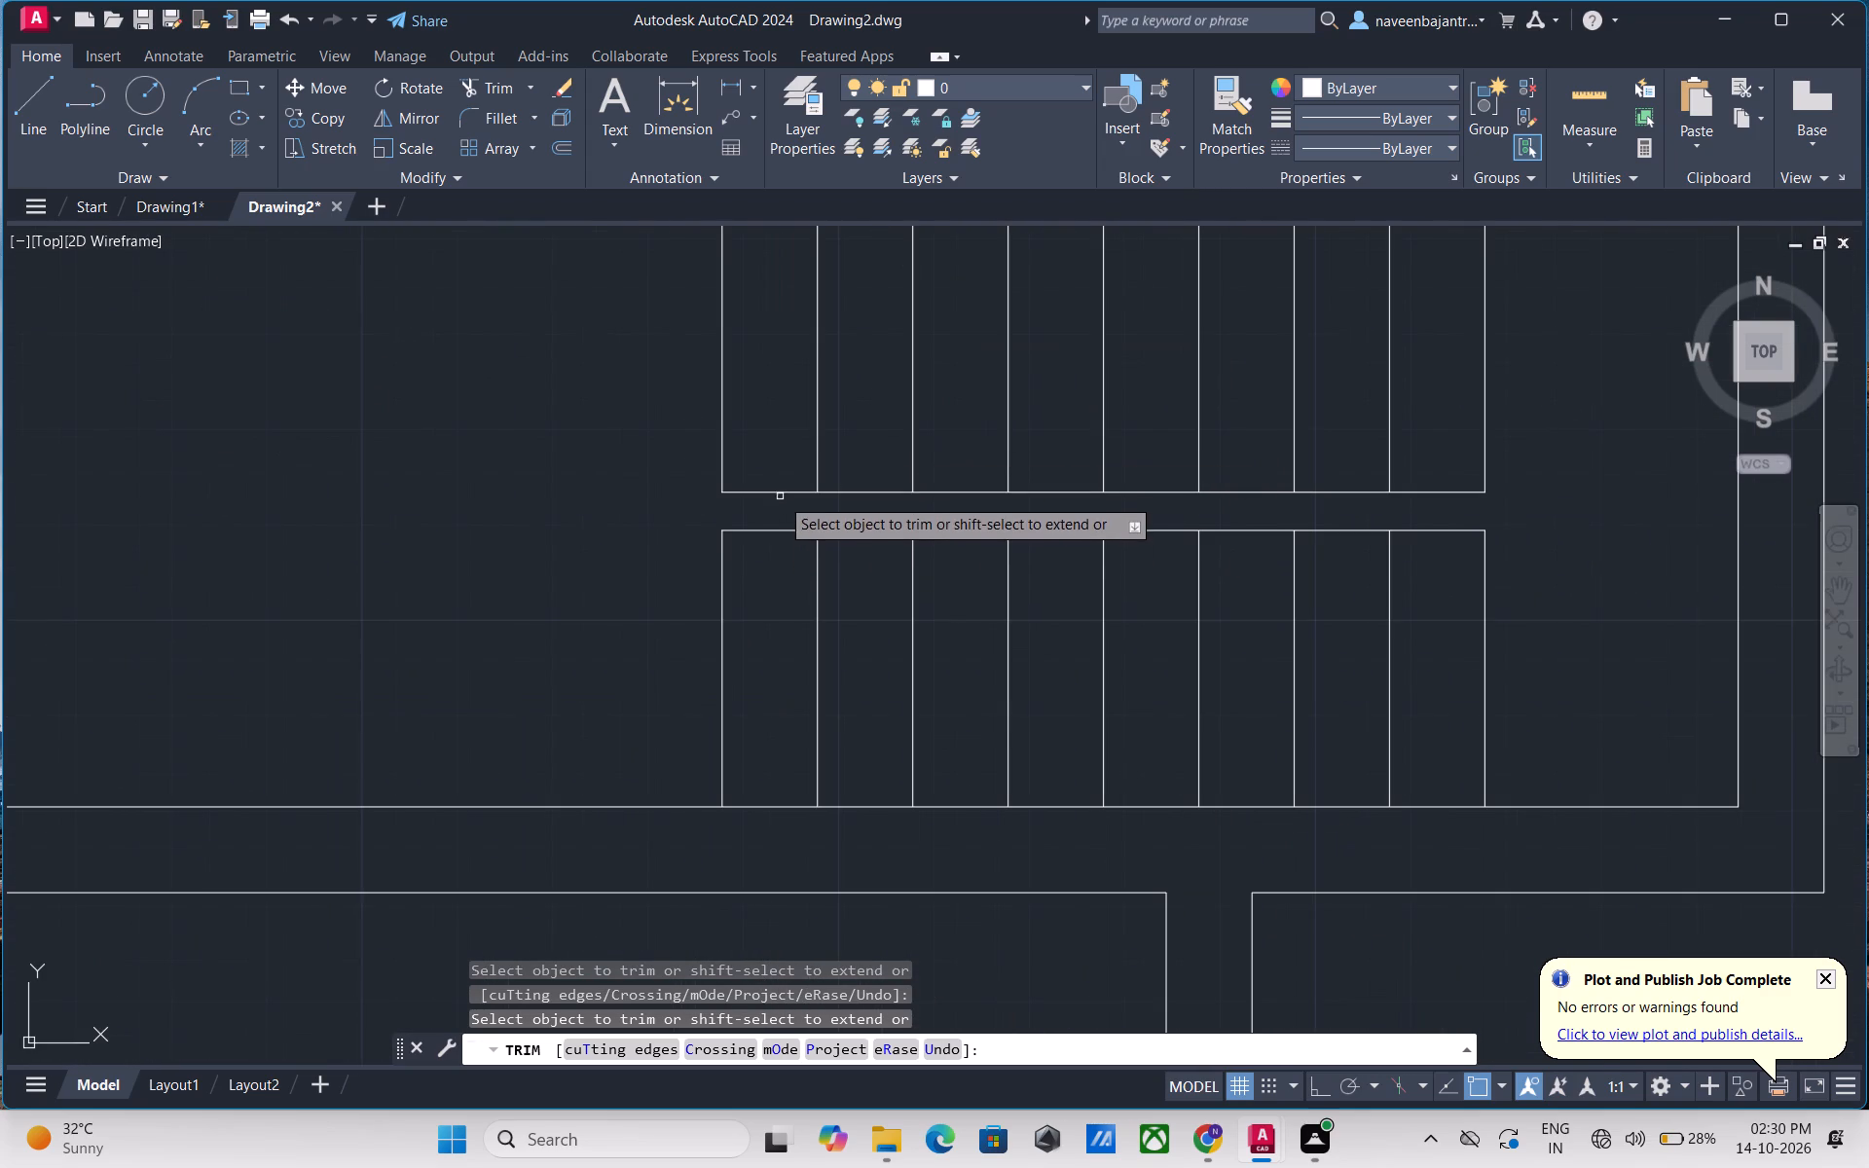
{"action": "left_click", "coordinate": [781, 492]}
{"action": "left_click", "coordinate": [782, 533]}
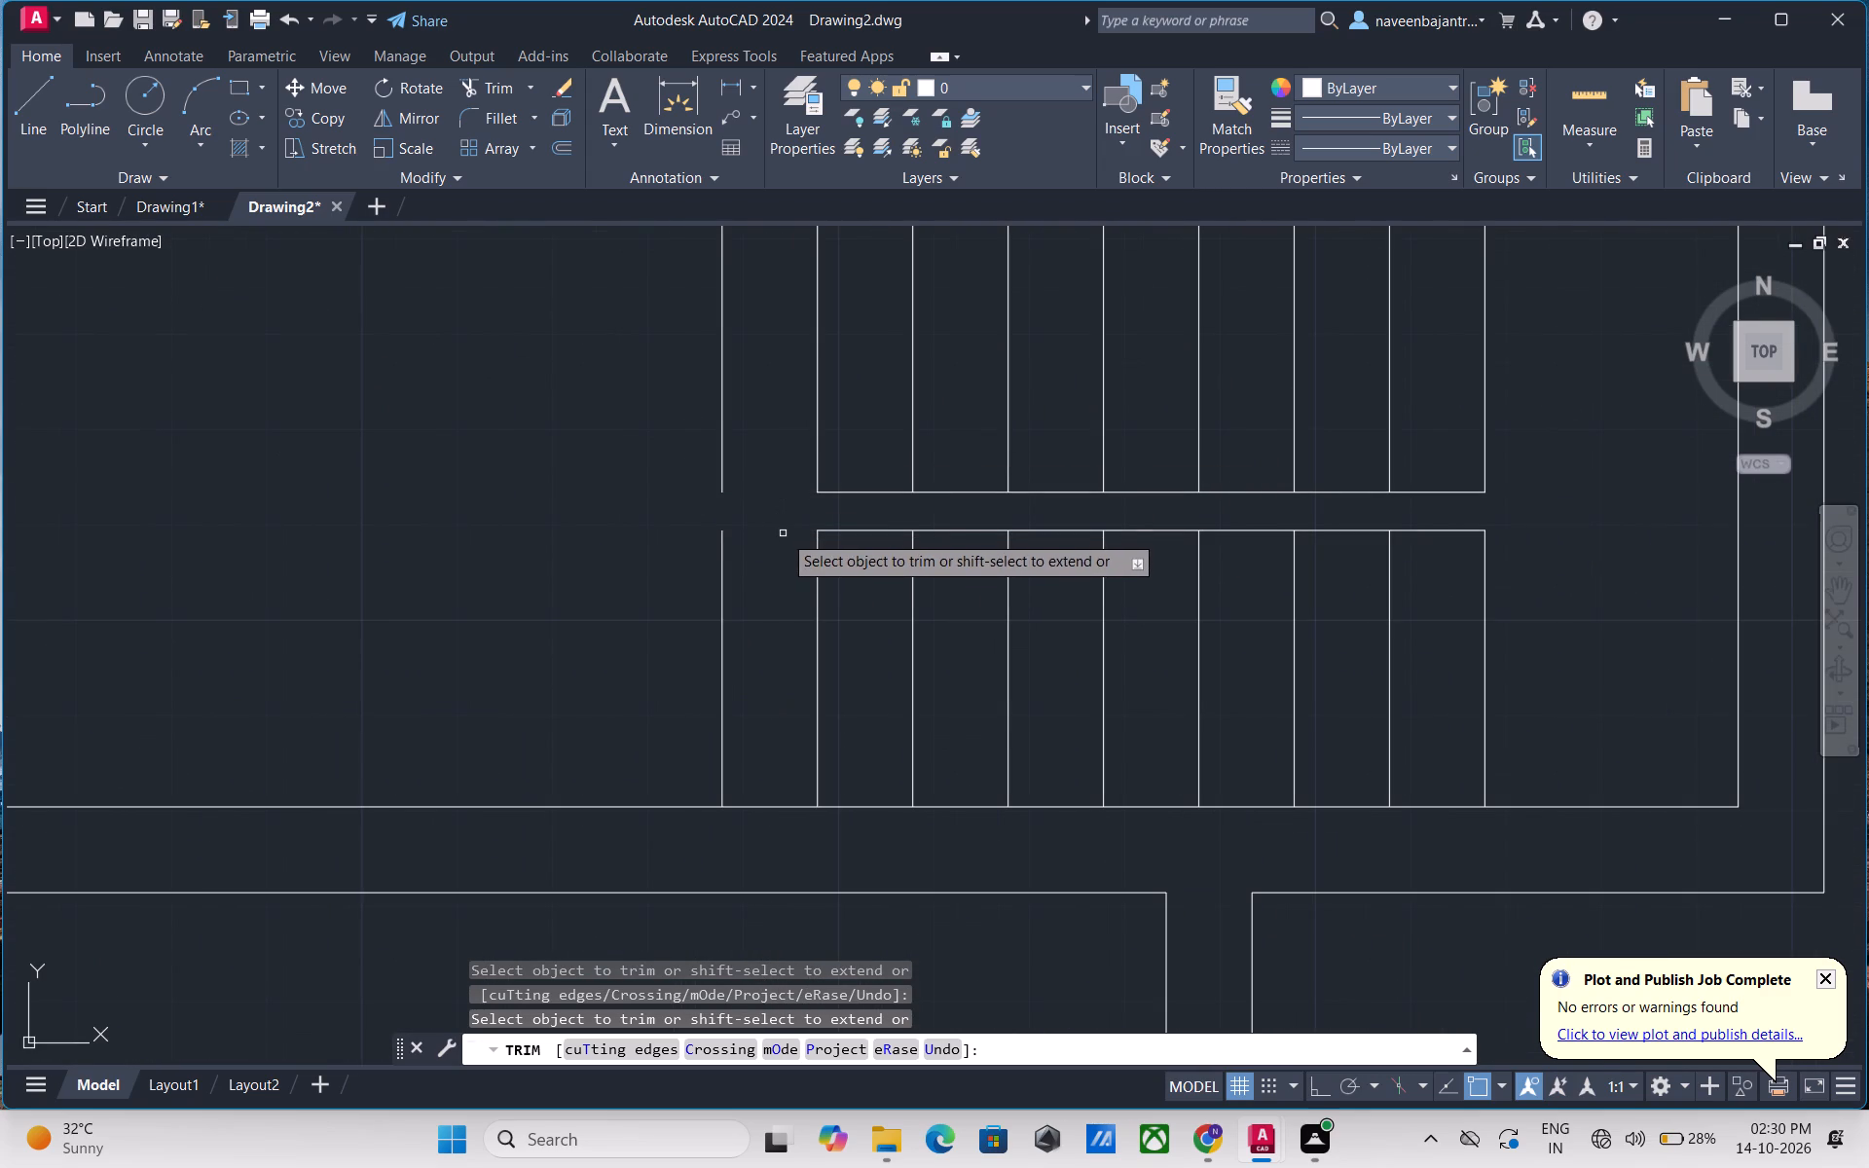
{"action": "left_click", "coordinate": [863, 492]}
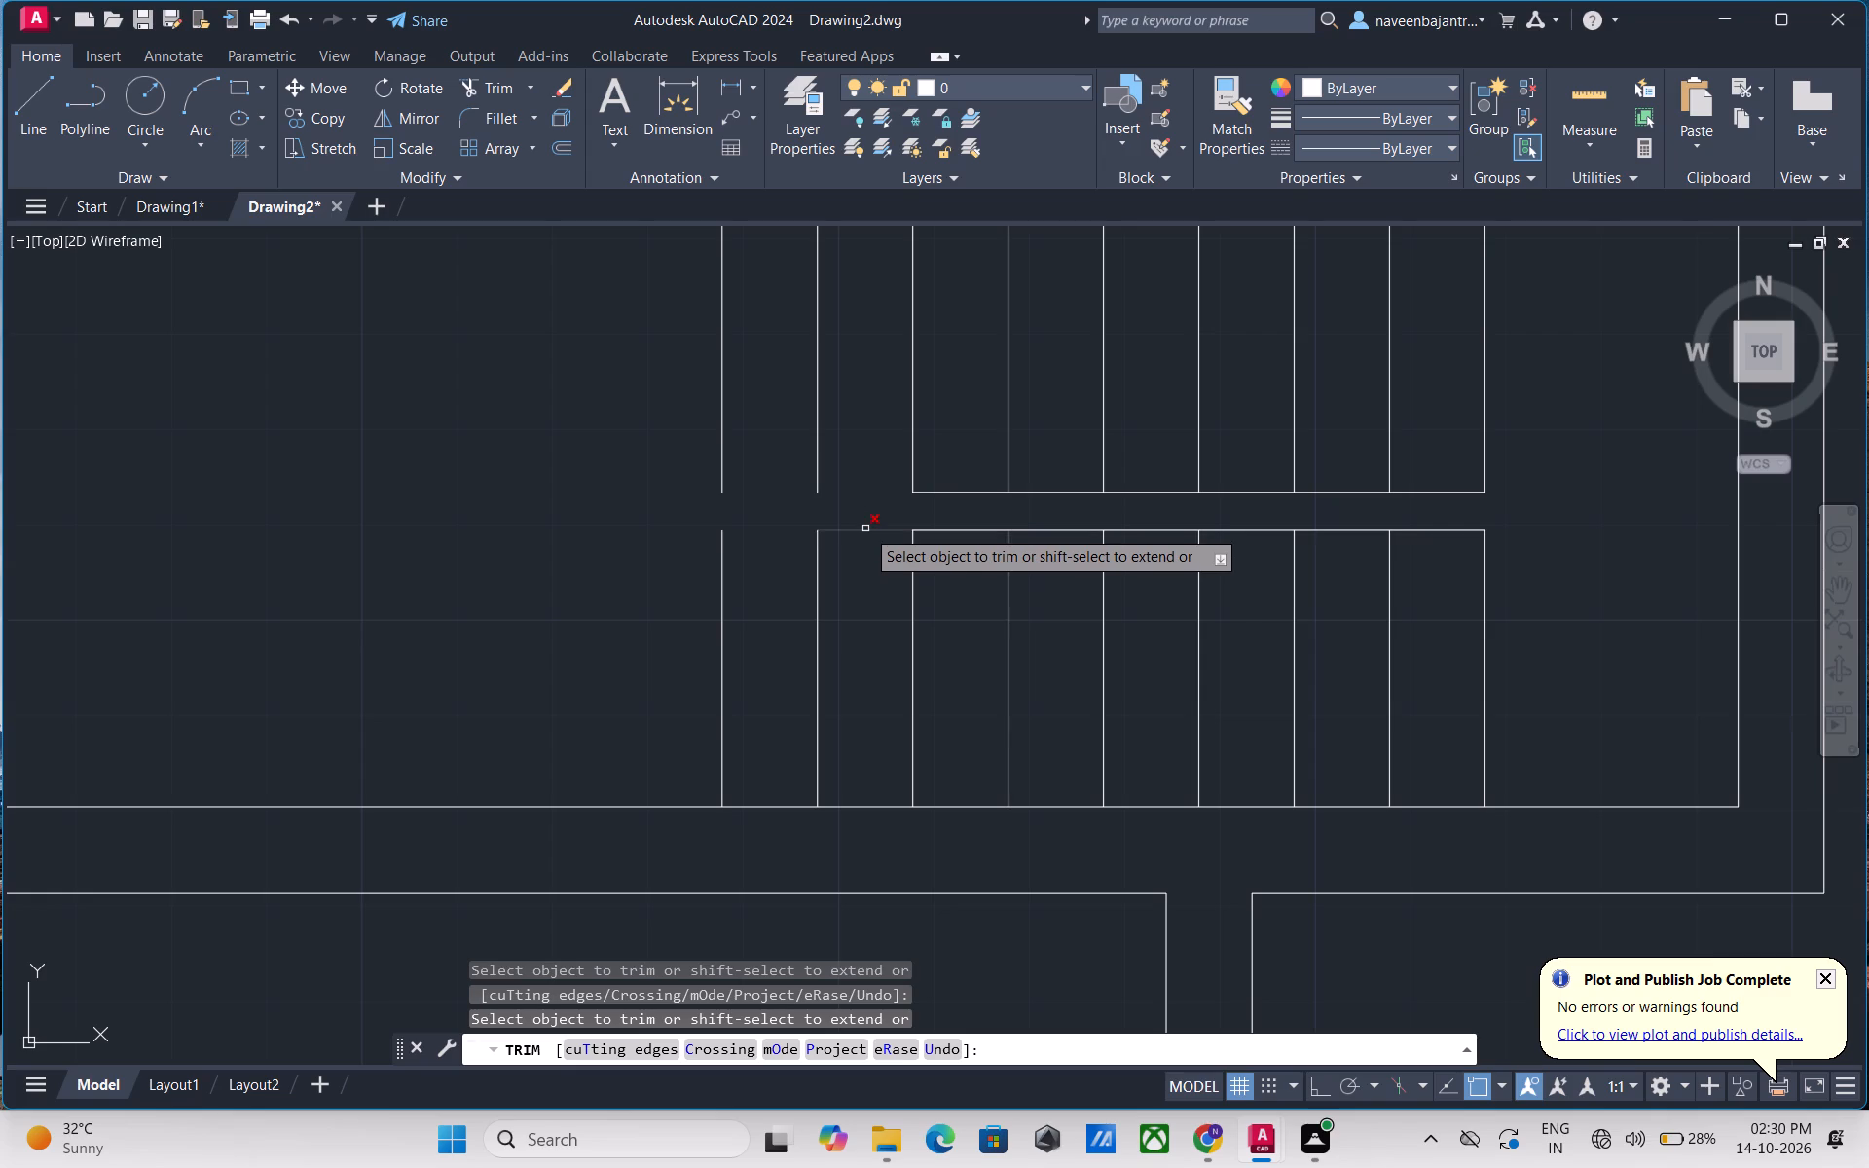
{"action": "left_click", "coordinate": [865, 529]}
{"action": "left_click", "coordinate": [943, 493]}
{"action": "left_click", "coordinate": [951, 533]}
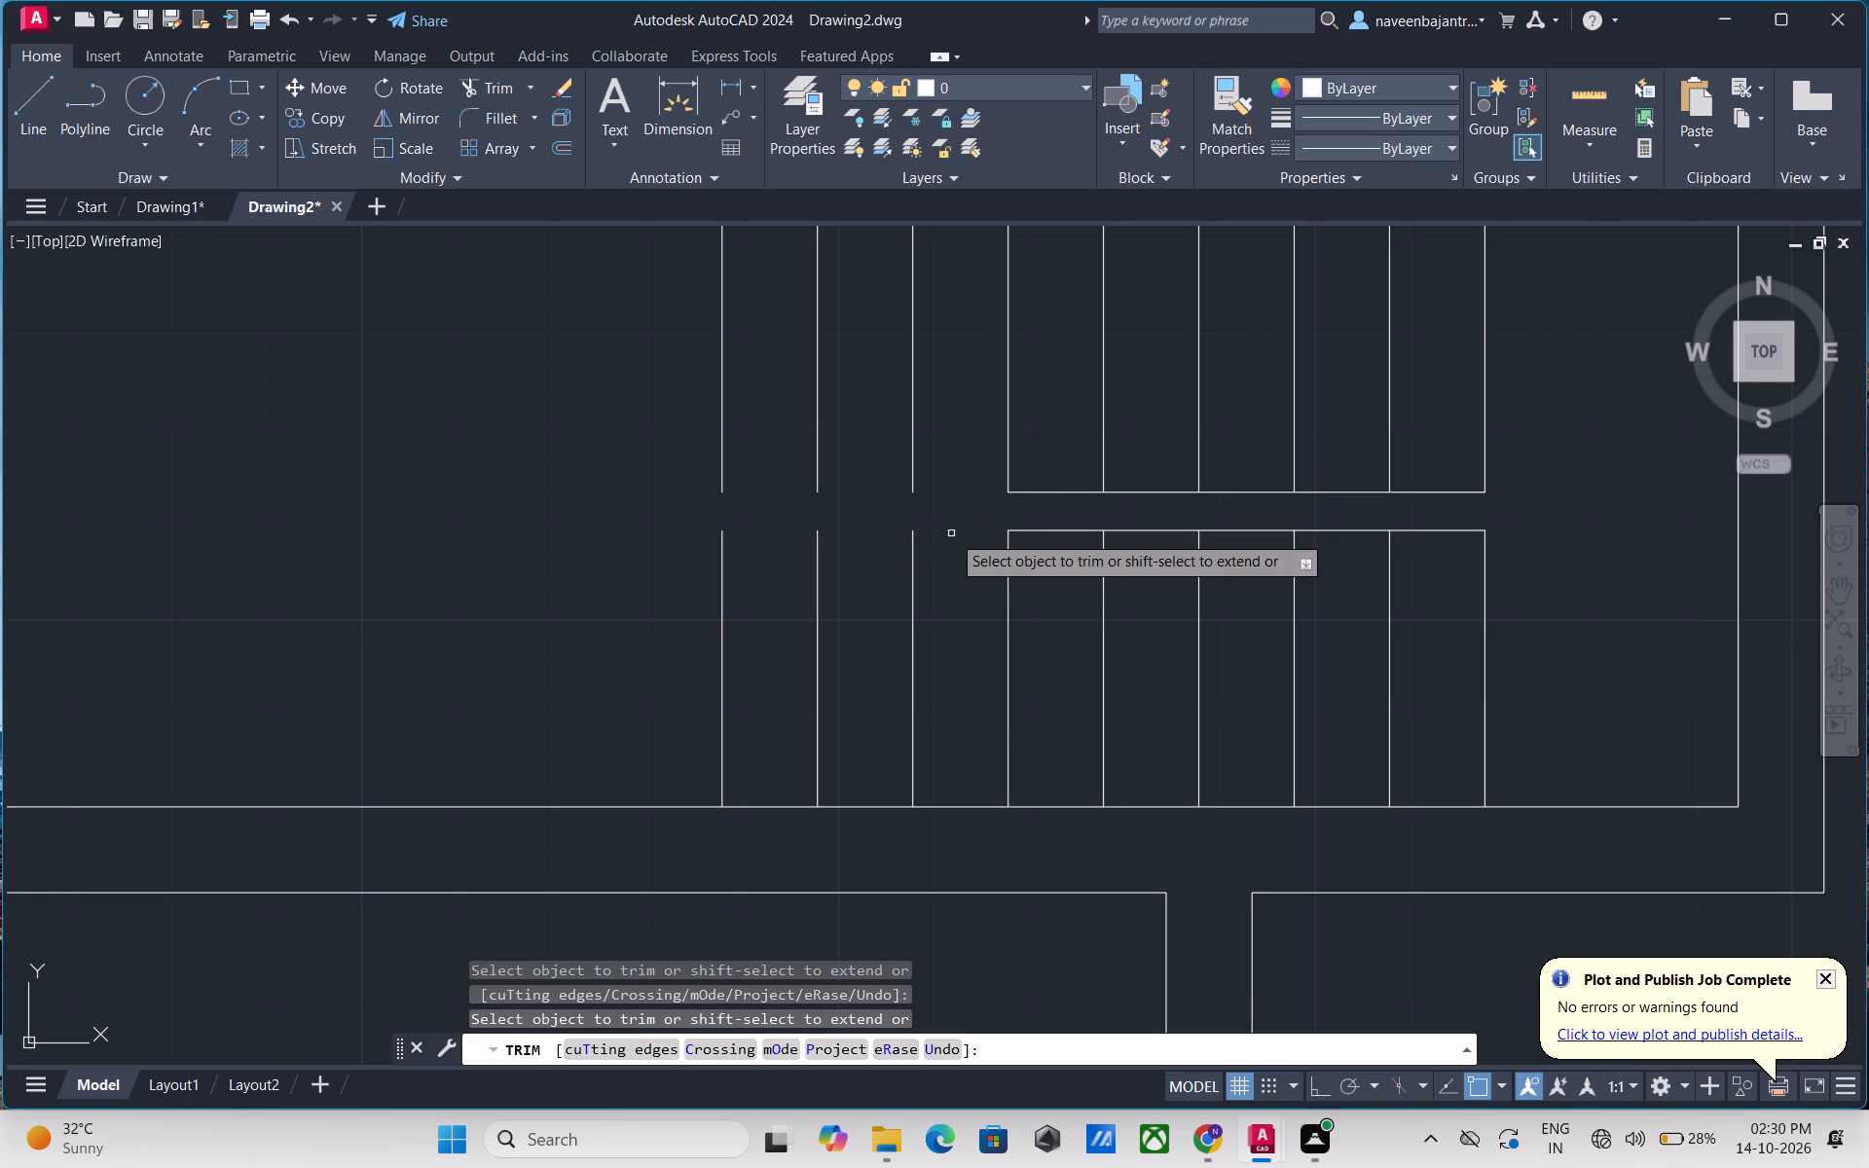
{"action": "left_click", "coordinate": [1058, 493]}
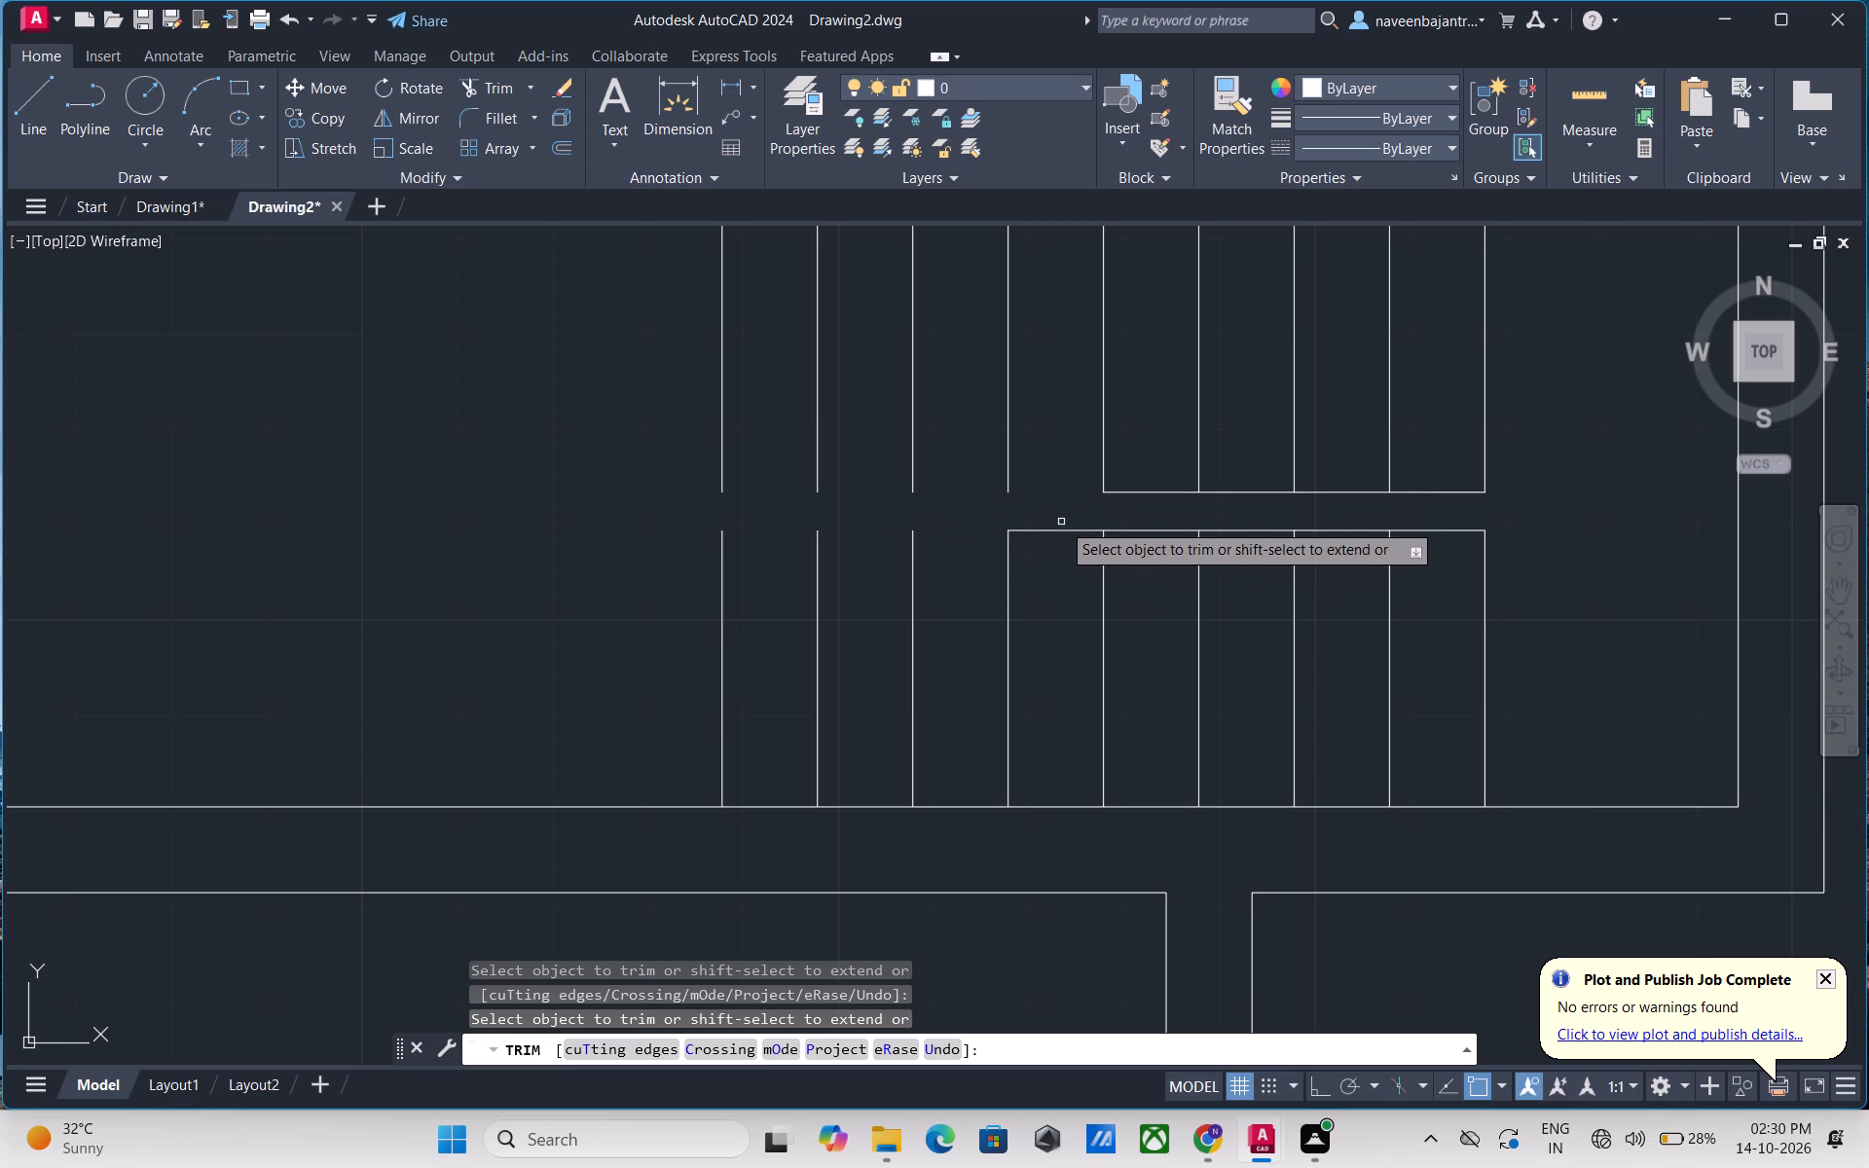
{"action": "left_click", "coordinate": [1061, 529]}
{"action": "left_click", "coordinate": [1135, 493]}
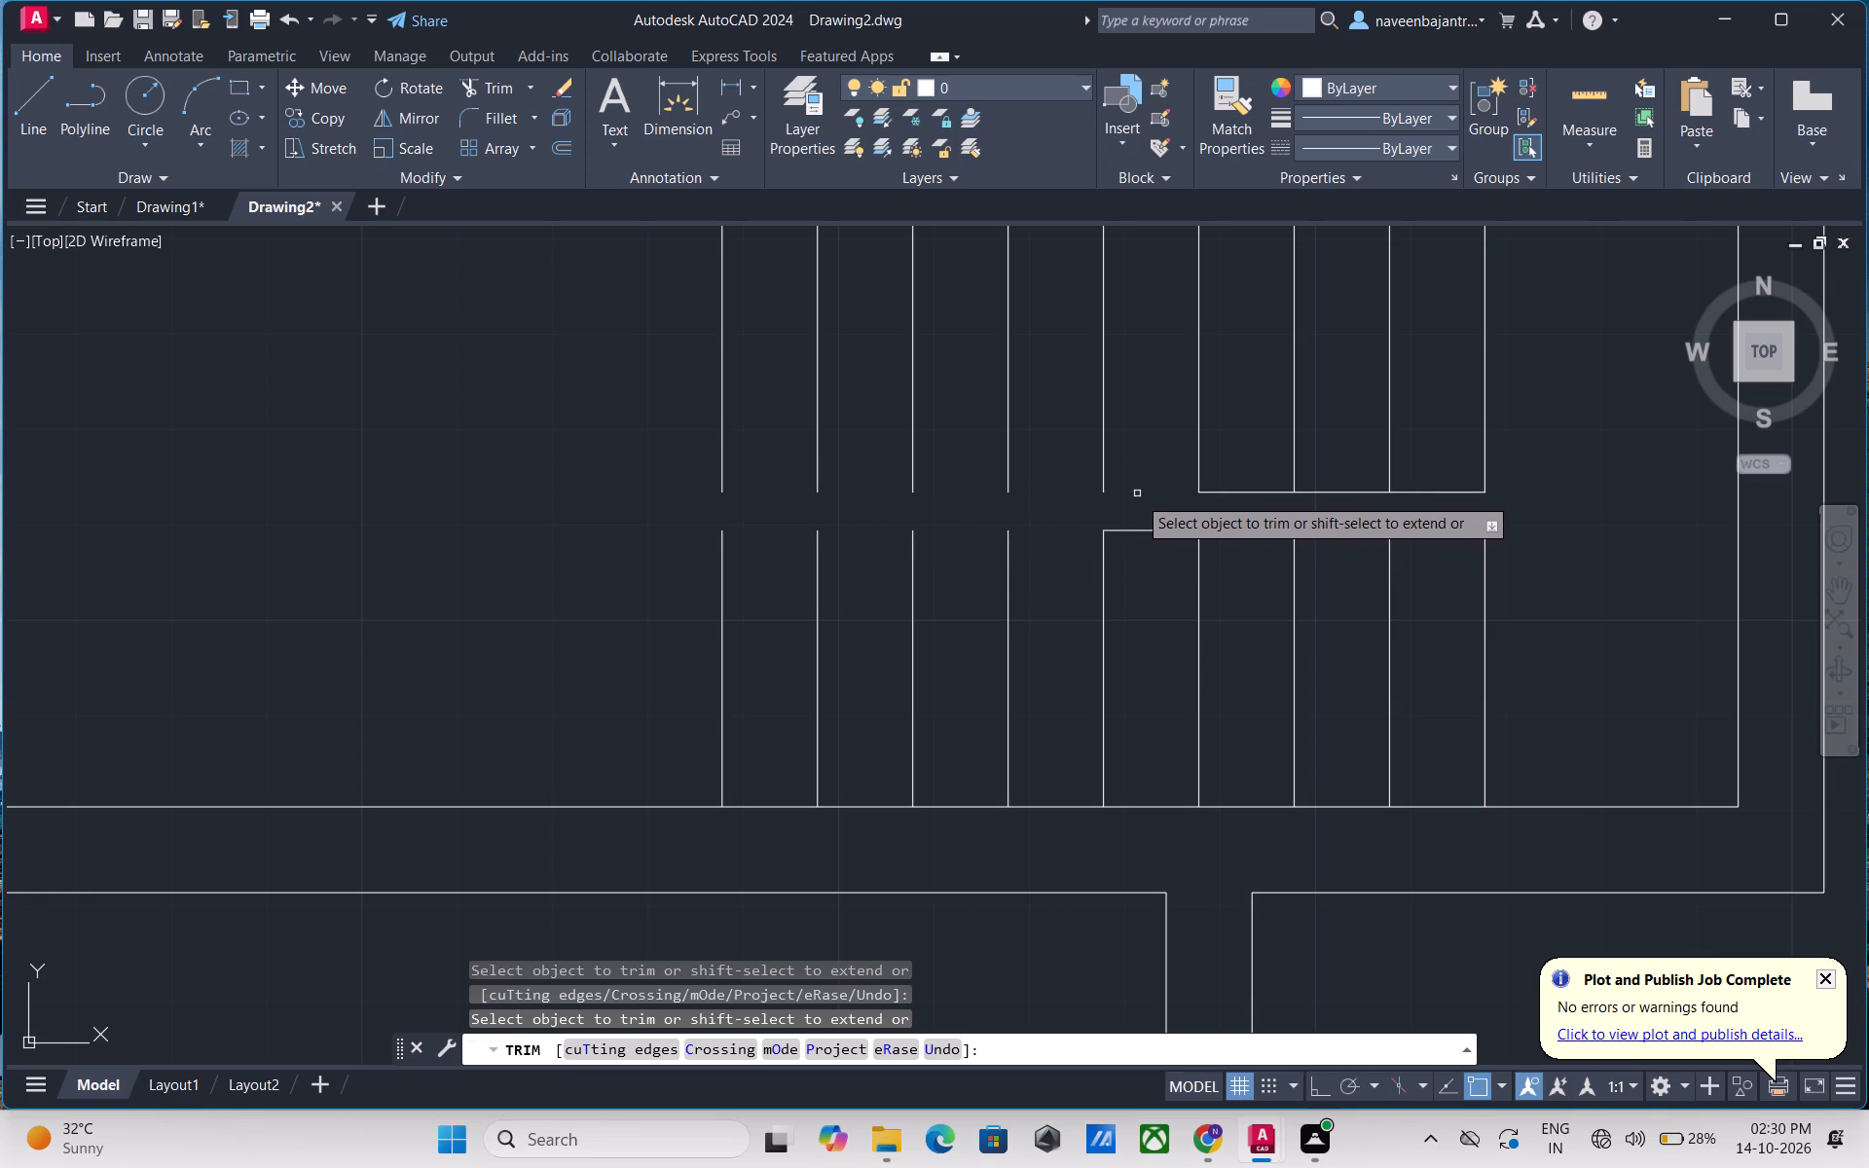
{"action": "left_click", "coordinate": [1146, 529]}
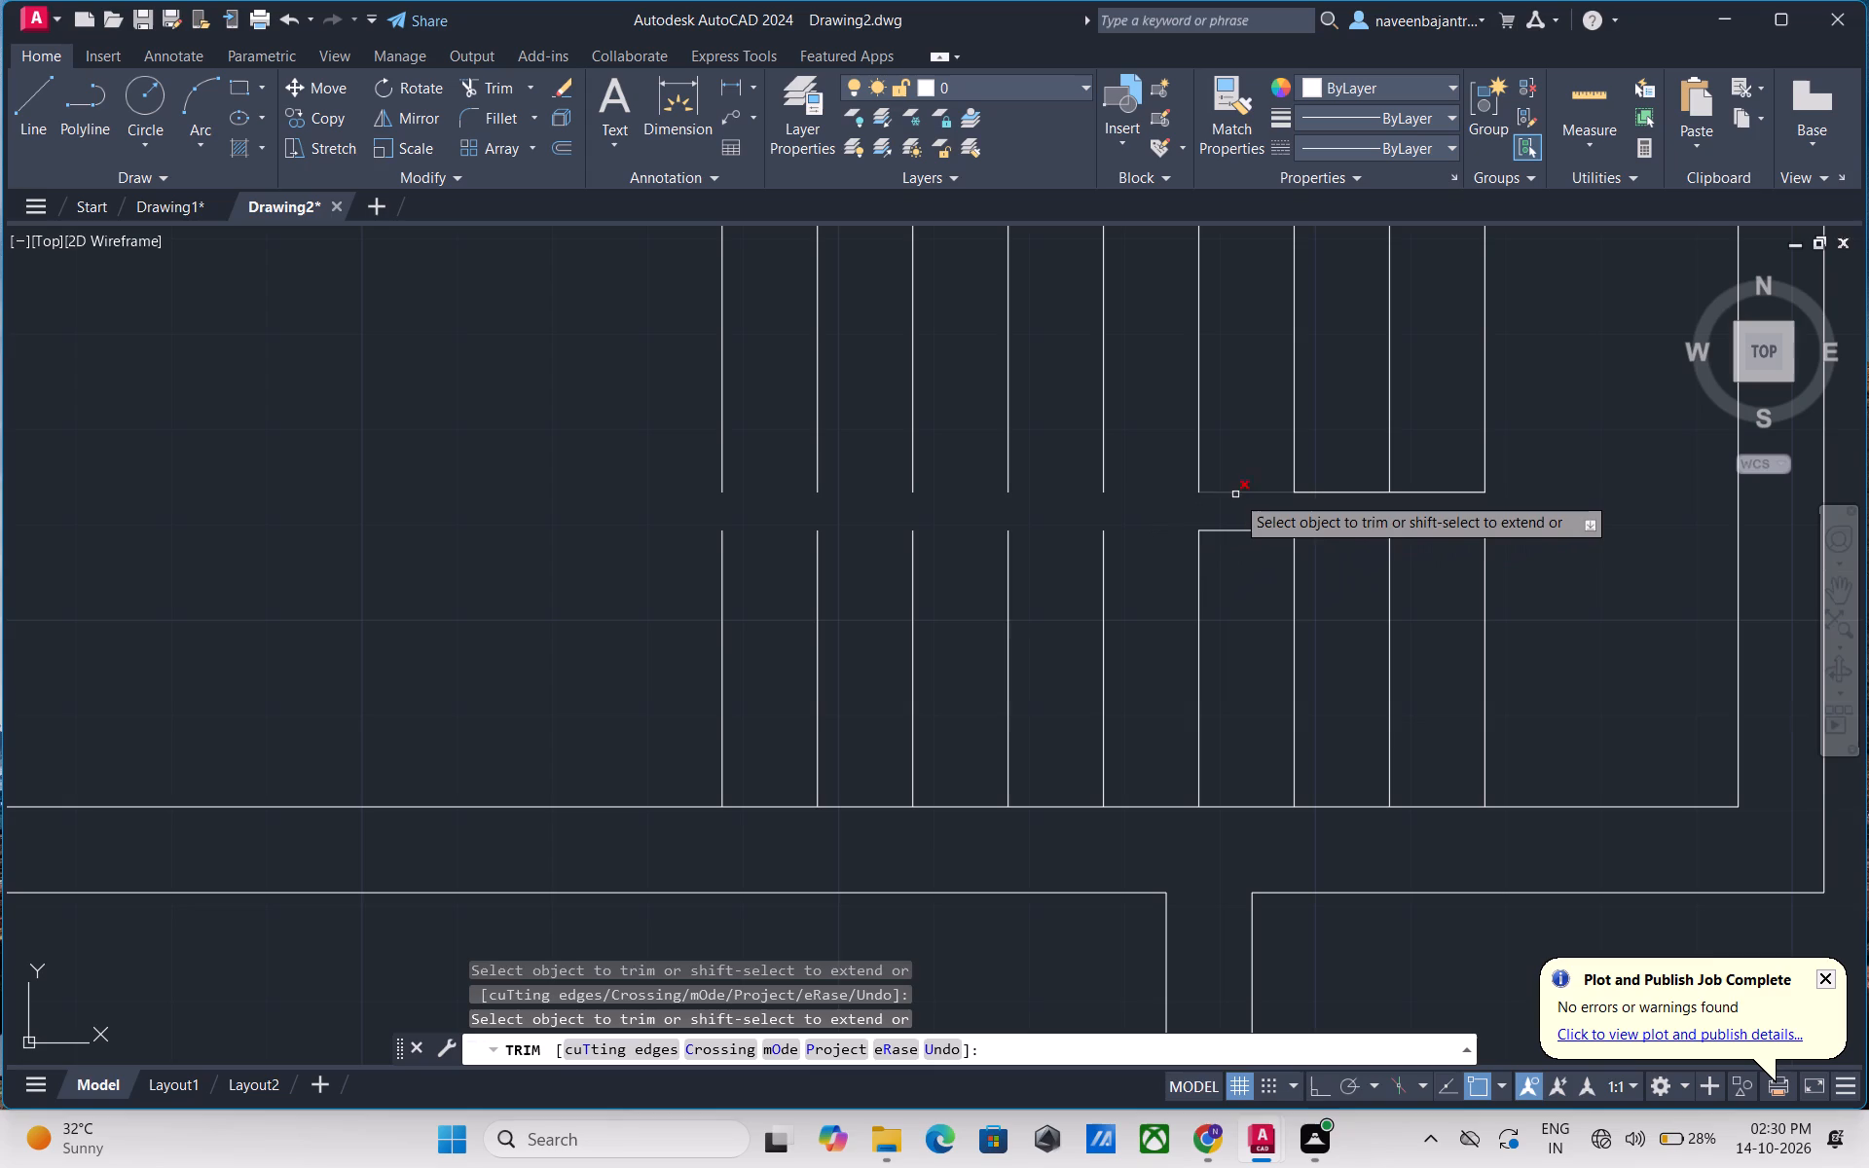
{"action": "left_click", "coordinate": [1235, 494]}
{"action": "left_click", "coordinate": [1246, 533]}
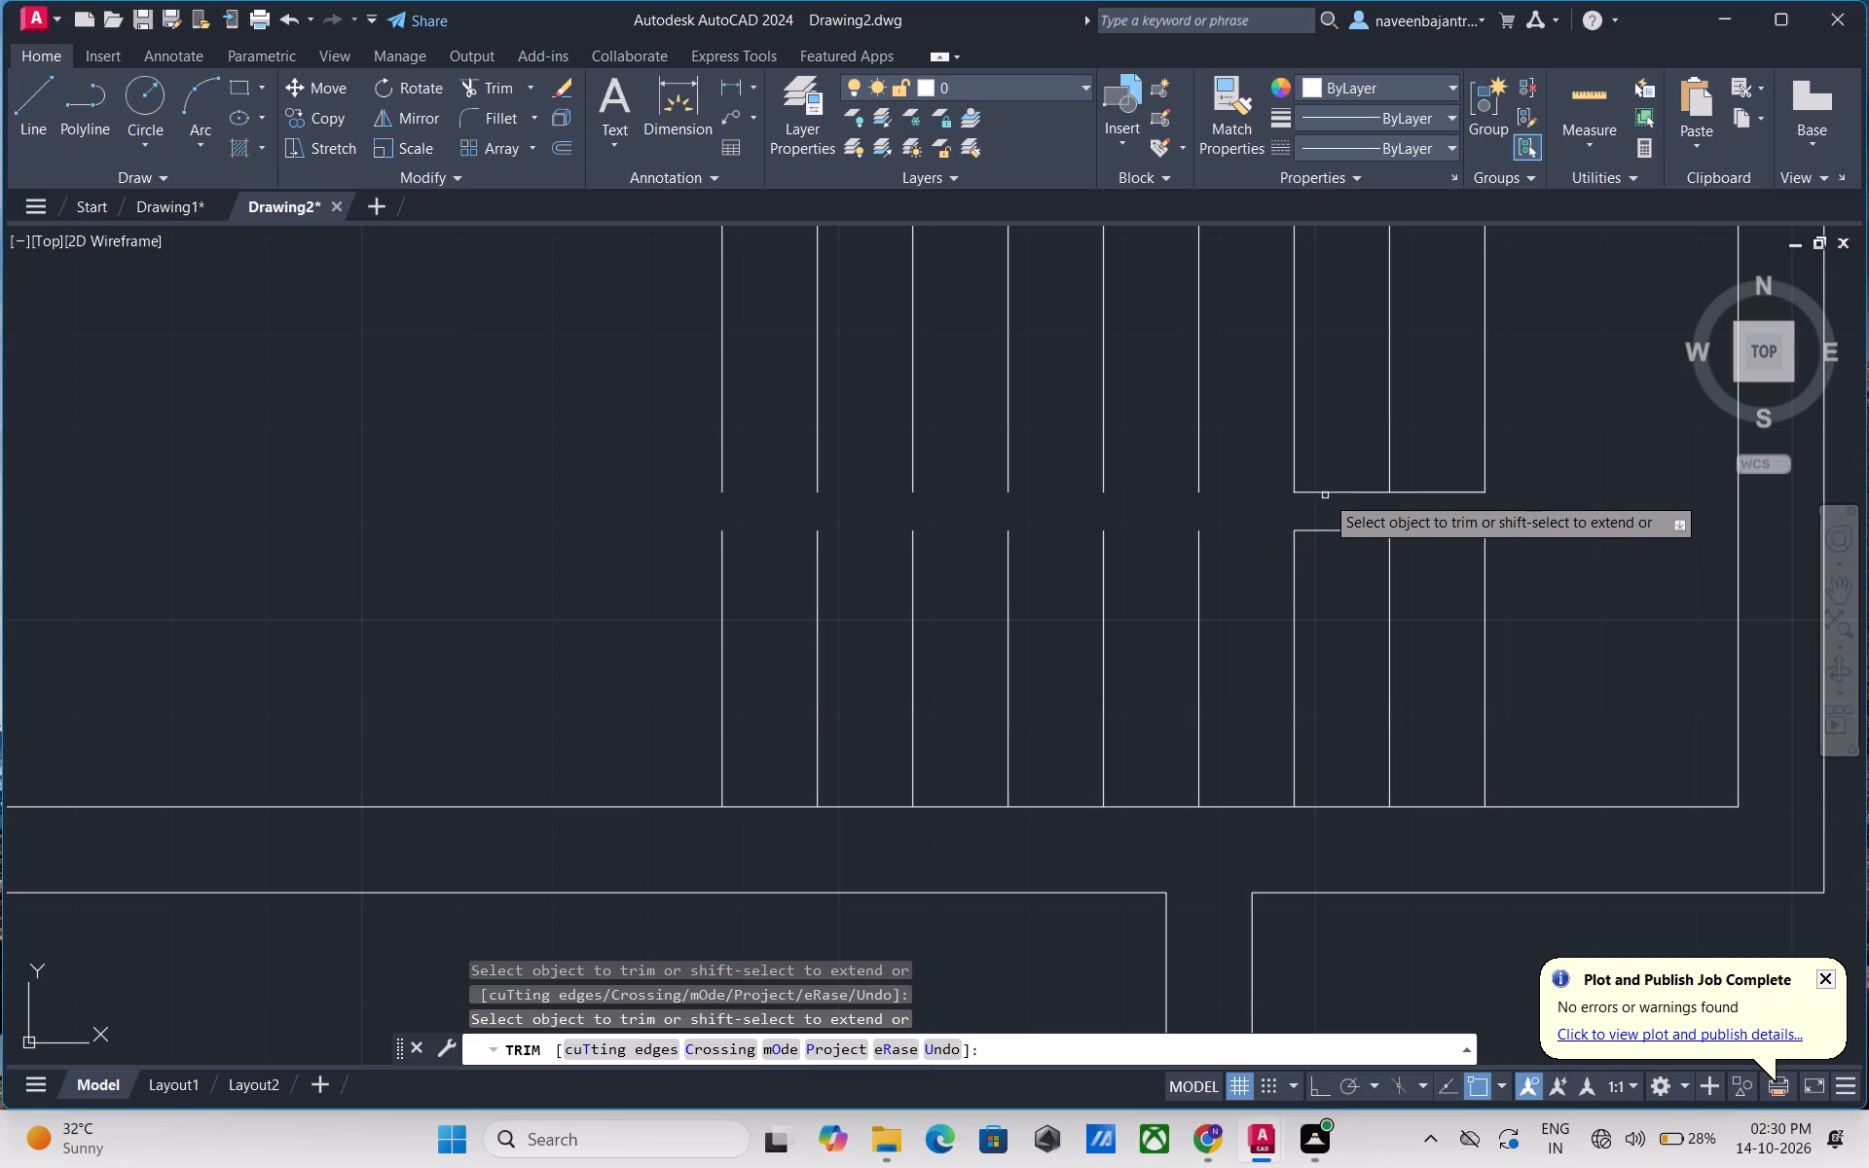
{"action": "left_click", "coordinate": [1327, 494]}
{"action": "left_click", "coordinate": [1326, 529]}
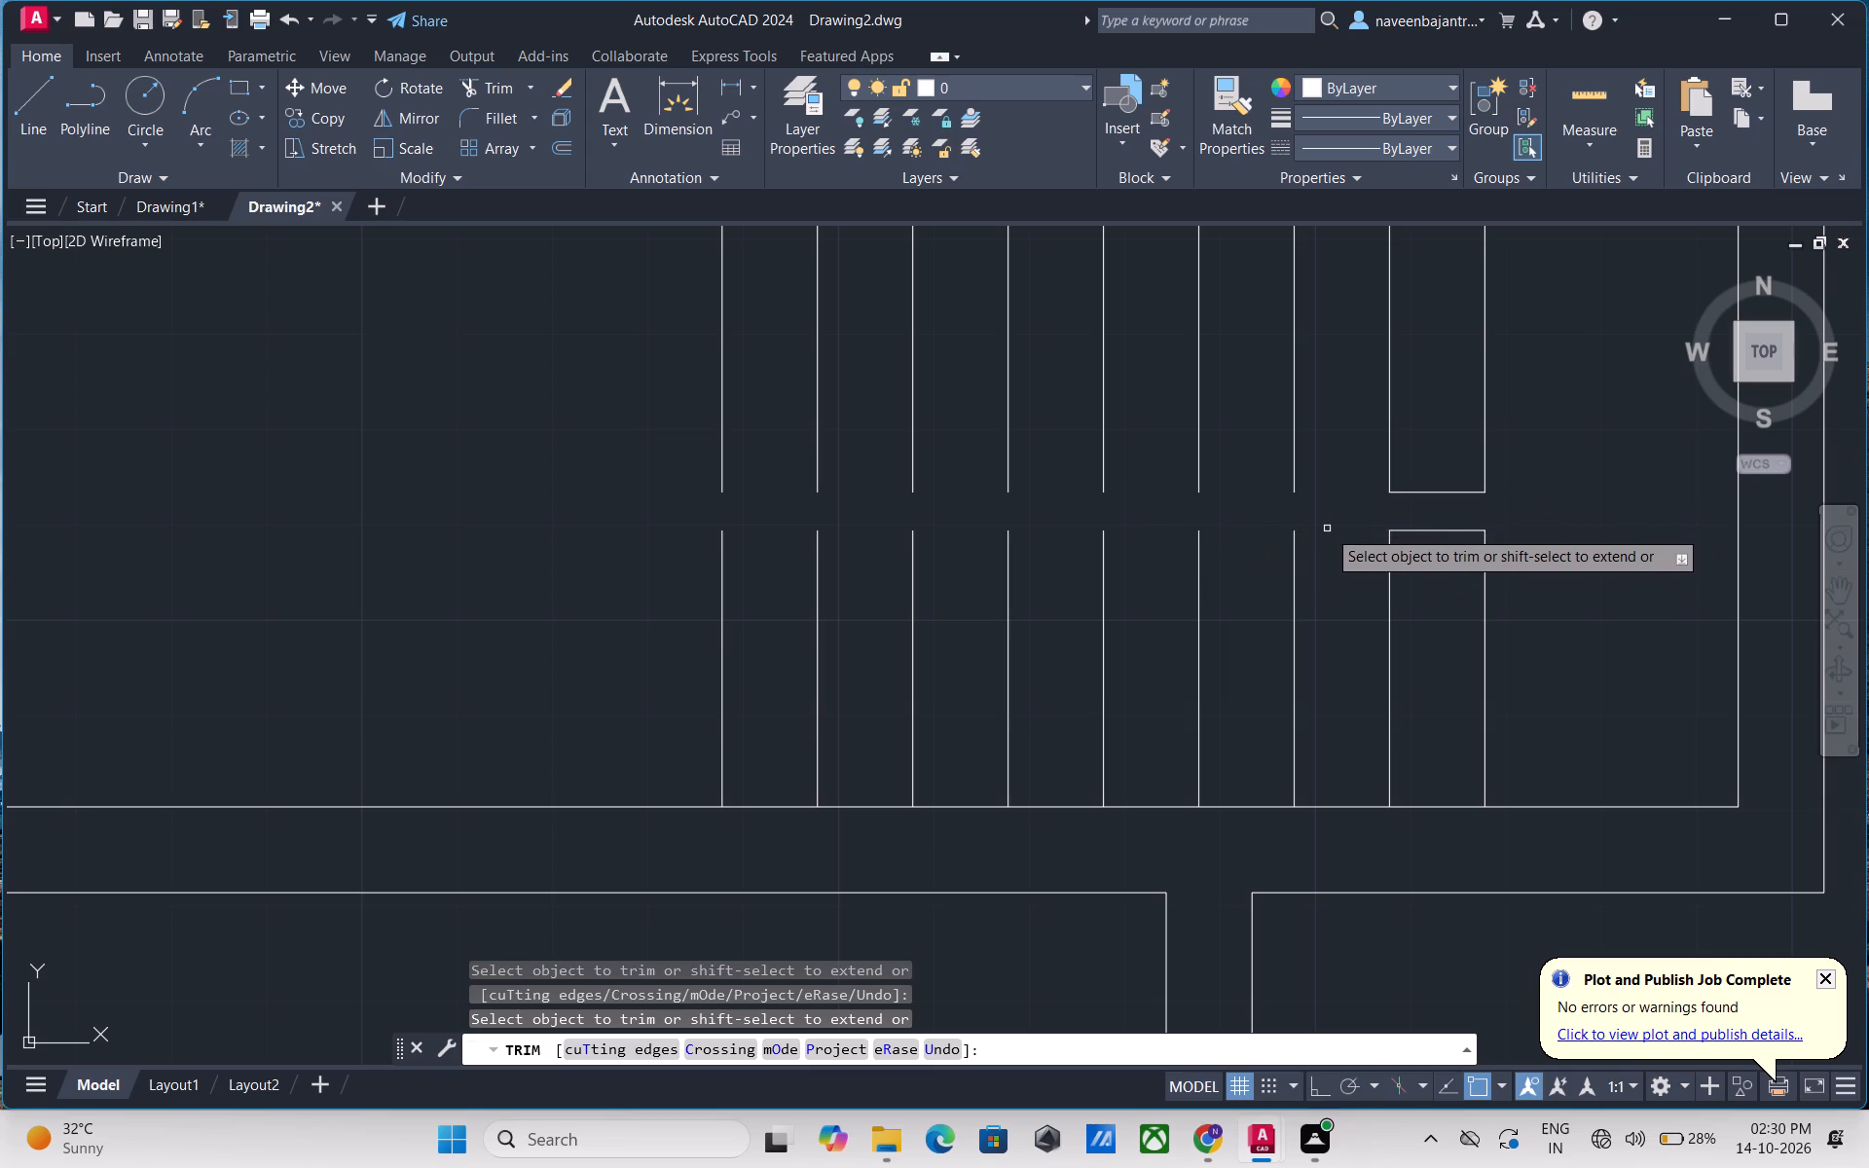
{"action": "left_click", "coordinate": [1413, 494]}
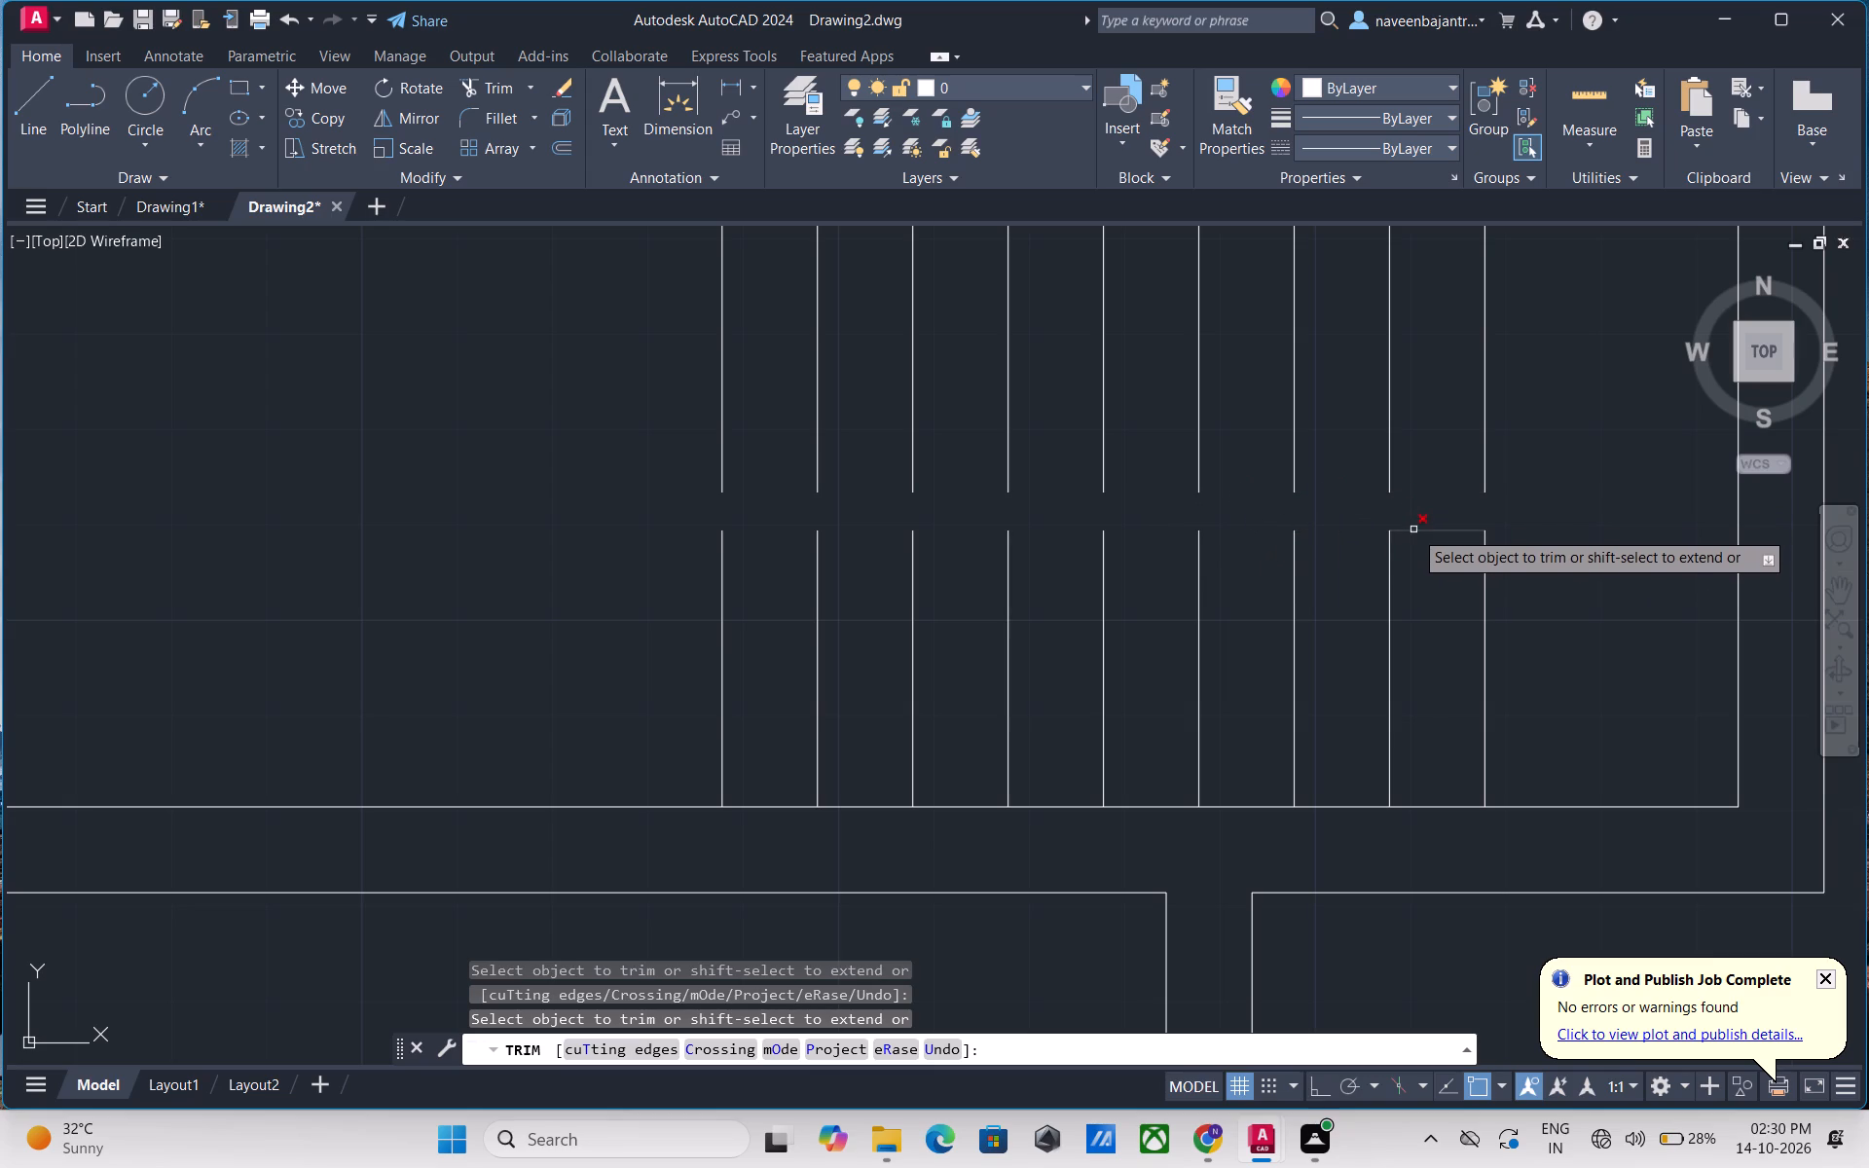
{"action": "left_click", "coordinate": [1413, 529]}
Trim away the wall line along the outer ends of the lower stair flight, segment by segment between the treads.
{"action": "scroll", "coordinate": [1413, 529], "scroll_direction": "down", "scroll_amount": 2}
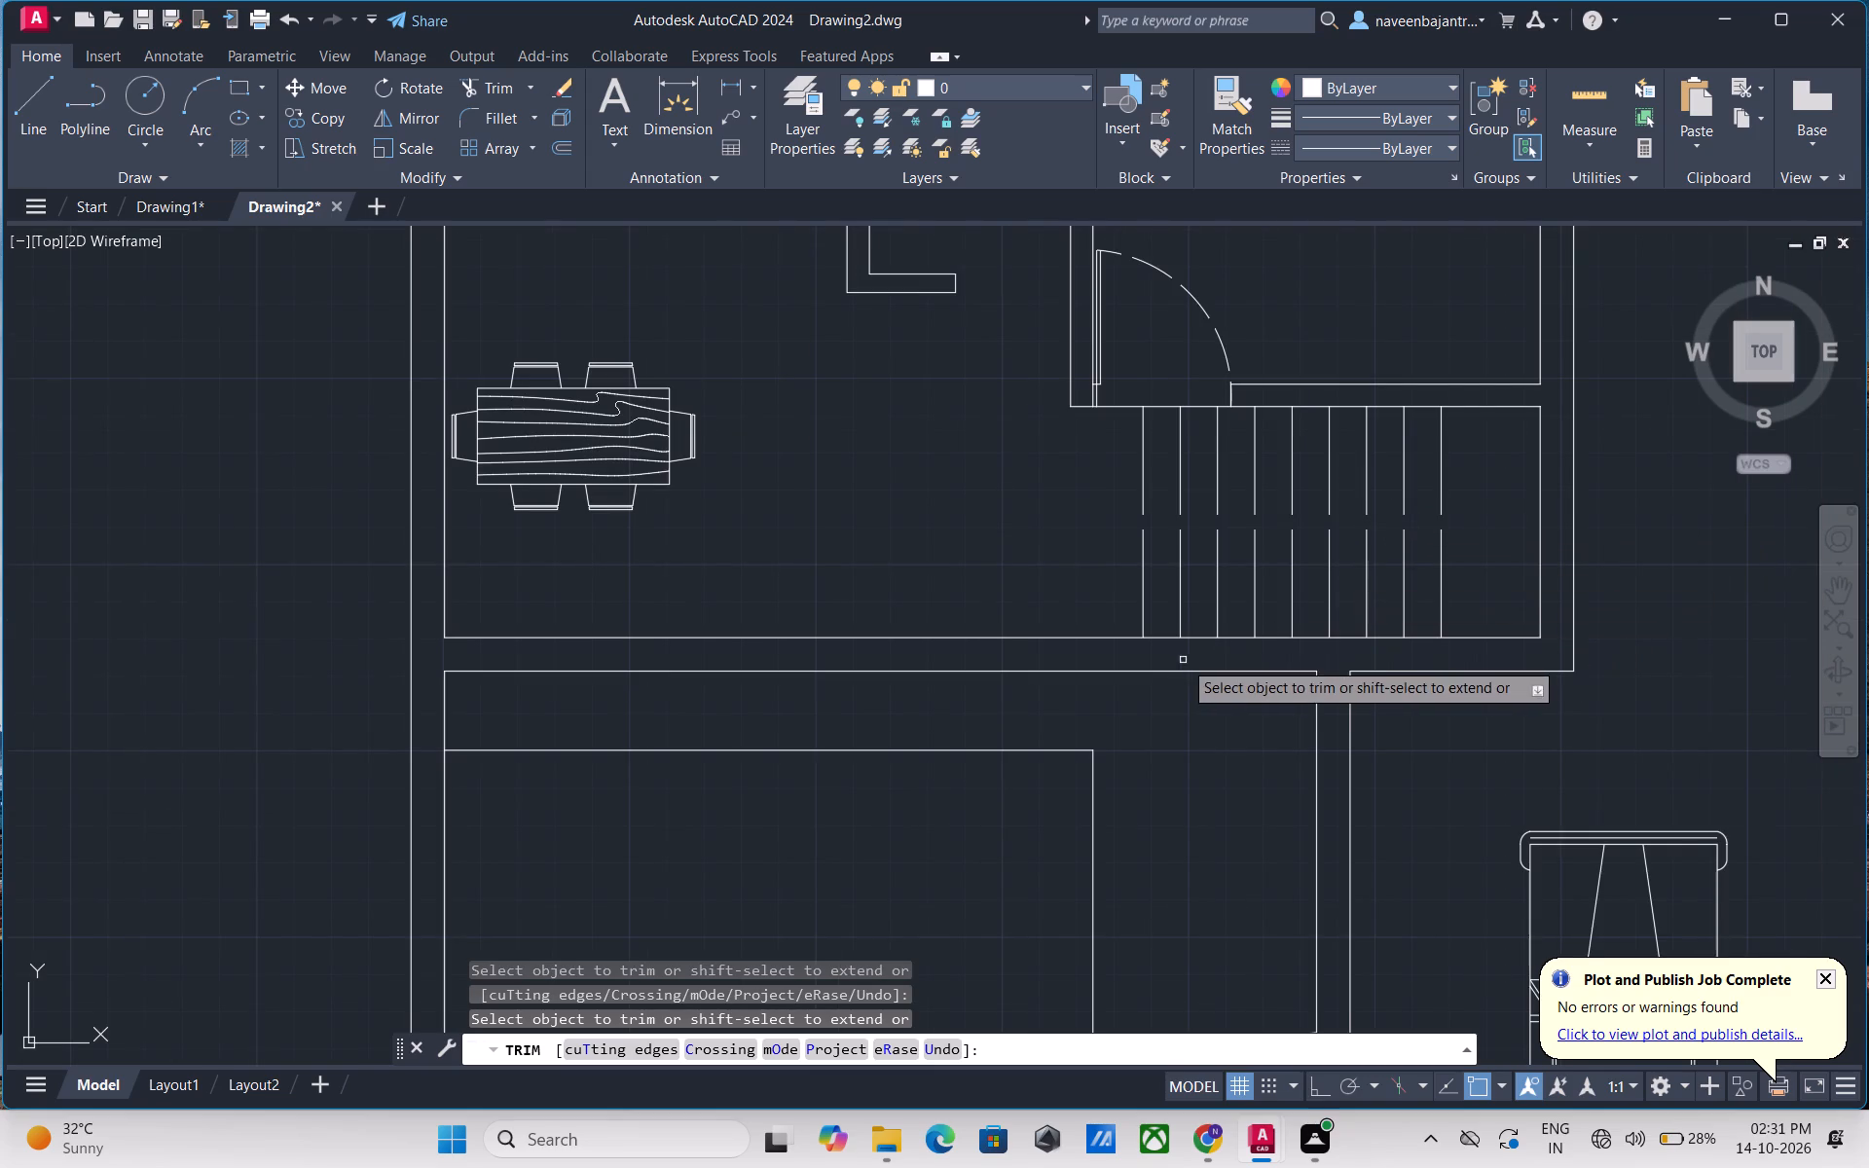
{"action": "left_click", "coordinate": [1168, 639]}
{"action": "left_click", "coordinate": [1207, 639]}
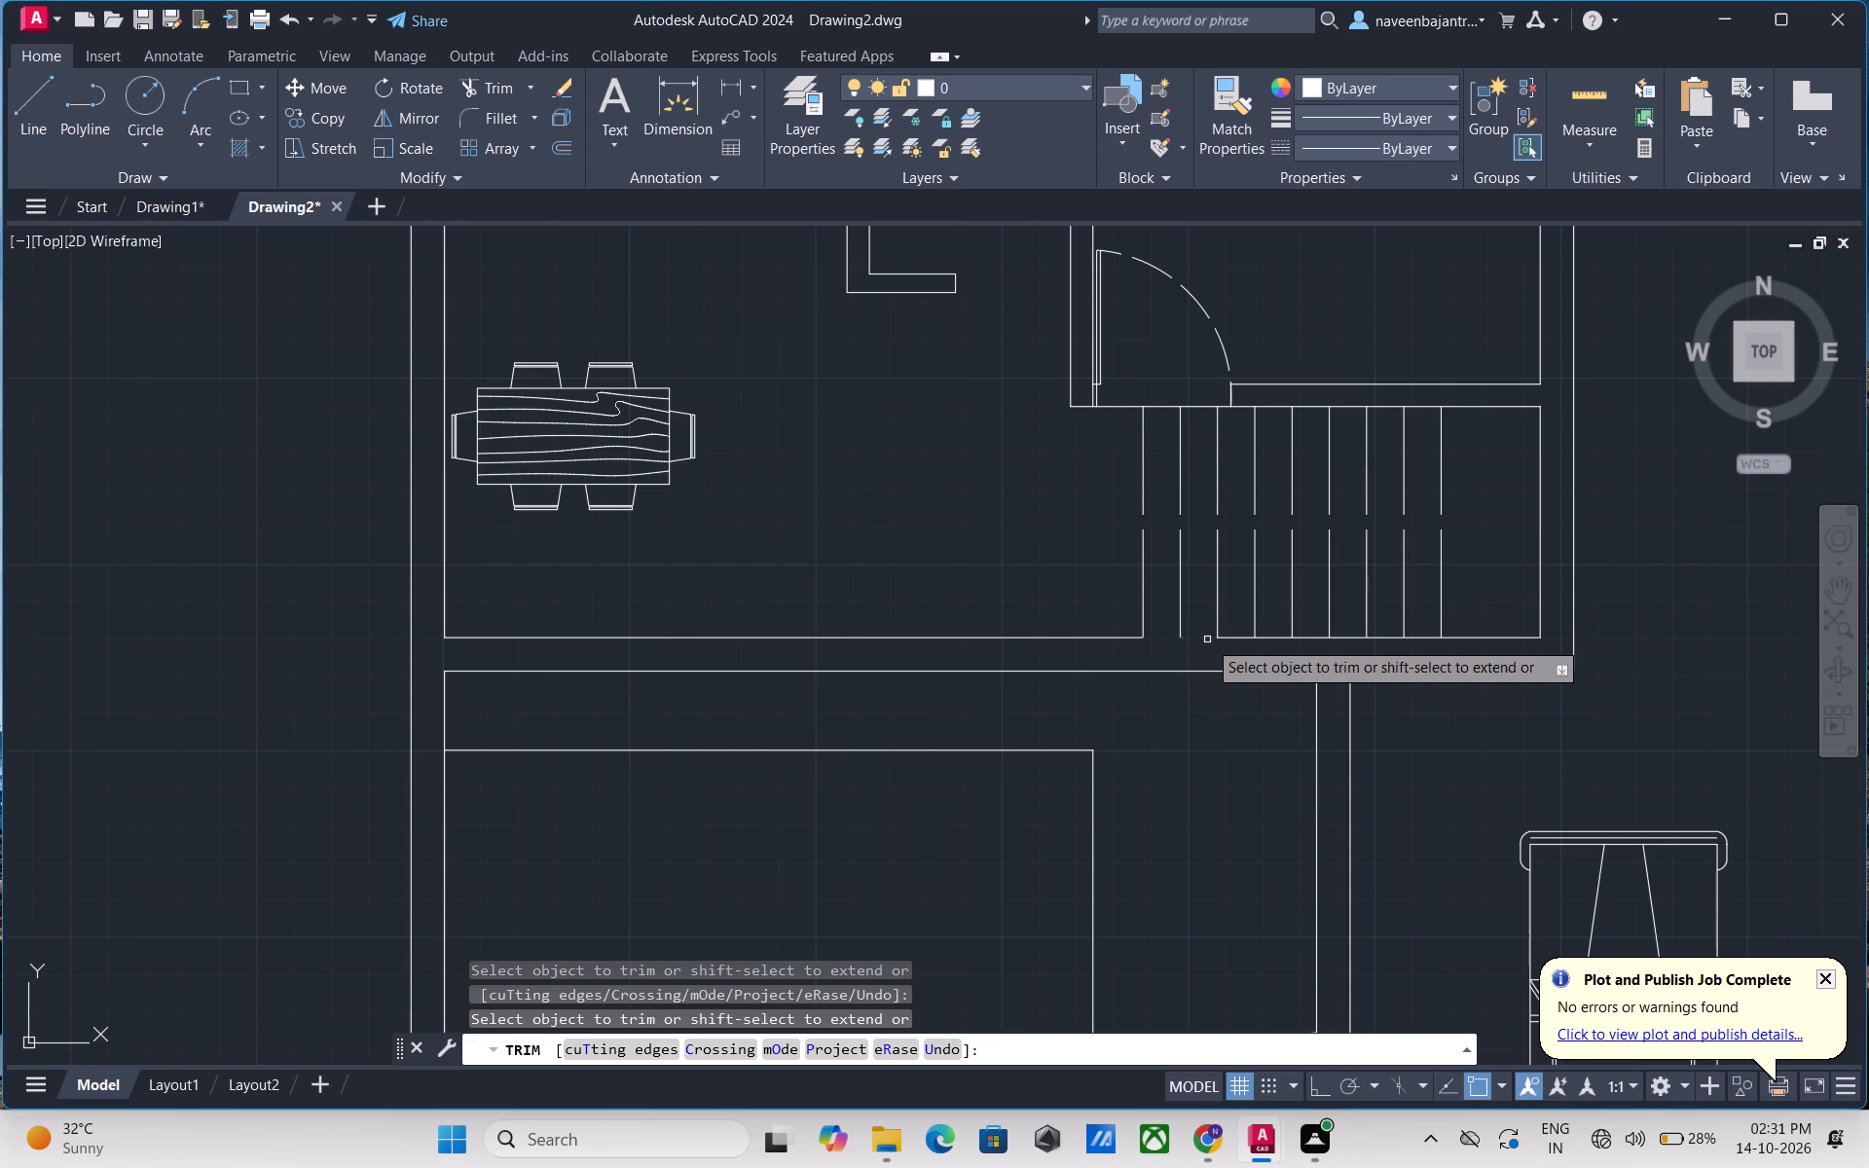
{"action": "left_click", "coordinate": [1238, 640]}
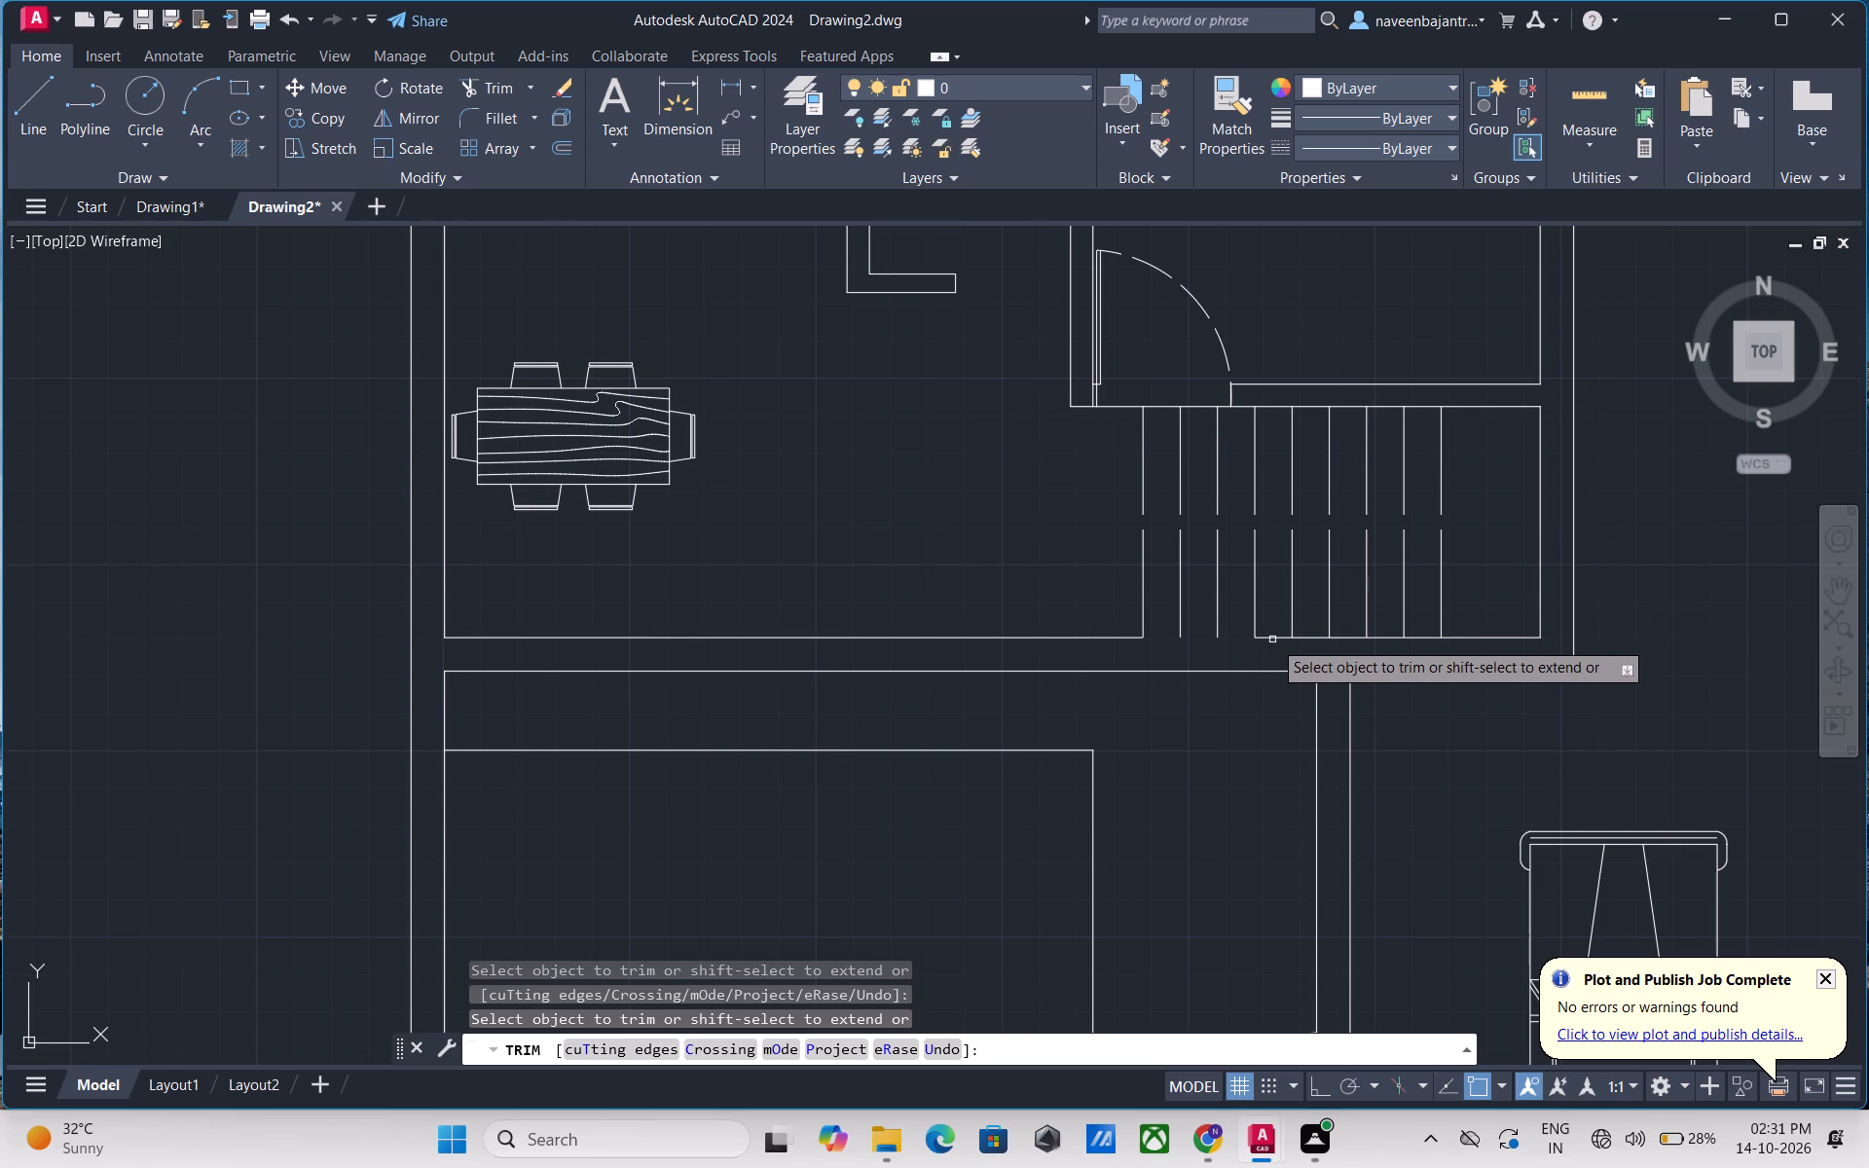
{"action": "left_click", "coordinate": [1272, 639]}
{"action": "left_click", "coordinate": [1315, 639]}
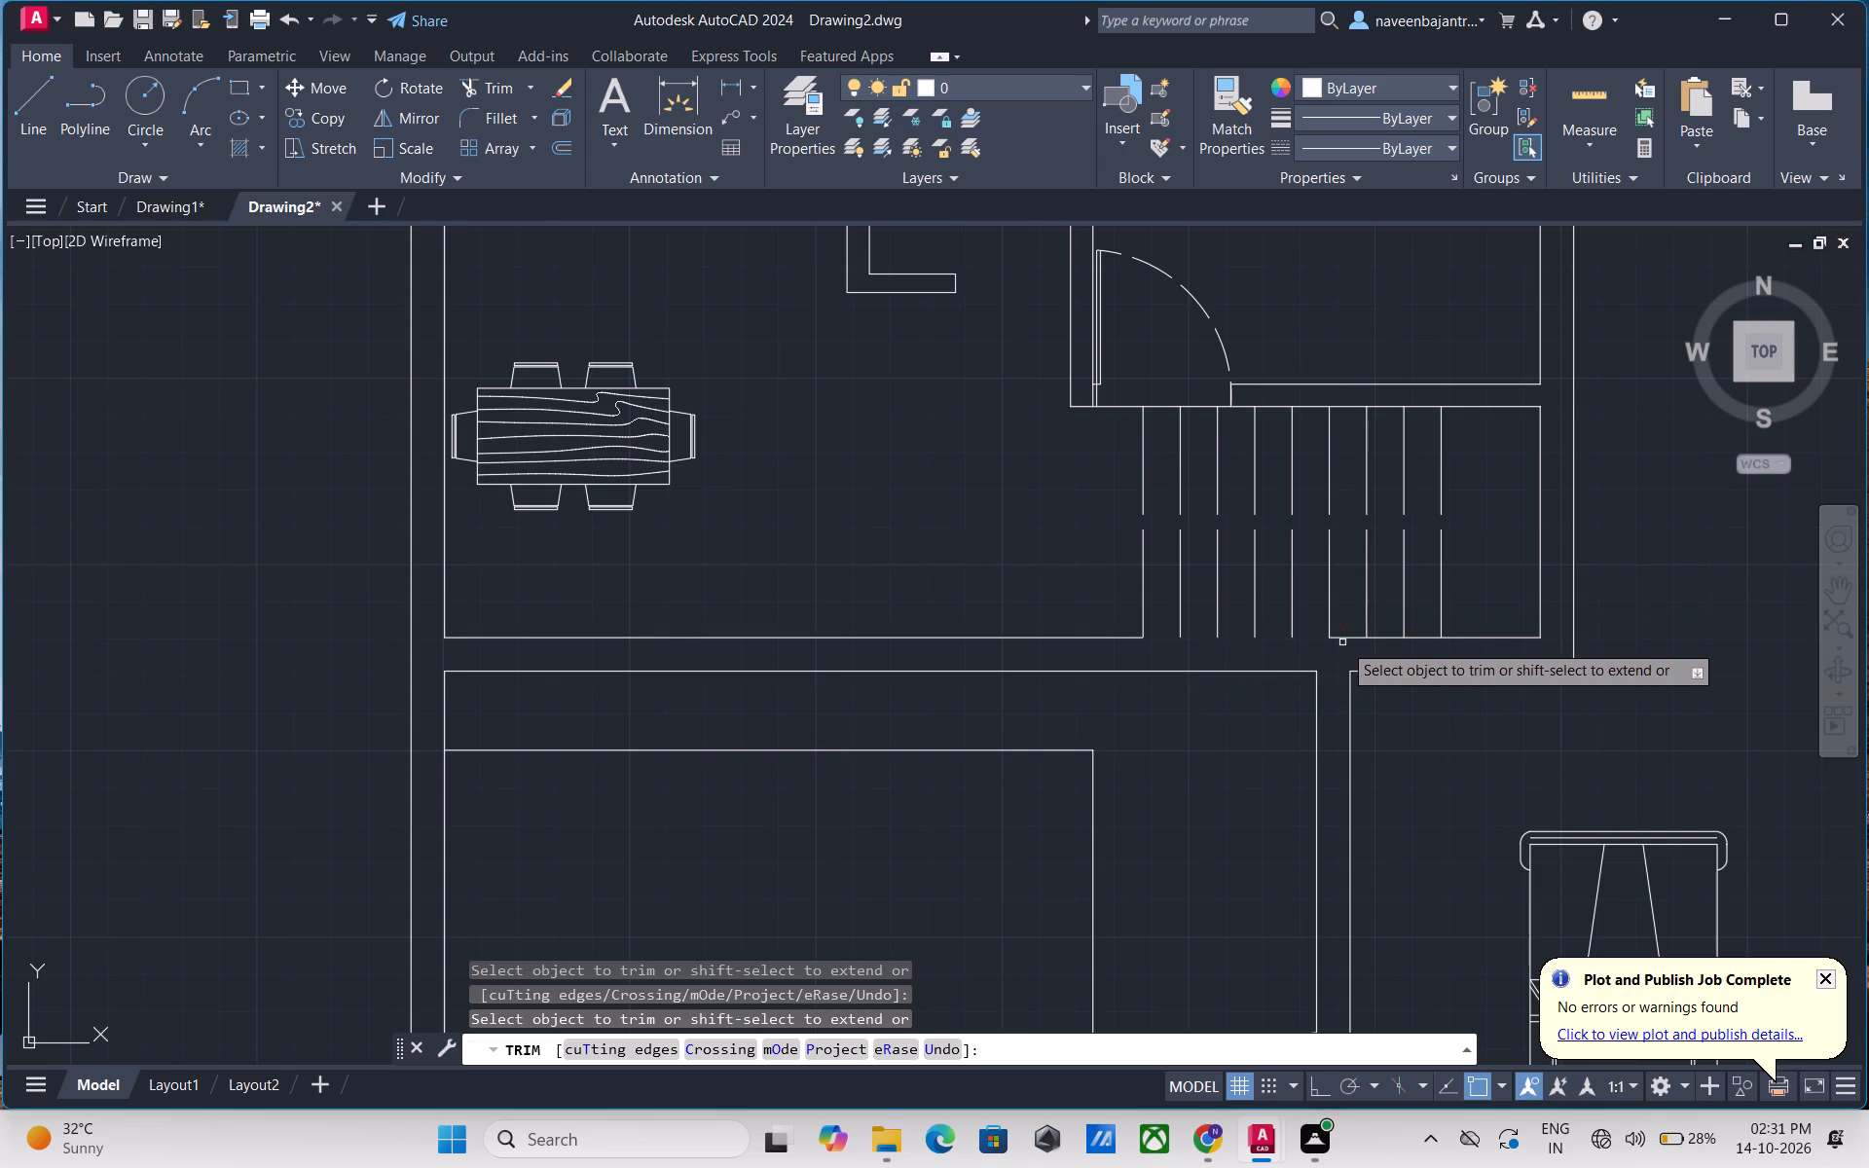
{"action": "left_click", "coordinate": [1350, 637]}
{"action": "left_click", "coordinate": [1341, 641]}
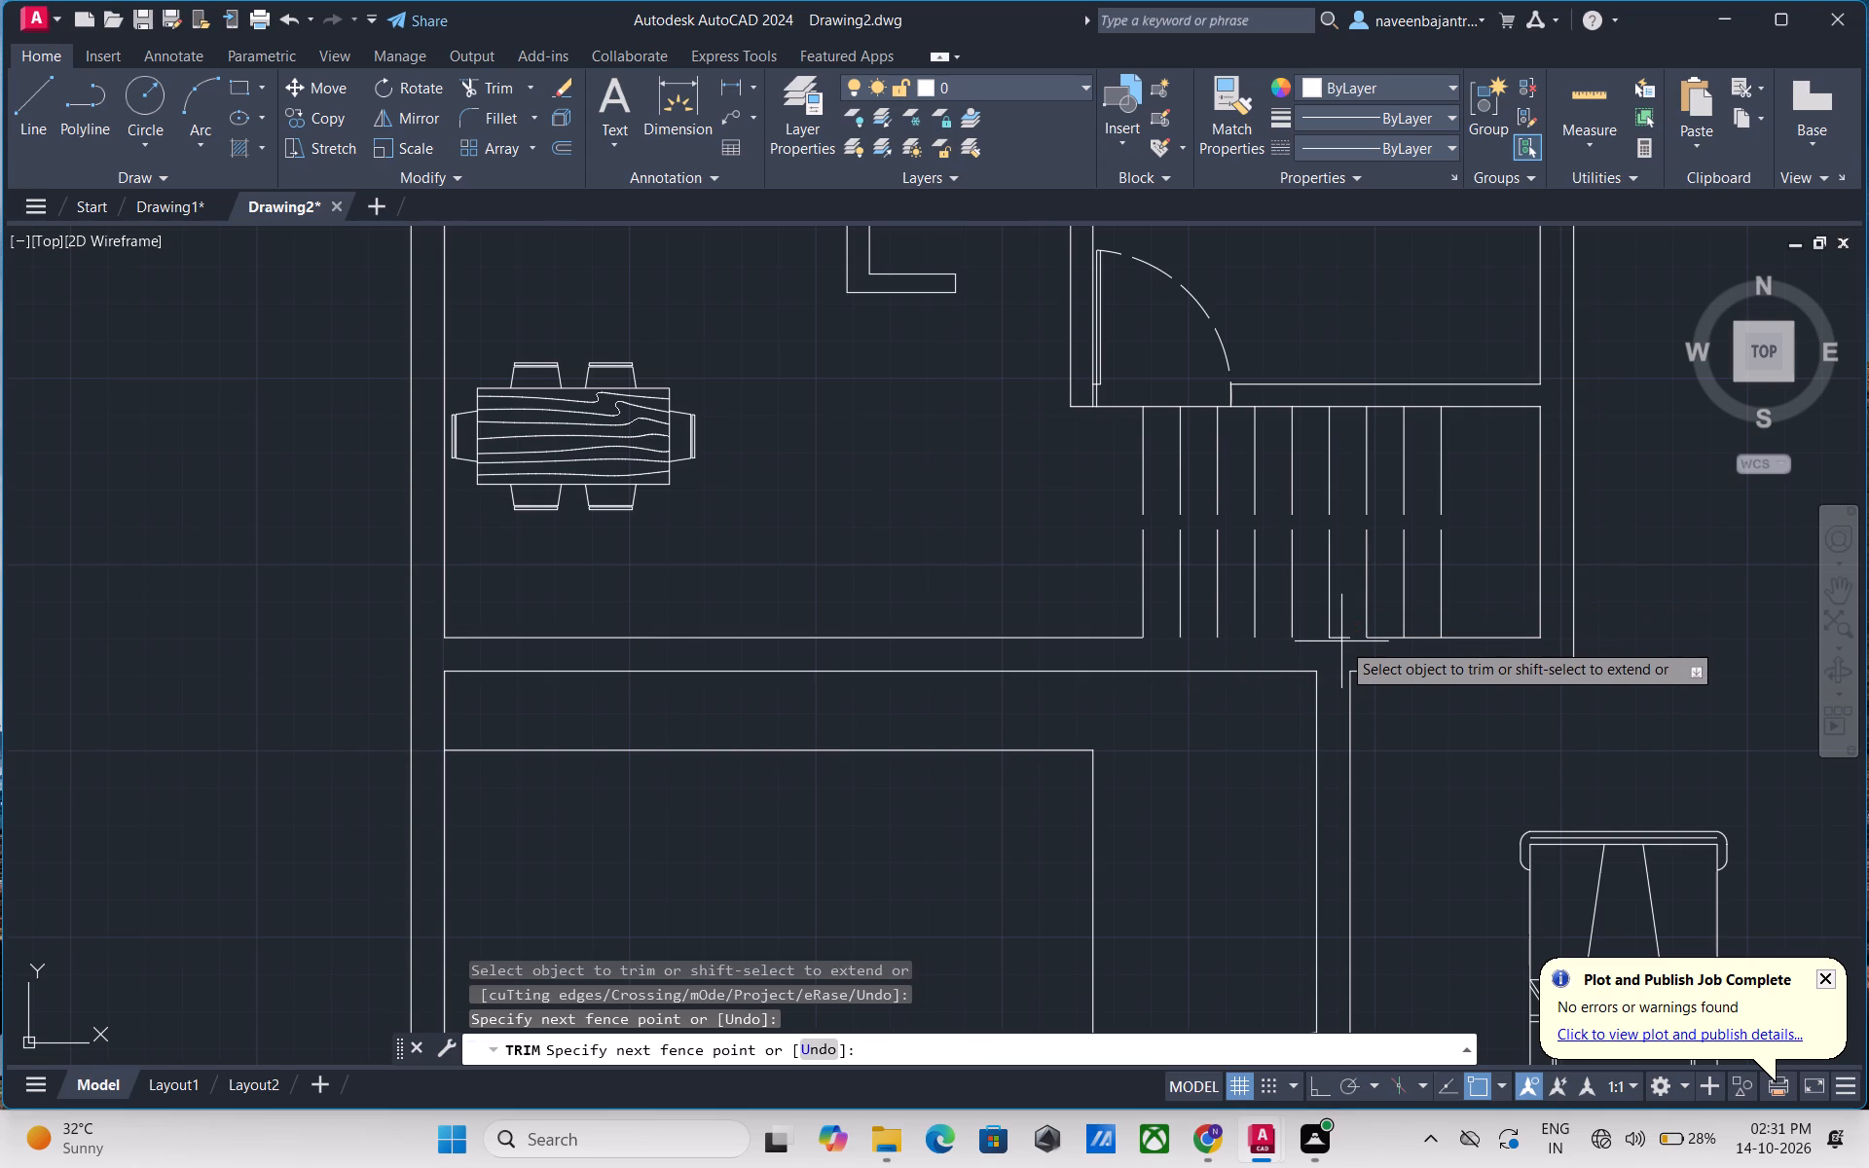
{"action": "left_click", "coordinate": [1341, 635]}
{"action": "left_click", "coordinate": [1380, 640]}
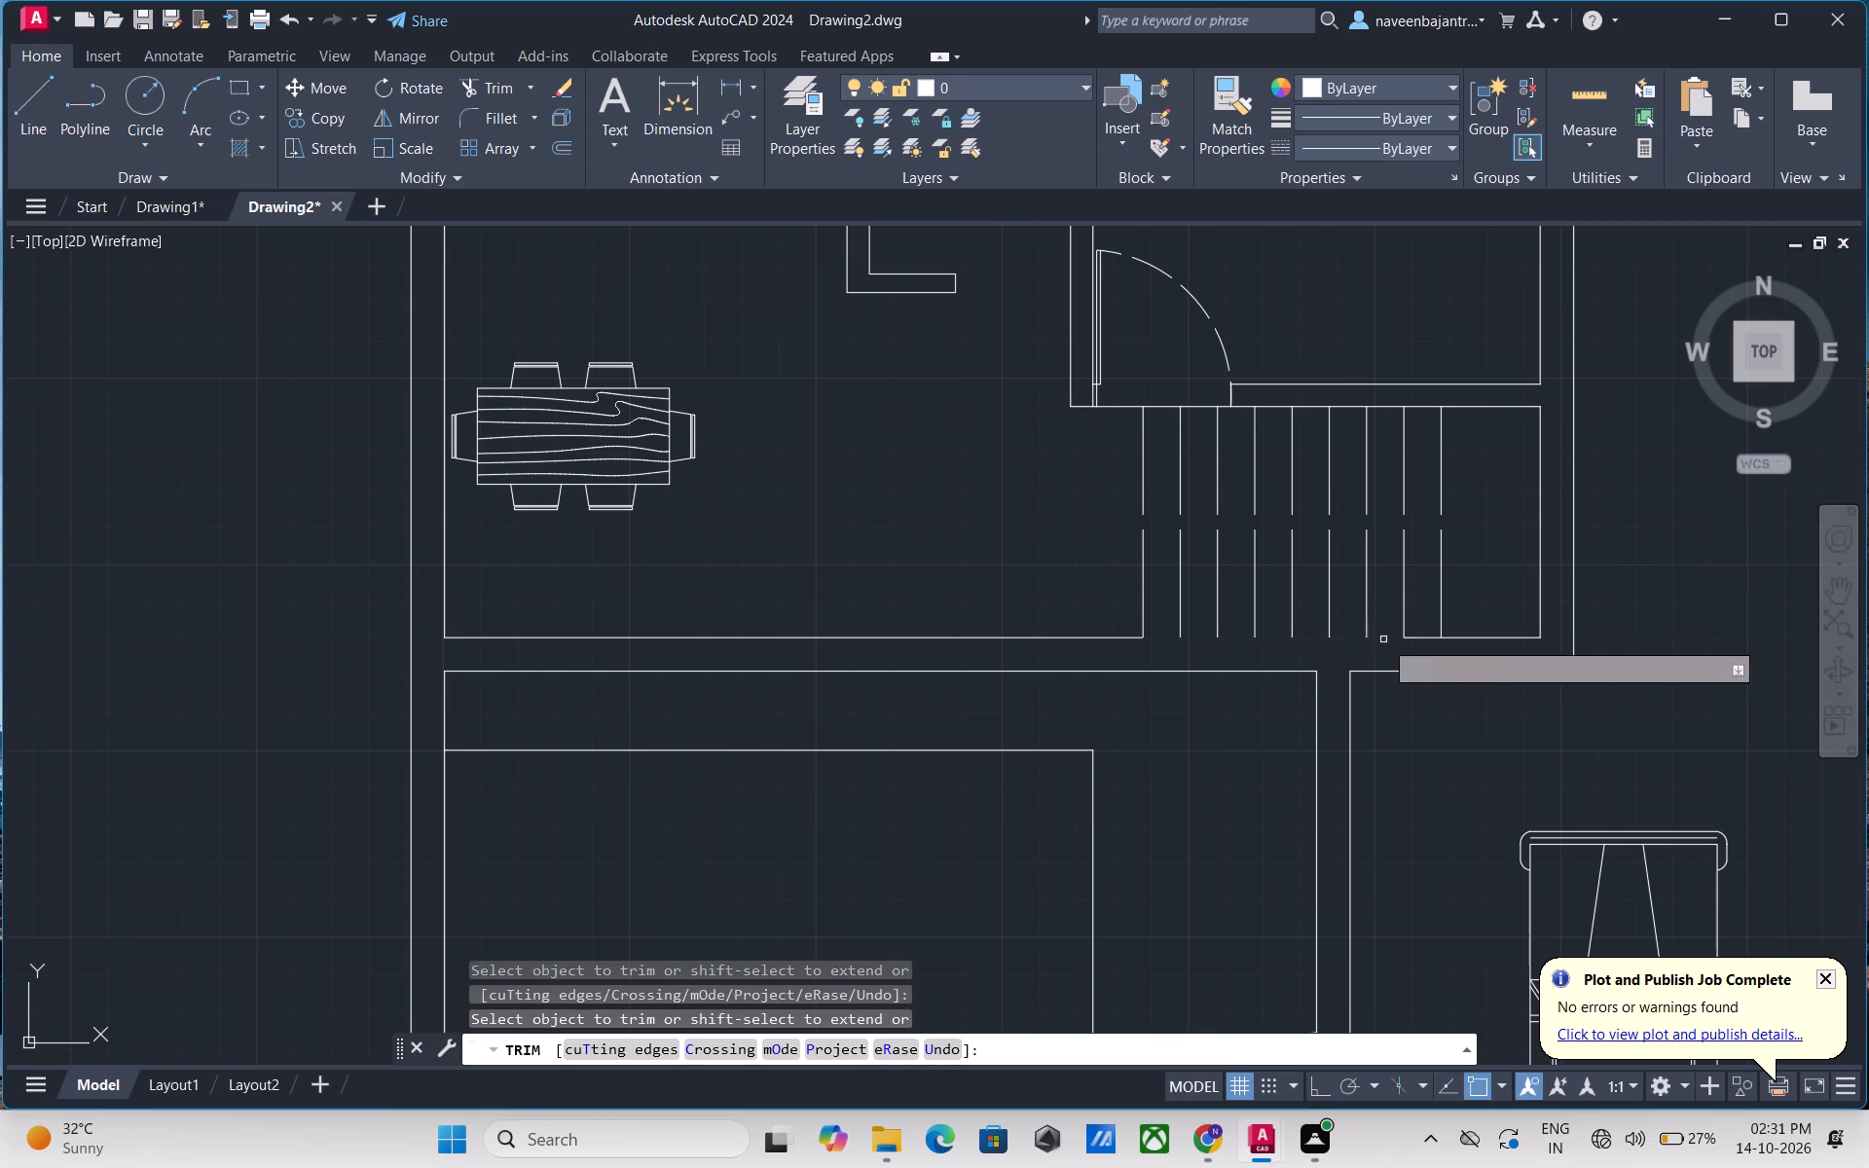
{"action": "left_click", "coordinate": [1415, 639]}
Trim away the wall line along the outer ends of the upper stair flight, segment by segment back to the door opening.
{"action": "scroll", "coordinate": [1410, 392], "scroll_direction": "up", "scroll_amount": 1}
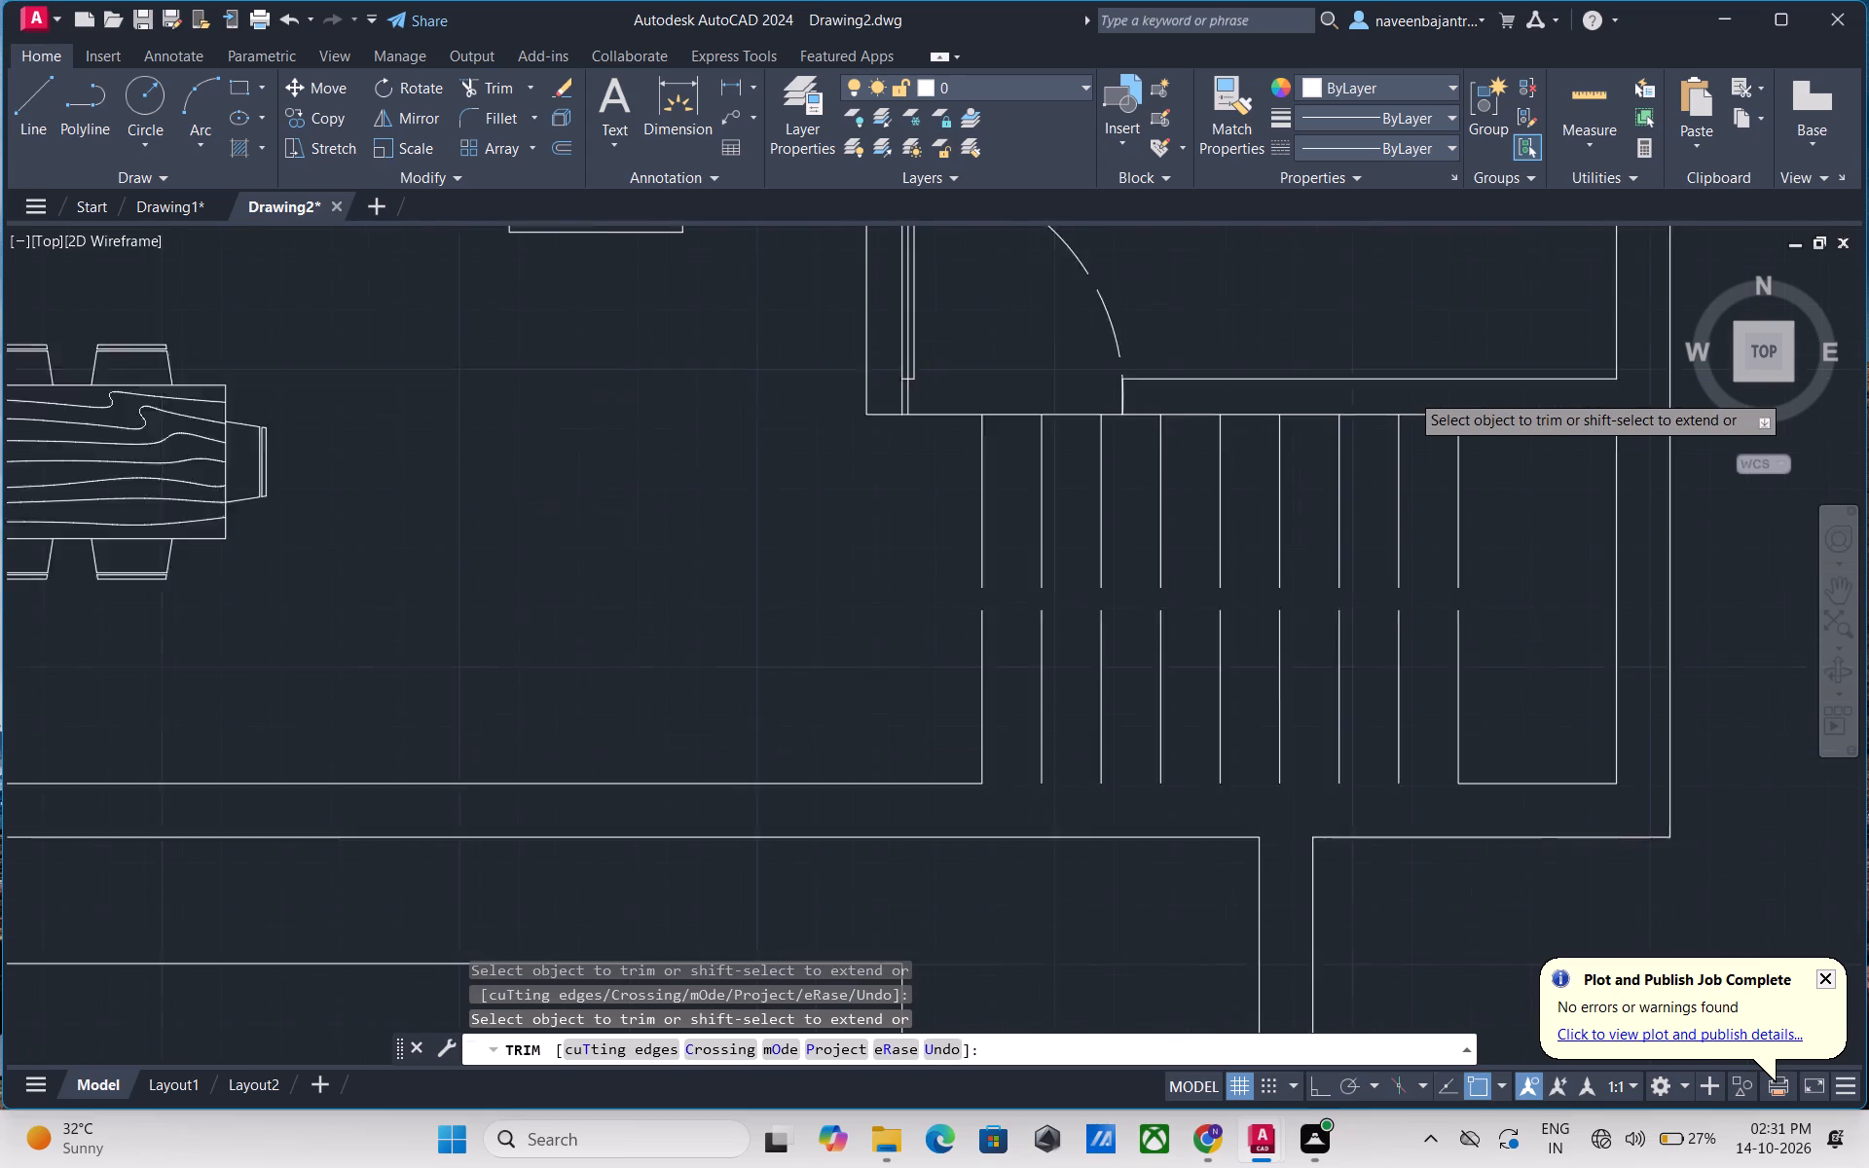
{"action": "scroll", "coordinate": [1410, 392], "scroll_direction": "up", "scroll_amount": 1}
{"action": "left_click", "coordinate": [1425, 427]}
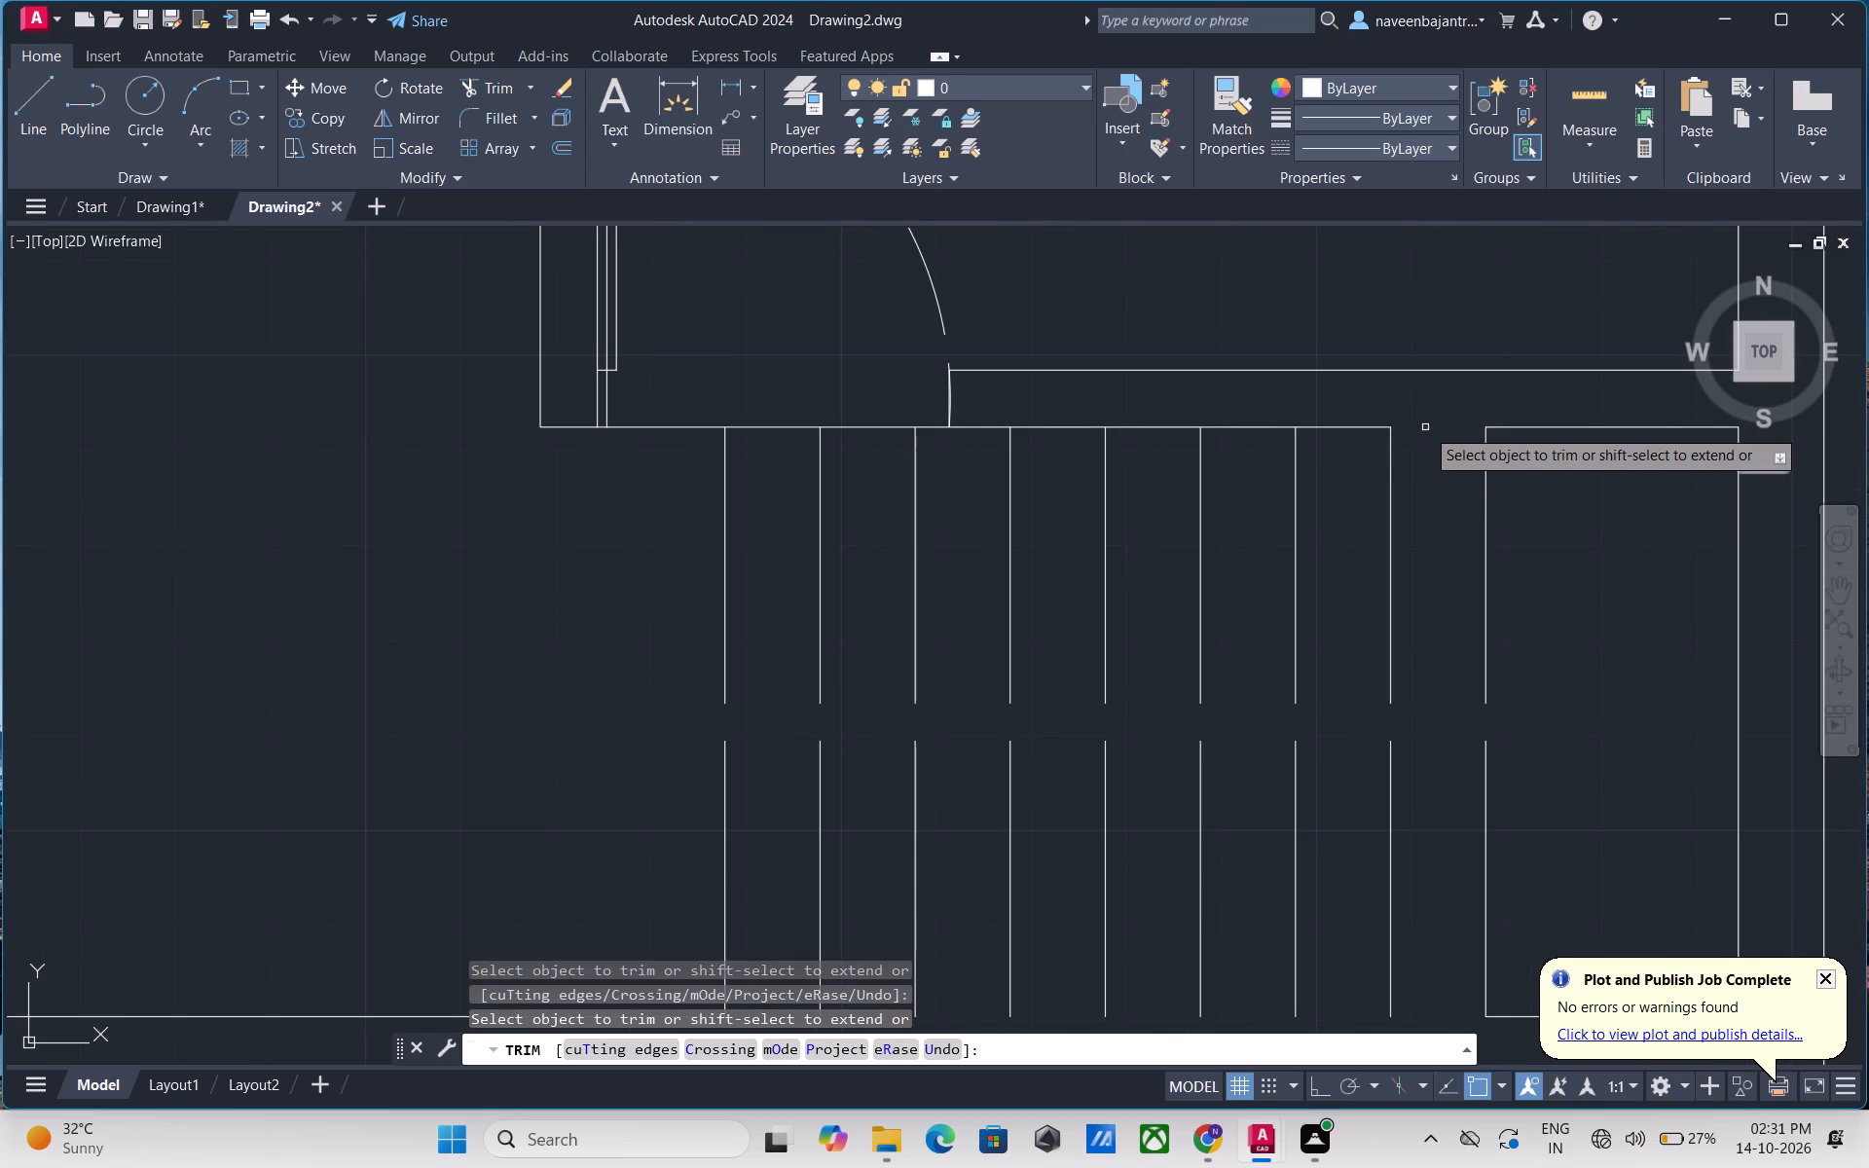
{"action": "left_click", "coordinate": [1339, 426]}
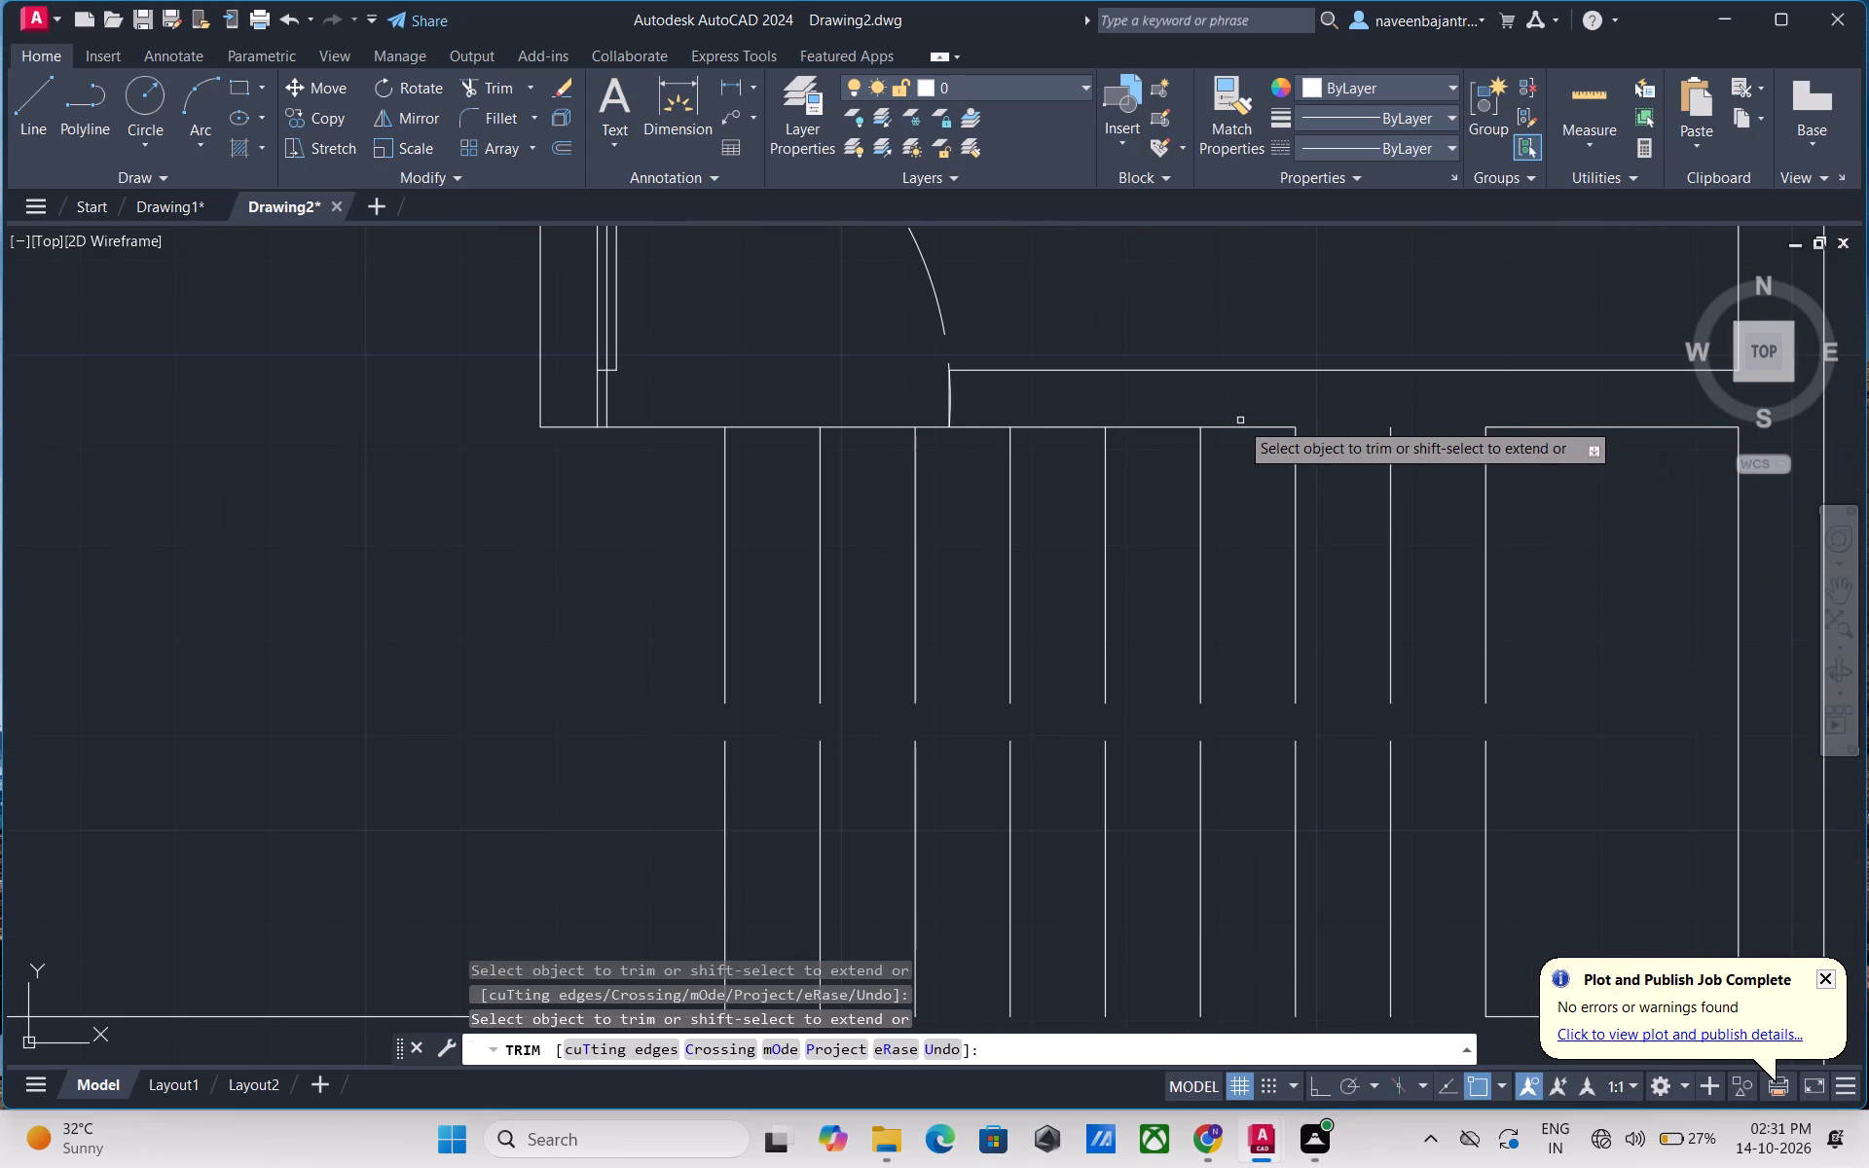
{"action": "left_click", "coordinate": [1236, 430]}
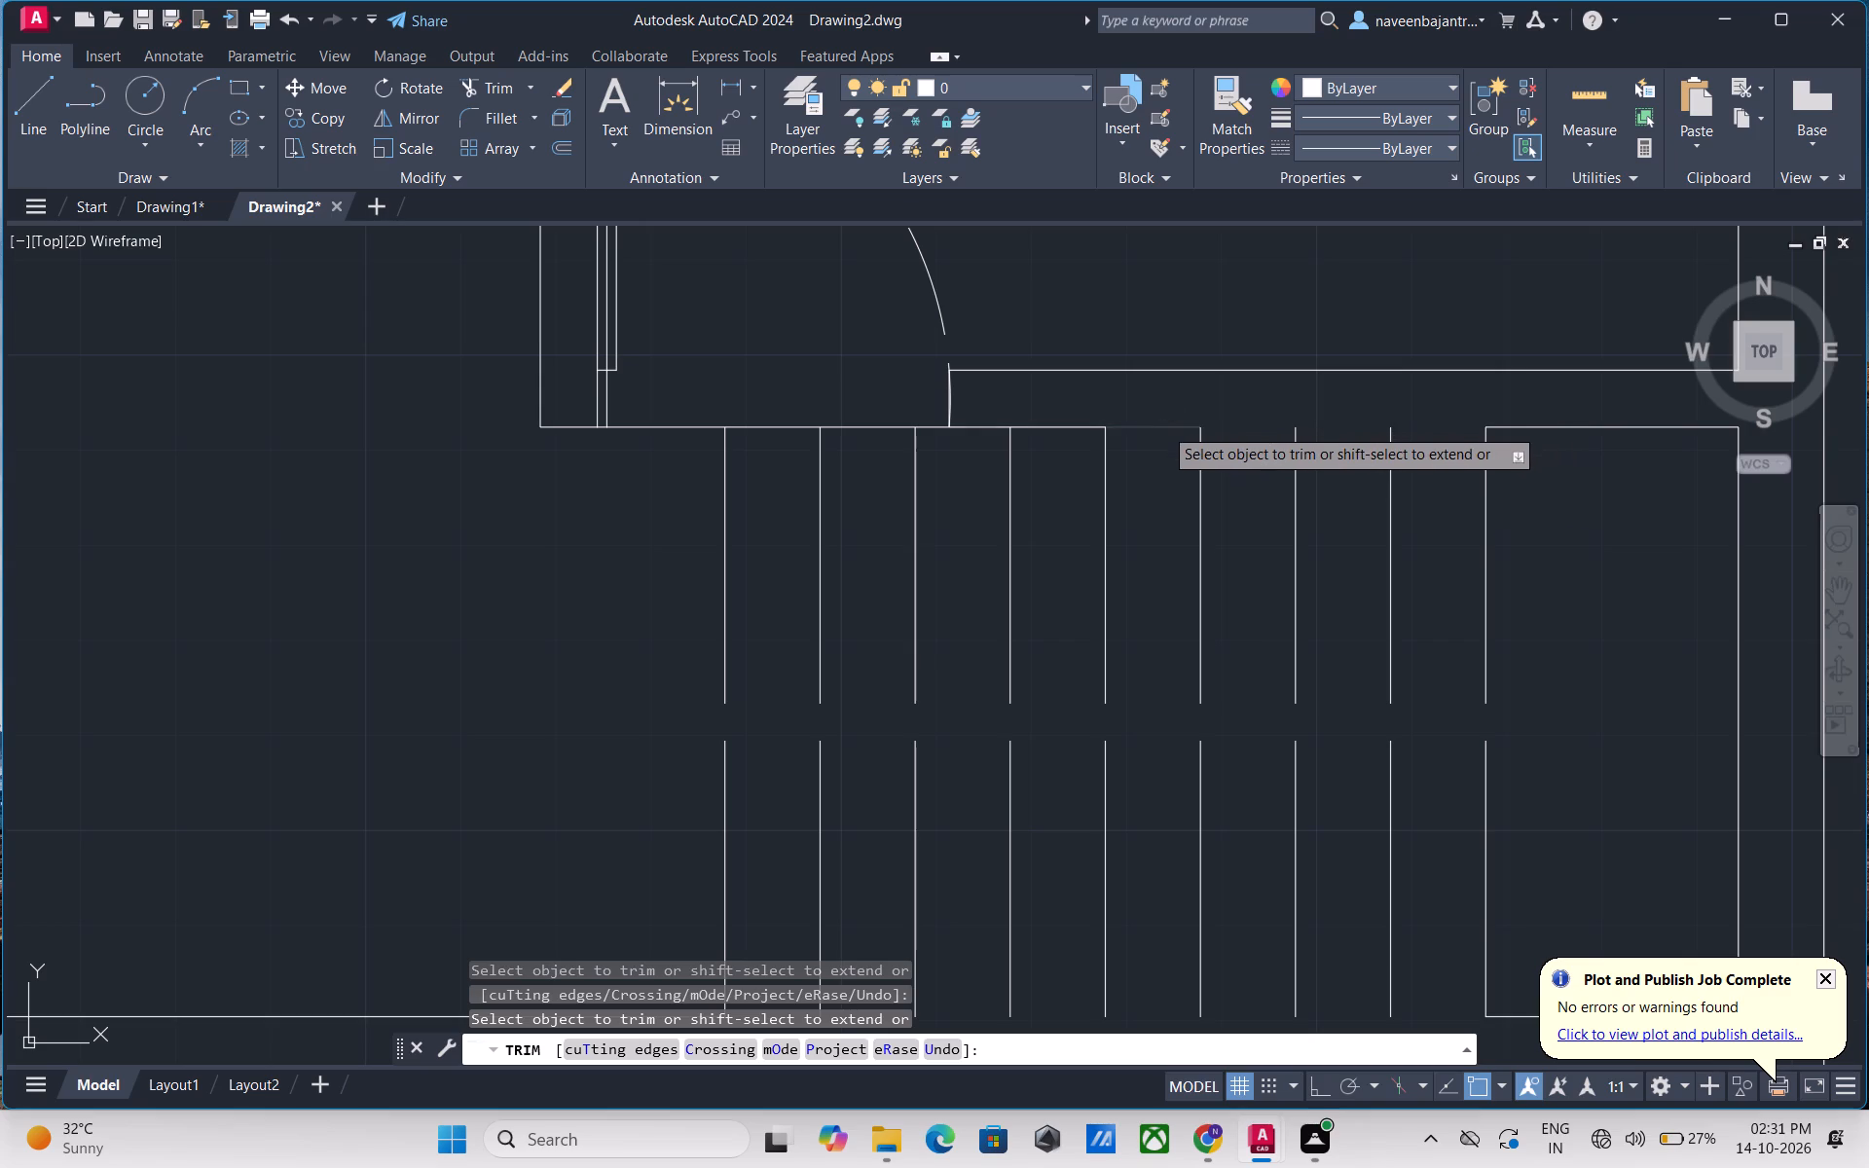
{"action": "left_click", "coordinate": [1163, 426]}
{"action": "left_click", "coordinate": [1050, 423]}
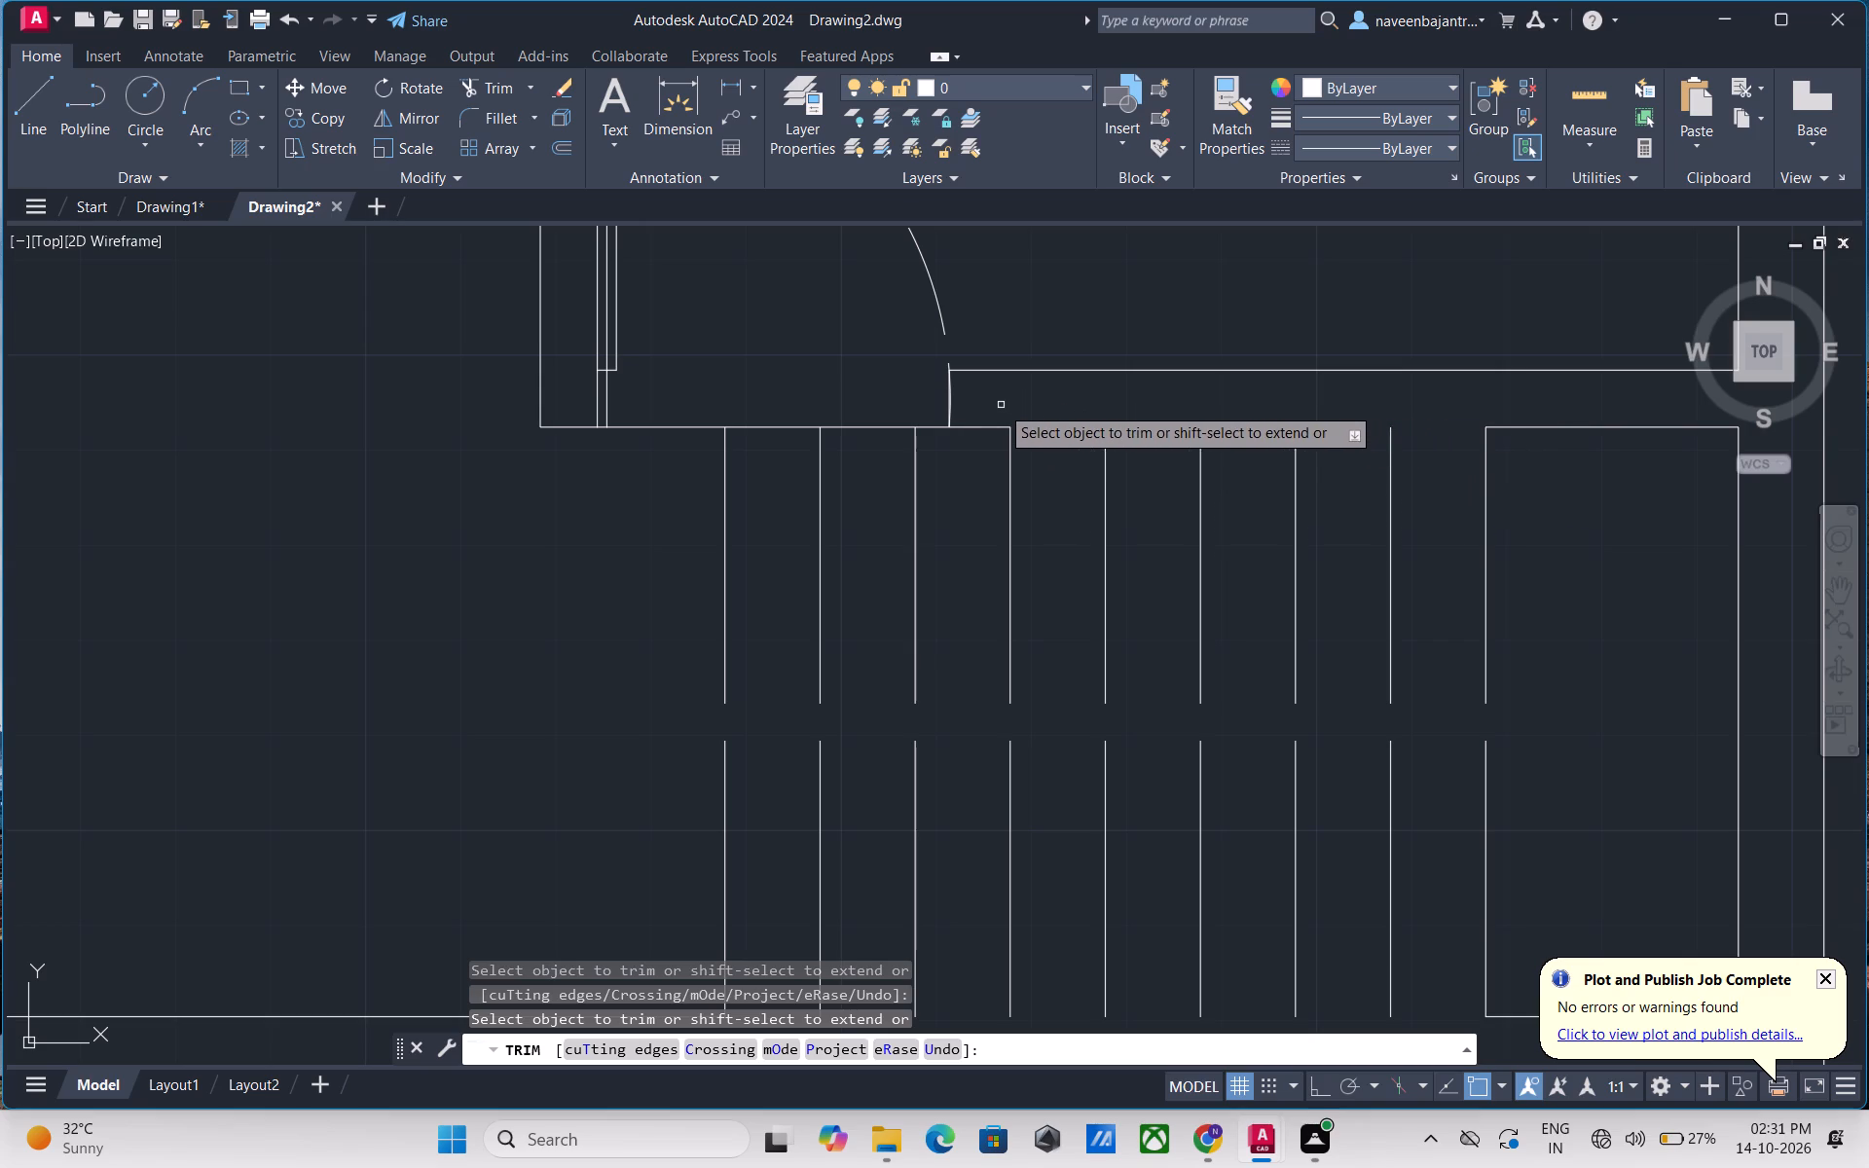
{"action": "left_click", "coordinate": [981, 430]}
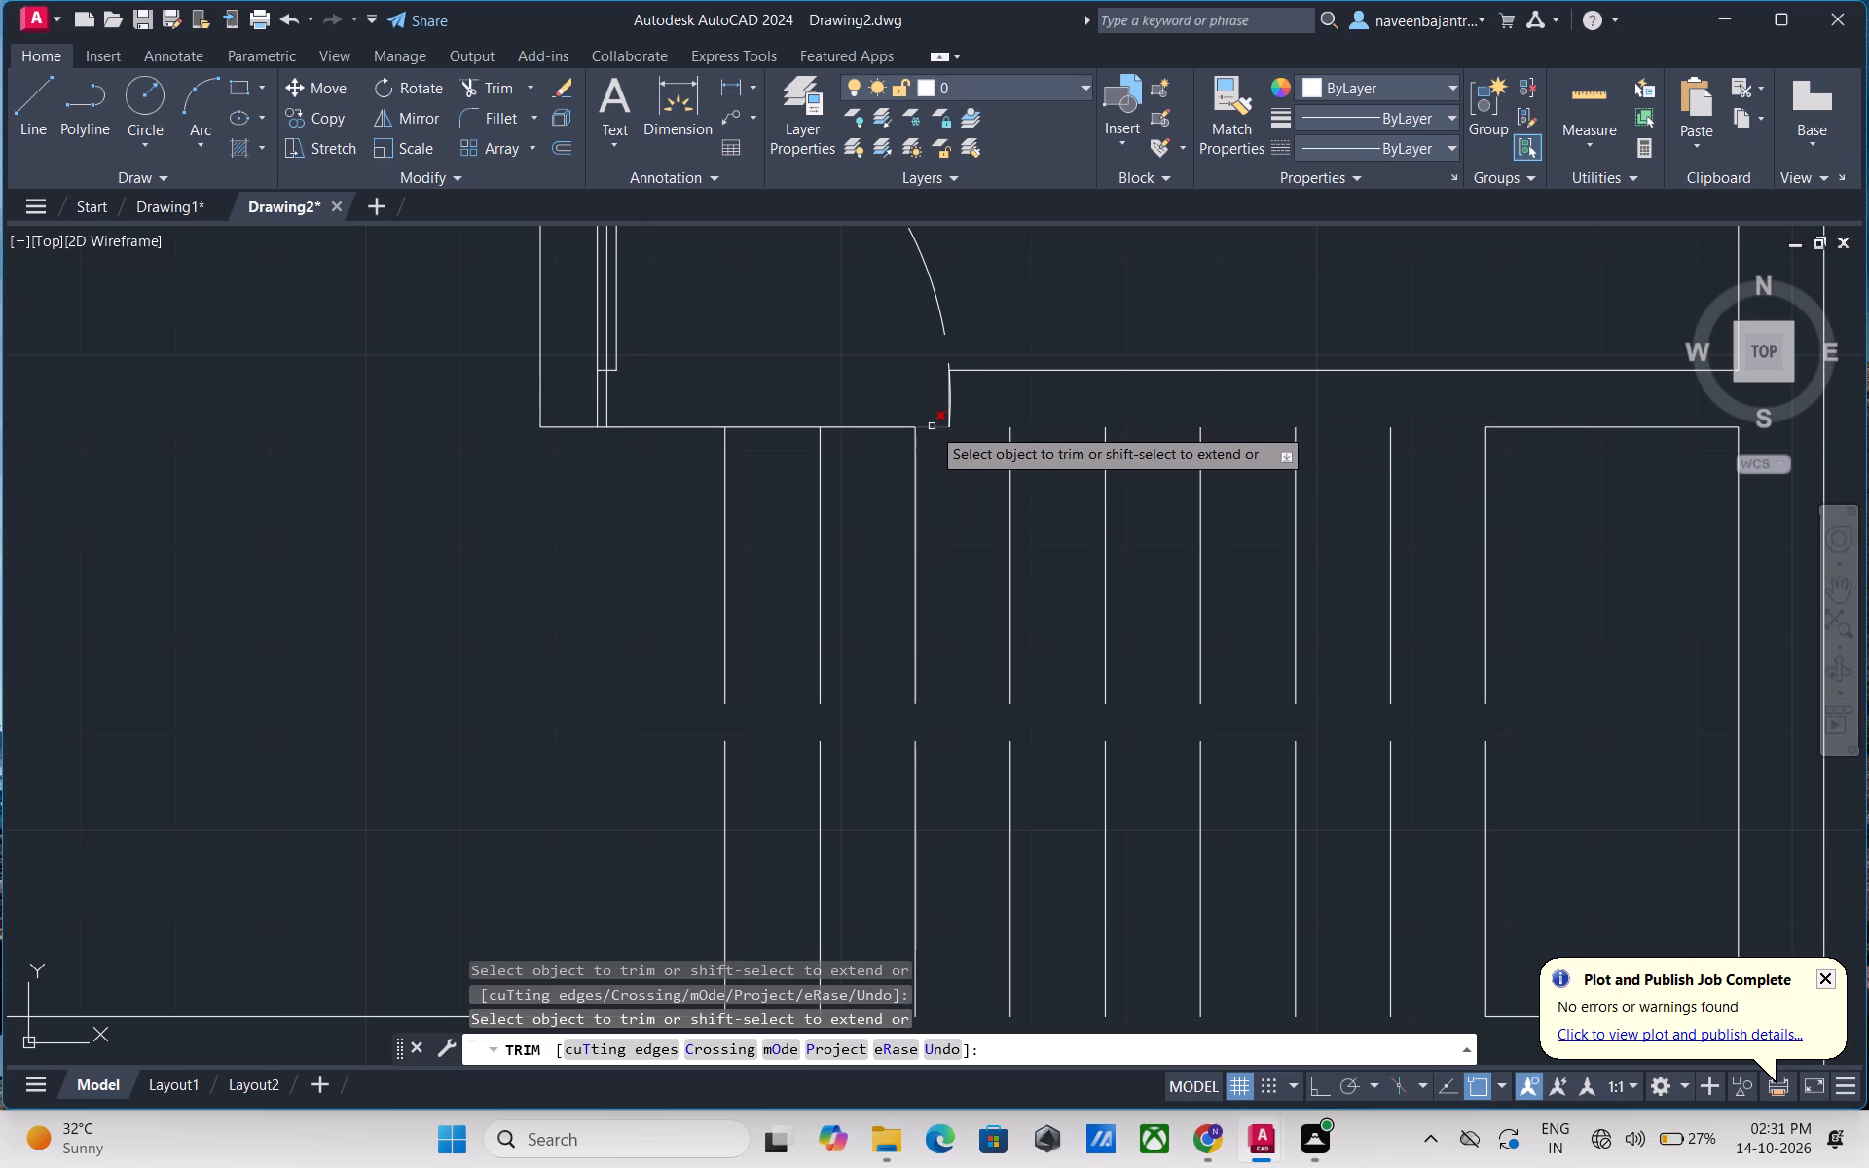
{"action": "left_click", "coordinate": [932, 426]}
{"action": "left_click", "coordinate": [889, 424]}
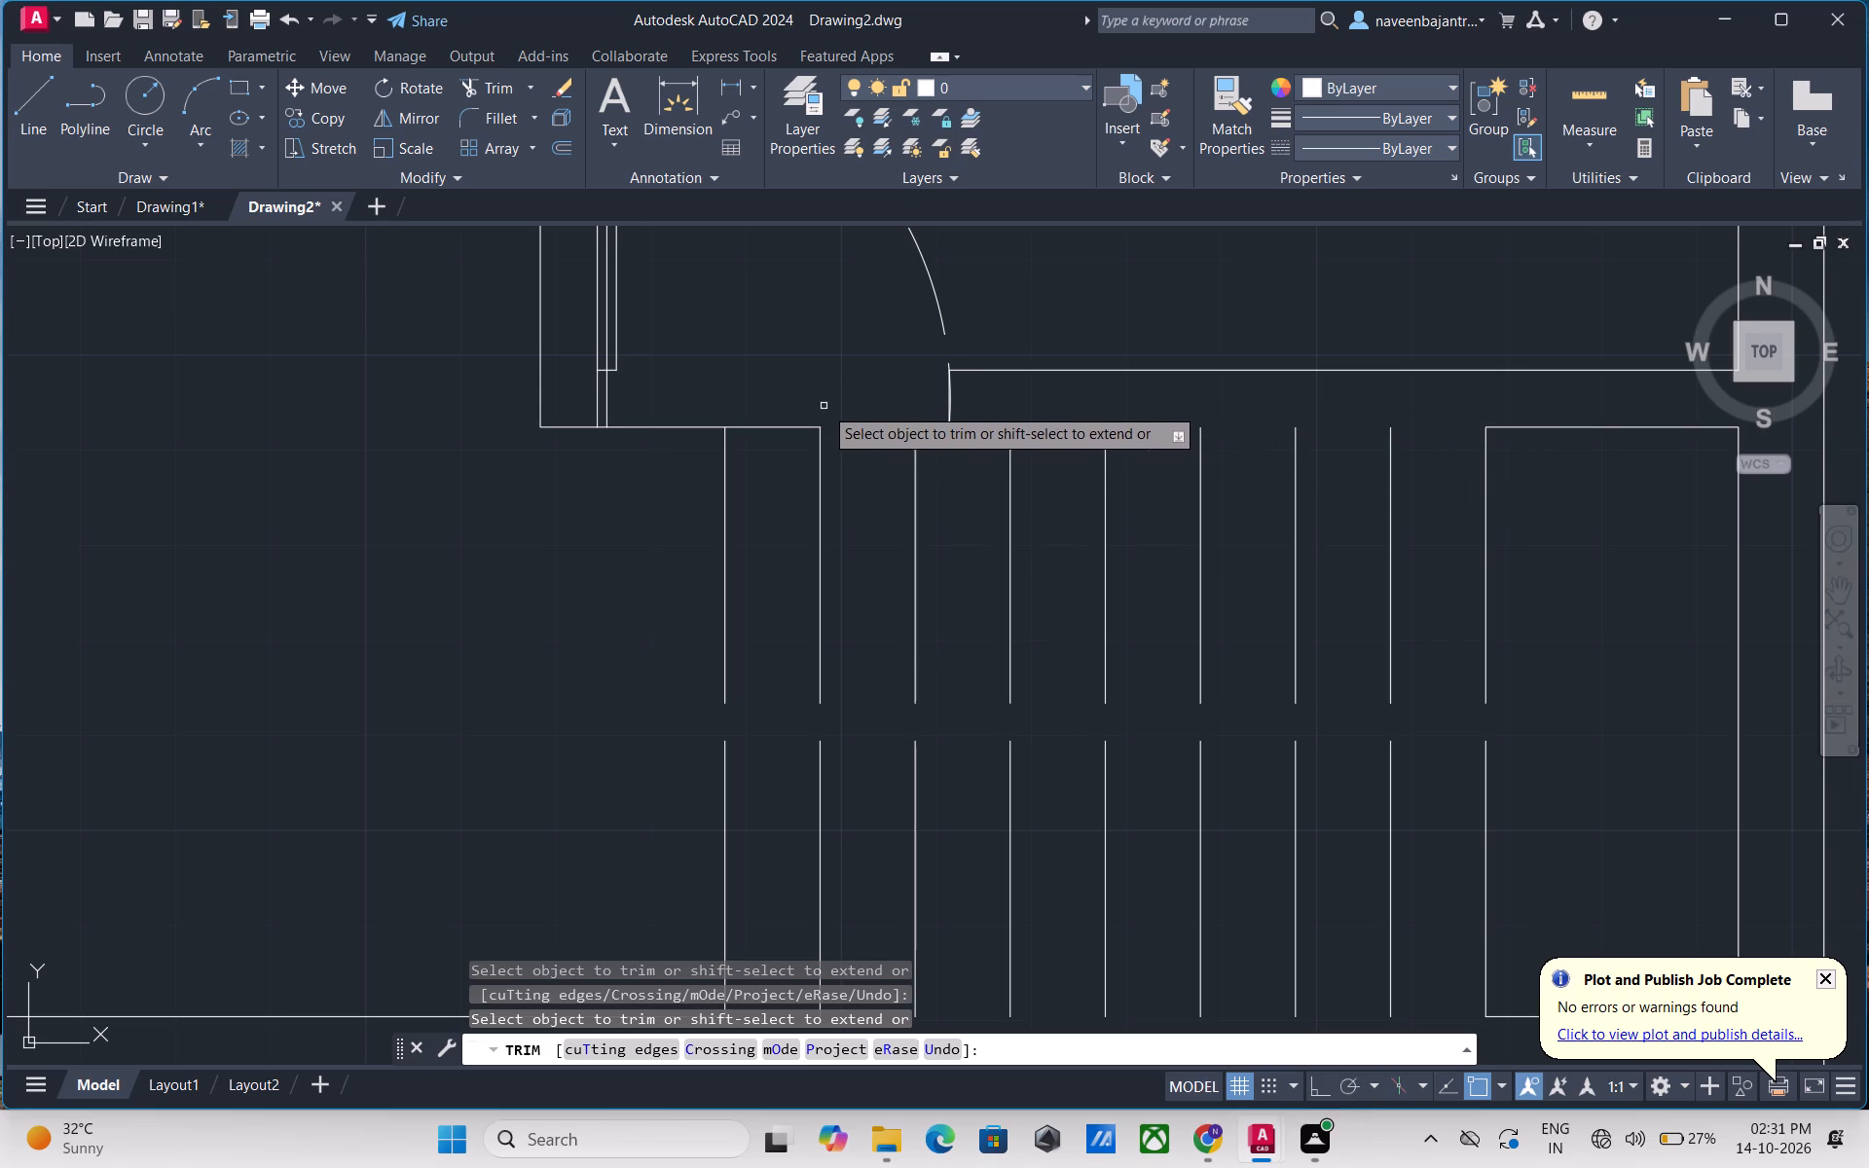
{"action": "left_click", "coordinate": [770, 425]}
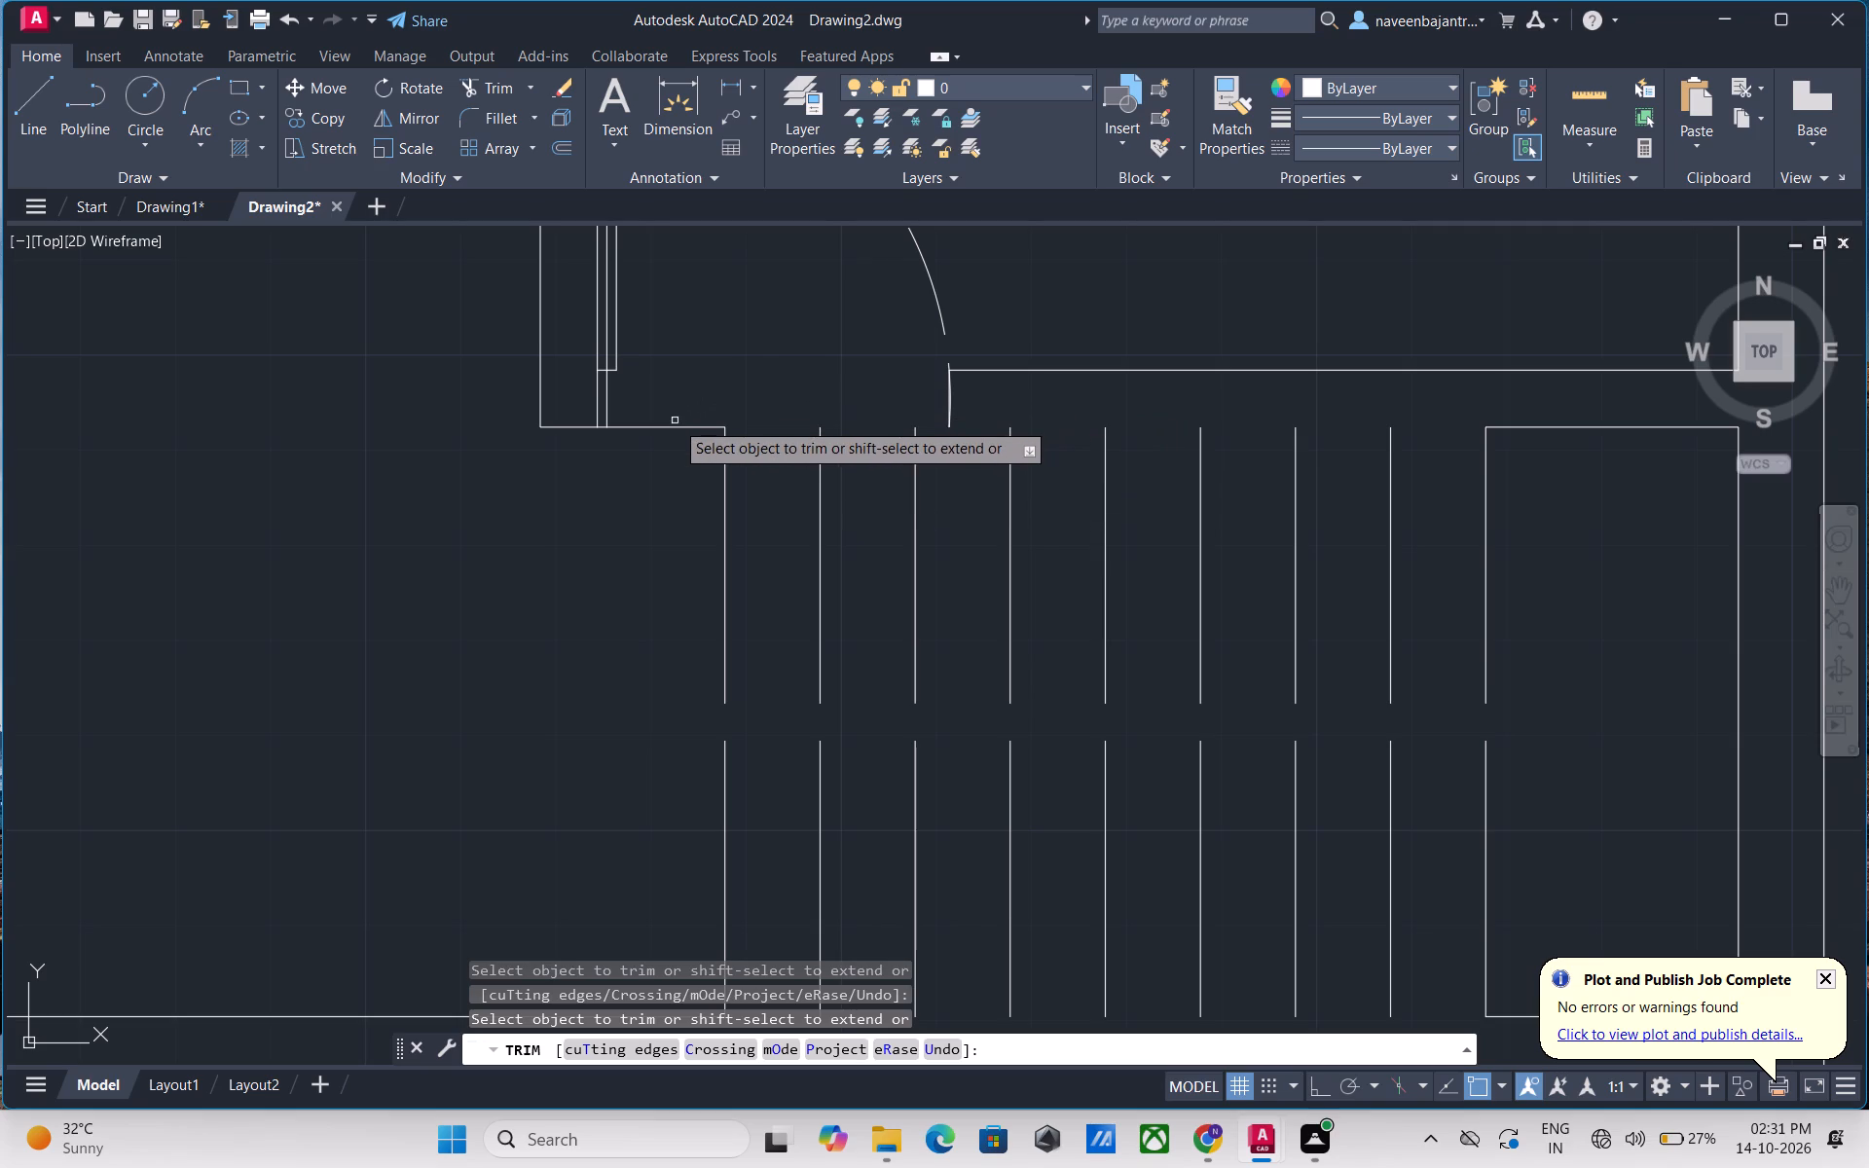
{"action": "left_click", "coordinate": [674, 424]}
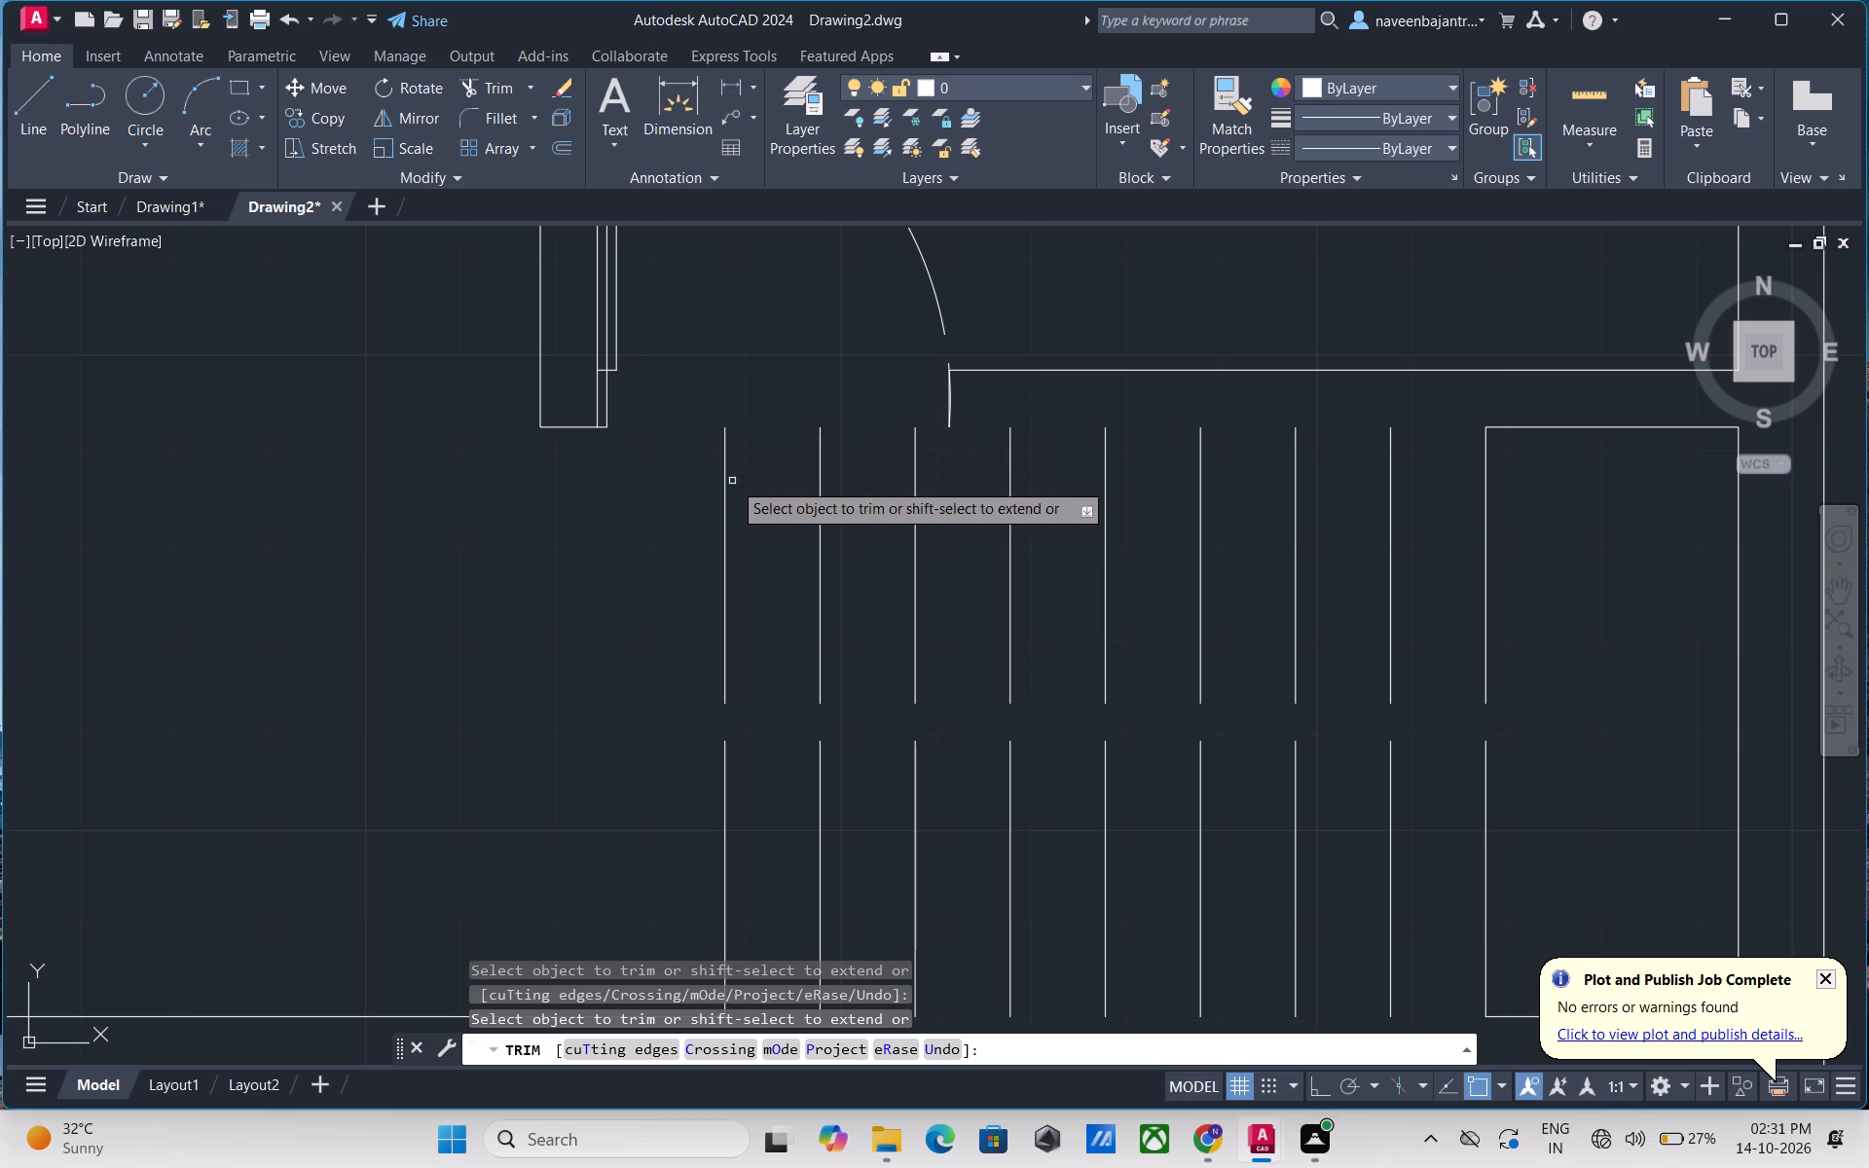
Trim away all nine tread lines of the upper stair flight and the leftover wall line above the landing.
{"action": "left_click", "coordinate": [726, 493]}
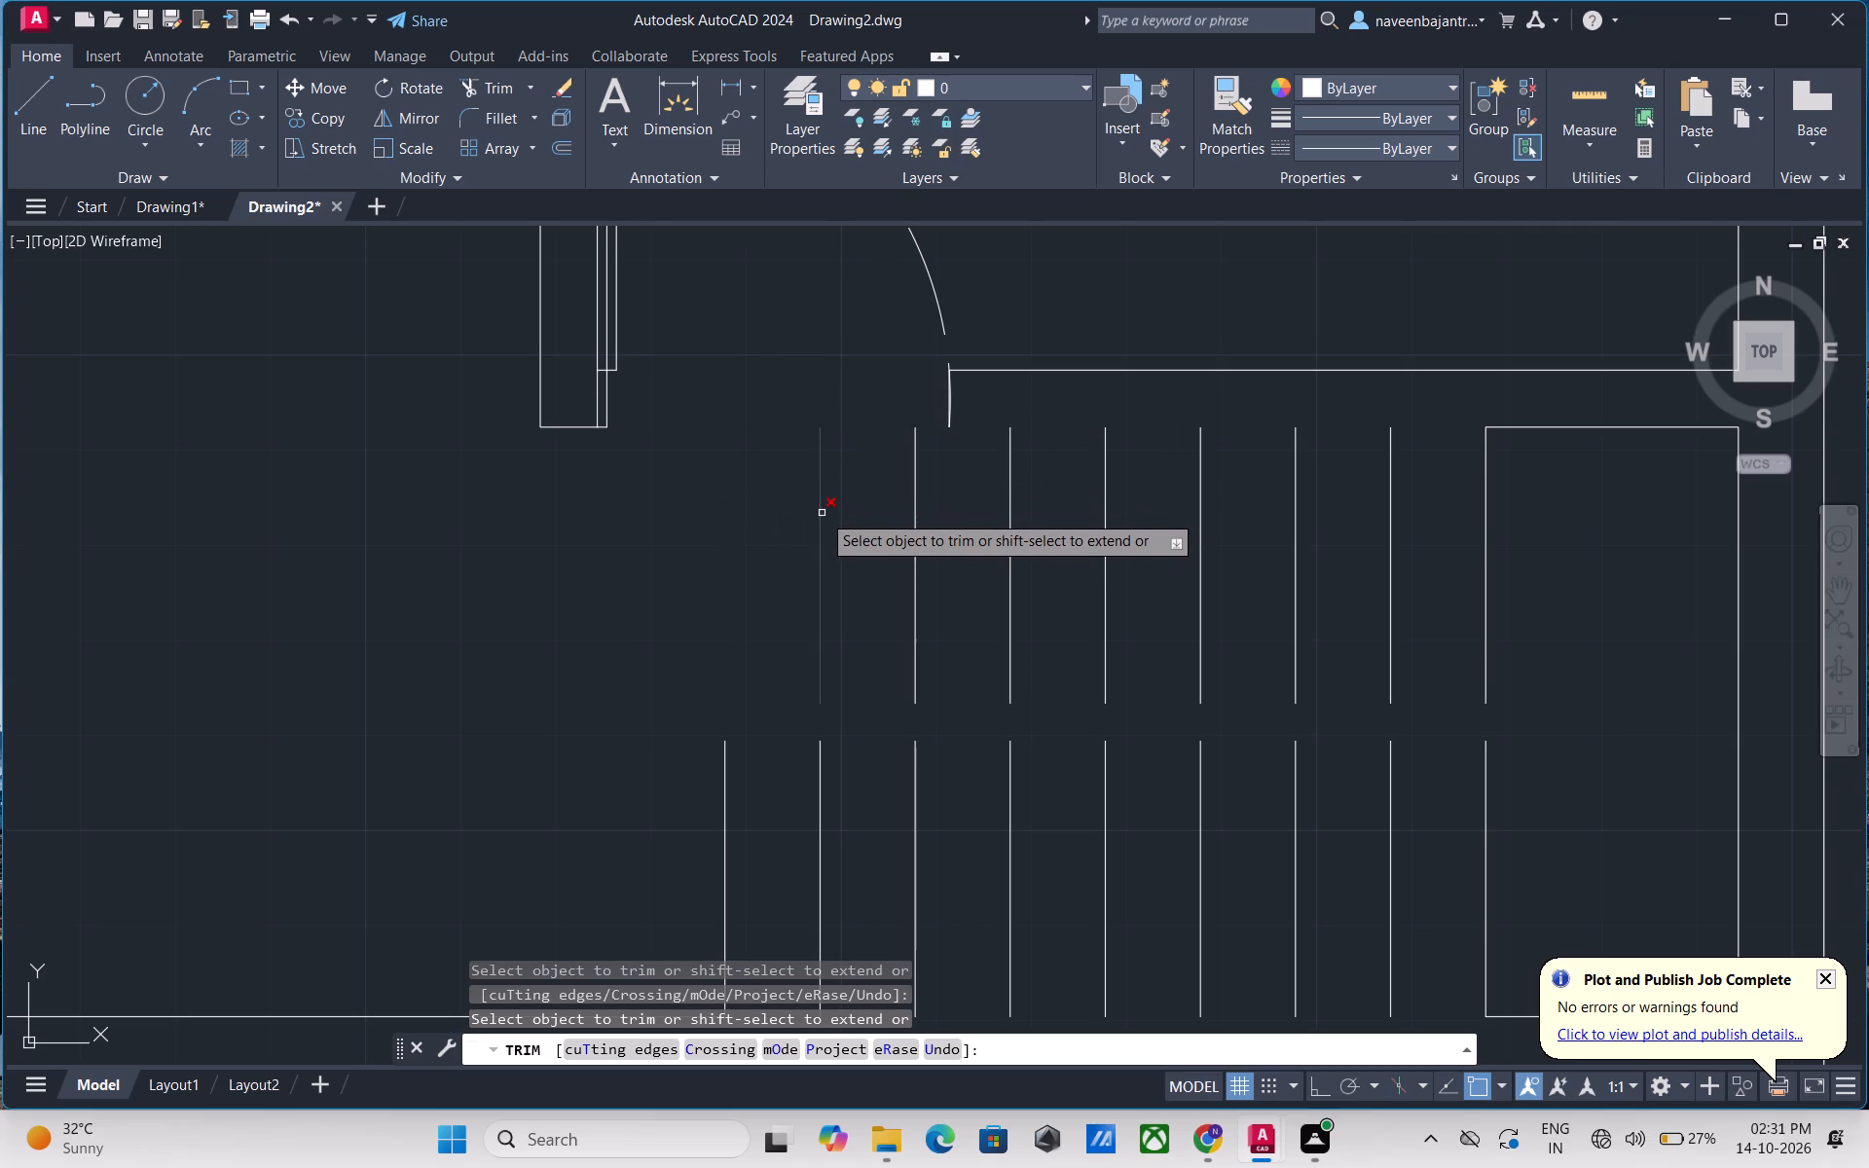
{"action": "left_click", "coordinate": [822, 513]}
{"action": "left_click", "coordinate": [913, 514]}
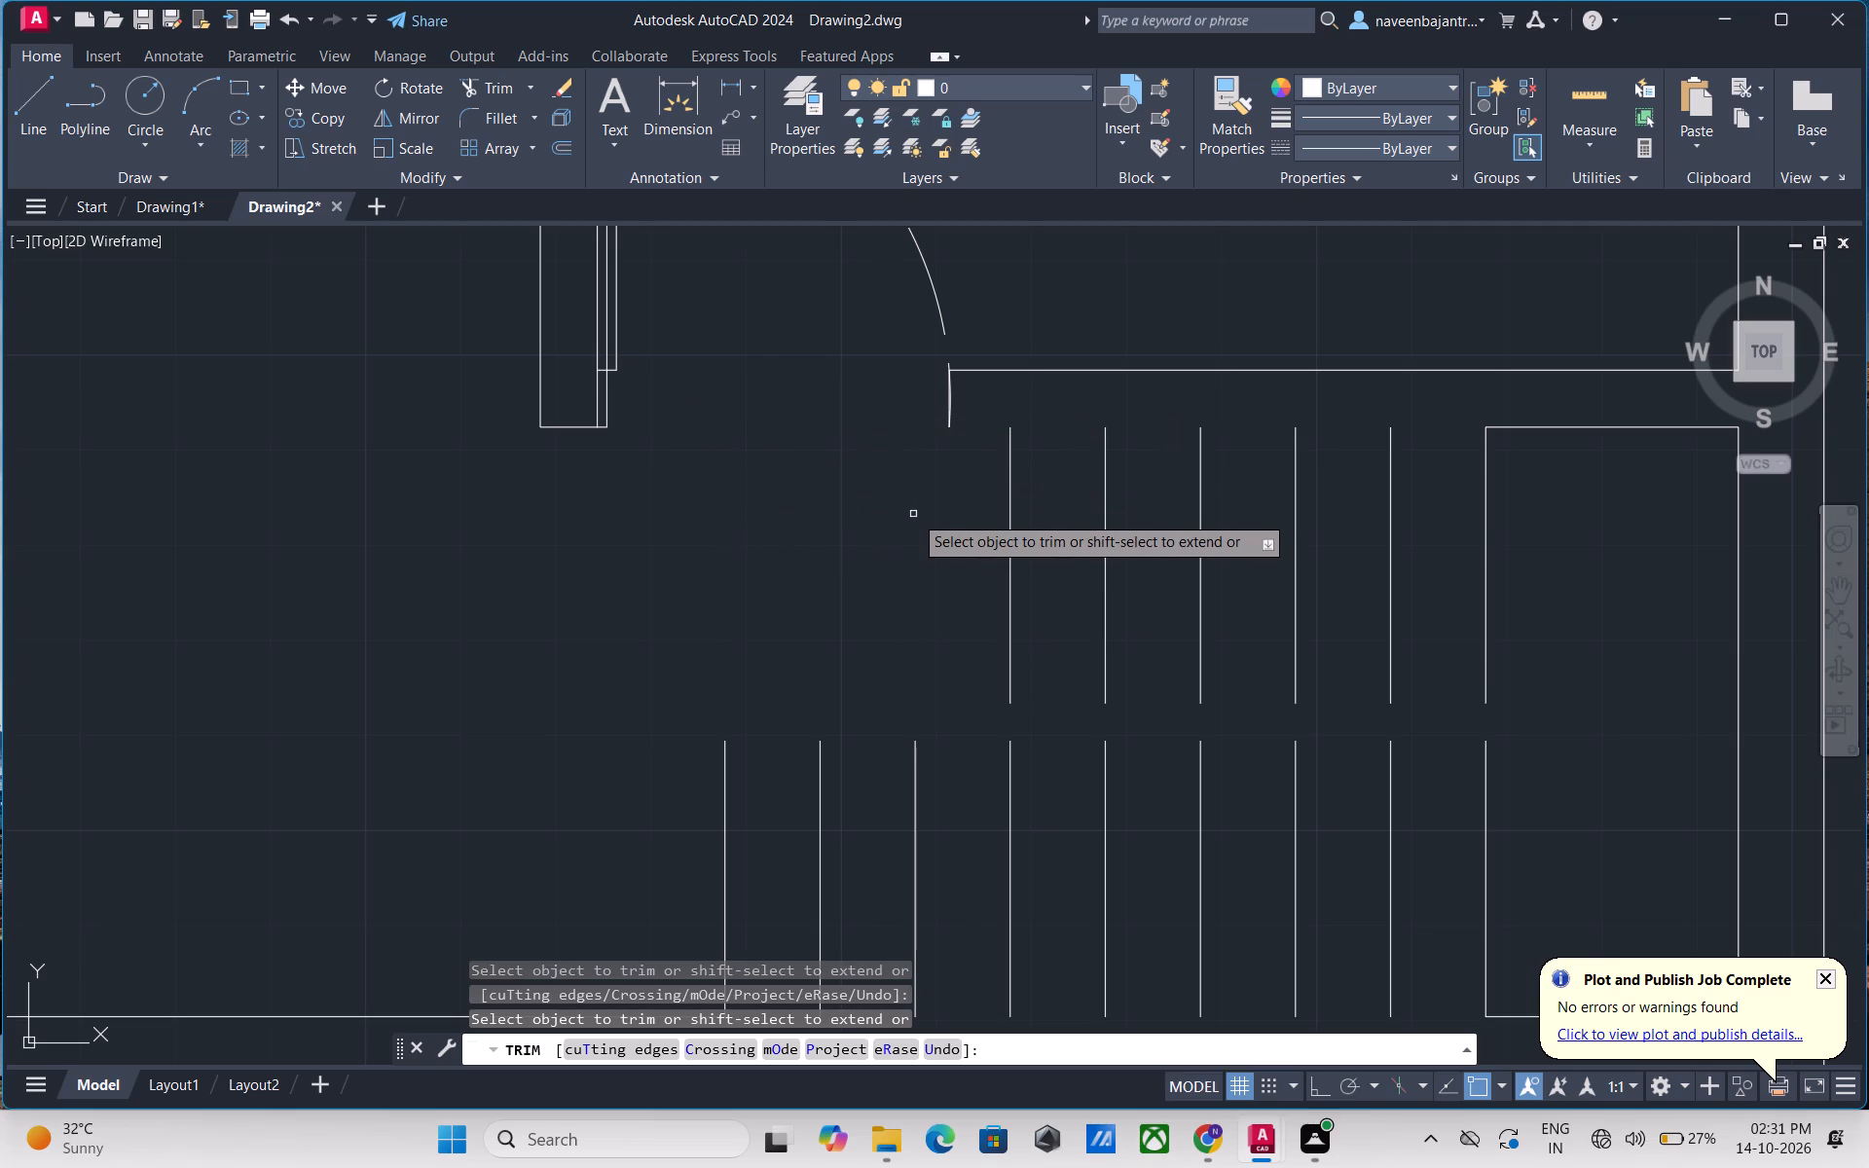
{"action": "left_click", "coordinate": [1008, 509]}
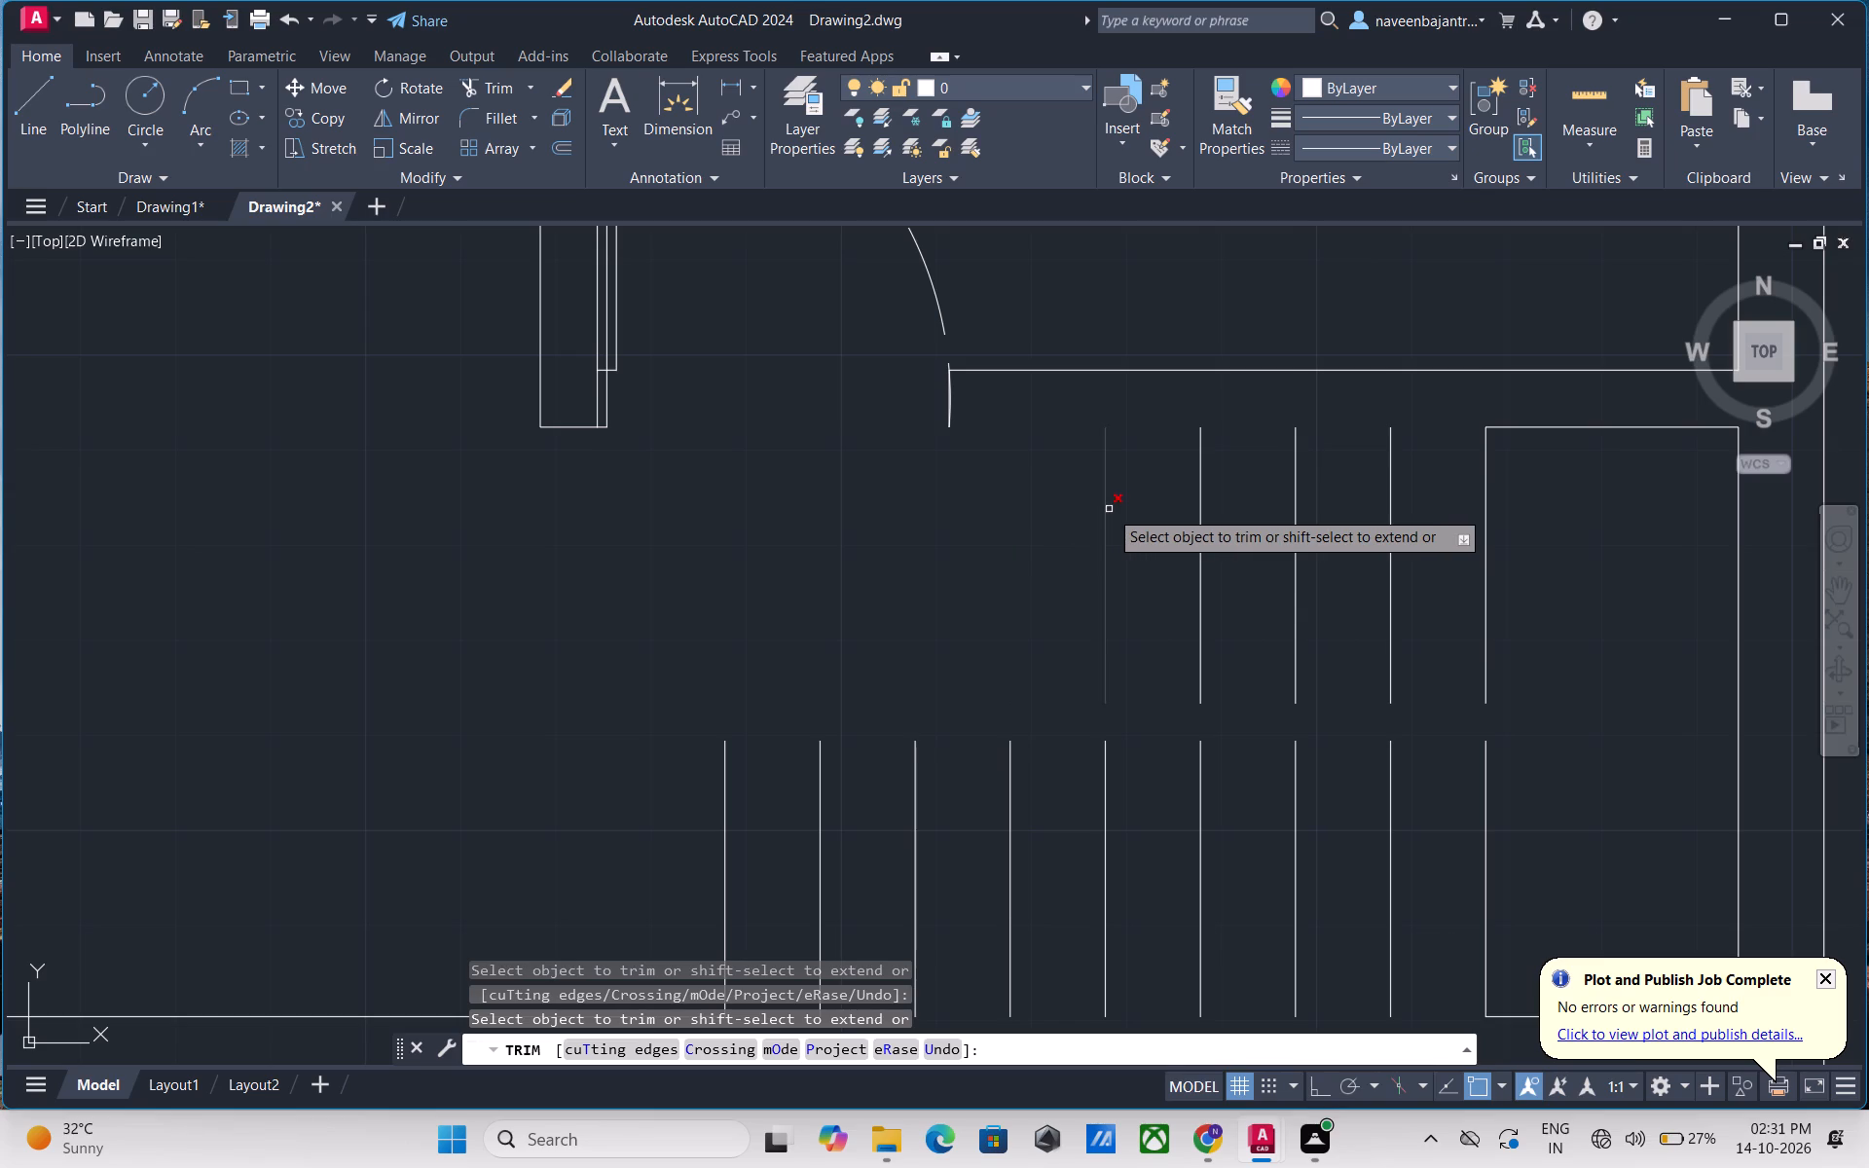
{"action": "left_click", "coordinate": [1109, 509]}
{"action": "left_click", "coordinate": [1198, 511]}
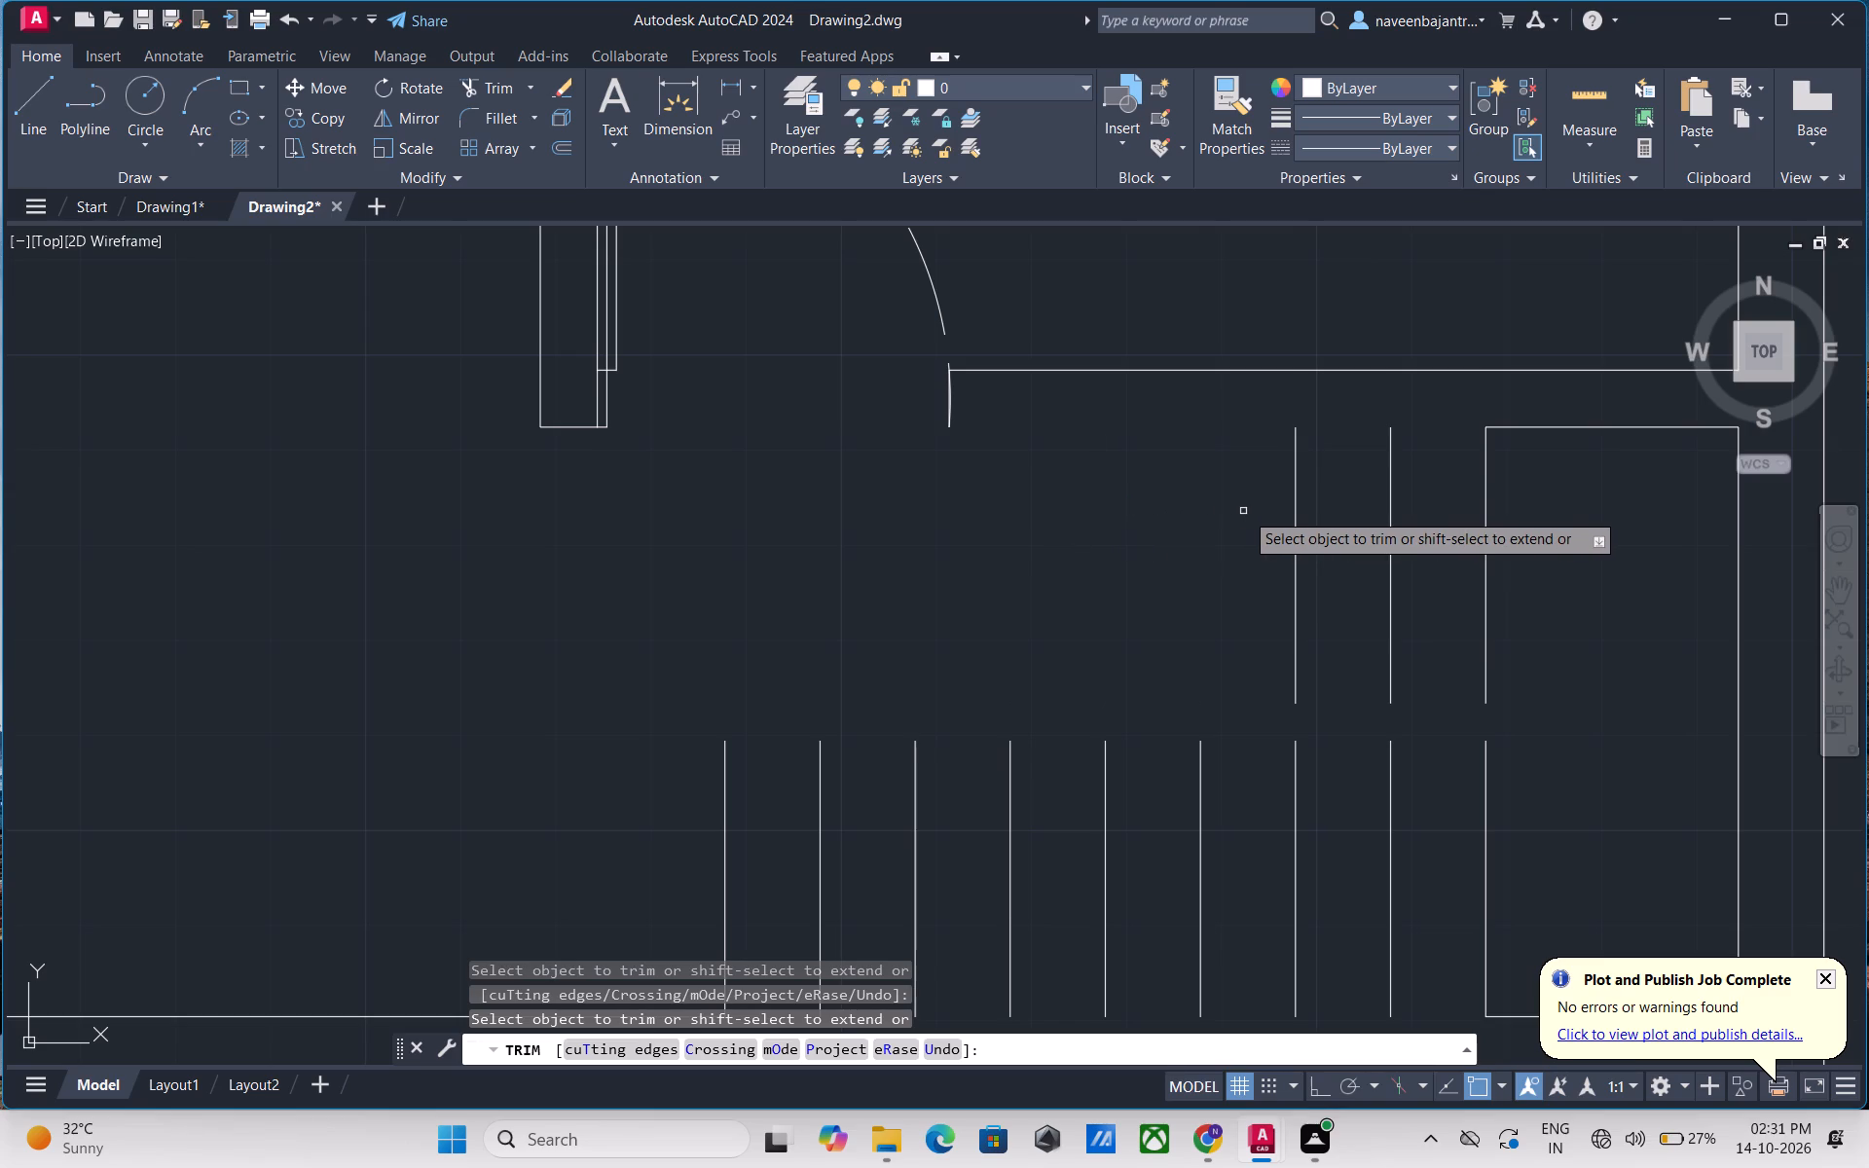
{"action": "left_click", "coordinate": [1295, 514]}
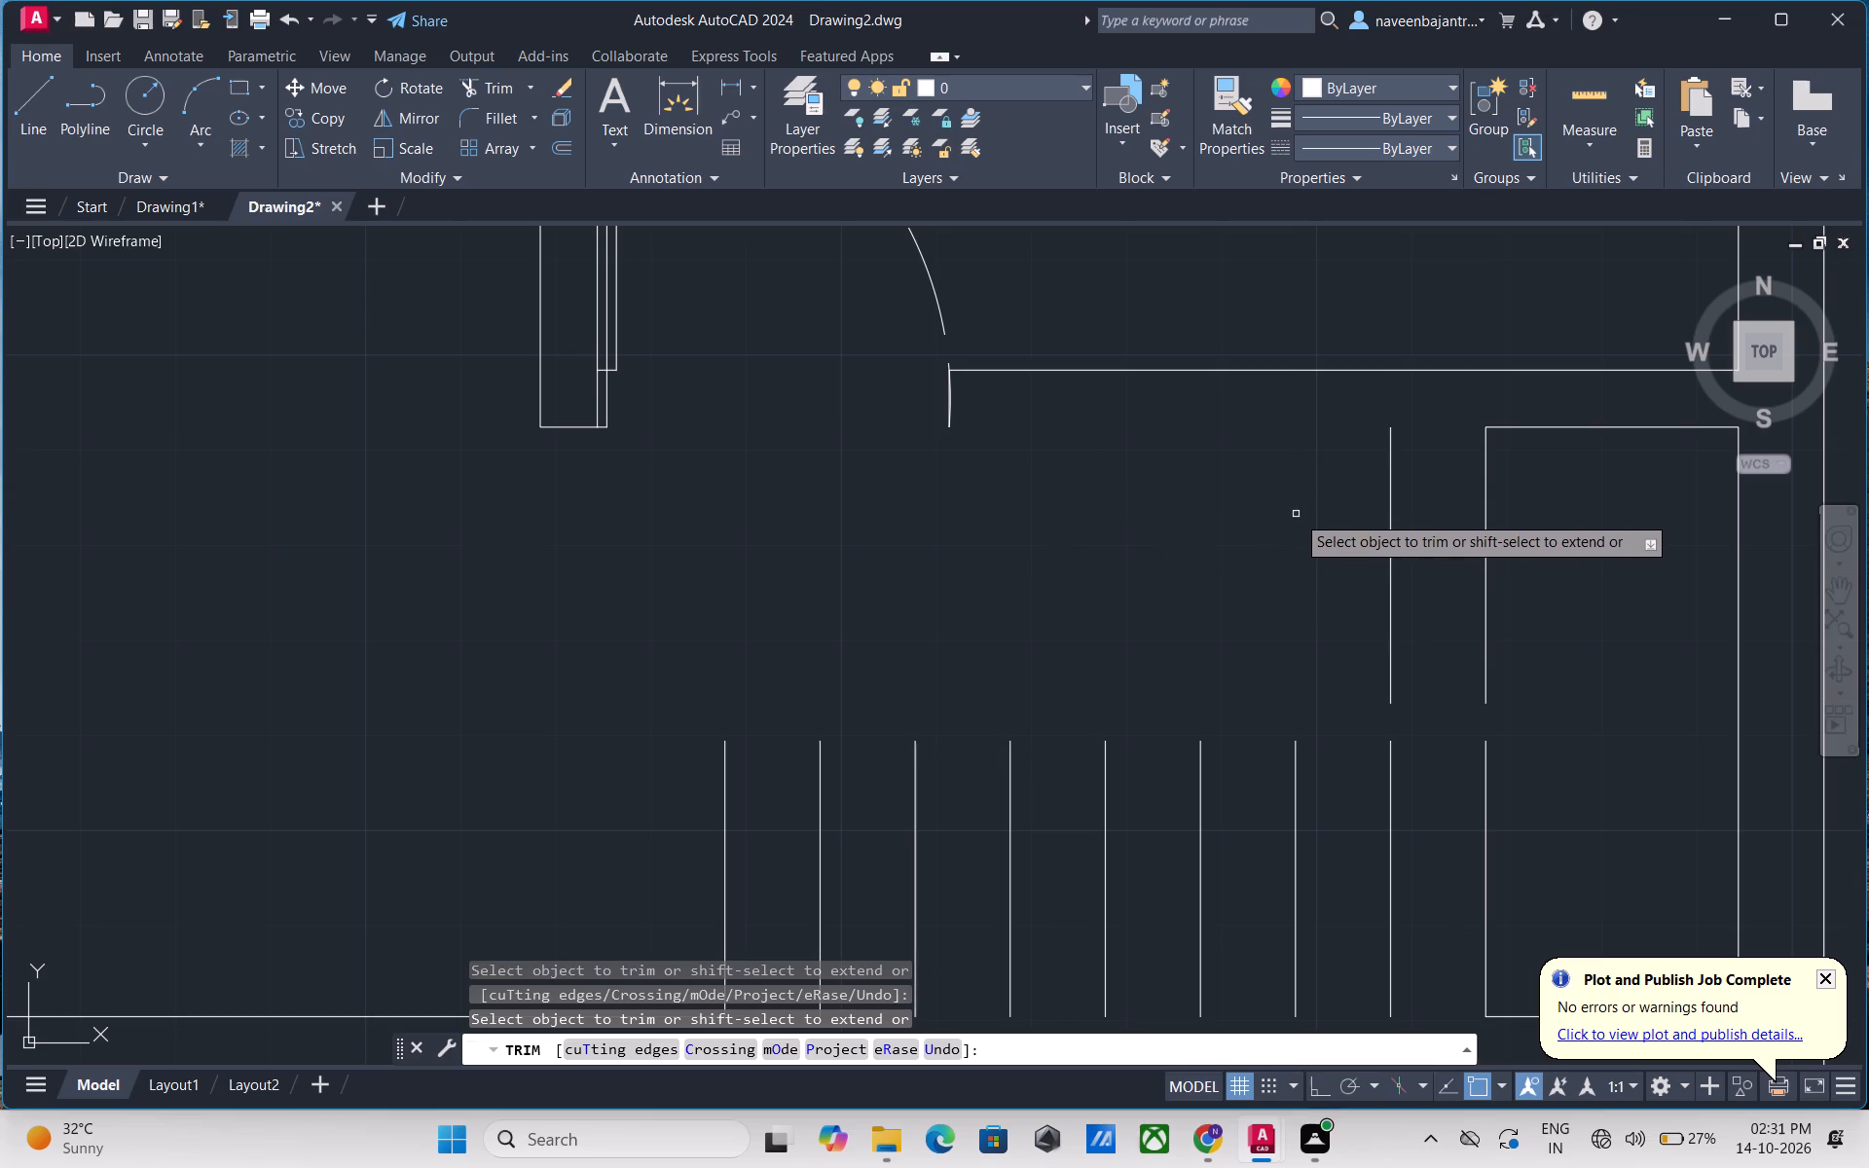
{"action": "left_click", "coordinate": [1390, 522]}
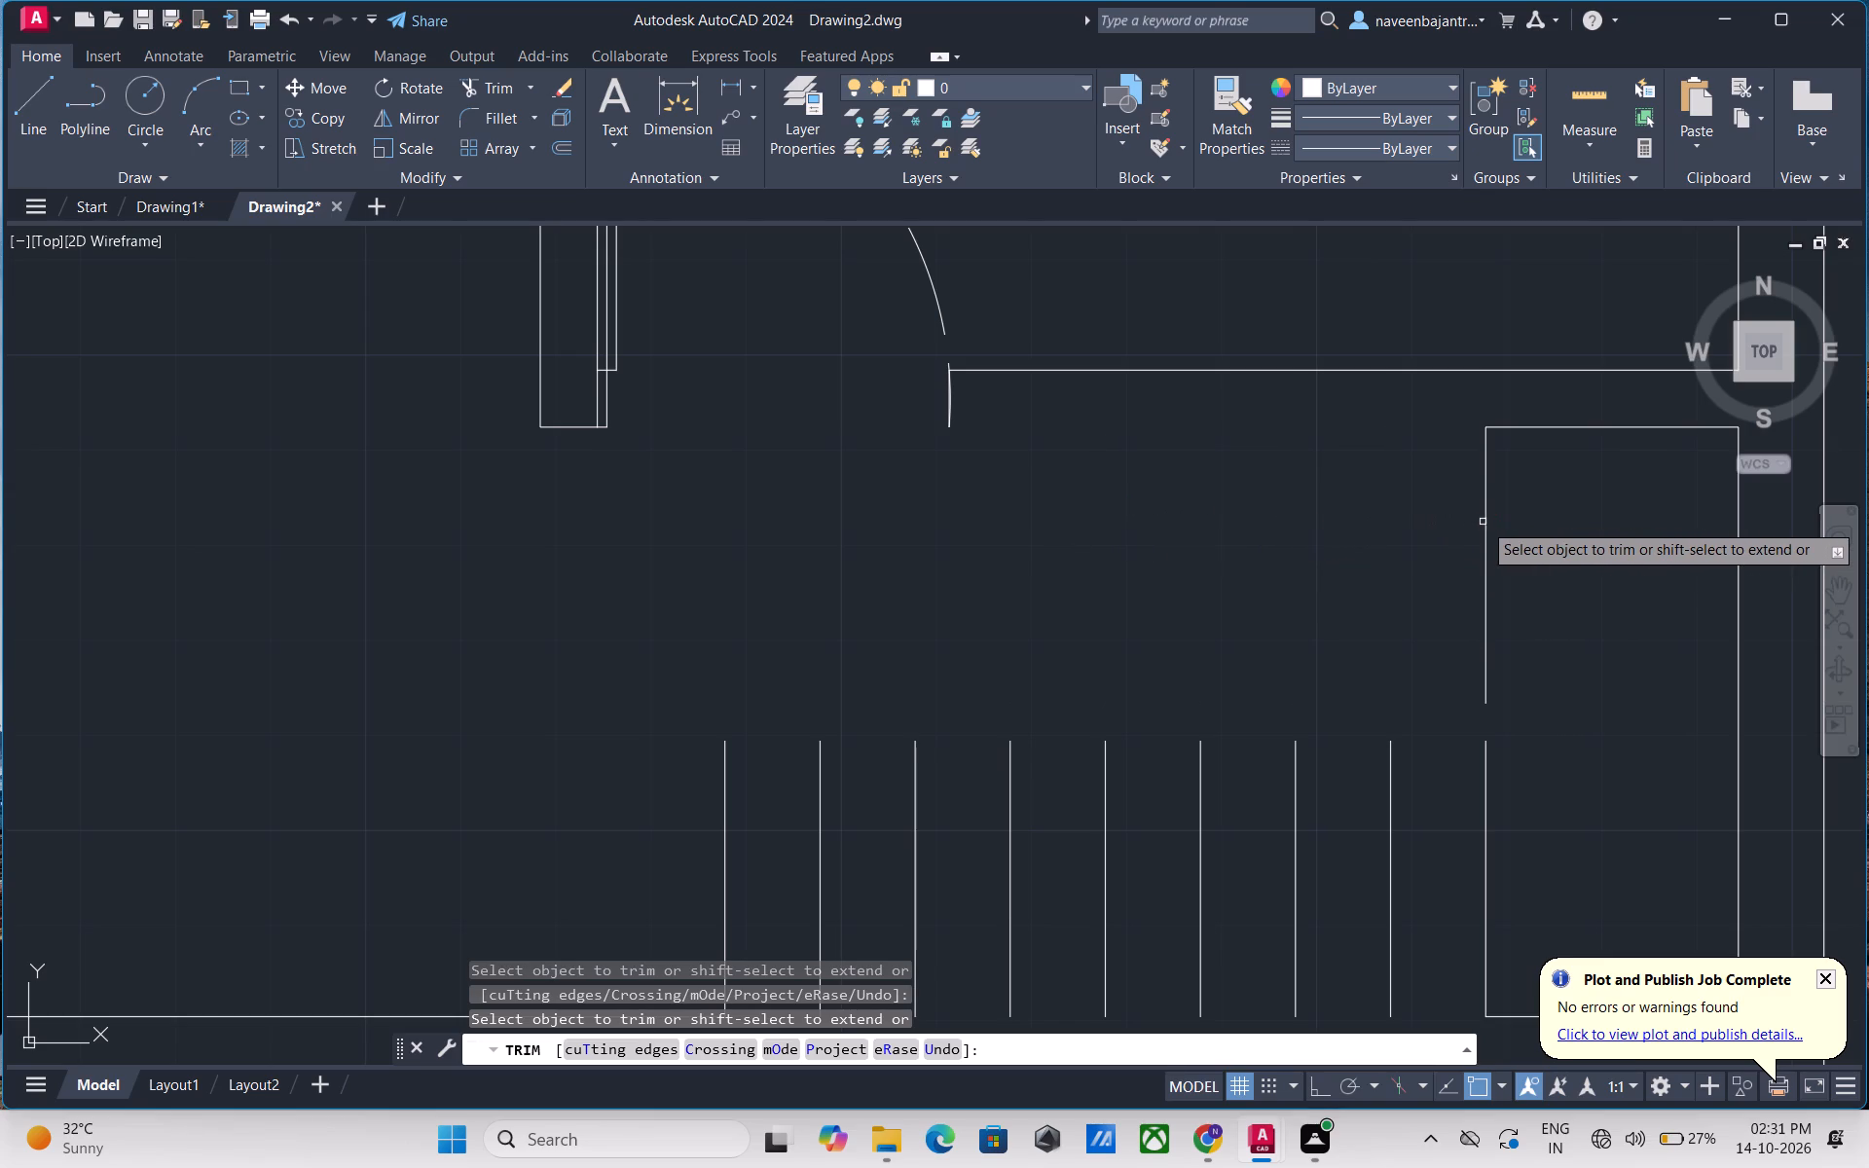
{"action": "left_click", "coordinate": [1483, 522]}
{"action": "left_click", "coordinate": [1566, 428]}
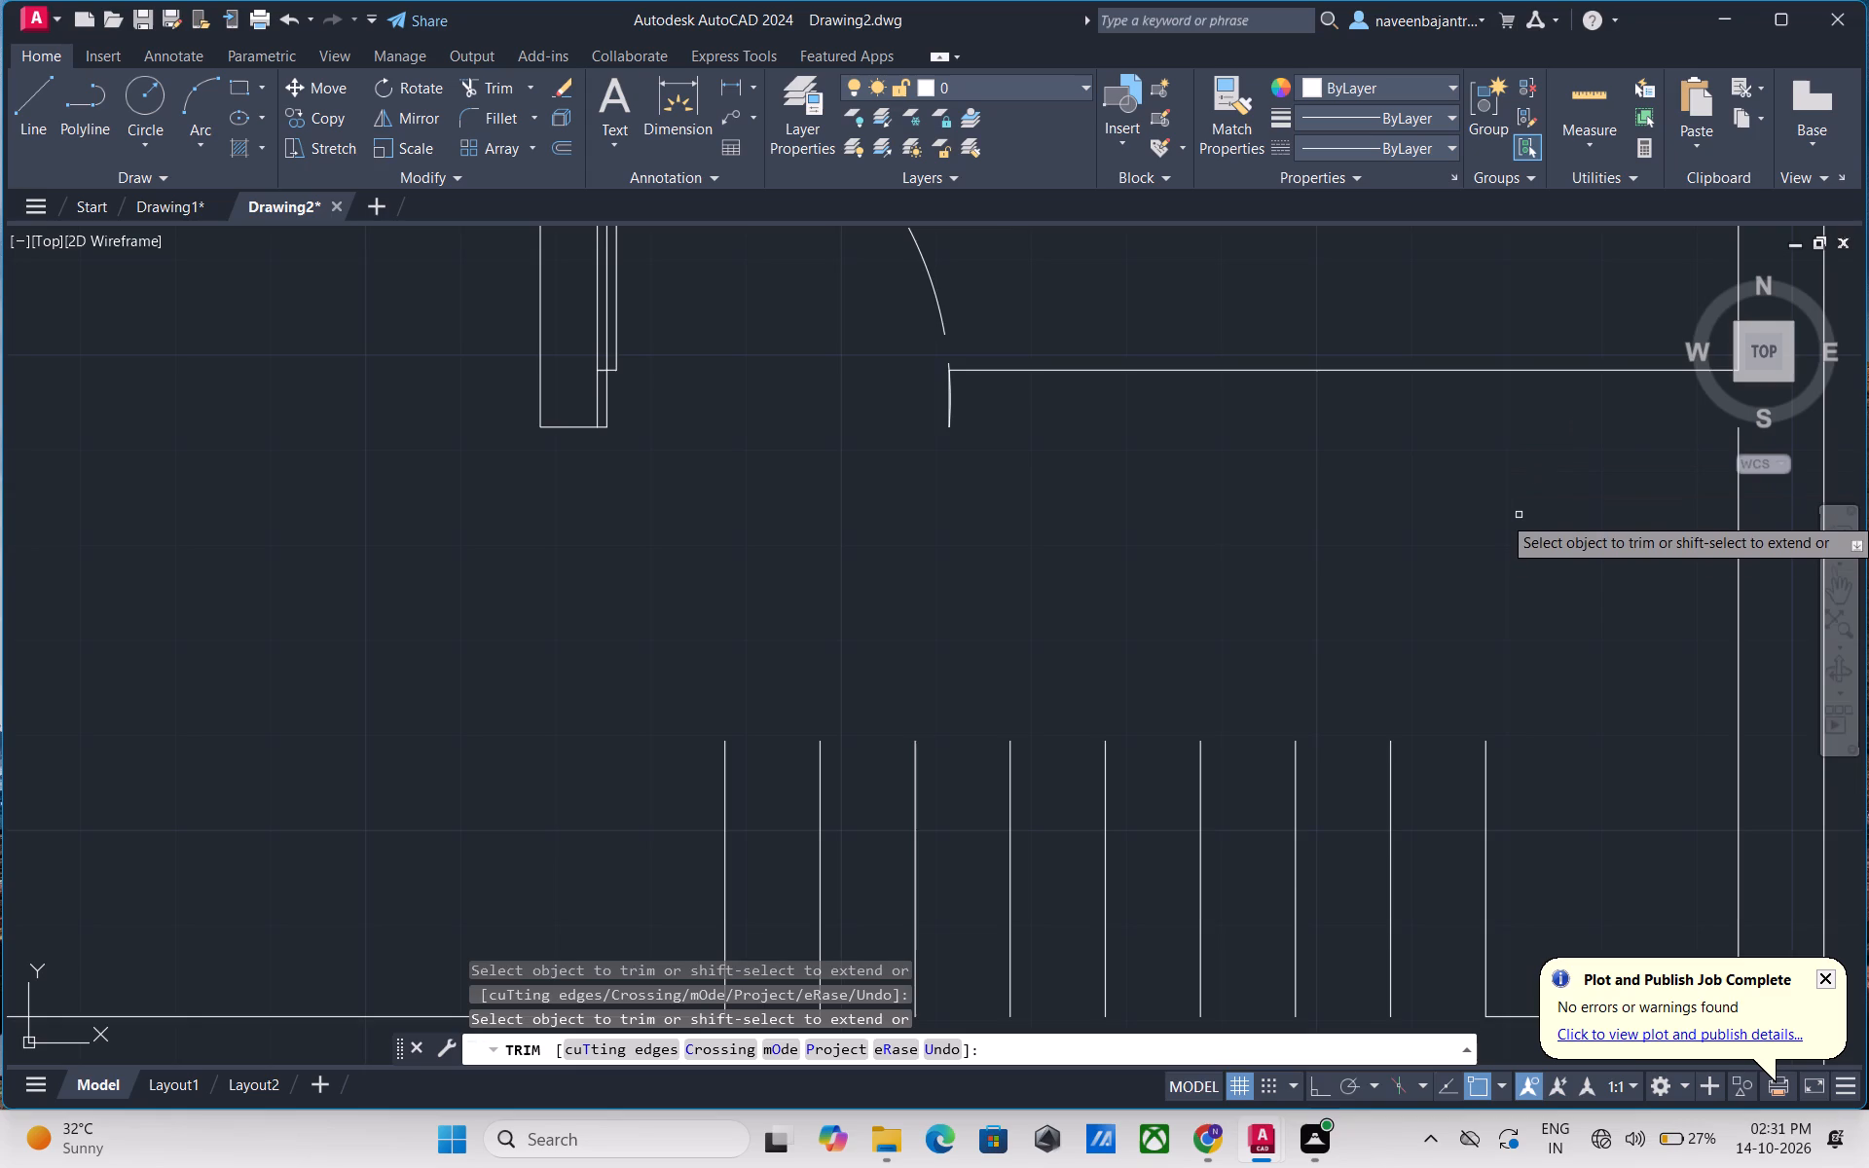
Trim away all nine tread lines of the lower stair flight.
{"action": "scroll", "coordinate": [1513, 530], "scroll_direction": "down", "scroll_amount": 1}
{"action": "middle_click_drag", "start_coordinate": [1510, 537], "coordinate": [1465, 386]}
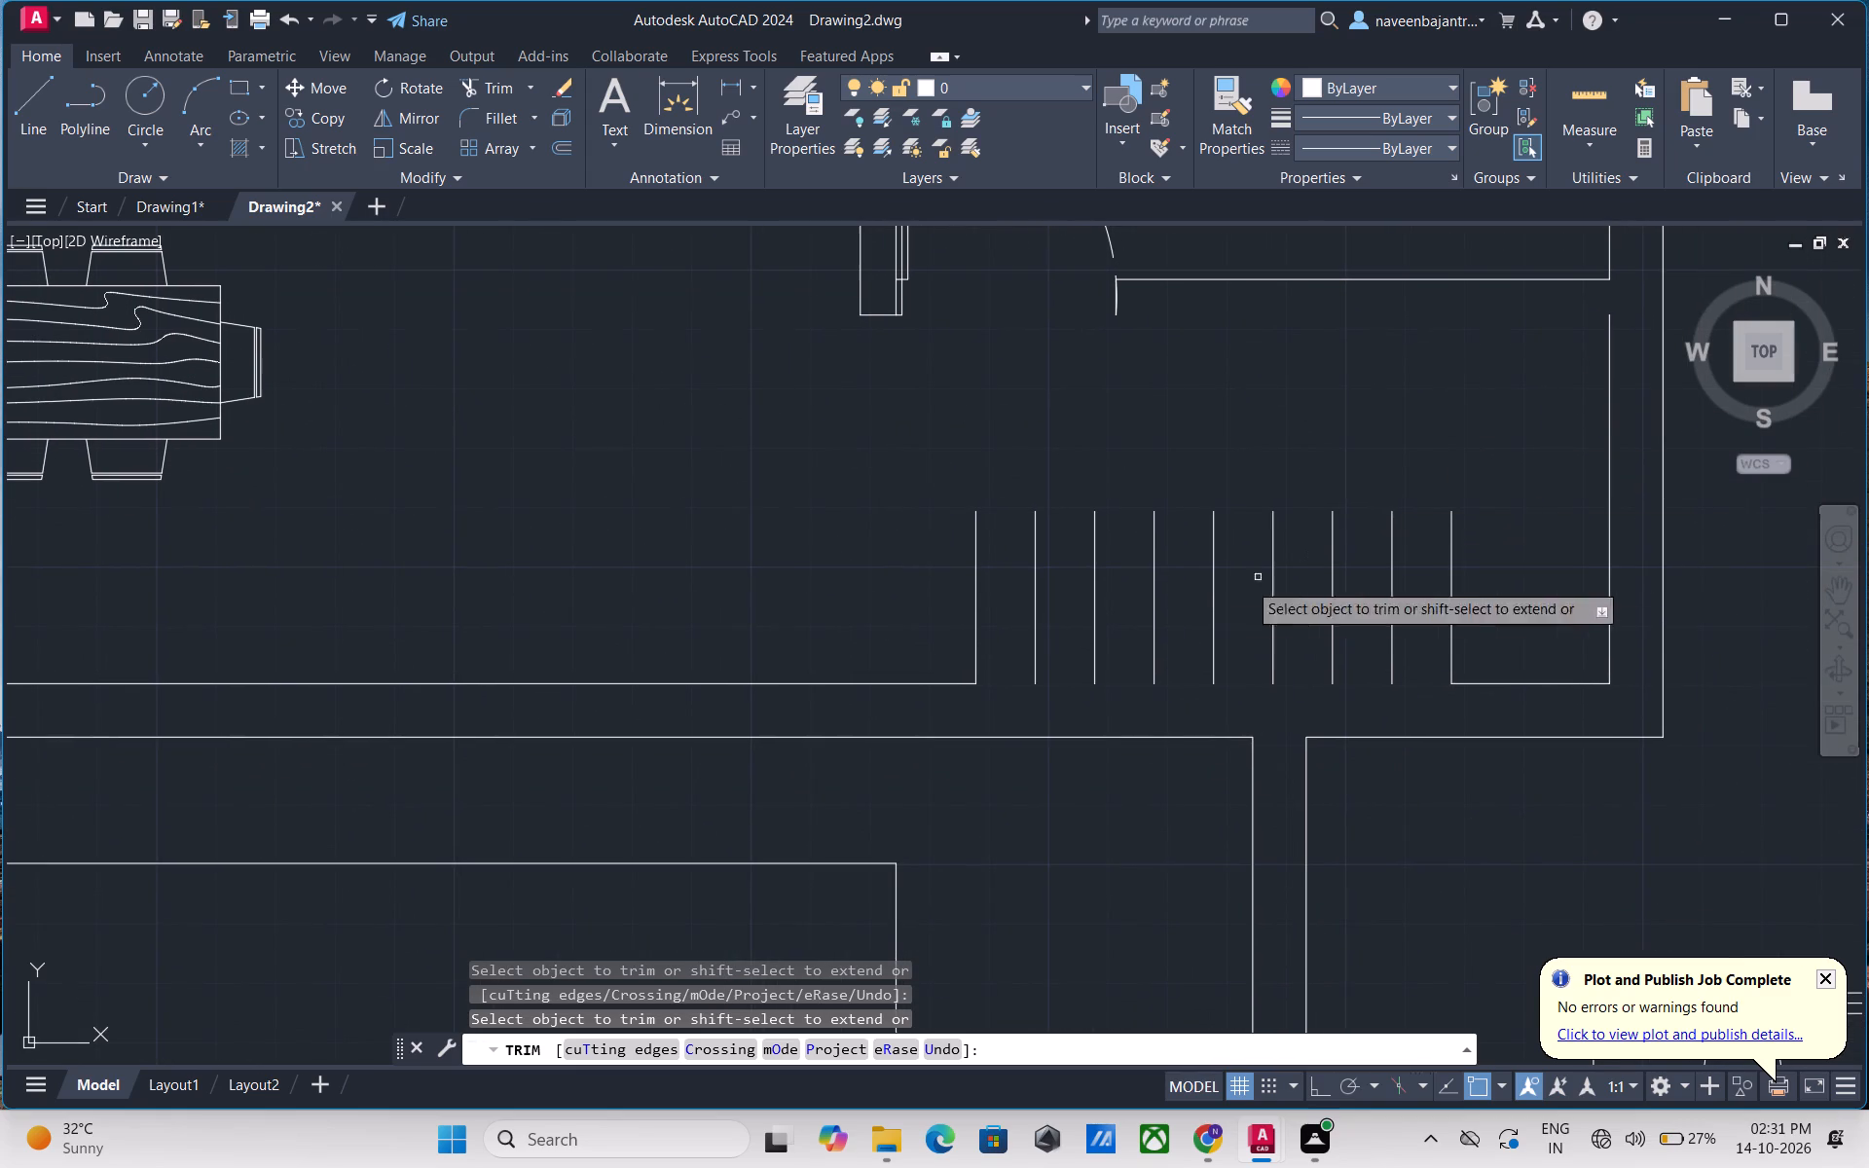
{"action": "left_click", "coordinate": [977, 605]}
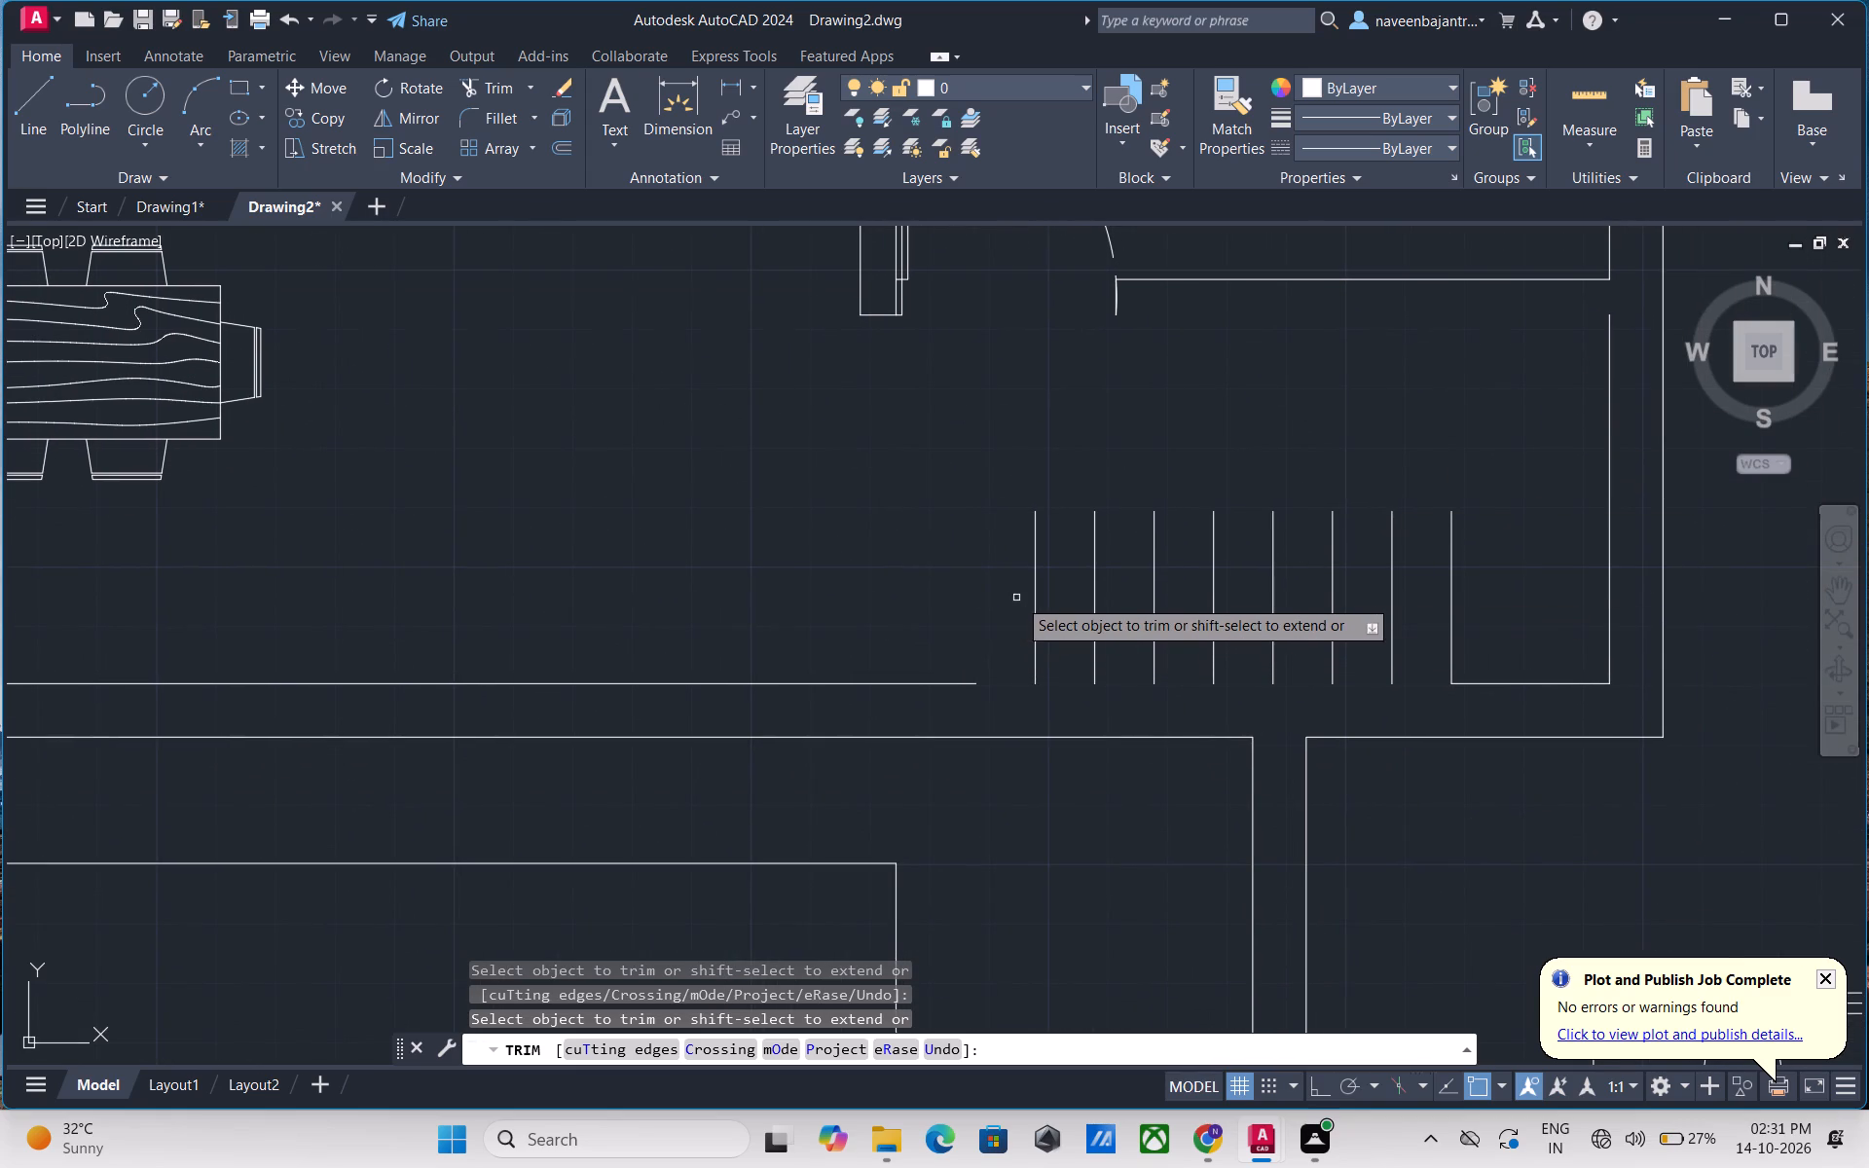
{"action": "left_click", "coordinate": [1034, 598]}
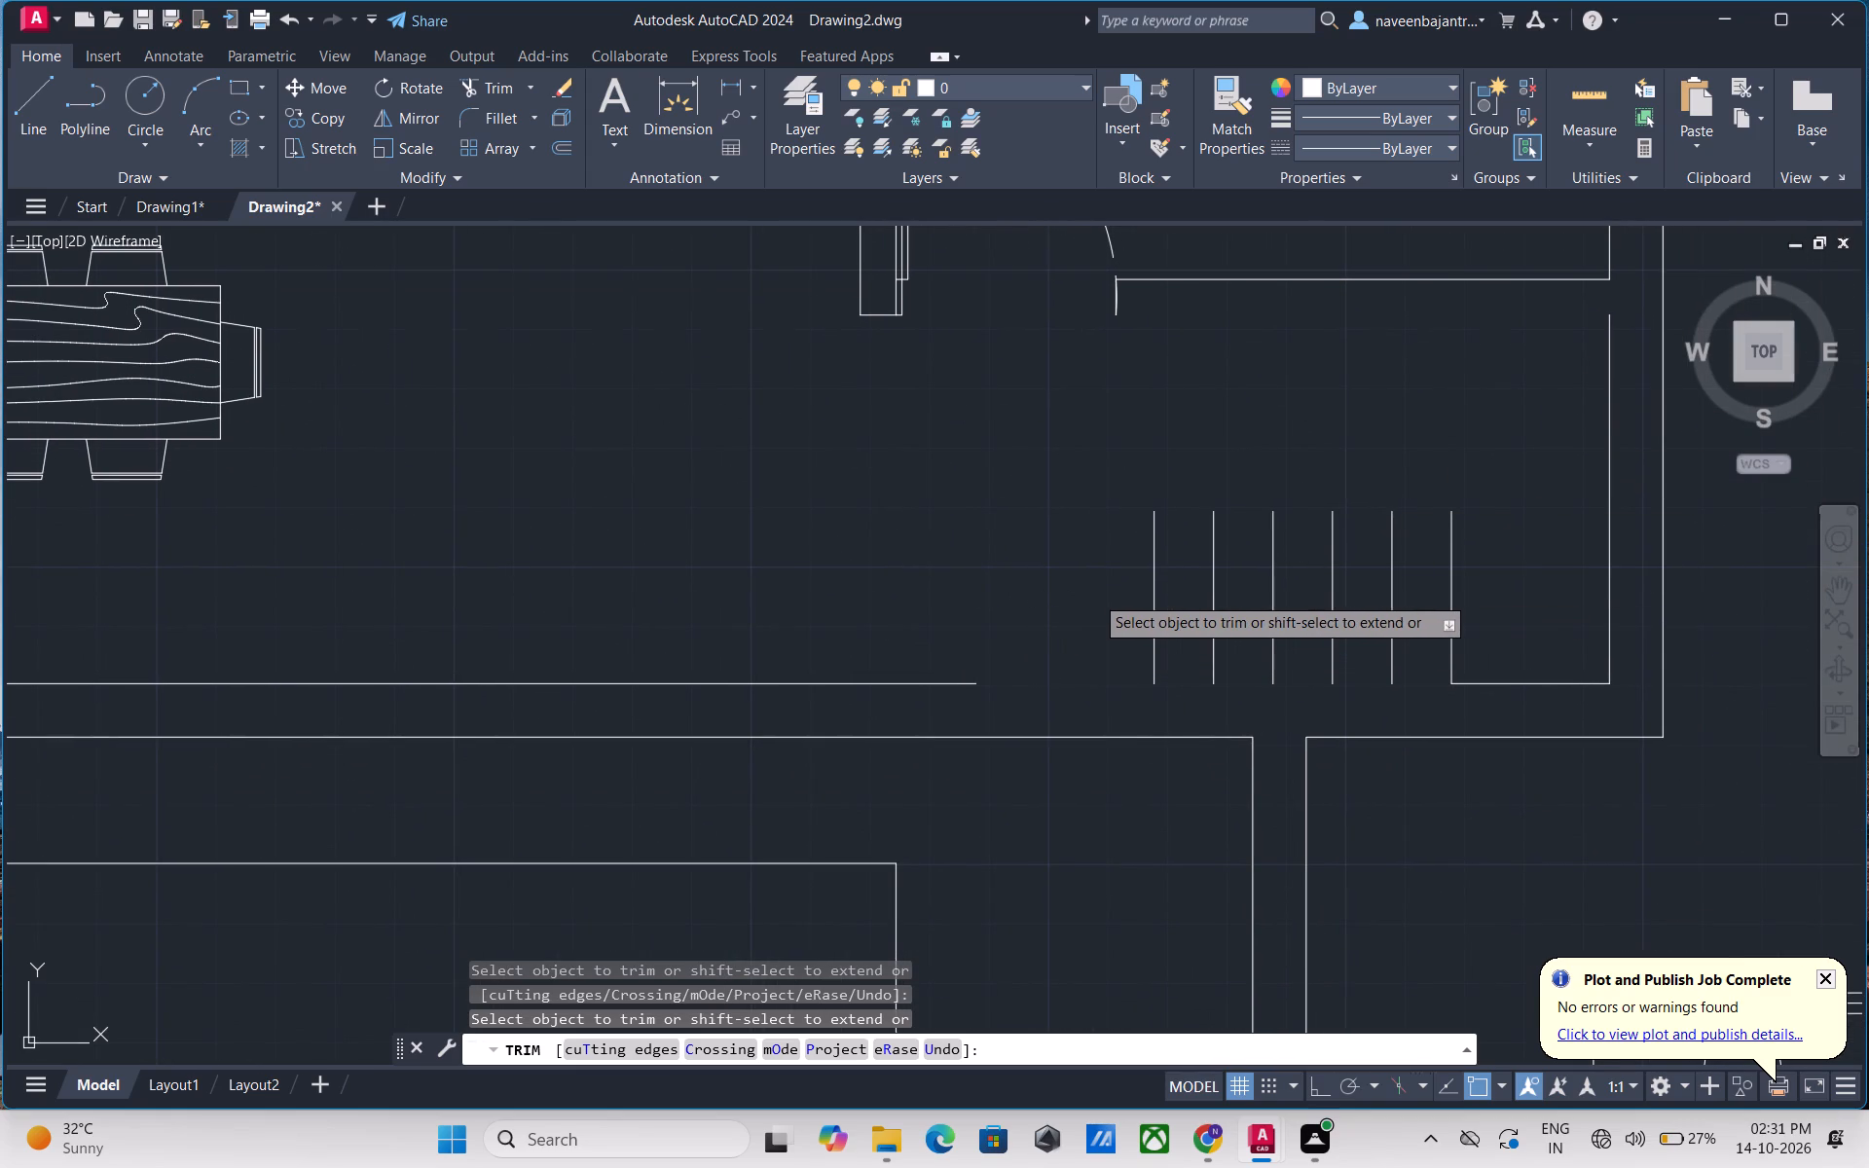
{"action": "left_click", "coordinate": [1094, 595]}
{"action": "left_click", "coordinate": [1154, 596]}
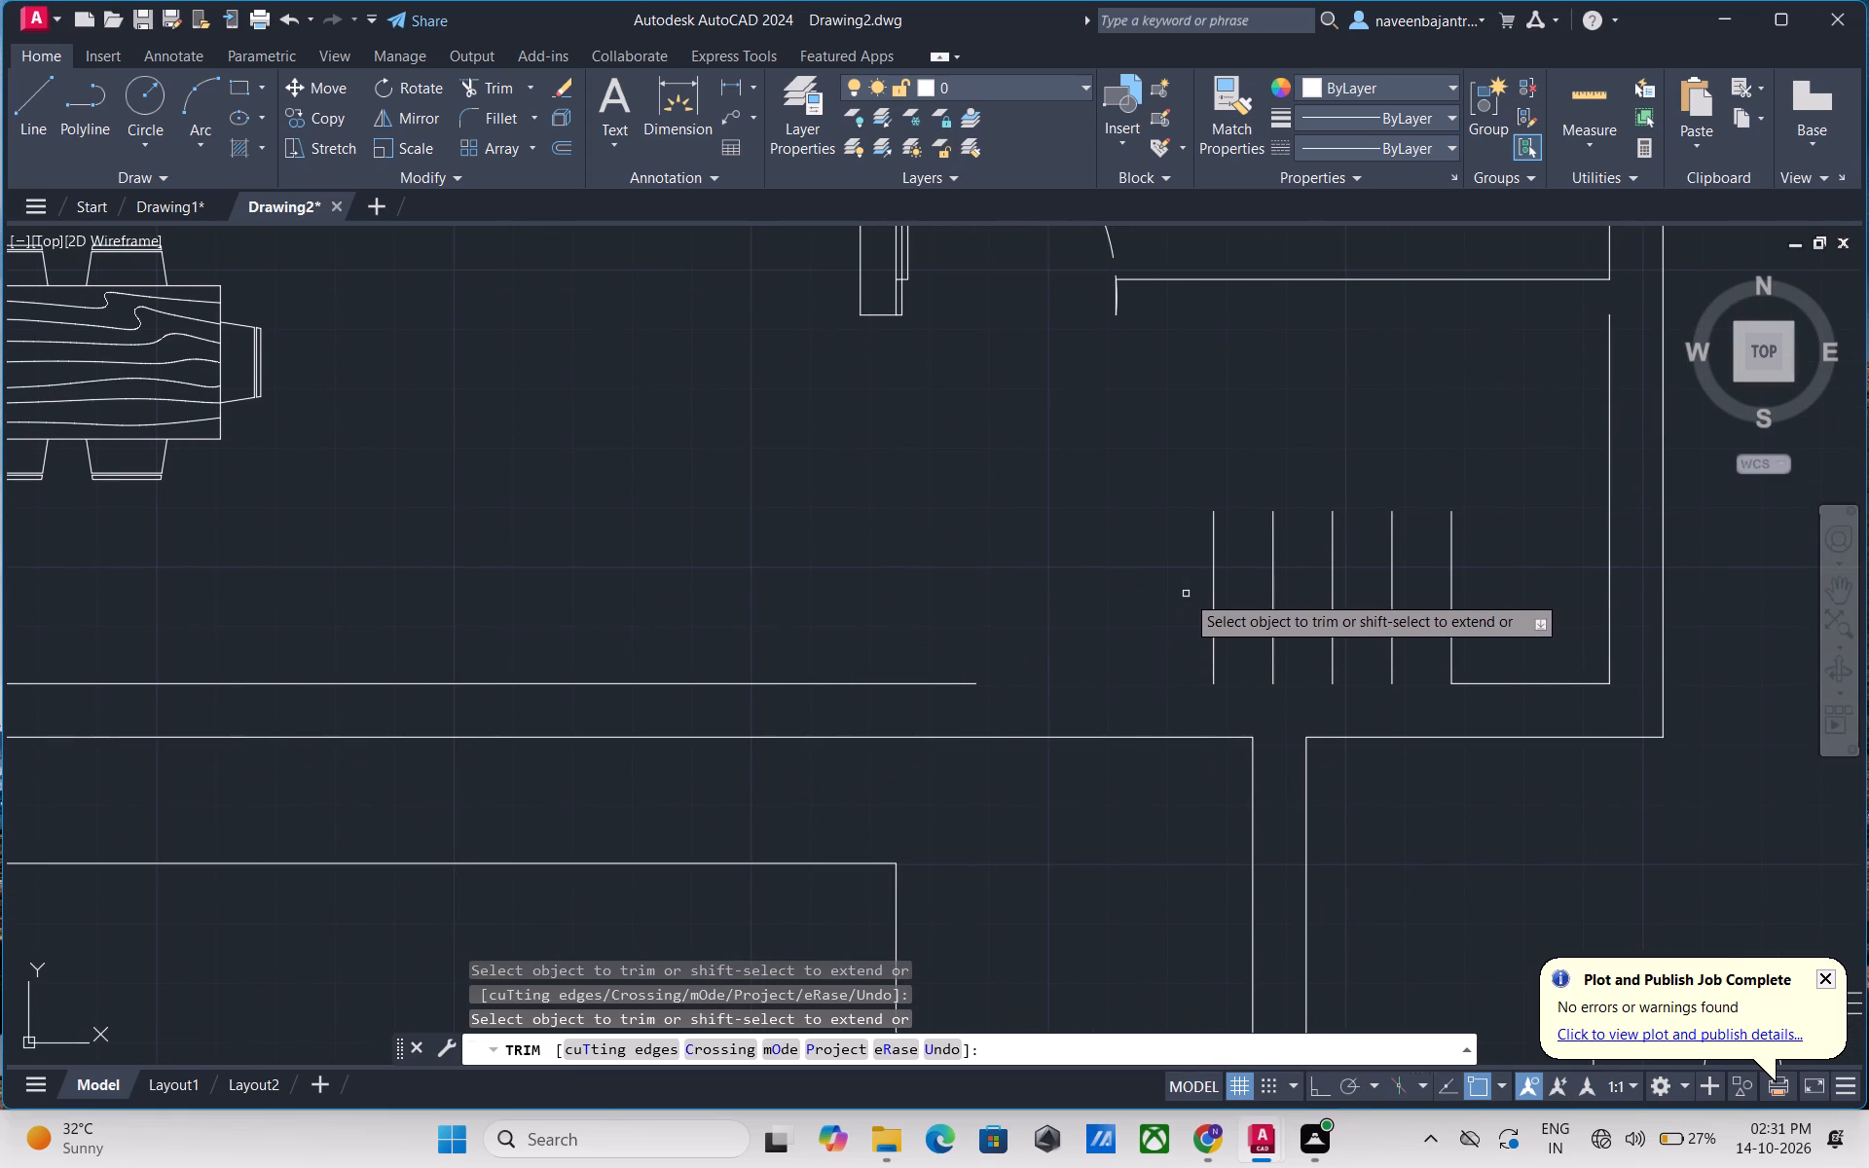
{"action": "left_click", "coordinate": [1216, 594]}
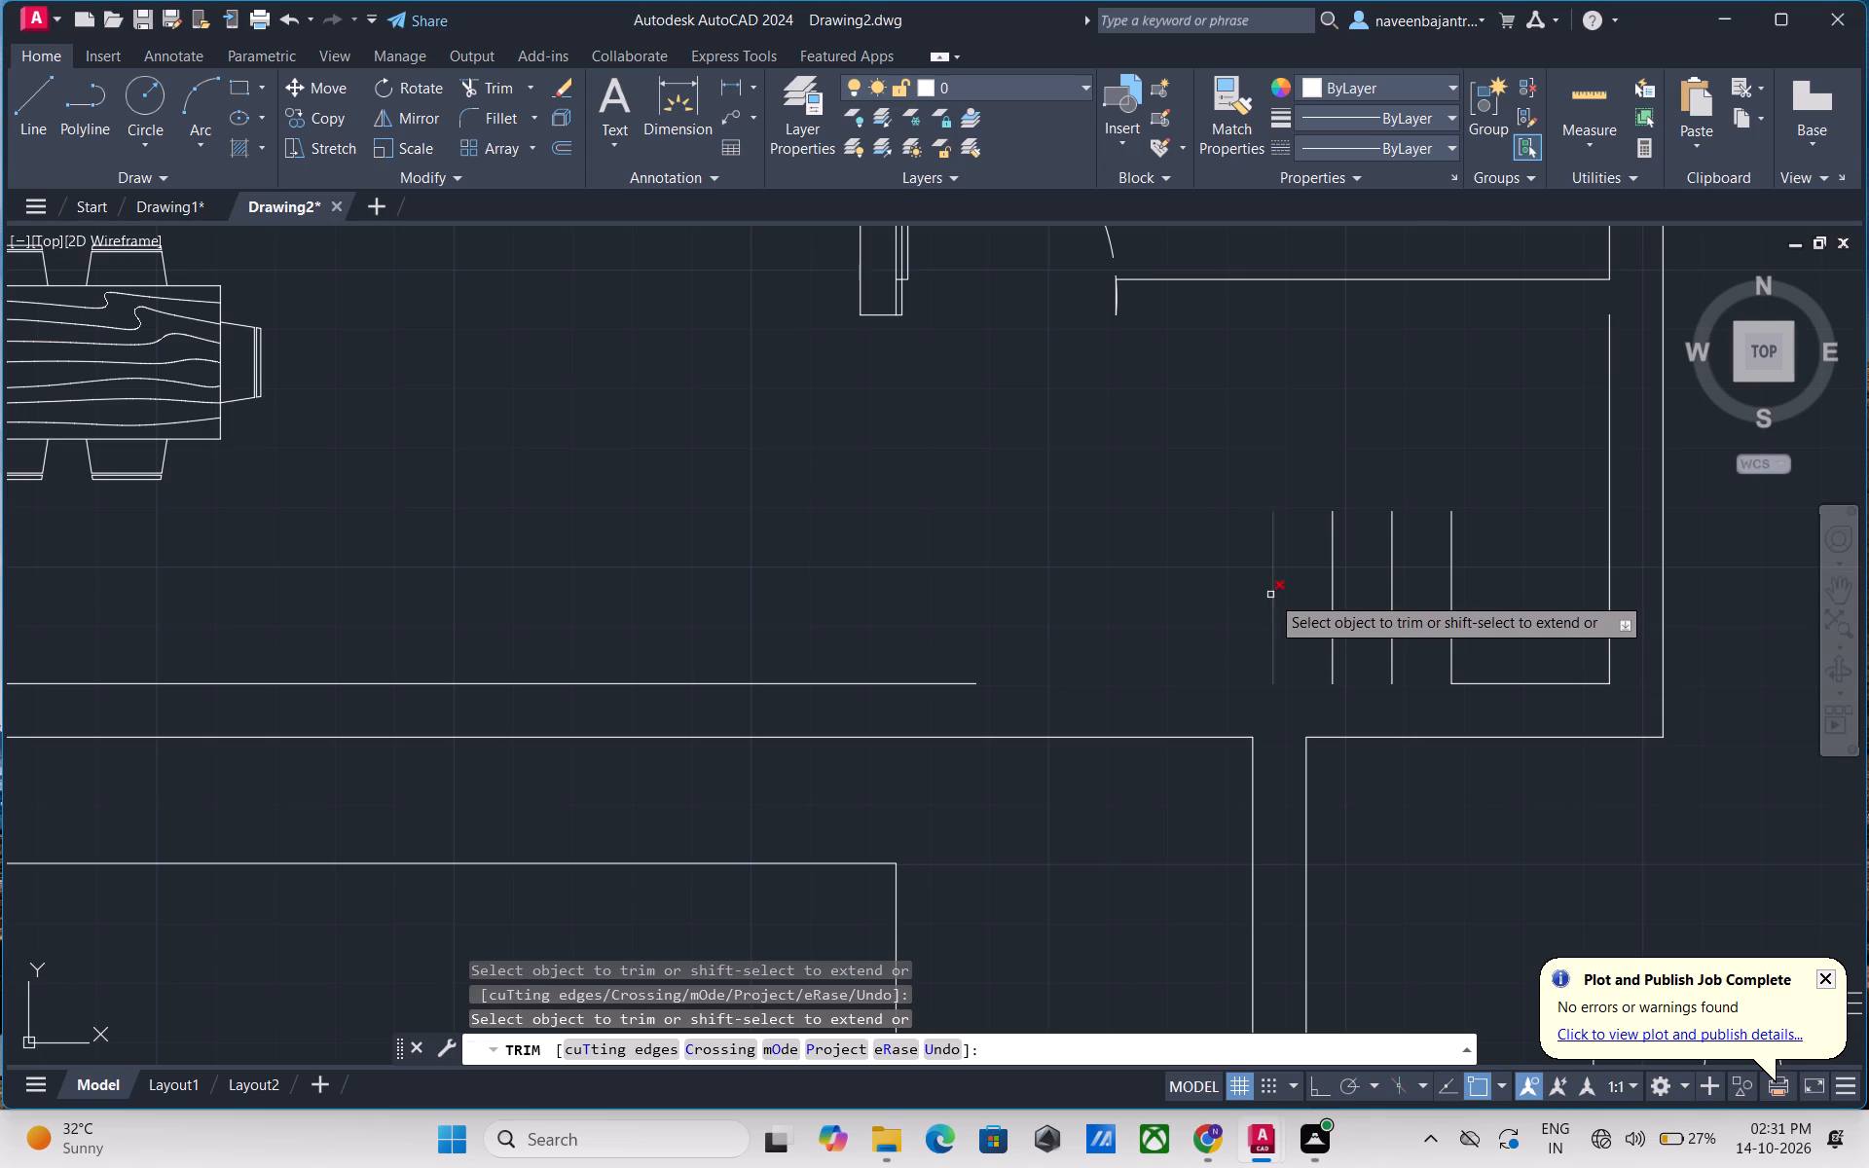
{"action": "left_click", "coordinate": [1270, 595]}
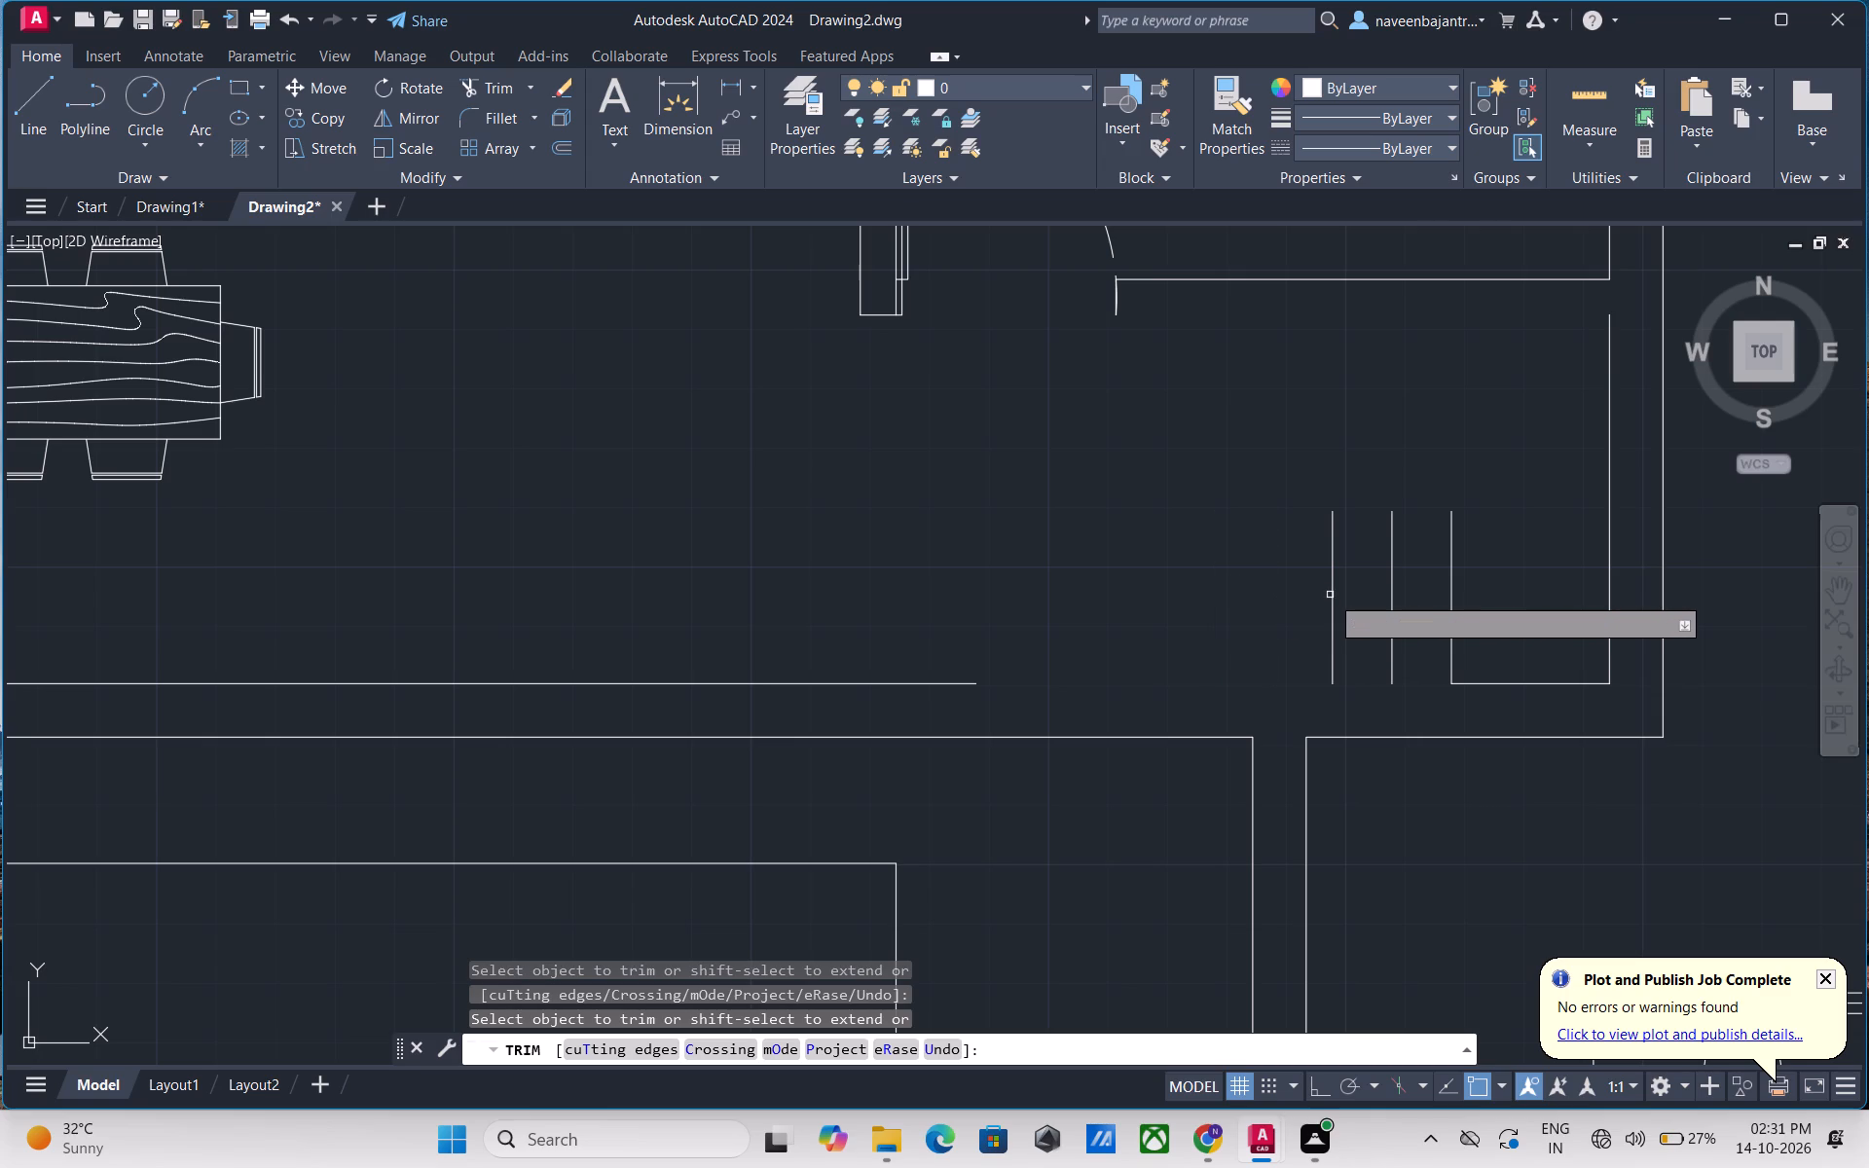
{"action": "left_click", "coordinate": [1330, 595]}
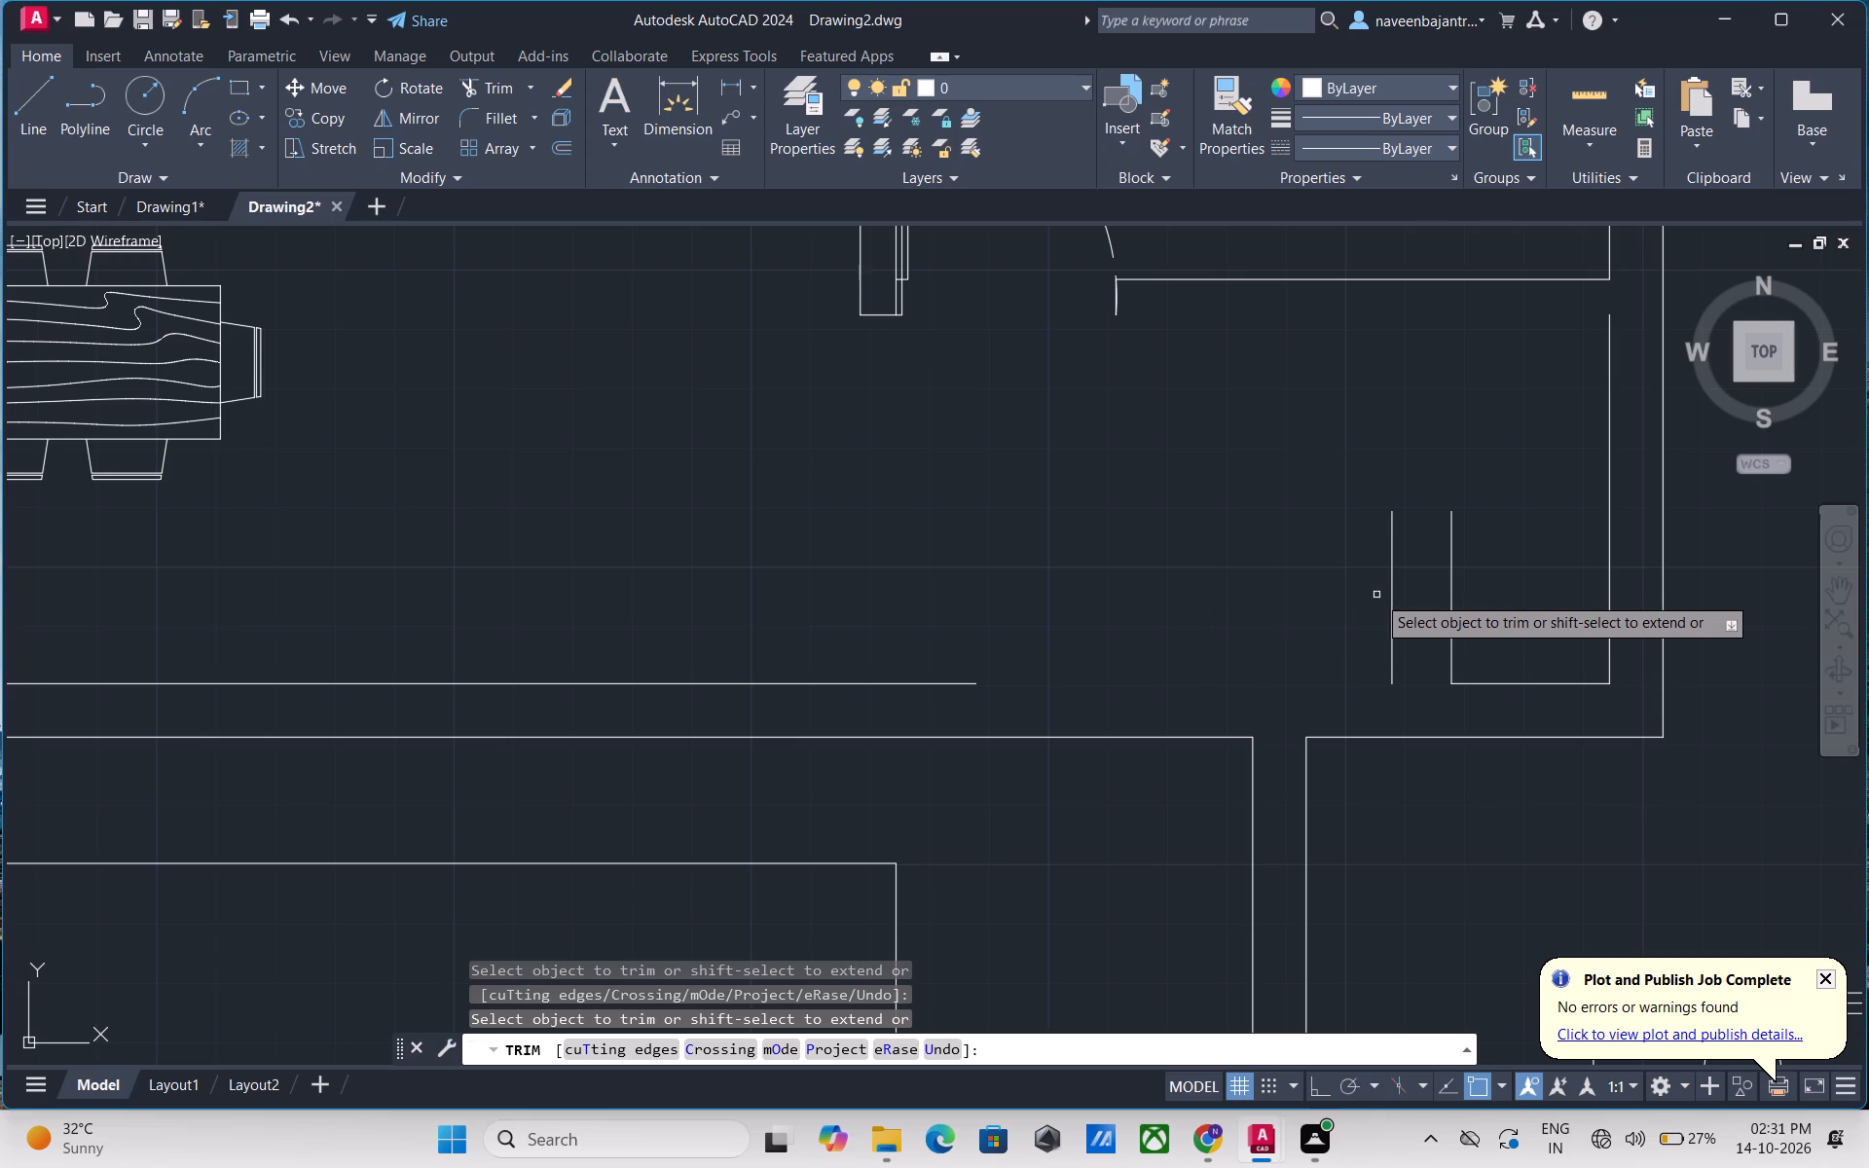
{"action": "left_click", "coordinate": [1393, 595]}
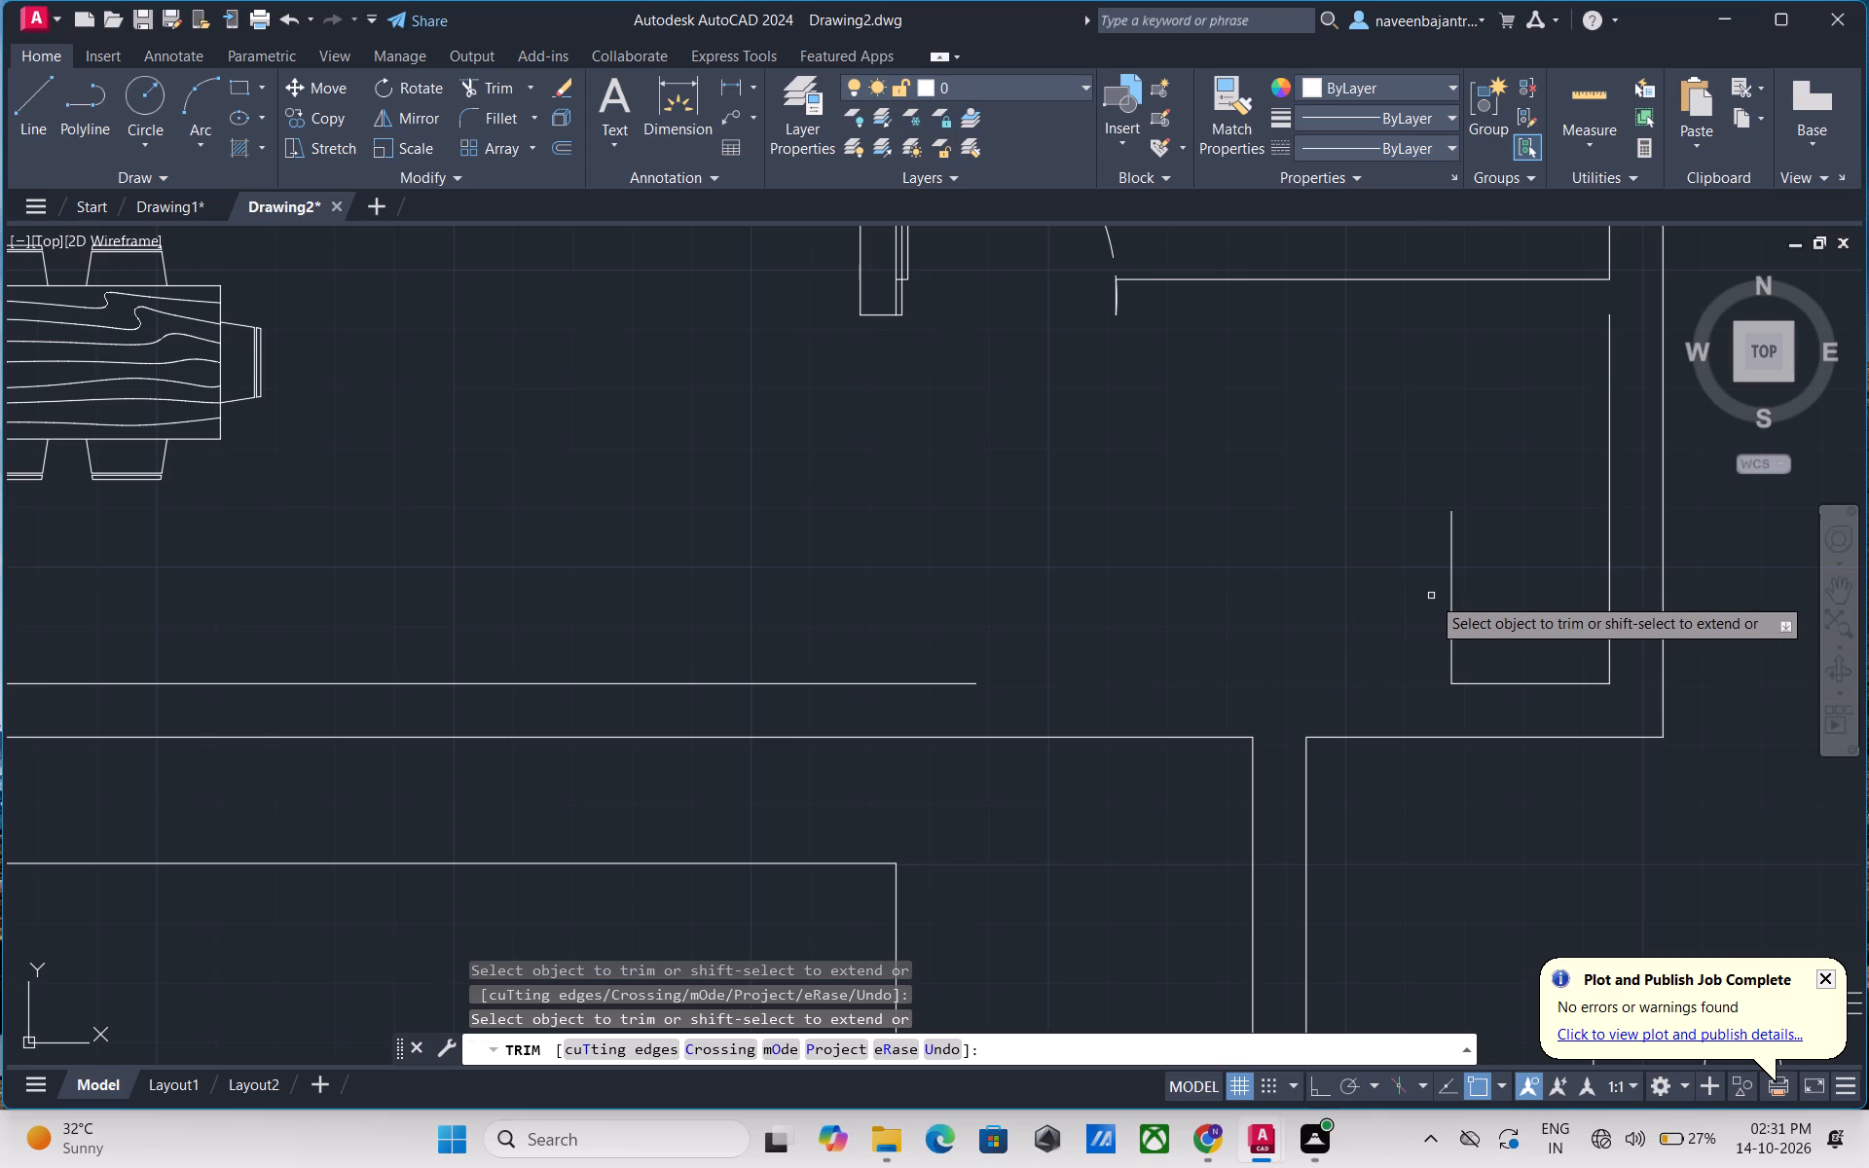
{"action": "left_click", "coordinate": [1451, 601]}
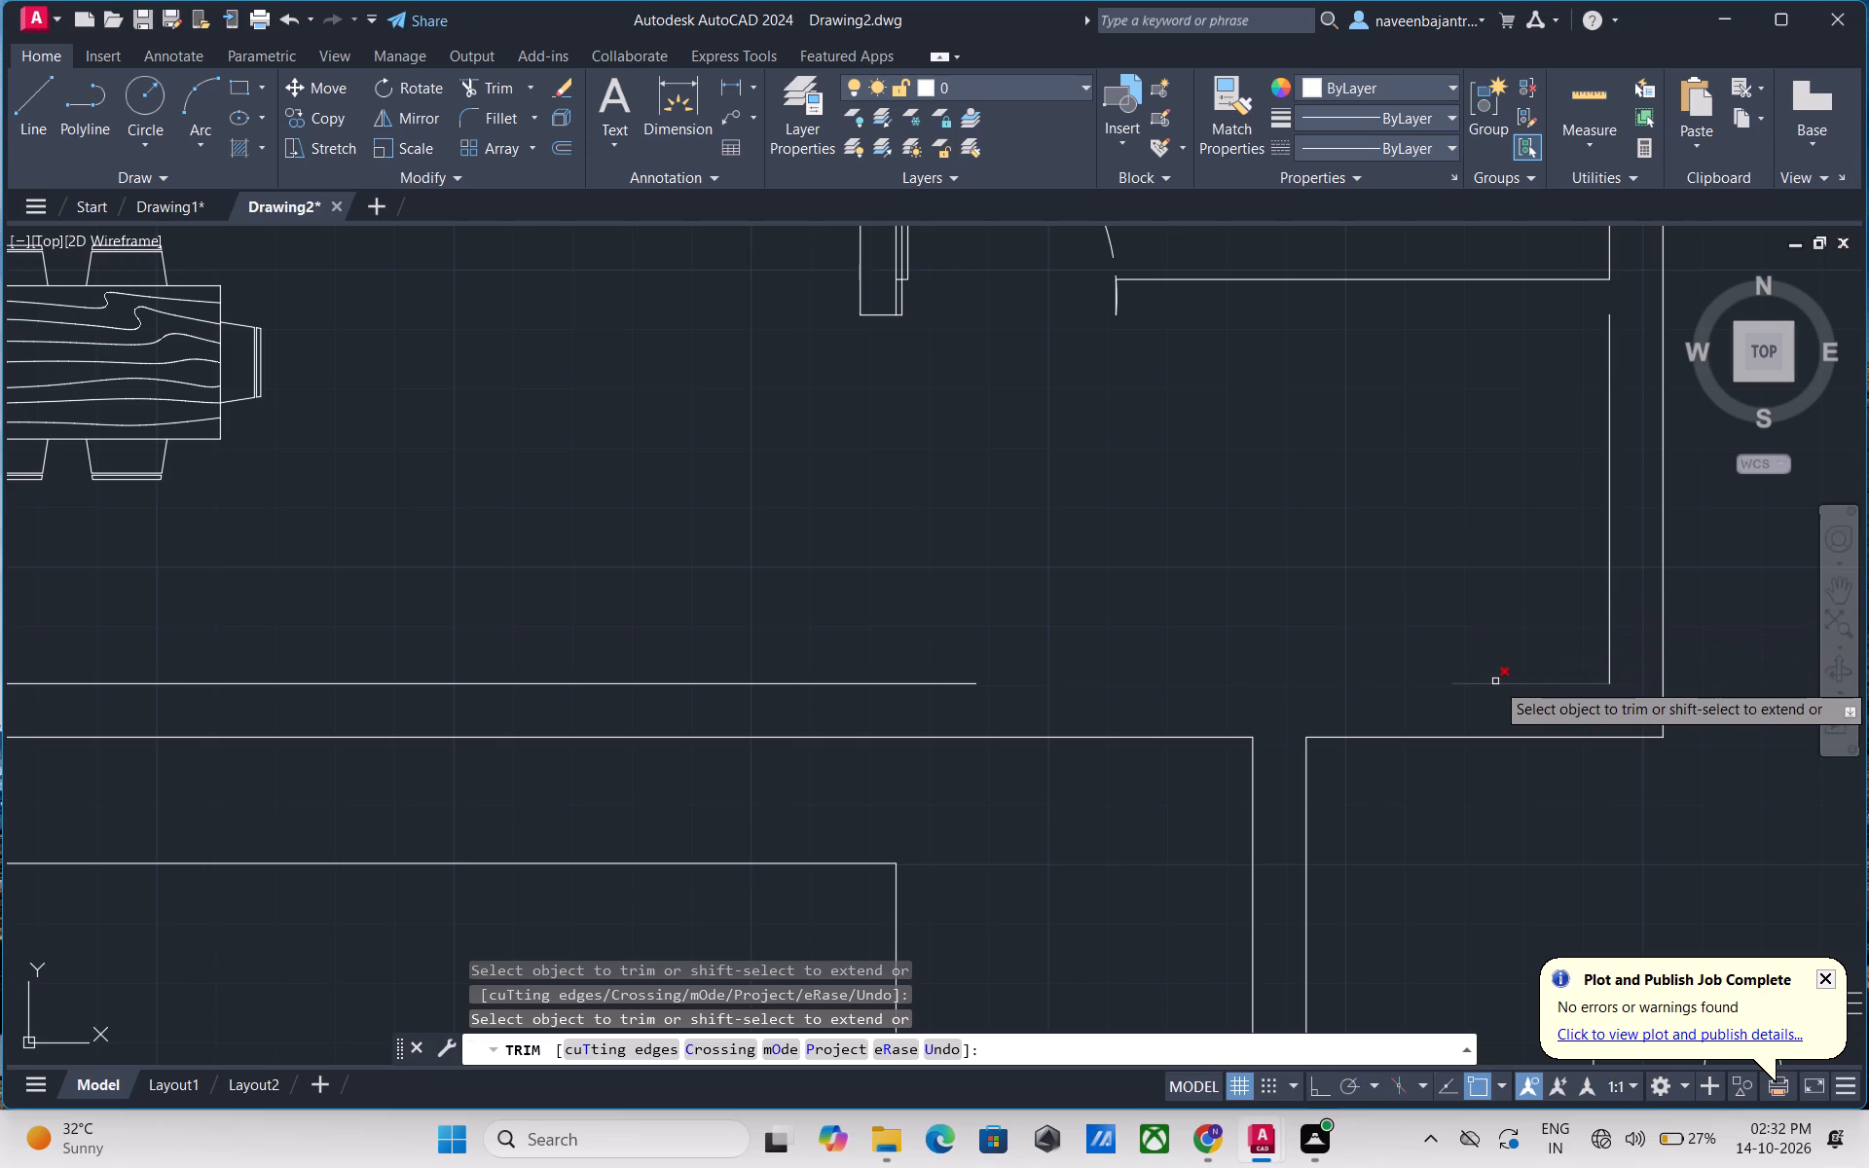
Trim away the two remaining inner wall lines at the stair landing, one below it and one along its outer side.
{"action": "left_click", "coordinate": [1495, 681]}
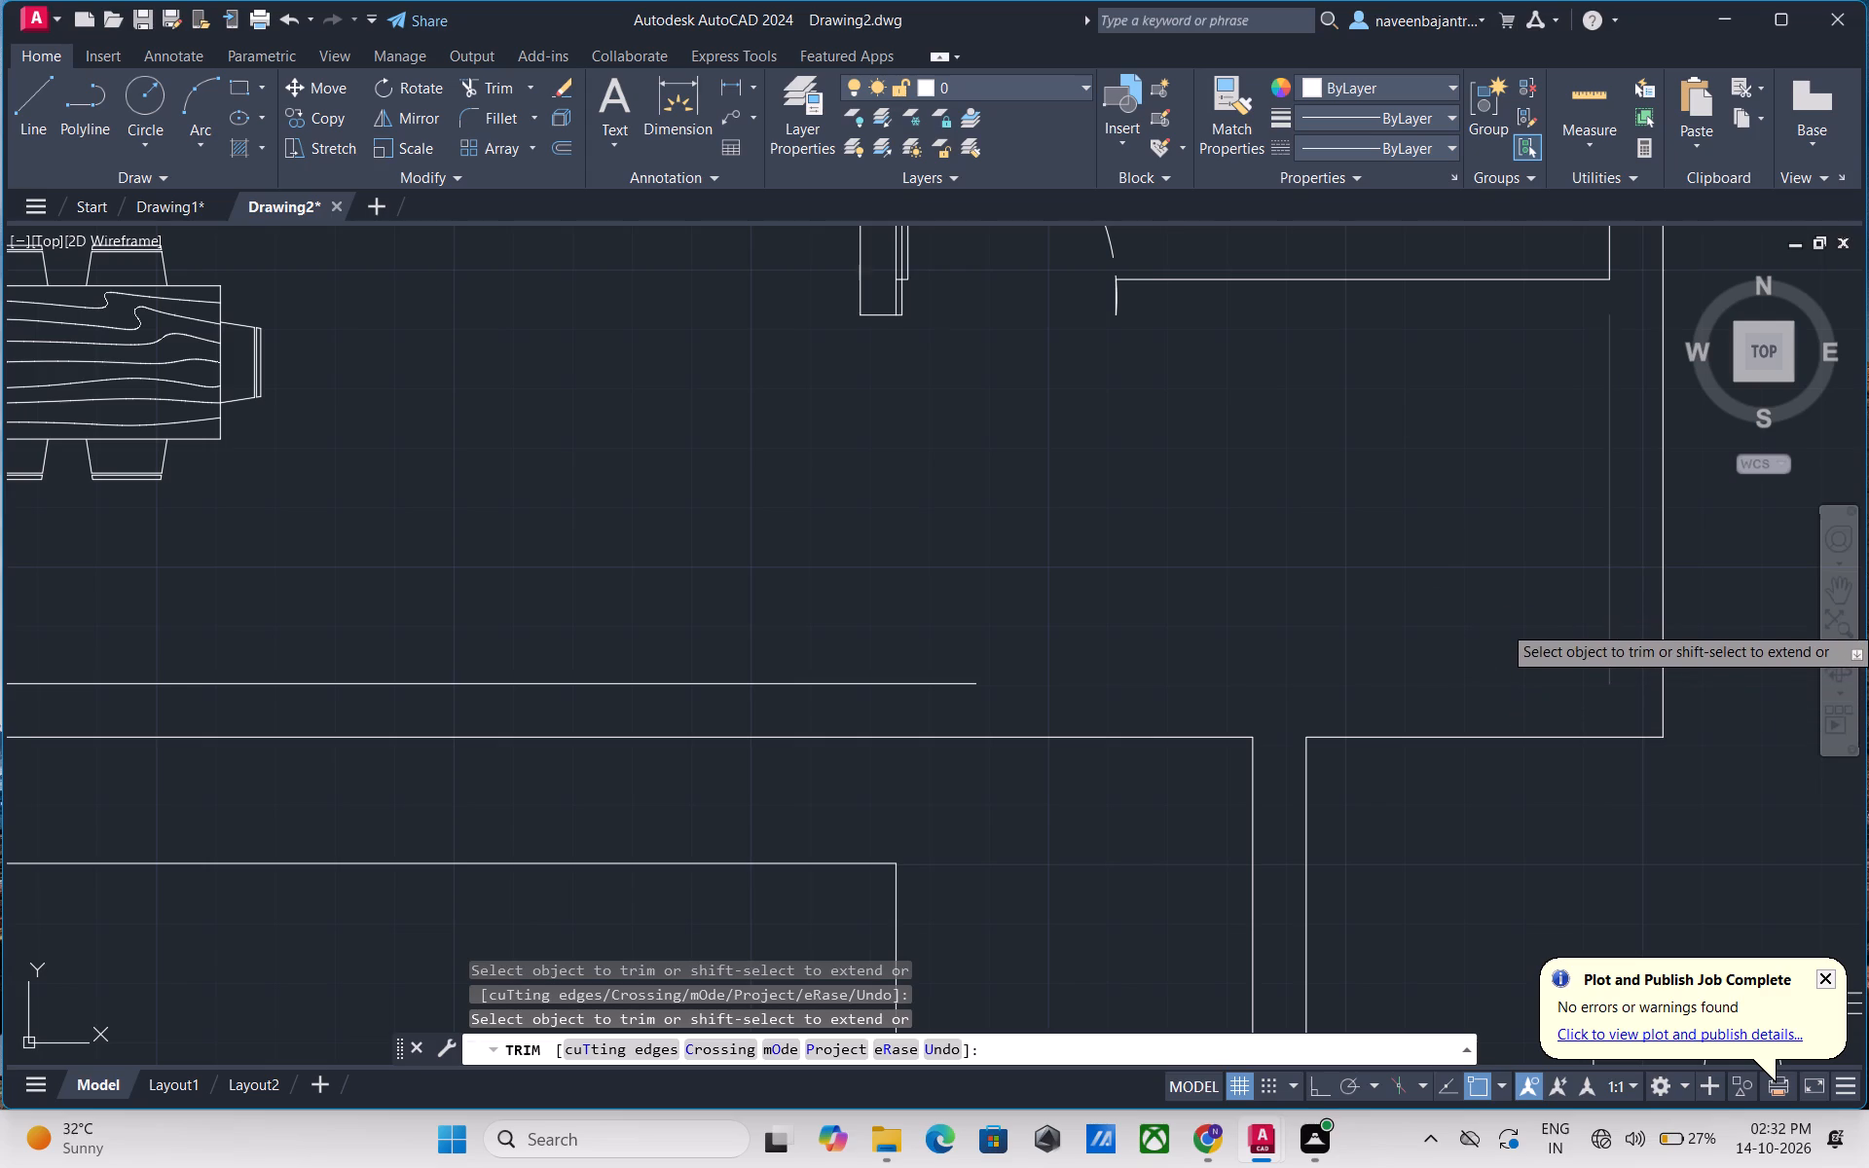
{"action": "left_click", "coordinate": [1611, 624]}
Trim away the short jamb line below the end of the door swing, next to the former staircase.
{"action": "middle_click_drag", "start_coordinate": [1238, 391], "coordinate": [1235, 399]}
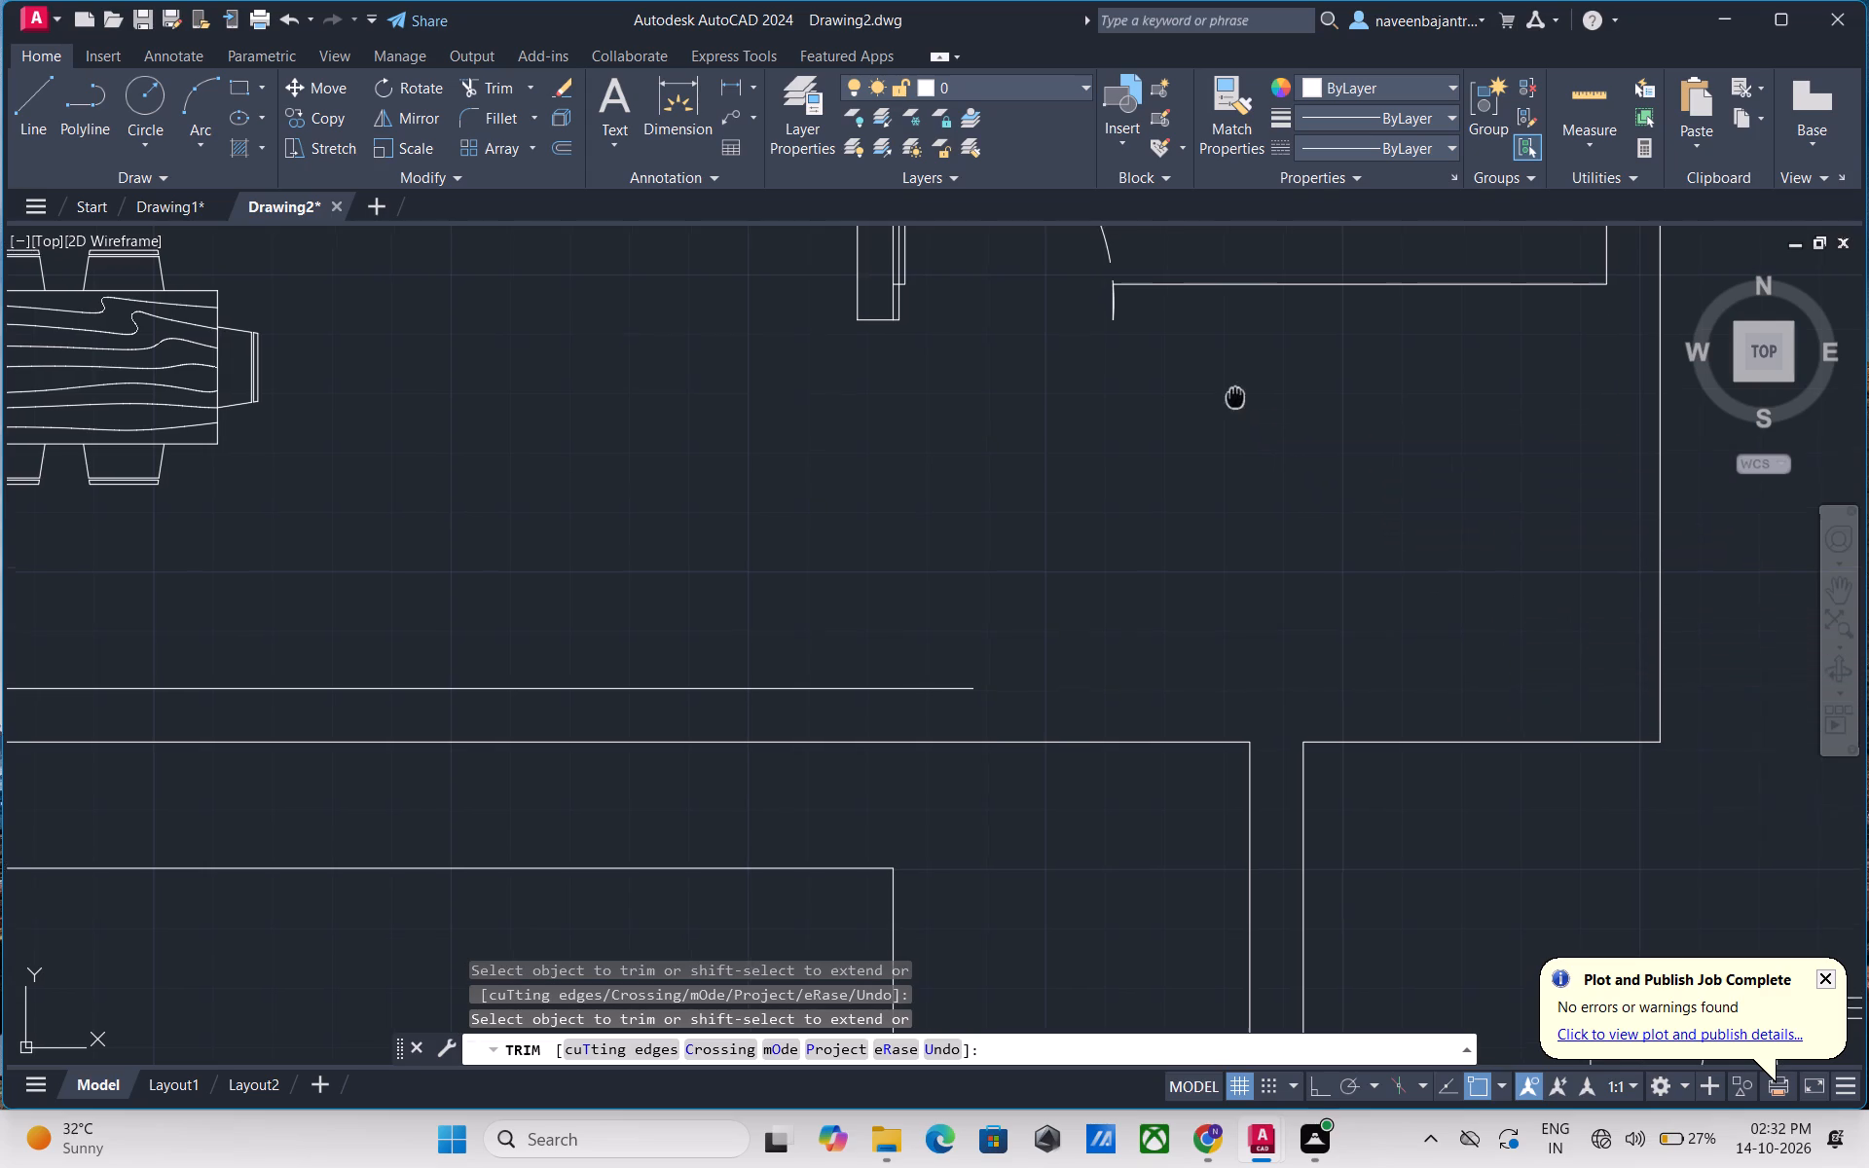
{"action": "middle_click_drag", "start_coordinate": [1235, 399], "coordinate": [1221, 716]}
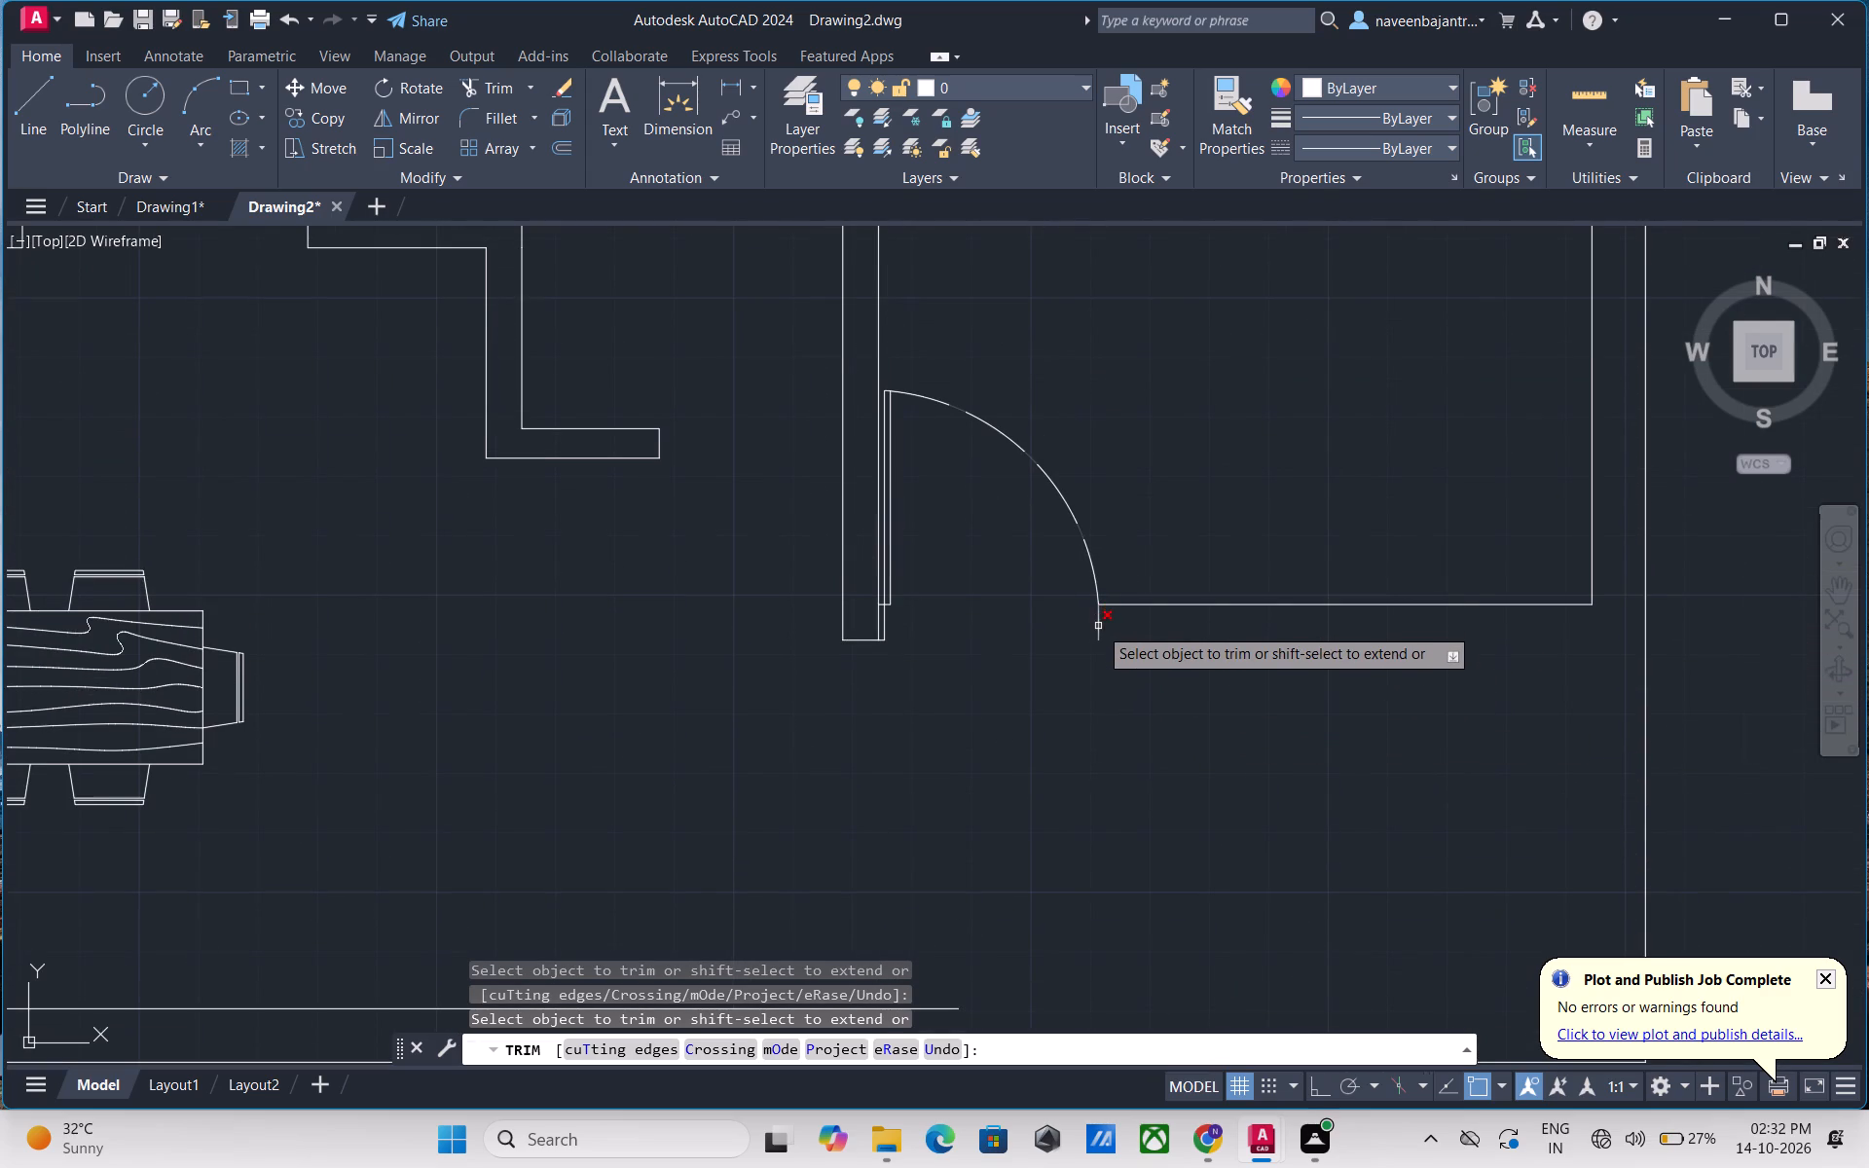
{"action": "left_click", "coordinate": [1098, 626]}
{"action": "left_click", "coordinate": [1098, 630]}
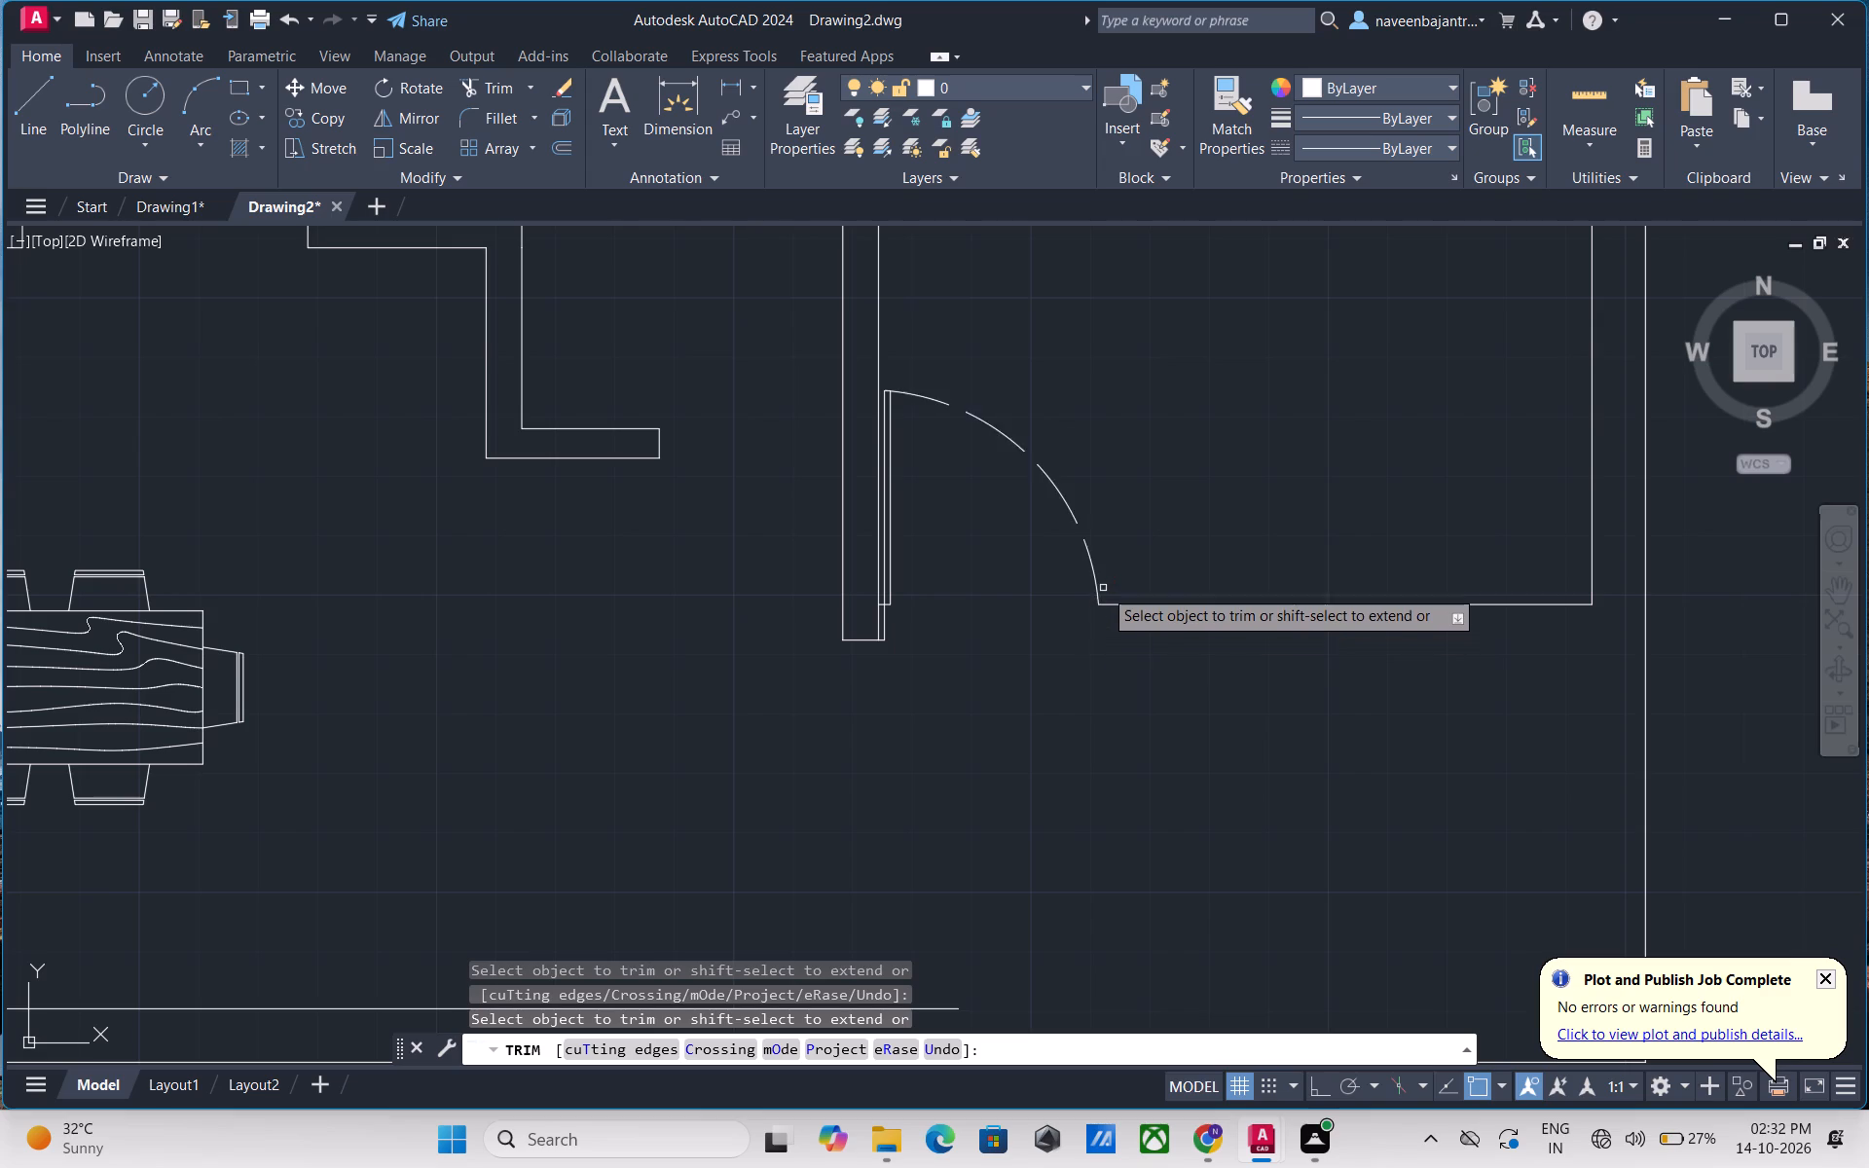
Trim away the dashed swing arcs of both doors along the long central wall, including the arc remnant at the upper door's jamb.
{"action": "left_click", "coordinate": [1092, 587]}
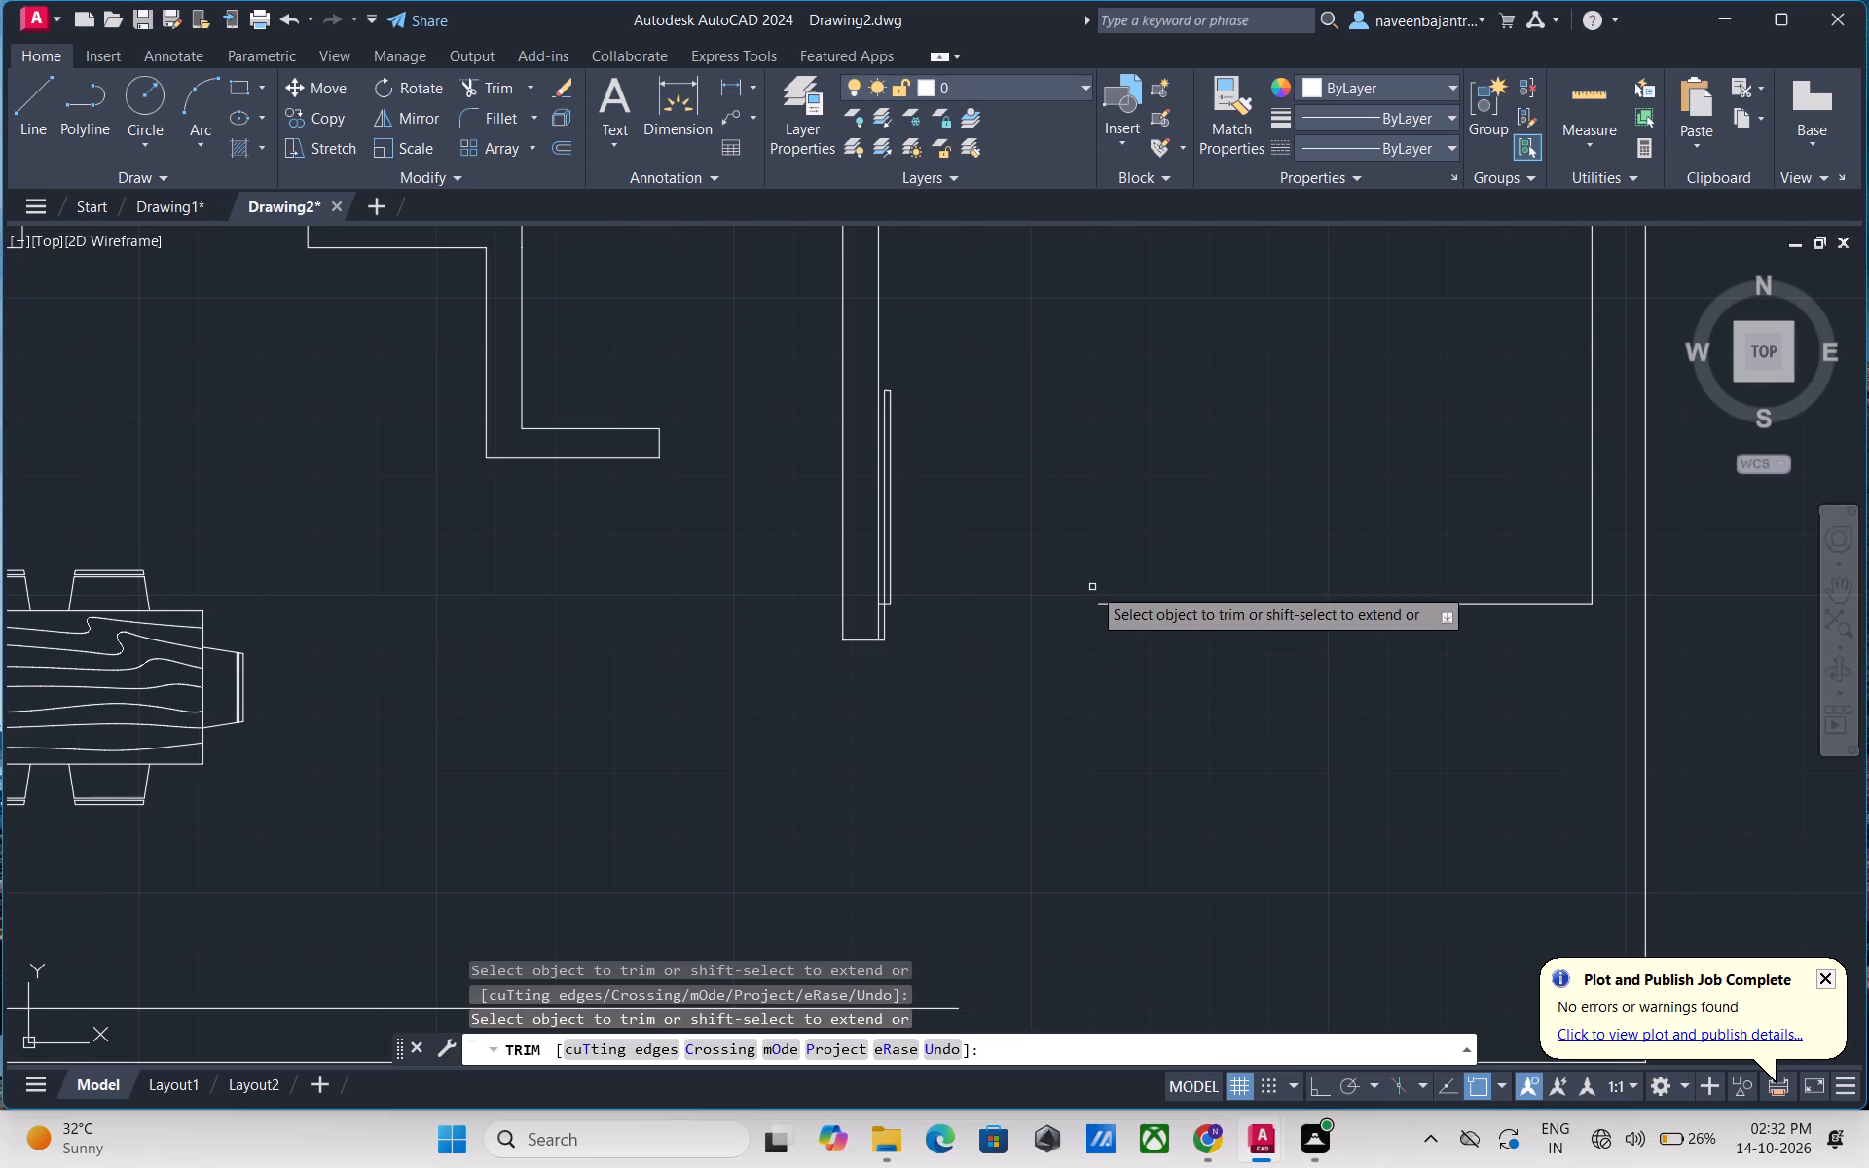
{"action": "scroll", "coordinate": [1092, 587], "scroll_direction": "down", "scroll_amount": 2}
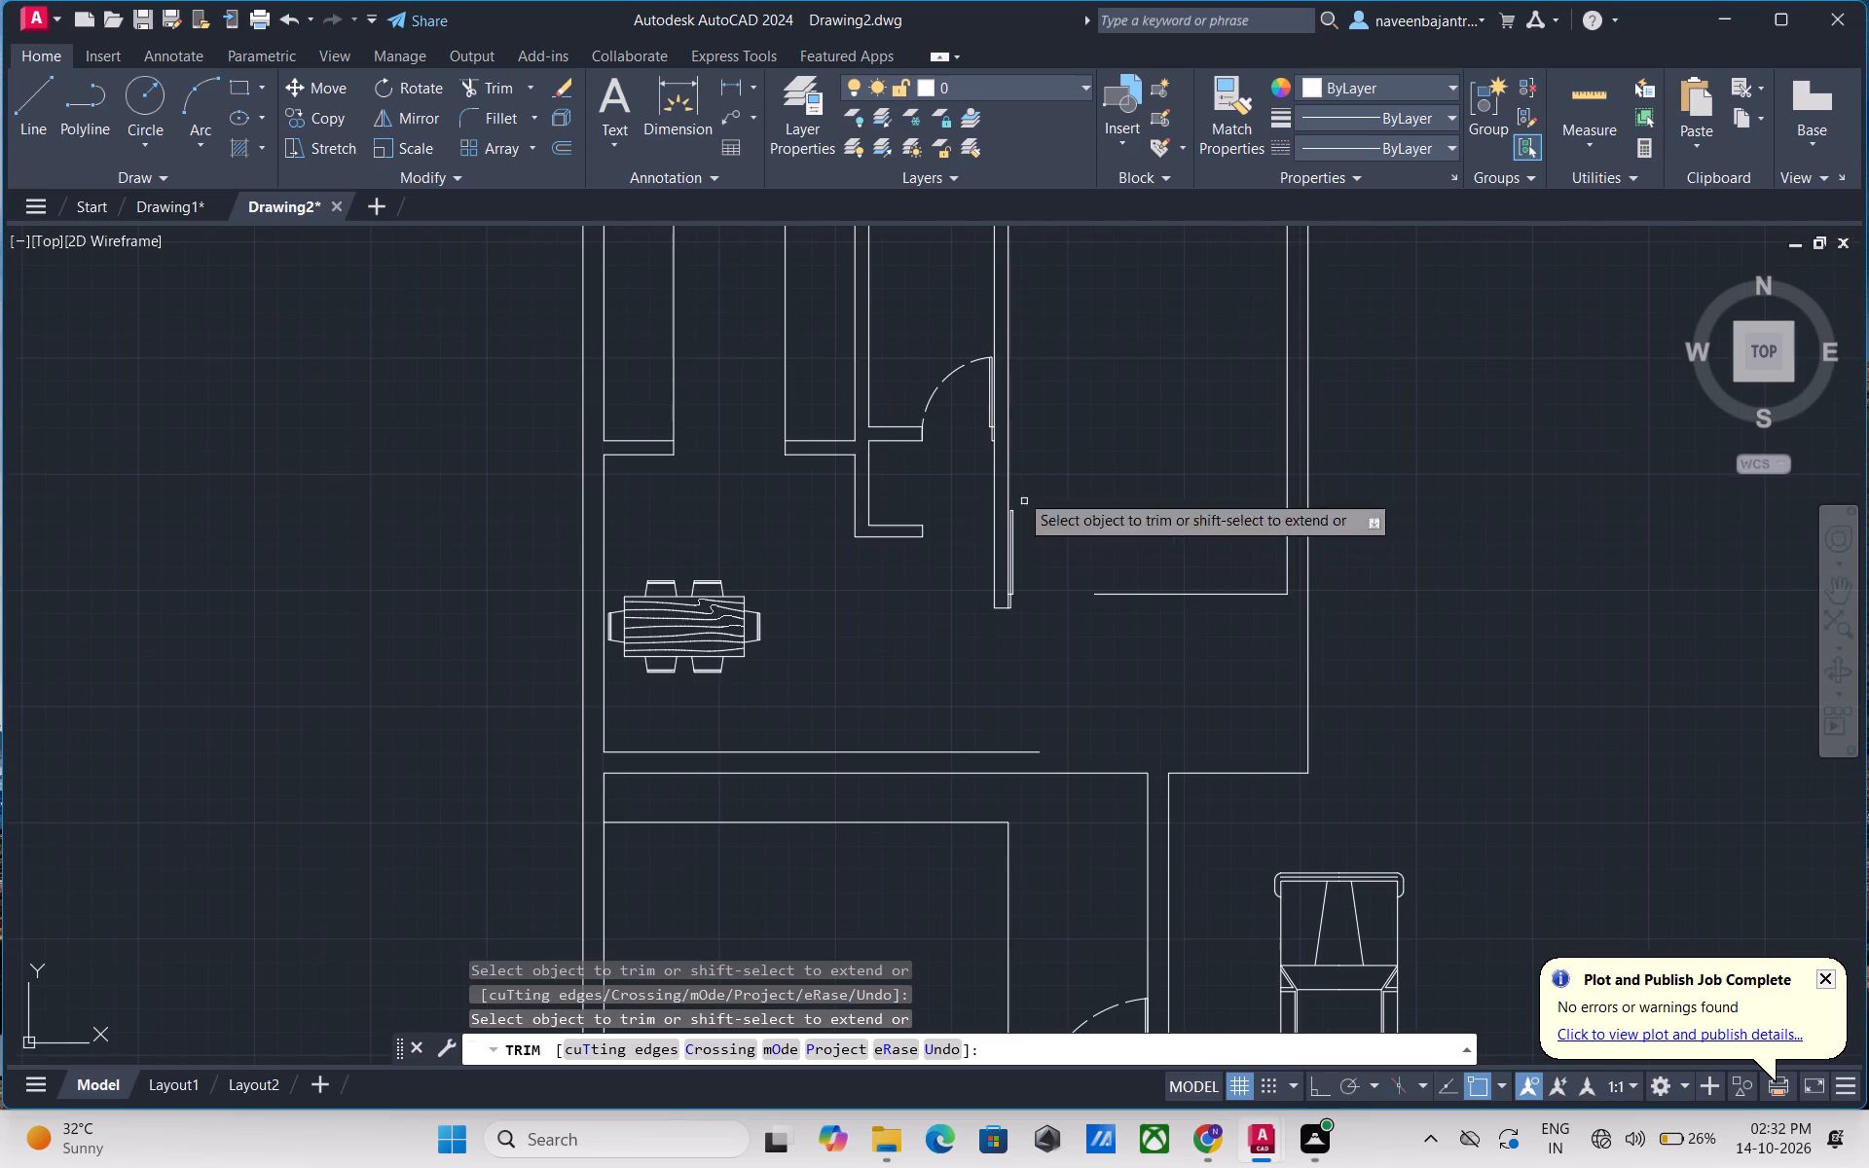
{"action": "scroll", "coordinate": [963, 412], "scroll_direction": "up", "scroll_amount": 3}
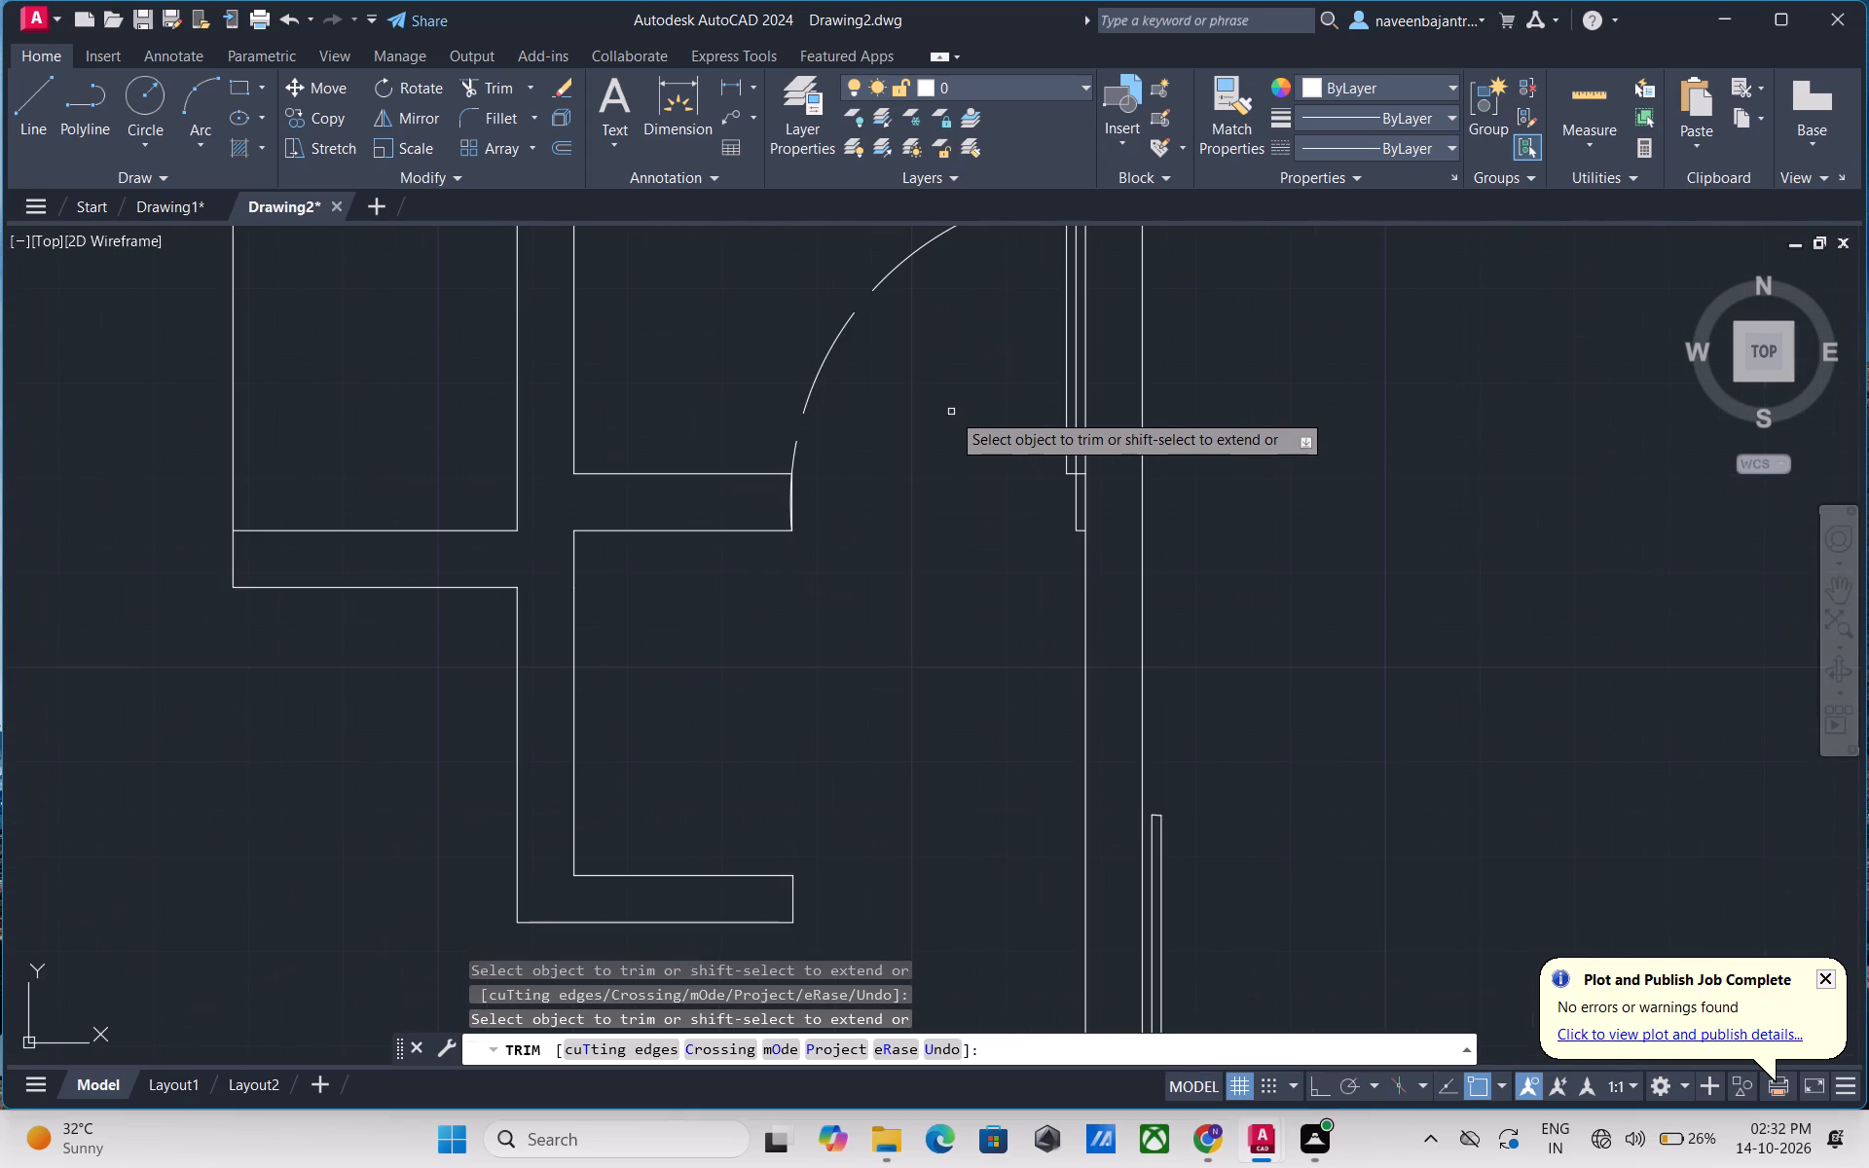
{"action": "middle_click_drag", "start_coordinate": [950, 412], "coordinate": [906, 589]}
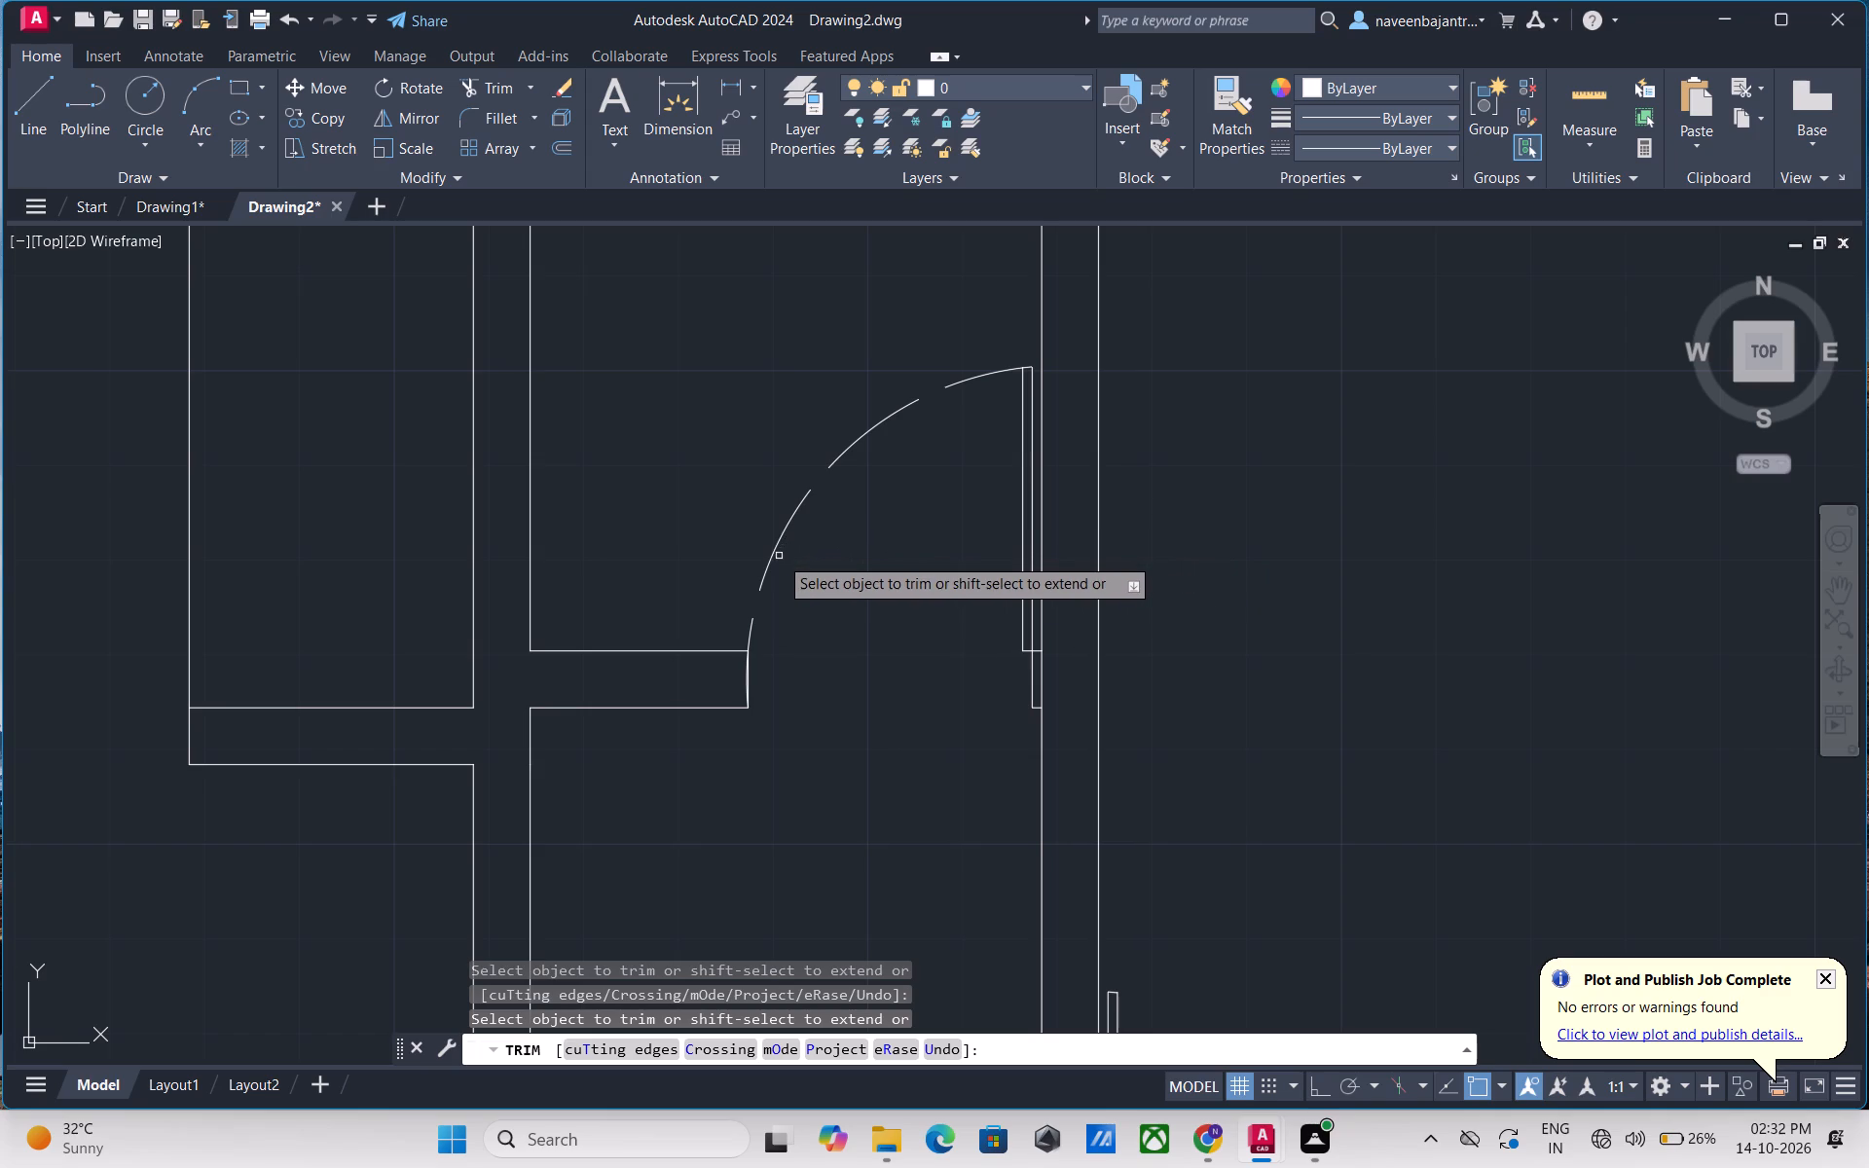
{"action": "left_click", "coordinate": [773, 561]}
{"action": "scroll", "coordinate": [745, 687], "scroll_direction": "up", "scroll_amount": 4}
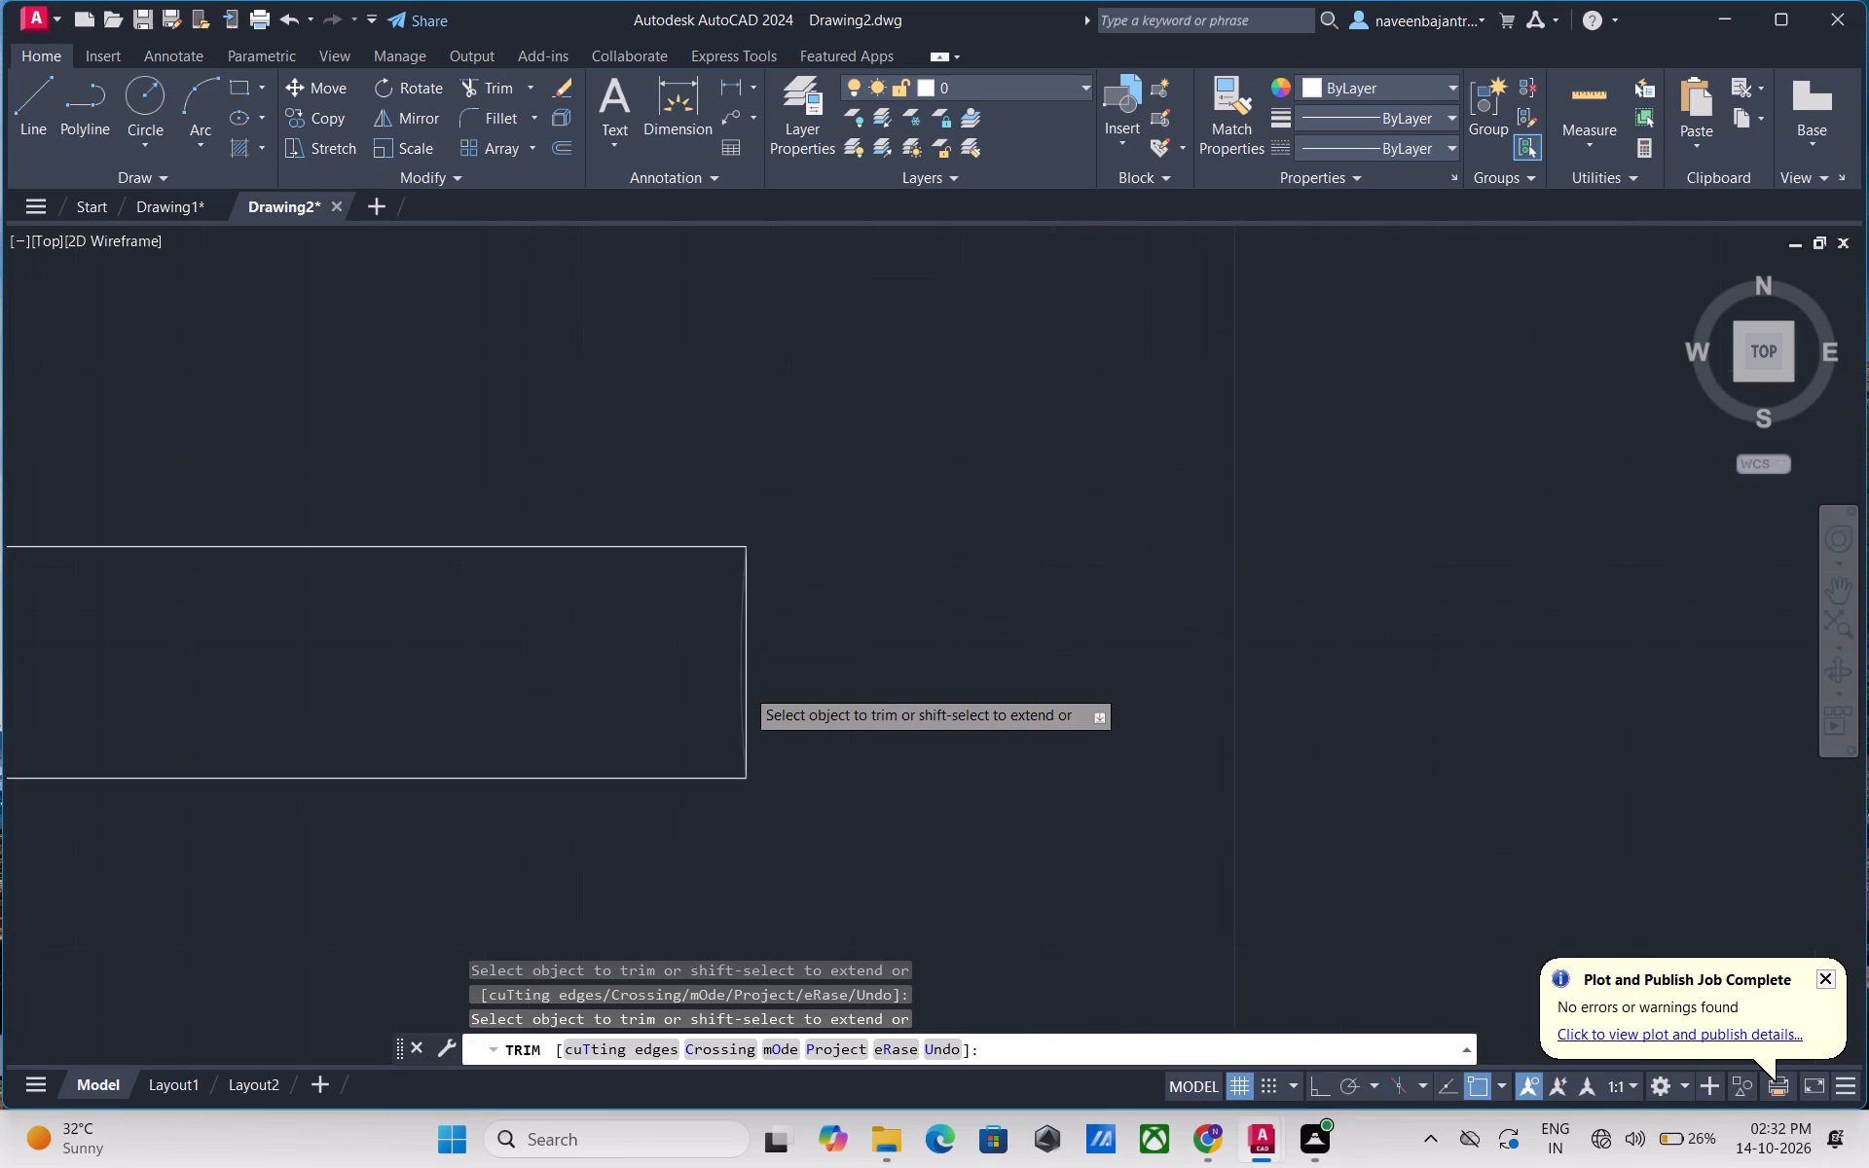
{"action": "left_click", "coordinate": [734, 652]}
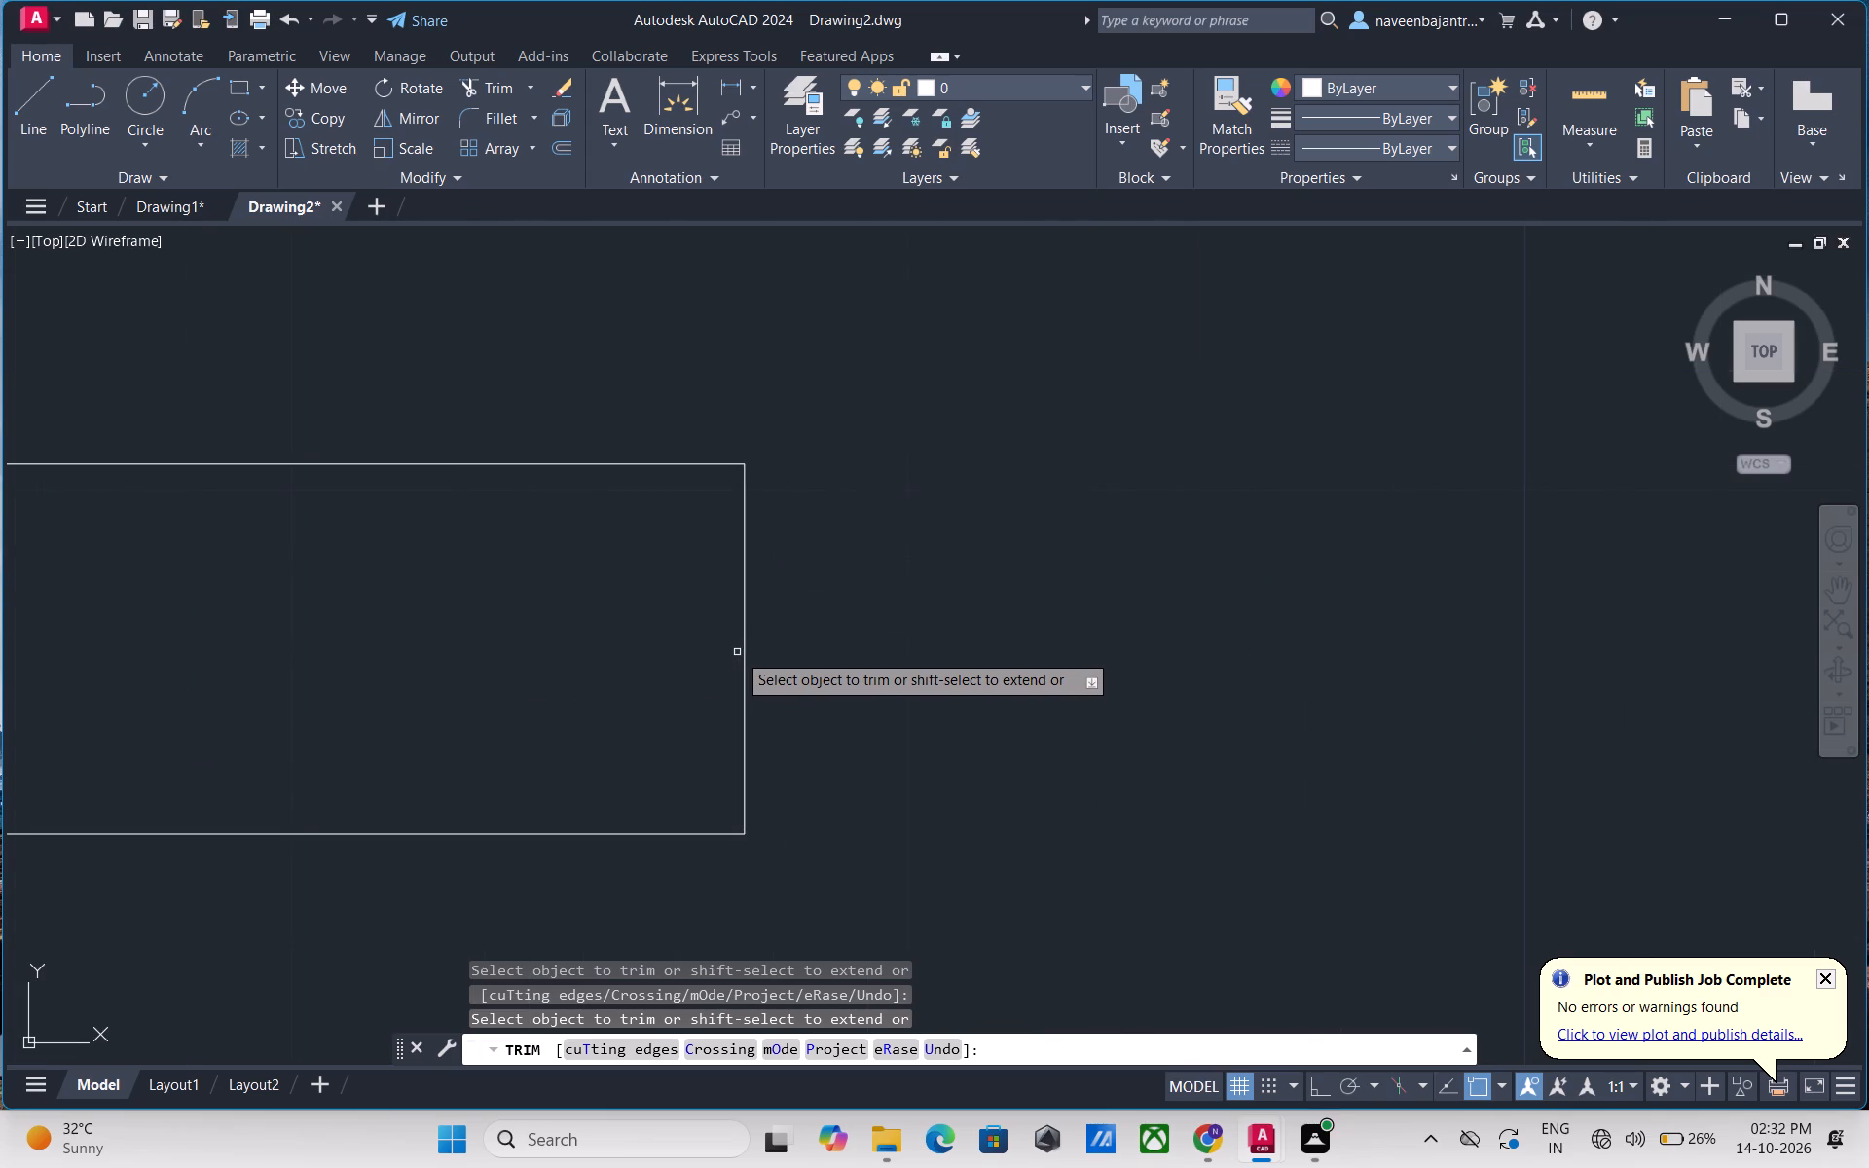
Trim away the sloped end line and the outer long line of the upper door's leaf beside the central wall.
{"action": "scroll", "coordinate": [737, 652], "scroll_direction": "down", "scroll_amount": 4}
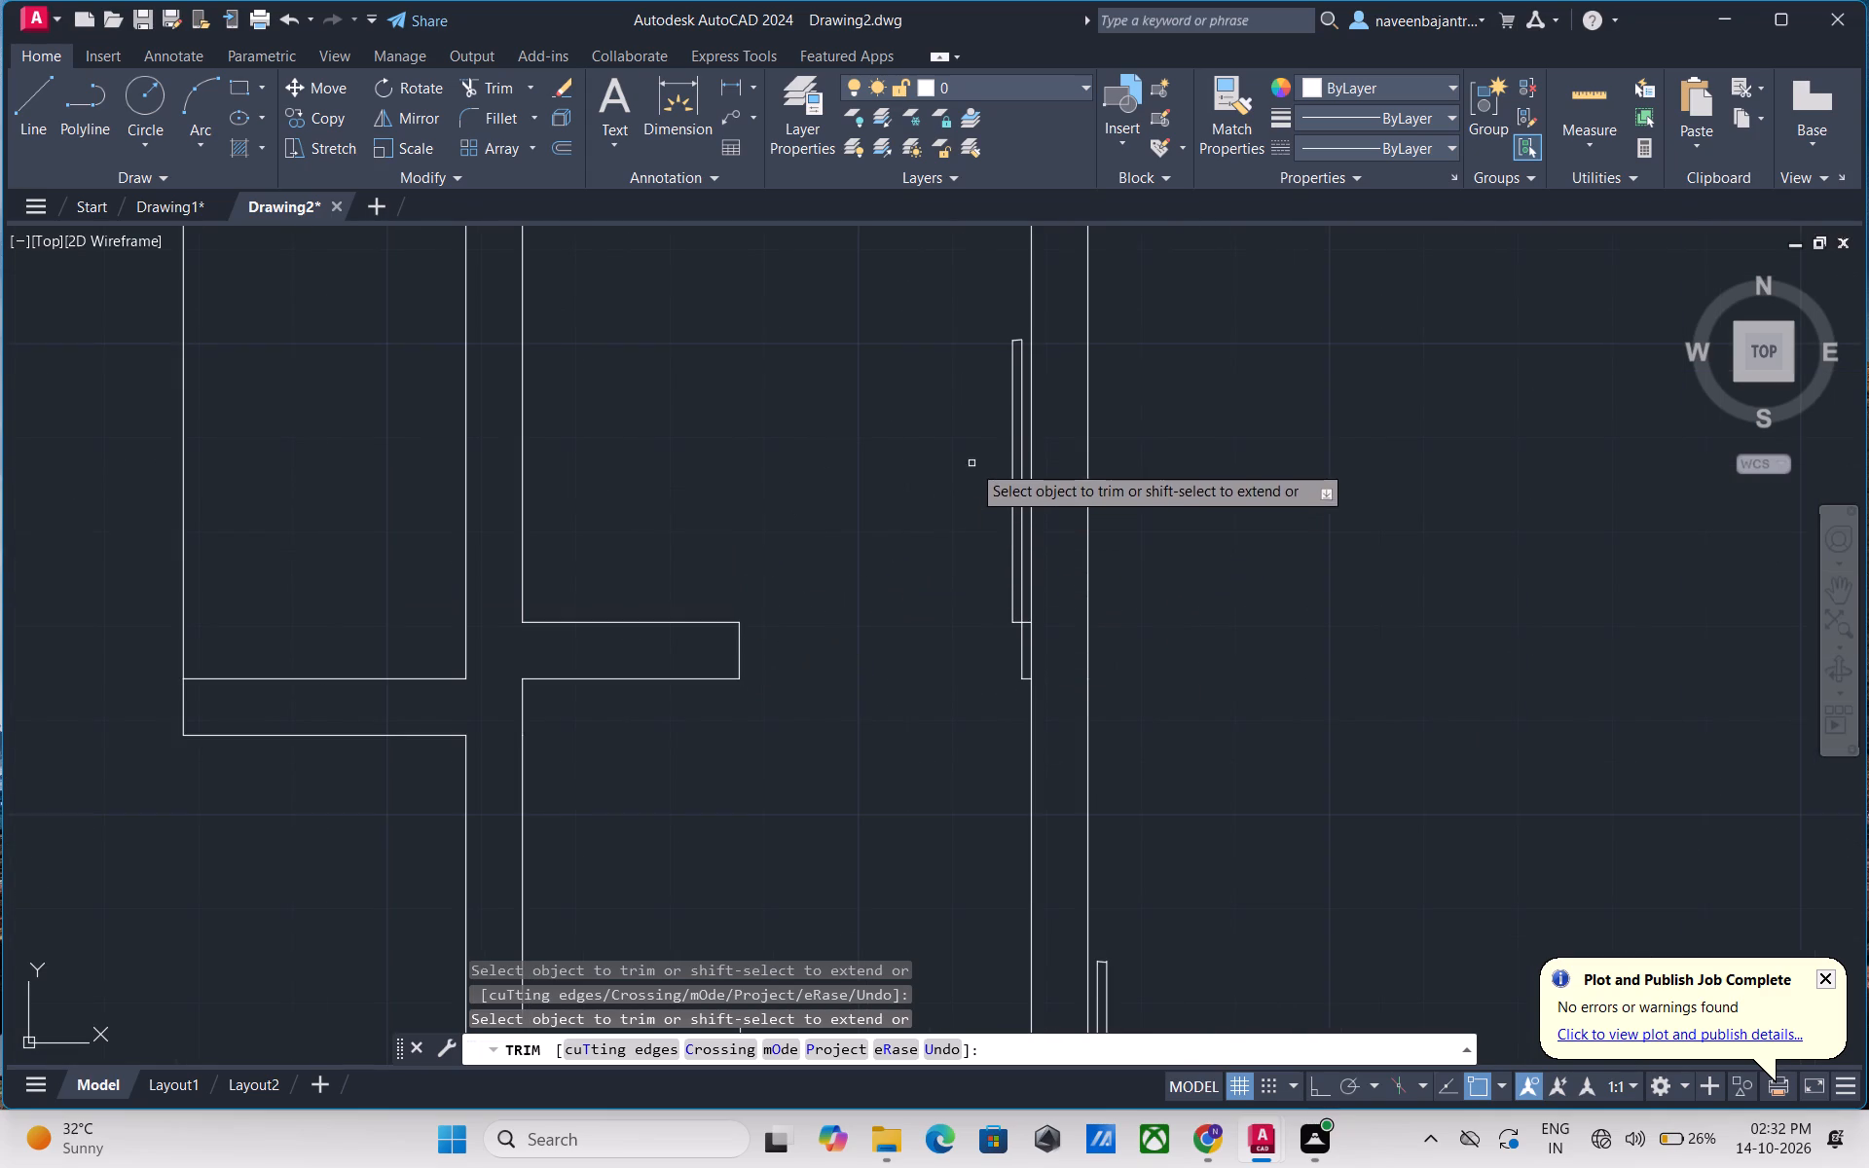
{"action": "scroll", "coordinate": [1010, 331], "scroll_direction": "up", "scroll_amount": 3}
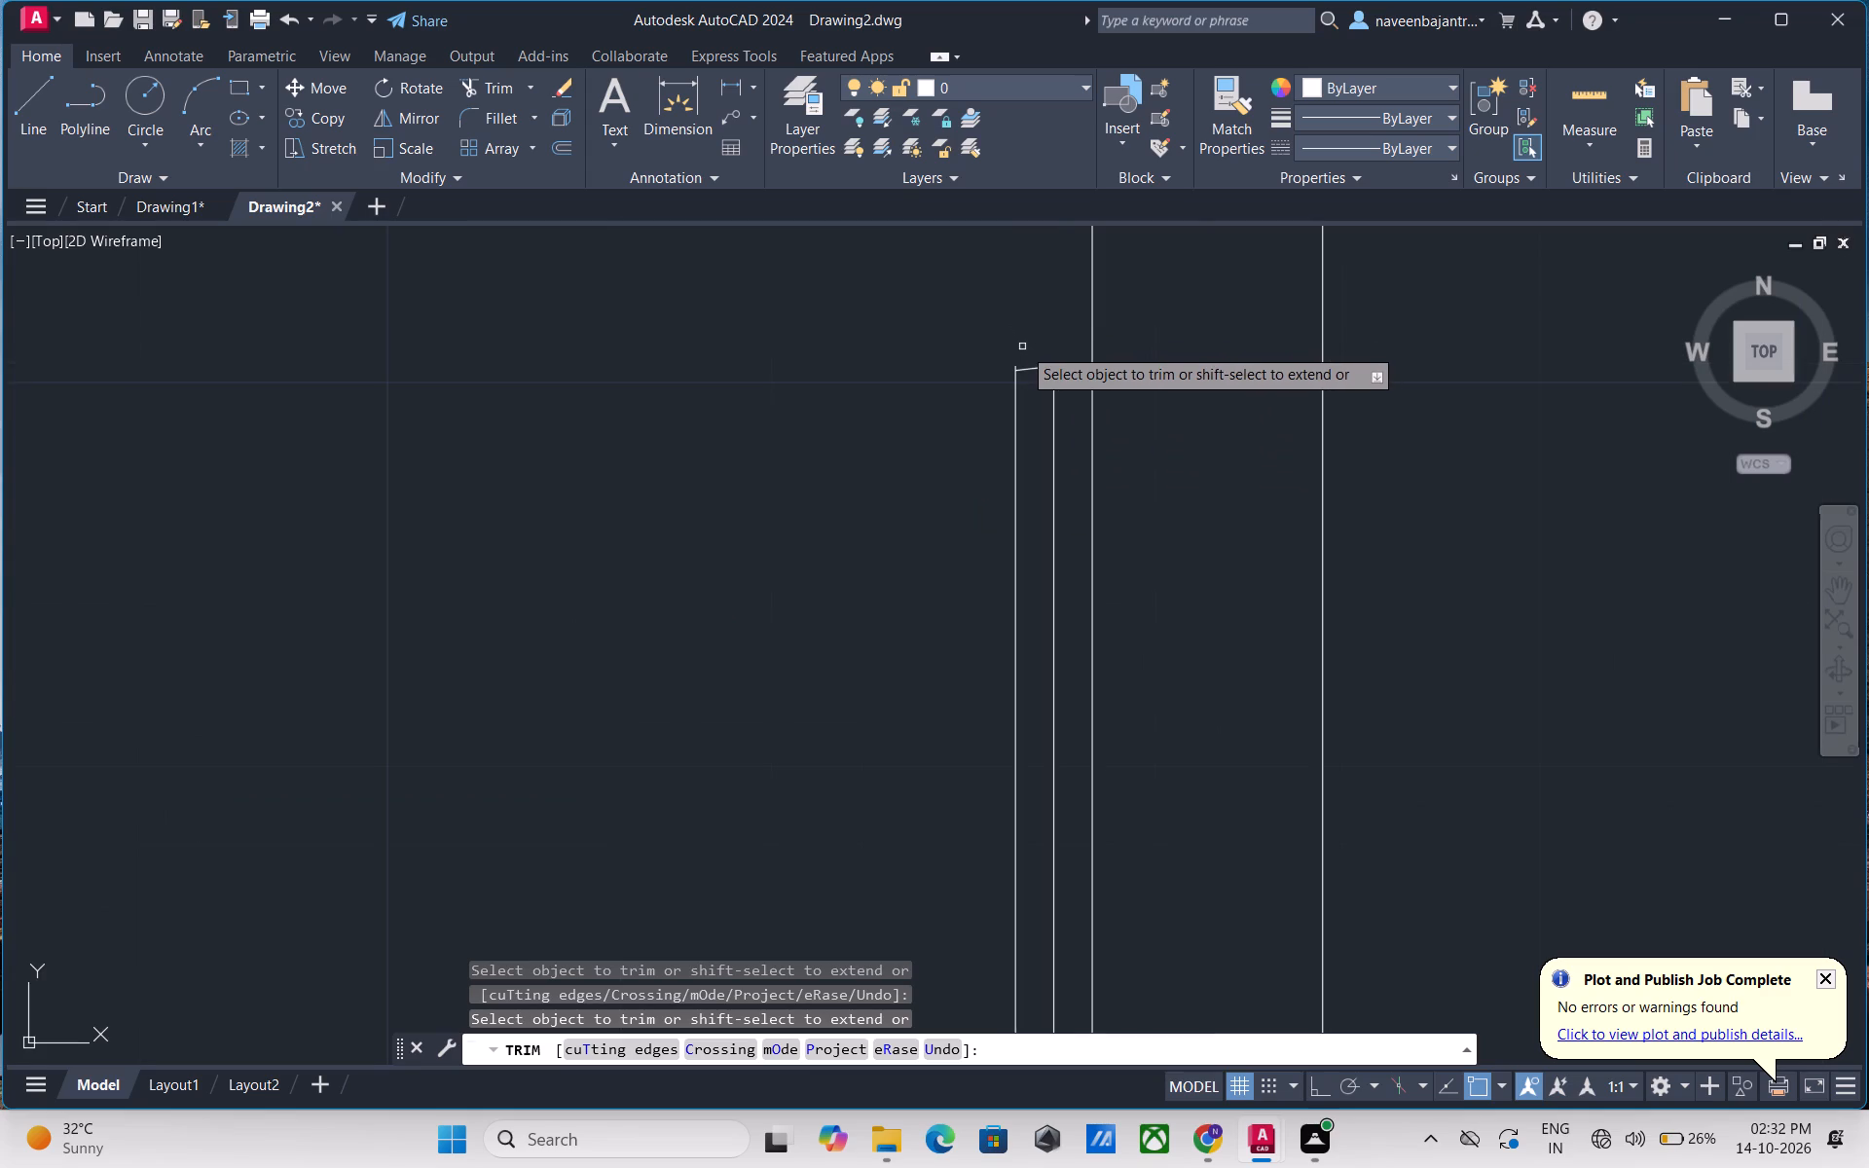
{"action": "scroll", "coordinate": [1032, 352], "scroll_direction": "up", "scroll_amount": 2}
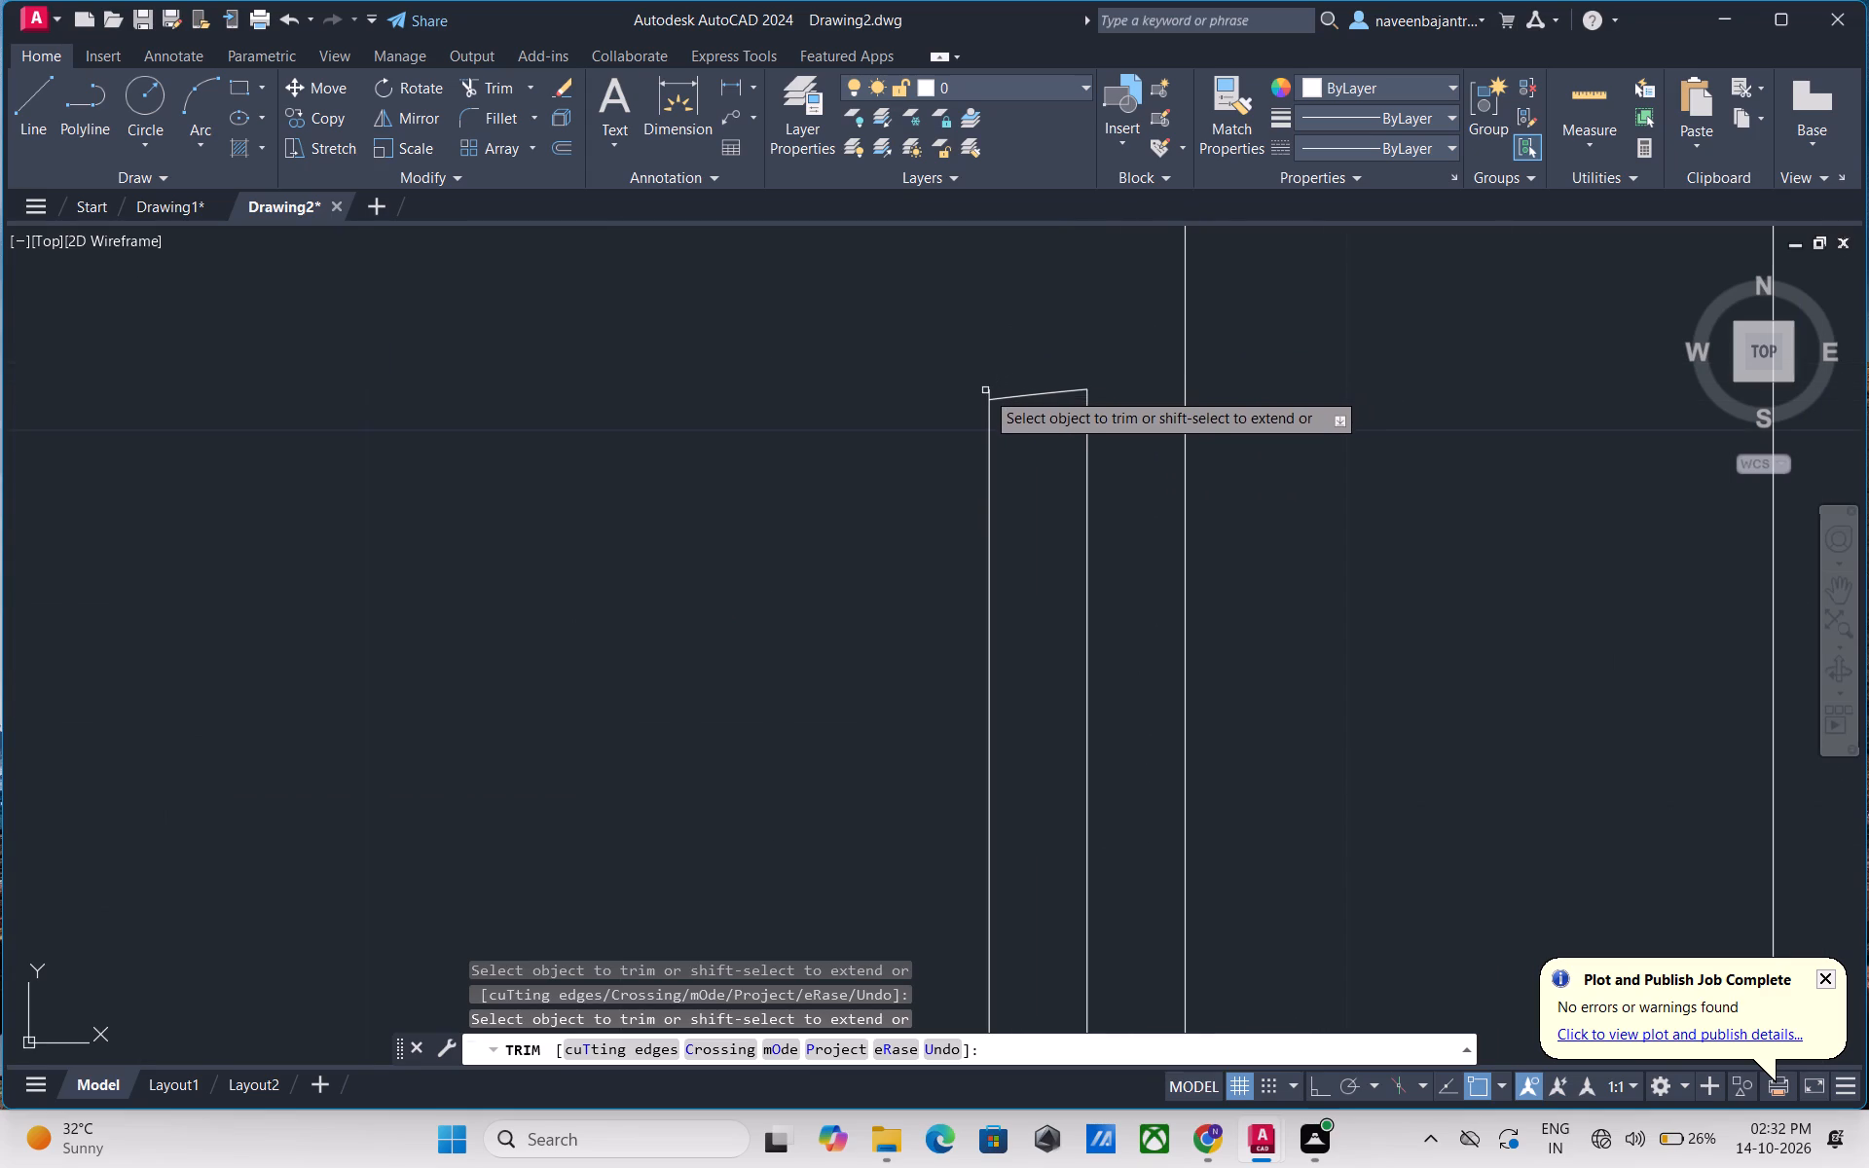
{"action": "left_click", "coordinate": [989, 391]}
{"action": "left_click", "coordinate": [1016, 394]}
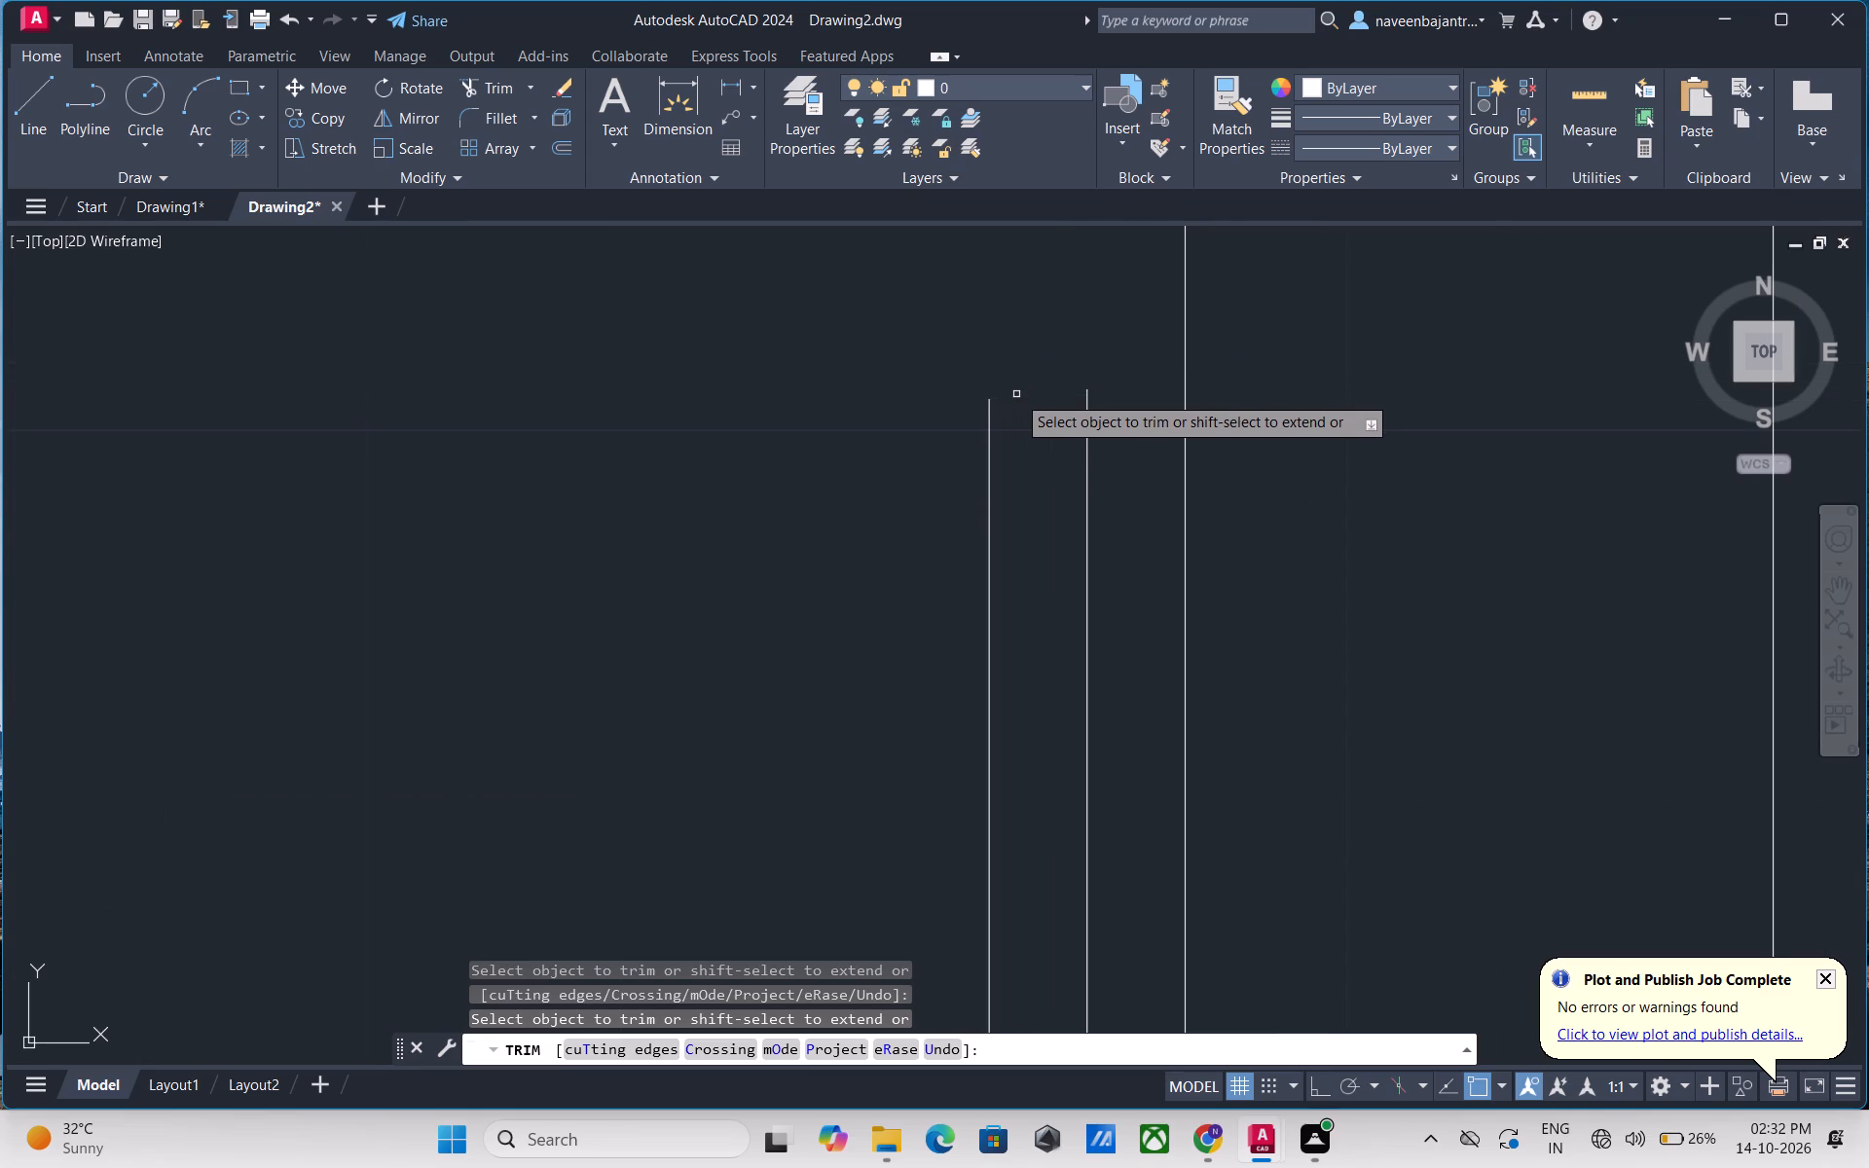
{"action": "scroll", "coordinate": [1016, 394], "scroll_direction": "down", "scroll_amount": 3}
{"action": "scroll", "coordinate": [1026, 620], "scroll_direction": "down", "scroll_amount": 1}
{"action": "middle_click_drag", "start_coordinate": [1026, 620], "coordinate": [1025, 602]}
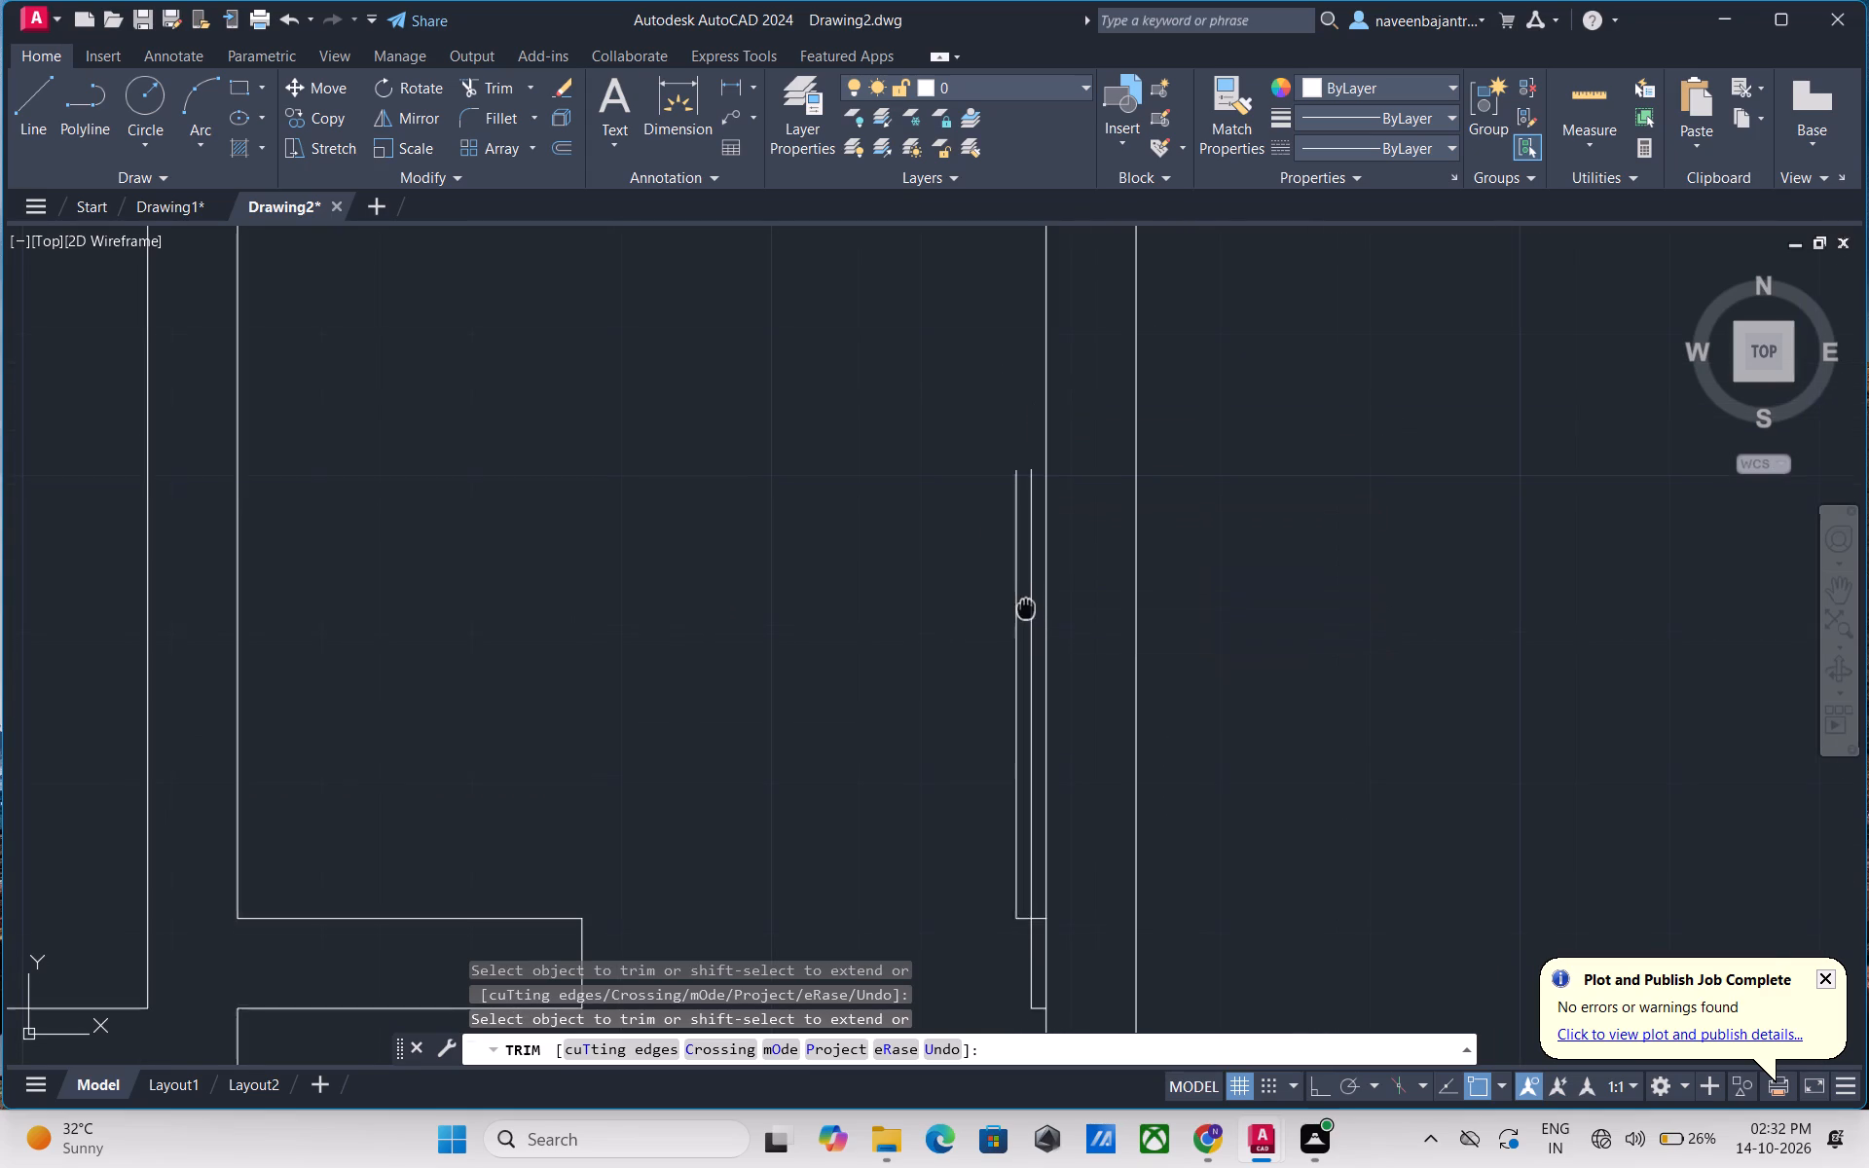
{"action": "middle_click_drag", "start_coordinate": [1025, 602], "coordinate": [1017, 568]}
{"action": "left_click", "coordinate": [1009, 579]}
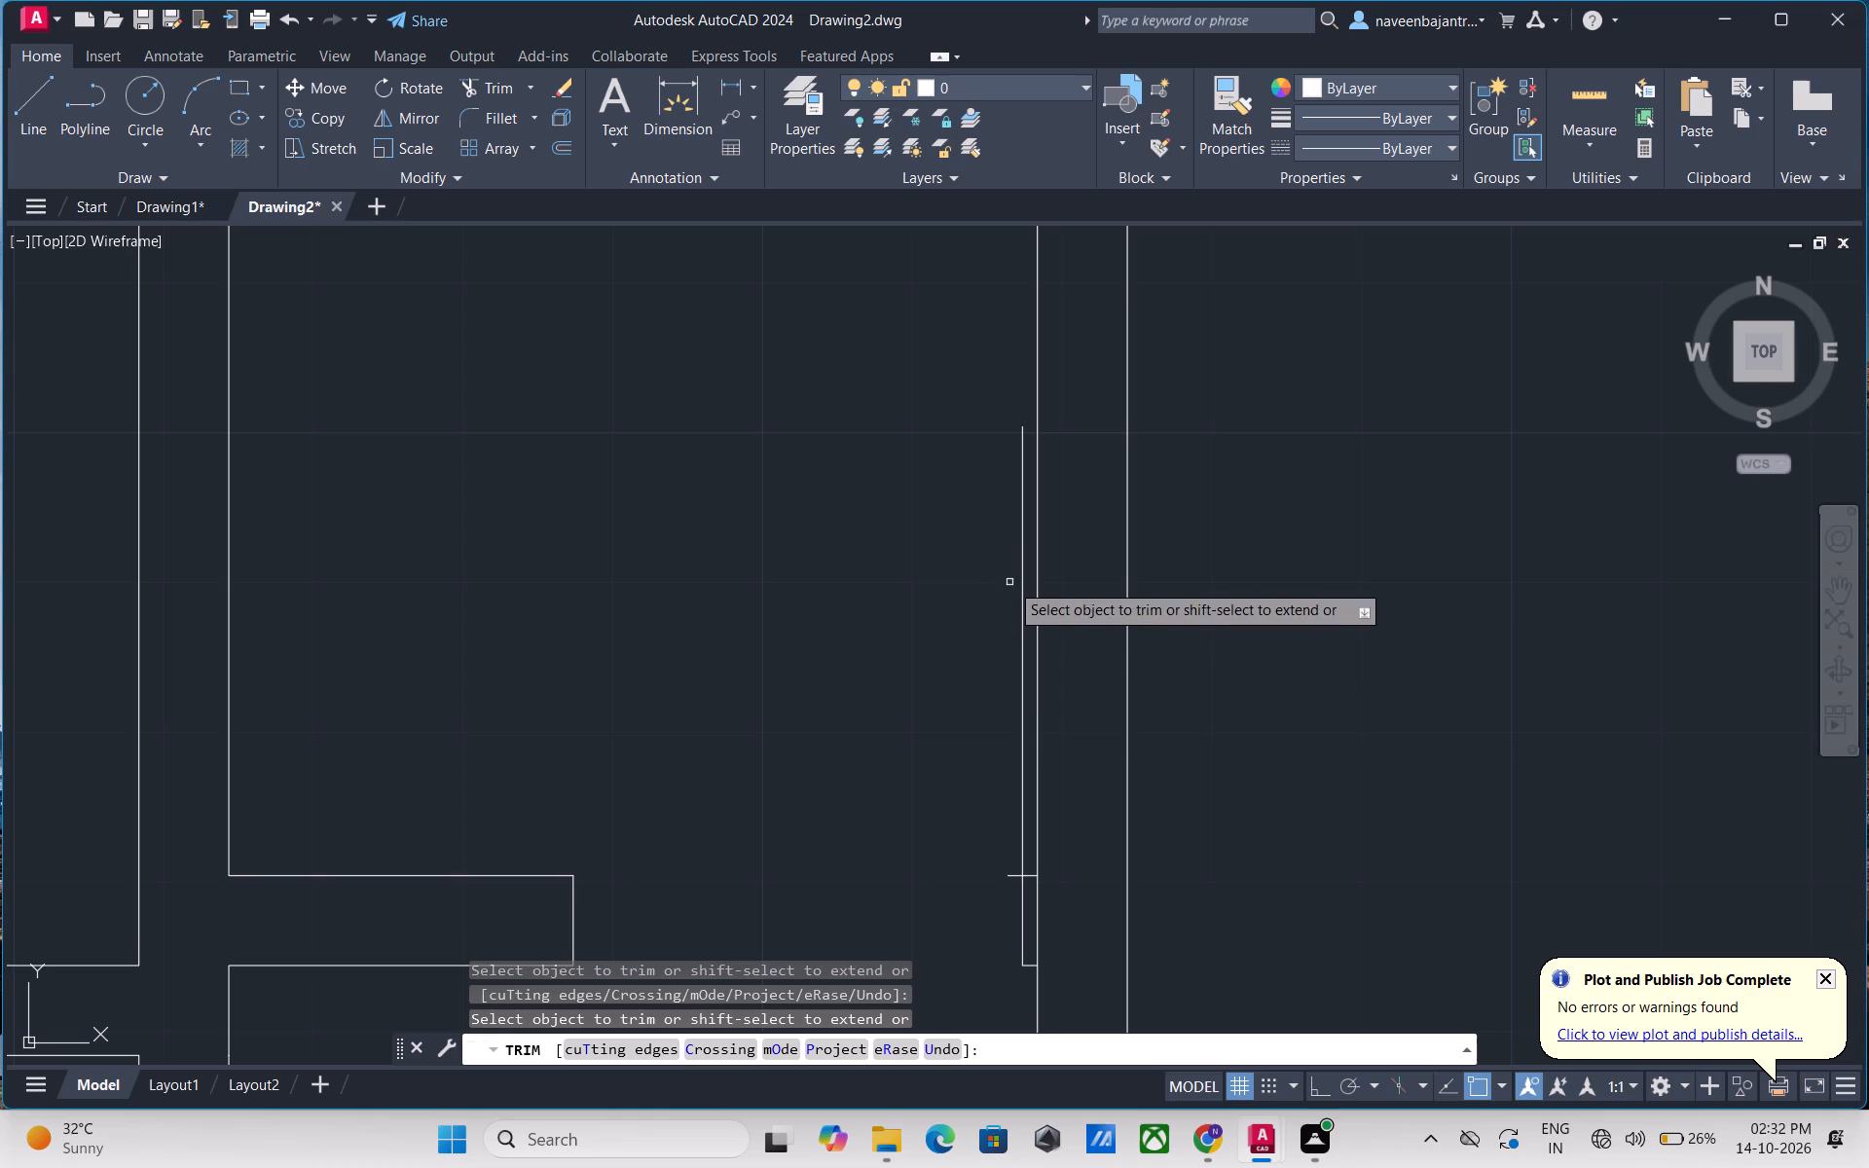
Trim away the upper door's inner leaf line and the short frame lines at its hinge end.
{"action": "middle_click_drag", "start_coordinate": [1000, 718], "coordinate": [819, 528]}
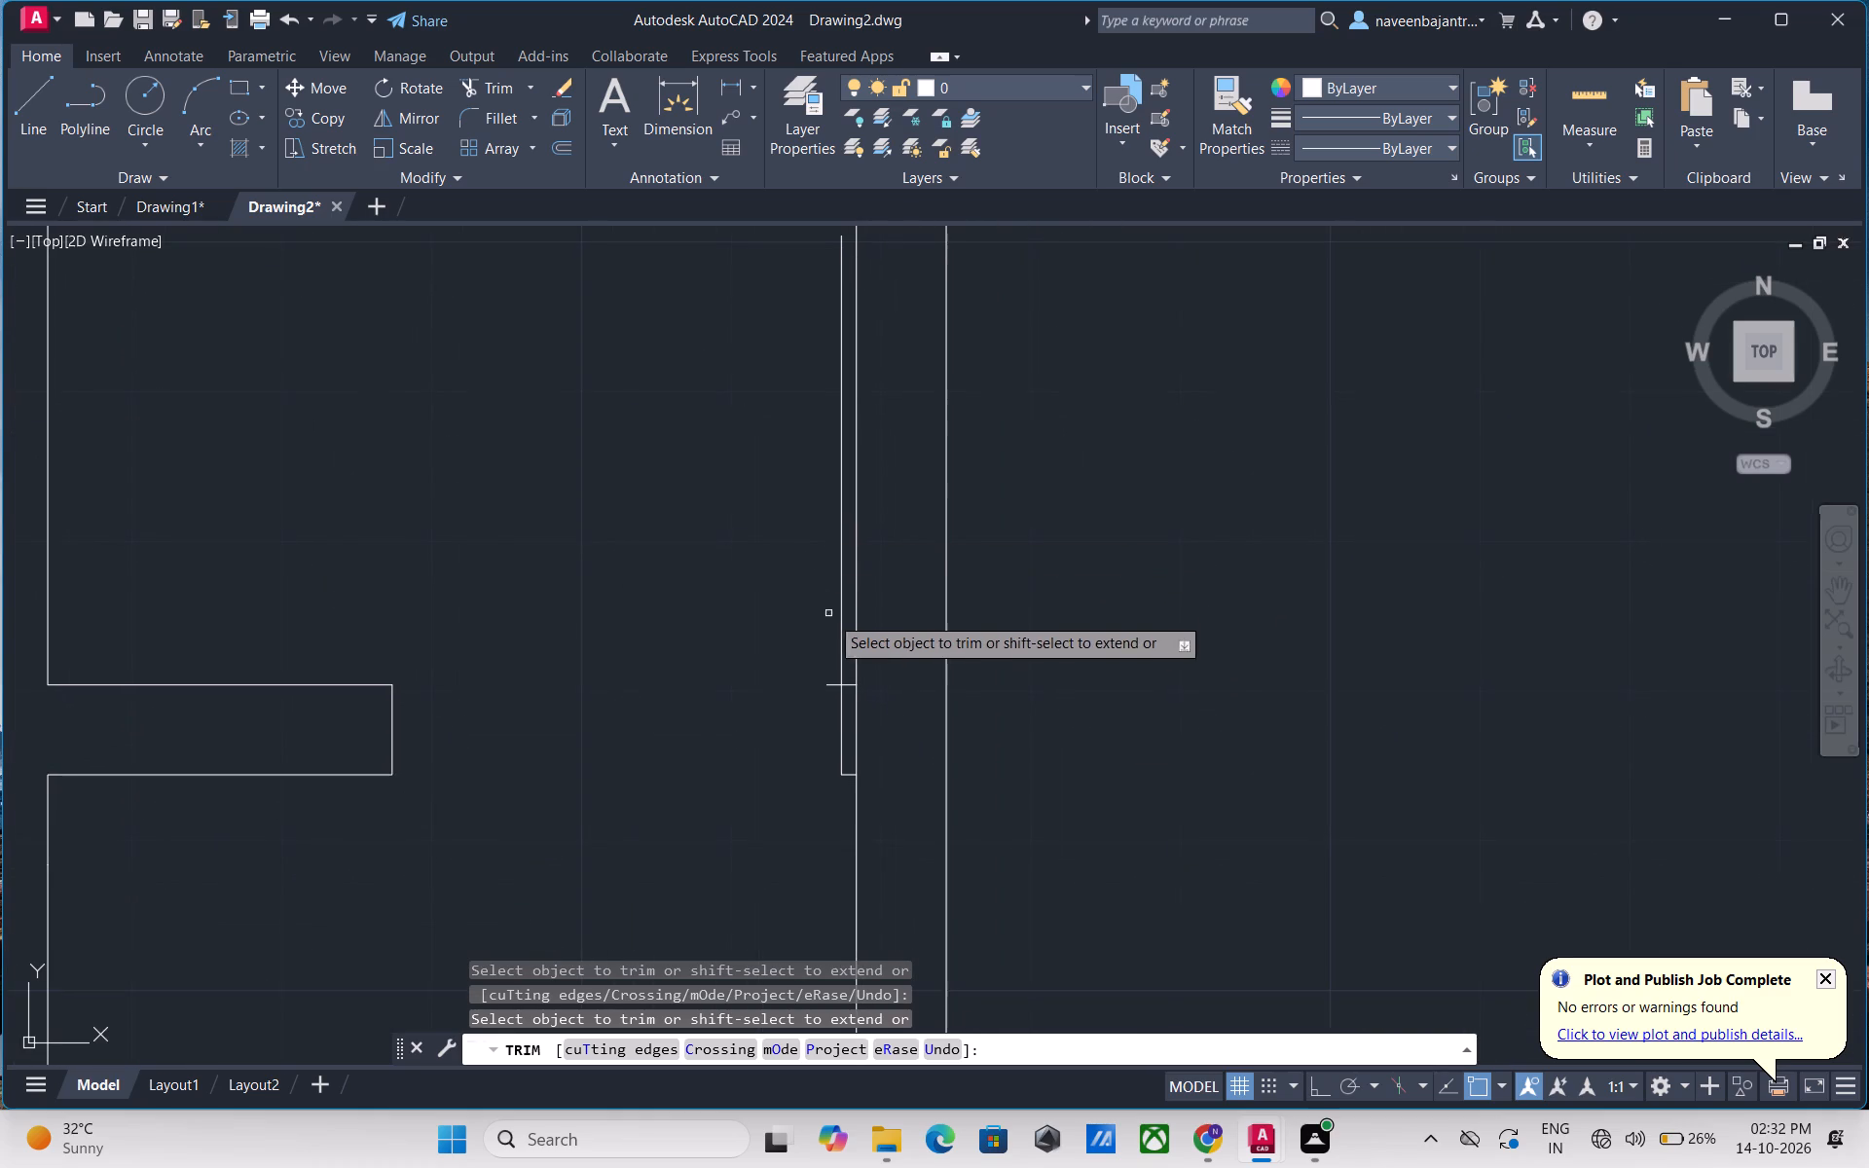
{"action": "scroll", "coordinate": [830, 642], "scroll_direction": "up", "scroll_amount": 1}
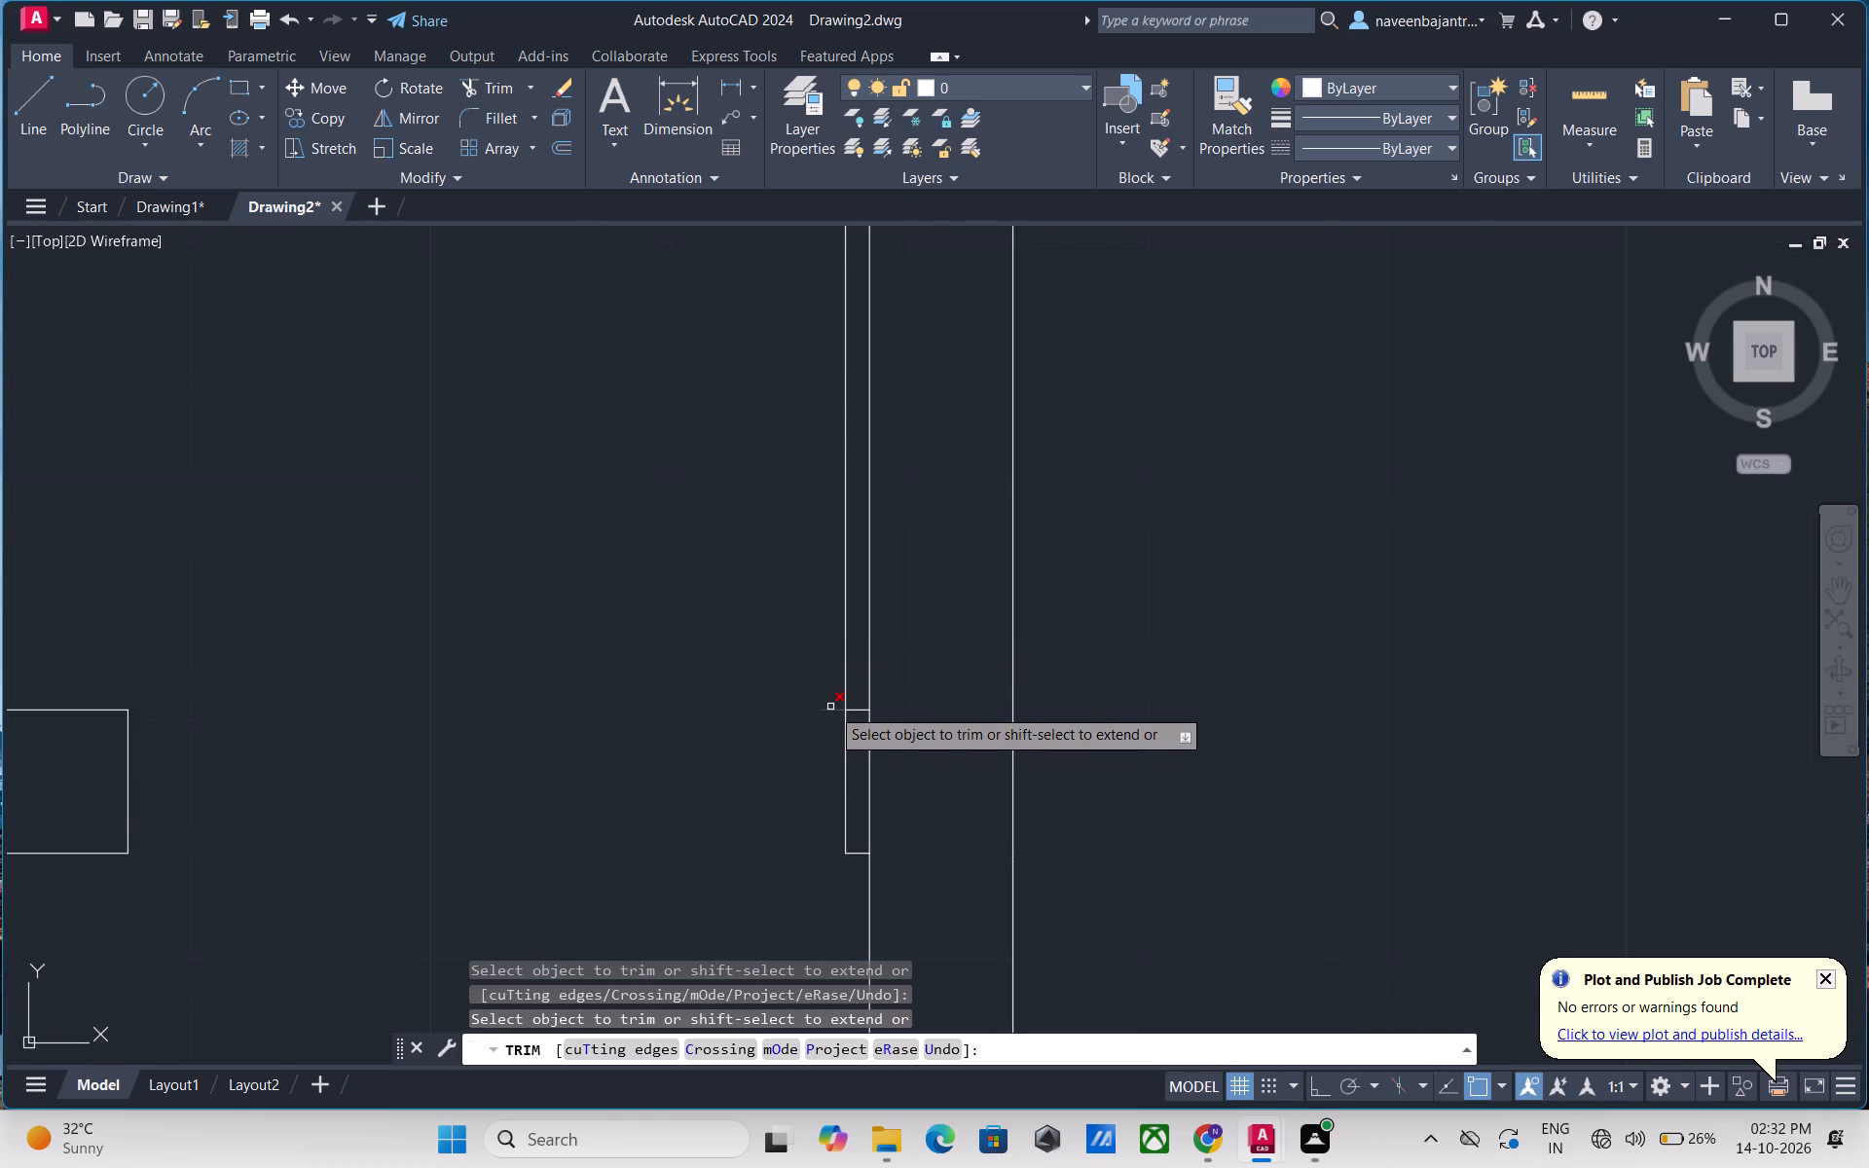
{"action": "left_click", "coordinate": [830, 707]}
{"action": "left_click", "coordinate": [857, 707]}
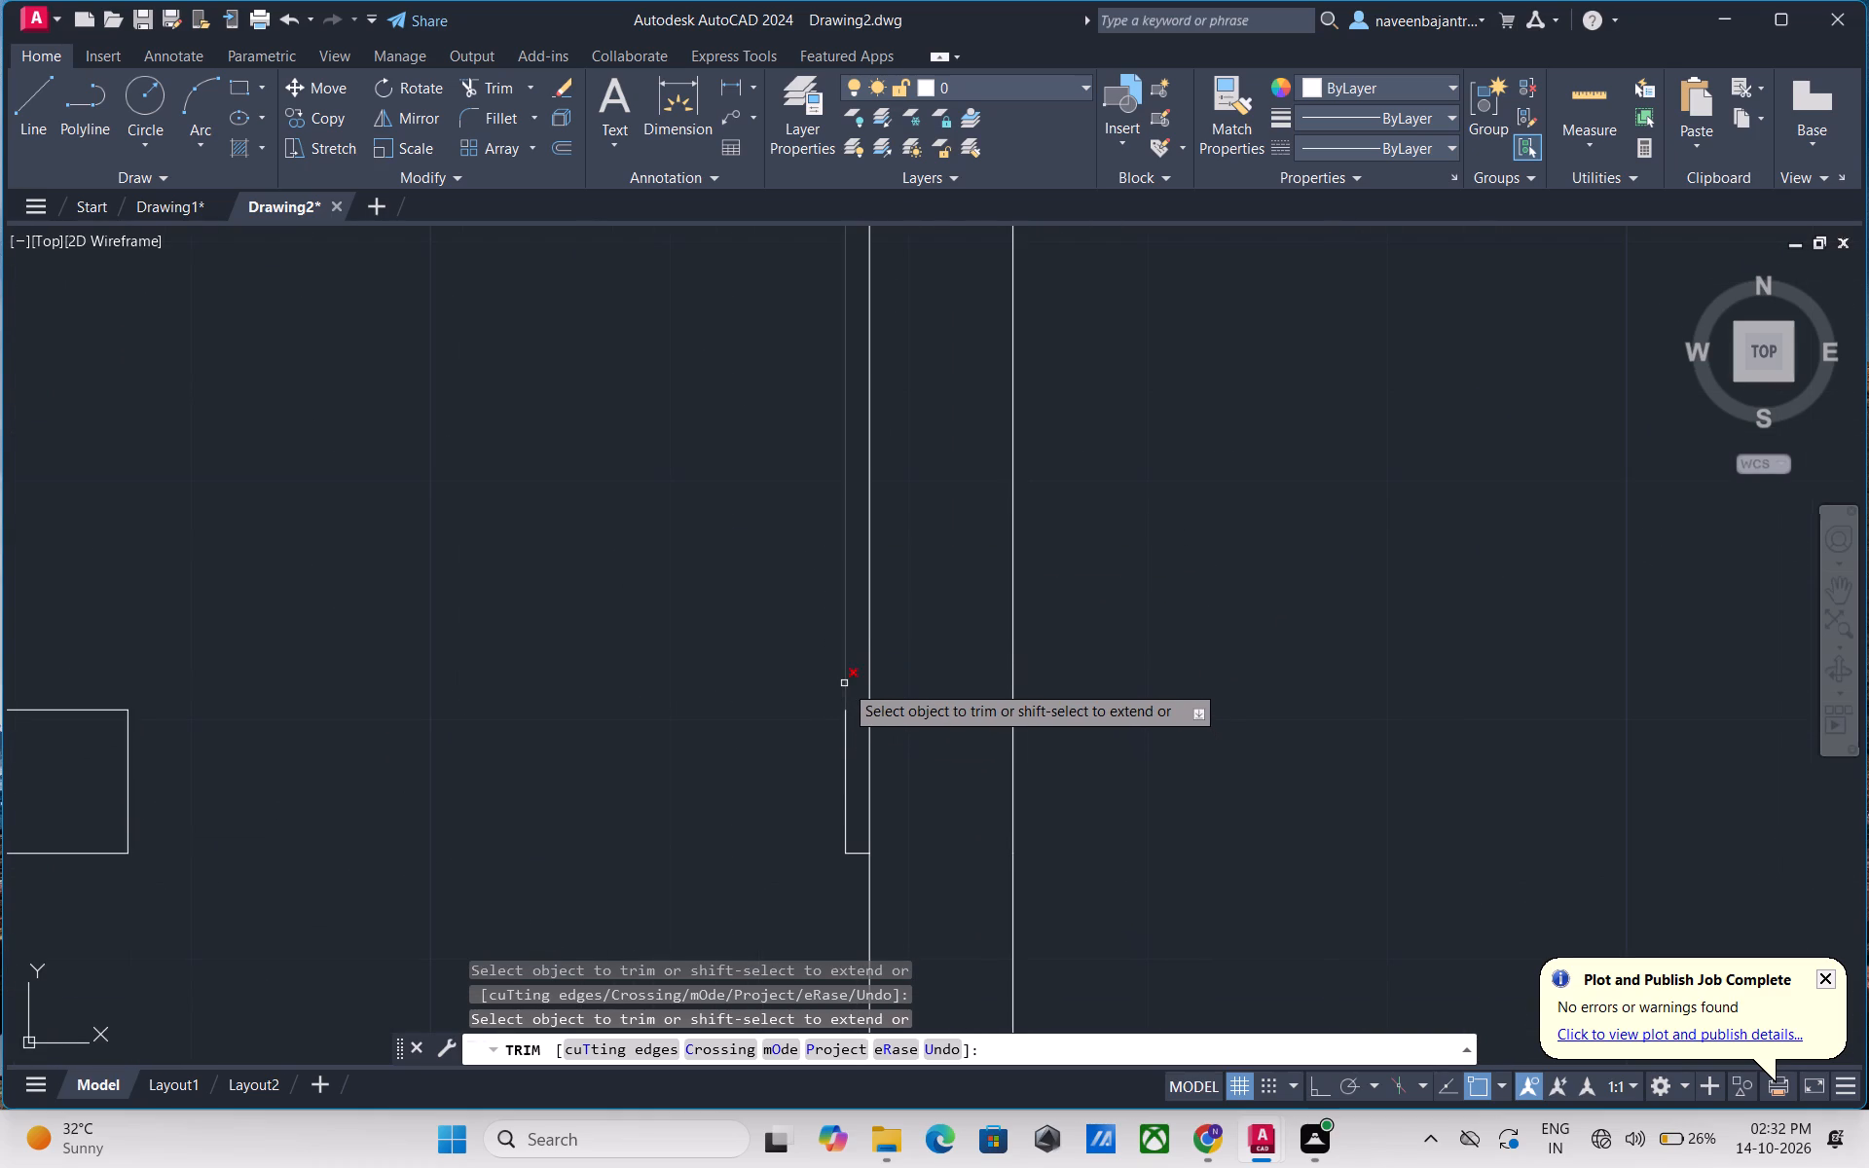
{"action": "left_click", "coordinate": [844, 683]}
{"action": "left_click", "coordinate": [844, 716]}
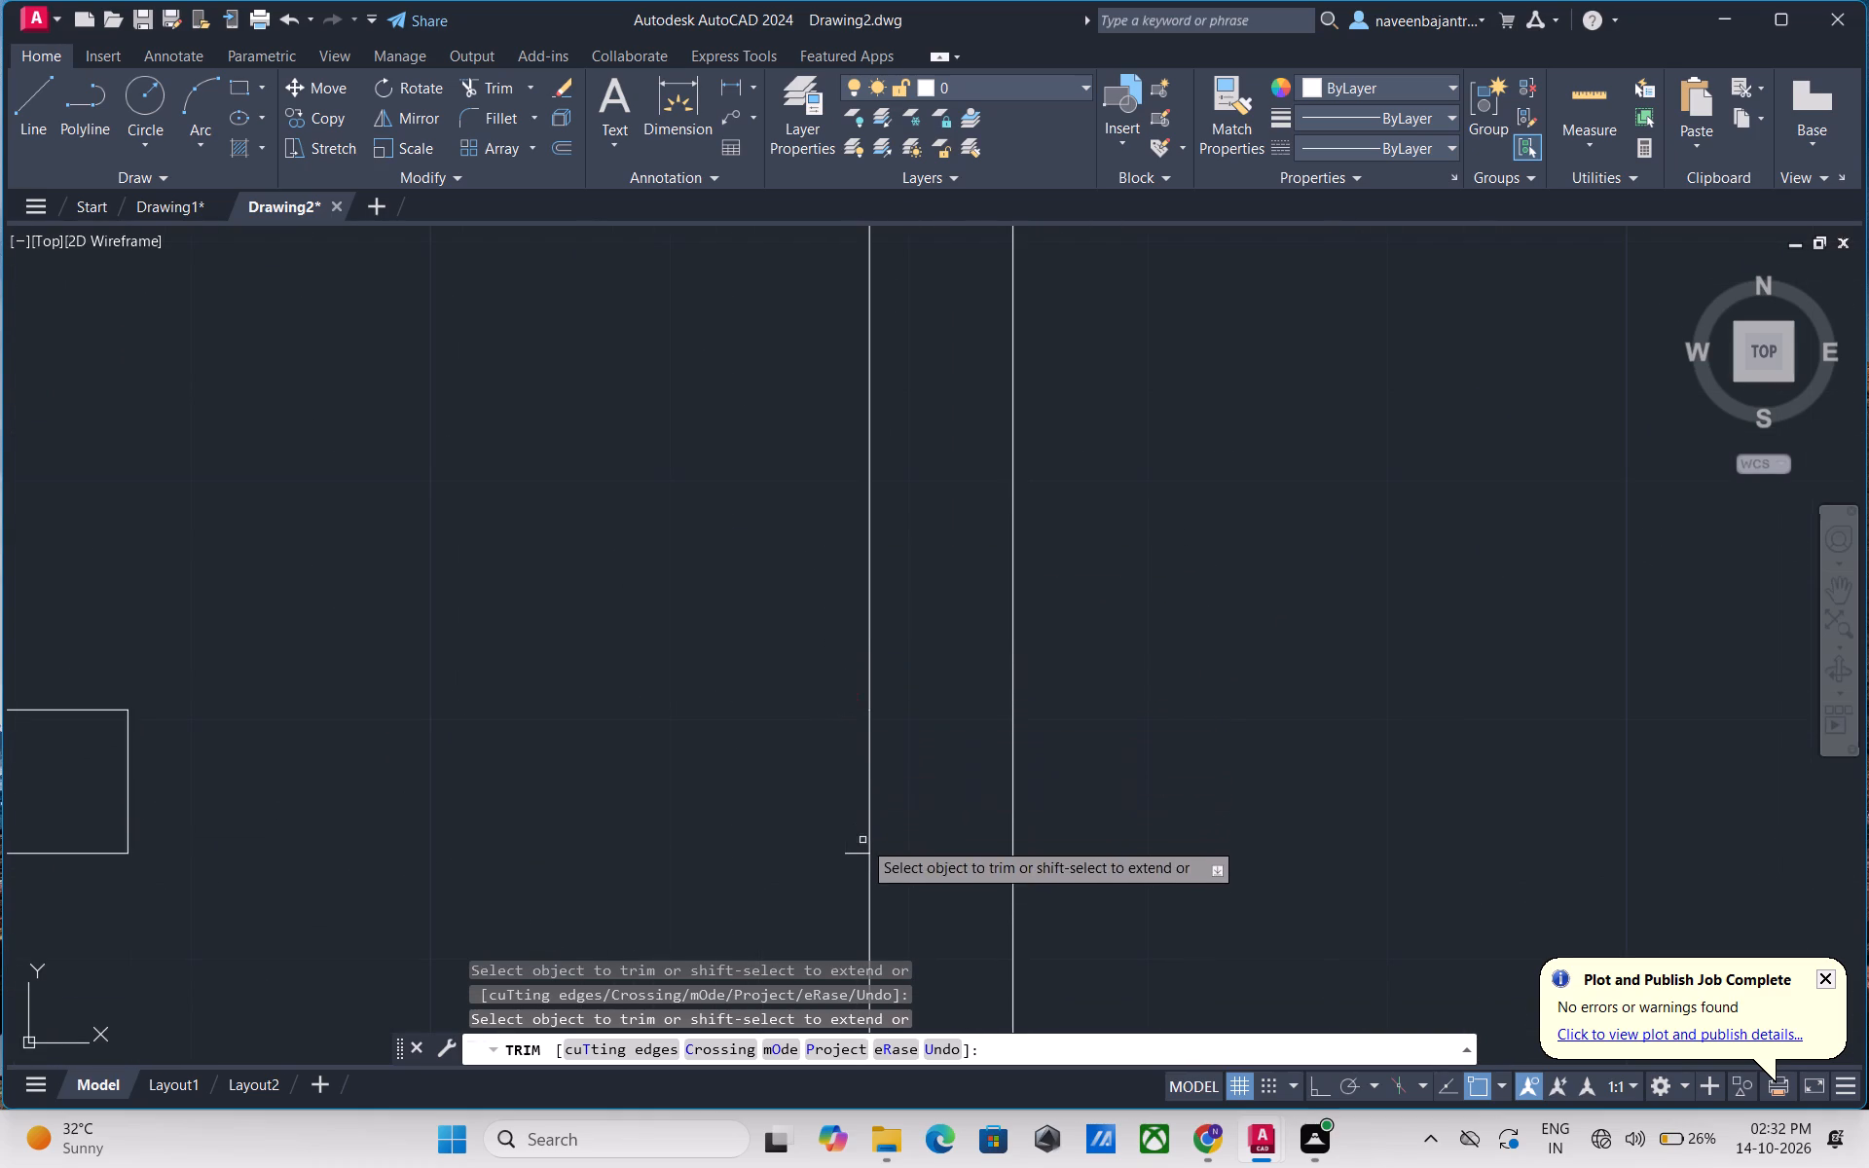
{"action": "left_click", "coordinate": [859, 856]}
Trim away the sloped end line and the outer long line of the lower door's leaf beside the central wall.
{"action": "scroll", "coordinate": [861, 841], "scroll_direction": "down", "scroll_amount": 3}
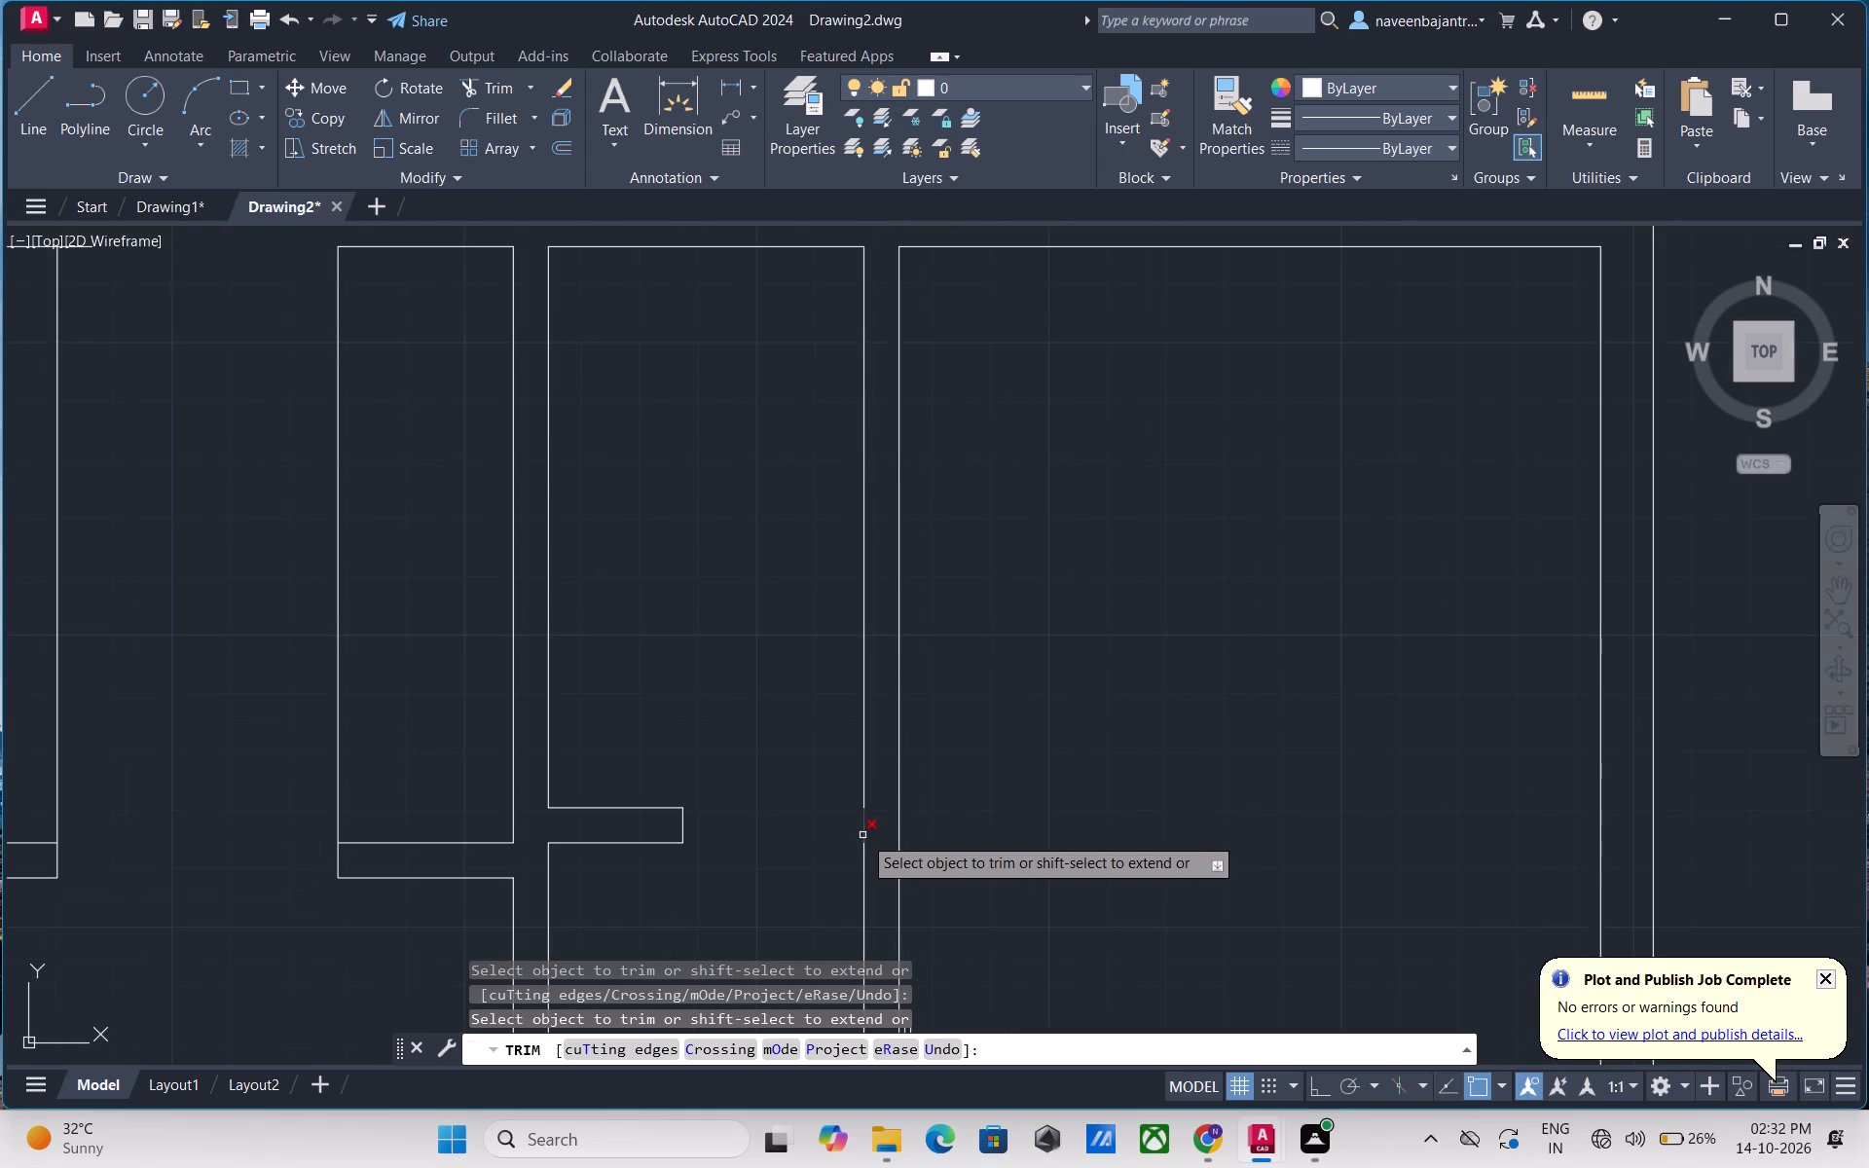
{"action": "scroll", "coordinate": [862, 835], "scroll_direction": "down", "scroll_amount": 2}
{"action": "middle_click_drag", "start_coordinate": [884, 830], "coordinate": [970, 537]}
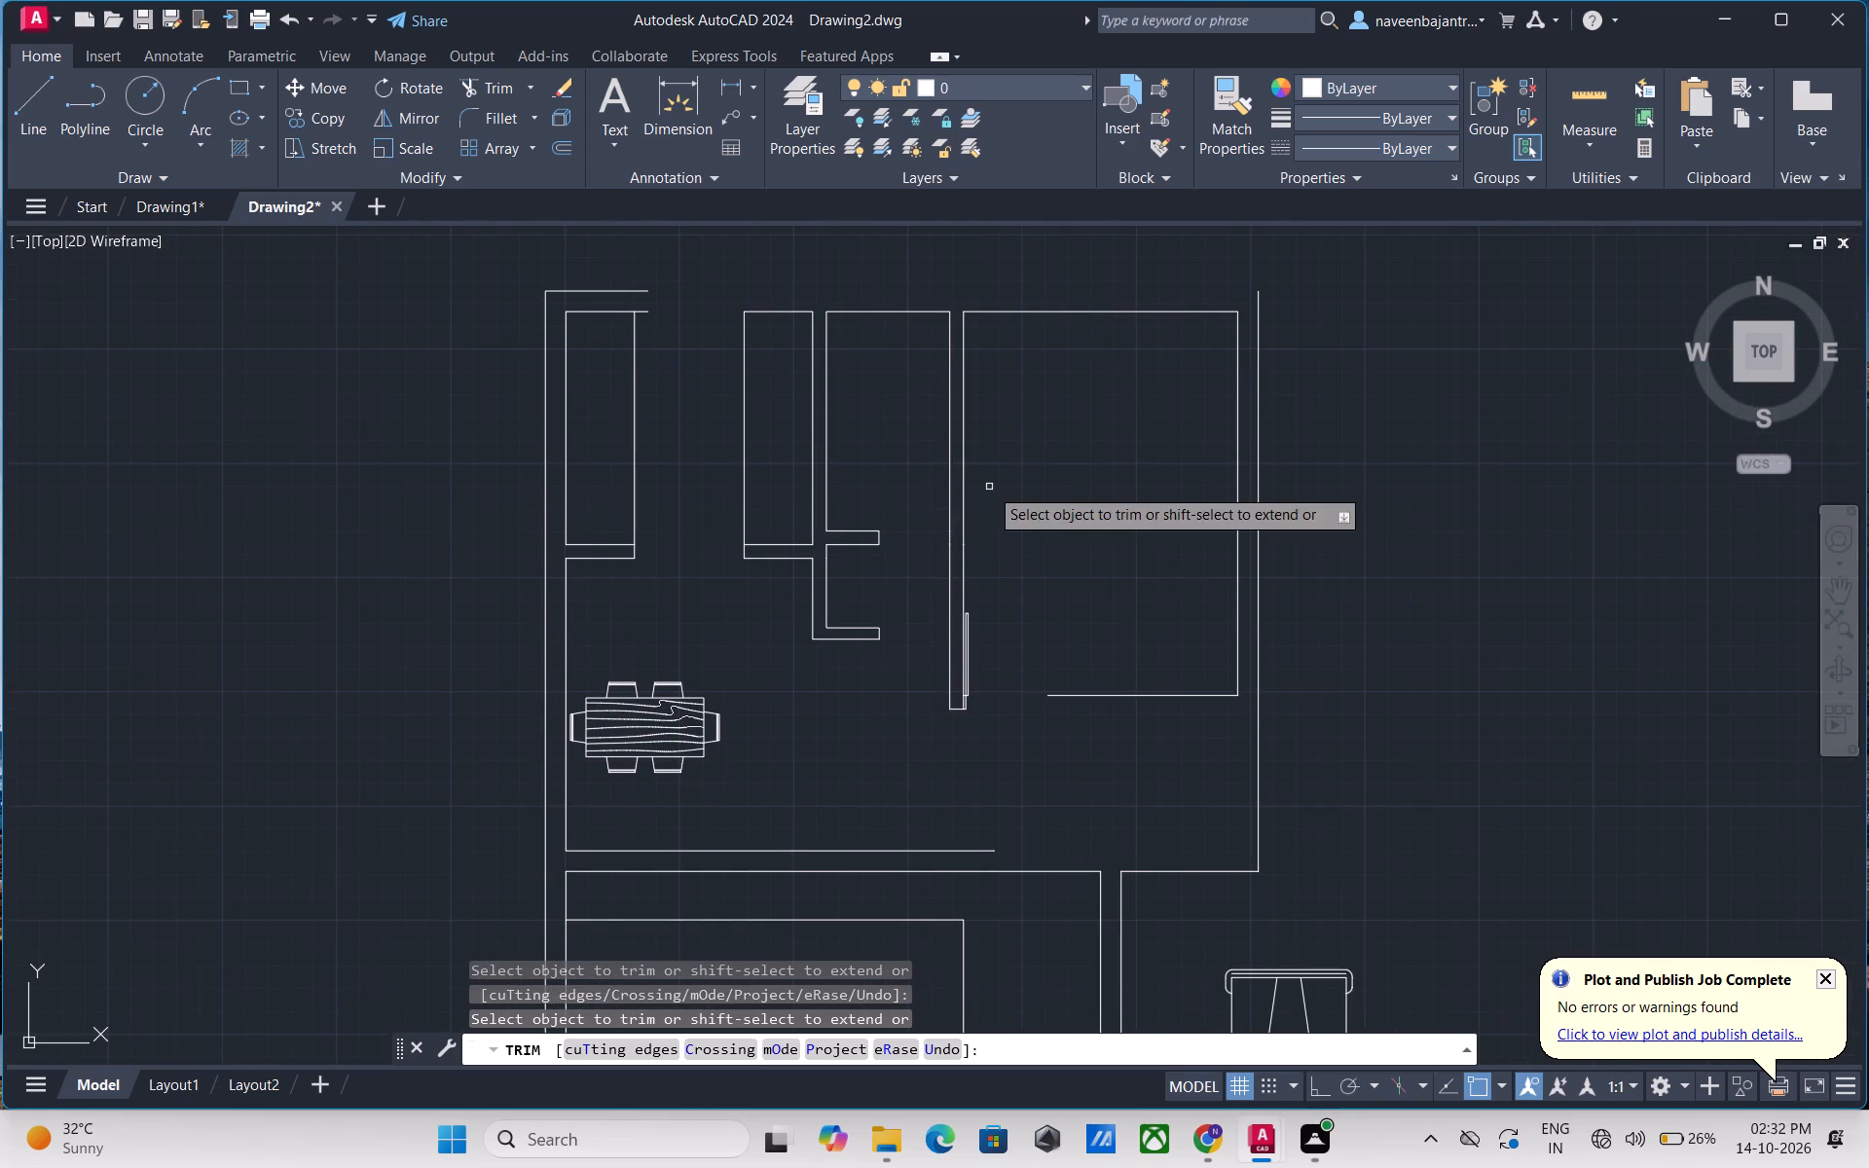
{"action": "scroll", "coordinate": [966, 675], "scroll_direction": "up", "scroll_amount": 4}
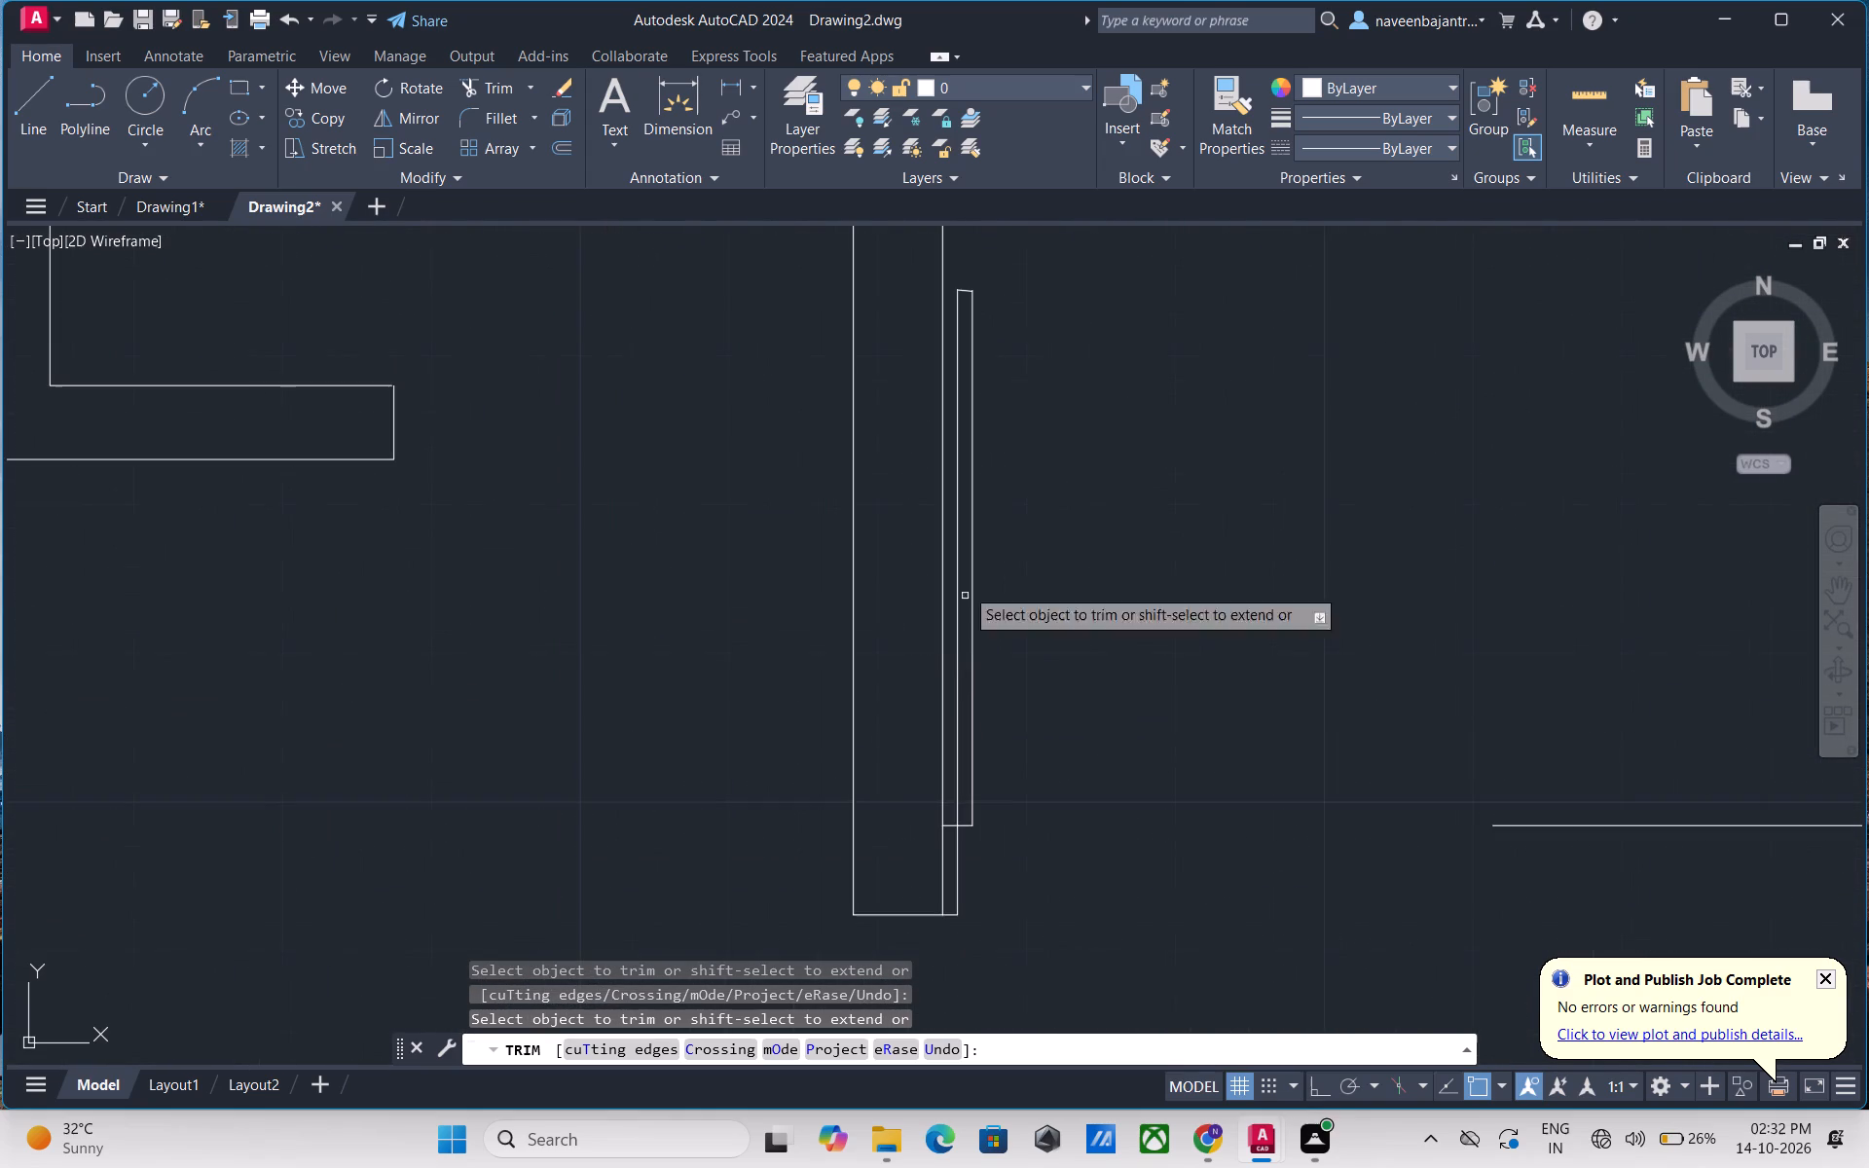
{"action": "scroll", "coordinate": [958, 277], "scroll_direction": "up", "scroll_amount": 4}
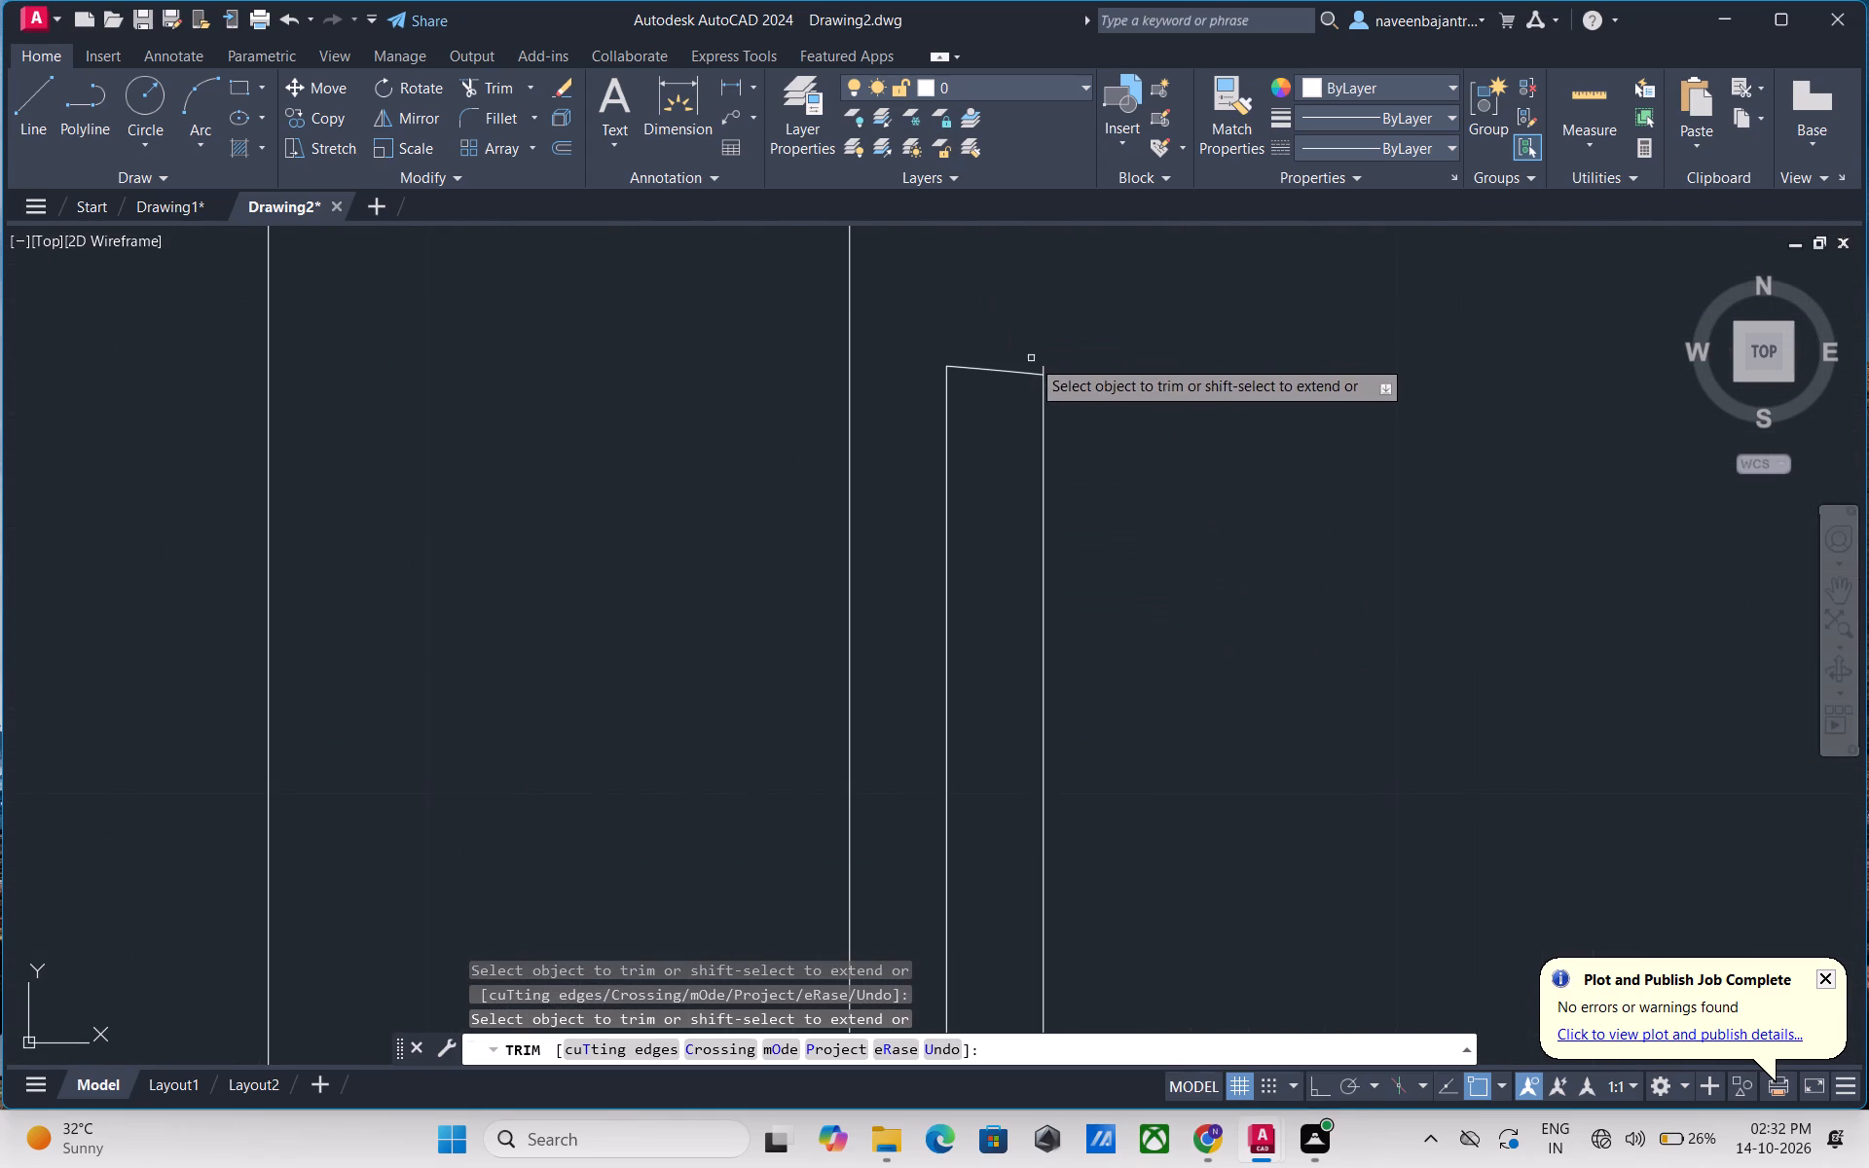
{"action": "left_click", "coordinate": [1043, 364]}
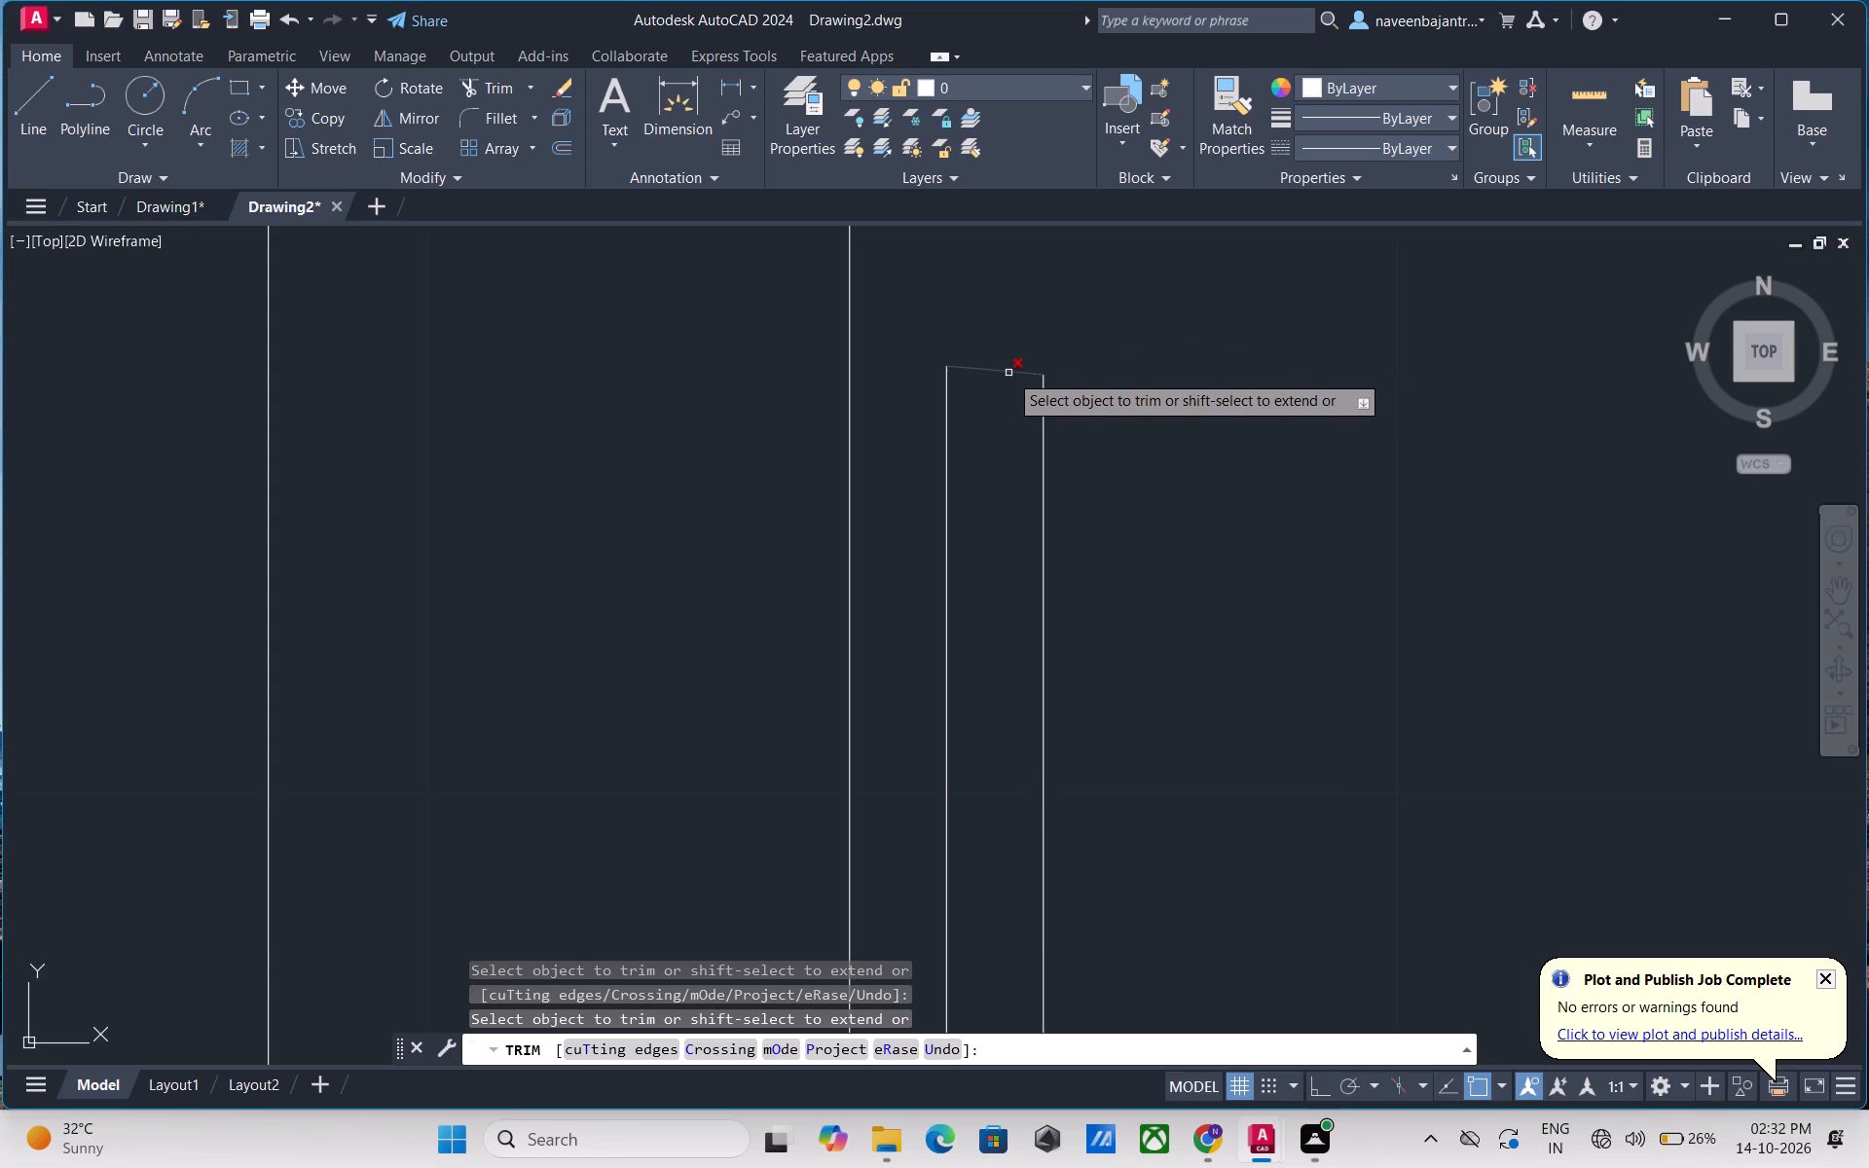
{"action": "left_click", "coordinate": [1008, 373]}
{"action": "scroll", "coordinate": [1008, 373], "scroll_direction": "down", "scroll_amount": 3}
{"action": "scroll", "coordinate": [1015, 541], "scroll_direction": "down", "scroll_amount": 1}
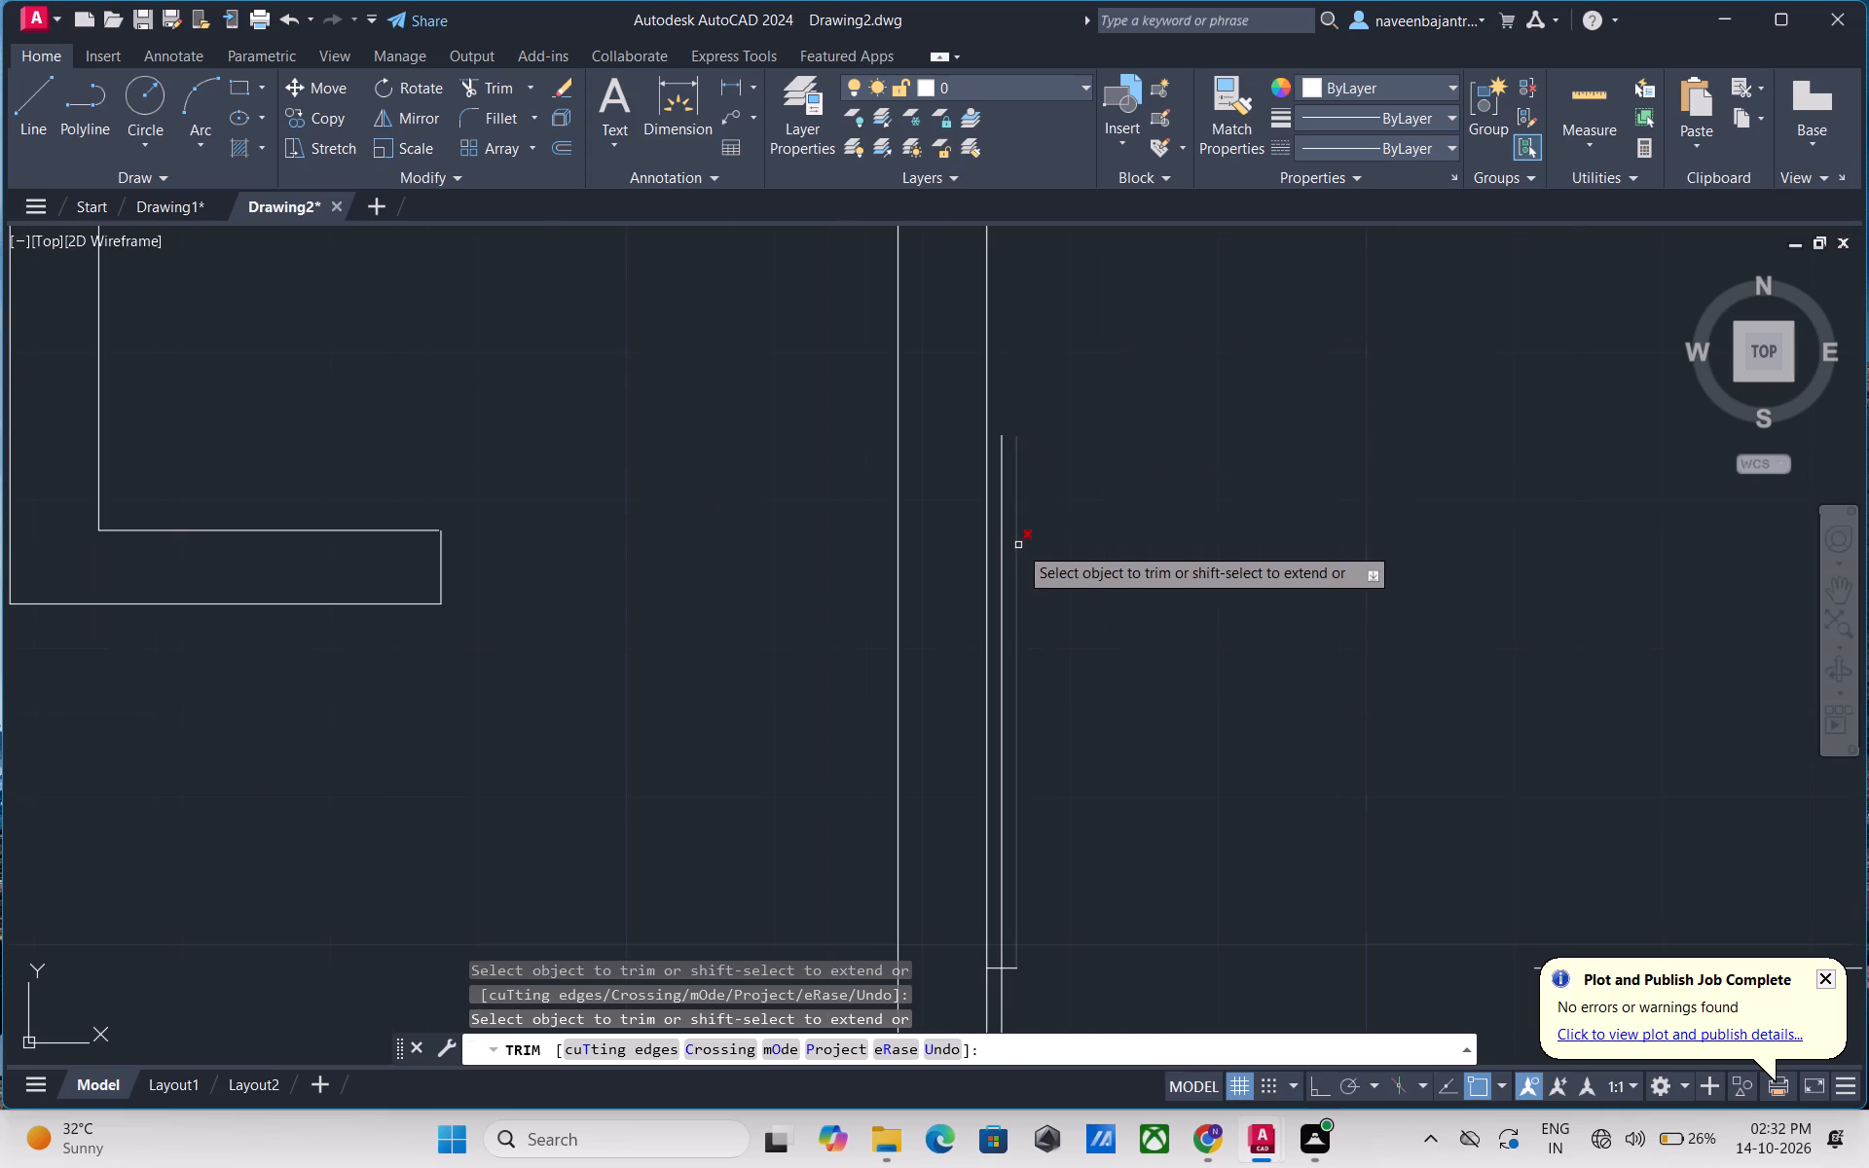
{"action": "middle_click_drag", "start_coordinate": [1041, 549], "coordinate": [1040, 423]}
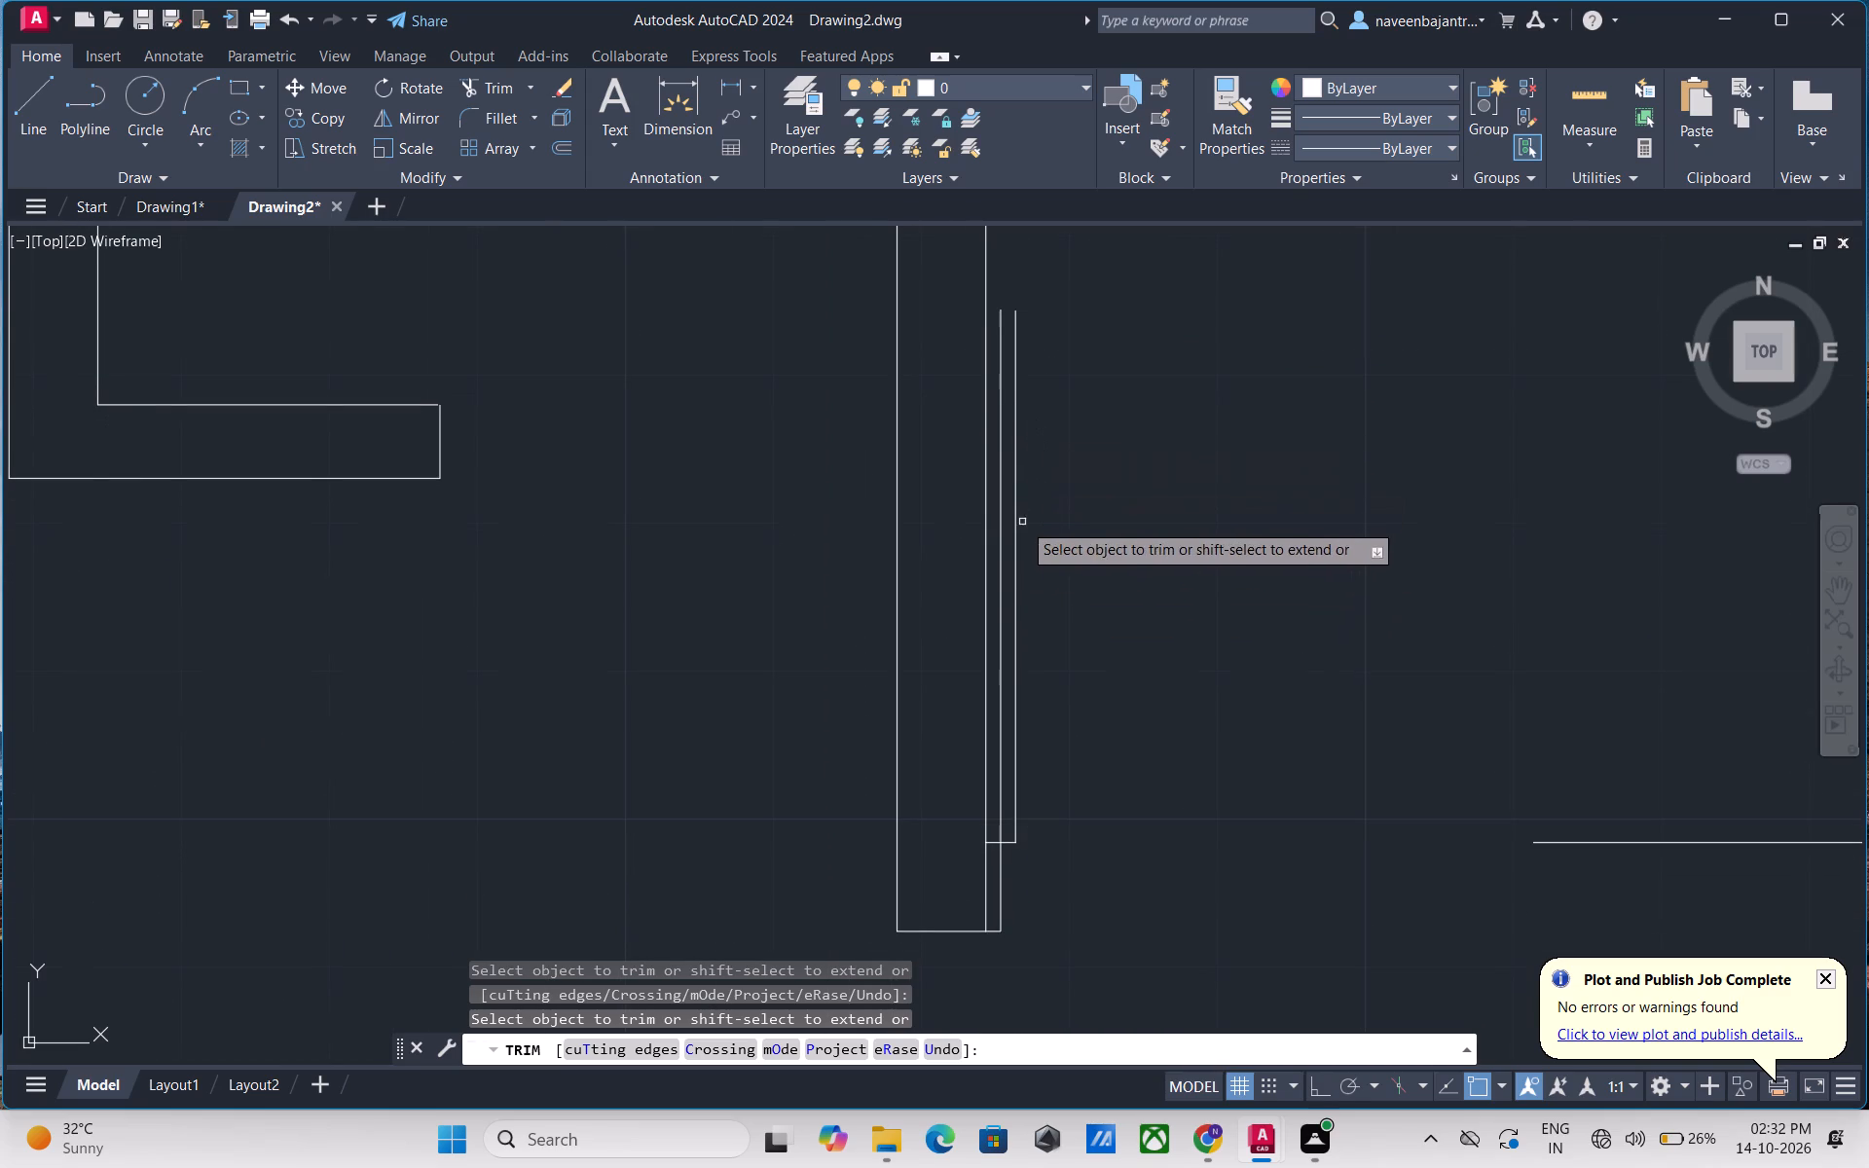
{"action": "left_click", "coordinate": [1017, 539]}
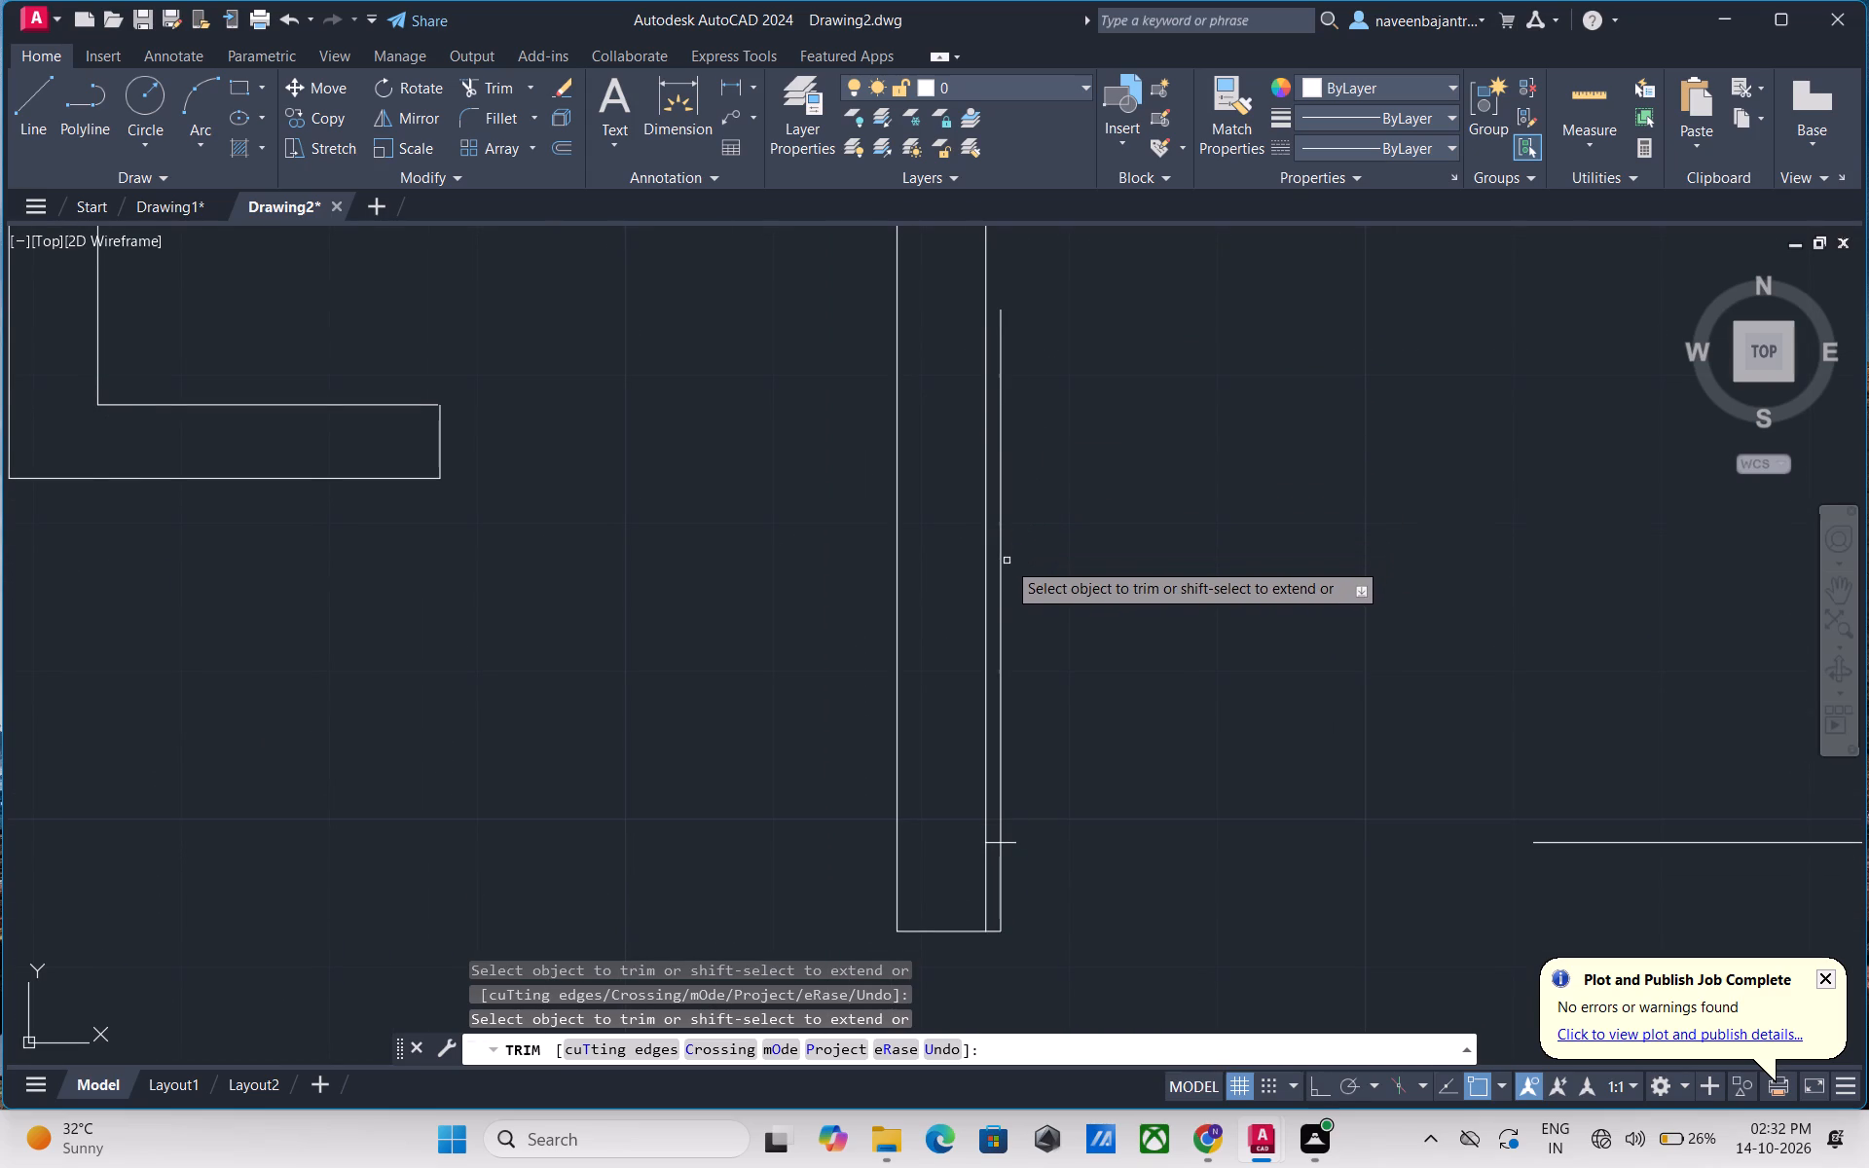
Trim away the lower door's inner leaf line and the short frame stubs at the central wall's lower end.
{"action": "left_click", "coordinate": [1009, 844]}
{"action": "left_click", "coordinate": [1002, 819]}
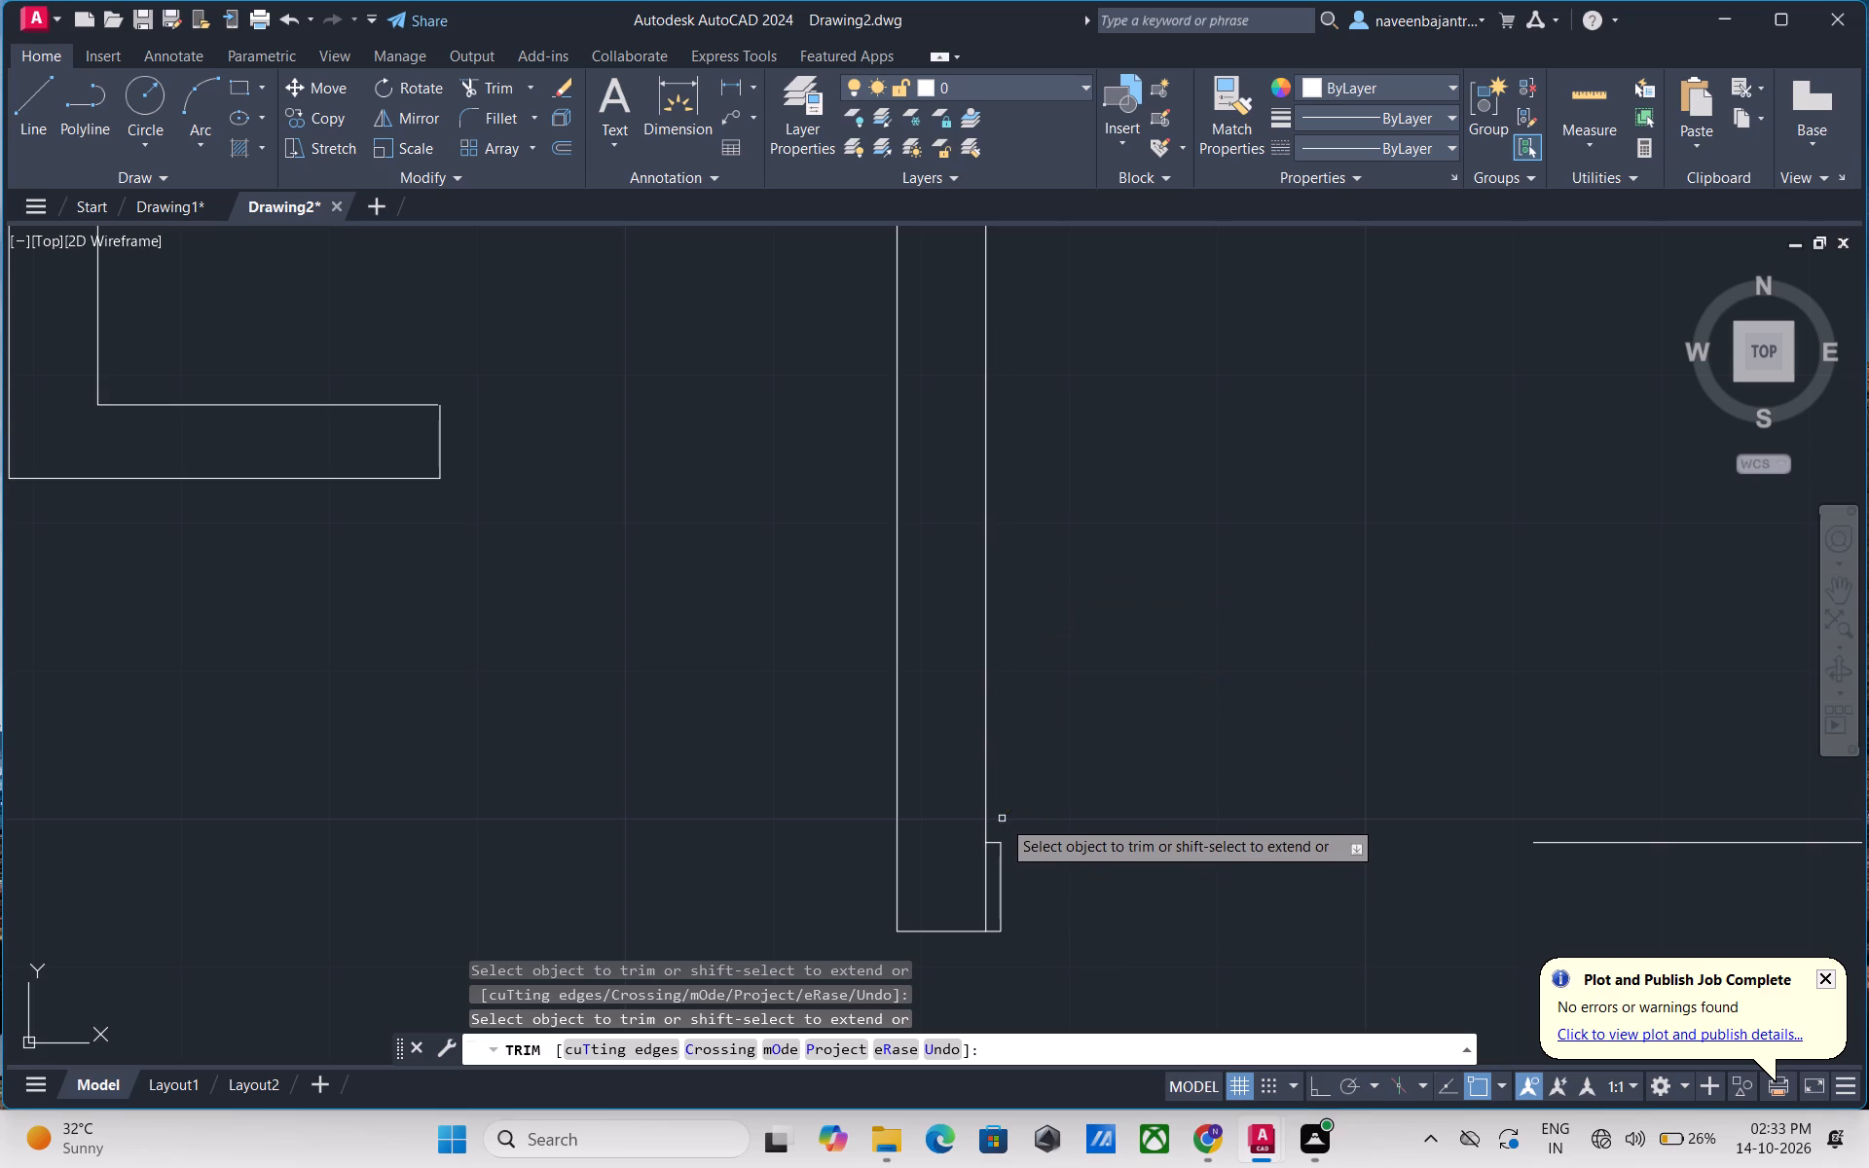
{"action": "left_click", "coordinate": [1004, 864]}
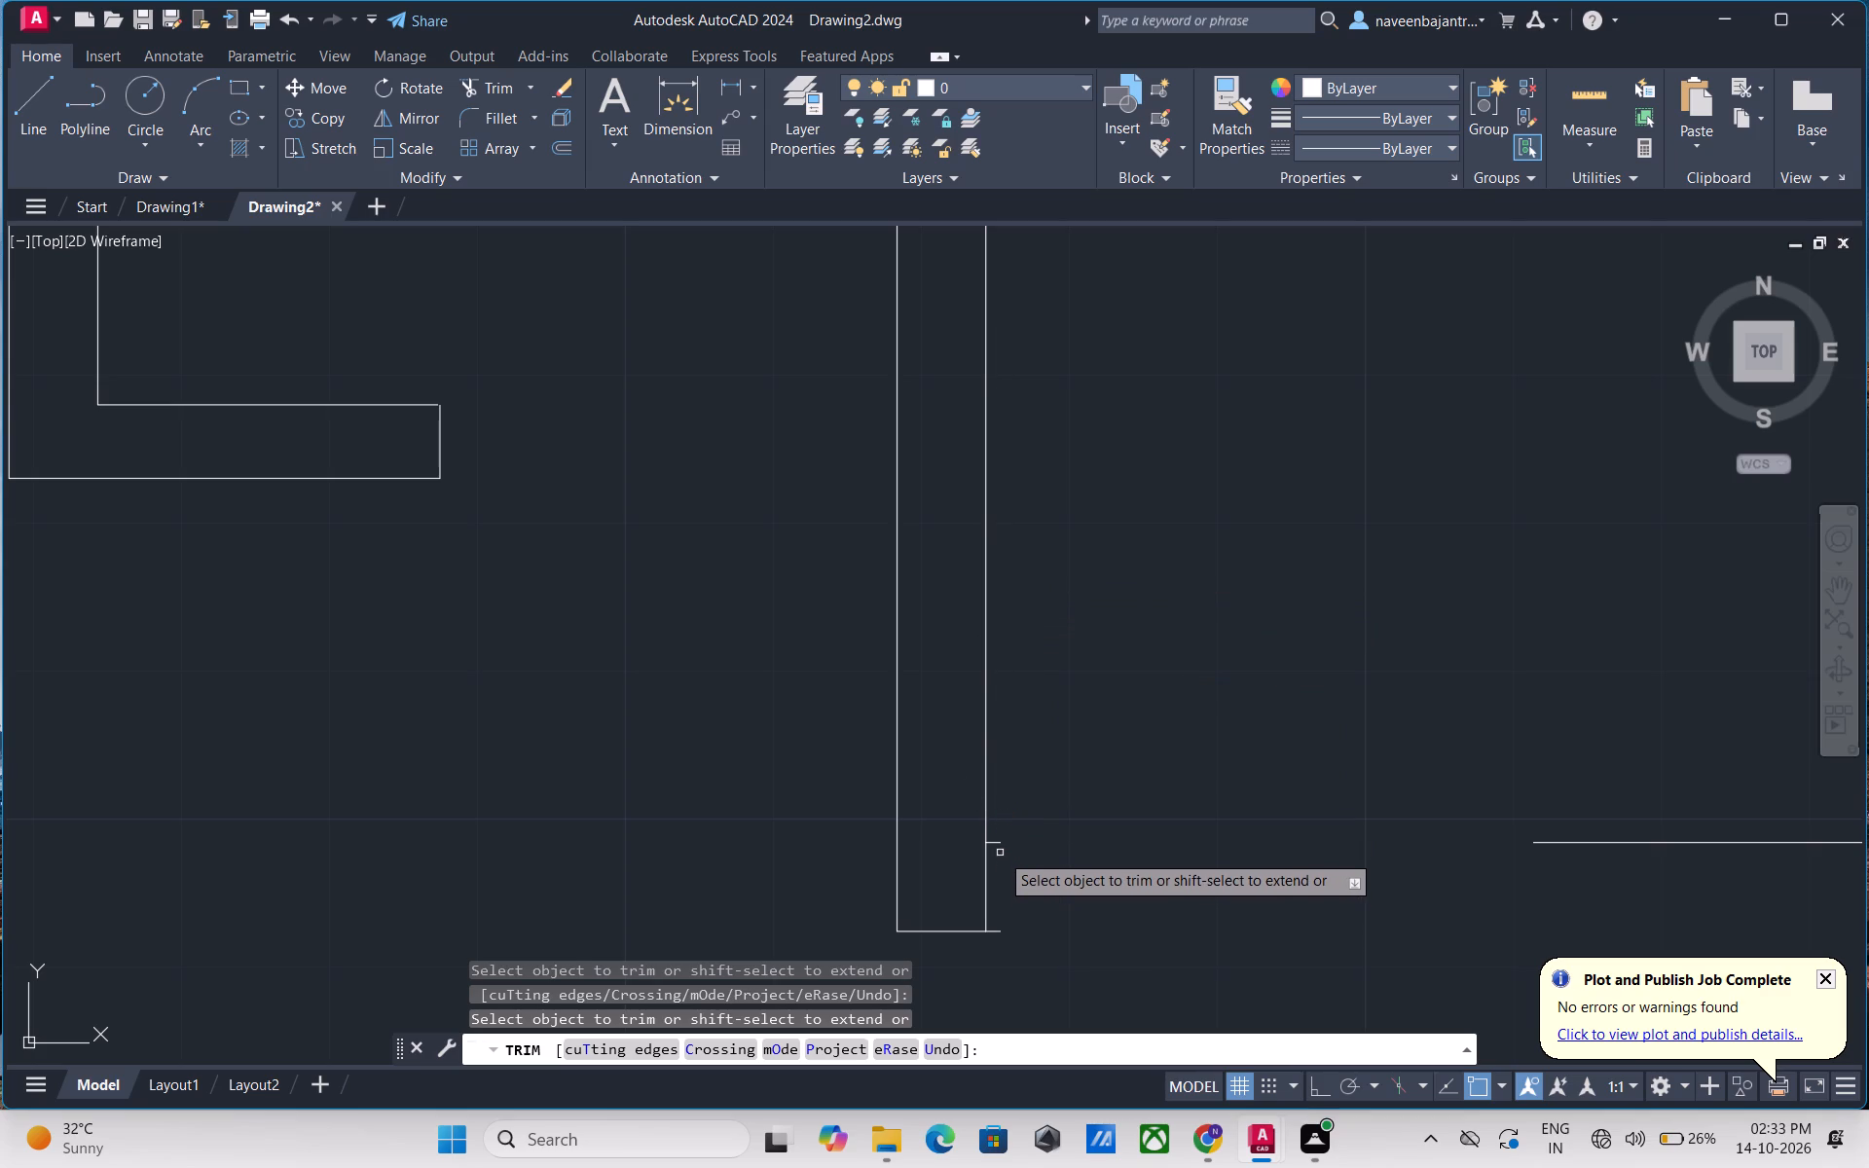
{"action": "left_click", "coordinate": [1000, 845]}
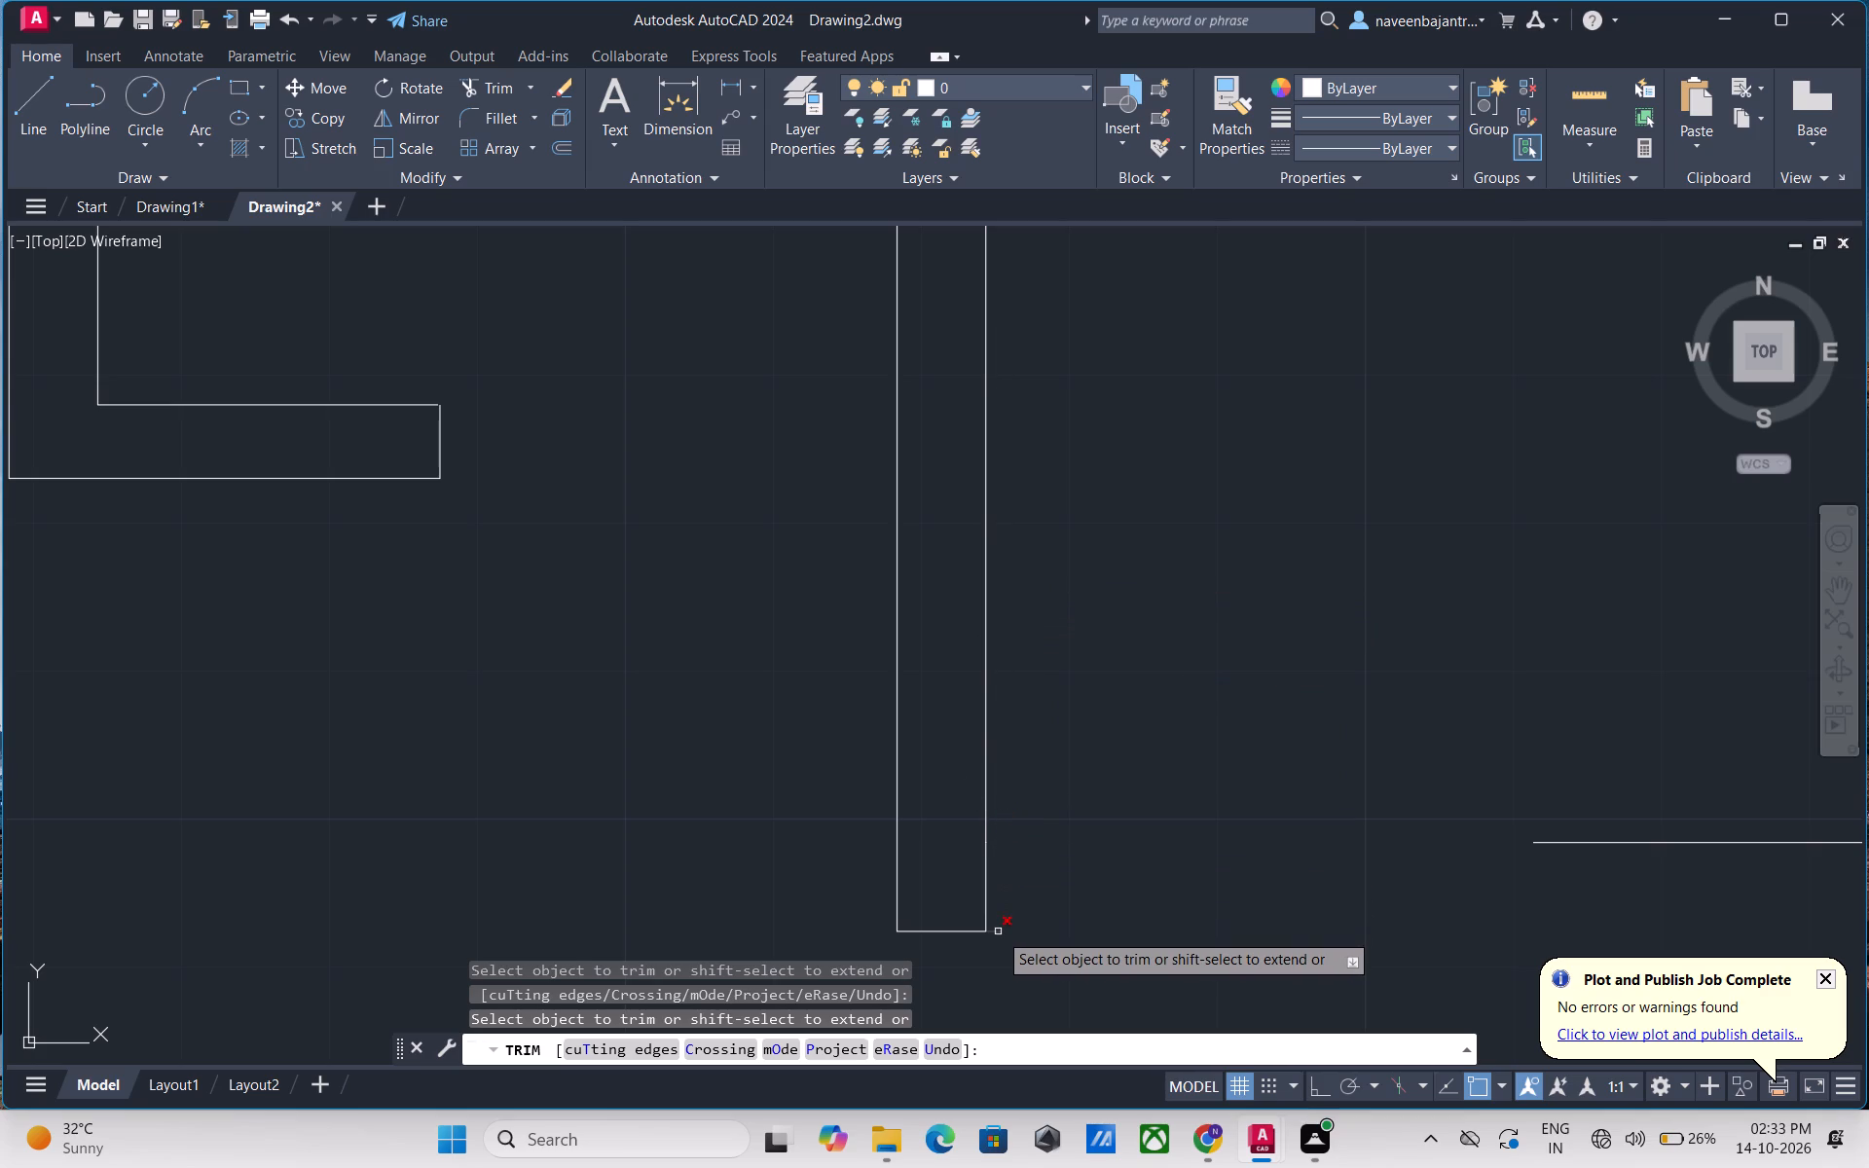
{"action": "left_click", "coordinate": [998, 931]}
Trim away the horizontal line along the lower side of the large room east of the central wall.
{"action": "scroll", "coordinate": [1011, 865], "scroll_direction": "down", "scroll_amount": 3}
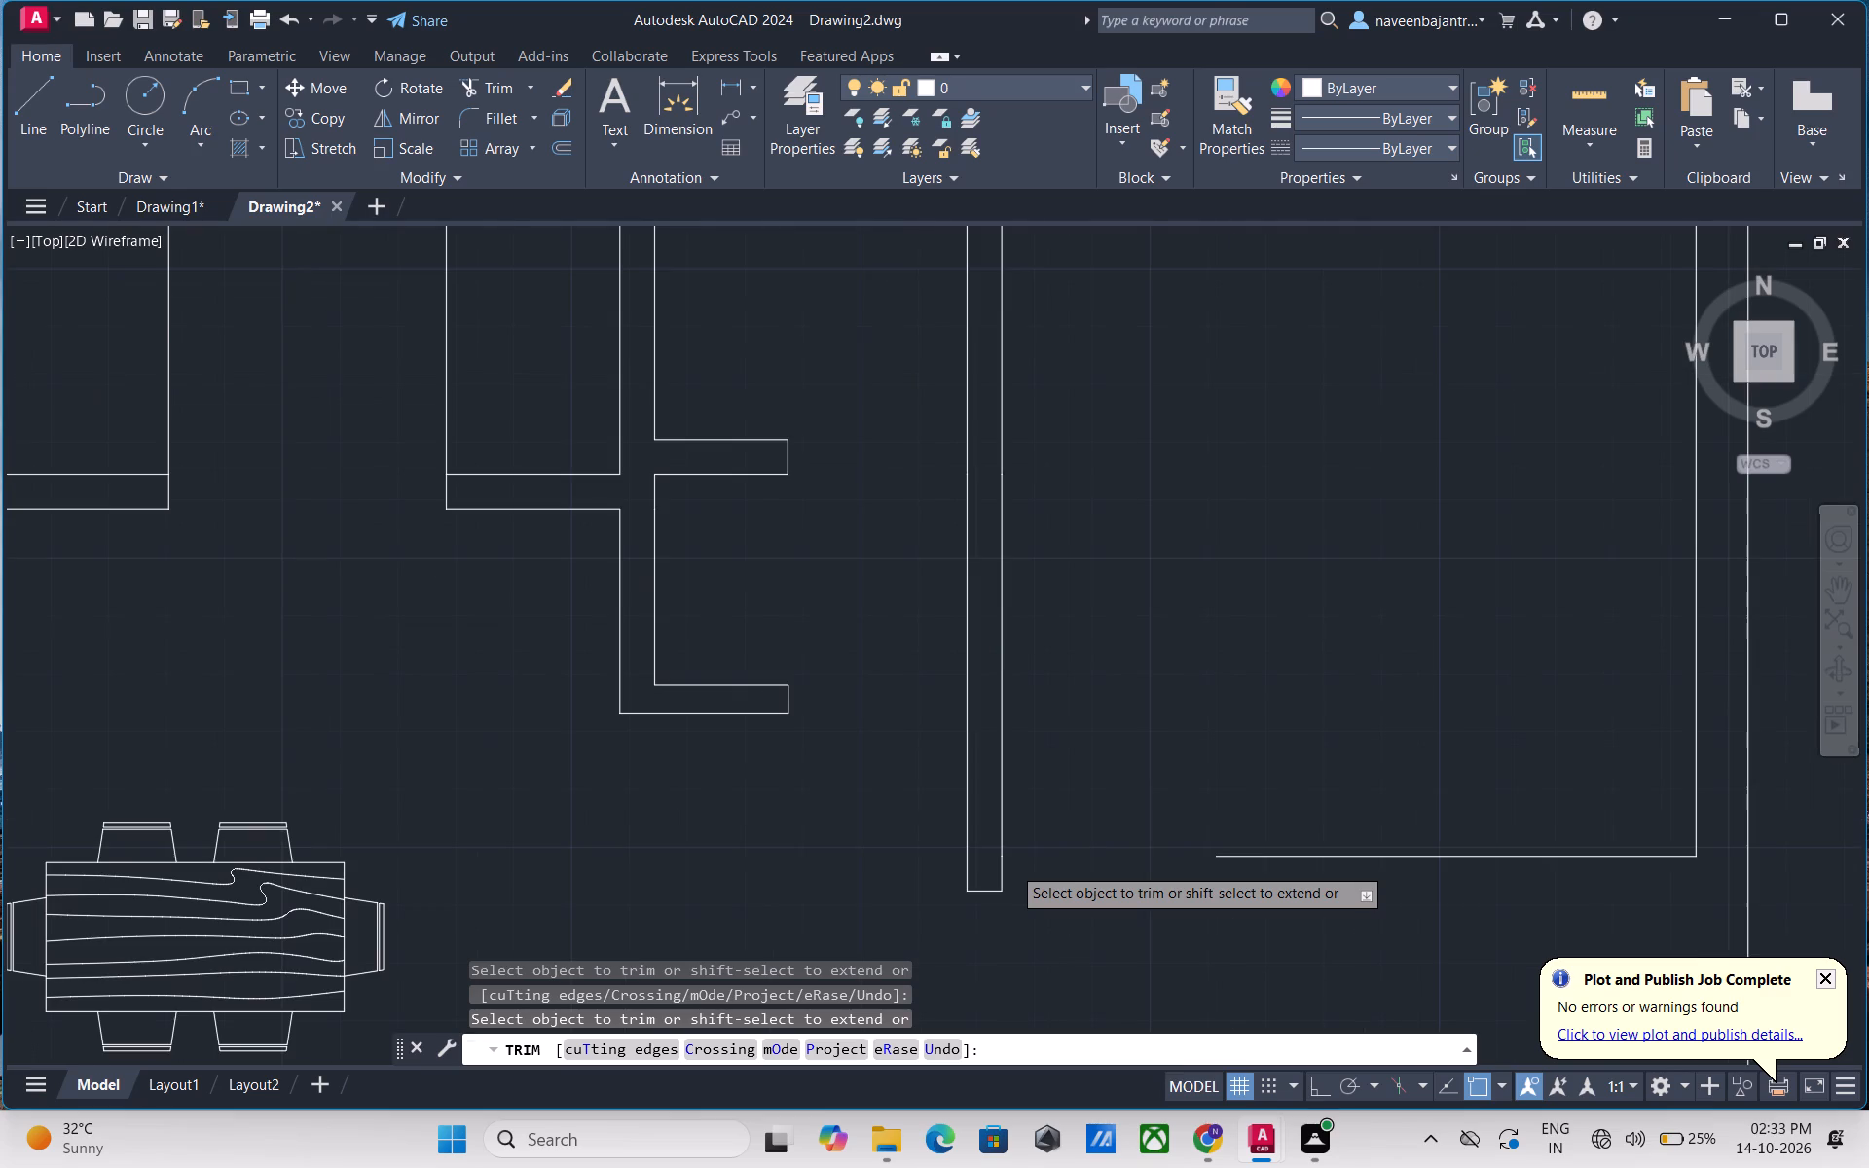
{"action": "scroll", "coordinate": [1016, 866], "scroll_direction": "down", "scroll_amount": 1}
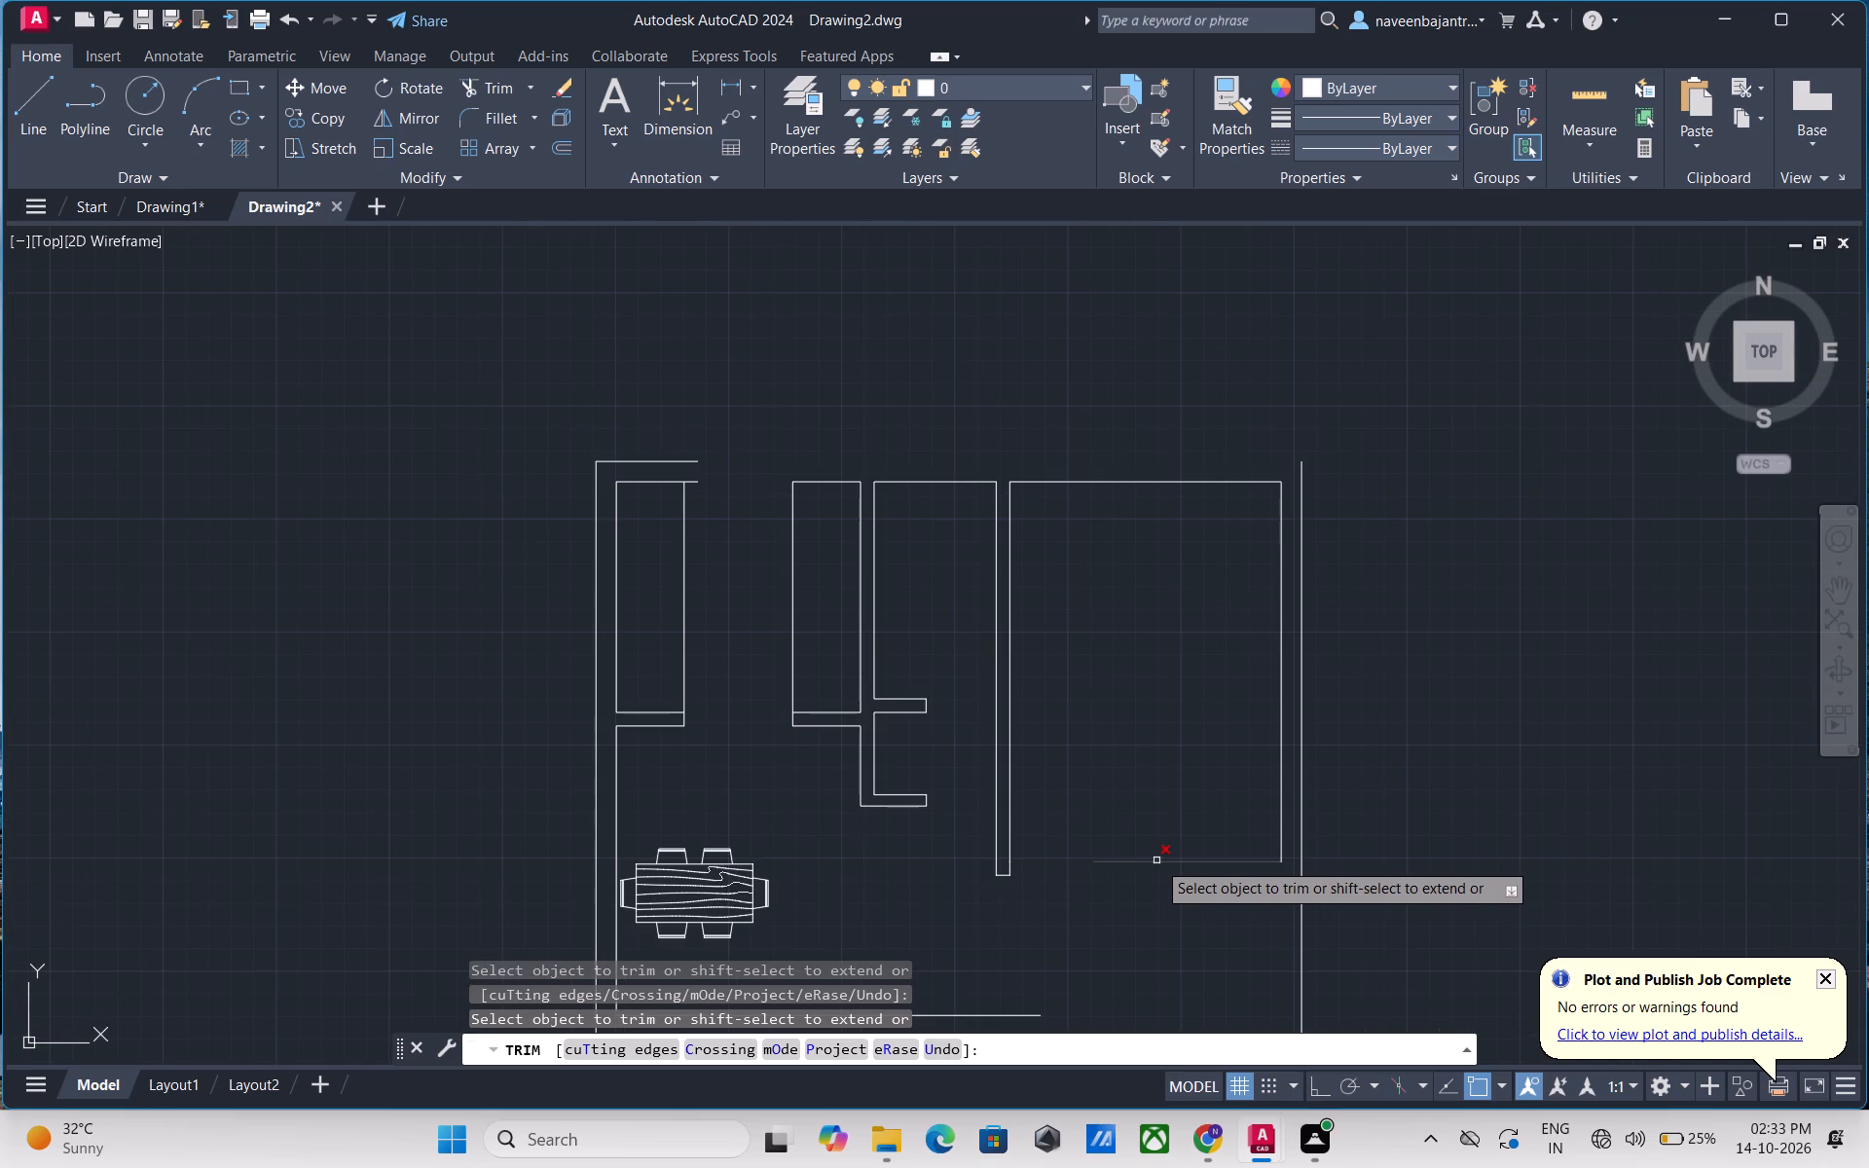
{"action": "left_click", "coordinate": [1156, 860]}
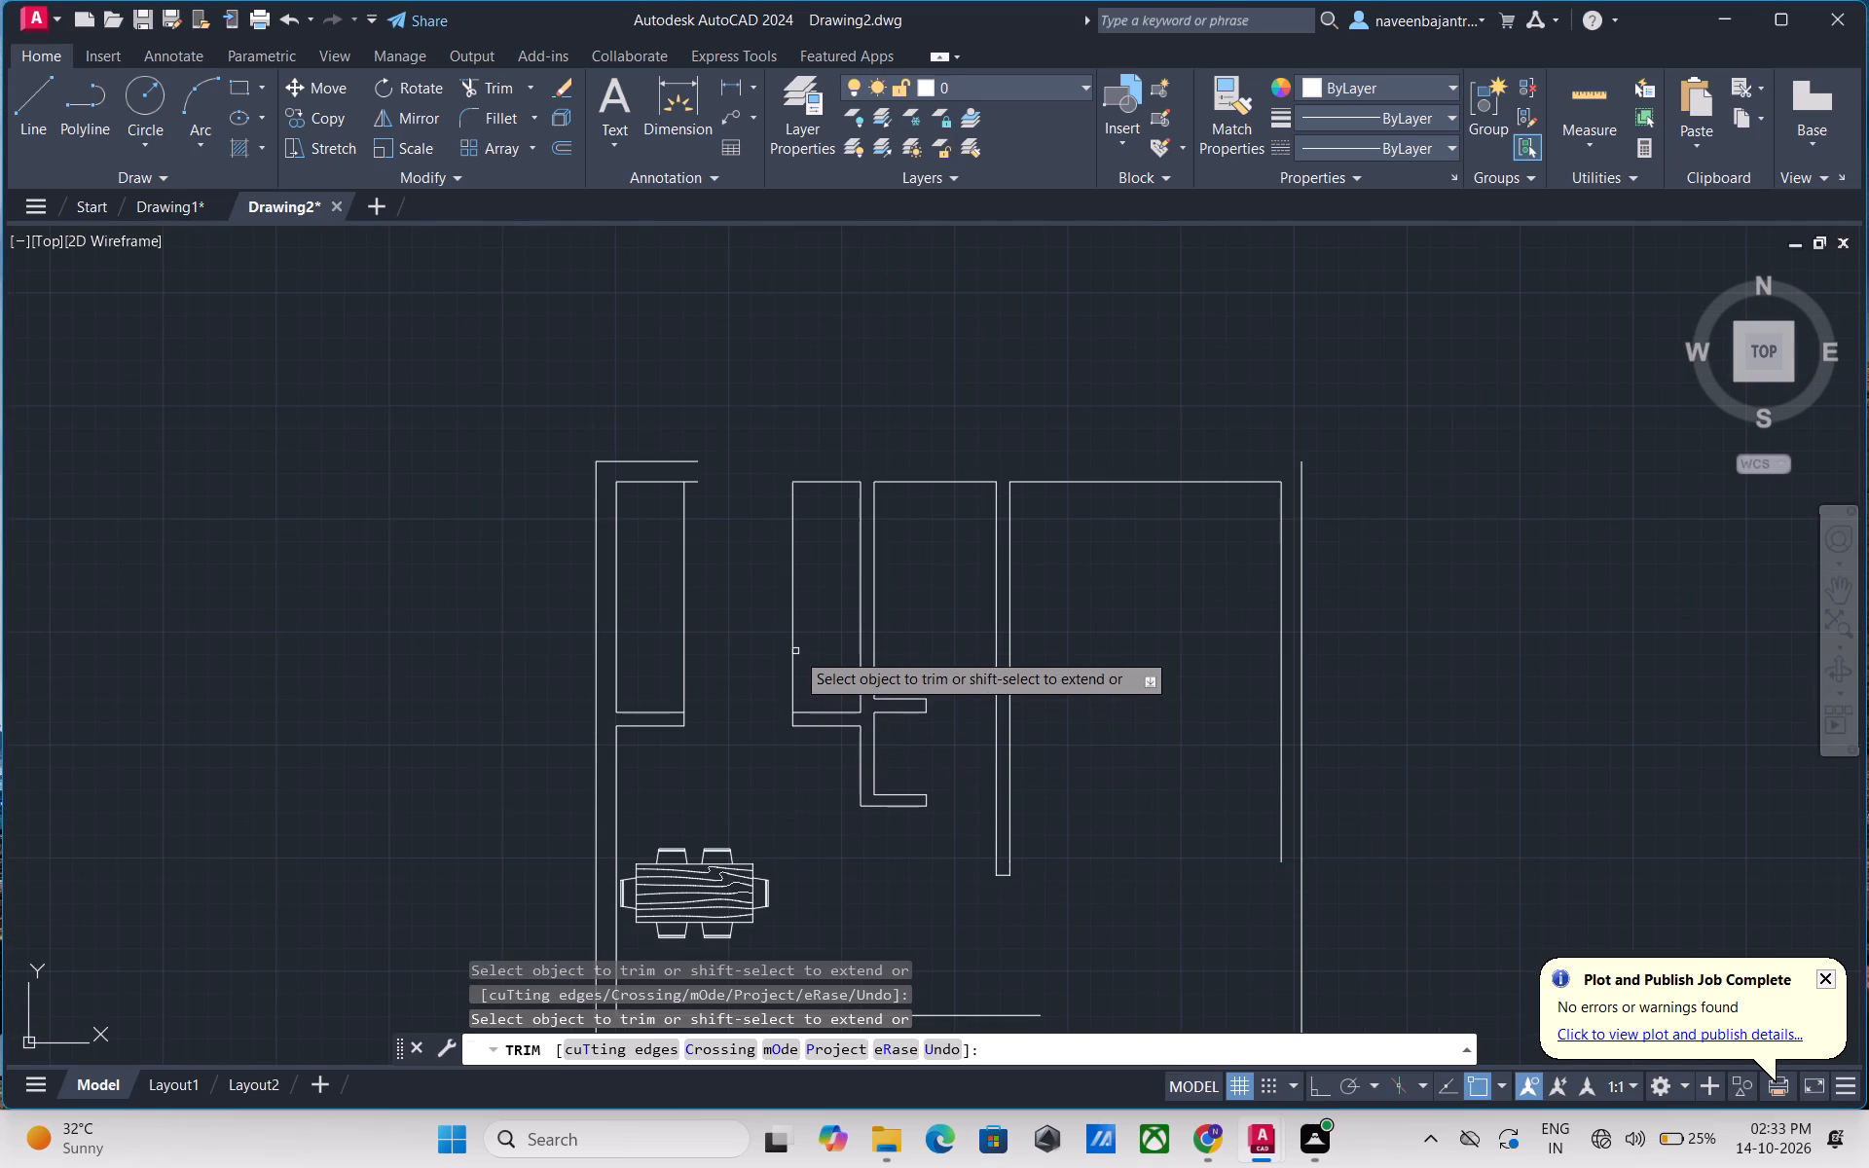
Trim away the two inner vertical lines of the northwest room and the three horizontal line segments of its top wall.
{"action": "left_click", "coordinate": [793, 635]}
{"action": "left_click", "coordinate": [686, 592]}
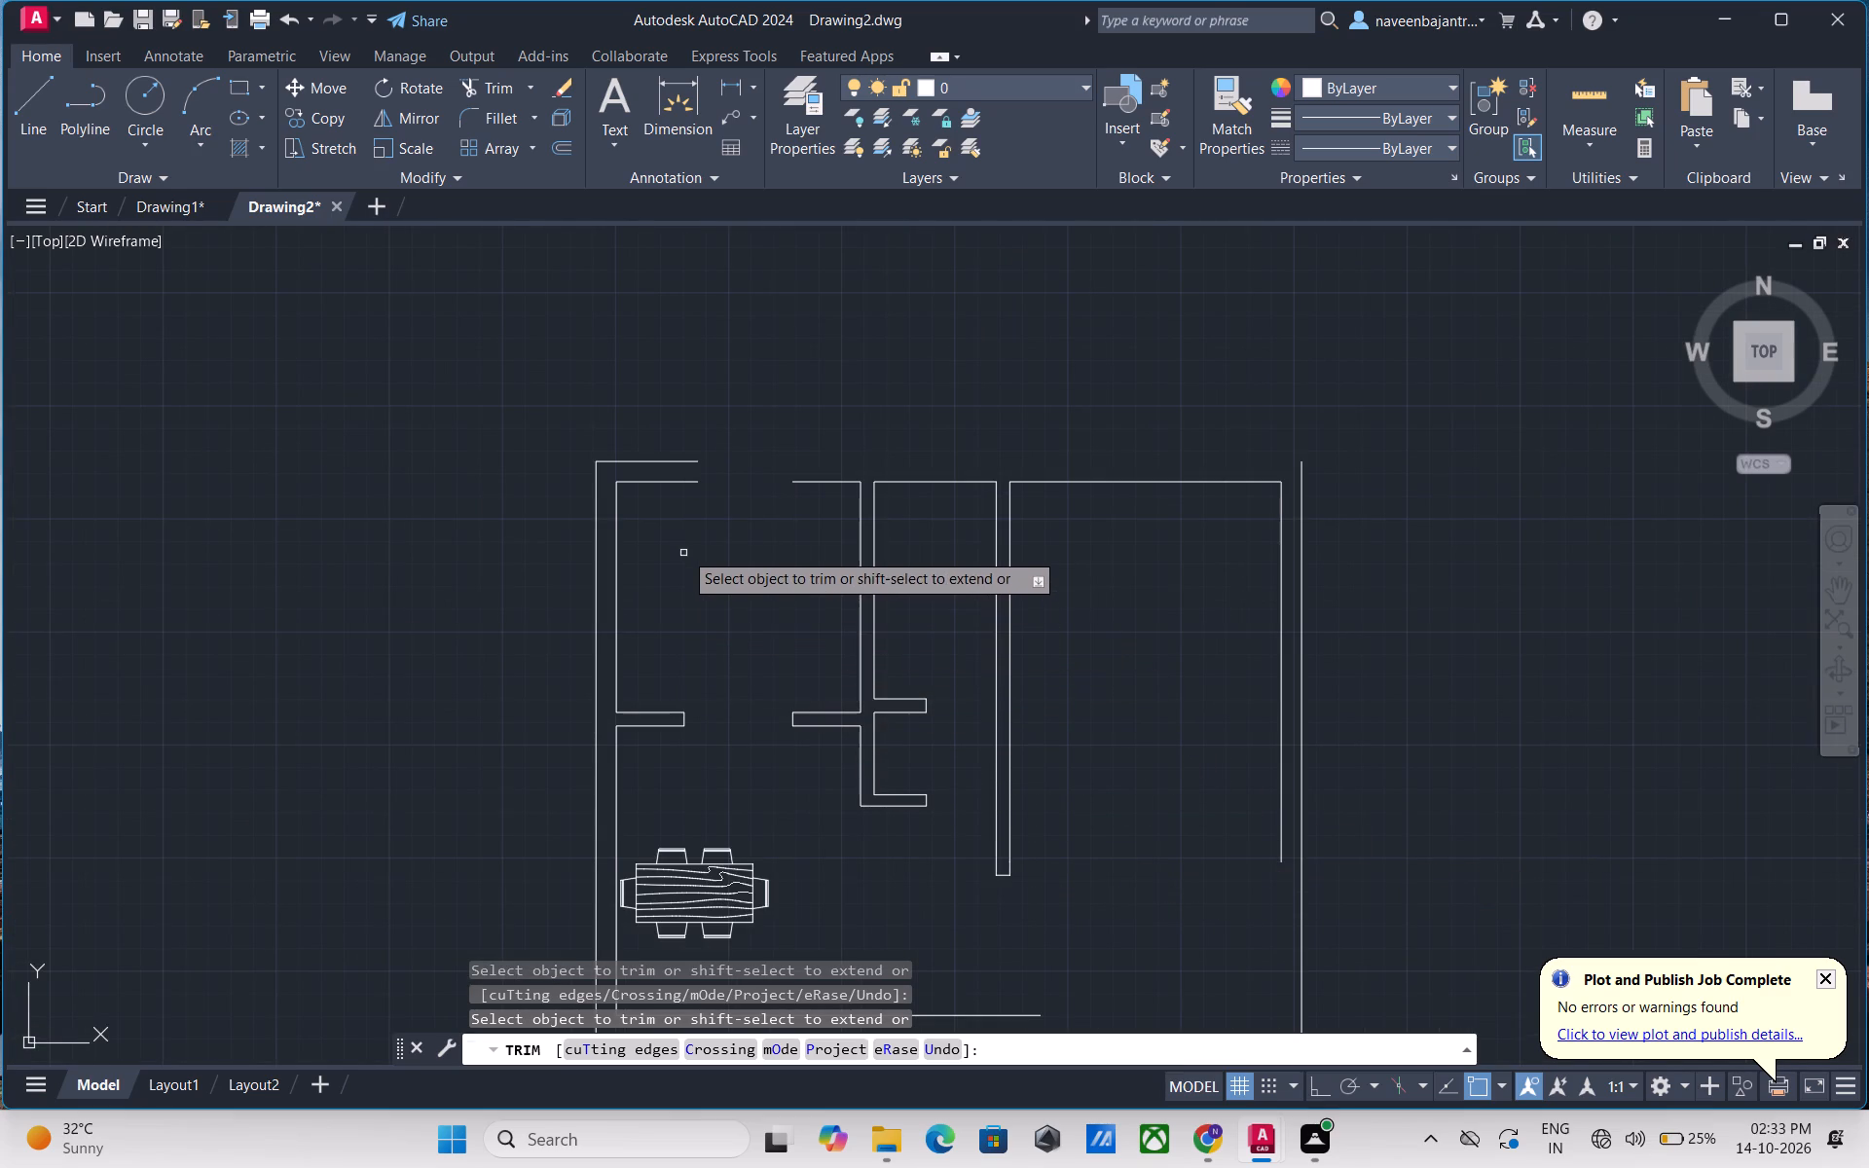
{"action": "left_click", "coordinate": [689, 483]}
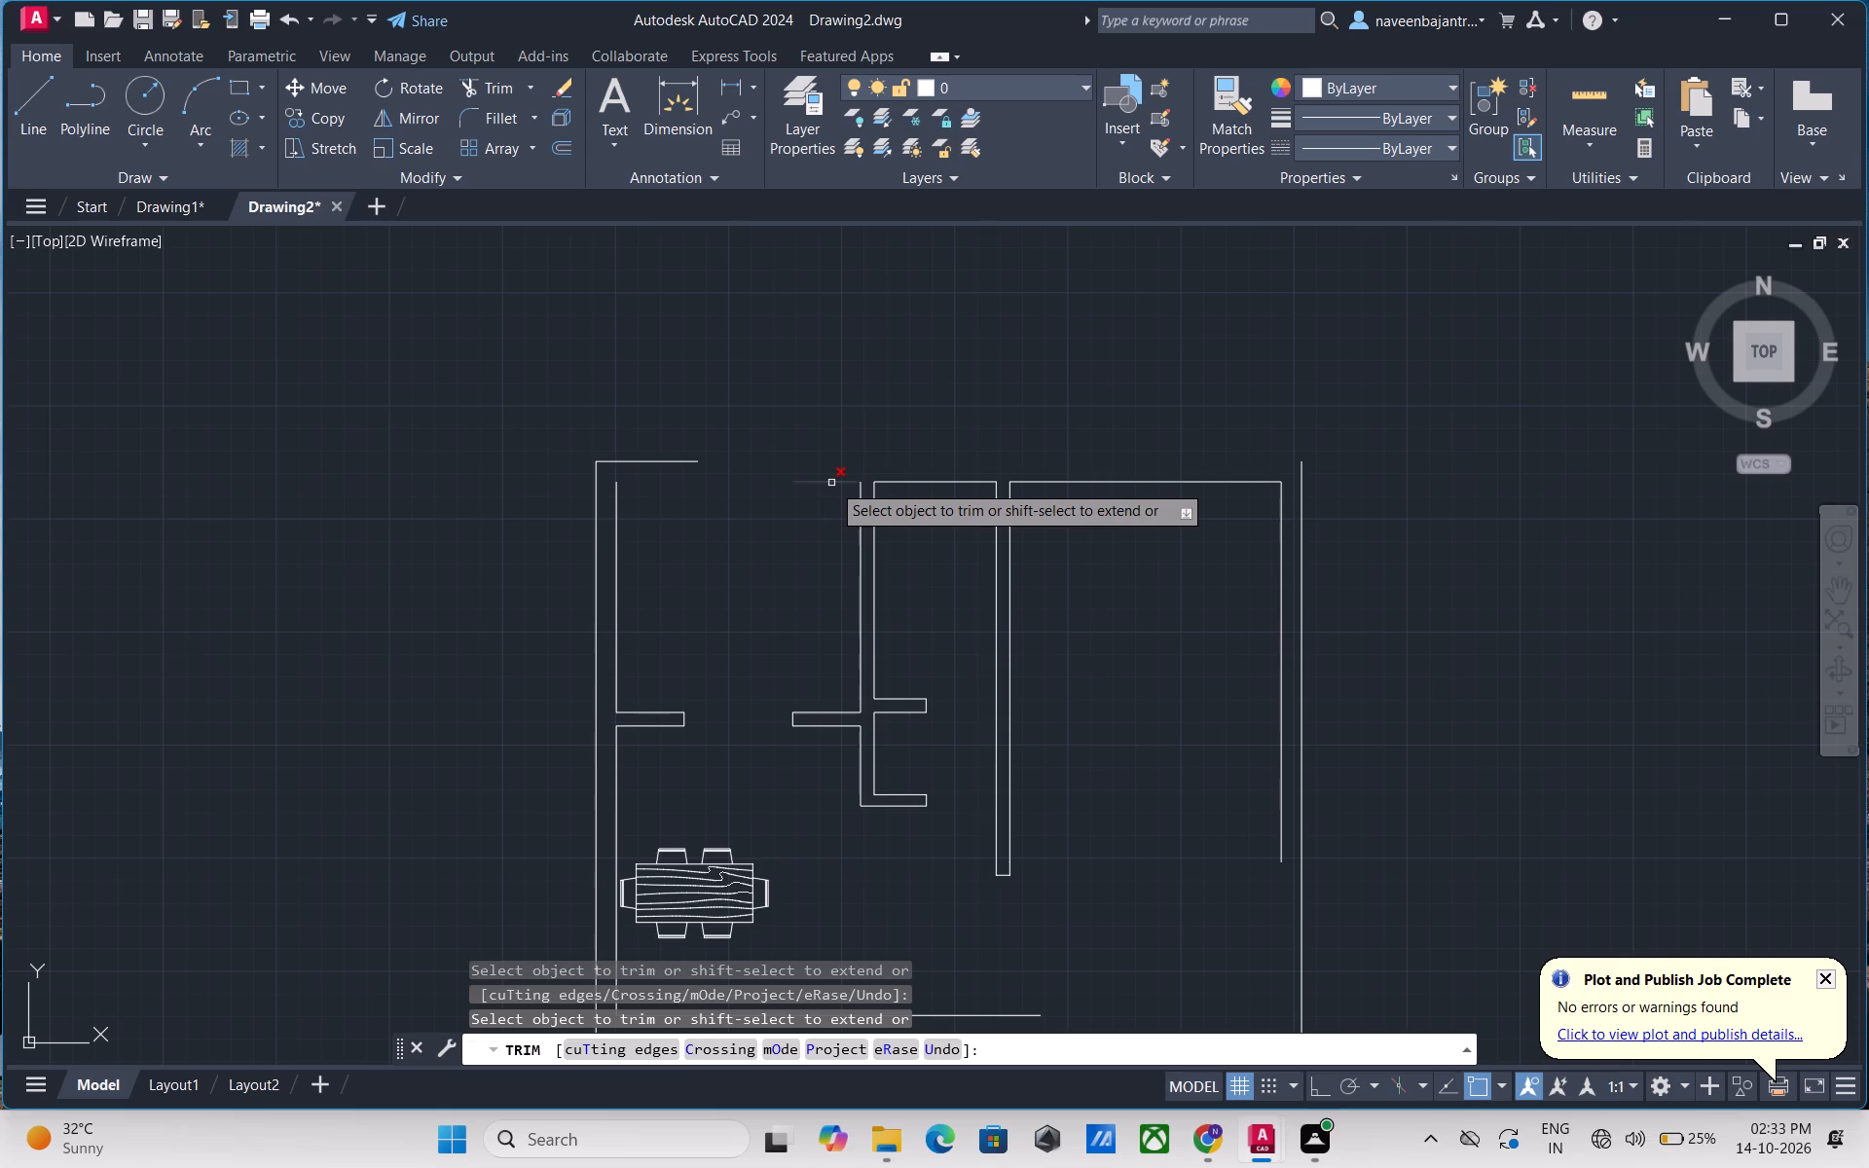
{"action": "left_click", "coordinate": [831, 483]}
{"action": "left_click", "coordinate": [671, 463]}
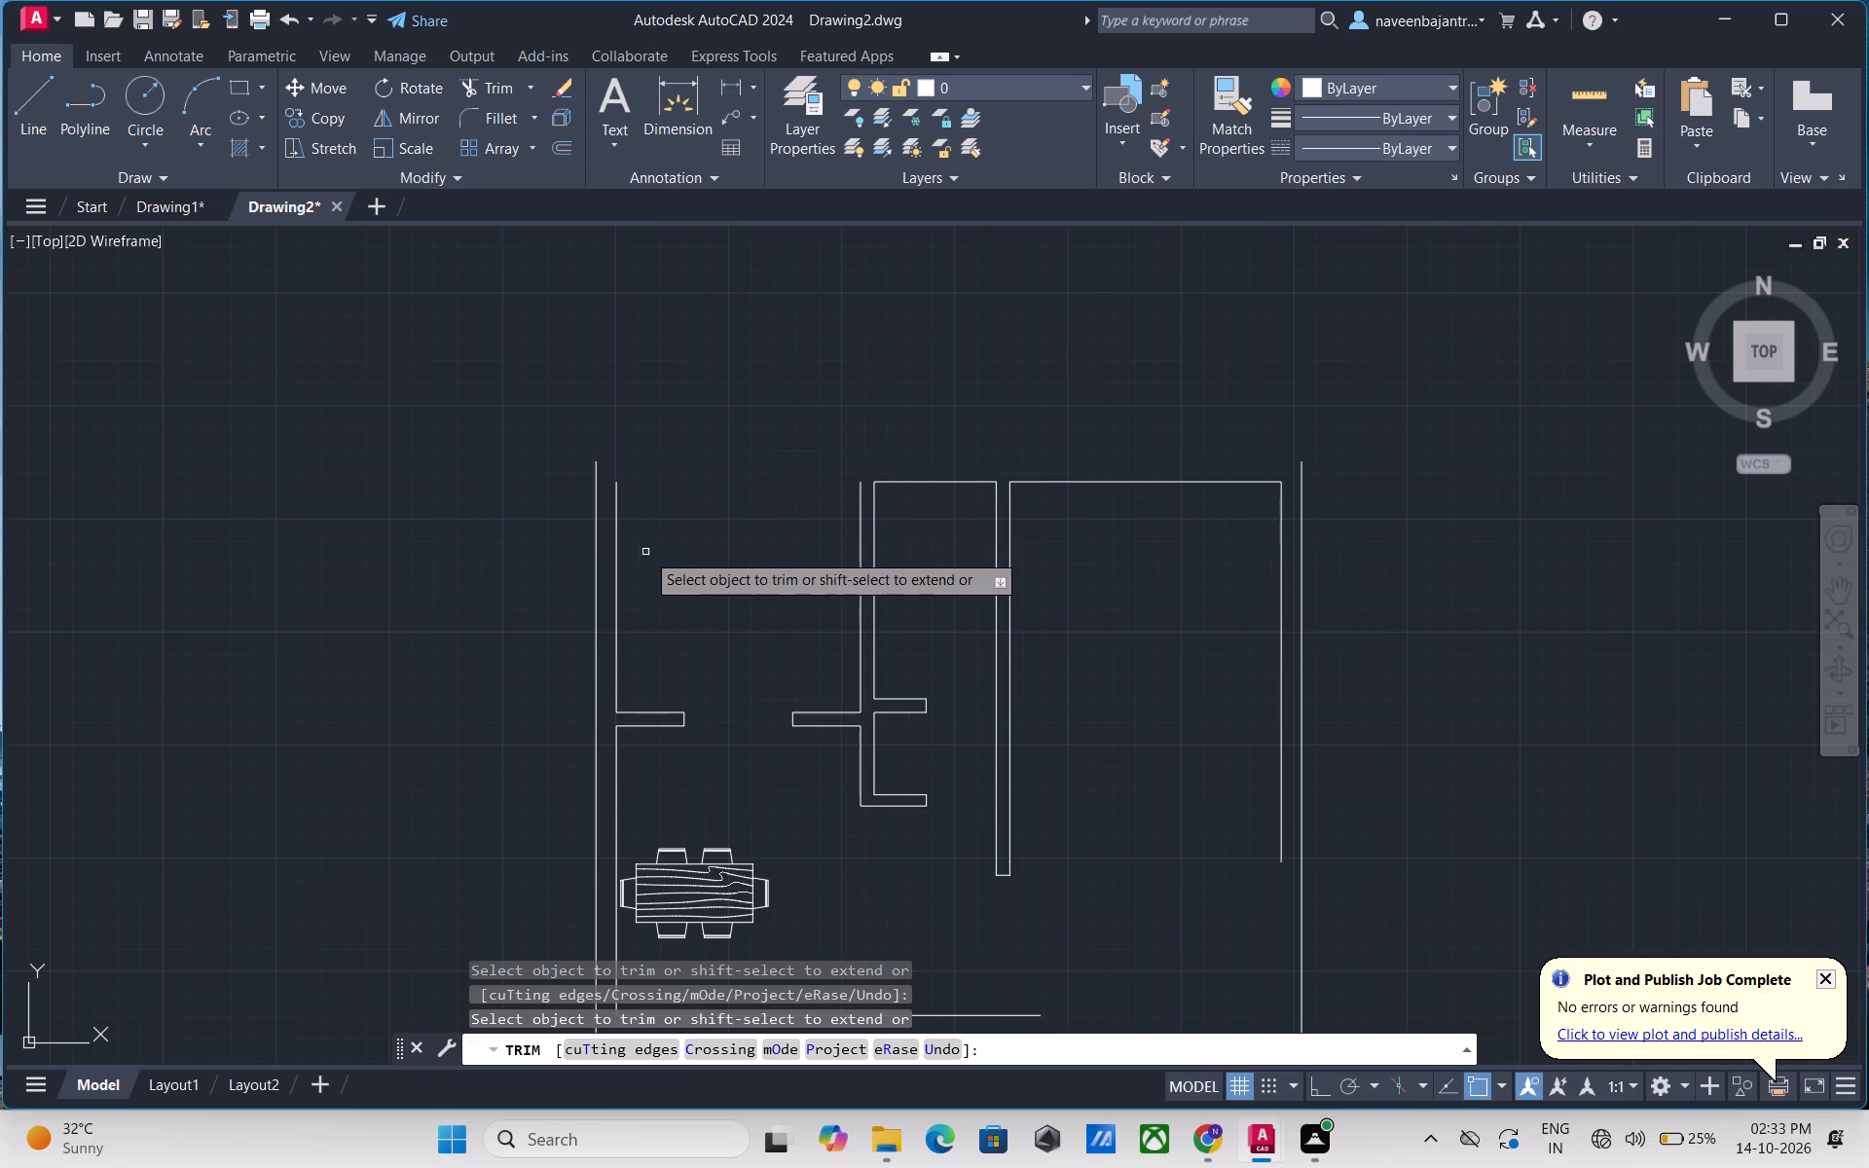
Trim away the west wall's inner and outer vertical lines and the short partition stub projecting east from that wall.
{"action": "left_click", "coordinate": [618, 599]}
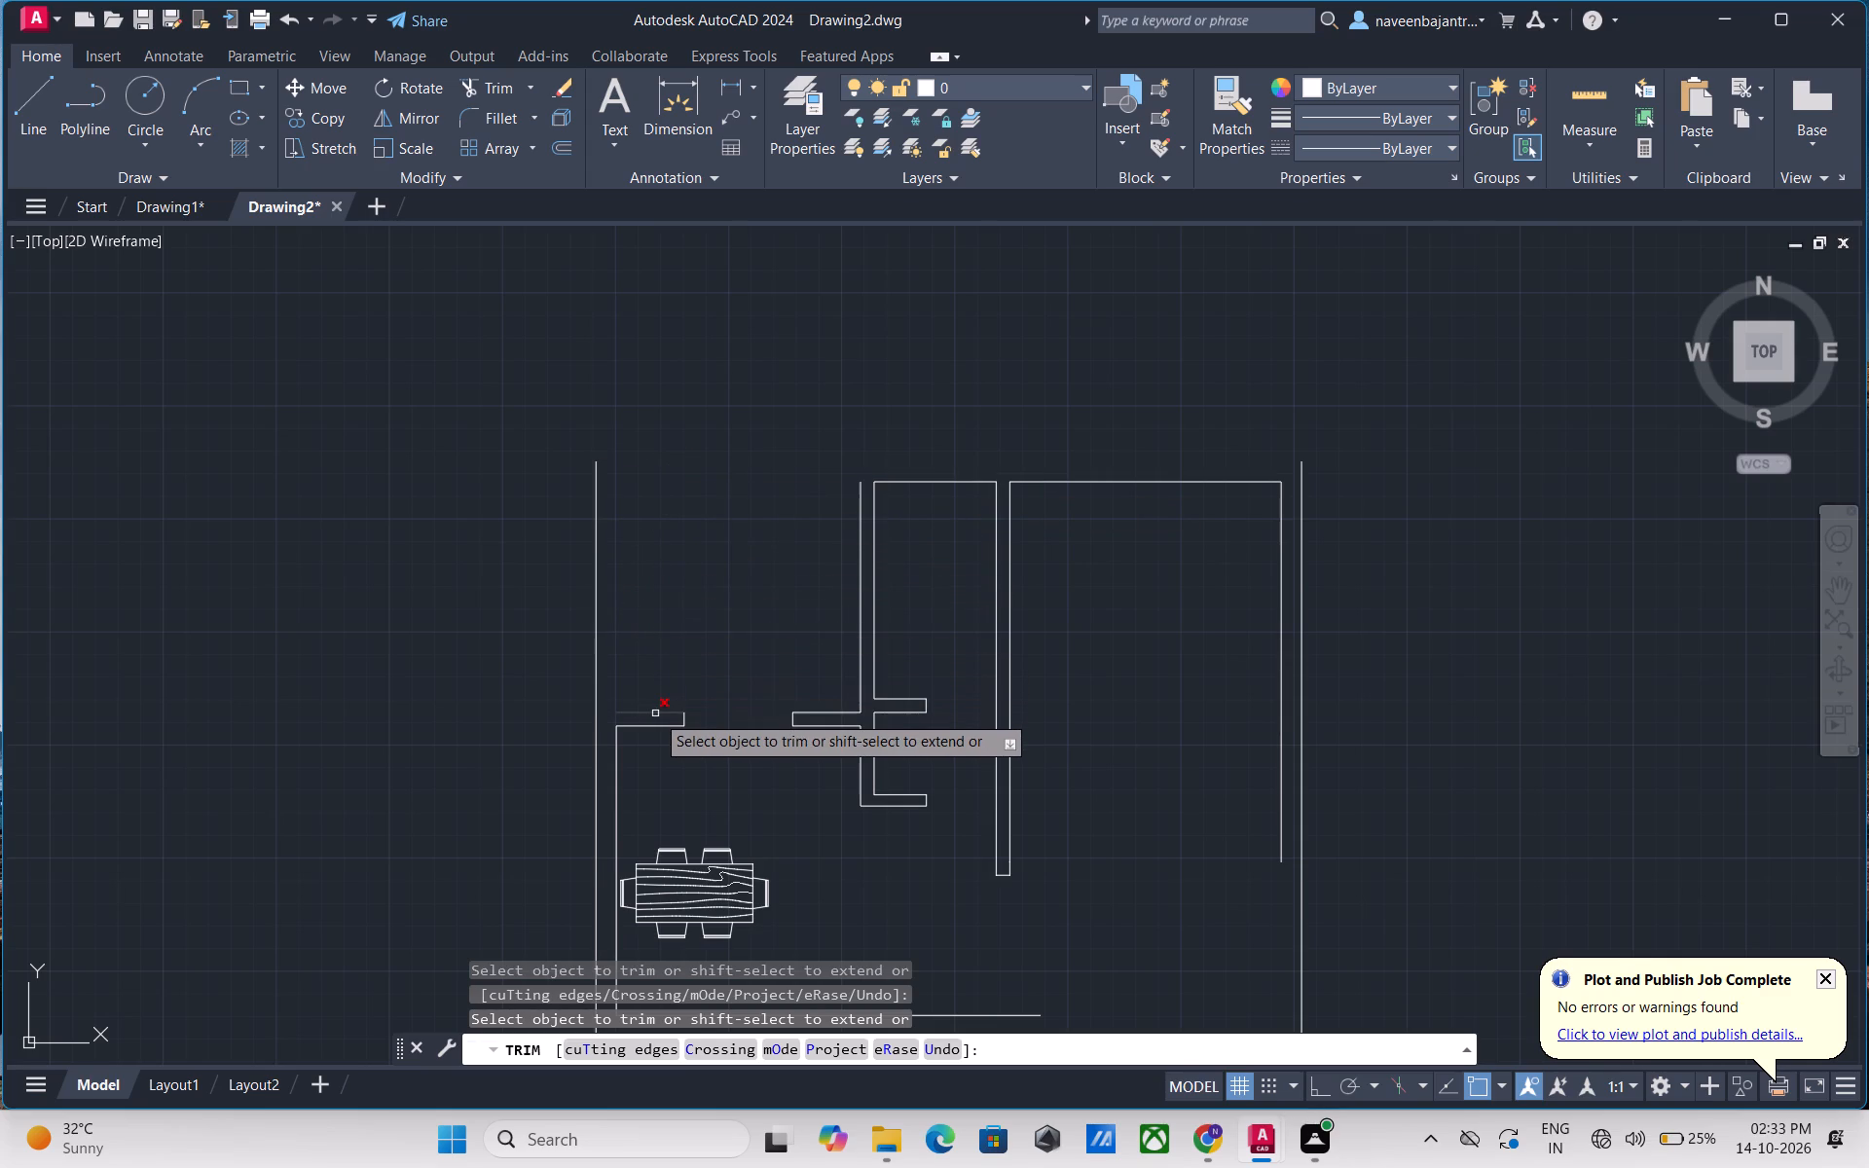
{"action": "left_click", "coordinate": [655, 713]}
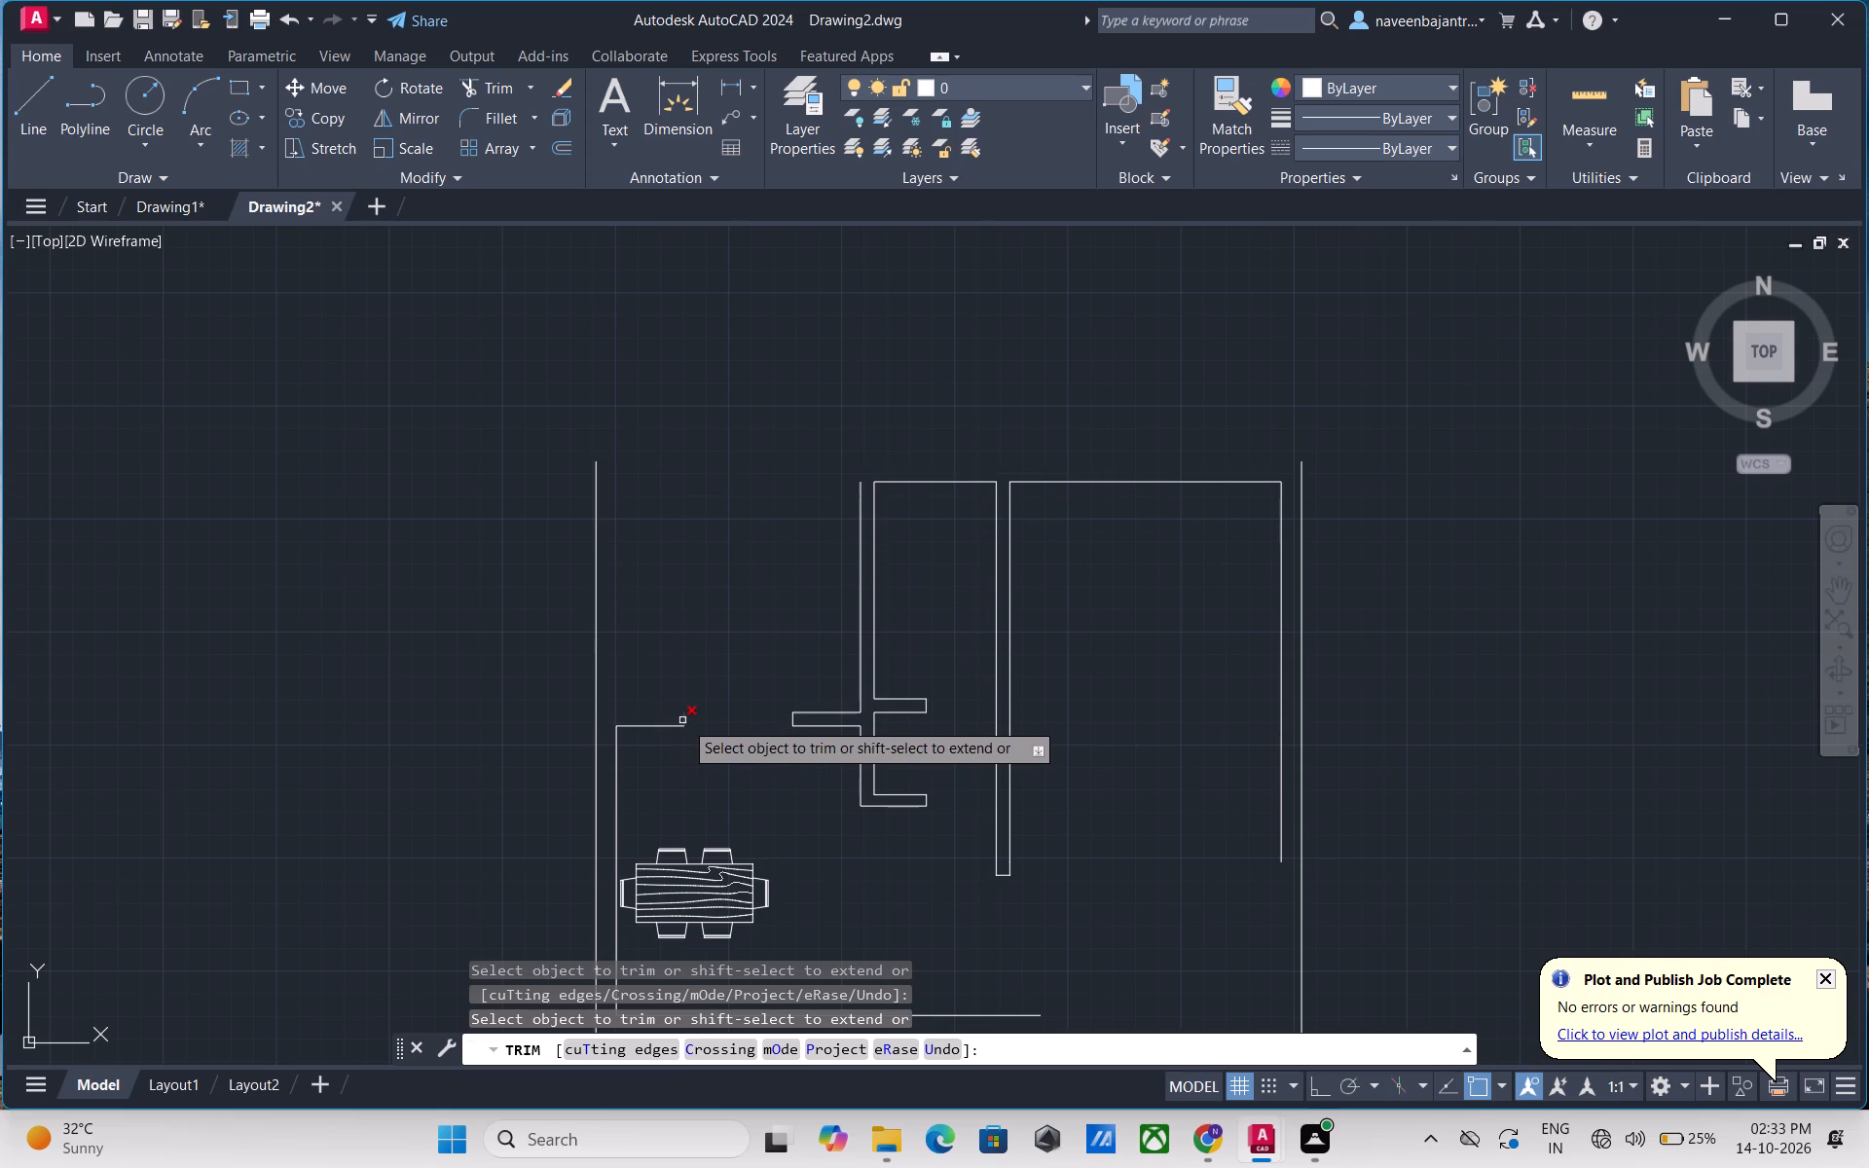
{"action": "left_click", "coordinate": [683, 720]}
{"action": "left_click", "coordinate": [670, 724]}
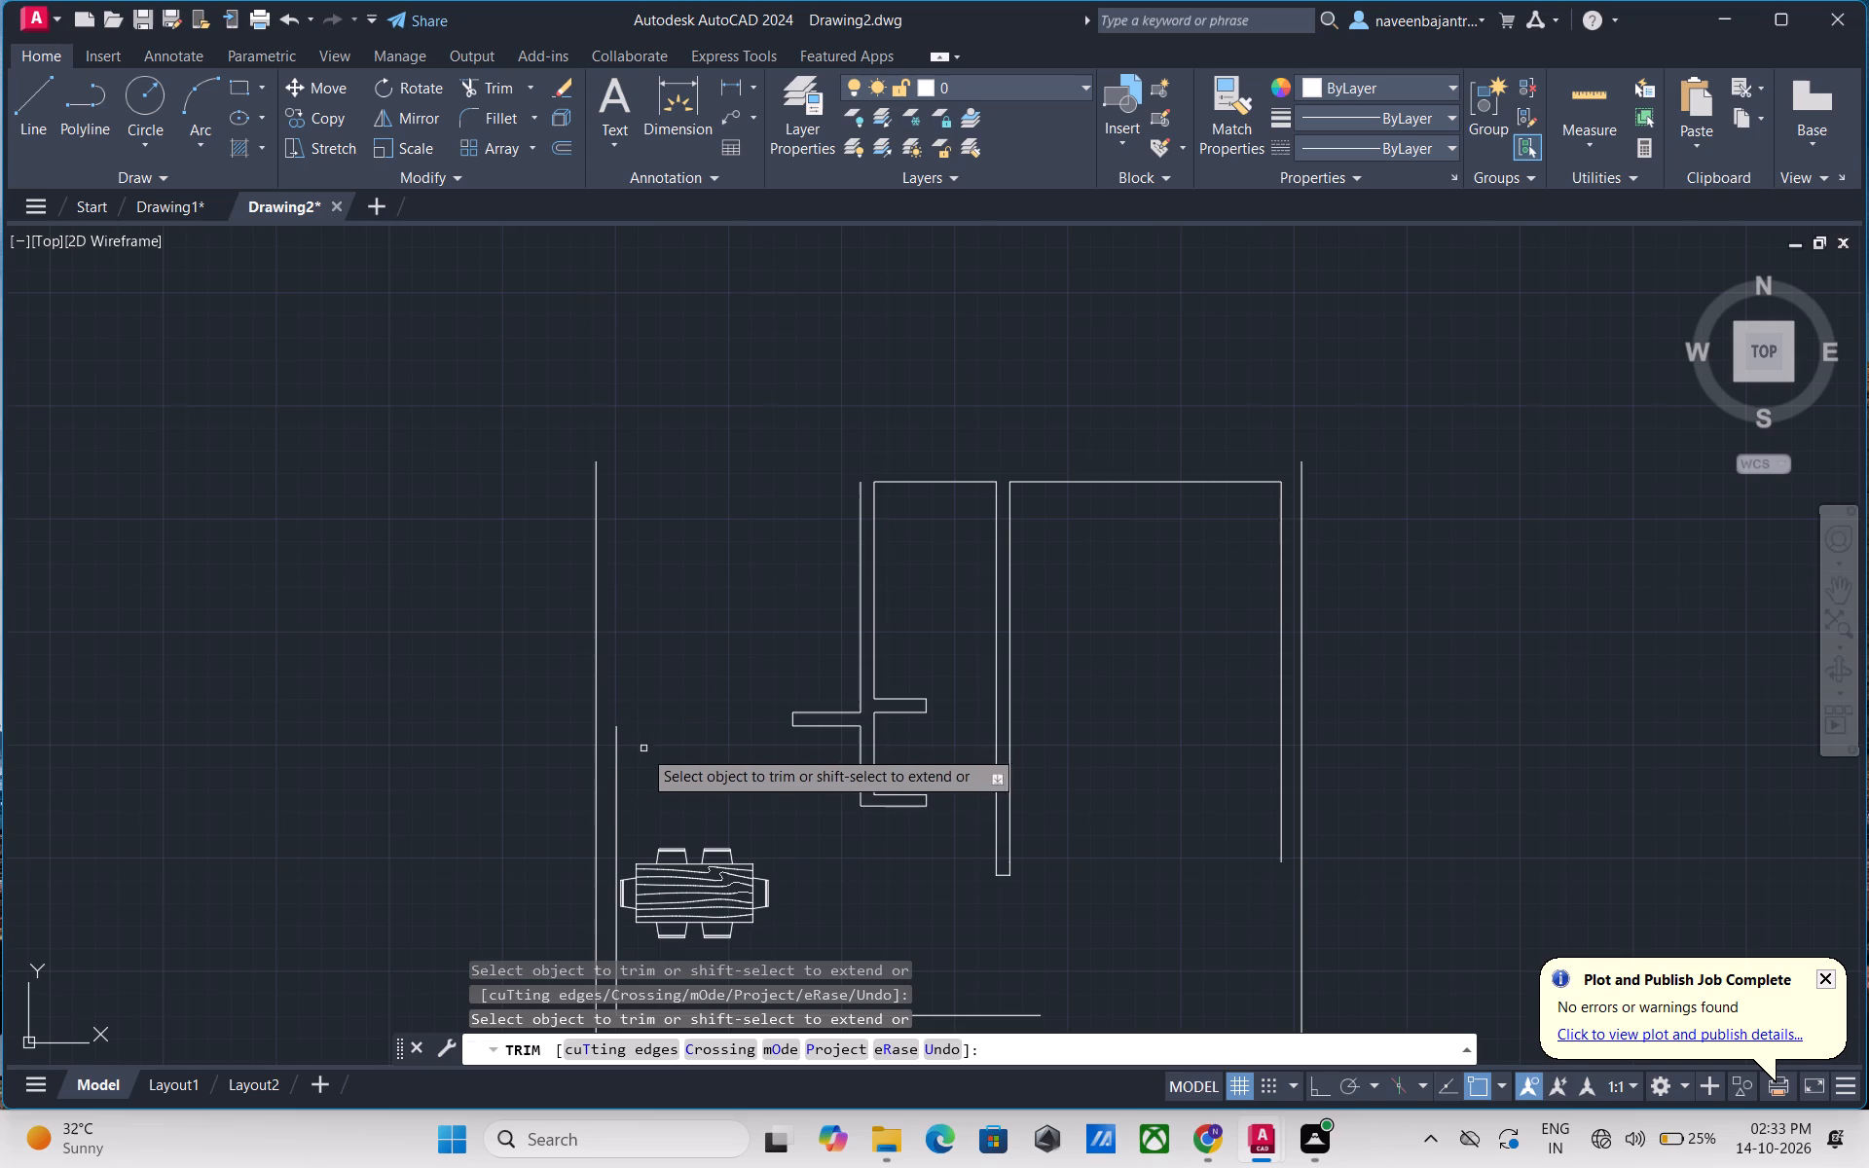
{"action": "left_click", "coordinate": [614, 767]}
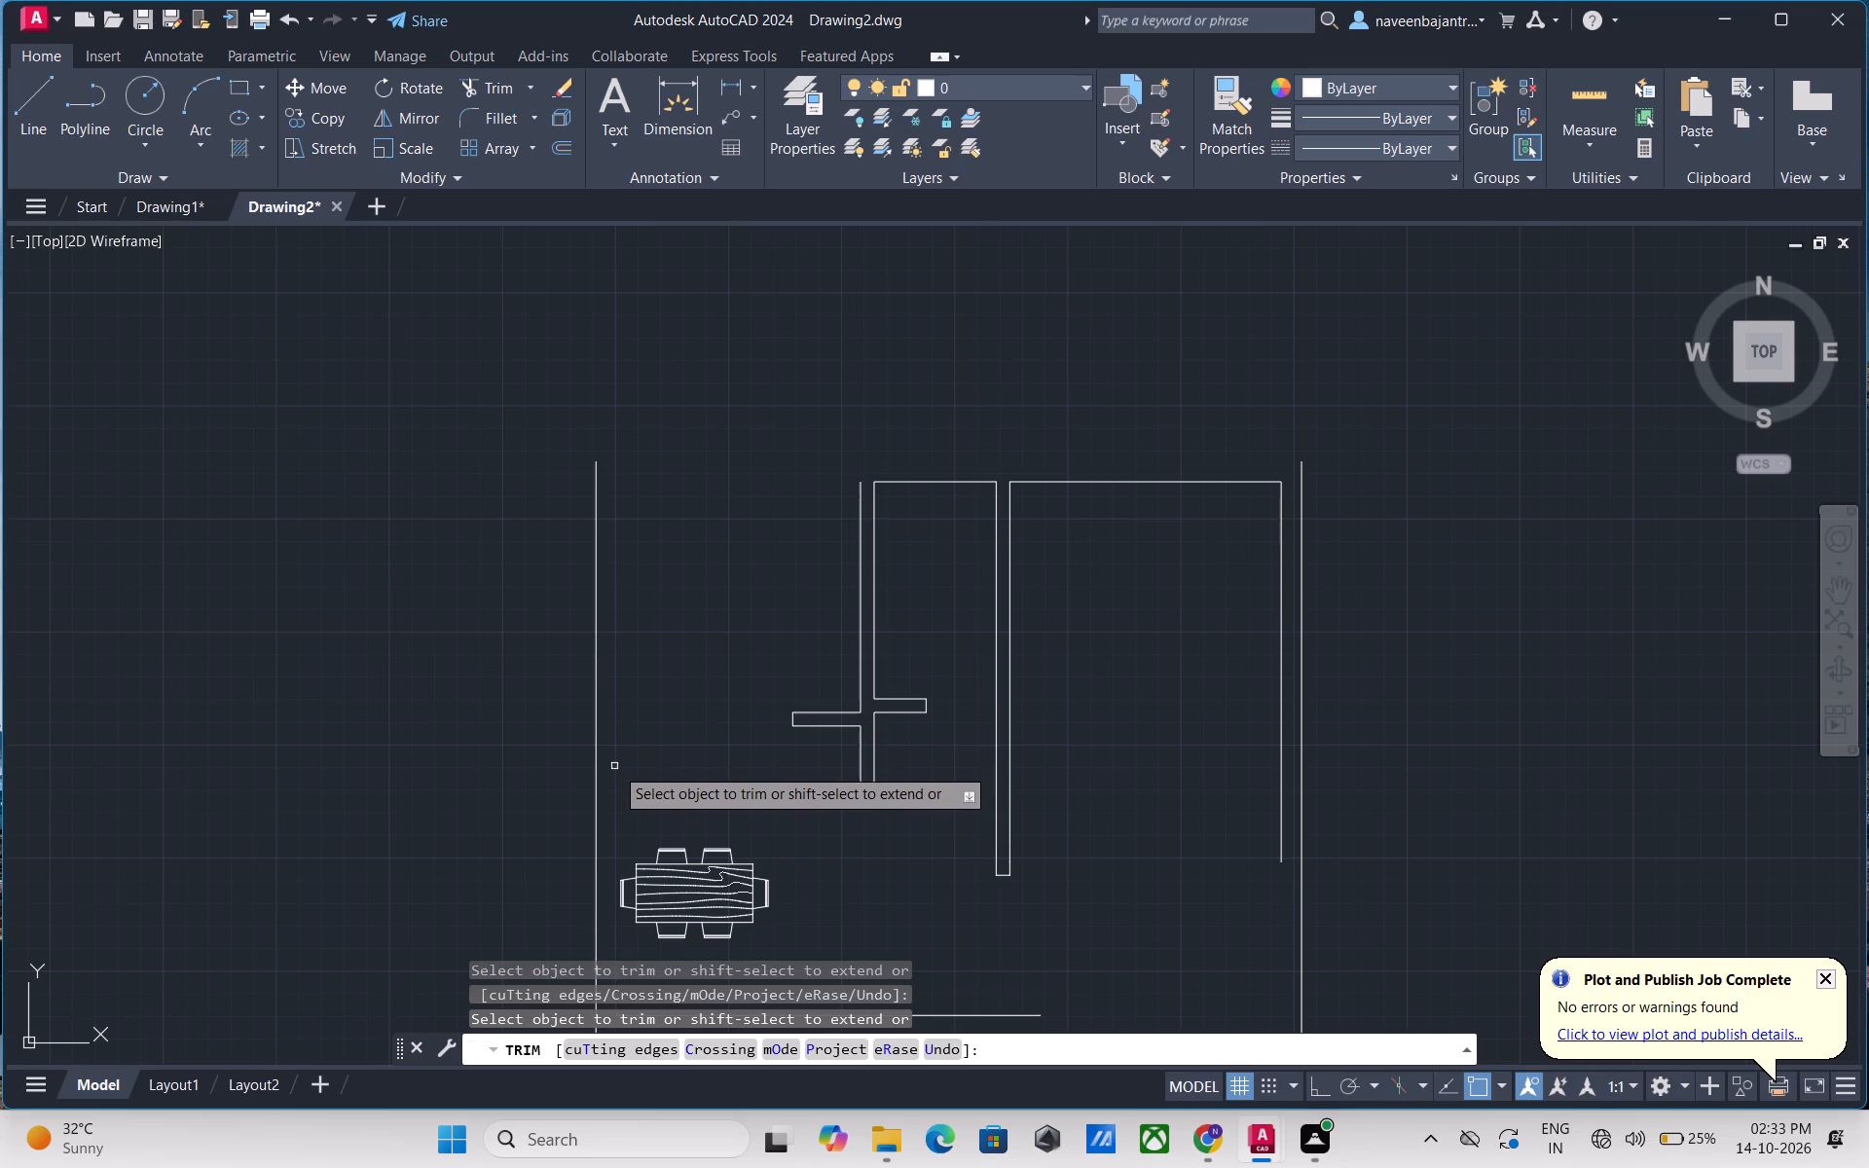
{"action": "scroll", "coordinate": [620, 760], "scroll_direction": "down", "scroll_amount": 3}
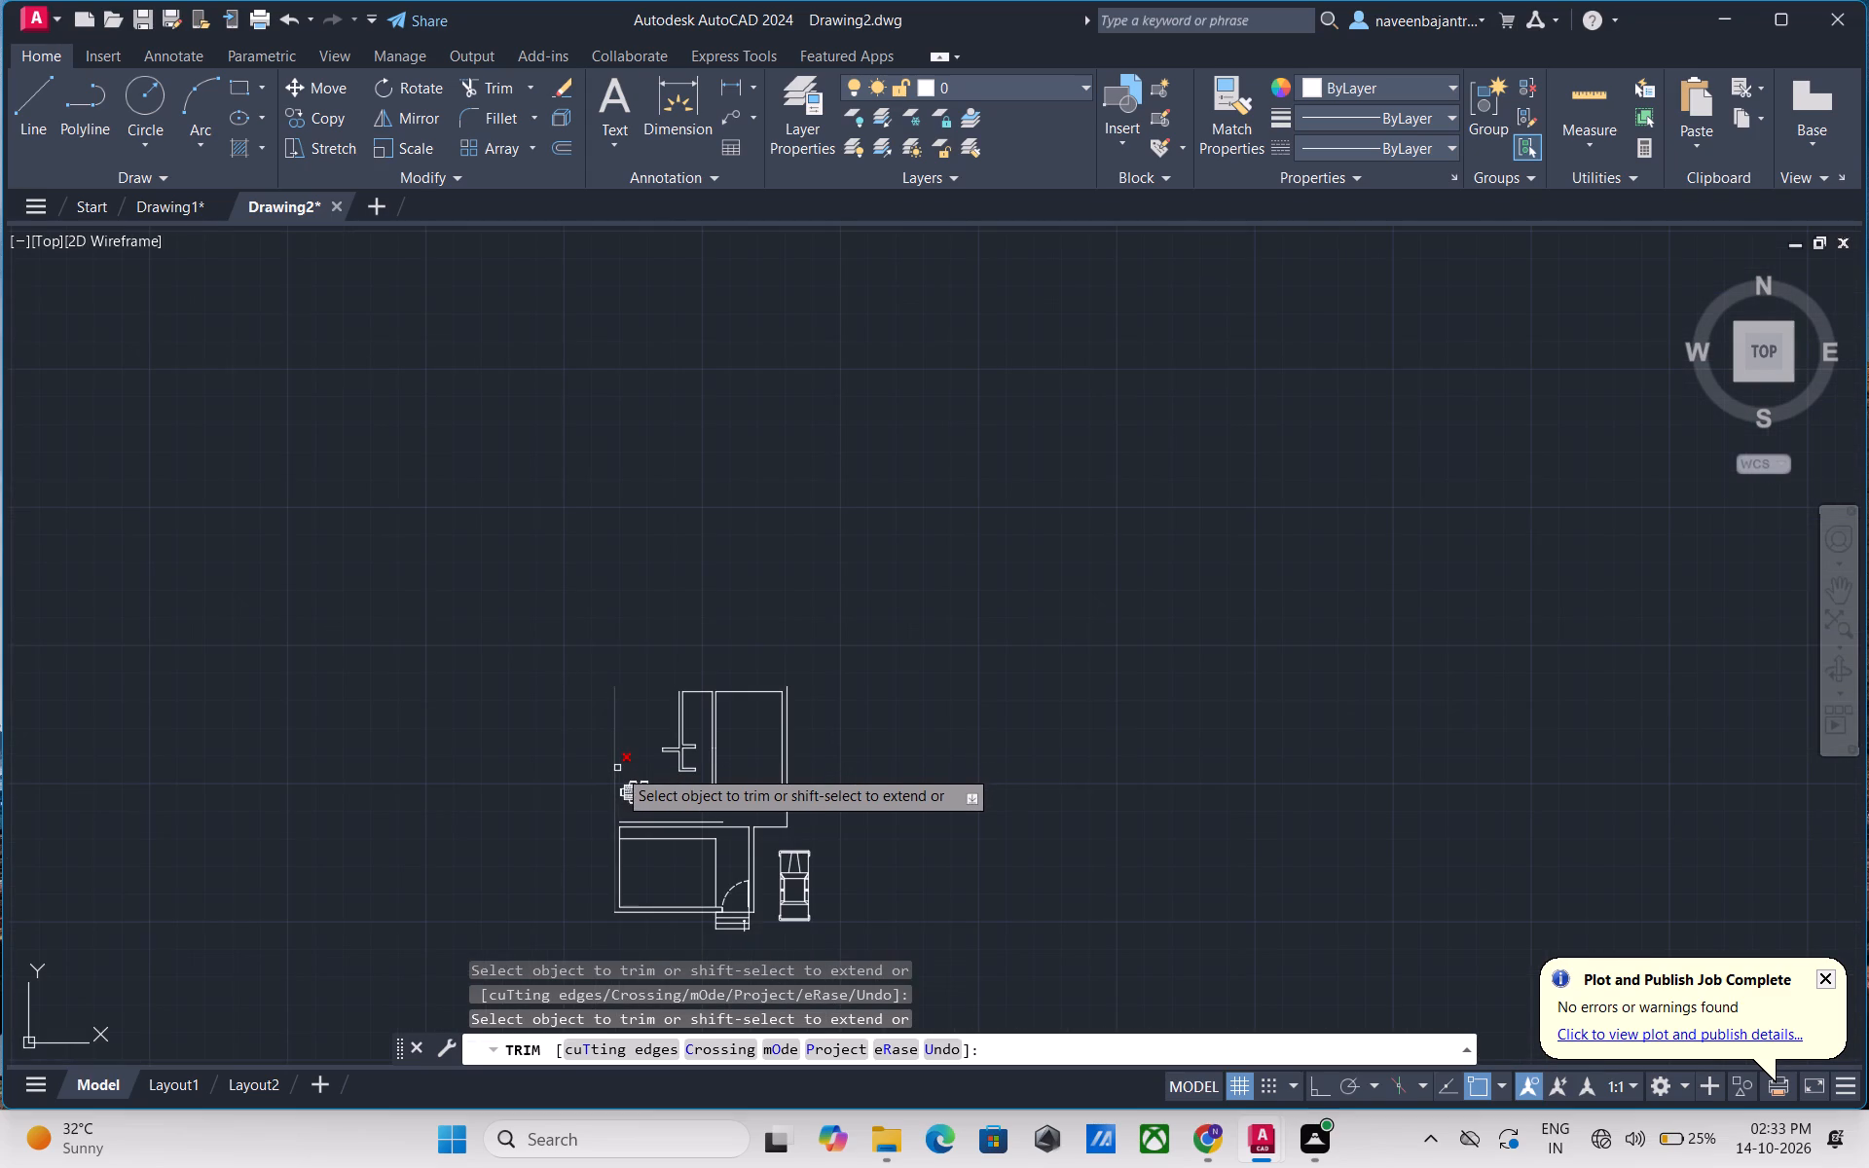
{"action": "left_click", "coordinate": [617, 768]}
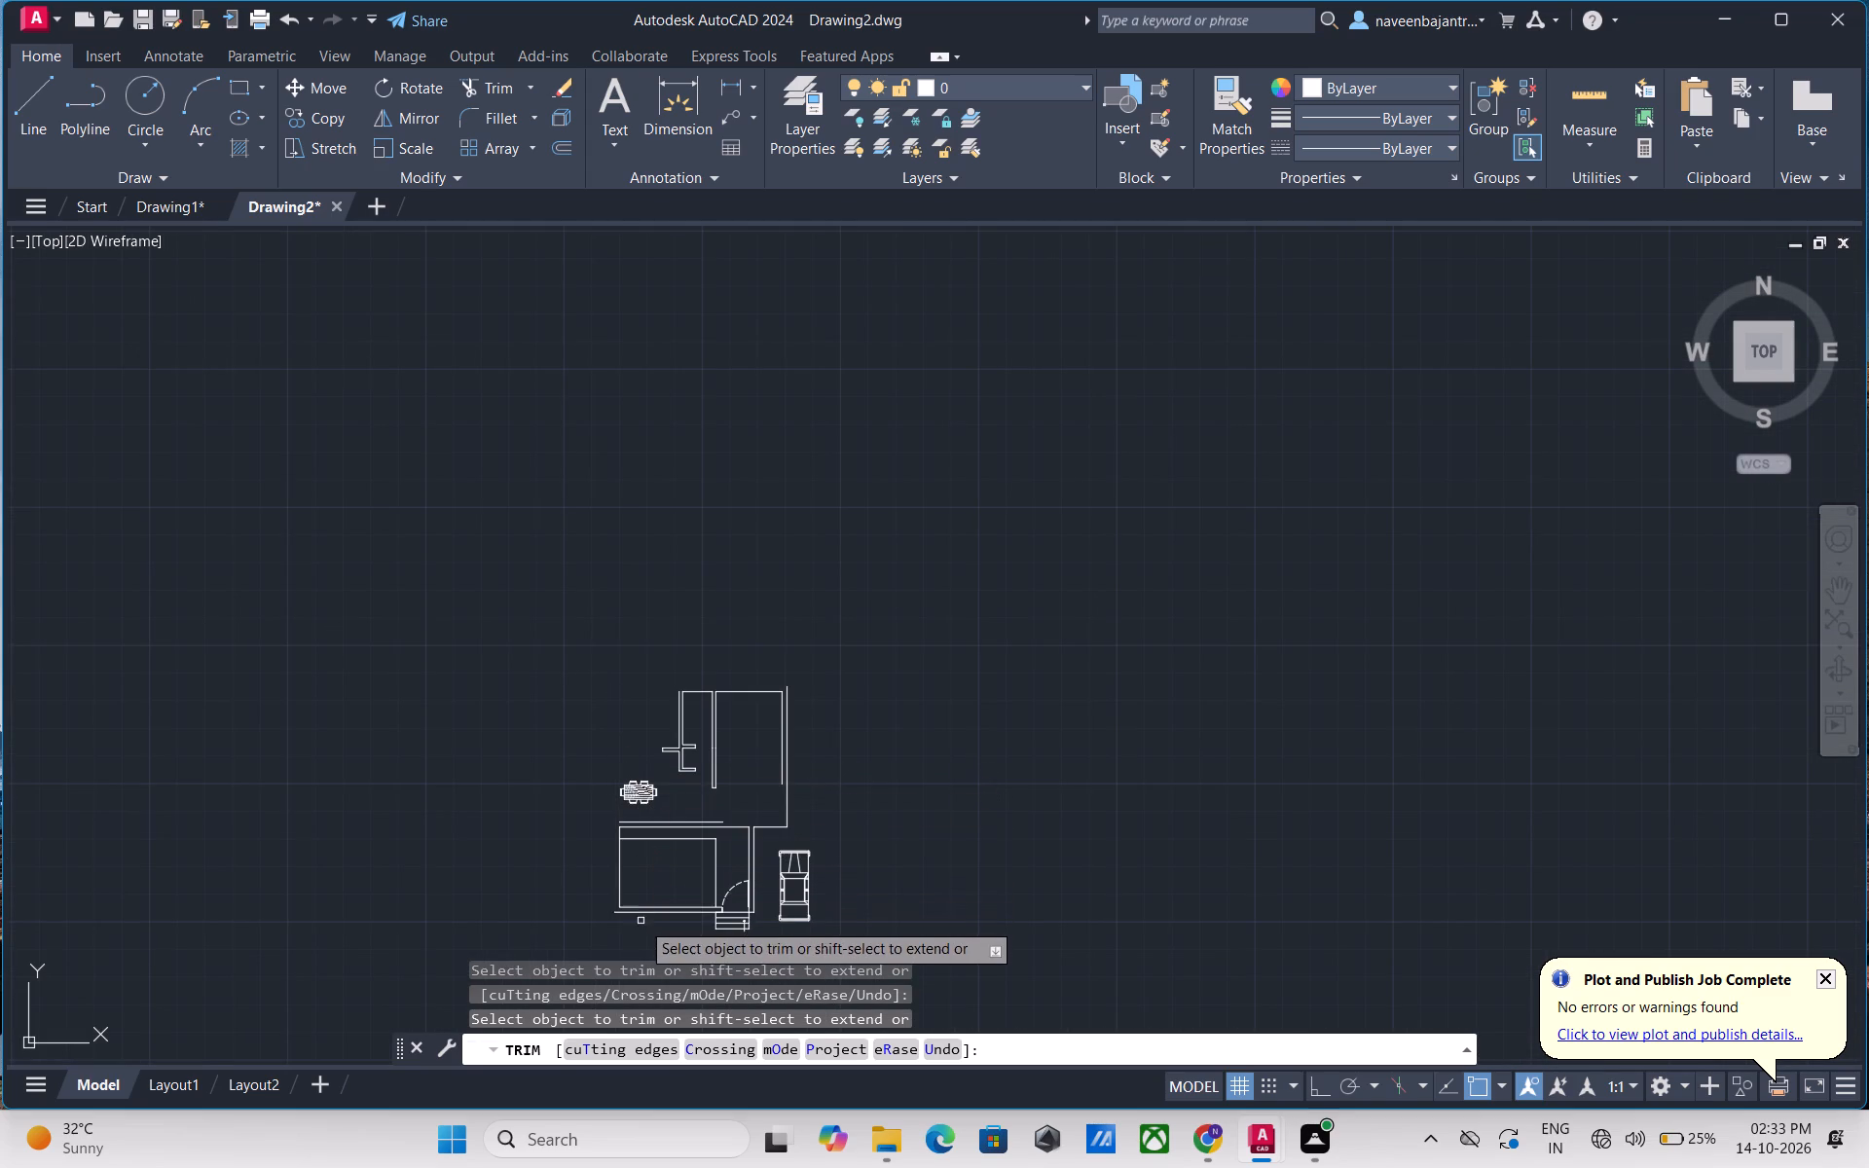
Trim away the partition stub west of the narrow room's wall, its upper east stub, and the lower stub's bottom line.
{"action": "scroll", "coordinate": [699, 748], "scroll_direction": "up", "scroll_amount": 4}
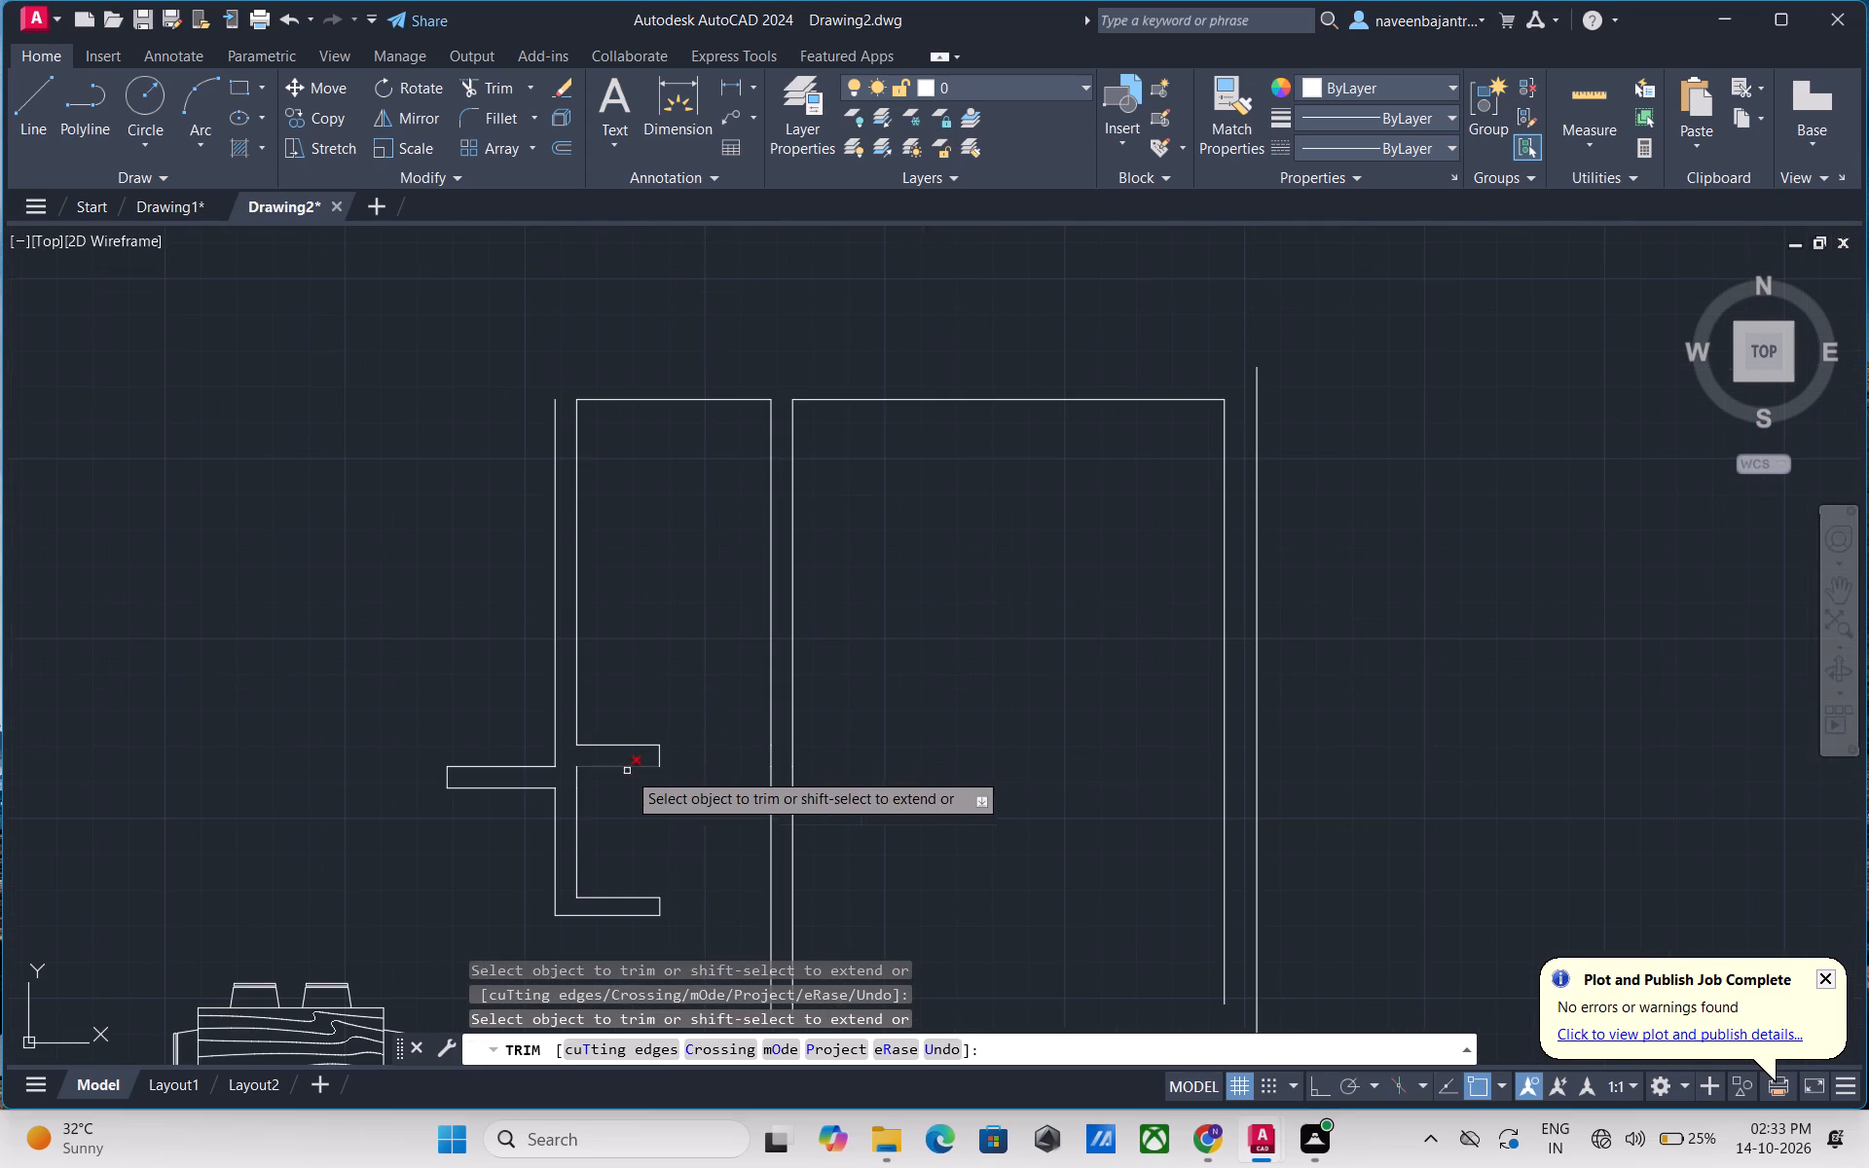
{"action": "left_click", "coordinate": [503, 790]}
{"action": "left_click", "coordinate": [506, 765]}
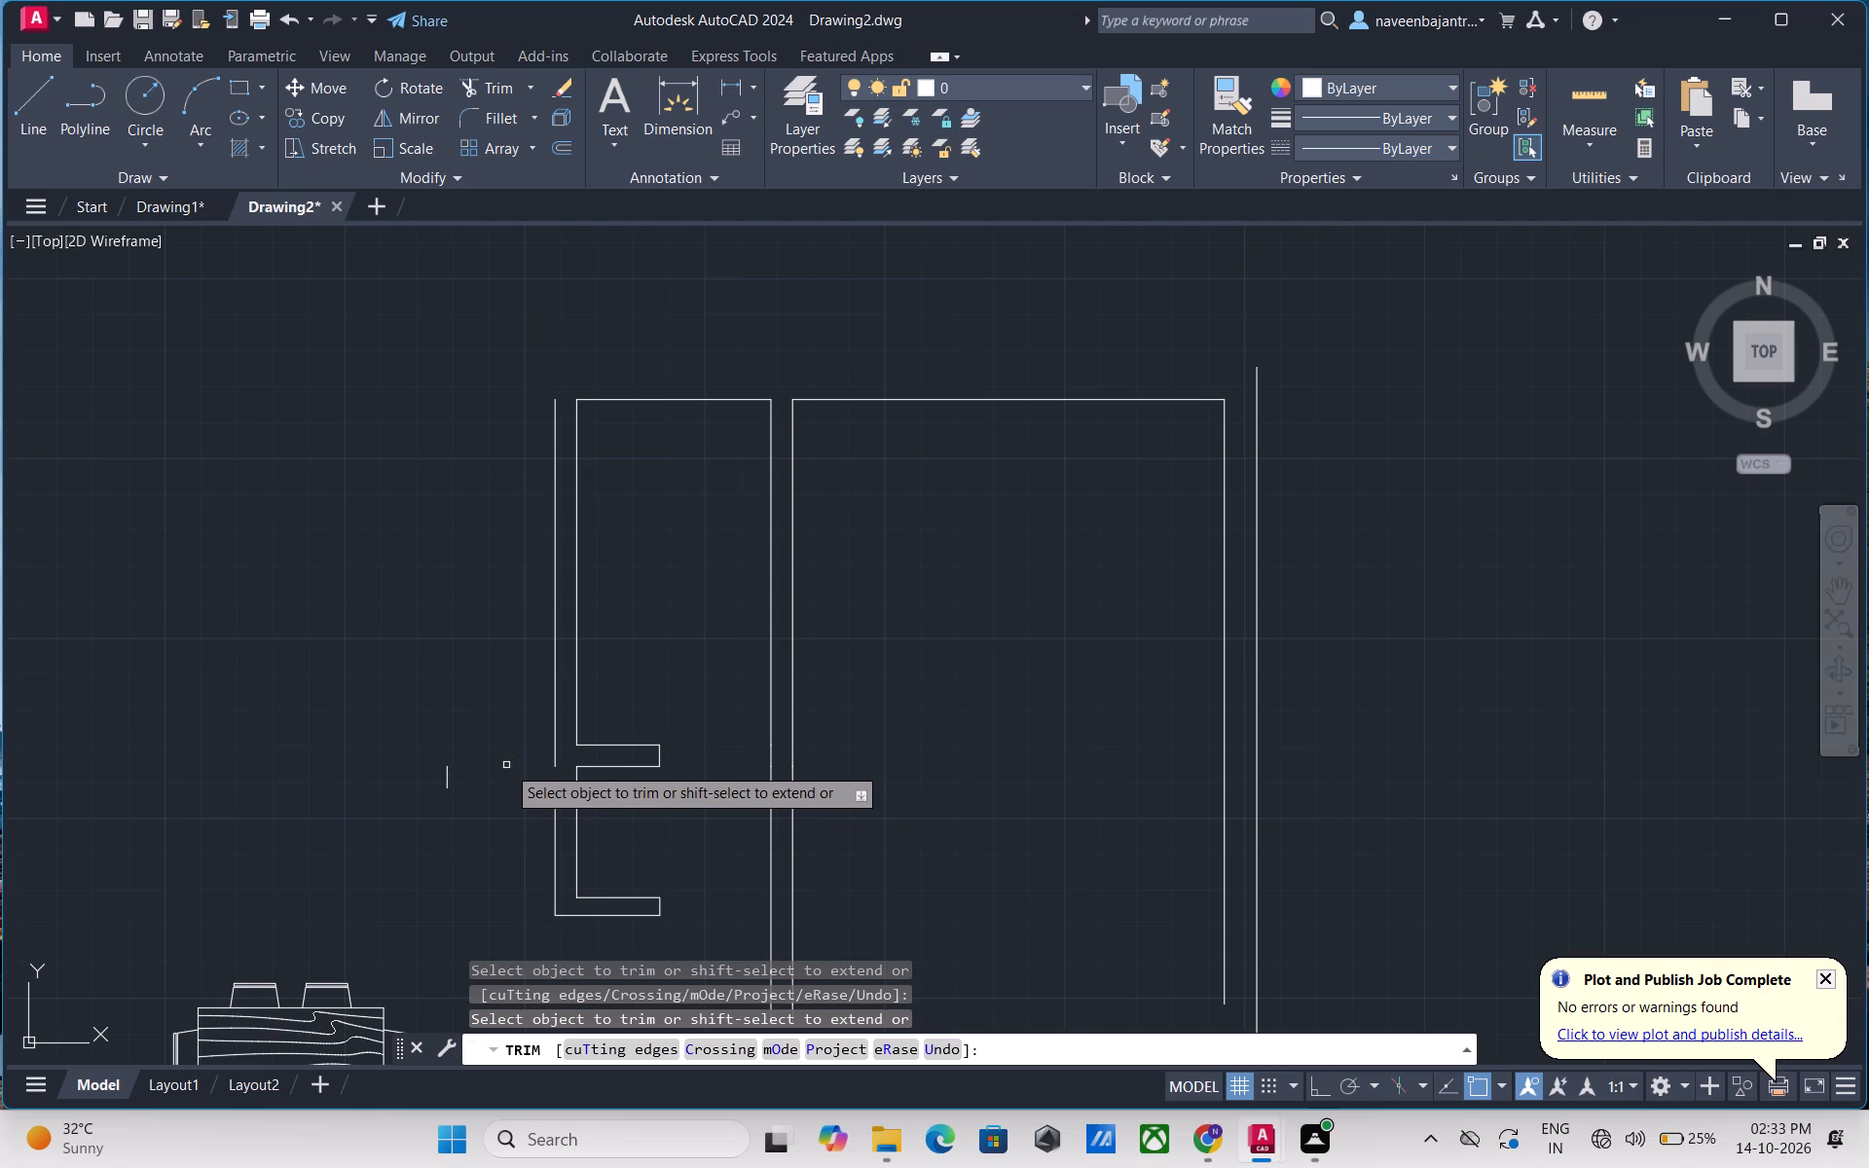
{"action": "left_click", "coordinate": [450, 785]}
{"action": "left_click", "coordinate": [622, 766]}
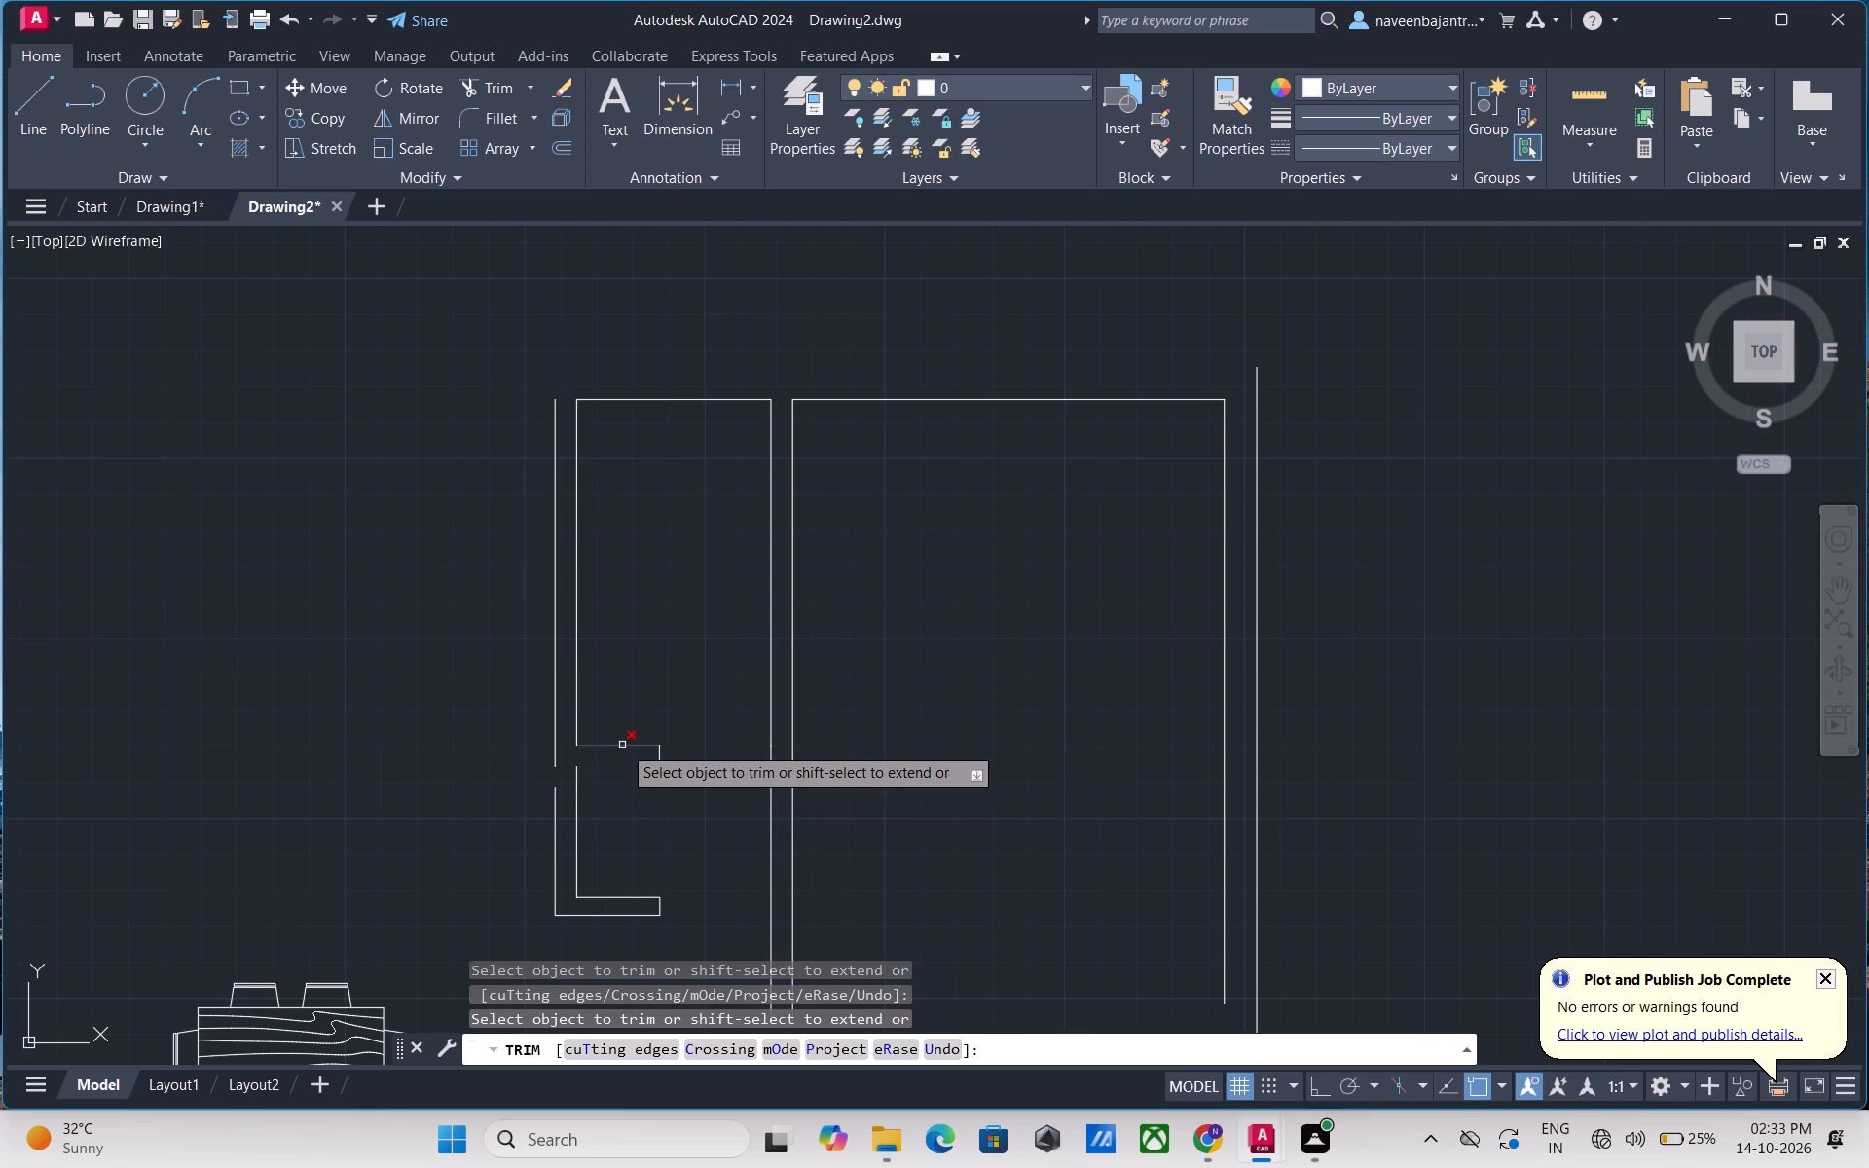
{"action": "left_click", "coordinate": [622, 745]}
{"action": "left_click", "coordinate": [659, 754]}
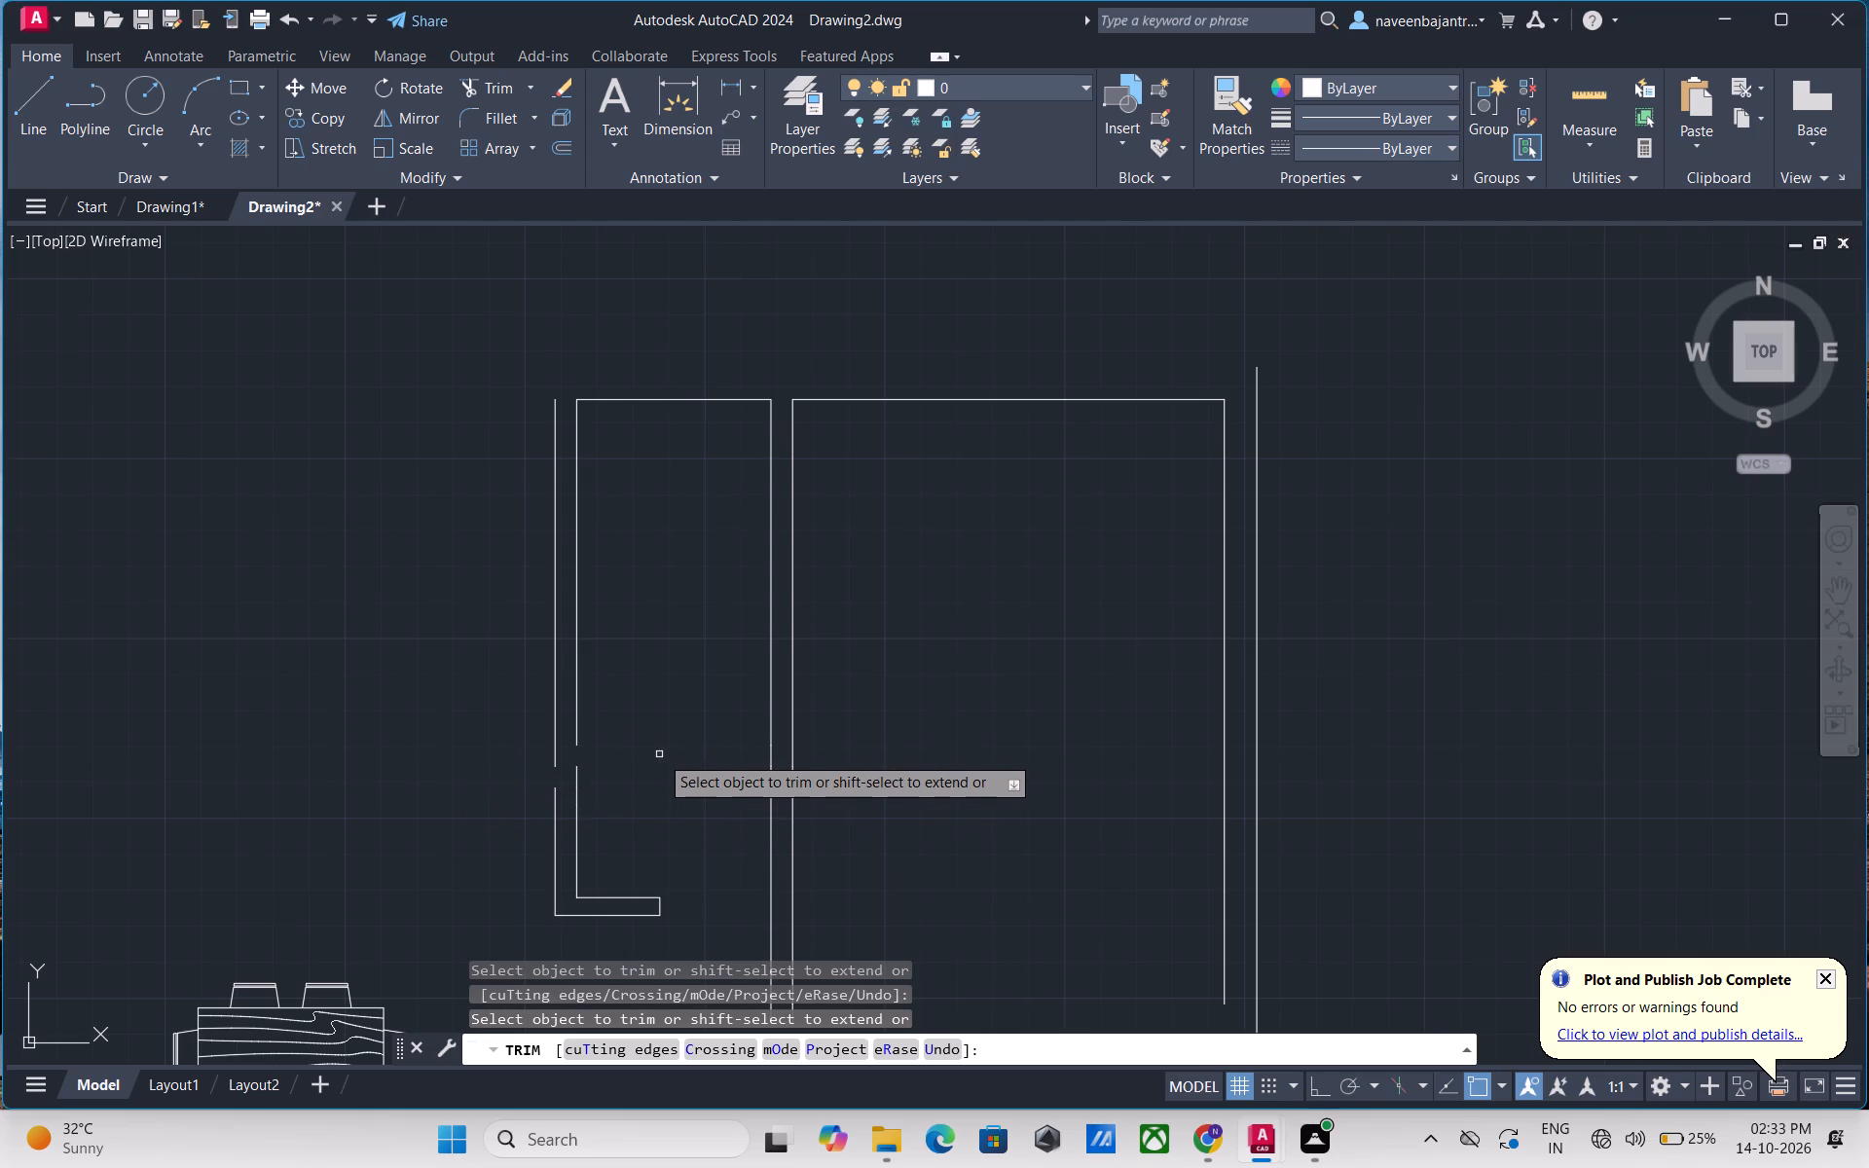
{"action": "left_click", "coordinate": [622, 913]}
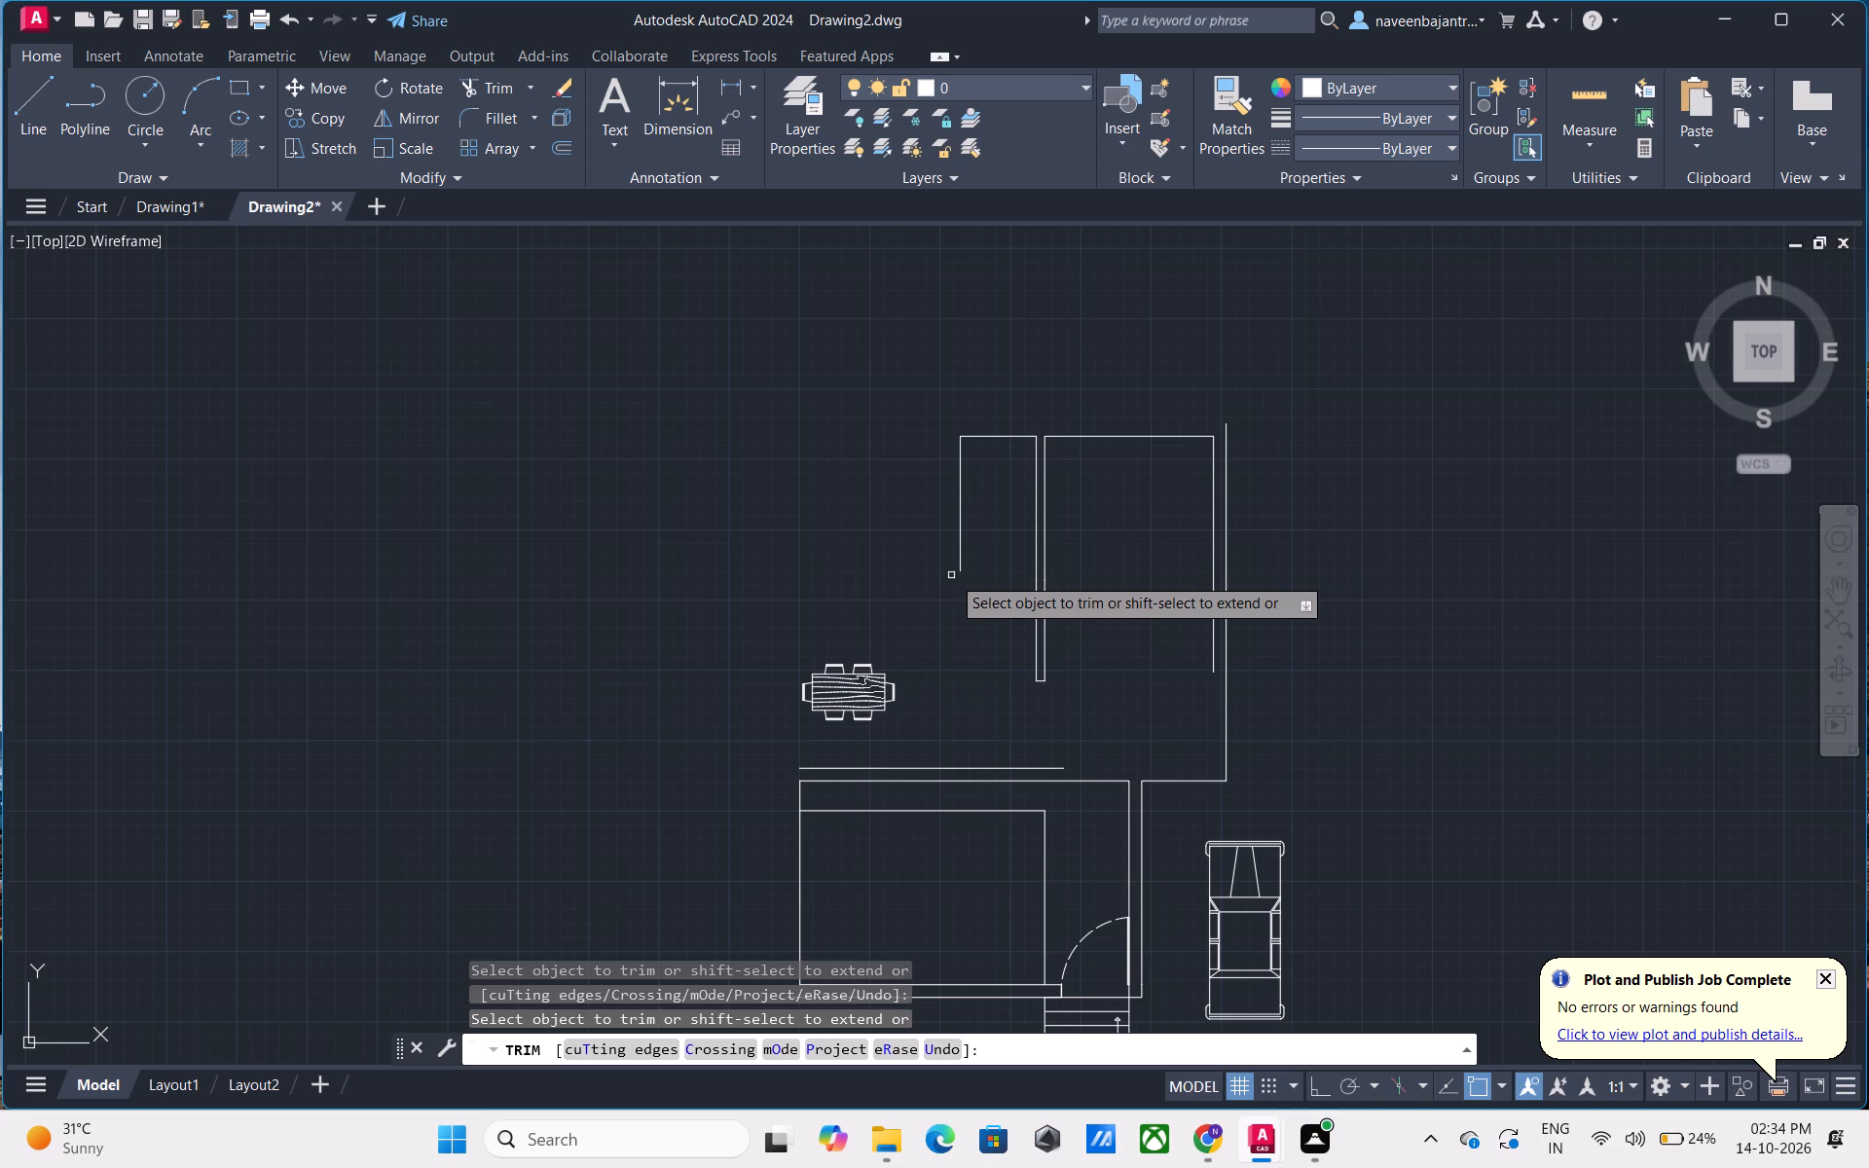
Trim away the narrow room's remaining west and top lines and both lines and end cap of the central wall.
{"action": "left_click", "coordinate": [958, 526]}
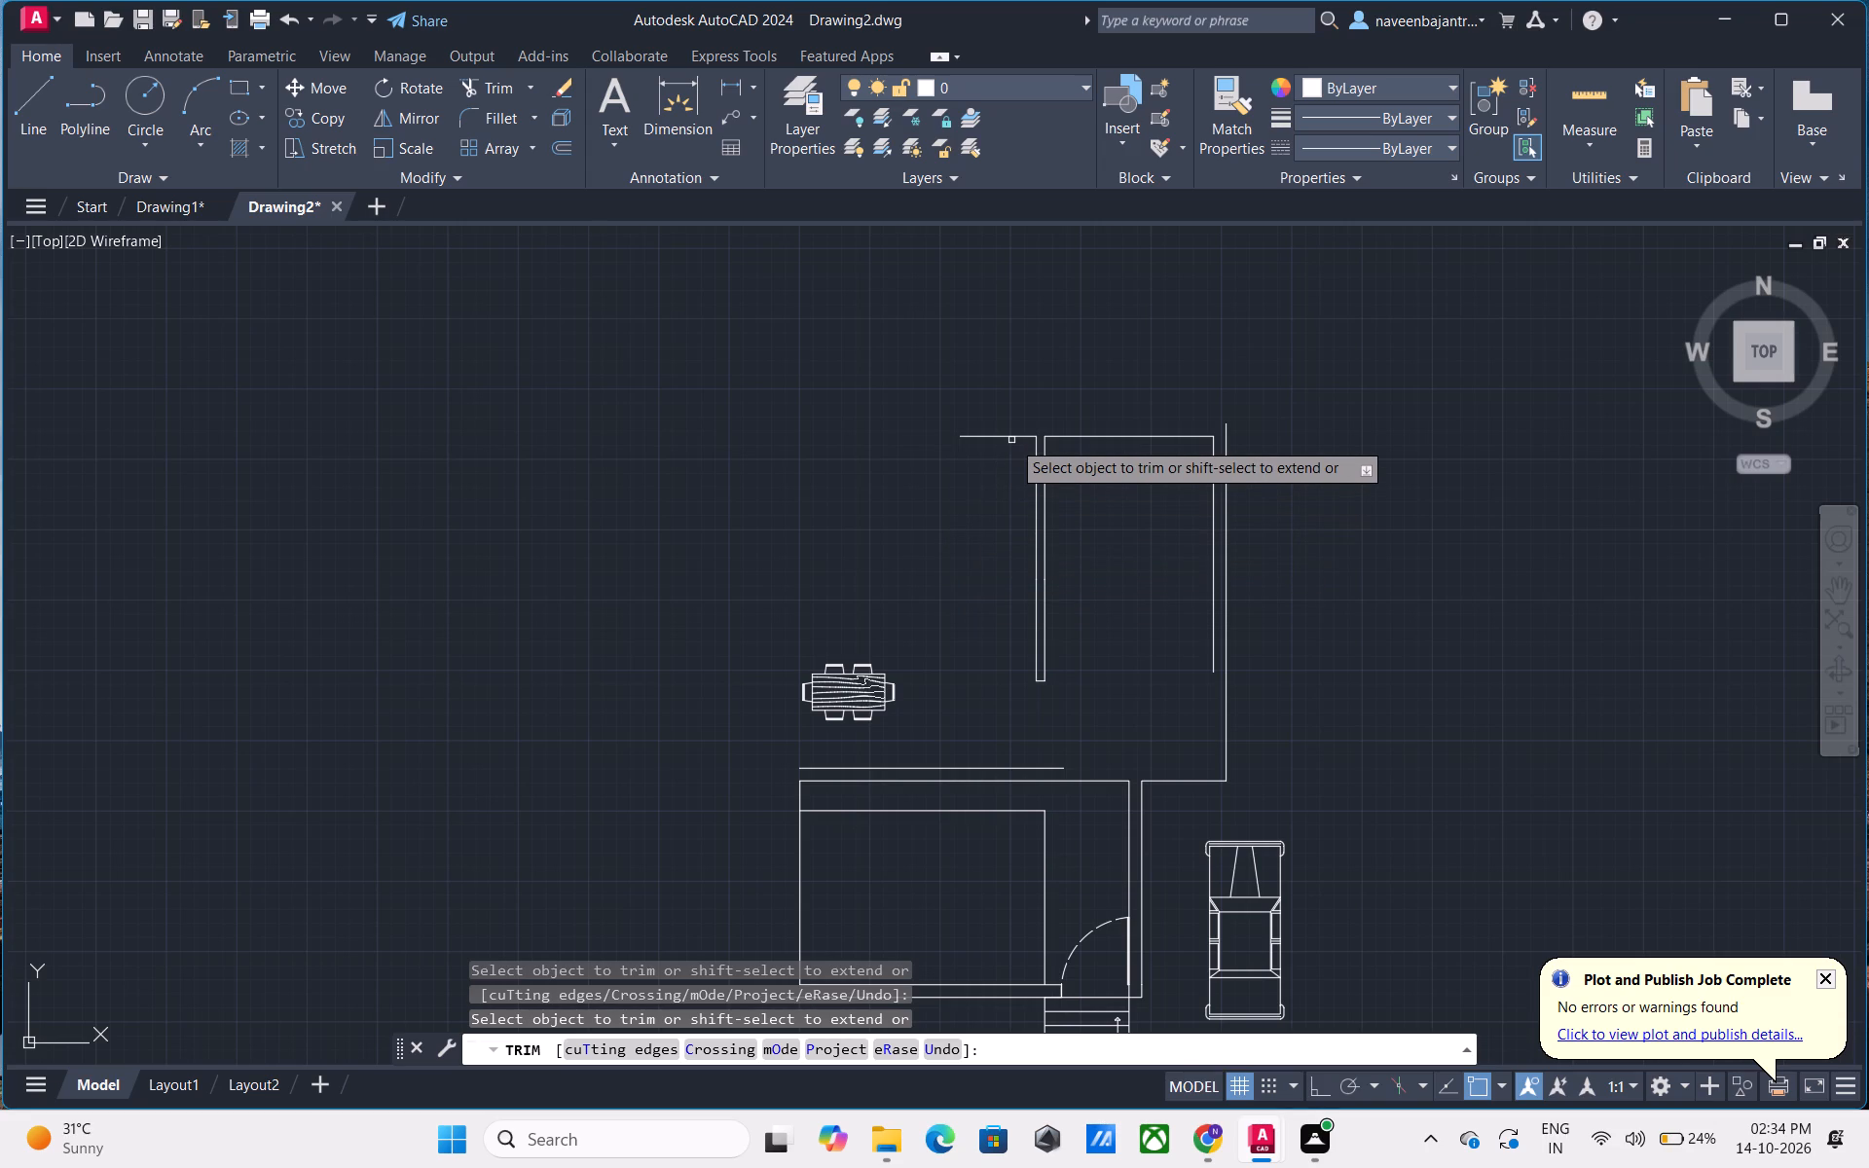
{"action": "left_click", "coordinate": [1011, 436]}
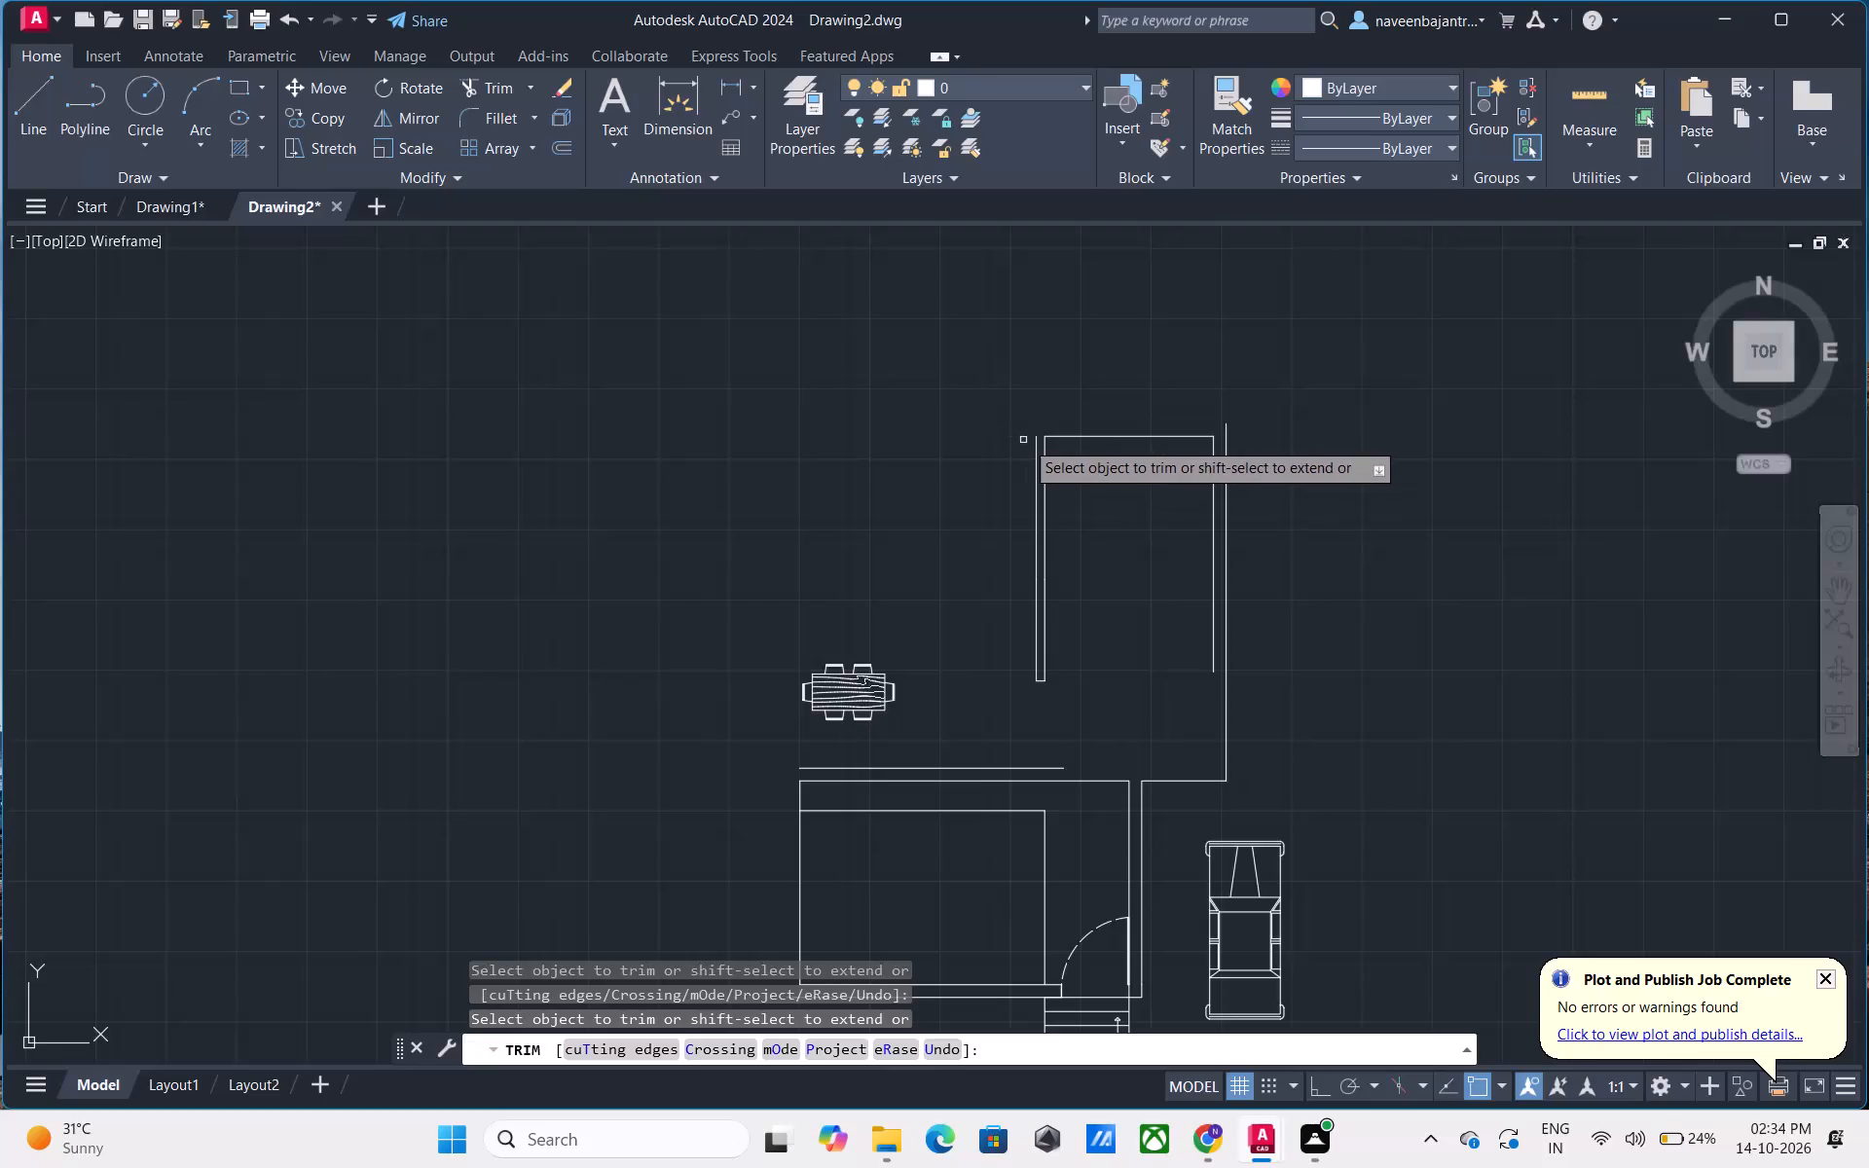
{"action": "left_click", "coordinate": [1033, 455]}
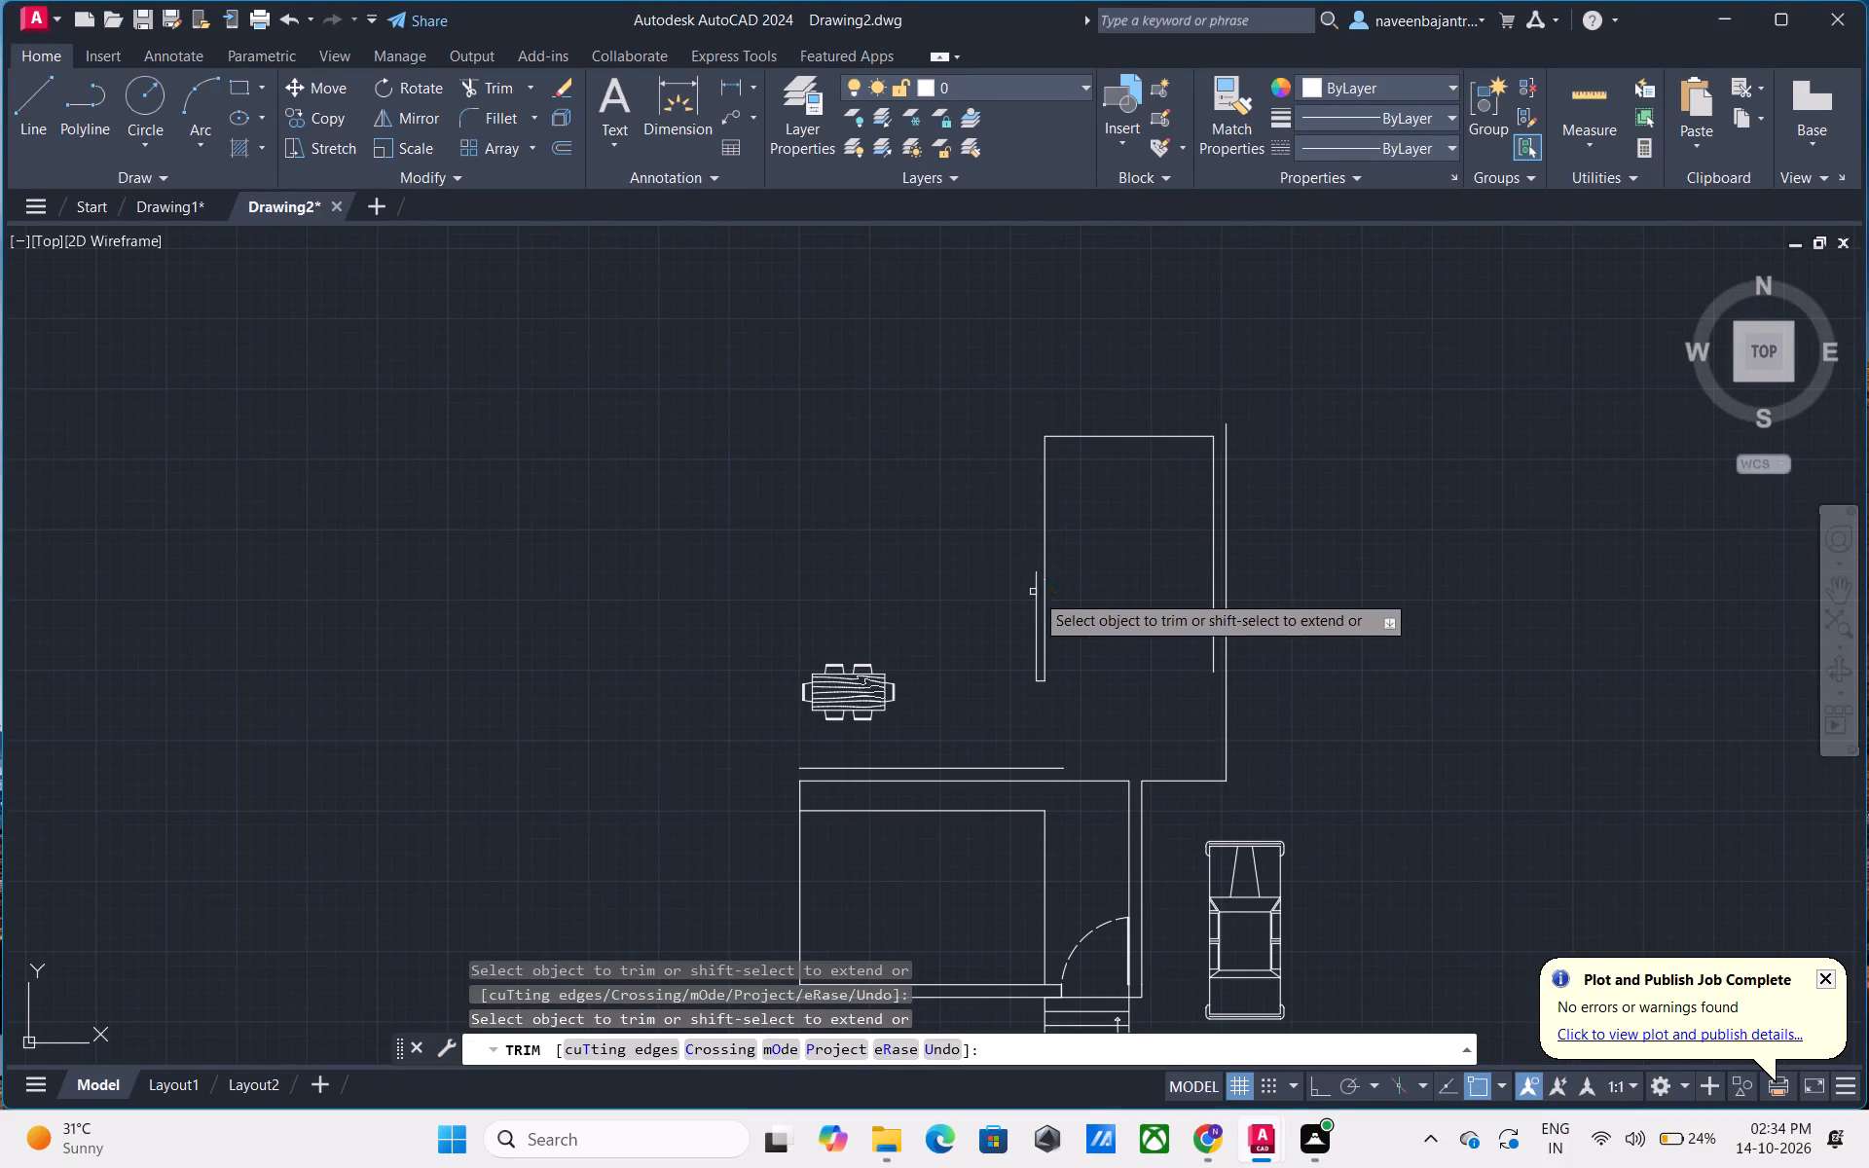
{"action": "left_click", "coordinate": [1038, 618]}
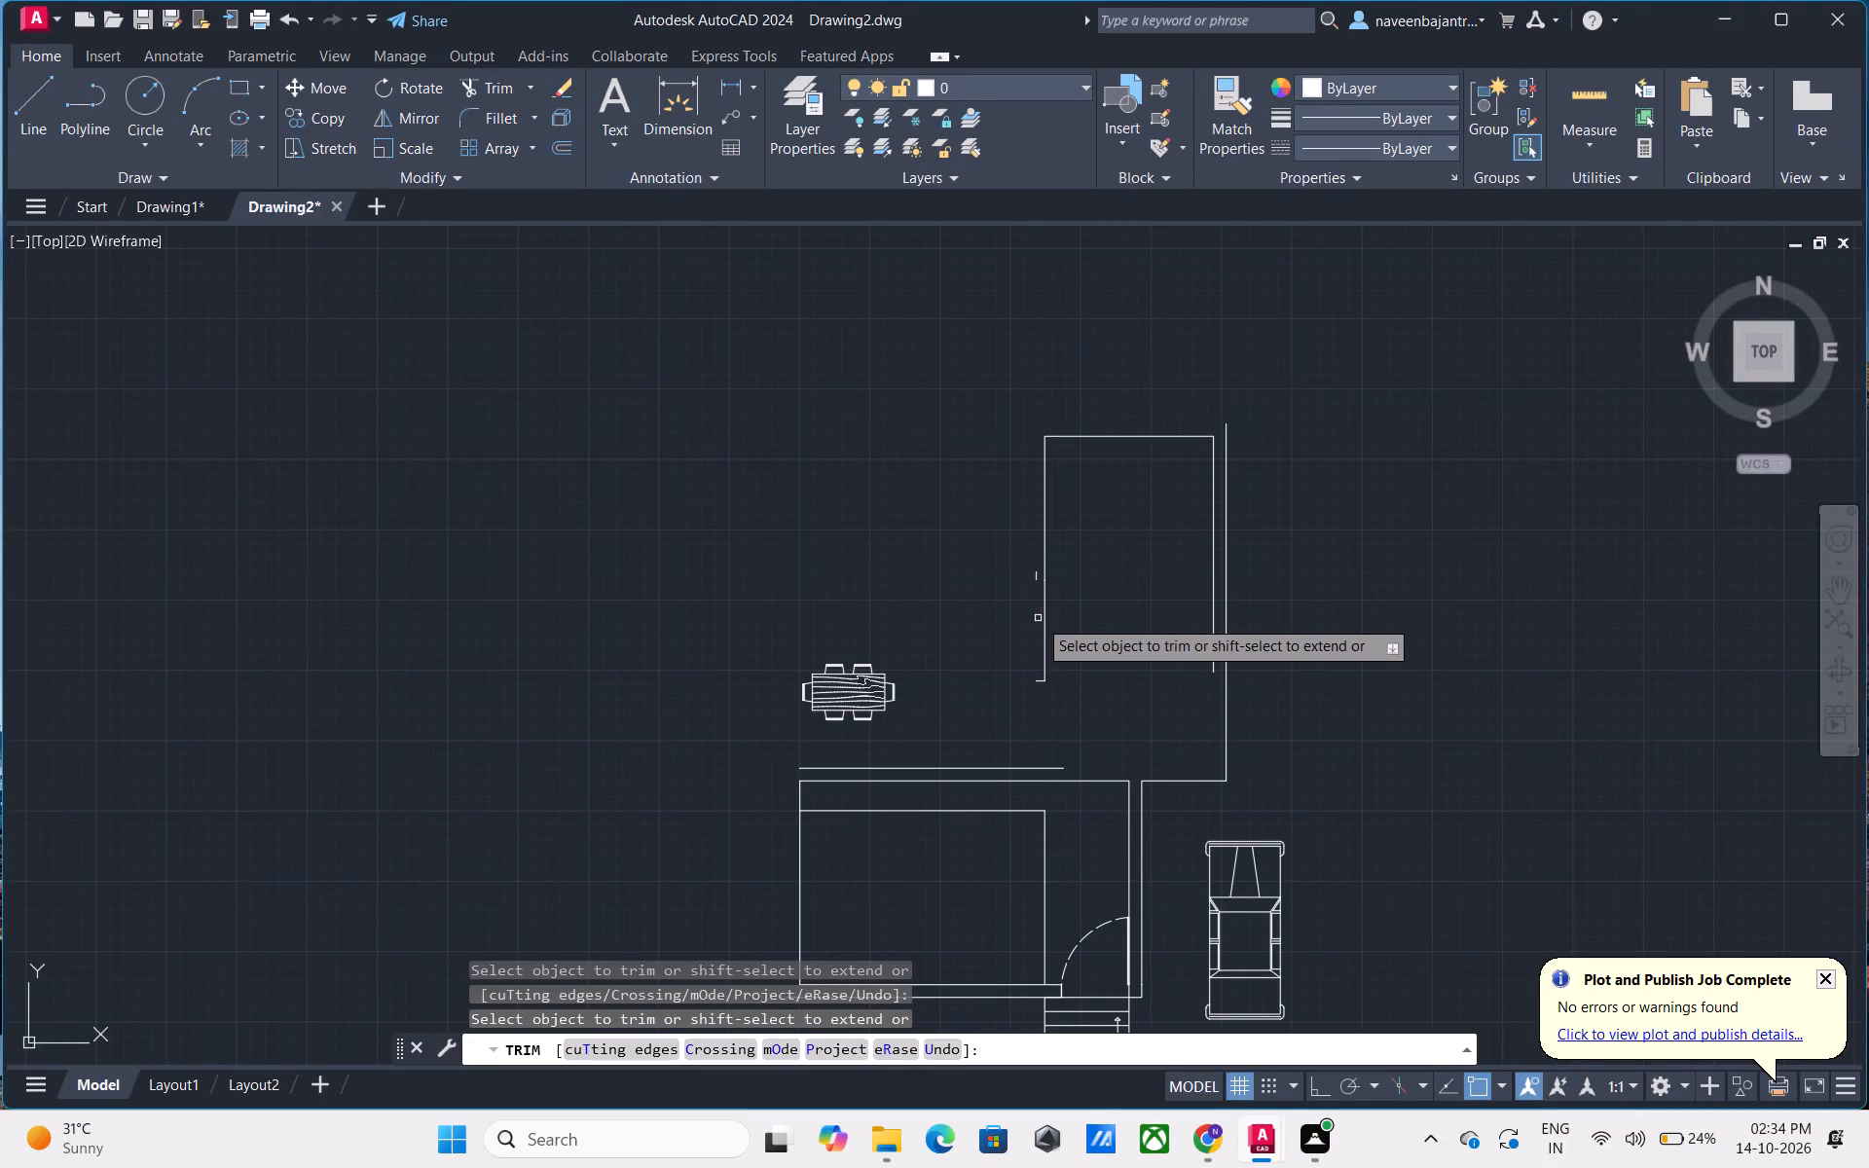
{"action": "left_click", "coordinate": [1035, 577]}
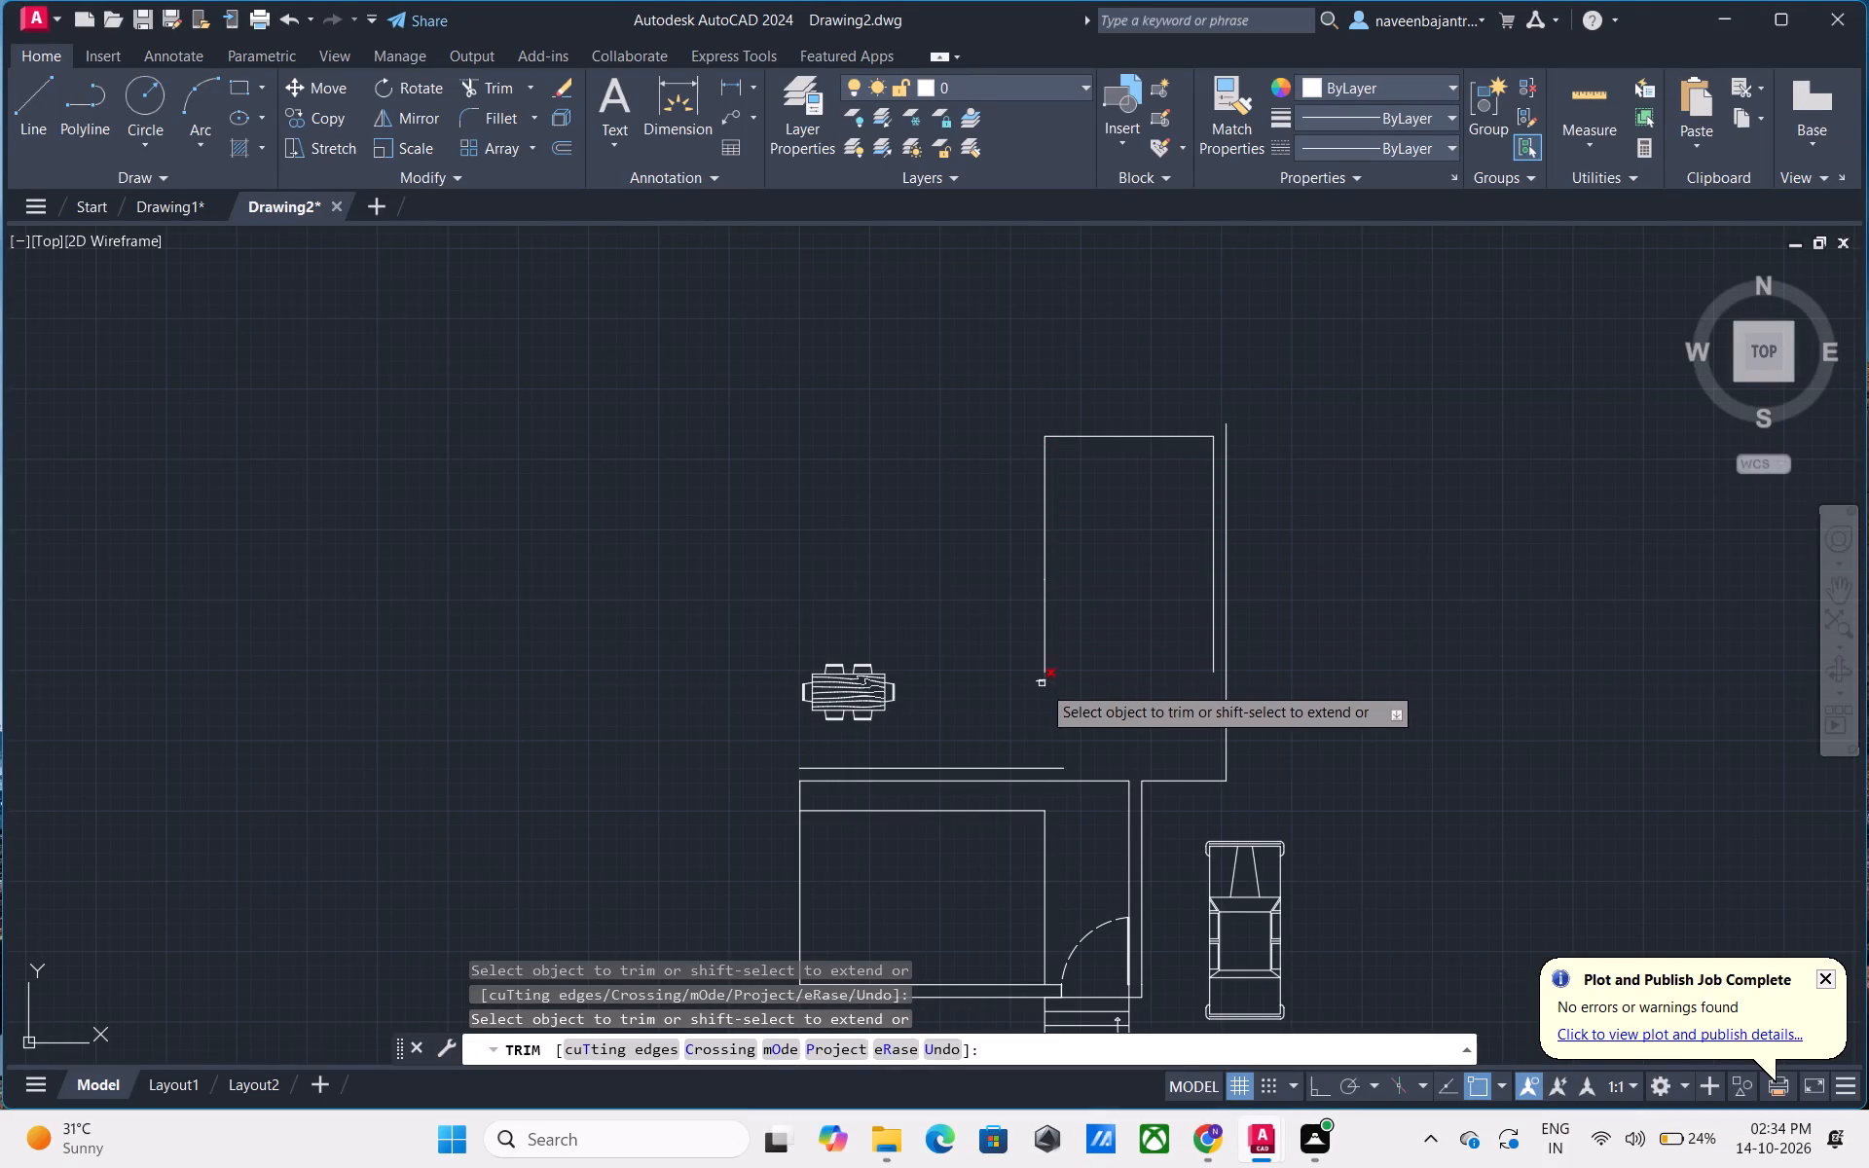
{"action": "left_click", "coordinate": [1041, 681]}
{"action": "left_click", "coordinate": [1044, 658]}
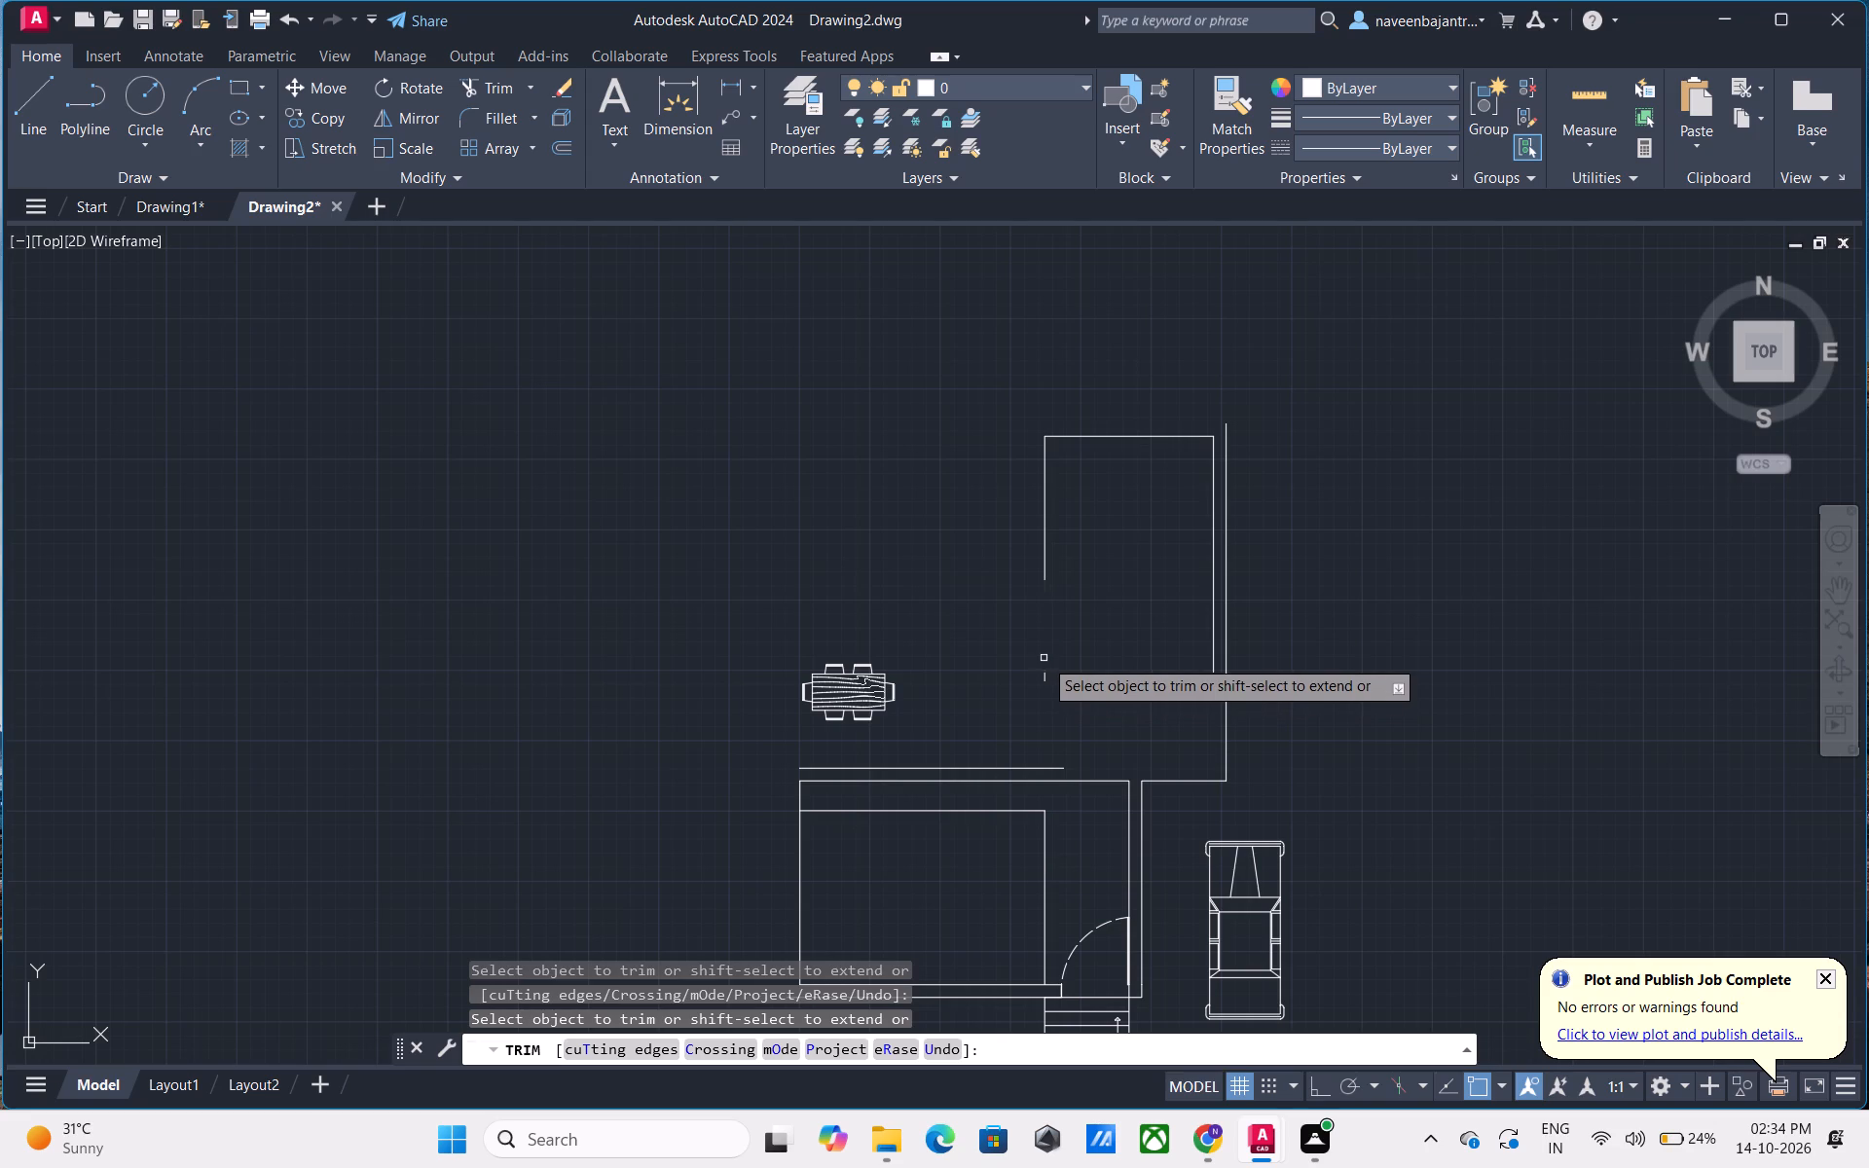
{"action": "left_click", "coordinate": [1046, 680]}
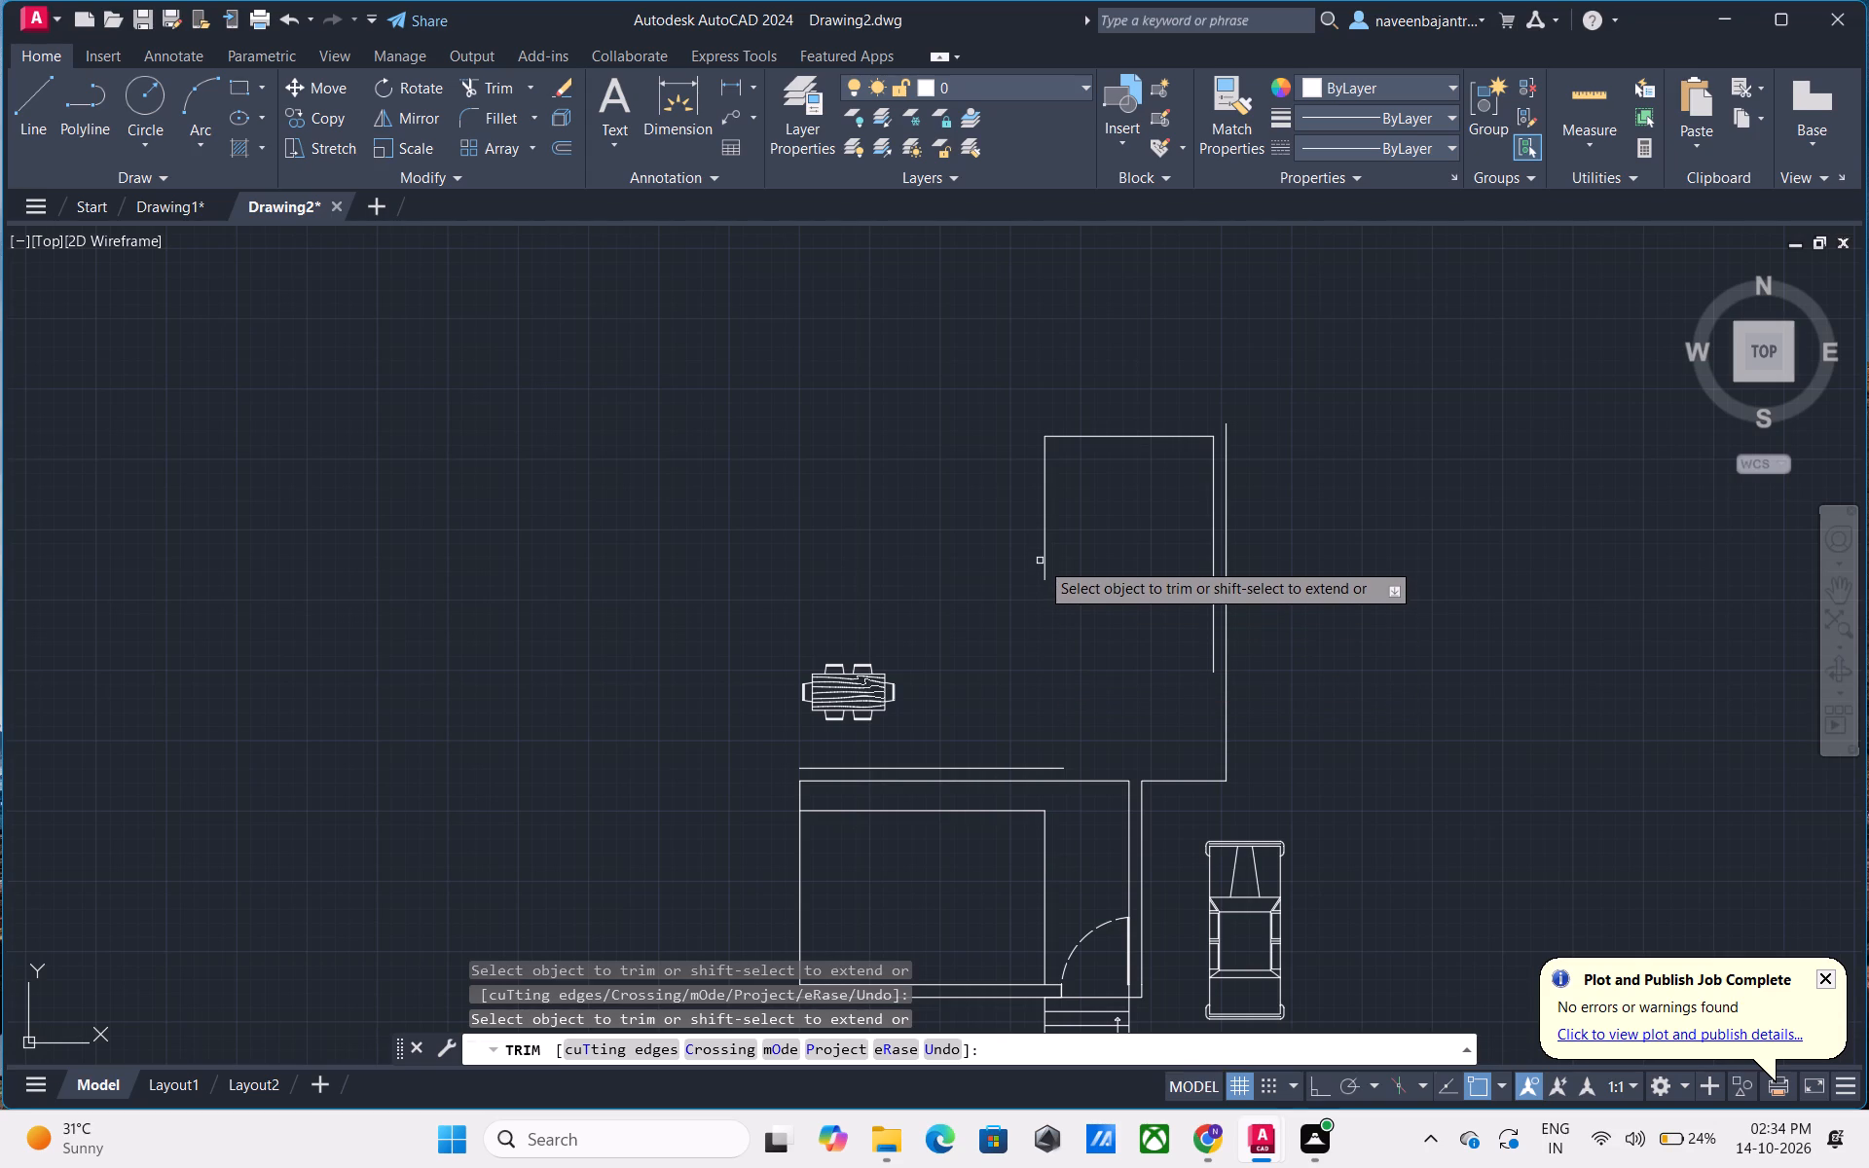
{"action": "left_click", "coordinate": [1043, 549]}
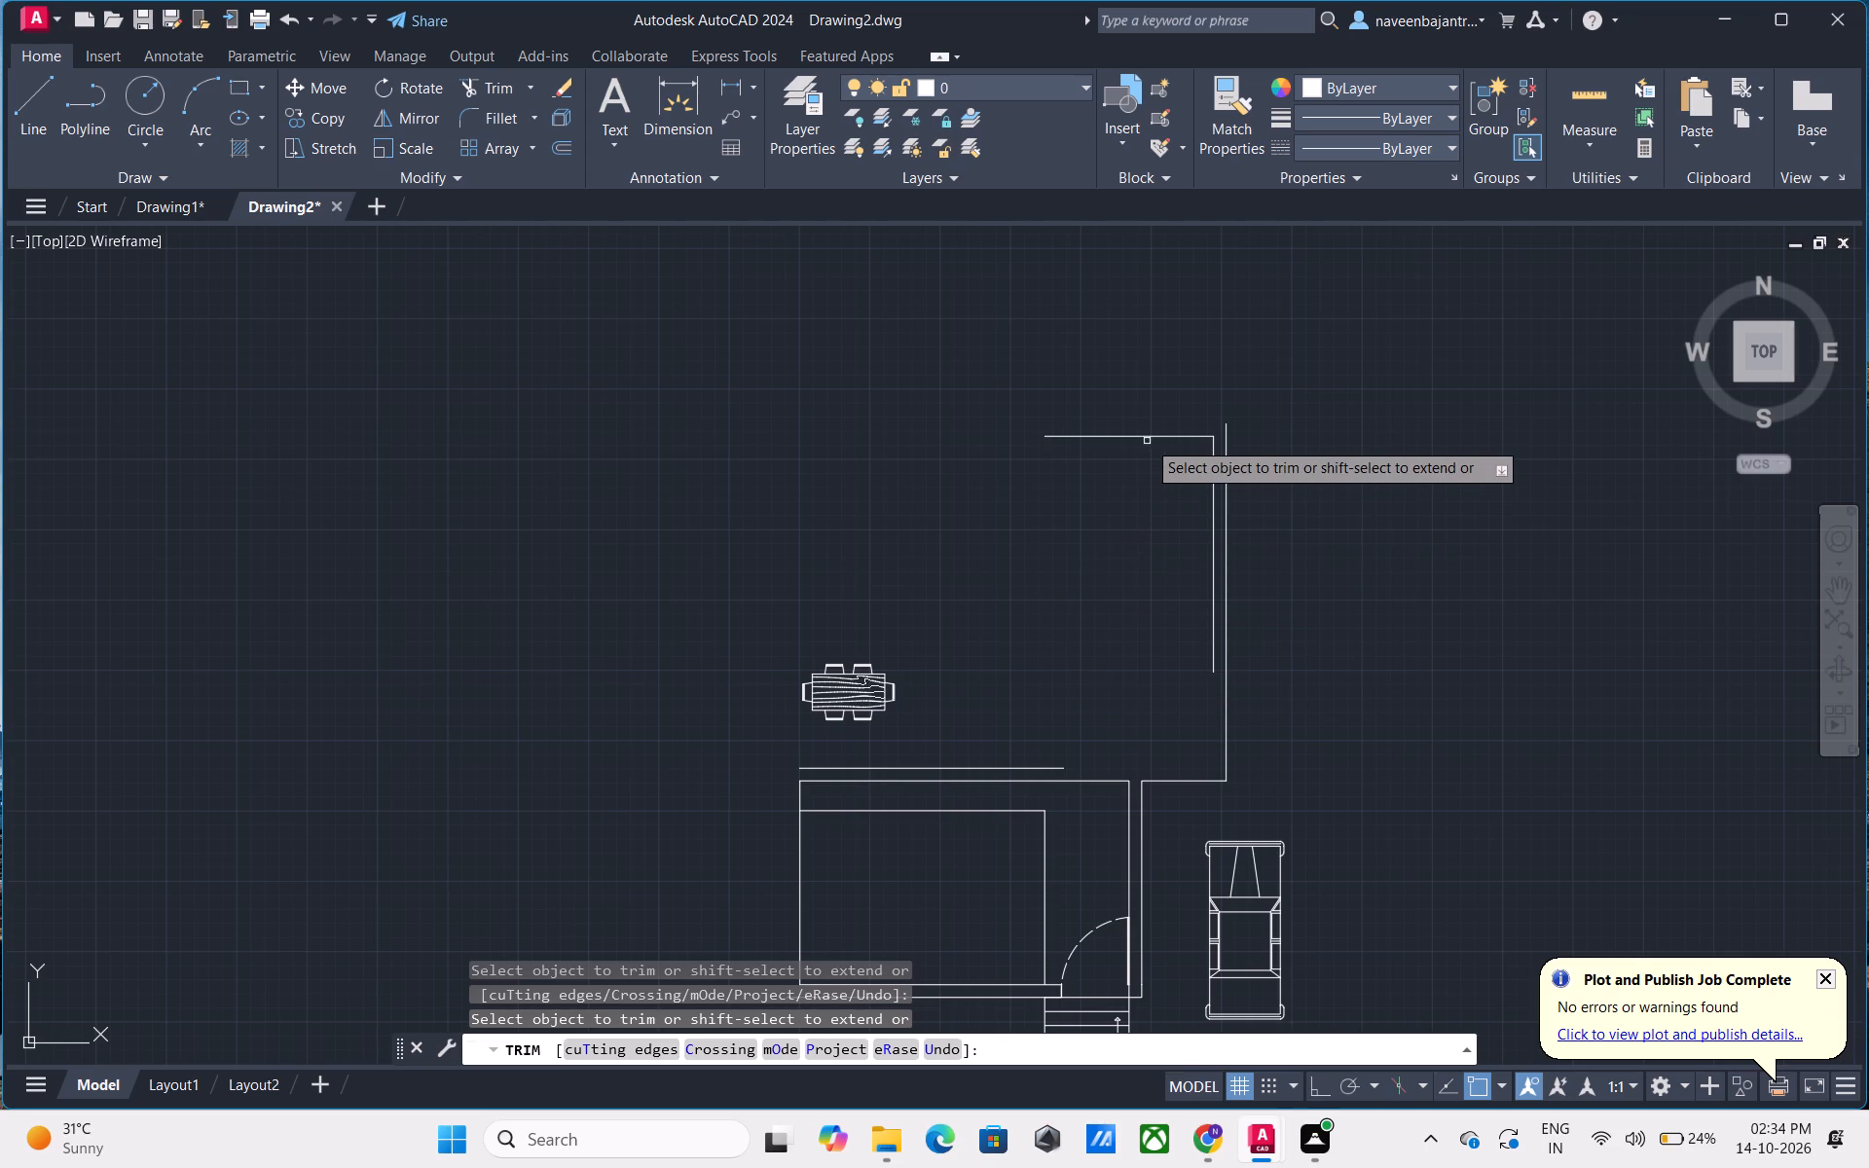
Trim away the top line of the large east room and the two vertical lines of the east wall.
{"action": "left_click", "coordinate": [1149, 436]}
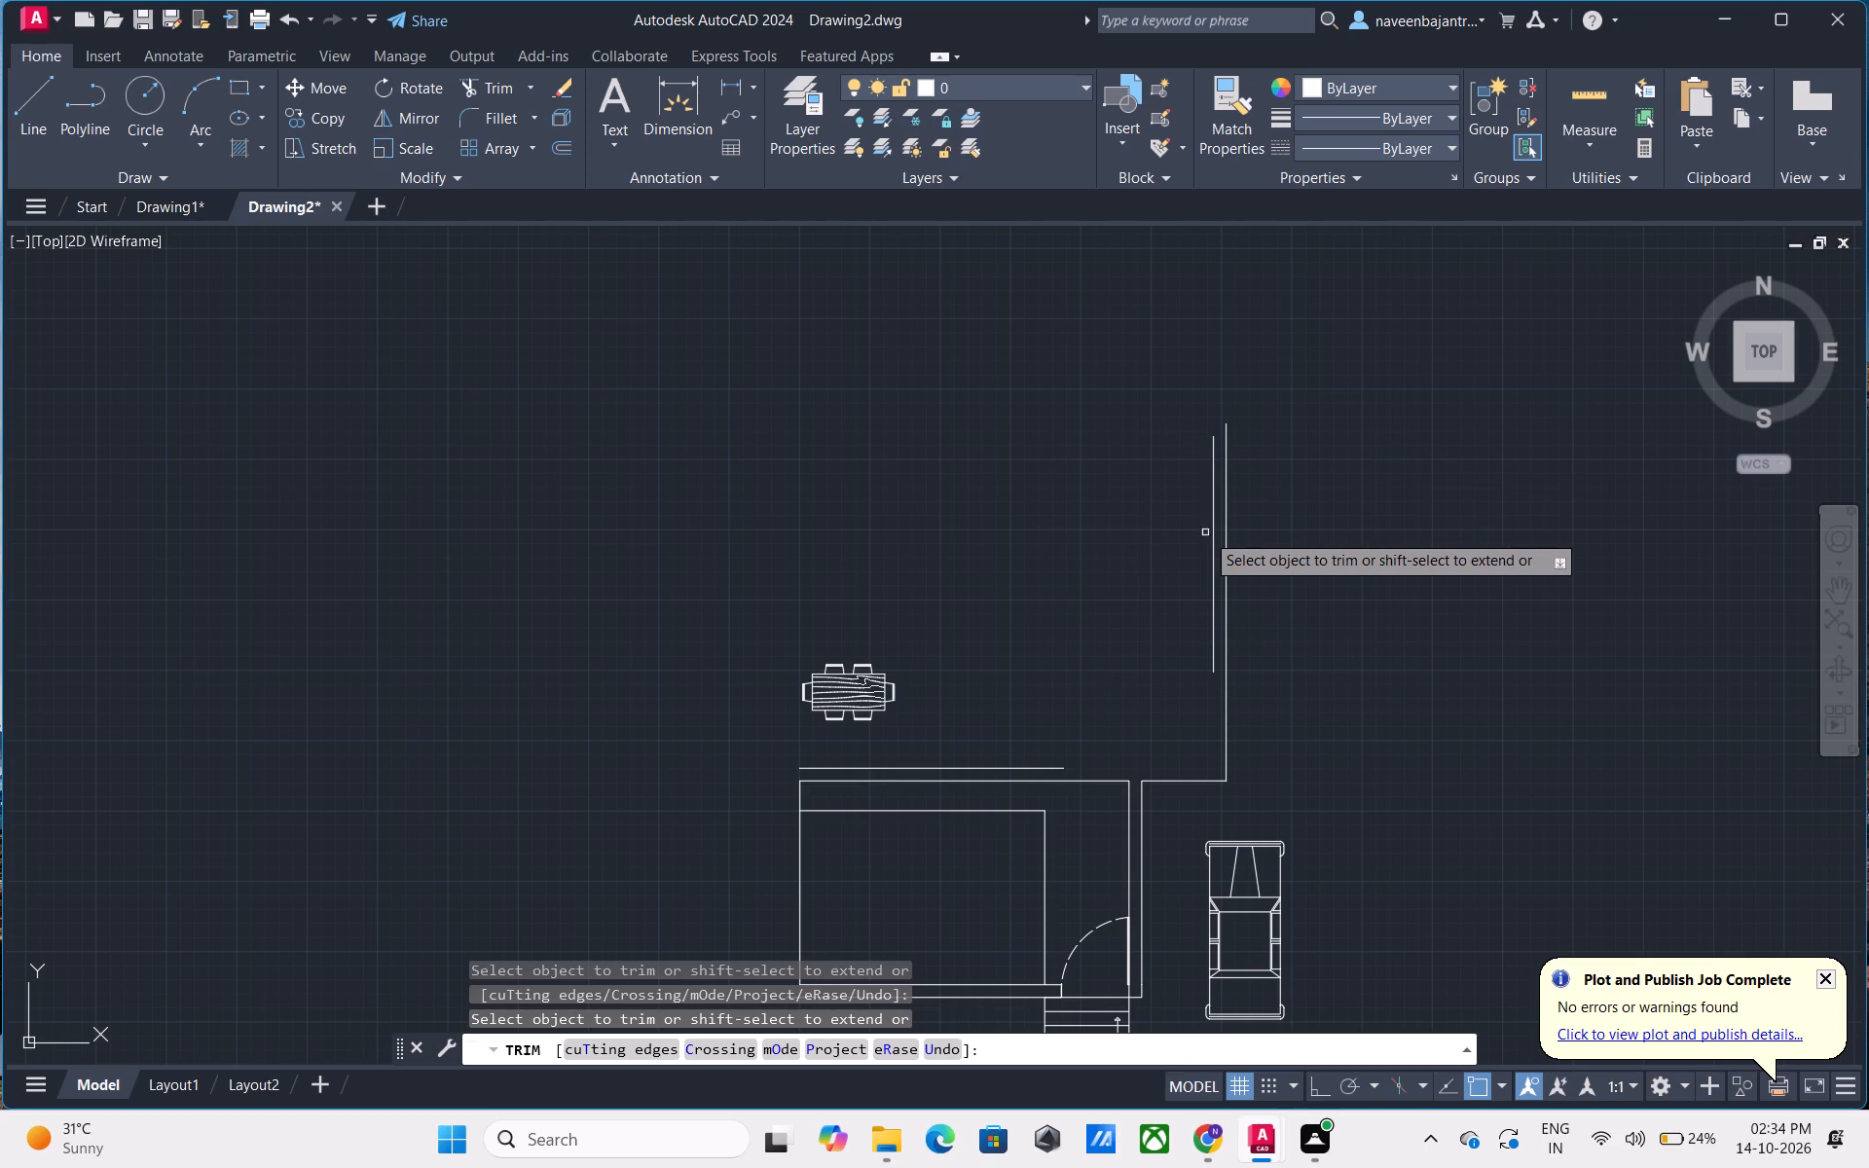
{"action": "left_click", "coordinate": [1213, 544]}
{"action": "left_click", "coordinate": [1224, 546]}
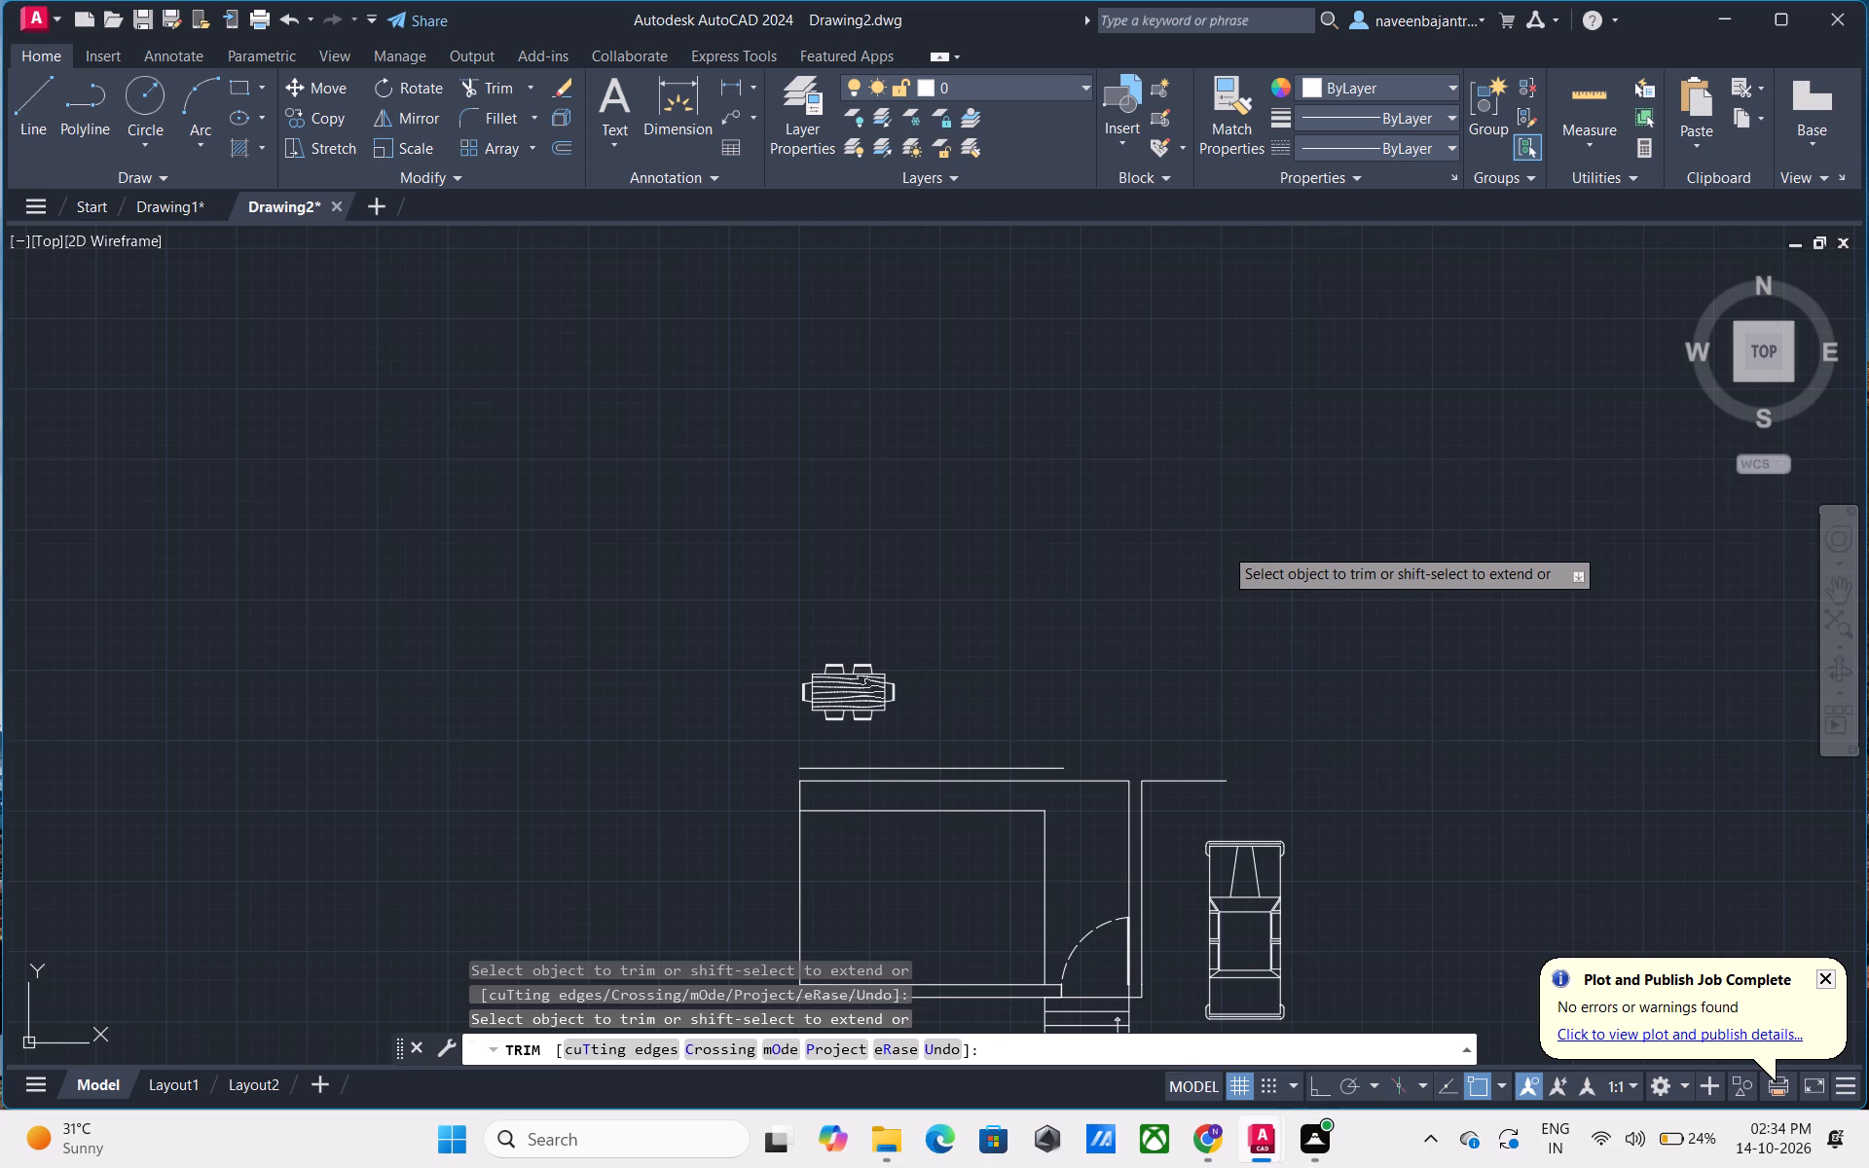
Trim away the entrance door's dashed swing arc, its remaining piece at the jamb, and the jamb line.
{"action": "middle_click_drag", "start_coordinate": [1228, 623], "coordinate": [1216, 335]}
{"action": "scroll", "coordinate": [1110, 755], "scroll_direction": "up", "scroll_amount": 3}
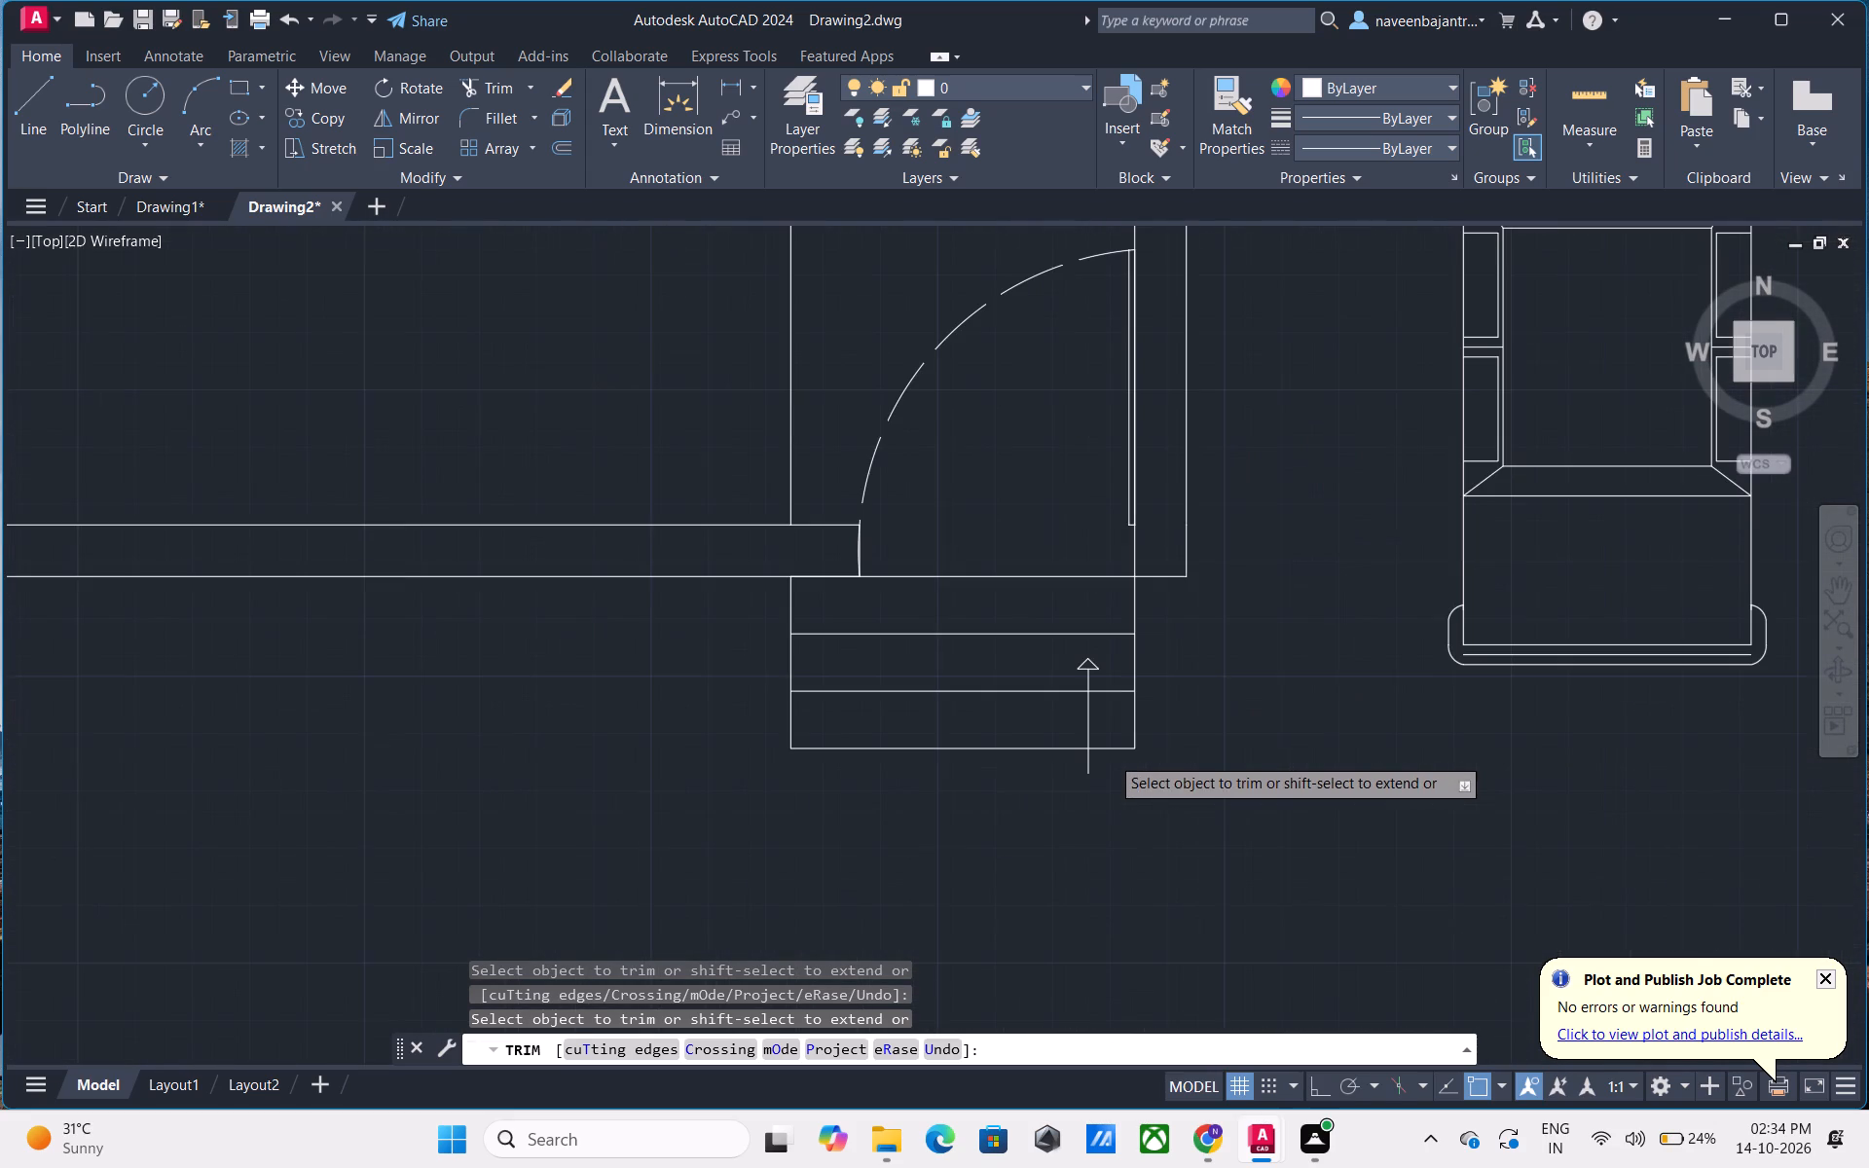
{"action": "left_click", "coordinate": [869, 456]}
{"action": "scroll", "coordinate": [849, 554], "scroll_direction": "up", "scroll_amount": 5}
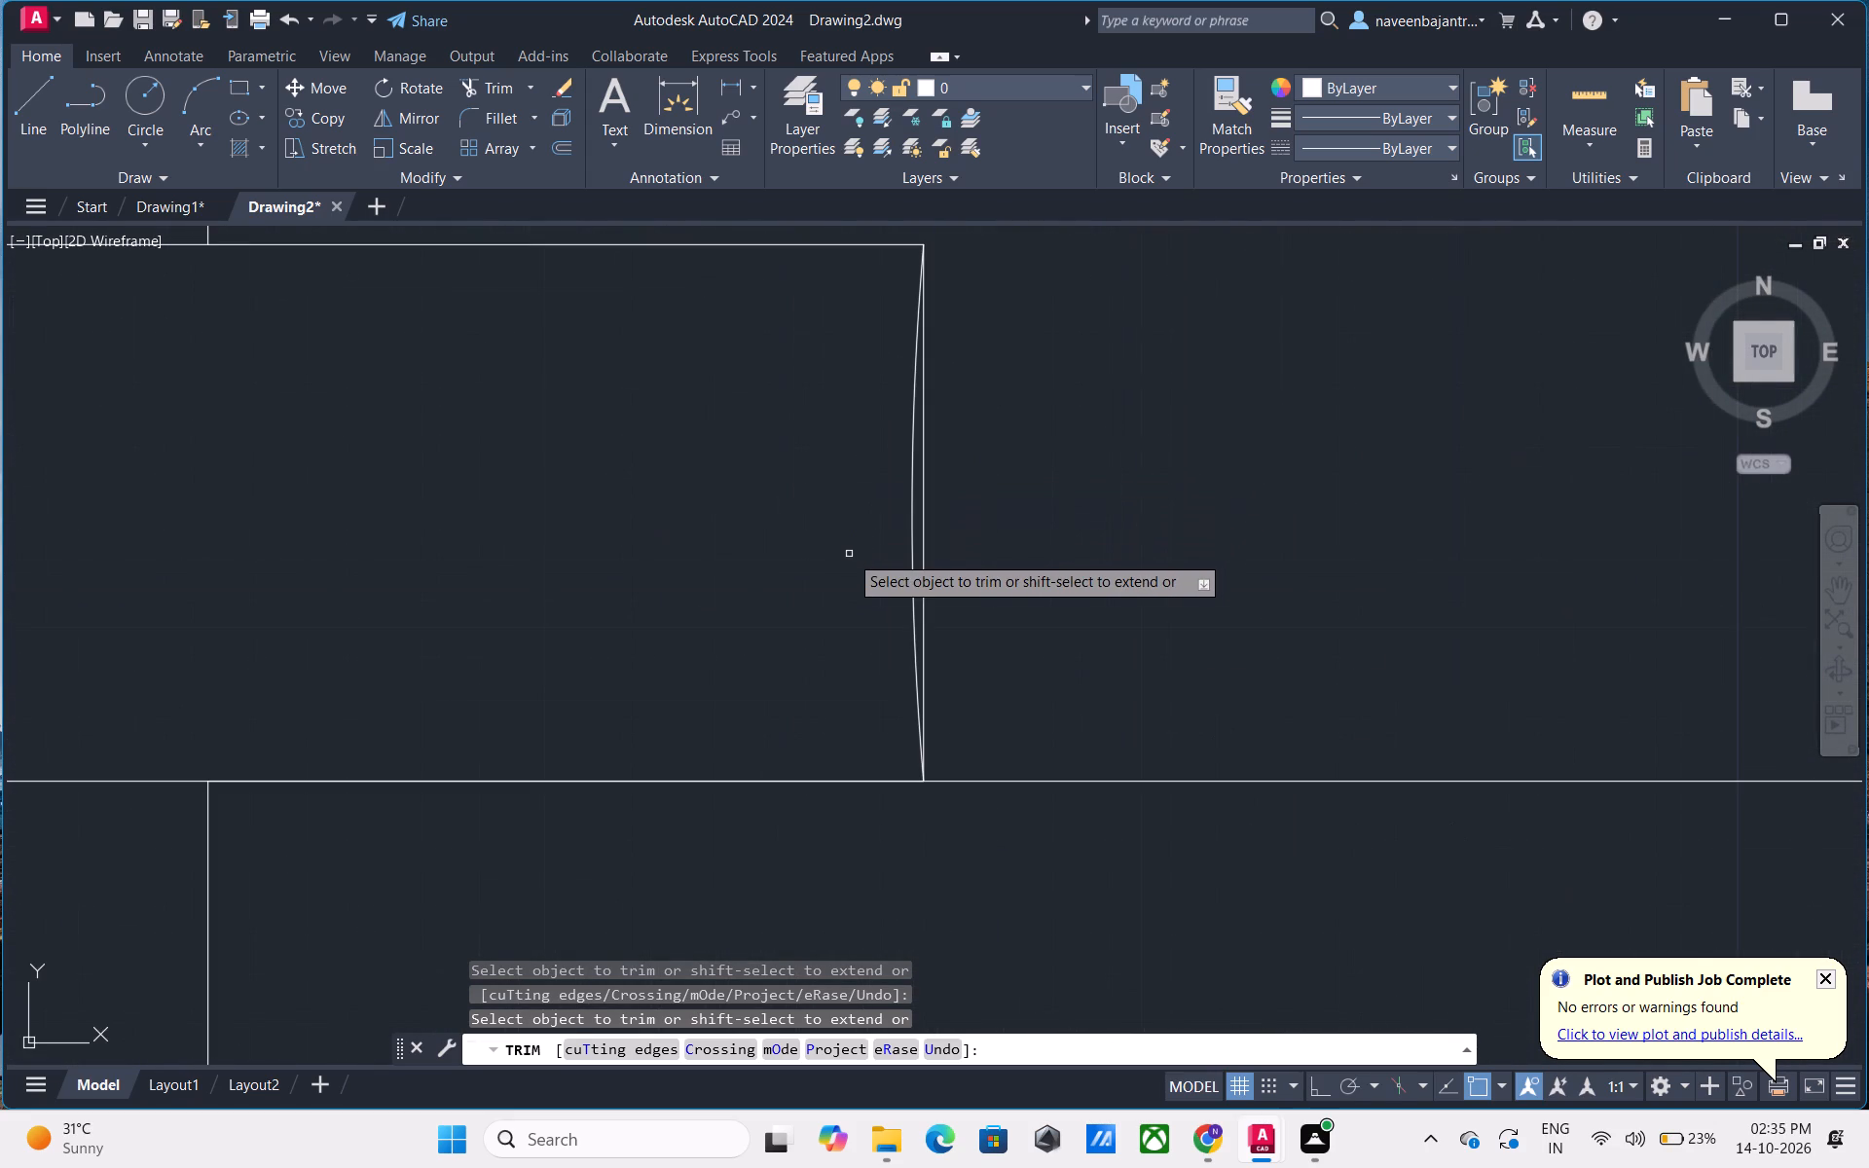
{"action": "left_click", "coordinate": [910, 542]}
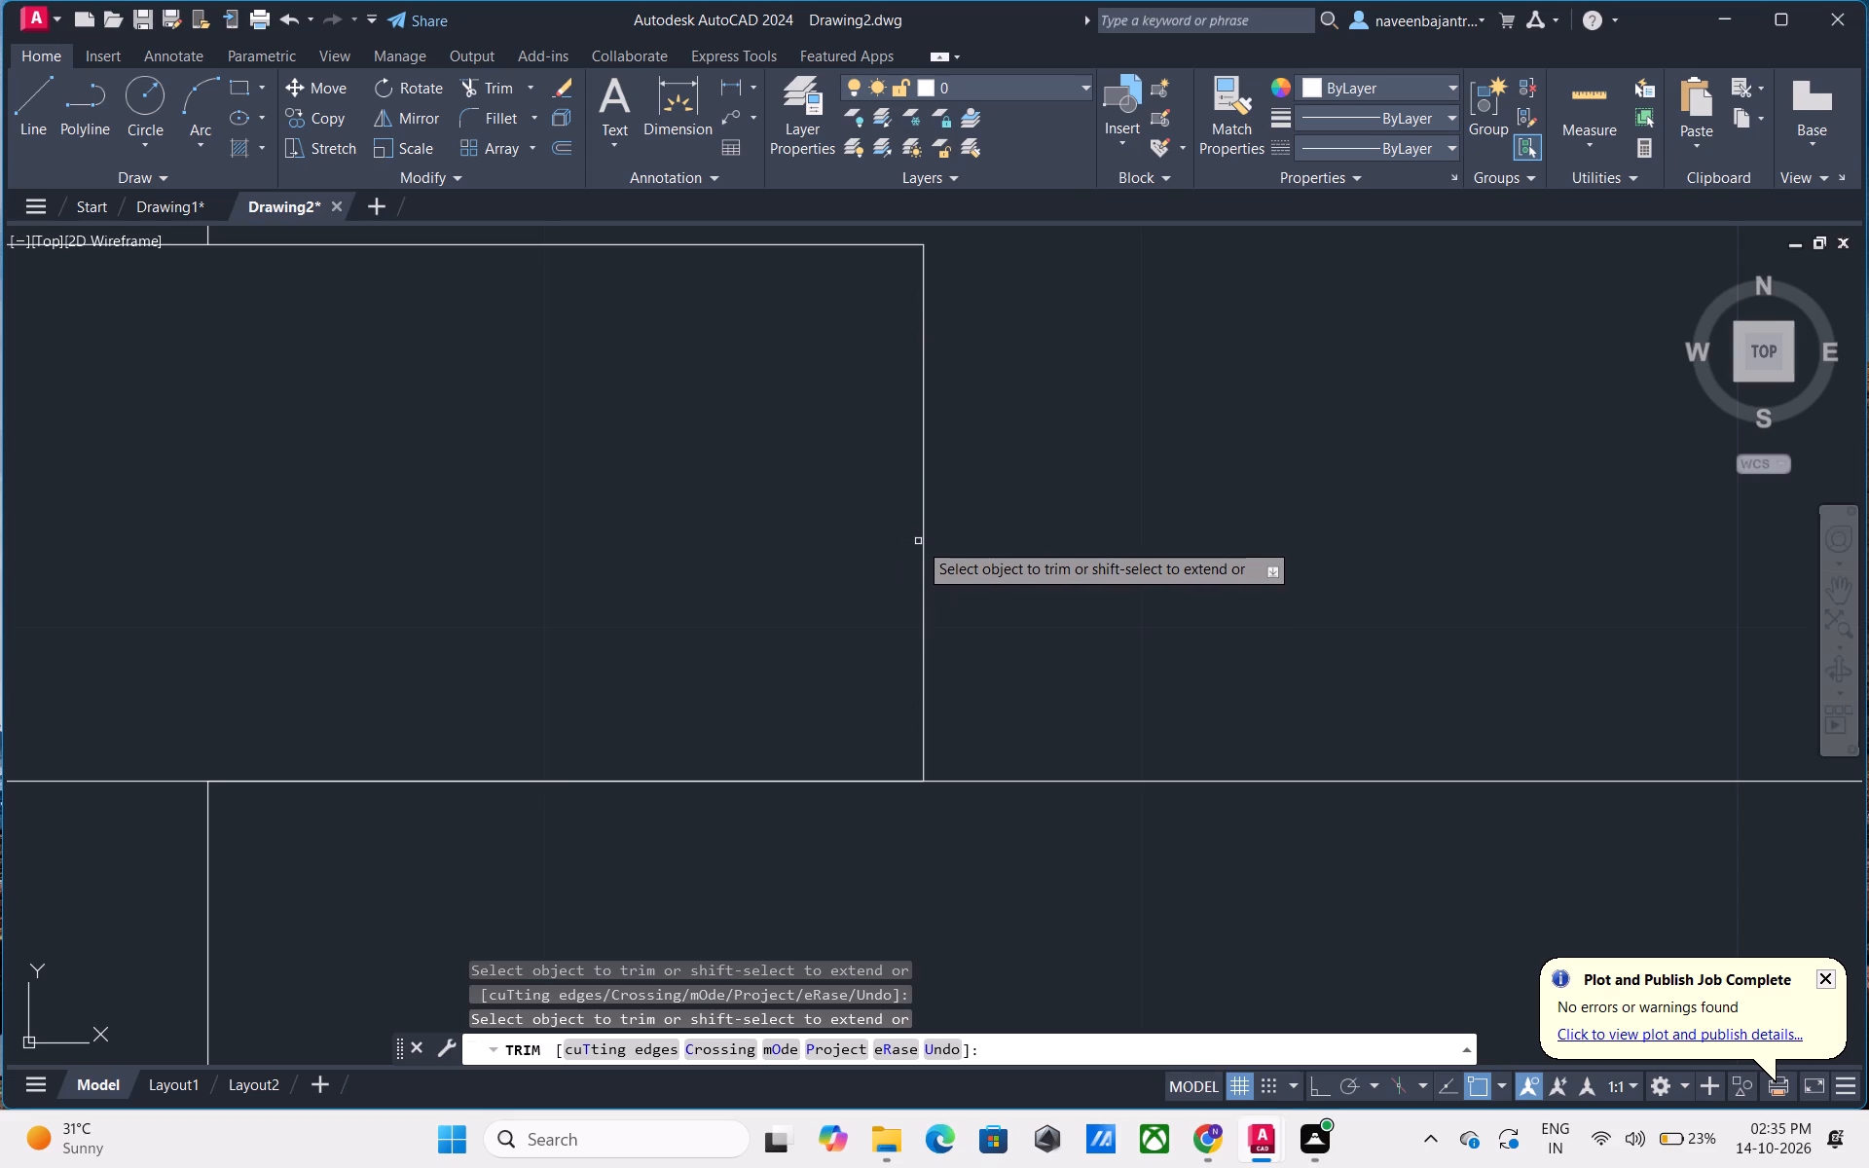
{"action": "left_click", "coordinate": [925, 541]}
Trim away the direction arrow on the entrance steps, including its triangular head and all segments of its shaft.
{"action": "scroll", "coordinate": [925, 541], "scroll_direction": "down", "scroll_amount": 3}
{"action": "scroll", "coordinate": [1084, 664], "scroll_direction": "down", "scroll_amount": 1}
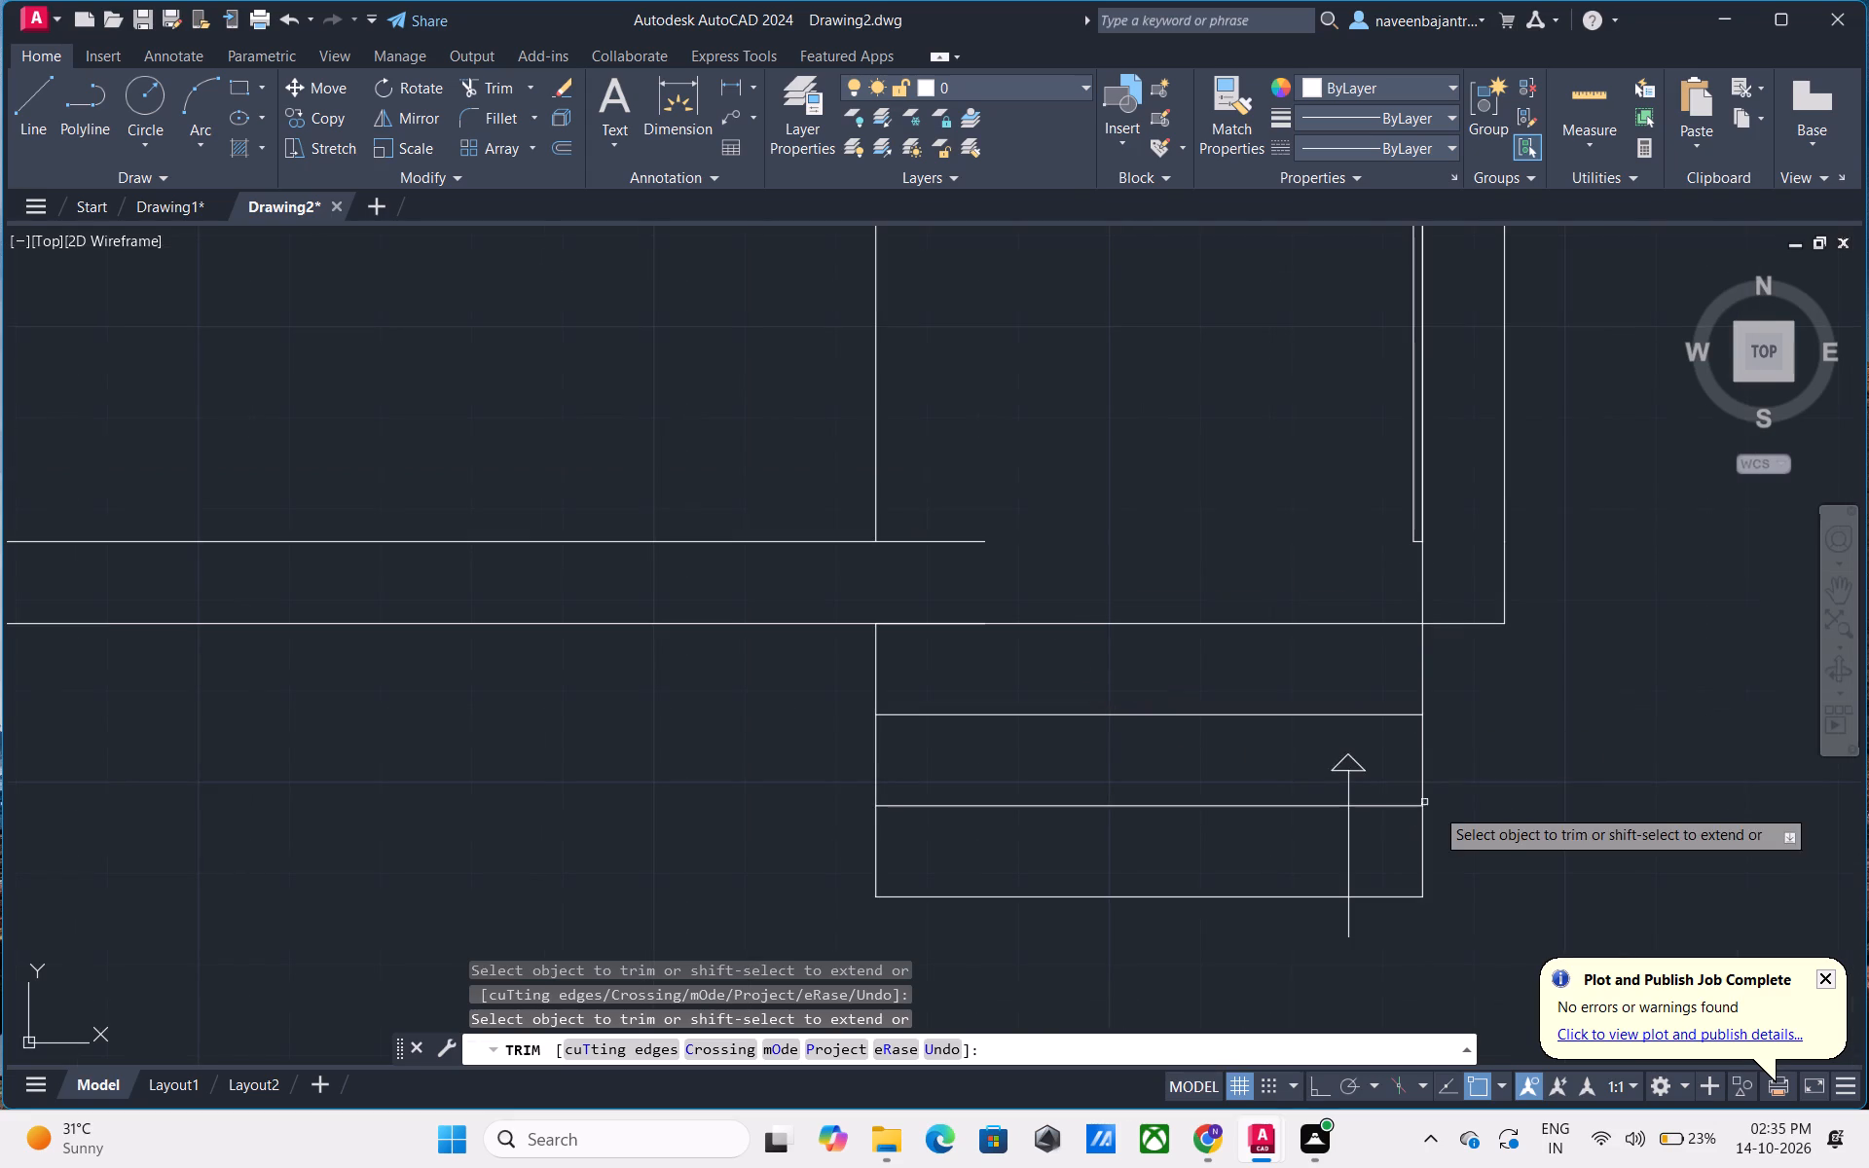
{"action": "scroll", "coordinate": [1374, 792], "scroll_direction": "up", "scroll_amount": 3}
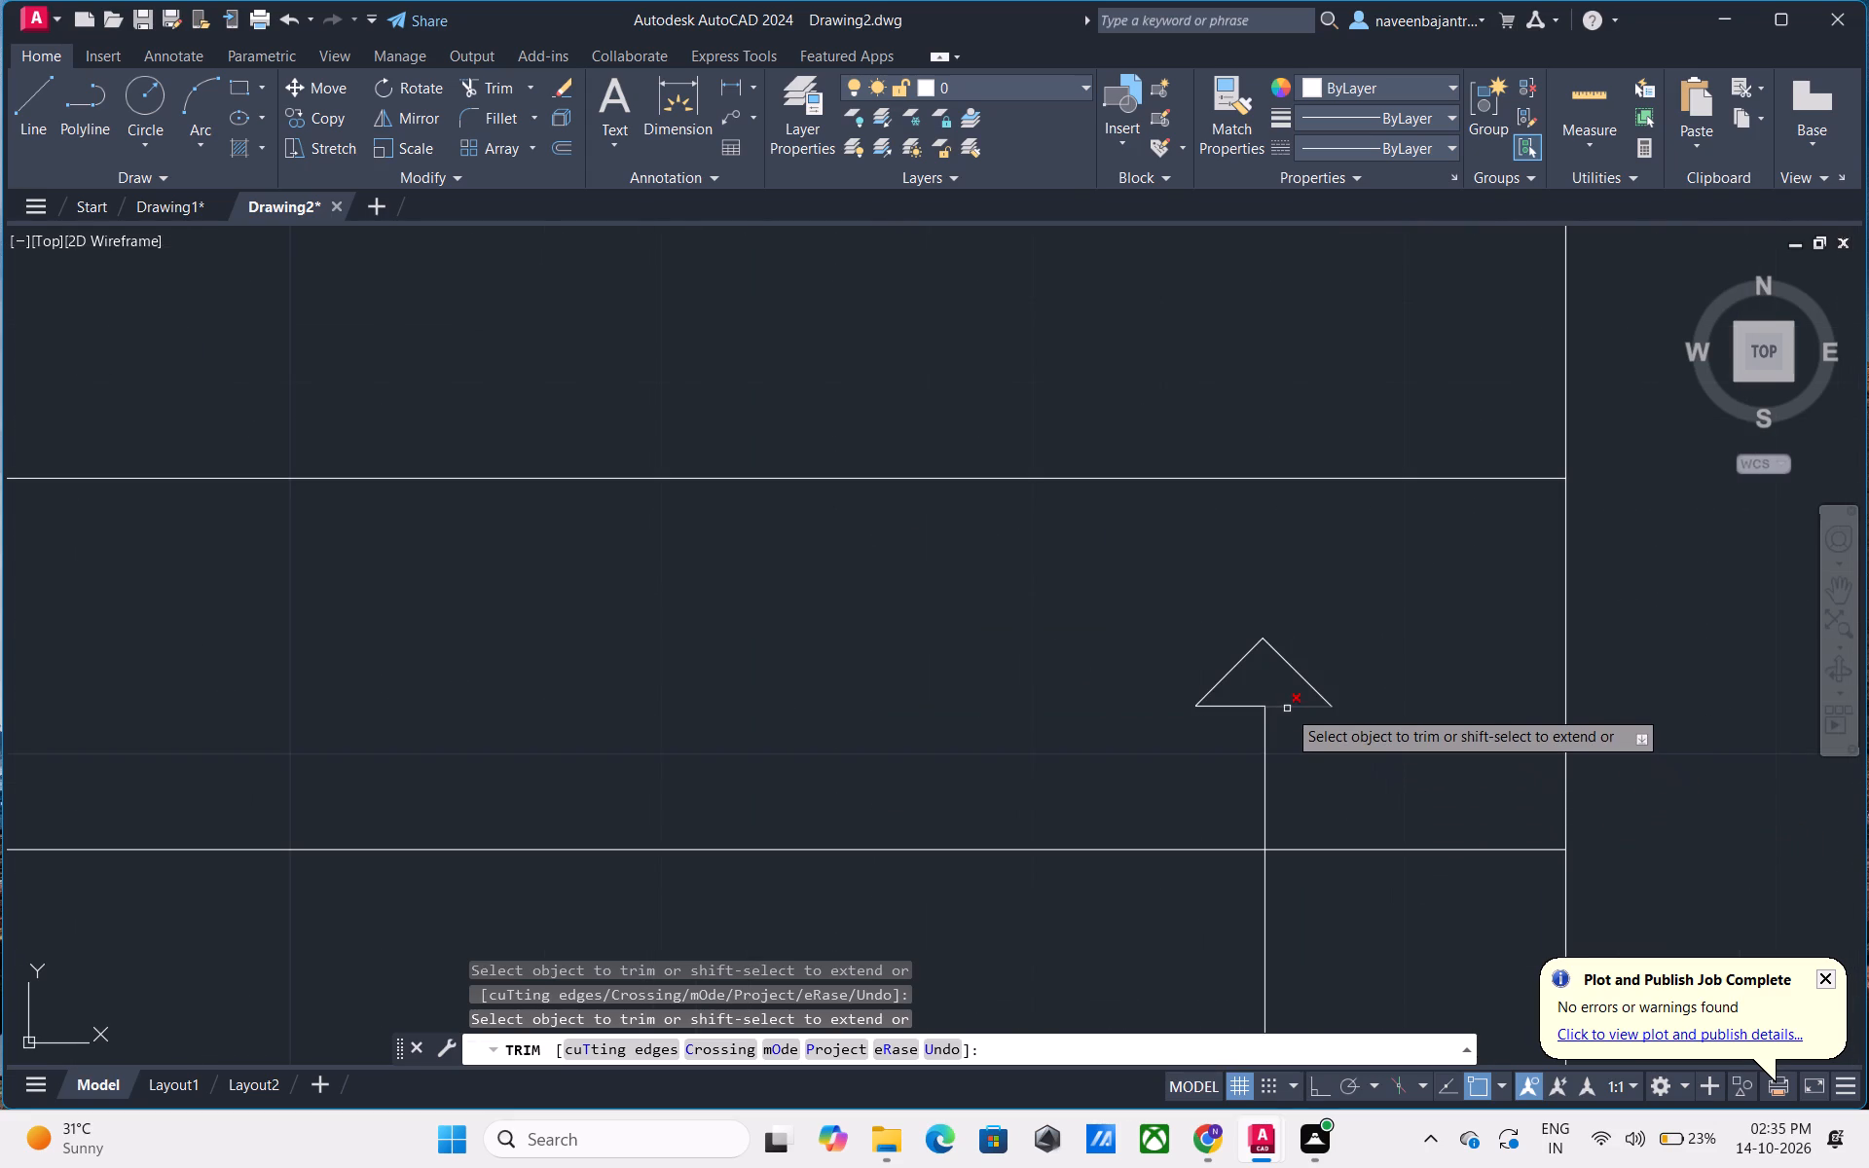
{"action": "left_click", "coordinate": [1287, 709]}
{"action": "left_click", "coordinate": [1242, 707]}
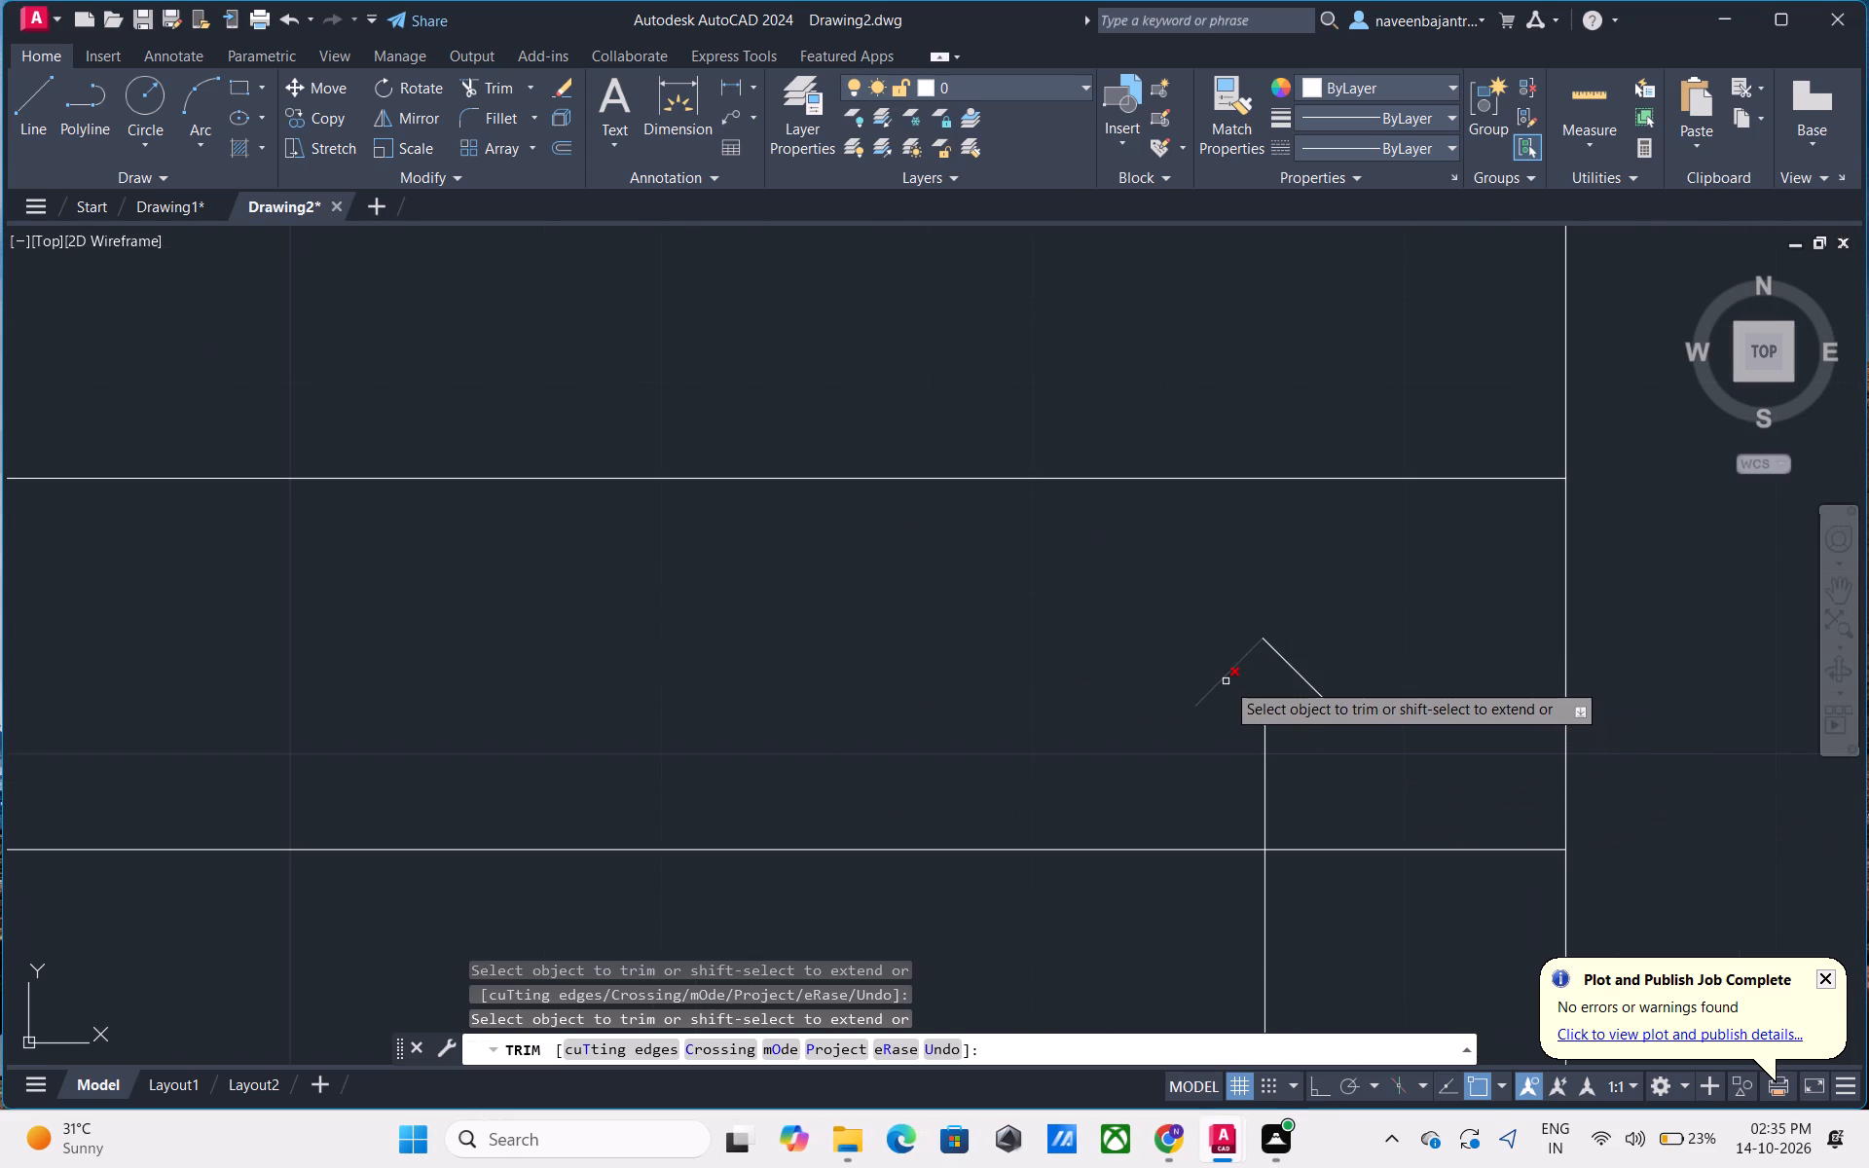
{"action": "left_click", "coordinate": [1226, 681]}
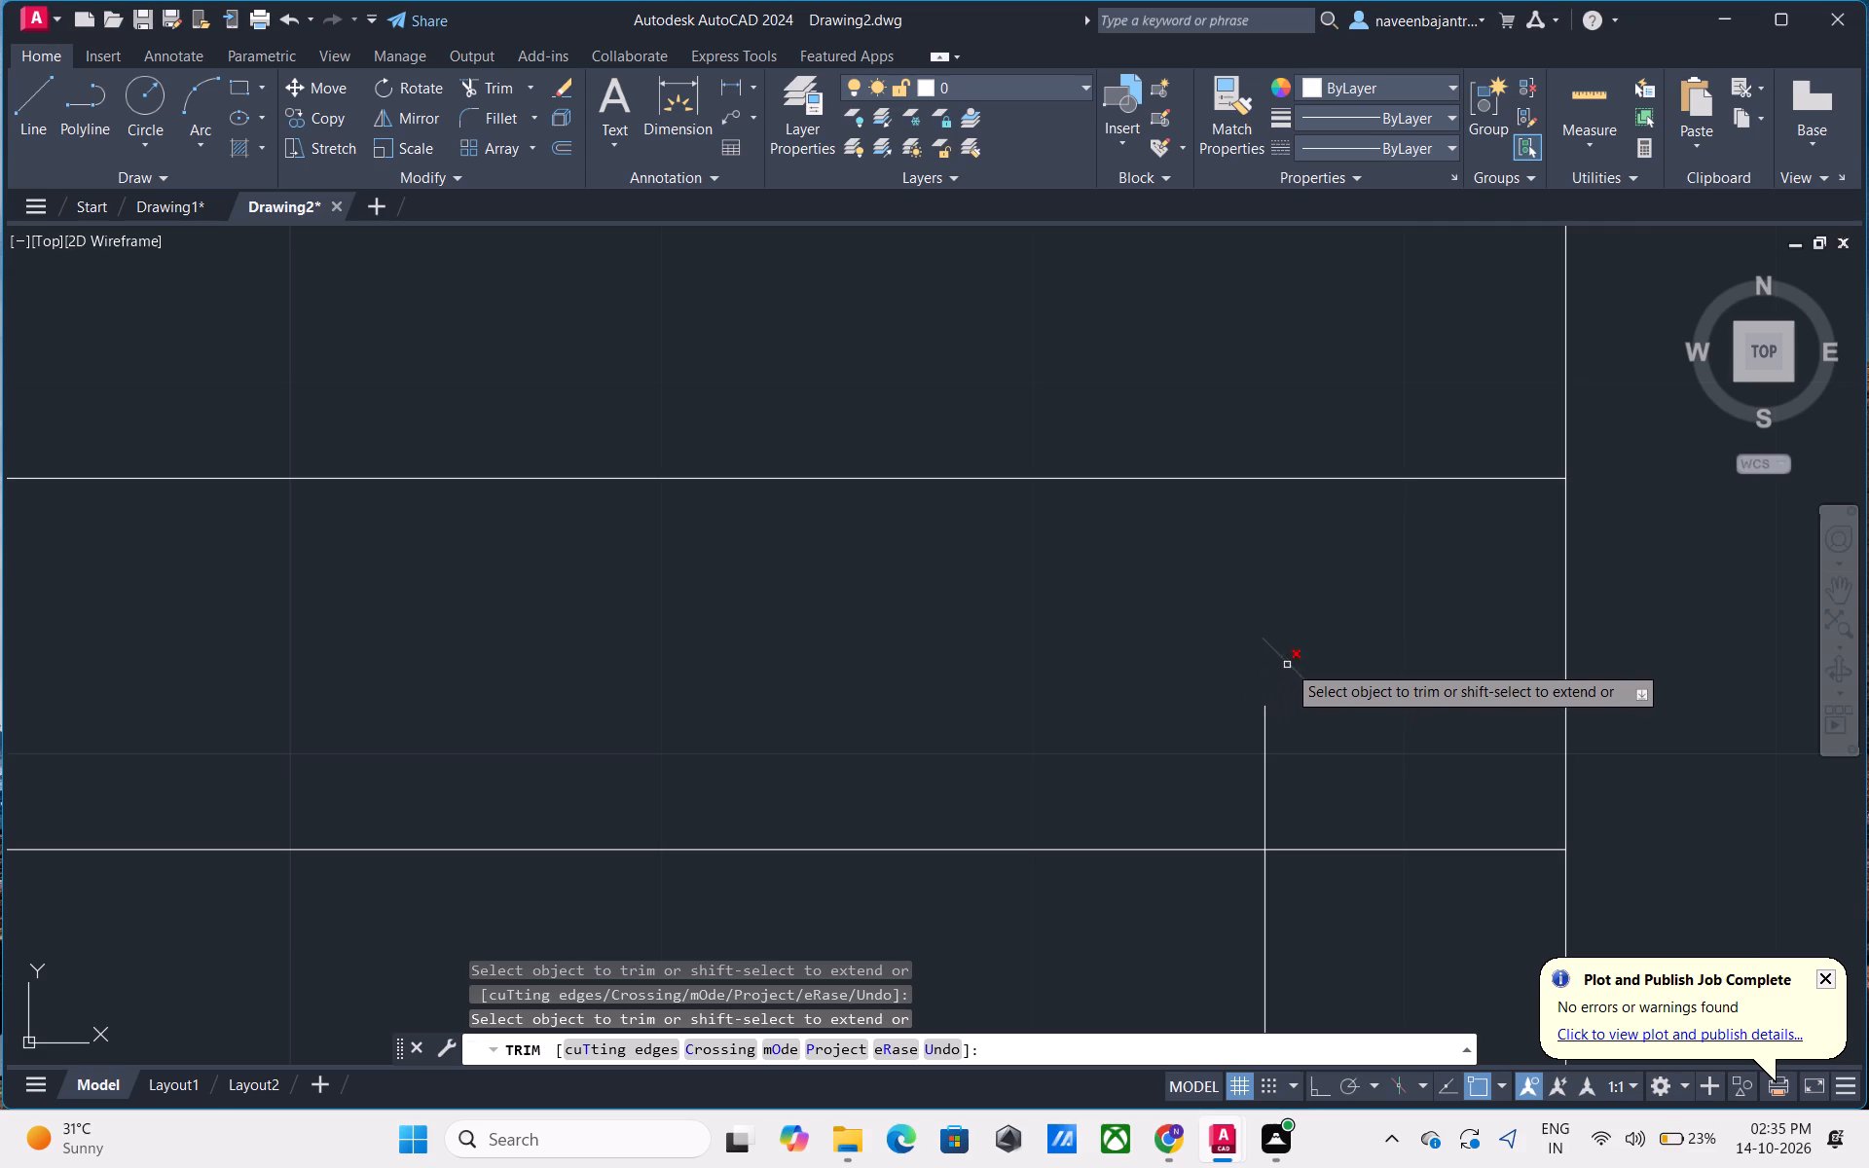
{"action": "left_click", "coordinate": [1287, 664]}
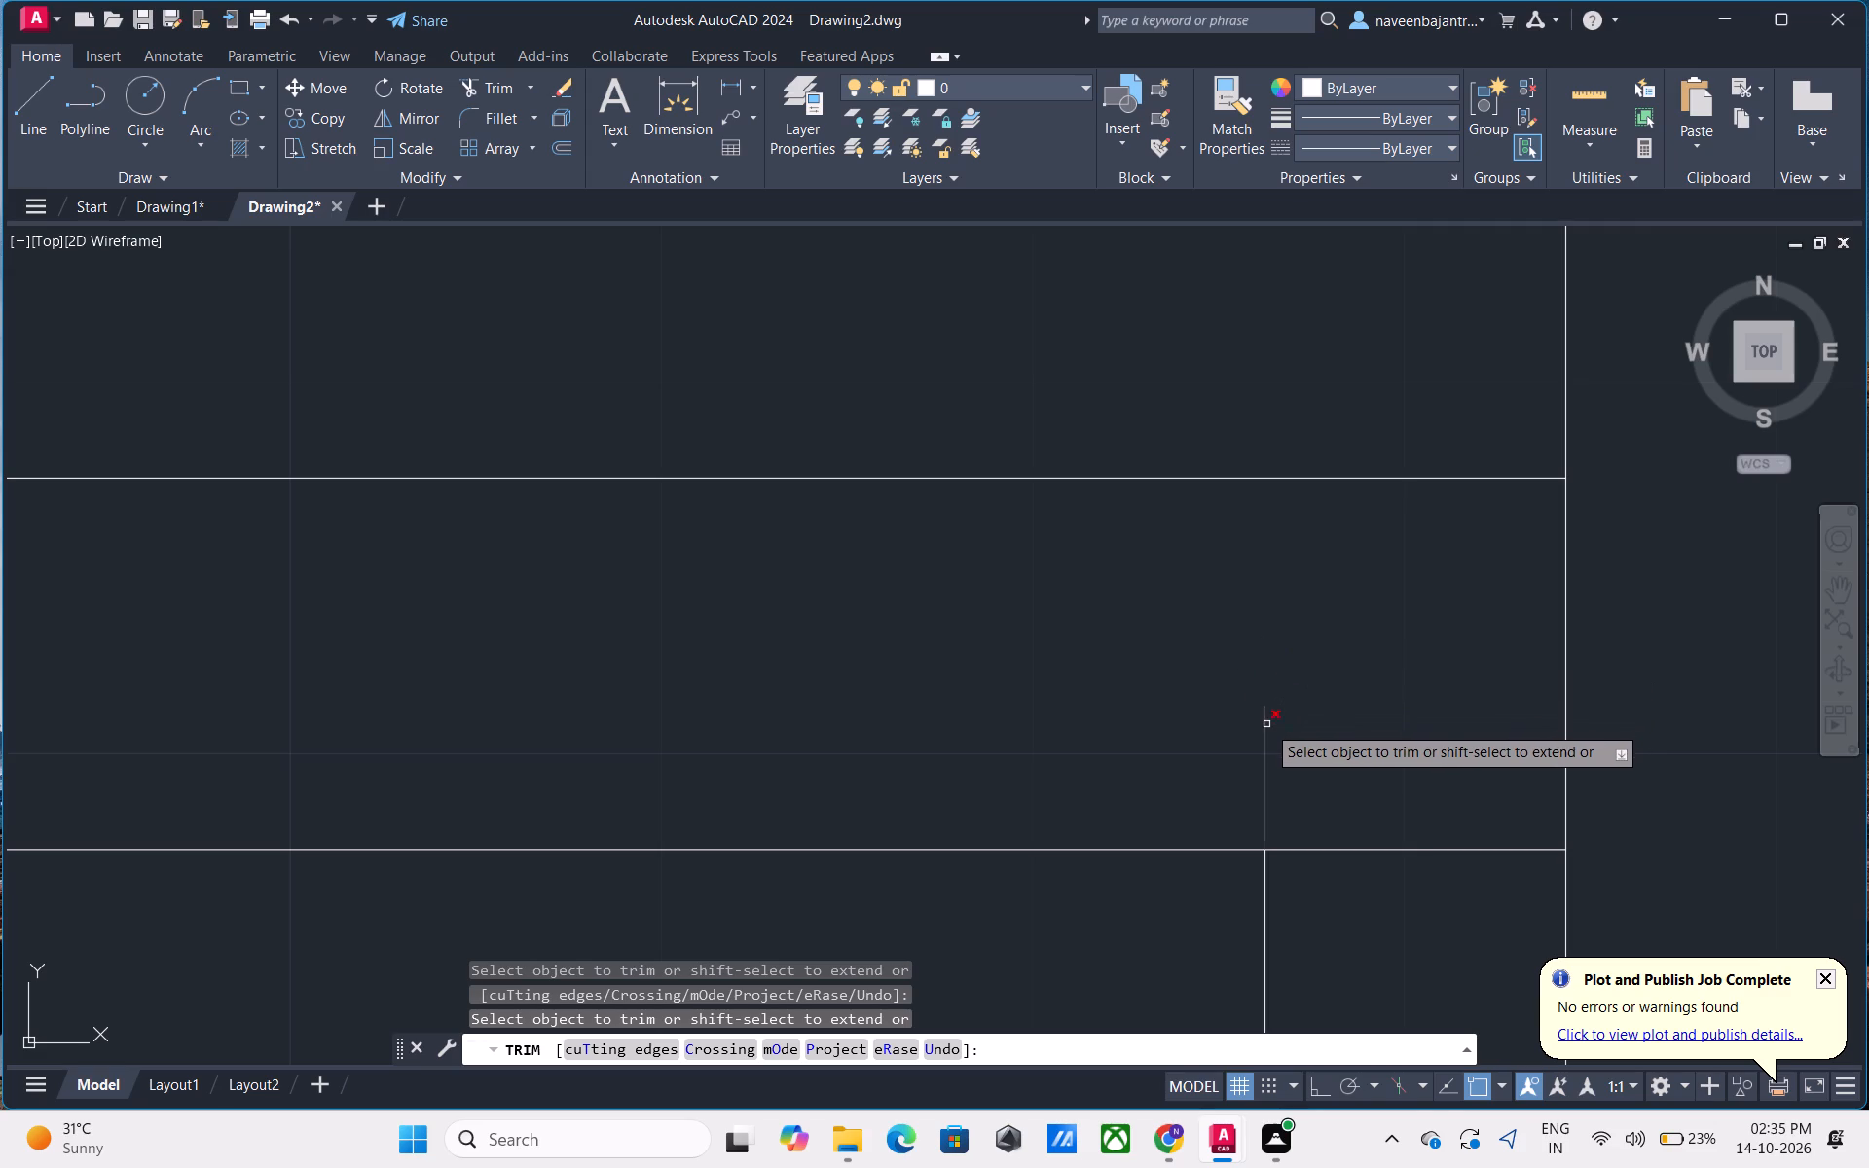
{"action": "left_click", "coordinate": [1266, 724]}
{"action": "scroll", "coordinate": [1266, 724], "scroll_direction": "down", "scroll_amount": 3}
{"action": "middle_click", "coordinate": [1266, 724]}
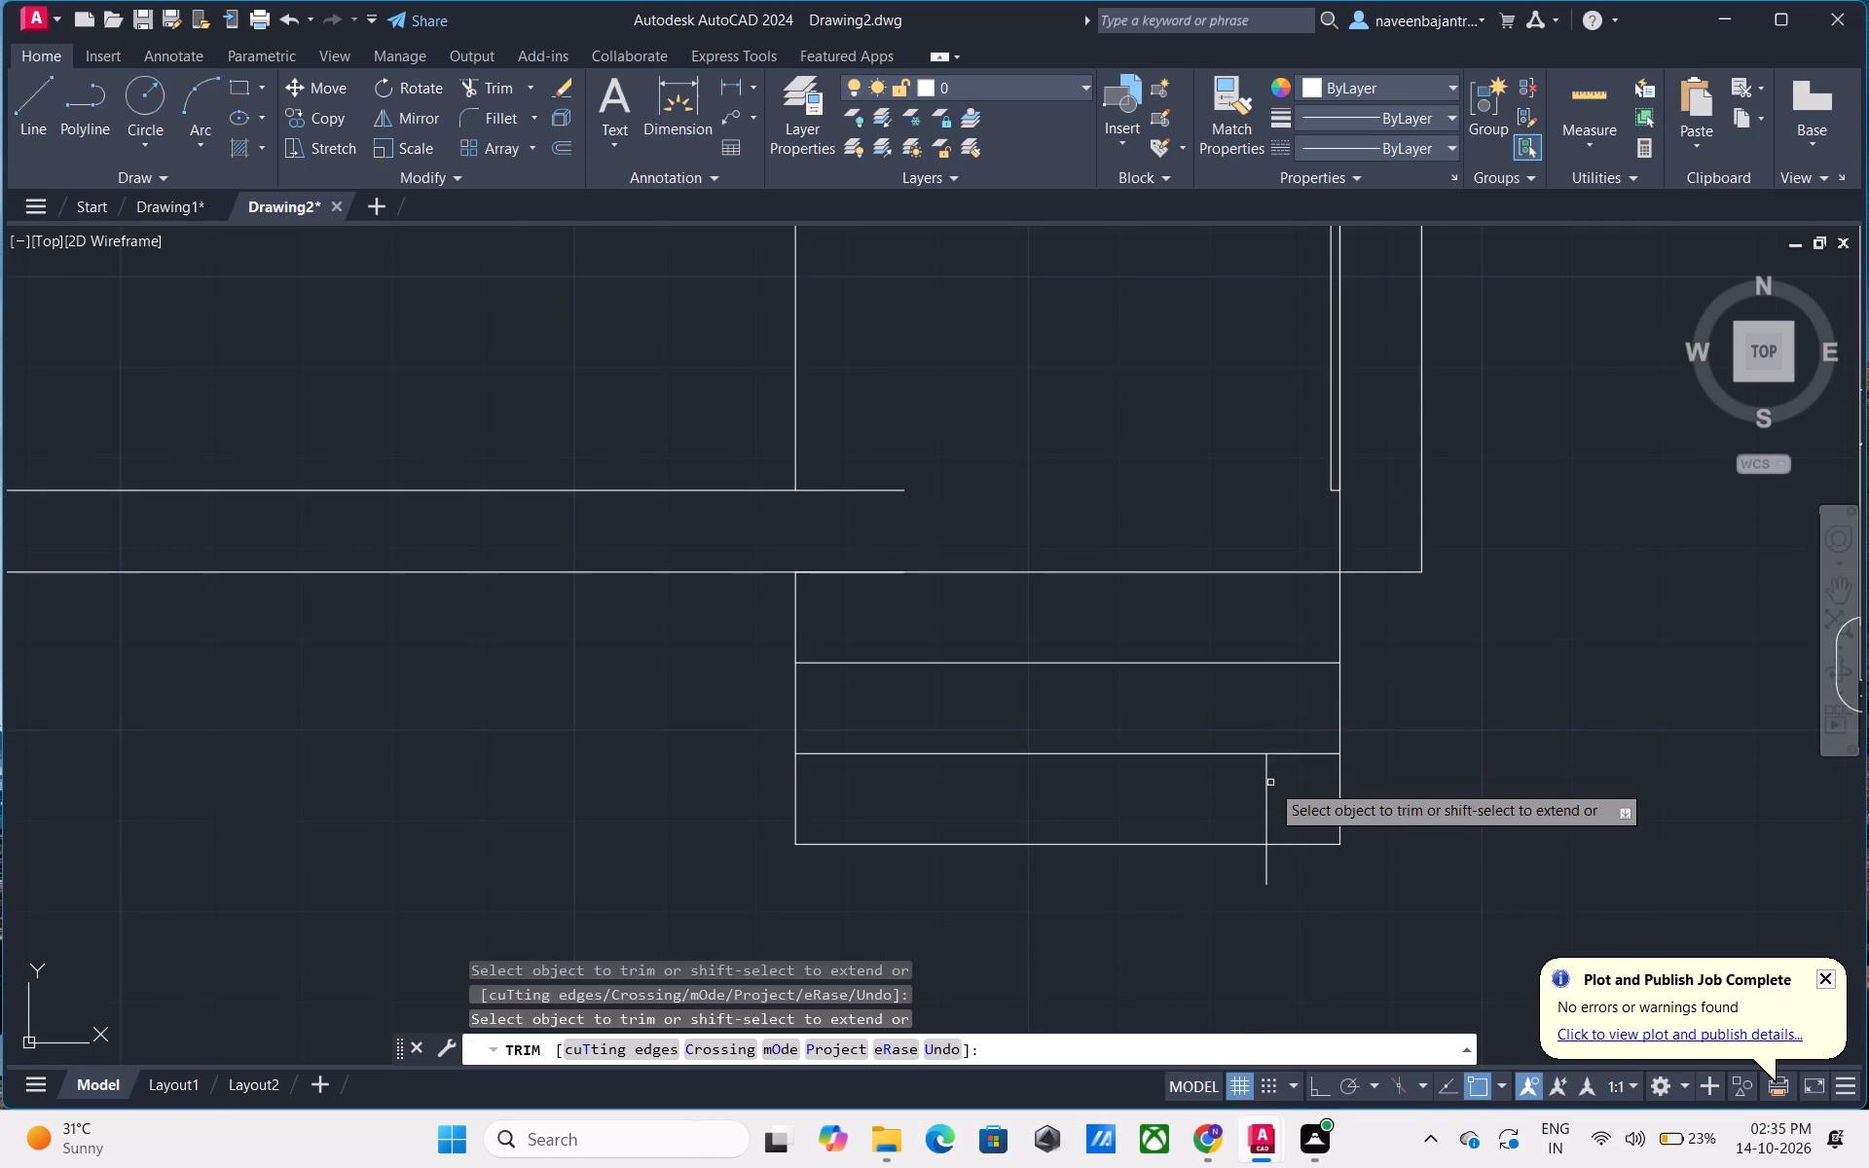
{"action": "left_click", "coordinate": [1267, 789]}
{"action": "left_click", "coordinate": [1269, 860]}
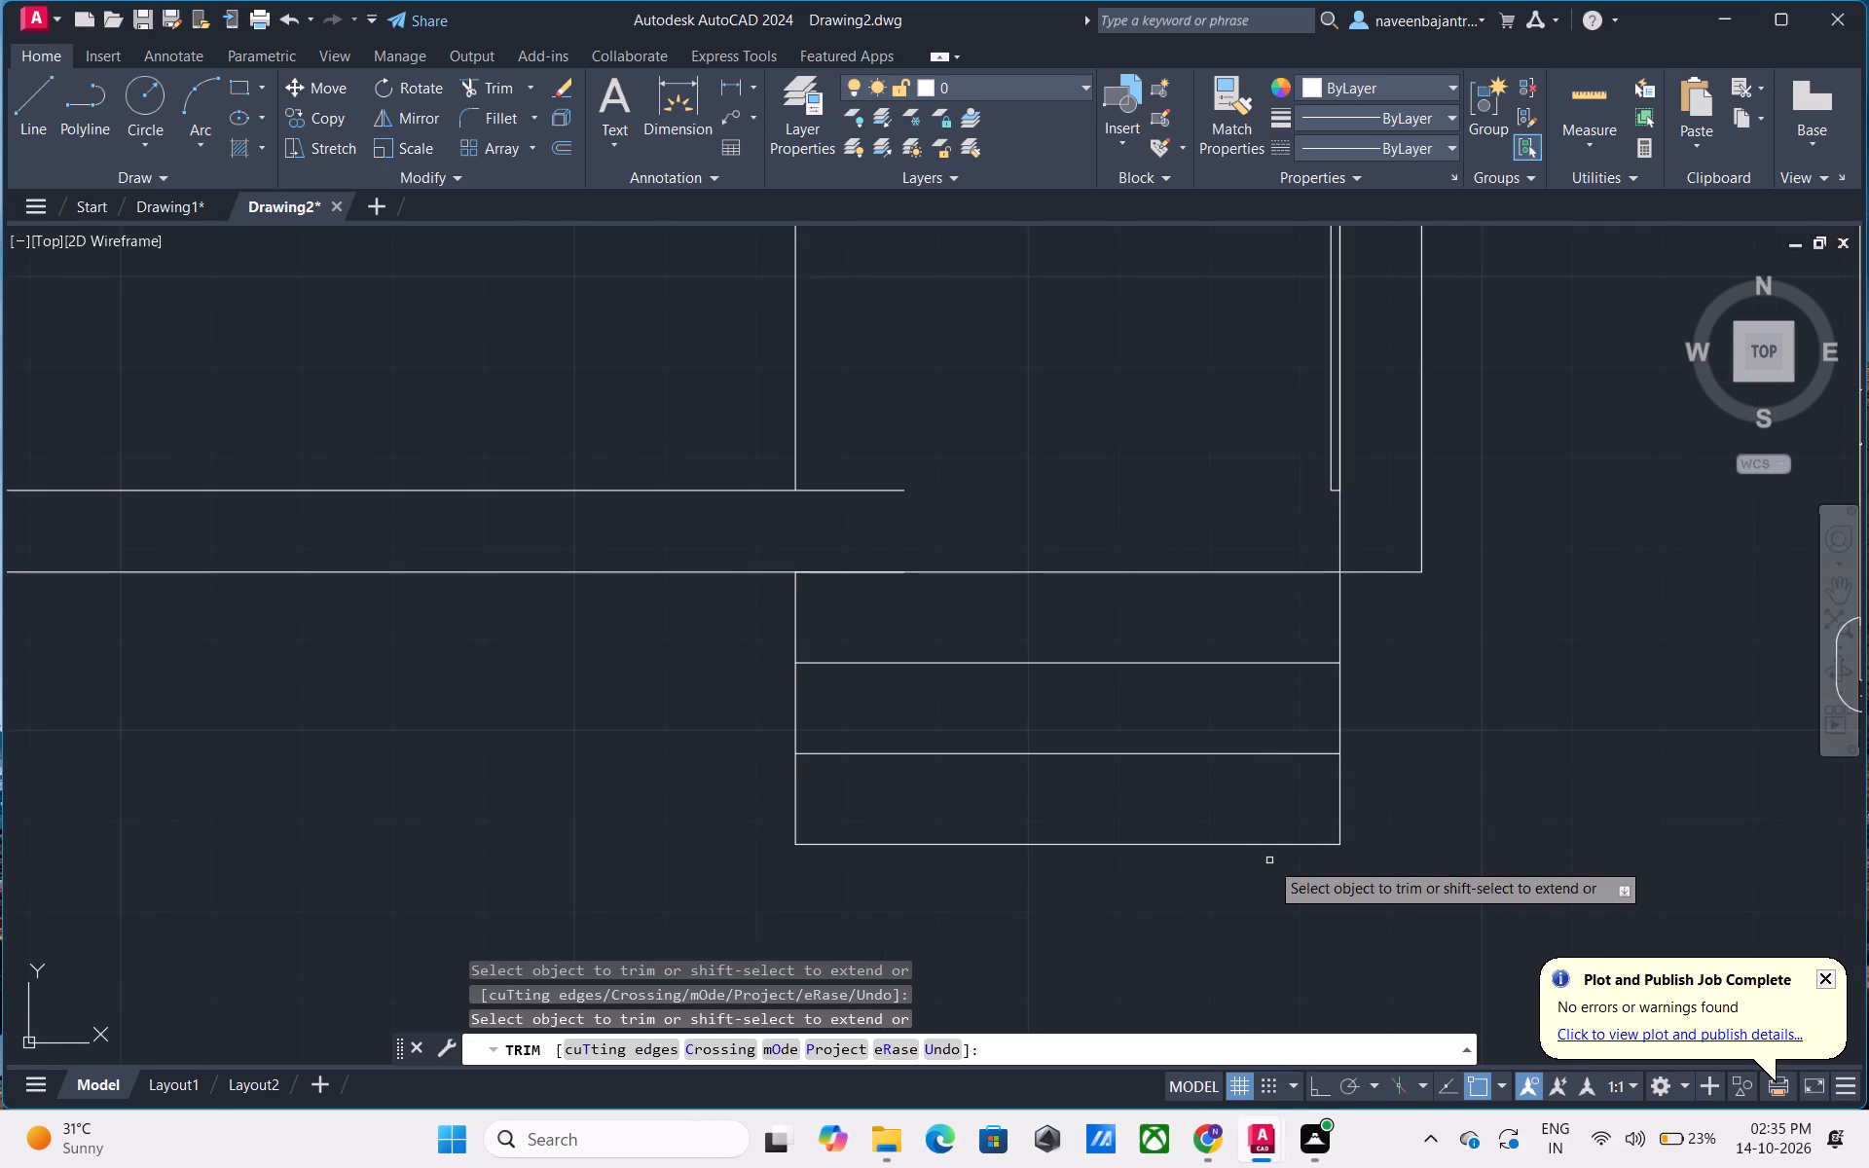
Trim away the entrance door's leaf line and the small leftover end pieces at its lower and upper ends.
{"action": "left_click", "coordinate": [1333, 493]}
{"action": "left_click", "coordinate": [1329, 490]}
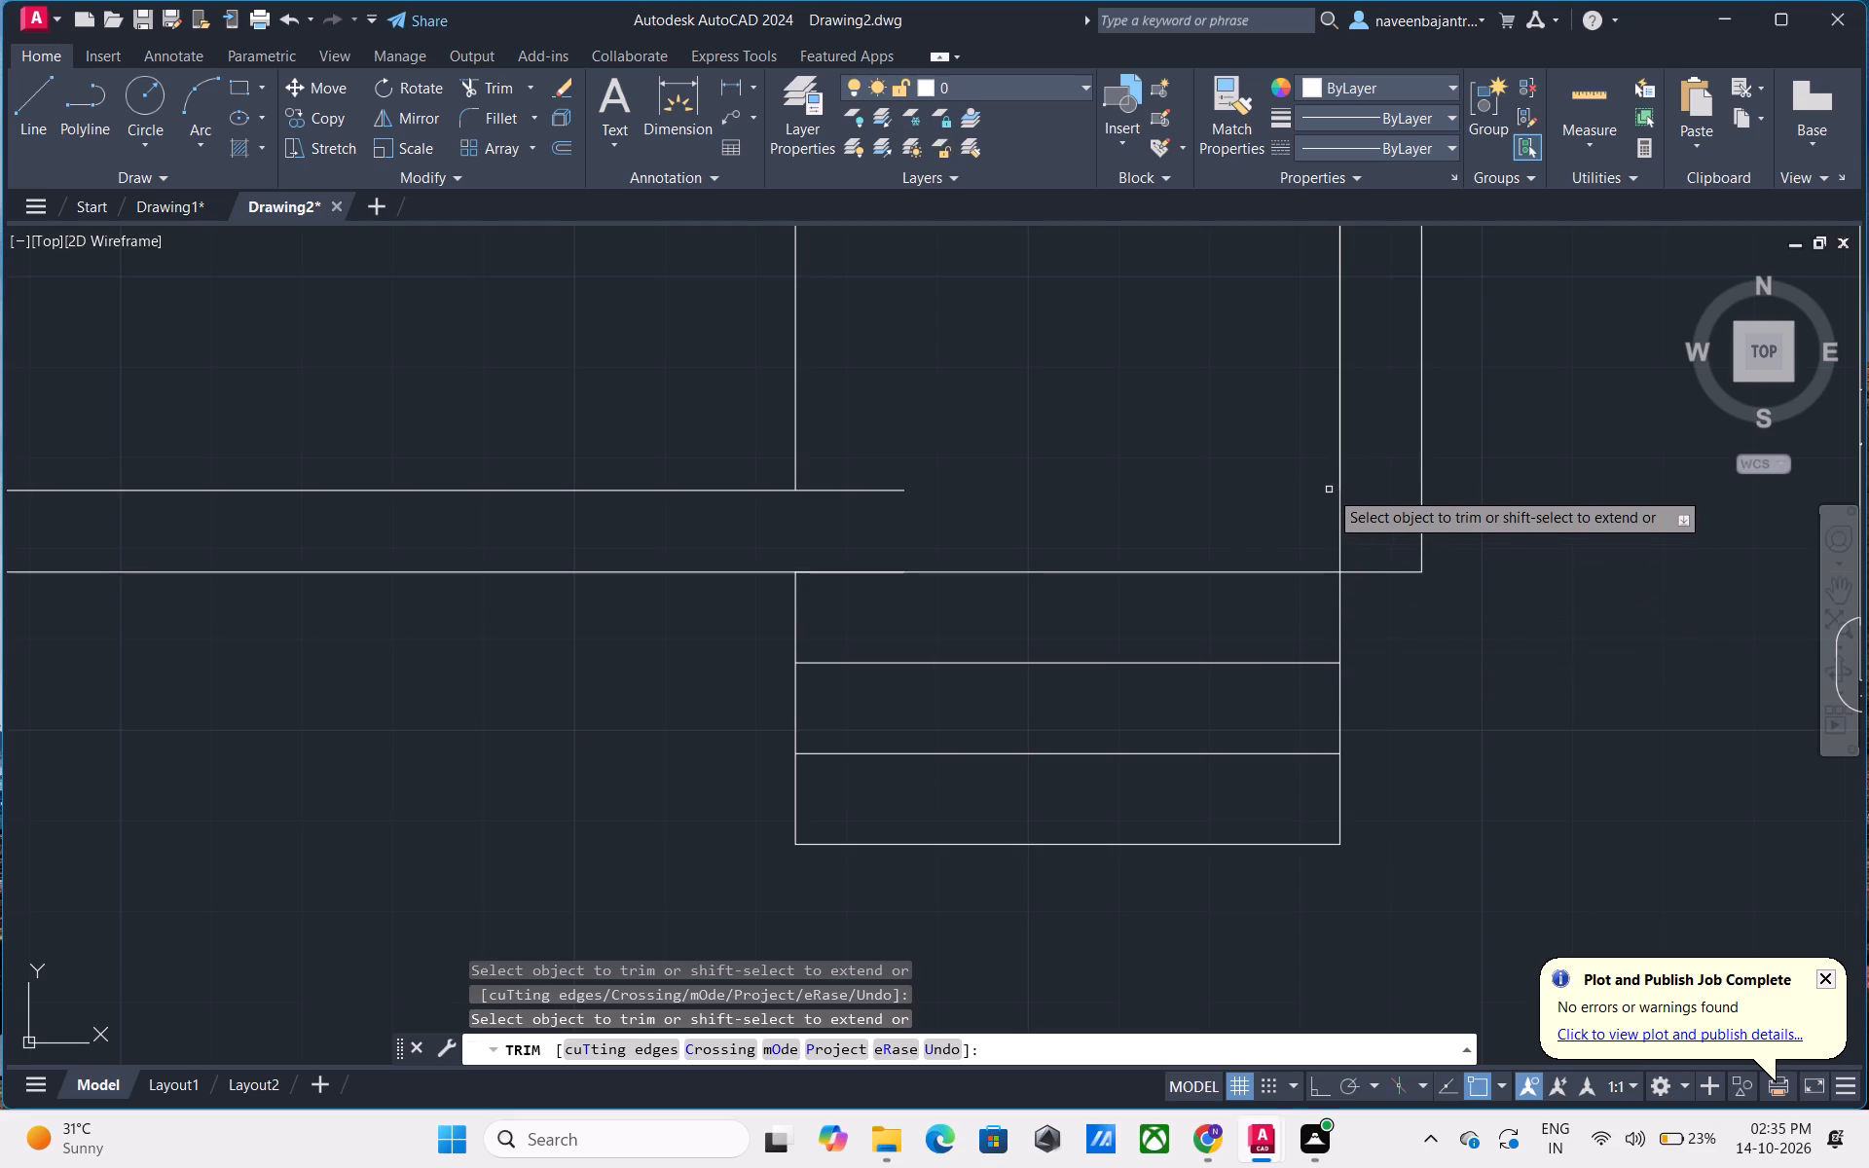
{"action": "scroll", "coordinate": [1329, 490], "scroll_direction": "down", "scroll_amount": 2}
{"action": "scroll", "coordinate": [1327, 305], "scroll_direction": "up", "scroll_amount": 3}
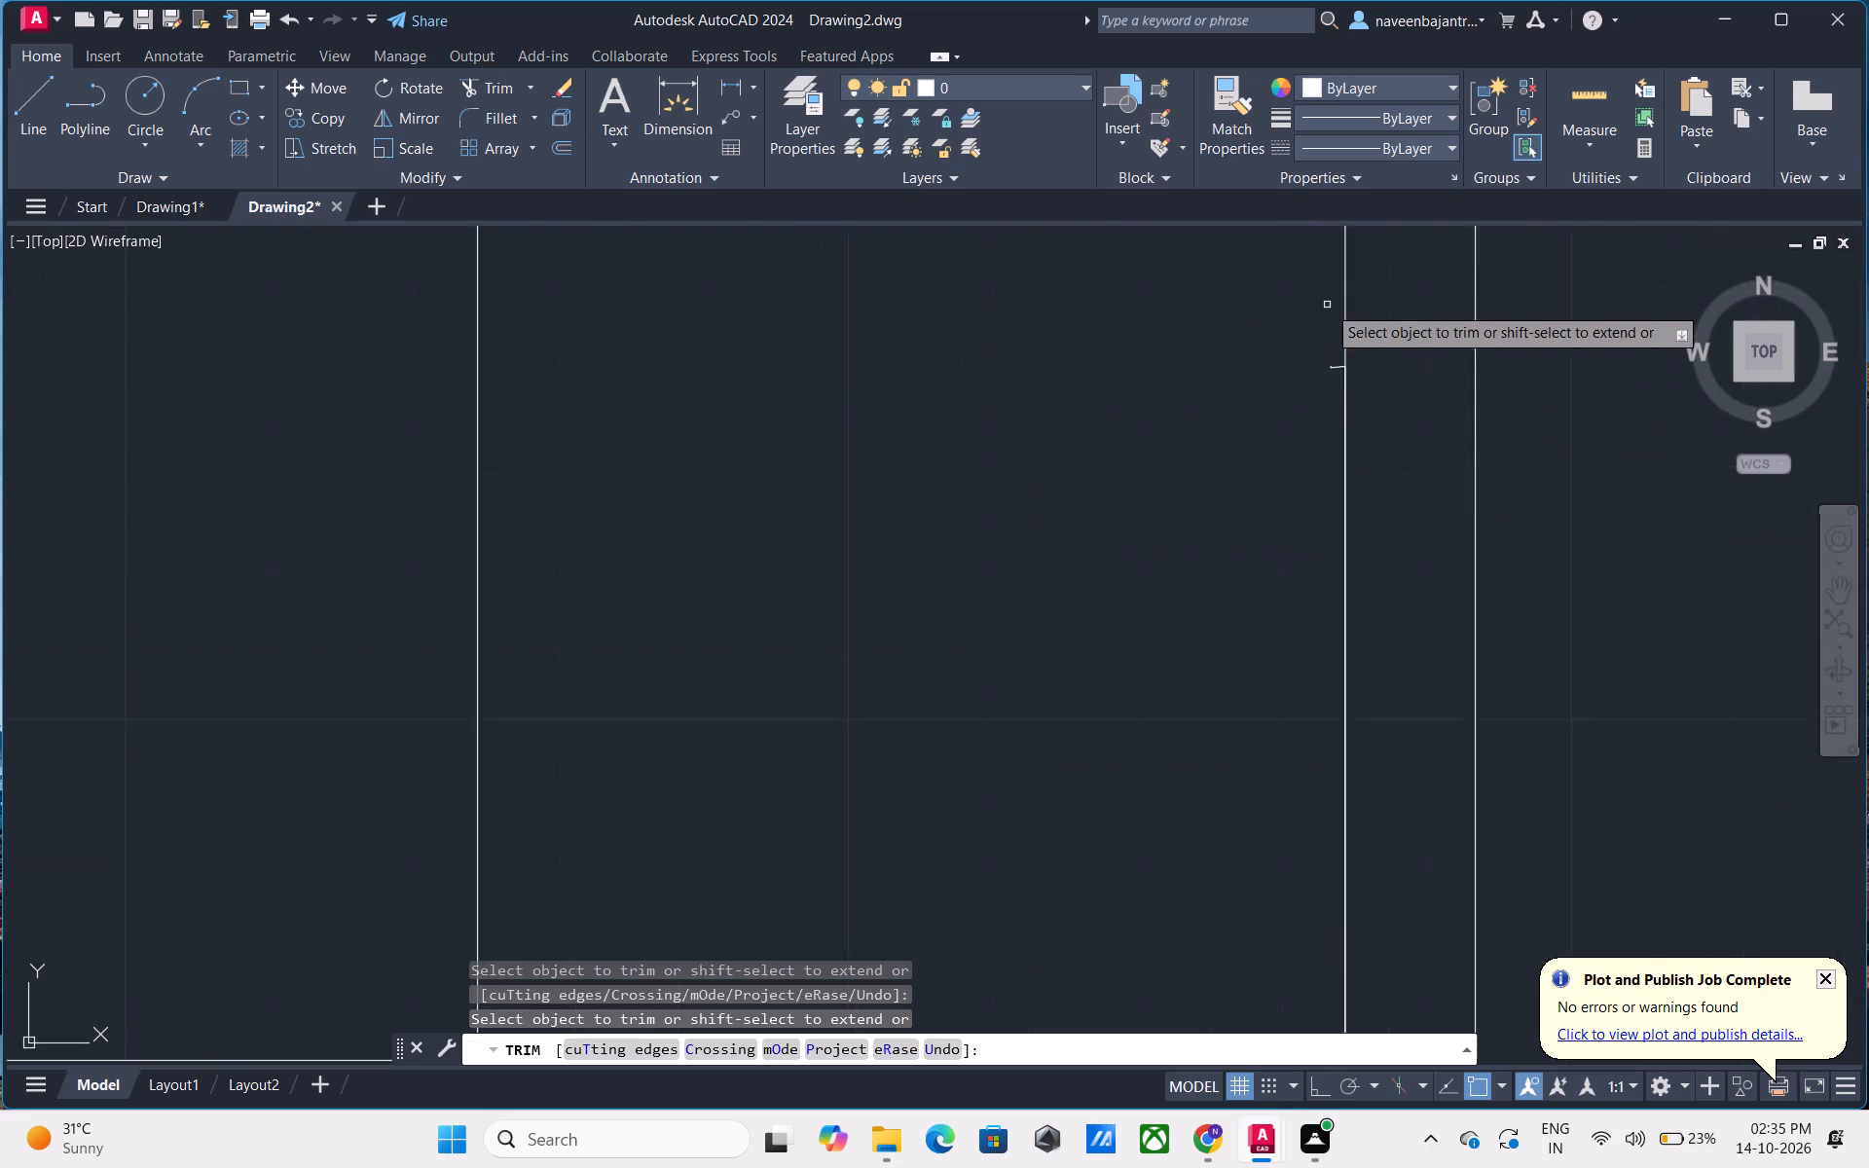
{"action": "scroll", "coordinate": [1327, 305], "scroll_direction": "up", "scroll_amount": 1}
{"action": "scroll", "coordinate": [1333, 402], "scroll_direction": "up", "scroll_amount": 5}
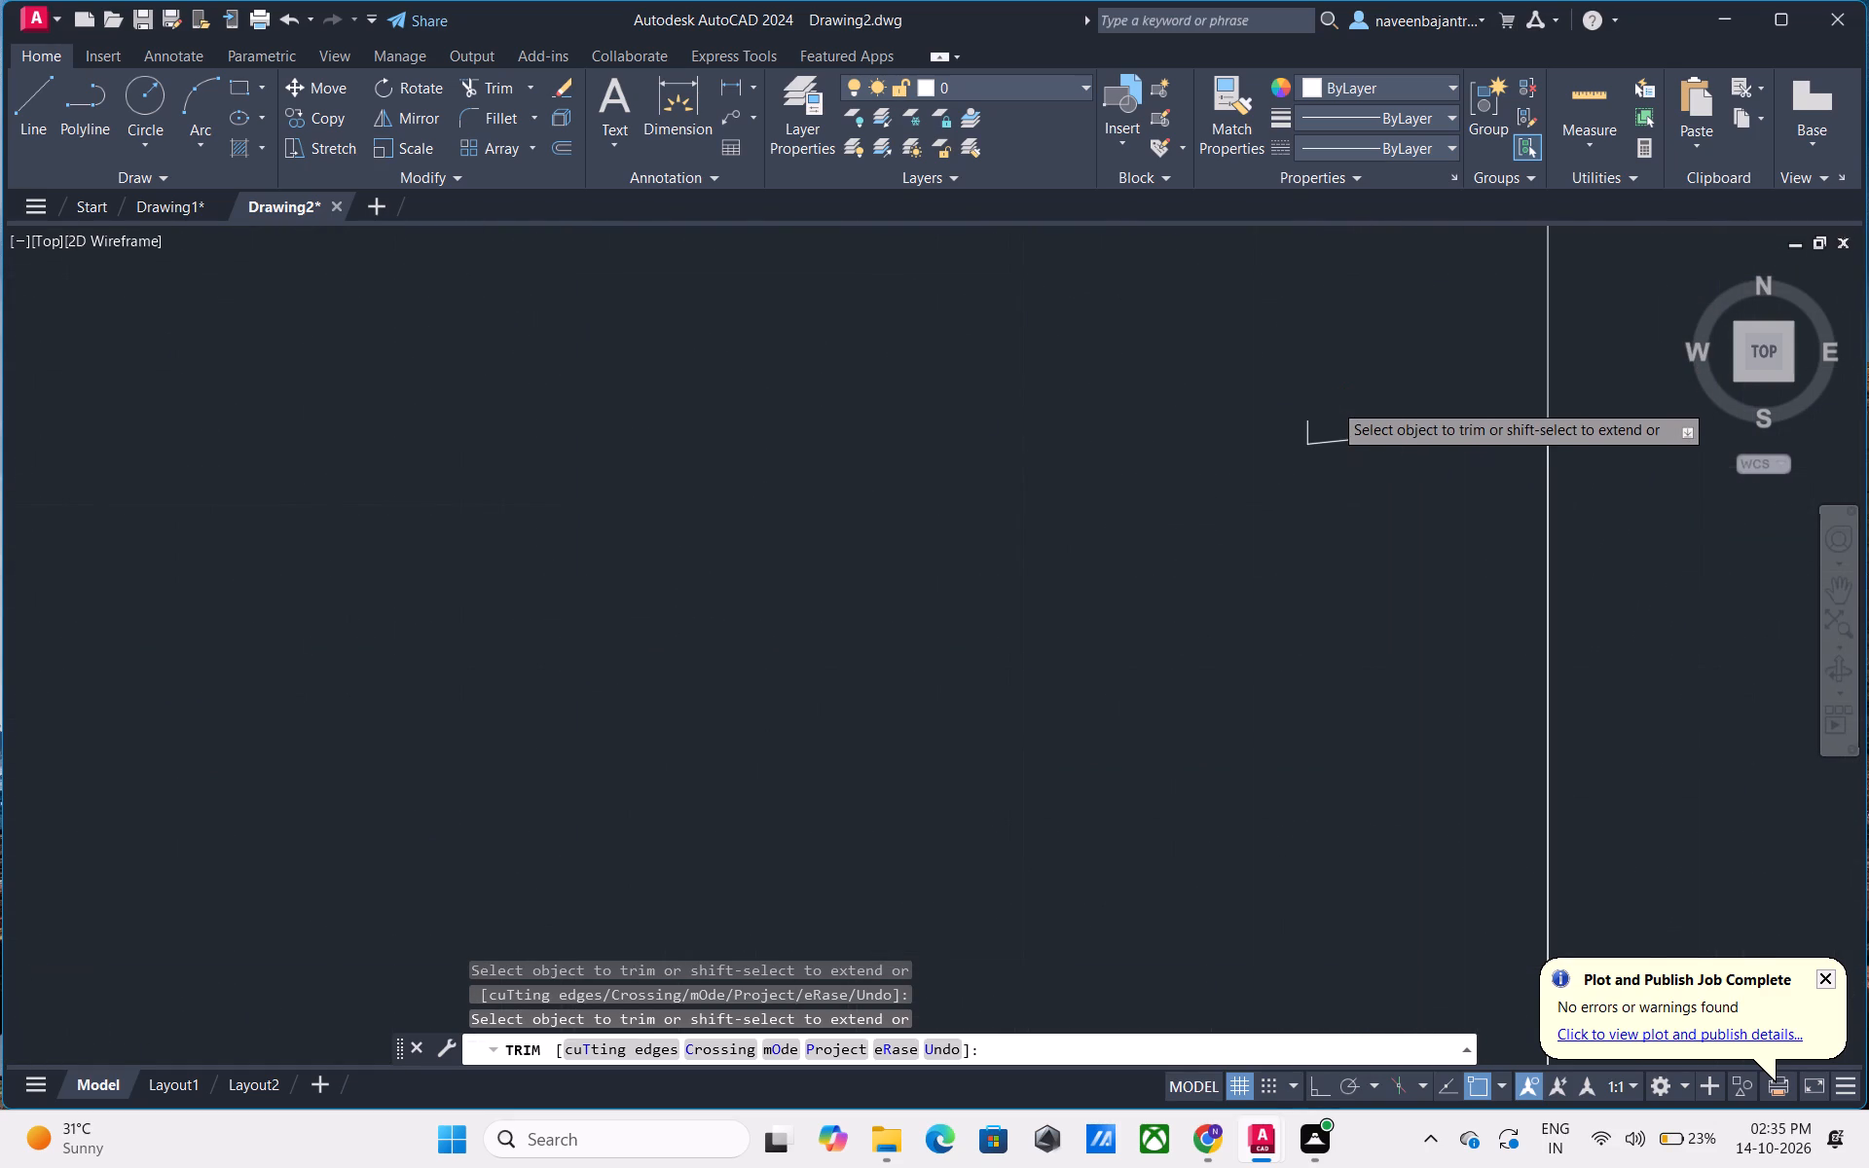
{"action": "left_click", "coordinate": [1311, 435]}
{"action": "left_click", "coordinate": [1322, 443]}
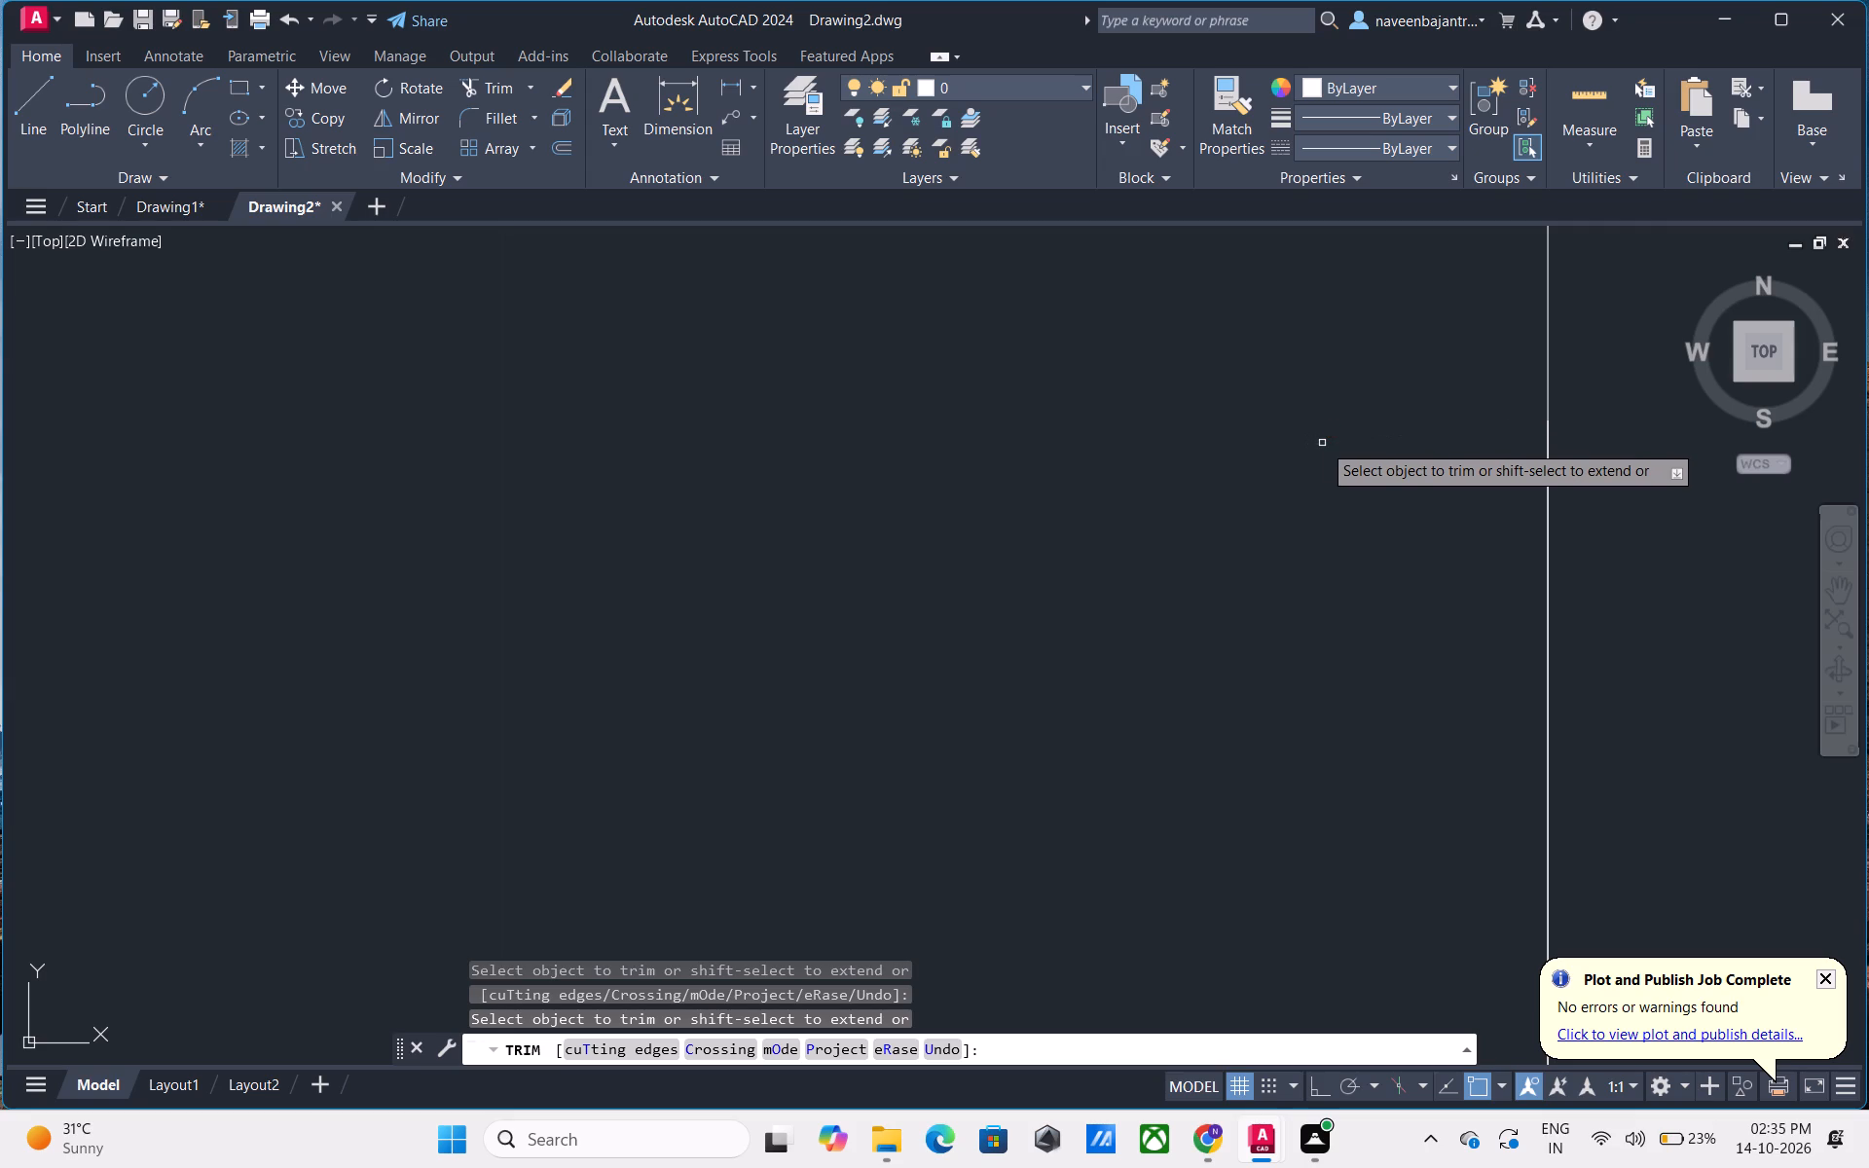
Trim away the south wall's outer line, its inner line's overhang at the entrance, and the short corner lines at the east wall.
{"action": "scroll", "coordinate": [1322, 443], "scroll_direction": "down", "scroll_amount": 9}
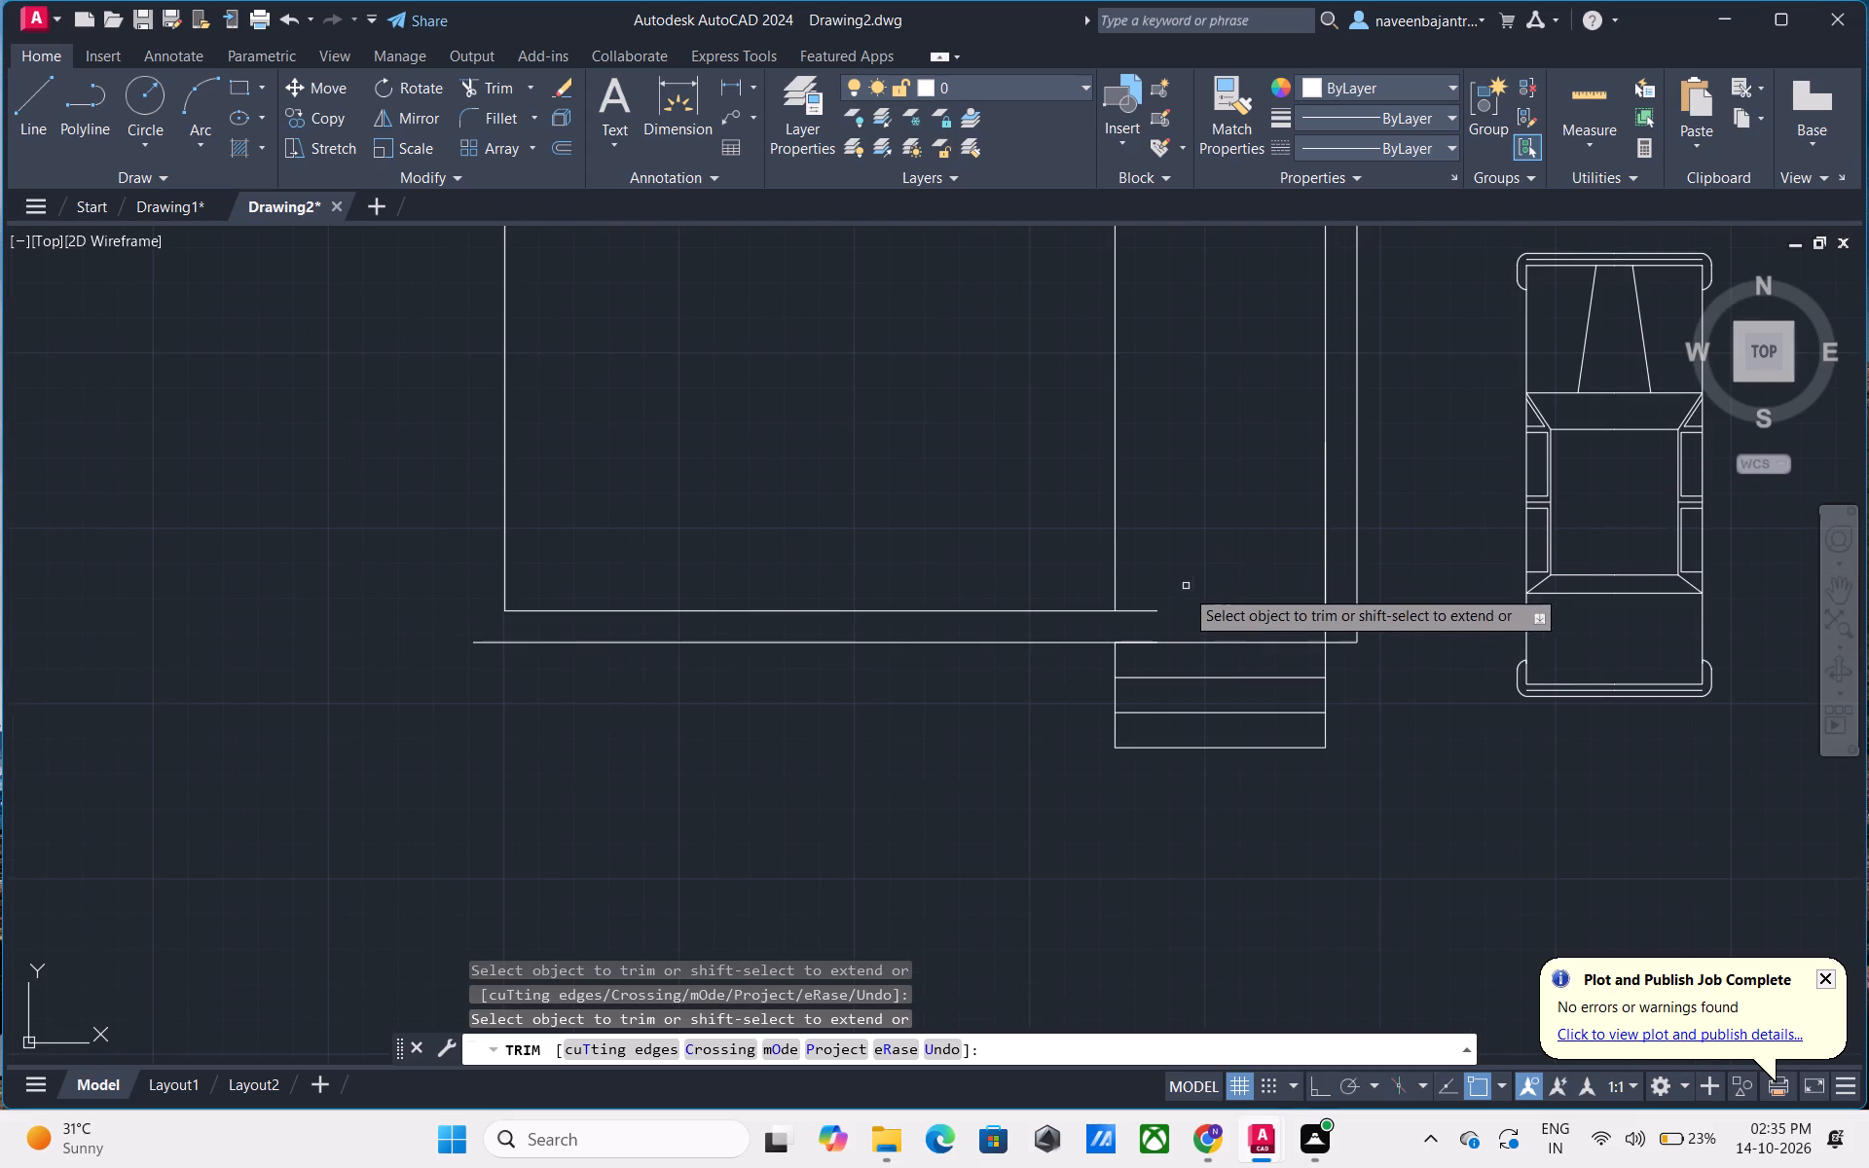
{"action": "left_click", "coordinate": [1152, 613]}
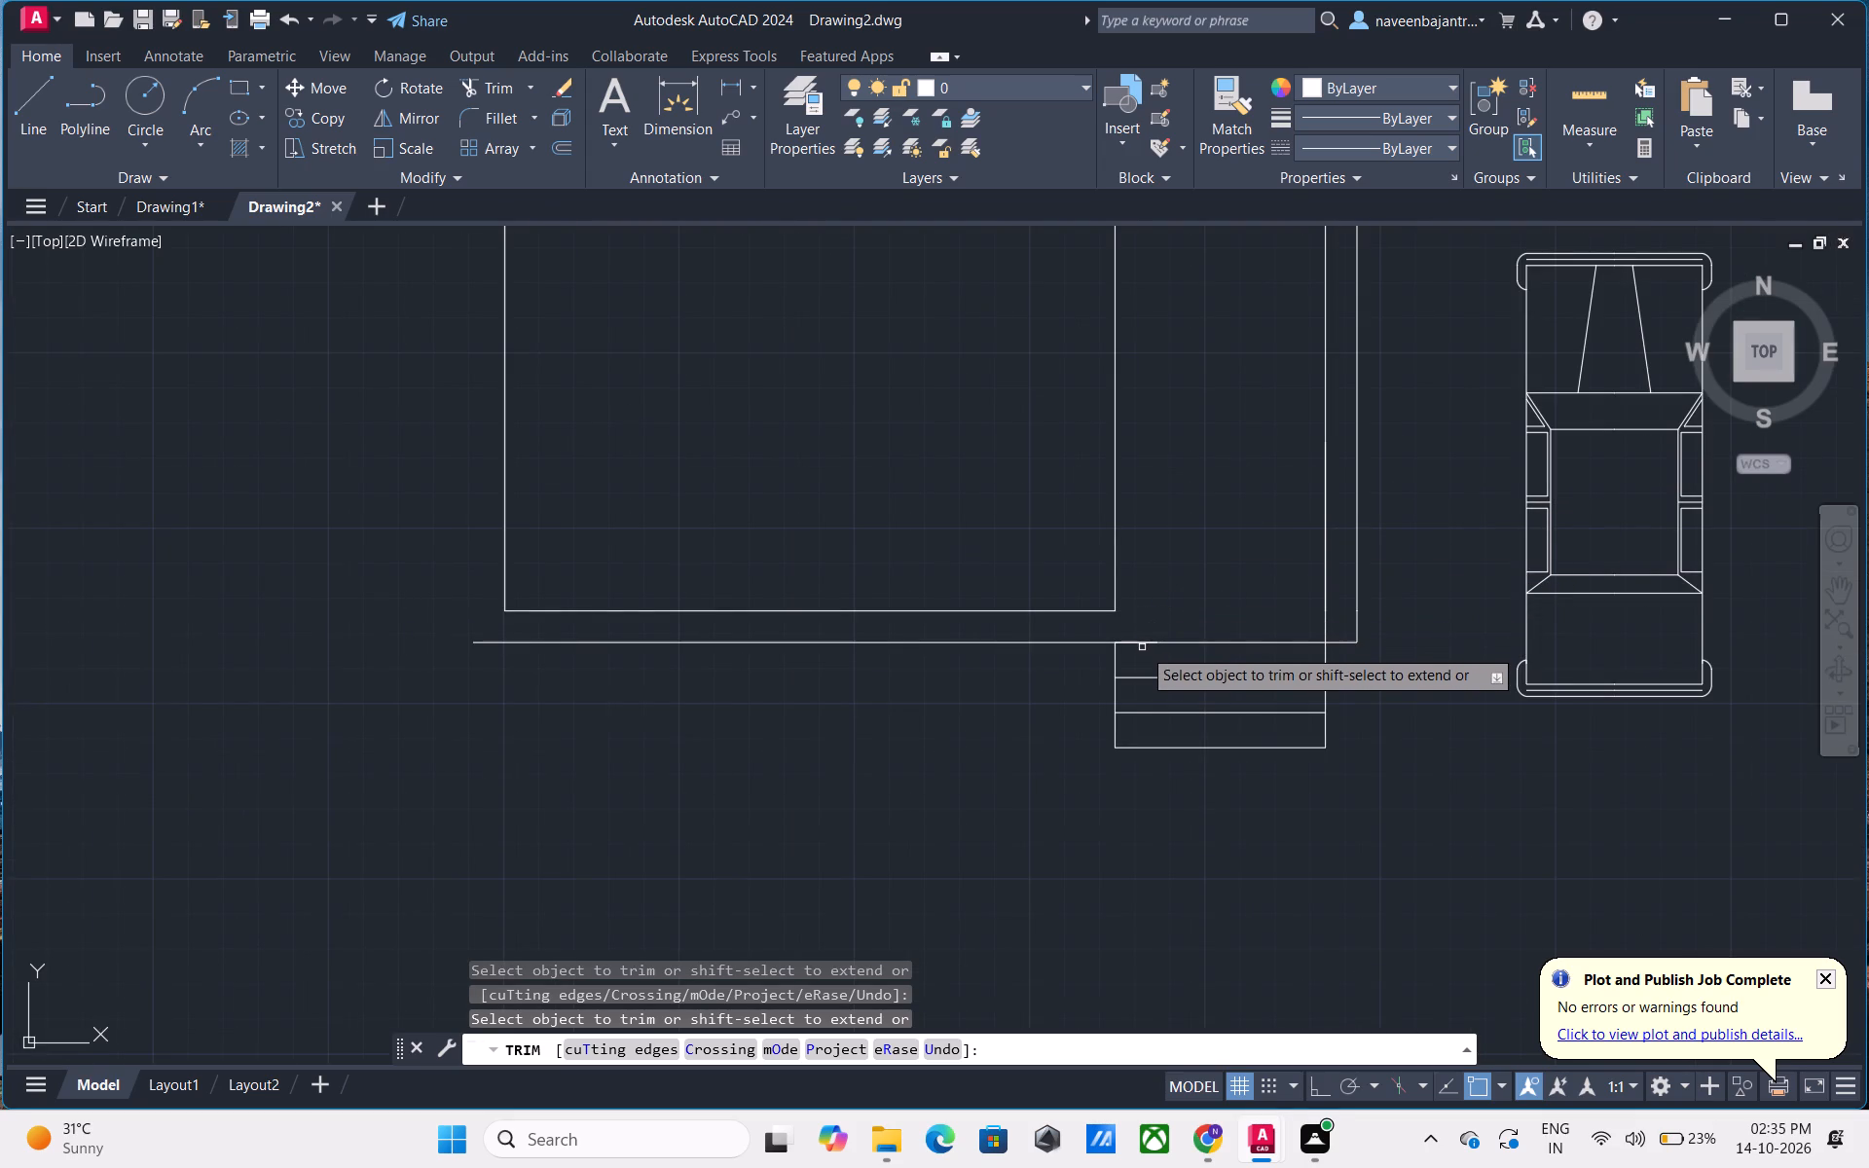
{"action": "left_click", "coordinate": [1142, 642]}
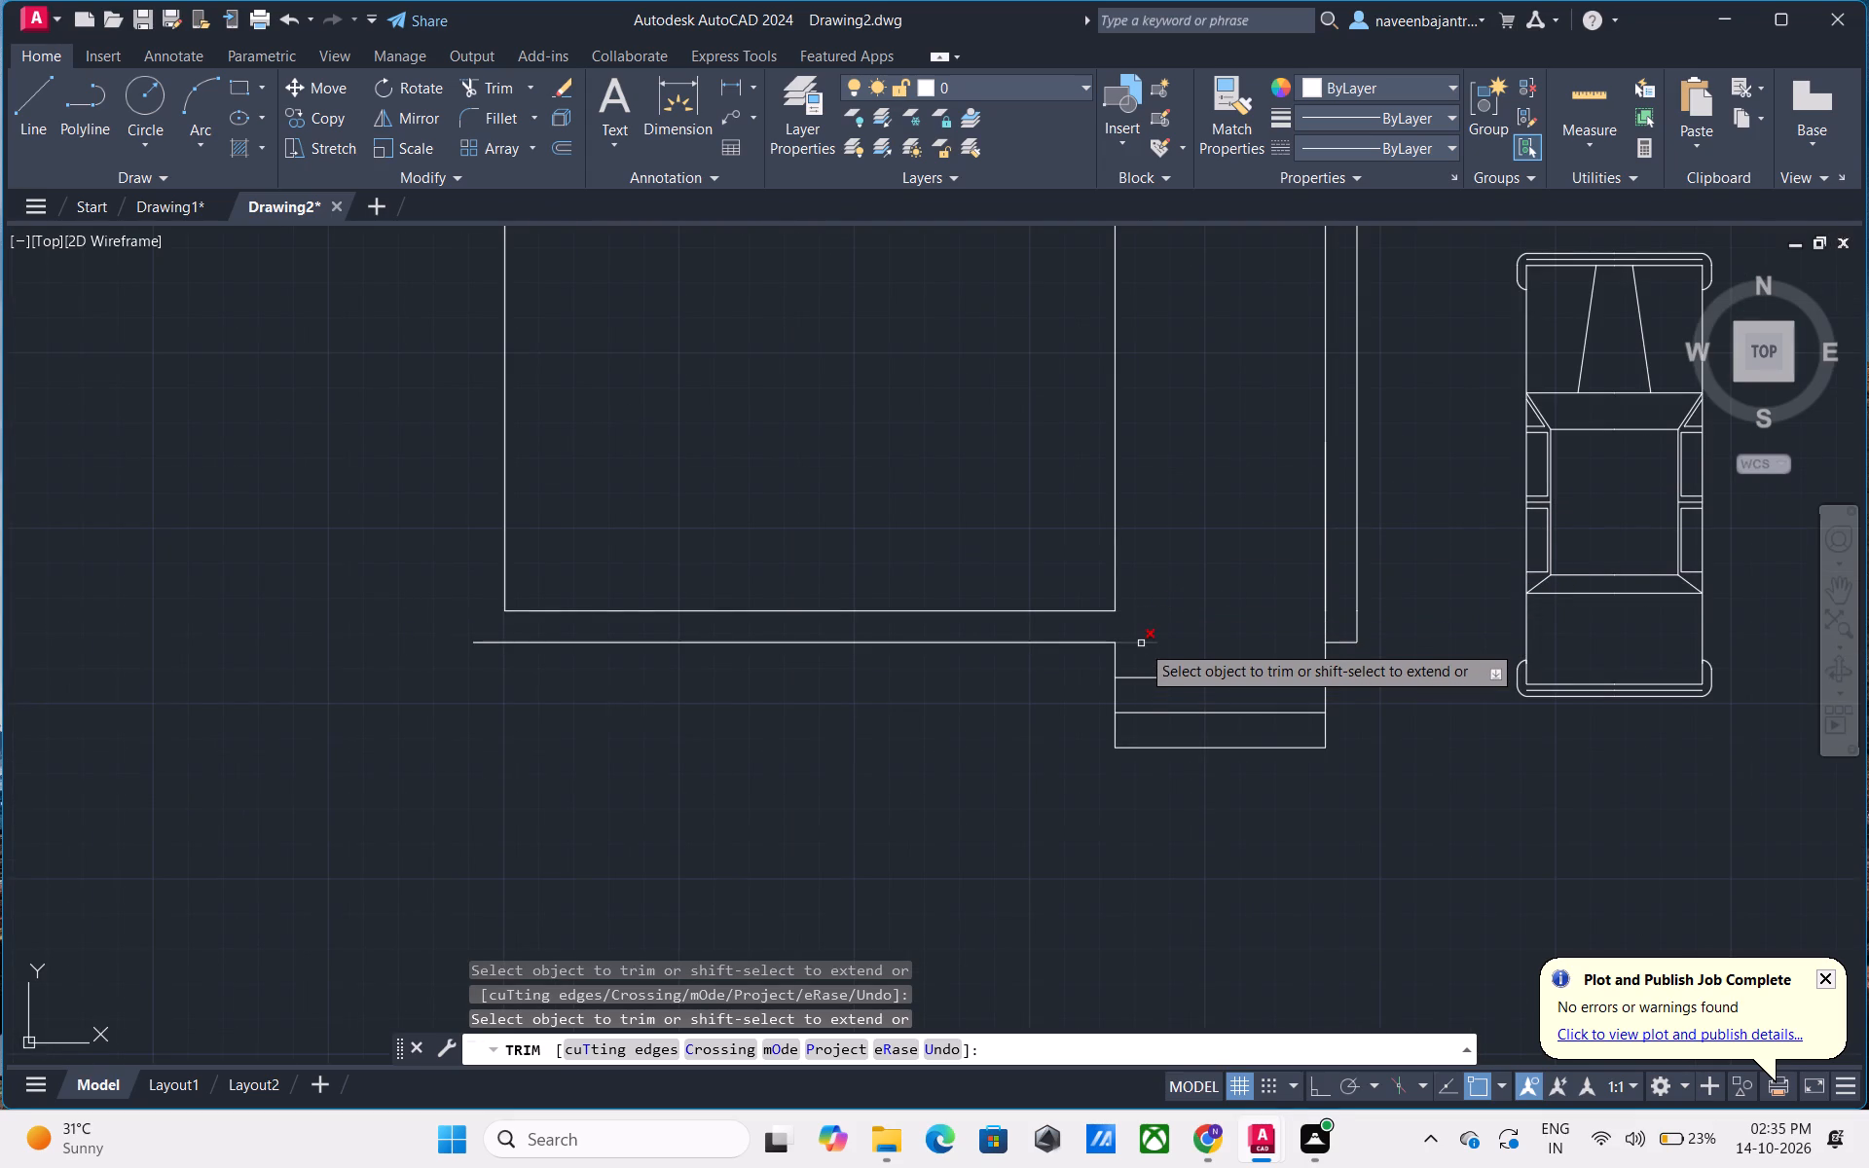
{"action": "left_click", "coordinate": [1141, 643]}
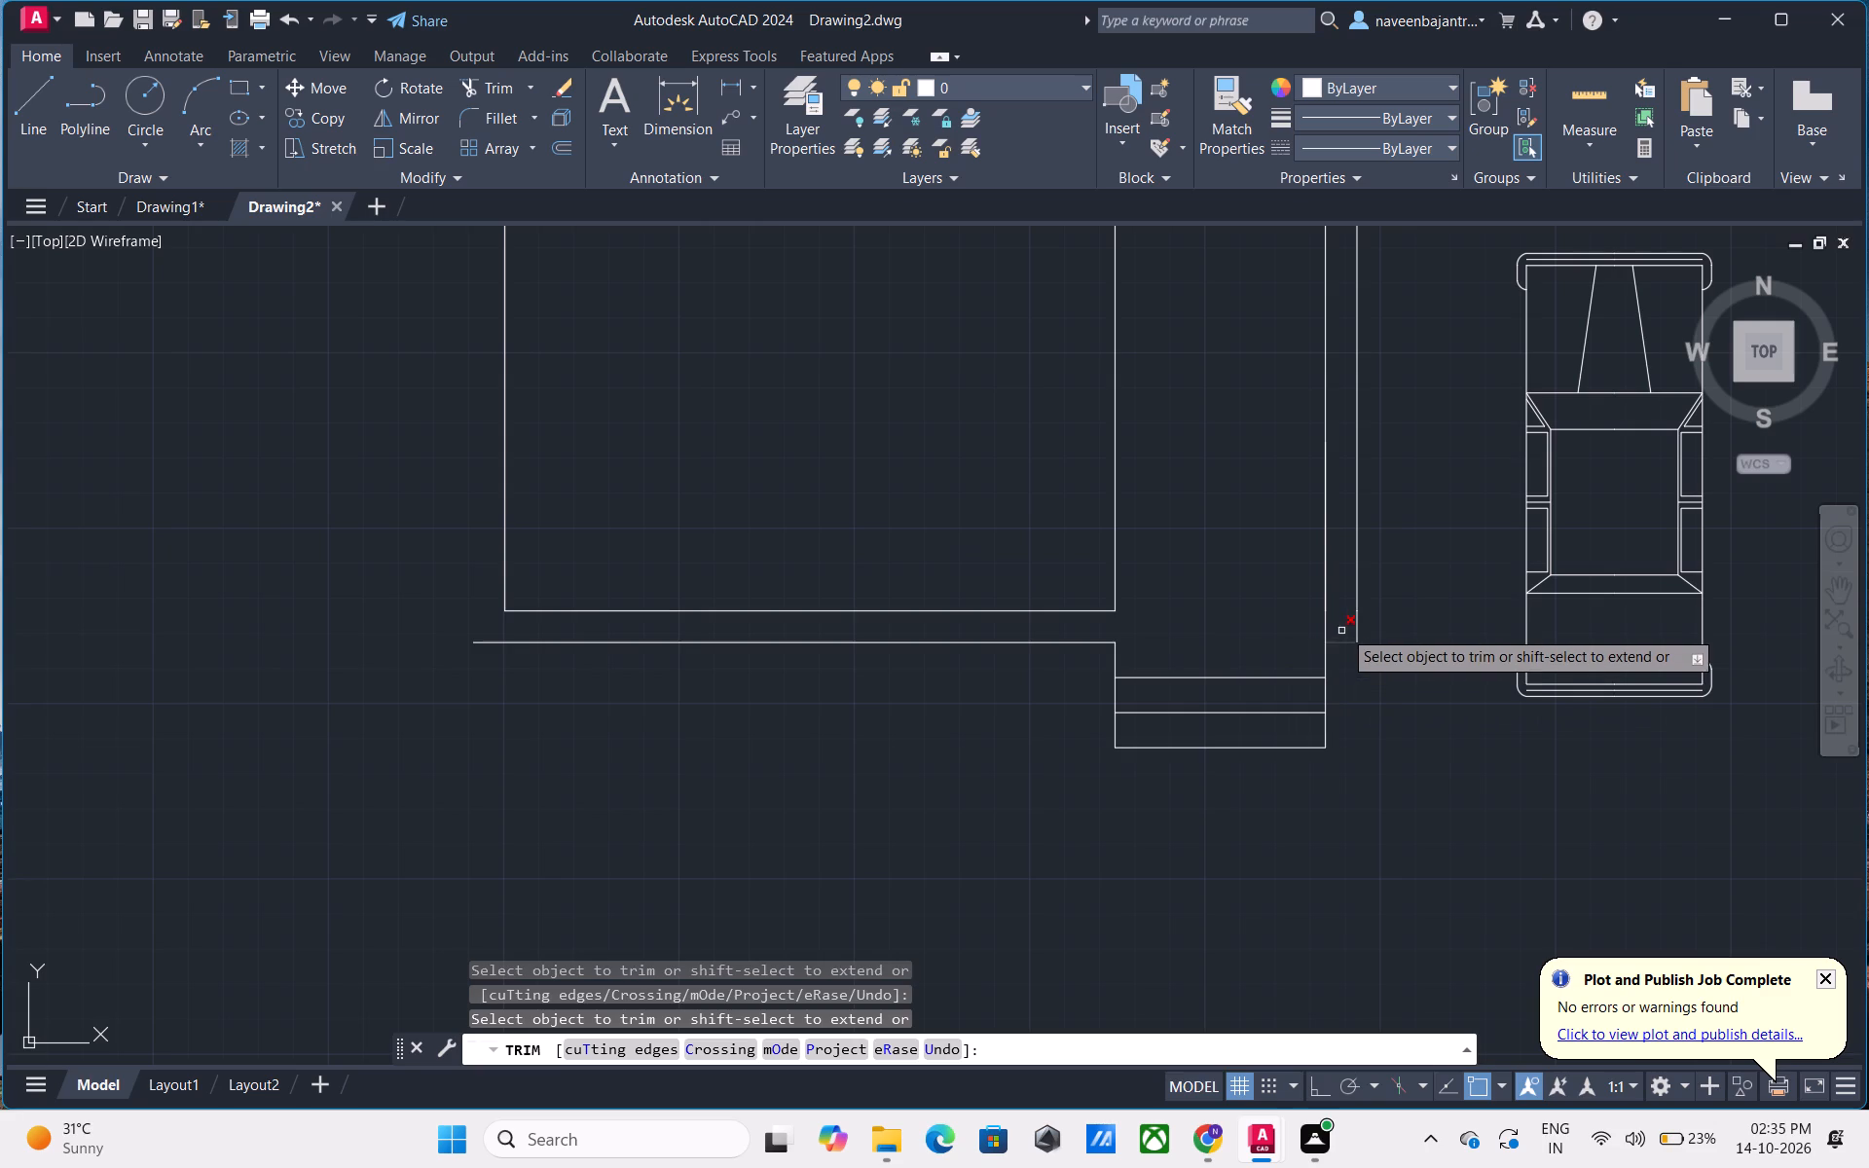
{"action": "left_click", "coordinate": [1357, 621]}
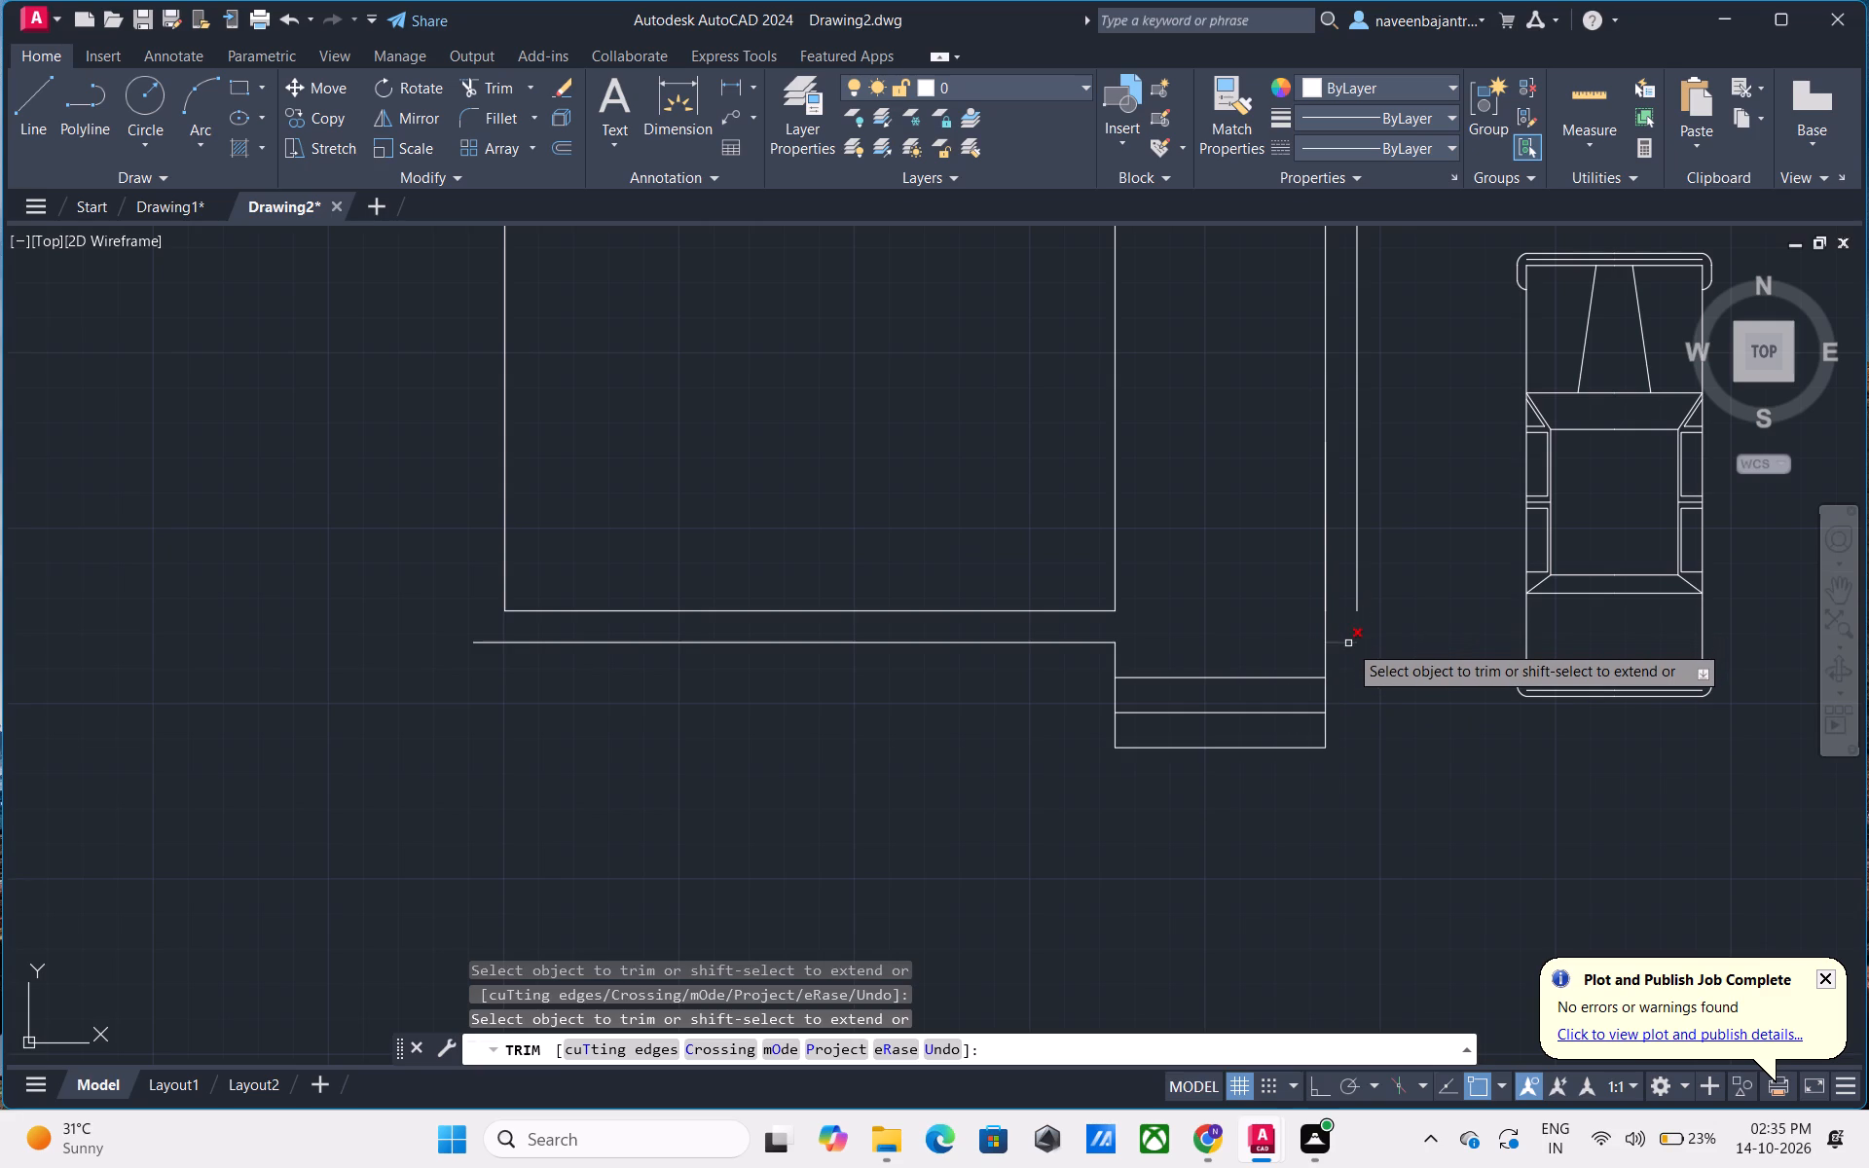
{"action": "left_click", "coordinate": [1348, 643]}
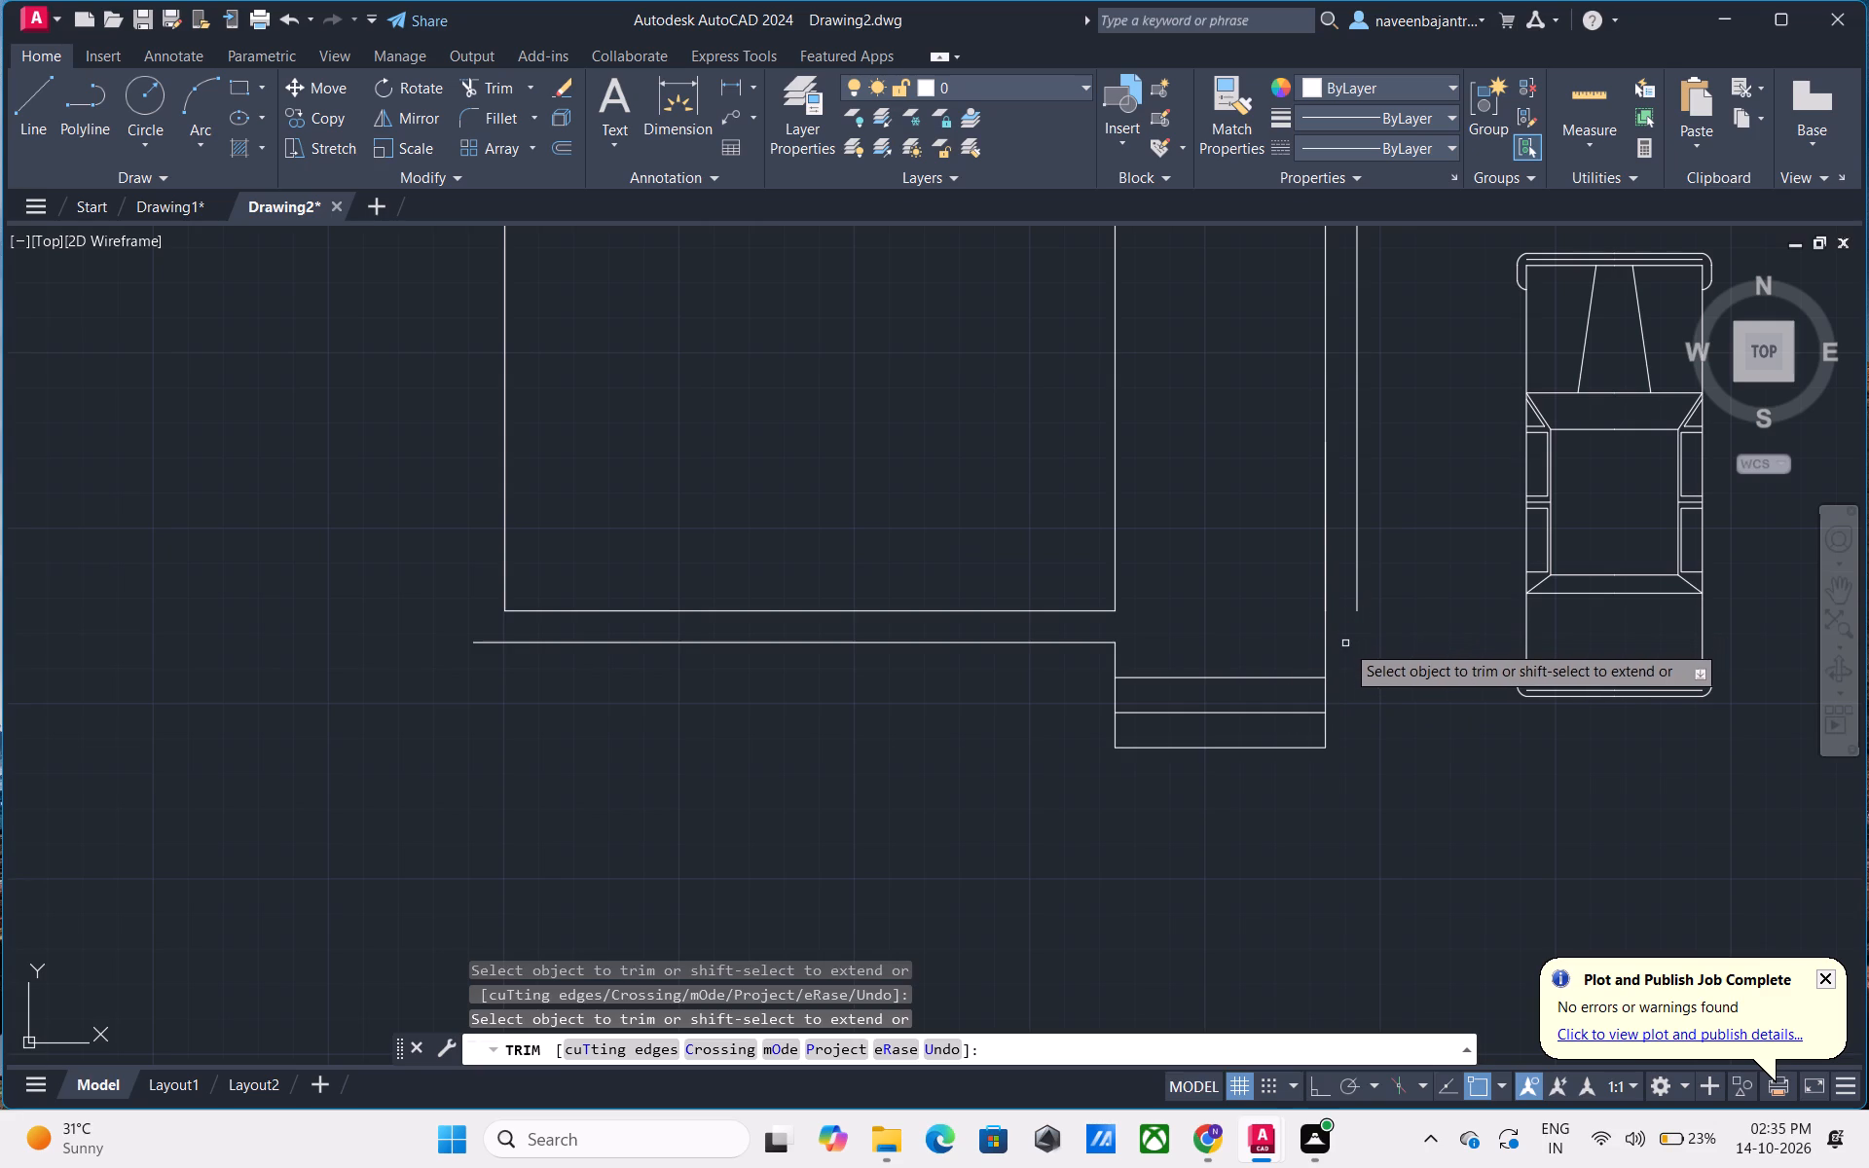
{"action": "left_click", "coordinate": [1040, 645]}
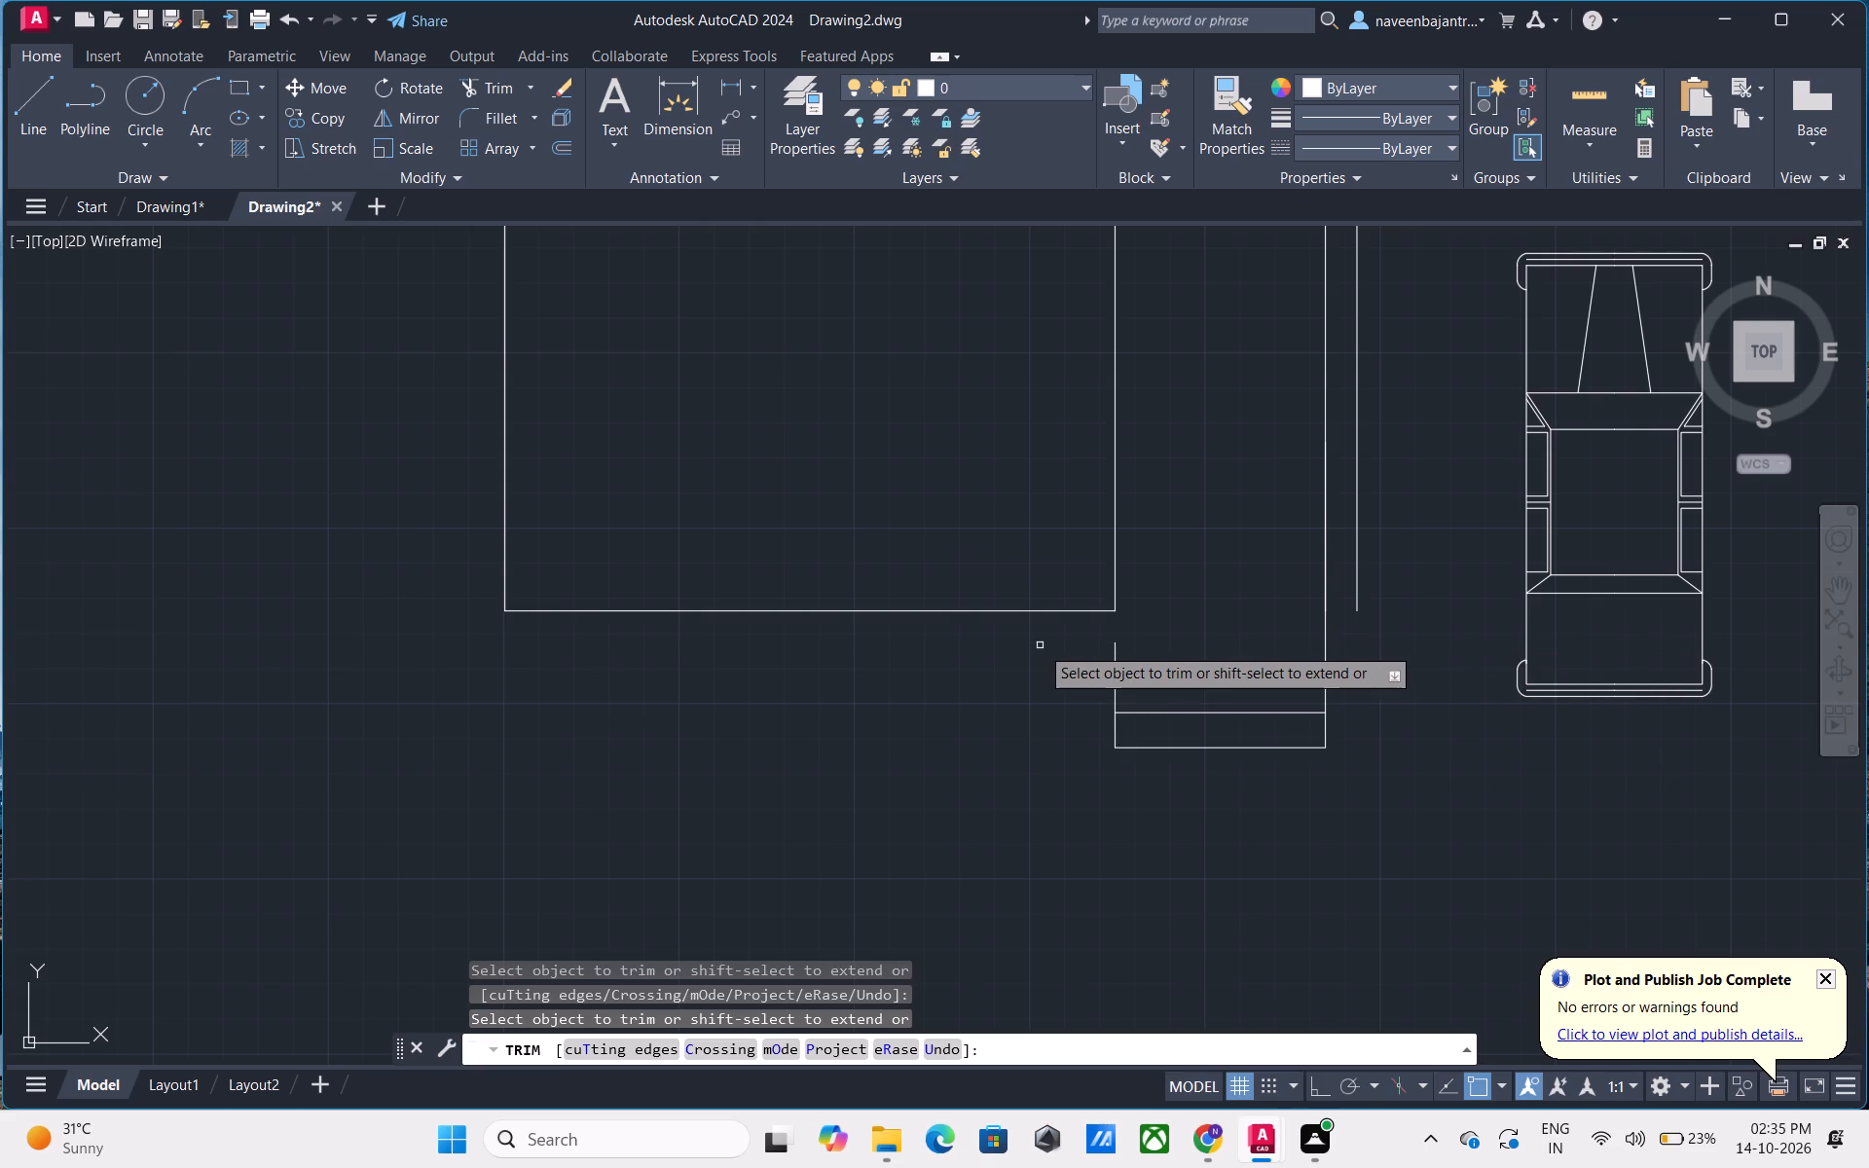
Trim away the entrance steps of the copied plan, including the tread lines and all side segments.
{"action": "left_click", "coordinate": [1118, 654]}
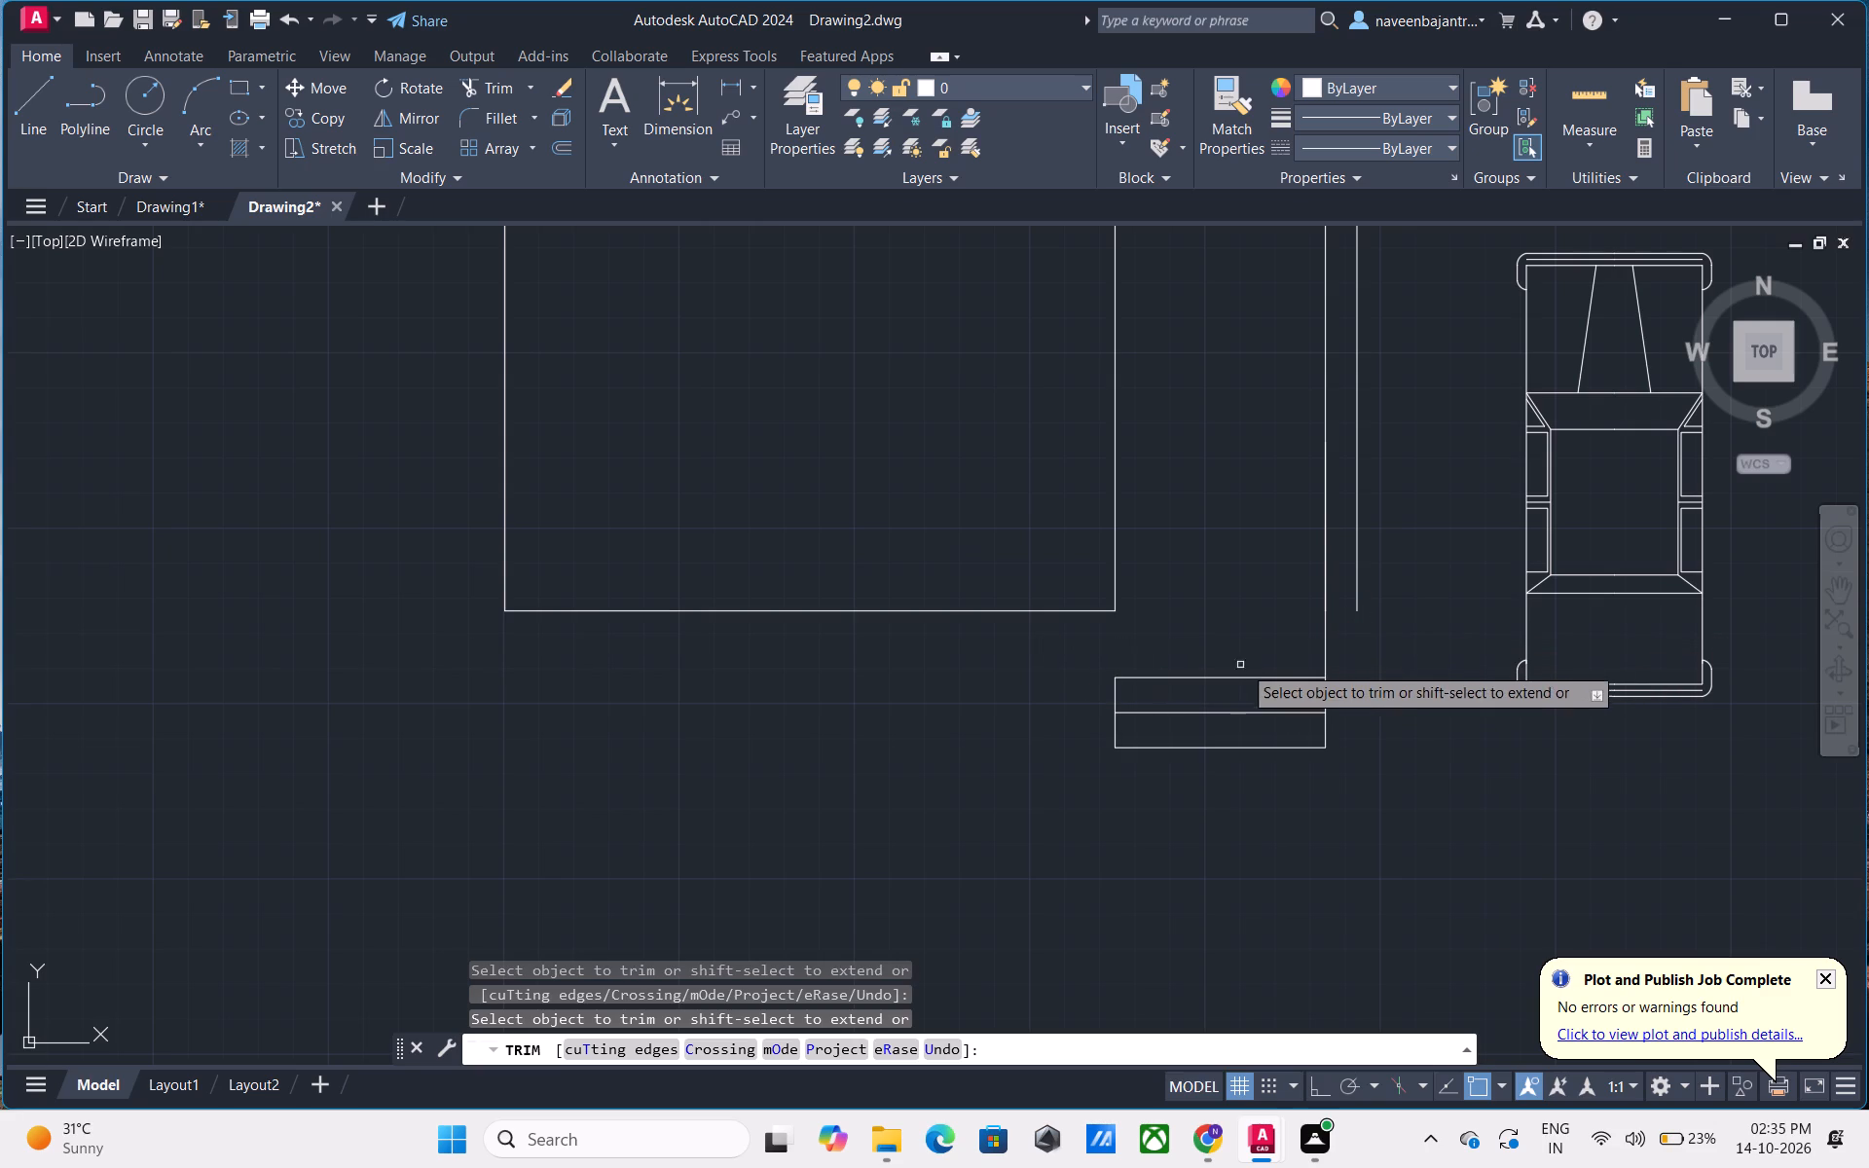
{"action": "left_click", "coordinate": [1324, 651]}
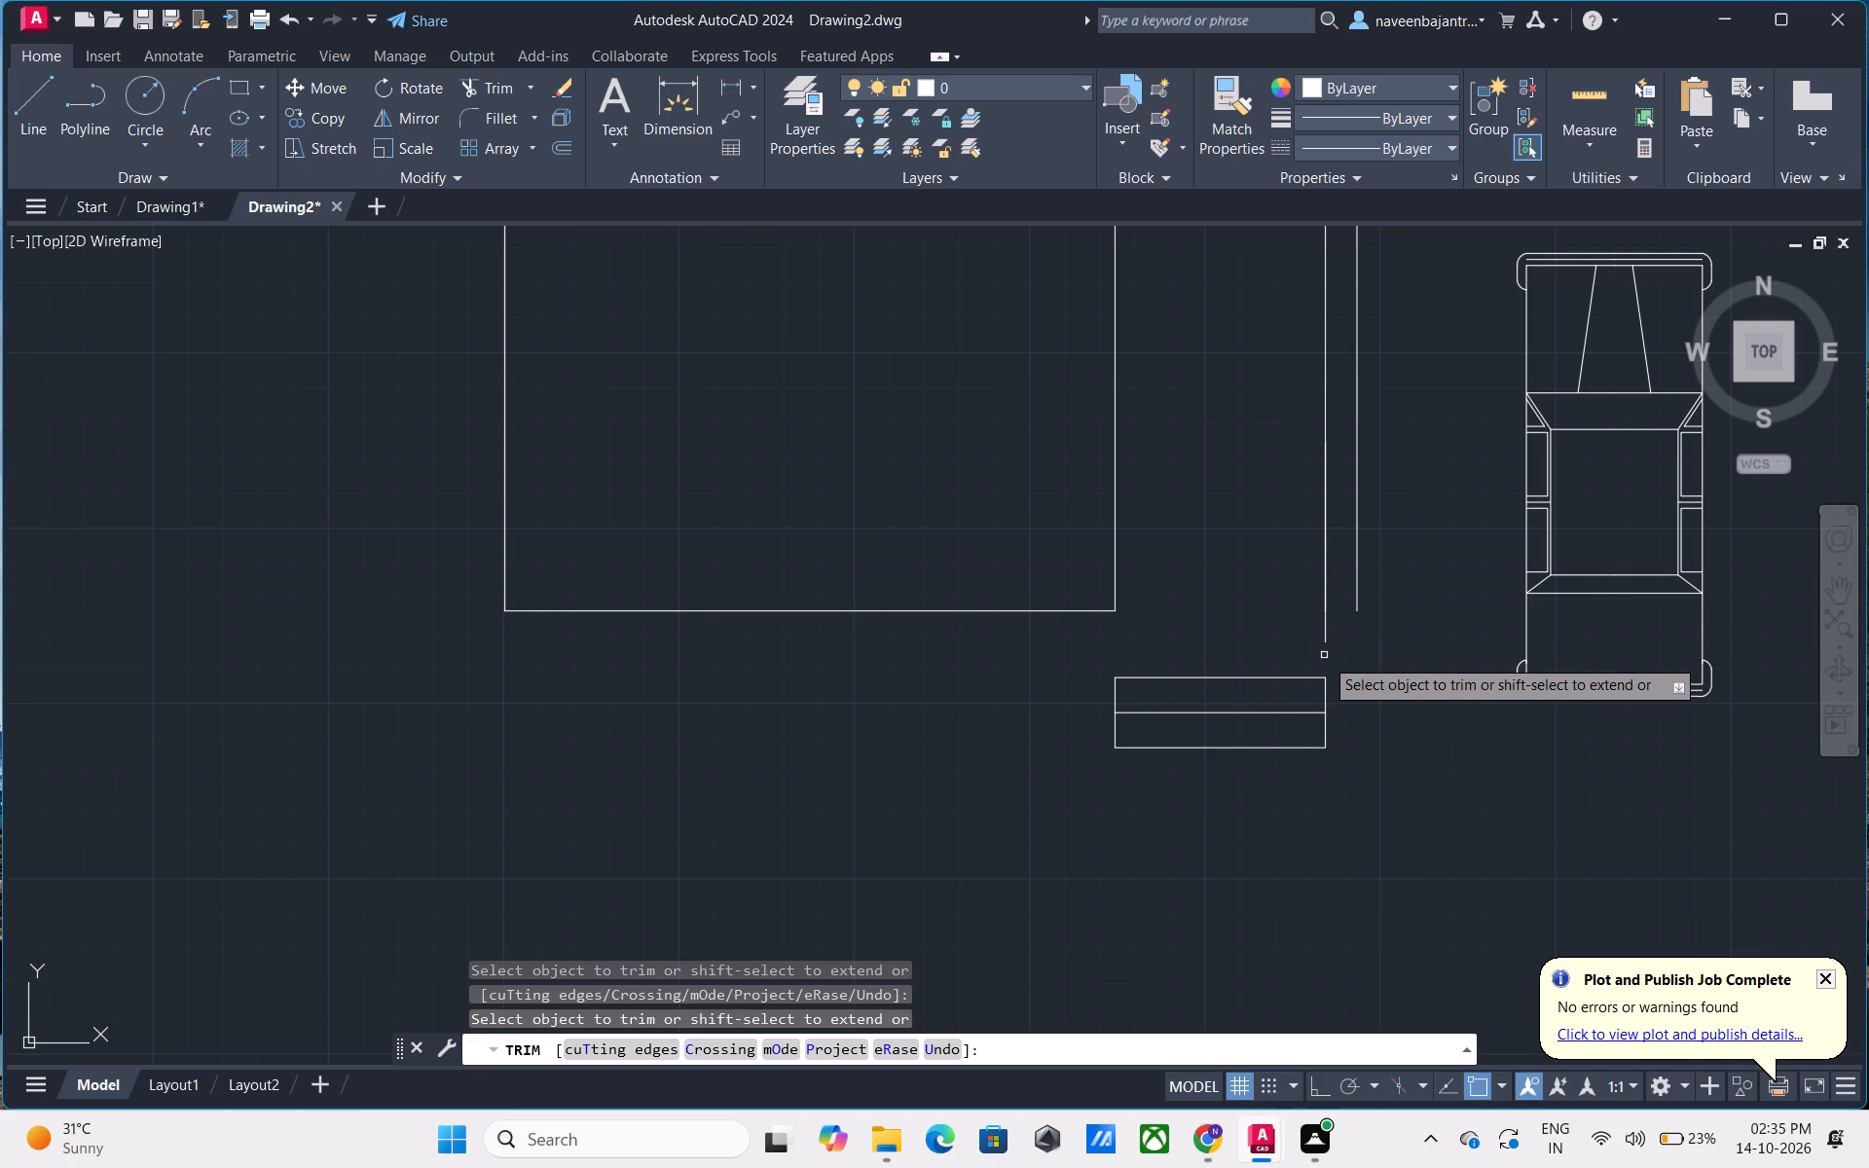
{"action": "left_click", "coordinate": [1282, 678]}
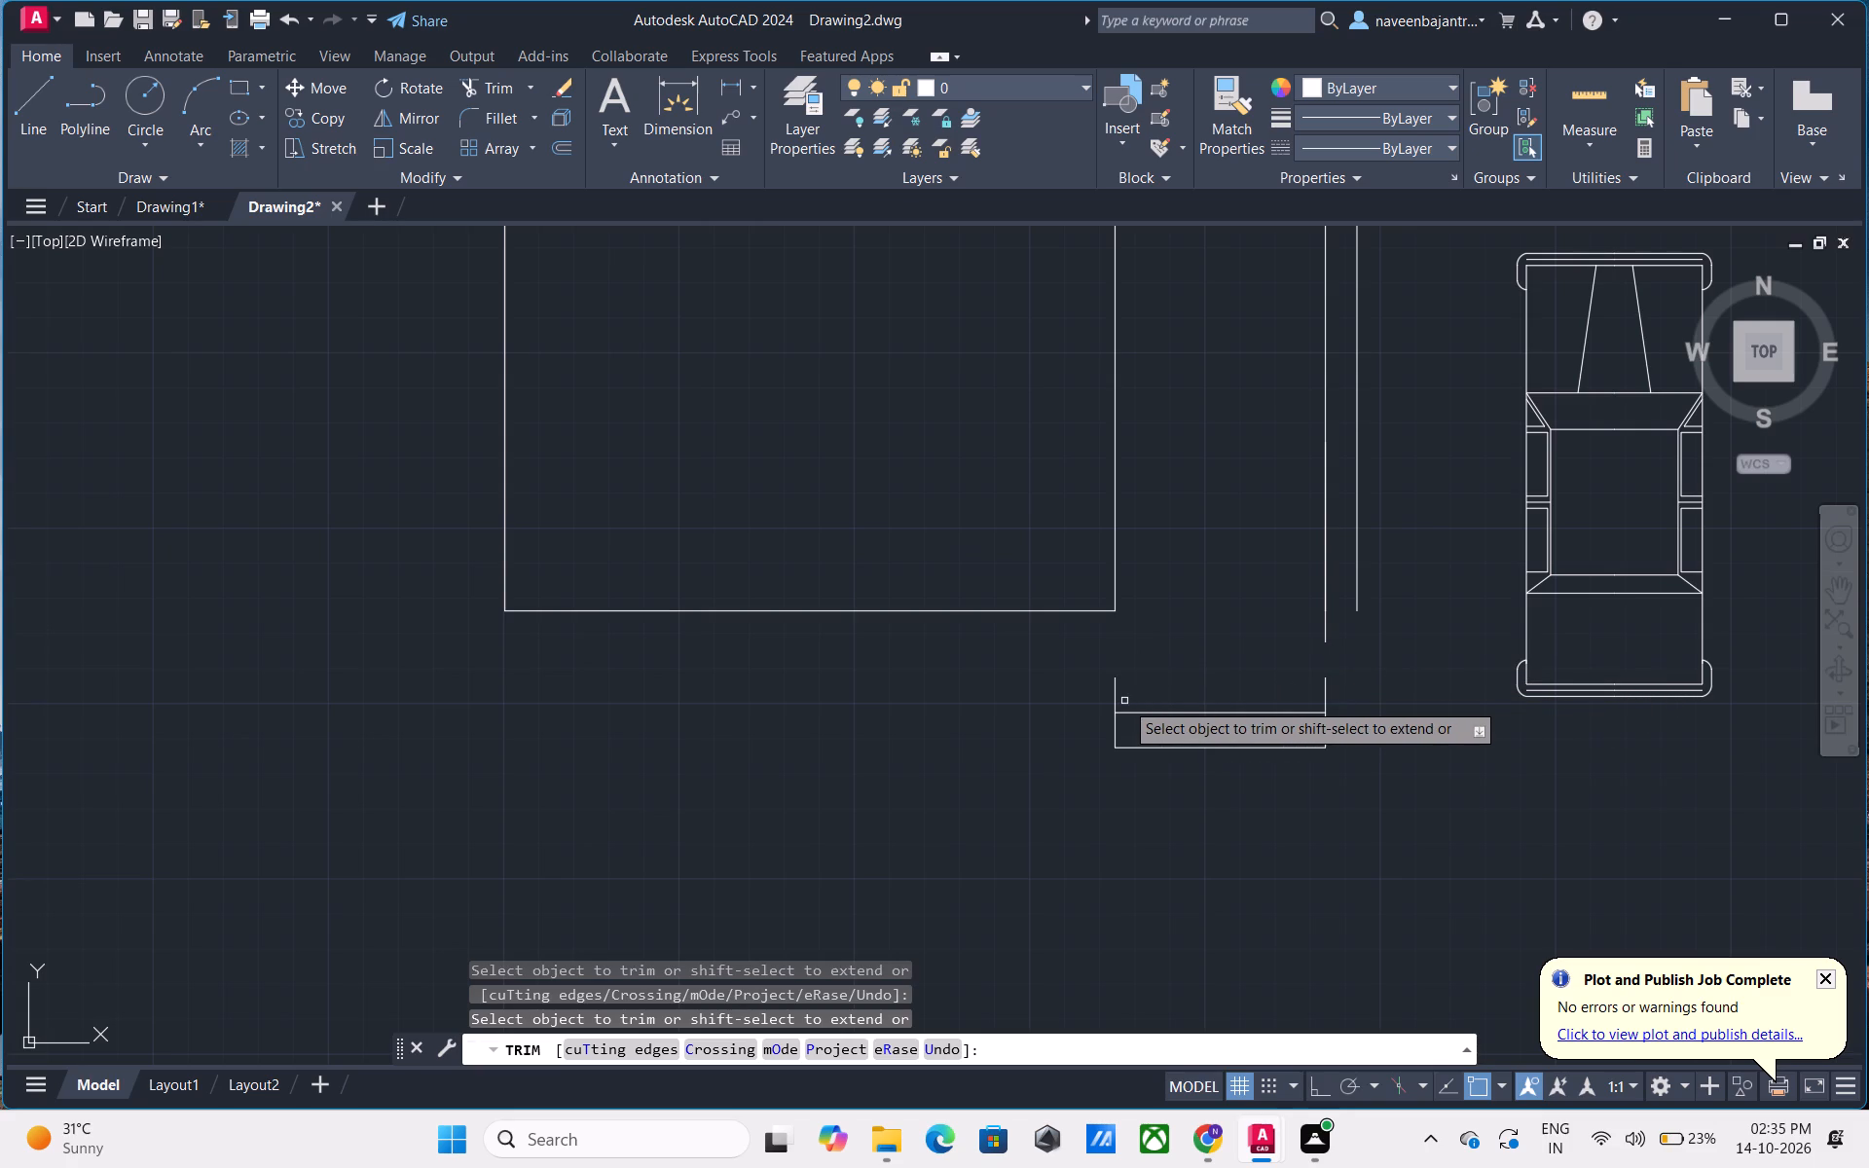
{"action": "left_click", "coordinate": [1118, 697]}
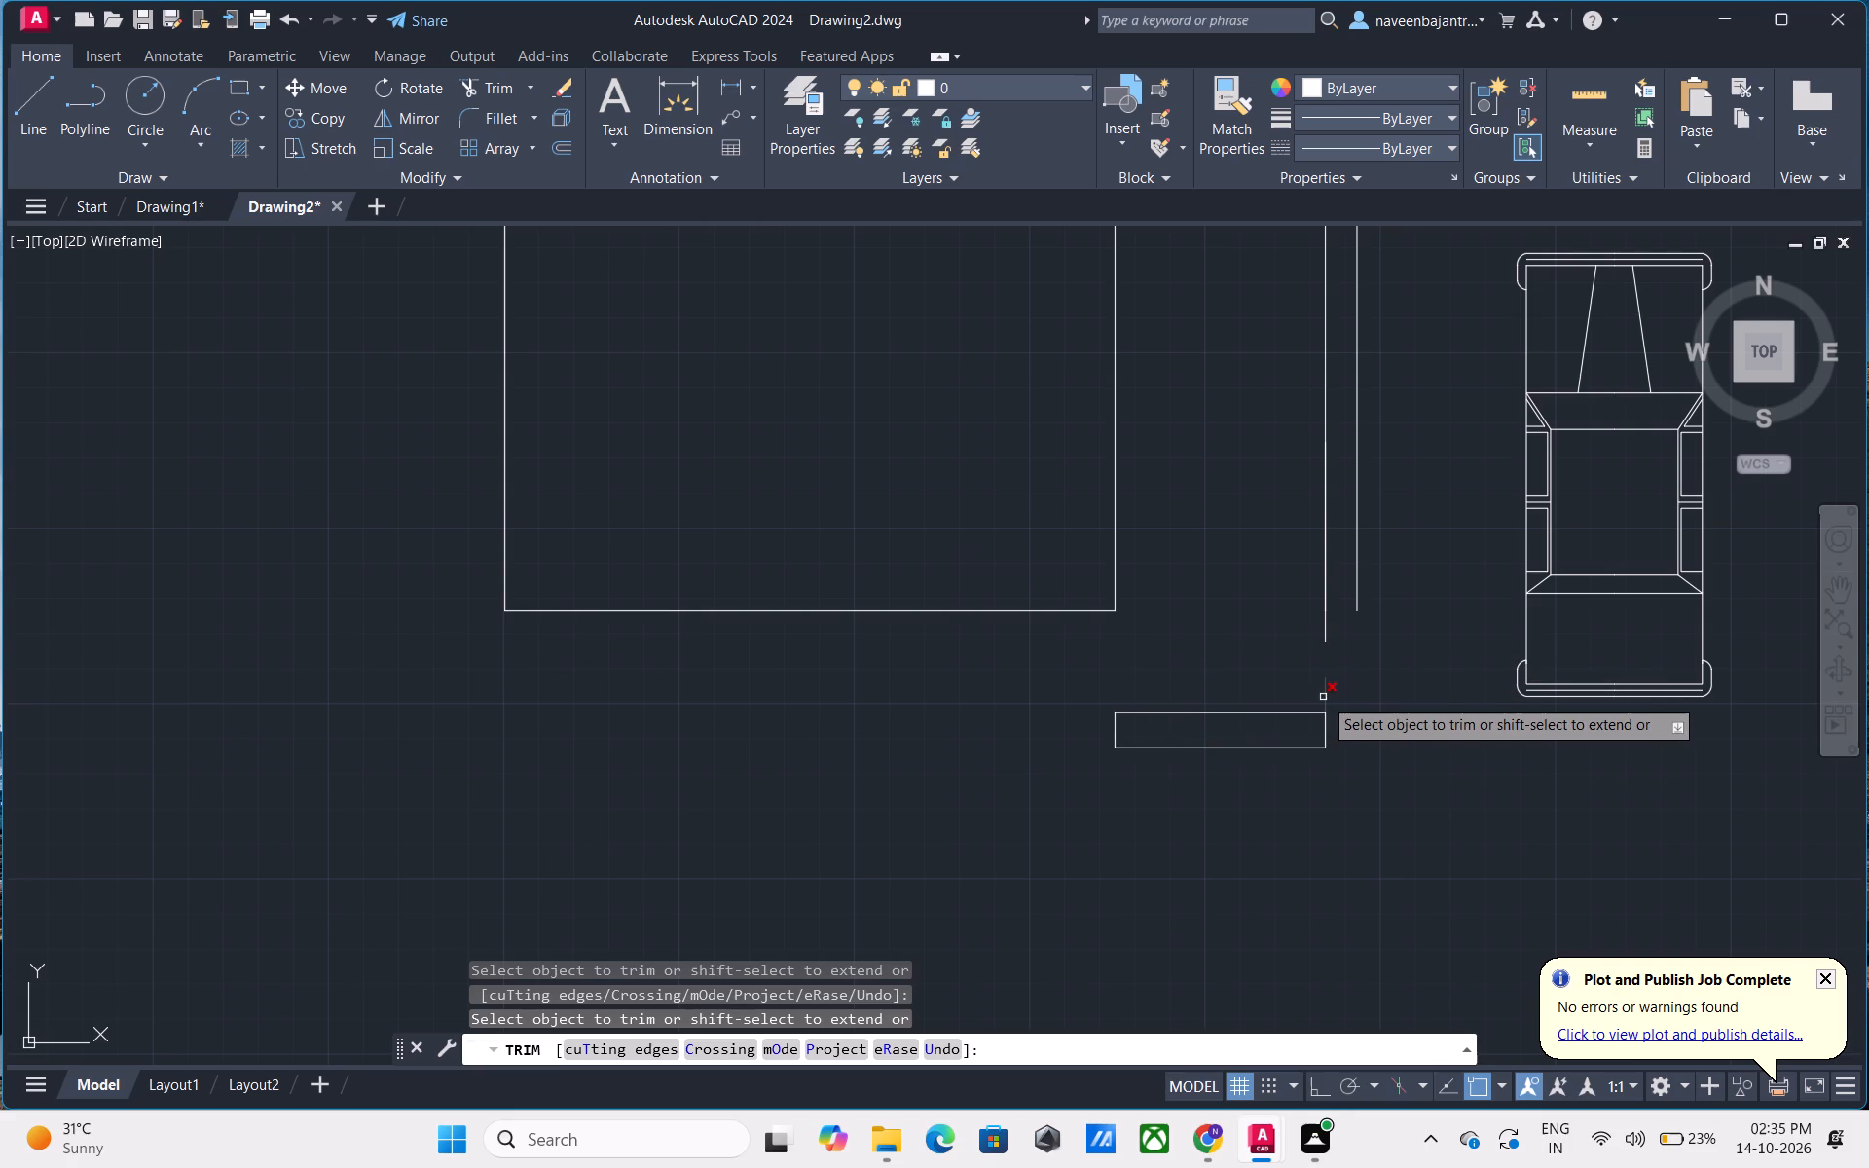
{"action": "left_click", "coordinate": [1323, 697]}
{"action": "left_click", "coordinate": [1264, 711]}
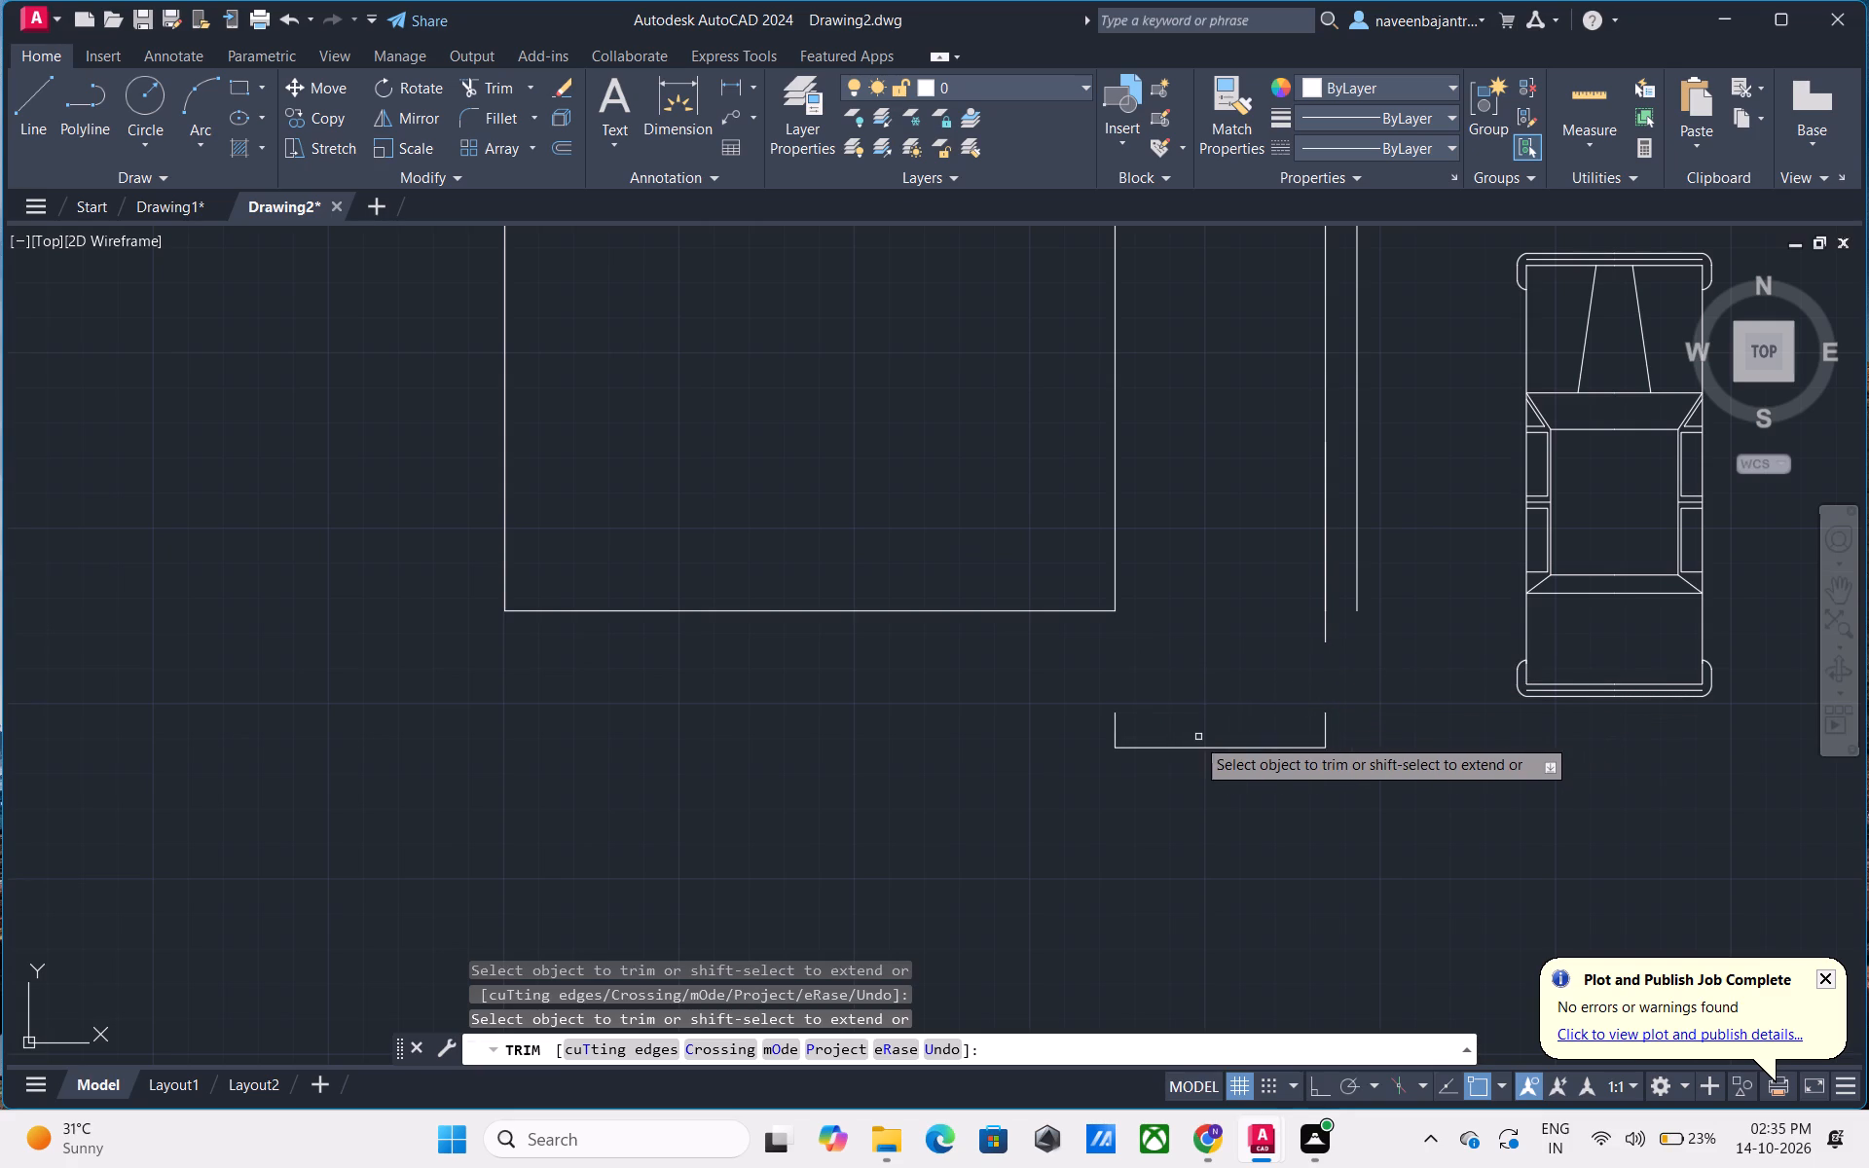
{"action": "left_click", "coordinate": [1118, 734]}
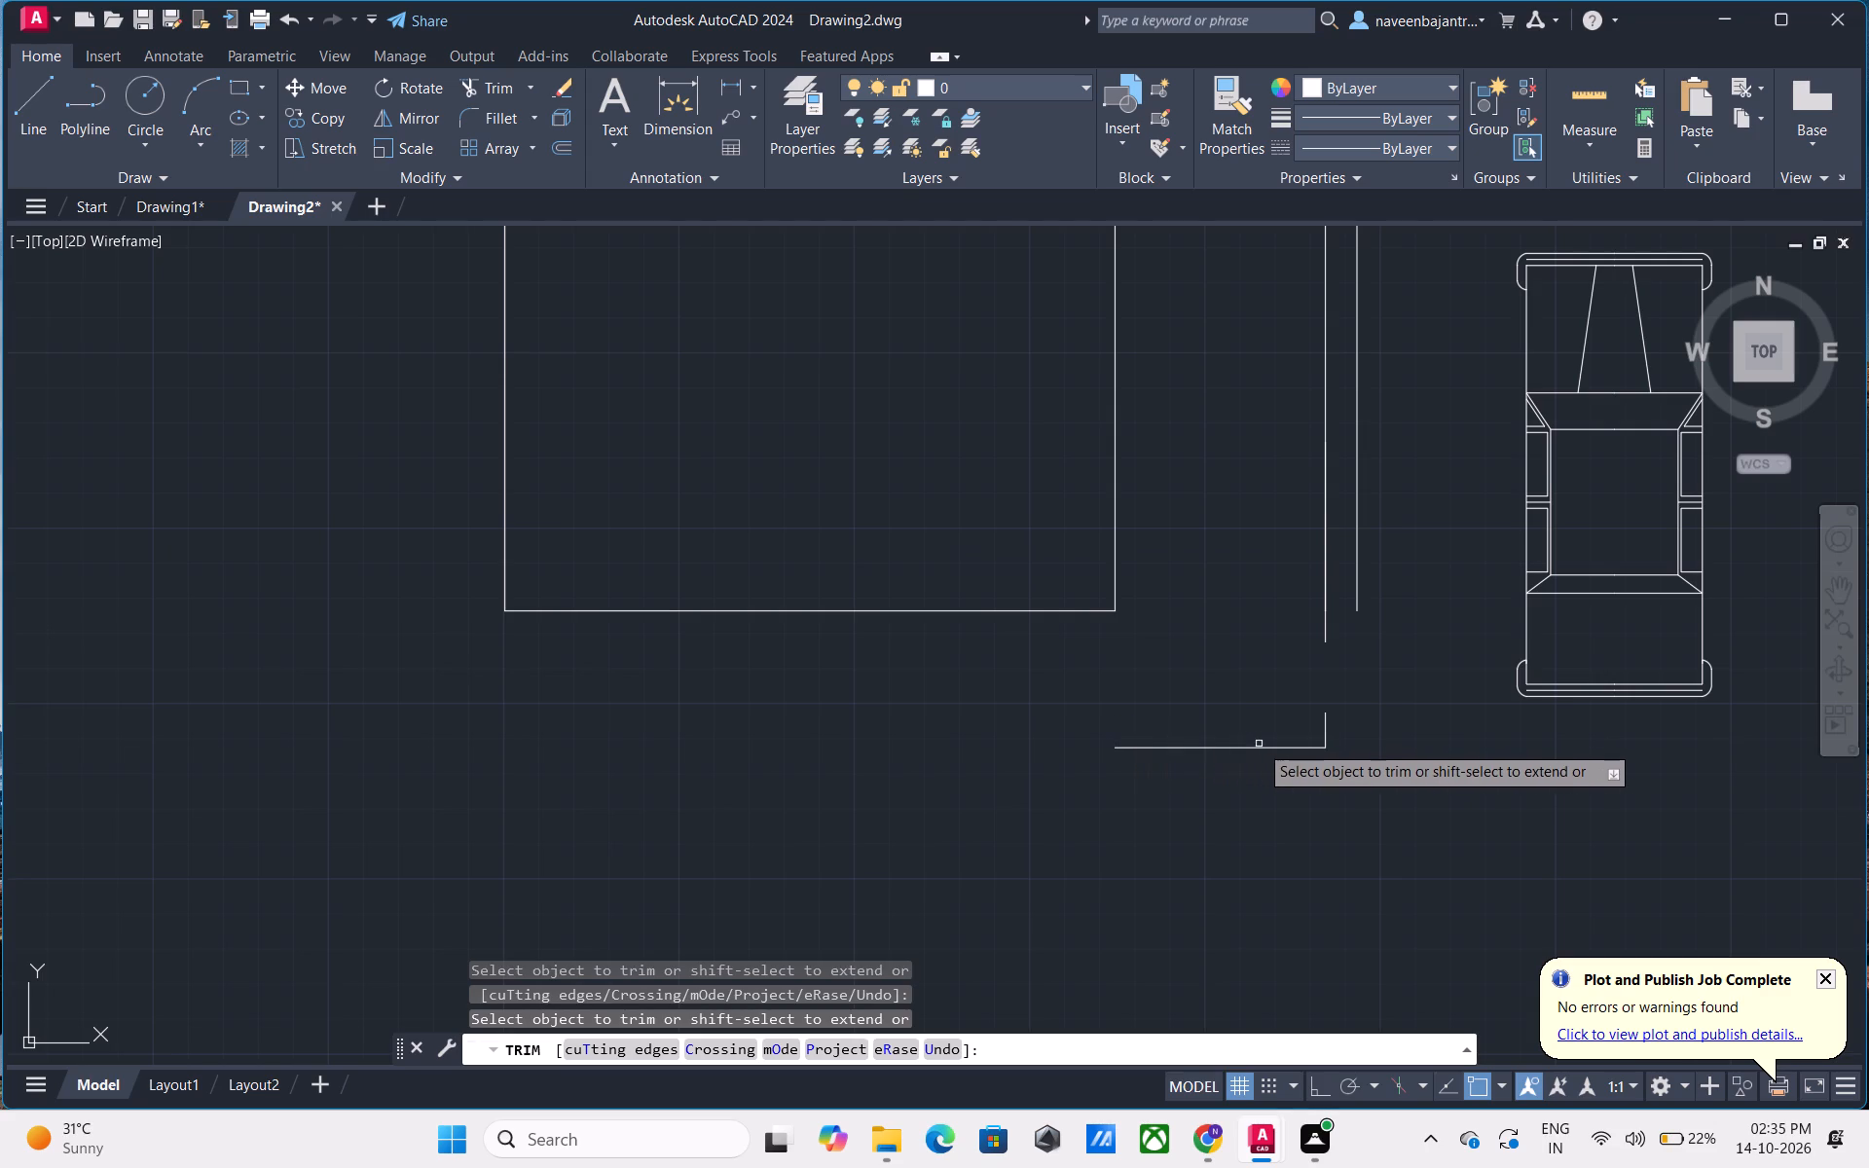
{"action": "left_click", "coordinate": [1272, 746]}
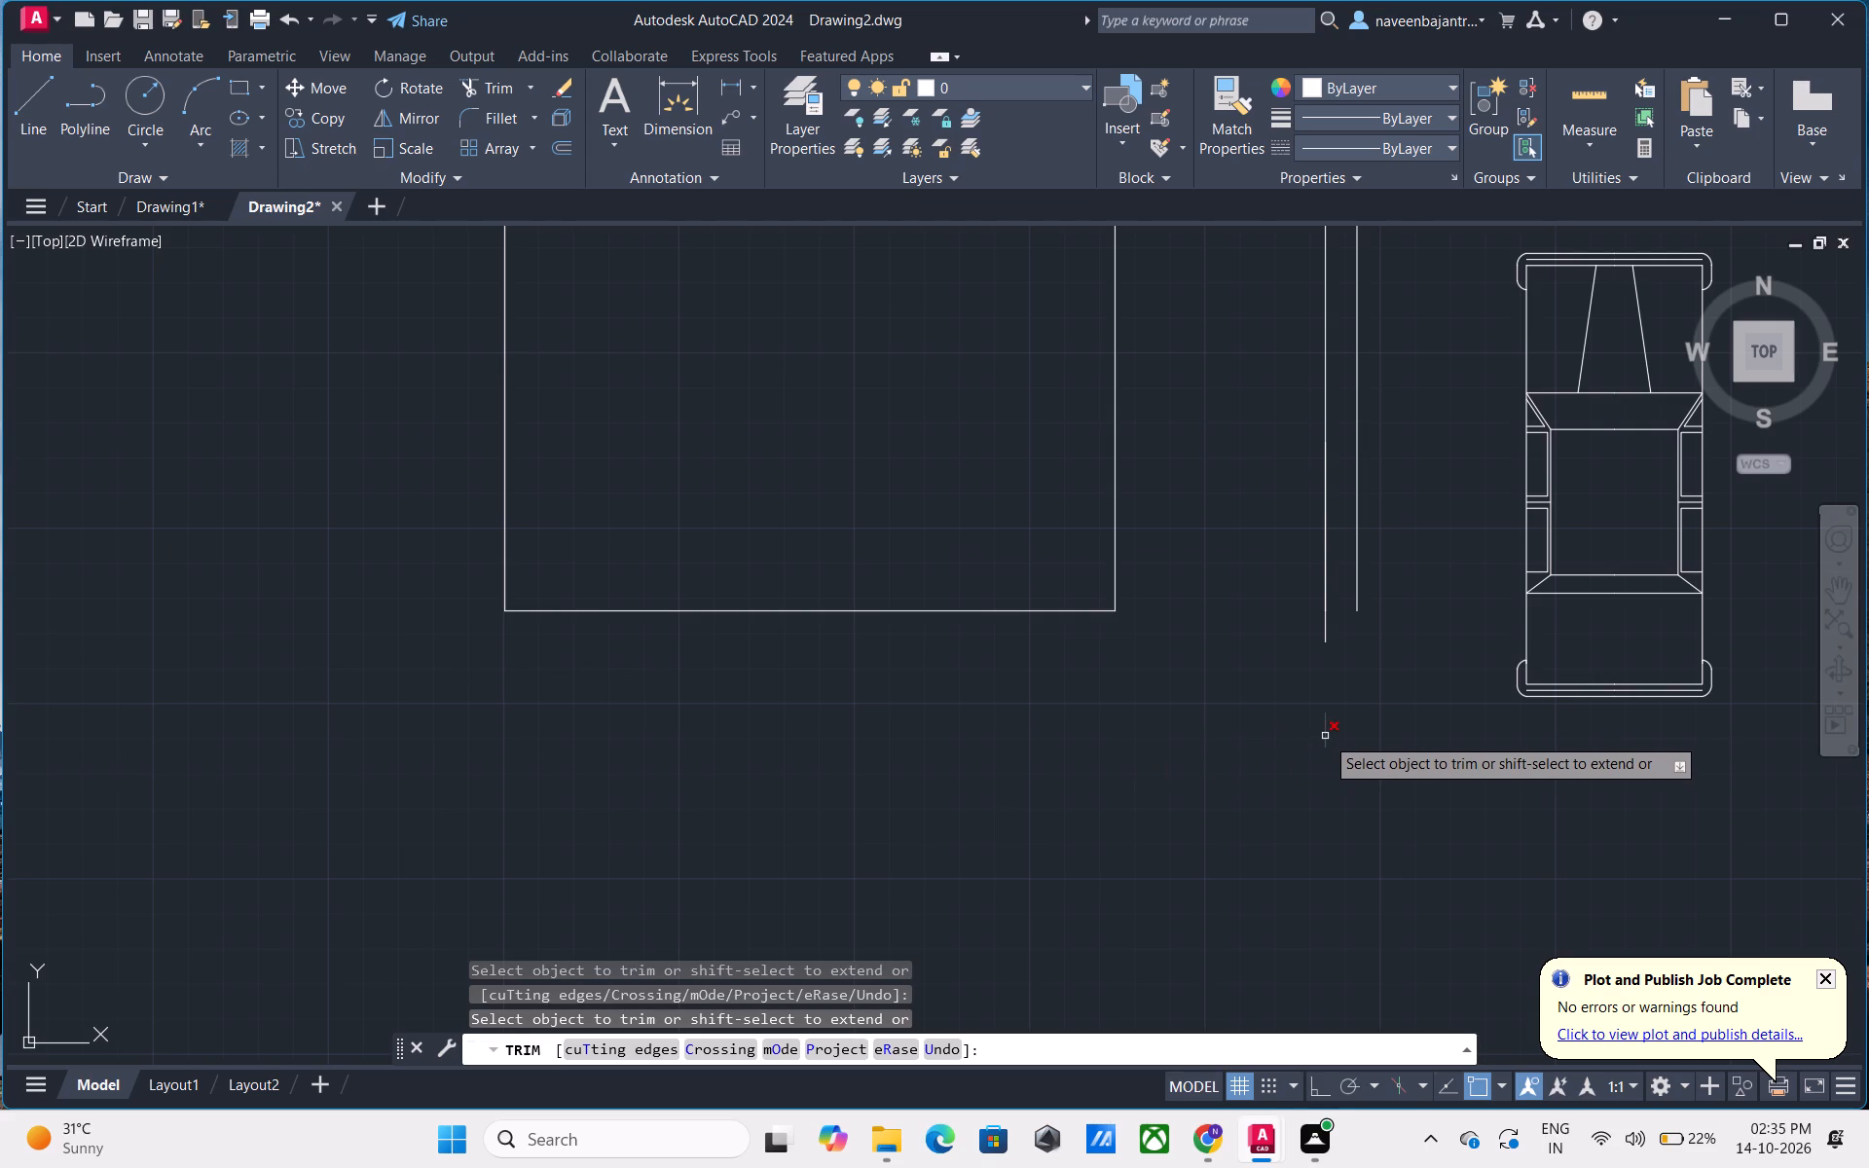
{"action": "left_click", "coordinate": [1325, 736]}
Trim away the two wall lines north of the lower room, the vertical east wall lines, and the short horizontal line above the car.
{"action": "scroll", "coordinate": [1319, 727], "scroll_direction": "down", "scroll_amount": 1}
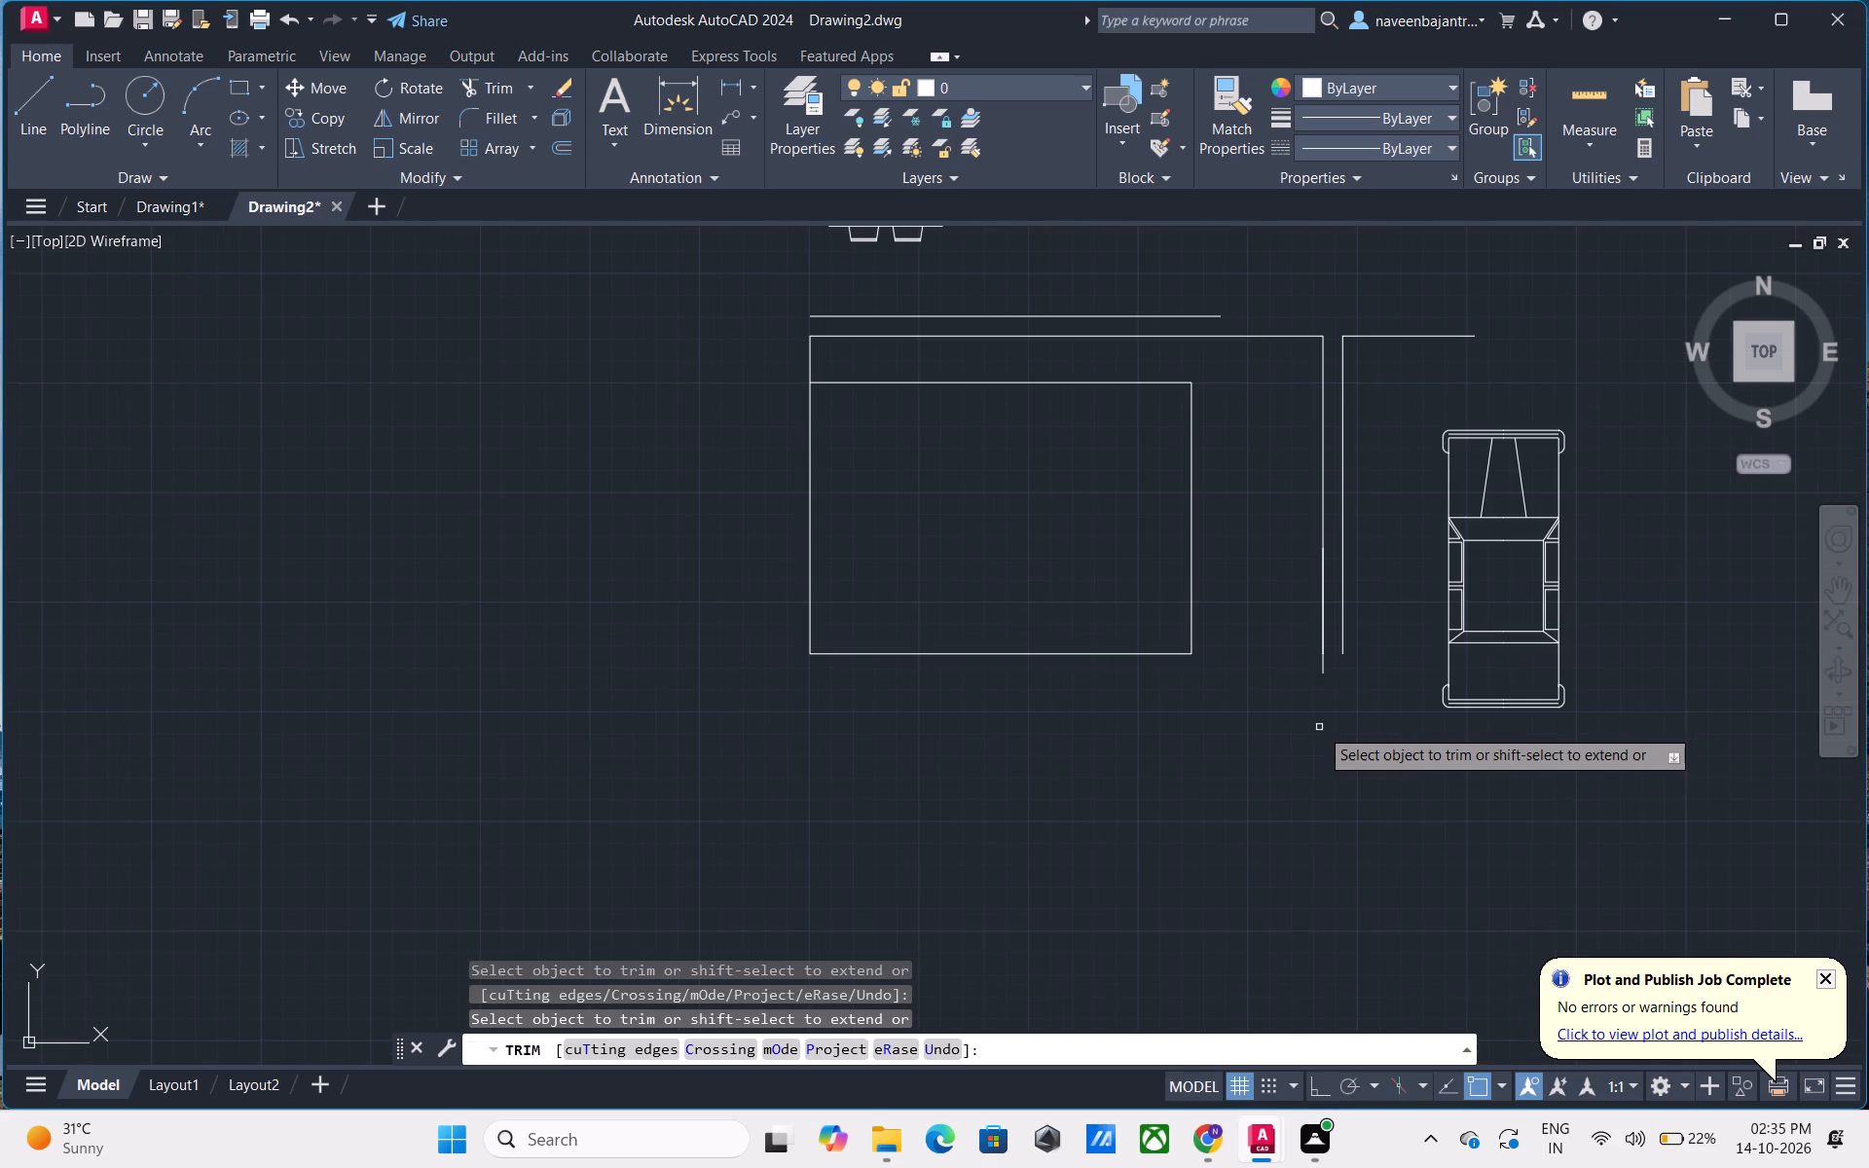
{"action": "left_click", "coordinate": [1069, 316]}
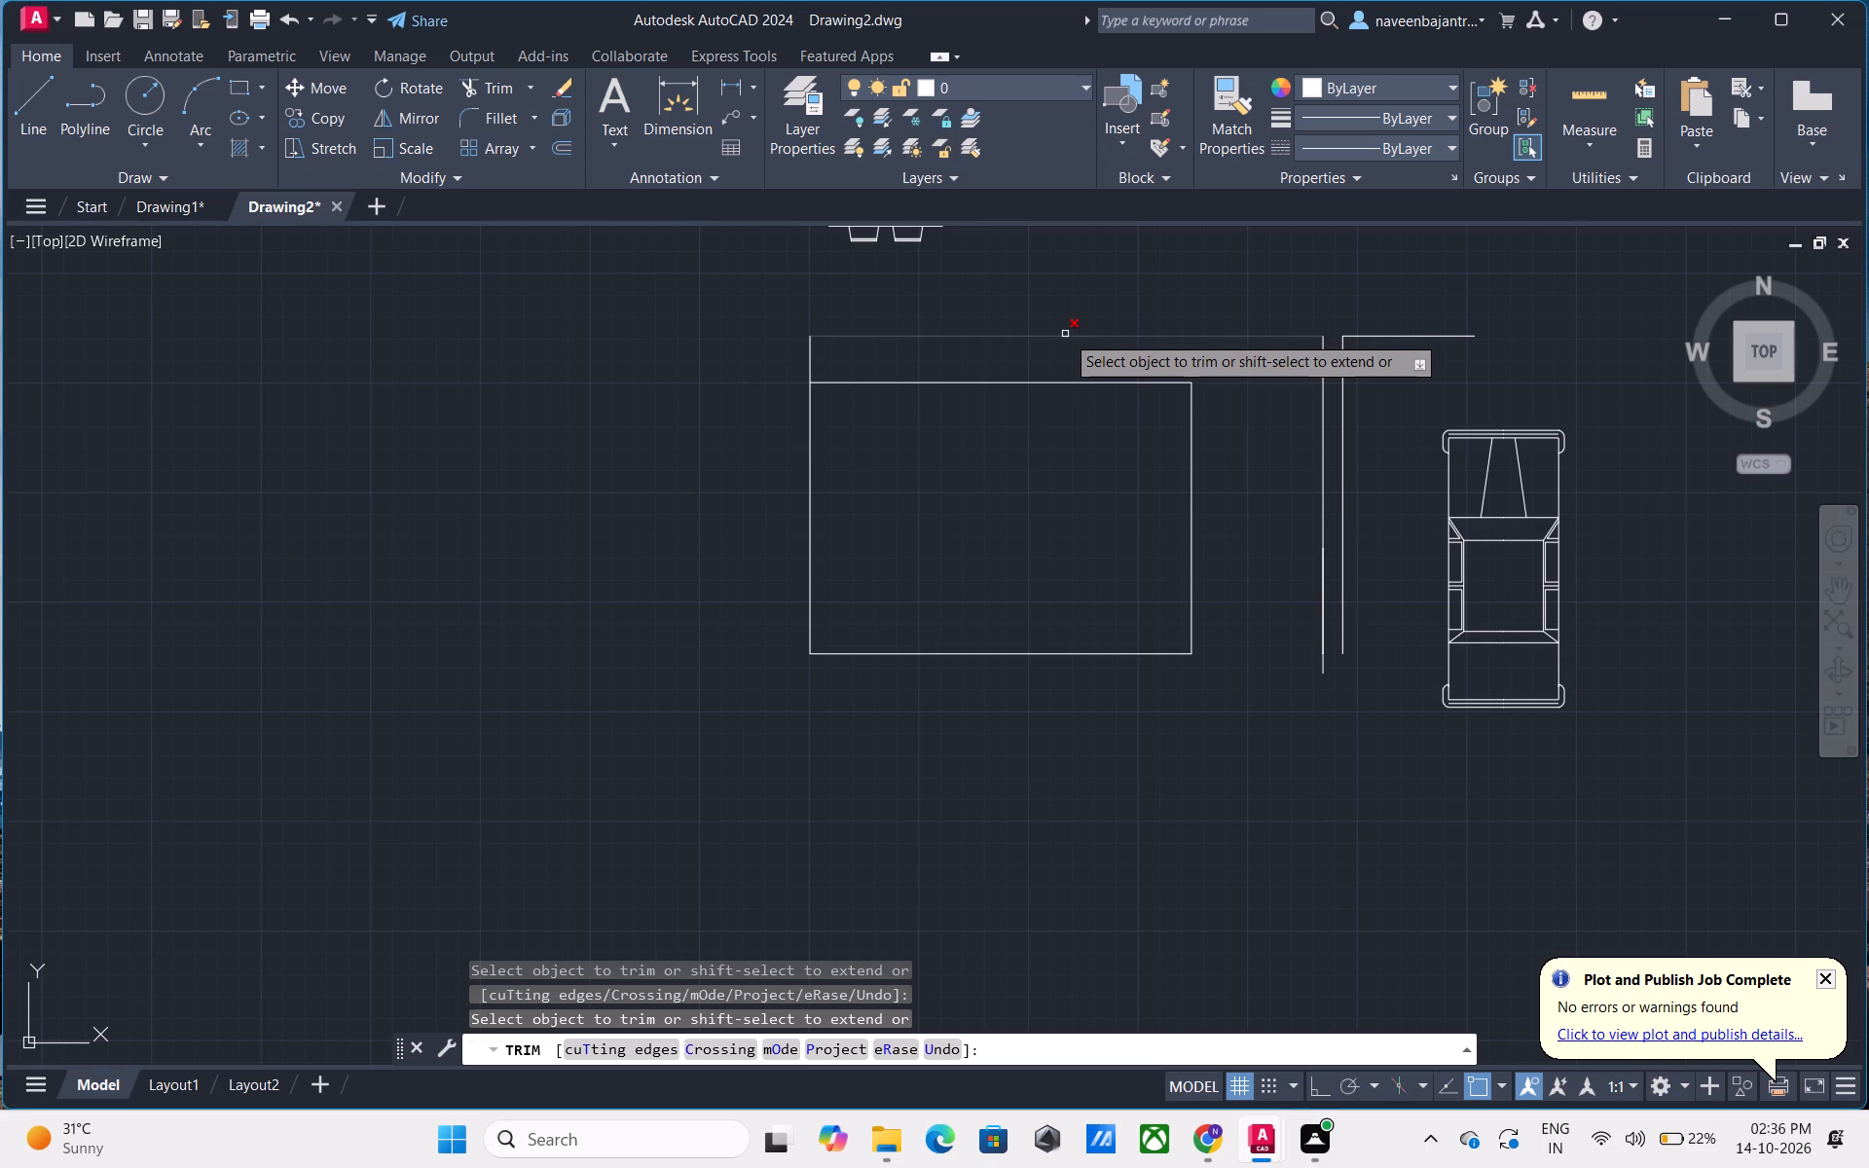
{"action": "left_click", "coordinate": [1065, 334]}
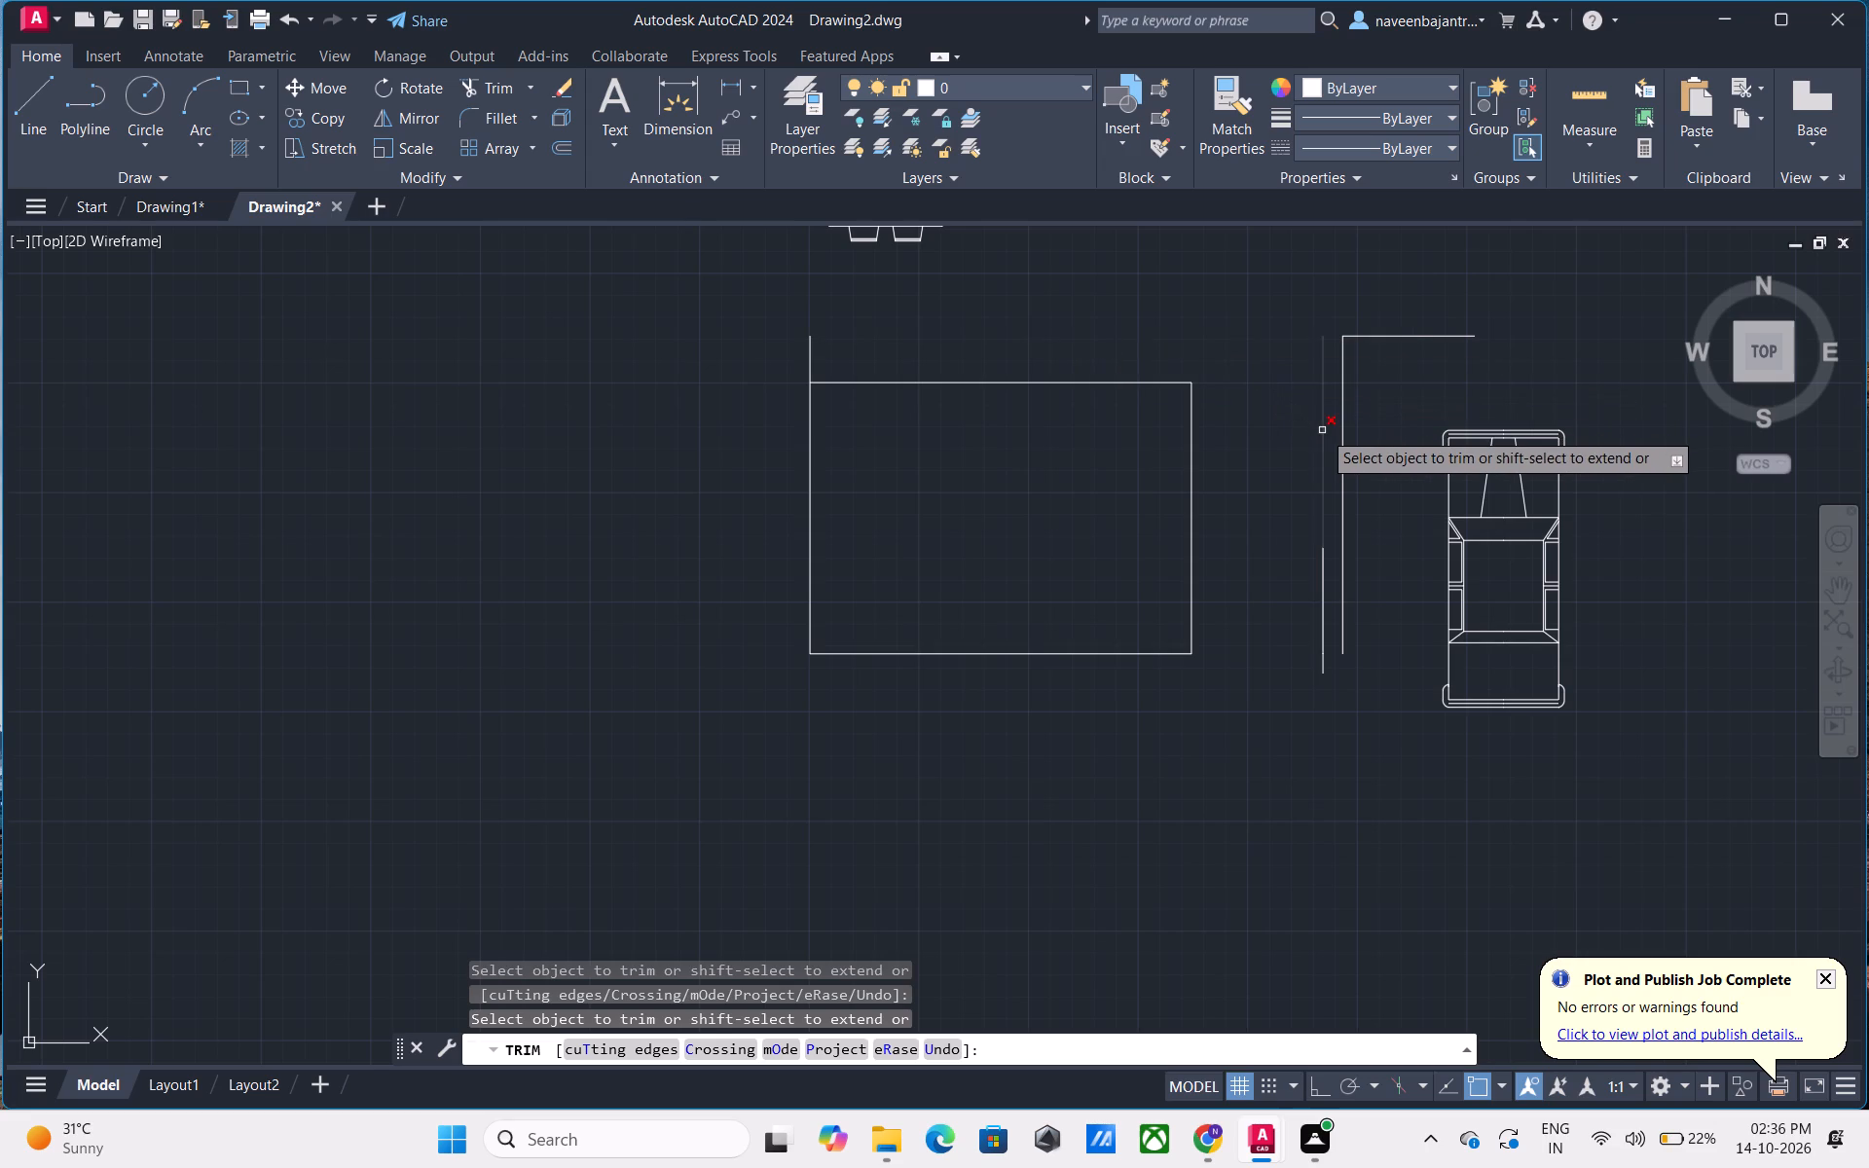
{"action": "left_click", "coordinate": [1322, 430]}
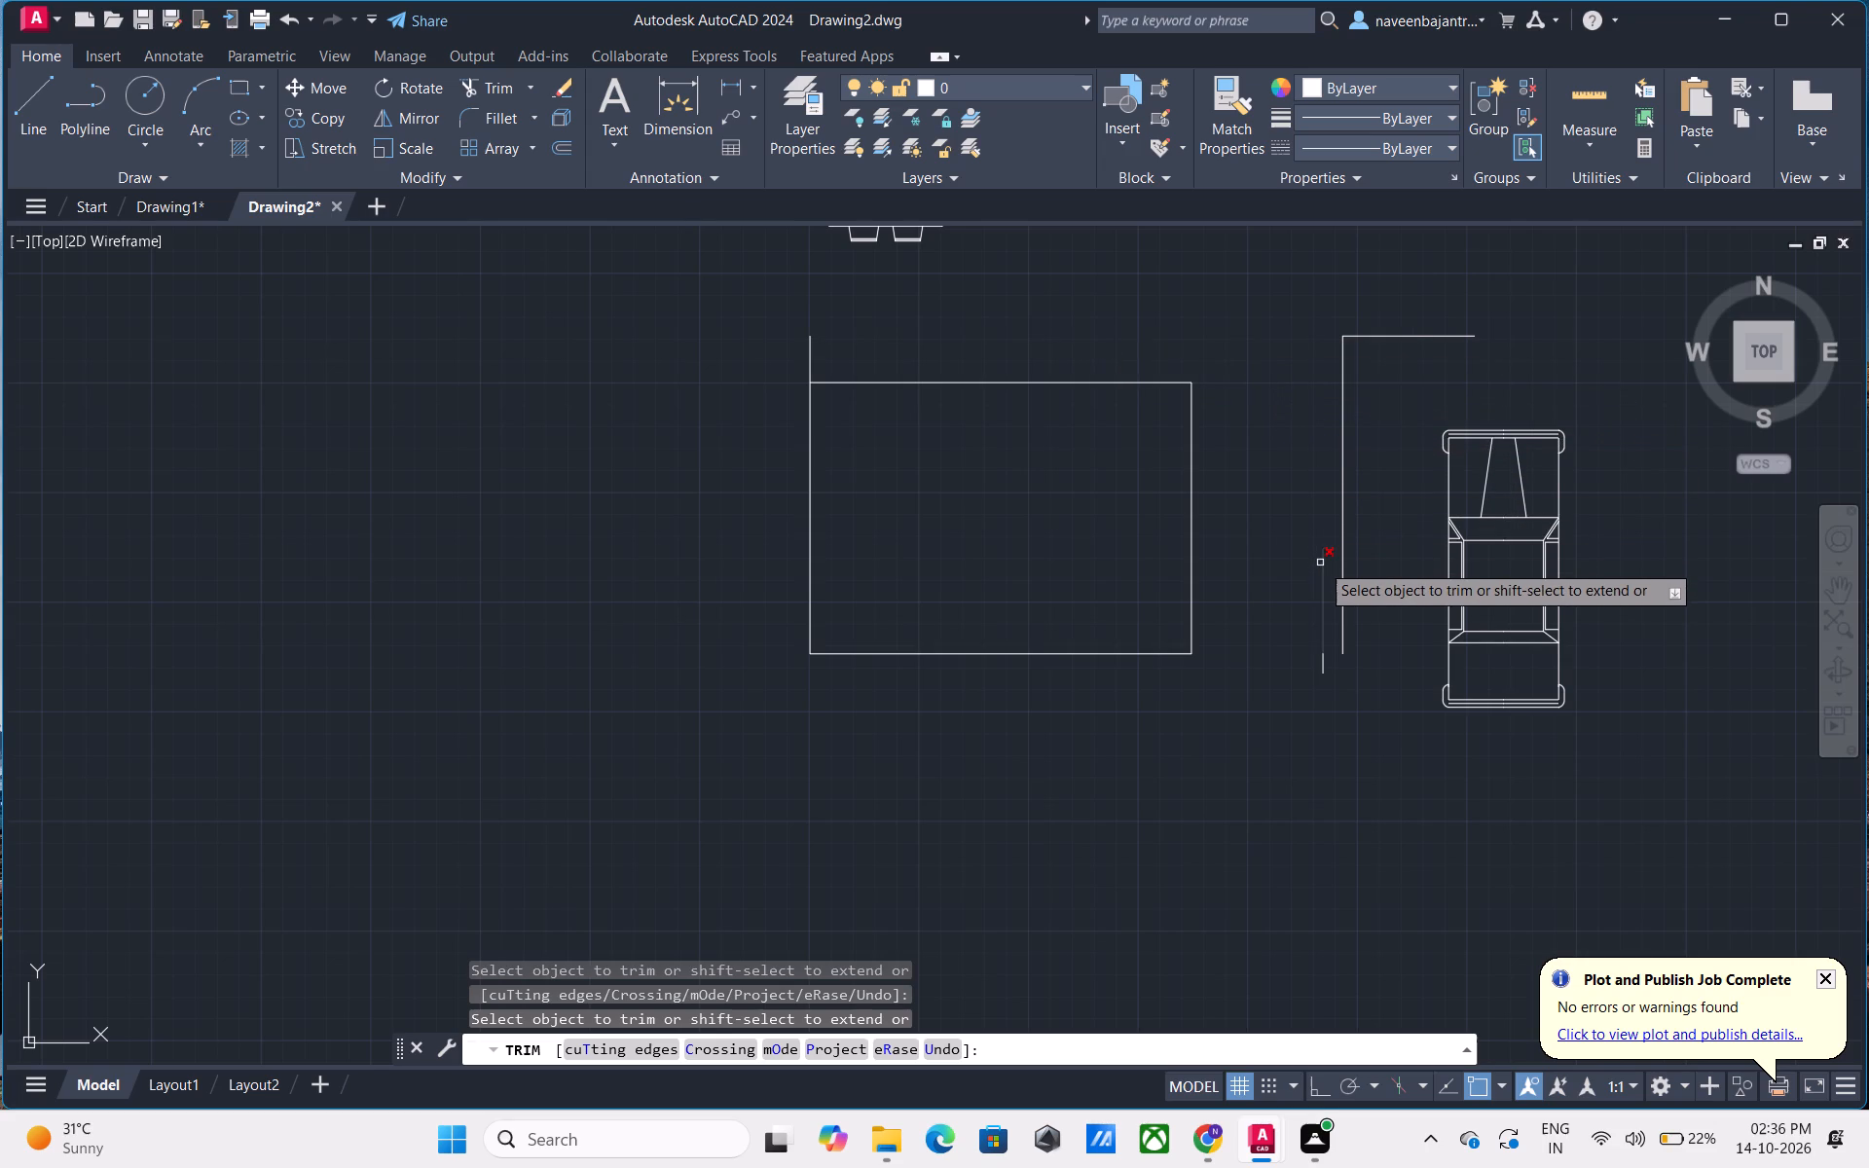
{"action": "left_click", "coordinate": [1320, 563]}
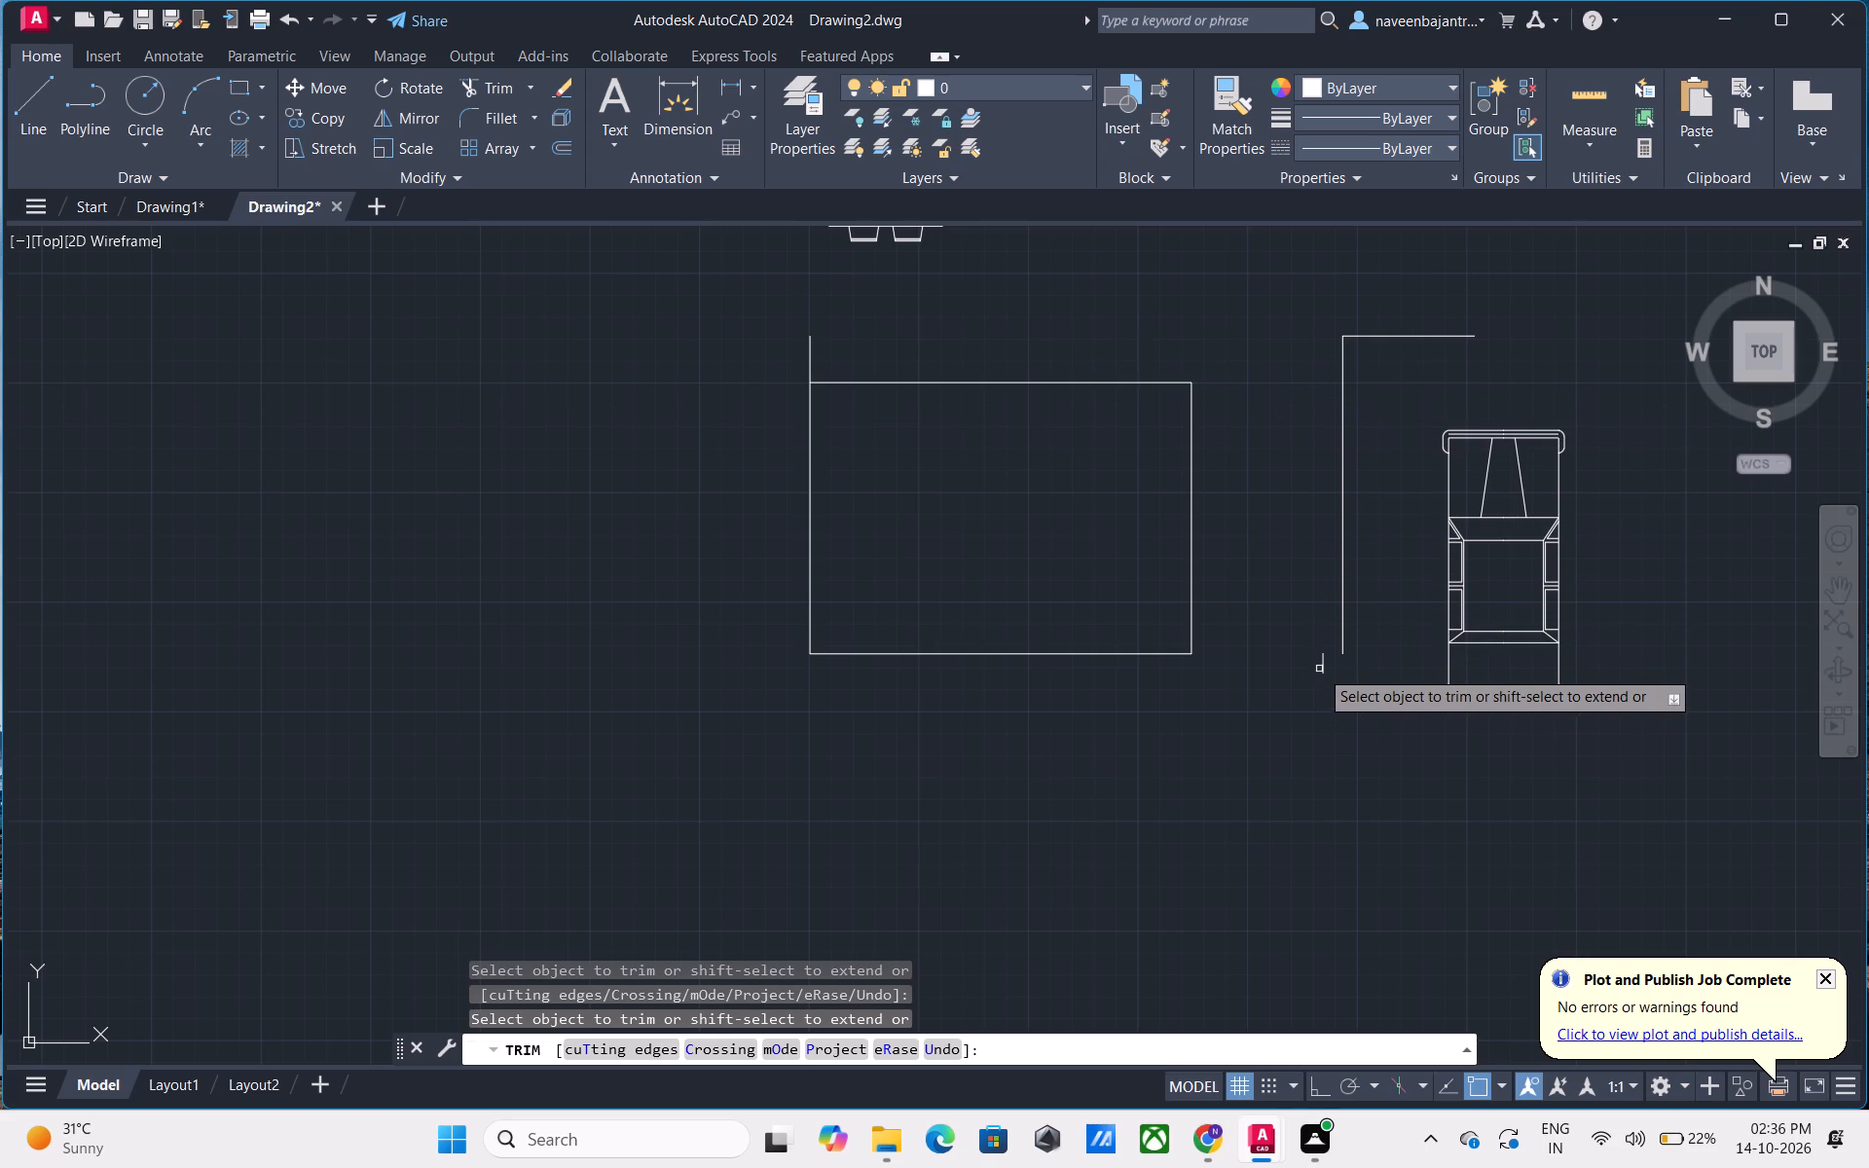
{"action": "left_click", "coordinate": [1321, 667]}
{"action": "left_click", "coordinate": [1341, 649]}
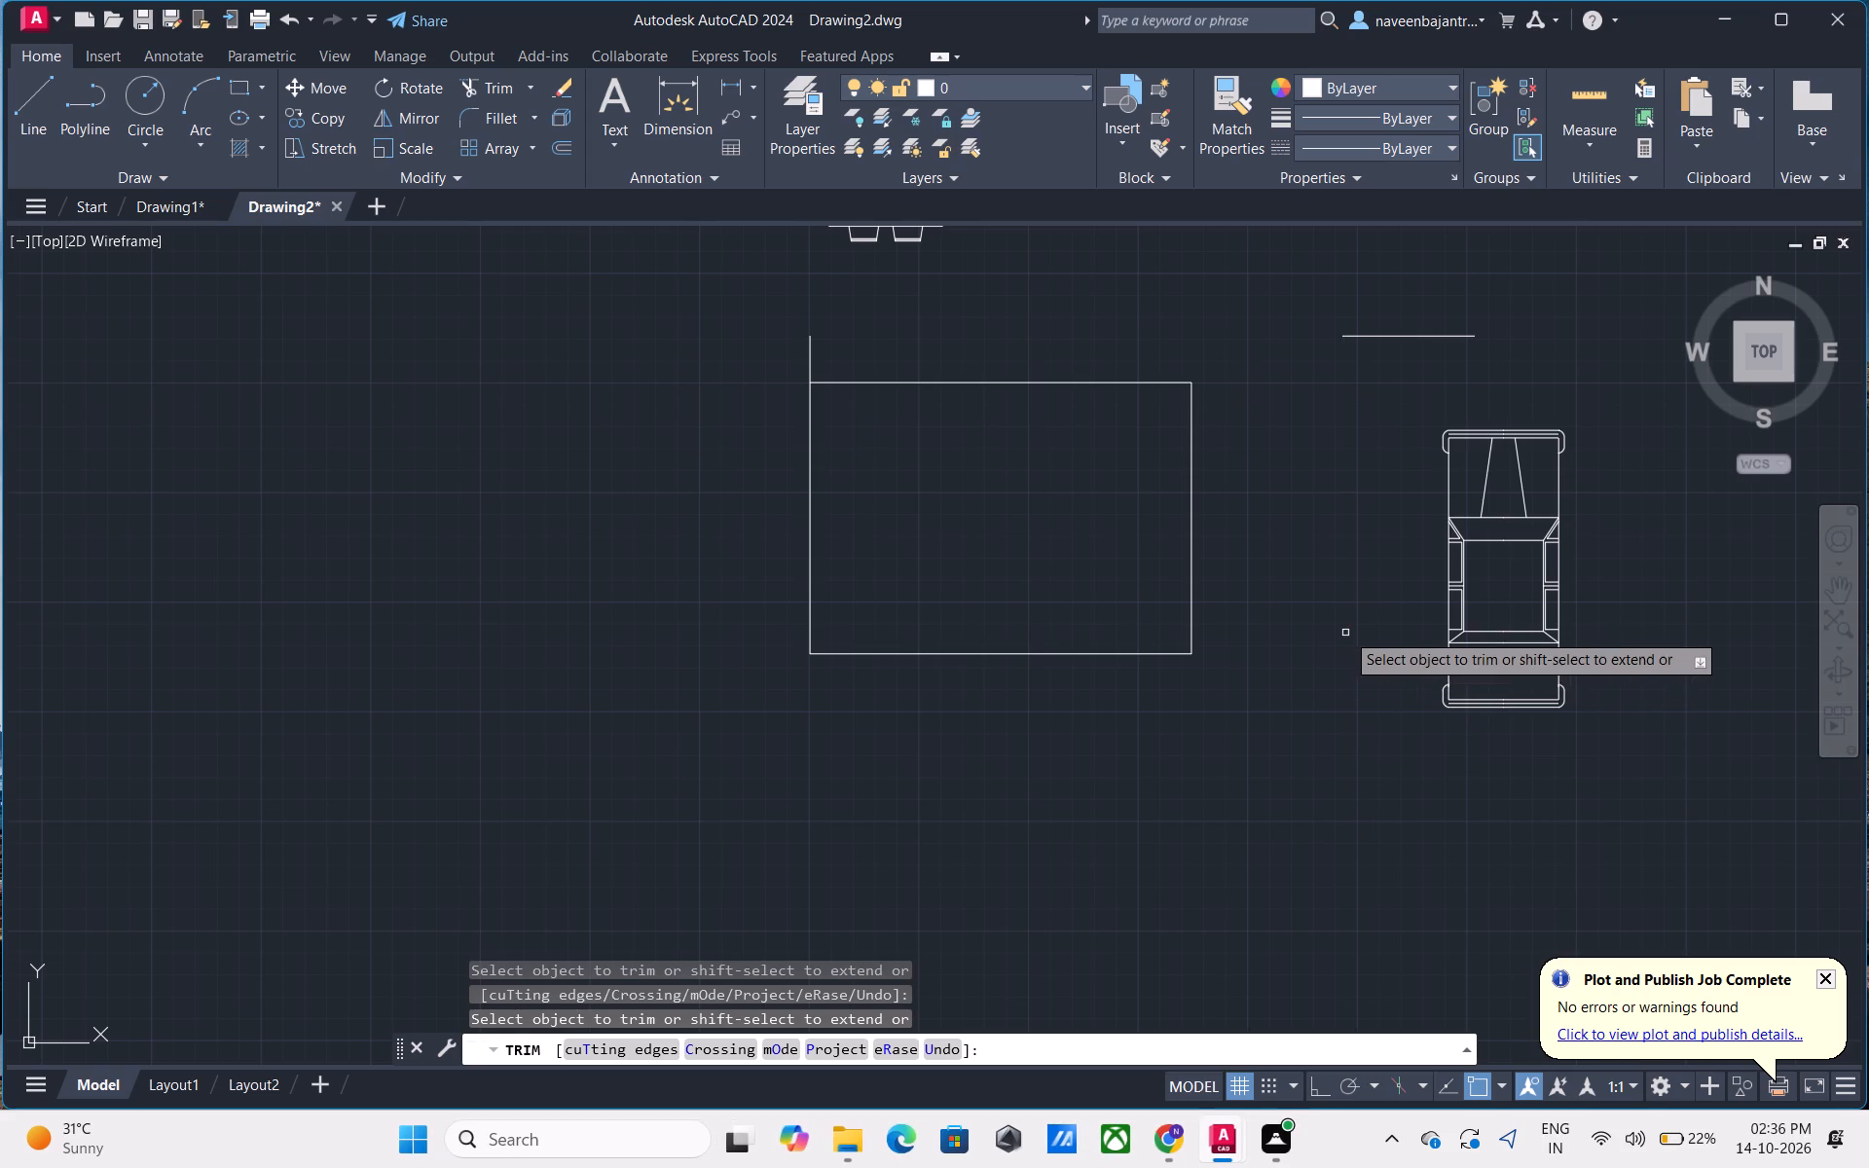
{"action": "left_click", "coordinate": [1386, 339]}
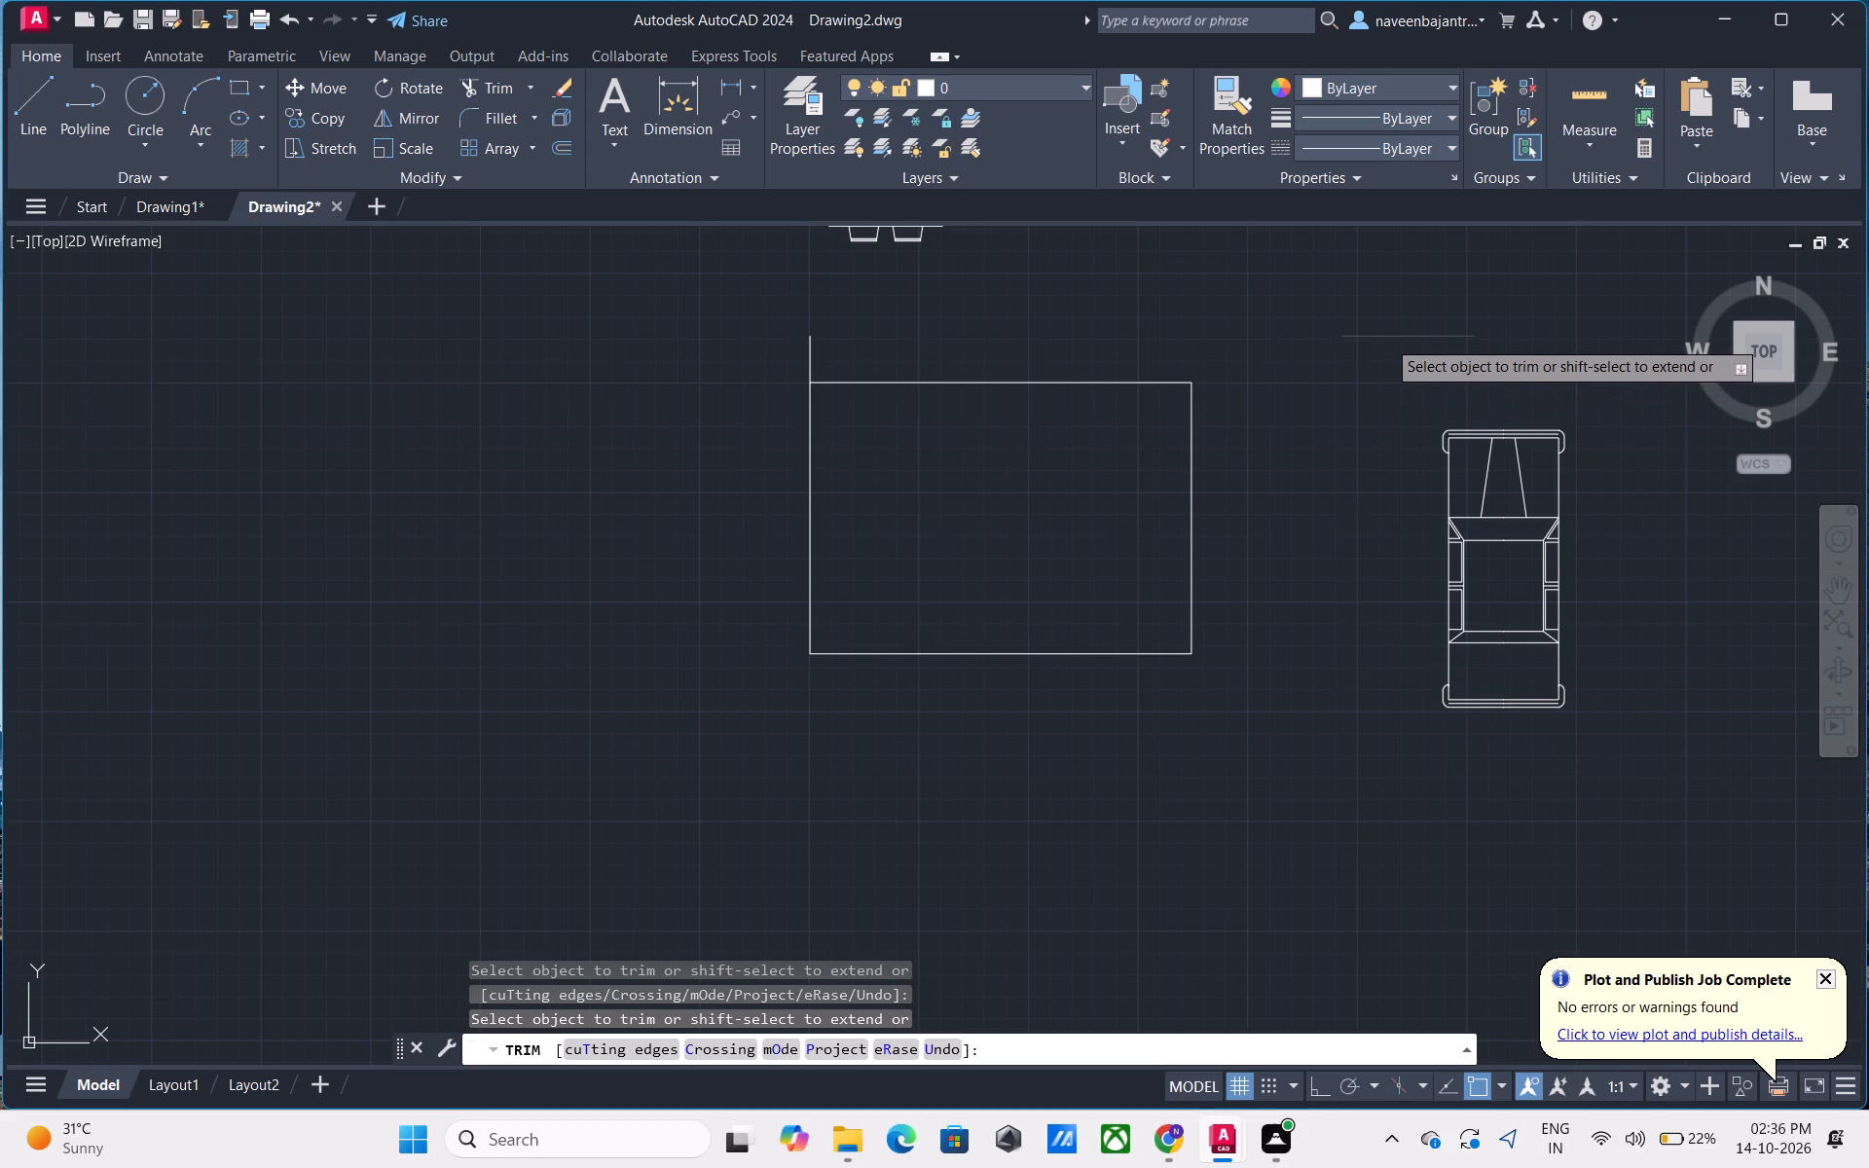
Trim away the lower room's remaining rectangular outline and the short line extending north from its northwest corner.
{"action": "left_click", "coordinate": [811, 361]}
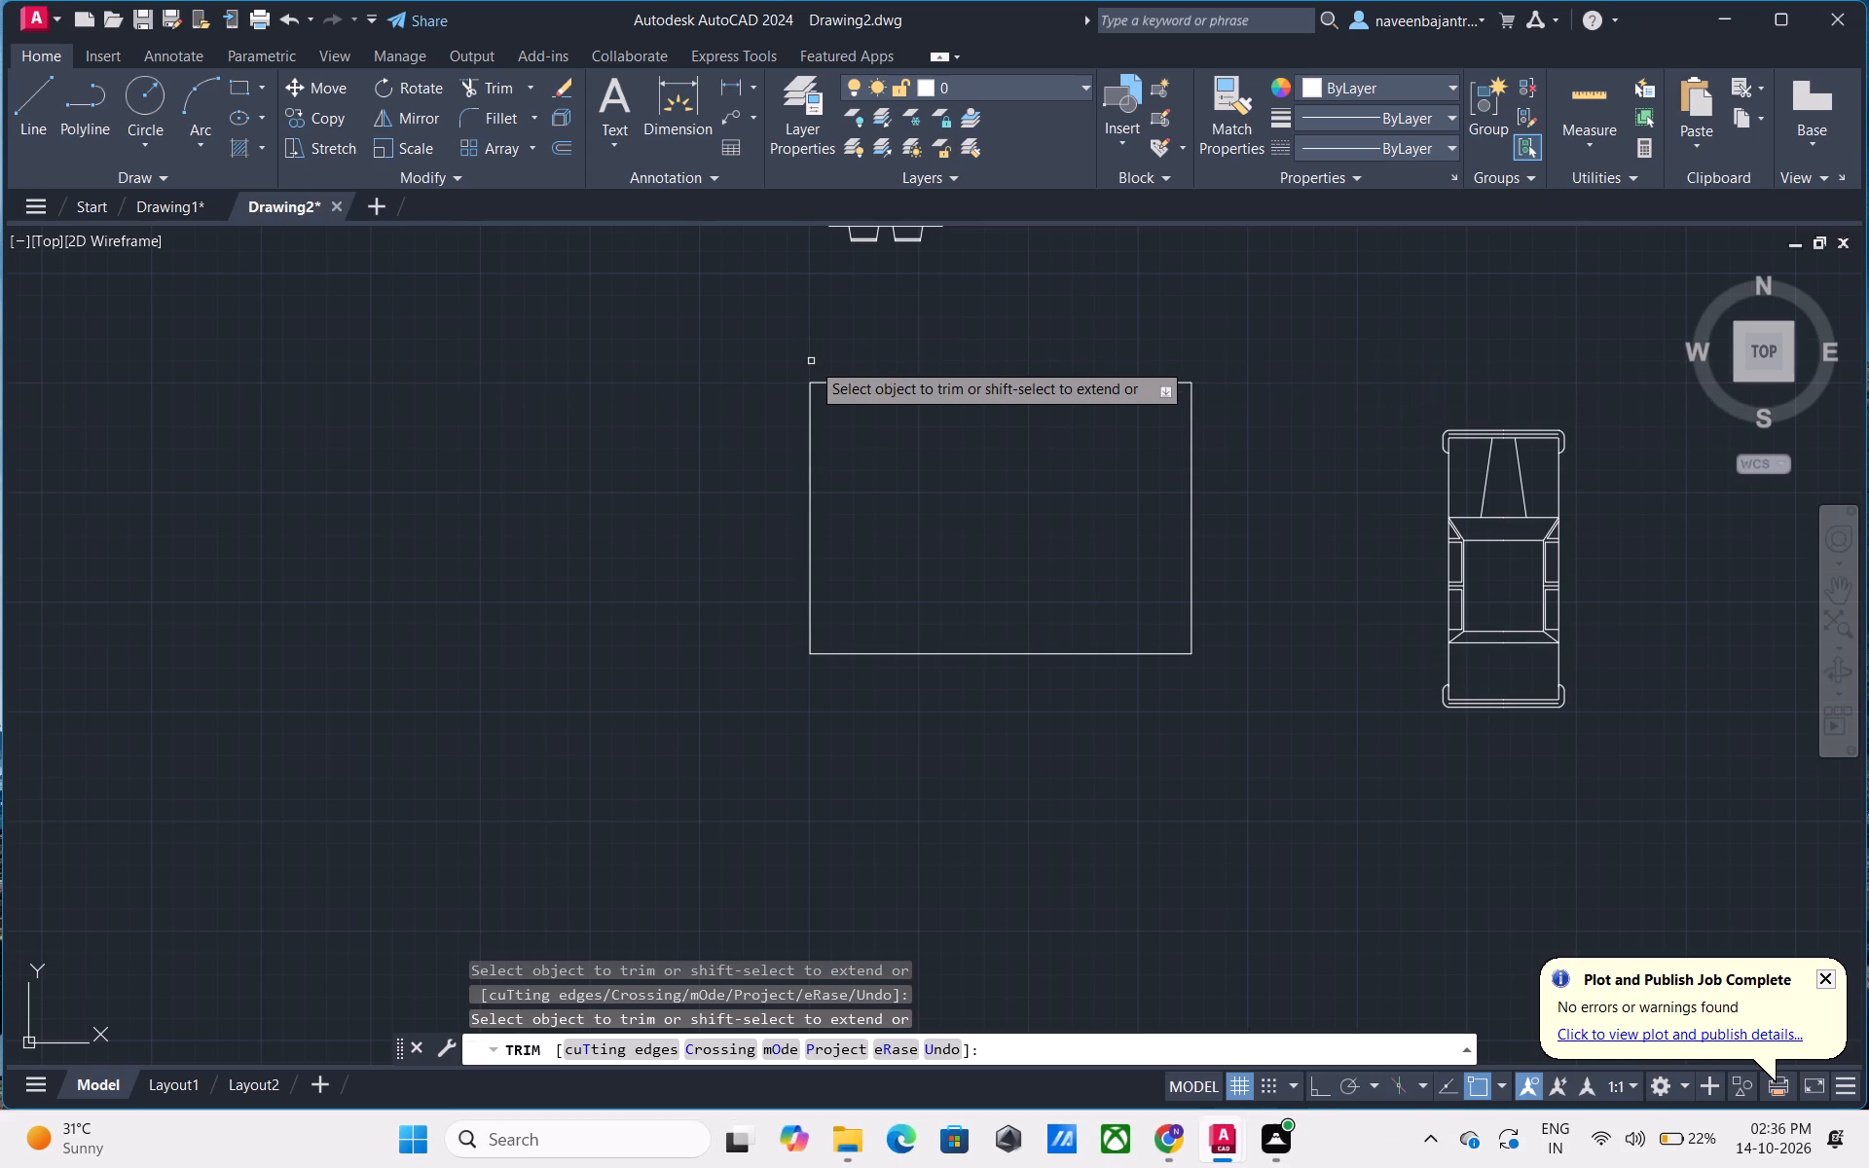
{"action": "left_click", "coordinate": [810, 420]}
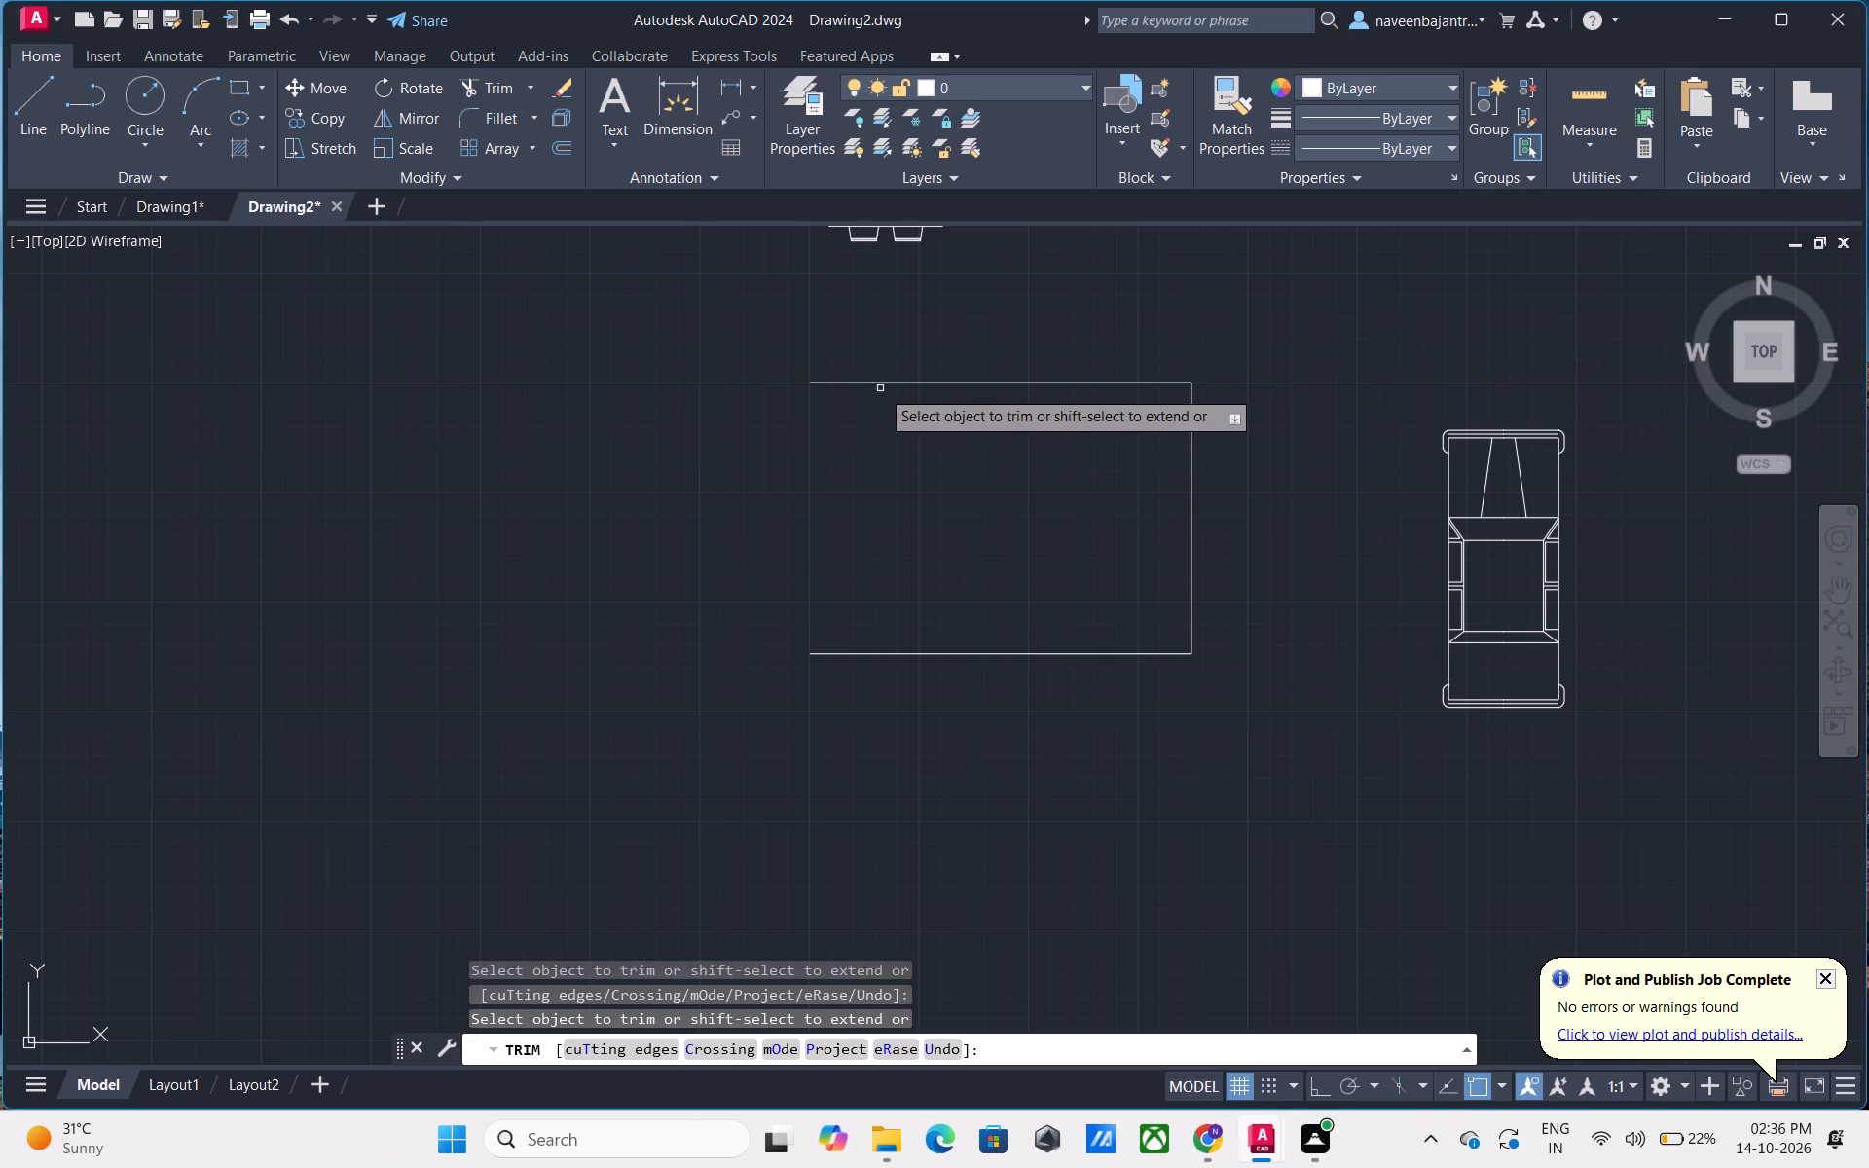
{"action": "left_click", "coordinate": [903, 384]}
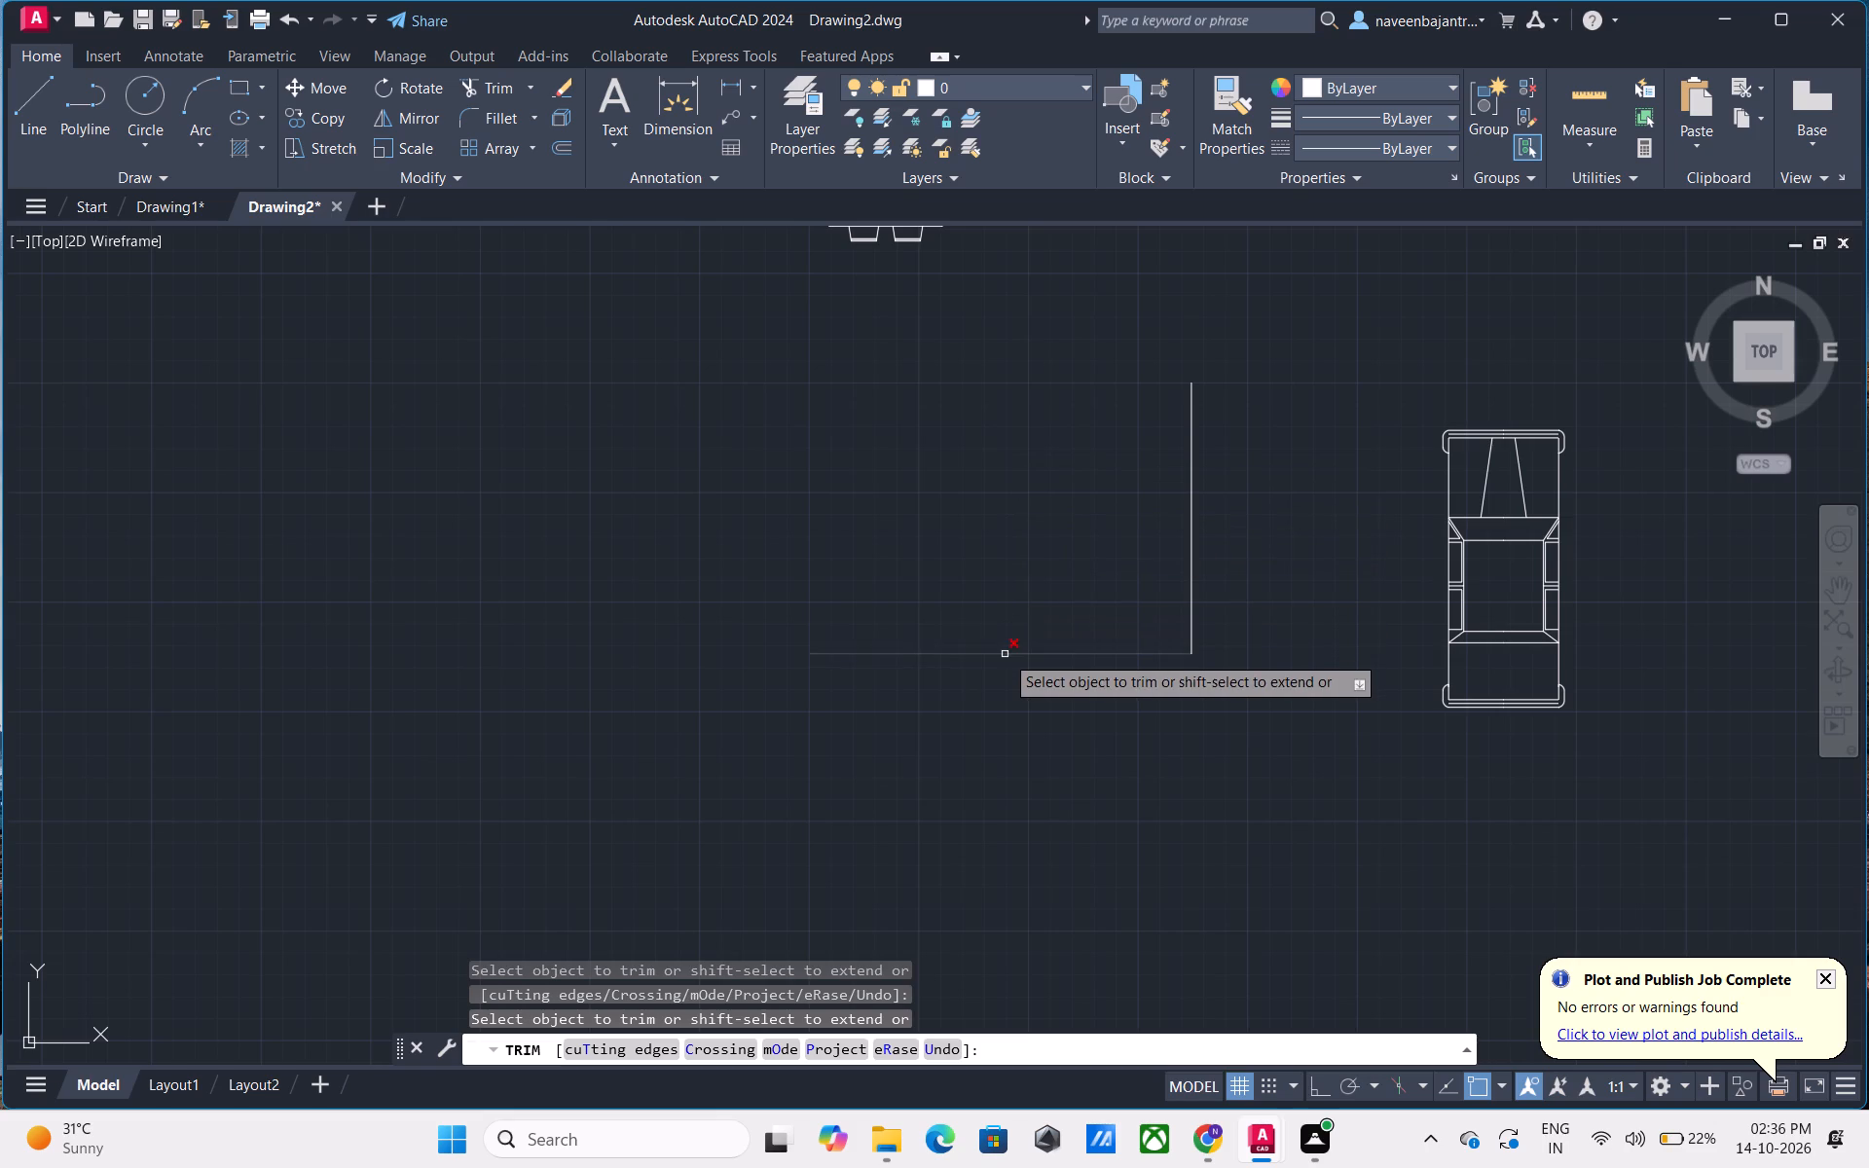
{"action": "left_click", "coordinate": [1005, 654]}
{"action": "left_click", "coordinate": [1189, 576]}
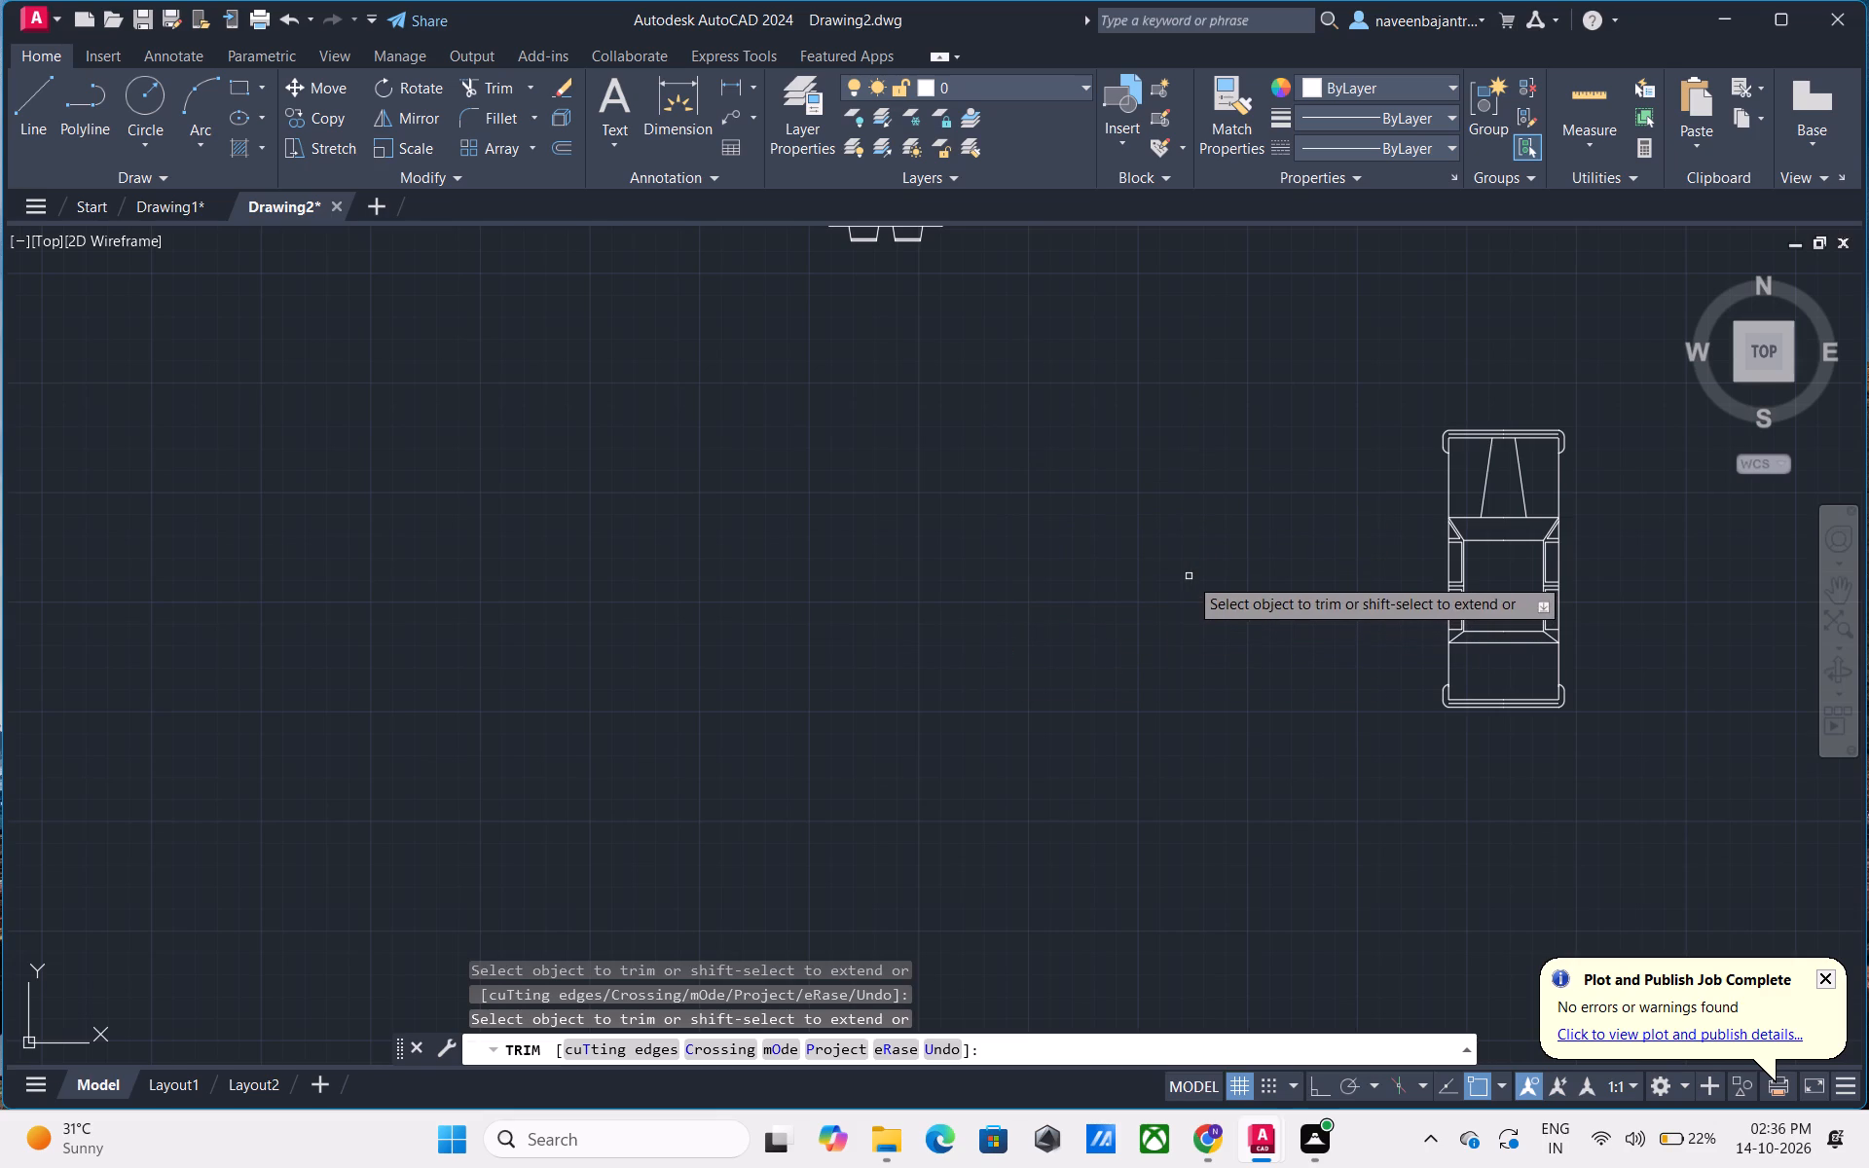
{"action": "scroll", "coordinate": [1189, 576], "scroll_direction": "down", "scroll_amount": 2}
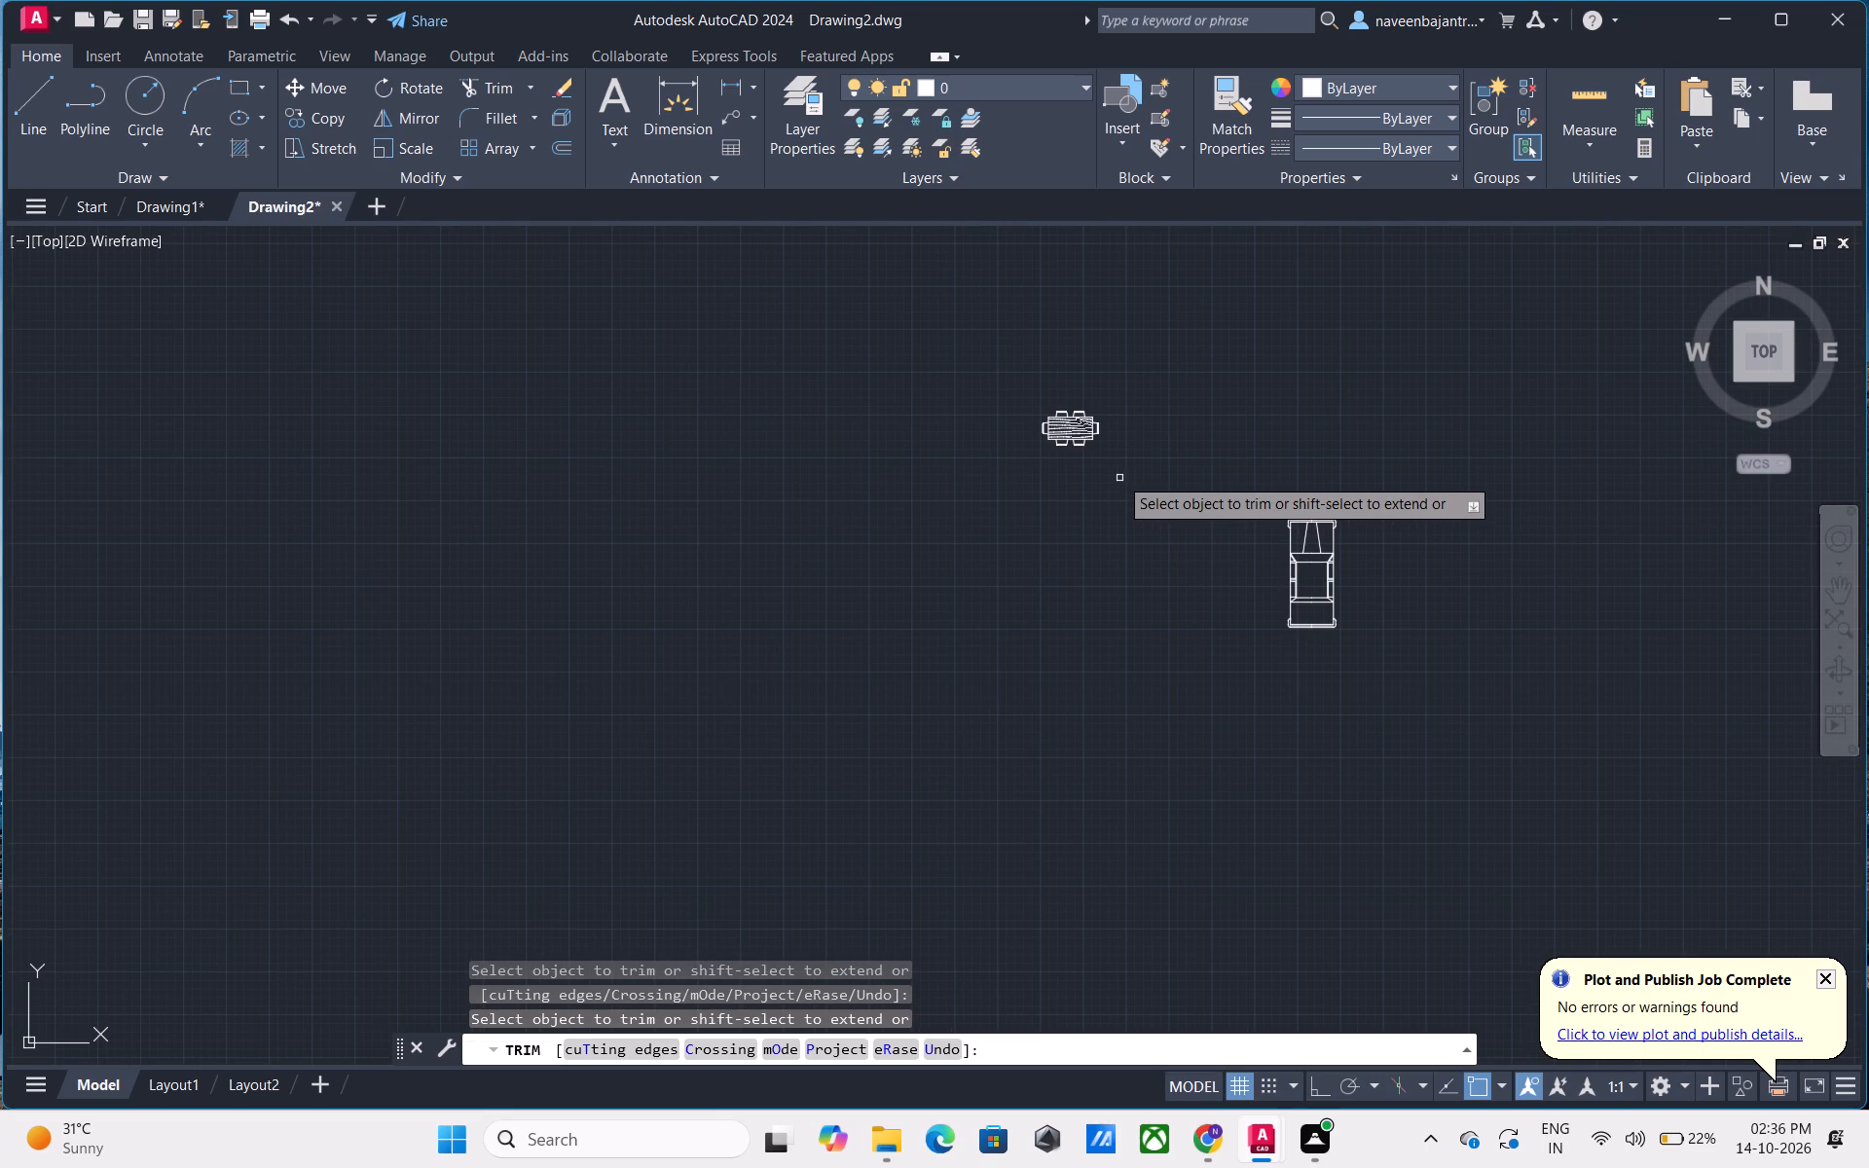
{"action": "key", "text": "Escape"}
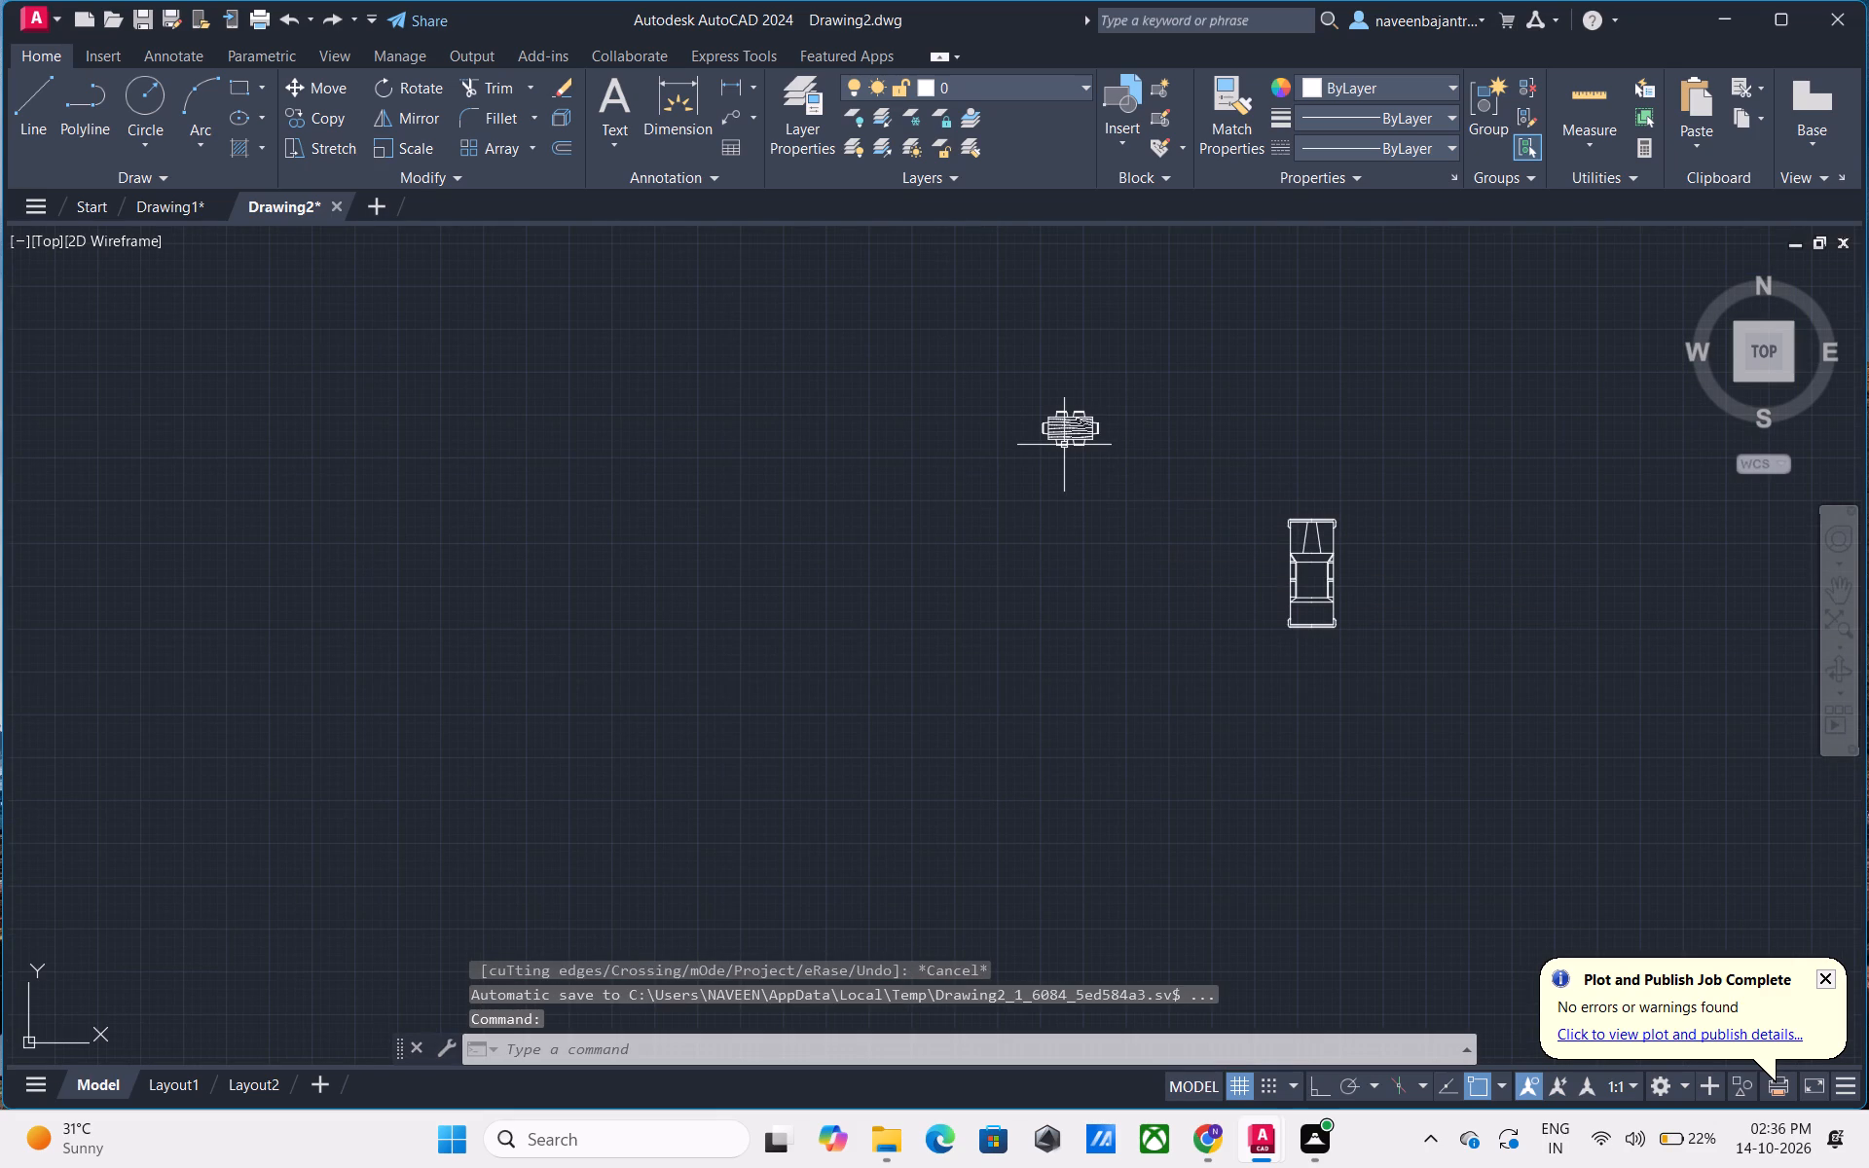
Erase the dining set and the car left over from the copied plan.
{"action": "left_click", "coordinate": [1063, 444]}
{"action": "key", "text": "Delete"}
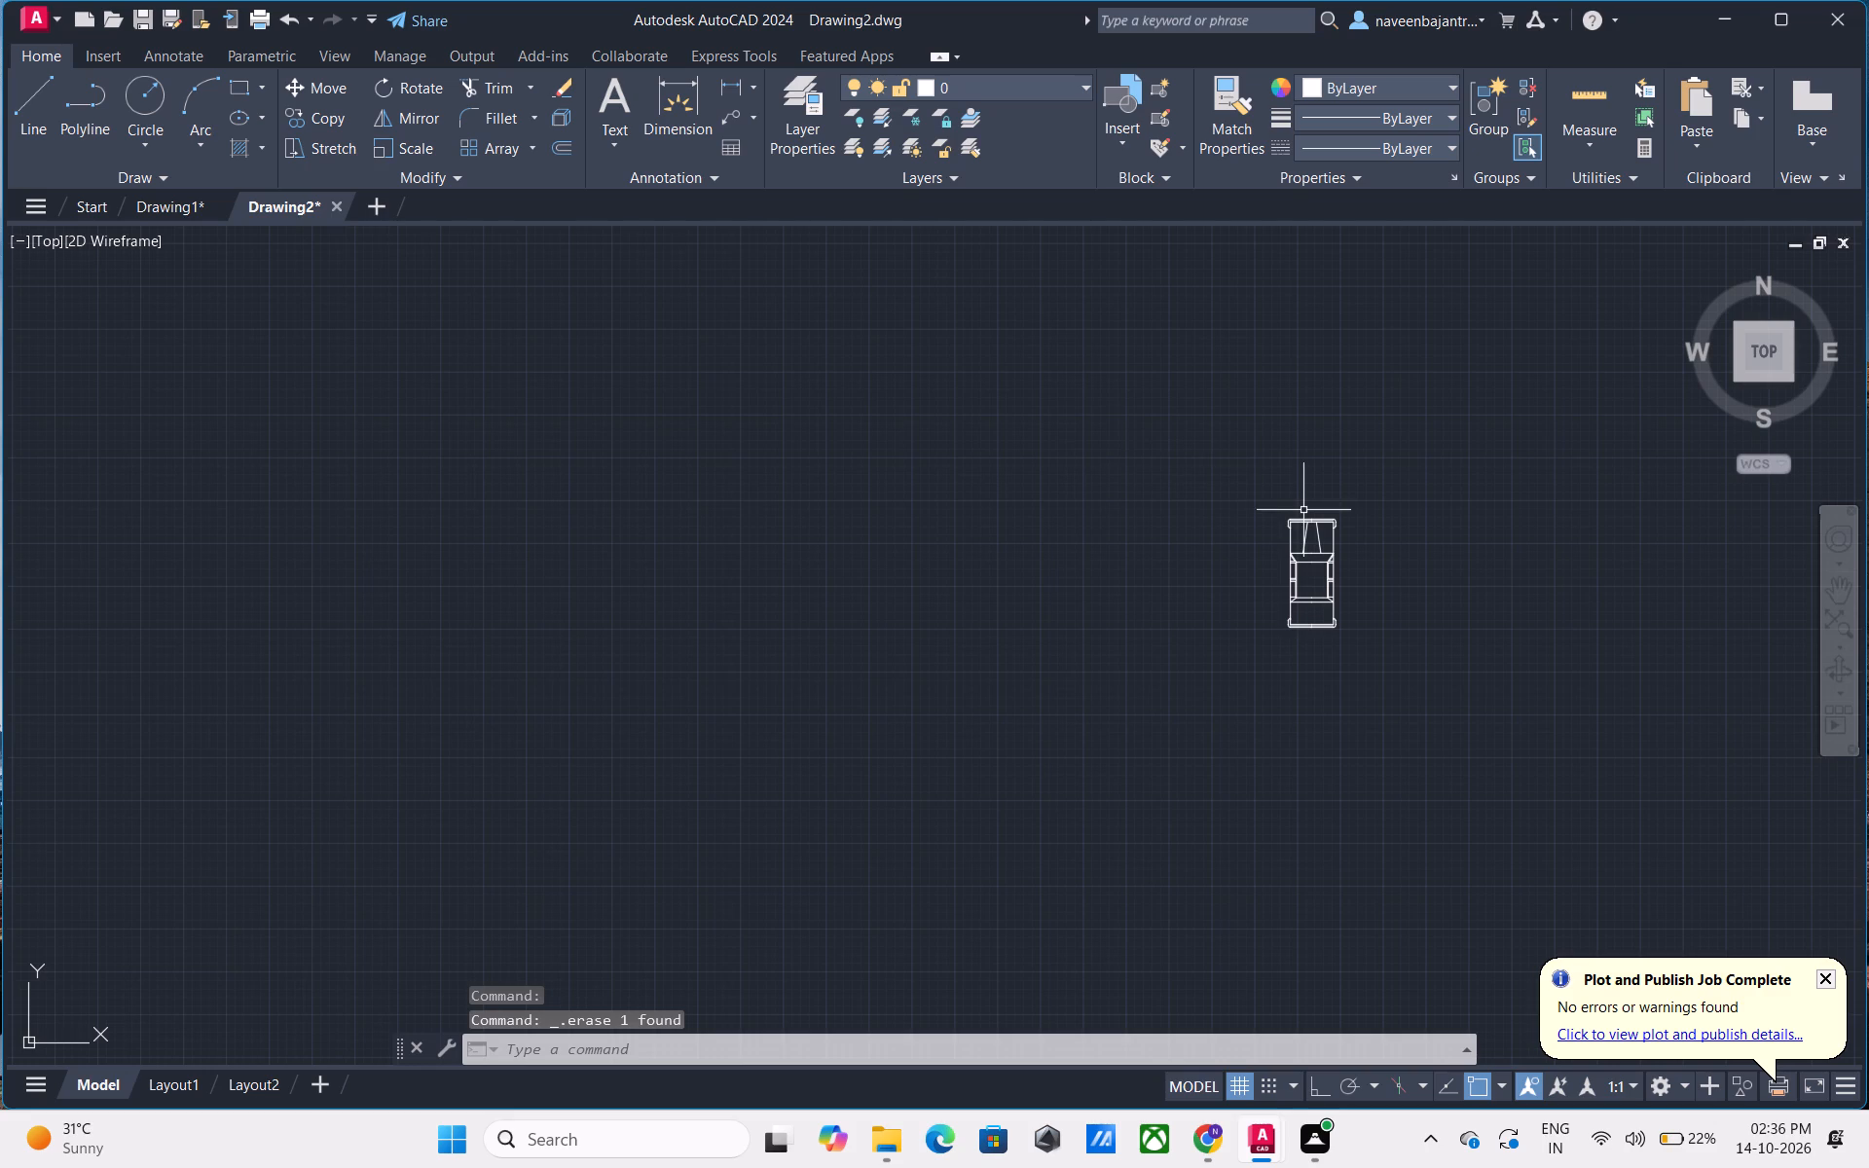
{"action": "left_click", "coordinate": [1306, 516]}
{"action": "key", "text": "Delete"}
Insert the Bed - Queen block from DesignCenter's Home - Space Planner drawing in the empty area west of the original floor plan.
{"action": "scroll", "coordinate": [1306, 516], "scroll_direction": "down", "scroll_amount": 4}
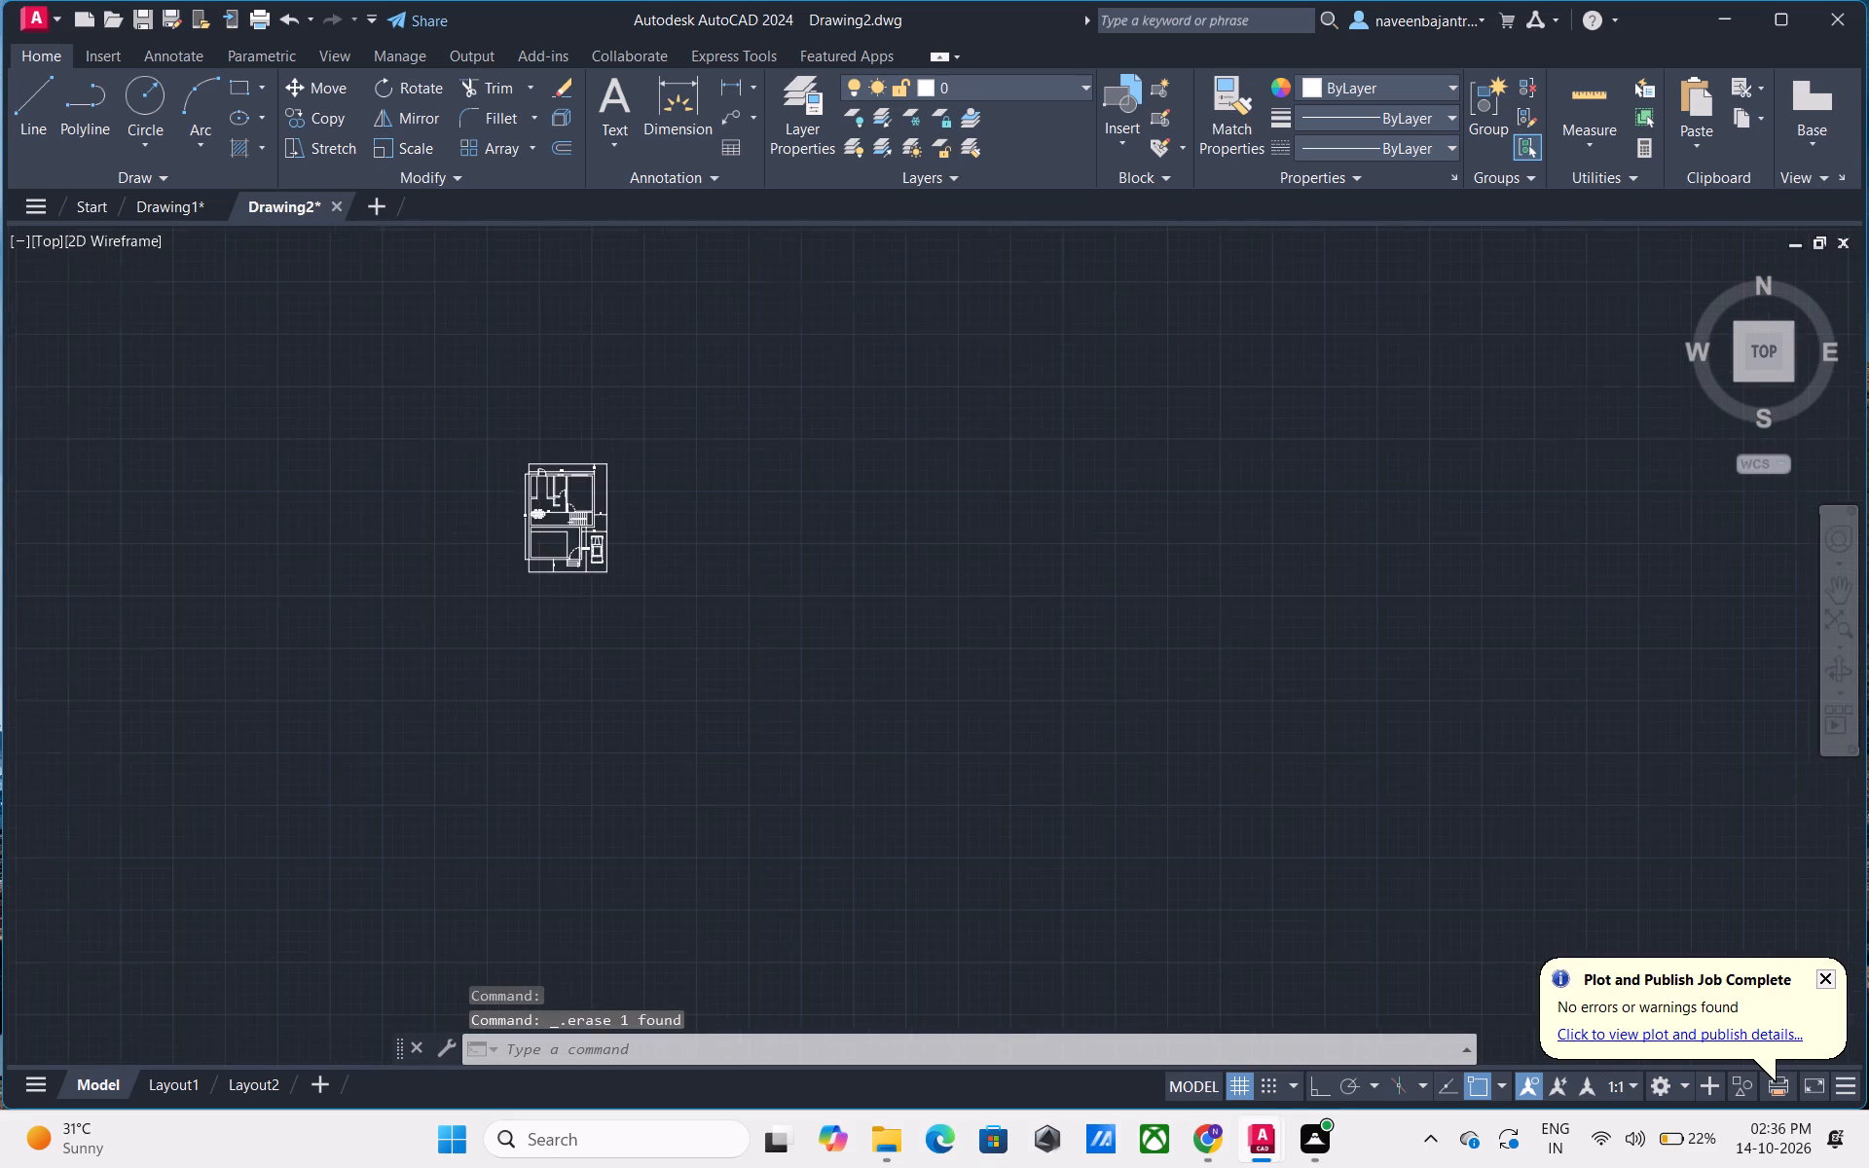
{"action": "scroll", "coordinate": [863, 493], "scroll_direction": "up", "scroll_amount": 4}
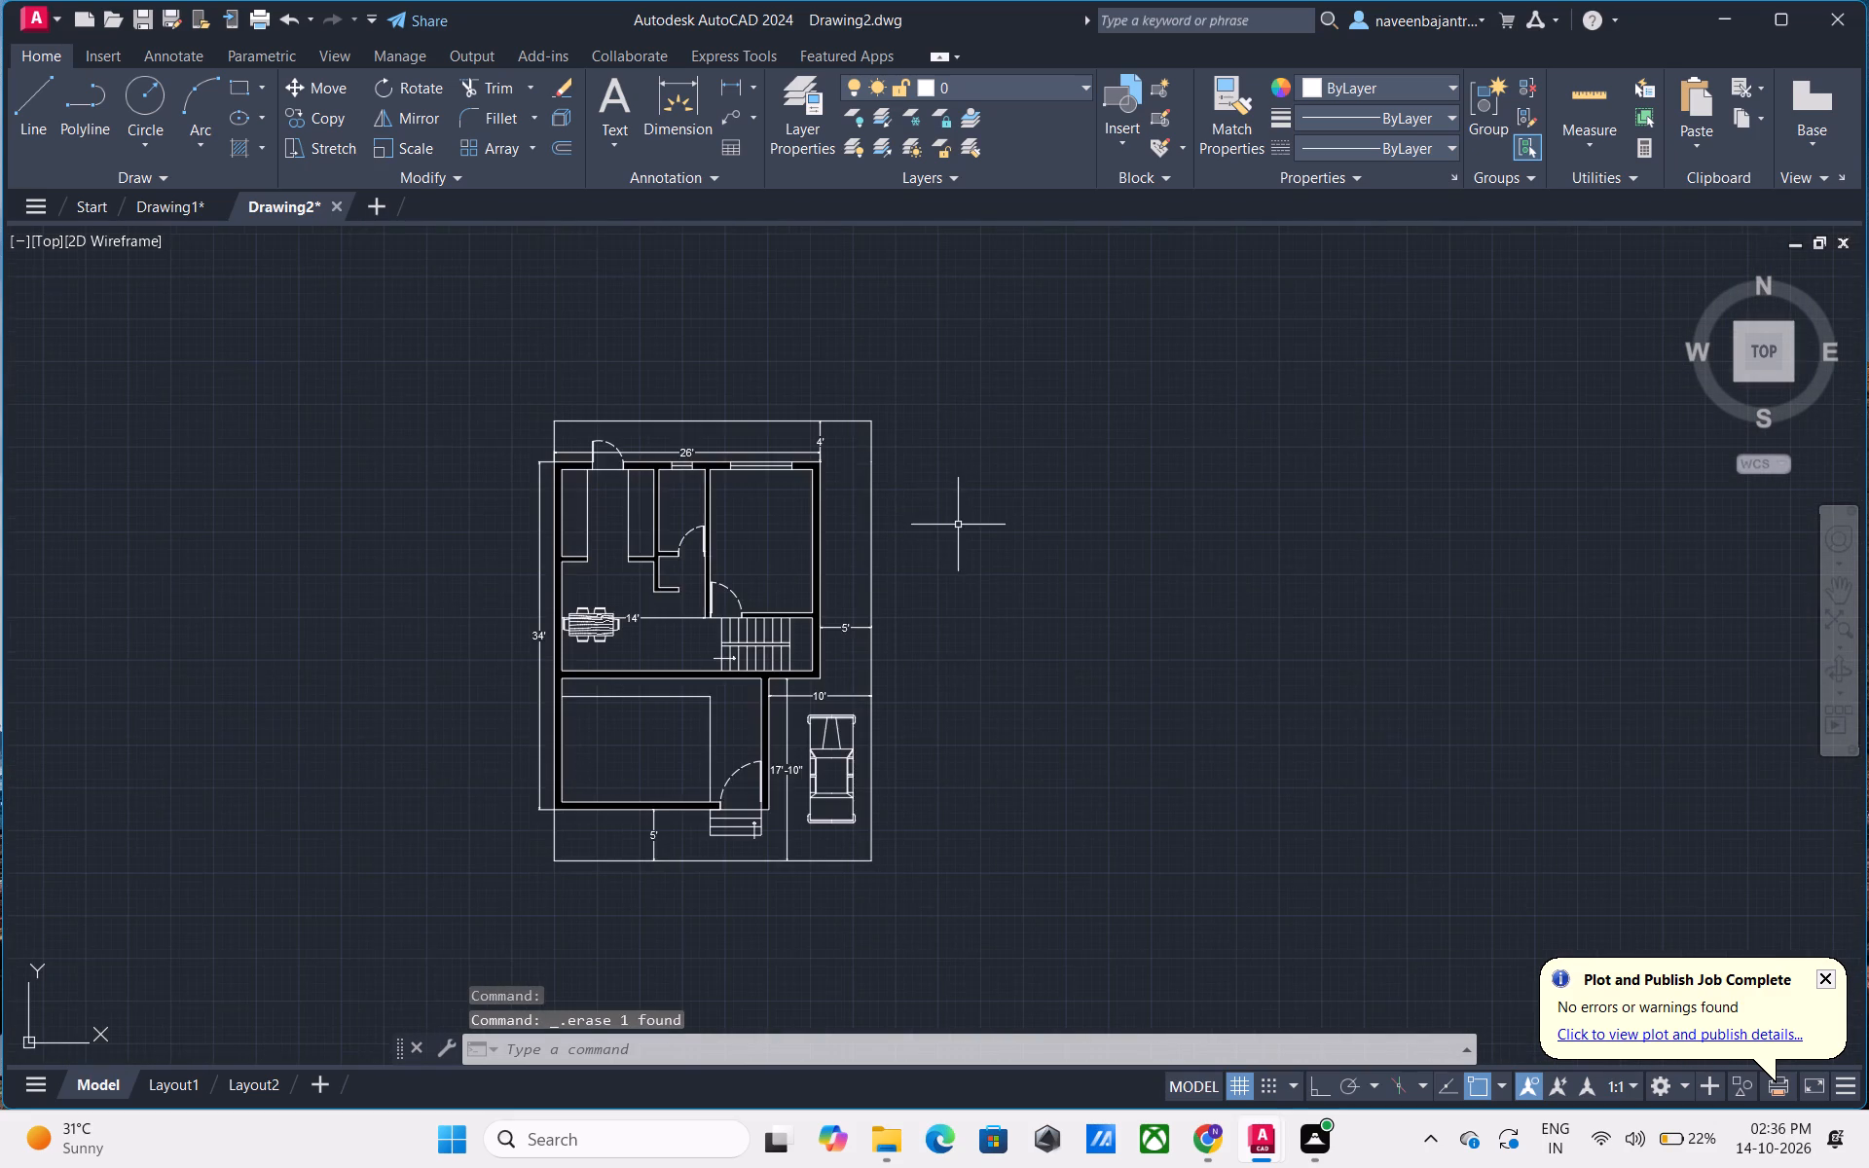
{"action": "scroll", "coordinate": [958, 525], "scroll_direction": "up", "scroll_amount": 1}
{"action": "middle_click_drag", "start_coordinate": [958, 525], "coordinate": [1360, 421]}
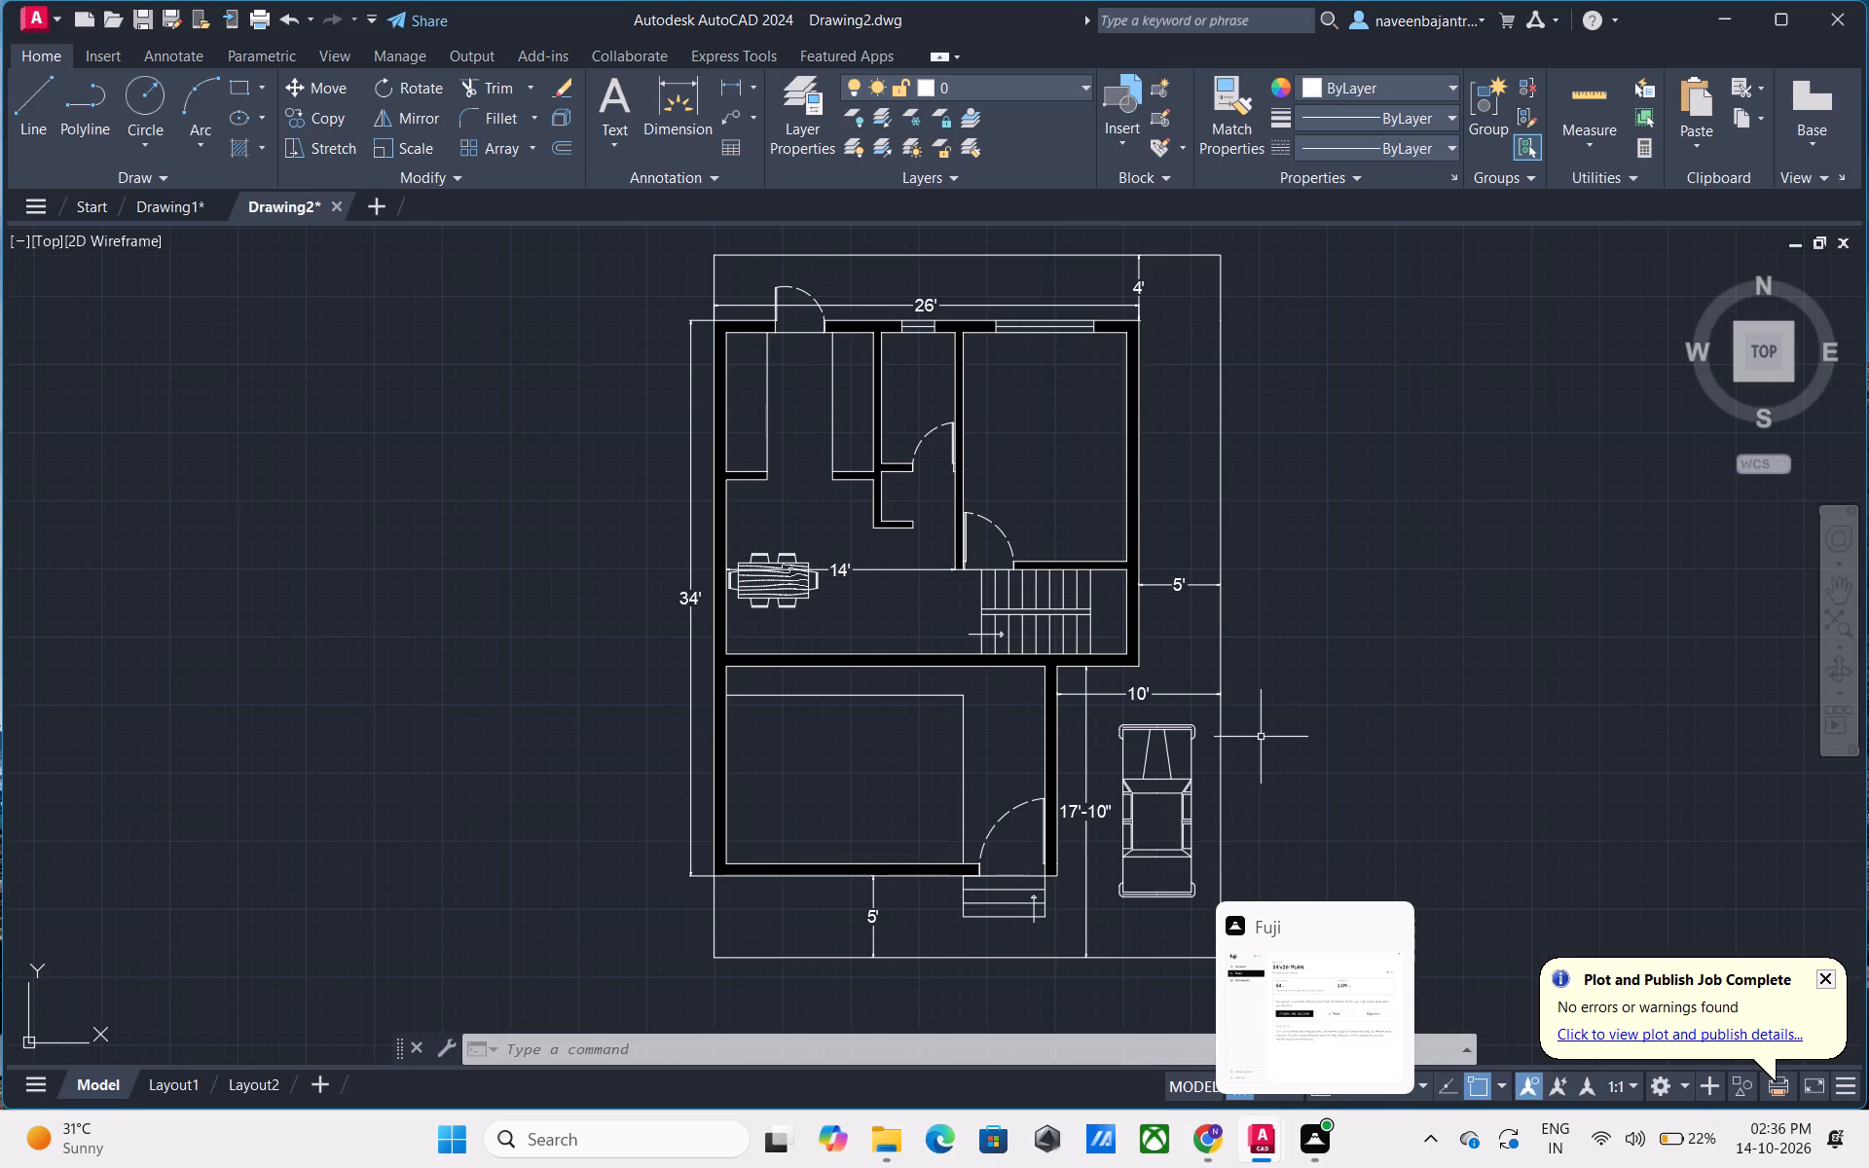
{"action": "middle_click_drag", "start_coordinate": [1253, 721], "coordinate": [1262, 684]}
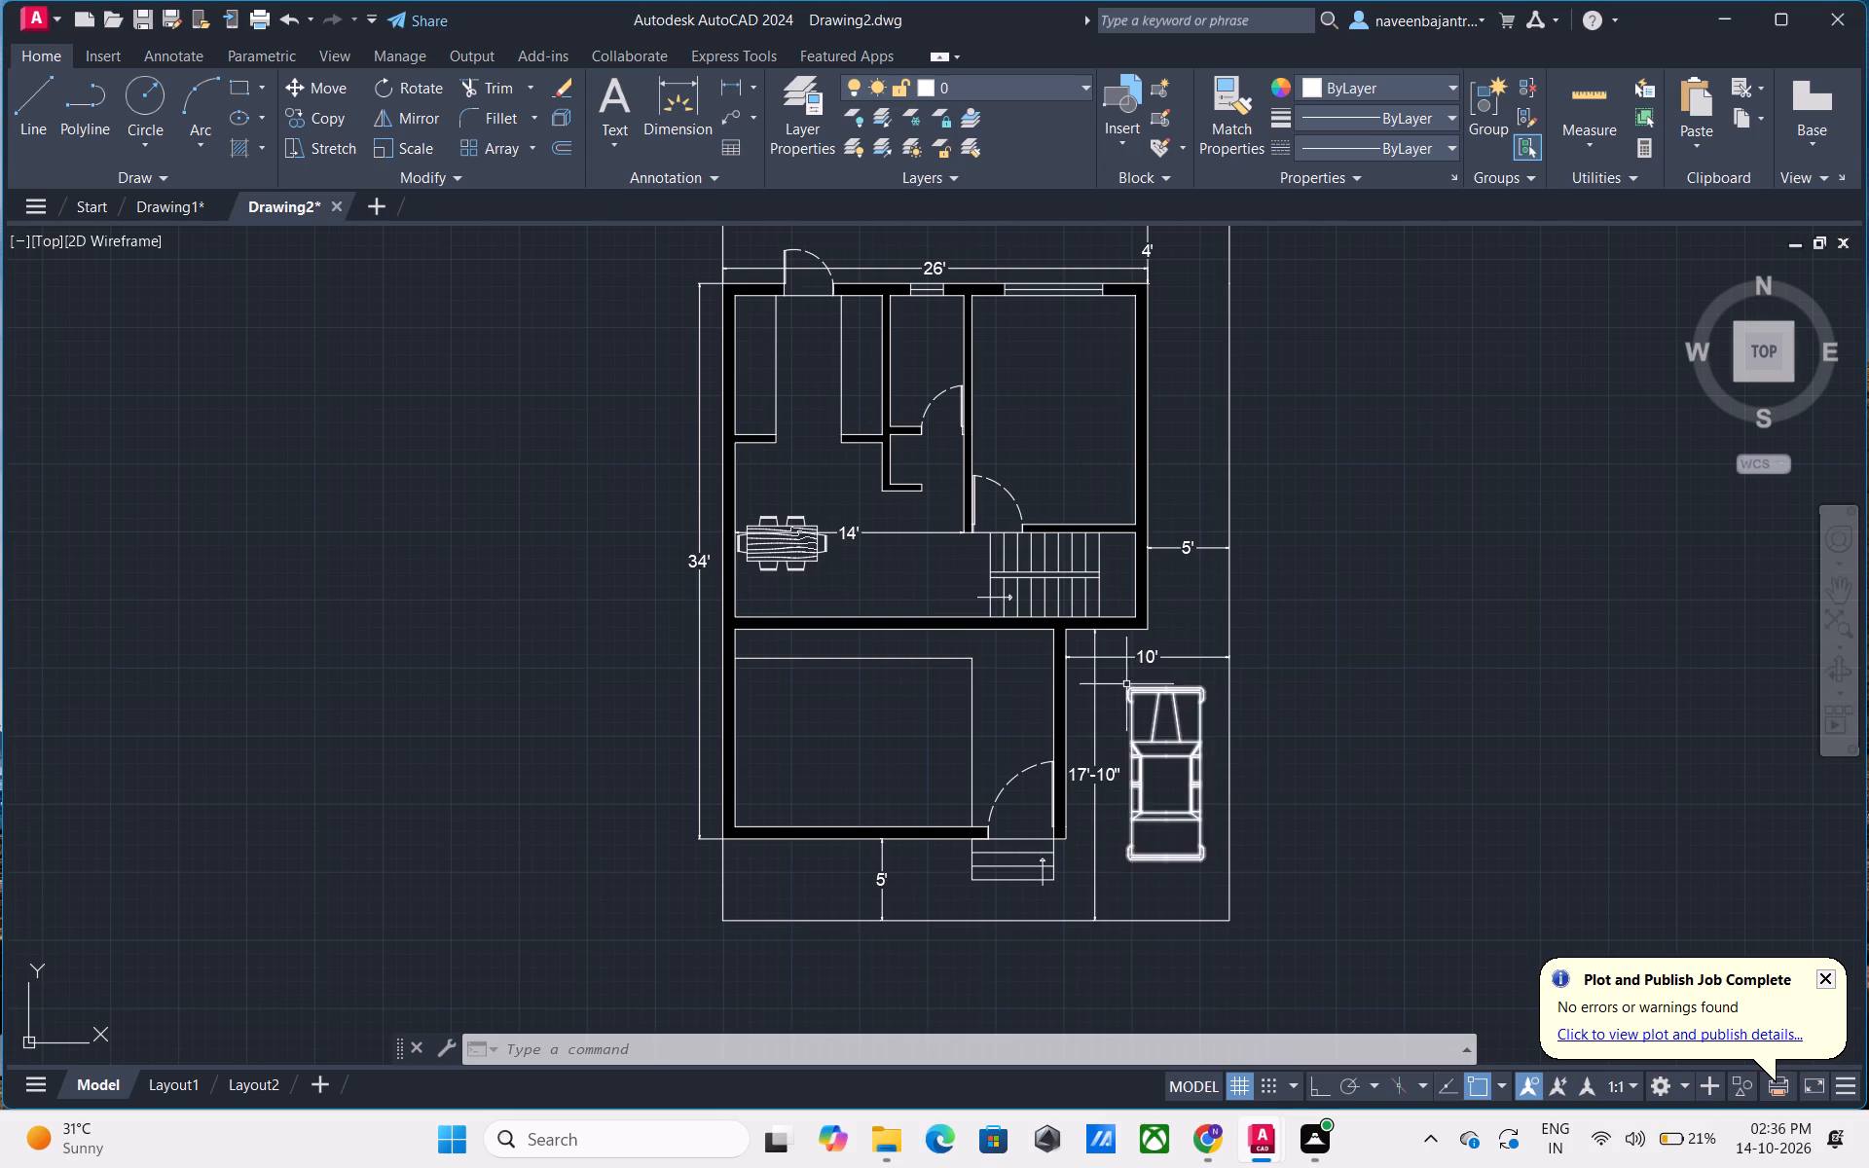
{"action": "type", "text": "DC"}
{"action": "key", "text": "space"}
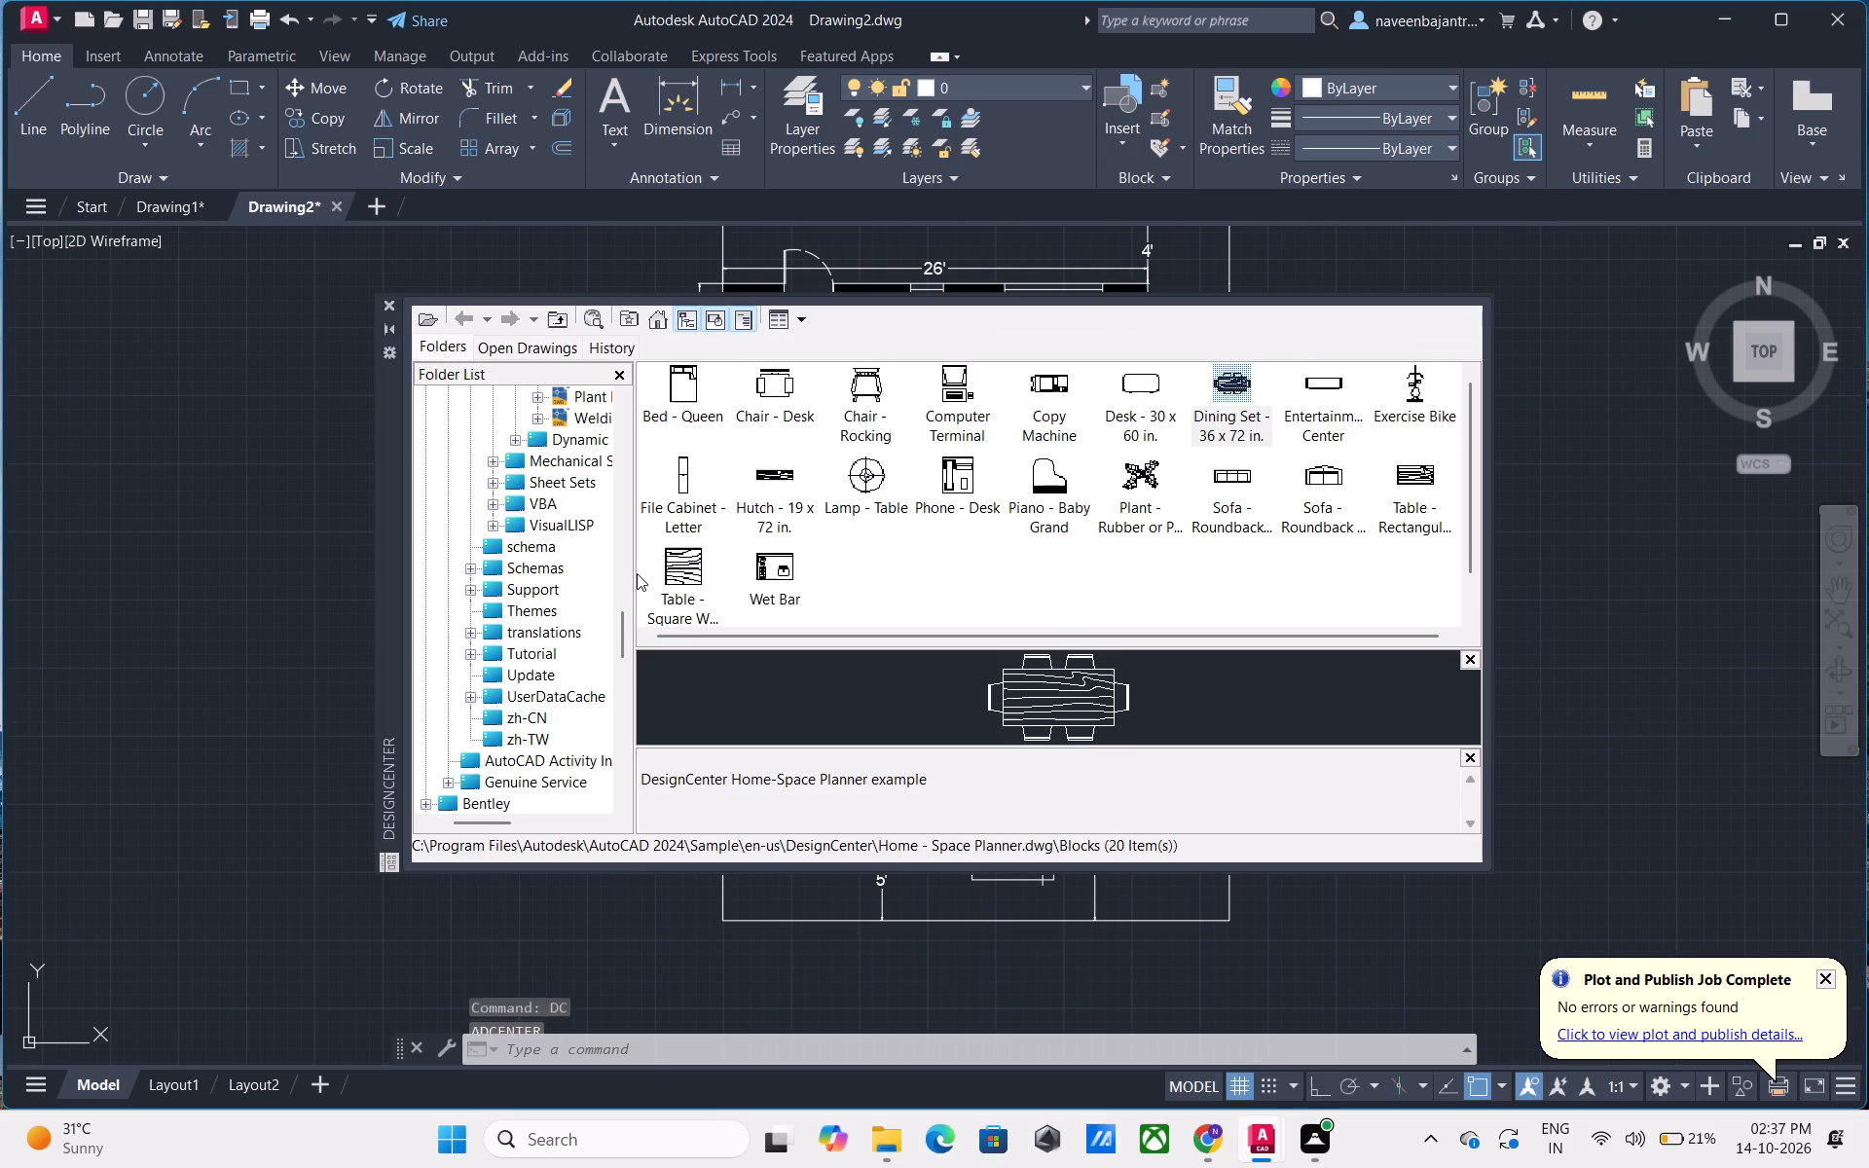
{"action": "left_click_drag", "start_coordinate": [686, 385], "coordinate": [288, 514]}
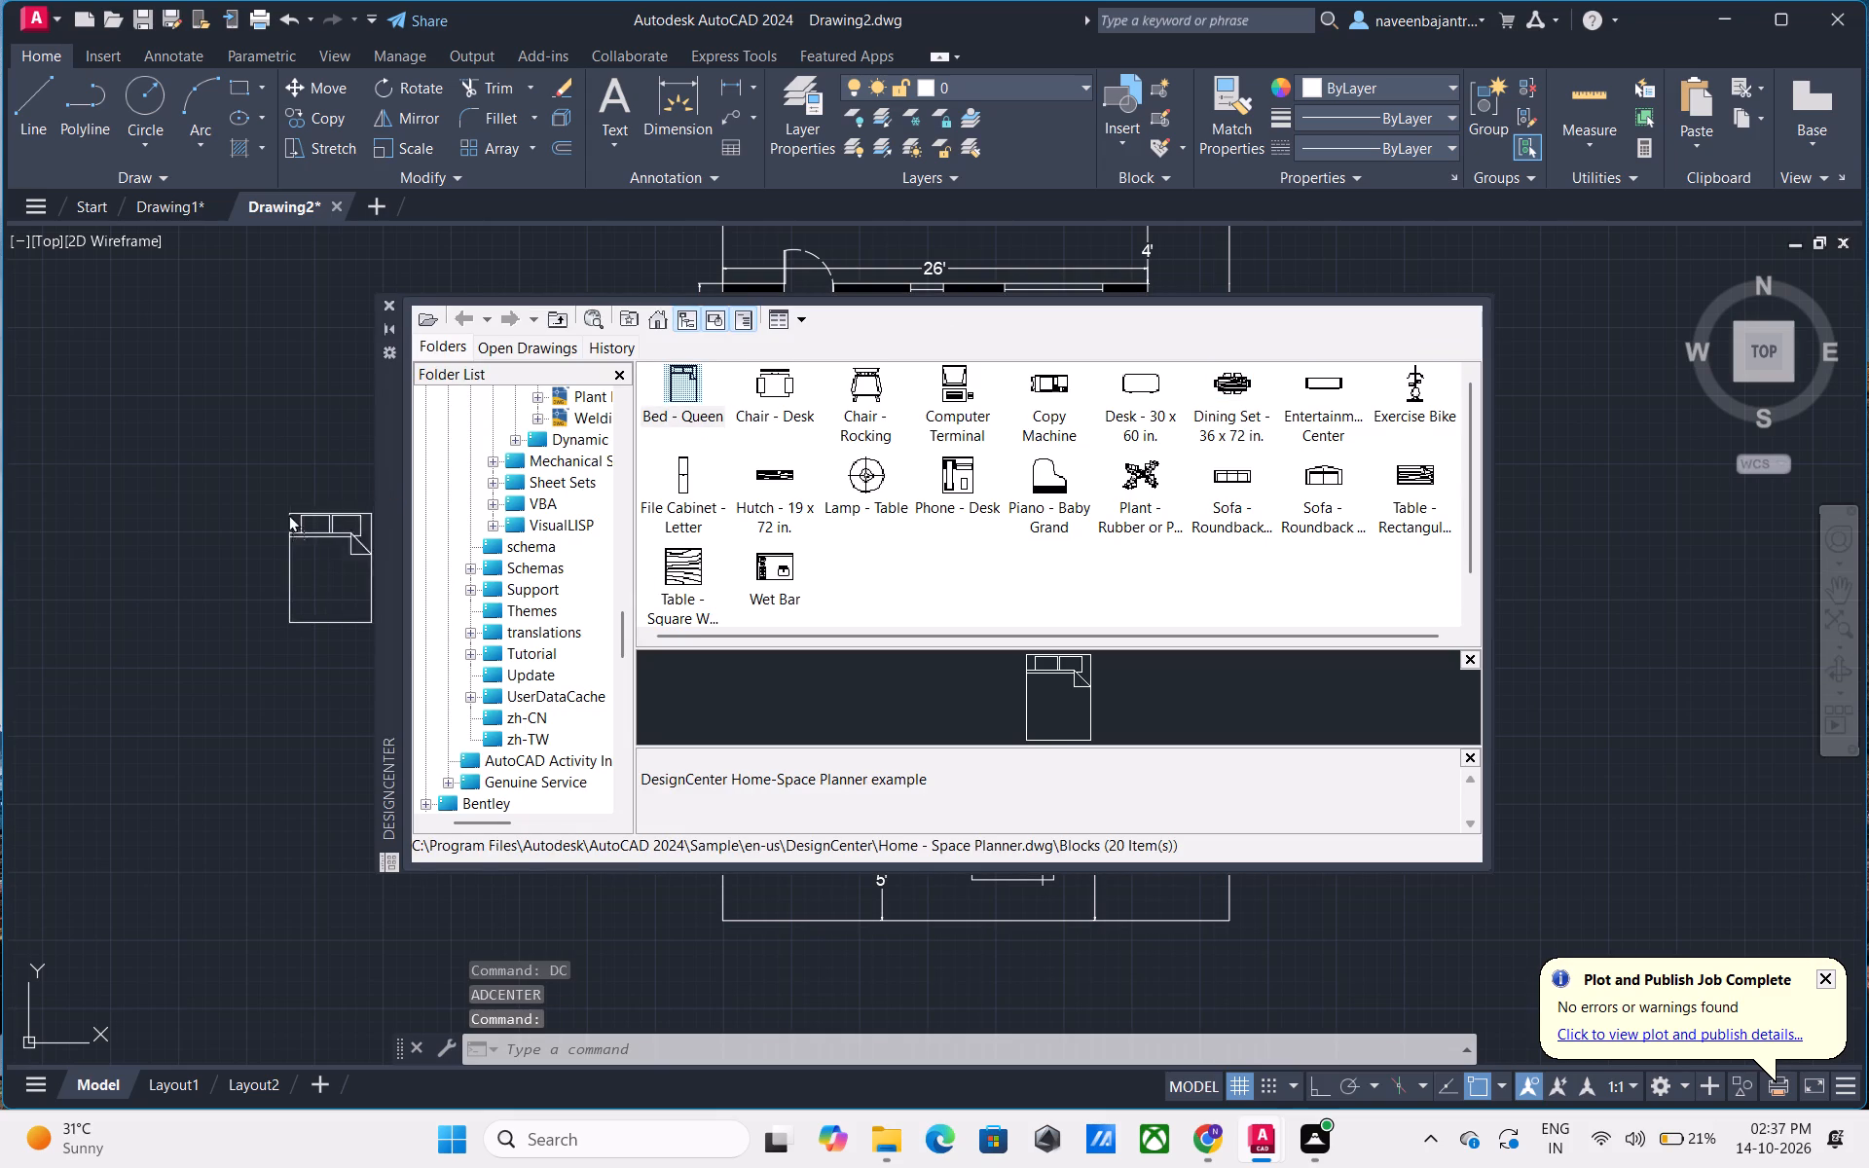
{"action": "left_click_drag", "start_coordinate": [288, 514], "coordinate": [225, 500]}
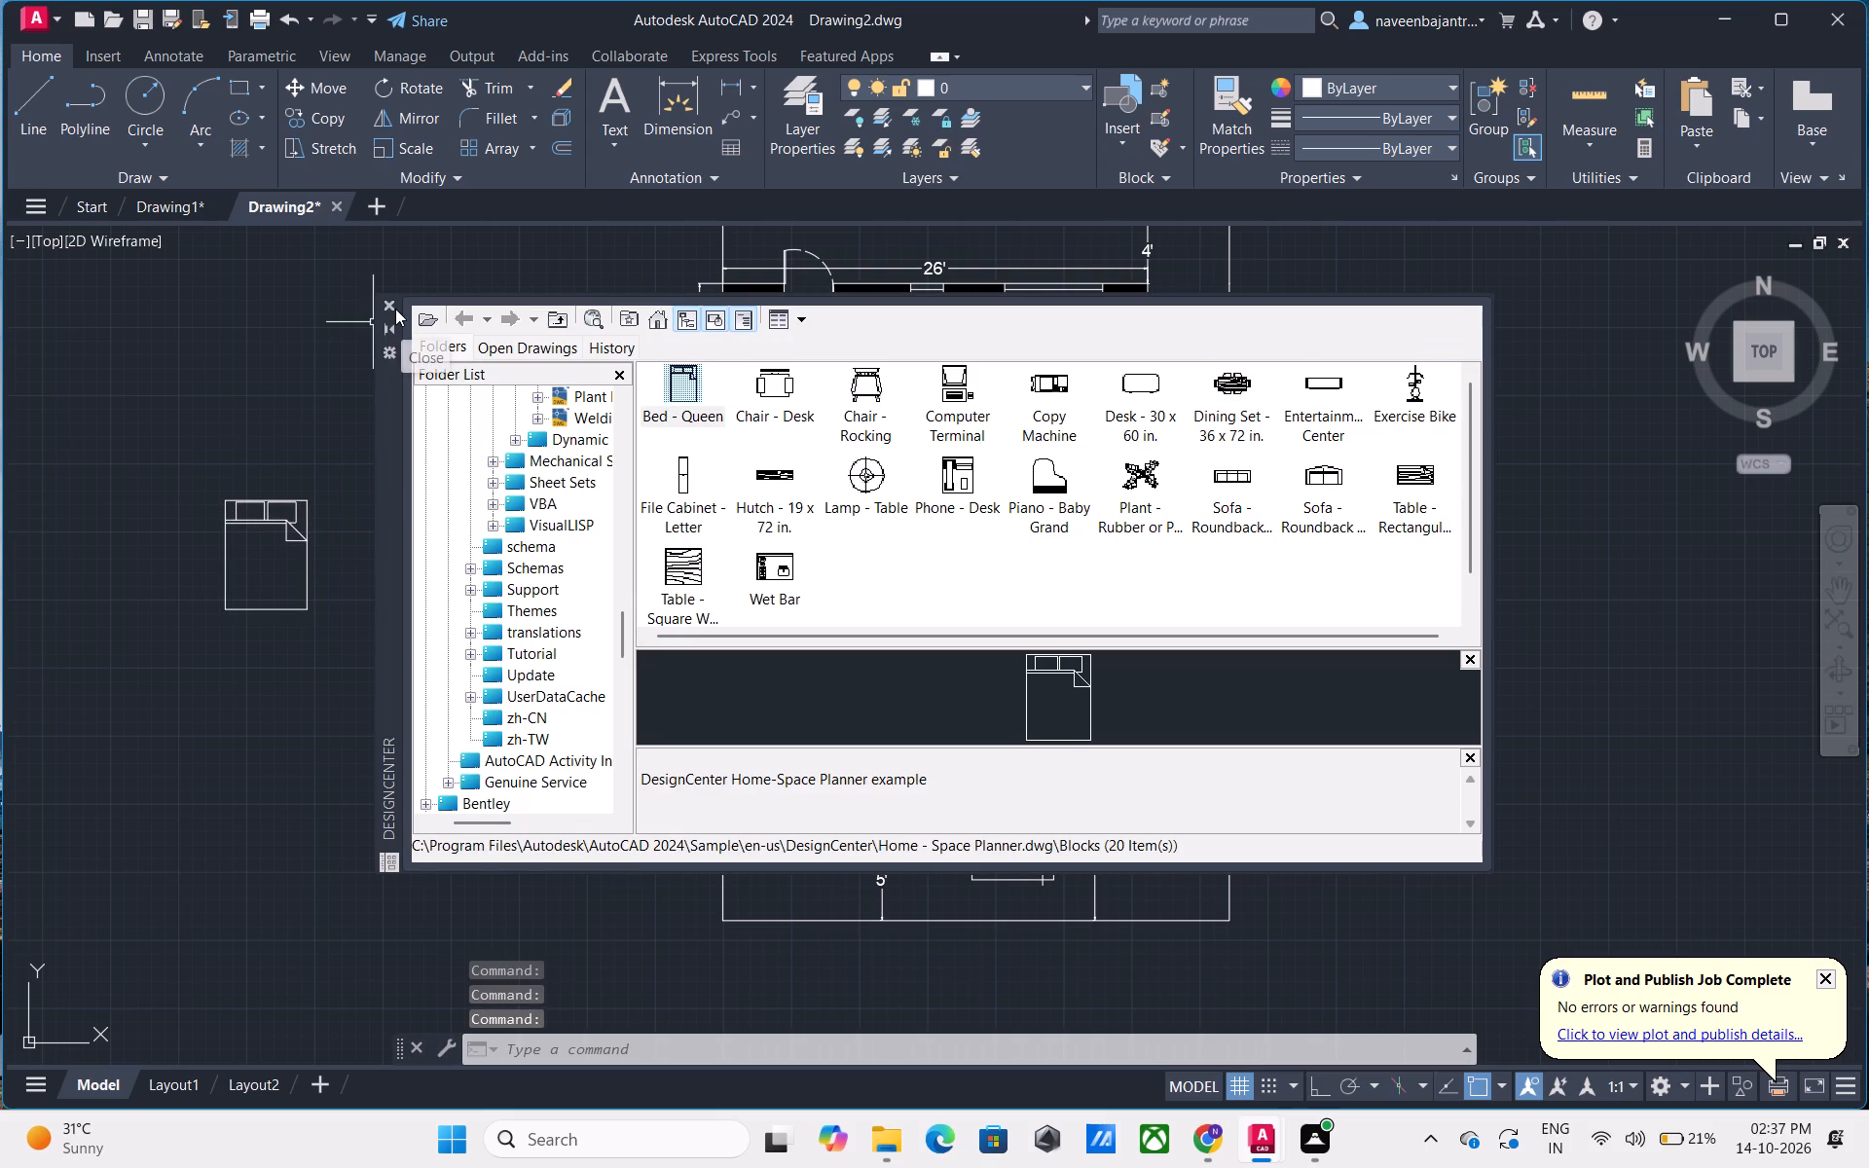
Close DesignCenter and rotate the queen bed about its northeast corner a quarter turn clockwise, so its pillows face east.
{"action": "left_click", "coordinate": [394, 303]}
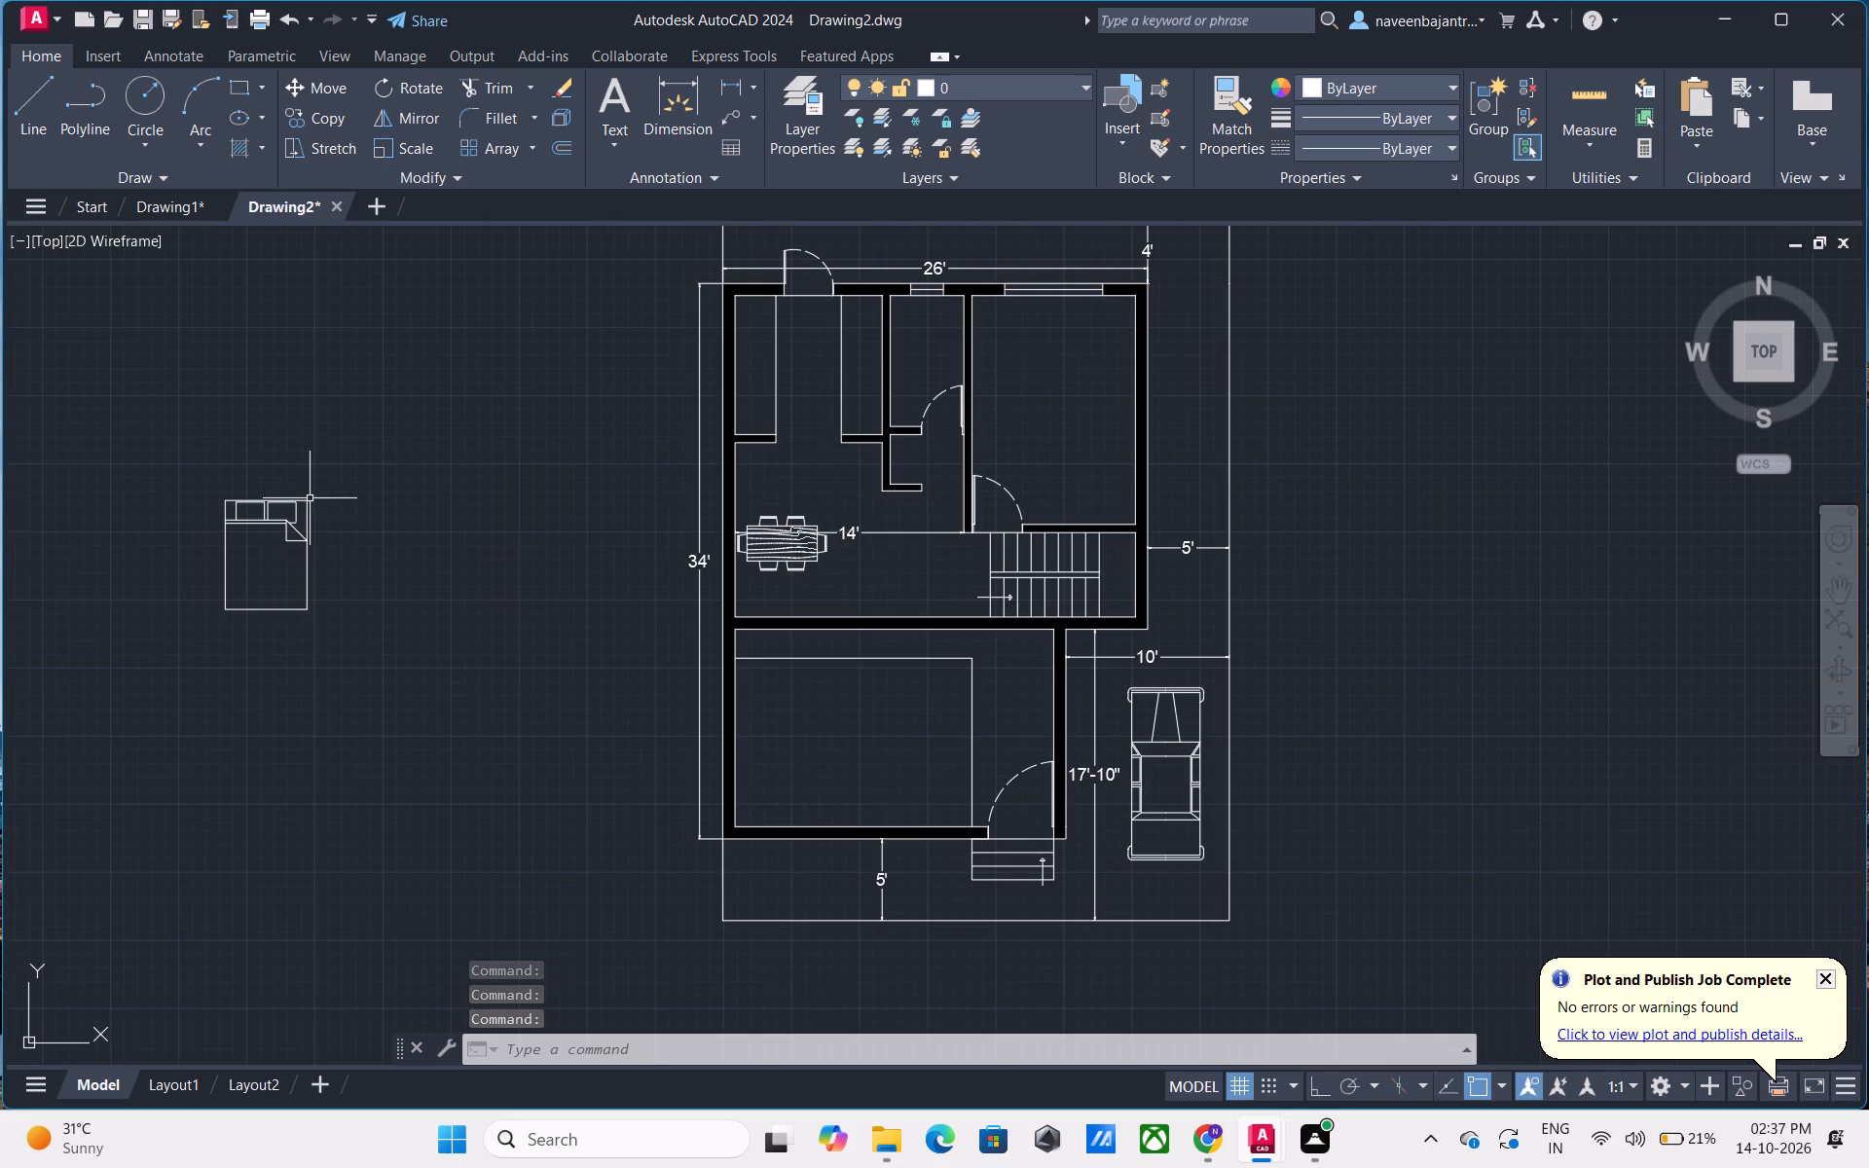
{"action": "left_click", "coordinate": [304, 501]}
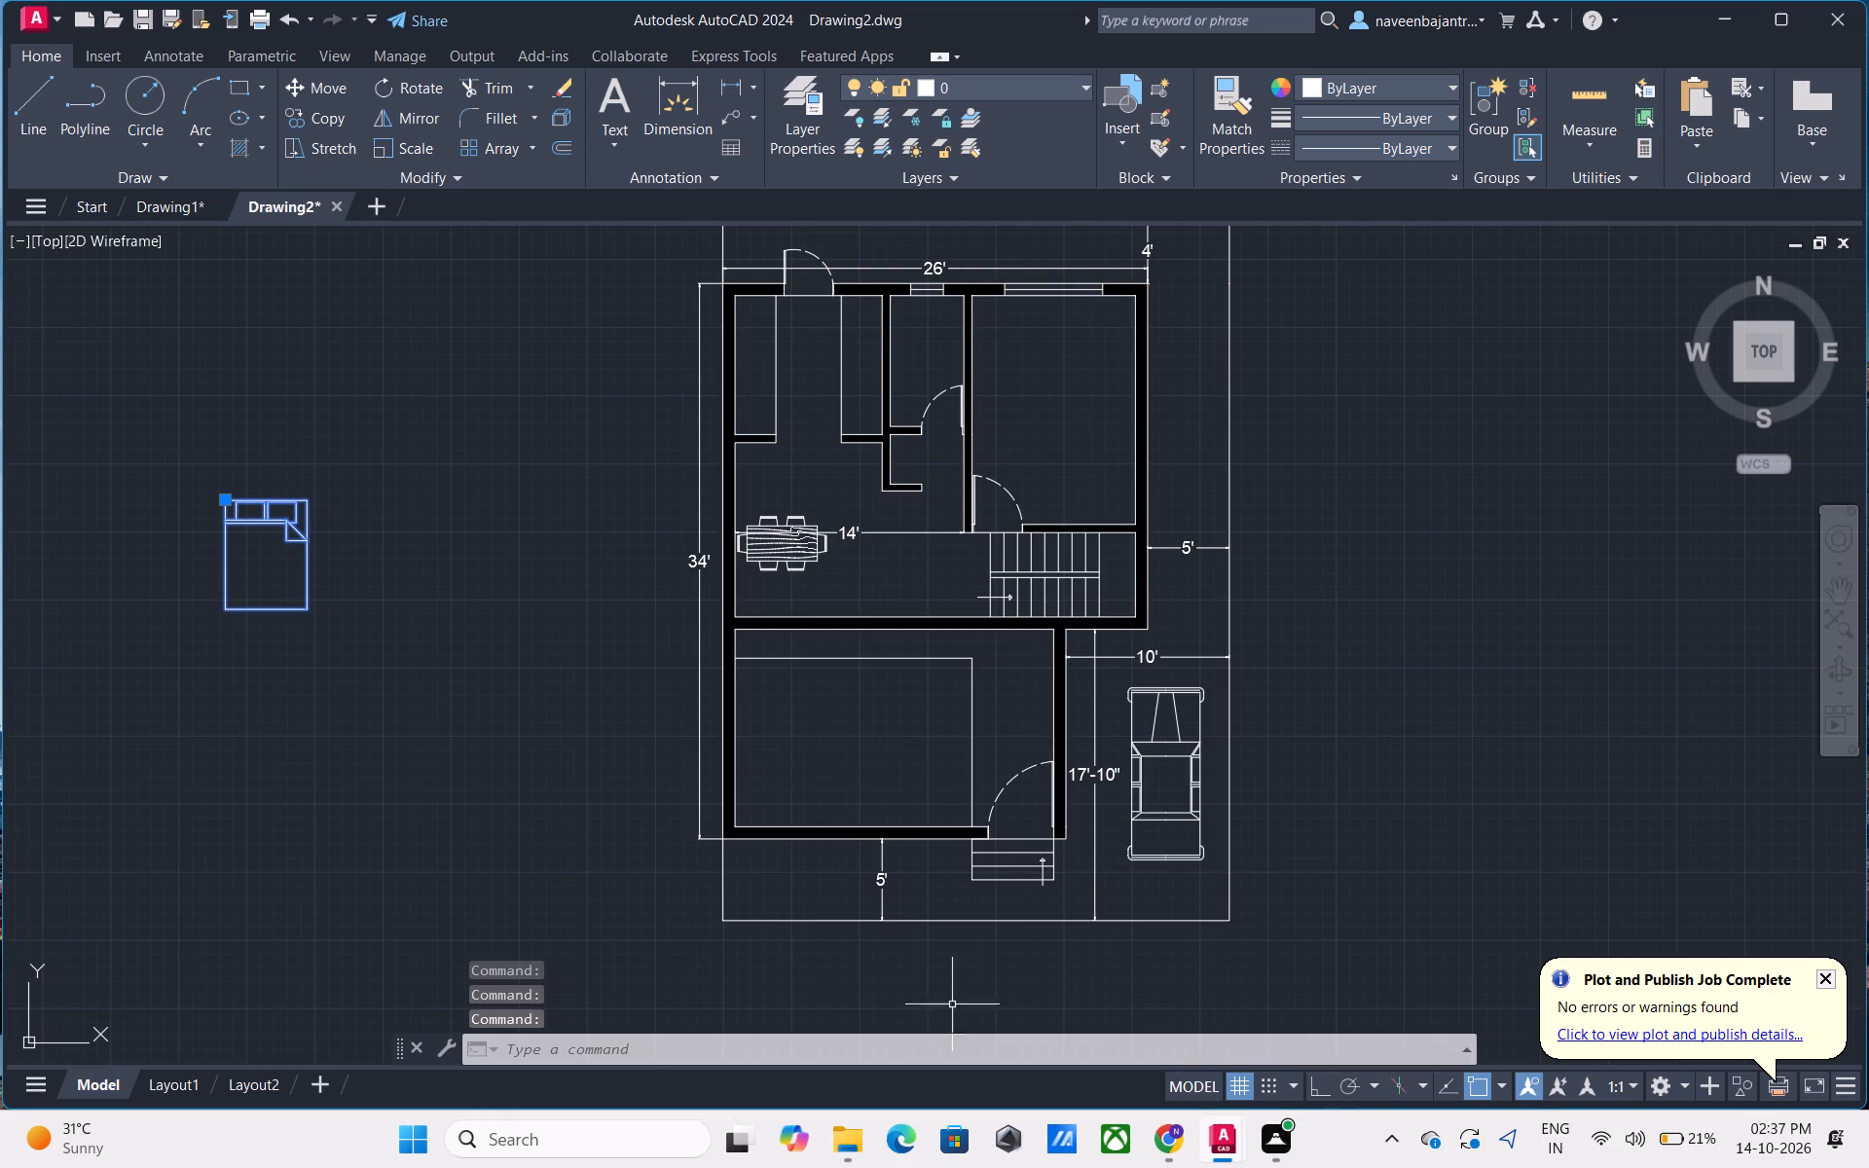
{"action": "left_click", "coordinate": [1317, 1089]}
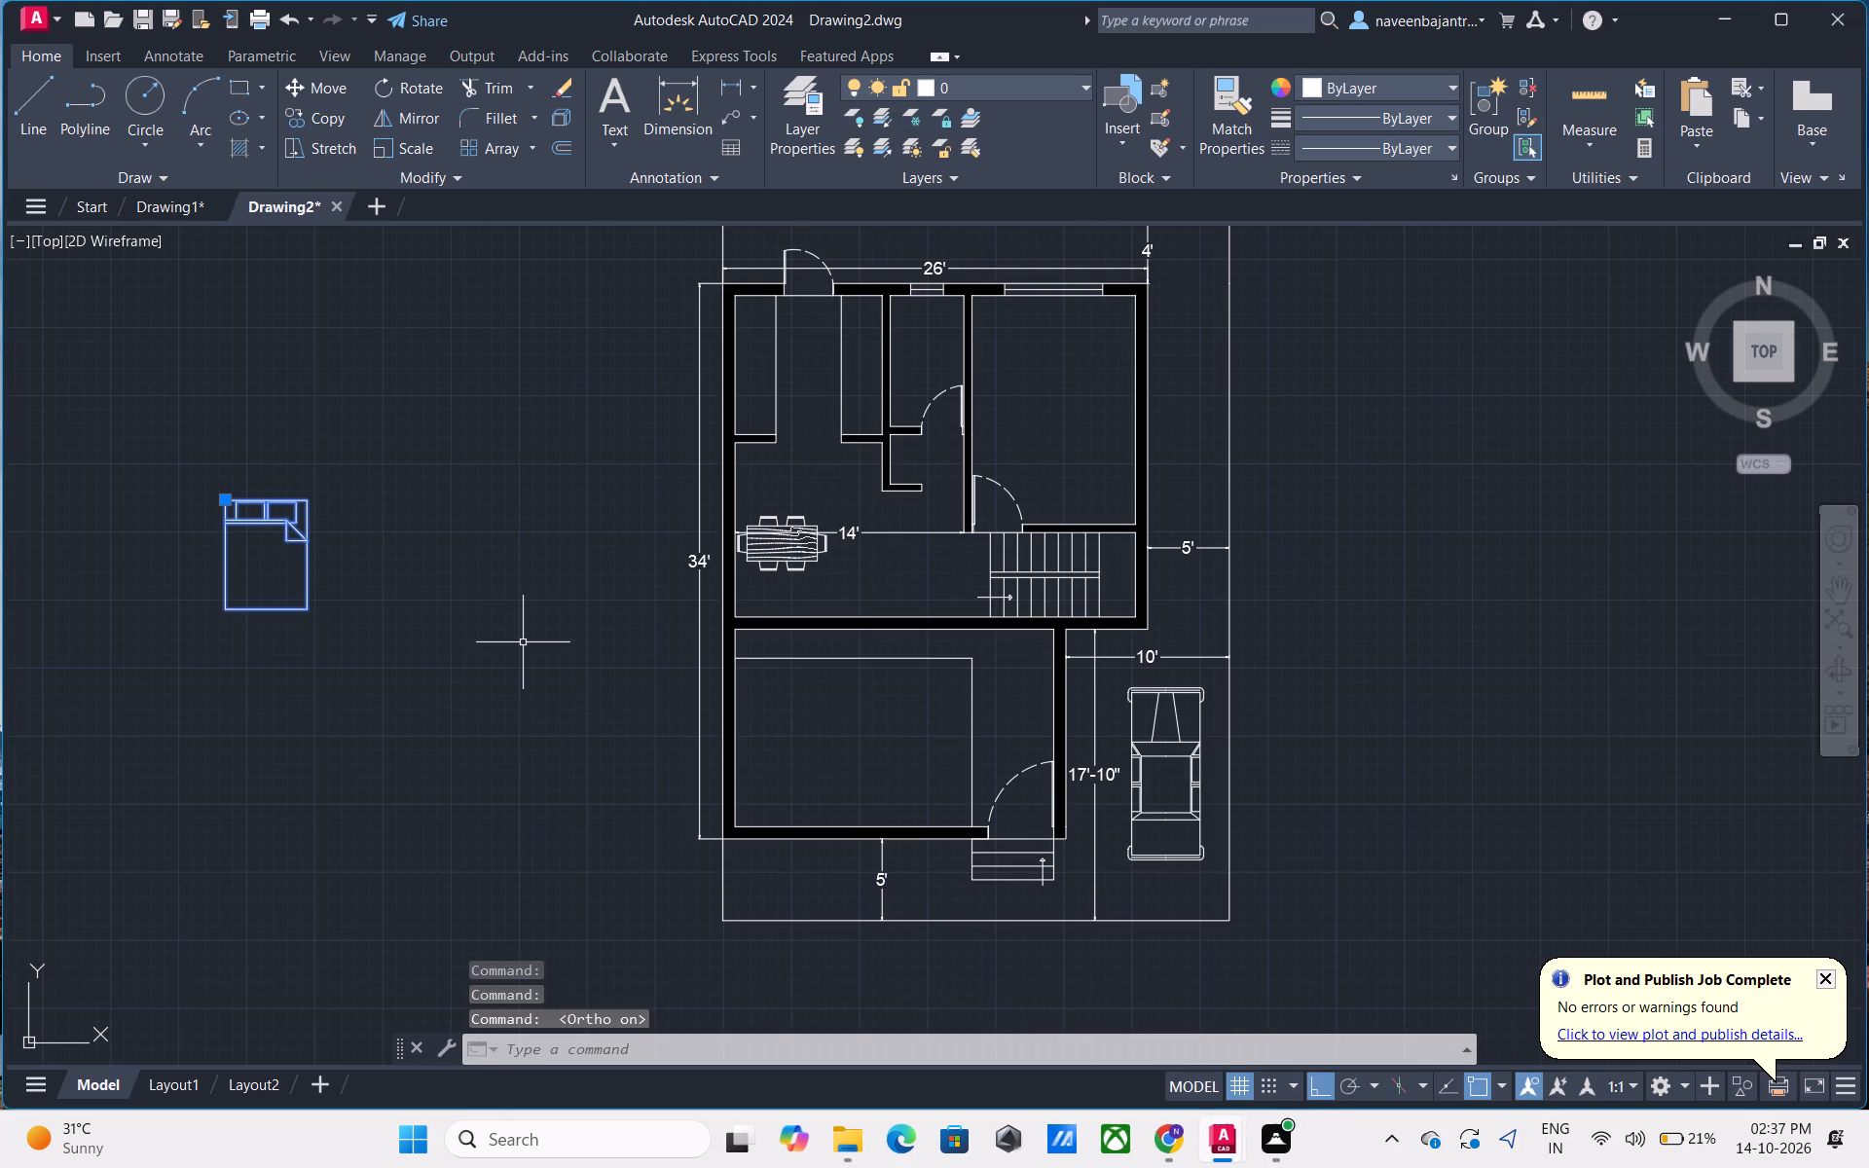
{"action": "type", "text": "RO"}
{"action": "key", "text": "space"}
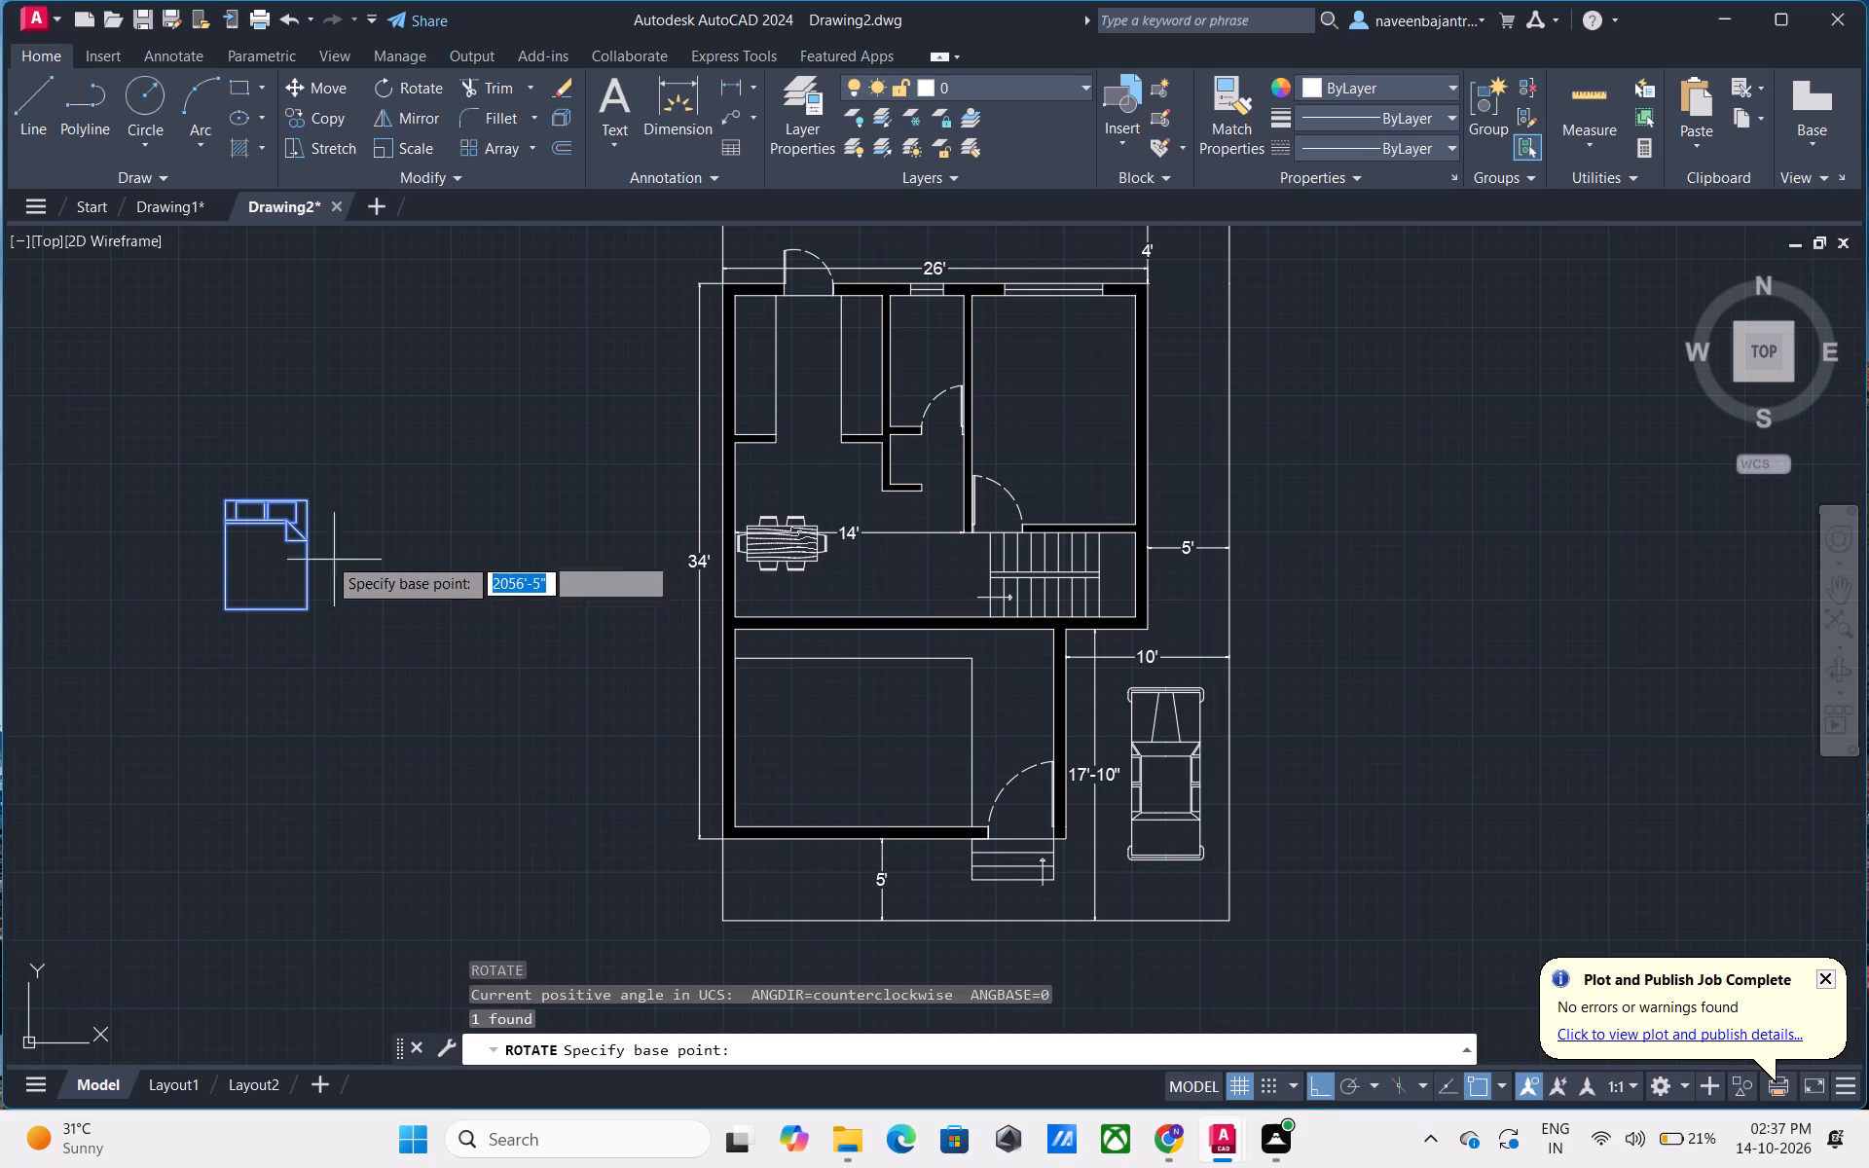
{"action": "scroll", "coordinate": [278, 509], "scroll_direction": "up", "scroll_amount": 2}
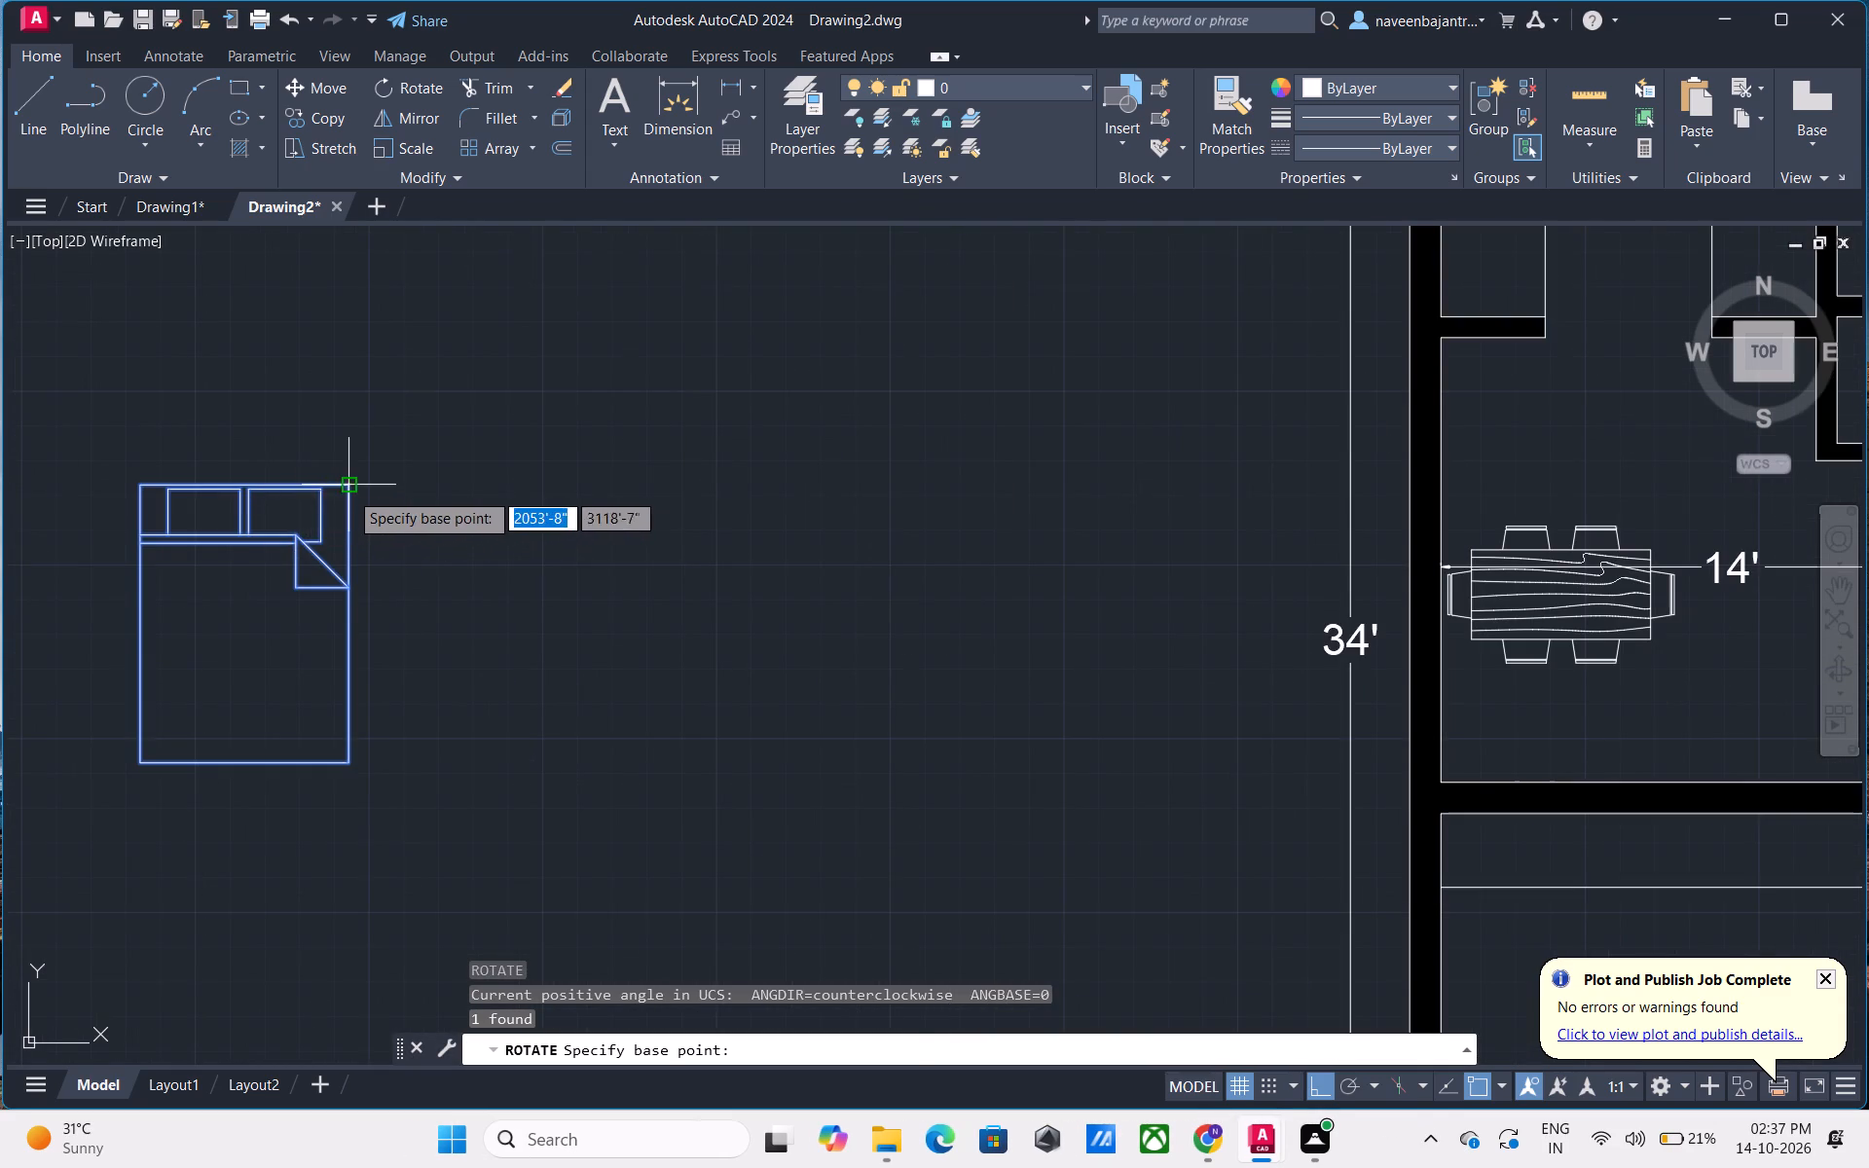
{"action": "left_click", "coordinate": [348, 491]}
{"action": "left_click", "coordinate": [359, 506]}
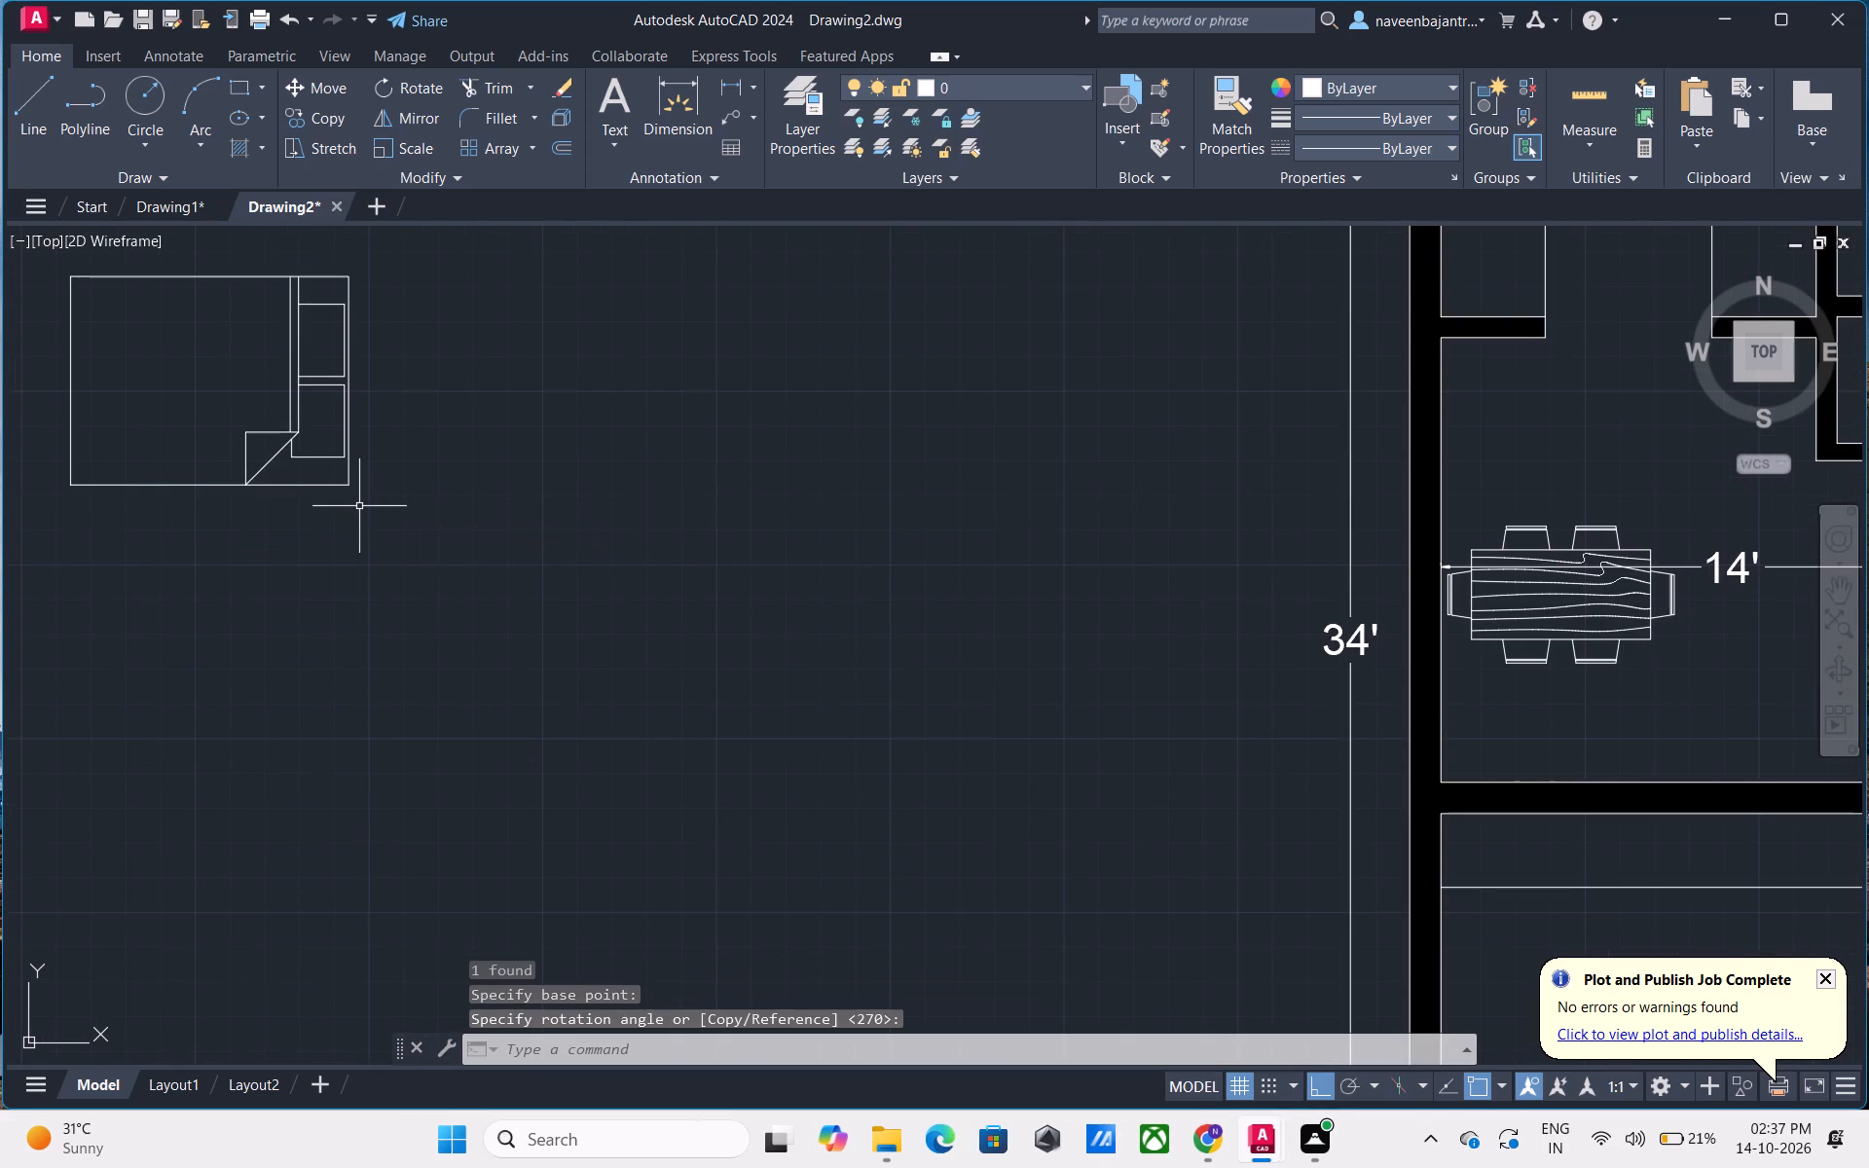
{"action": "key", "text": "Escape"}
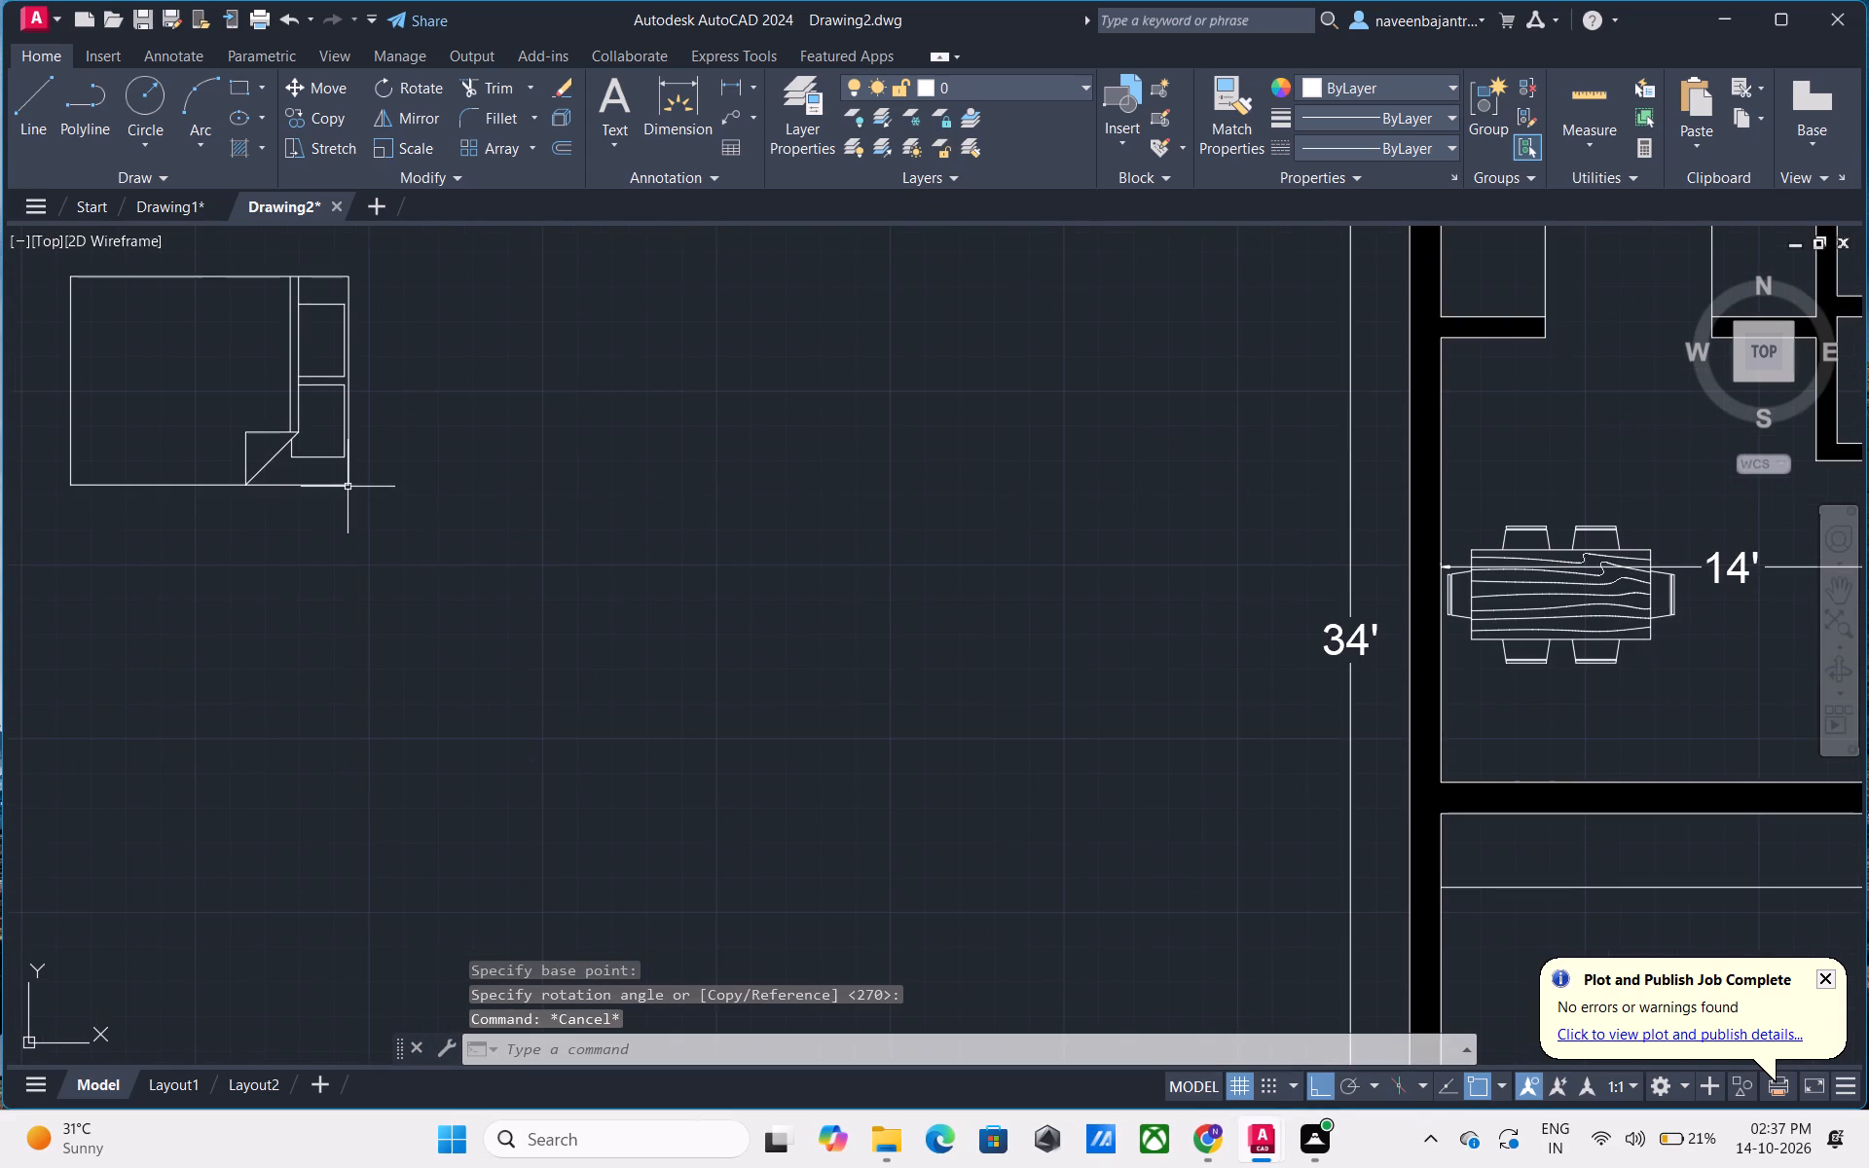
Move the queen bed by its southeast corner into the northeast bedroom, just short of the east wall.
{"action": "left_click", "coordinate": [348, 487]}
{"action": "type", "text": "M"}
{"action": "key", "text": "space"}
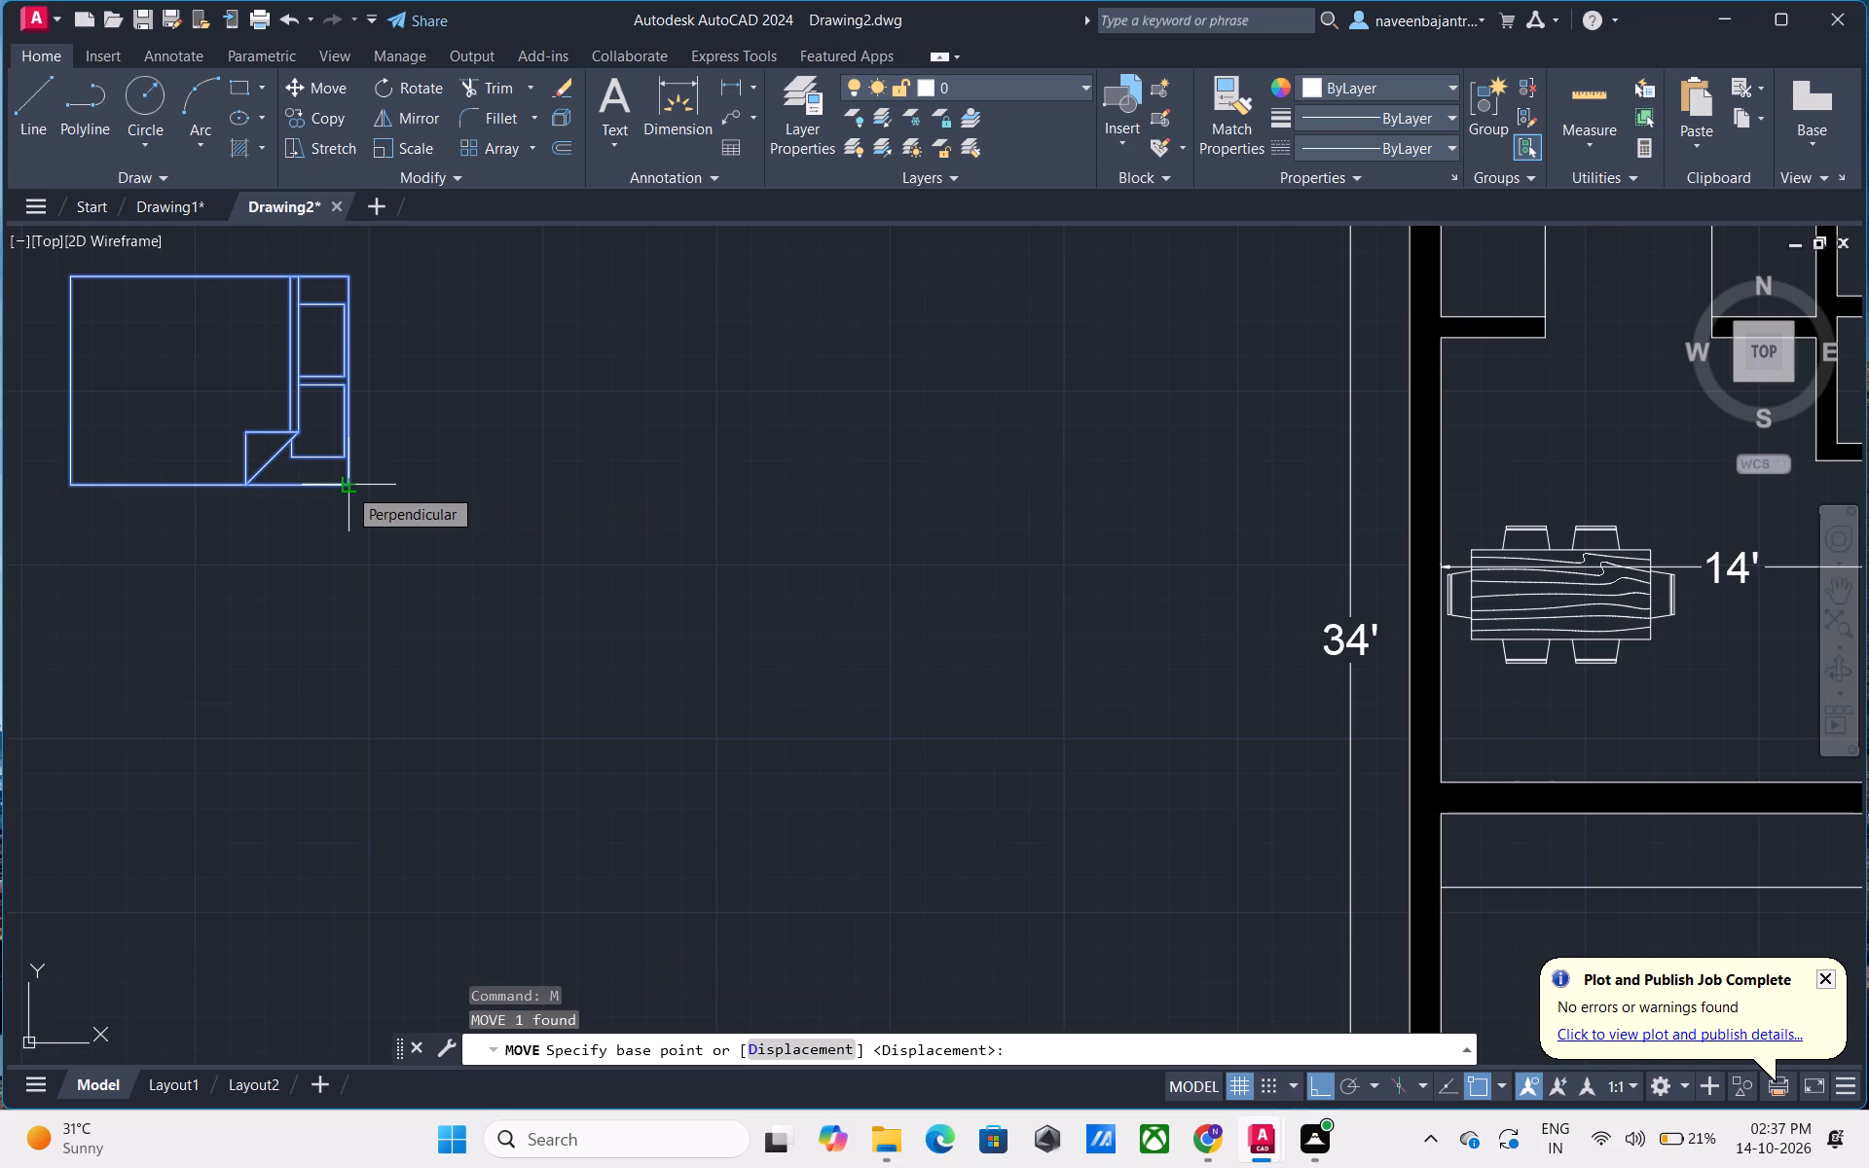
{"action": "key", "text": "F8"}
{"action": "left_click", "coordinate": [348, 487]}
{"action": "scroll", "coordinate": [641, 582], "scroll_direction": "down", "scroll_amount": 2}
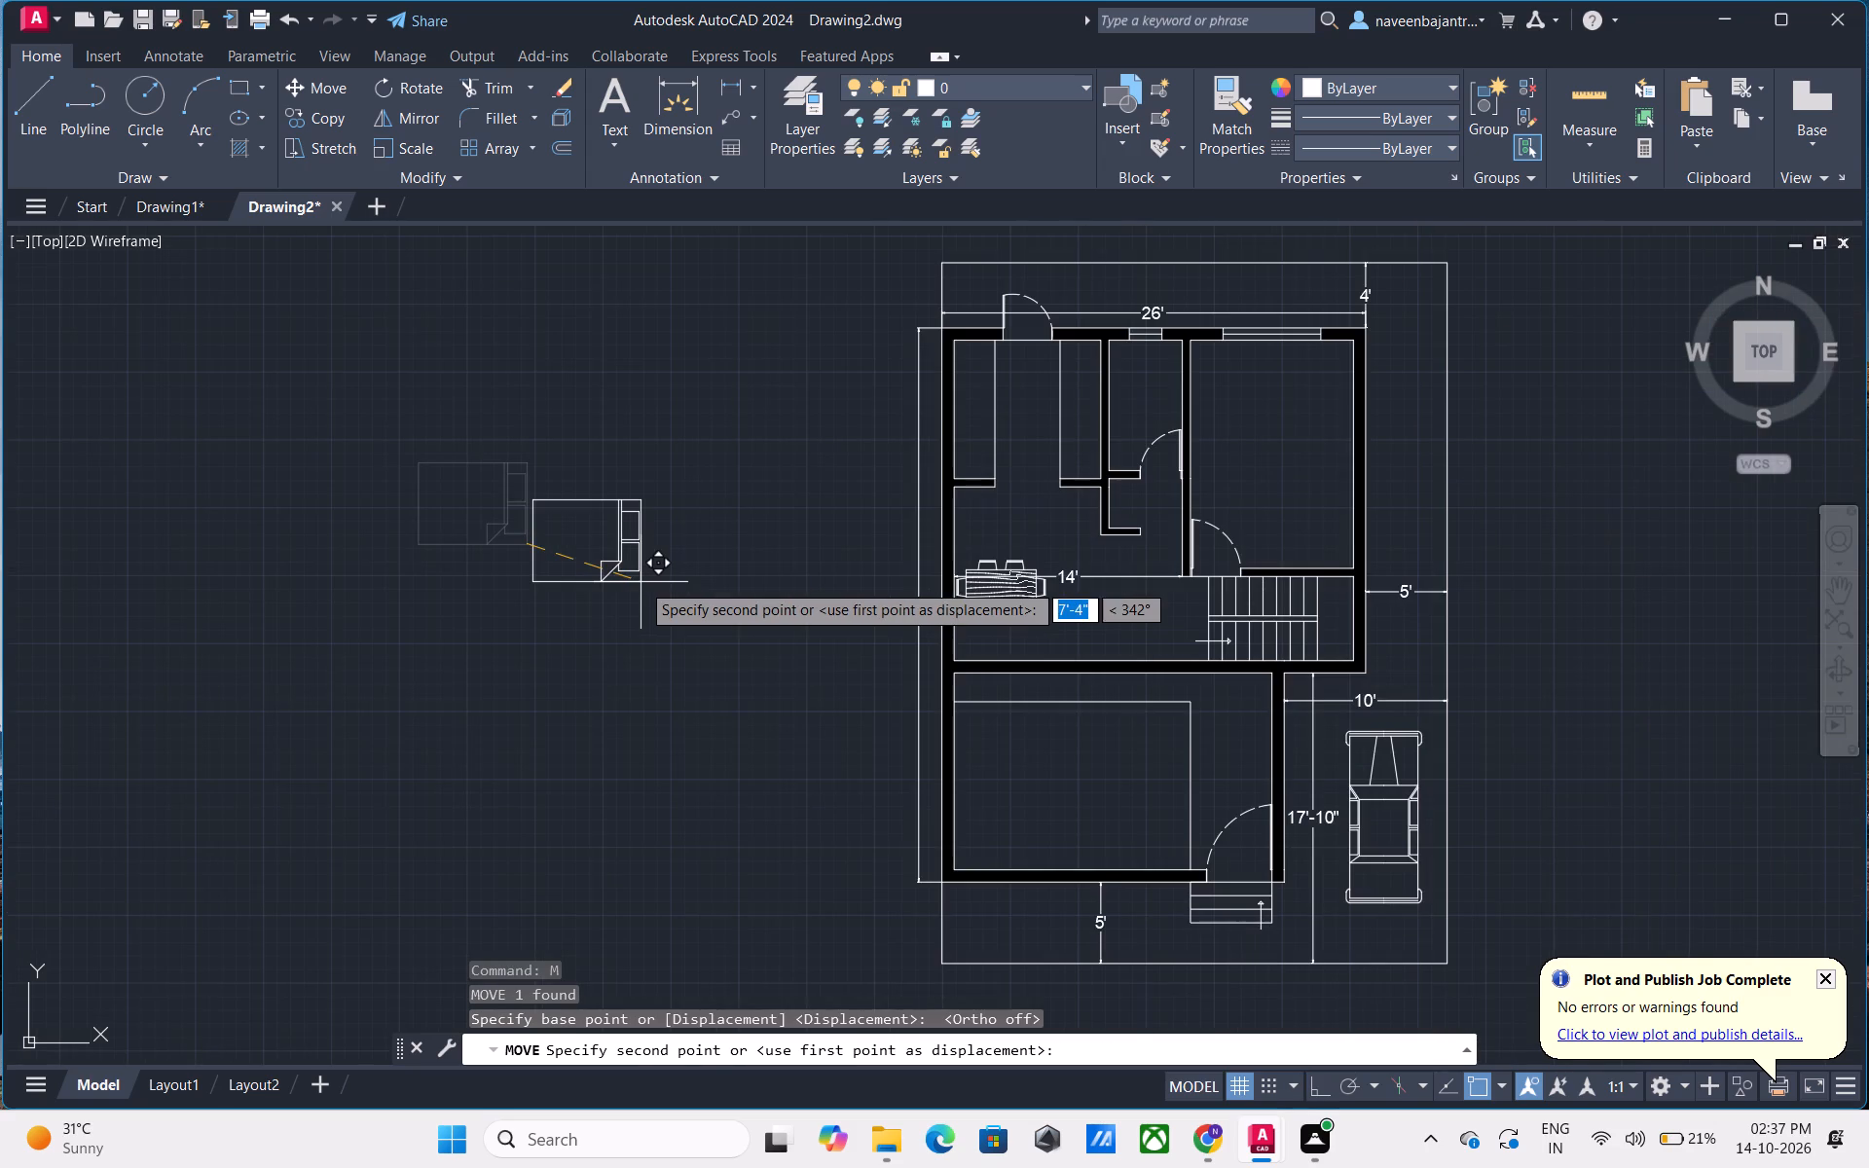
{"action": "middle_click_drag", "start_coordinate": [641, 582], "coordinate": [208, 620]}
{"action": "middle_click", "coordinate": [208, 620]}
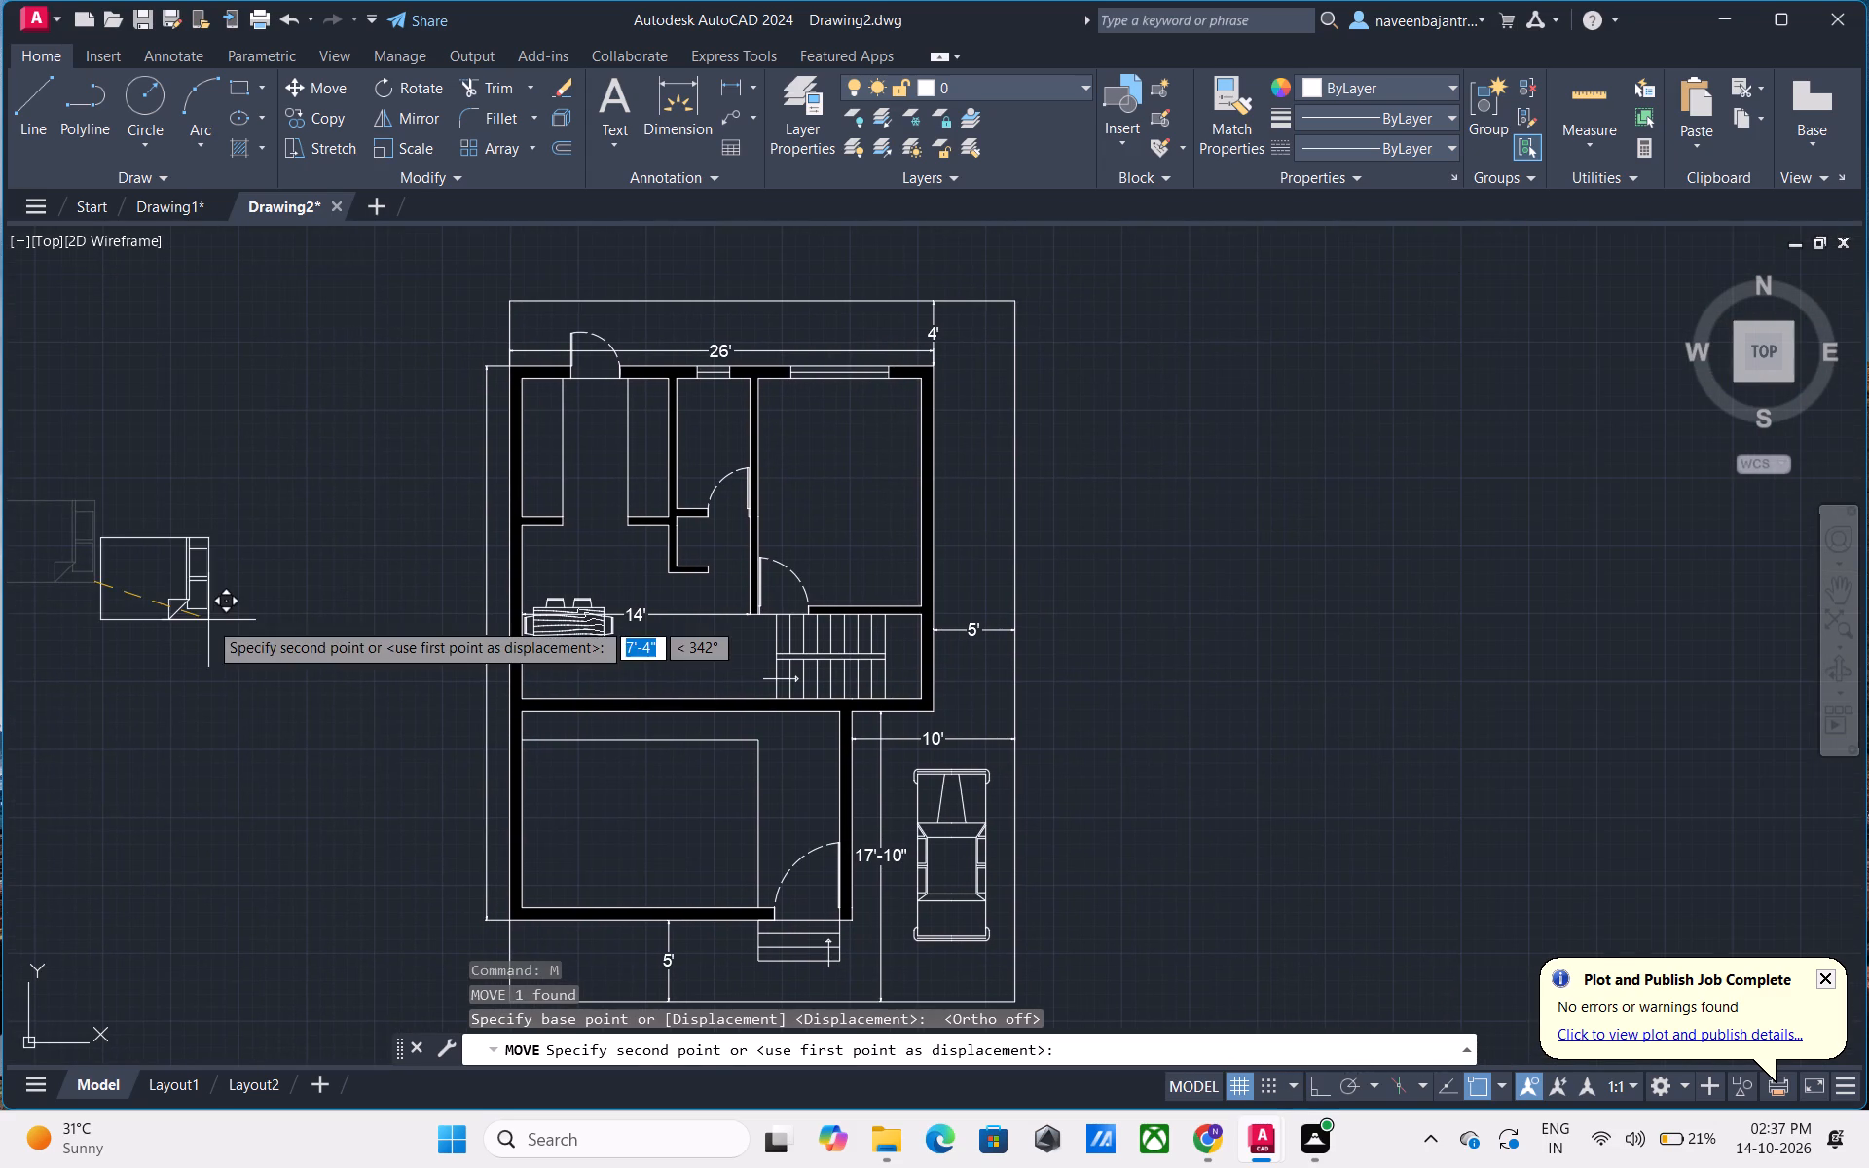
{"action": "scroll", "coordinate": [892, 553], "scroll_direction": "up", "scroll_amount": 1}
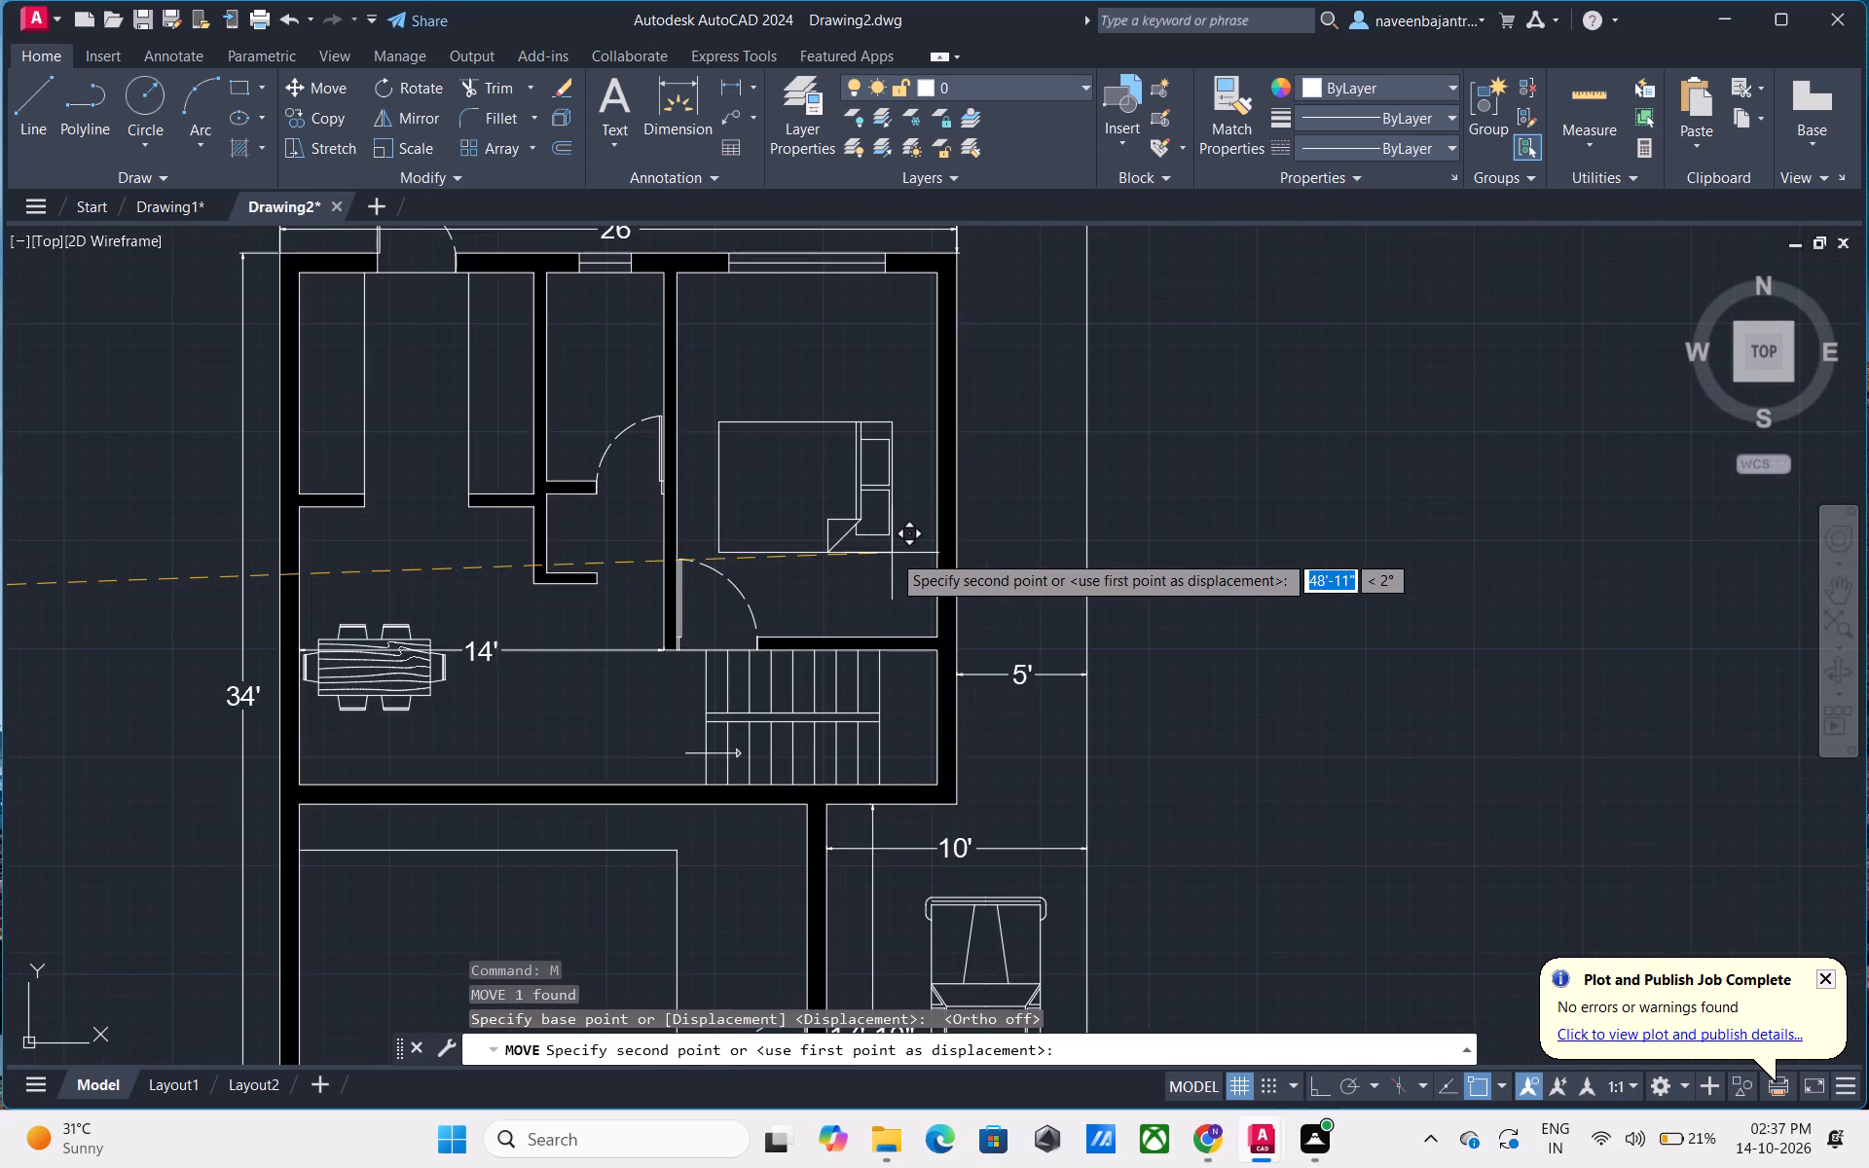
{"action": "scroll", "coordinate": [892, 553], "scroll_direction": "up", "scroll_amount": 1}
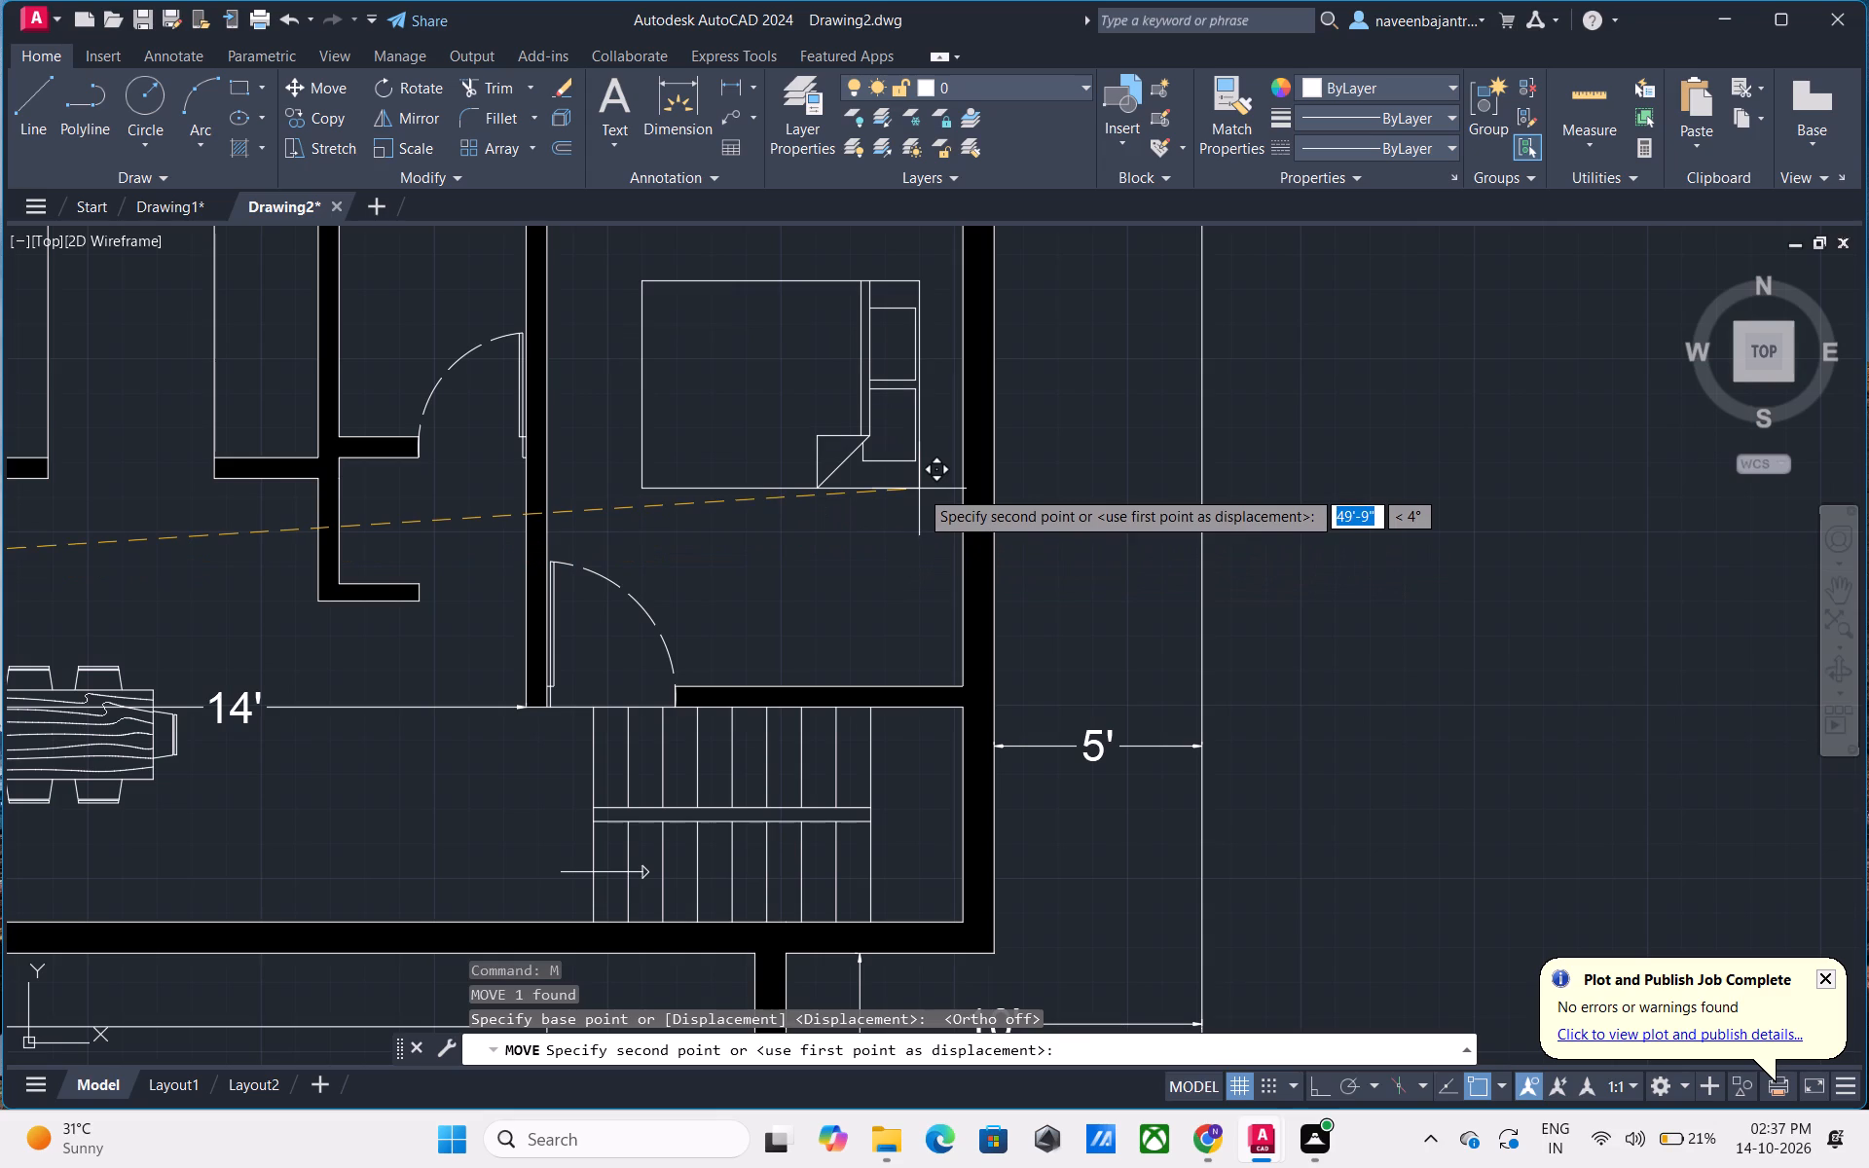
{"action": "middle_click_drag", "start_coordinate": [919, 489], "coordinate": [735, 609]}
{"action": "middle_click", "coordinate": [735, 609]}
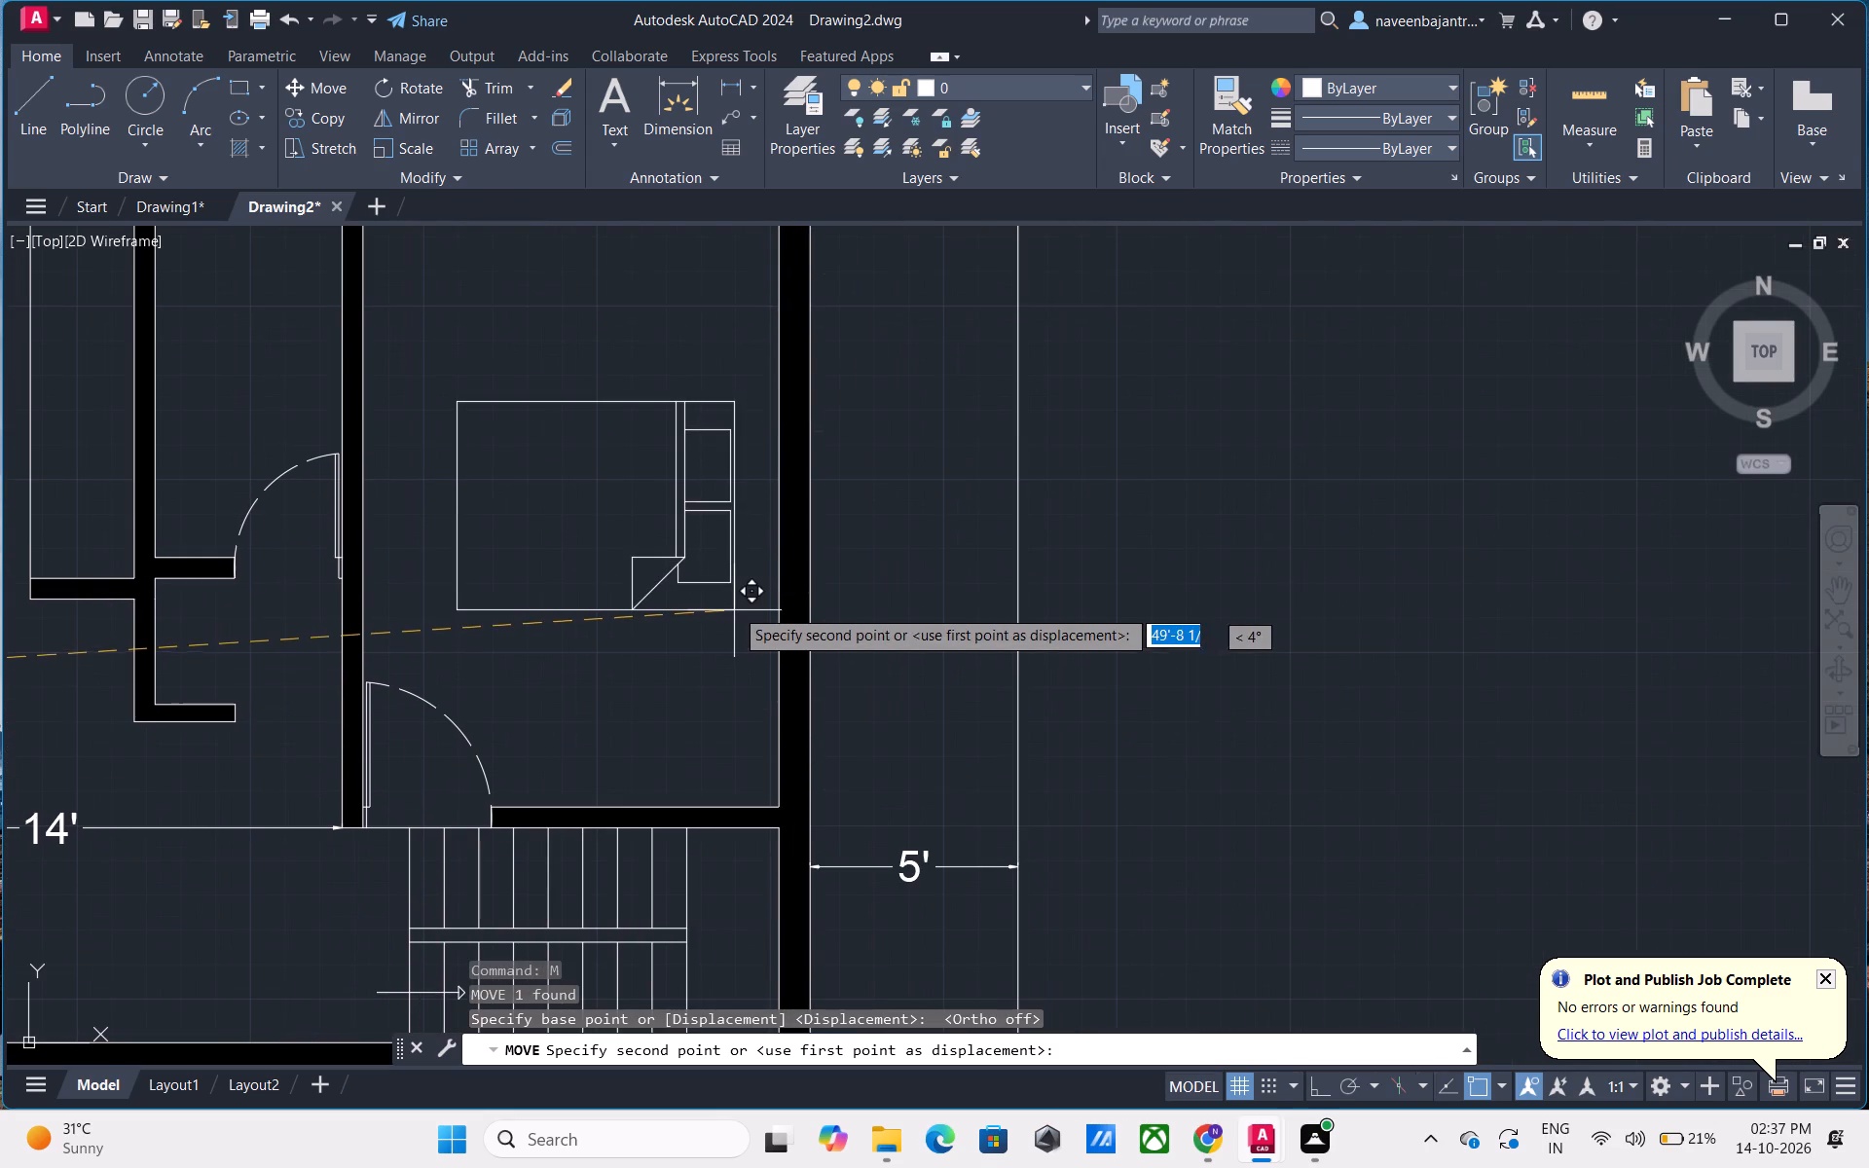
{"action": "scroll", "coordinate": [741, 576], "scroll_direction": "down", "scroll_amount": 1}
{"action": "scroll", "coordinate": [745, 537], "scroll_direction": "up", "scroll_amount": 1}
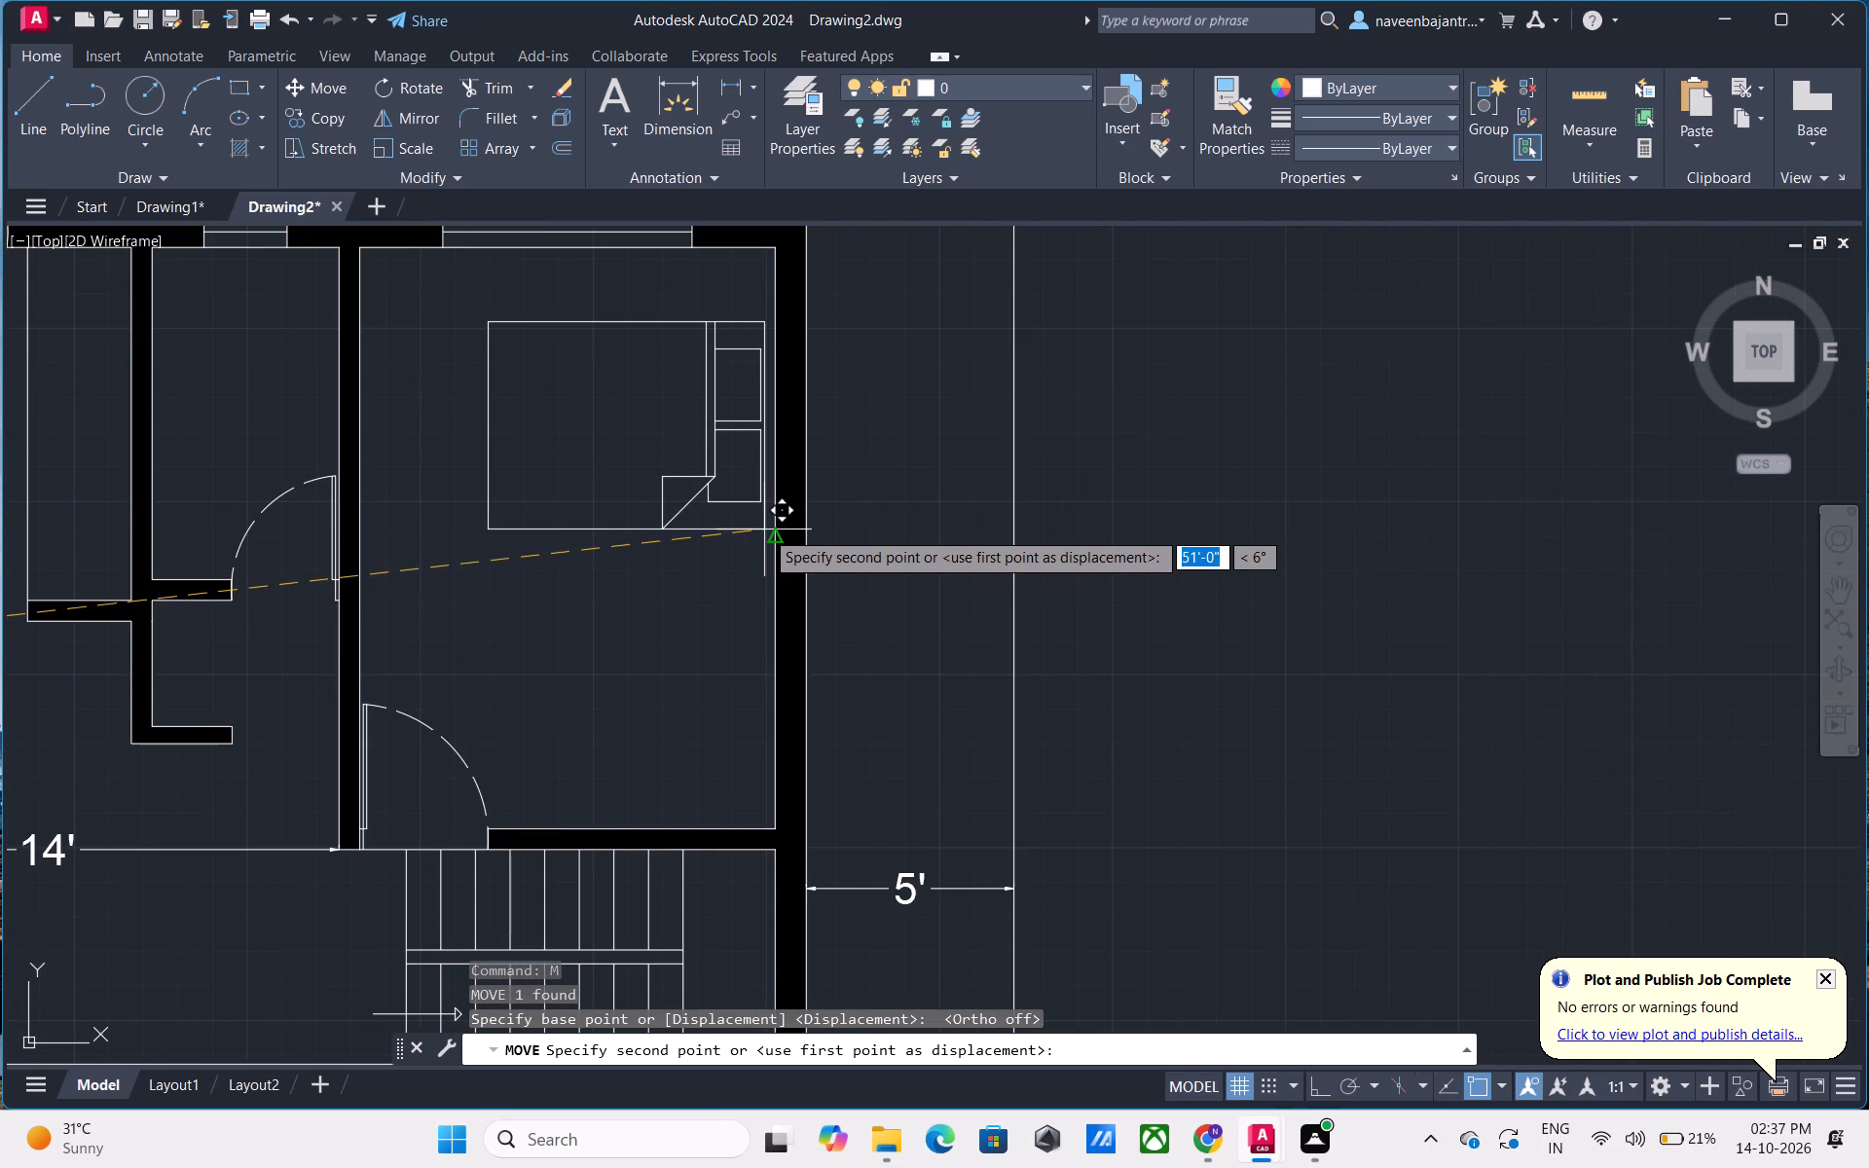
{"action": "scroll", "coordinate": [764, 529], "scroll_direction": "up", "scroll_amount": 2}
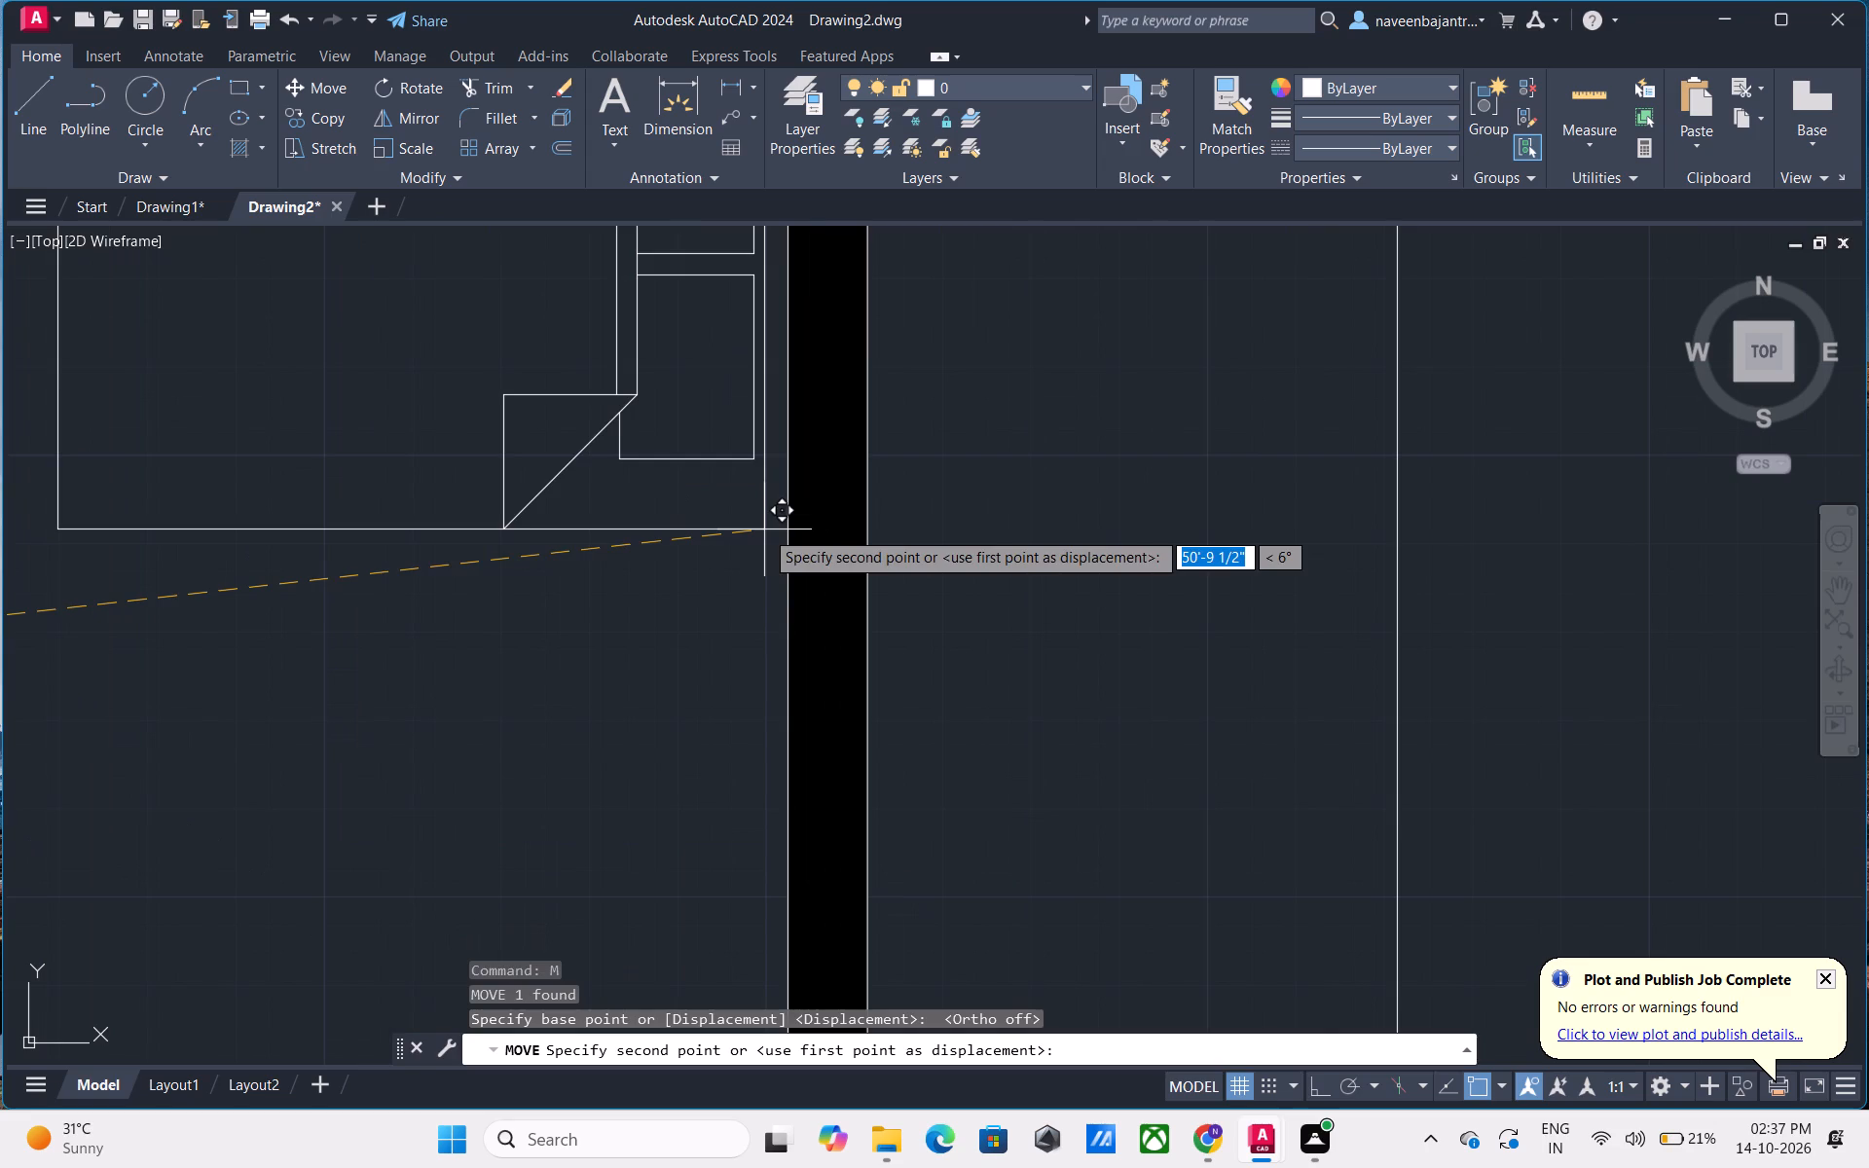
{"action": "left_click", "coordinate": [764, 529]}
{"action": "key", "text": "Escape"}
Hatch every other tread of the staircase's south flight with a solid fill in index color 8, starting from the westernmost tread.
{"action": "scroll", "coordinate": [843, 603], "scroll_direction": "down", "scroll_amount": 3}
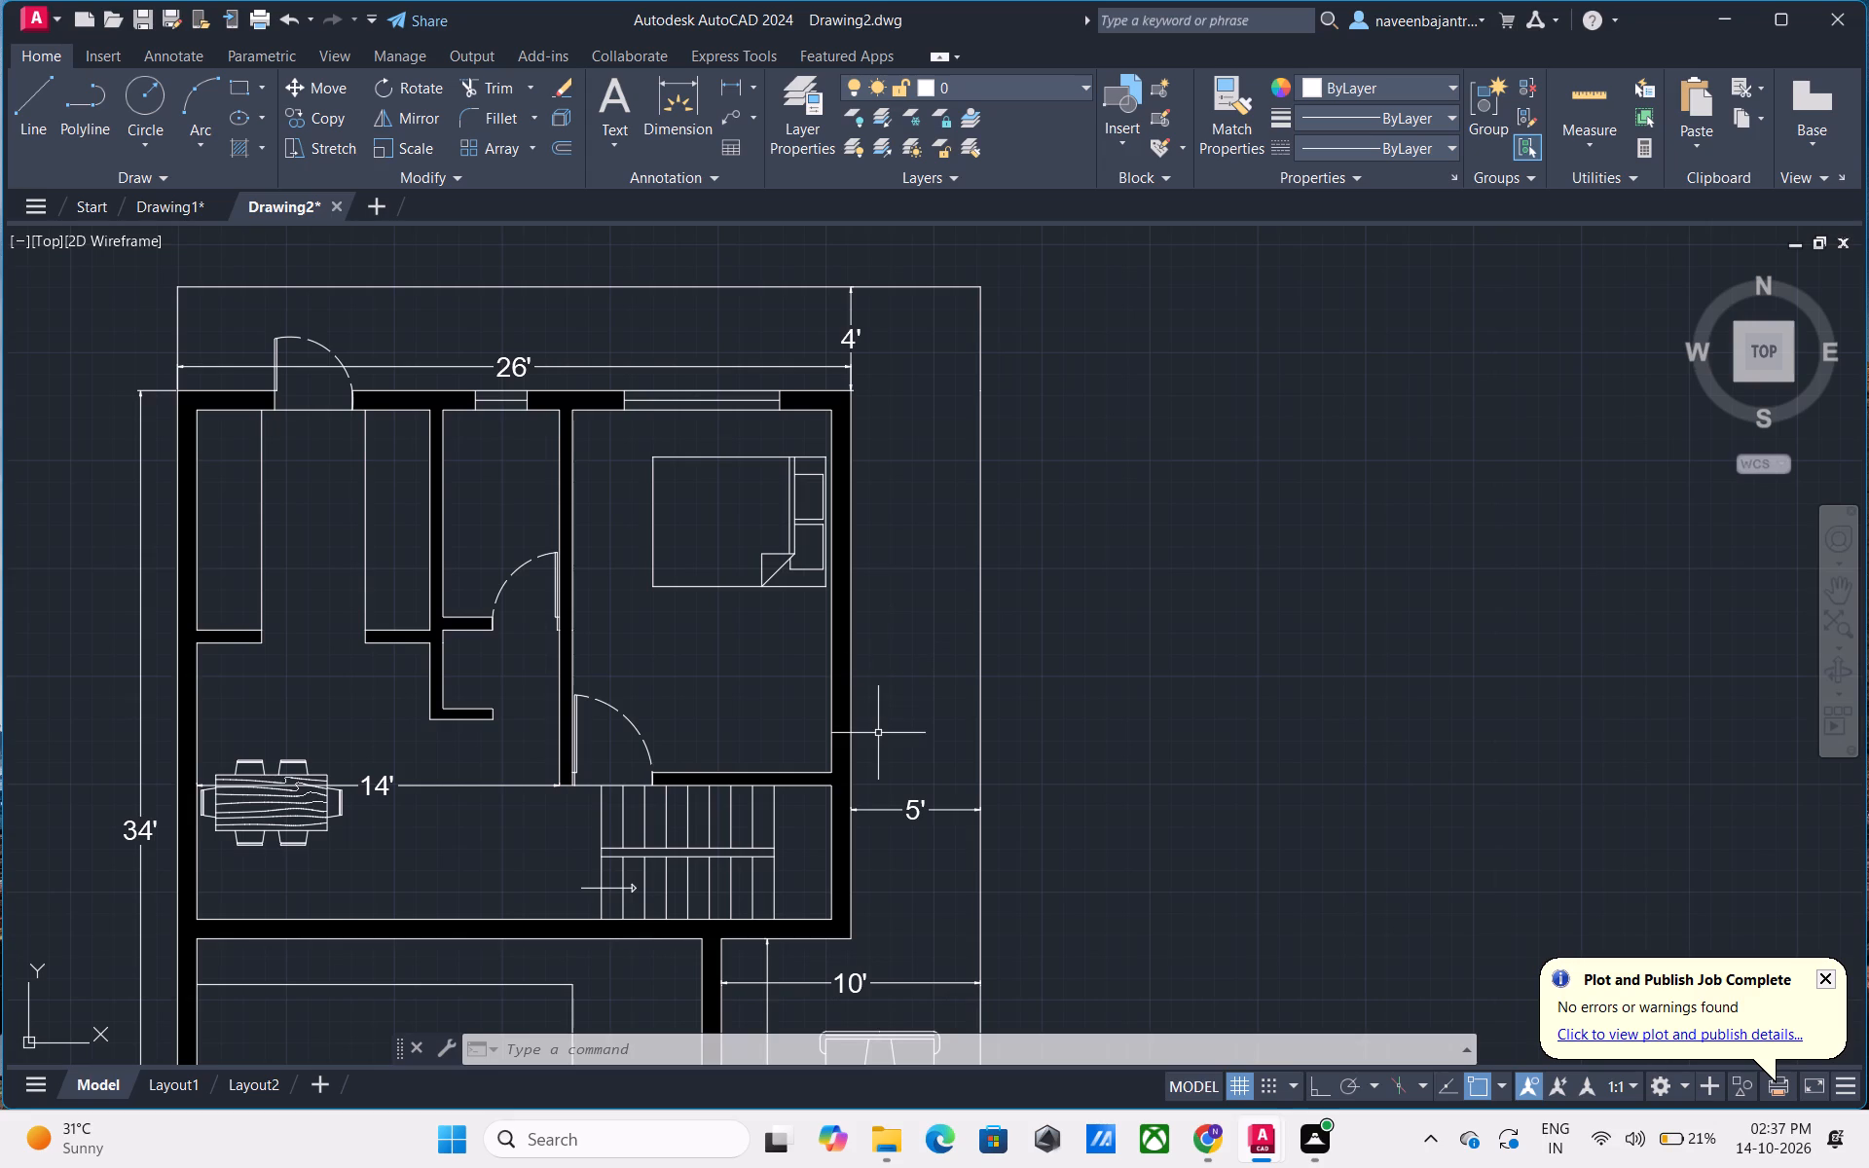
{"action": "middle_click_drag", "start_coordinate": [878, 733], "coordinate": [991, 608]}
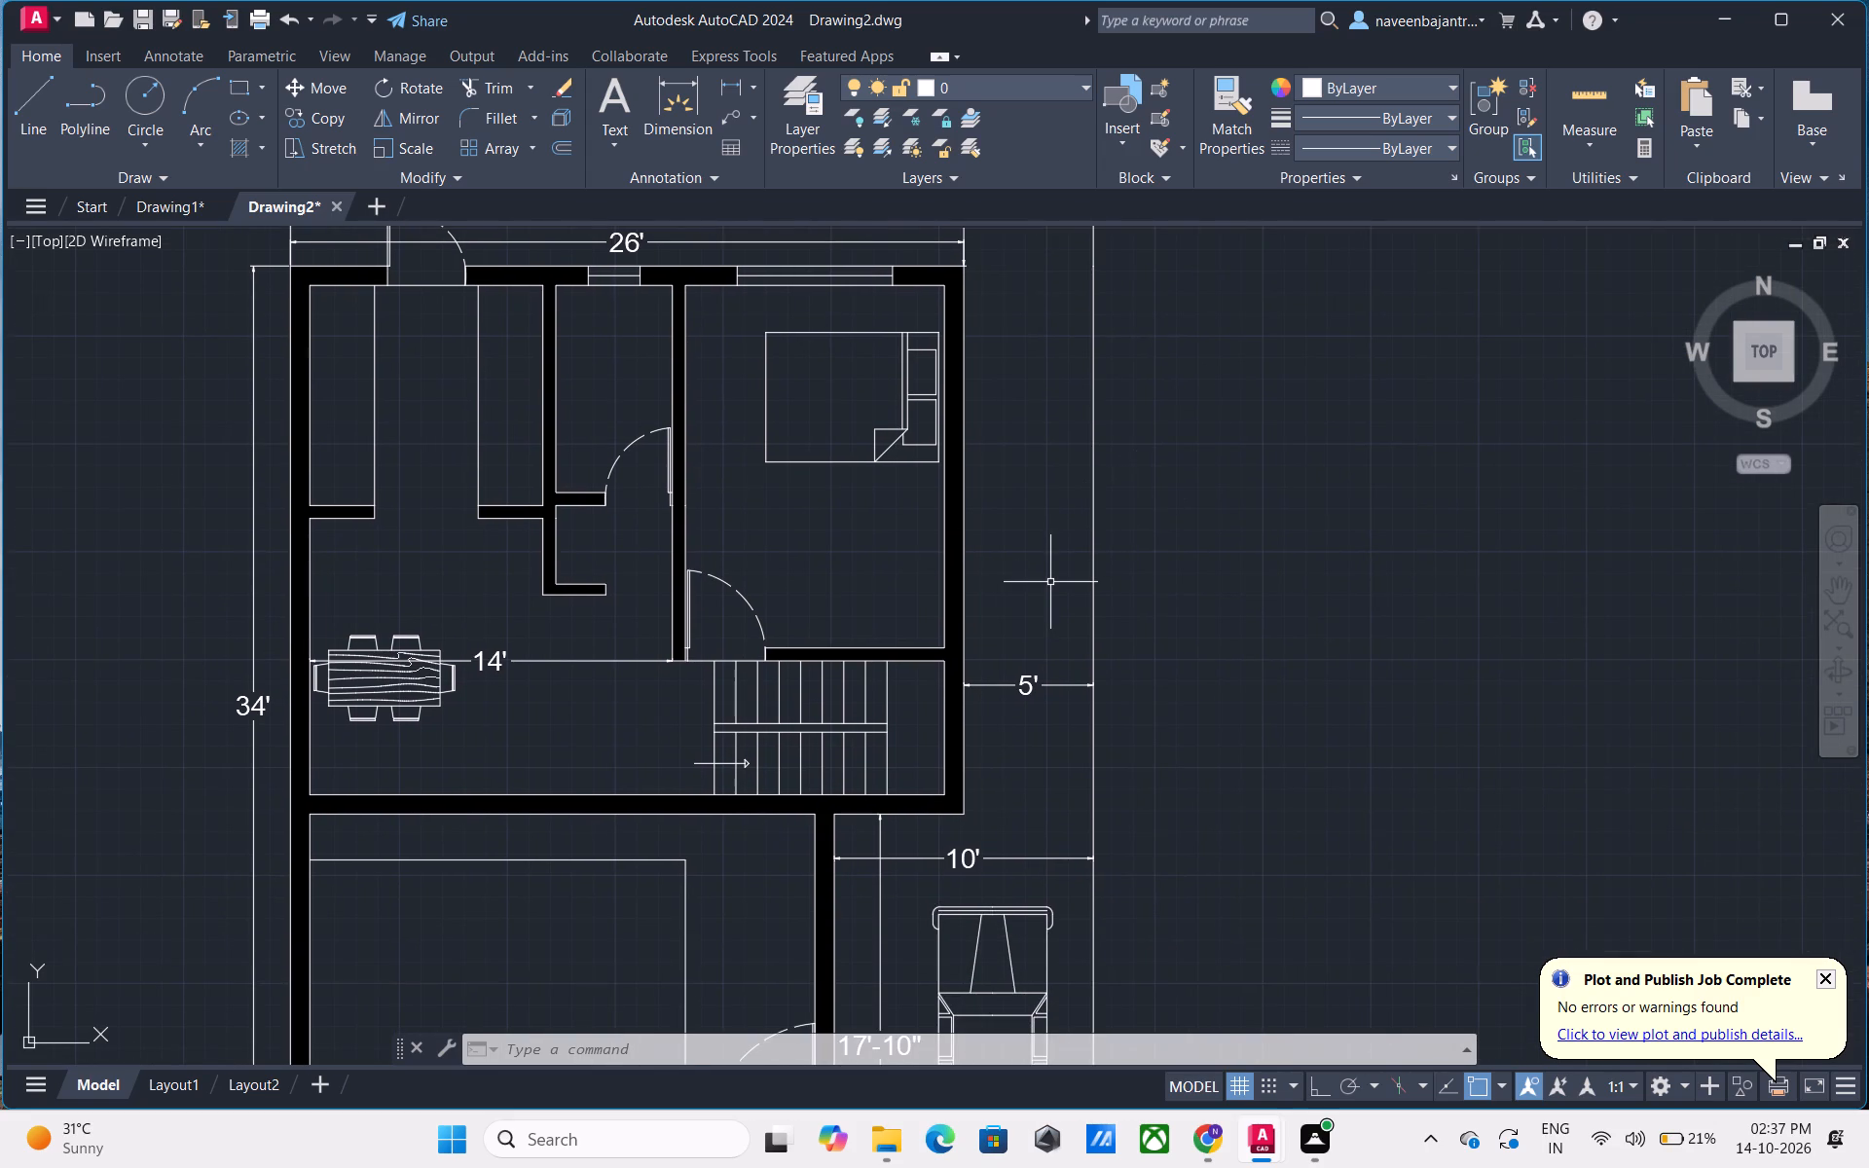
{"action": "scroll", "coordinate": [1048, 588], "scroll_direction": "down", "scroll_amount": 1}
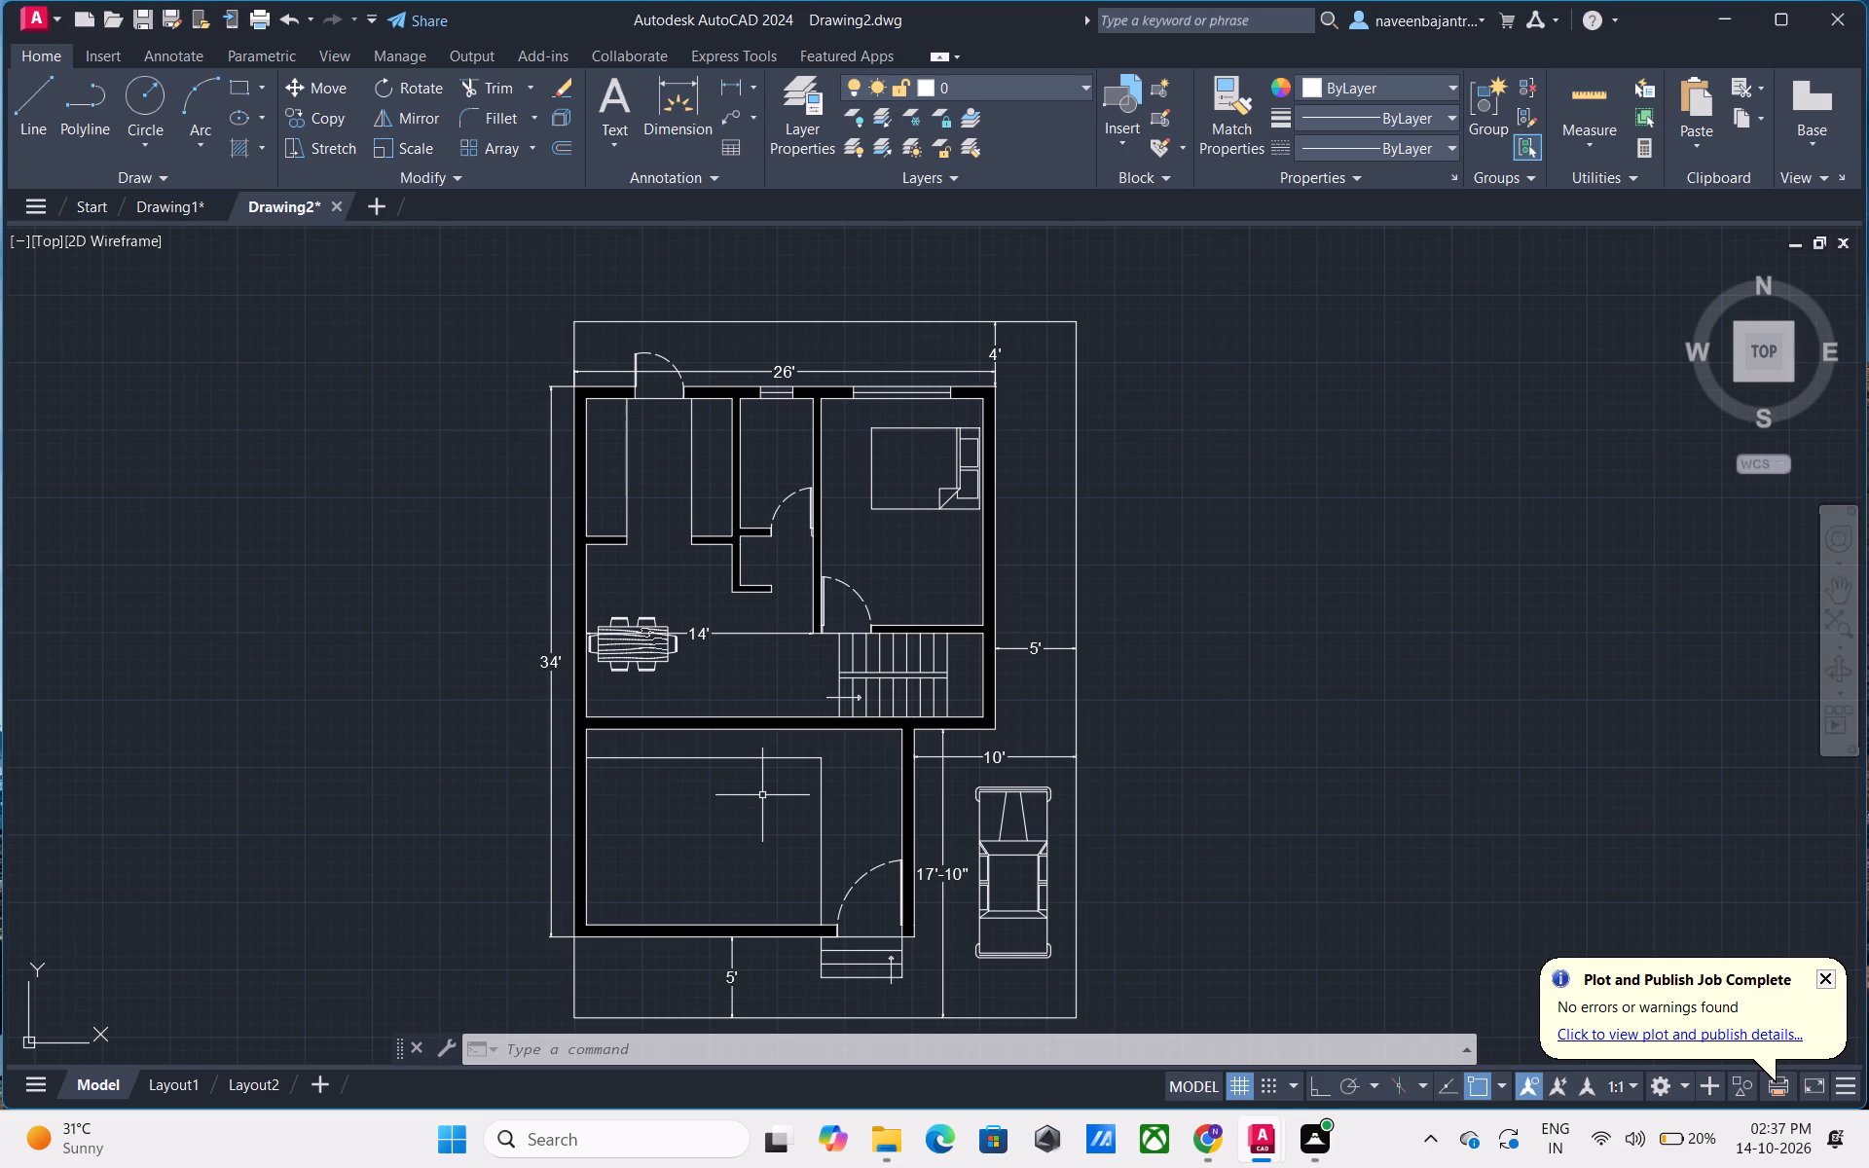
{"action": "key", "text": "Escape"}
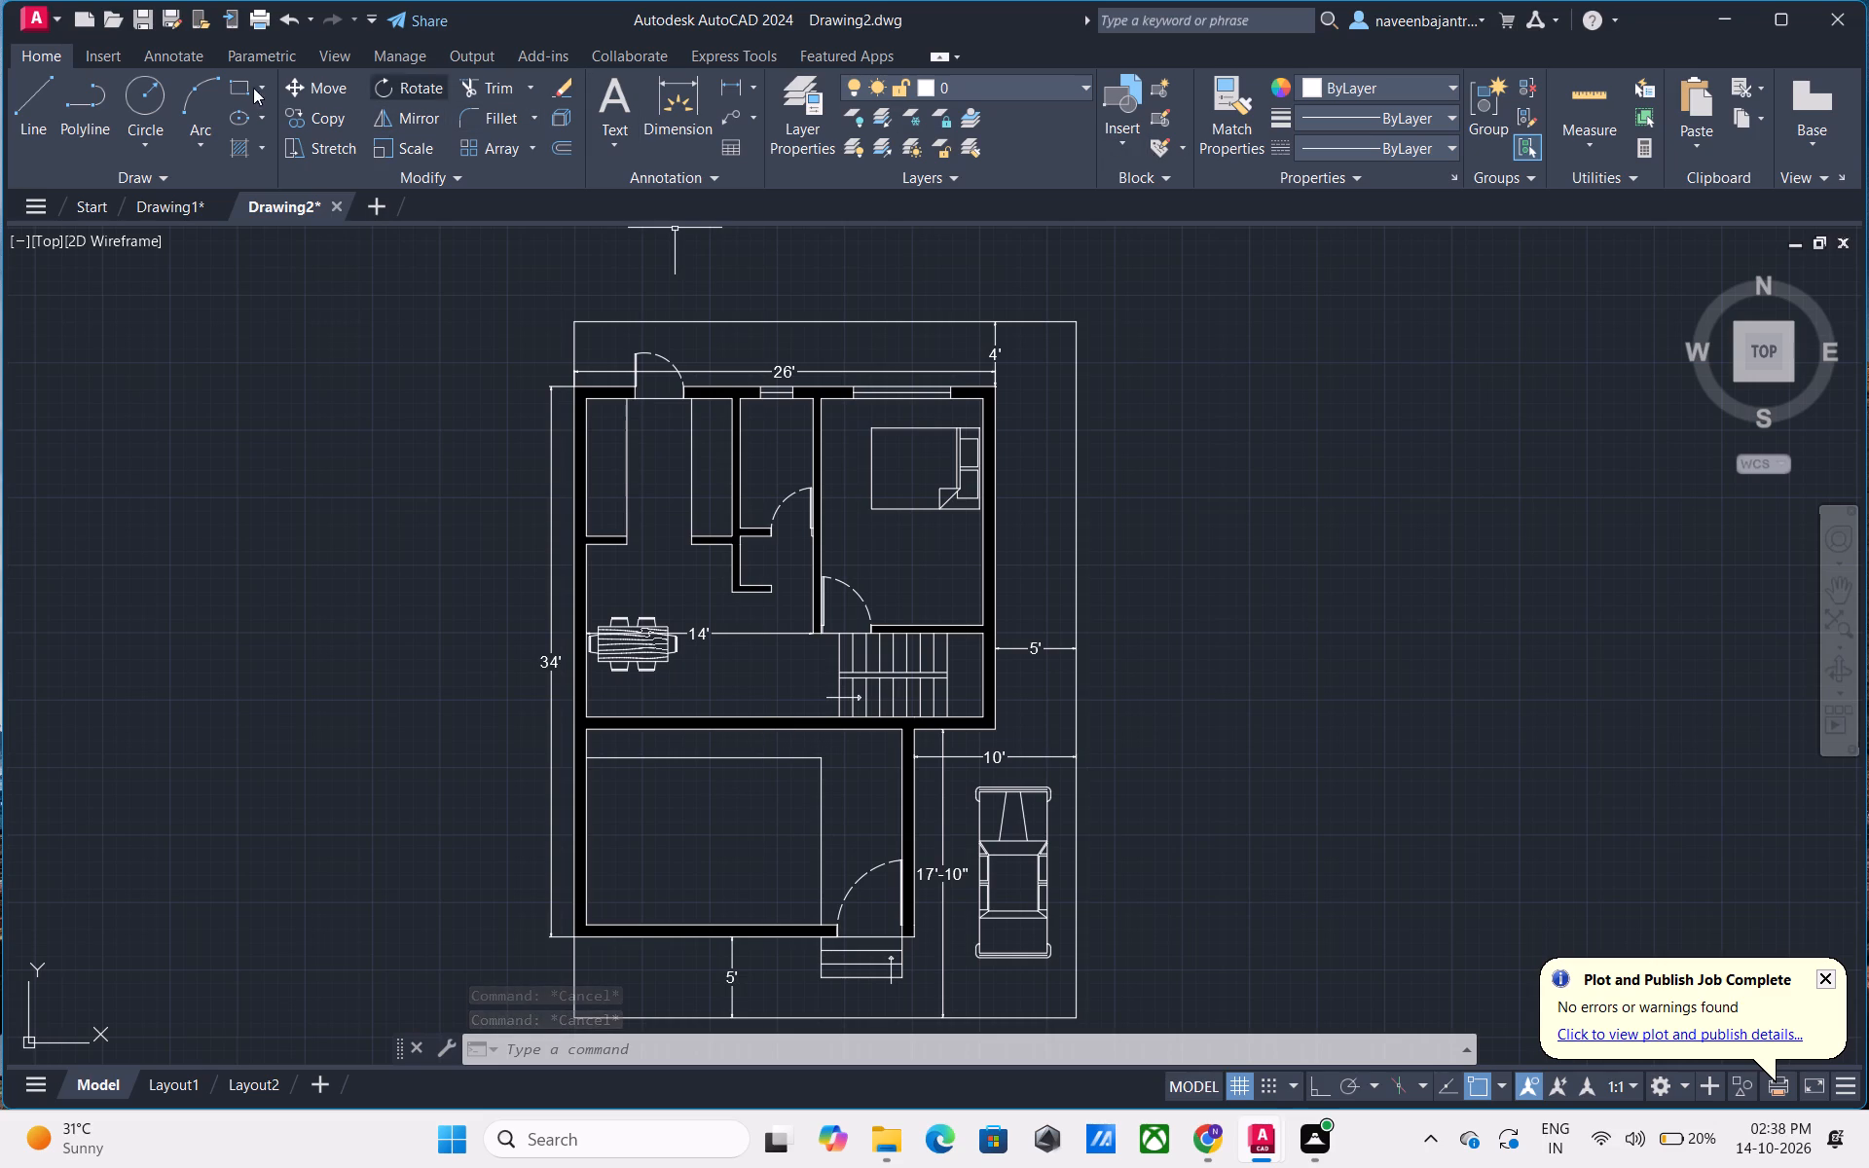
{"action": "left_click", "coordinate": [240, 148]}
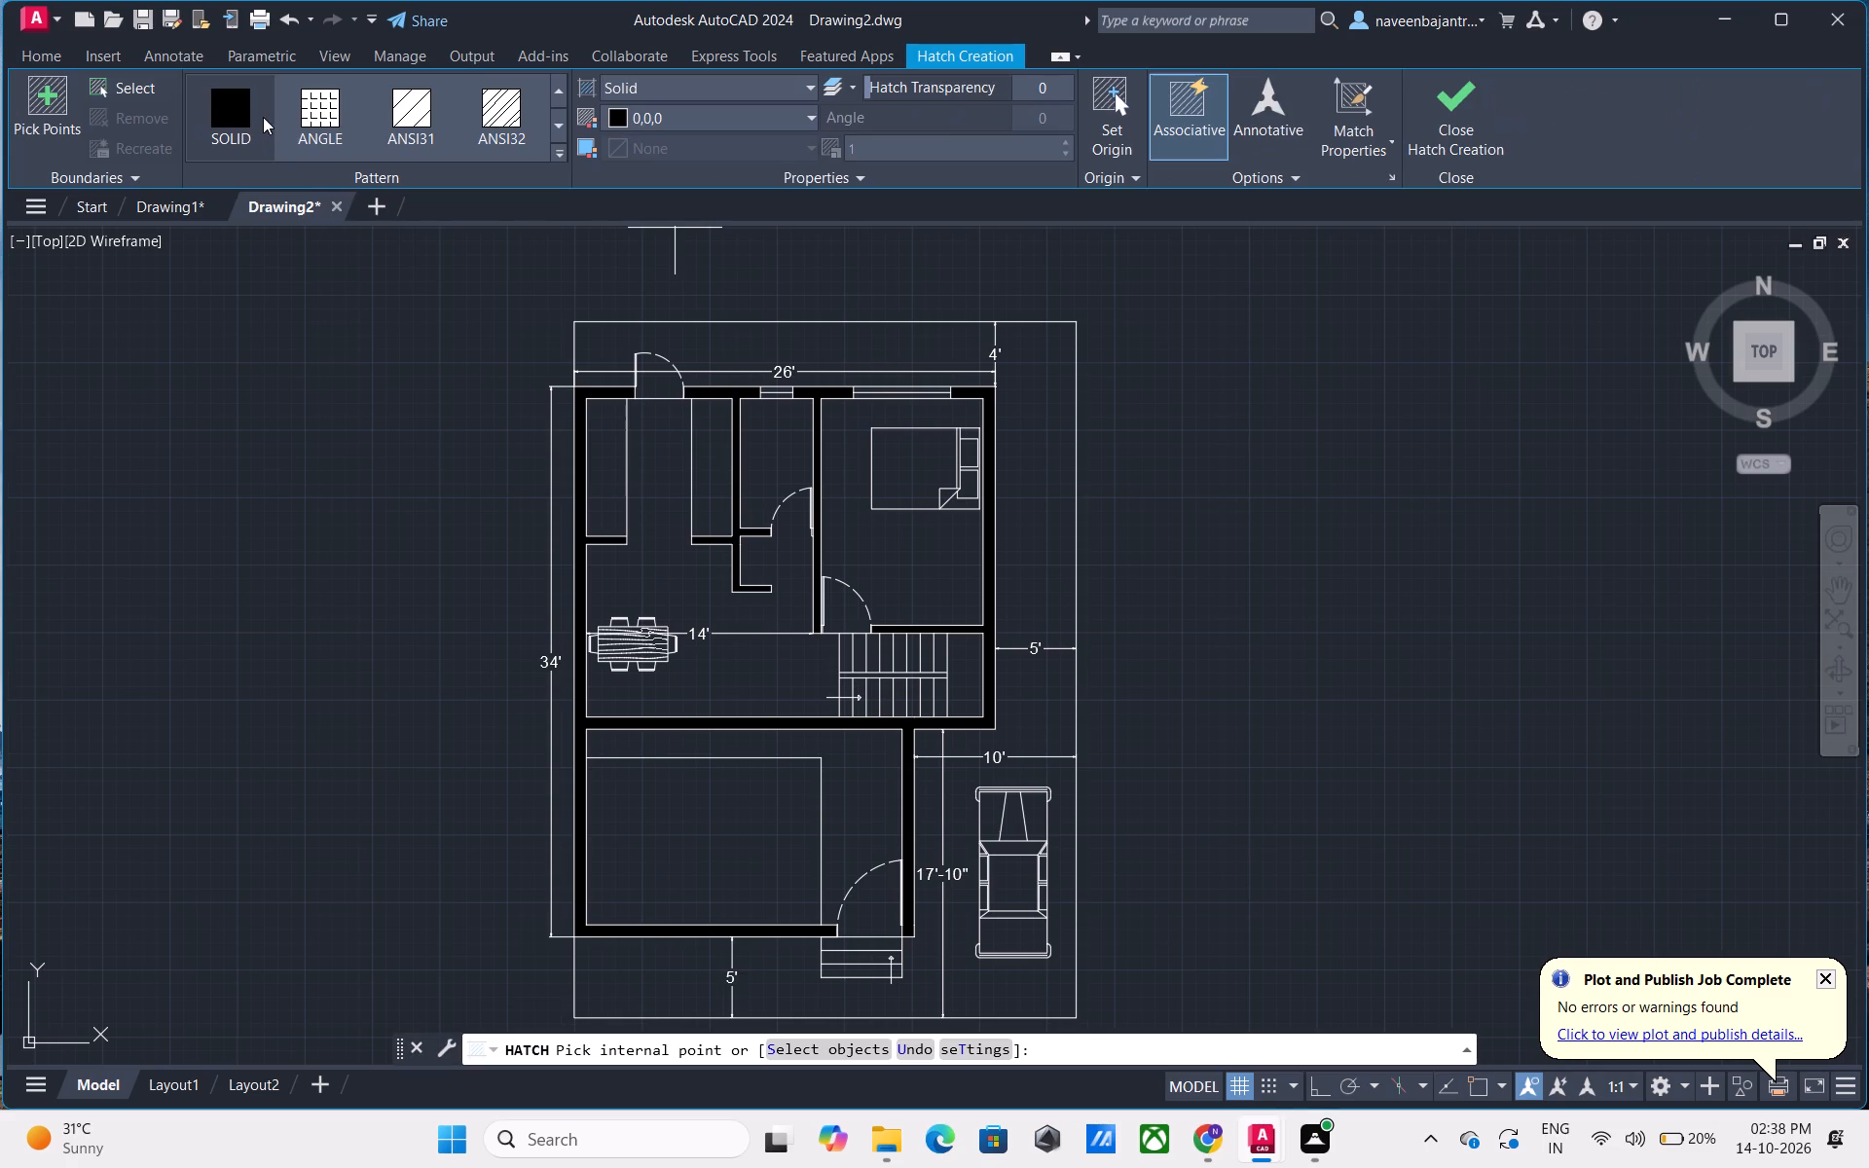
{"action": "left_click", "coordinate": [616, 118]}
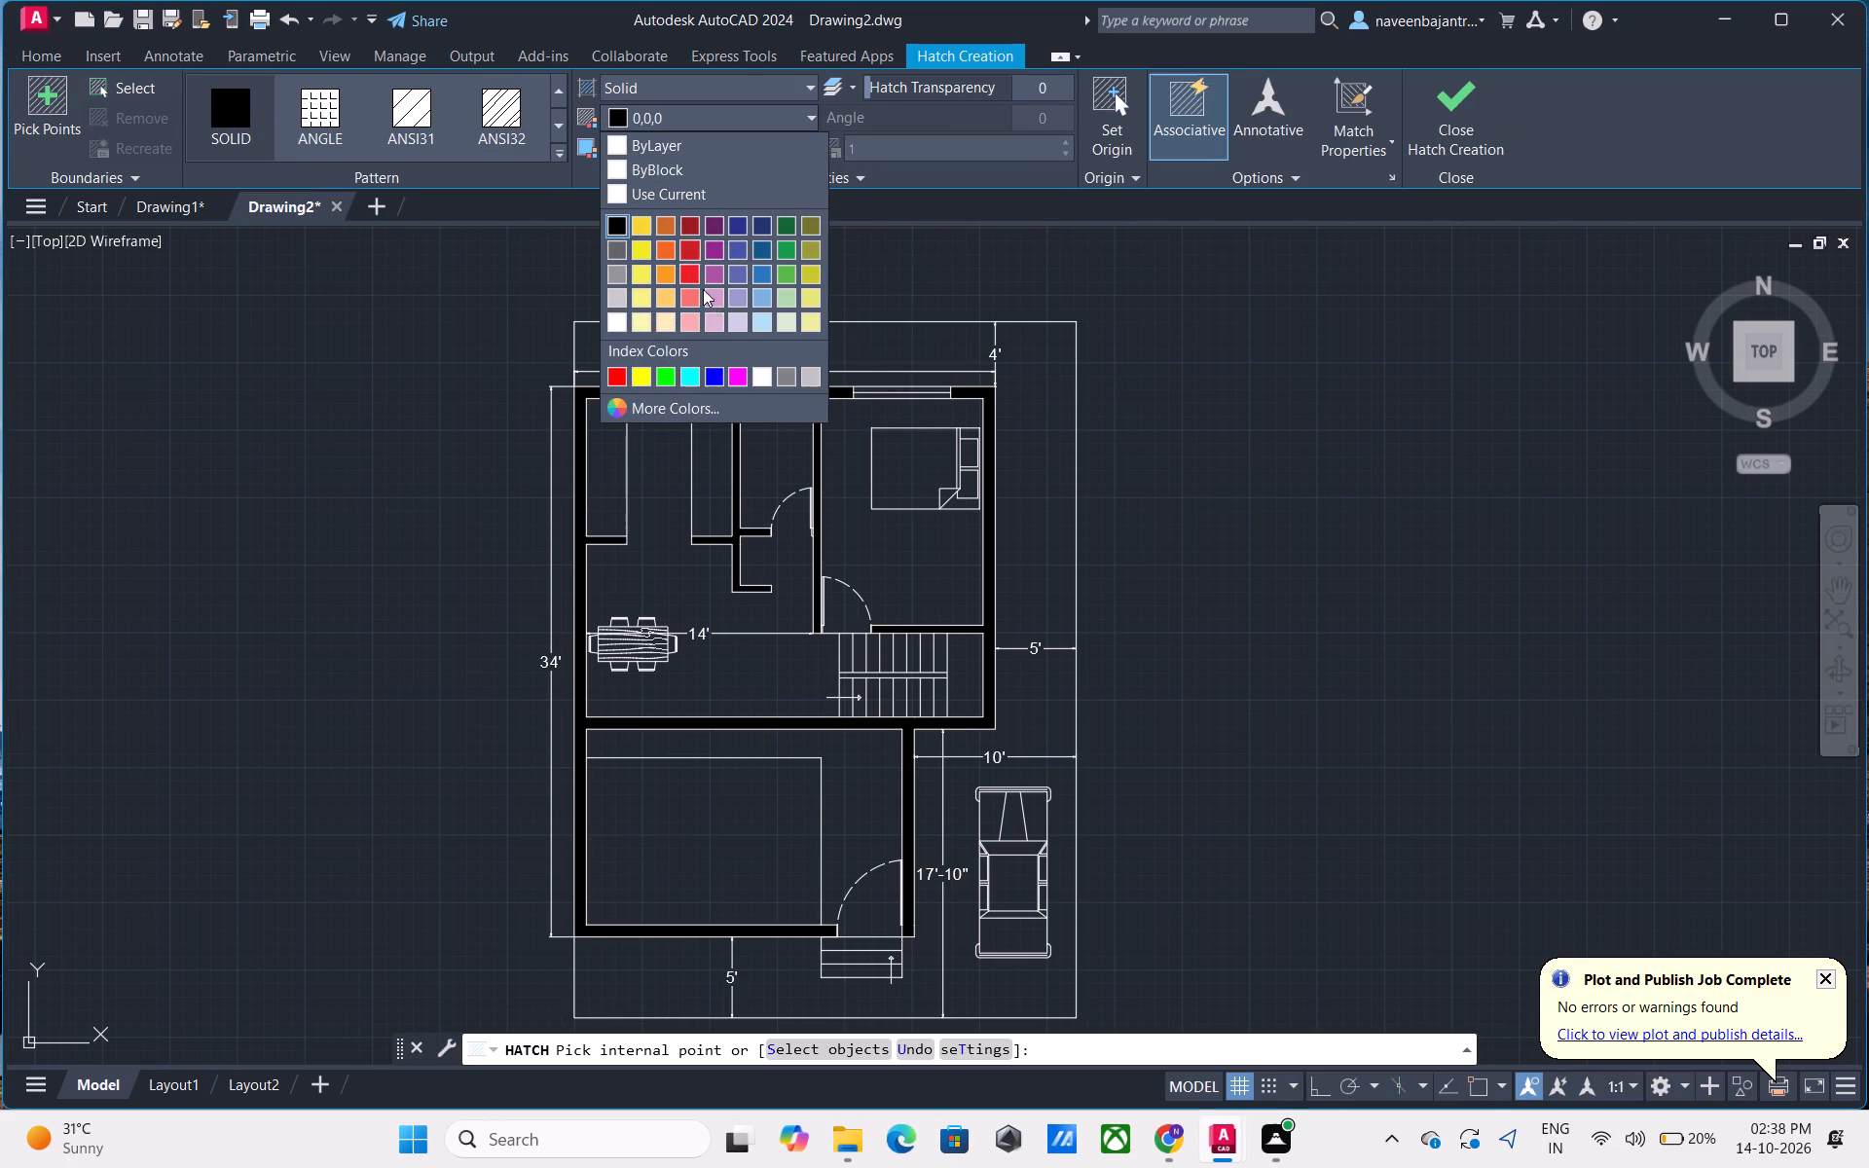
{"action": "left_click", "coordinate": [782, 372]}
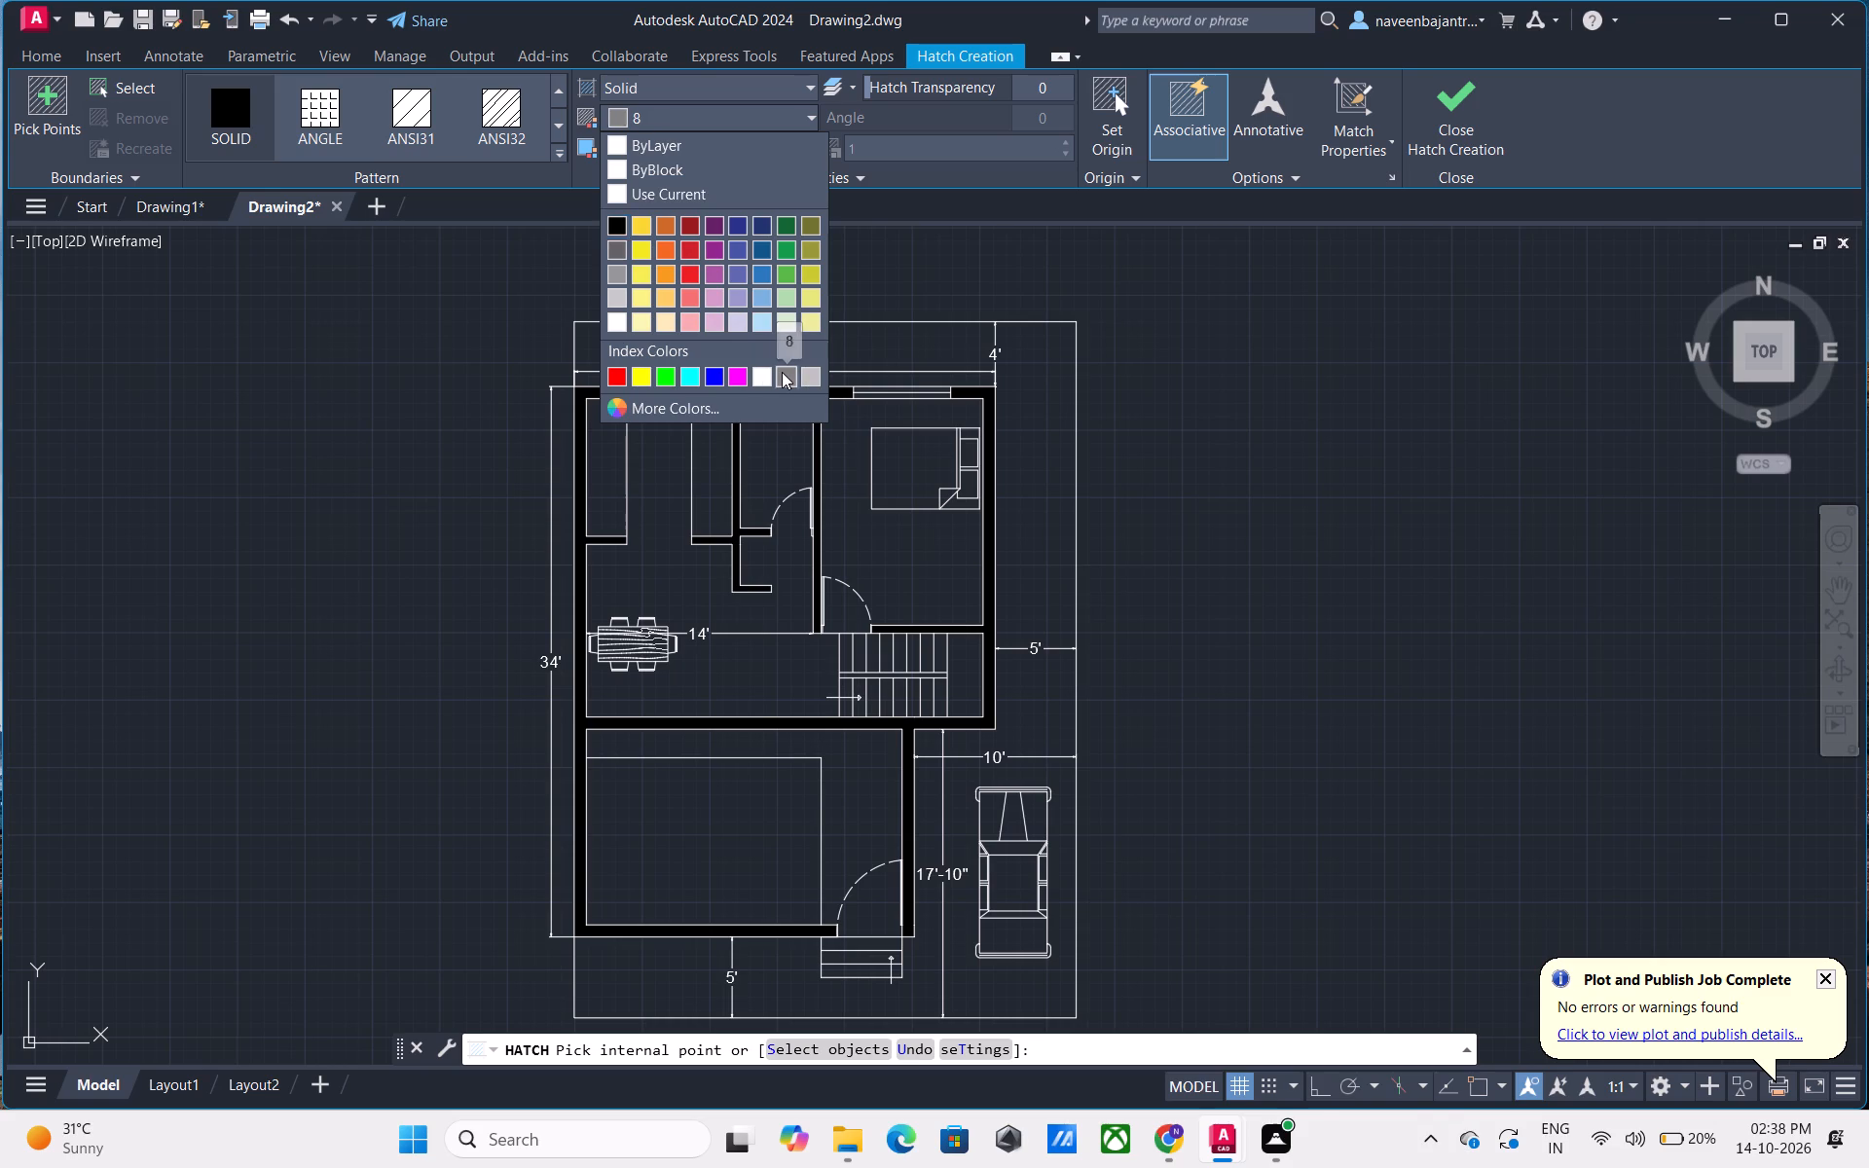
{"action": "scroll", "coordinate": [875, 671], "scroll_direction": "up", "scroll_amount": 3}
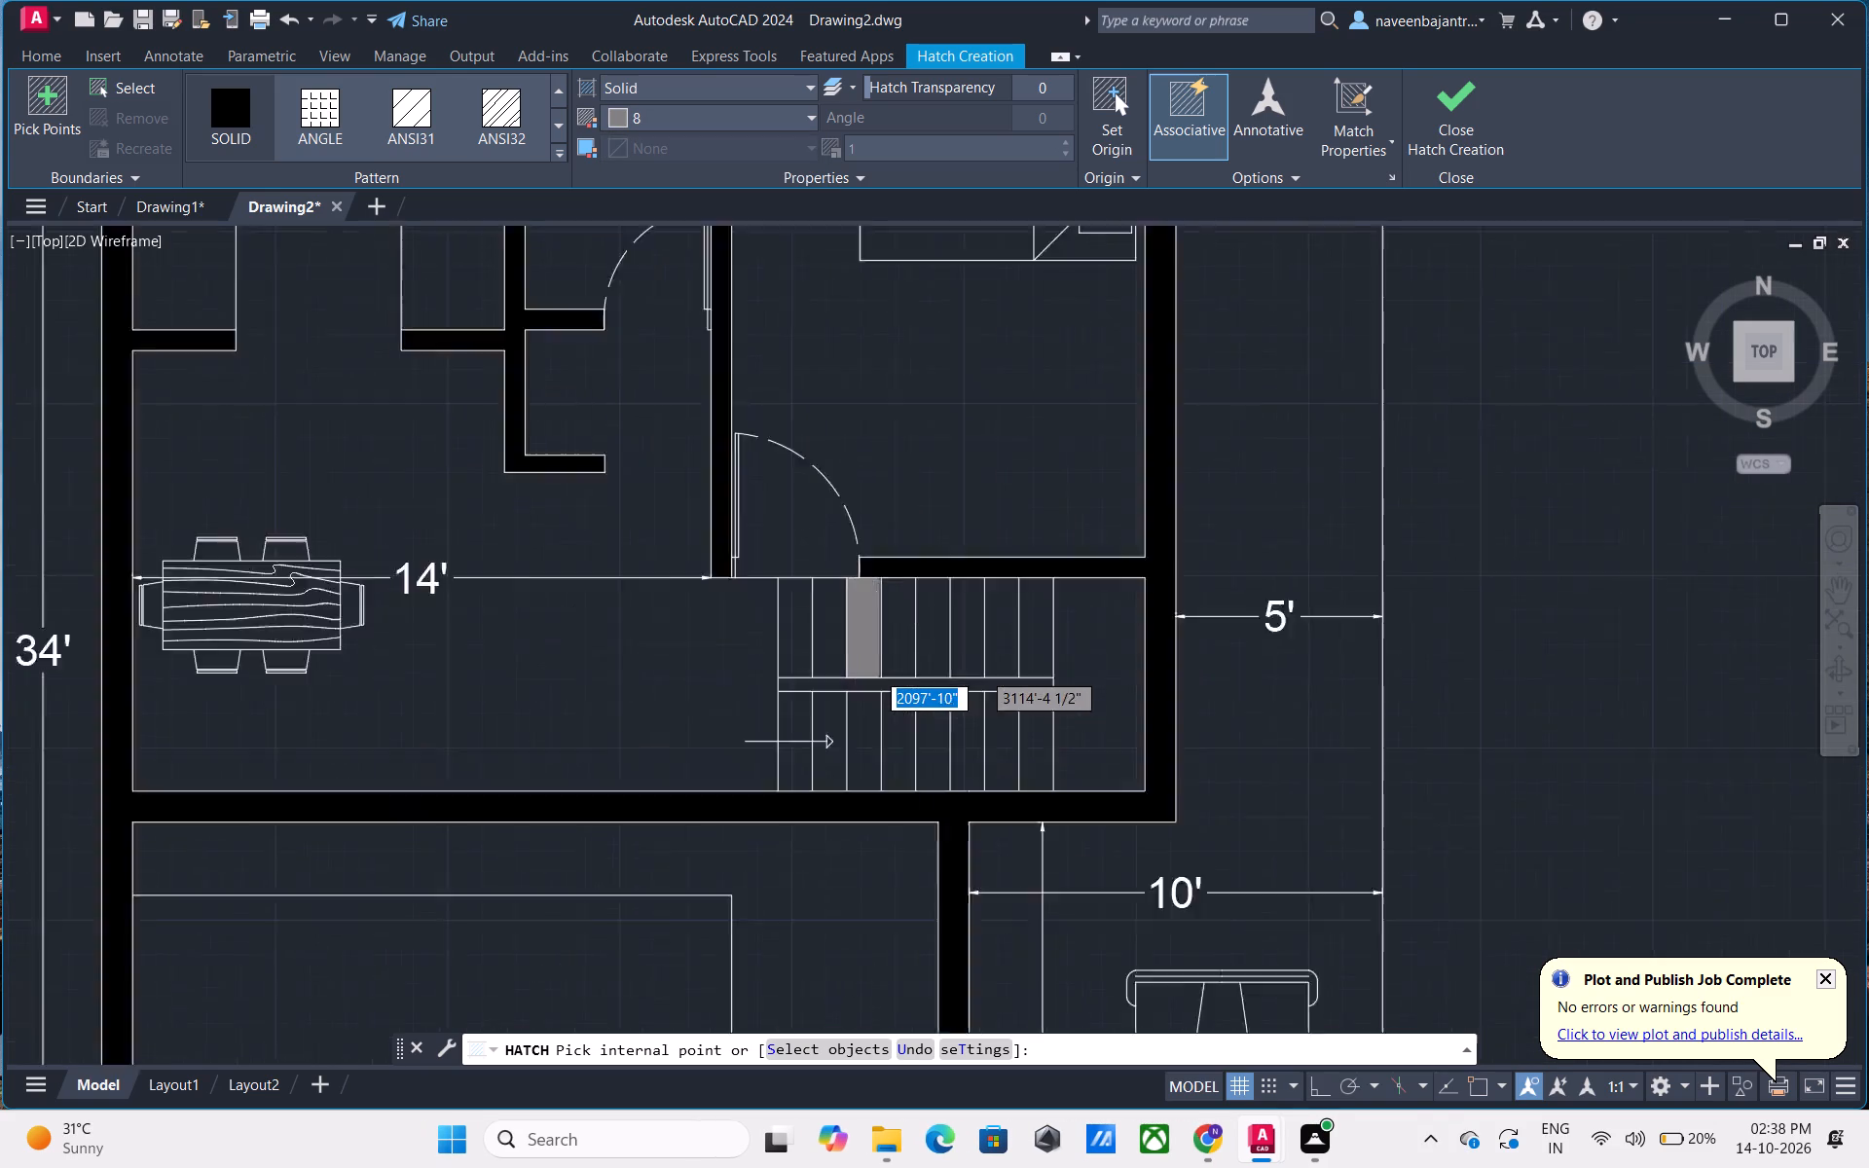
{"action": "scroll", "coordinate": [875, 671], "scroll_direction": "up", "scroll_amount": 2}
{"action": "scroll", "coordinate": [880, 668], "scroll_direction": "down", "scroll_amount": 2}
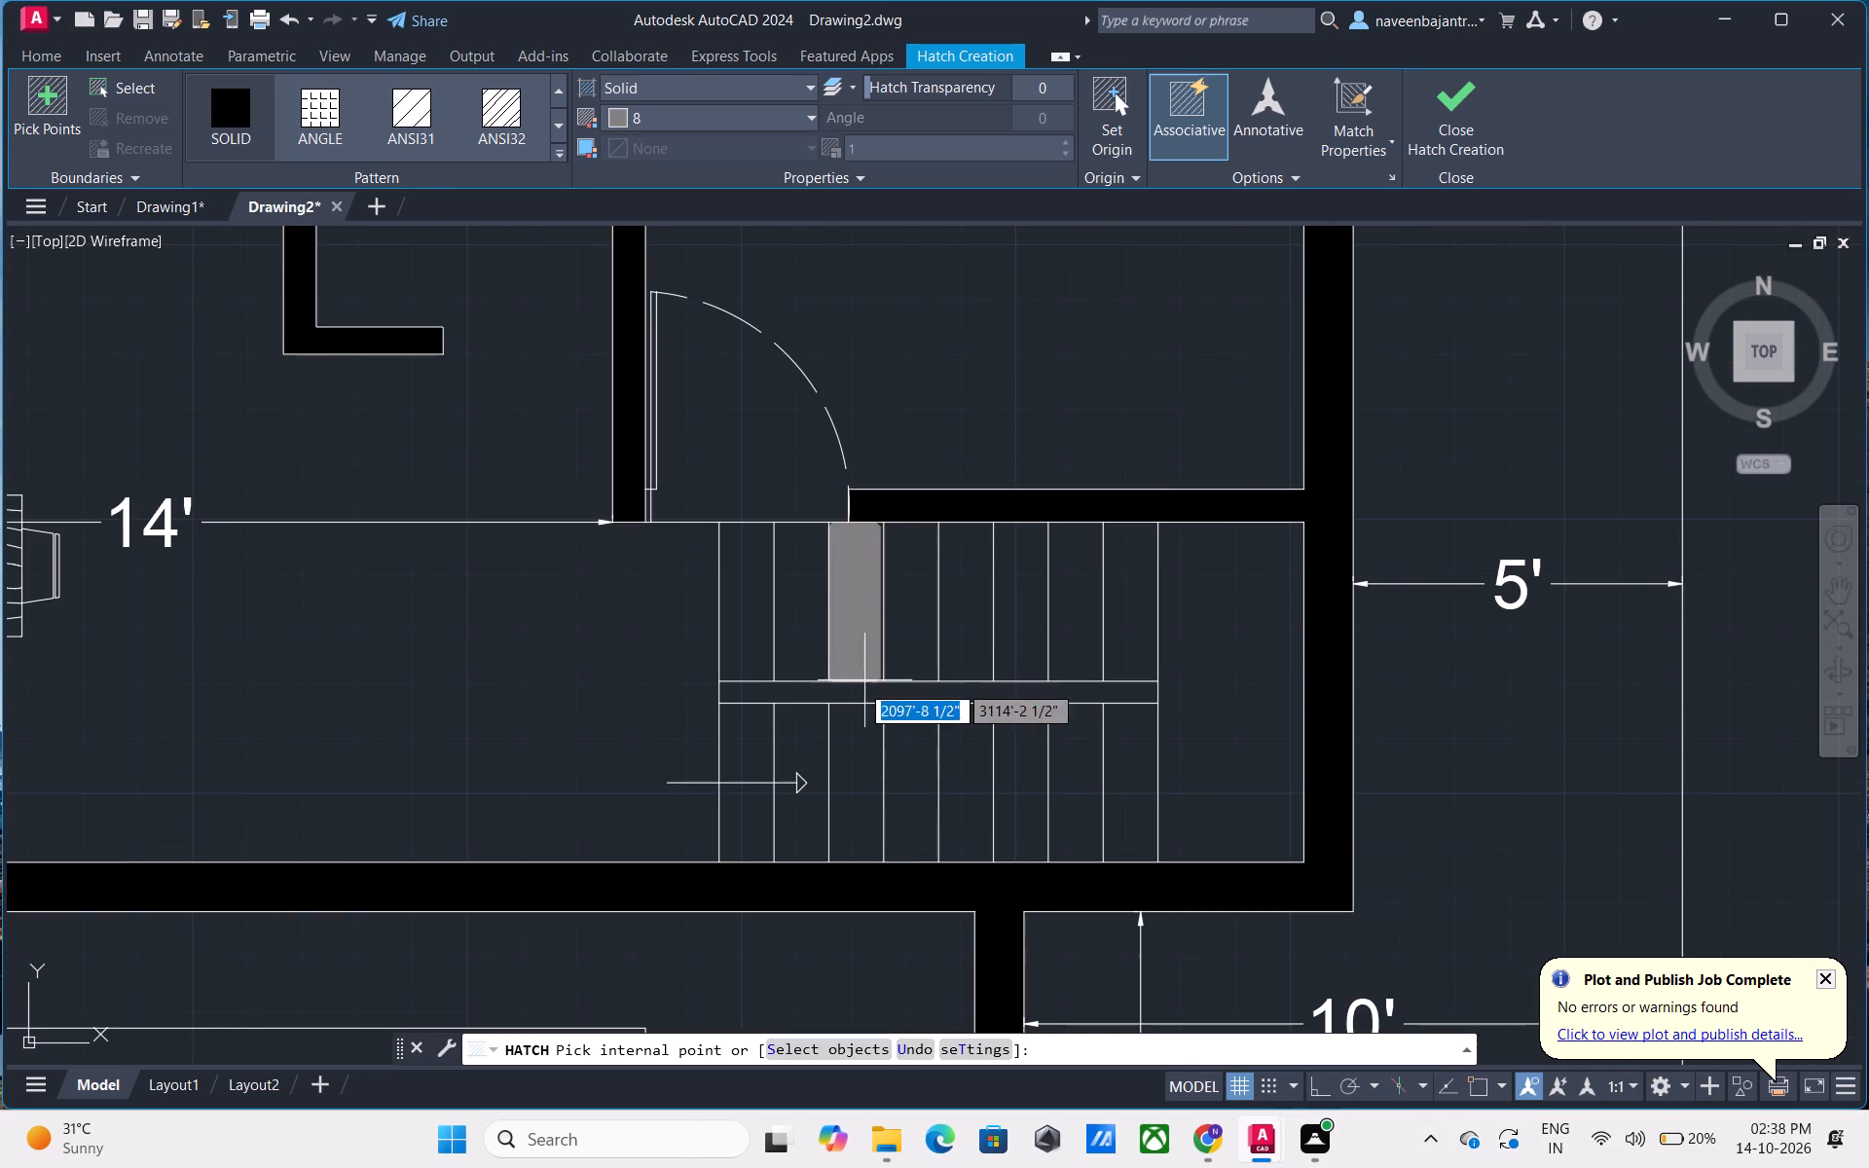
{"action": "left_click", "coordinate": [745, 752]}
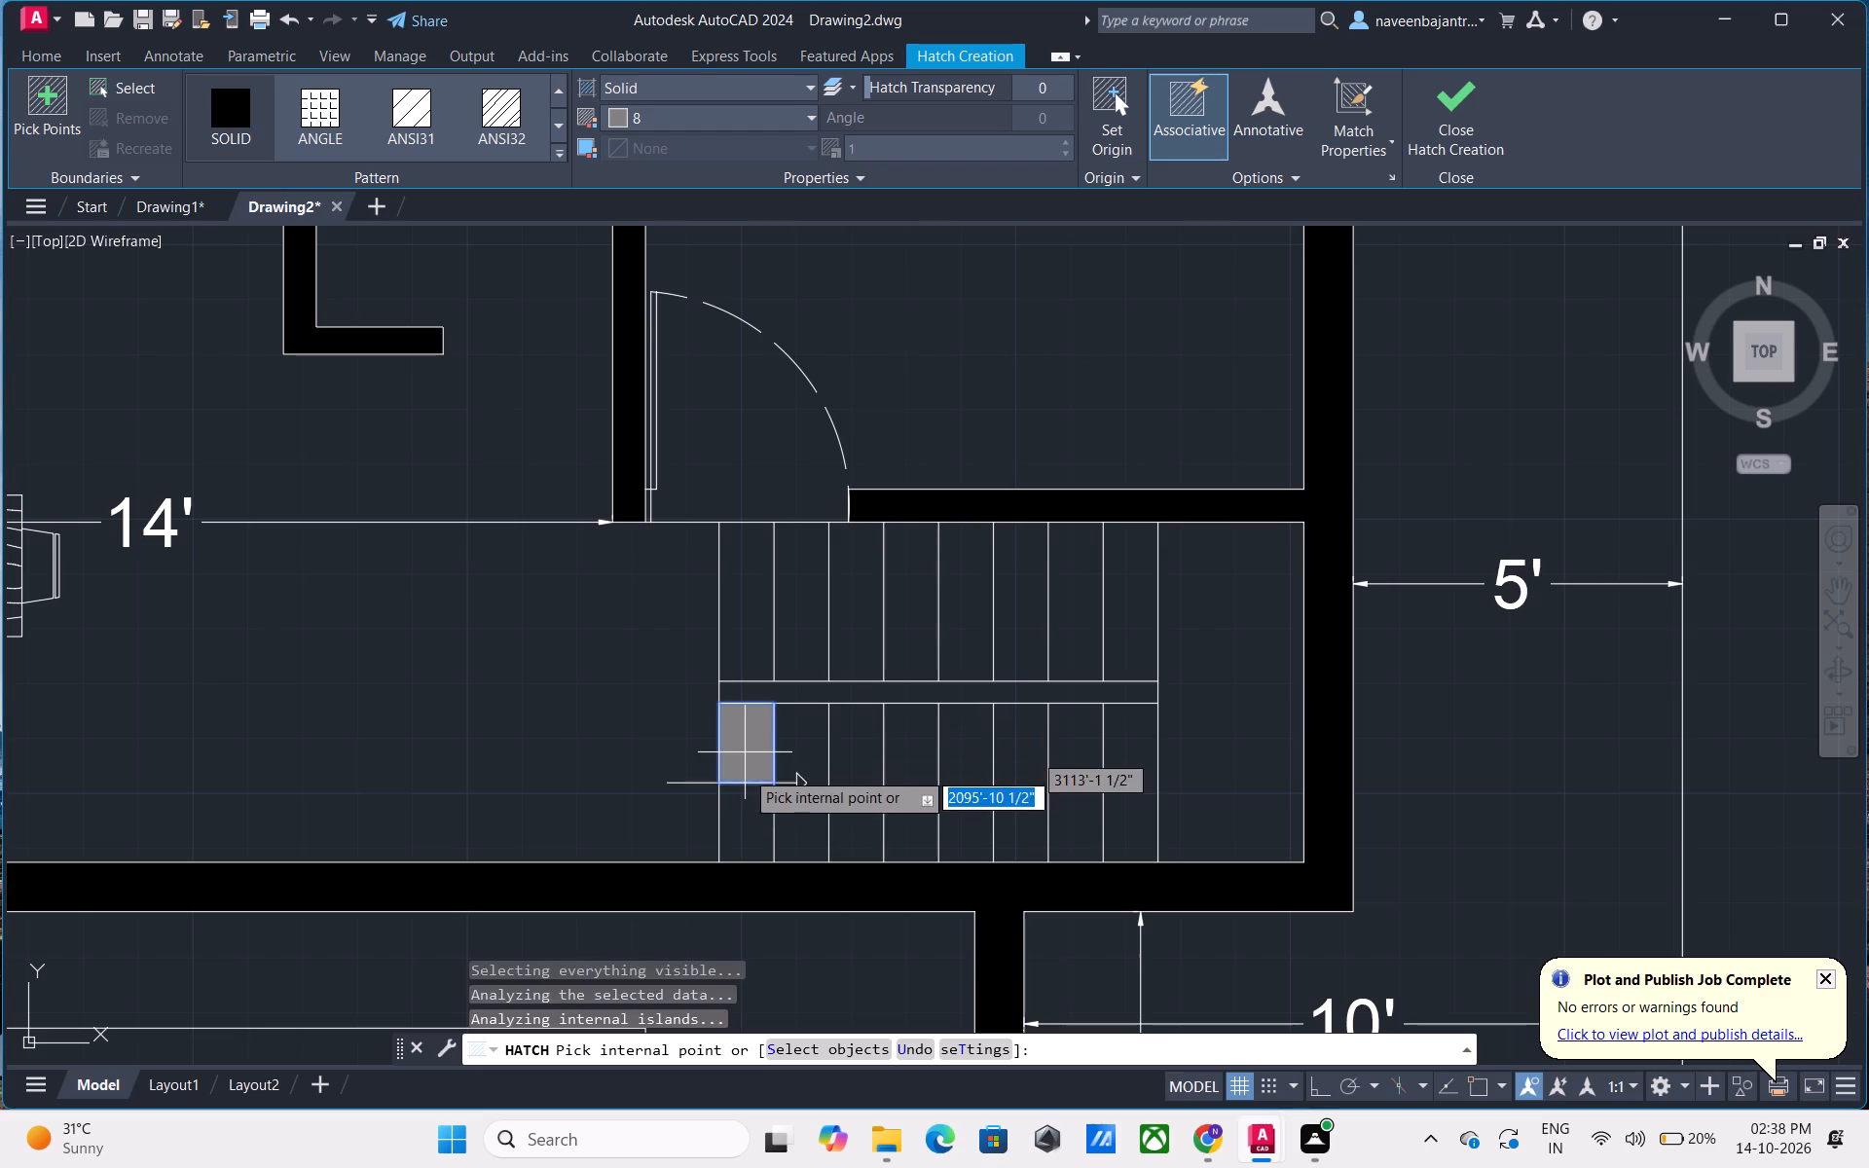
{"action": "left_click", "coordinate": [746, 805]}
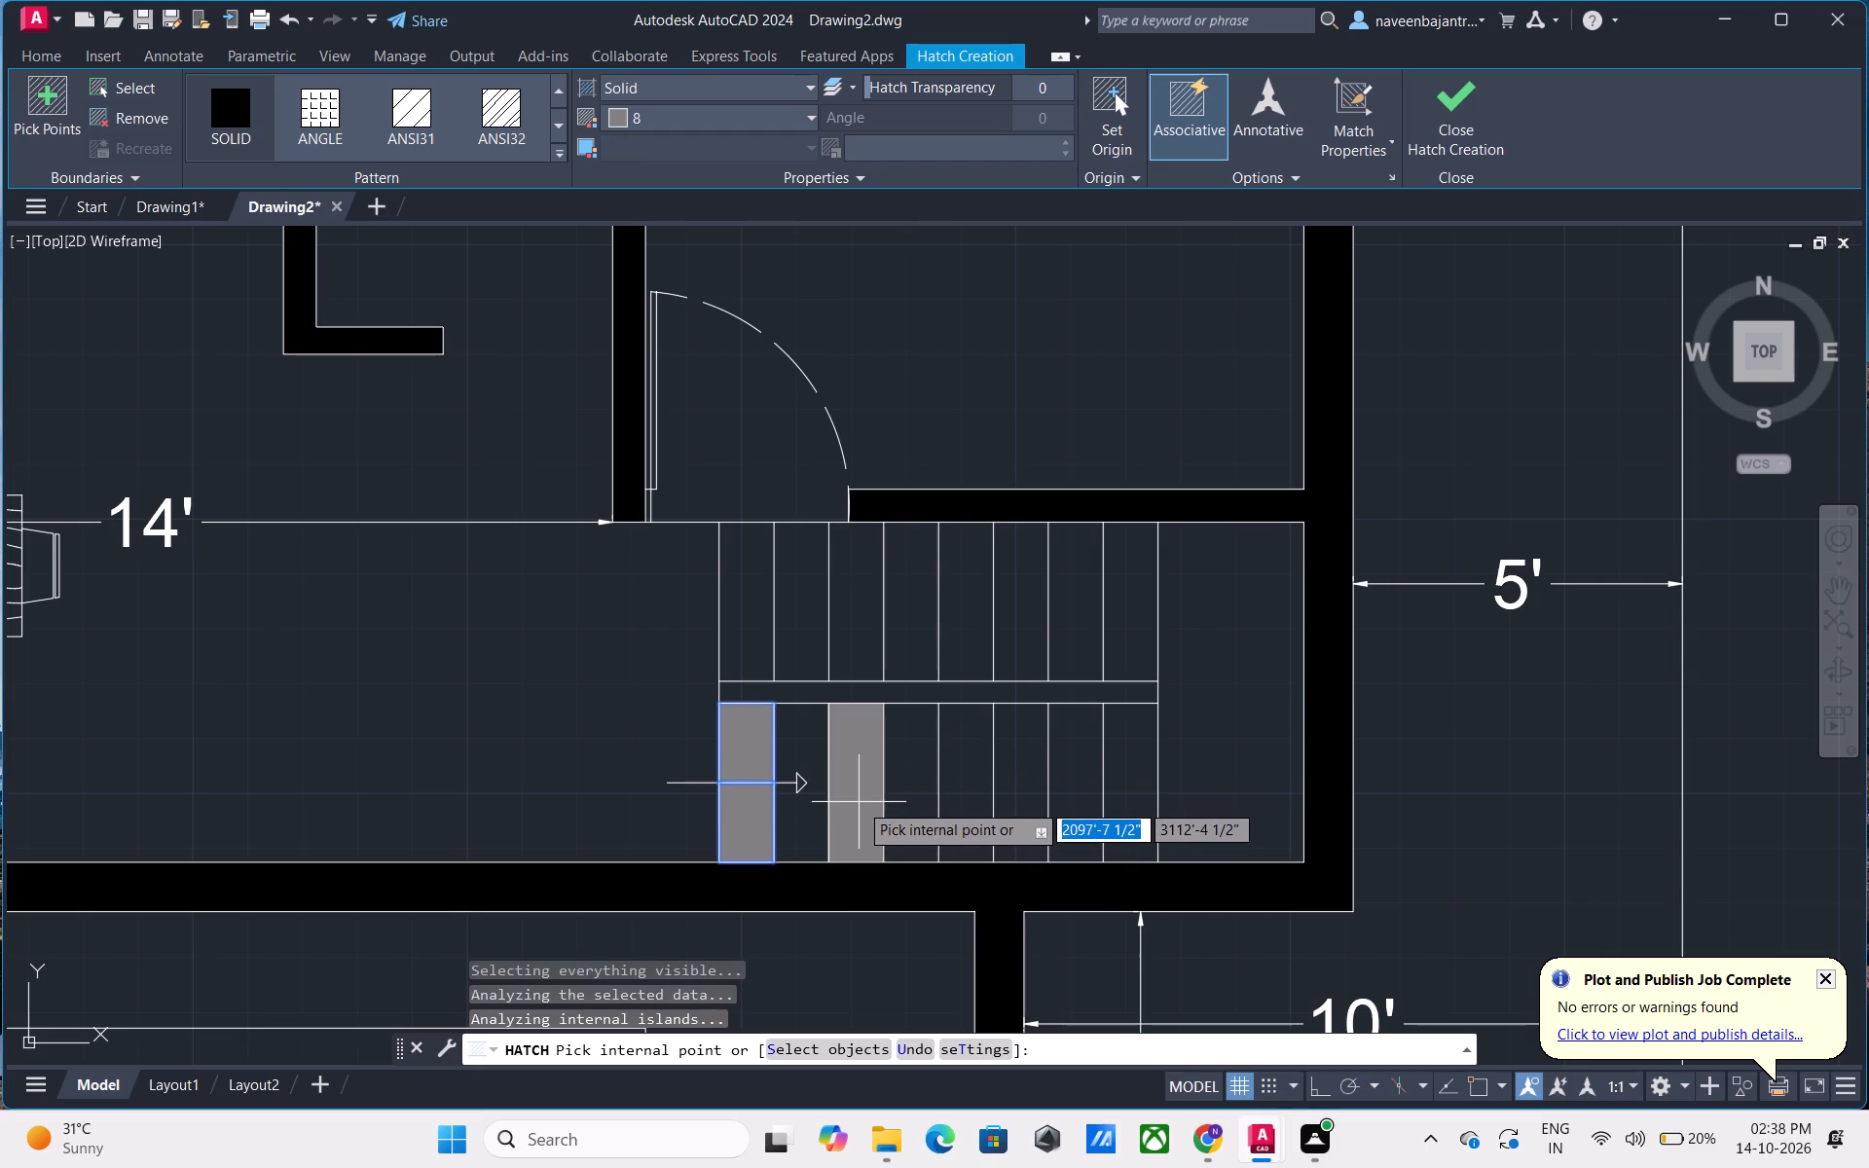
{"action": "left_click", "coordinate": [859, 802]}
{"action": "left_click", "coordinate": [962, 799]}
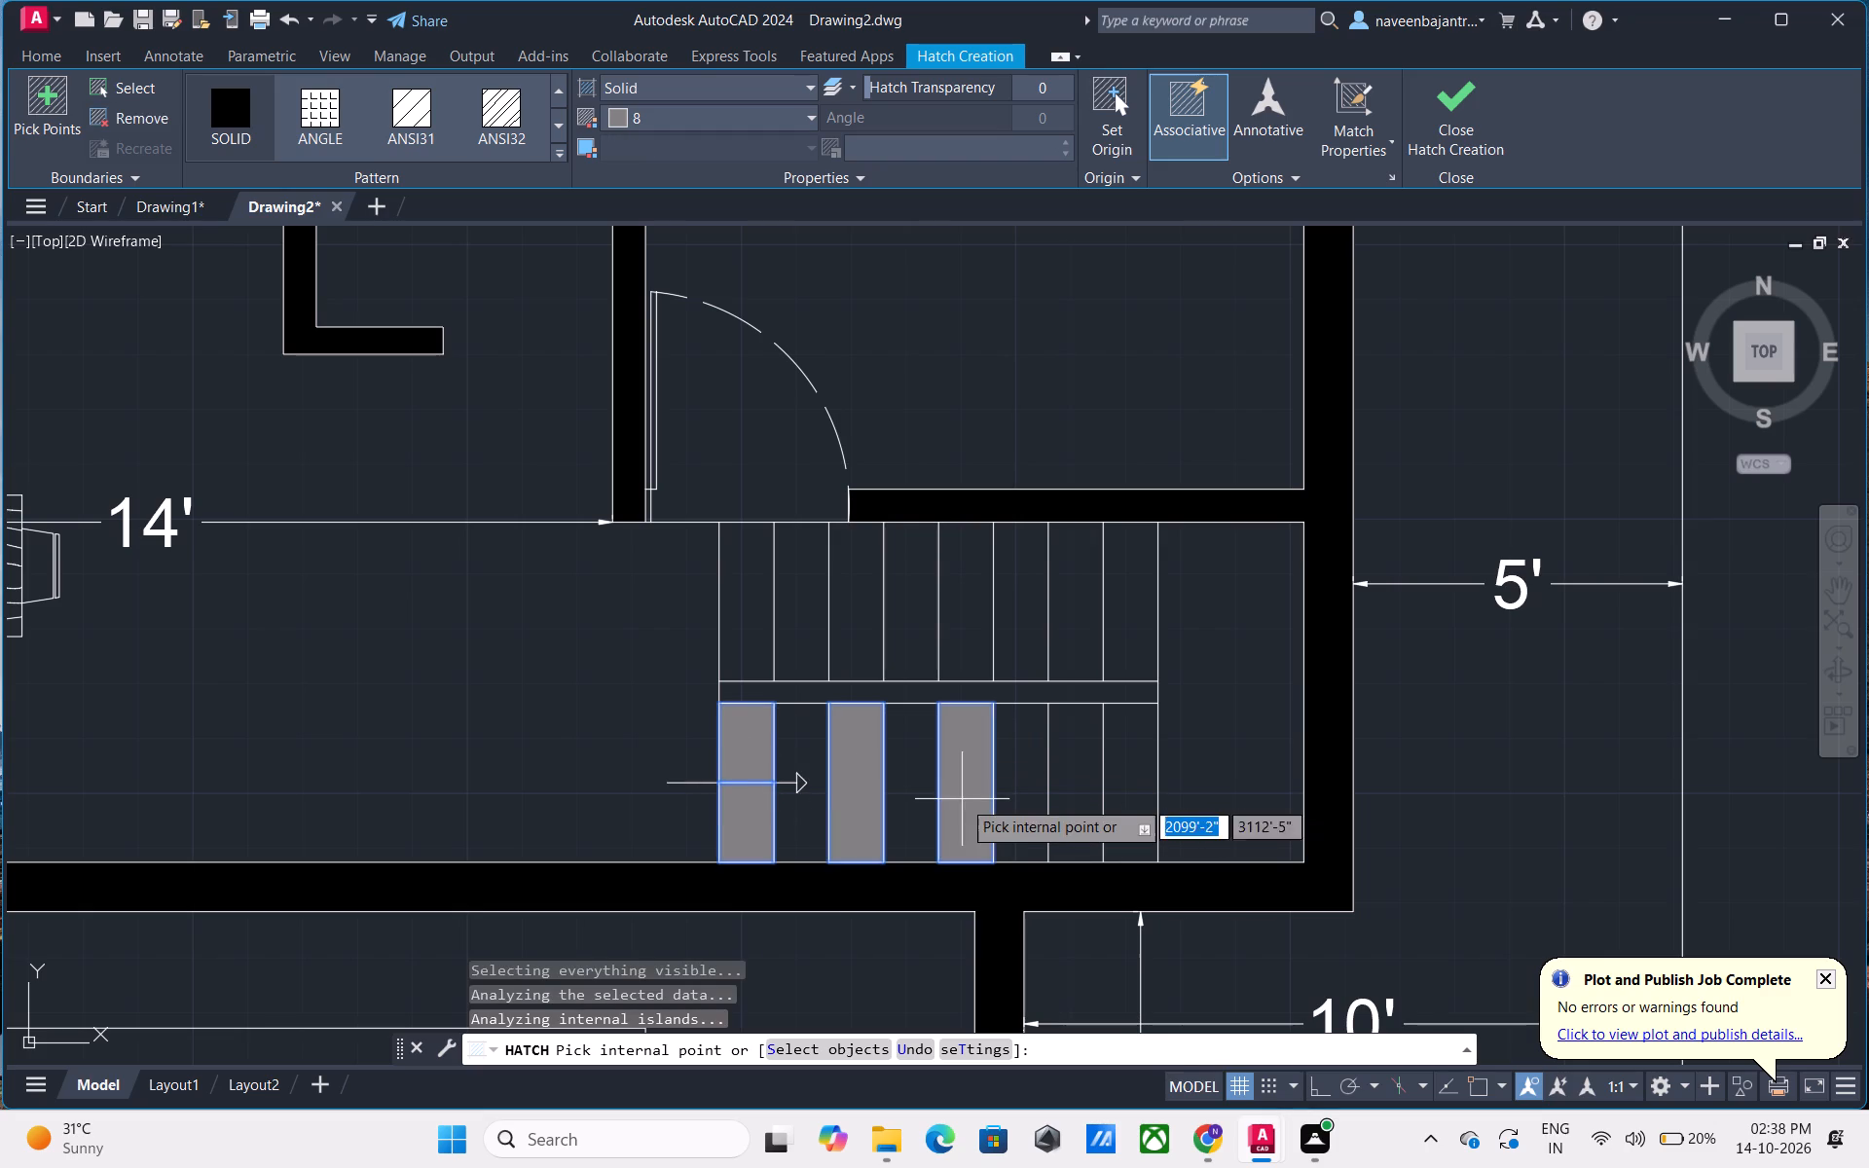
{"action": "left_click", "coordinate": [1070, 791]}
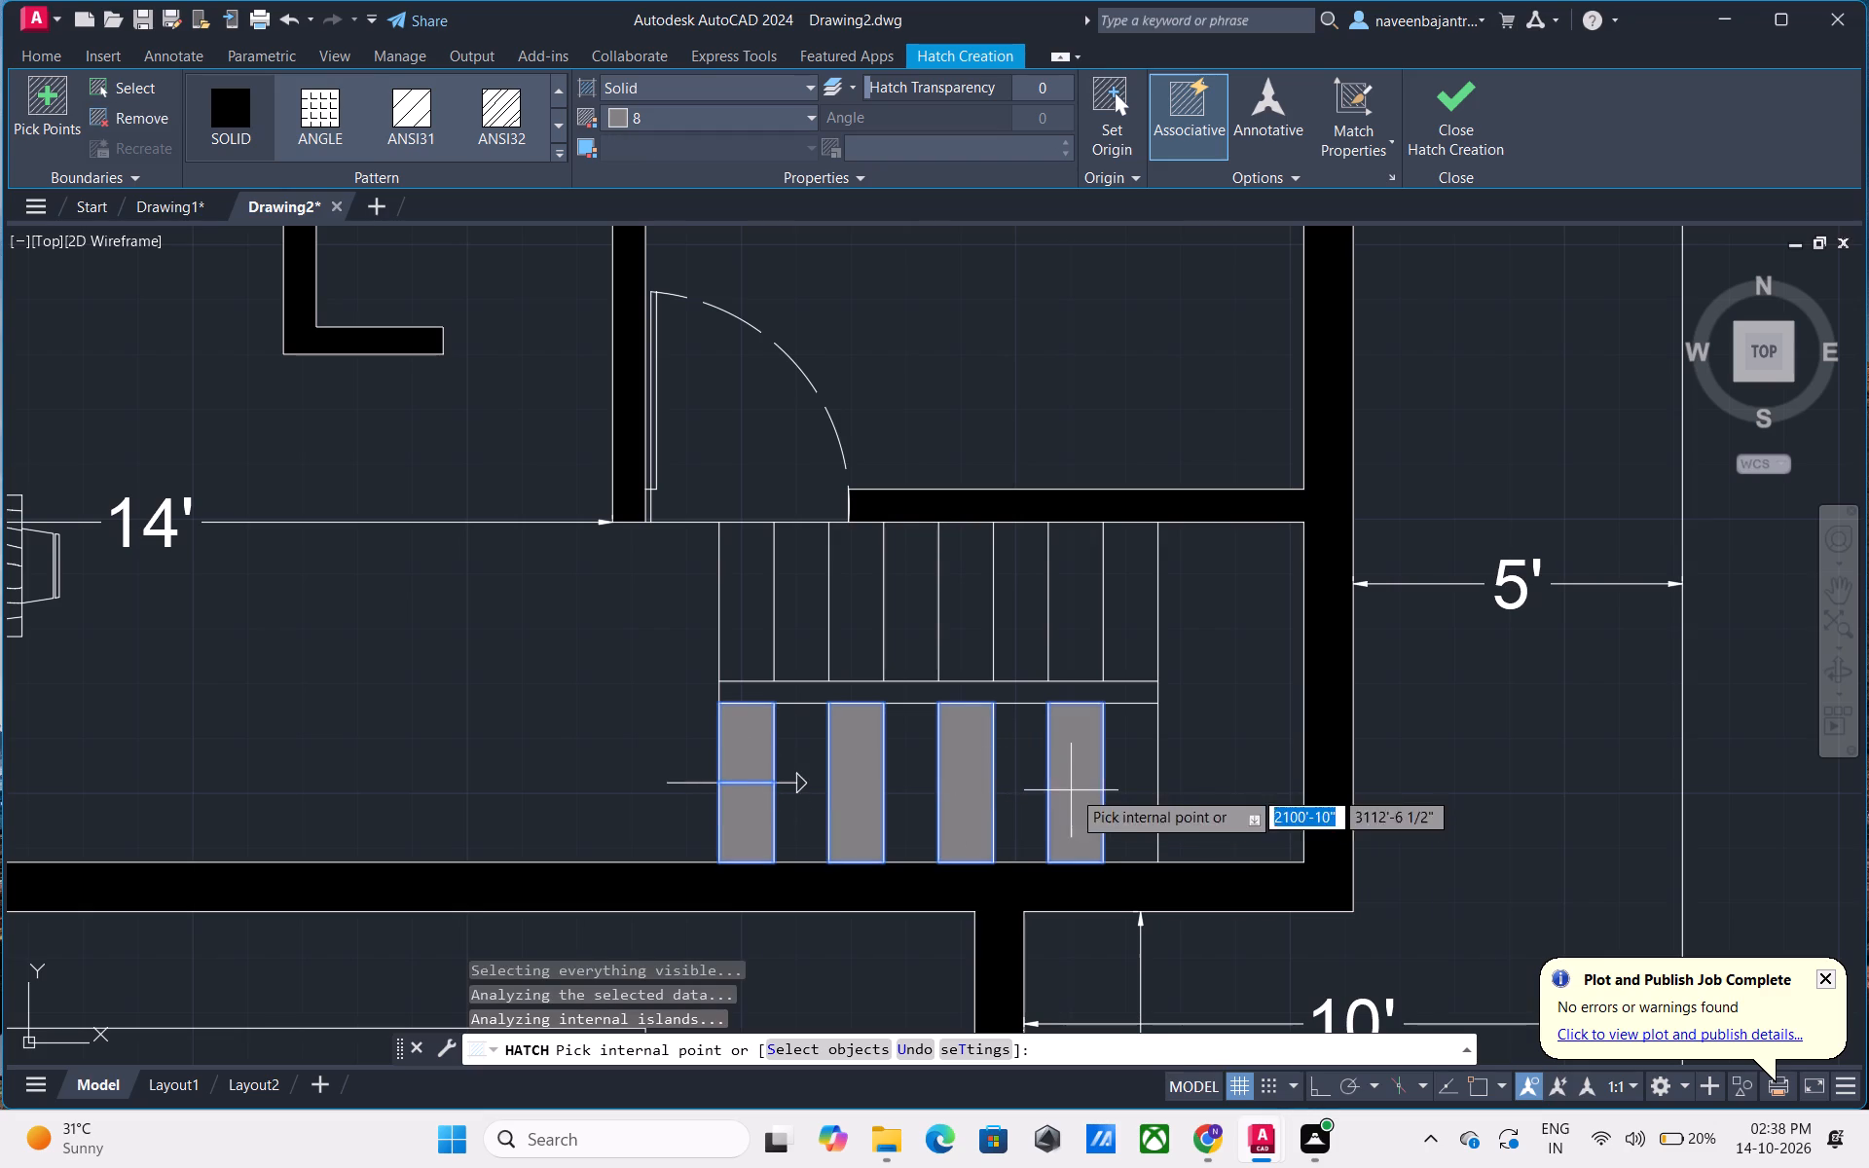
Add every other tread of the staircase's north flight to the solid hatch, starting from the easternmost tread, and finish the hatch.
{"action": "left_click", "coordinate": [1131, 622]}
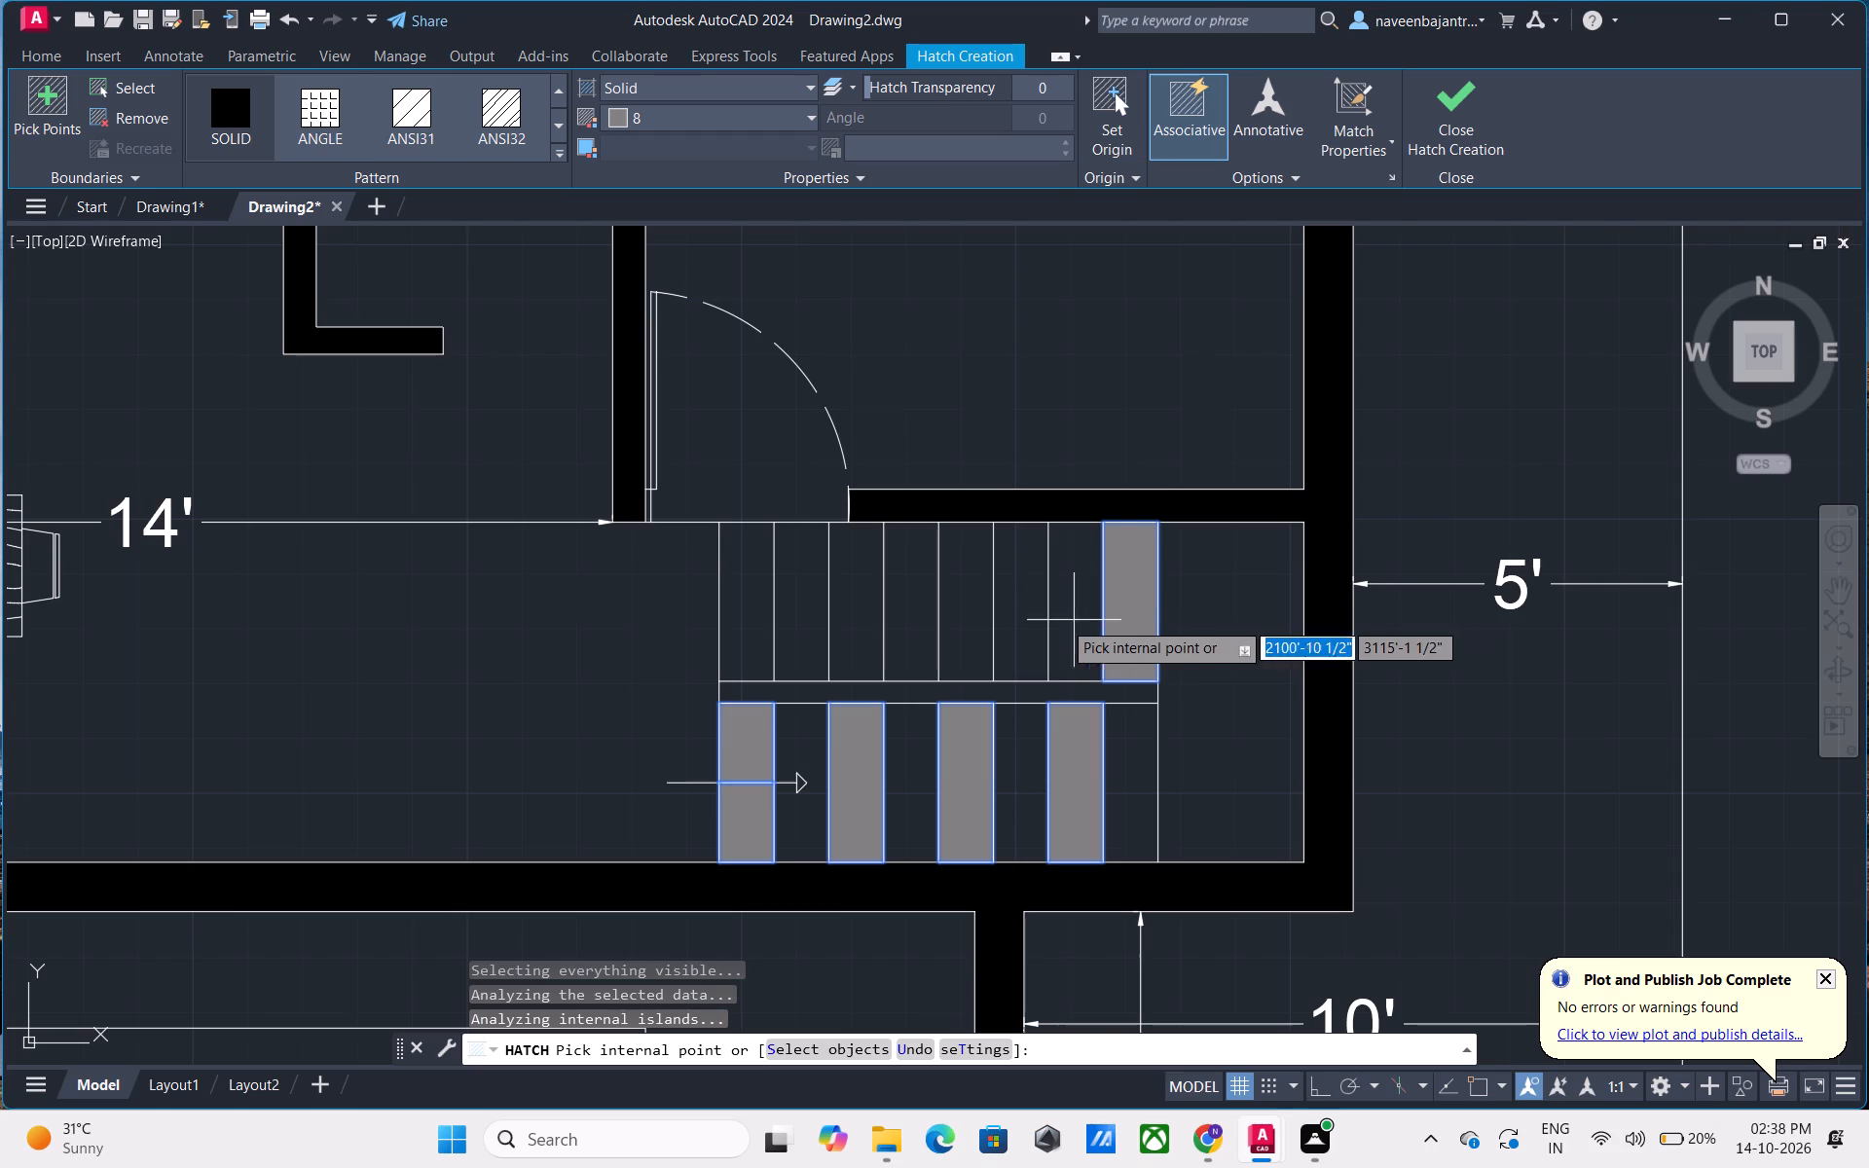
{"action": "left_click", "coordinate": [1036, 623]}
{"action": "left_click", "coordinate": [909, 624]}
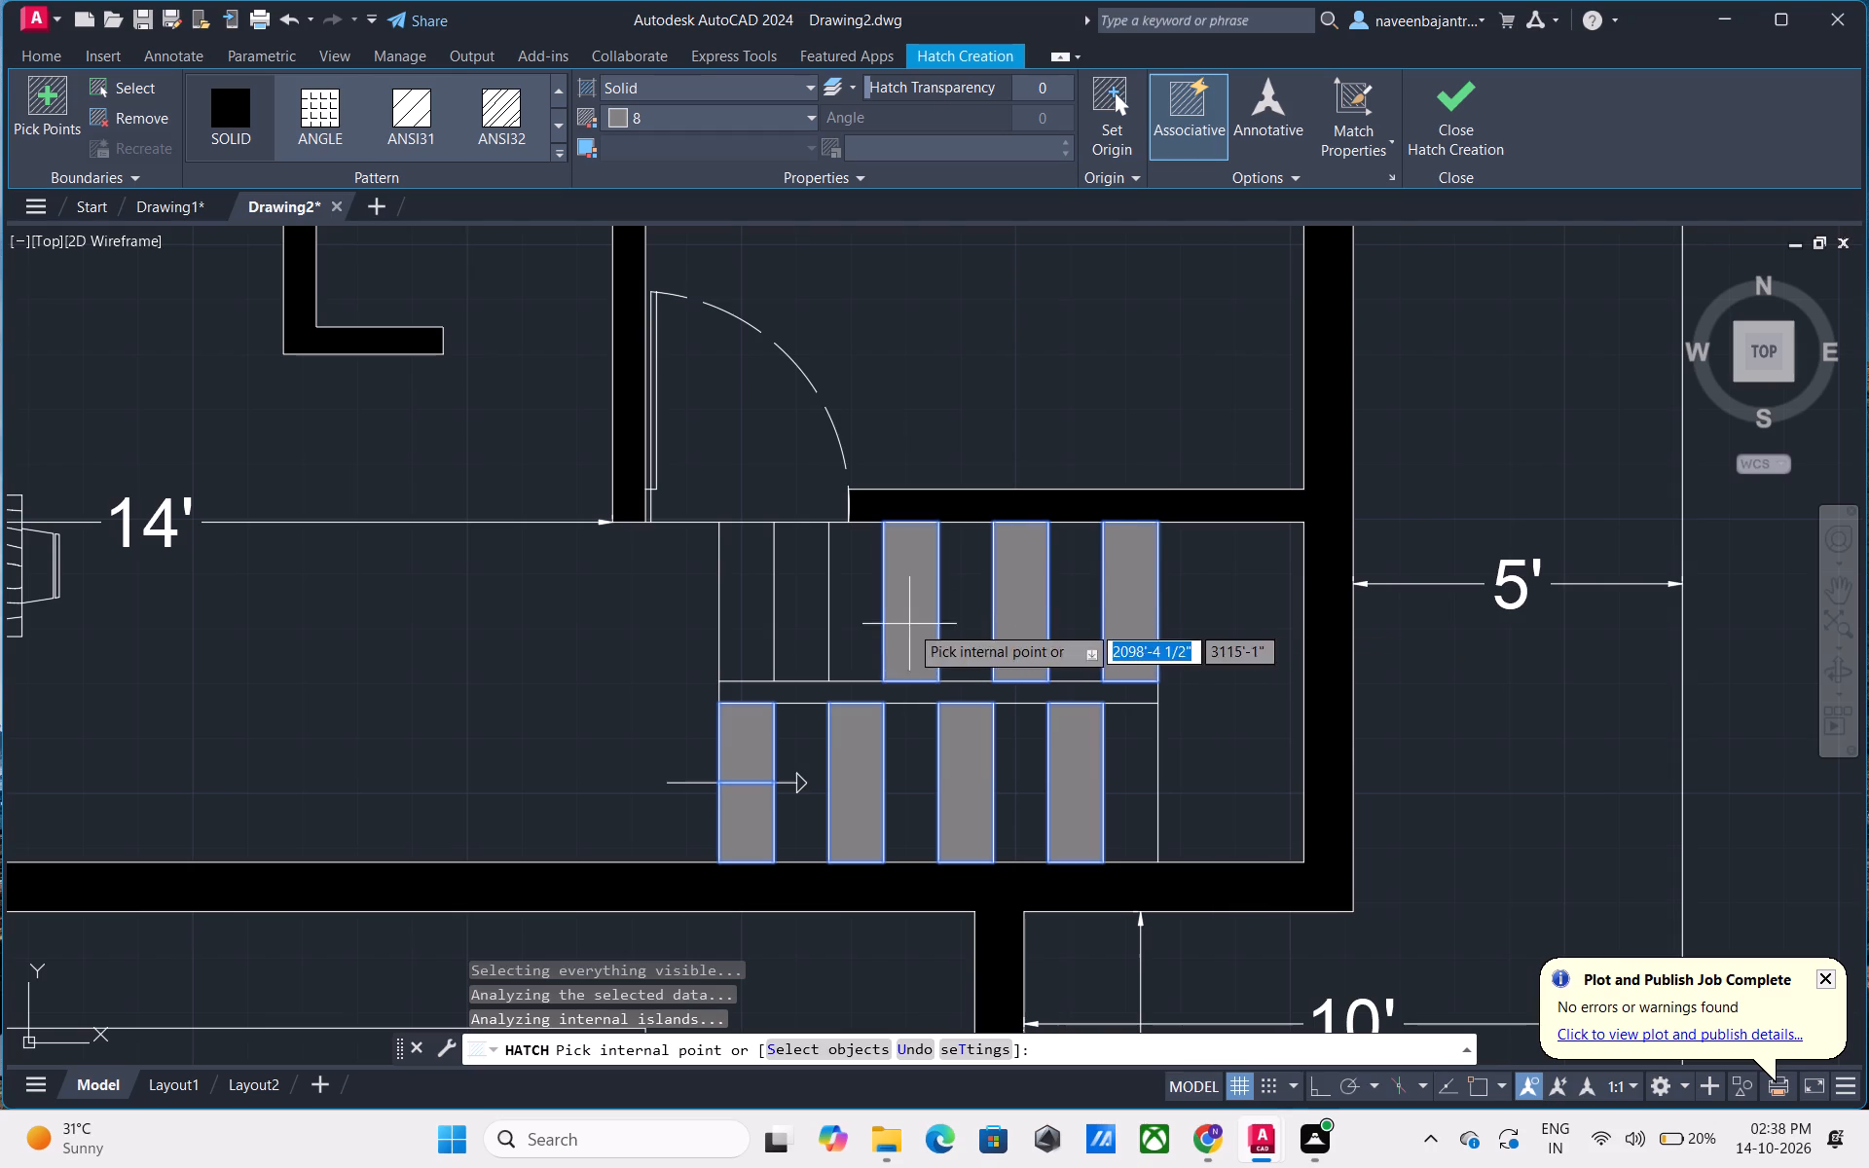
{"action": "left_click", "coordinate": [806, 624]}
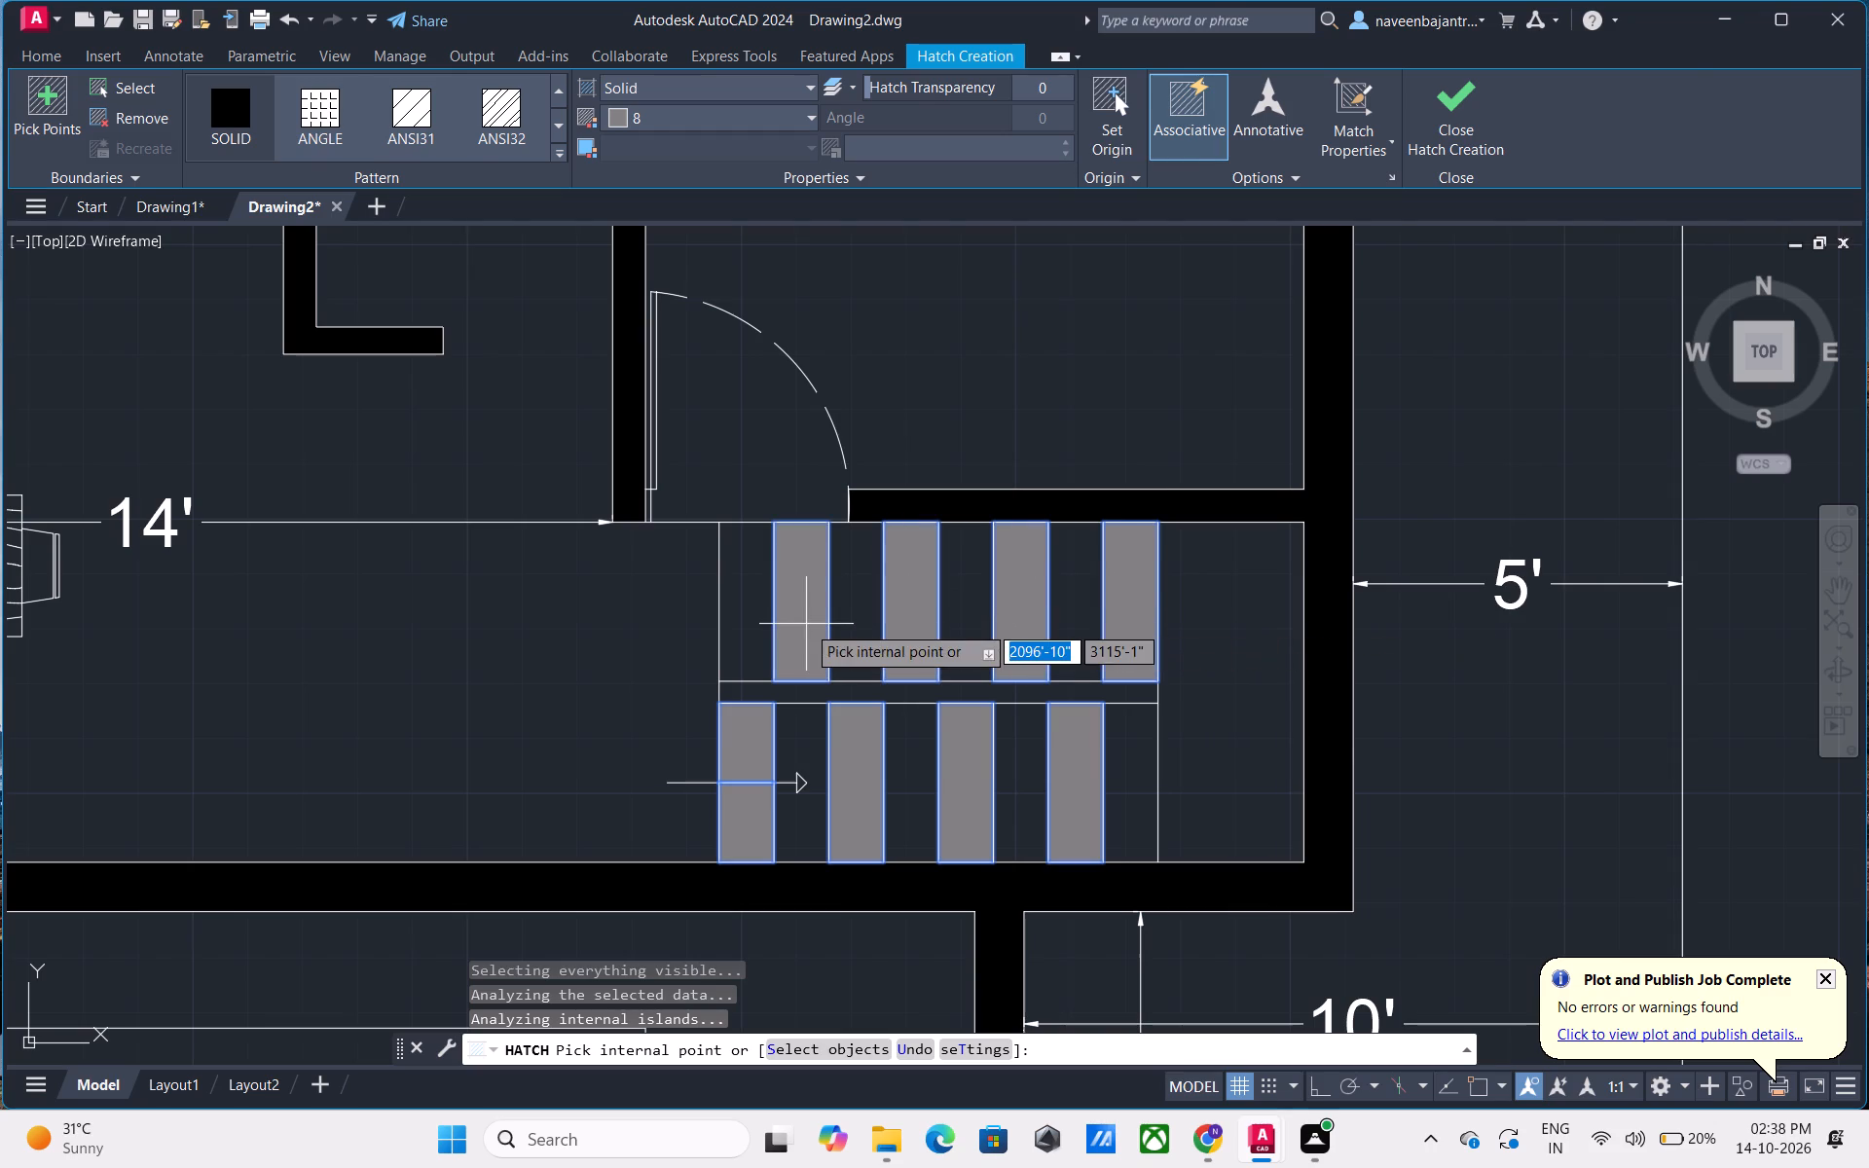
{"action": "key", "text": "Escape"}
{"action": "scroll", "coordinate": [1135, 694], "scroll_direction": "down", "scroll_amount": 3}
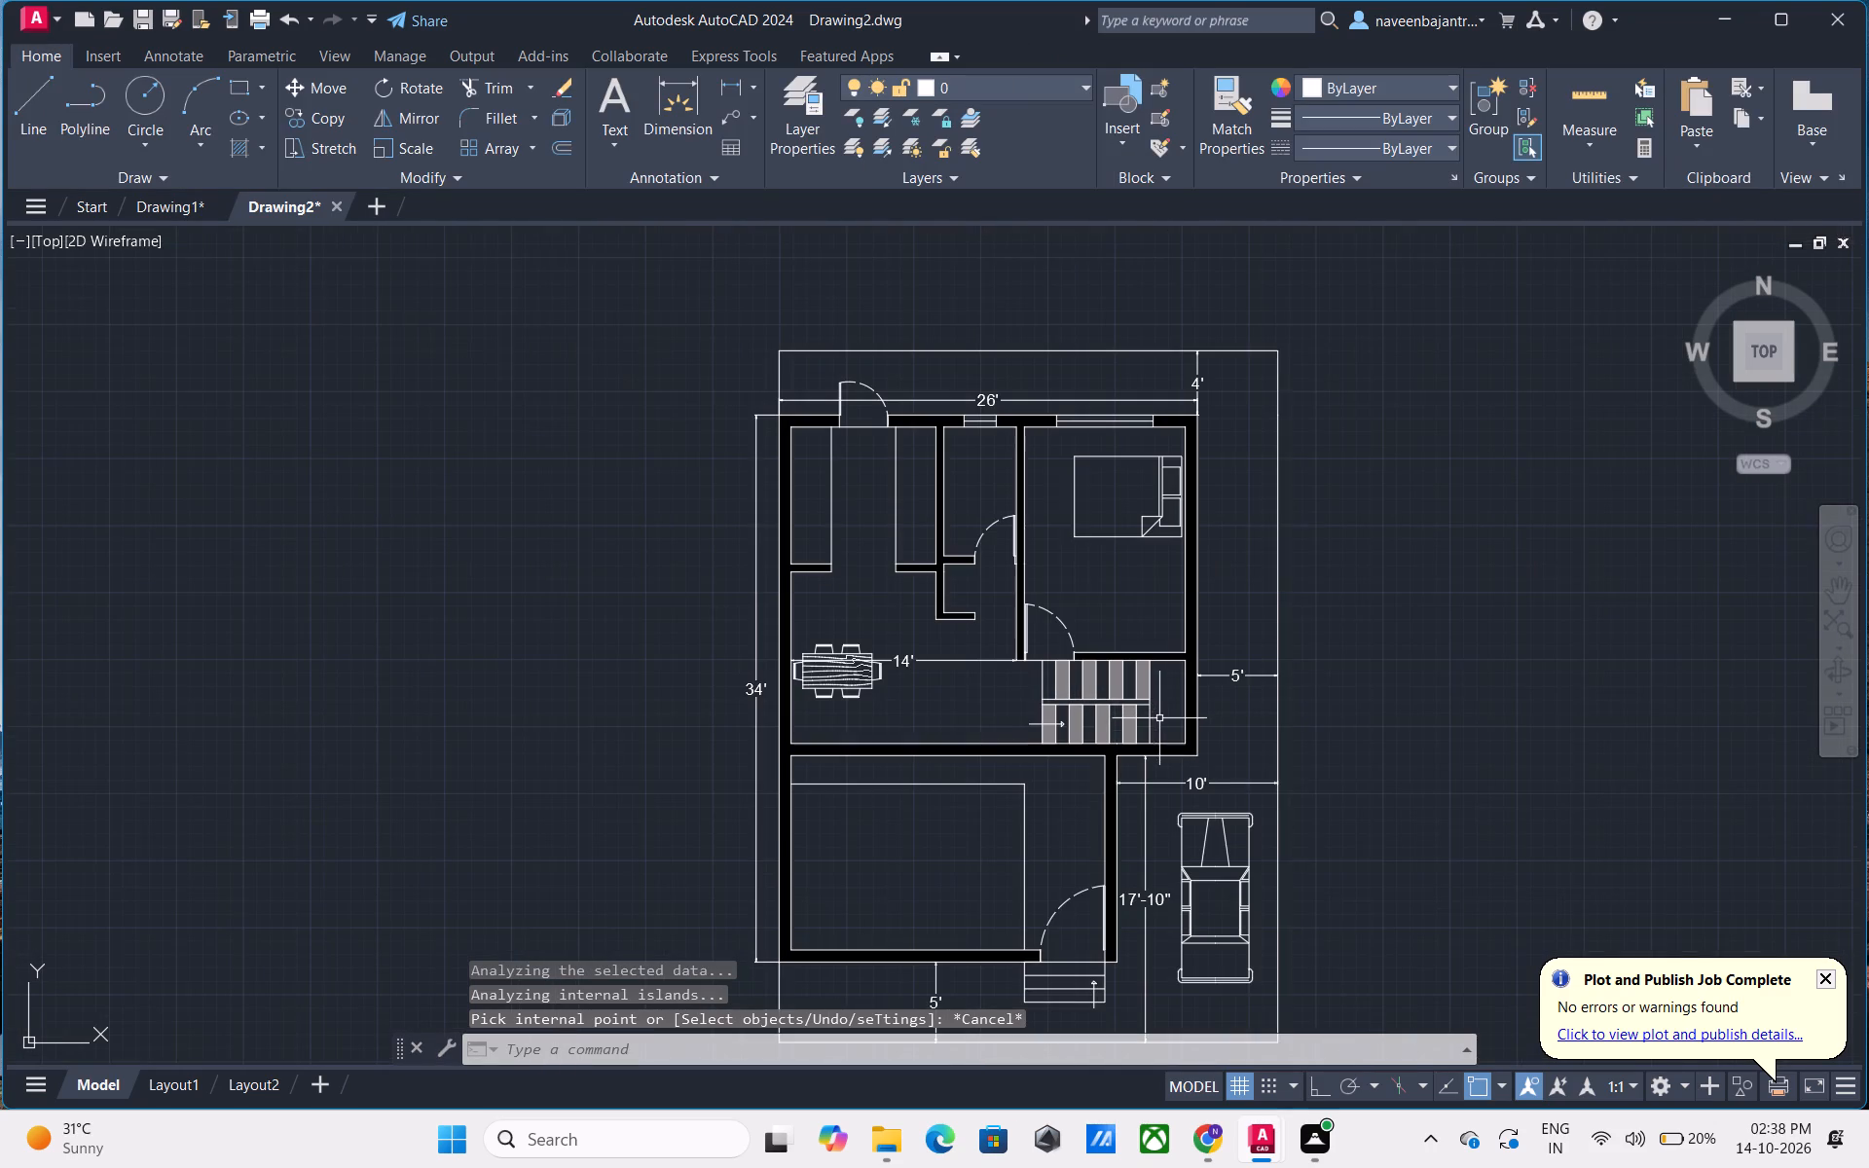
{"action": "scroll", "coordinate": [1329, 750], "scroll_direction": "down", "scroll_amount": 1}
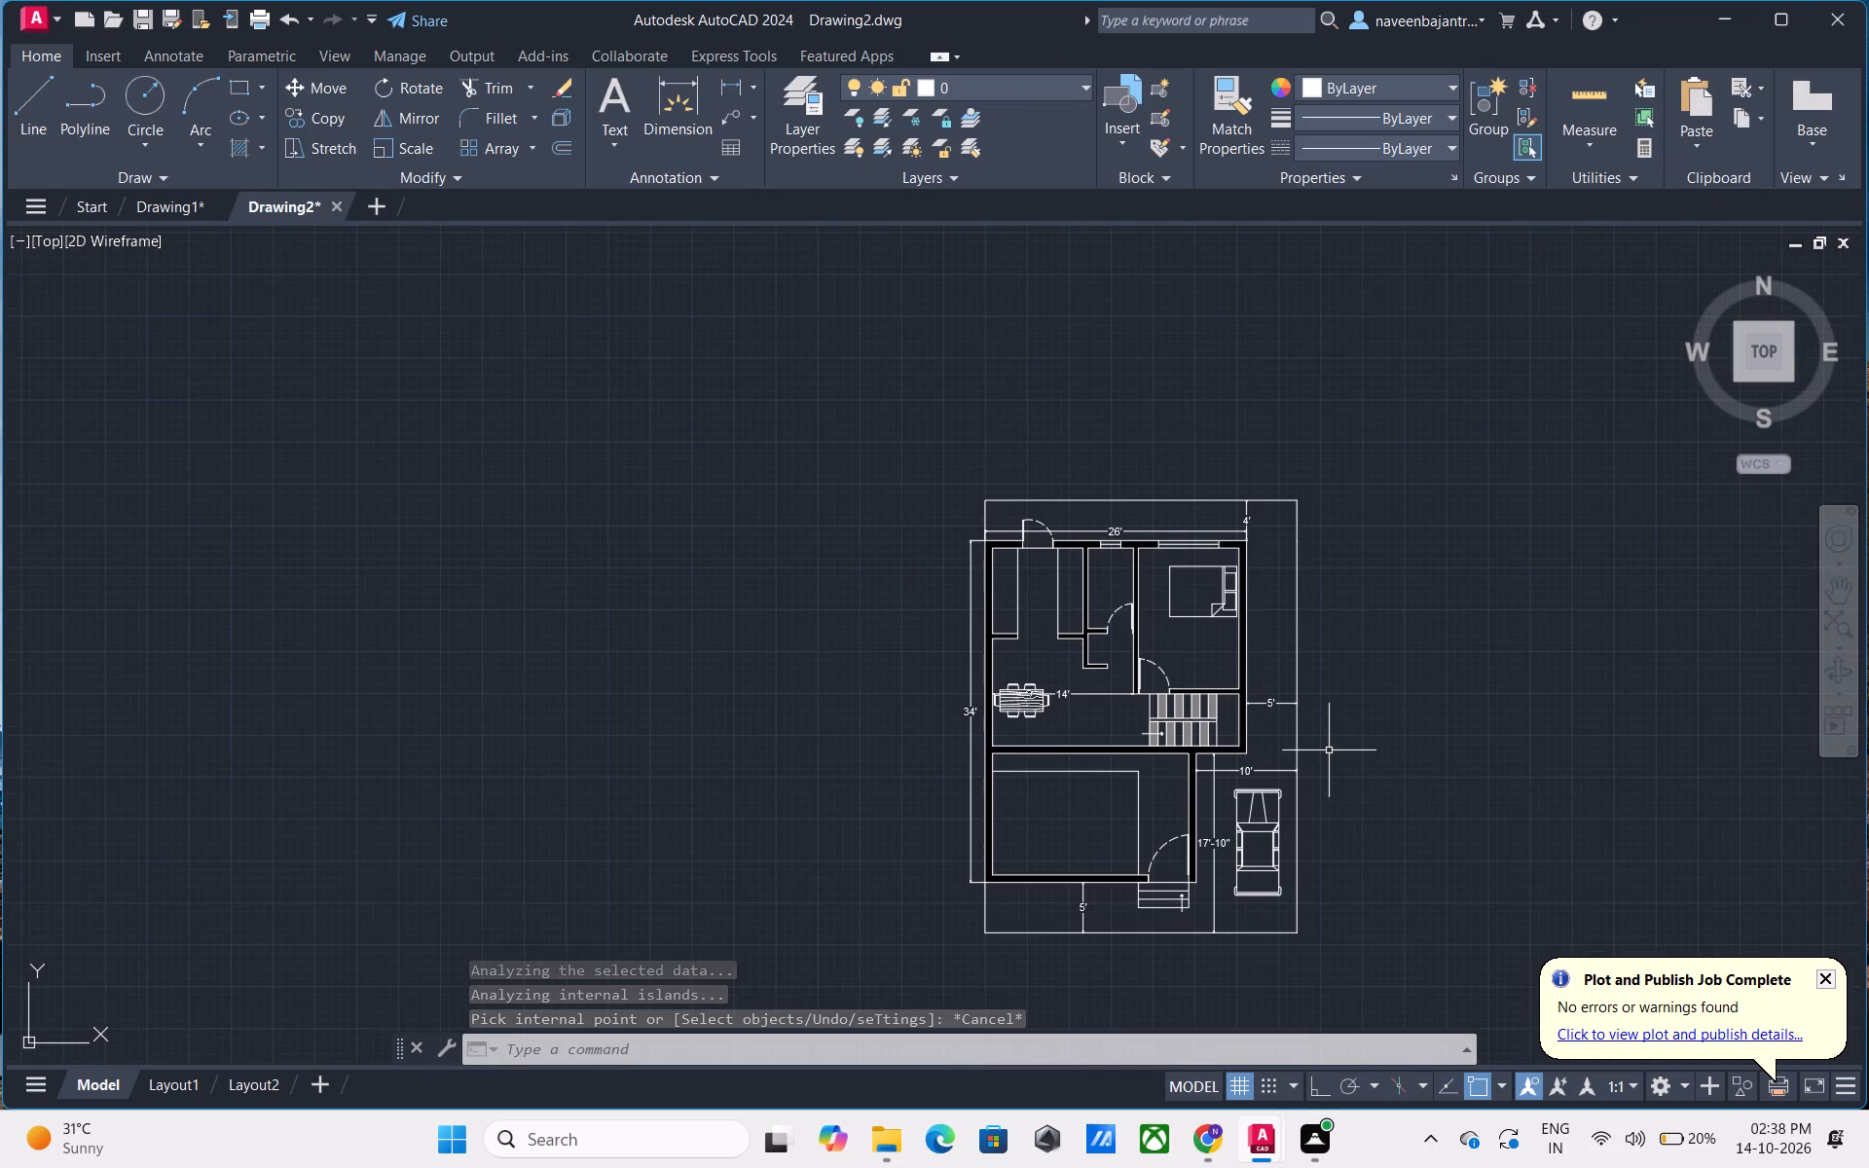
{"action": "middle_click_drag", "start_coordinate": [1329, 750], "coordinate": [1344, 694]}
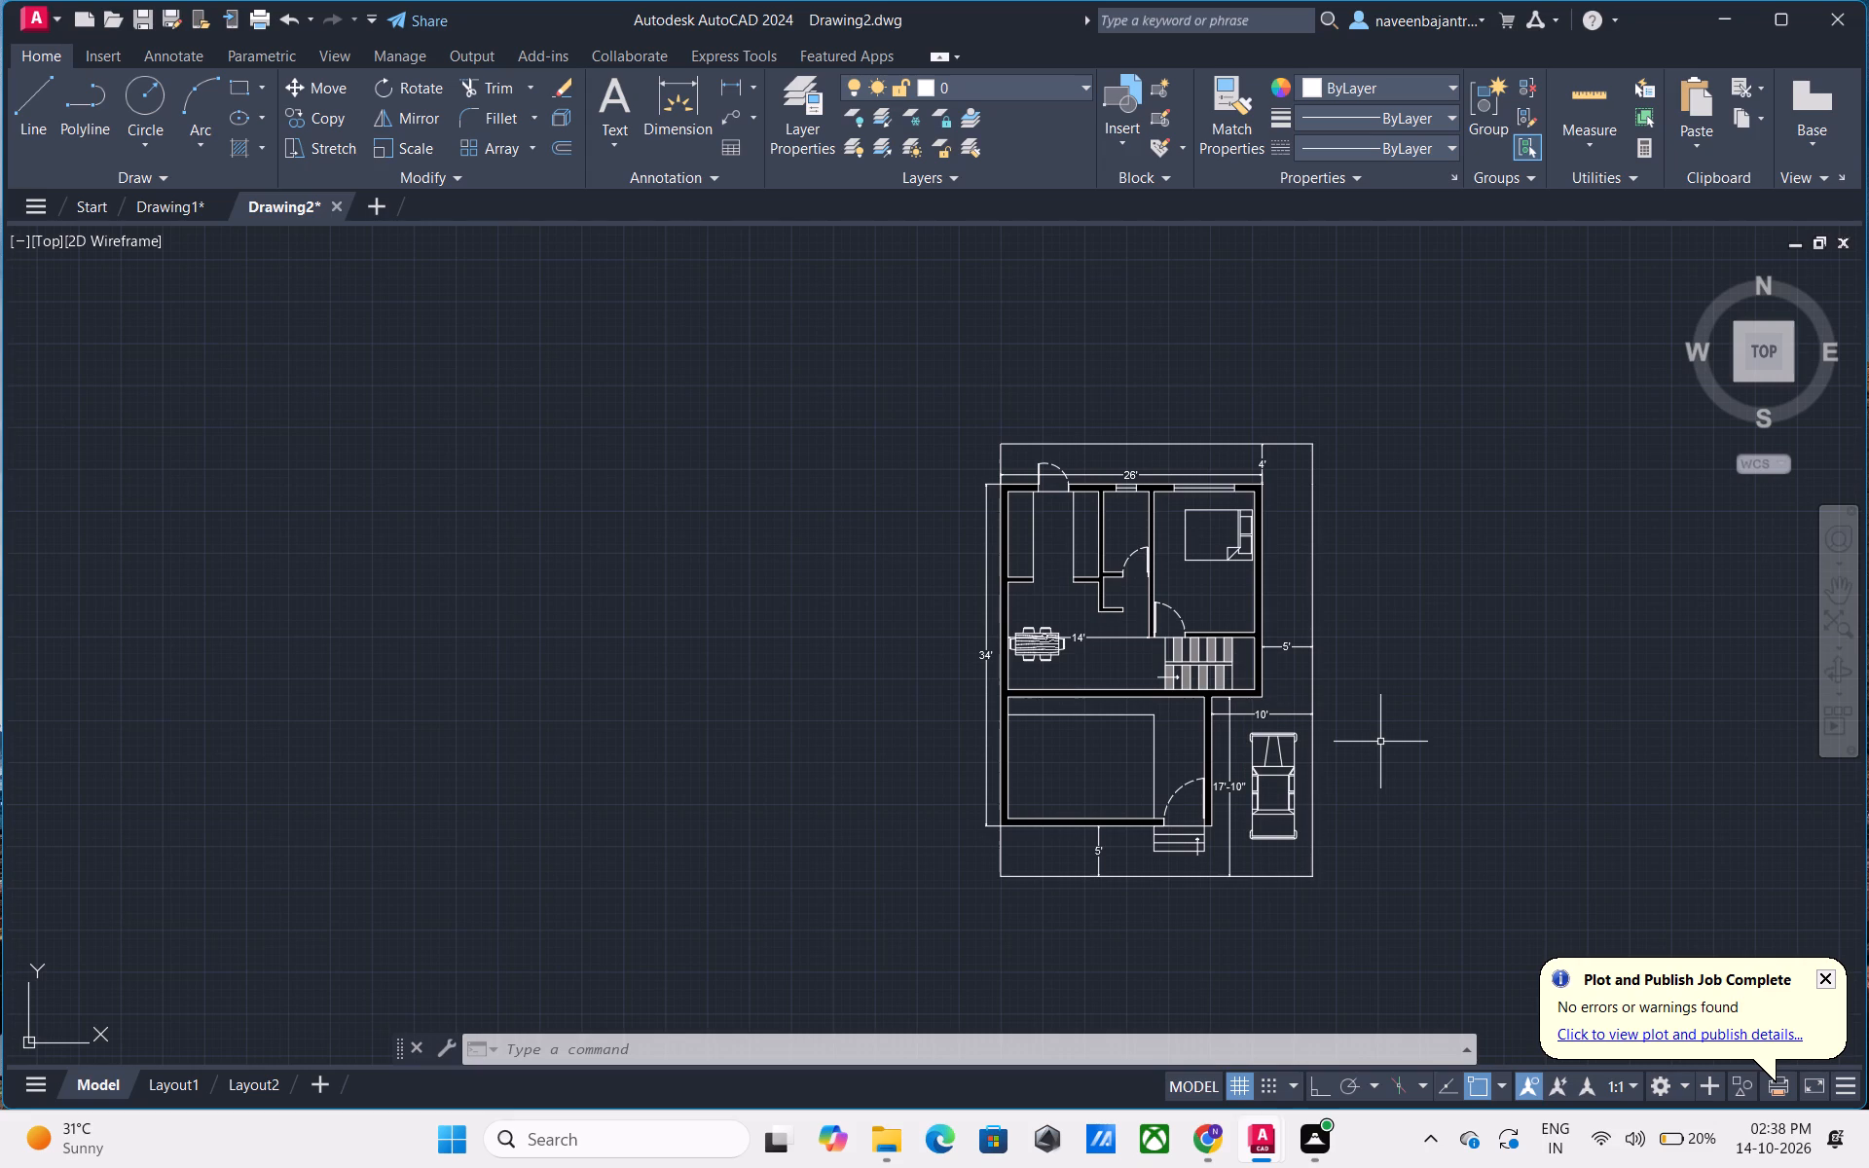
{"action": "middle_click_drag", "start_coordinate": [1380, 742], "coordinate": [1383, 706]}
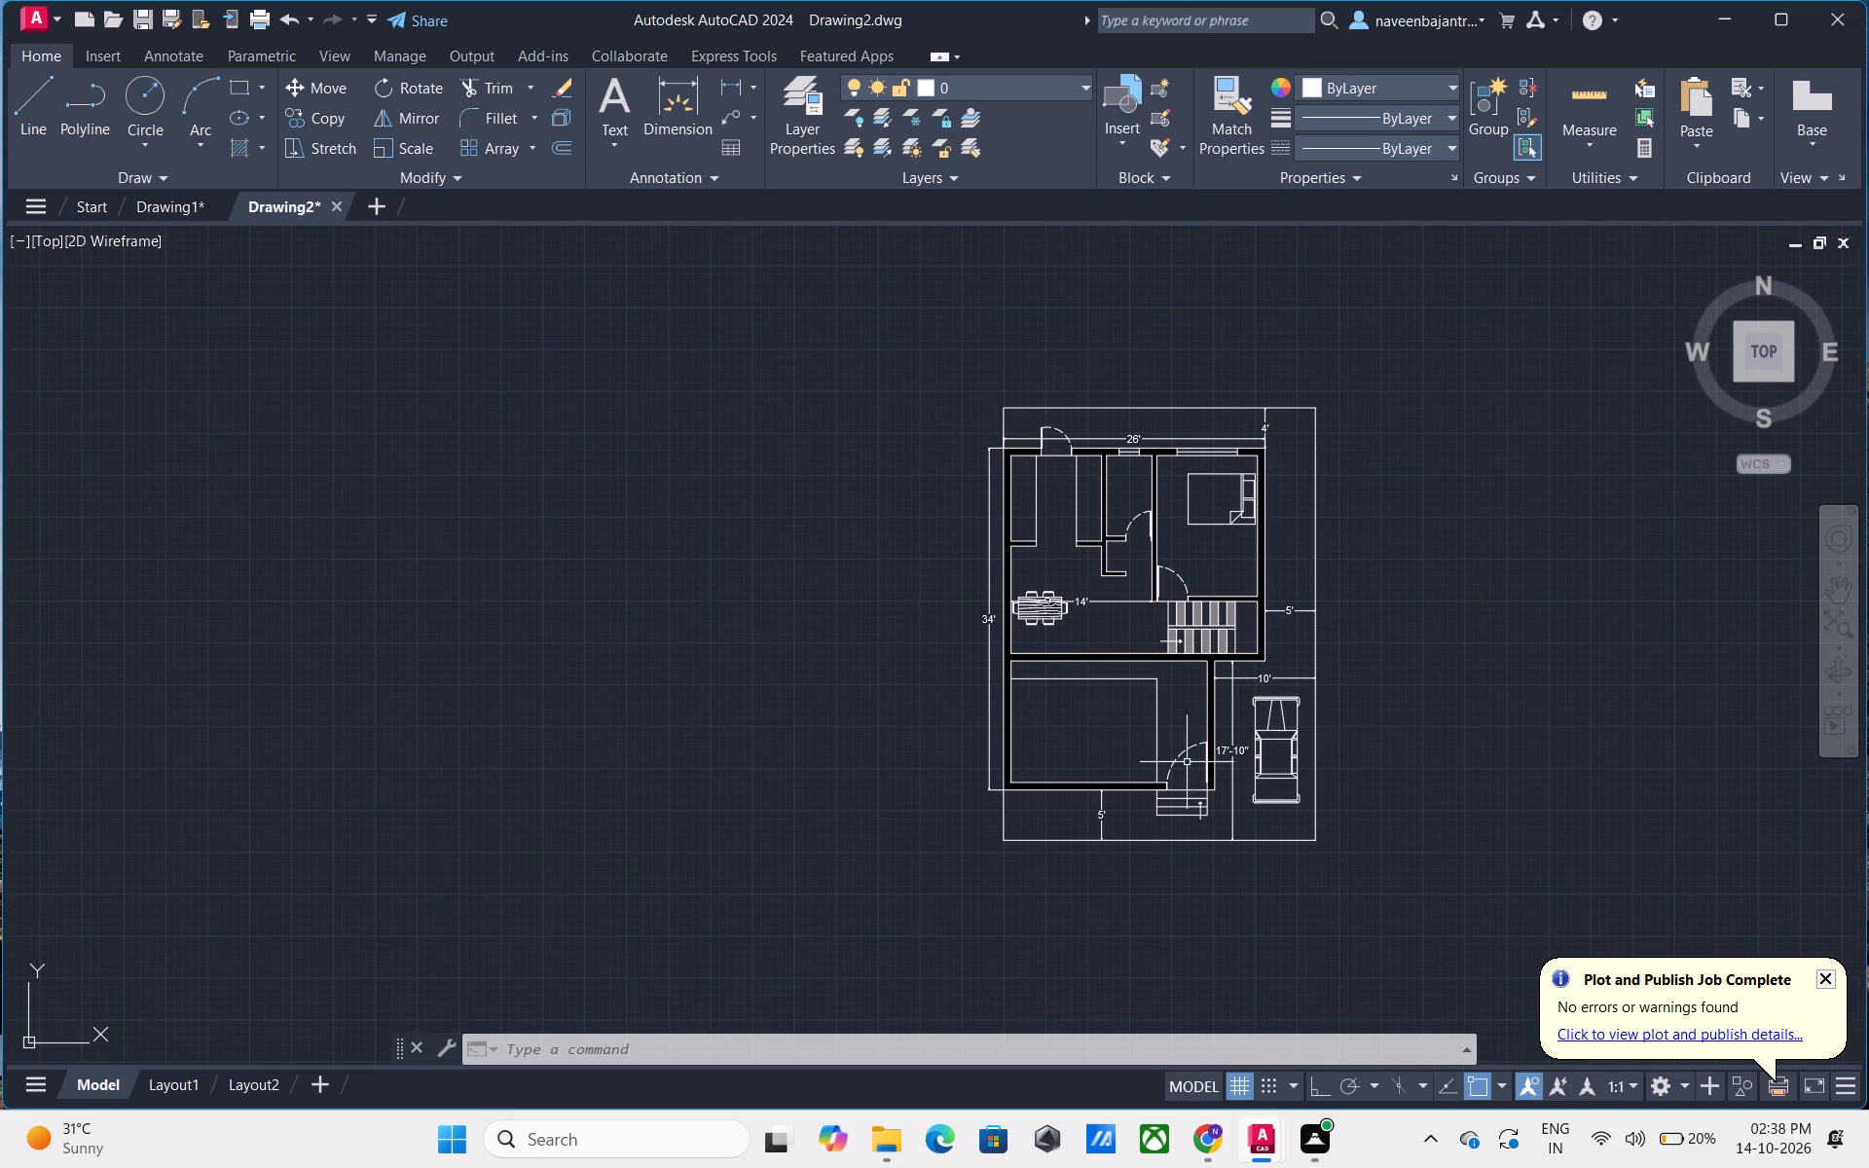
With Ortho on, draw a line south from the south room's inner horizontal line, continuing east to its inner vertical line.
{"action": "scroll", "coordinate": [1180, 764], "scroll_direction": "up", "scroll_amount": 2}
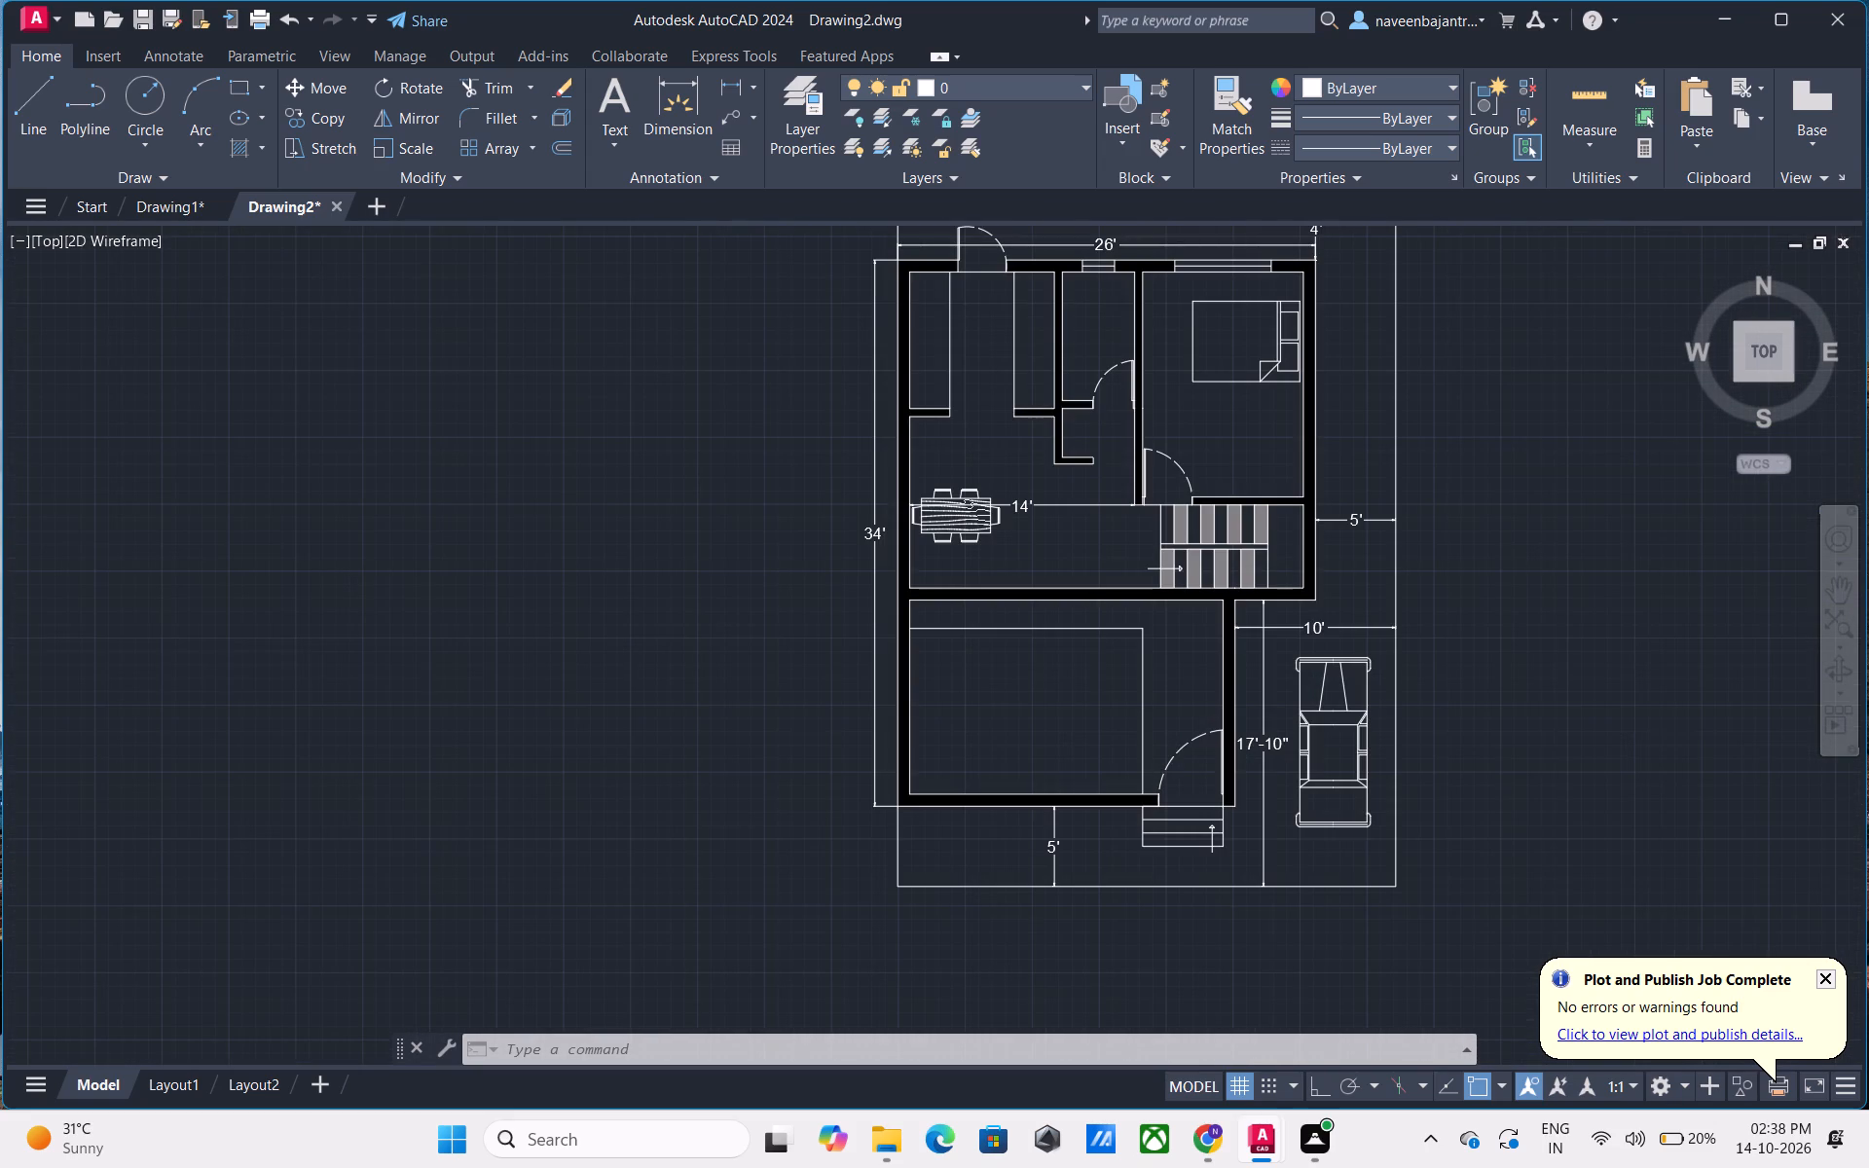
{"action": "key", "text": "Escape"}
{"action": "type", "text": "L"}
{"action": "key", "text": "space"}
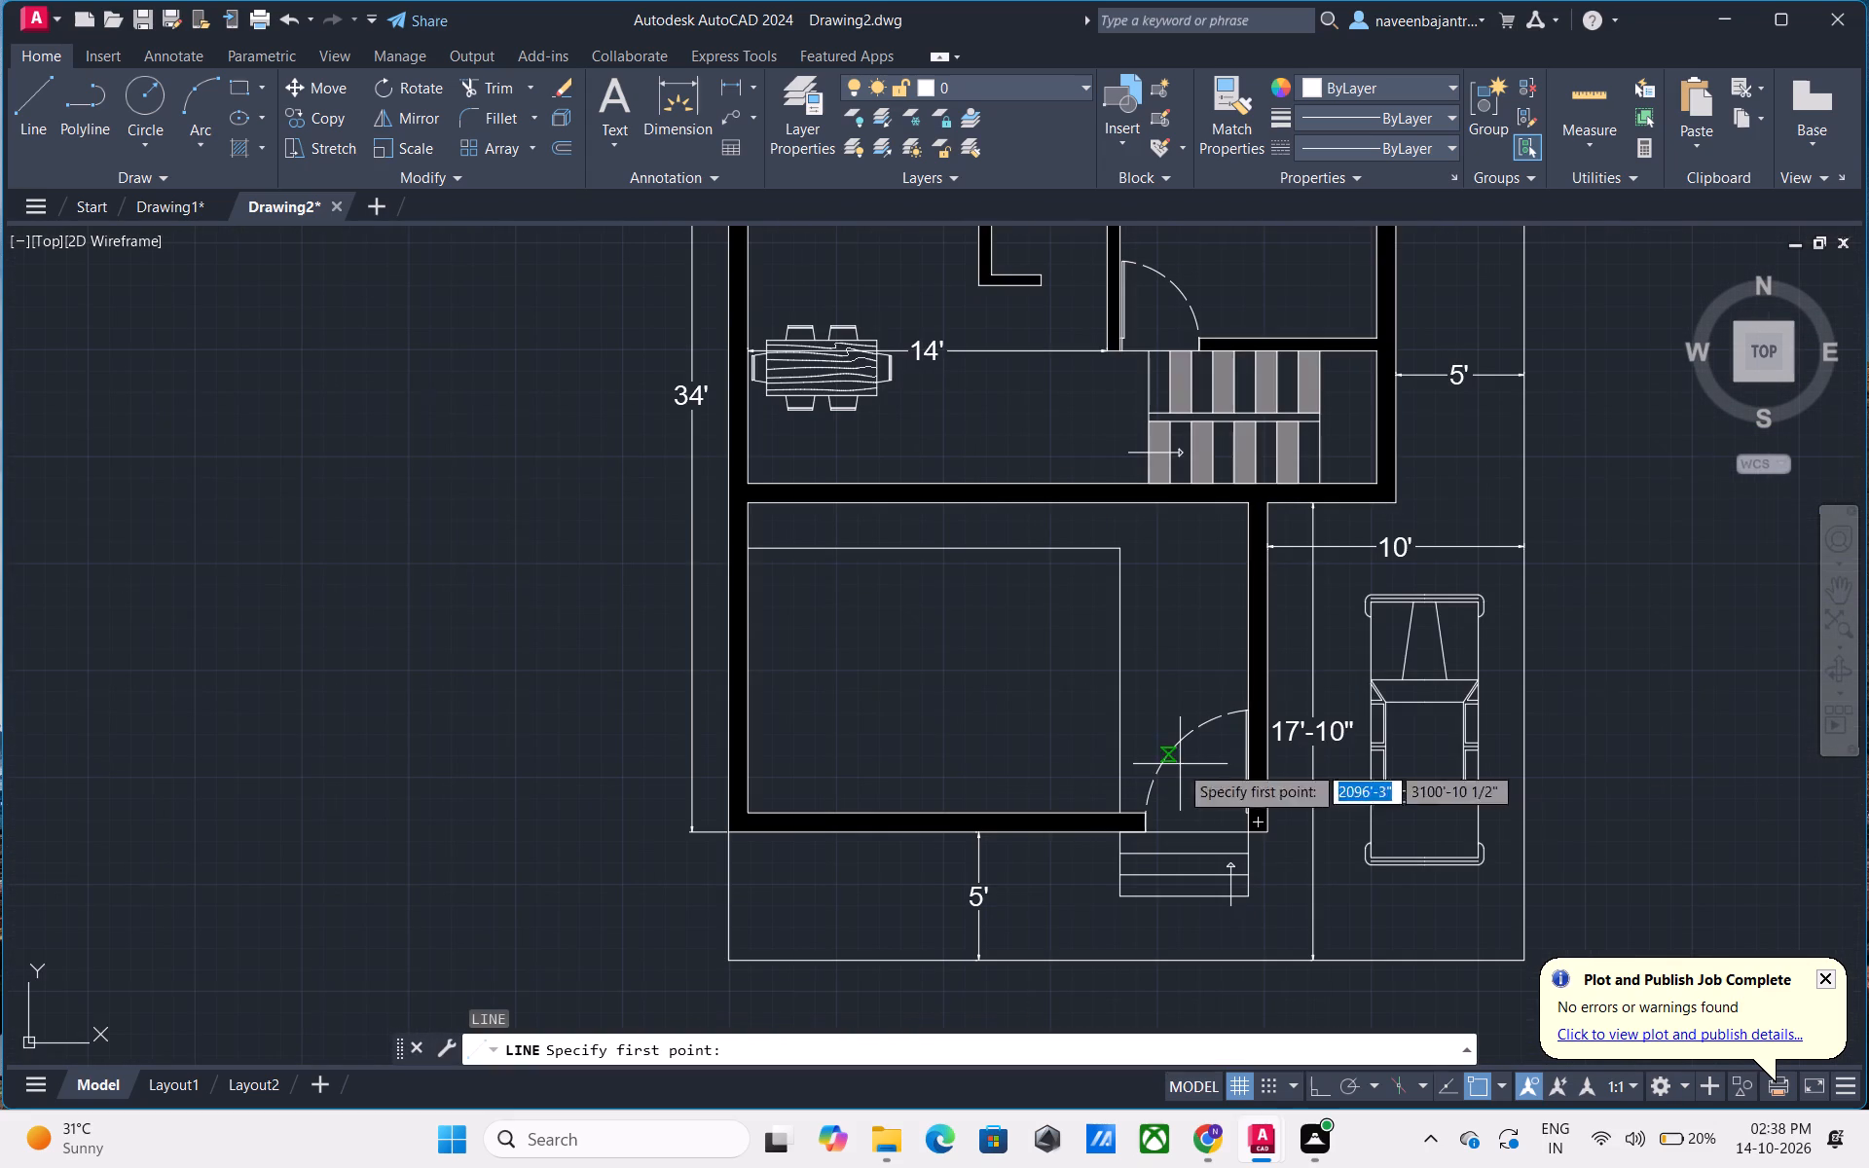
{"action": "left_click", "coordinate": [816, 547]}
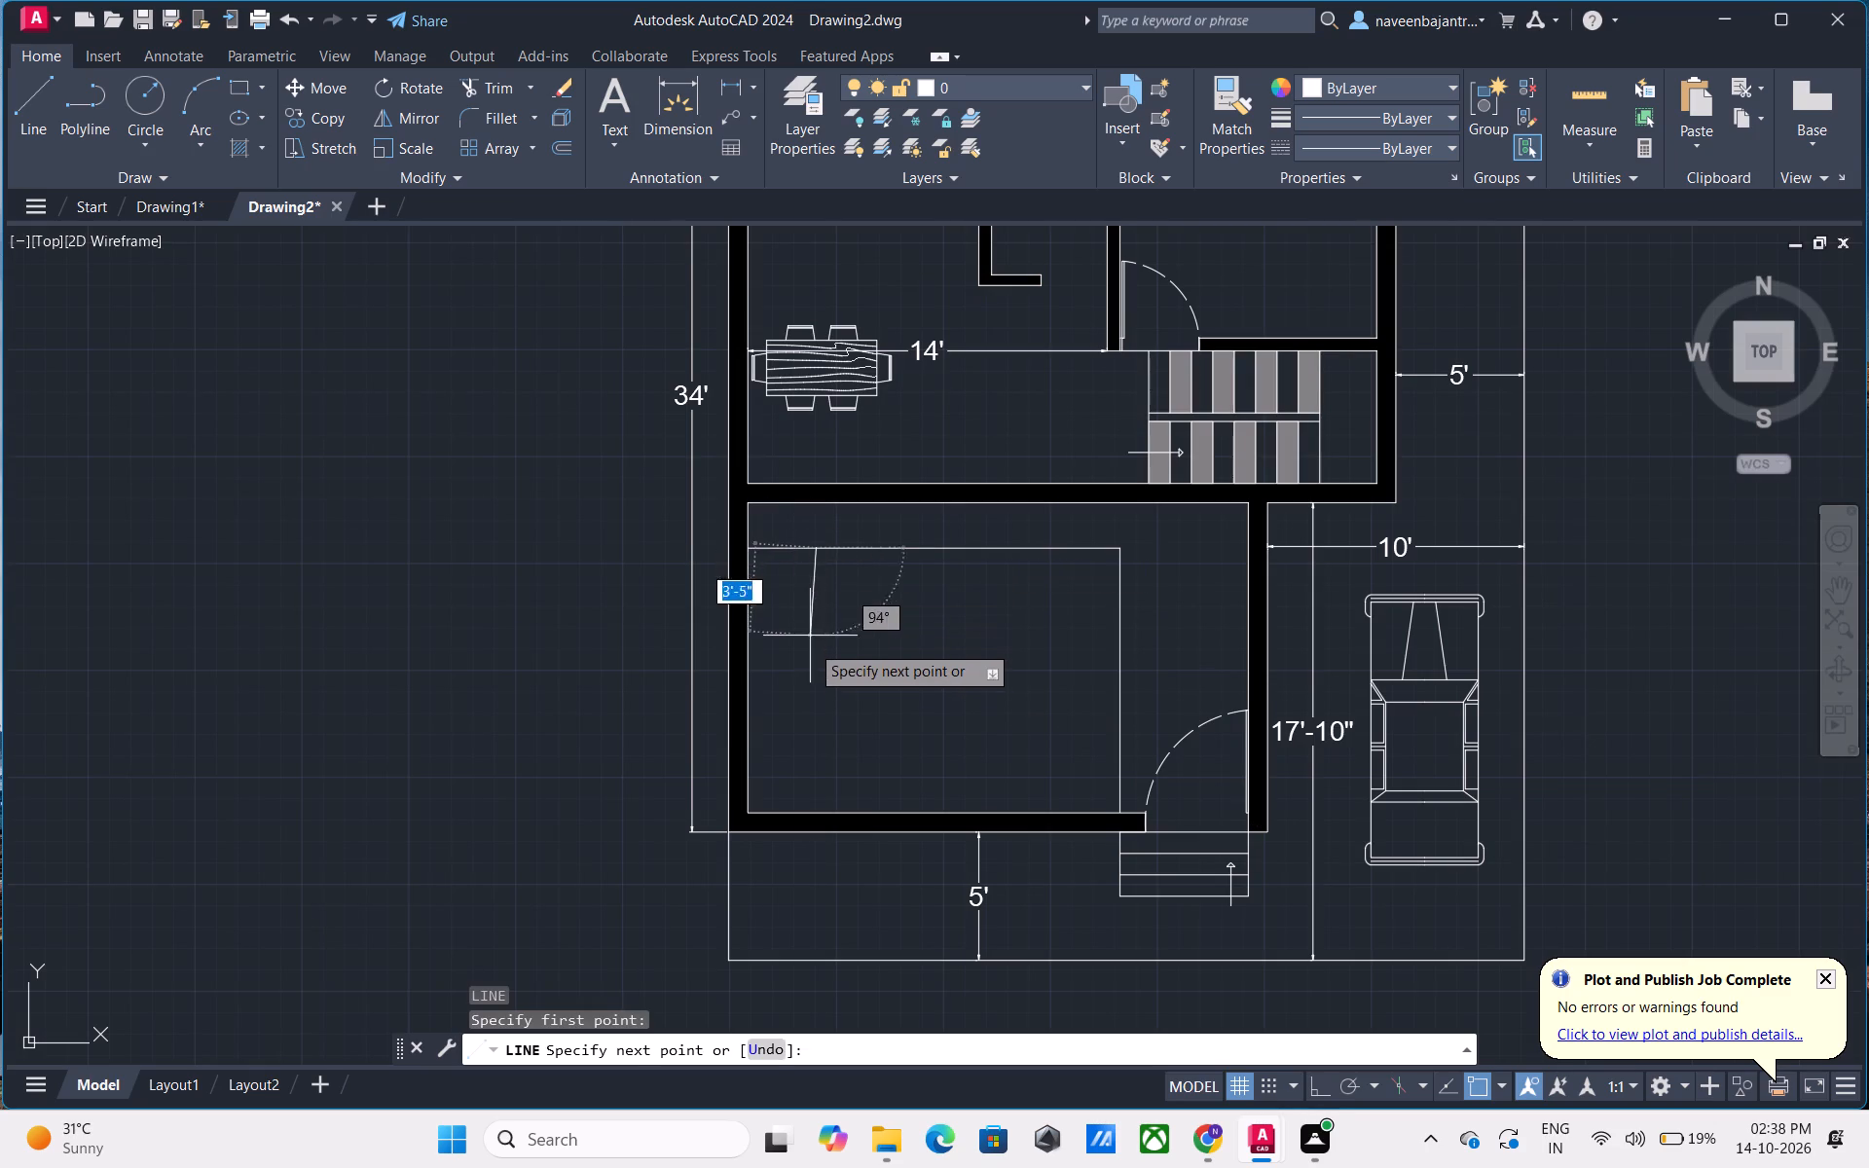
{"action": "key", "text": "F8"}
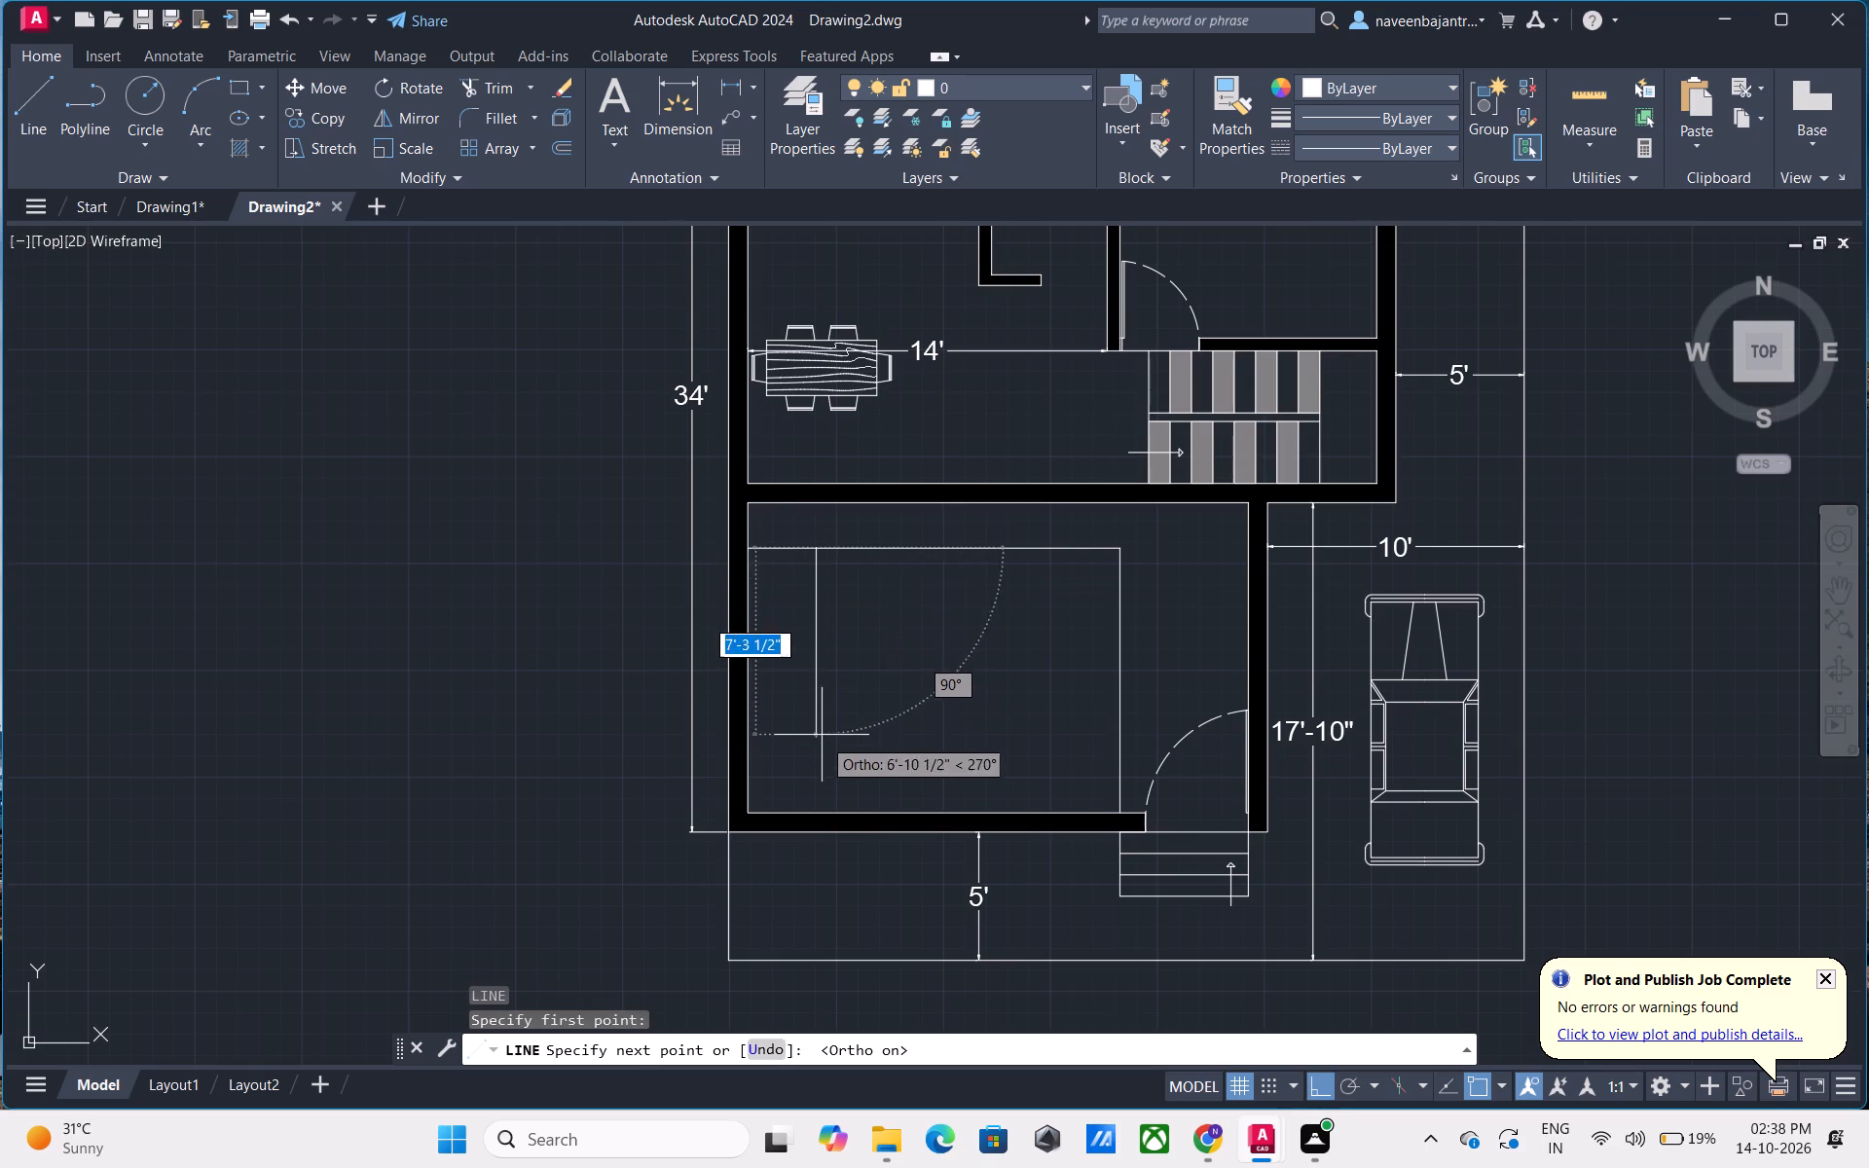
{"action": "left_click", "coordinate": [820, 755]}
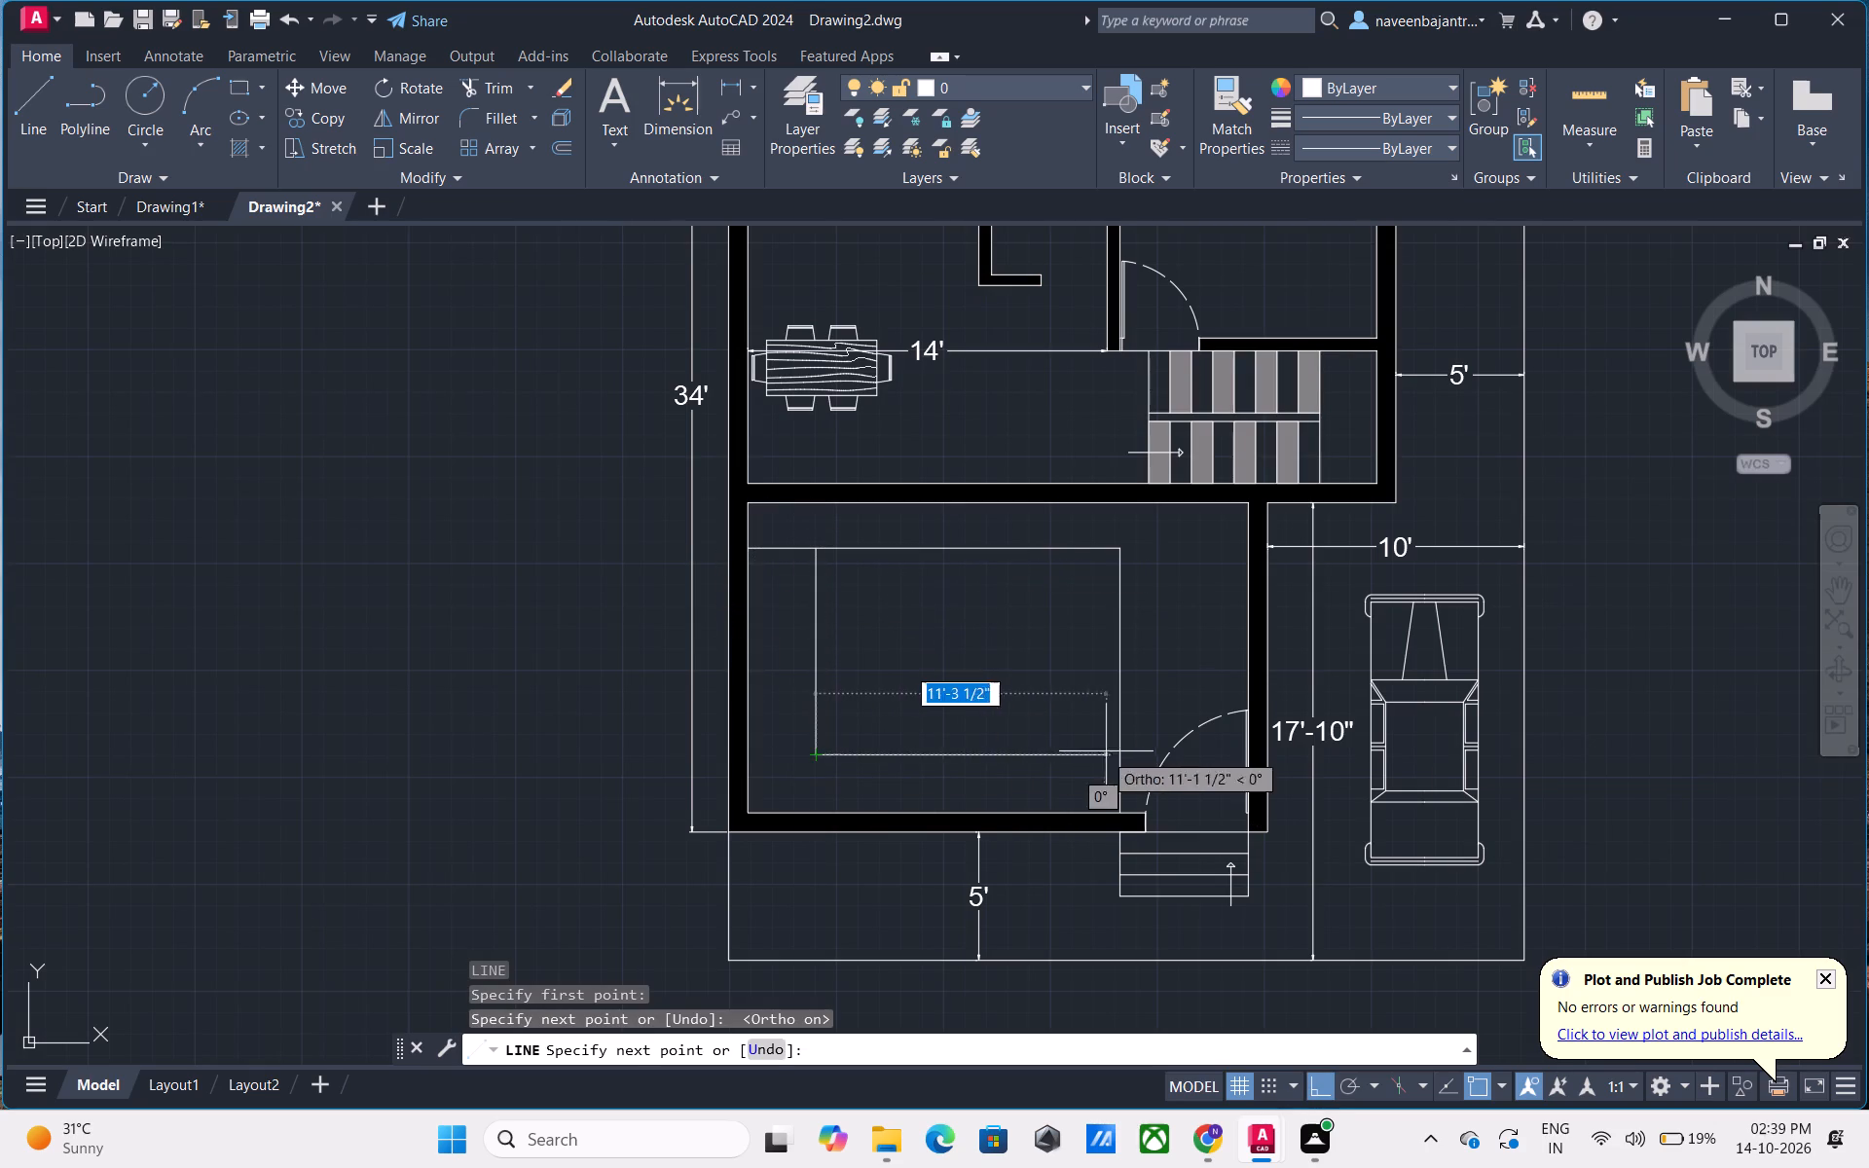
{"action": "left_click", "coordinate": [1116, 751]}
{"action": "key", "text": "Escape"}
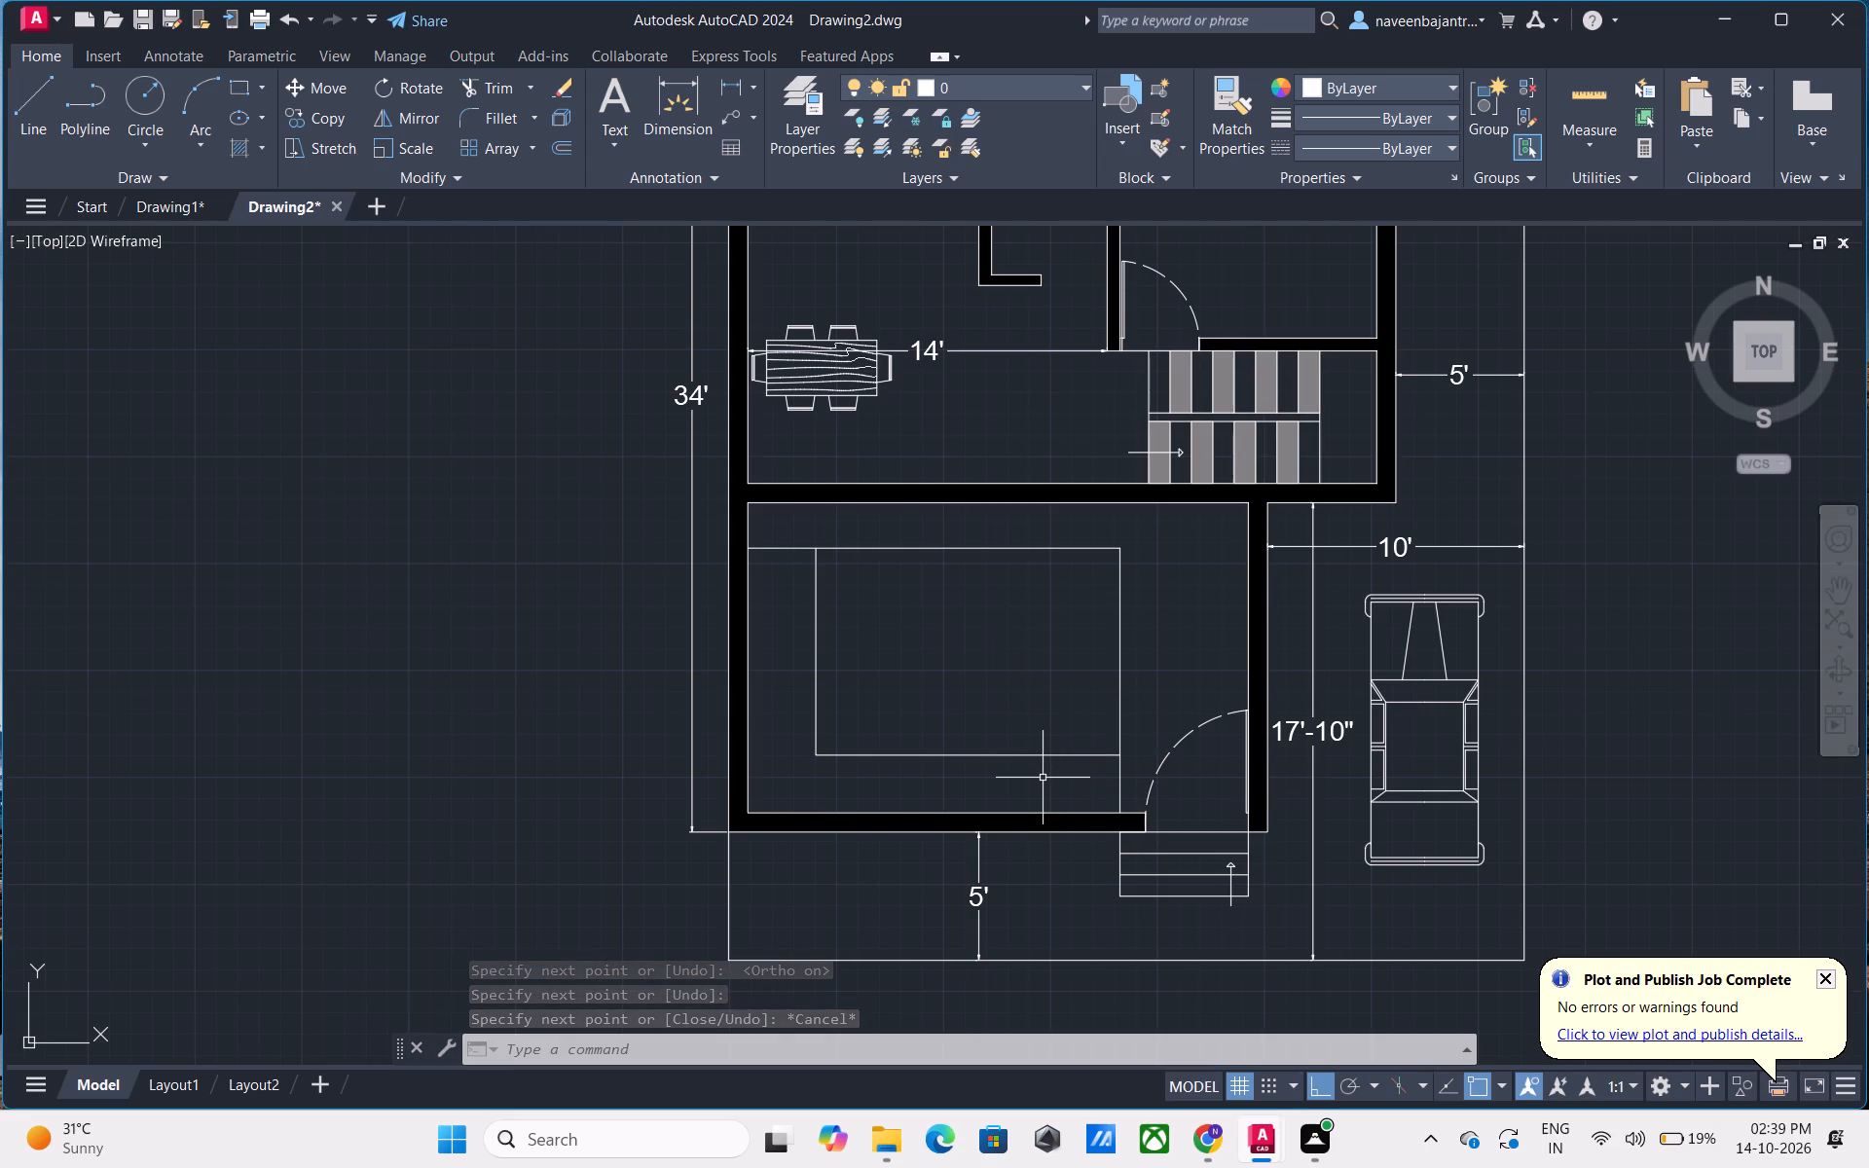
Trim the inner lines' ends beyond the new rectangle's northwest and southeast corners, leaving a closed rectangle in the south room.
{"action": "key", "text": "Escape"}
{"action": "type", "text": "TR"}
{"action": "key", "text": "space"}
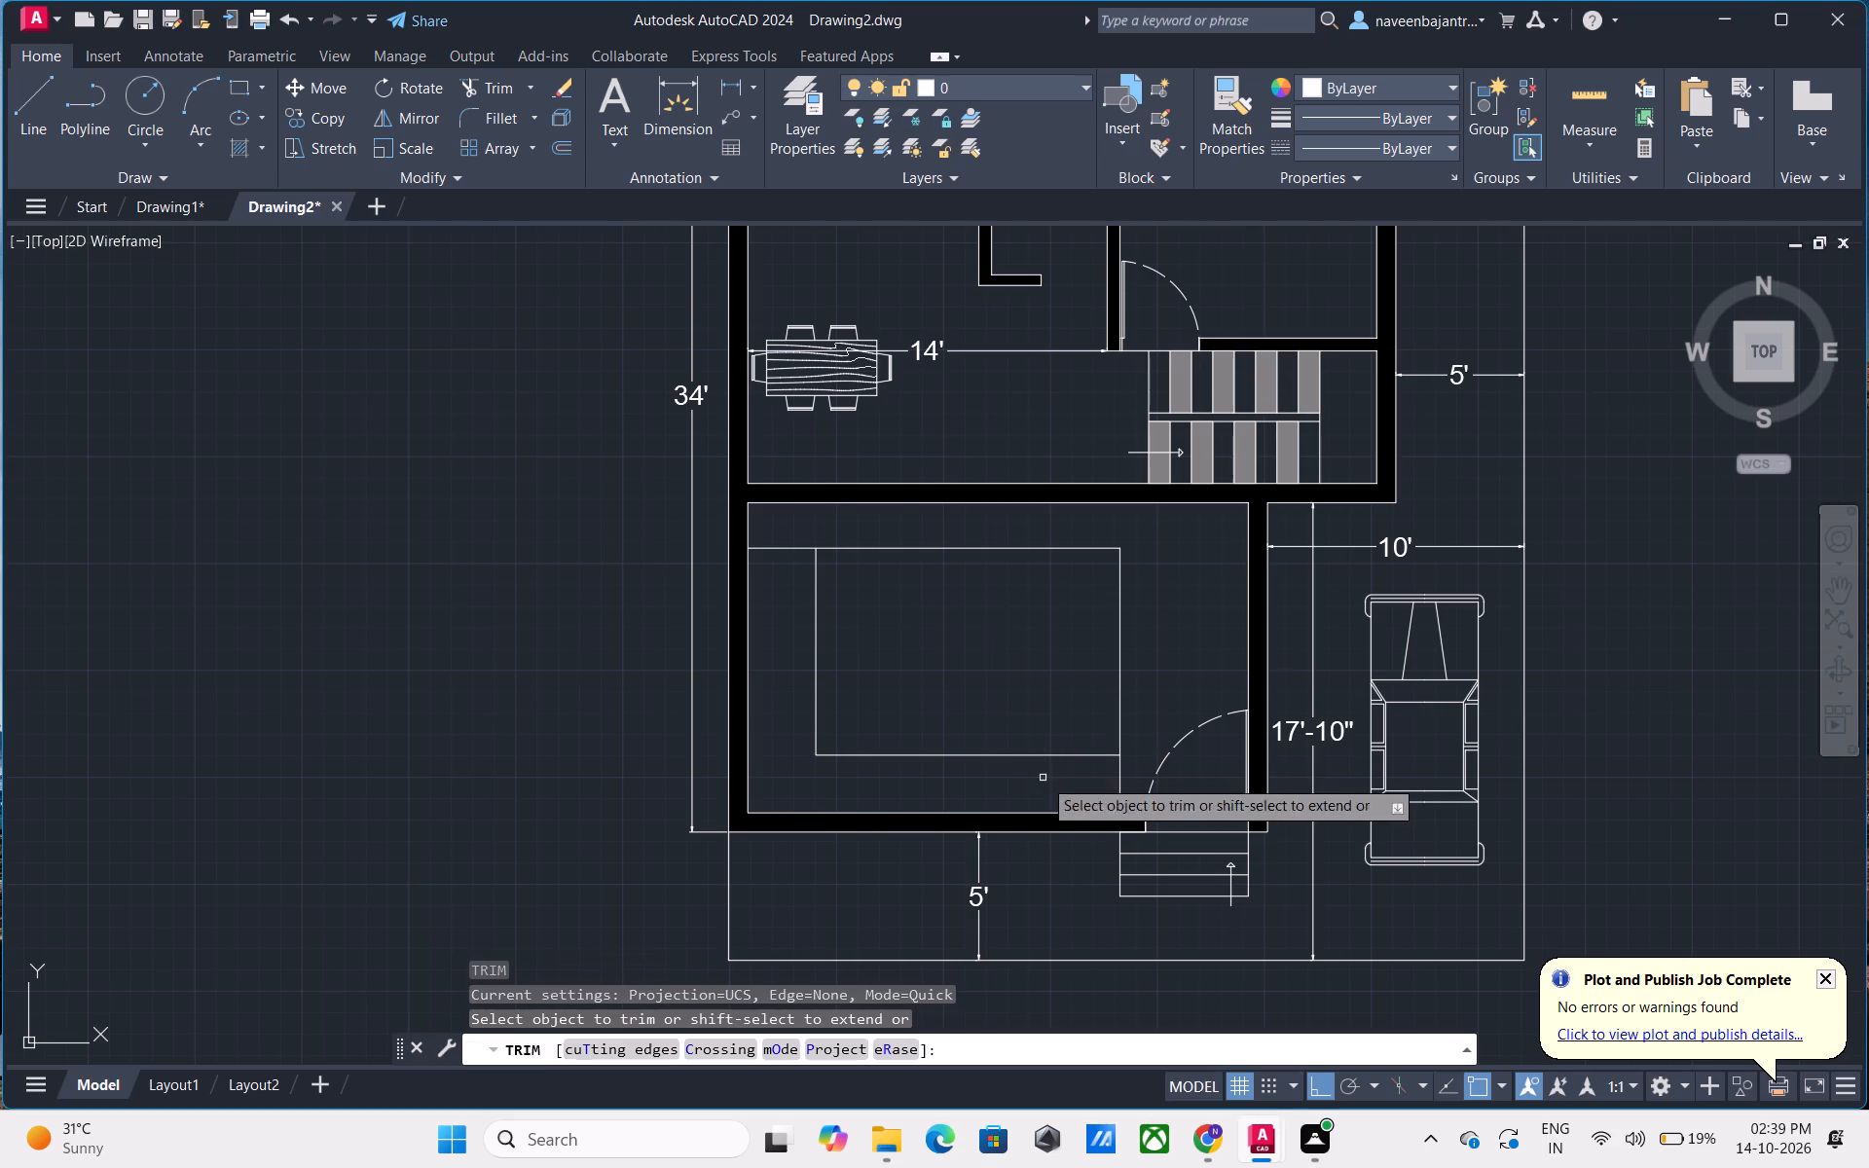
{"action": "left_click", "coordinate": [772, 551]}
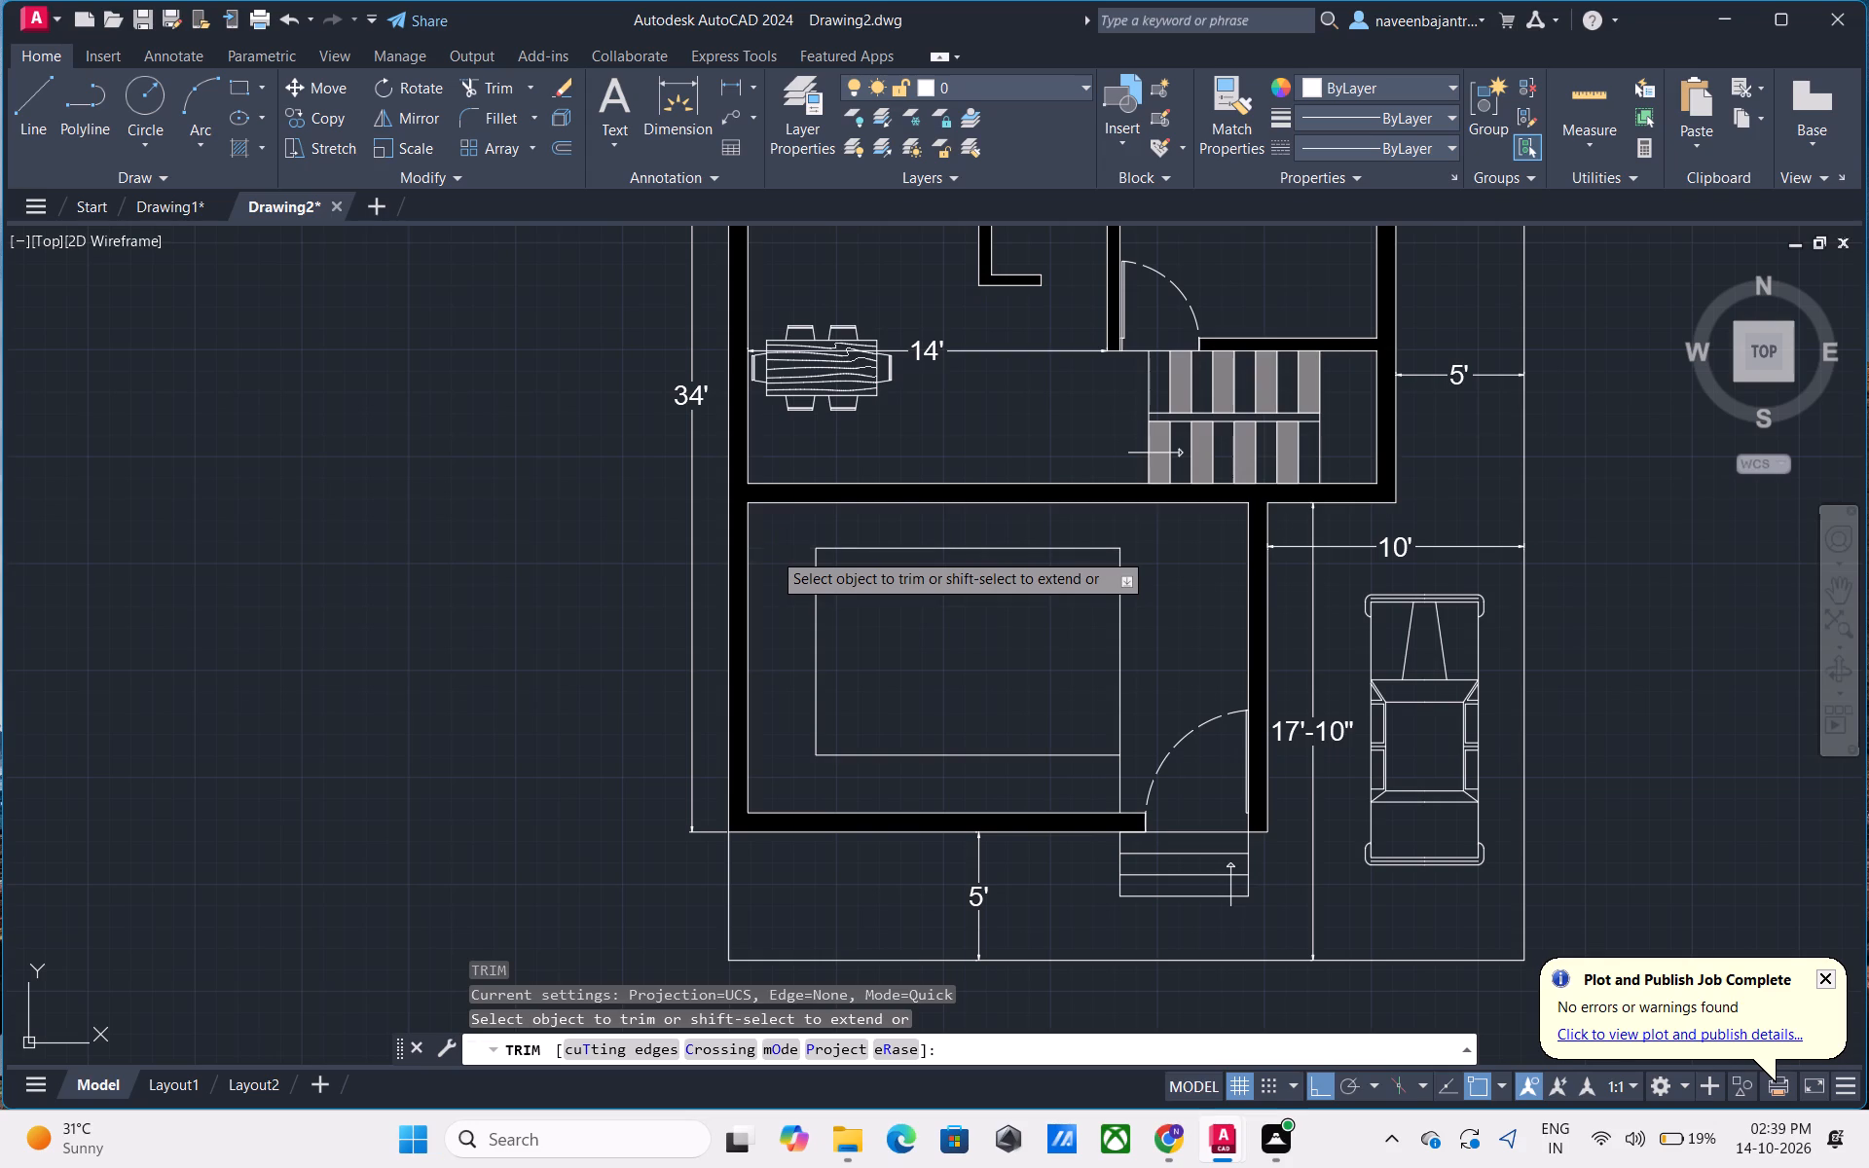
{"action": "left_click", "coordinate": [1118, 779]}
{"action": "key", "text": "Escape"}
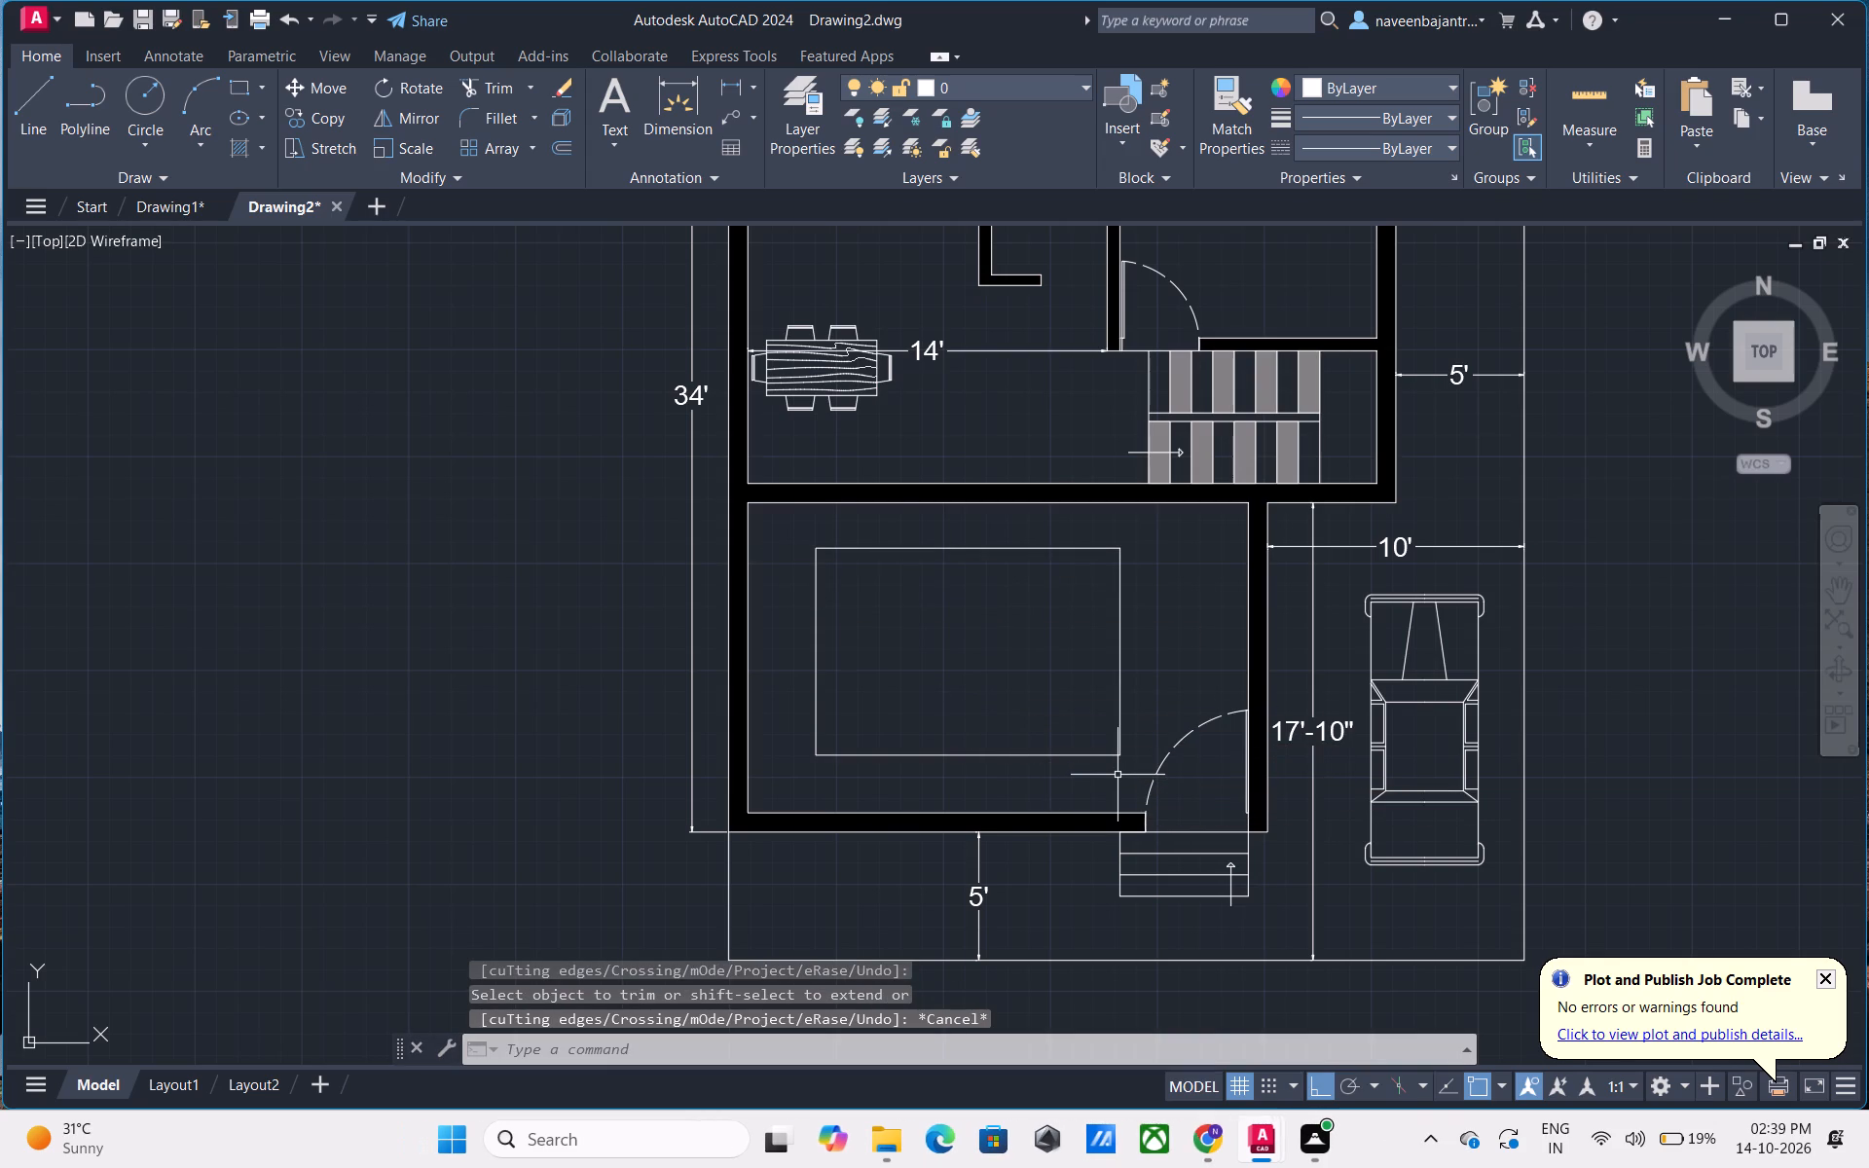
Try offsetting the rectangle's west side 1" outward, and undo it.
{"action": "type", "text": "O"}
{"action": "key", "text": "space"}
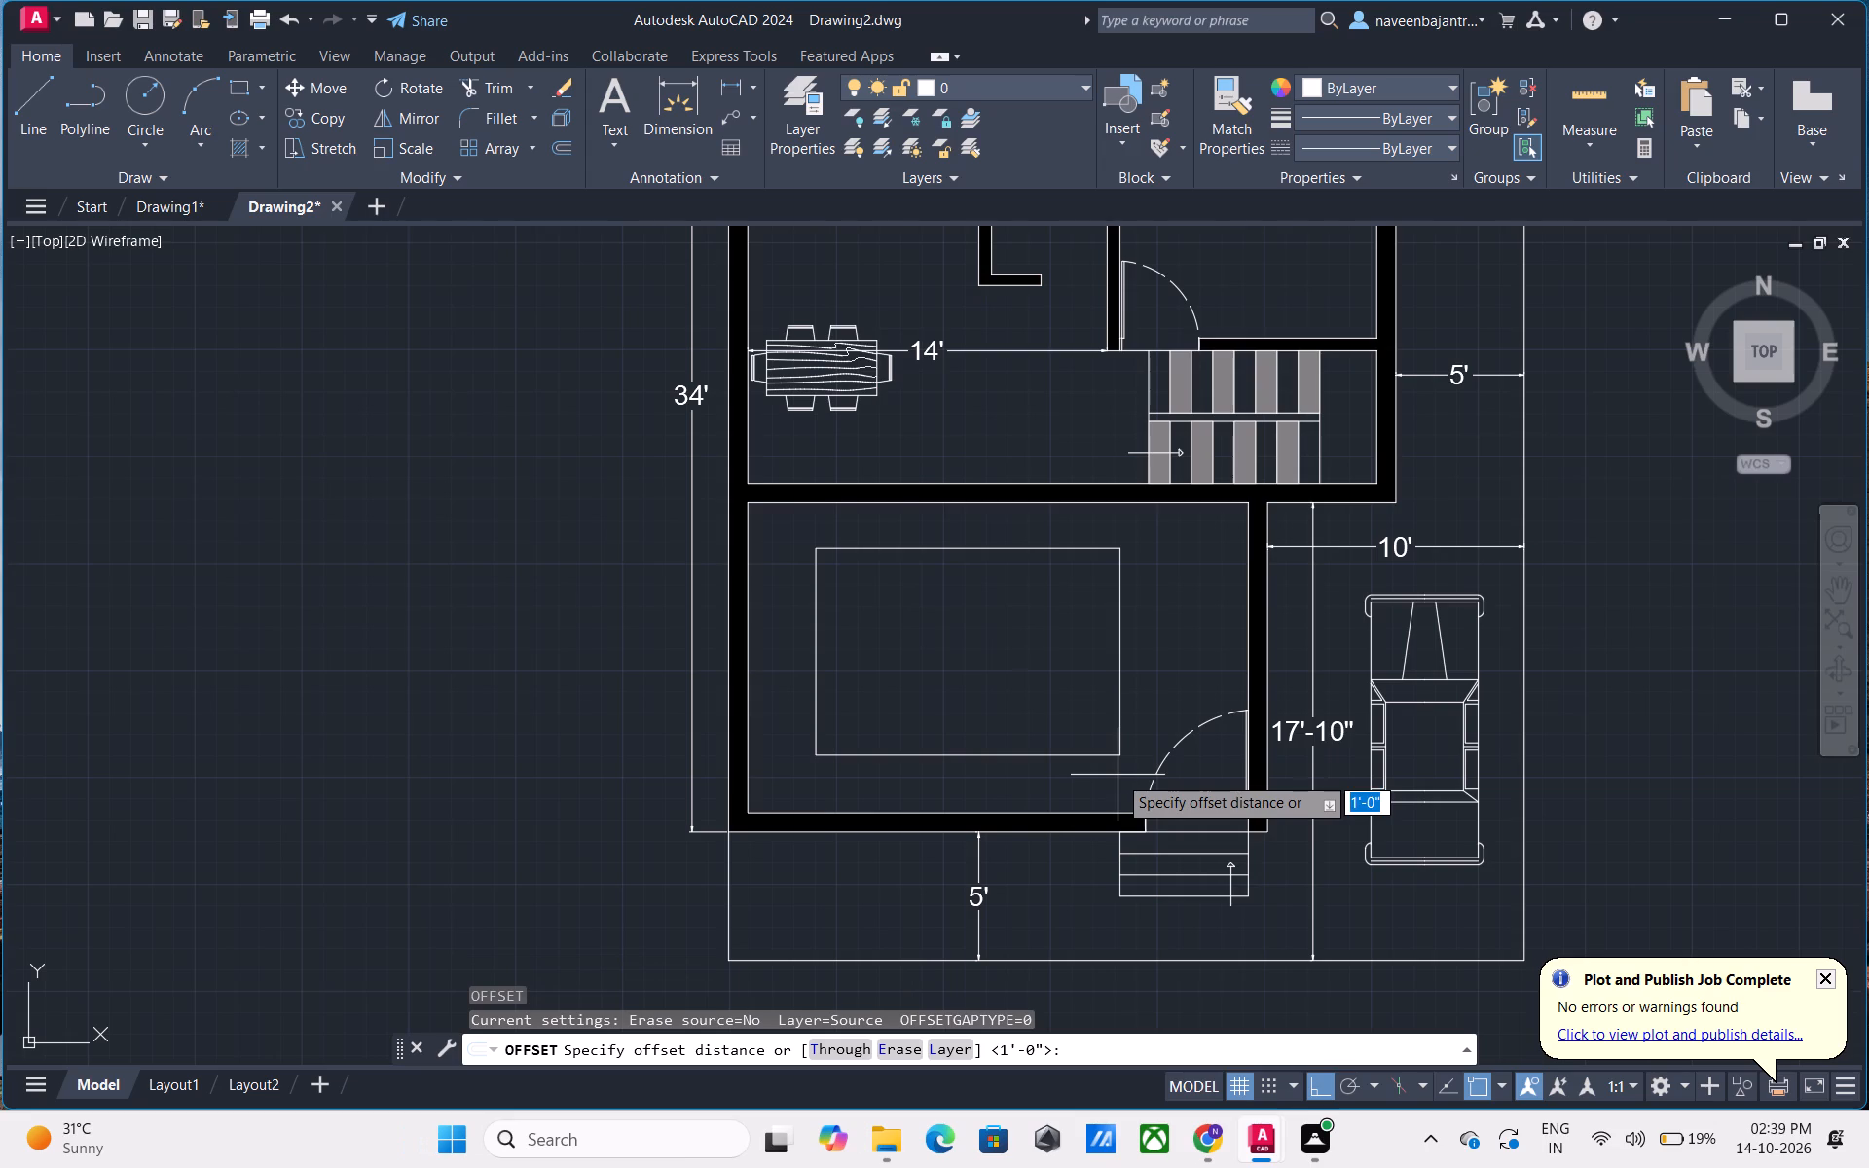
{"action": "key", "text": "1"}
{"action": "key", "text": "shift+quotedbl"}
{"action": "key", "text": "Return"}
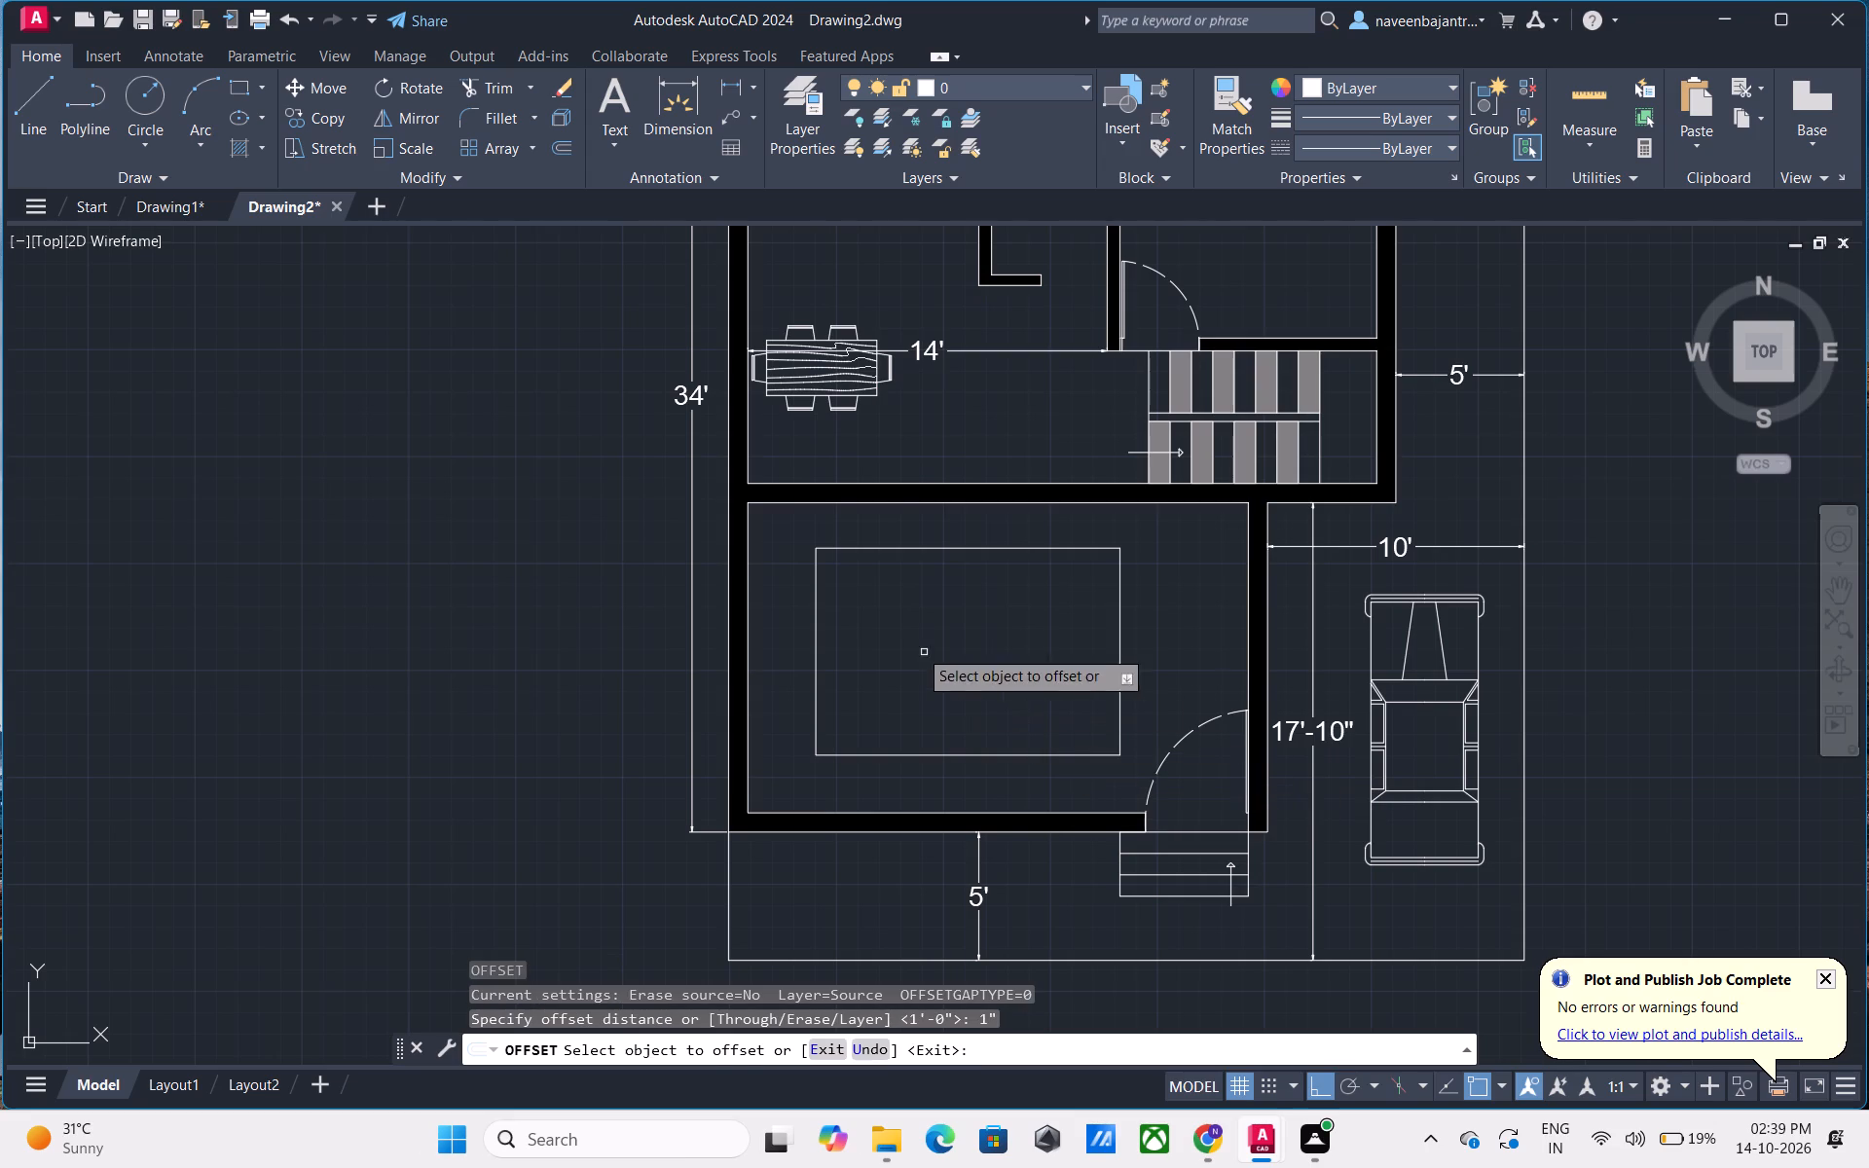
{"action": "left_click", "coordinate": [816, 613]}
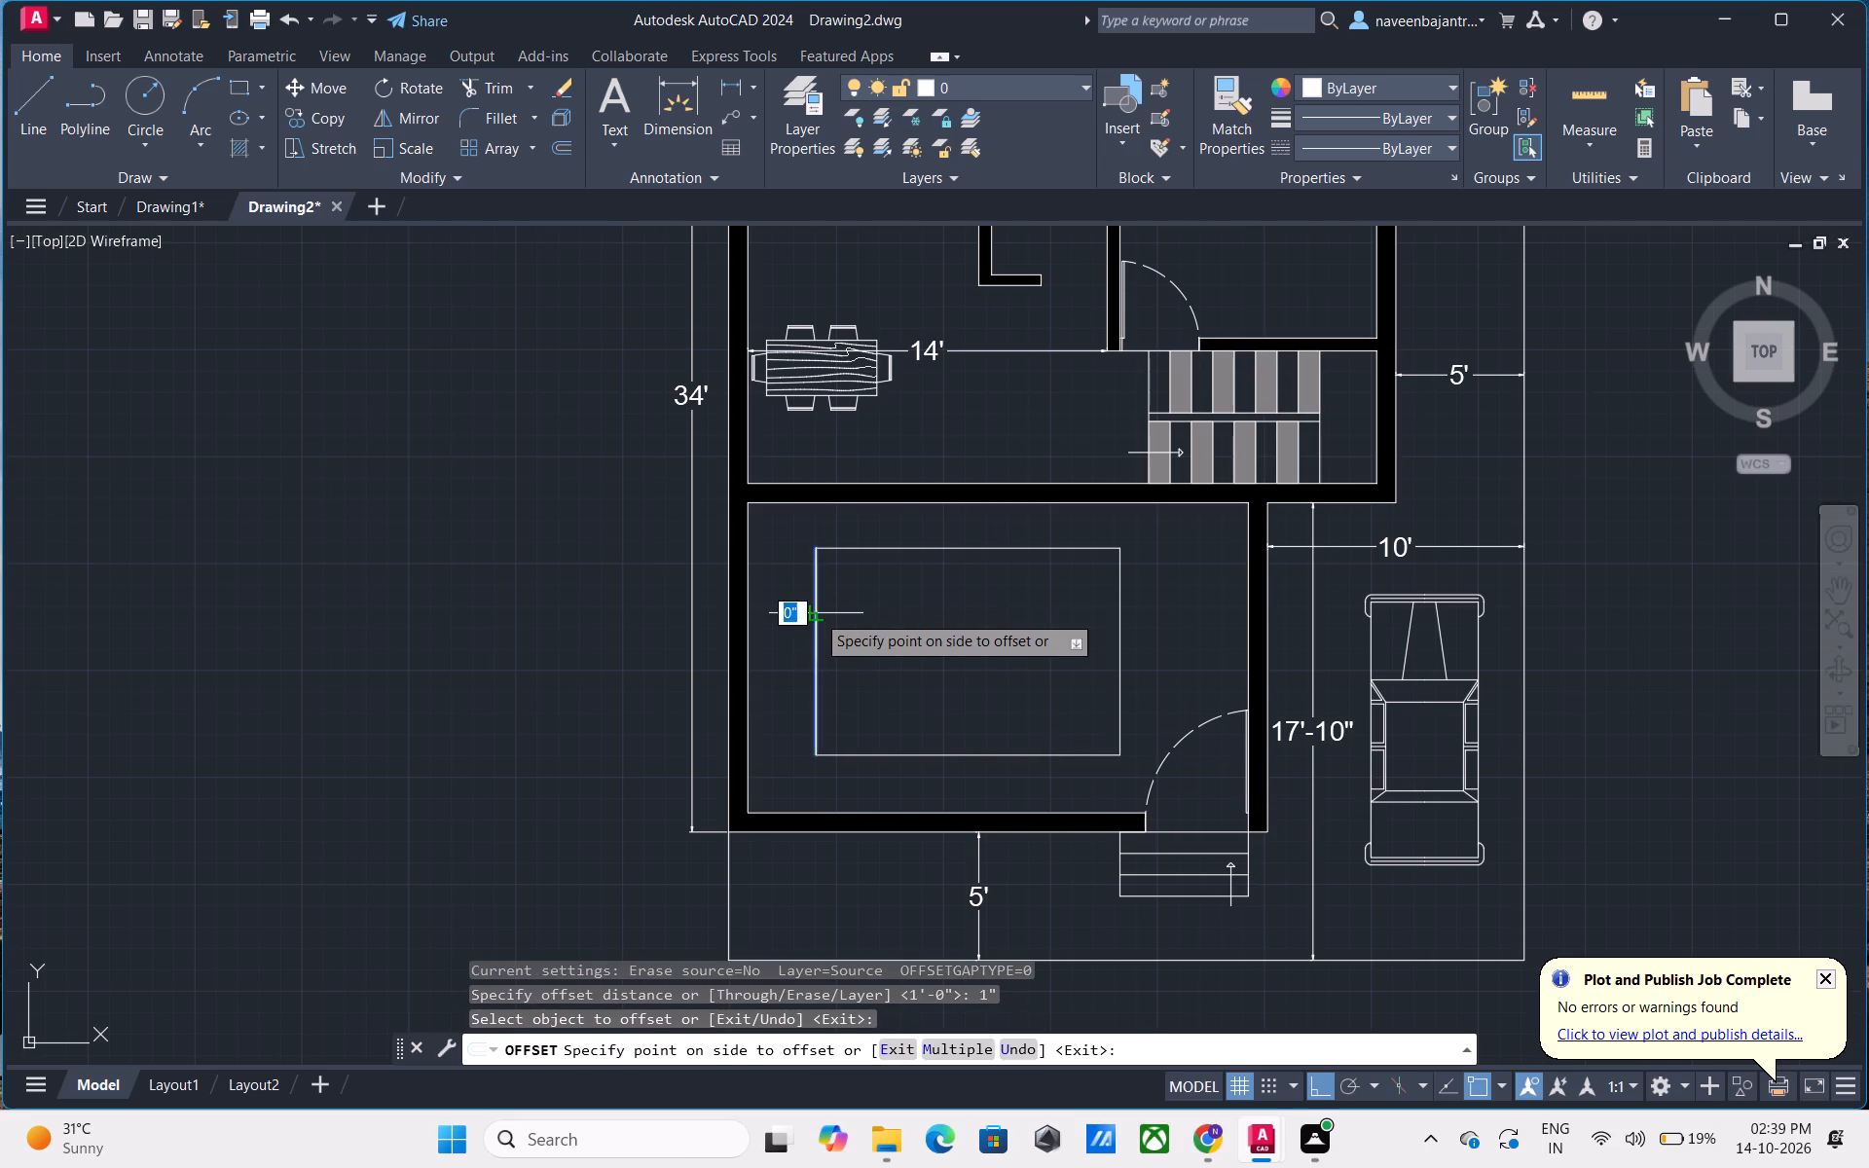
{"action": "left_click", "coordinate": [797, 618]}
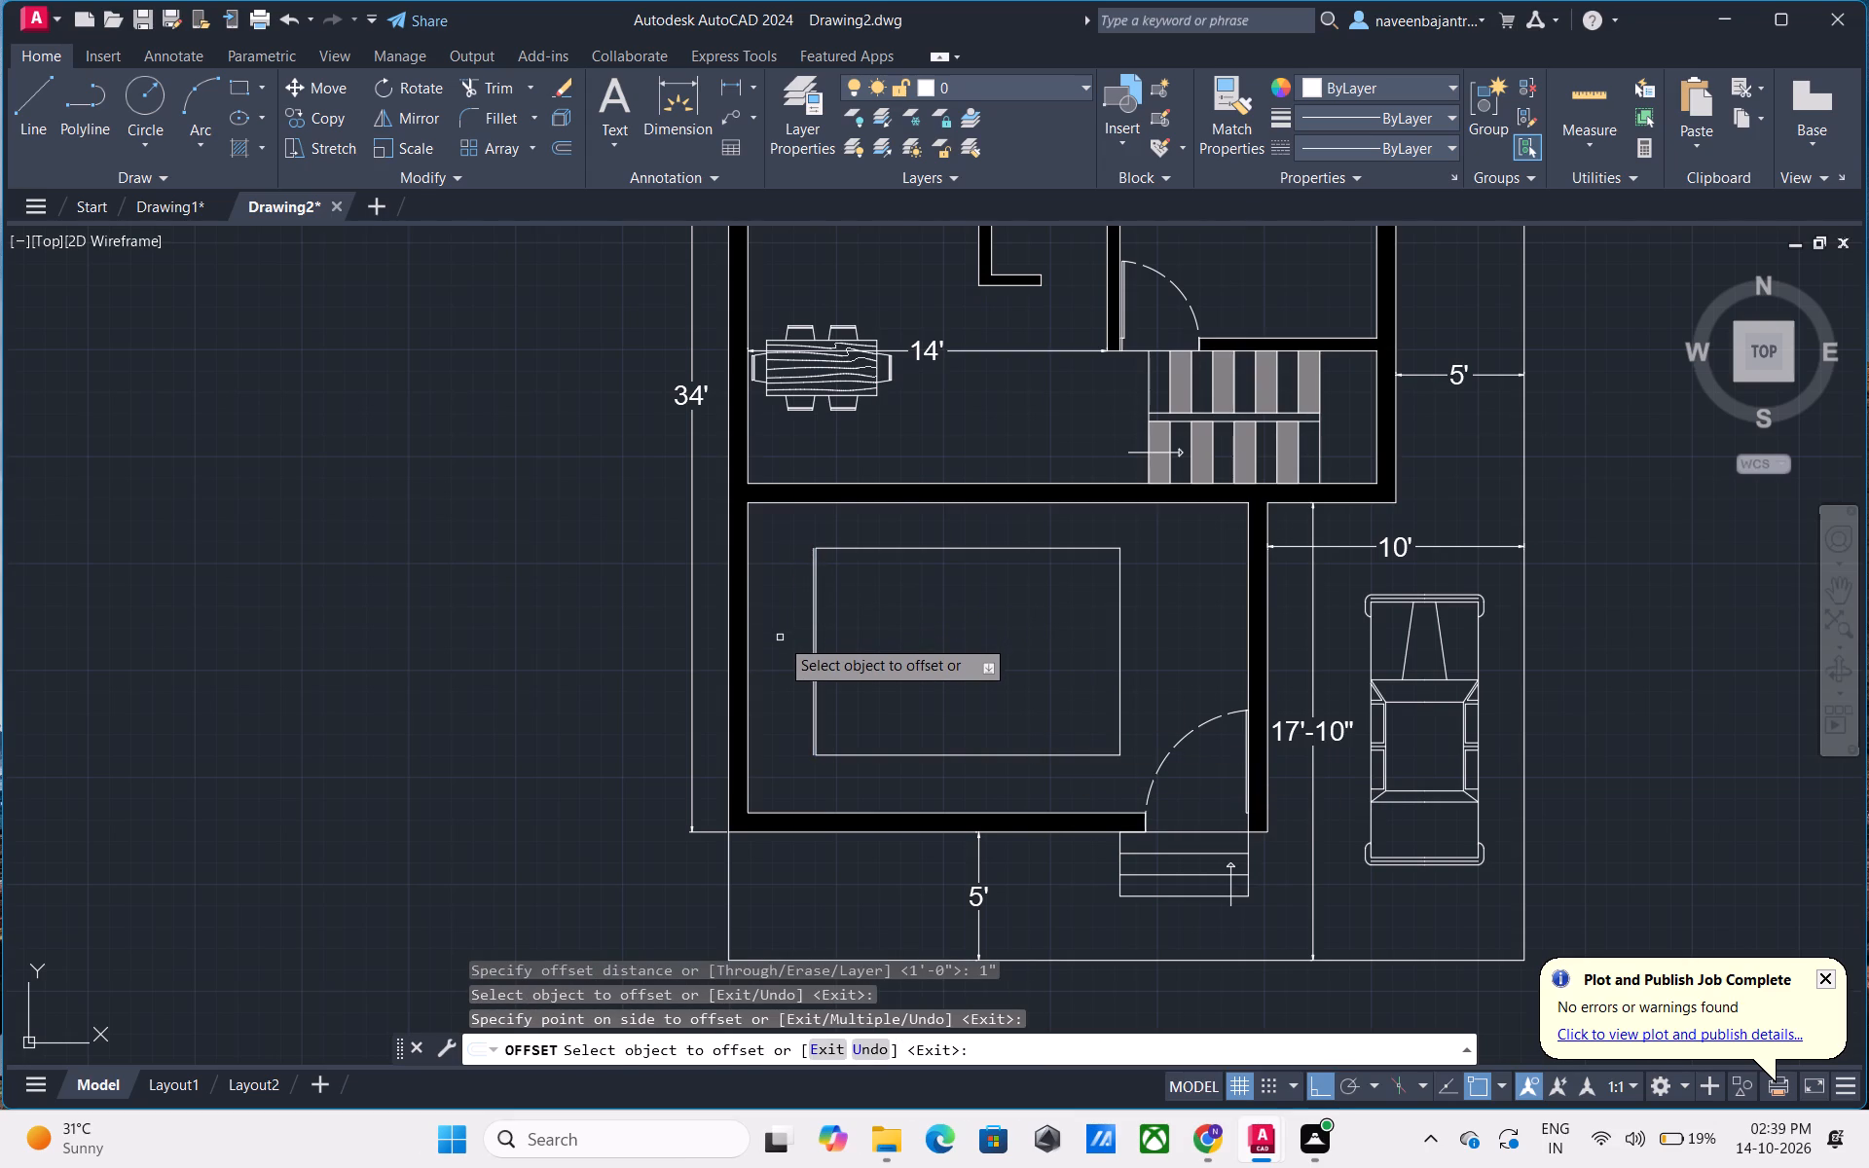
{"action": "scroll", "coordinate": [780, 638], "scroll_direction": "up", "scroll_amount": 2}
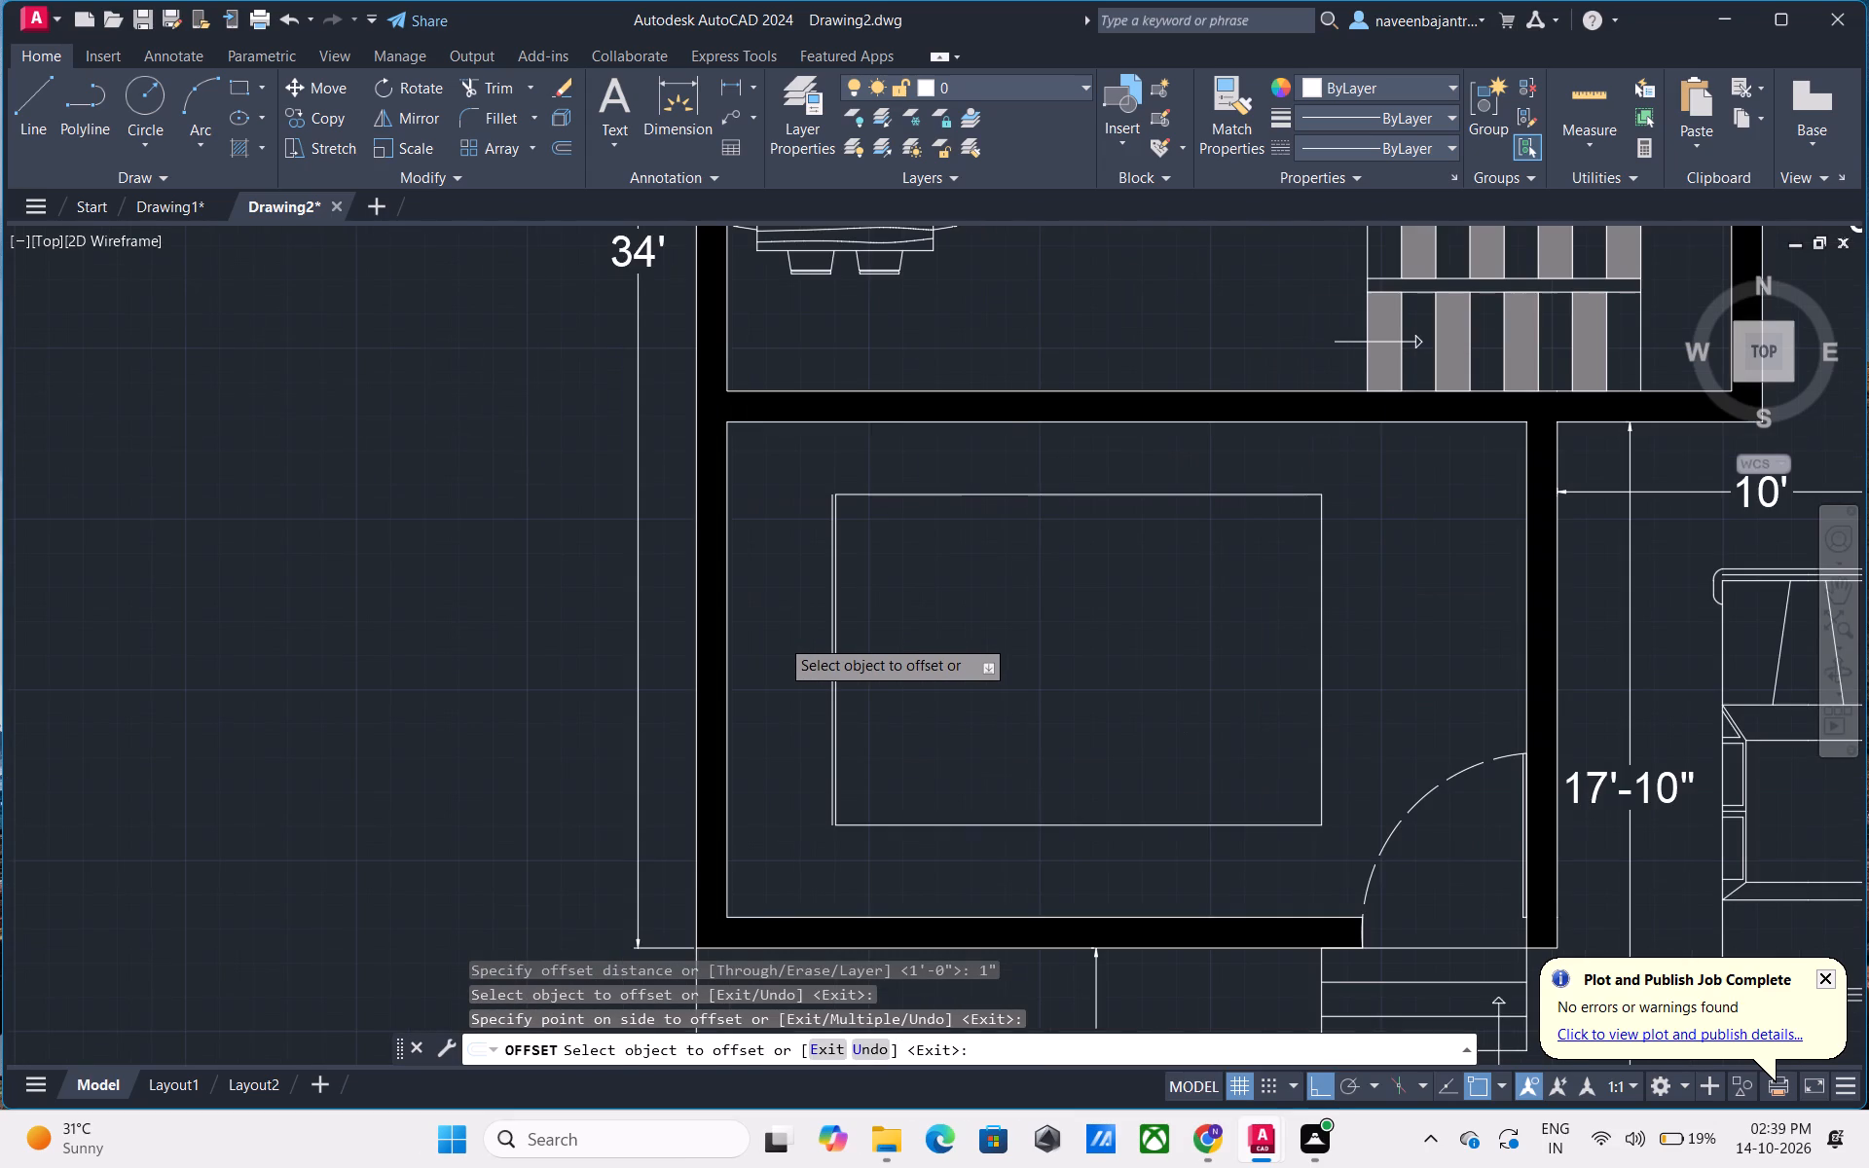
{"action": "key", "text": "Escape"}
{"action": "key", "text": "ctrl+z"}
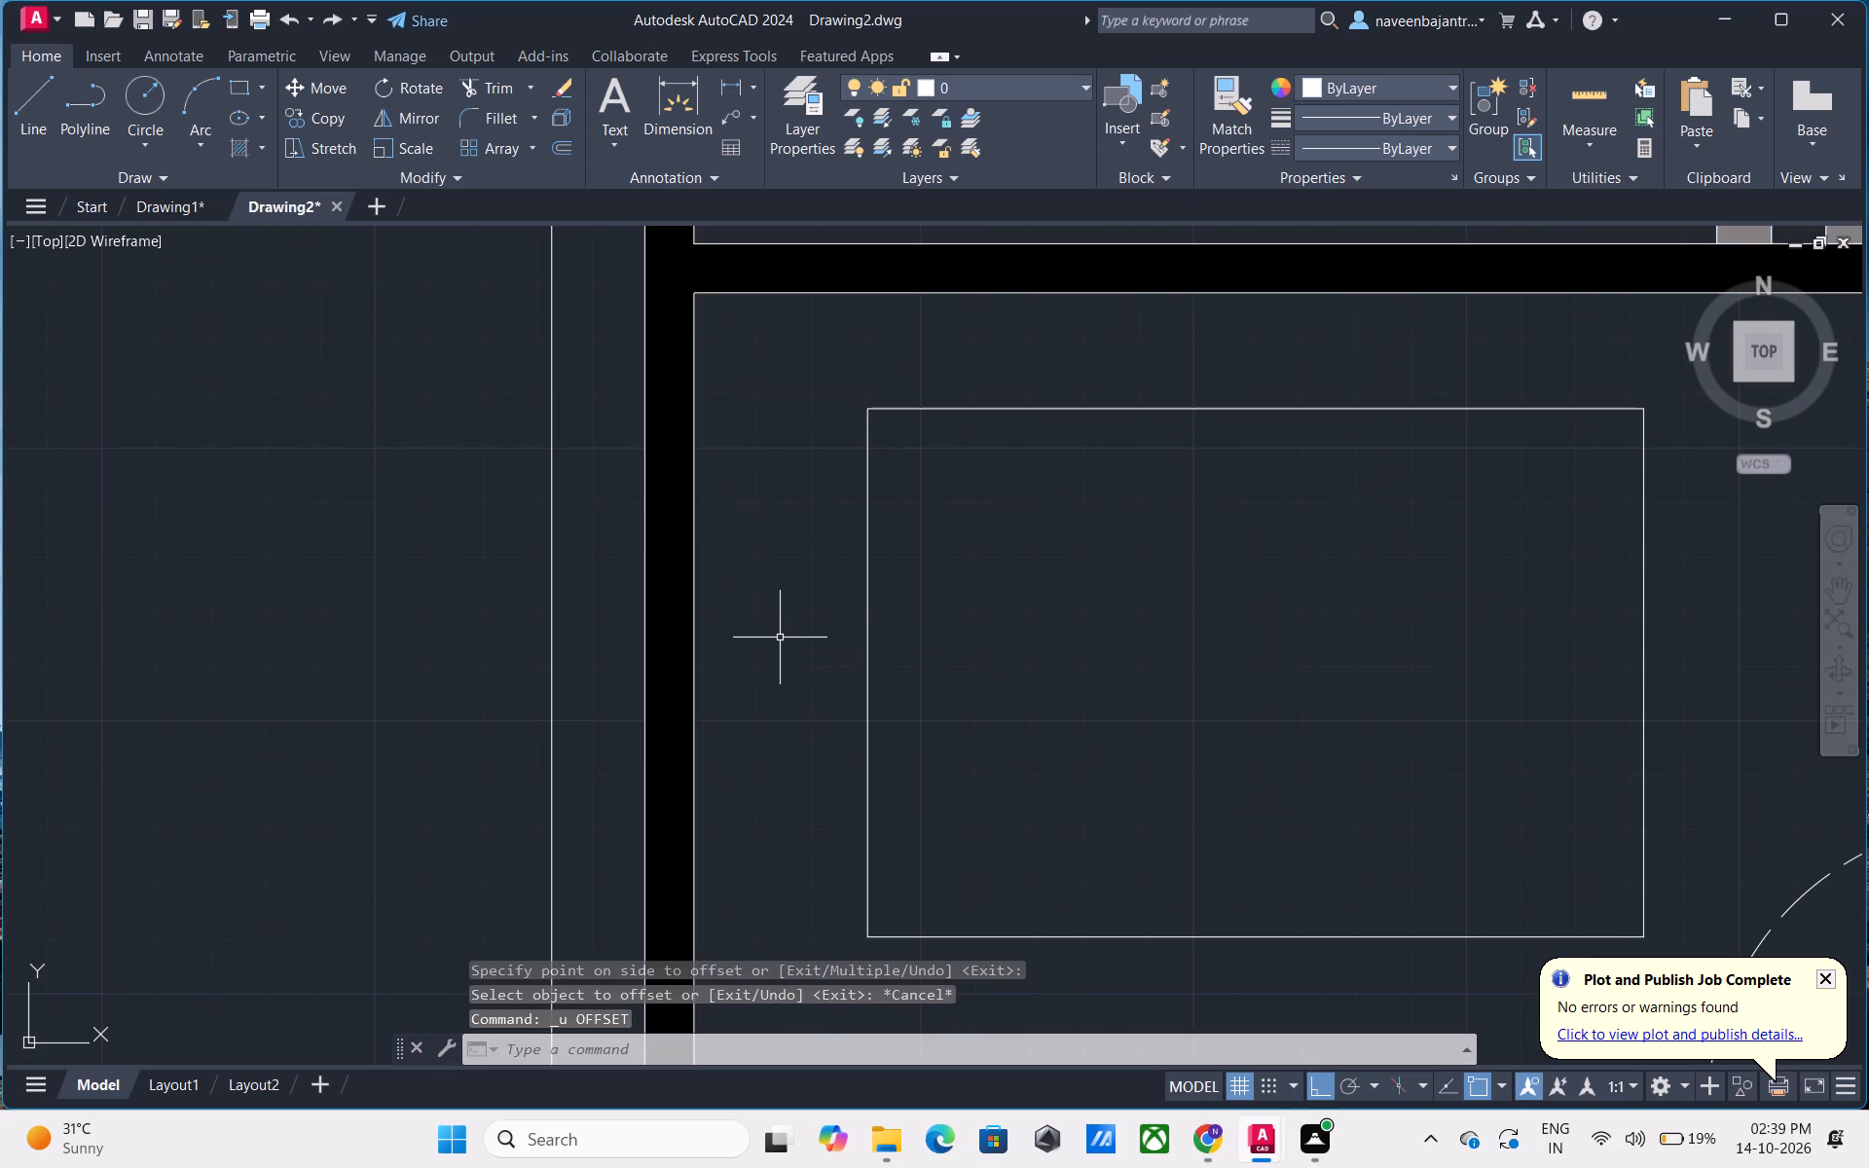
Offset the rectangle's west and south sides 2" outward.
{"action": "key", "text": "Escape"}
{"action": "type", "text": "O 2\""}
{"action": "key", "text": "Return"}
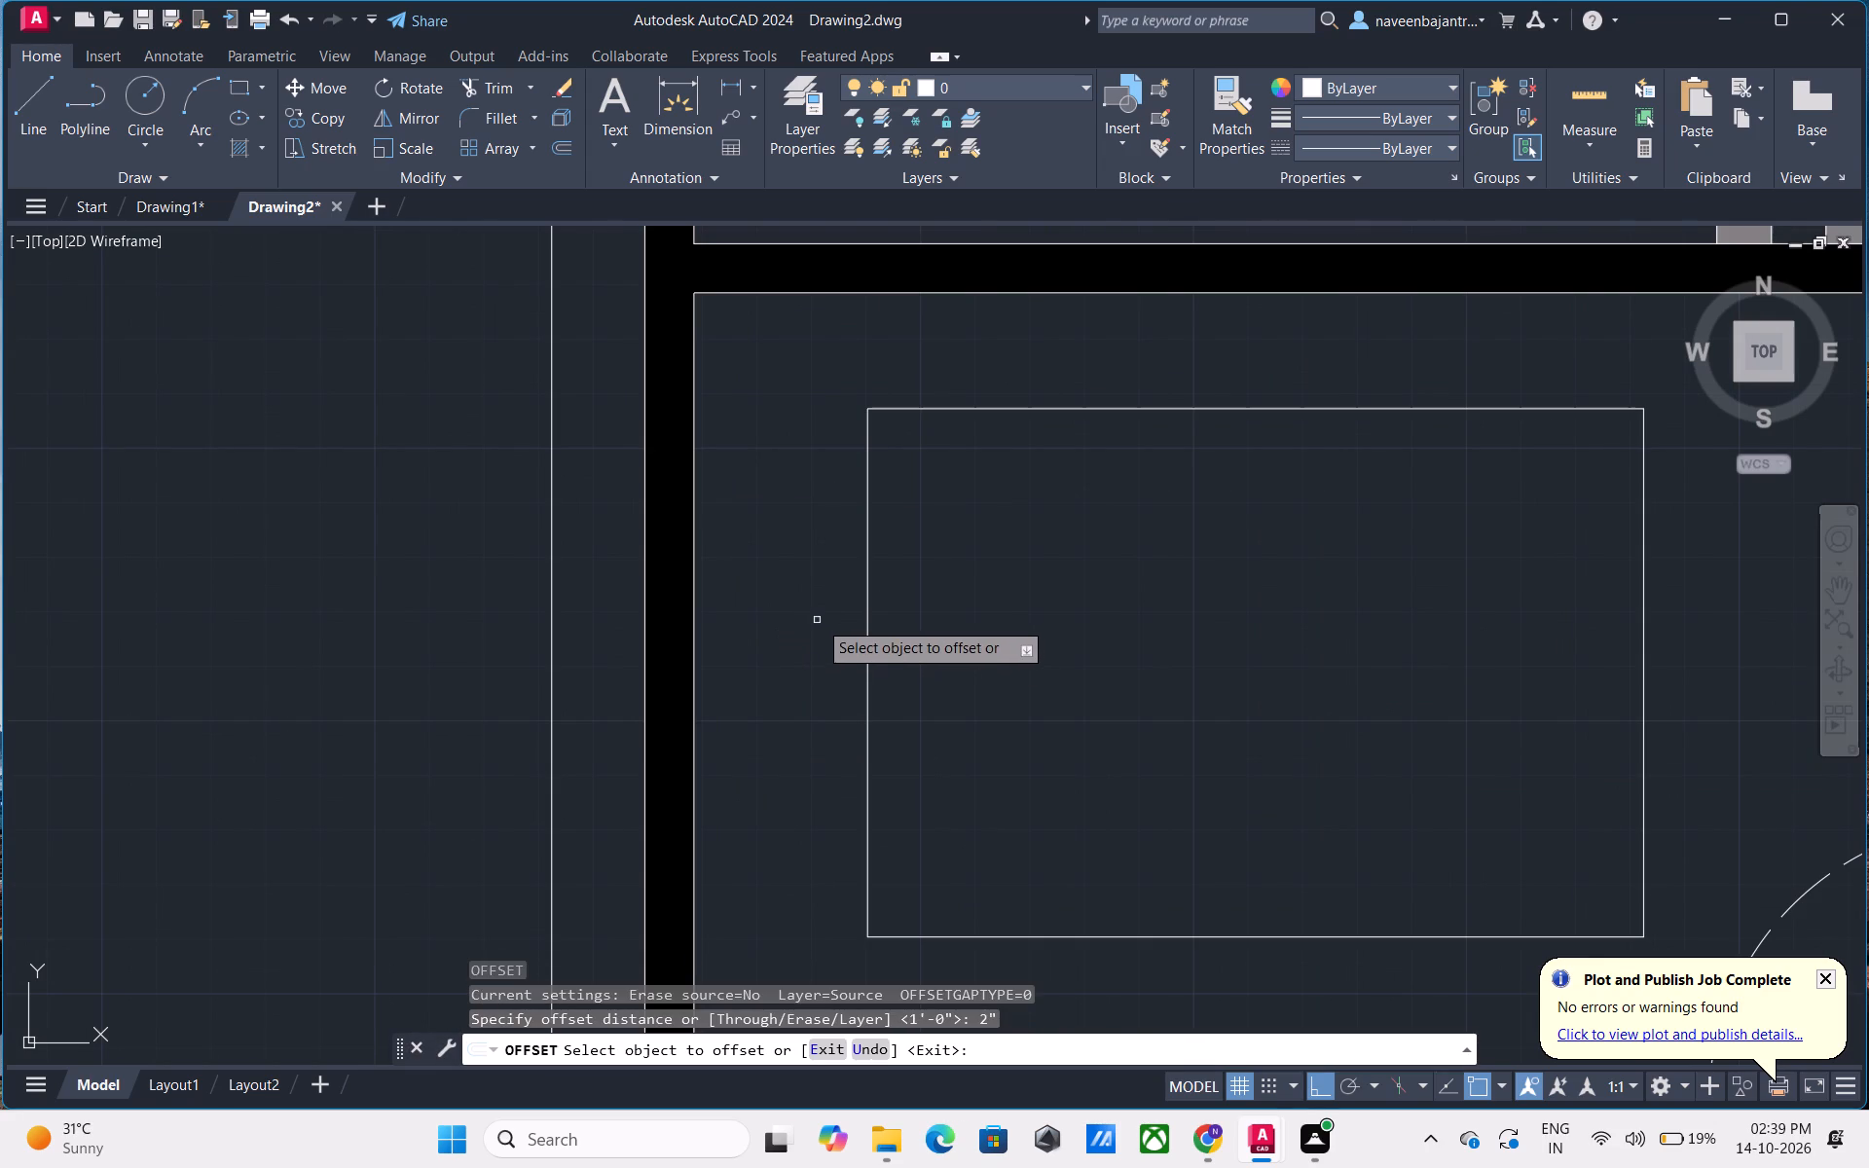
{"action": "left_click", "coordinate": [866, 639]}
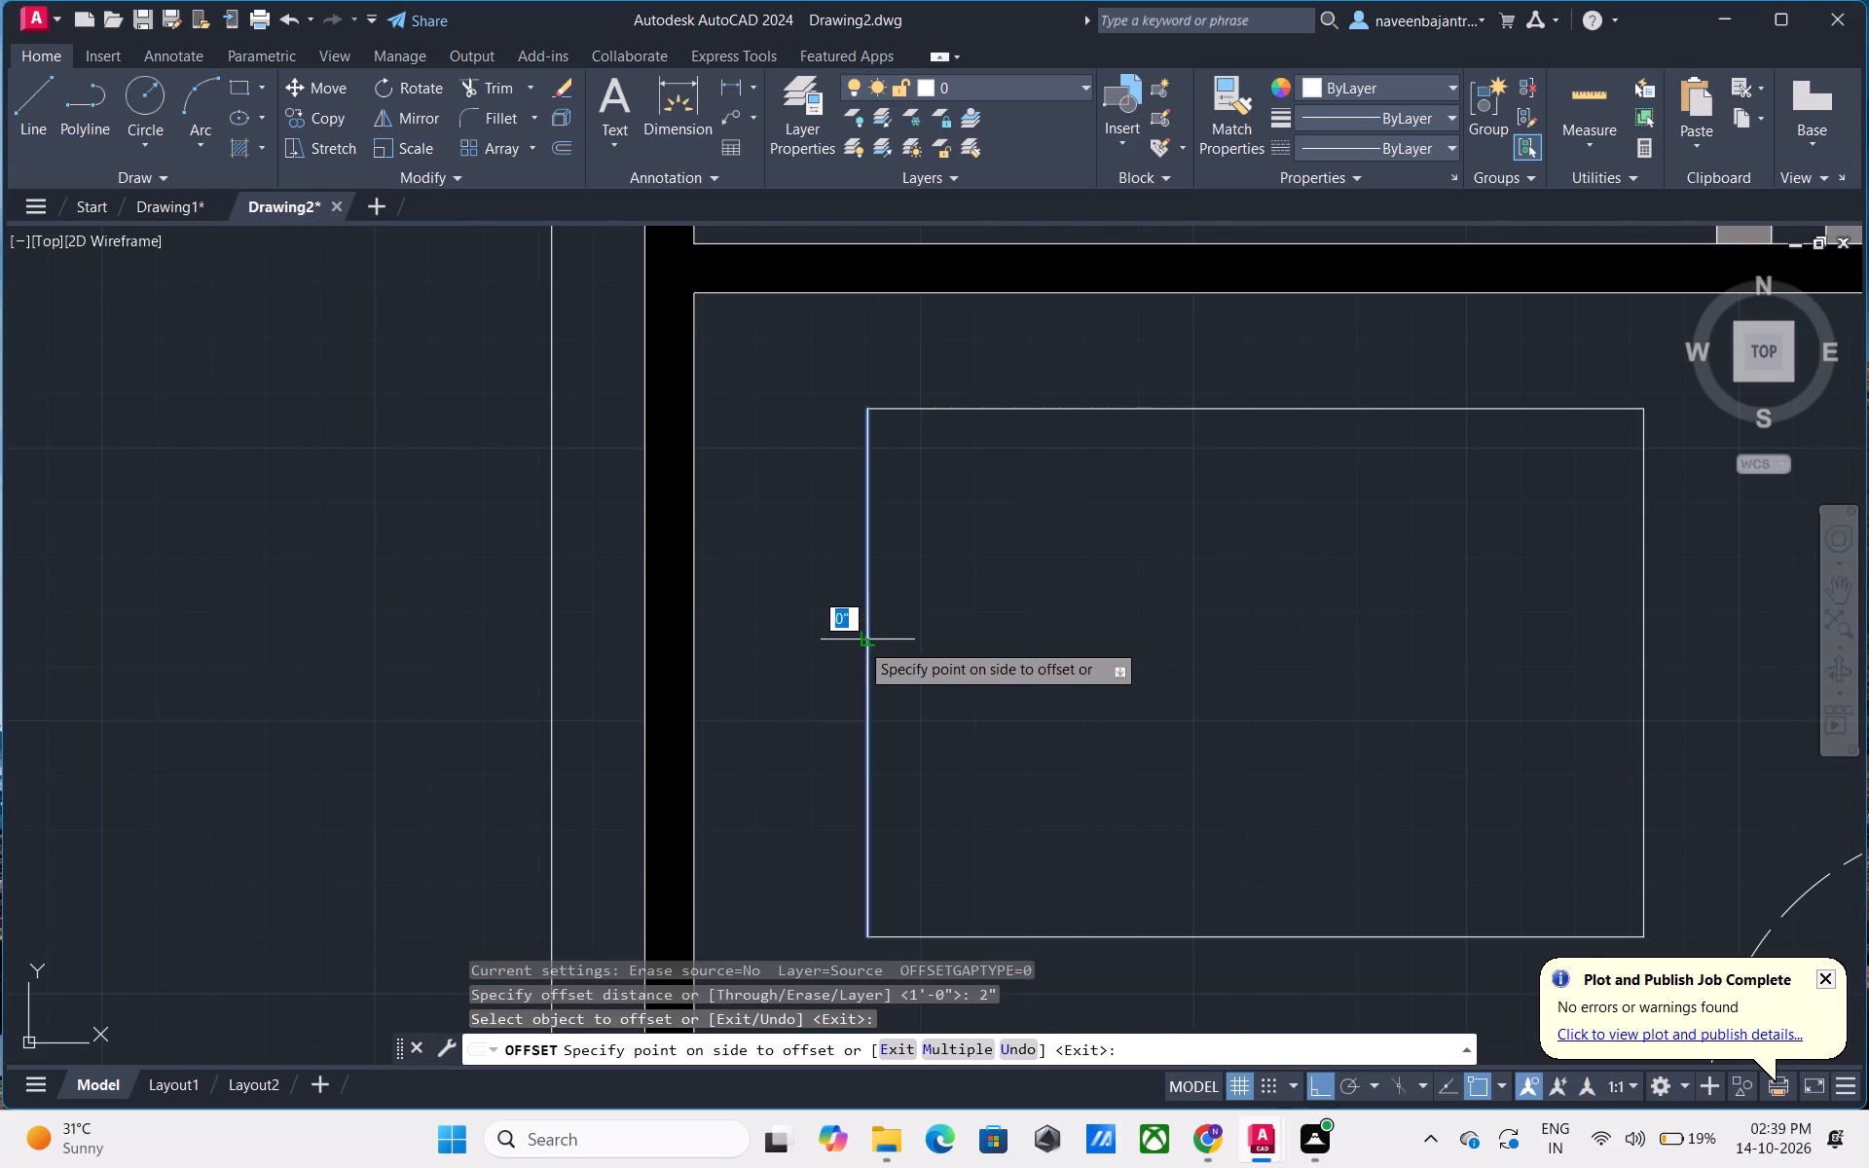
{"action": "left_click", "coordinate": [824, 642]}
{"action": "scroll", "coordinate": [776, 645], "scroll_direction": "down", "scroll_amount": 1}
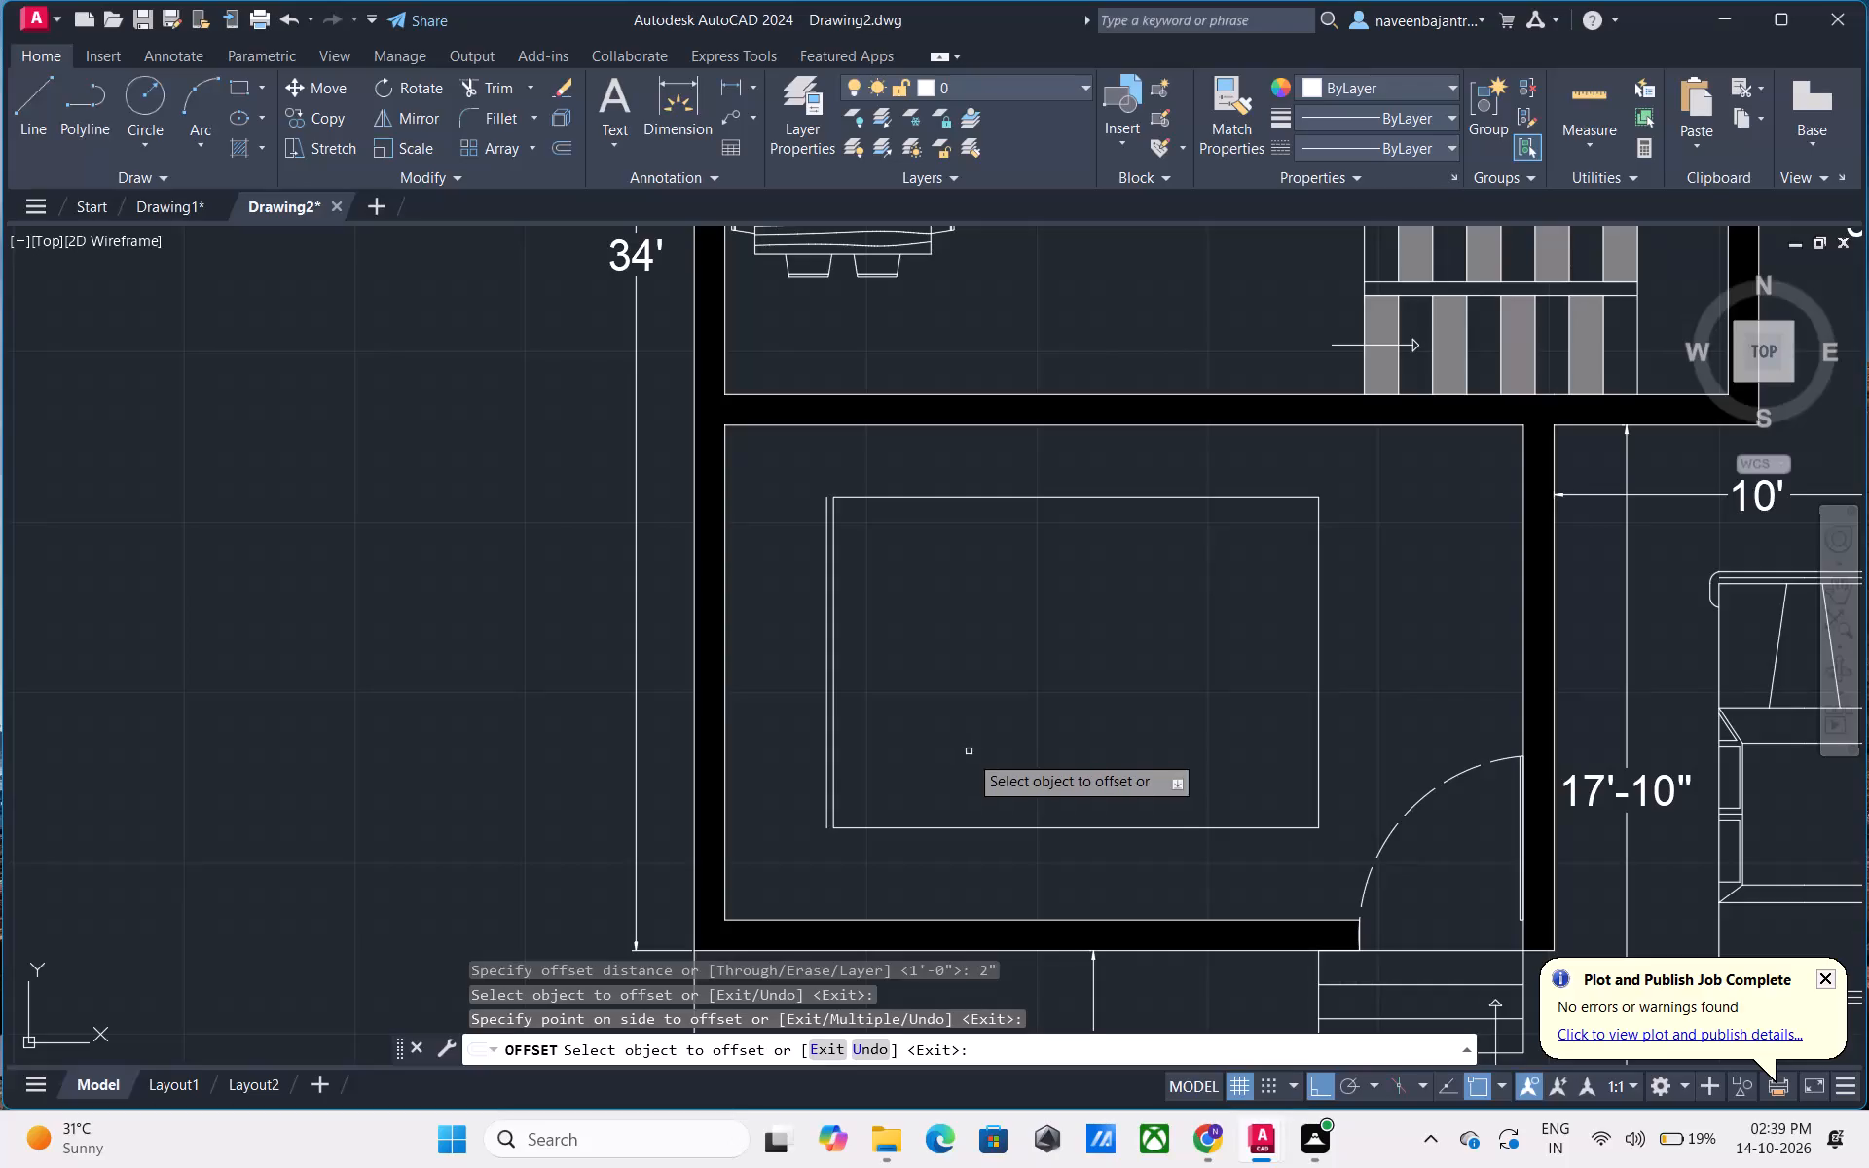
{"action": "left_click", "coordinate": [963, 826]}
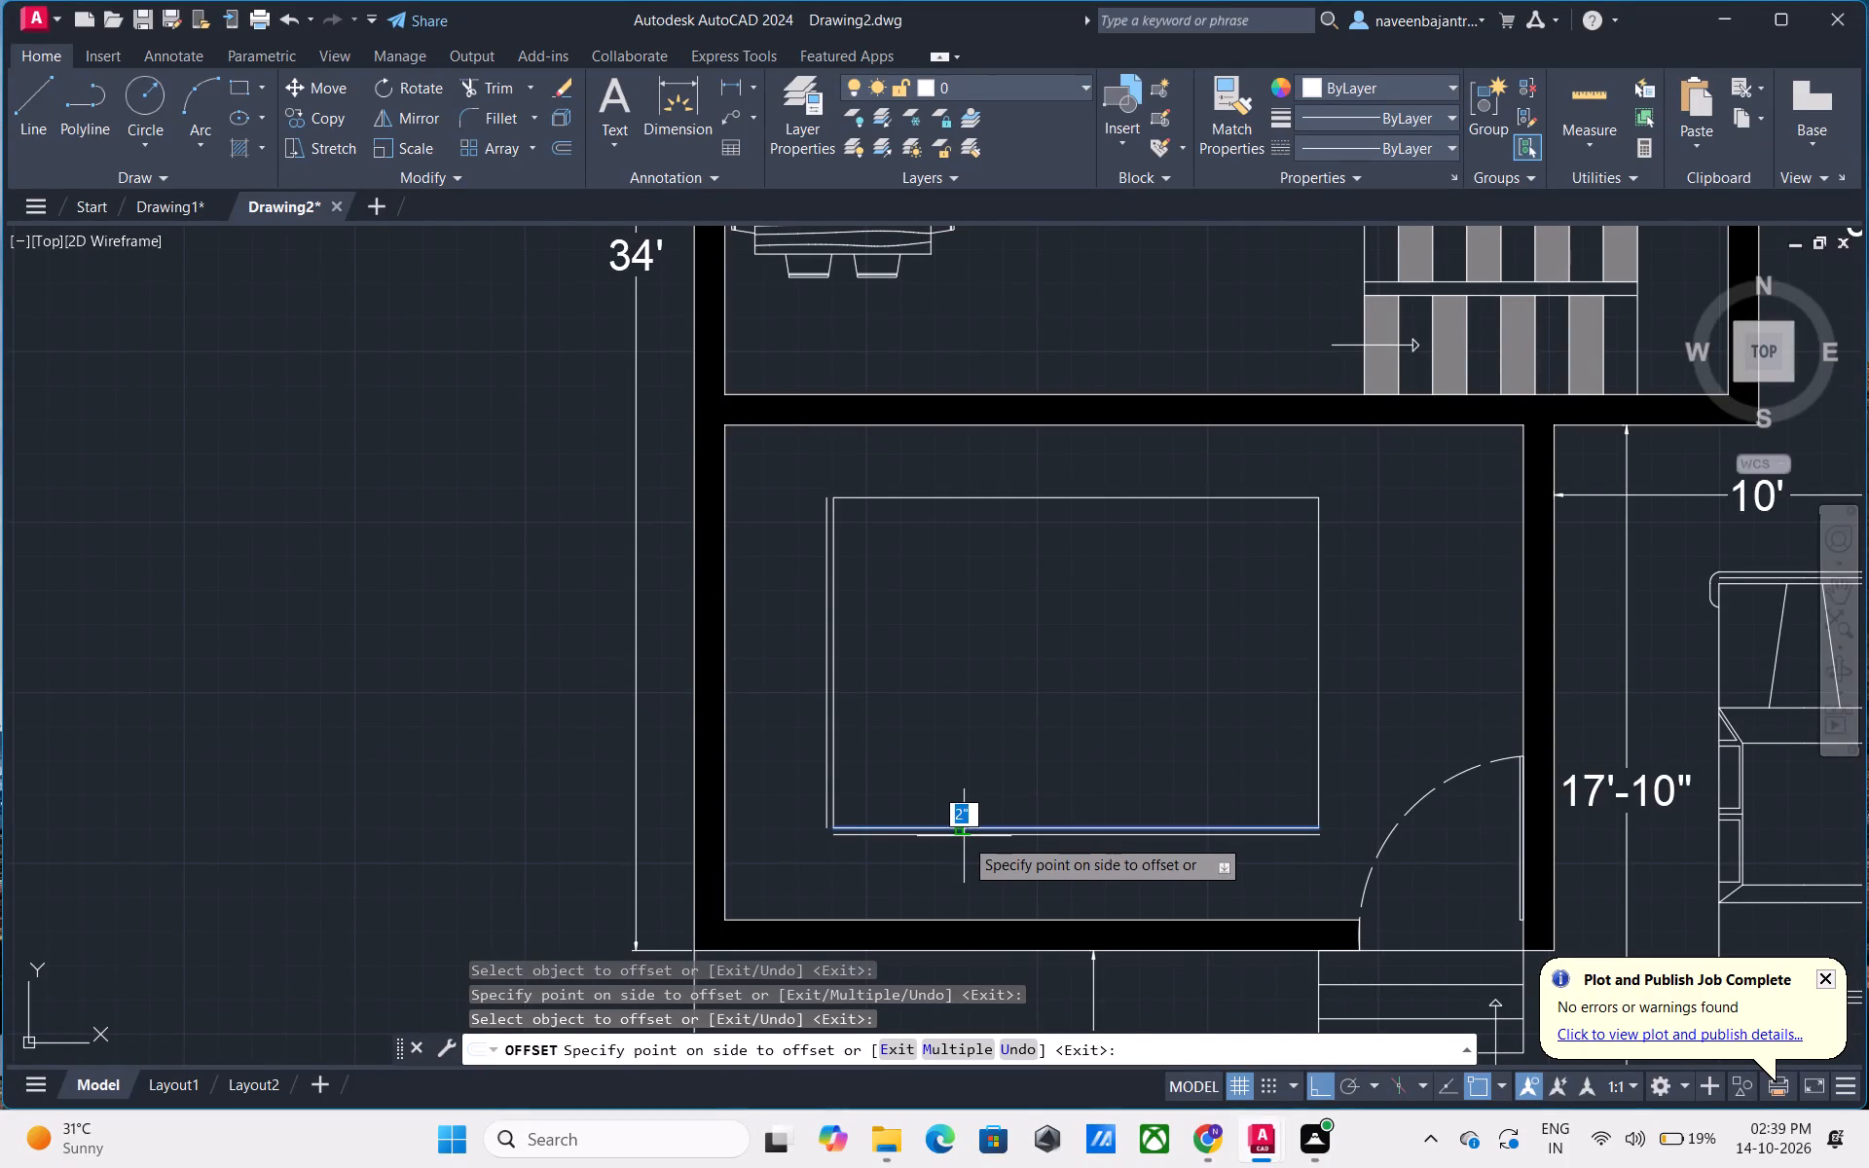
{"action": "left_click", "coordinate": [963, 844]}
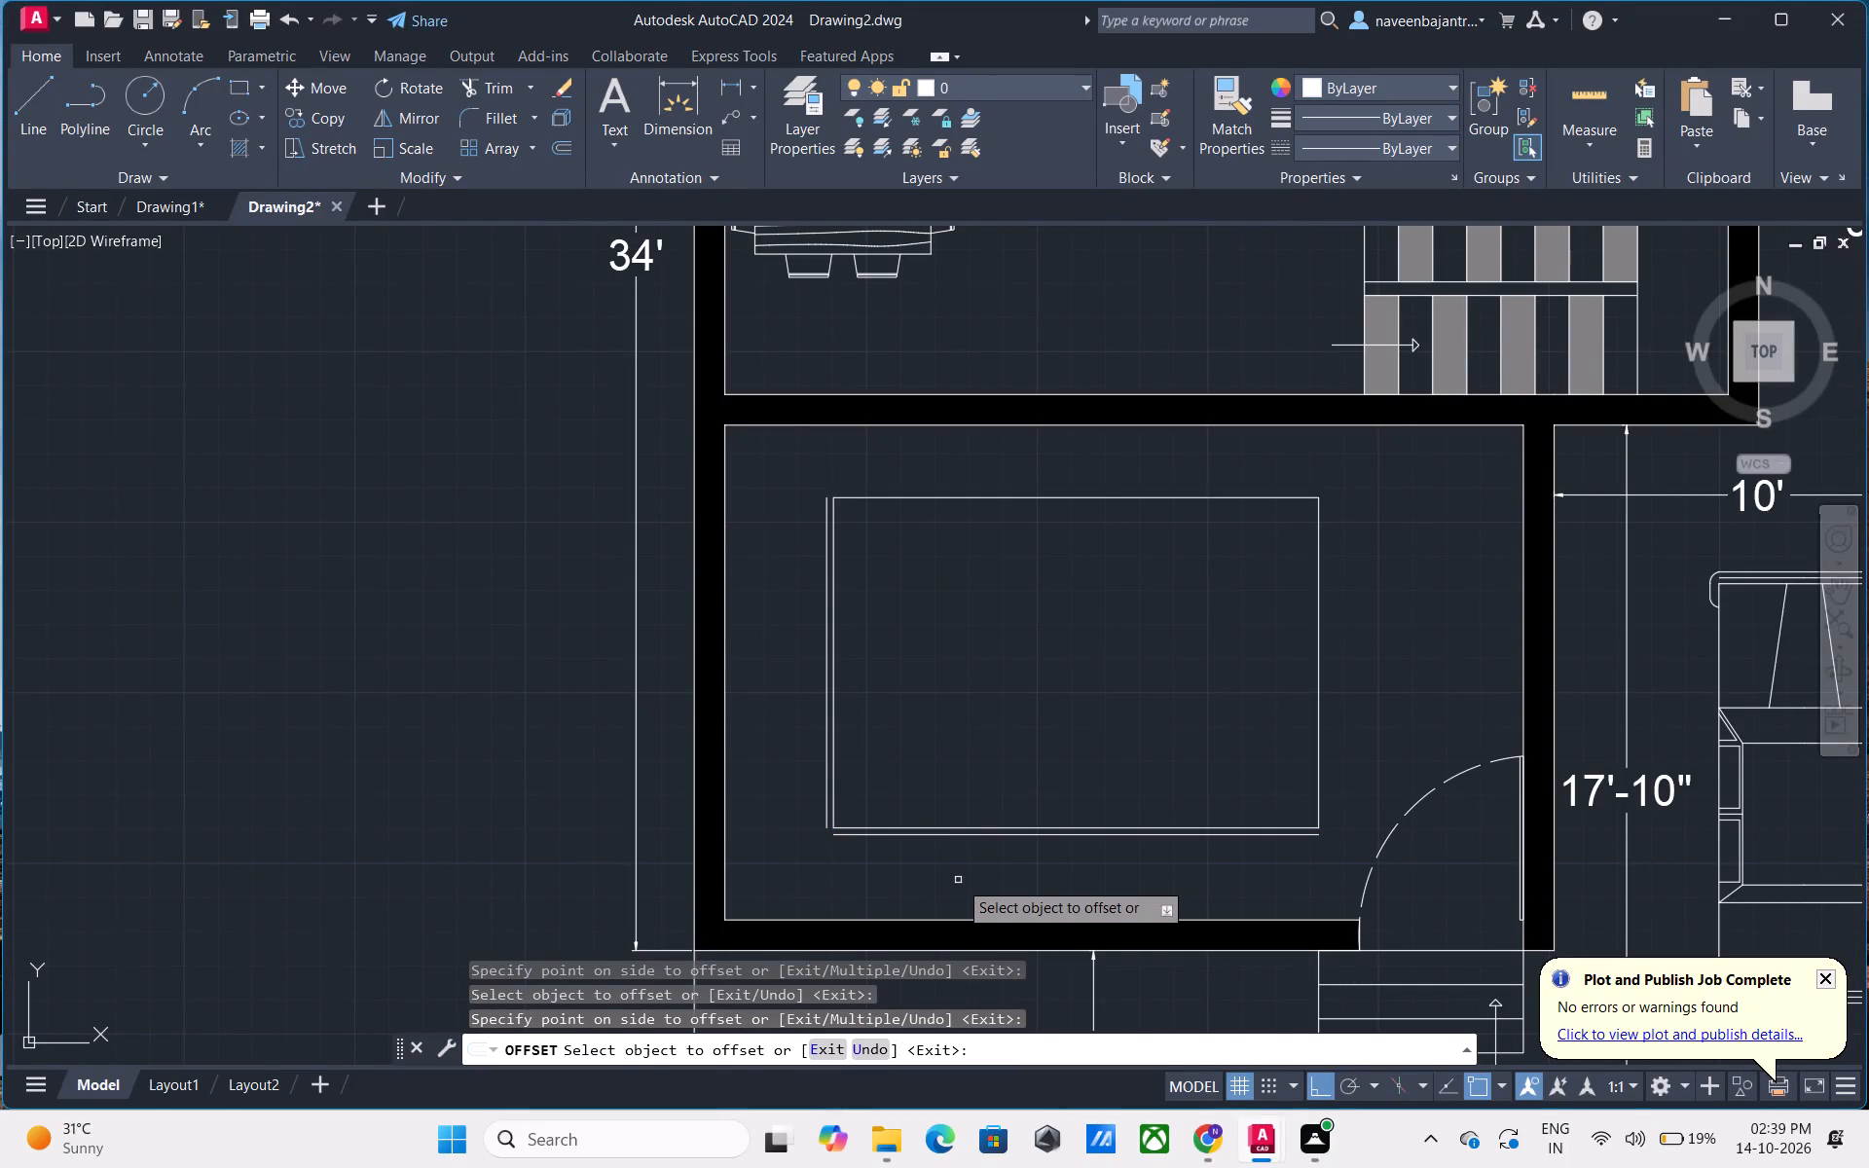
Offset the inner faces of the room's south and west walls 2" into the room.
{"action": "left_click", "coordinate": [958, 917]}
{"action": "left_click", "coordinate": [962, 887]}
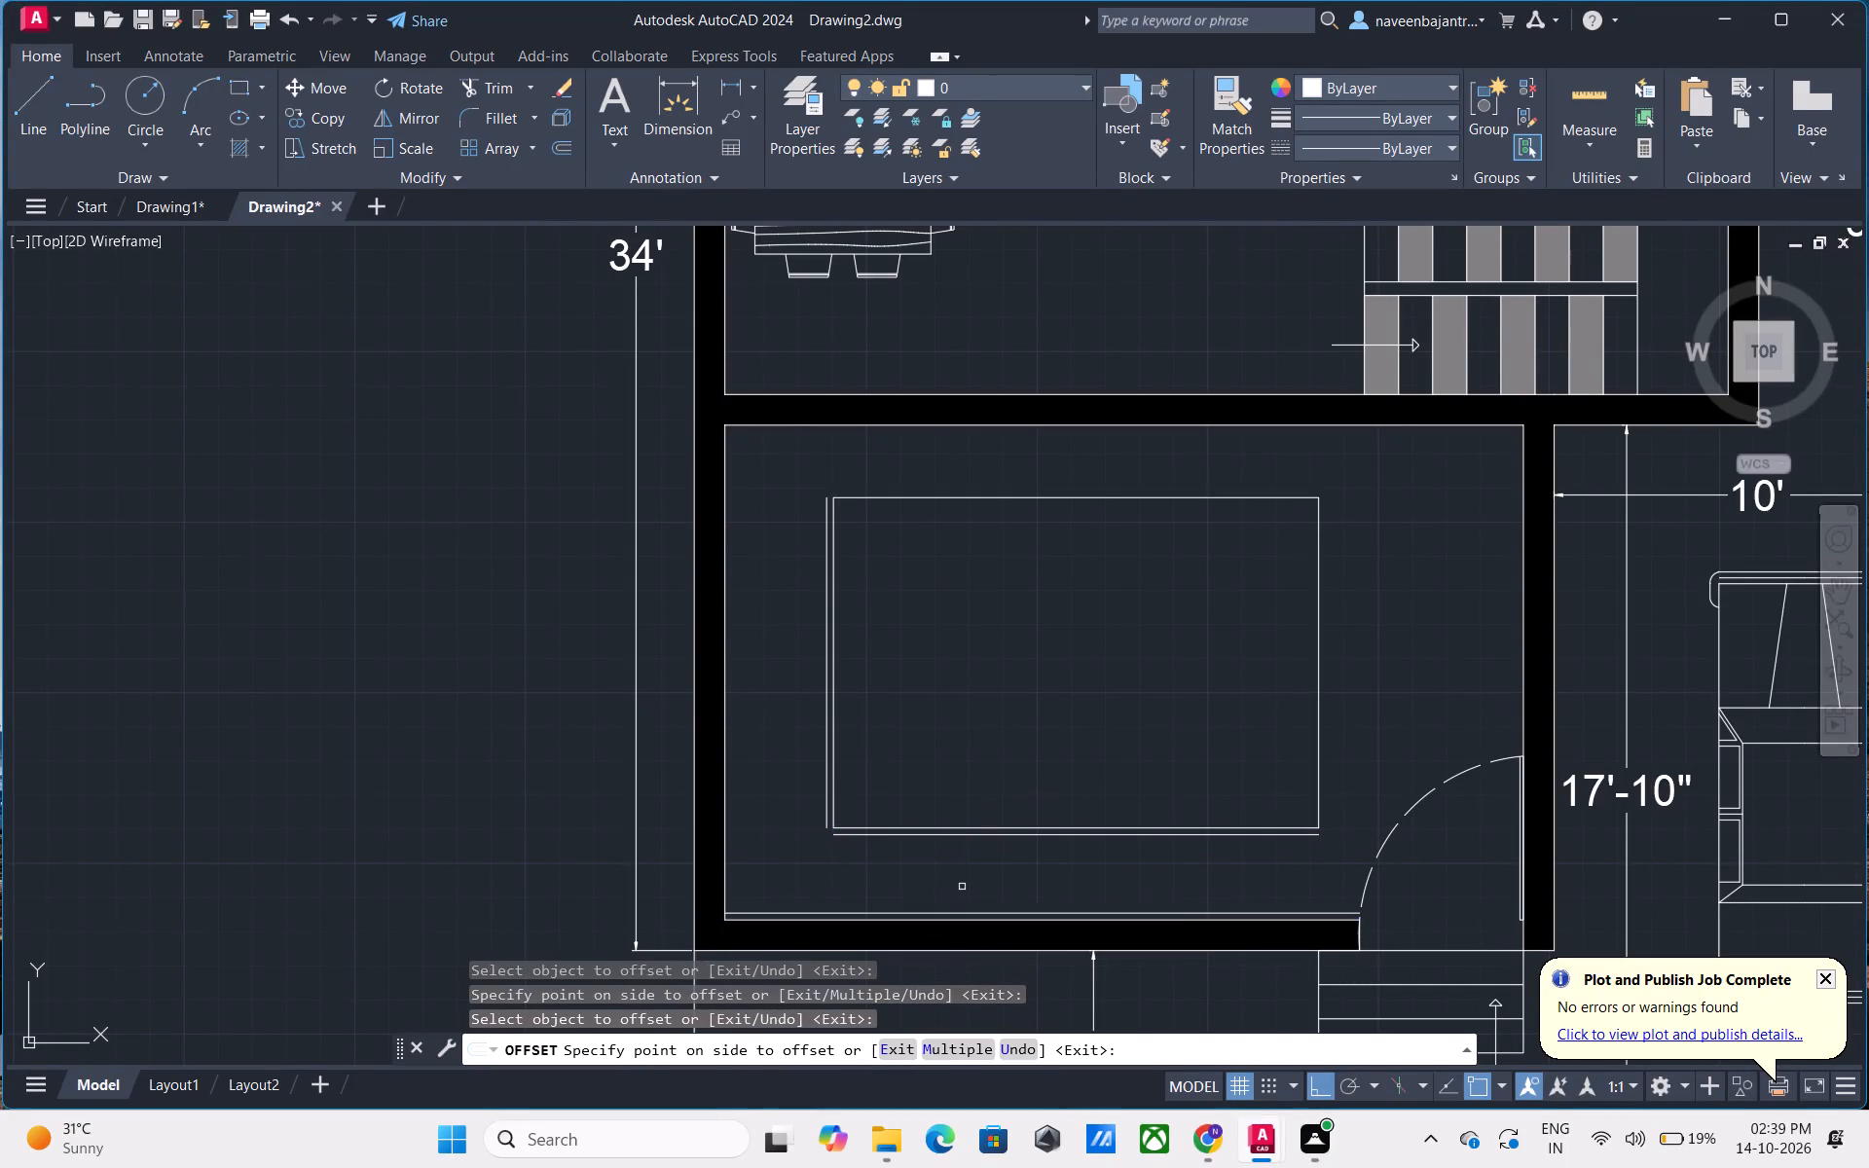
{"action": "left_click", "coordinate": [723, 746]}
{"action": "left_click", "coordinate": [750, 746]}
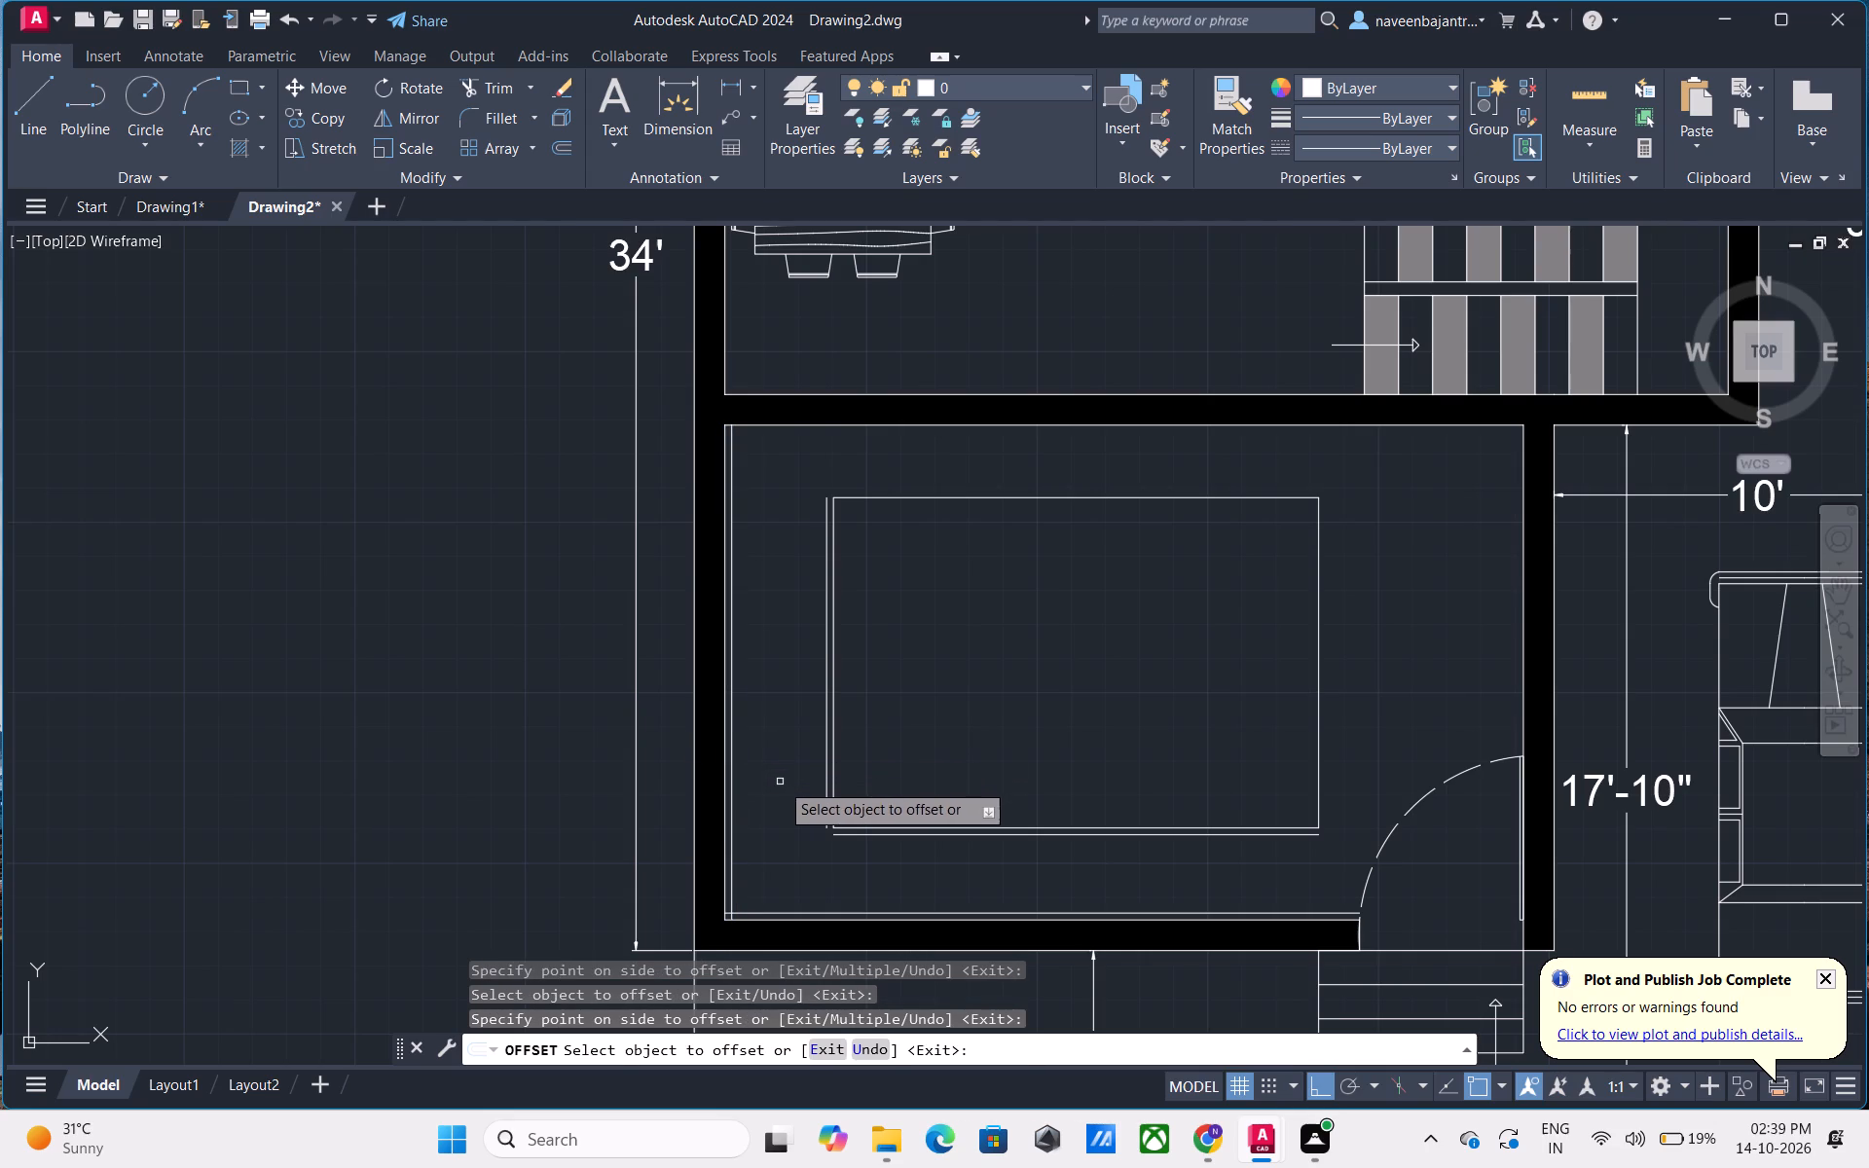
{"action": "key", "text": "Escape"}
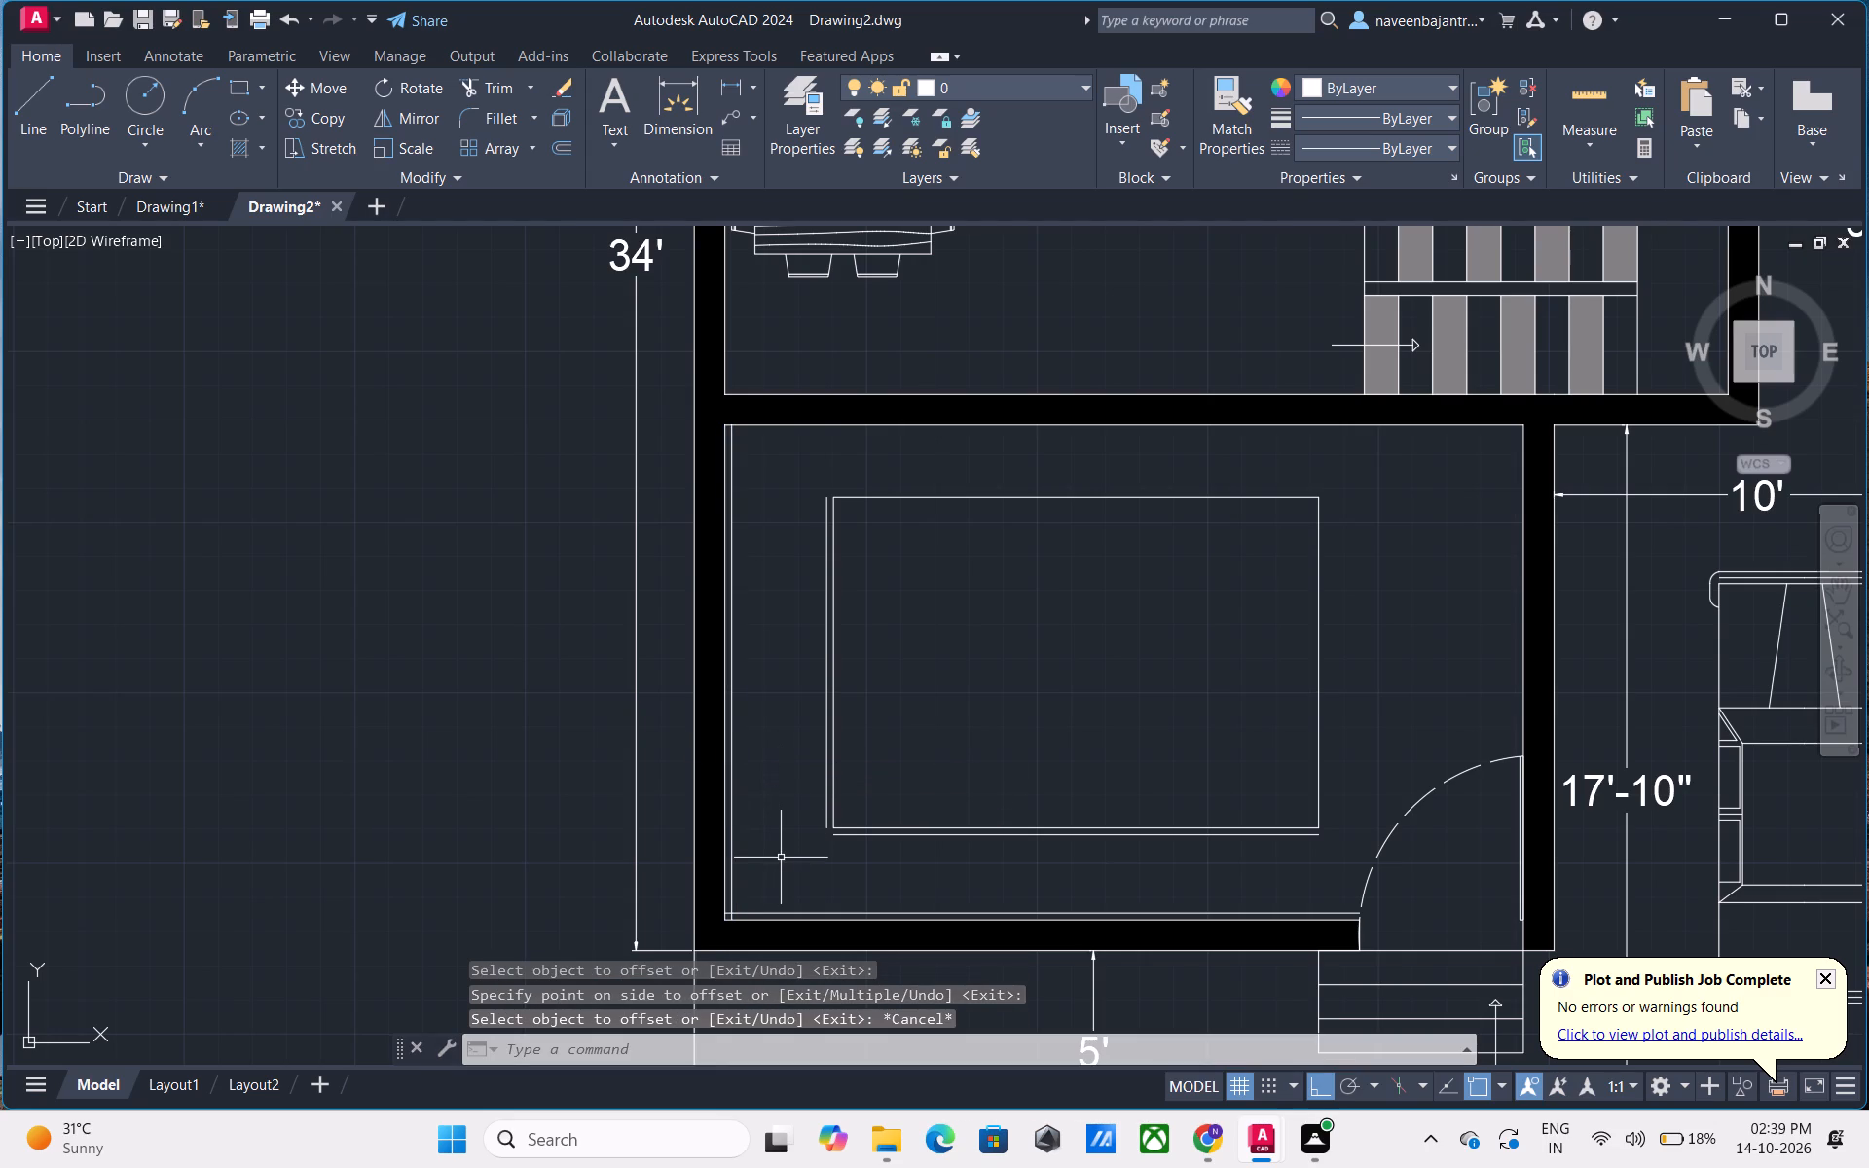
Draw a vertical line from the west end of the rectangle's southern offset line to the south wall's offset line.
{"action": "middle_click_drag", "start_coordinate": [782, 858], "coordinate": [750, 728]}
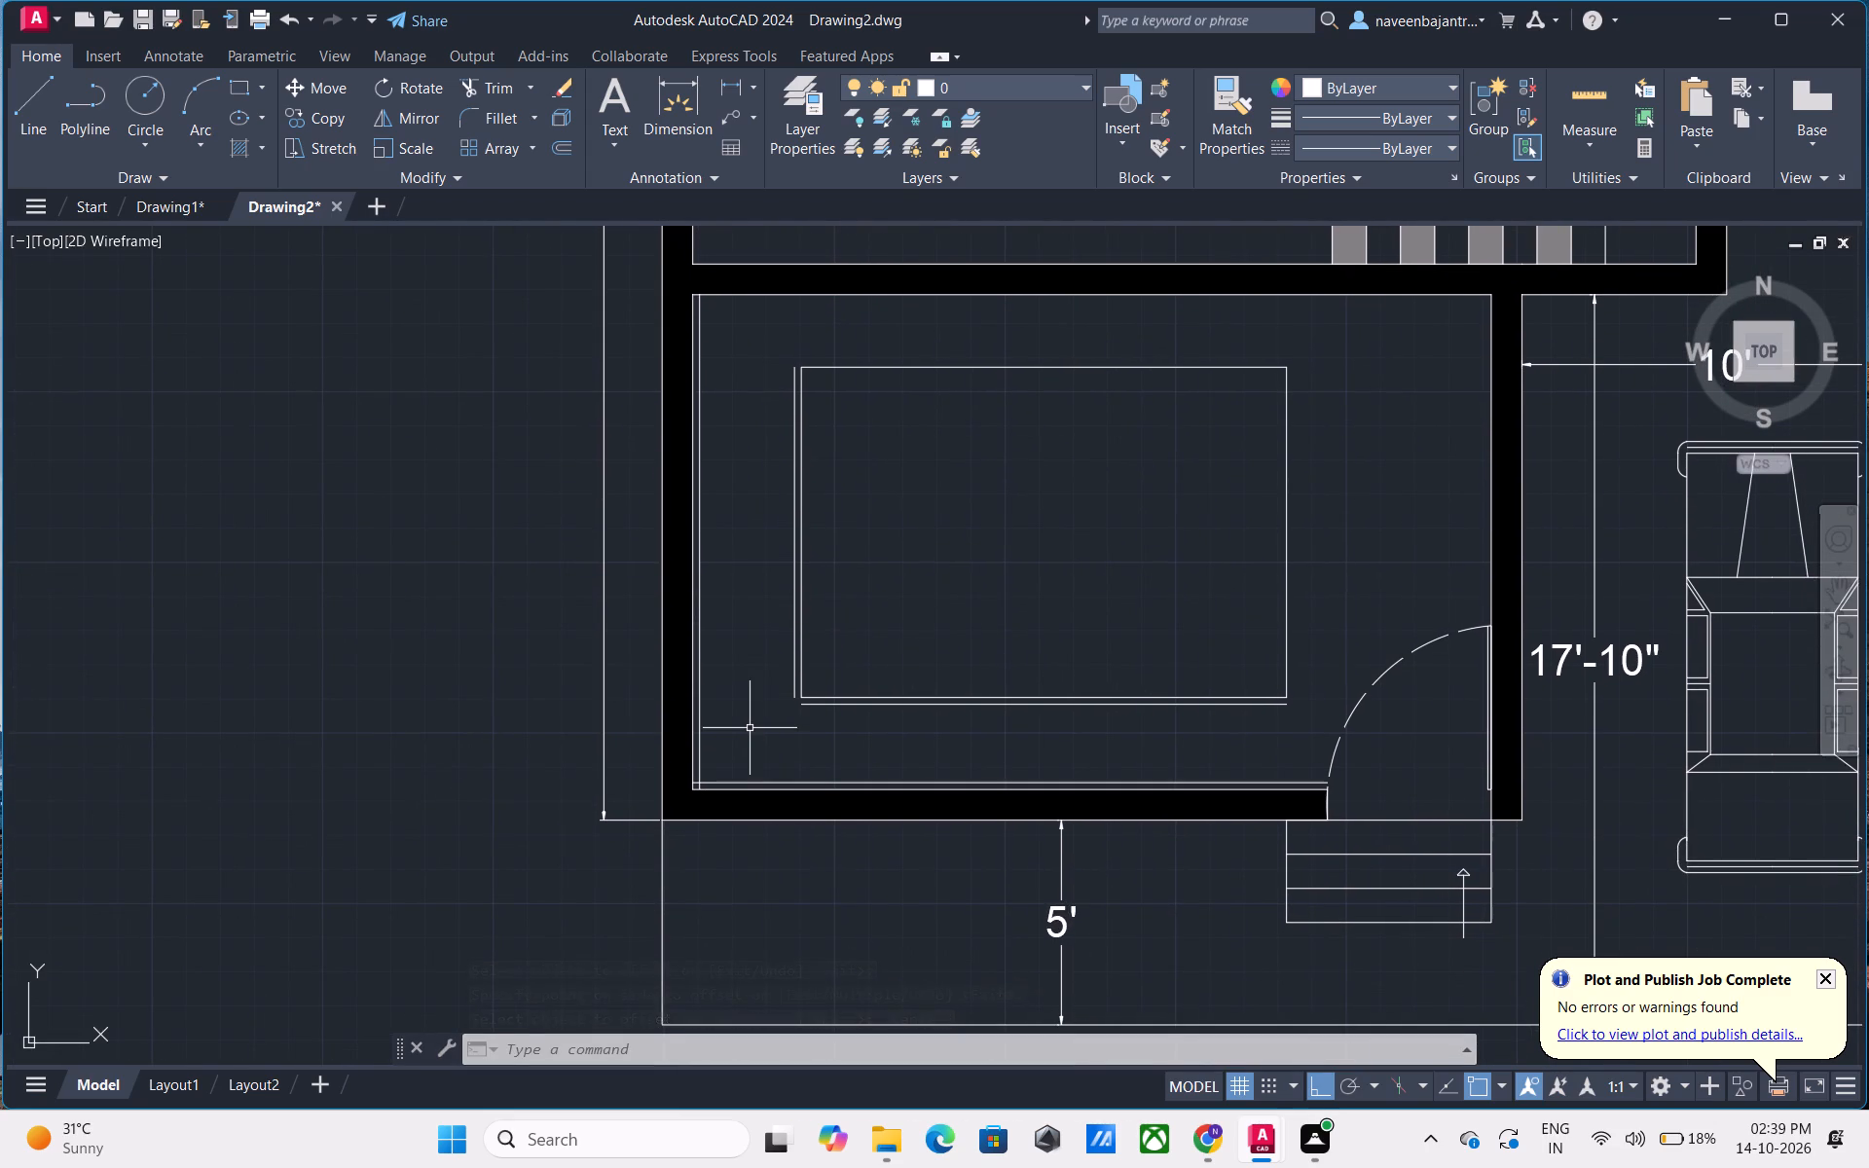
{"action": "type", "text": "L"}
{"action": "key", "text": "space"}
{"action": "scroll", "coordinate": [750, 728], "scroll_direction": "up", "scroll_amount": 3}
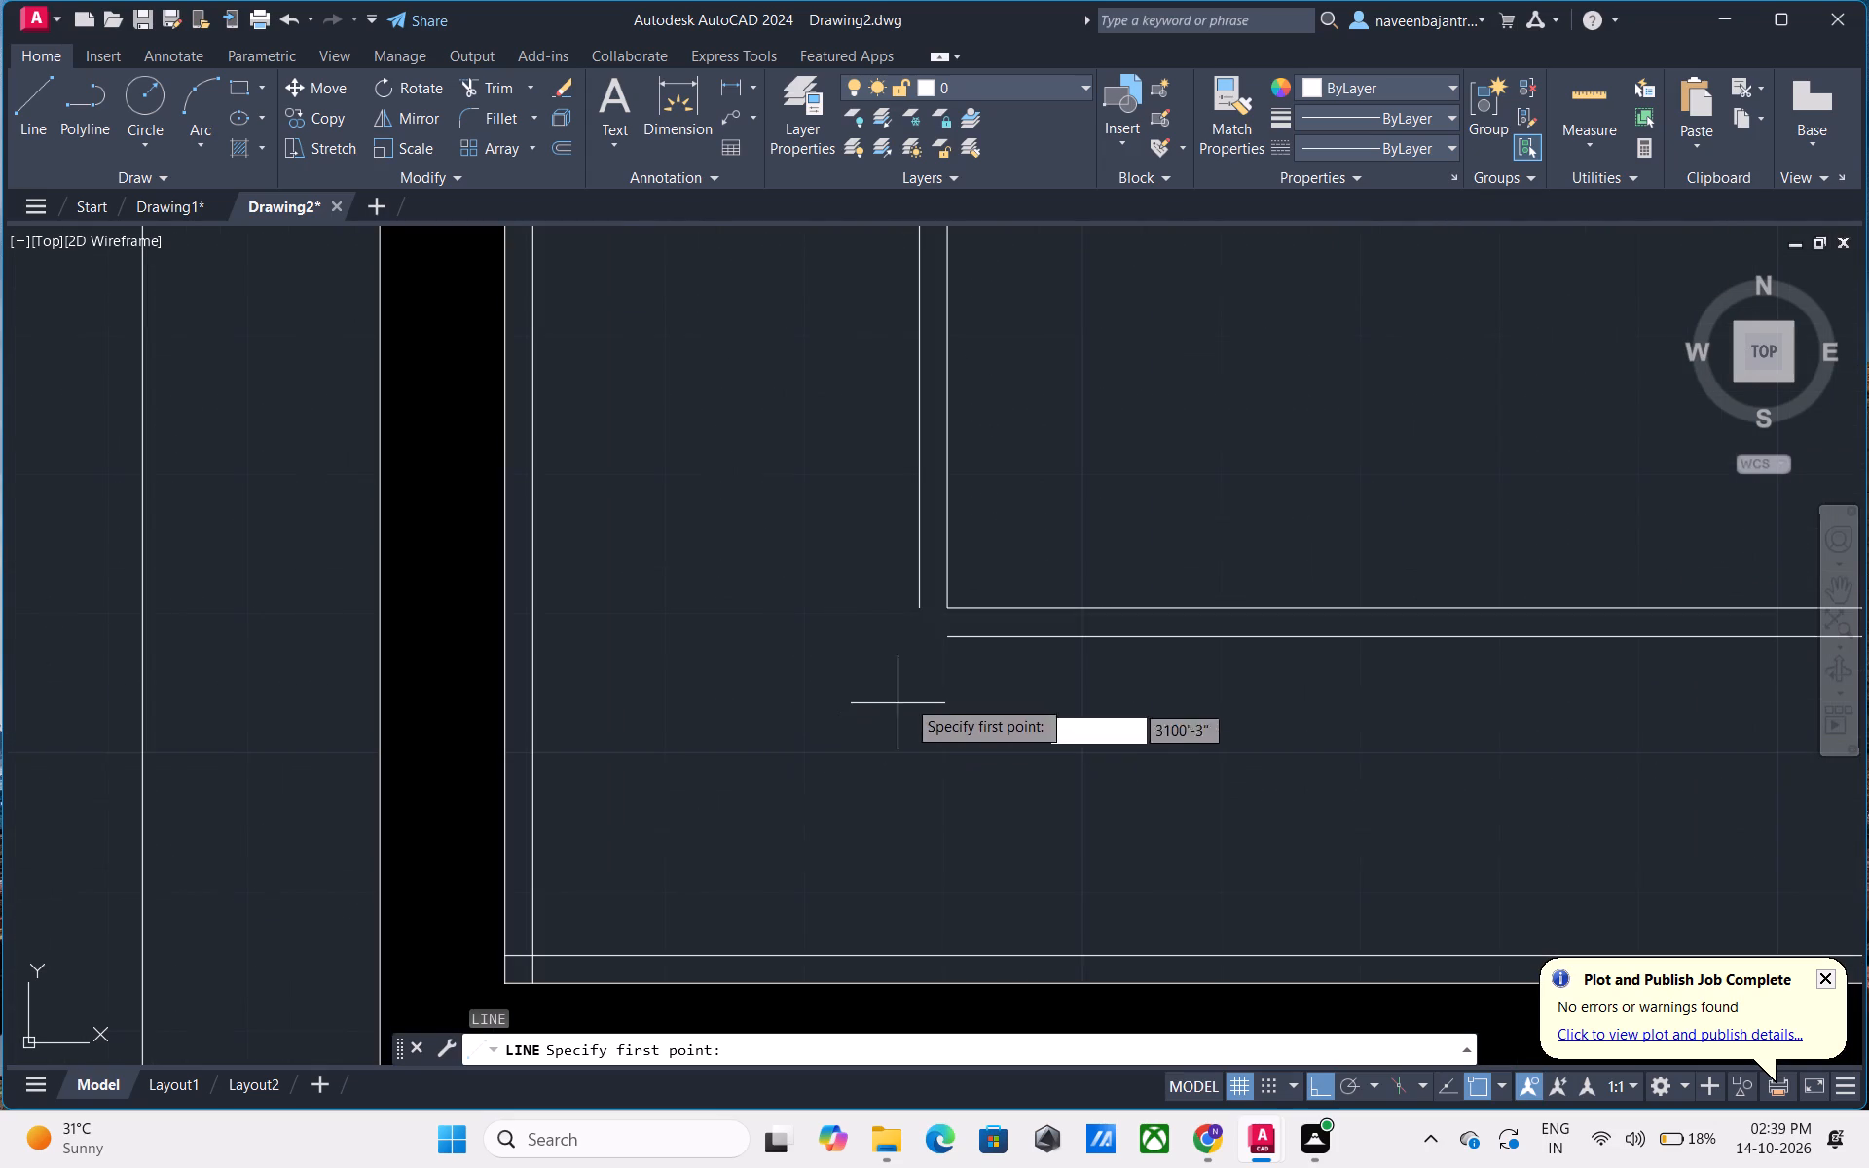
{"action": "left_click", "coordinate": [947, 637]}
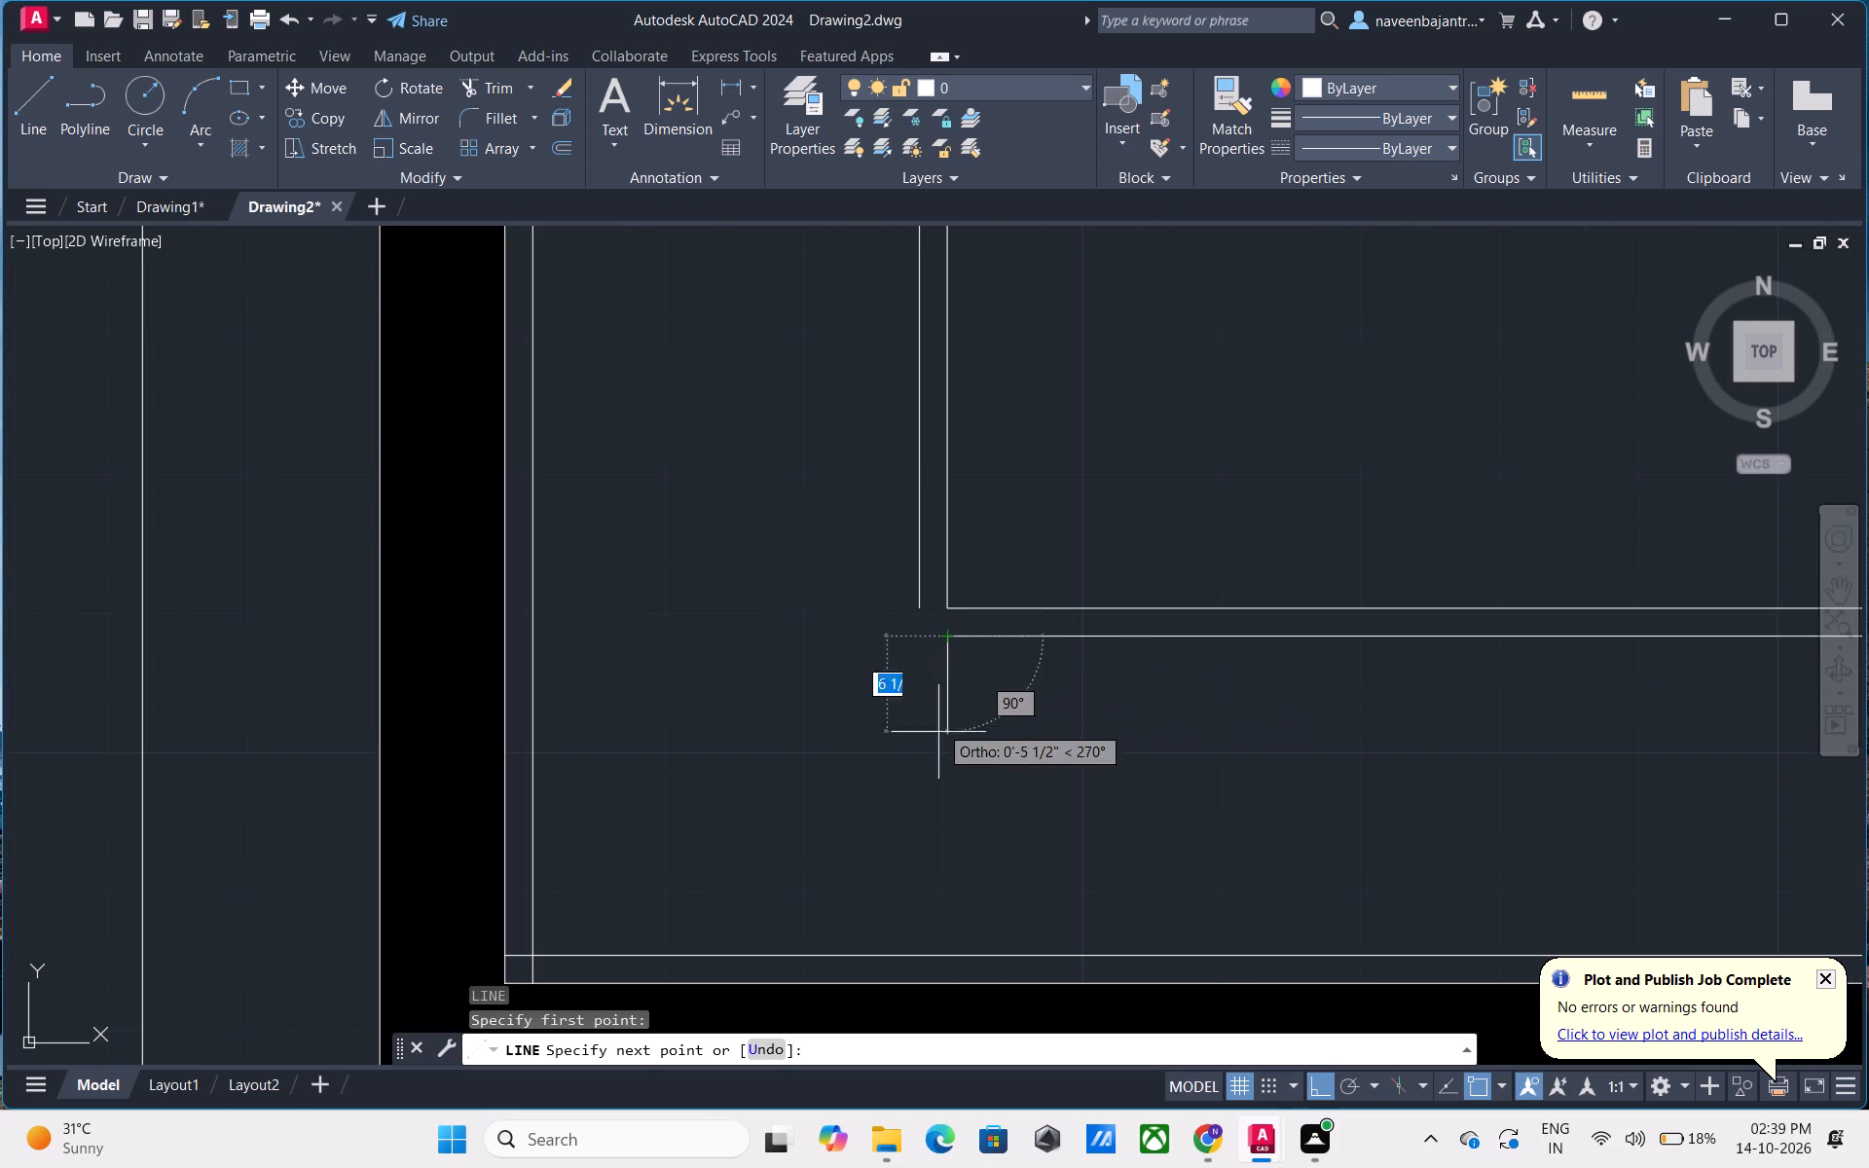
{"action": "left_click", "coordinate": [949, 963]}
{"action": "key", "text": "Escape"}
Draw a horizontal line from the south end of the rectangle's western offset line to the west wall's offset line.
{"action": "type", "text": "L"}
{"action": "key", "text": "space"}
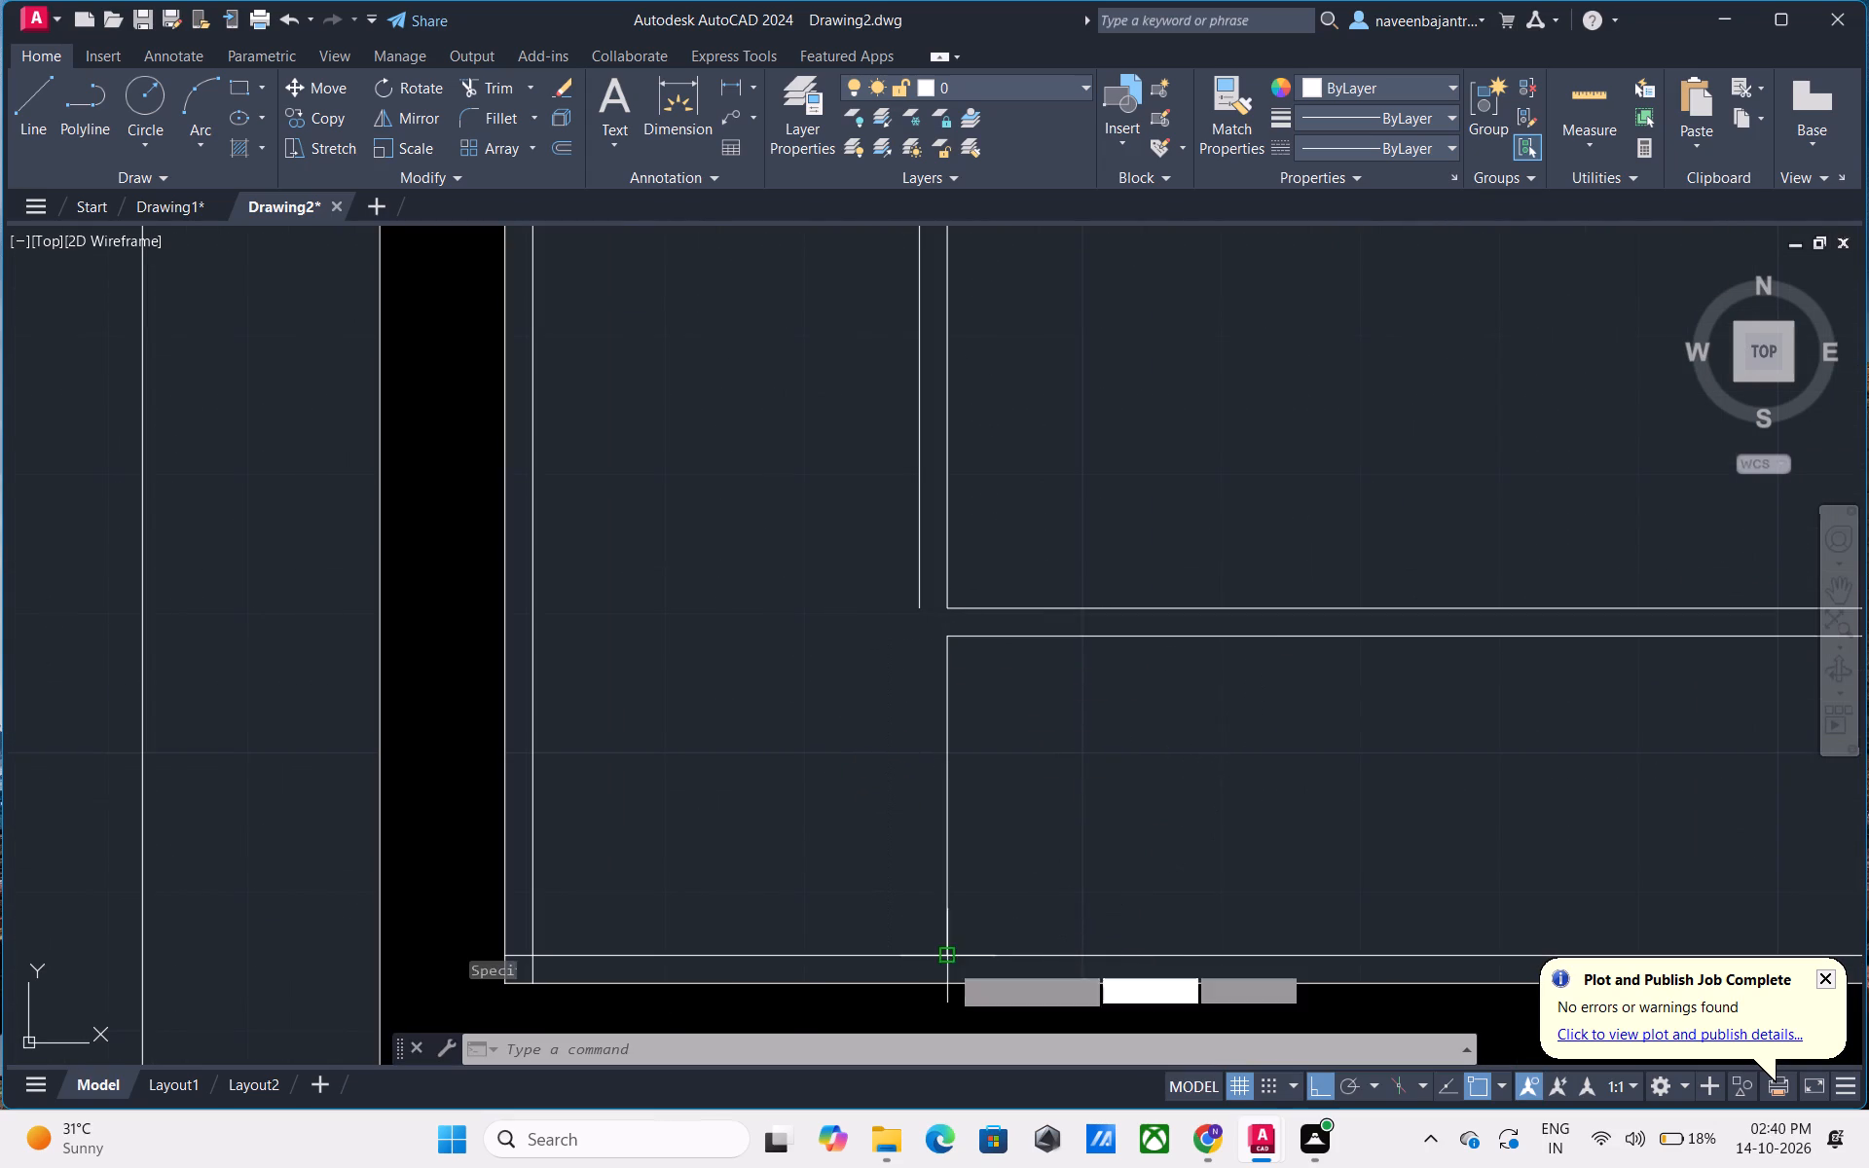
{"action": "left_click", "coordinate": [918, 608]}
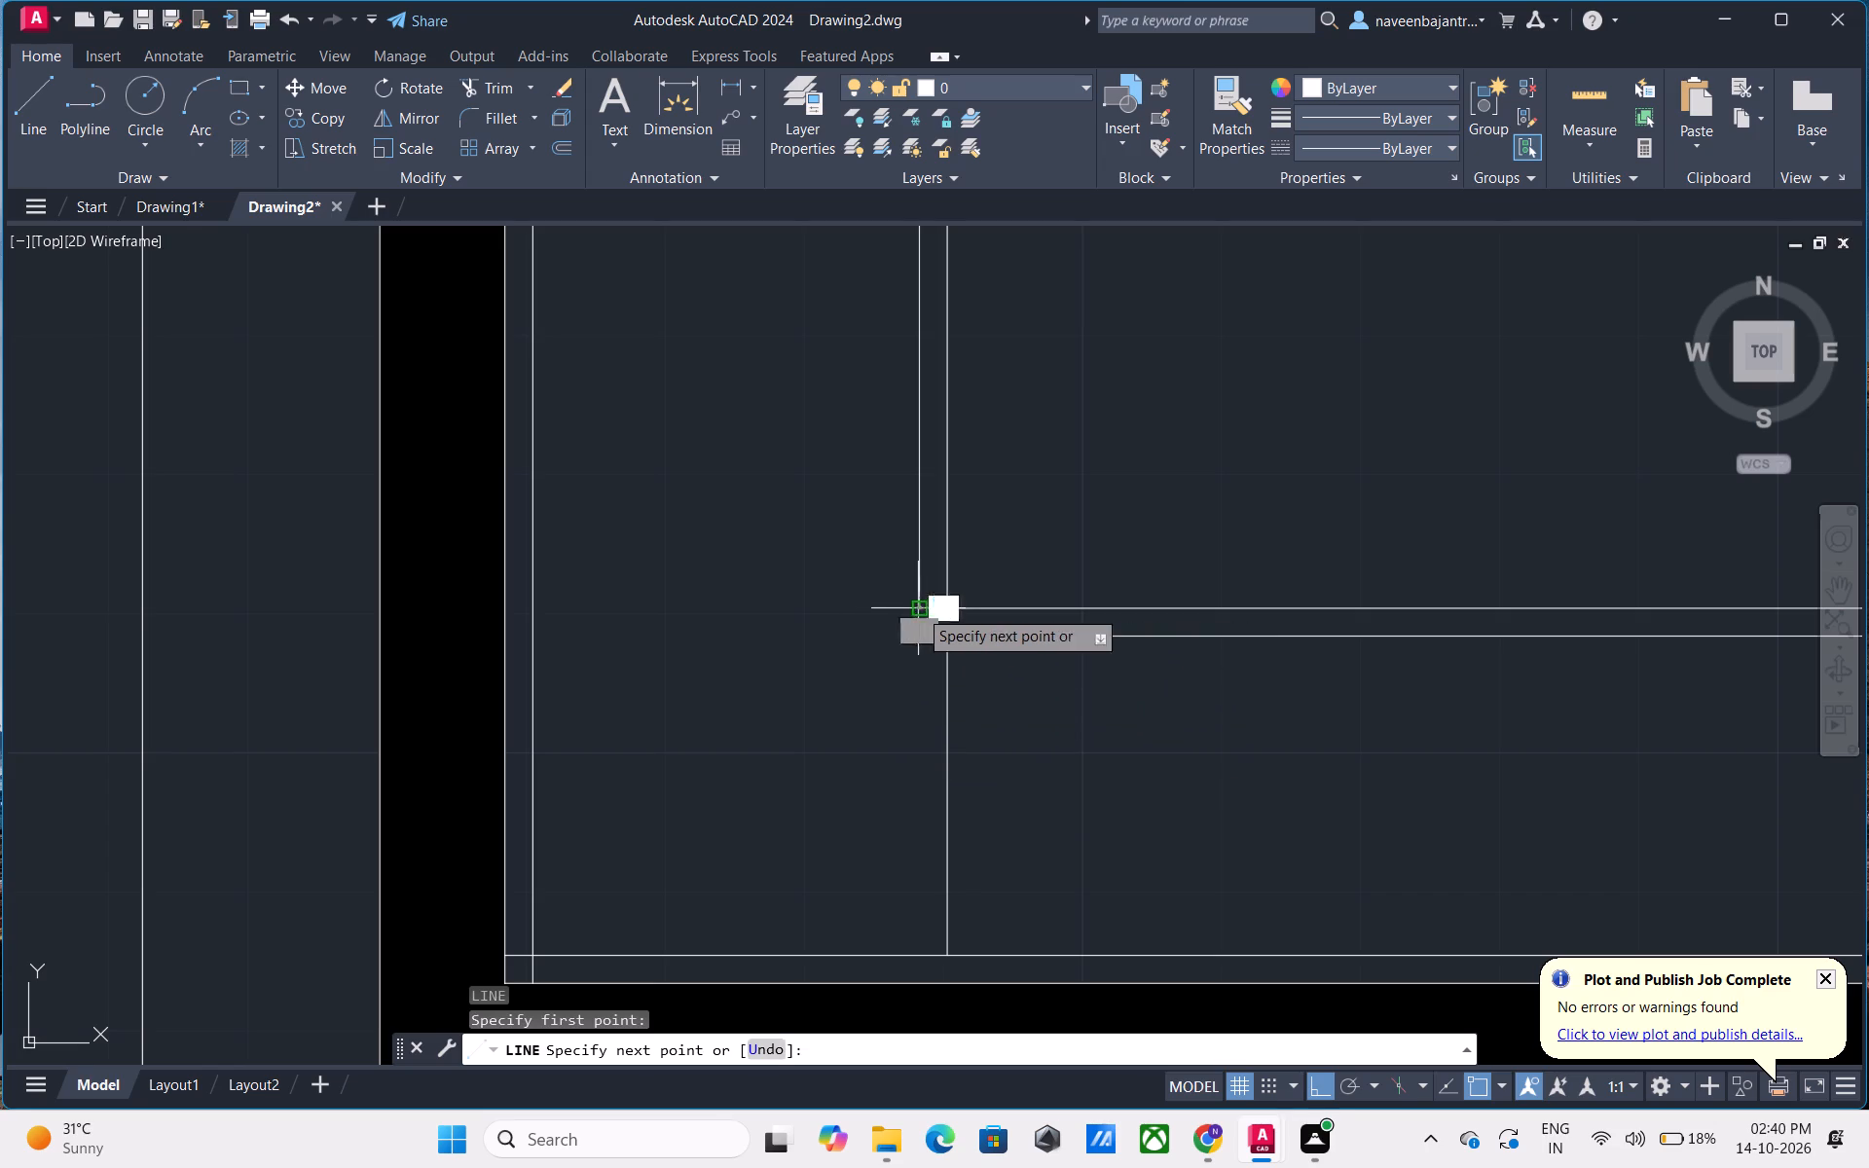
{"action": "left_click", "coordinate": [531, 610]}
{"action": "key", "text": "Escape"}
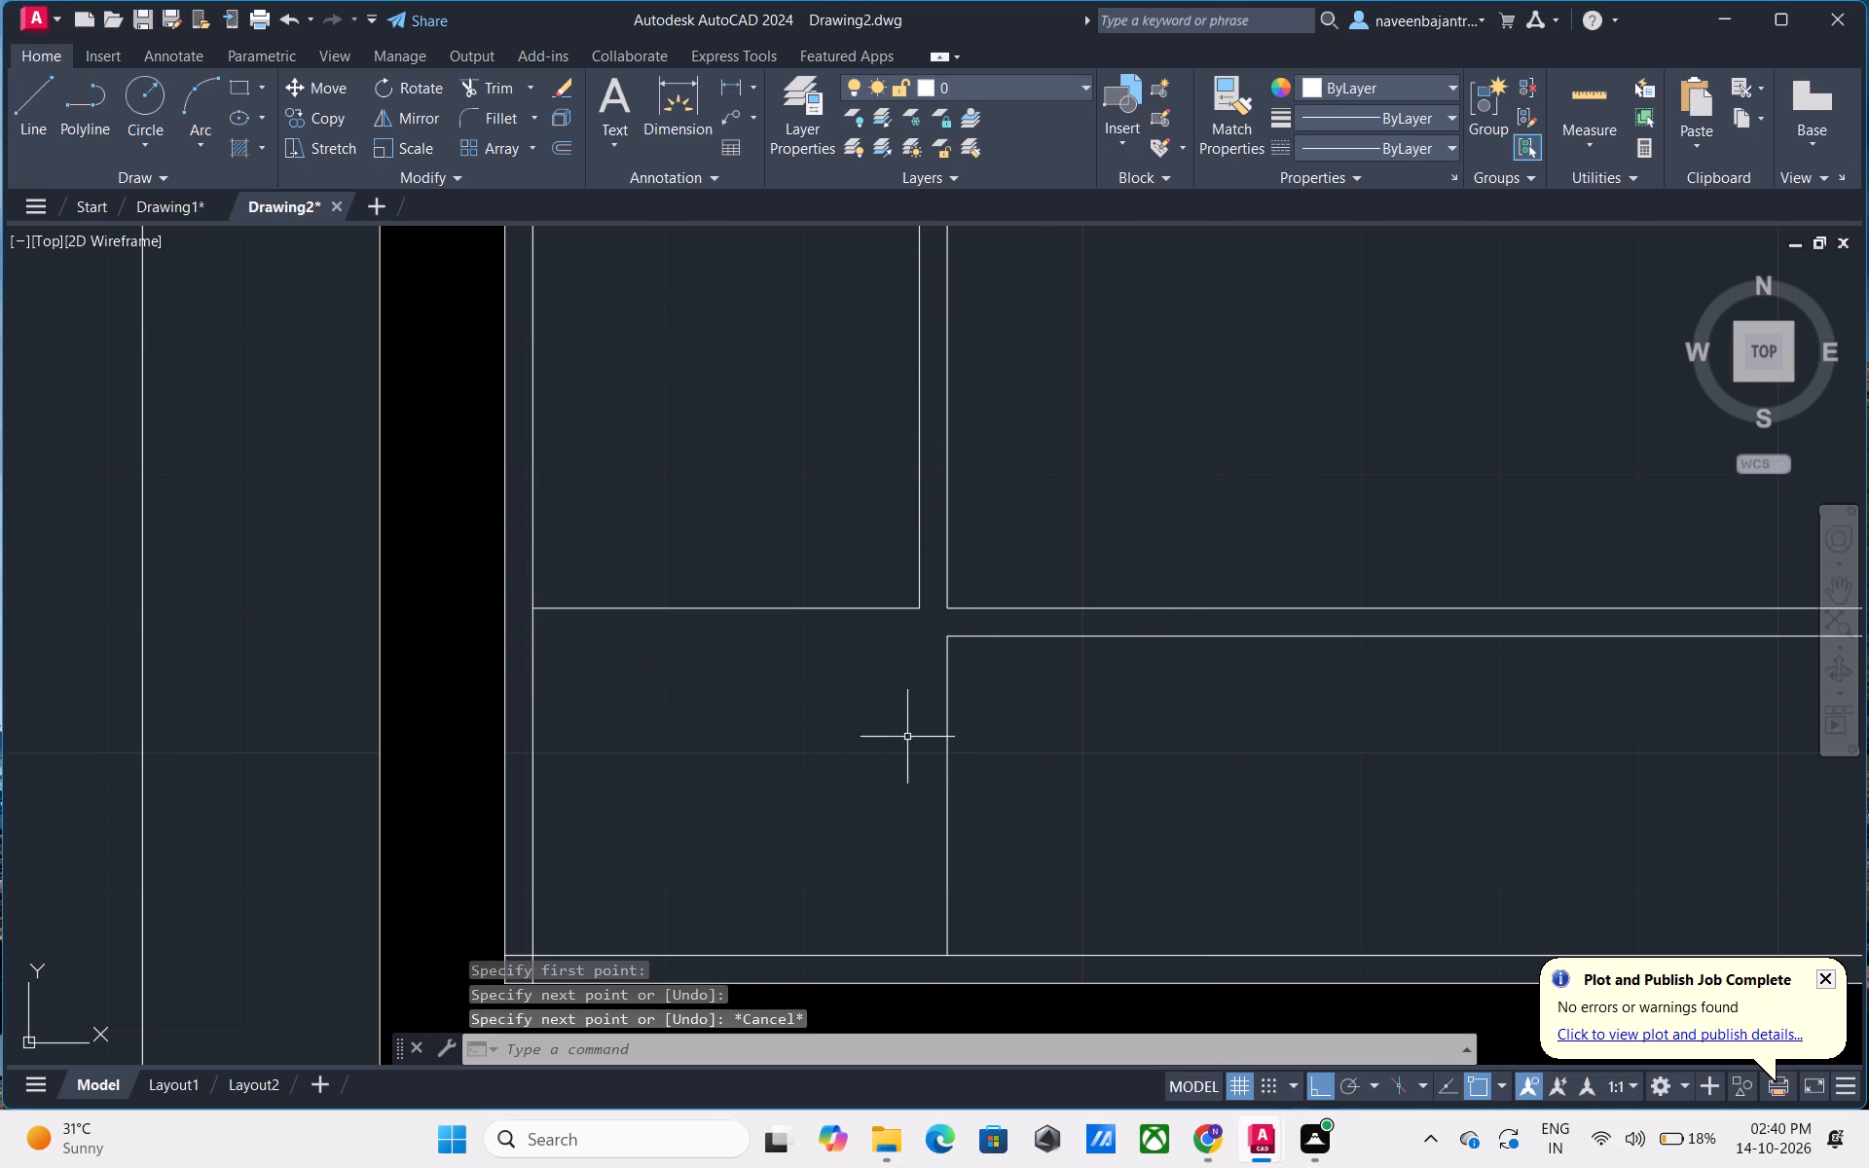
Draw a vertical line from the east end of the rectangle's southern offset line to the south wall's offset line.
{"action": "scroll", "coordinate": [916, 744], "scroll_direction": "down", "scroll_amount": 2}
{"action": "middle_click_drag", "start_coordinate": [1257, 773], "coordinate": [426, 732]}
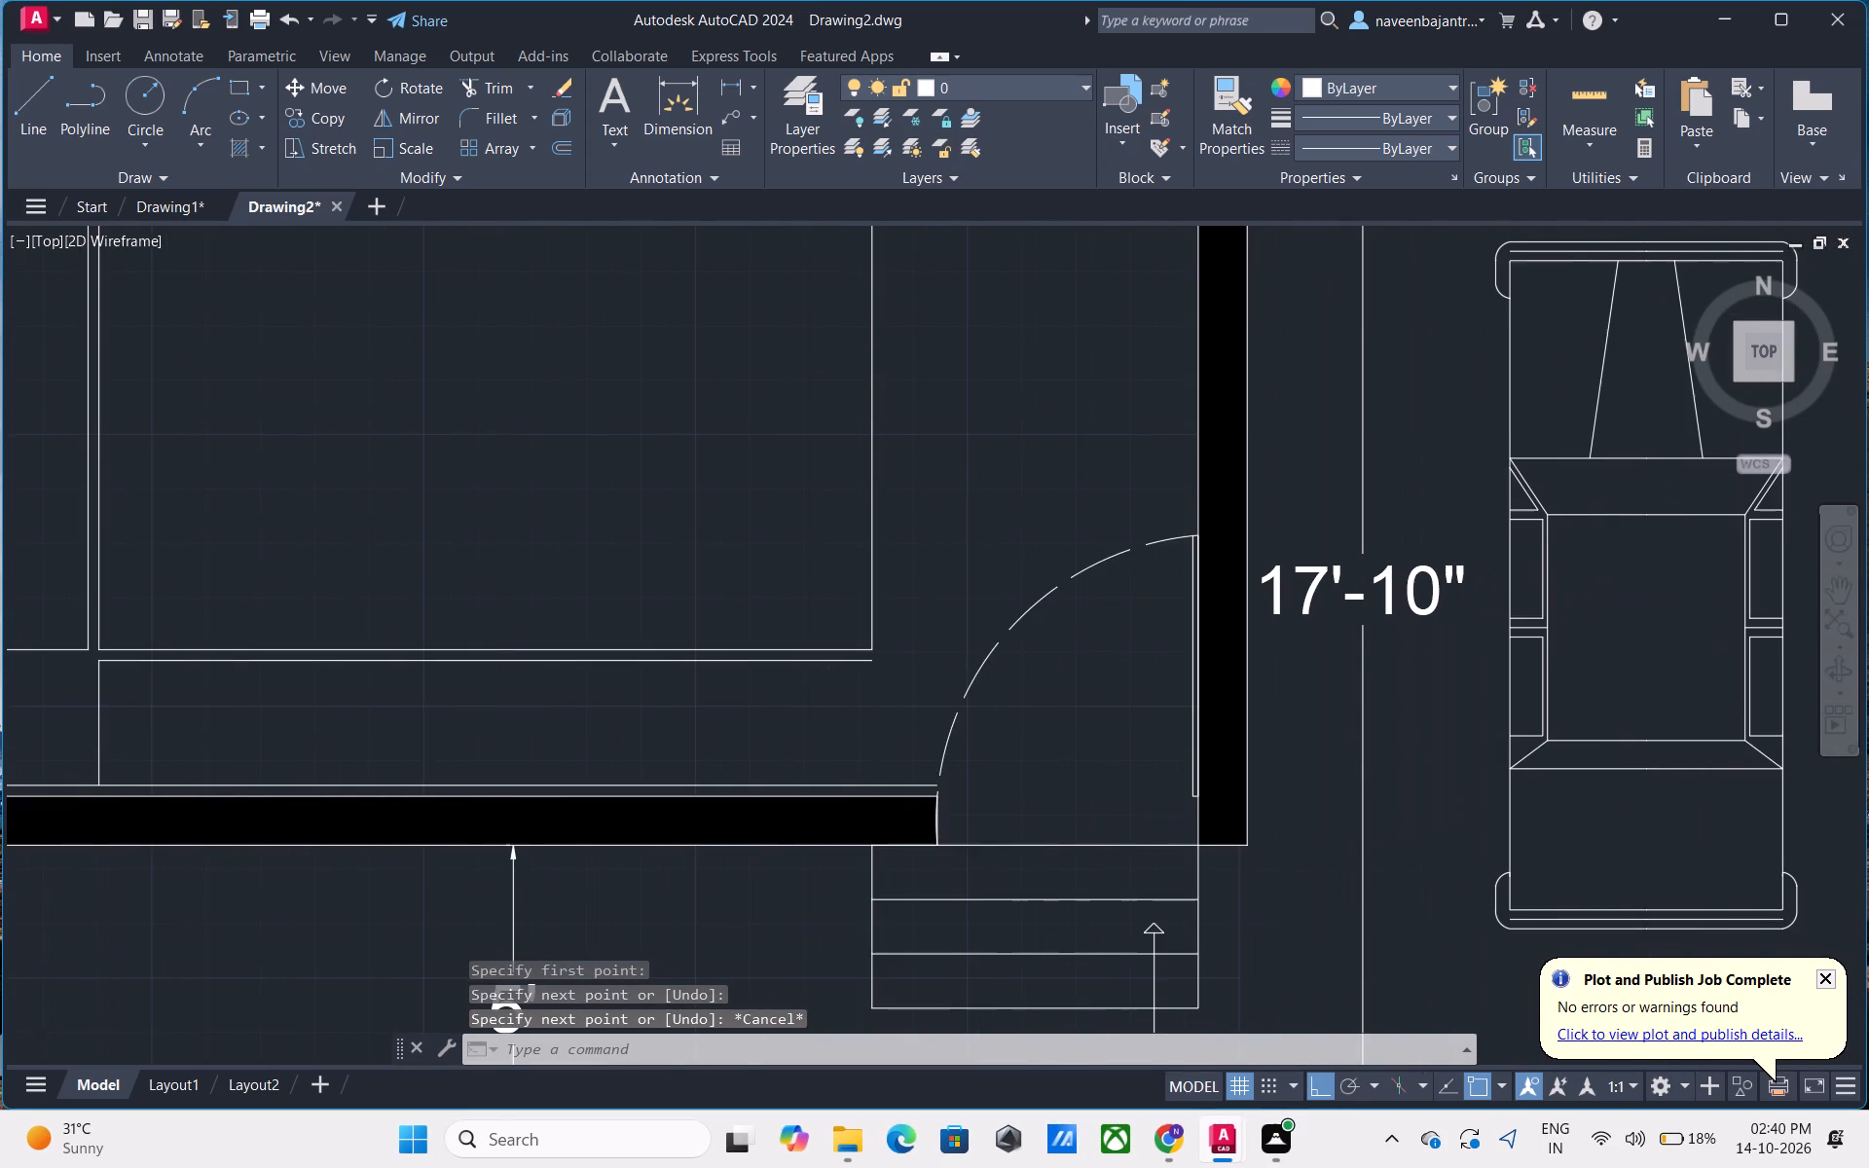
{"action": "key", "text": "Escape"}
{"action": "type", "text": "L"}
{"action": "key", "text": "space"}
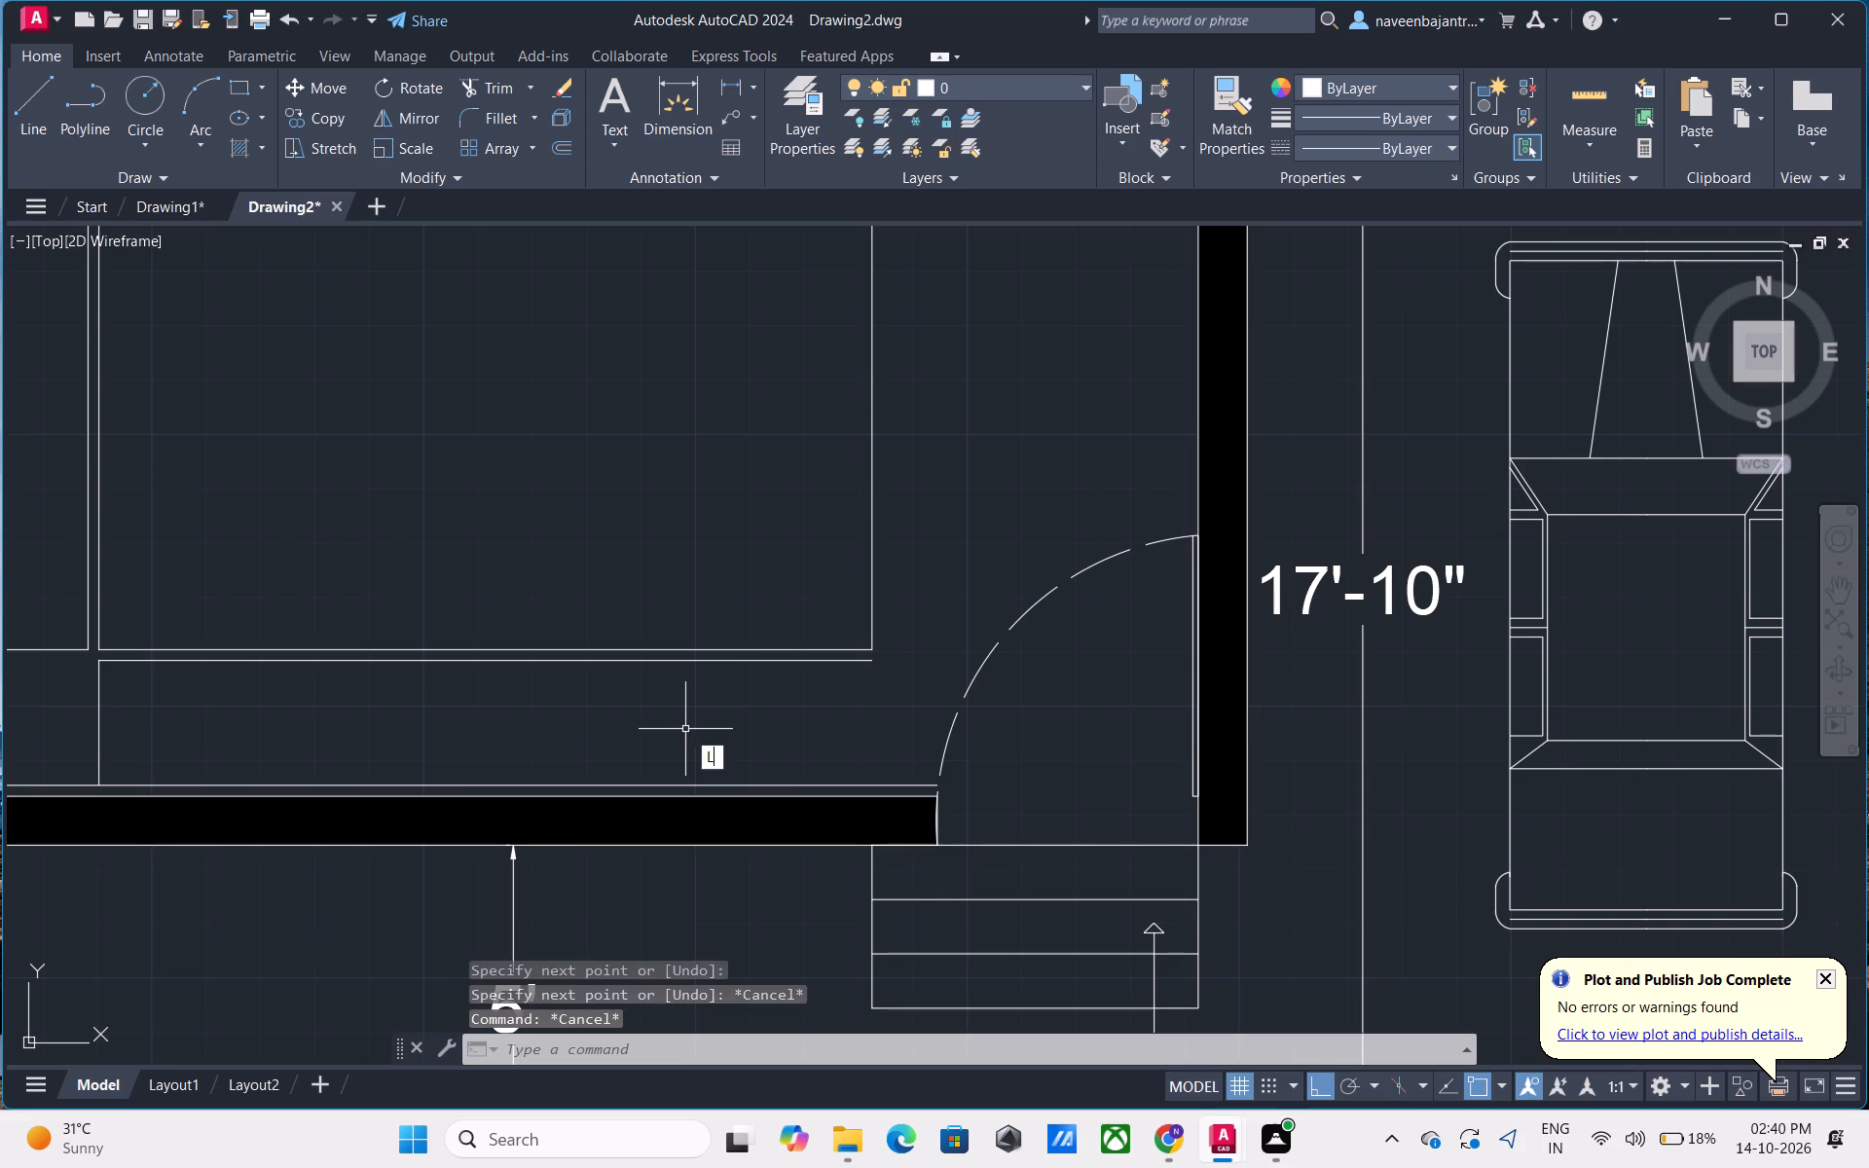
{"action": "scroll", "coordinate": [732, 712], "scroll_direction": "up", "scroll_amount": 2}
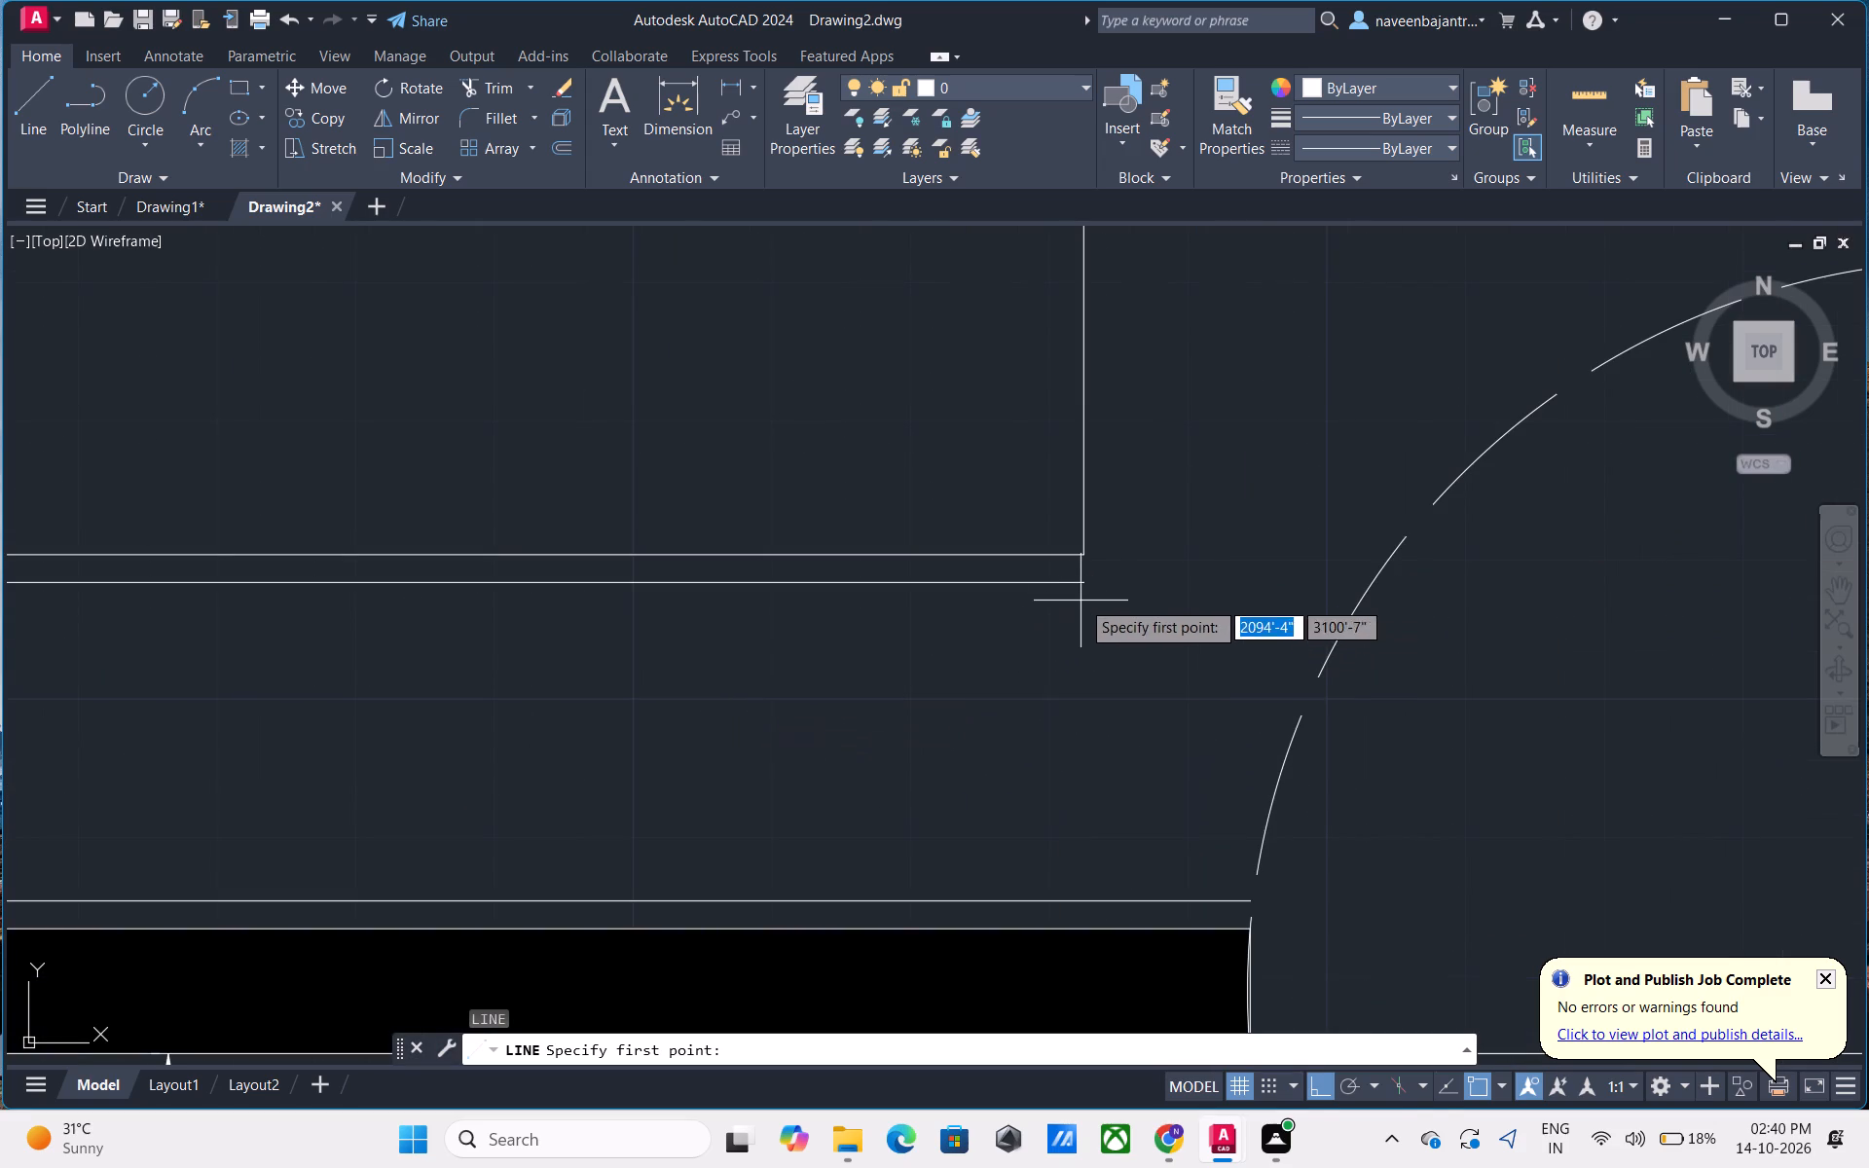
{"action": "left_click_drag", "start_coordinate": [1083, 587], "coordinate": [1083, 597]}
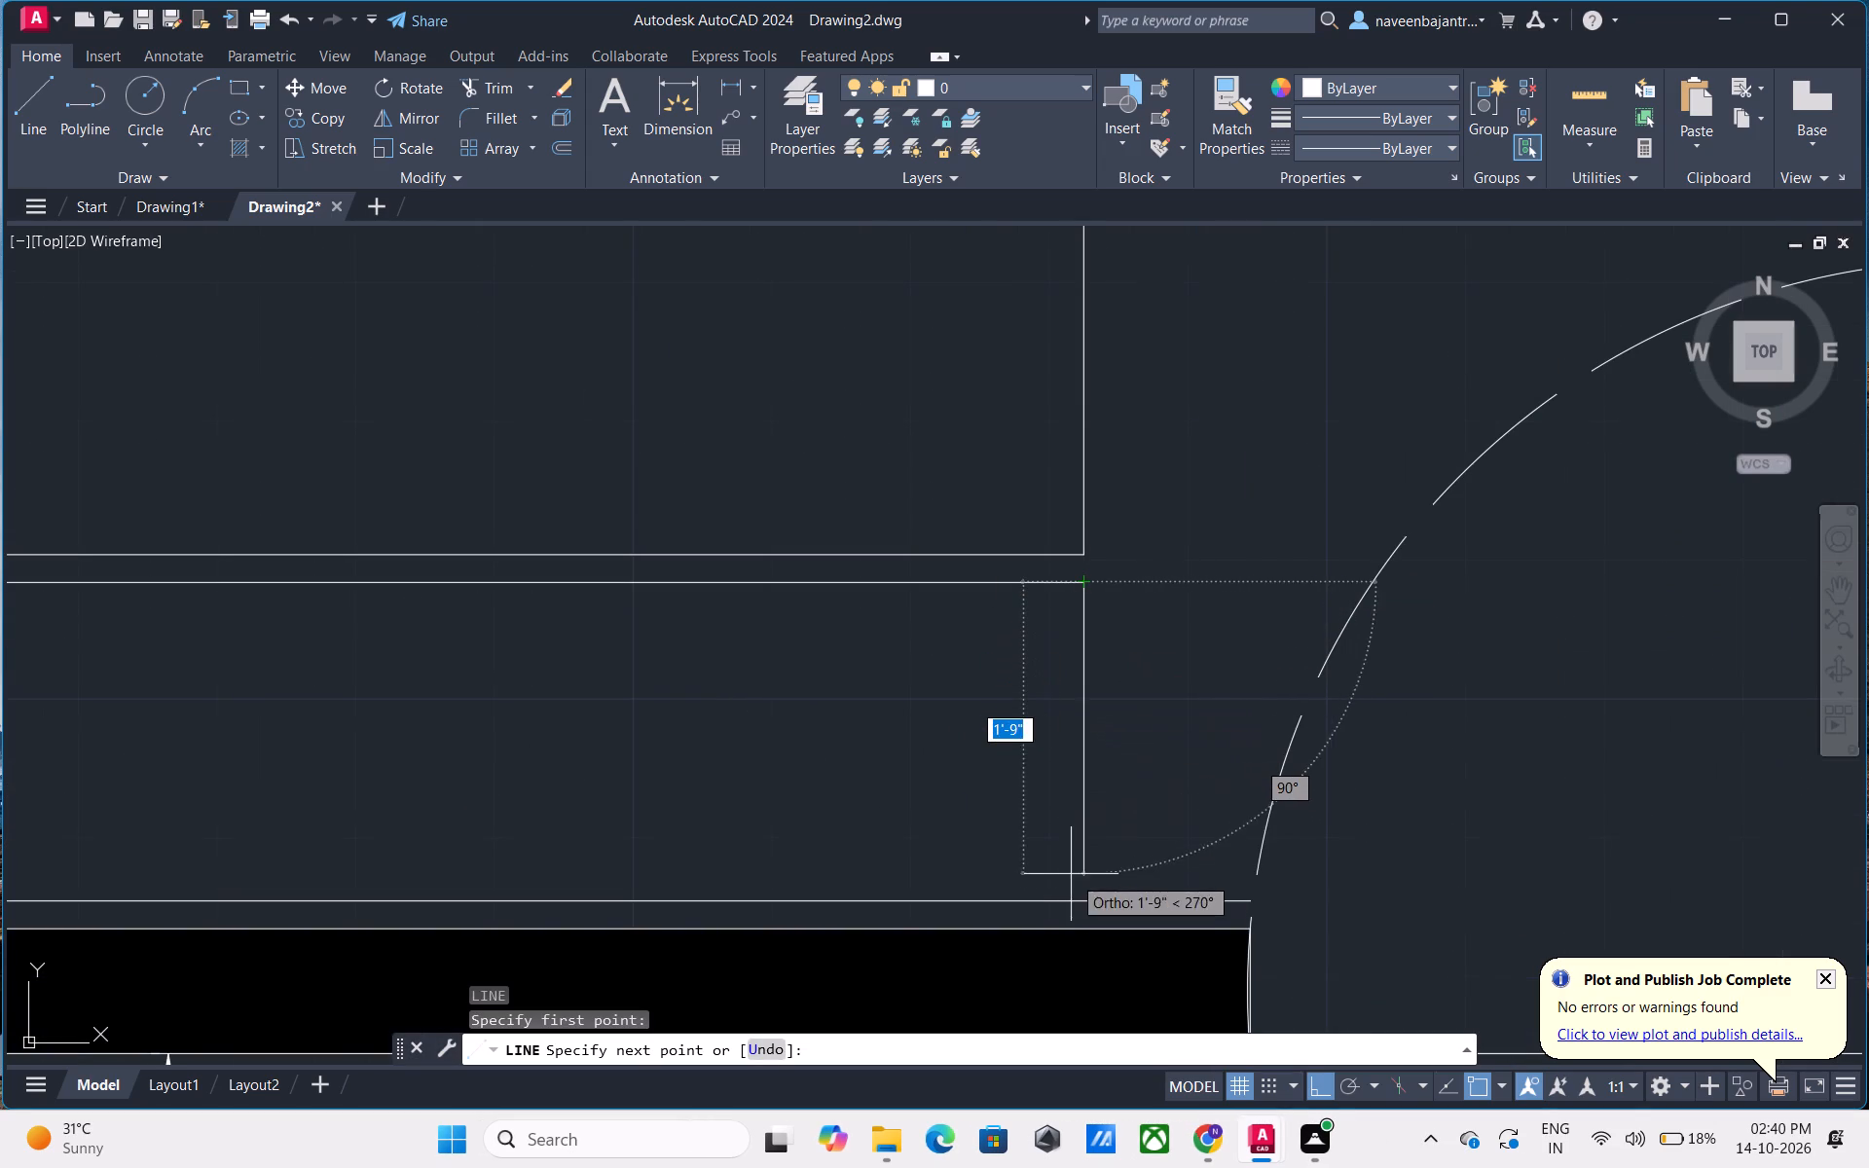
{"action": "left_click", "coordinate": [1086, 902]}
{"action": "key", "text": "Escape"}
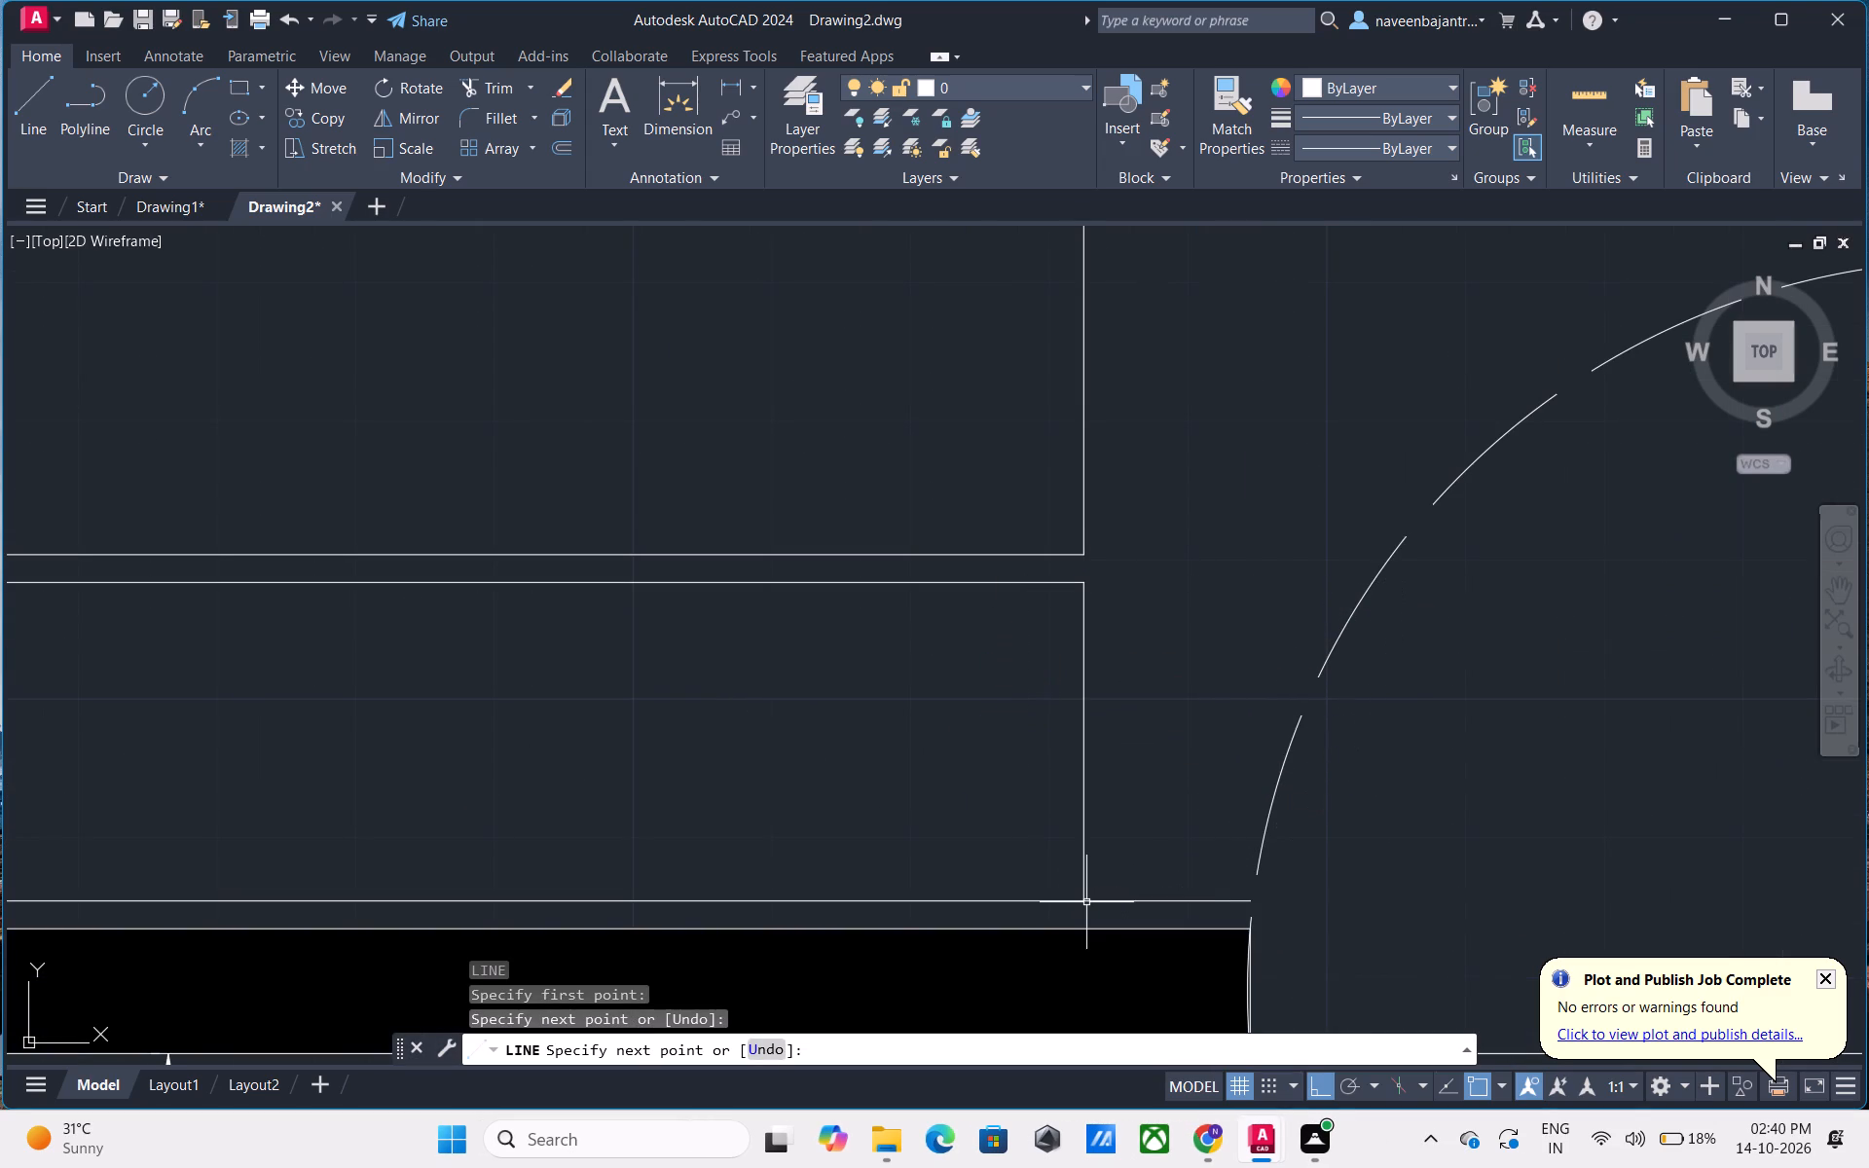
Trim the south wall's offset line where it extends east past the southern seat's end line.
{"action": "type", "text": "TR"}
{"action": "key", "text": "space"}
{"action": "left_click", "coordinate": [1118, 899]}
{"action": "scroll", "coordinate": [1118, 899], "scroll_direction": "down", "scroll_amount": 3}
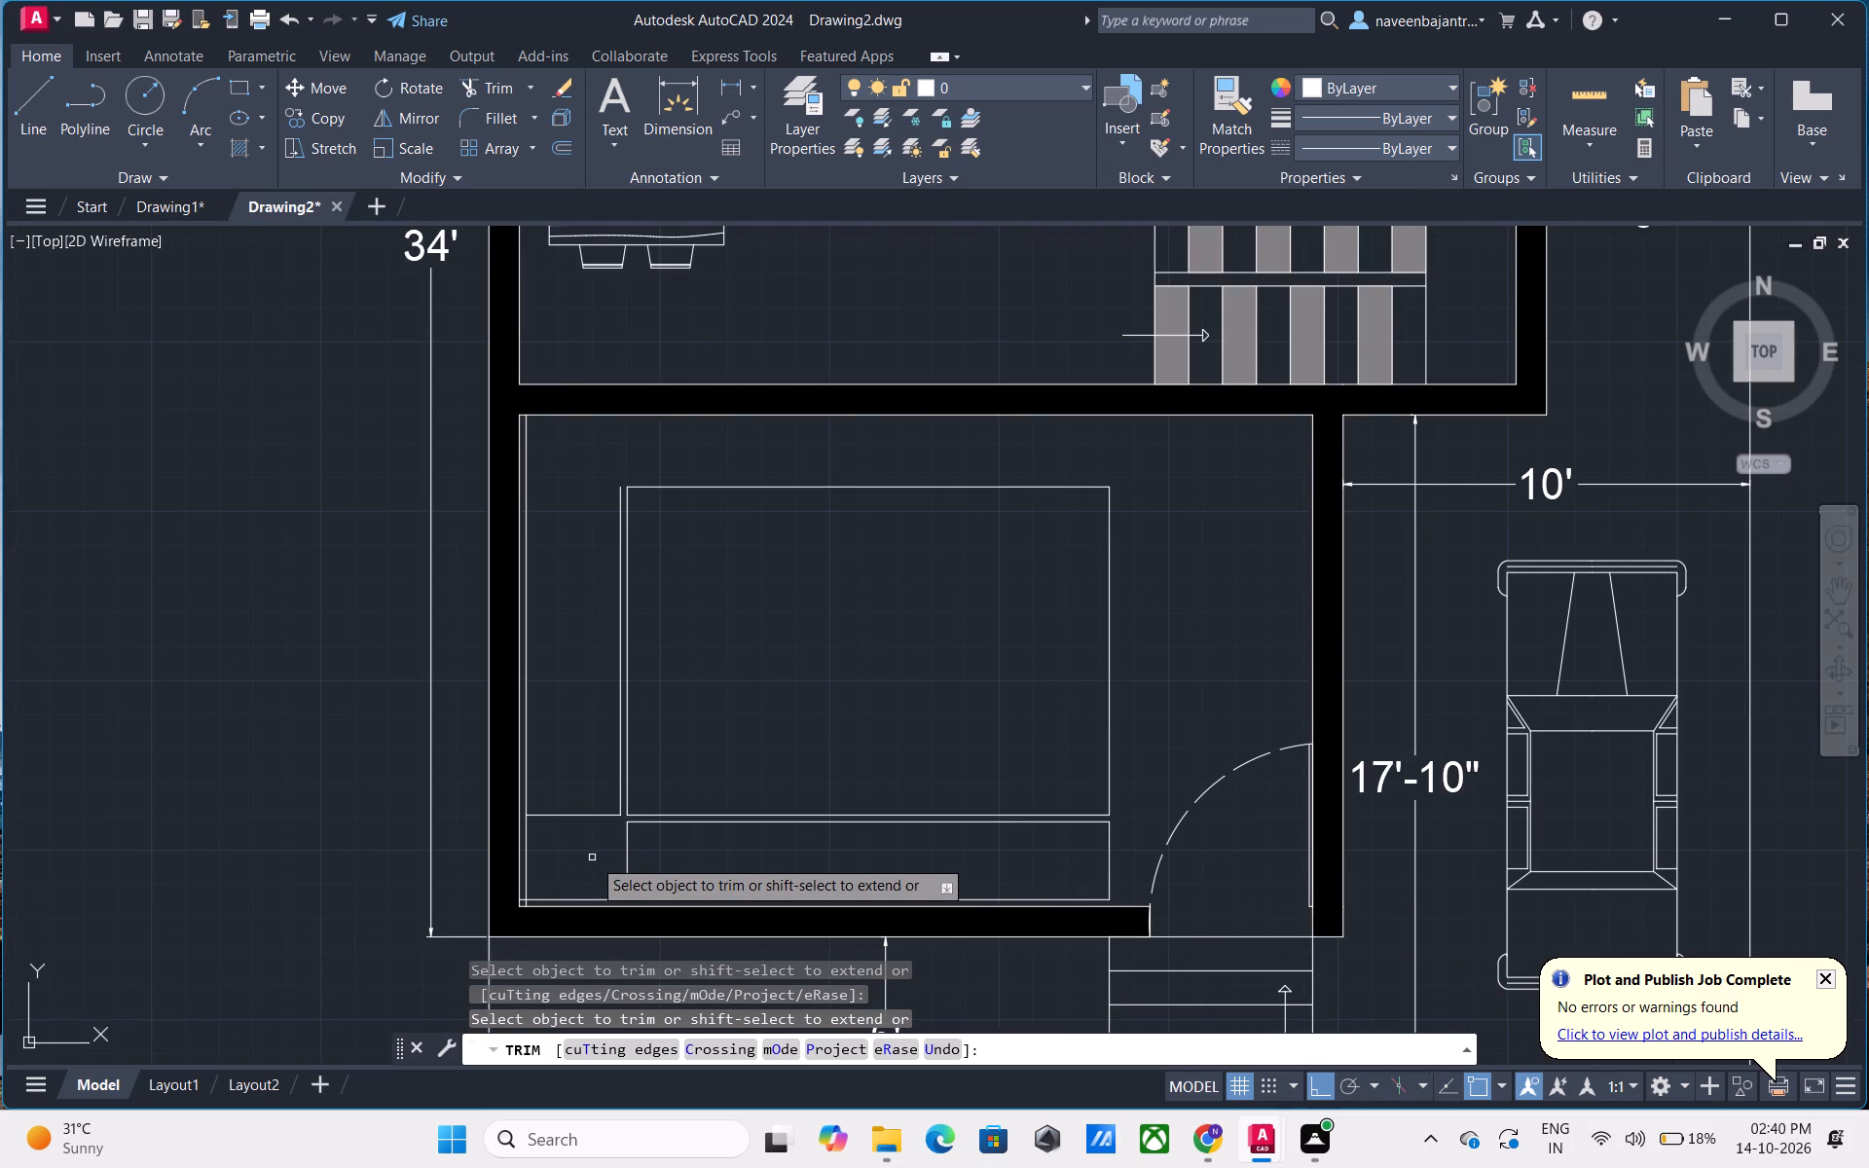
{"action": "key", "text": "Escape"}
Draw a 2'-4" horizontal line from the north end of the rectangle's western offset line to the west wall's offset line.
{"action": "type", "text": "L"}
{"action": "key", "text": "space"}
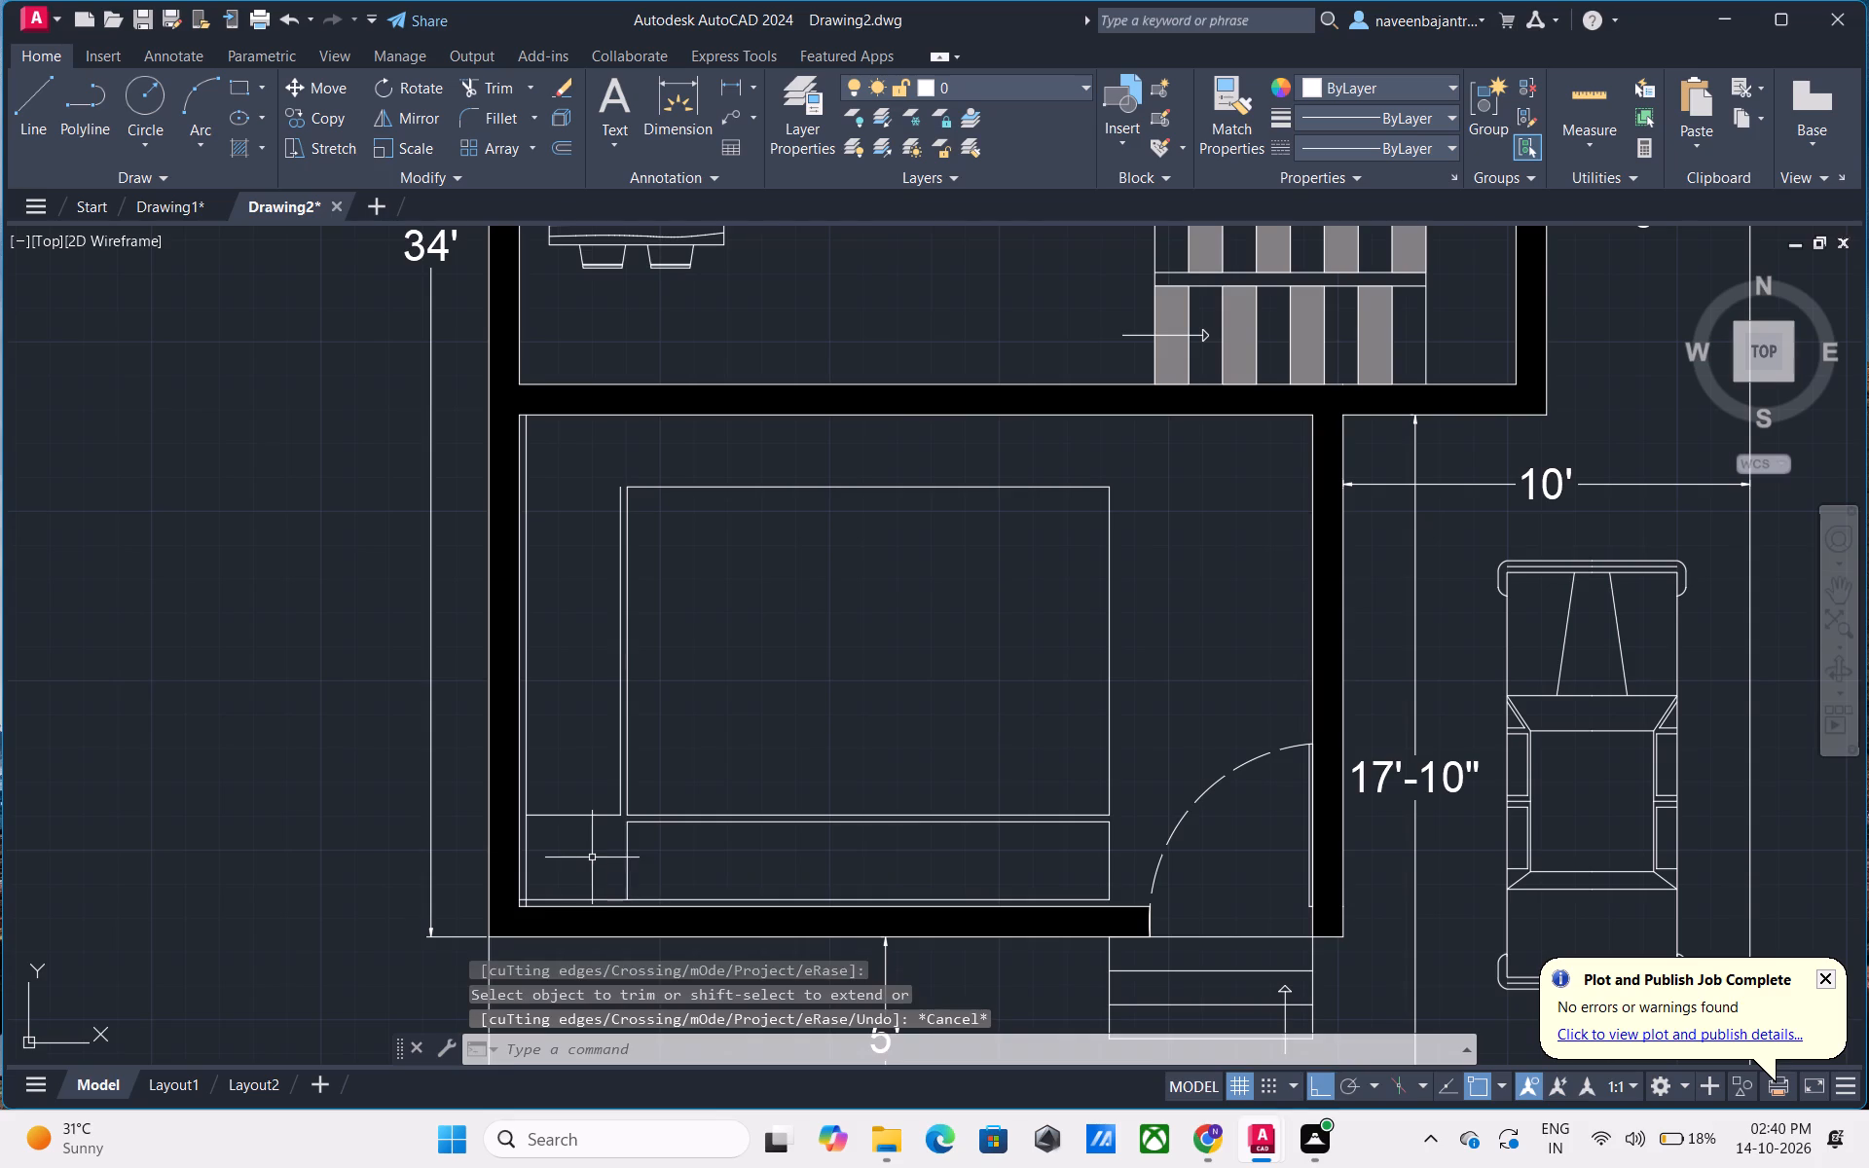
{"action": "scroll", "coordinate": [577, 505], "scroll_direction": "up", "scroll_amount": 3}
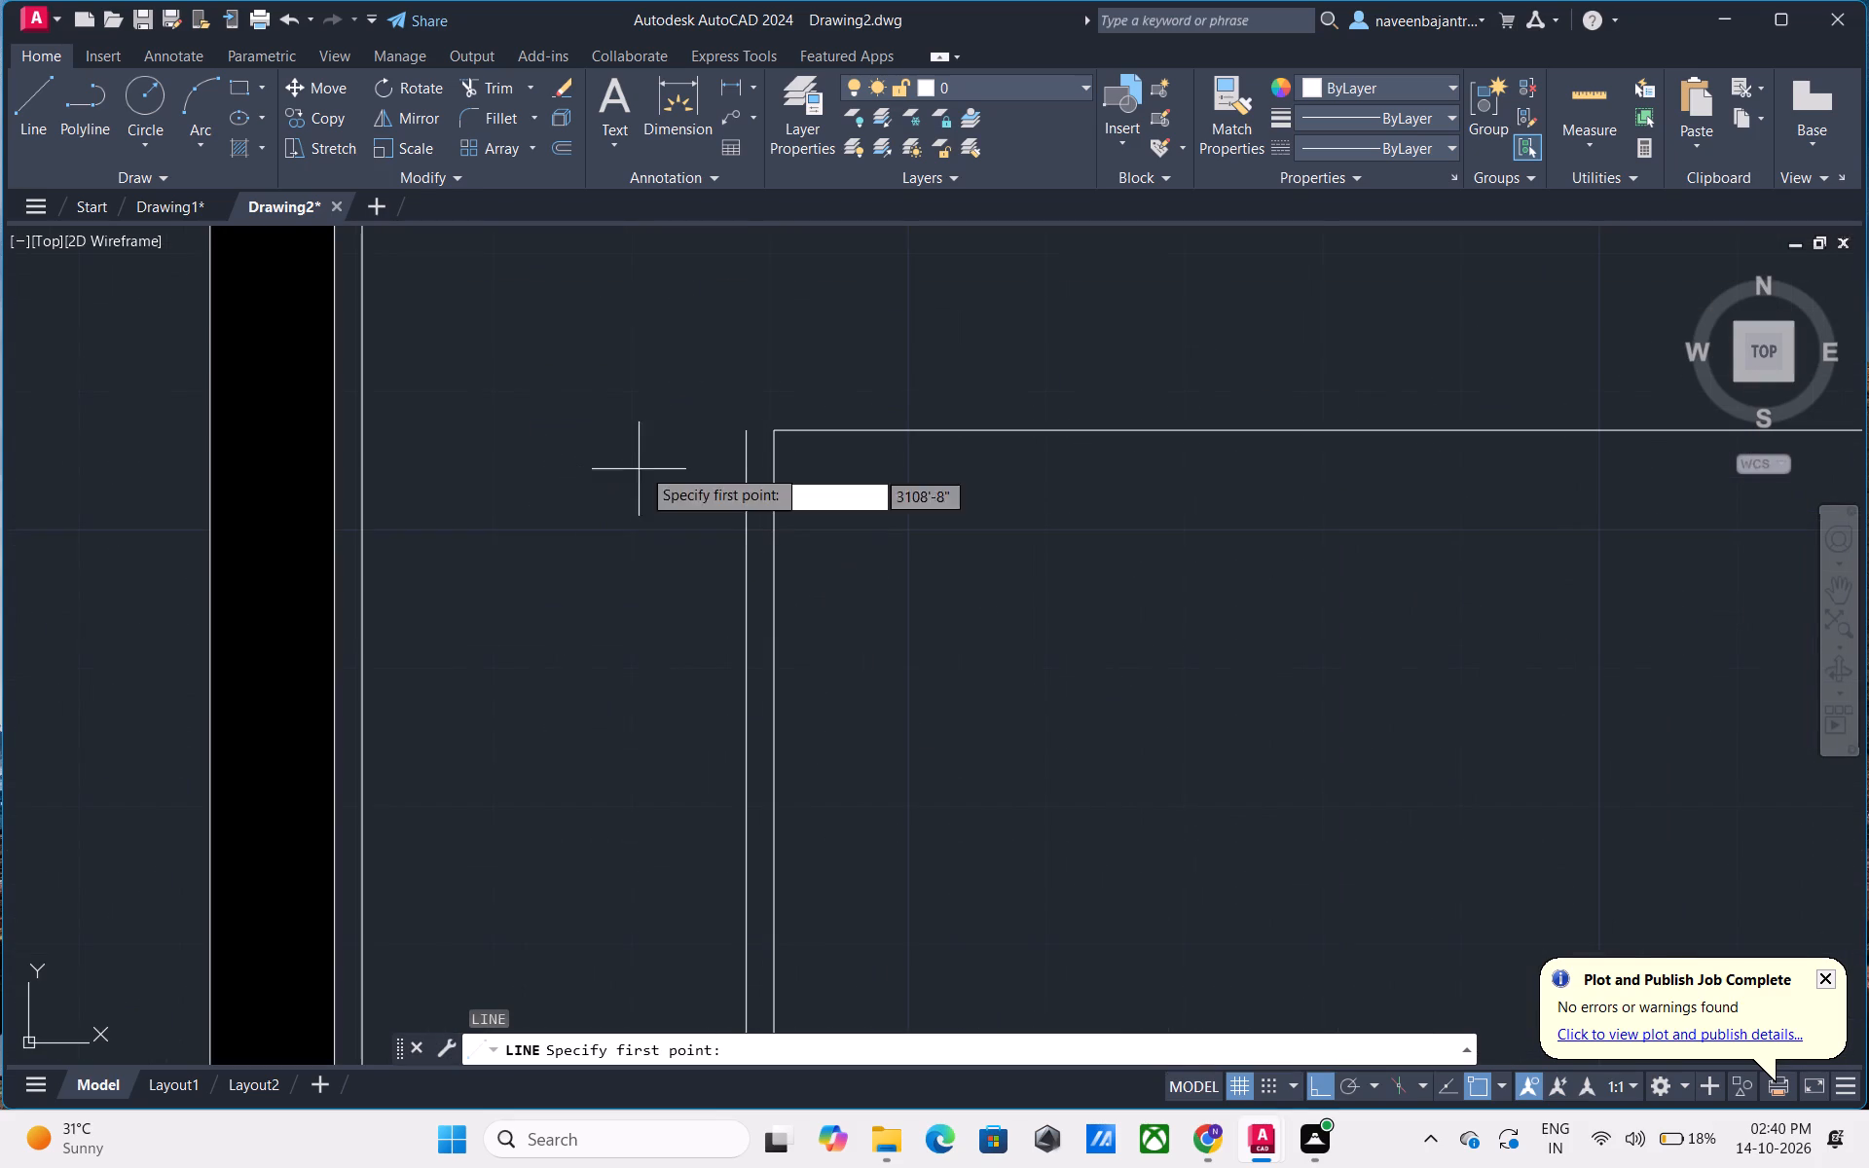
{"action": "left_click", "coordinate": [744, 431]}
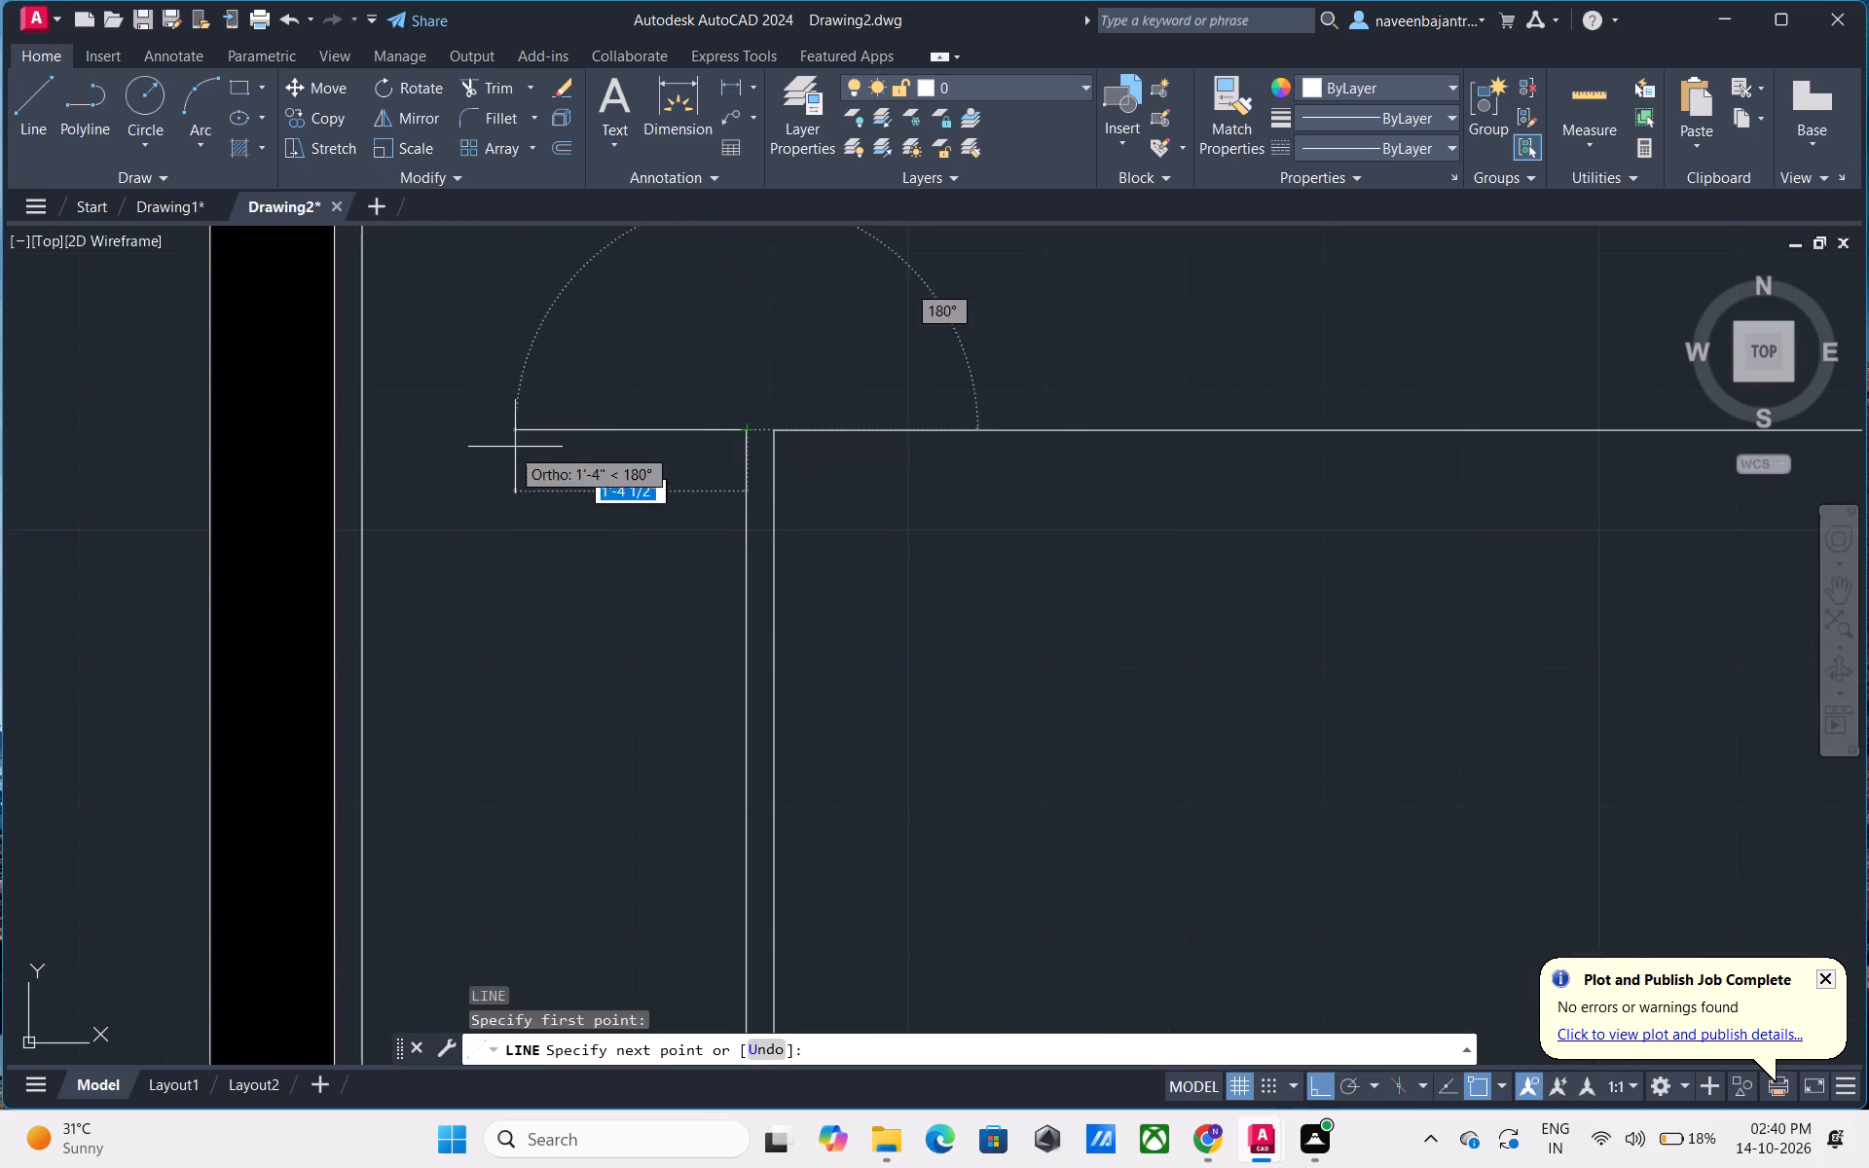
{"action": "left_click", "coordinate": [360, 435]}
{"action": "key", "text": "Escape"}
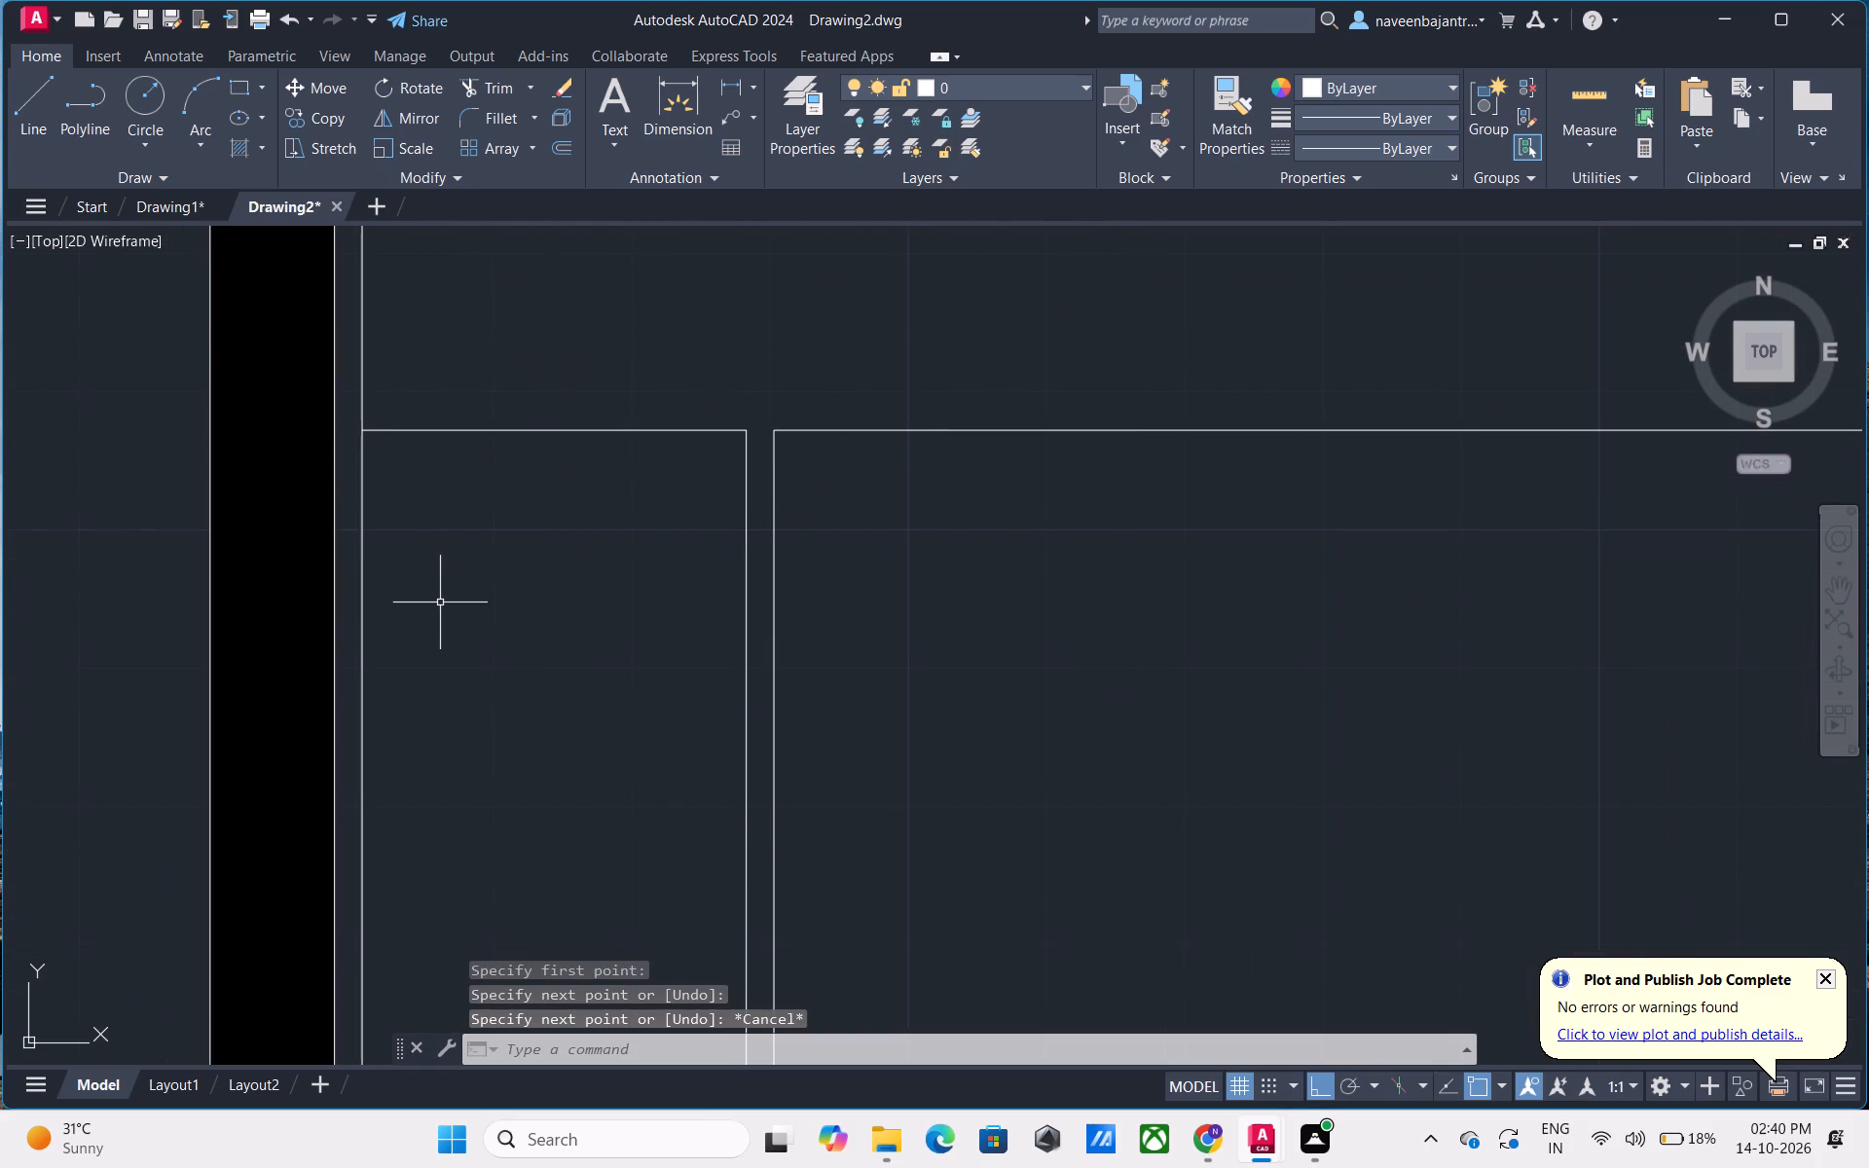
Trim the west wall's offset line north of the western seat's new end line.
{"action": "scroll", "coordinate": [441, 607], "scroll_direction": "down", "scroll_amount": 2}
{"action": "type", "text": "TR"}
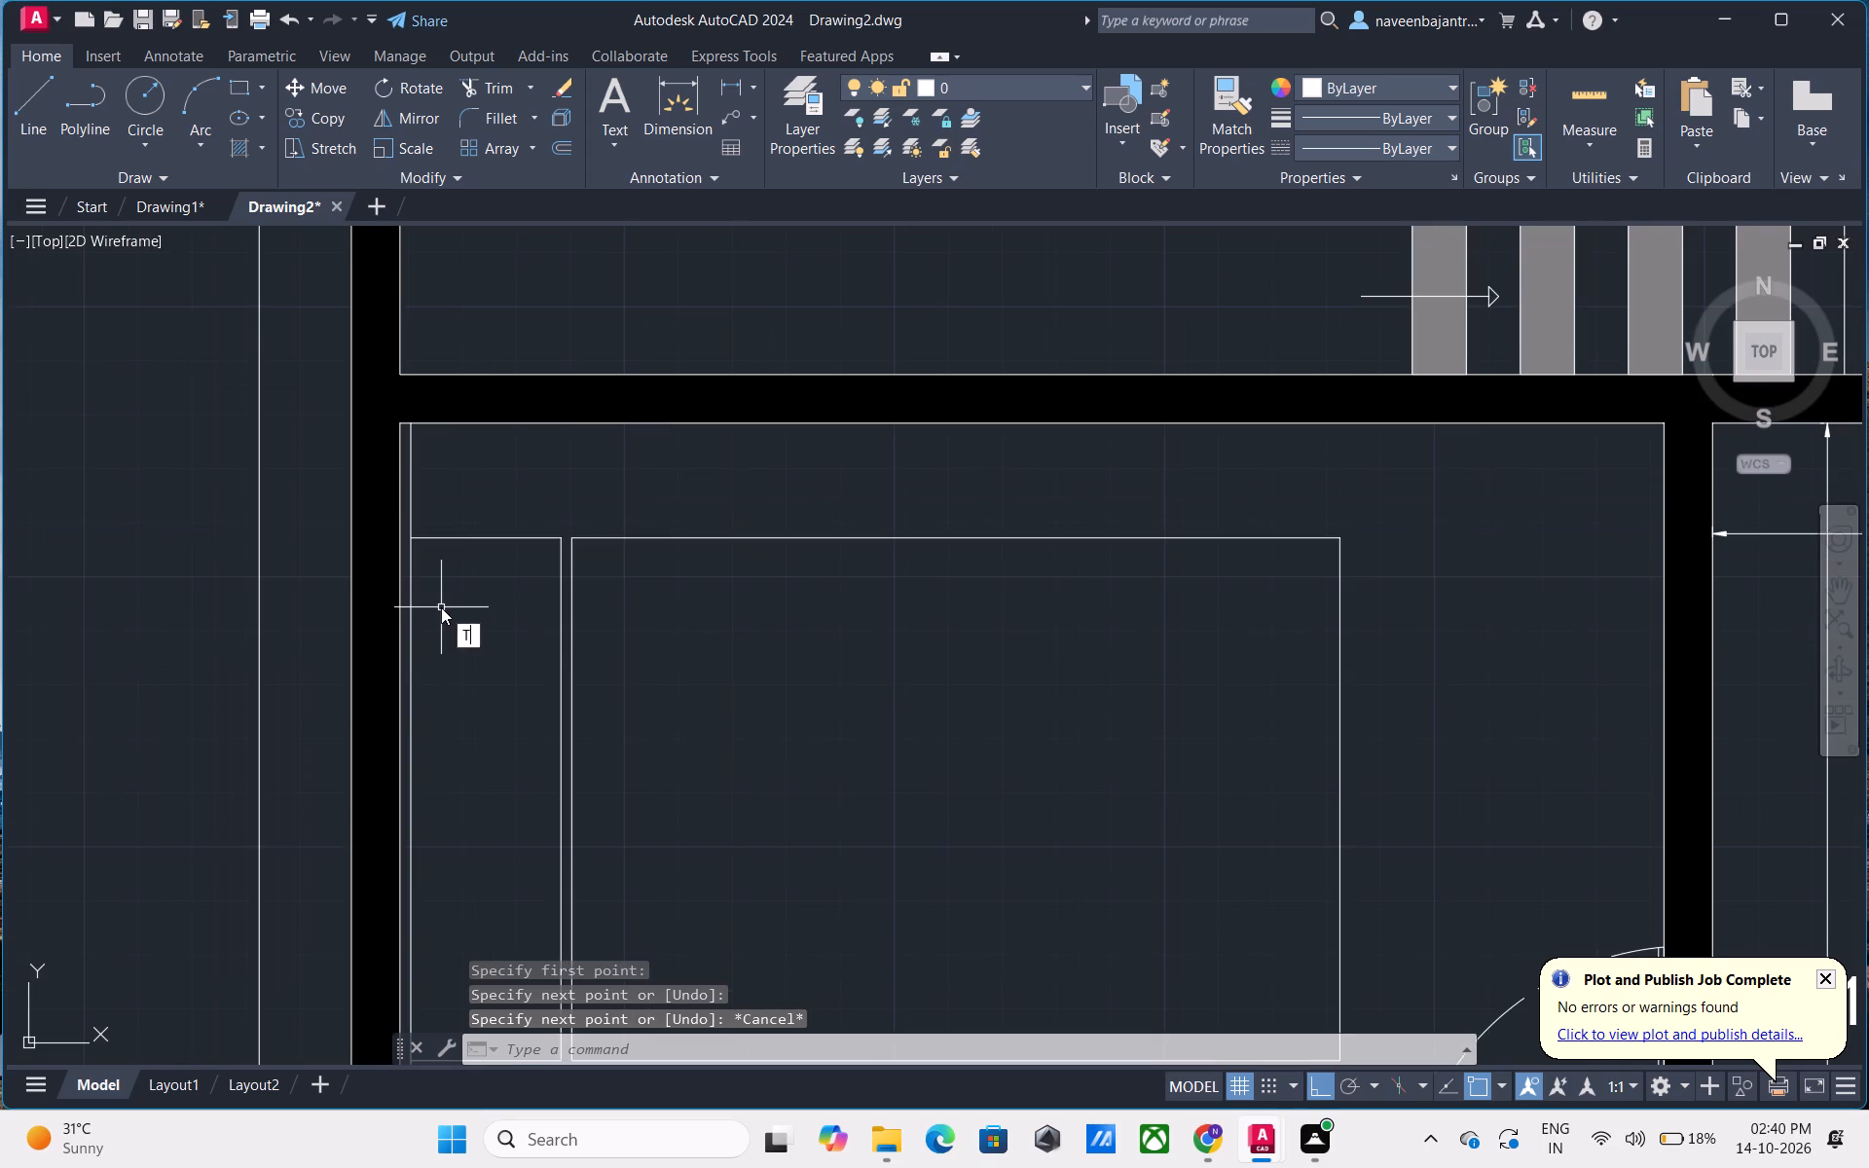
{"action": "key", "text": "space"}
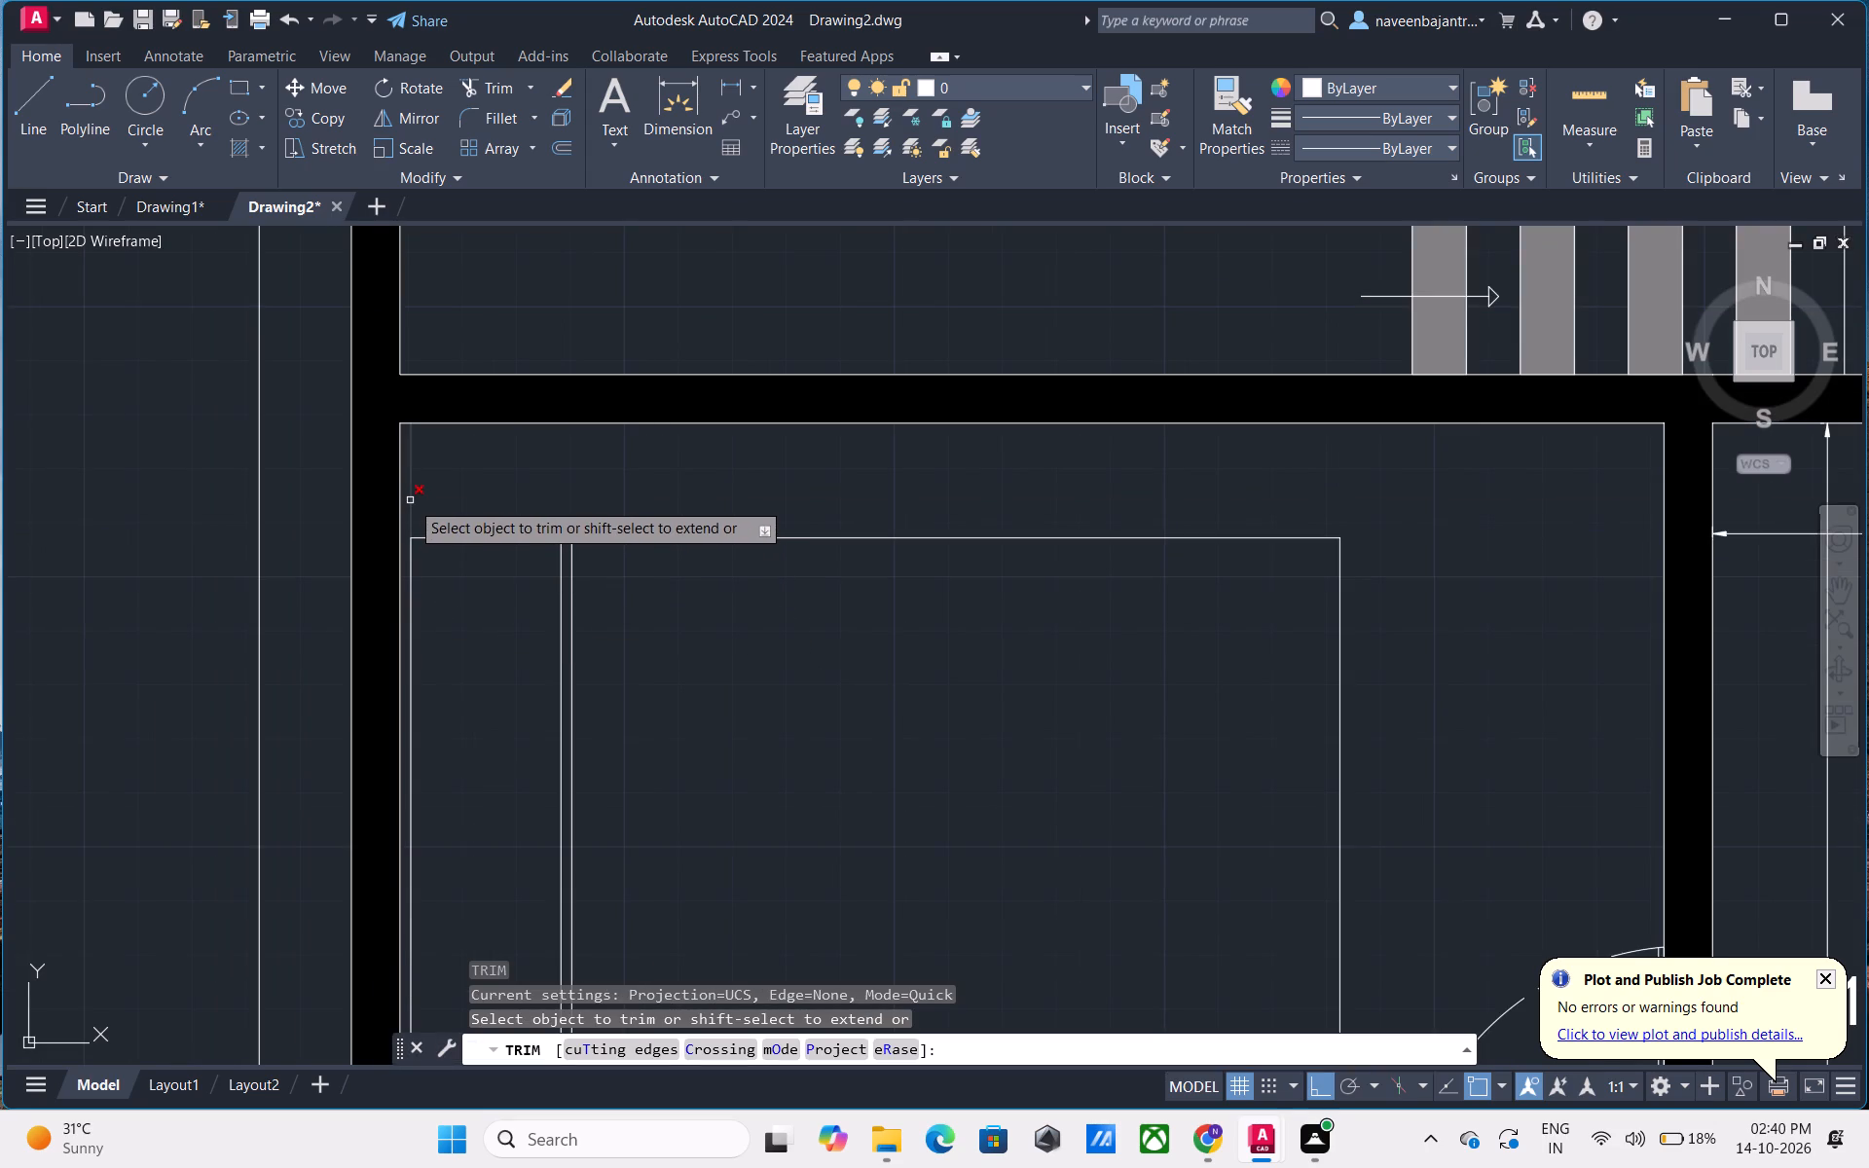
{"action": "left_click", "coordinate": [410, 500]}
Trim the west and south wall offset lines, including their leftover stubs, from the room's southwest corner between the two seats.
{"action": "scroll", "coordinate": [450, 670], "scroll_direction": "down", "scroll_amount": 3}
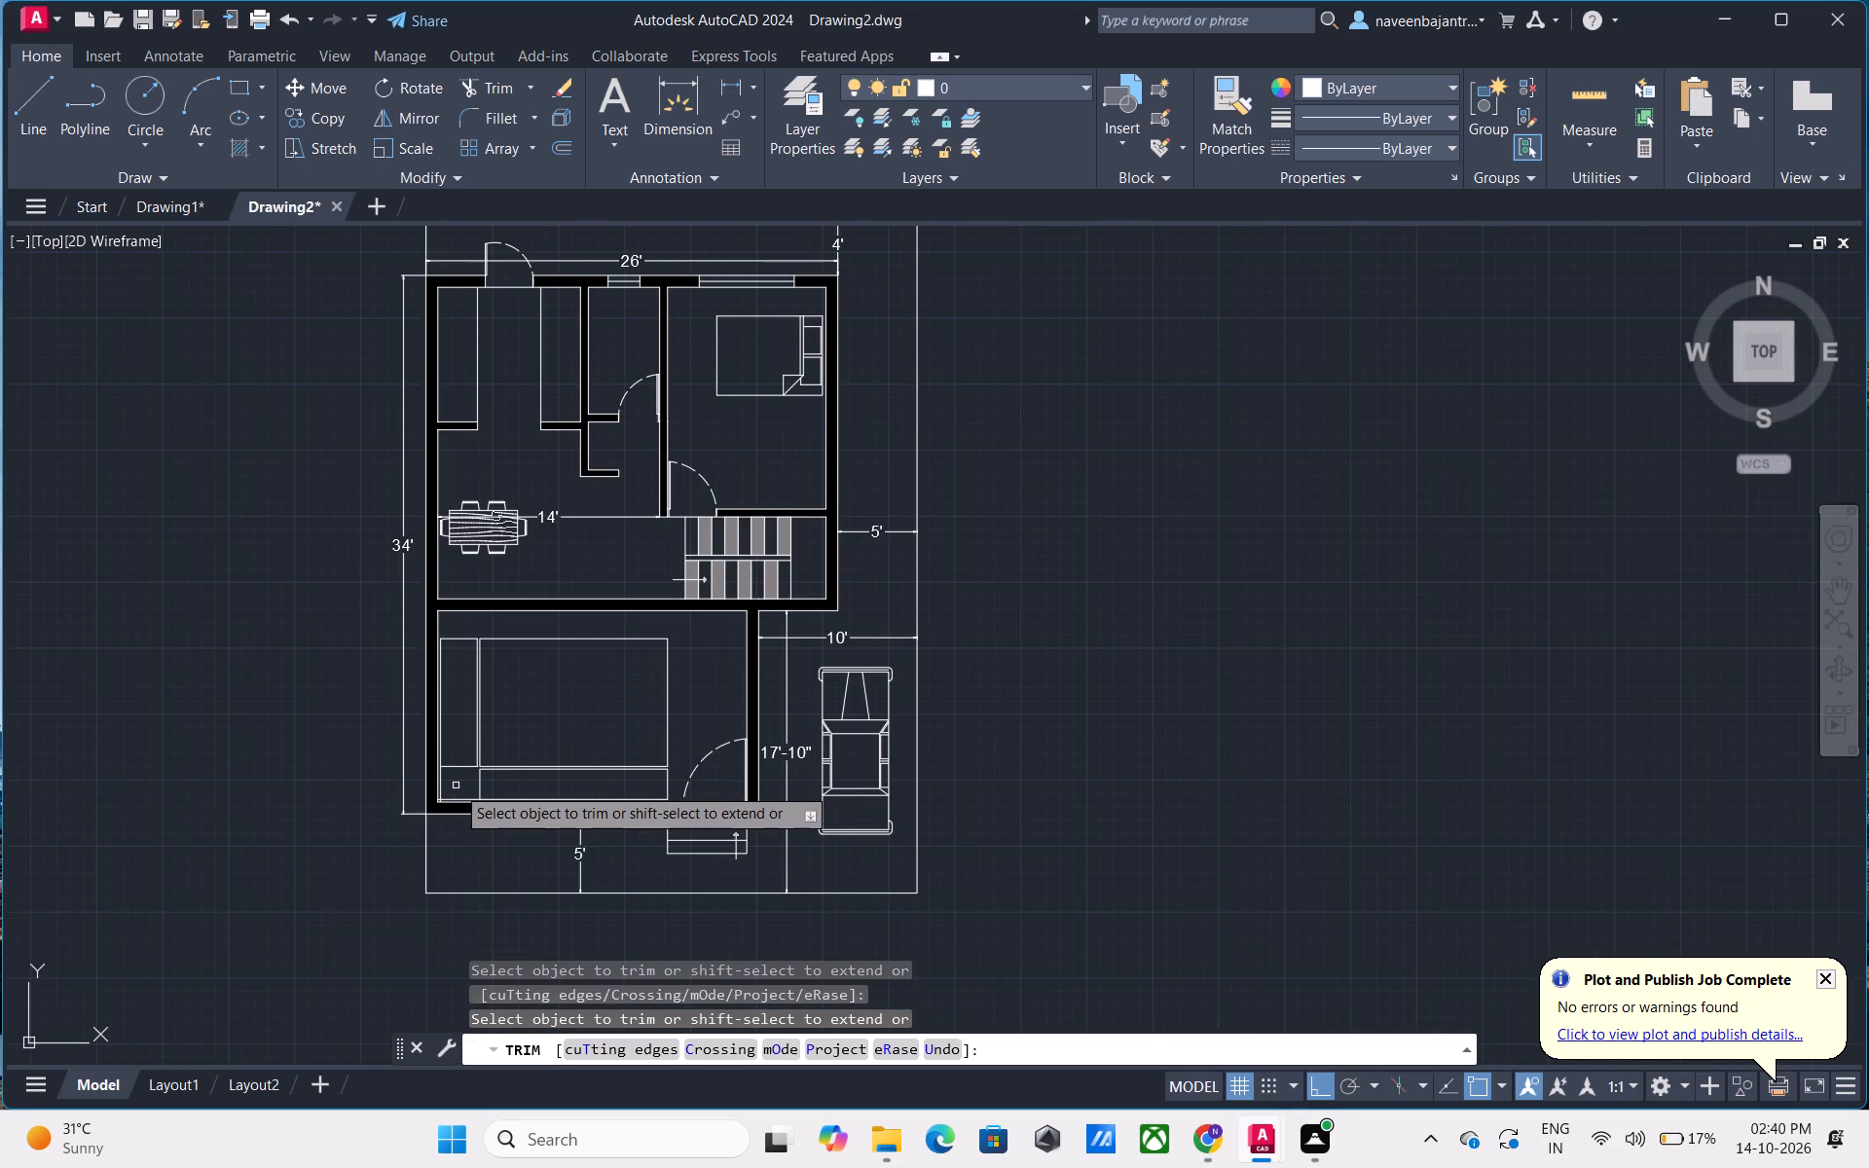
{"action": "middle_click_drag", "start_coordinate": [456, 785], "coordinate": [568, 705]}
{"action": "scroll", "coordinate": [572, 718], "scroll_direction": "up", "scroll_amount": 3}
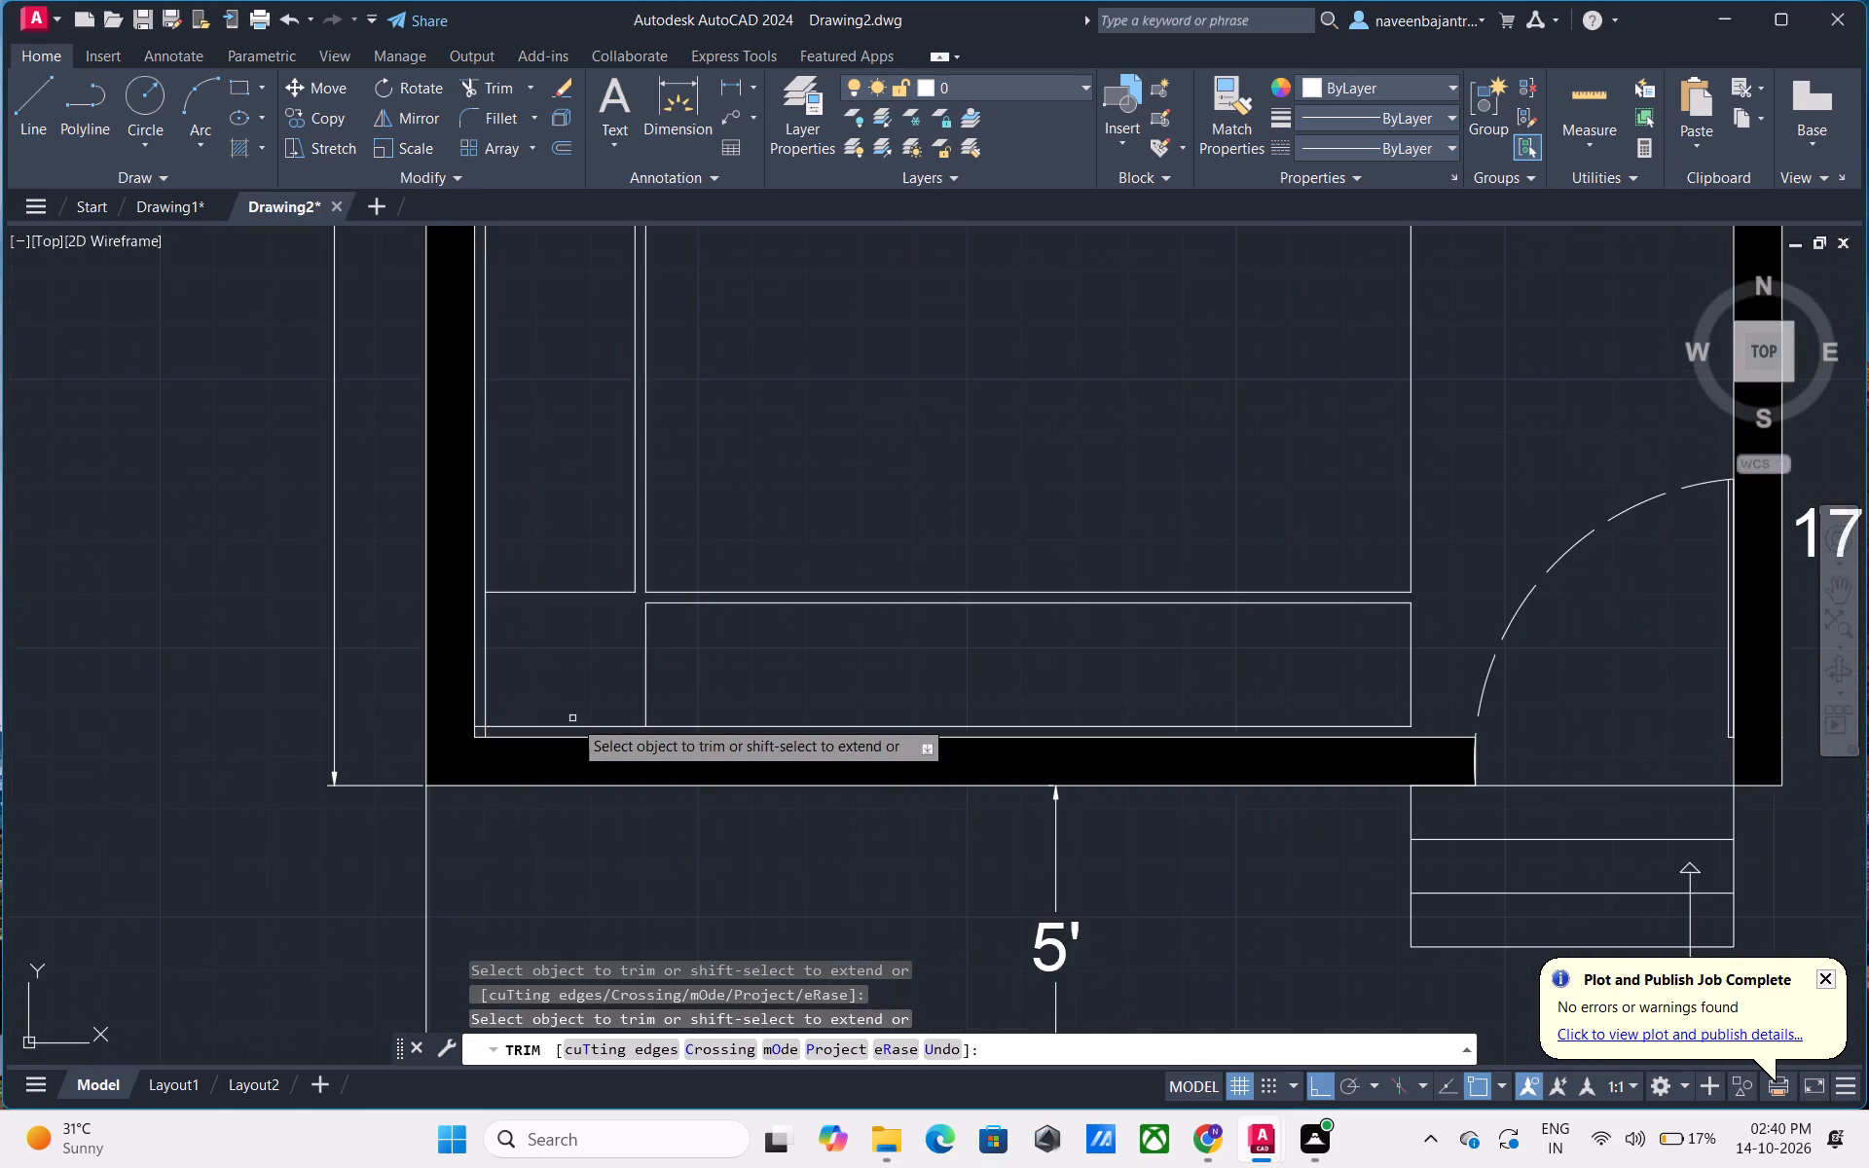
{"action": "scroll", "coordinate": [572, 718], "scroll_direction": "up", "scroll_amount": 1}
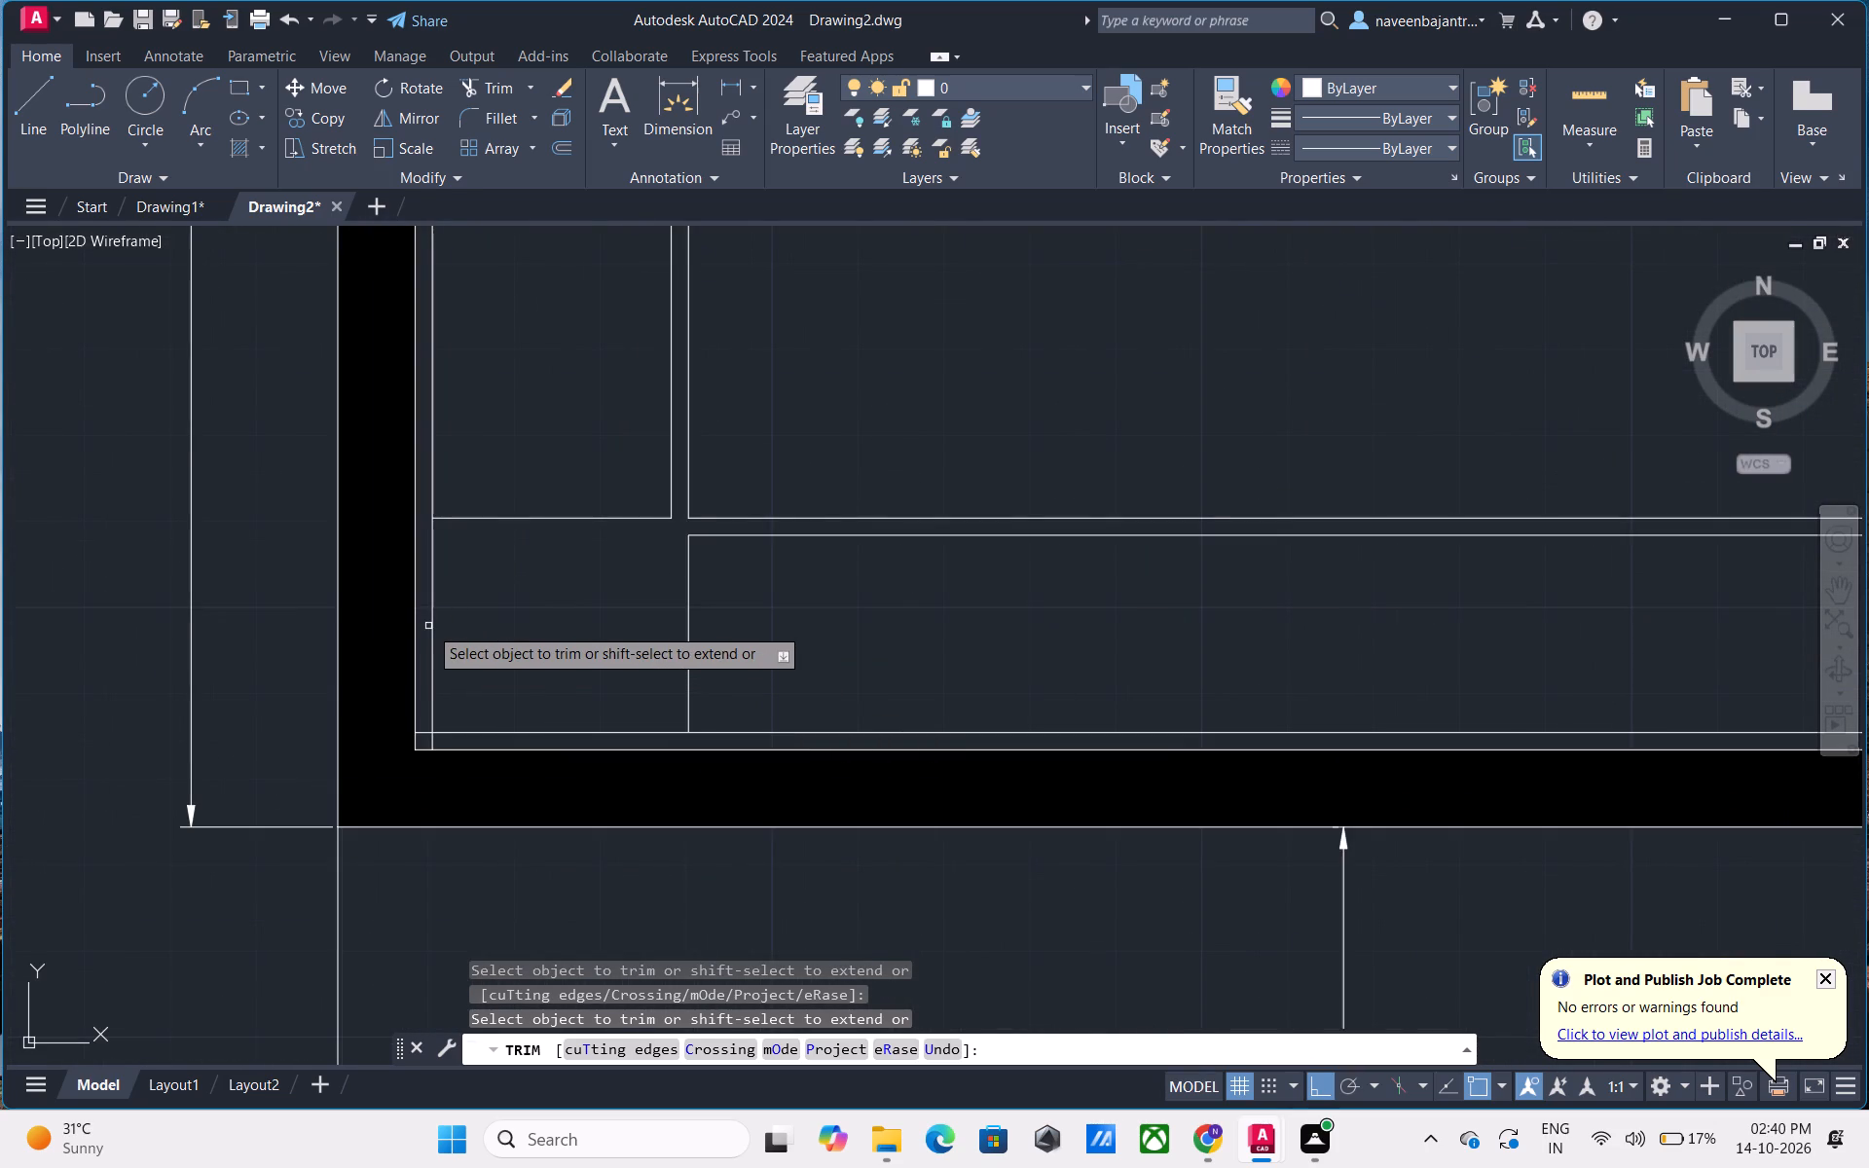
{"action": "left_click", "coordinate": [429, 623]}
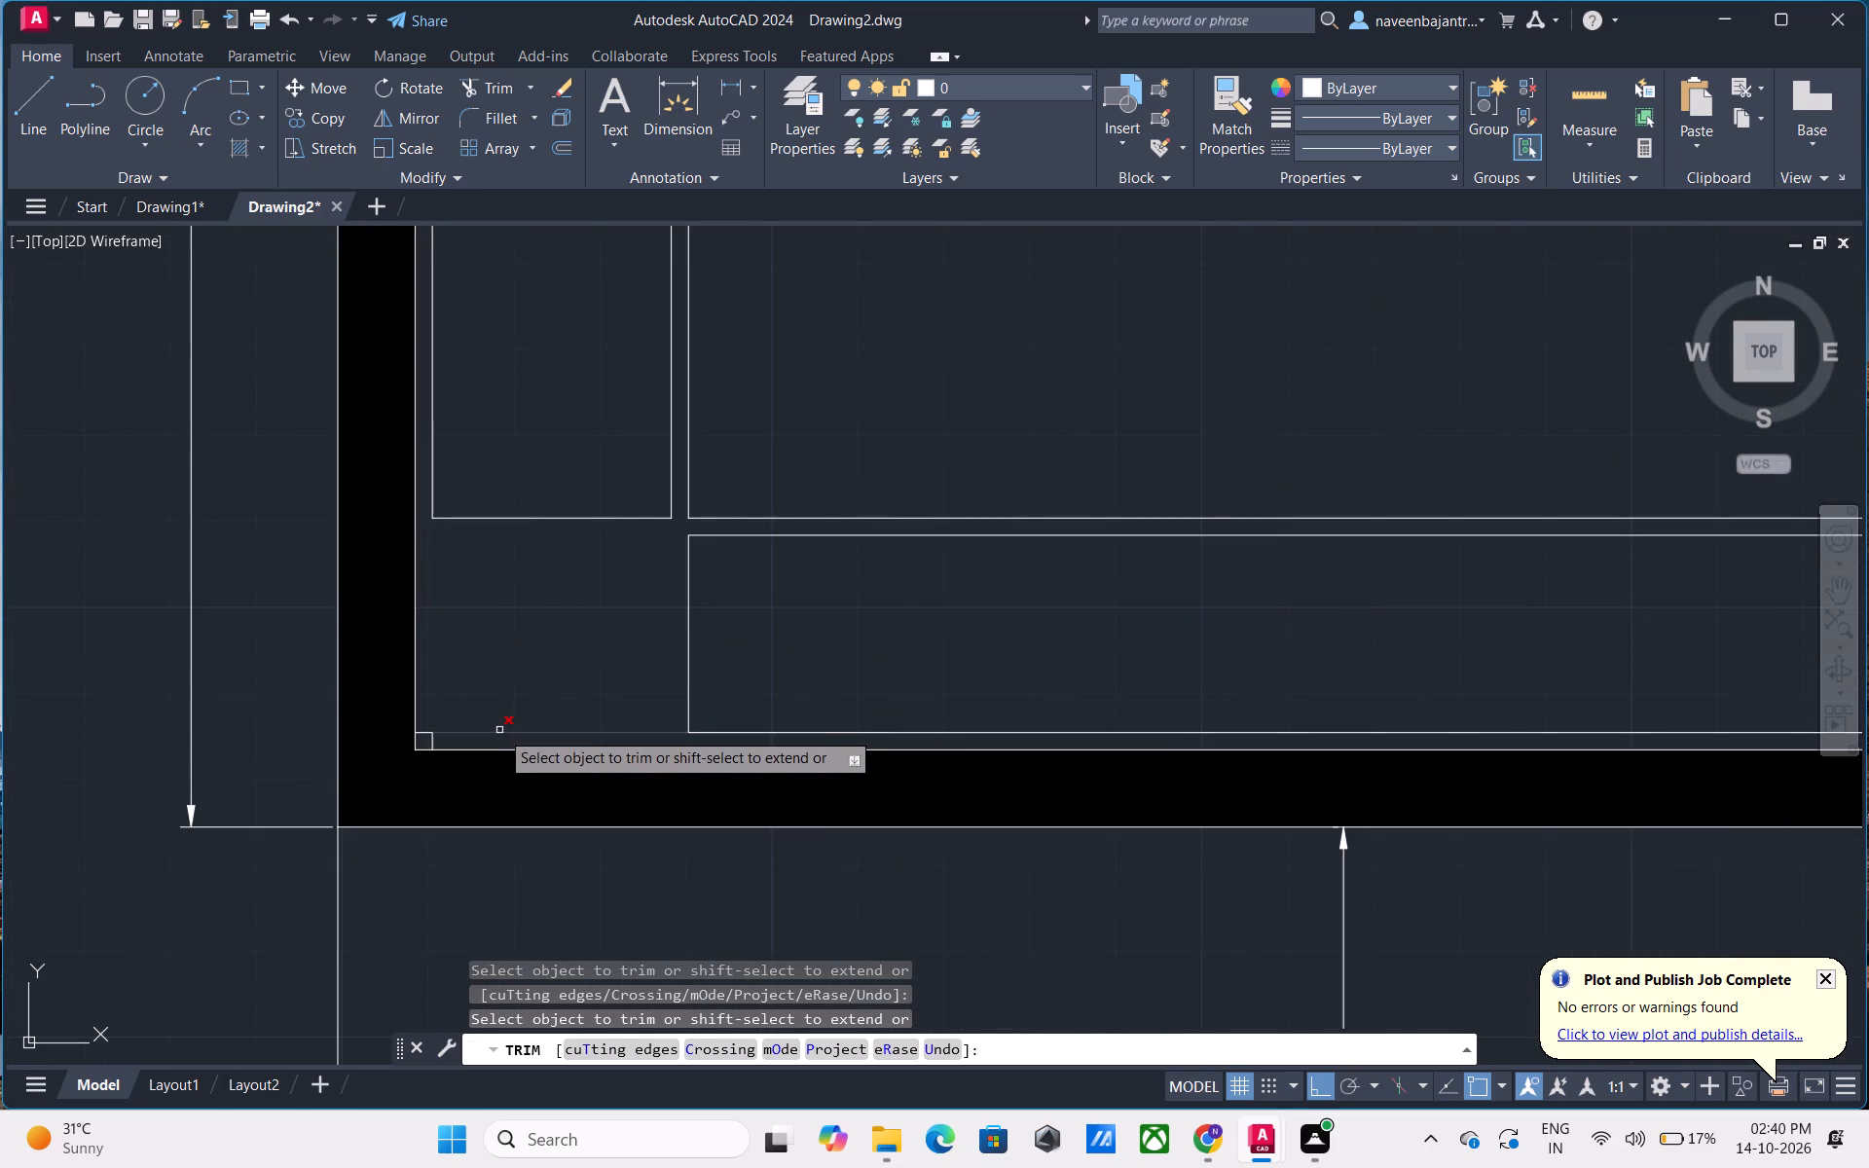
{"action": "left_click", "coordinate": [499, 732]}
{"action": "left_click", "coordinate": [433, 740]}
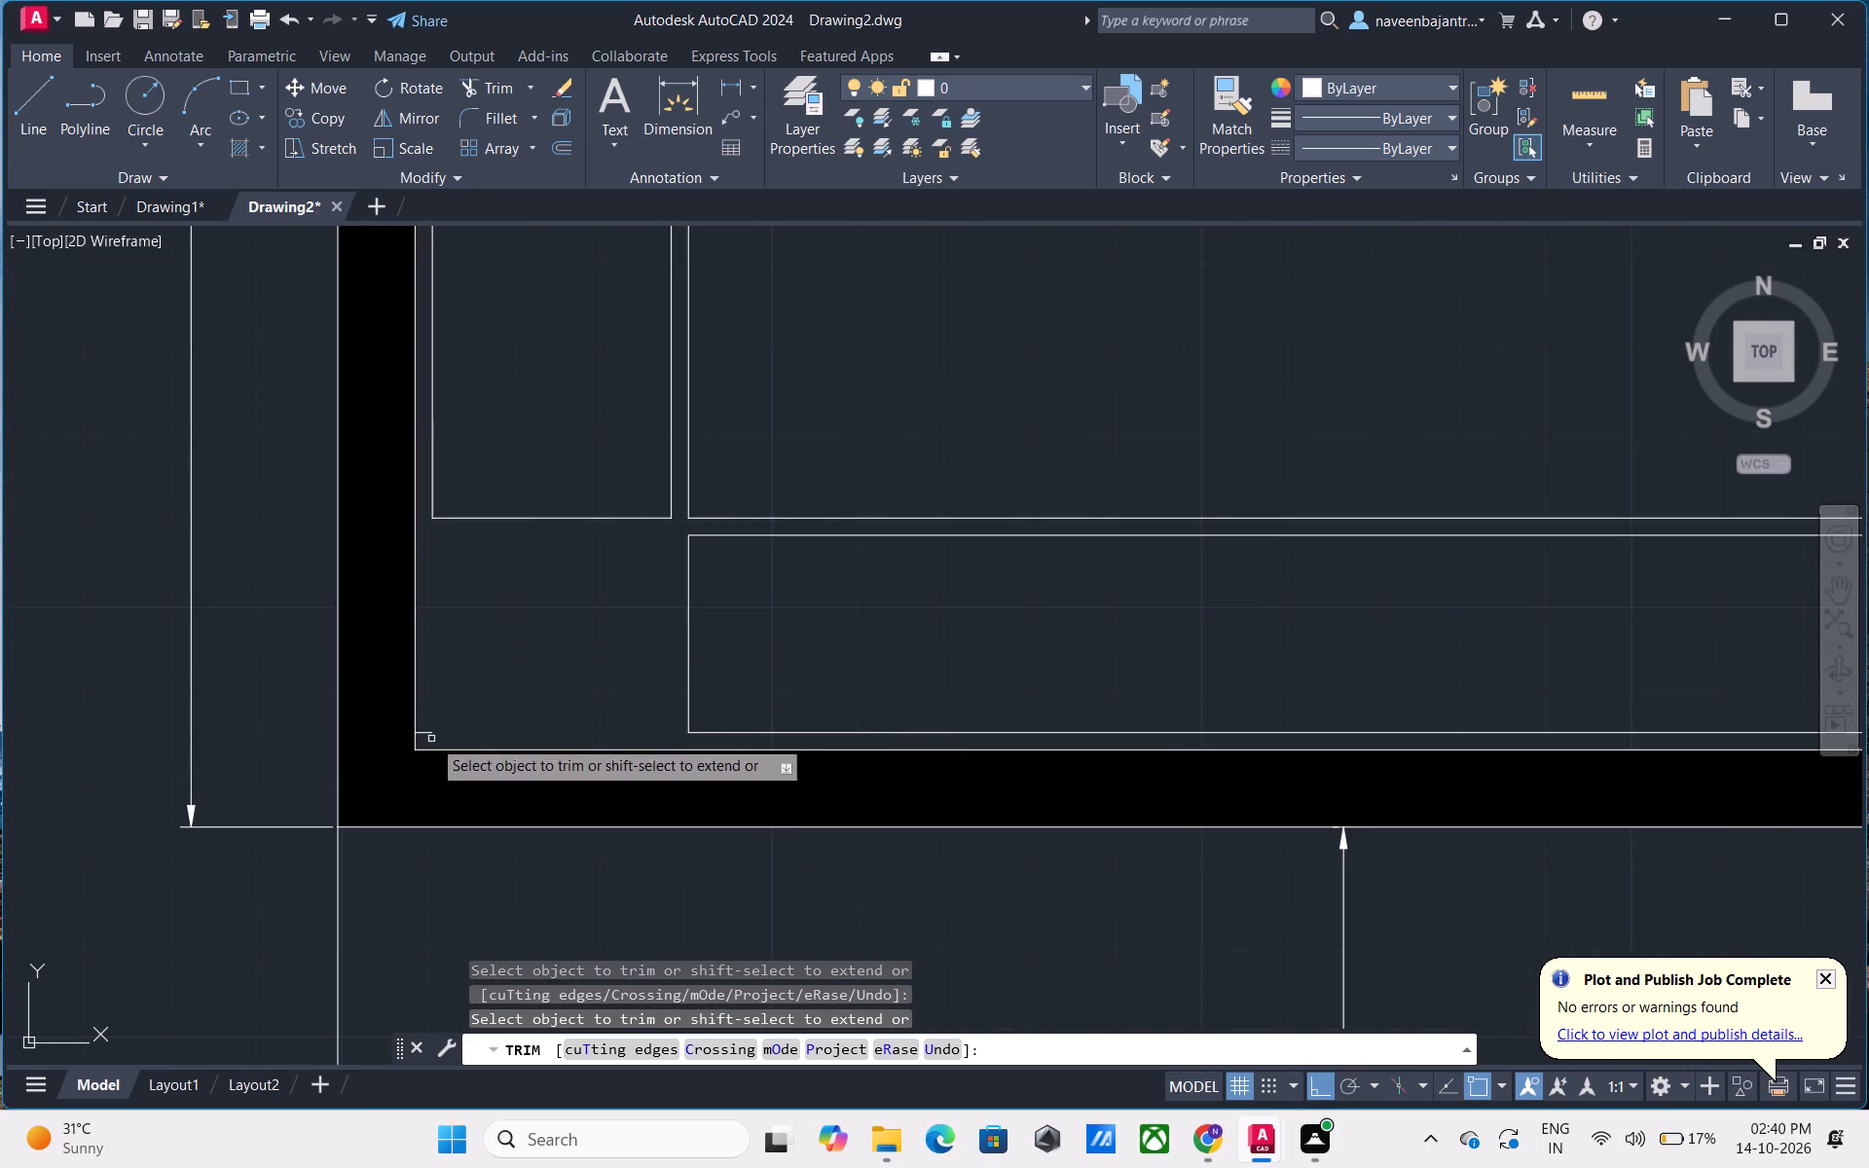
{"action": "left_click", "coordinate": [429, 734]}
{"action": "scroll", "coordinate": [500, 734], "scroll_direction": "down", "scroll_amount": 4}
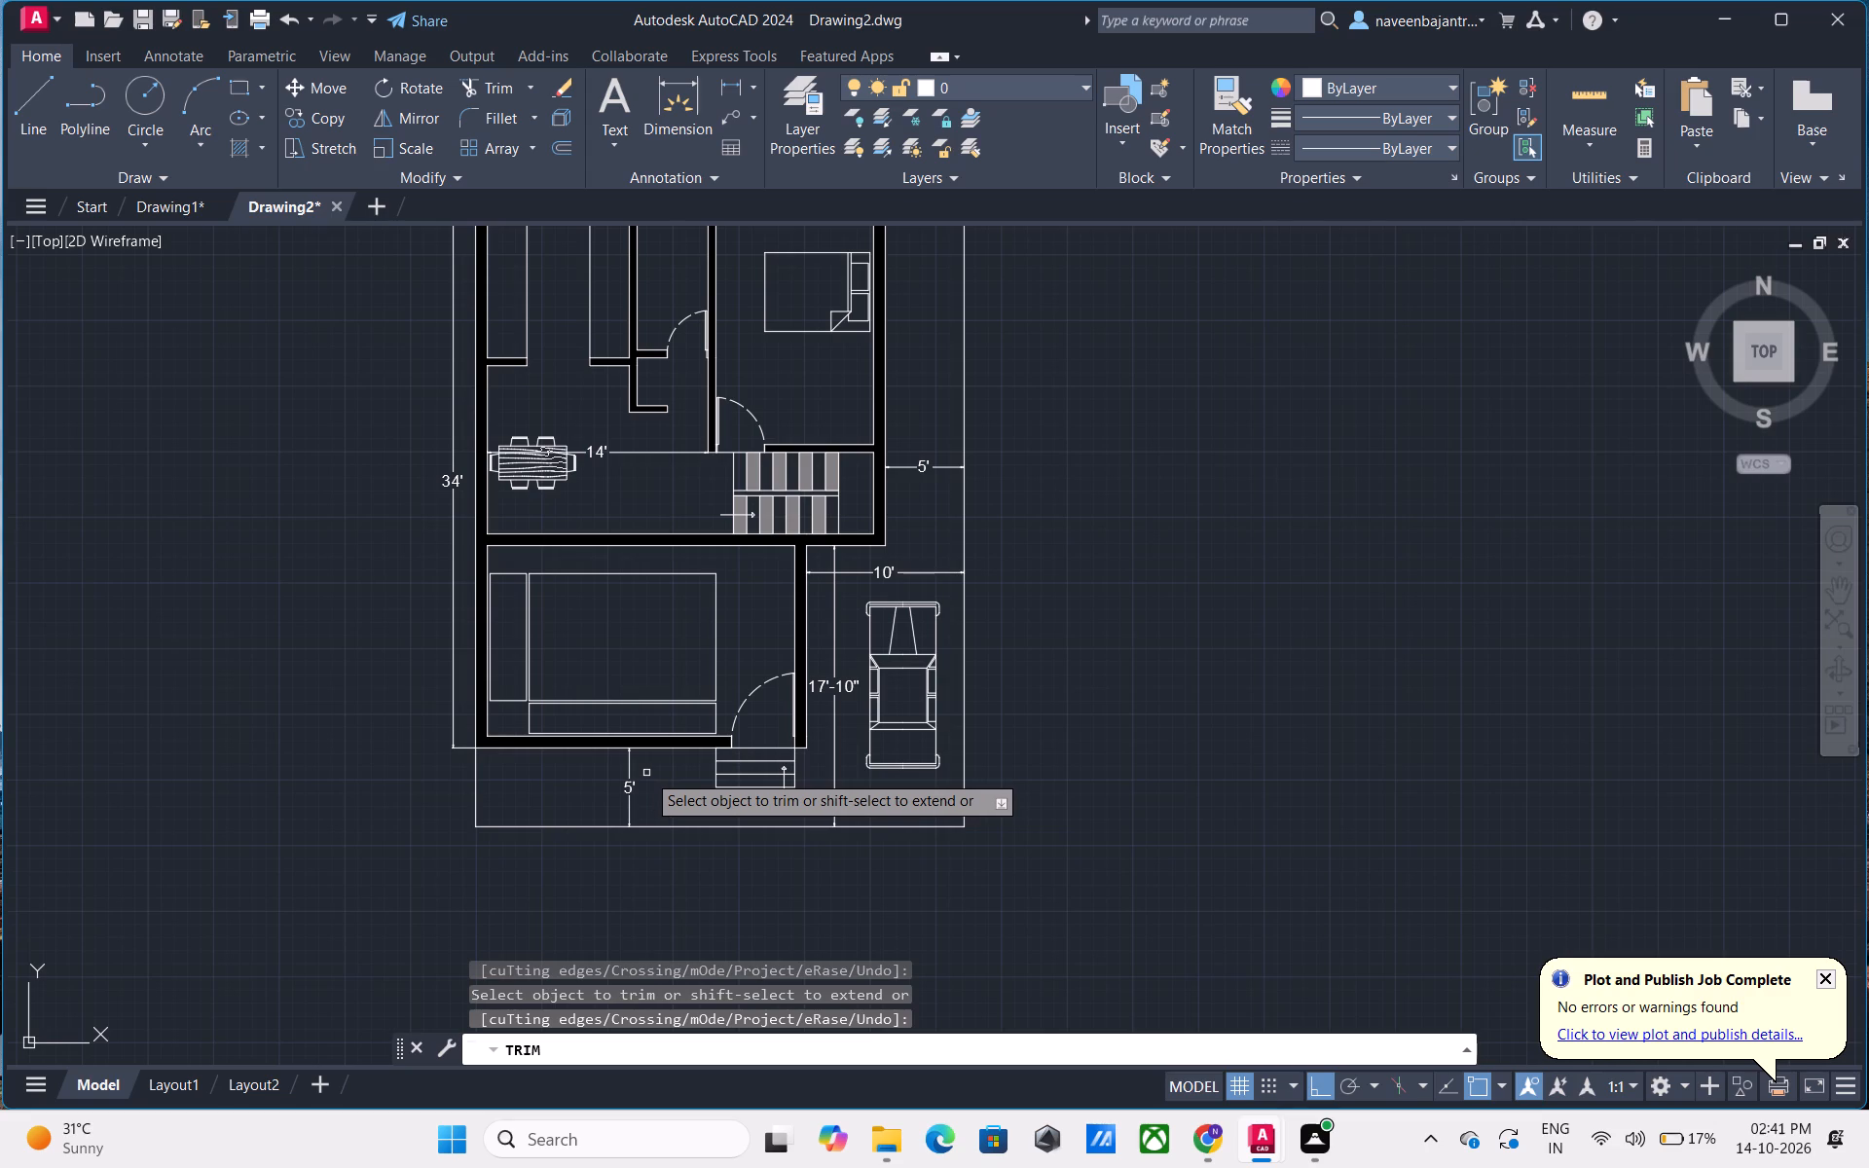
{"action": "key", "text": "Escape"}
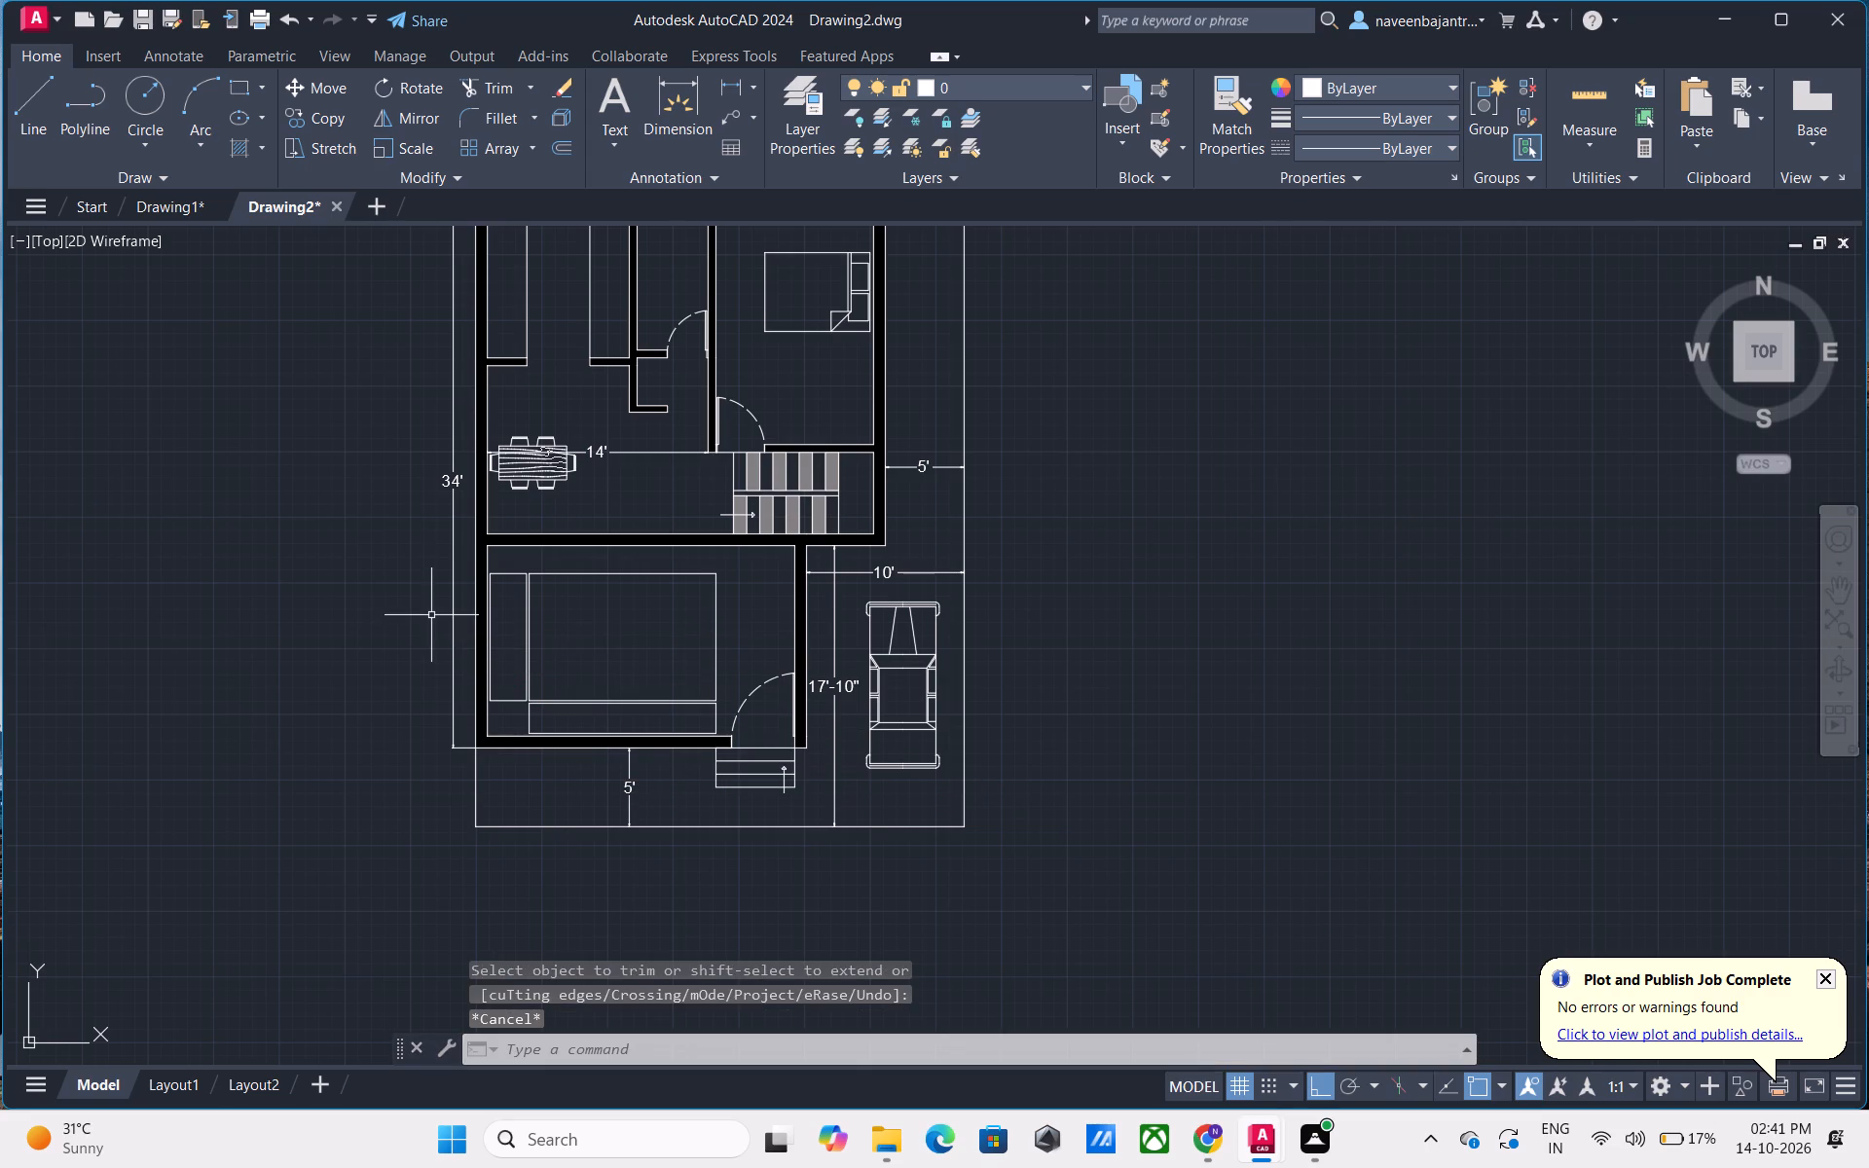
Draw a coffee table rectangle about 3'-11 1/2" by 1'-11" inside the large rectangle, just north of the southern seat.
{"action": "left_click", "coordinate": [243, 97]}
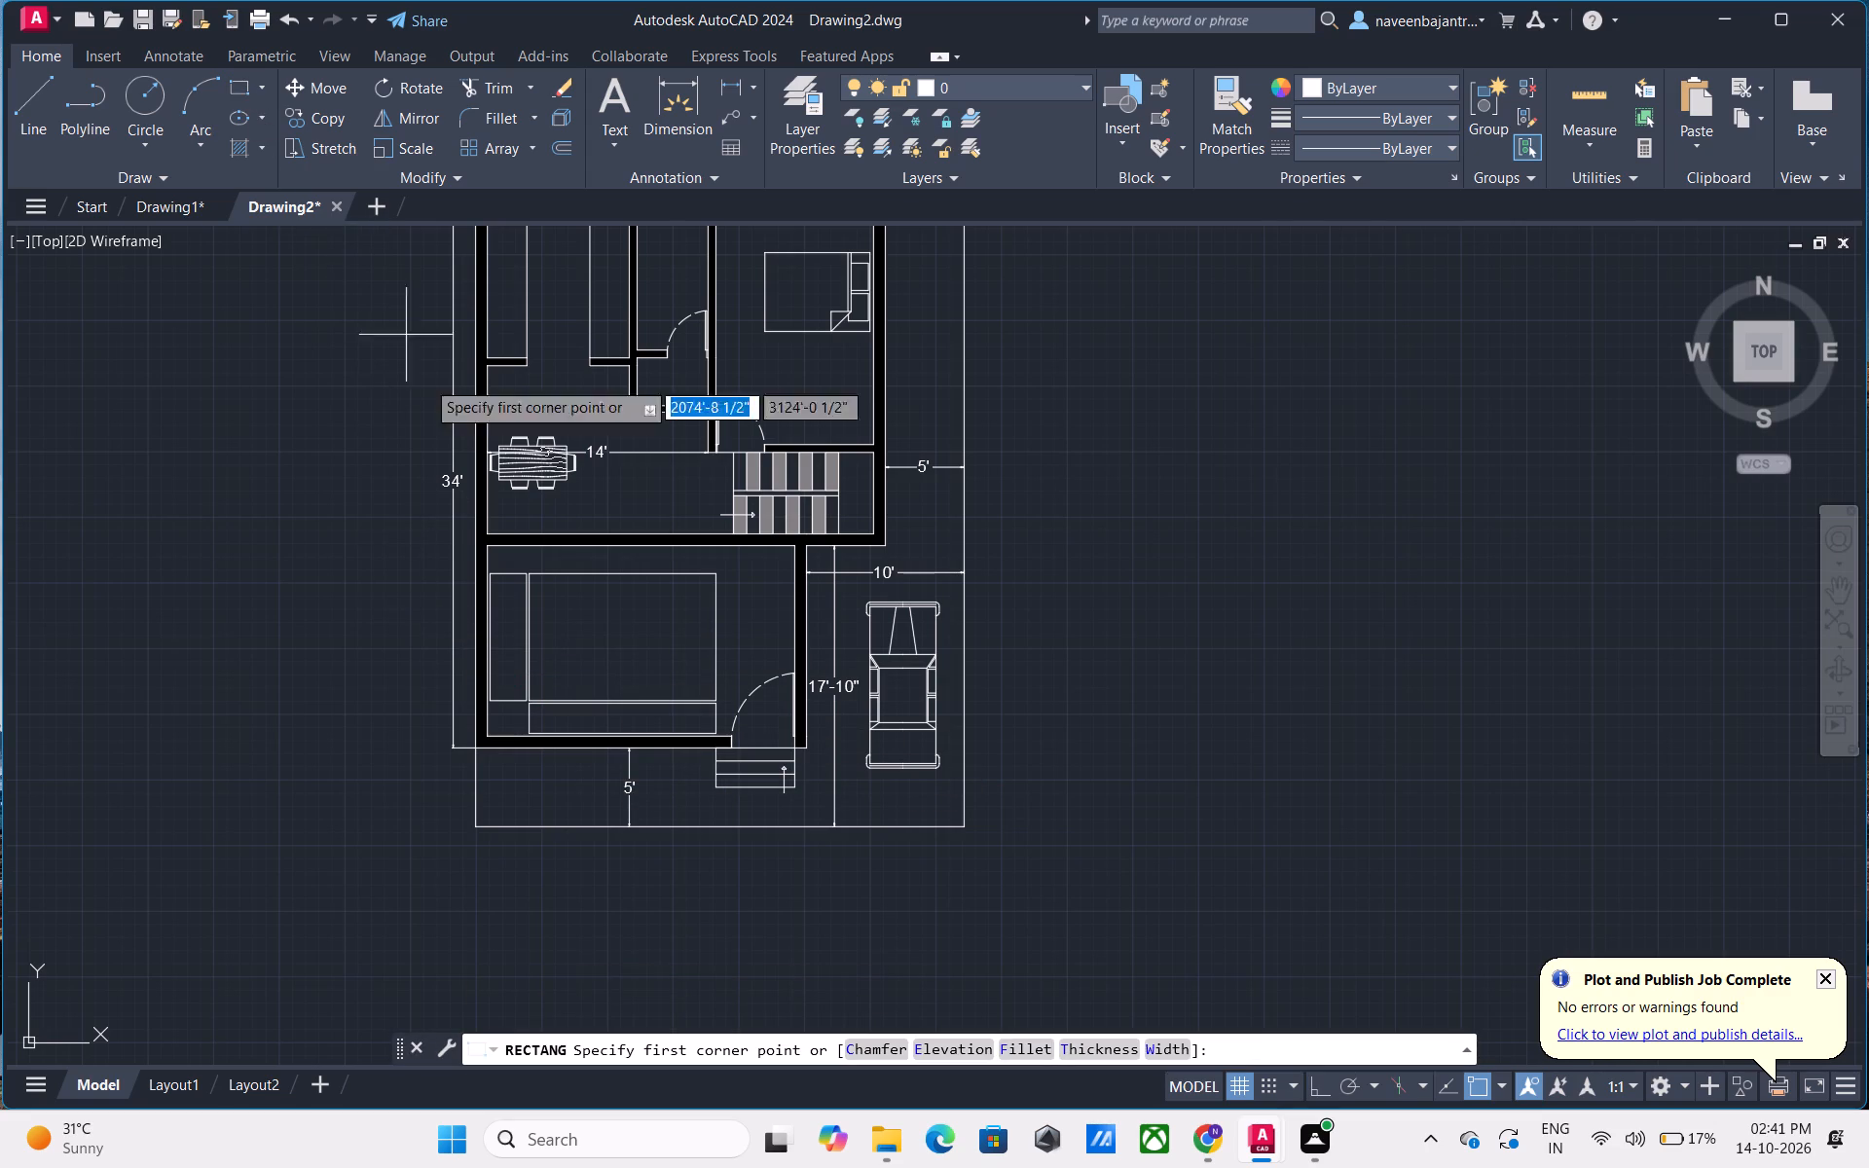
{"action": "left_click", "coordinate": [572, 657]}
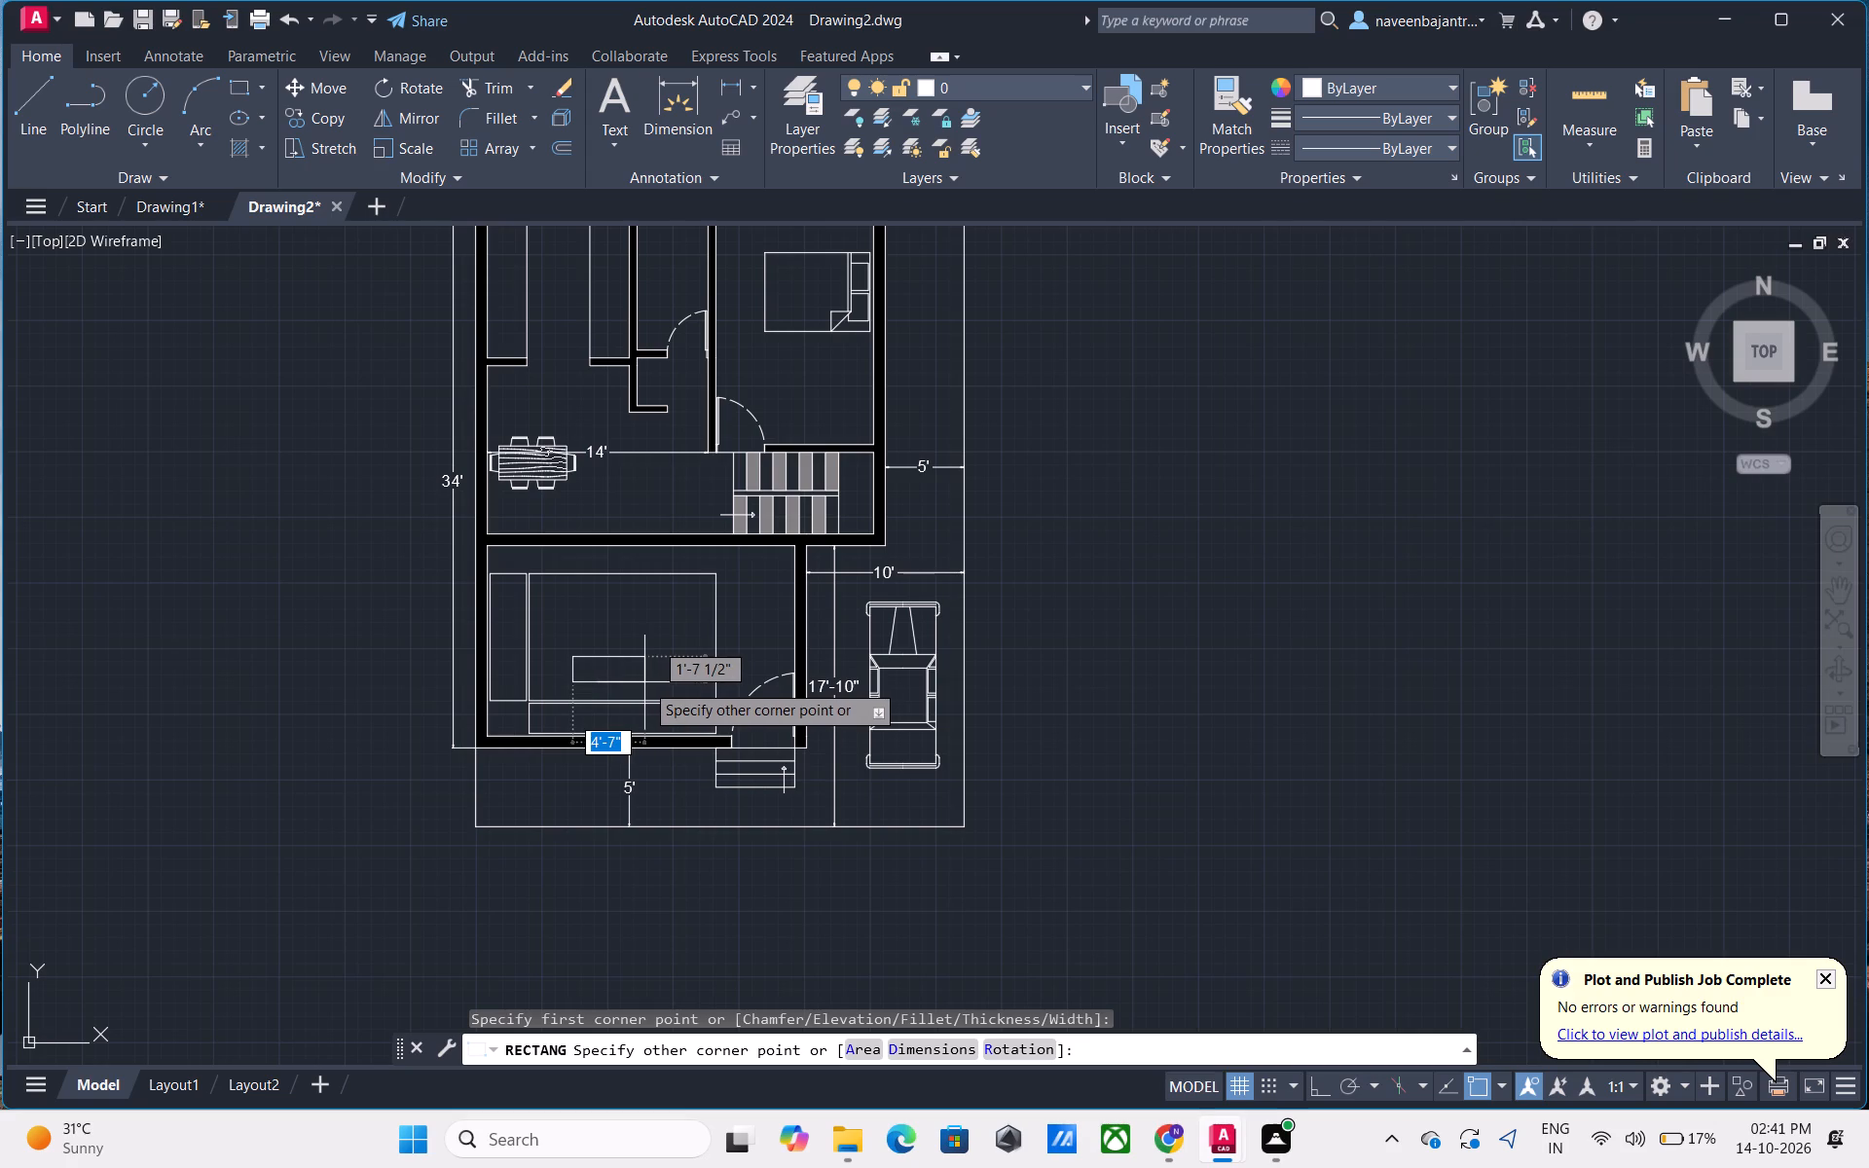
{"action": "scroll", "coordinate": [637, 691], "scroll_direction": "up", "scroll_amount": 3}
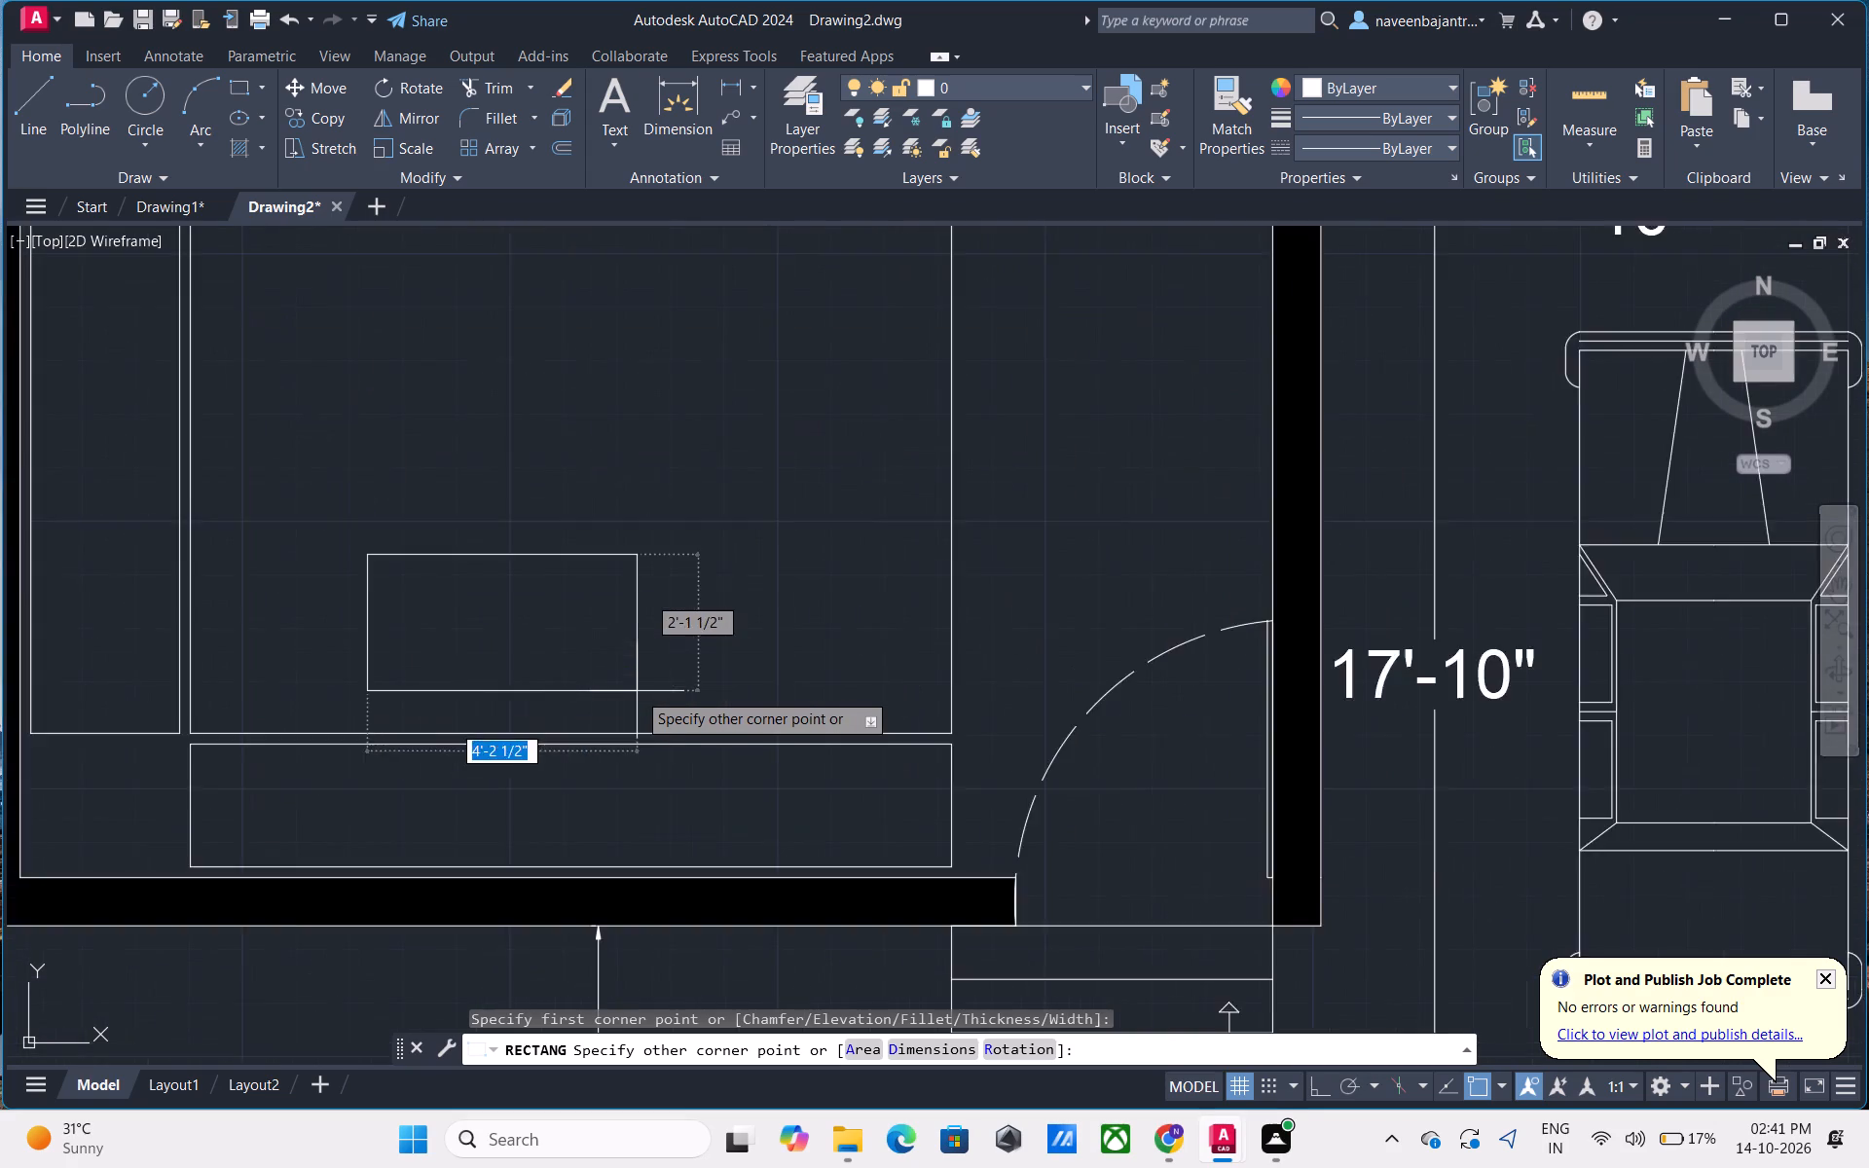
{"action": "scroll", "coordinate": [637, 691], "scroll_direction": "up", "scroll_amount": 1}
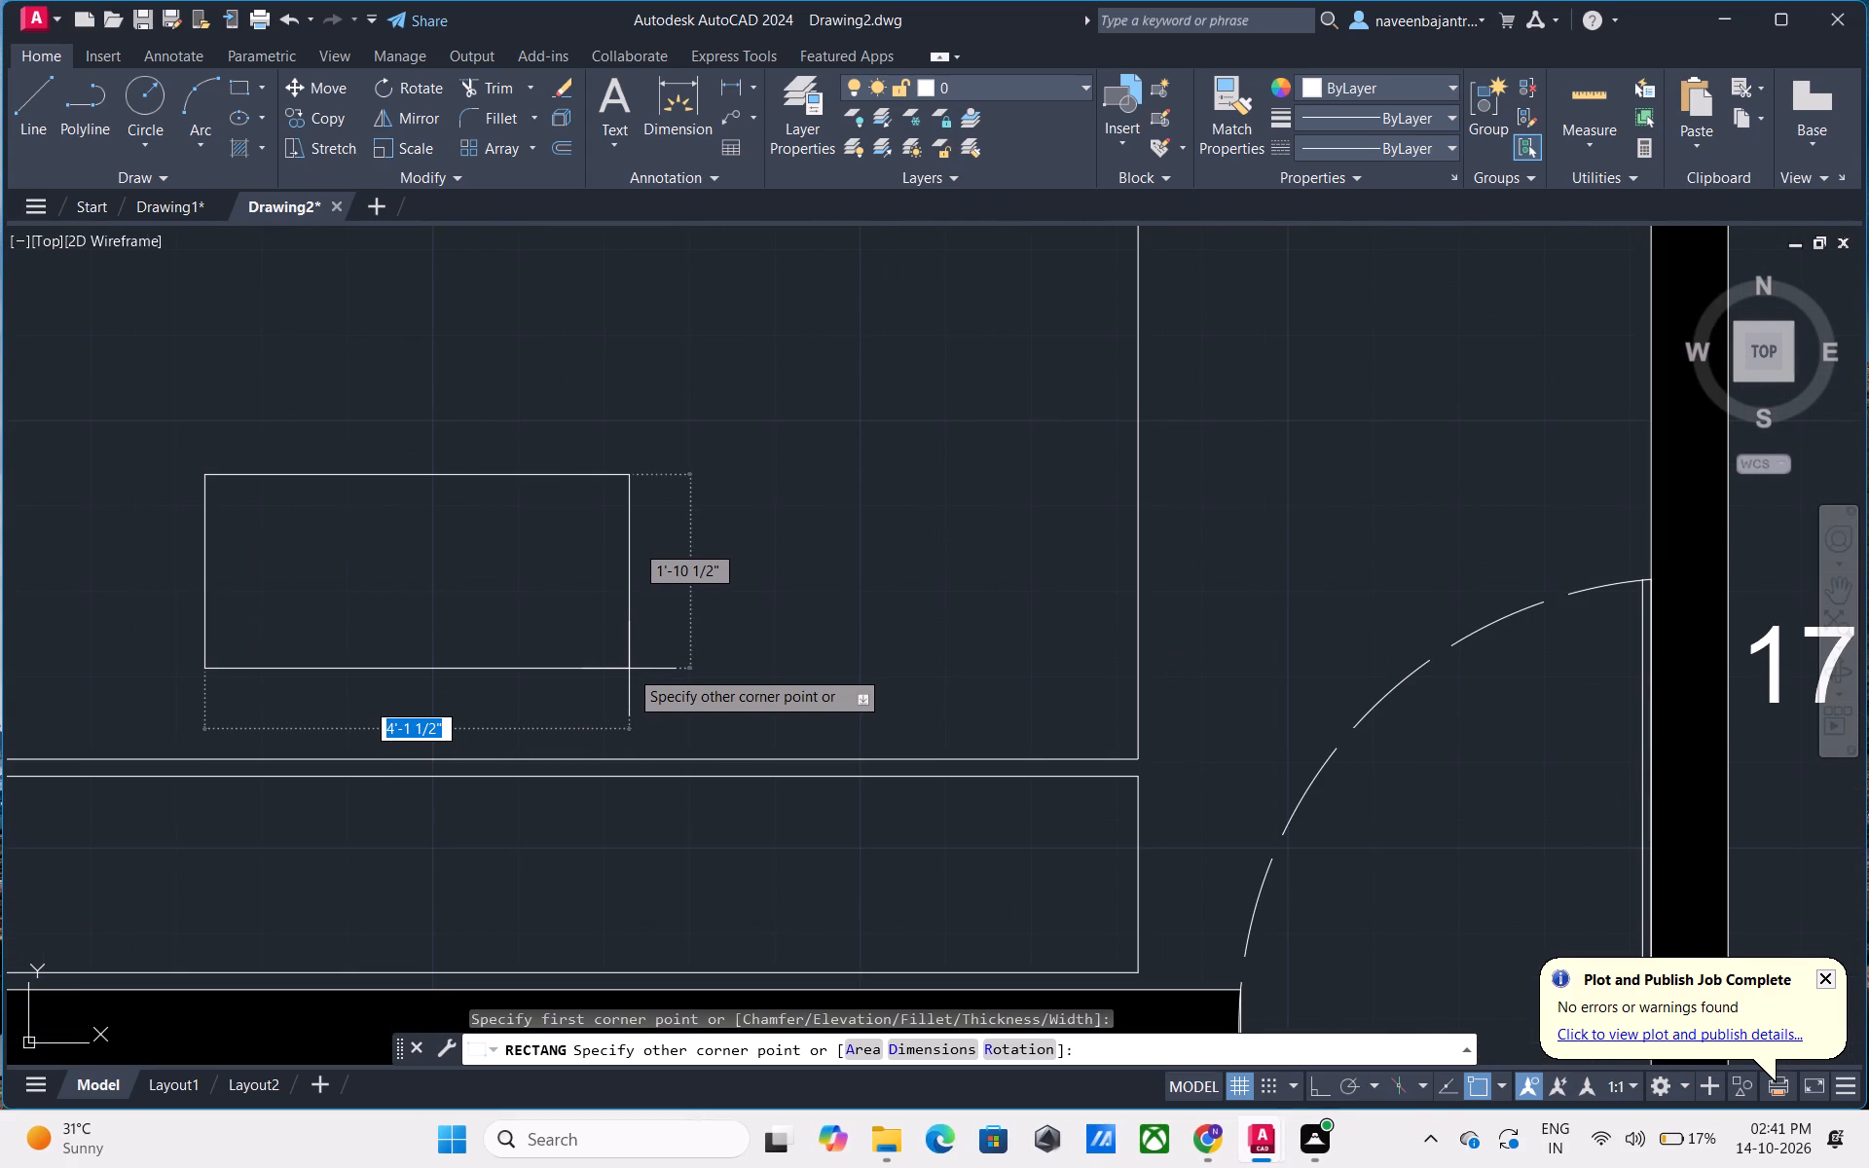
{"action": "left_click", "coordinate": [611, 671]}
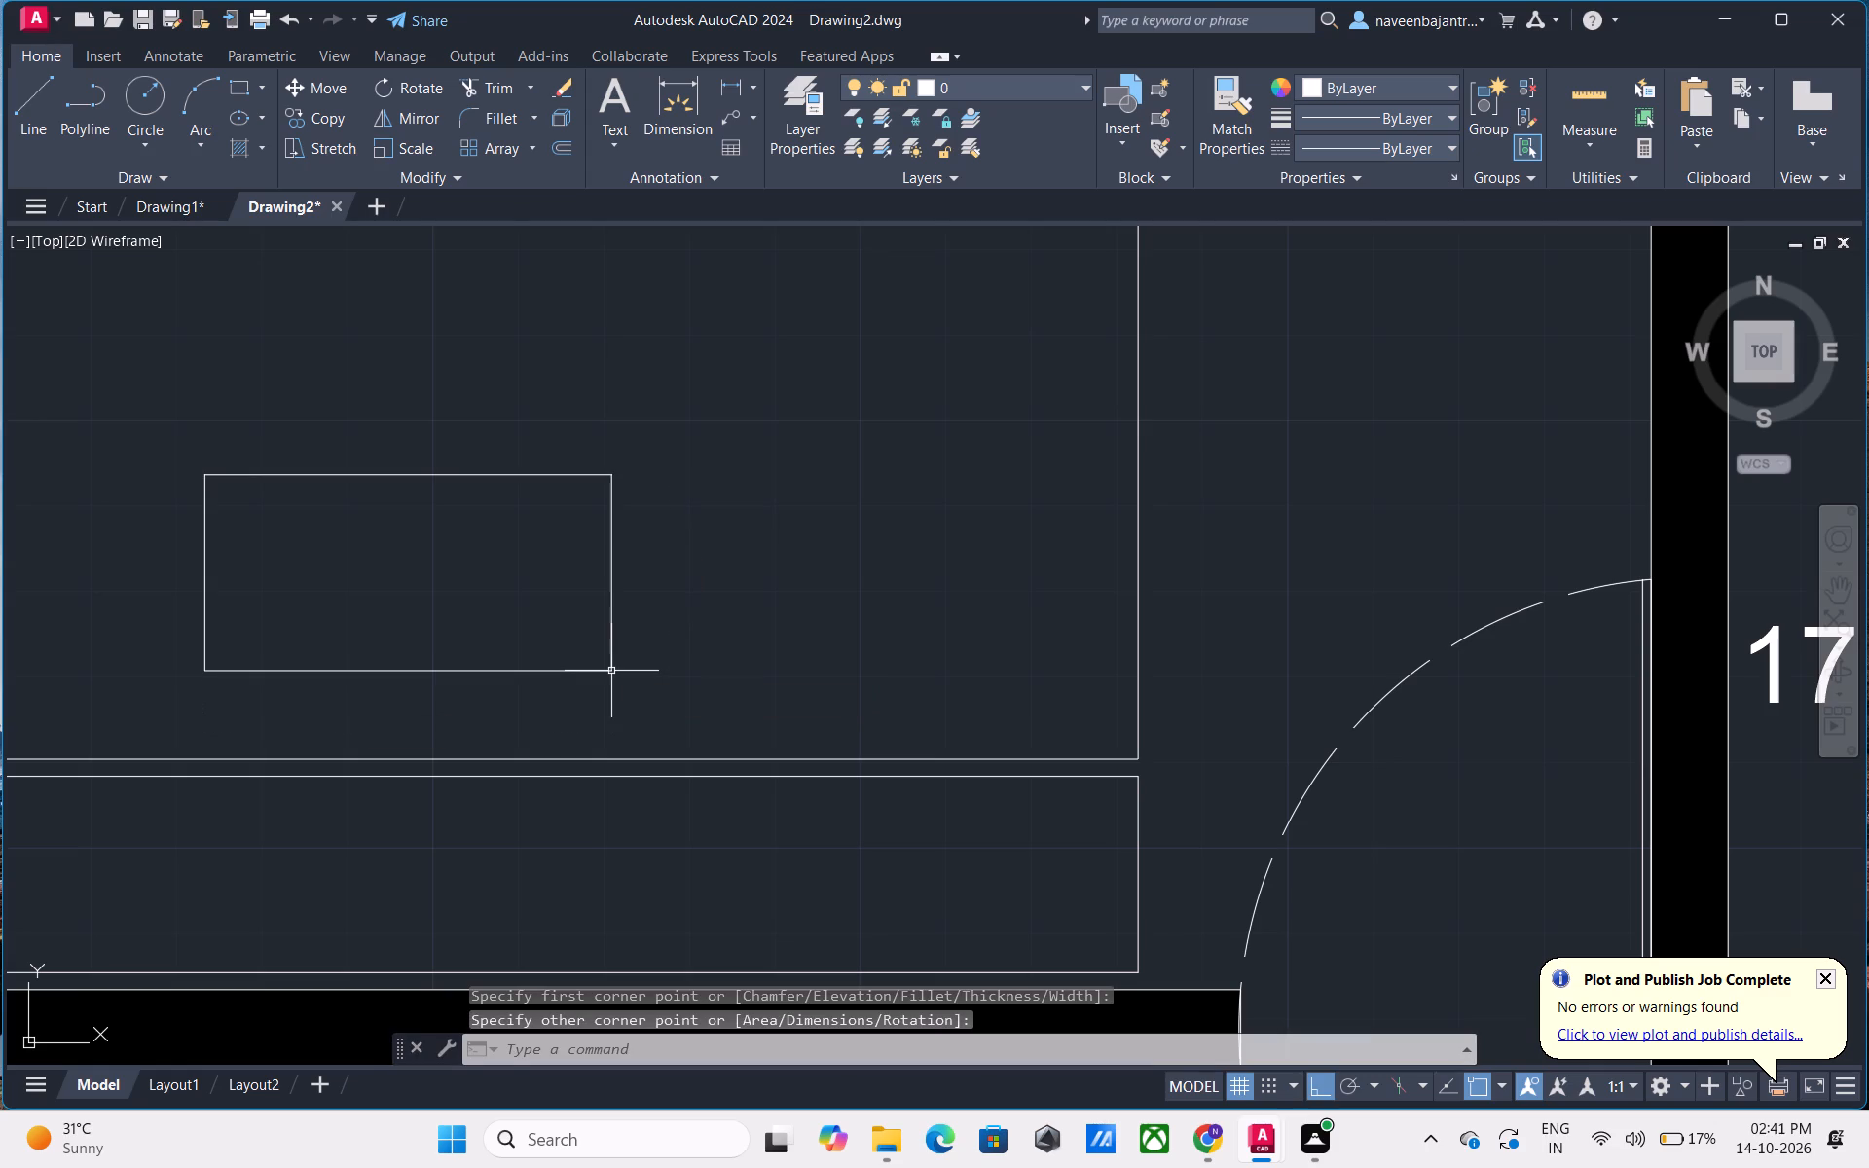
{"action": "key", "text": "Escape"}
Offset the coffee table rectangle 2" inward.
{"action": "key", "text": "o"}
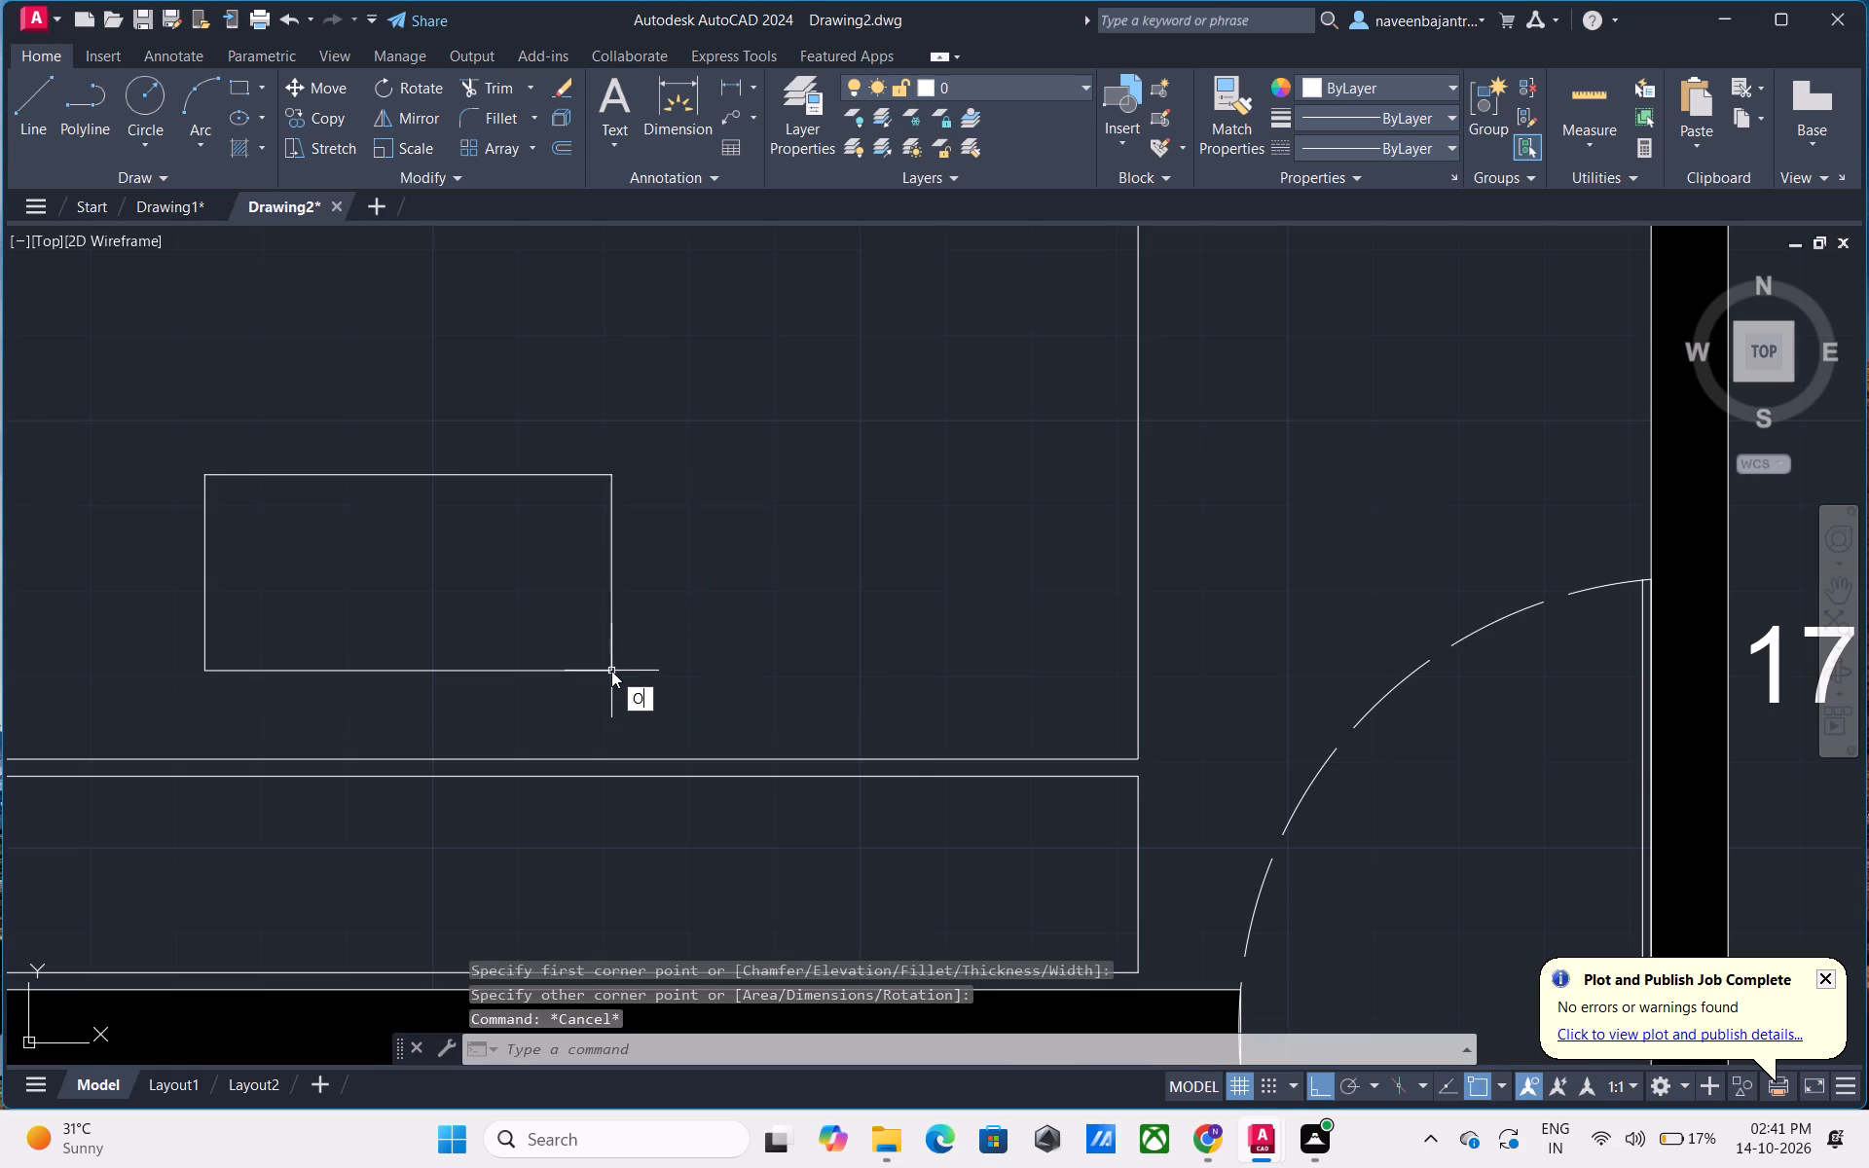
{"action": "key", "text": "space"}
{"action": "type", "text": "2\""}
{"action": "key", "text": "Return"}
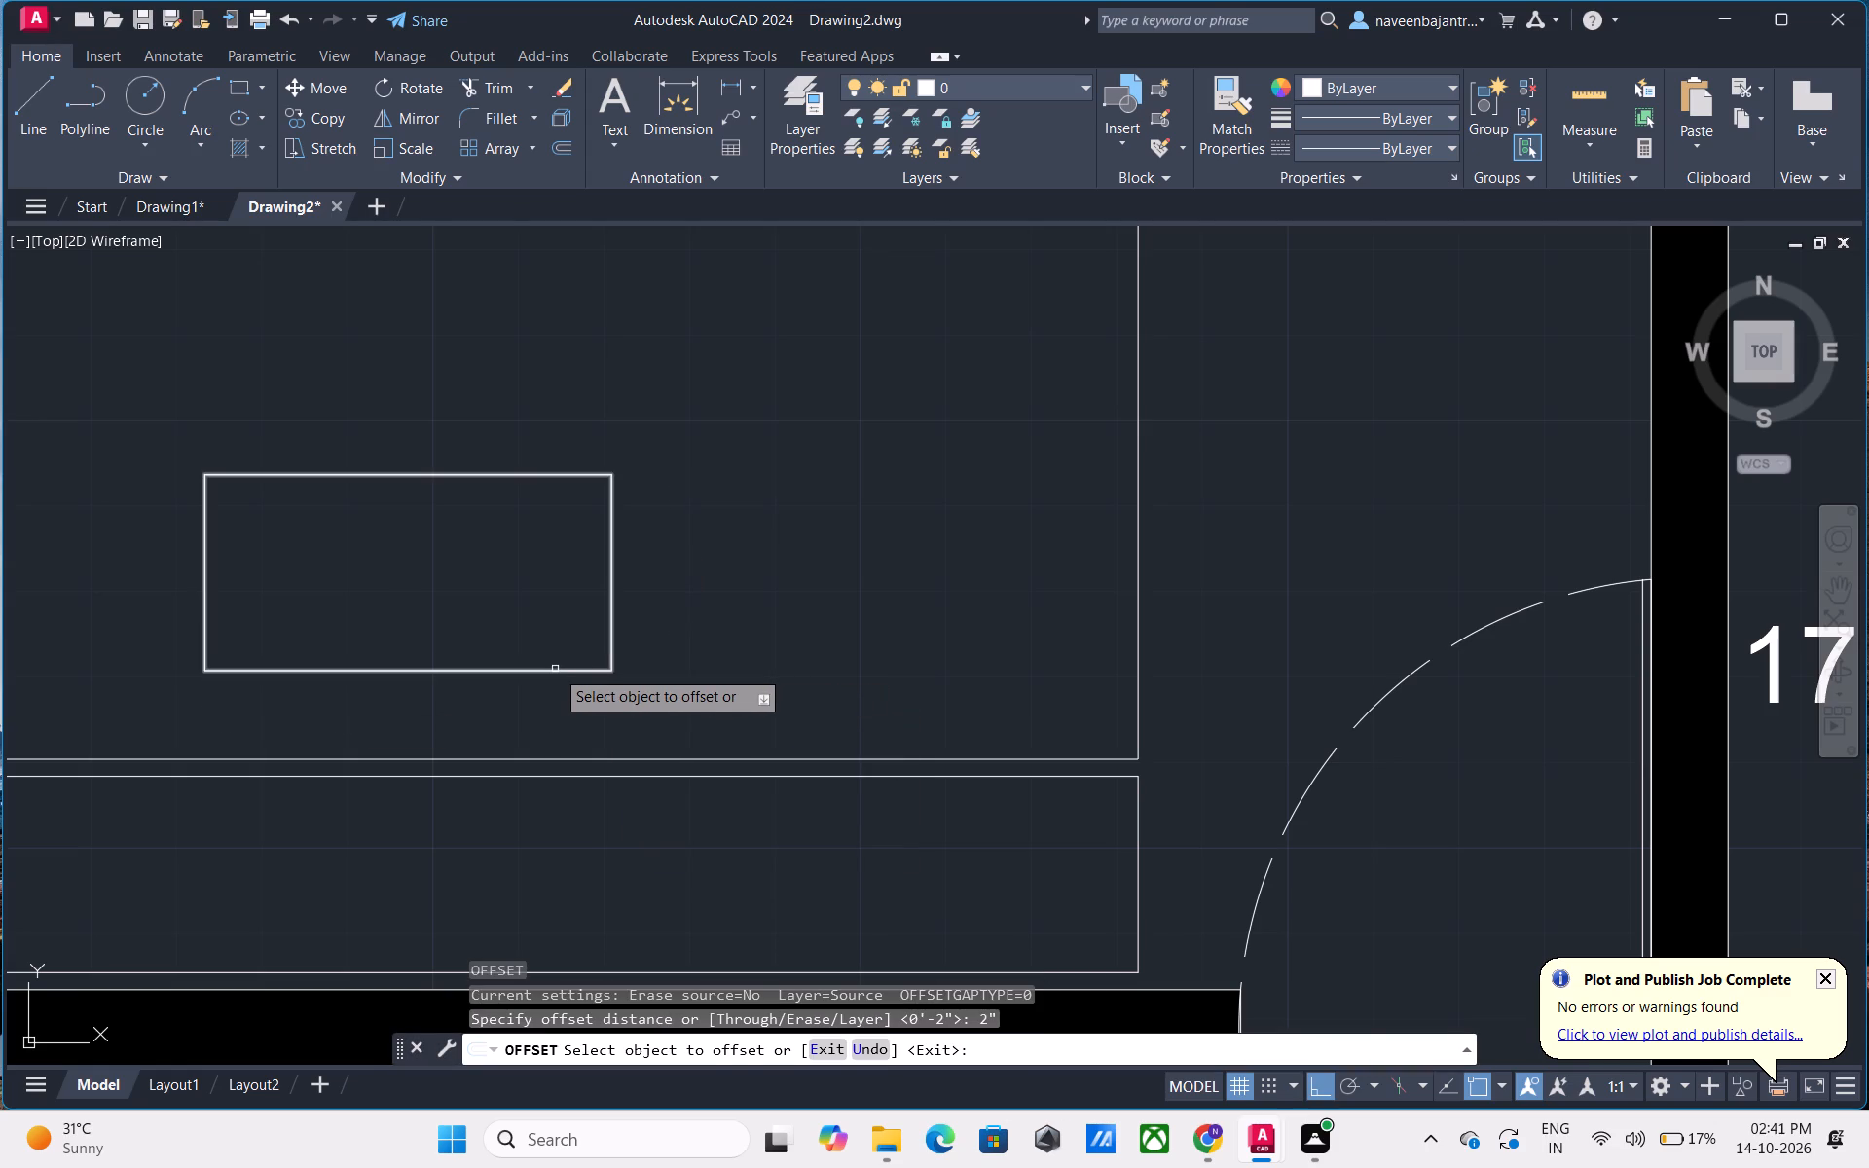
{"action": "left_click", "coordinate": [555, 669]}
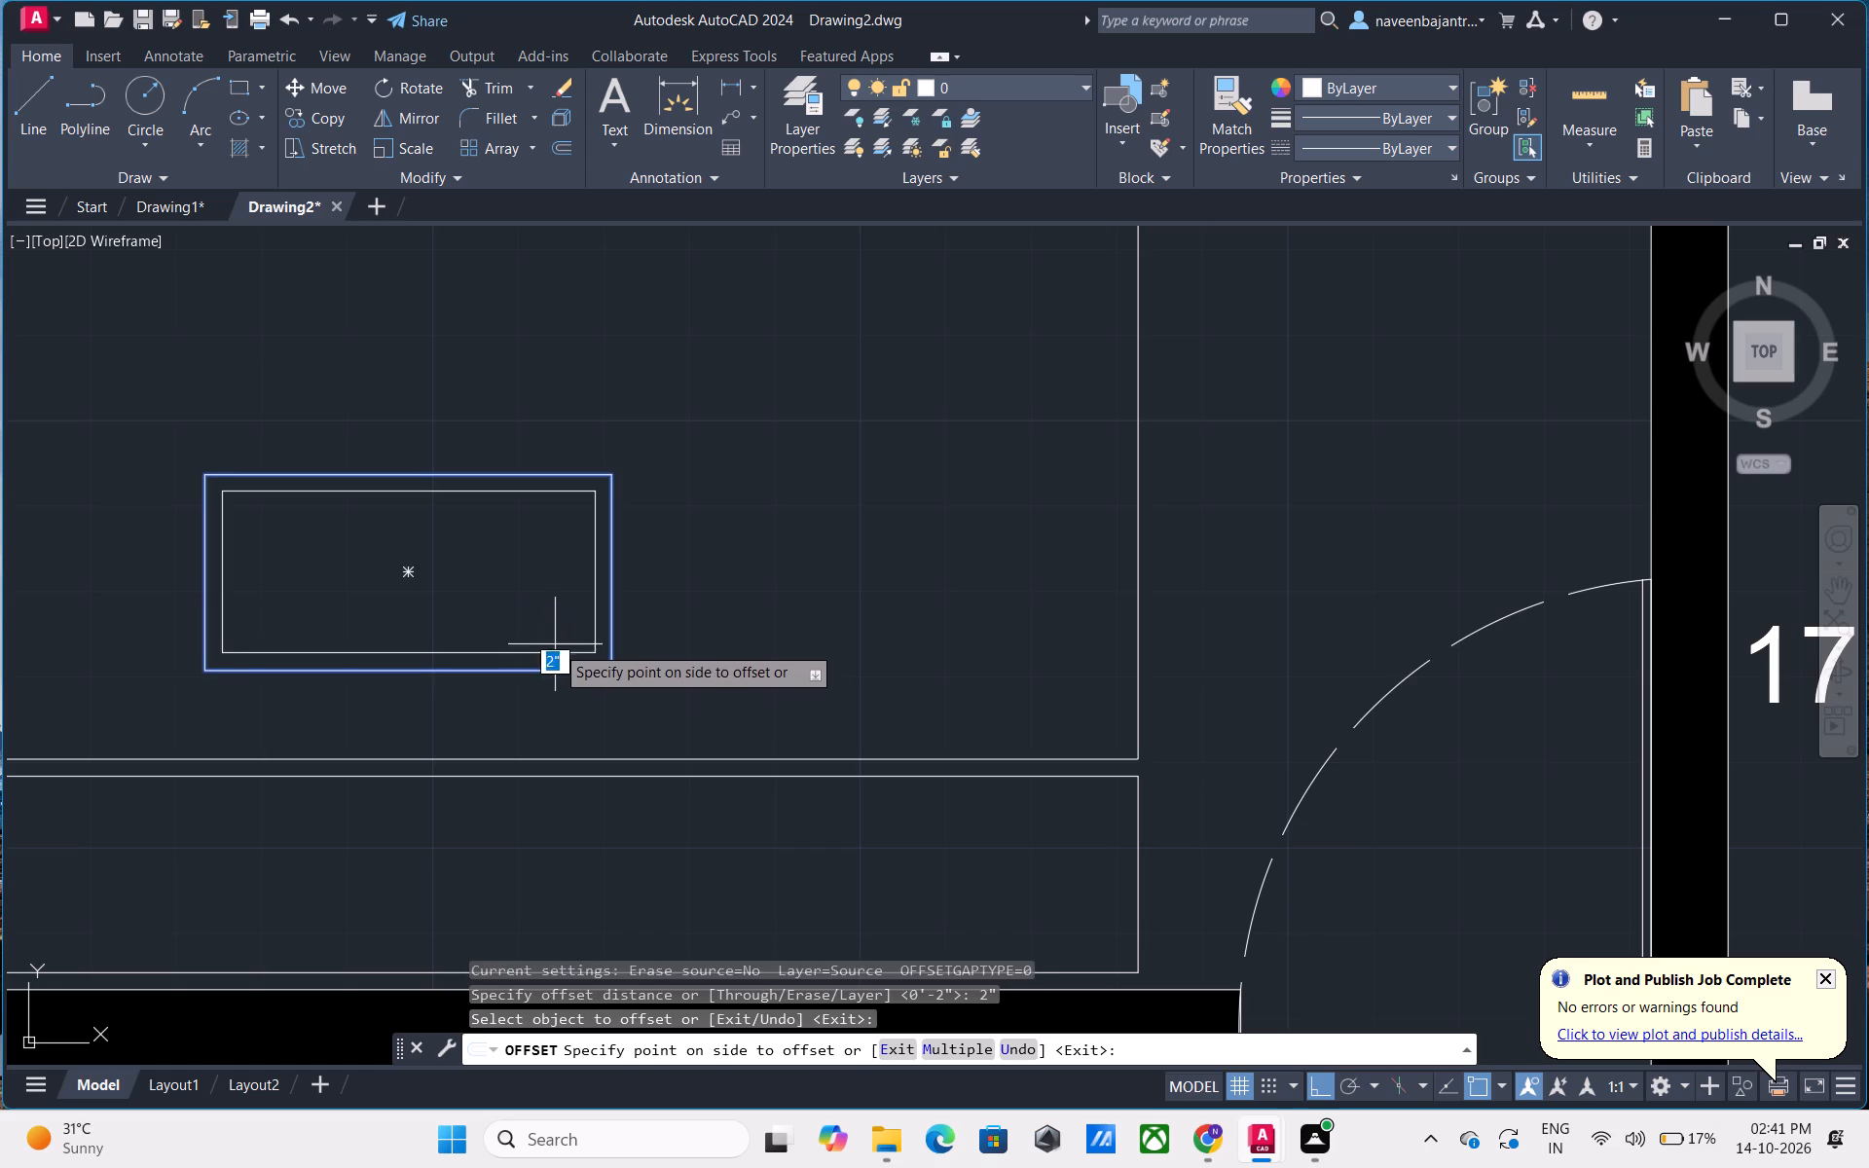
{"action": "left_click", "coordinate": [555, 643]}
{"action": "key", "text": "Escape"}
{"action": "scroll", "coordinate": [635, 706], "scroll_direction": "down", "scroll_amount": 3}
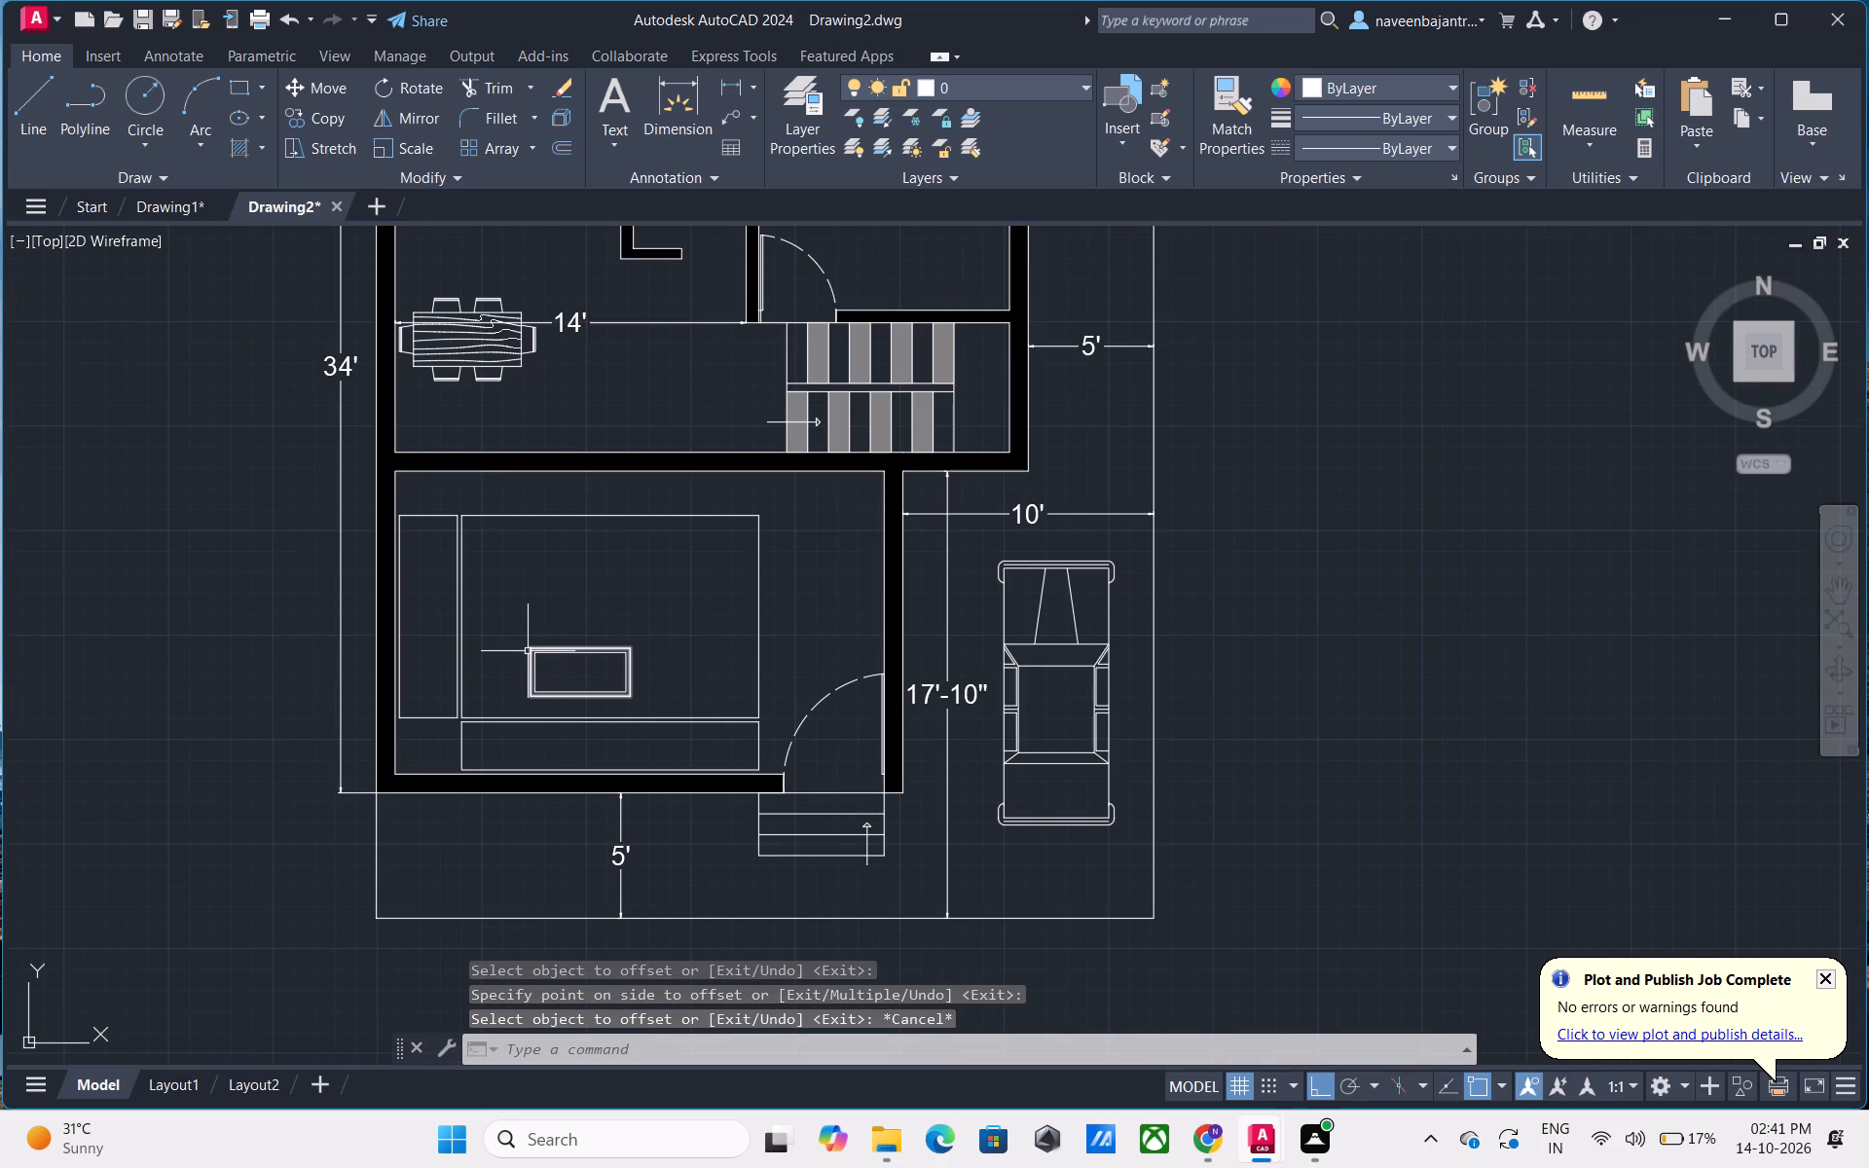
Turn off Ortho mode.
{"action": "key", "text": "F8"}
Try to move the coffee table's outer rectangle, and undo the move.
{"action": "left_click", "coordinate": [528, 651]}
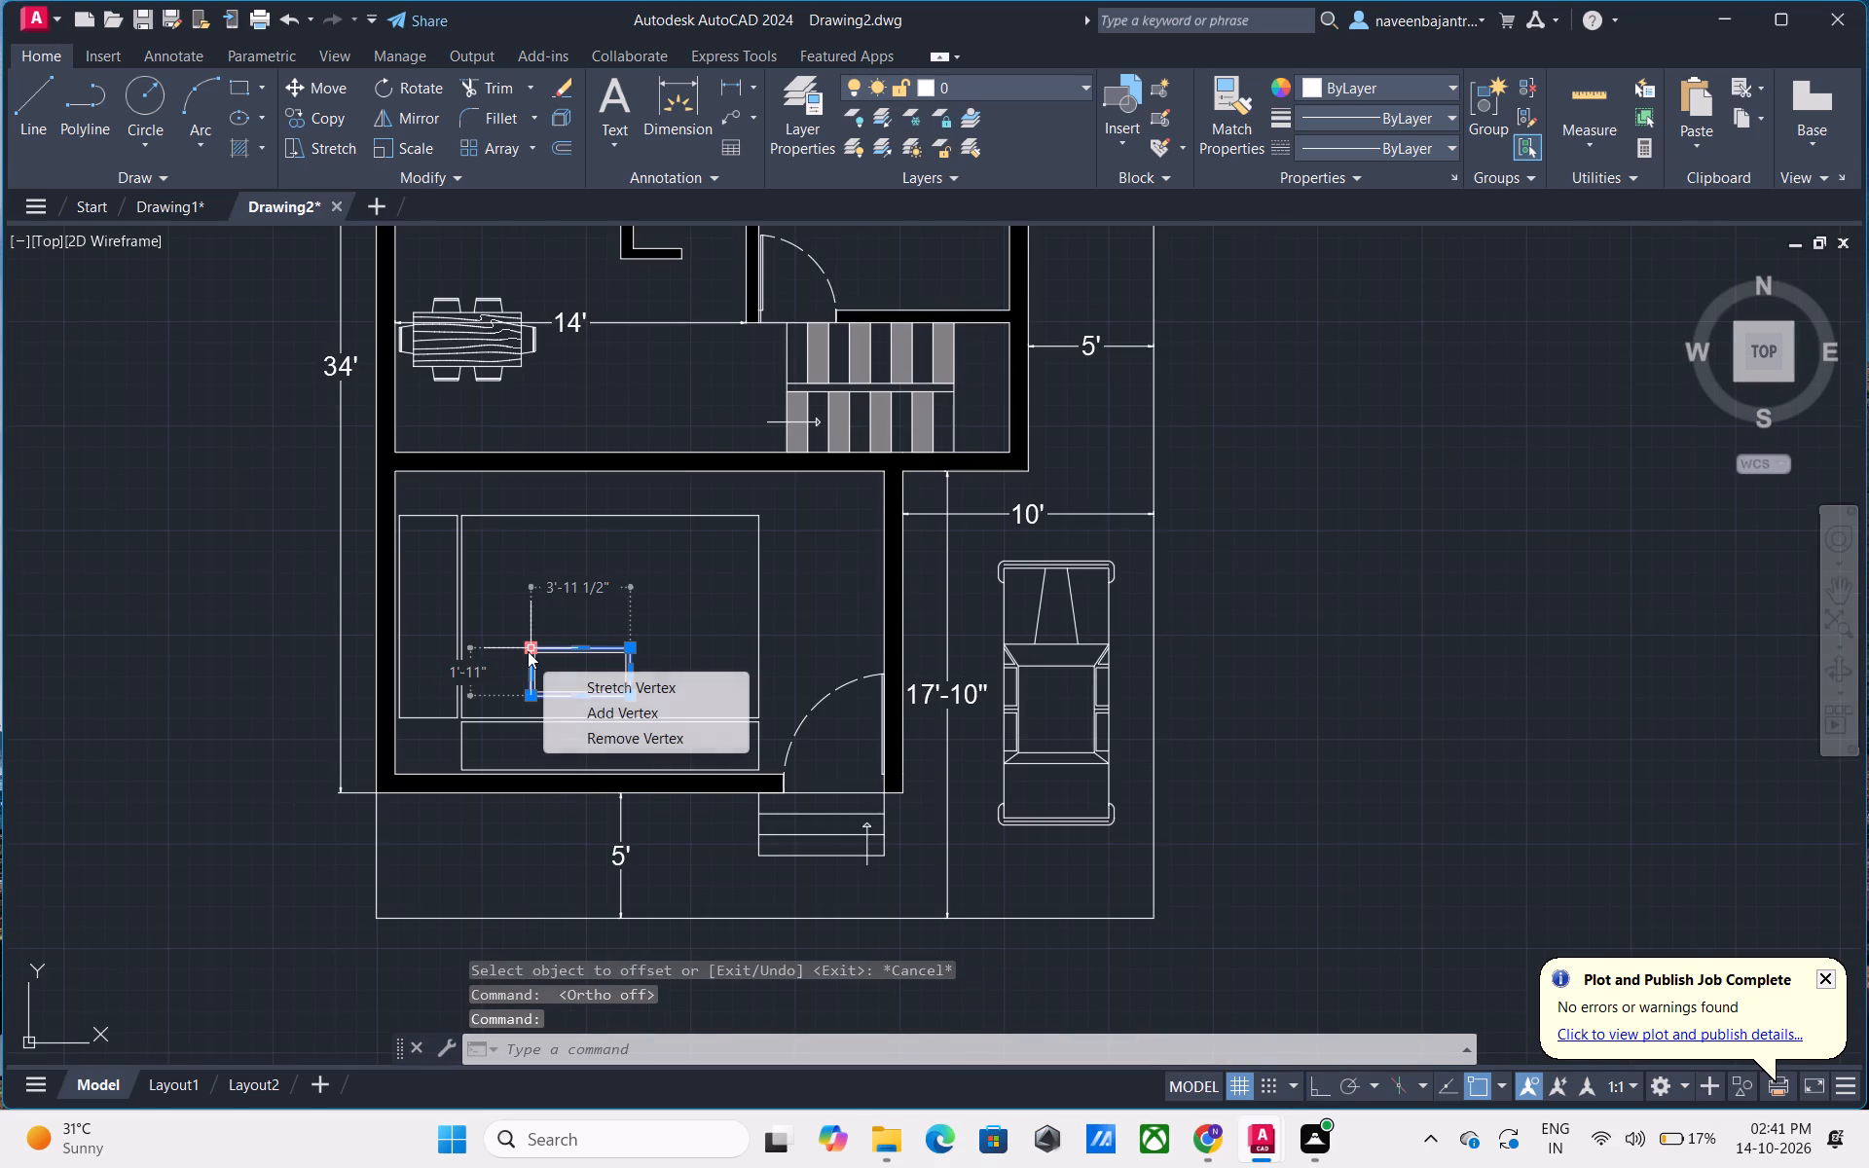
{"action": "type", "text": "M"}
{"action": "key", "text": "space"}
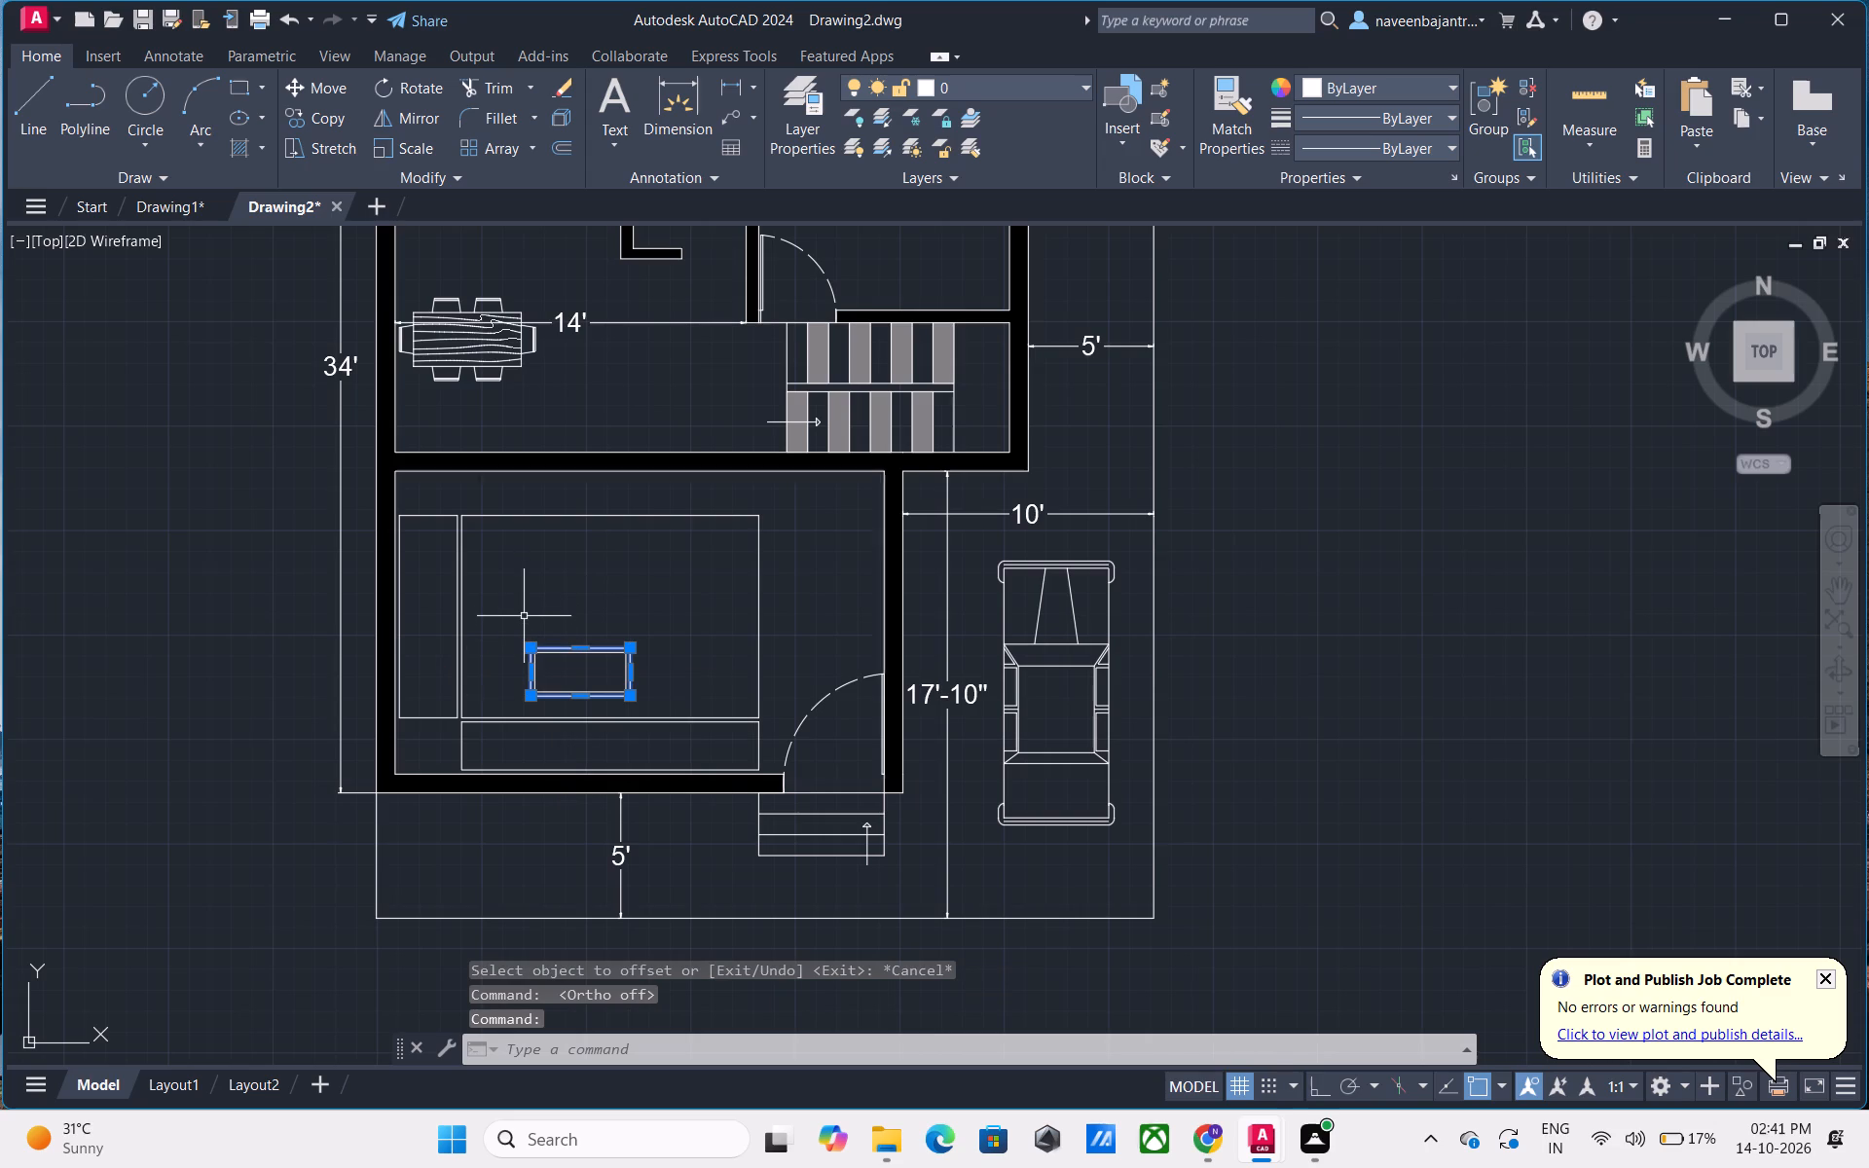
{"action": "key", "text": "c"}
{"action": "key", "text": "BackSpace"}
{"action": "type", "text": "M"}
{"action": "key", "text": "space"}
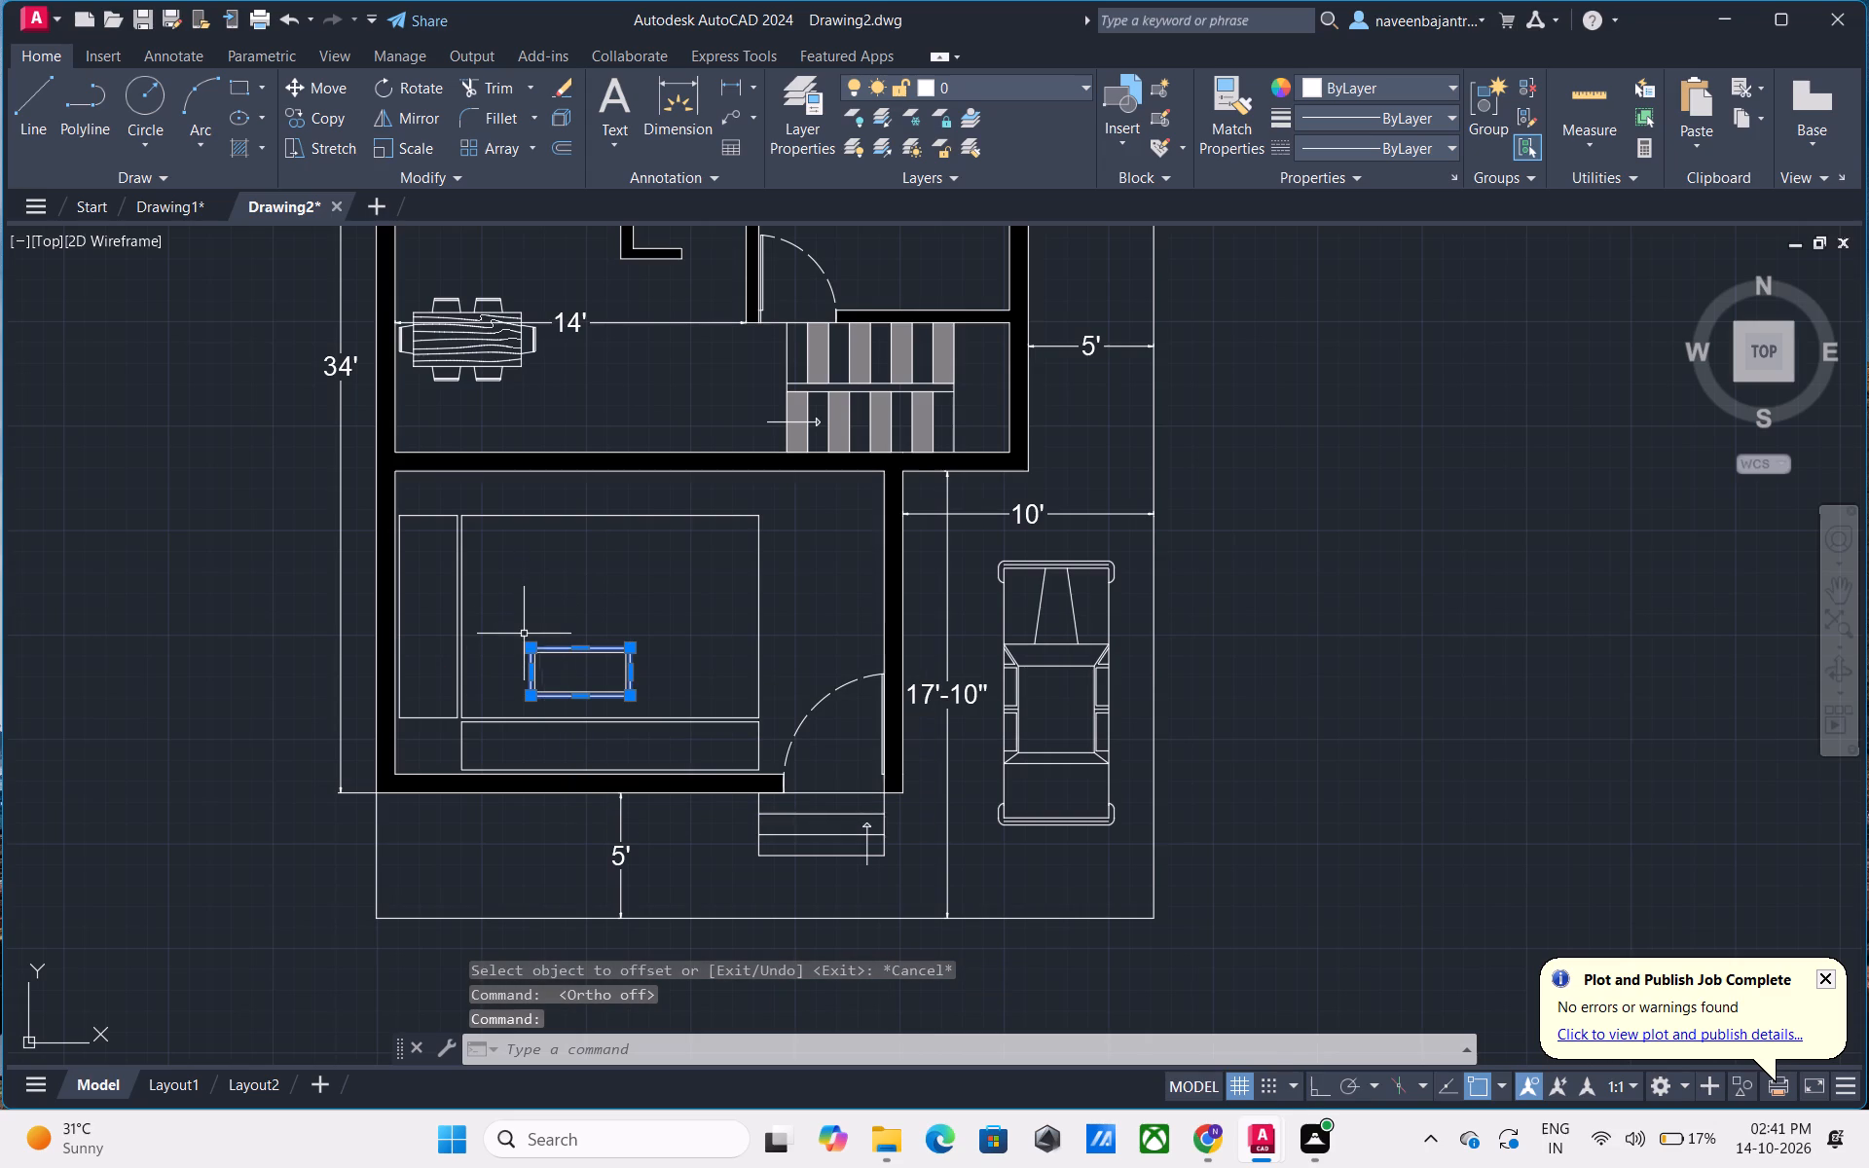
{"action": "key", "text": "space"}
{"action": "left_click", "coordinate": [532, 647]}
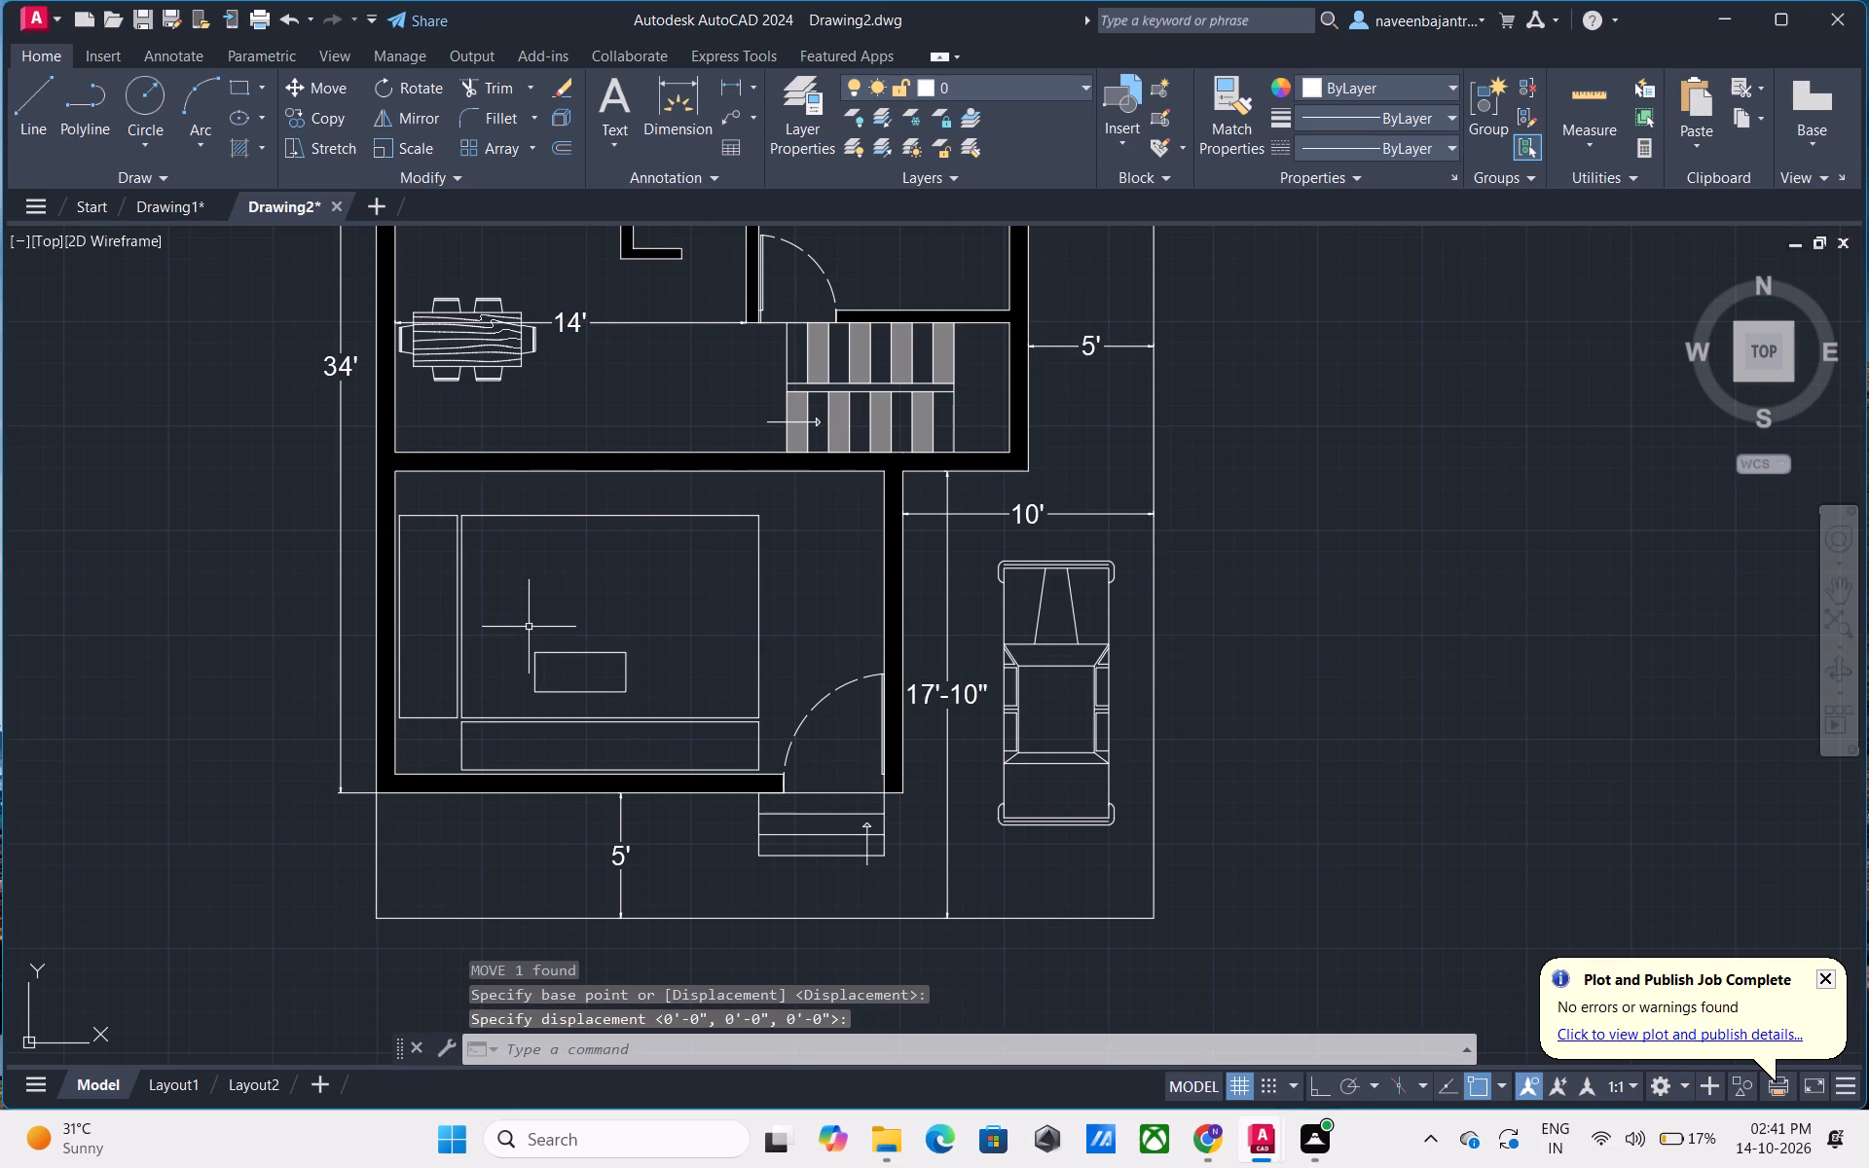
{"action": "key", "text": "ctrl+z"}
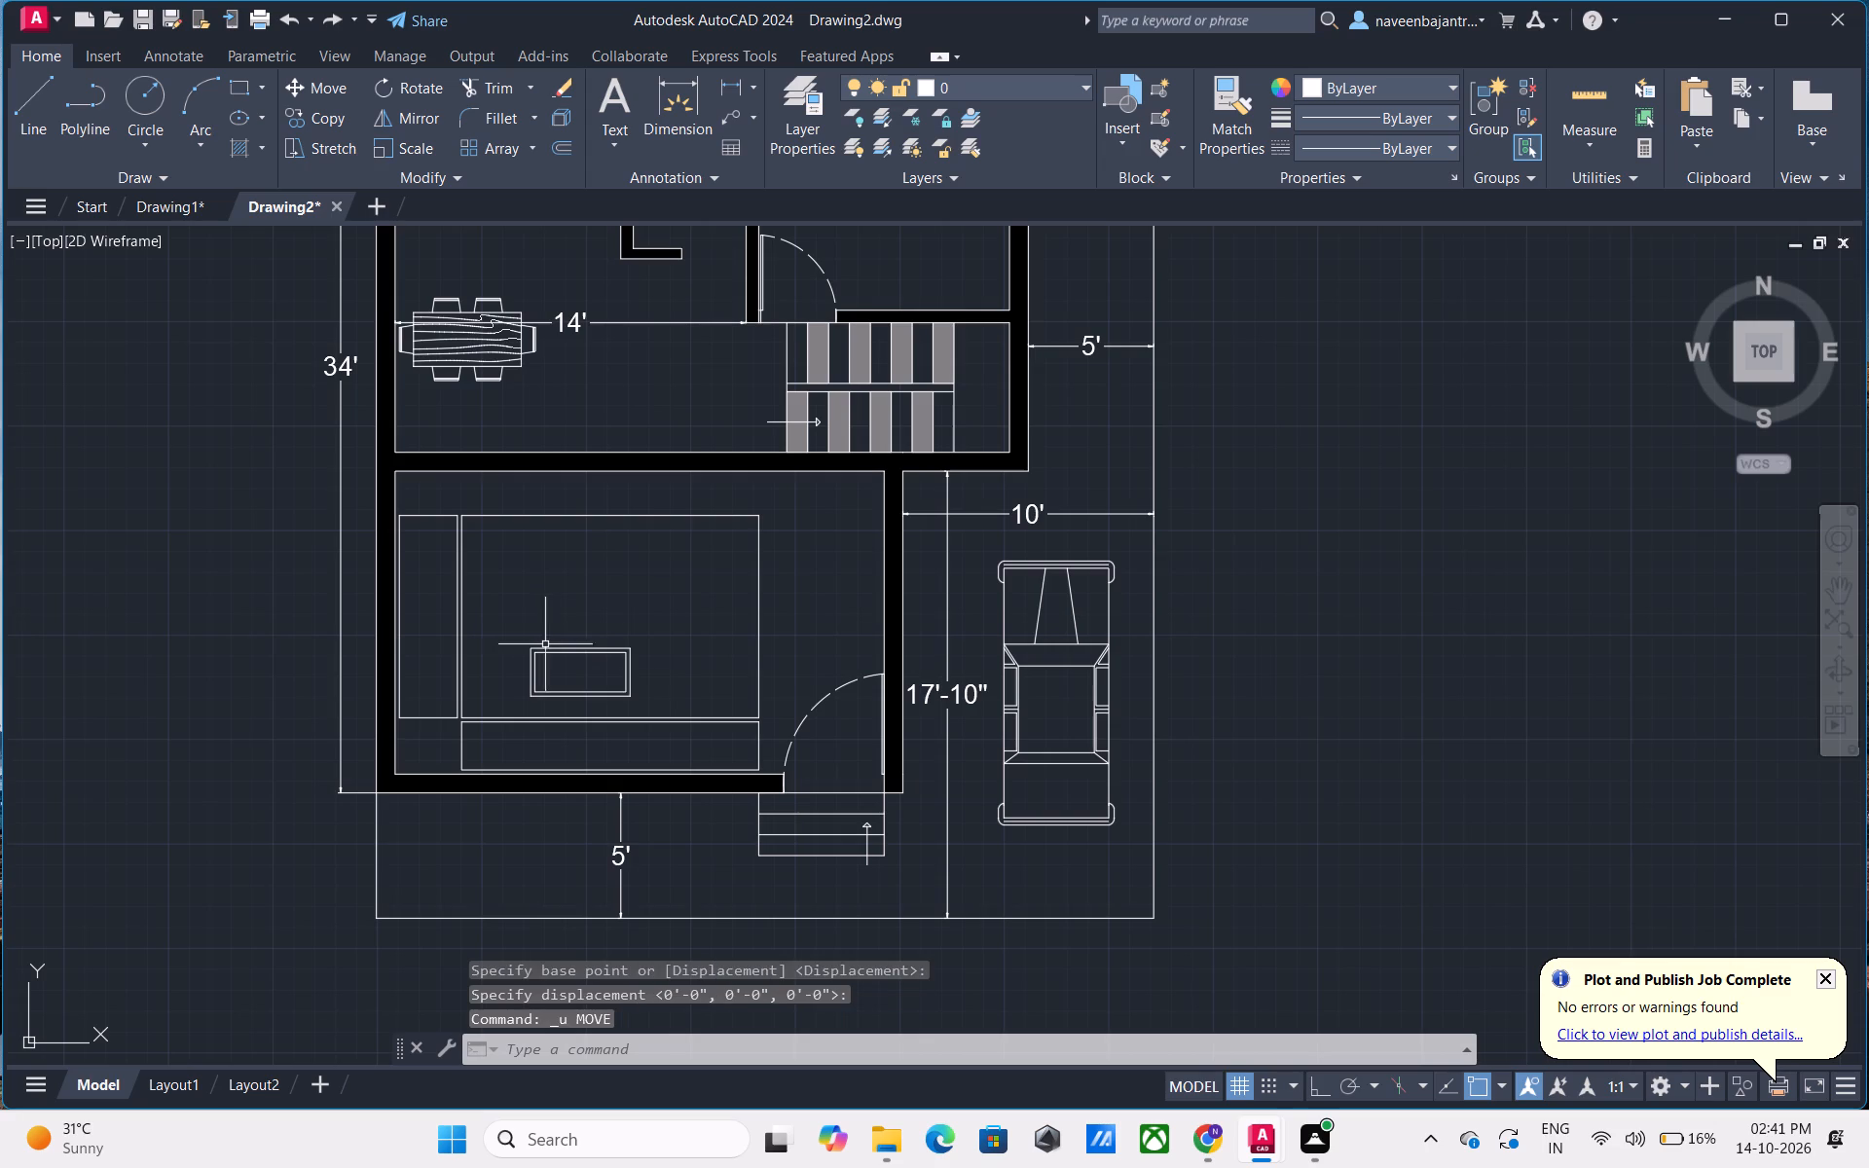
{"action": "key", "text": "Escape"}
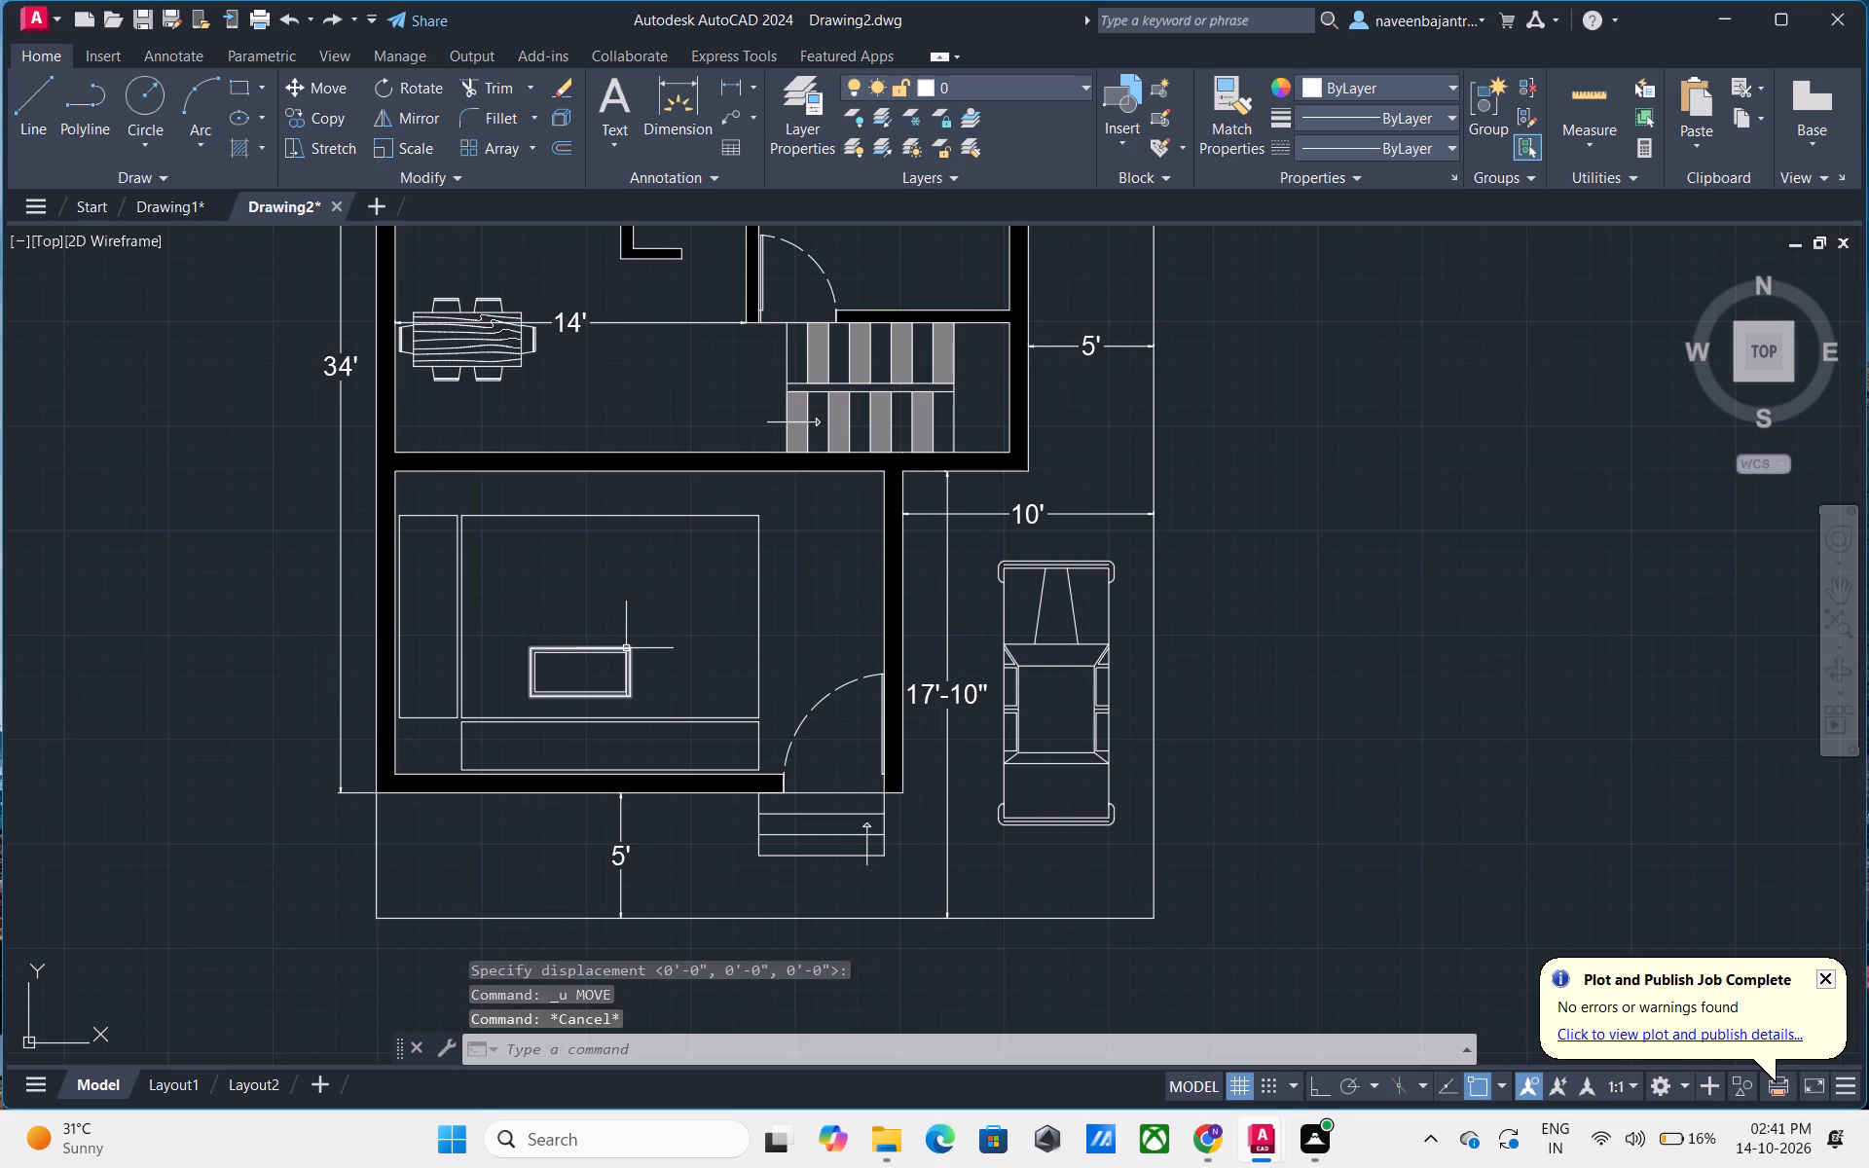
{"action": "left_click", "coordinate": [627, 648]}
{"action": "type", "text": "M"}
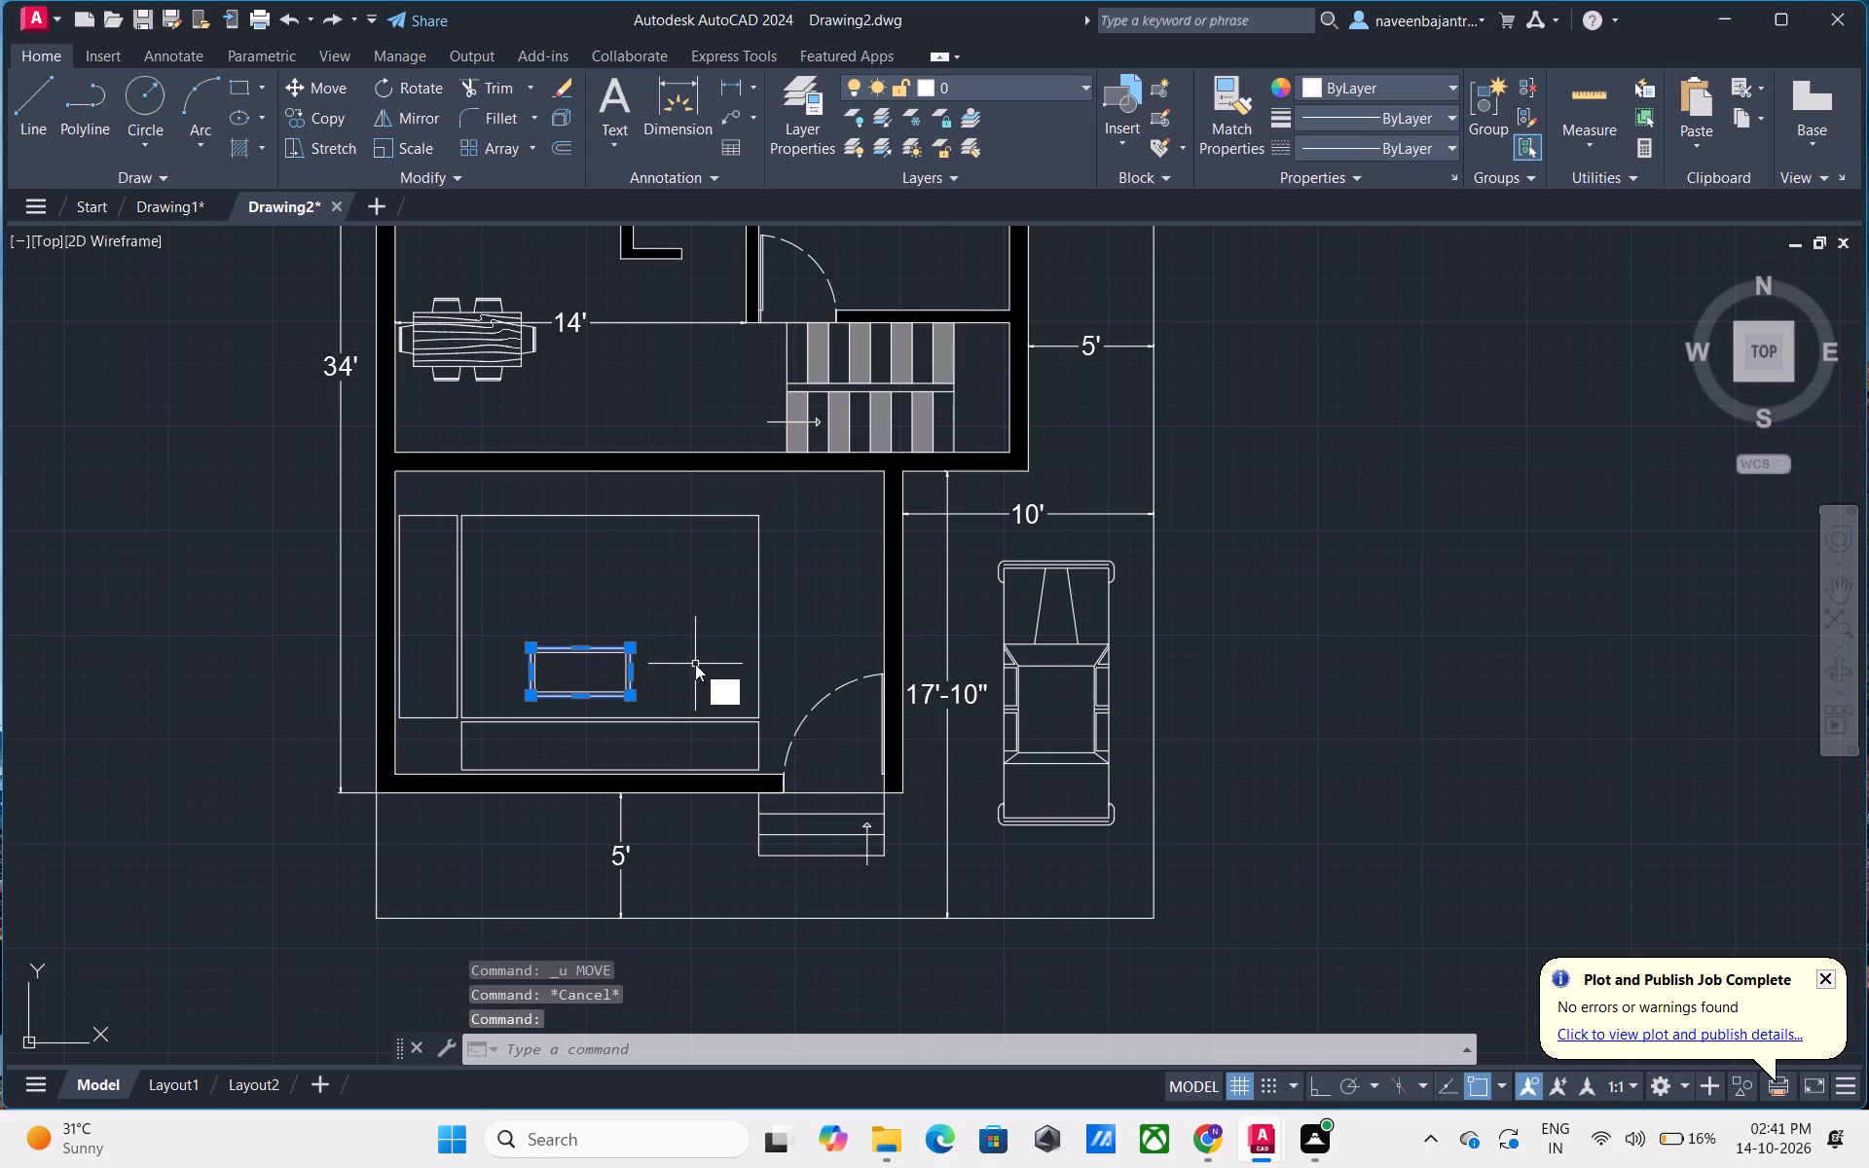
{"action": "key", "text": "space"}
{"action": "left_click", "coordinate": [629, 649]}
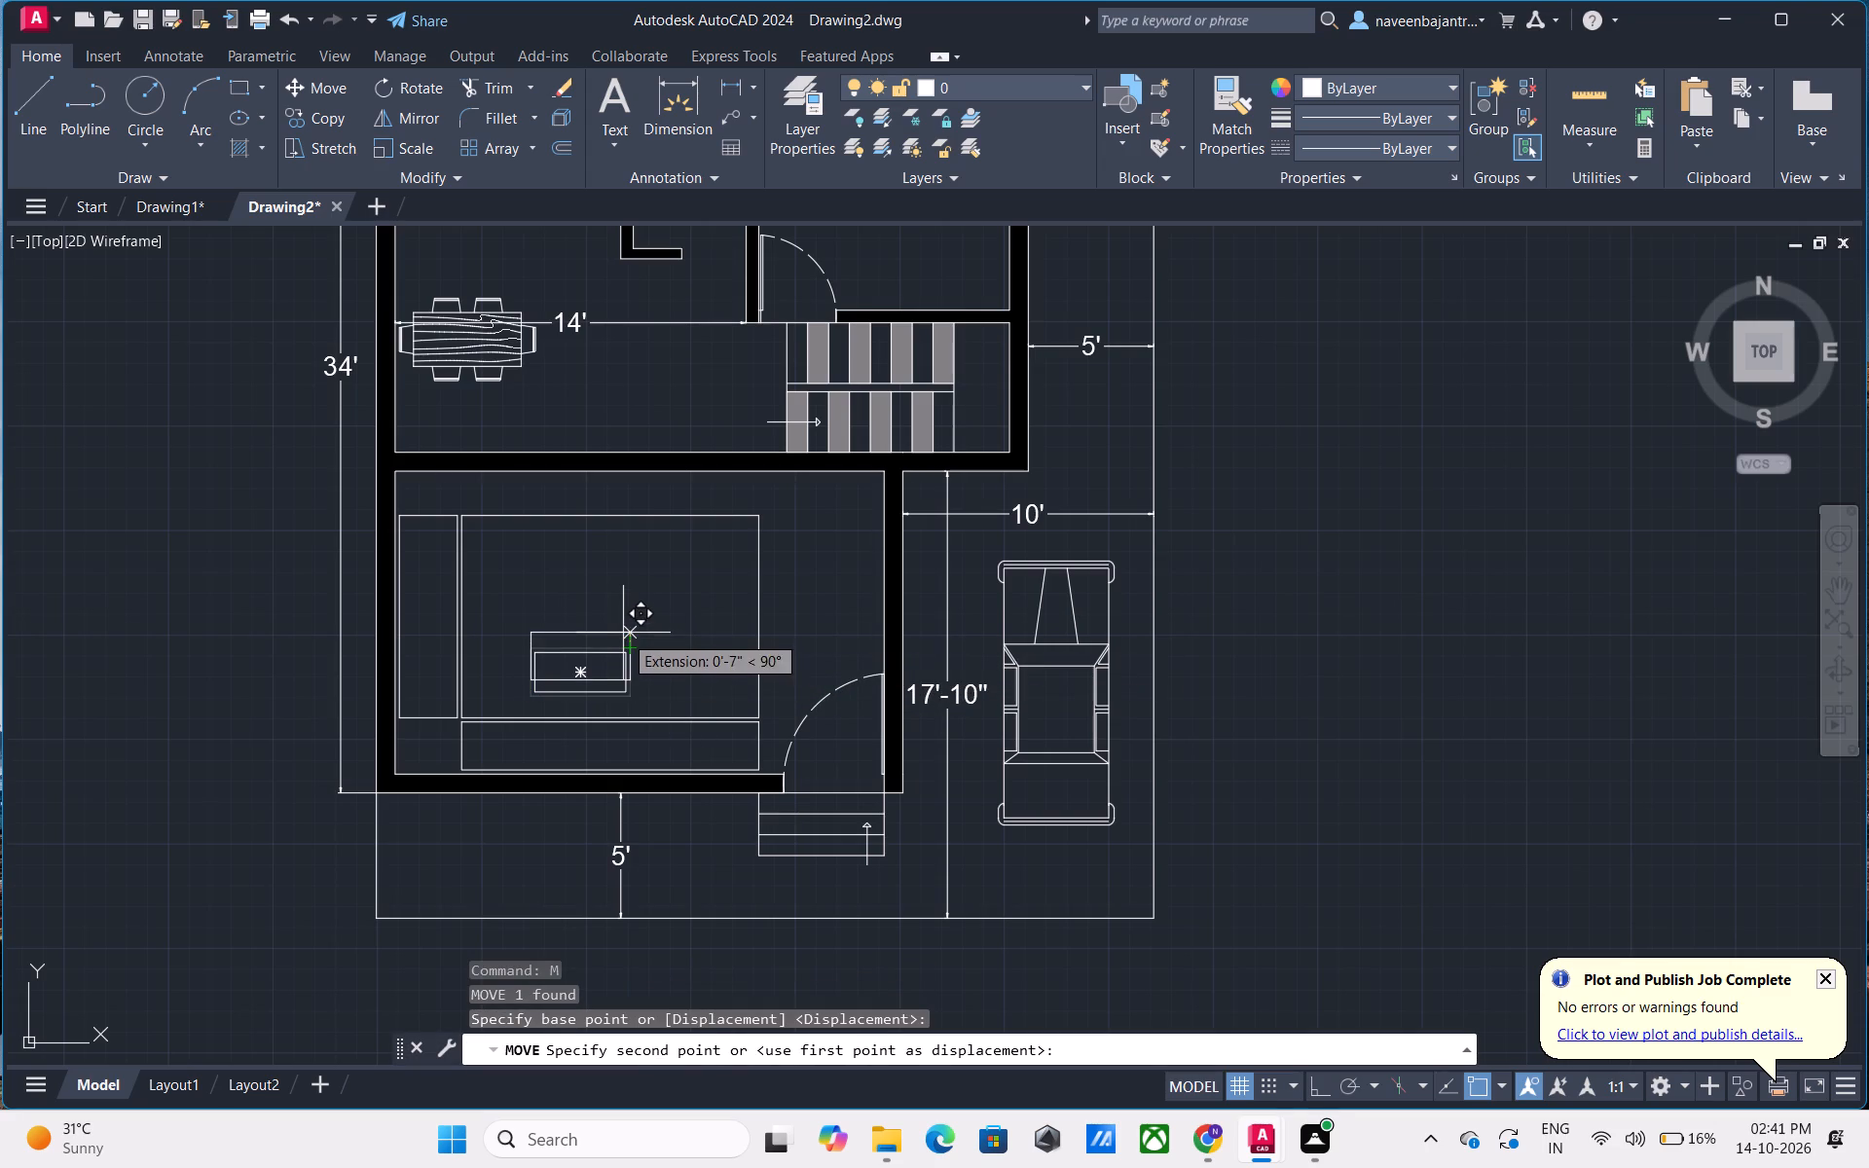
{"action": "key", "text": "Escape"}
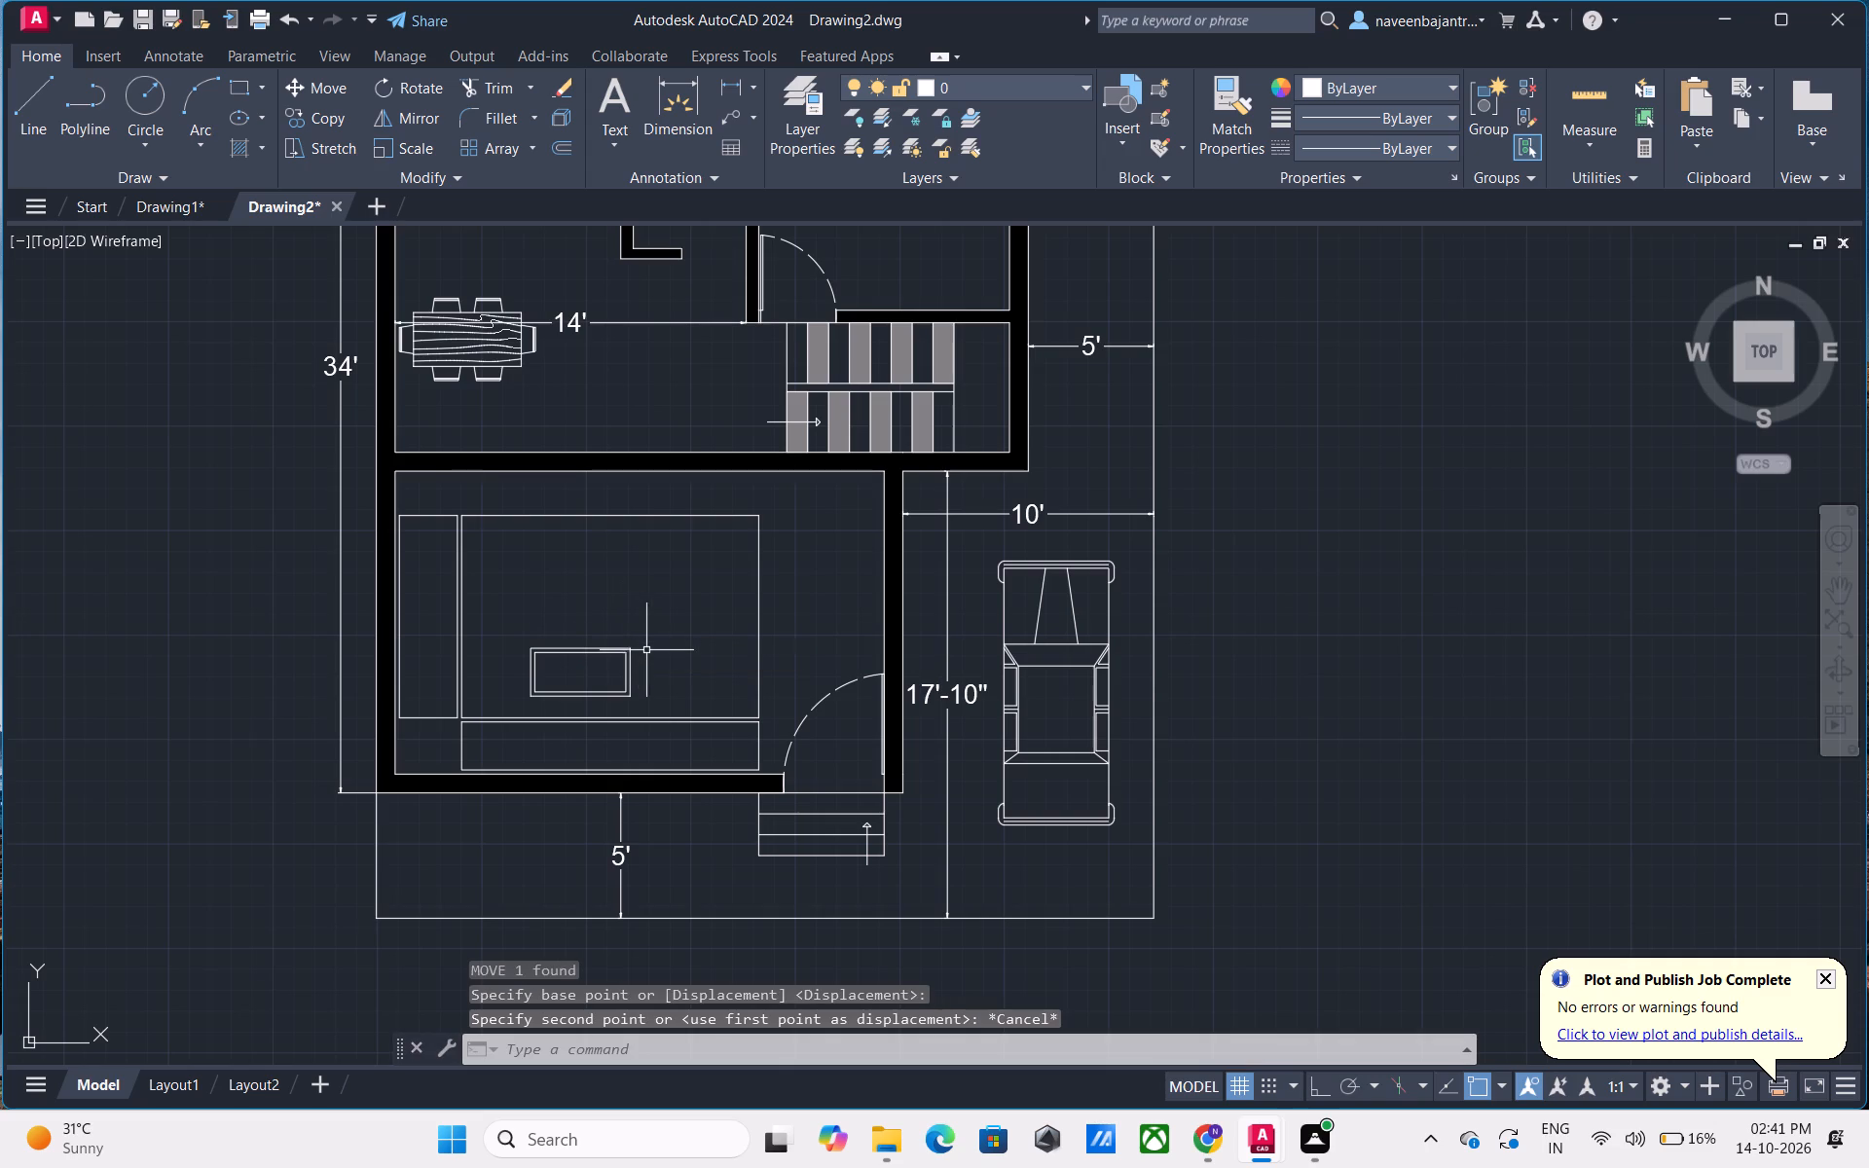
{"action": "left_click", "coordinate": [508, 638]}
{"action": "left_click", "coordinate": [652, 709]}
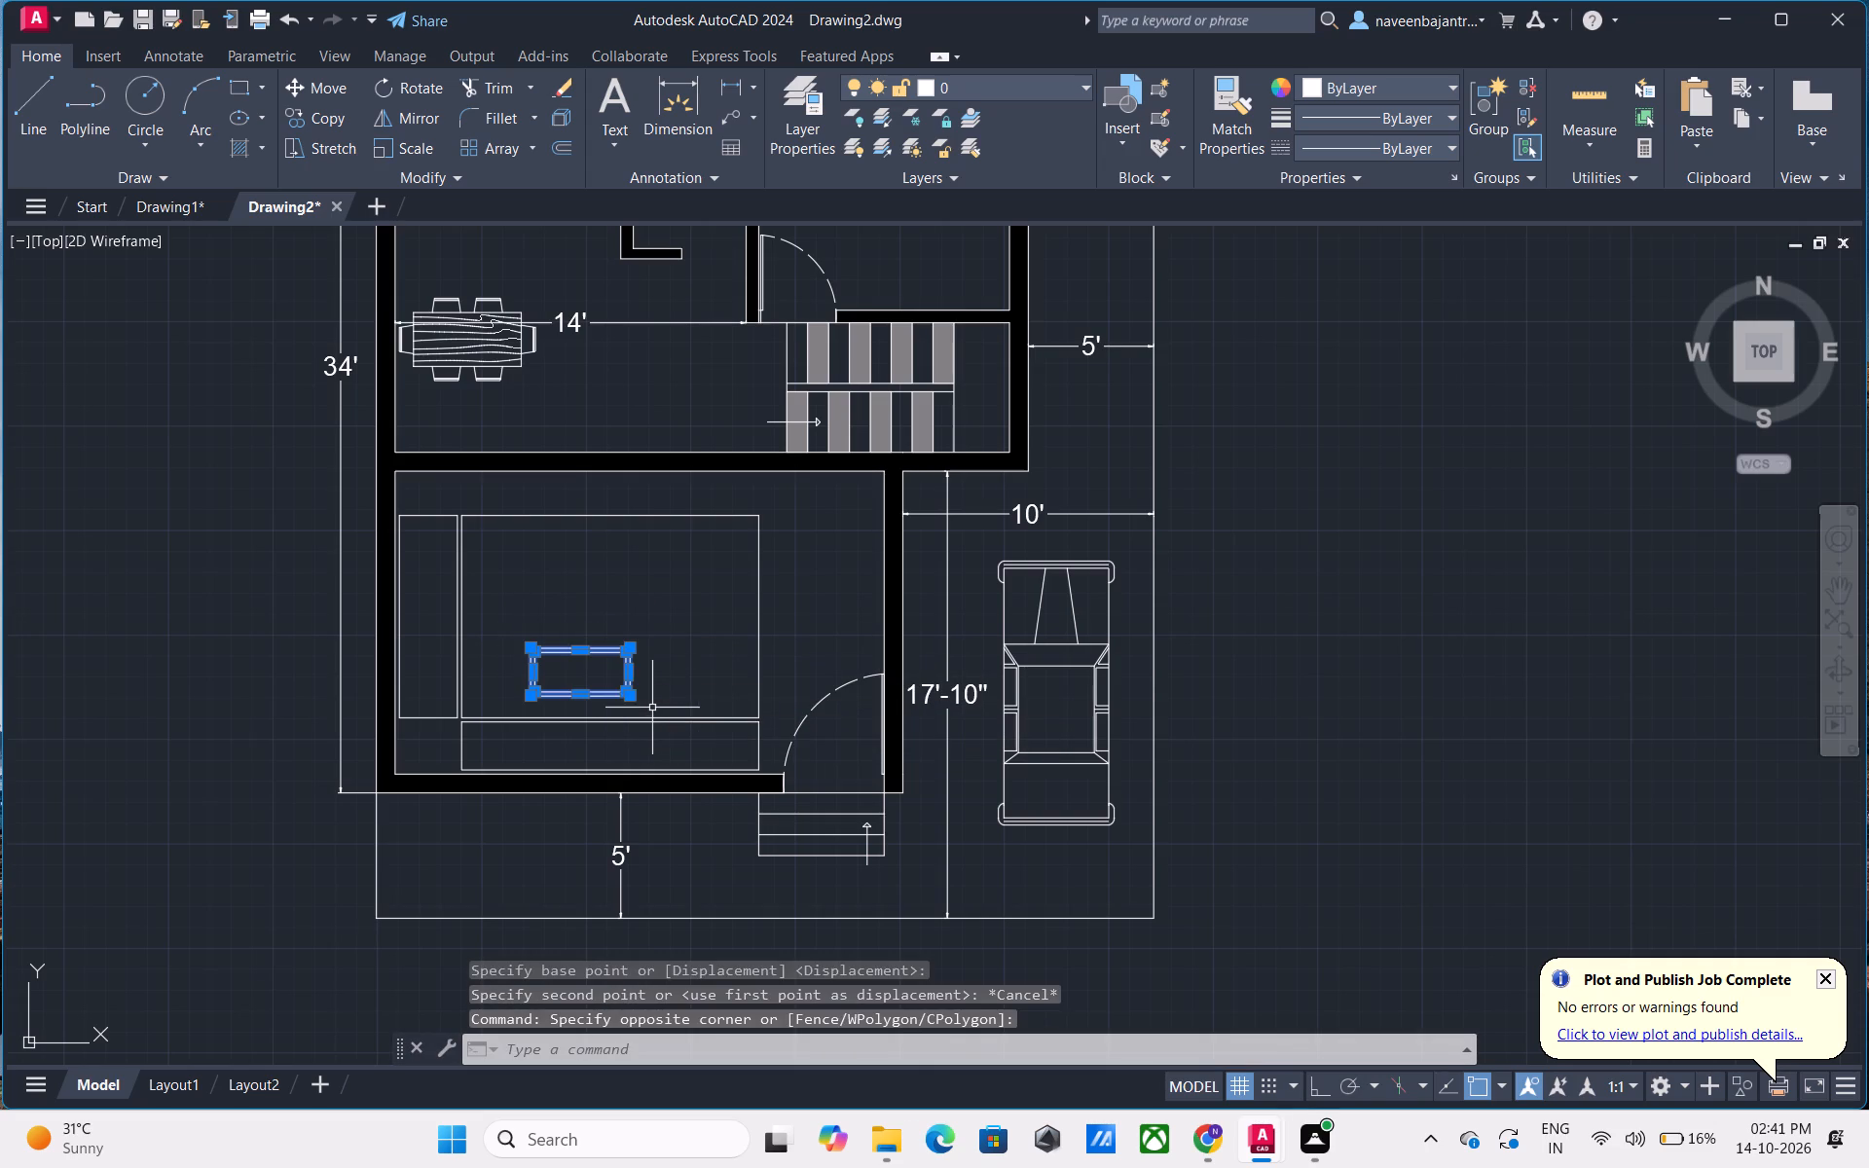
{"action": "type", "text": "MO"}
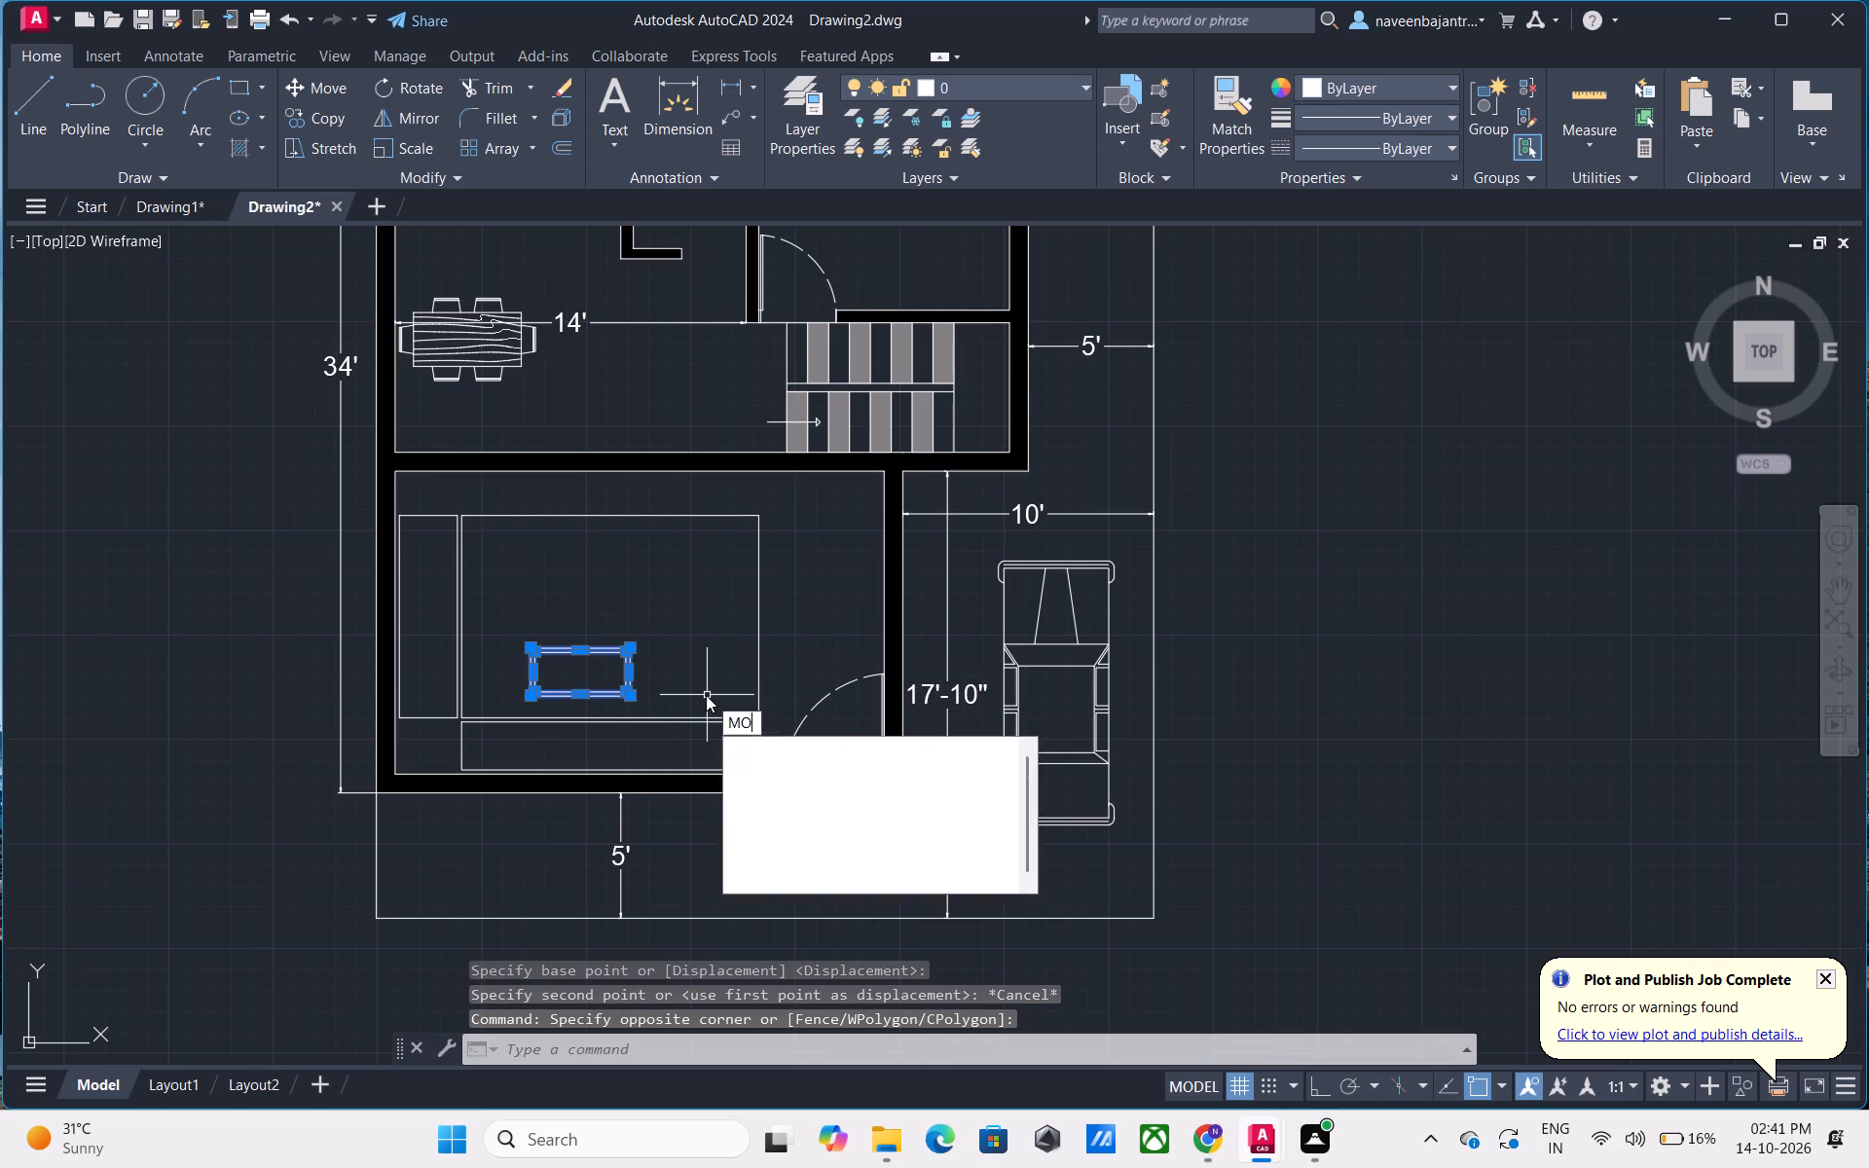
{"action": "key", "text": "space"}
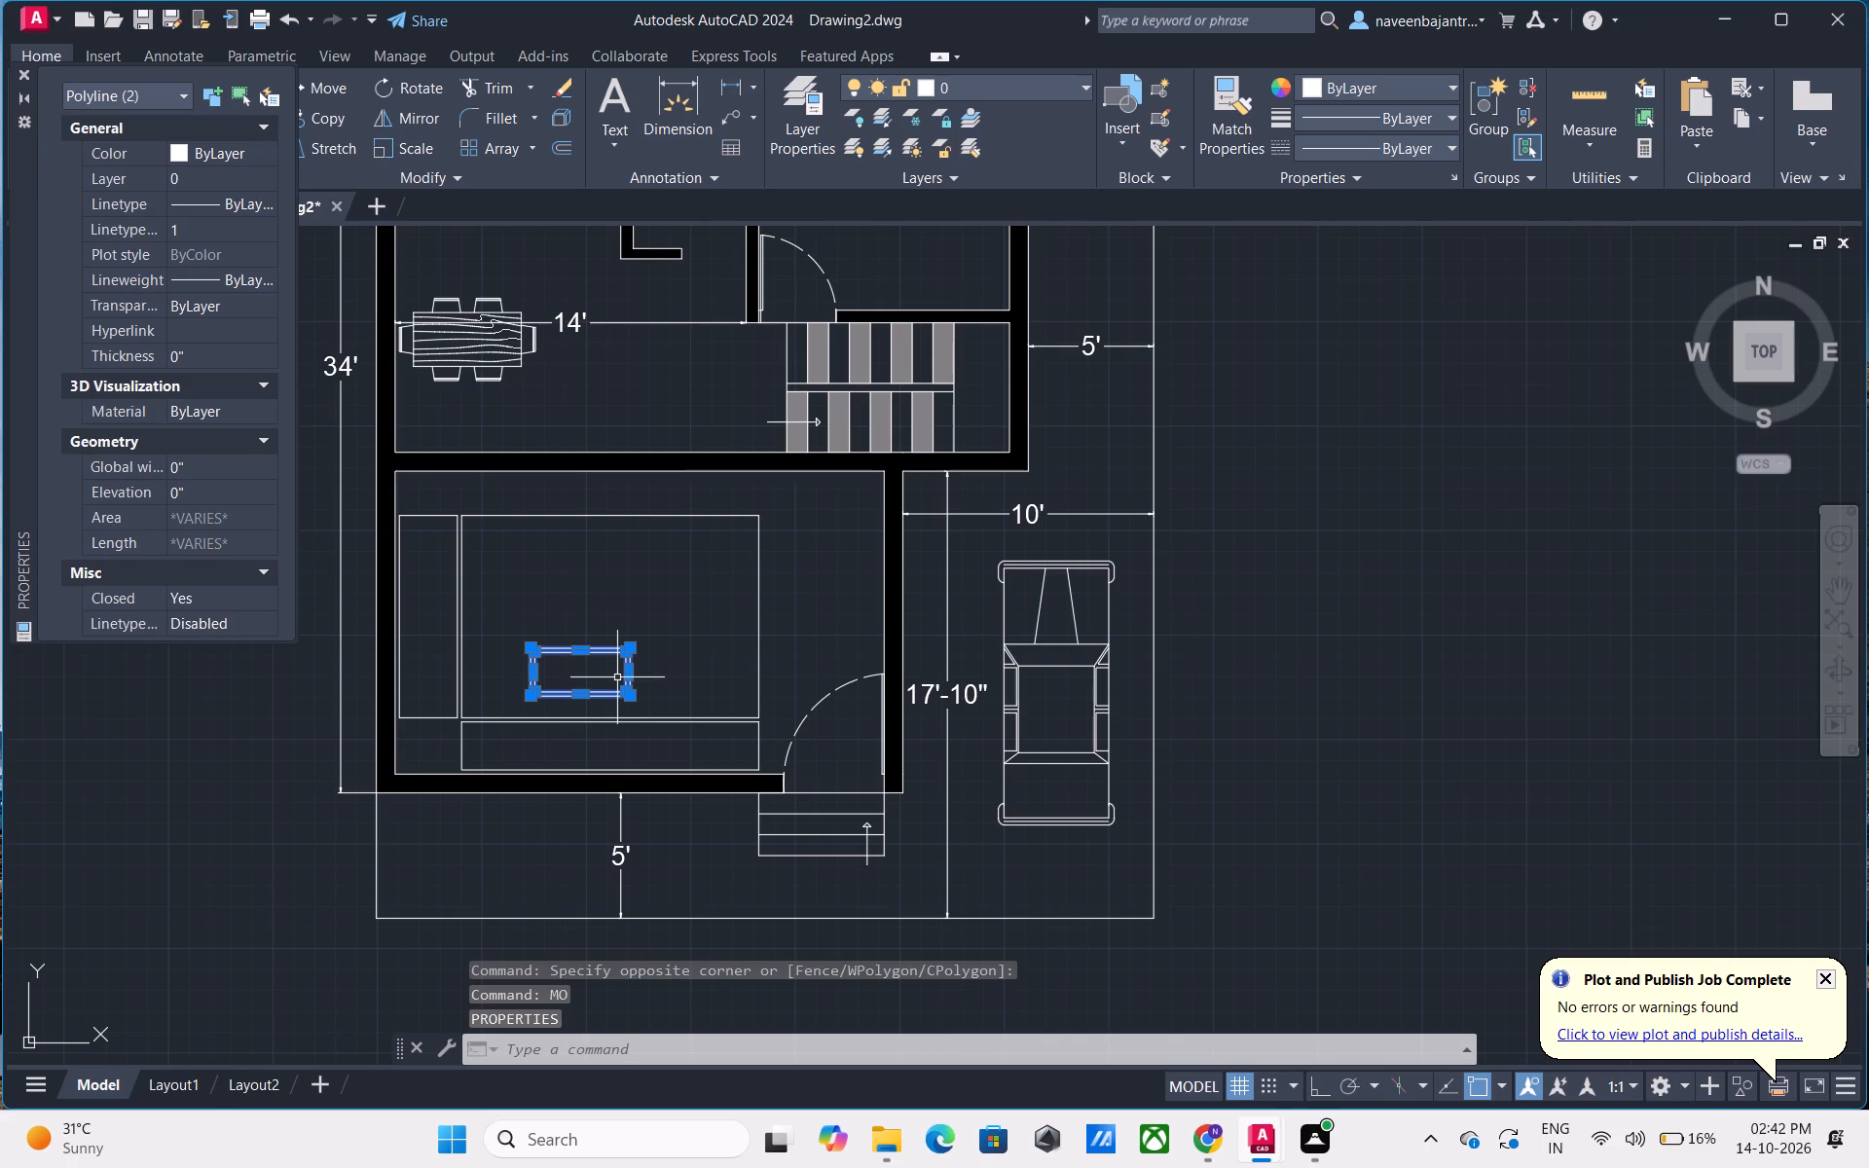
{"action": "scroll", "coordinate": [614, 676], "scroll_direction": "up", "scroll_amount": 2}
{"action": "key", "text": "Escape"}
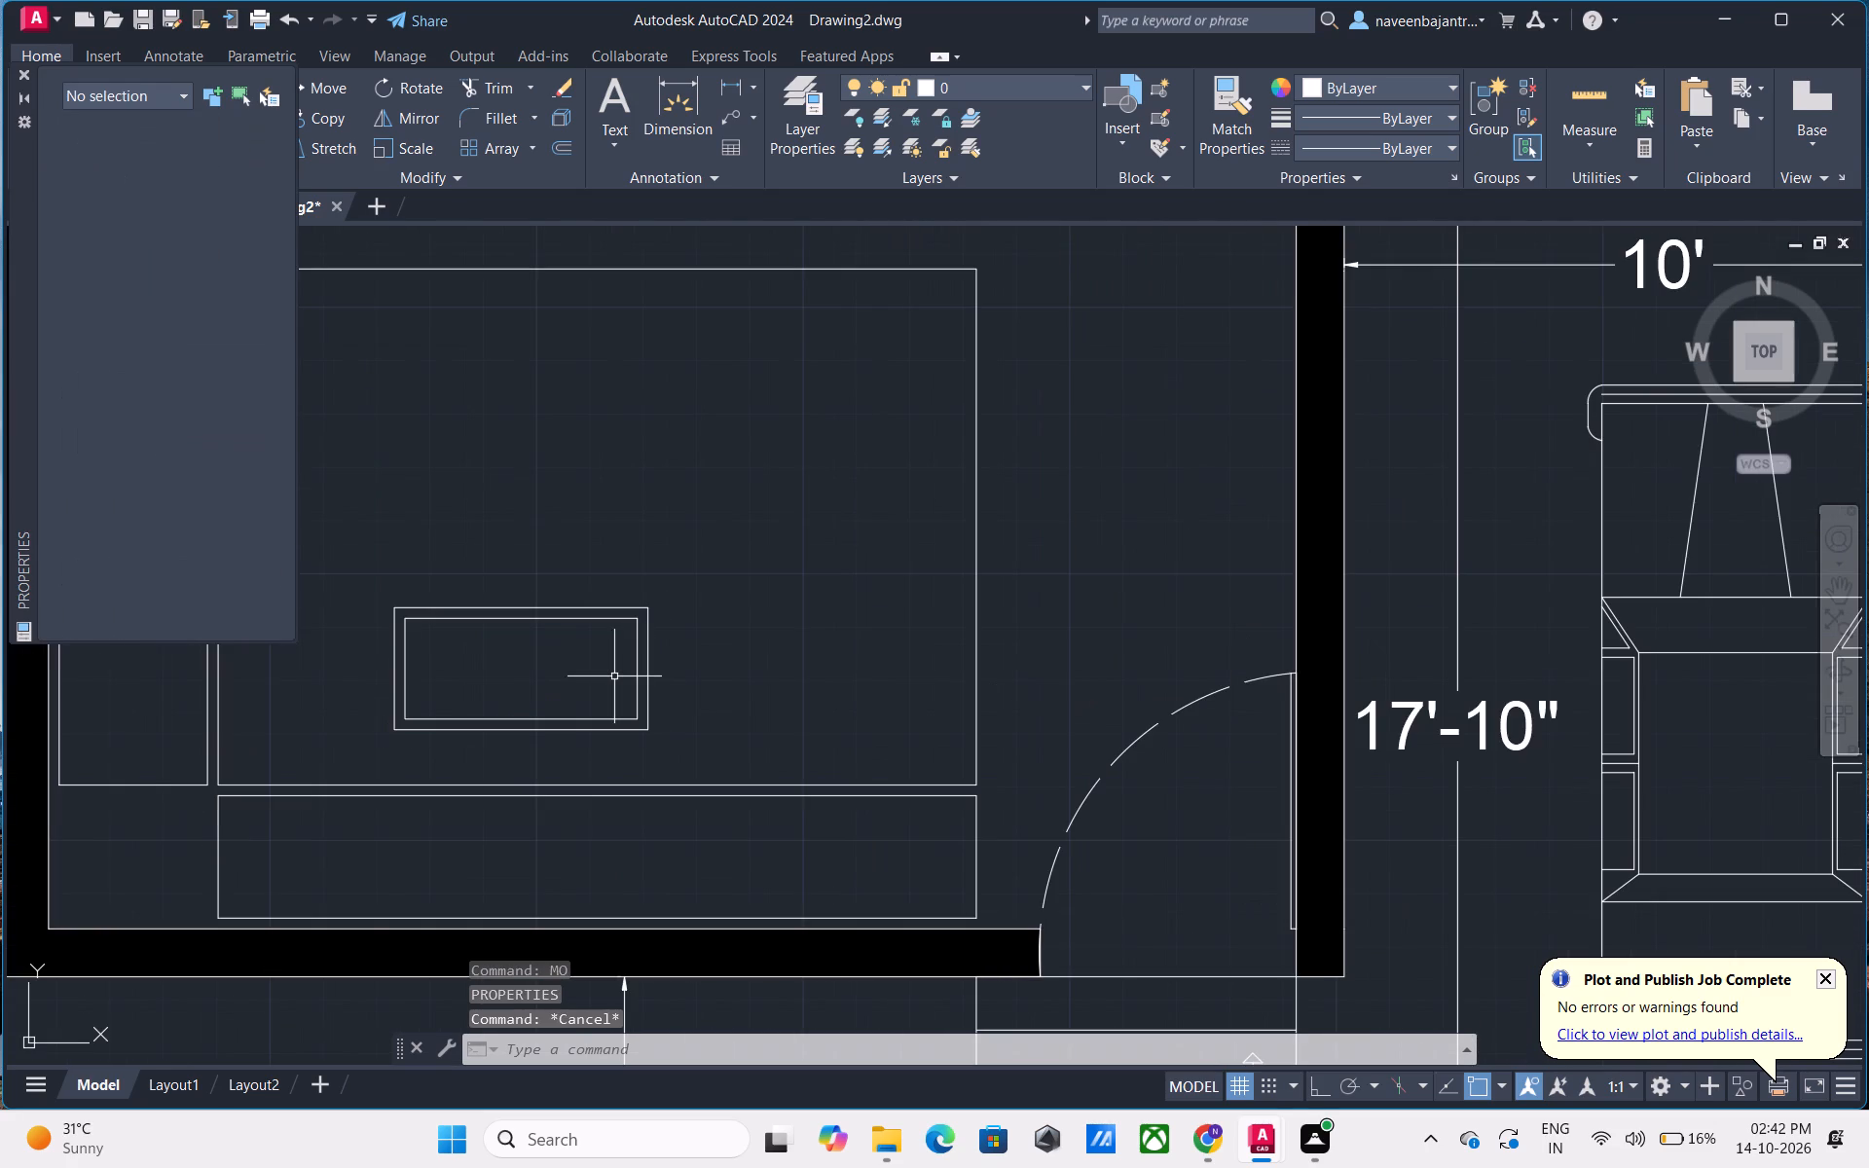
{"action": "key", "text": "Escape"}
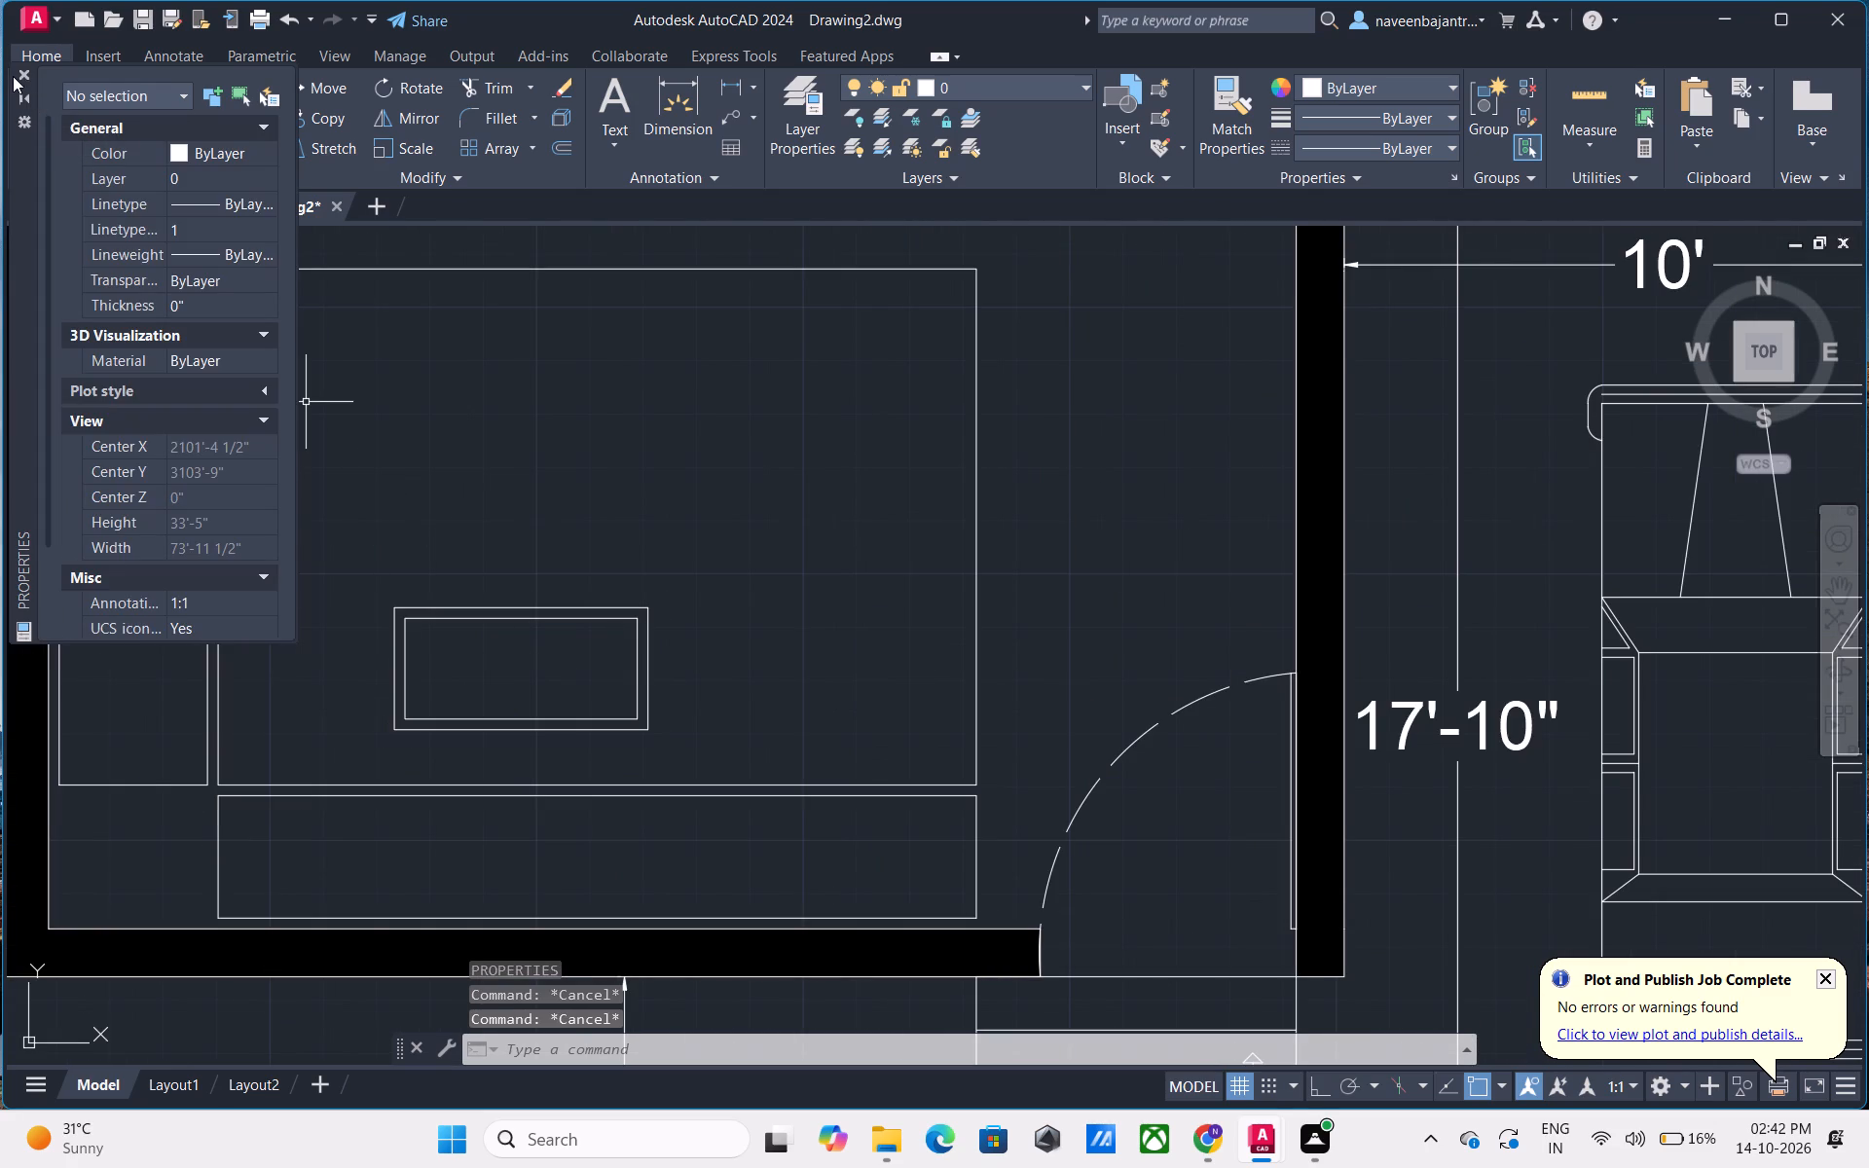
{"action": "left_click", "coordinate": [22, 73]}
Move both coffee table rectangles together a short distance northwest, closer to the western seat.
{"action": "left_click", "coordinate": [333, 579]}
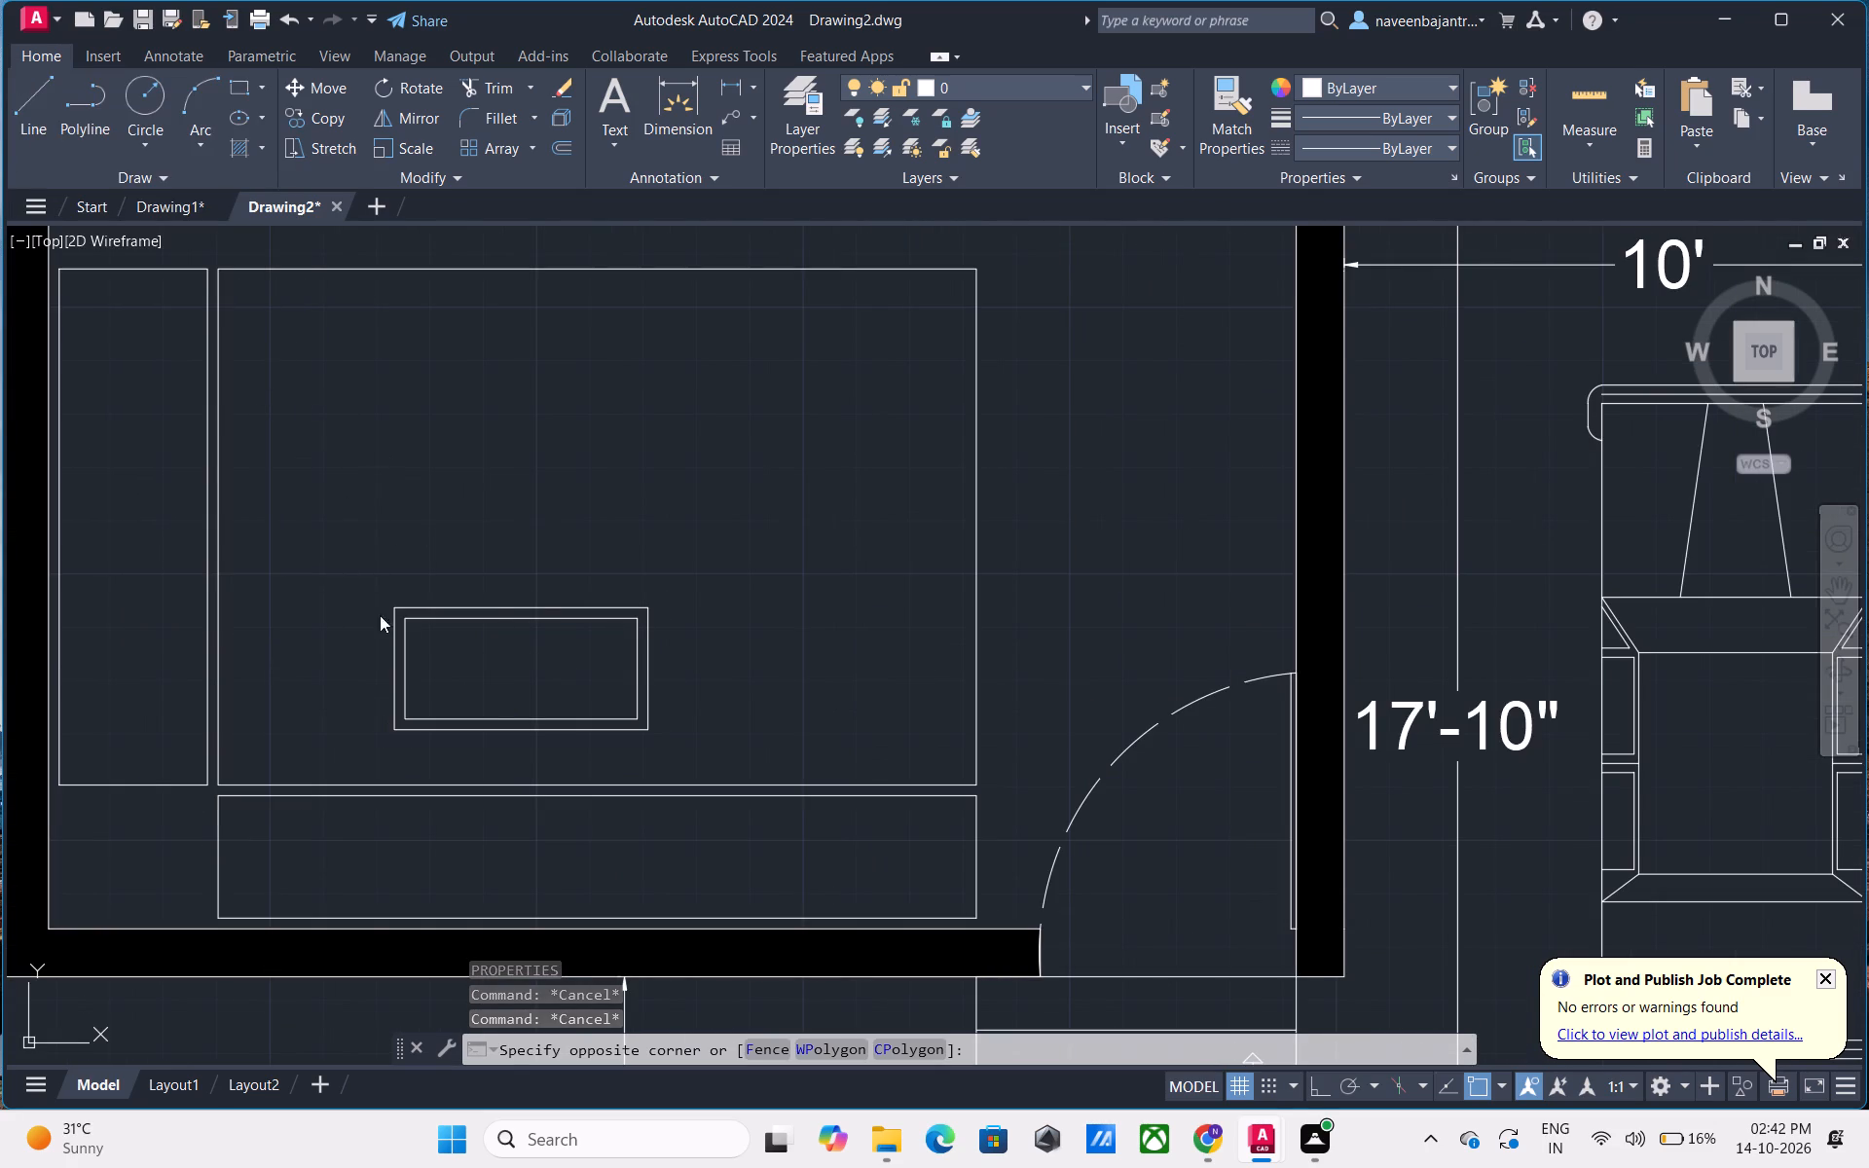
{"action": "left_click", "coordinate": [681, 748]}
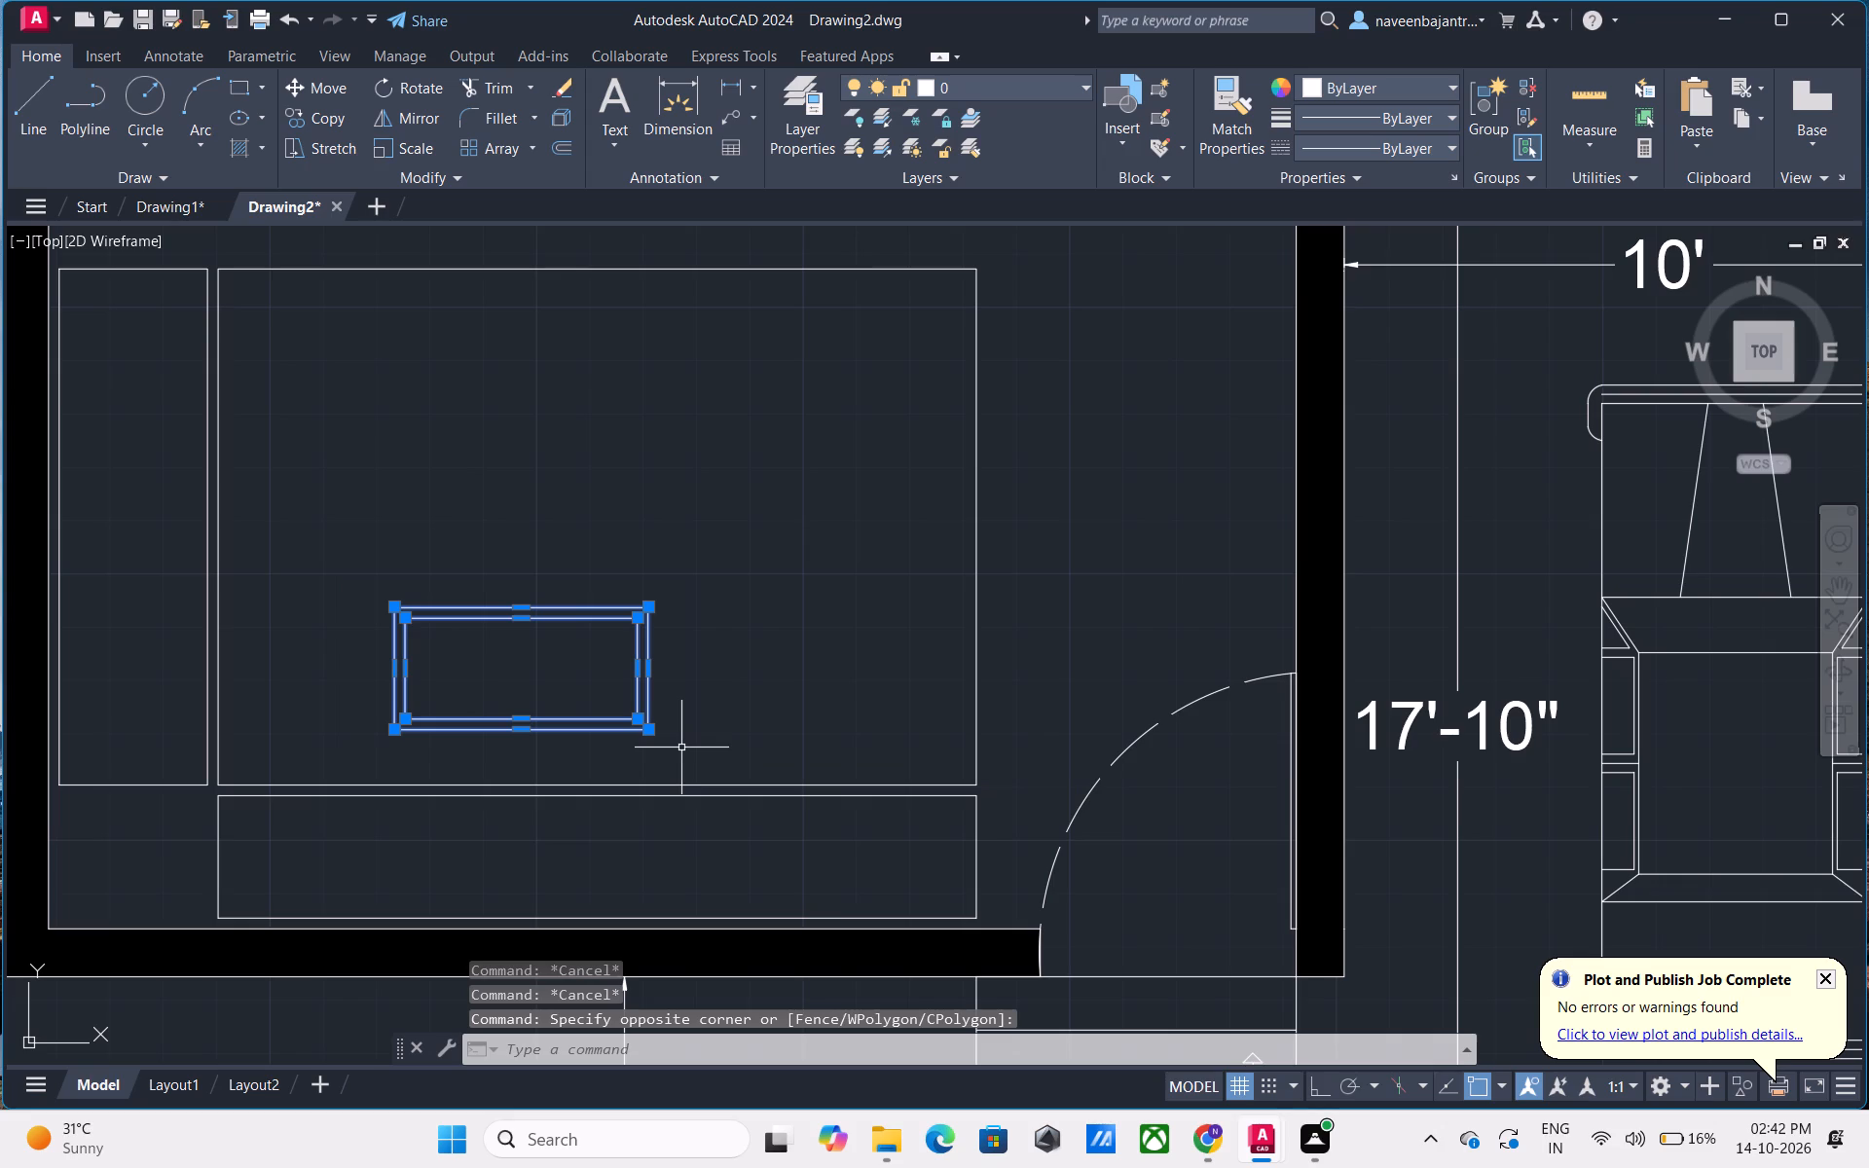
{"action": "type", "text": "M"}
{"action": "key", "text": "space"}
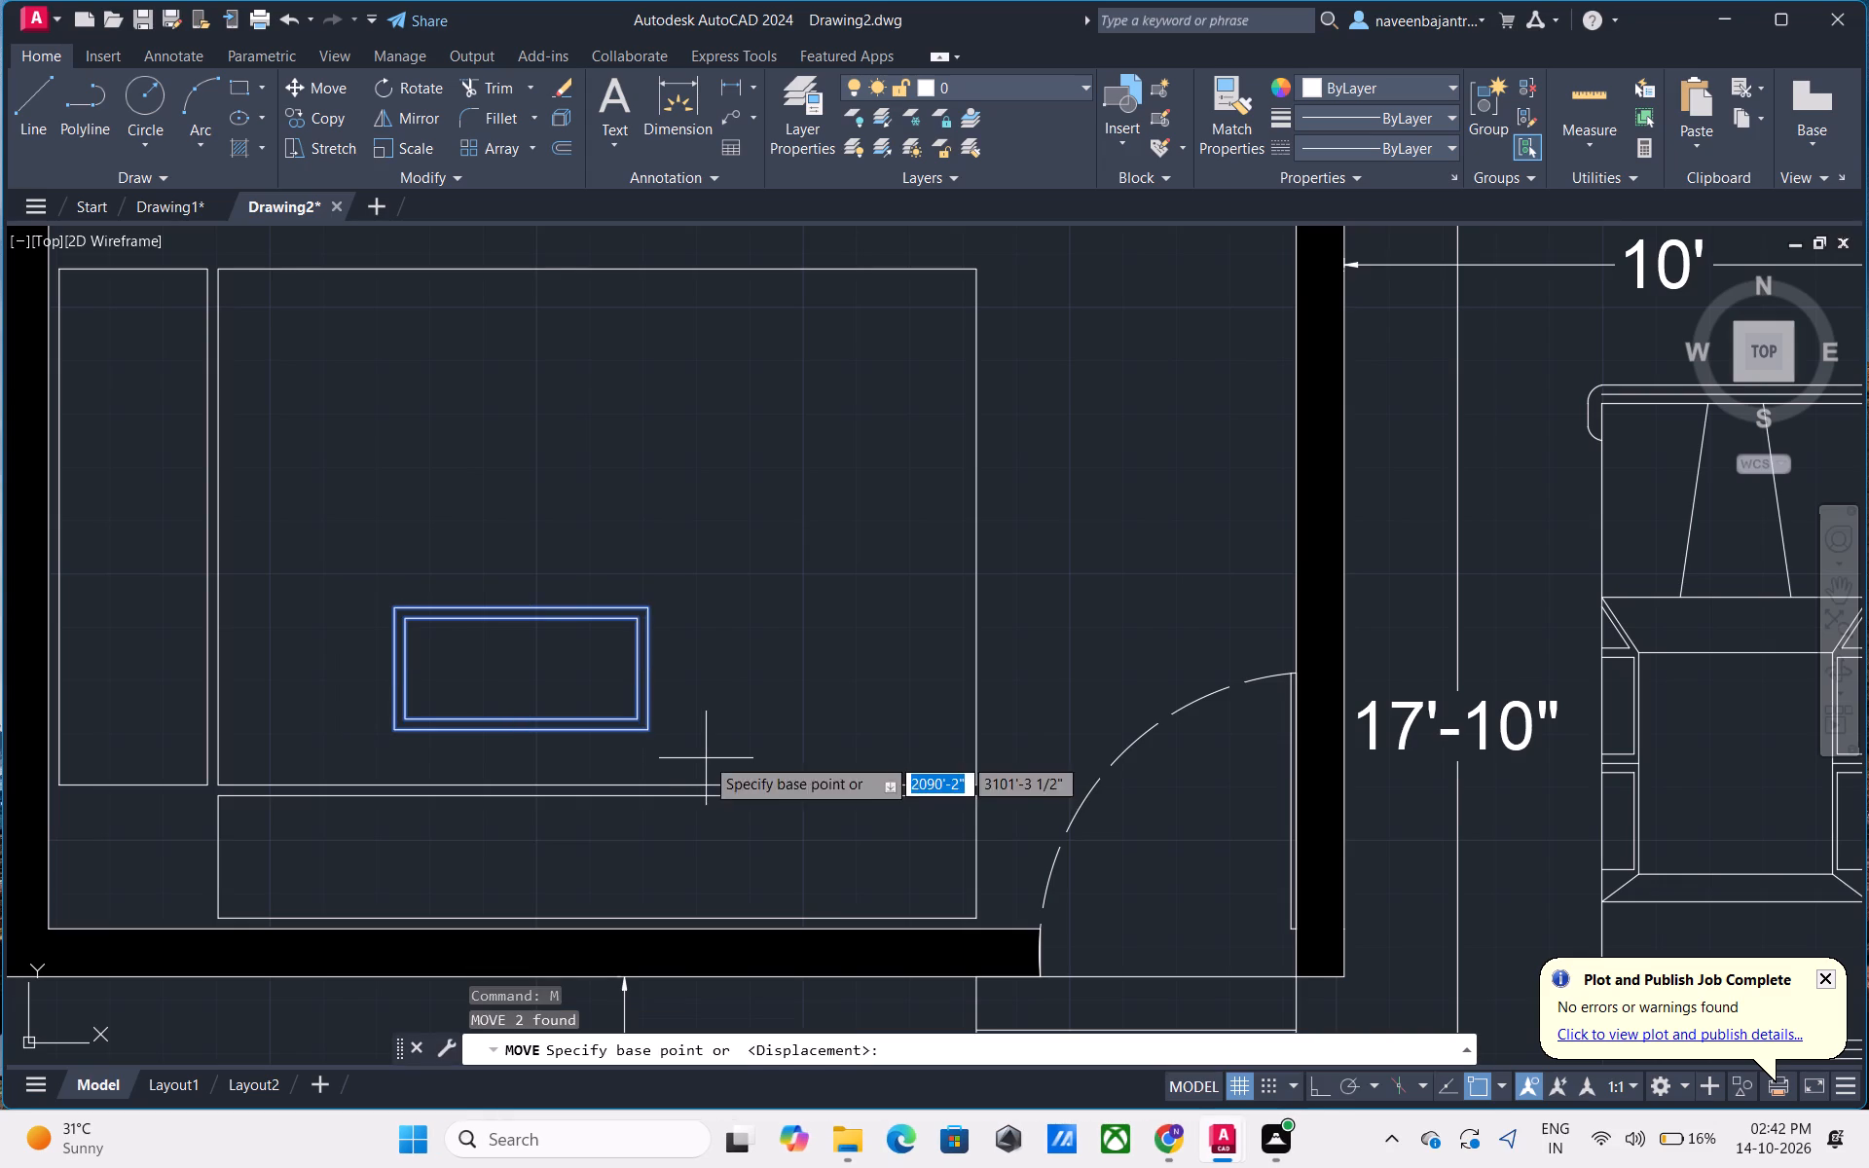
{"action": "left_click", "coordinate": [393, 614]}
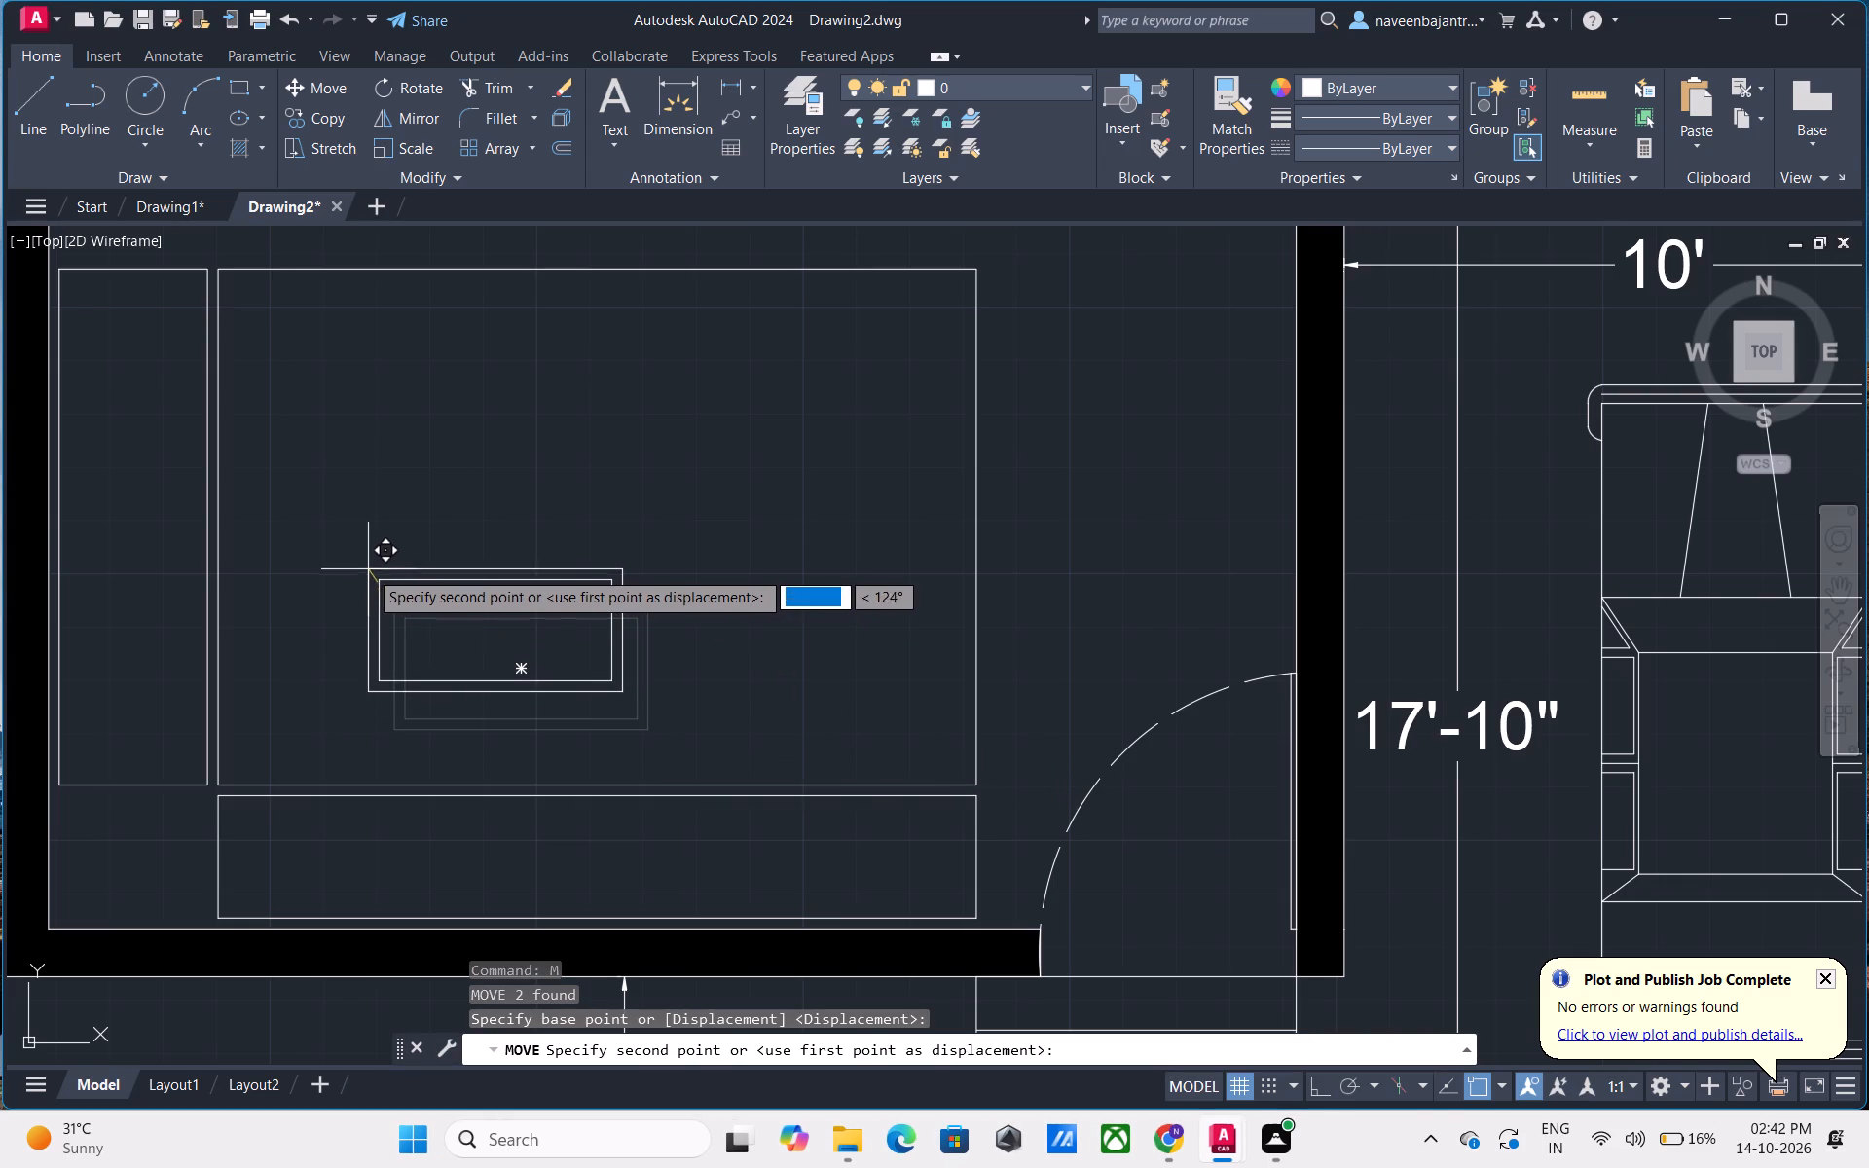
{"action": "left_click", "coordinate": [313, 567]}
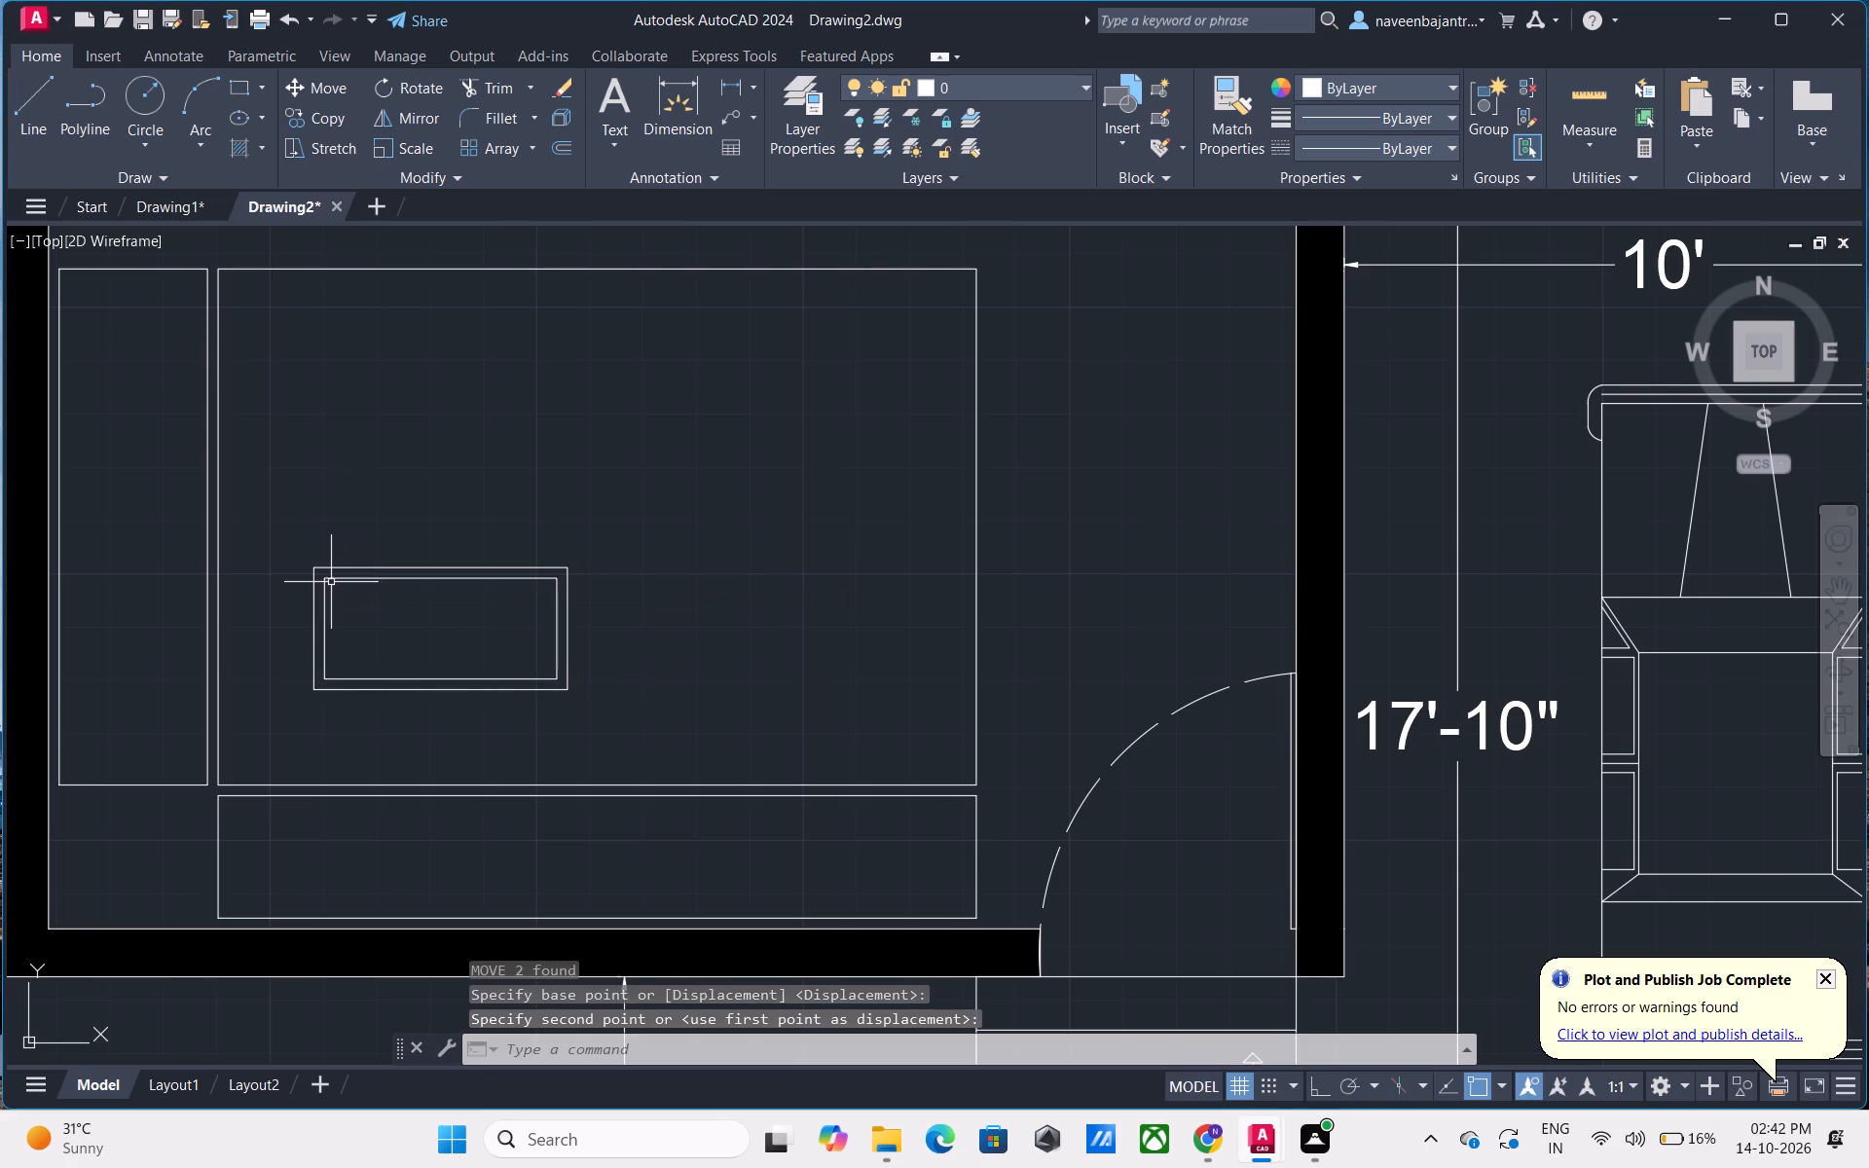
{"action": "key", "text": "Escape"}
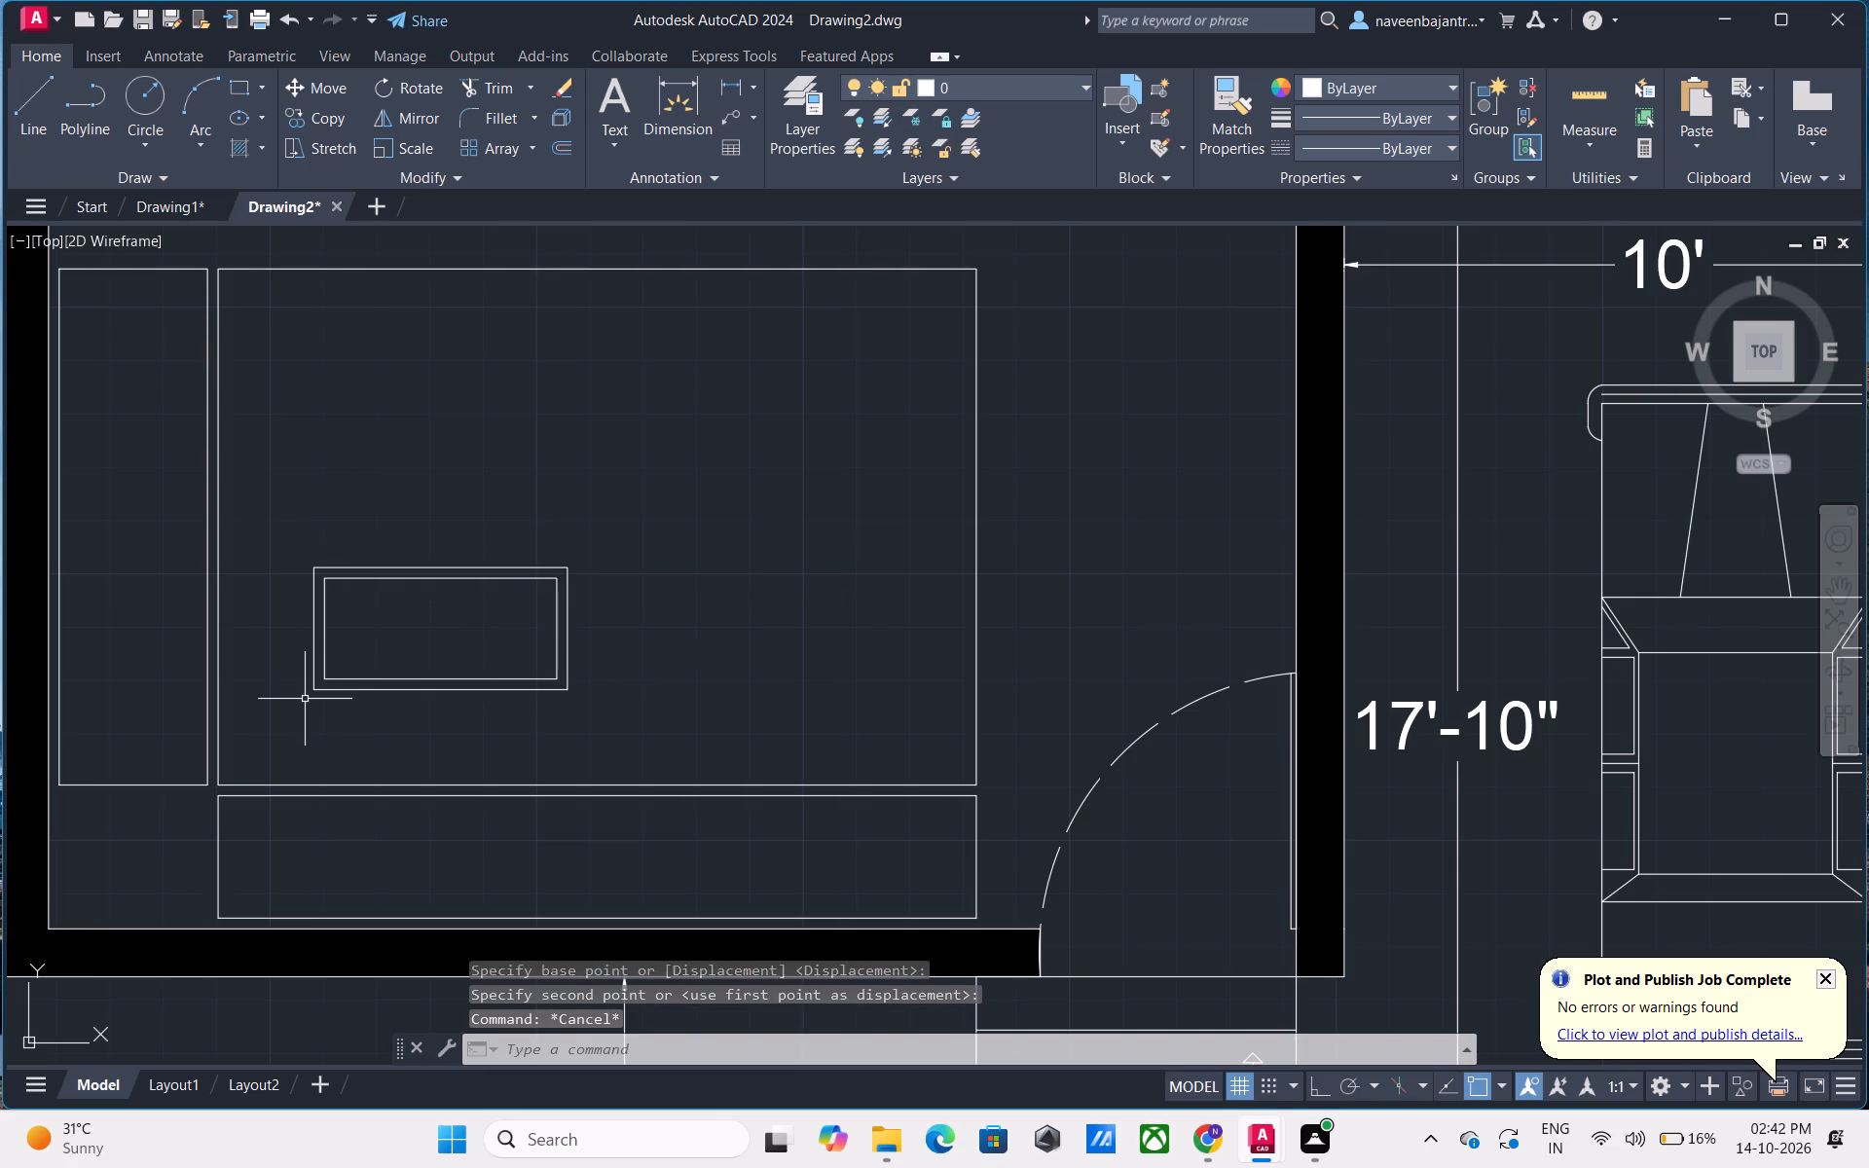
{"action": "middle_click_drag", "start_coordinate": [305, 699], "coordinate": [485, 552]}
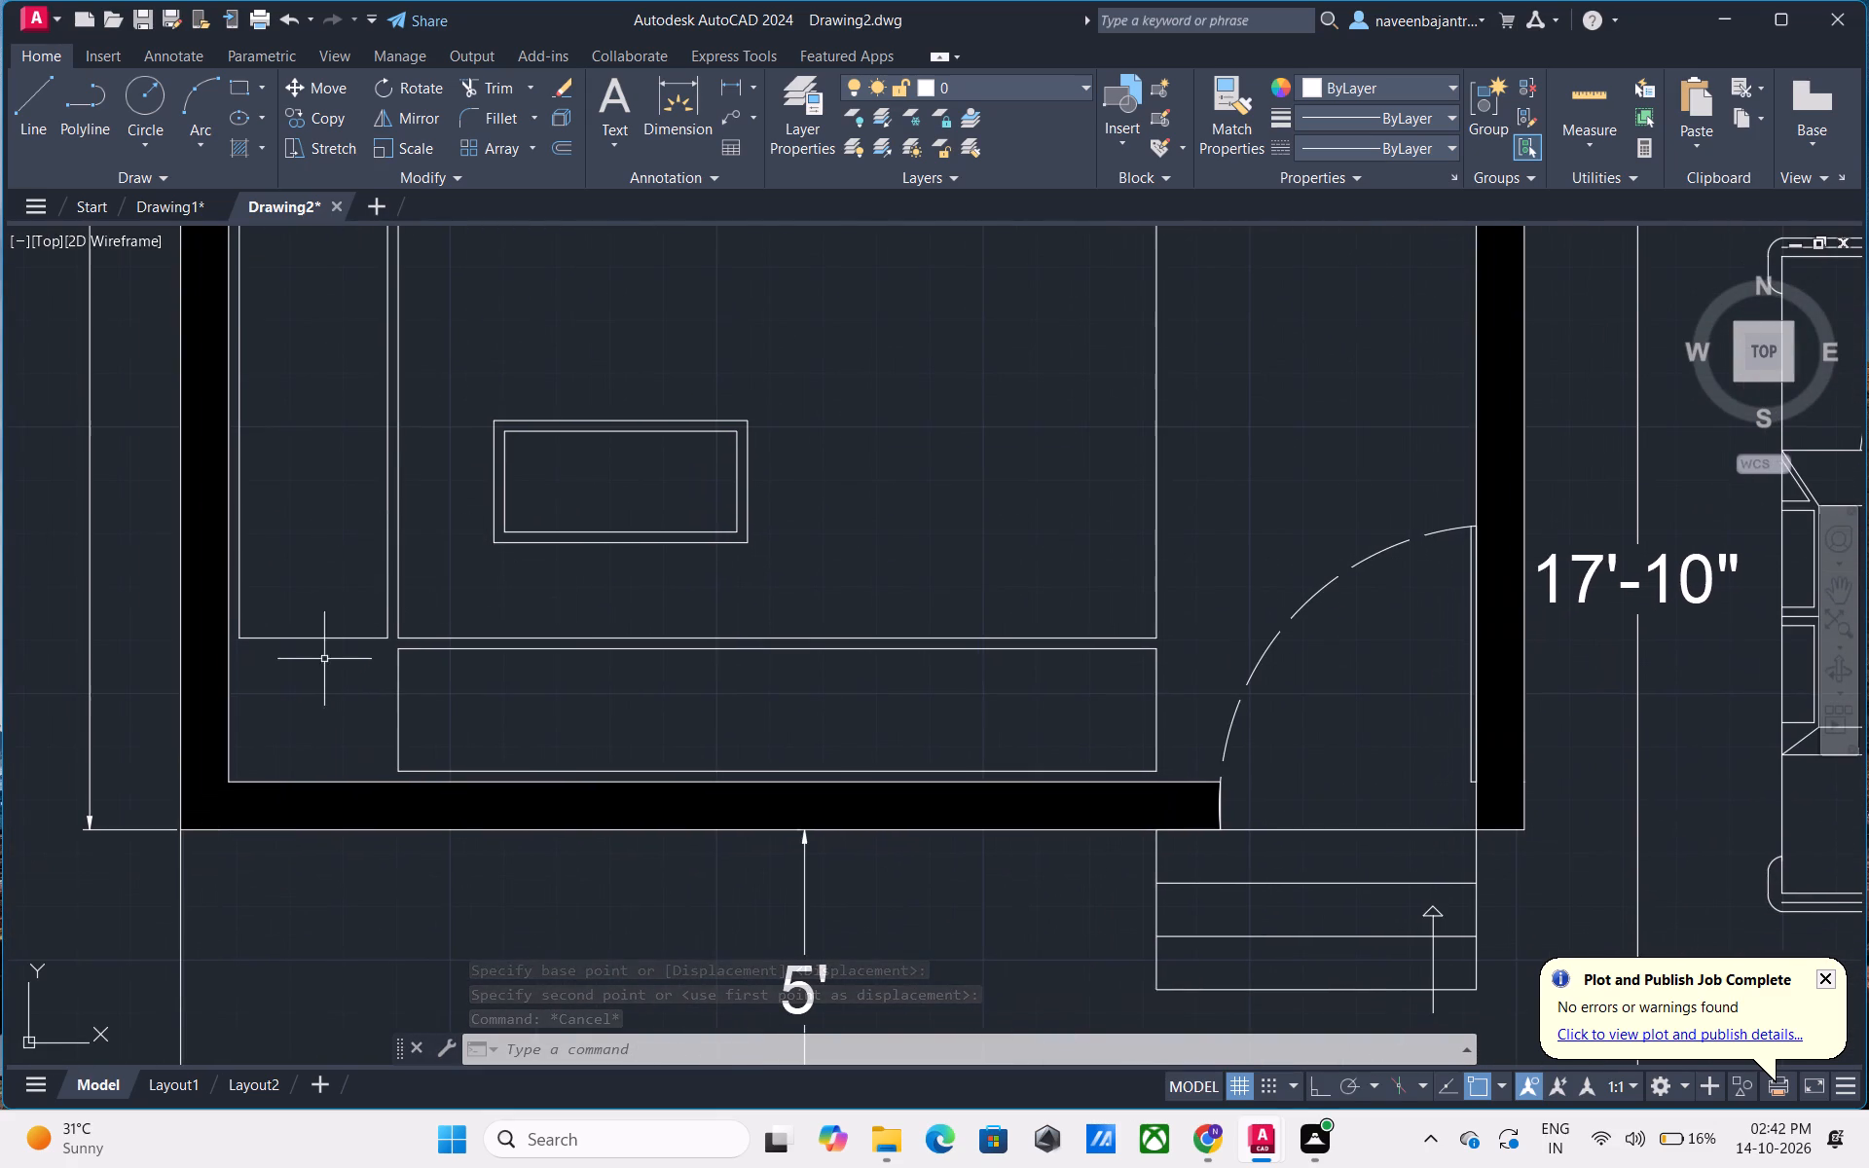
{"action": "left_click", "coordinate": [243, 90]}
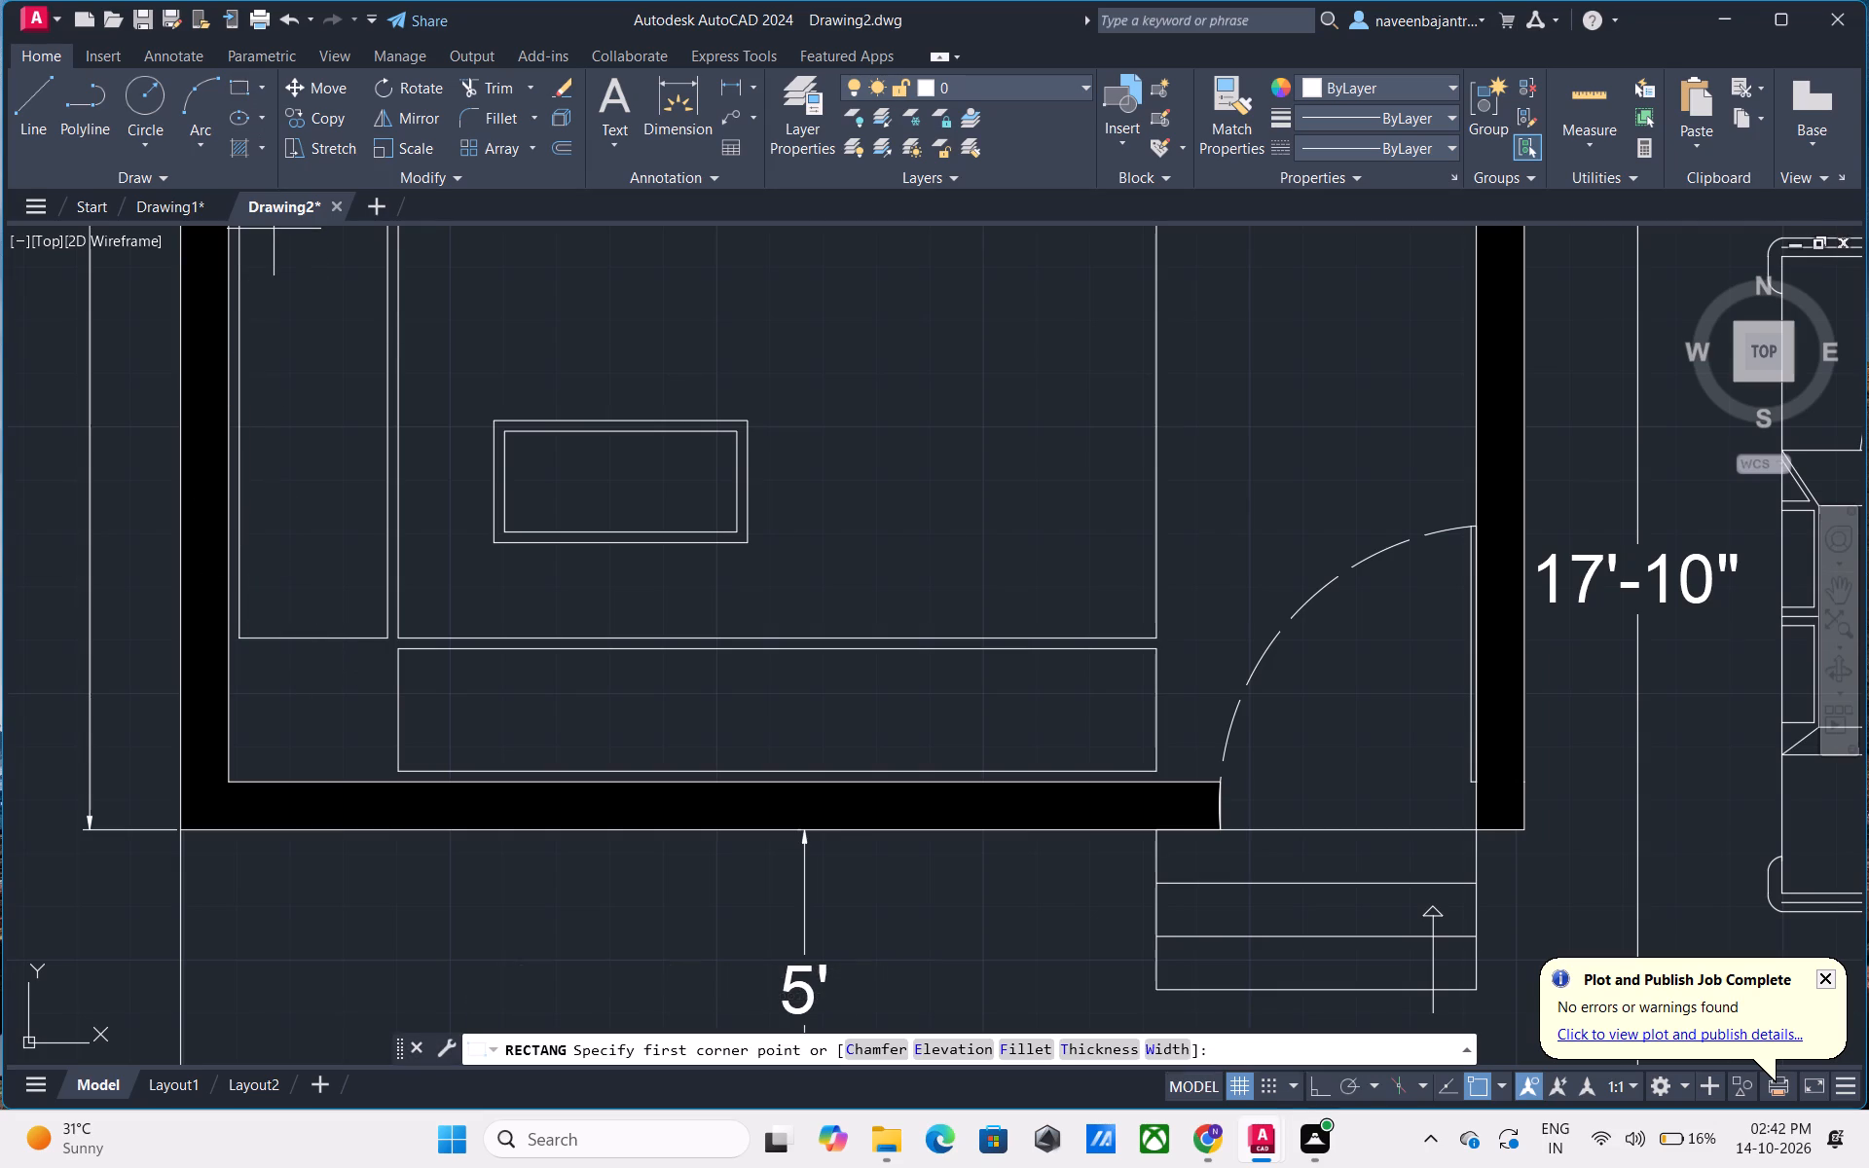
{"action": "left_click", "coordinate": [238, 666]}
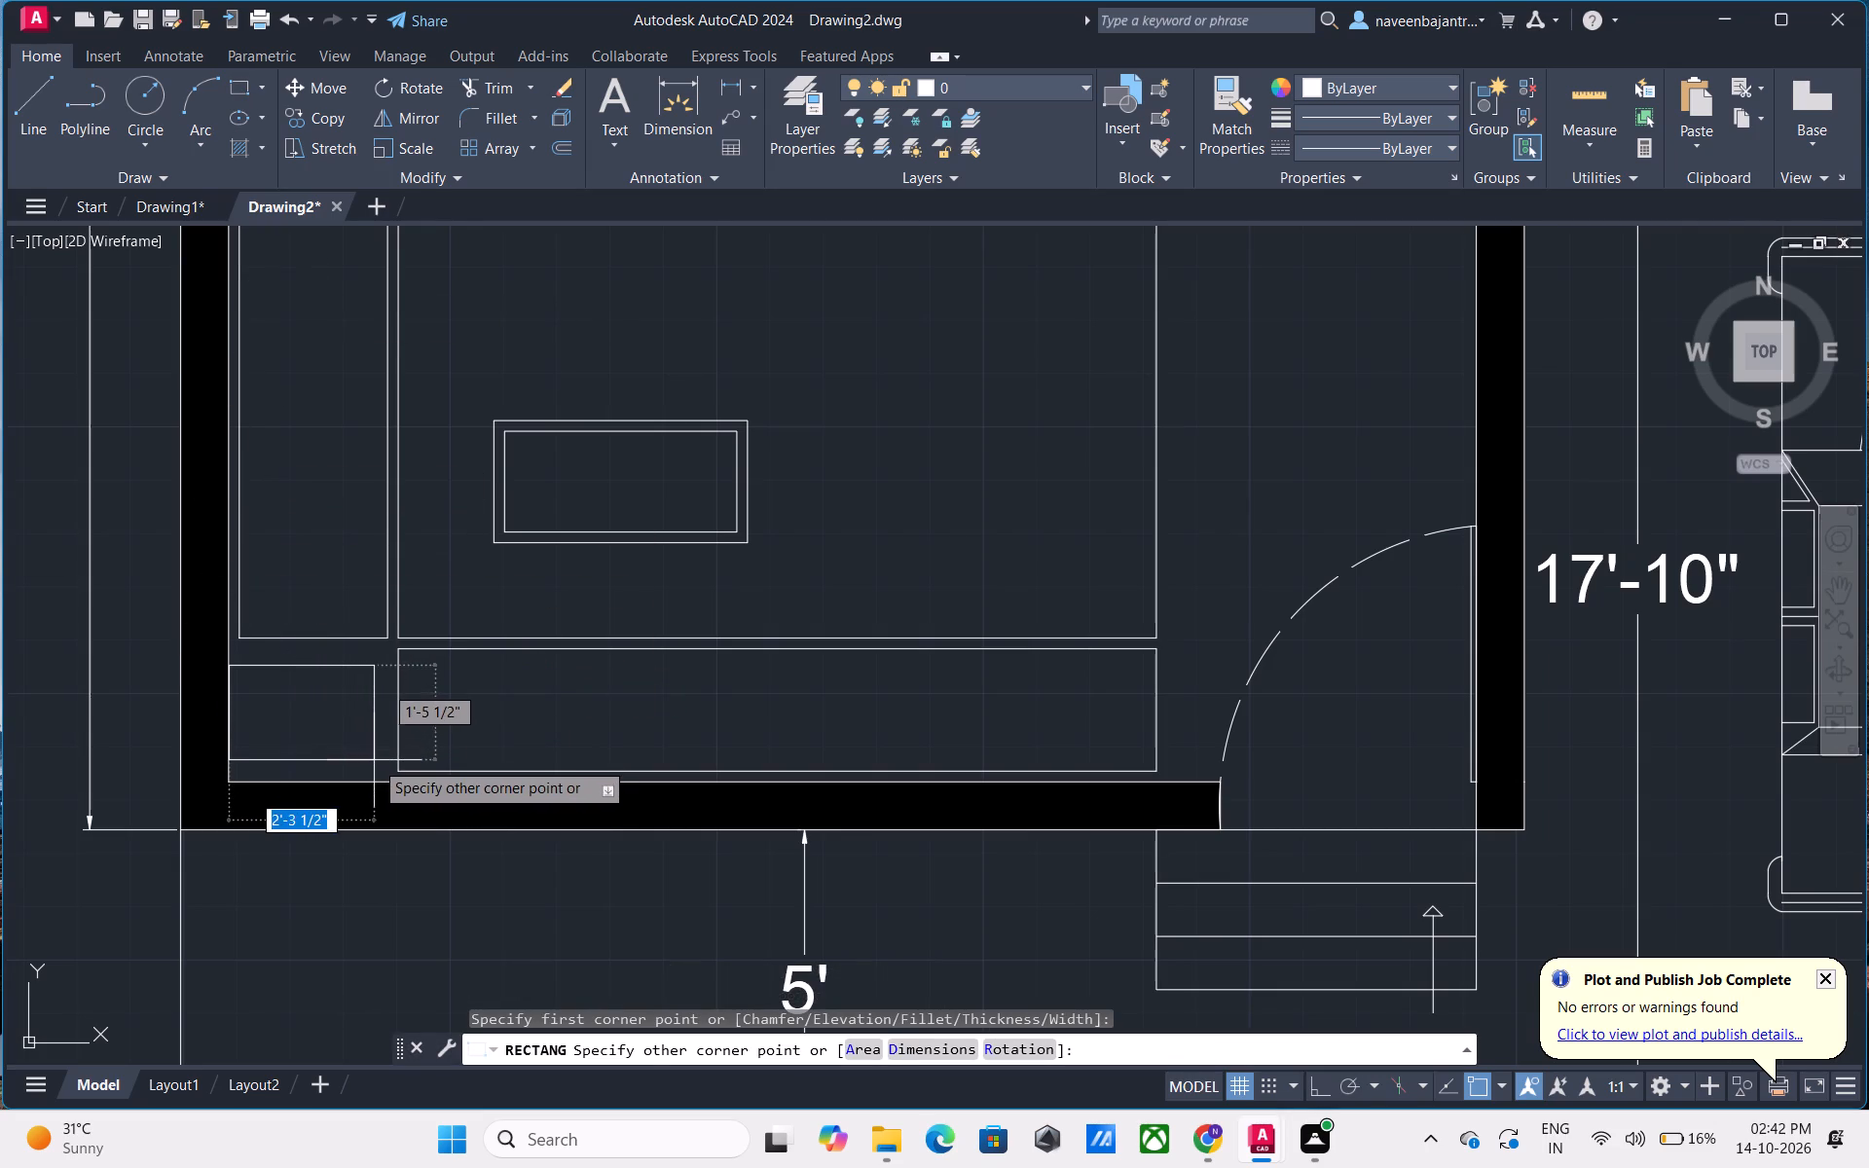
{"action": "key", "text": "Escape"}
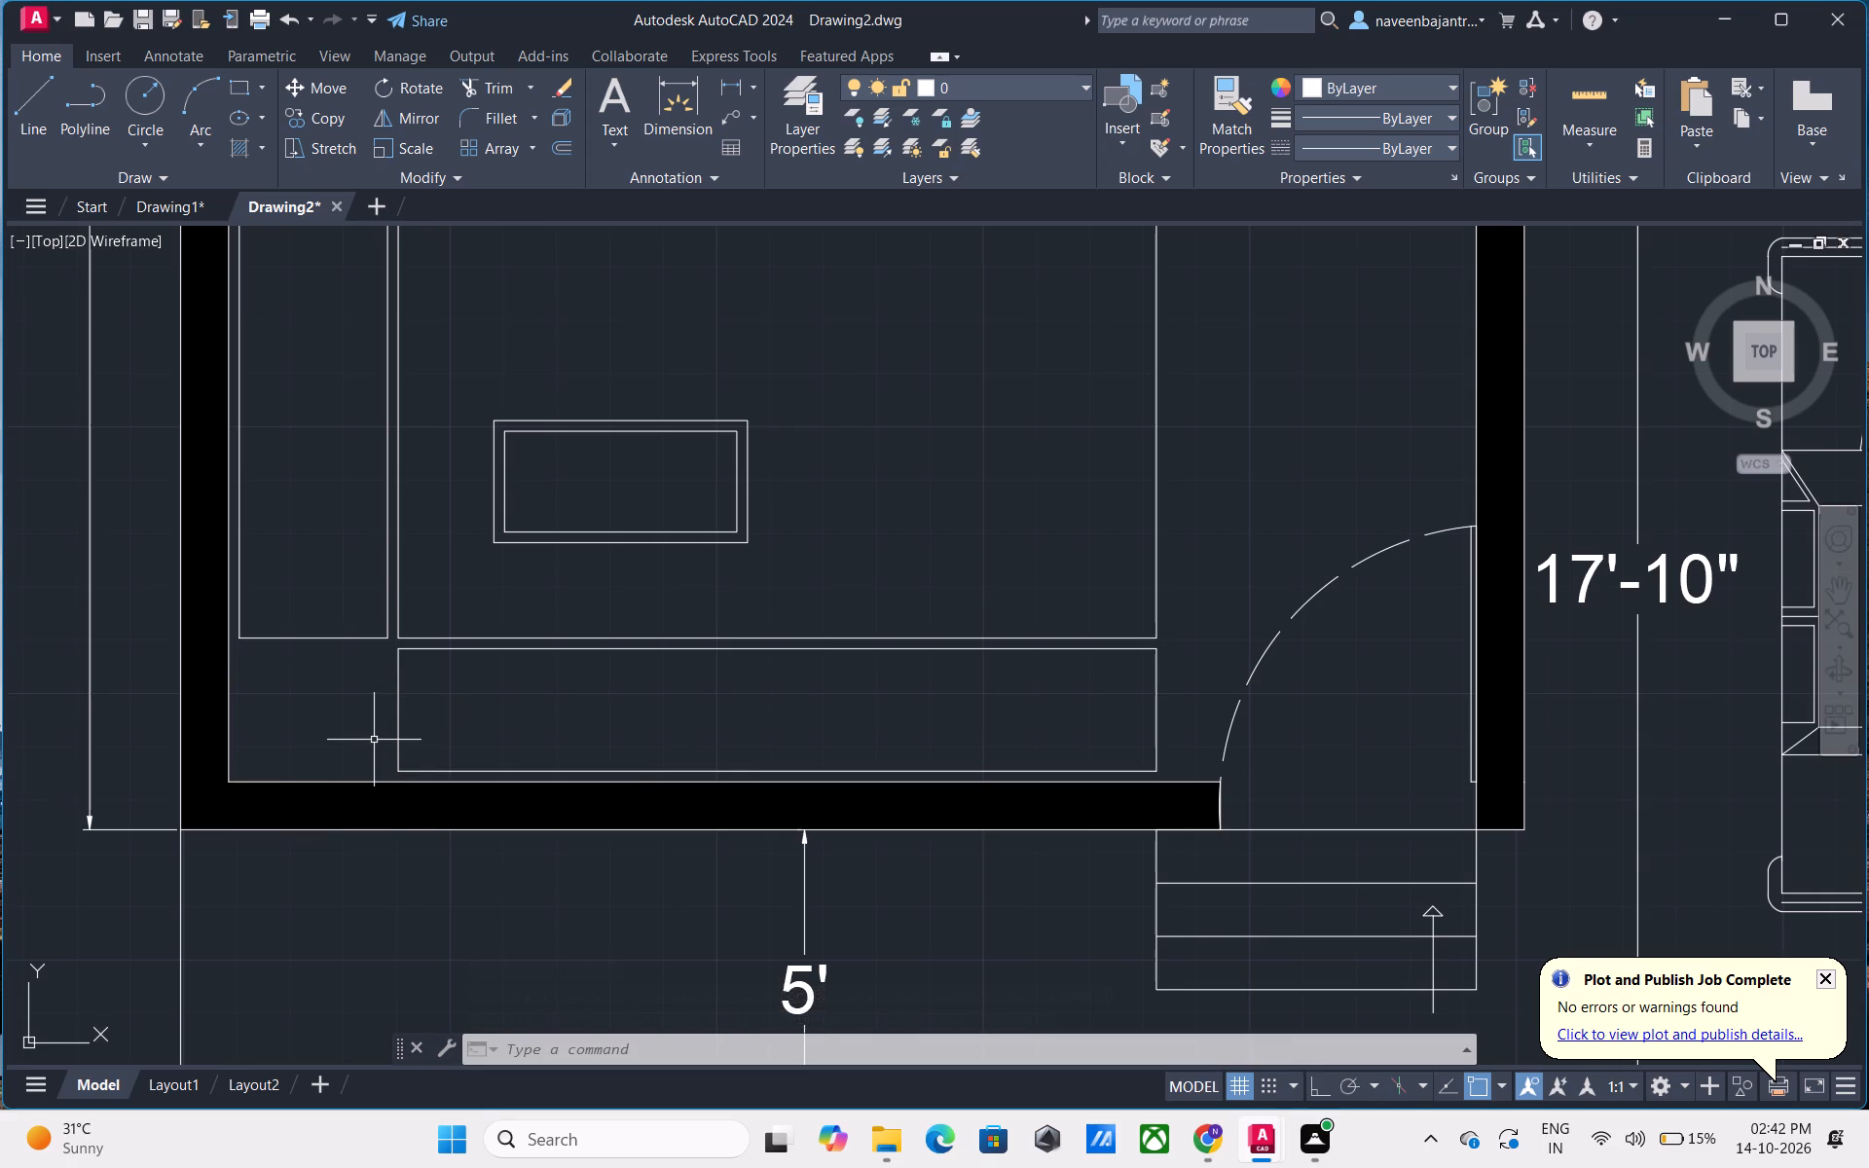
Offset the western seat's west, north and south edges 2" inward.
{"action": "scroll", "coordinate": [374, 740], "scroll_direction": "down", "scroll_amount": 1}
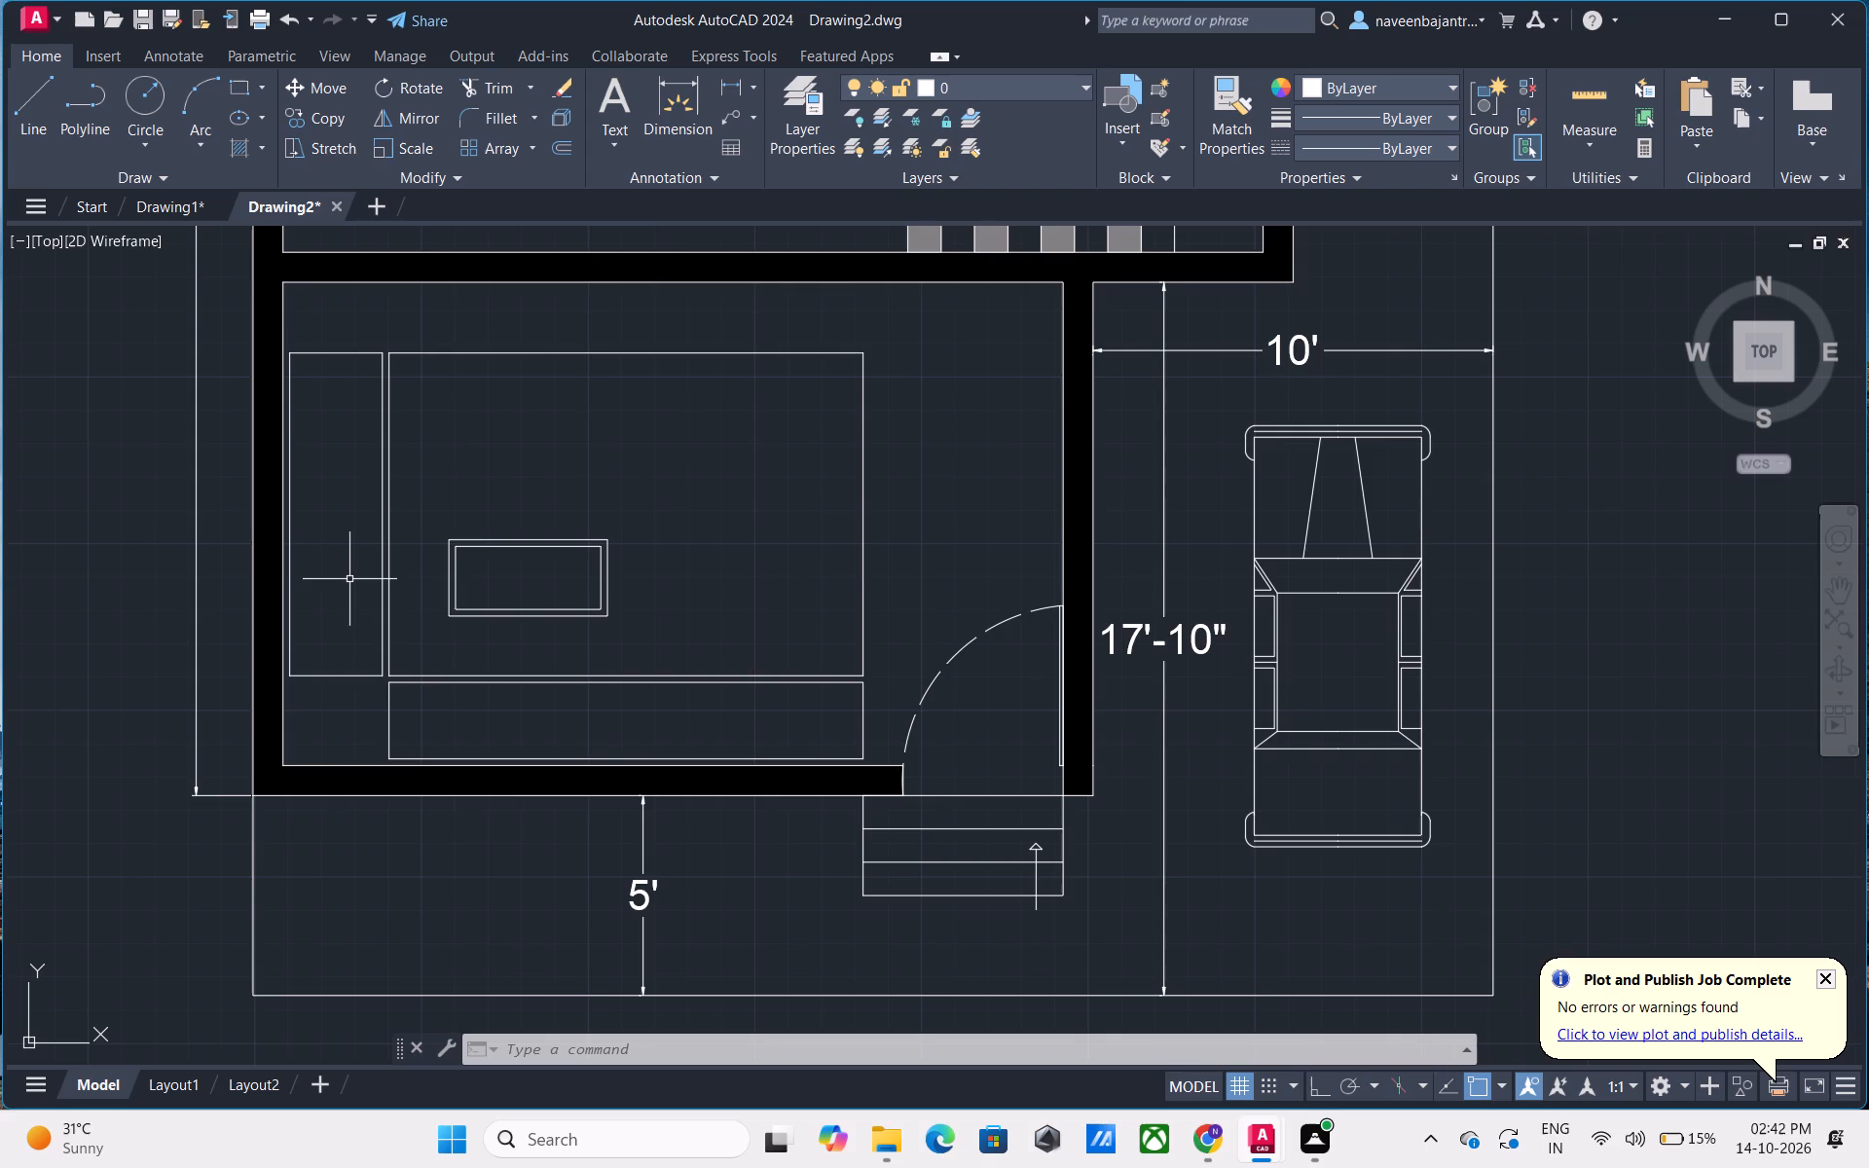
{"action": "type", "text": "O"}
{"action": "key", "text": "space"}
{"action": "type", "text": "2\""}
{"action": "key", "text": "Return"}
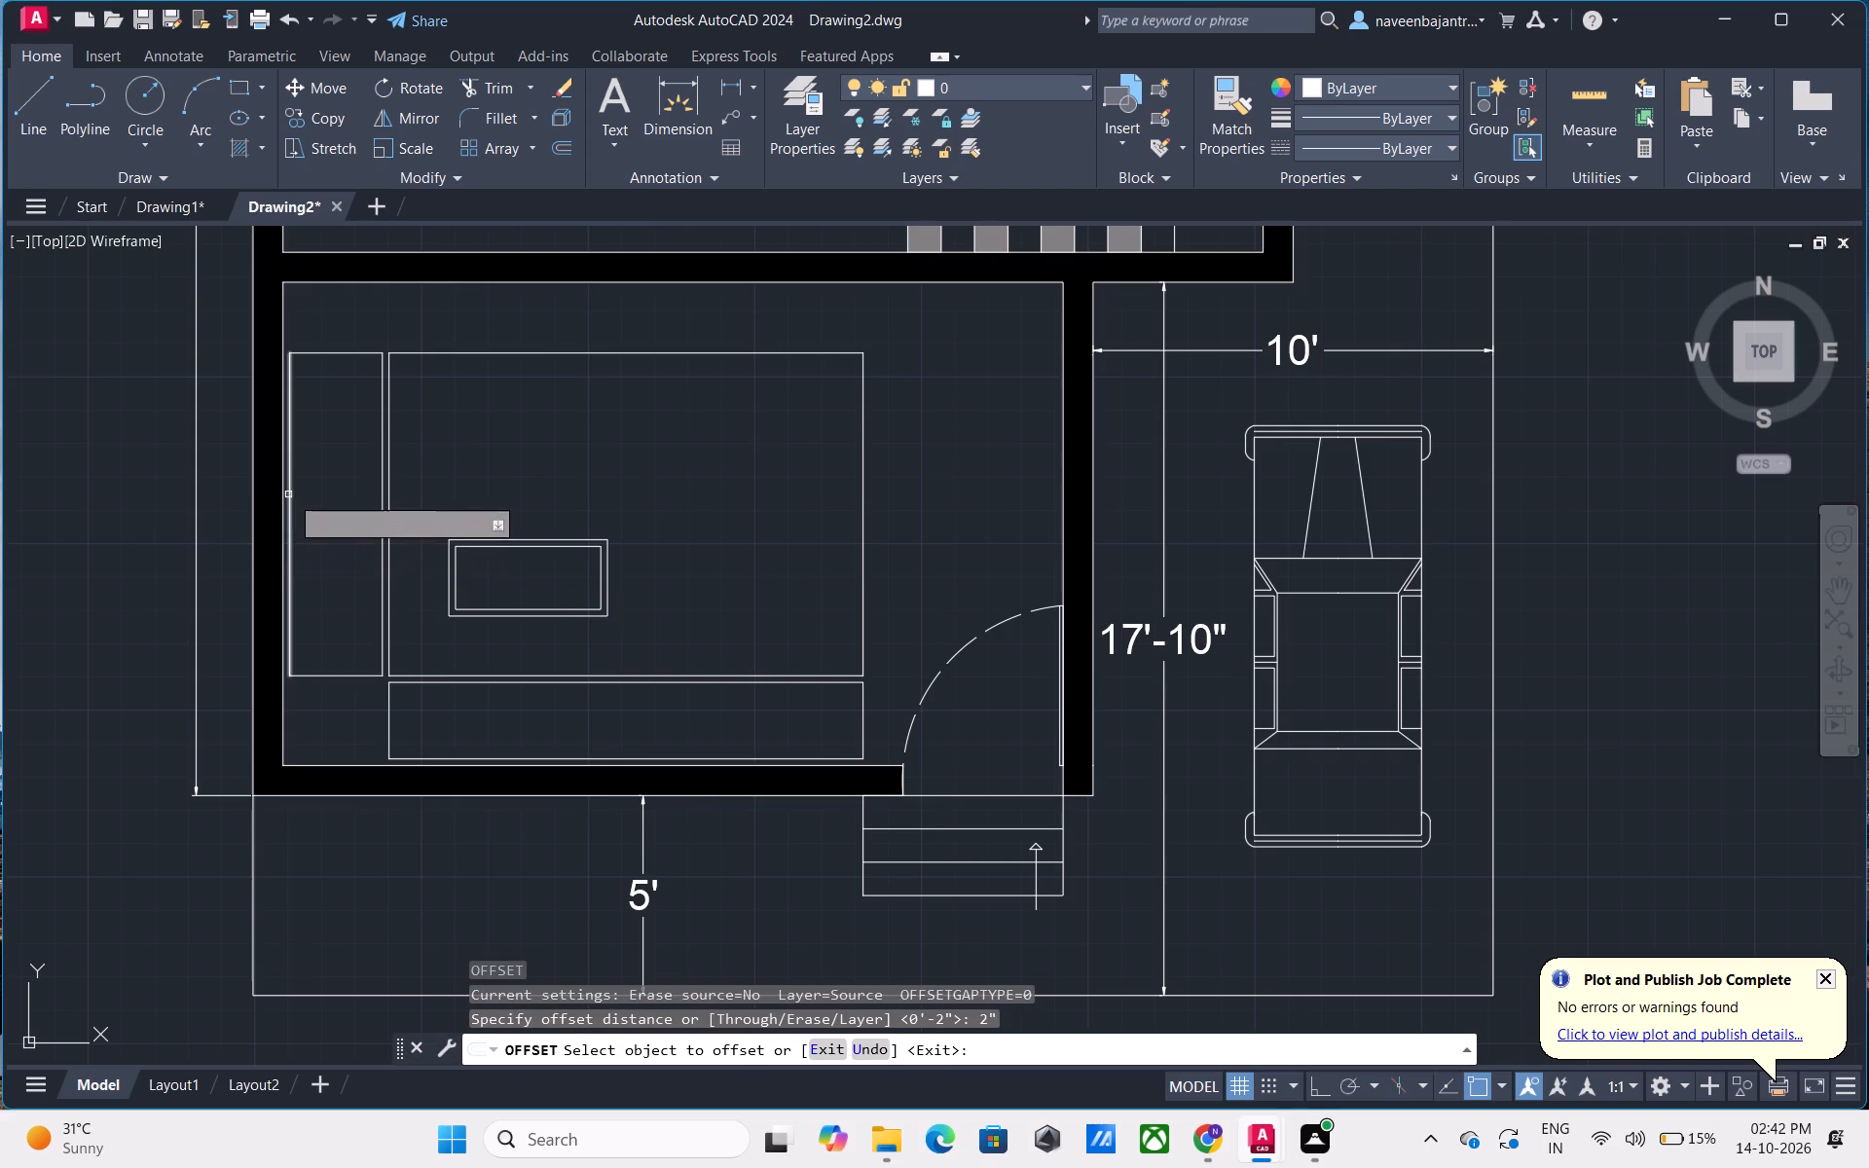
{"action": "left_click", "coordinate": [290, 493]}
{"action": "left_click", "coordinate": [317, 496]}
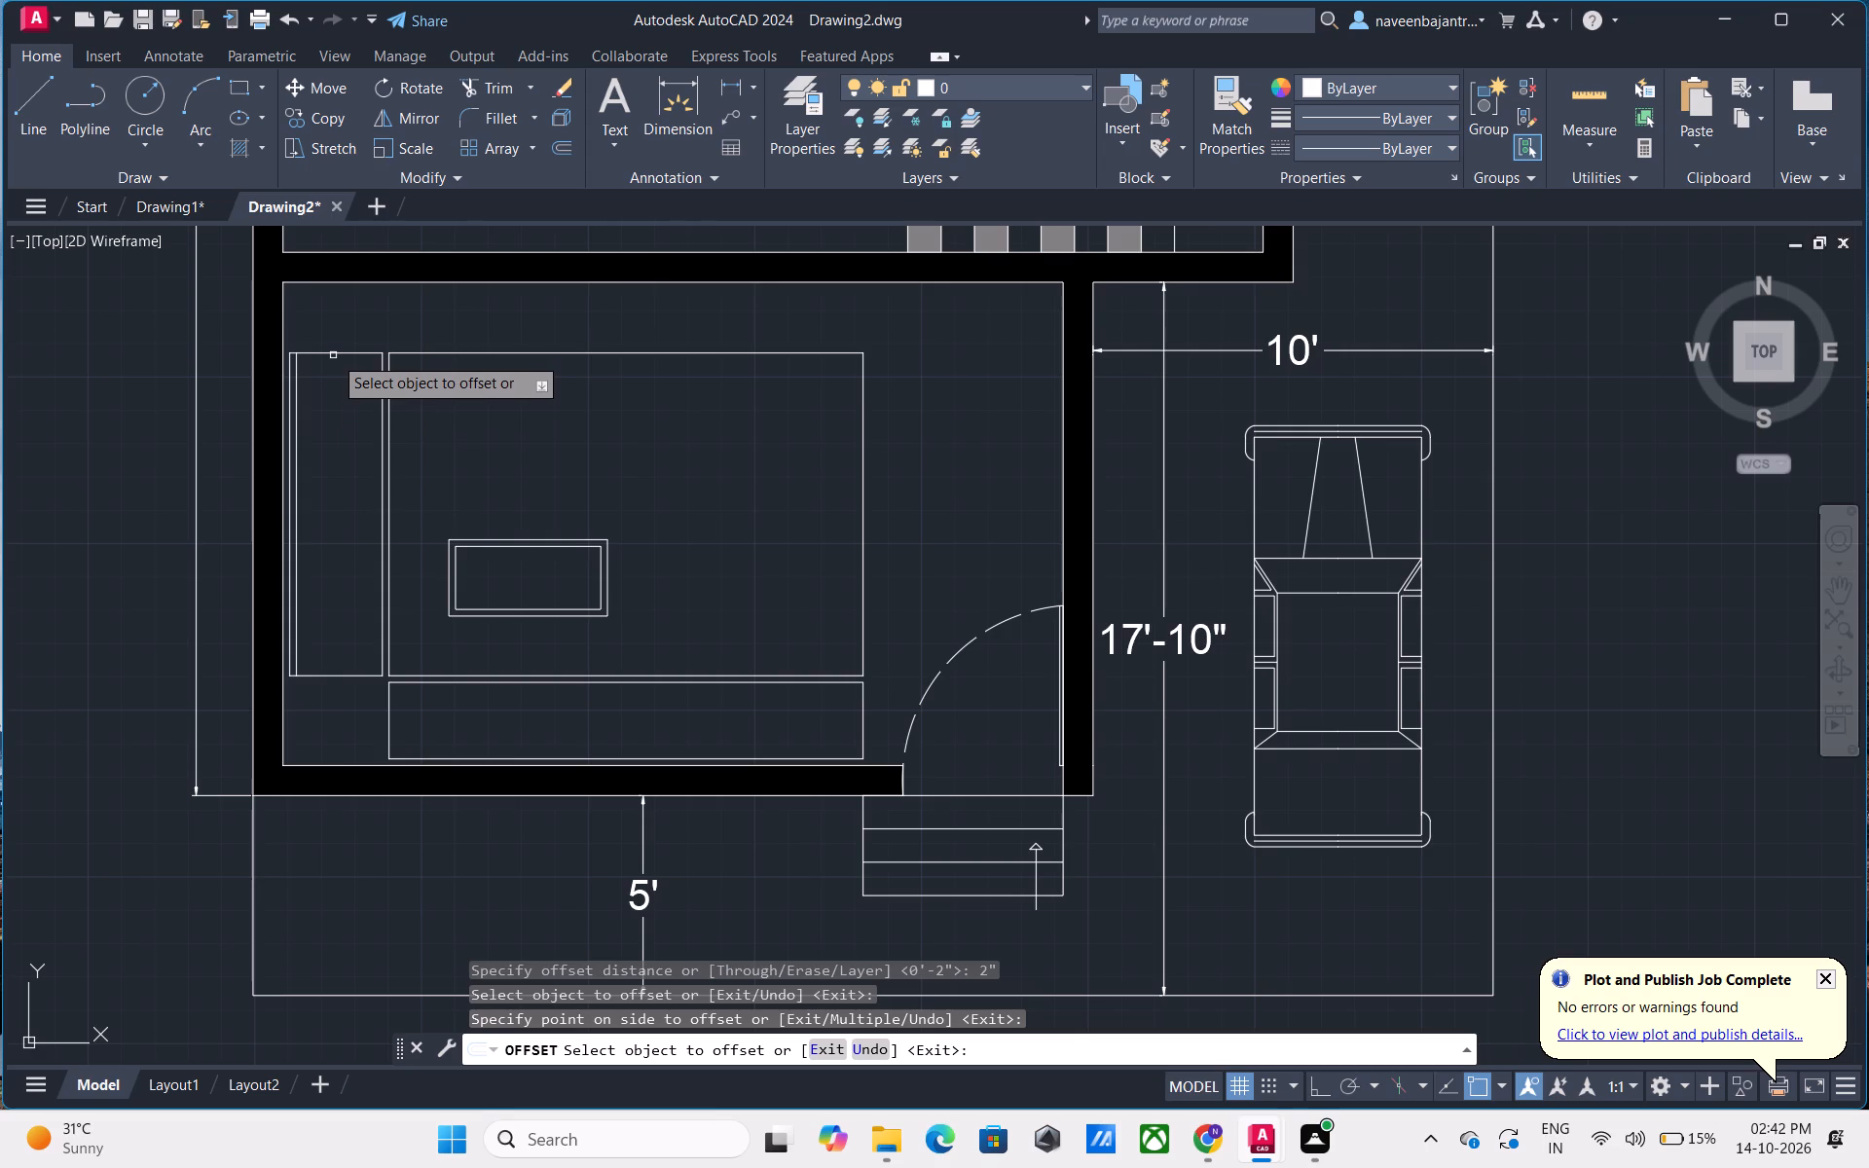
{"action": "left_click", "coordinate": [350, 352]}
{"action": "left_click", "coordinate": [342, 394]}
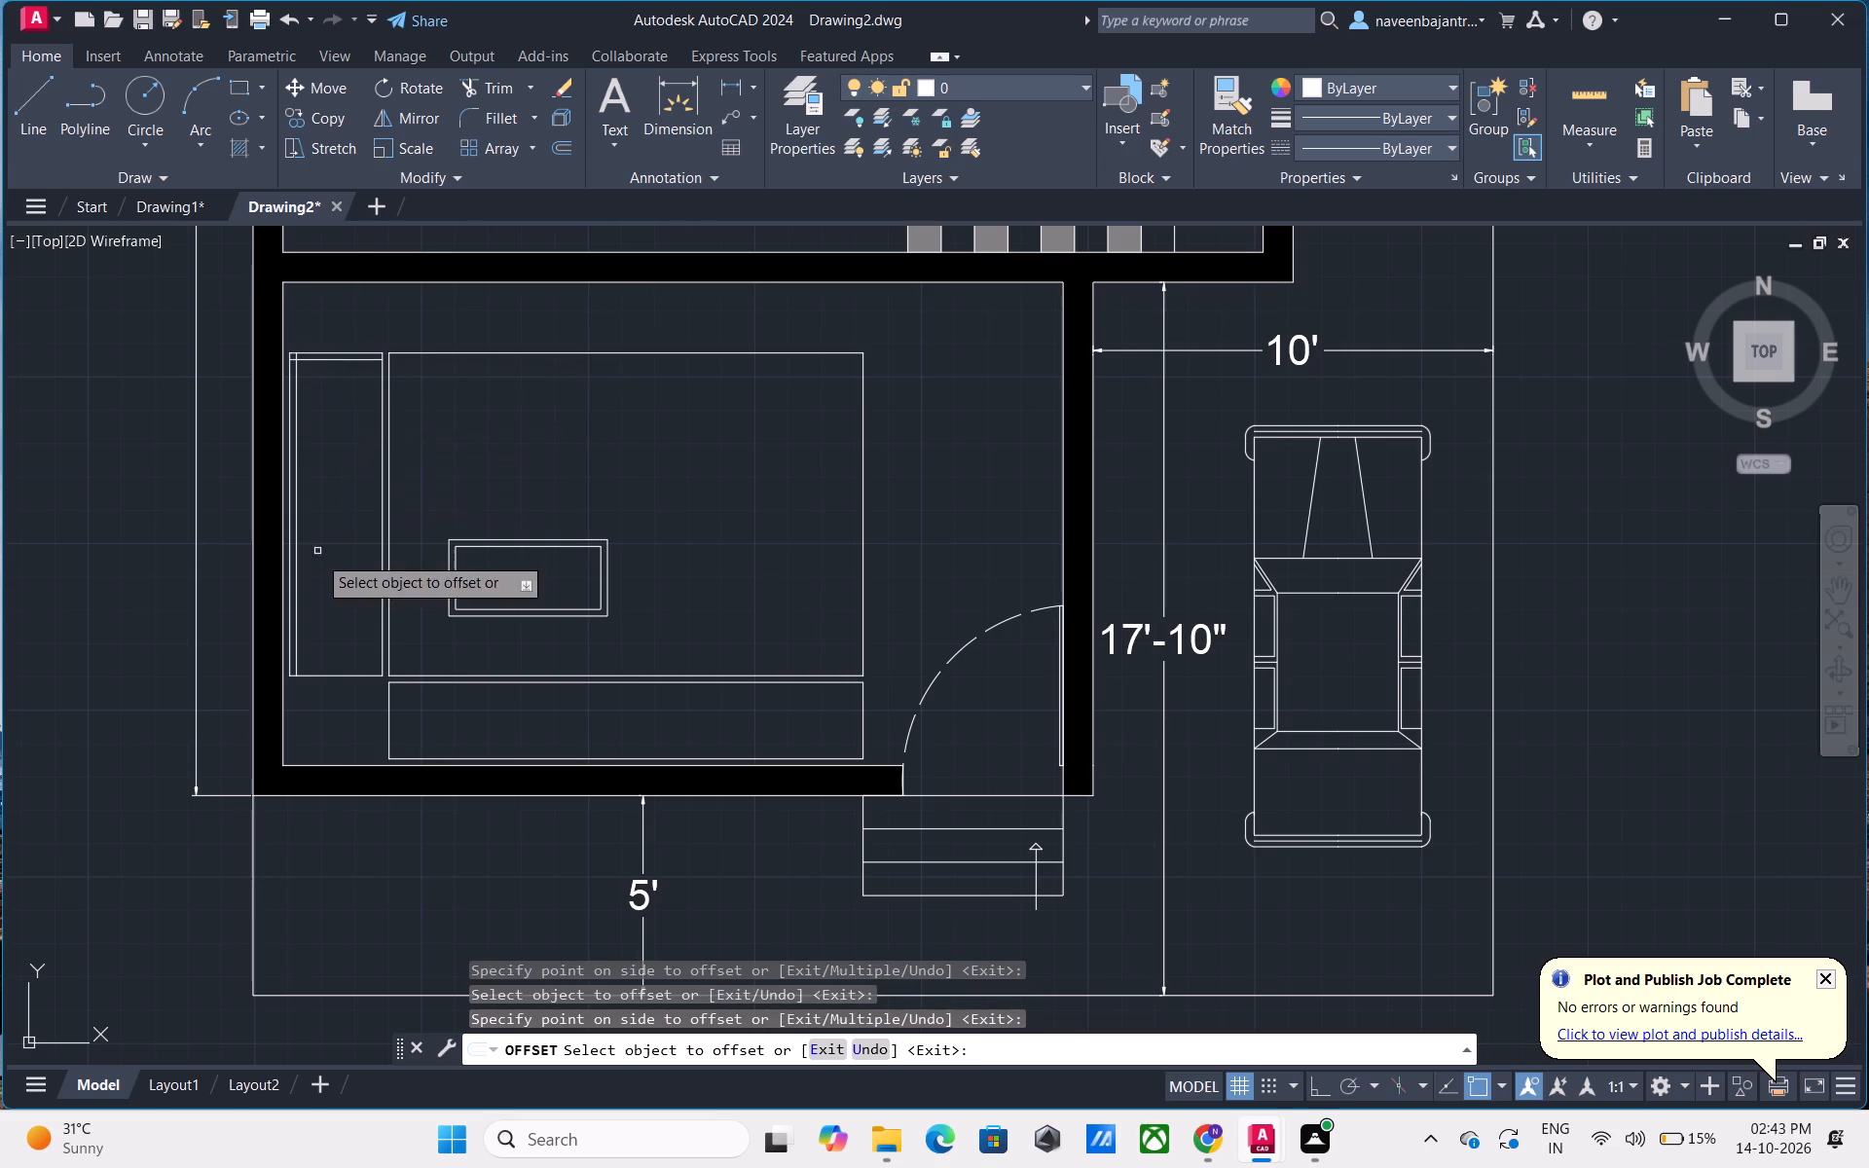
{"action": "left_click", "coordinate": [320, 677]}
{"action": "left_click", "coordinate": [330, 633]}
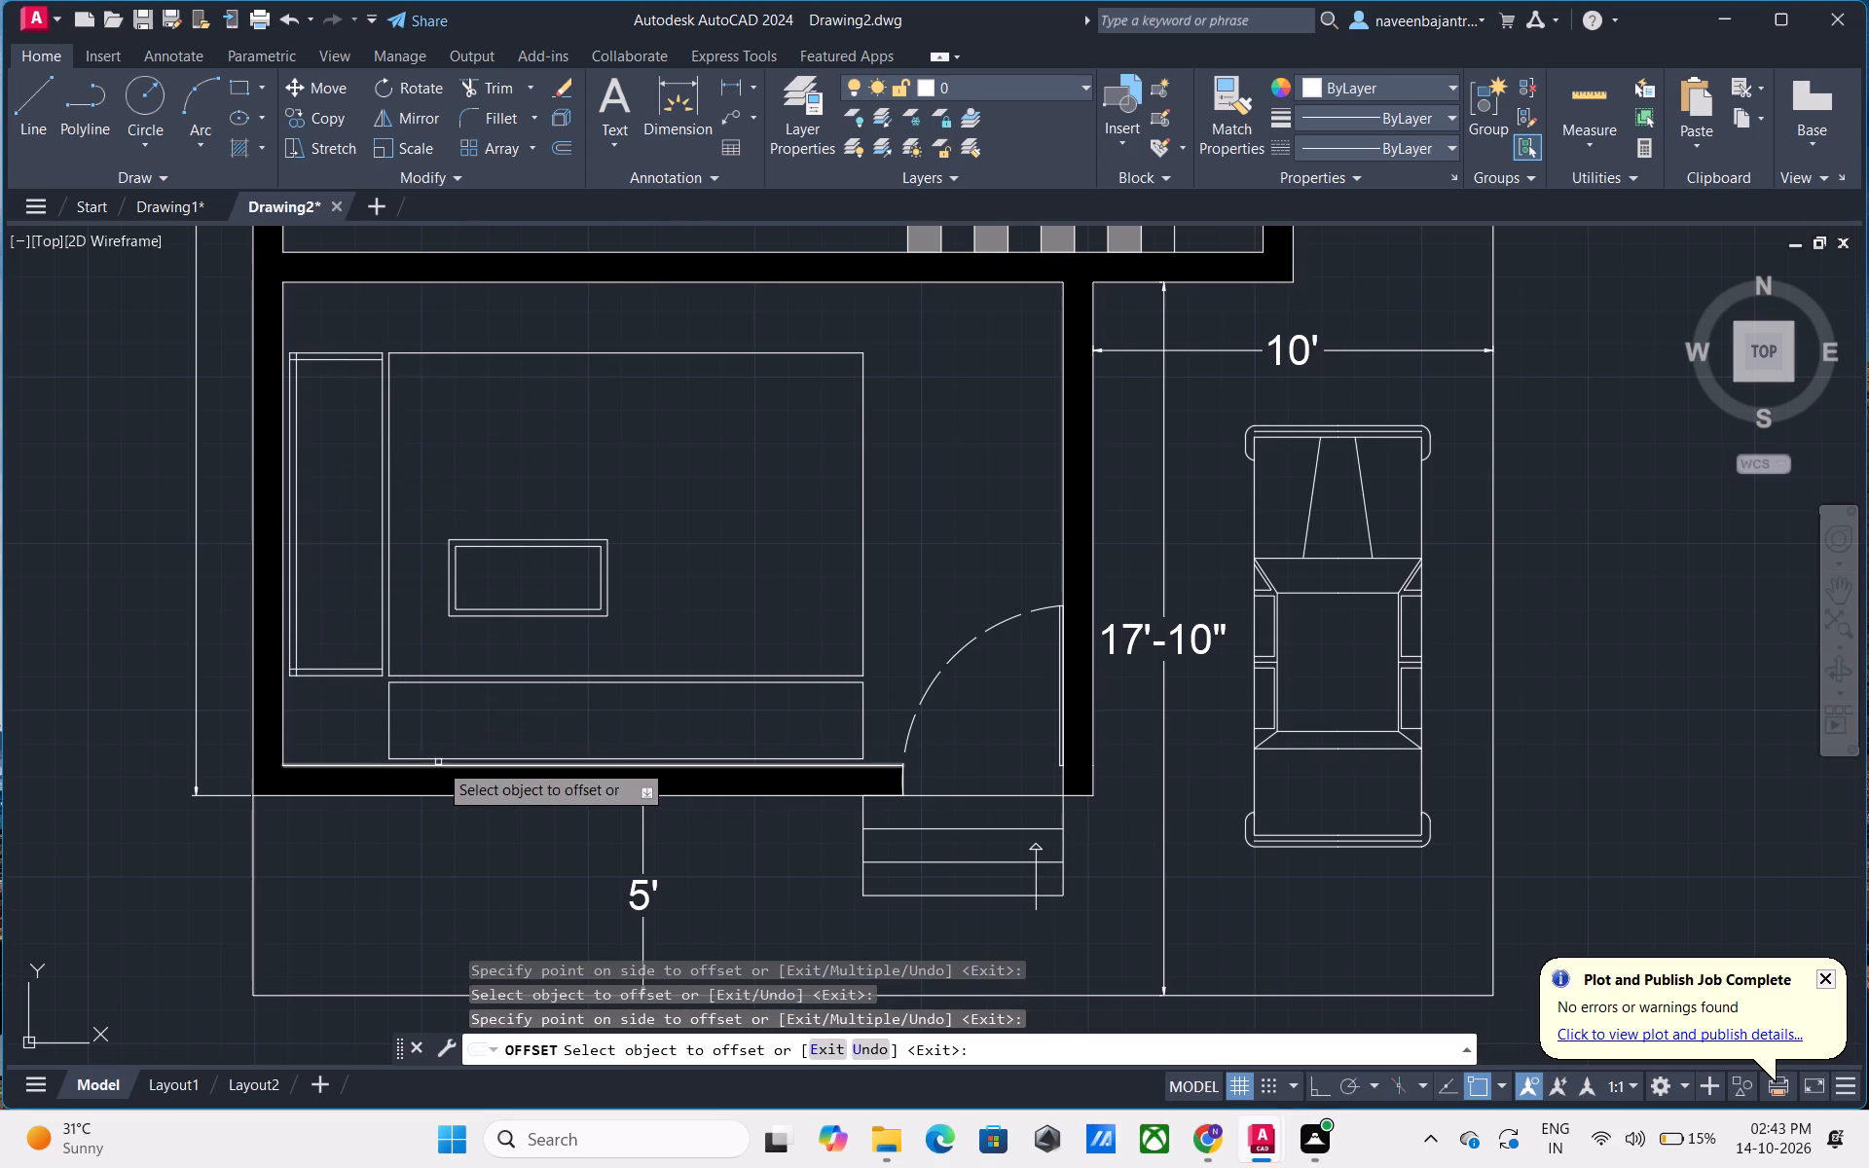
Offset the southern seat's west, south and east edges 2" inward.
{"action": "left_click", "coordinate": [388, 721]}
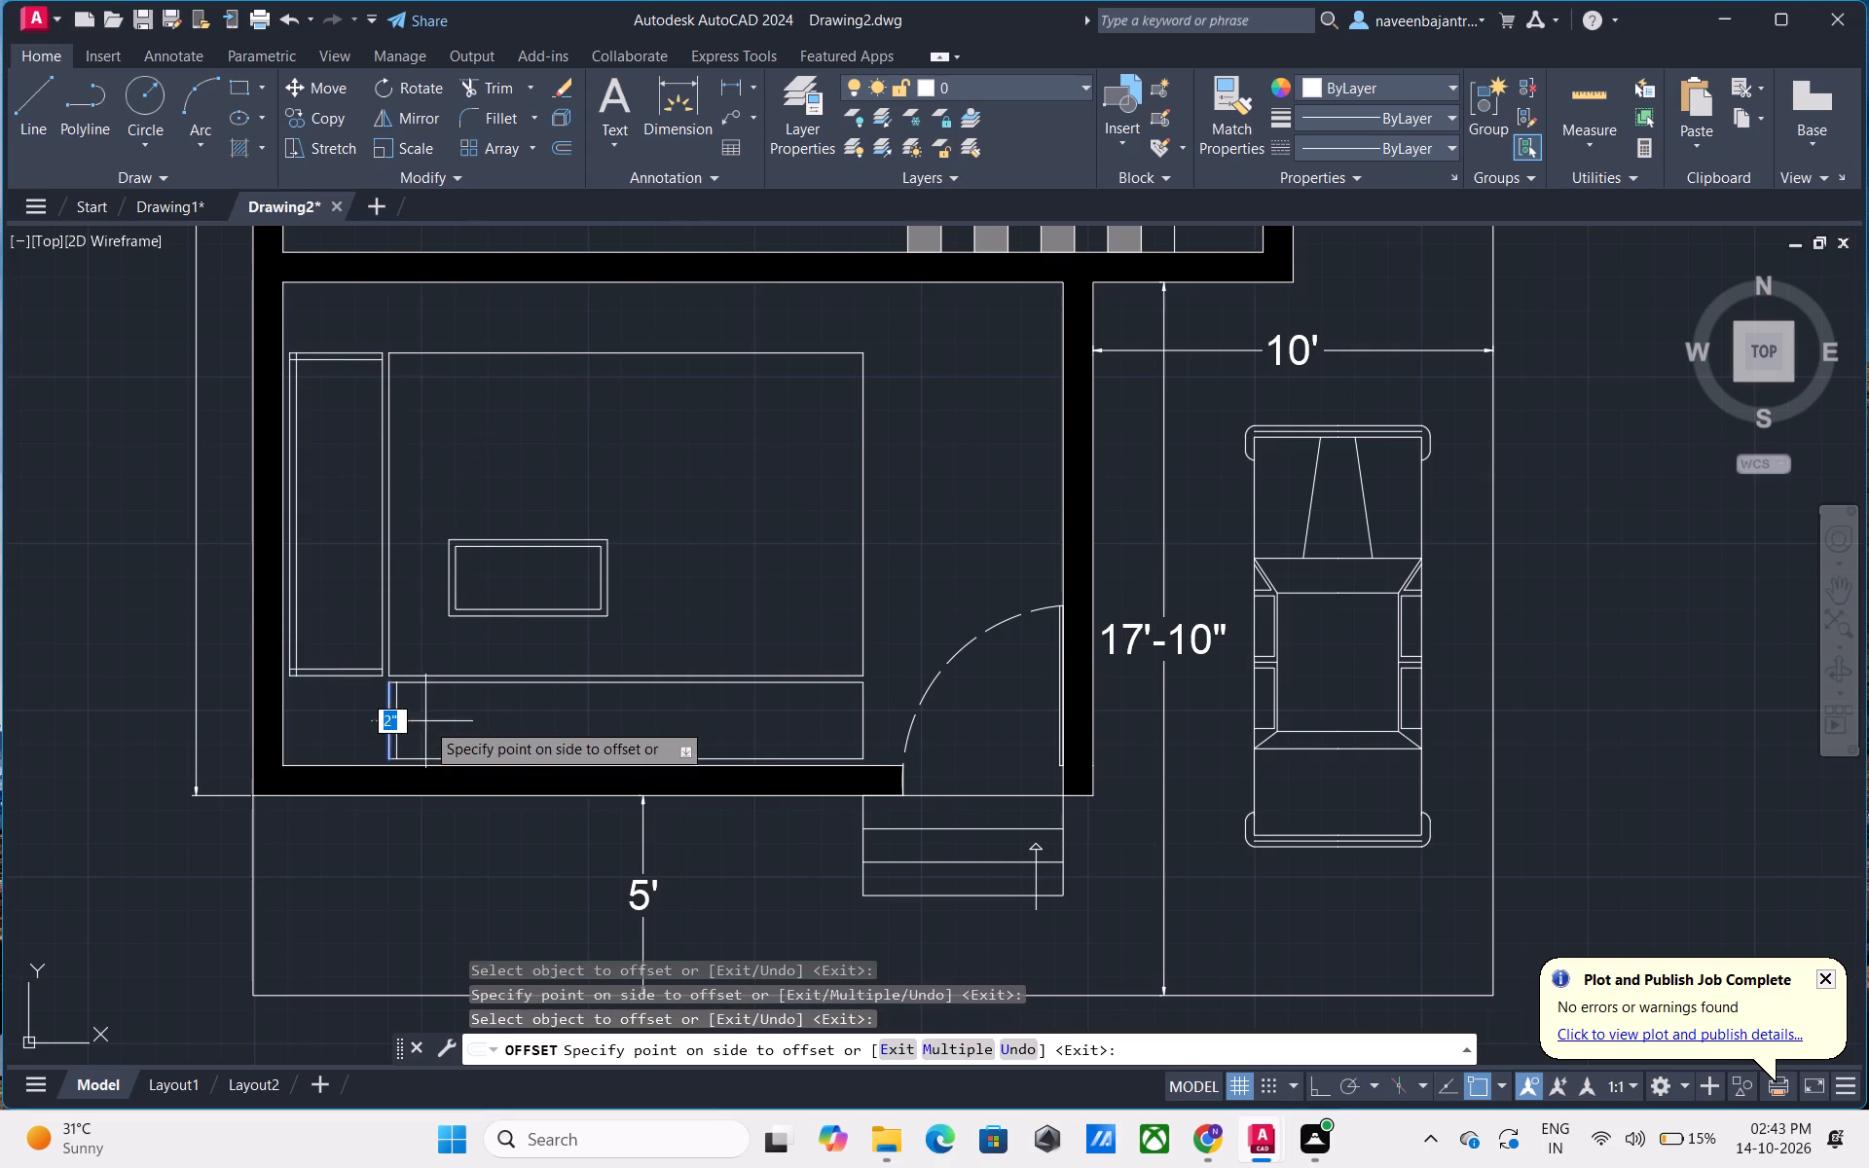
{"action": "left_click", "coordinate": [432, 723]}
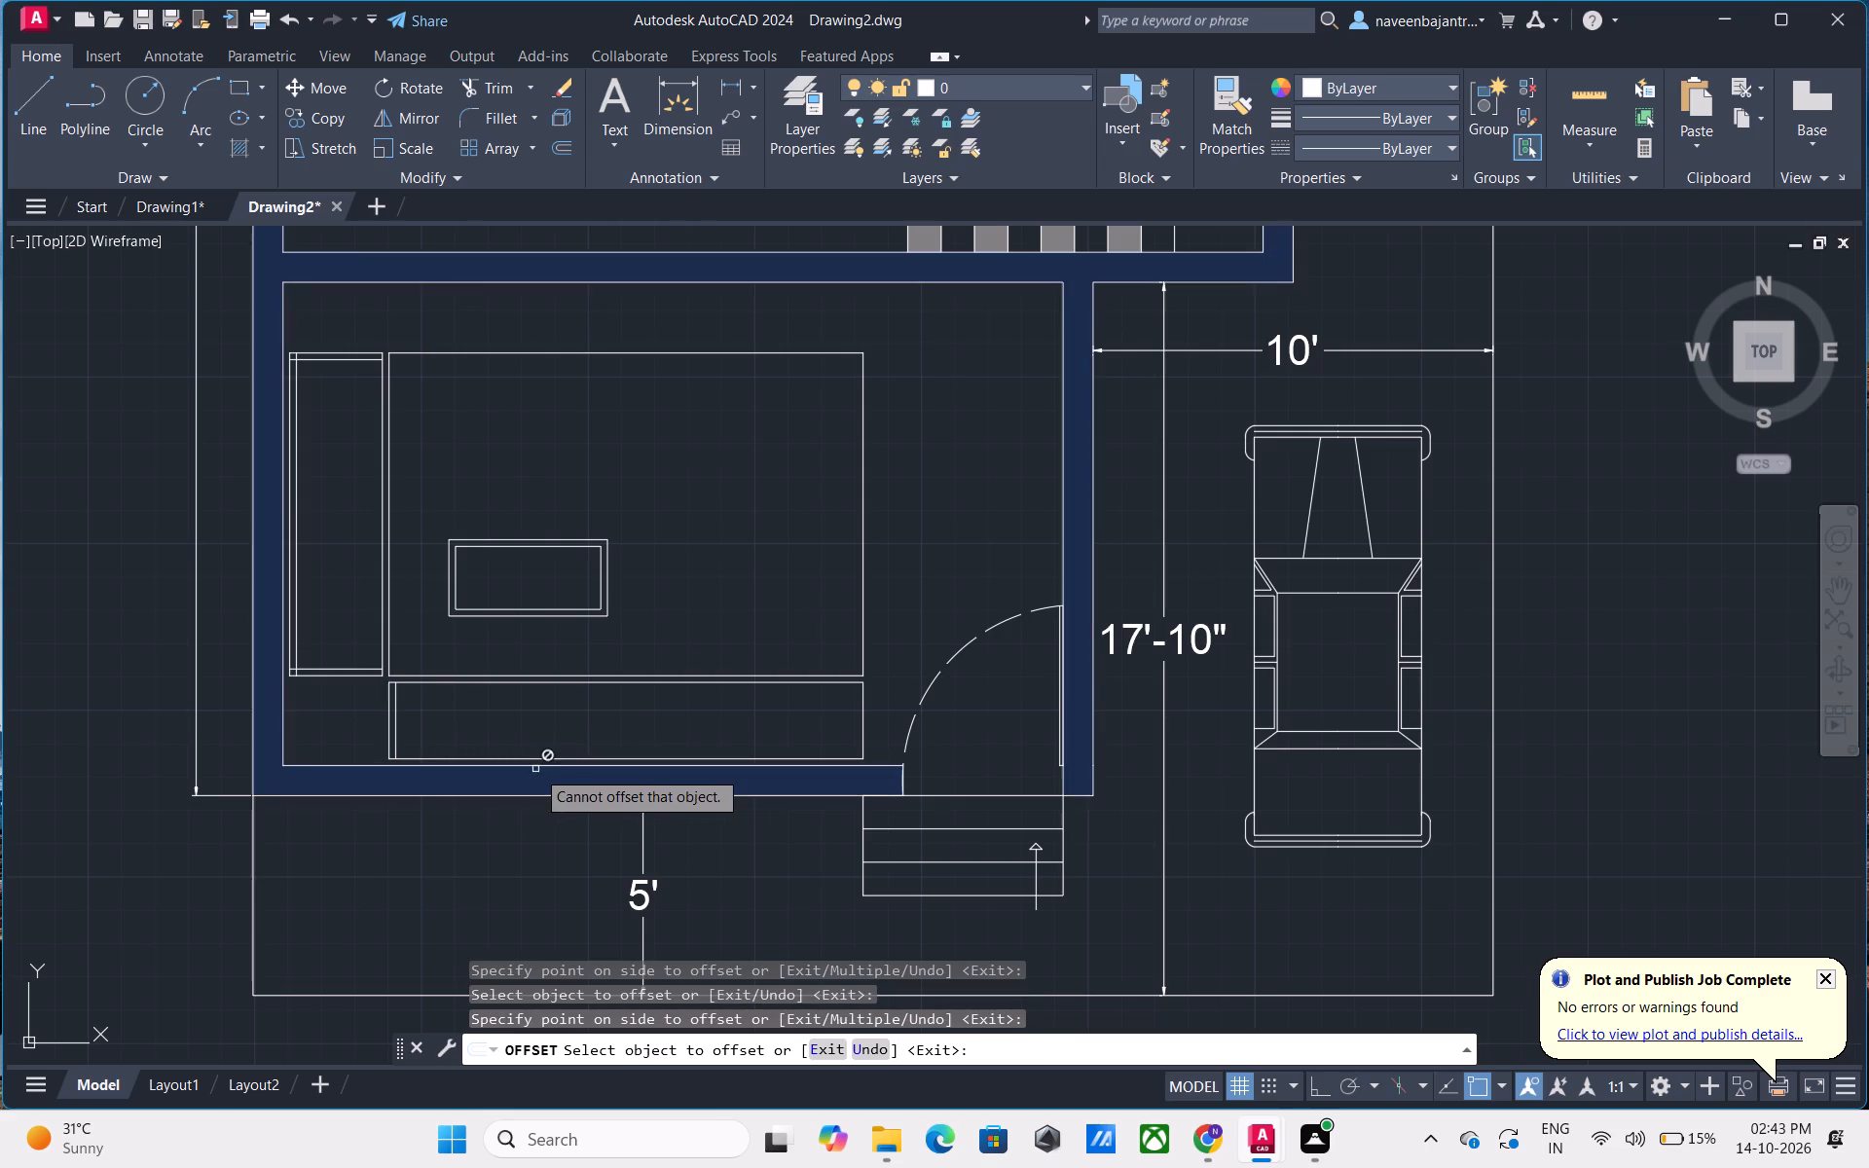
{"action": "left_click", "coordinate": [539, 758]}
{"action": "left_click", "coordinate": [542, 741]}
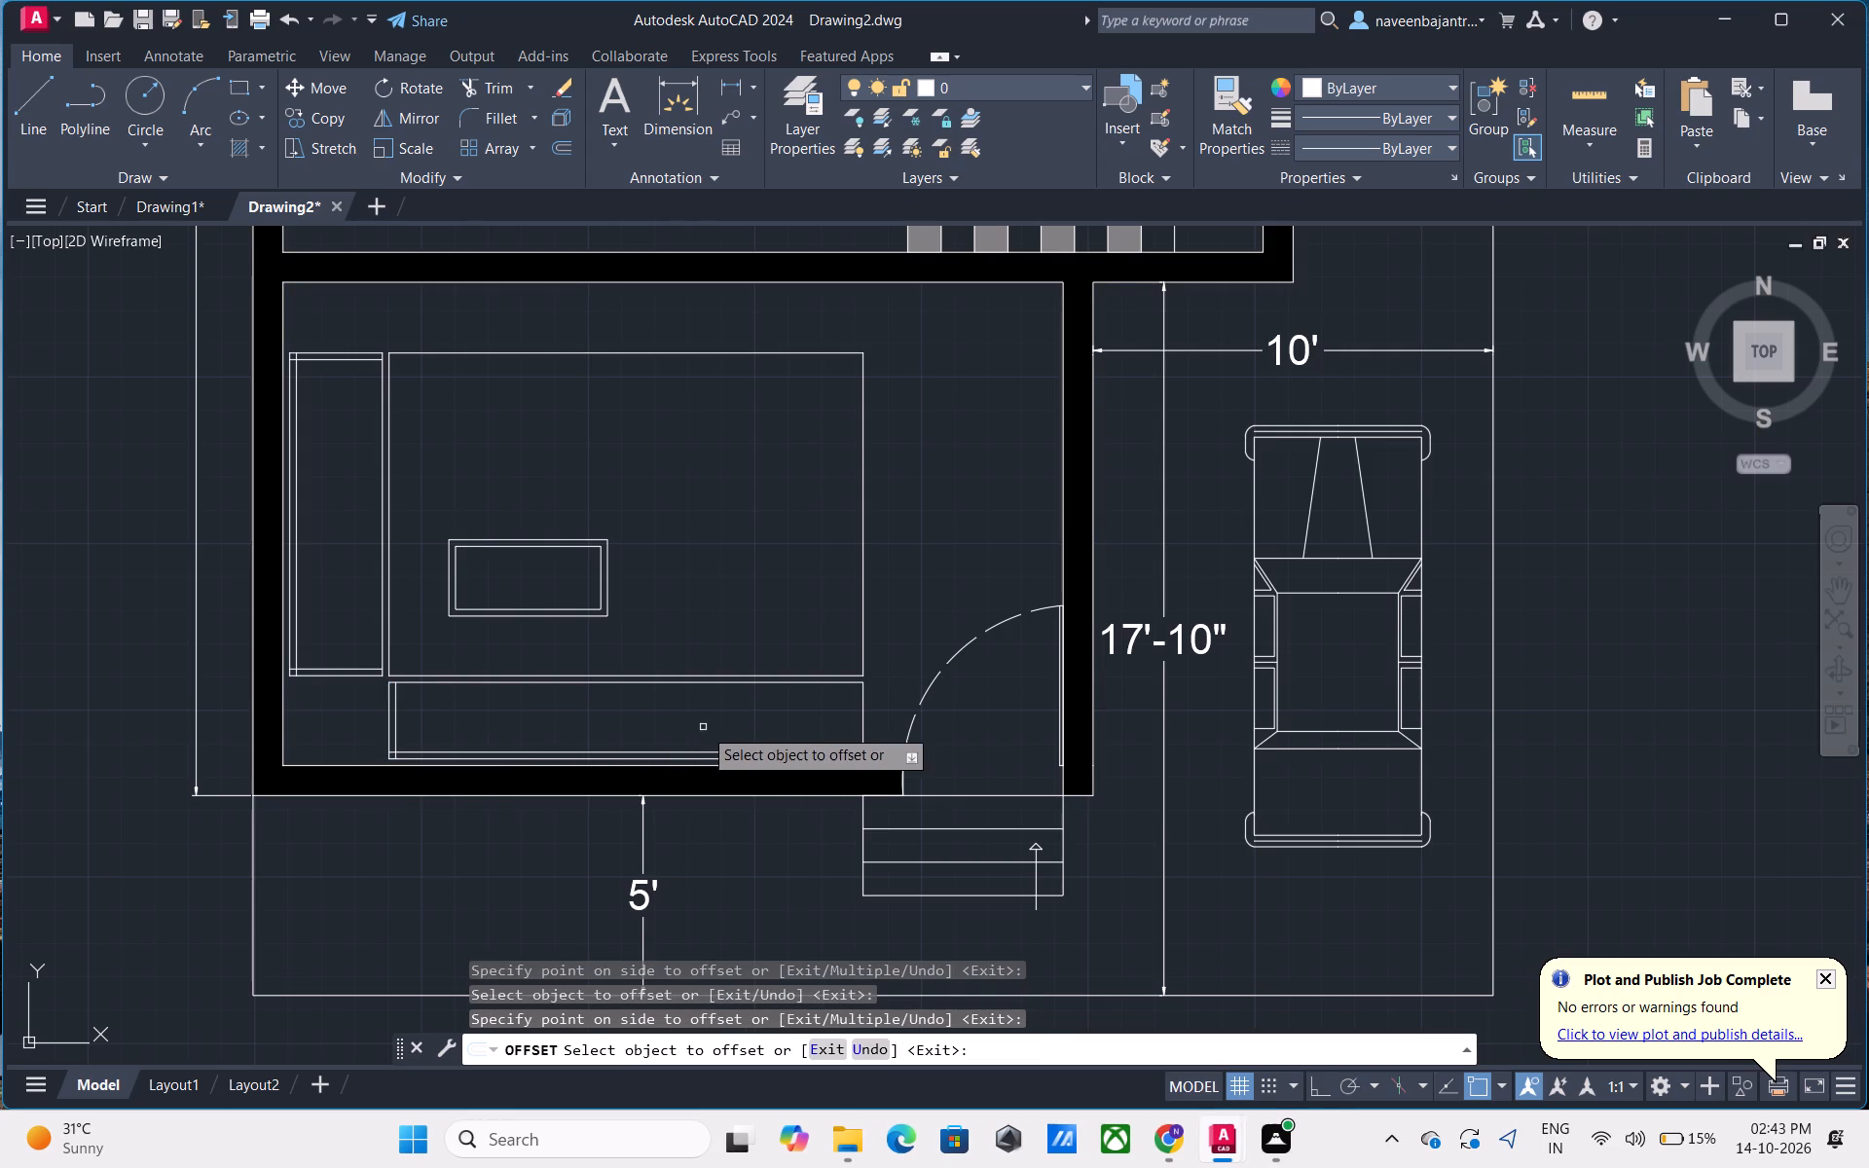
{"action": "left_click", "coordinate": [863, 712]}
{"action": "left_click", "coordinate": [815, 717]}
{"action": "key", "text": "Escape"}
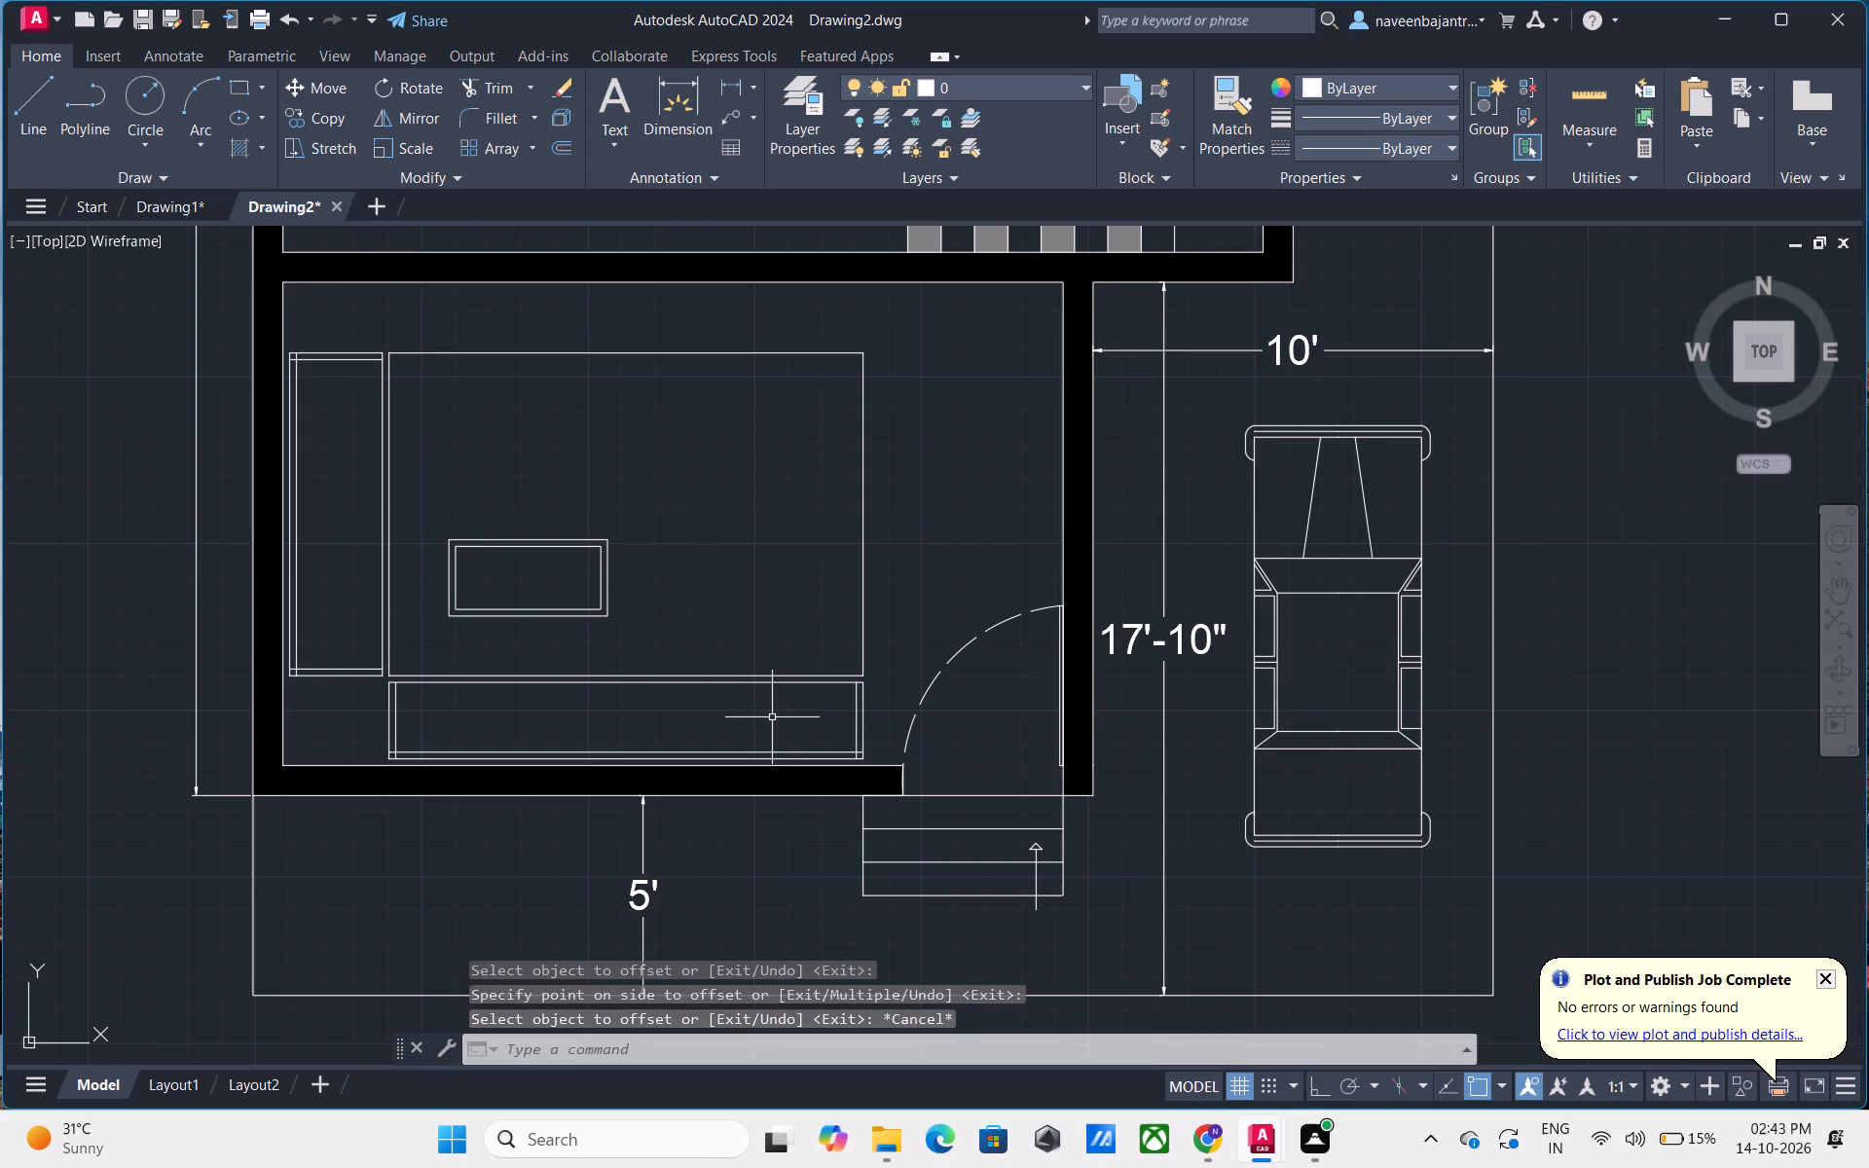
Draw a vertical line about 3'-6" long from the western seat's southwest corner south past the exterior wall.
{"action": "scroll", "coordinate": [772, 717], "scroll_direction": "down", "scroll_amount": 2}
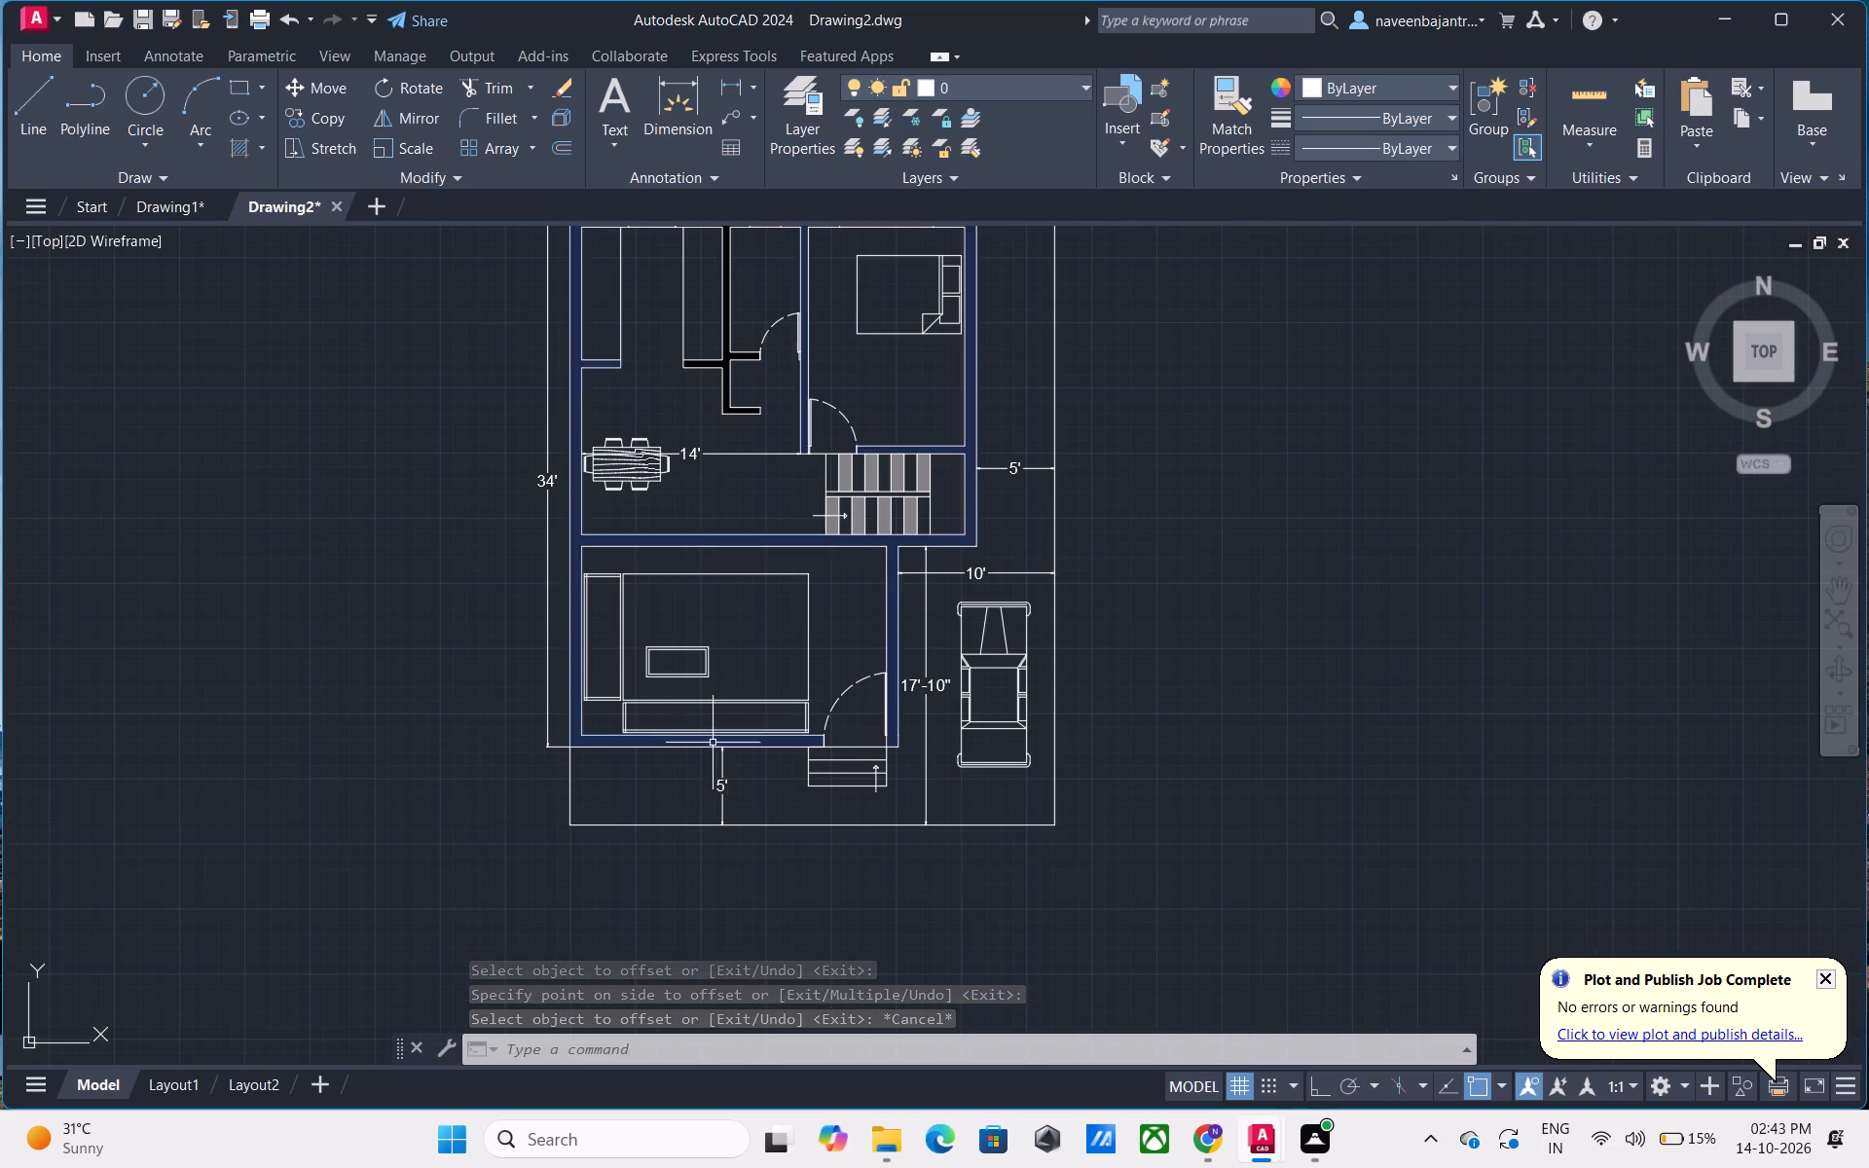
{"action": "scroll", "coordinate": [631, 768], "scroll_direction": "up", "scroll_amount": 3}
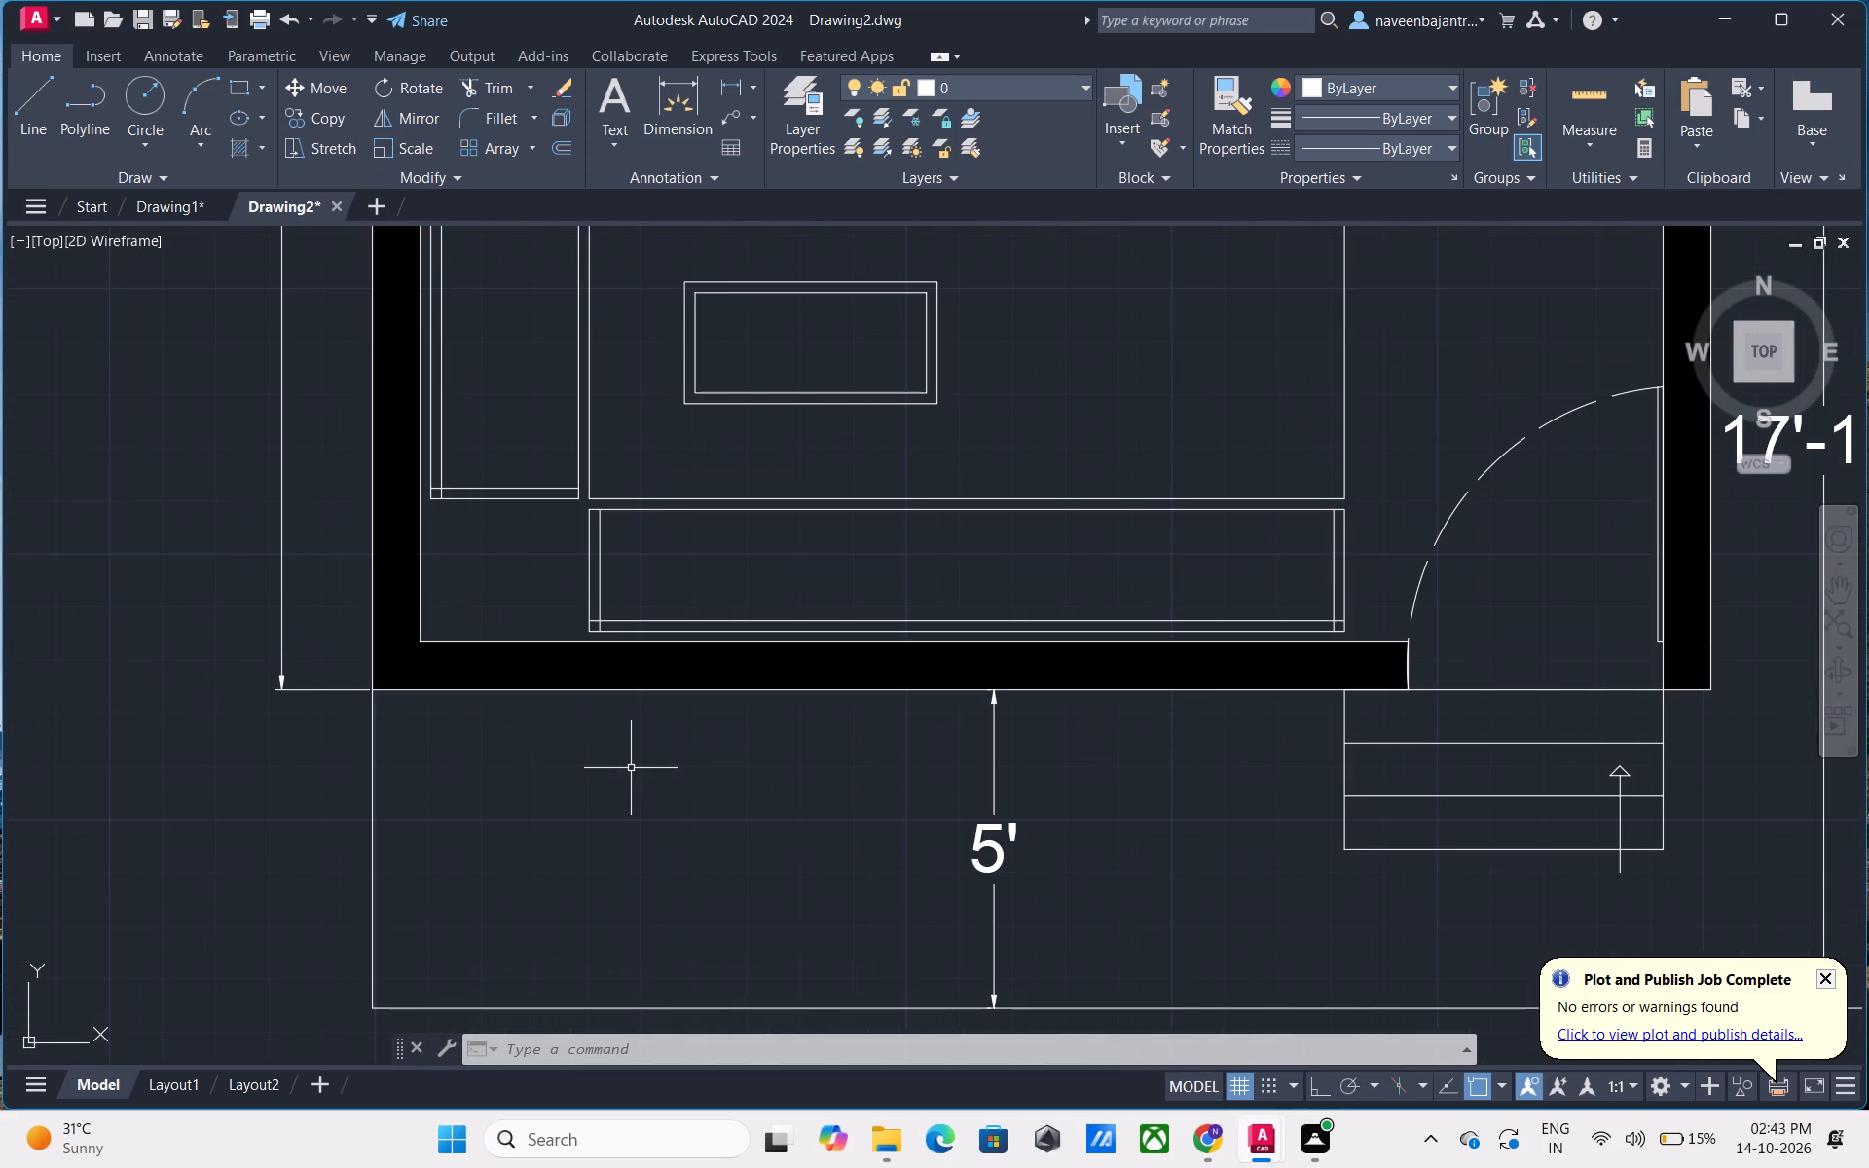
{"action": "scroll", "coordinate": [631, 768], "scroll_direction": "up", "scroll_amount": 1}
{"action": "middle_click_drag", "start_coordinate": [631, 768], "coordinate": [688, 838]}
{"action": "key", "text": "Escape"}
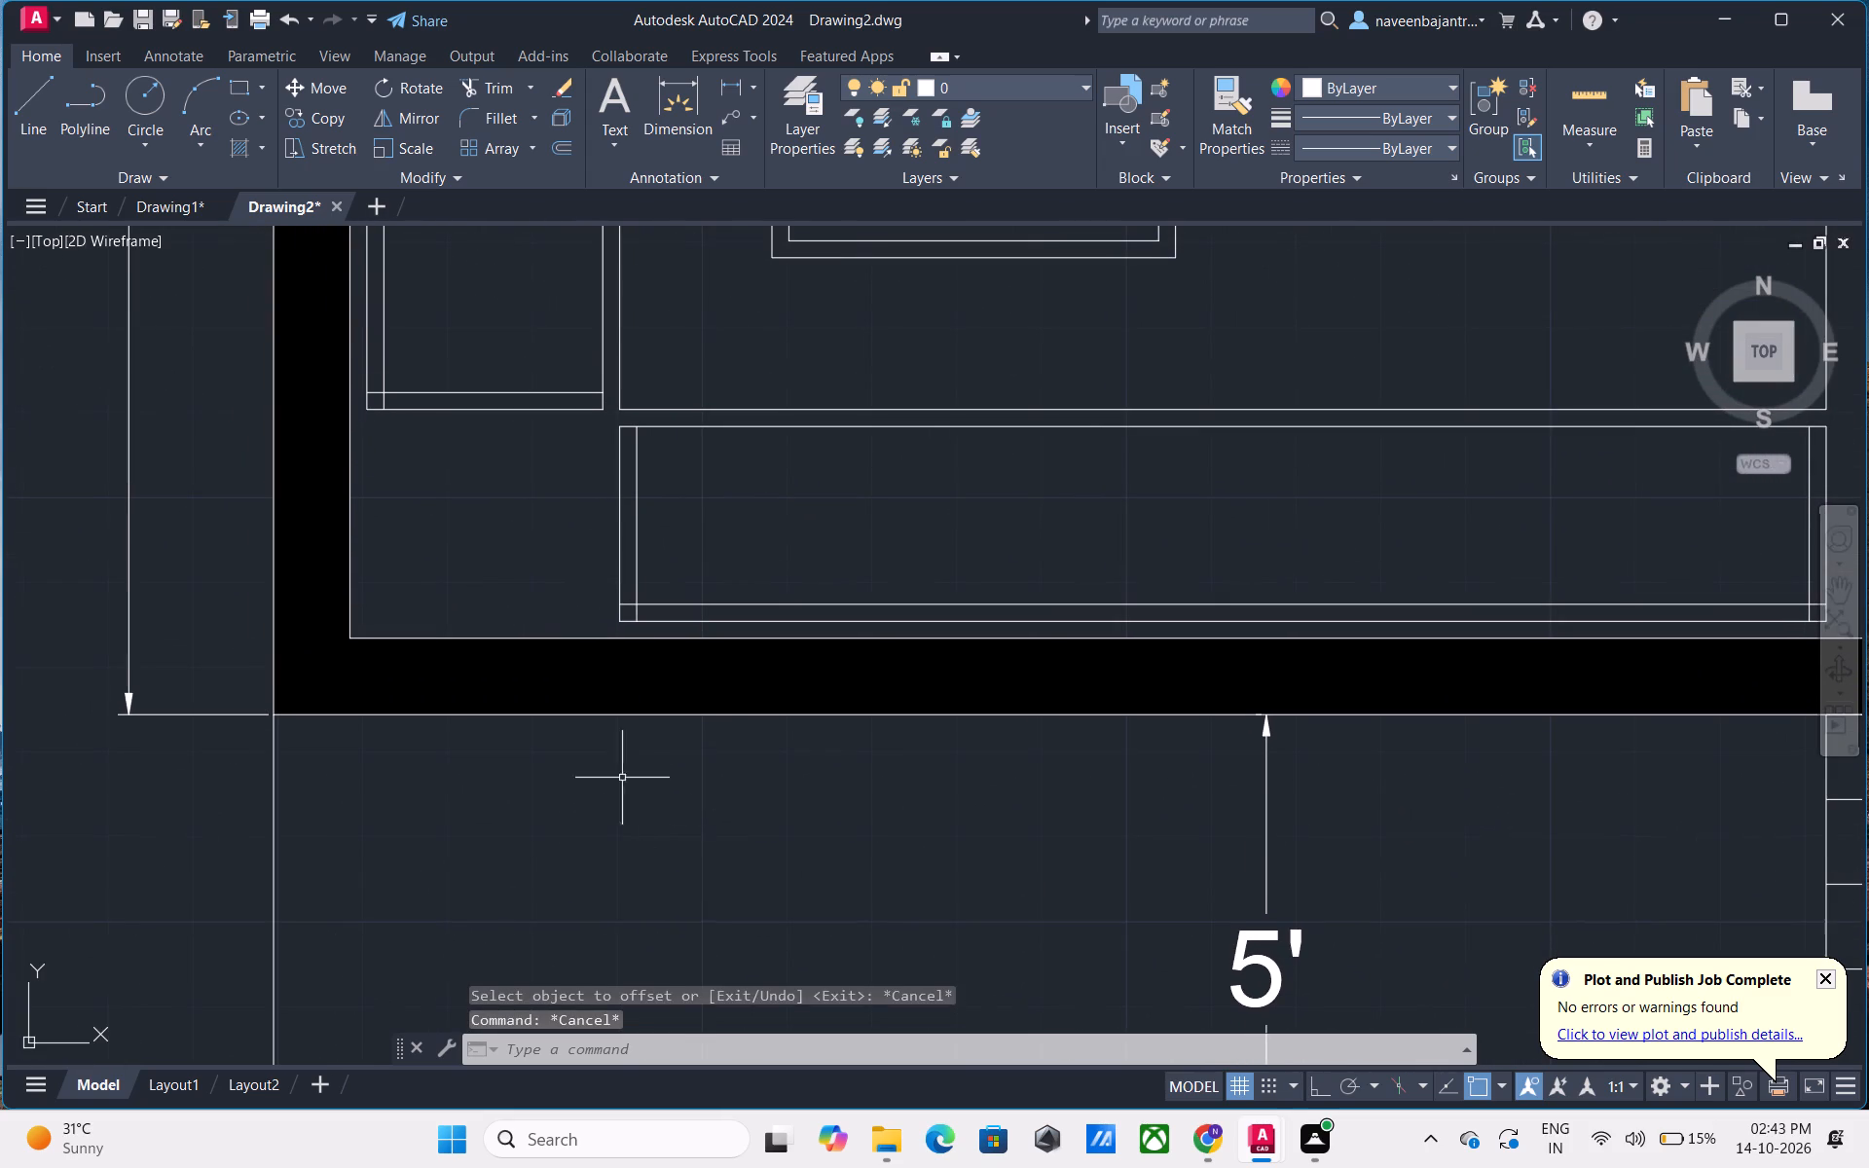
{"action": "type", "text": "L"}
{"action": "key", "text": "space"}
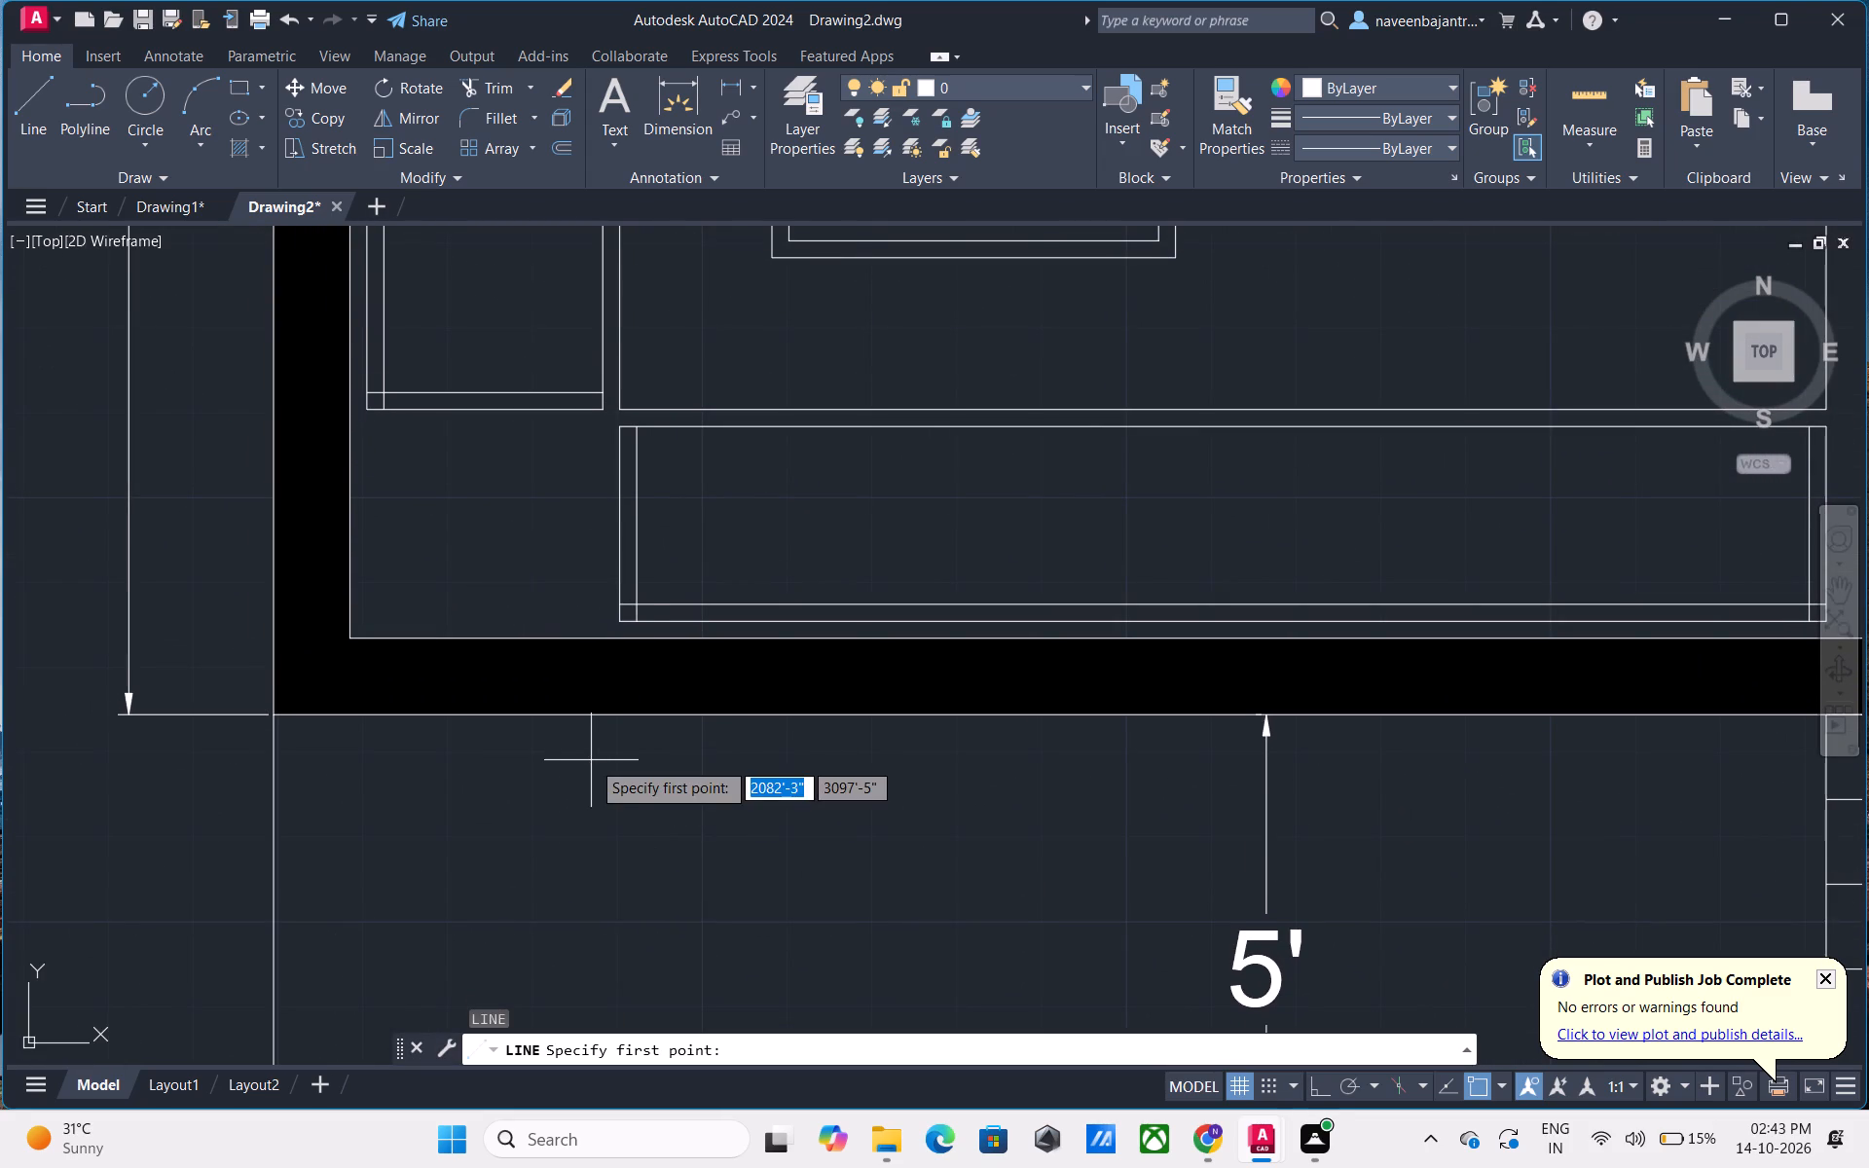
{"action": "left_click", "coordinate": [363, 412]}
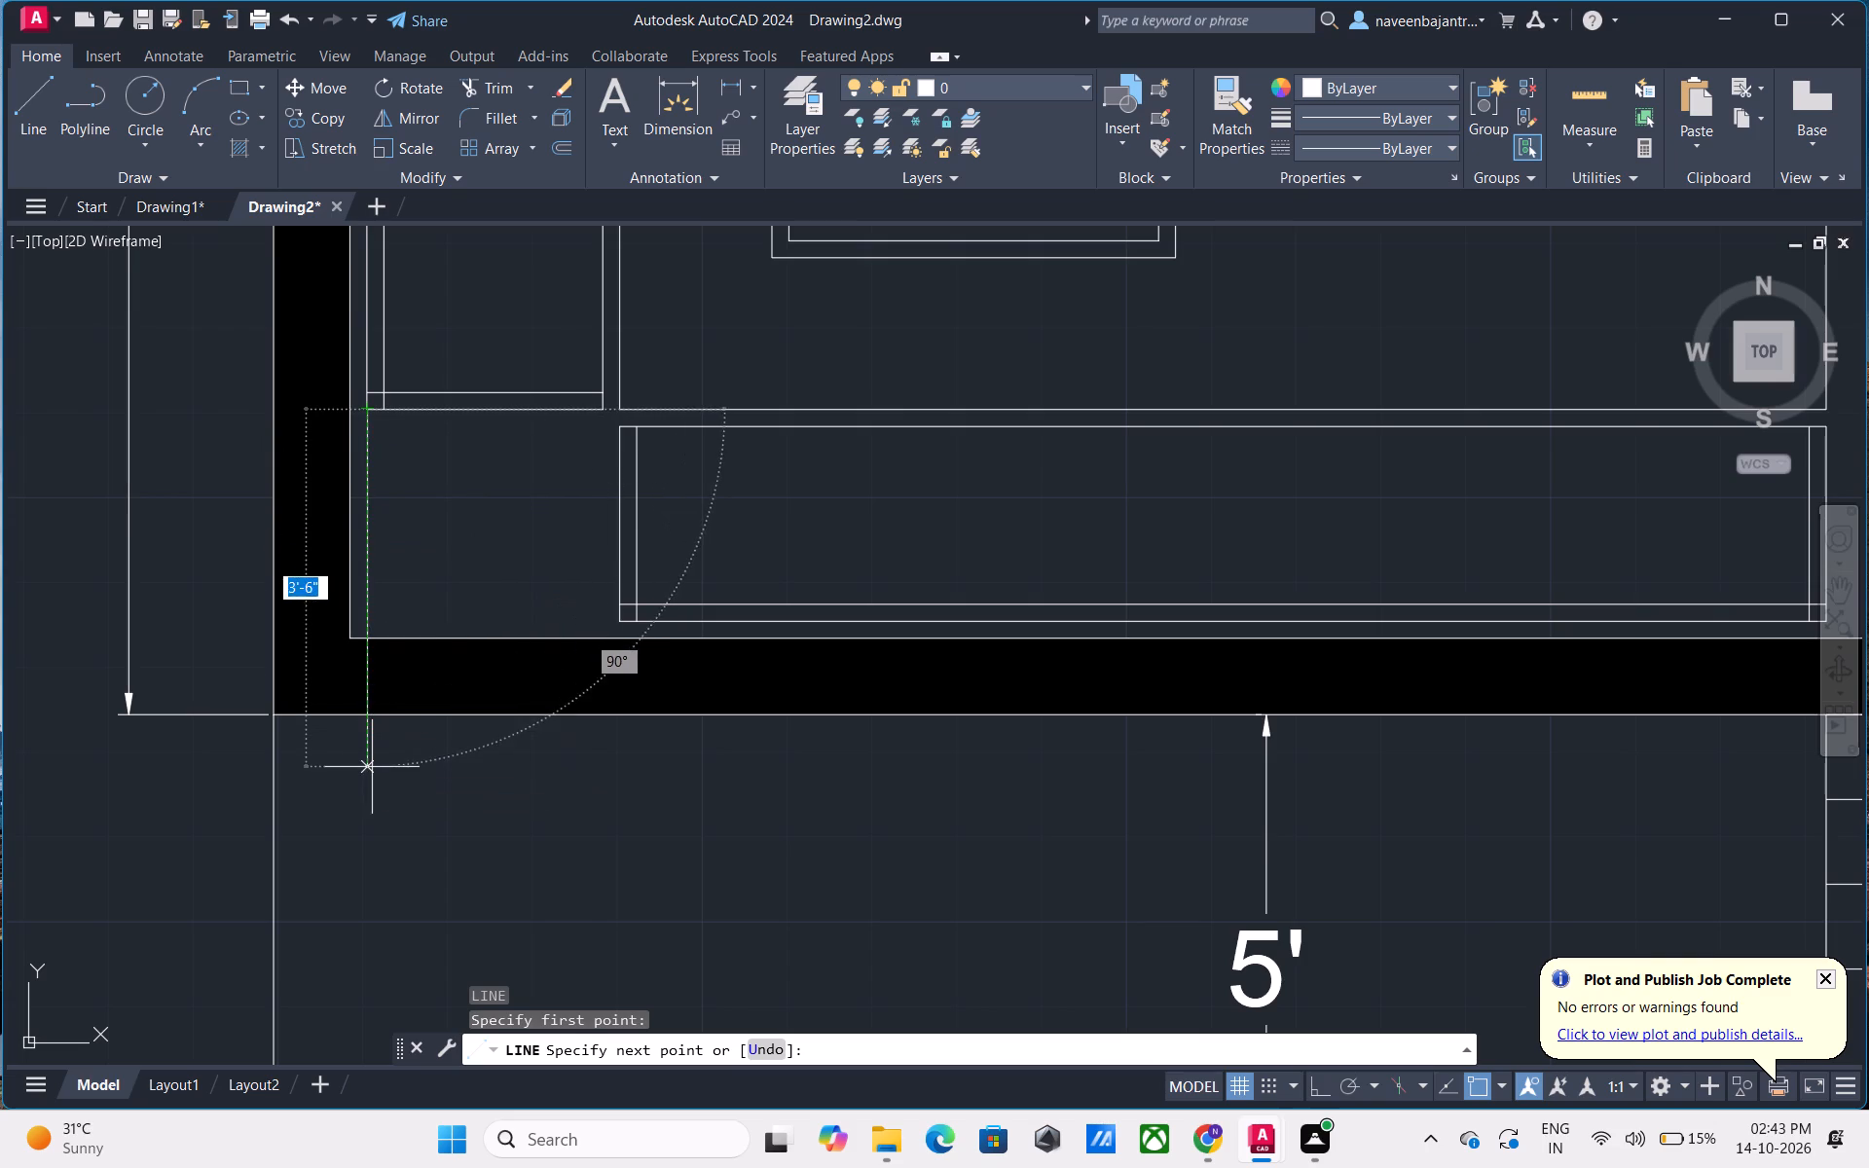
{"action": "left_click", "coordinate": [372, 767]}
{"action": "key", "text": "Escape"}
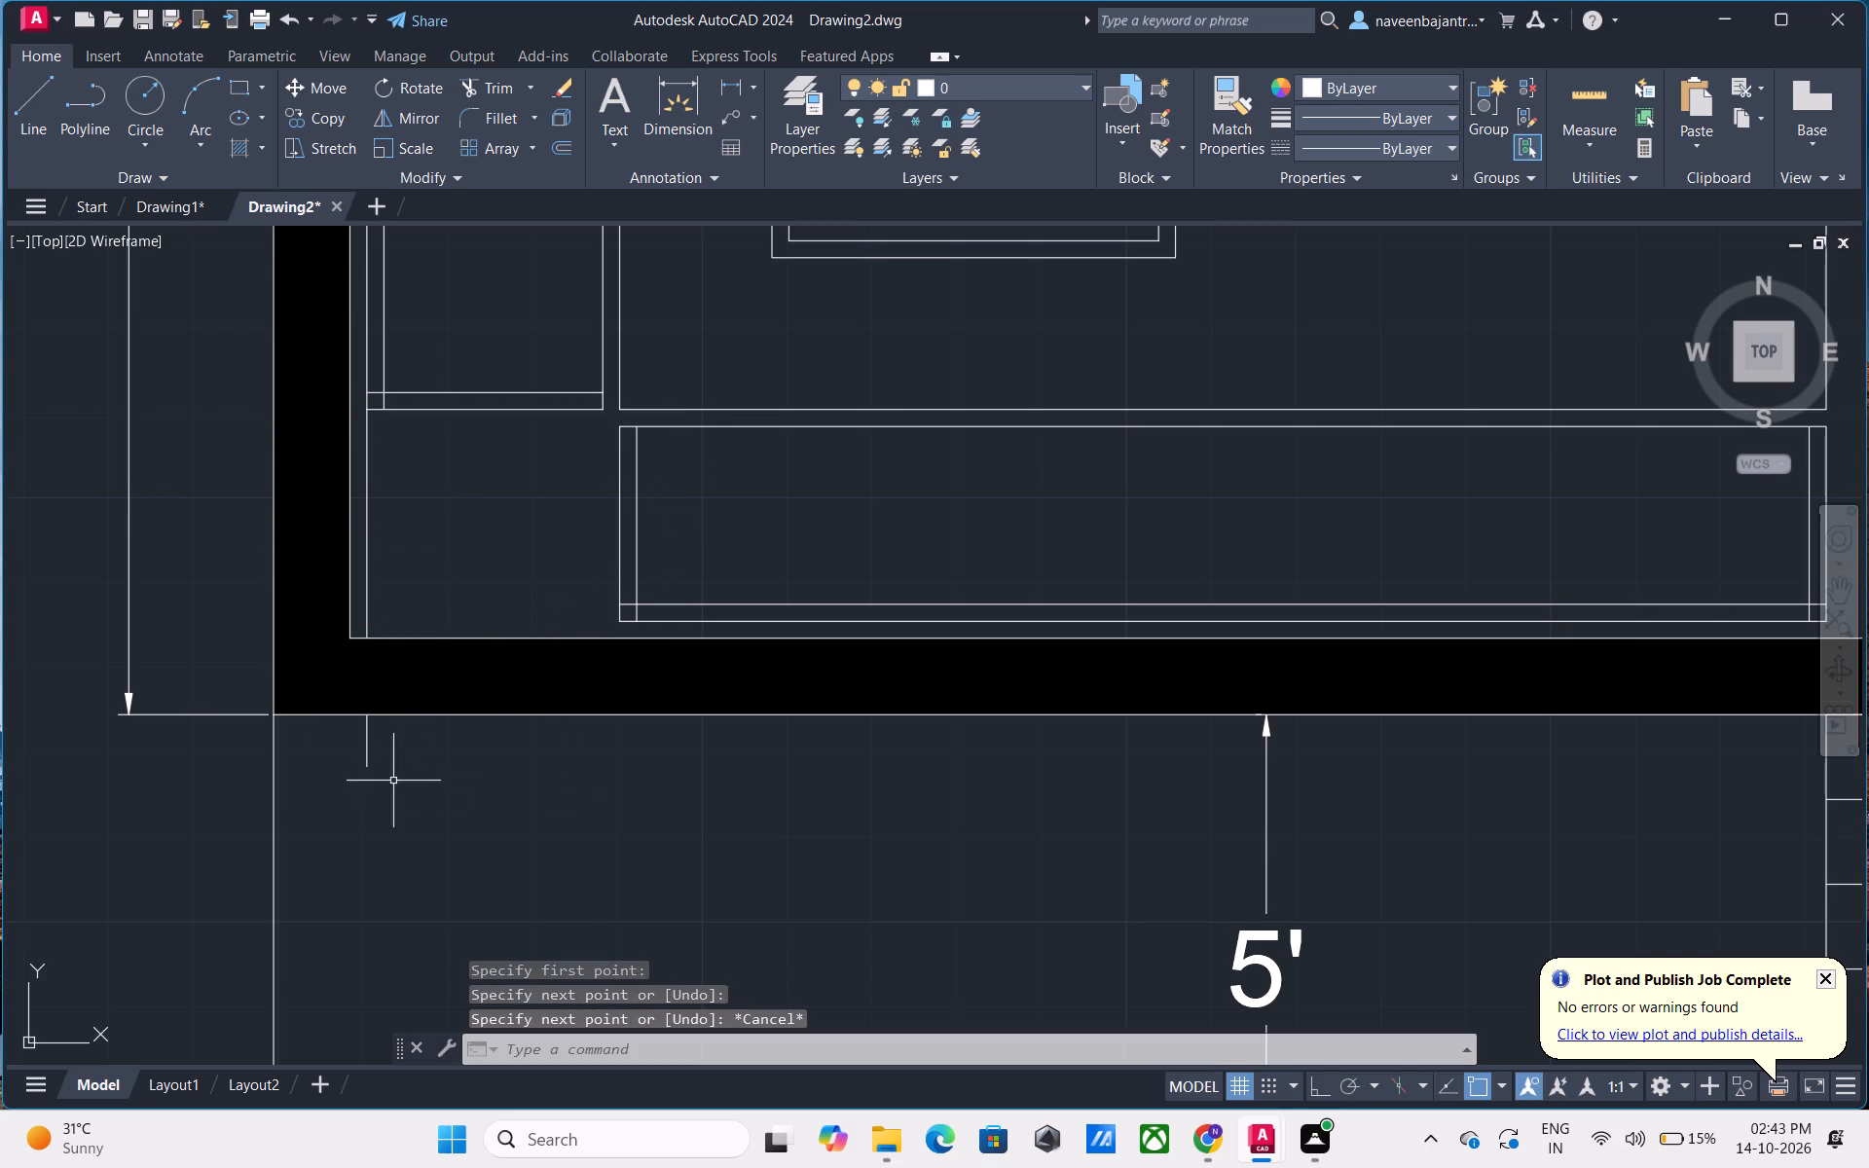
Trim the new vertical line back to the south wall's inner face, removing the parts within and beyond the wall.
{"action": "type", "text": "TR"}
{"action": "key", "text": "space"}
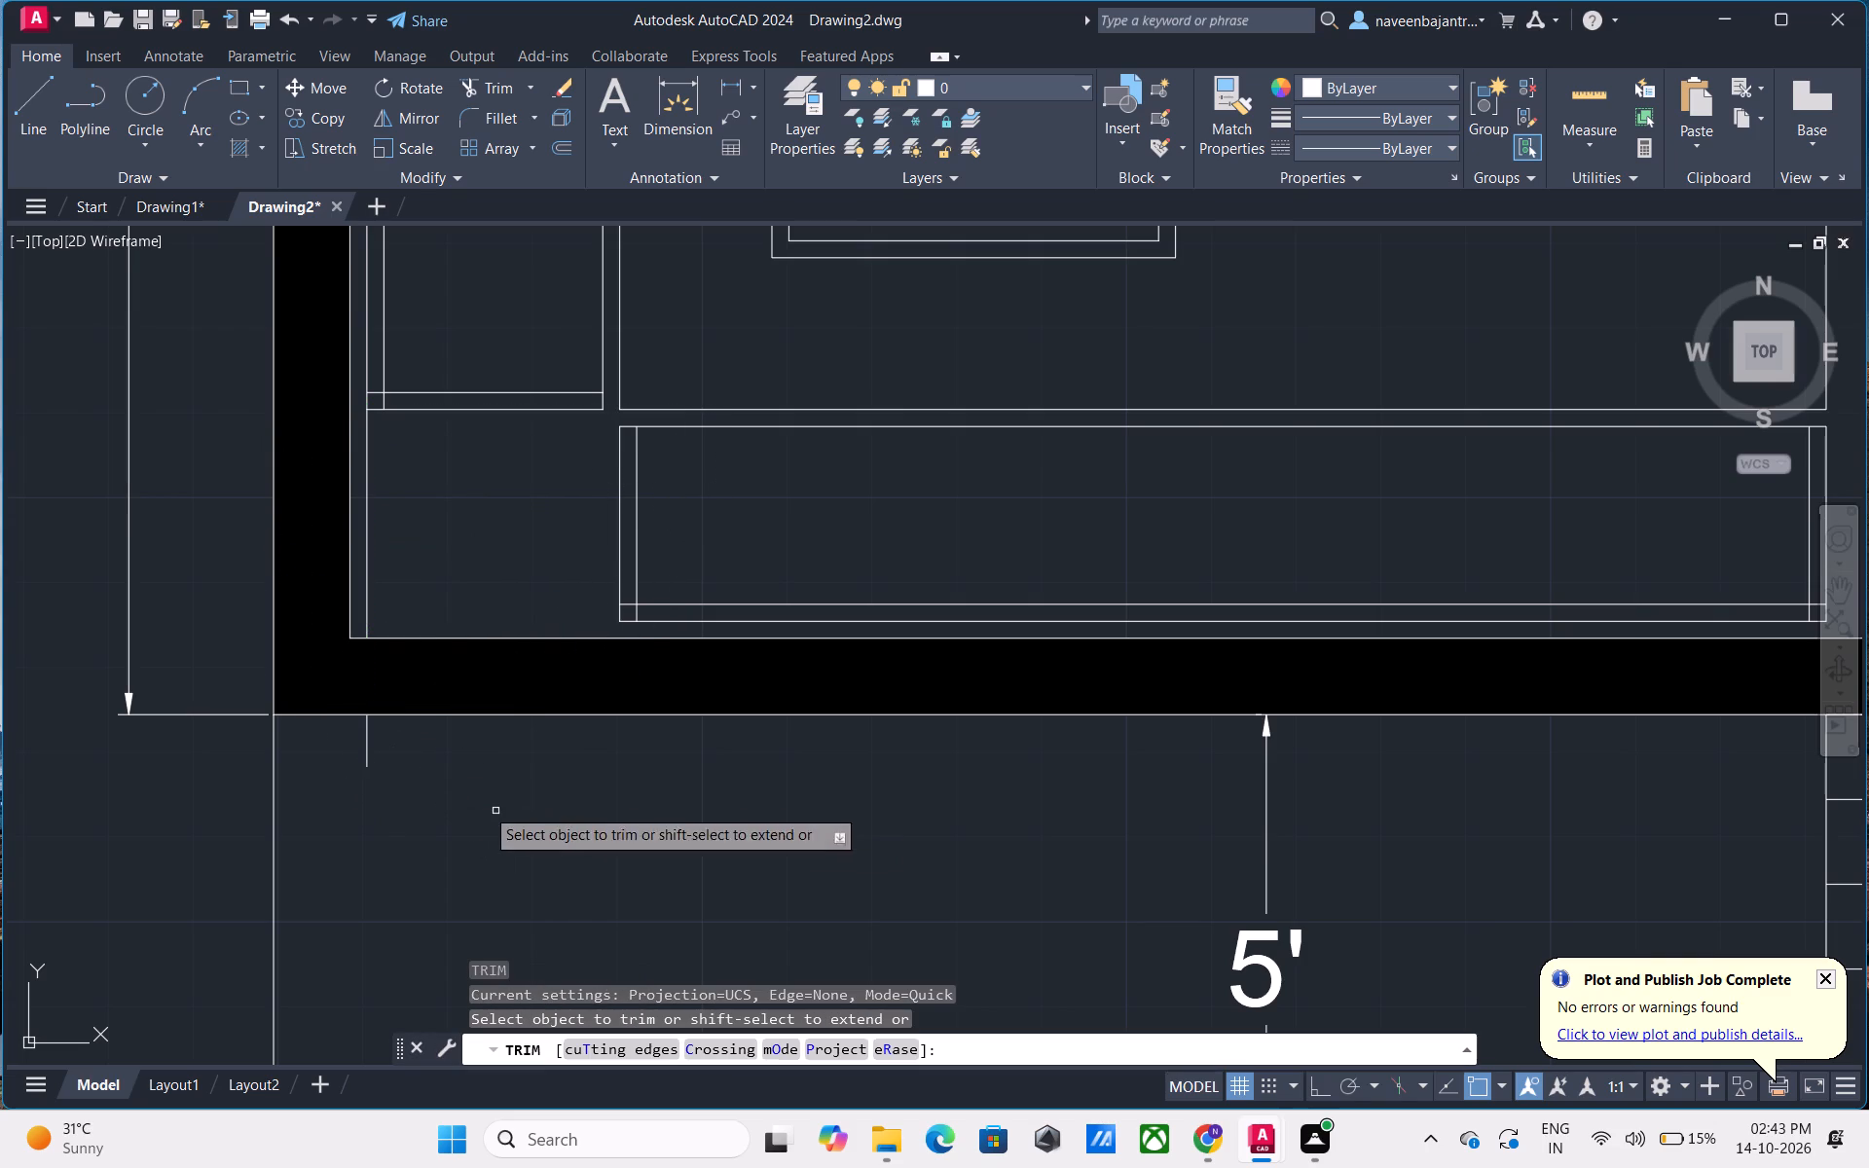
{"action": "left_click", "coordinate": [364, 733]}
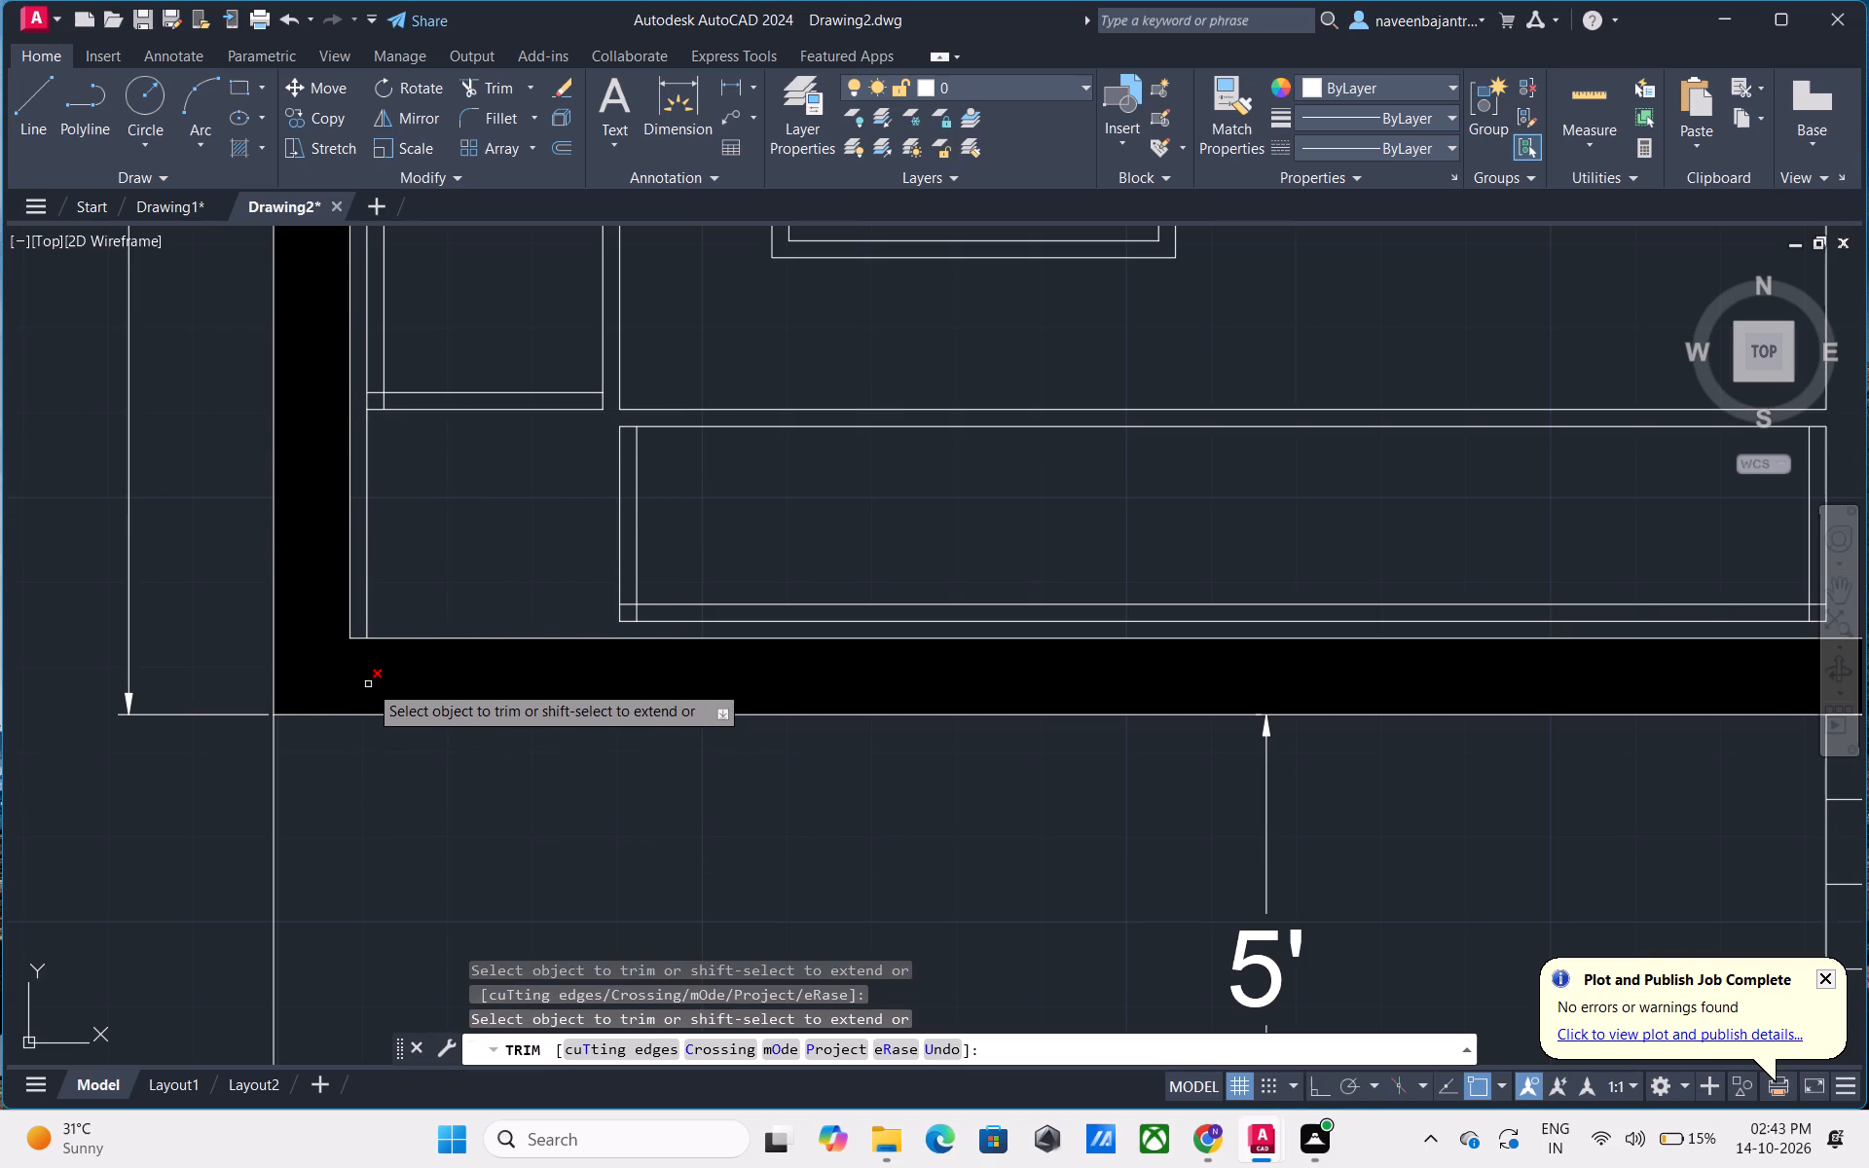
{"action": "left_click", "coordinate": [368, 682]}
{"action": "key", "text": "Escape"}
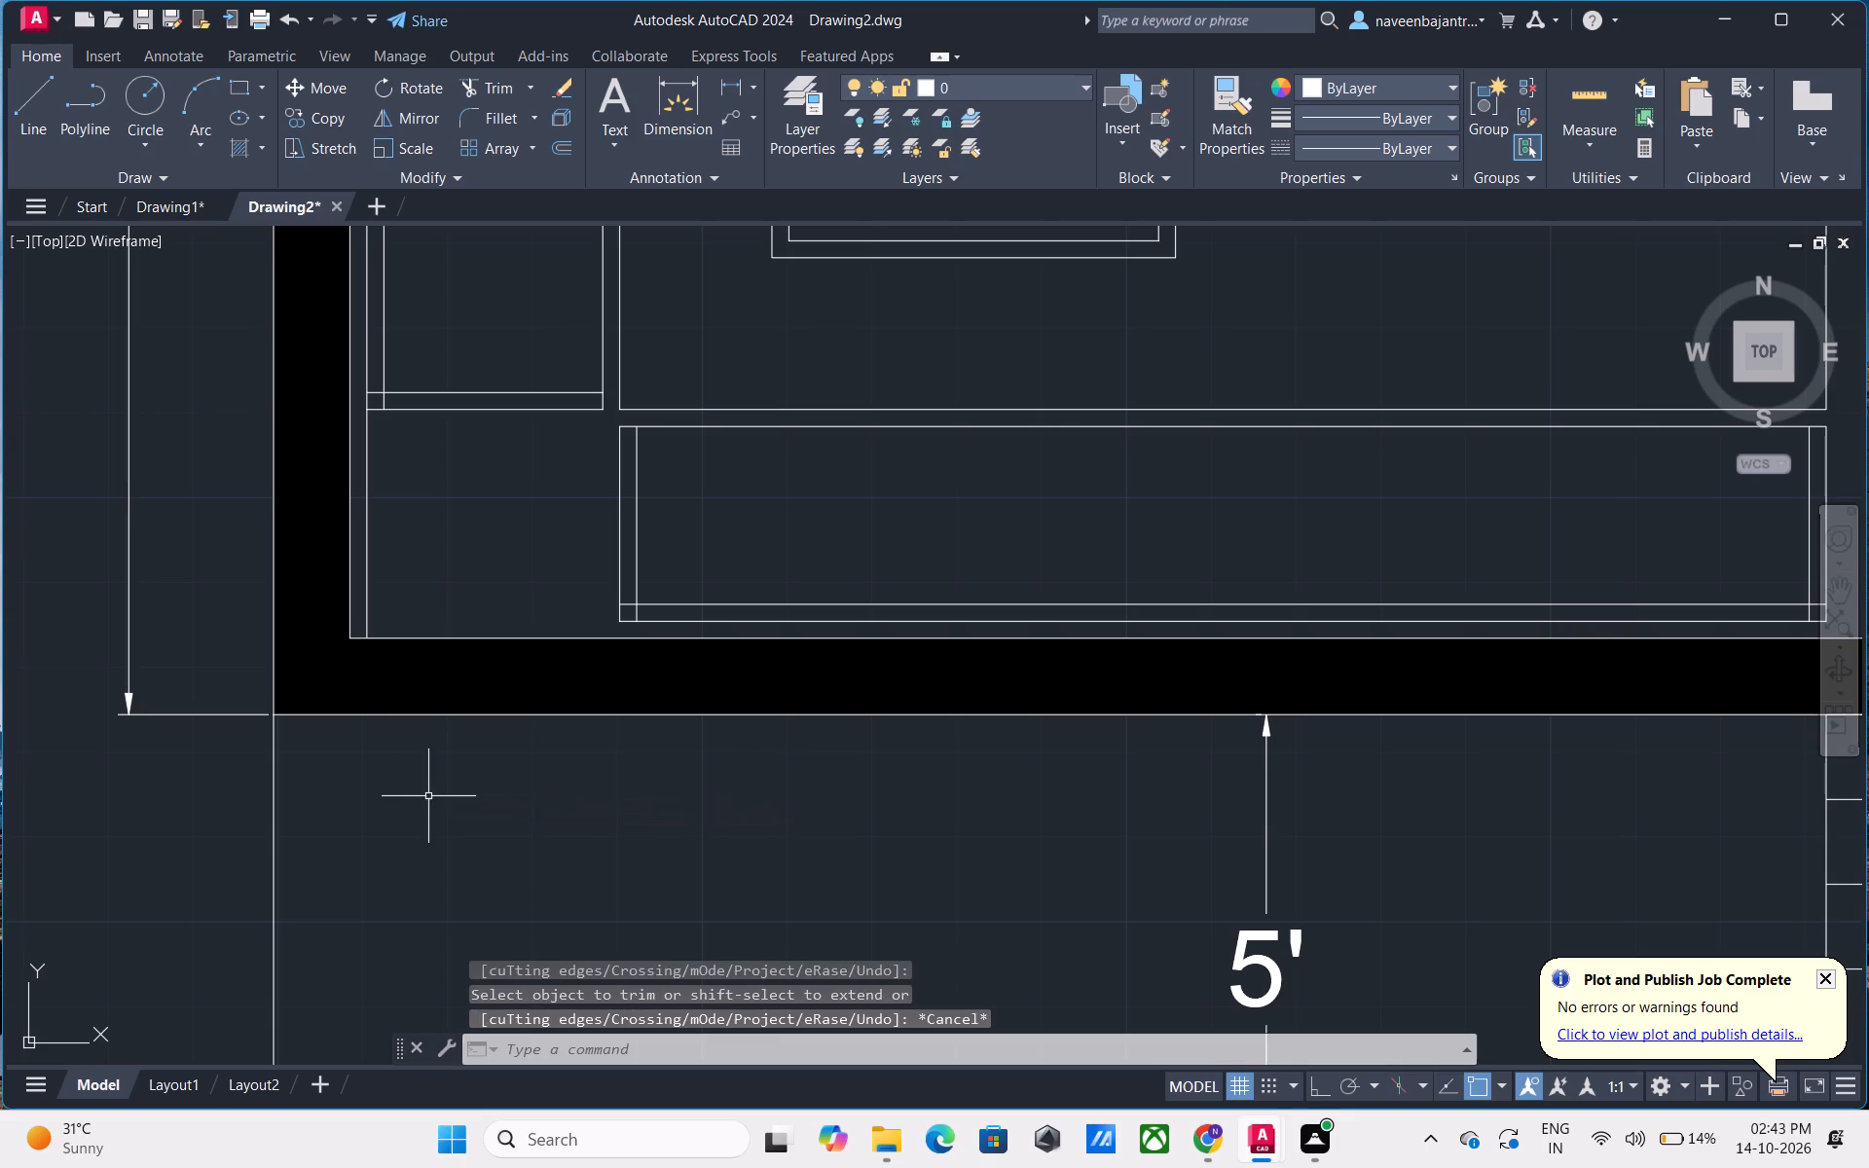
Draw a horizontal line from the southern seat's southwest corner west past the exterior wall.
{"action": "type", "text": "L"}
{"action": "key", "text": "space"}
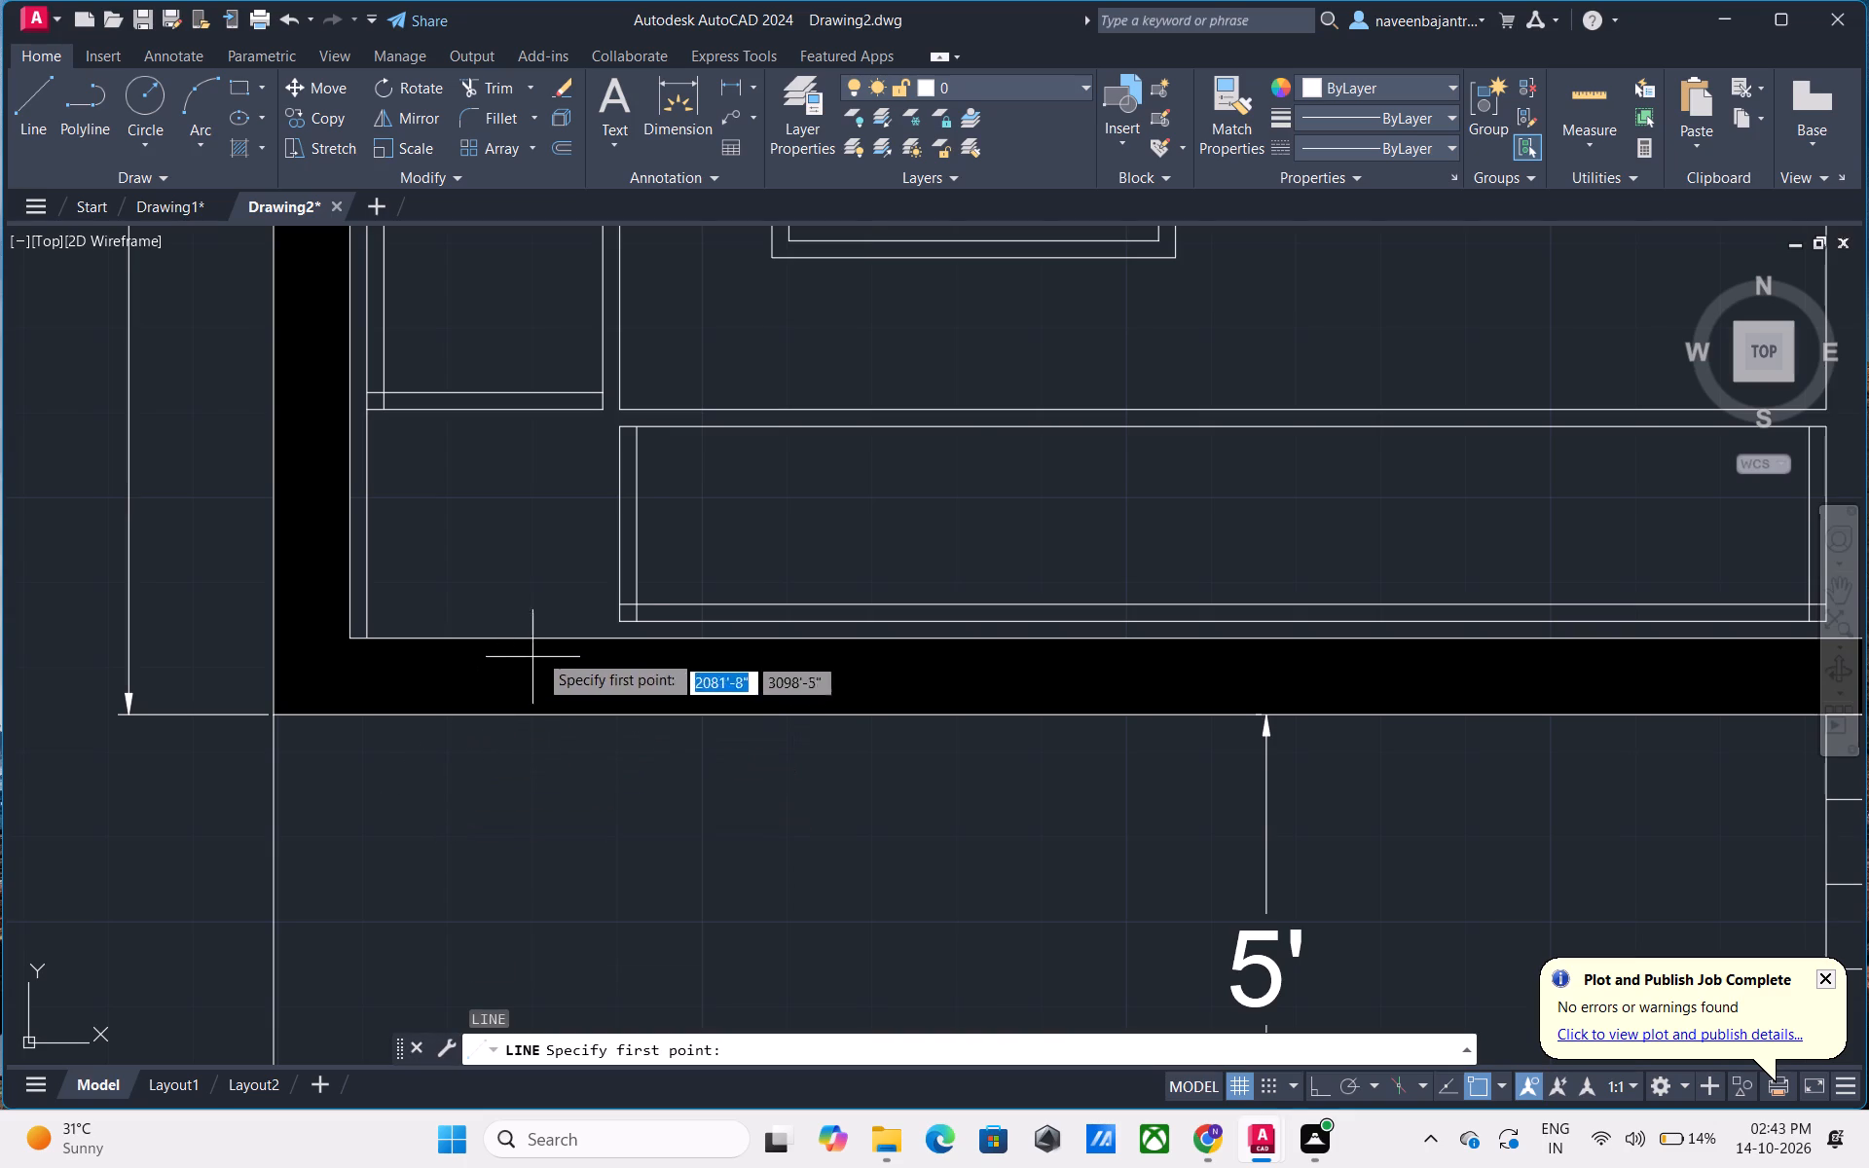
{"action": "left_click", "coordinate": [619, 624]}
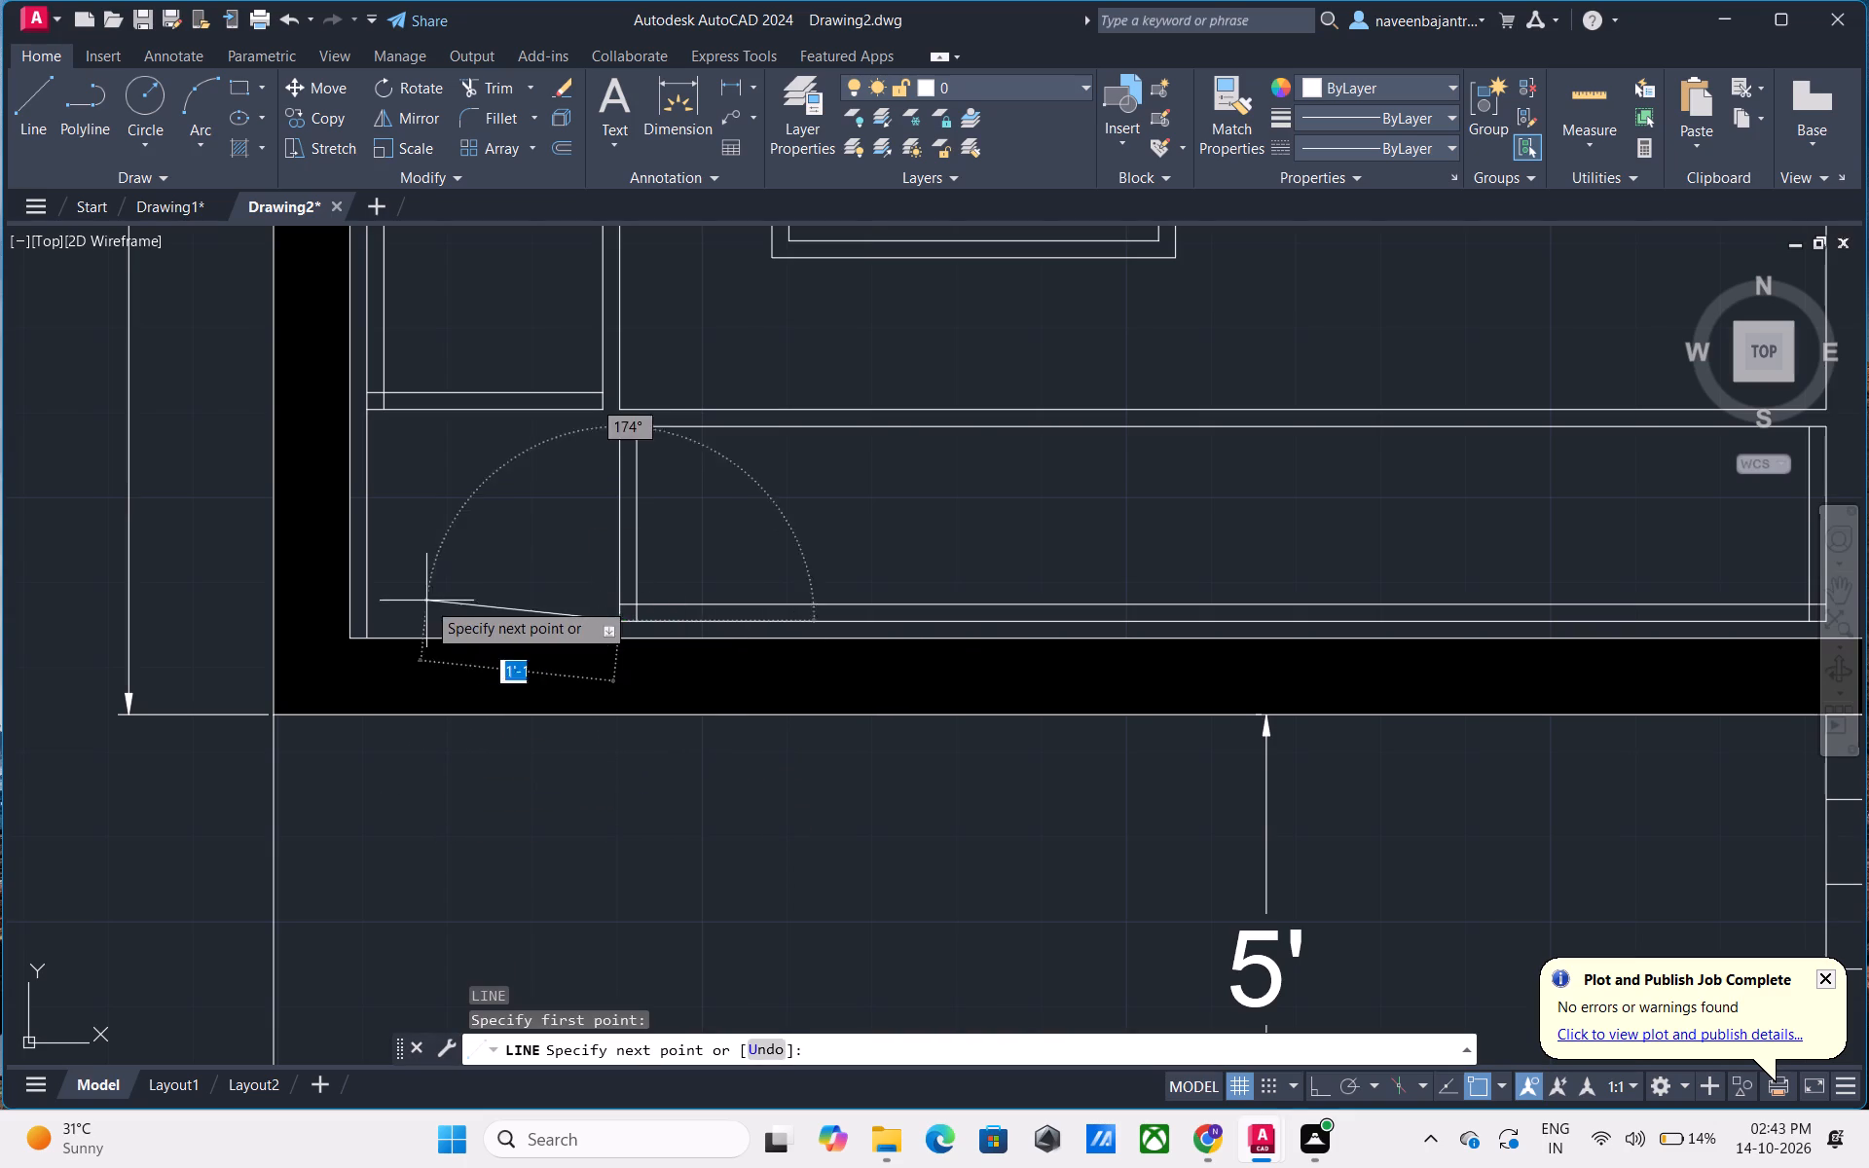
{"action": "key", "text": "F8"}
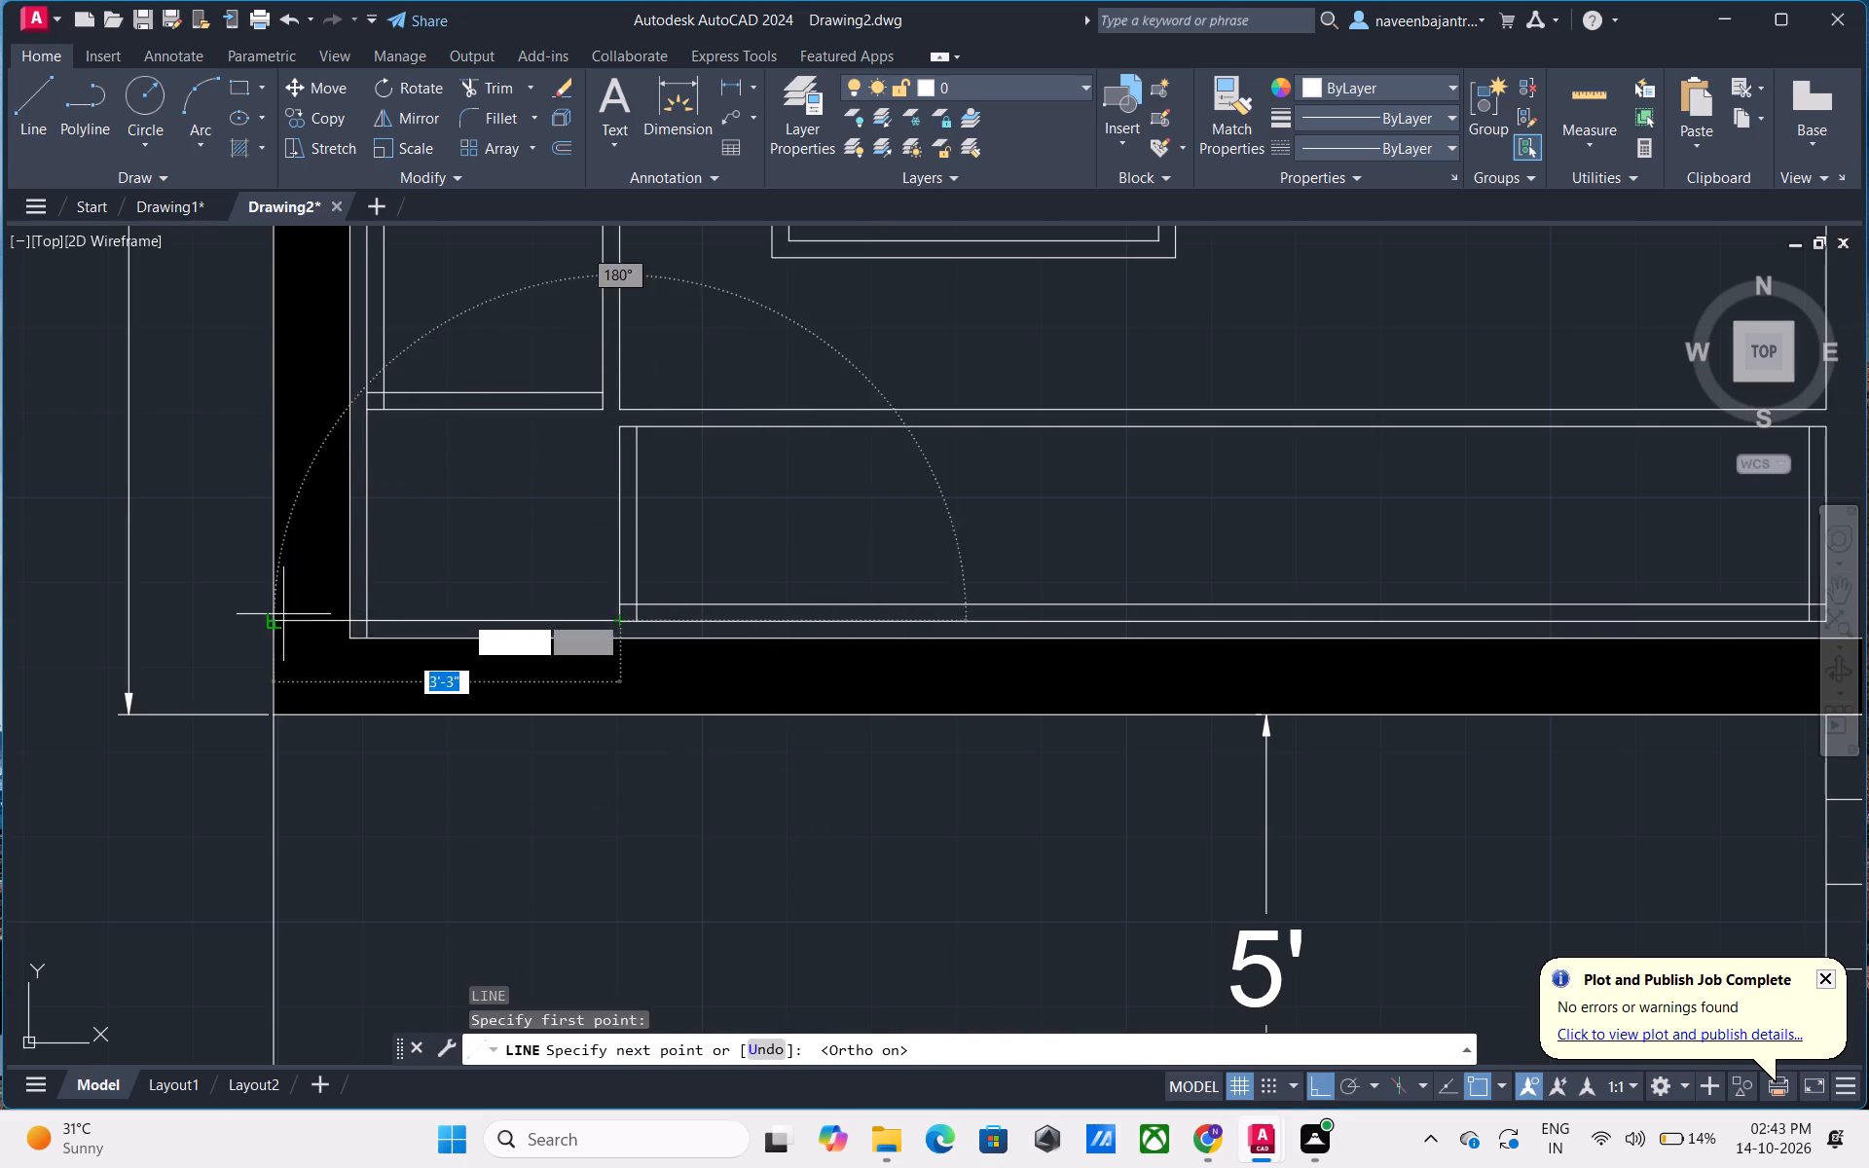
{"action": "left_click", "coordinate": [213, 619]}
{"action": "key", "text": "Escape"}
Trim the new horizontal line back to the west wall's inner face, removing the parts beyond and within the wall.
{"action": "type", "text": "TR"}
{"action": "key", "text": "space"}
{"action": "left_click", "coordinate": [241, 623]}
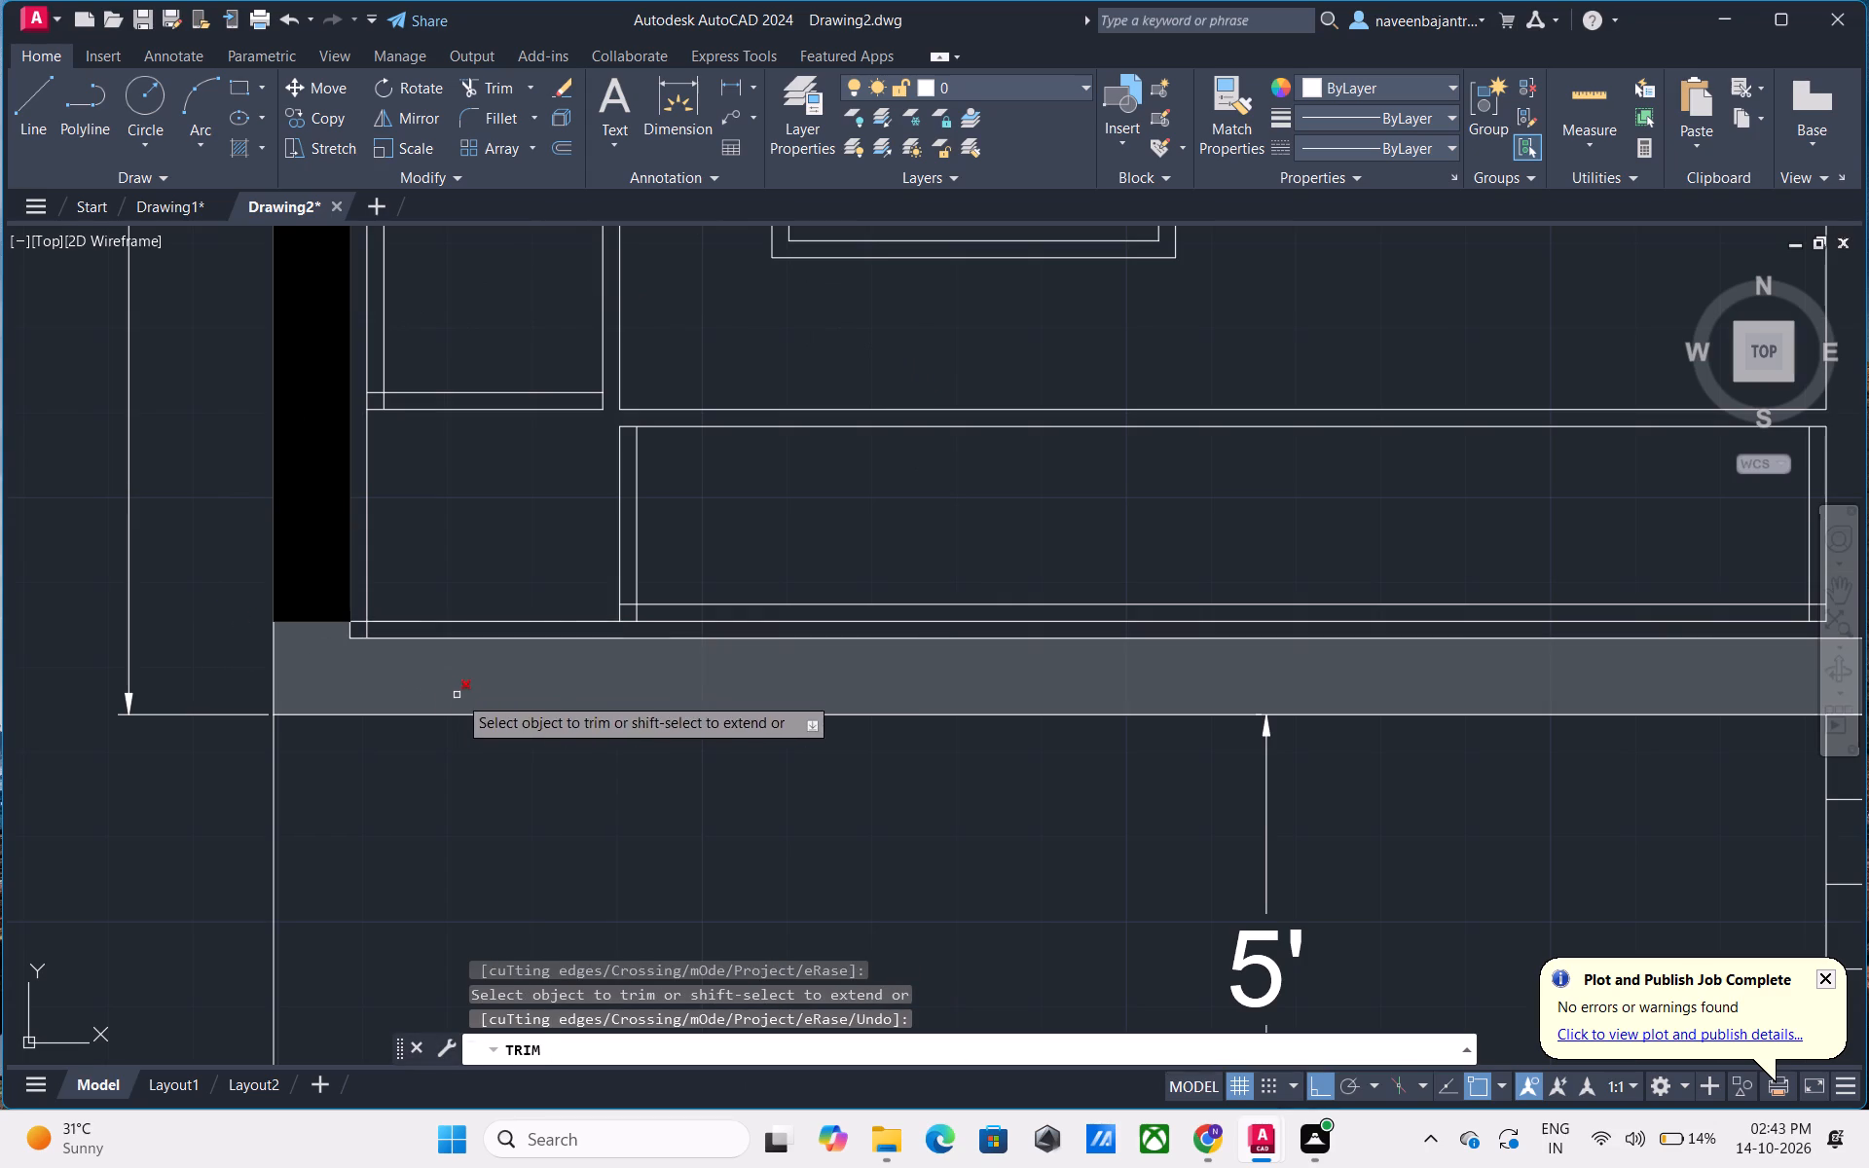
{"action": "left_click", "coordinate": [326, 623]}
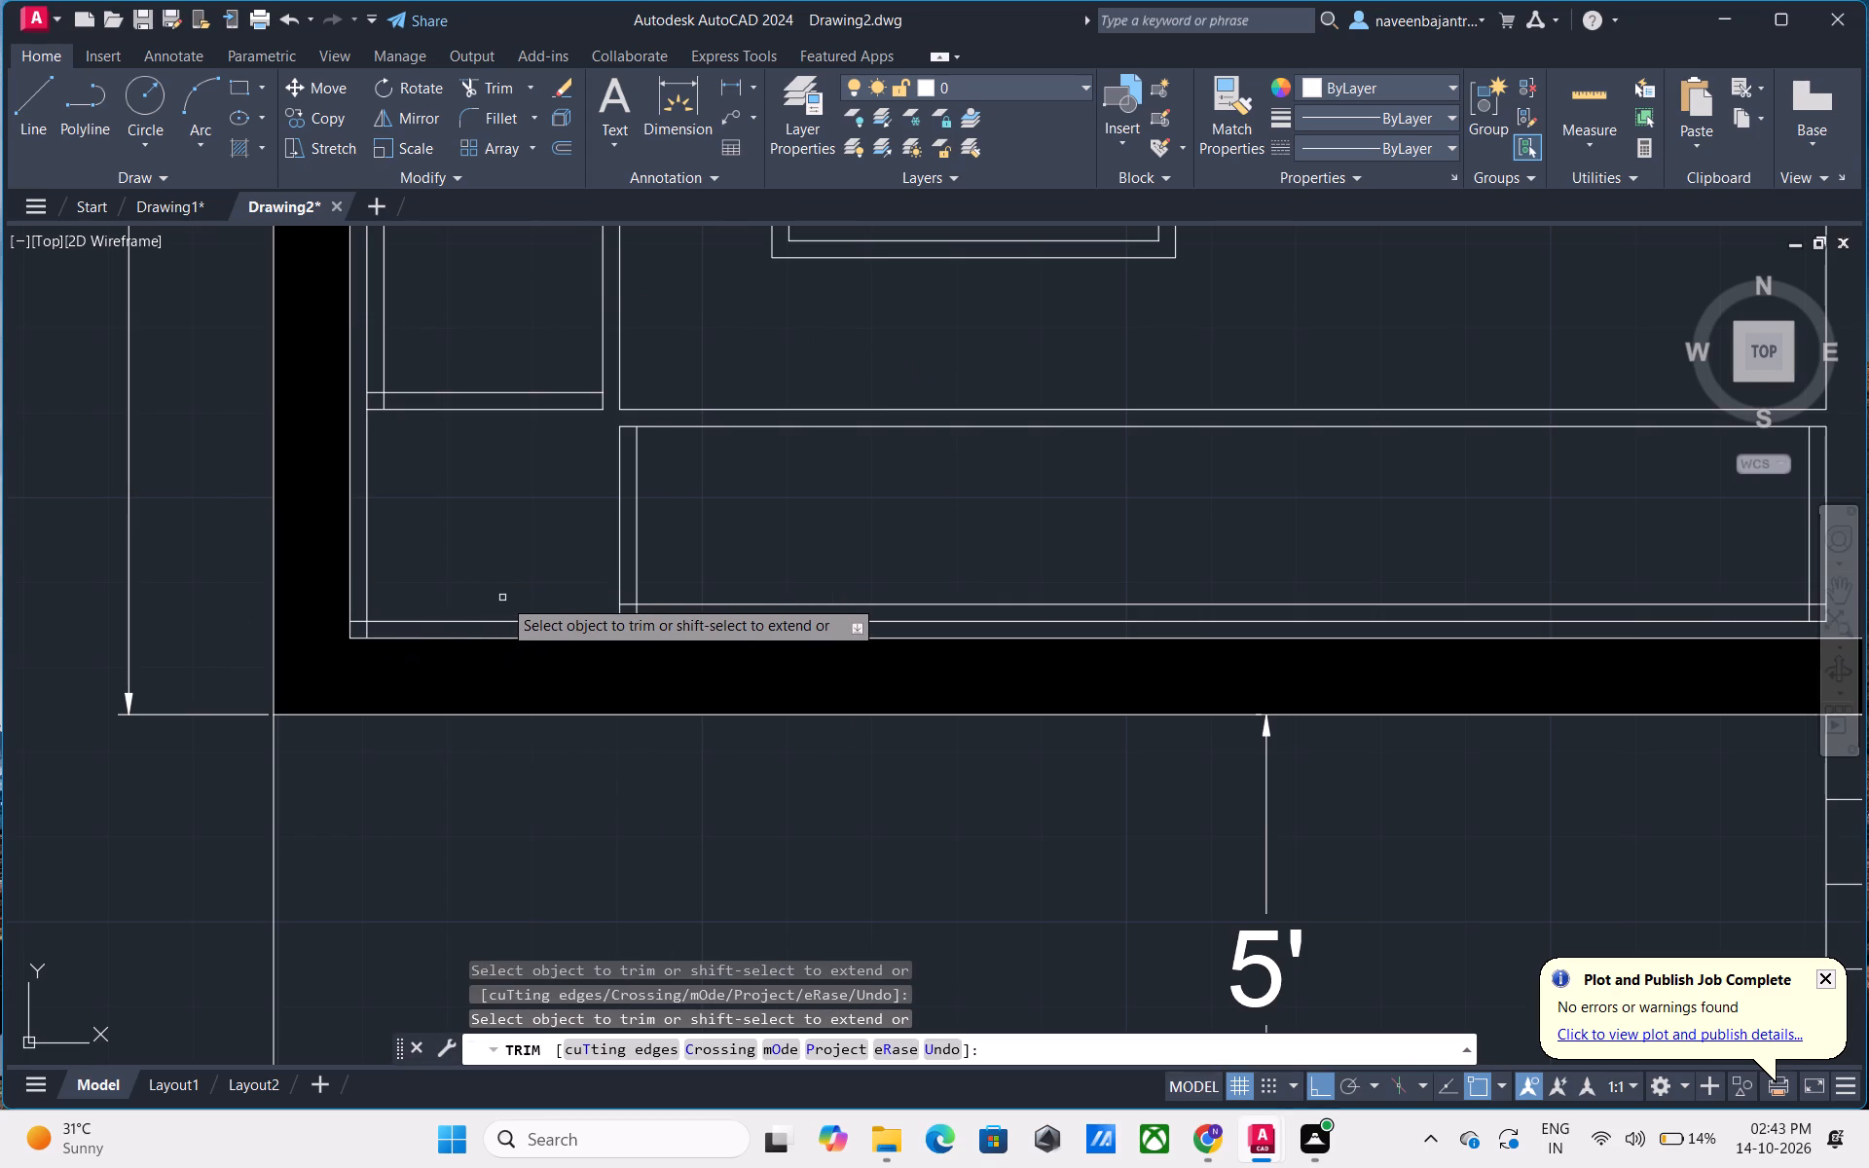
{"action": "key", "text": "Escape"}
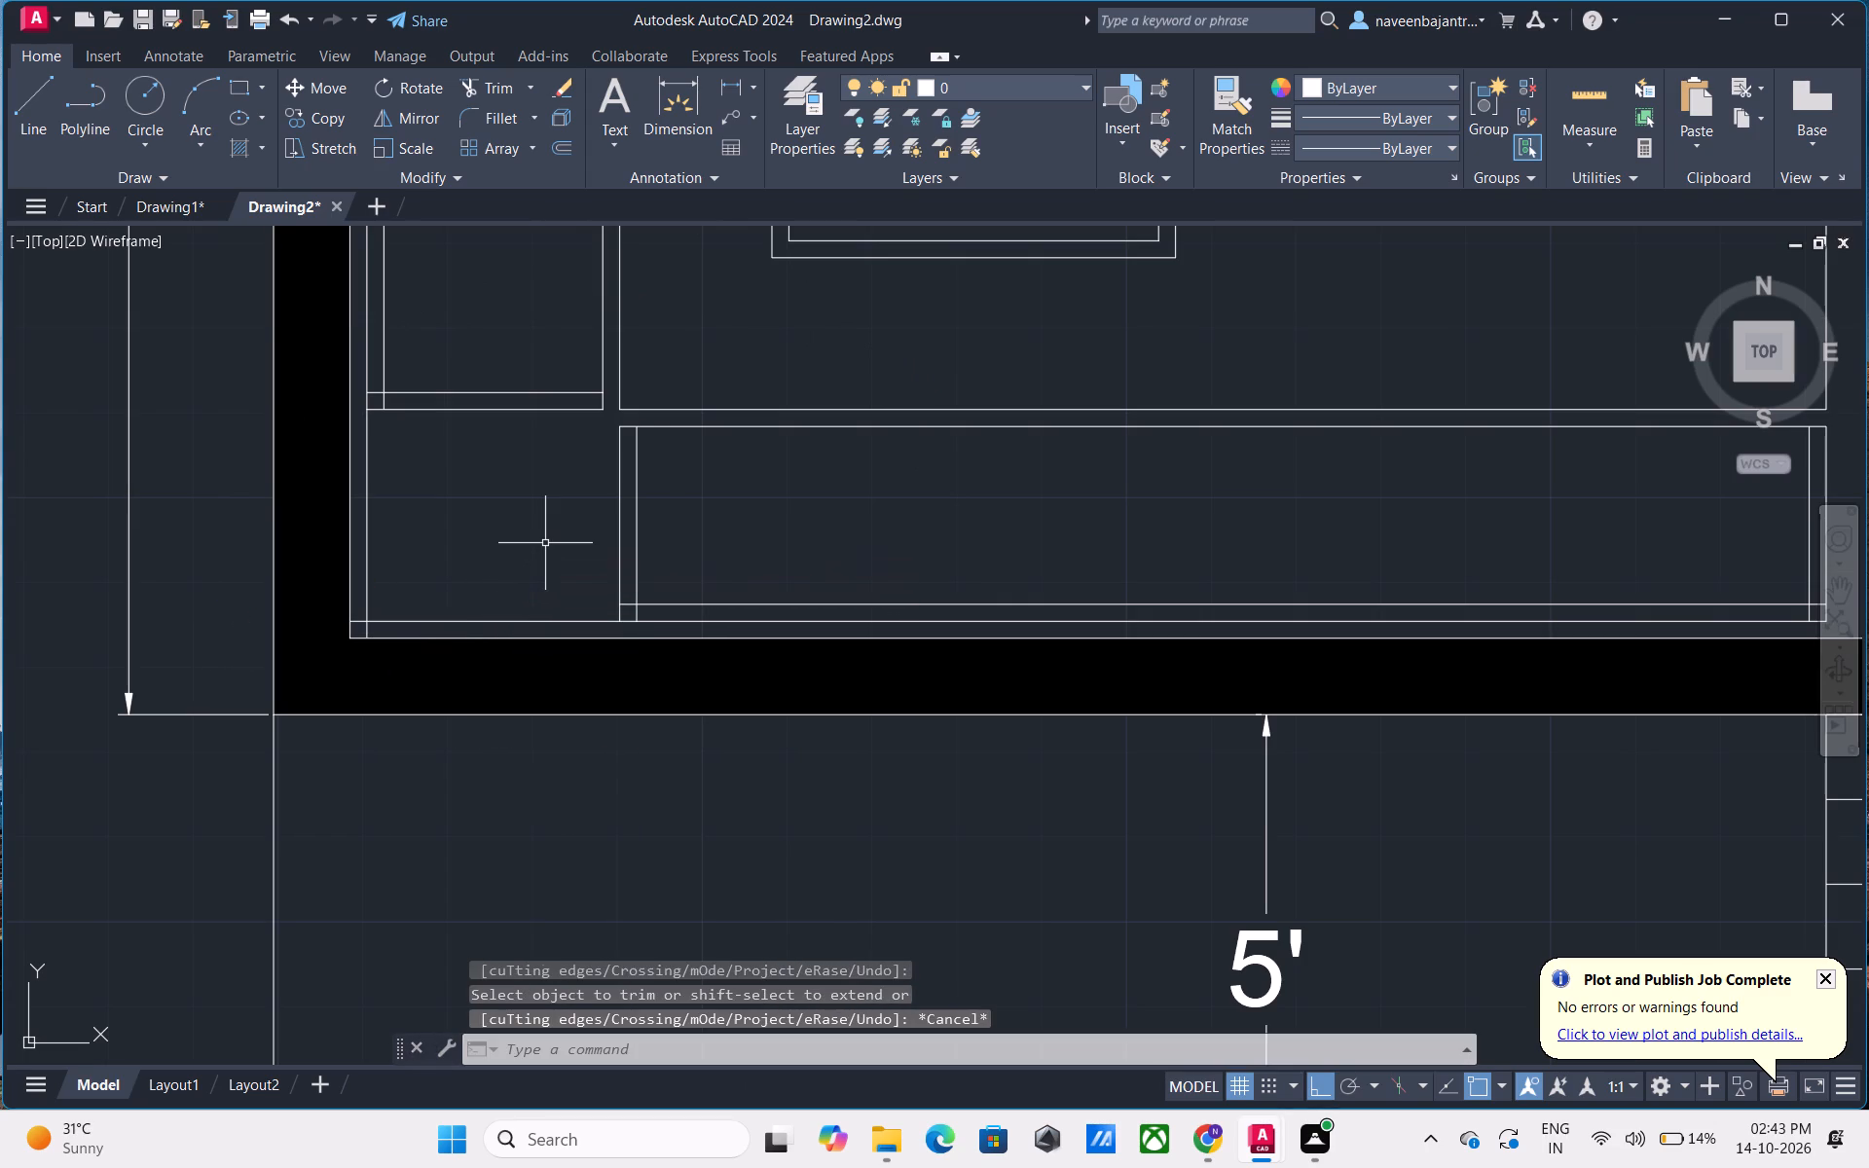
Draw a vertical line about 2'-1" long from the western seat's southeast corner south to the new horizontal line.
{"action": "type", "text": "L"}
{"action": "key", "text": "space"}
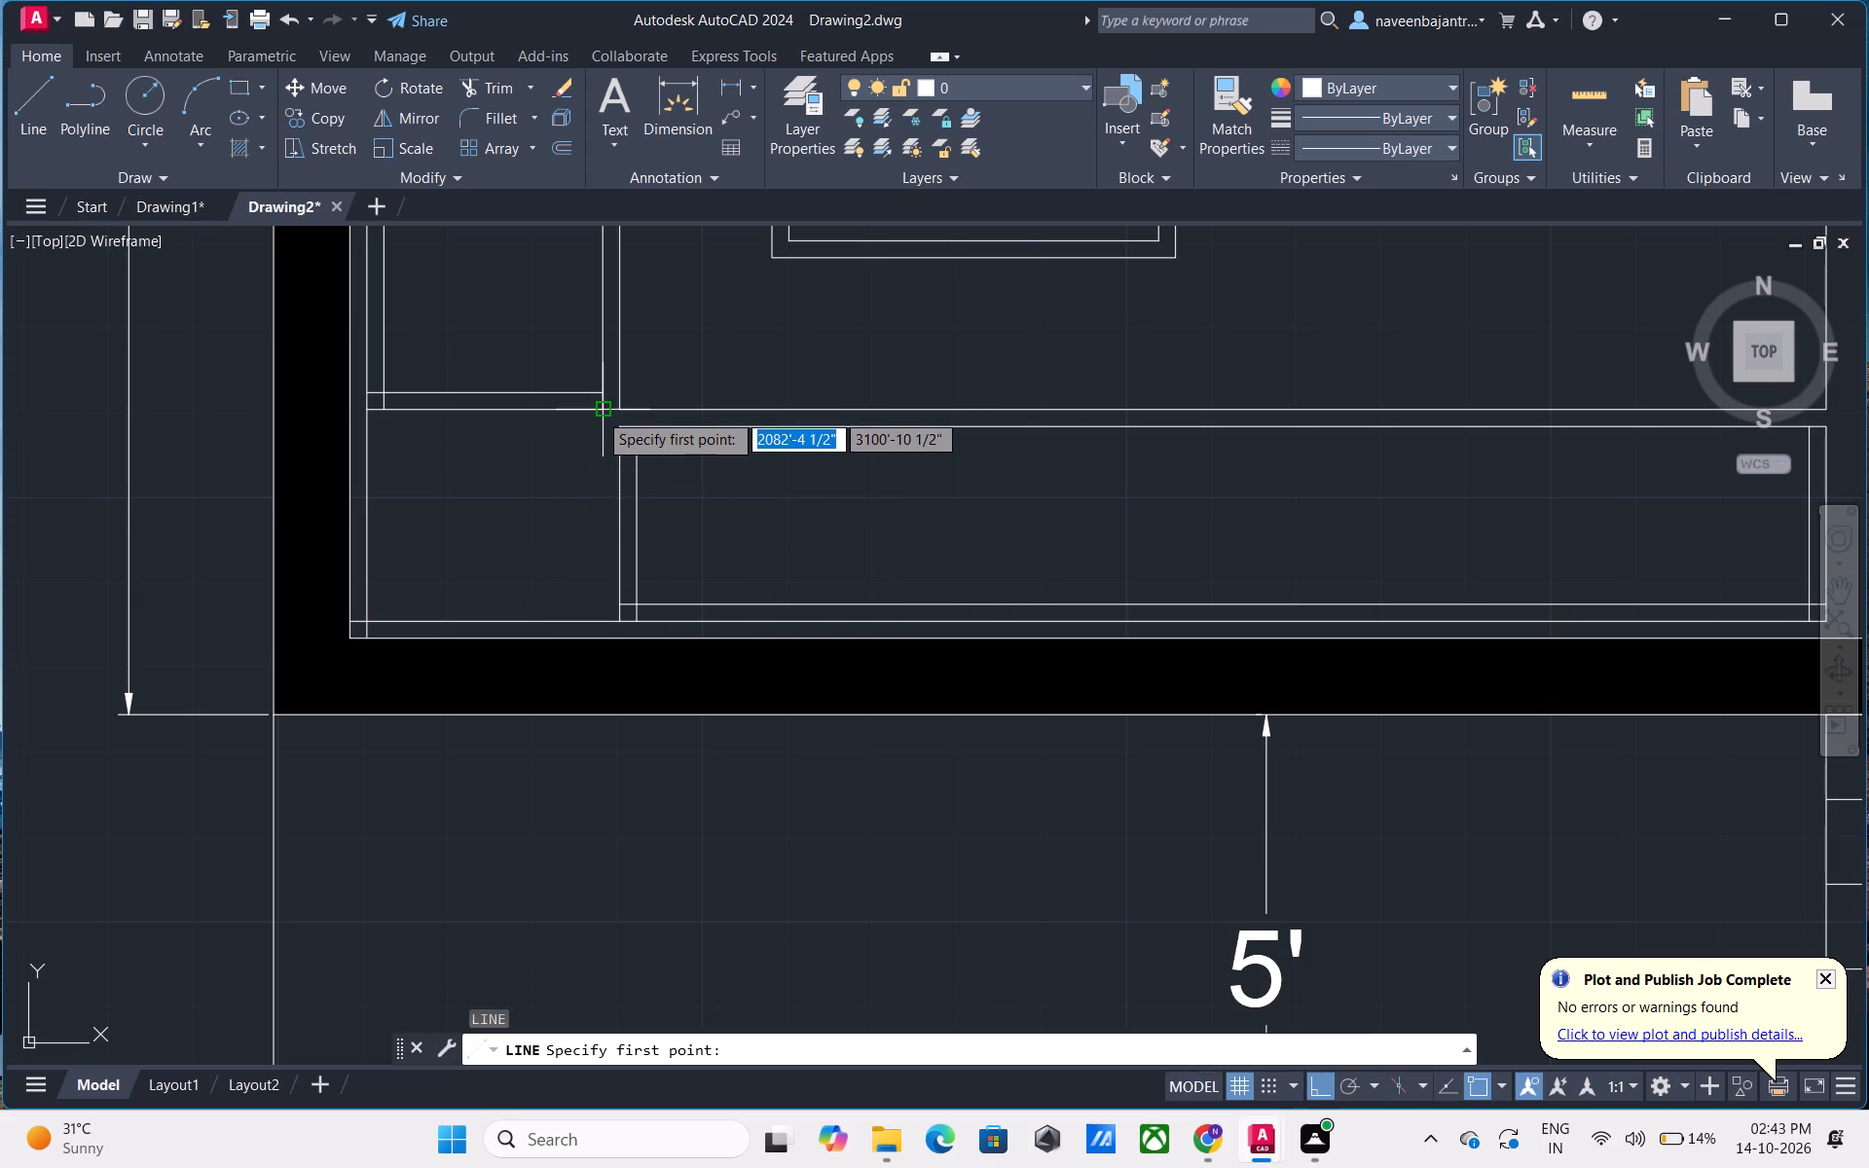
{"action": "left_click", "coordinate": [598, 411]}
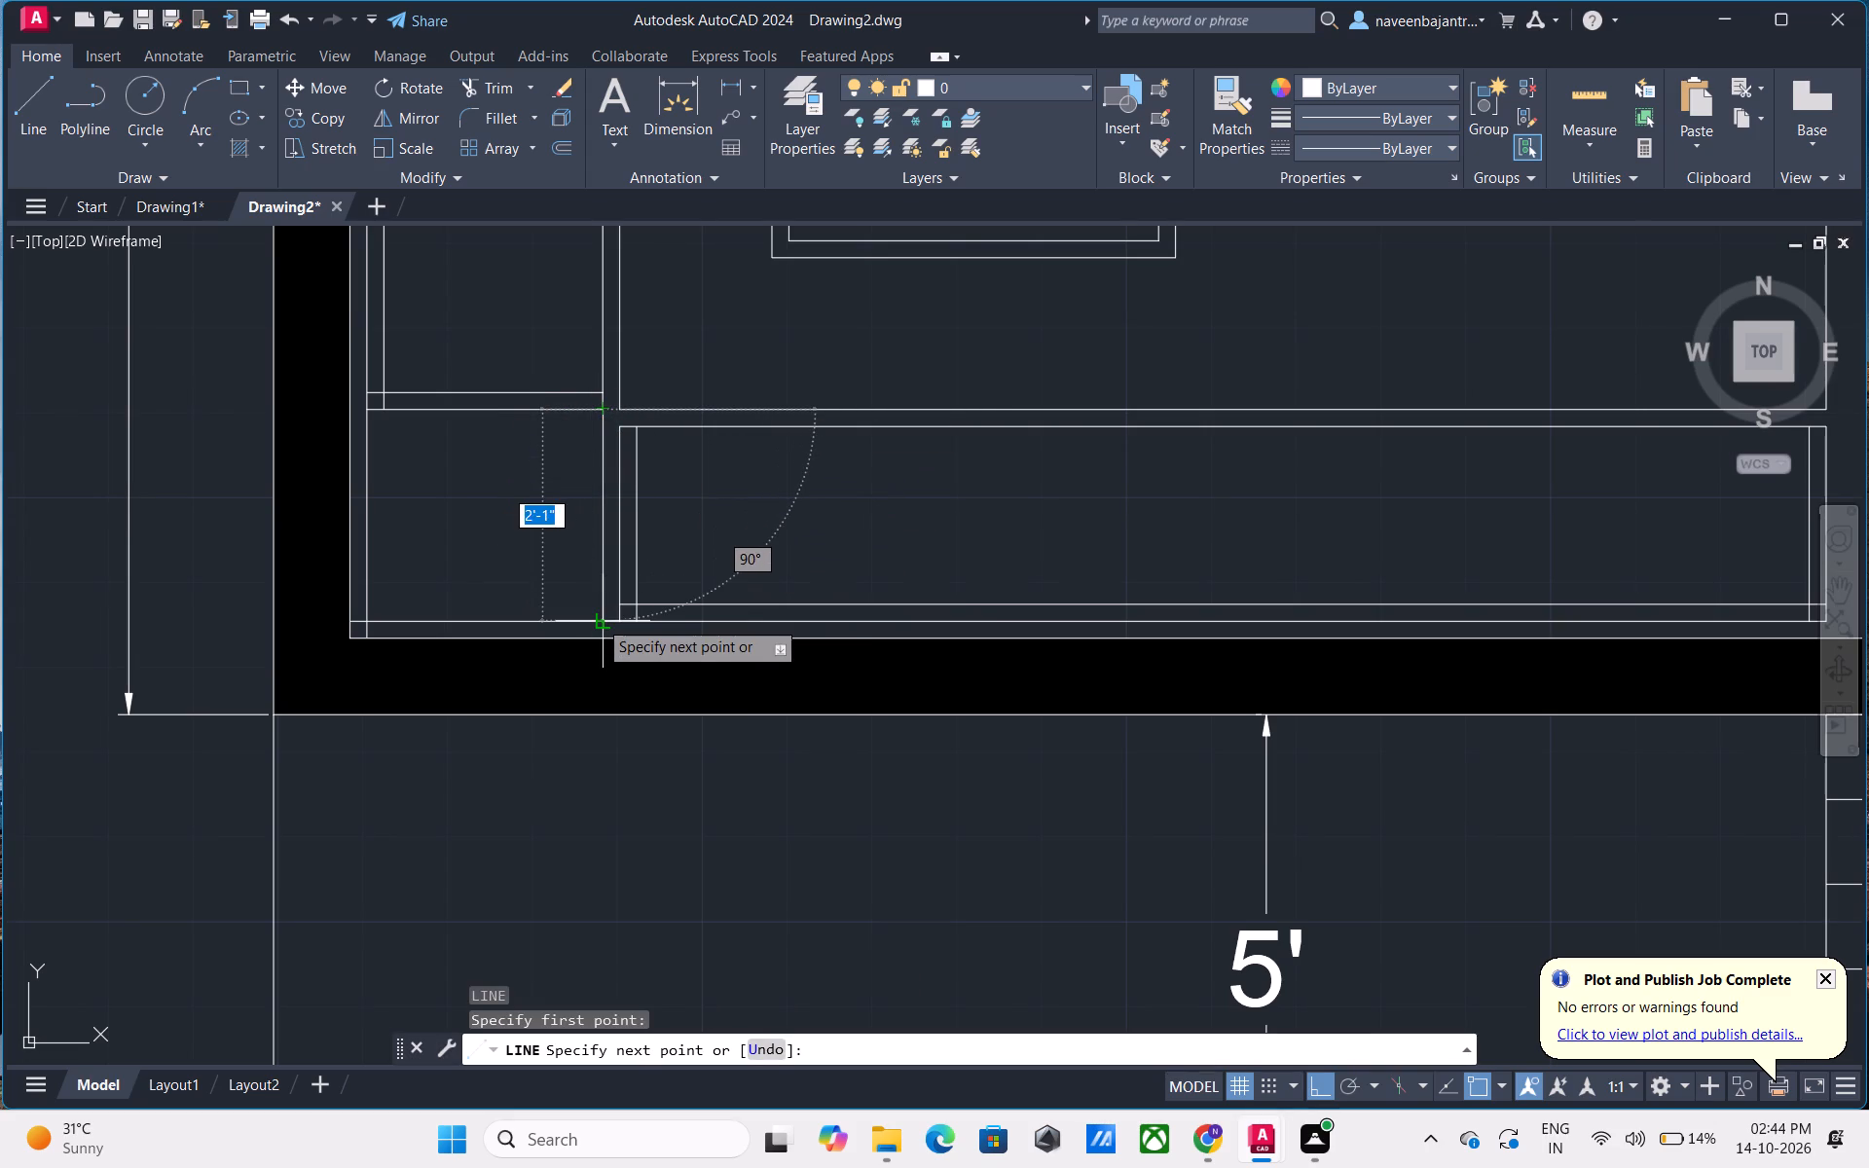
{"action": "left_click", "coordinate": [598, 619]}
{"action": "key", "text": "Escape"}
Draw a horizontal line from the southern seat's northwest corner west to the vertical line along the west wall.
{"action": "type", "text": "L"}
{"action": "key", "text": "space"}
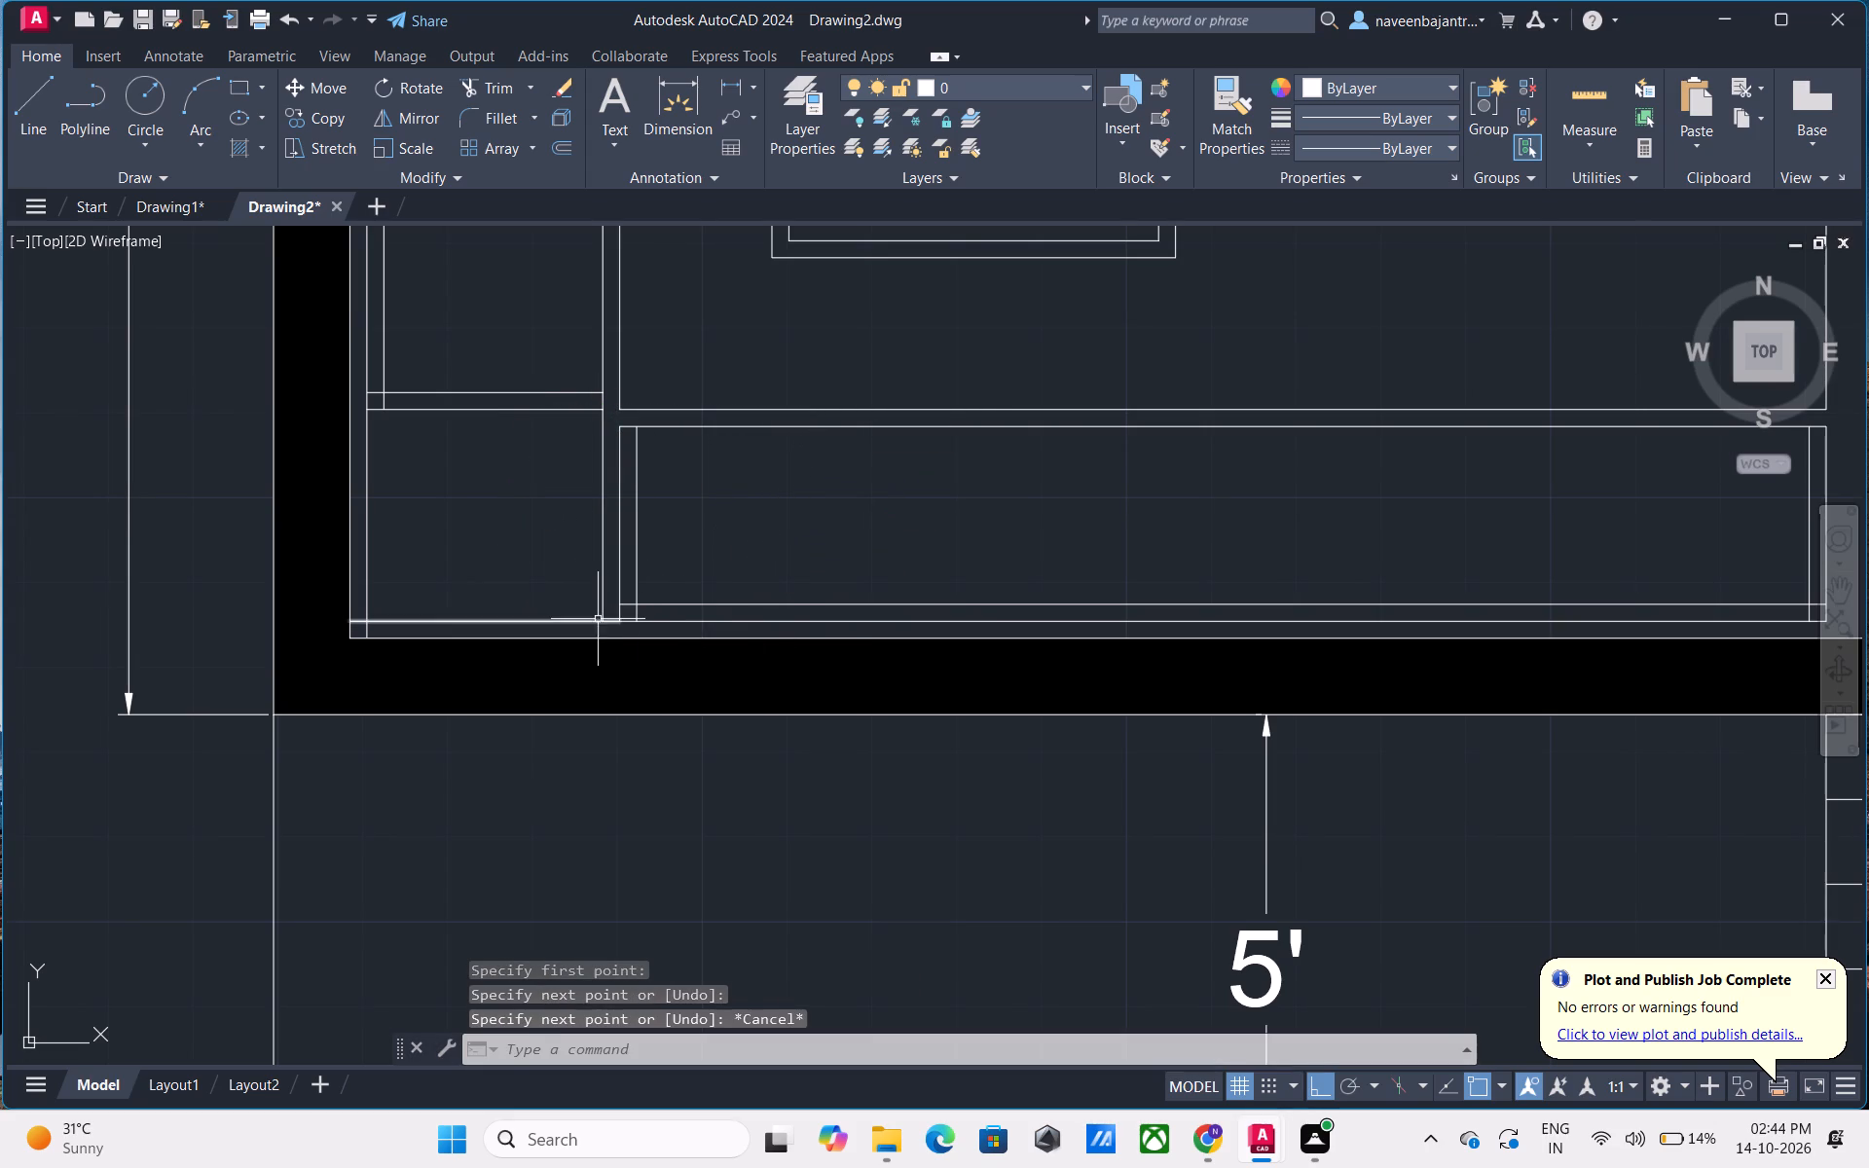
{"action": "left_click", "coordinate": [615, 431]}
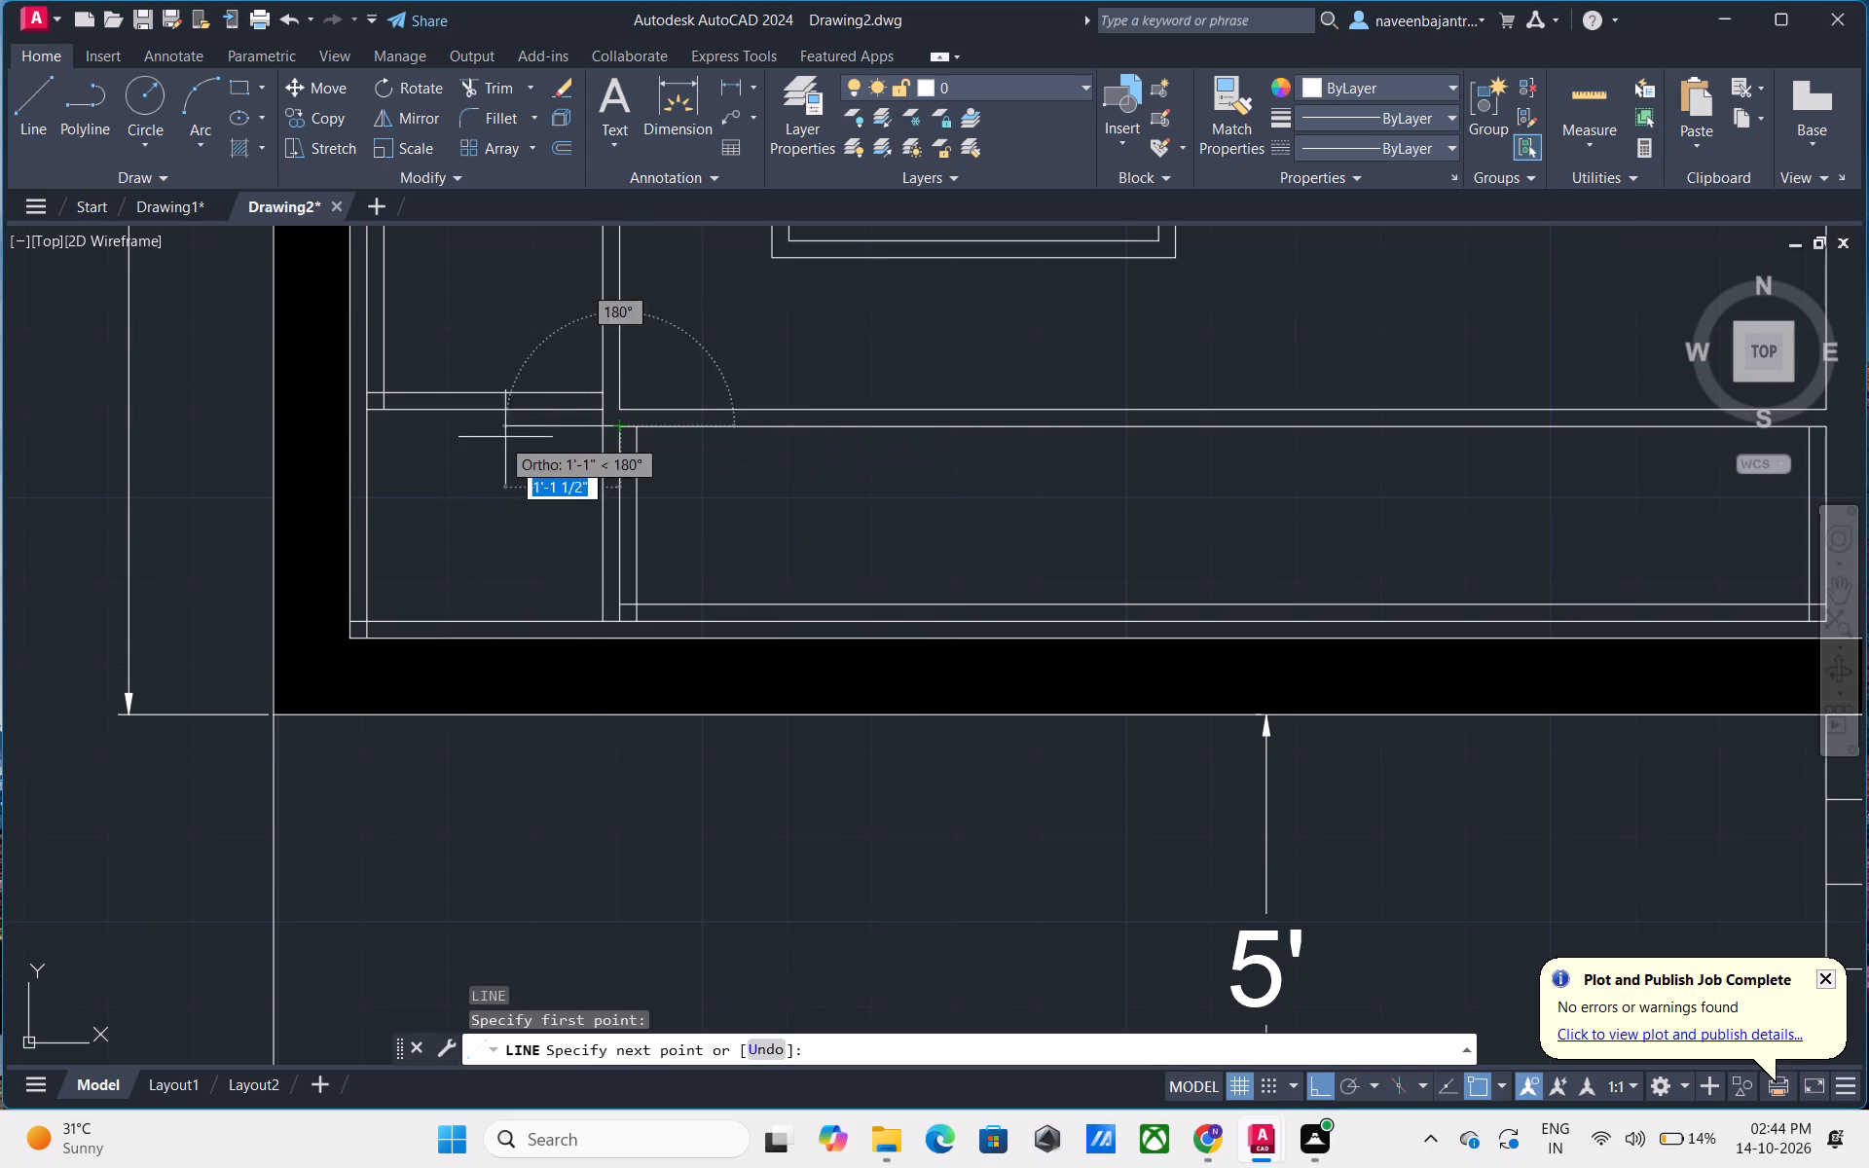
{"action": "left_click", "coordinate": [363, 428]}
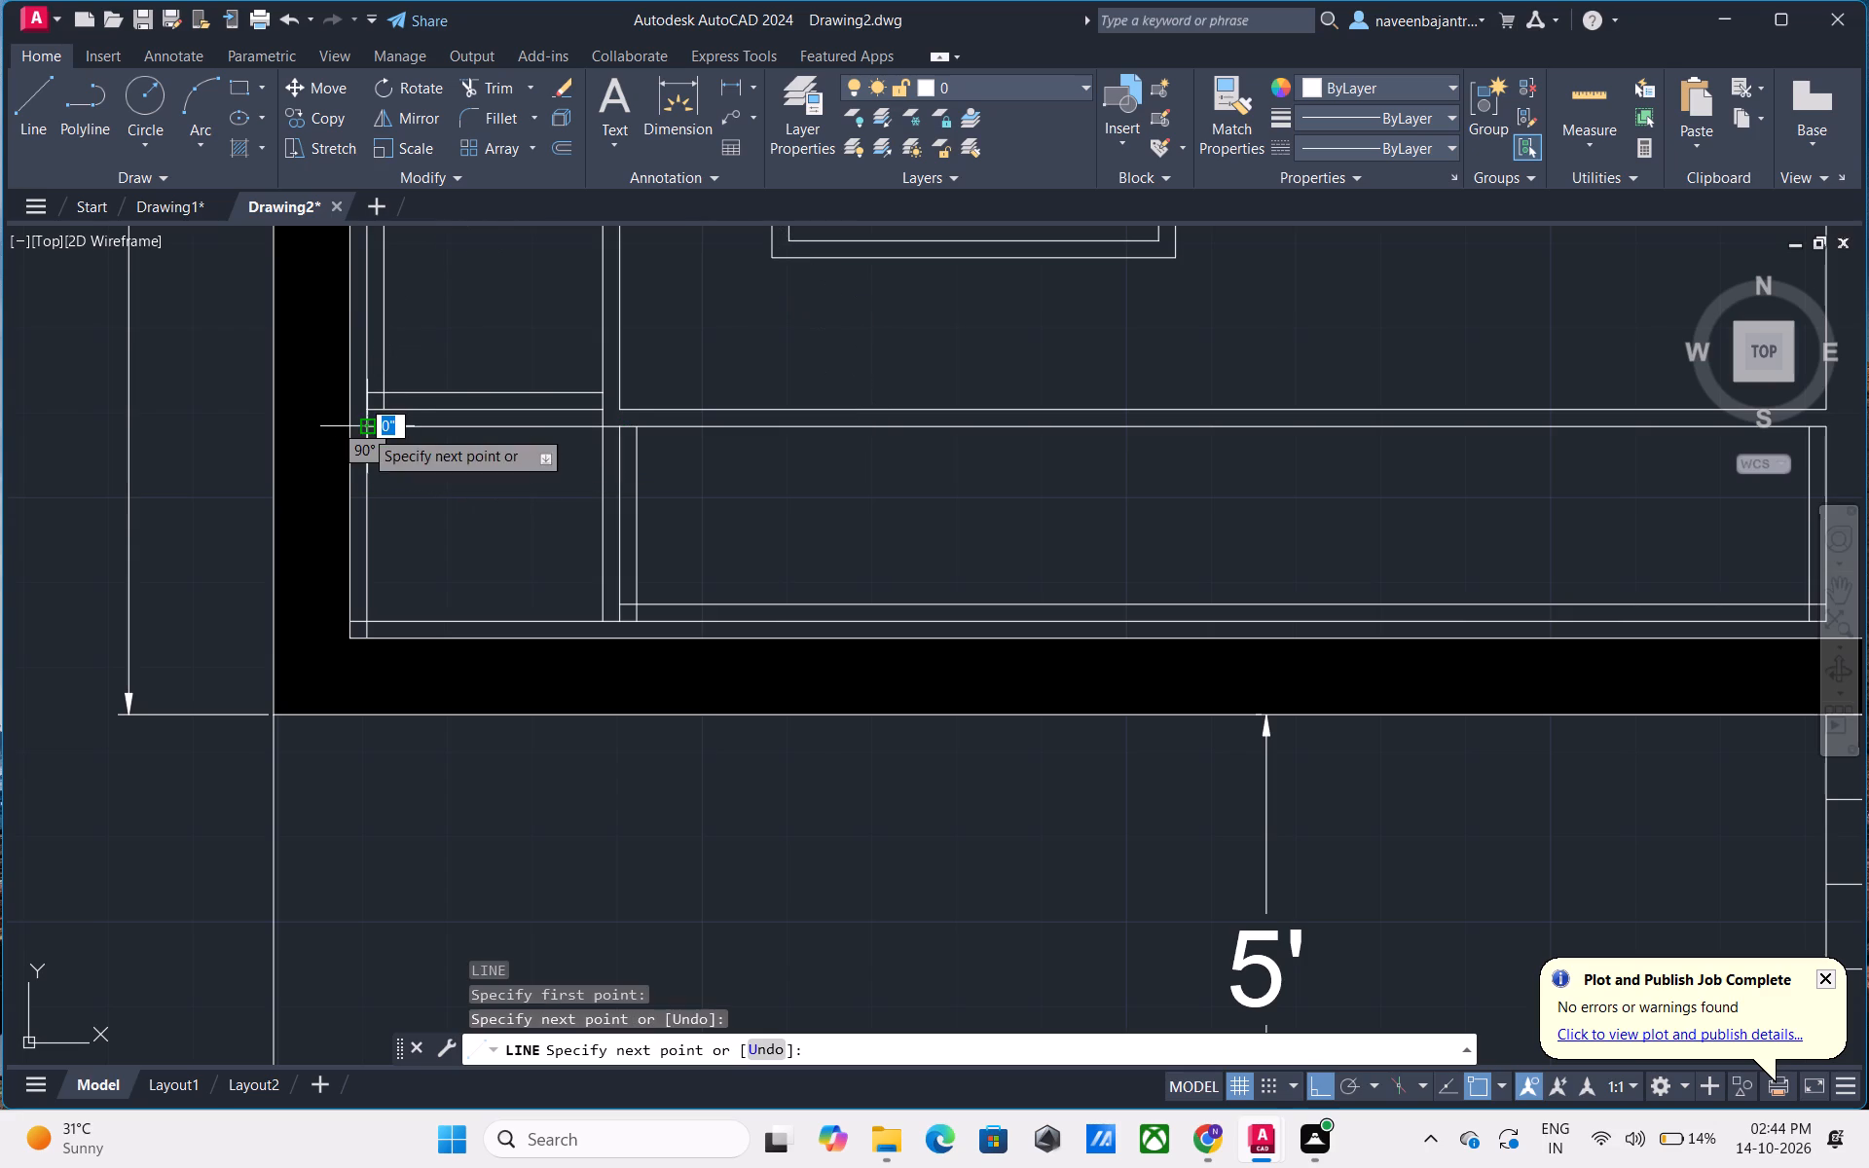
{"action": "key", "text": "Escape"}
Trim the line pieces in the gaps around the corner seat, leaving a closed rectangle separate from both seats and the walls.
{"action": "type", "text": "TR"}
{"action": "key", "text": "space"}
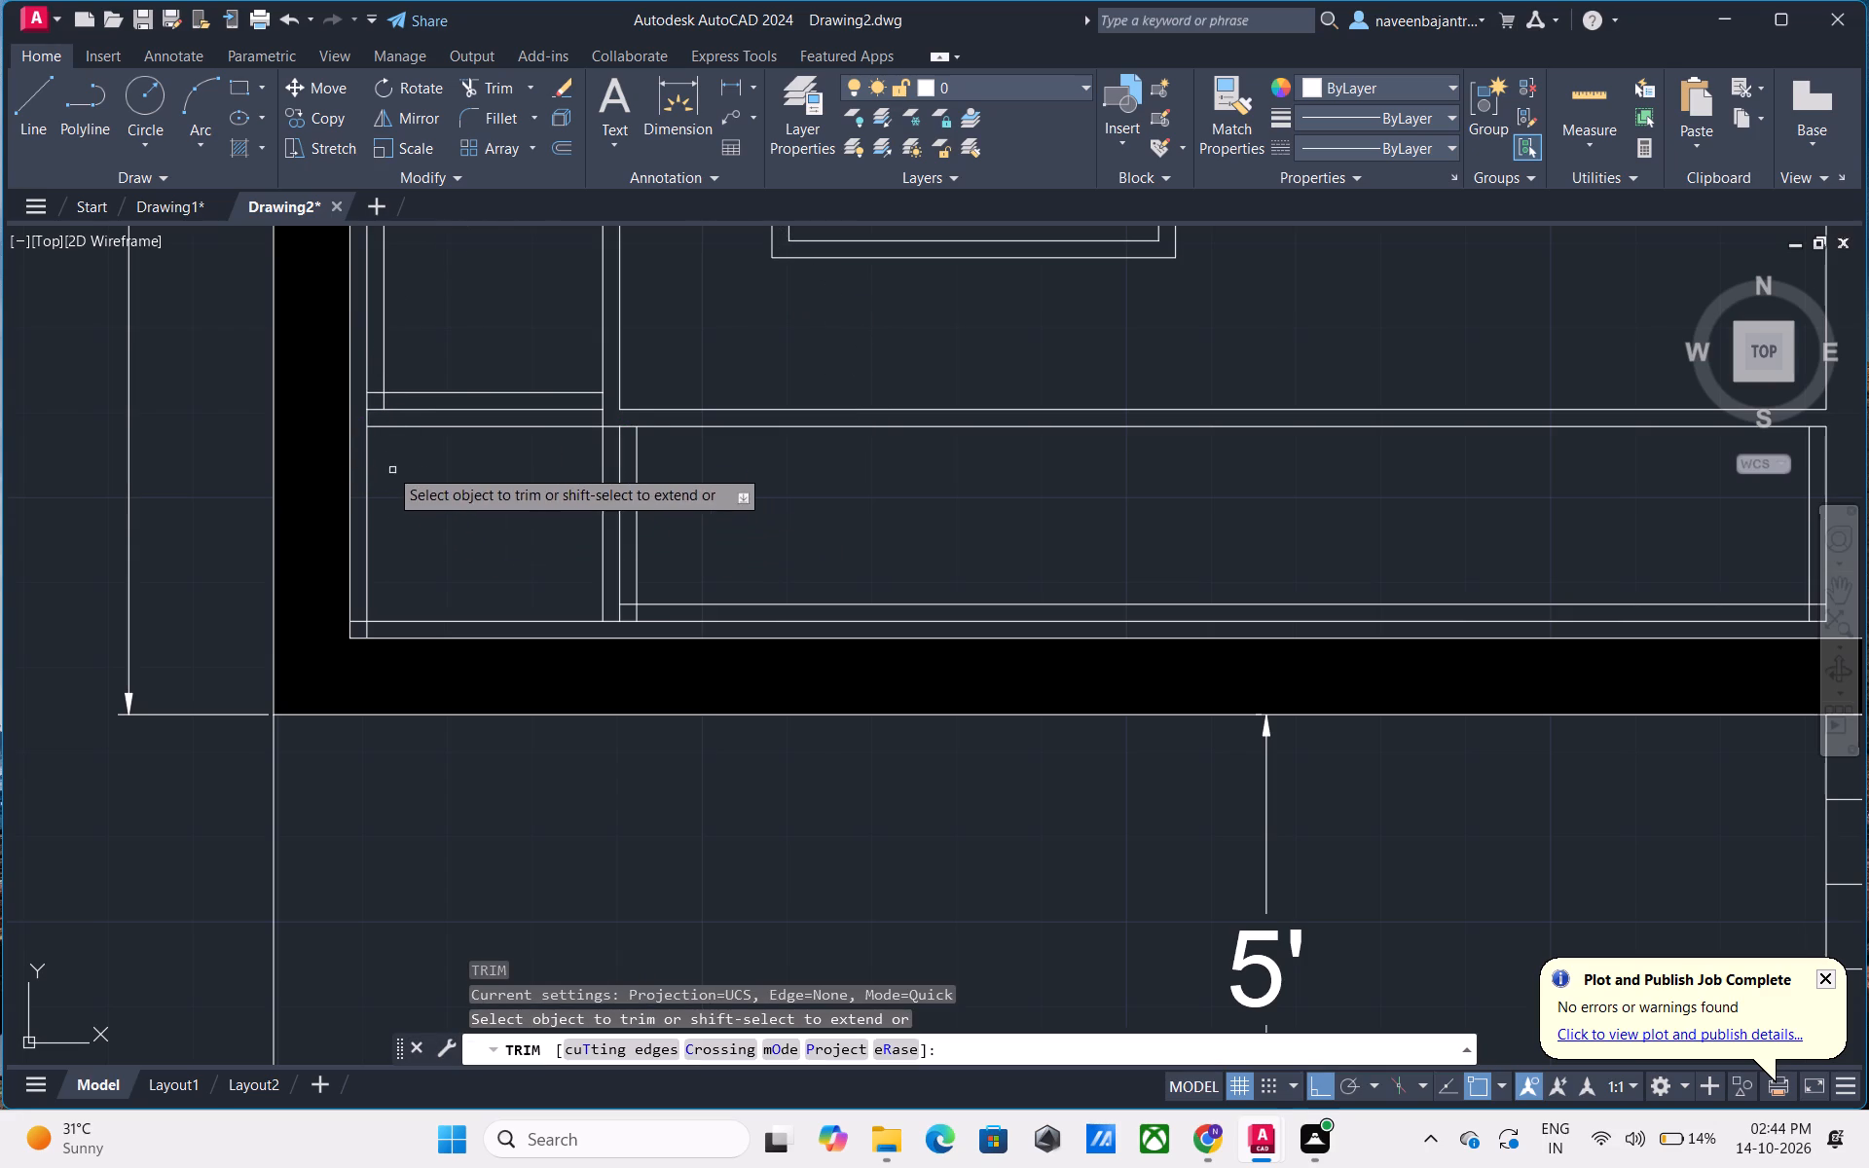
{"action": "scroll", "coordinate": [360, 427], "scroll_direction": "up", "scroll_amount": 2}
{"action": "left_click", "coordinate": [375, 411]}
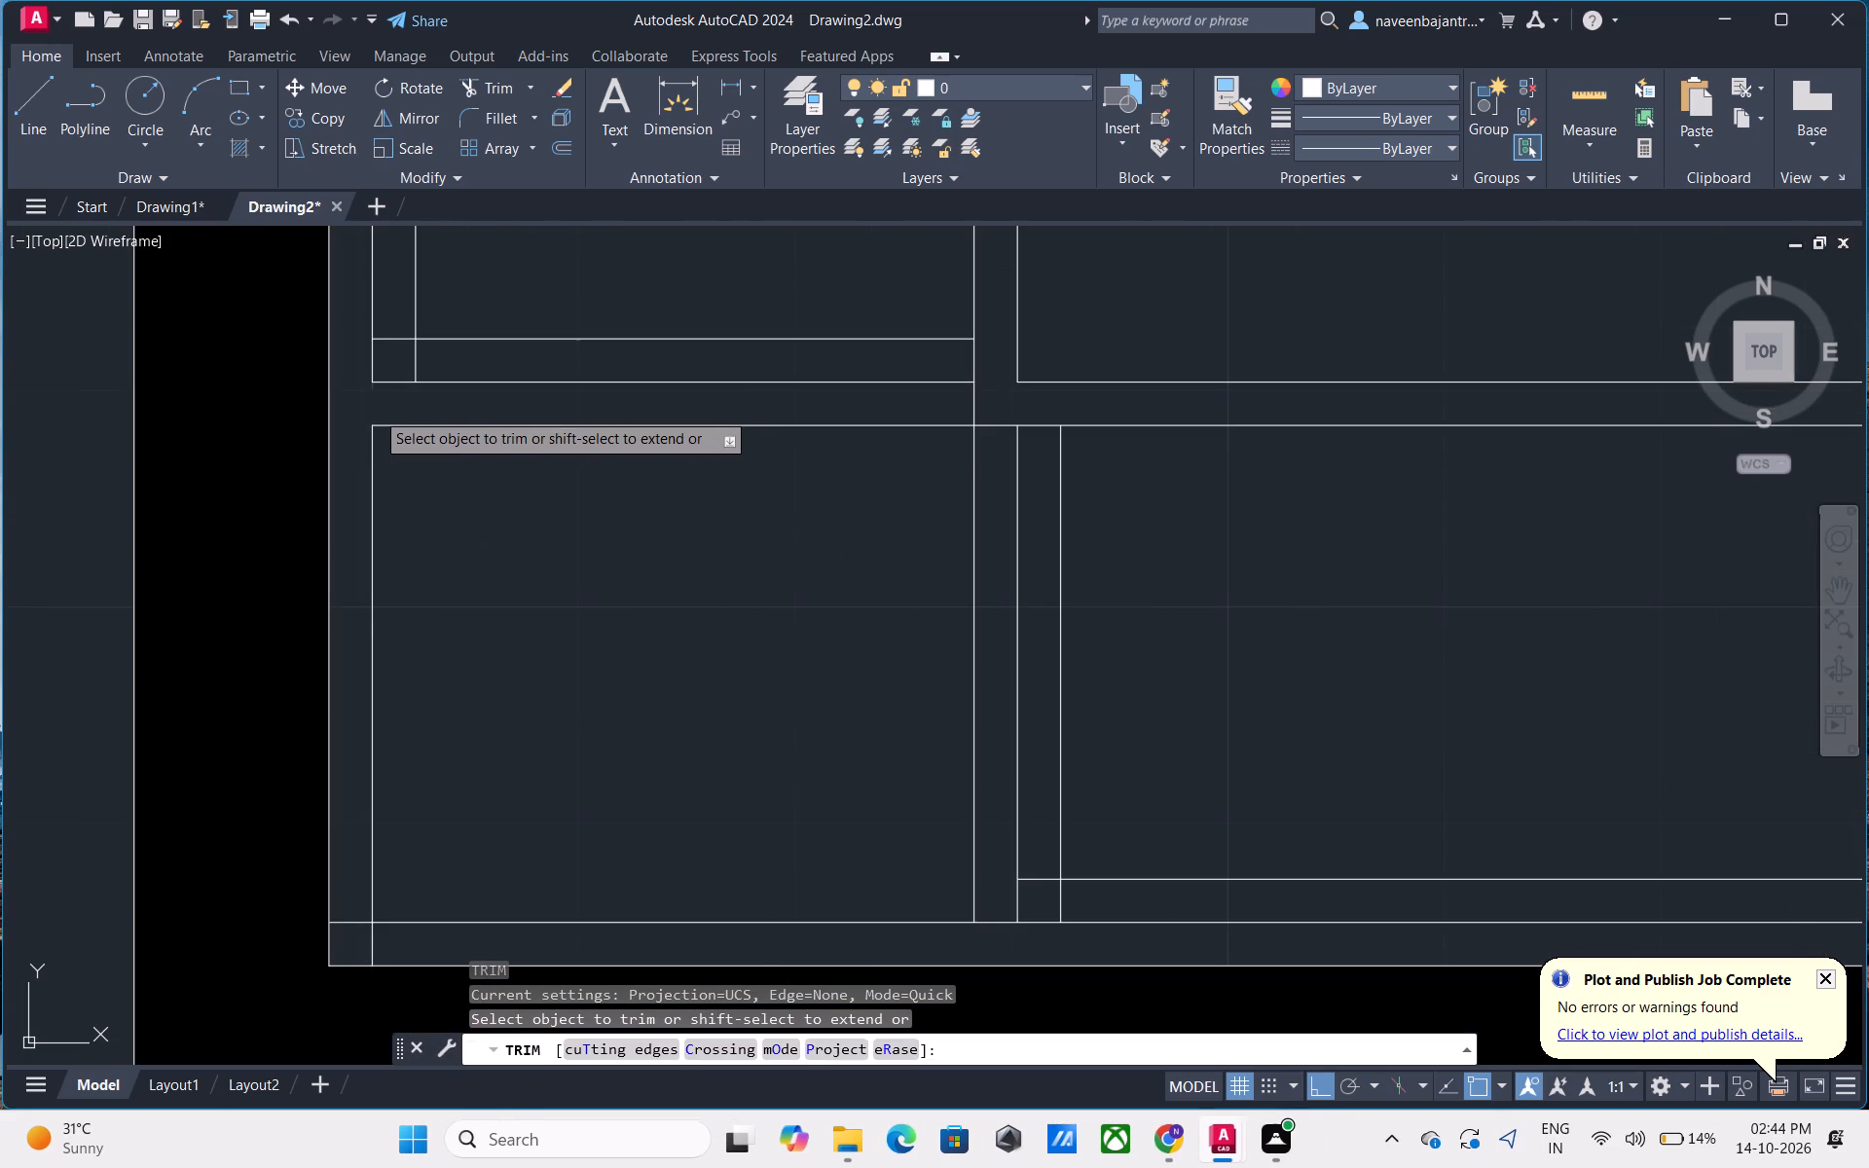
{"action": "left_click", "coordinate": [971, 411]}
{"action": "left_click", "coordinate": [996, 428]}
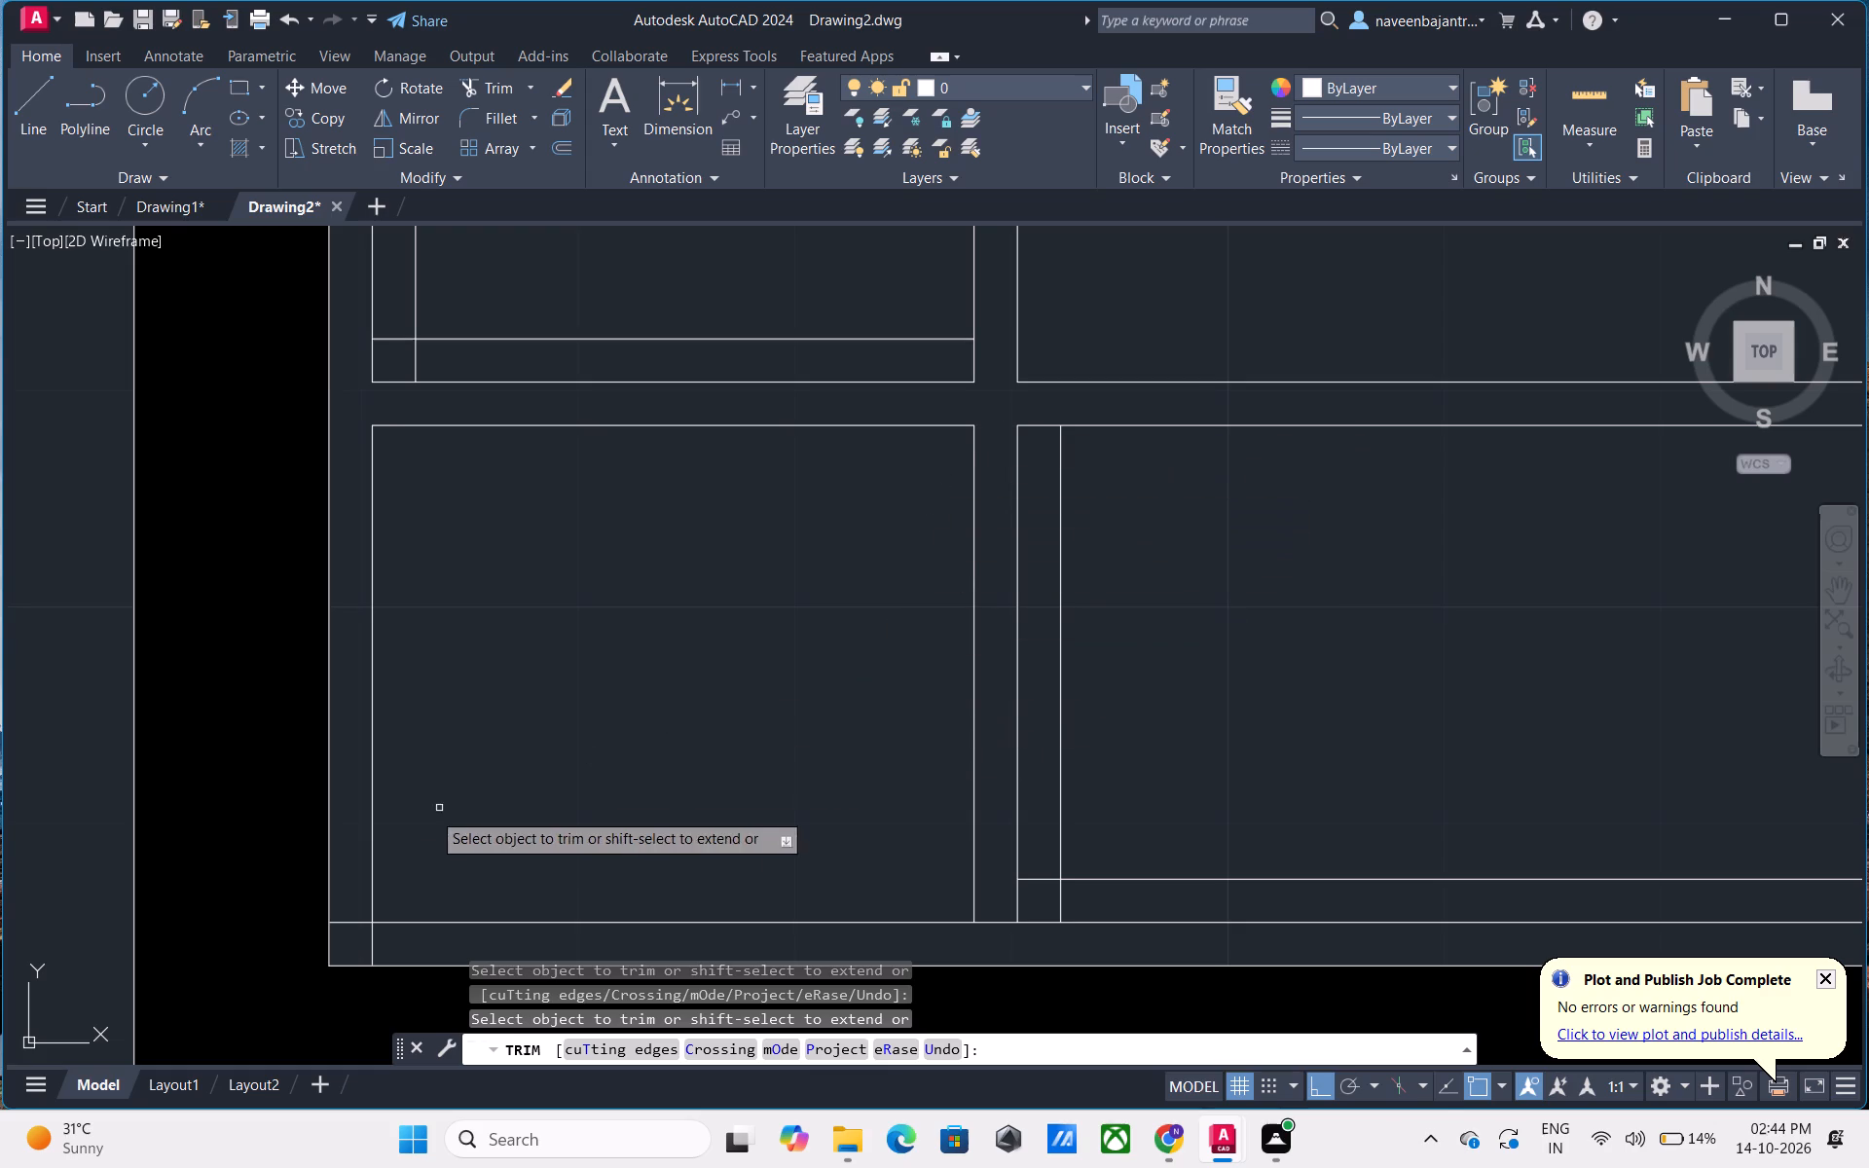
{"action": "left_click", "coordinate": [343, 920]}
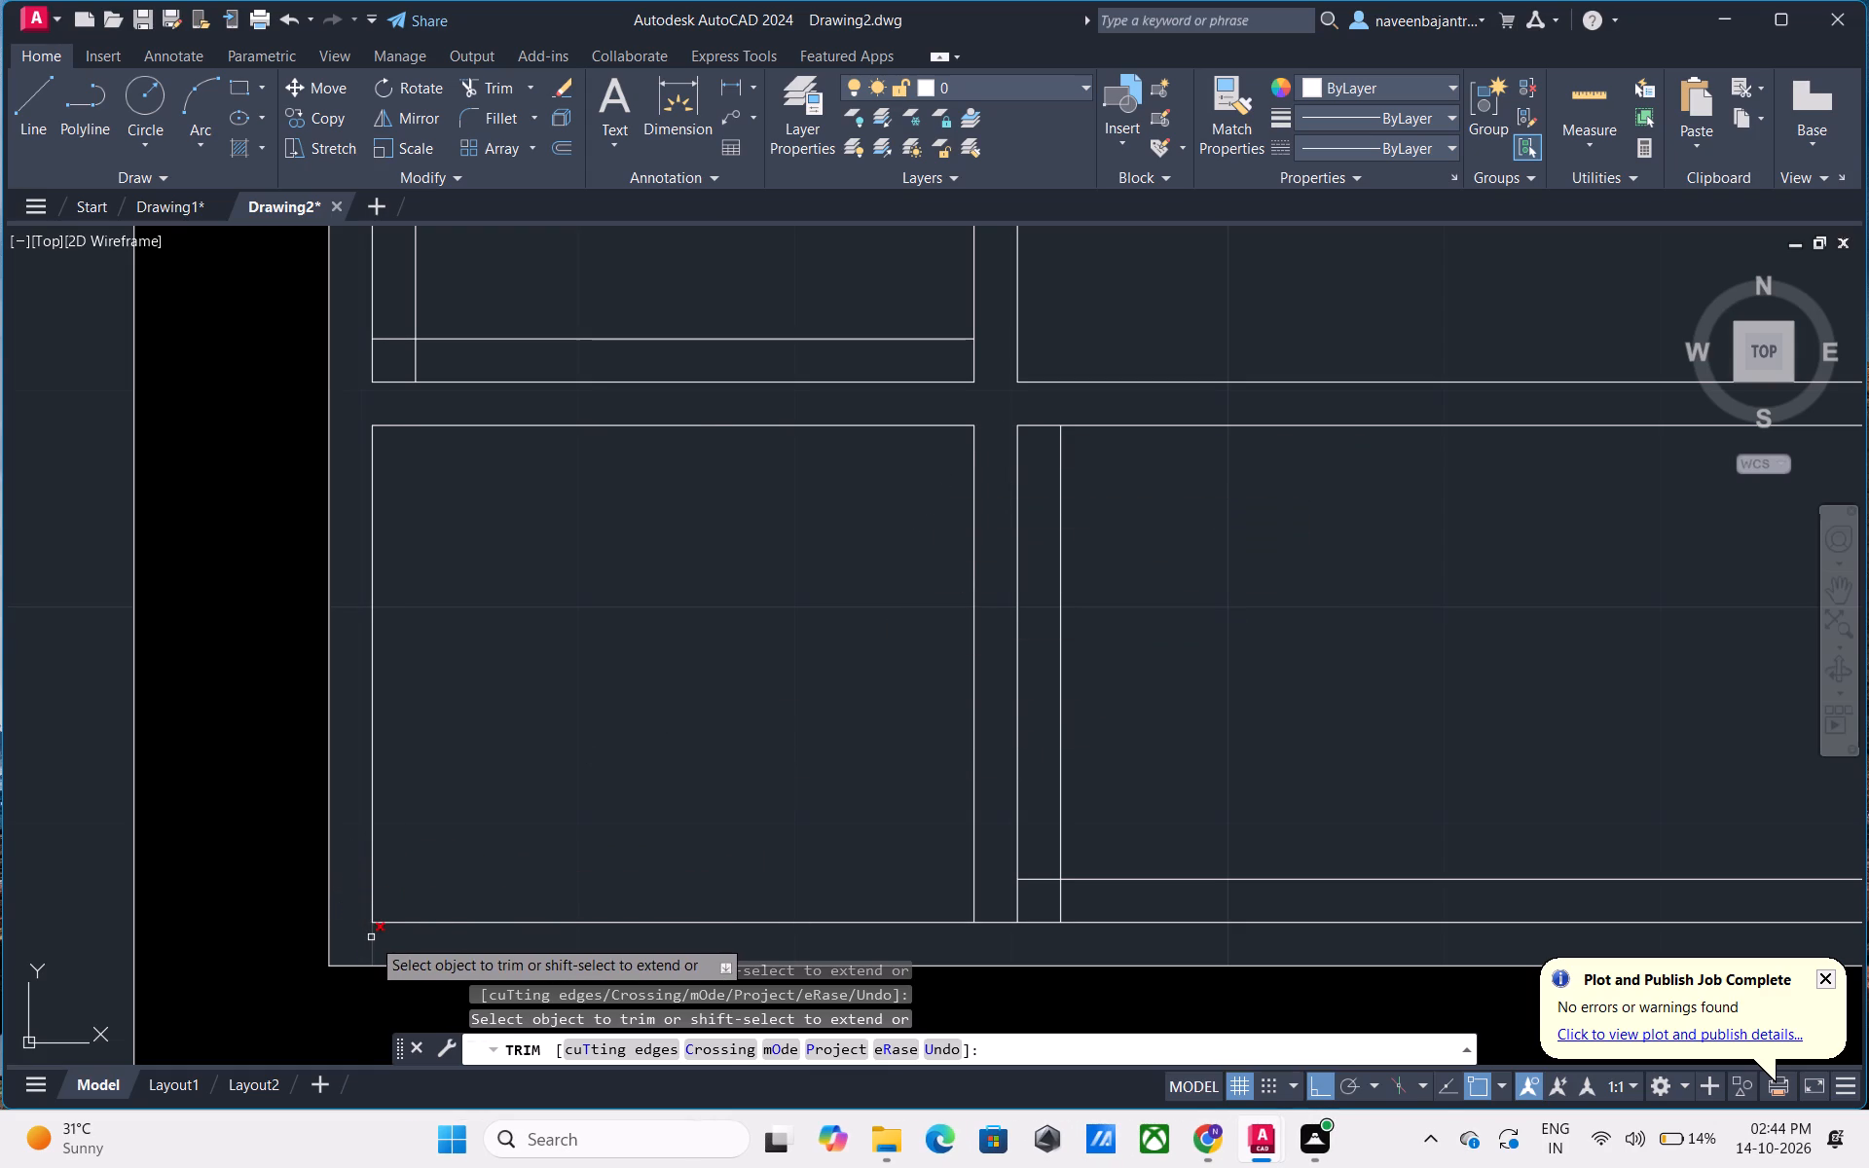
{"action": "left_click", "coordinate": [371, 937]}
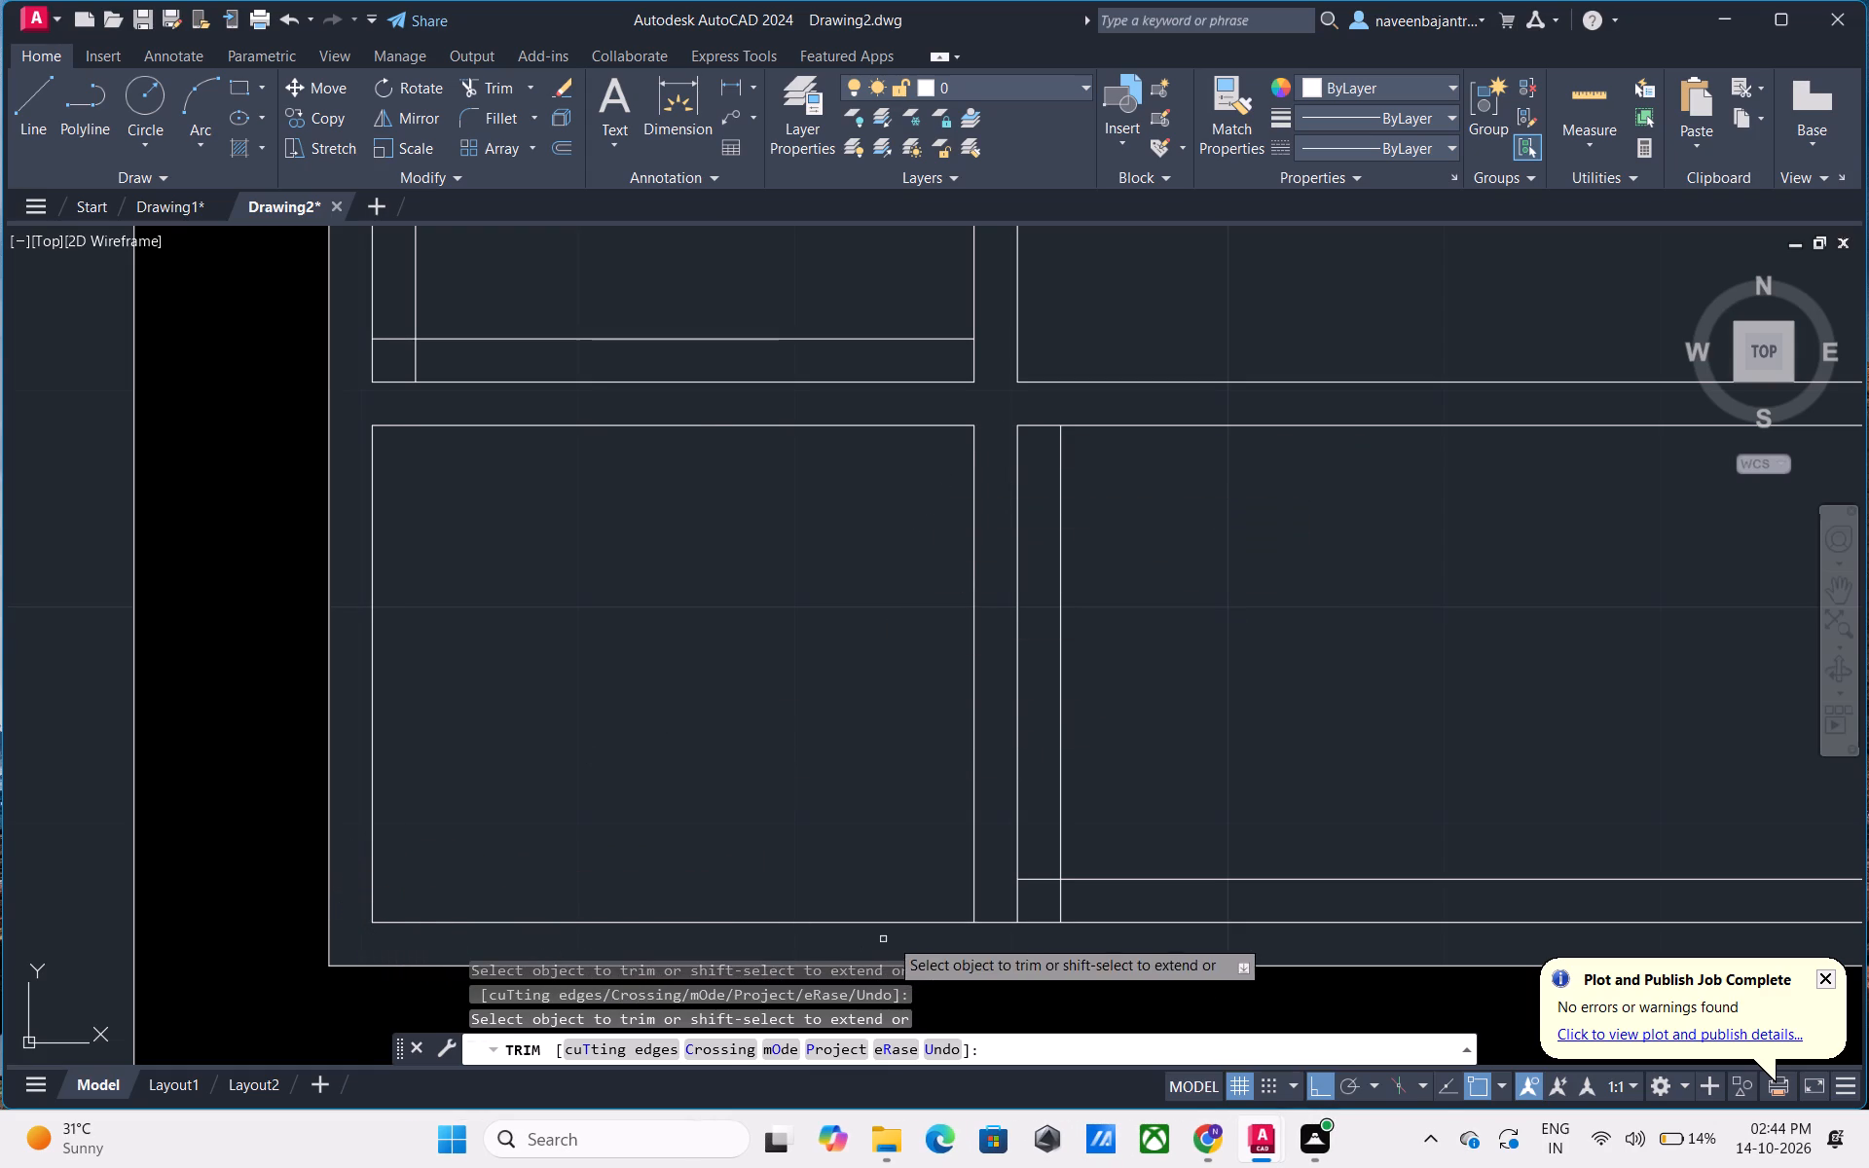
{"action": "left_click", "coordinate": [994, 923]}
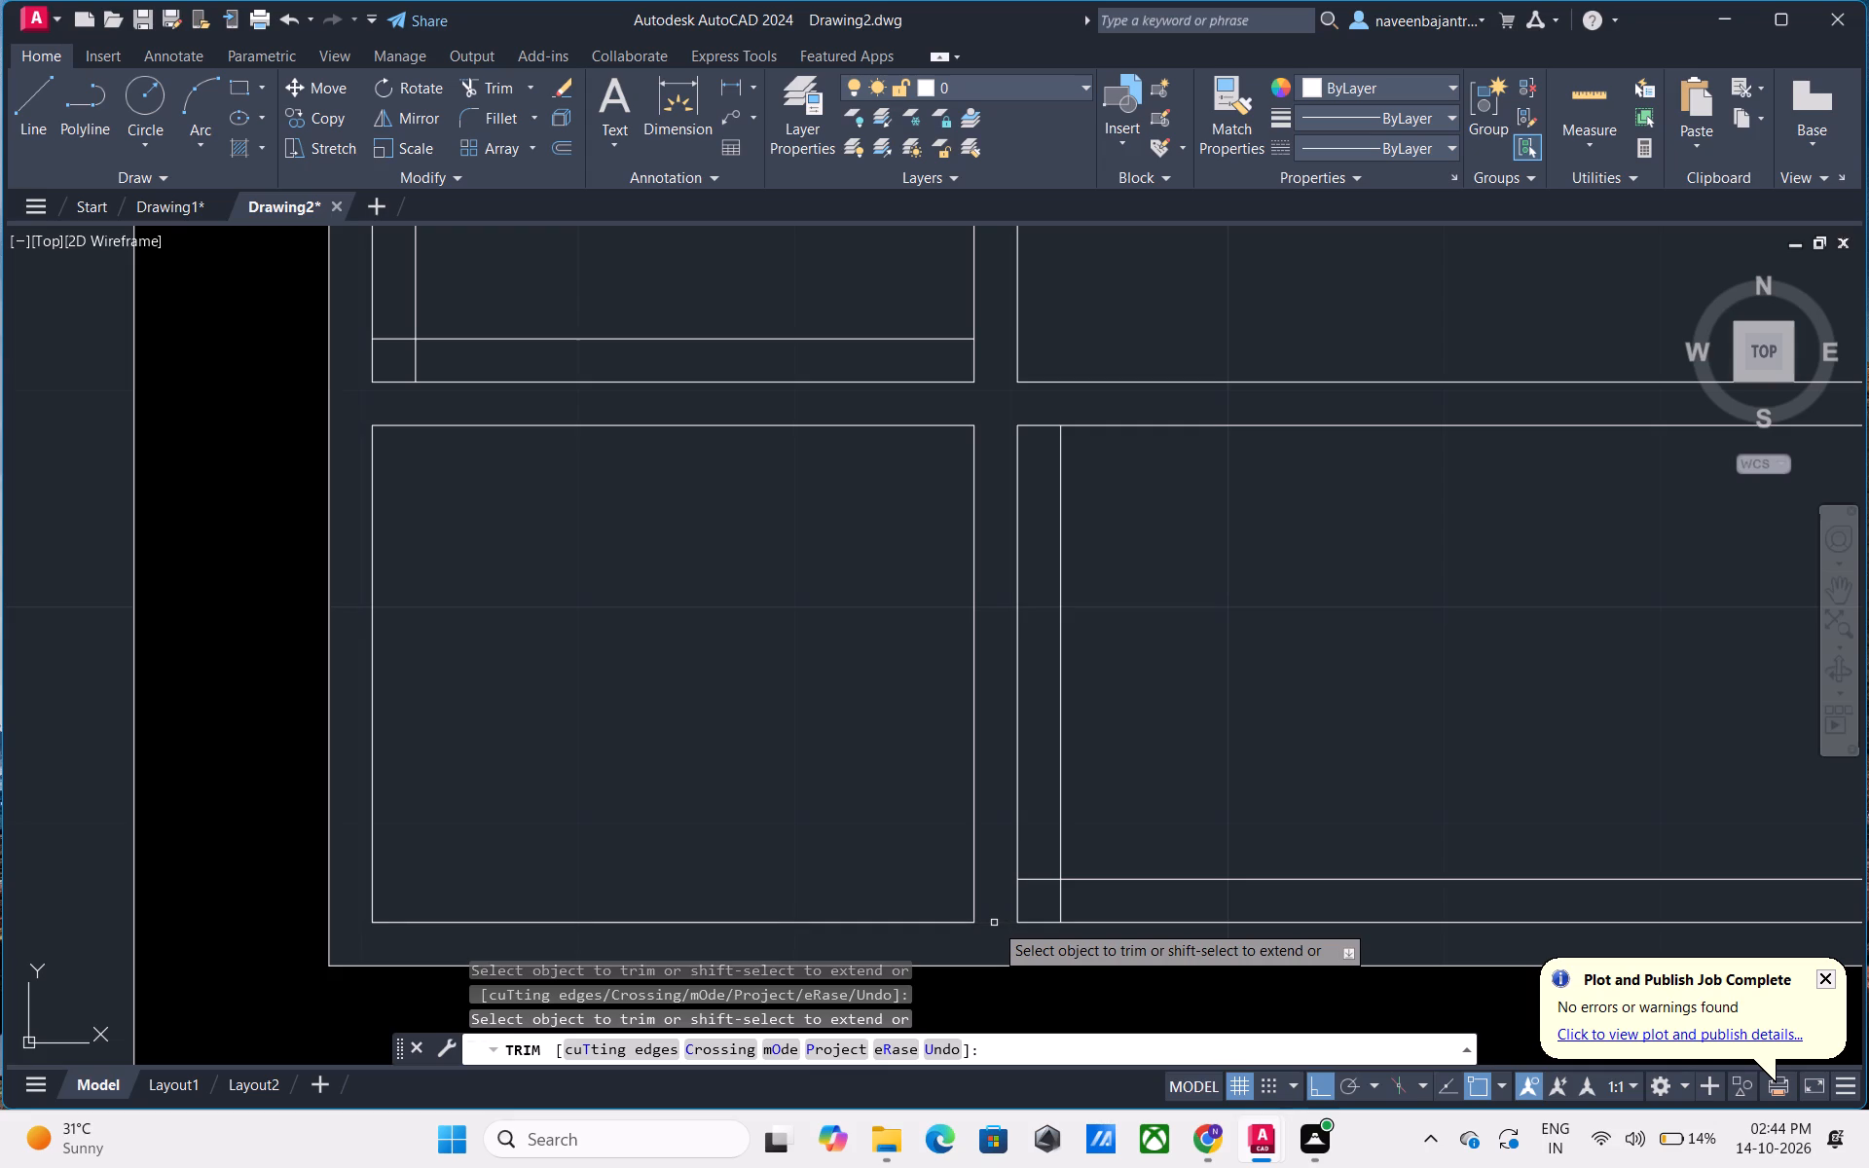
Trim the south ends of the southern seat's west and east inner edge lines at its southern inner line.
{"action": "left_click", "coordinate": [1059, 908]}
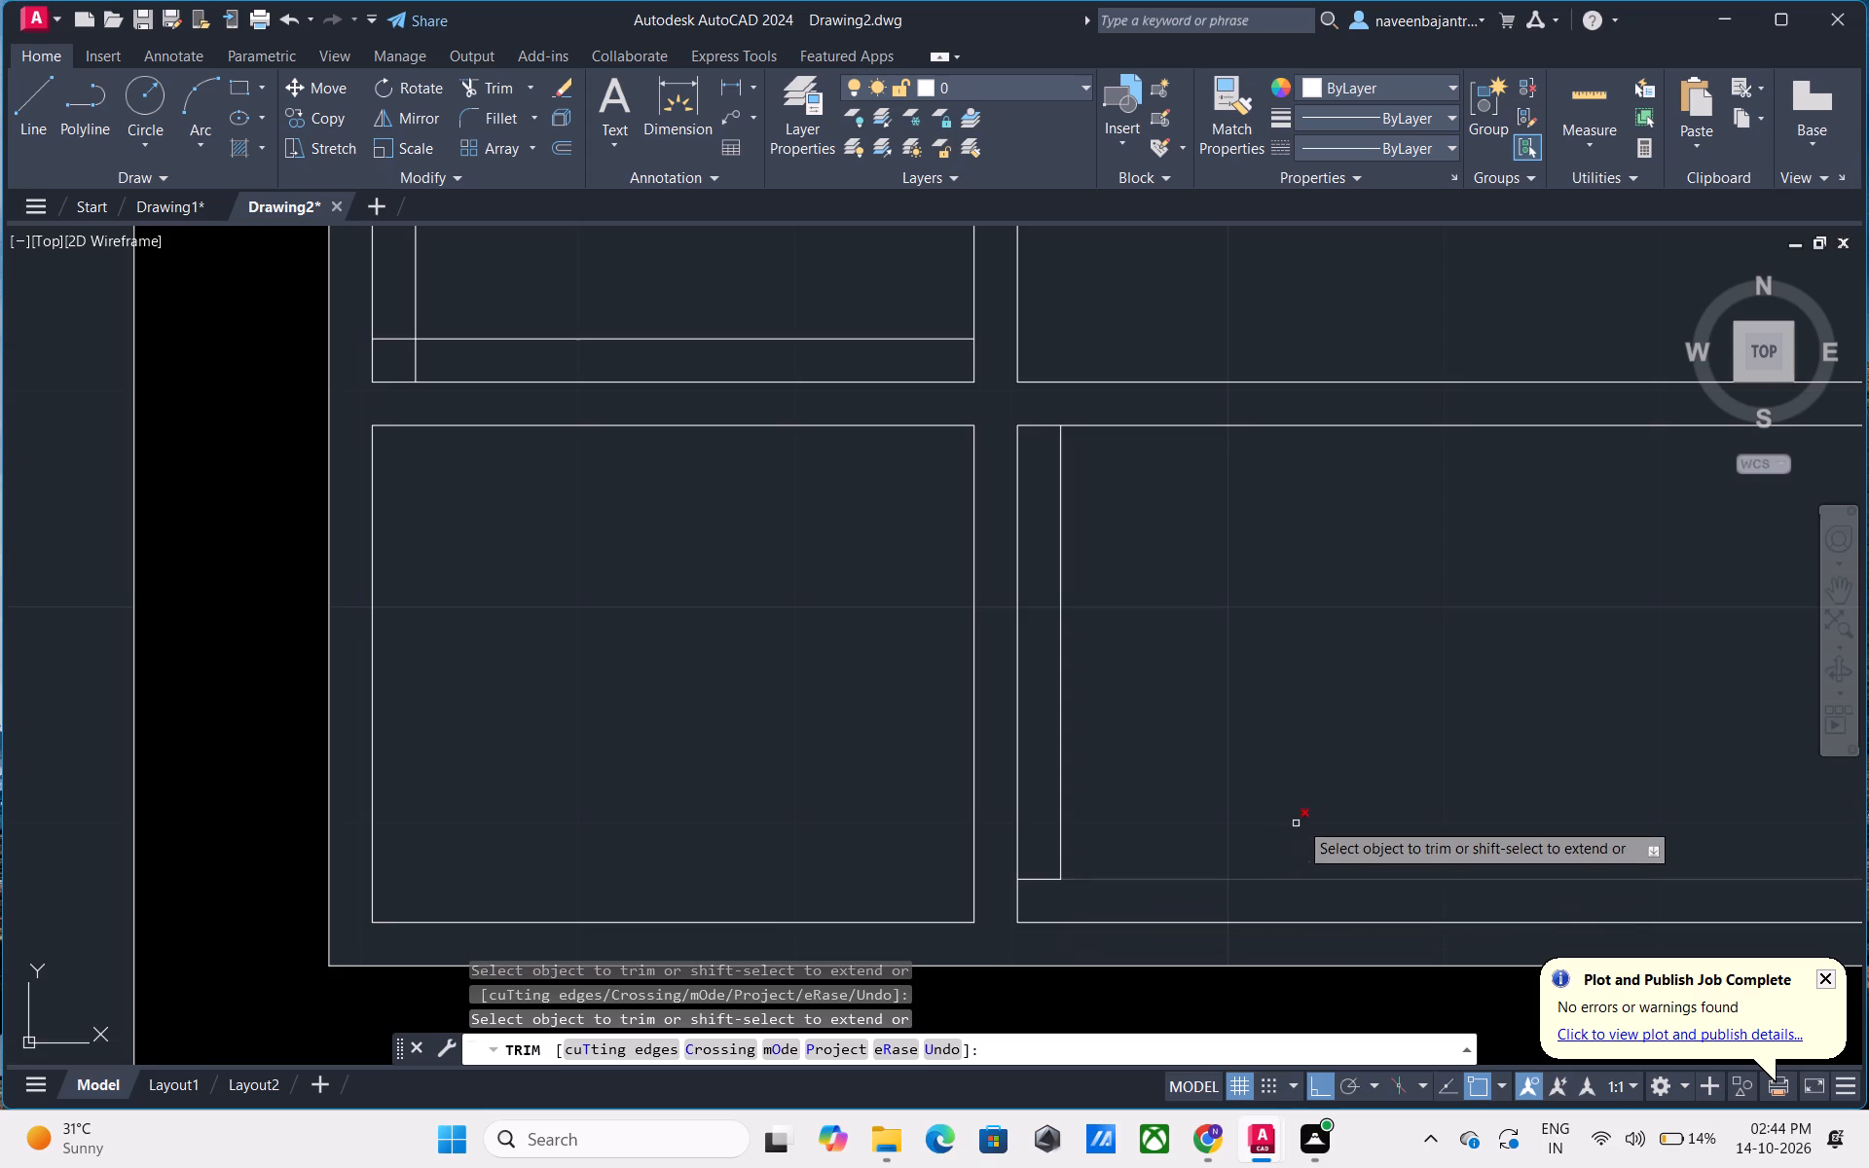
{"action": "scroll", "coordinate": [1323, 801], "scroll_direction": "down", "scroll_amount": 3}
{"action": "middle_click_drag", "start_coordinate": [1467, 748], "coordinate": [1042, 758]}
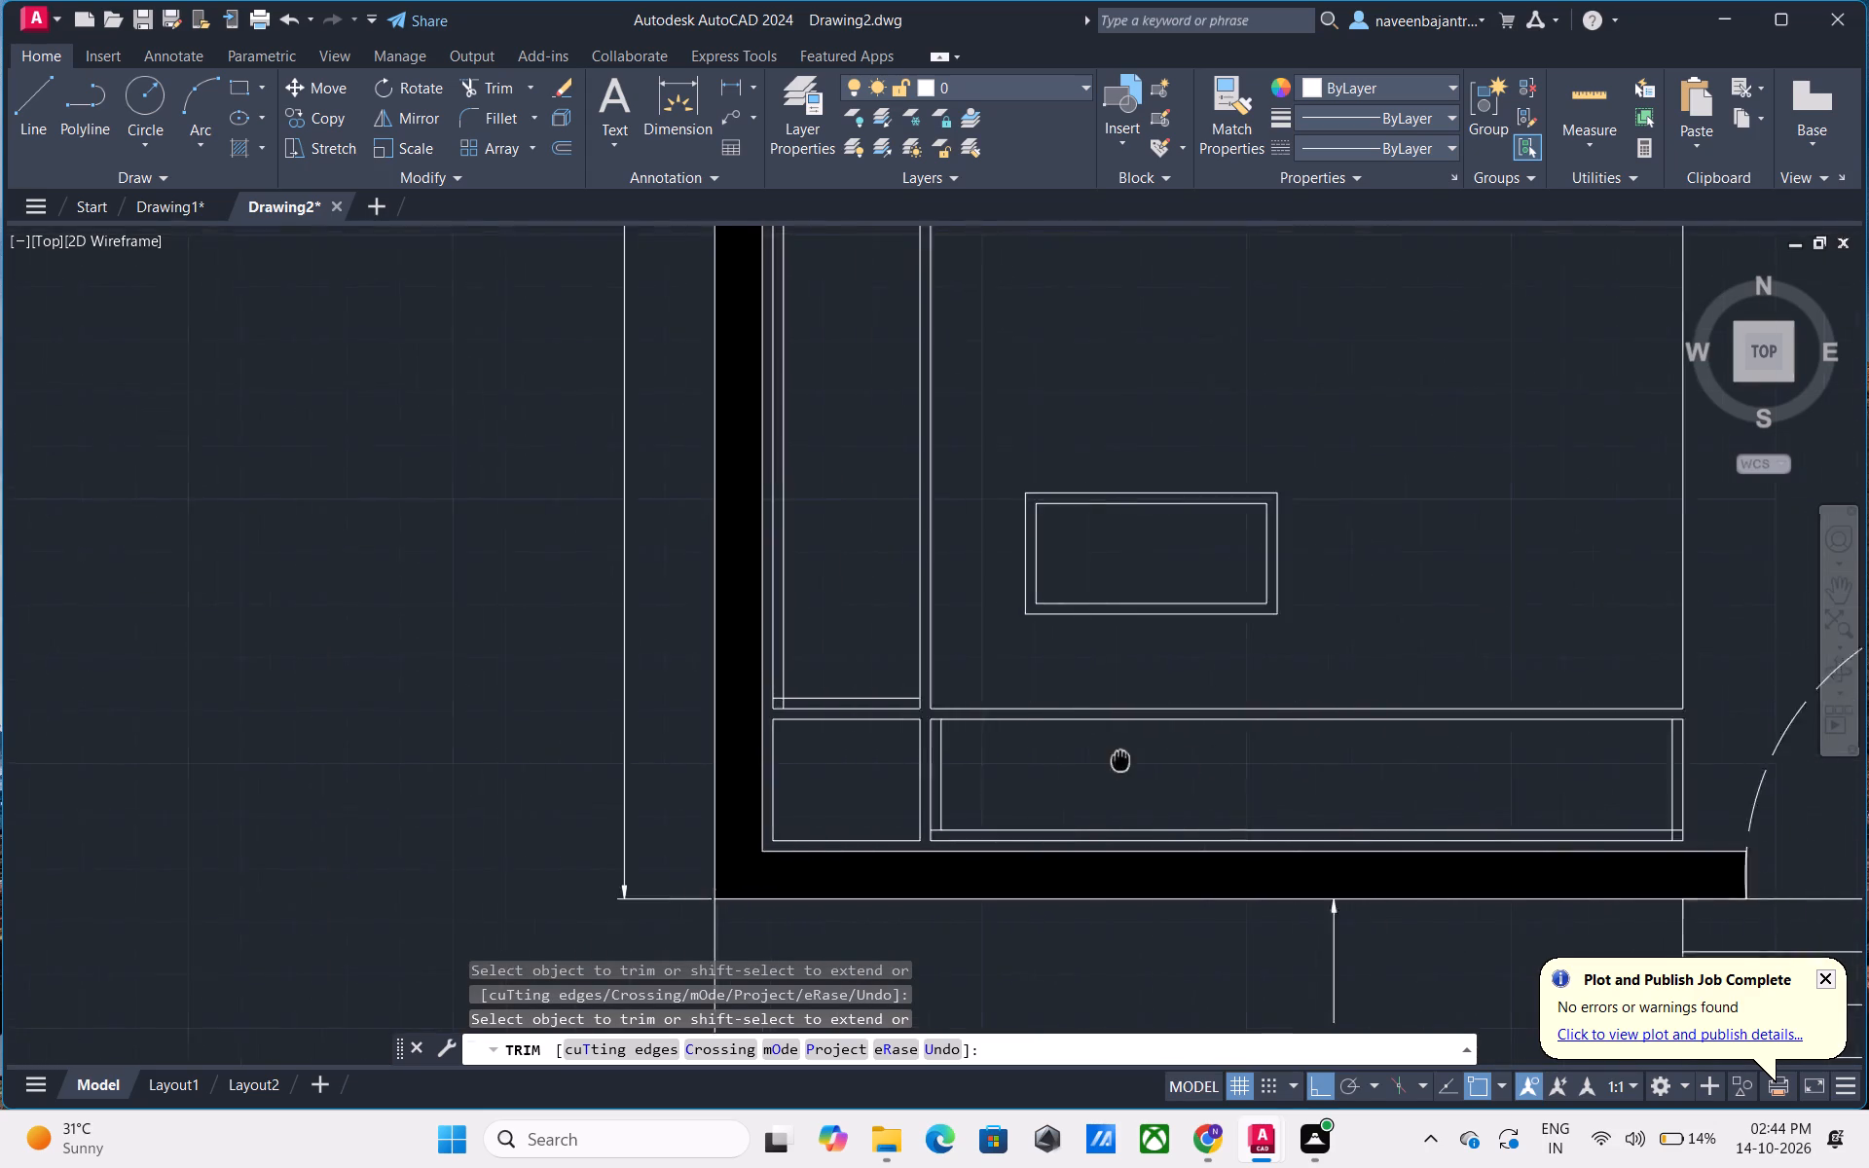
{"action": "middle_click_drag", "start_coordinate": [1042, 758], "coordinate": [524, 745]}
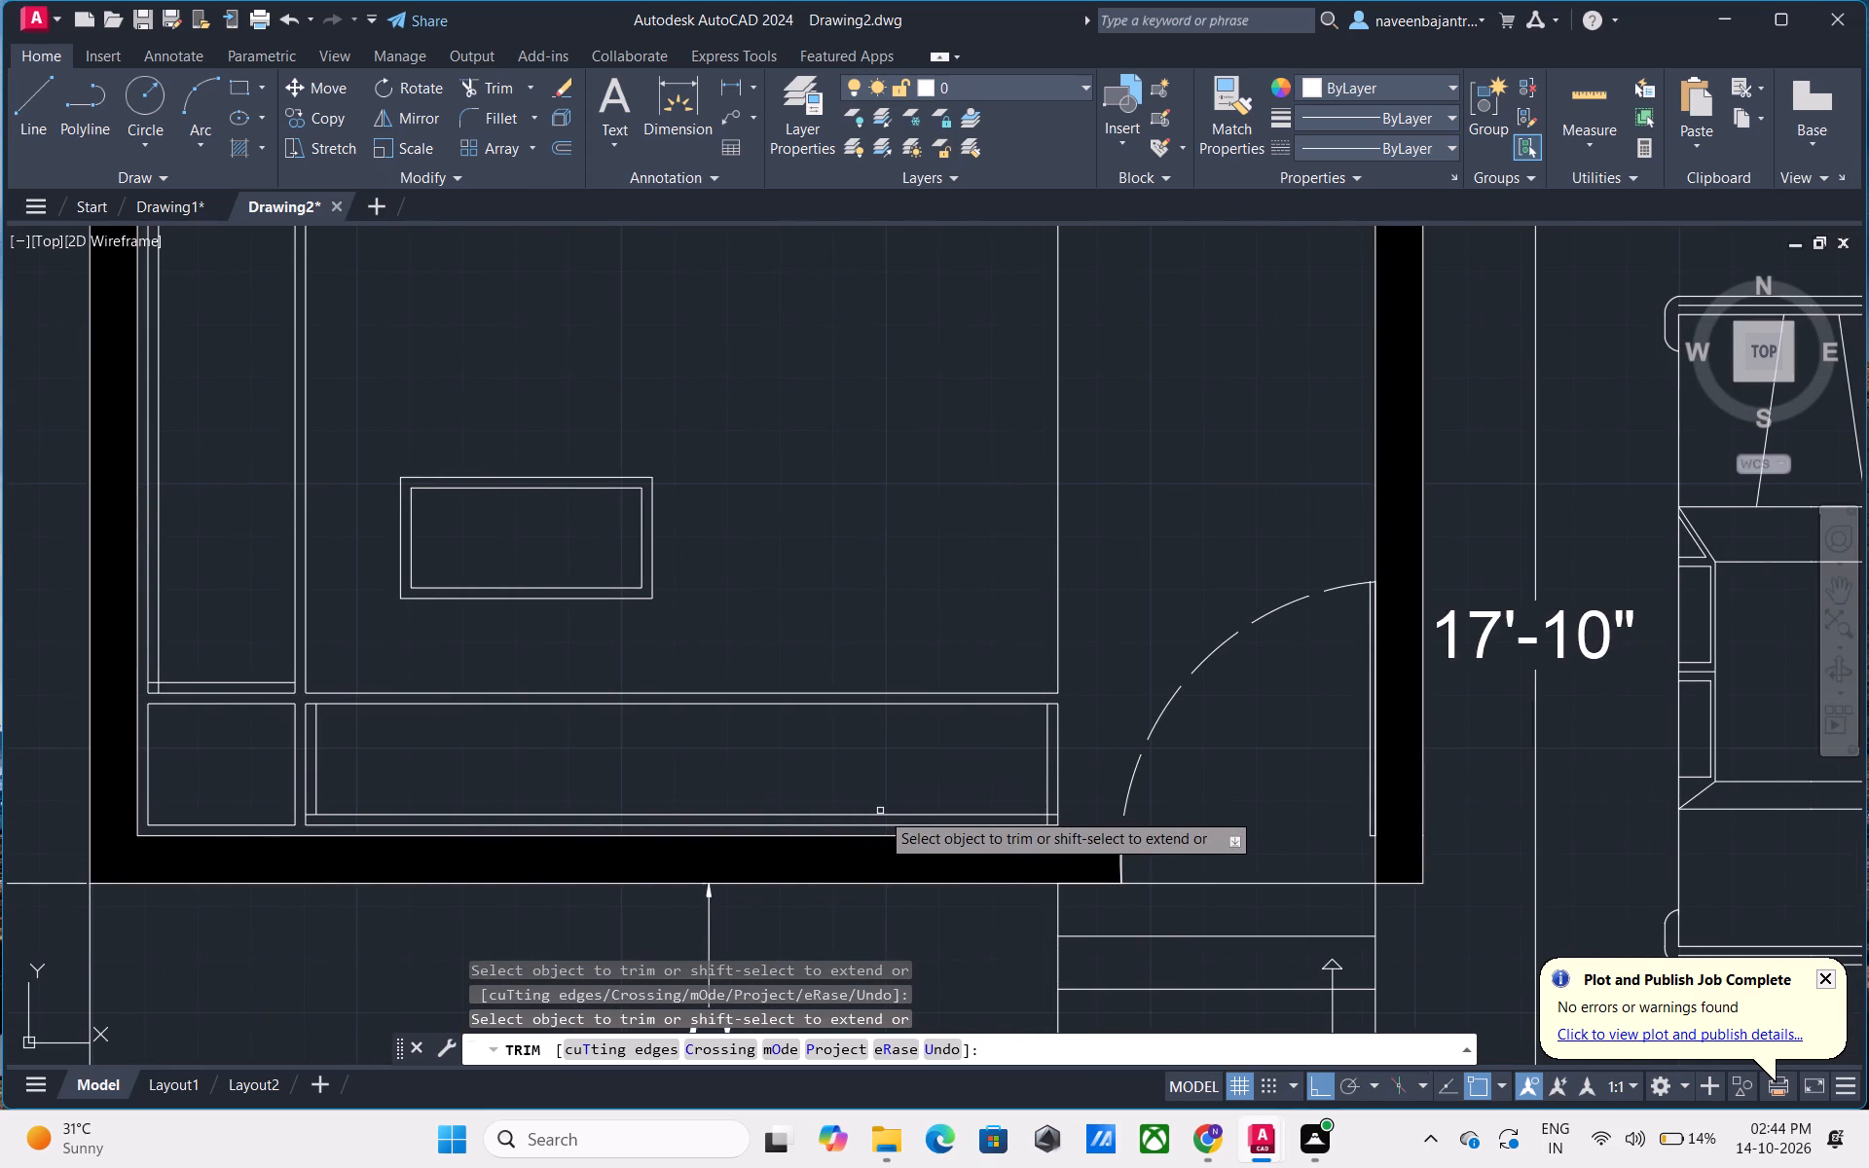
{"action": "scroll", "coordinate": [880, 811], "scroll_direction": "up", "scroll_amount": 4}
{"action": "scroll", "coordinate": [1438, 821], "scroll_direction": "down", "scroll_amount": 2}
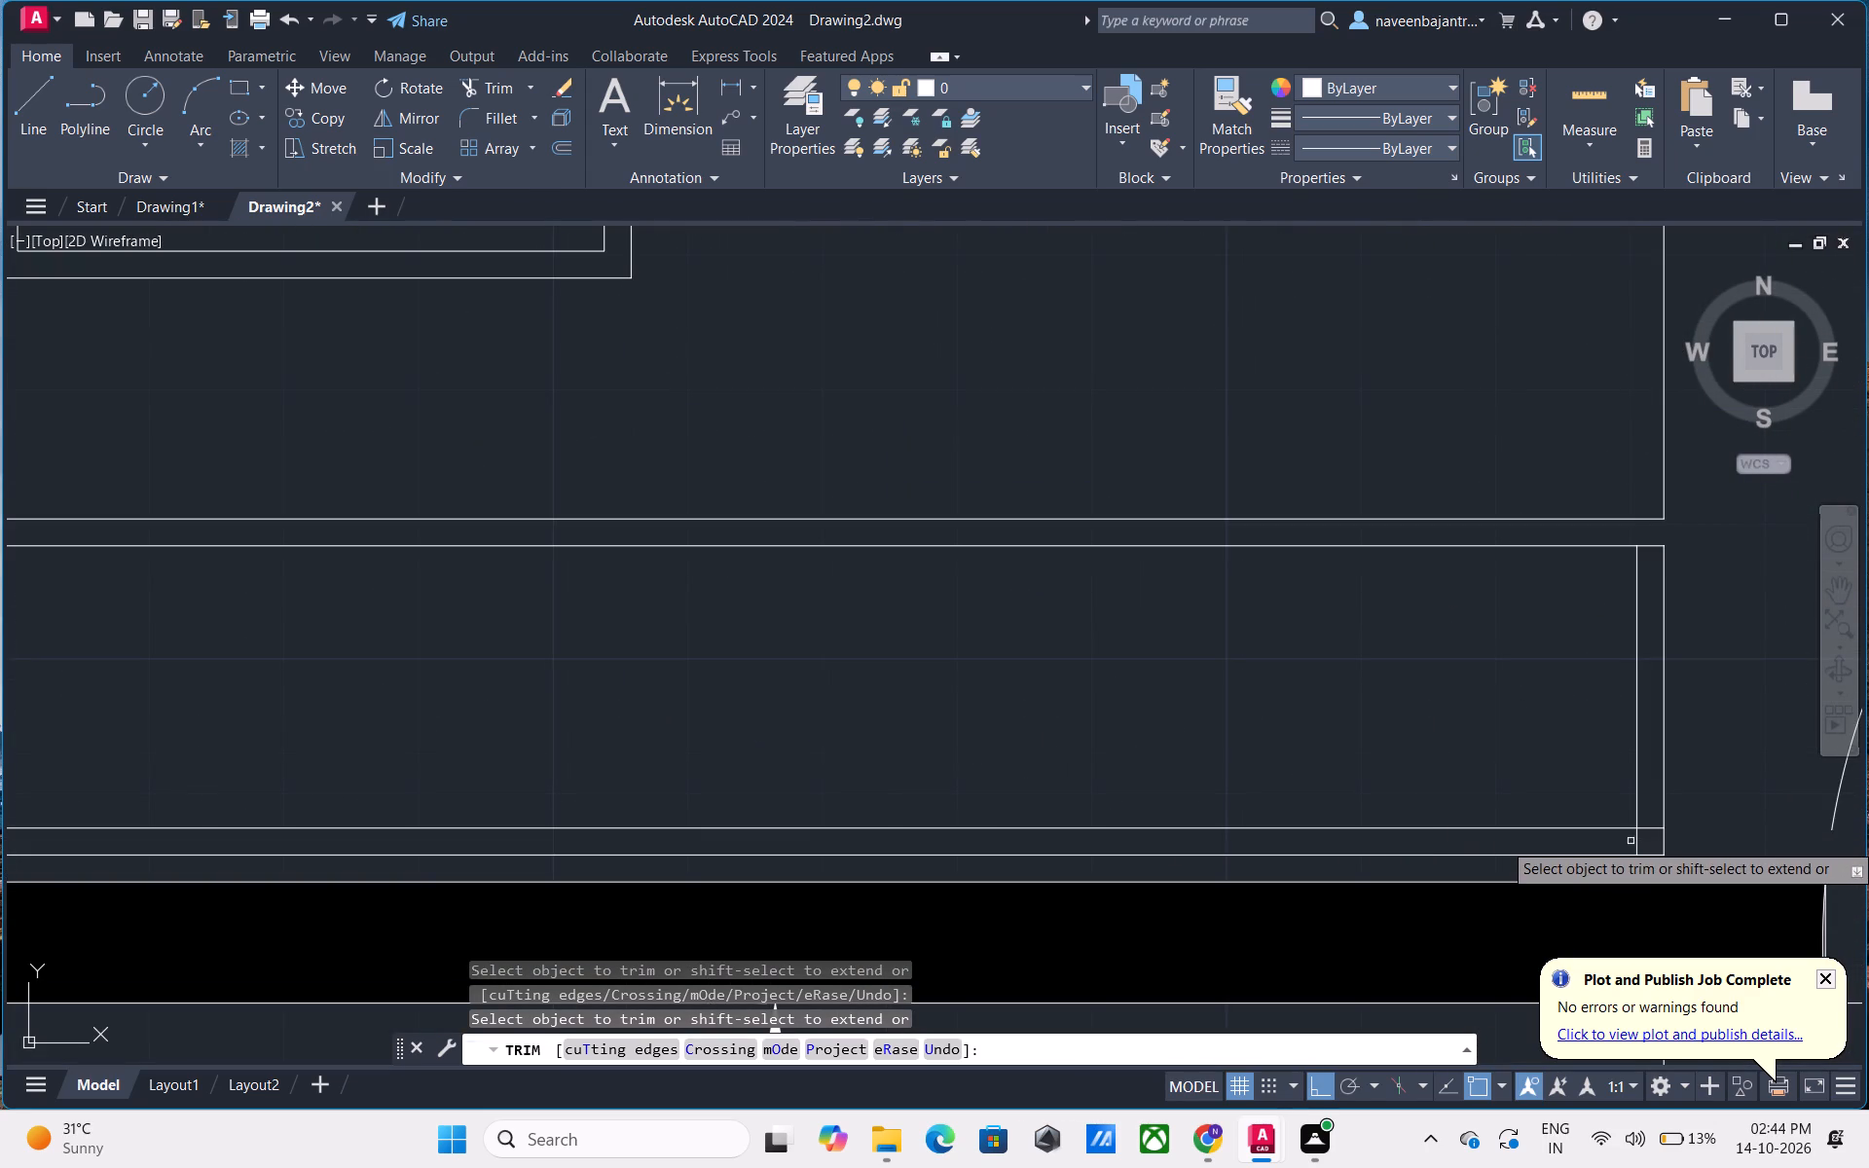
{"action": "left_click", "coordinate": [1638, 843]}
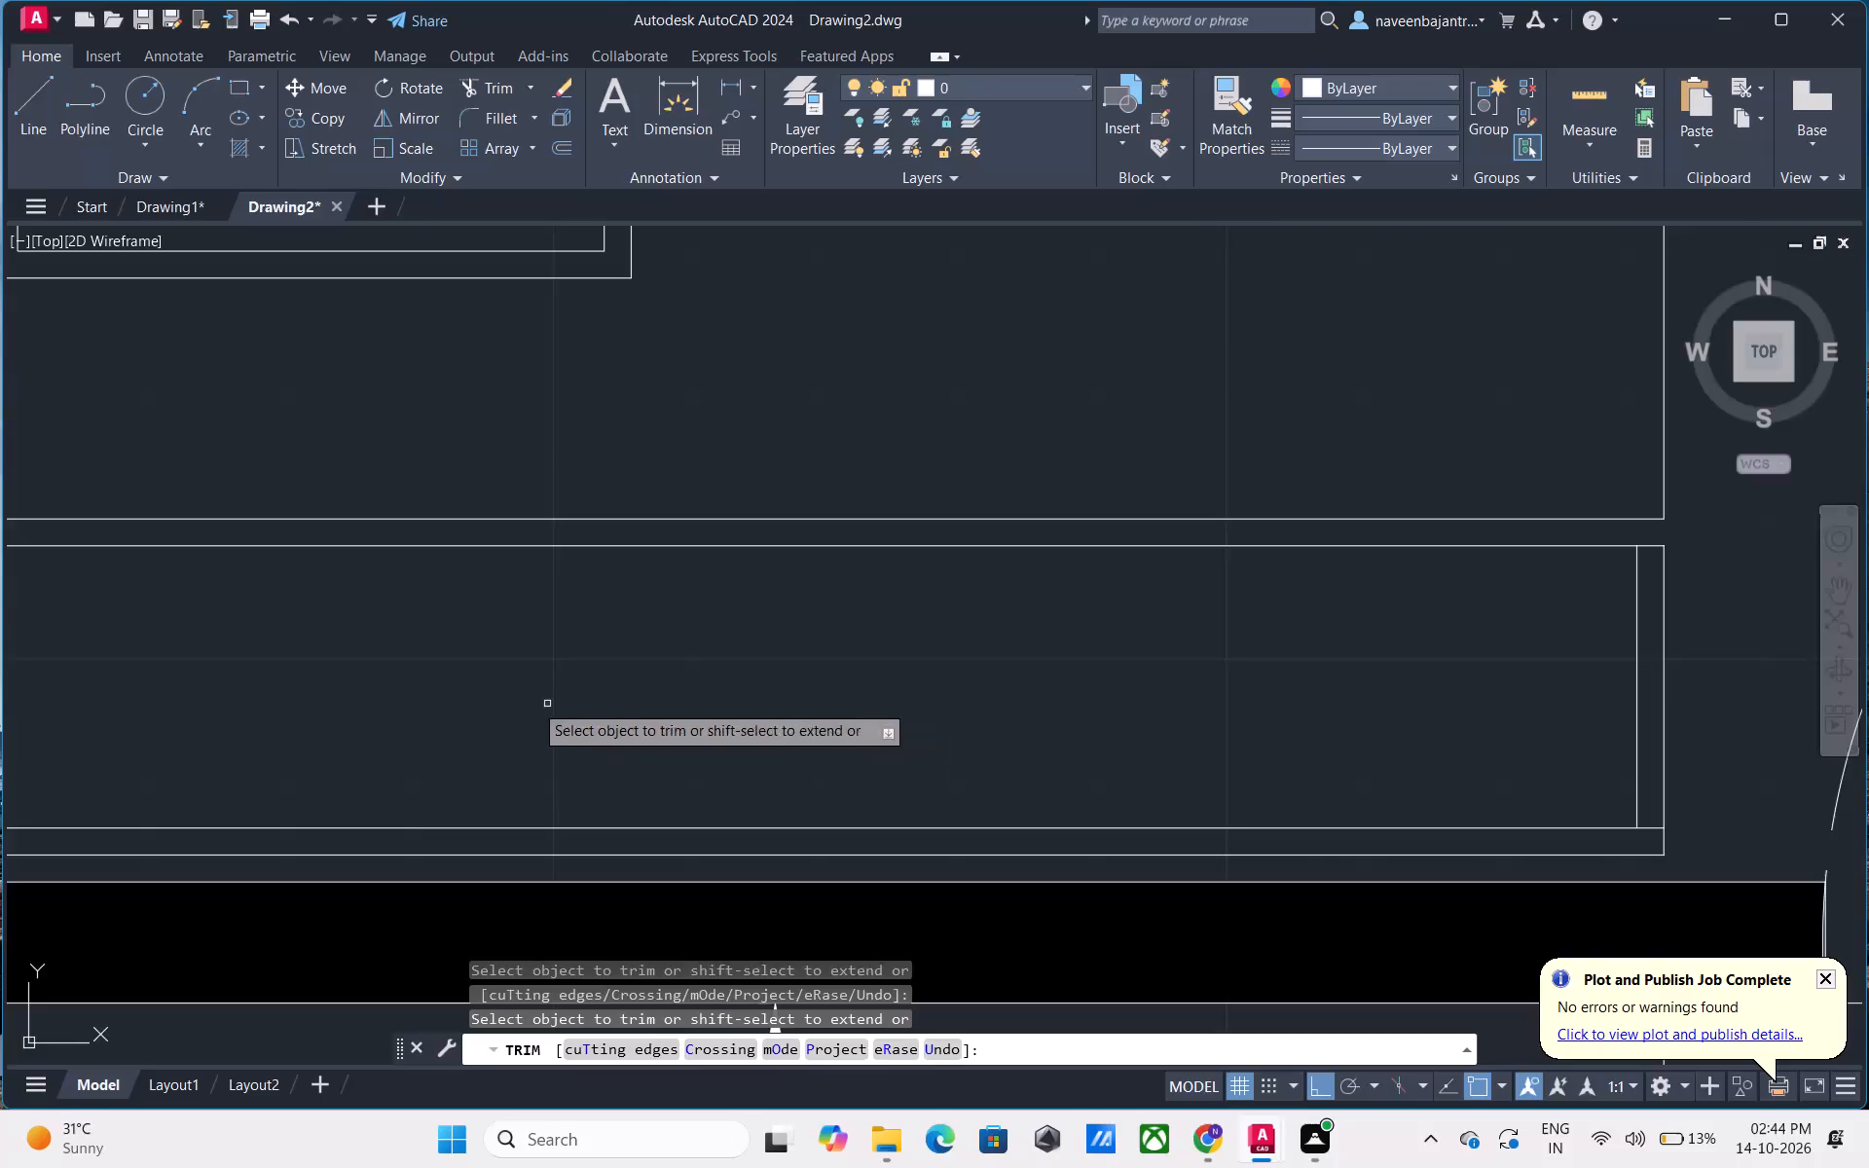
Trim the west ends of the western seat's south and north inner edge lines at its western inner line.
{"action": "scroll", "coordinate": [419, 695], "scroll_direction": "down", "scroll_amount": 3}
{"action": "middle_click_drag", "start_coordinate": [342, 691], "coordinate": [556, 751]}
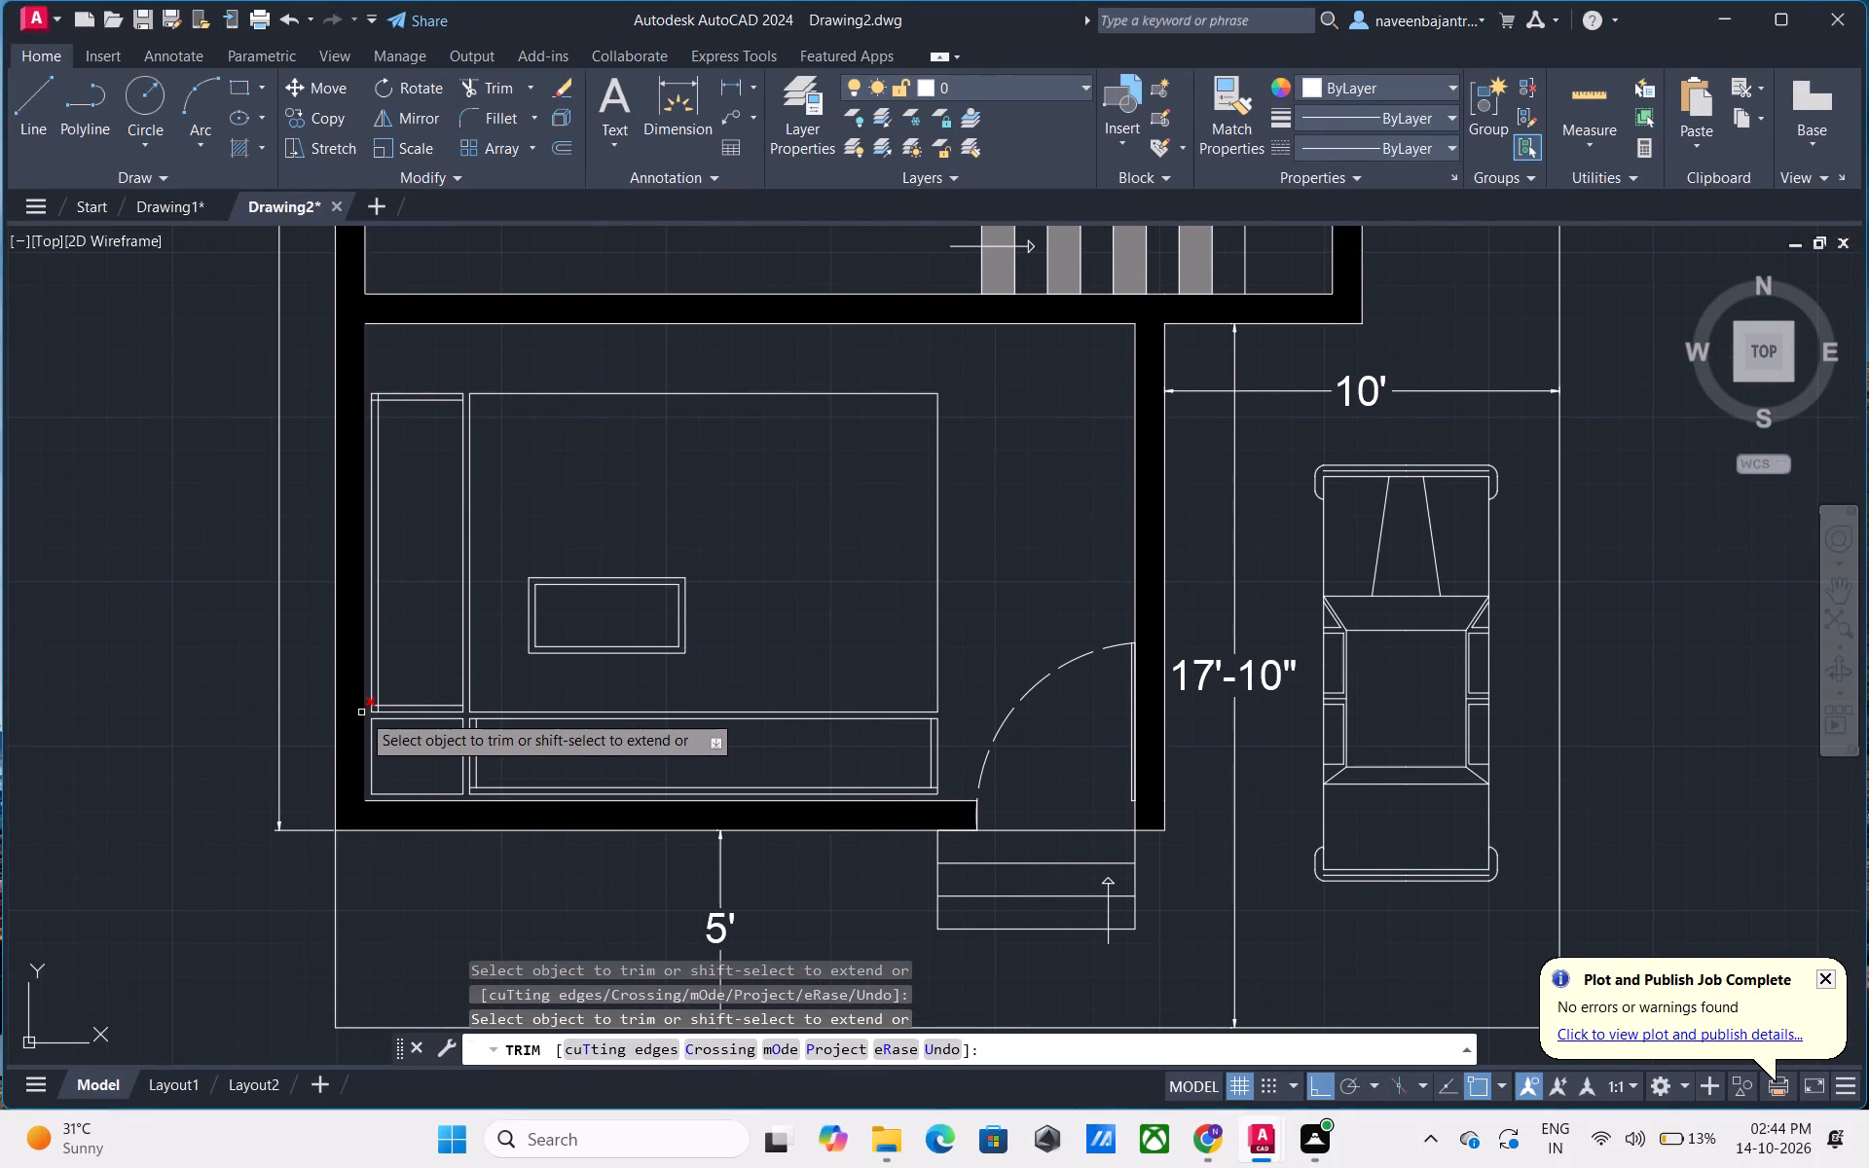
{"action": "scroll", "coordinate": [361, 712], "scroll_direction": "up", "scroll_amount": 3}
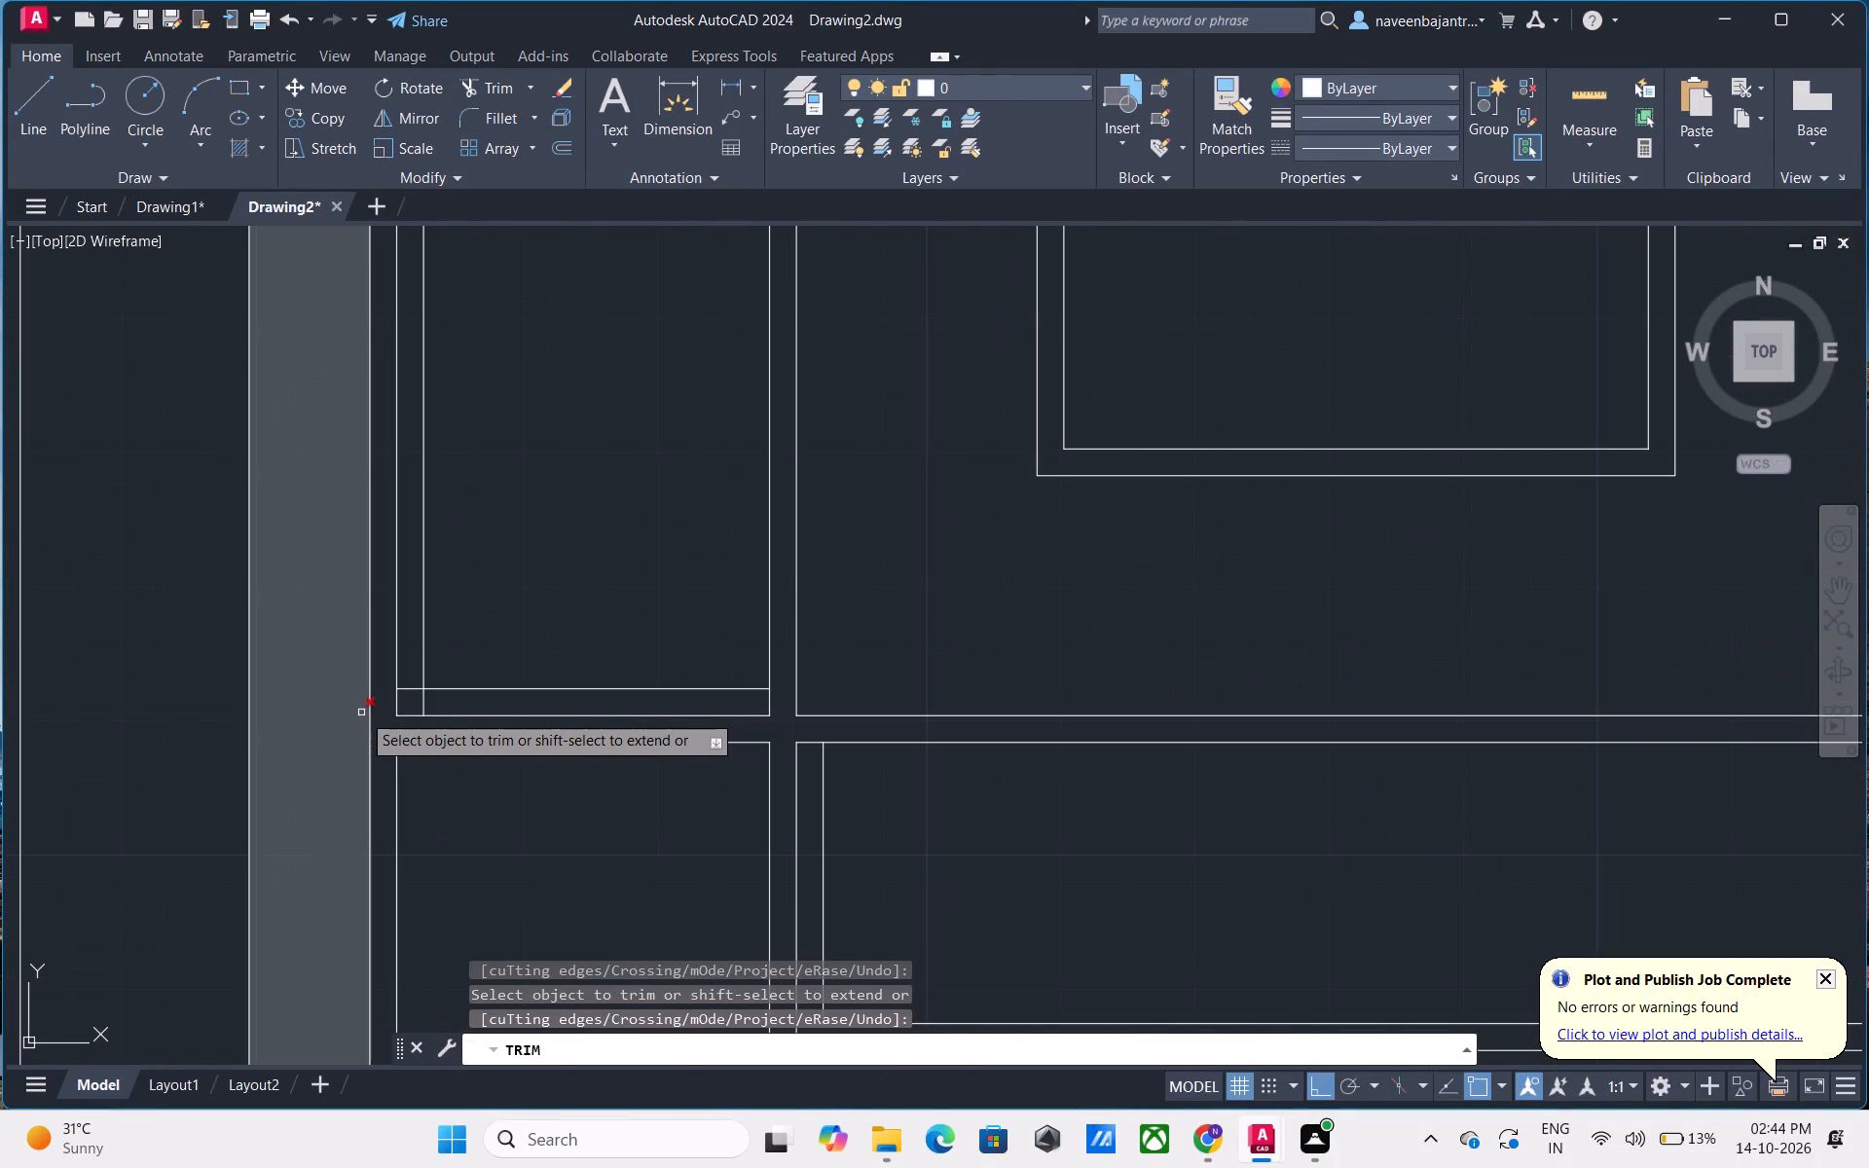
{"action": "scroll", "coordinate": [361, 712], "scroll_direction": "up", "scroll_amount": 1}
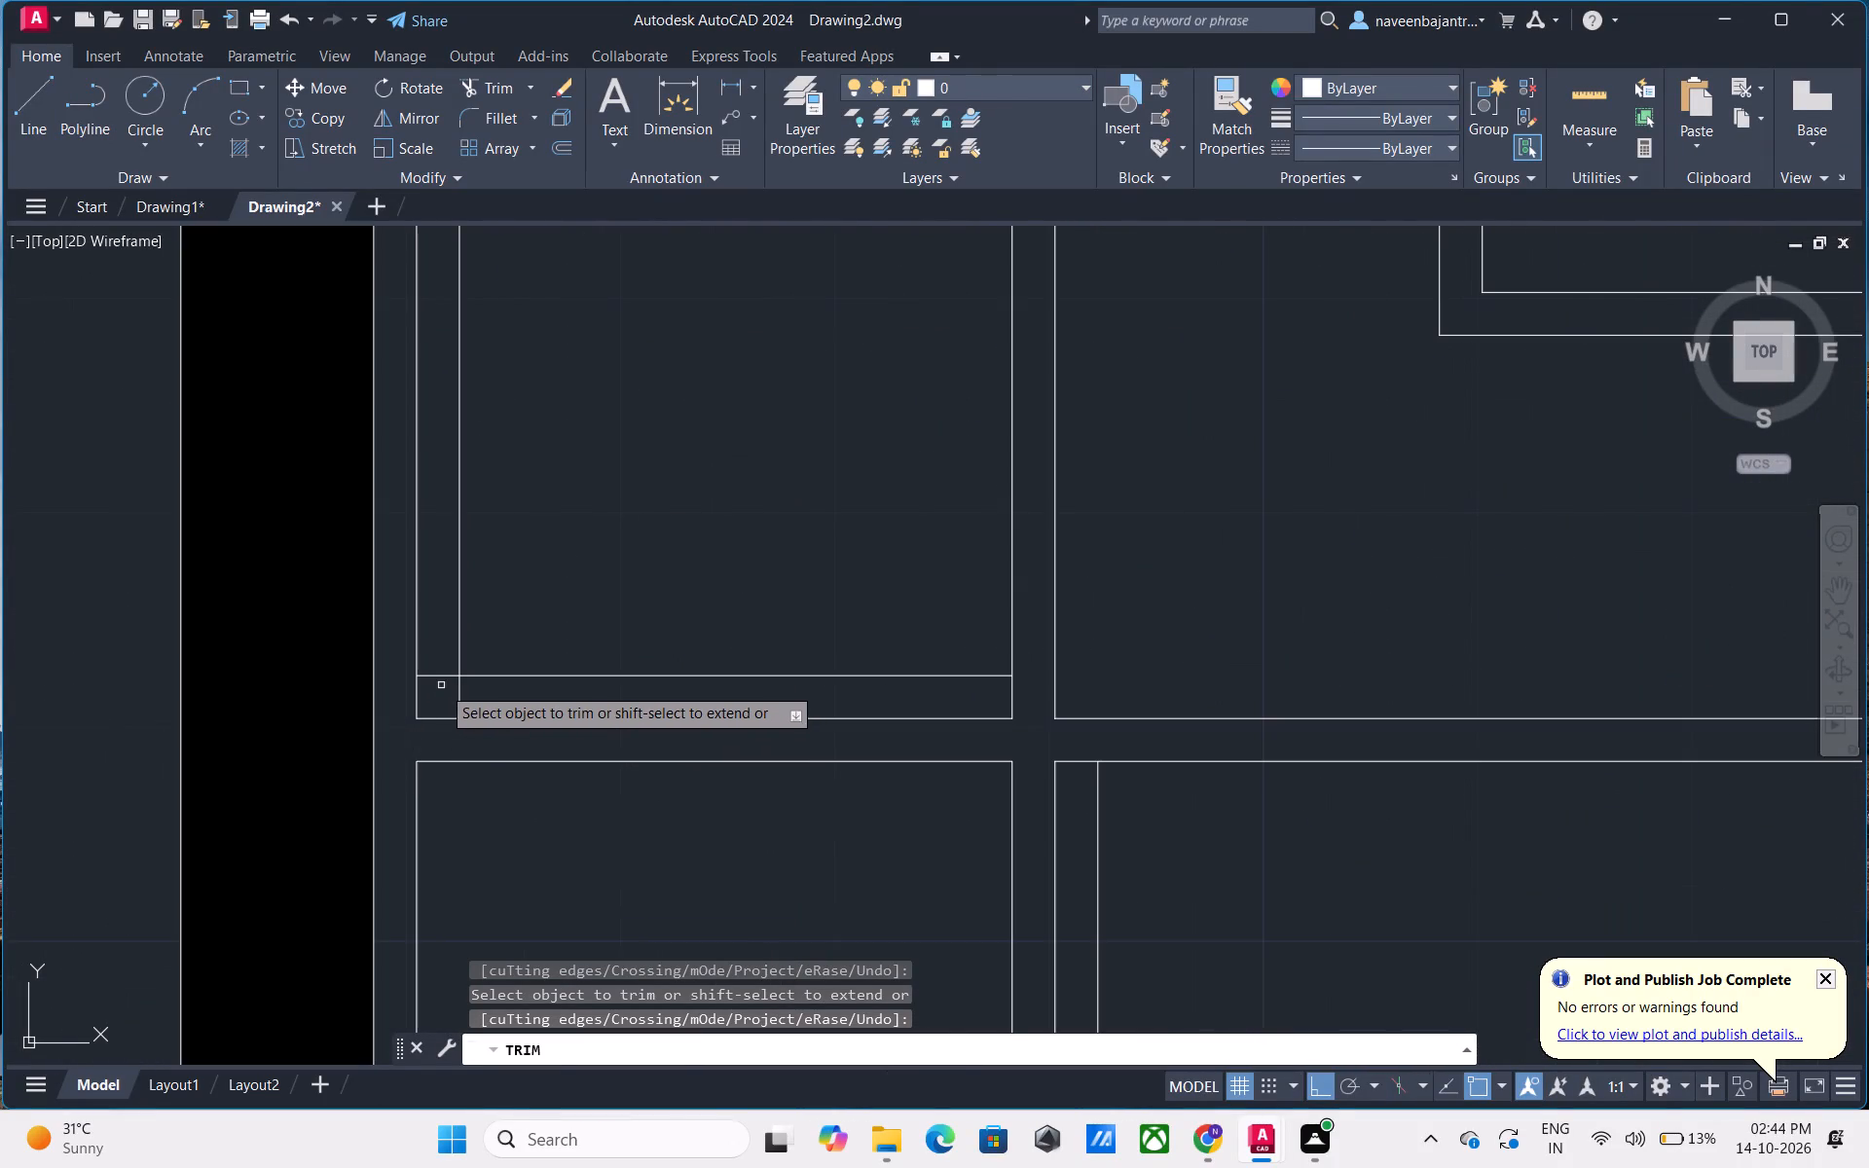
{"action": "left_click", "coordinate": [442, 675]}
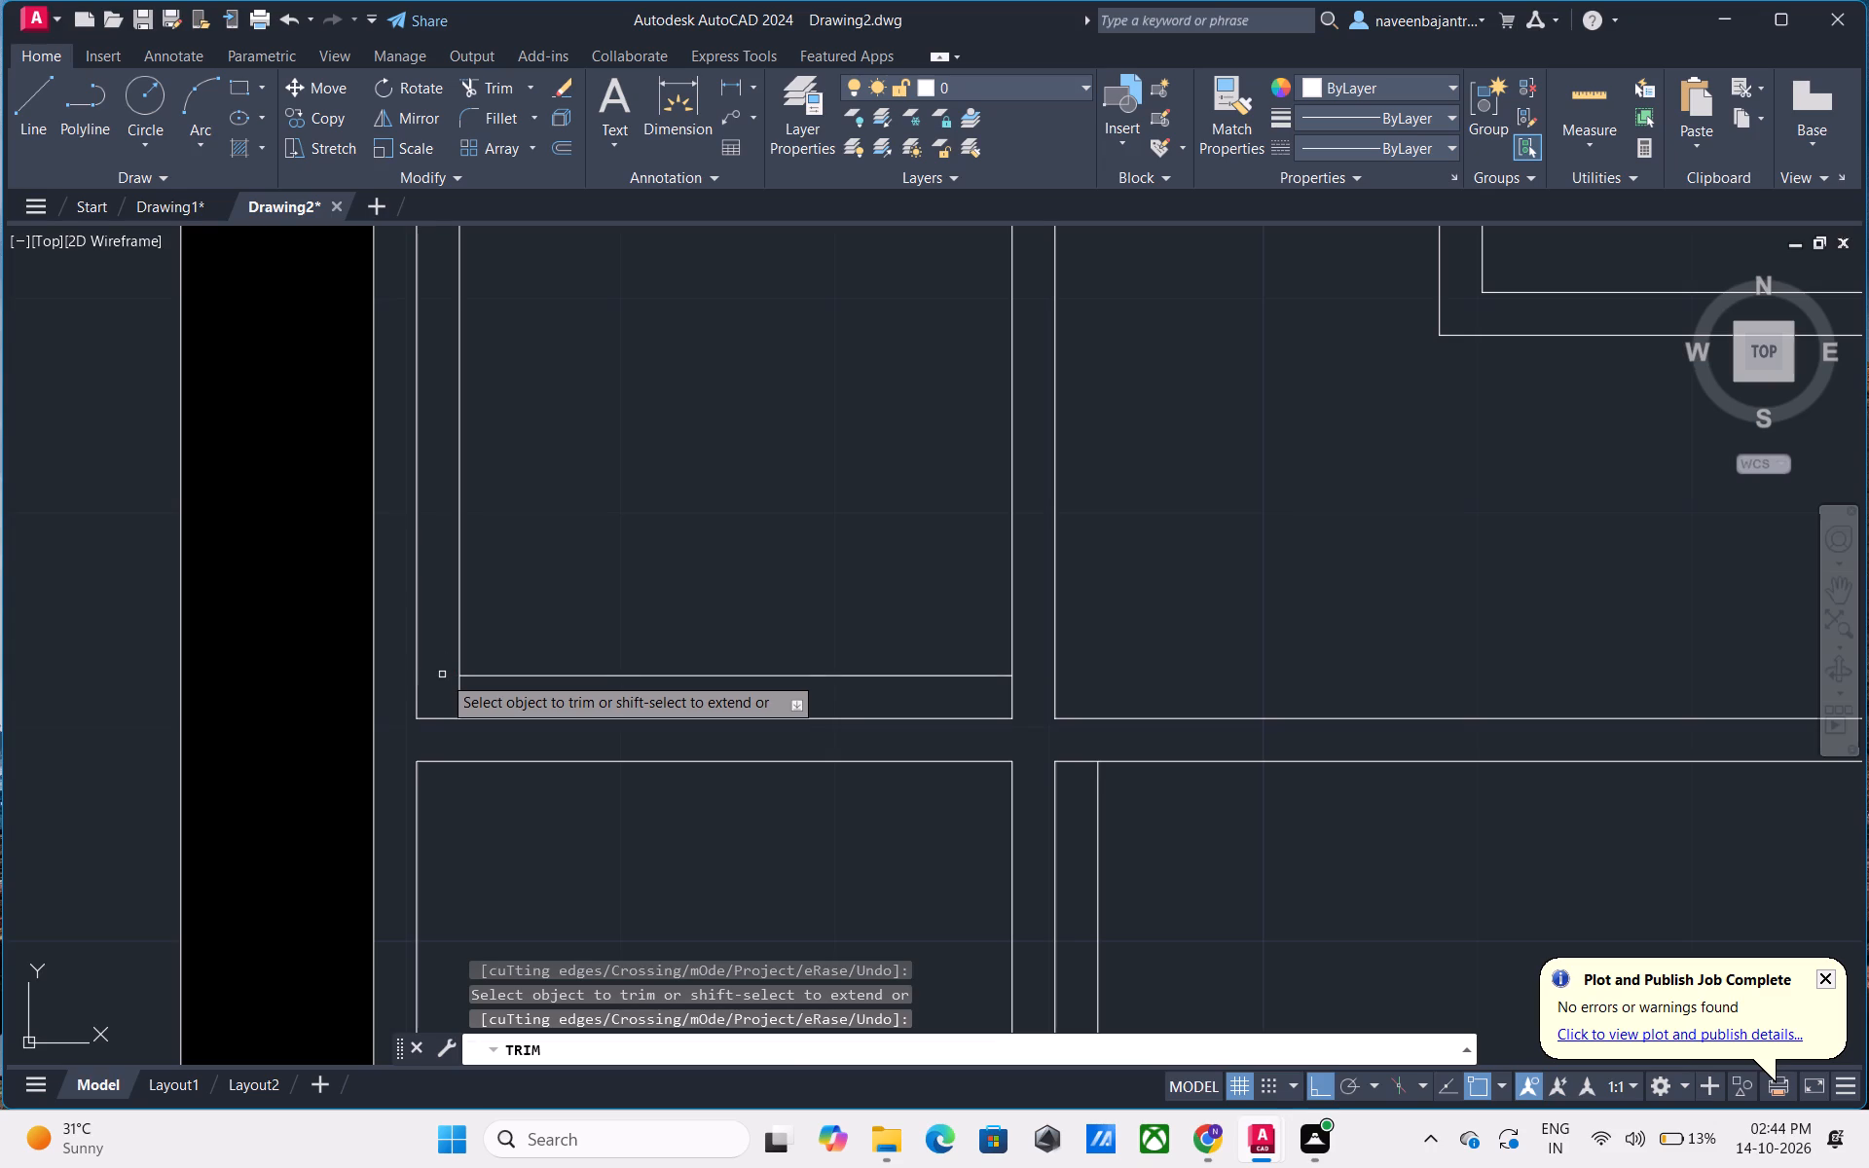
{"action": "scroll", "coordinate": [442, 675], "scroll_direction": "down", "scroll_amount": 3}
{"action": "scroll", "coordinate": [465, 529], "scroll_direction": "down", "scroll_amount": 1}
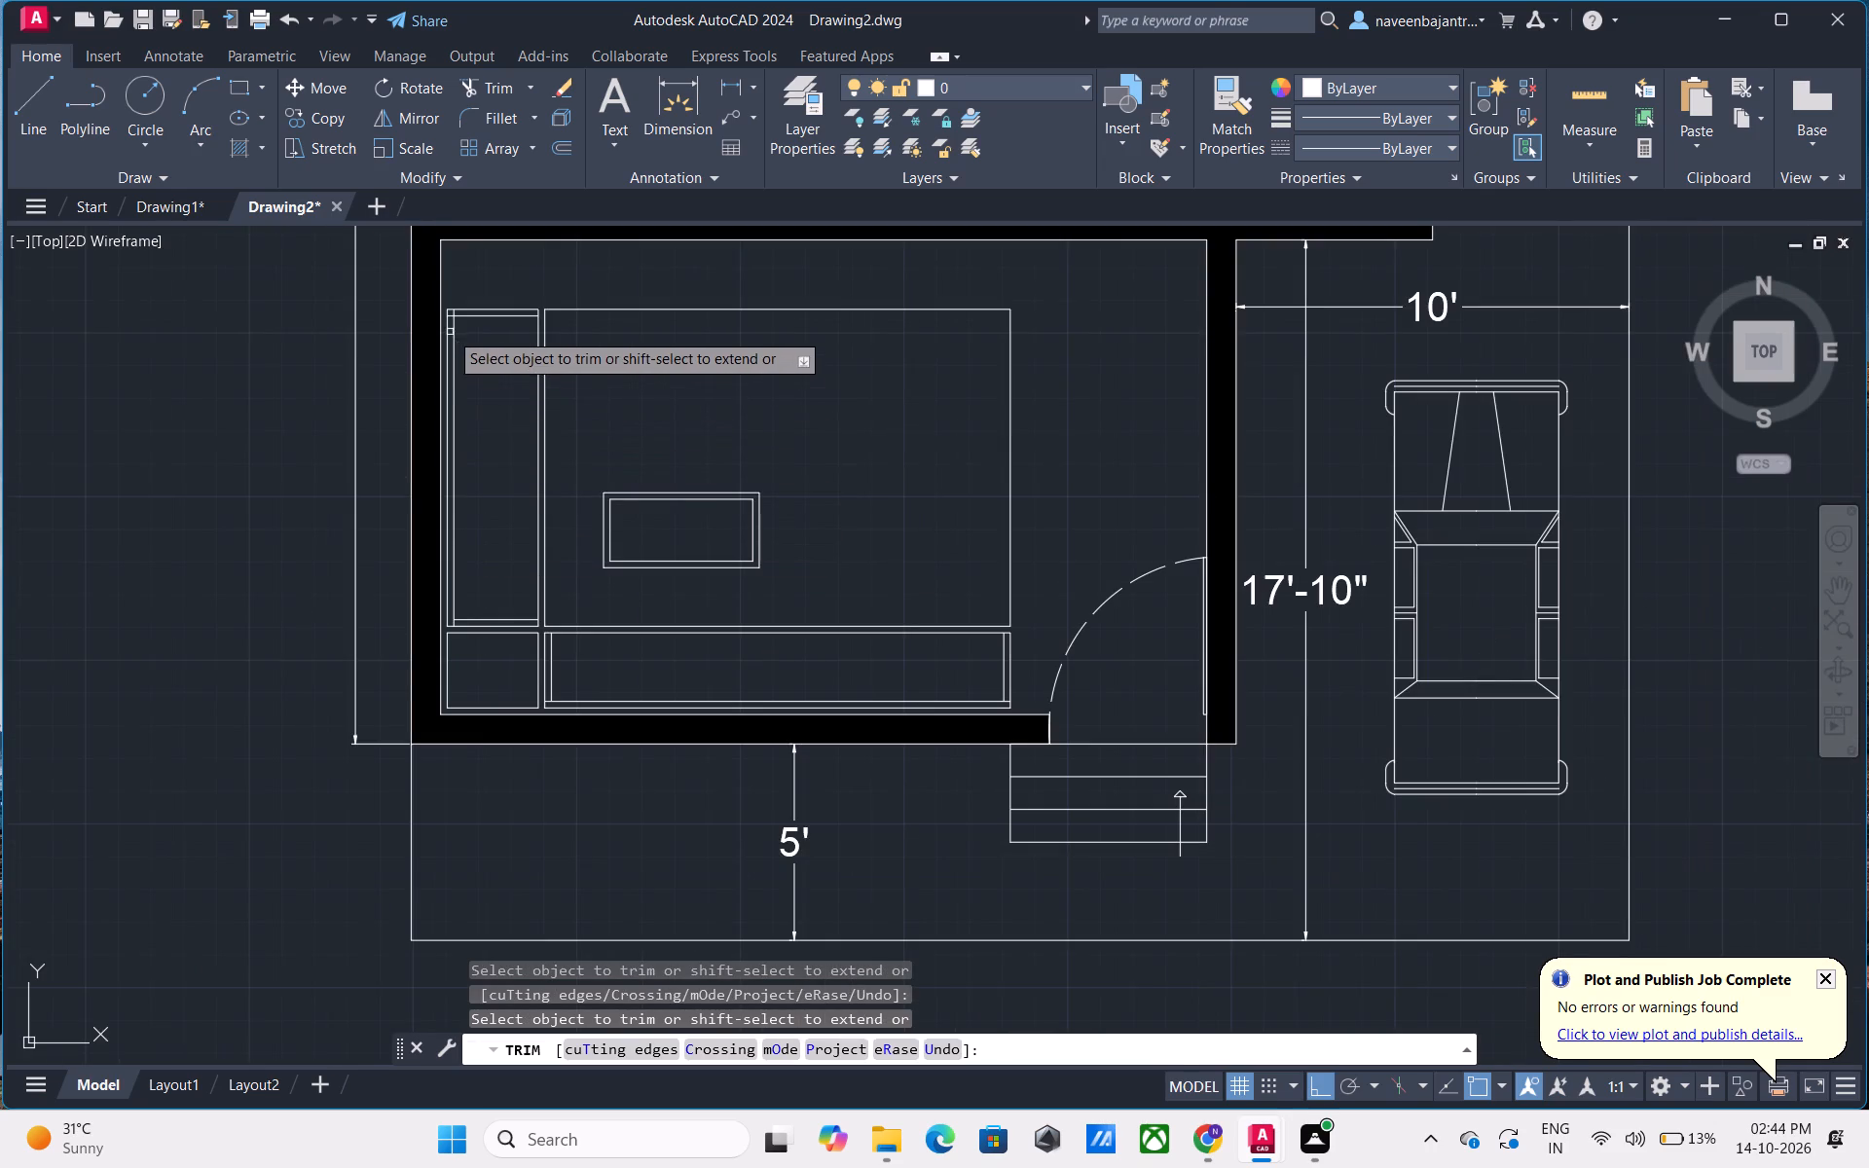
{"action": "scroll", "coordinate": [445, 327], "scroll_direction": "up", "scroll_amount": 3}
{"action": "left_click", "coordinate": [464, 276]}
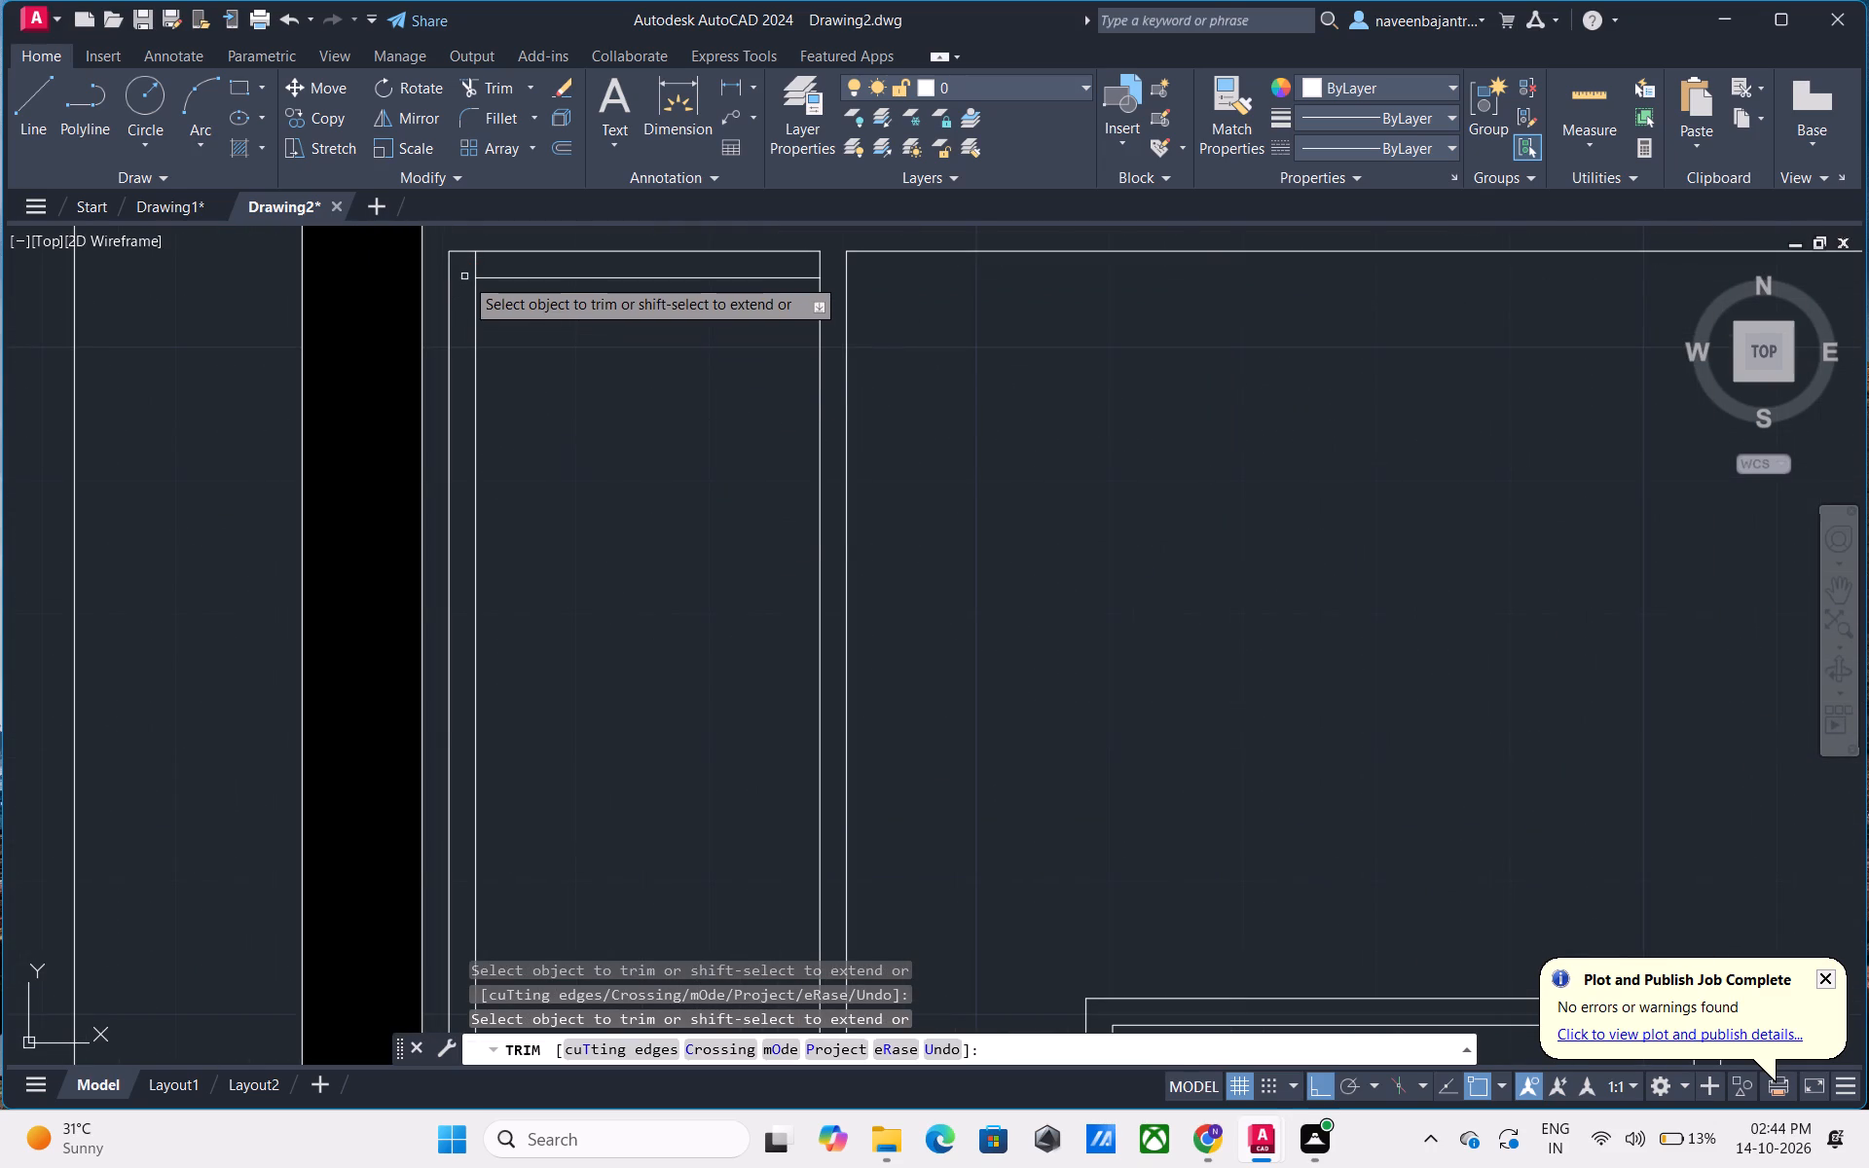
{"action": "scroll", "coordinate": [583, 520], "scroll_direction": "down", "scroll_amount": 3}
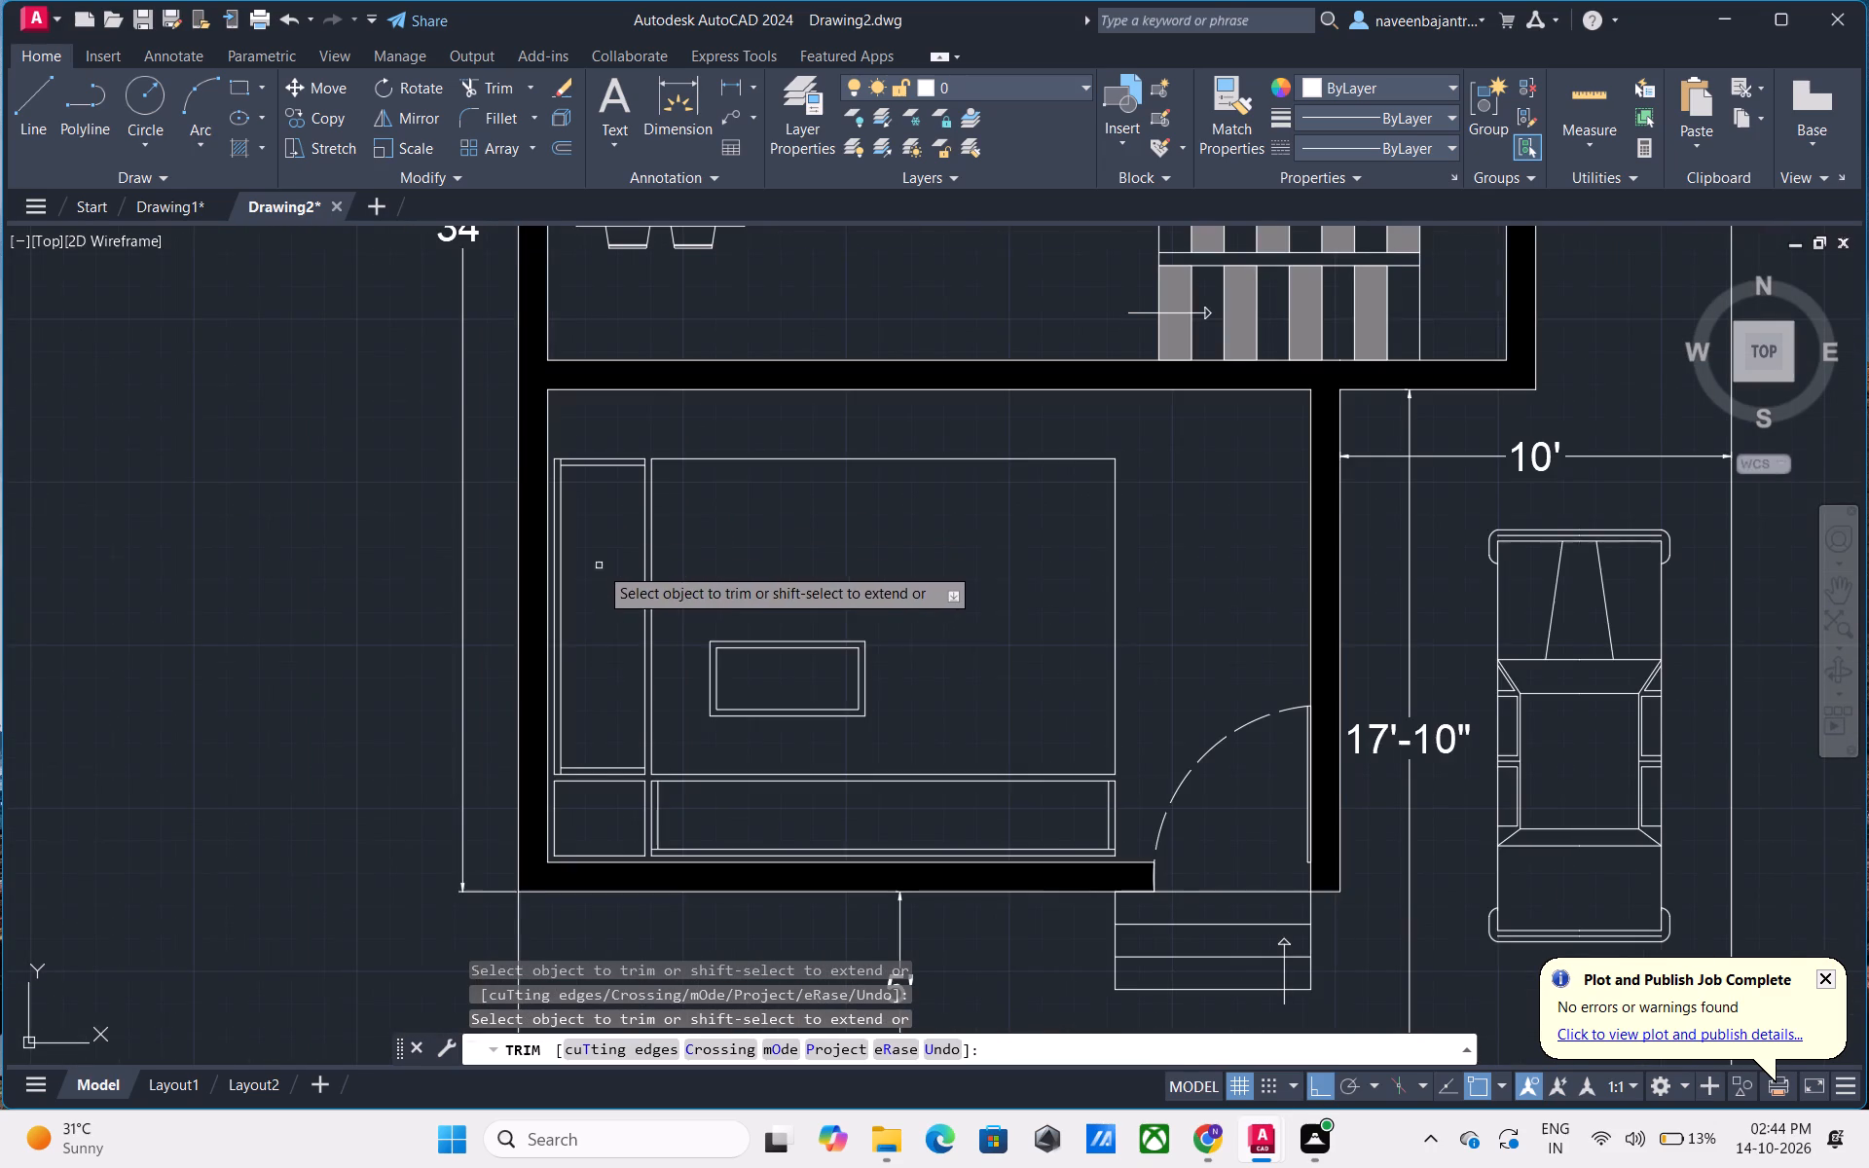
{"action": "middle_click_drag", "start_coordinate": [605, 693], "coordinate": [632, 616]}
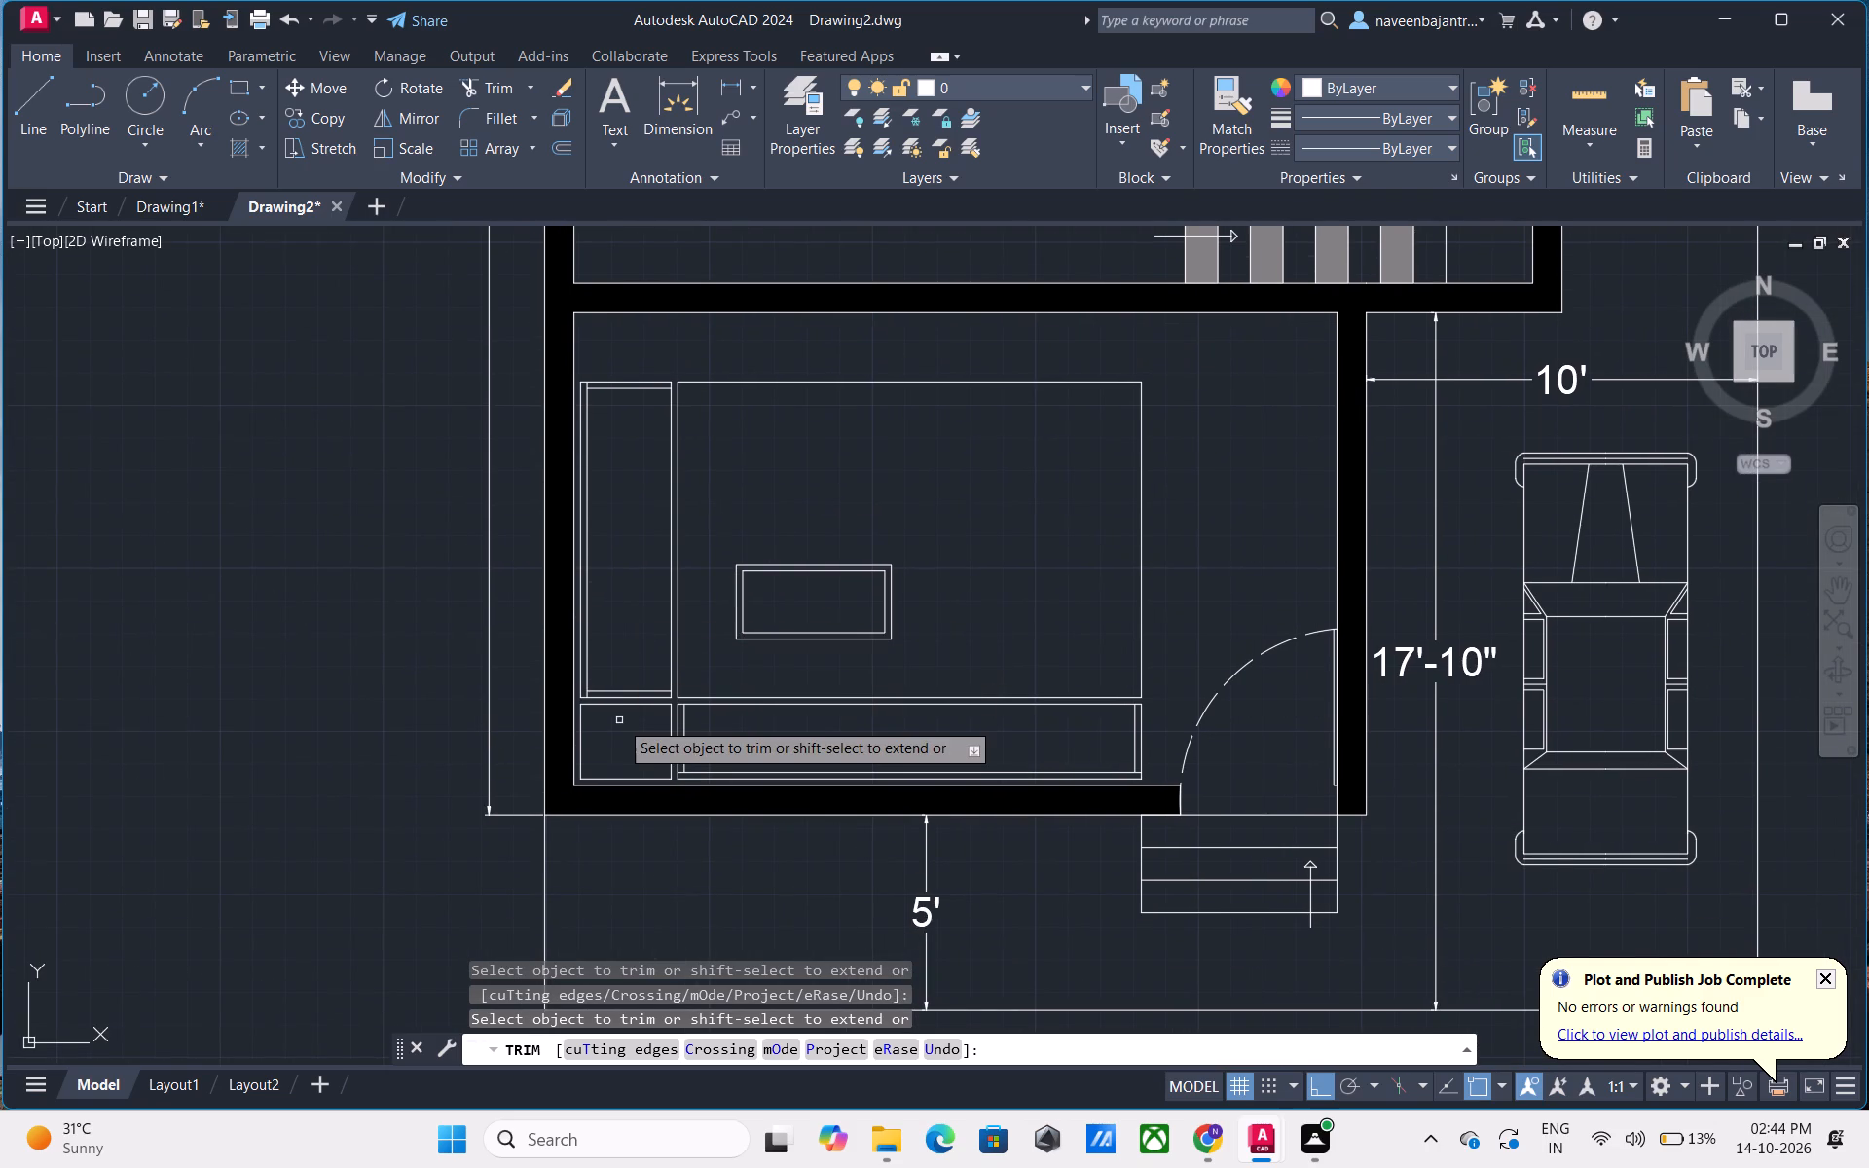
{"action": "scroll", "coordinate": [619, 720], "scroll_direction": "up", "scroll_amount": 2}
{"action": "key", "text": "Escape"}
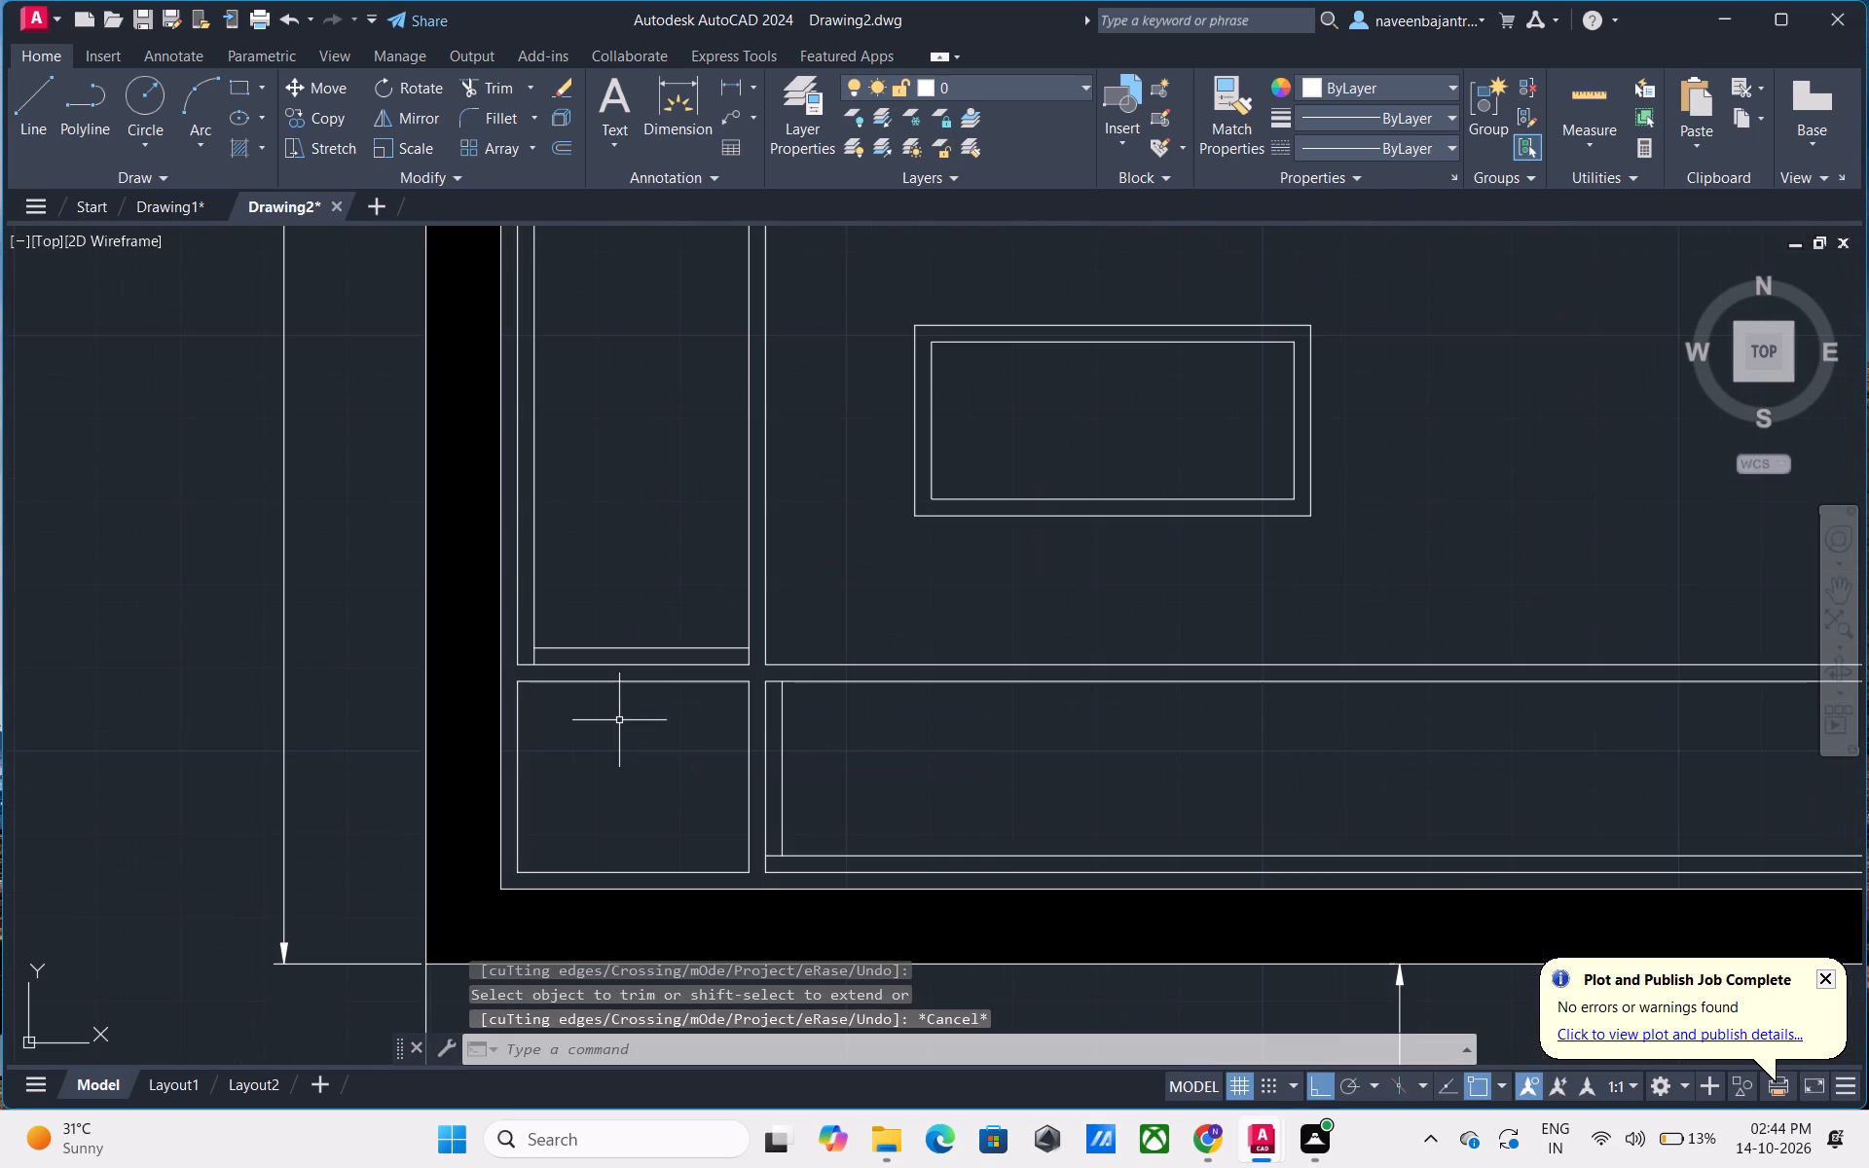
Trace the corner seat's rectangle with a polyline through its four corners, ending back at the northwest corner.
{"action": "left_click", "coordinate": [92, 111]}
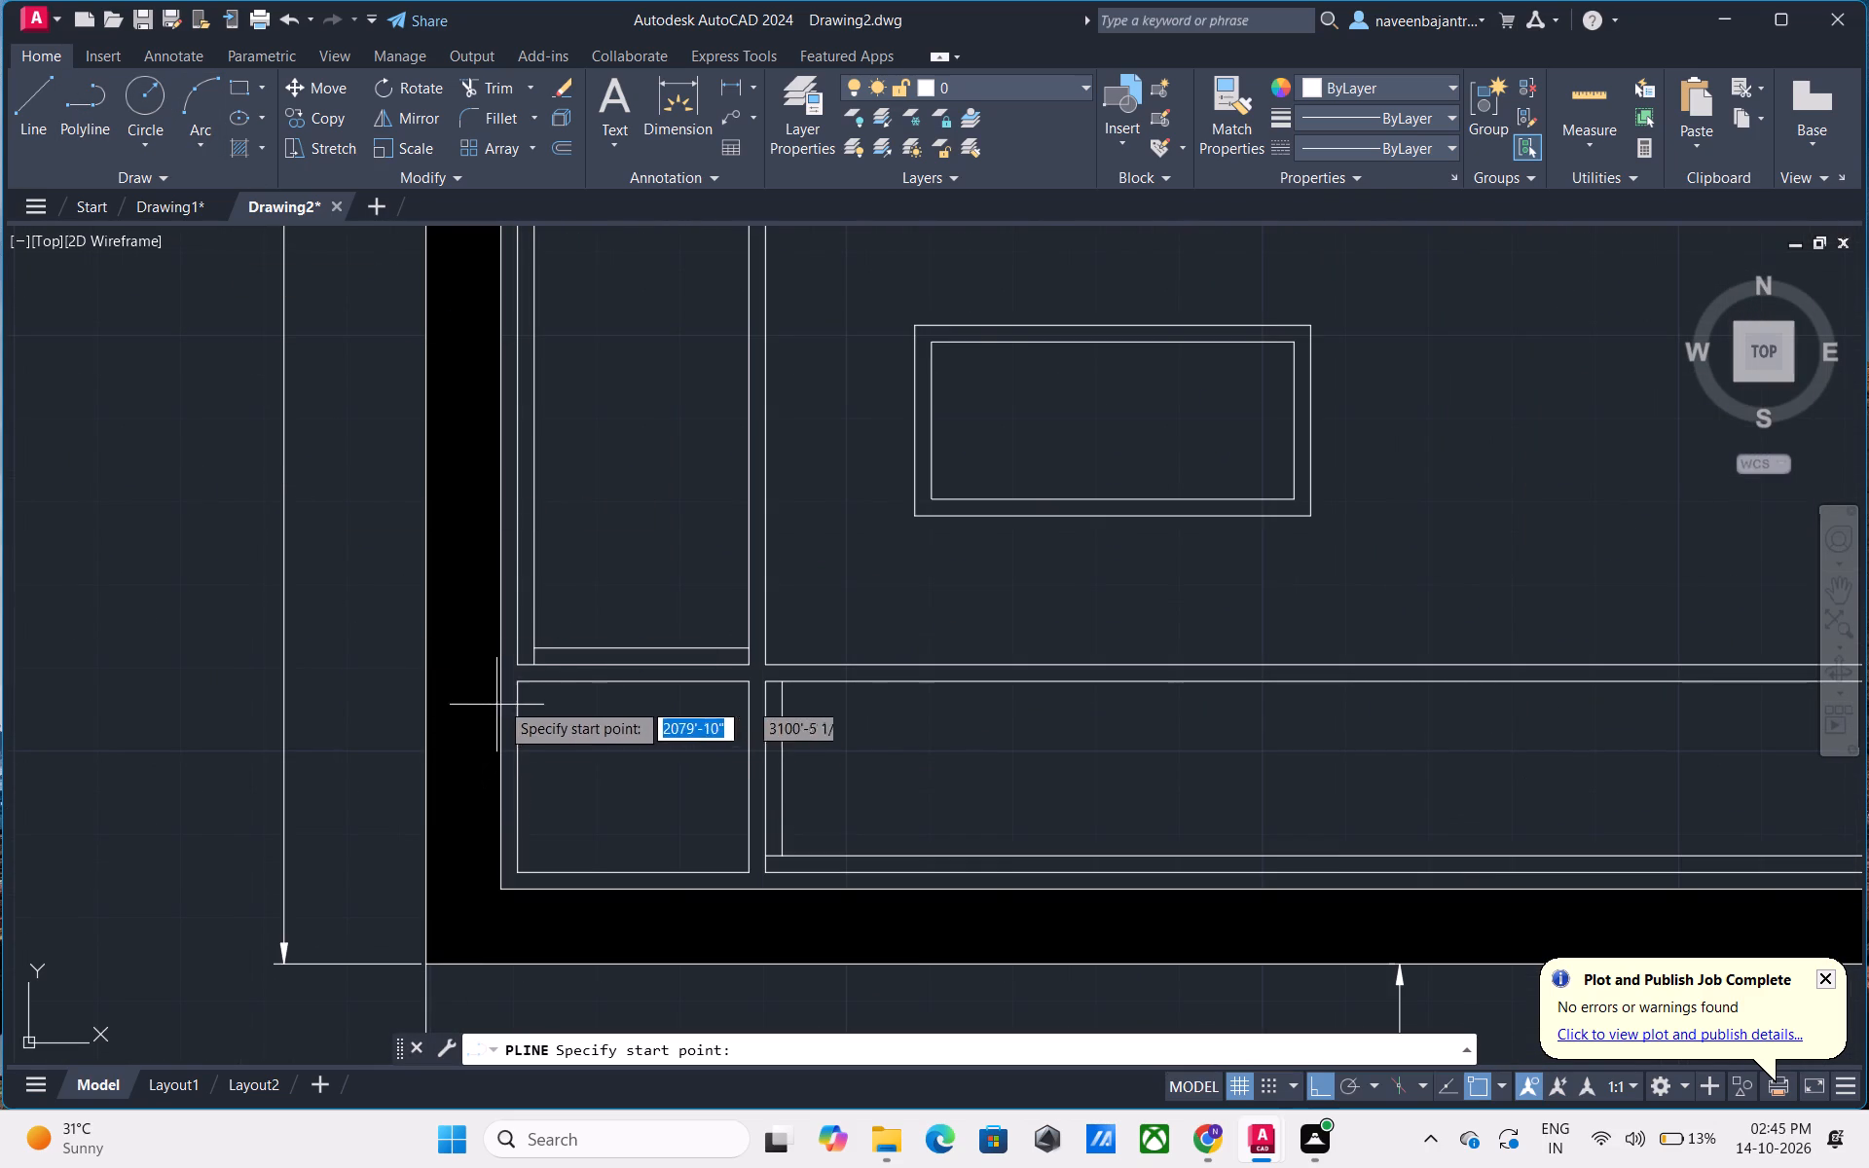
{"action": "left_click", "coordinate": [520, 682]}
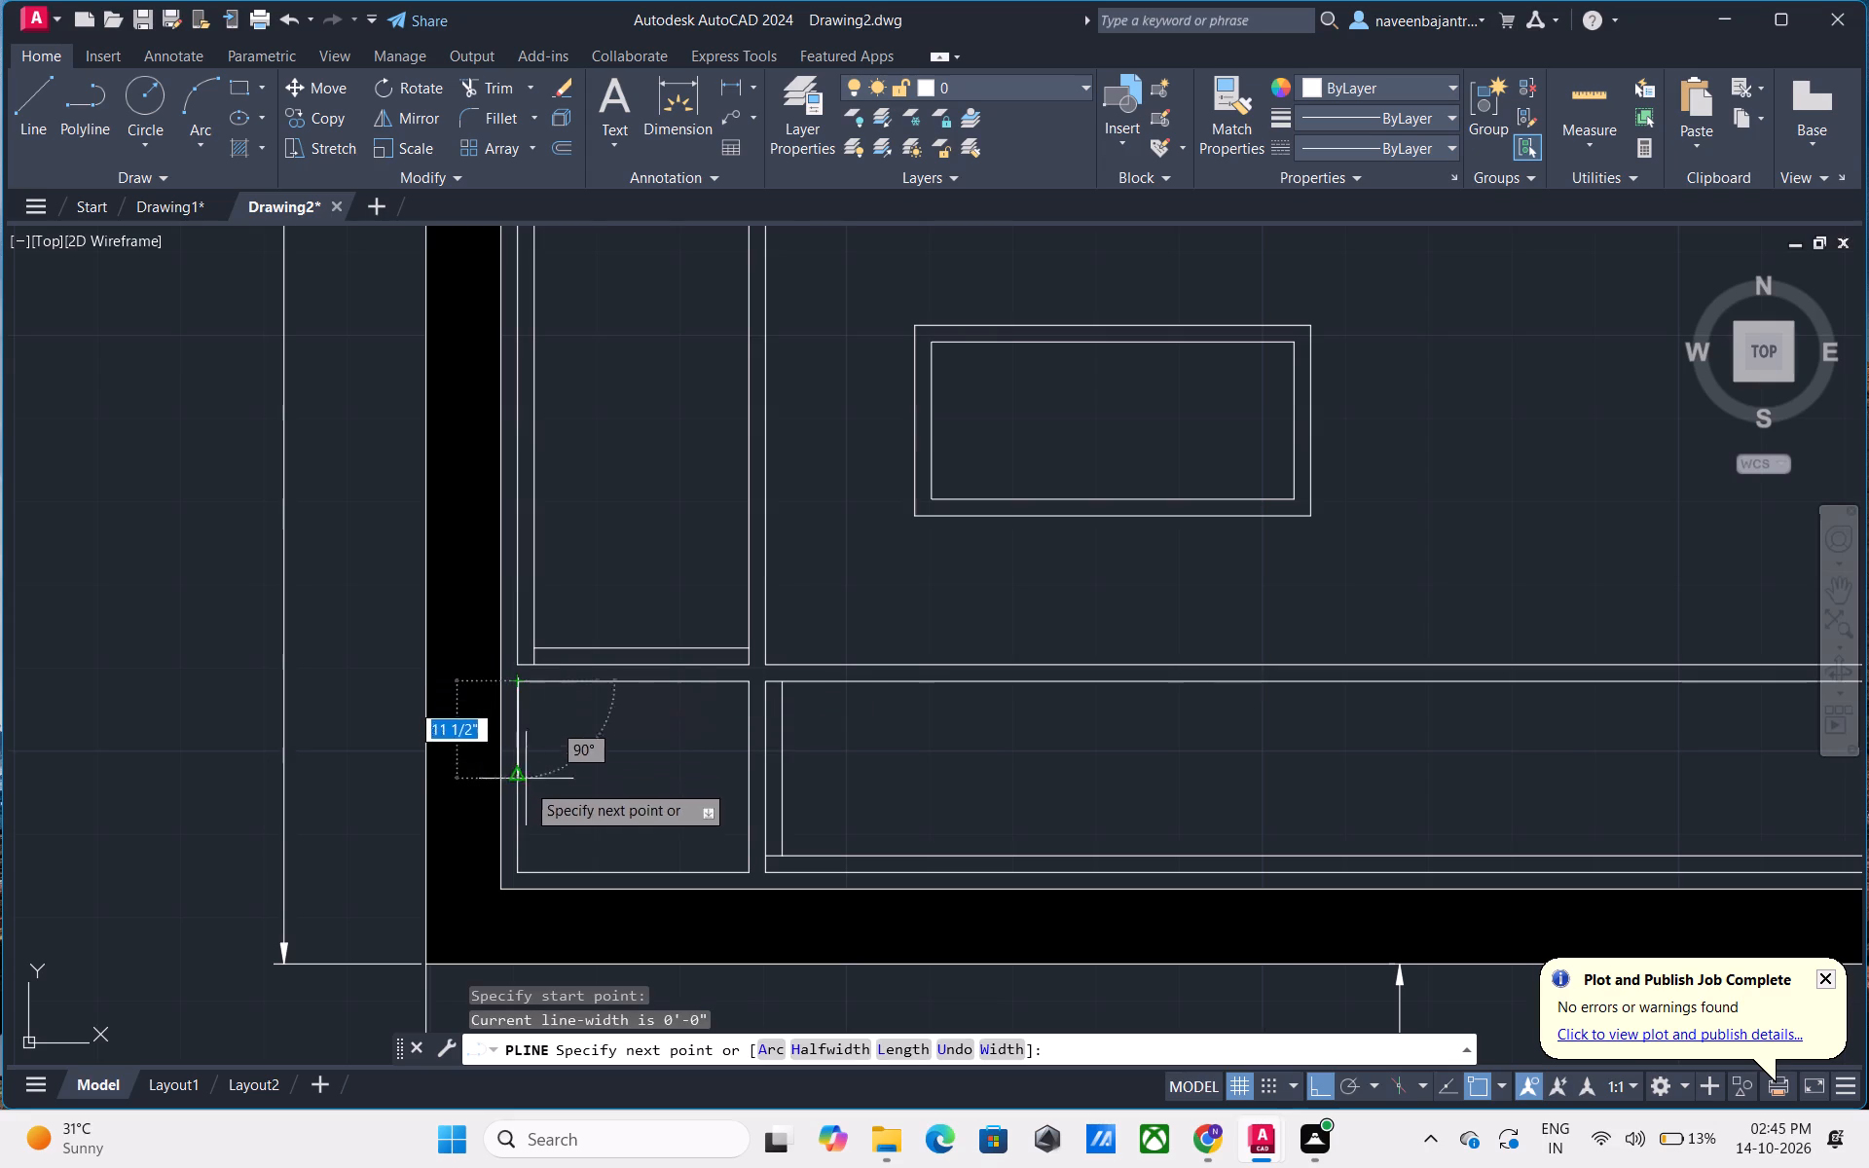
{"action": "left_click", "coordinate": [522, 877]}
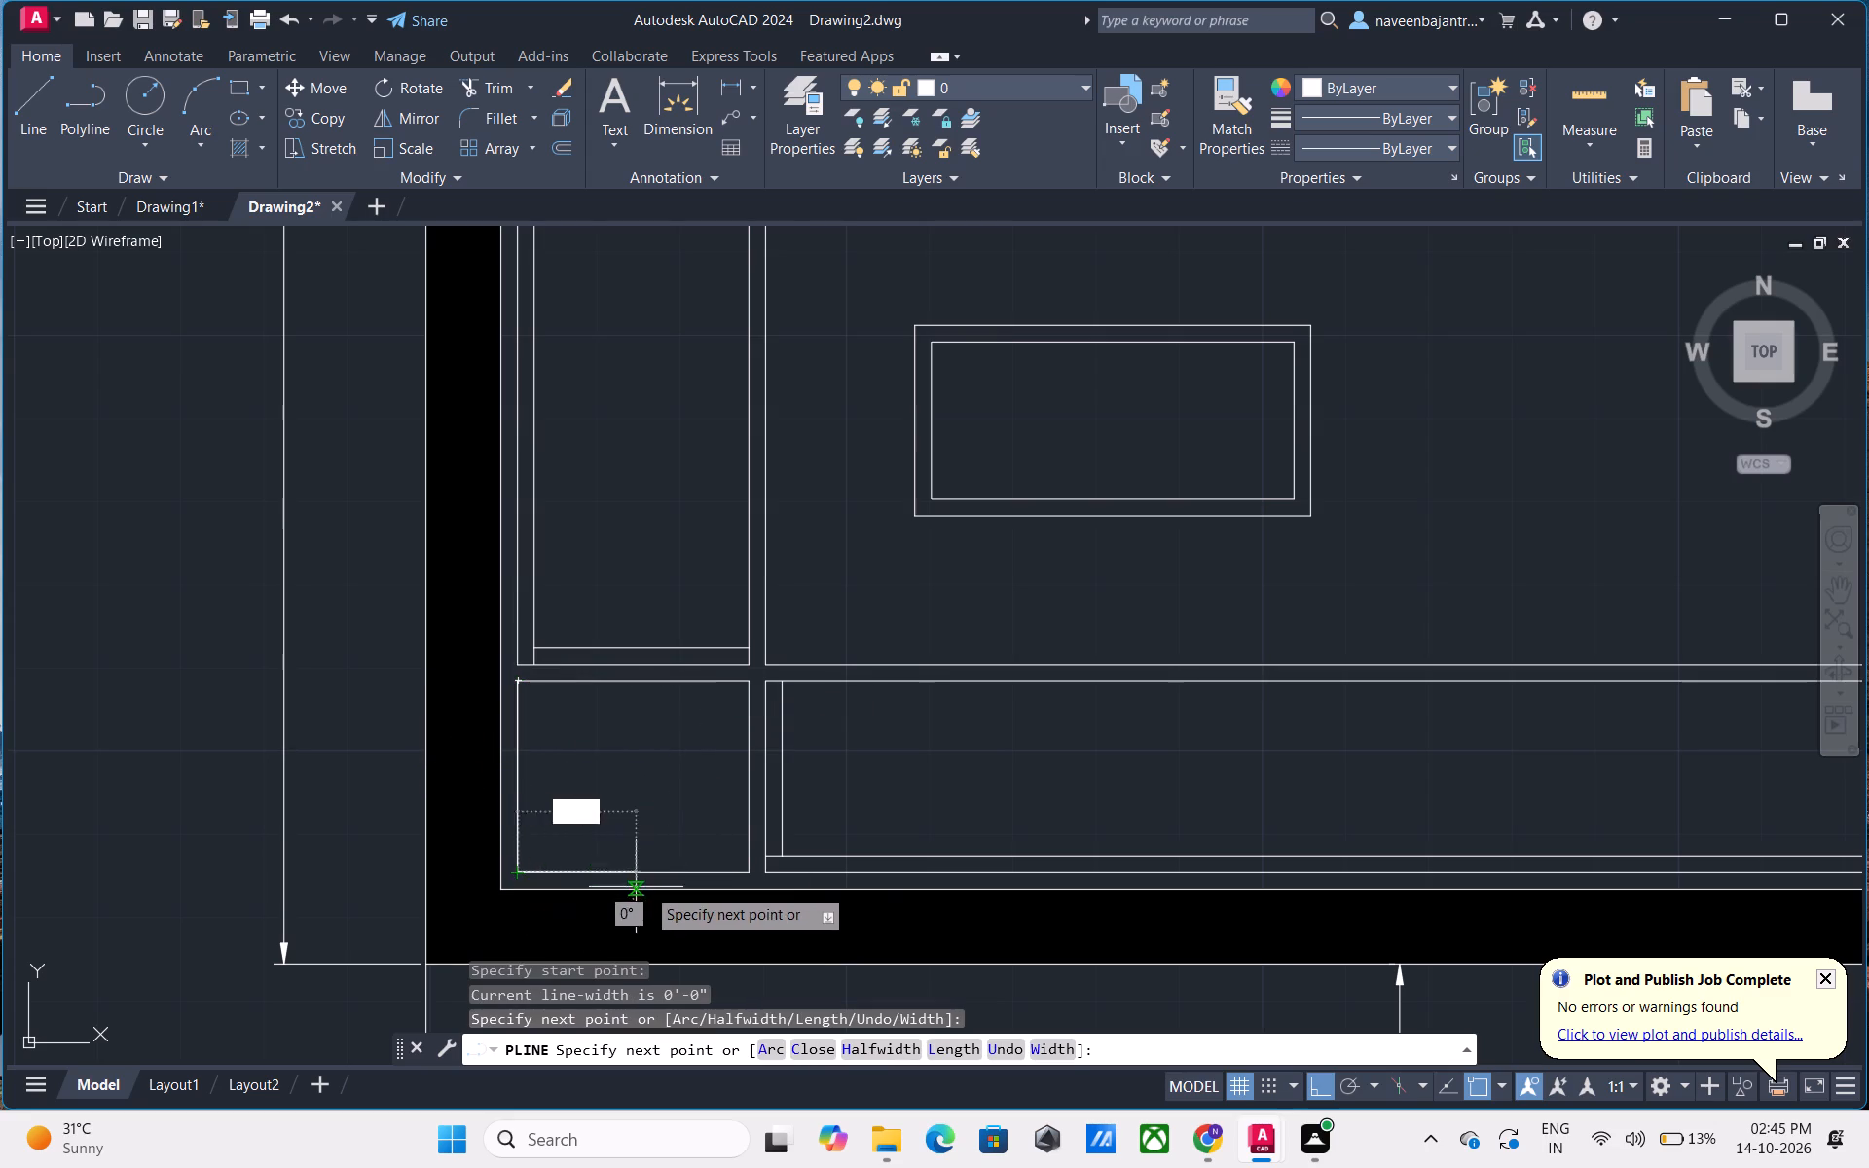
{"action": "left_click", "coordinate": [744, 873]}
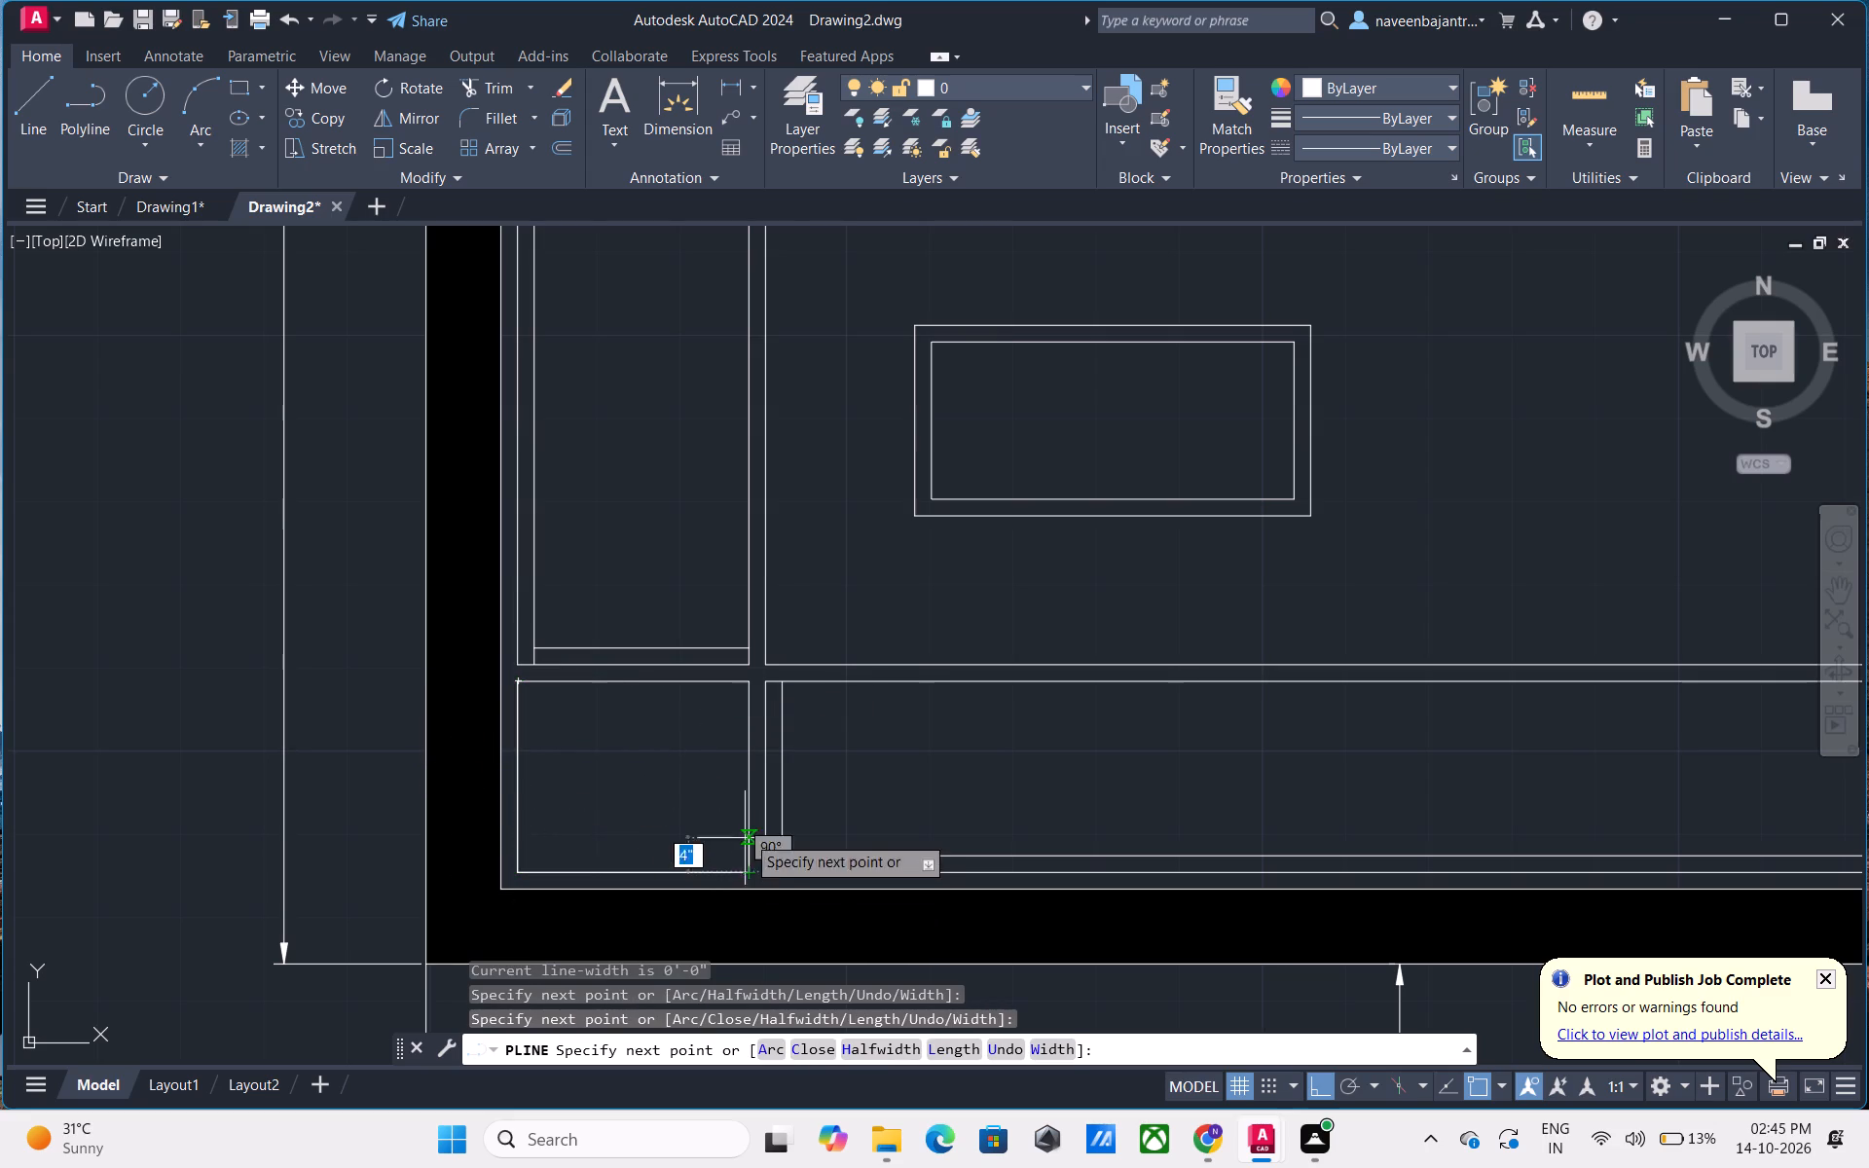
{"action": "left_click", "coordinate": [745, 683]}
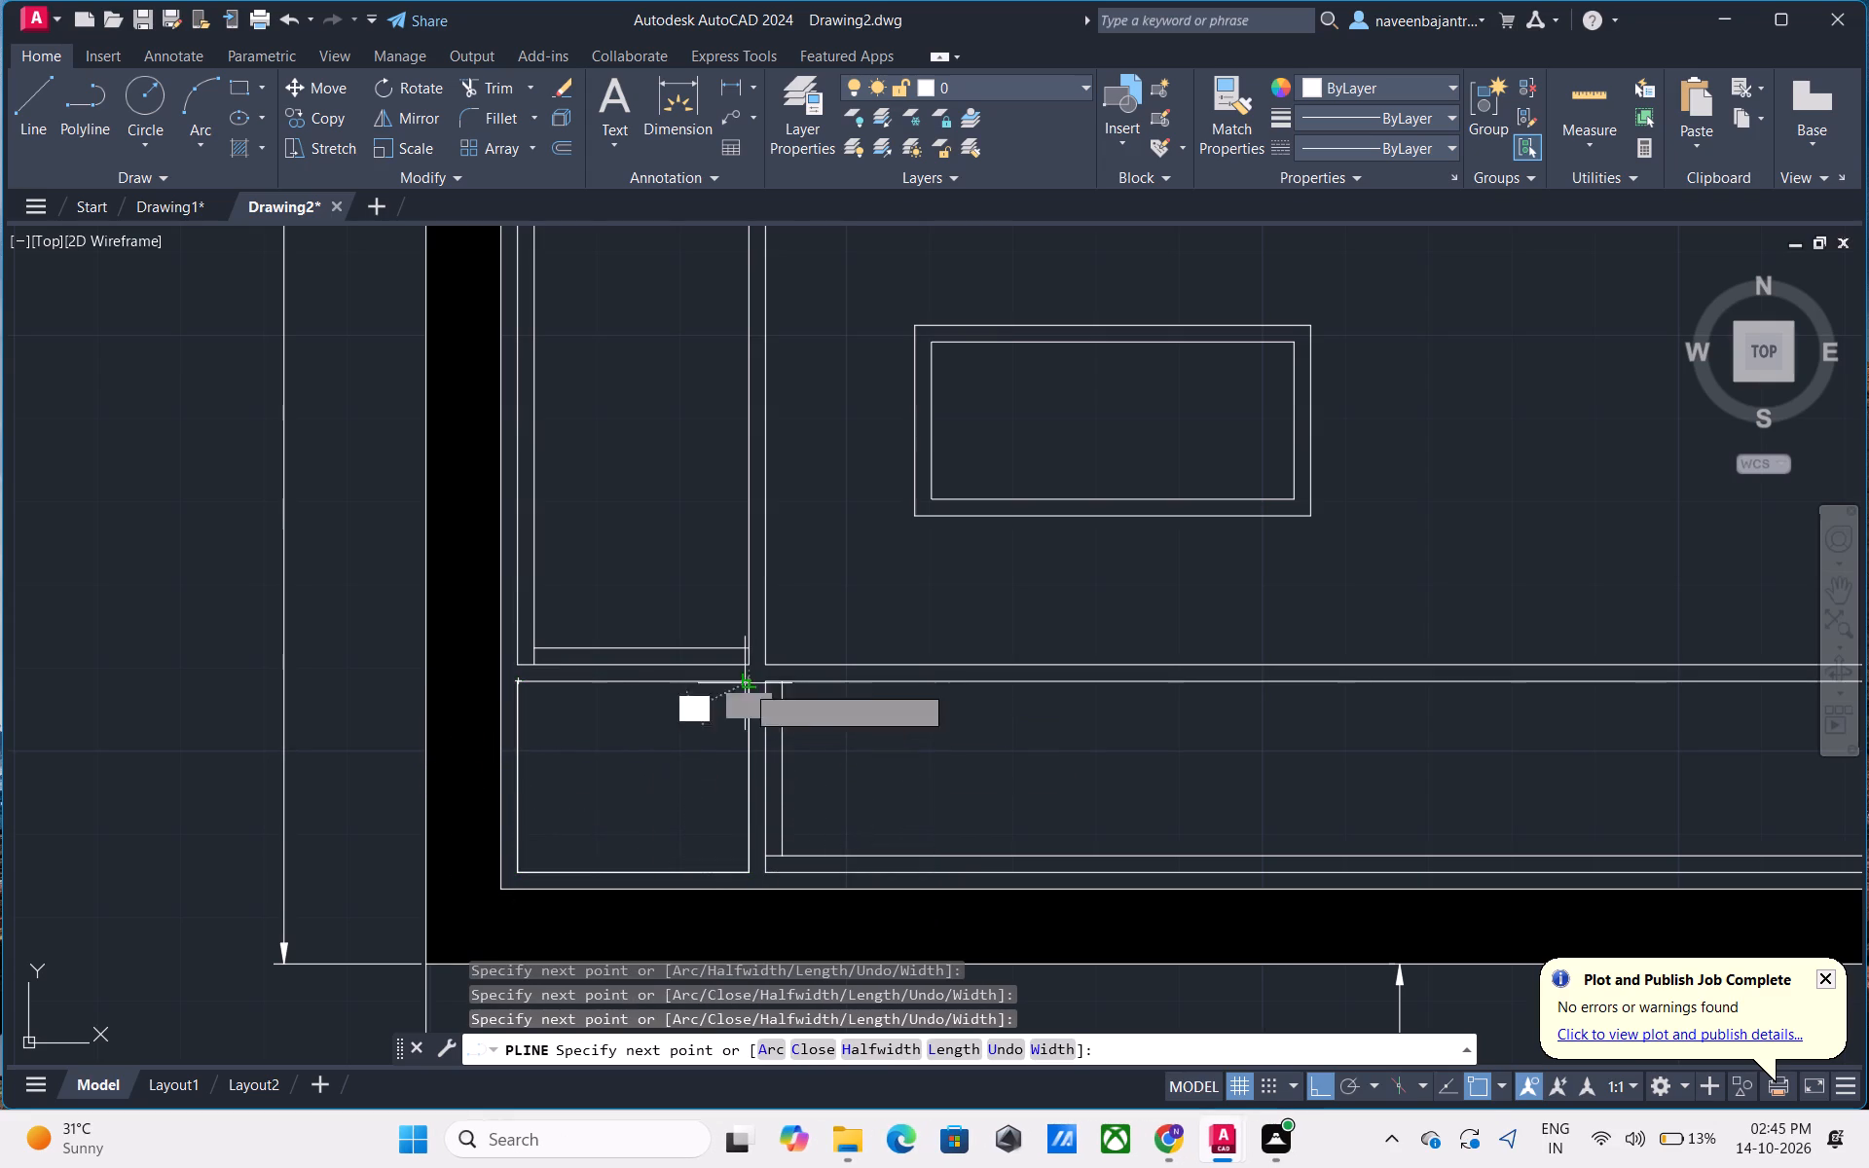
{"action": "left_click", "coordinate": [518, 687]}
{"action": "key", "text": "Escape"}
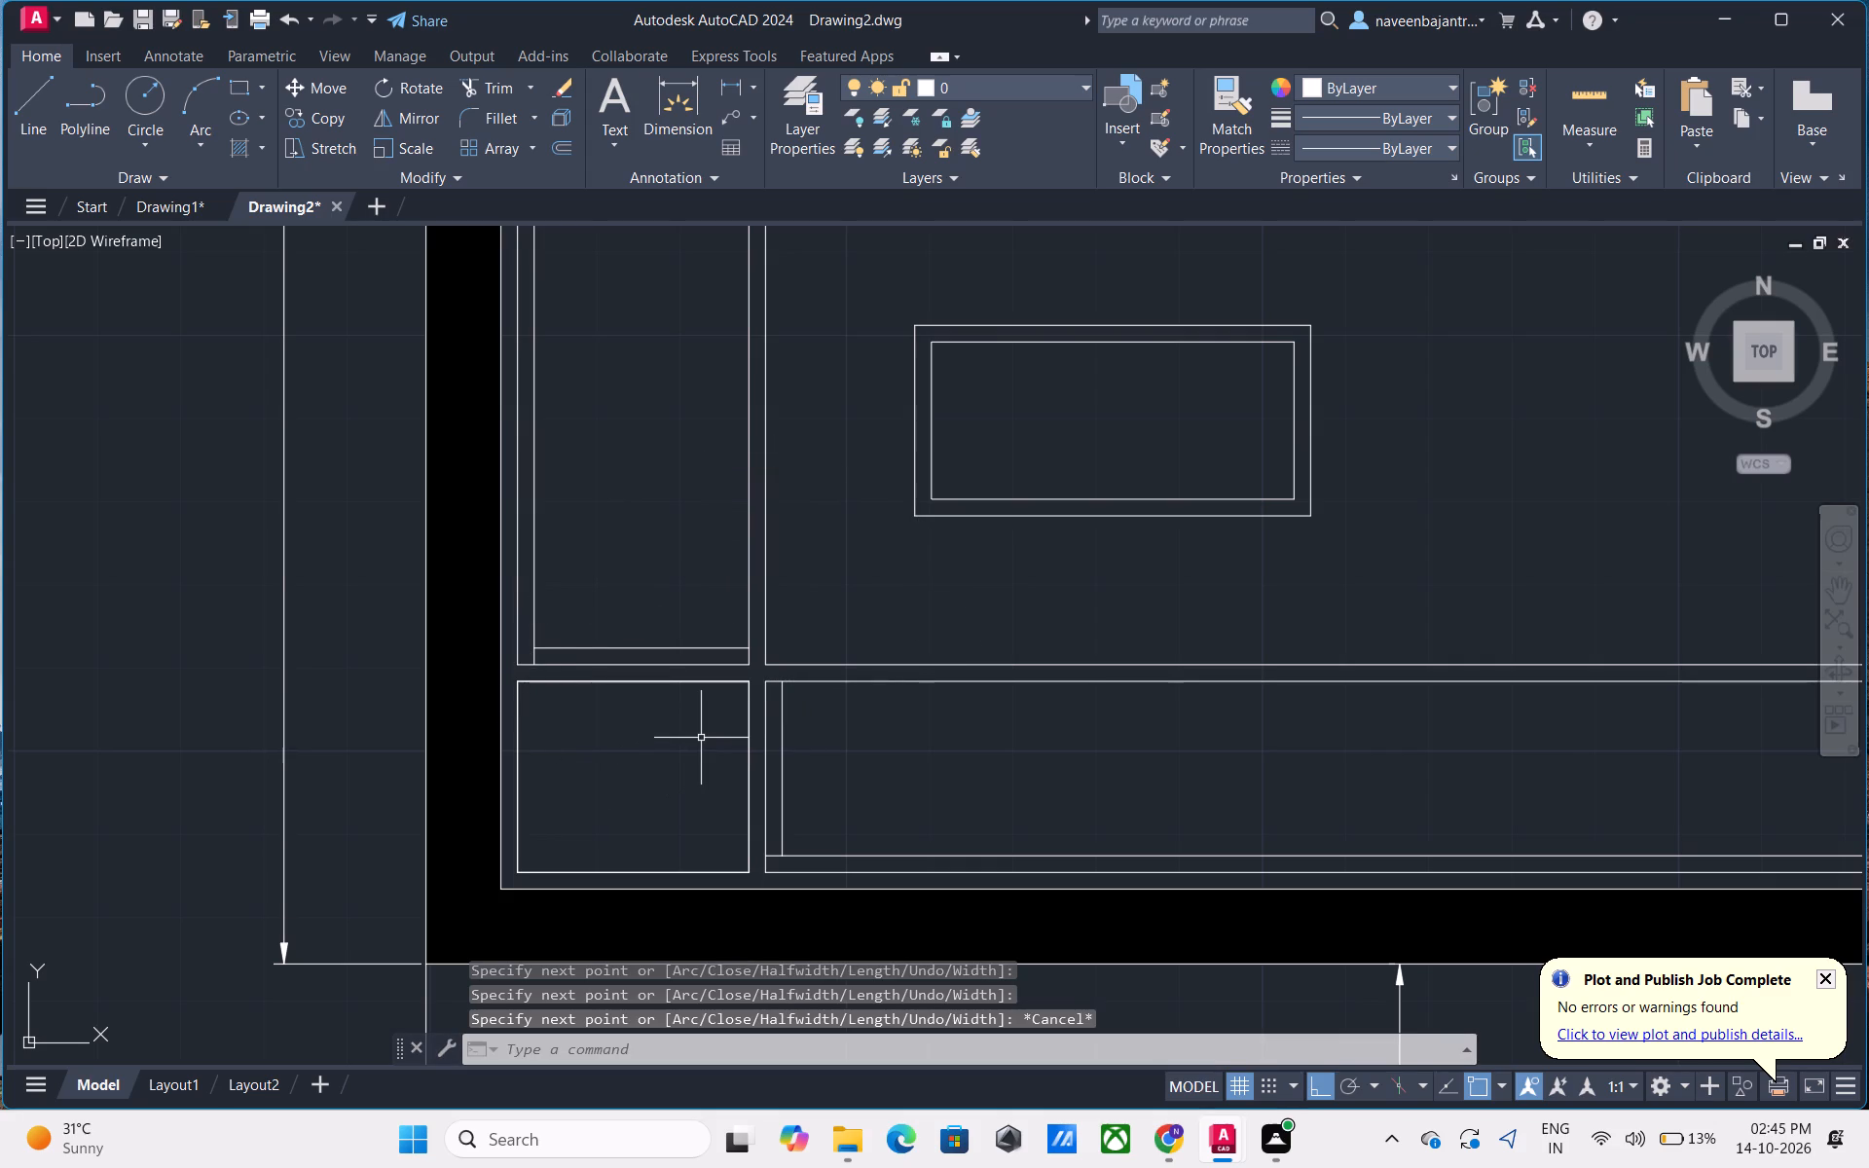
Offset the corner seat's polyline outline 2" inward.
{"action": "key", "text": "o"}
{"action": "key", "text": "space"}
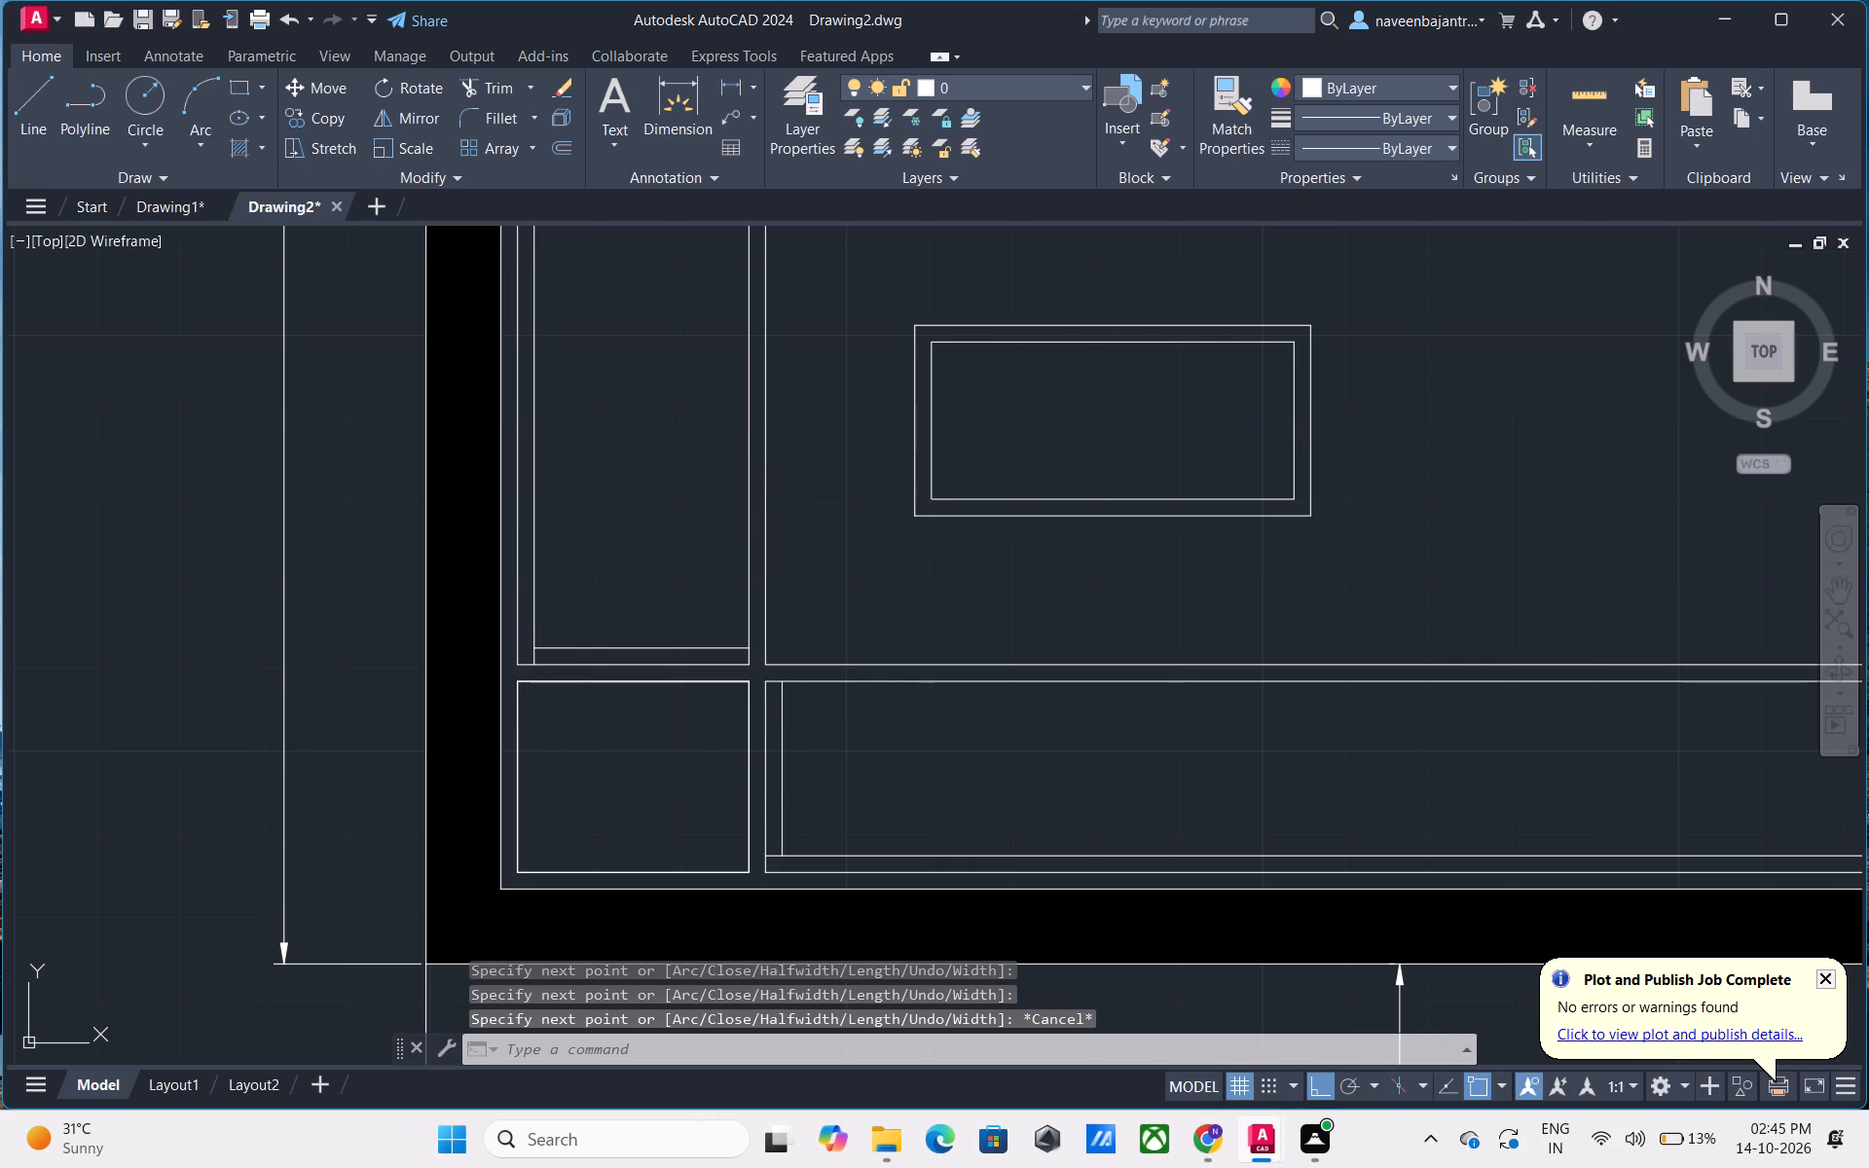
{"action": "type", "text": "2\""}
{"action": "key", "text": "Return"}
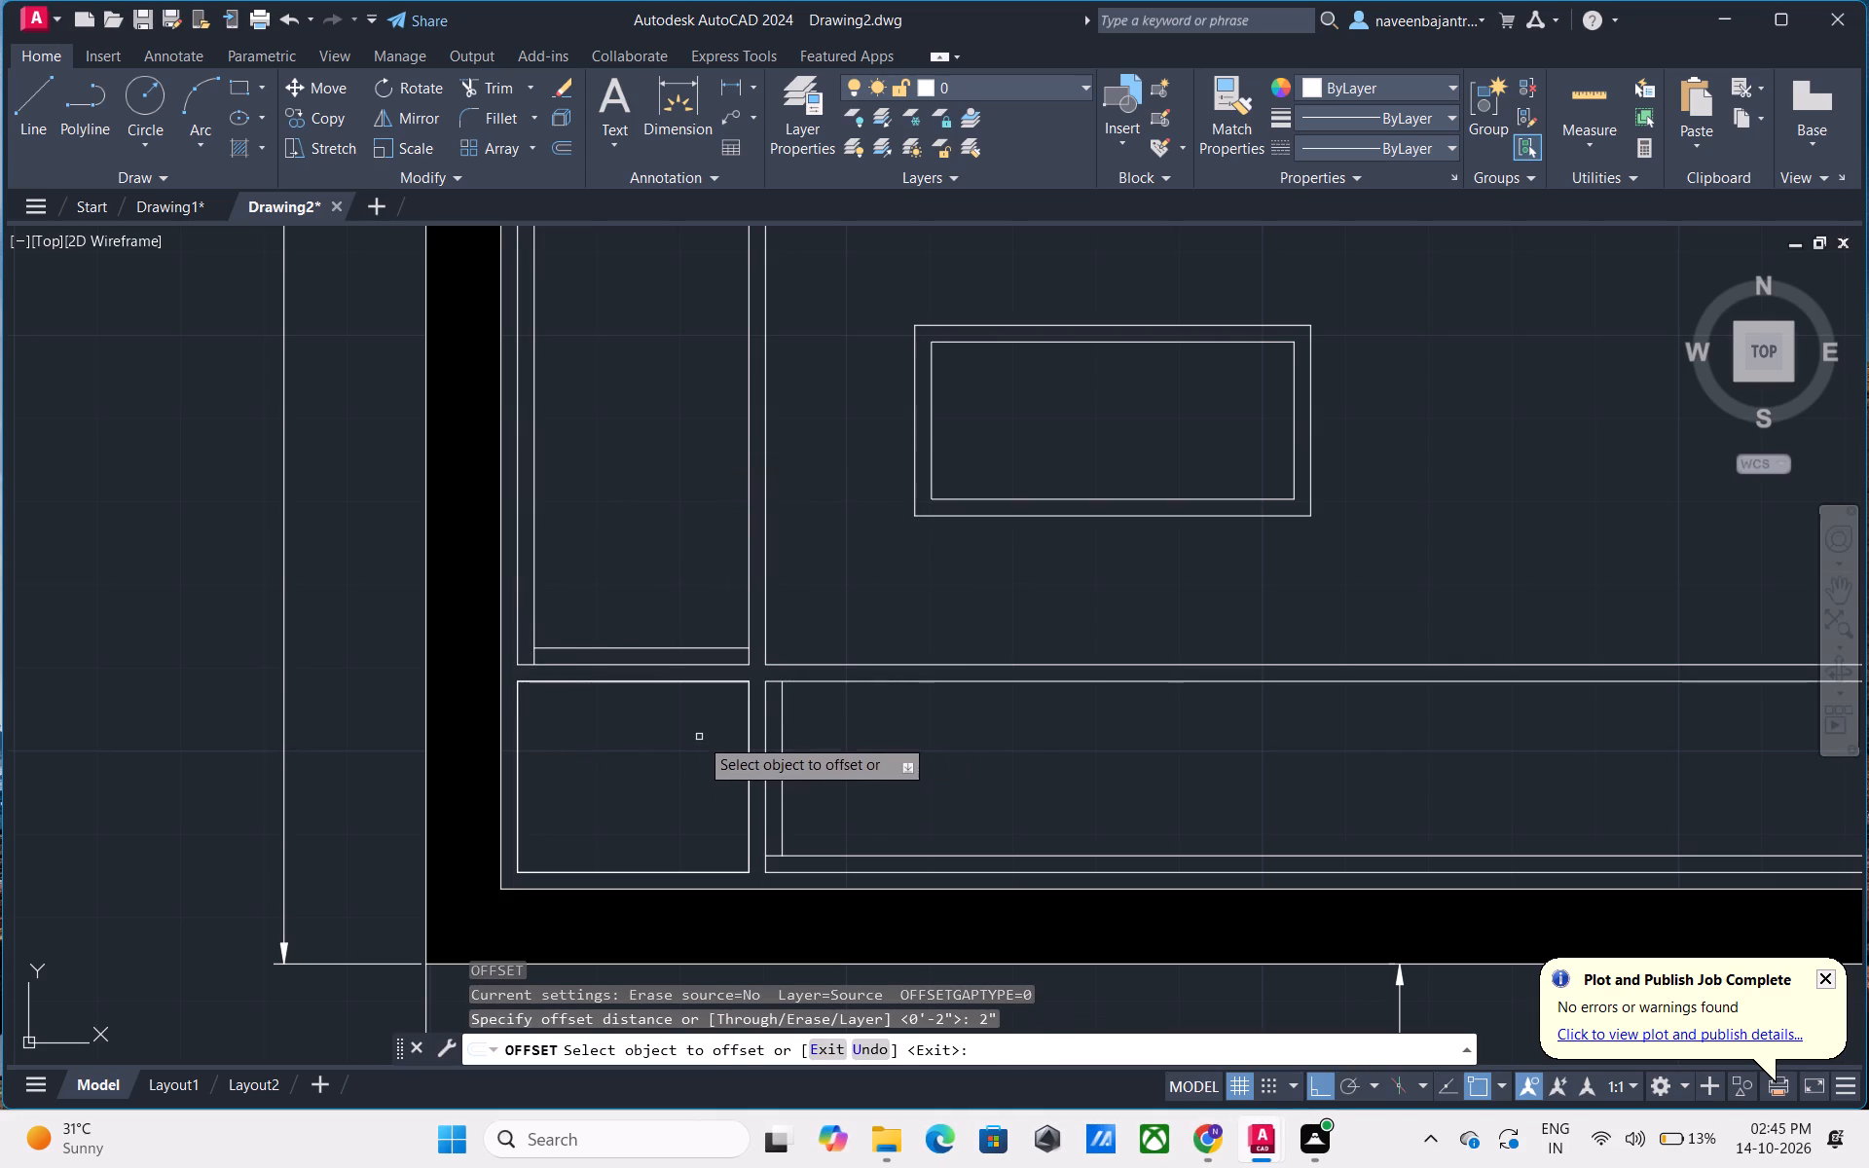
{"action": "left_click", "coordinate": [647, 683]}
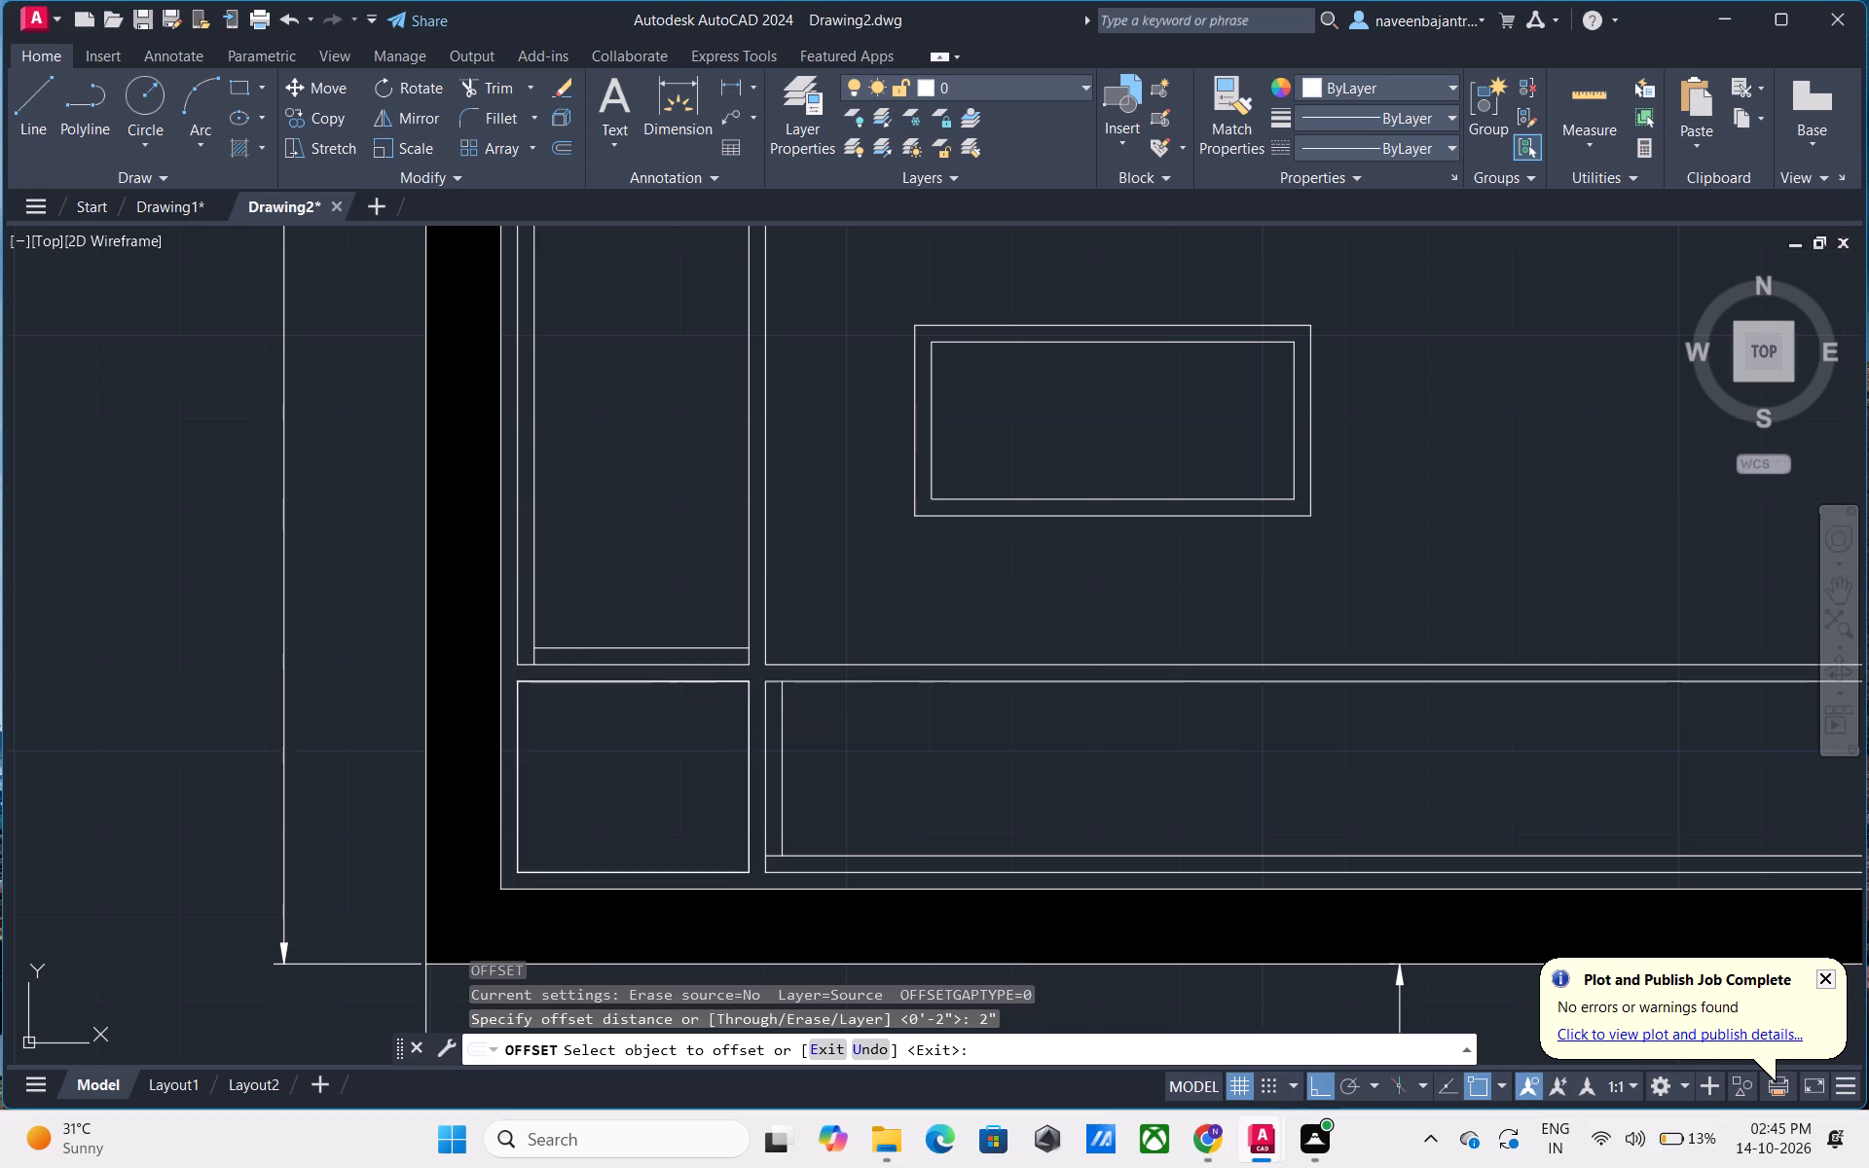
{"action": "left_click", "coordinate": [647, 706]}
{"action": "key", "text": "Escape"}
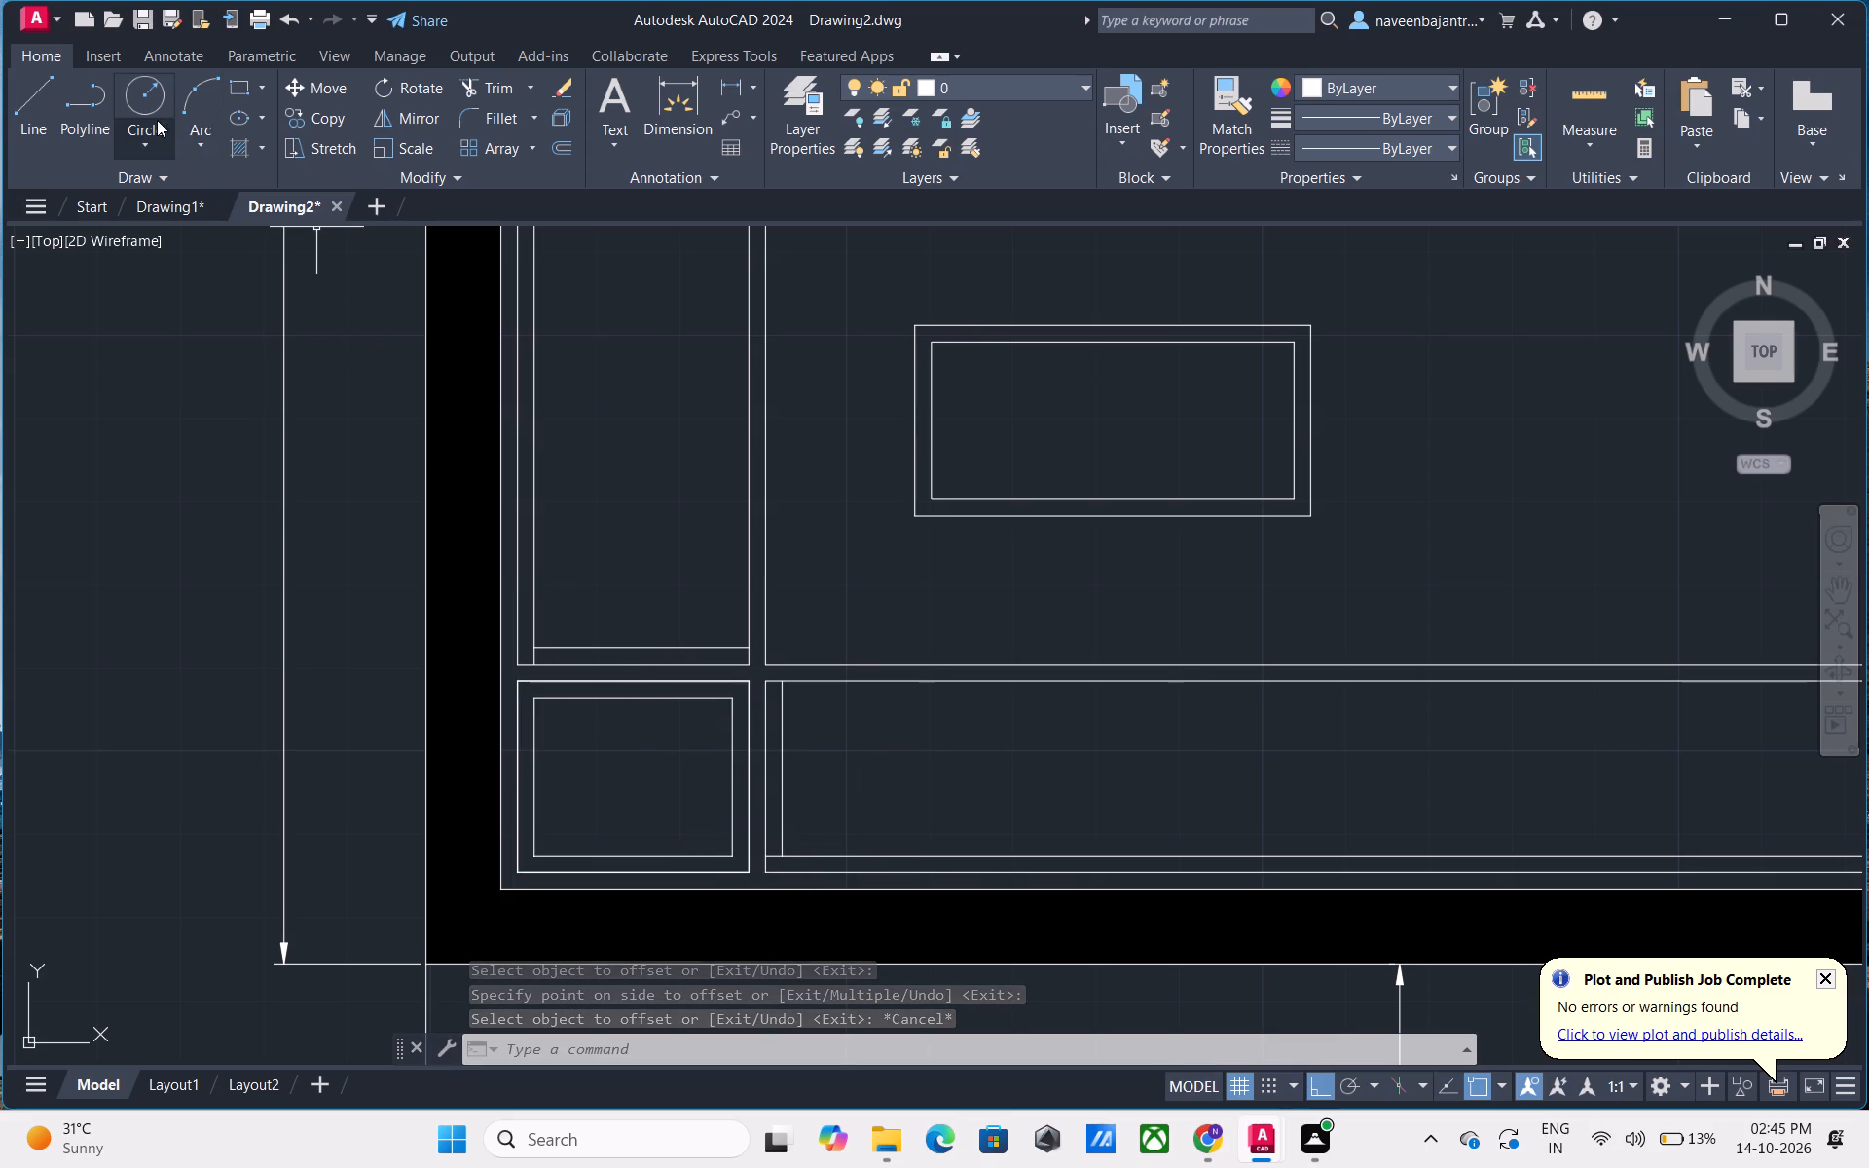
Fill the border strips of the south room's centre table and the corner seat with a solid hatch in colour 99,100,102.
{"action": "left_click", "coordinate": [242, 143]}
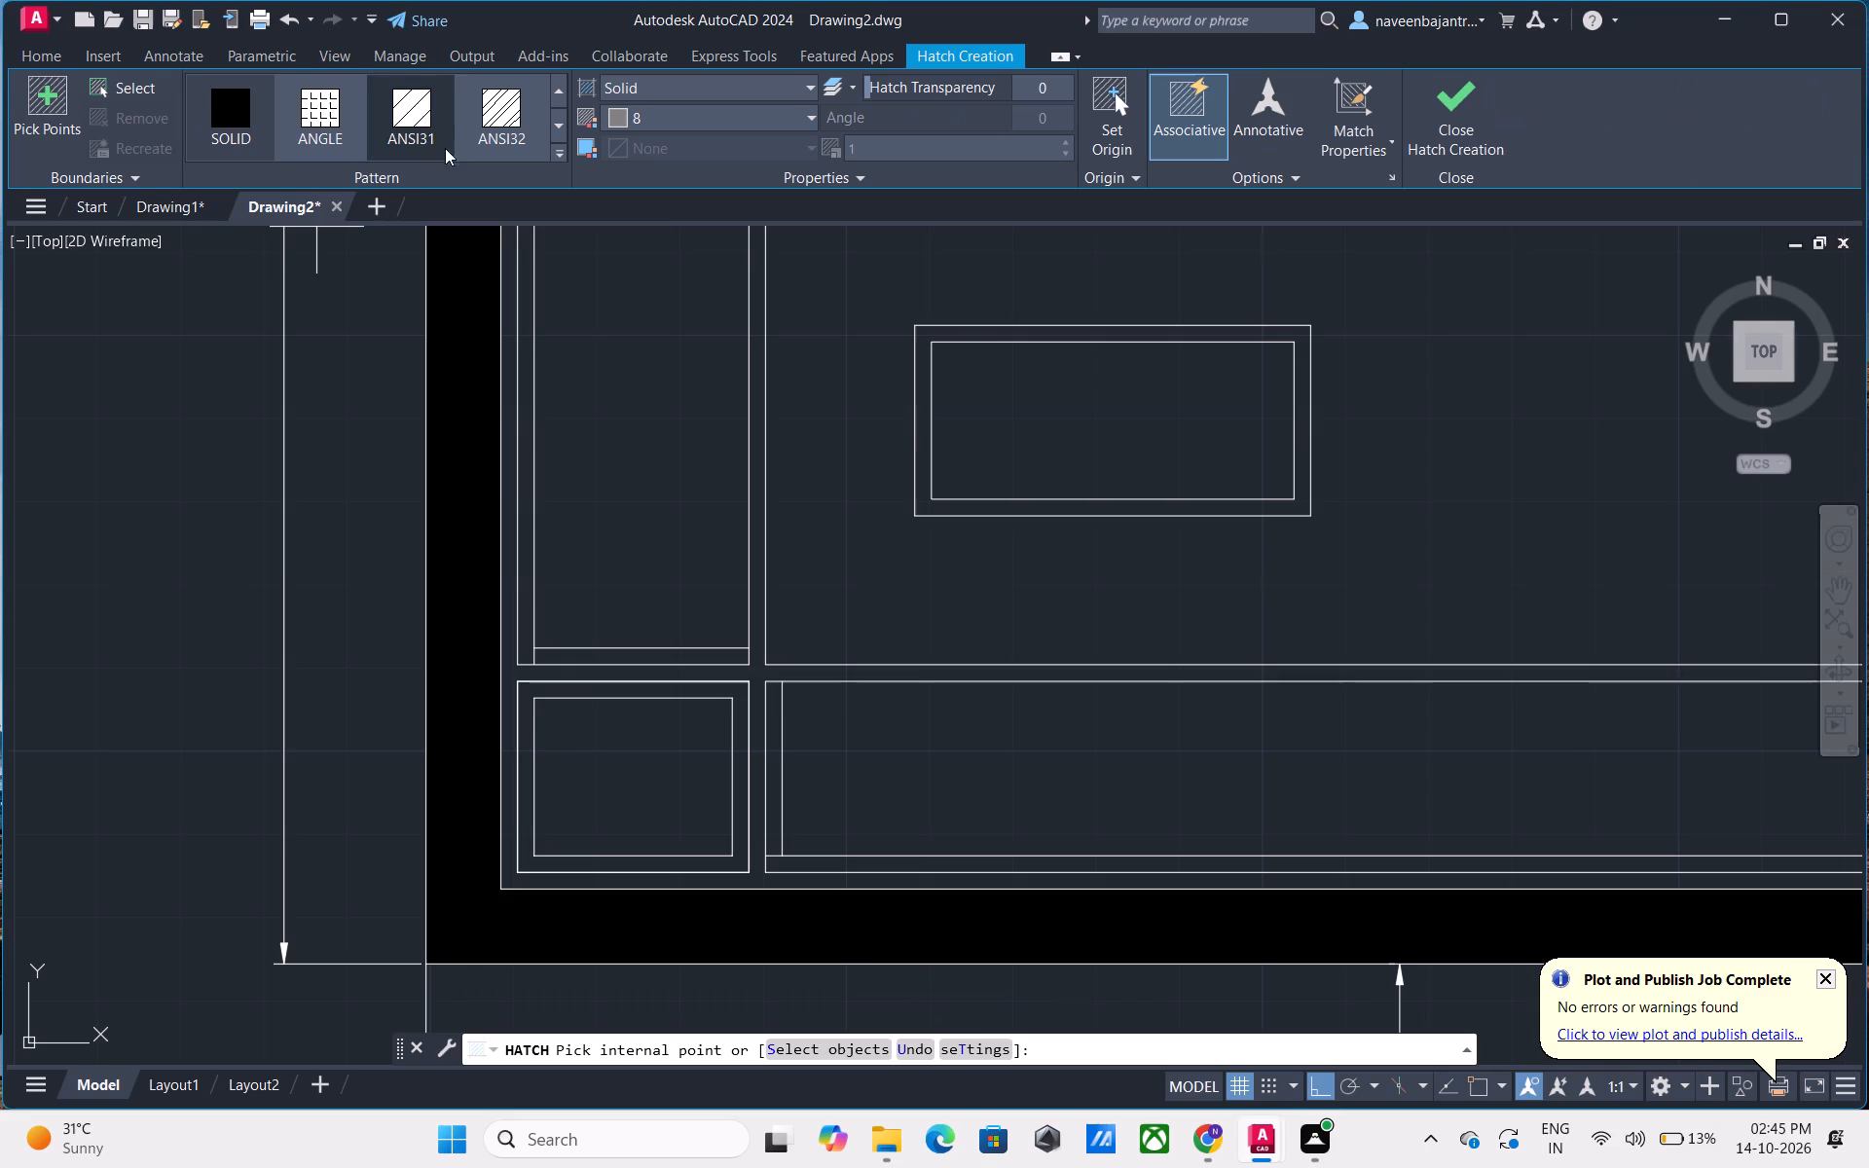
{"action": "left_click", "coordinate": [618, 122]}
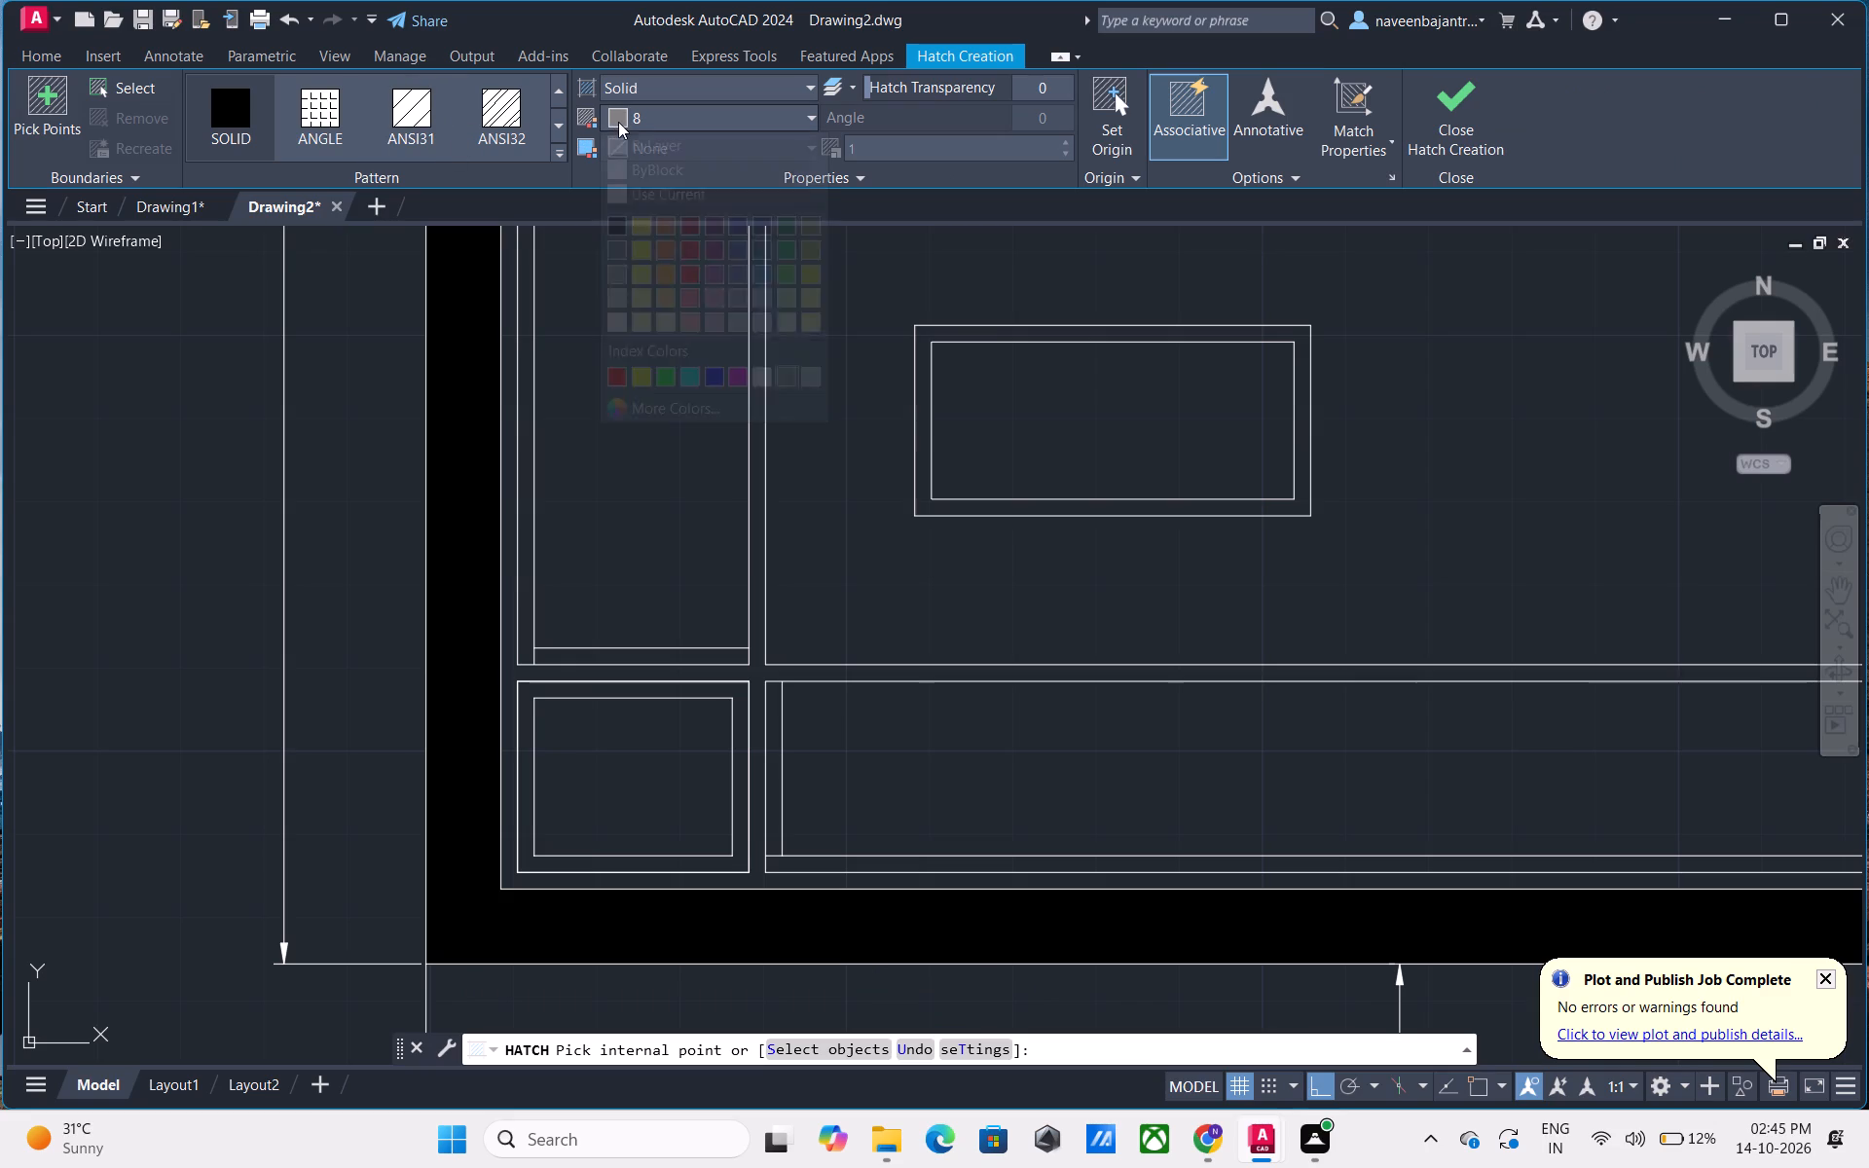
{"action": "left_click", "coordinate": [618, 247]}
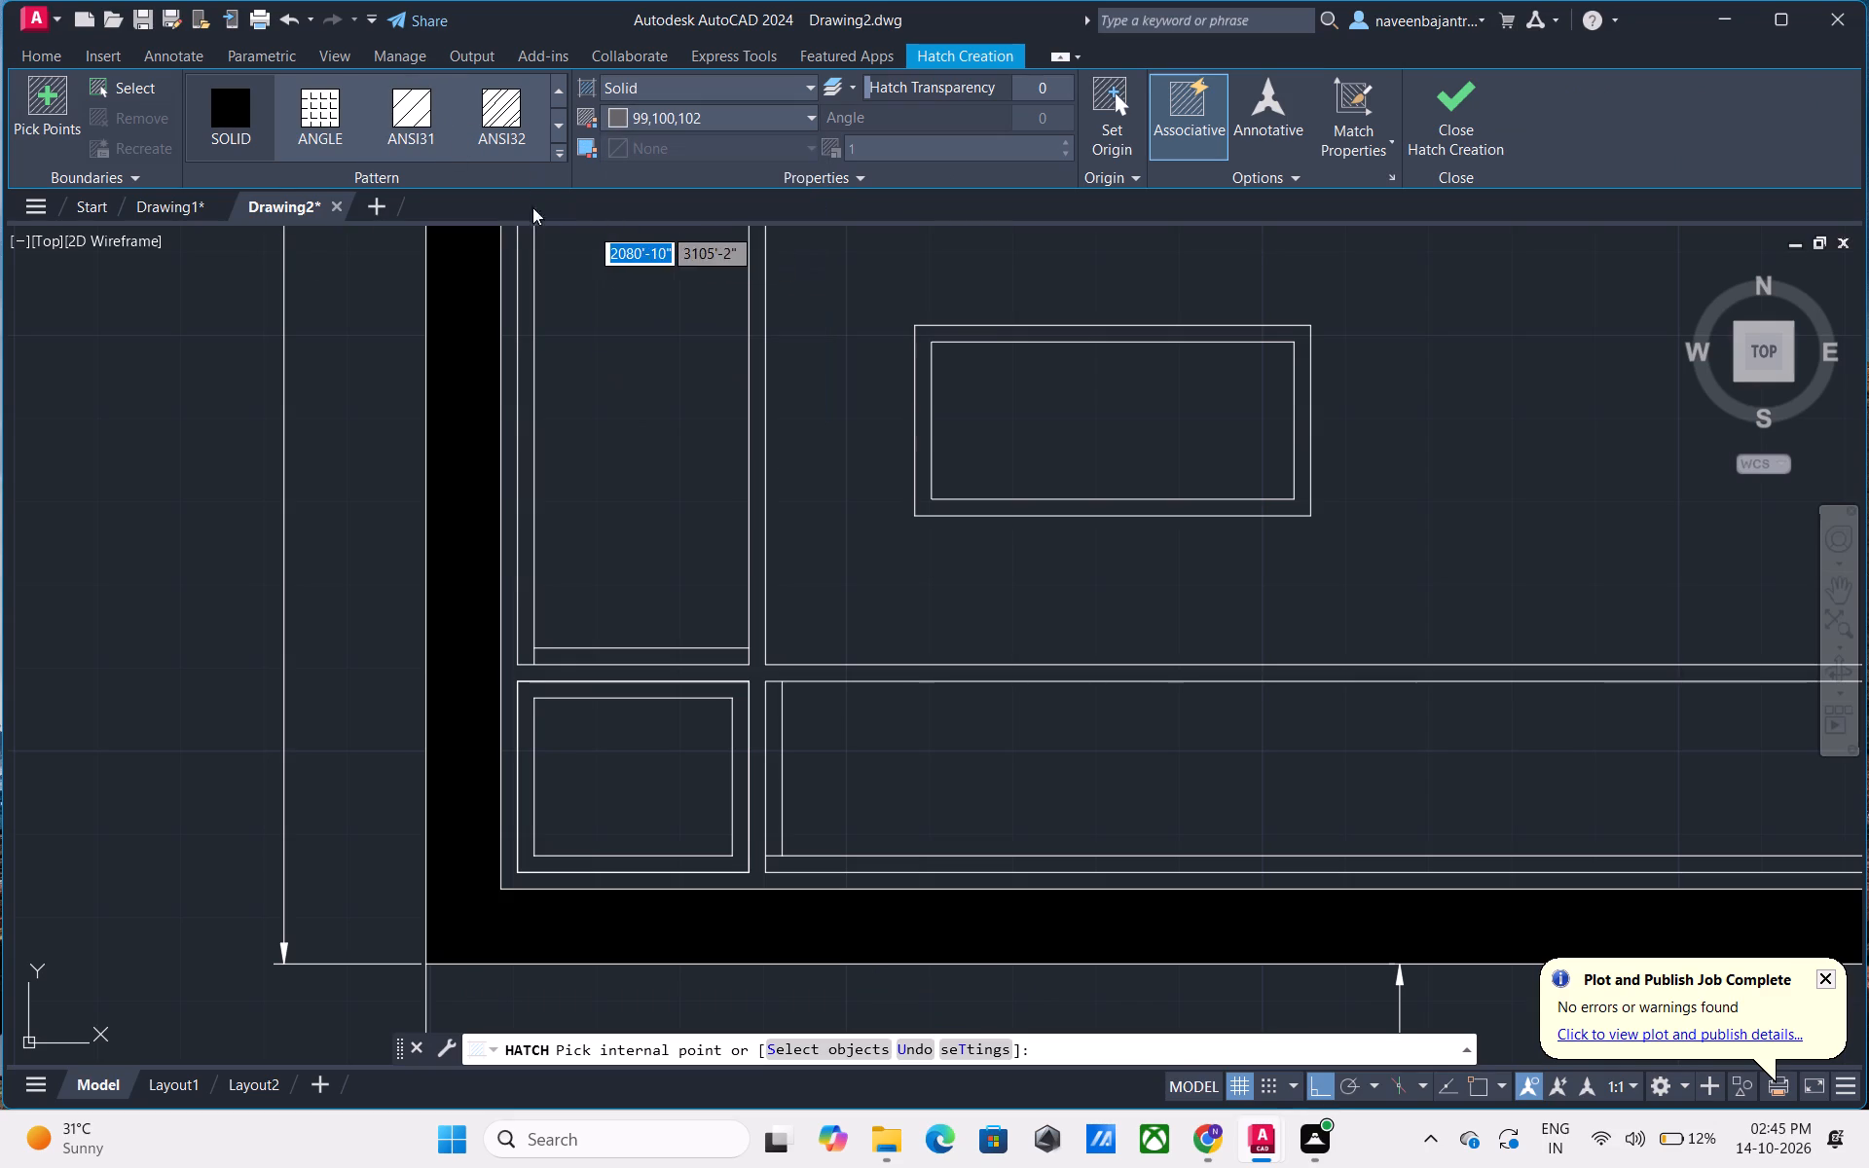
{"action": "left_click", "coordinate": [925, 366]}
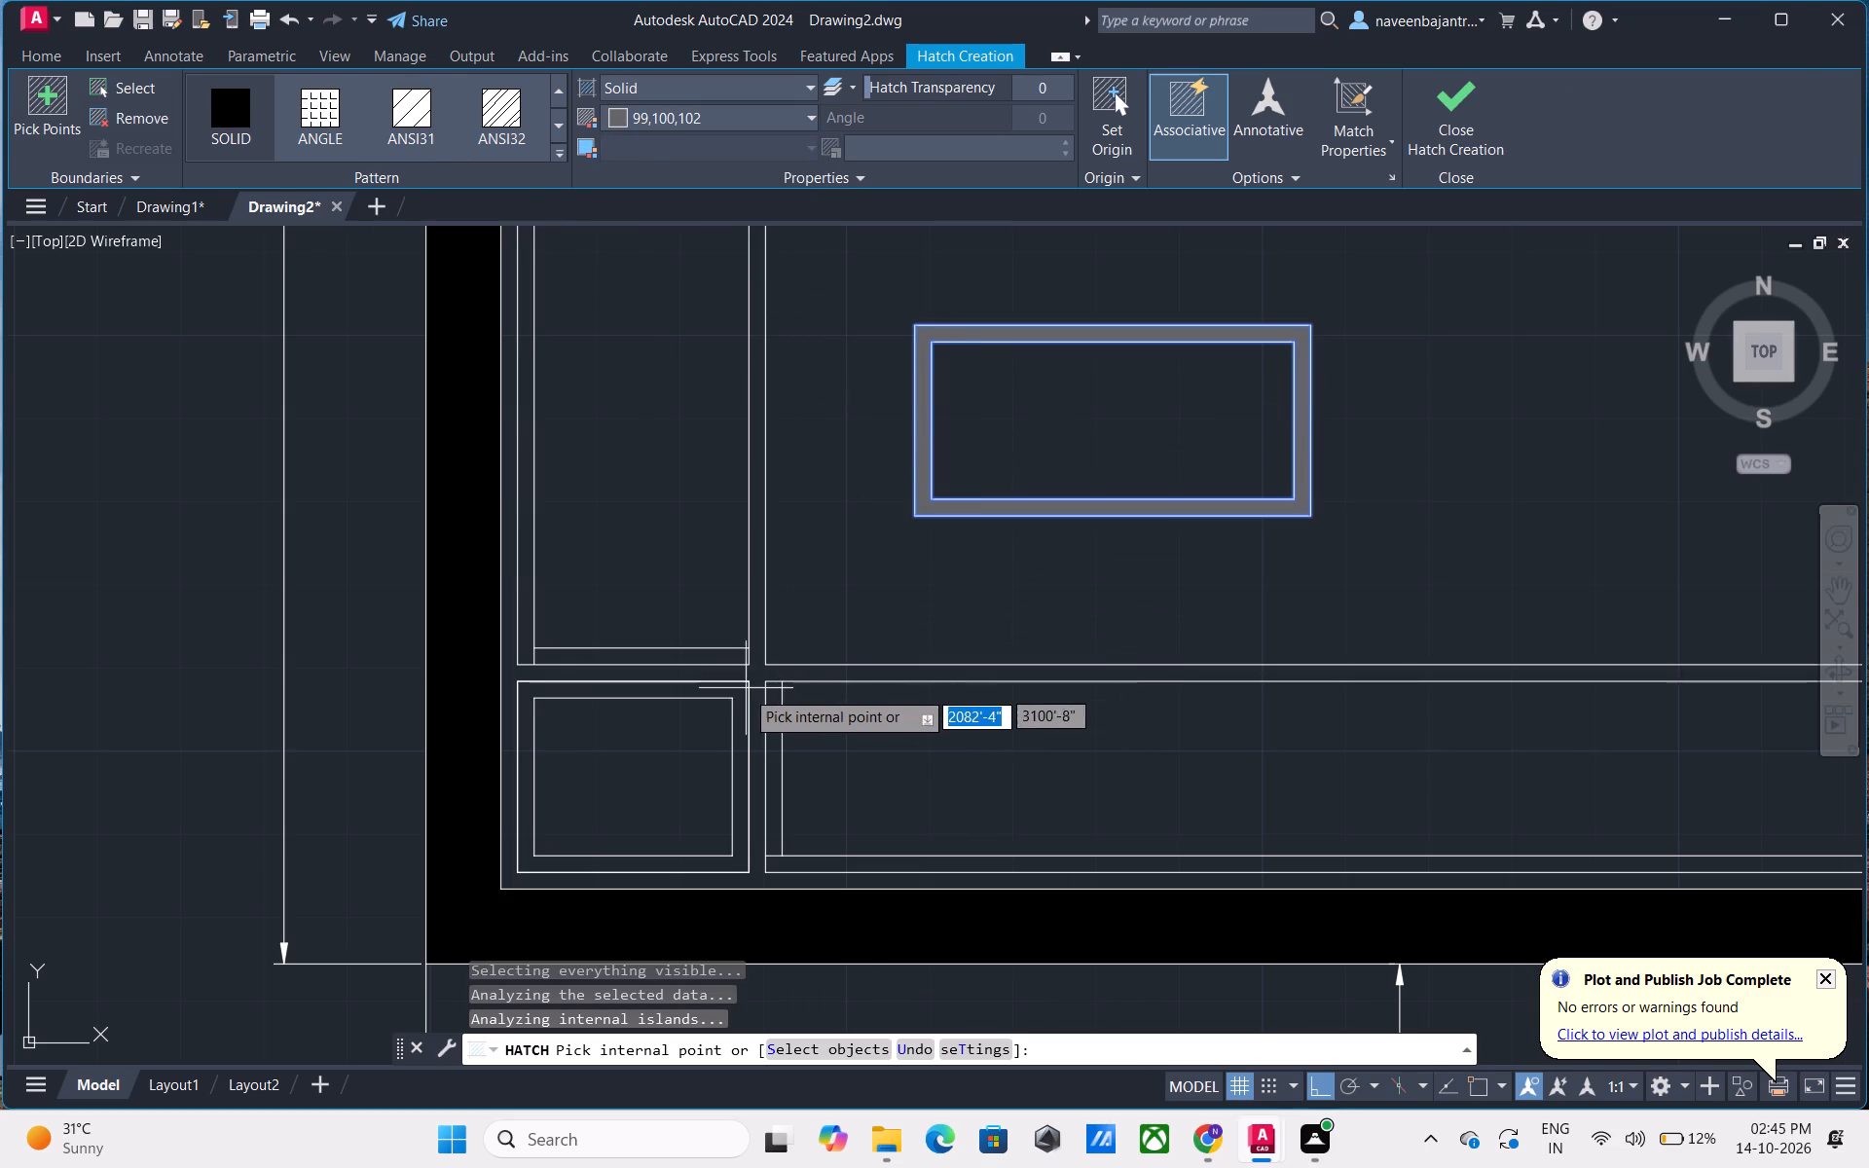
{"action": "left_click", "coordinate": [739, 706]}
{"action": "key", "text": "Escape"}
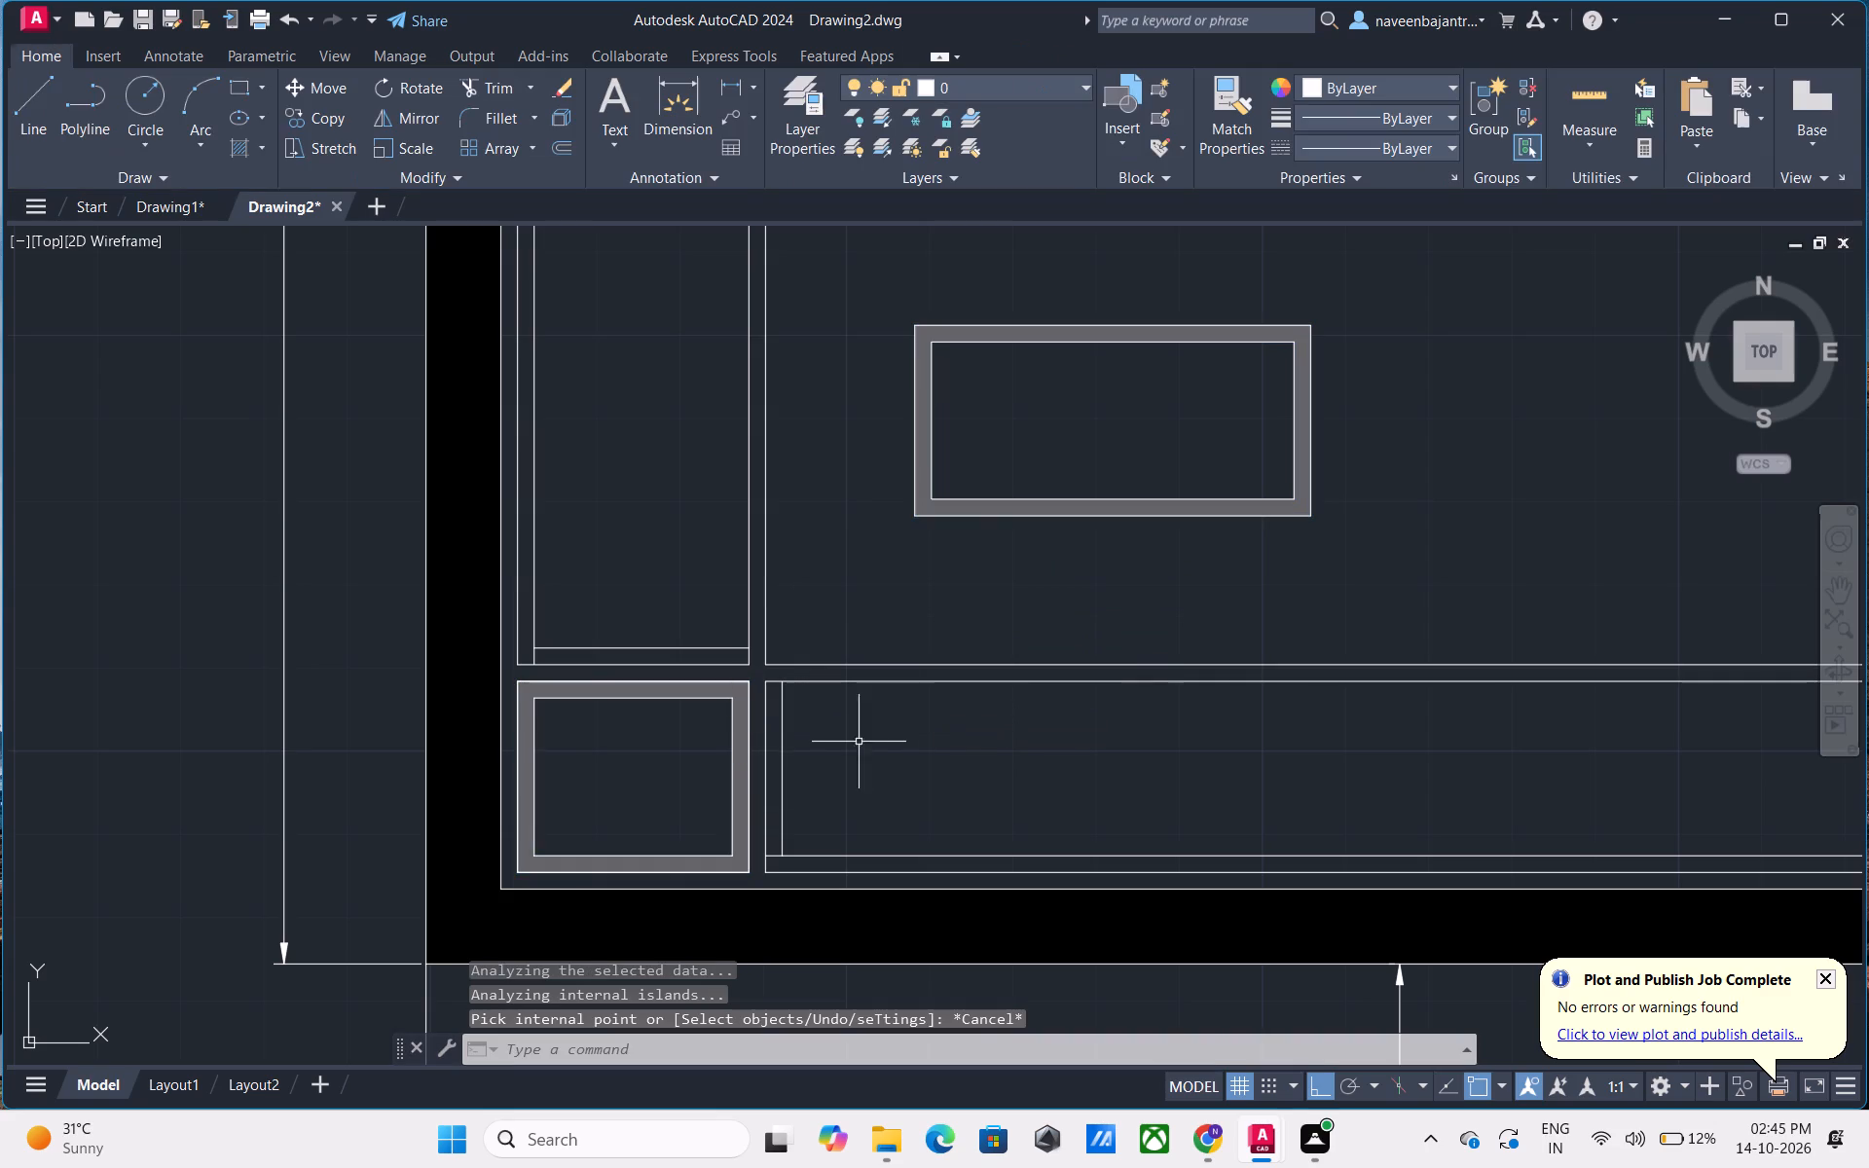
Open DesignCenter and browse its folder tree, viewing the AutoCAD 2024 folder and returning to the Home - Space Planner blocks.
{"action": "scroll", "coordinate": [887, 742], "scroll_direction": "down", "scroll_amount": 3}
{"action": "middle_click_drag", "start_coordinate": [1044, 681], "coordinate": [921, 716]}
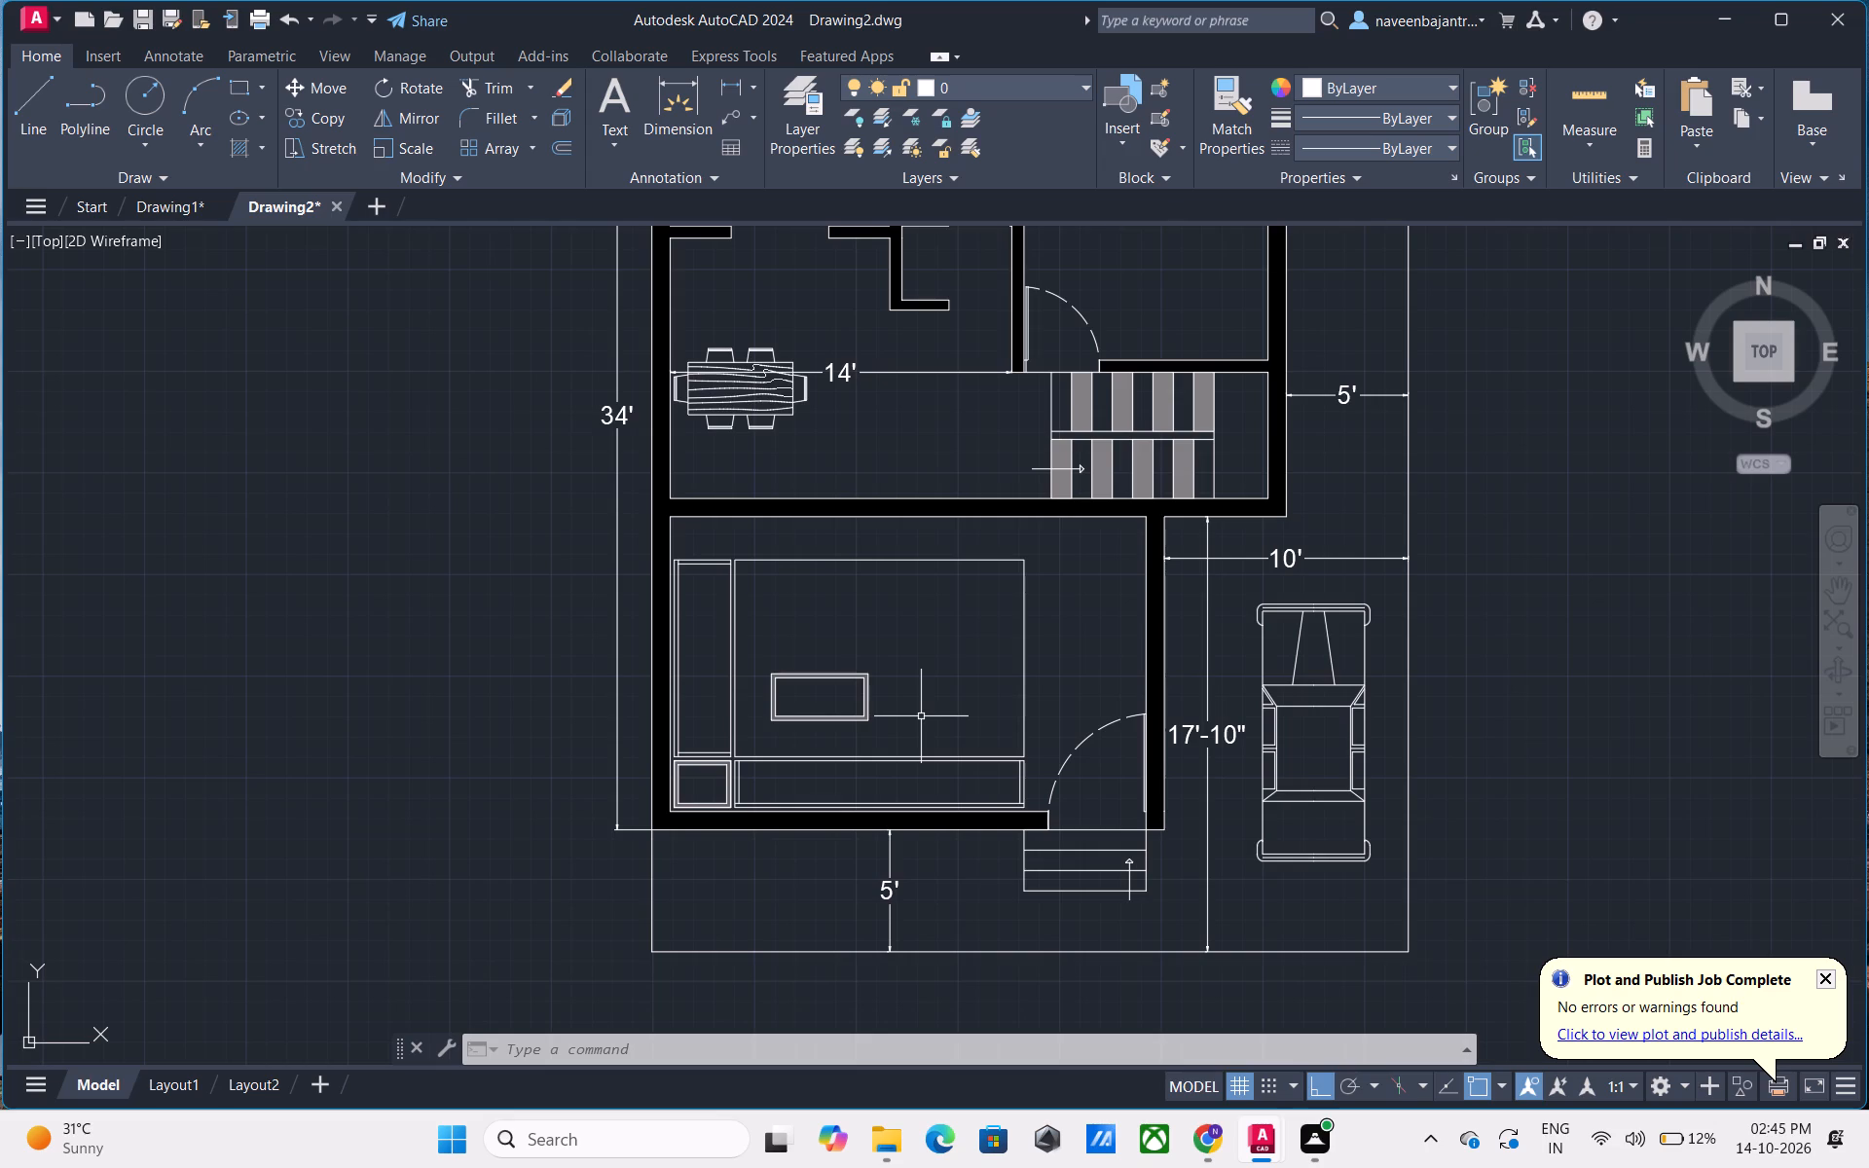
{"action": "scroll", "coordinate": [1090, 703], "scroll_direction": "down", "scroll_amount": 1}
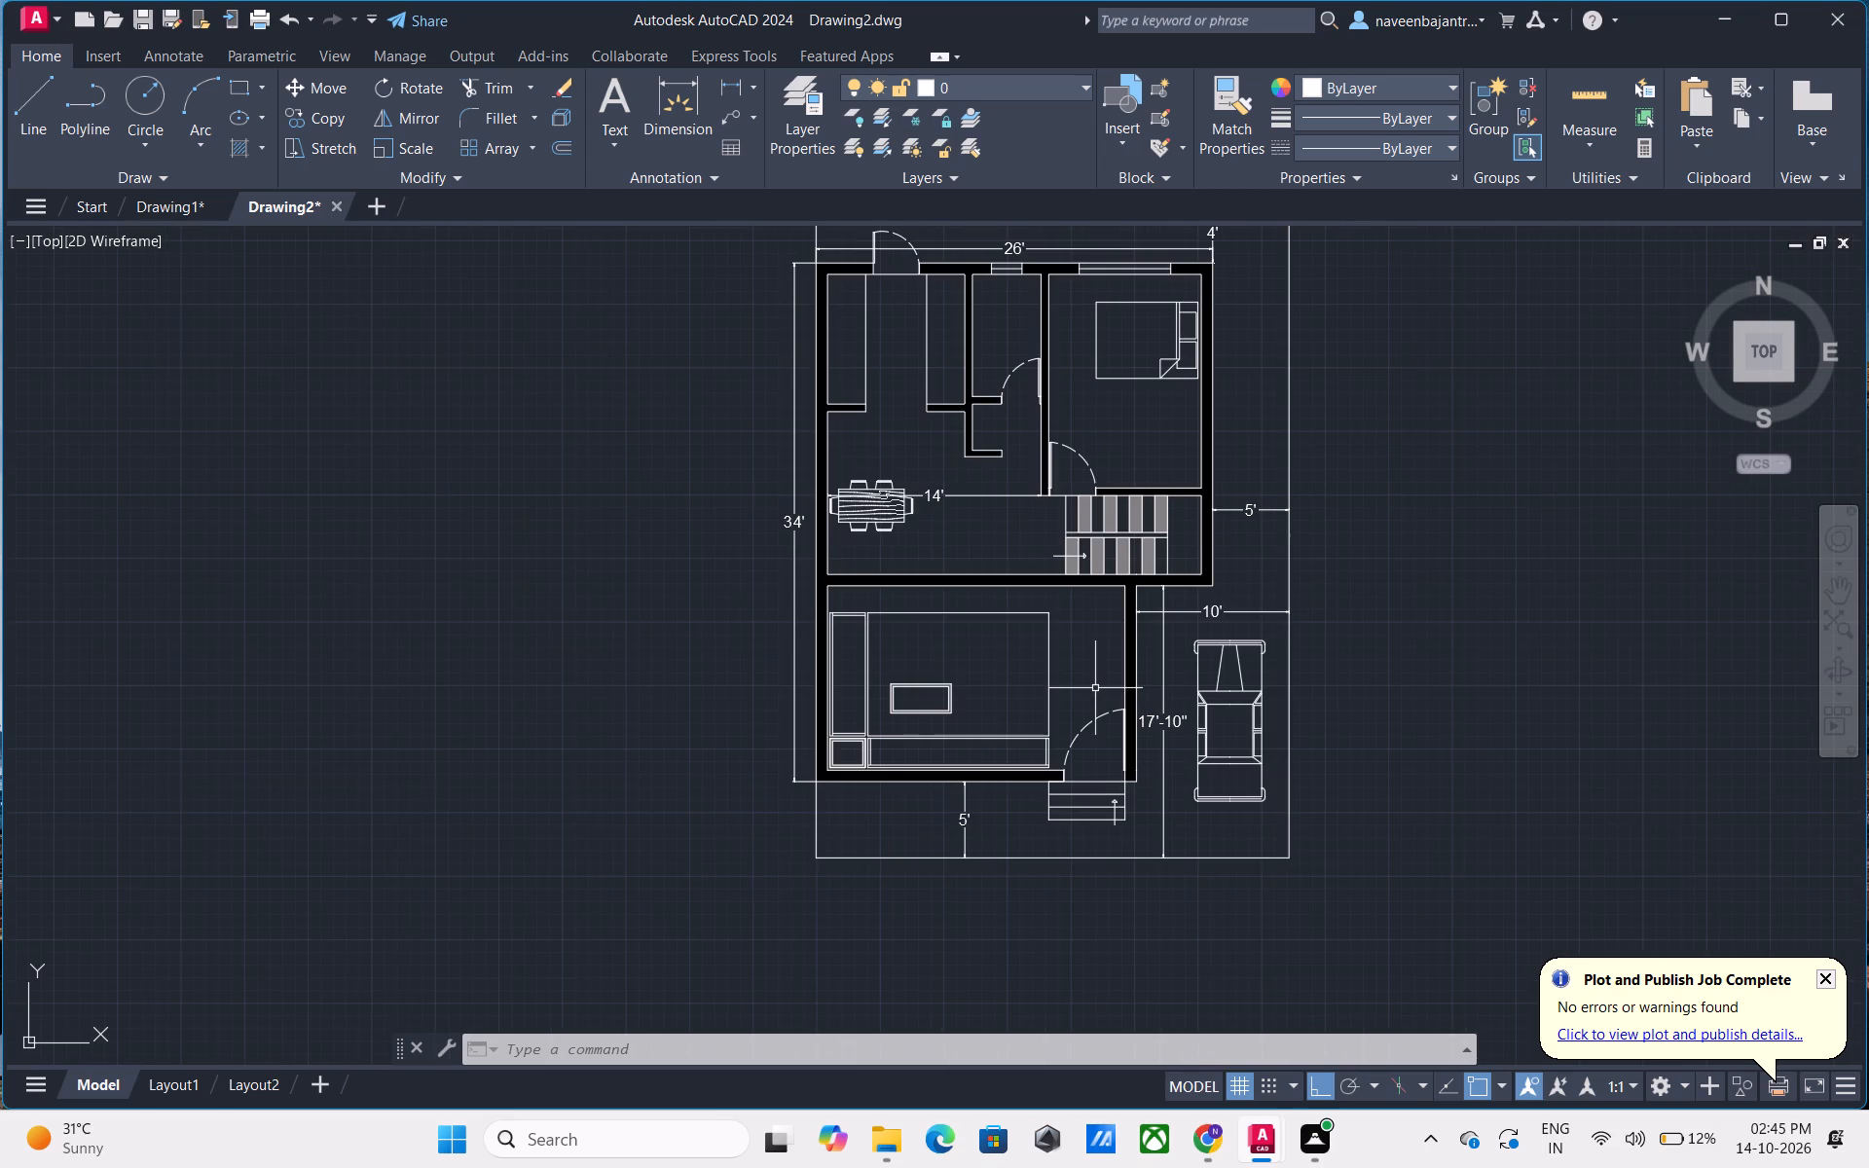
{"action": "middle_click_drag", "start_coordinate": [1095, 687], "coordinate": [1006, 720]}
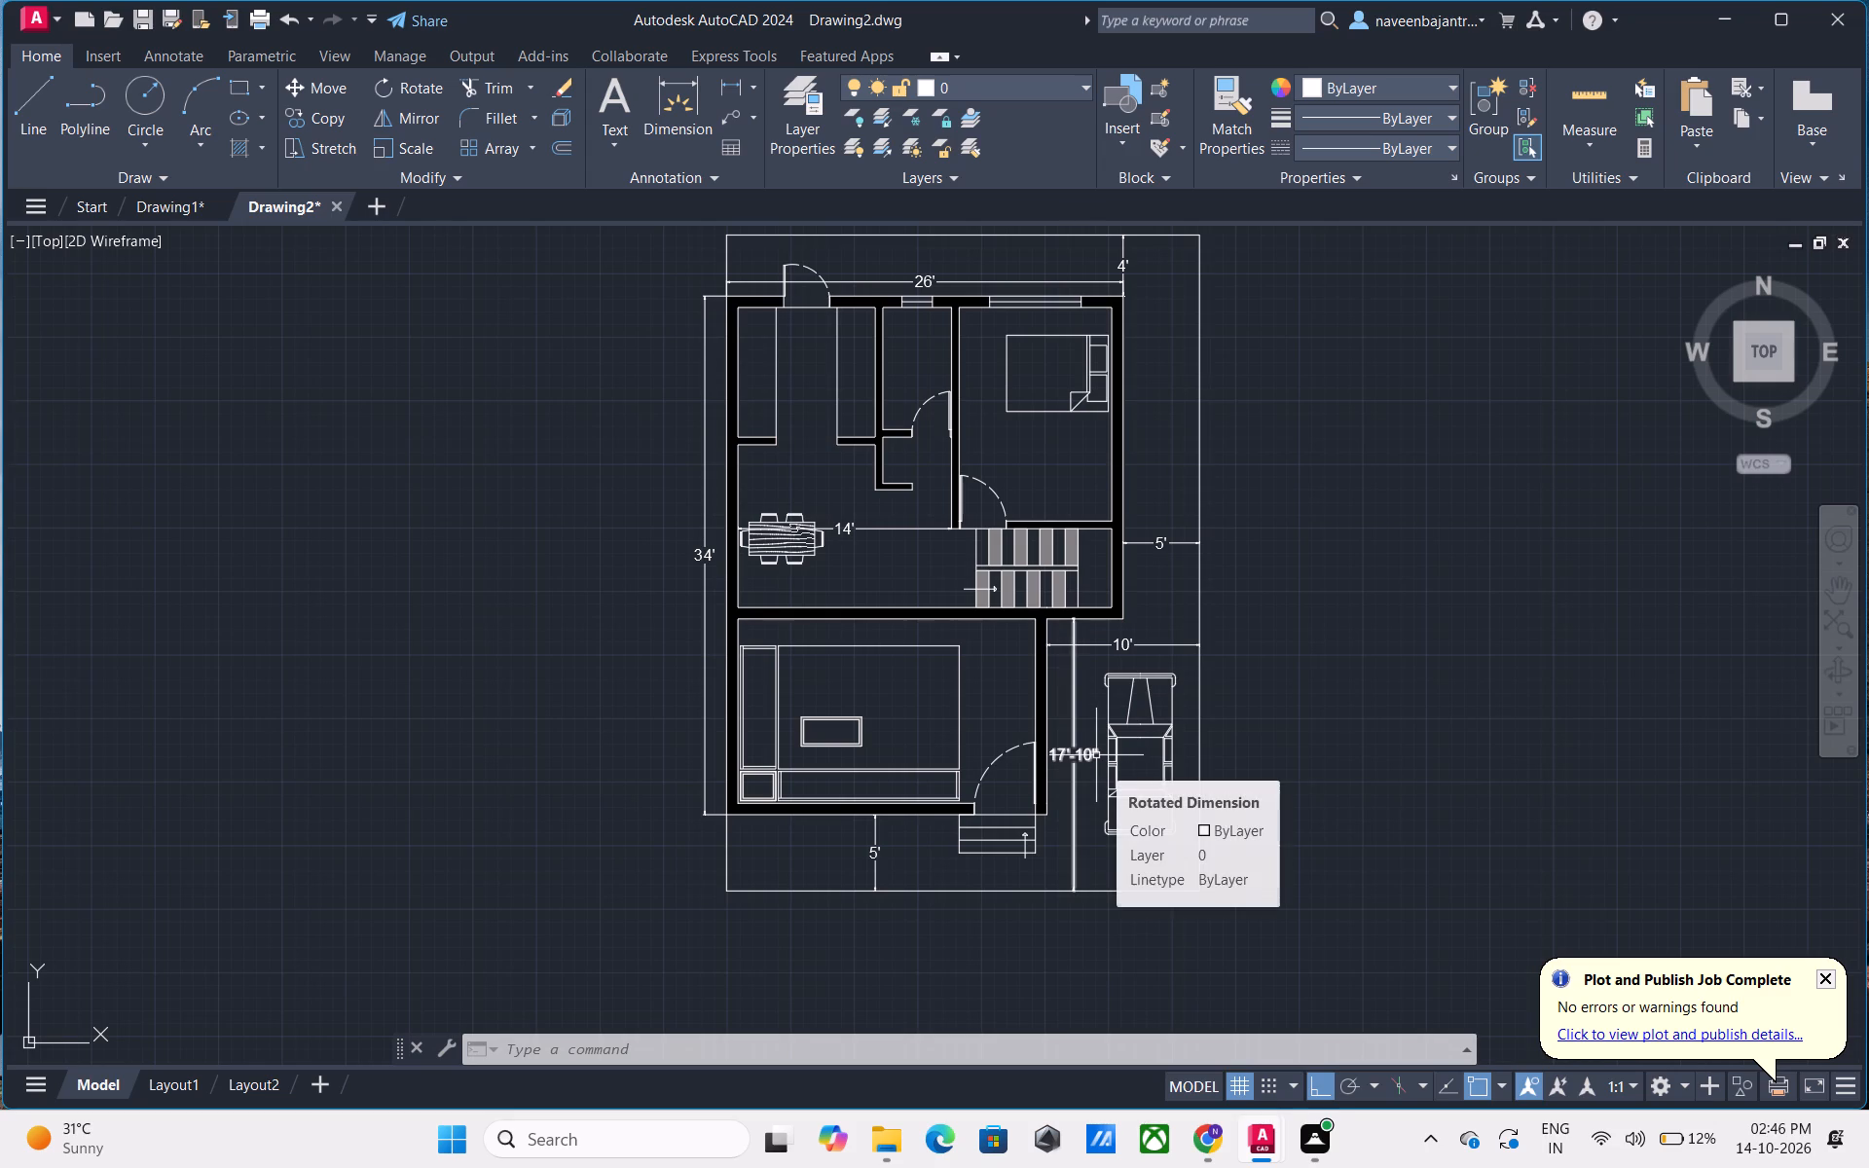
{"action": "type", "text": "DC"}
{"action": "key", "text": "space"}
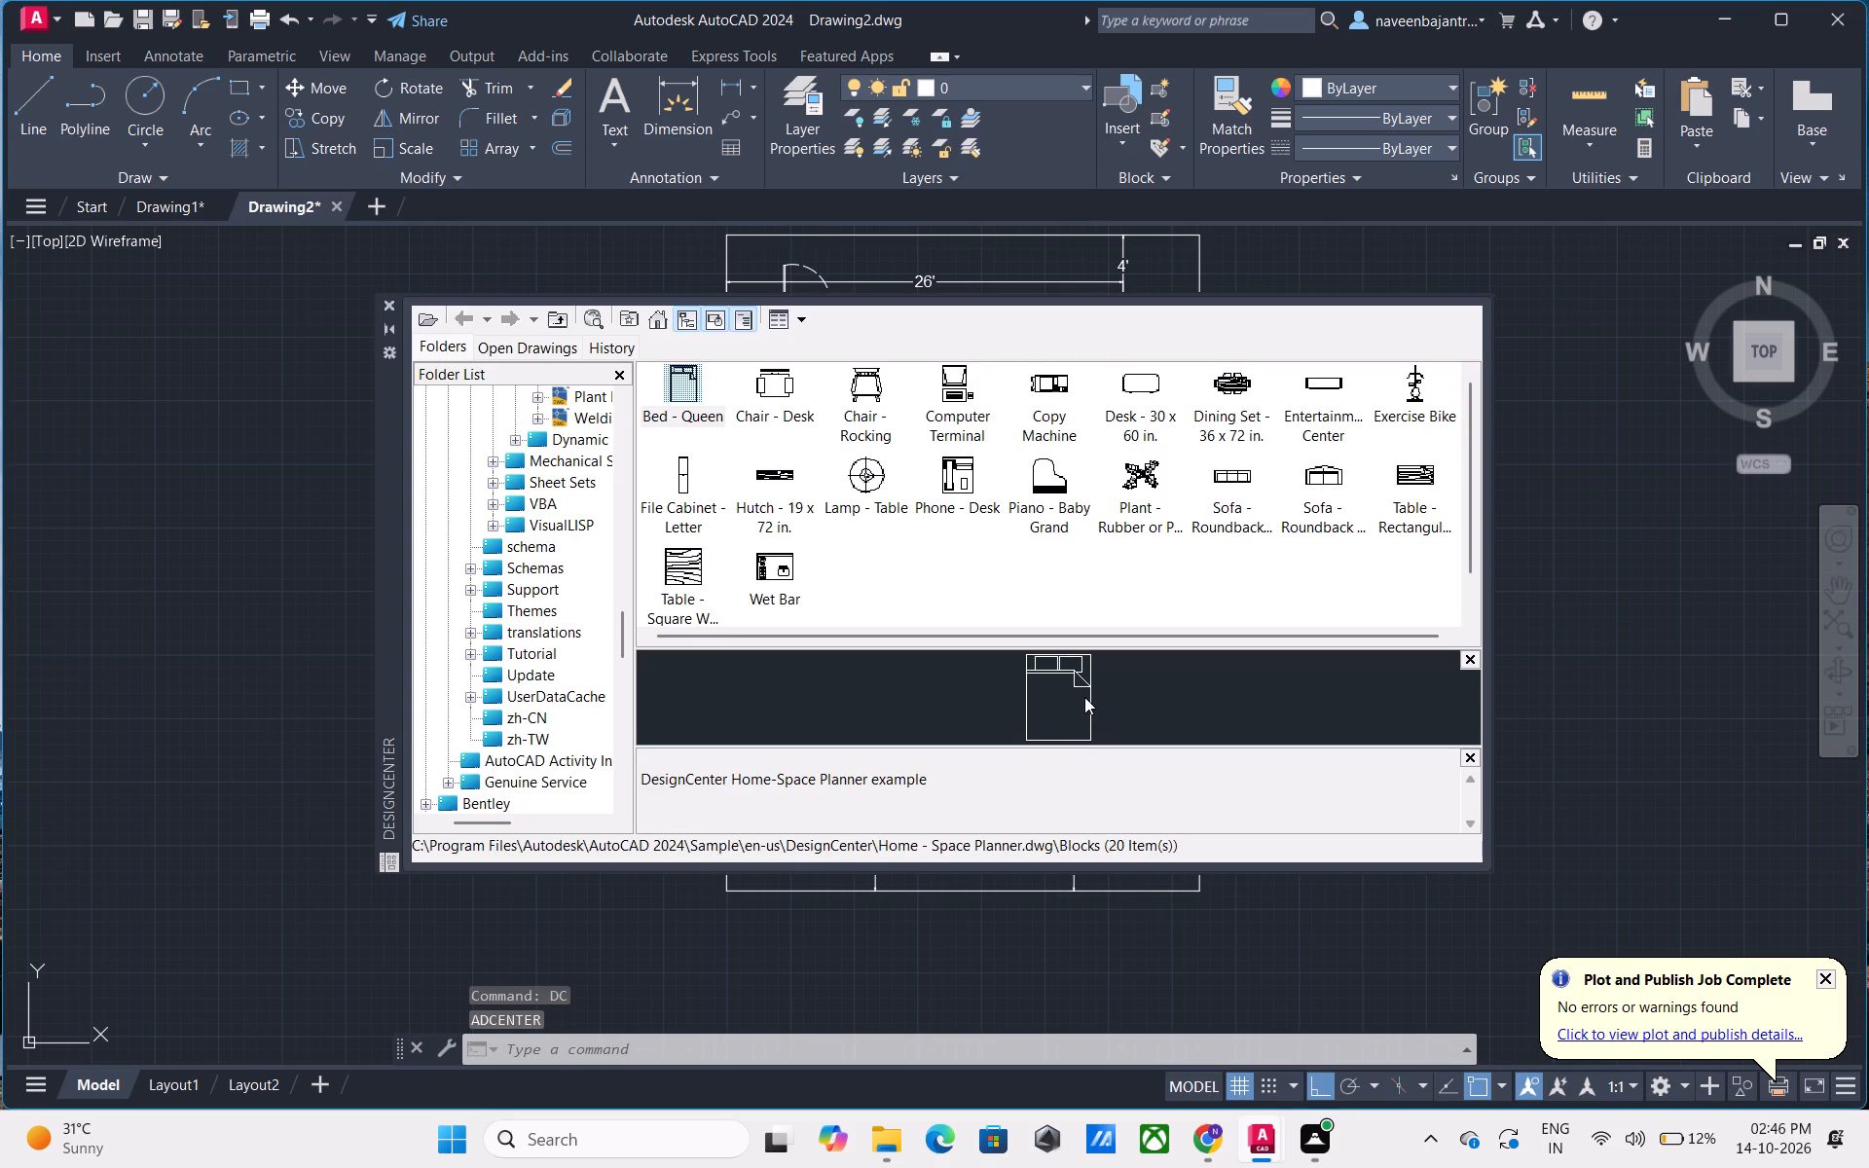
{"action": "left_click_drag", "start_coordinate": [1084, 697], "coordinate": [1088, 706]}
{"action": "key", "text": "Down"}
{"action": "key", "text": "Down"}
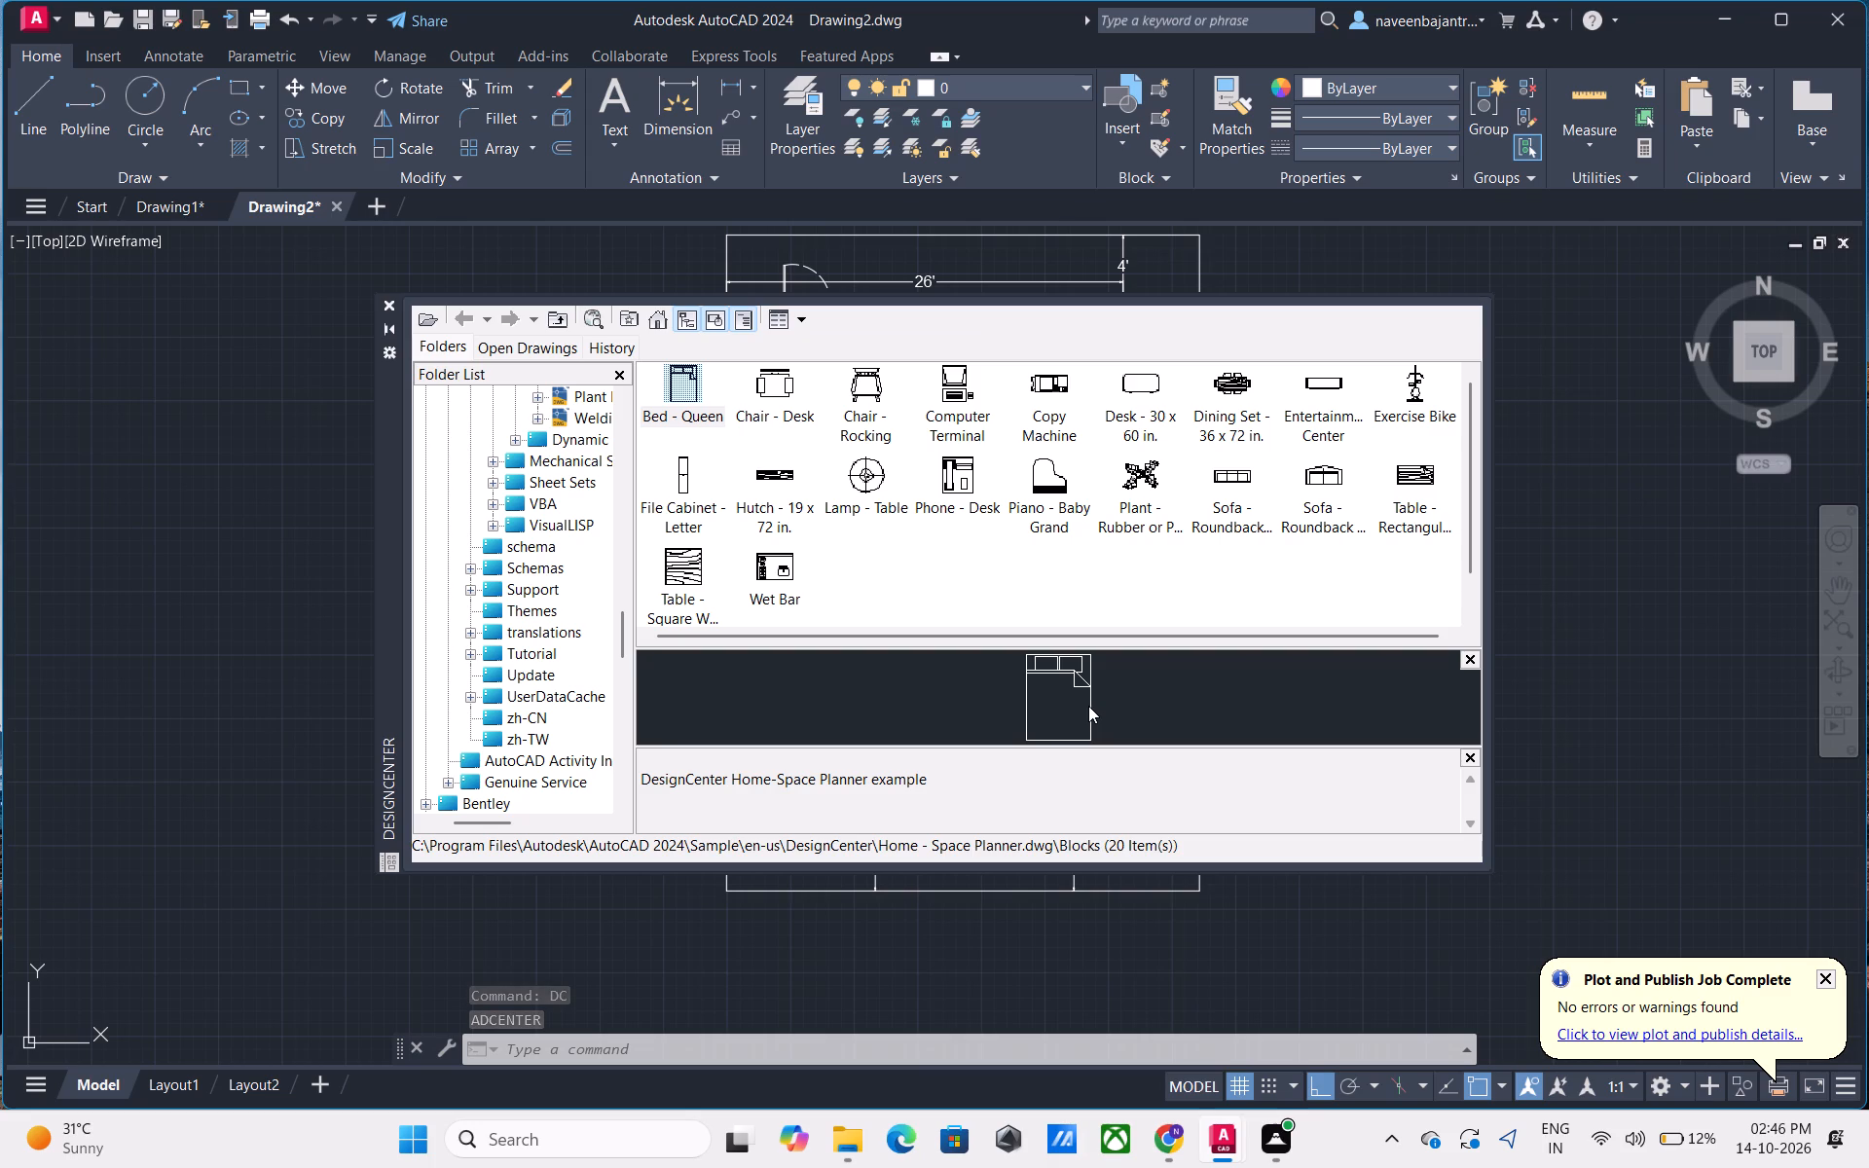
{"action": "key", "text": "Left"}
{"action": "scroll", "coordinate": [1088, 706], "scroll_direction": "down", "scroll_amount": 1}
{"action": "scroll", "coordinate": [1088, 706], "scroll_direction": "up", "scroll_amount": 1}
{"action": "scroll", "coordinate": [1088, 706], "scroll_direction": "down", "scroll_amount": 1}
{"action": "scroll", "coordinate": [1088, 706], "scroll_direction": "up", "scroll_amount": 4}
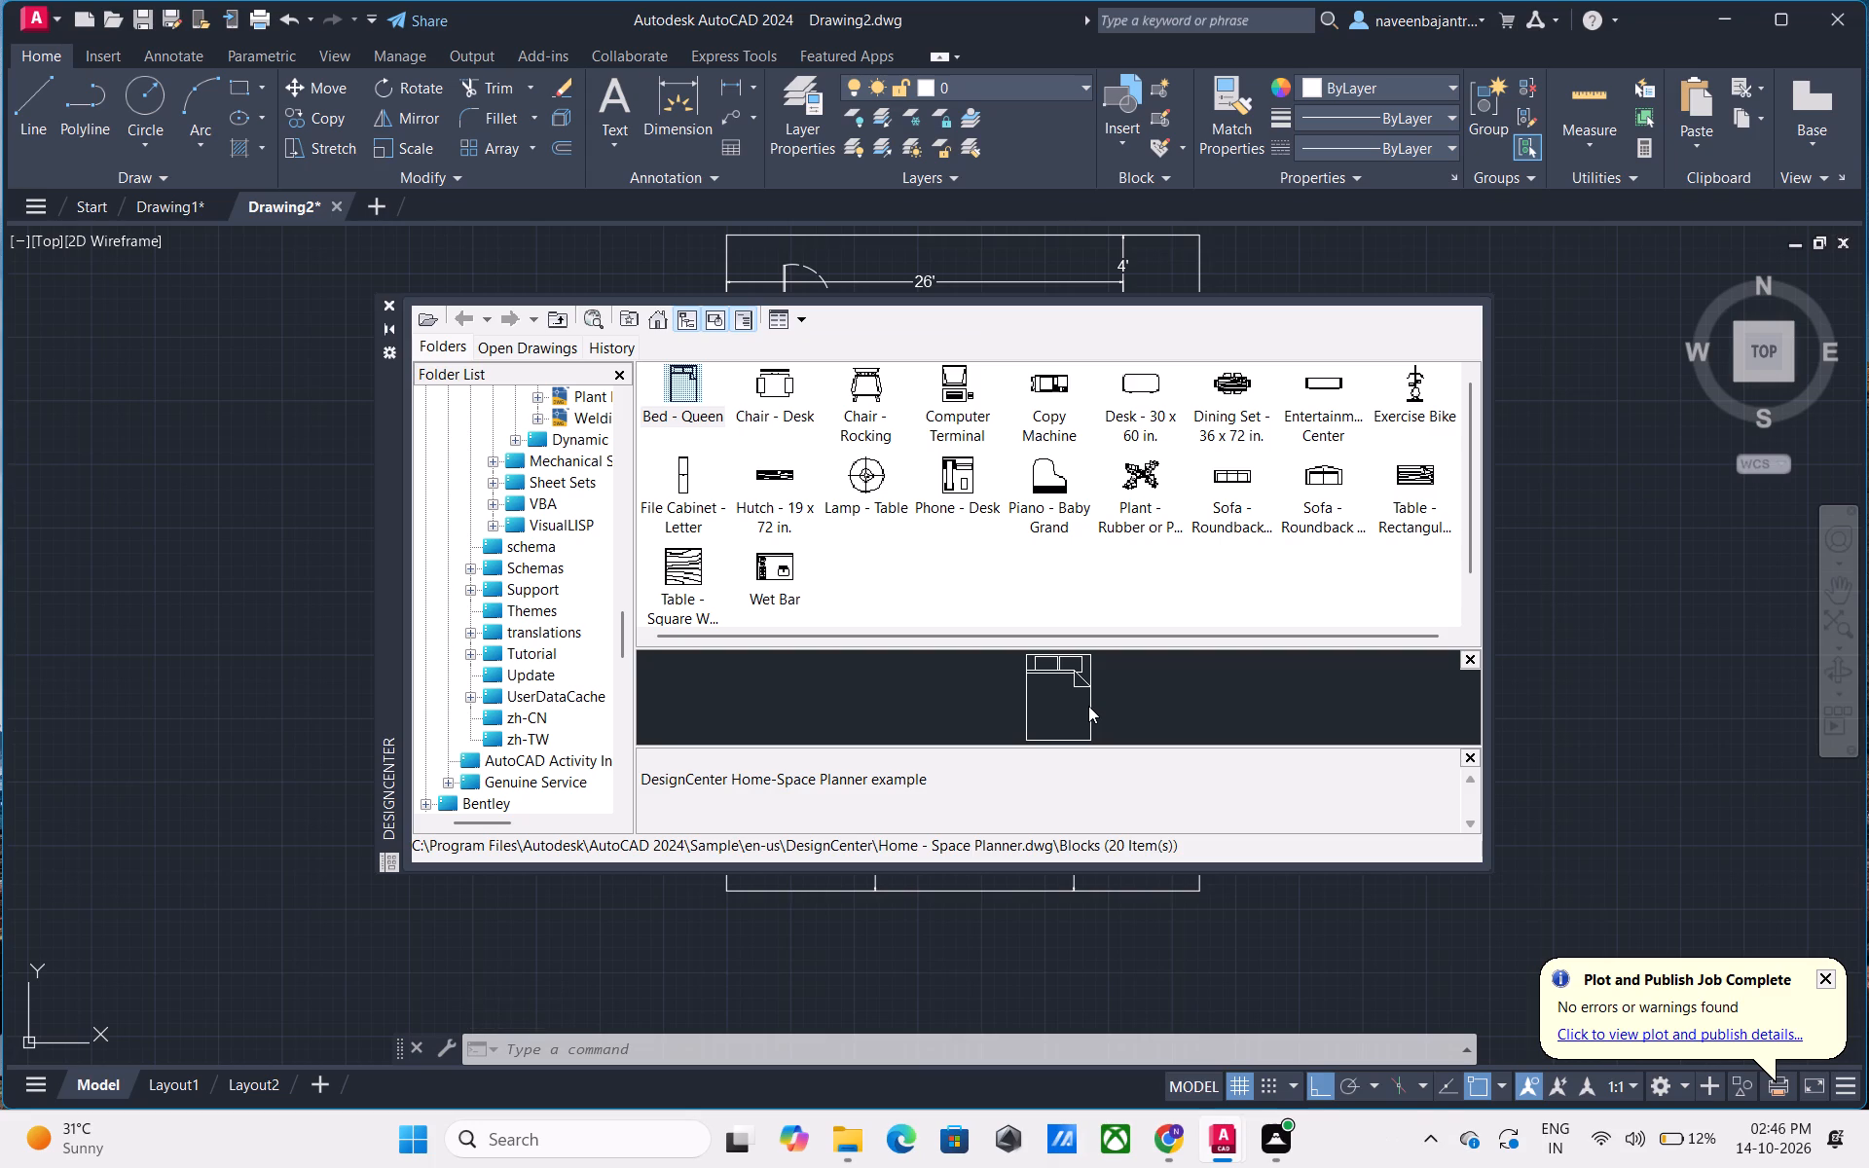
{"action": "scroll", "coordinate": [1088, 706], "scroll_direction": "up", "scroll_amount": 1}
{"action": "scroll", "coordinate": [542, 649], "scroll_direction": "up", "scroll_amount": 1}
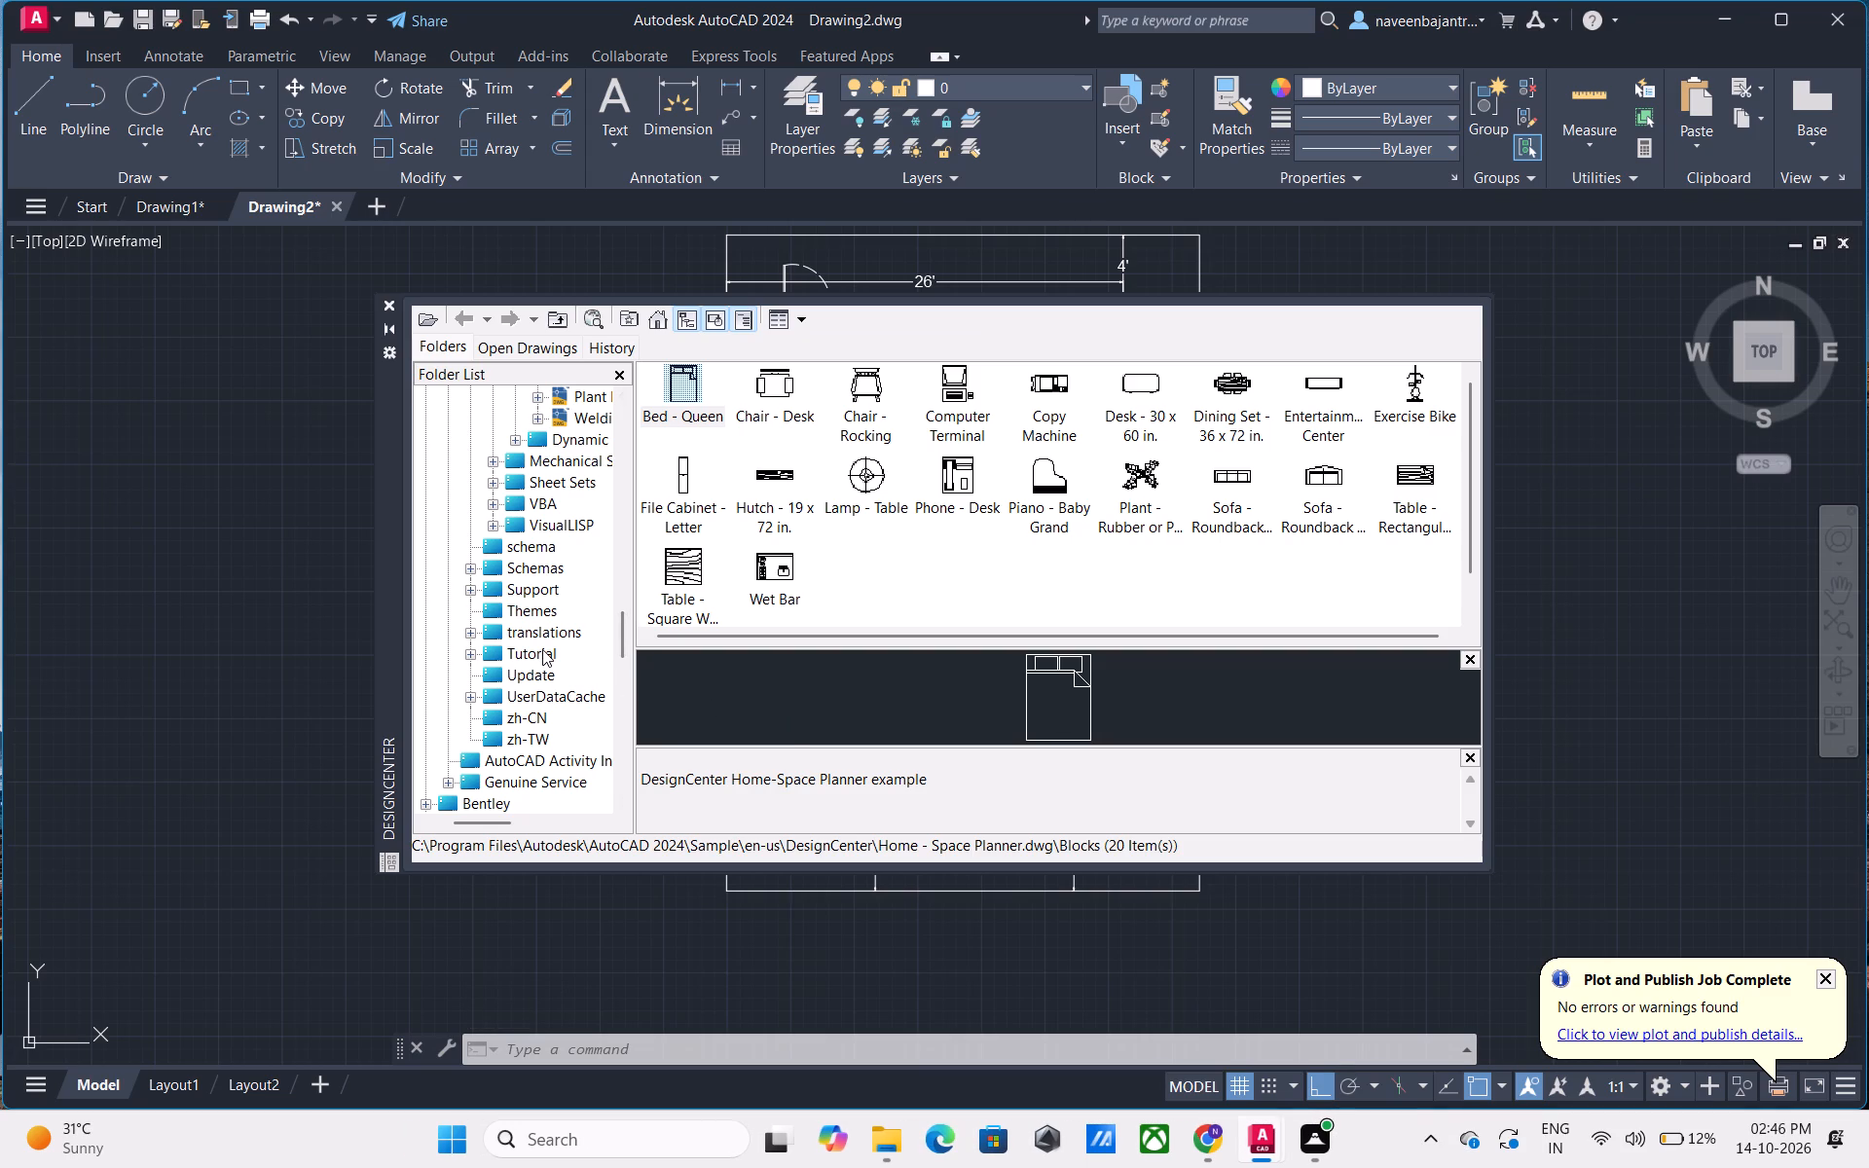
{"action": "scroll", "coordinate": [542, 649], "scroll_direction": "up", "scroll_amount": 3}
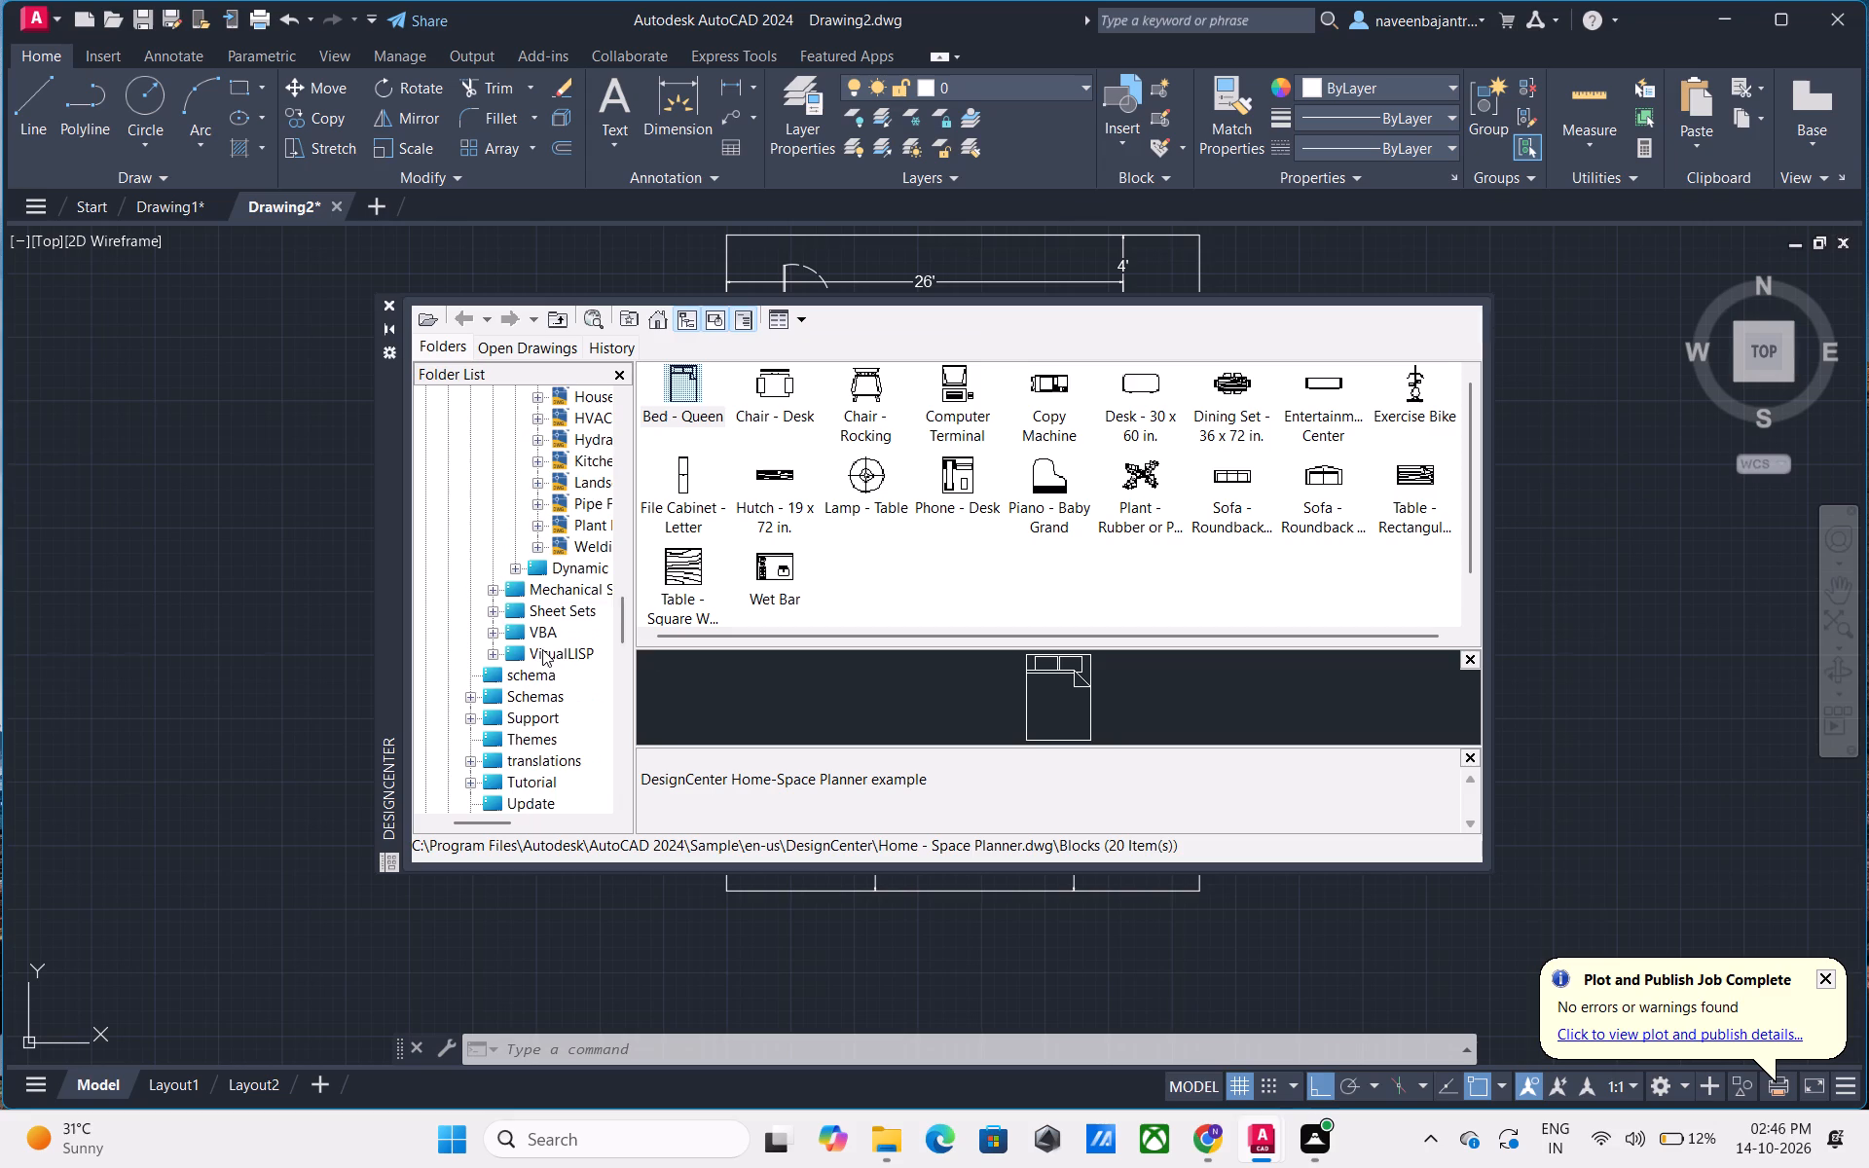
{"action": "scroll", "coordinate": [542, 649], "scroll_direction": "up", "scroll_amount": 9}
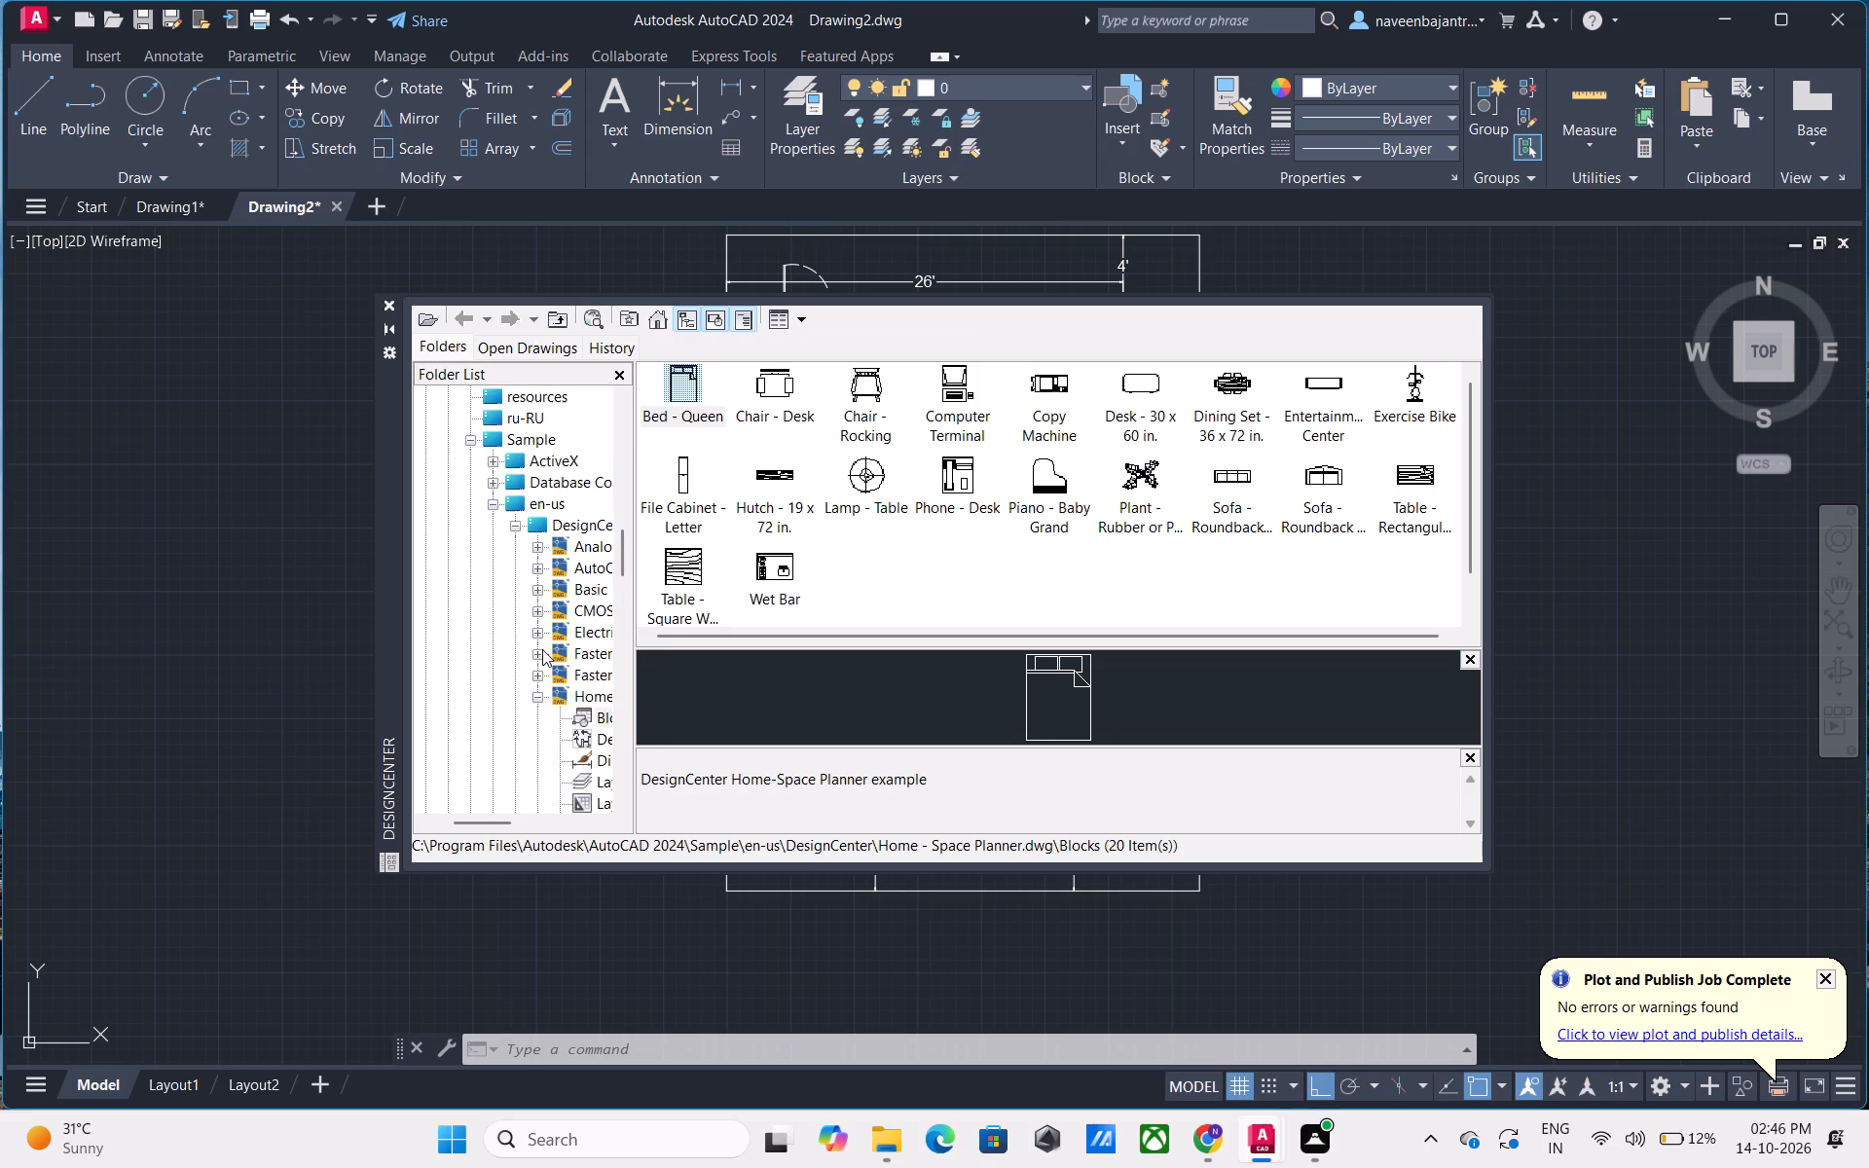
{"action": "scroll", "coordinate": [542, 649], "scroll_direction": "up", "scroll_amount": 14}
{"action": "scroll", "coordinate": [542, 649], "scroll_direction": "up", "scroll_amount": 20}
{"action": "scroll", "coordinate": [542, 649], "scroll_direction": "up", "scroll_amount": 17}
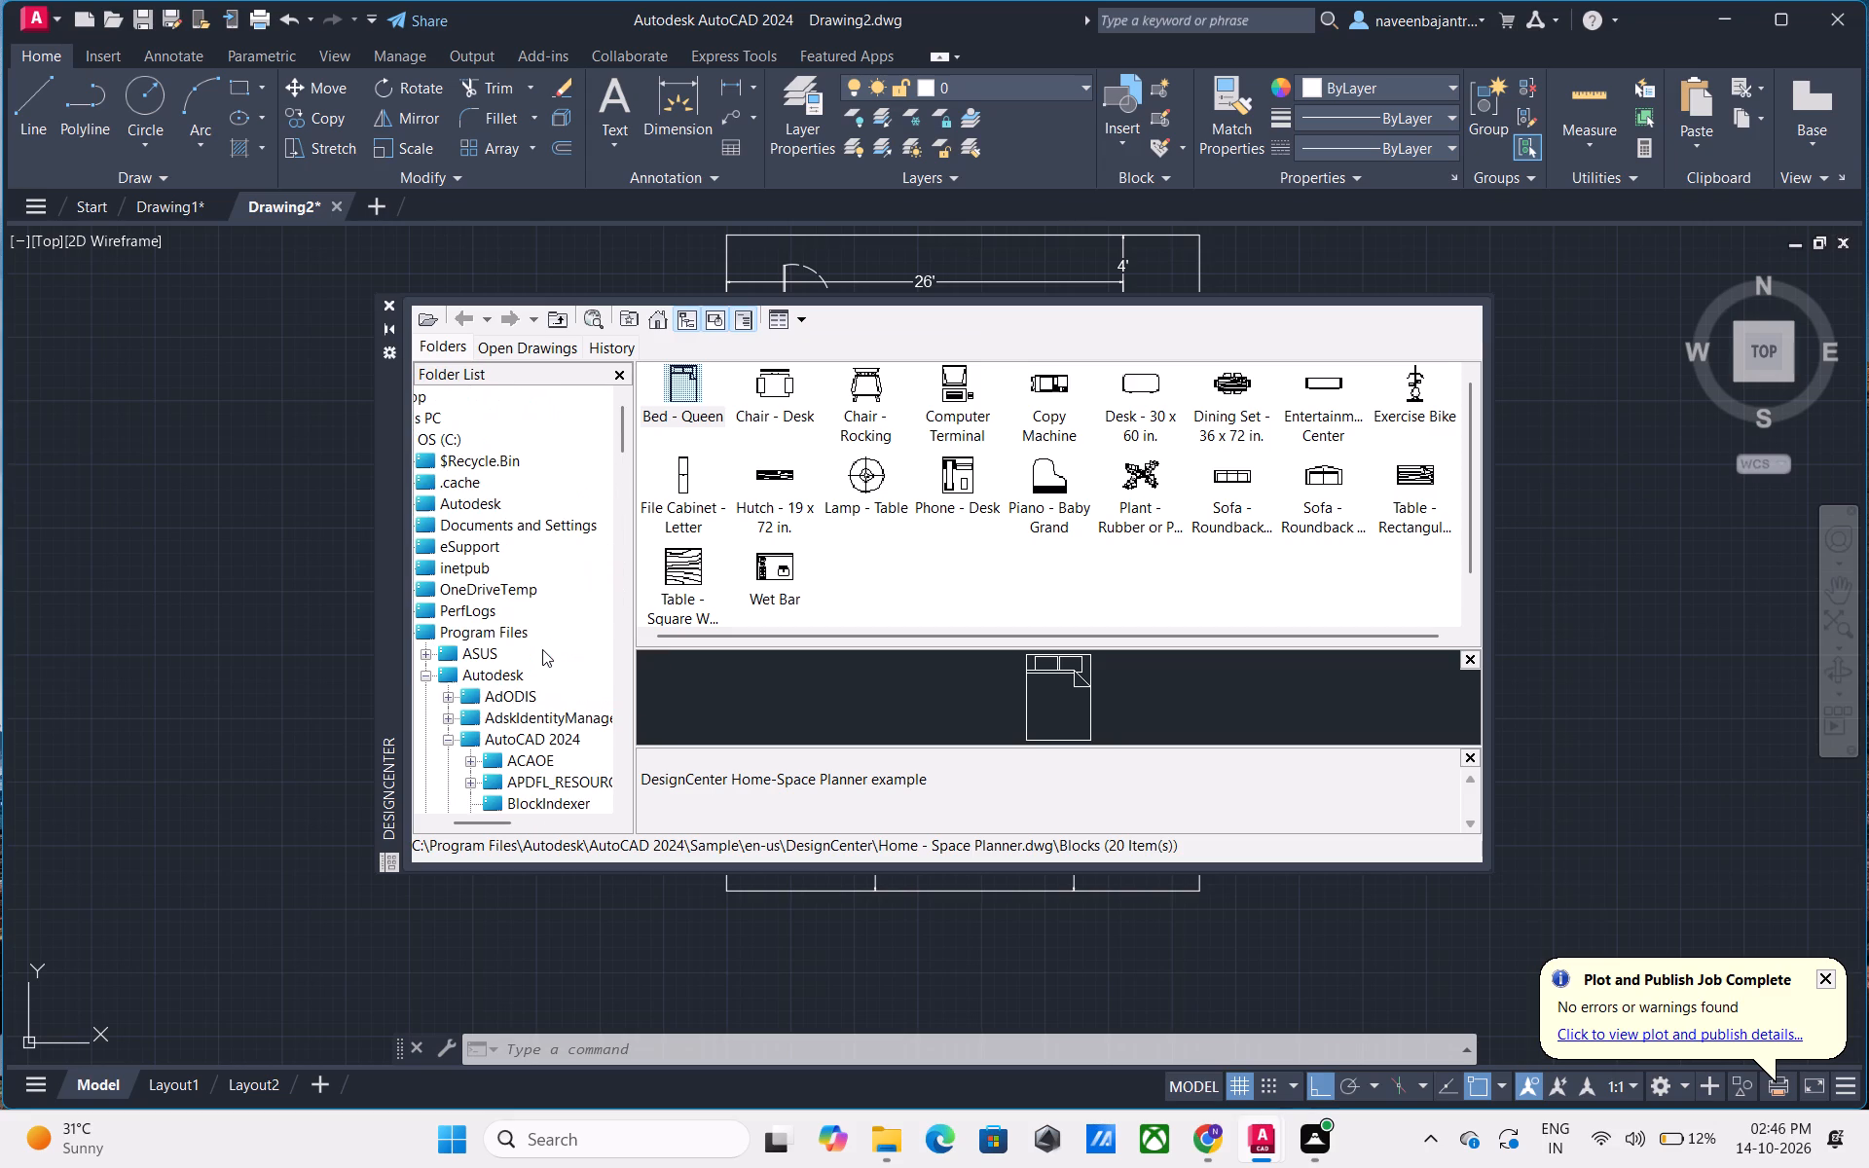
{"action": "scroll", "coordinate": [542, 649], "scroll_direction": "up", "scroll_amount": 11}
{"action": "scroll", "coordinate": [542, 649], "scroll_direction": "down", "scroll_amount": 3}
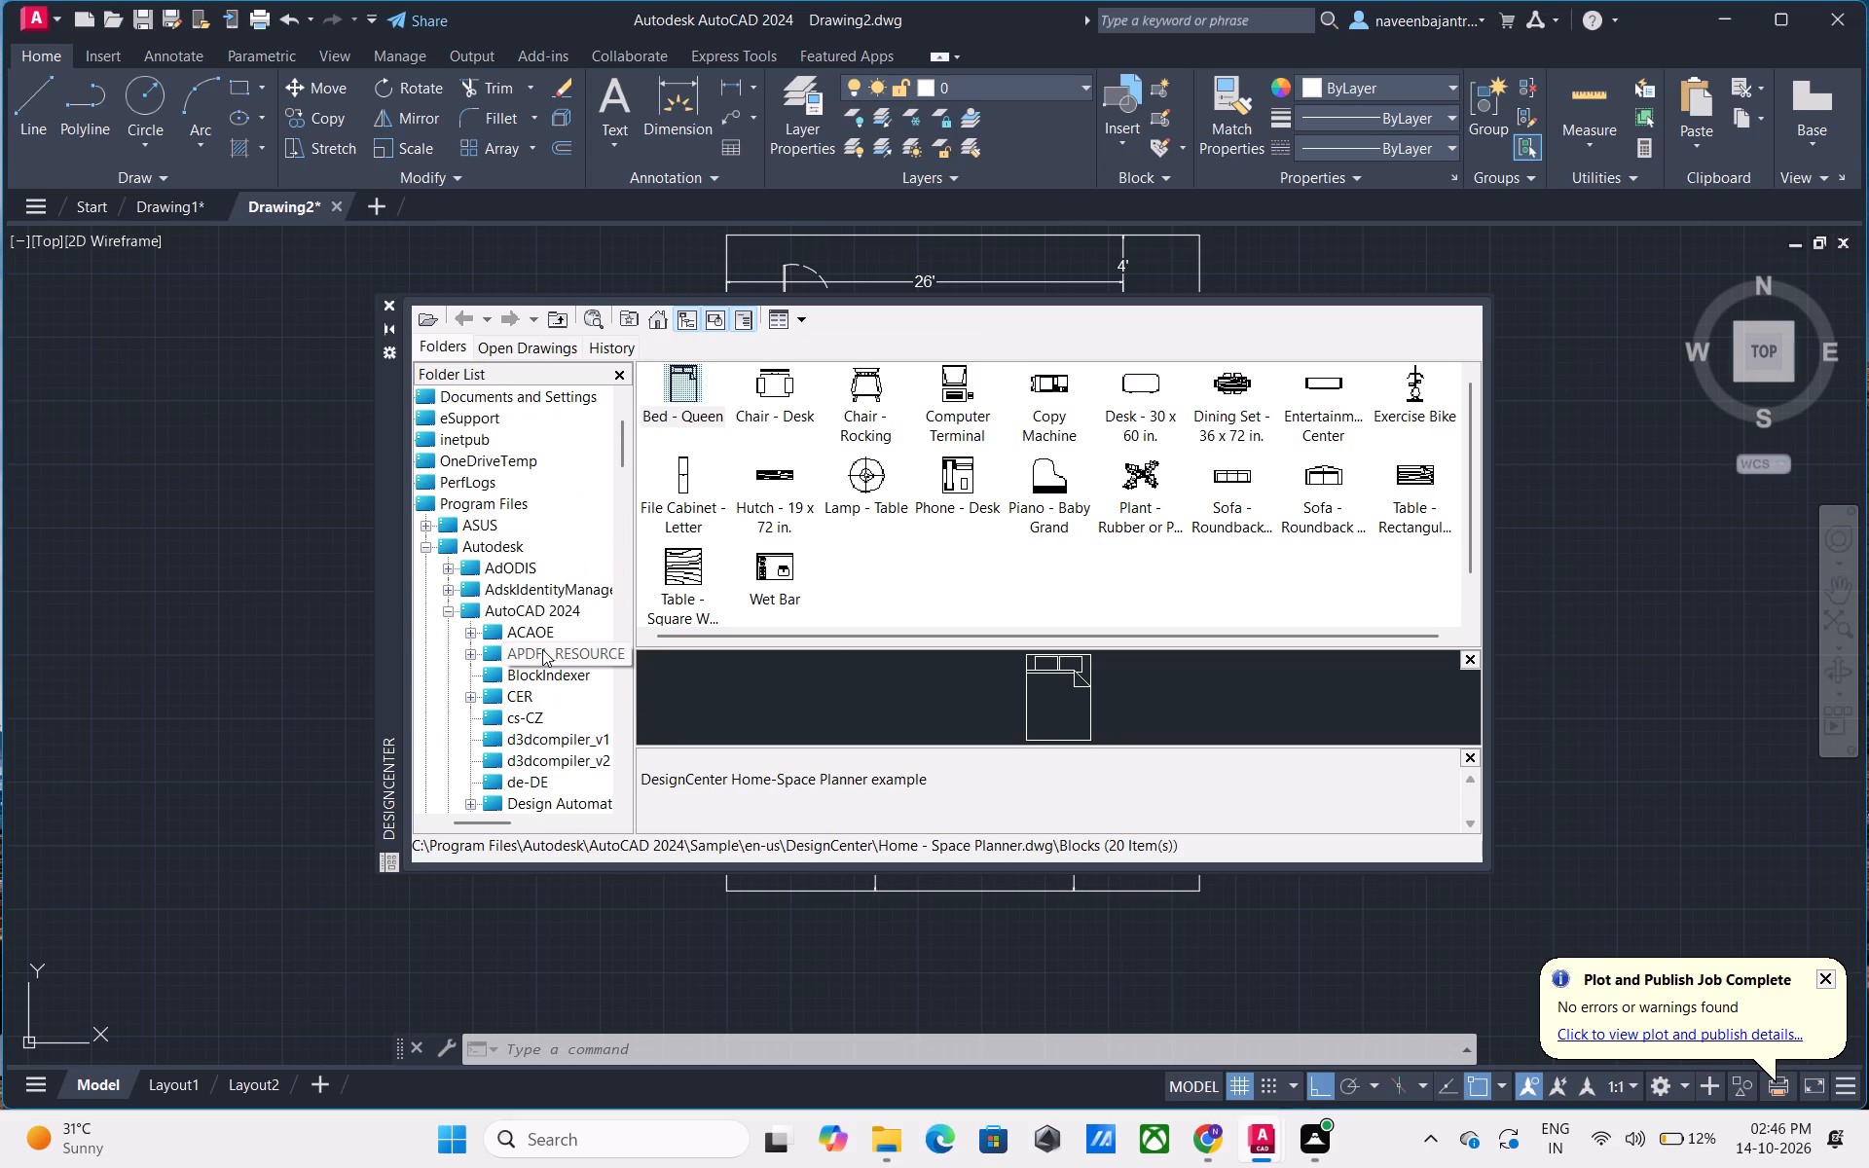
{"action": "right_click", "coordinate": [542, 649]}
{"action": "scroll", "coordinate": [542, 649], "scroll_direction": "down", "scroll_amount": 1}
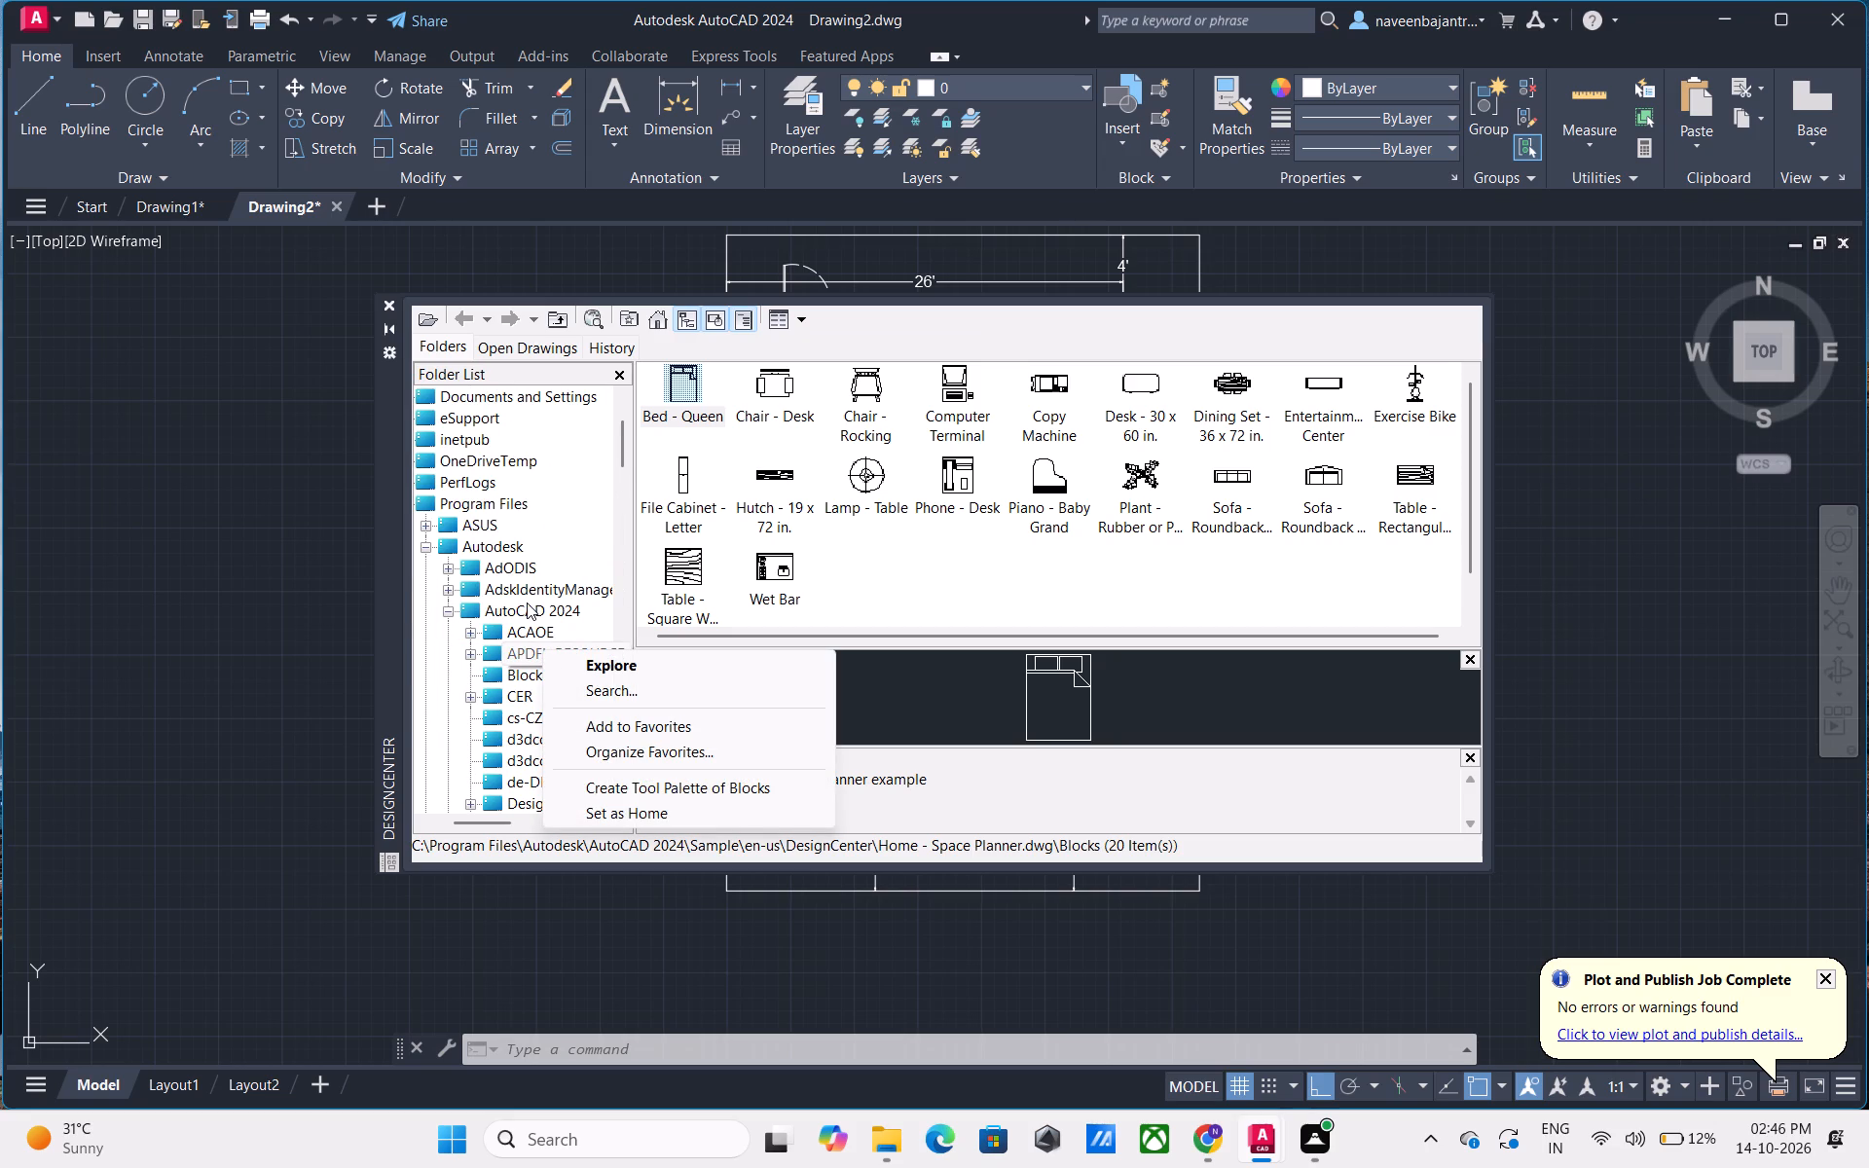
{"action": "scroll", "coordinate": [527, 602], "scroll_direction": "down", "scroll_amount": 1}
{"action": "left_click", "coordinate": [527, 602]}
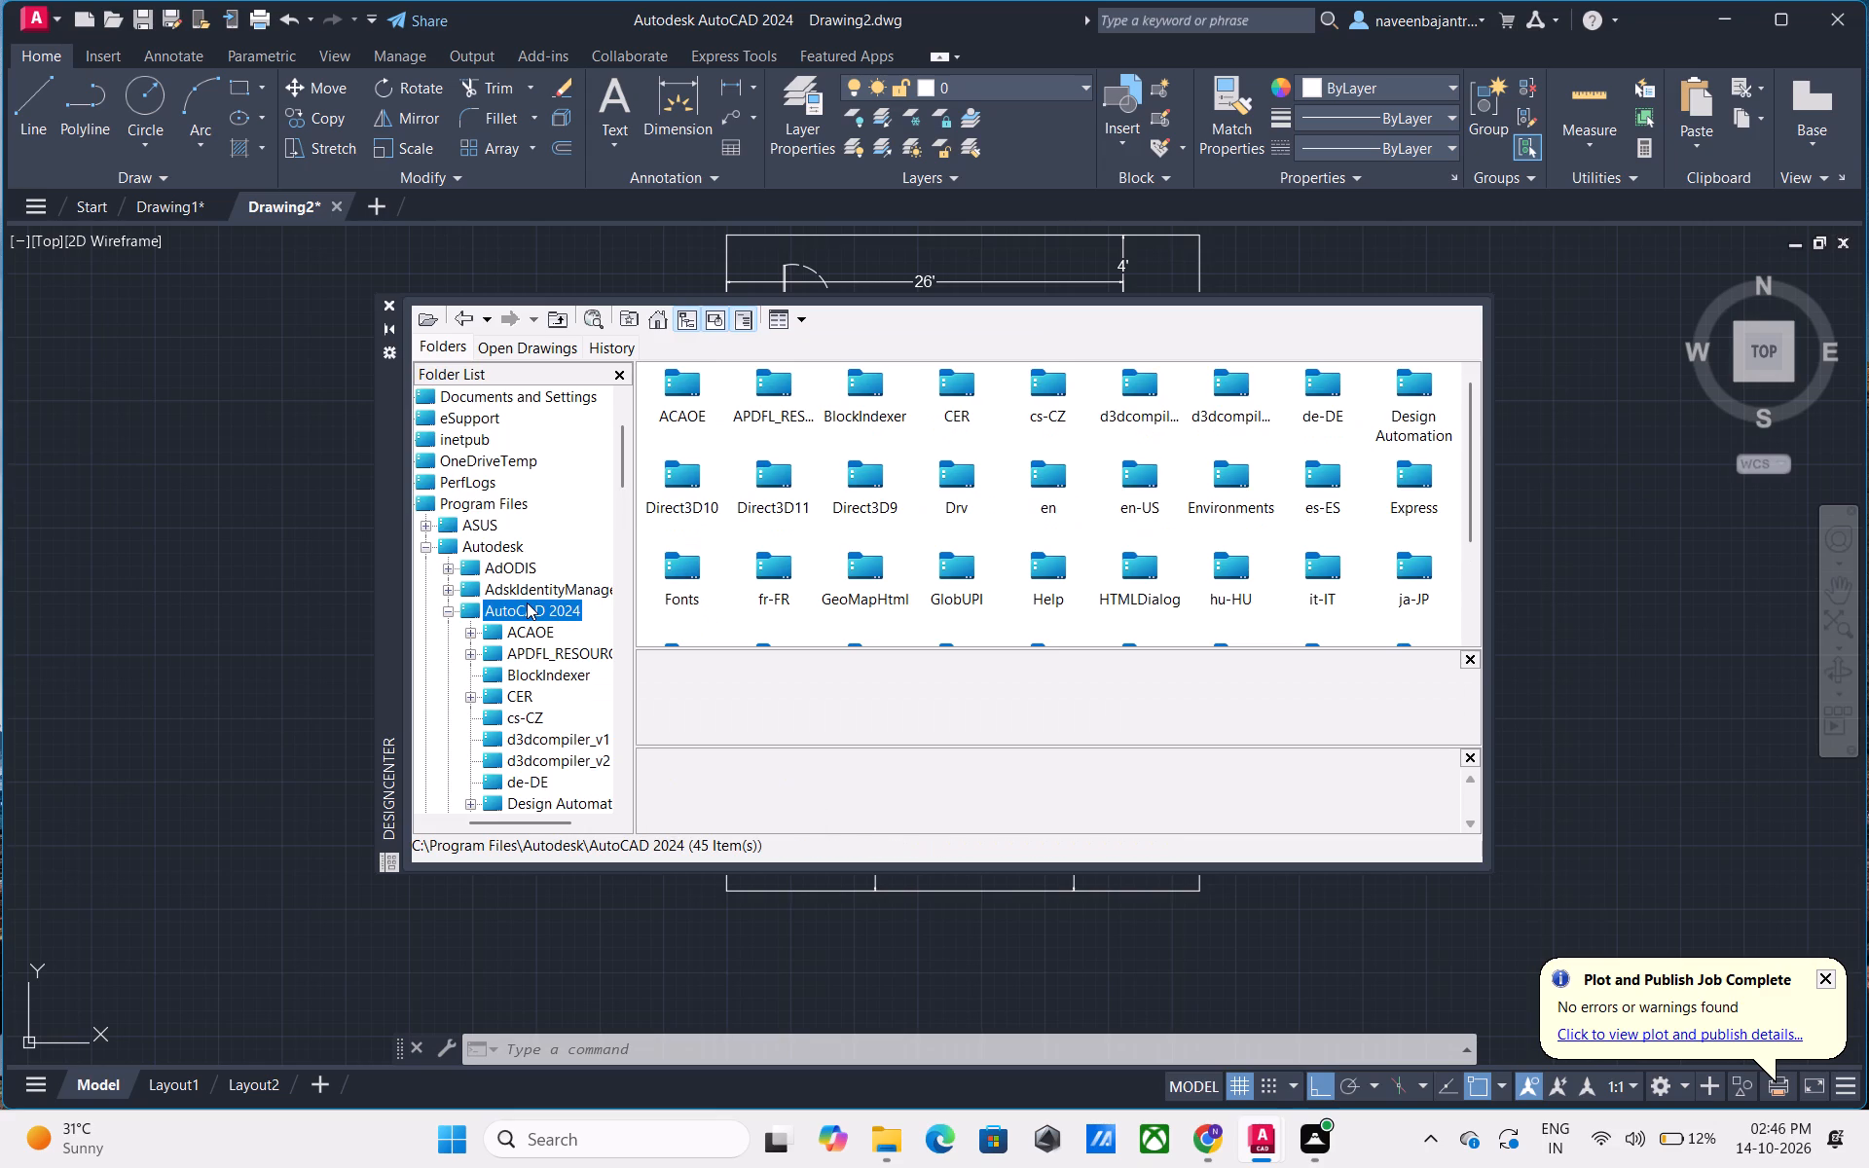
{"action": "left_click", "coordinate": [466, 329]}
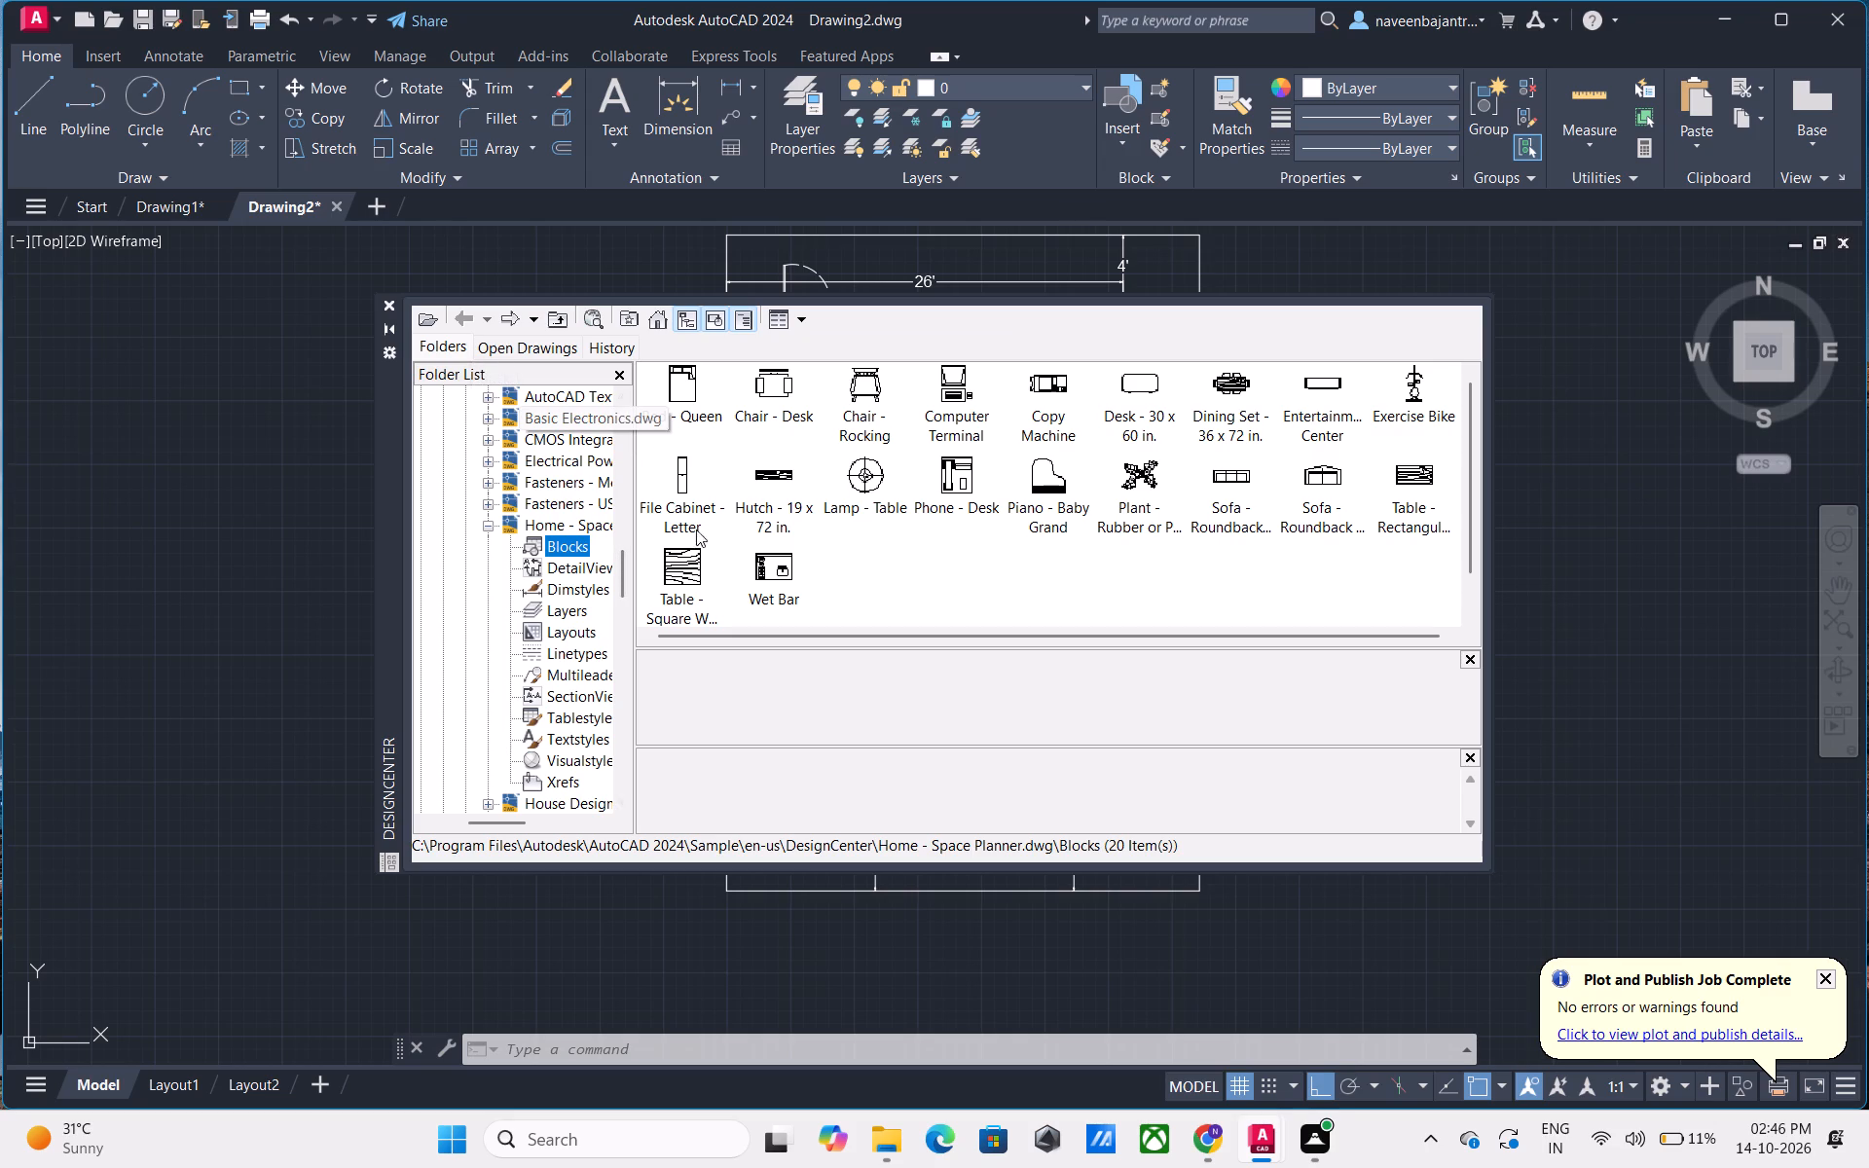
Look through DesignCenter's folder tree, from the program folders down to the D: drive folders and back, for other block sources.
{"action": "scroll", "coordinate": [541, 604], "scroll_direction": "down", "scroll_amount": 19}
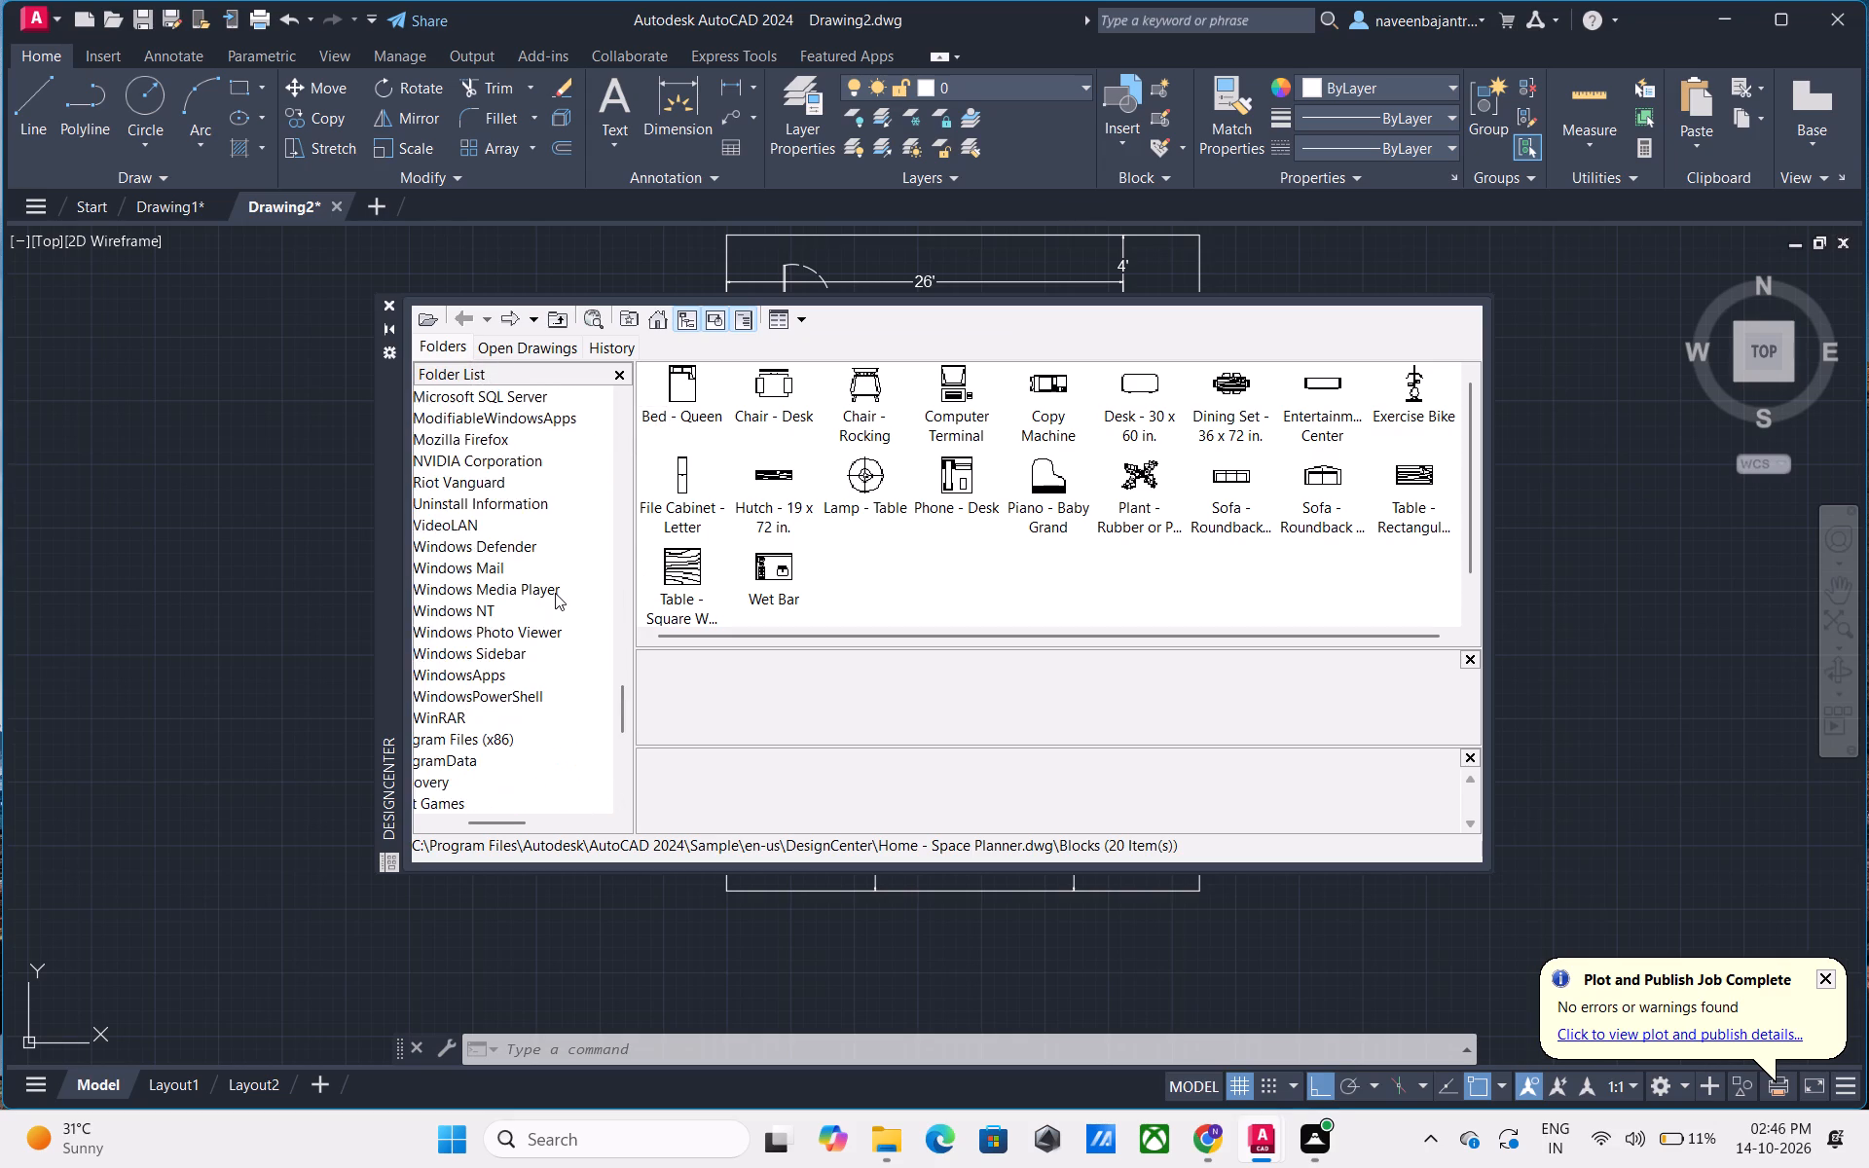
{"action": "scroll", "coordinate": [559, 590], "scroll_direction": "down", "scroll_amount": 7}
{"action": "scroll", "coordinate": [564, 590], "scroll_direction": "down", "scroll_amount": 15}
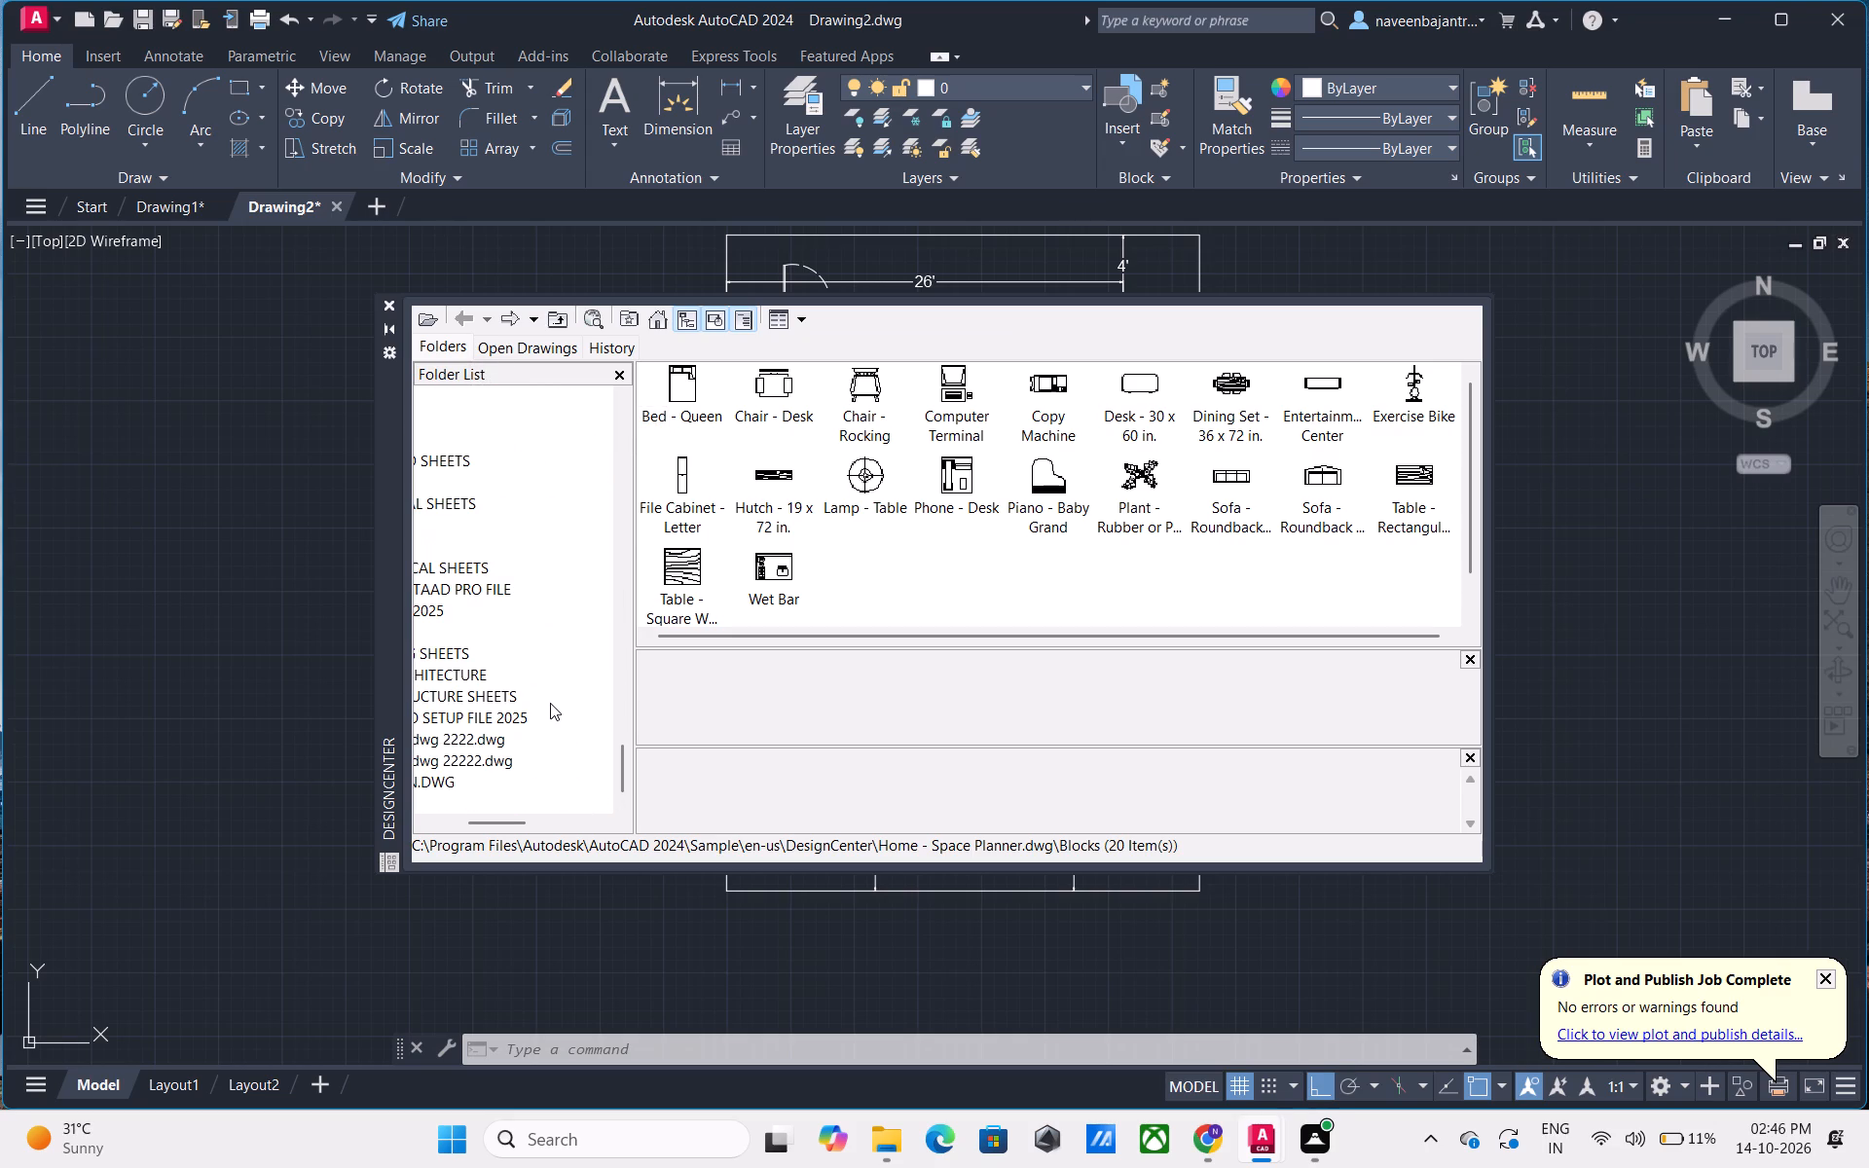
{"action": "scroll", "coordinate": [550, 703], "scroll_direction": "up", "scroll_amount": 1}
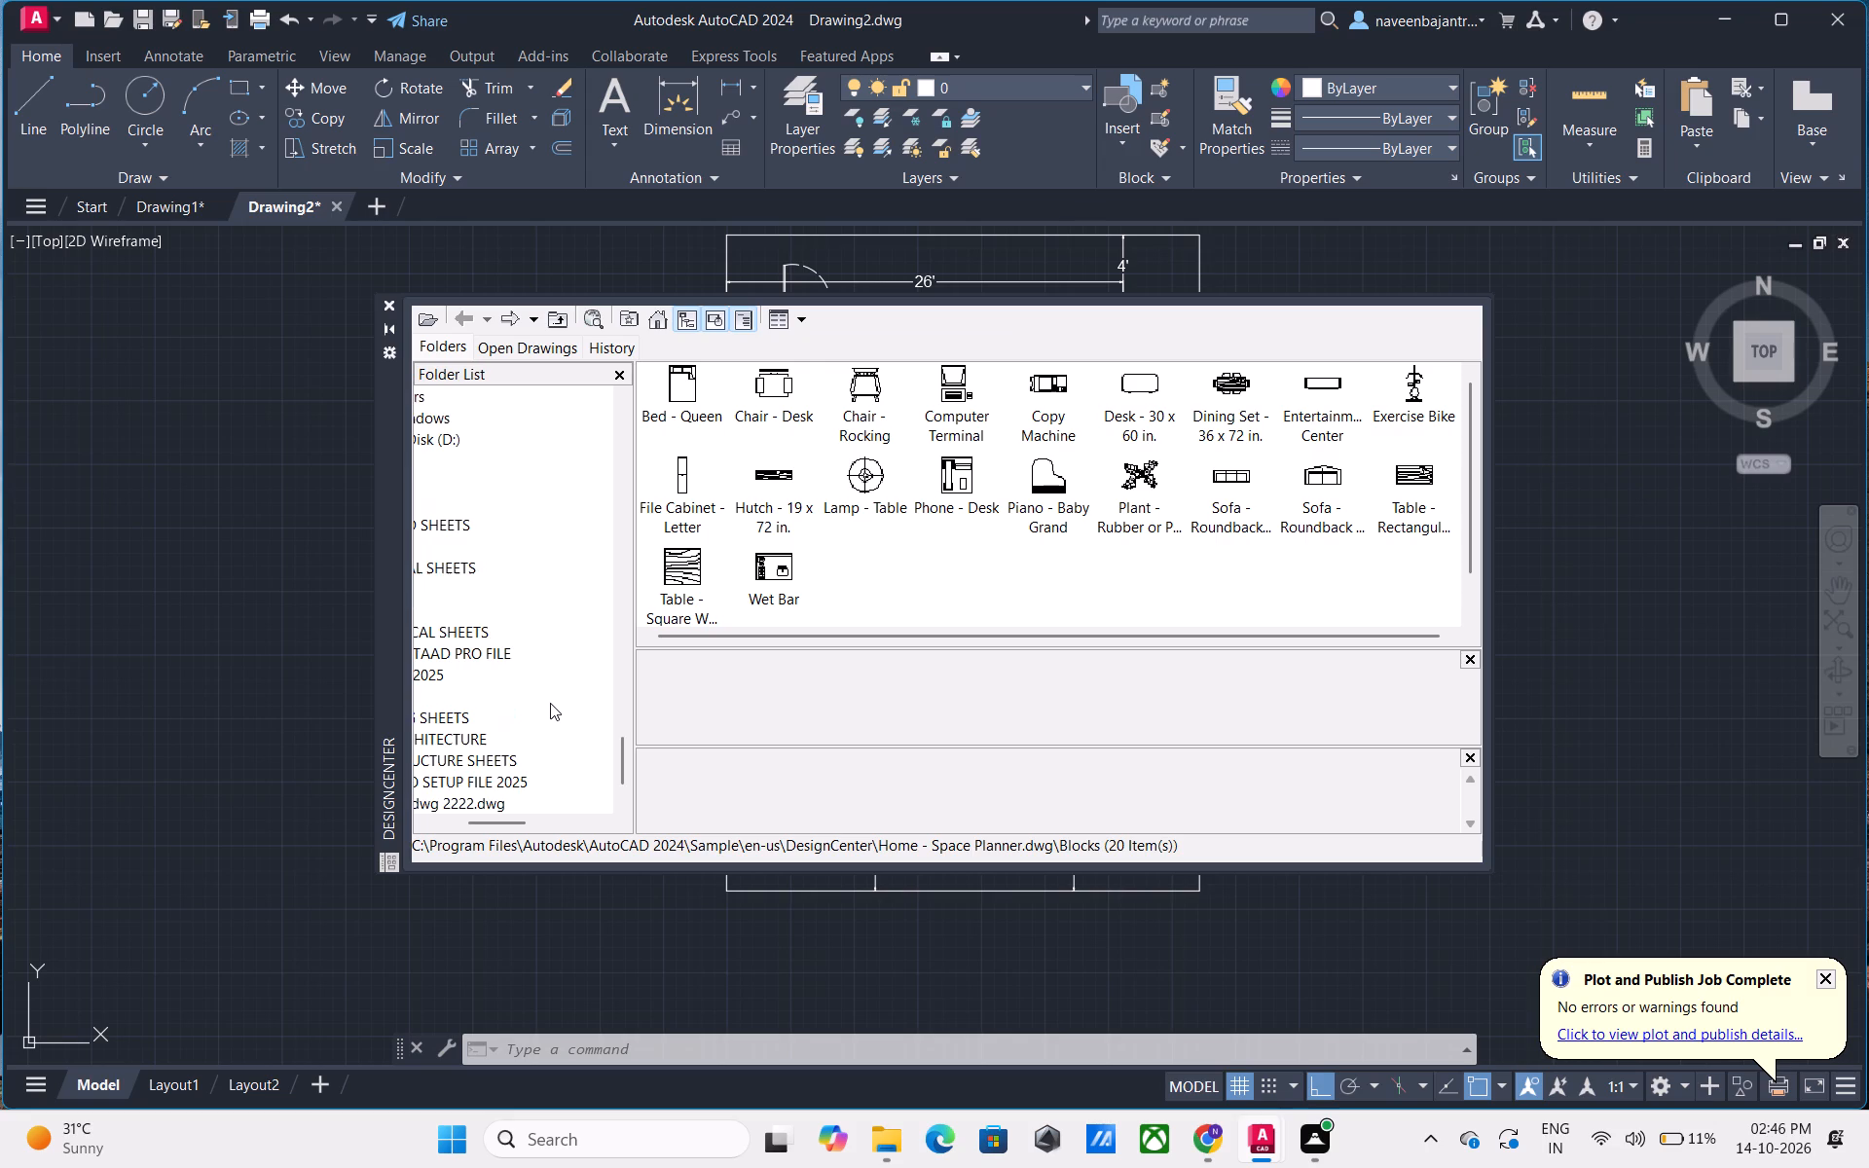
{"action": "scroll", "coordinate": [550, 703], "scroll_direction": "up", "scroll_amount": 1}
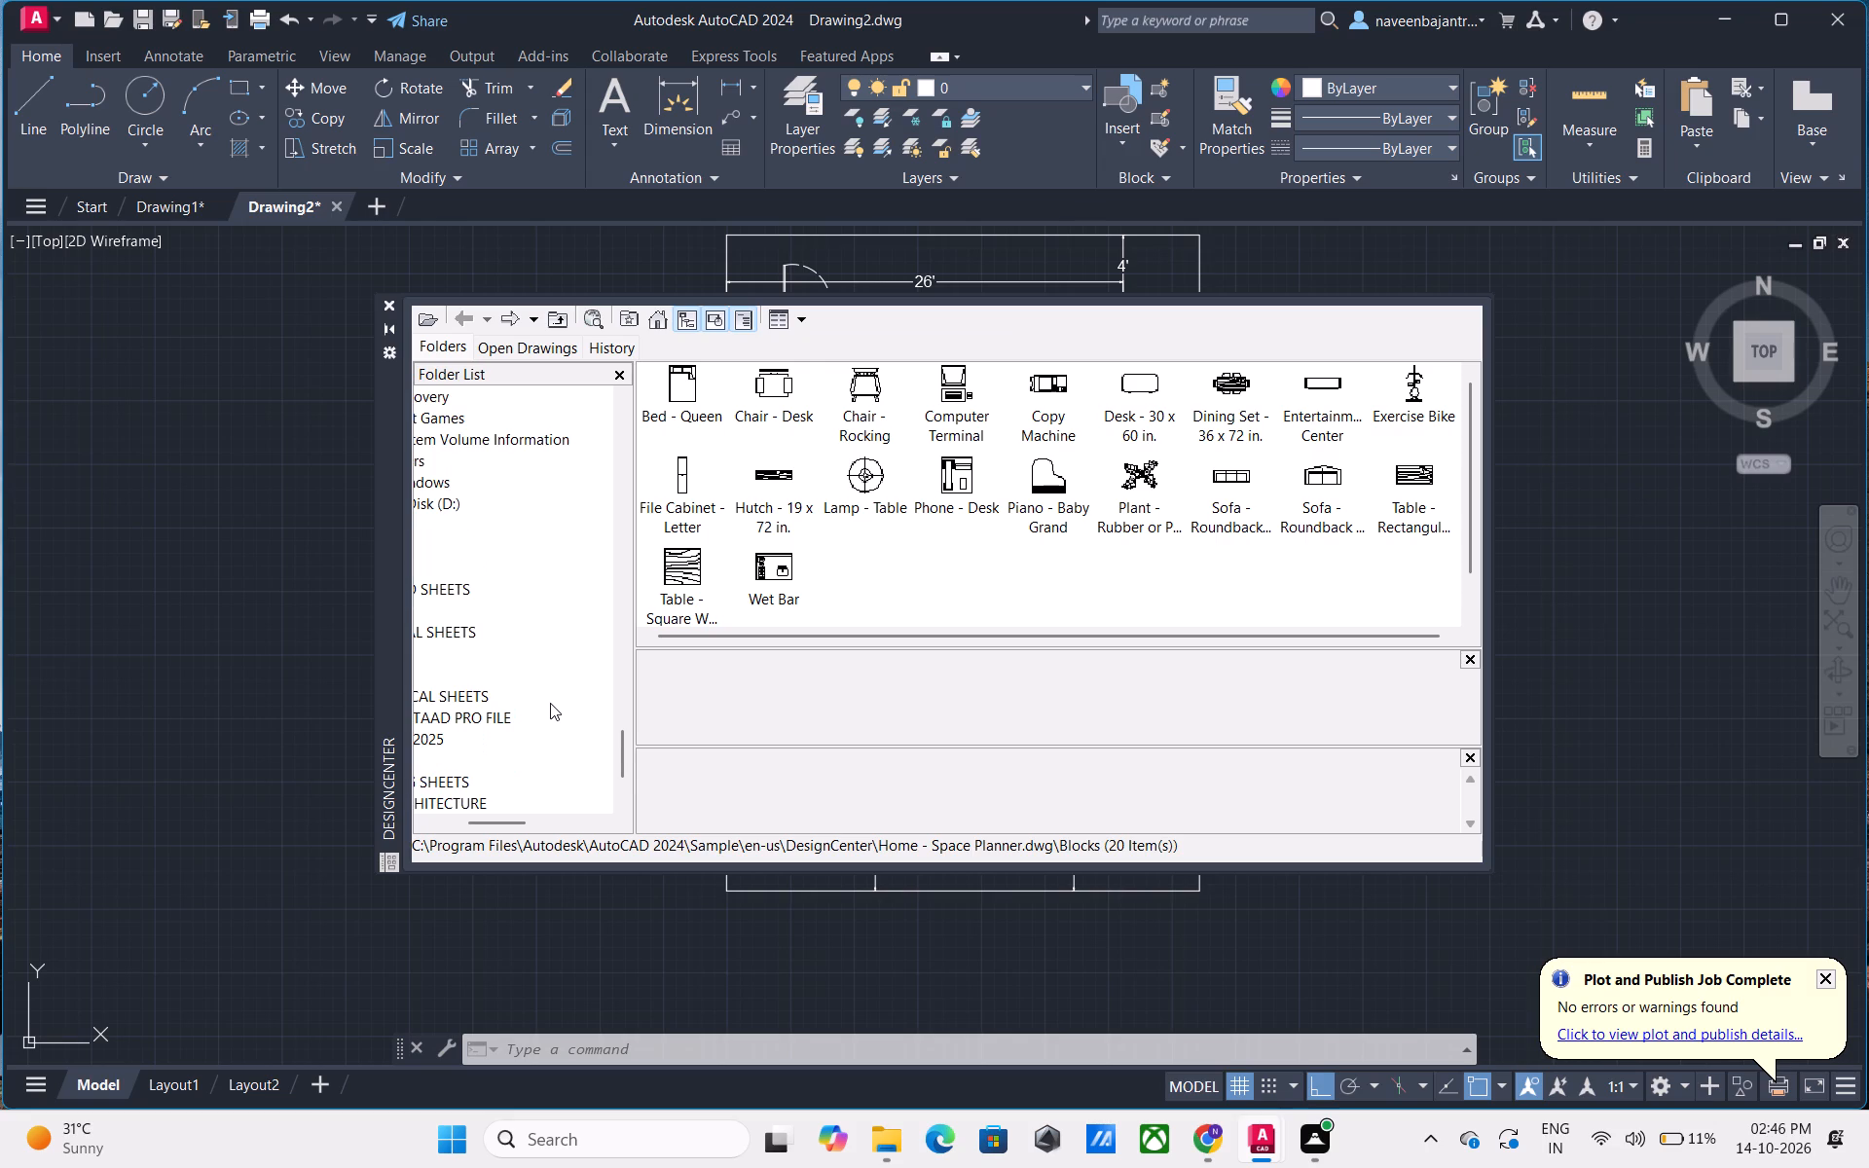
{"action": "scroll", "coordinate": [550, 703], "scroll_direction": "up", "scroll_amount": 1}
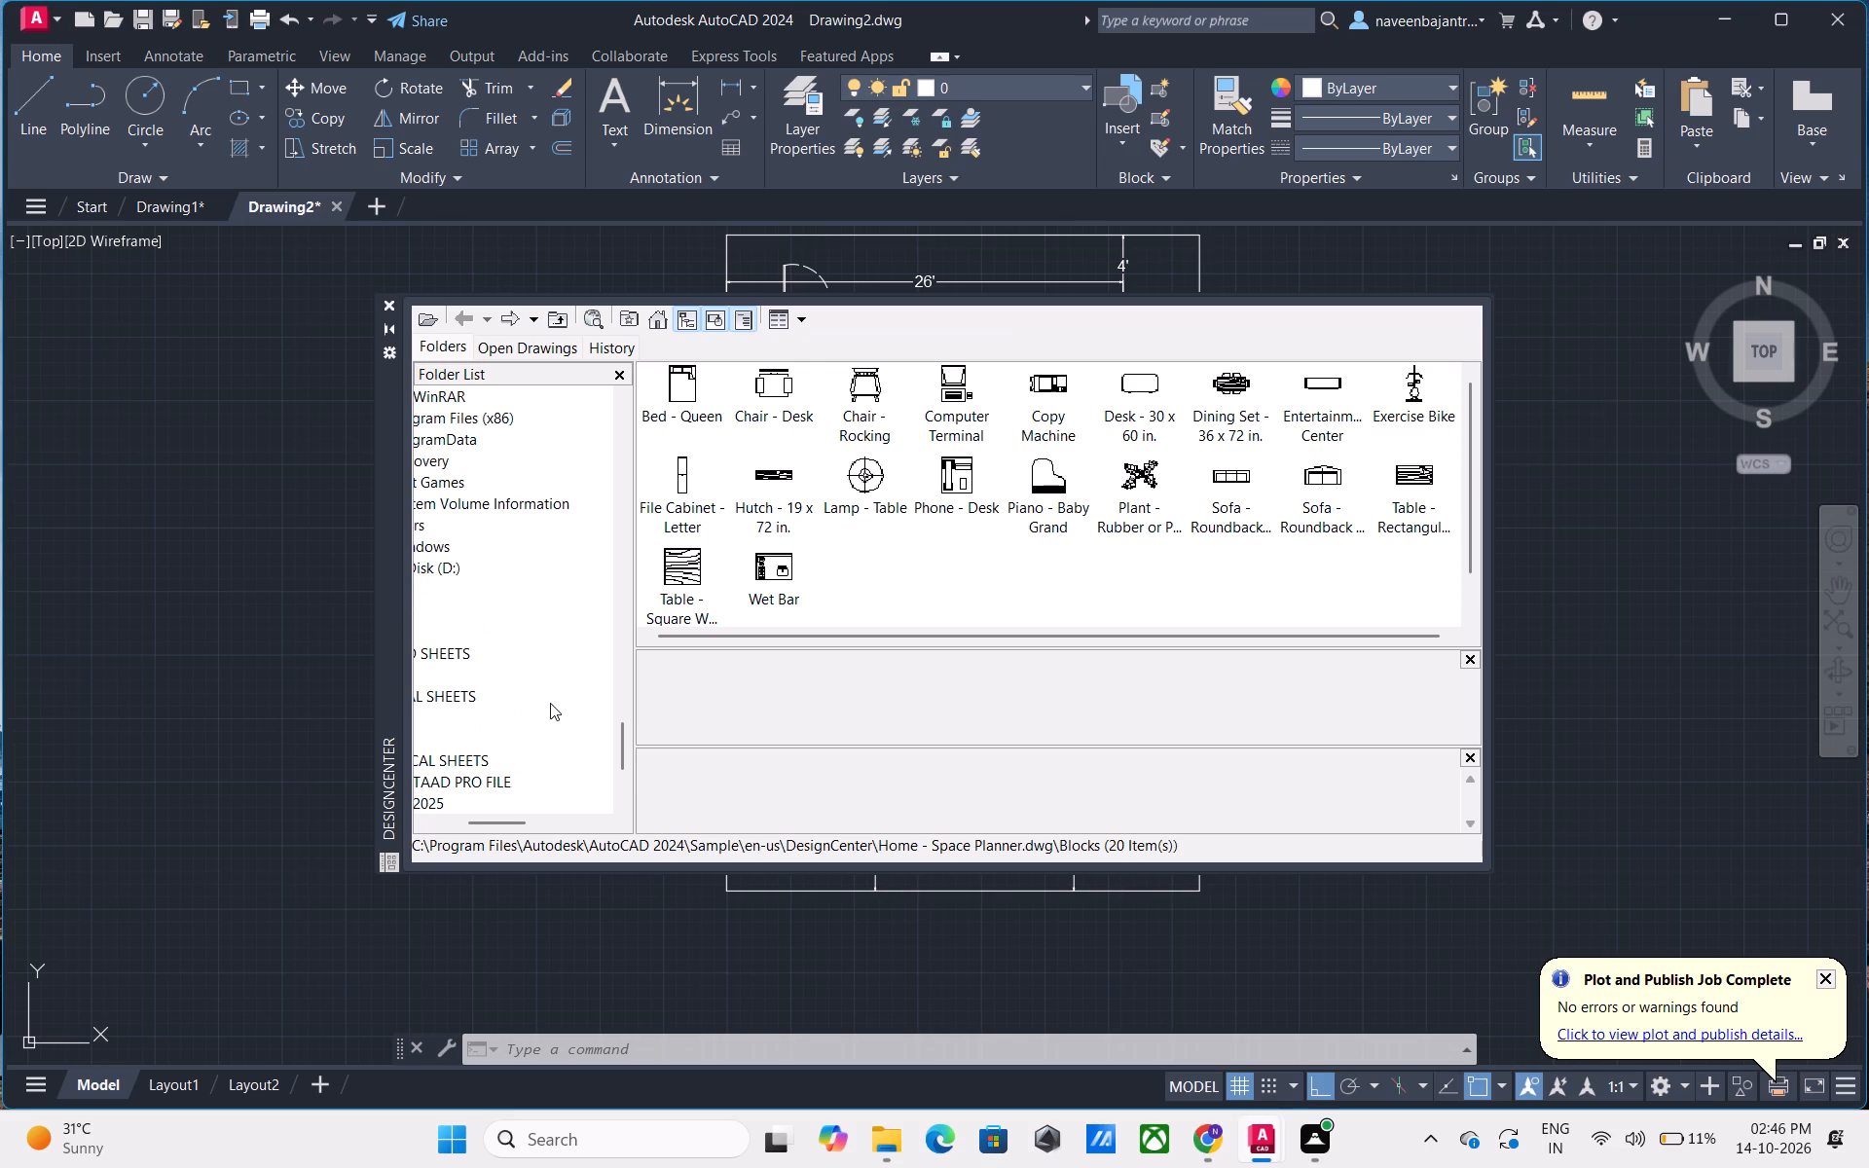
{"action": "scroll", "coordinate": [550, 703], "scroll_direction": "up", "scroll_amount": 1}
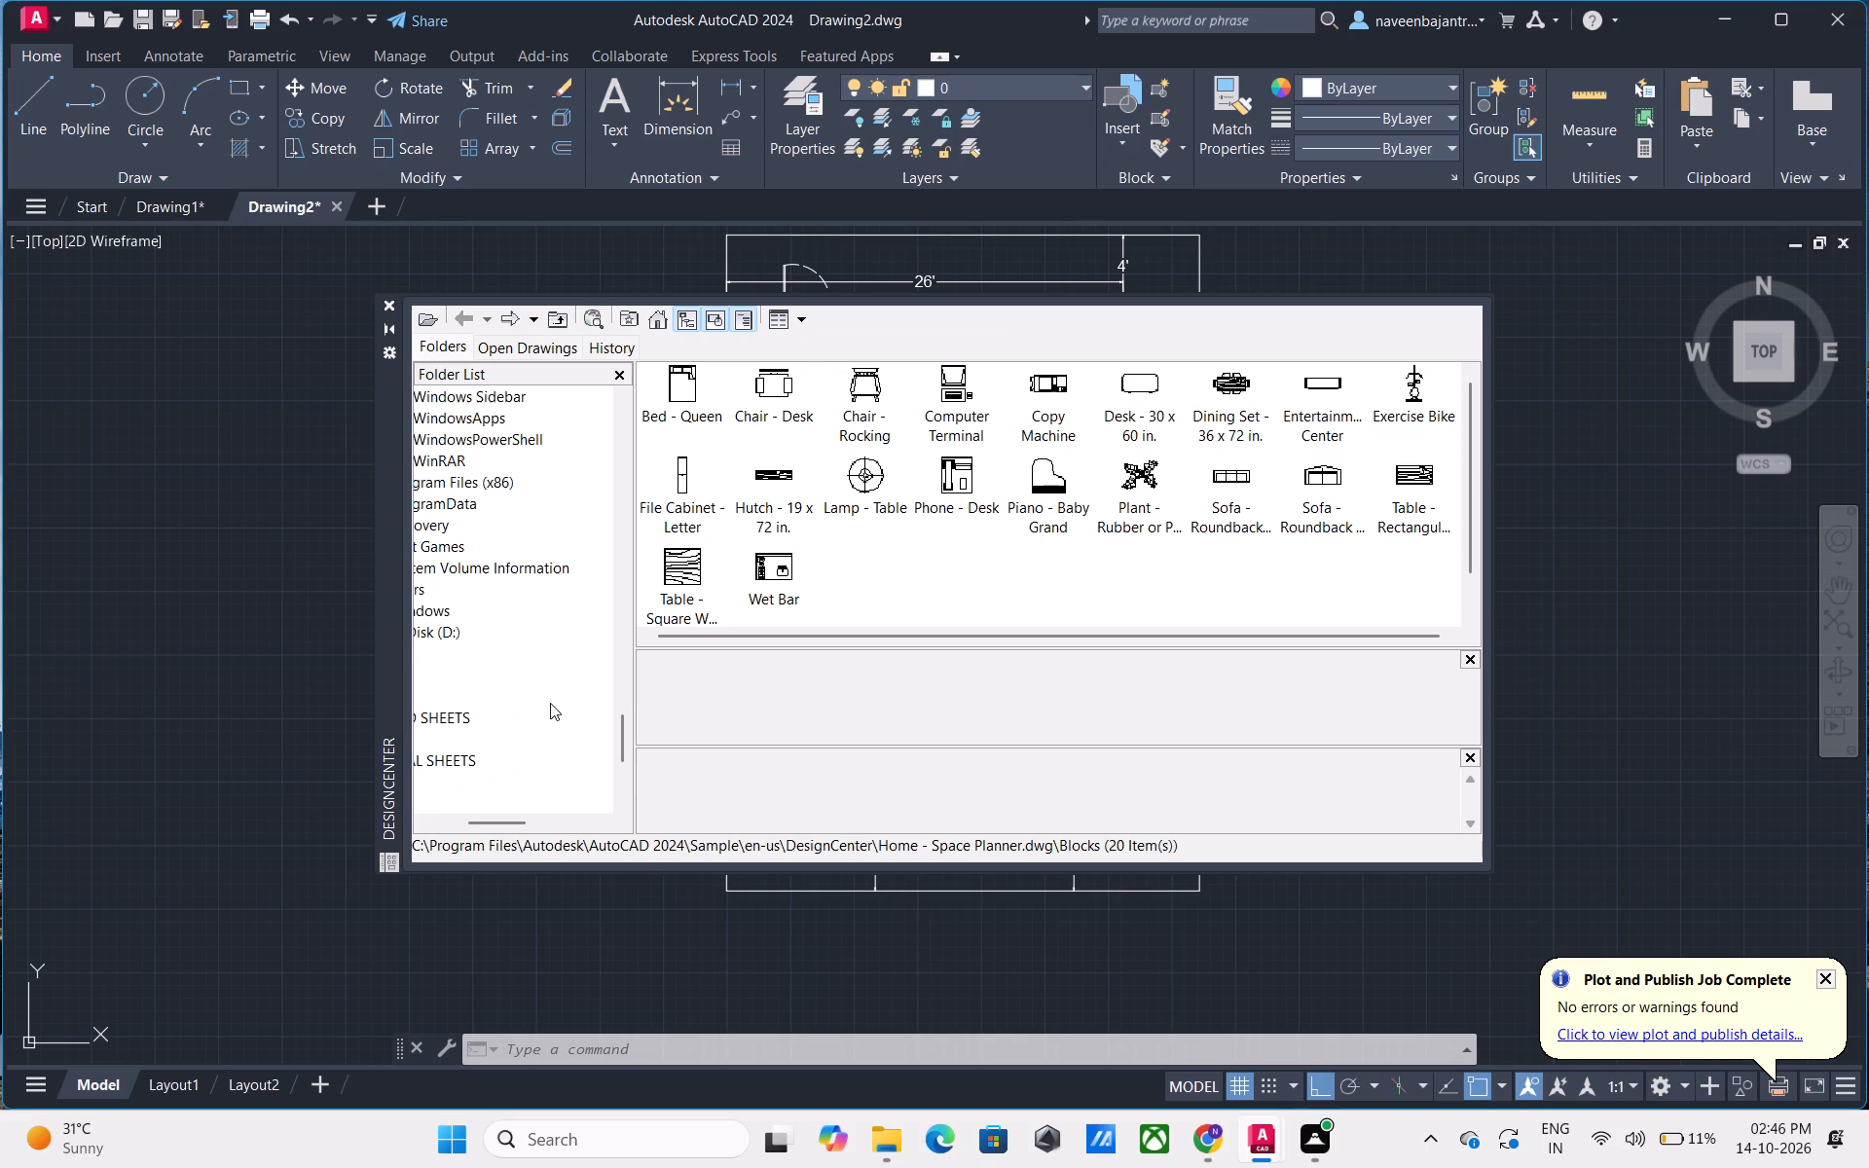
{"action": "scroll", "coordinate": [550, 703], "scroll_direction": "up", "scroll_amount": 1}
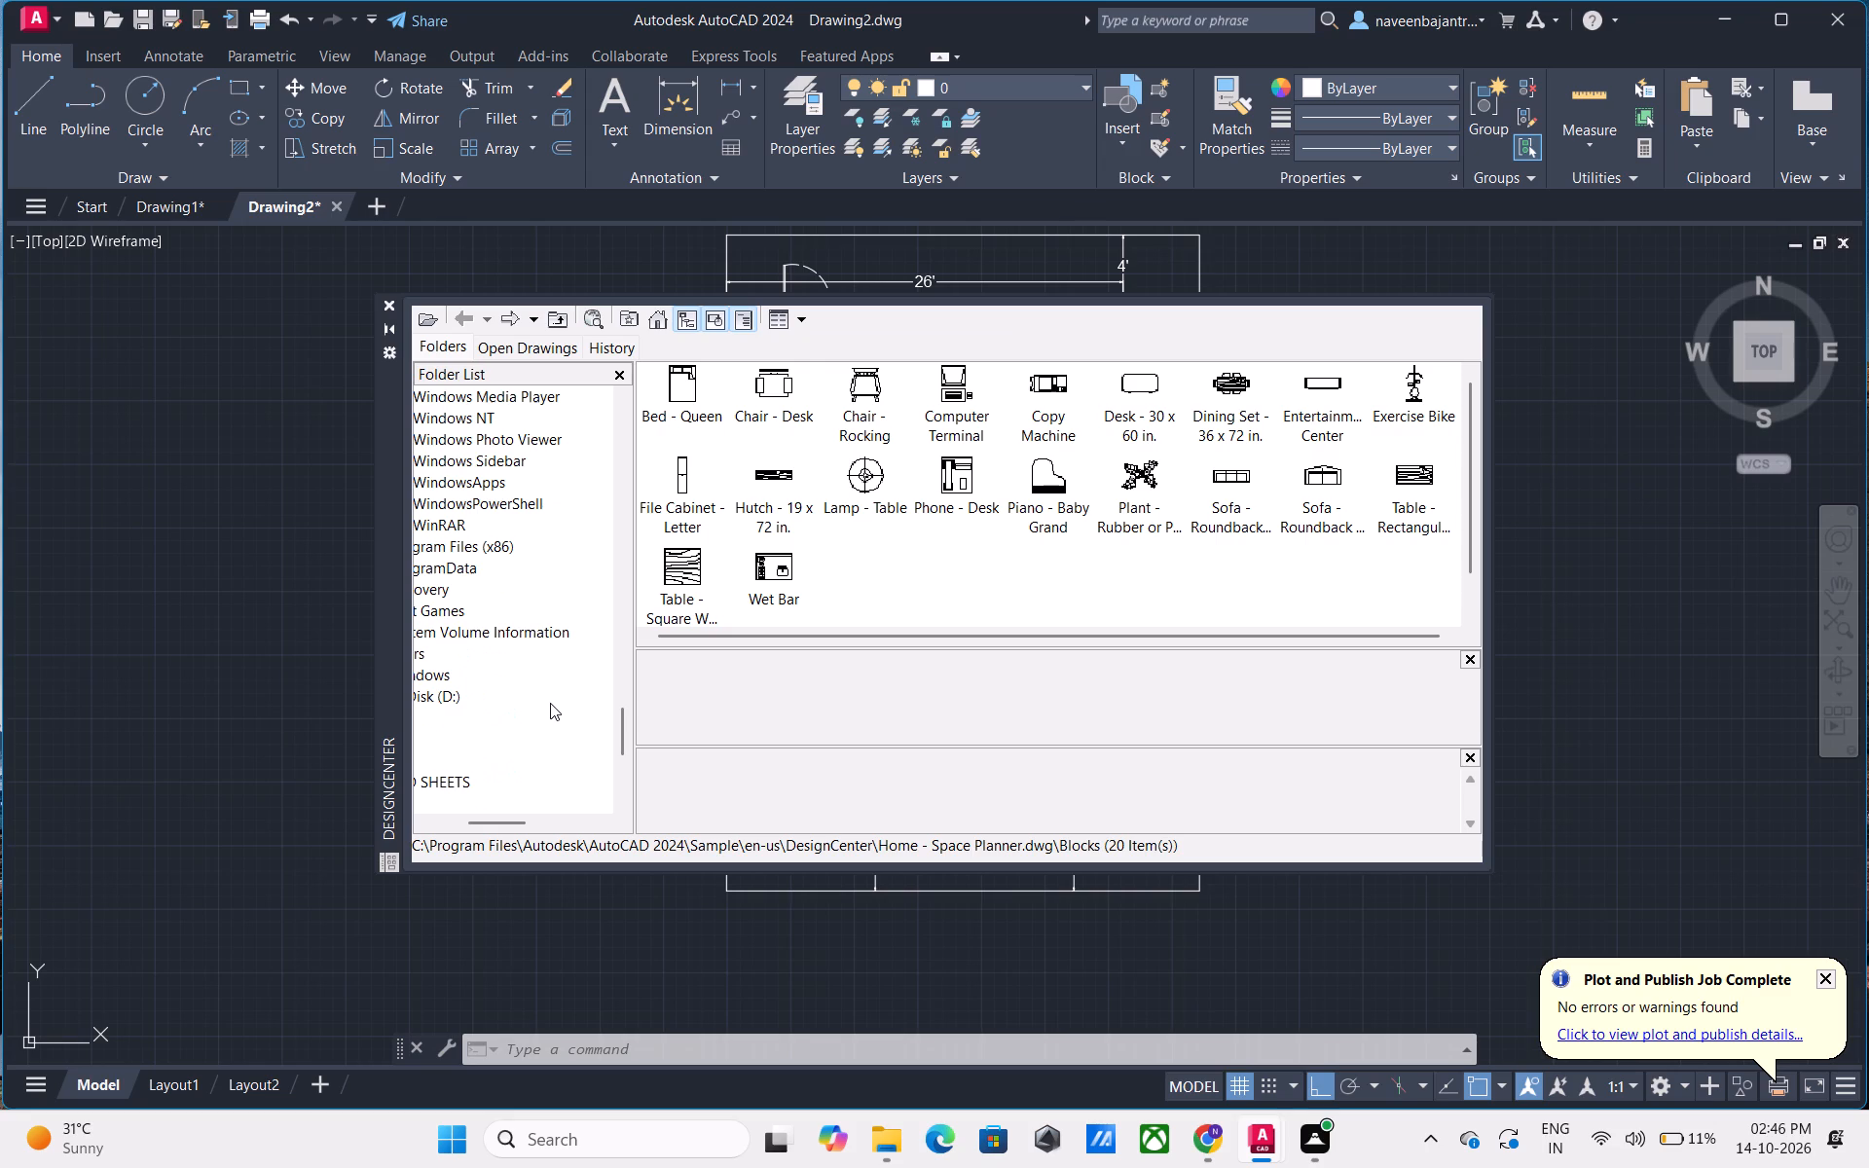
{"action": "scroll", "coordinate": [550, 703], "scroll_direction": "up", "scroll_amount": 1}
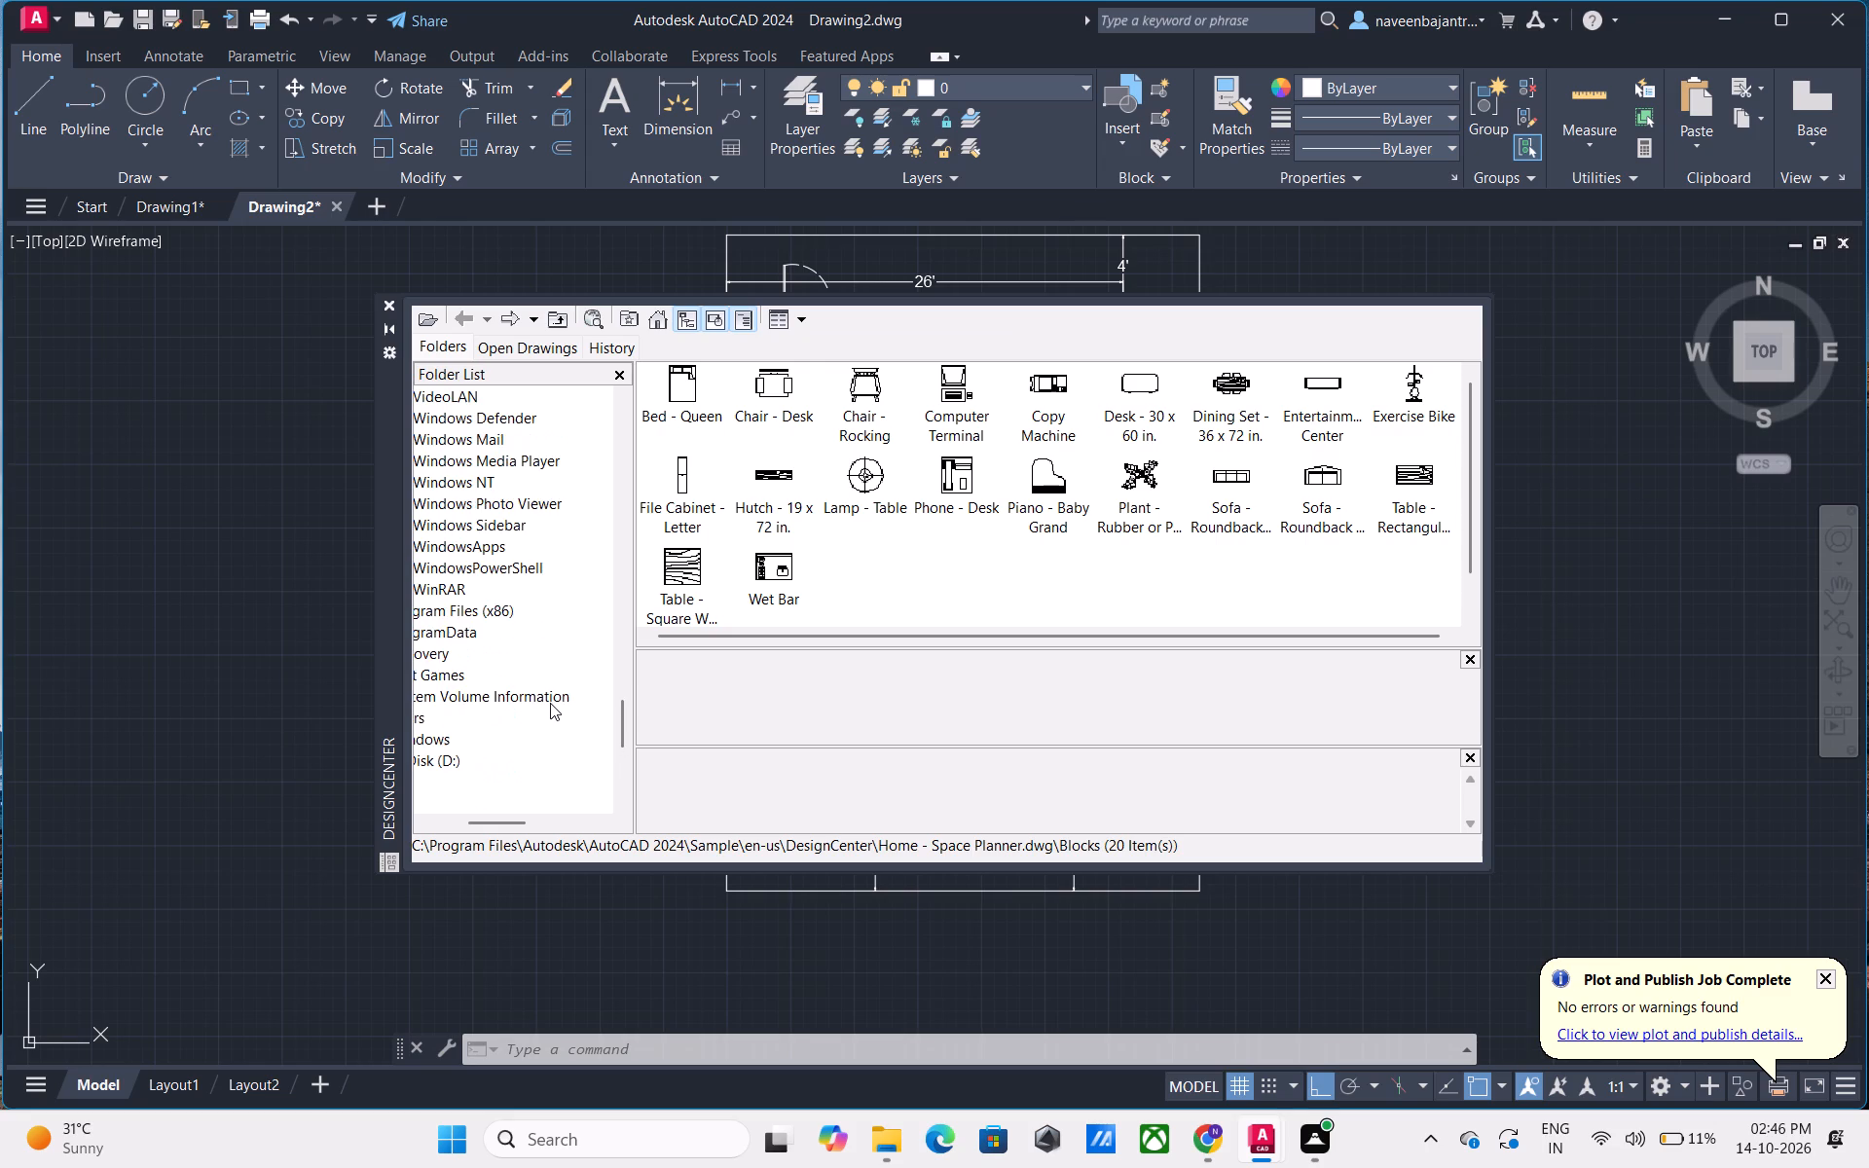
{"action": "scroll", "coordinate": [550, 703], "scroll_direction": "up", "scroll_amount": 1}
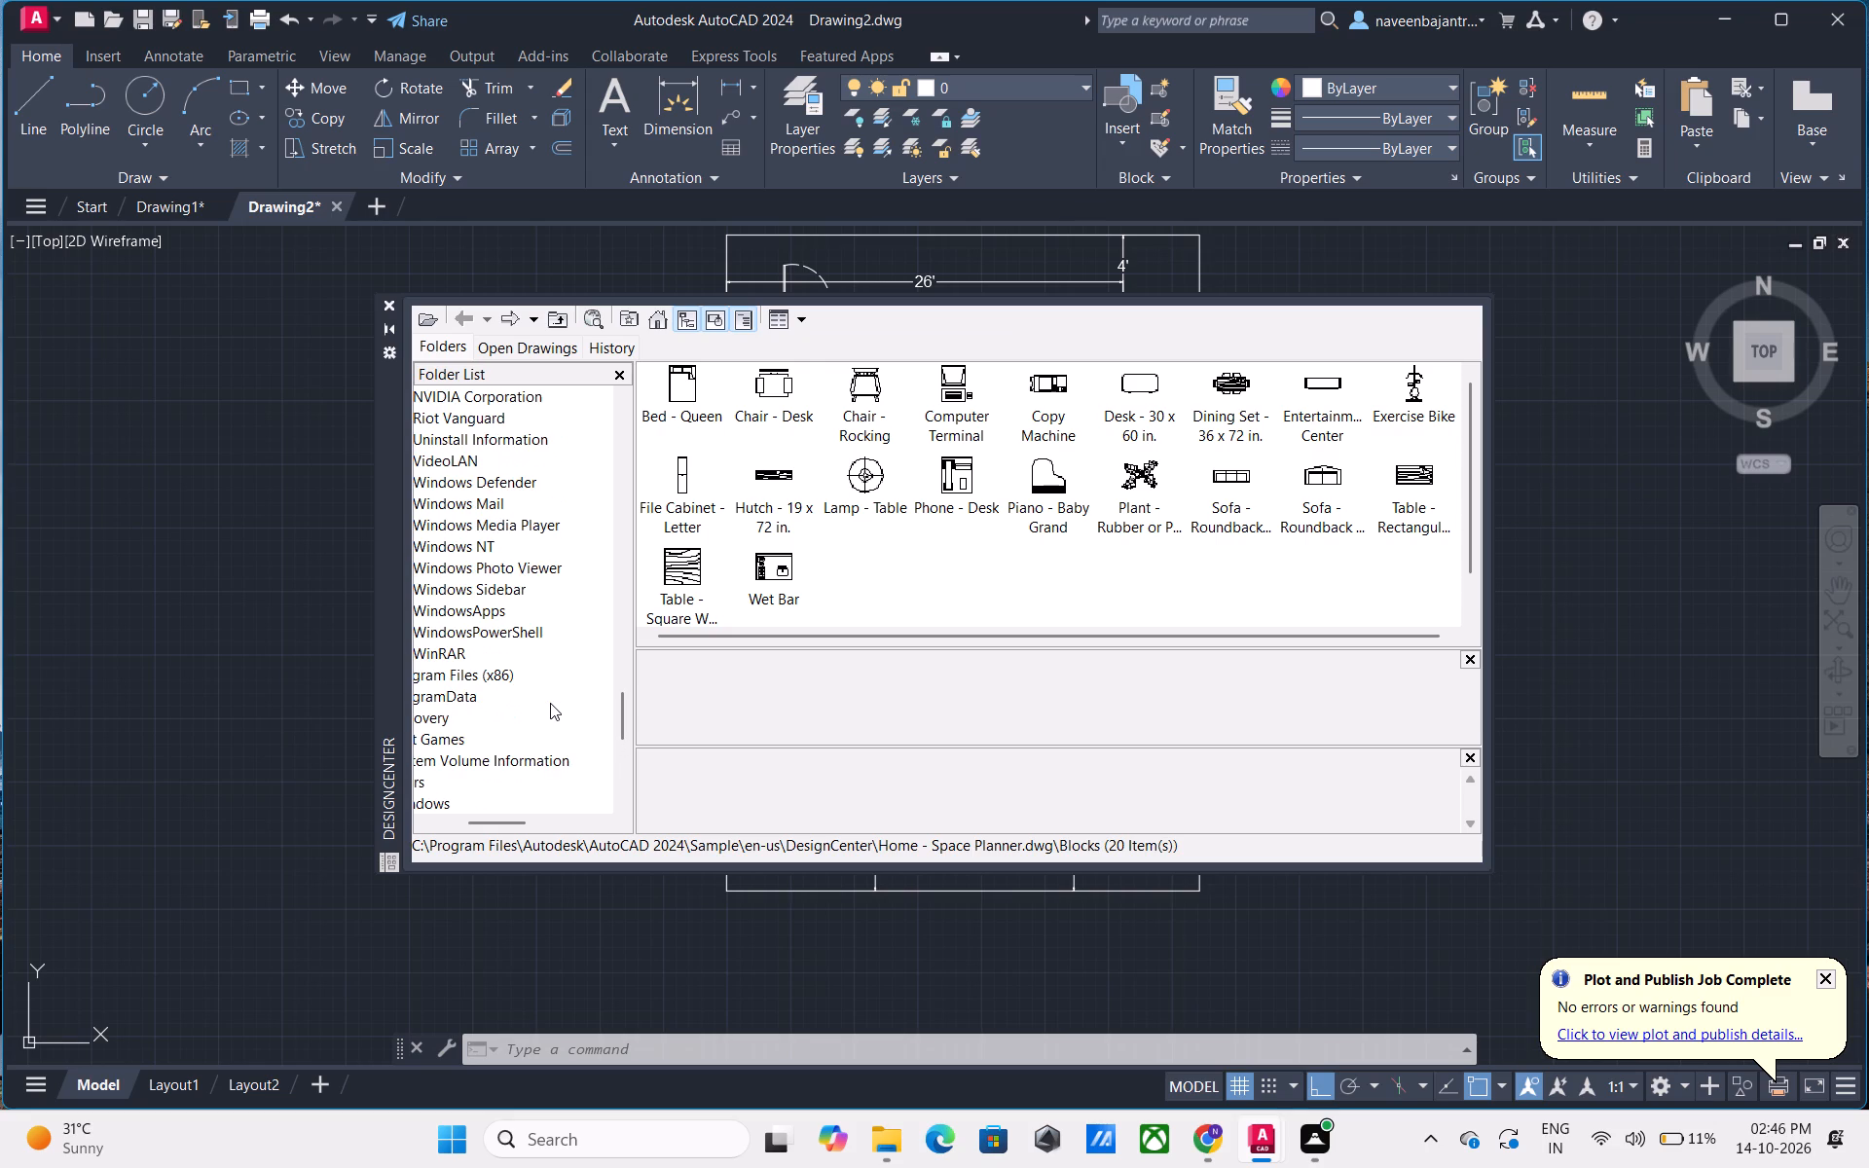
{"action": "scroll", "coordinate": [550, 703], "scroll_direction": "up", "scroll_amount": 1}
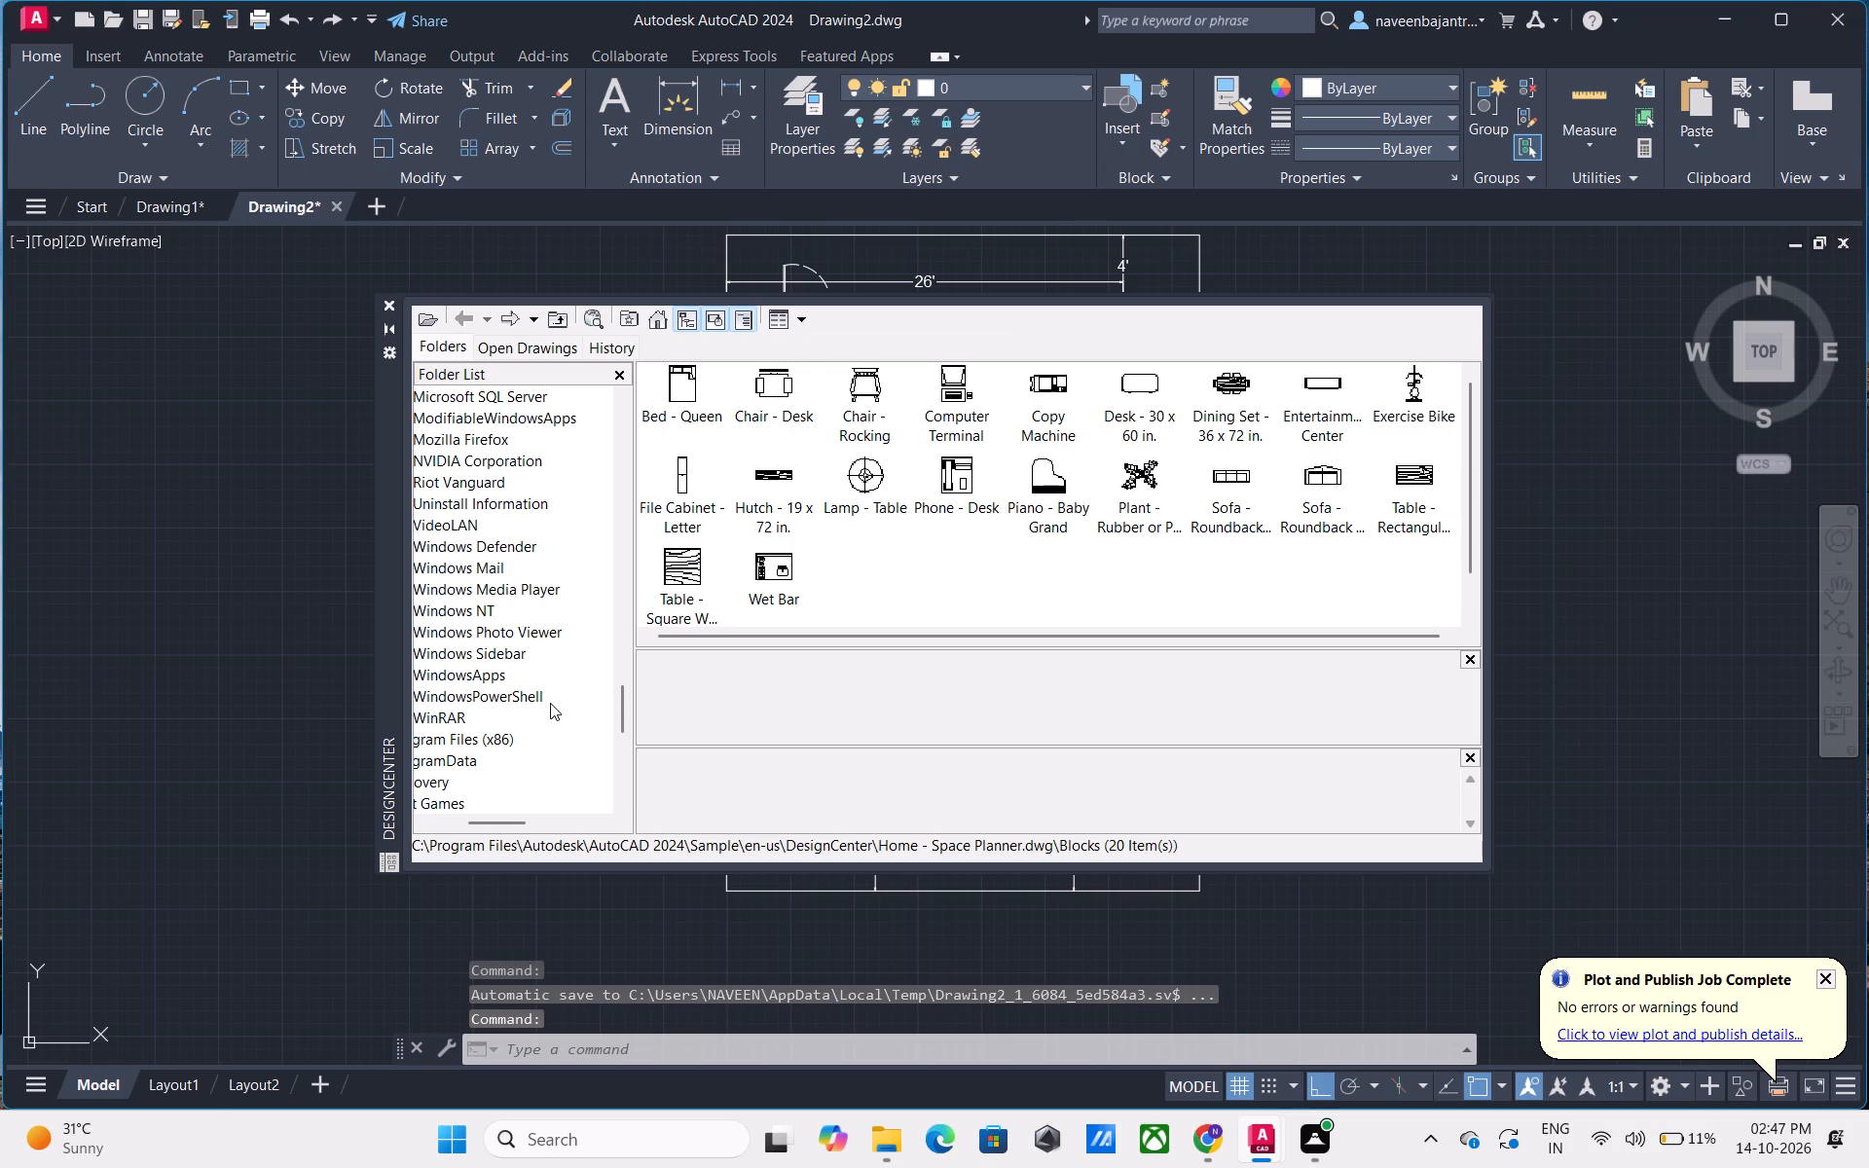
{"action": "scroll", "coordinate": [550, 703], "scroll_direction": "up", "scroll_amount": 1}
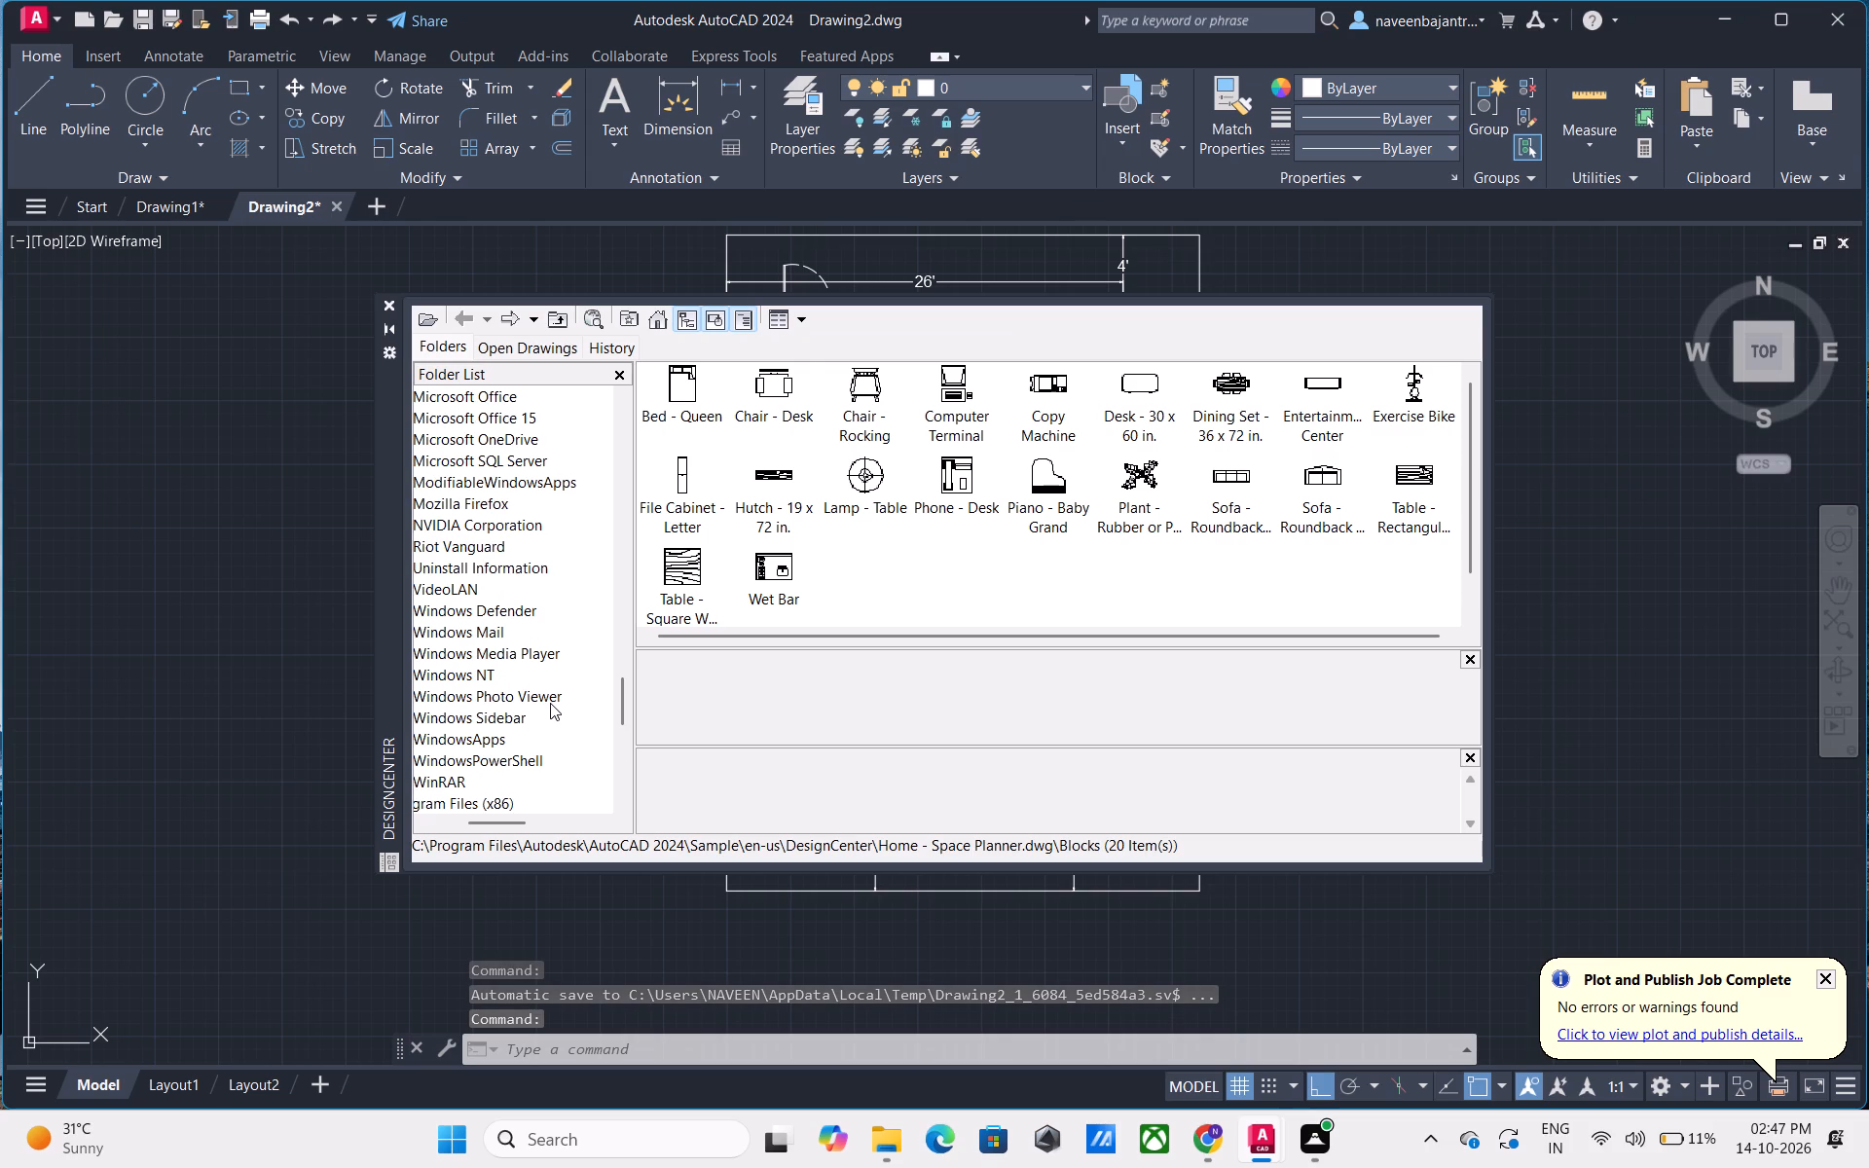
{"action": "scroll", "coordinate": [550, 703], "scroll_direction": "up", "scroll_amount": 1}
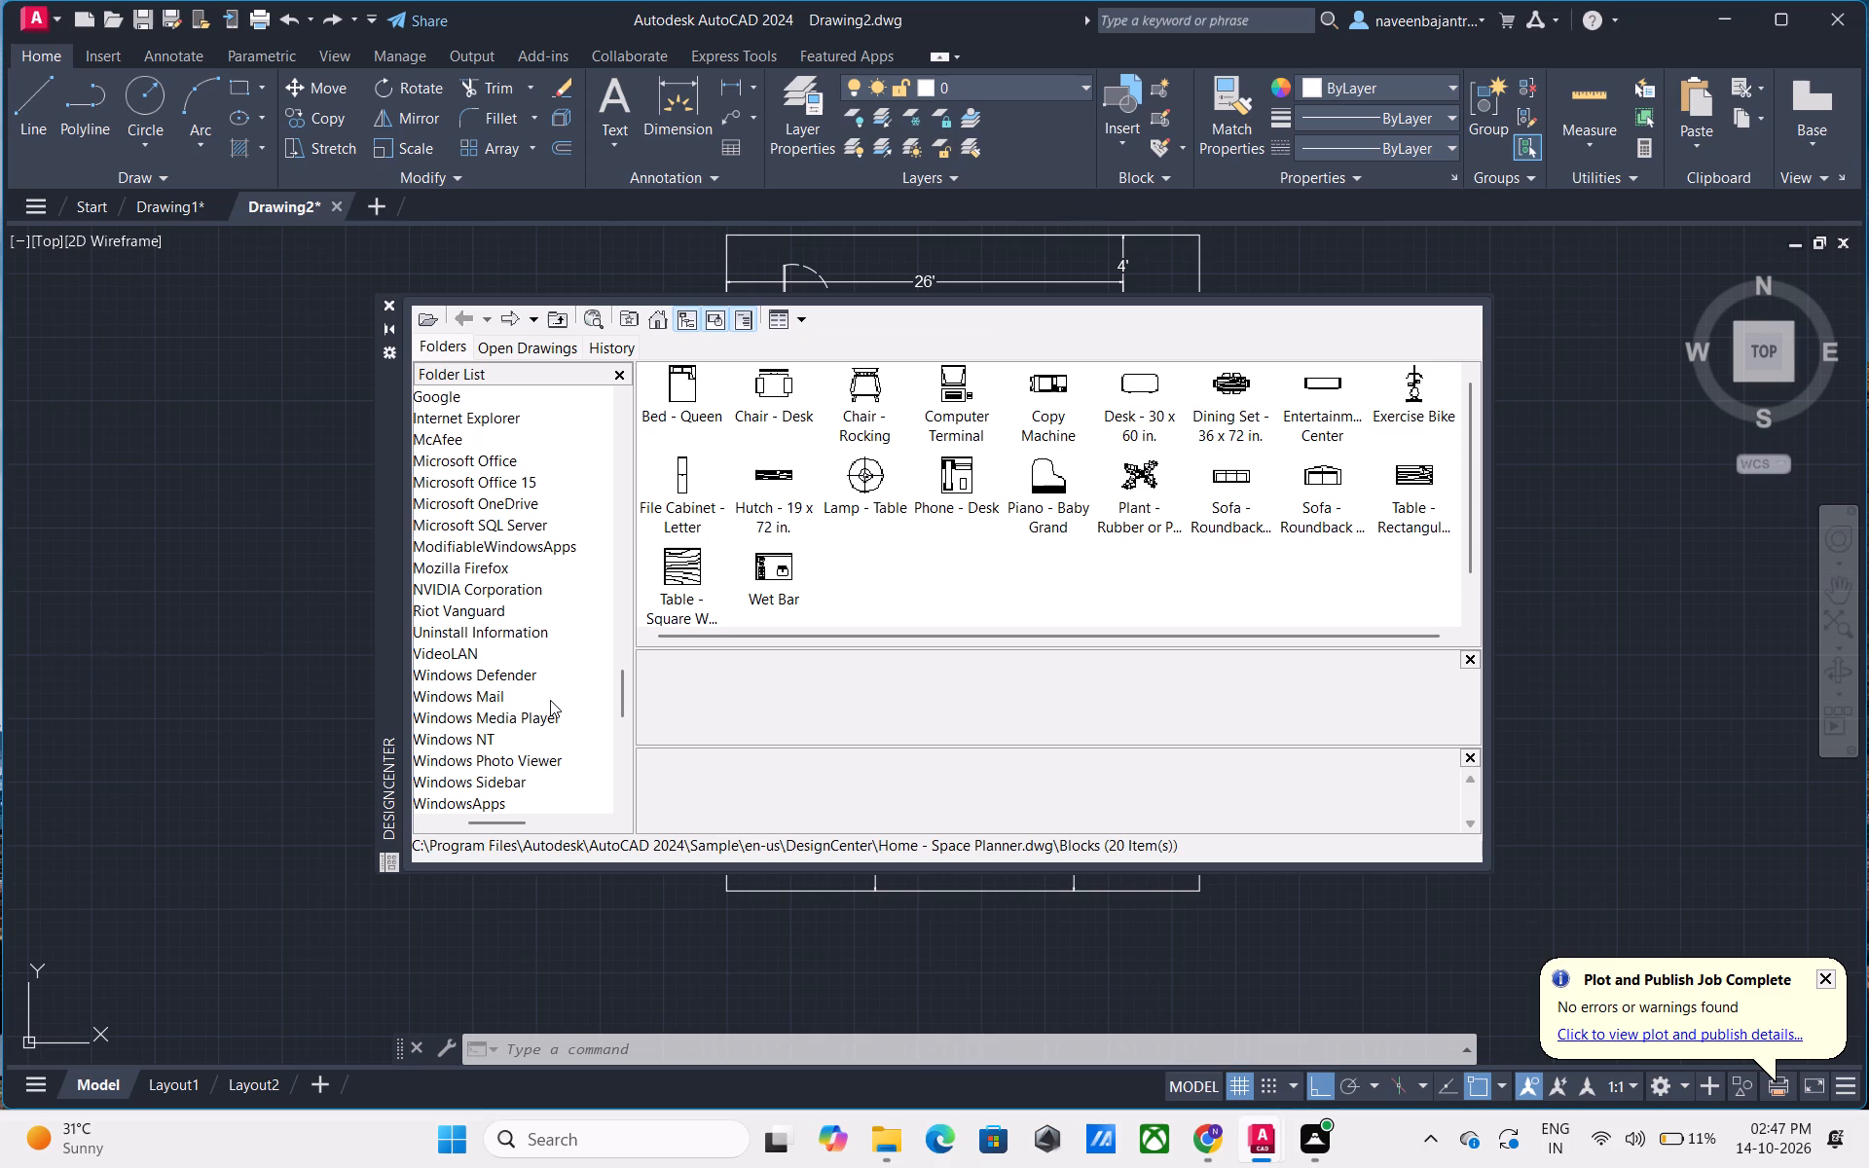
{"action": "scroll", "coordinate": [550, 700], "scroll_direction": "up", "scroll_amount": 1}
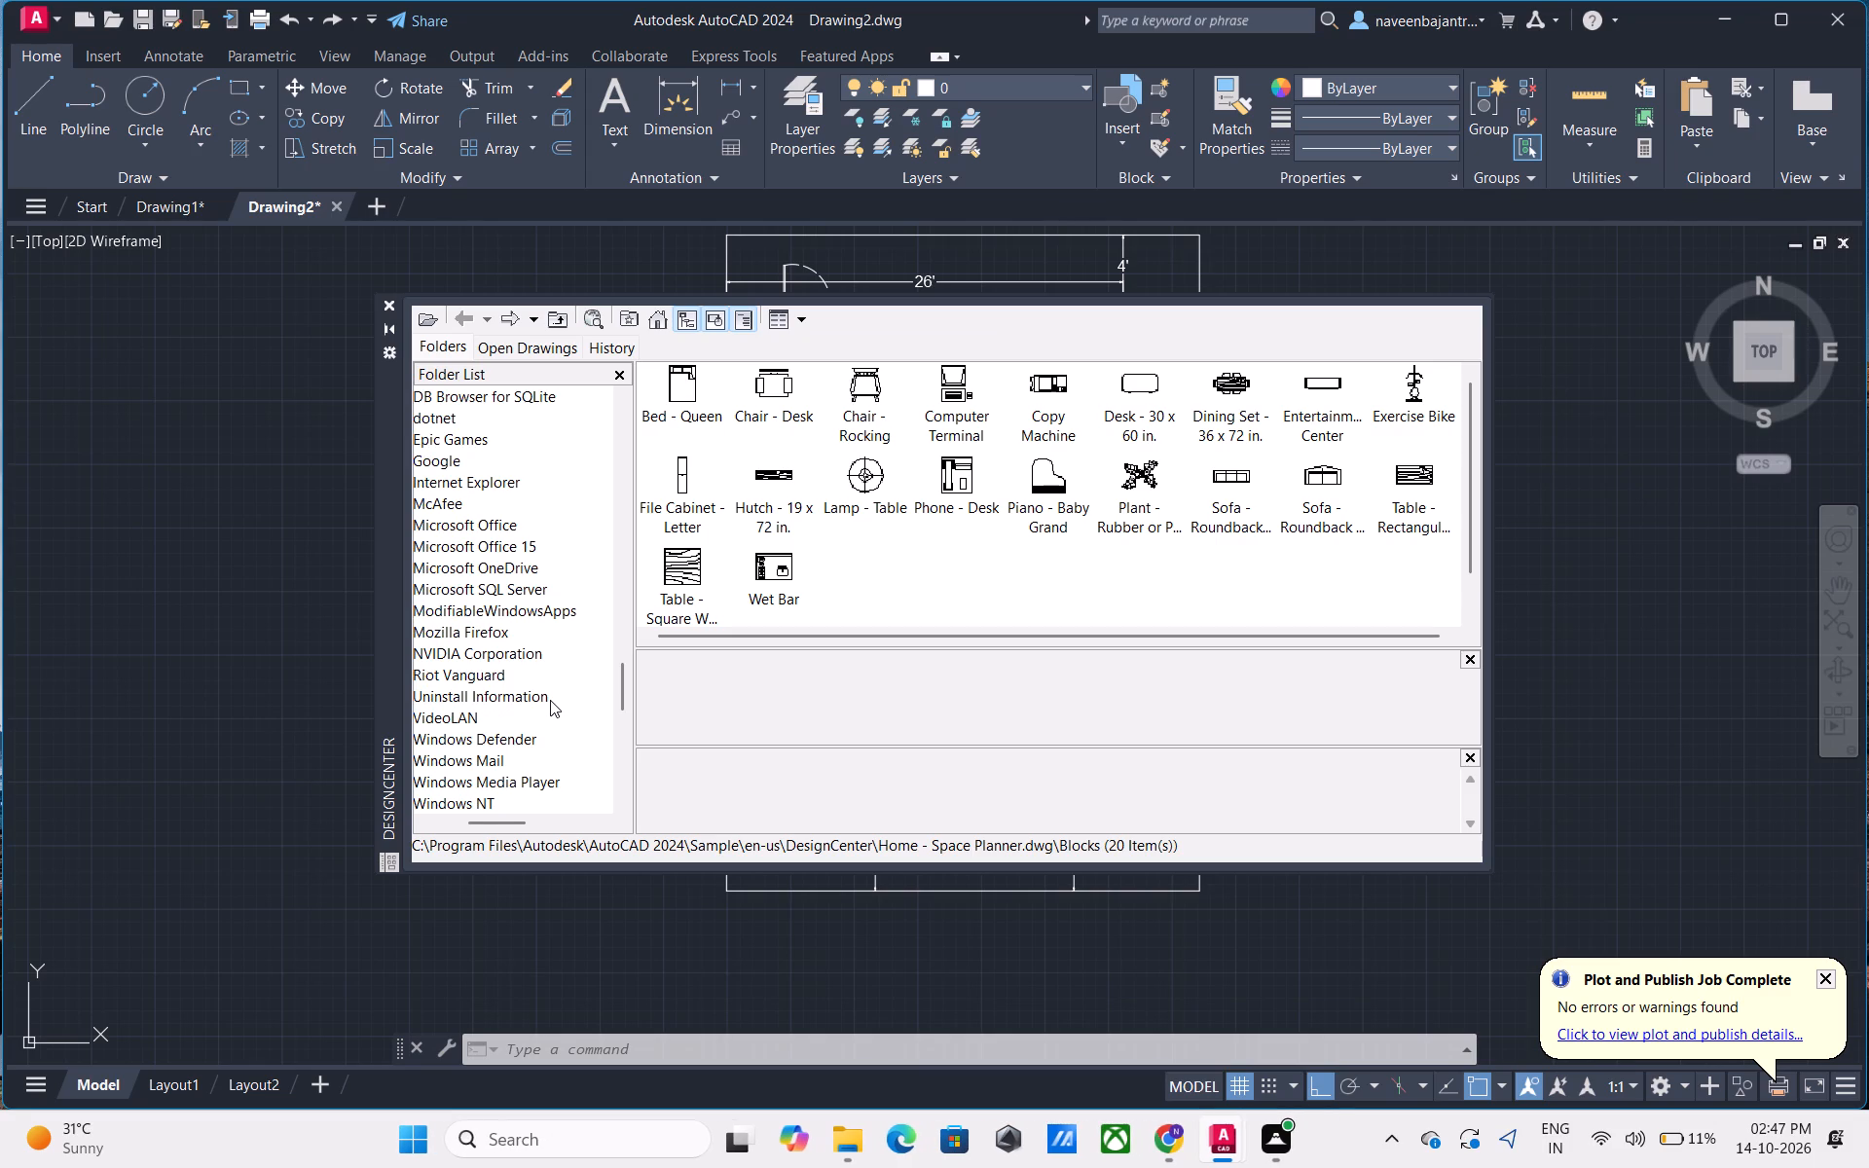
{"action": "scroll", "coordinate": [550, 700], "scroll_direction": "up", "scroll_amount": 1}
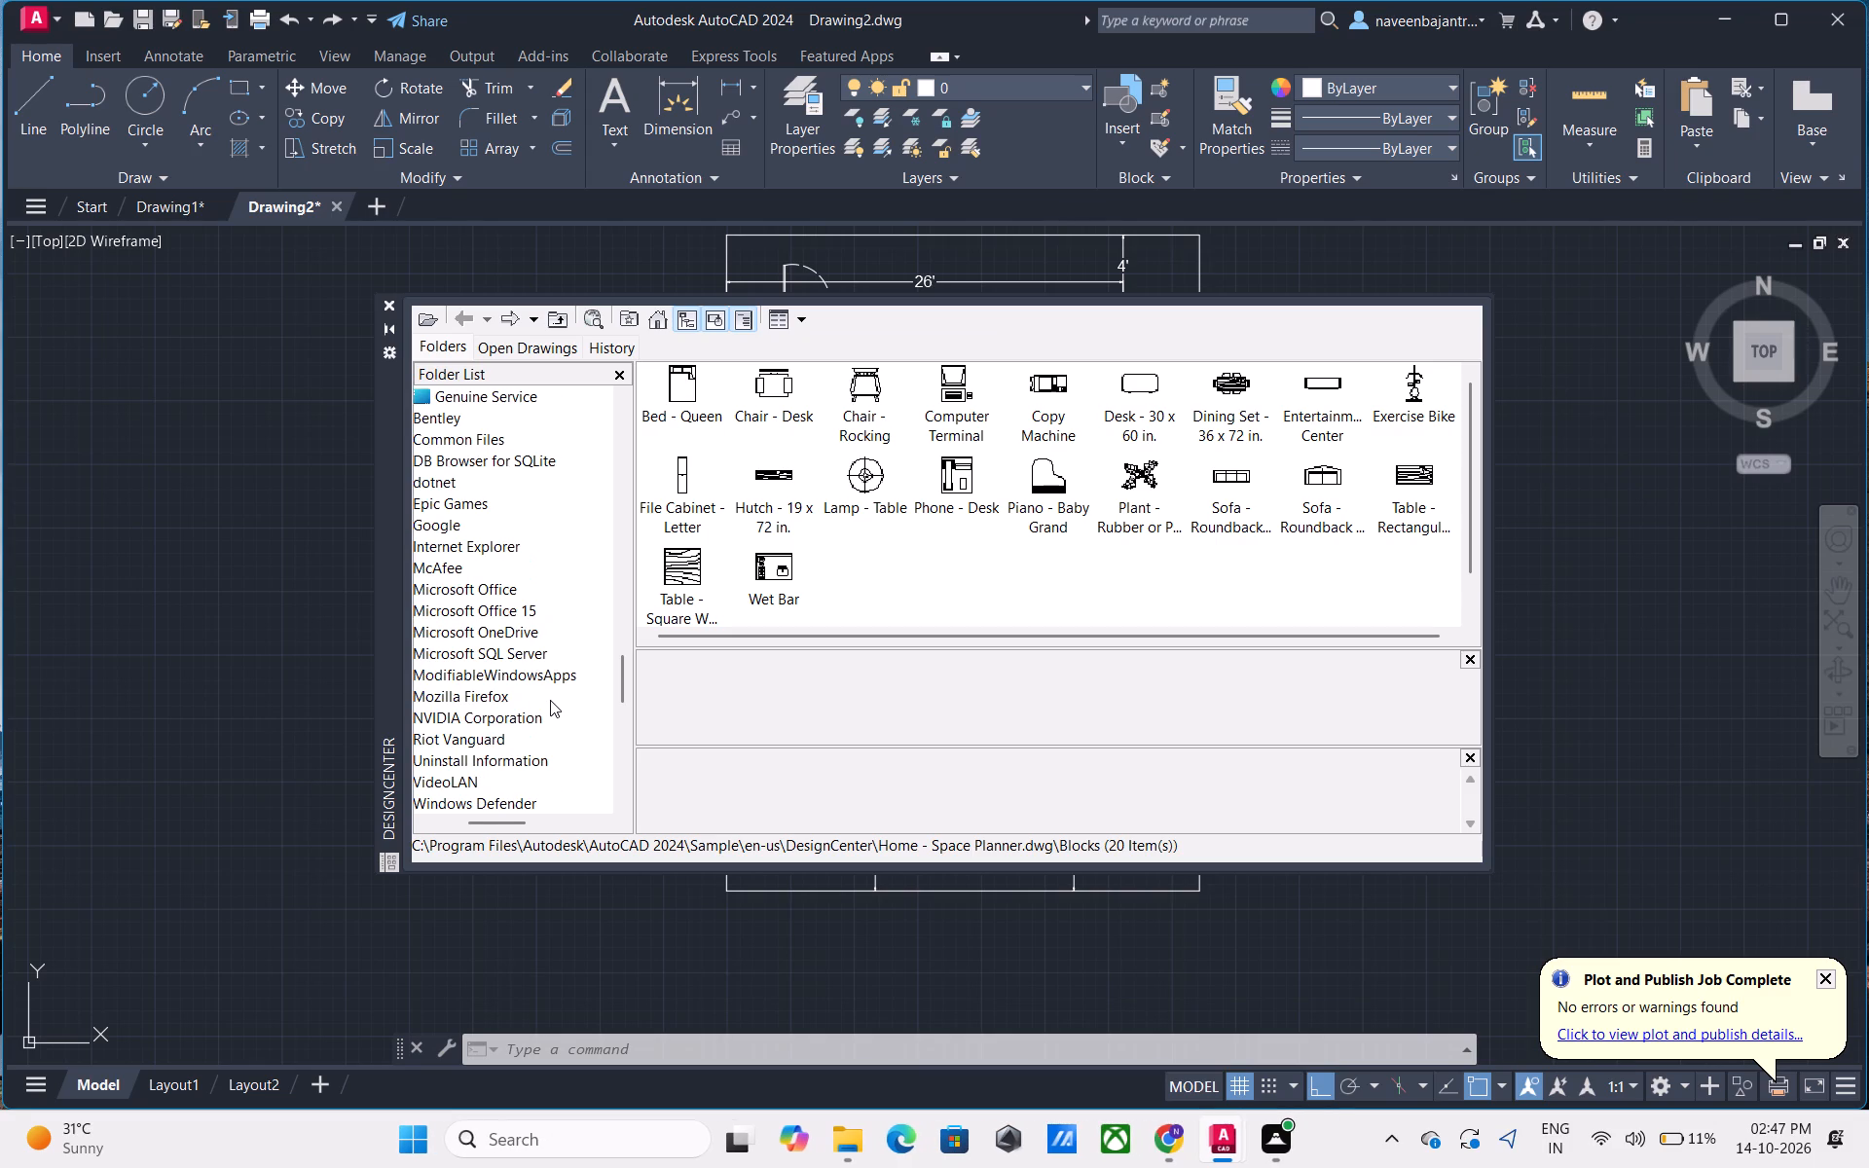
{"action": "scroll", "coordinate": [550, 700], "scroll_direction": "up", "scroll_amount": 1}
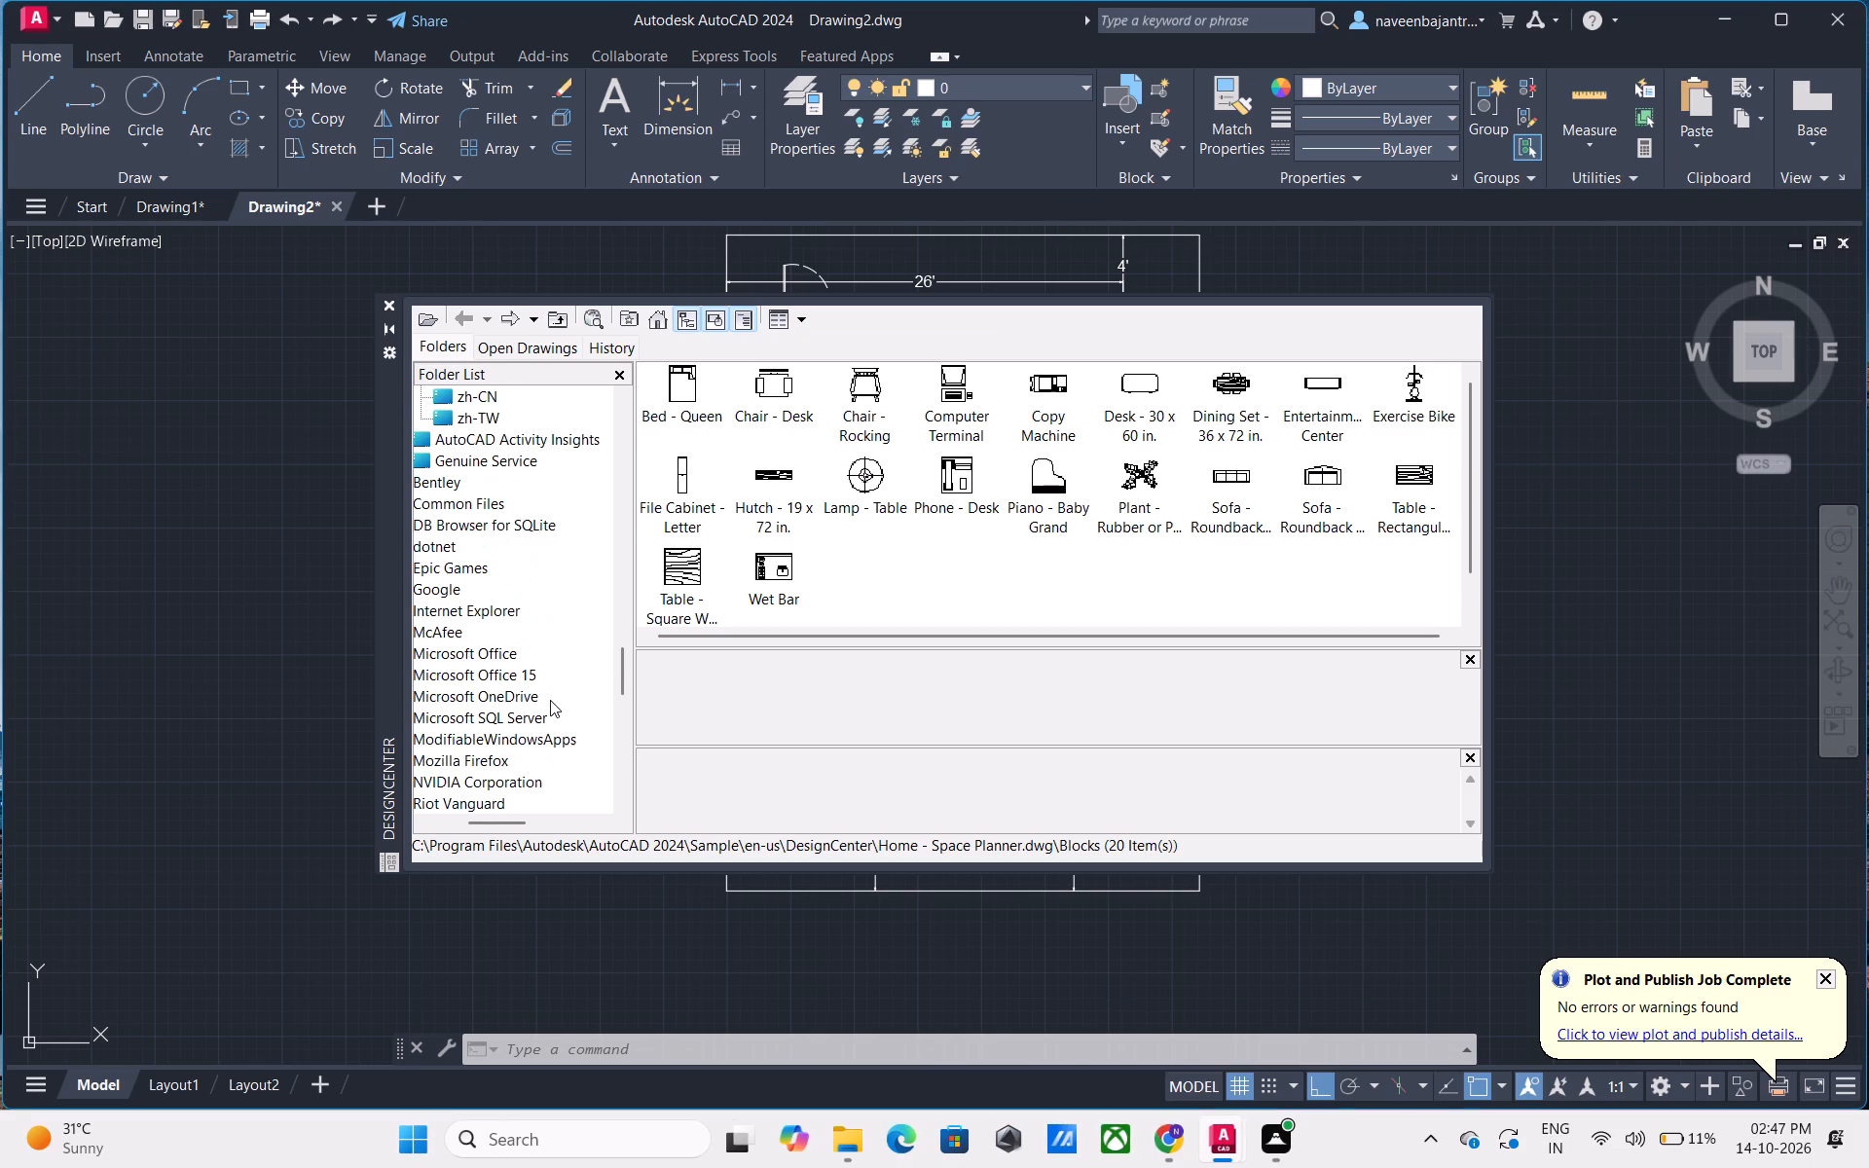
{"action": "scroll", "coordinate": [550, 700], "scroll_direction": "up", "scroll_amount": 1}
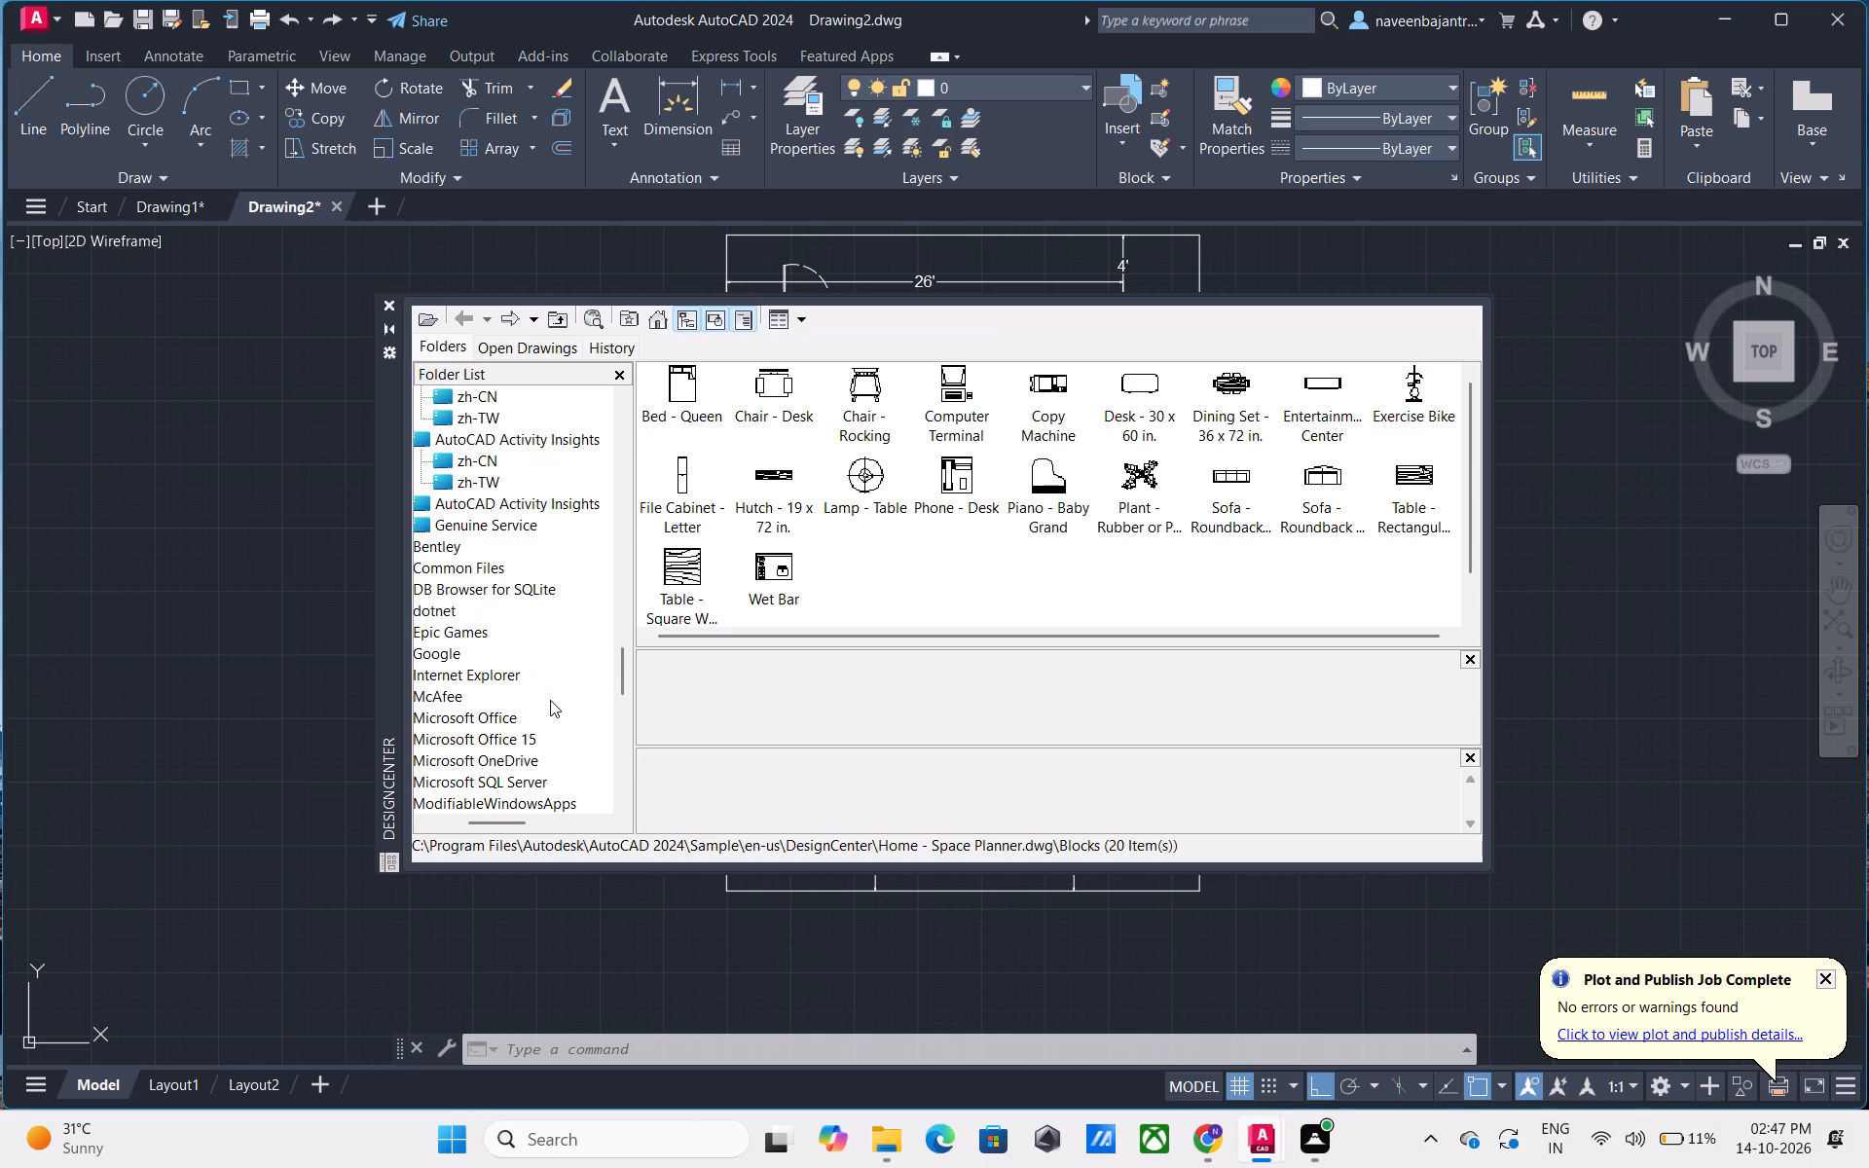
{"action": "scroll", "coordinate": [550, 700], "scroll_direction": "up", "scroll_amount": 1}
Examine the sample drawings listed in the AutoCAD 2024 DesignCenter folder, around Home - Space Planner, for further block libraries.
{"action": "left_click_drag", "start_coordinate": [495, 822], "coordinate": [481, 827]}
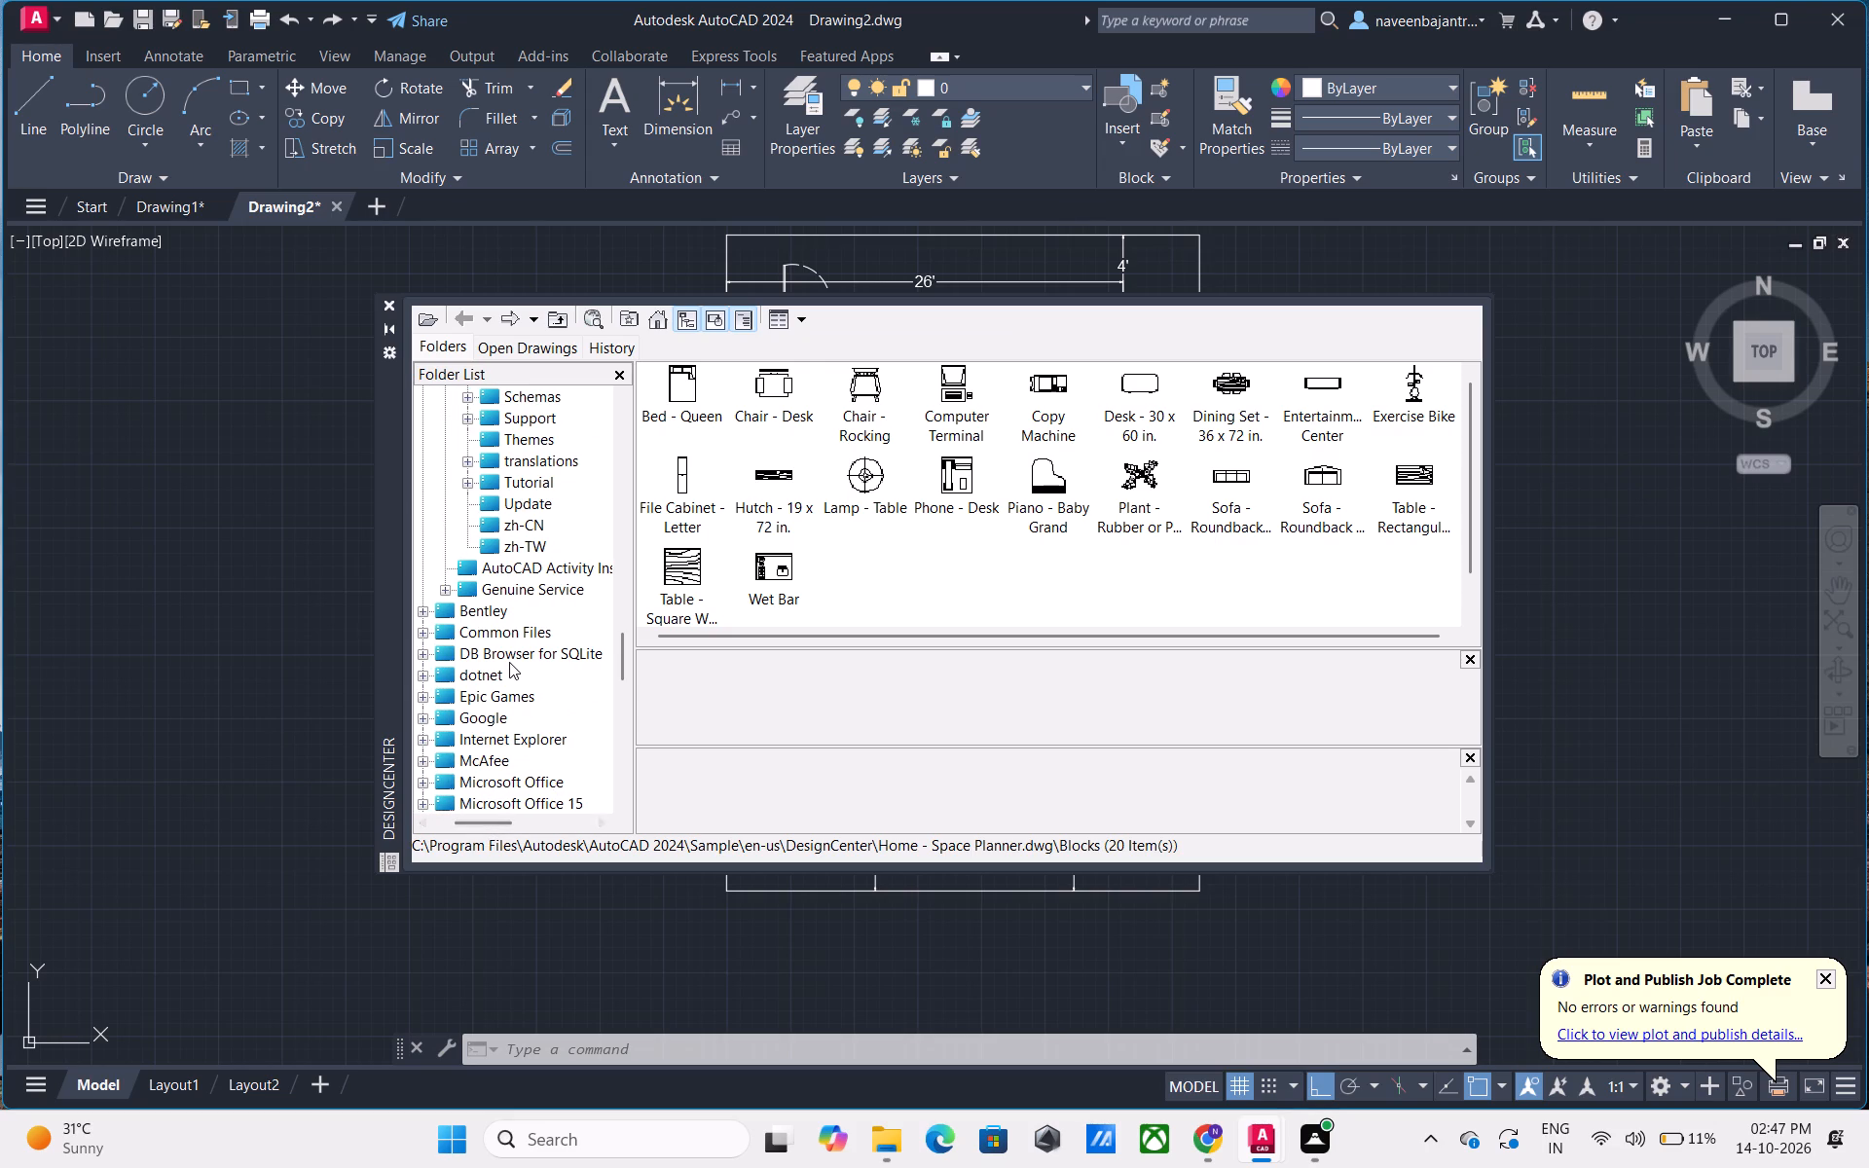
{"action": "scroll", "coordinate": [509, 662], "scroll_direction": "up", "scroll_amount": 1}
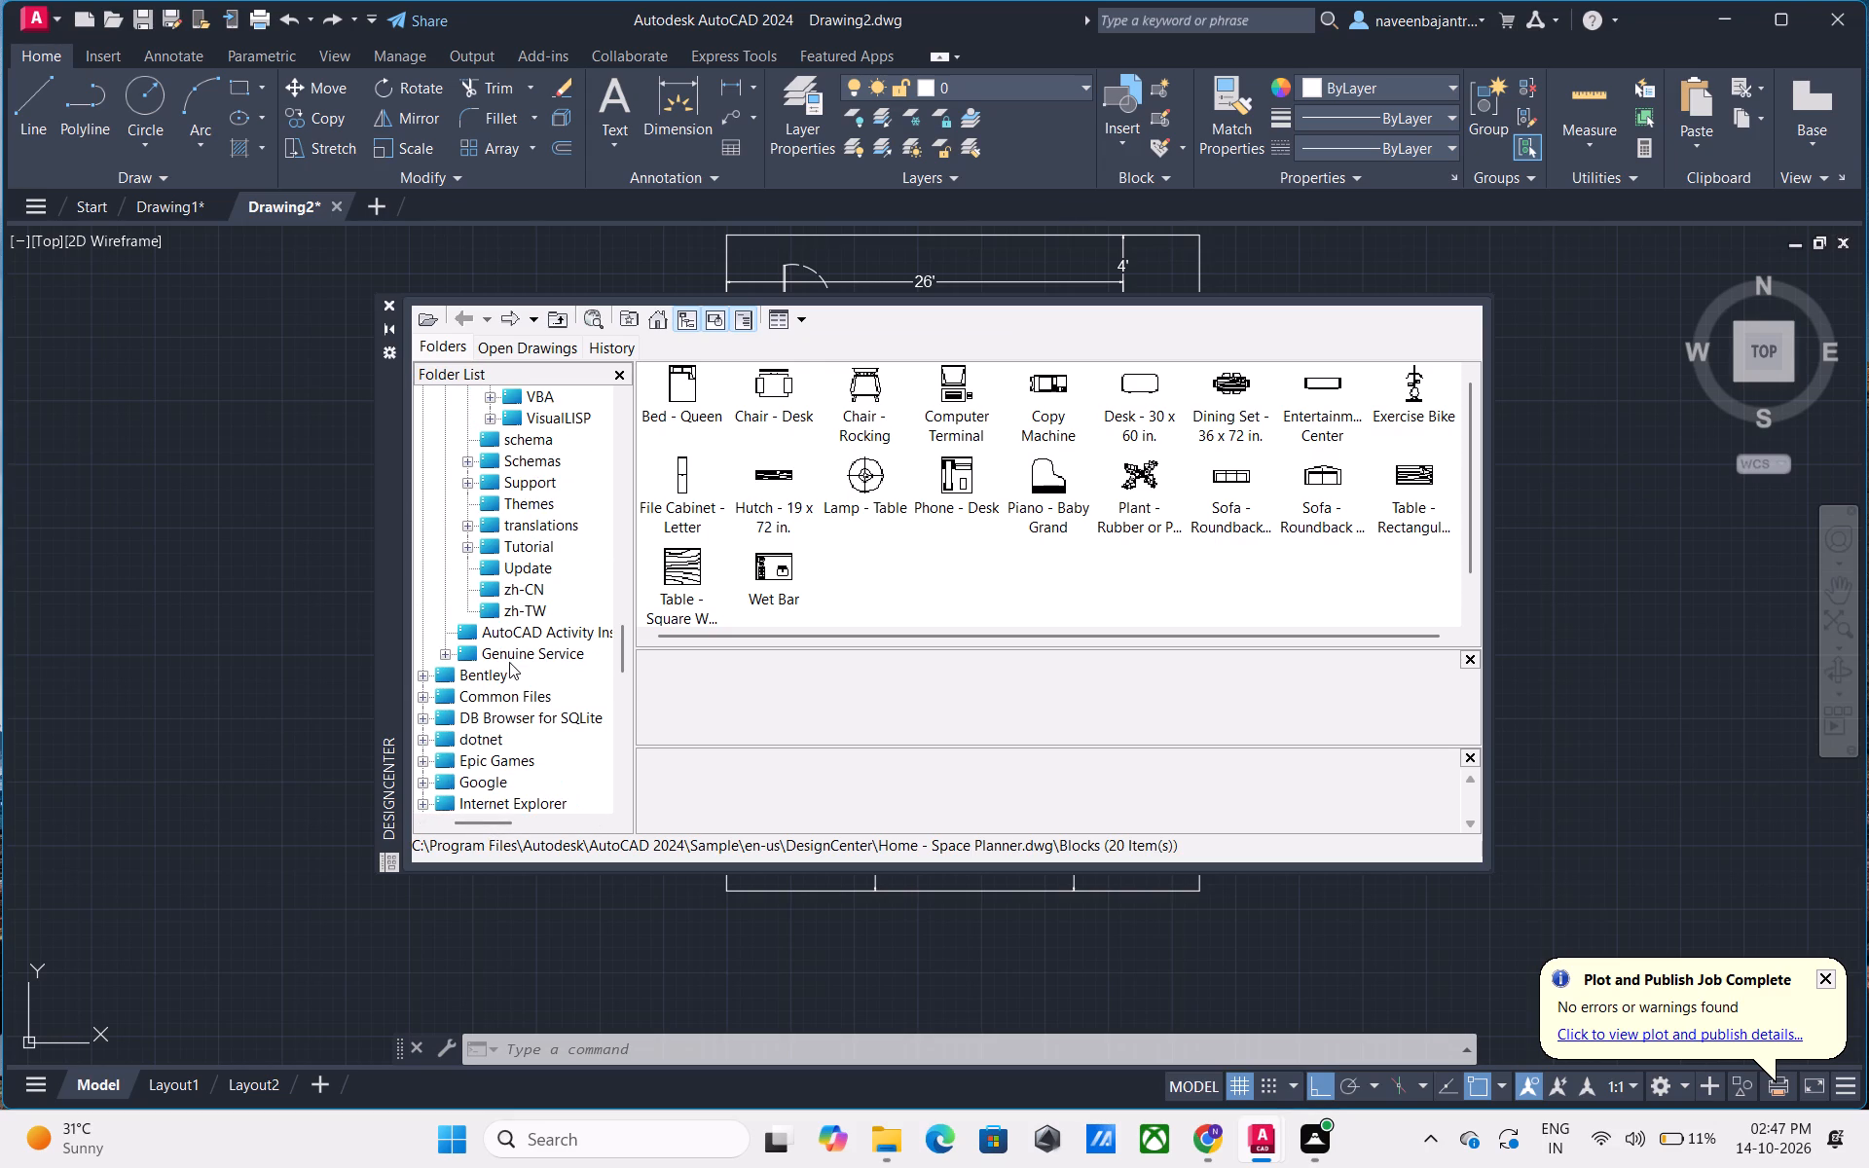
{"action": "scroll", "coordinate": [509, 662], "scroll_direction": "up", "scroll_amount": 1}
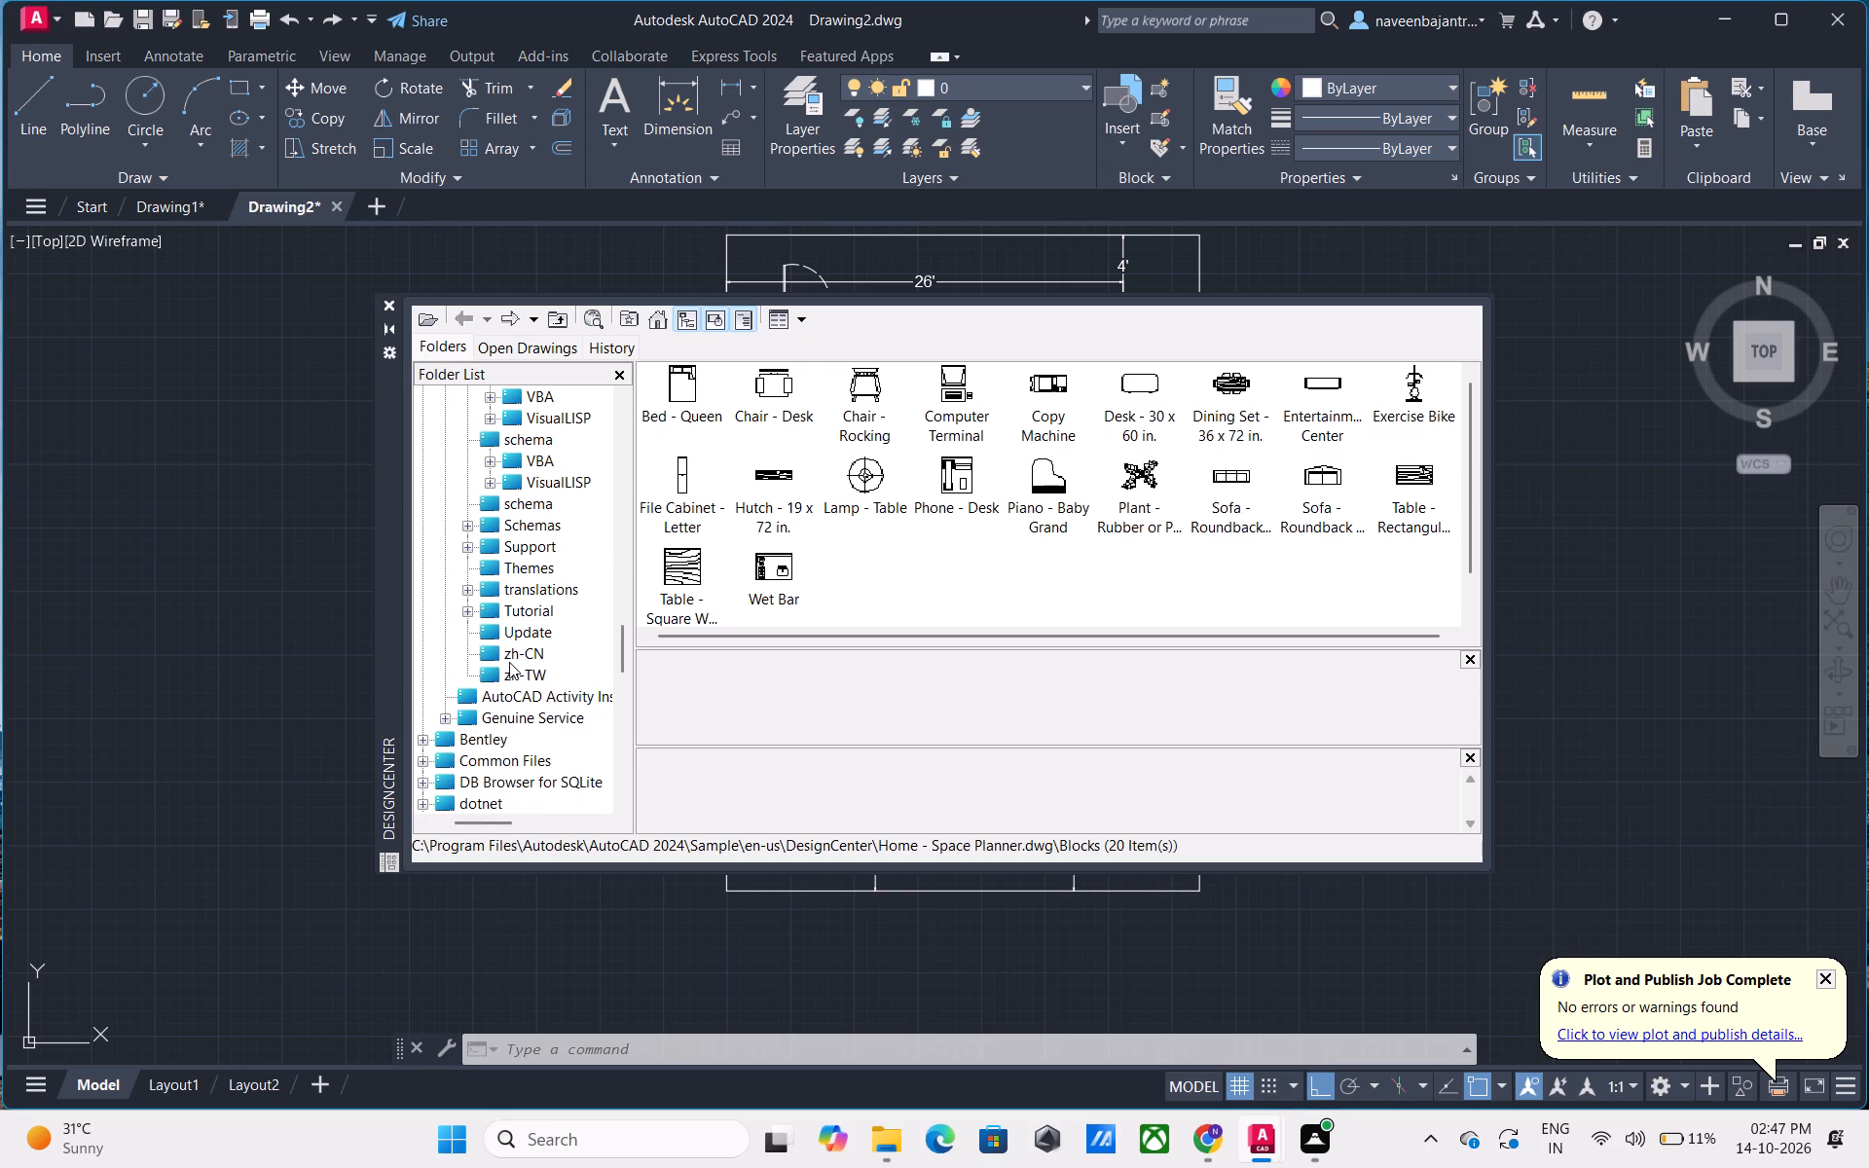
{"action": "scroll", "coordinate": [509, 662], "scroll_direction": "up", "scroll_amount": 1}
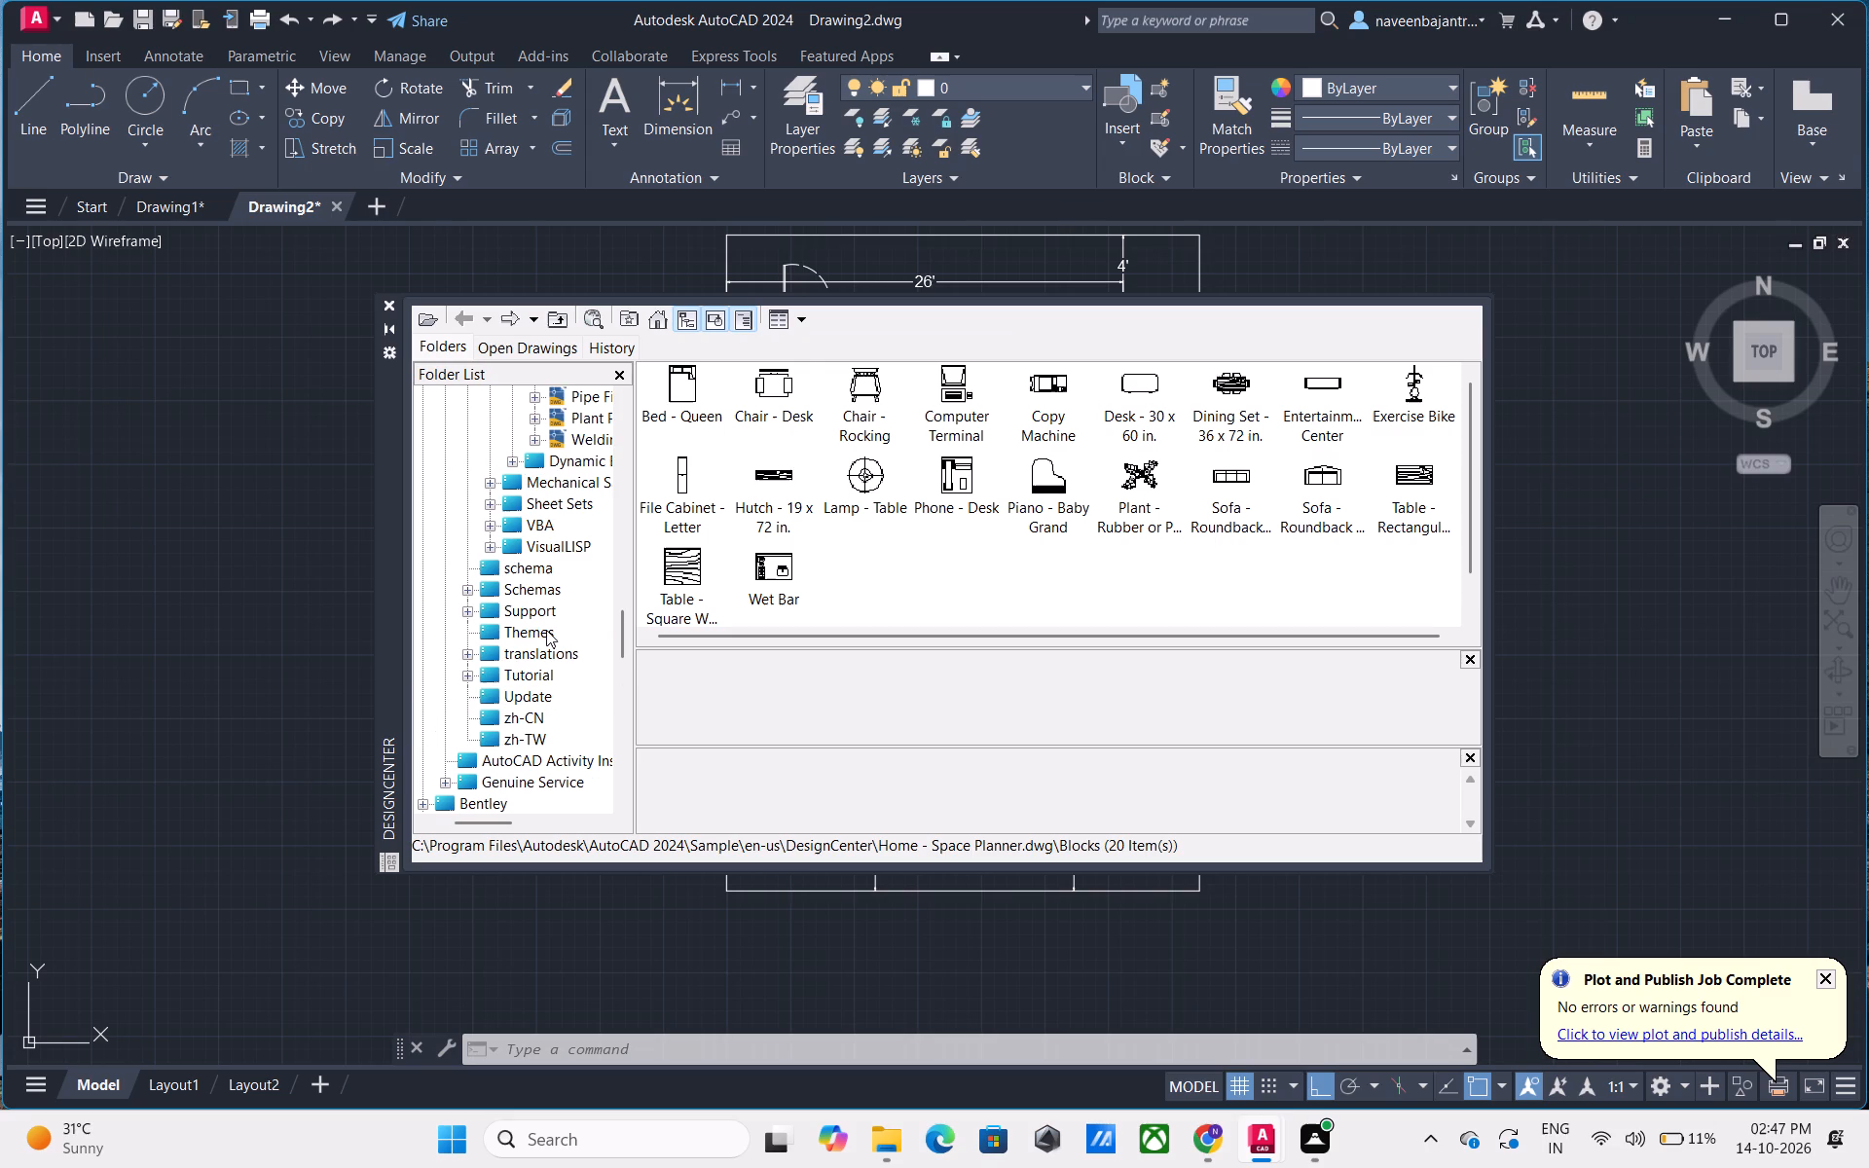
{"action": "scroll", "coordinate": [546, 630], "scroll_direction": "up", "scroll_amount": 1}
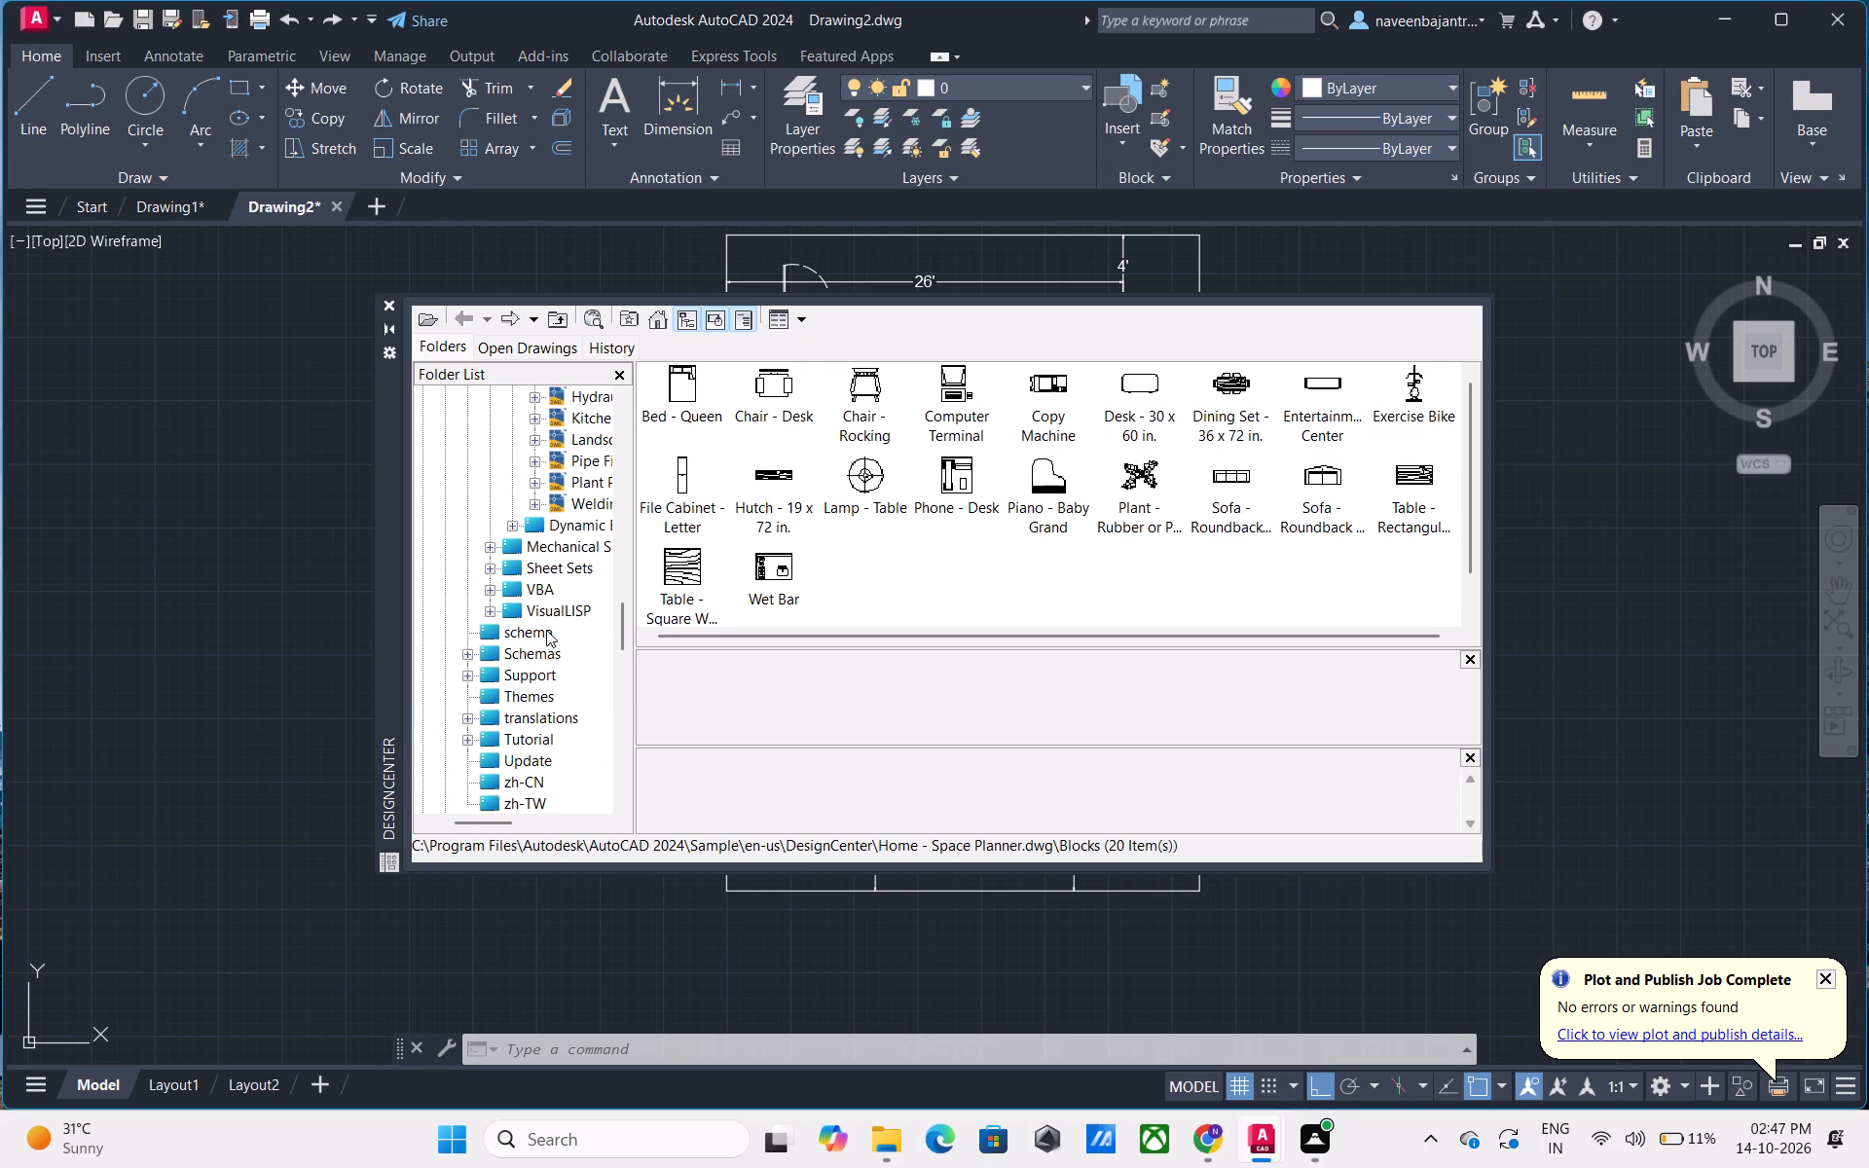
{"action": "scroll", "coordinate": [546, 630], "scroll_direction": "up", "scroll_amount": 1}
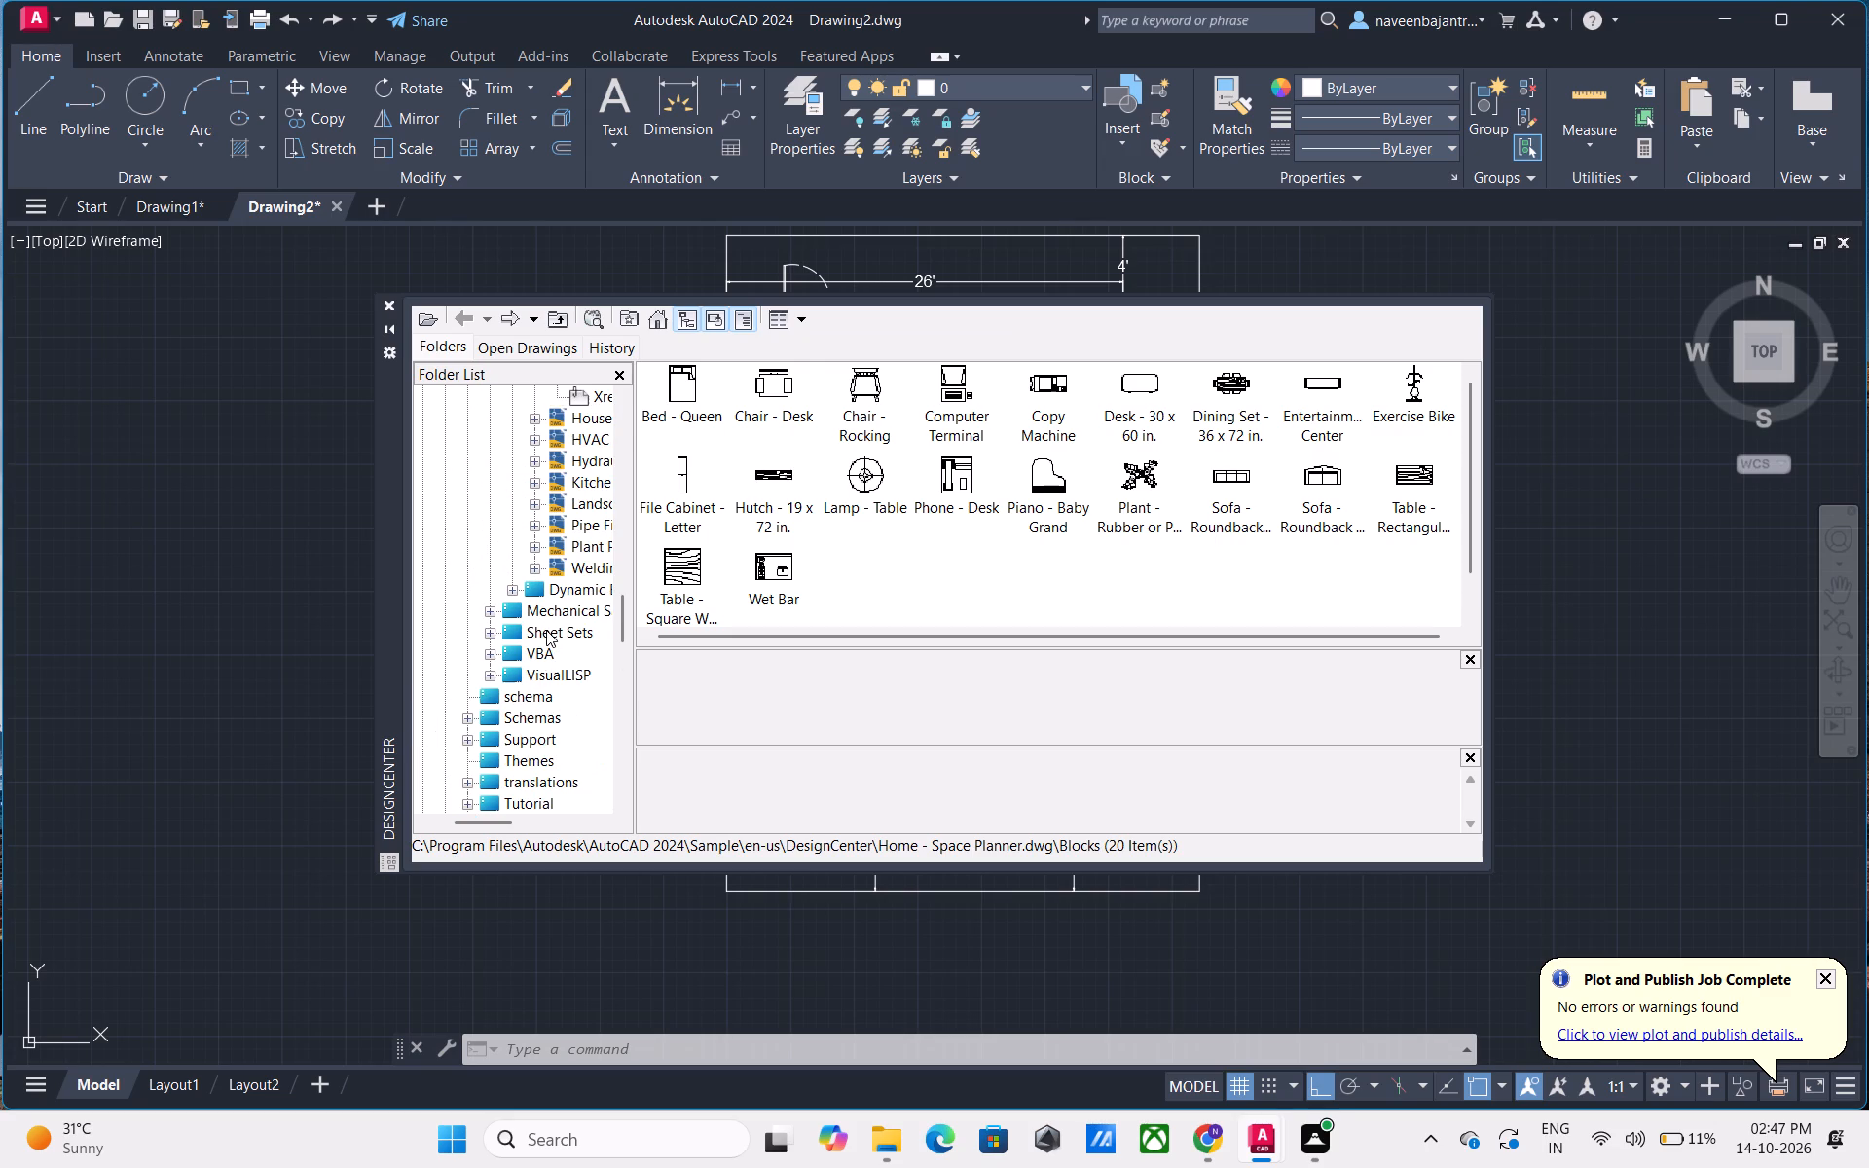
{"action": "left_click_drag", "start_coordinate": [495, 816], "coordinate": [502, 816]}
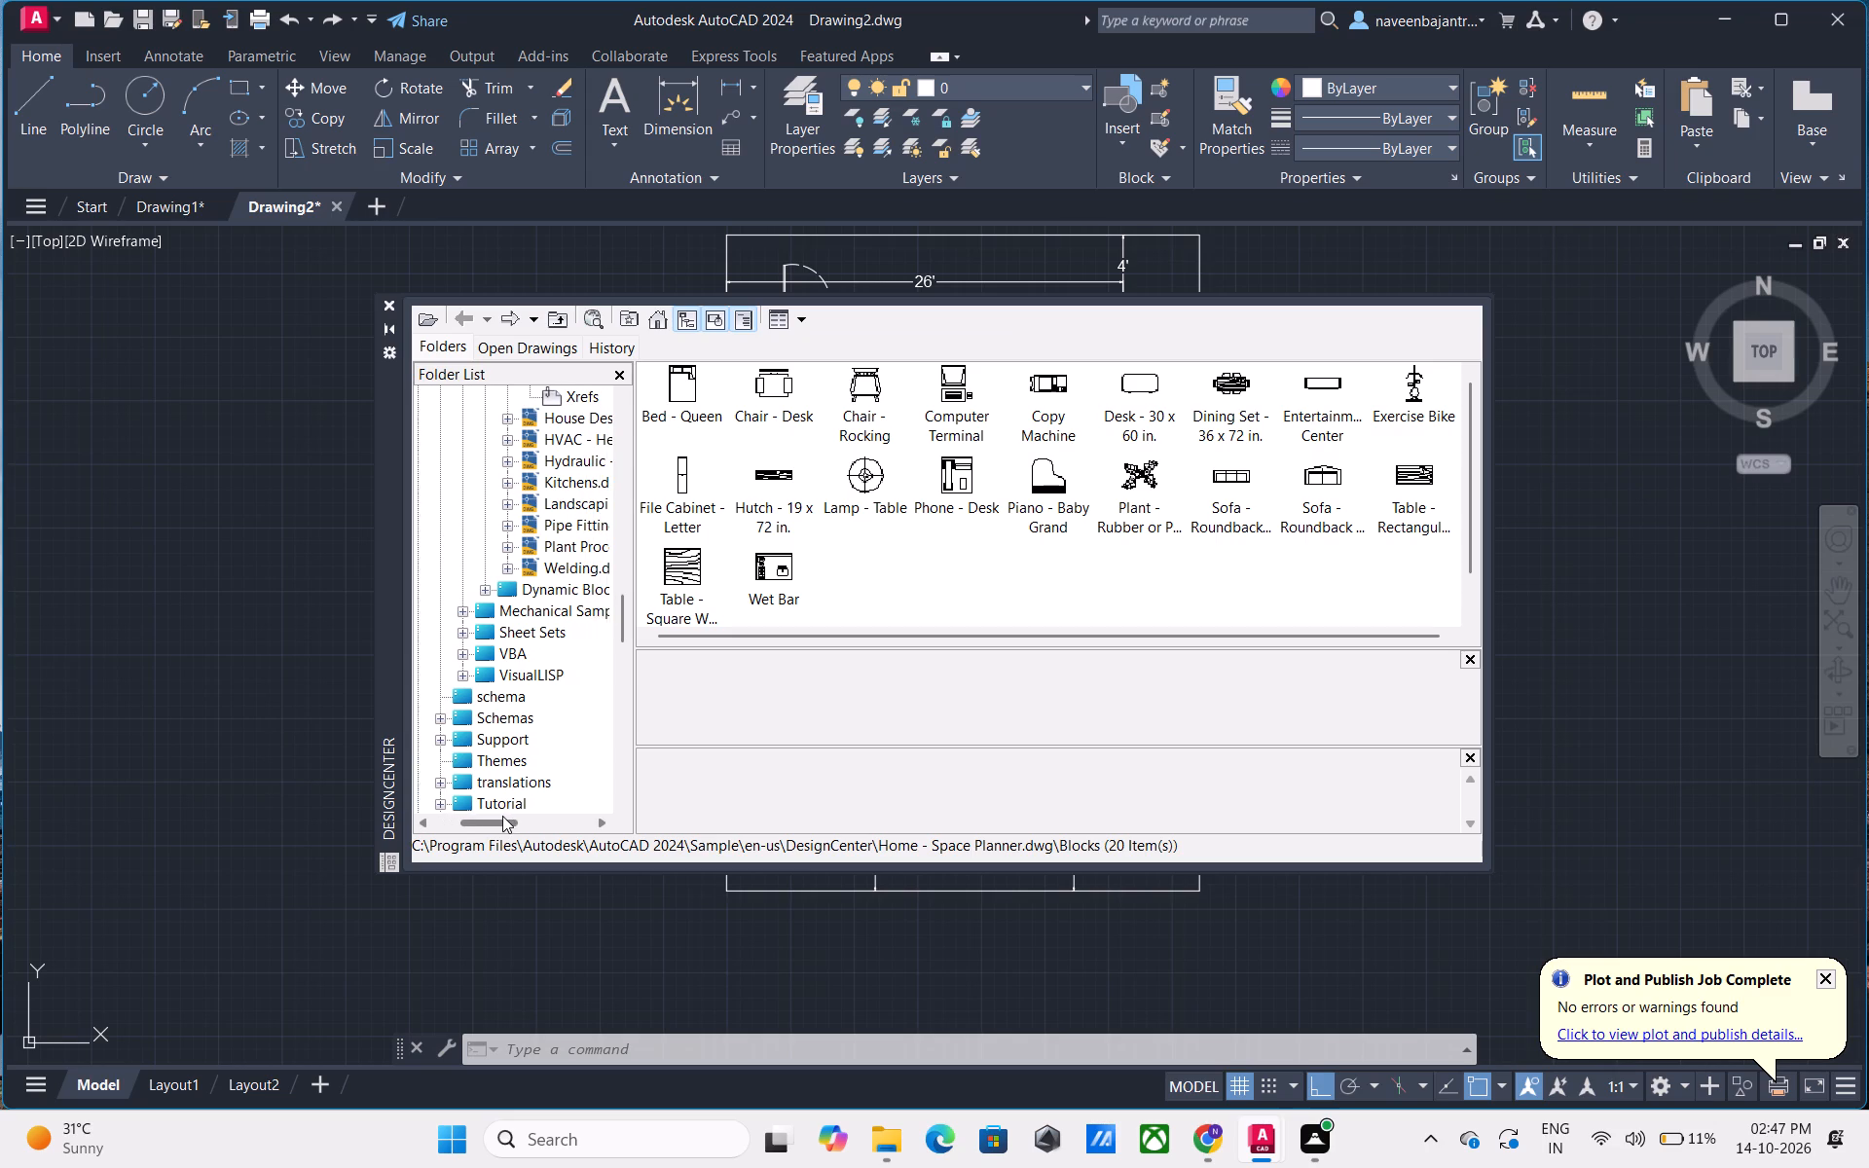
{"action": "left_click_drag", "start_coordinate": [502, 816], "coordinate": [511, 816]}
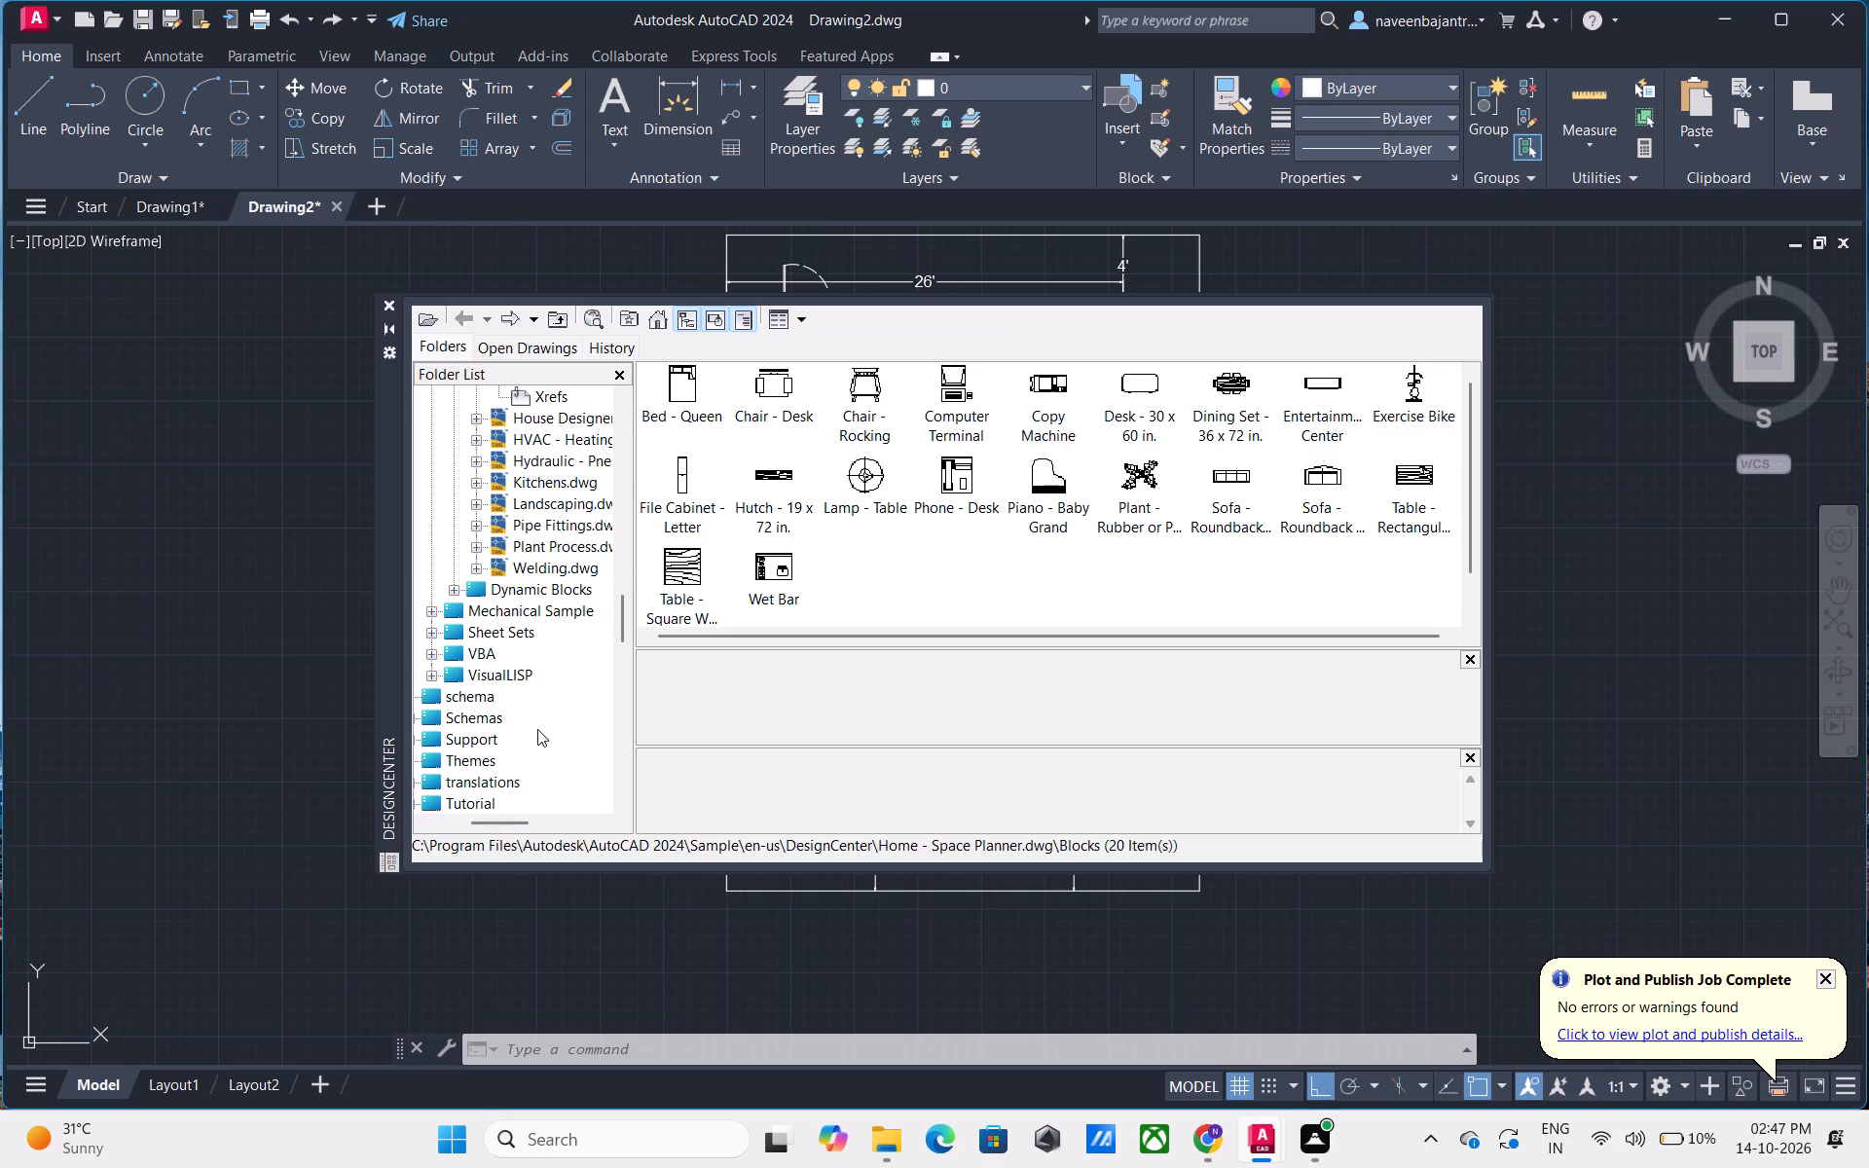
{"action": "scroll", "coordinate": [537, 729], "scroll_direction": "up", "scroll_amount": 1}
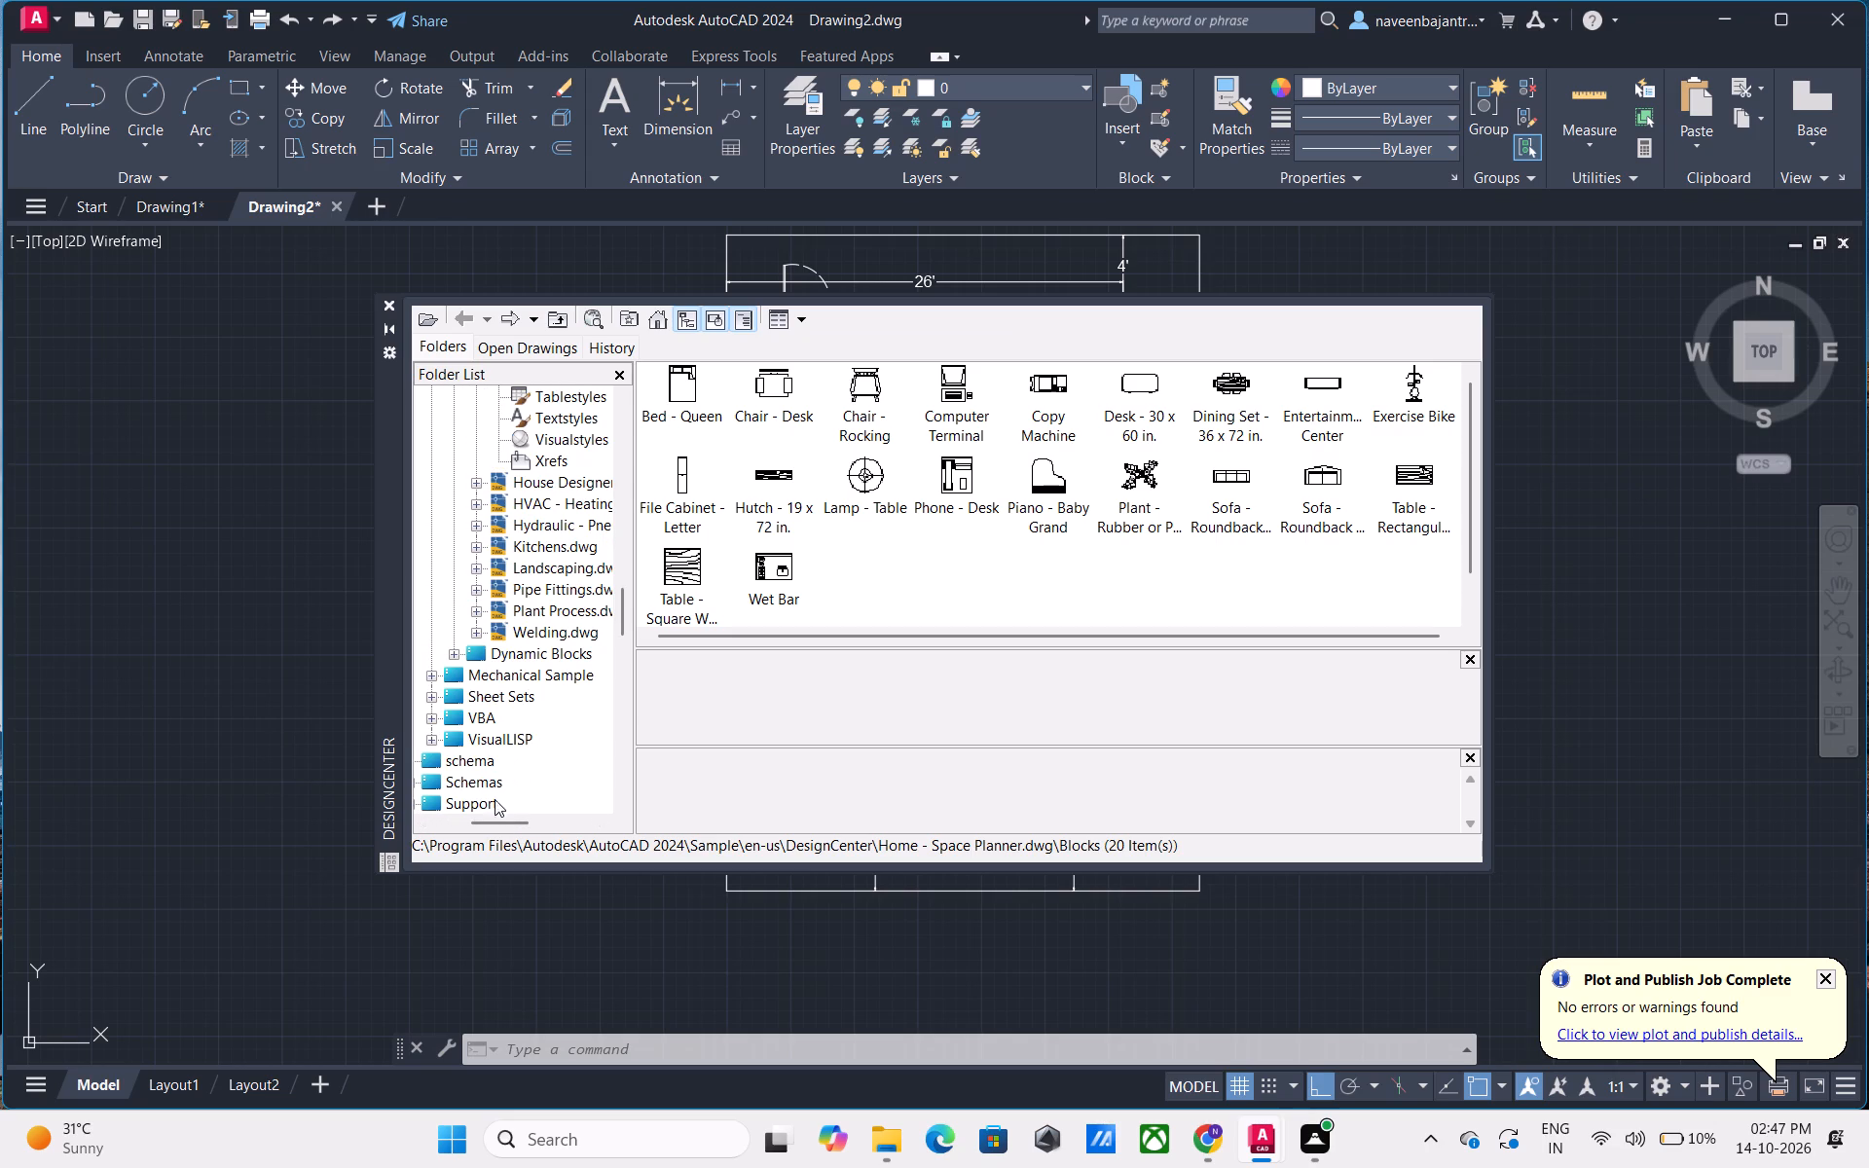
{"action": "left_click", "coordinate": [494, 820]}
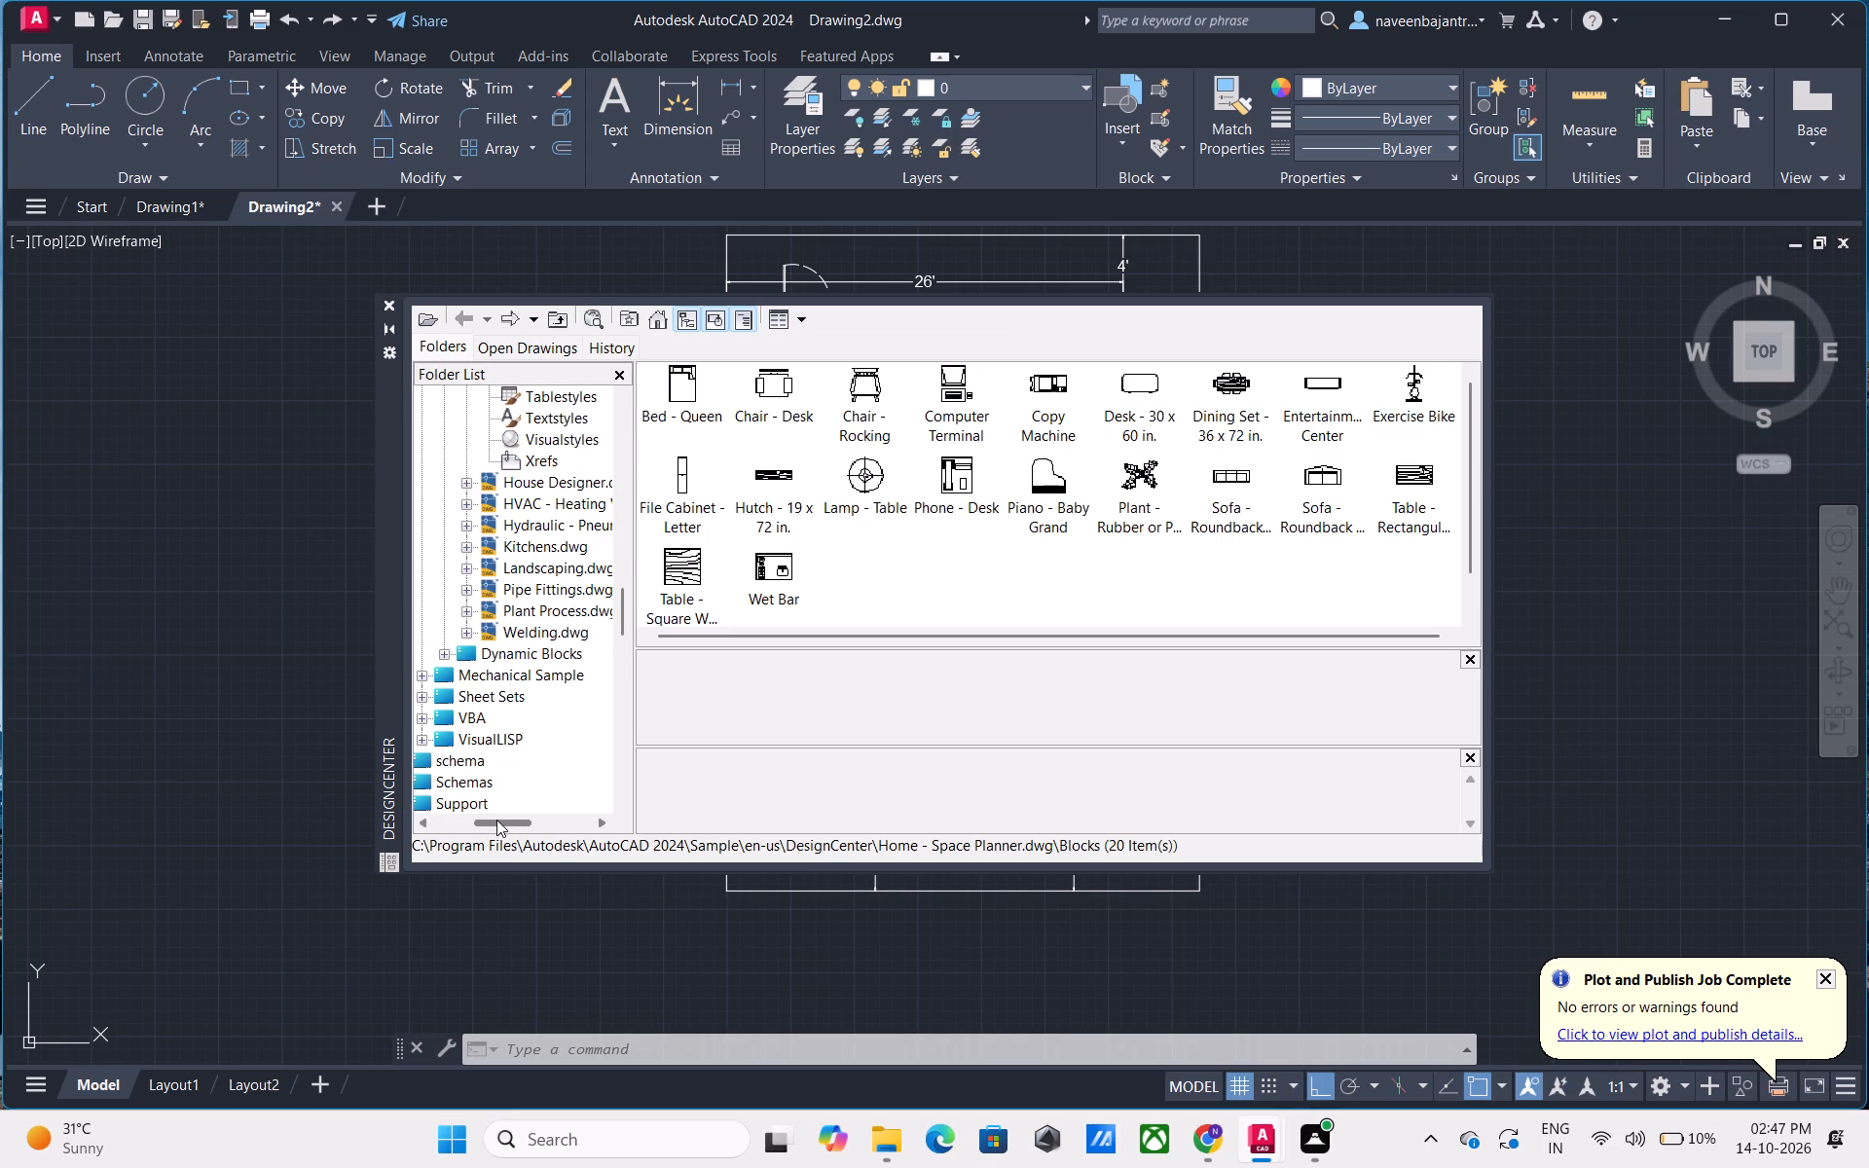
{"action": "scroll", "coordinate": [560, 745], "scroll_direction": "up", "scroll_amount": 1}
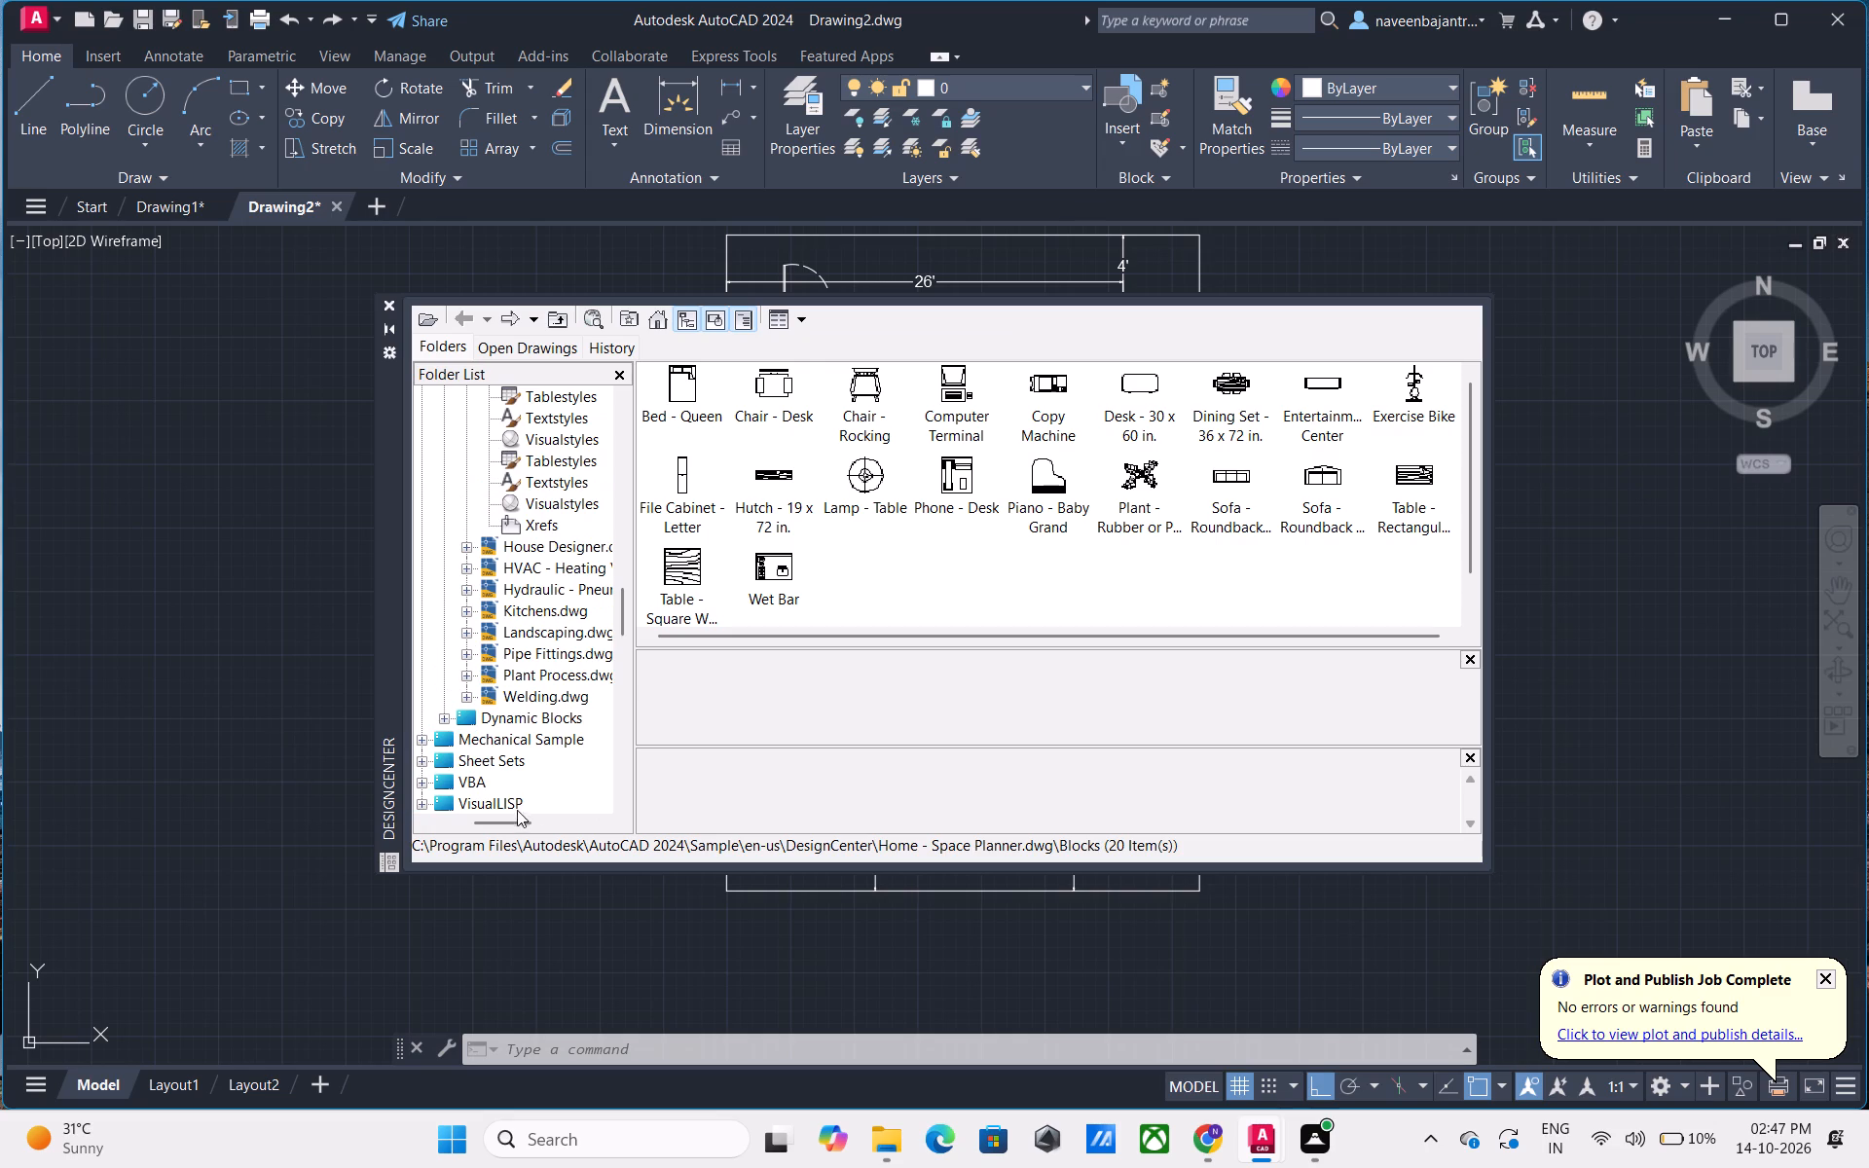
{"action": "left_click_drag", "start_coordinate": [511, 822], "coordinate": [516, 821]}
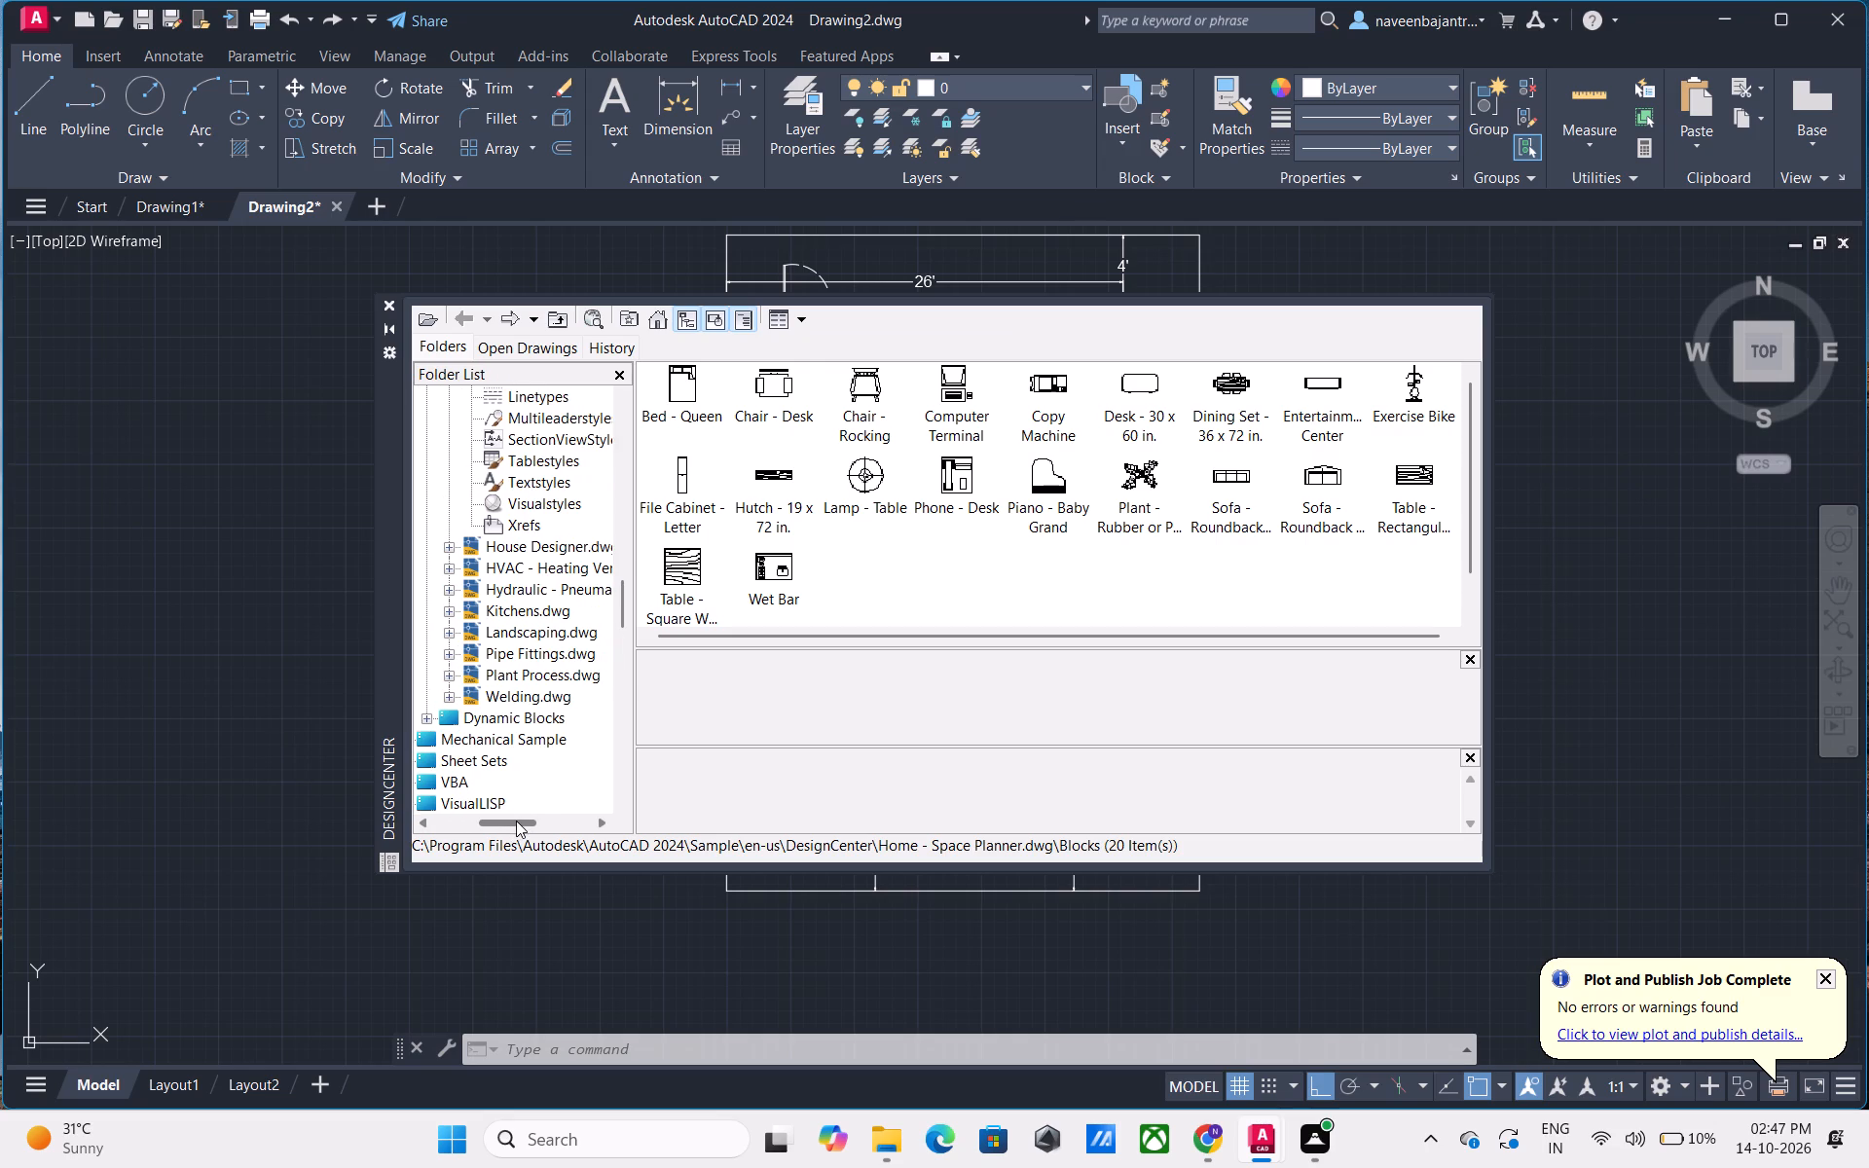
{"action": "left_click_drag", "start_coordinate": [516, 821], "coordinate": [526, 821]}
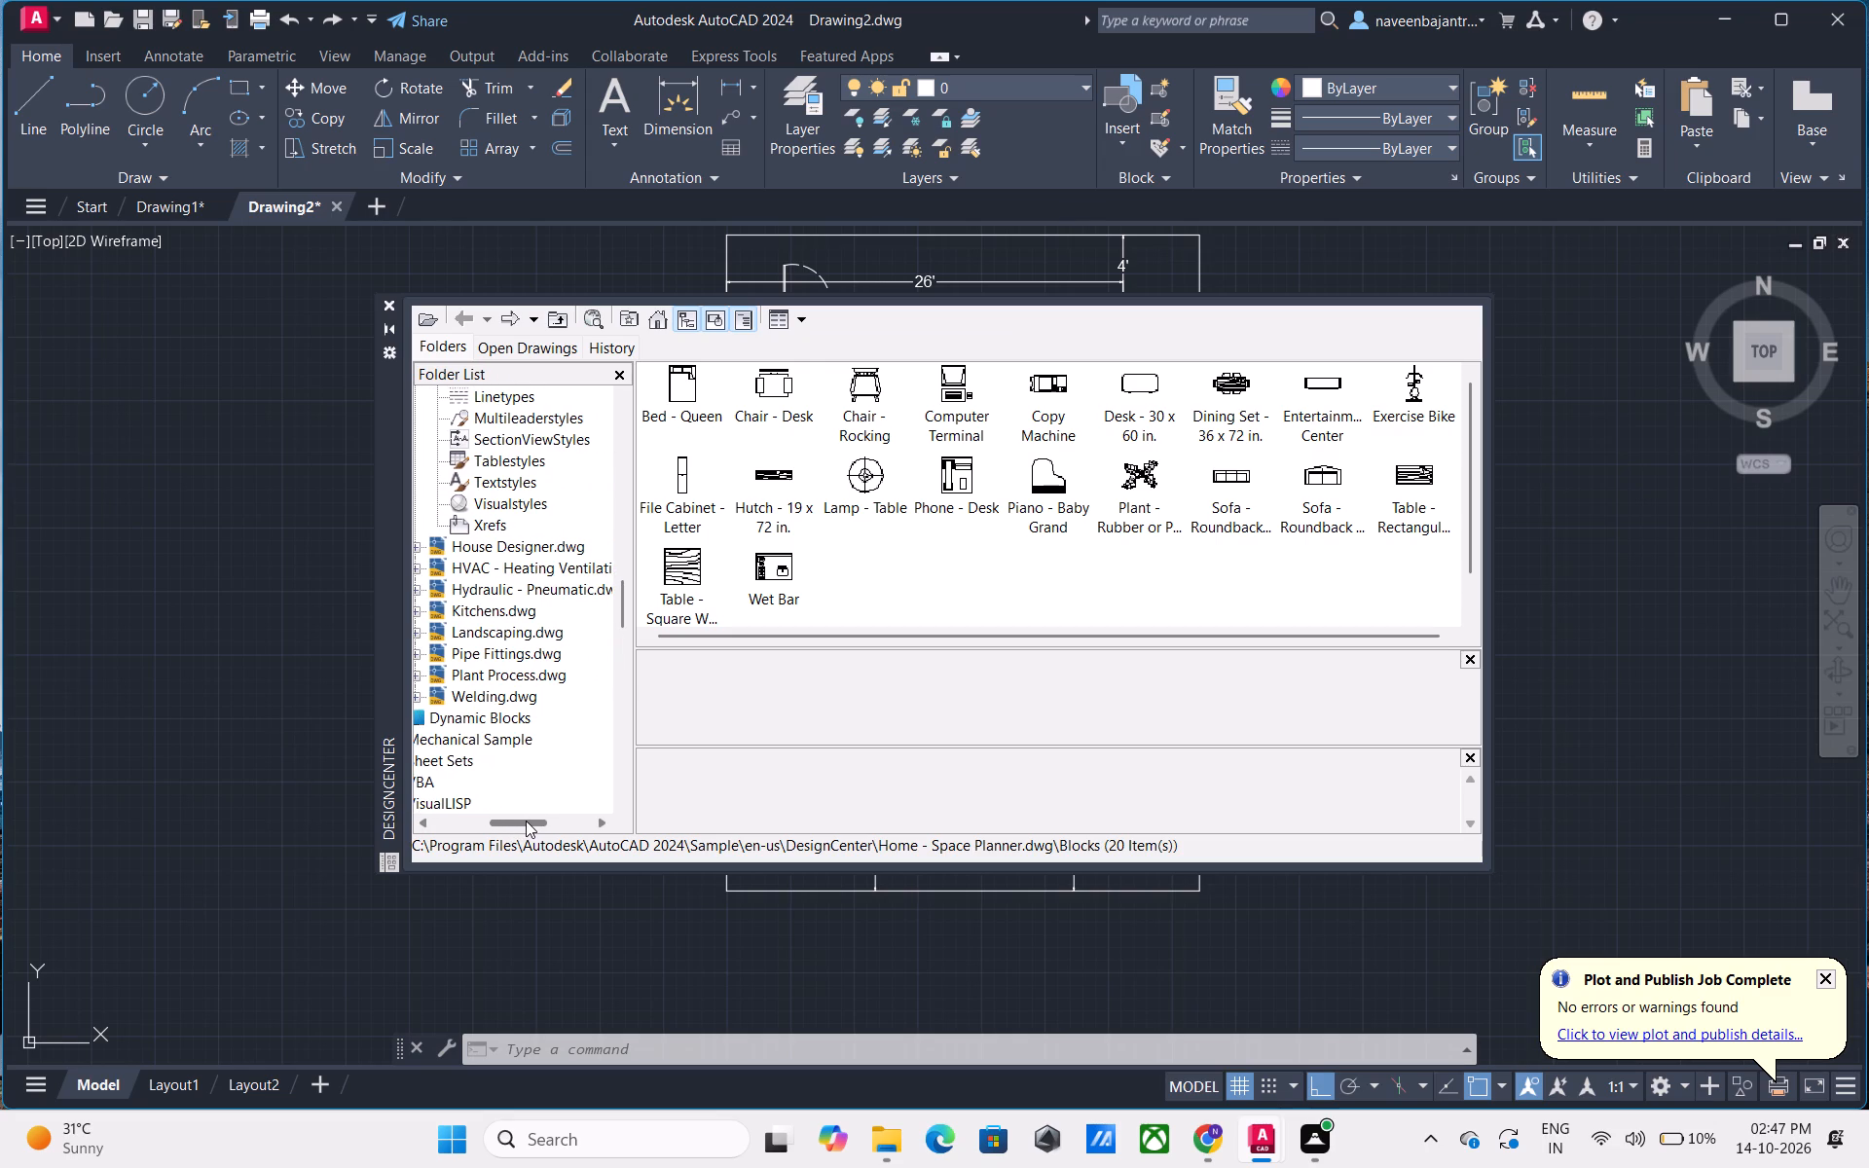
{"action": "left_click_drag", "start_coordinate": [526, 821], "coordinate": [524, 821]}
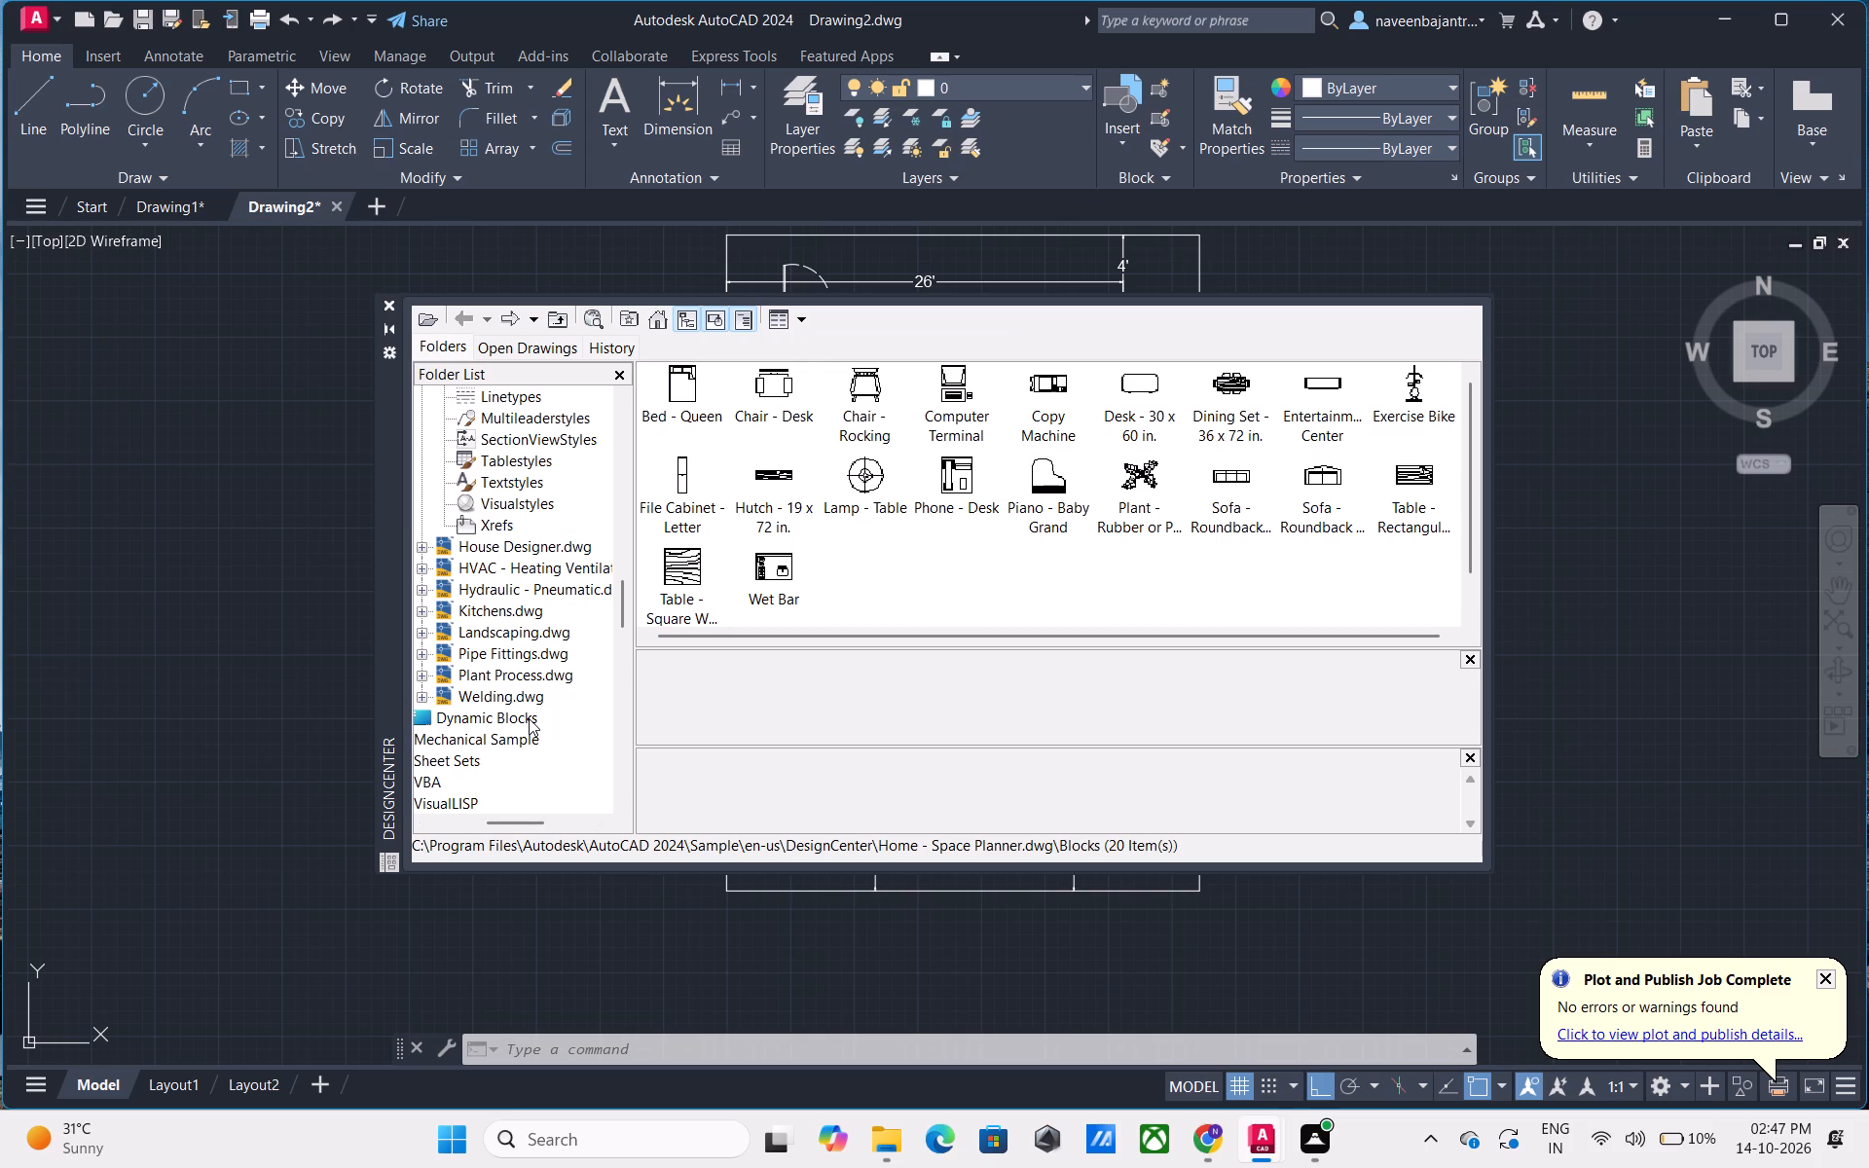
{"action": "scroll", "coordinate": [529, 718], "scroll_direction": "up", "scroll_amount": 1}
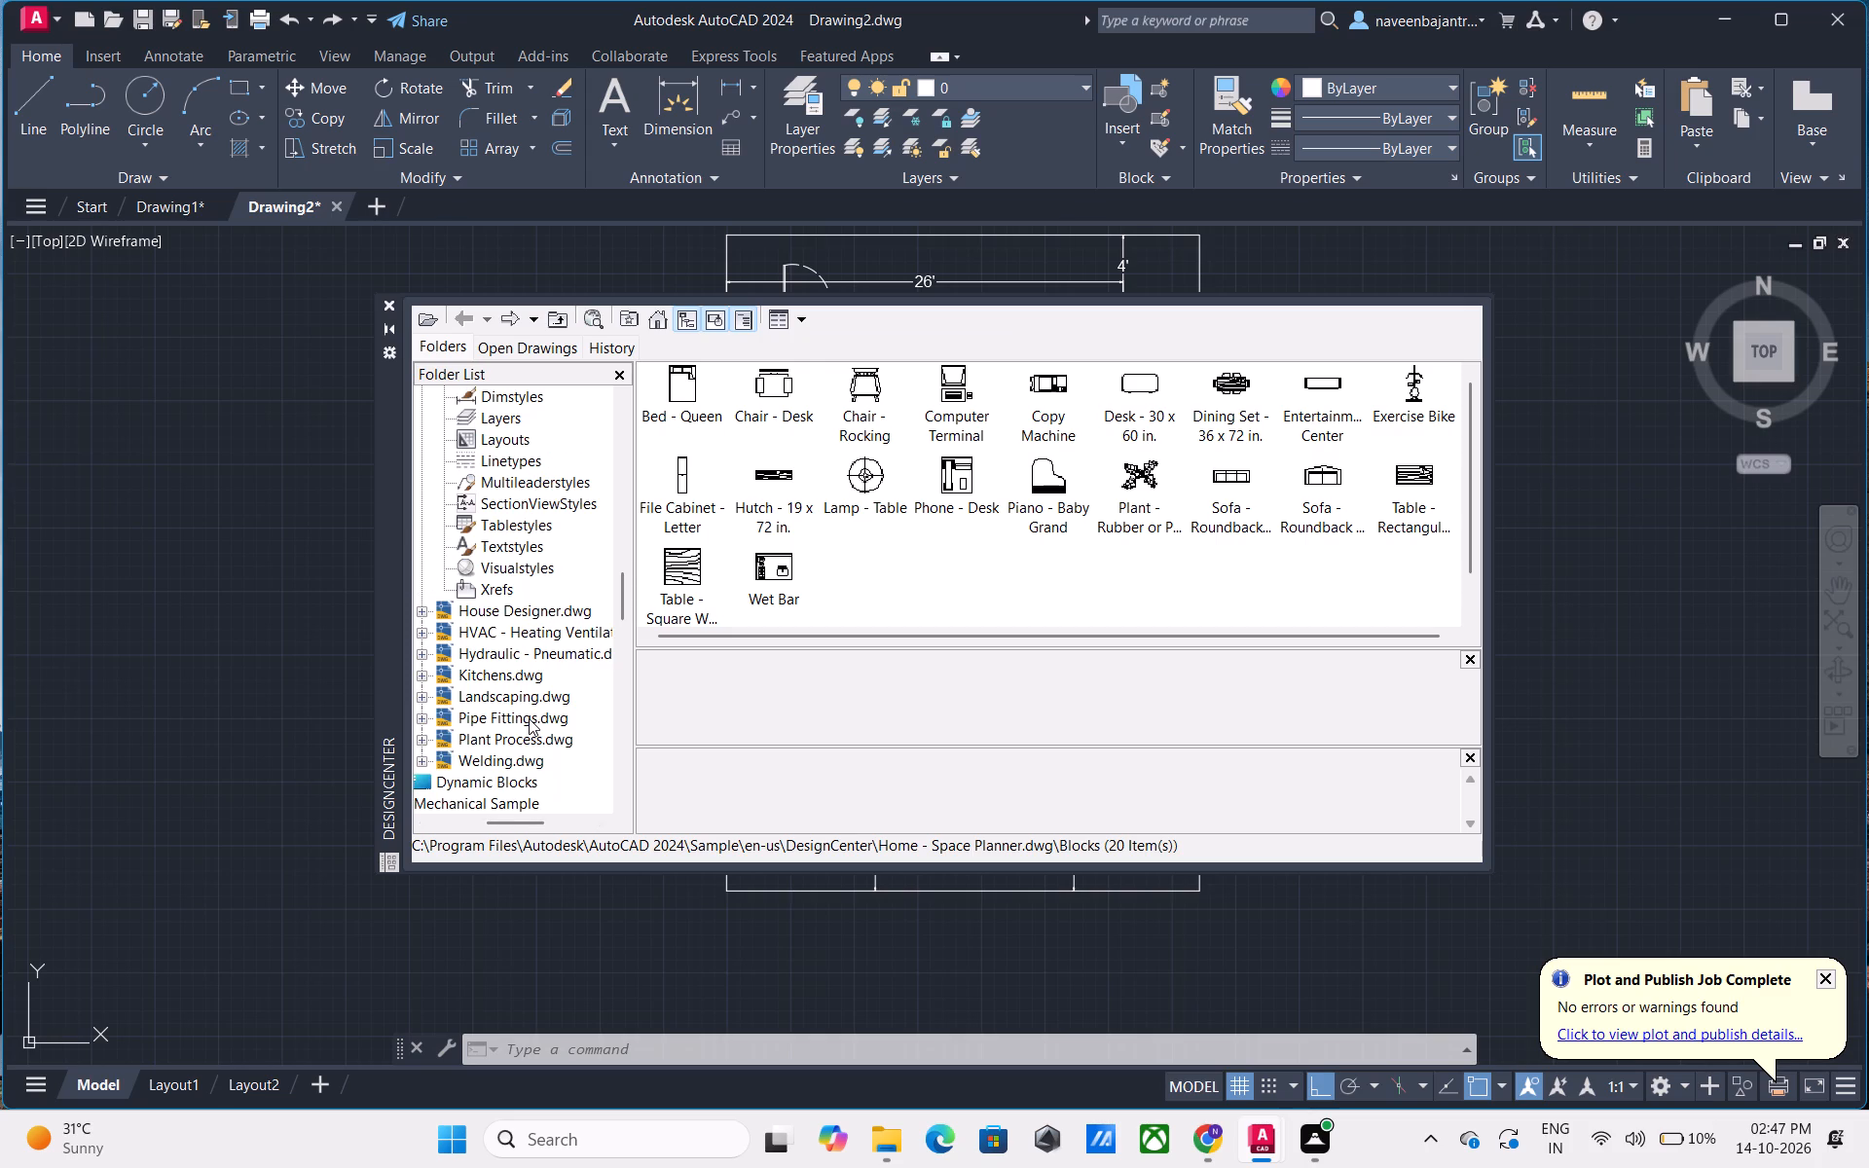
{"action": "scroll", "coordinate": [529, 718], "scroll_direction": "up", "scroll_amount": 1}
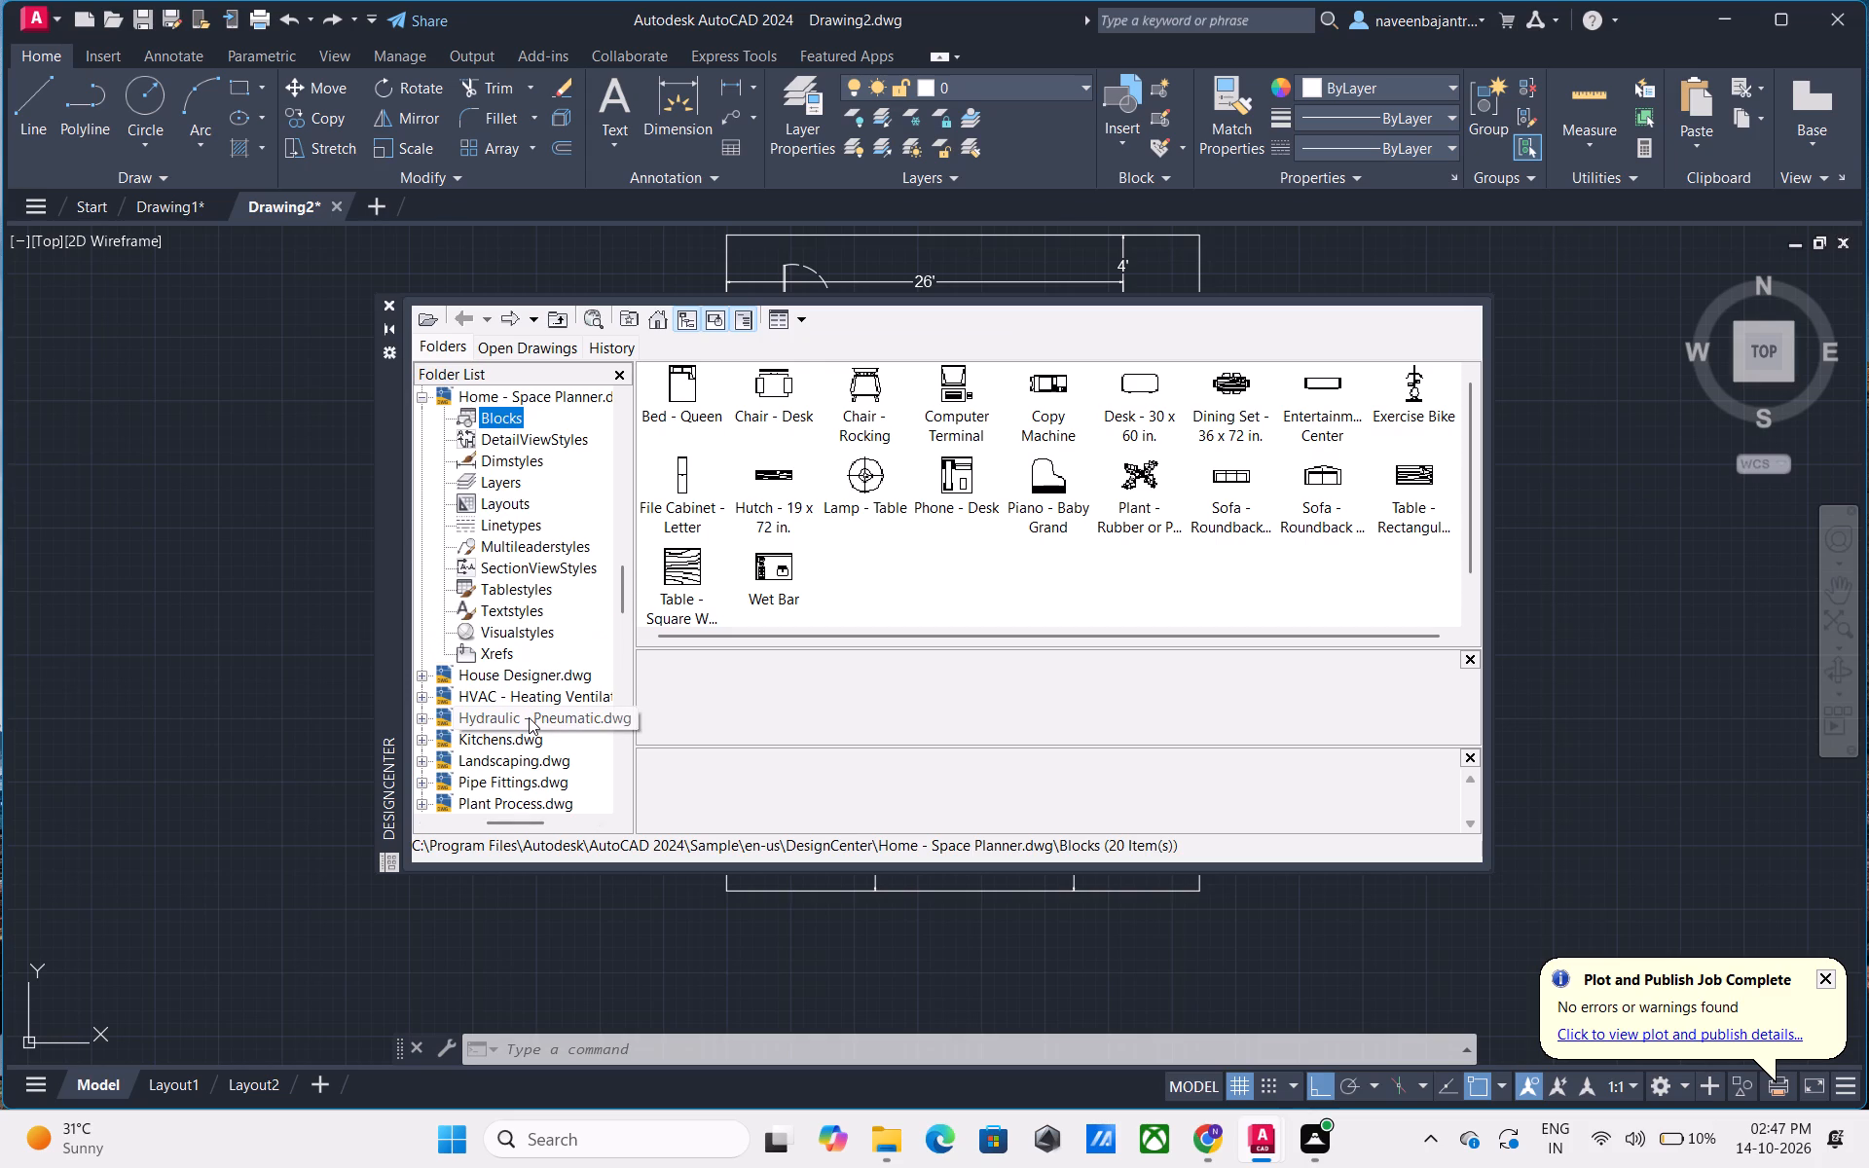
{"action": "scroll", "coordinate": [529, 717], "scroll_direction": "up", "scroll_amount": 1}
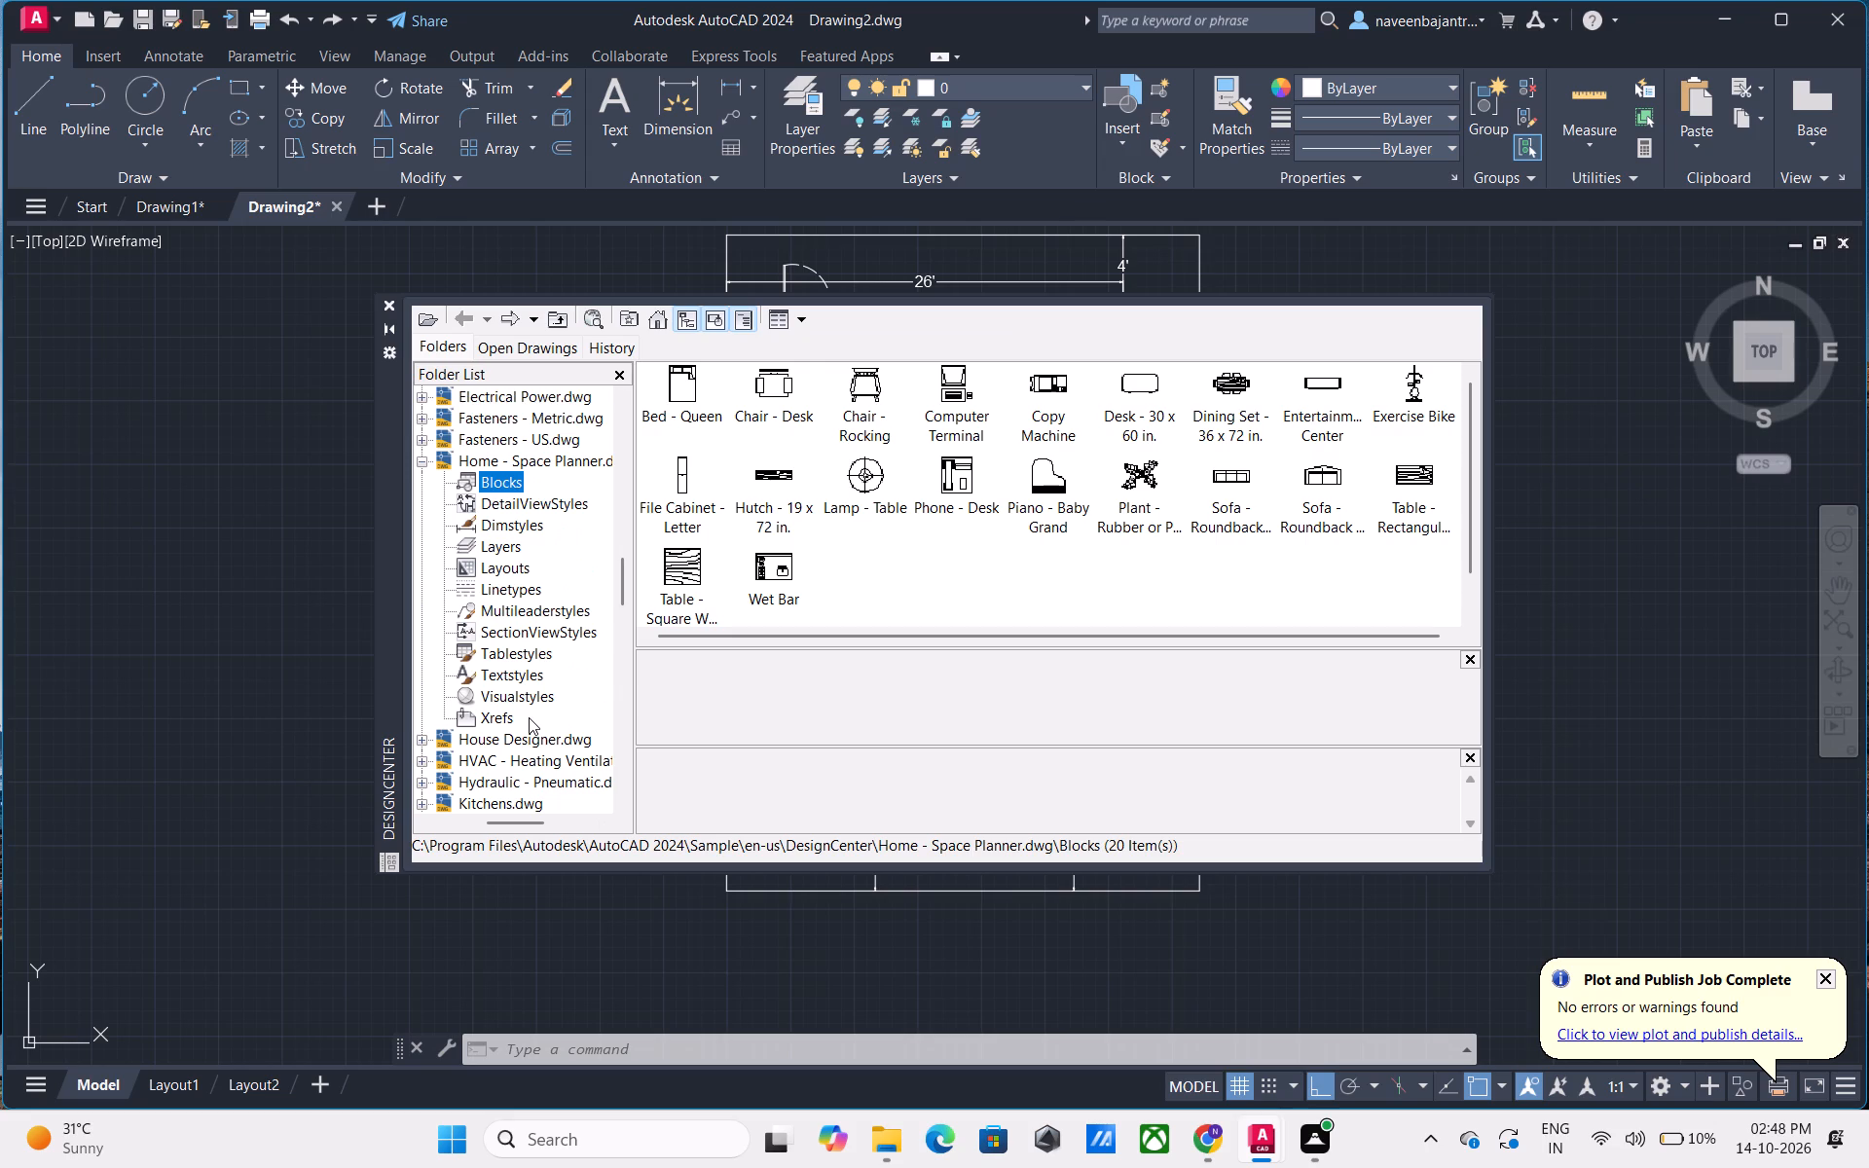
{"action": "scroll", "coordinate": [529, 717], "scroll_direction": "up", "scroll_amount": 1}
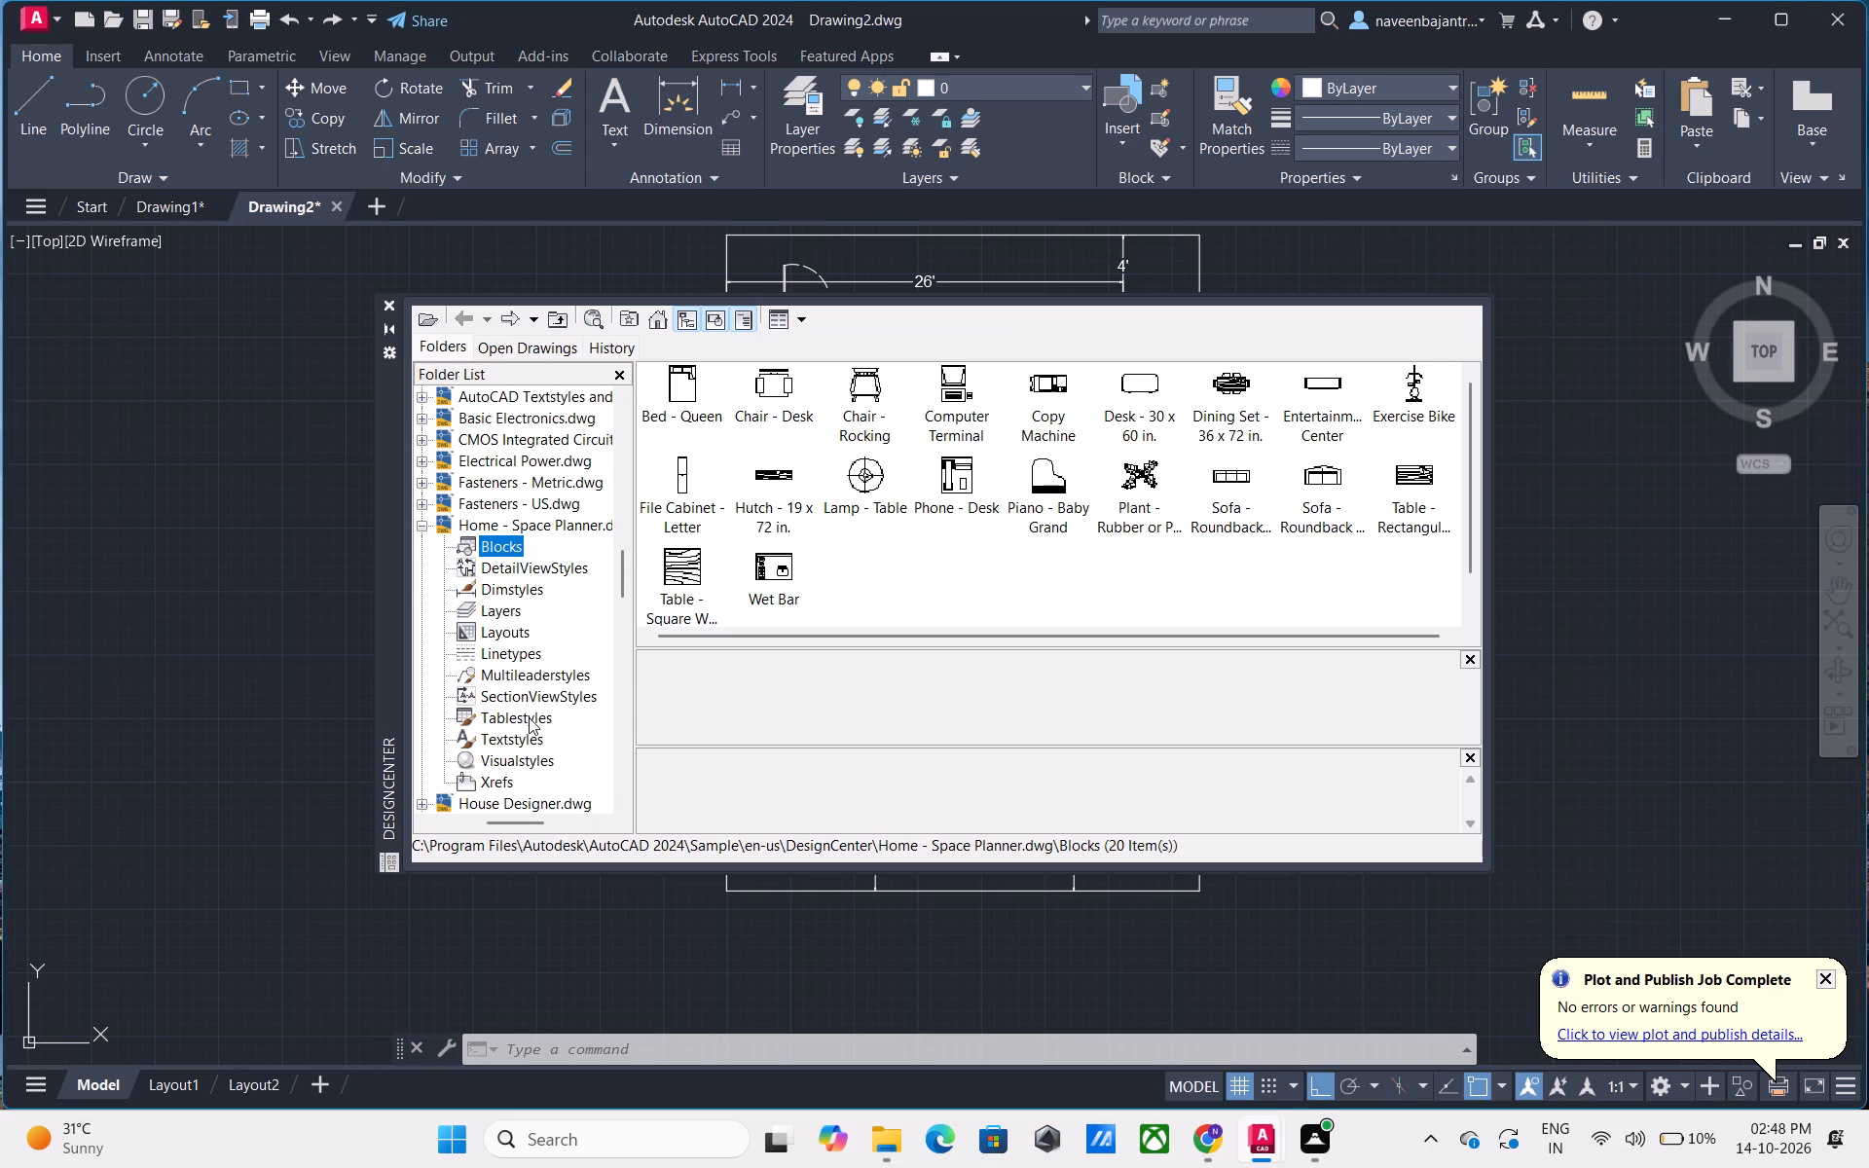
{"action": "scroll", "coordinate": [529, 717], "scroll_direction": "up", "scroll_amount": 1}
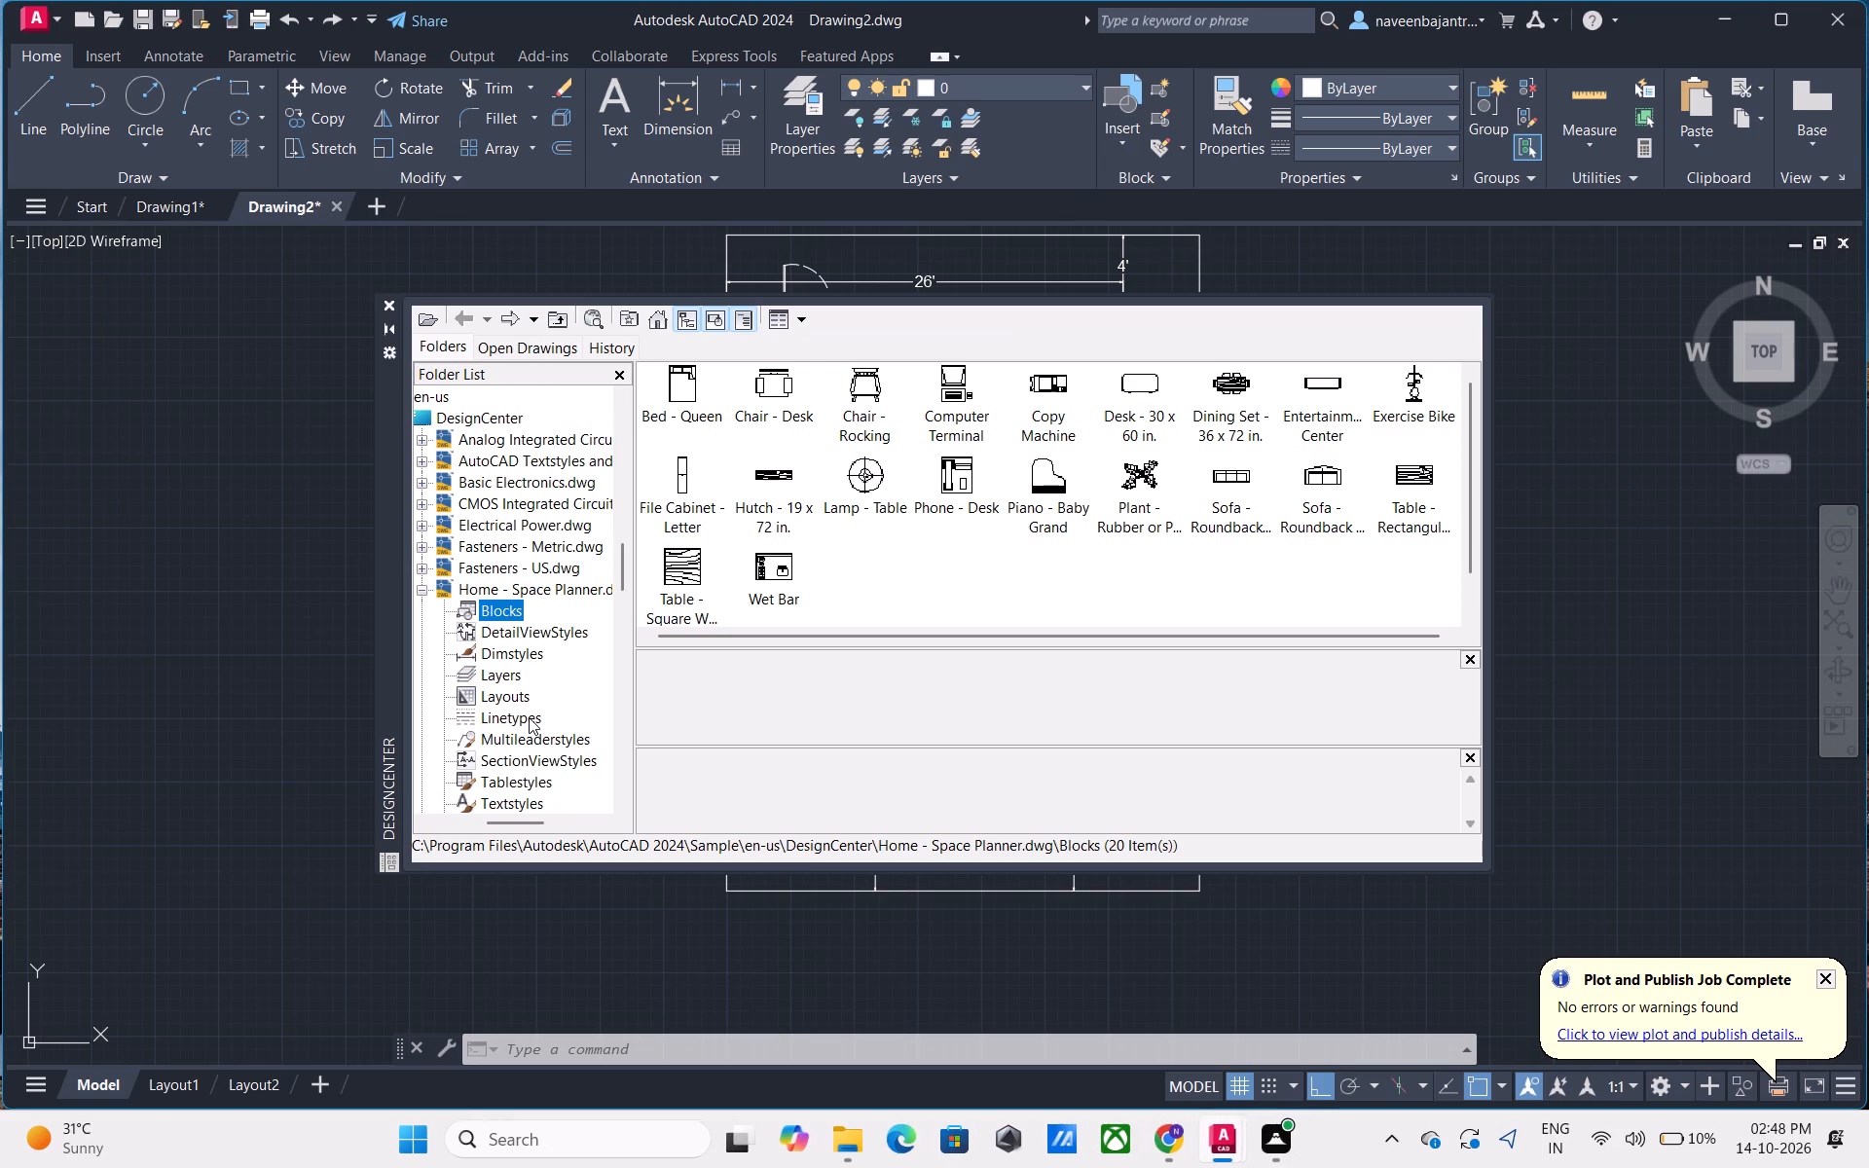
Close DesignCenter to return to the full floor plan.
{"action": "key", "text": "Escape"}
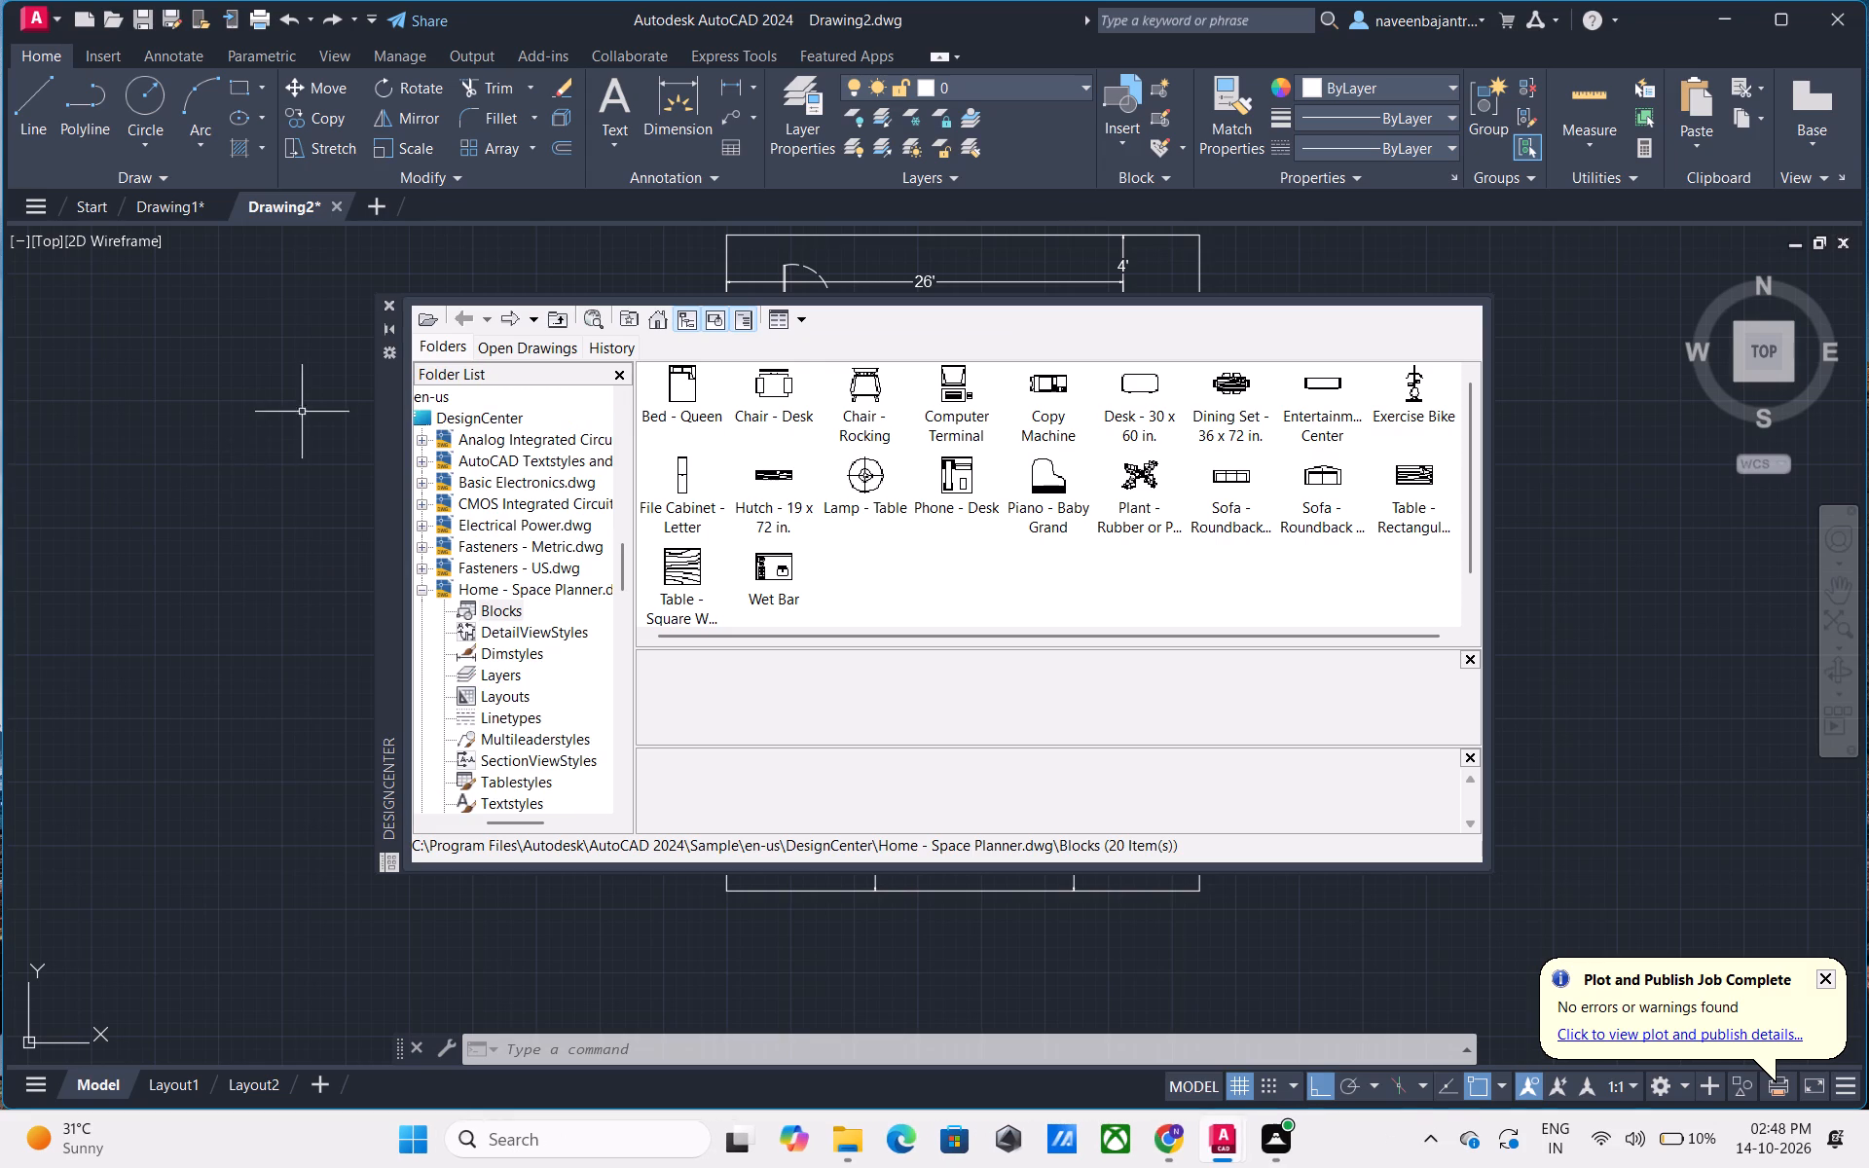
{"action": "left_click", "coordinate": [392, 303]}
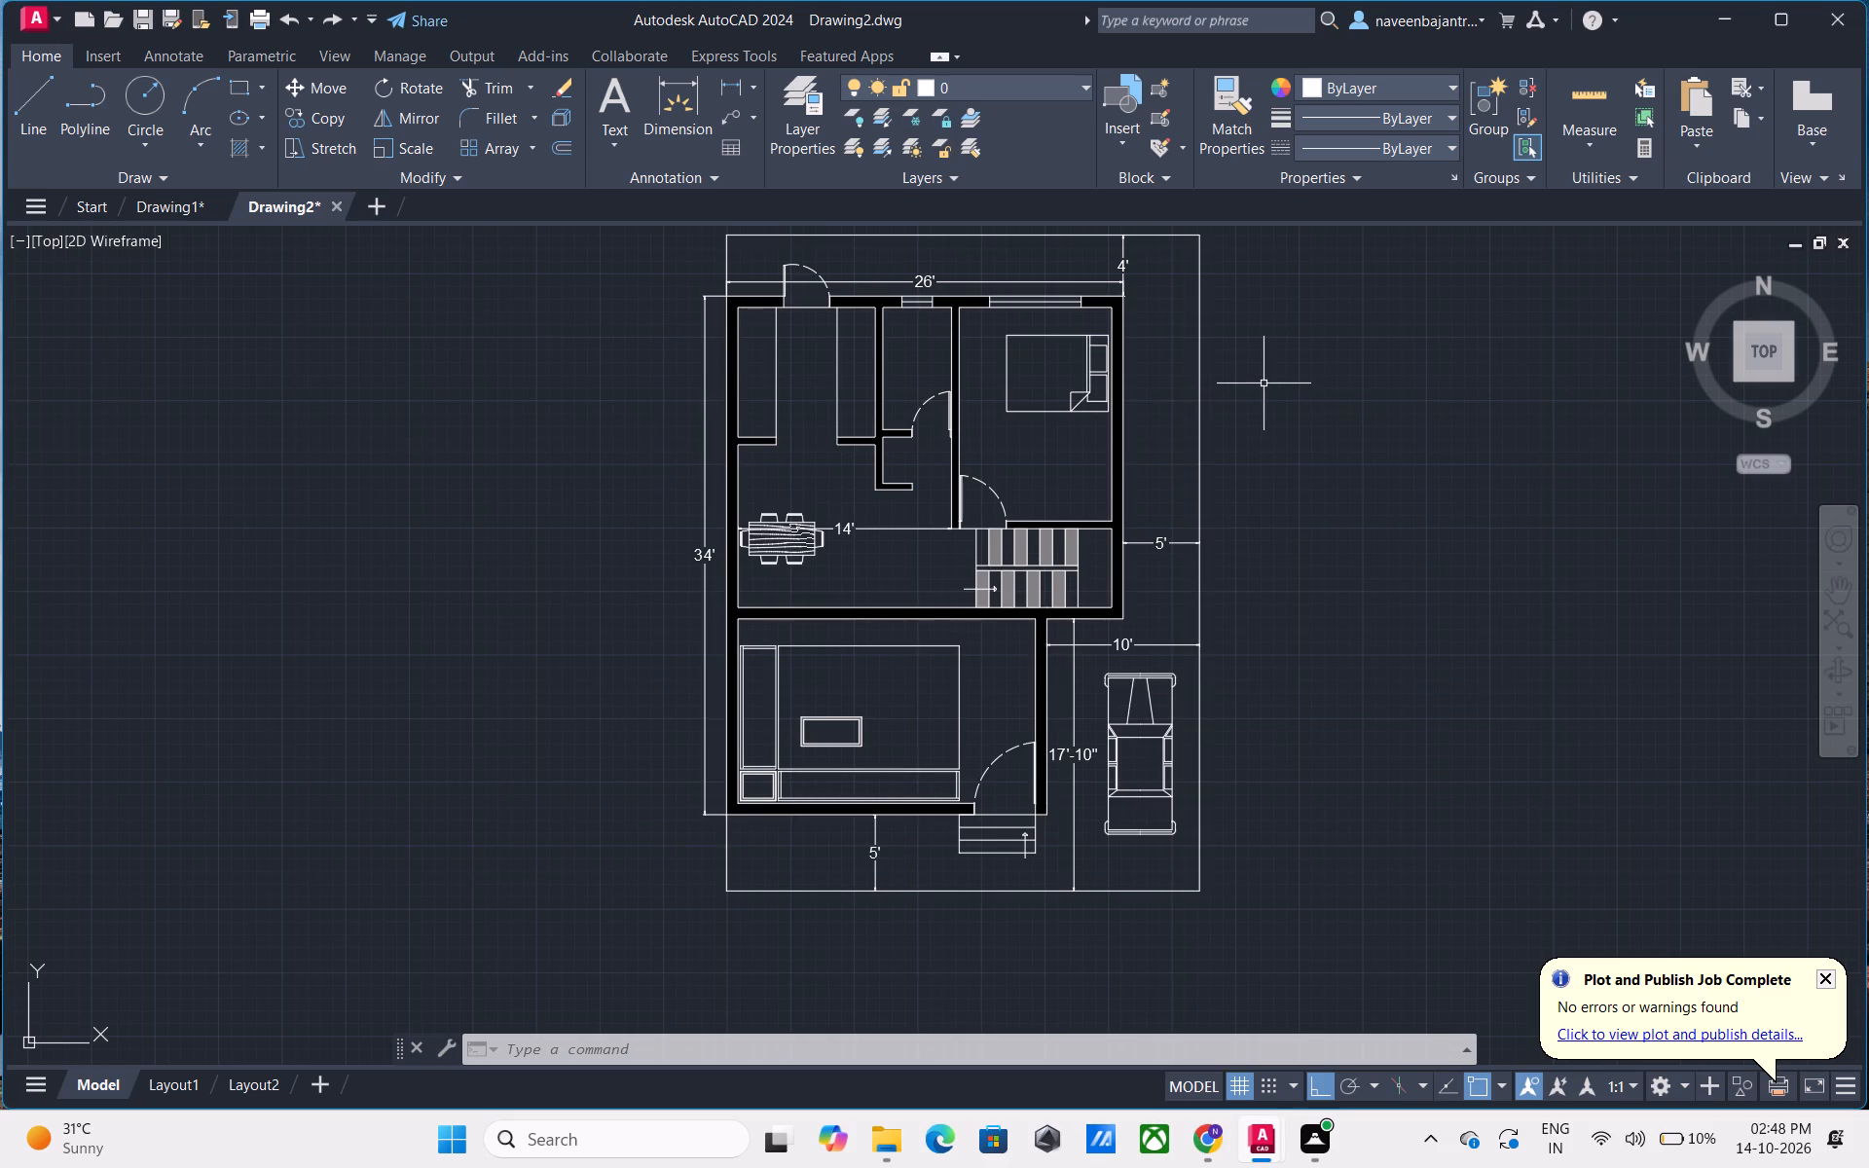
Draw a vertical line from the bedroom's north wall, east of the window, down to the bed's upper edge.
{"action": "middle_click_drag", "start_coordinate": [1264, 410], "coordinate": [1254, 520]}
{"action": "scroll", "coordinate": [1093, 466], "scroll_direction": "up", "scroll_amount": 2}
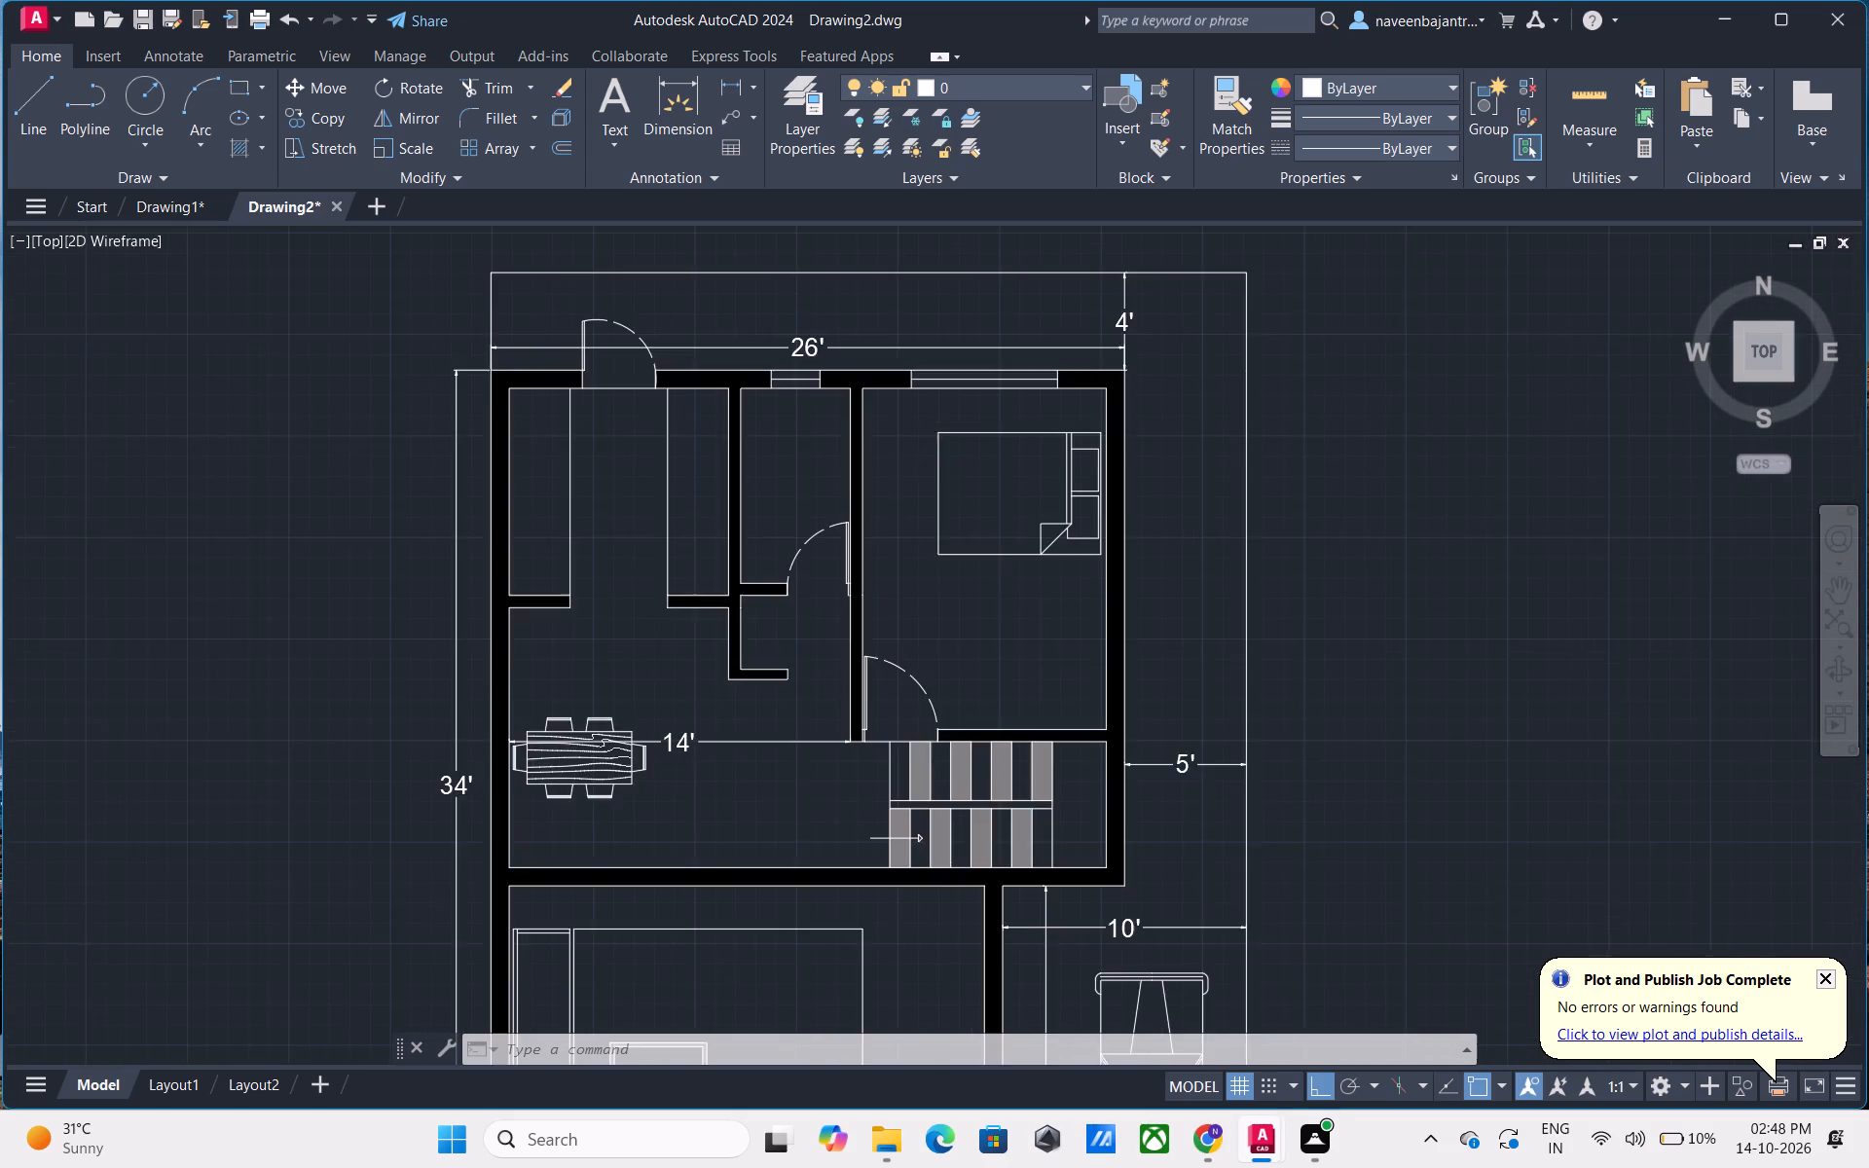
{"action": "scroll", "coordinate": [1093, 466], "scroll_direction": "up", "scroll_amount": 1}
{"action": "middle_click_drag", "start_coordinate": [1065, 353], "coordinate": [1066, 447]}
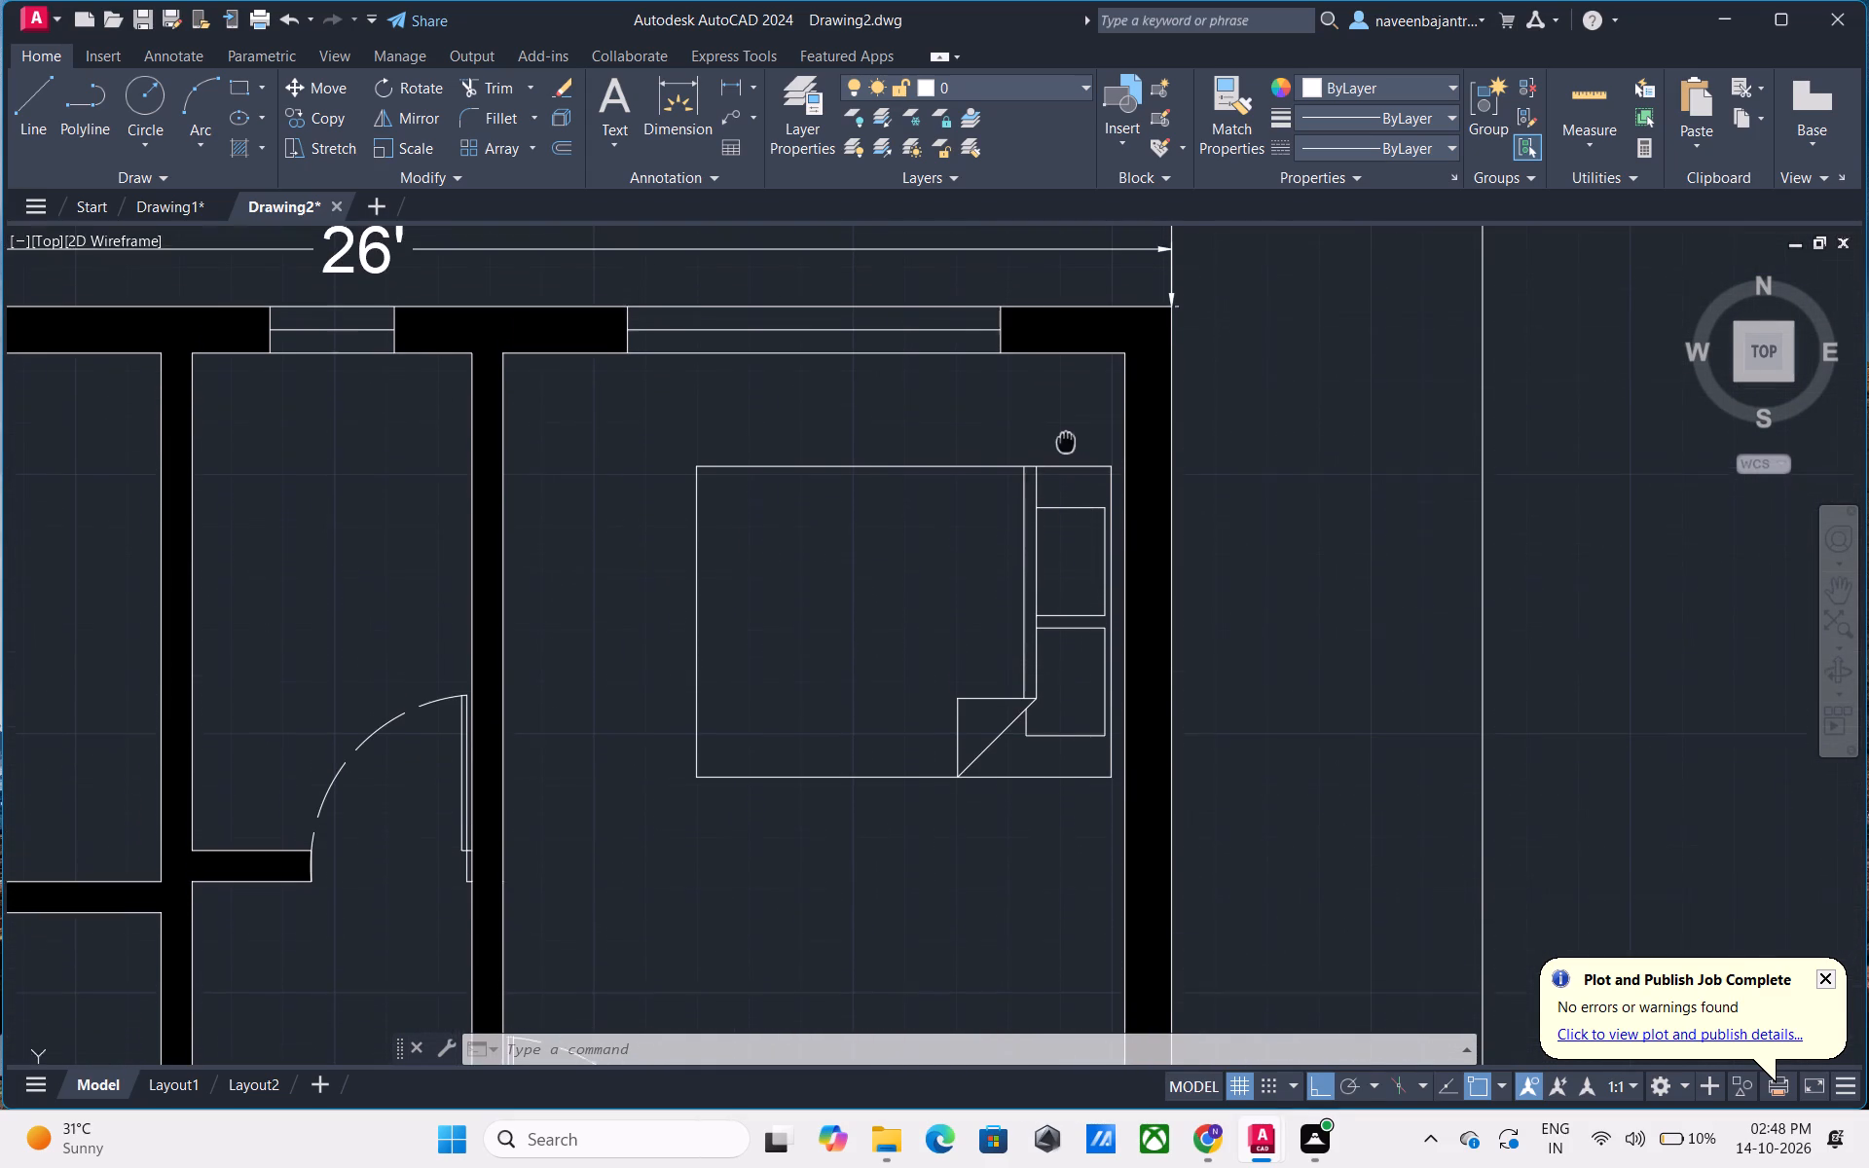
{"action": "middle_click_drag", "start_coordinate": [1066, 447], "coordinate": [1065, 457]}
{"action": "scroll", "coordinate": [1065, 457], "scroll_direction": "up", "scroll_amount": 1}
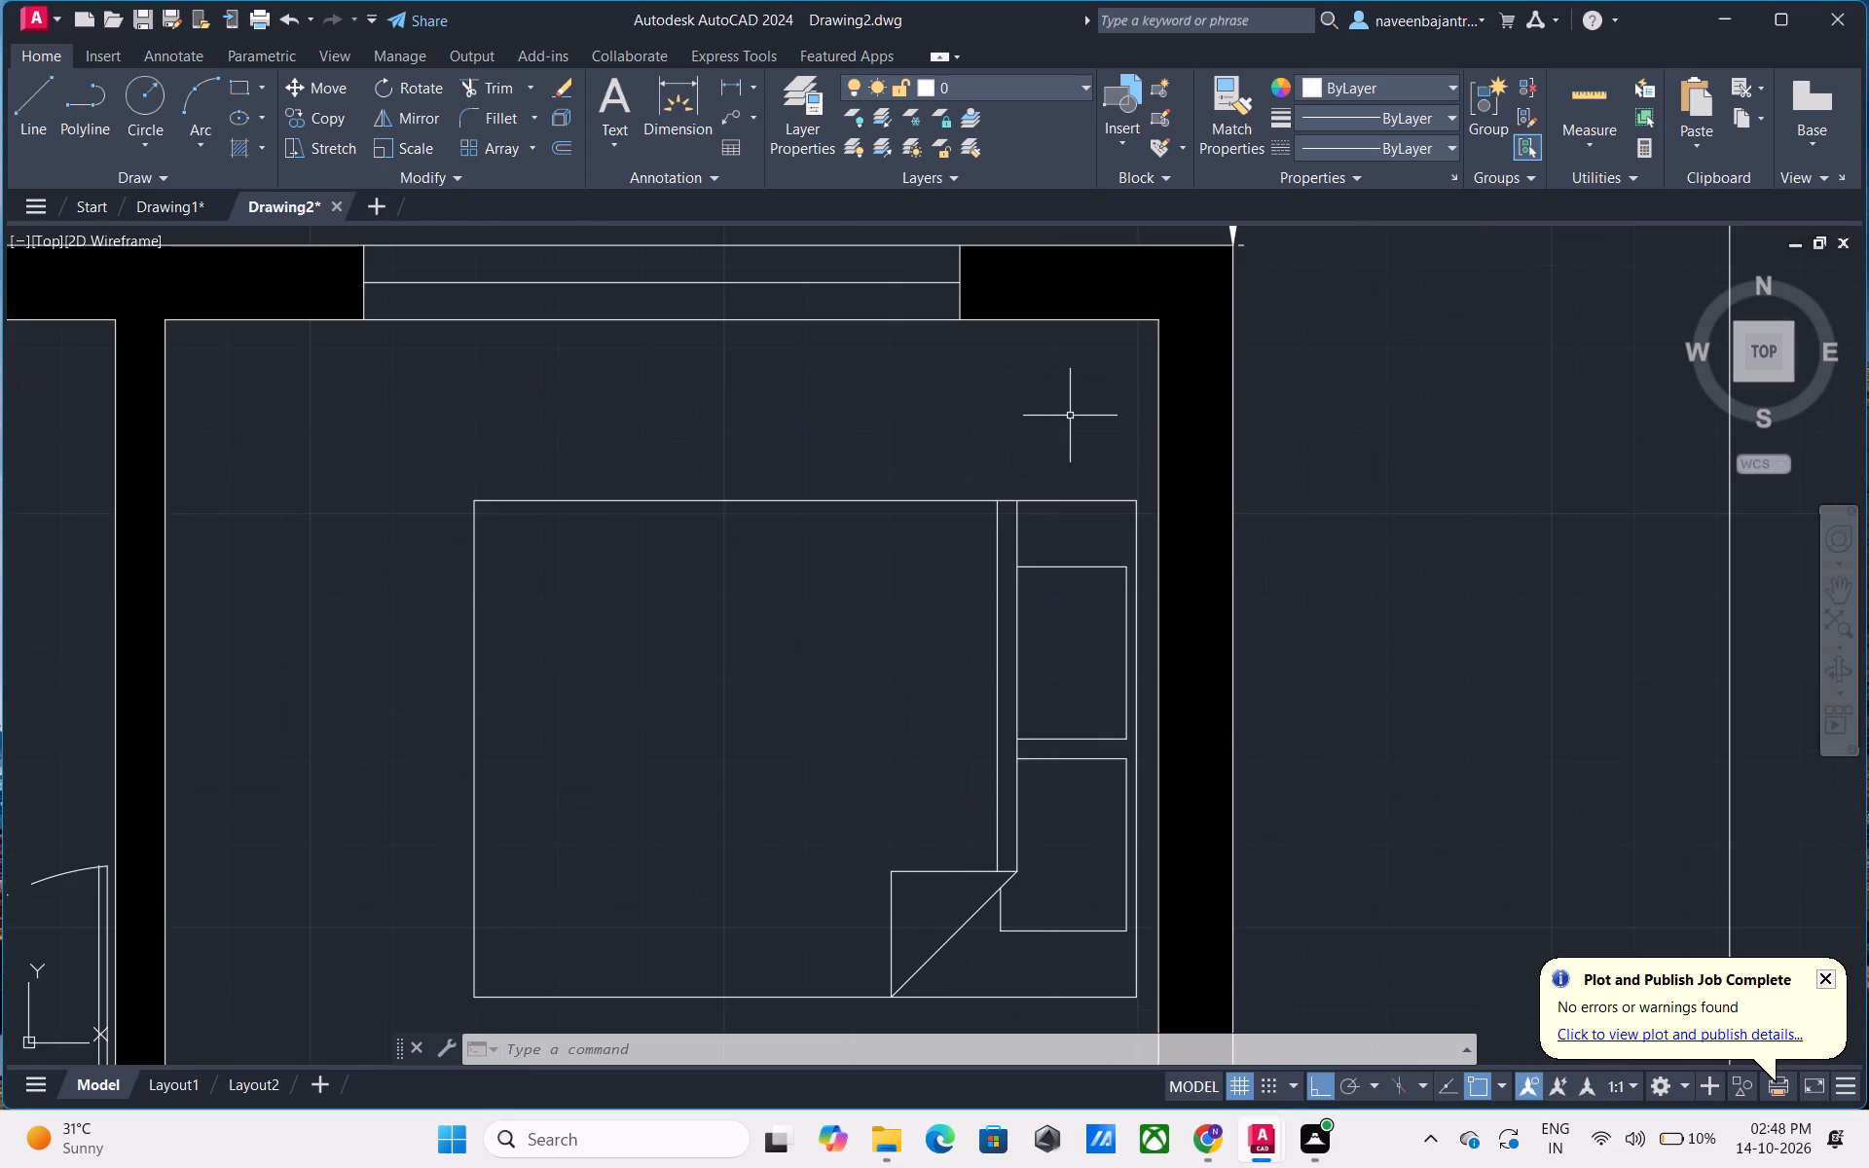
{"action": "key", "text": "Escape"}
{"action": "type", "text": "L"}
{"action": "key", "text": "space"}
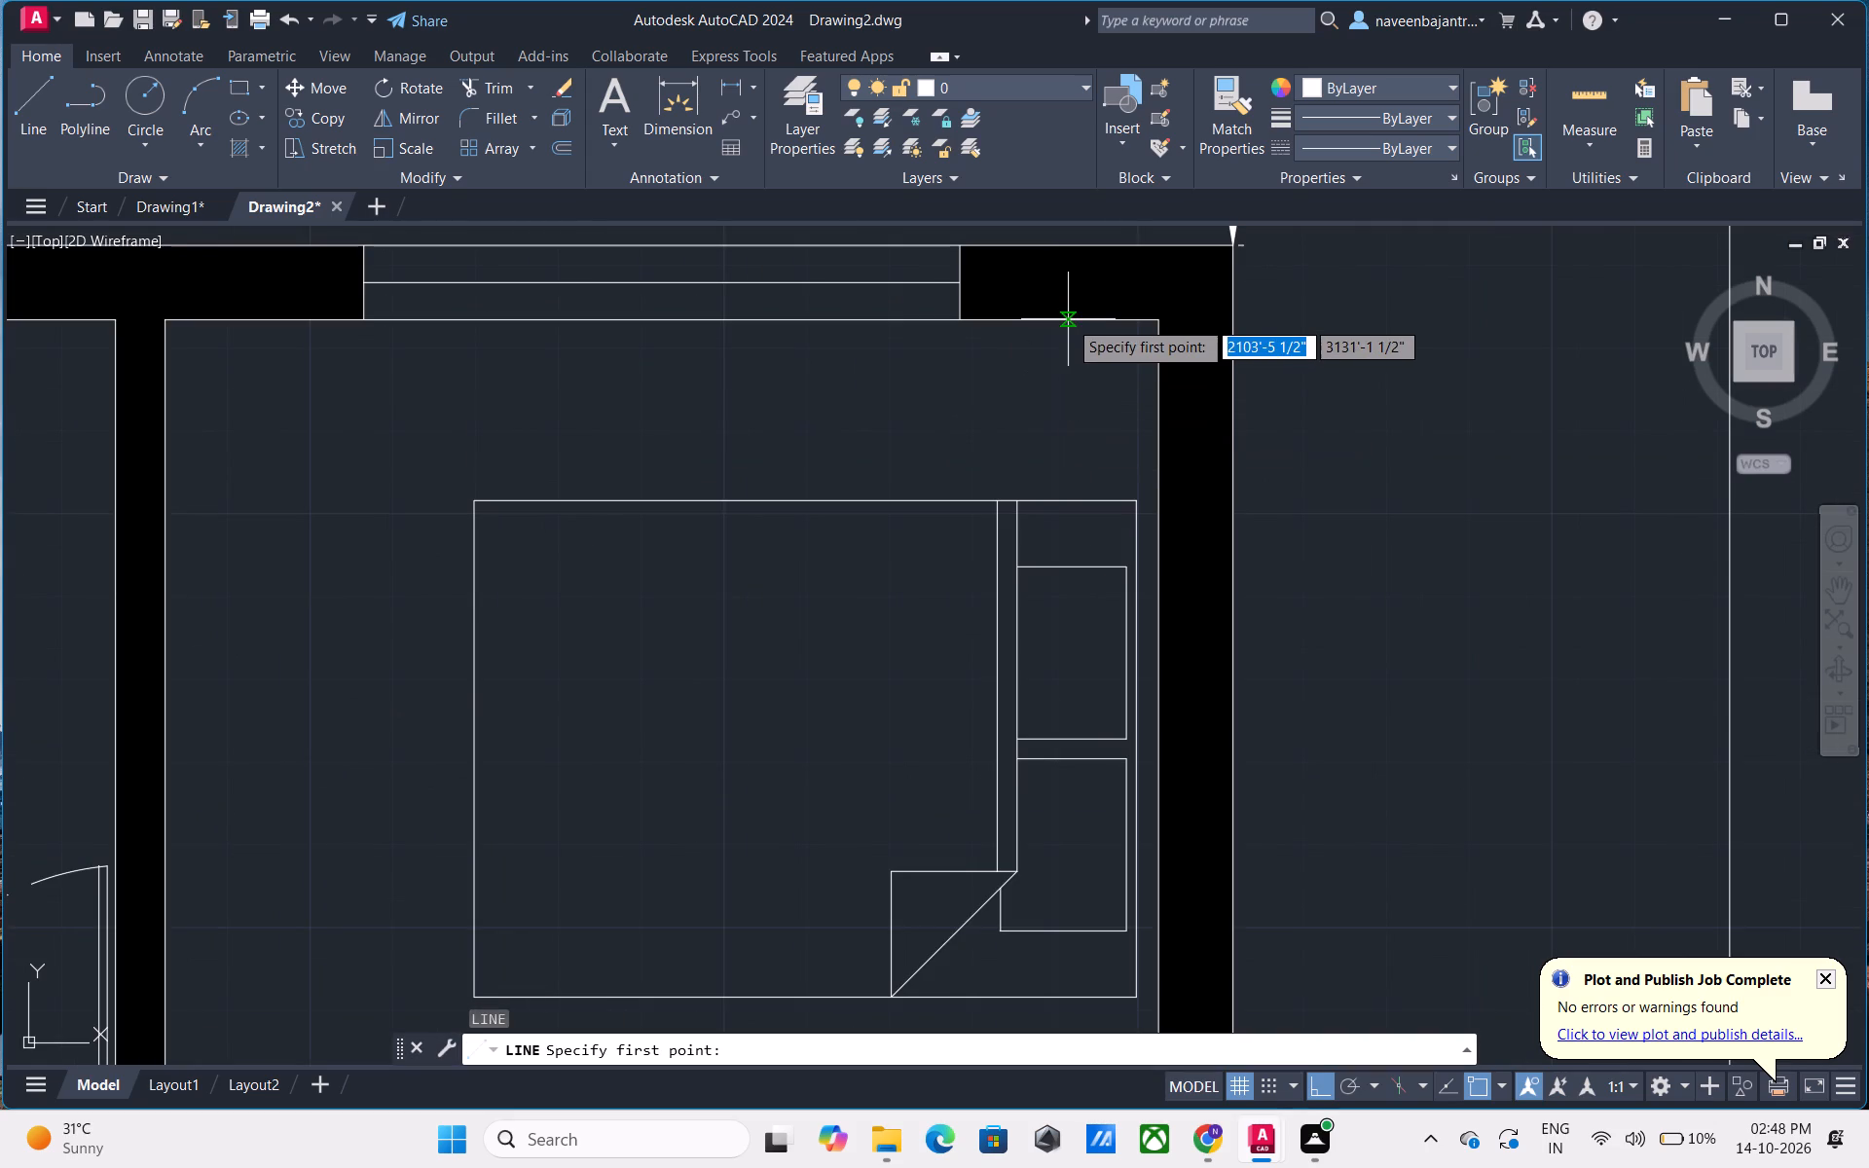
{"action": "left_click", "coordinate": [1068, 319]}
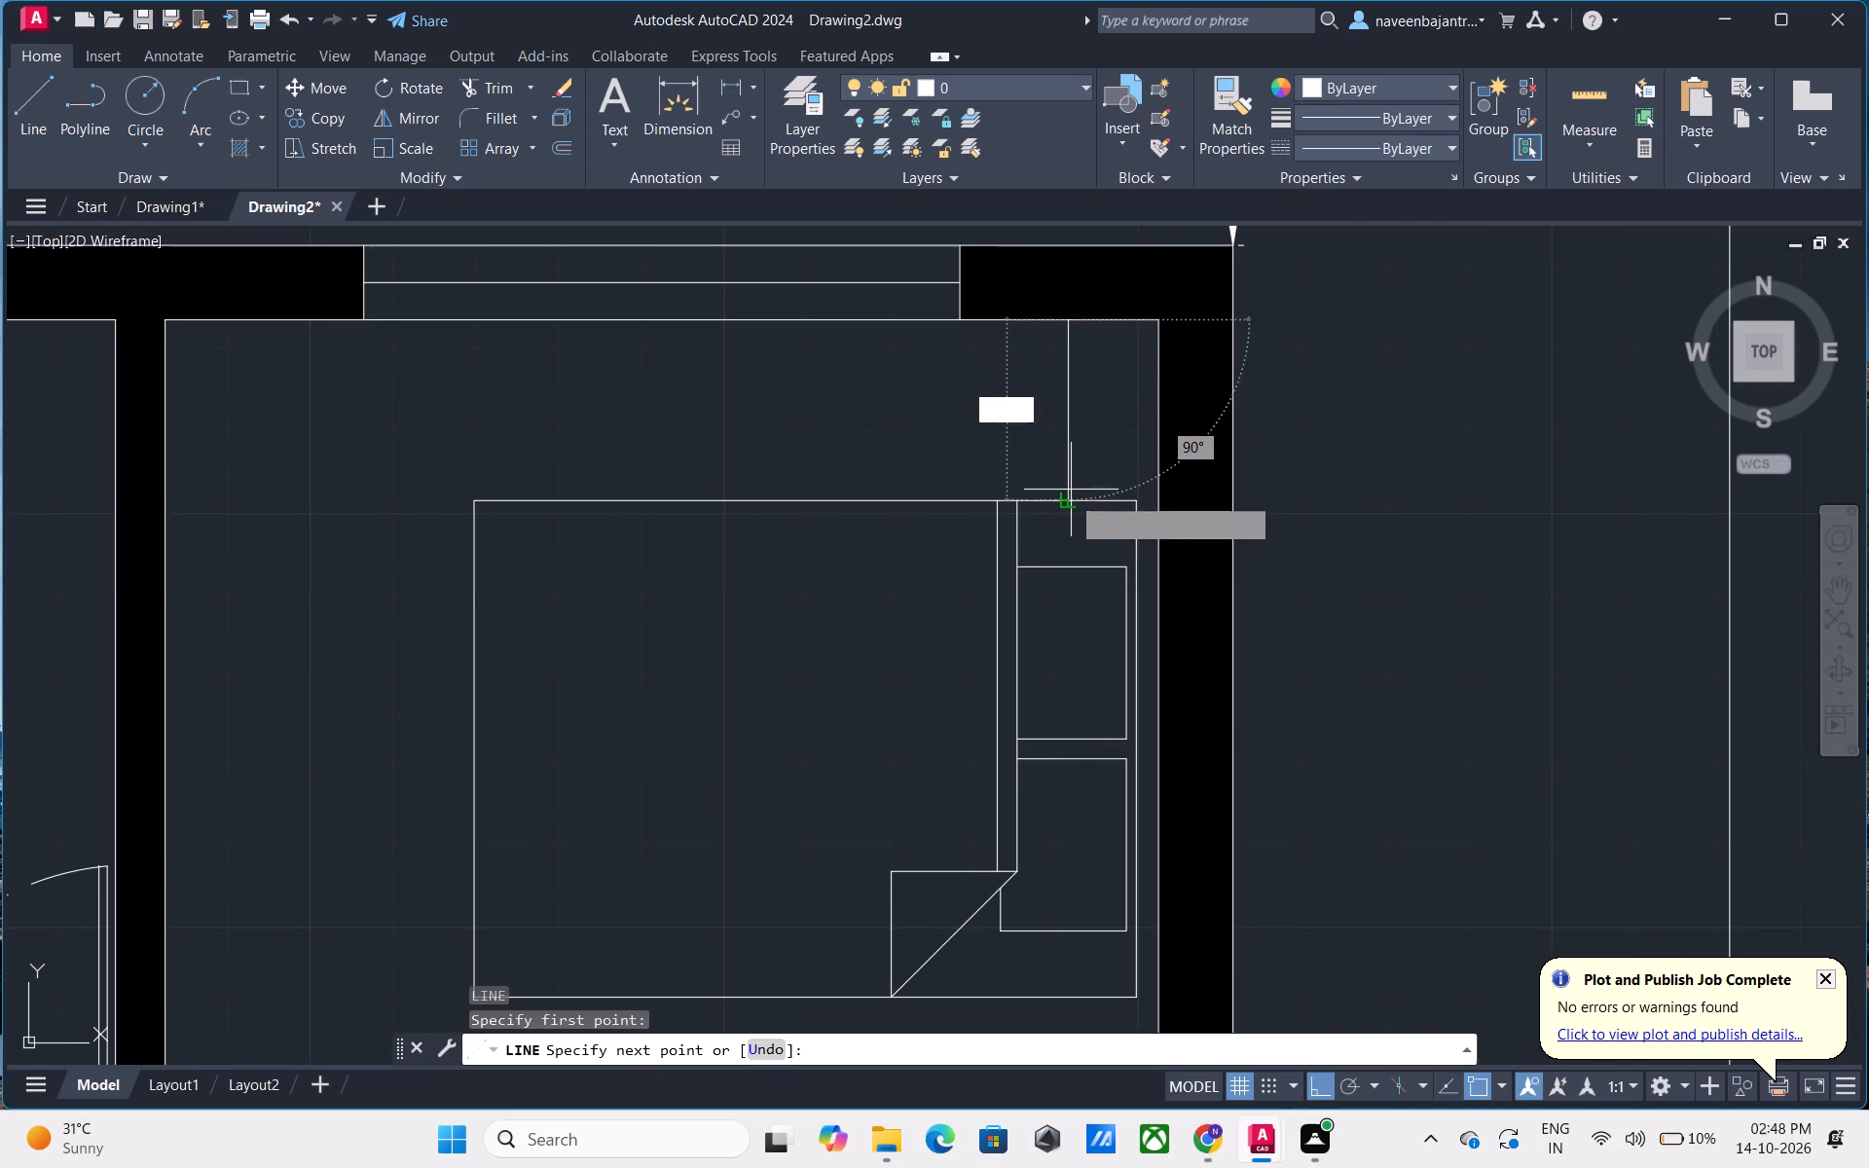
{"action": "left_click", "coordinate": [1071, 506]}
{"action": "key", "text": "Escape"}
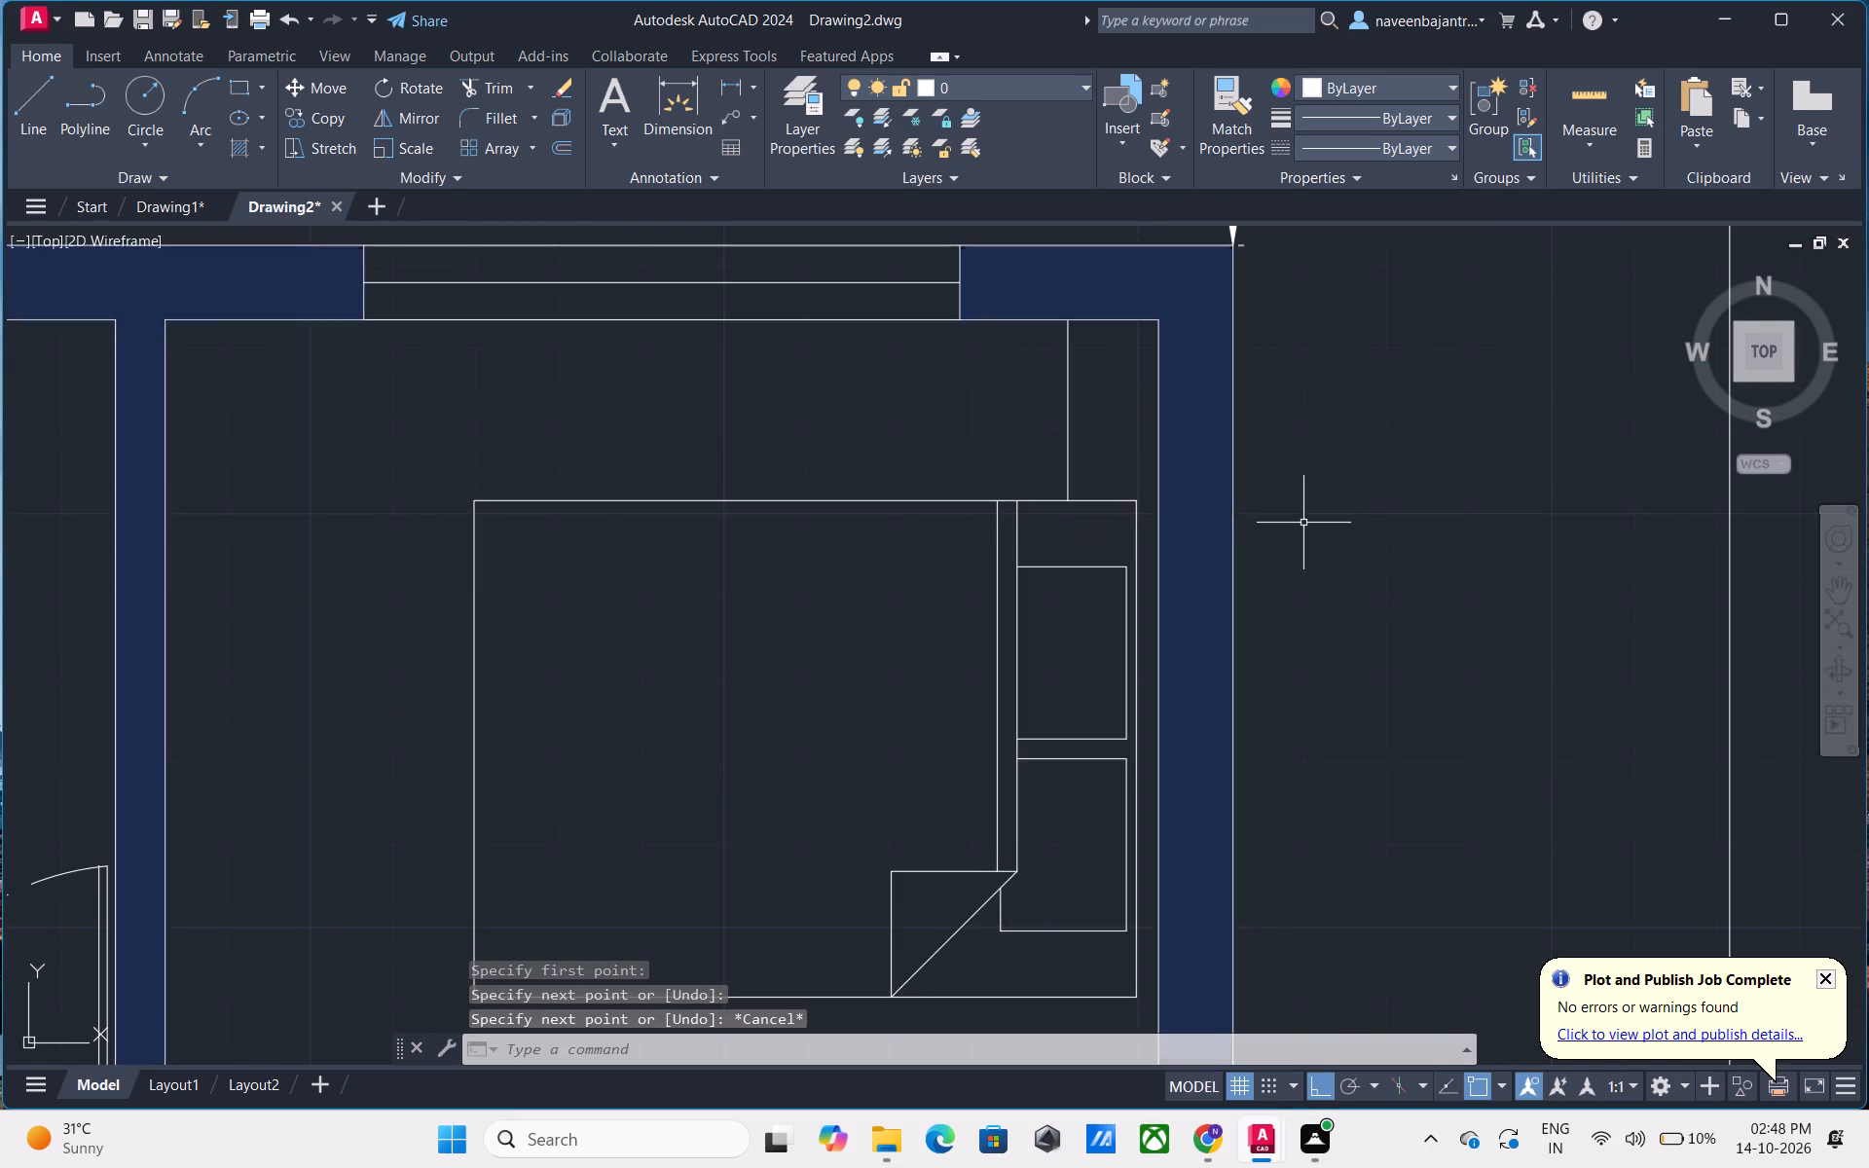
Draw a horizontal line about 7'-6 1/2" long from the bedroom's east wall, between the bed and the south wall.
{"action": "scroll", "coordinate": [1319, 523], "scroll_direction": "down", "scroll_amount": 2}
{"action": "middle_click_drag", "start_coordinate": [1336, 556], "coordinate": [1291, 427]}
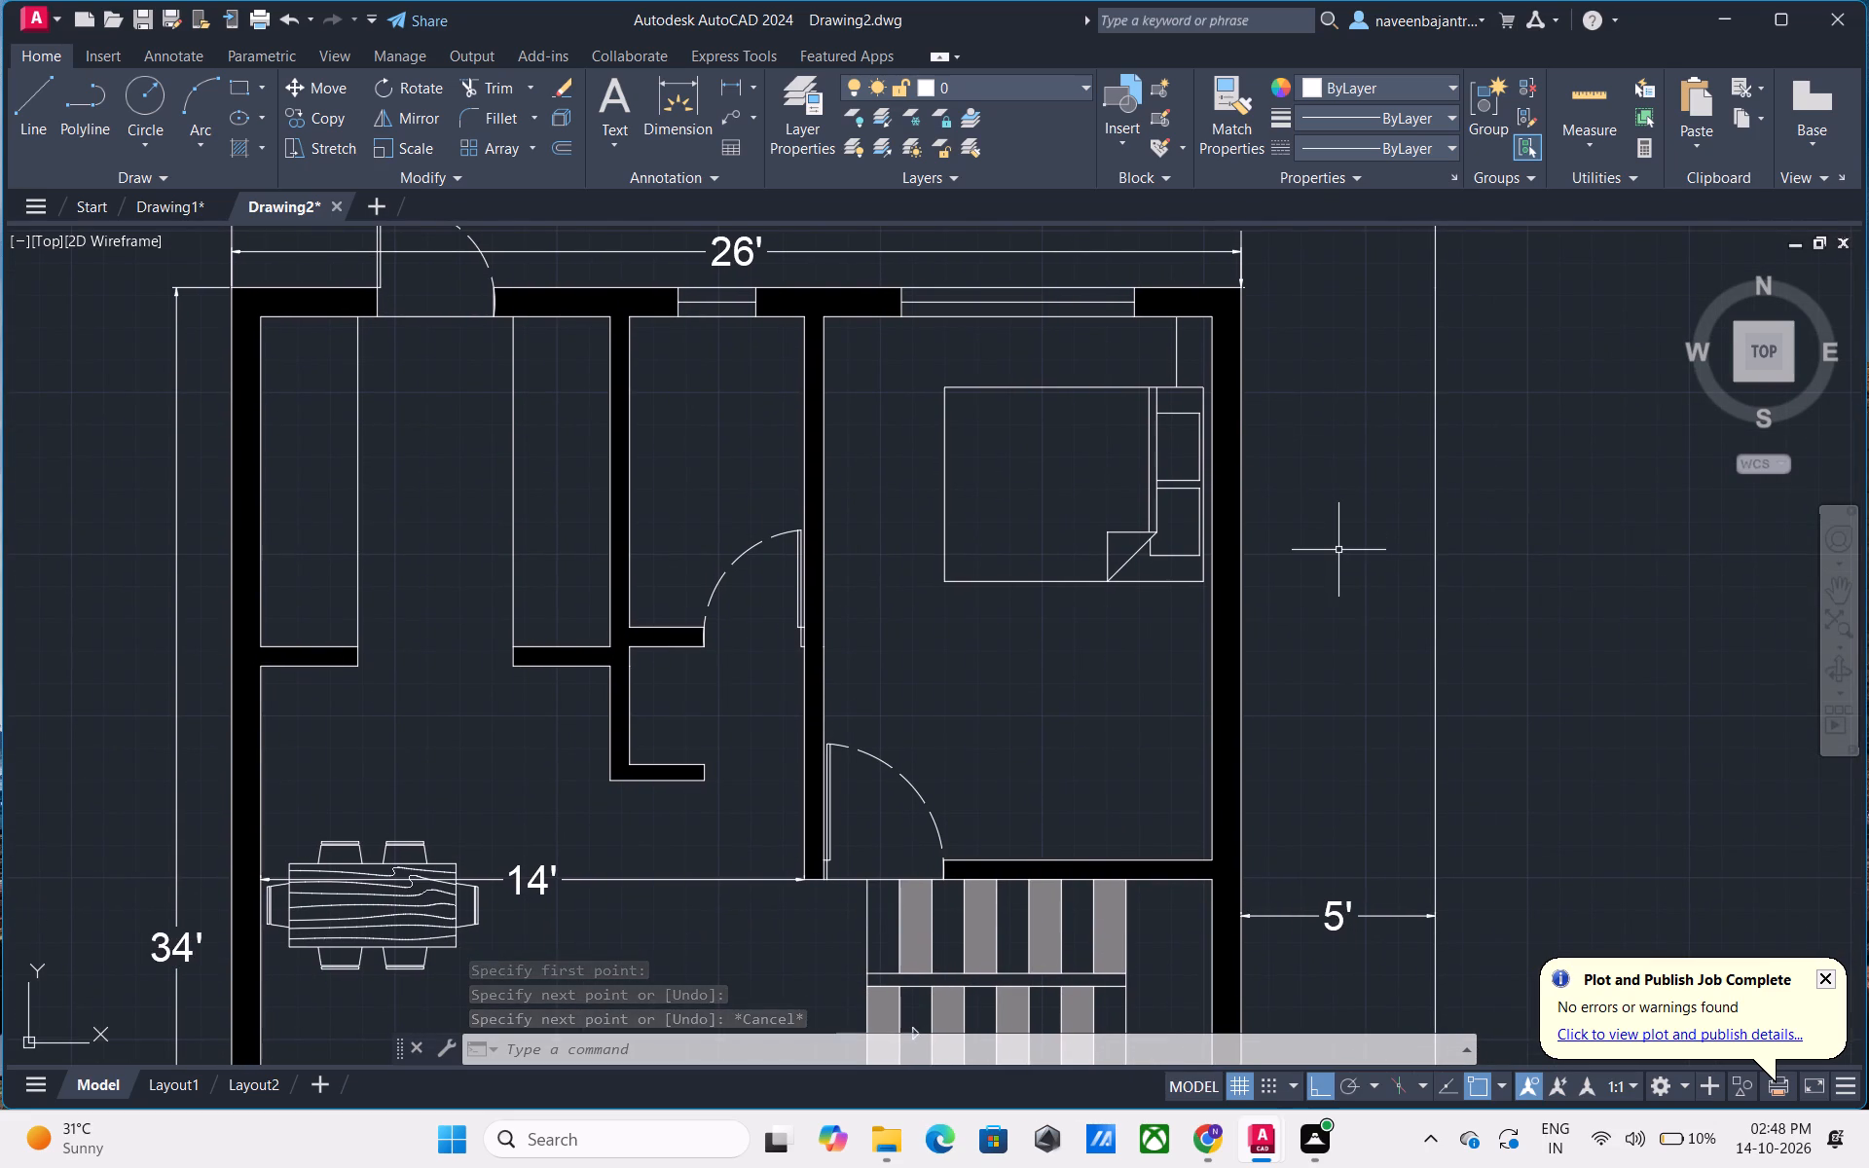
{"action": "middle_click_drag", "start_coordinate": [1338, 549], "coordinate": [1338, 502]}
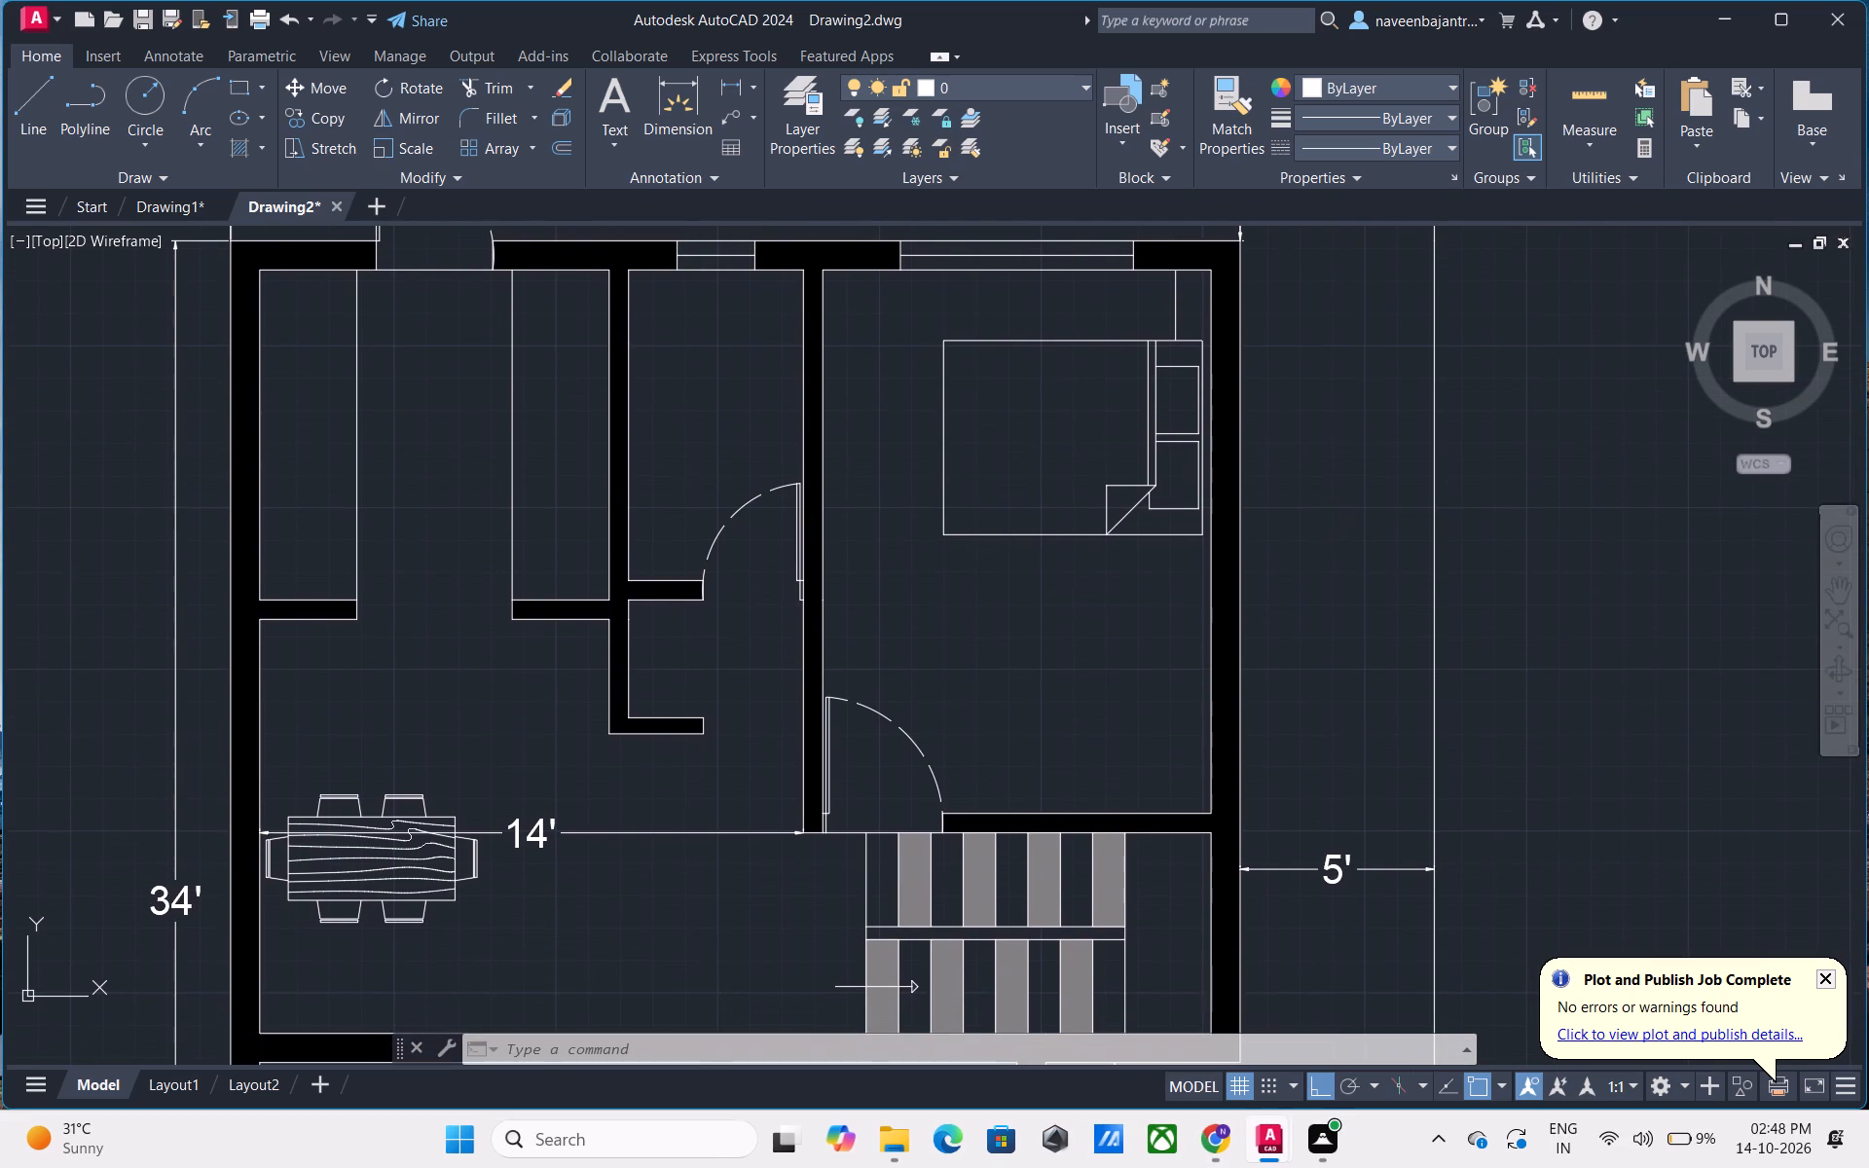
{"action": "key", "text": "Escape"}
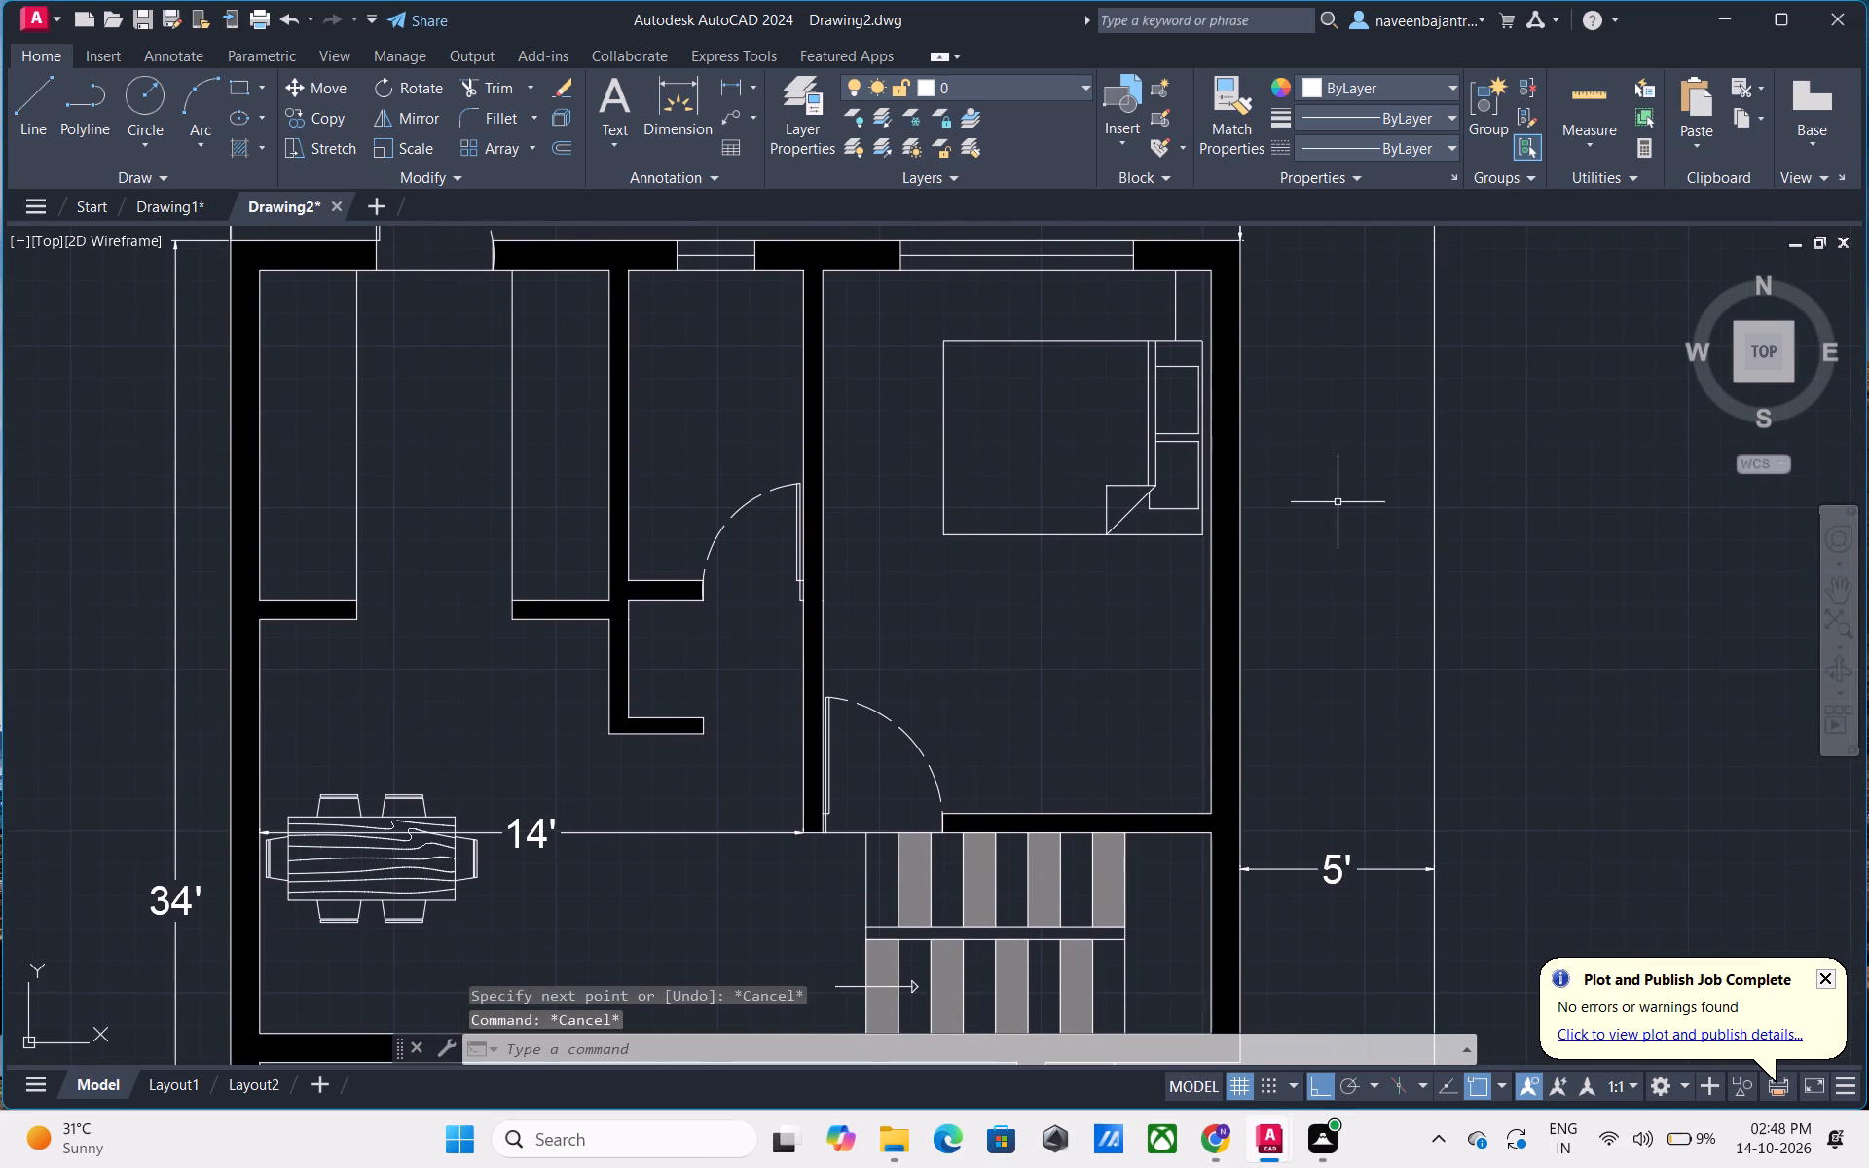
{"action": "type", "text": "L"}
{"action": "key", "text": "space"}
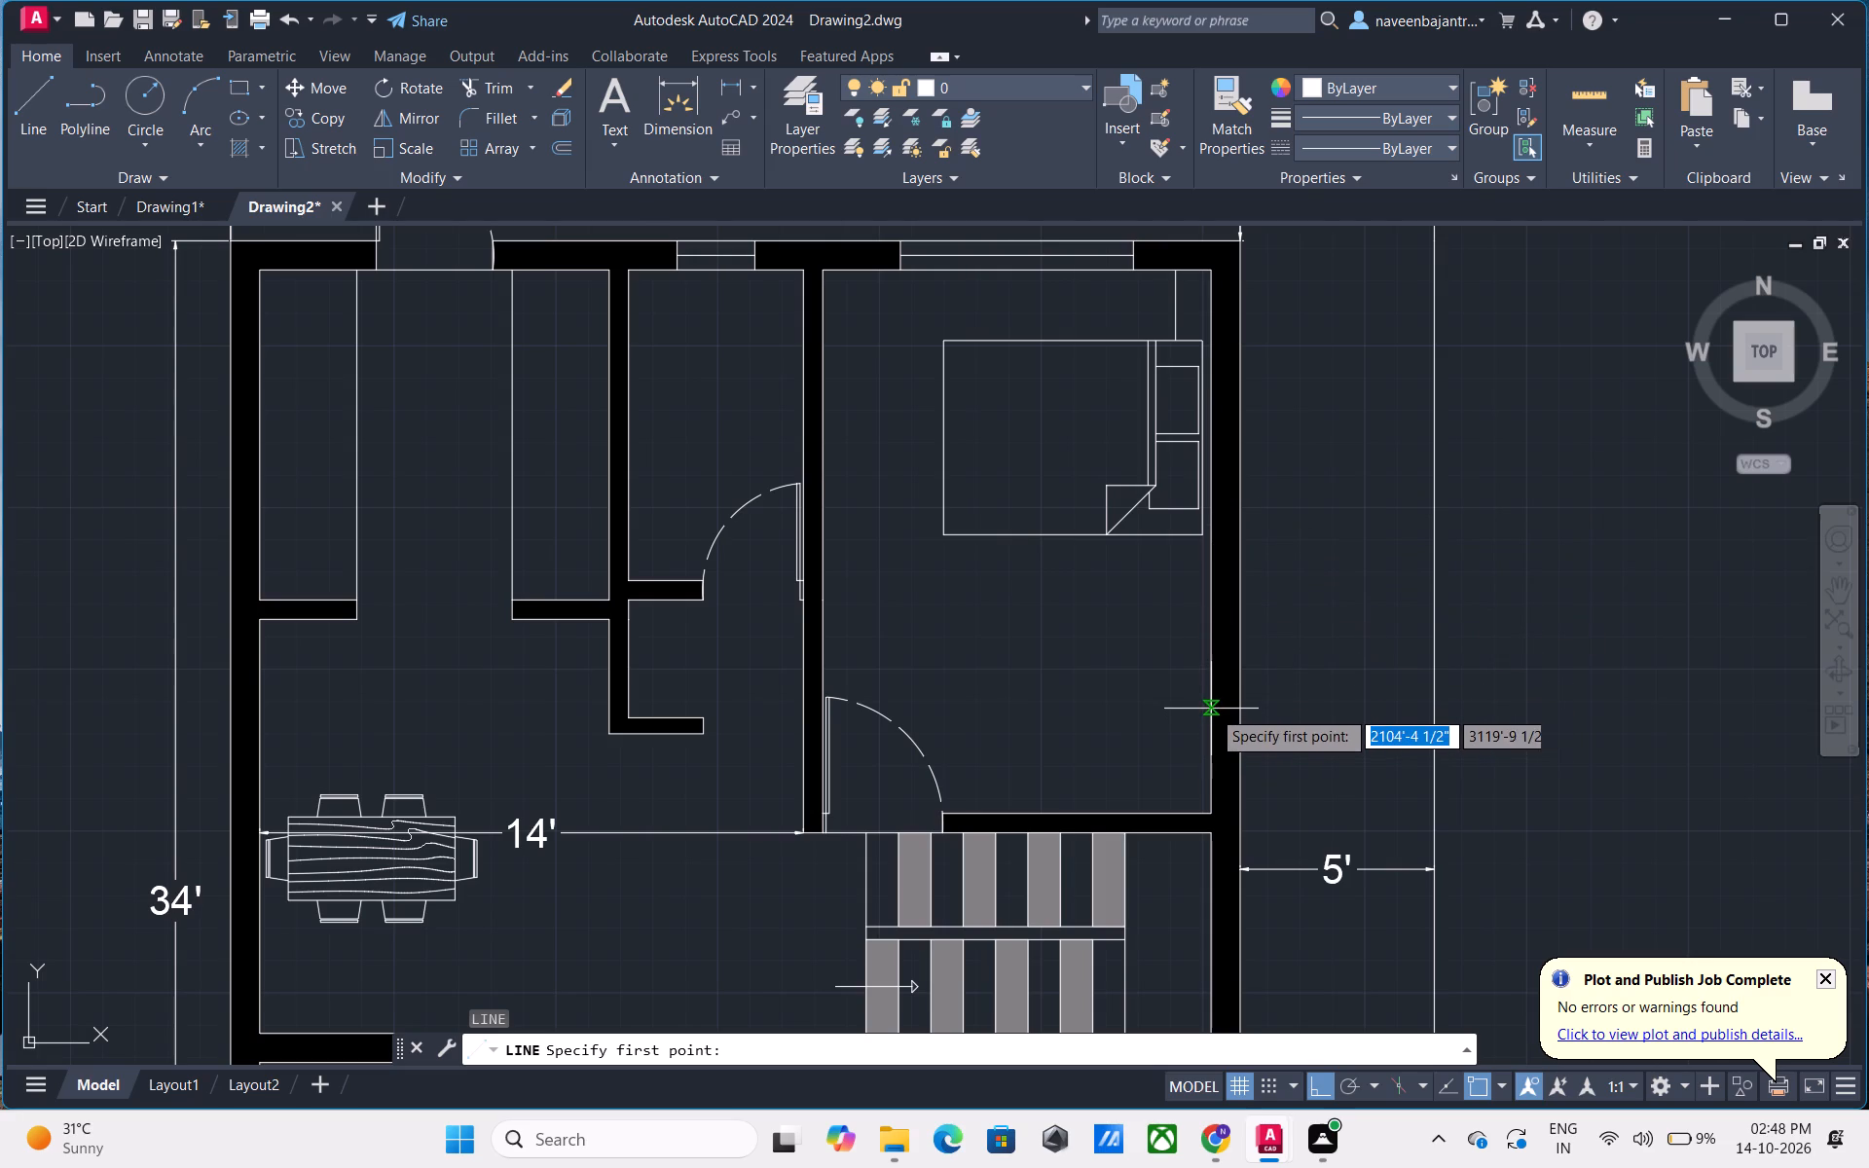
{"action": "left_click", "coordinate": [1211, 709]}
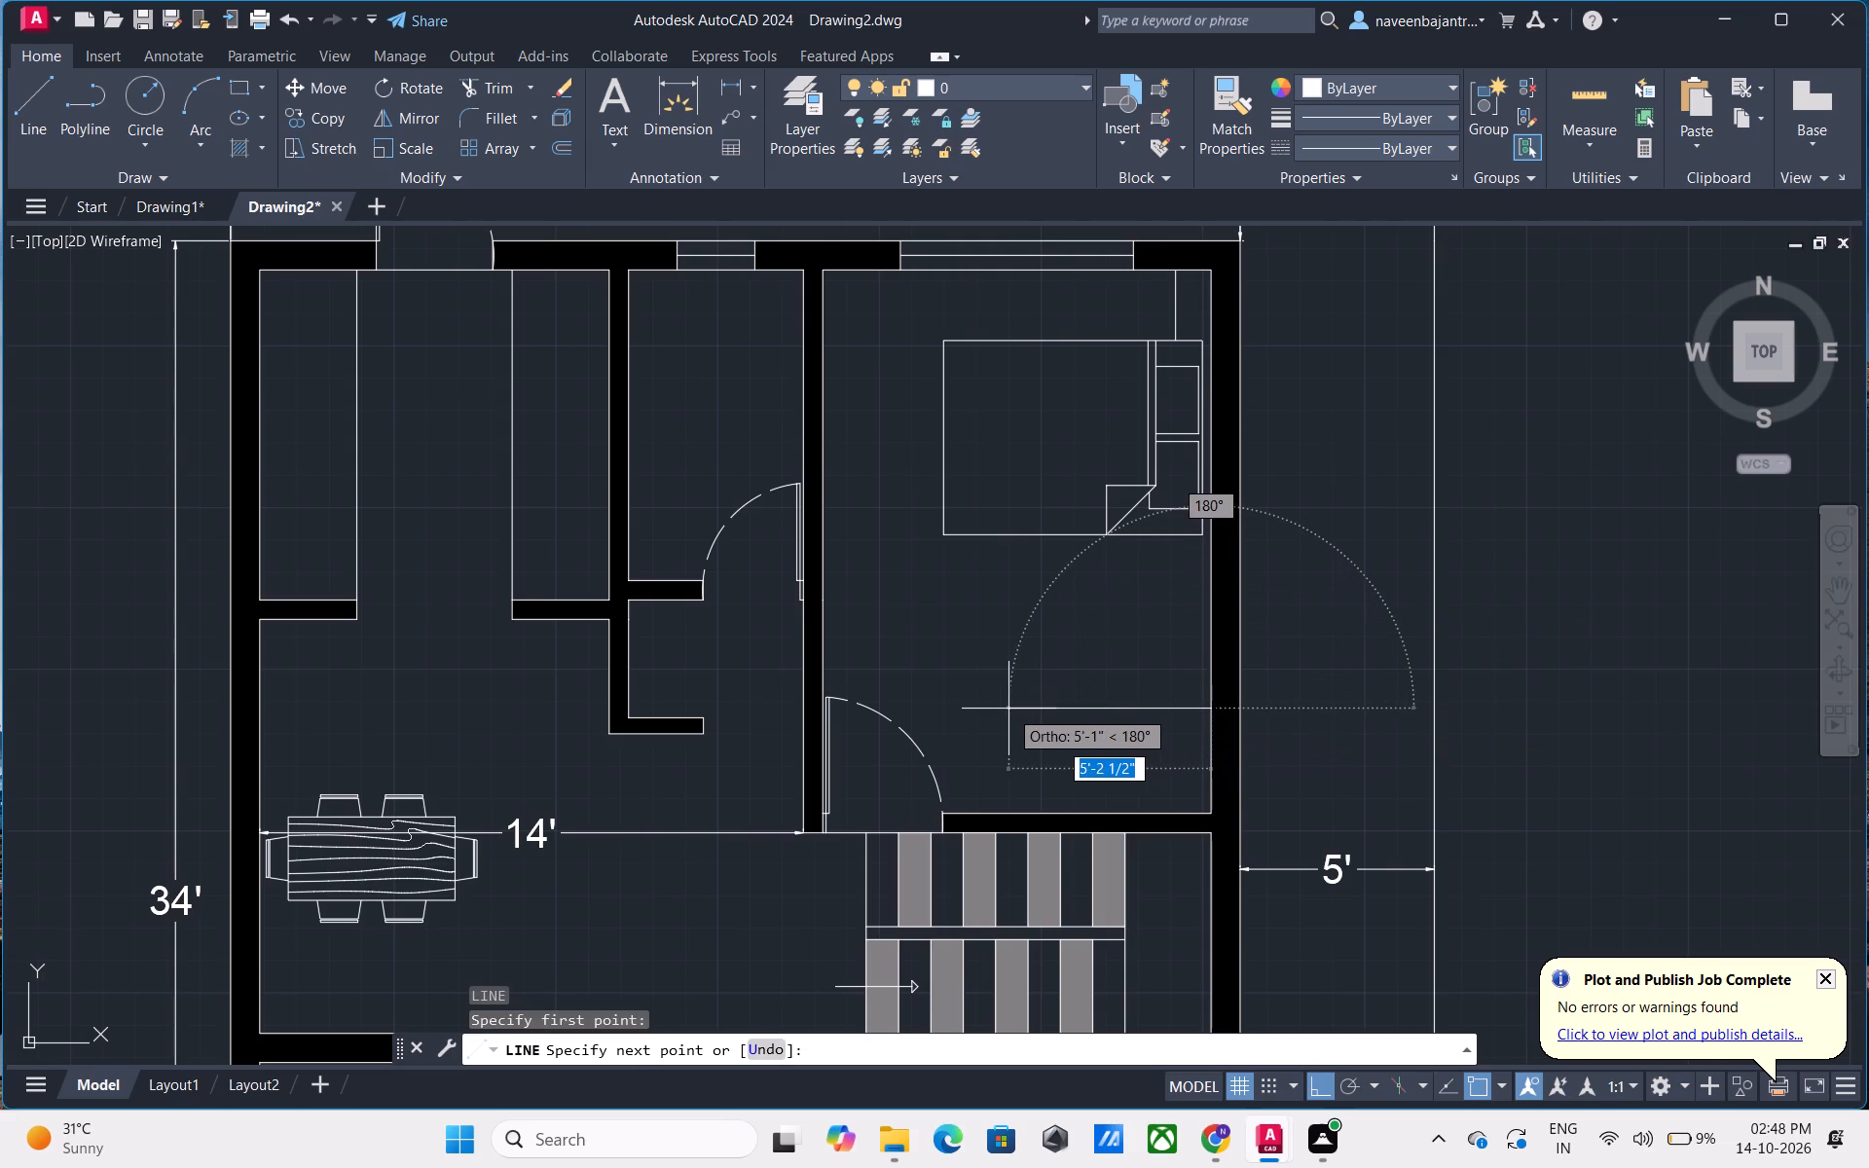
{"action": "left_click", "coordinate": [919, 712]}
{"action": "key", "text": "Escape"}
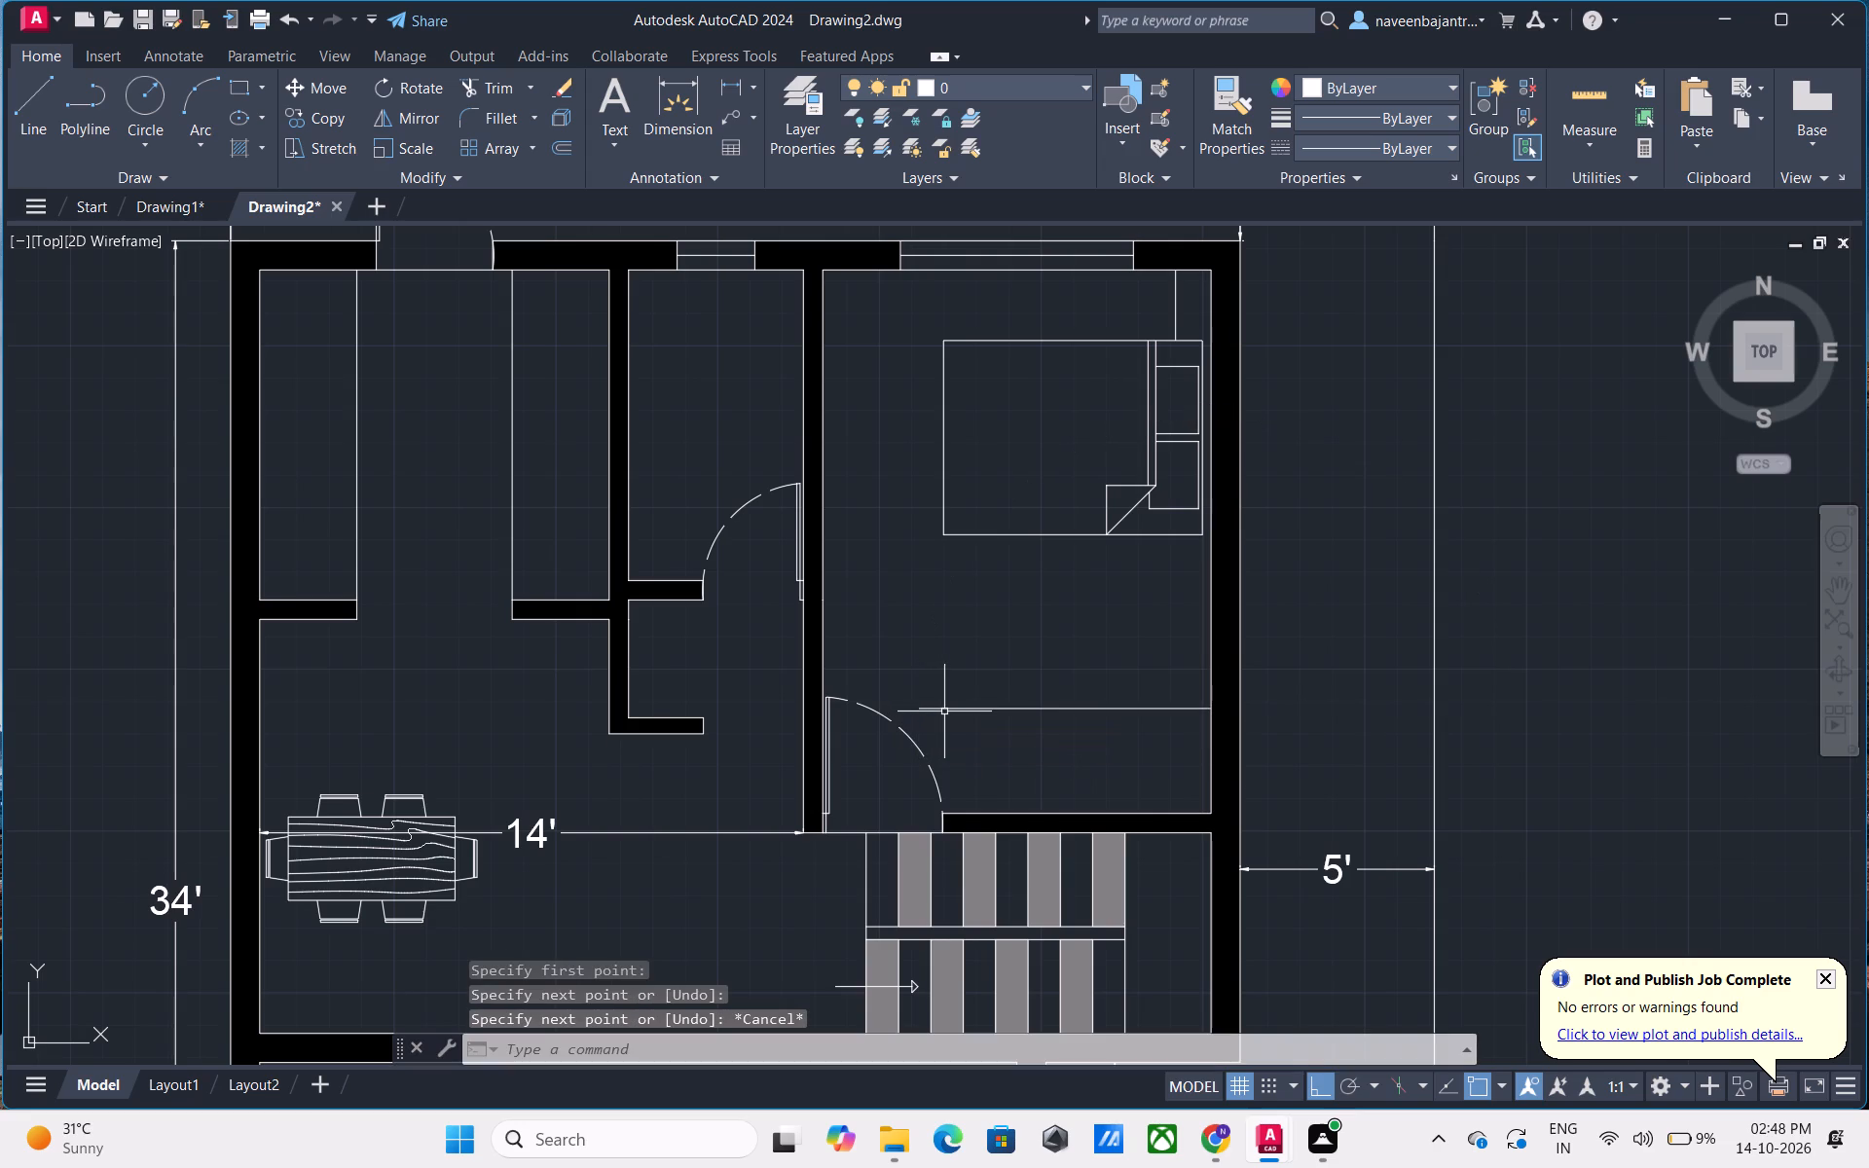
Draw a vertical line from the south wall's end at the bedroom door opening up past the new horizontal line.
{"action": "type", "text": "L"}
{"action": "key", "text": "space"}
{"action": "scroll", "coordinate": [962, 789], "scroll_direction": "up", "scroll_amount": 2}
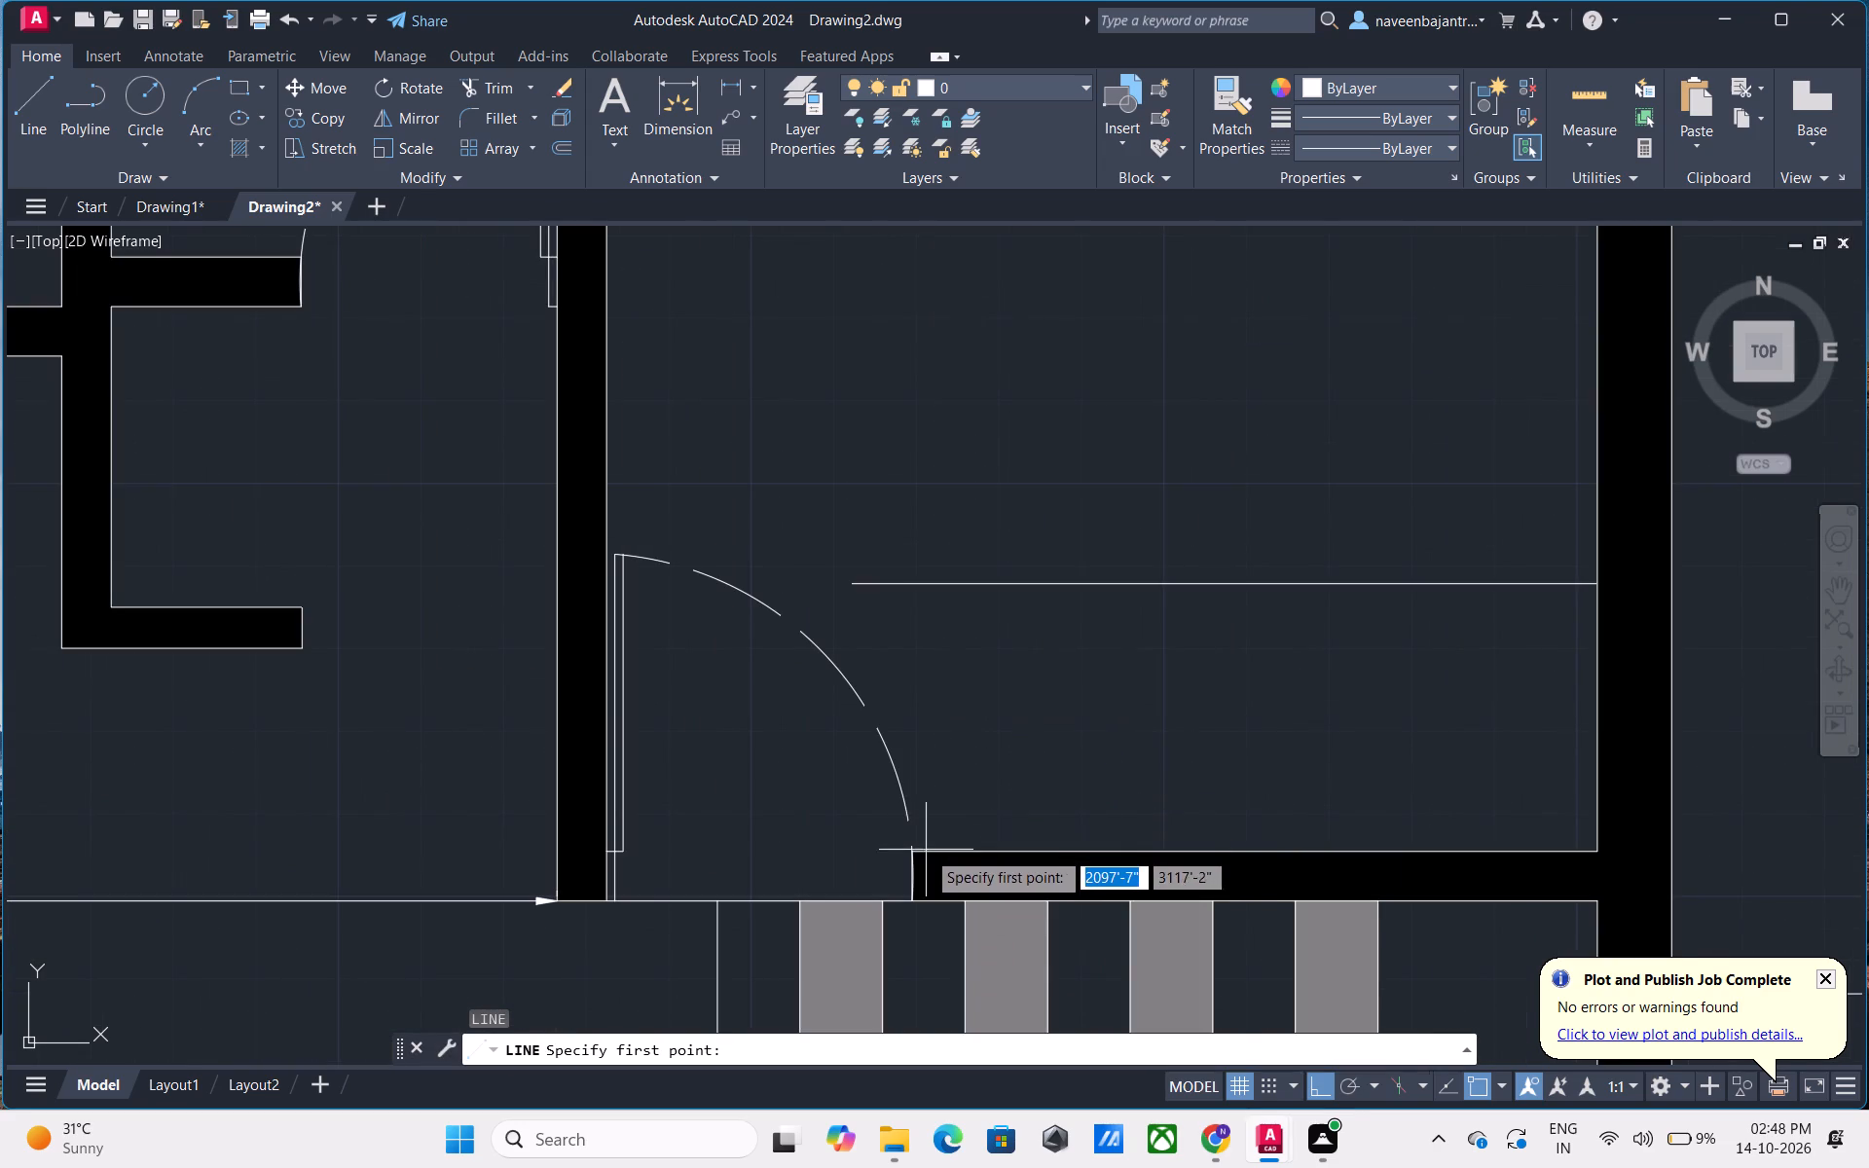
{"action": "left_click", "coordinate": [915, 855]}
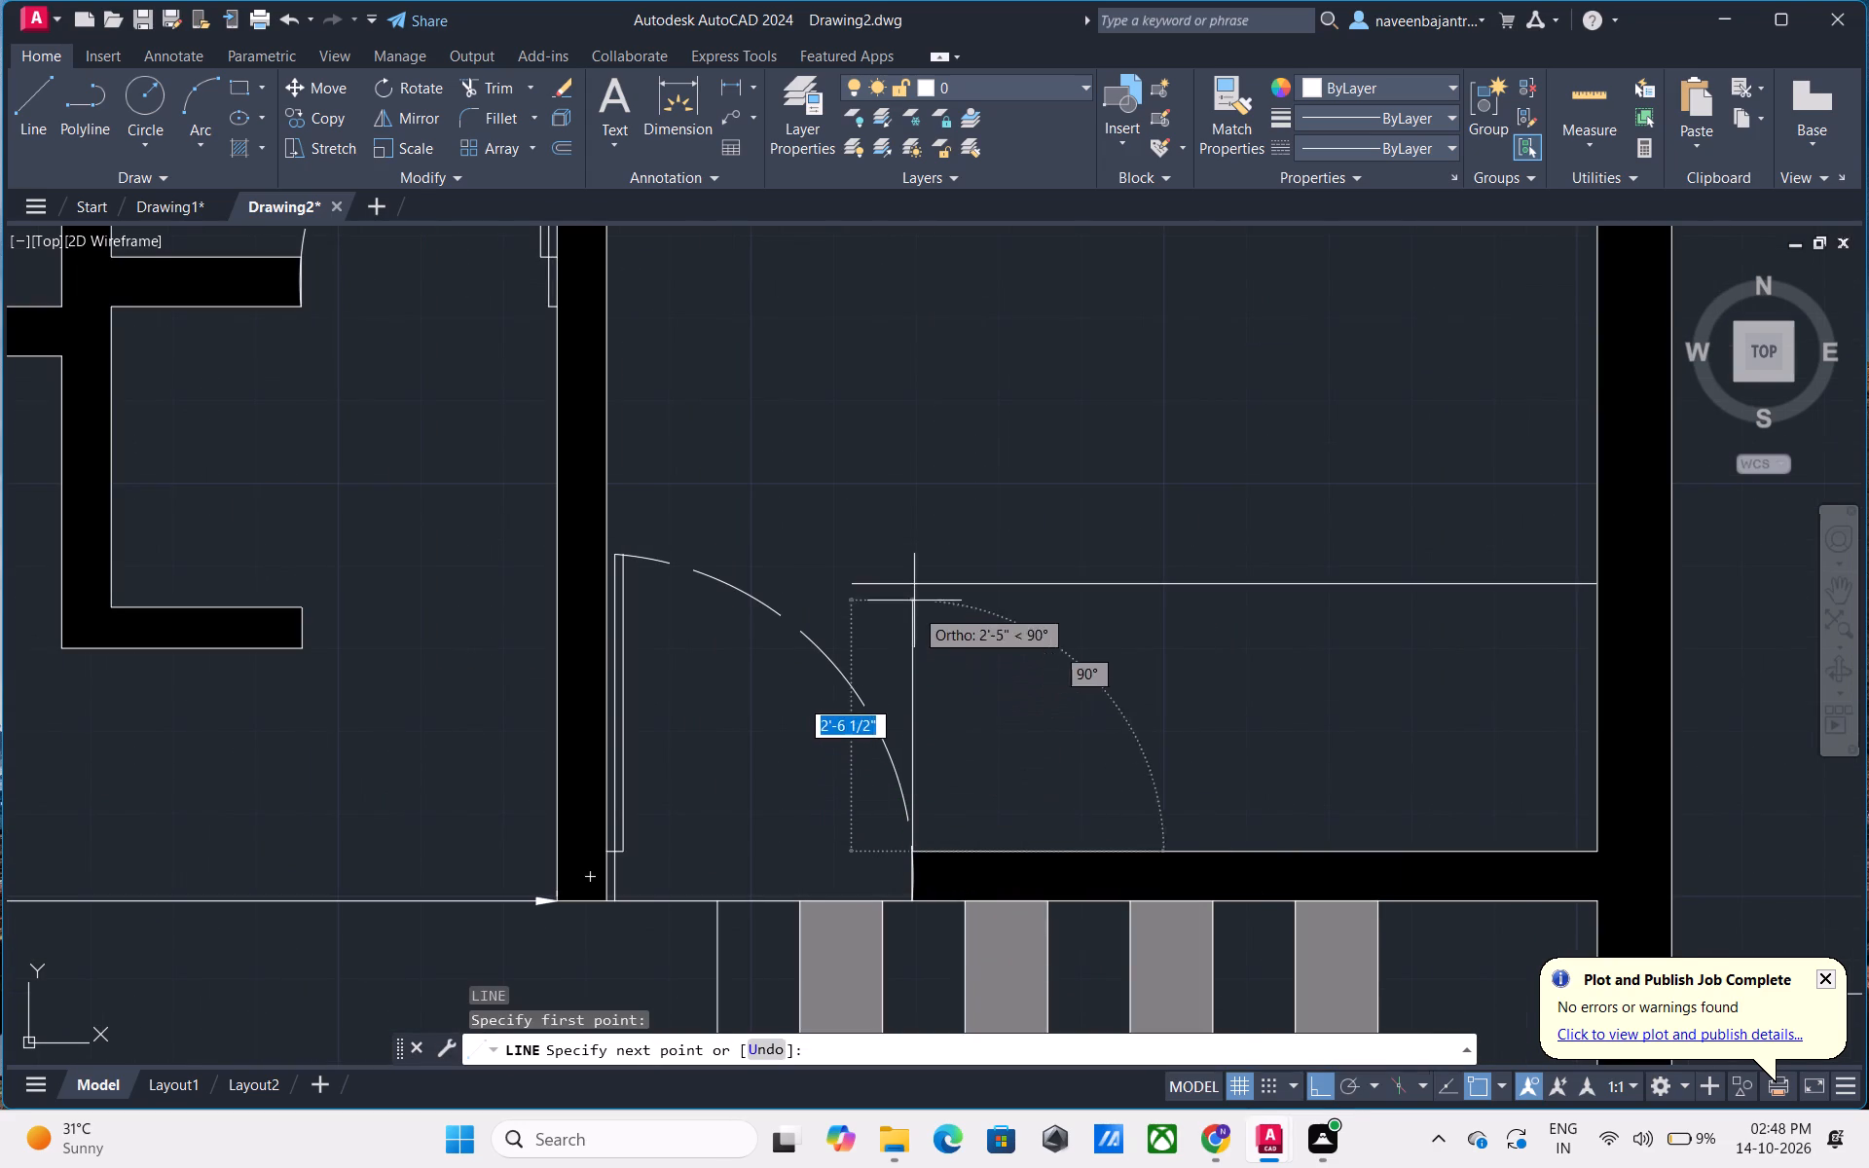
{"action": "left_click", "coordinate": [908, 542]}
{"action": "key", "text": "Escape"}
Trim the overhanging ends of both lines at their crossing to close the rectangle beside the bedroom door.
{"action": "type", "text": "TR"}
{"action": "key", "text": "space"}
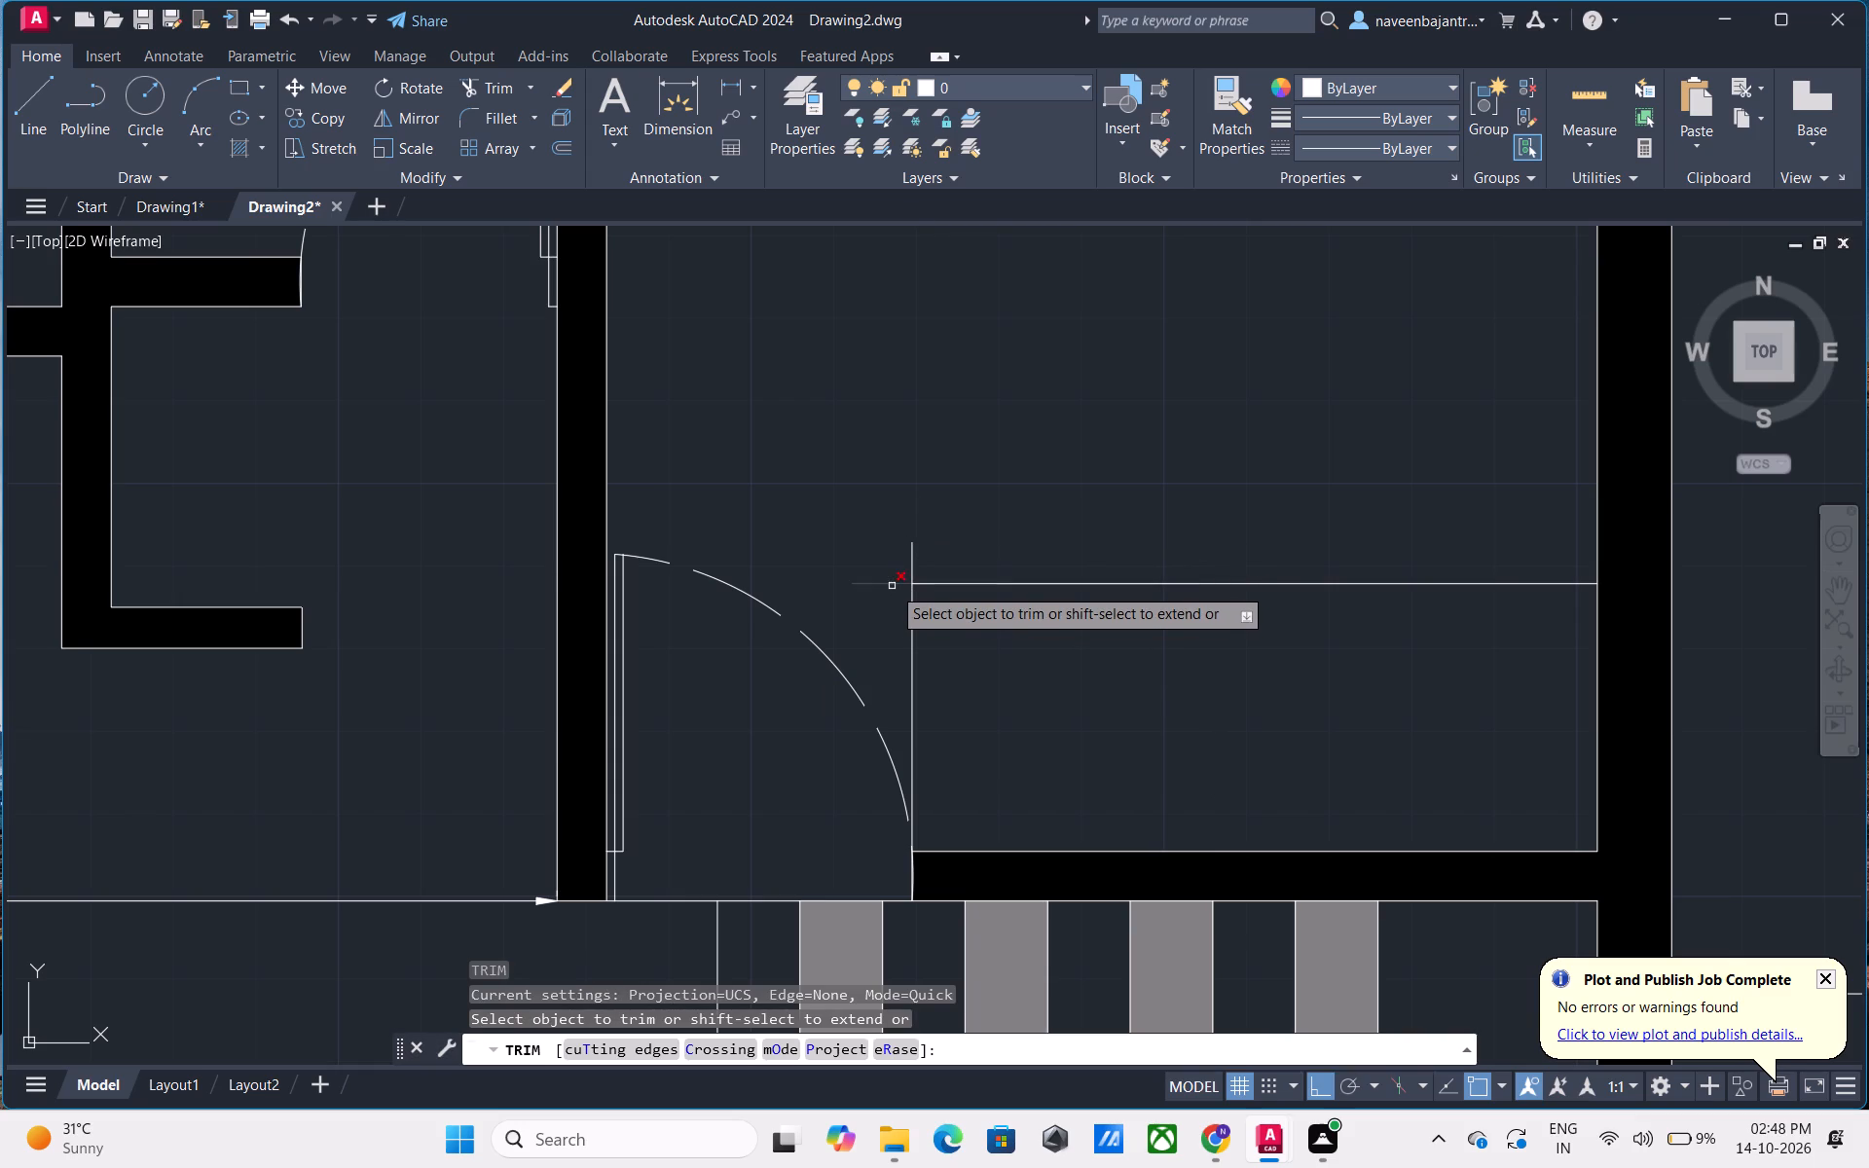
{"action": "left_click", "coordinate": [892, 586]}
{"action": "left_click", "coordinate": [909, 570]}
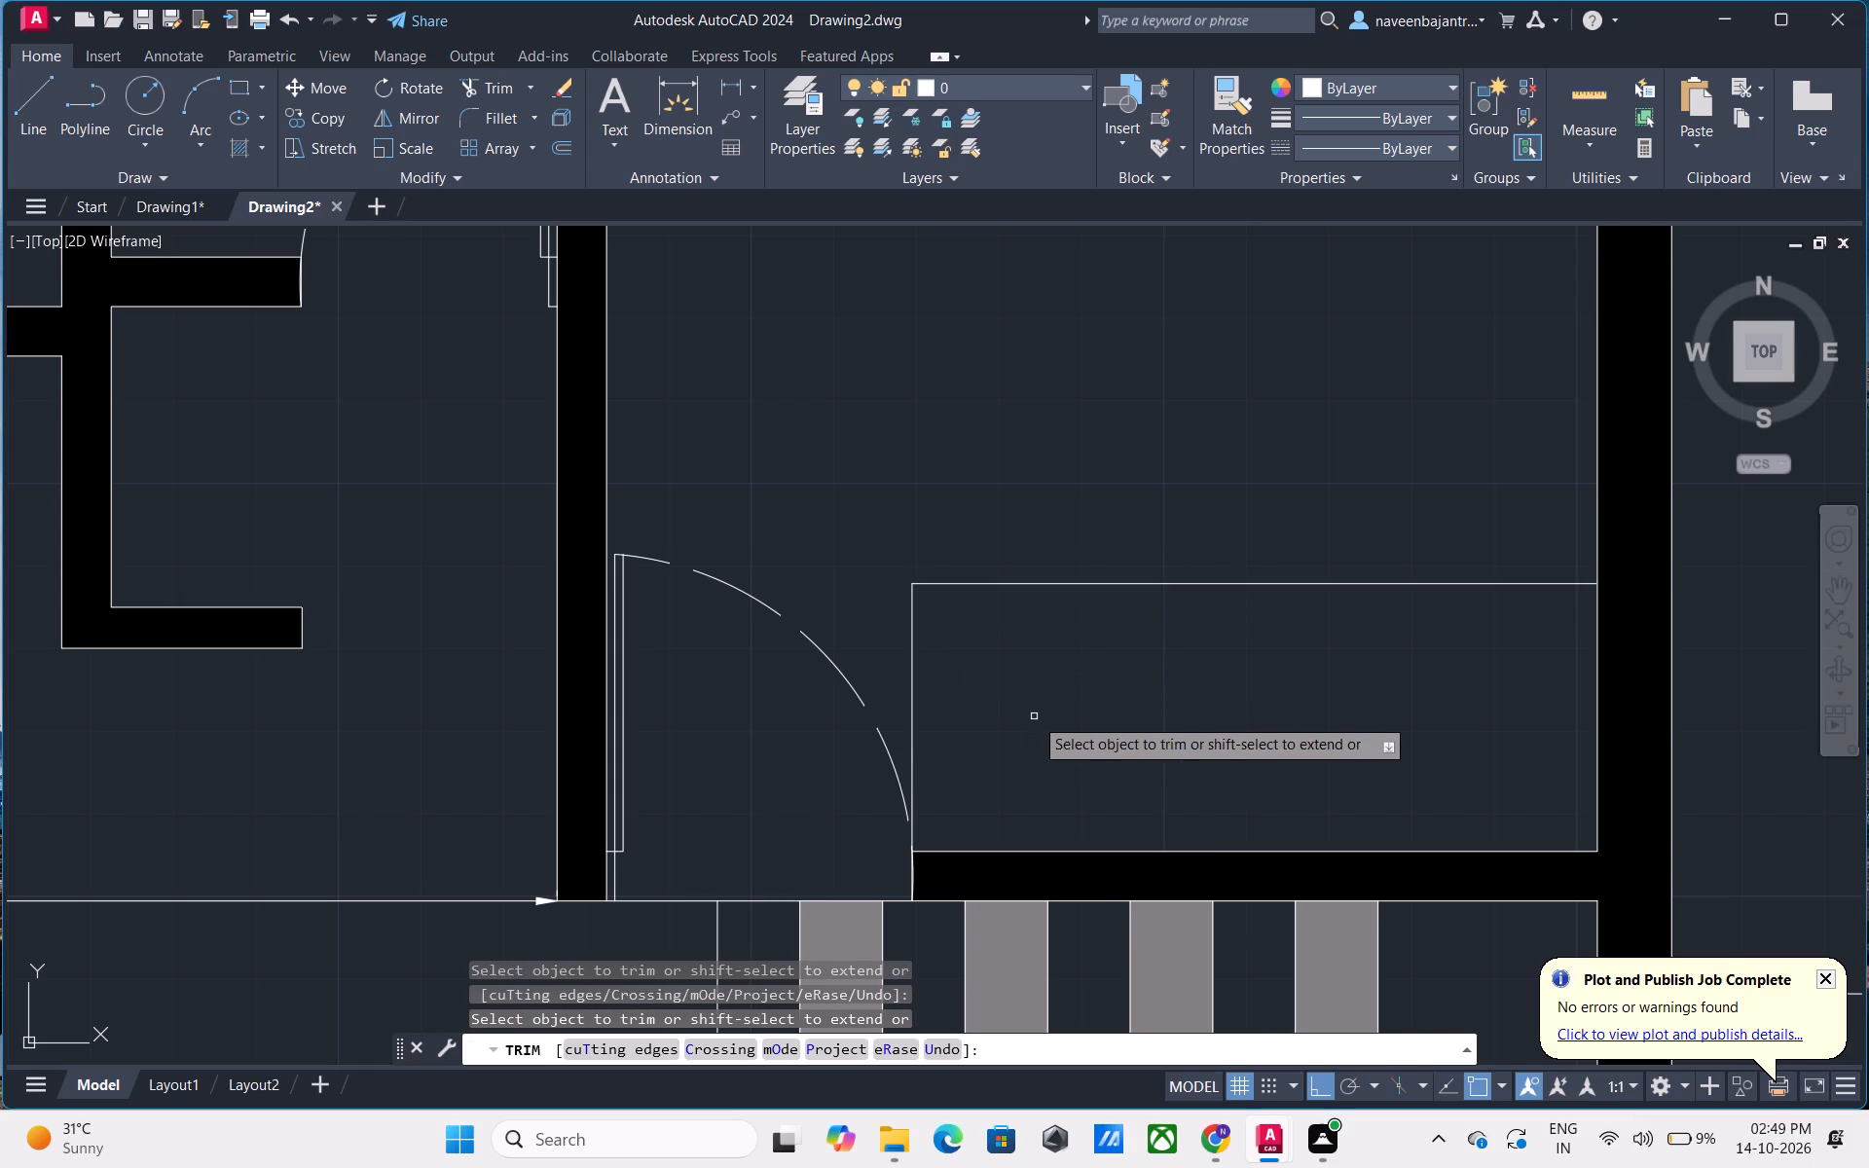
{"action": "middle_click_drag", "start_coordinate": [1034, 716], "coordinate": [877, 680]}
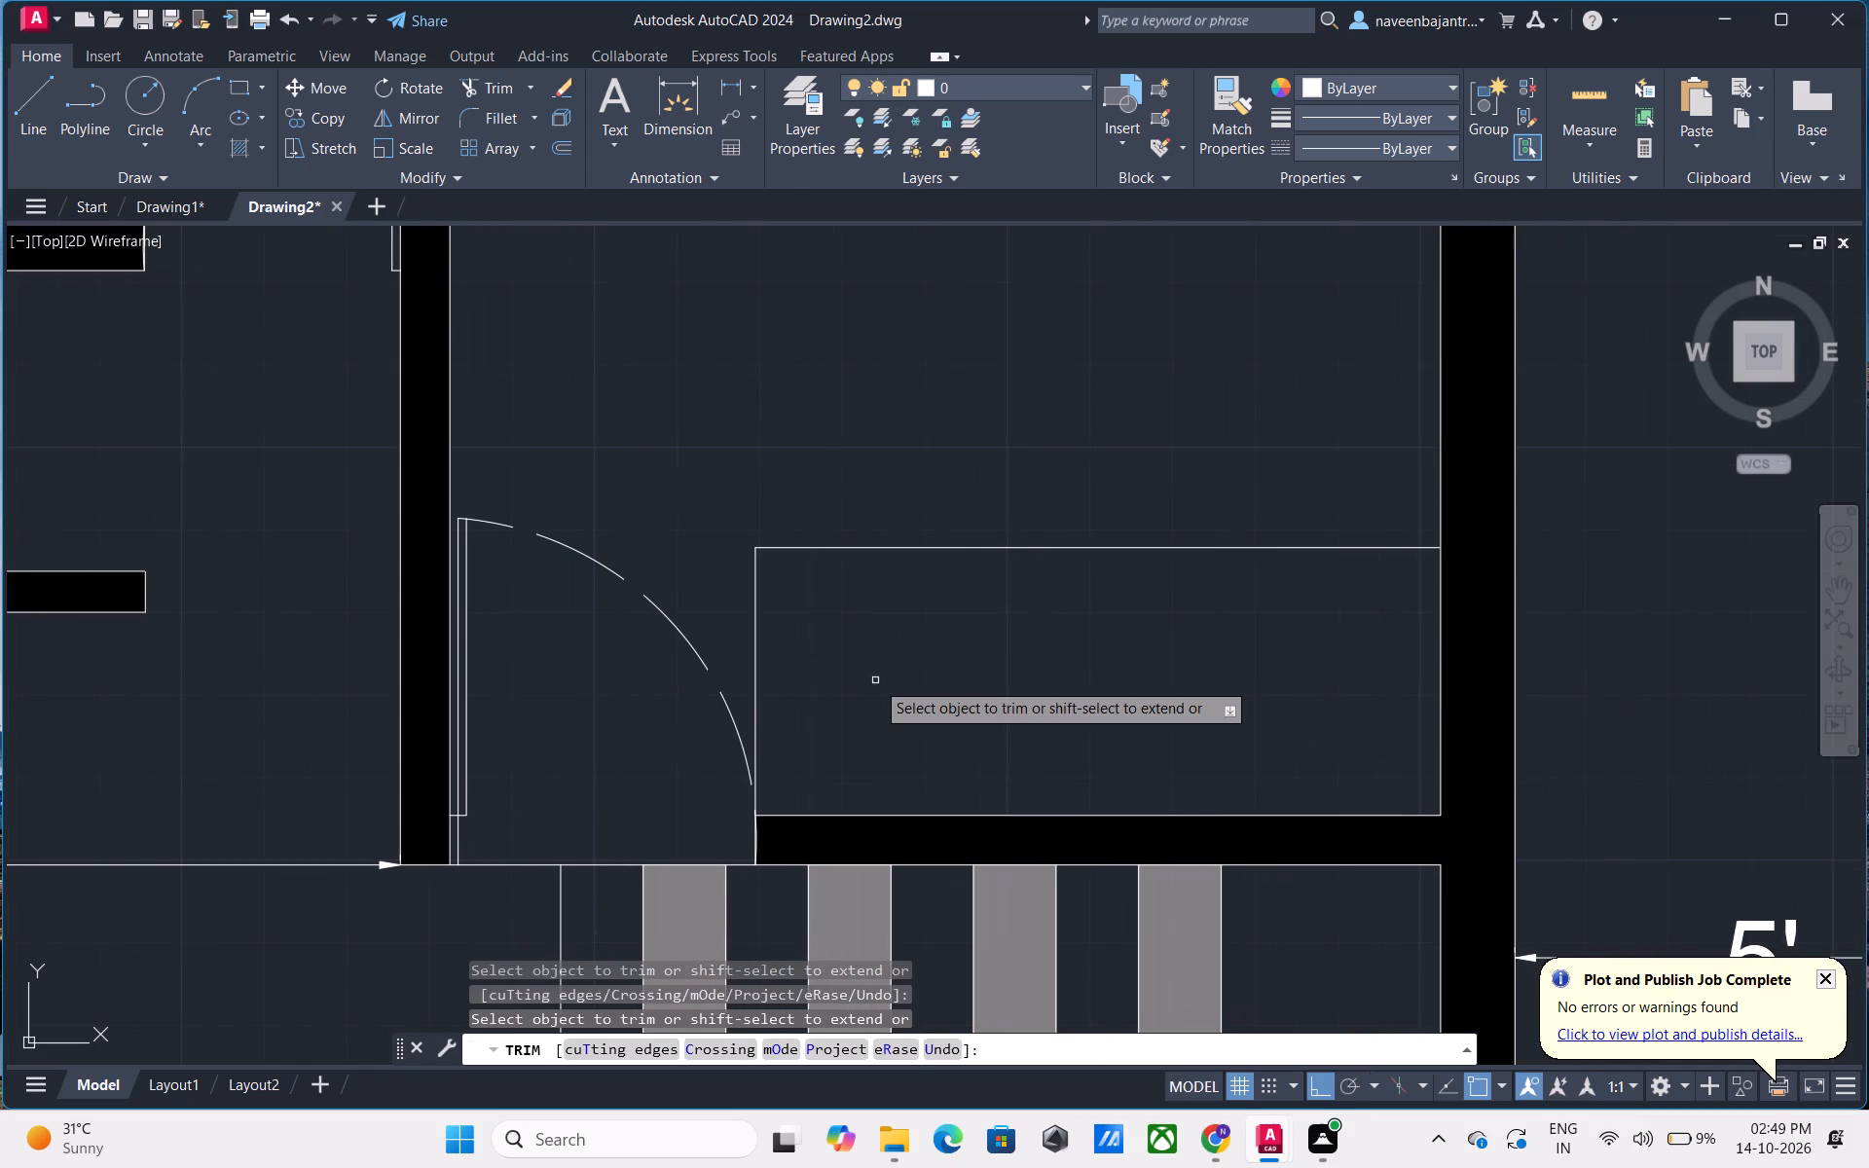
{"action": "key", "text": "Escape"}
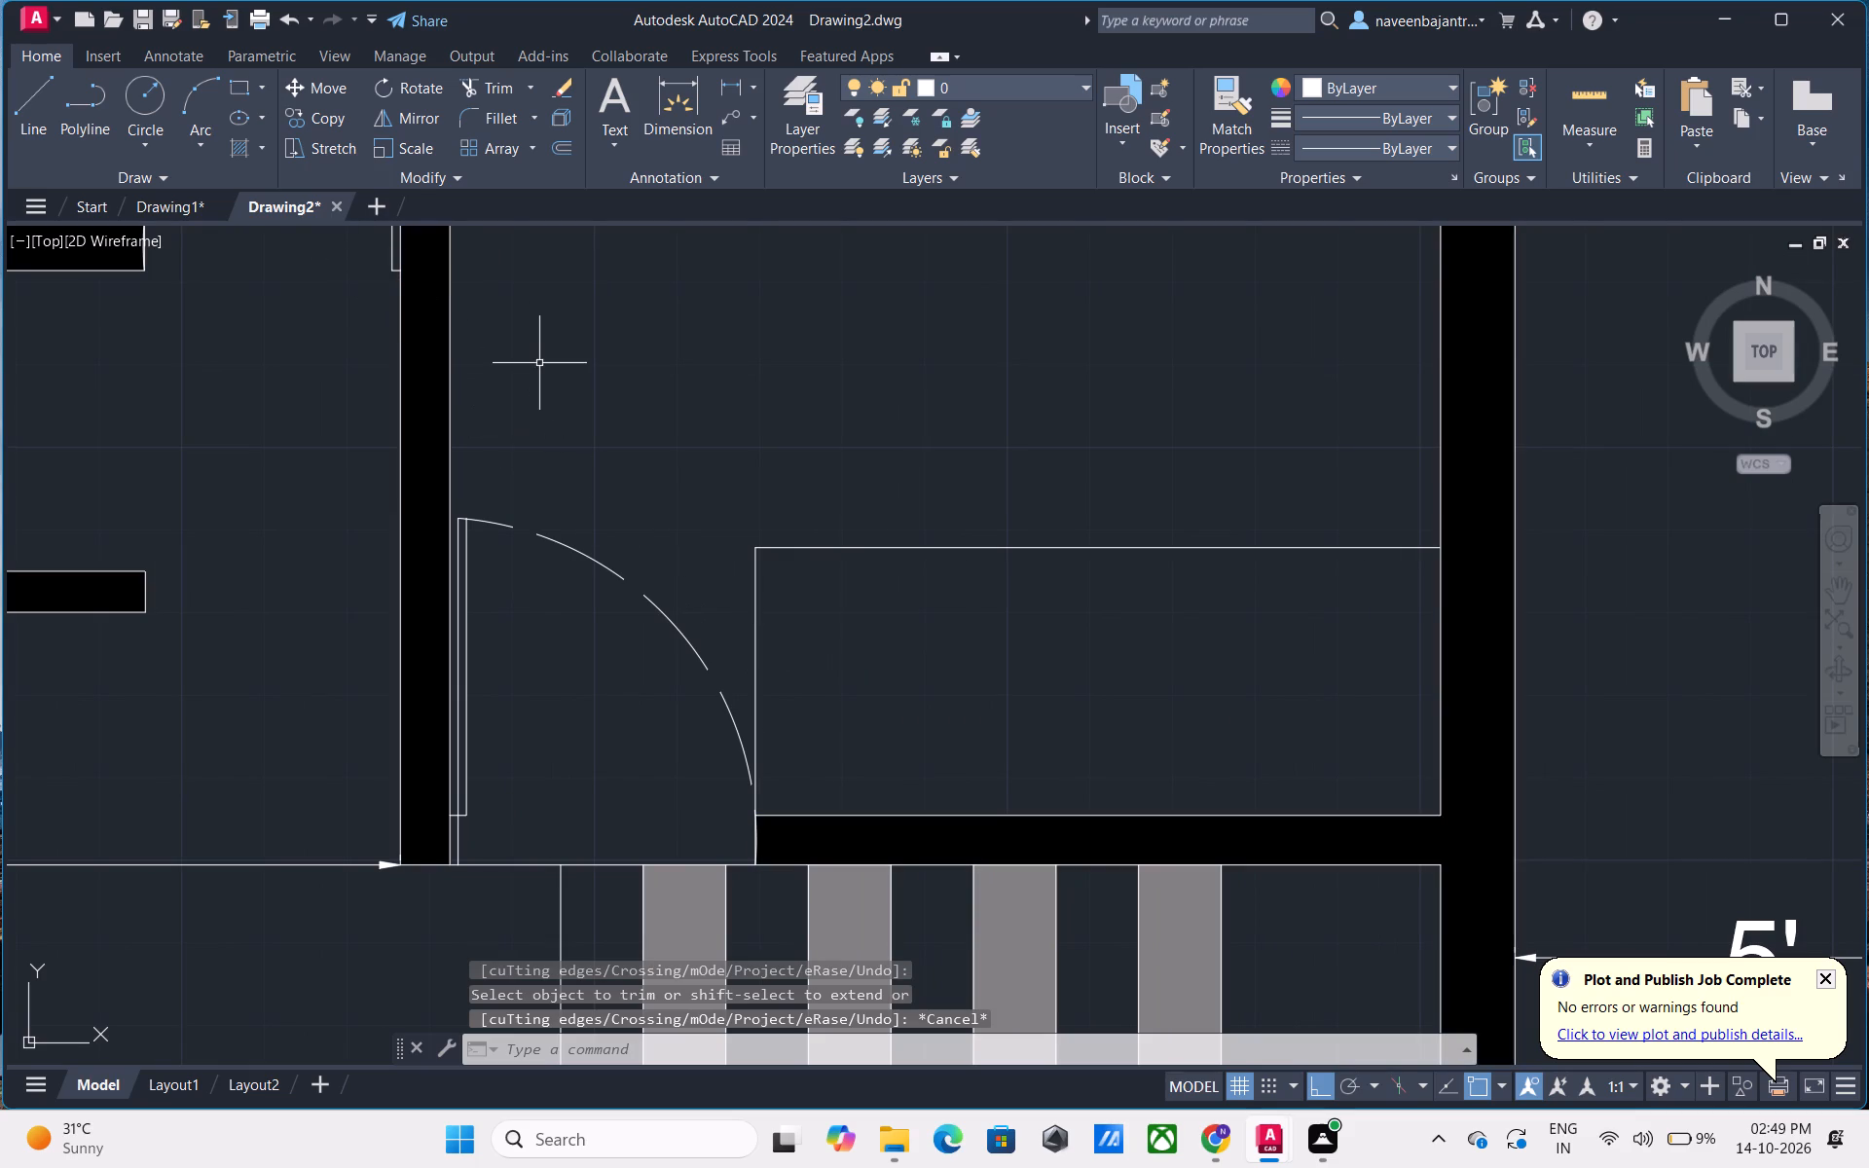
Offset the top and west edges of the rectangle beside the bedroom door 2" inward.
{"action": "key", "text": "o"}
{"action": "key", "text": "space"}
{"action": "key", "text": "2"}
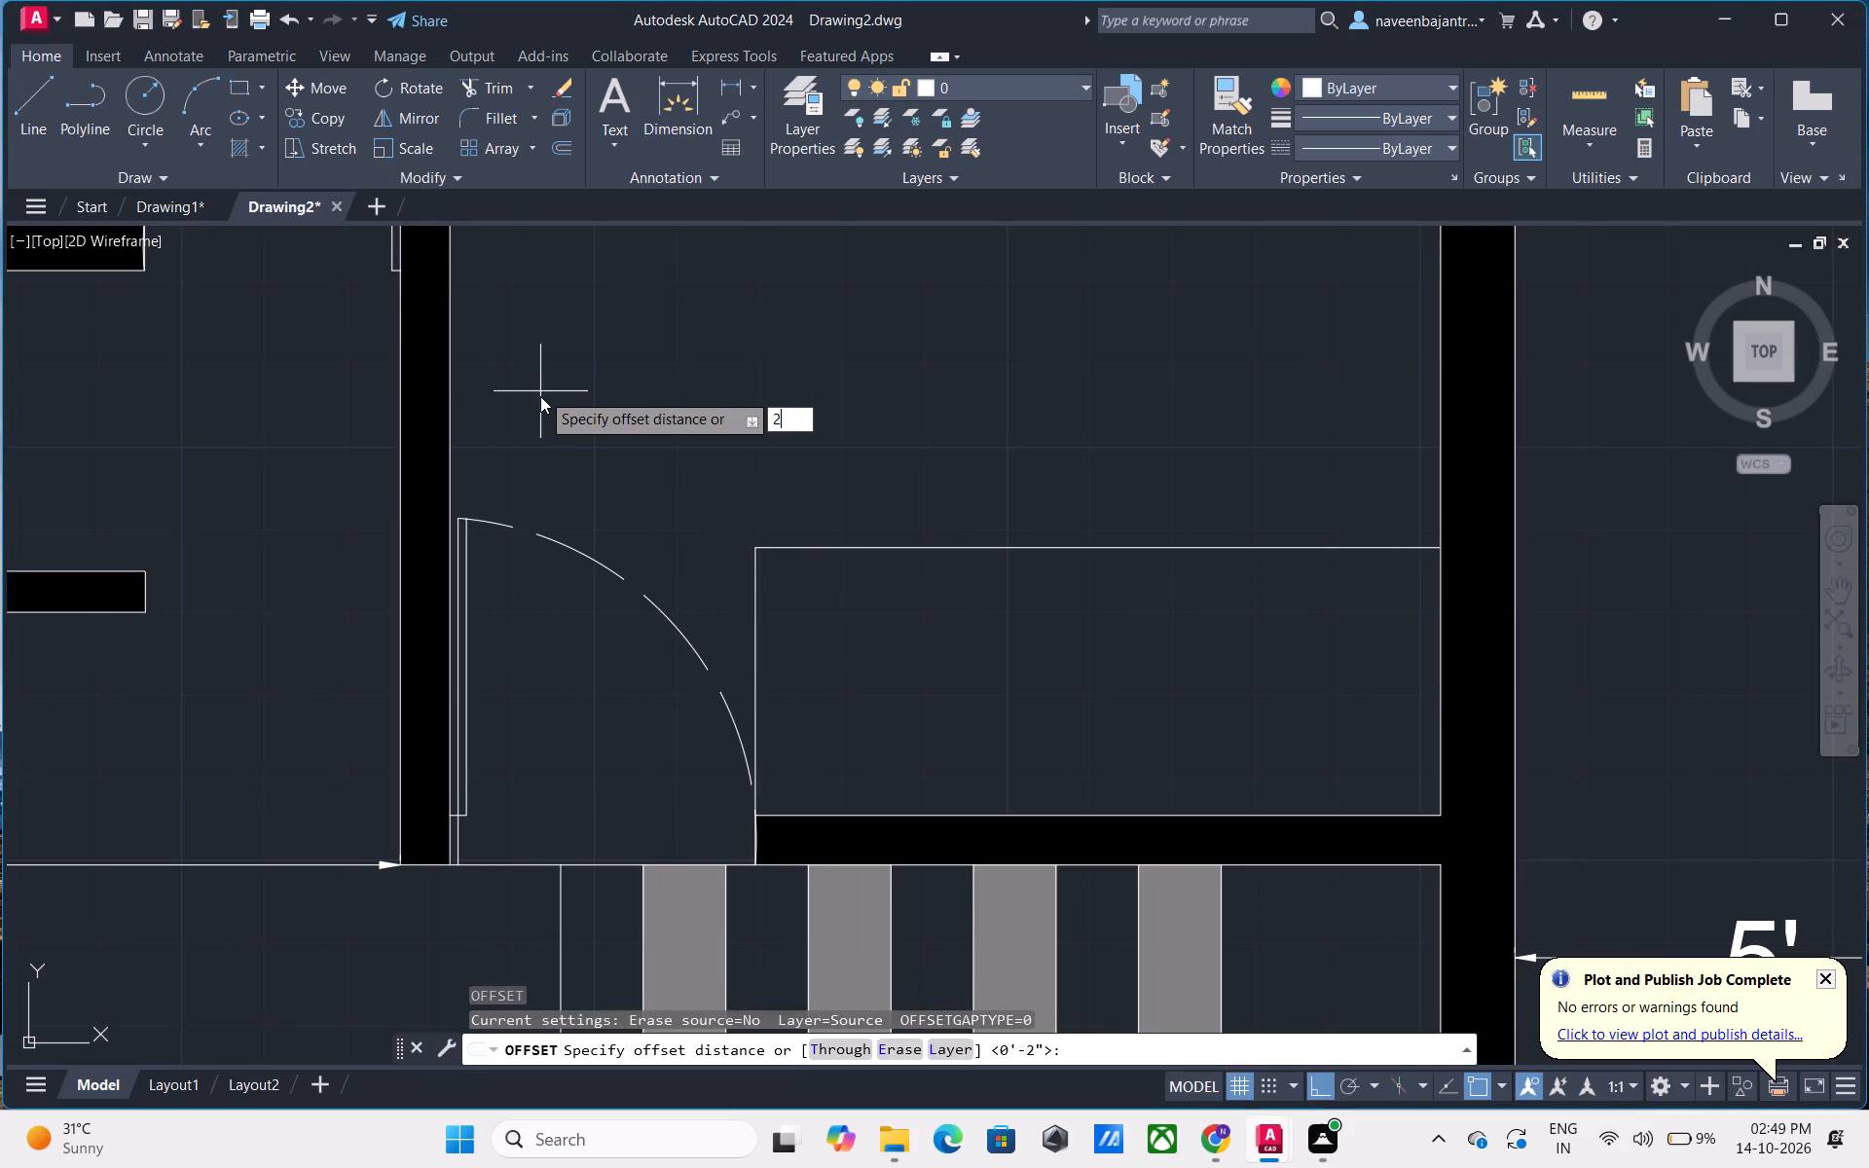
{"action": "key", "text": "shift+quotedbl"}
{"action": "key", "text": "Return"}
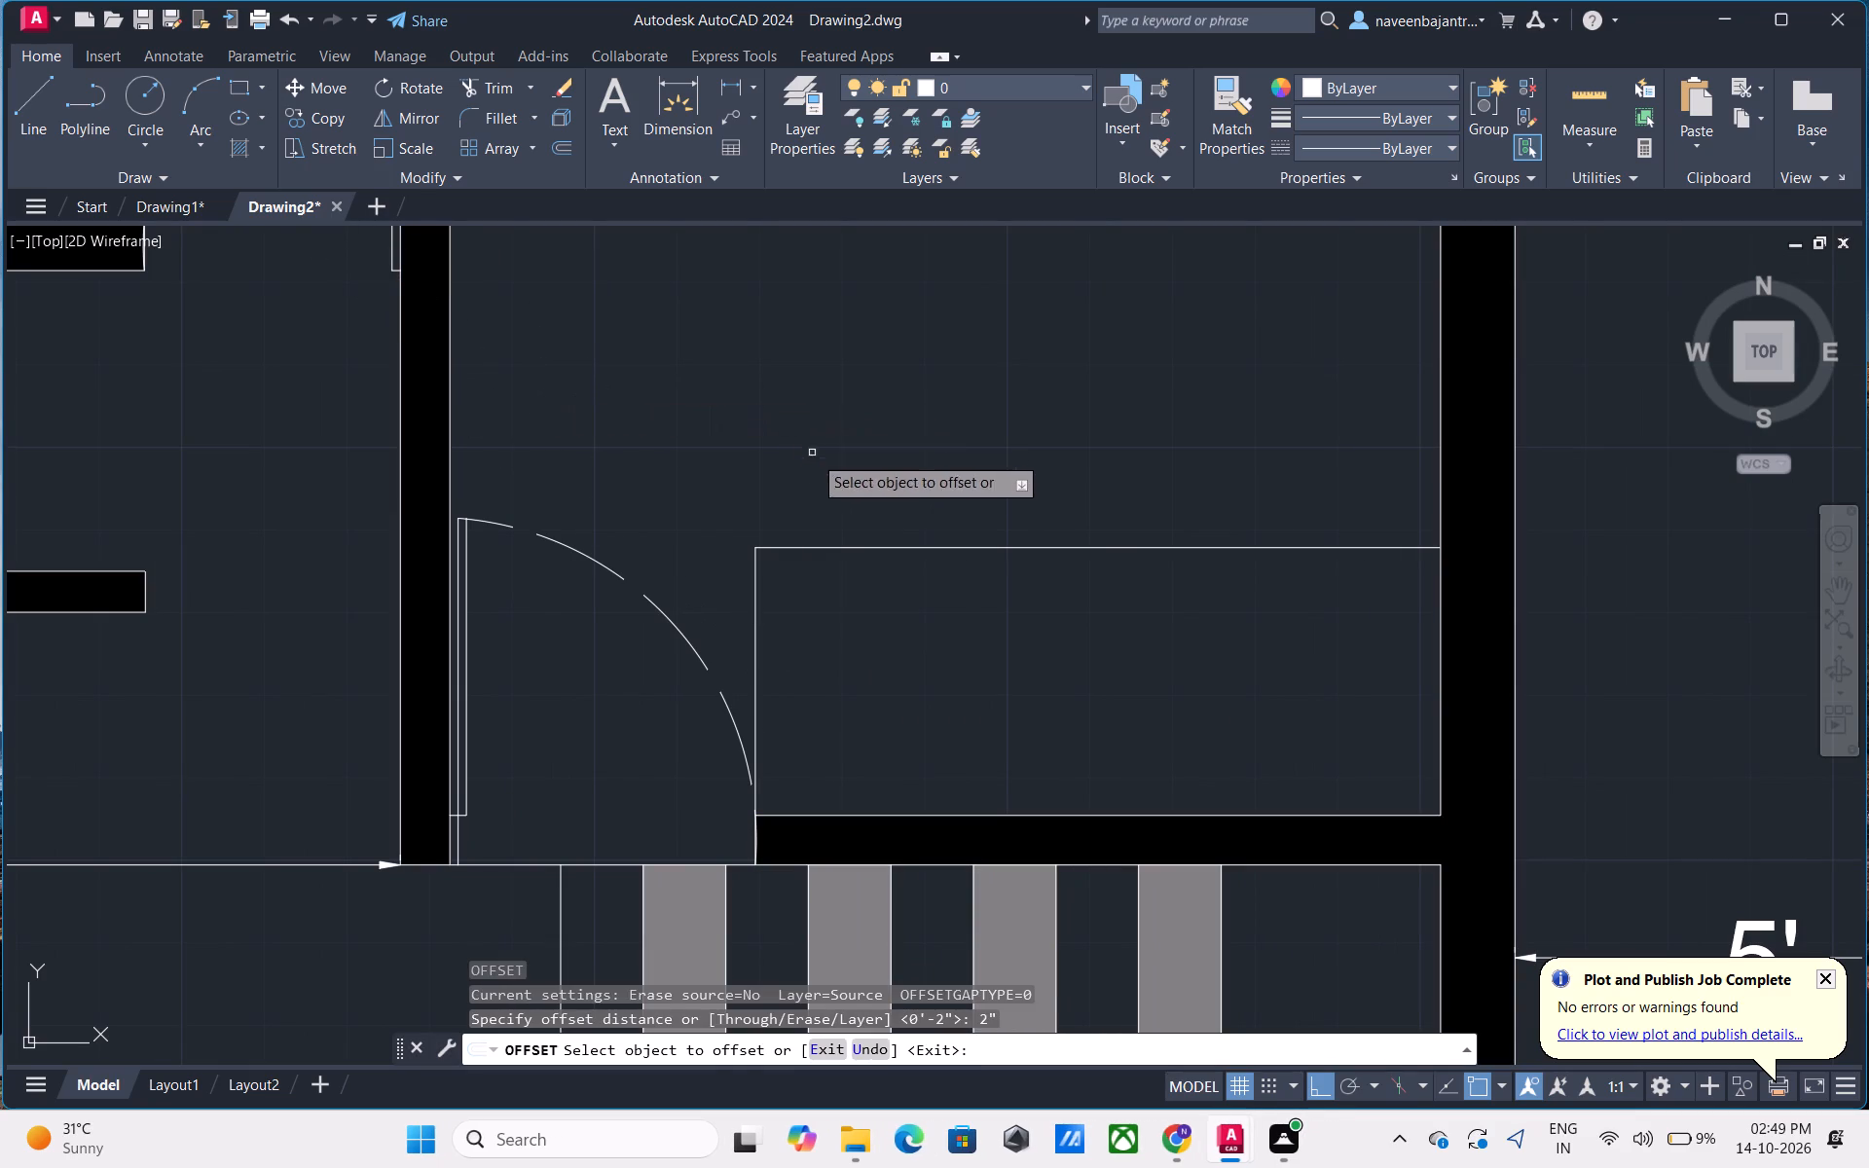
{"action": "left_click", "coordinate": [913, 548]}
{"action": "left_click", "coordinate": [914, 573]}
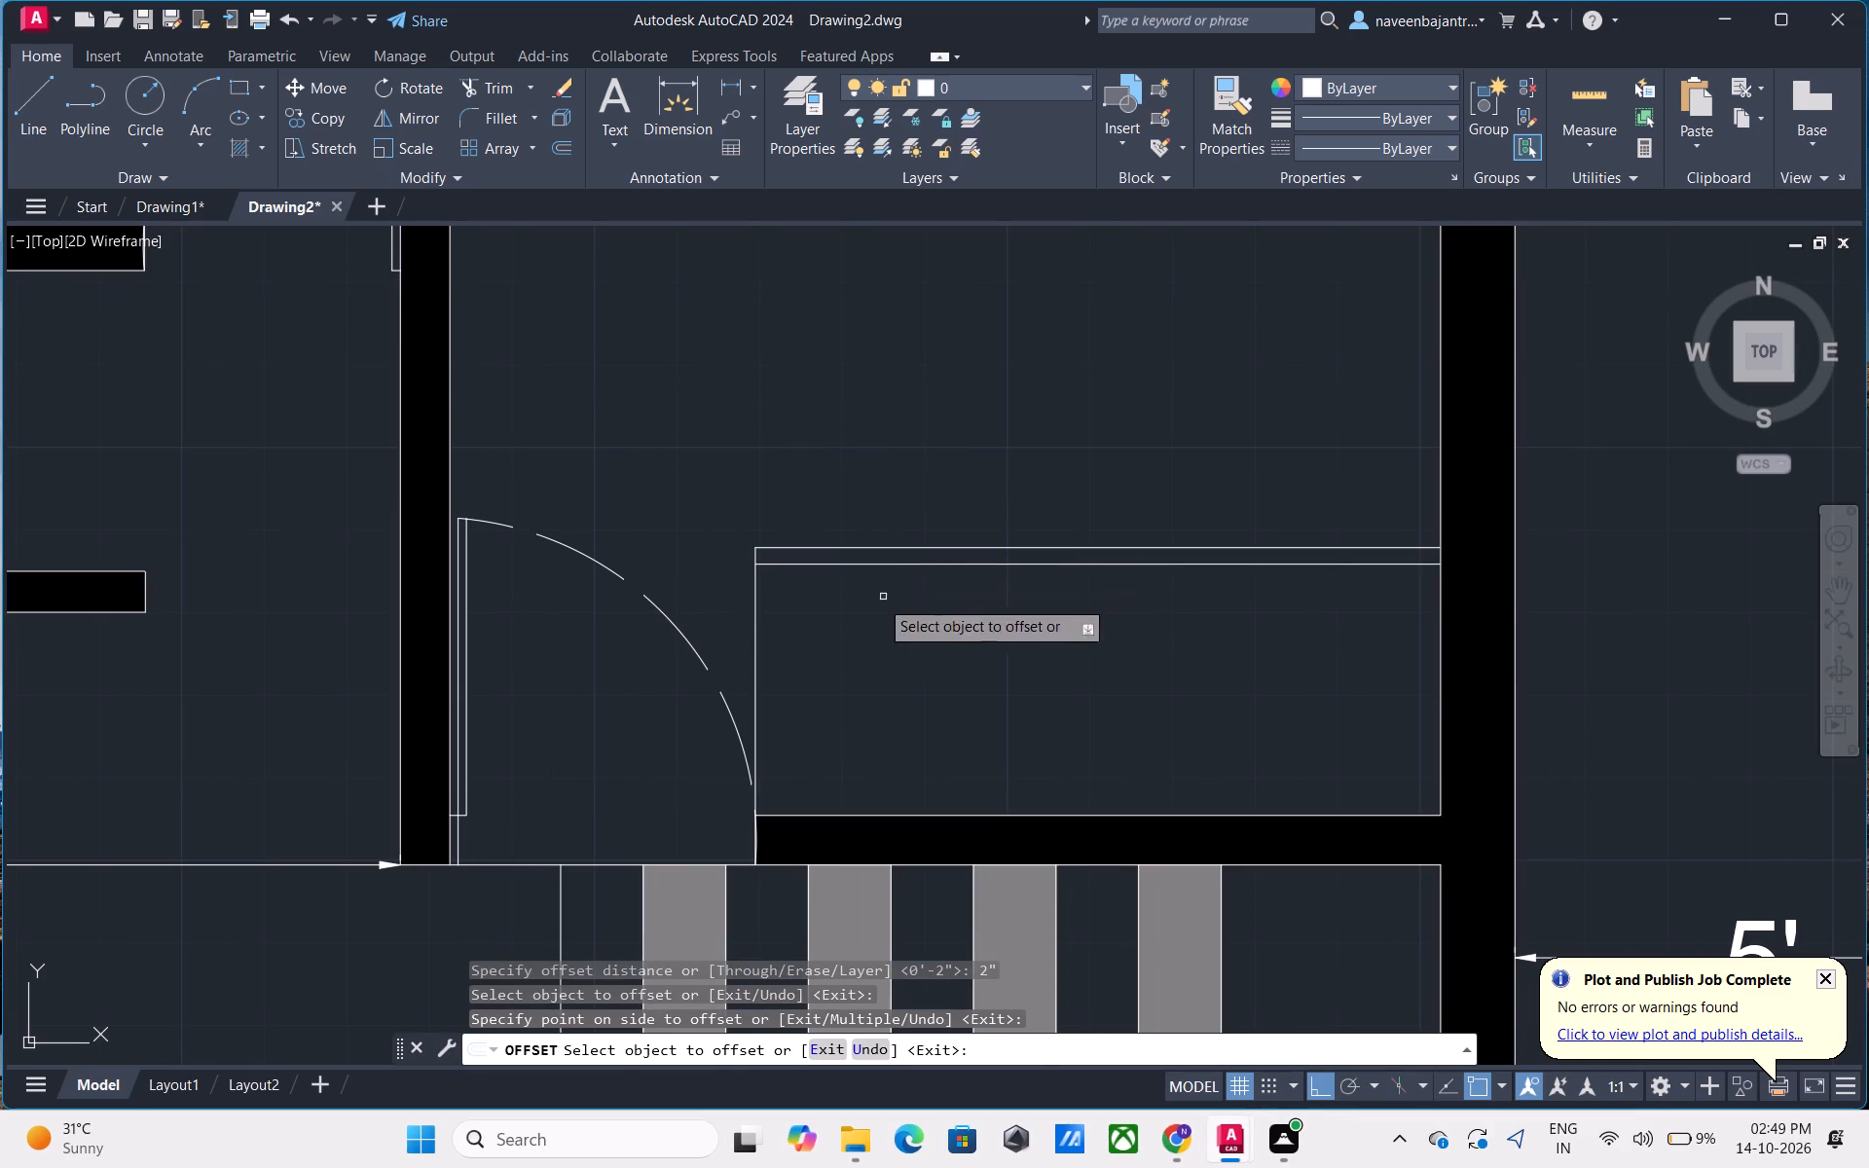
{"action": "left_click", "coordinate": [753, 646]}
{"action": "left_click", "coordinate": [790, 647]}
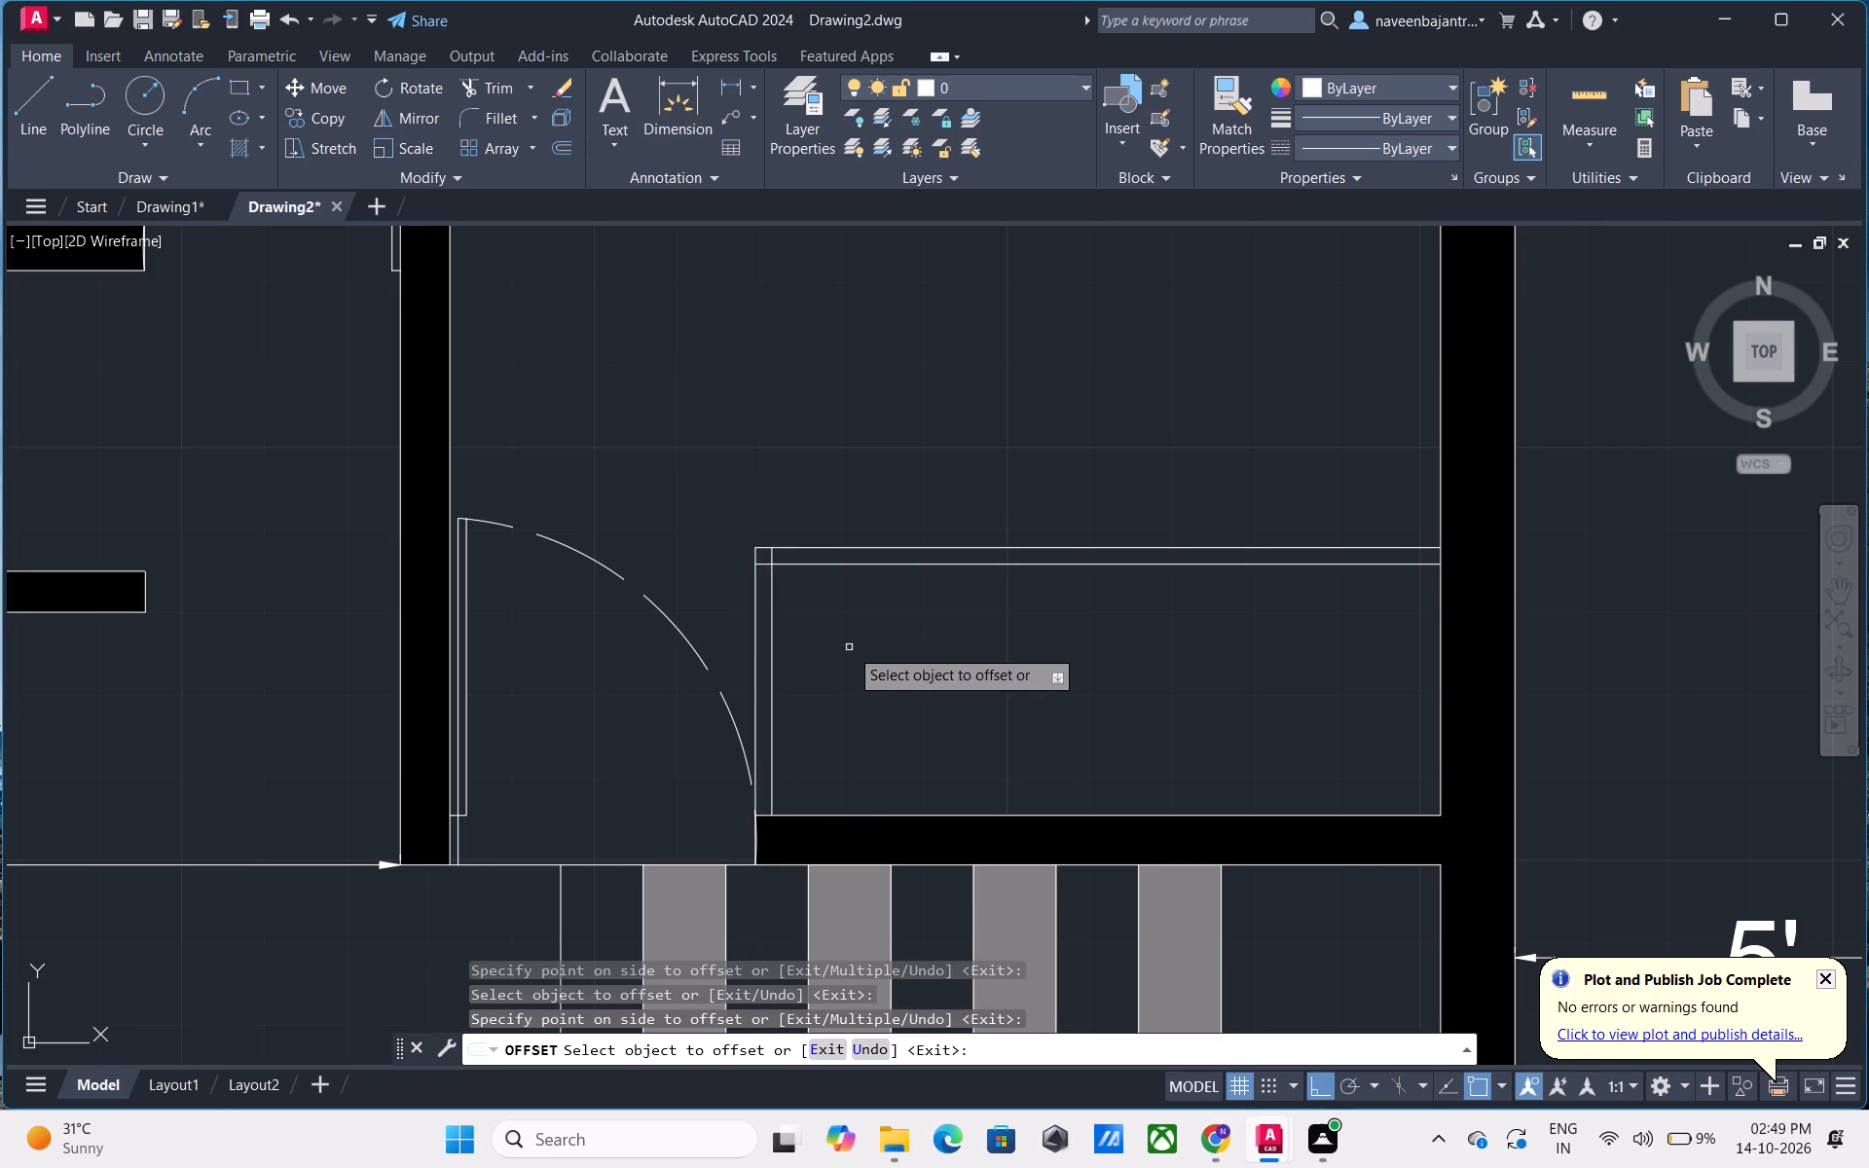
{"action": "key", "text": "Escape"}
Trim the two offset lines where they overlap so they meet in a clean inner corner.
{"action": "type", "text": "TR"}
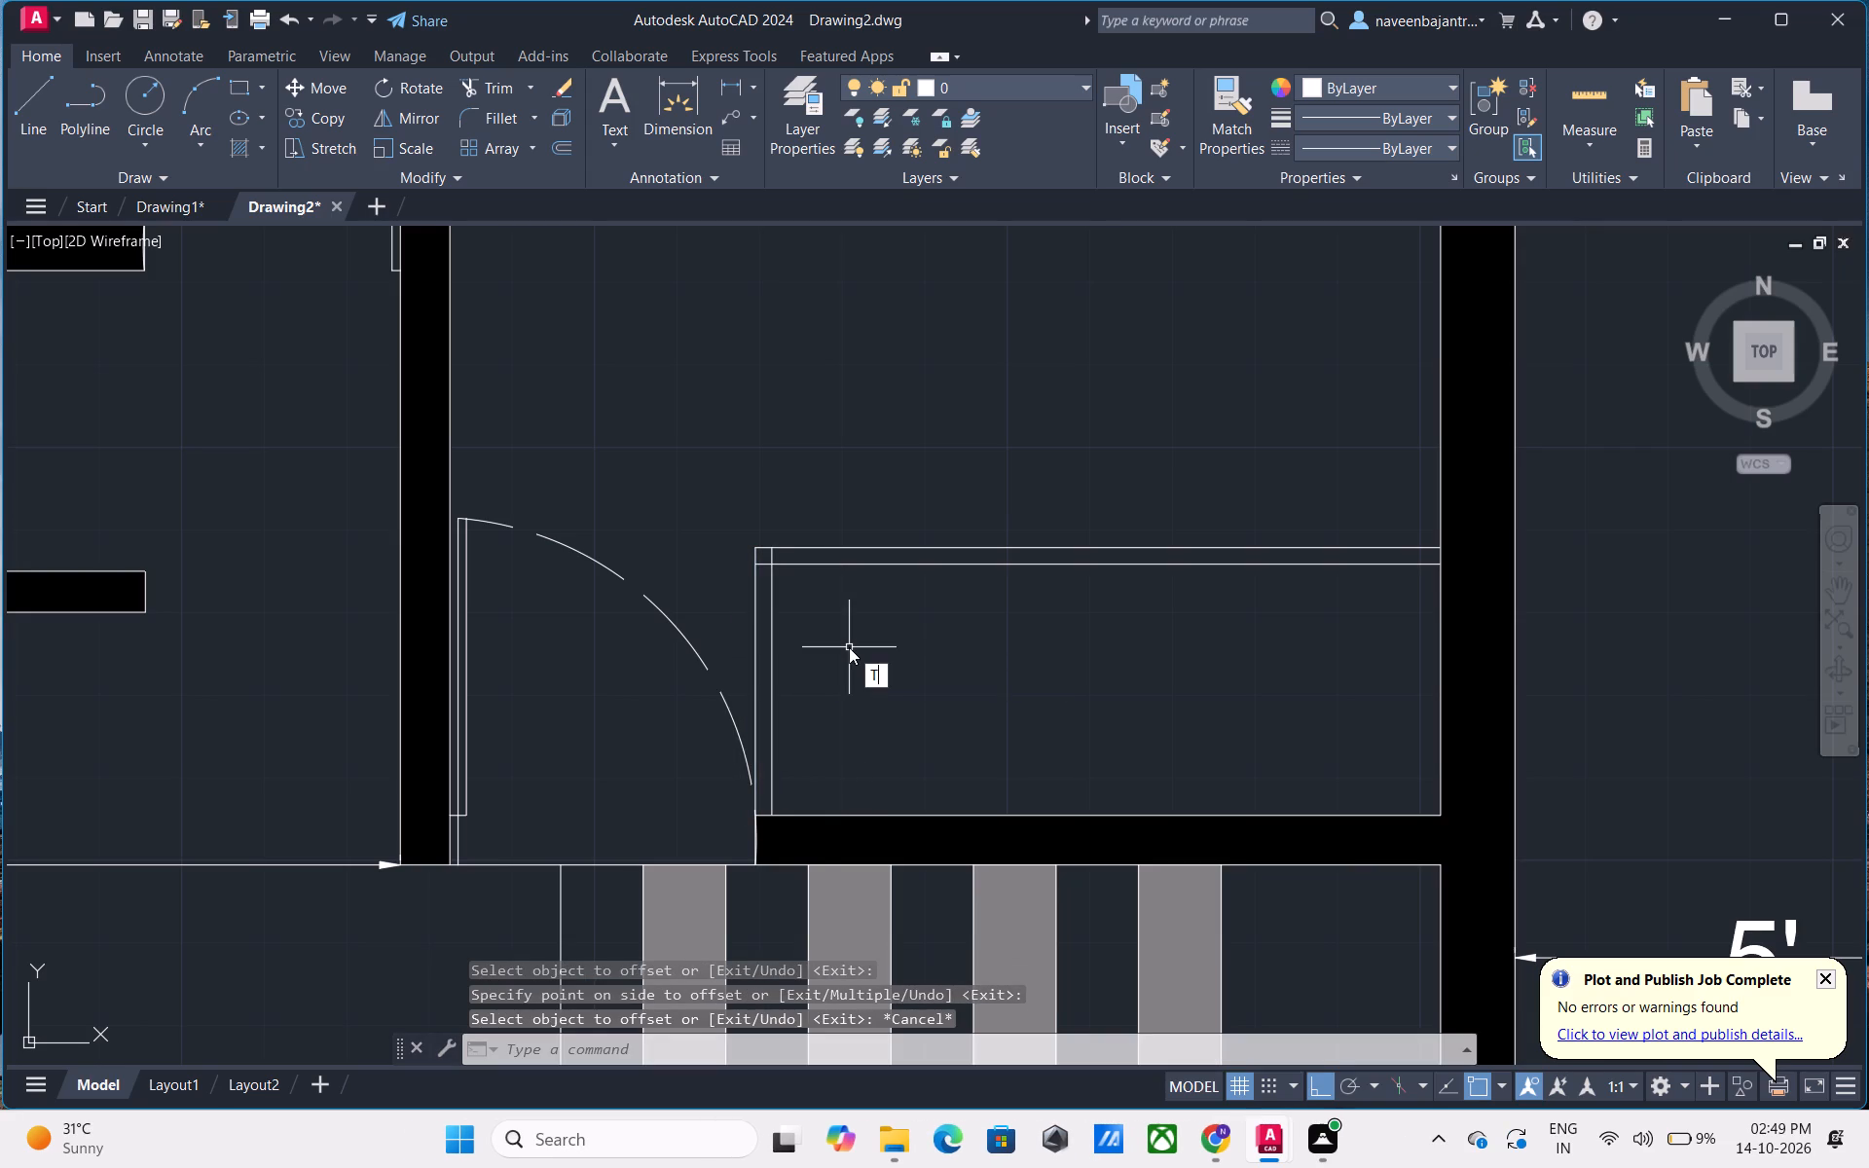
{"action": "key", "text": "space"}
{"action": "scroll", "coordinate": [765, 587], "scroll_direction": "up", "scroll_amount": 2}
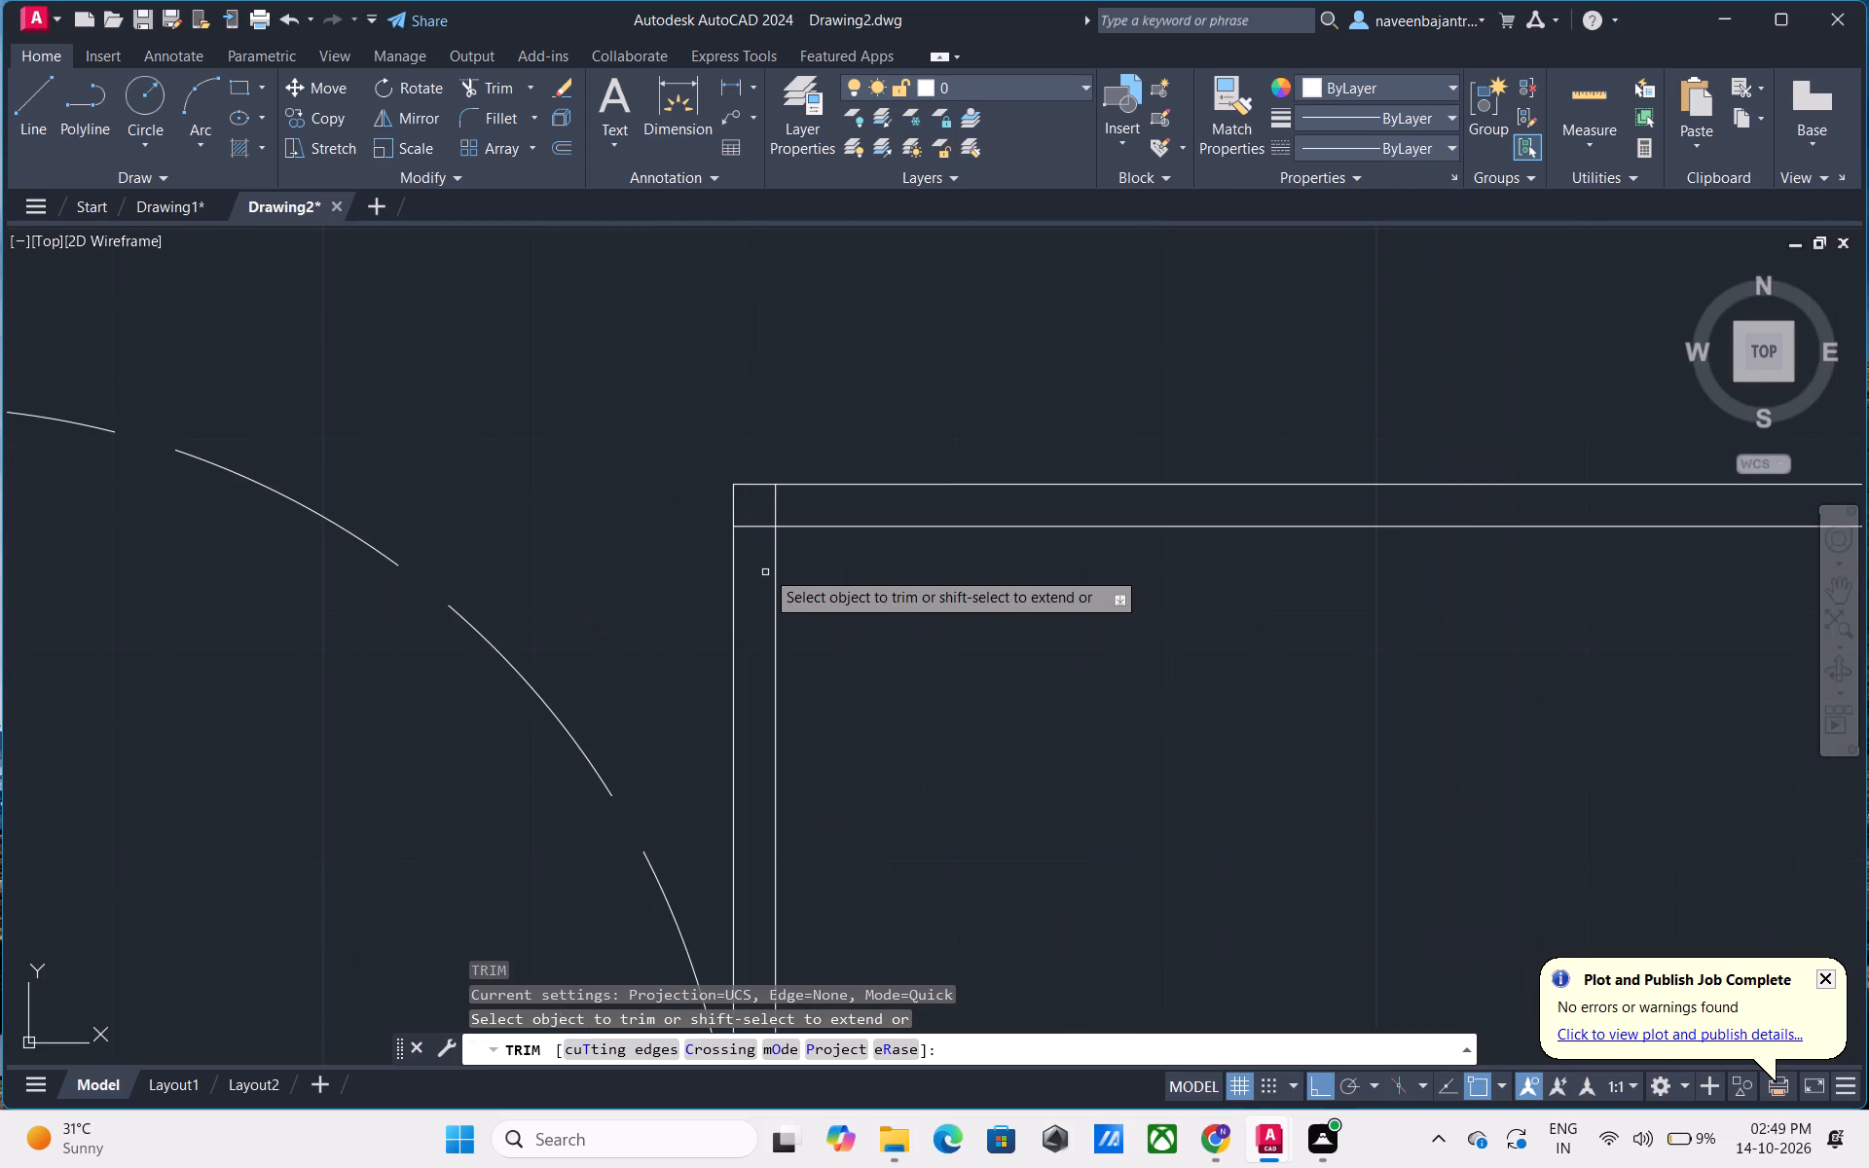
{"action": "left_click", "coordinate": [760, 527]}
{"action": "left_click", "coordinate": [776, 509]}
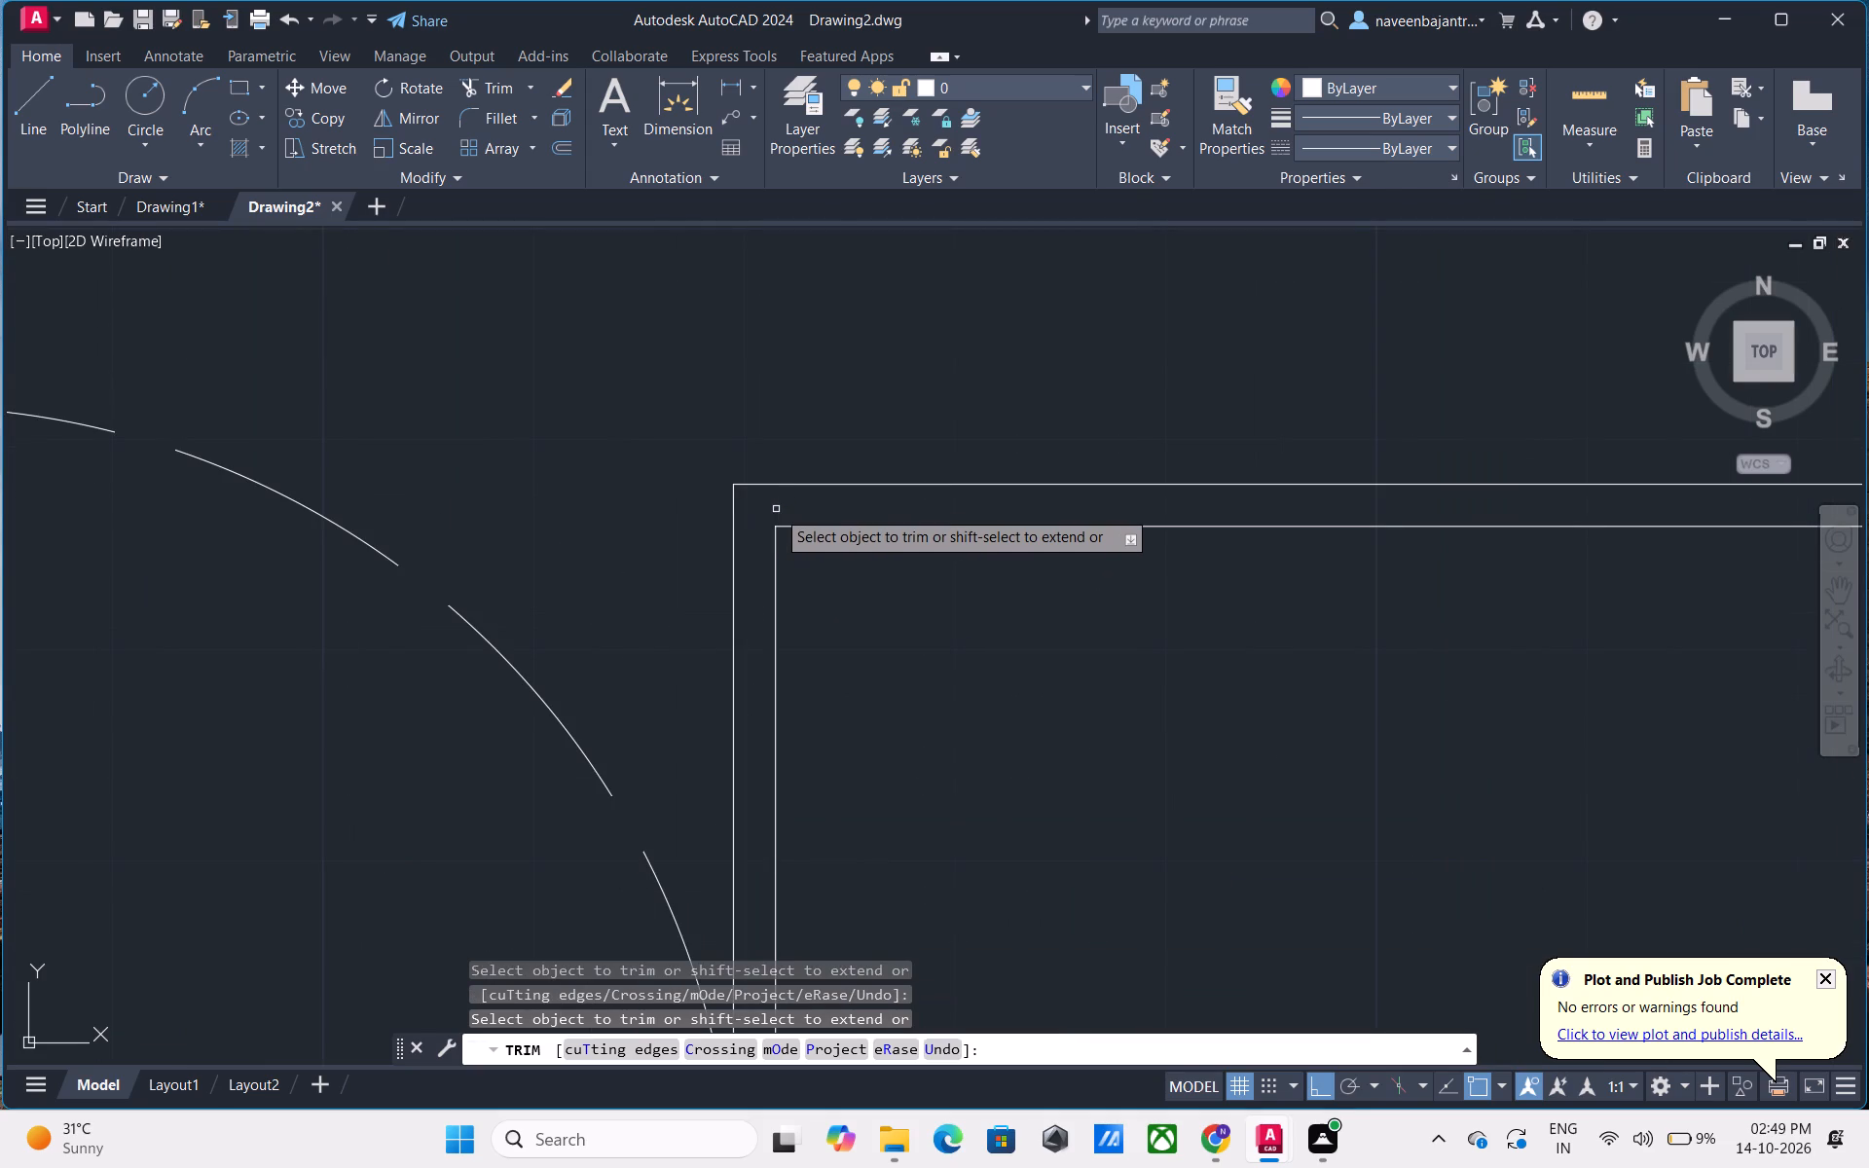
{"action": "scroll", "coordinate": [789, 584], "scroll_direction": "down", "scroll_amount": 2}
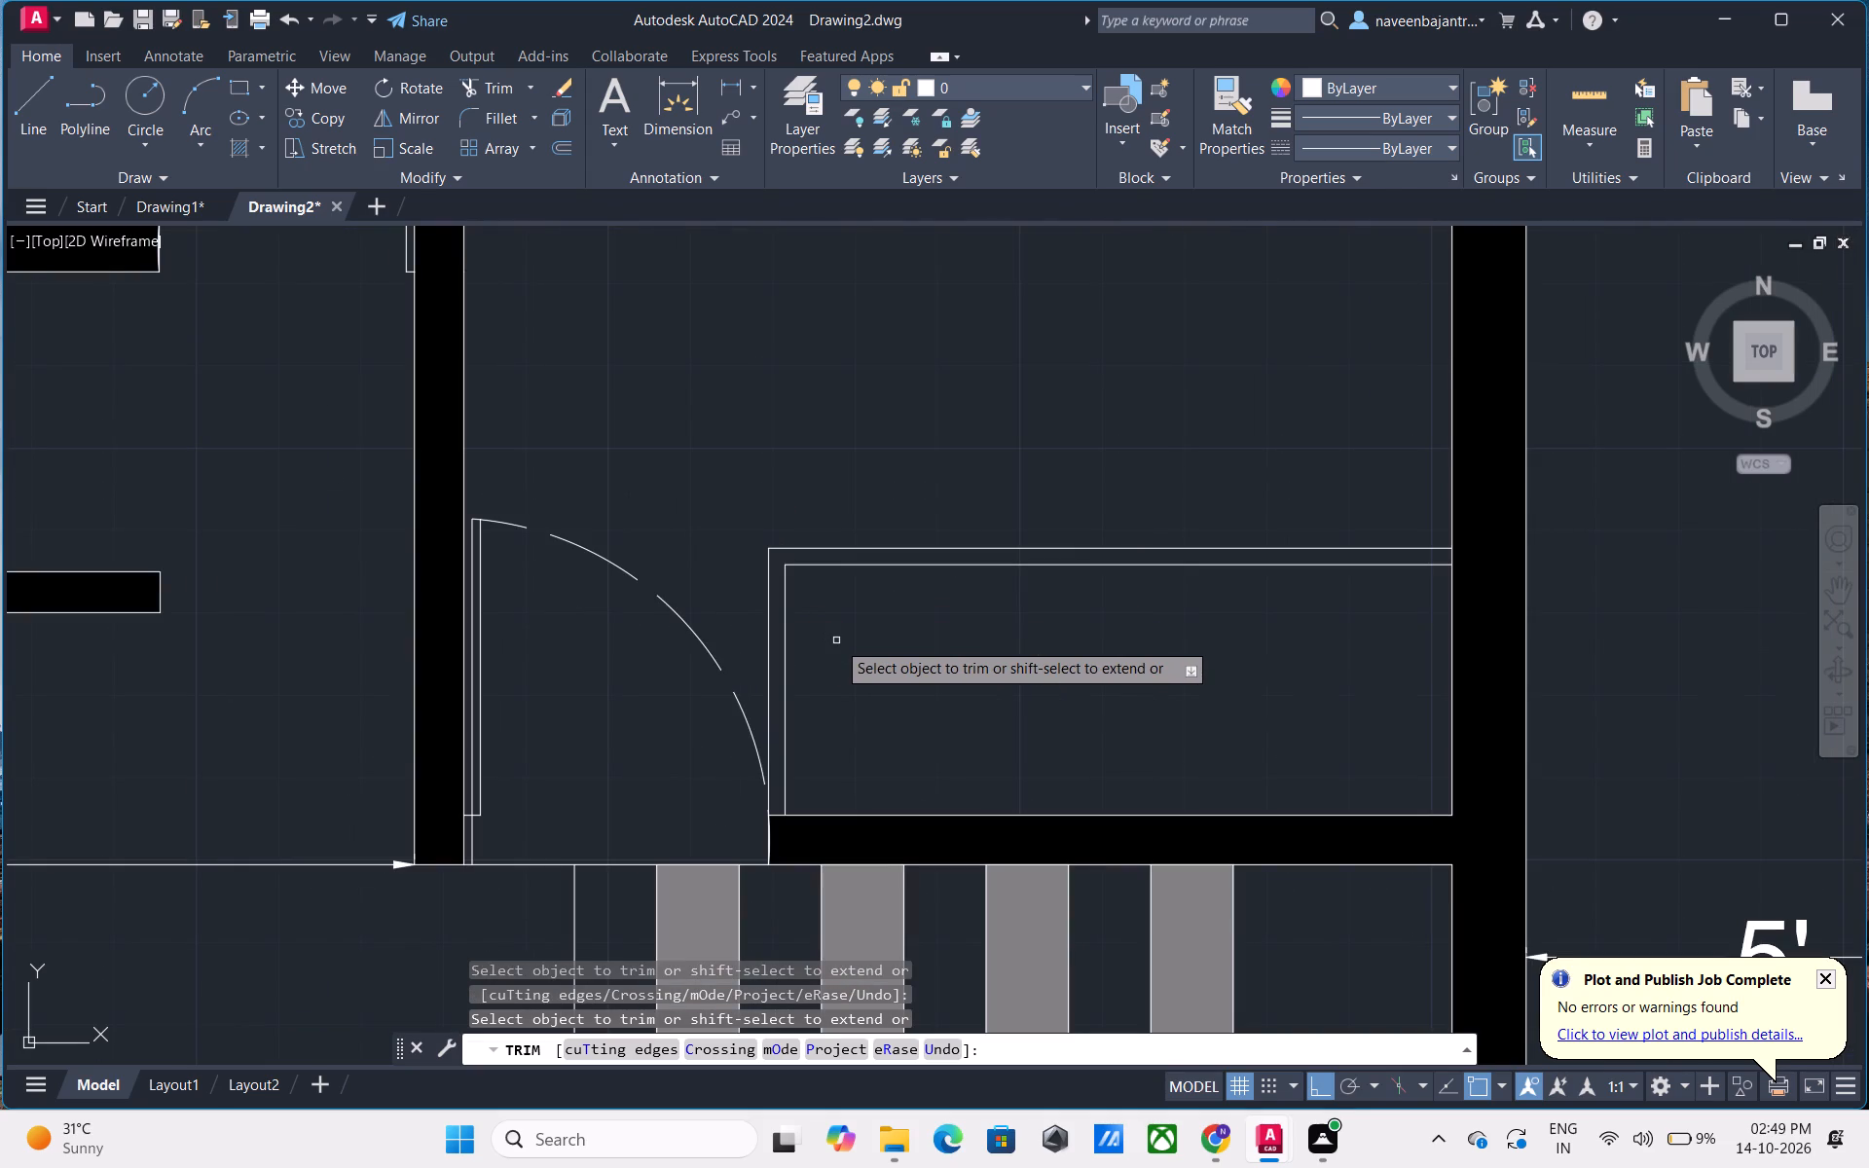
{"action": "scroll", "coordinate": [836, 640], "scroll_direction": "down", "scroll_amount": 1}
{"action": "middle_click", "coordinate": [906, 650]}
{"action": "middle_click_drag", "start_coordinate": [906, 650], "coordinate": [790, 651]}
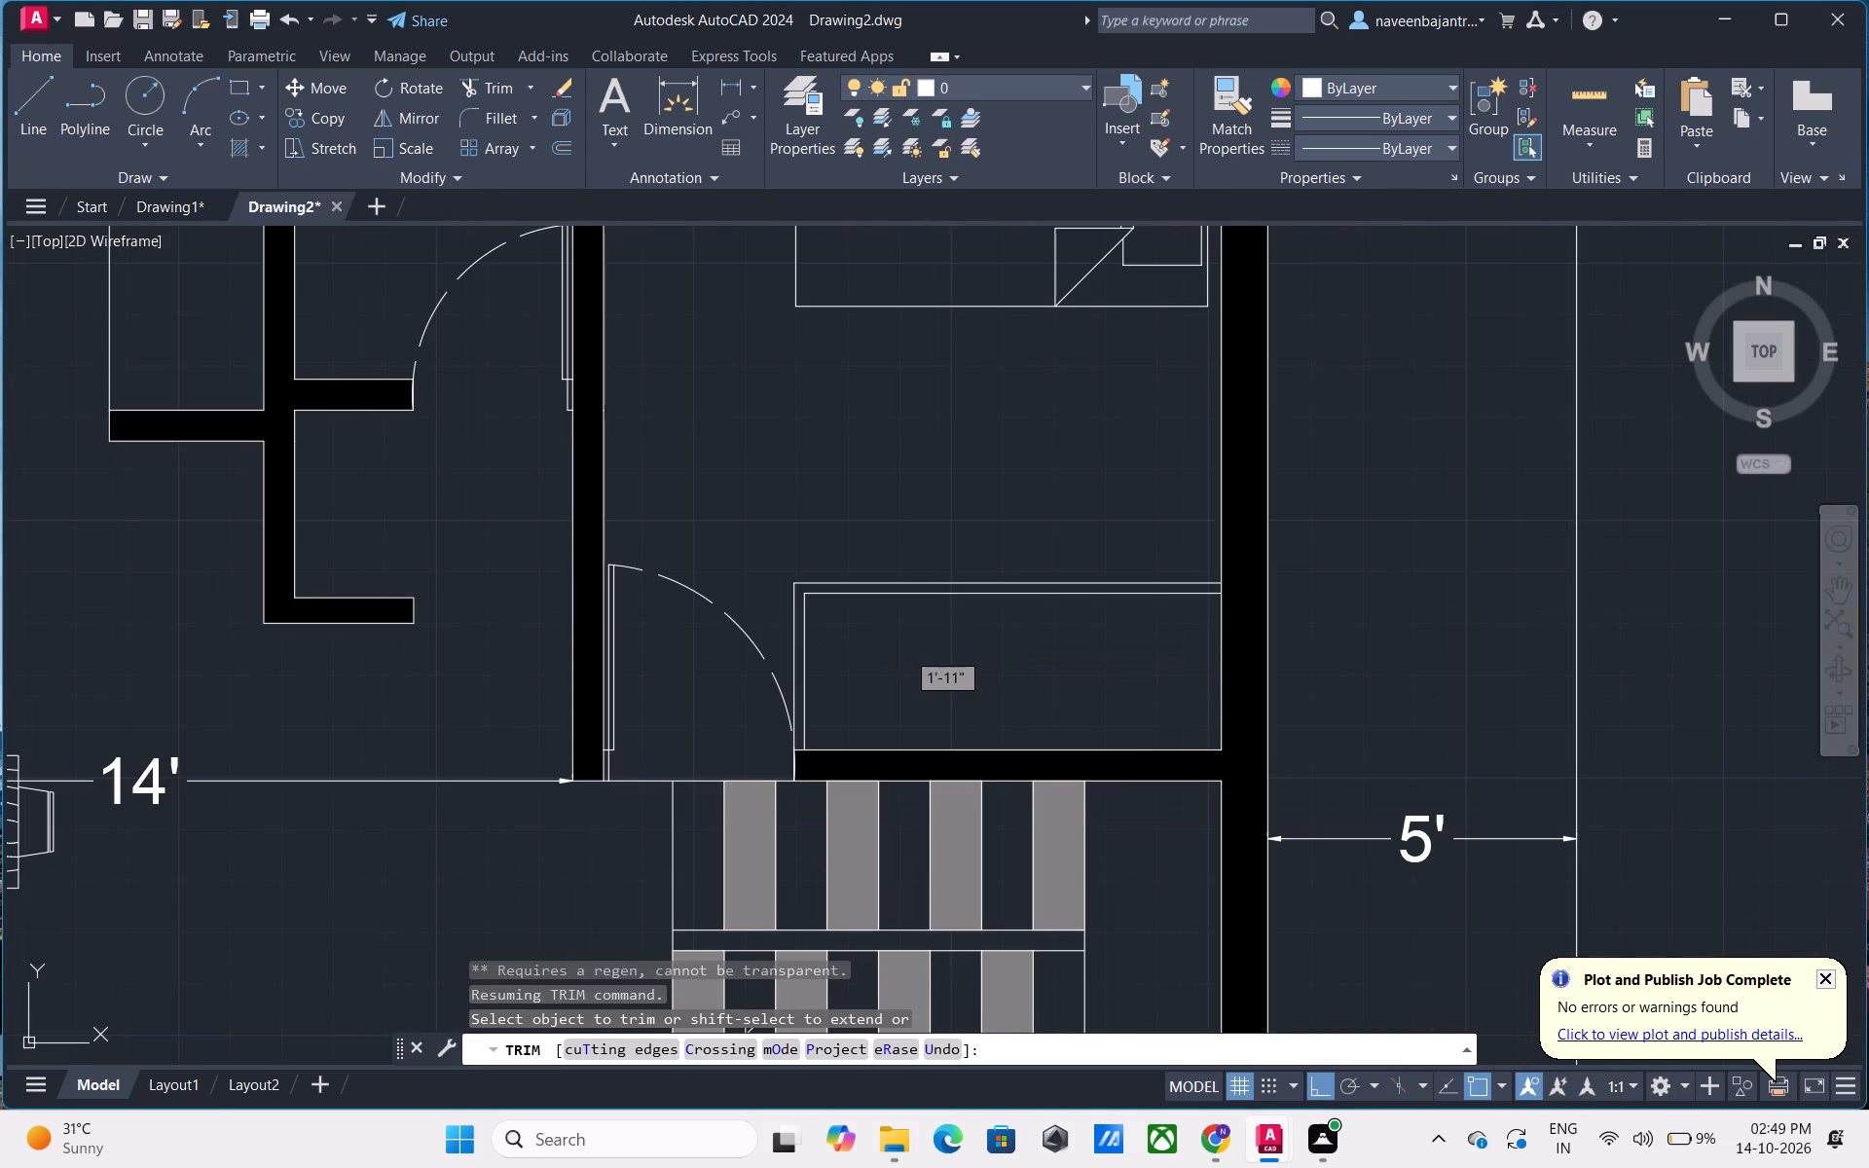
{"action": "middle_click_drag", "start_coordinate": [790, 651], "coordinate": [786, 651]}
{"action": "key", "text": "Escape"}
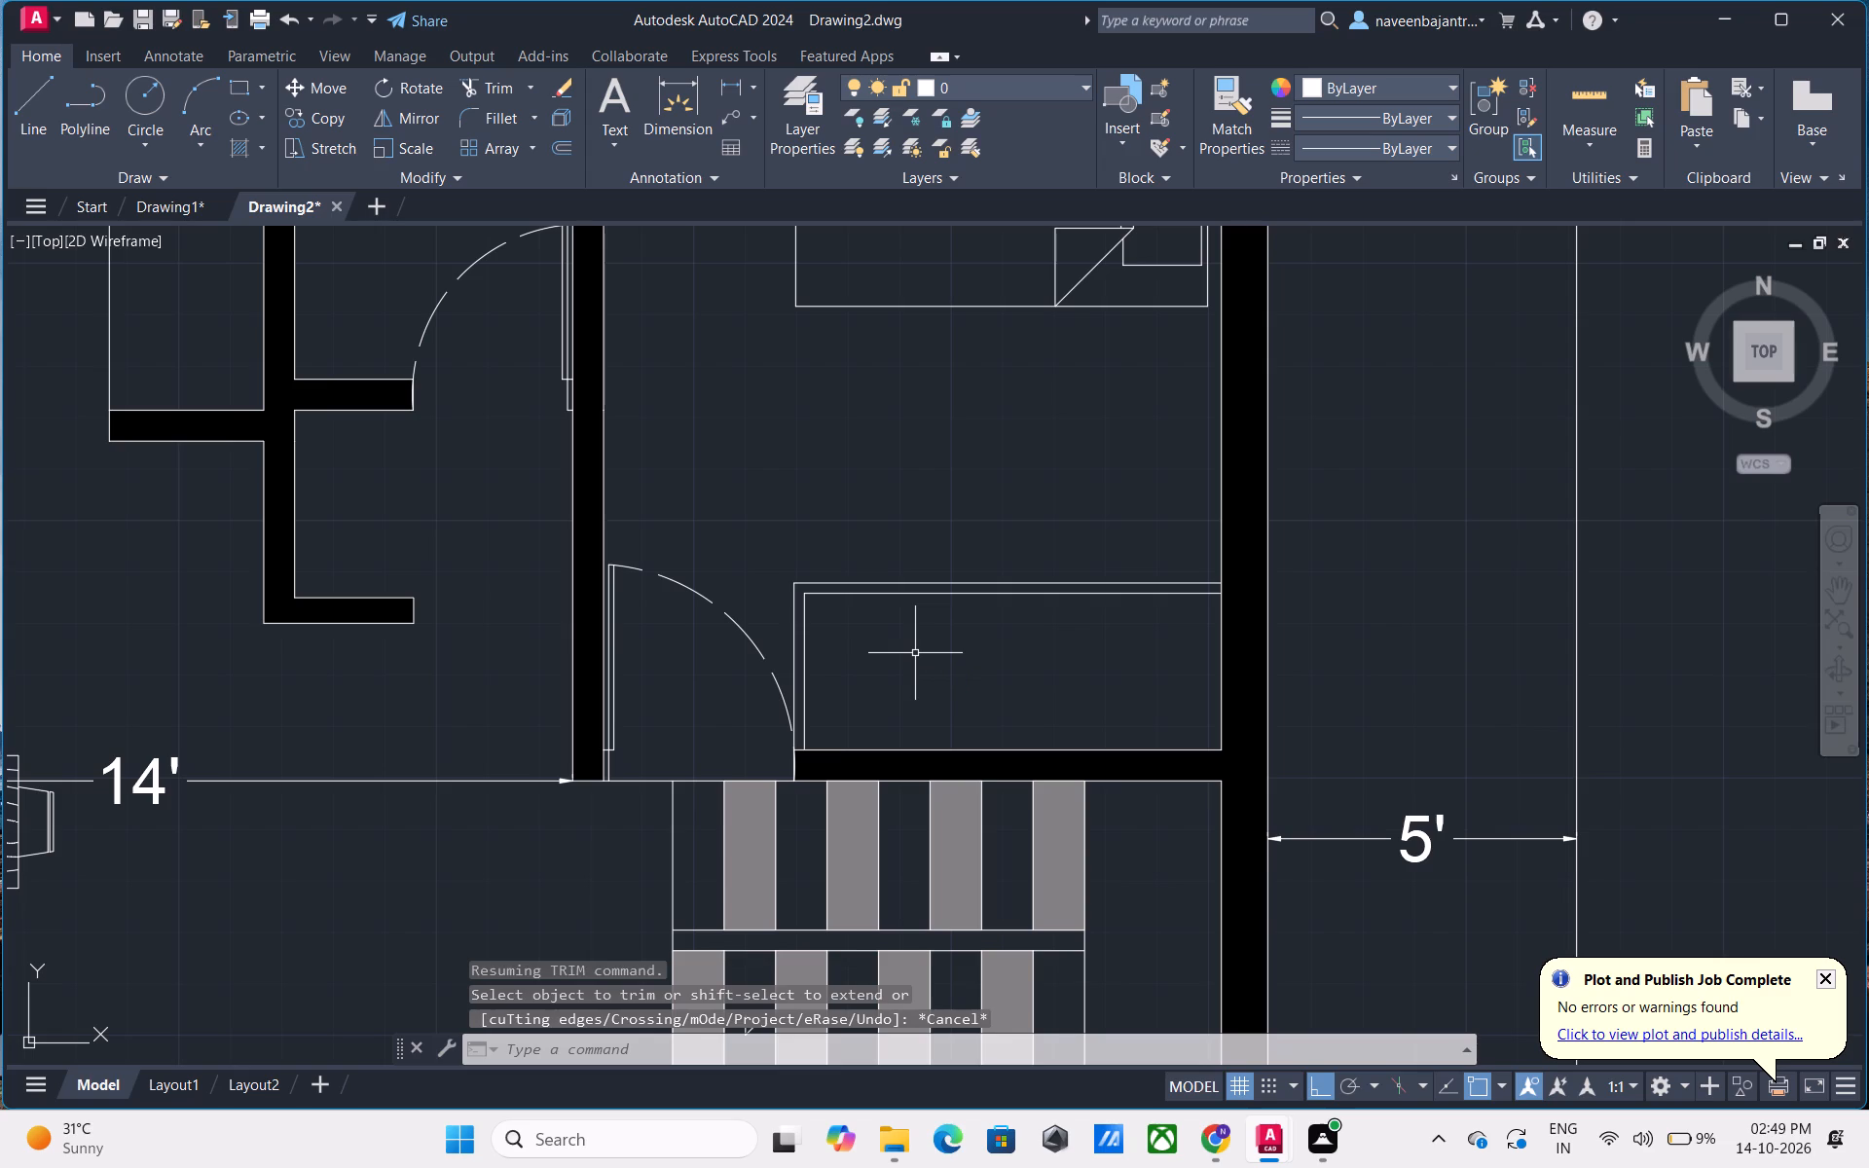
Fill the 2" border strip of the rectangle beside the bedroom door with a solid hatch in colour 99,100,102.
{"action": "middle_click_drag", "start_coordinate": [915, 653], "coordinate": [654, 675]}
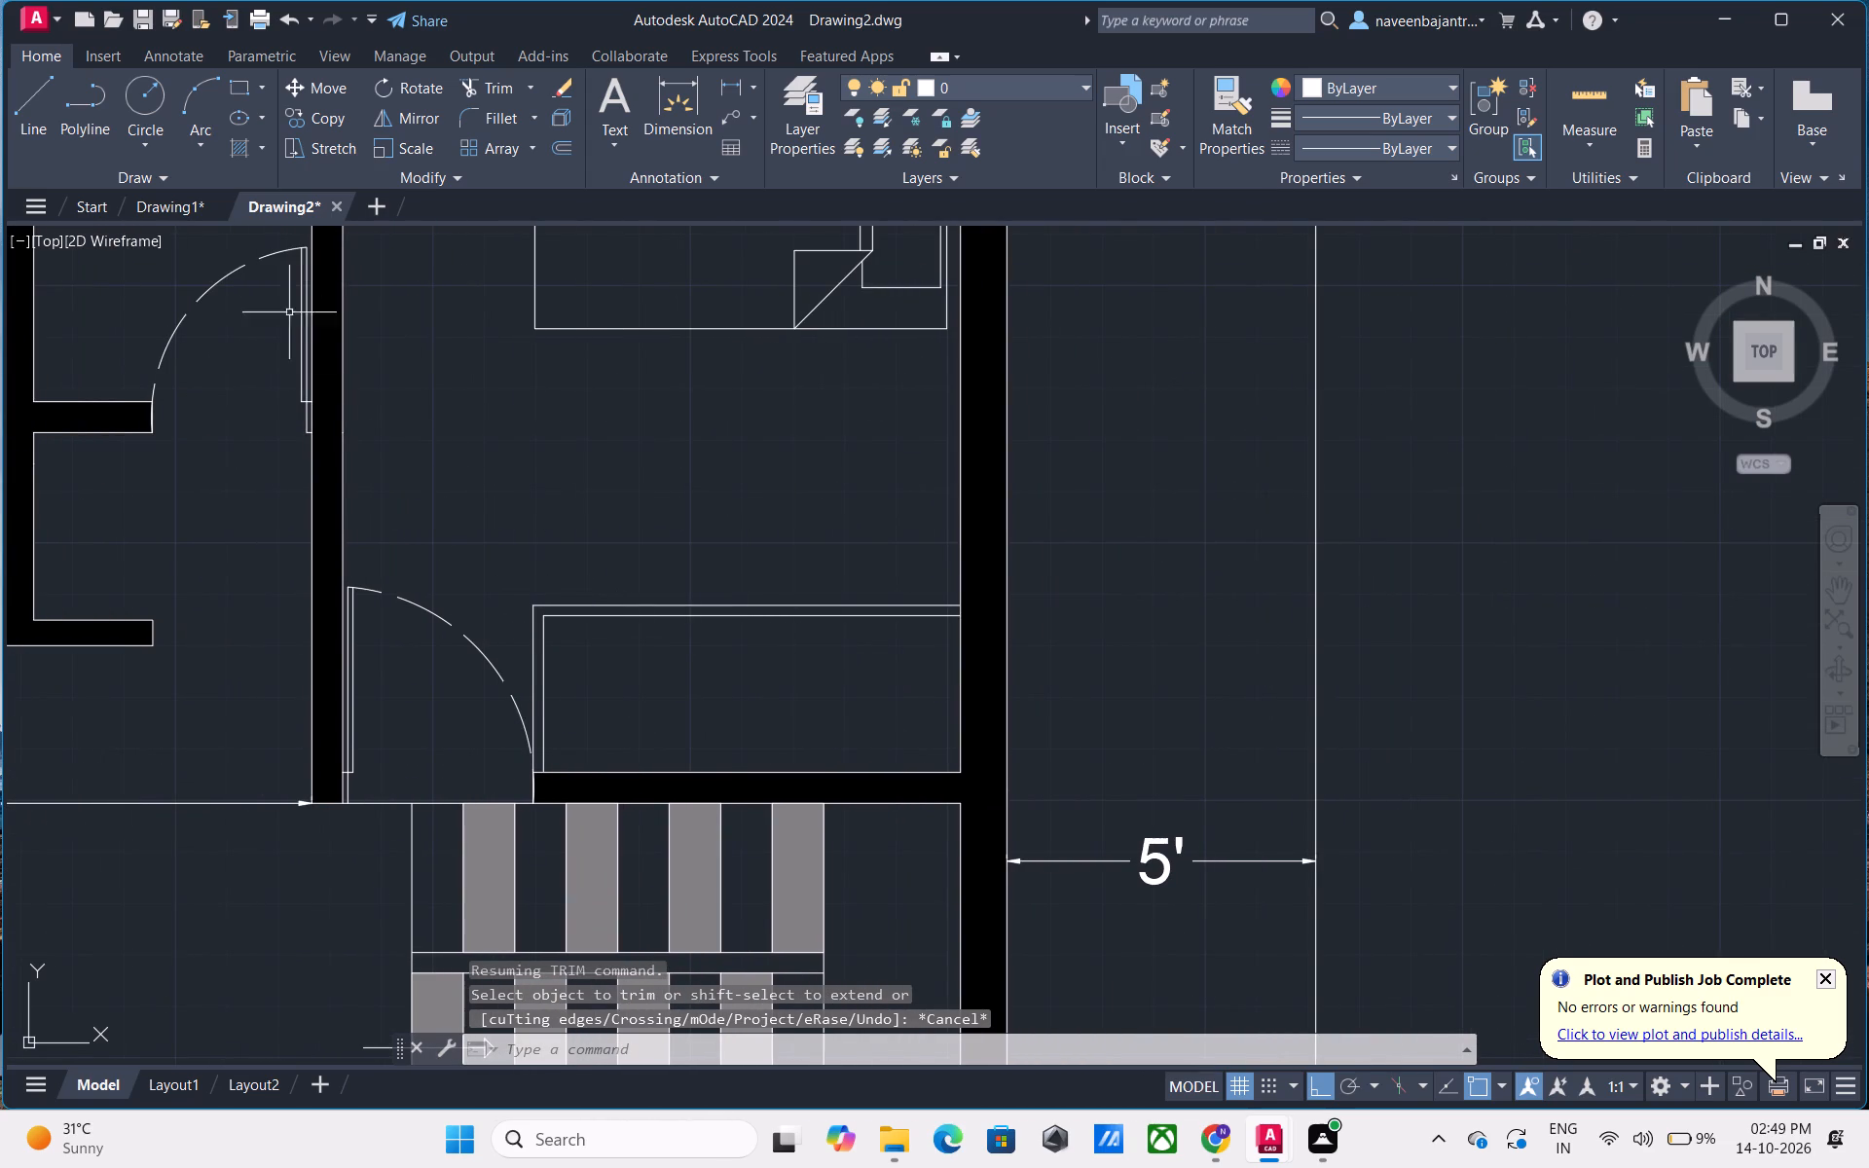
{"action": "left_click", "coordinate": [236, 148]}
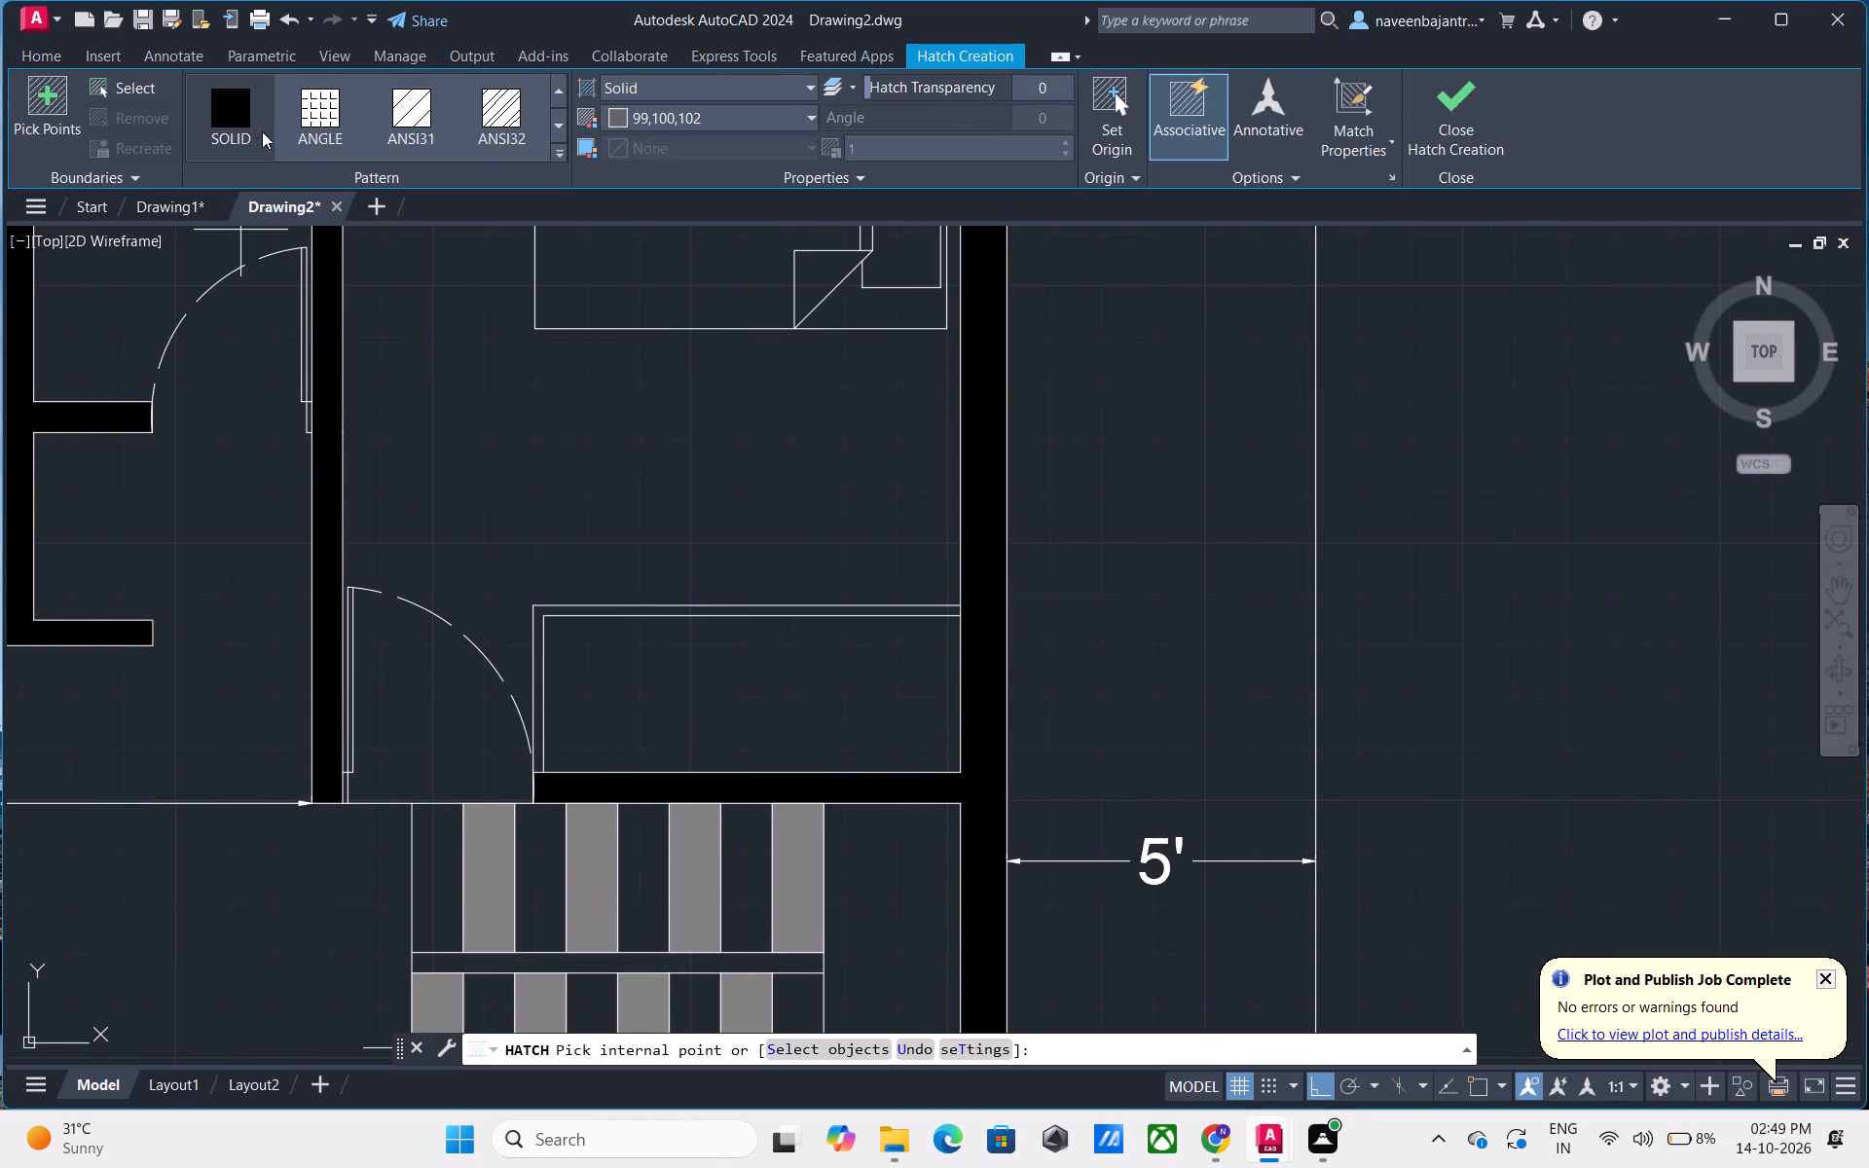
{"action": "left_click", "coordinate": [238, 120]}
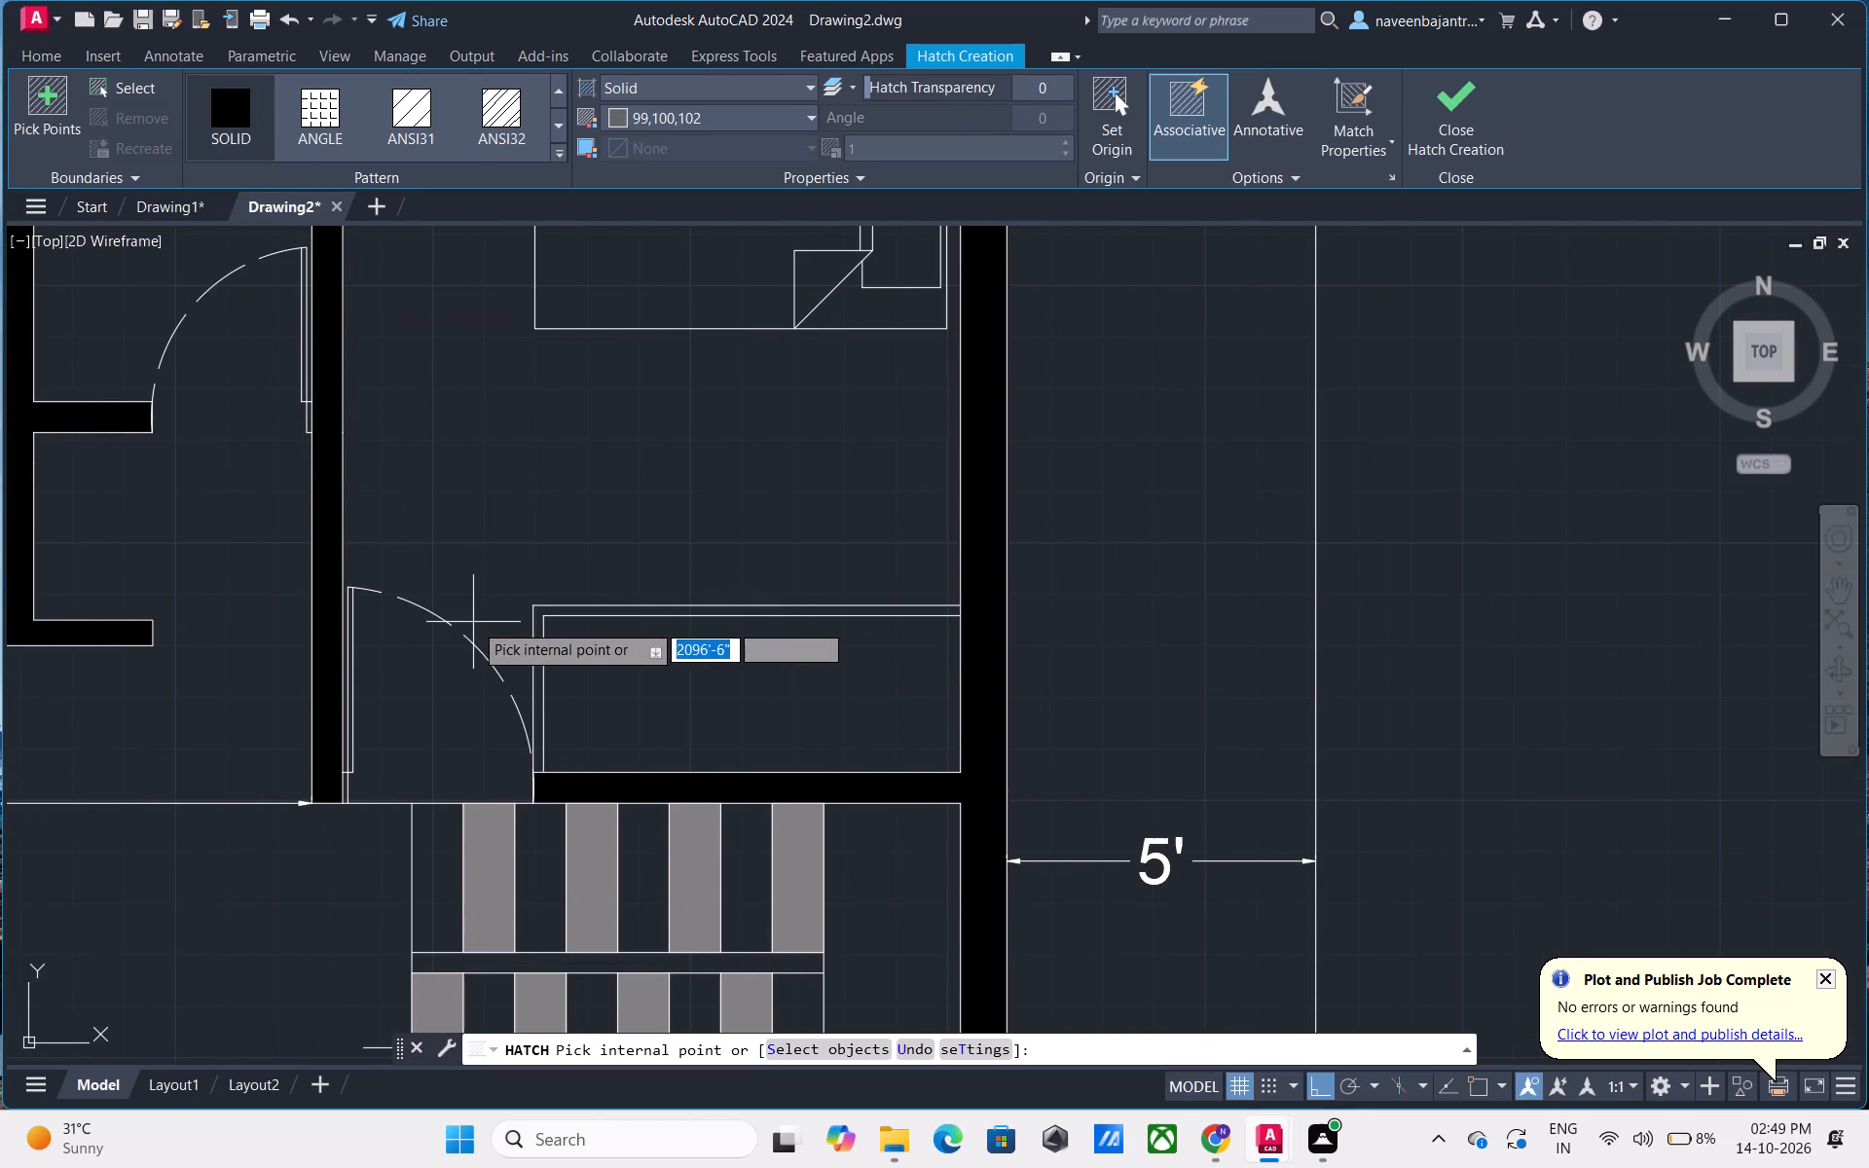
{"action": "left_click", "coordinate": [538, 620]}
{"action": "key", "text": "Escape"}
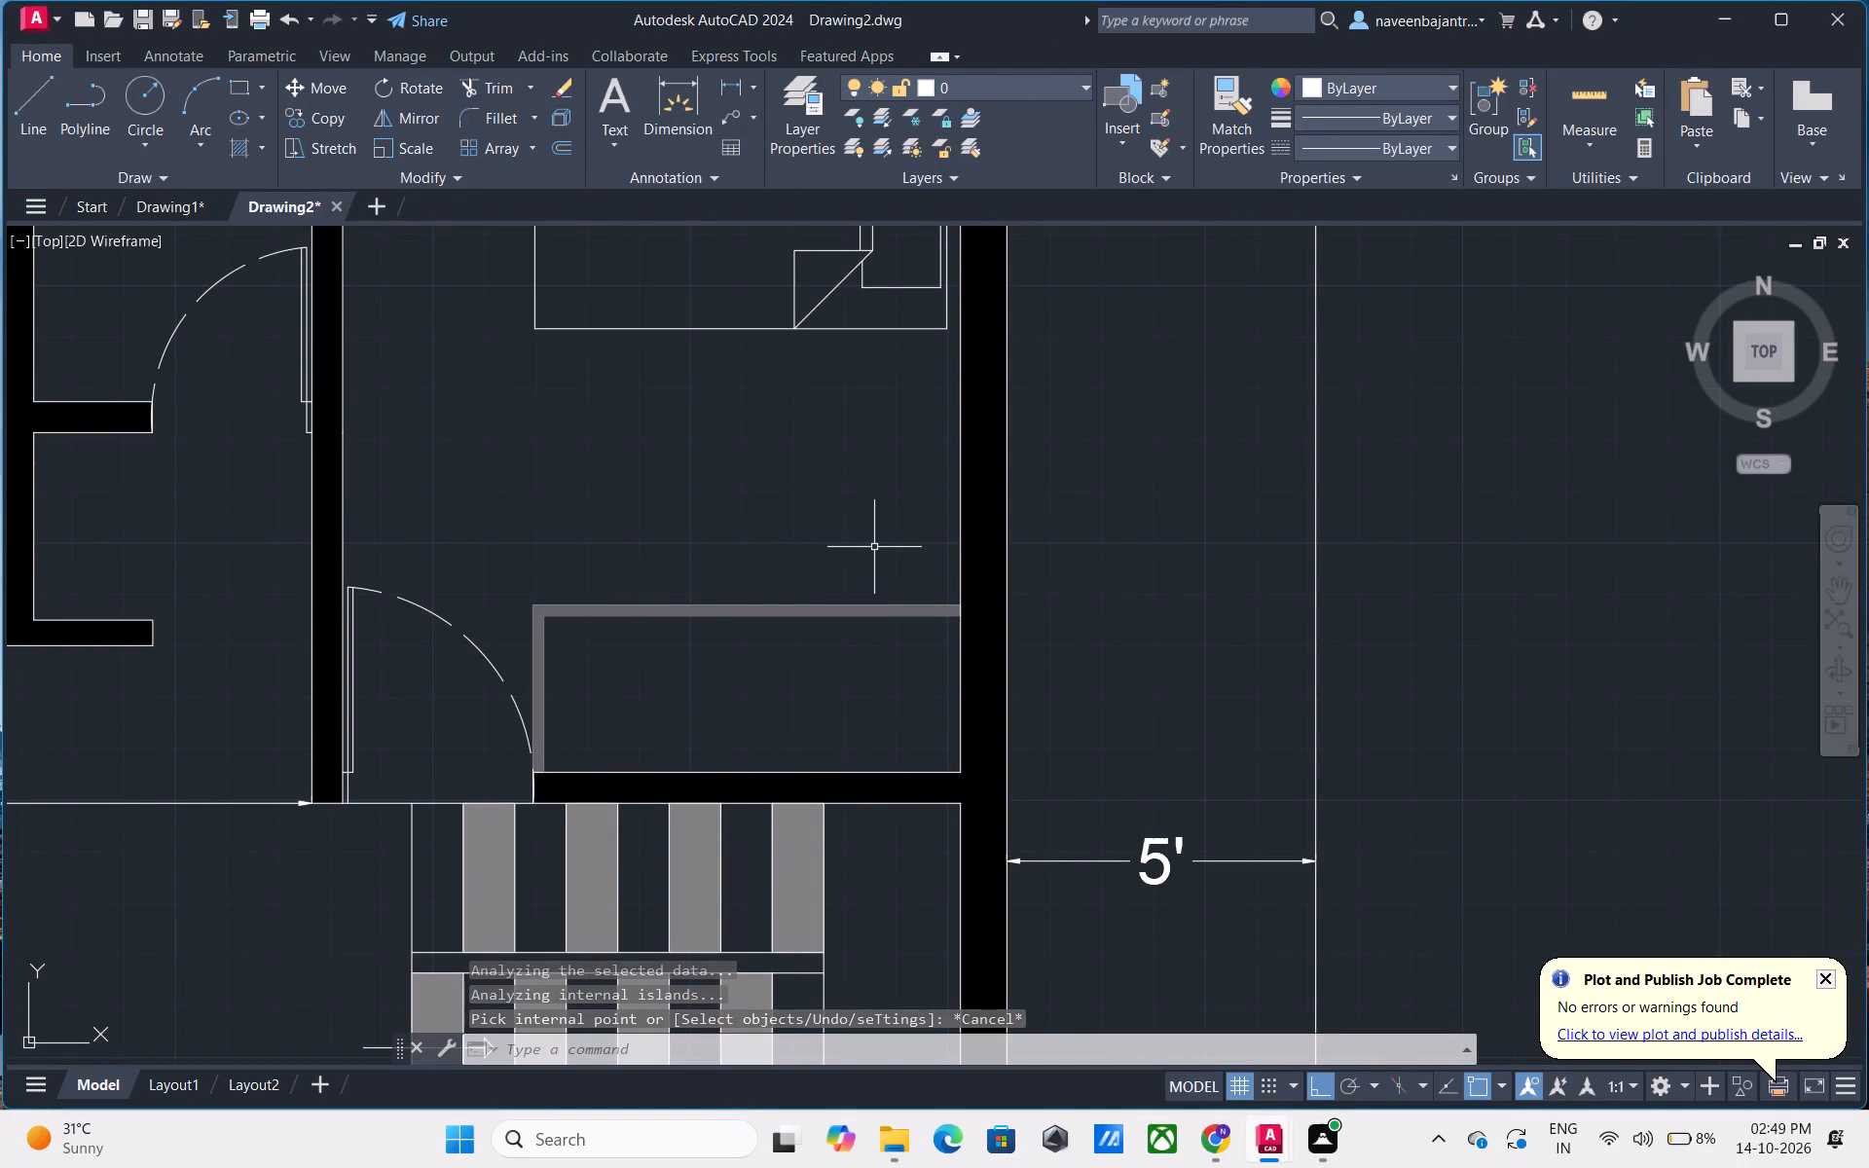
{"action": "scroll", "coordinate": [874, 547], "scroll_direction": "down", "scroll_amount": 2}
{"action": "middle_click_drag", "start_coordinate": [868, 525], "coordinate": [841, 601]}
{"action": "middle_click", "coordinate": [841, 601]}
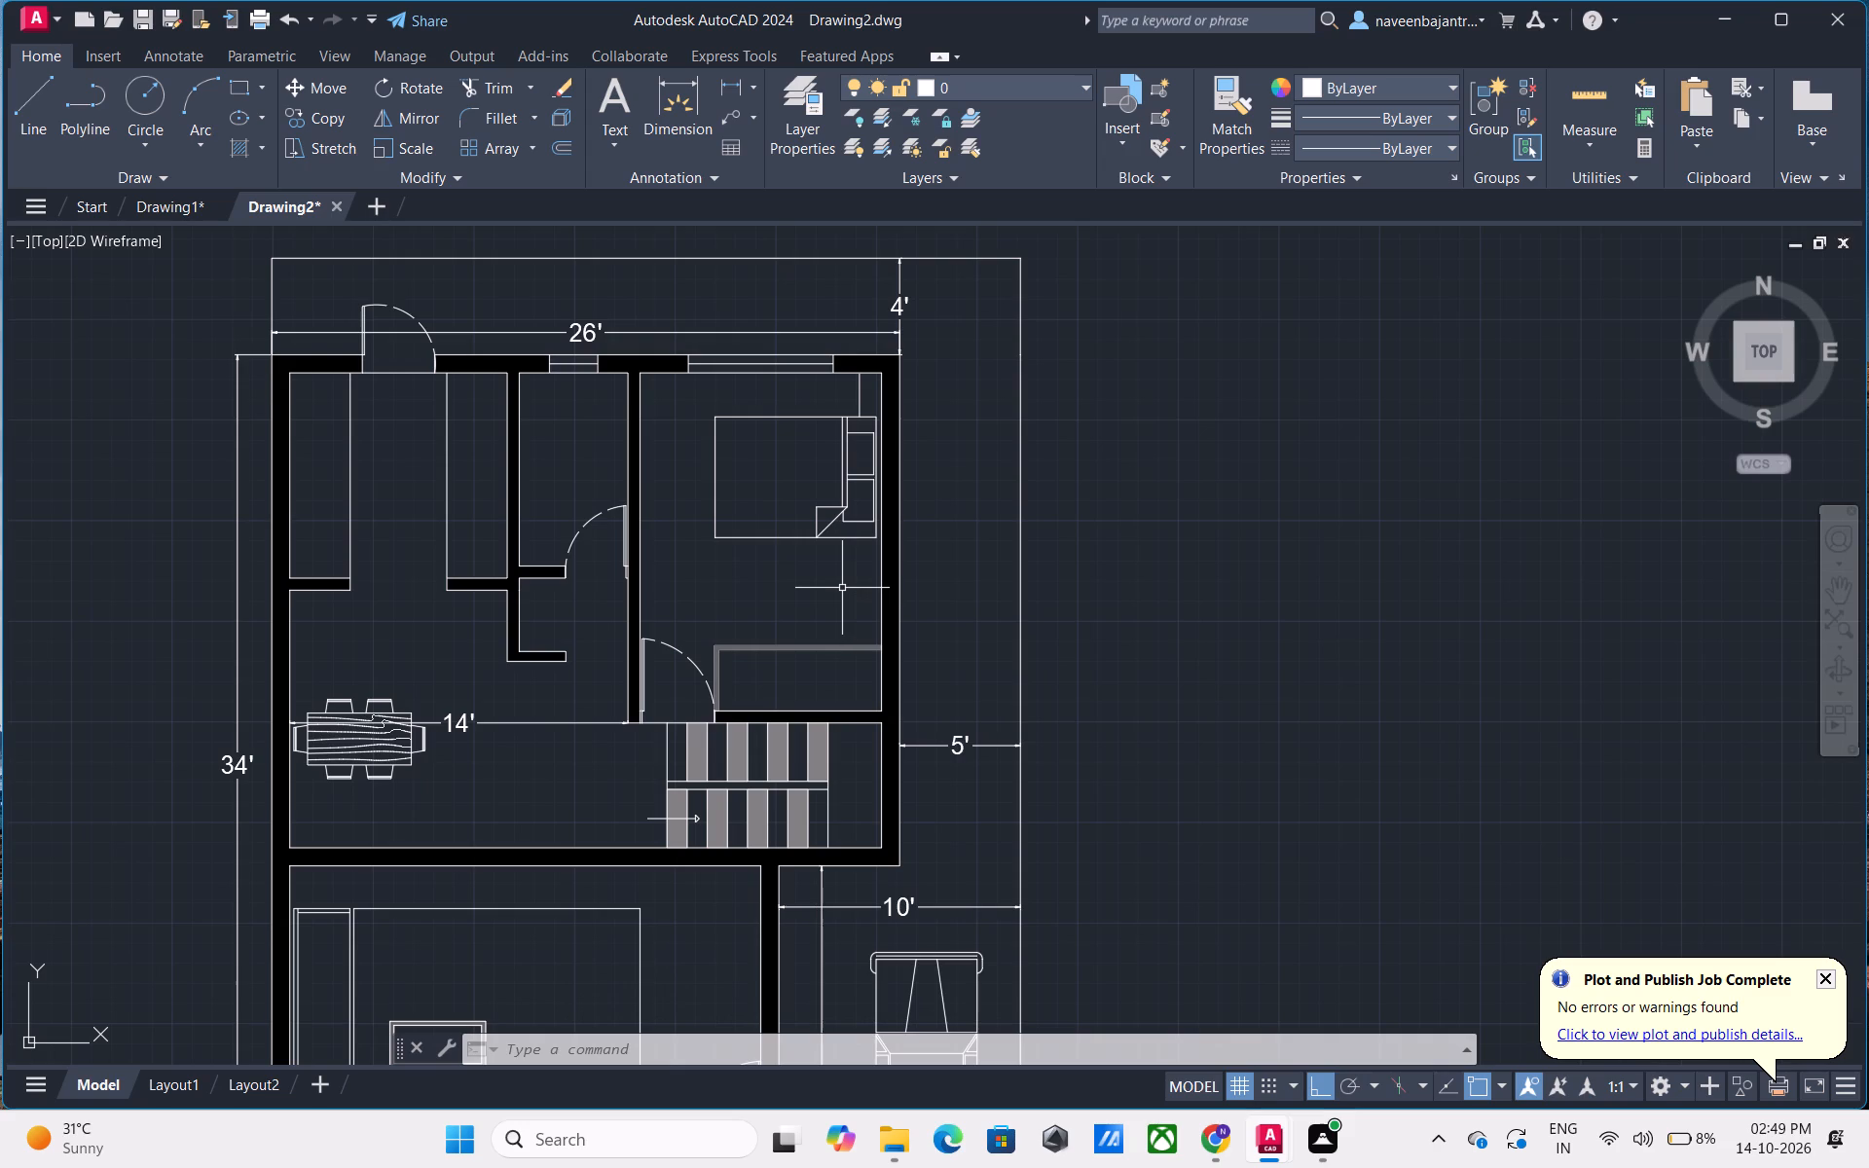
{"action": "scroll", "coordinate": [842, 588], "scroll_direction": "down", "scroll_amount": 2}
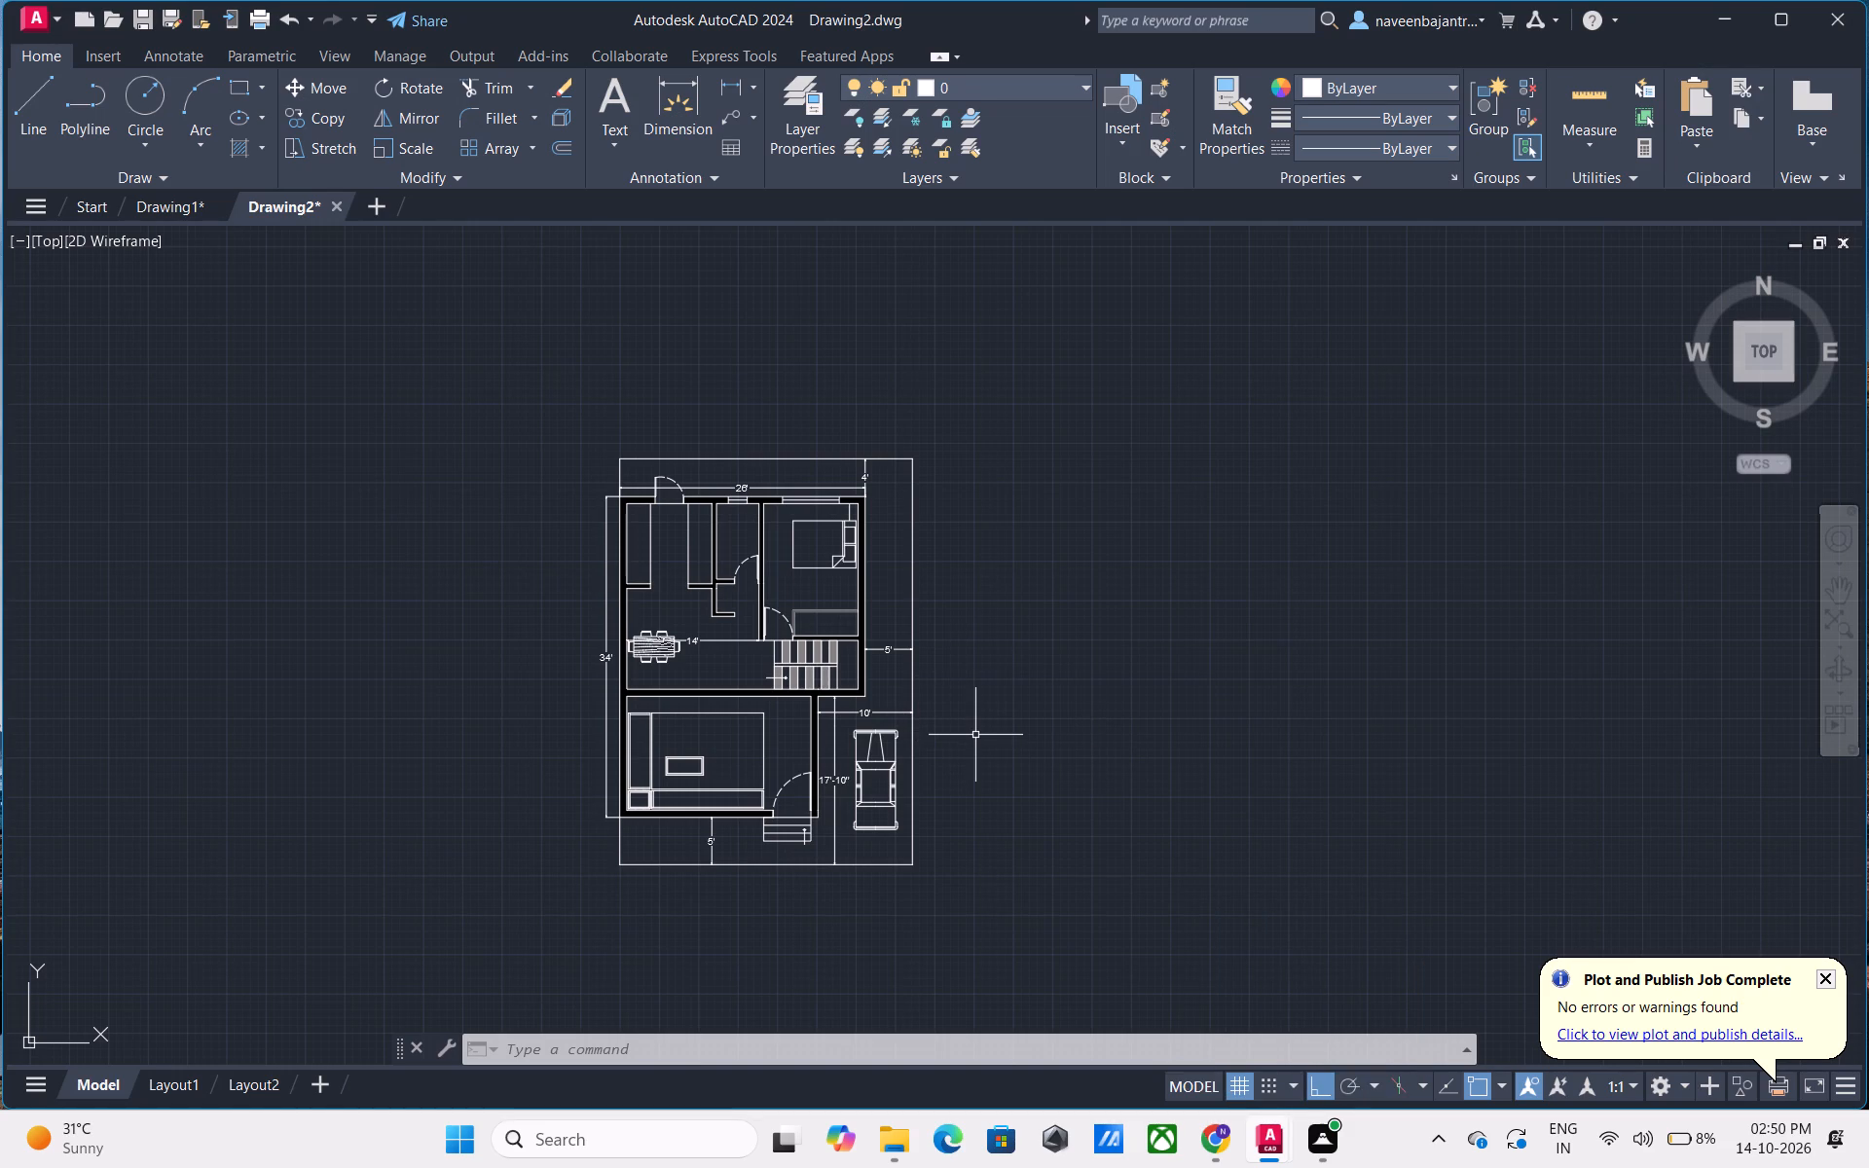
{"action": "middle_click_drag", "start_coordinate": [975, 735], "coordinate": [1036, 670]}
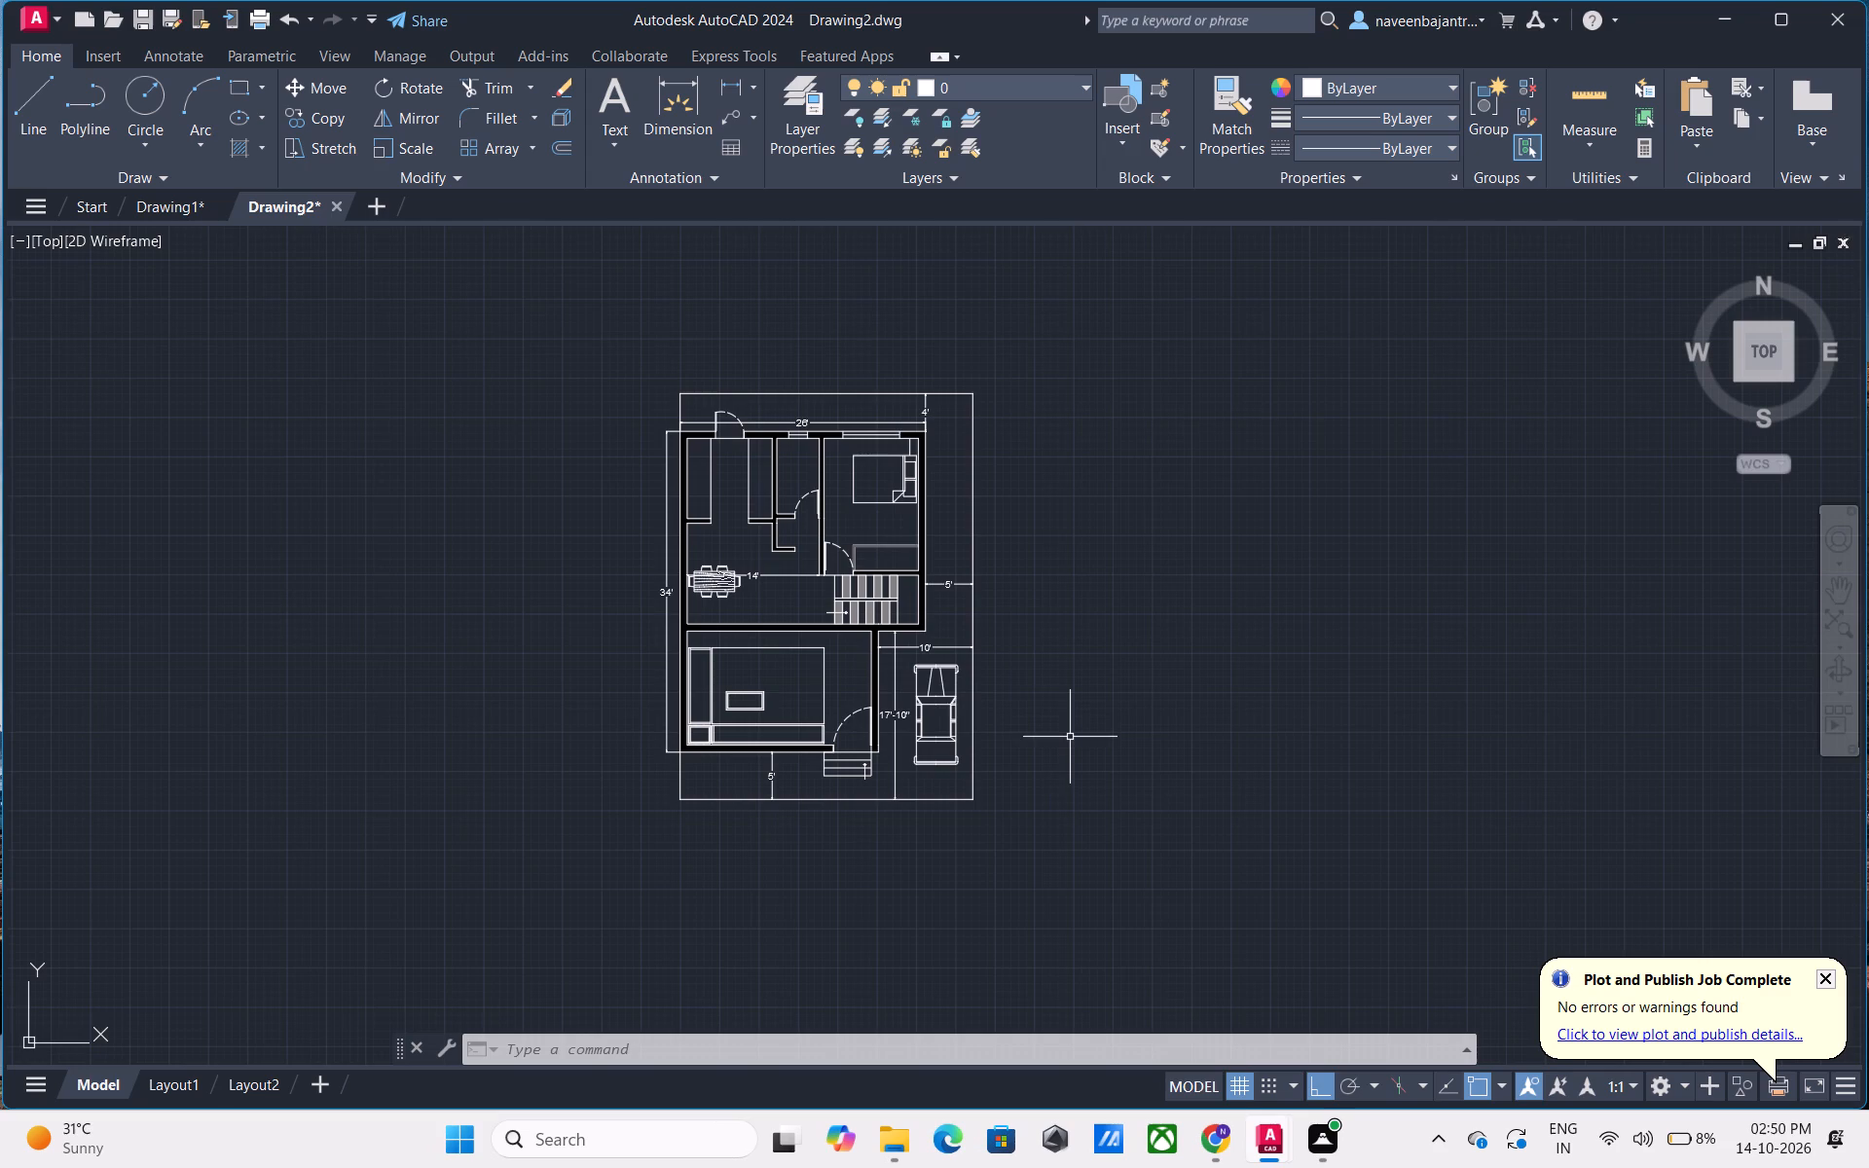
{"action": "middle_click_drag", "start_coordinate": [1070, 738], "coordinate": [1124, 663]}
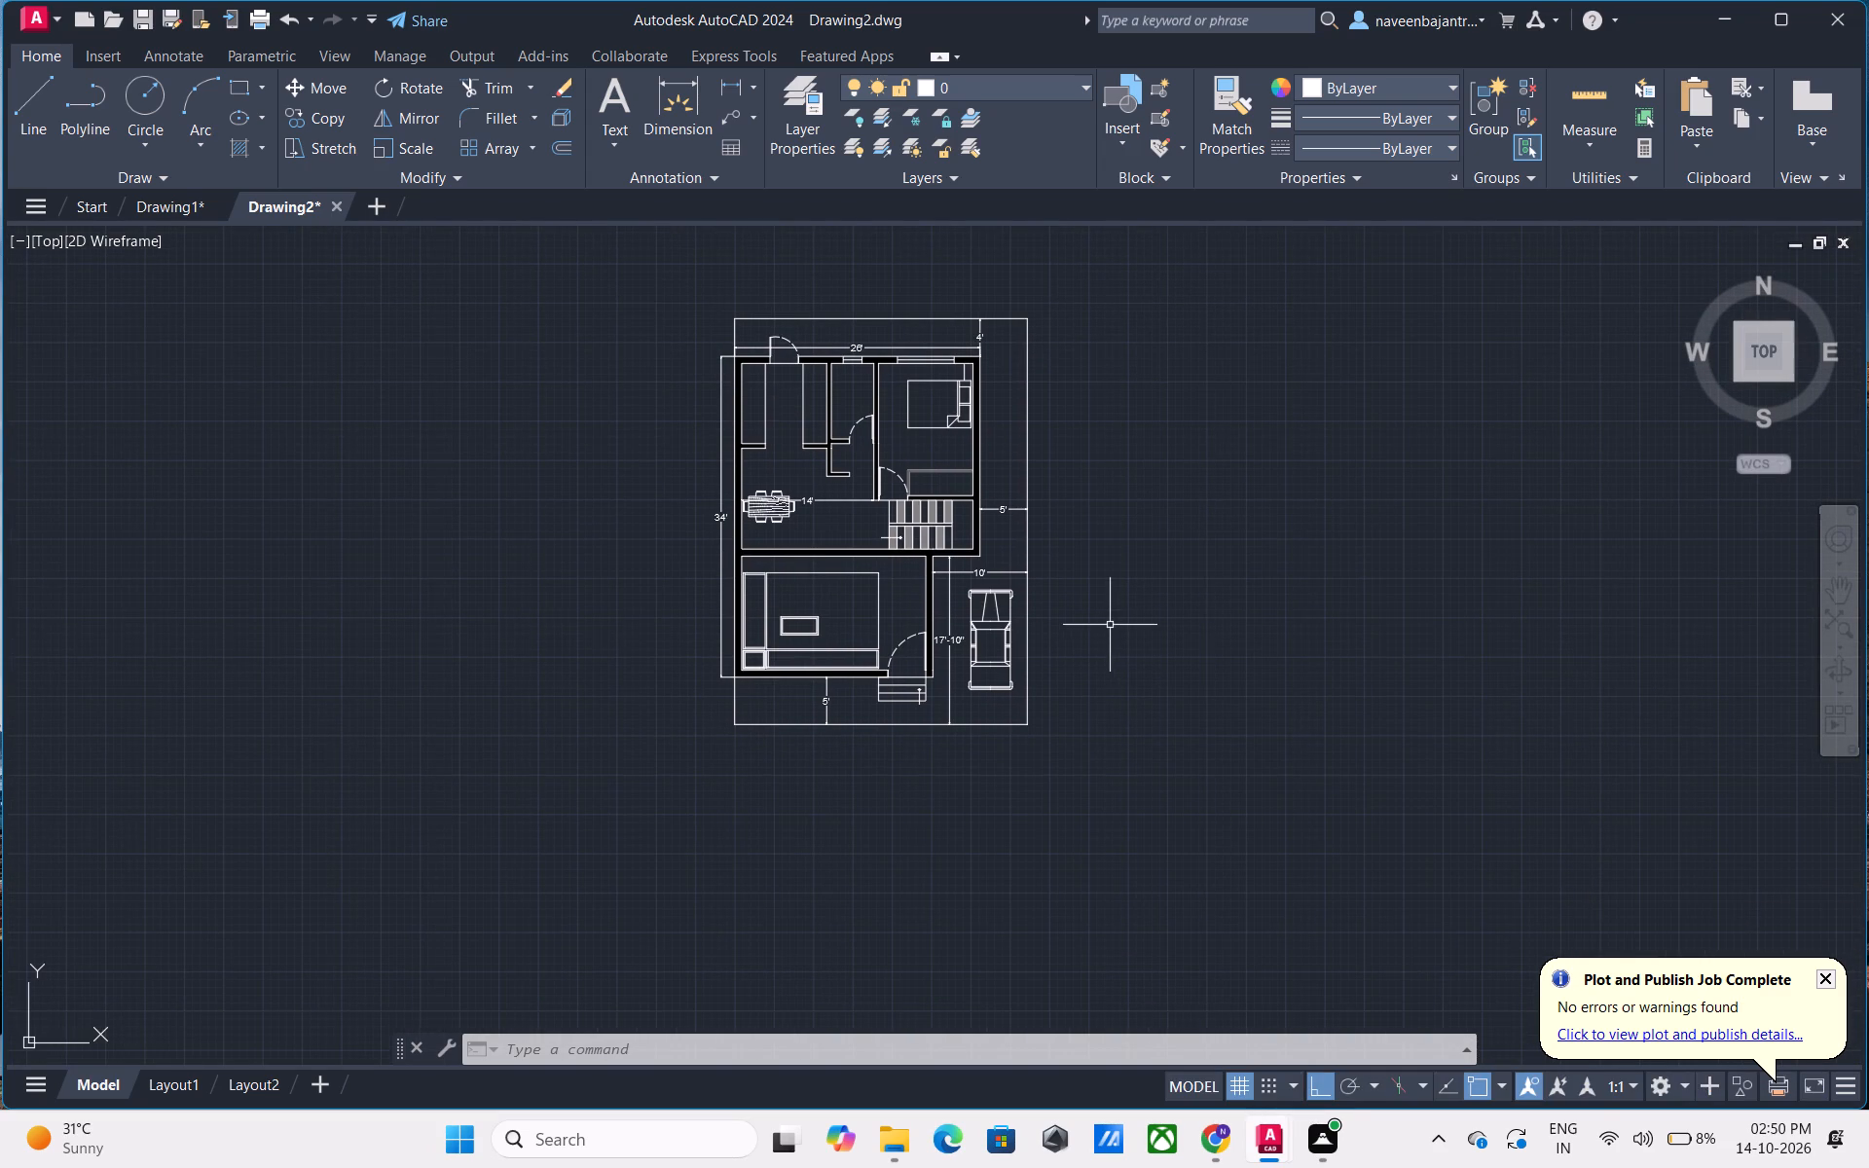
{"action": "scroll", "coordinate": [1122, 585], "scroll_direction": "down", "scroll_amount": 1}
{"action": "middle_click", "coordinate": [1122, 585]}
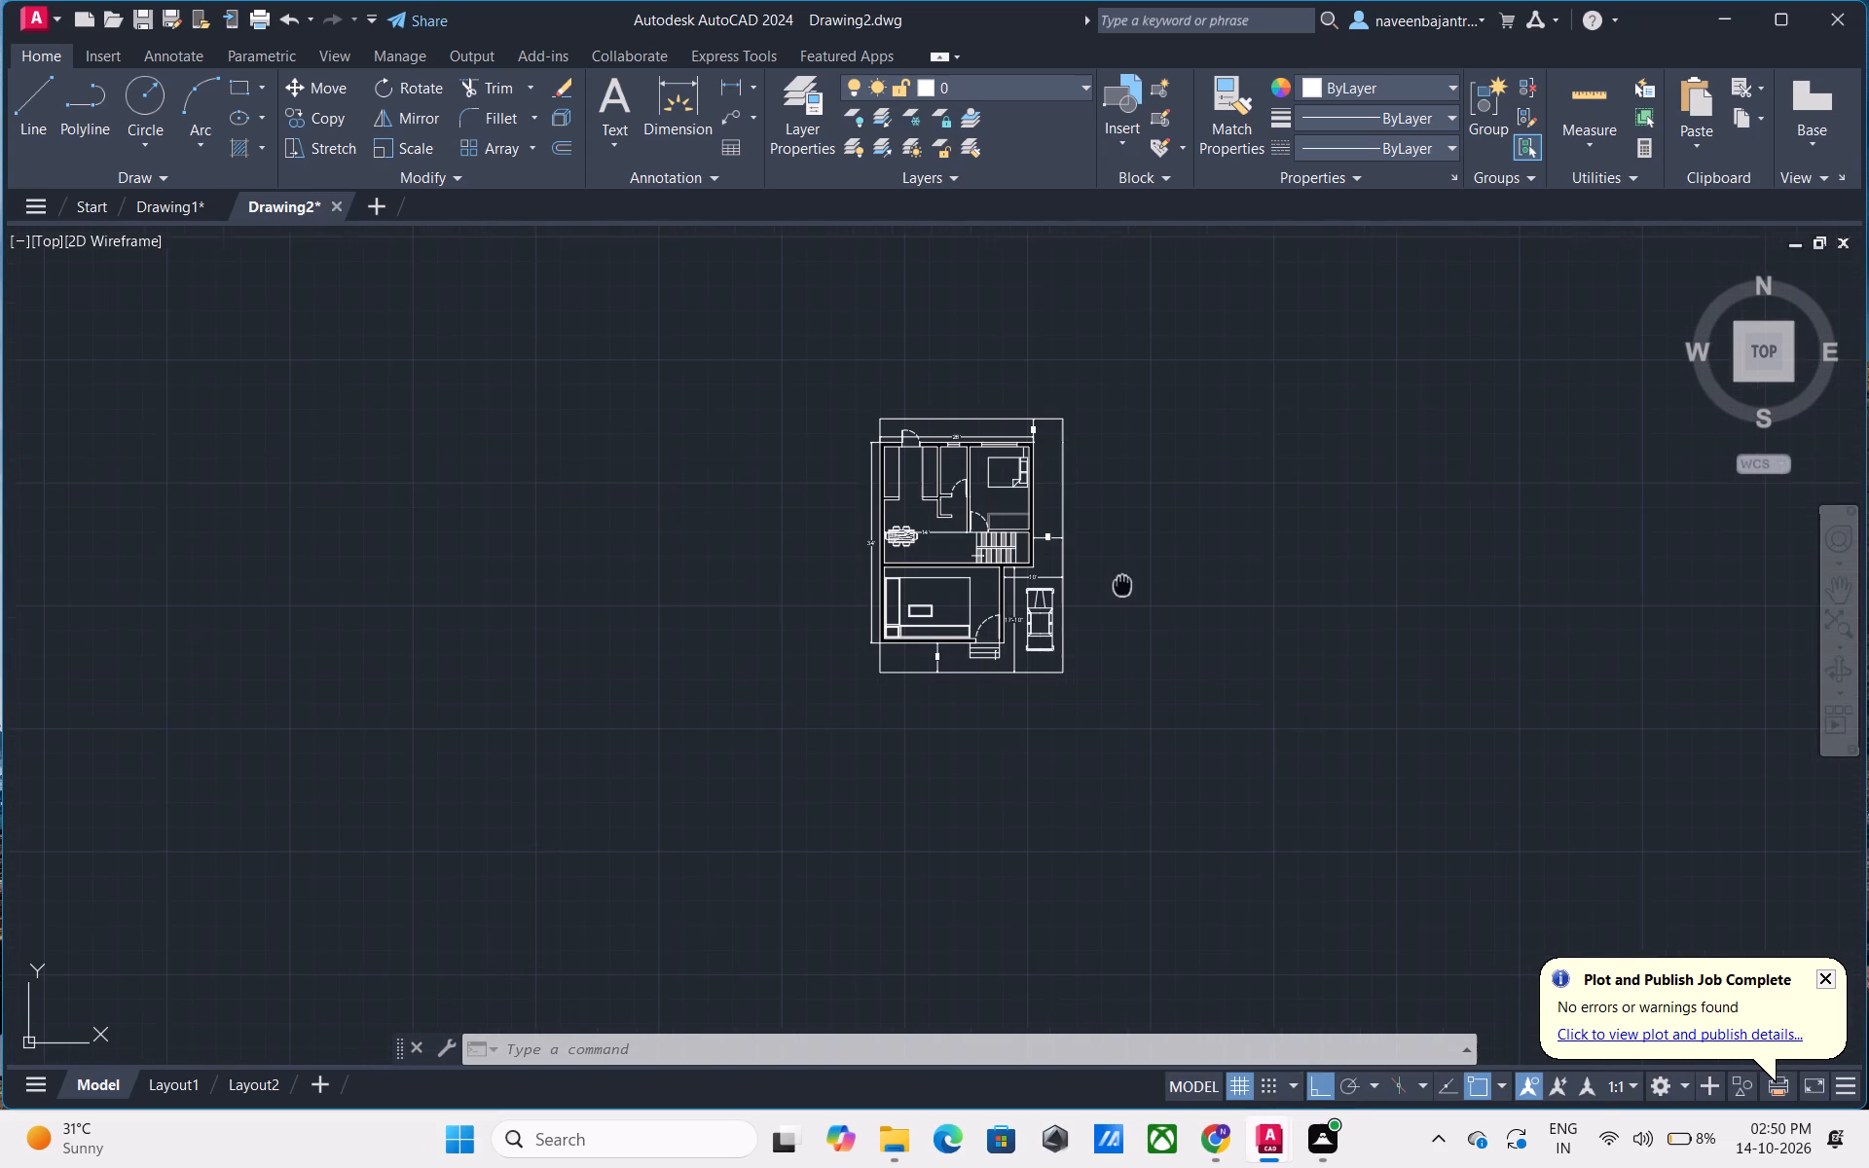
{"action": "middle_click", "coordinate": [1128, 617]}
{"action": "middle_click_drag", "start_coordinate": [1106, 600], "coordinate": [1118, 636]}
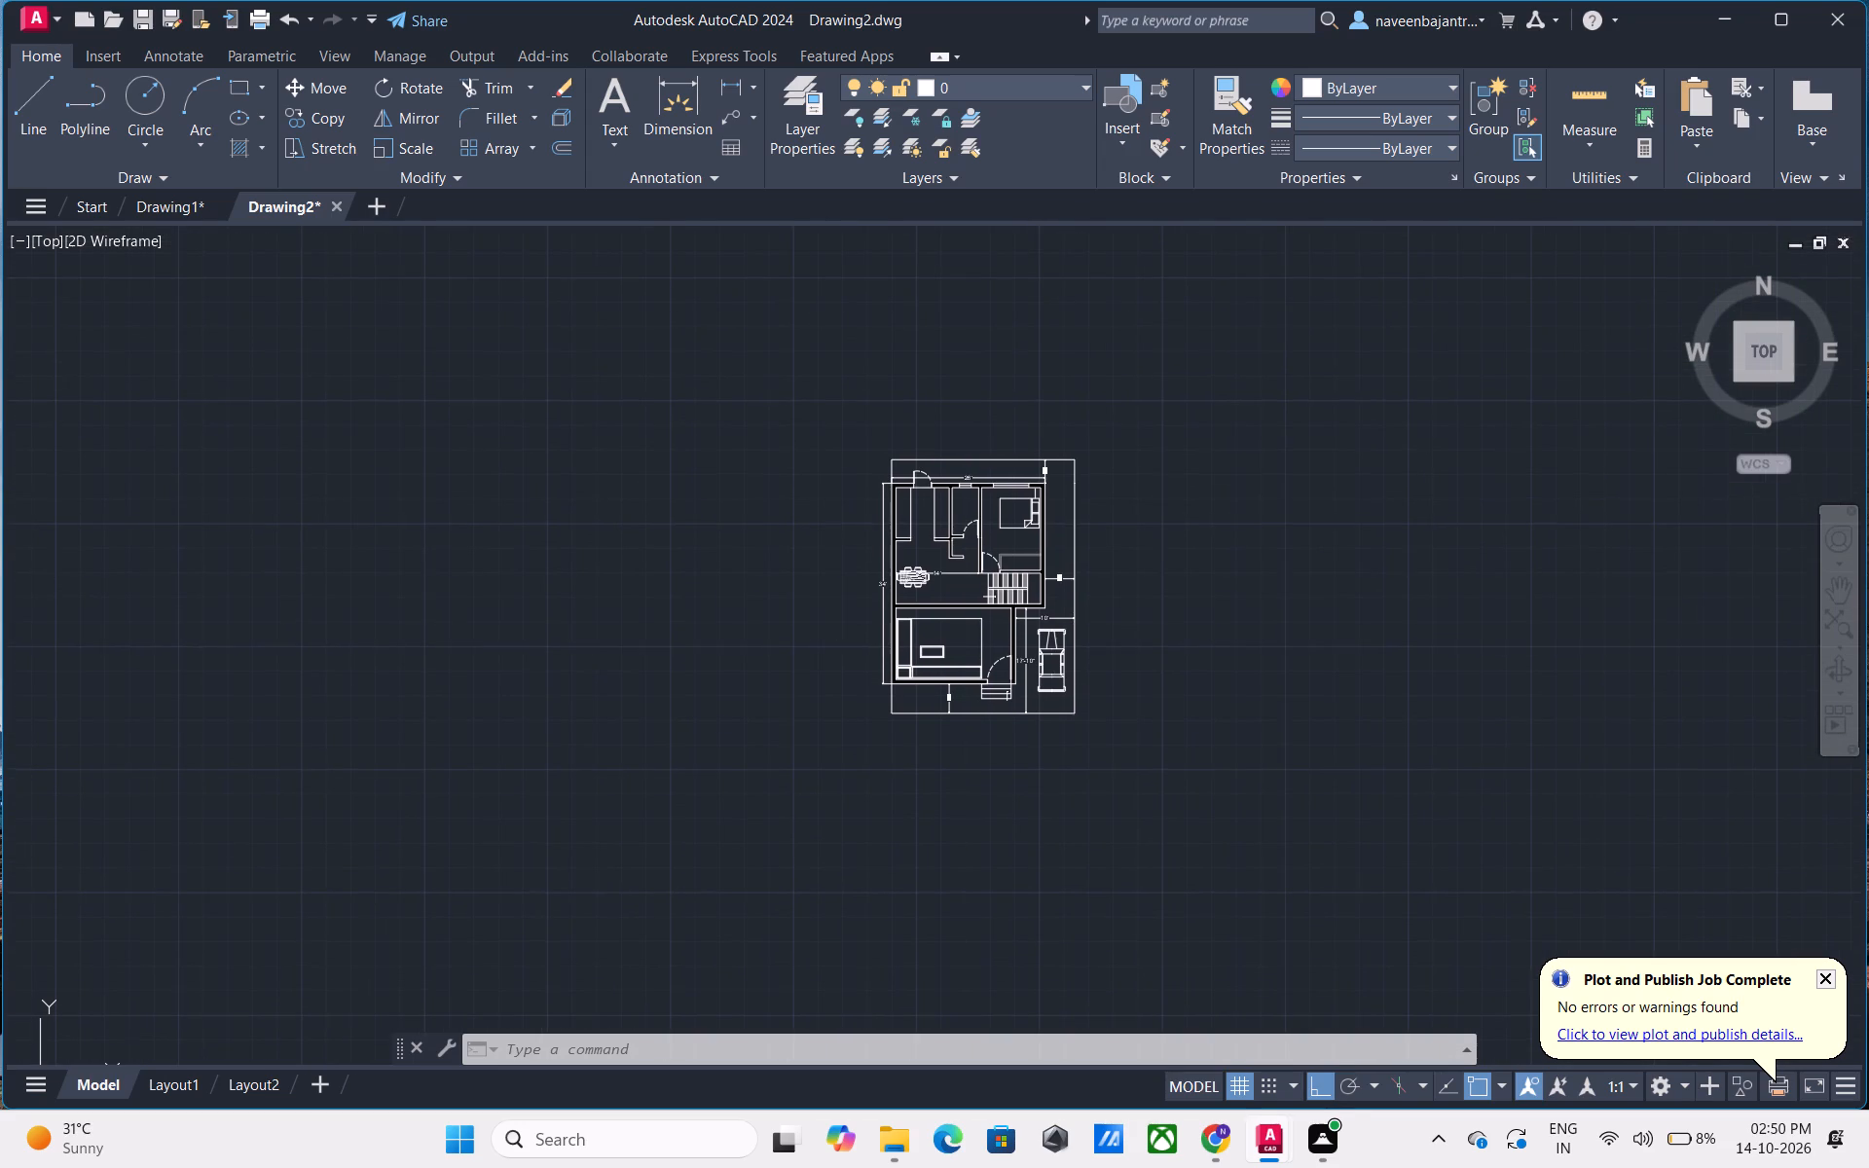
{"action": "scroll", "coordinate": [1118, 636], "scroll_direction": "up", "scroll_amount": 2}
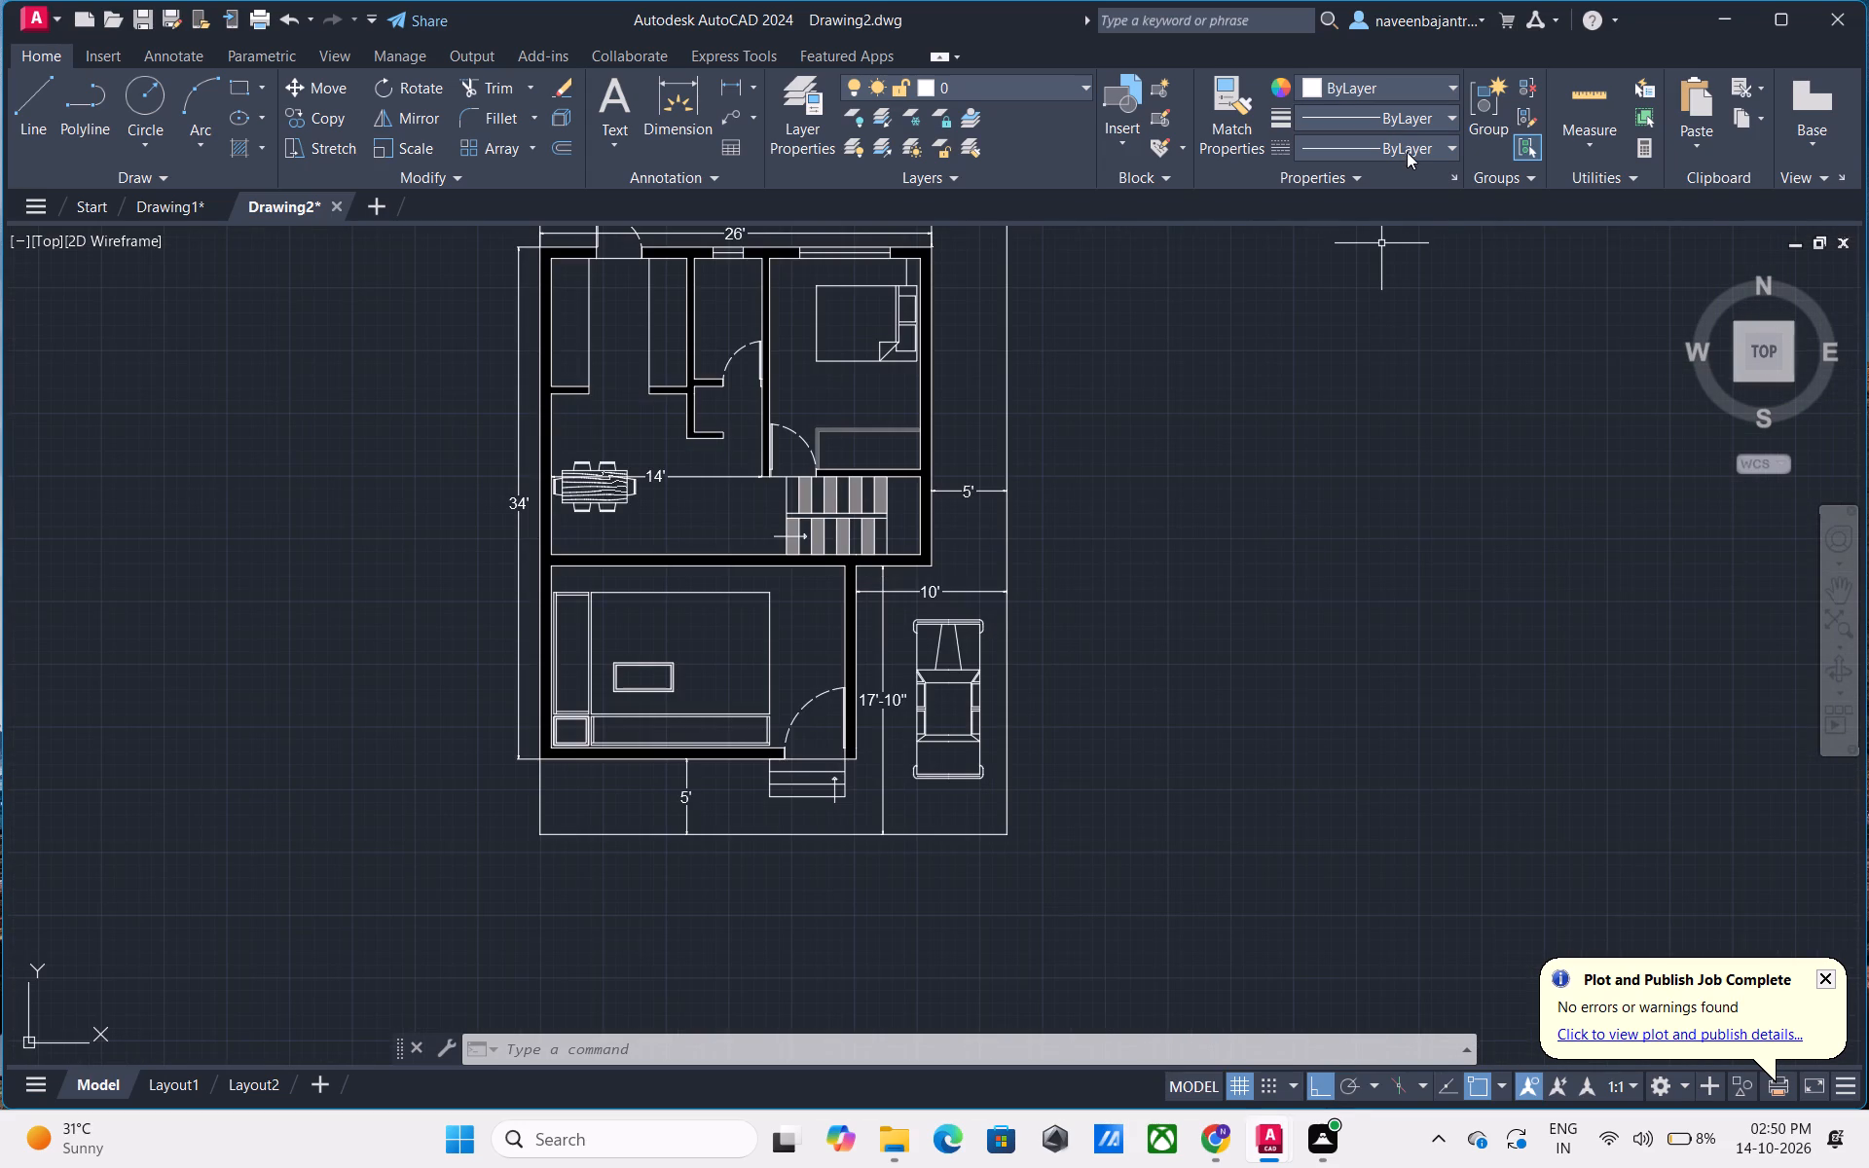
Open the Linetype Manager's list of loadable linetypes in acadiso.lin and look through it for a suitable linetype.
{"action": "left_click", "coordinate": [1407, 152]}
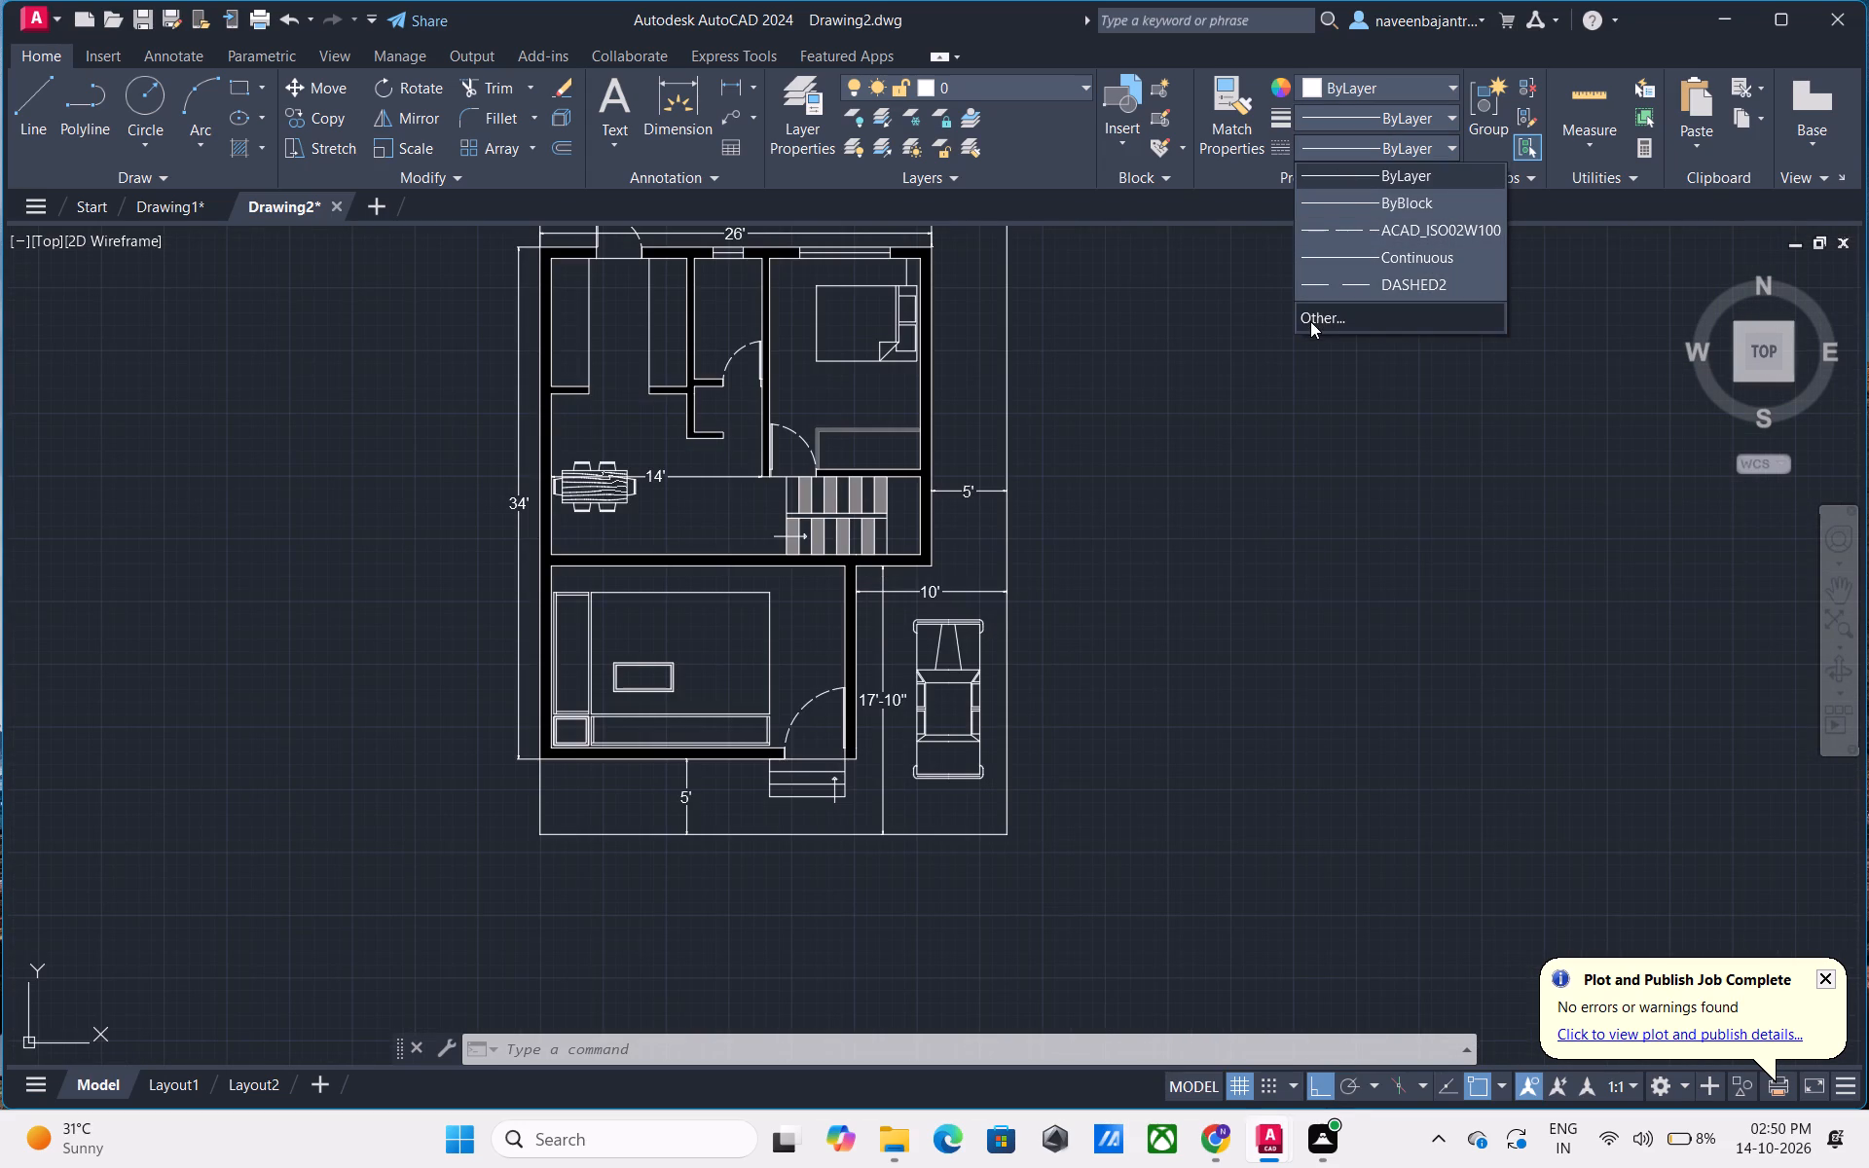
{"action": "left_click", "coordinate": [1310, 321]}
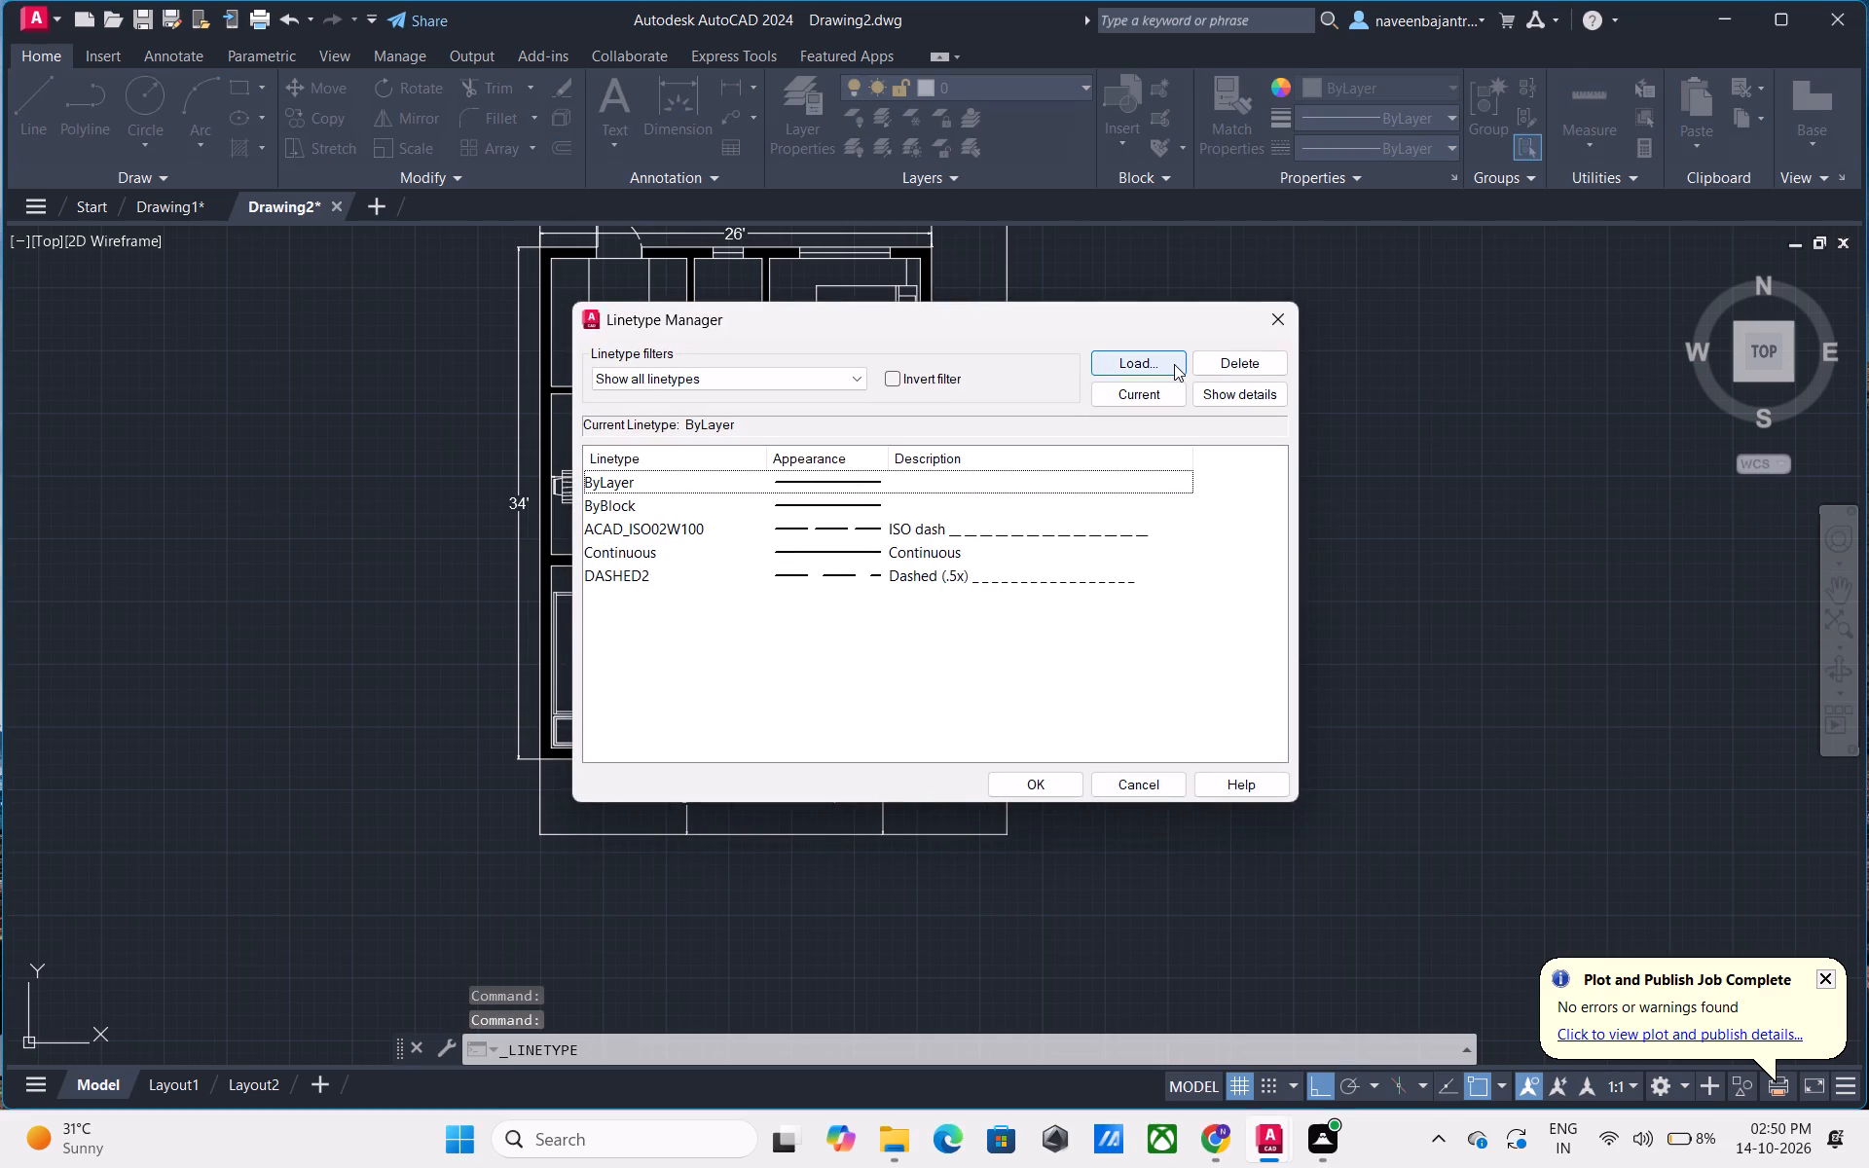
{"action": "left_click", "coordinate": [1174, 364]}
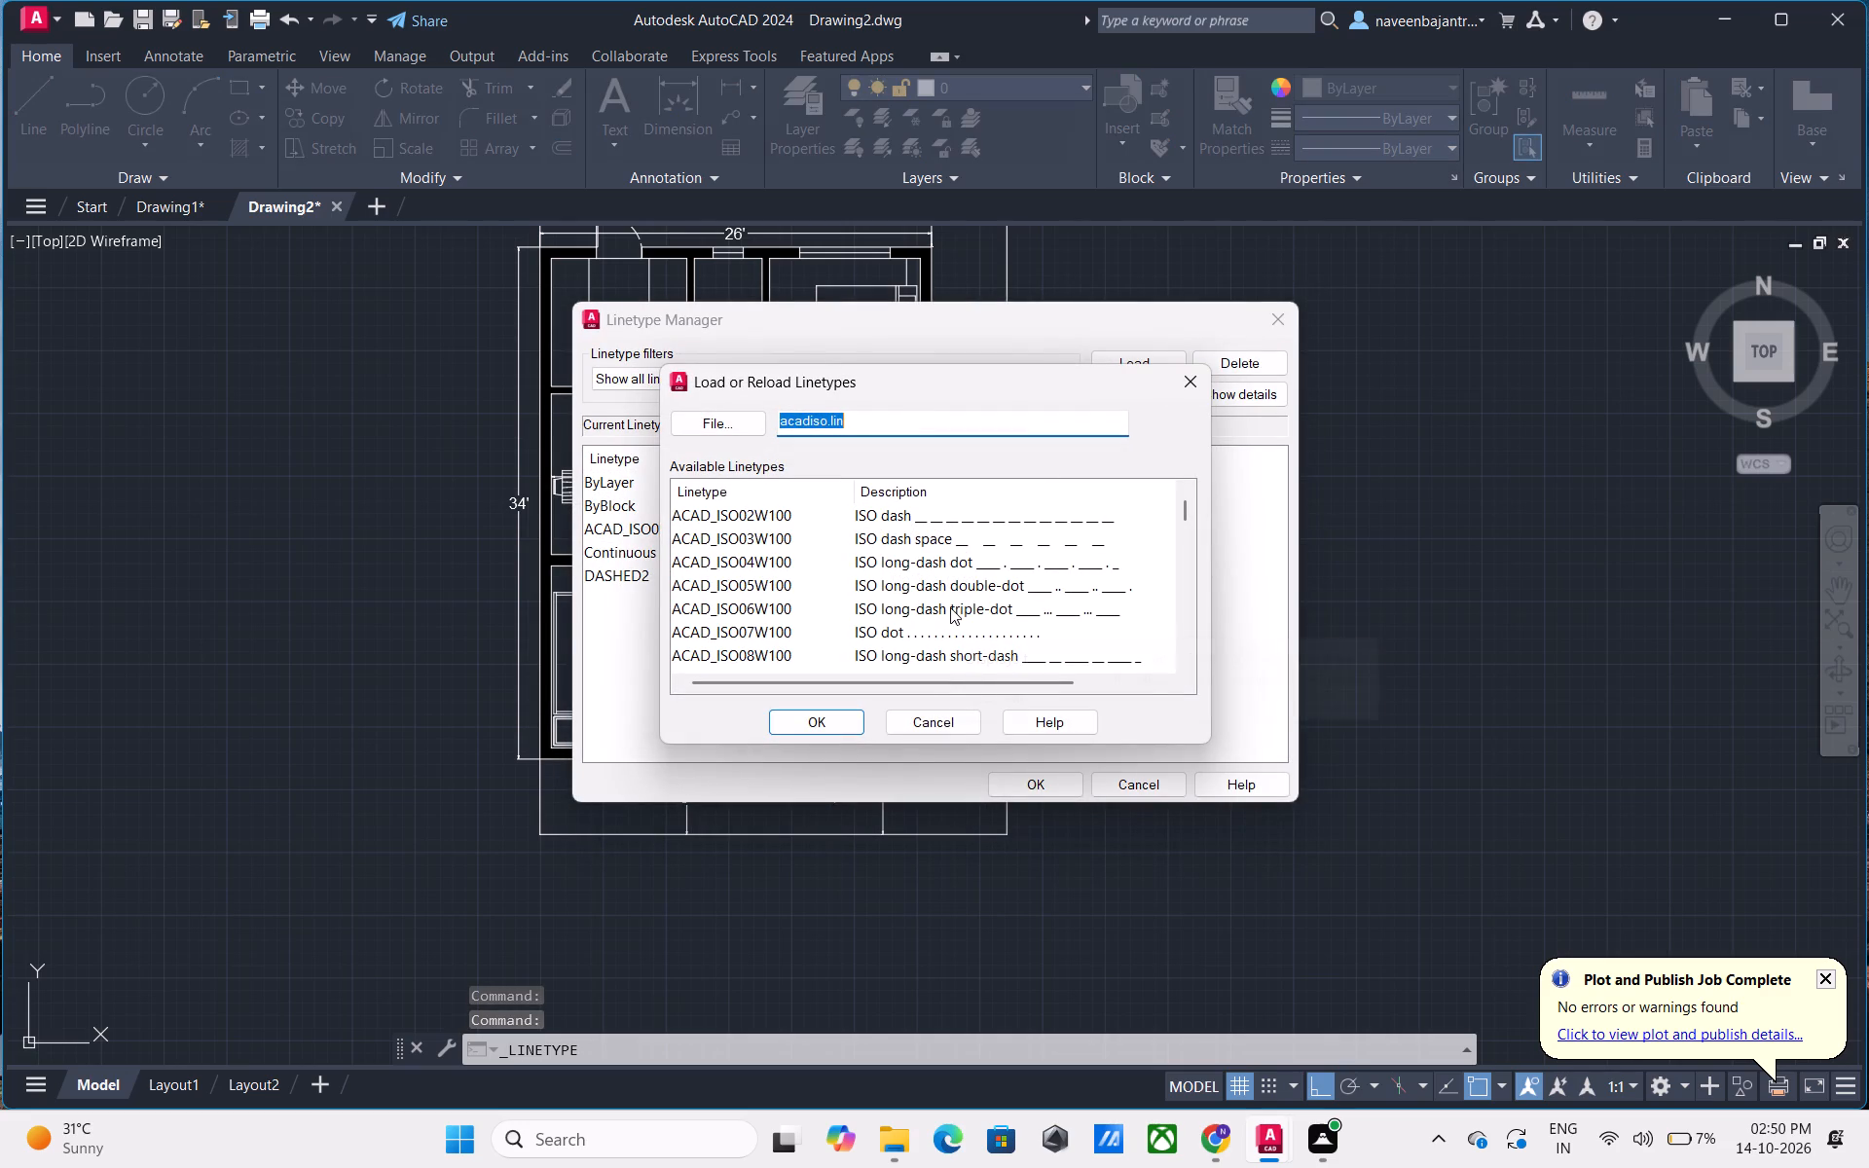
{"action": "scroll", "coordinate": [991, 577], "scroll_direction": "down", "scroll_amount": 1}
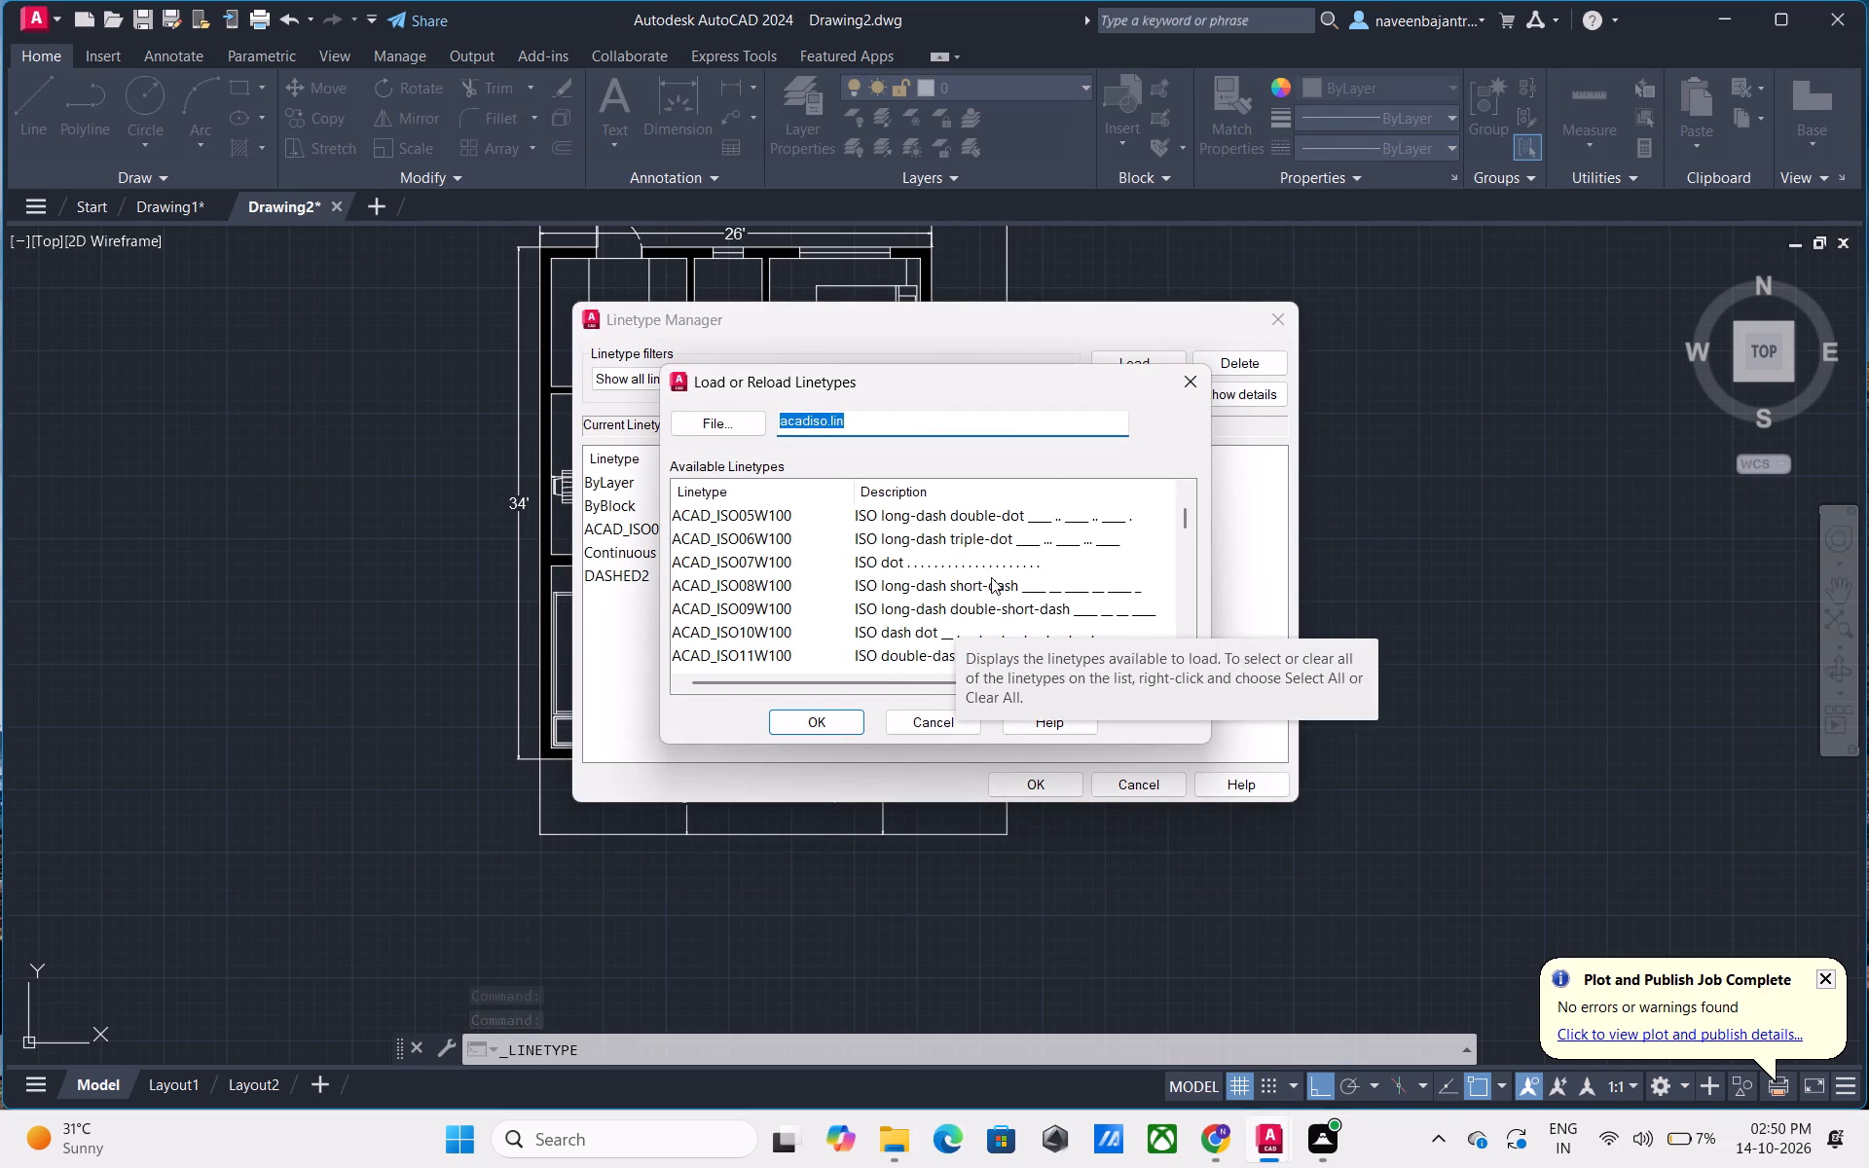
{"action": "scroll", "coordinate": [991, 577], "scroll_direction": "down", "scroll_amount": 1}
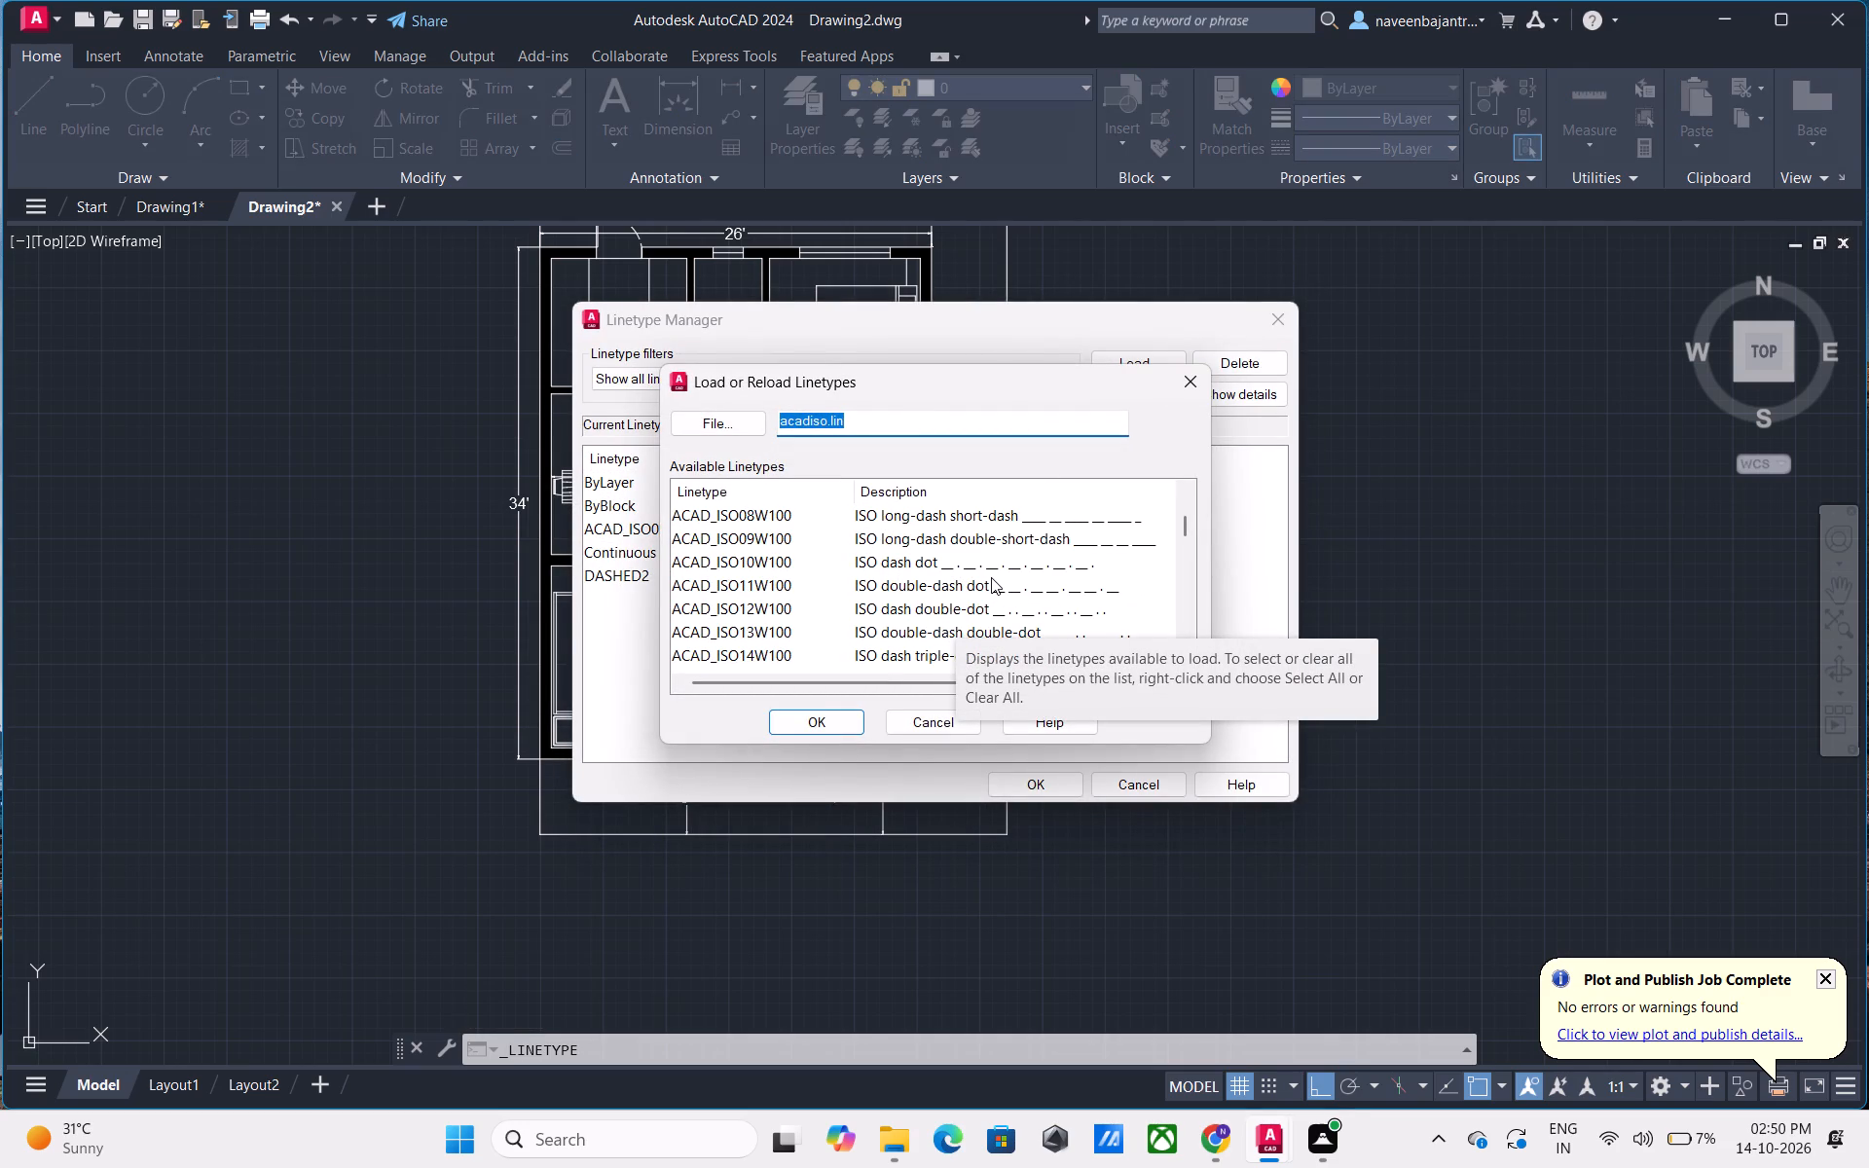
{"action": "scroll", "coordinate": [991, 577], "scroll_direction": "down", "scroll_amount": 1}
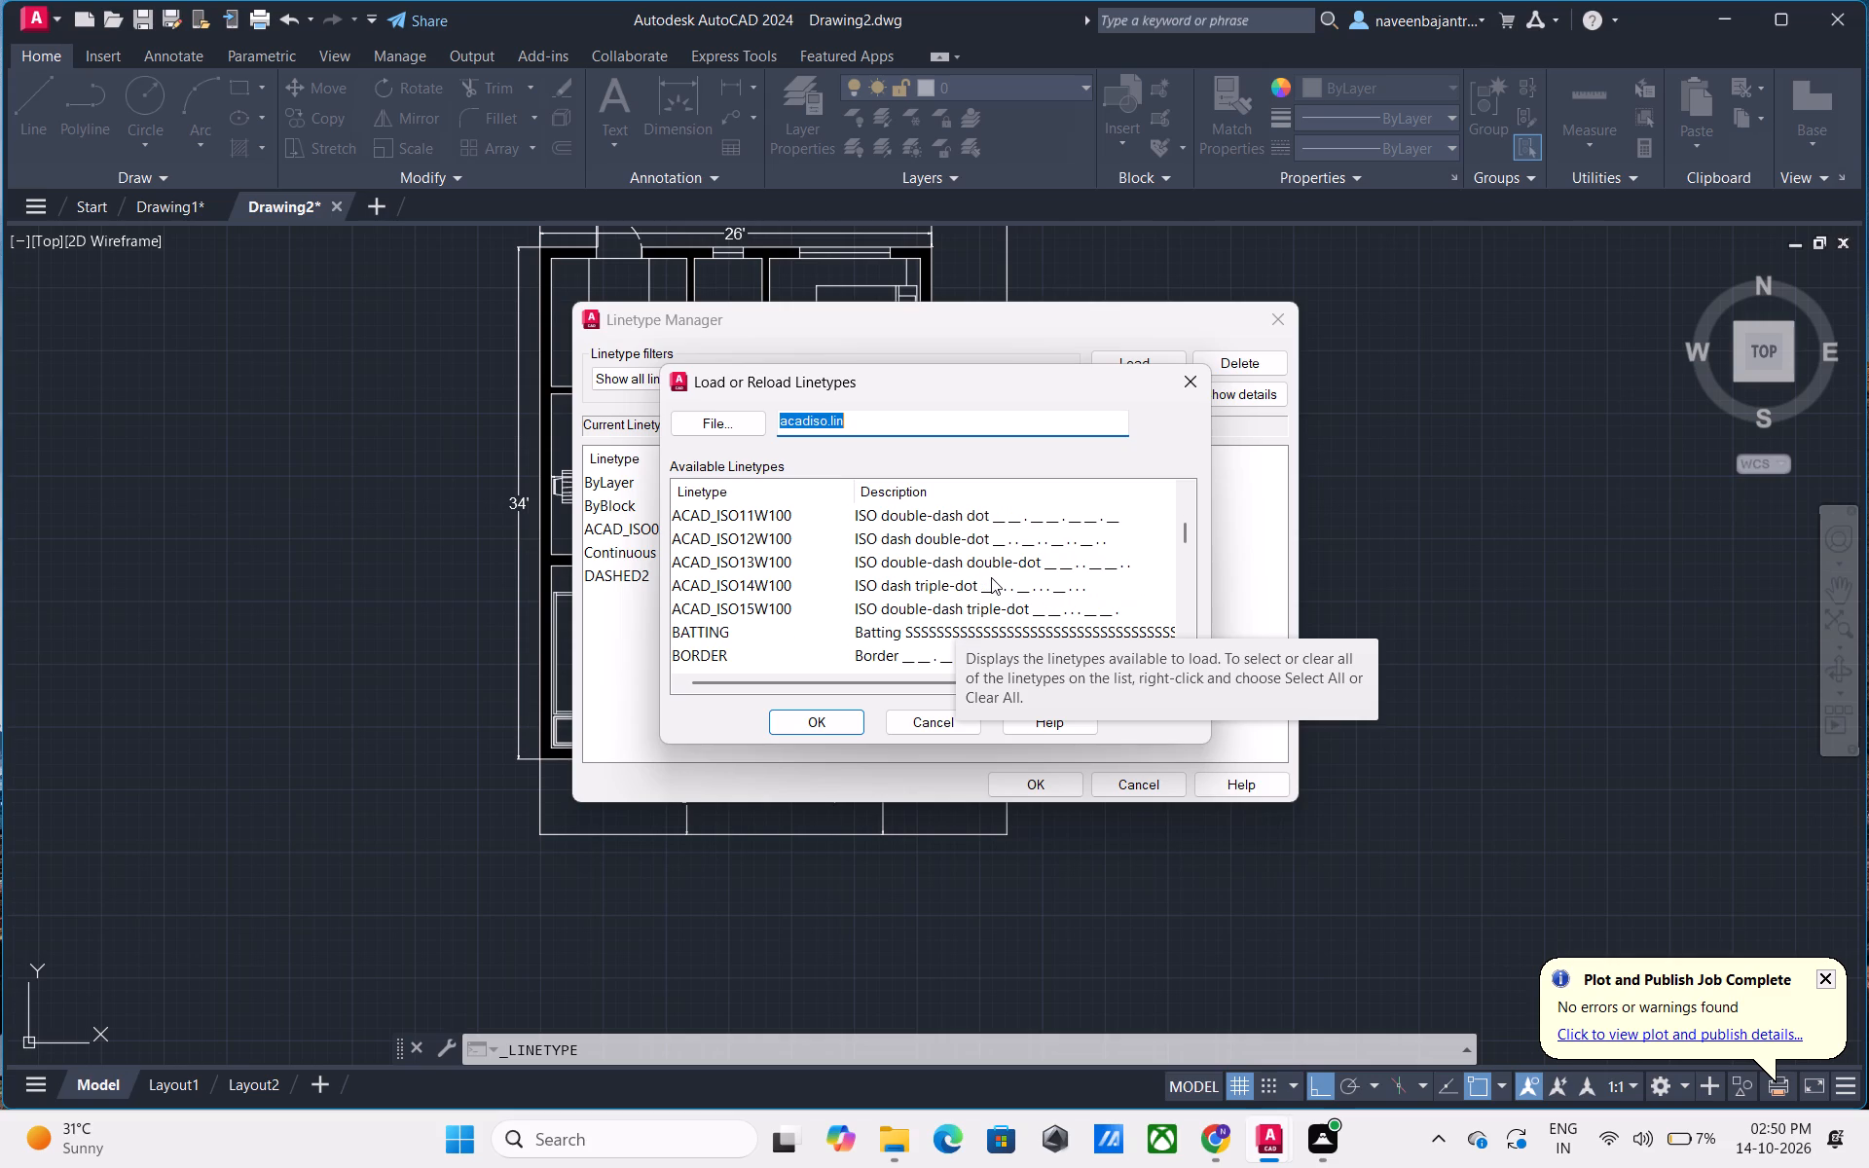
{"action": "scroll", "coordinate": [991, 577], "scroll_direction": "down", "scroll_amount": 1}
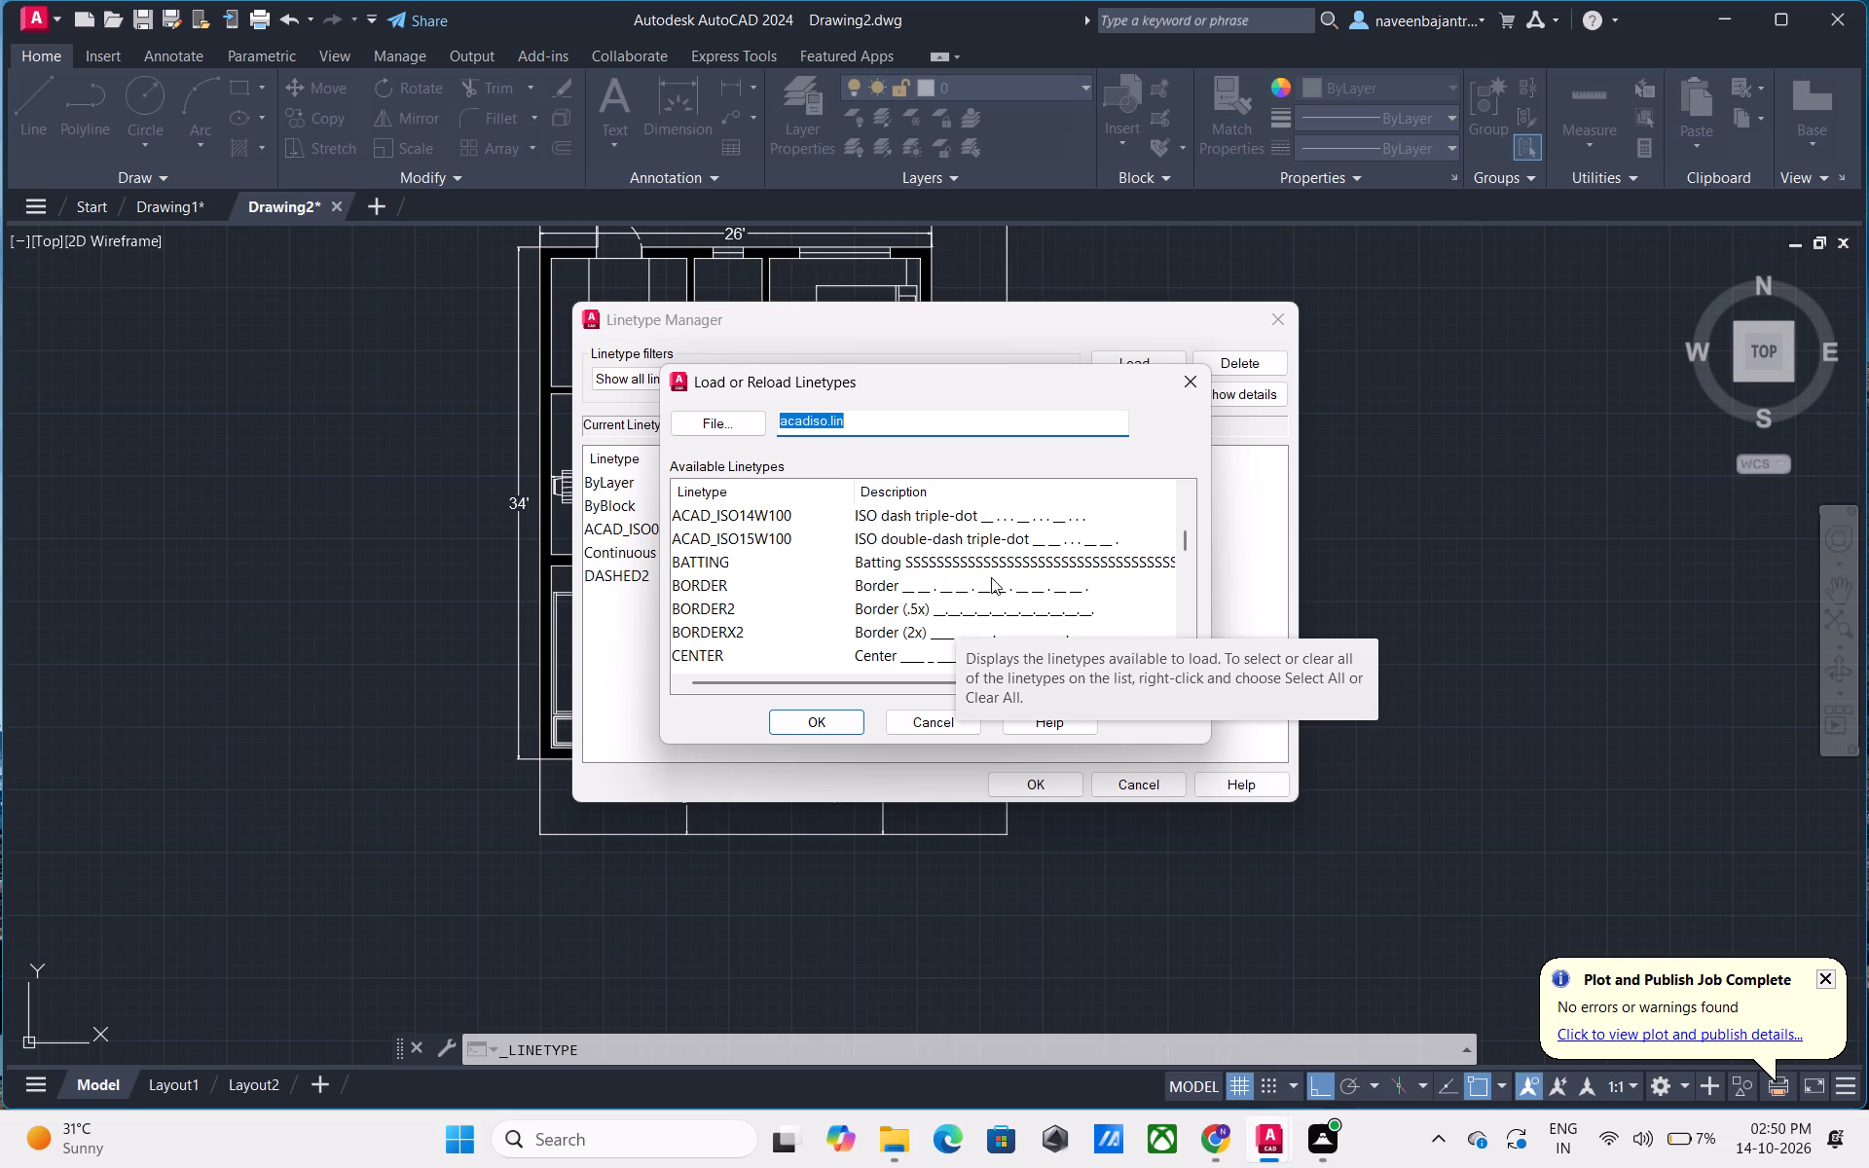
{"action": "scroll", "coordinate": [991, 577], "scroll_direction": "down", "scroll_amount": 1}
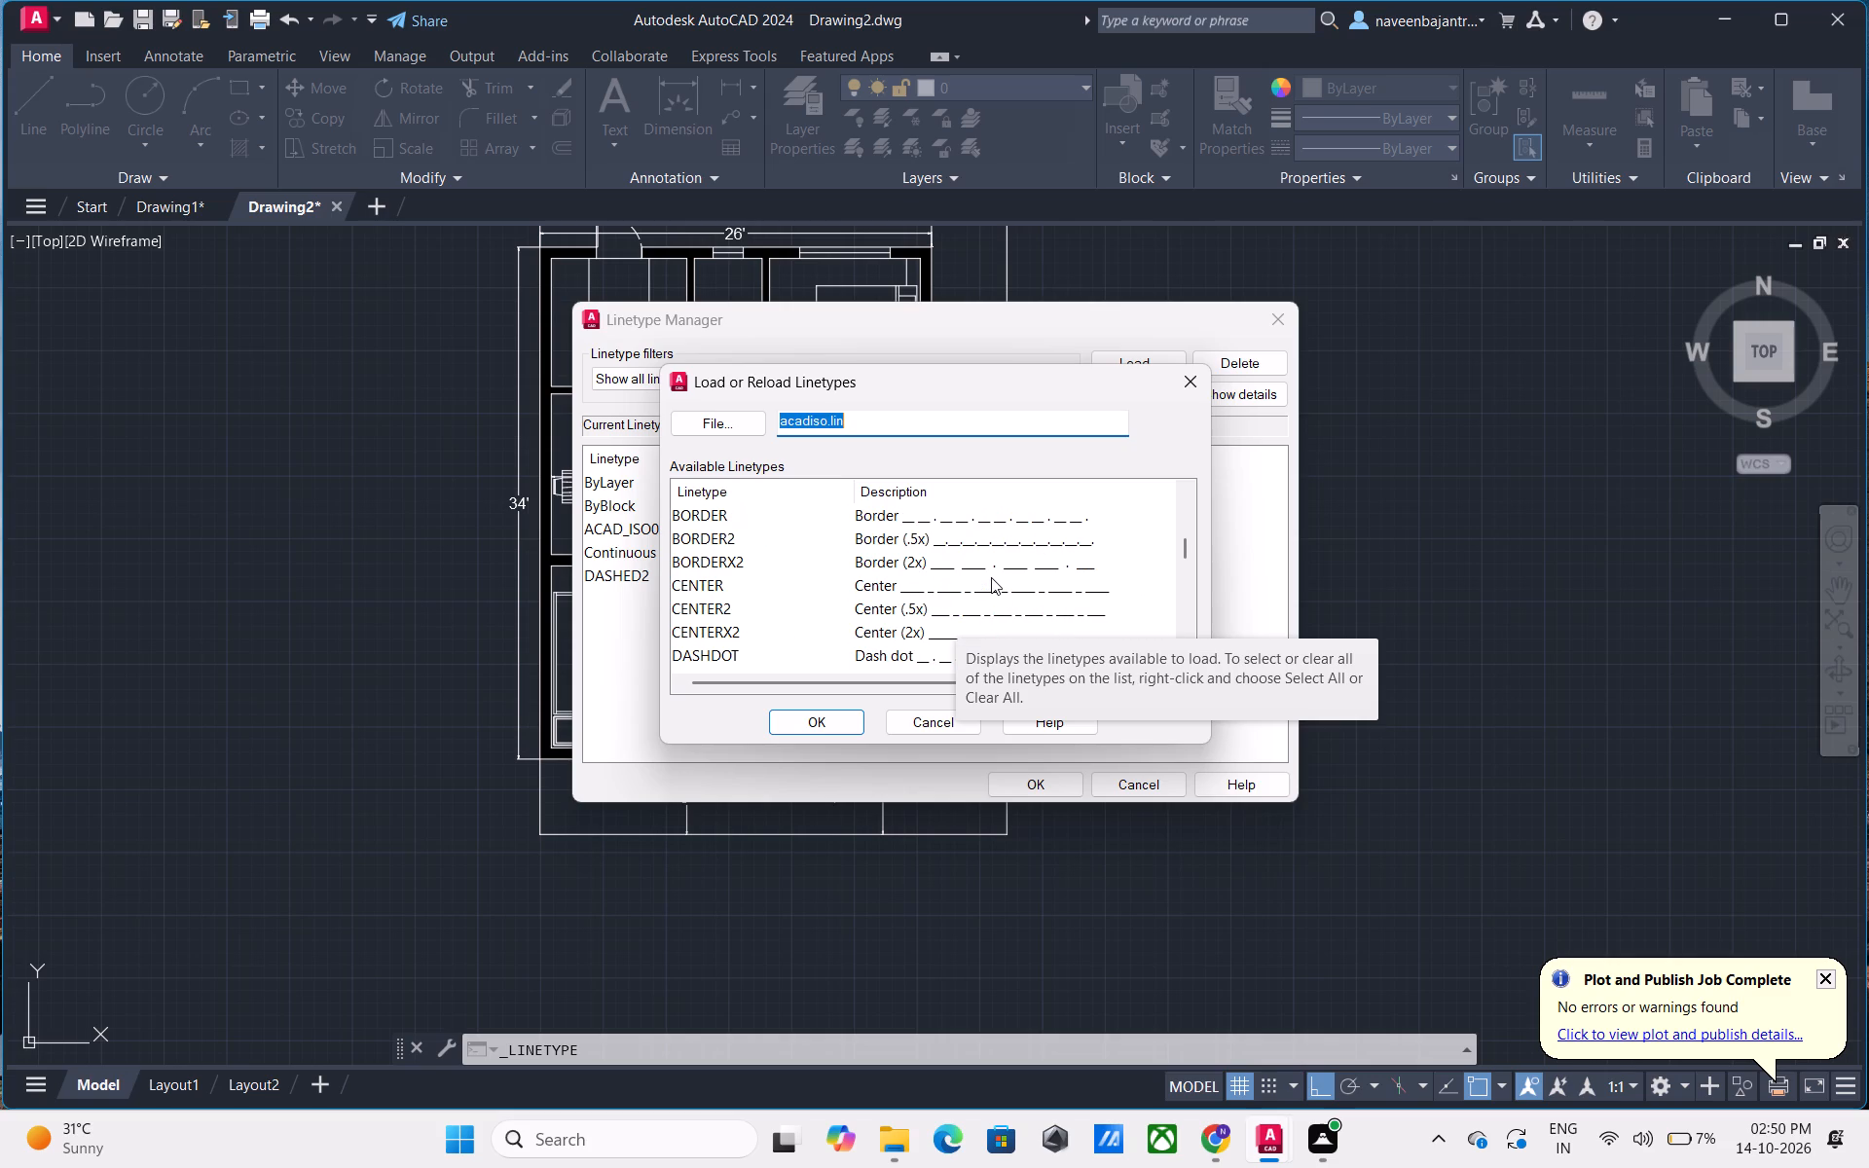
{"action": "scroll", "coordinate": [991, 577], "scroll_direction": "down", "scroll_amount": 2}
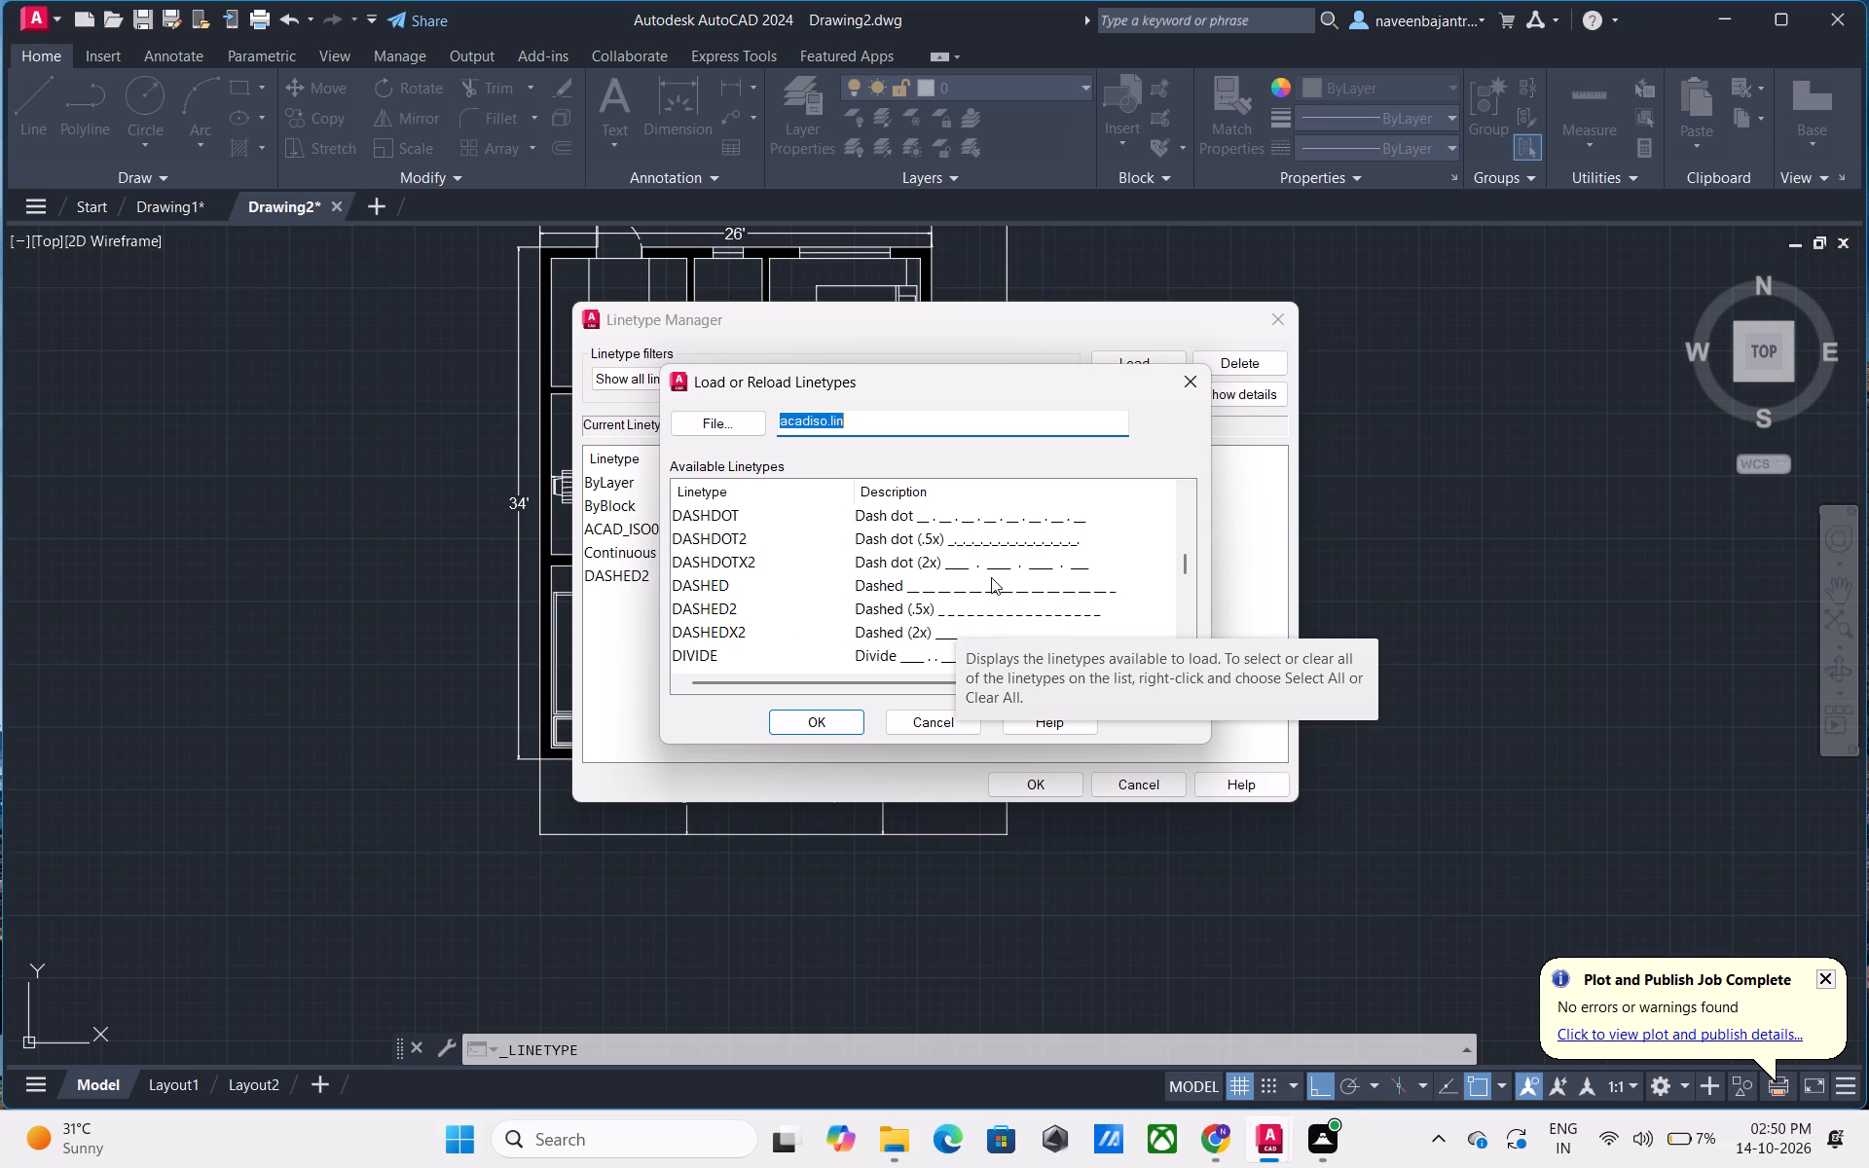
{"action": "scroll", "coordinate": [991, 577], "scroll_direction": "down", "scroll_amount": 1}
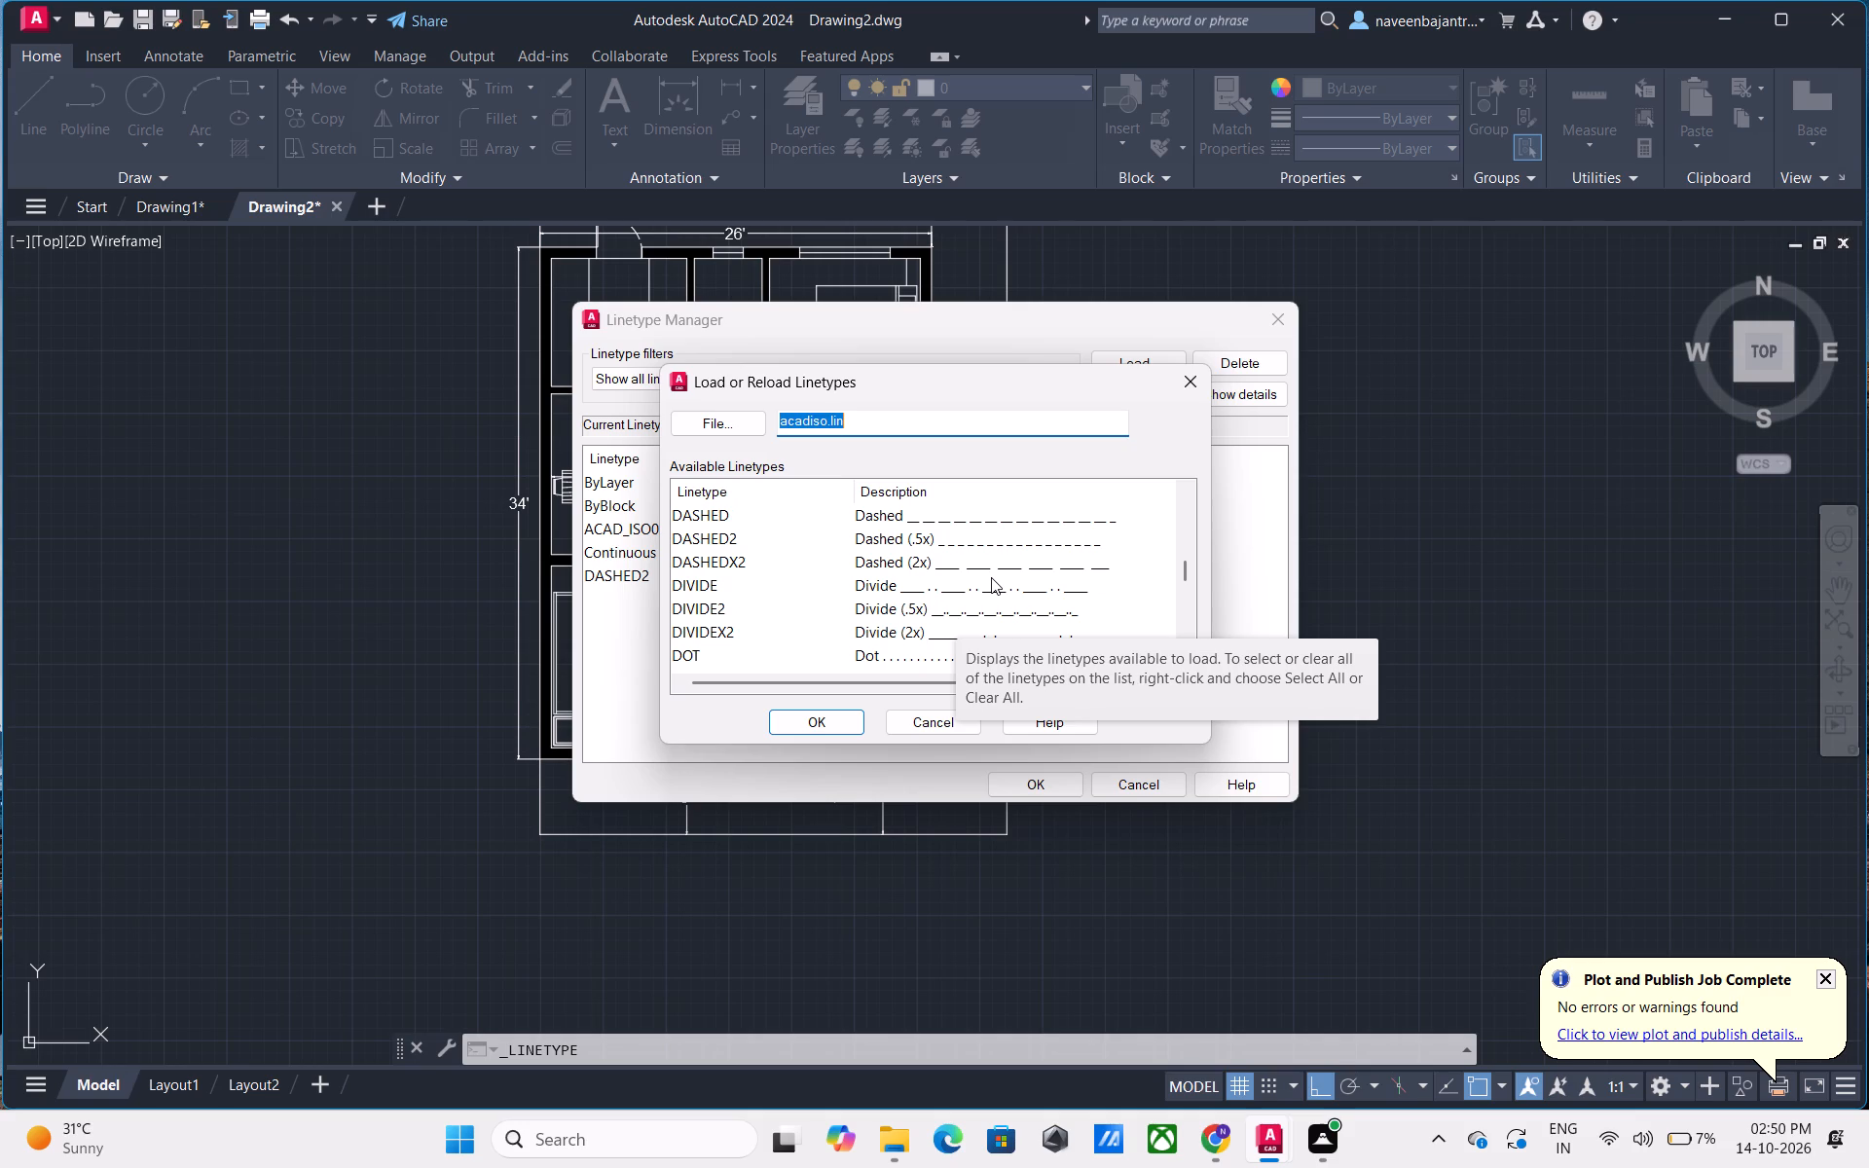
{"action": "scroll", "coordinate": [991, 577], "scroll_direction": "down", "scroll_amount": 2}
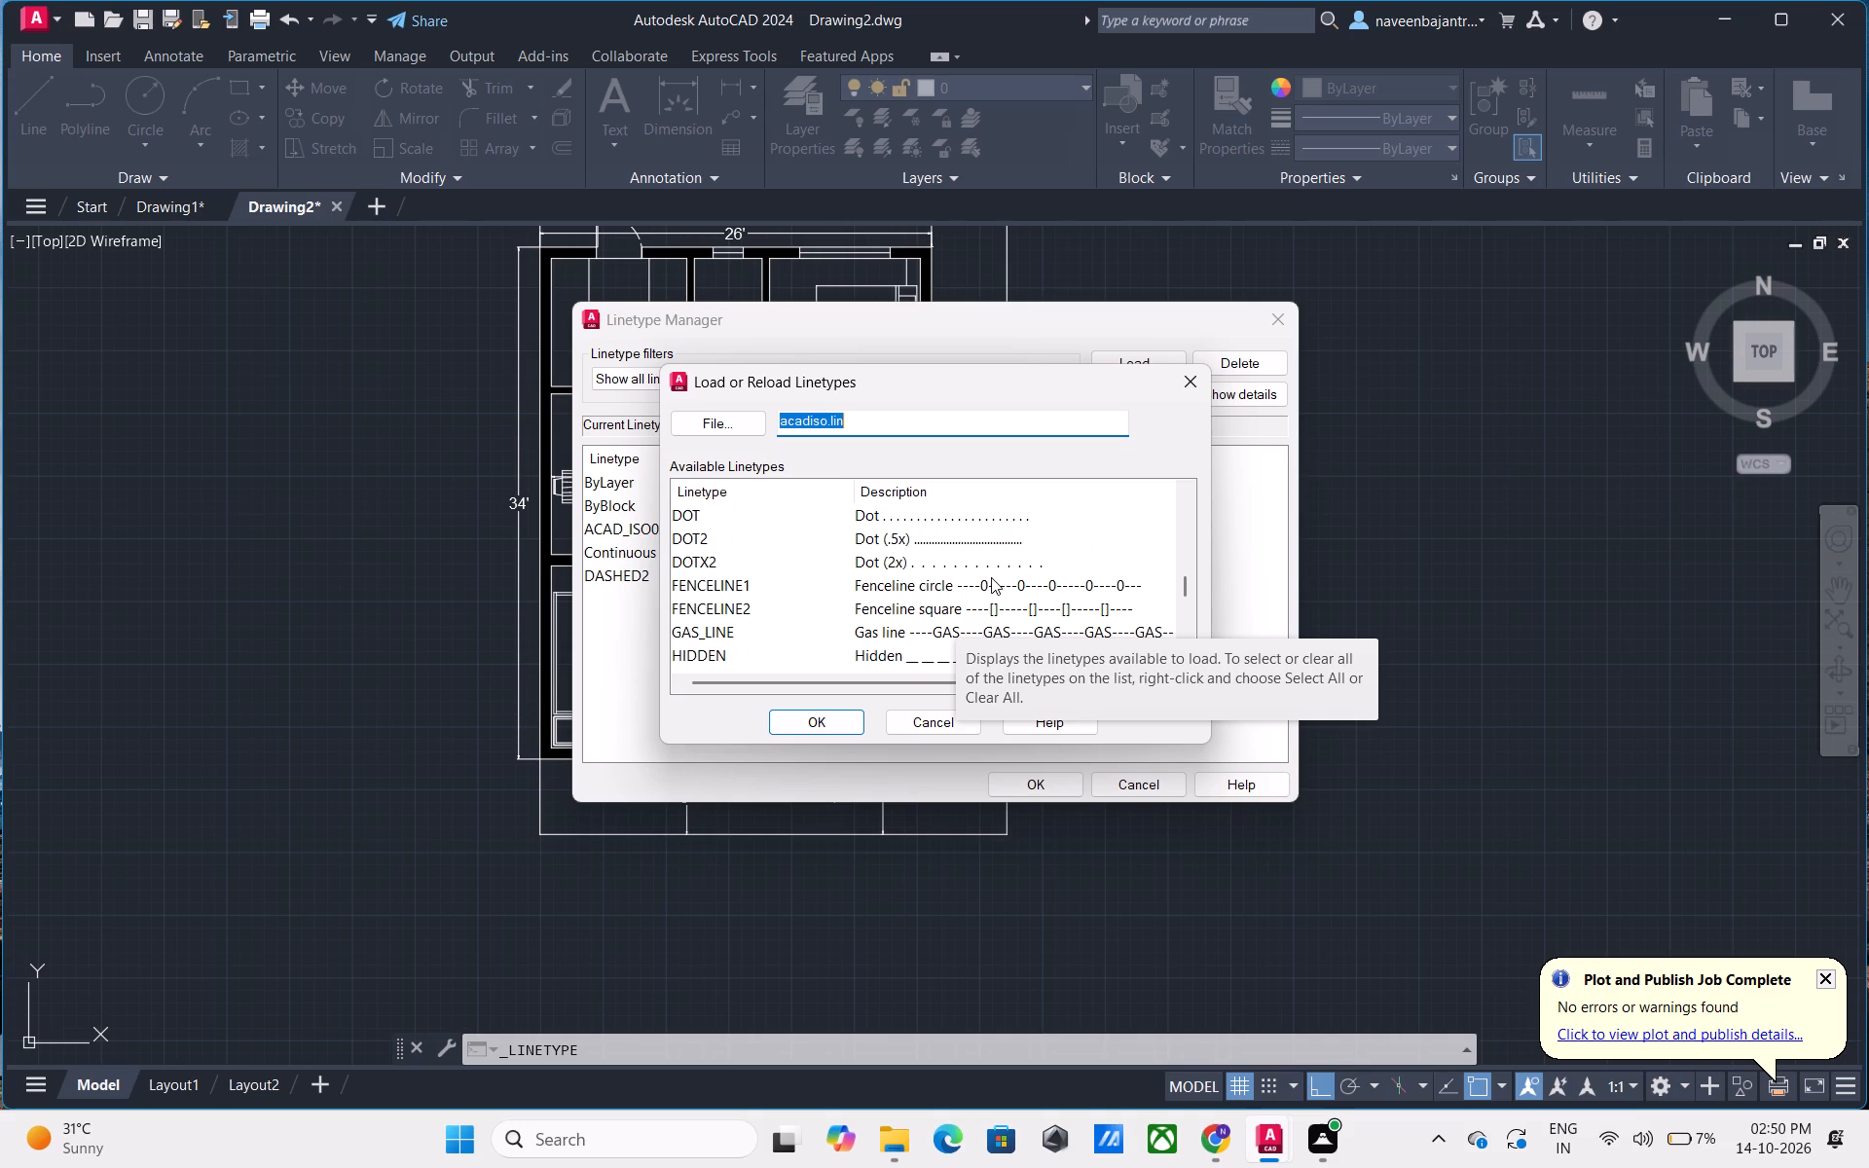
{"action": "scroll", "coordinate": [991, 577], "scroll_direction": "down", "scroll_amount": 1}
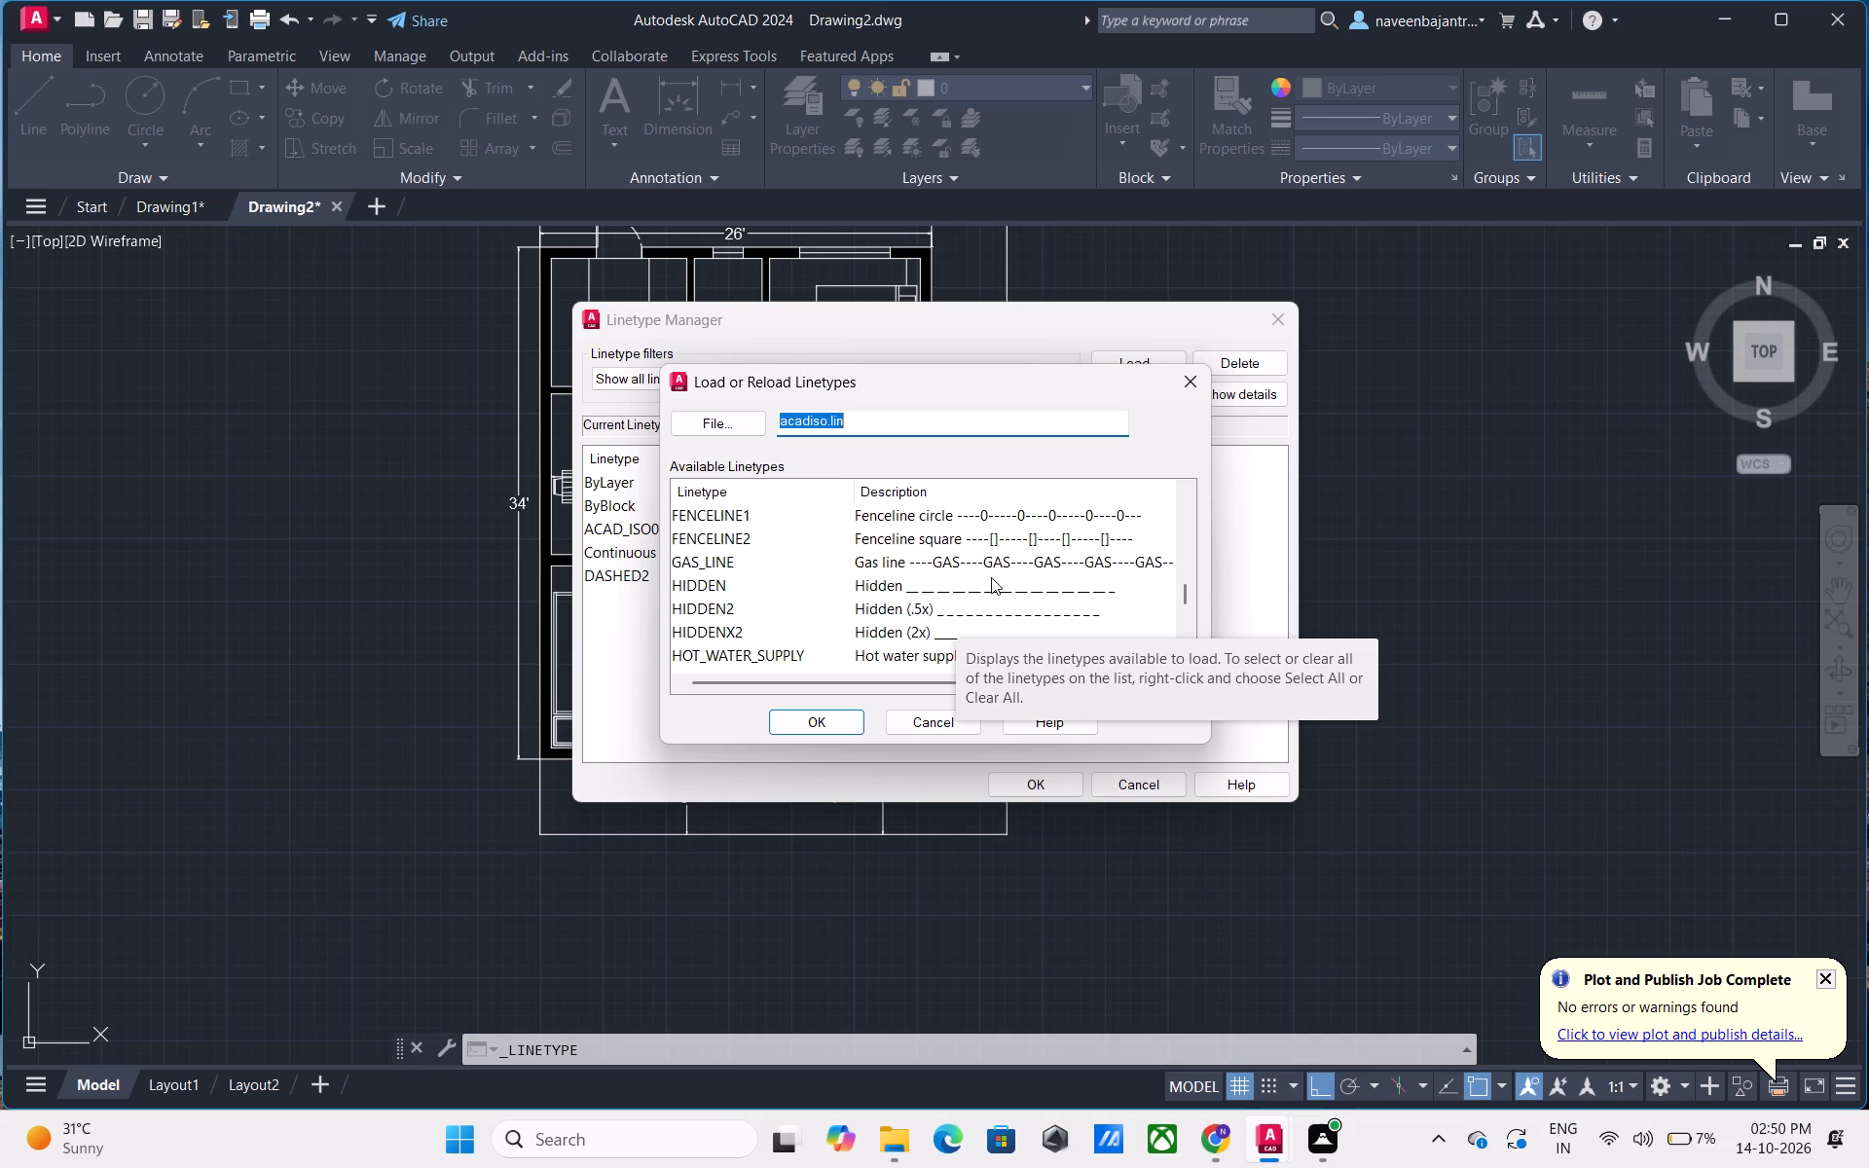
{"action": "scroll", "coordinate": [991, 577], "scroll_direction": "down", "scroll_amount": 1}
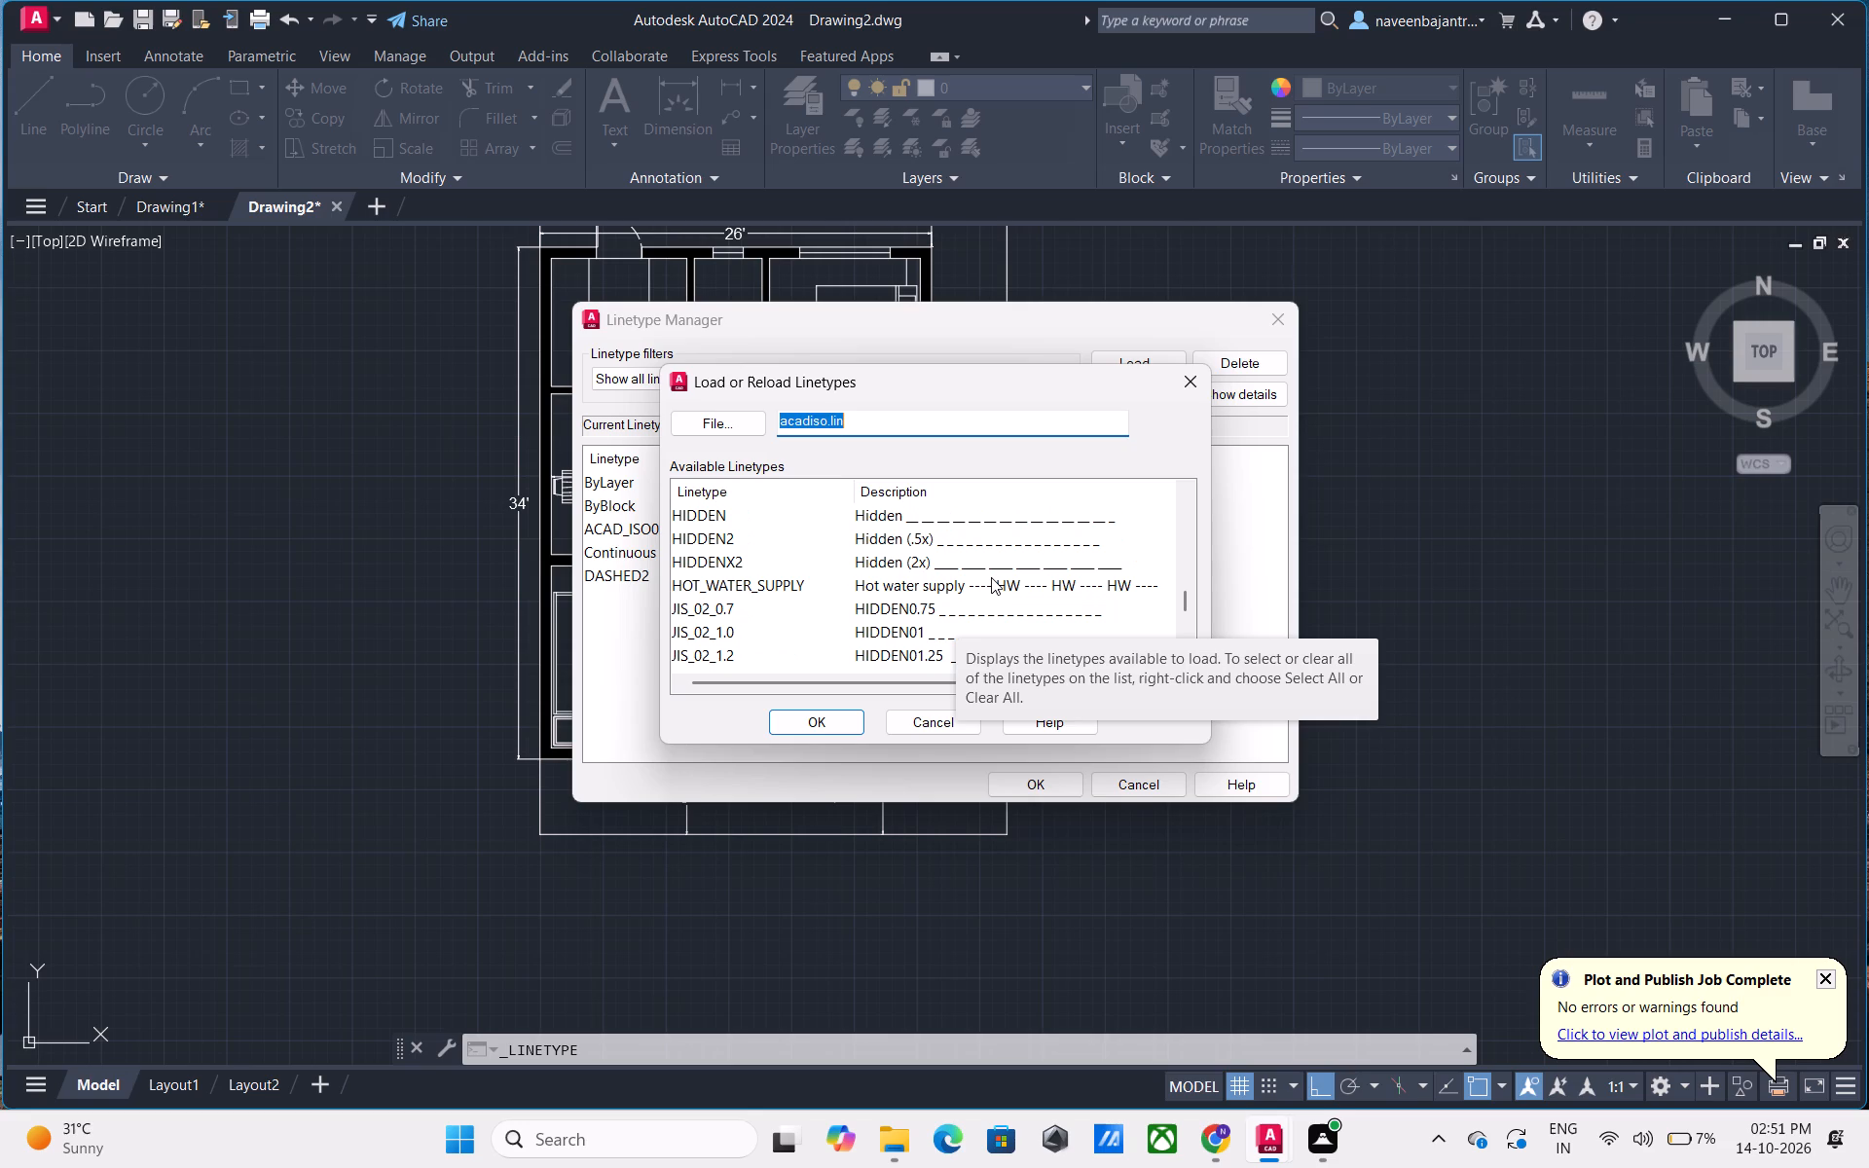
{"action": "scroll", "coordinate": [991, 577], "scroll_direction": "down", "scroll_amount": 1}
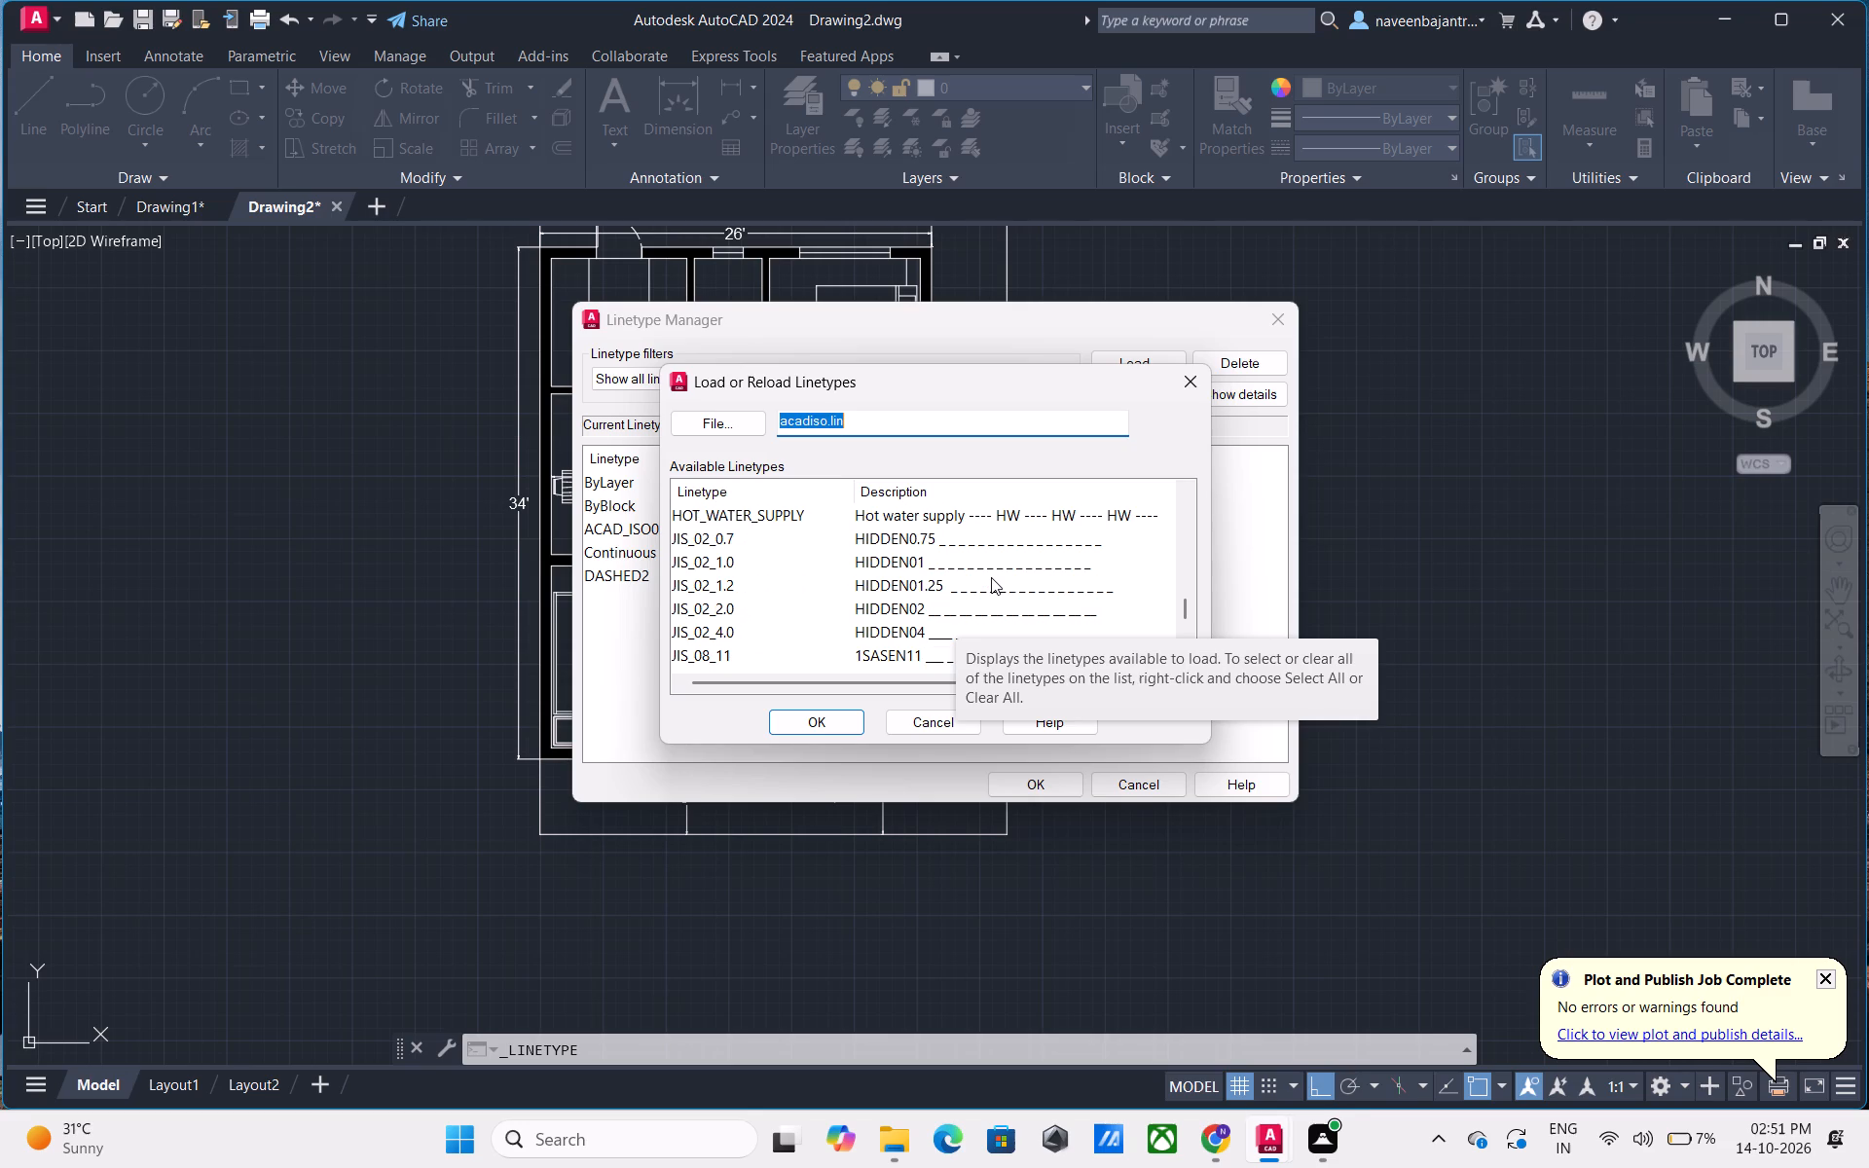
{"action": "scroll", "coordinate": [991, 577], "scroll_direction": "down", "scroll_amount": 1}
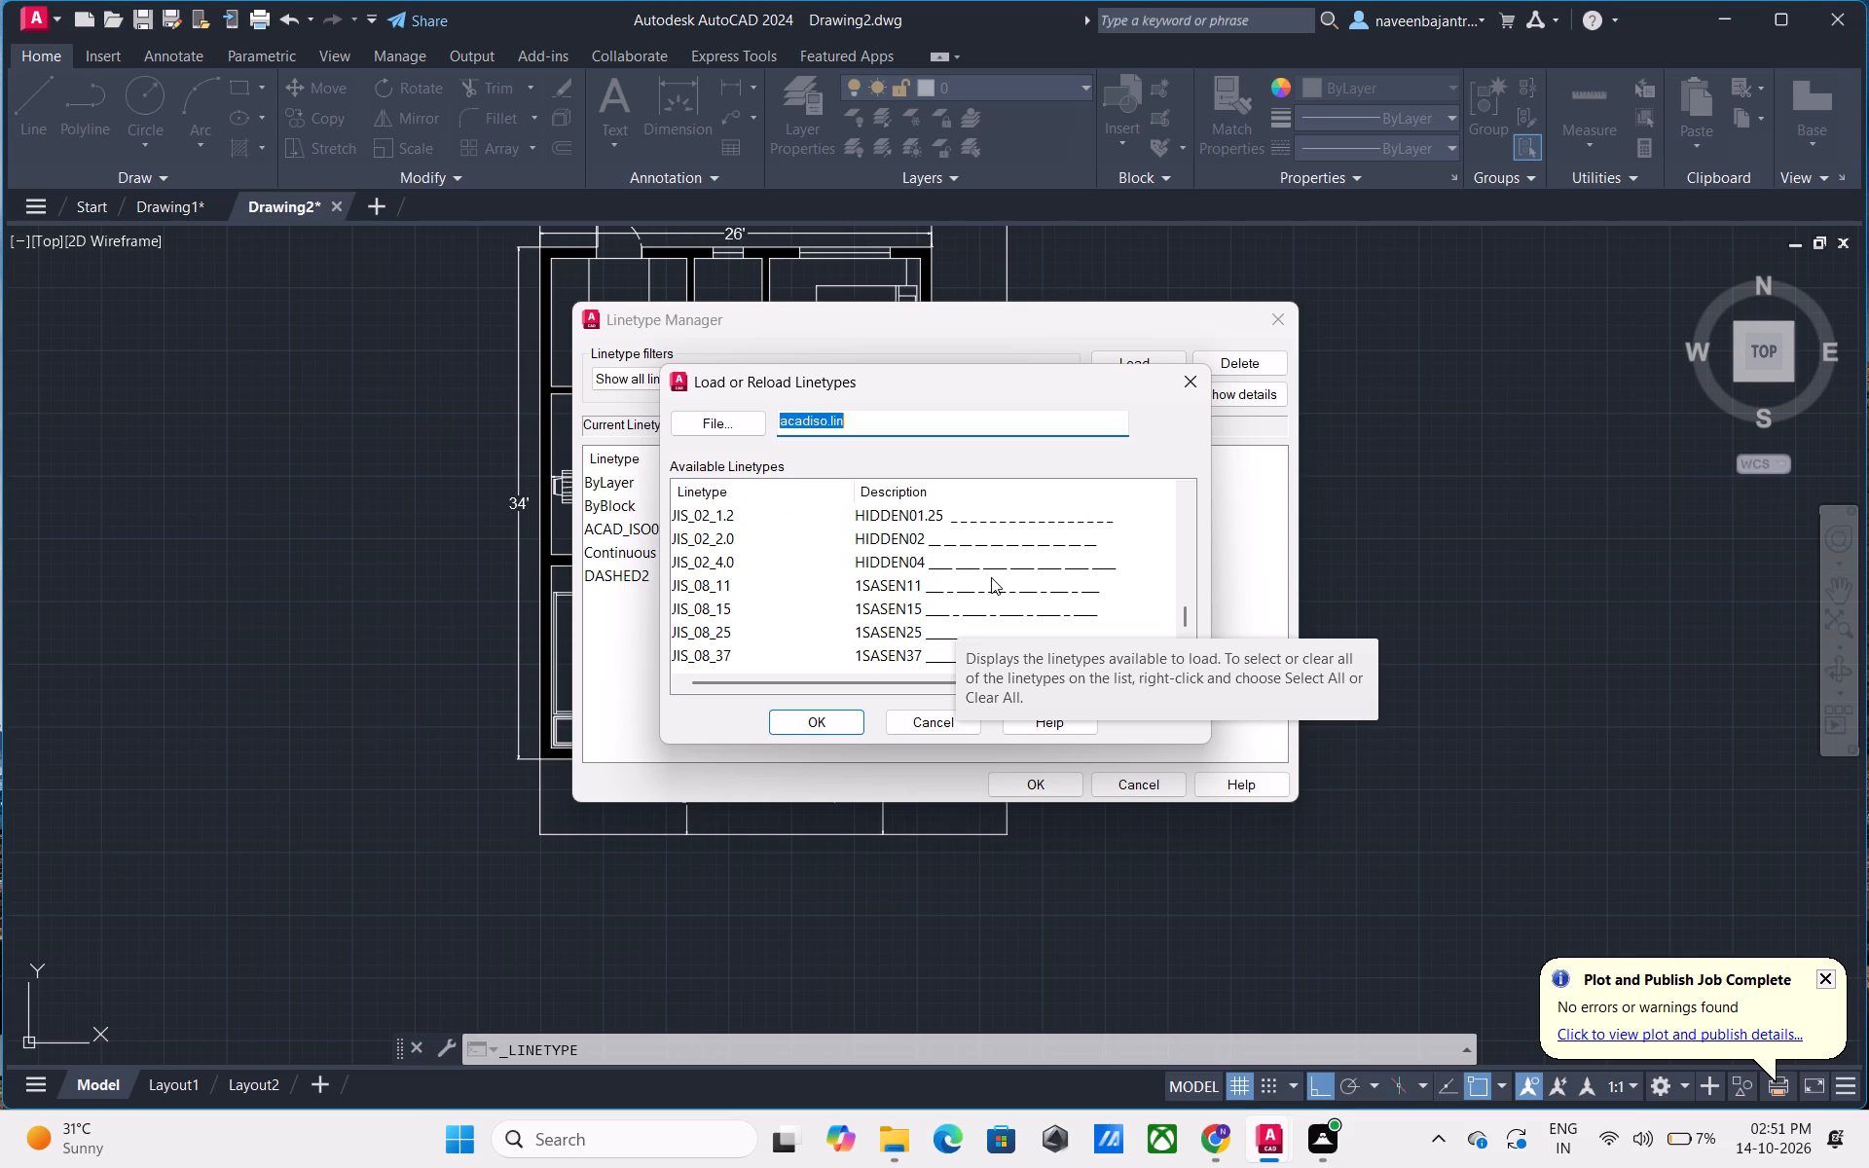
{"action": "scroll", "coordinate": [991, 577], "scroll_direction": "down", "scroll_amount": 1}
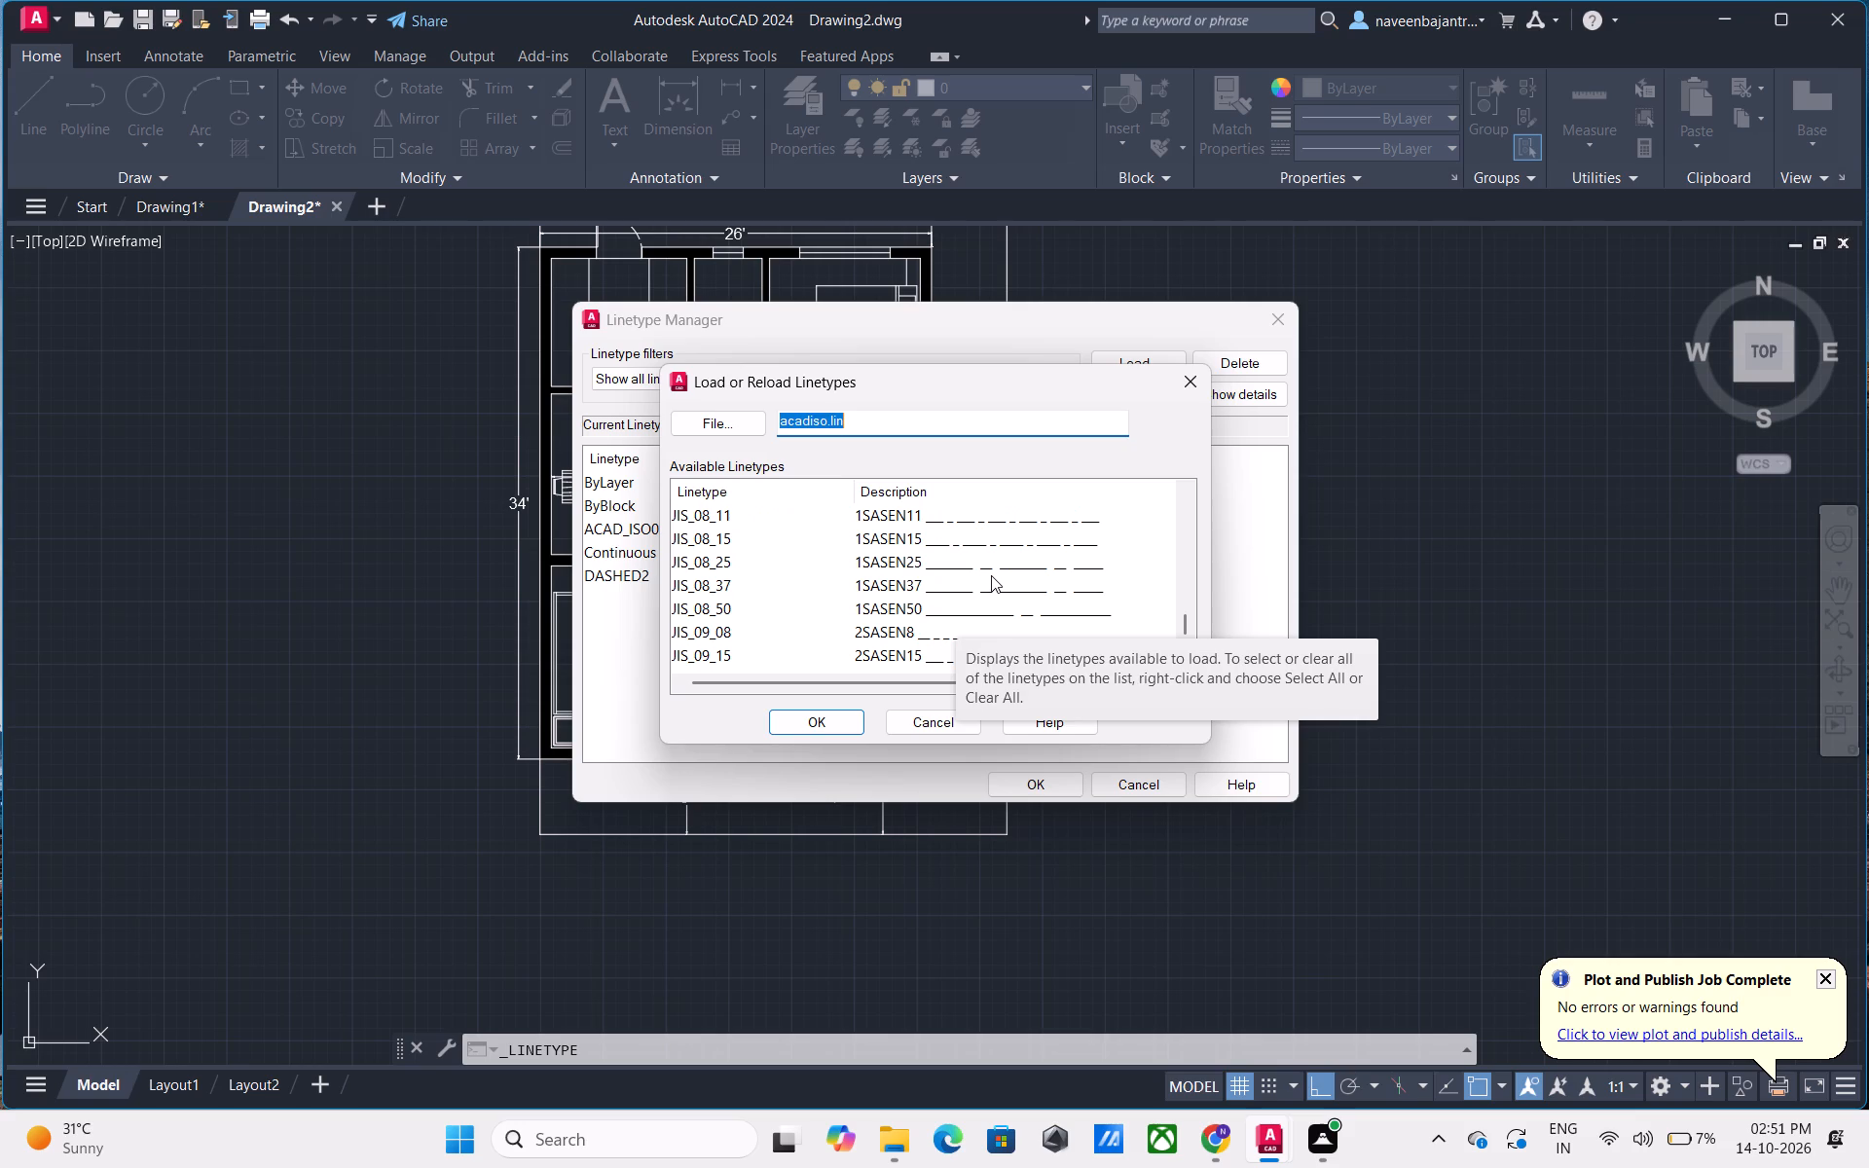
{"action": "scroll", "coordinate": [991, 575], "scroll_direction": "down", "scroll_amount": 1}
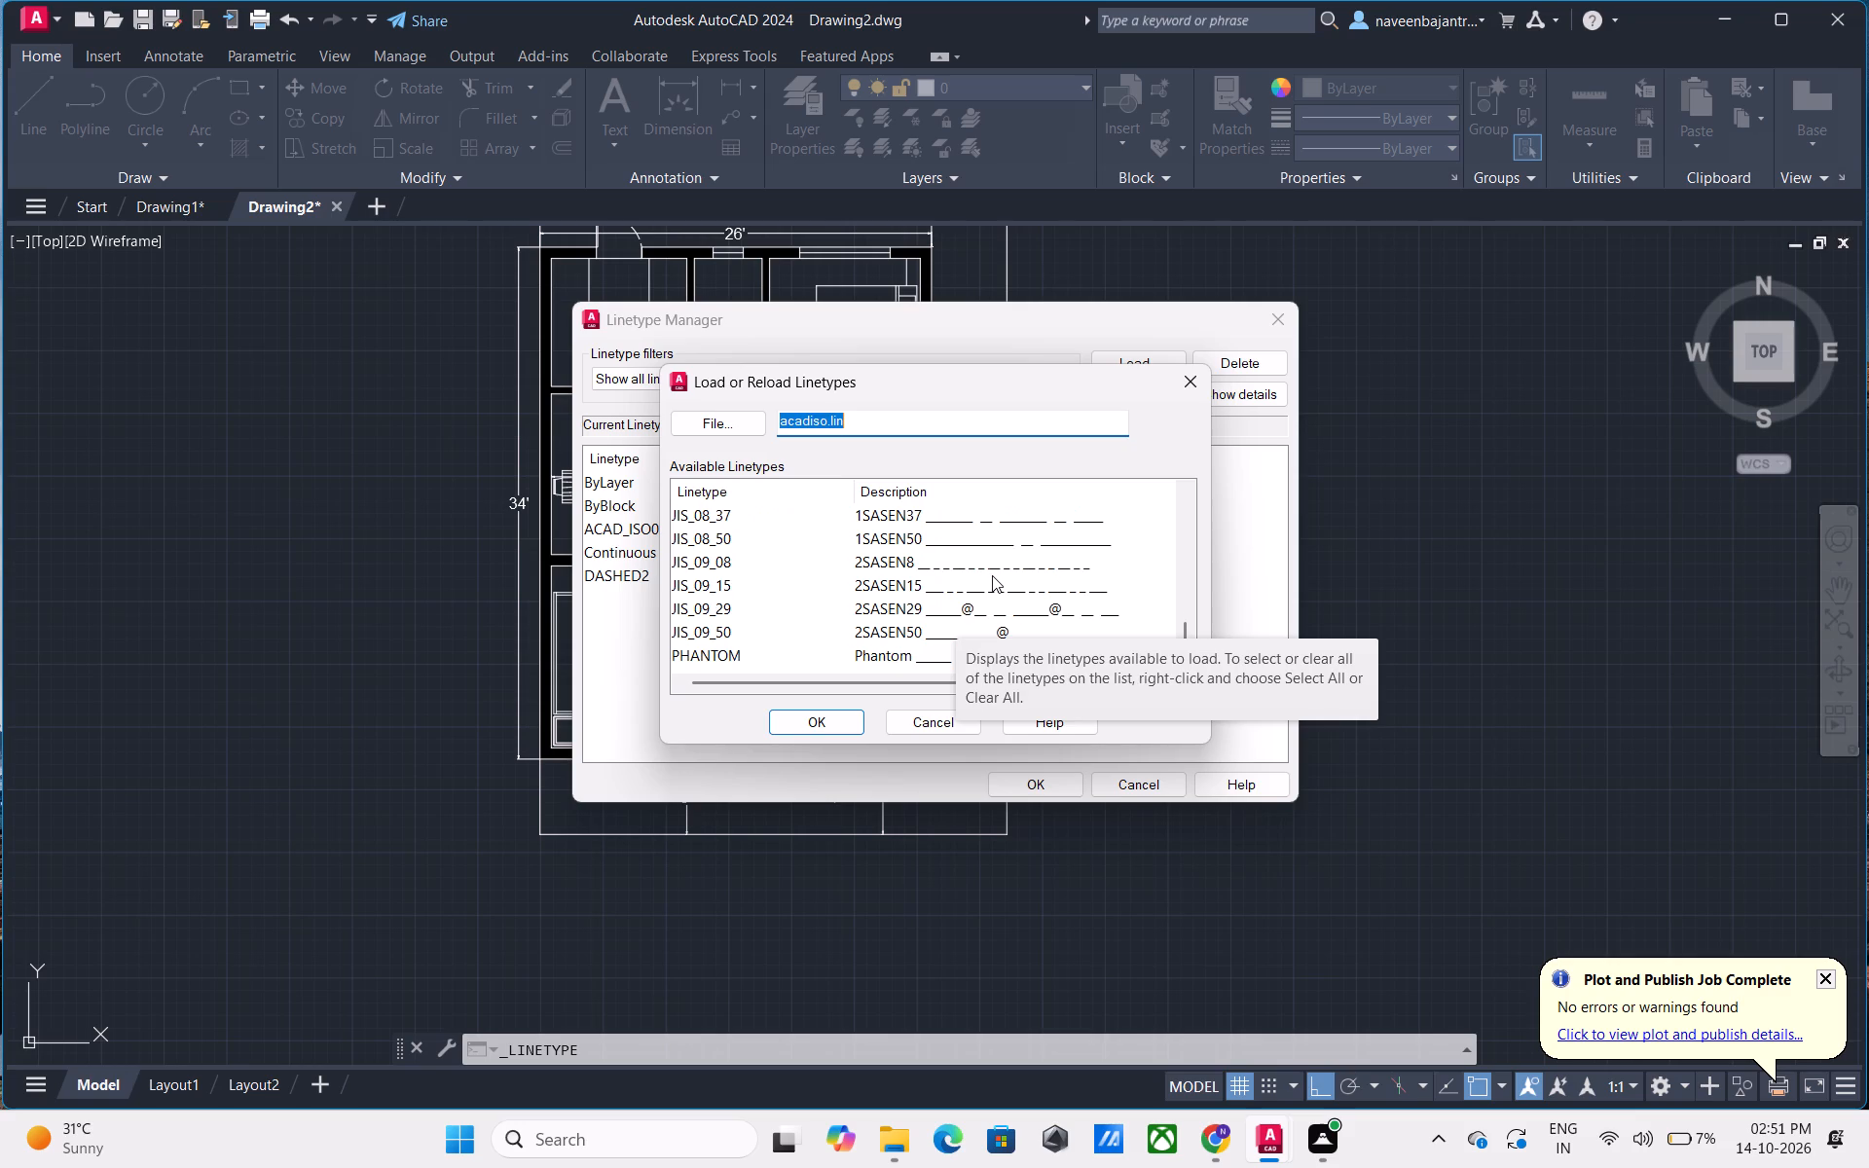
{"action": "scroll", "coordinate": [992, 575], "scroll_direction": "down", "scroll_amount": 1}
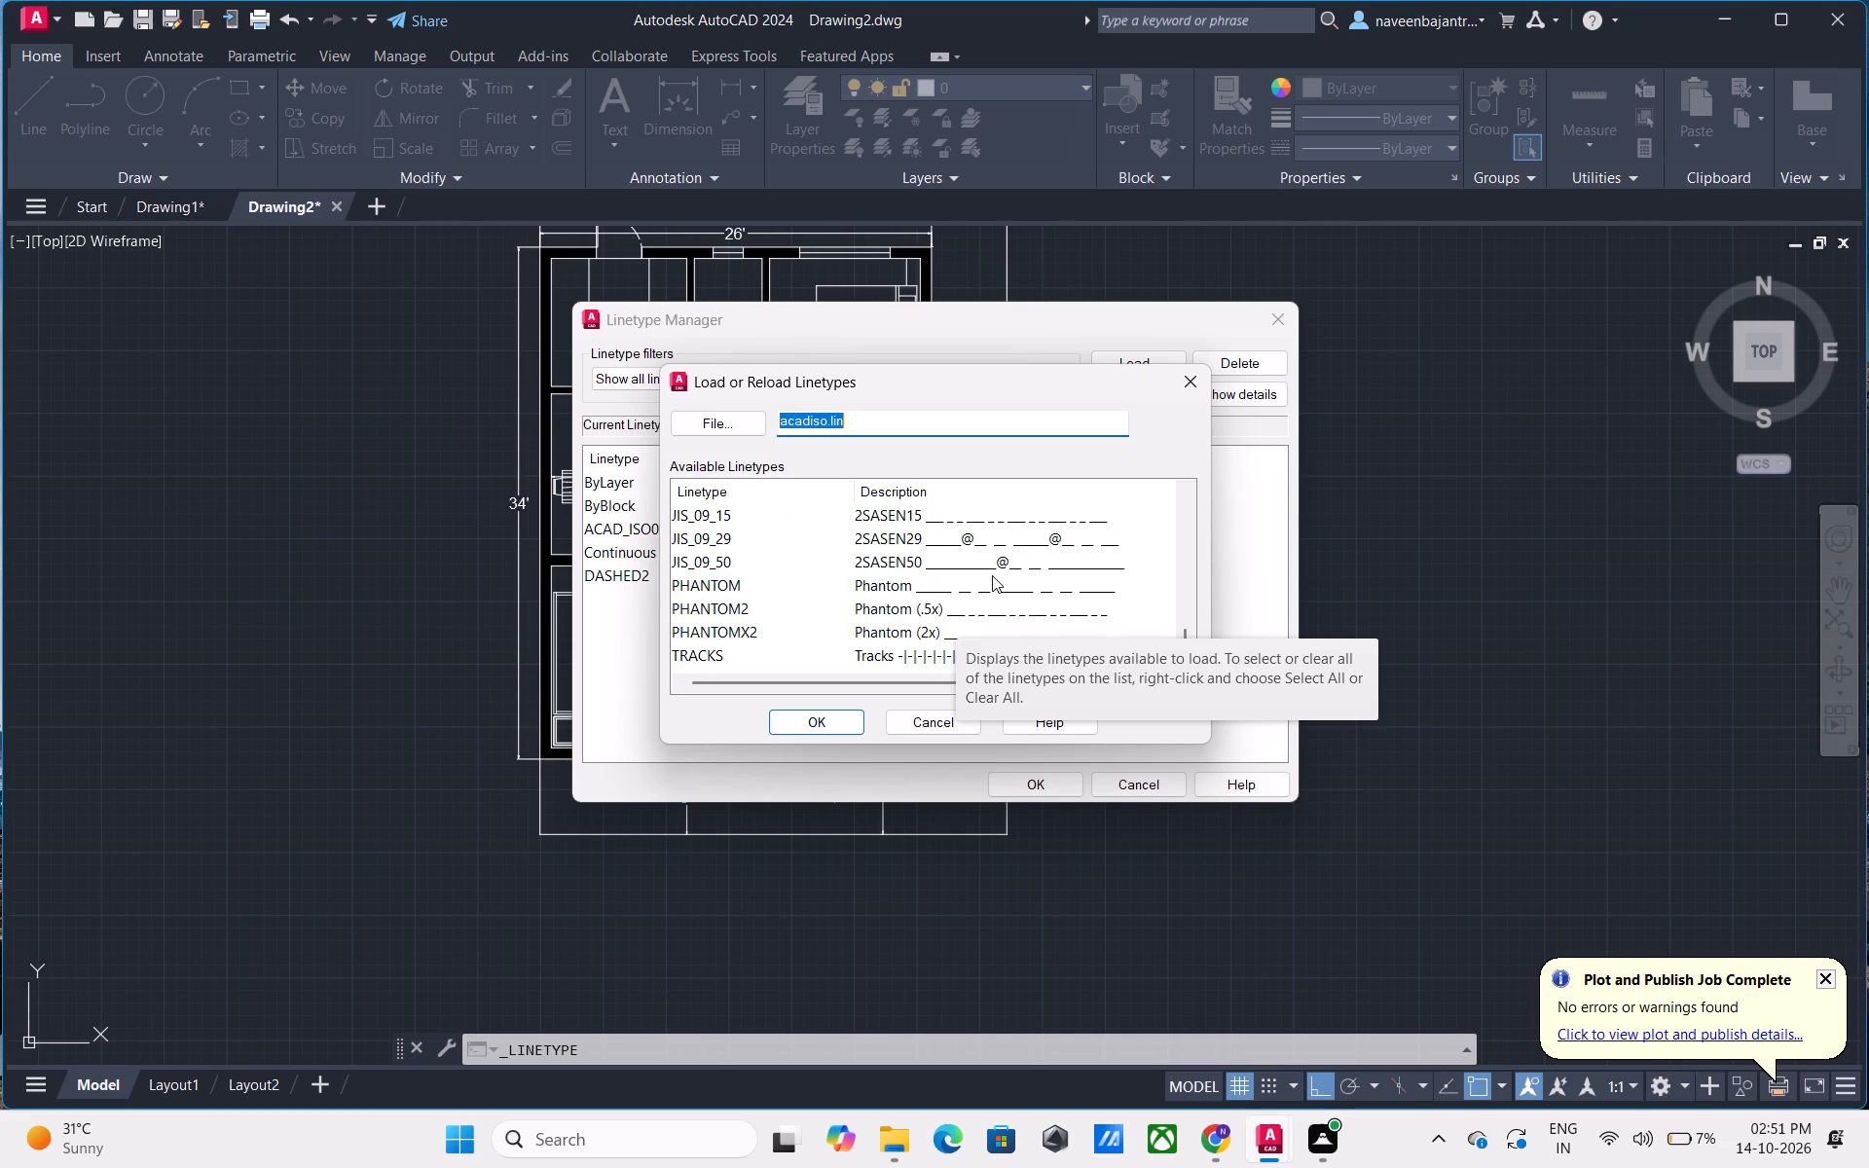
{"action": "scroll", "coordinate": [992, 575], "scroll_direction": "down", "scroll_amount": 5}
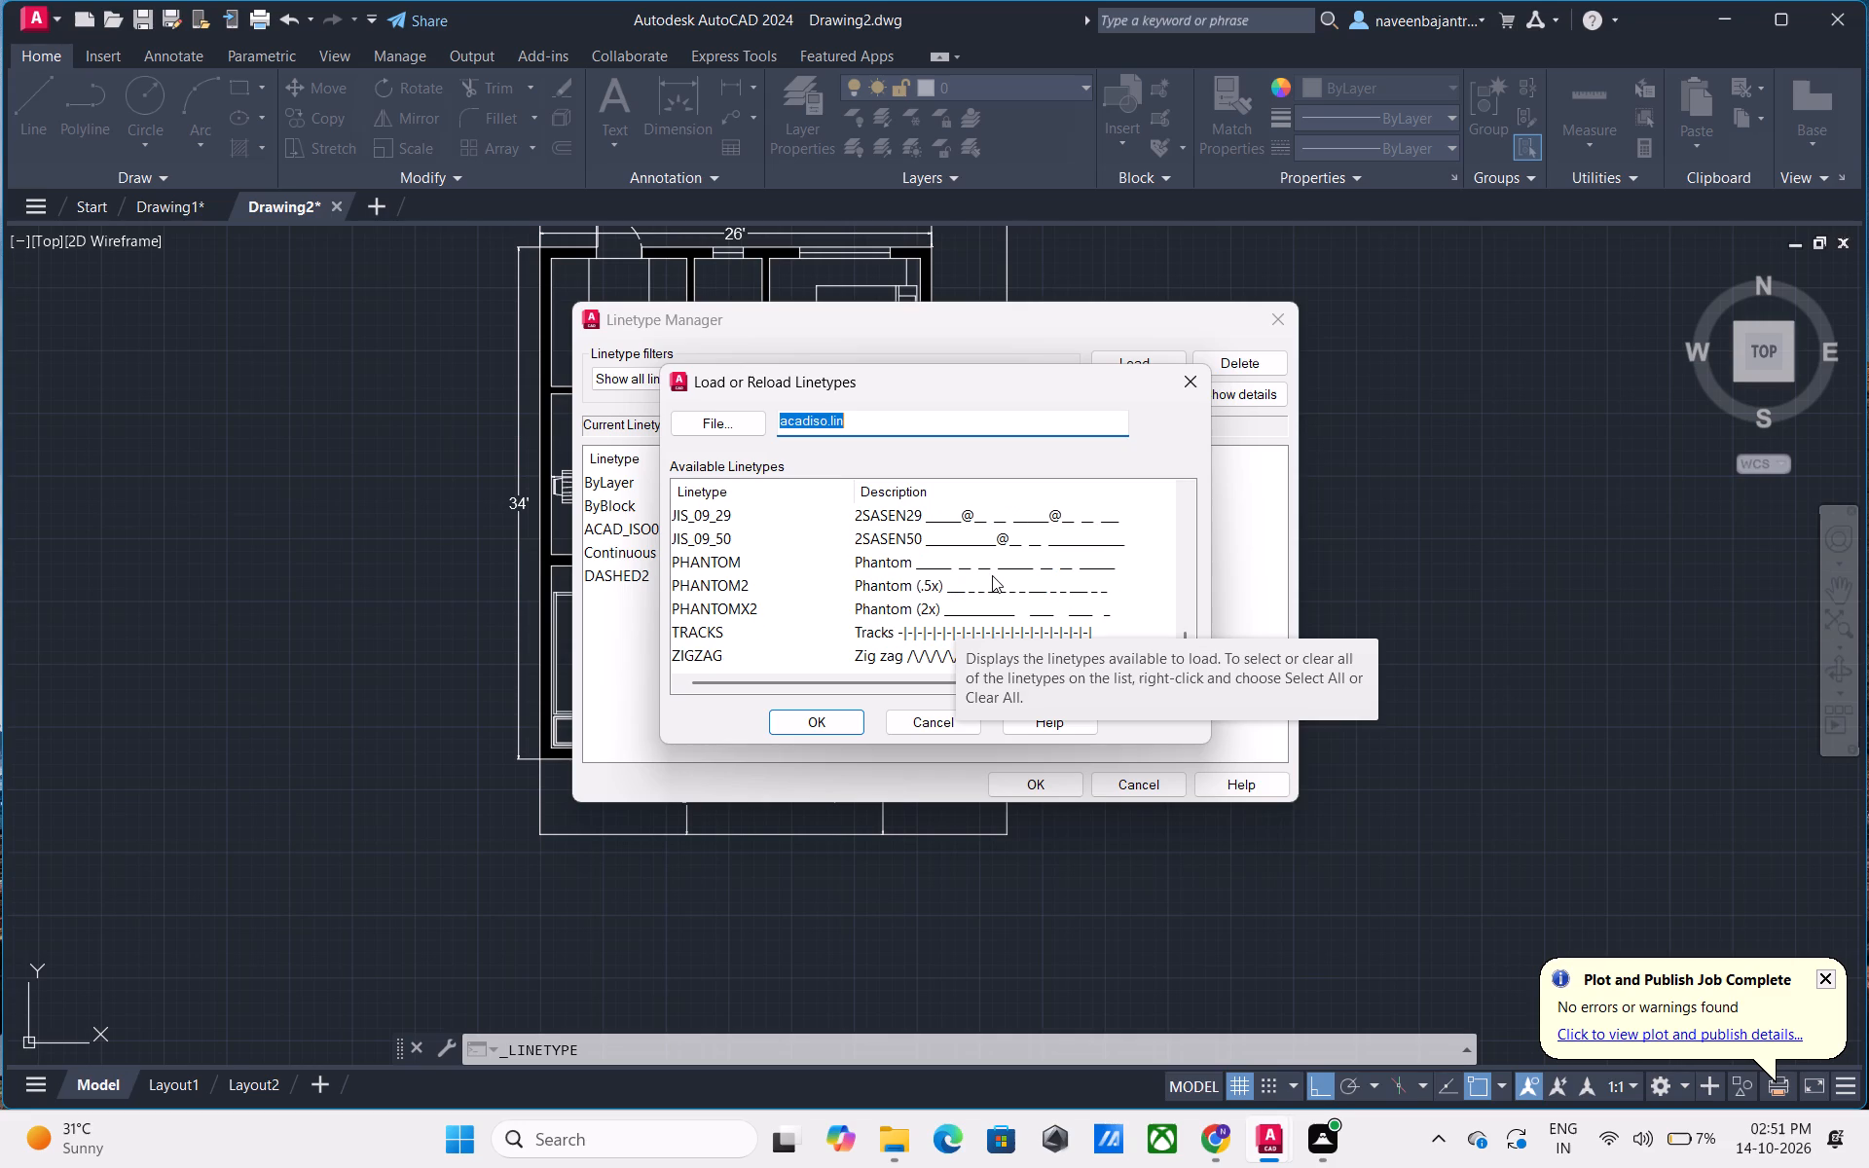
{"action": "scroll", "coordinate": [992, 575], "scroll_direction": "up", "scroll_amount": 1}
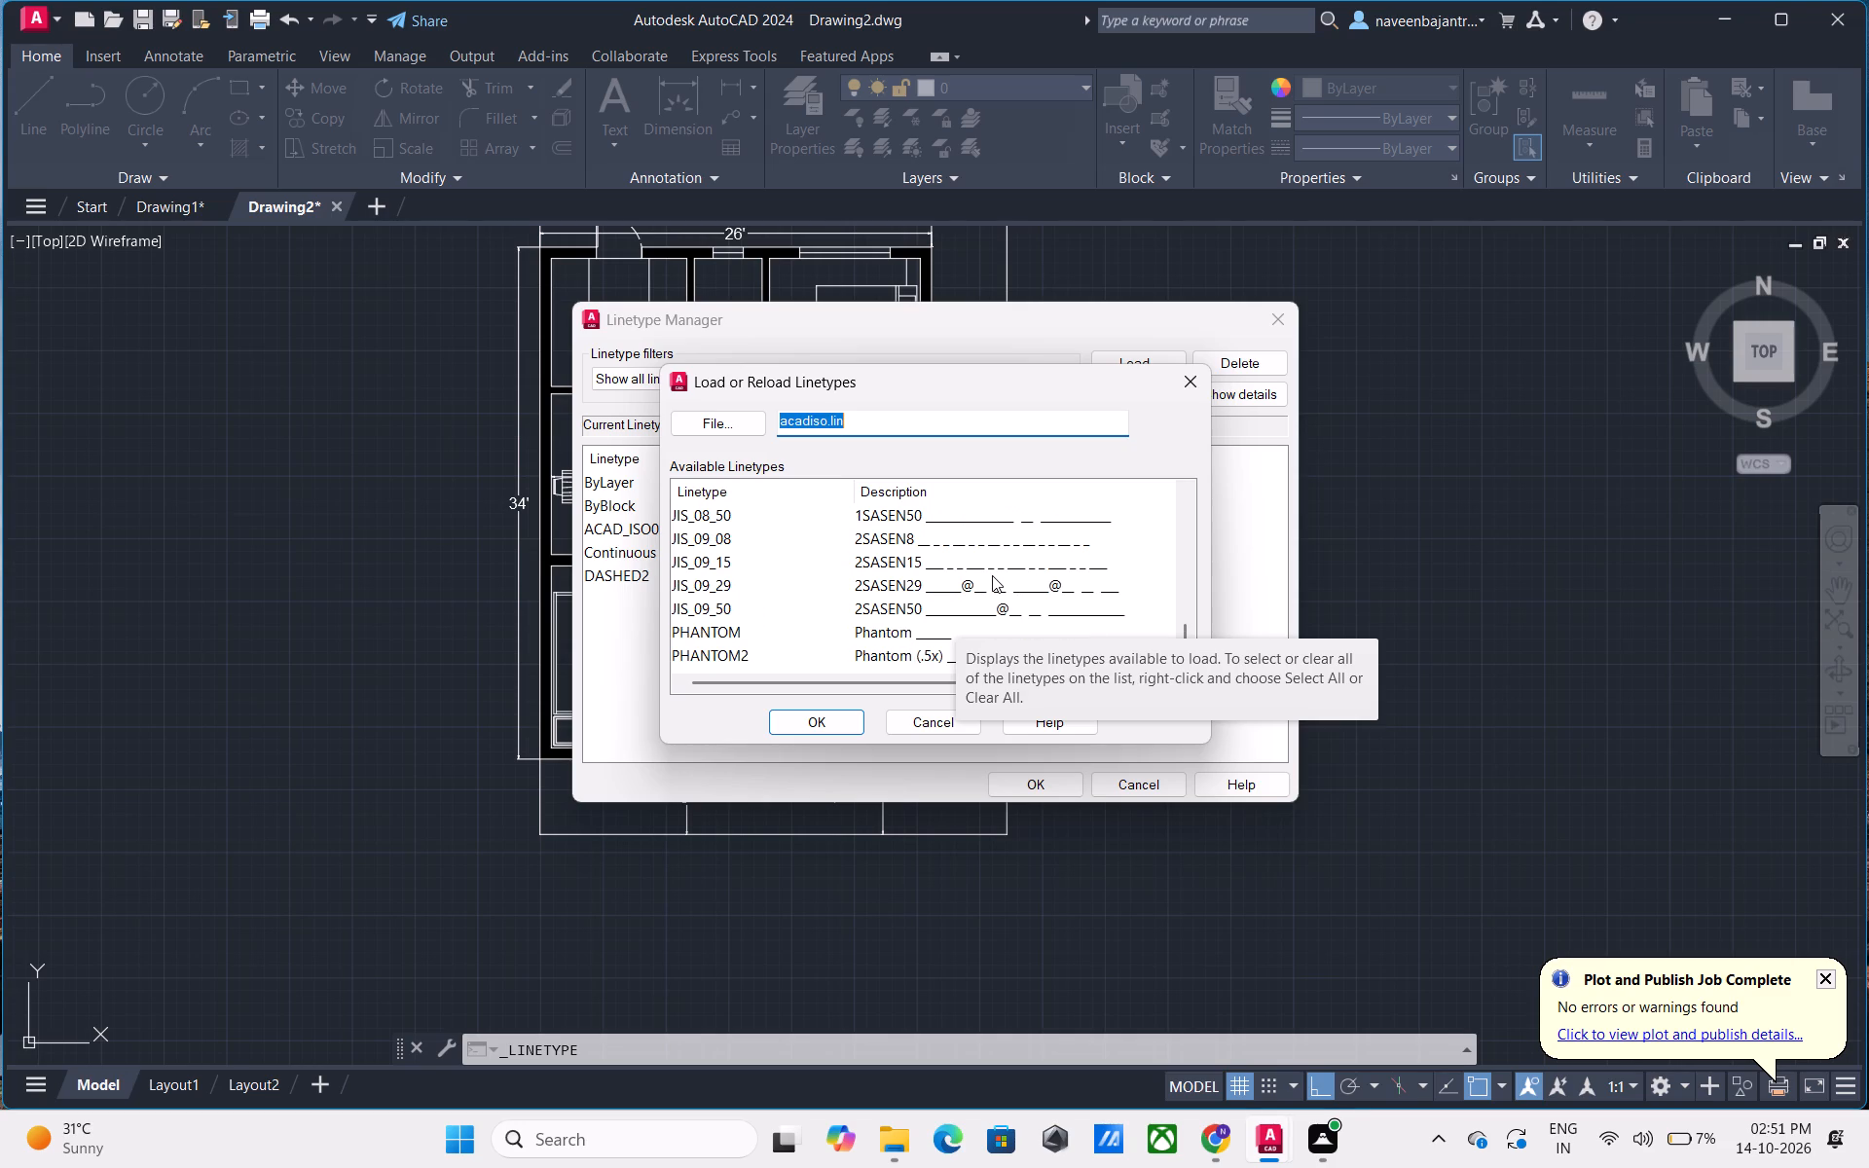
{"action": "scroll", "coordinate": [992, 575], "scroll_direction": "up", "scroll_amount": 1}
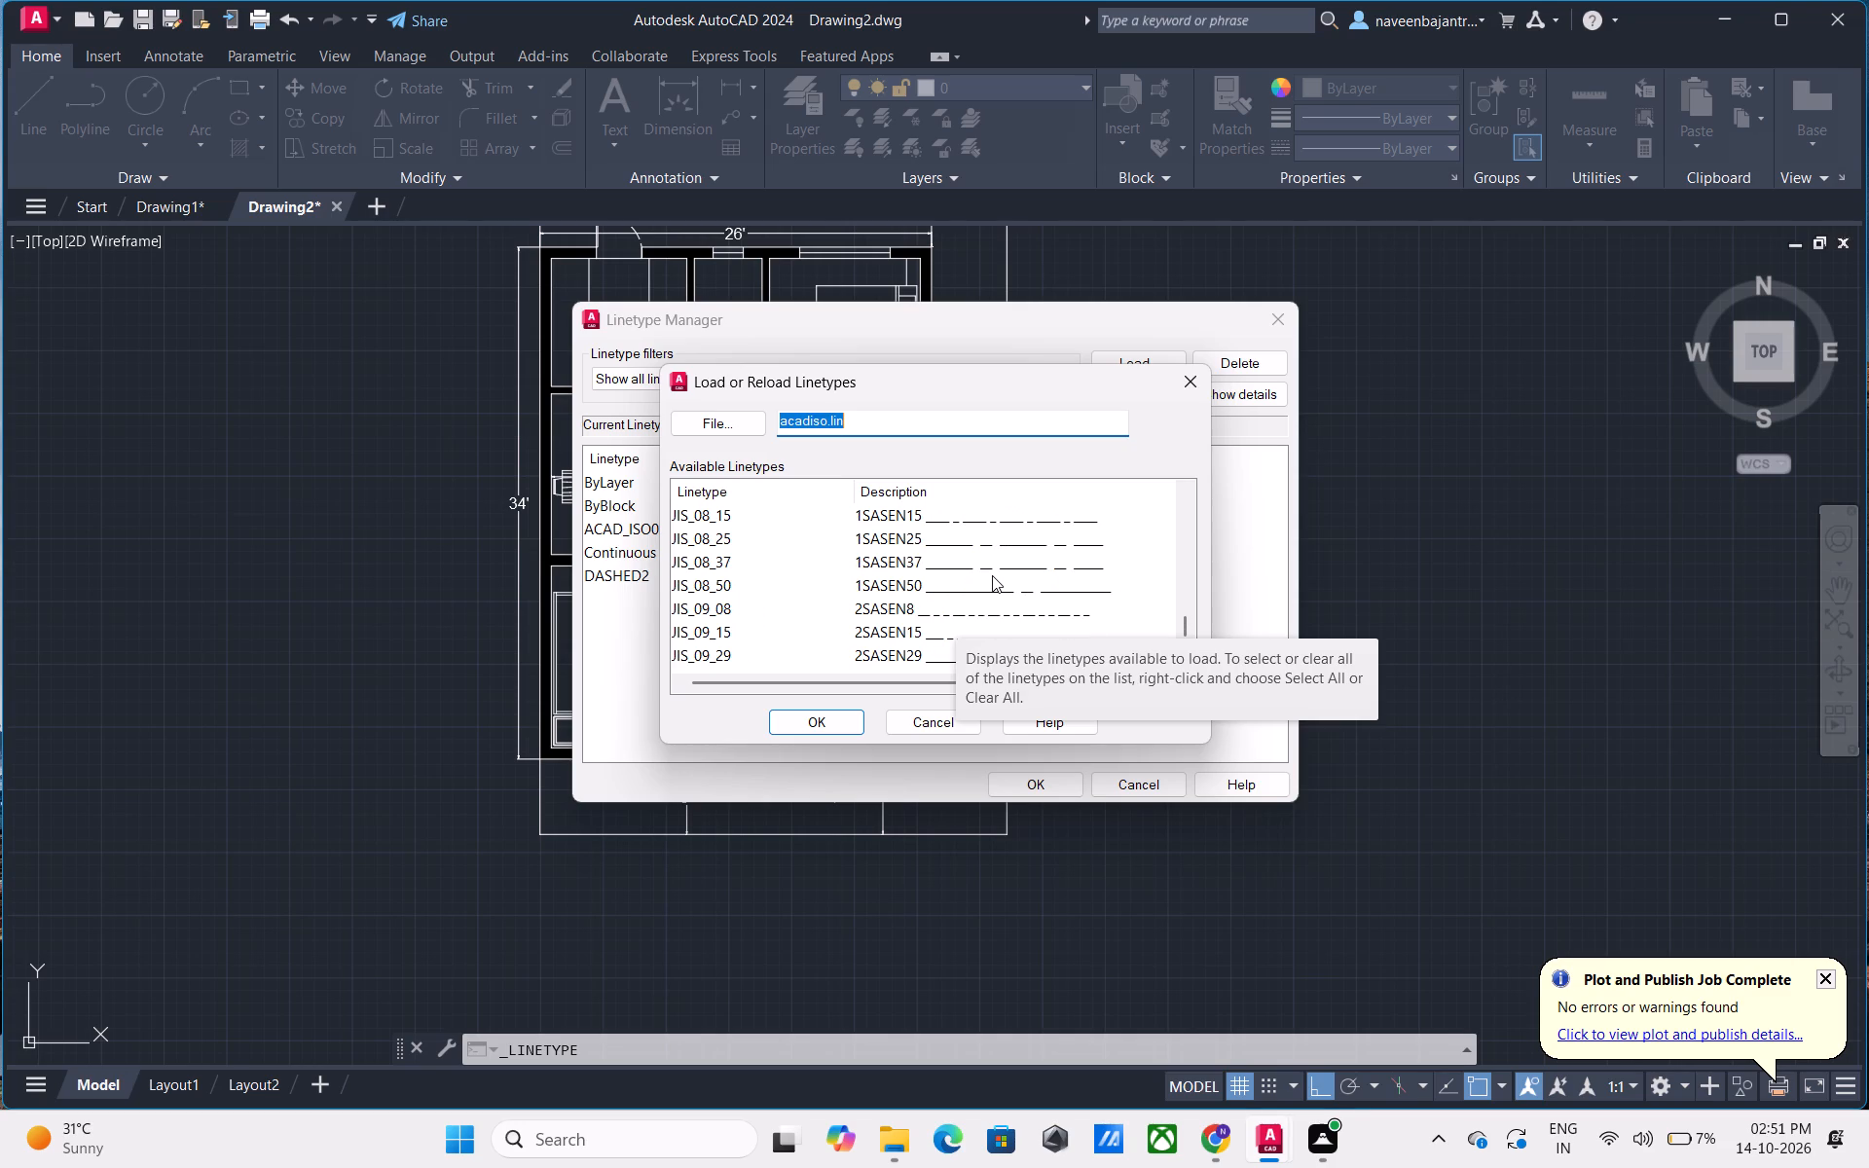
{"action": "scroll", "coordinate": [992, 575], "scroll_direction": "up", "scroll_amount": 1}
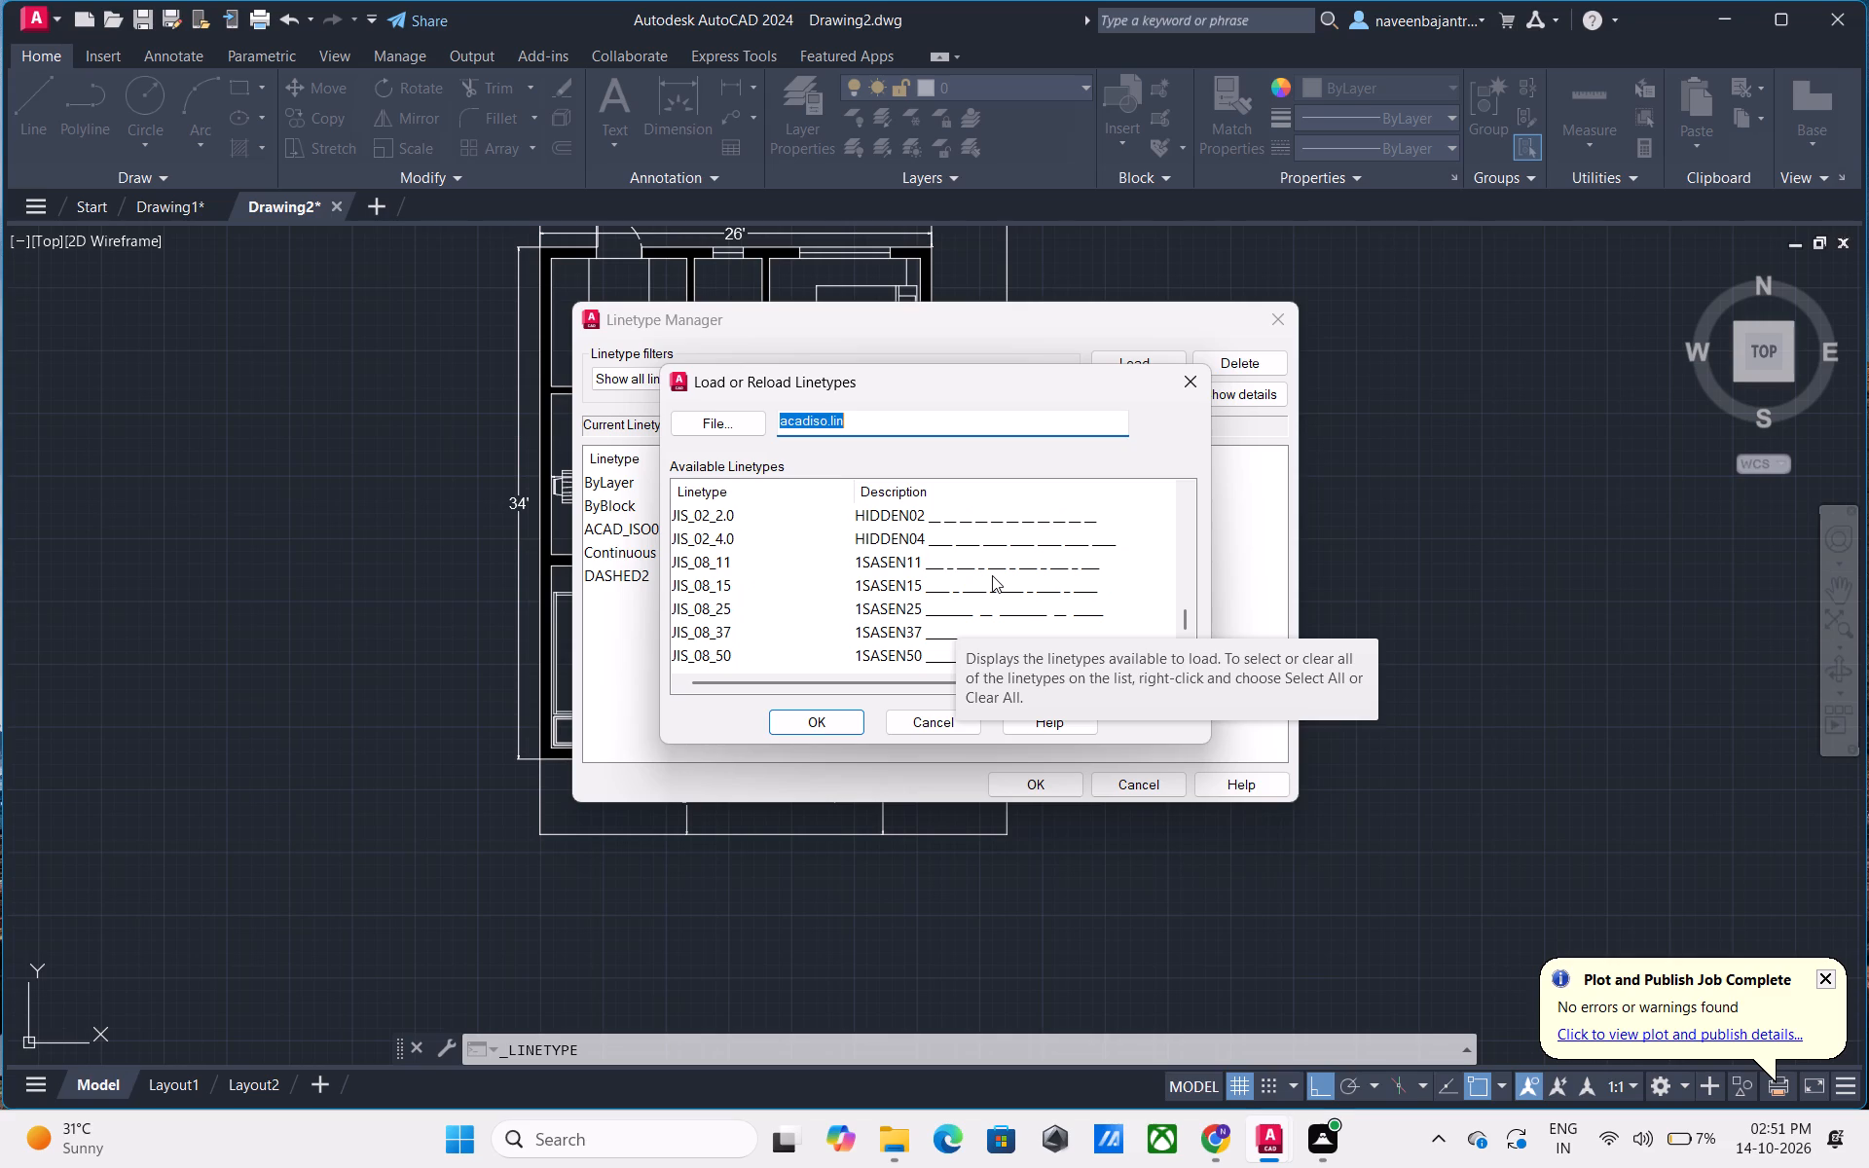
{"action": "scroll", "coordinate": [992, 575], "scroll_direction": "up", "scroll_amount": 2}
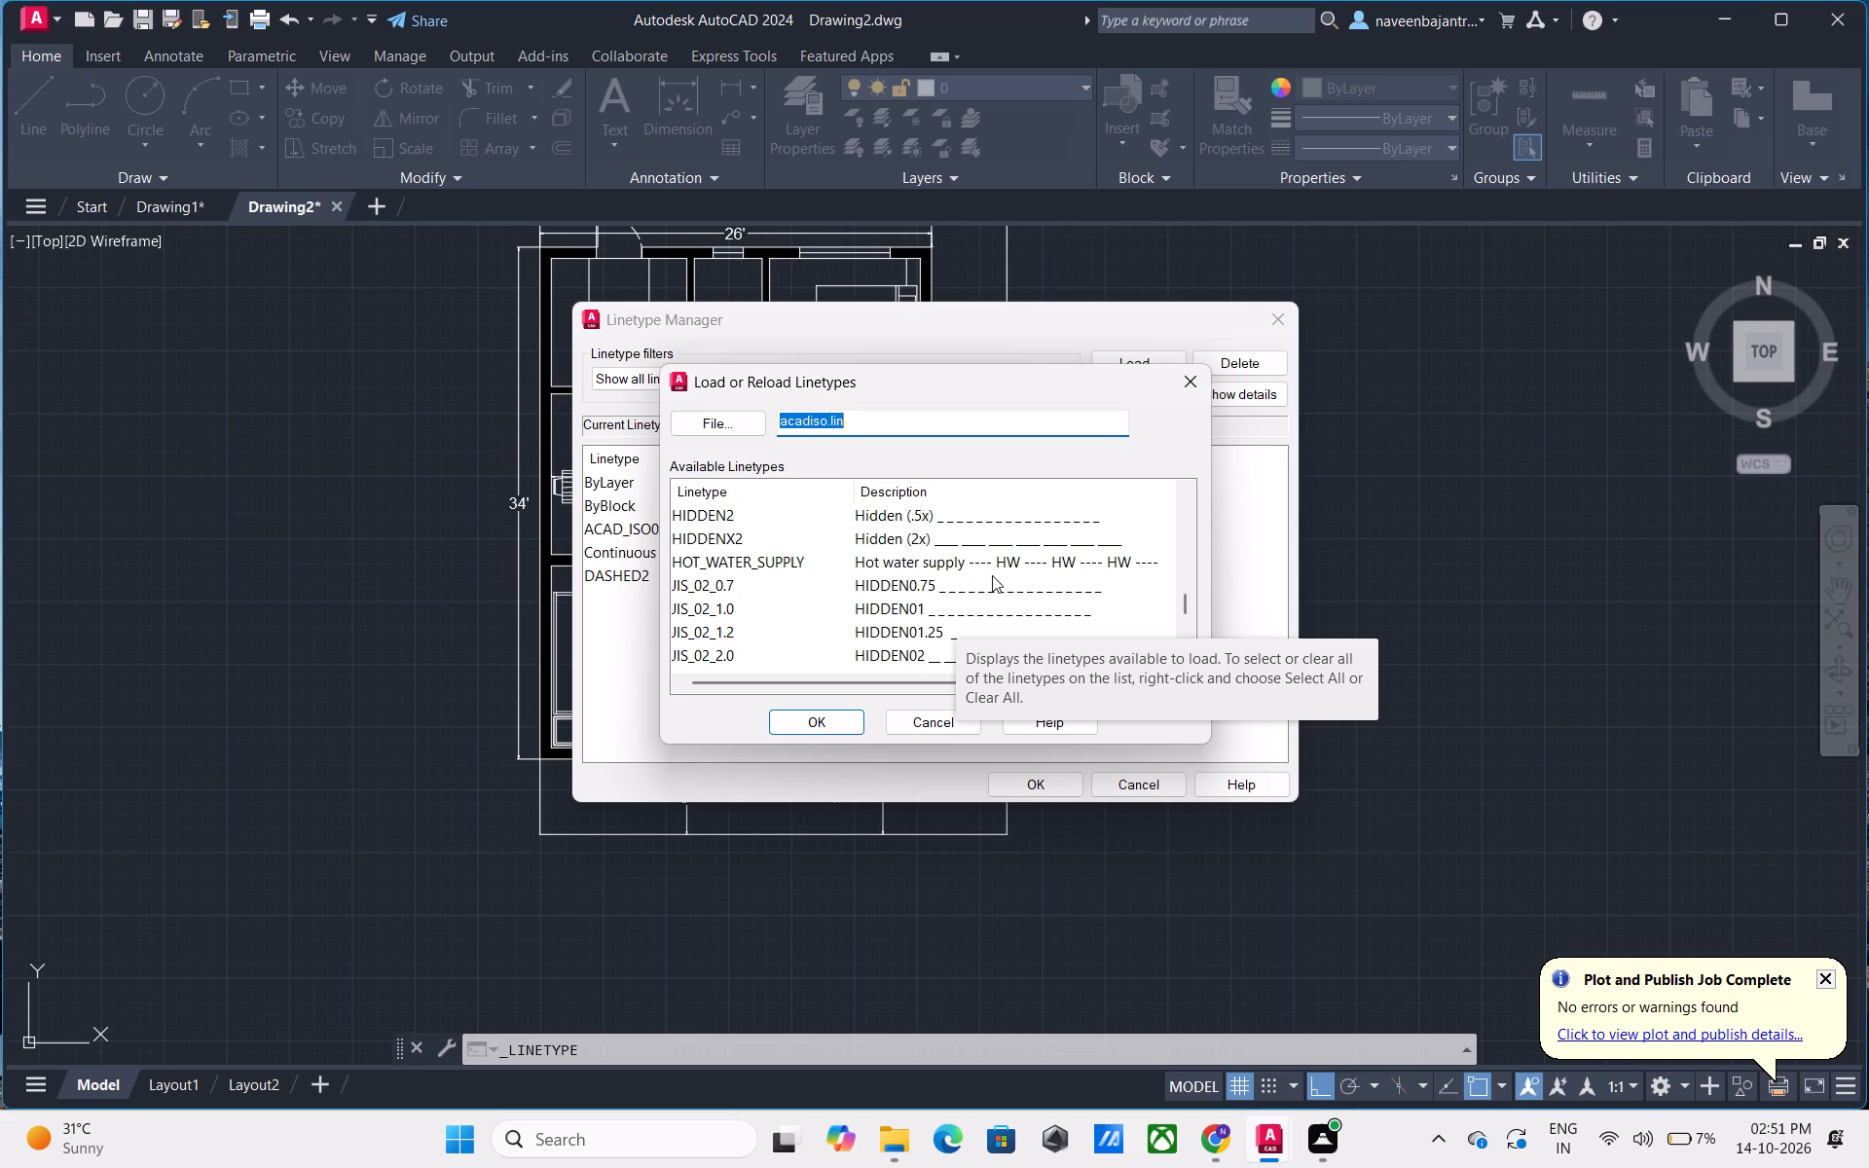
{"action": "scroll", "coordinate": [992, 575], "scroll_direction": "up", "scroll_amount": 1}
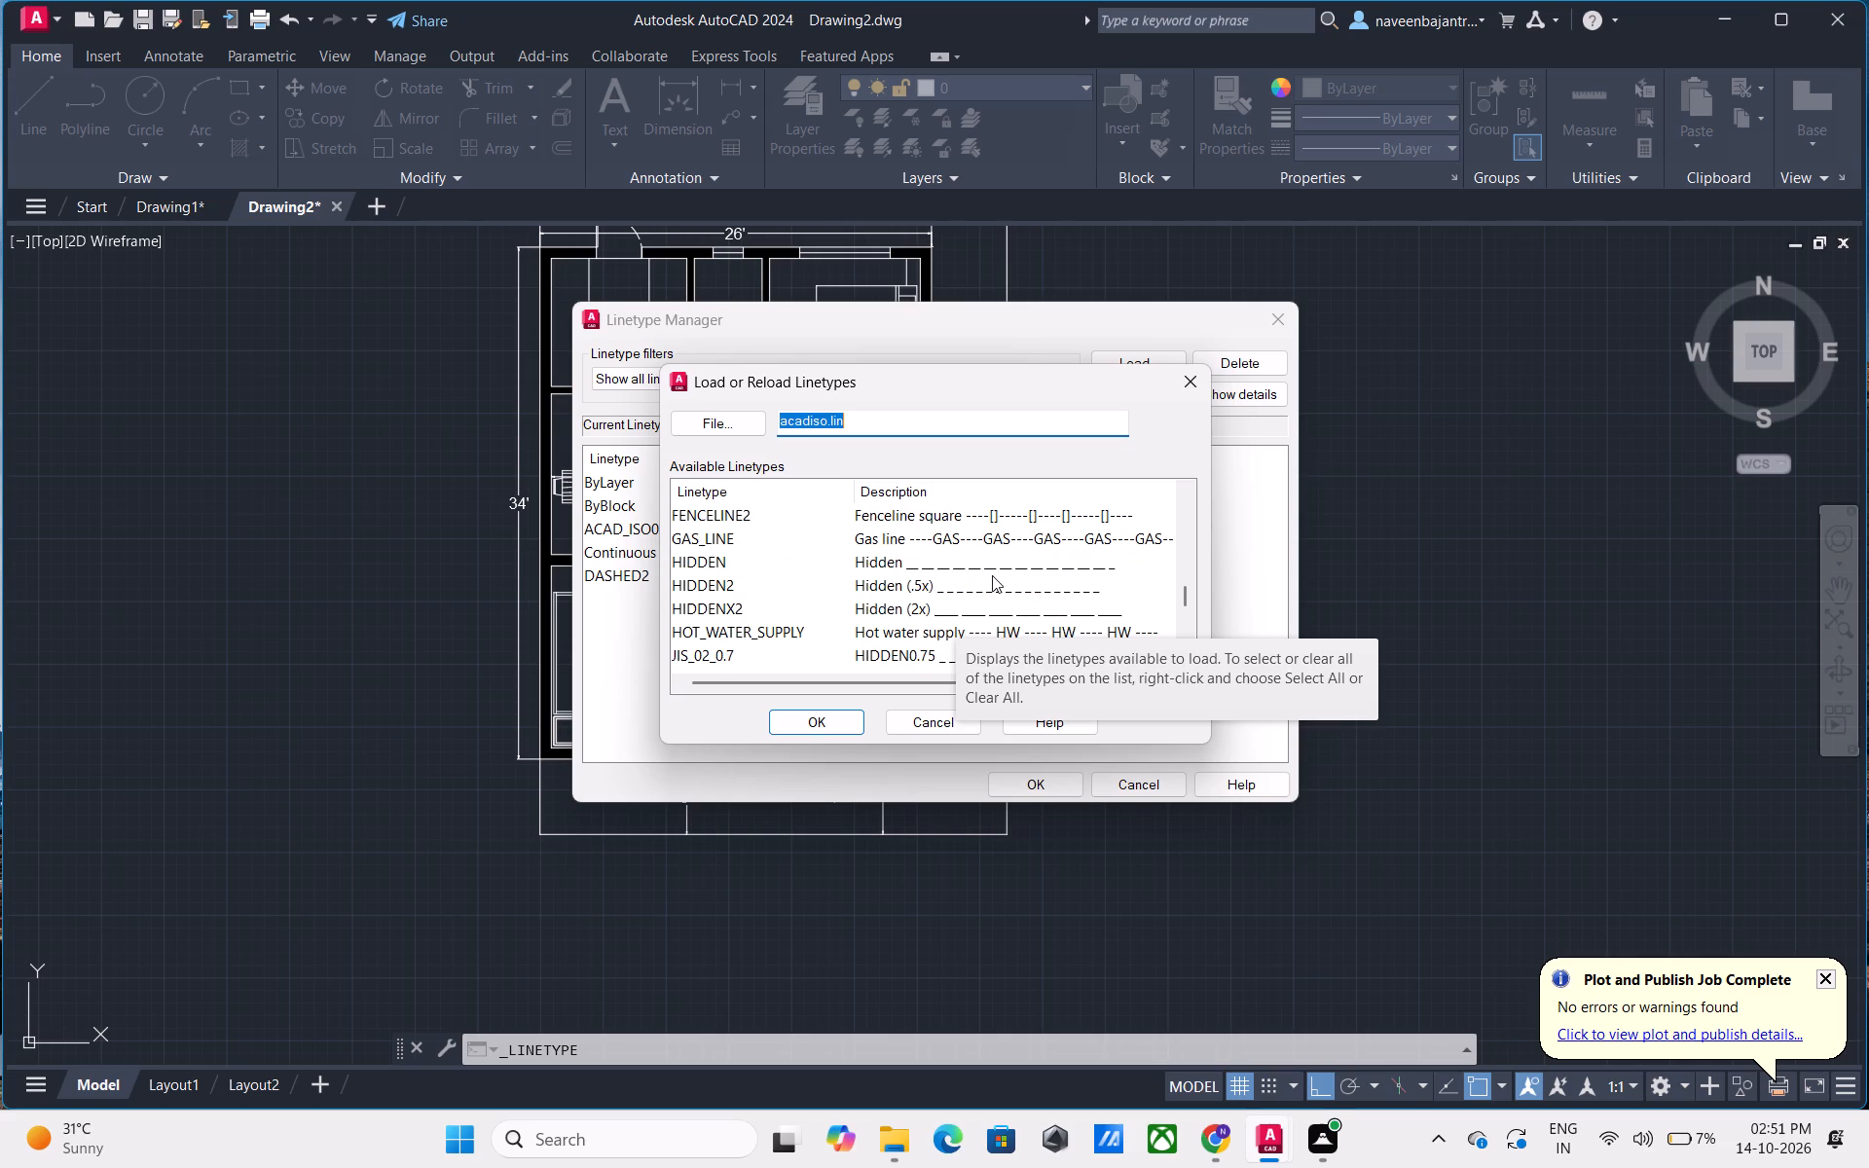
{"action": "scroll", "coordinate": [992, 575], "scroll_direction": "up", "scroll_amount": 1}
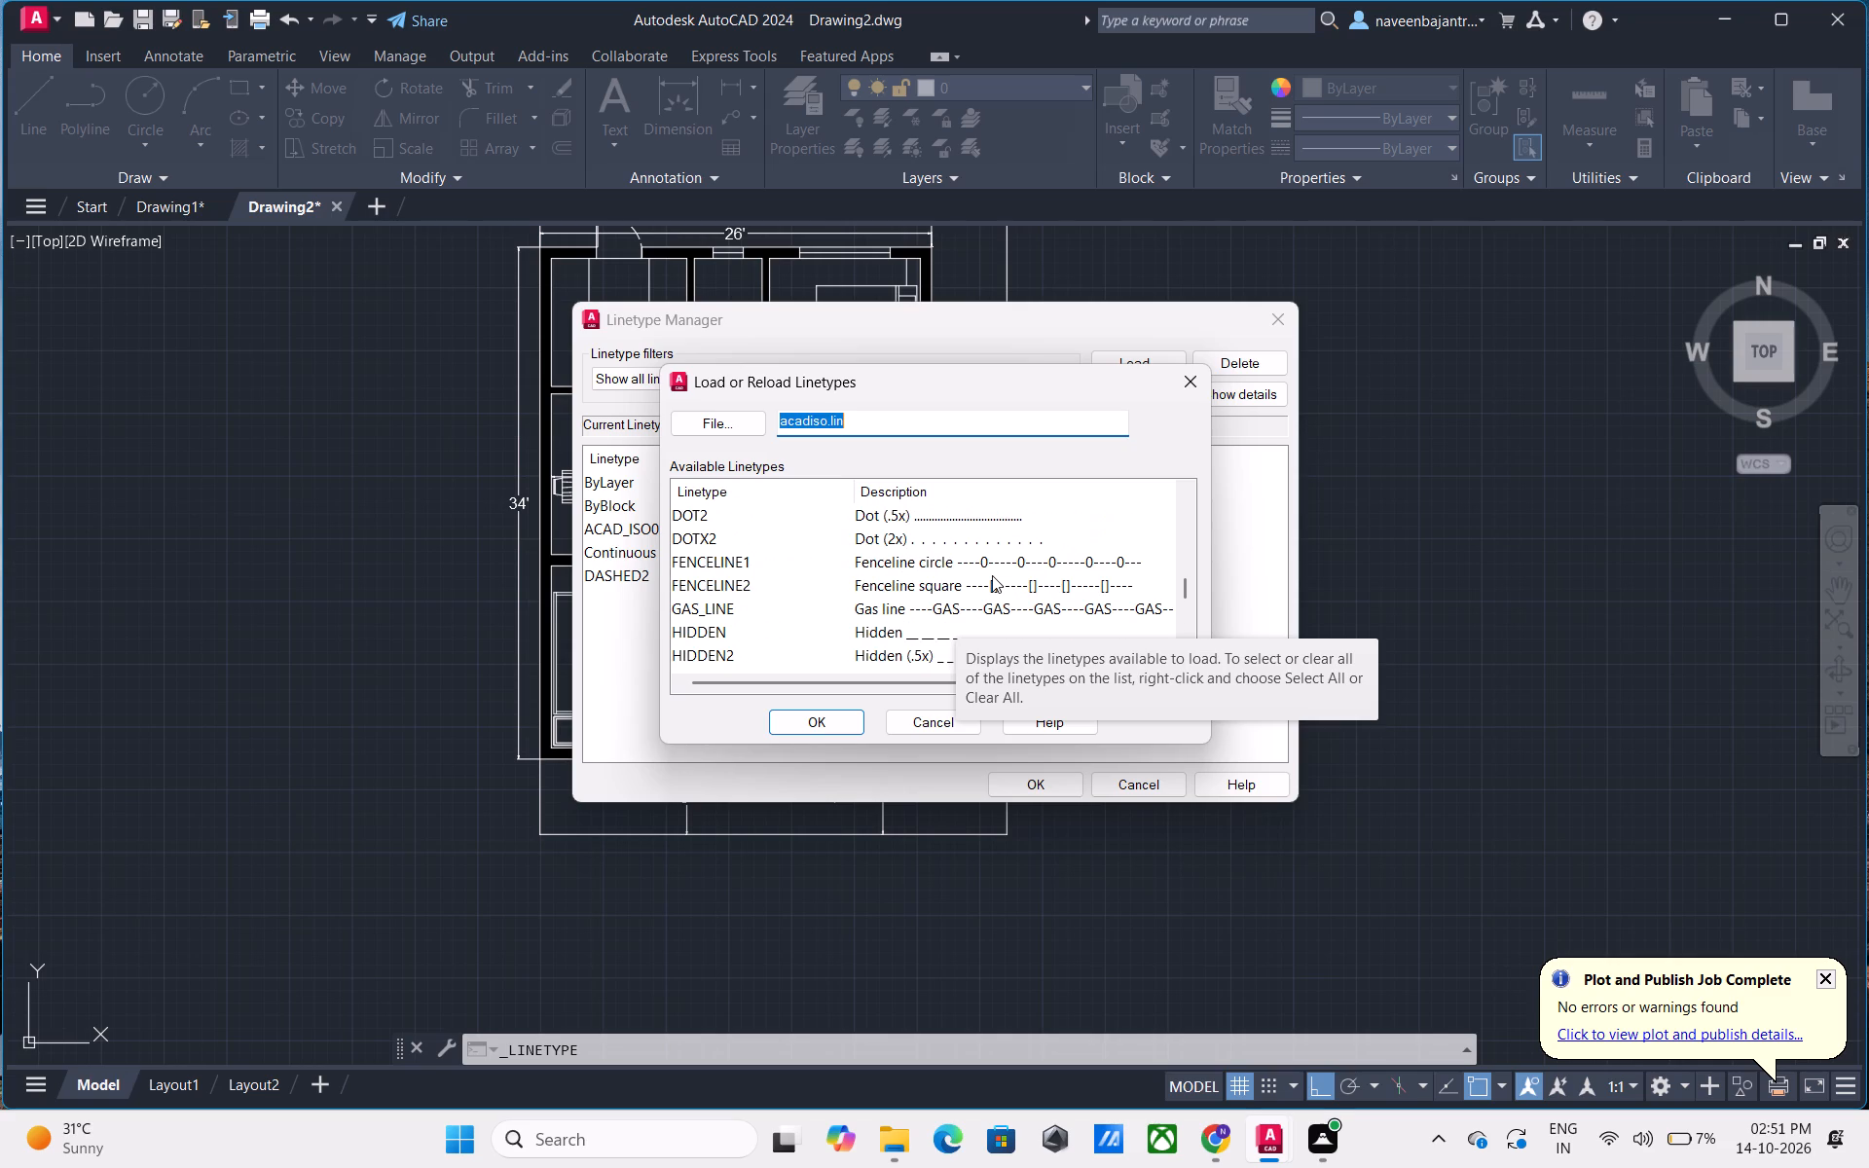
{"action": "scroll", "coordinate": [992, 575], "scroll_direction": "up", "scroll_amount": 1}
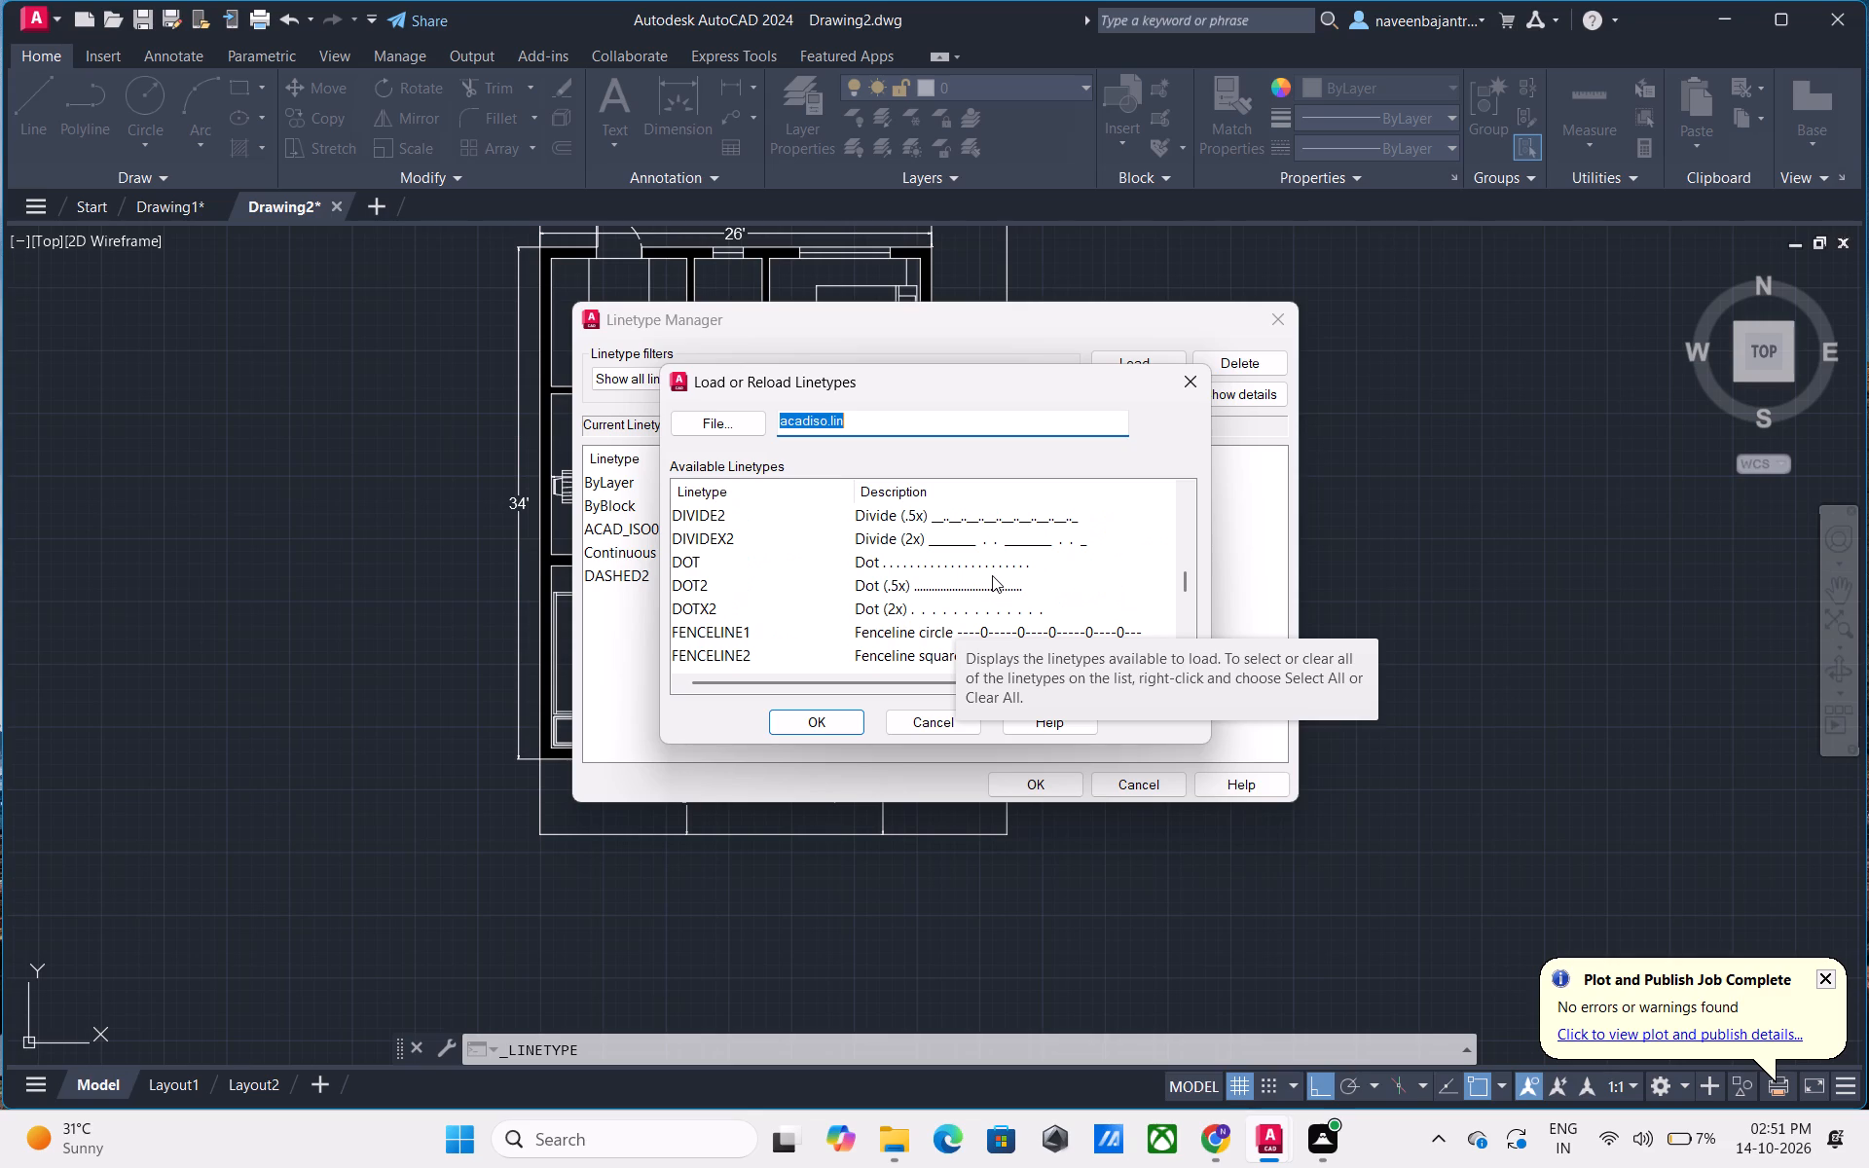
{"action": "scroll", "coordinate": [992, 575], "scroll_direction": "up", "scroll_amount": 1}
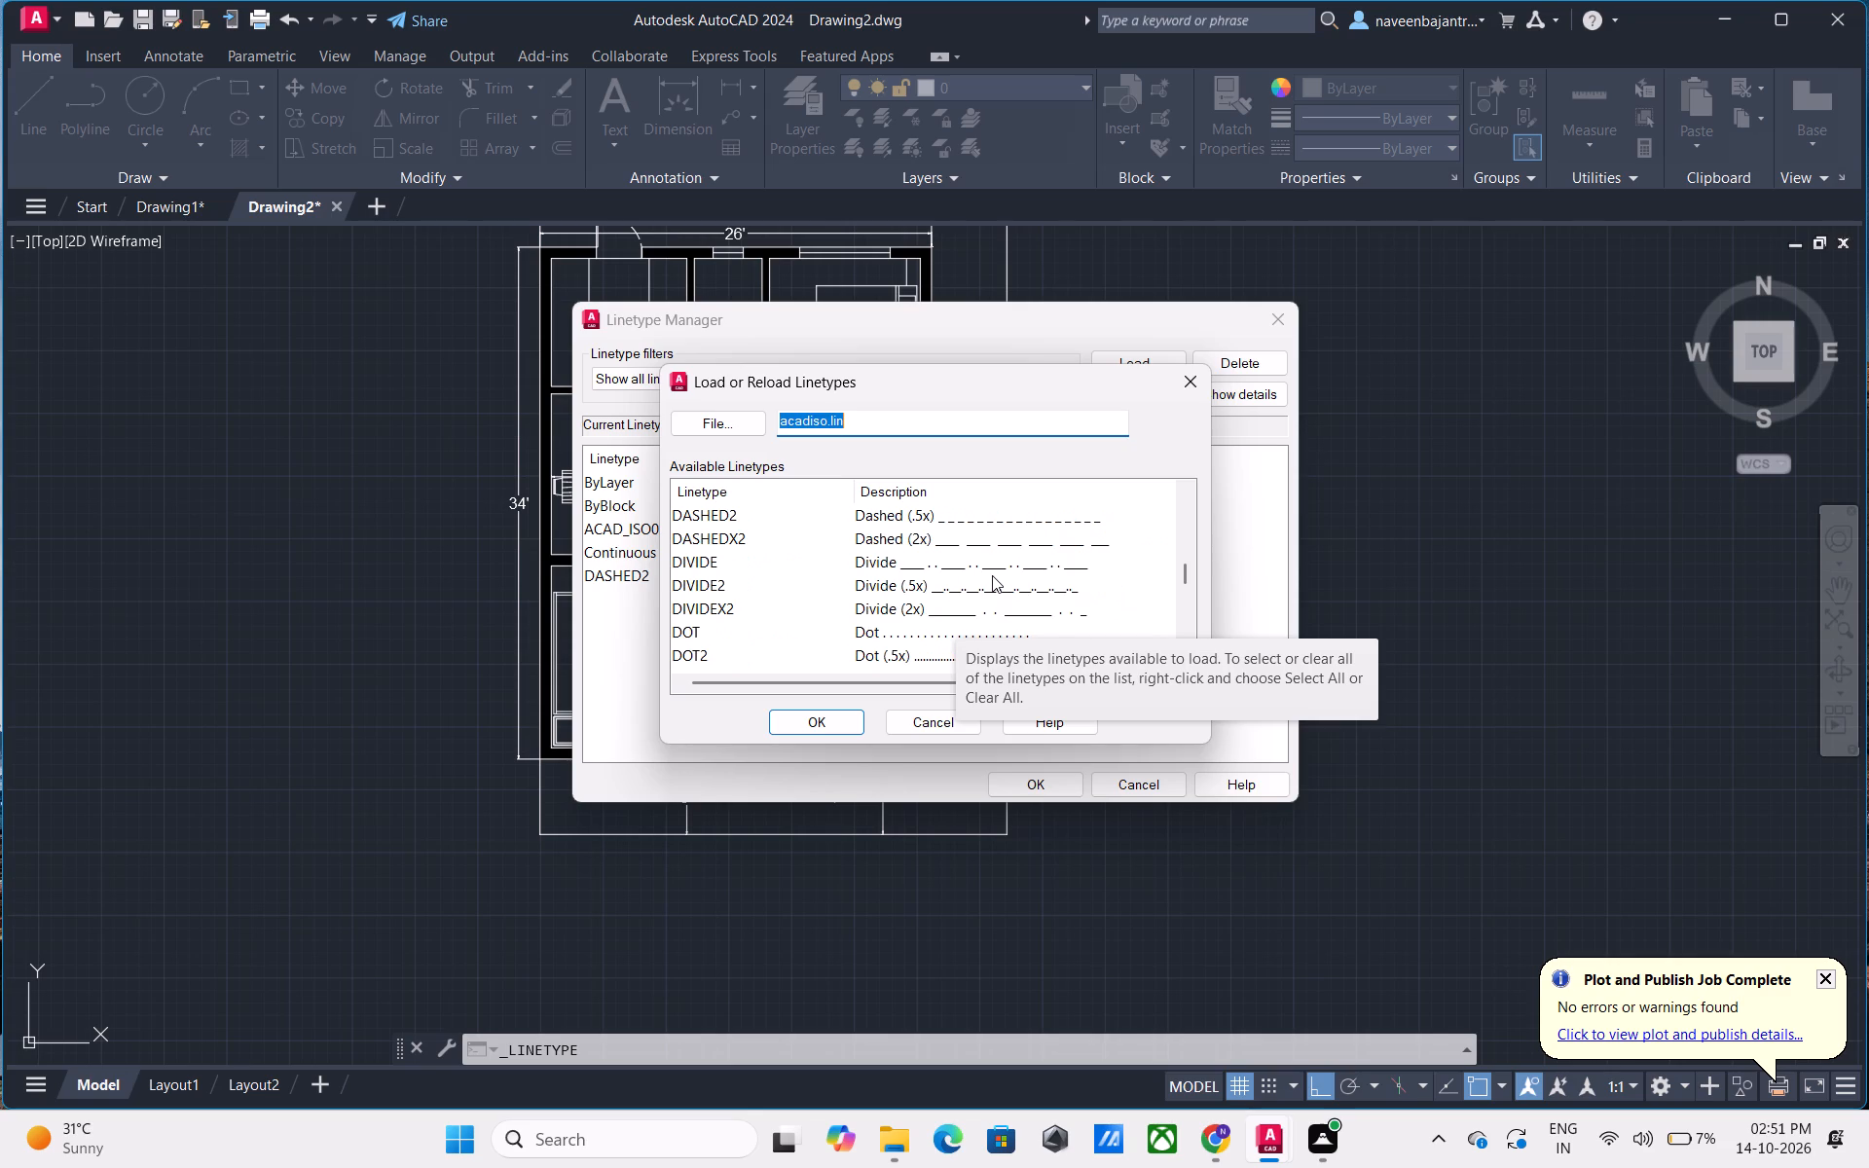
{"action": "scroll", "coordinate": [992, 575], "scroll_direction": "up", "scroll_amount": 2}
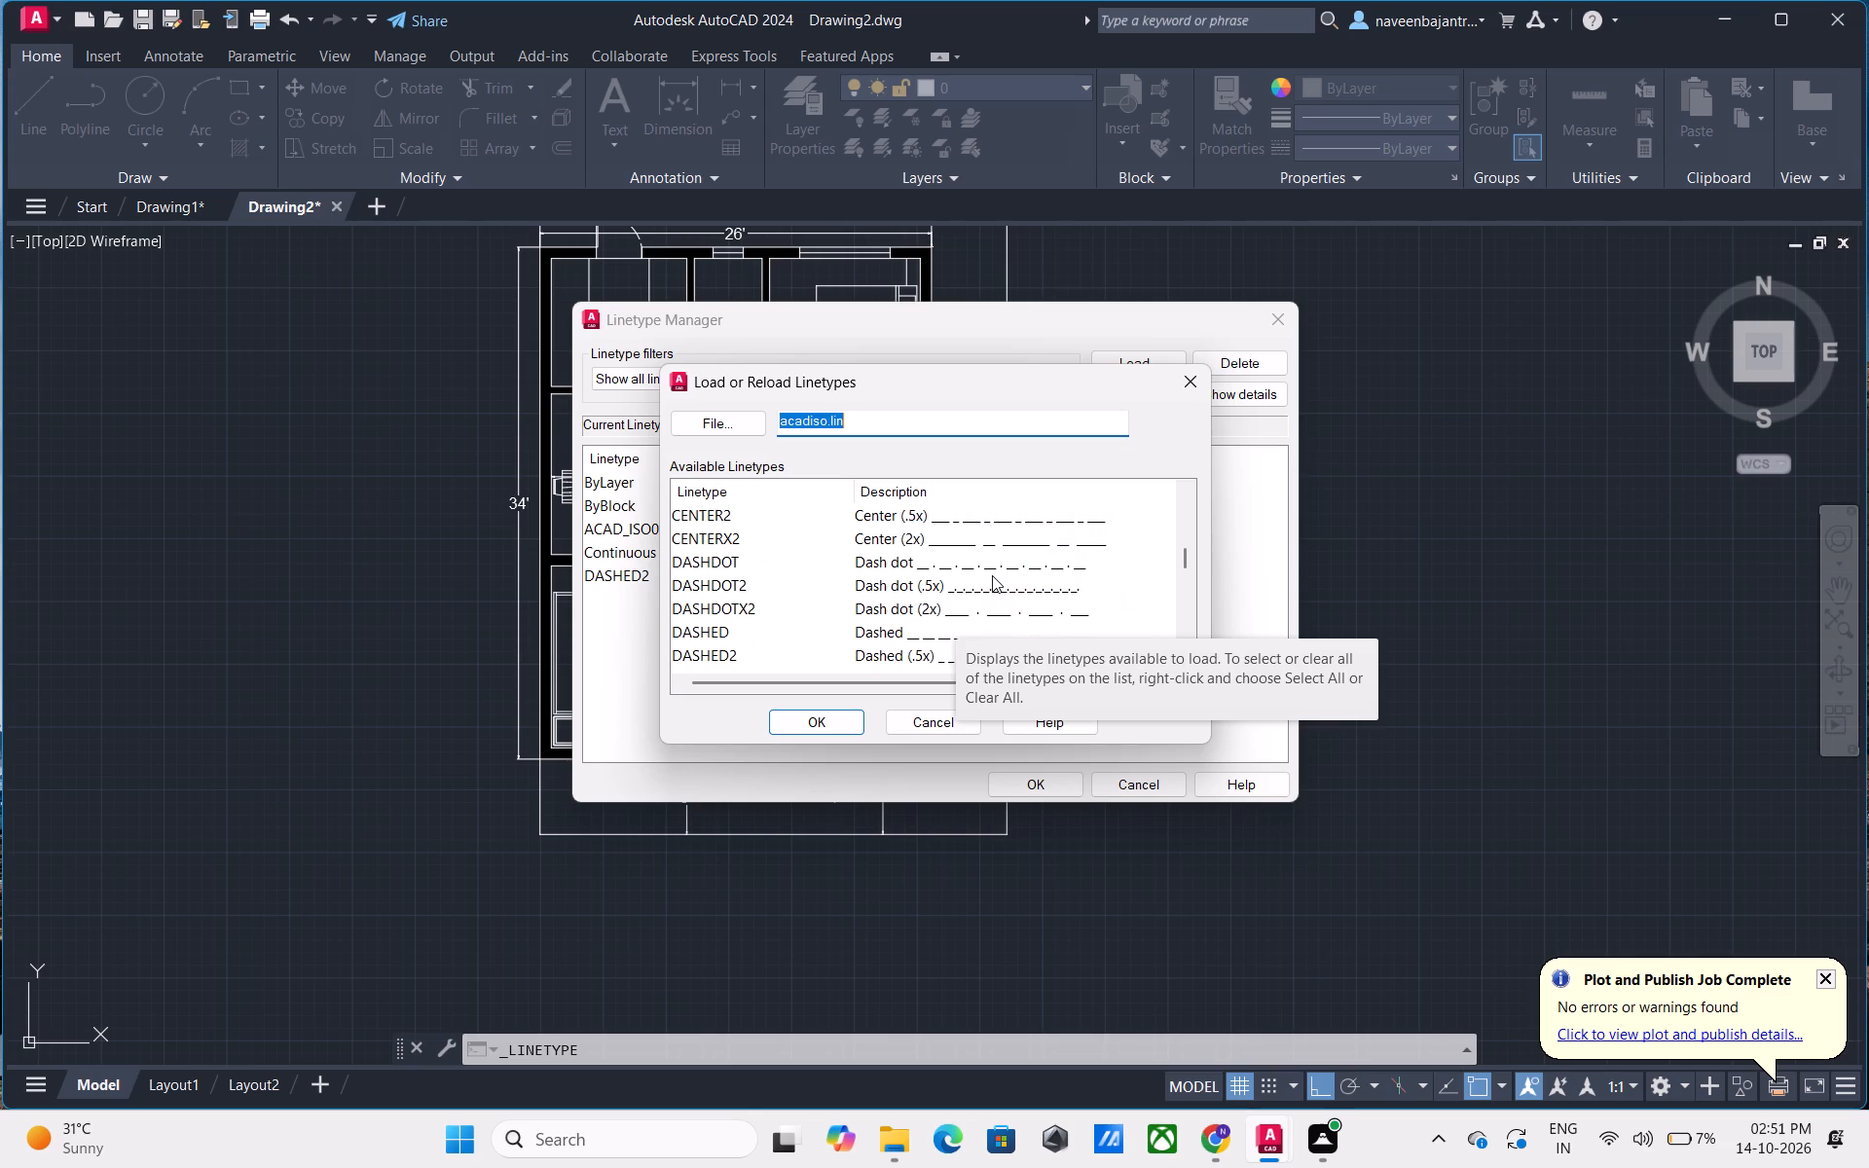
Look back through the available linetypes to the ISO patterns at the start of the list, dismissing the low-battery notice.
{"action": "scroll", "coordinate": [992, 575], "scroll_direction": "up", "scroll_amount": 1}
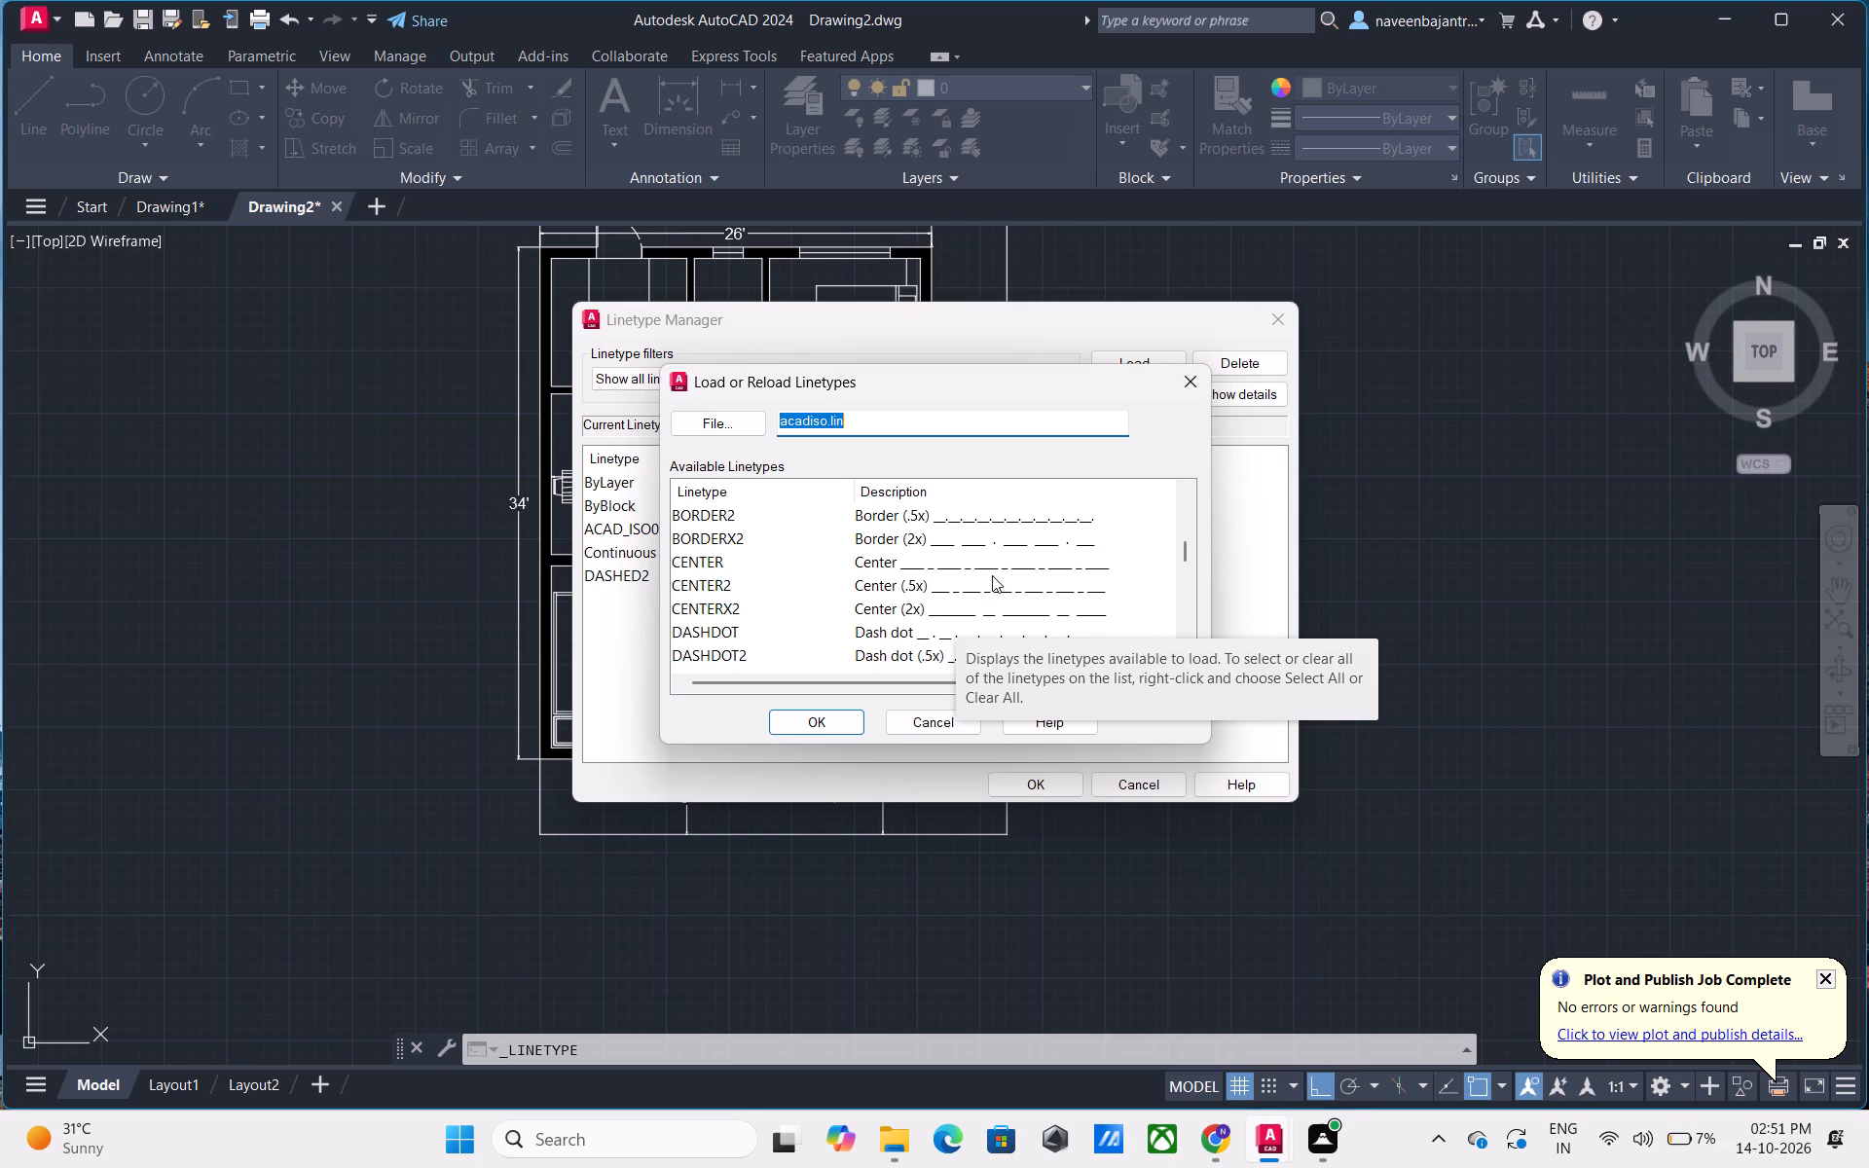
{"action": "scroll", "coordinate": [992, 575], "scroll_direction": "up", "scroll_amount": 1}
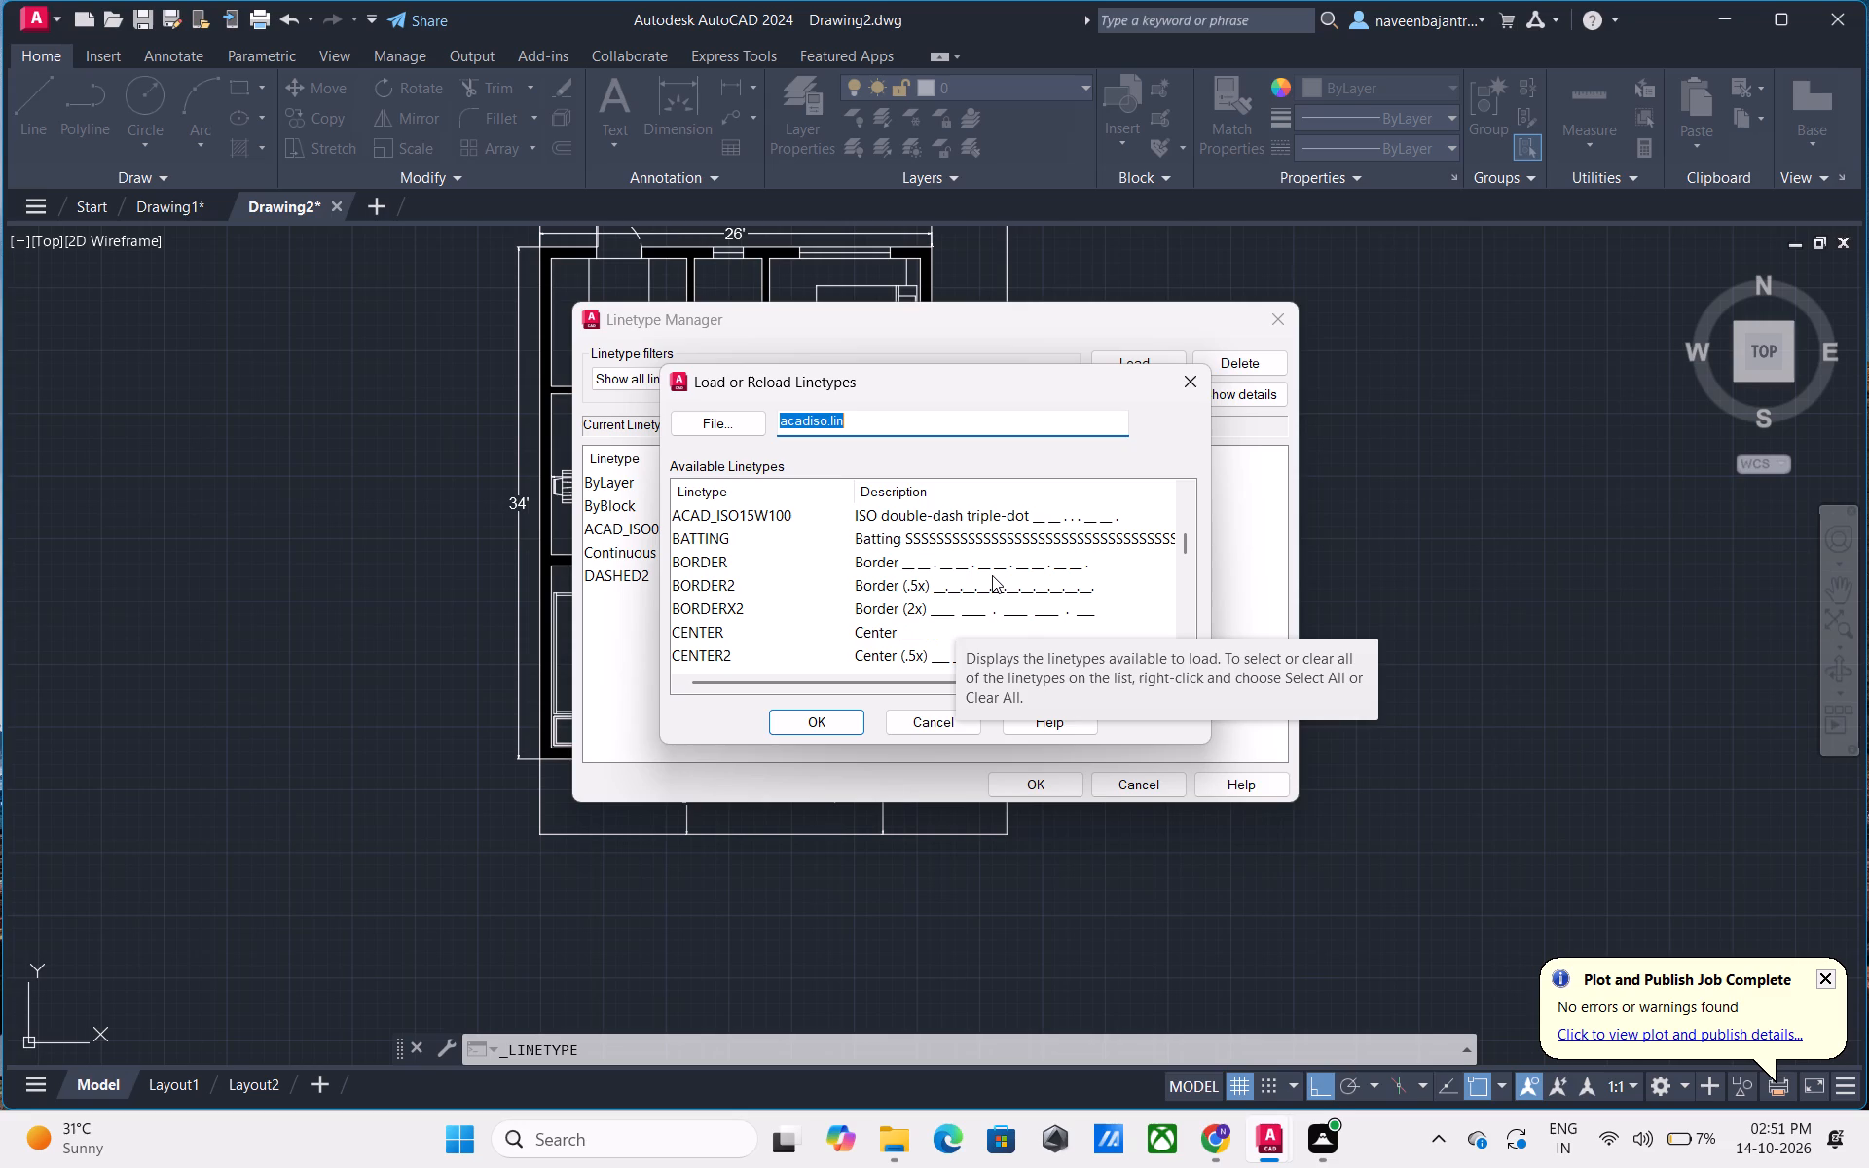
{"action": "scroll", "coordinate": [992, 575], "scroll_direction": "up", "scroll_amount": 1}
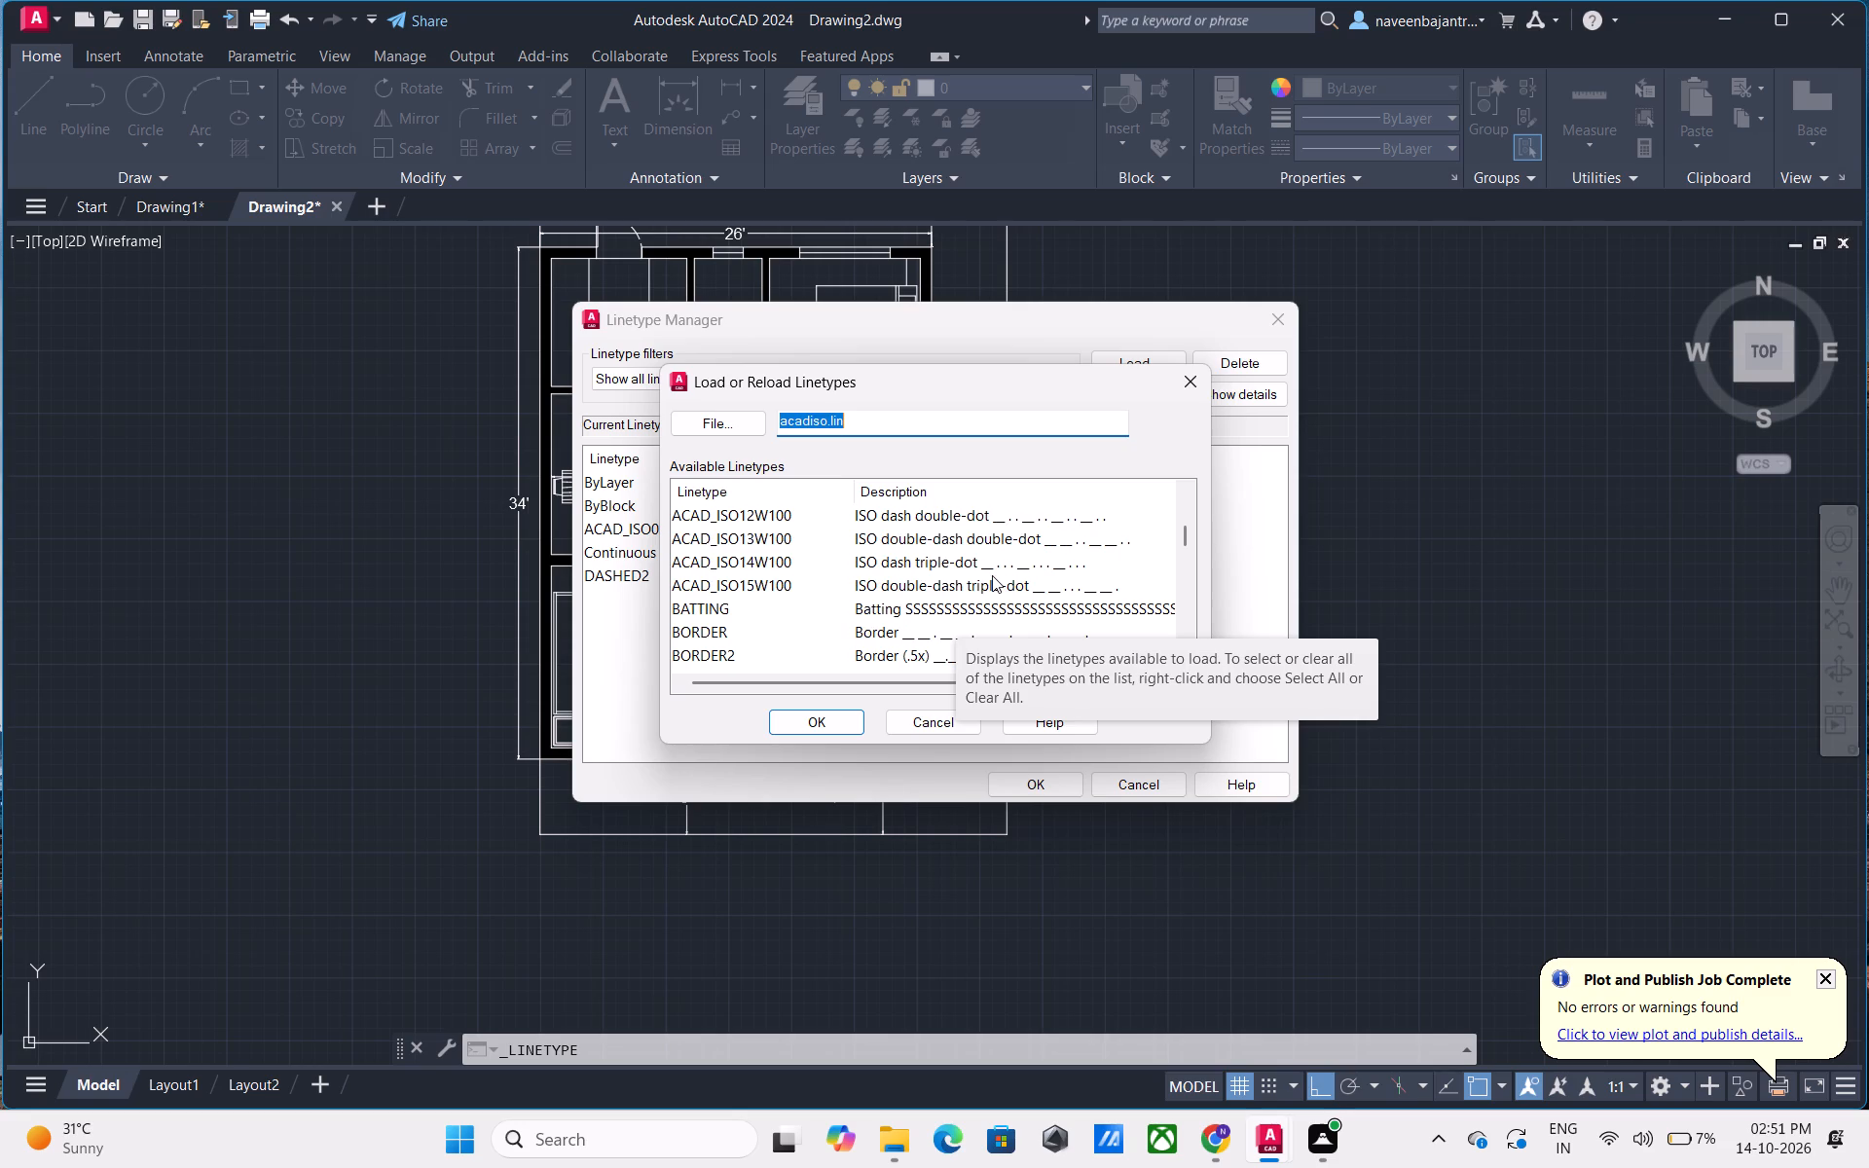
{"action": "scroll", "coordinate": [992, 575], "scroll_direction": "up", "scroll_amount": 1}
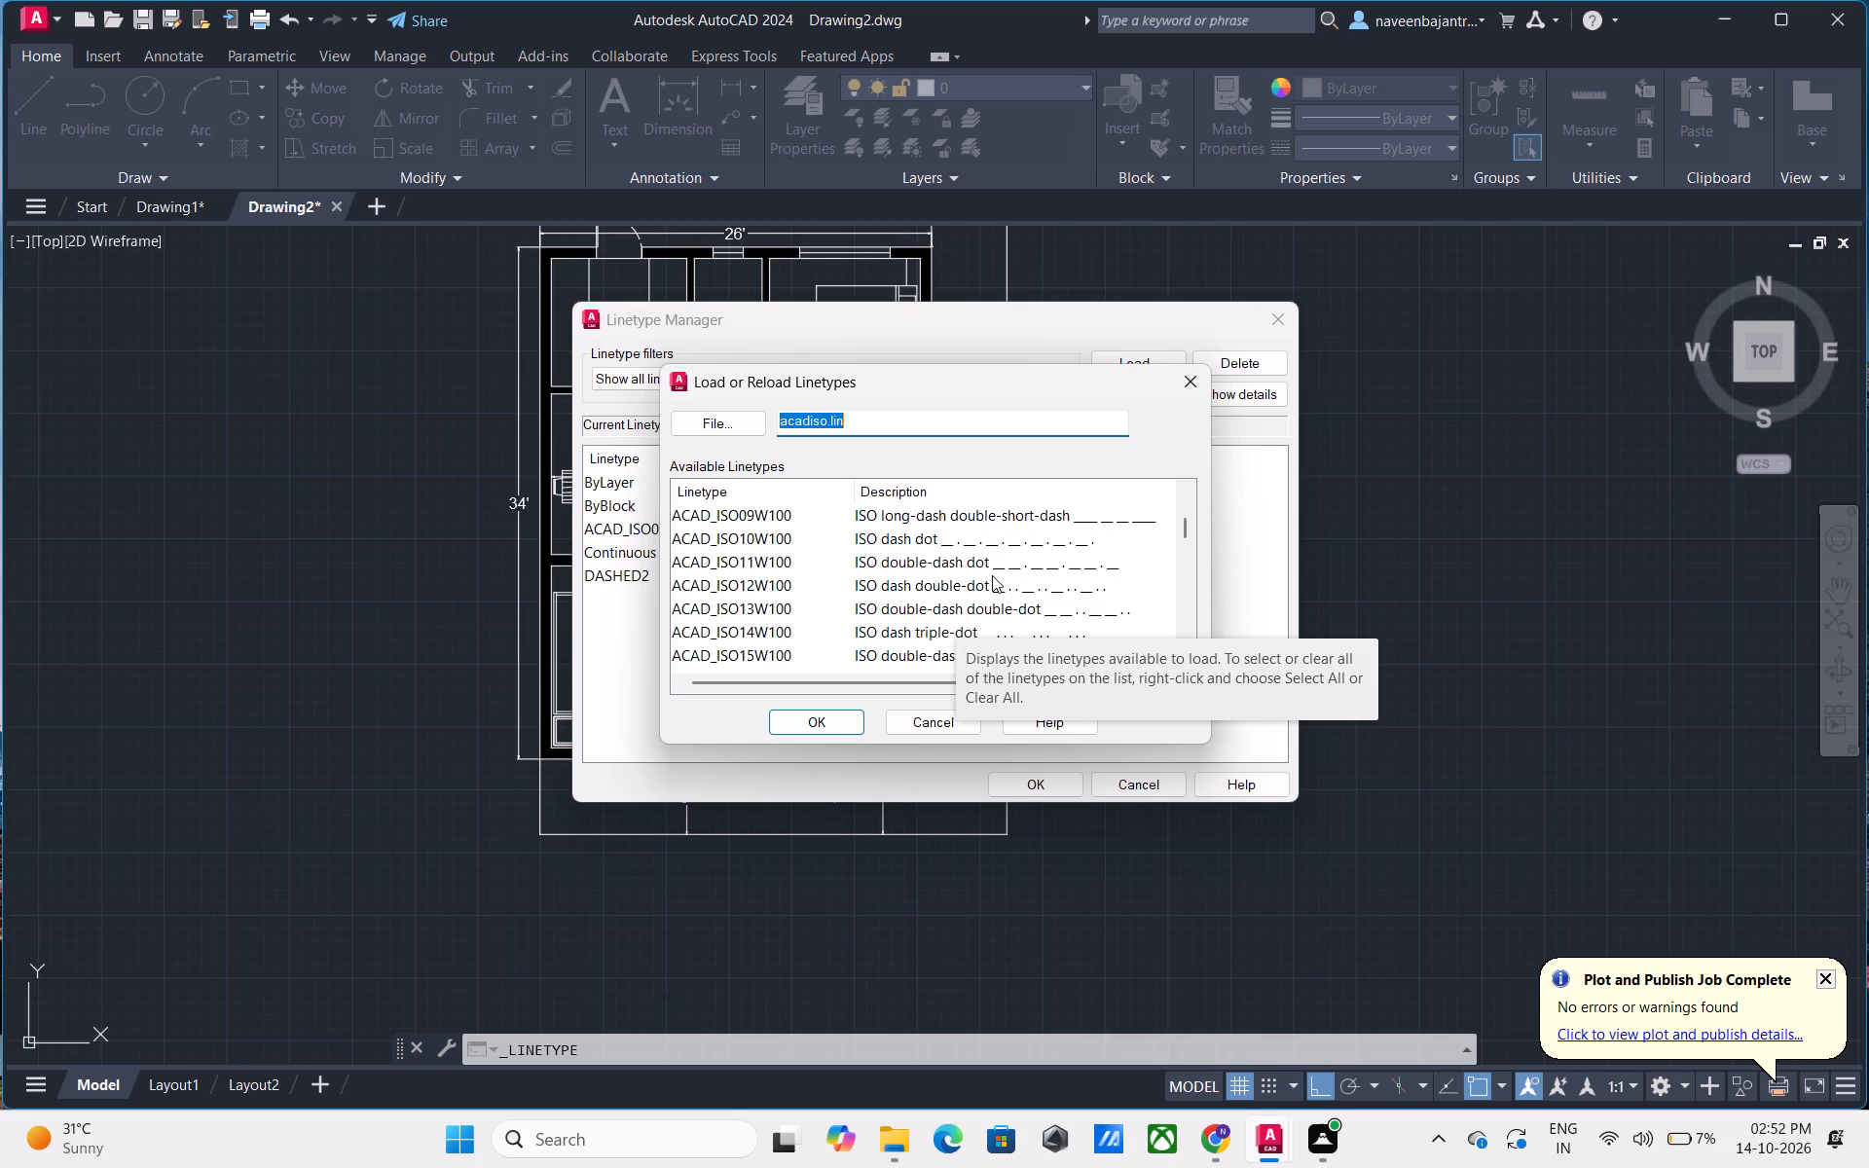
{"action": "scroll", "coordinate": [992, 575], "scroll_direction": "up", "scroll_amount": 1}
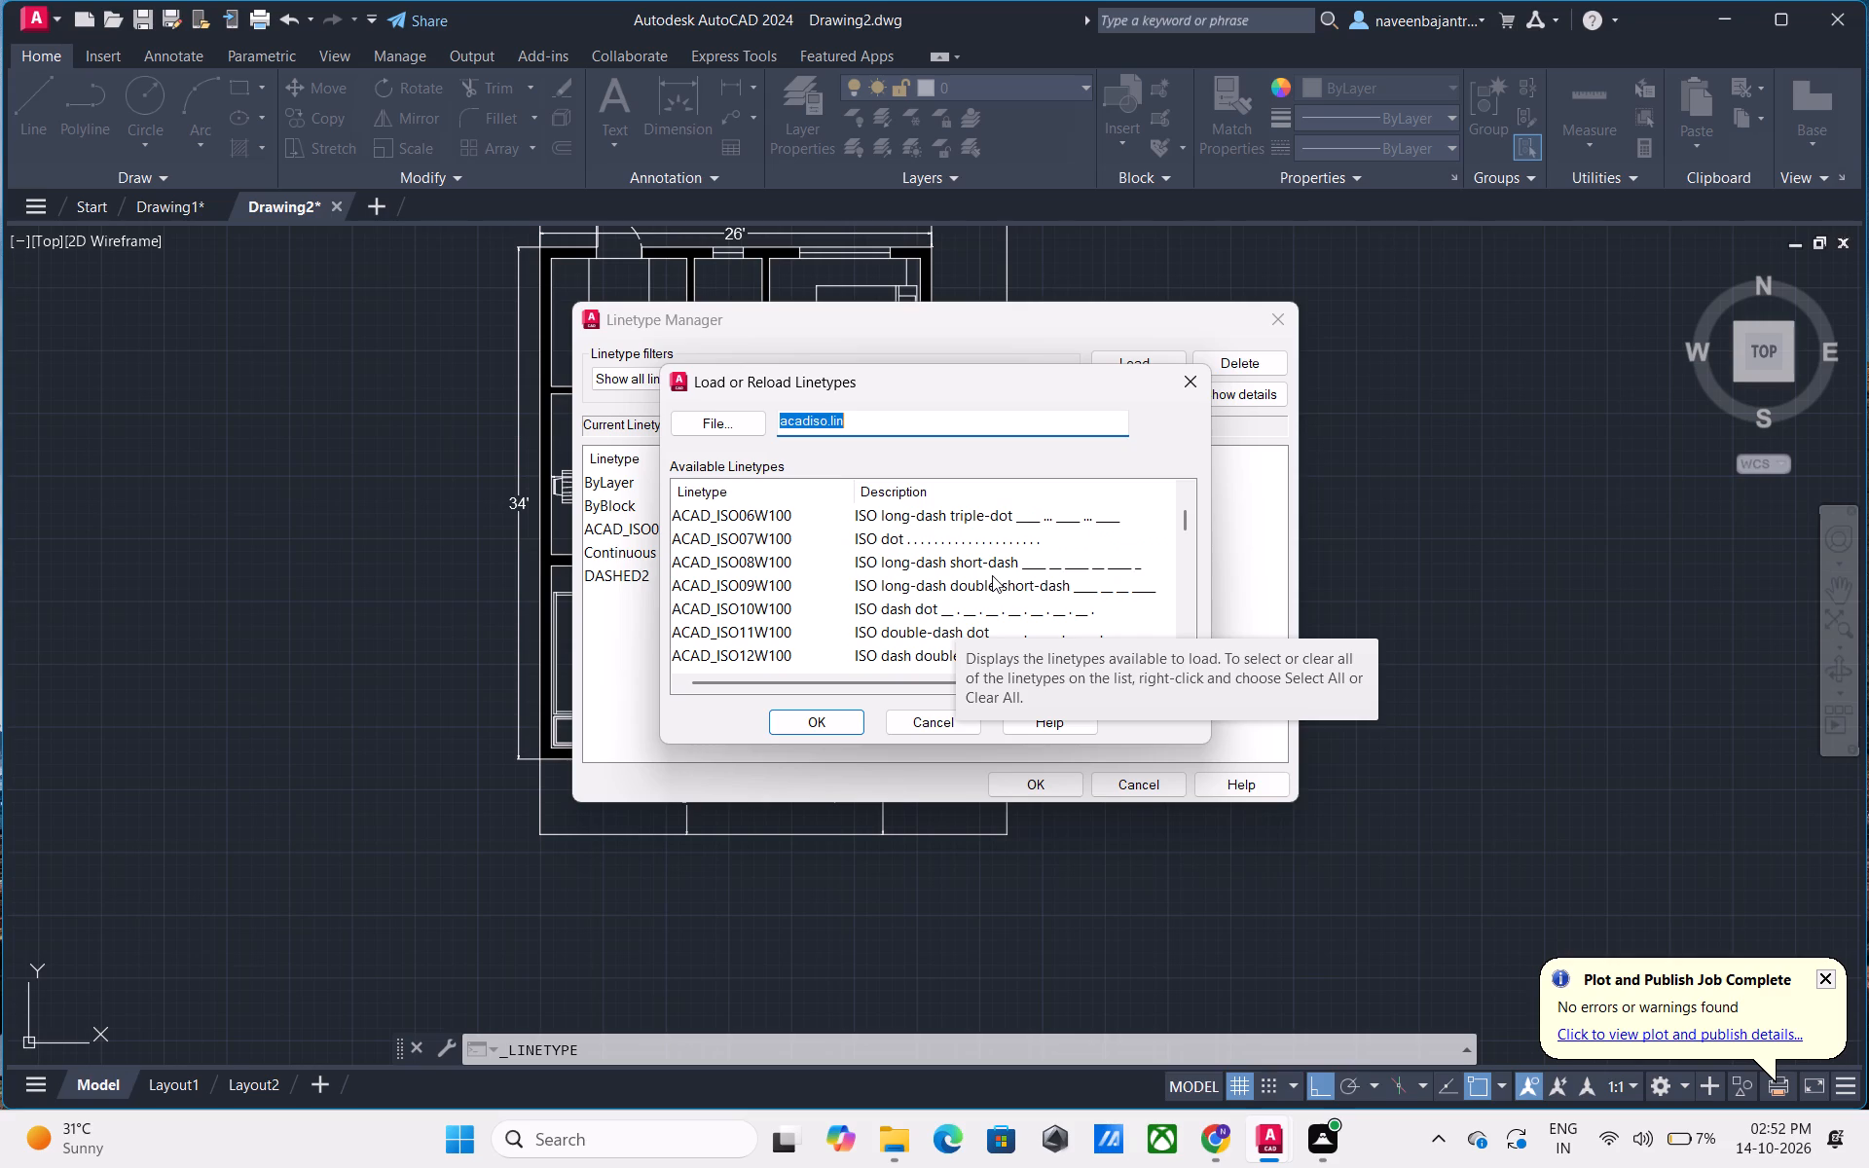
{"action": "scroll", "coordinate": [992, 575], "scroll_direction": "up", "scroll_amount": 1}
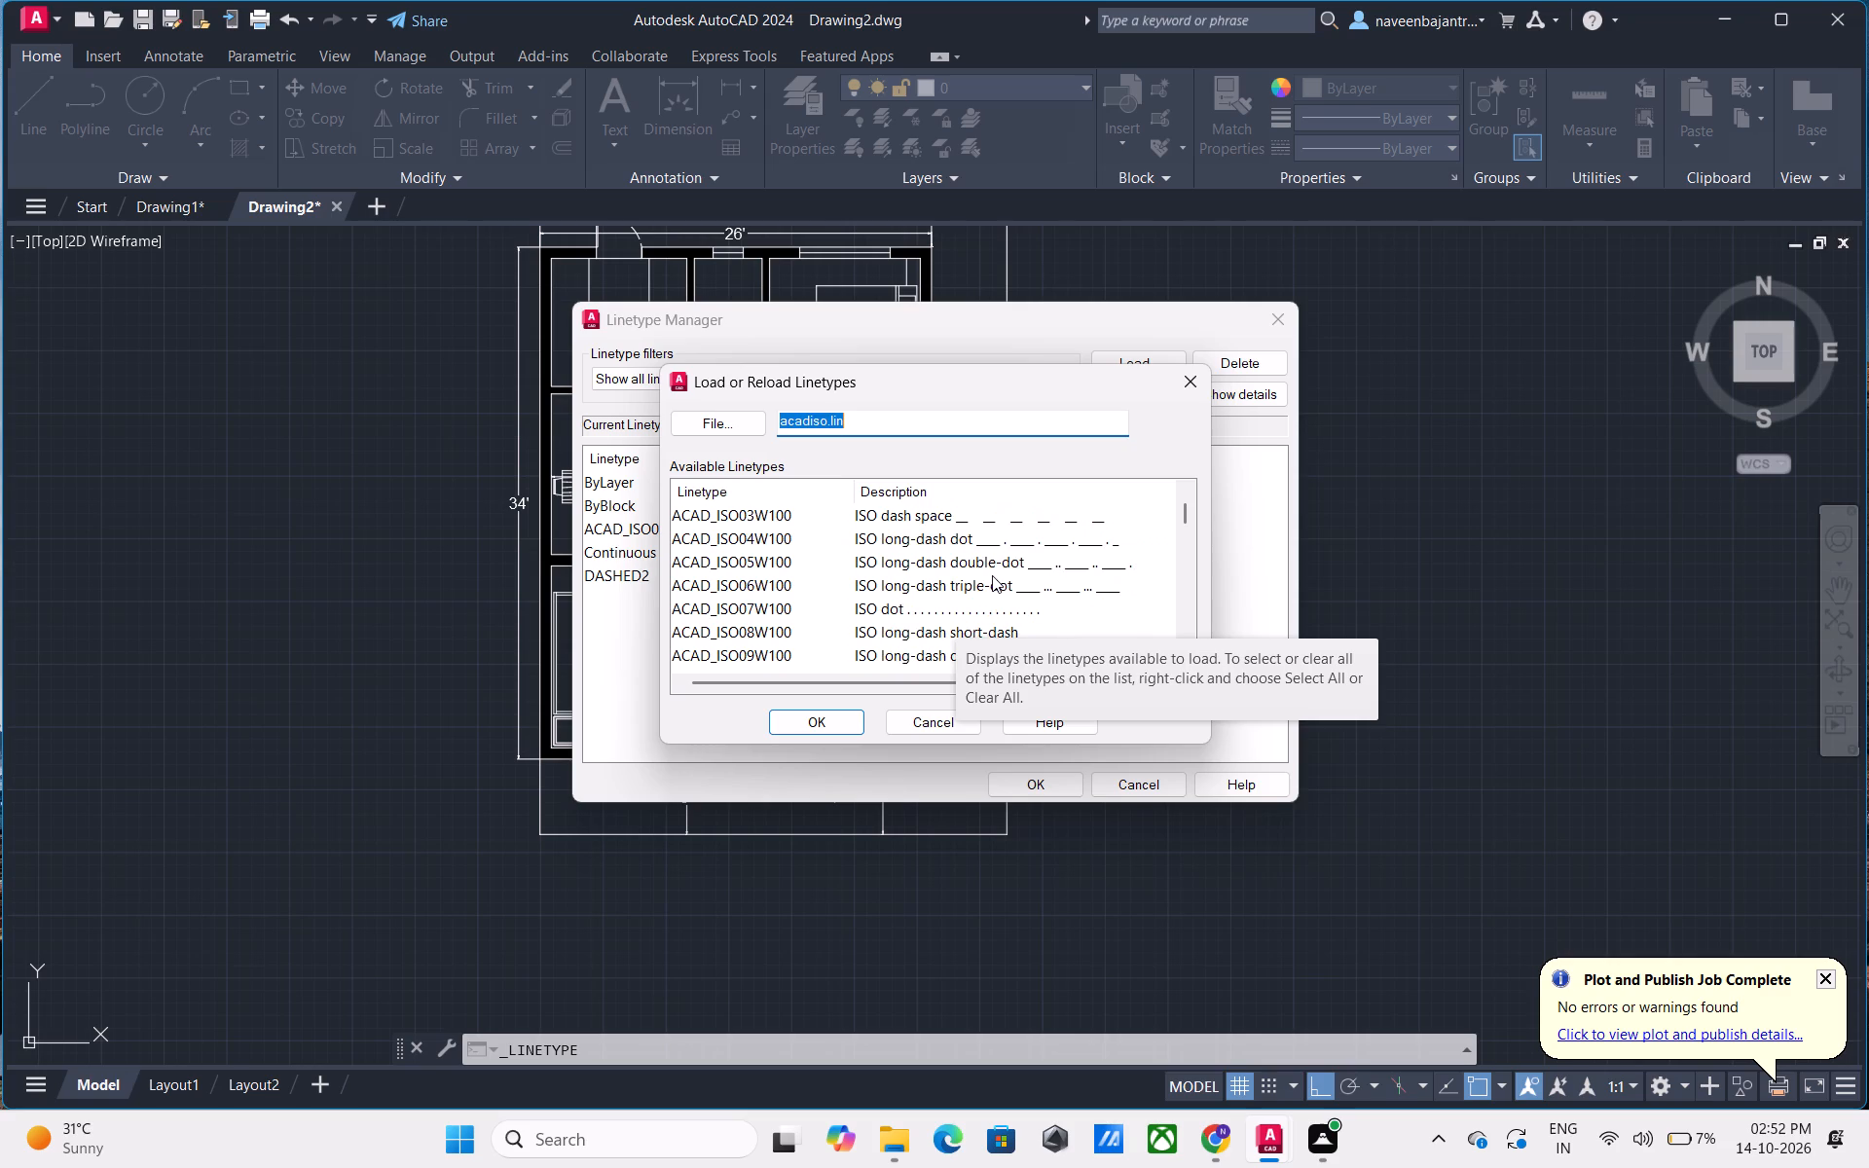
{"action": "scroll", "coordinate": [992, 575], "scroll_direction": "up", "scroll_amount": 1}
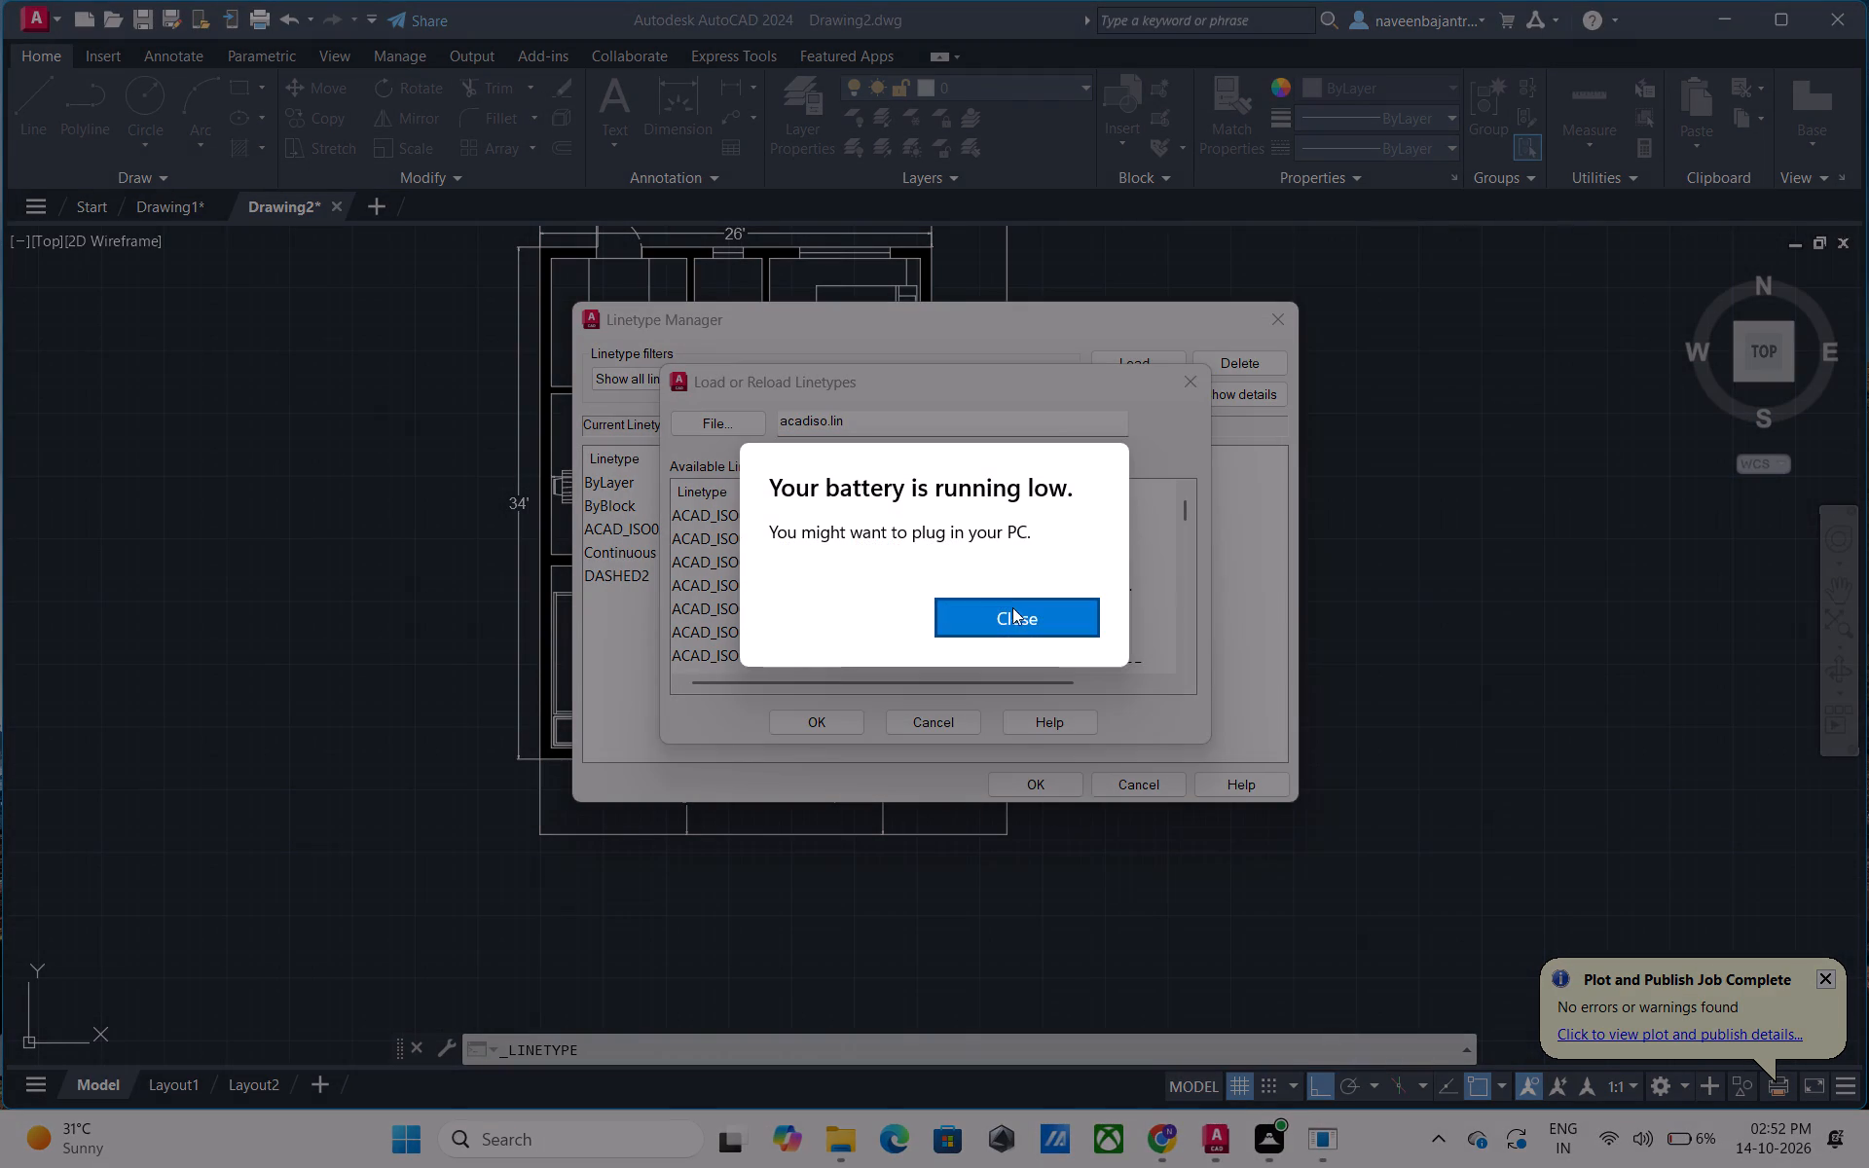
{"action": "left_click", "coordinate": [1015, 622]}
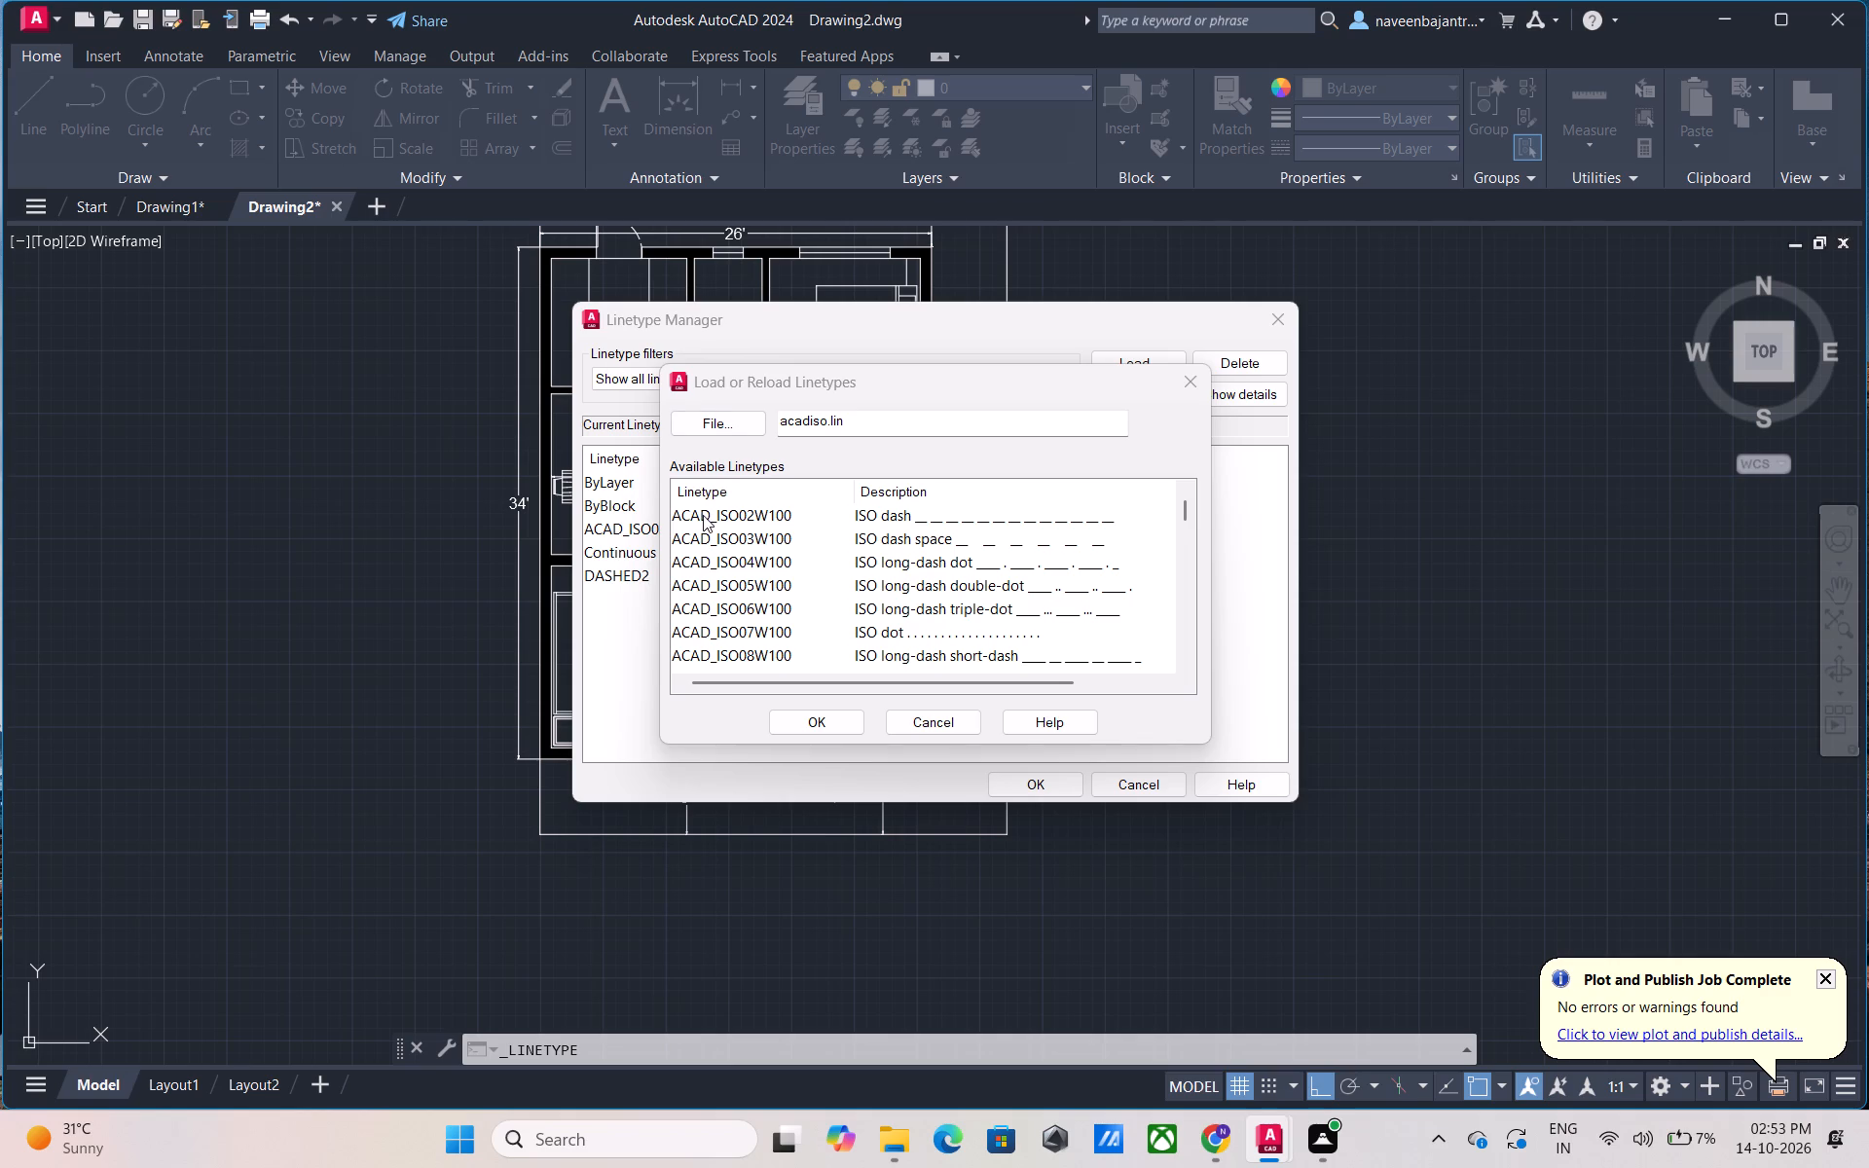
Examine the available linetypes in acadiso.lin from the ISO patterns through to ZIGZAG, comparing their dash patterns.
{"action": "scroll", "coordinate": [706, 518], "scroll_direction": "down", "scroll_amount": 3}
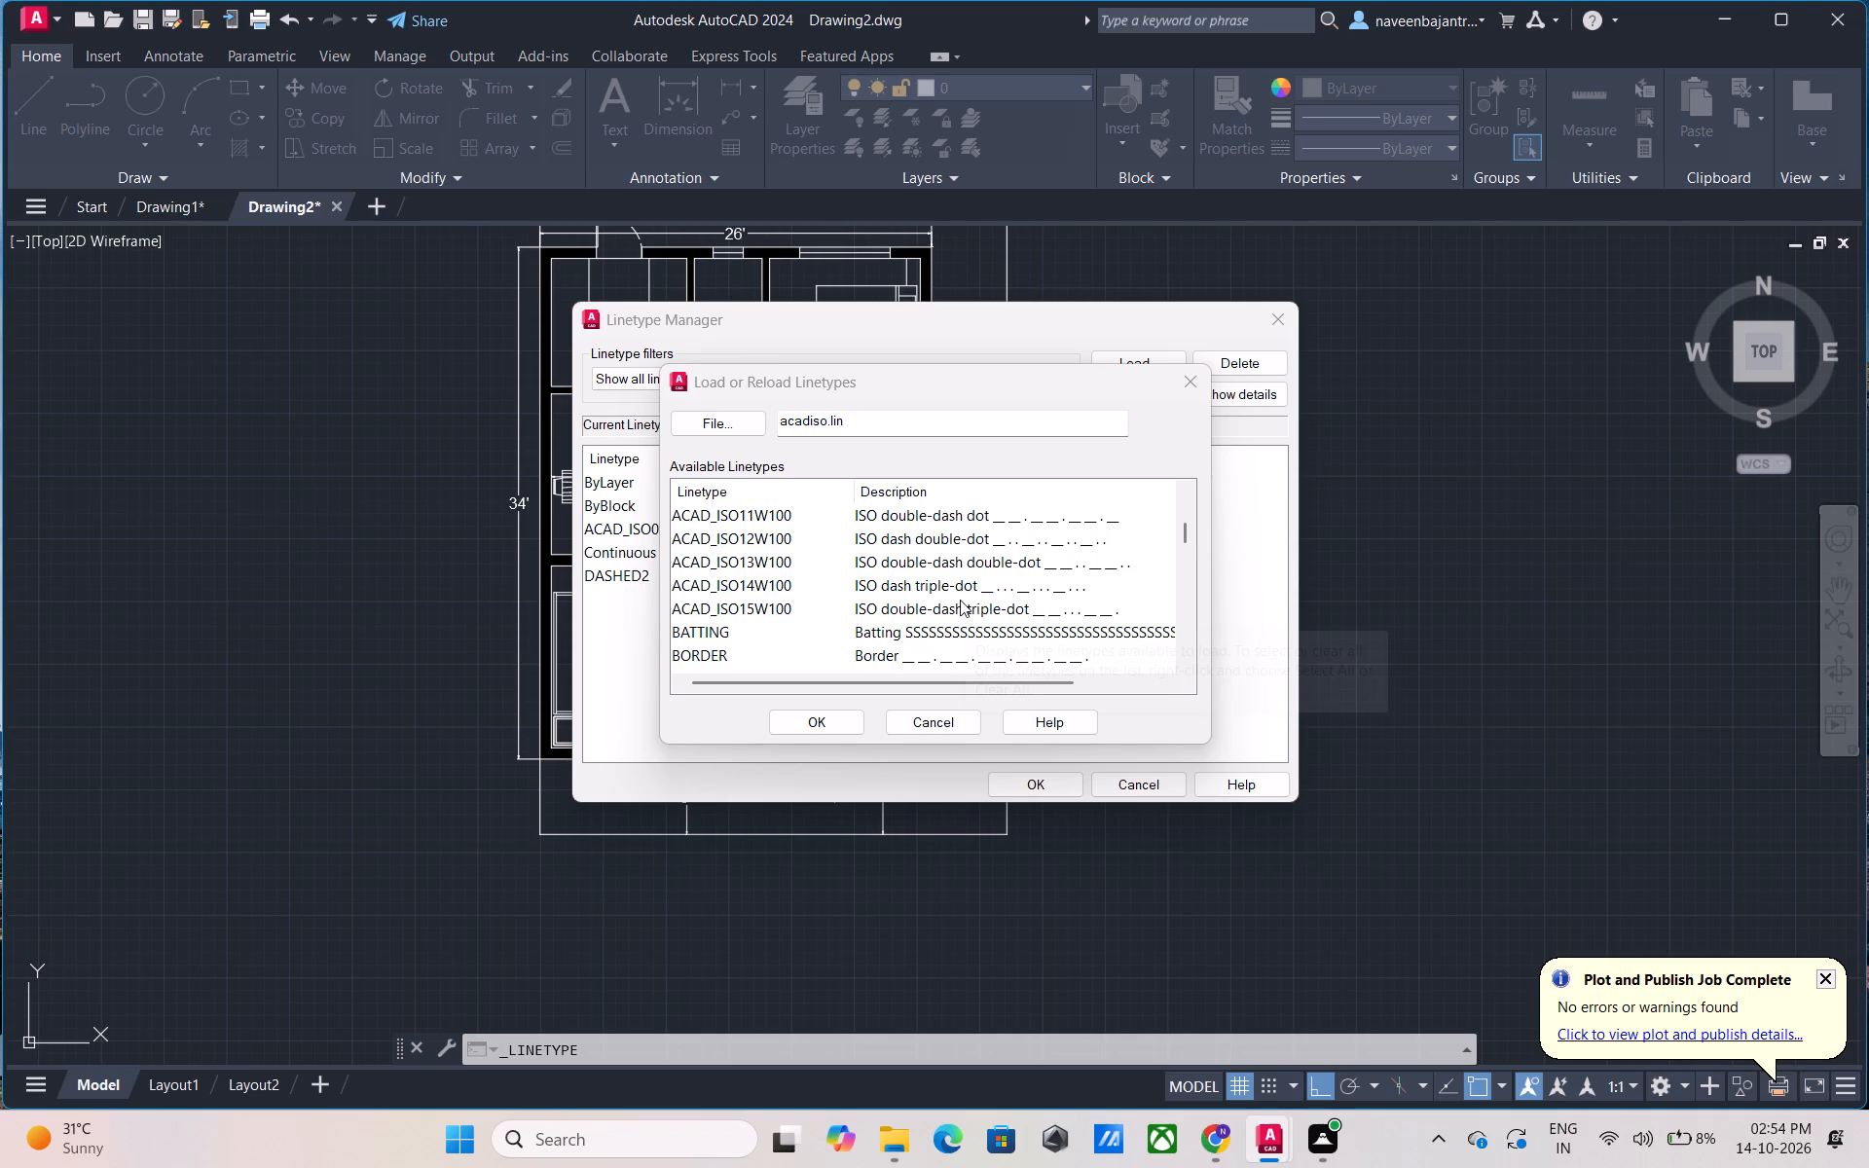
{"action": "scroll", "coordinate": [960, 600], "scroll_direction": "down", "scroll_amount": 1}
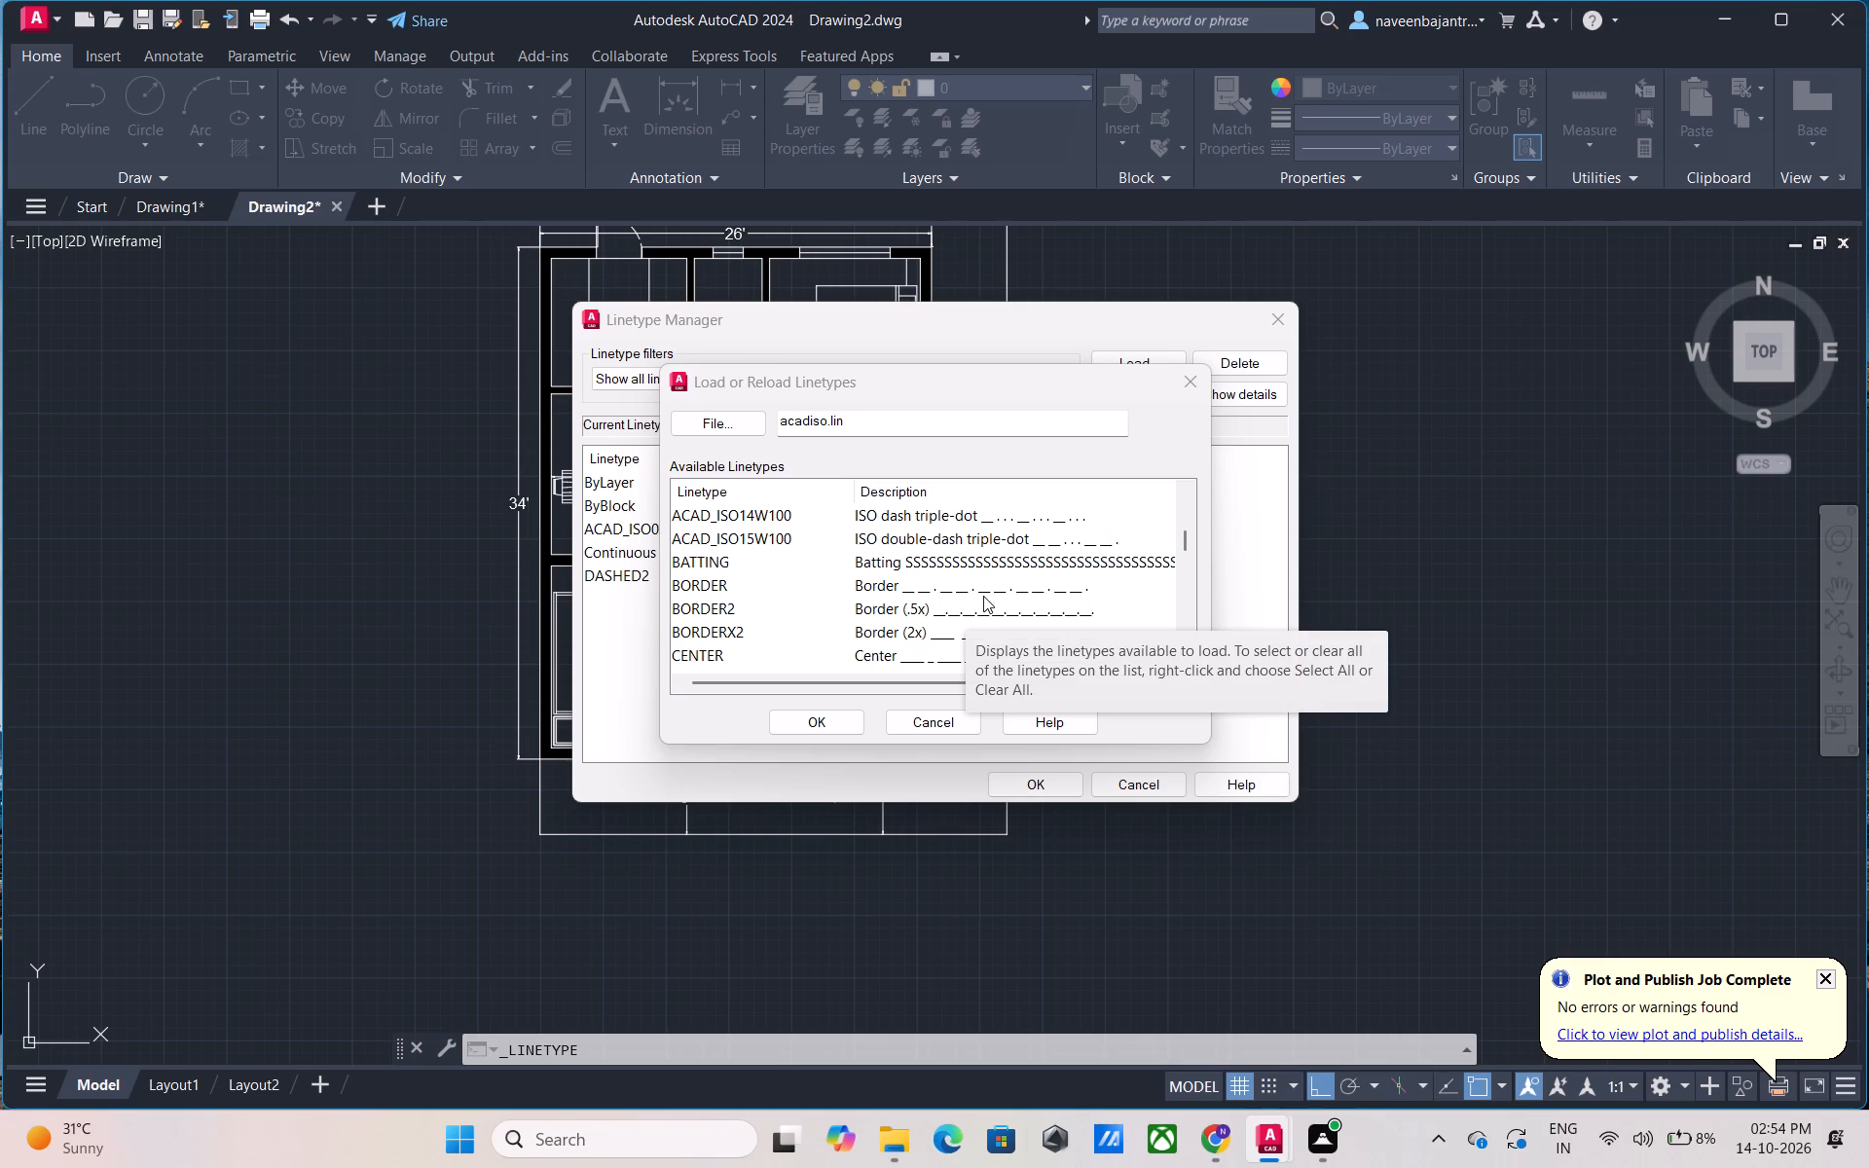
{"action": "scroll", "coordinate": [985, 586], "scroll_direction": "down", "scroll_amount": 1}
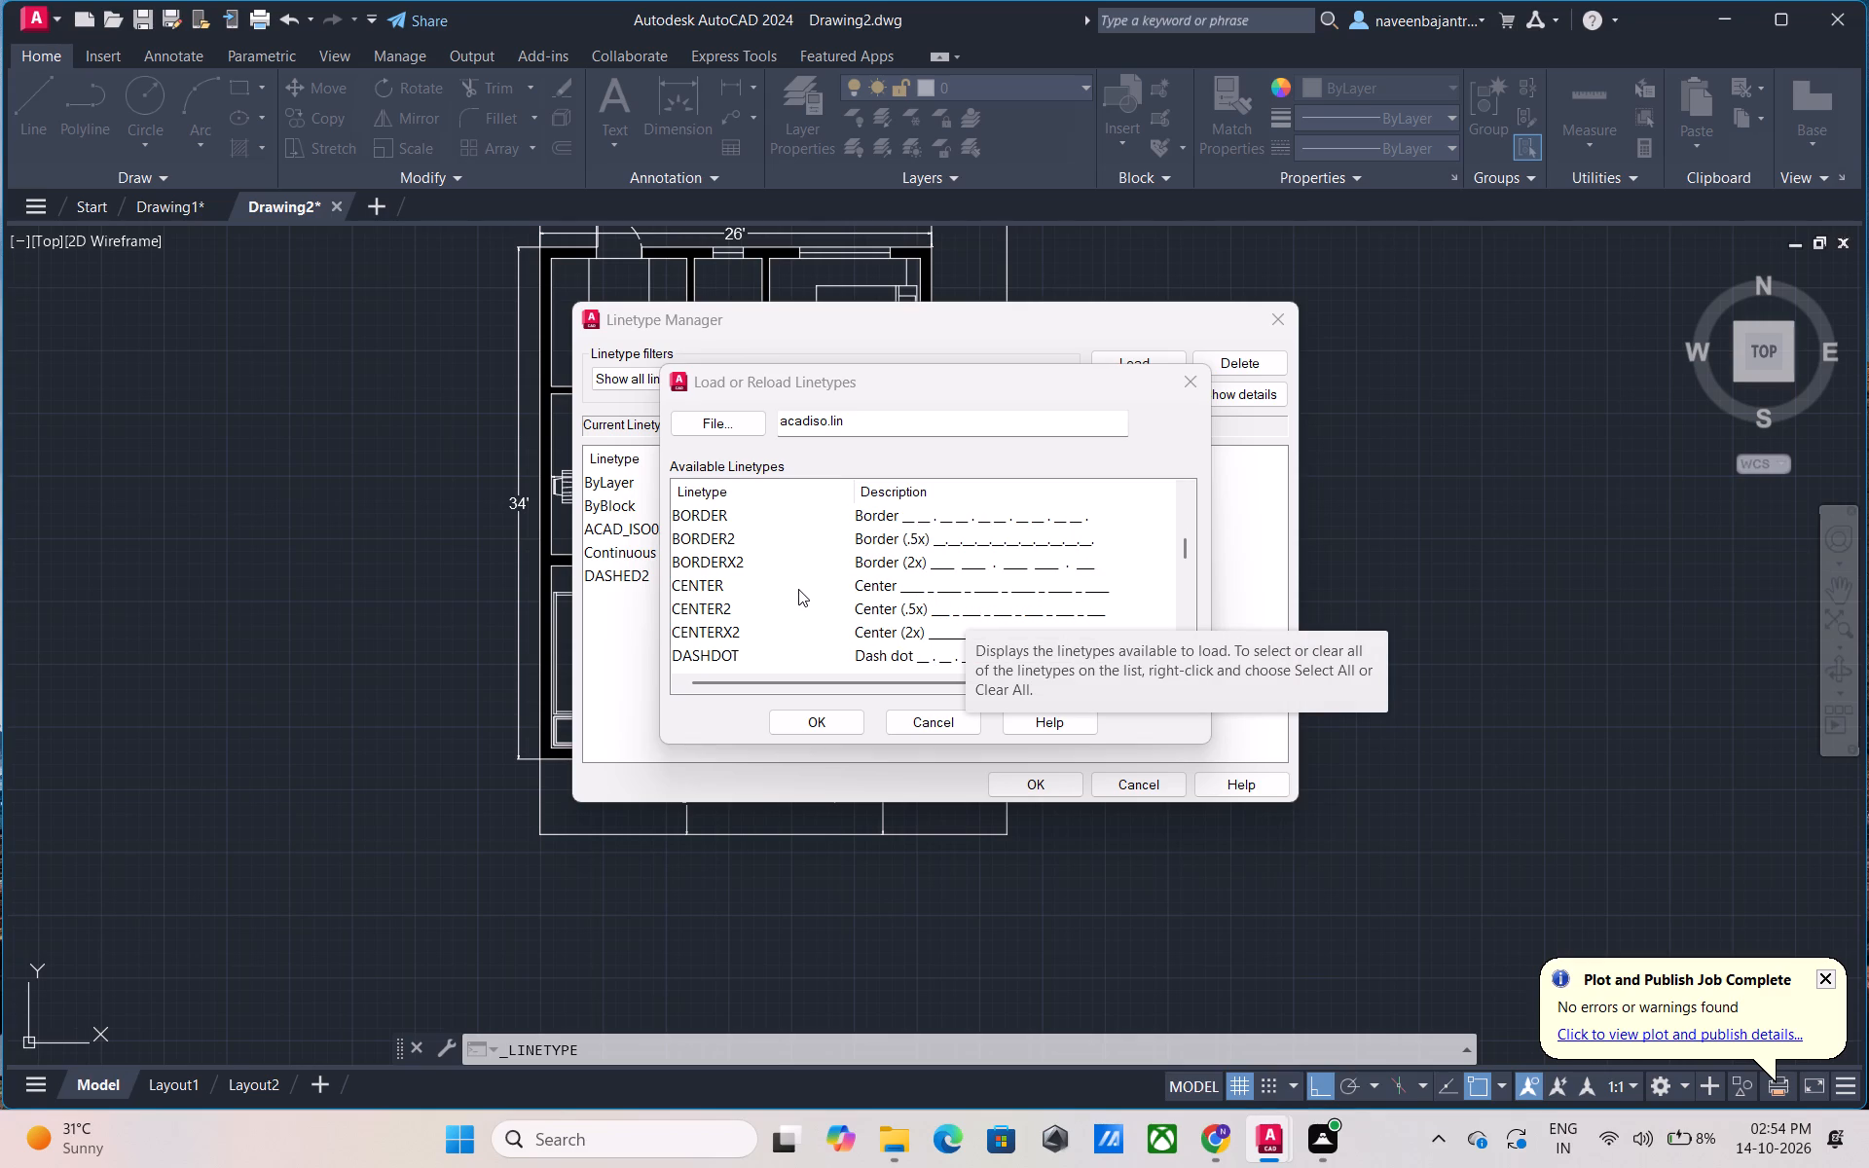
{"action": "scroll", "coordinate": [798, 589], "scroll_direction": "down", "scroll_amount": 2}
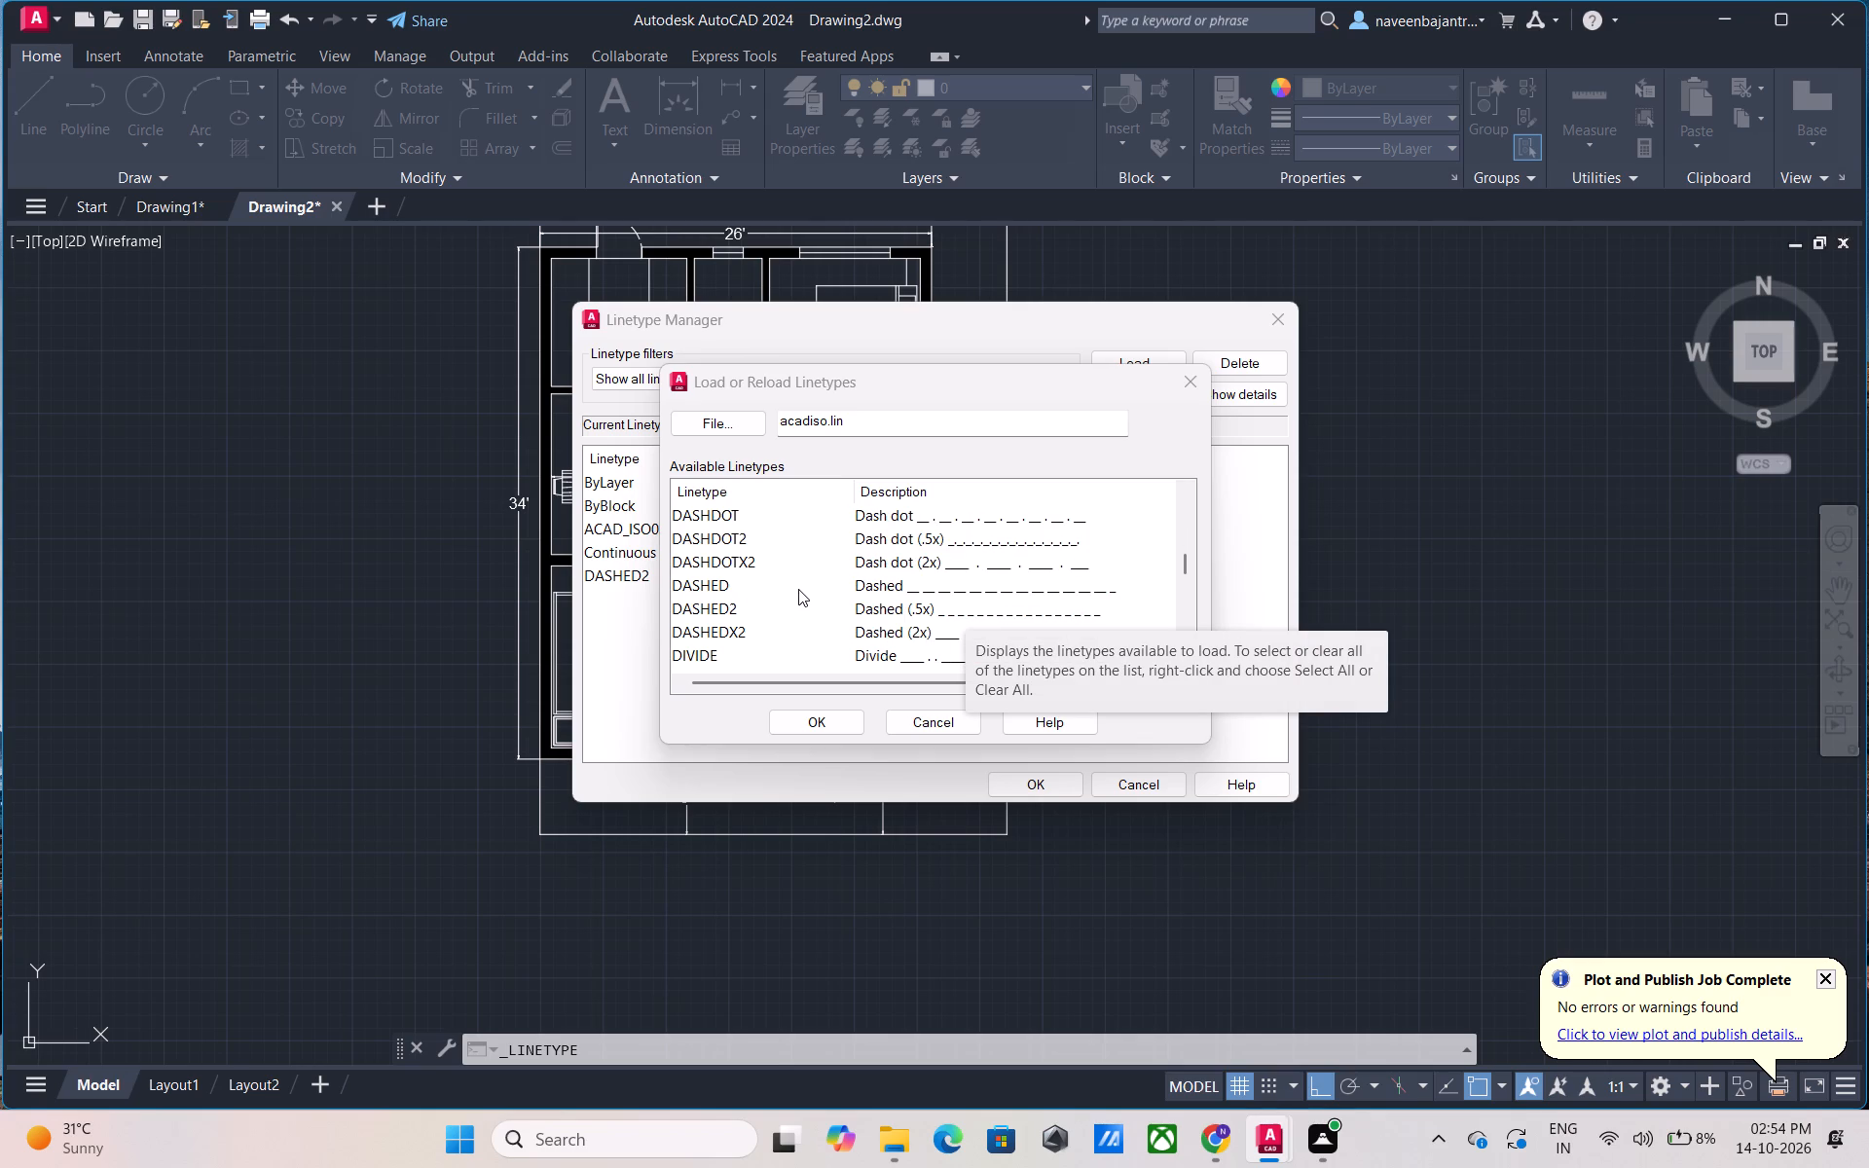
{"action": "scroll", "coordinate": [798, 589], "scroll_direction": "down", "scroll_amount": 1}
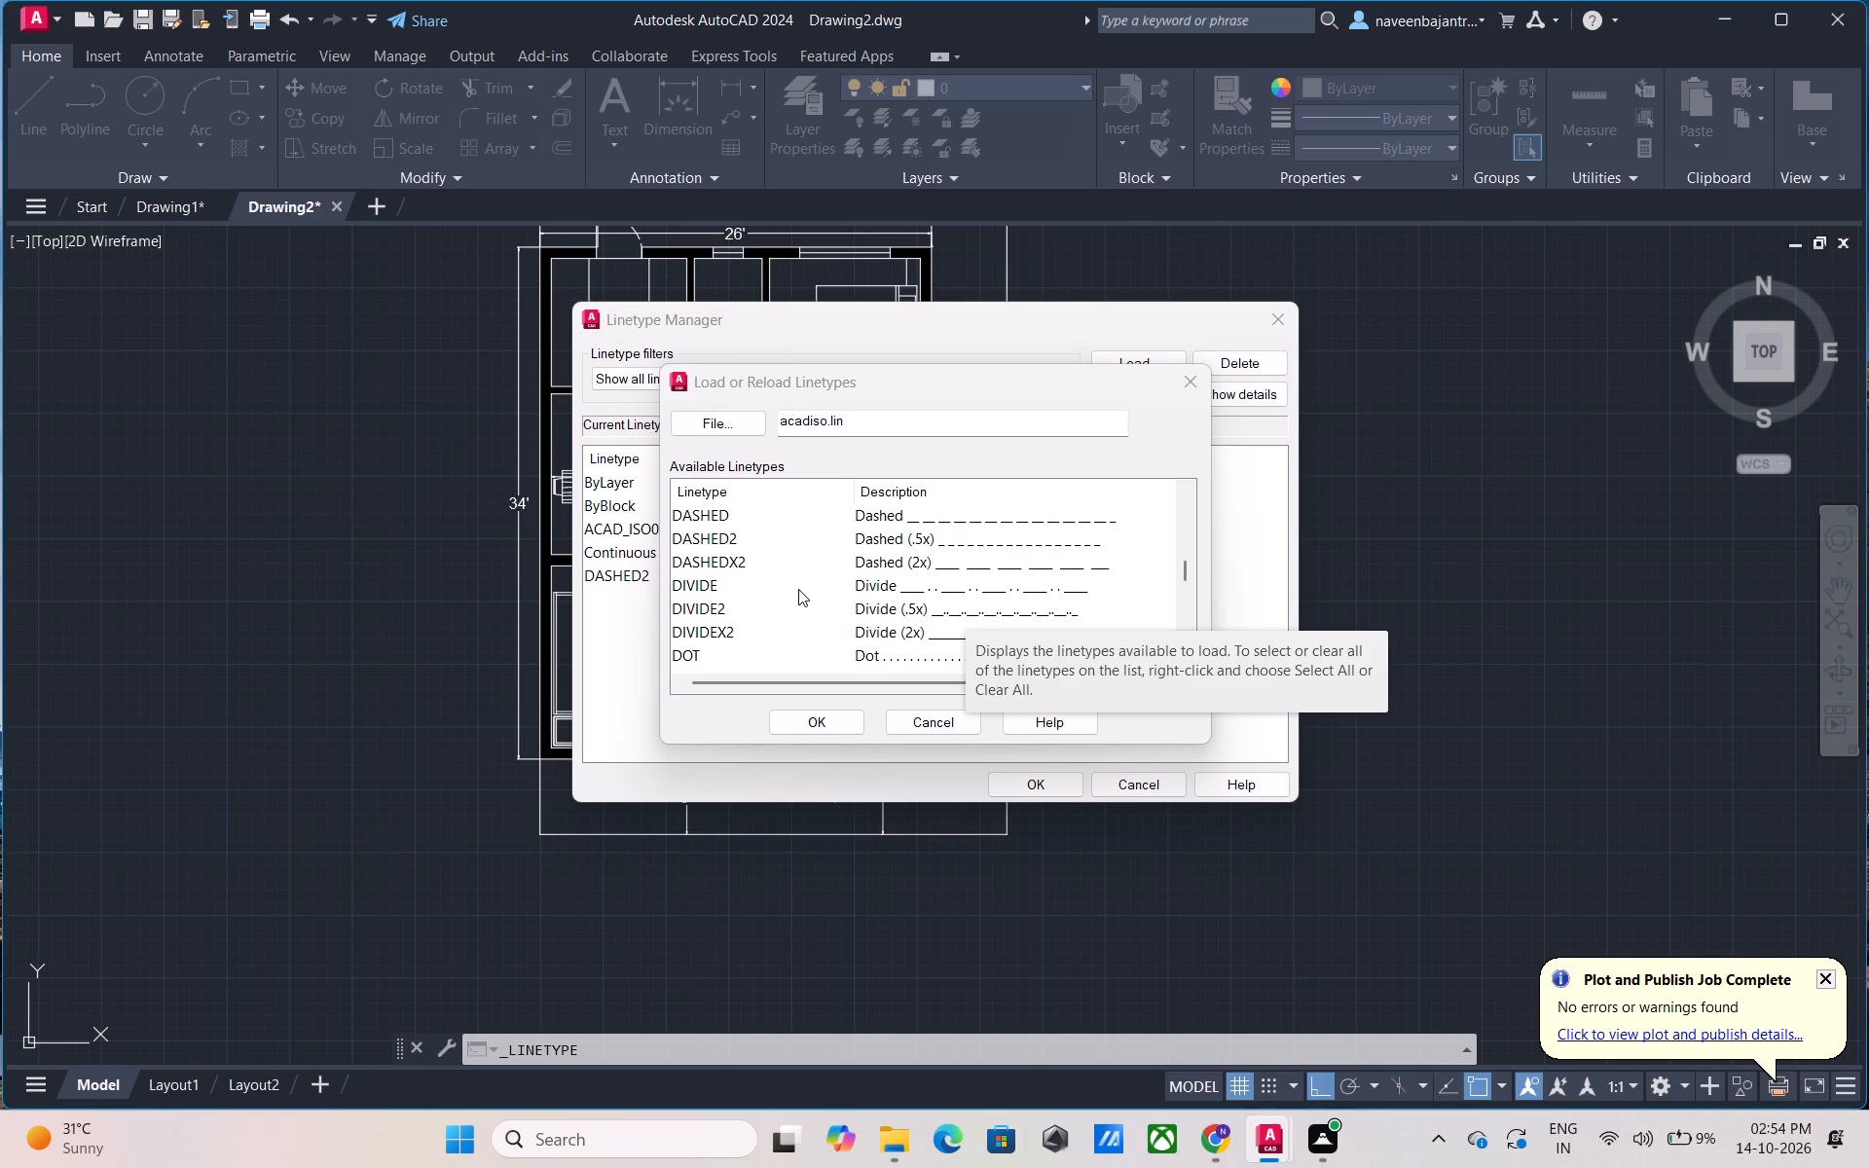
{"action": "scroll", "coordinate": [798, 589], "scroll_direction": "down", "scroll_amount": 1}
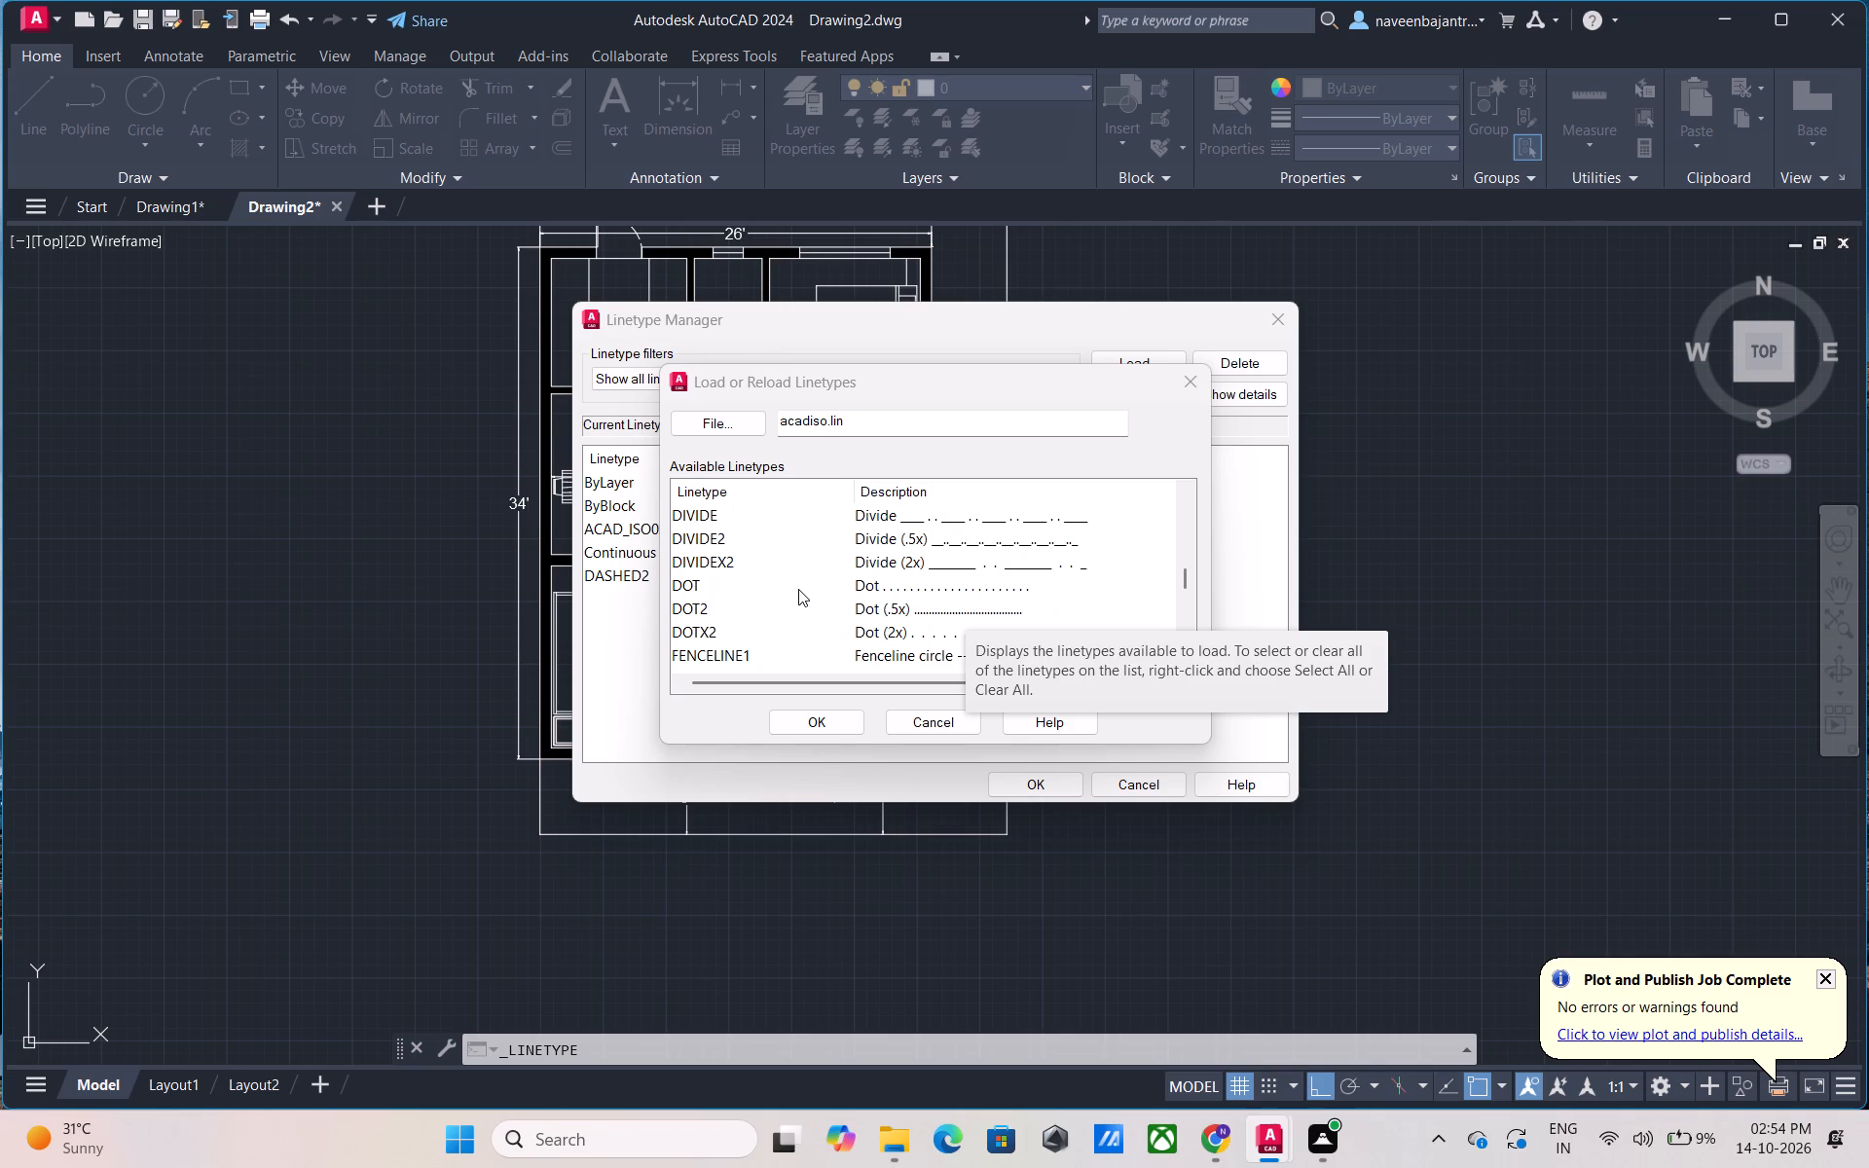
{"action": "scroll", "coordinate": [798, 589], "scroll_direction": "down", "scroll_amount": 2}
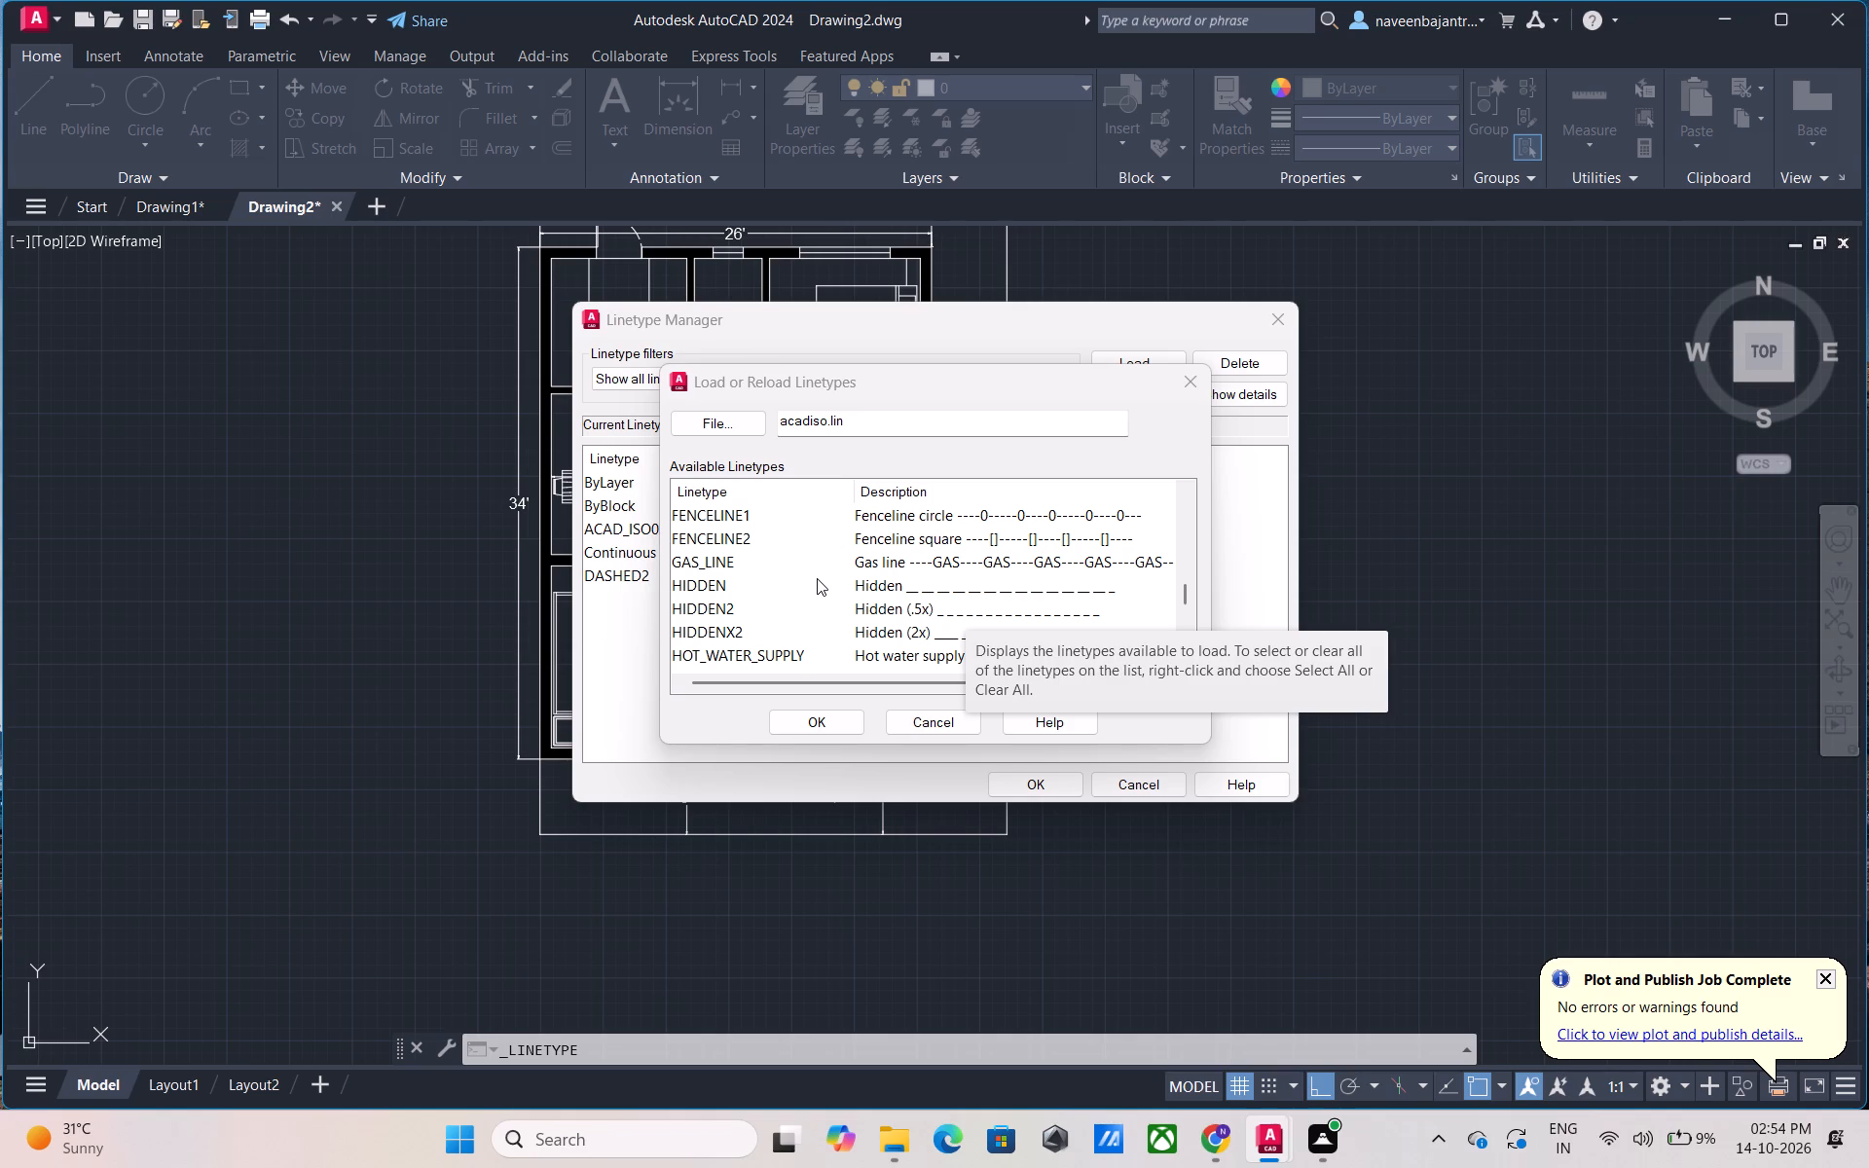
{"action": "scroll", "coordinate": [817, 578], "scroll_direction": "down", "scroll_amount": 1}
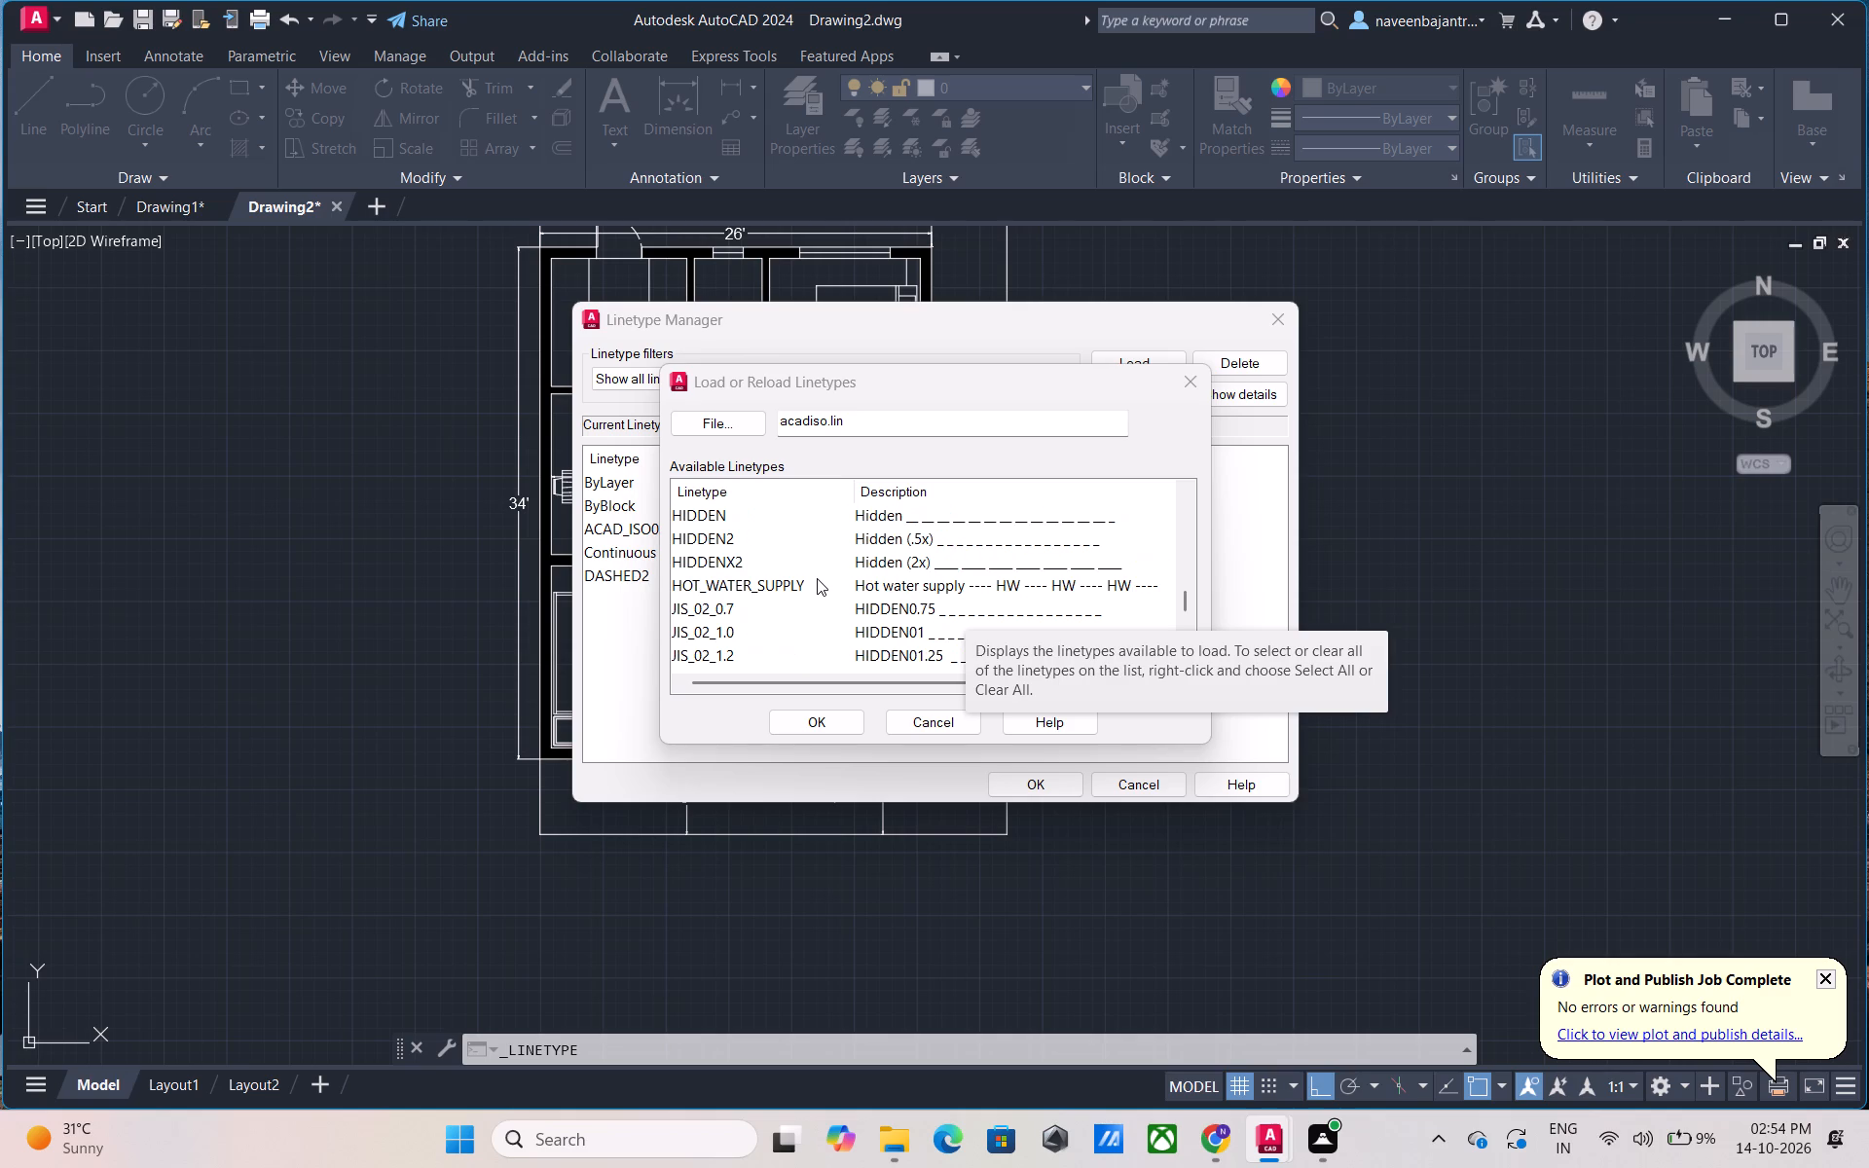
{"action": "scroll", "coordinate": [817, 578], "scroll_direction": "down", "scroll_amount": 1}
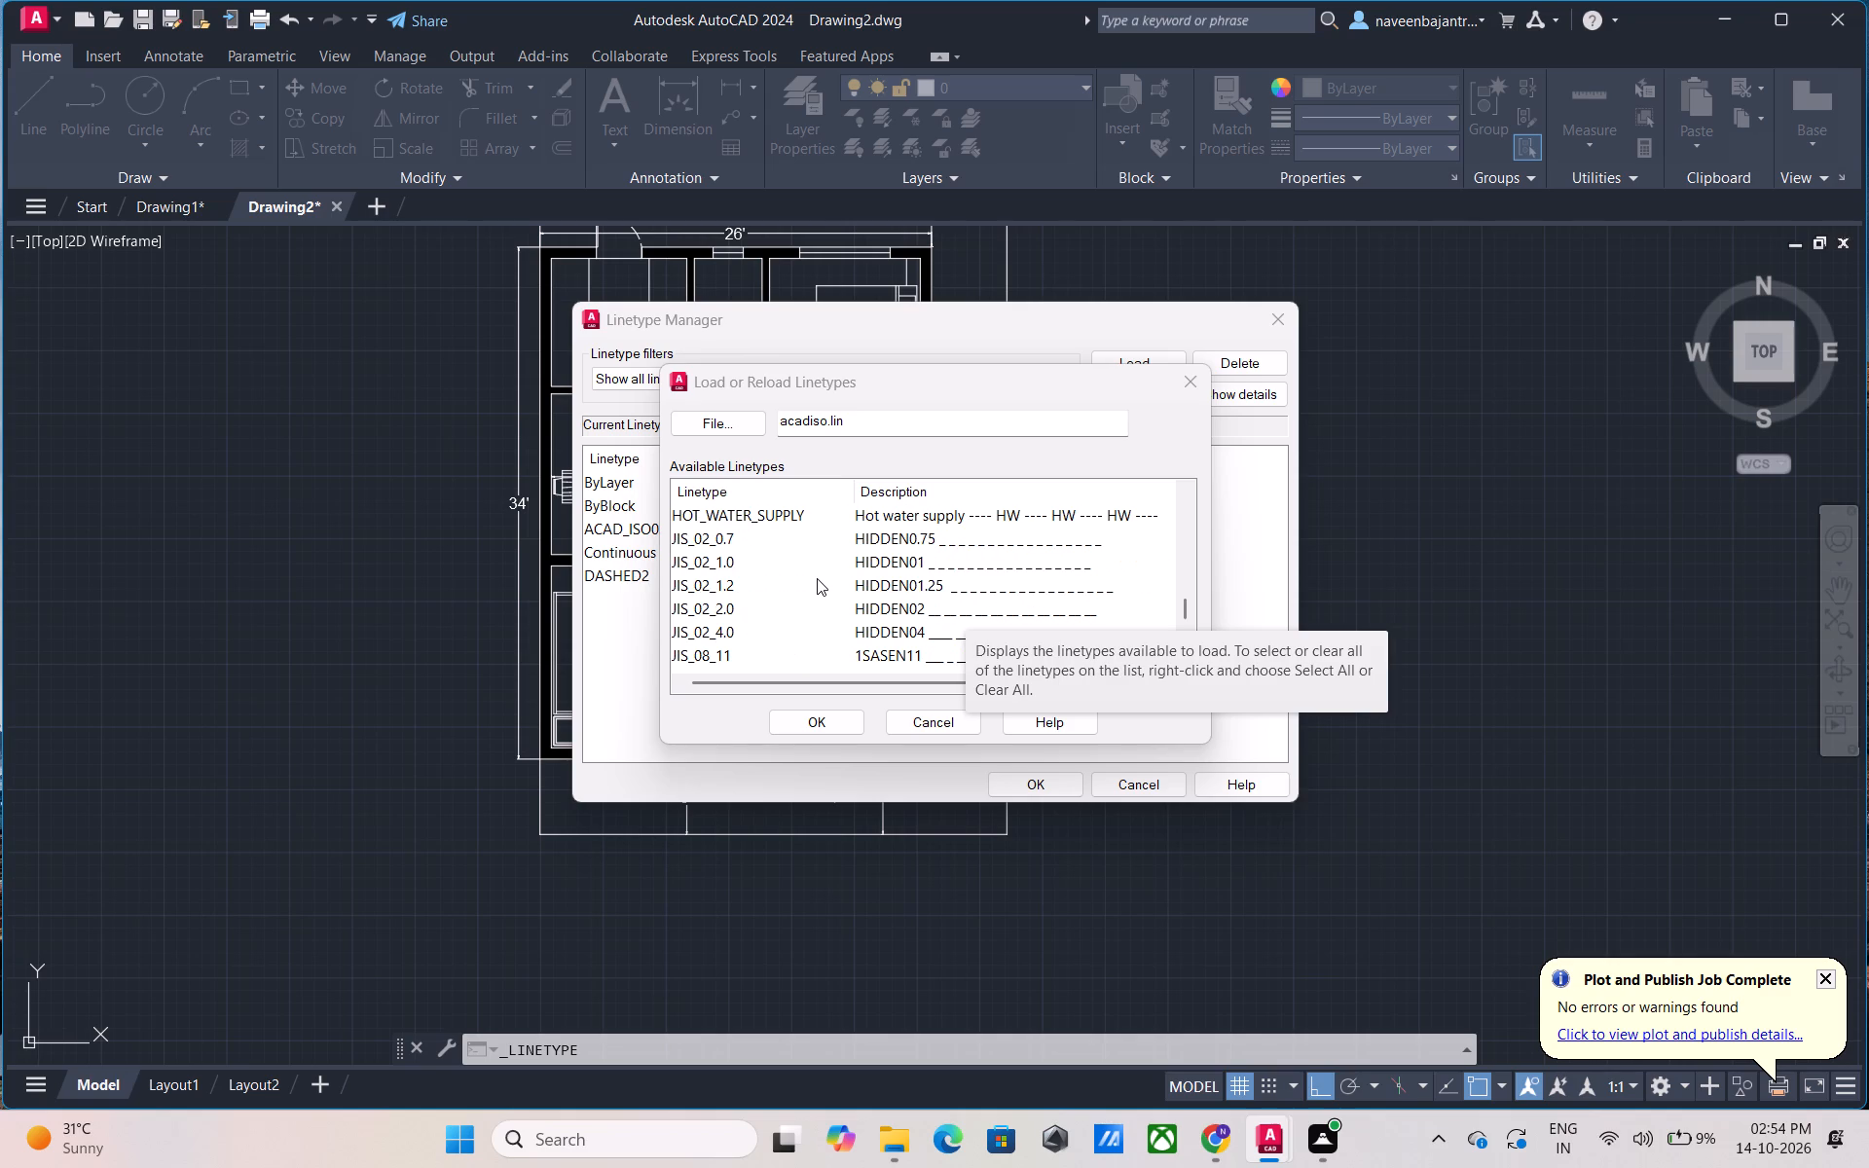
{"action": "scroll", "coordinate": [817, 578], "scroll_direction": "down", "scroll_amount": 1}
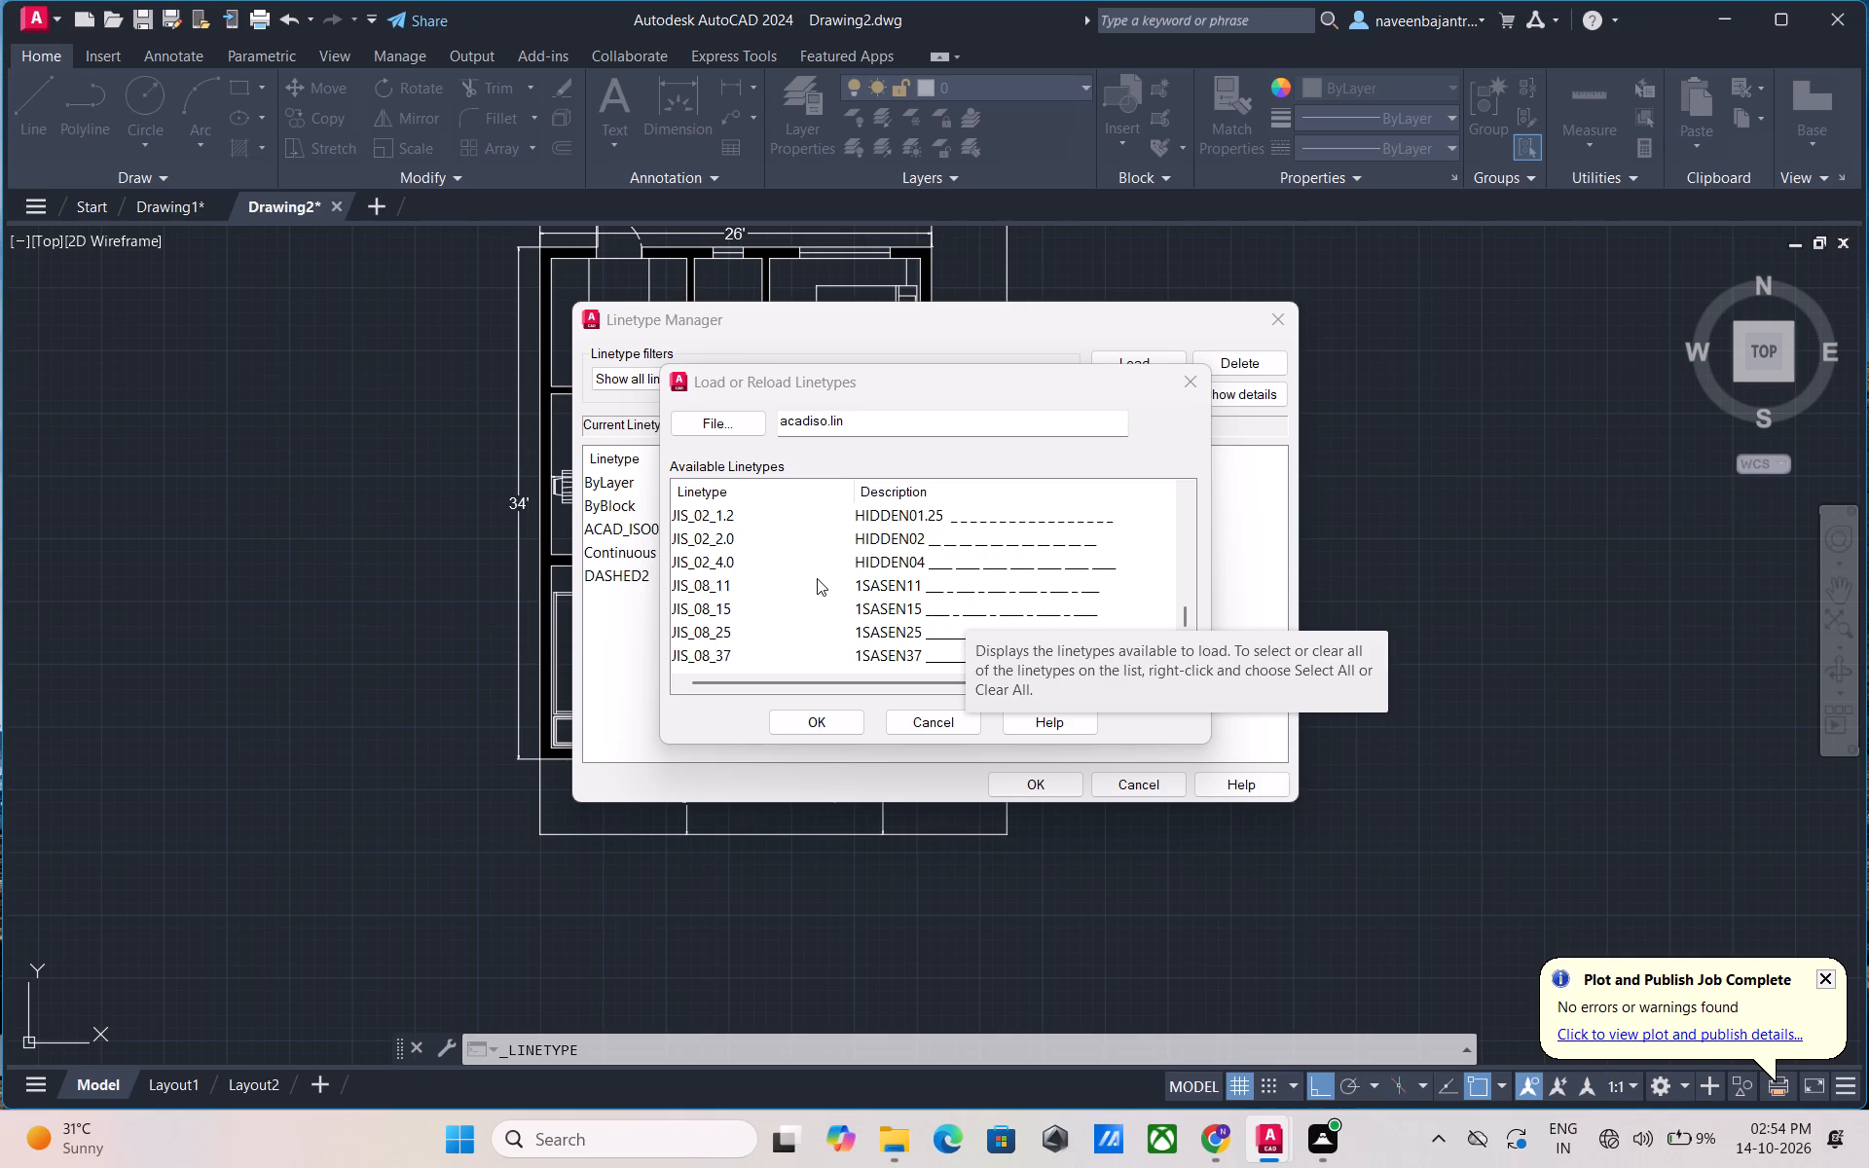
{"action": "scroll", "coordinate": [817, 578], "scroll_direction": "down", "scroll_amount": 1}
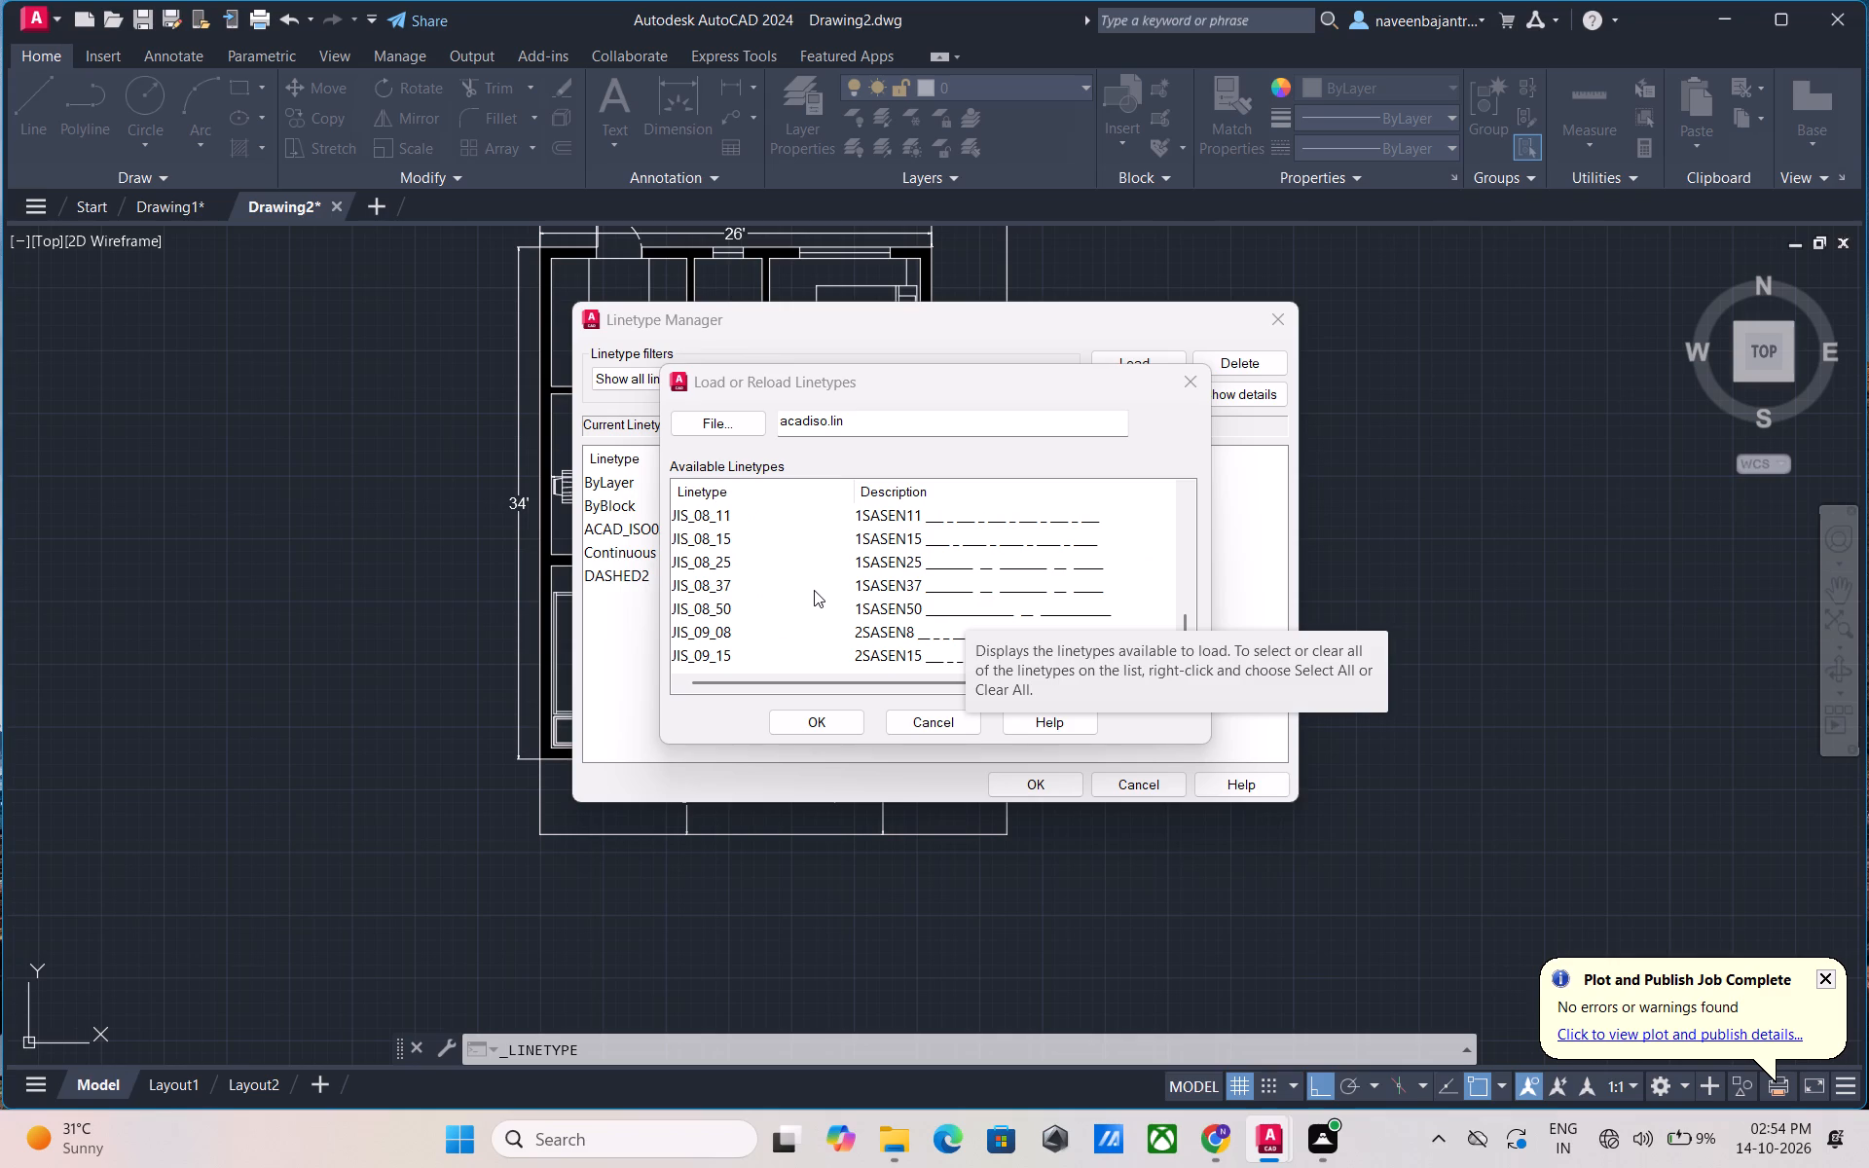
{"action": "scroll", "coordinate": [799, 578], "scroll_direction": "down", "scroll_amount": 1}
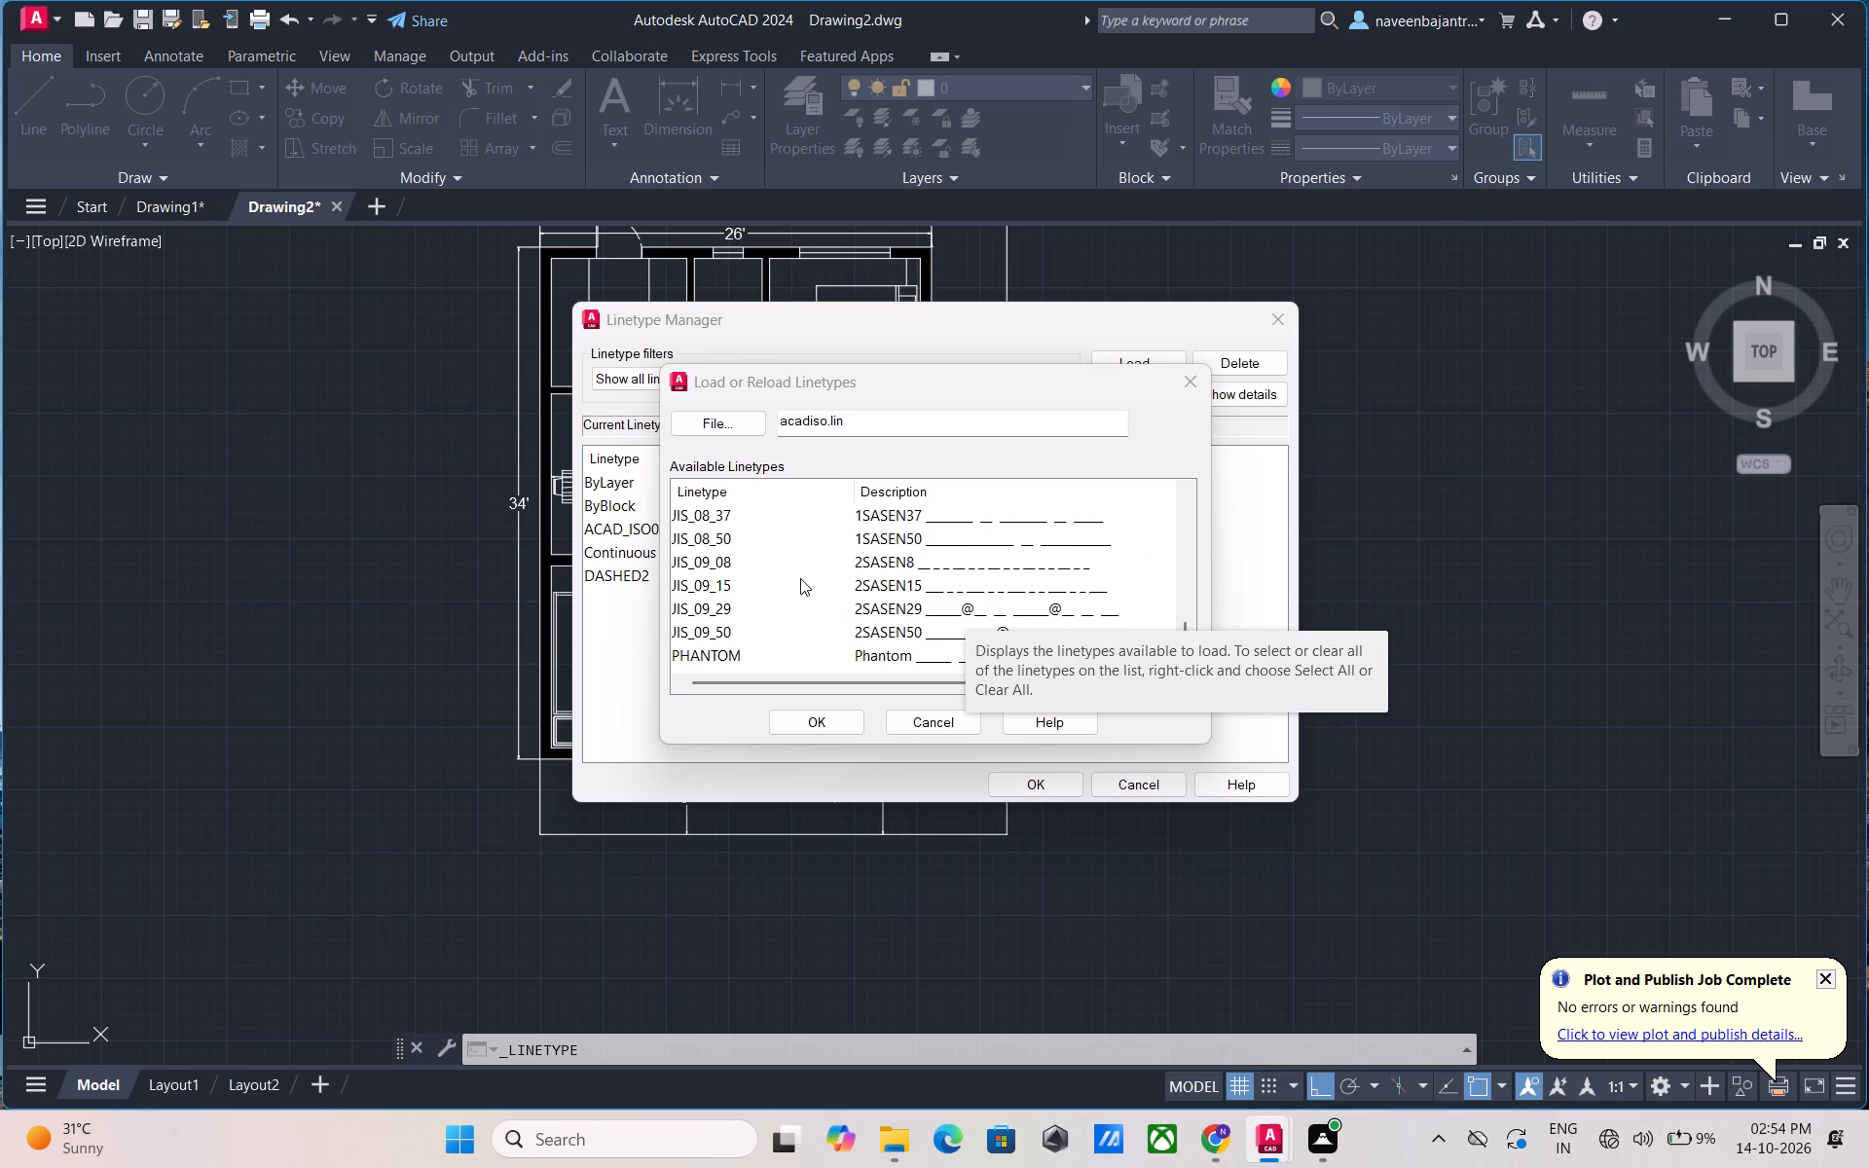
{"action": "scroll", "coordinate": [804, 582], "scroll_direction": "down", "scroll_amount": 1}
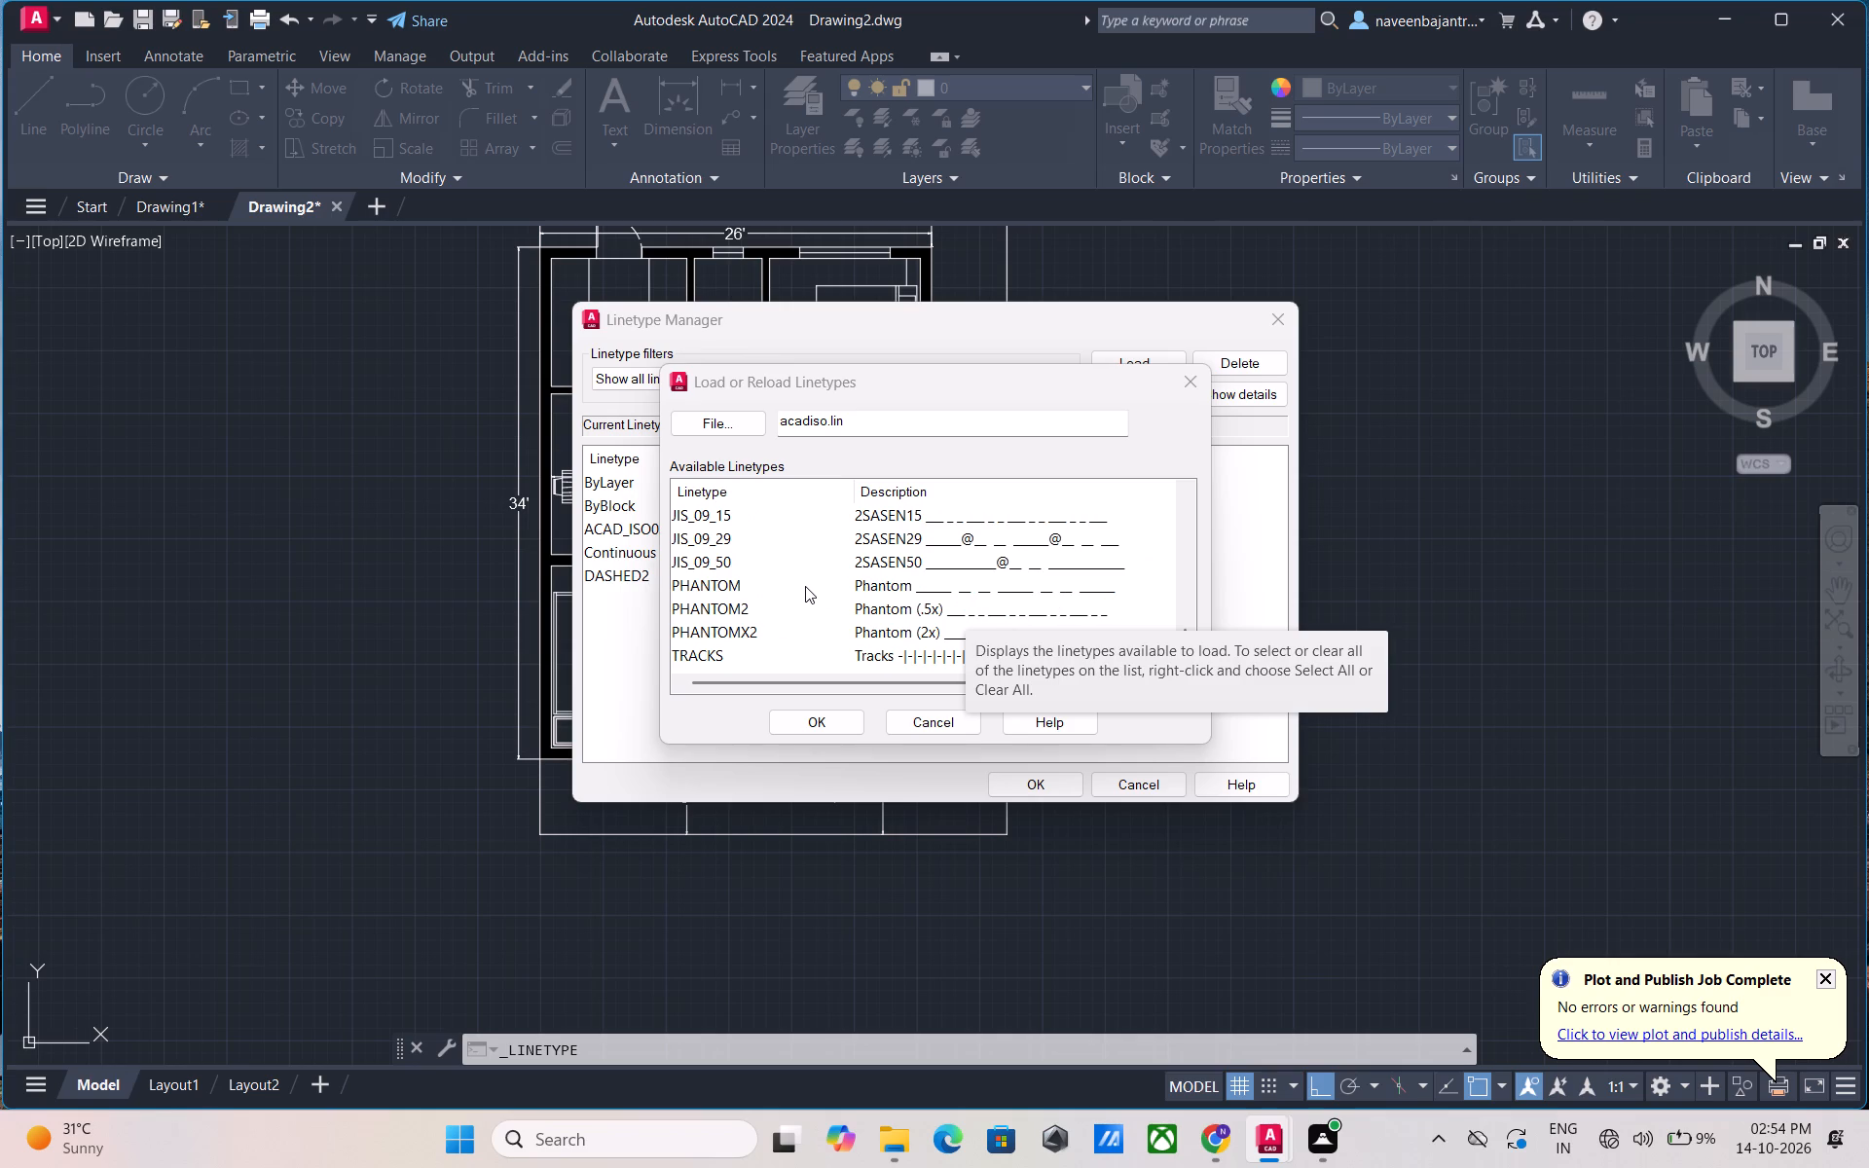
{"action": "scroll", "coordinate": [805, 586], "scroll_direction": "down", "scroll_amount": 1}
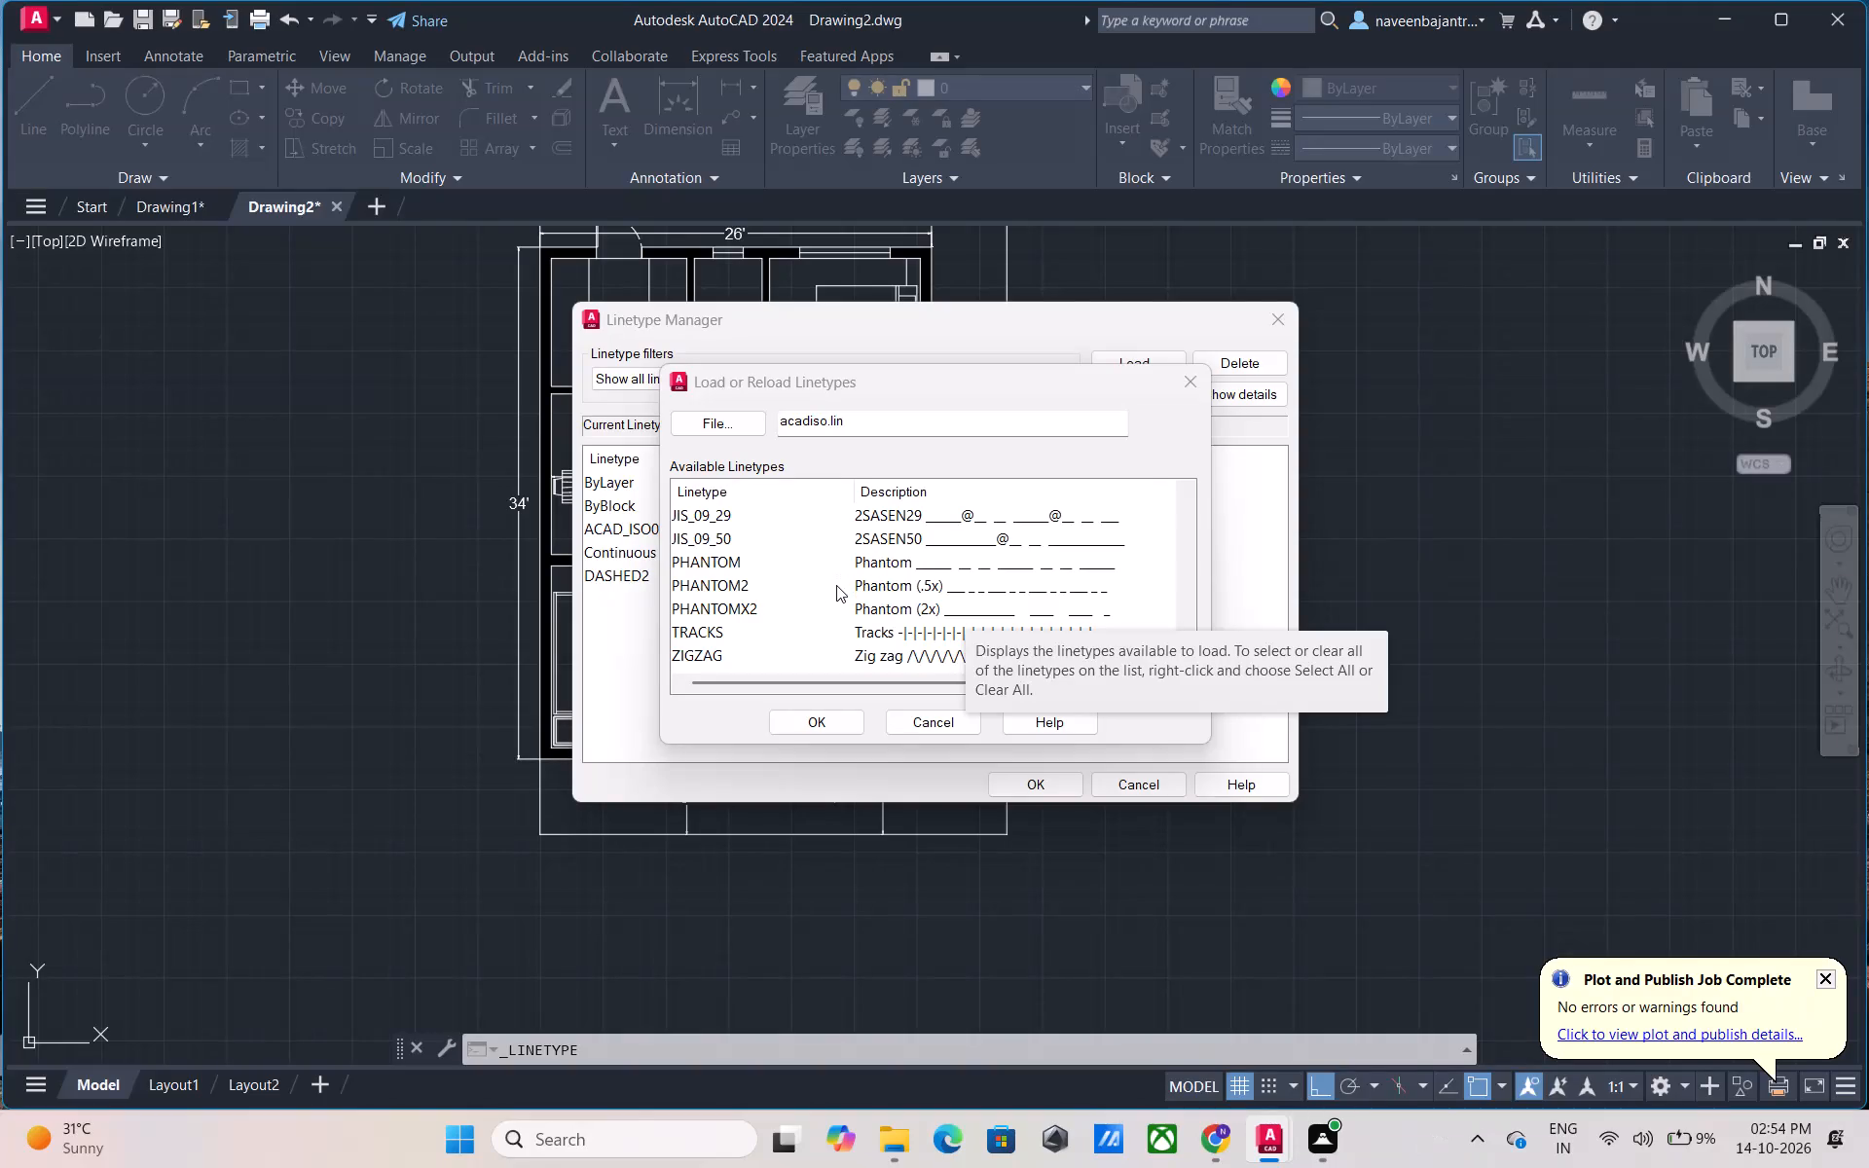
{"action": "scroll", "coordinate": [837, 587], "scroll_direction": "down", "scroll_amount": 1}
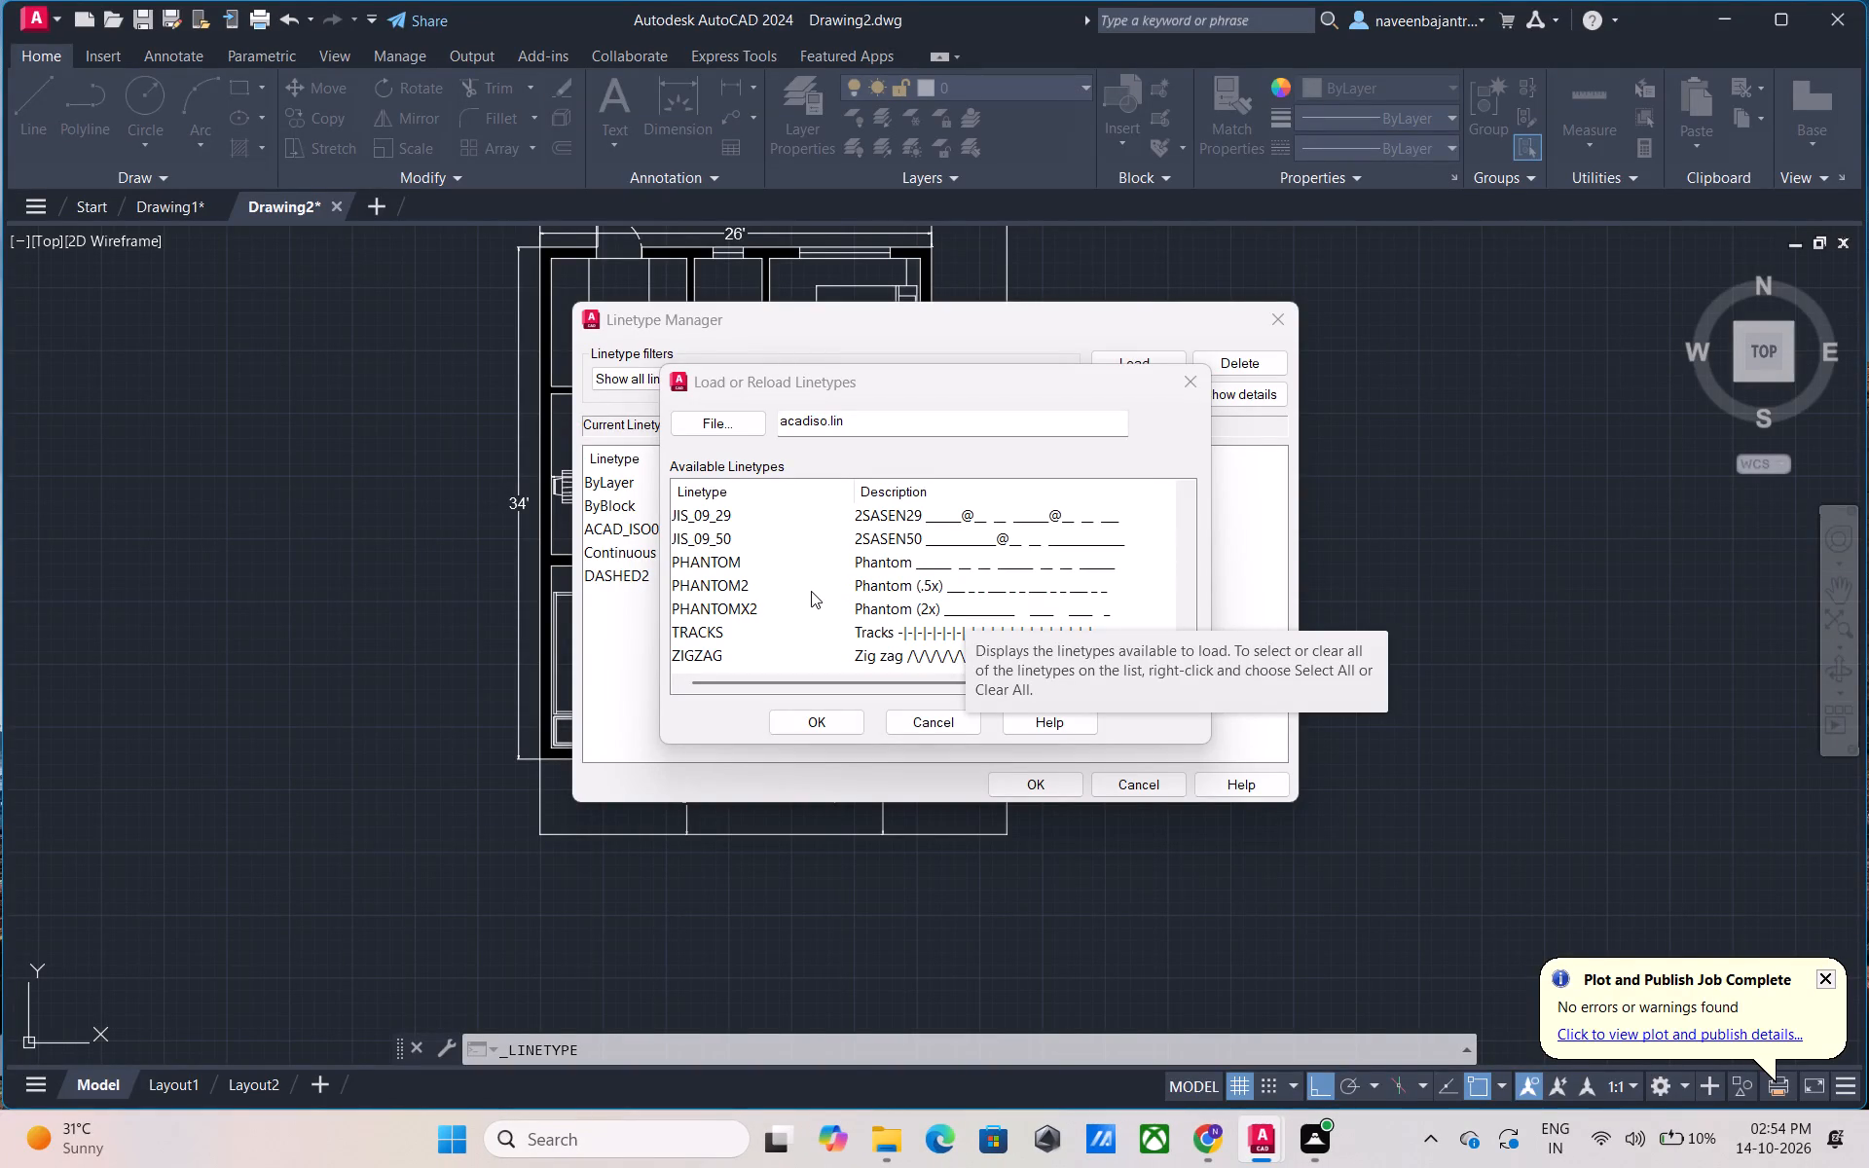
{"action": "scroll", "coordinate": [807, 580], "scroll_direction": "down", "scroll_amount": 1}
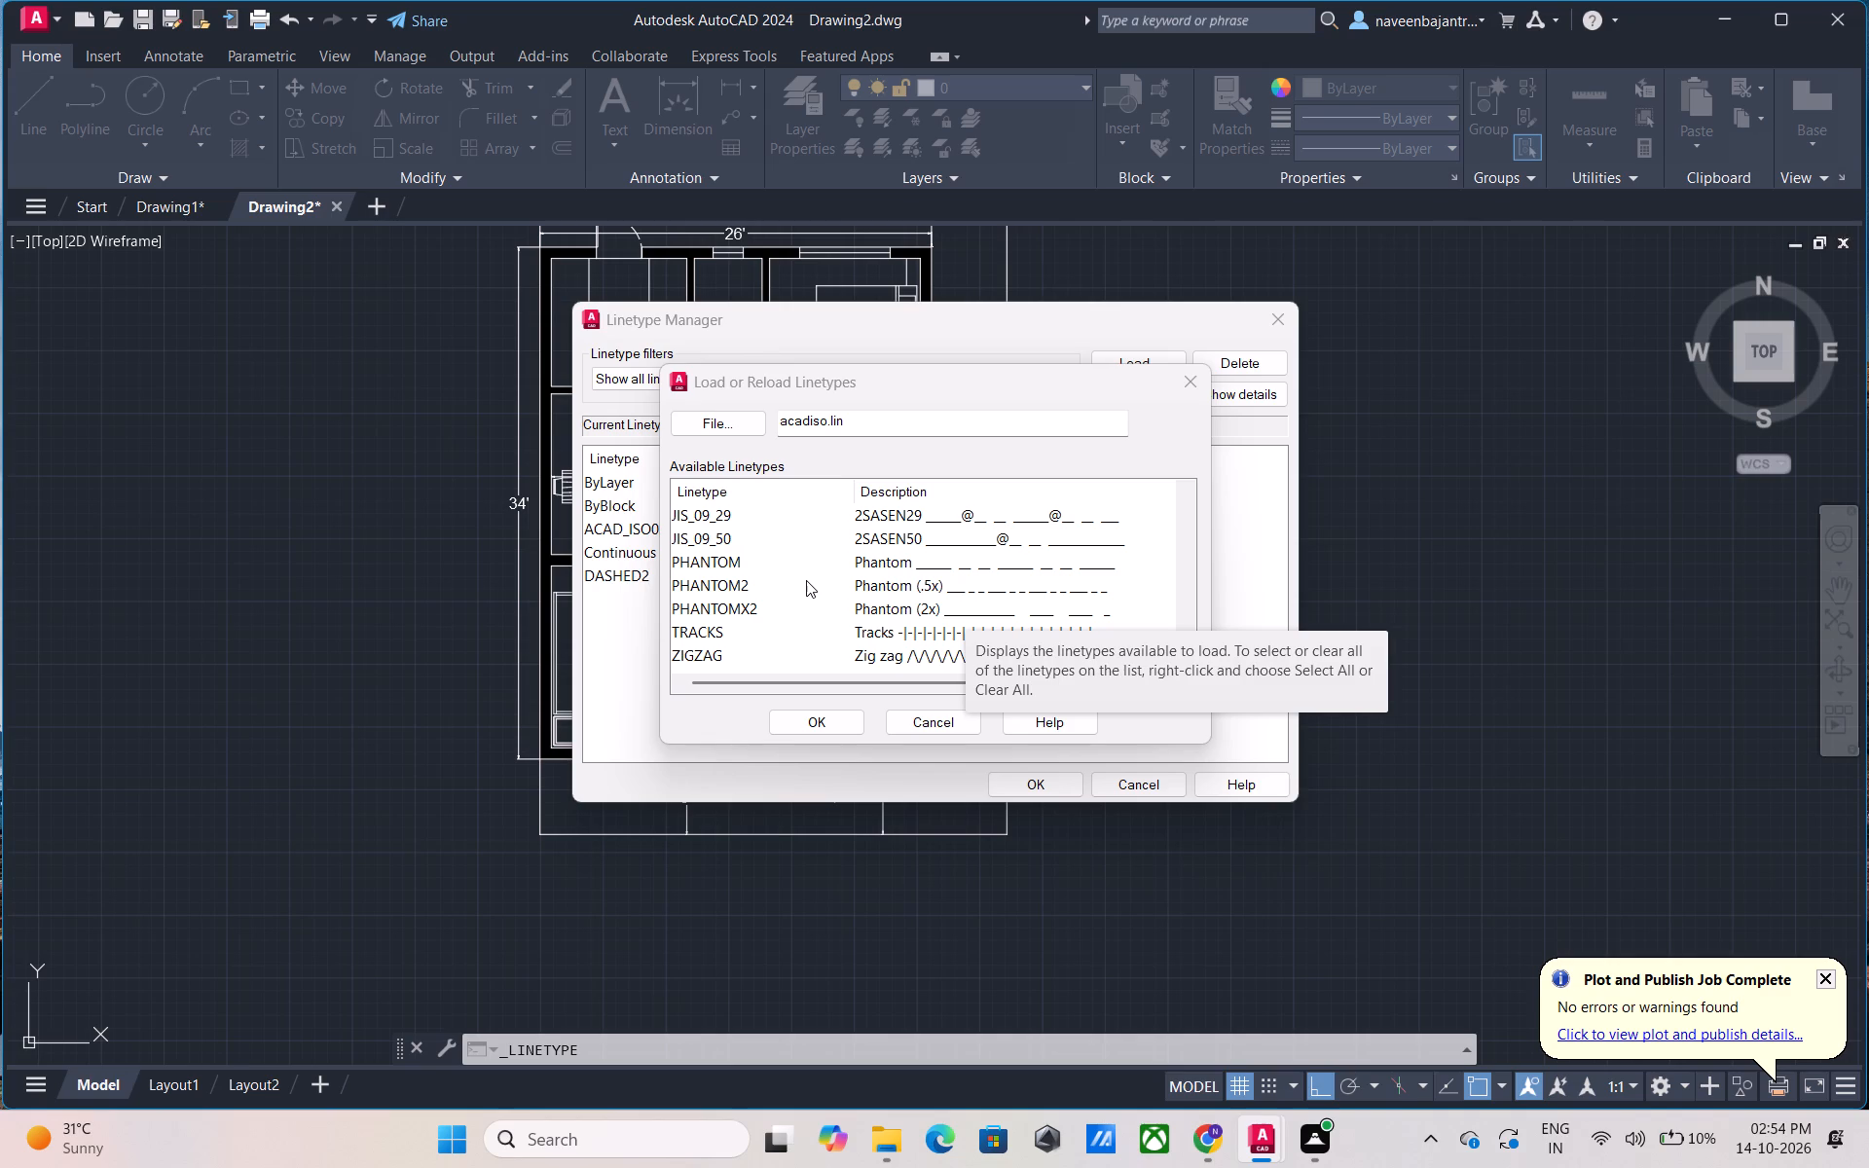
{"action": "scroll", "coordinate": [806, 580], "scroll_direction": "down", "scroll_amount": 6}
Look back through the available linetypes from ZIGZAG up to ACAD_ISO15W100, then leave the Linetype Manager without loading any.
{"action": "scroll", "coordinate": [819, 563], "scroll_direction": "up", "scroll_amount": 3}
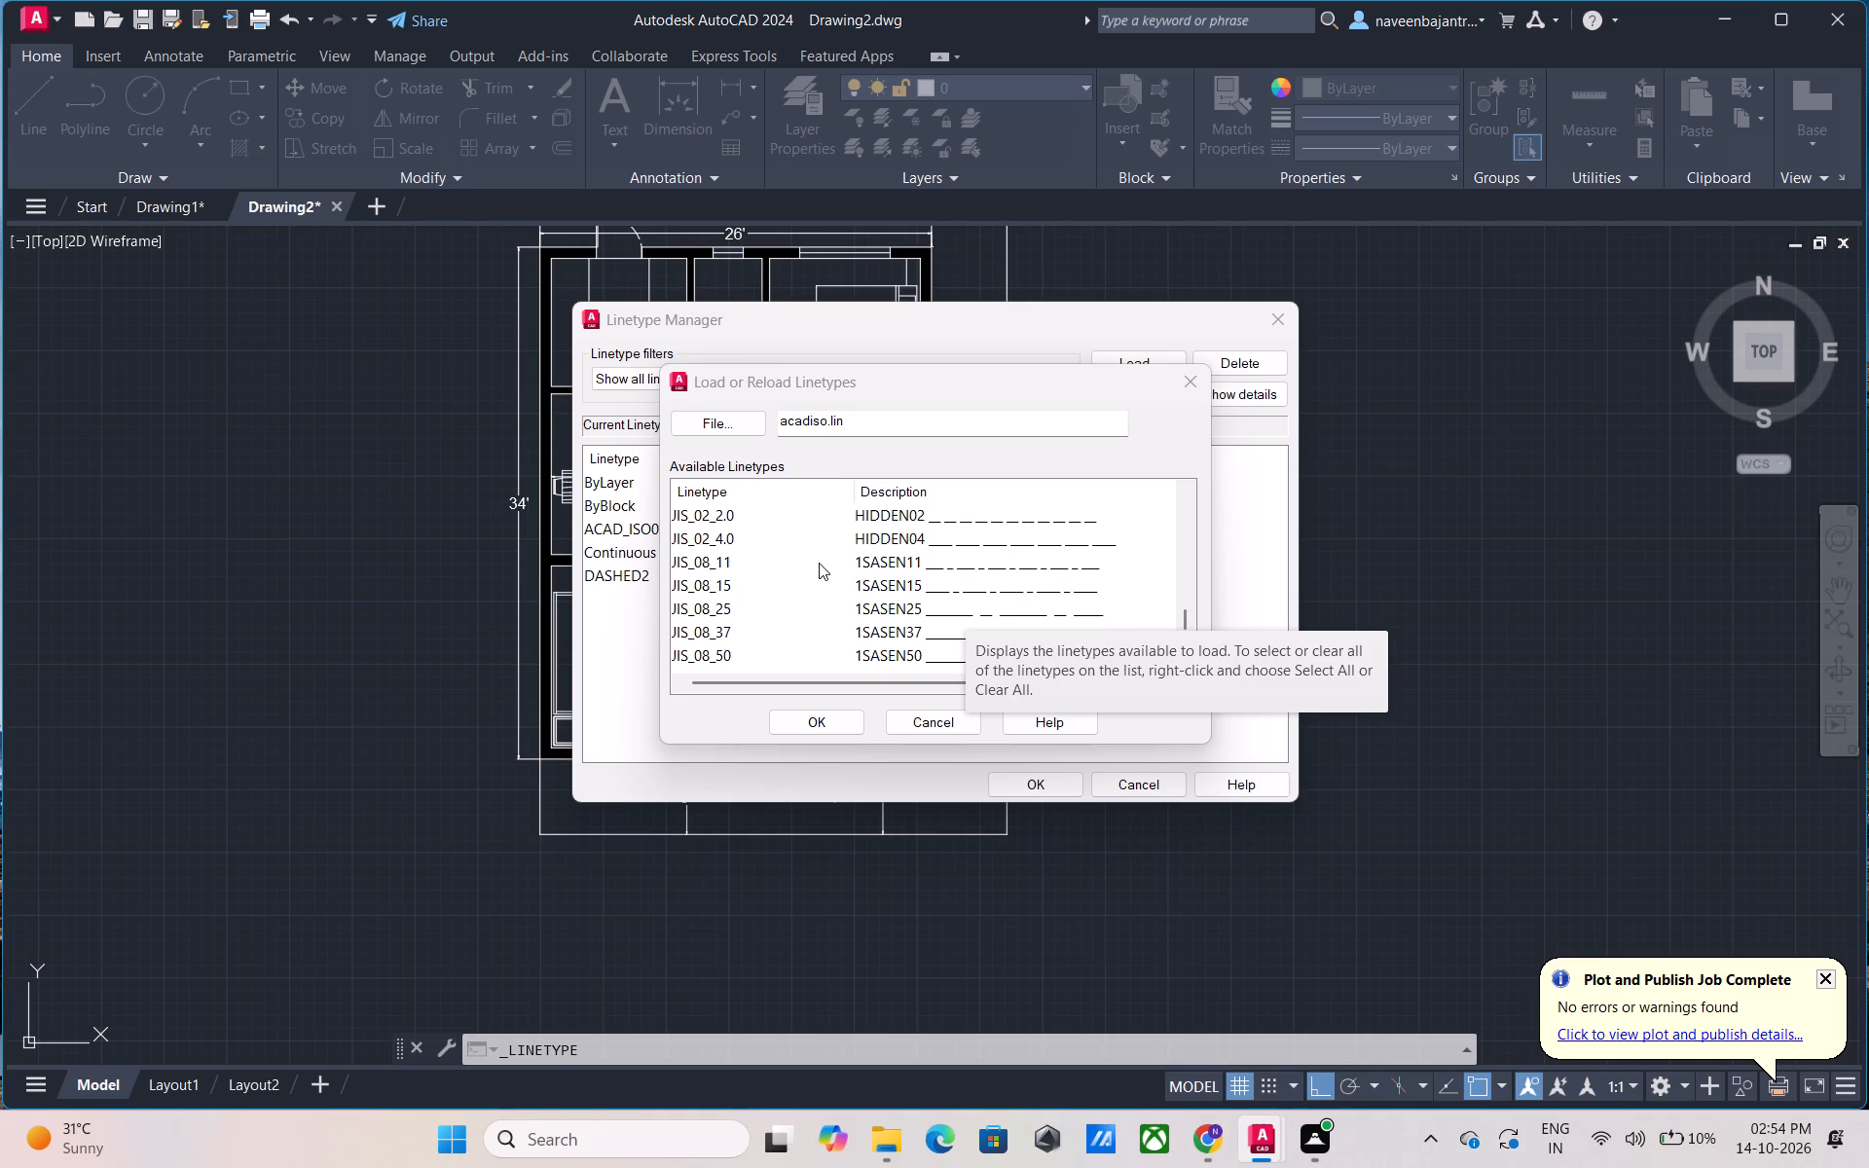
{"action": "scroll", "coordinate": [814, 556], "scroll_direction": "up", "scroll_amount": 1}
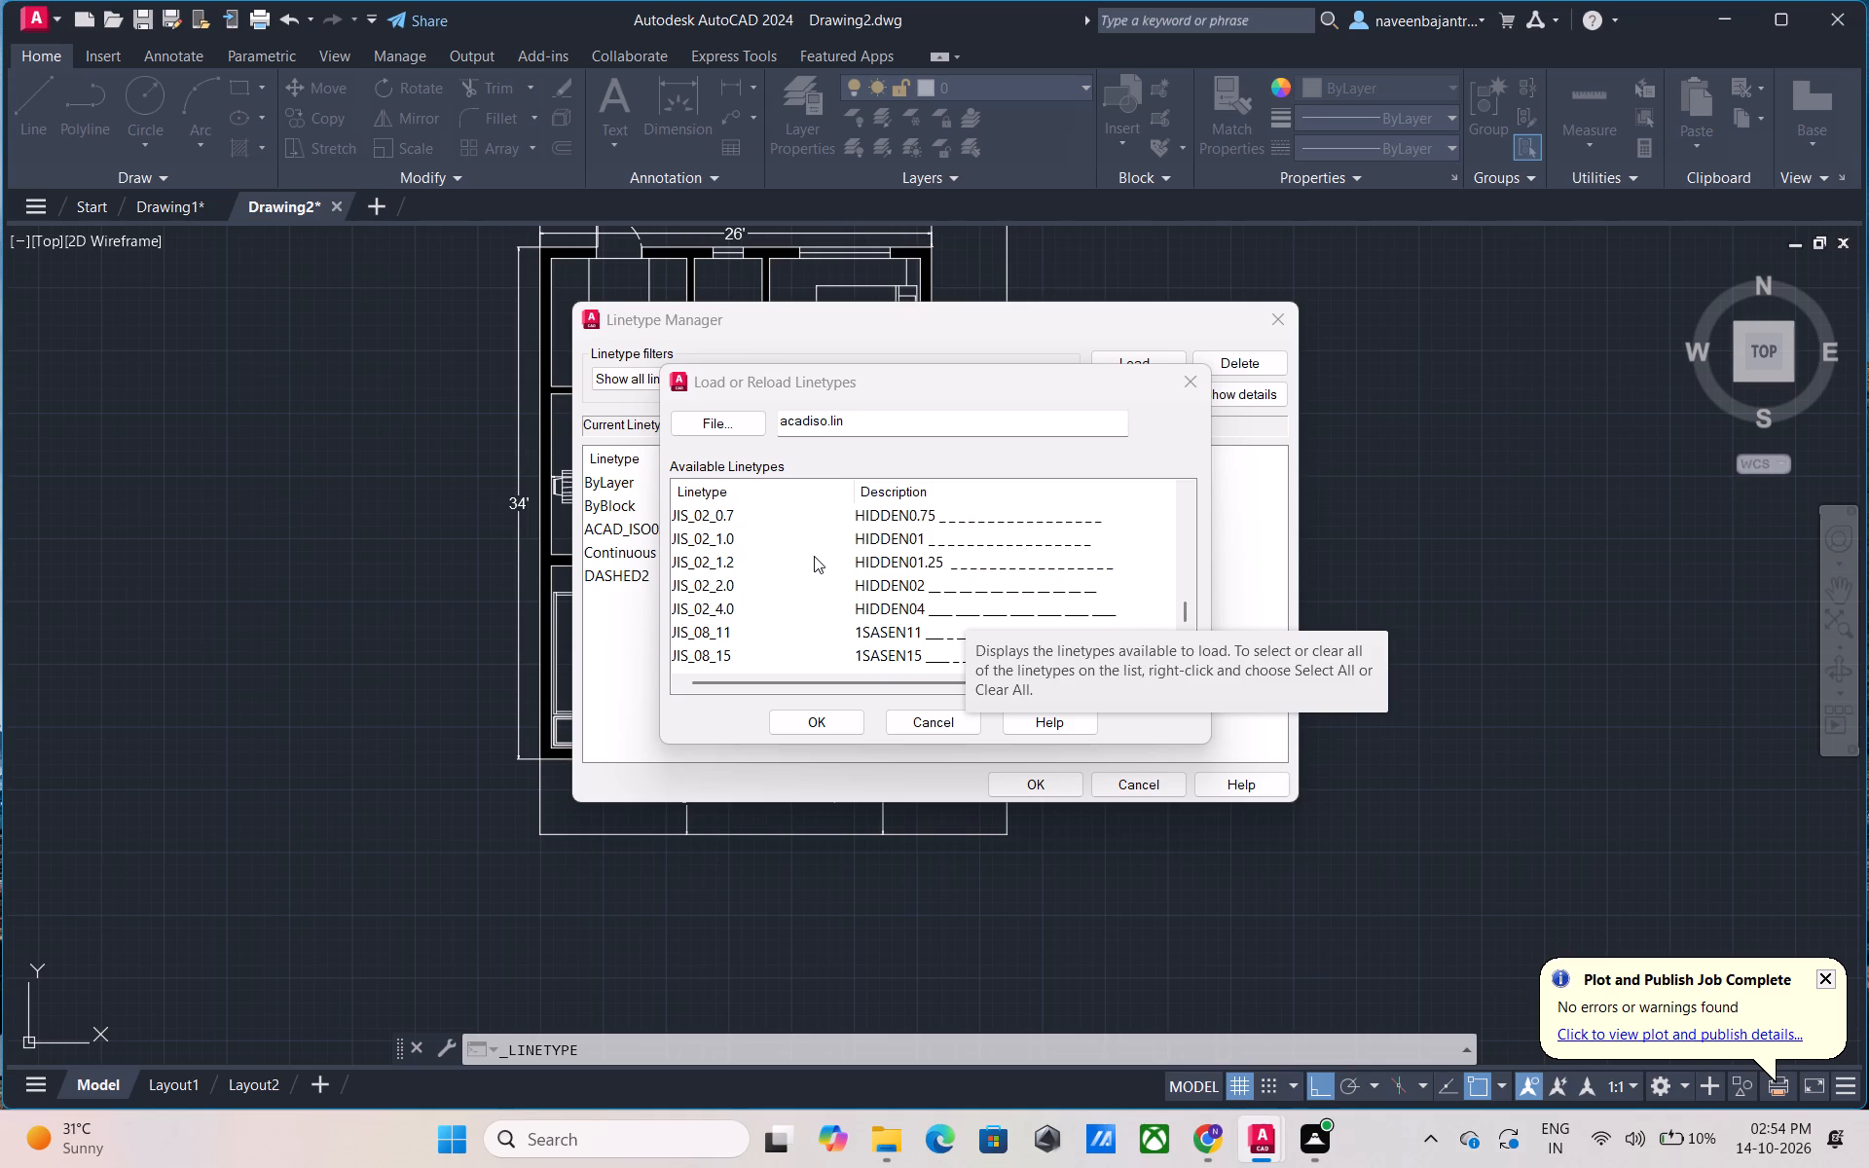
{"action": "scroll", "coordinate": [795, 549], "scroll_direction": "up", "scroll_amount": 1}
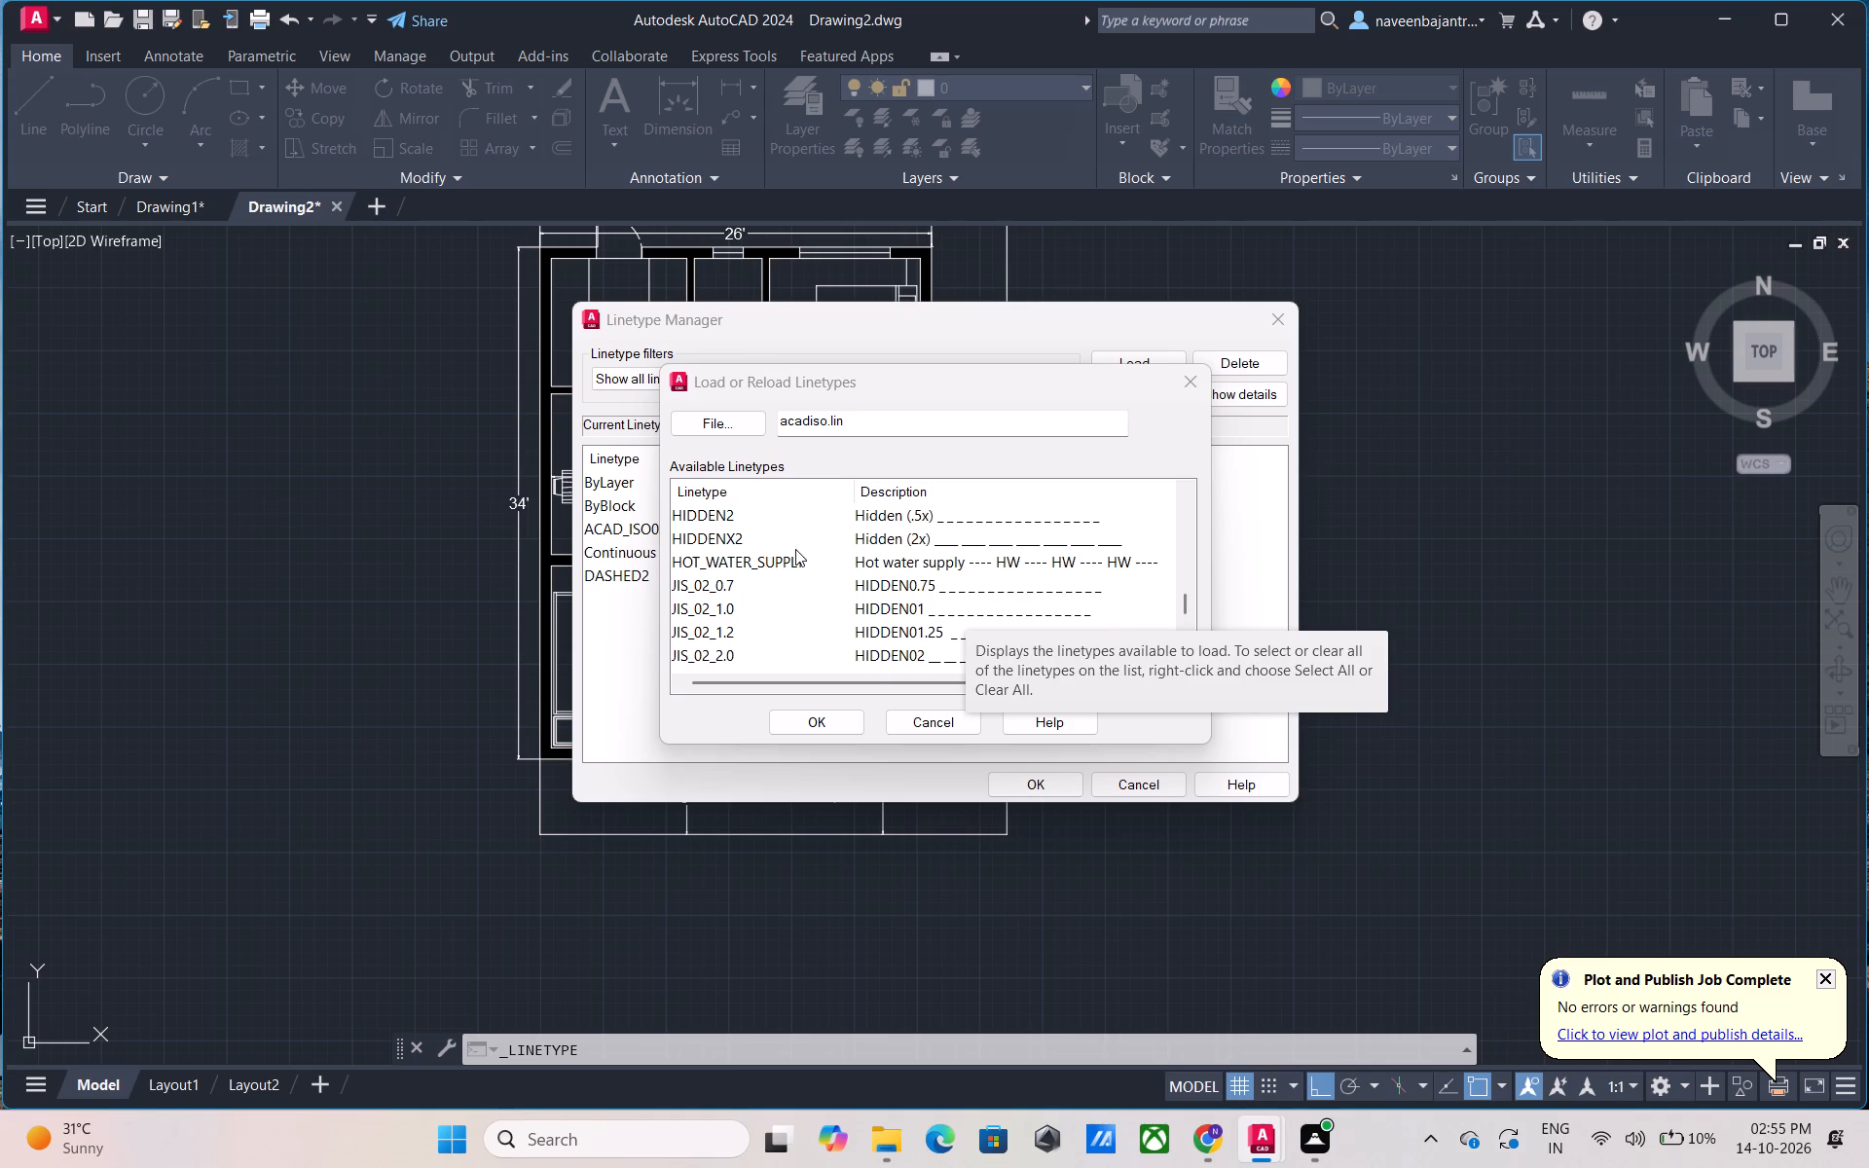
{"action": "scroll", "coordinate": [794, 547], "scroll_direction": "up", "scroll_amount": 1}
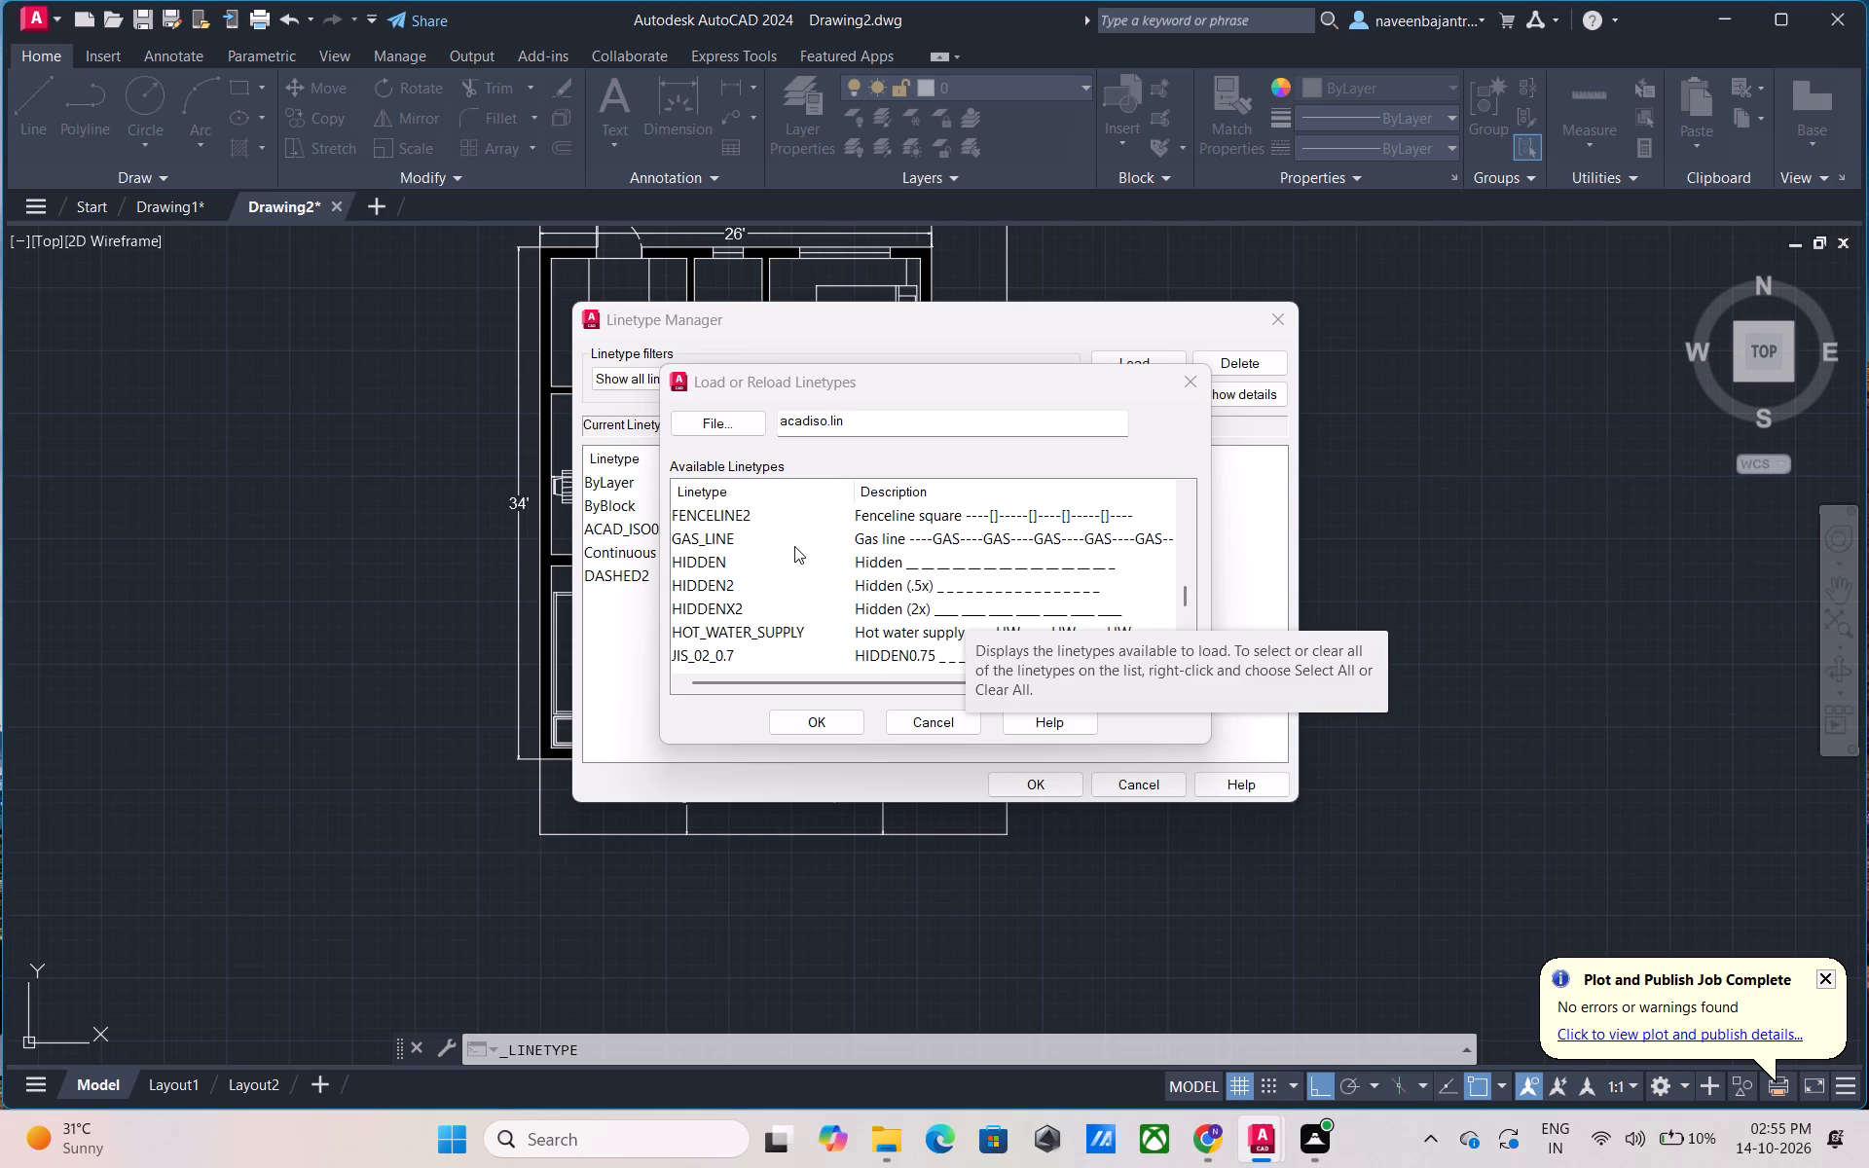
{"action": "scroll", "coordinate": [794, 546], "scroll_direction": "up", "scroll_amount": 1}
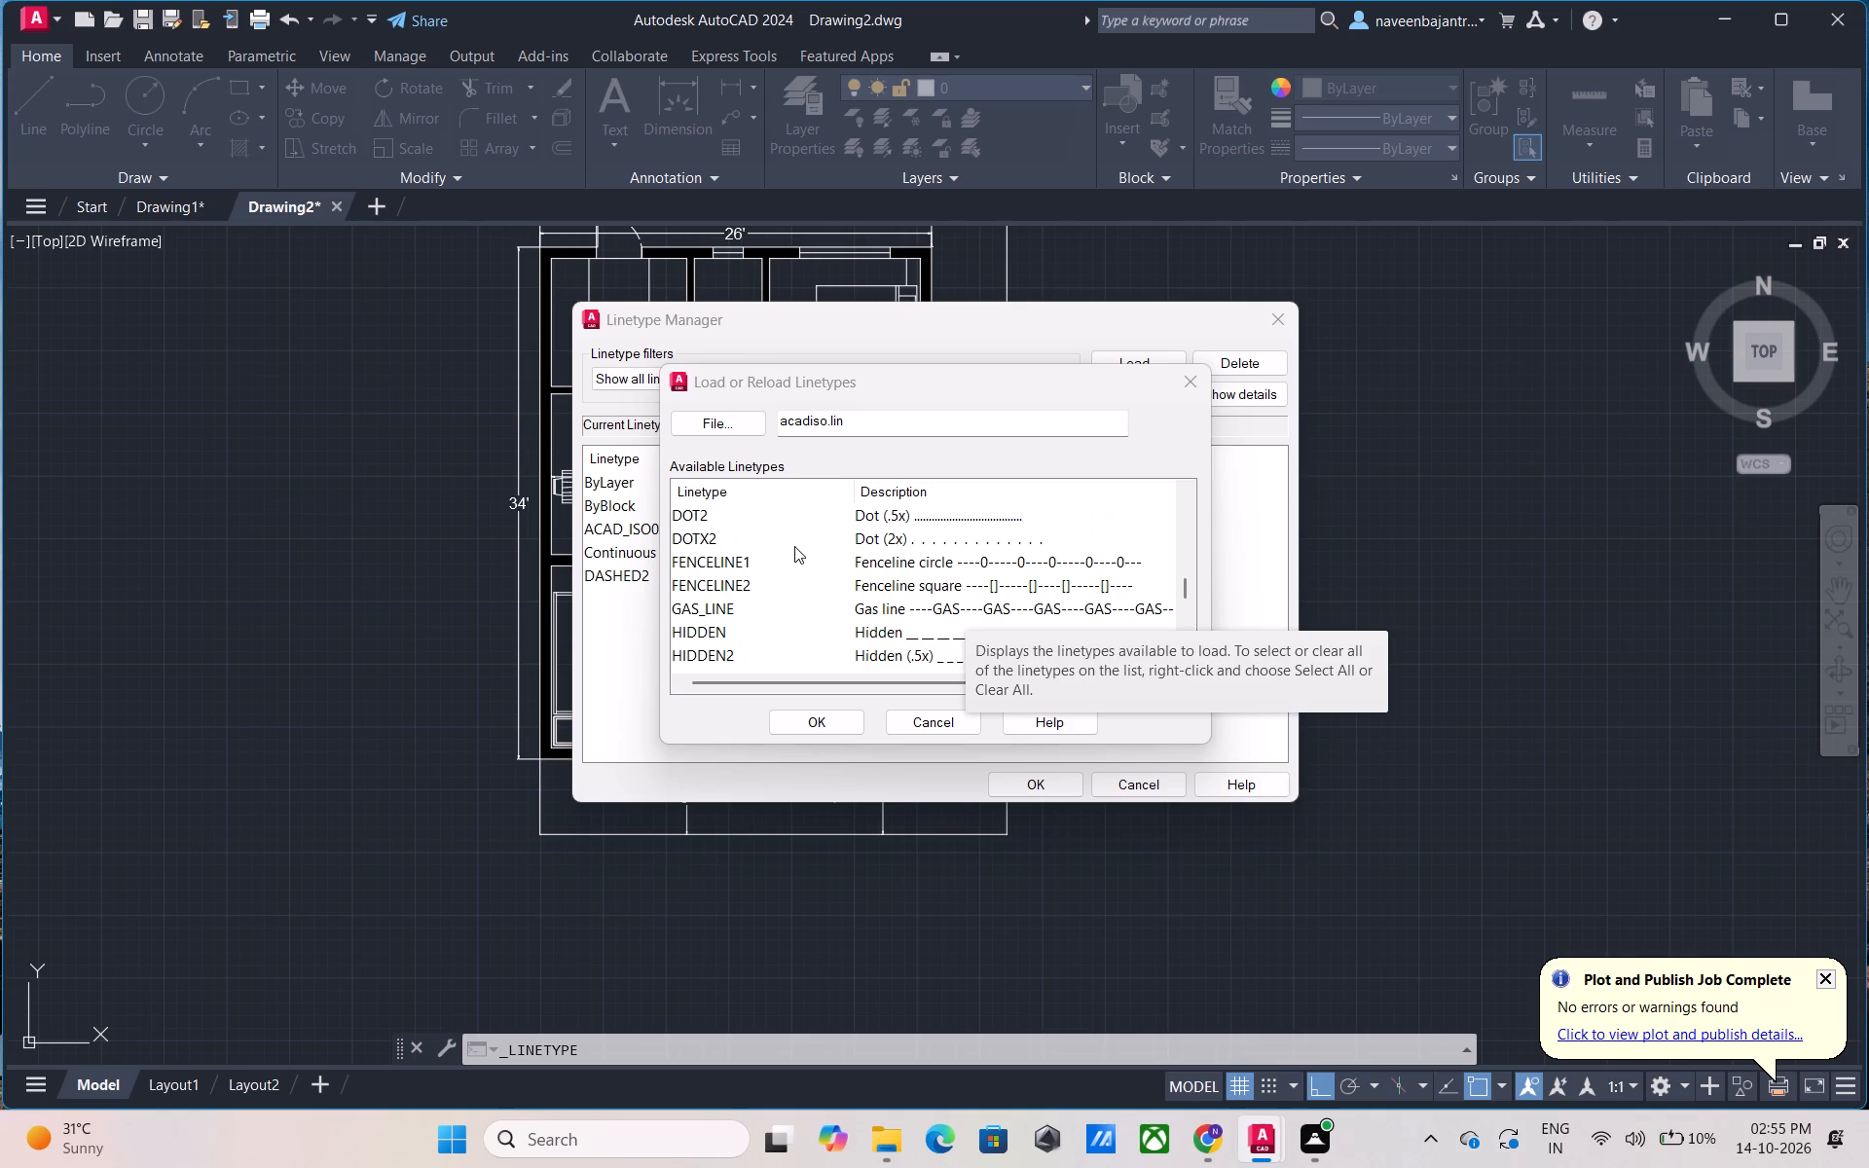
{"action": "scroll", "coordinate": [794, 546], "scroll_direction": "up", "scroll_amount": 1}
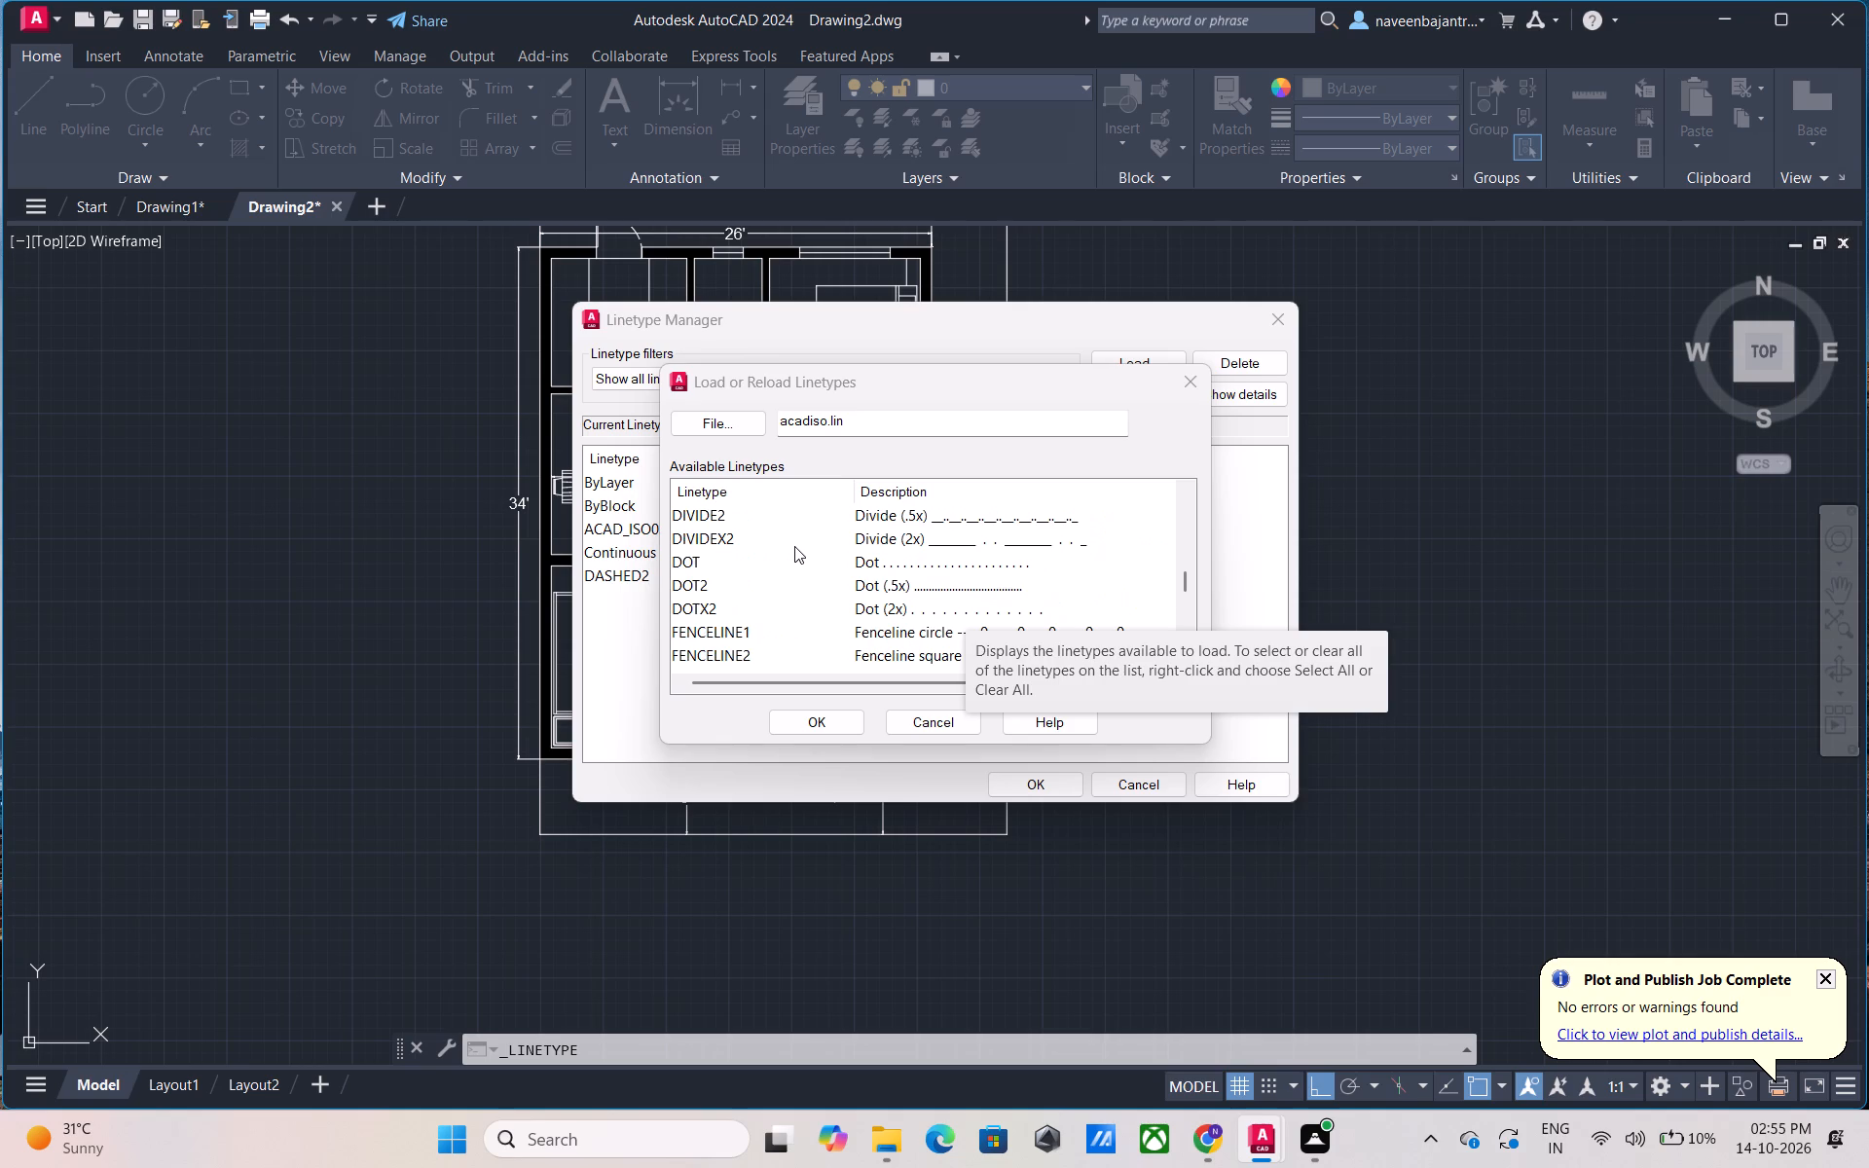
{"action": "scroll", "coordinate": [794, 546], "scroll_direction": "up", "scroll_amount": 1}
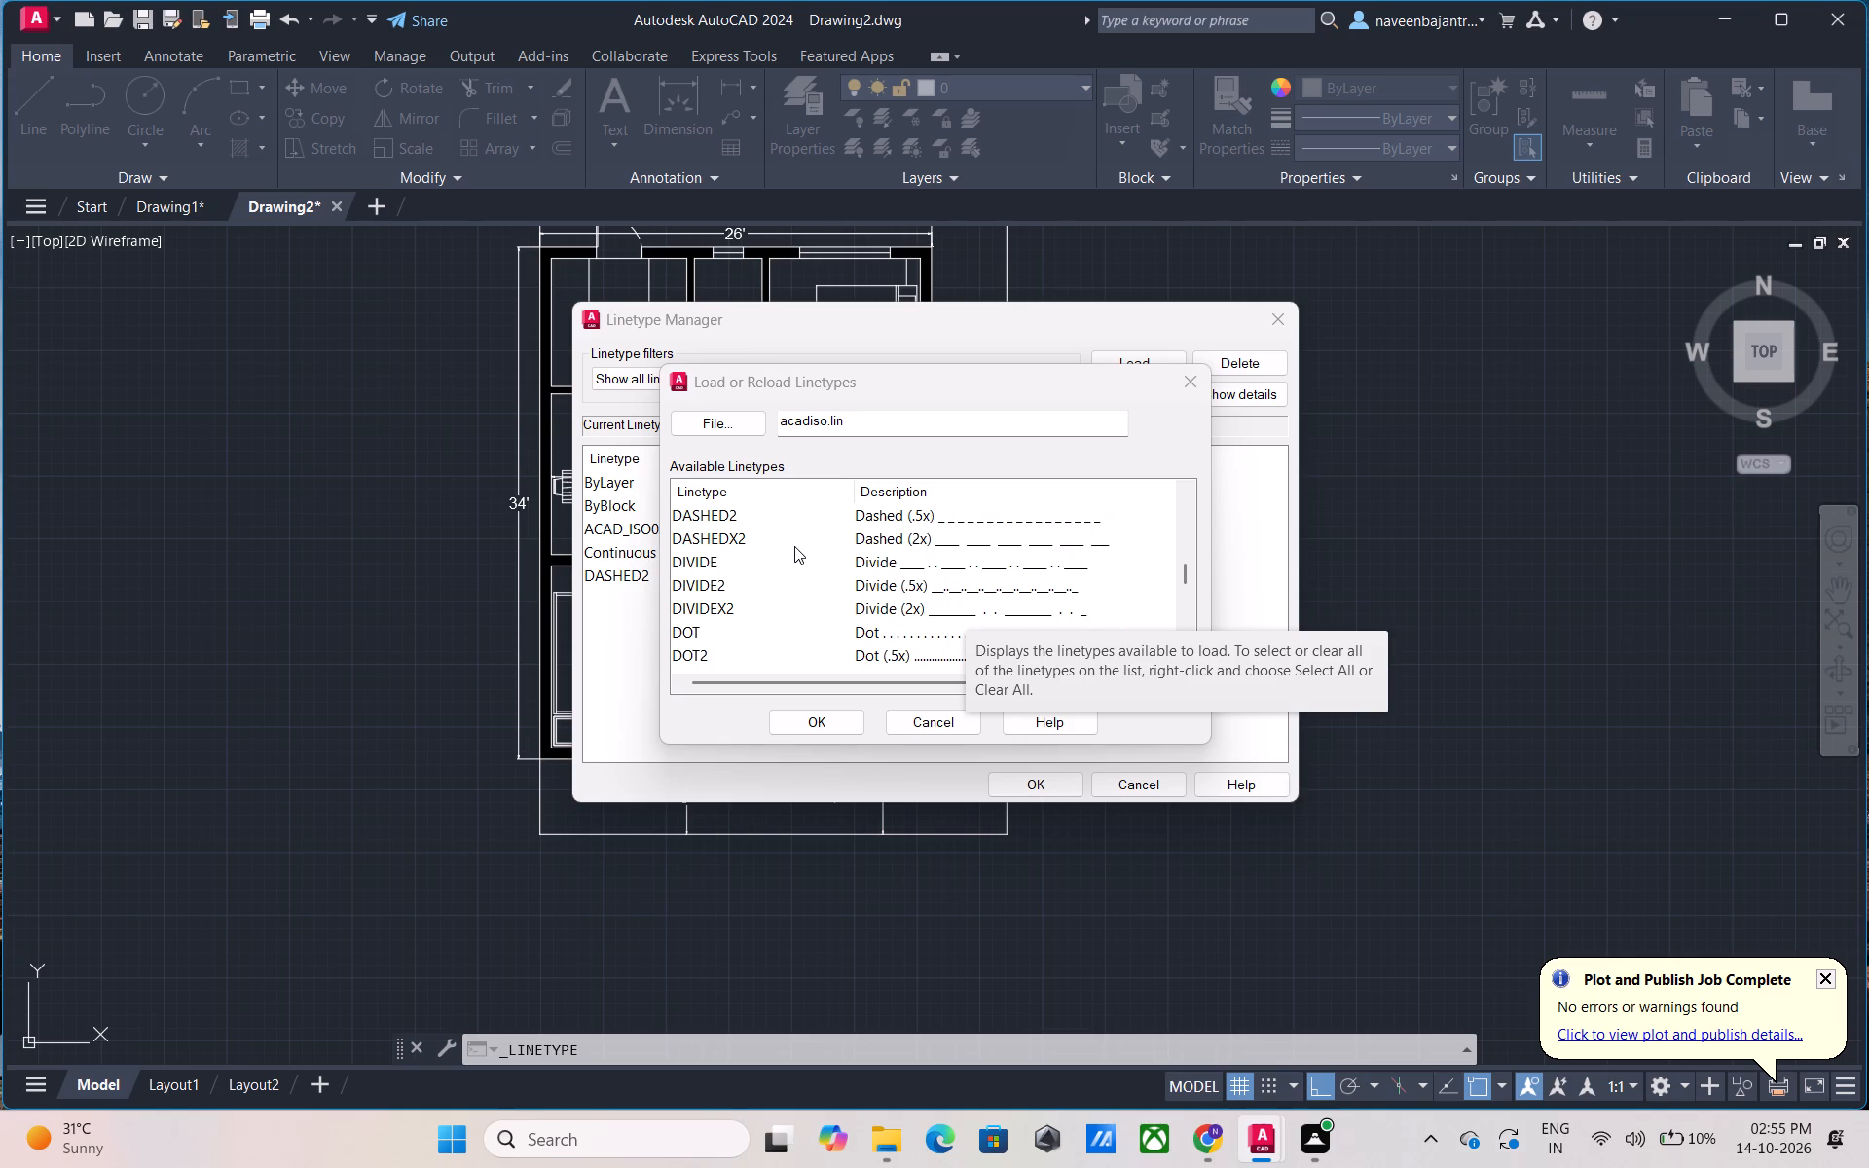
{"action": "scroll", "coordinate": [794, 546], "scroll_direction": "up", "scroll_amount": 2}
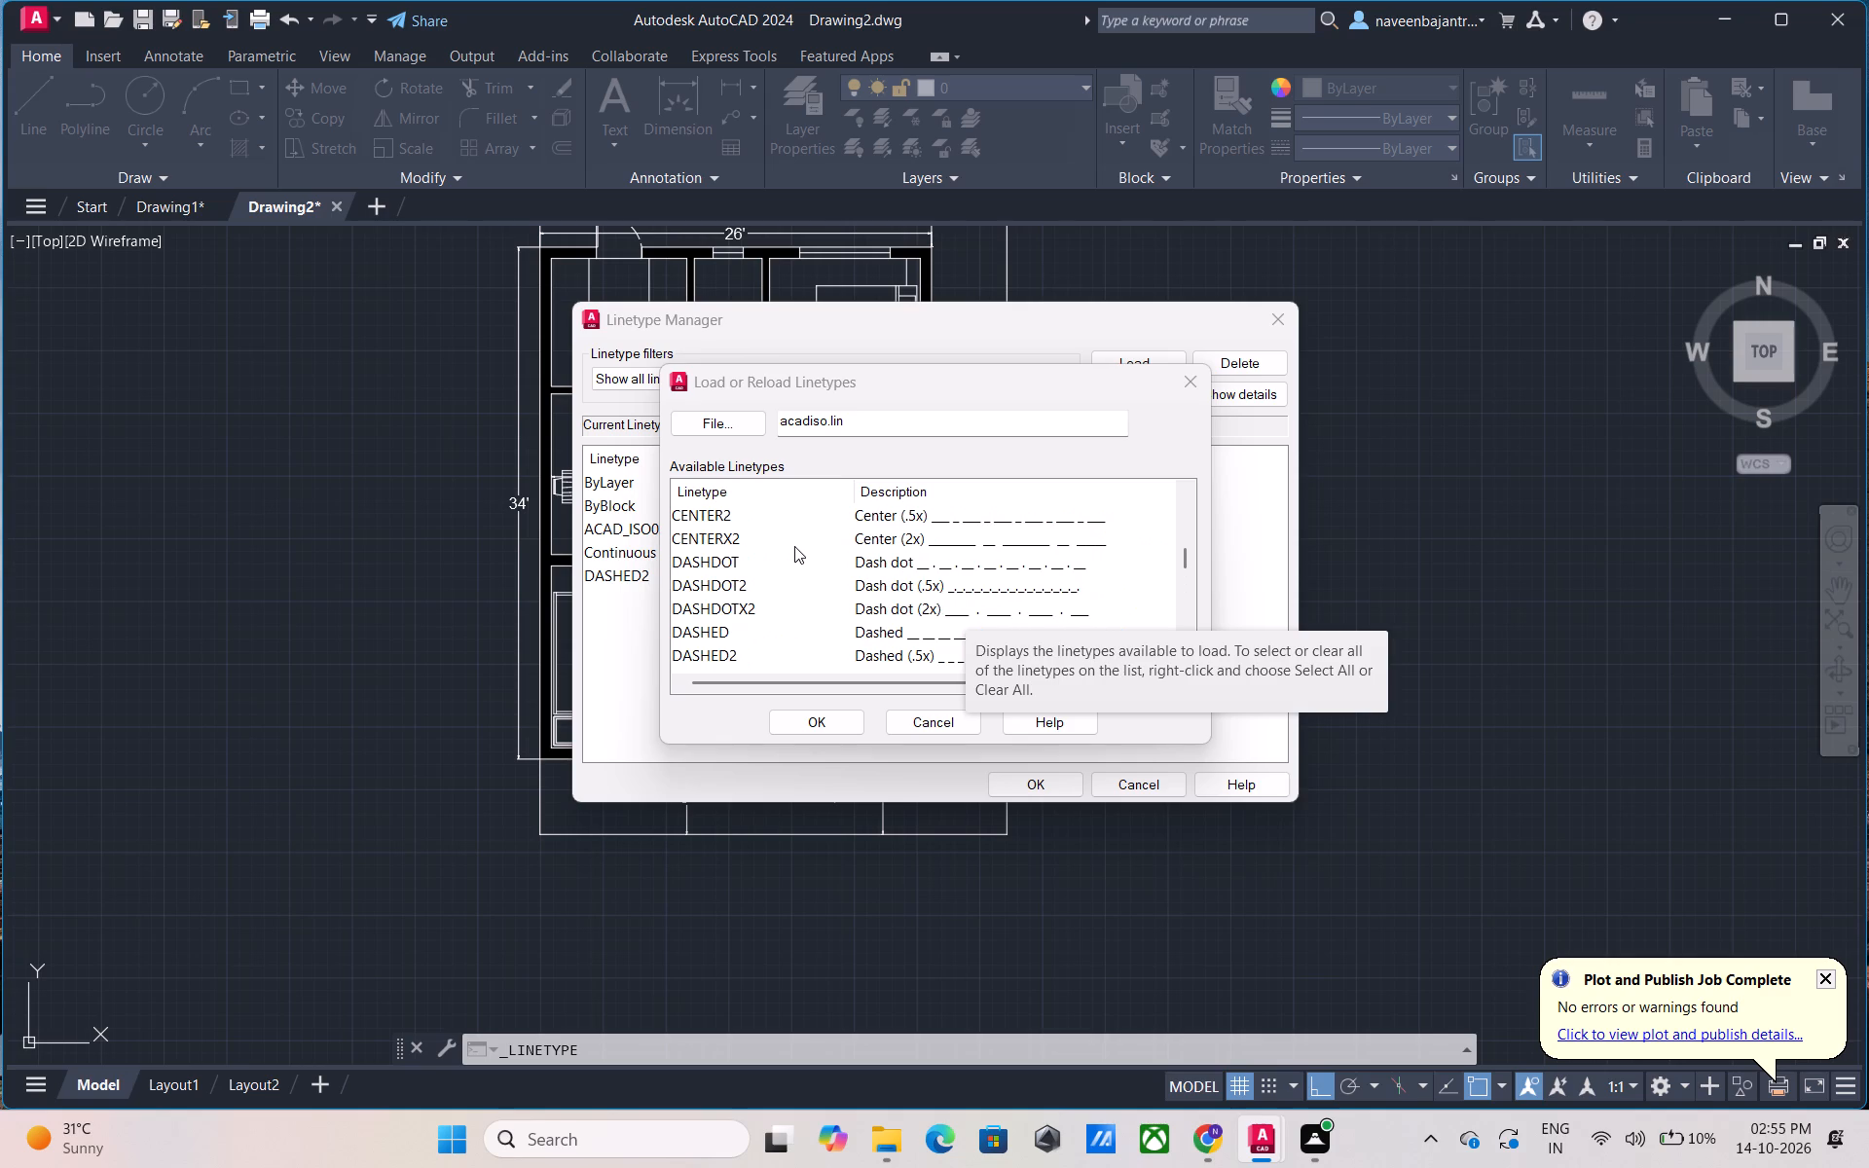
{"action": "scroll", "coordinate": [794, 546], "scroll_direction": "up", "scroll_amount": 1}
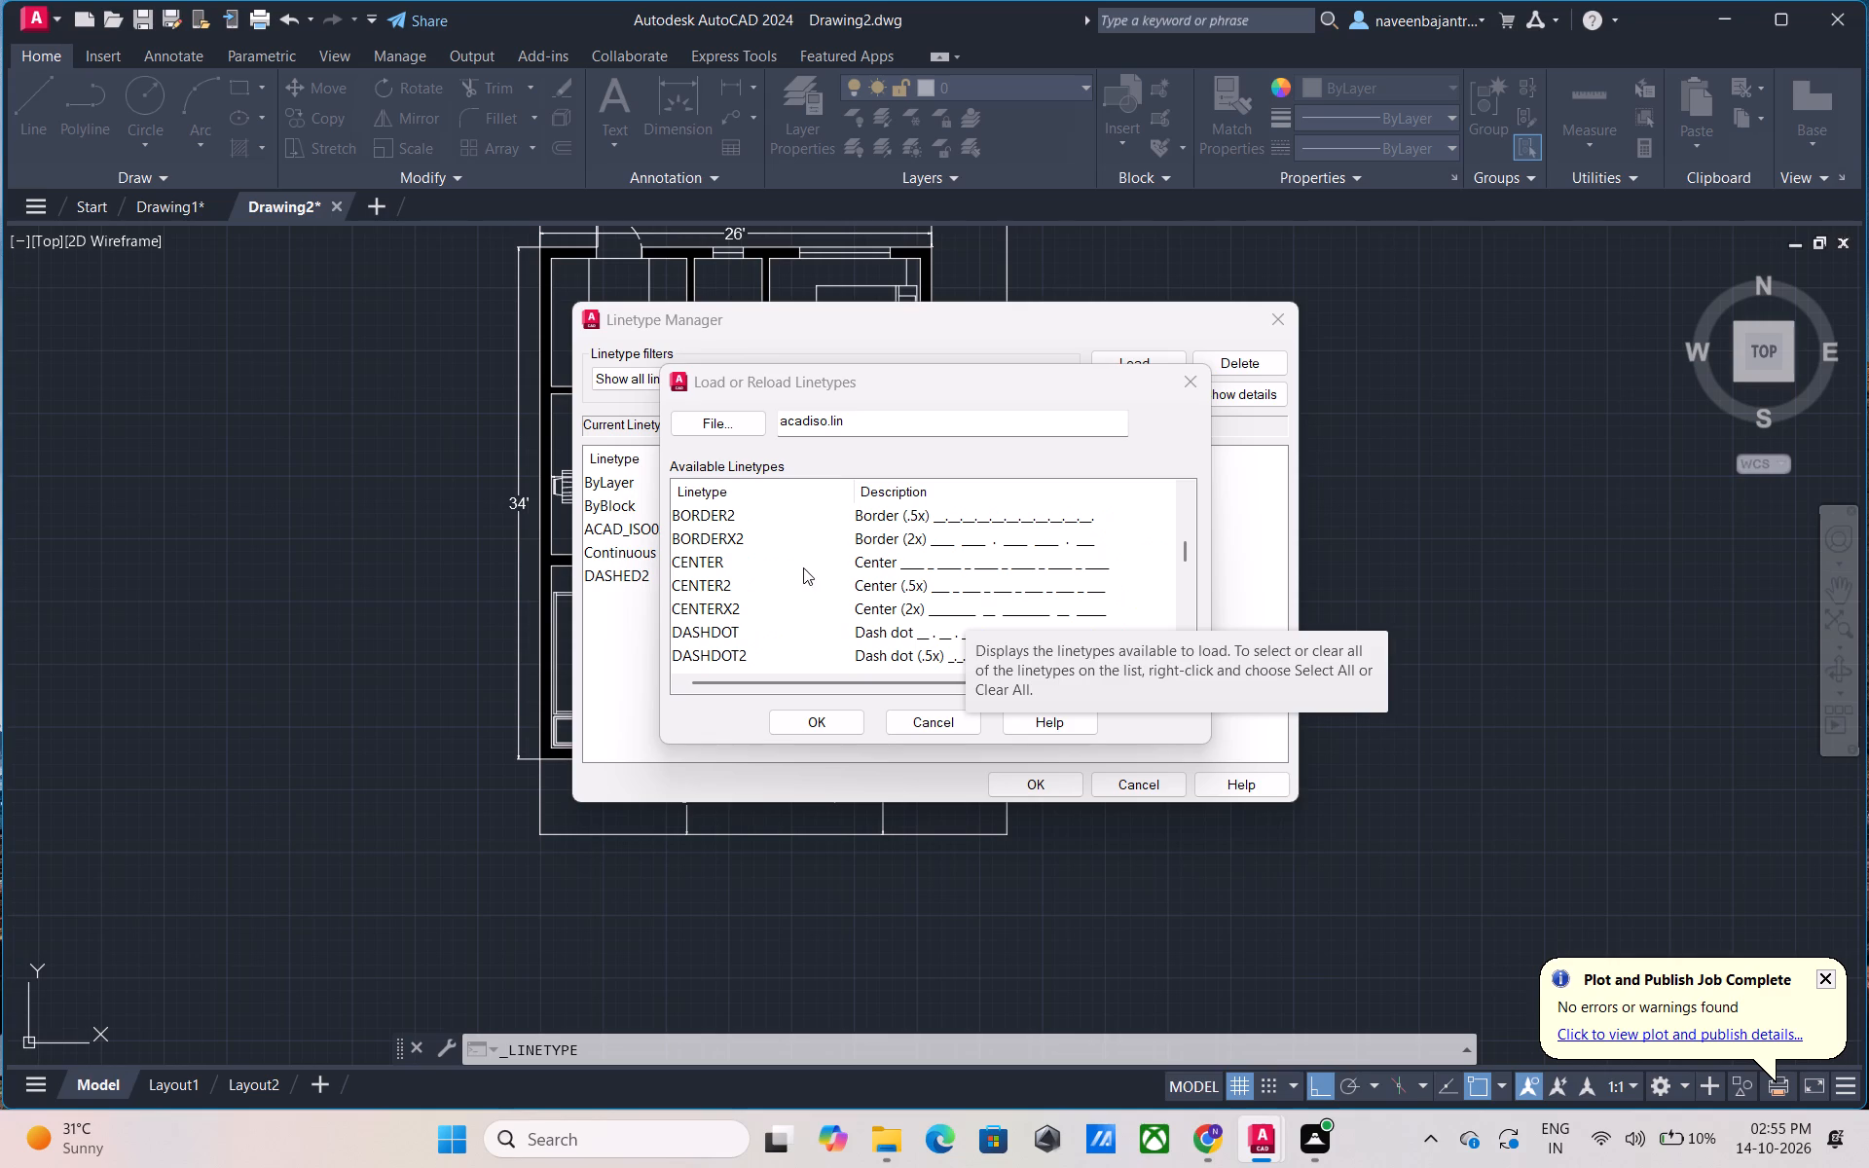
{"action": "scroll", "coordinate": [803, 568], "scroll_direction": "up", "scroll_amount": 1}
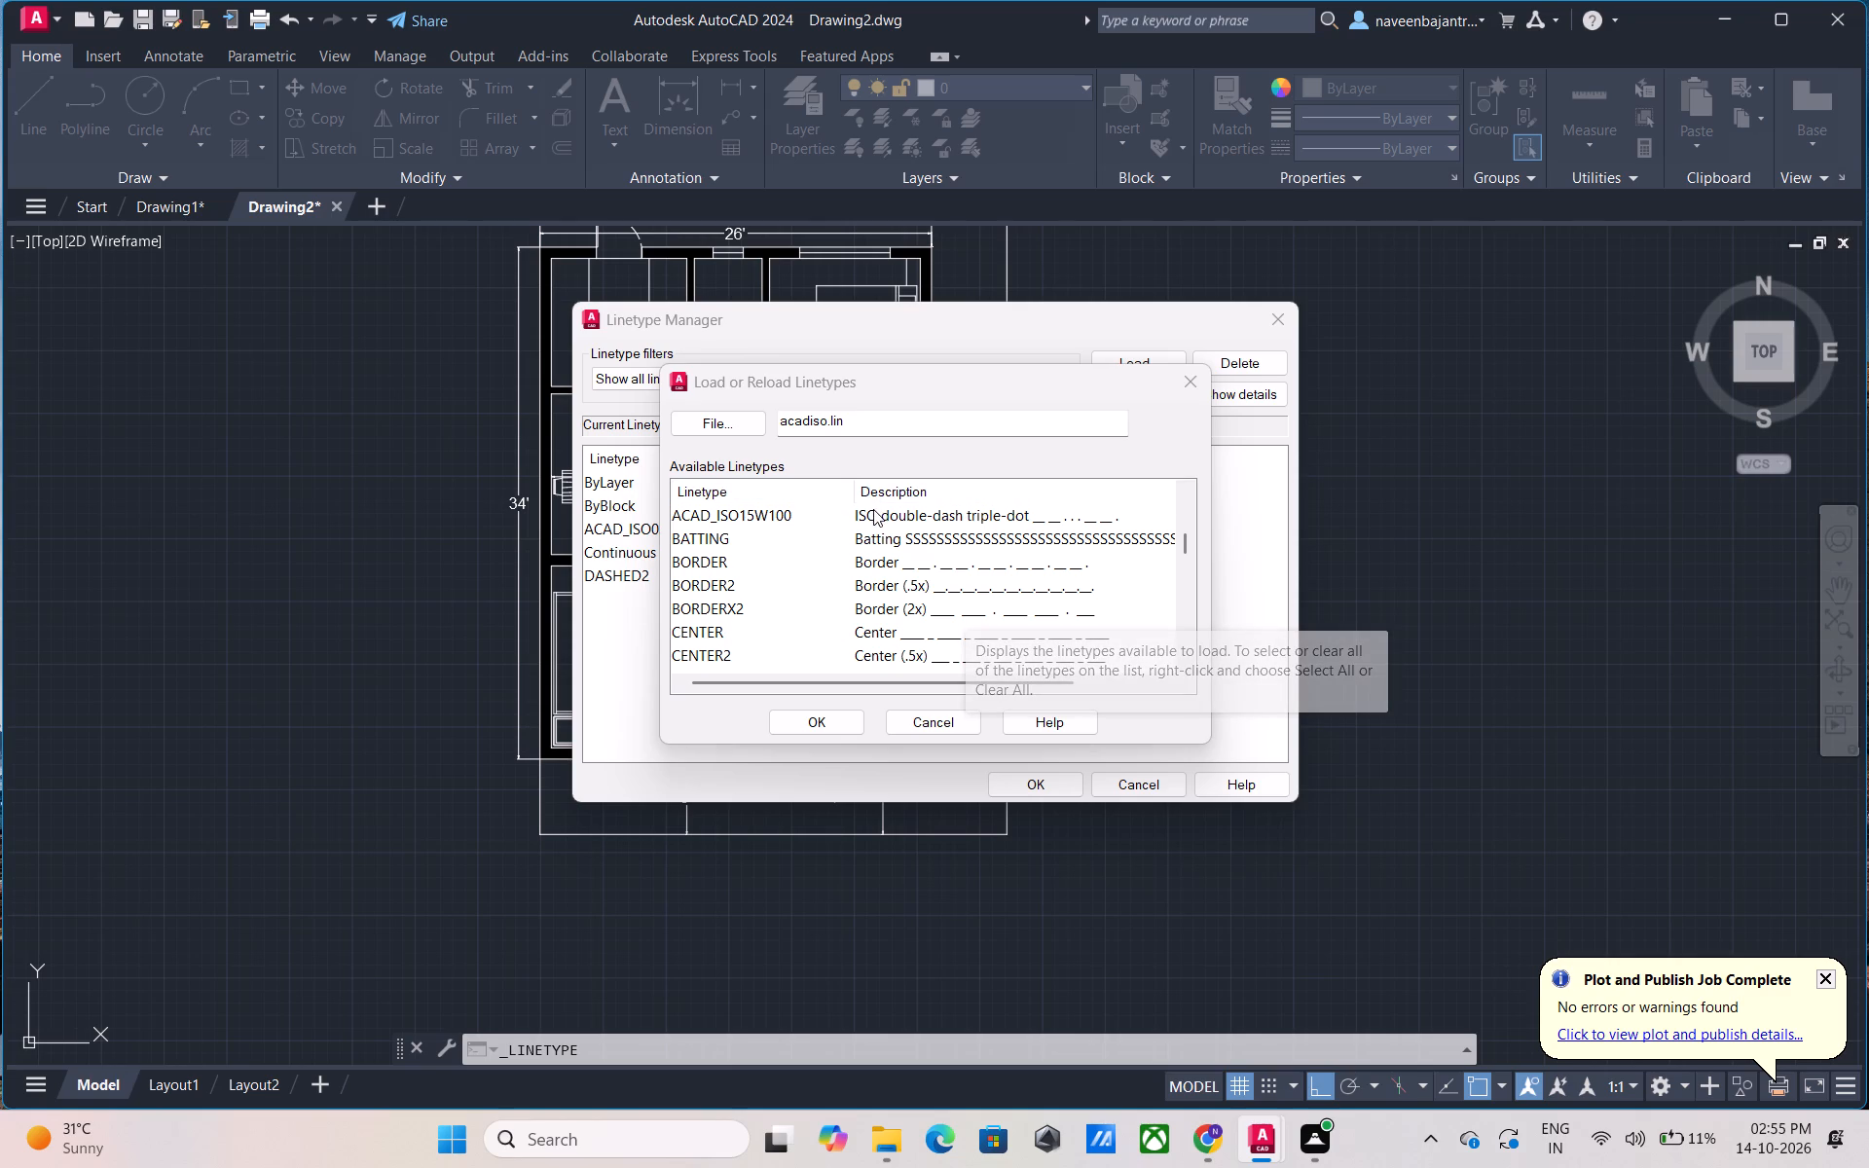
{"action": "left_click", "coordinate": [969, 721]}
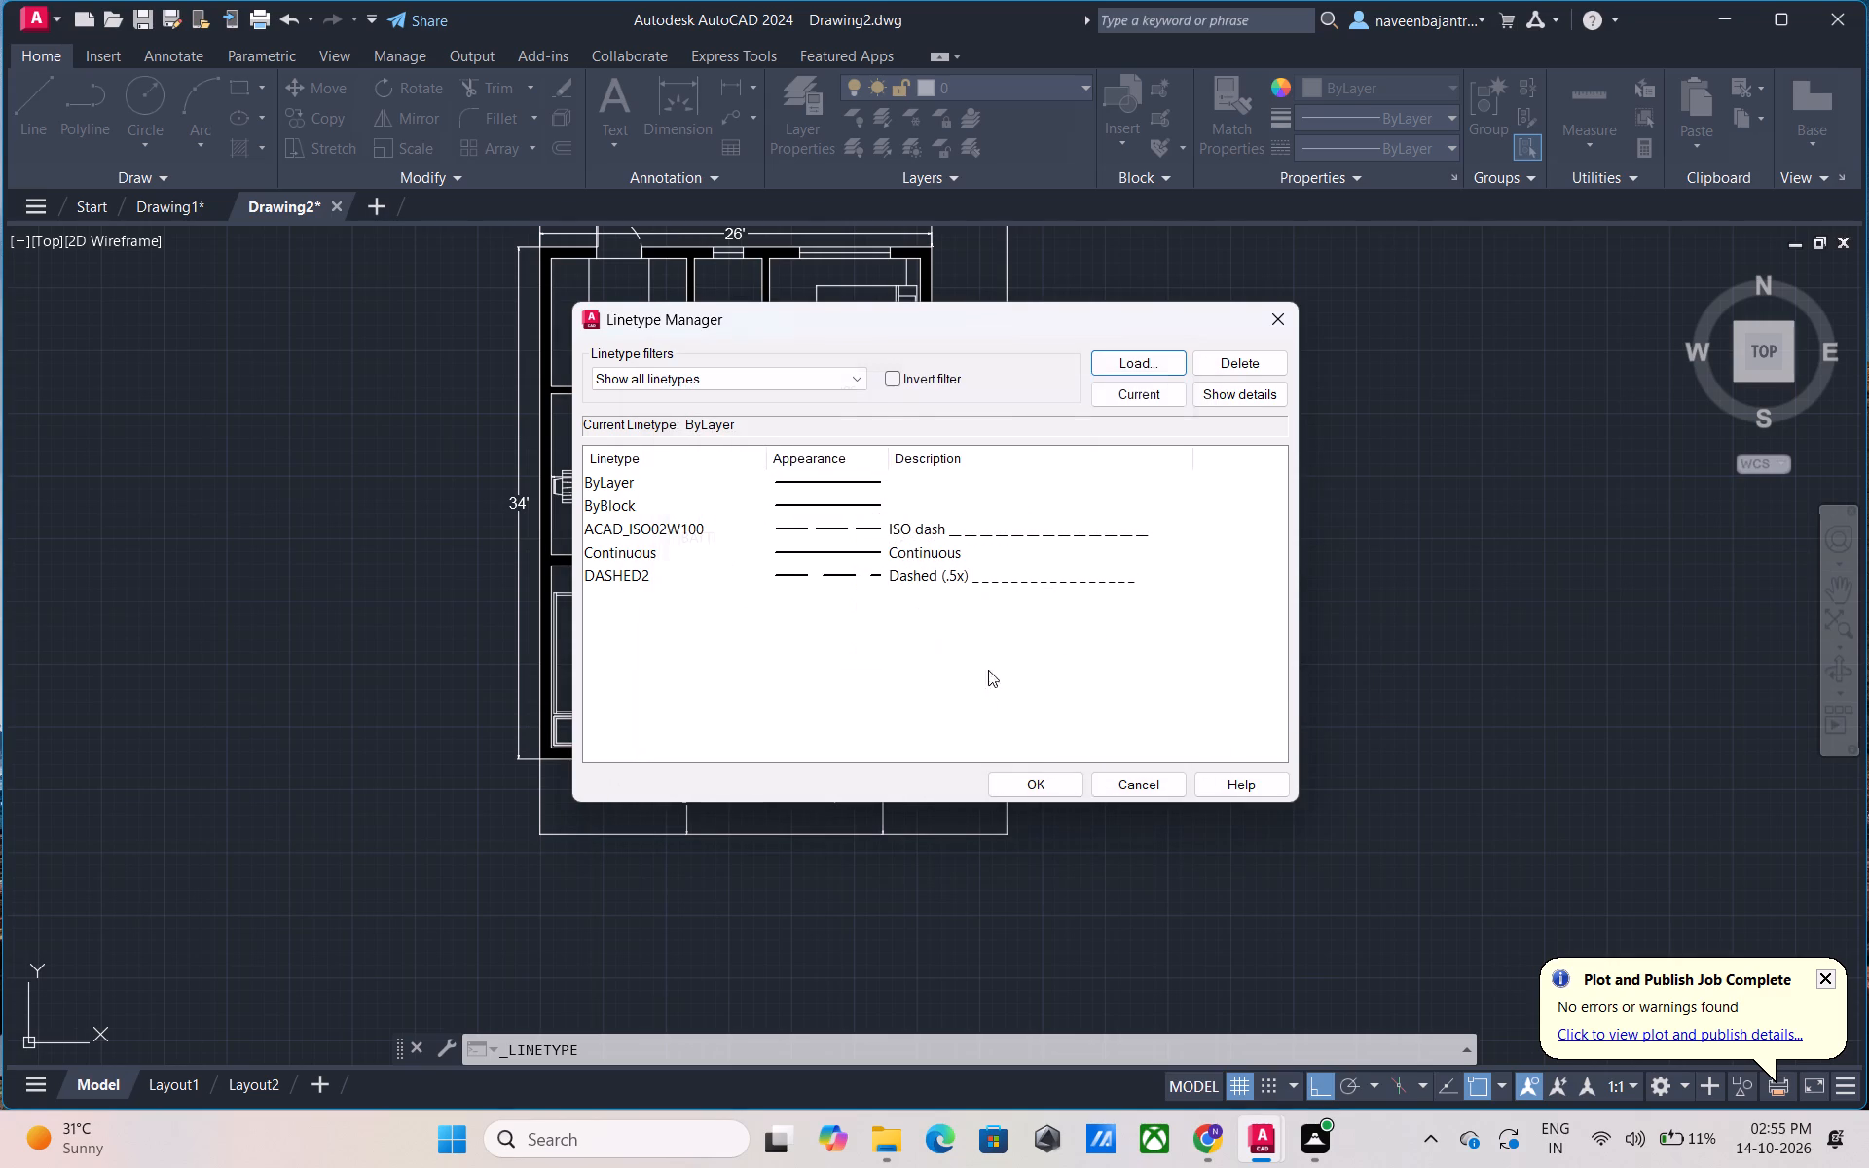
{"action": "left_click", "coordinate": [1290, 319]}
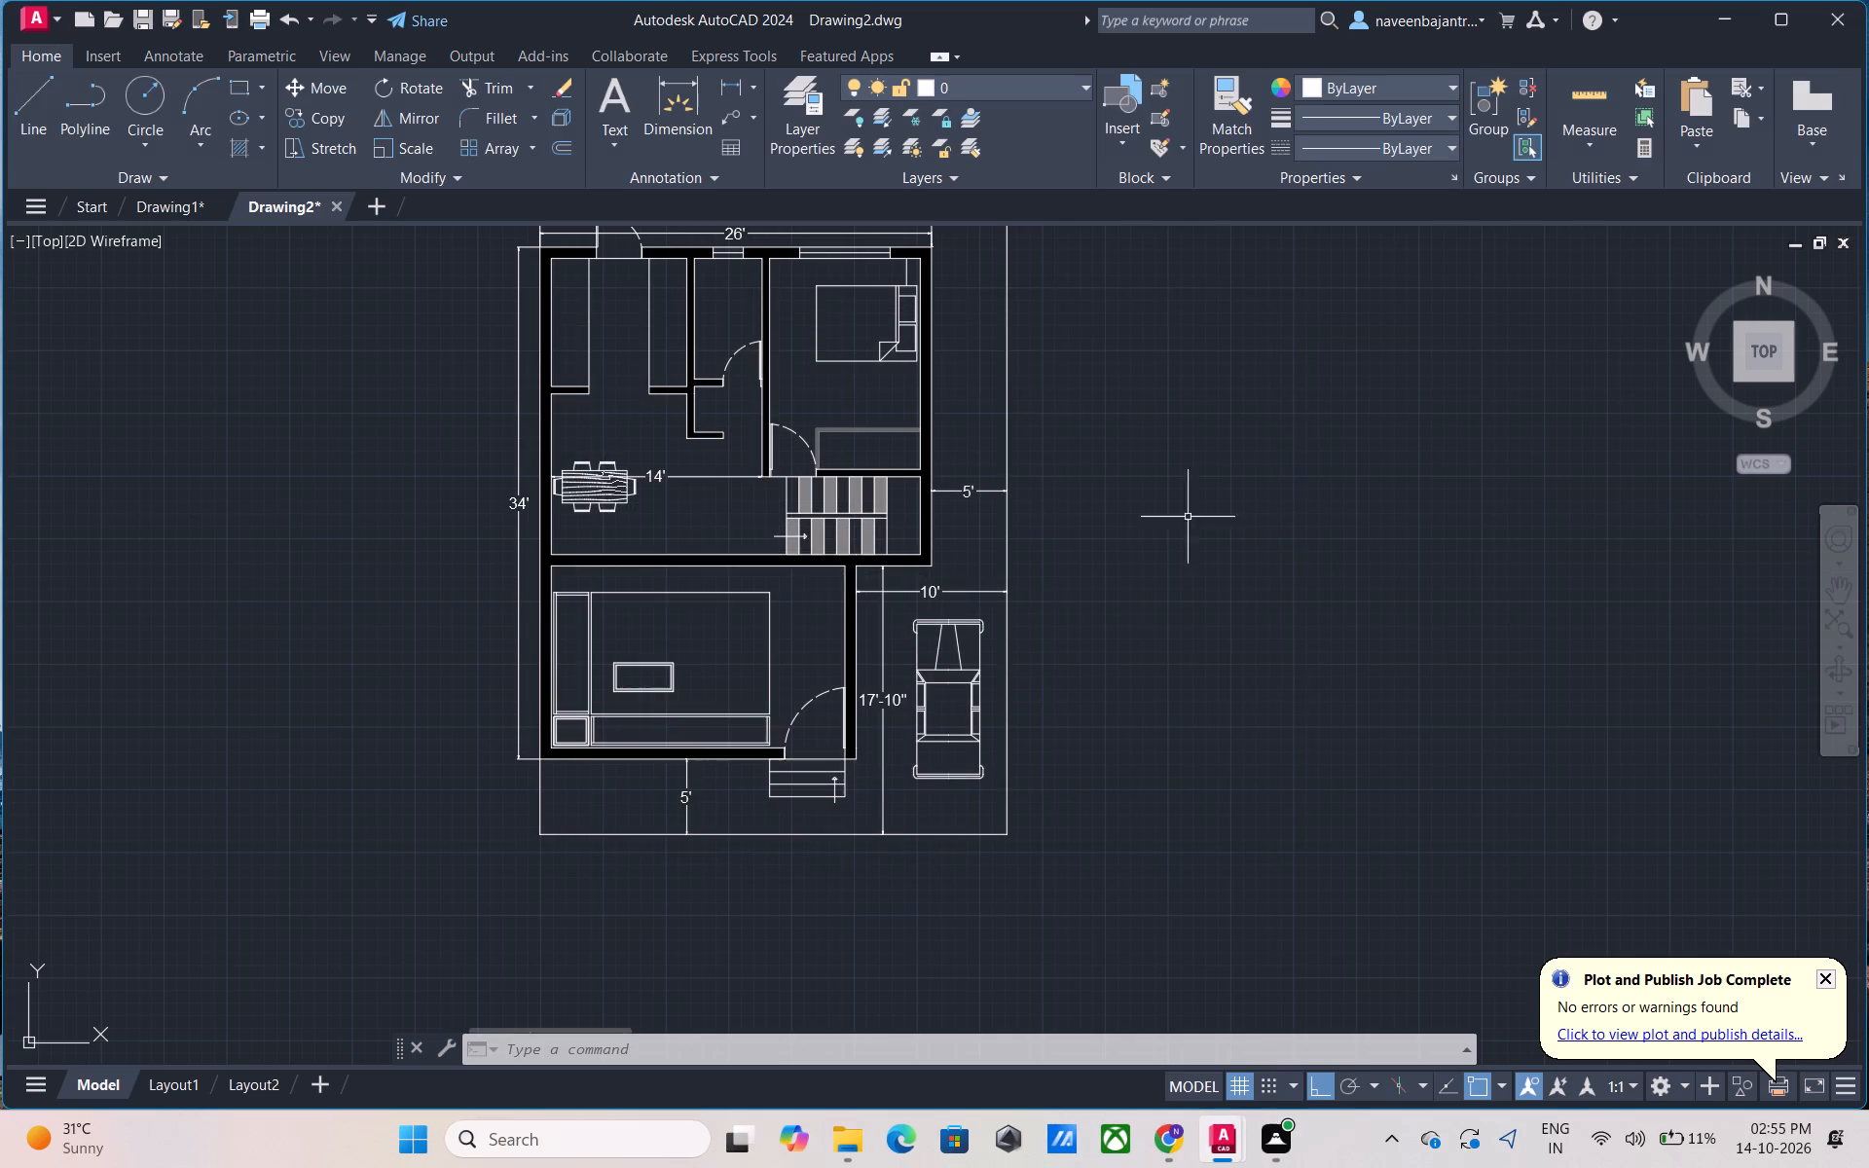
Fill the middle tread of the entrance steps outside the front door with a solid hatch in colour 99,100,102.
{"action": "scroll", "coordinate": [869, 785], "scroll_direction": "up", "scroll_amount": 2}
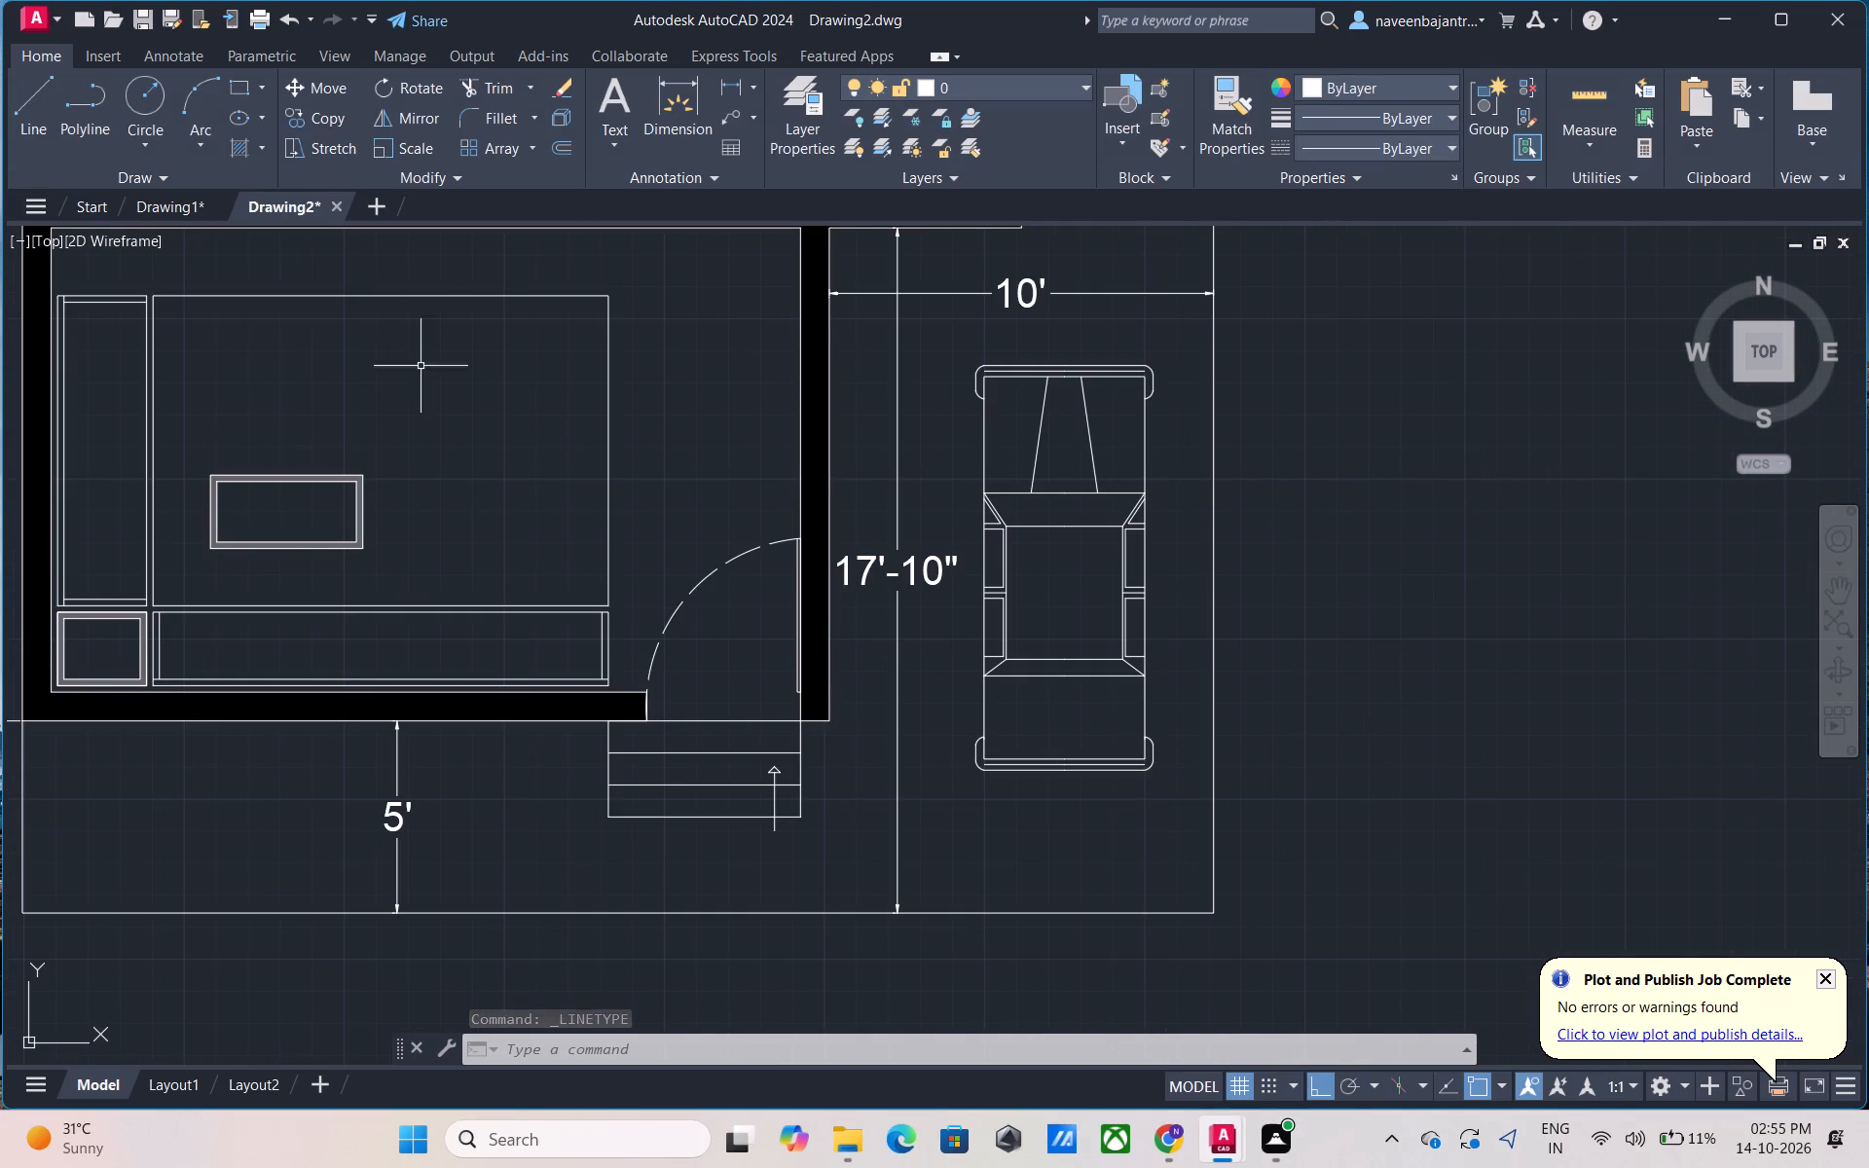
{"action": "scroll", "coordinate": [604, 483], "scroll_direction": "down", "scroll_amount": 2}
{"action": "scroll", "coordinate": [493, 289], "scroll_direction": "up", "scroll_amount": 3}
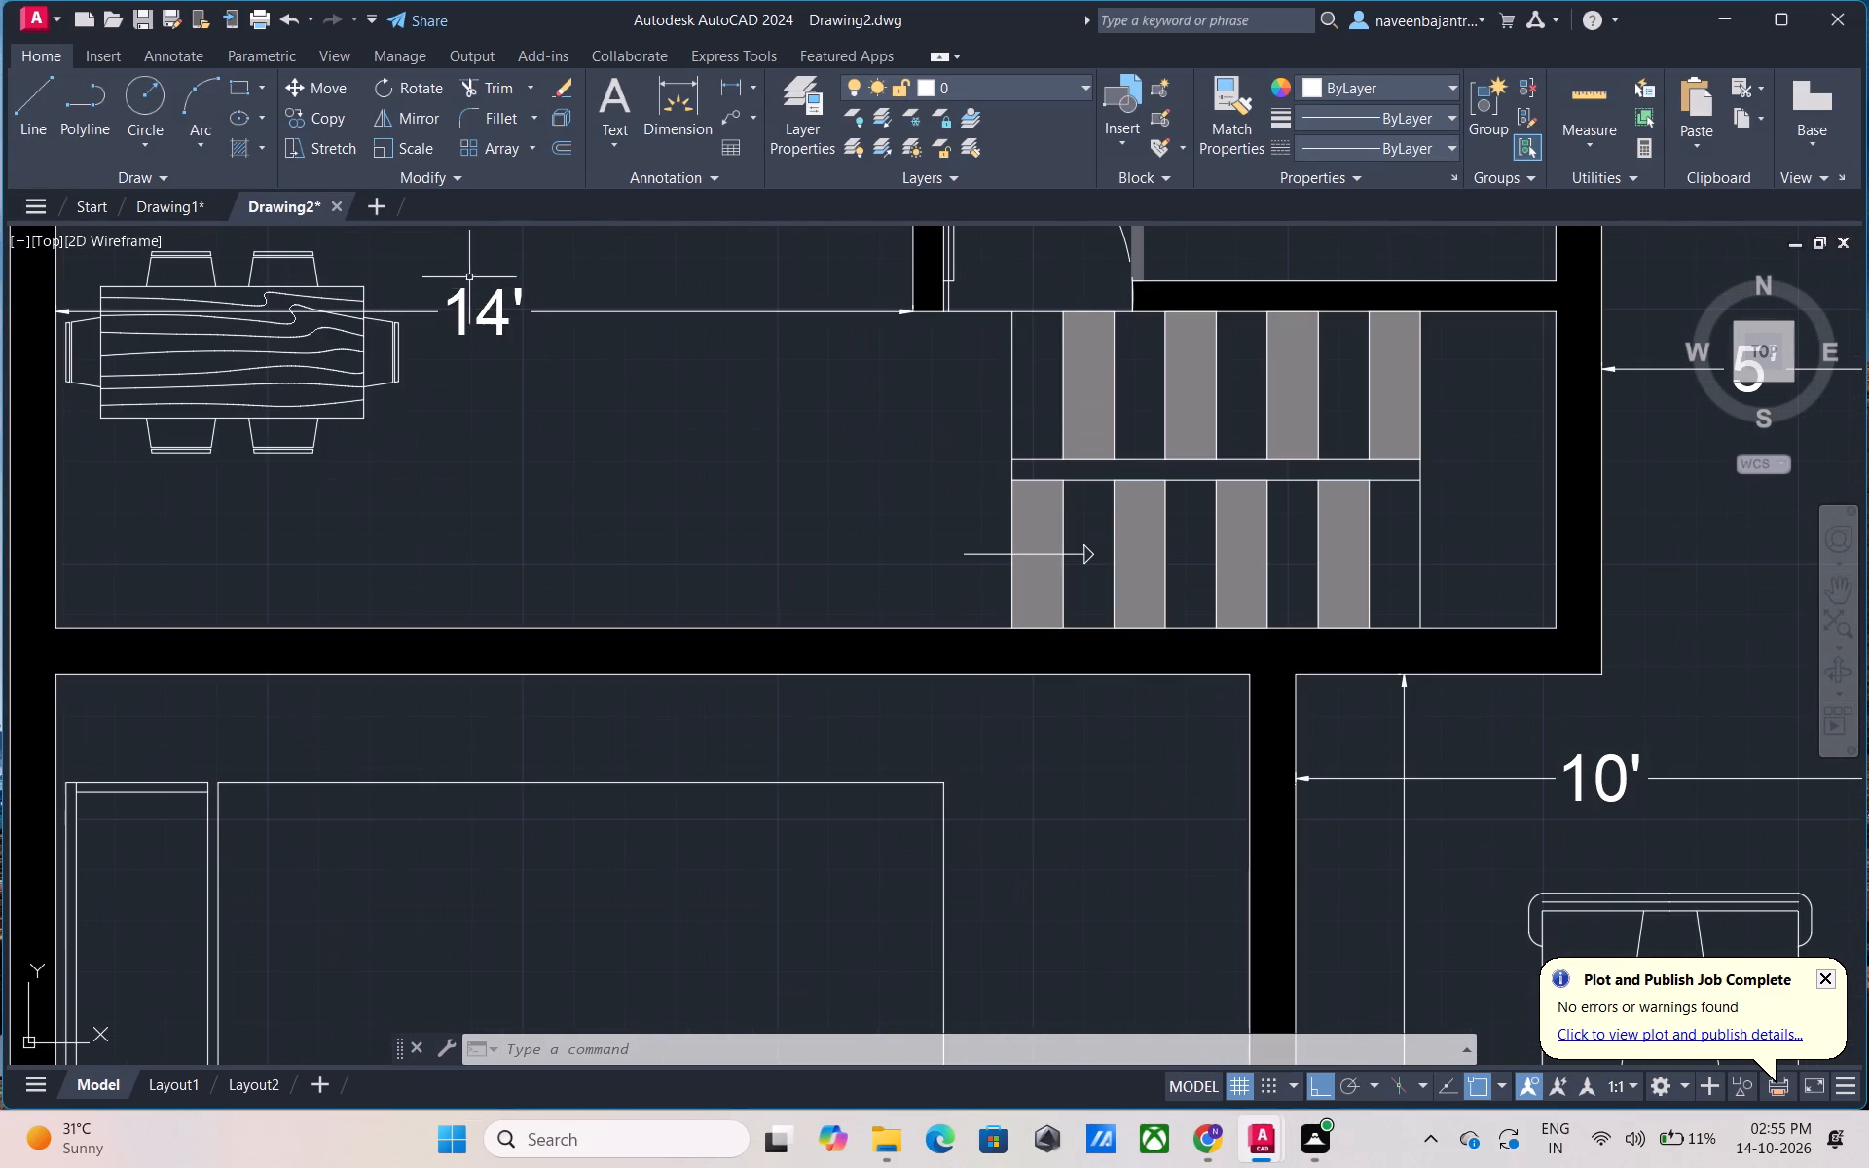
{"action": "left_click", "coordinate": [243, 148]}
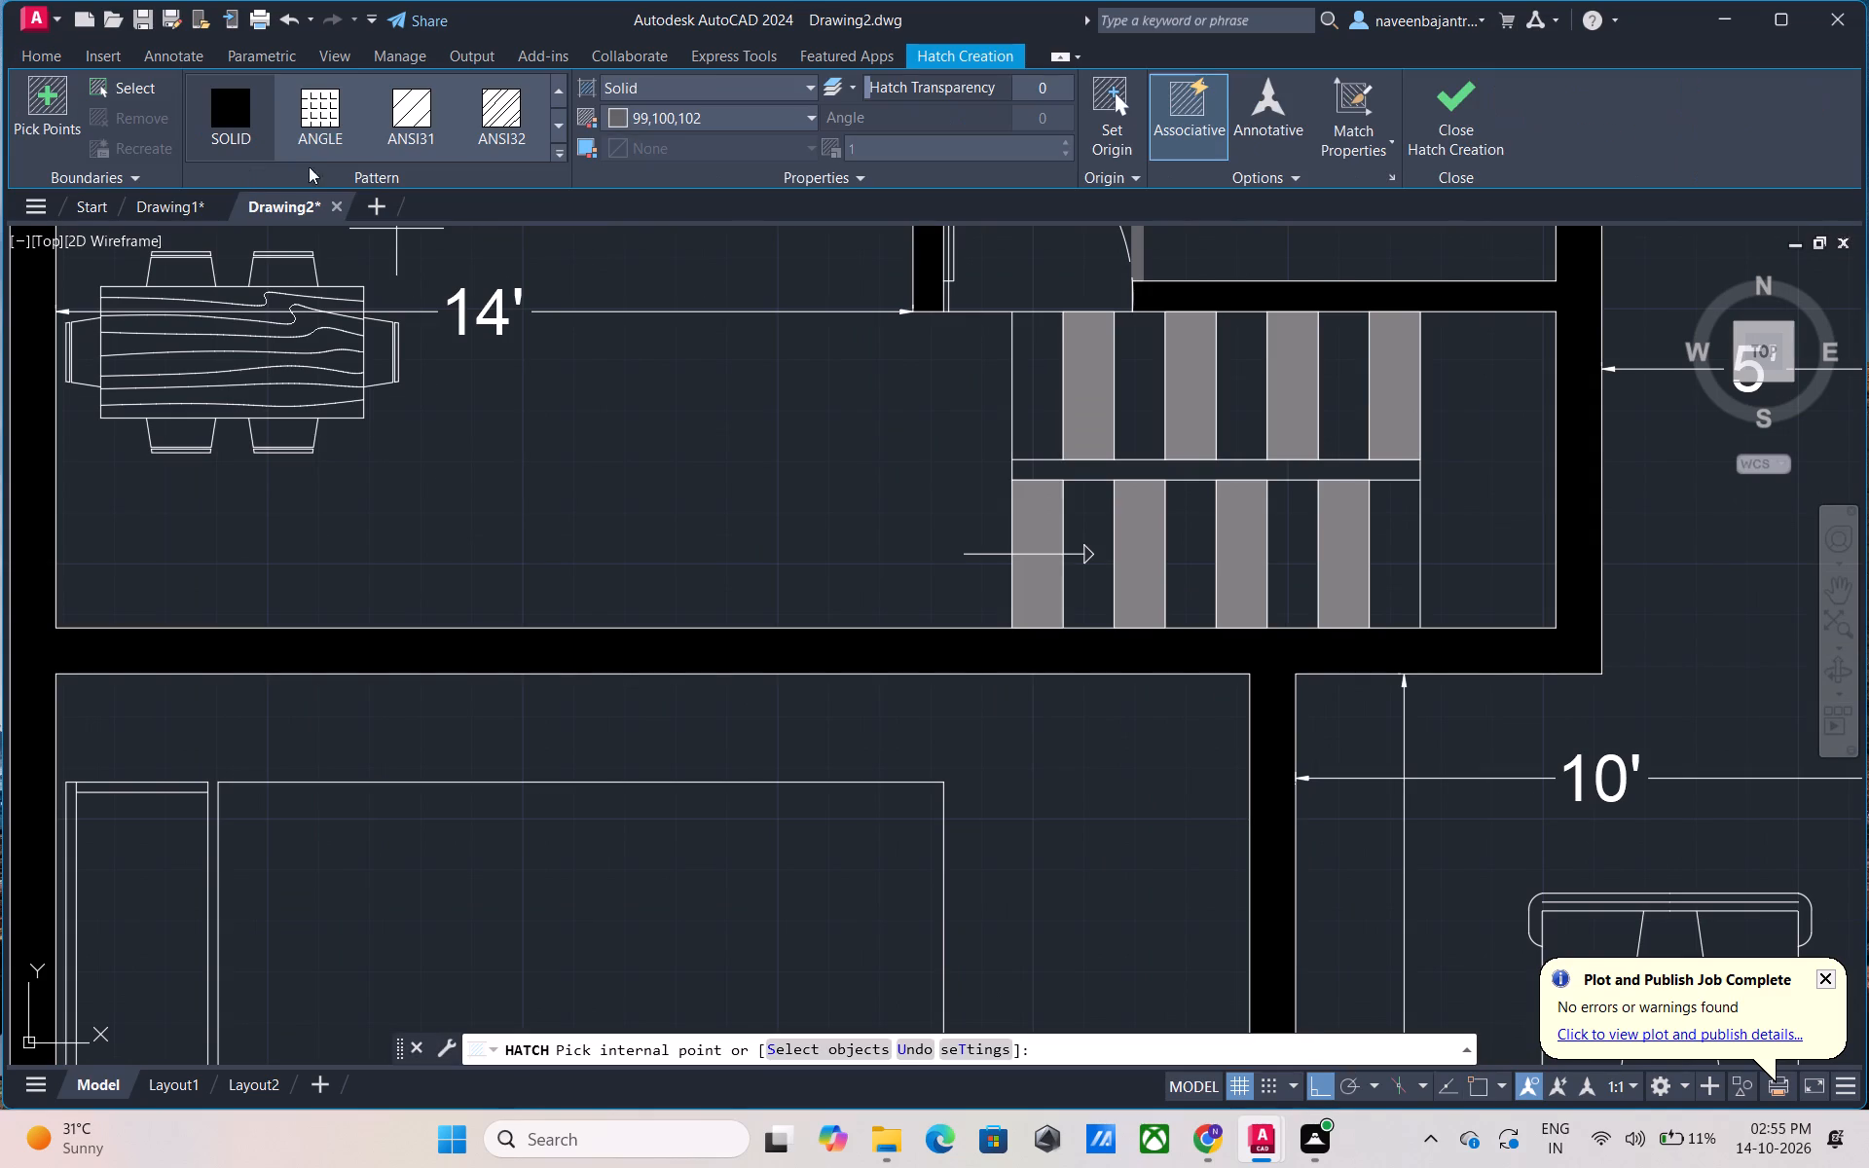
{"action": "left_click", "coordinate": [232, 110]}
{"action": "scroll", "coordinate": [489, 432], "scroll_direction": "down", "scroll_amount": 4}
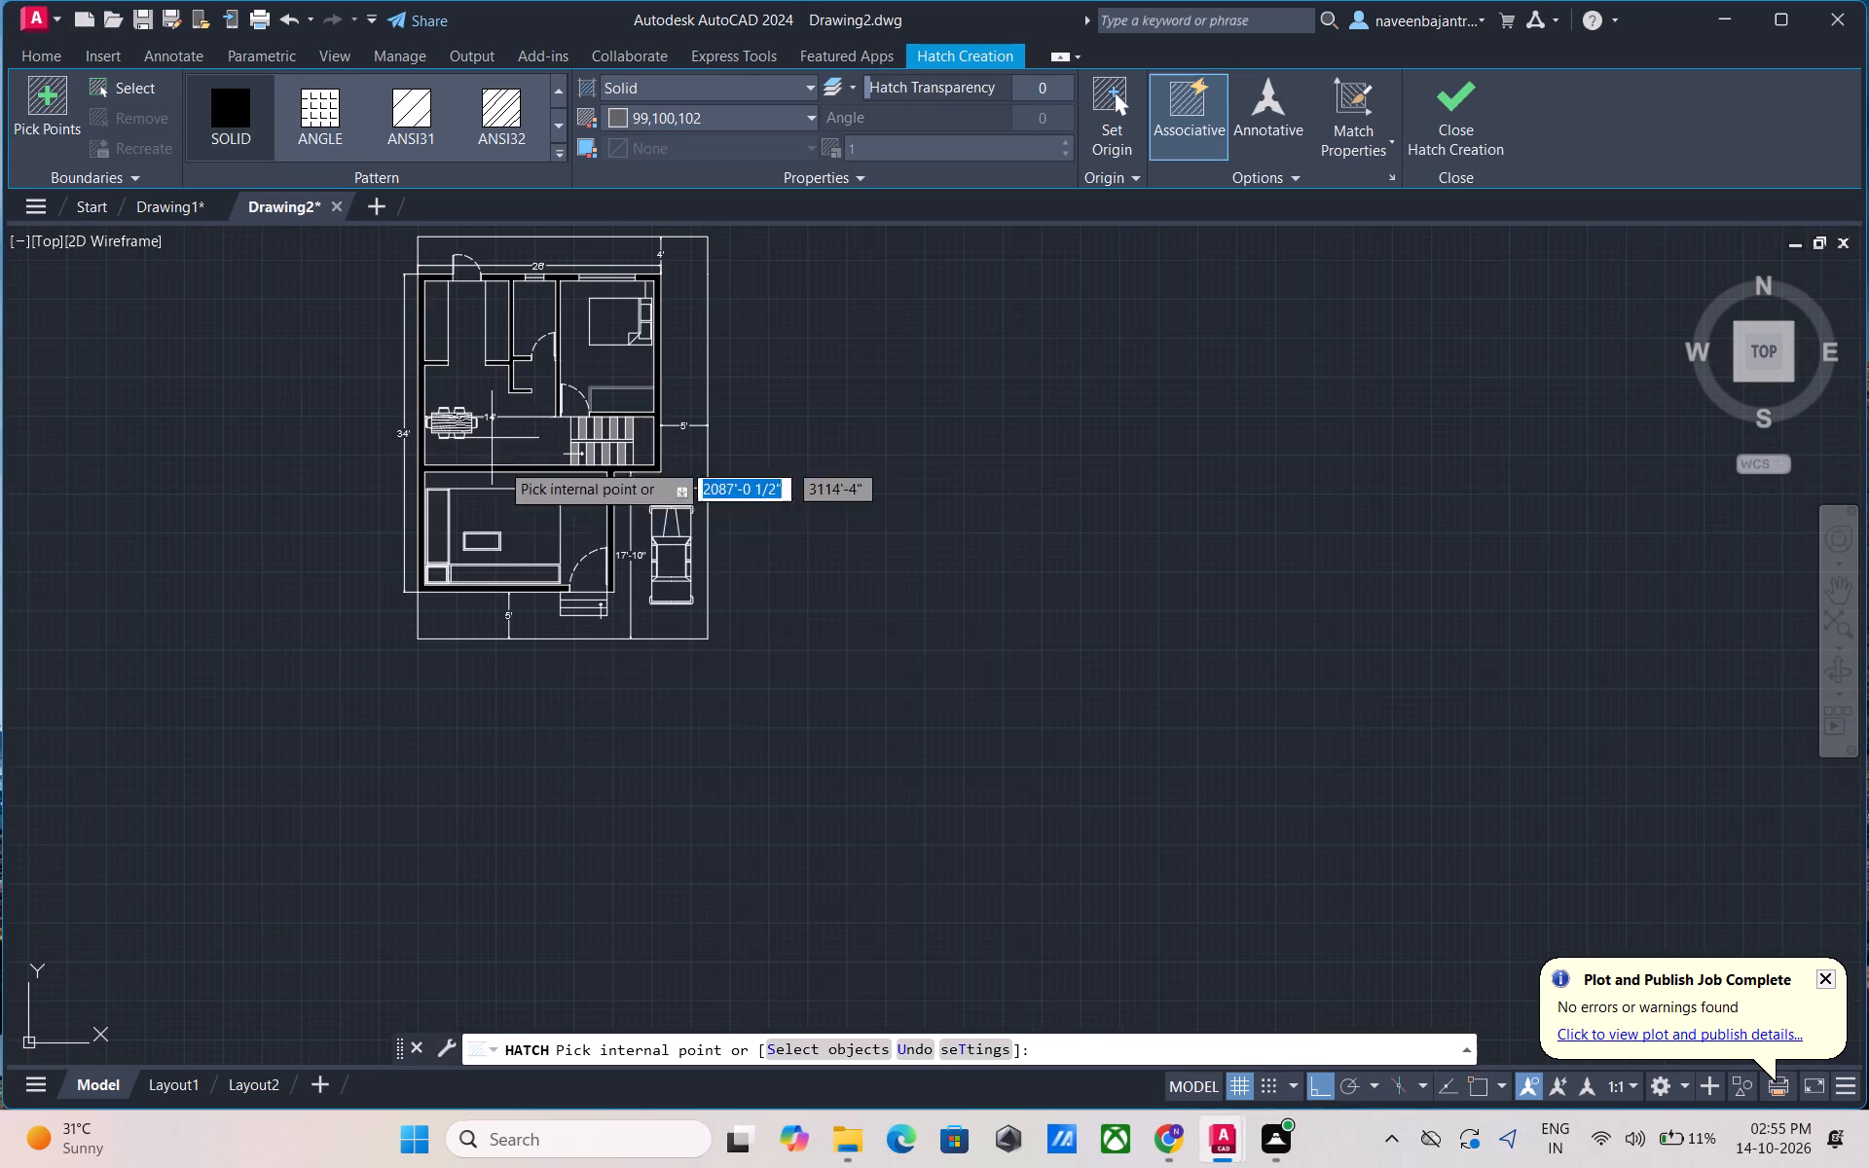
{"action": "scroll", "coordinate": [602, 609], "scroll_direction": "up", "scroll_amount": 4}
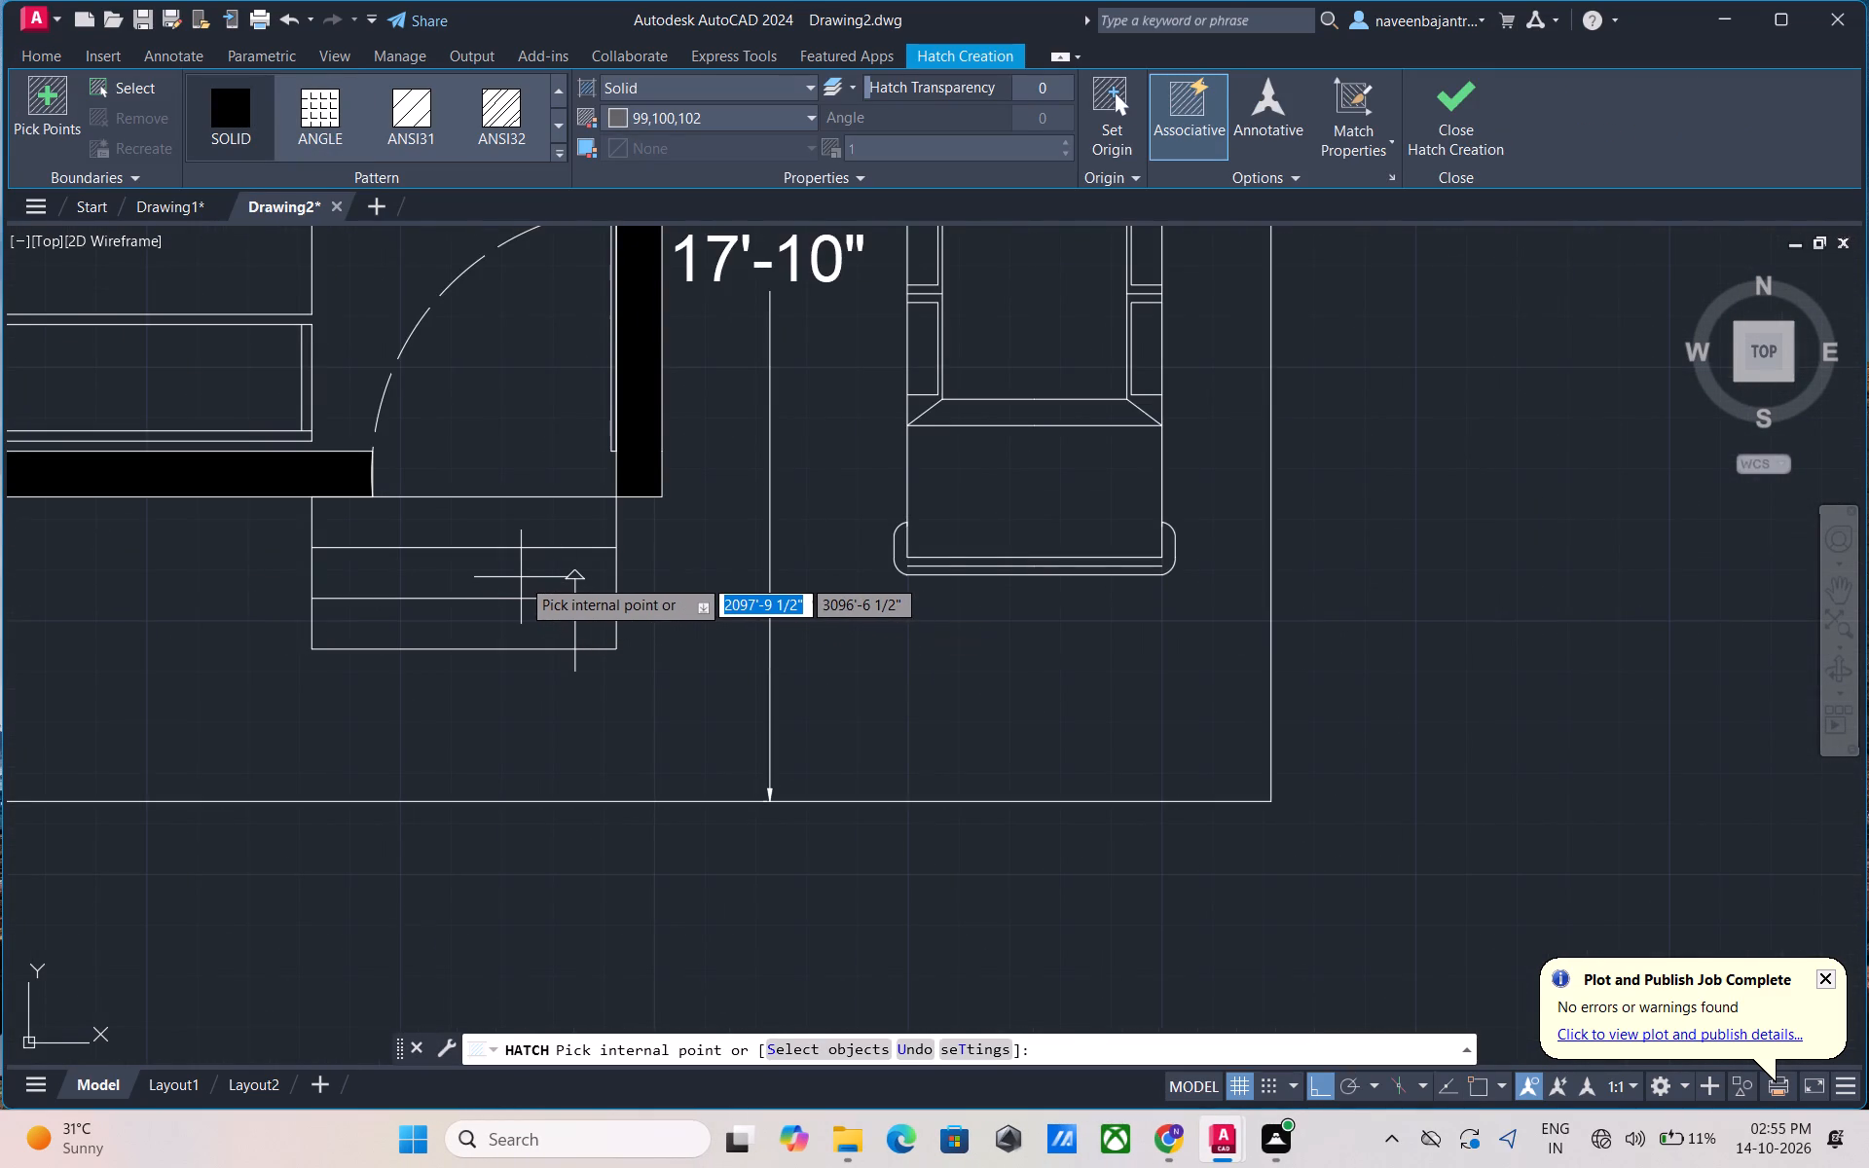
{"action": "left_click", "coordinate": [444, 566]}
{"action": "key", "text": "Escape"}
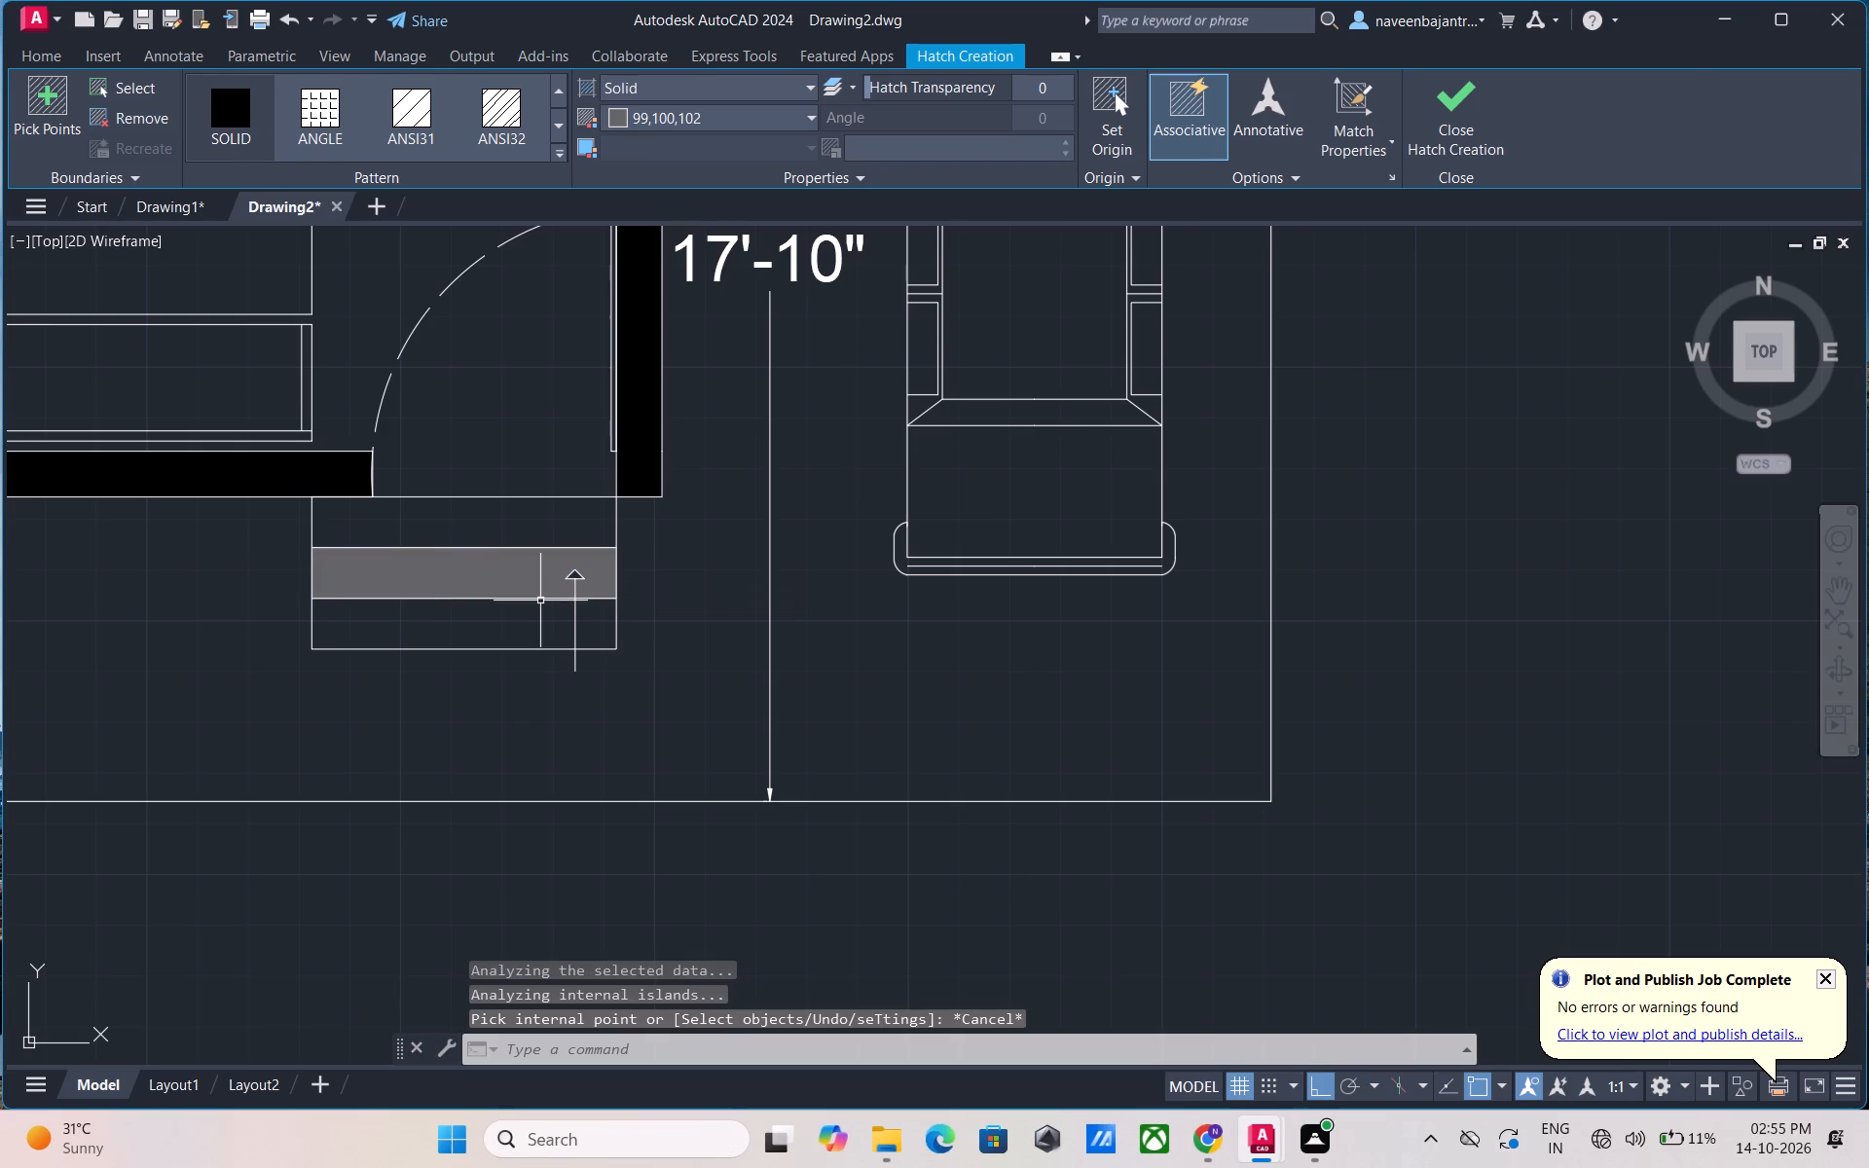
Add the multiline text UTILITY at 9" height in the open strip beside the rear door, above the 26' dimension.
{"action": "scroll", "coordinate": [606, 661], "scroll_direction": "down", "scroll_amount": 4}
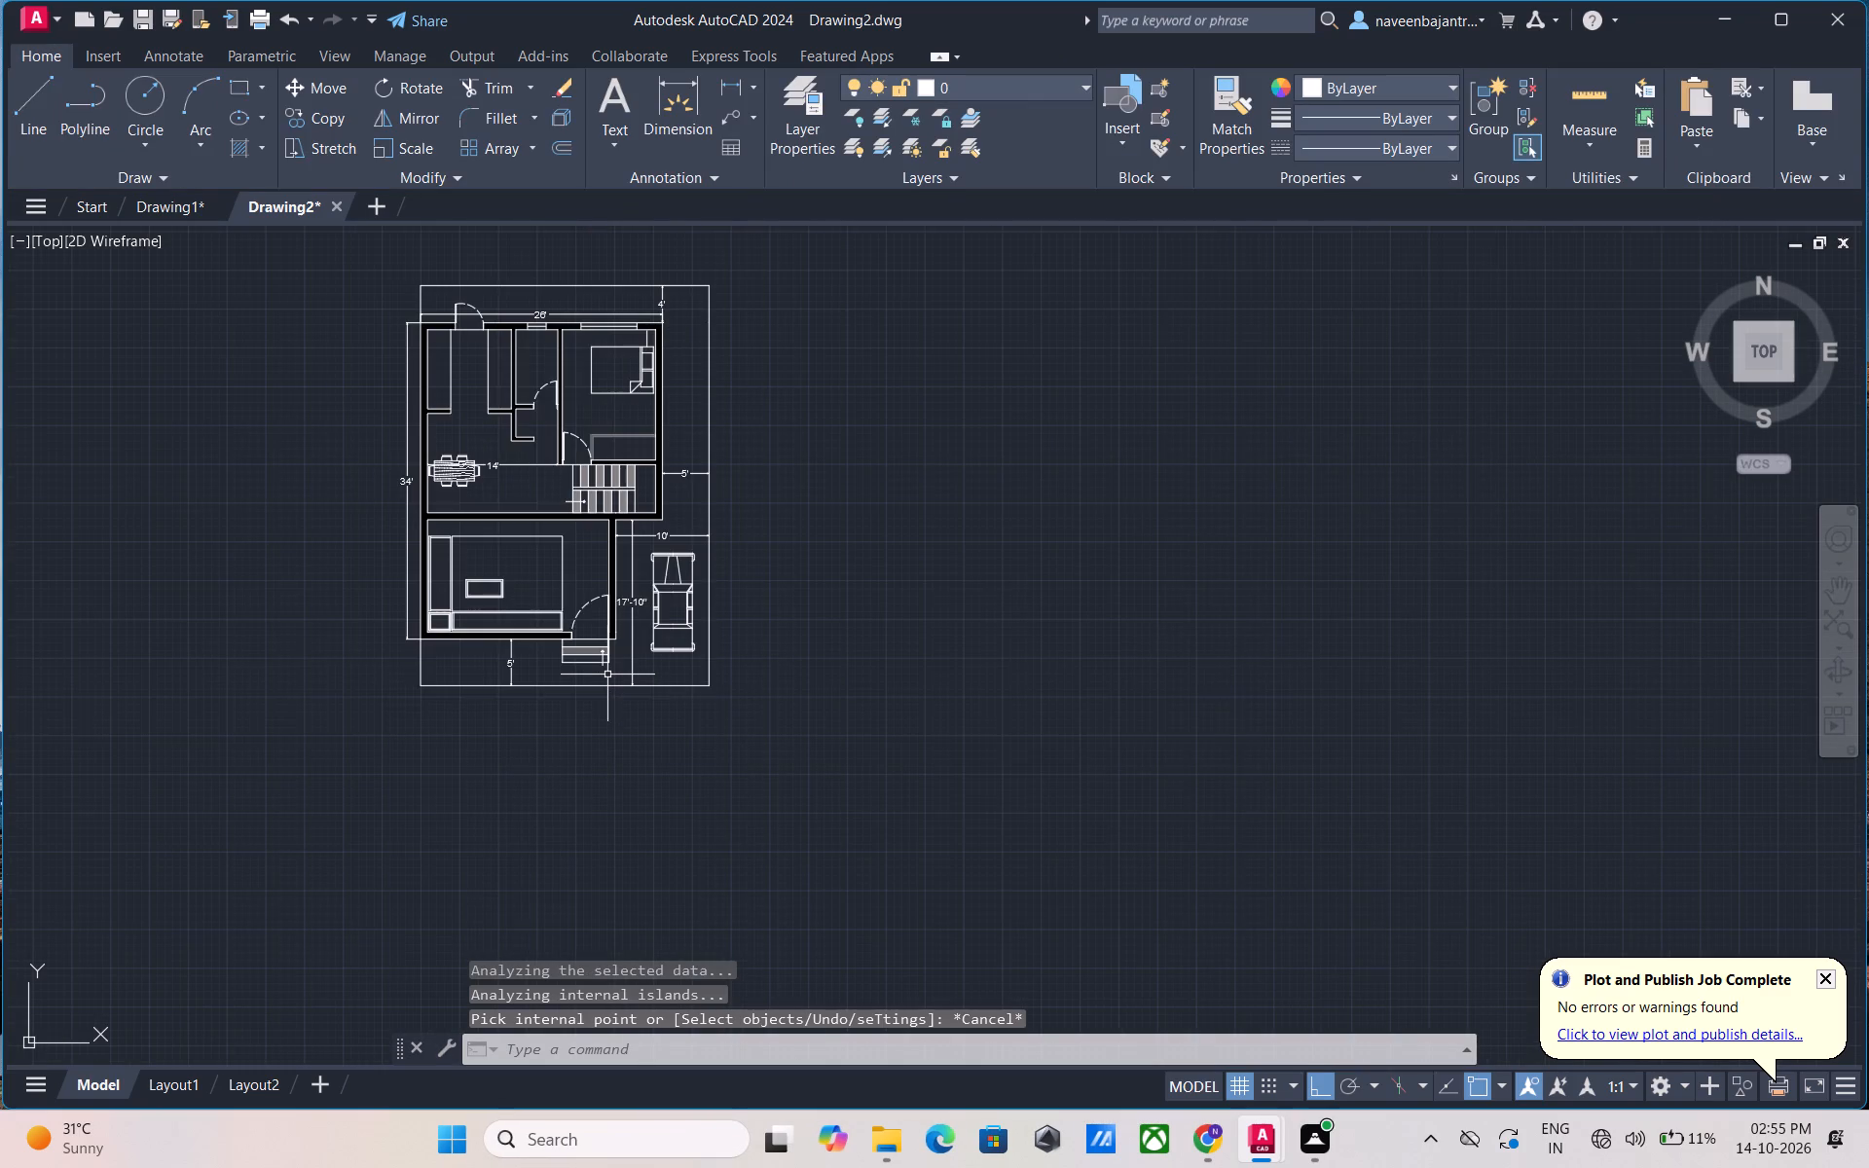
{"action": "middle_click_drag", "start_coordinate": [663, 672], "coordinate": [703, 760]}
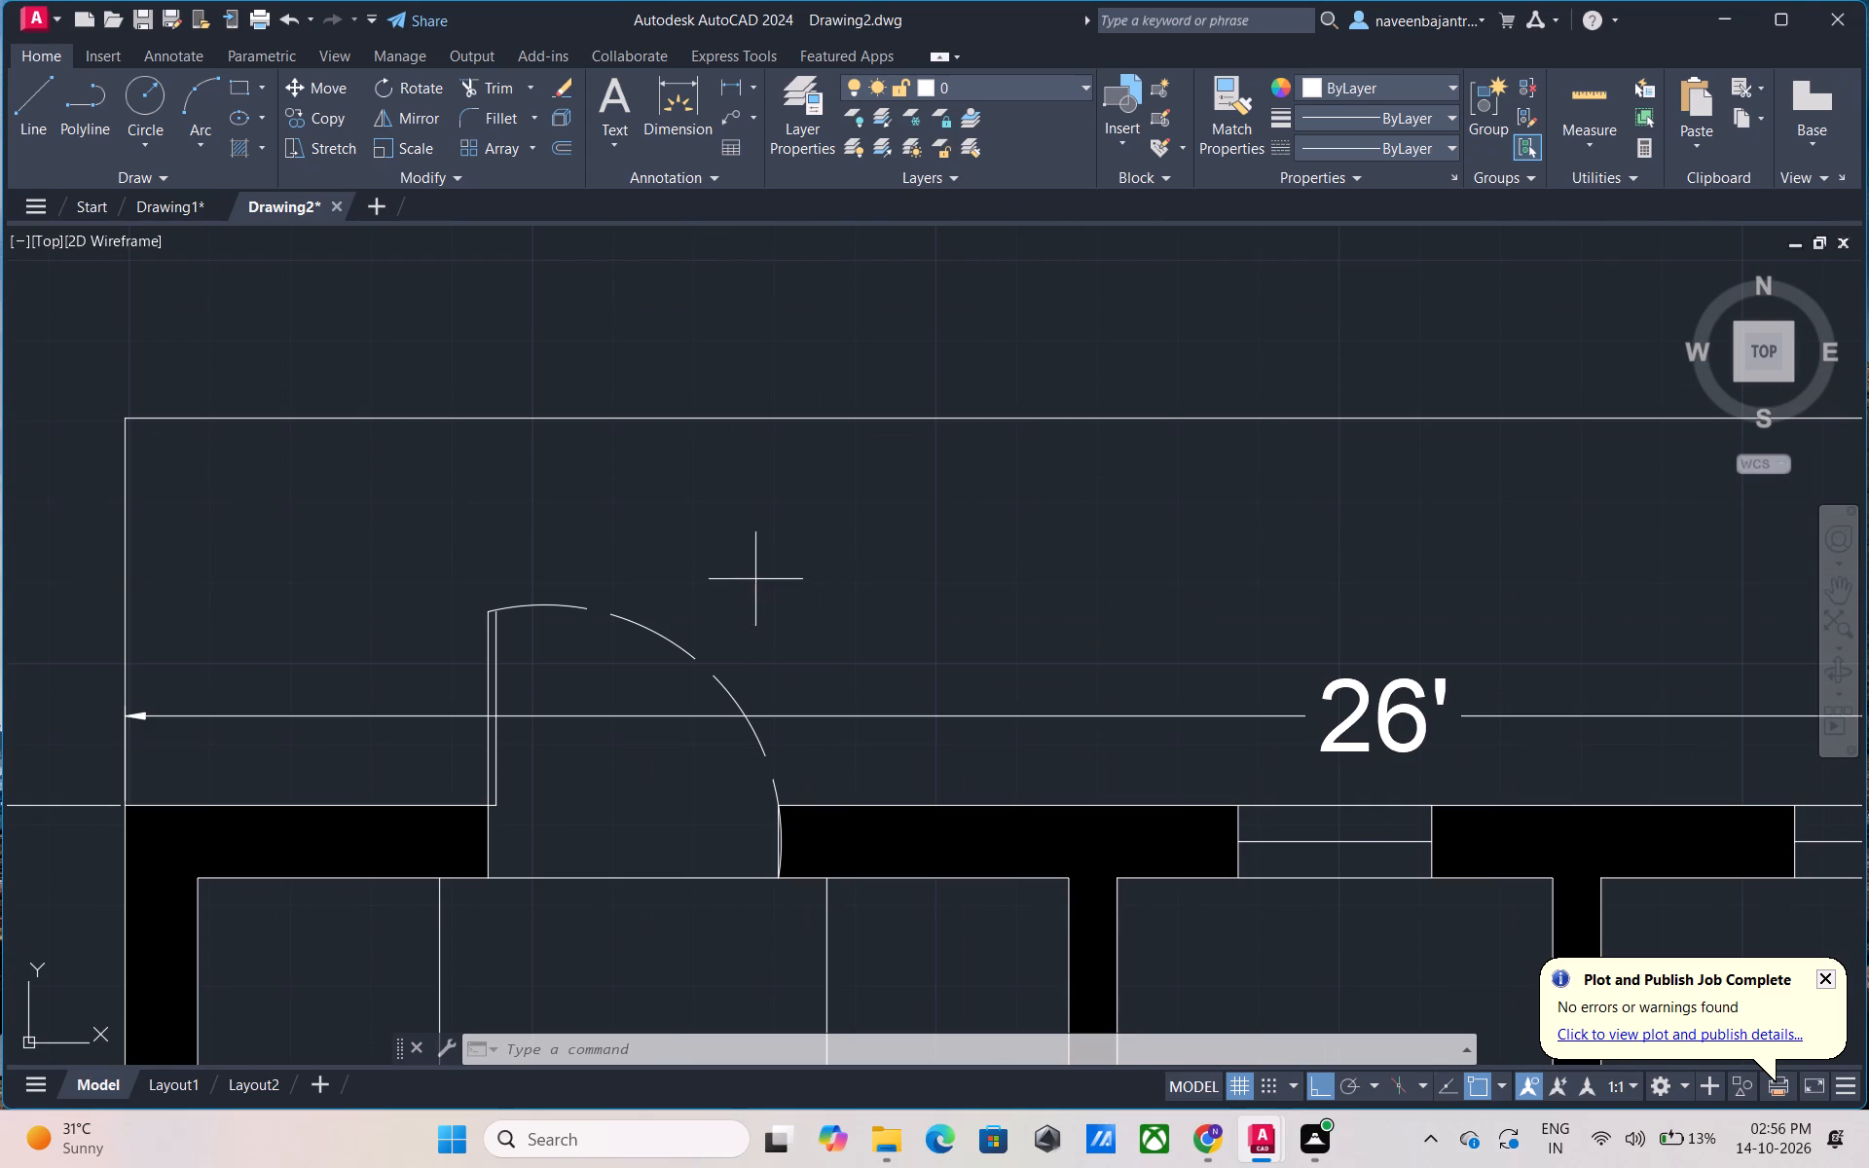
{"action": "key", "text": "Escape"}
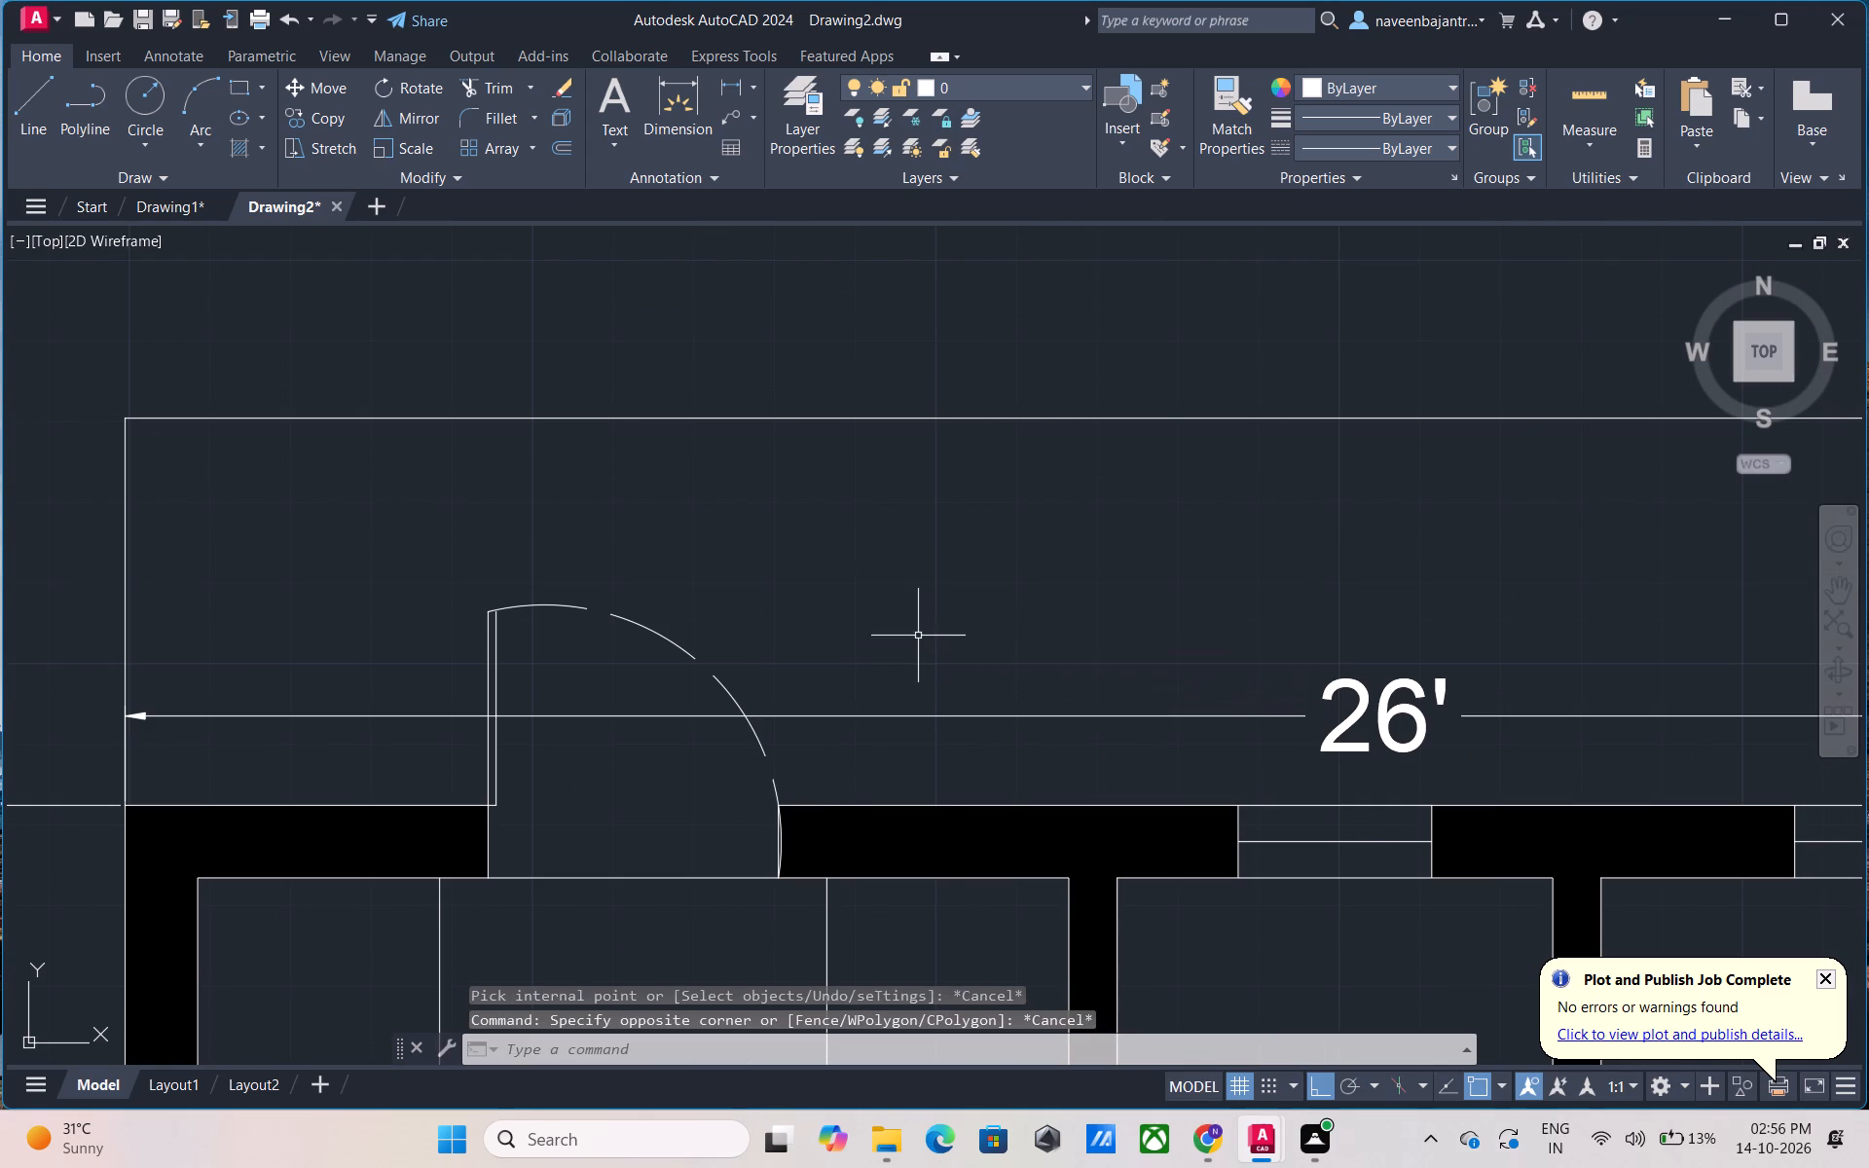
{"action": "left_click", "coordinate": [622, 103]}
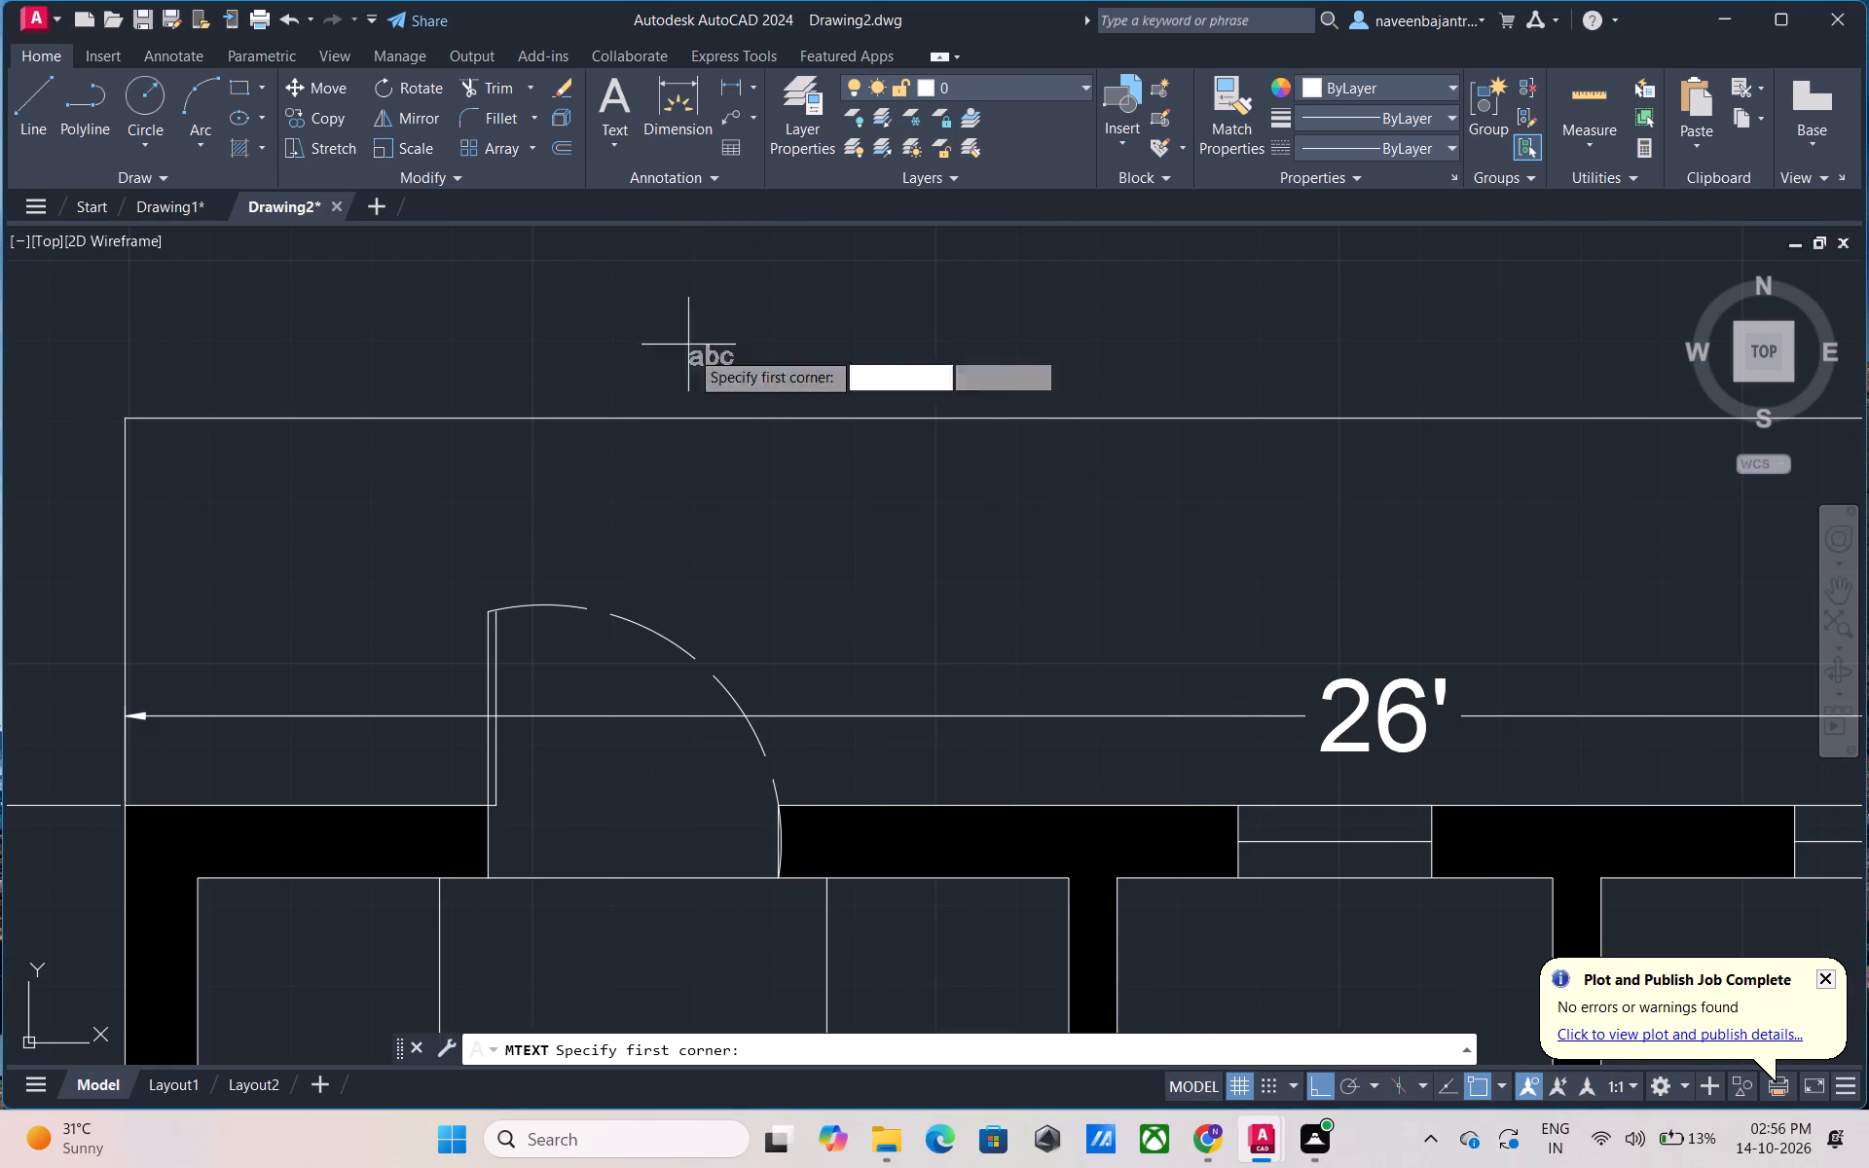
{"action": "left_click", "coordinate": [753, 556]}
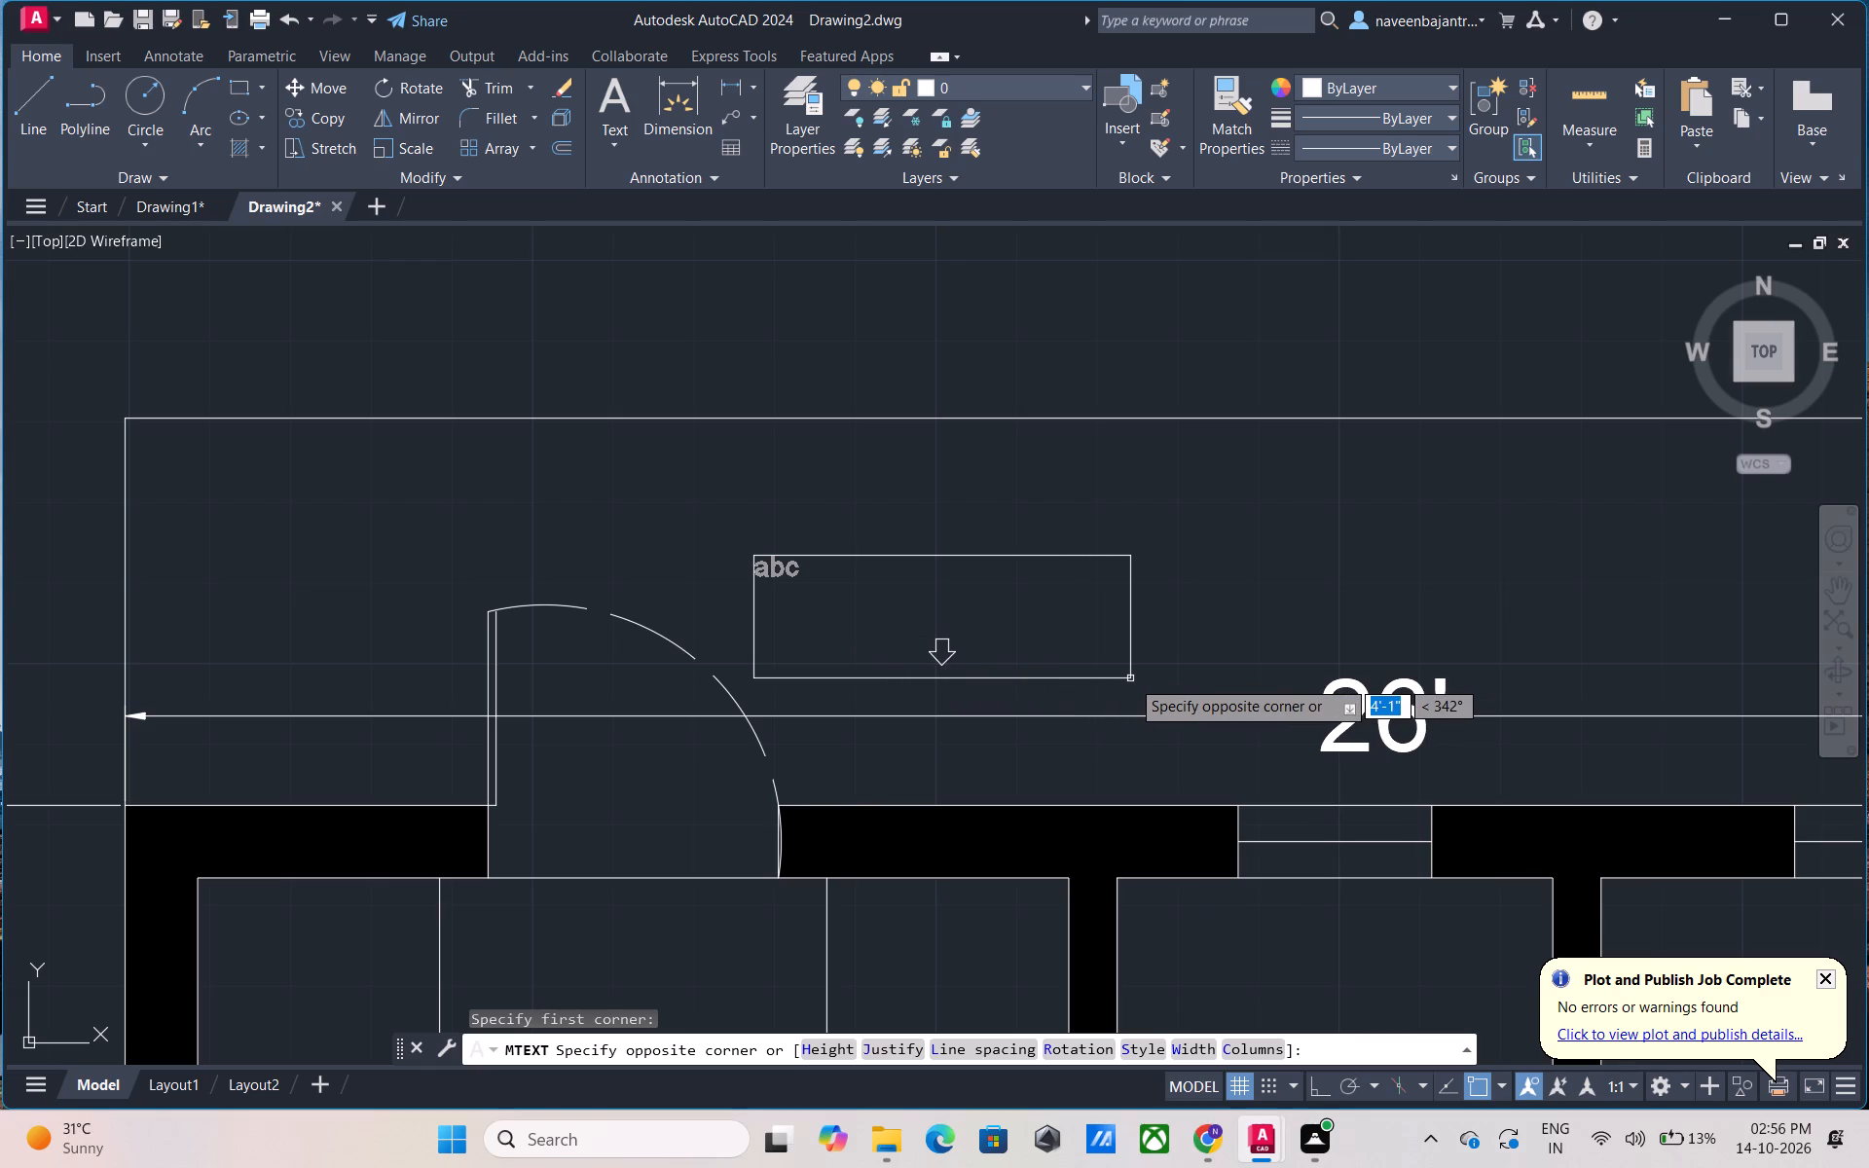
{"action": "left_click", "coordinate": [1150, 679]}
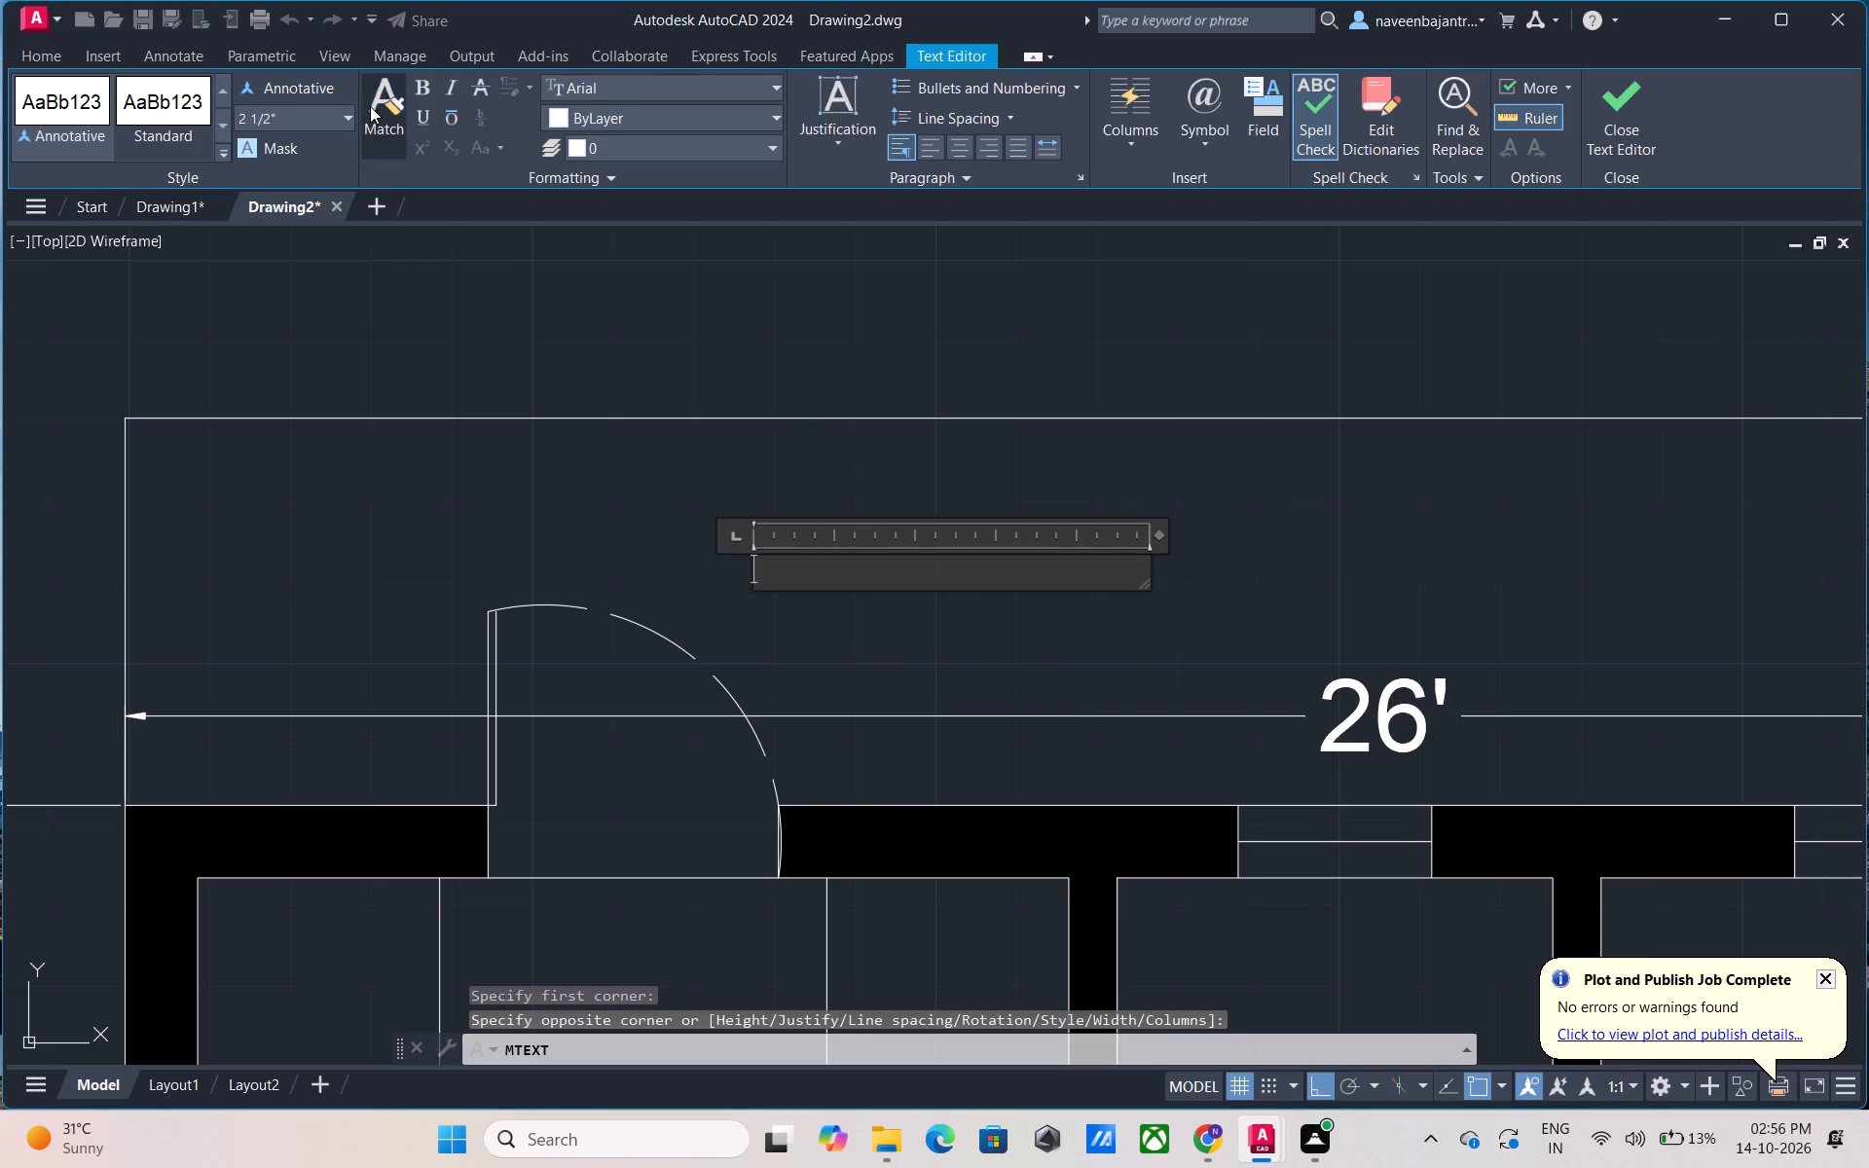
{"action": "left_click", "coordinate": [310, 110]}
{"action": "key", "text": "9"}
{"action": "key", "text": "shift+quotedbl"}
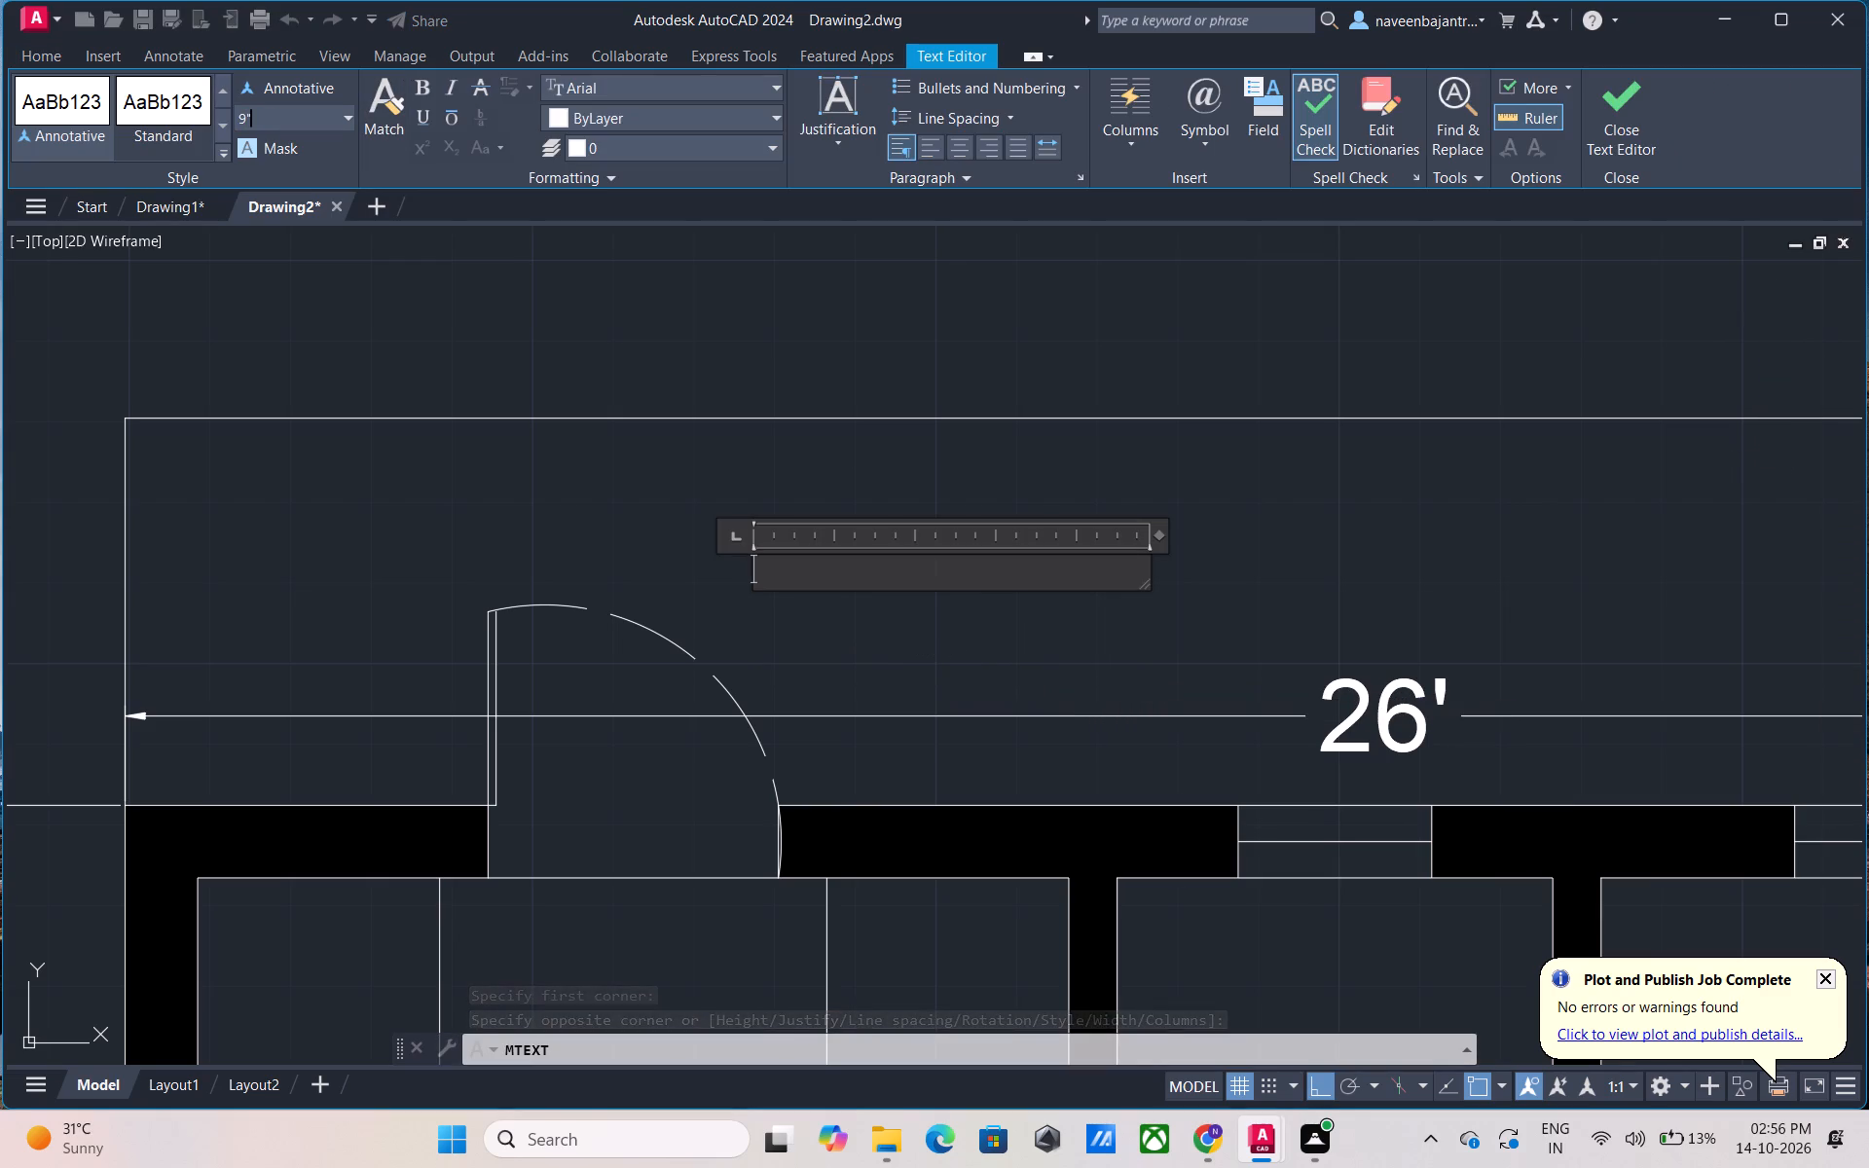
{"action": "key", "text": "Return"}
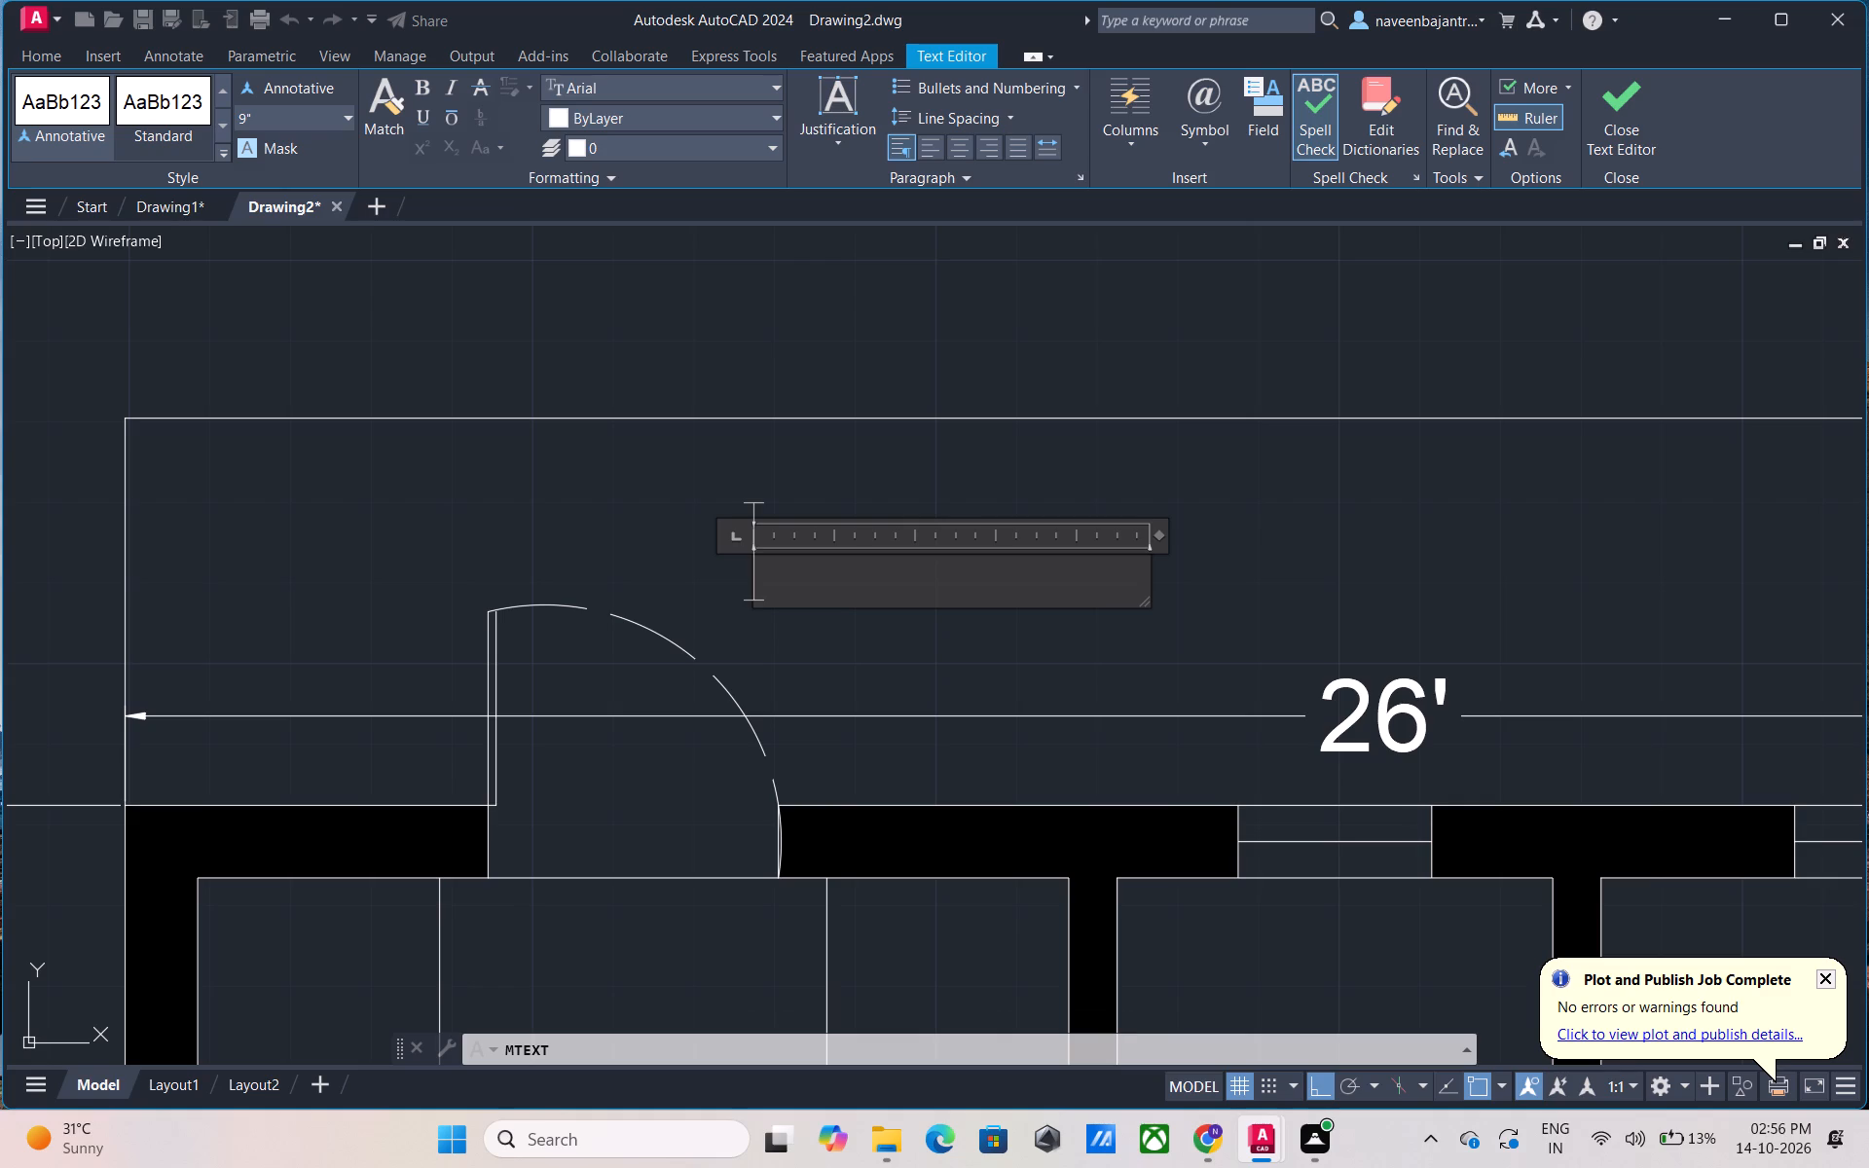
{"action": "type", "text": "UTILITY"}
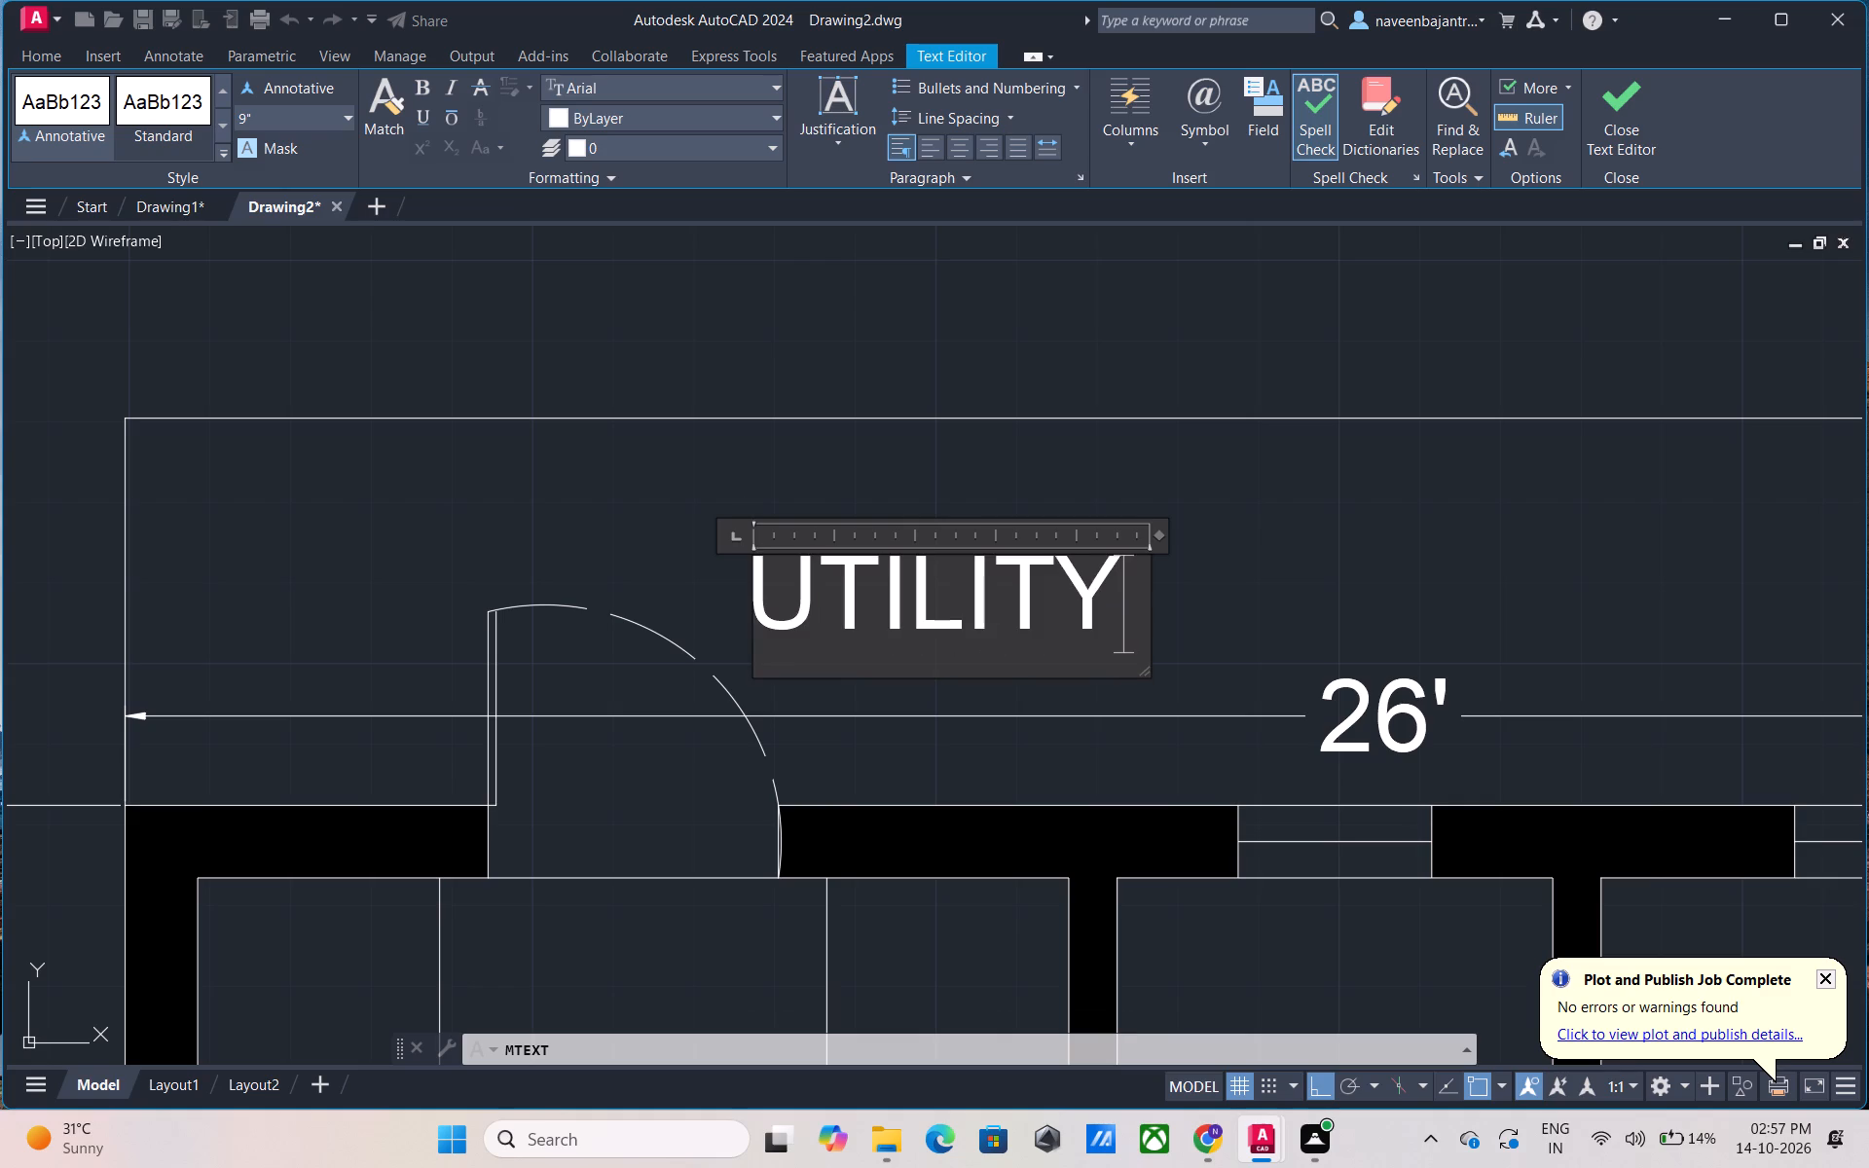
Centre-align the UTILITY text, keep it in regular weight after trying bold, and finish editing the label.
{"action": "left_click_drag", "start_coordinate": [1120, 624], "coordinate": [1088, 622]}
{"action": "left_click_drag", "start_coordinate": [1088, 622], "coordinate": [772, 610]}
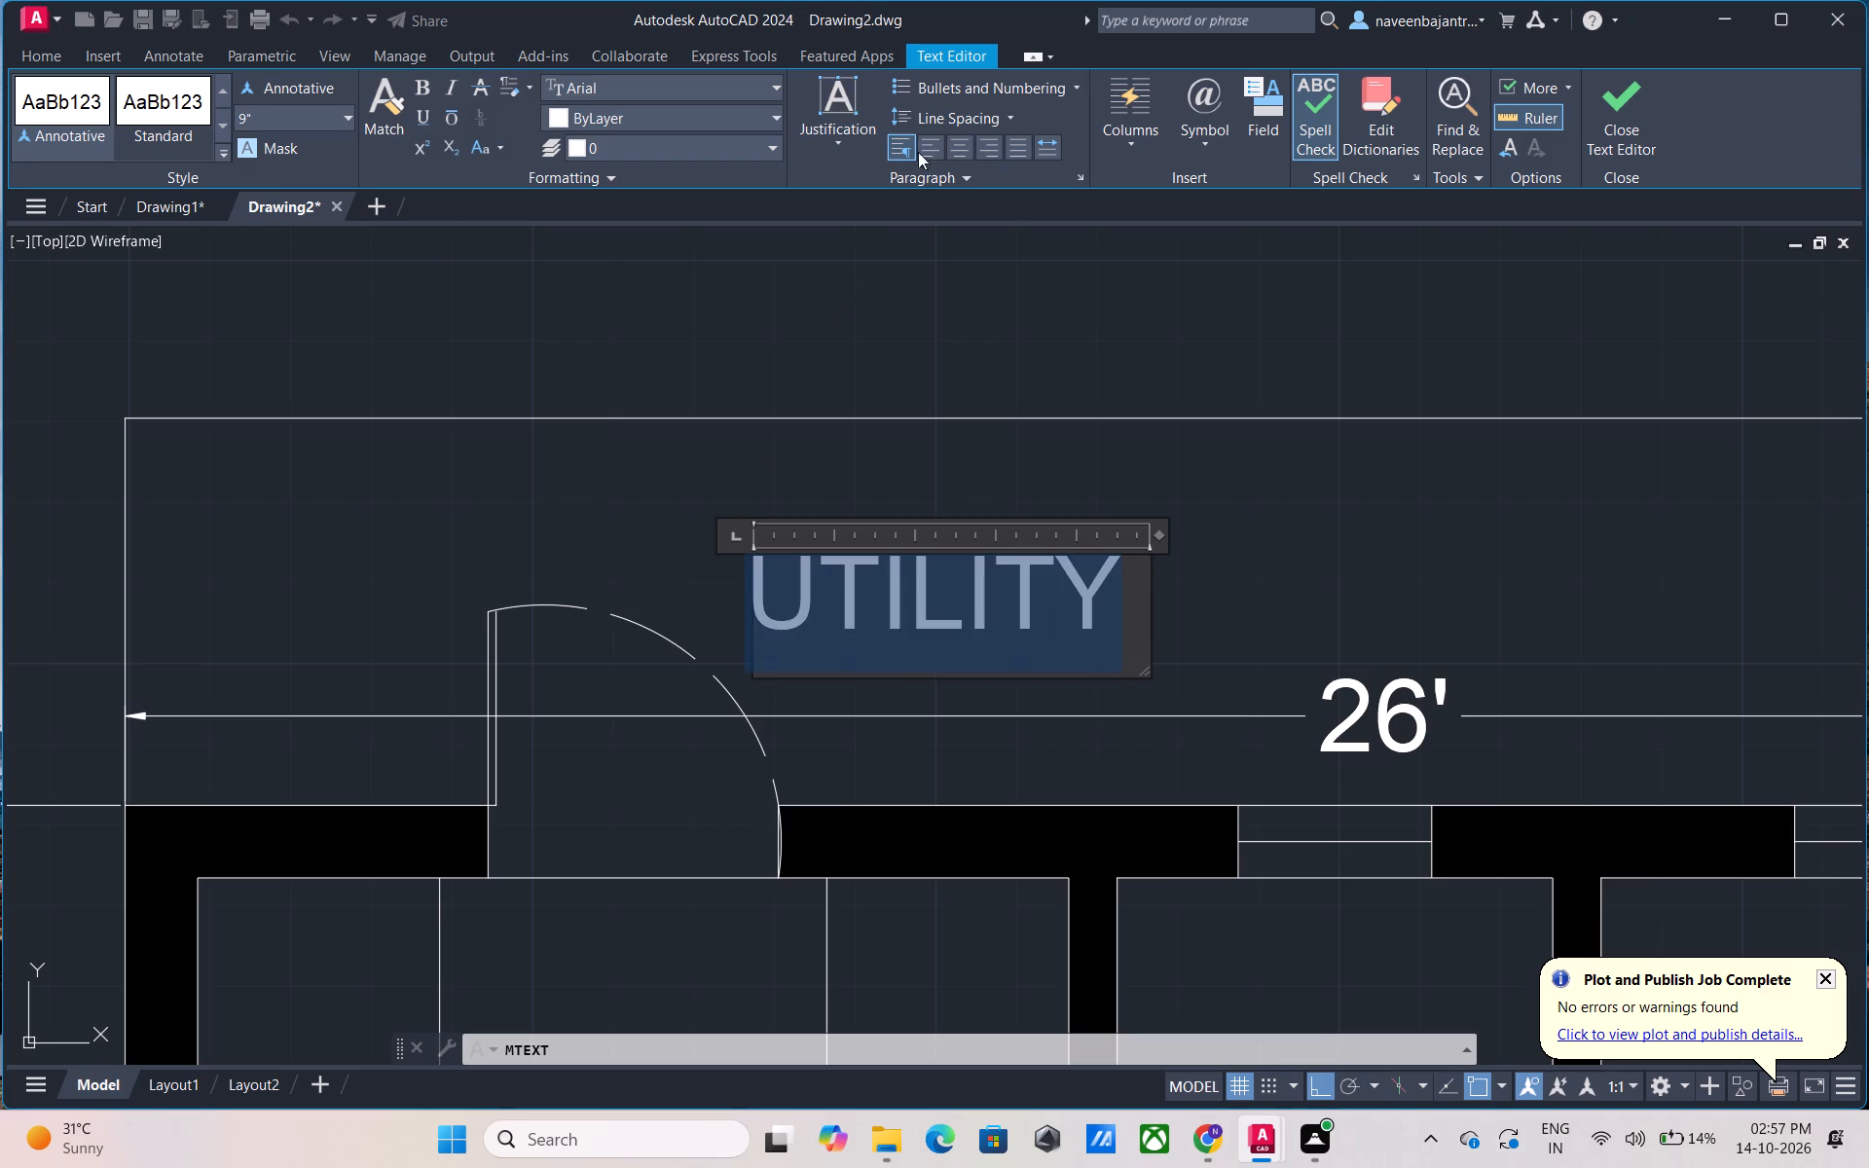
{"action": "left_click", "coordinate": [961, 146]}
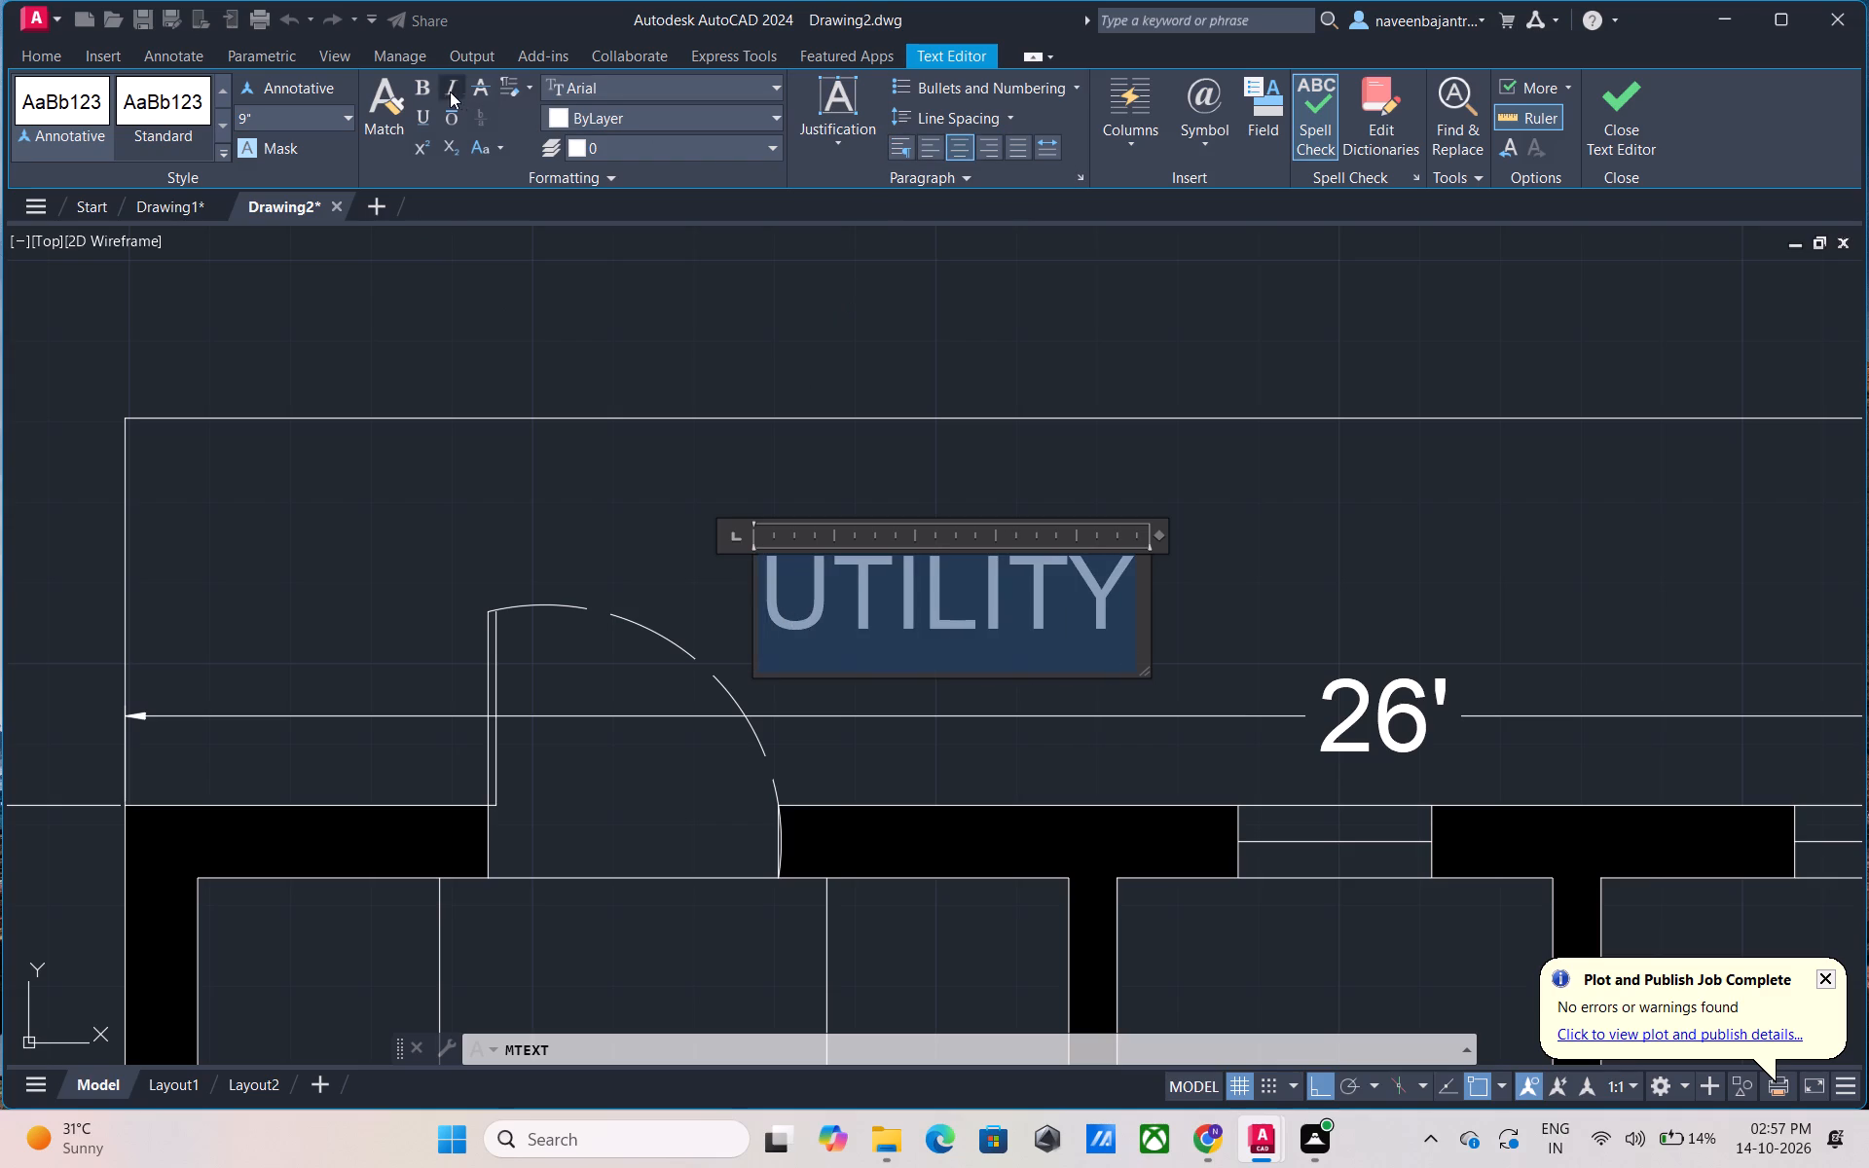
{"action": "left_click", "coordinate": [421, 90]}
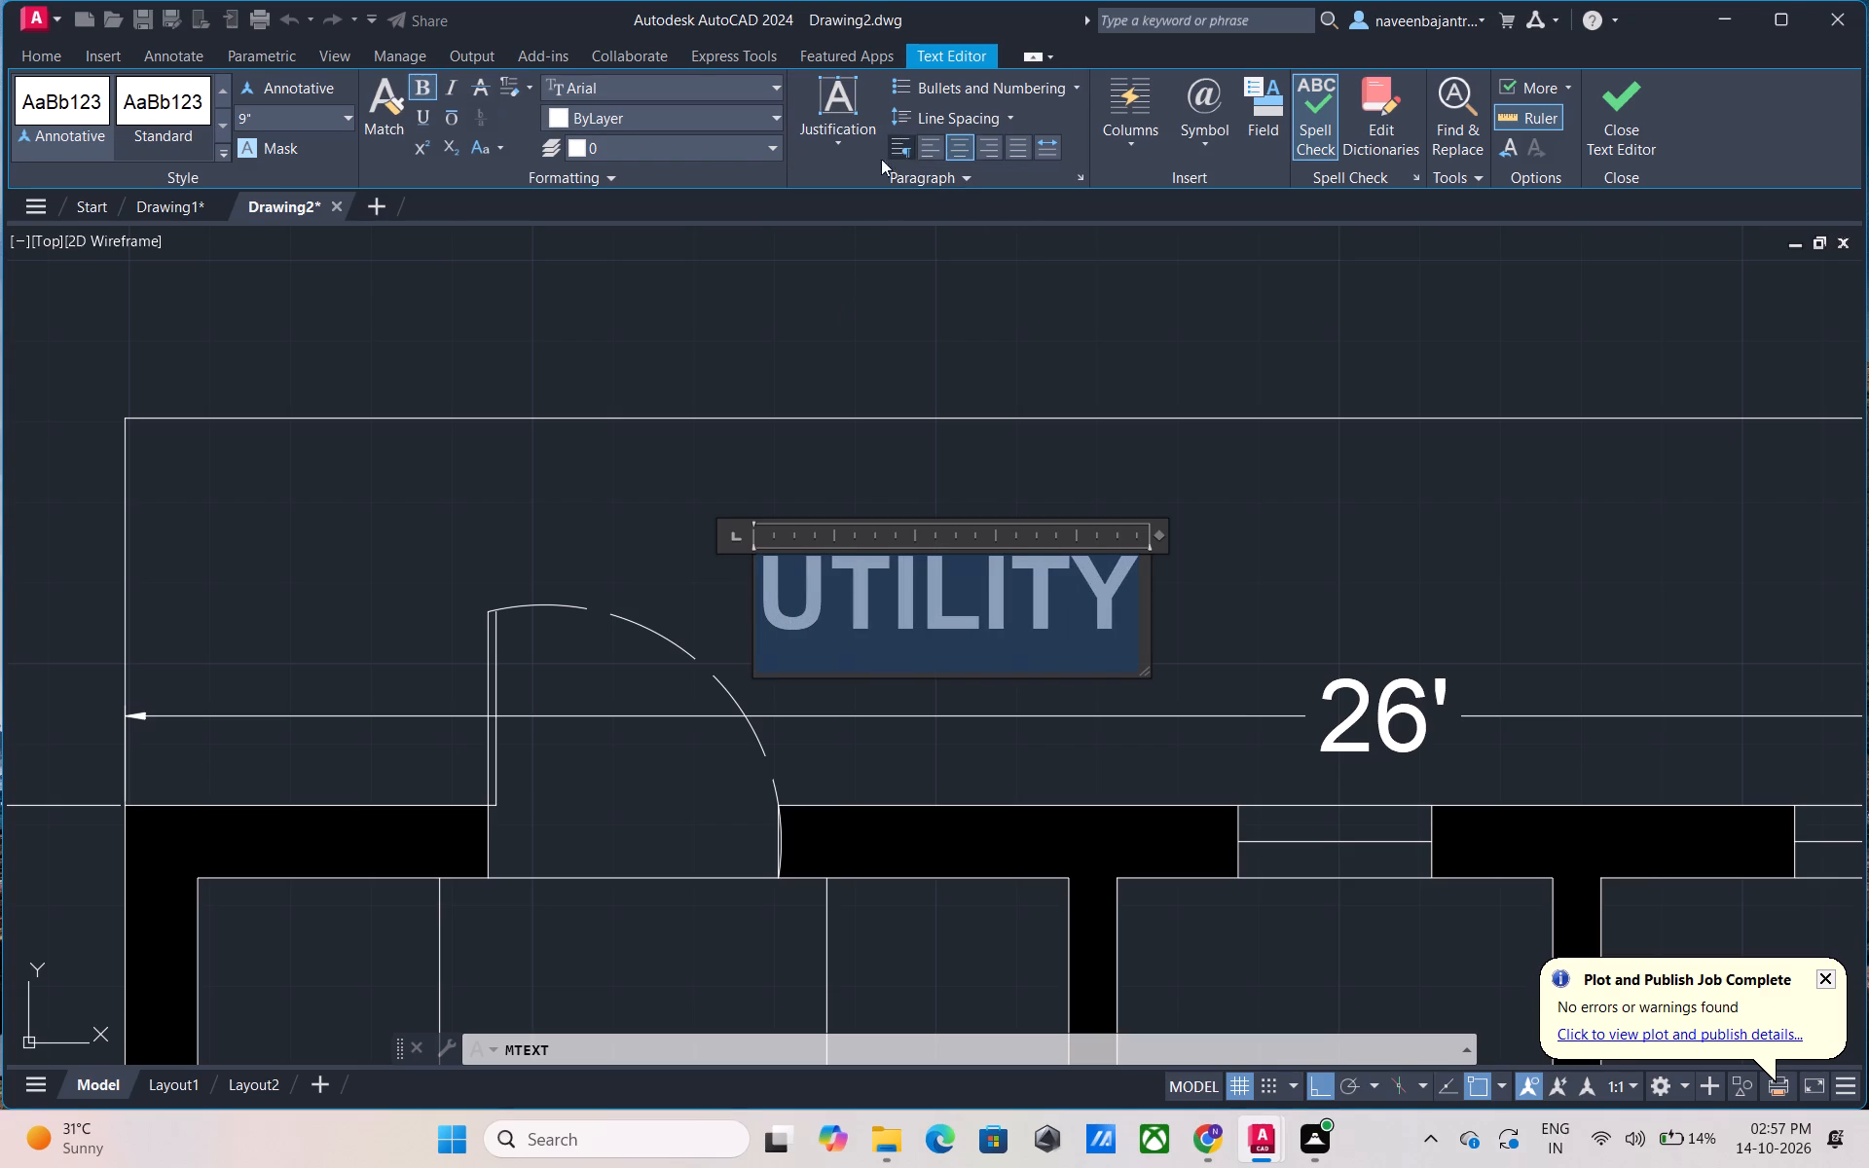
{"action": "left_click", "coordinate": [428, 91]}
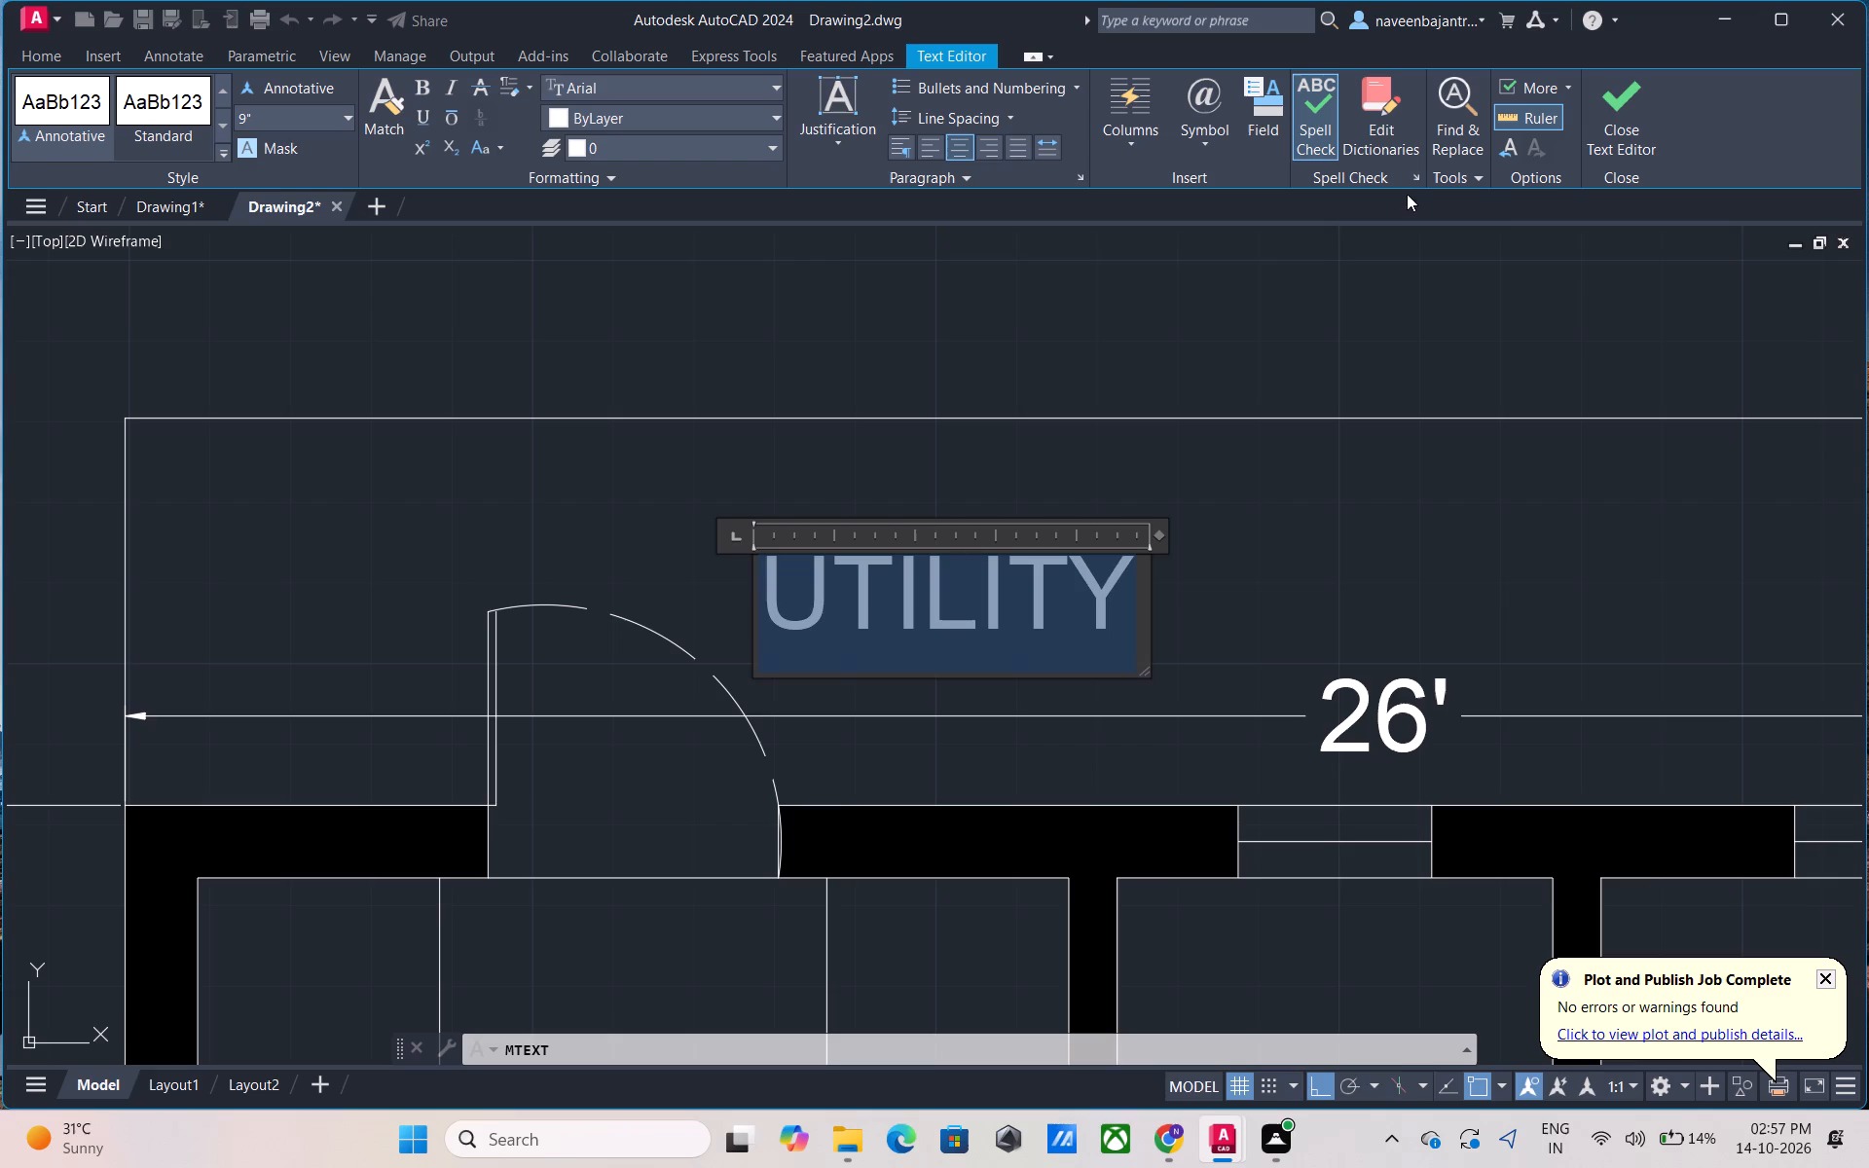
{"action": "left_click", "coordinate": [1630, 138]}
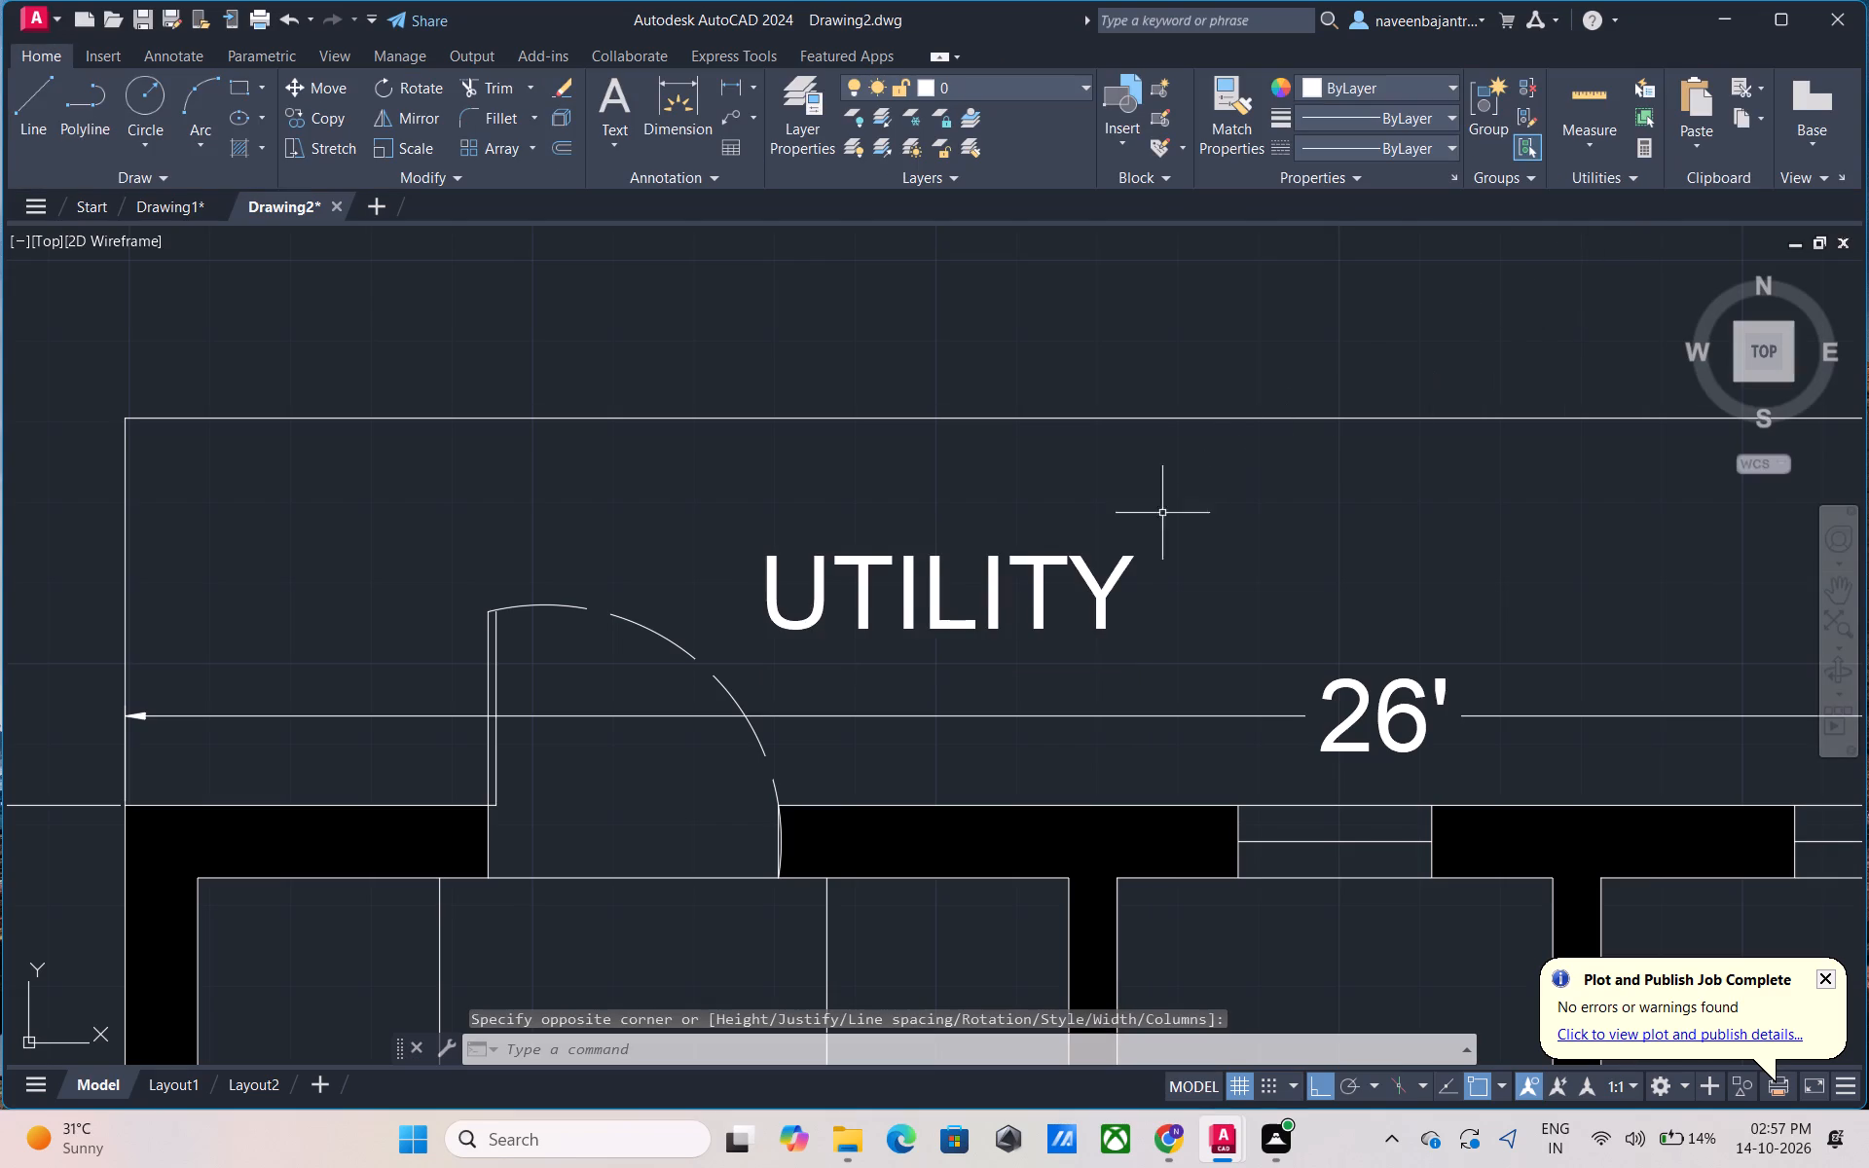
Move the UTILITY label straight down about 7", closer to the 26' dimension line.
{"action": "left_click", "coordinate": [1040, 606]}
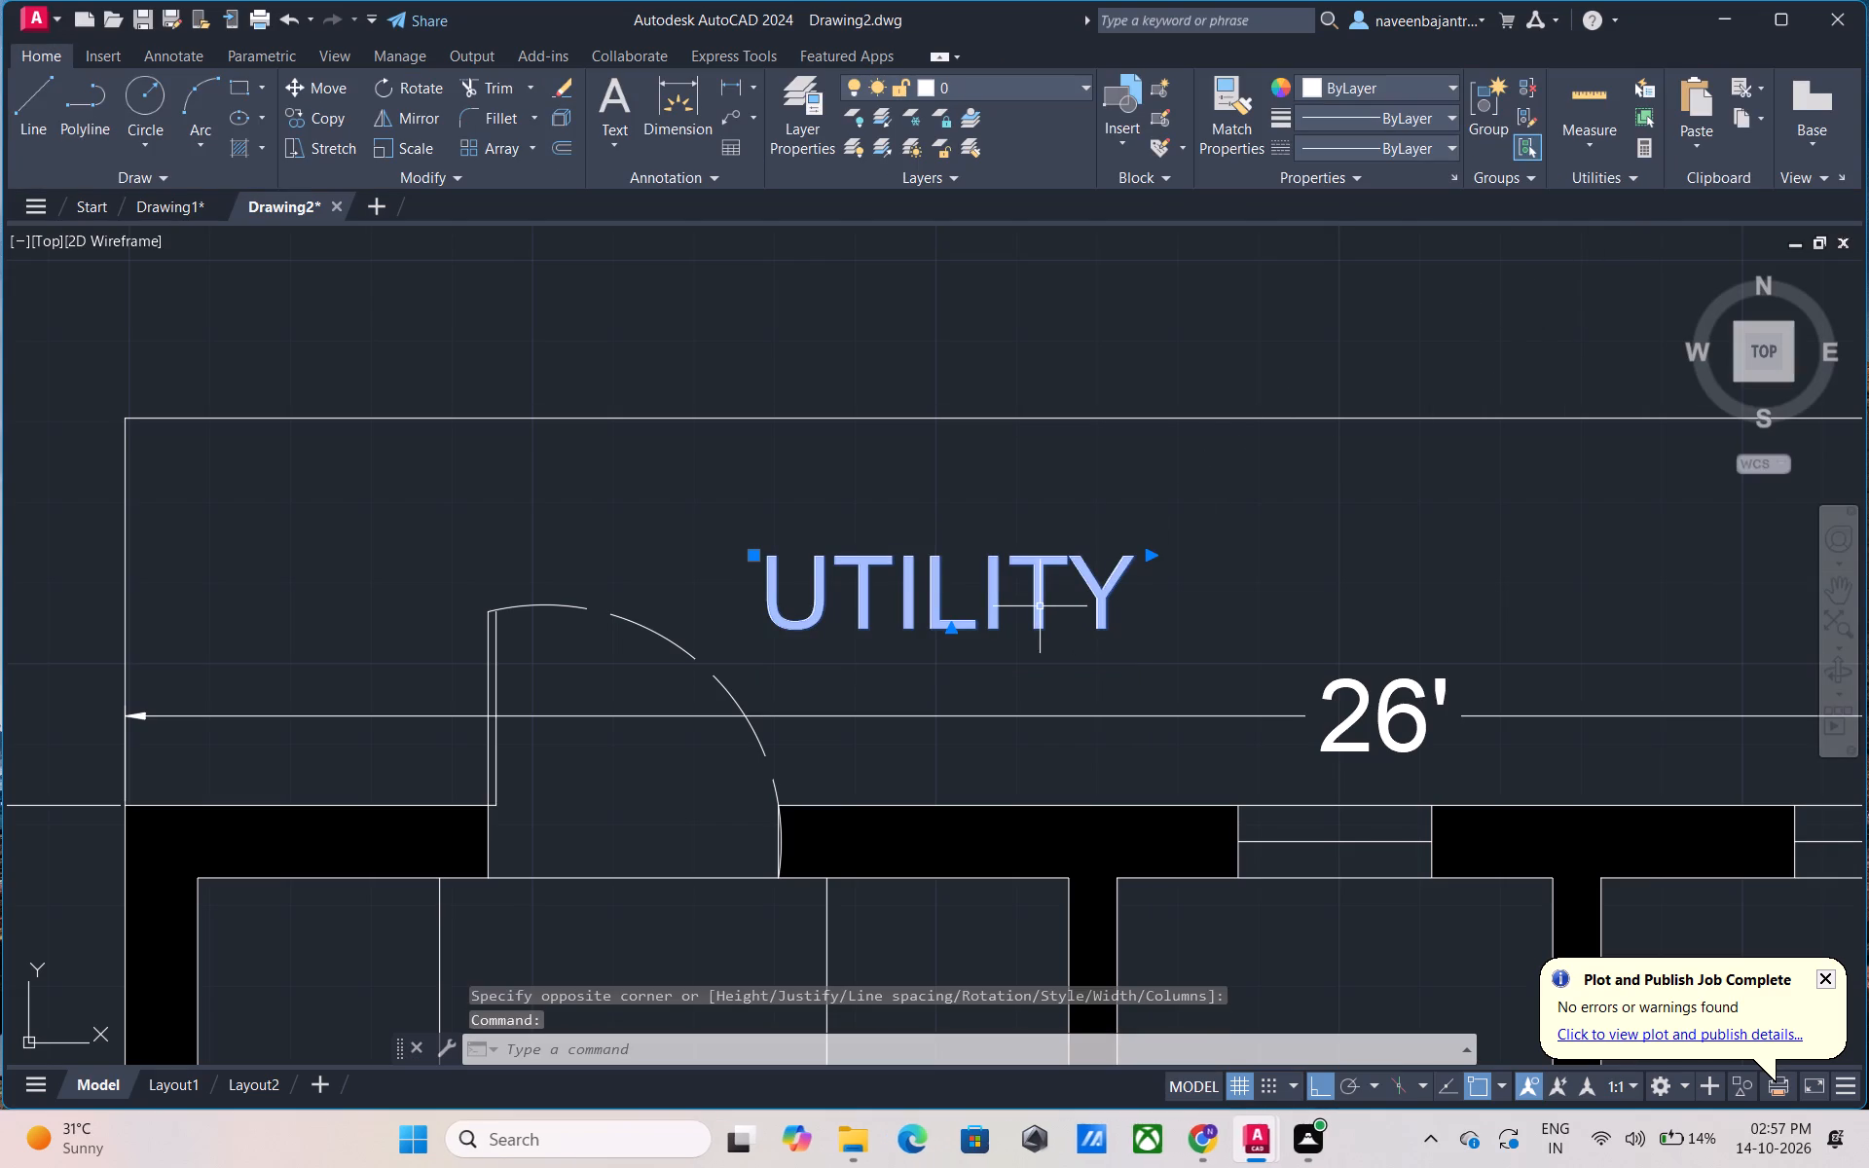
{"action": "type", "text": "M"}
{"action": "key", "text": "space"}
{"action": "left_click", "coordinate": [1040, 606]}
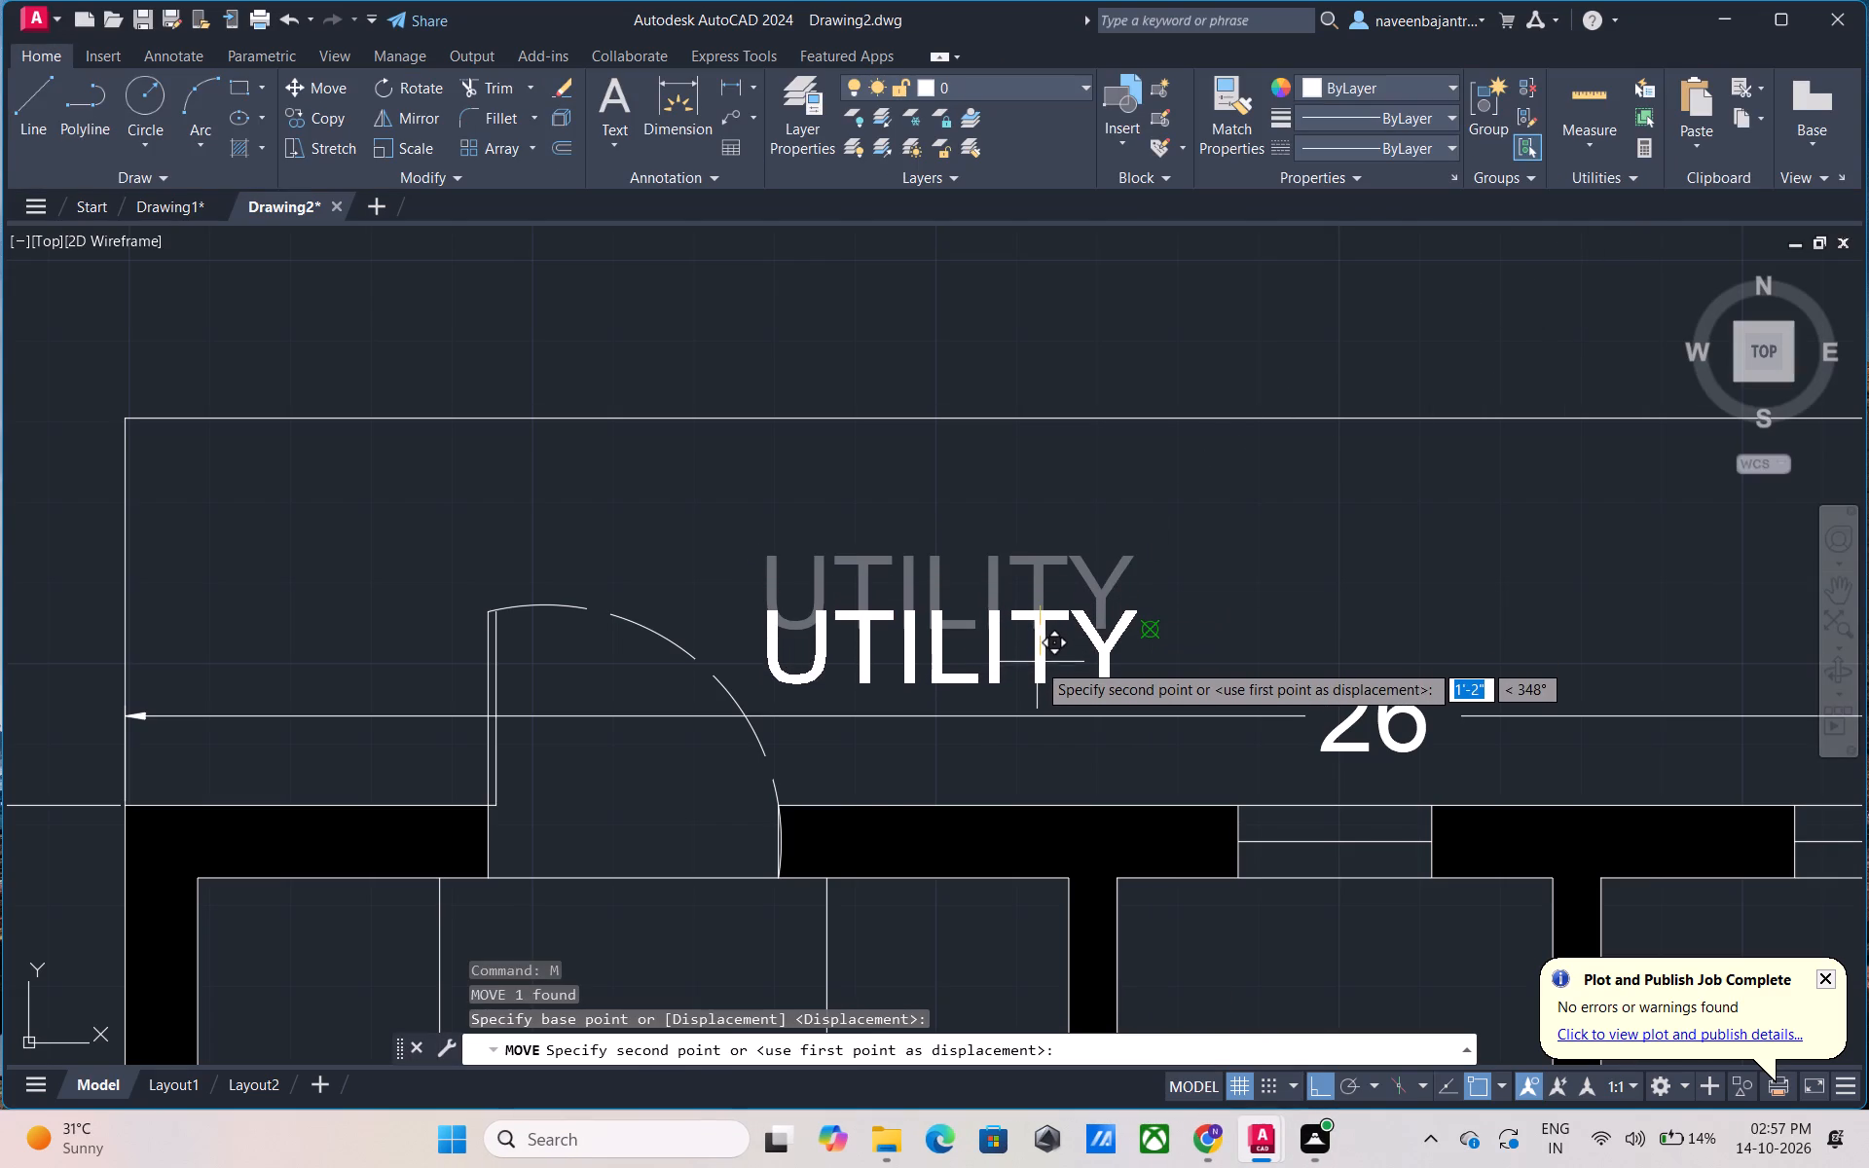
{"action": "scroll", "coordinate": [1037, 662], "scroll_direction": "up", "scroll_amount": 2}
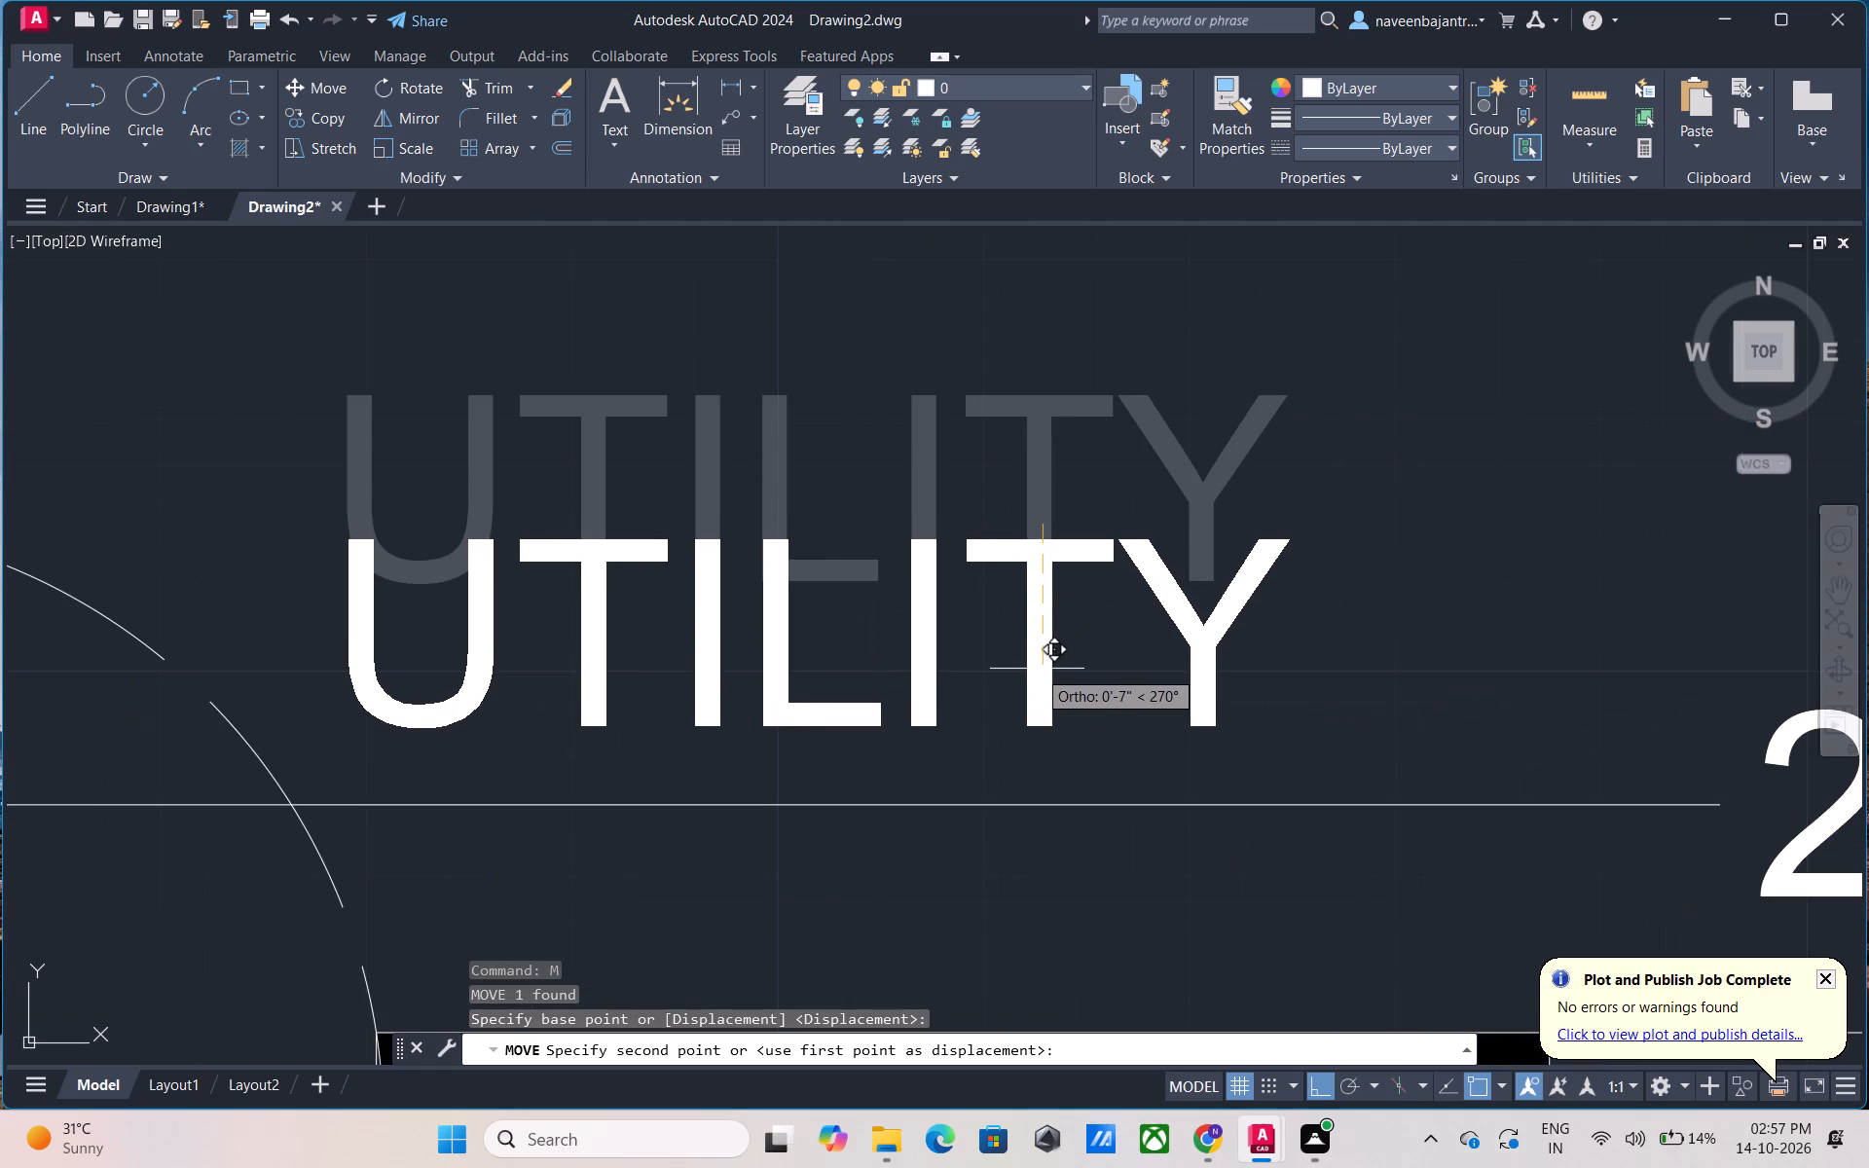
{"action": "left_click", "coordinate": [1037, 669]}
{"action": "key", "text": "Escape"}
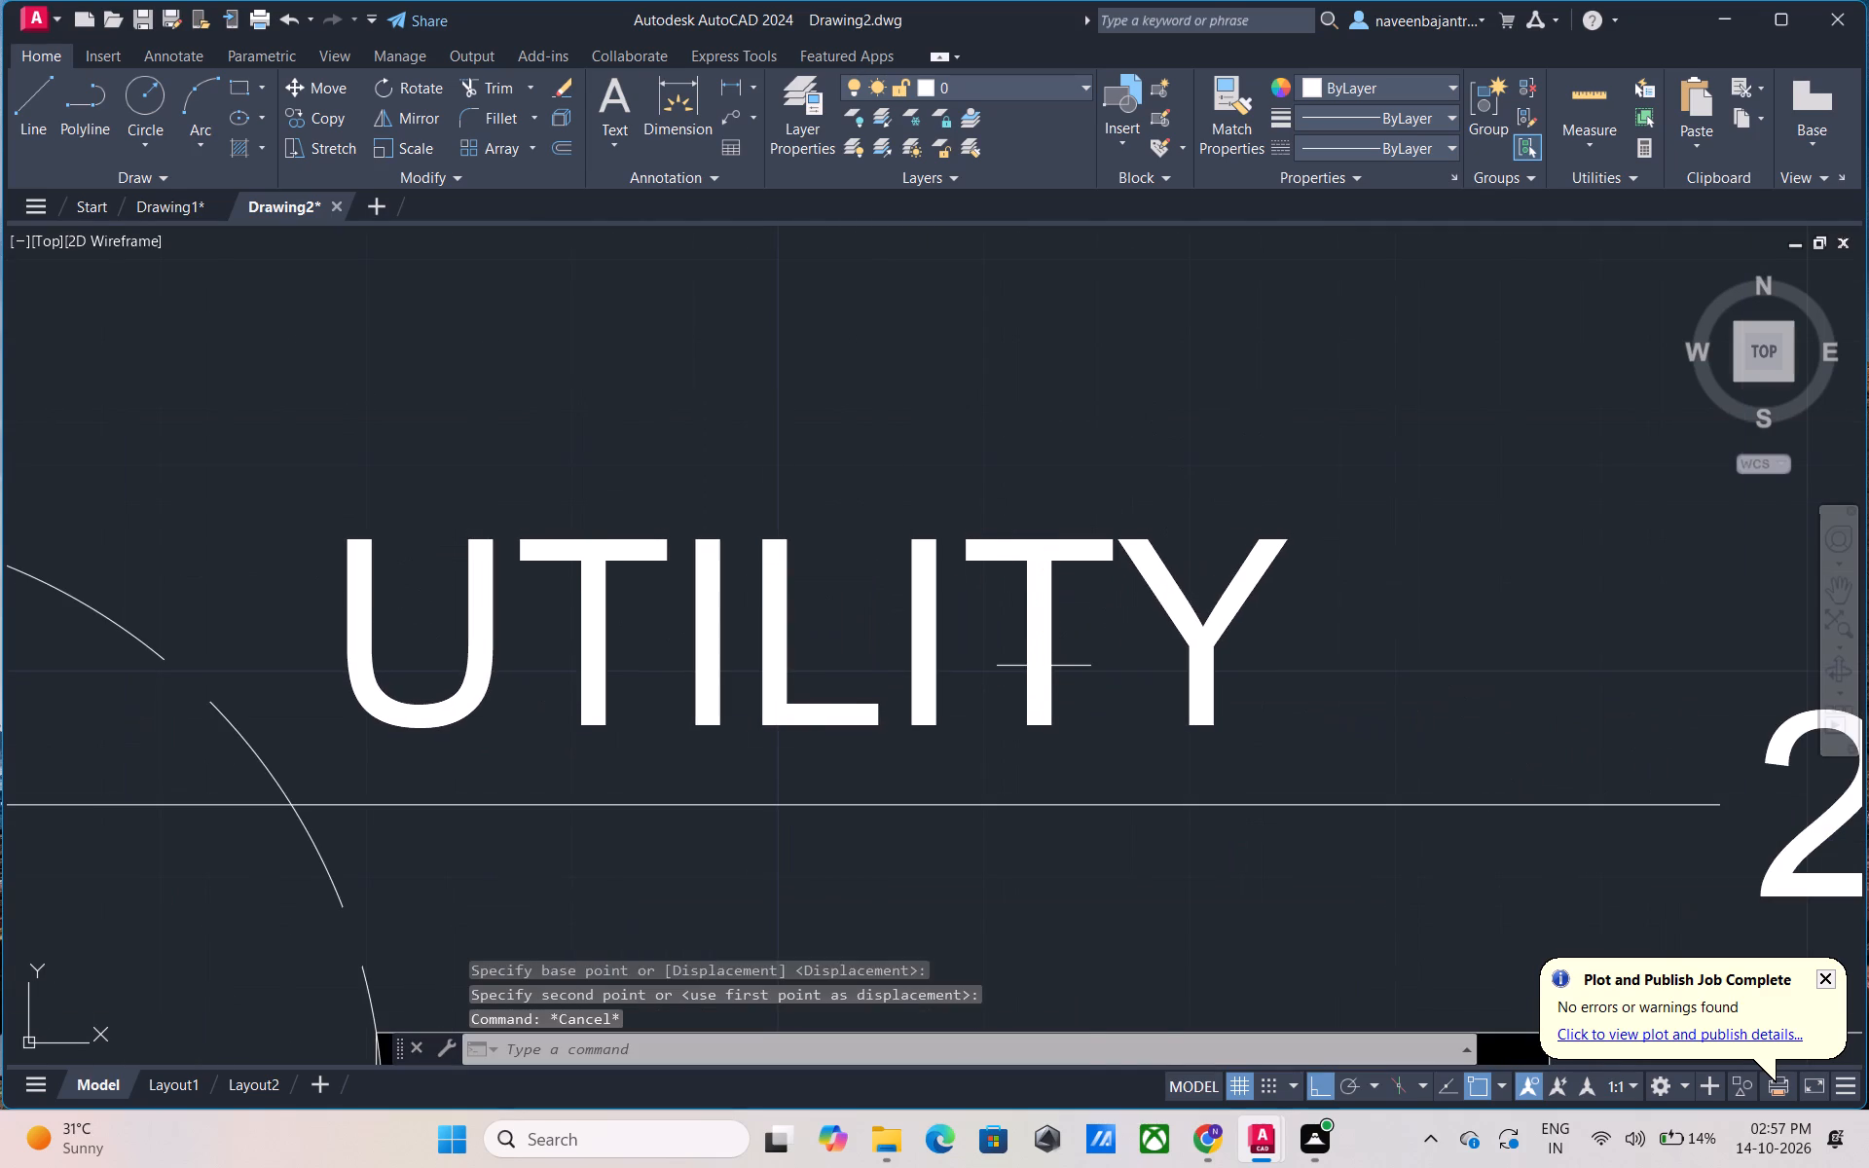
Examine the overall floor plan and the hatched entrance steps outside the front door.
{"action": "scroll", "coordinate": [1044, 666], "scroll_direction": "down", "scroll_amount": 3}
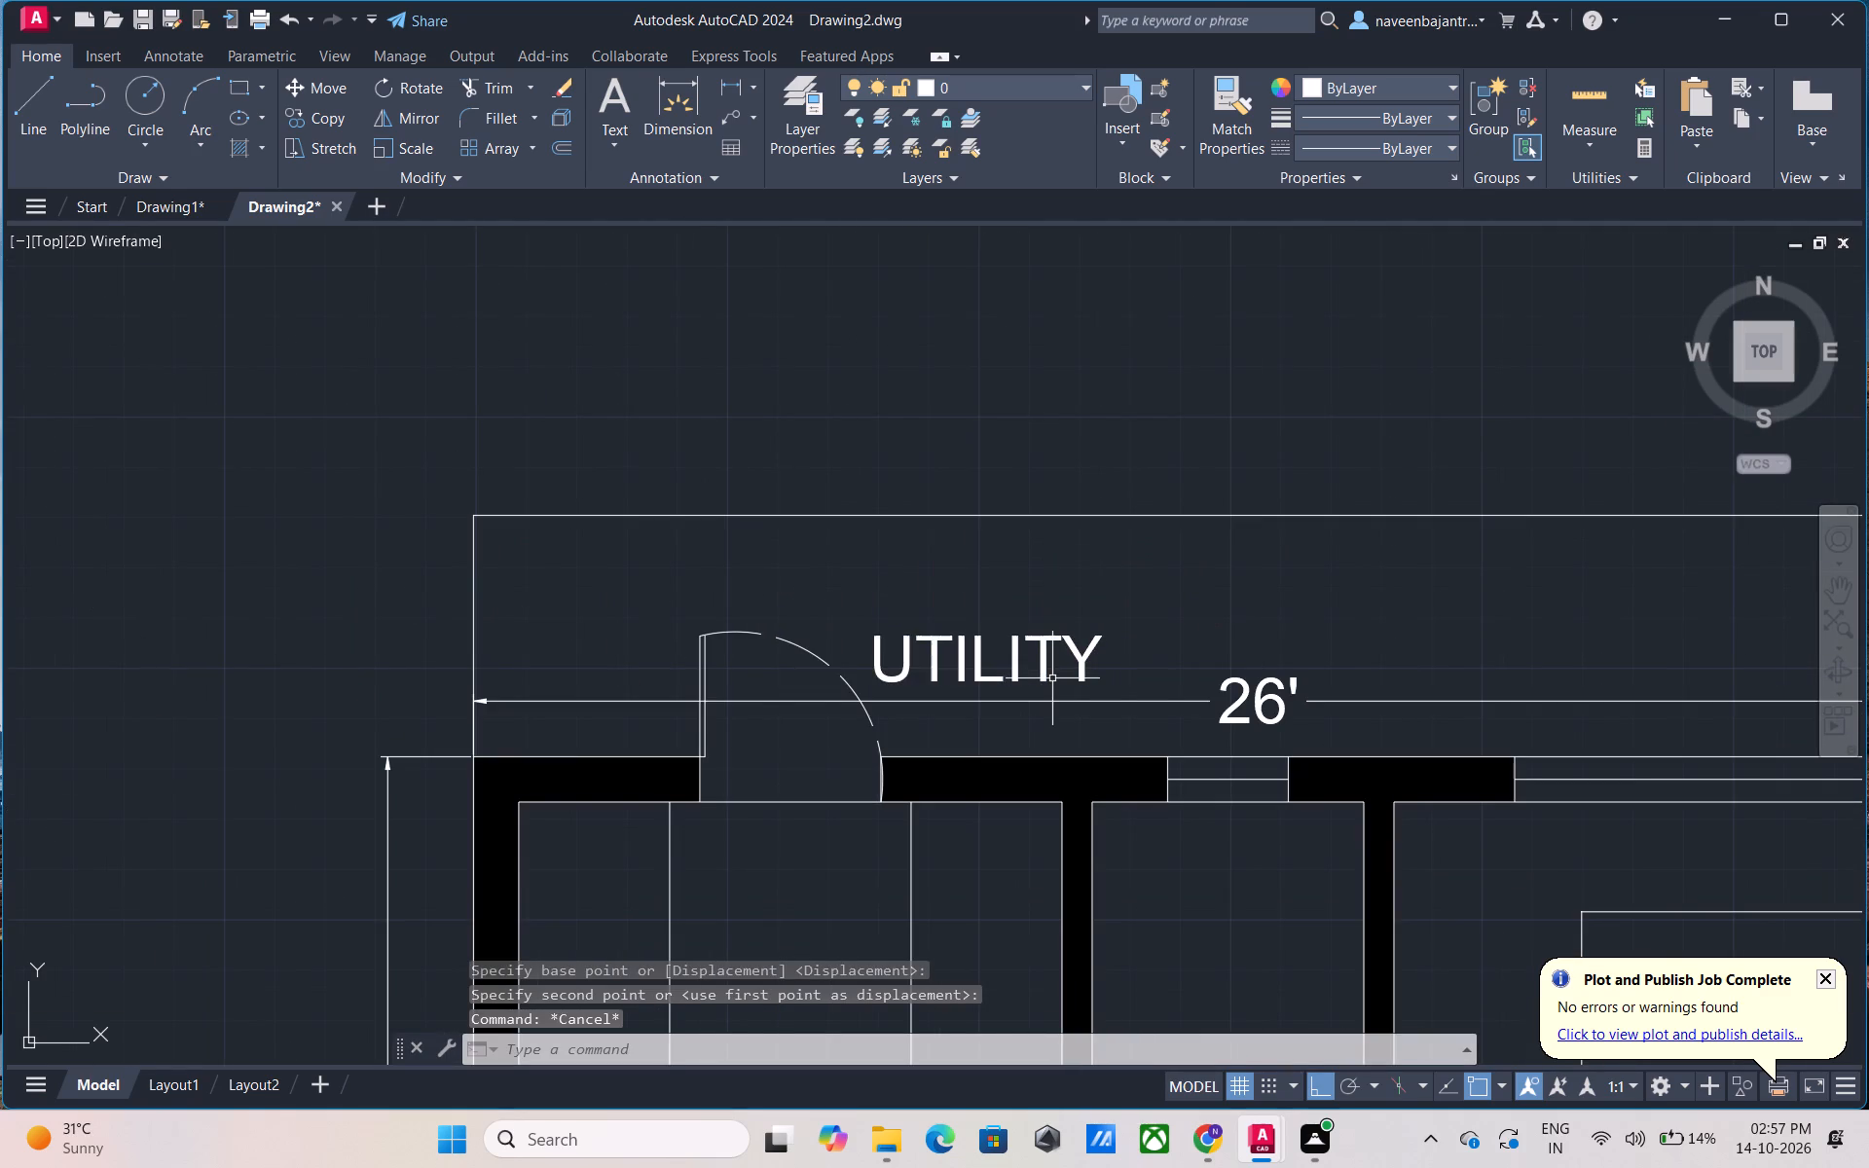
{"action": "scroll", "coordinate": [1055, 673], "scroll_direction": "down", "scroll_amount": 2}
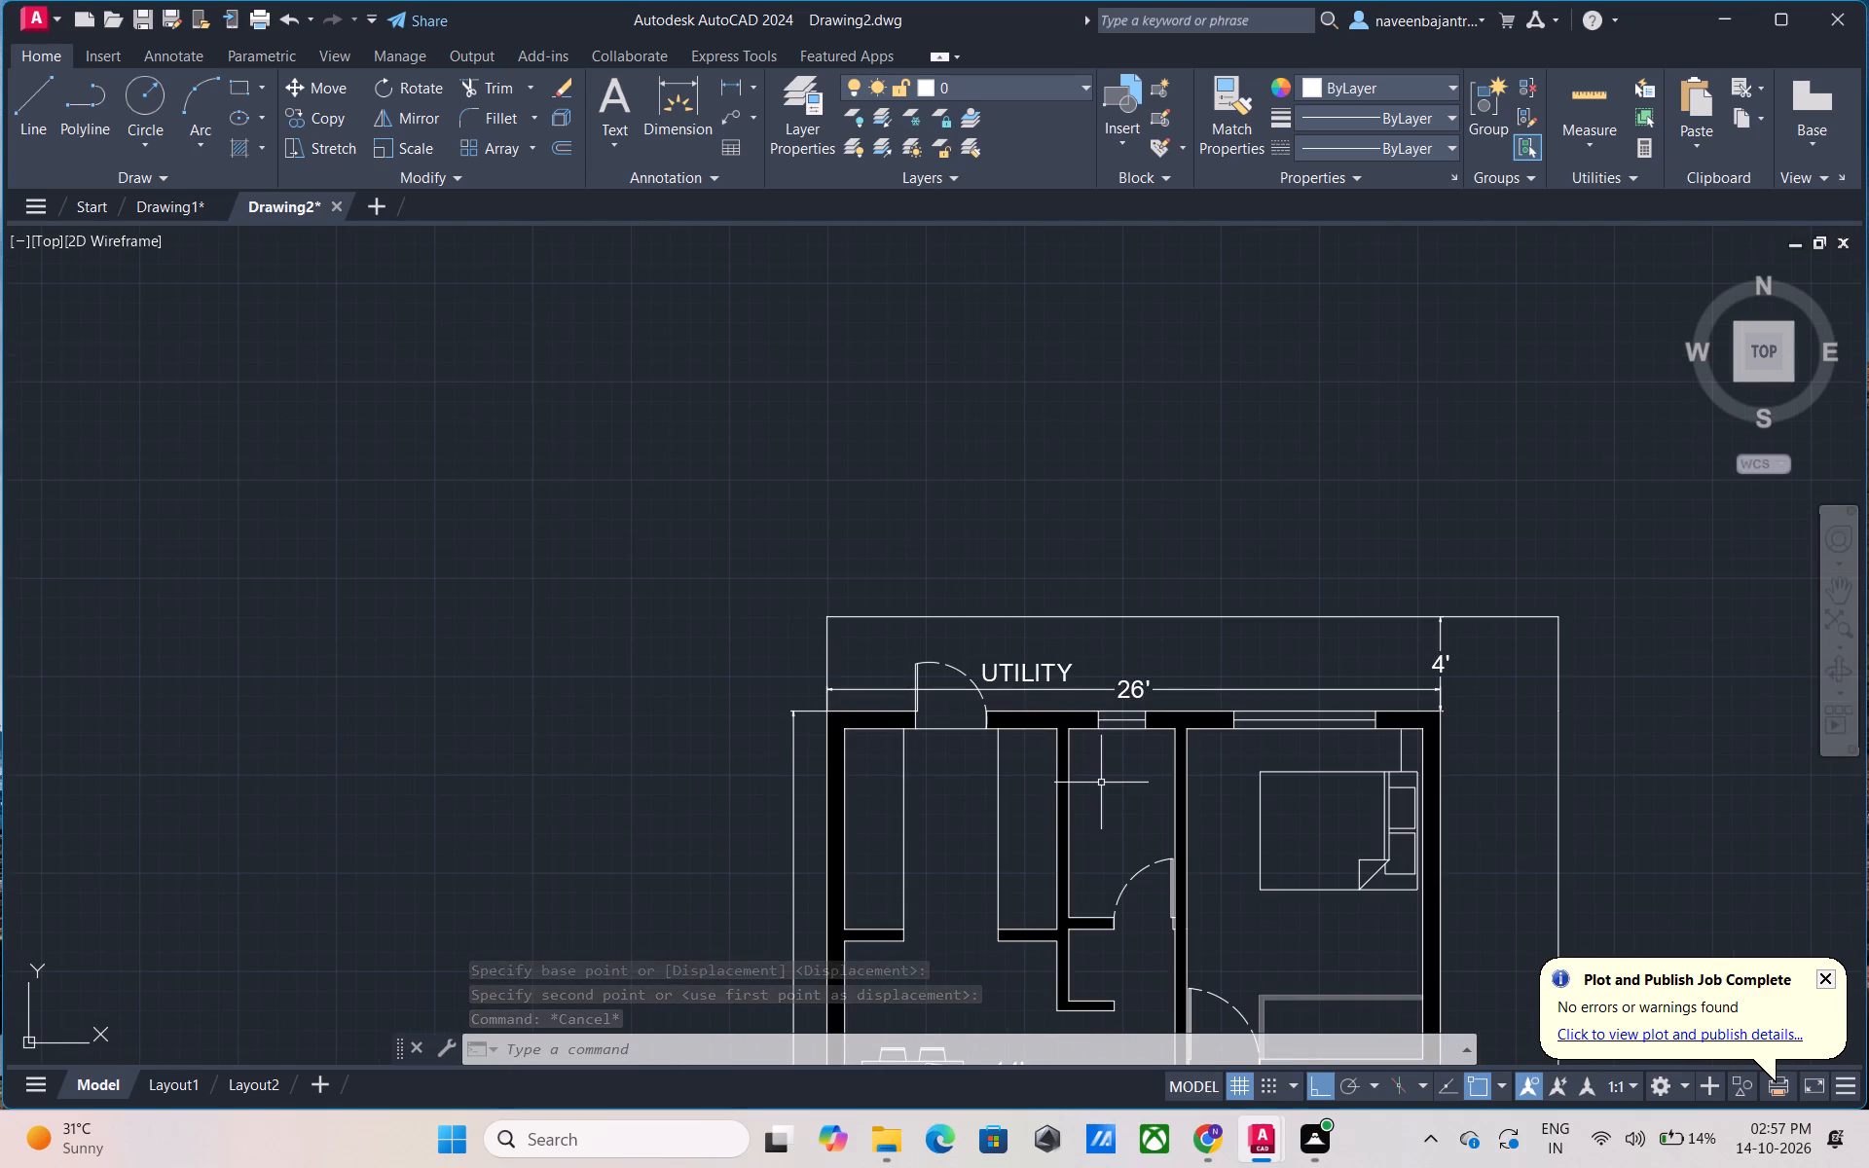
{"action": "middle_click_drag", "start_coordinate": [1107, 784], "coordinate": [1124, 666]}
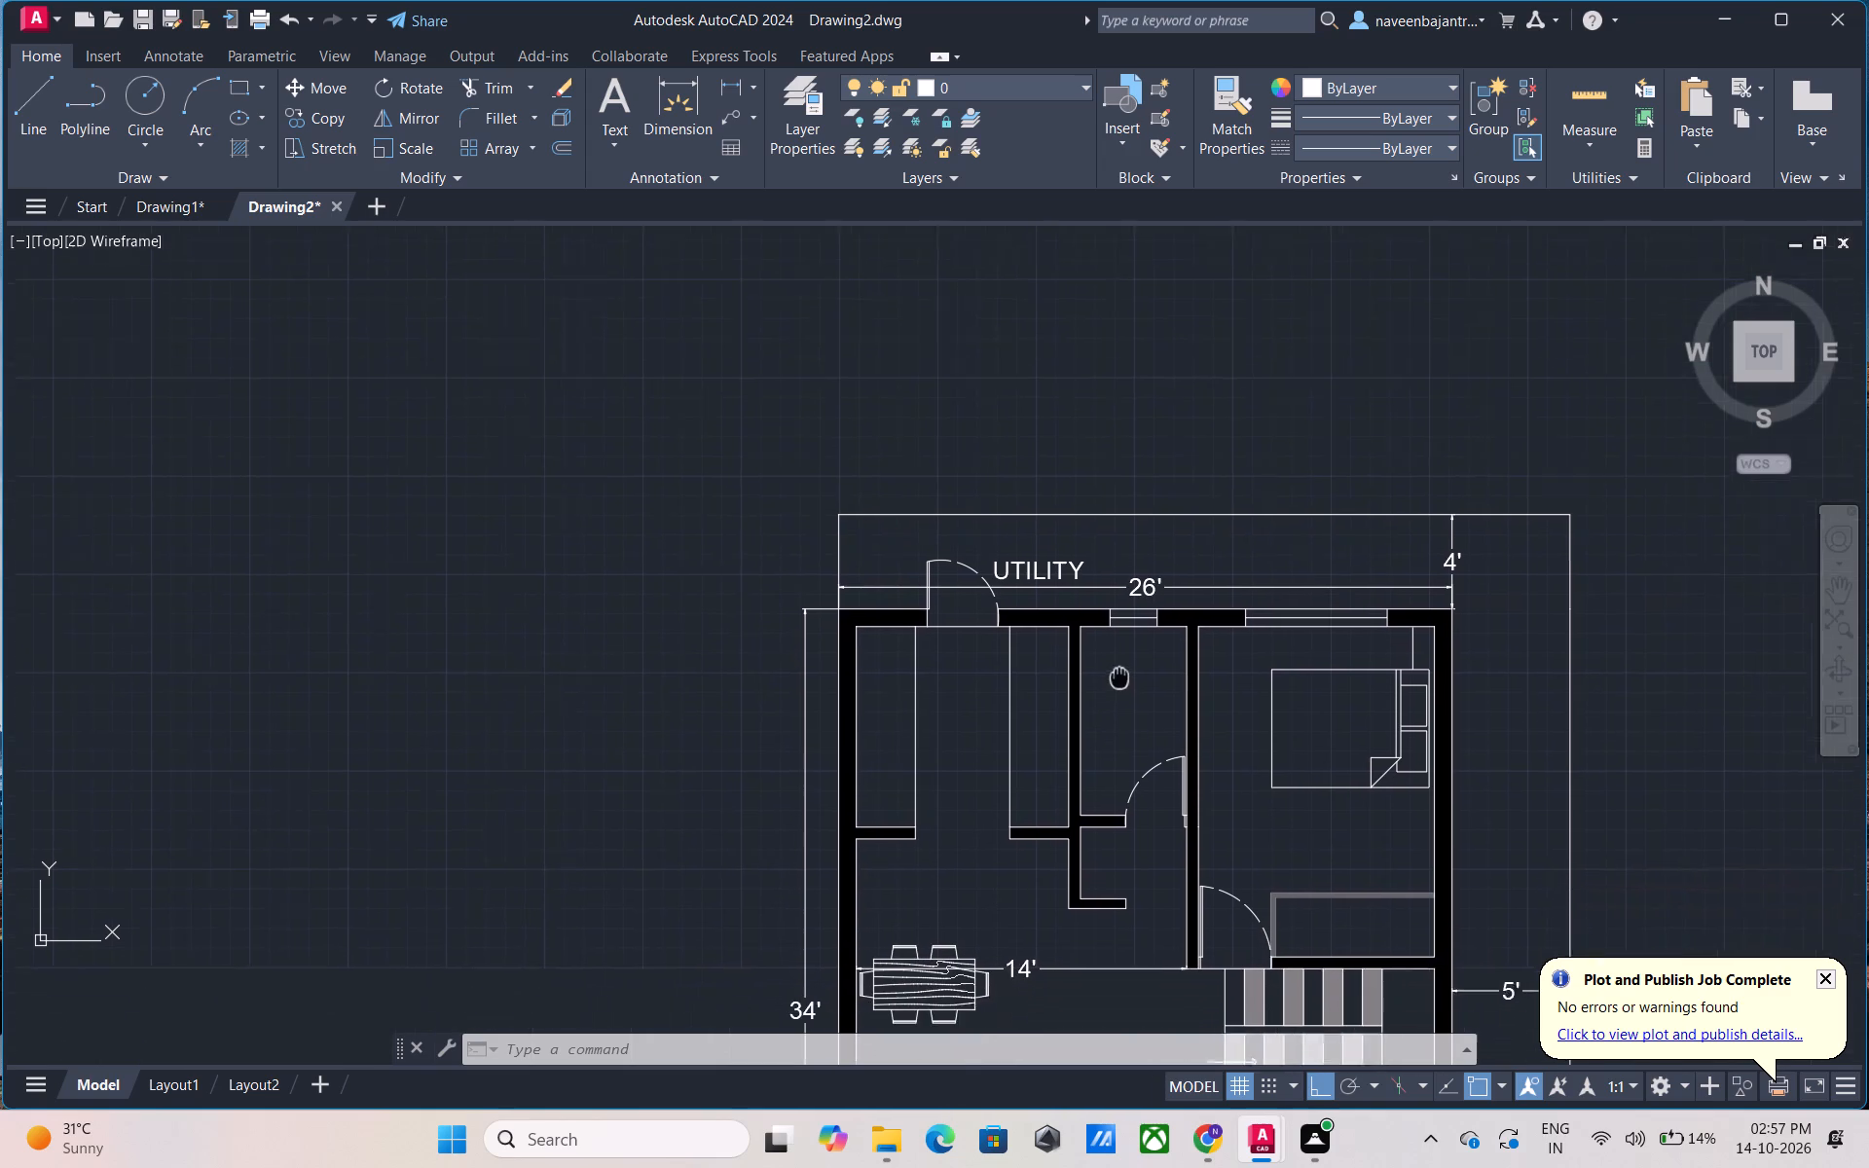
{"action": "middle_click_drag", "start_coordinate": [1124, 666], "coordinate": [1143, 613]}
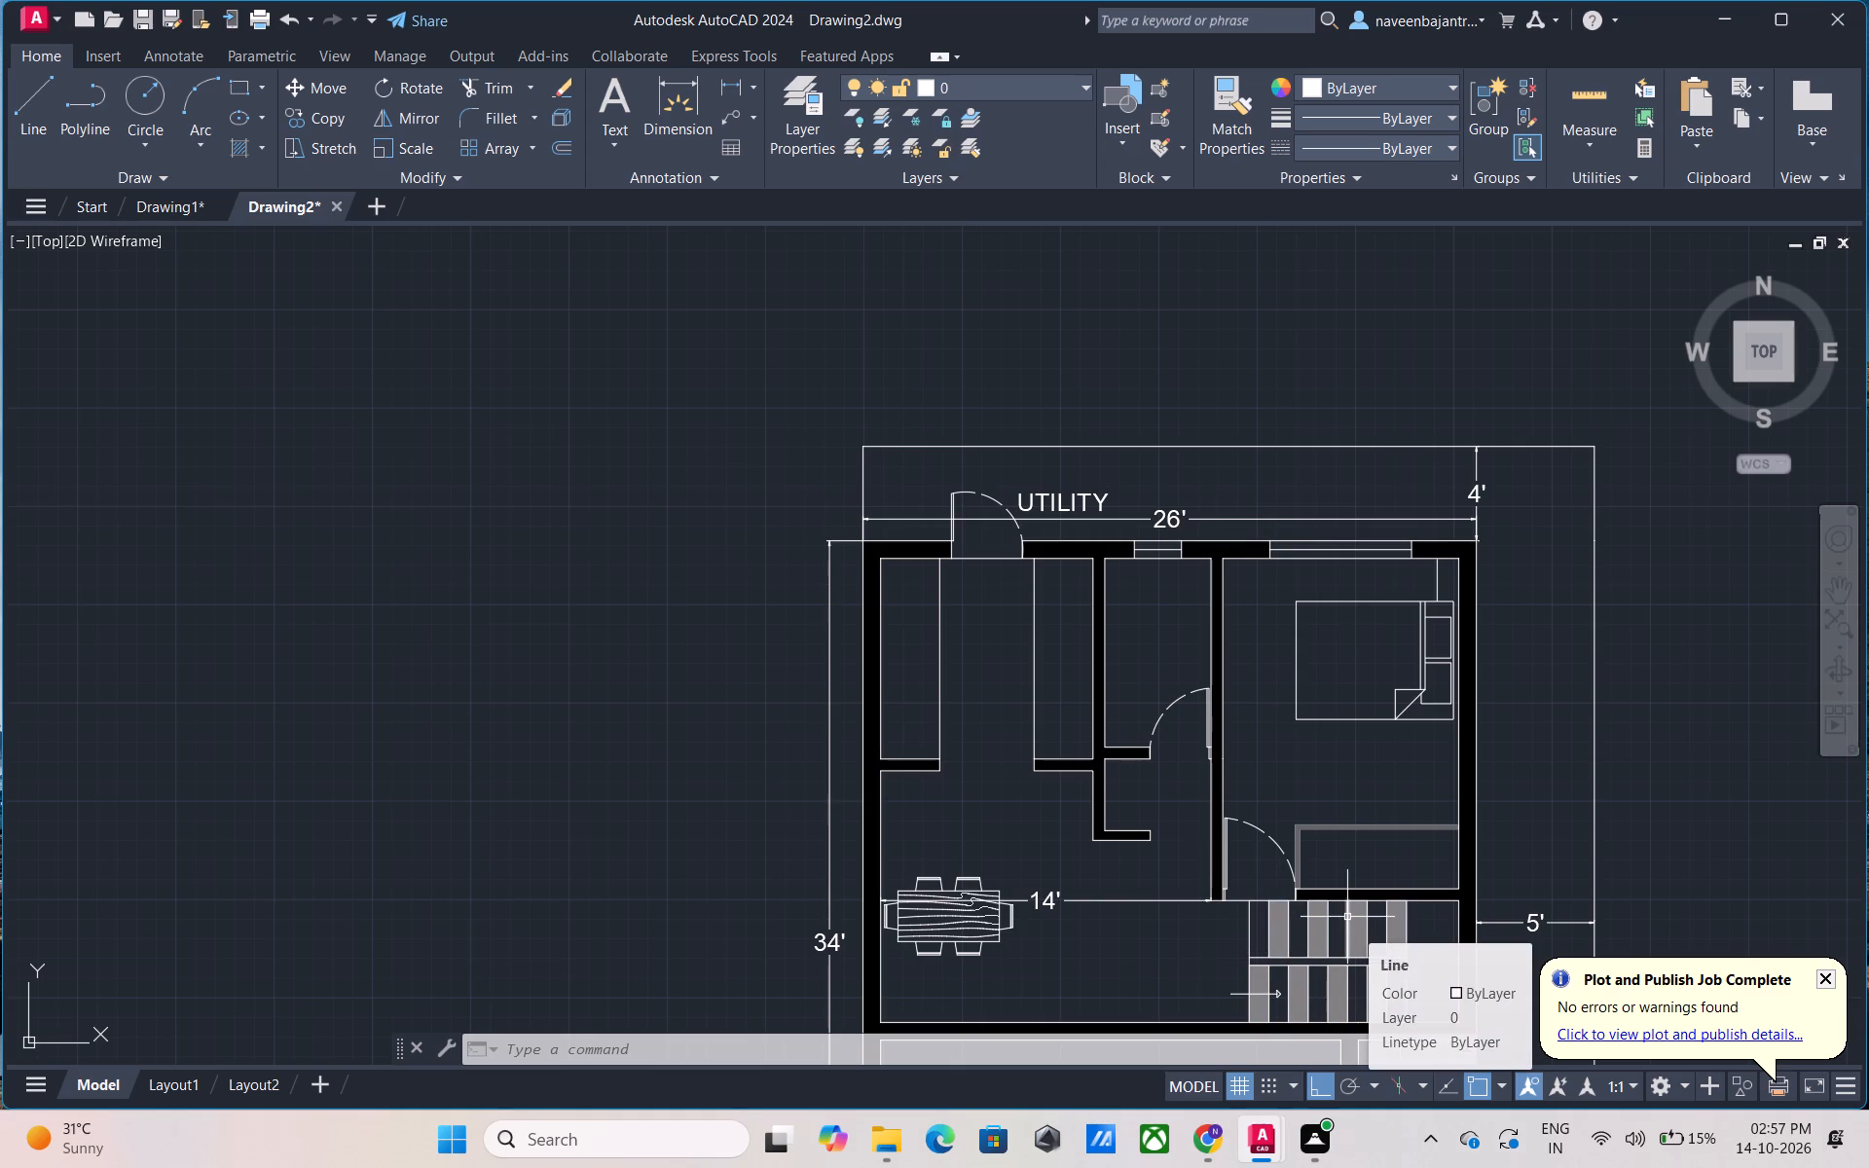
{"action": "scroll", "coordinate": [1347, 922], "scroll_direction": "down", "scroll_amount": 1}
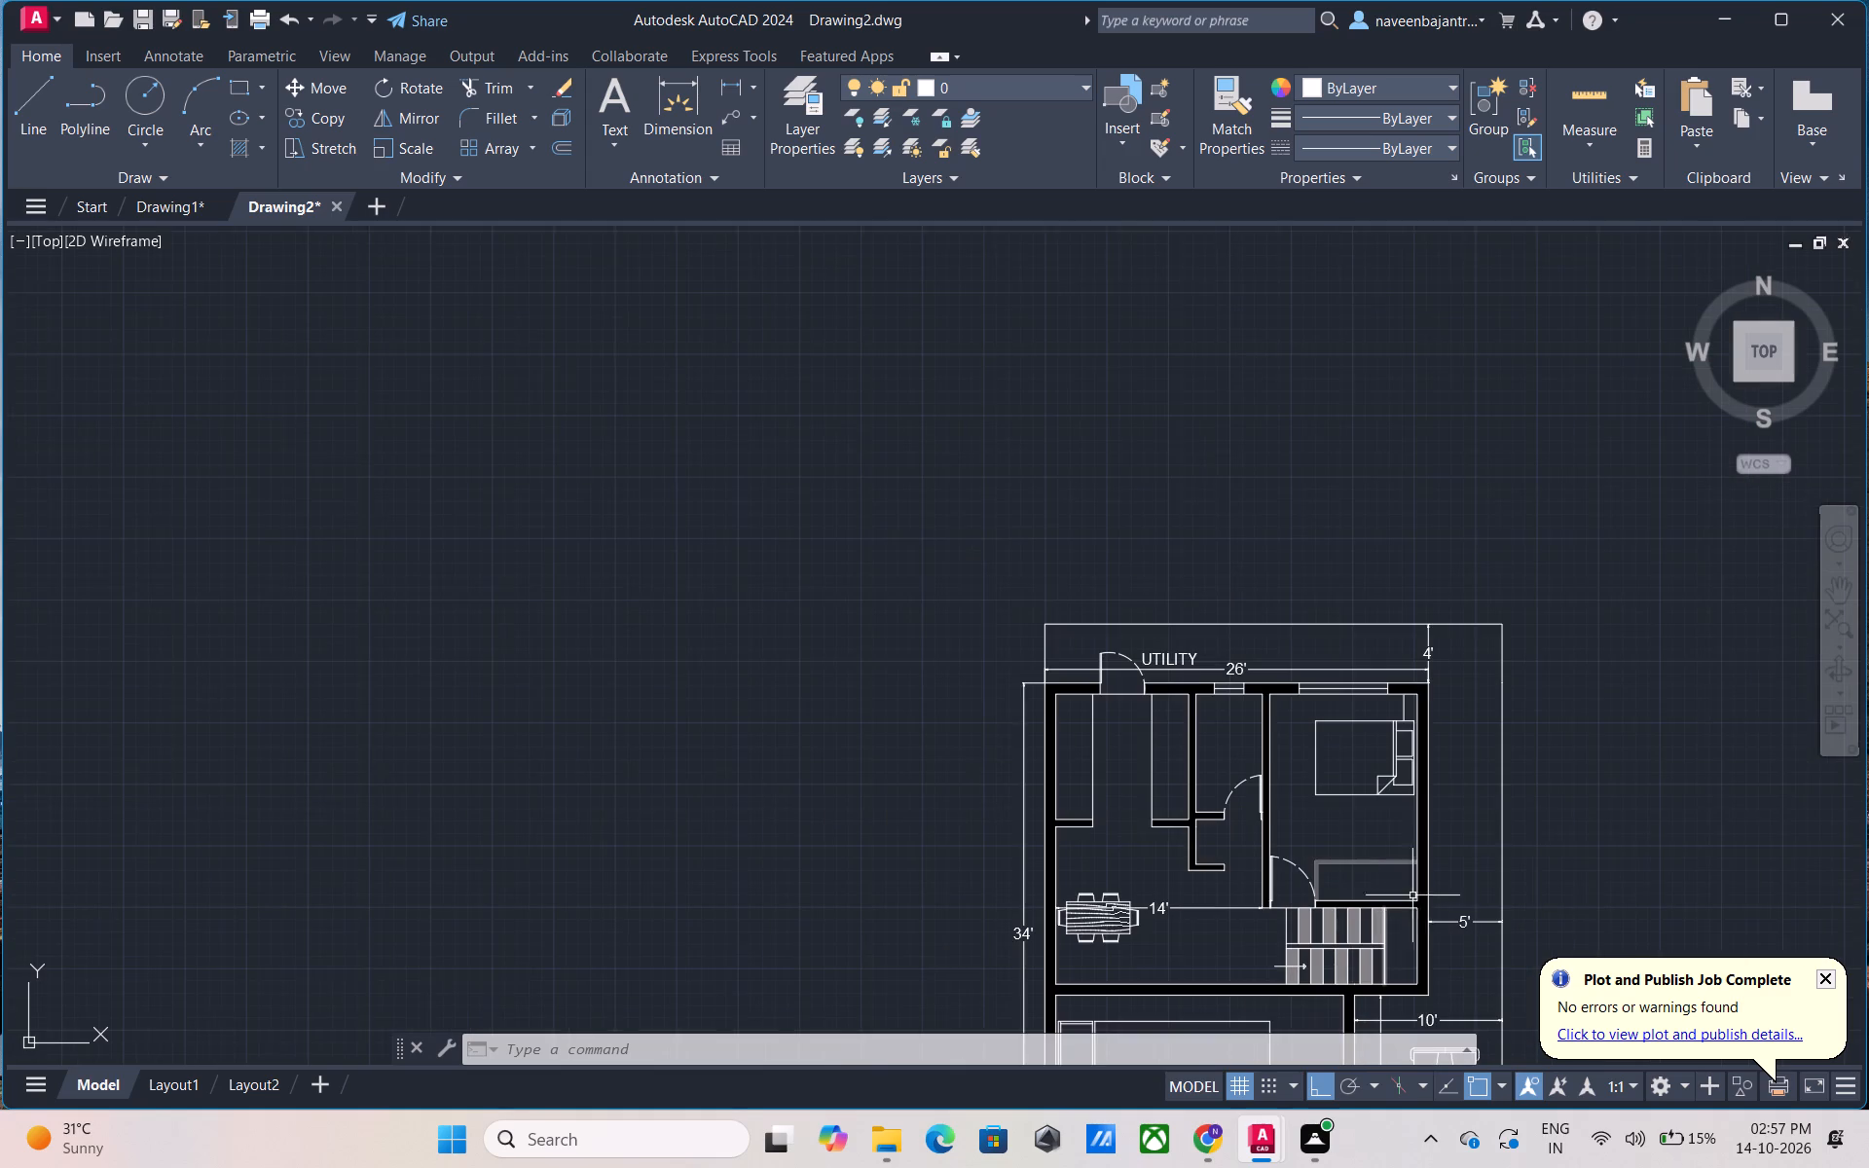
{"action": "middle_click_drag", "start_coordinate": [1621, 833], "coordinate": [1160, 556]}
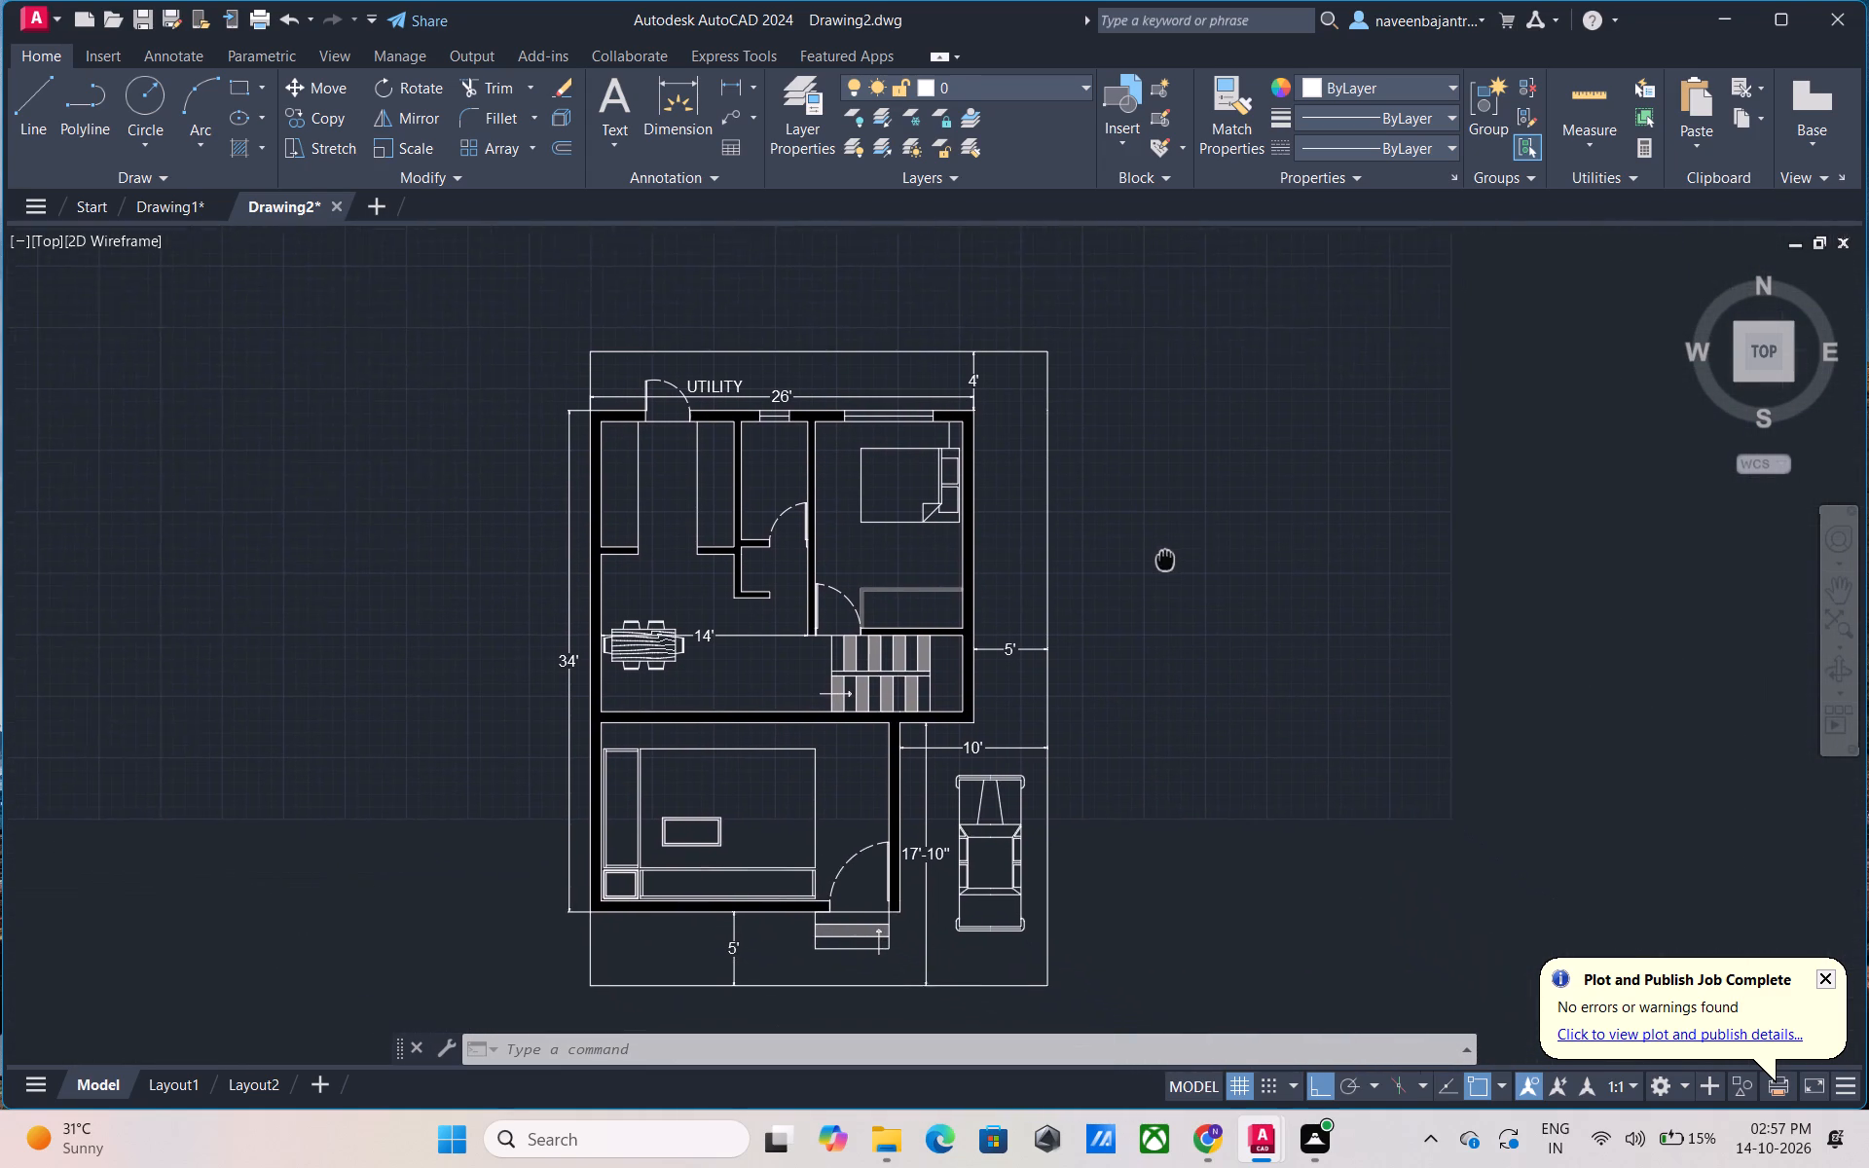
{"action": "middle_click_drag", "start_coordinate": [1160, 556], "coordinate": [1153, 550]}
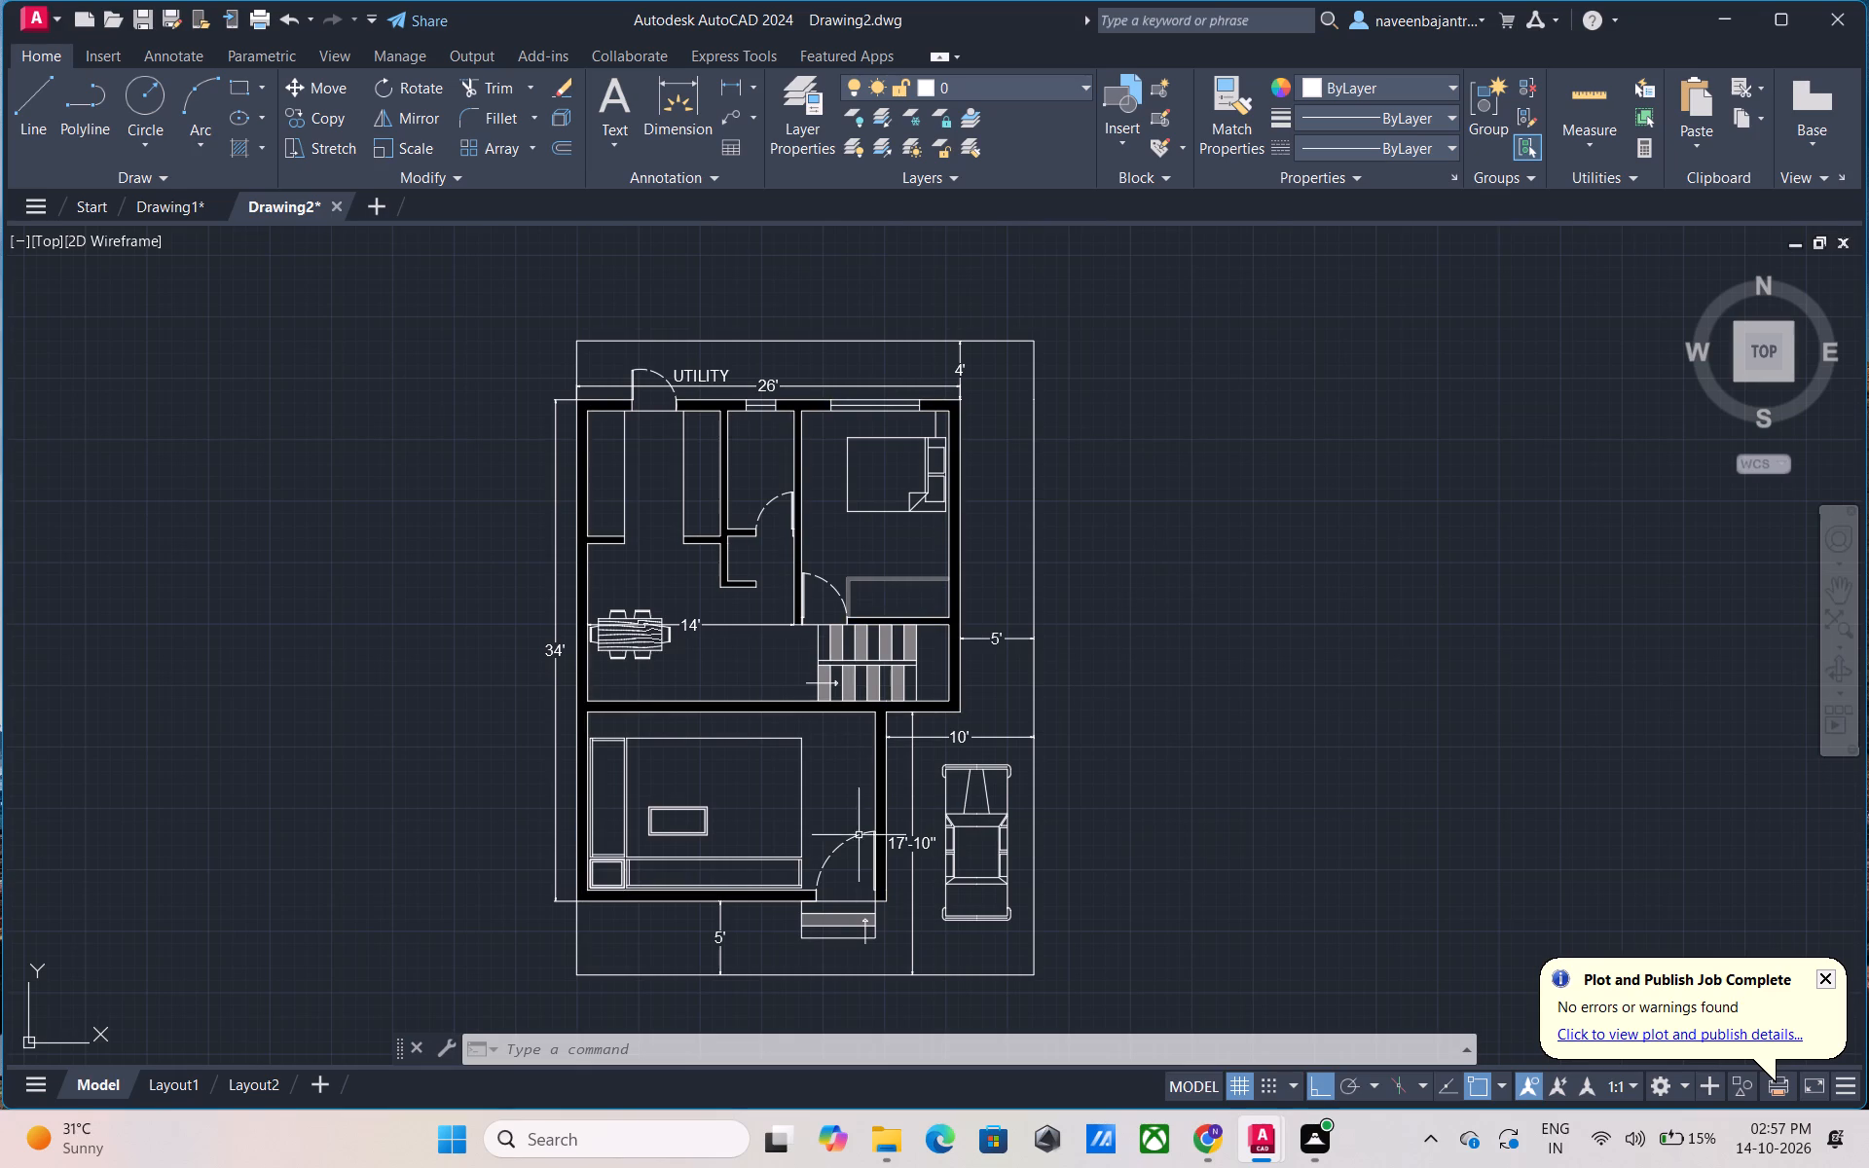
{"action": "scroll", "coordinate": [867, 942], "scroll_direction": "up", "scroll_amount": 5}
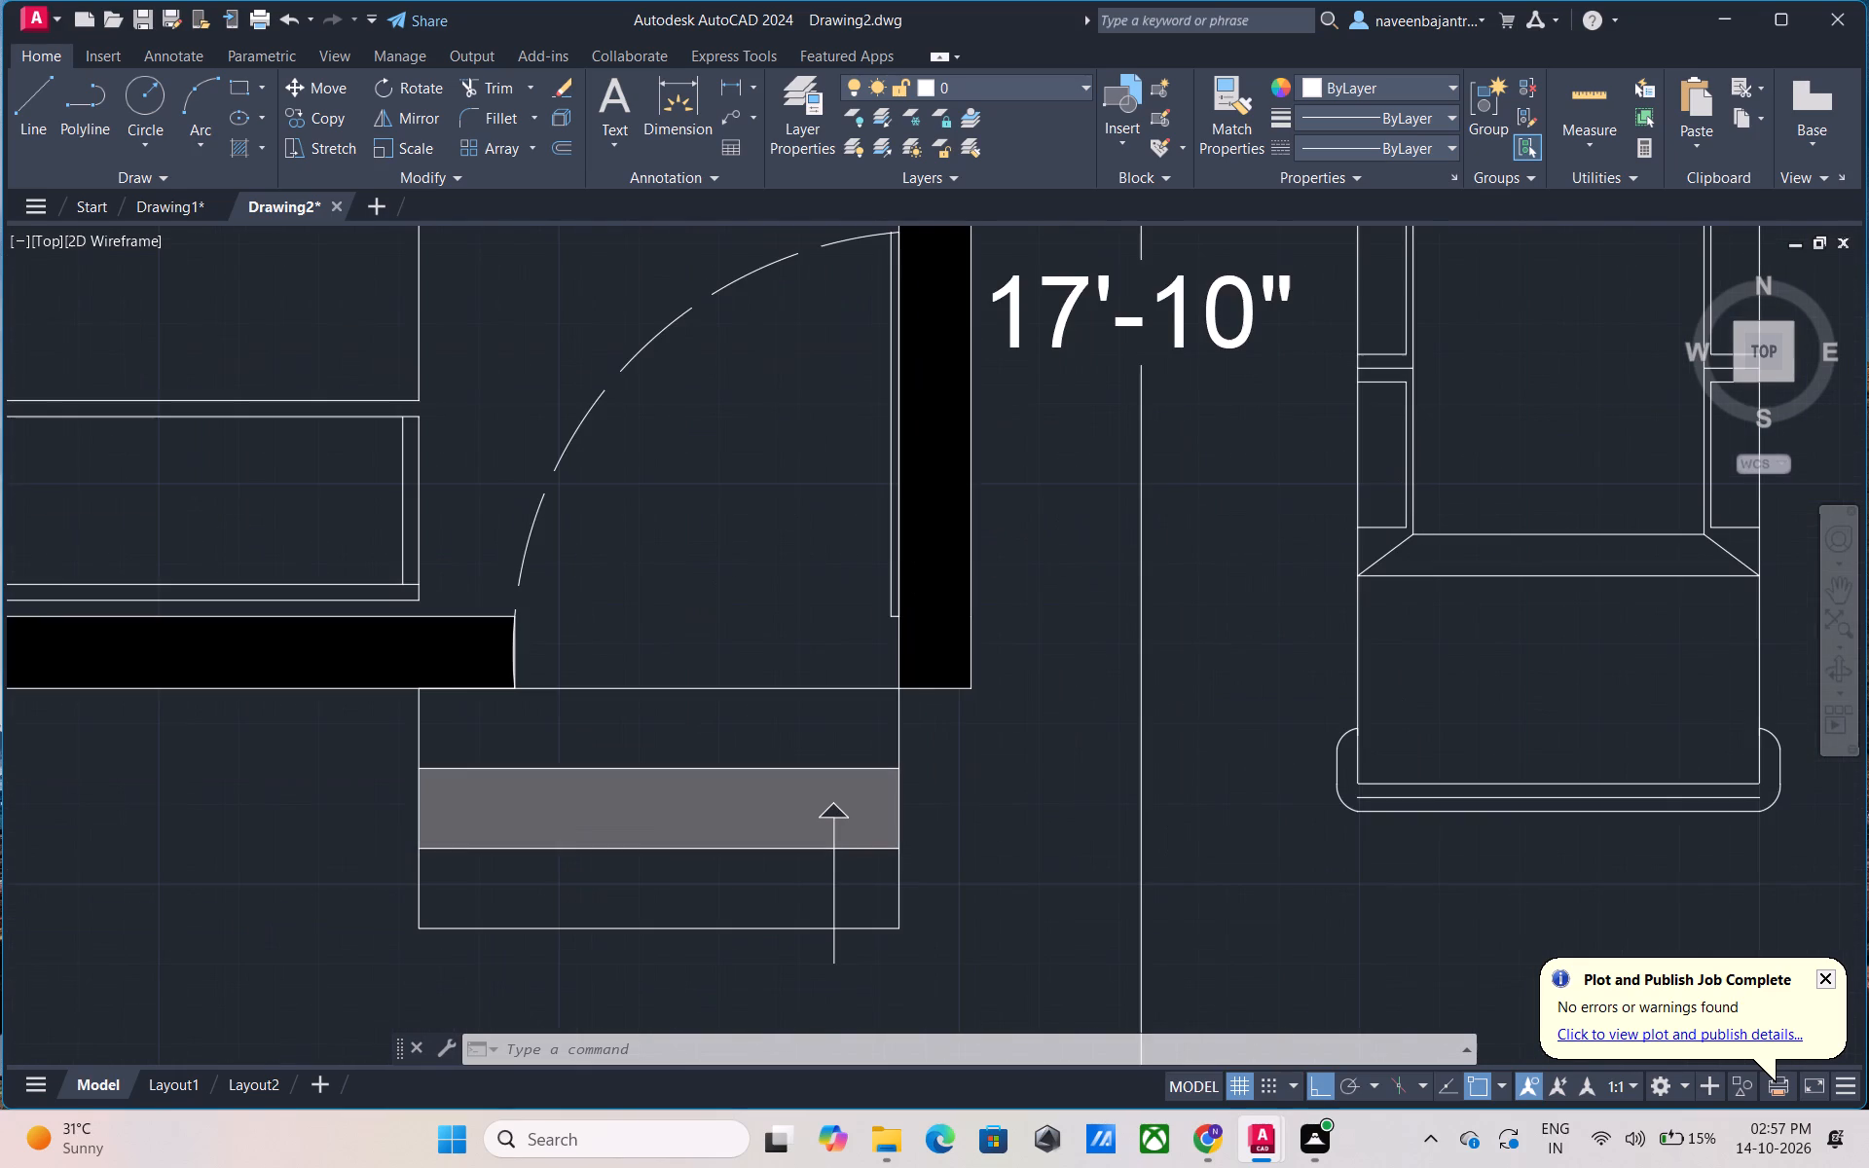
{"action": "scroll", "coordinate": [867, 942], "scroll_direction": "up", "scroll_amount": 1}
{"action": "scroll", "coordinate": [867, 942], "scroll_direction": "down", "scroll_amount": 4}
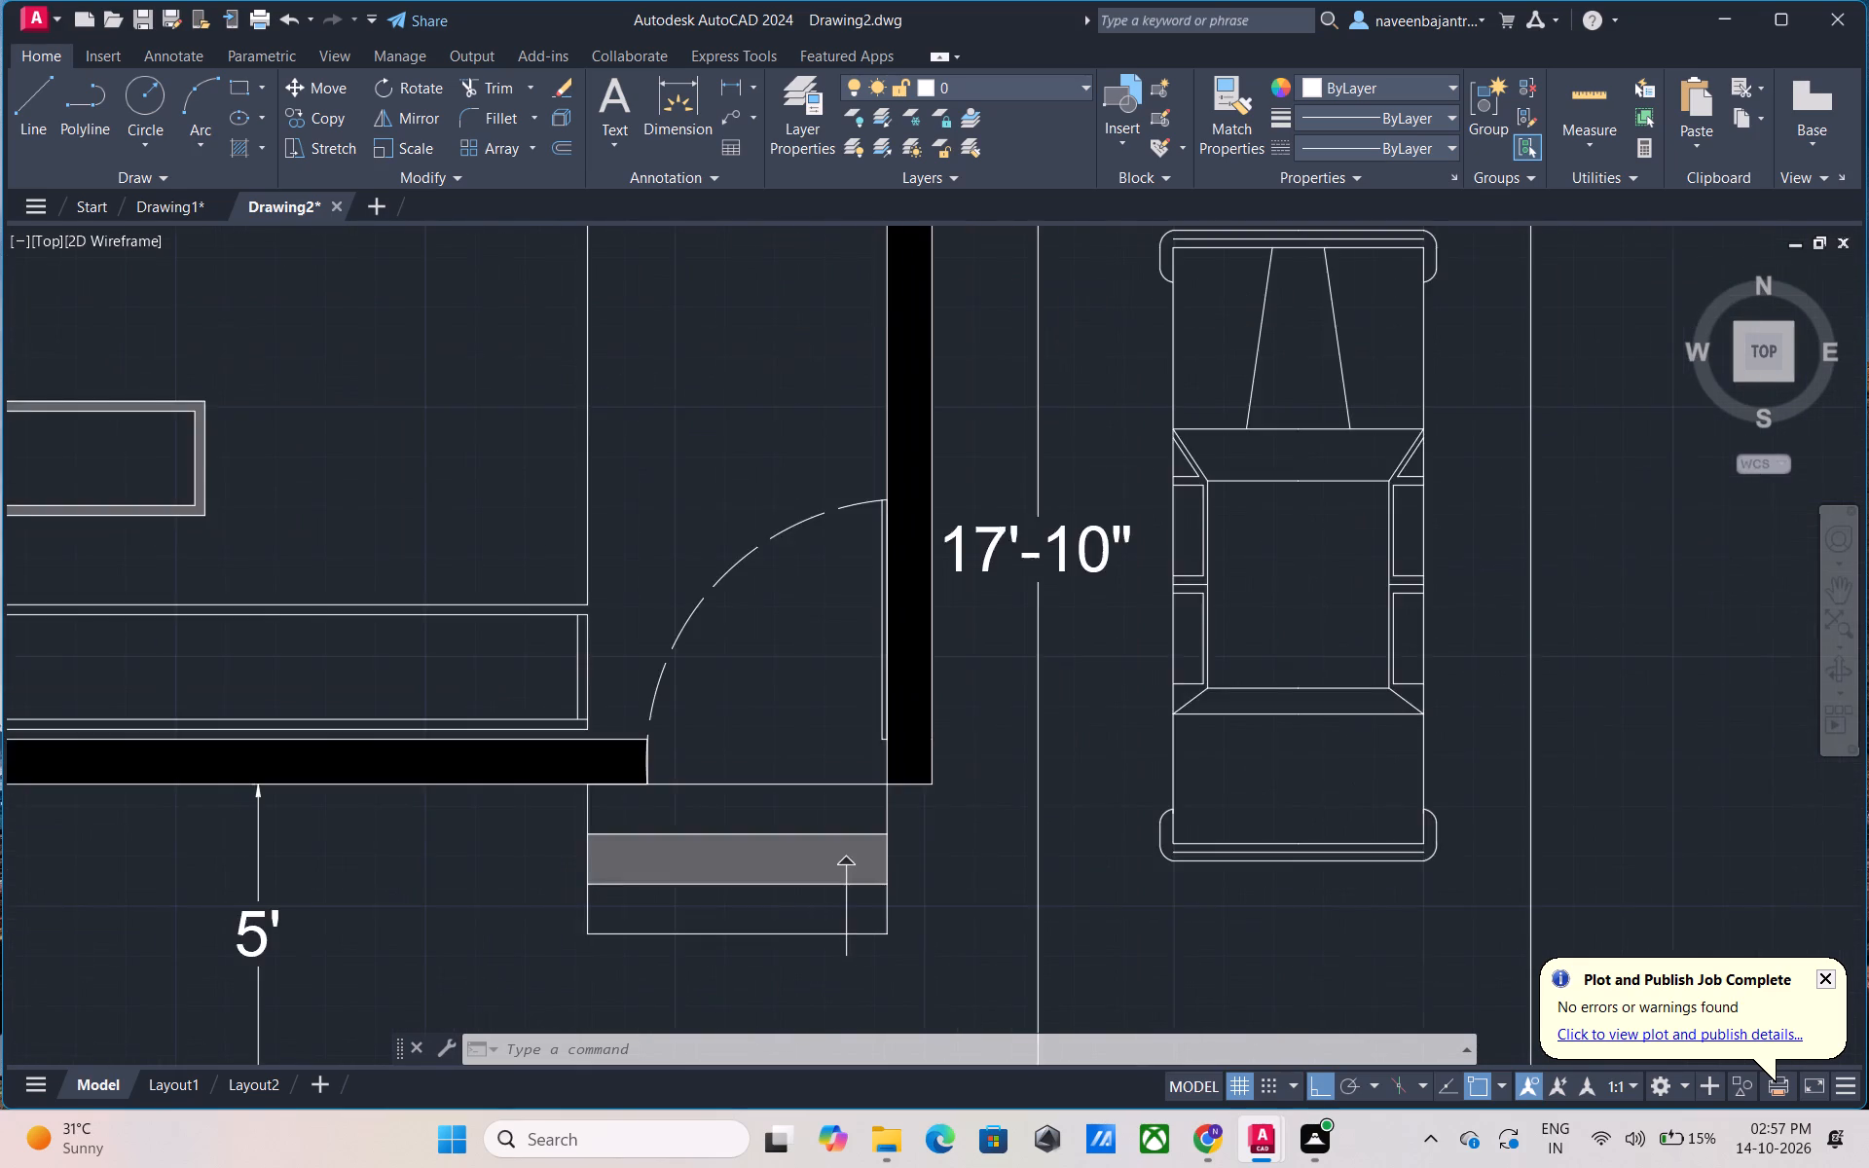
{"action": "scroll", "coordinate": [867, 942], "scroll_direction": "down", "scroll_amount": 2}
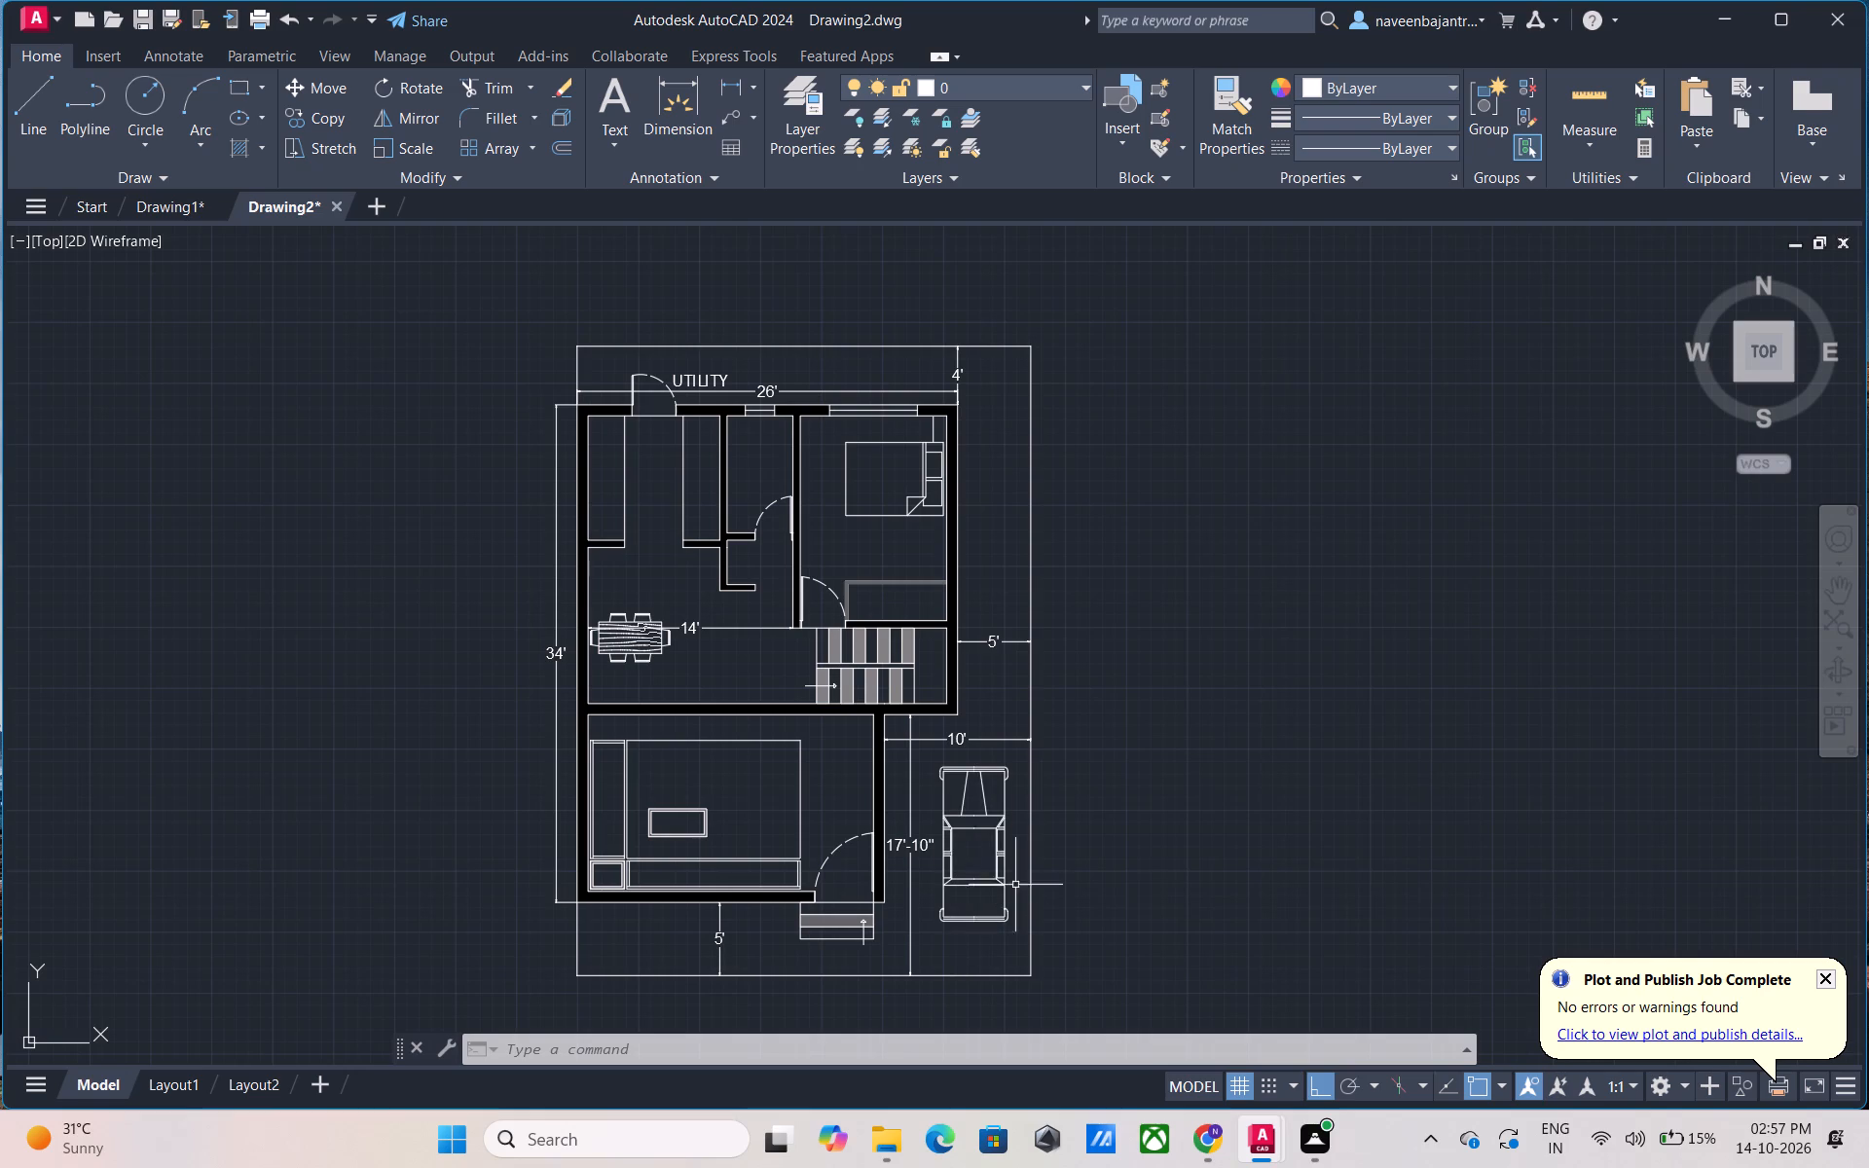
Copy the entire floor plan horizontally about 313' to the east, using the plot boundary's lower corner as base point.
{"action": "left_click", "coordinate": [470, 312]}
{"action": "left_click", "coordinate": [1107, 1000]}
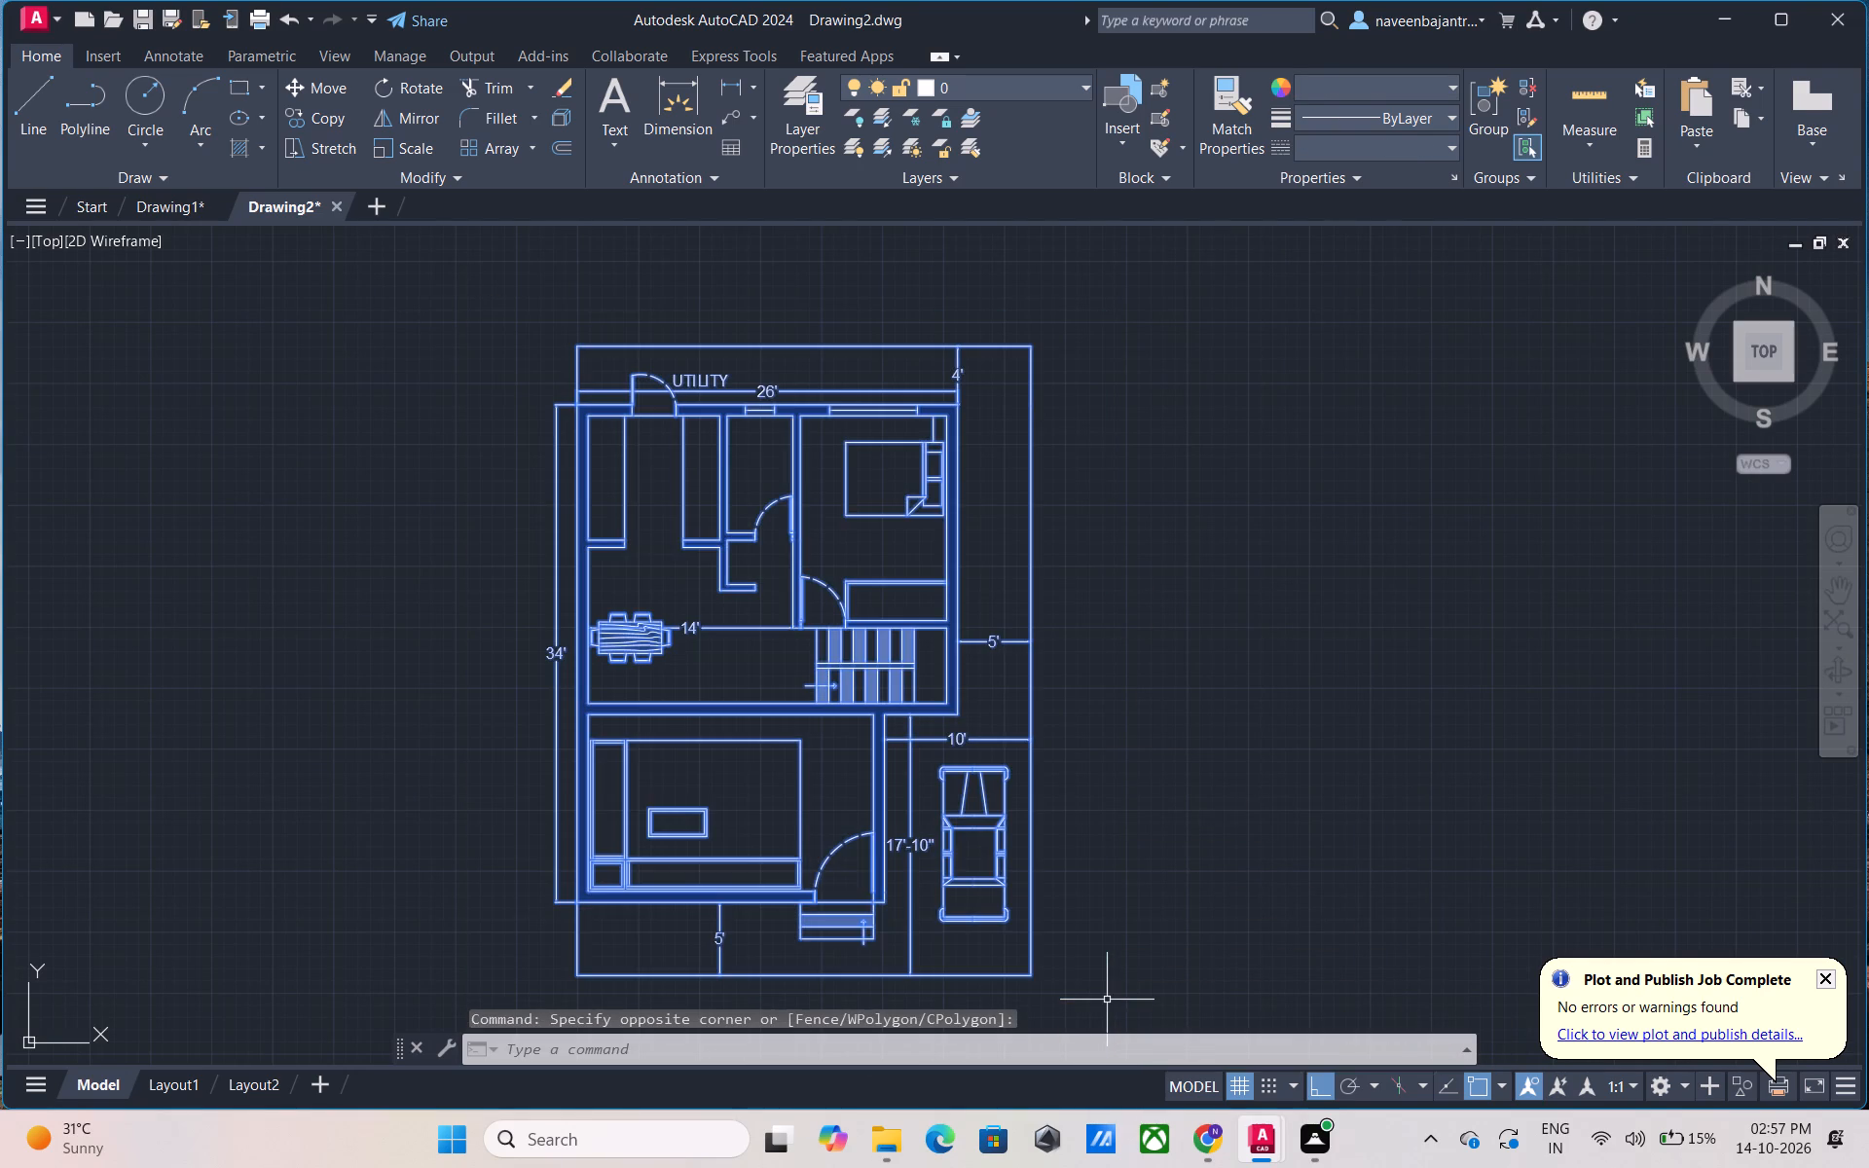
{"action": "key", "text": "c"}
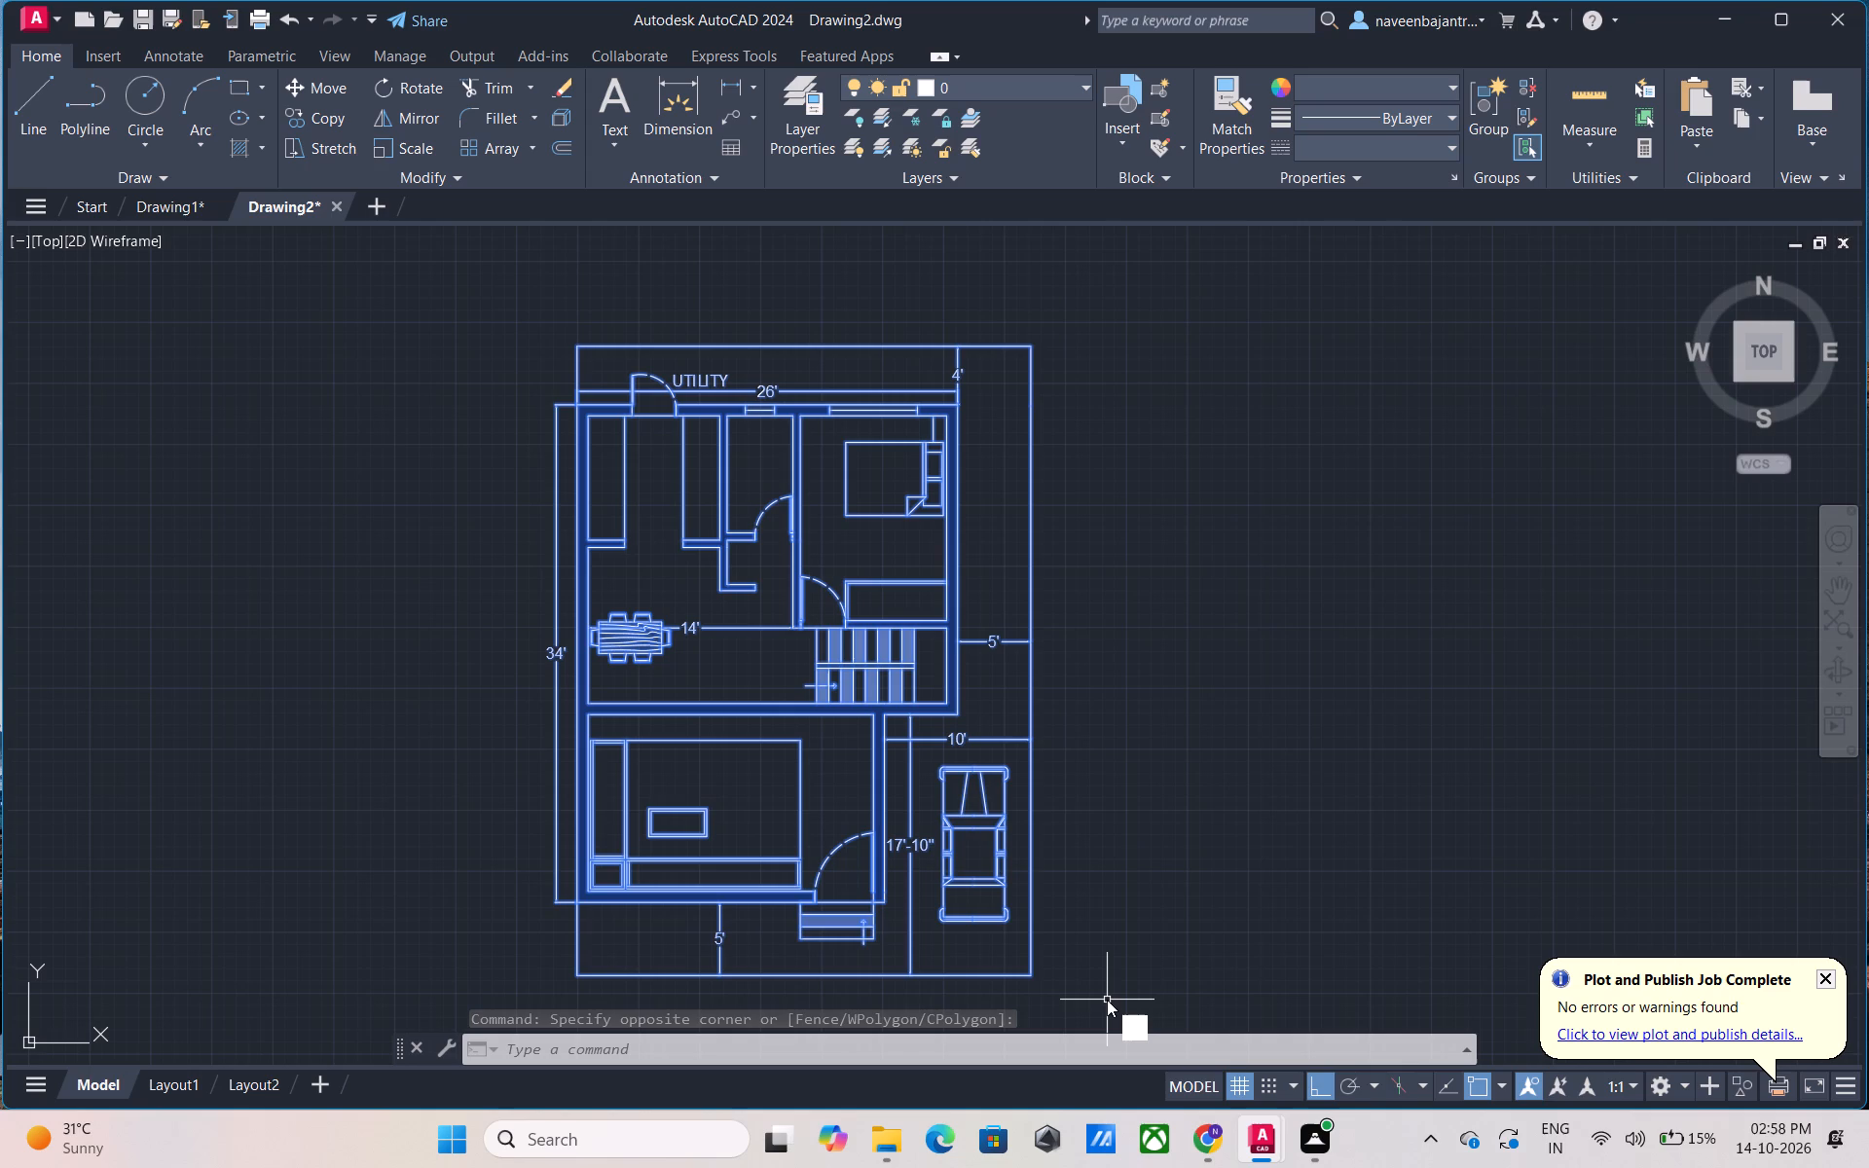
{"action": "type", "text": "O"}
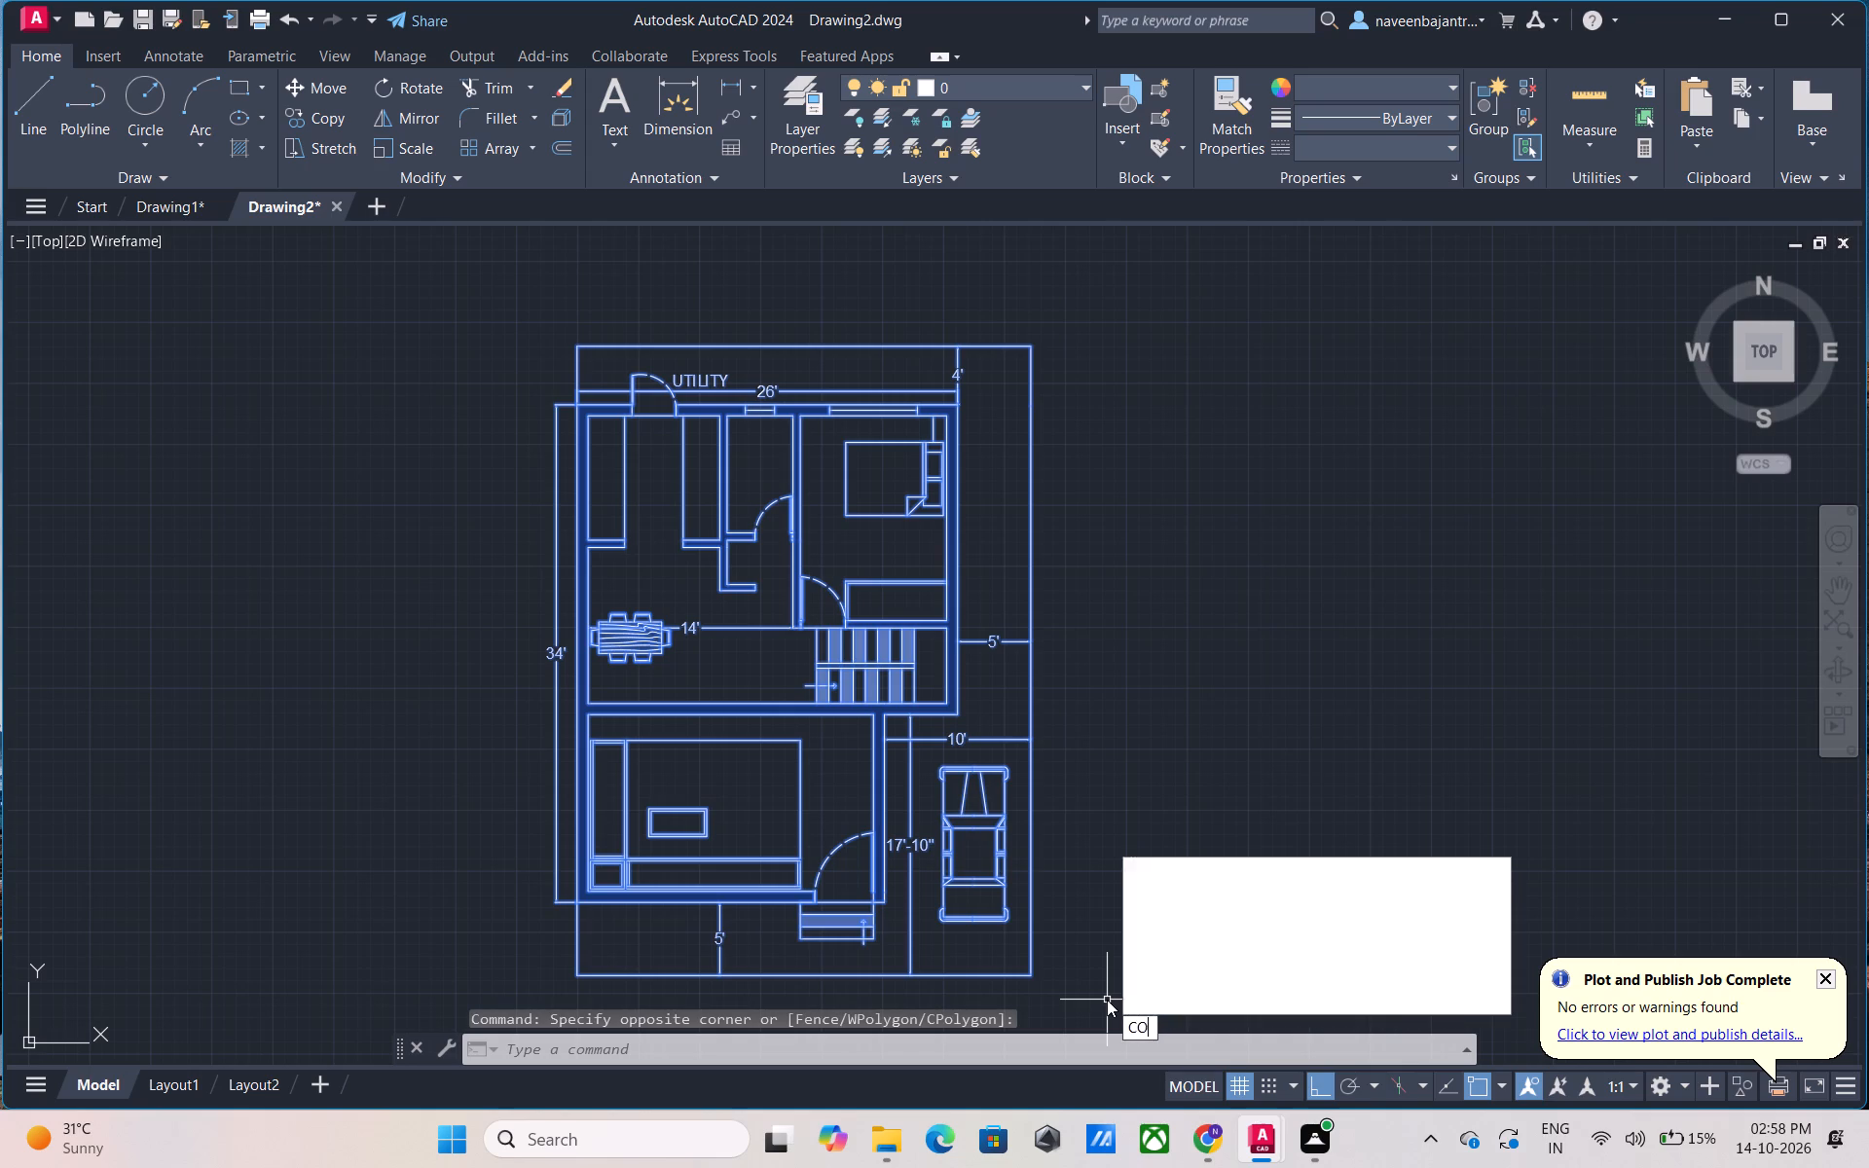
{"action": "key", "text": "space"}
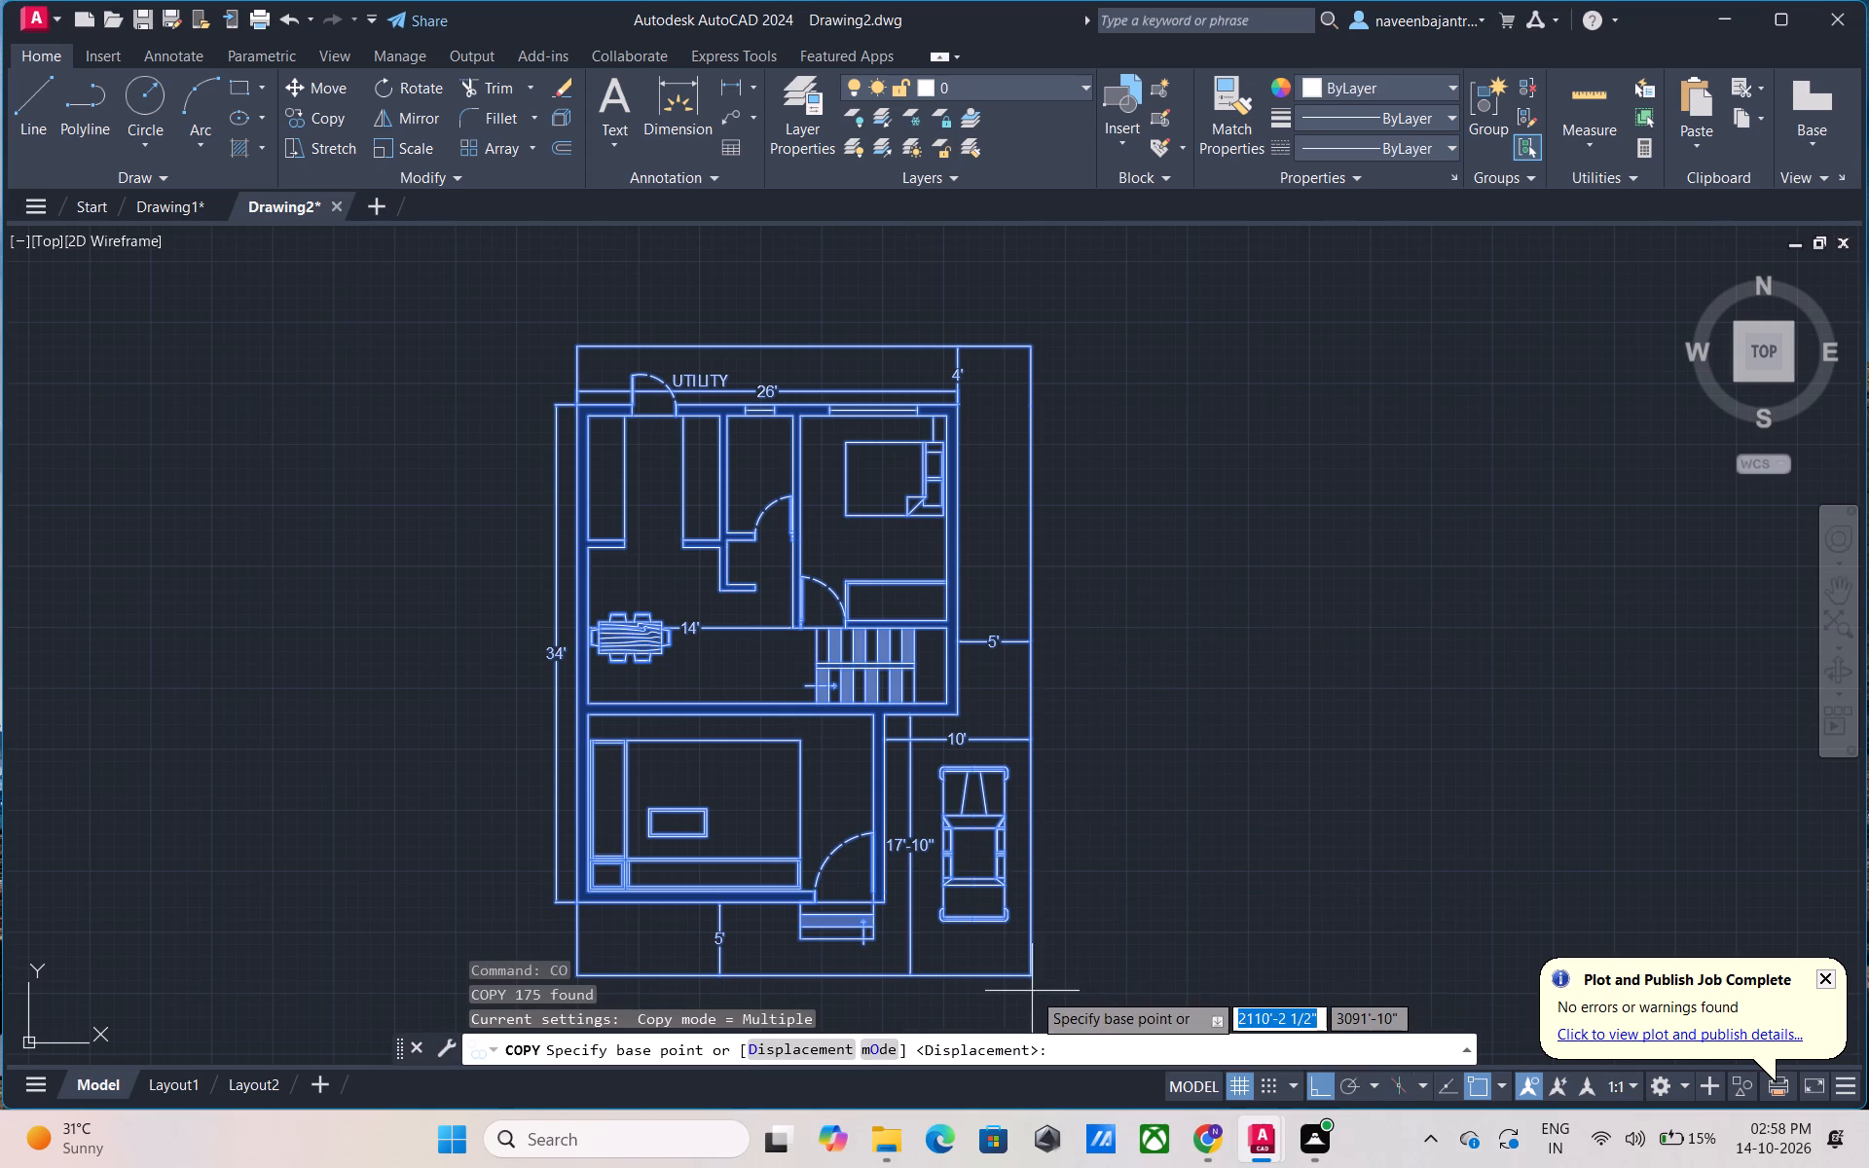
{"action": "left_click", "coordinate": [1030, 976]}
{"action": "scroll", "coordinate": [1341, 957], "scroll_direction": "down", "scroll_amount": 4}
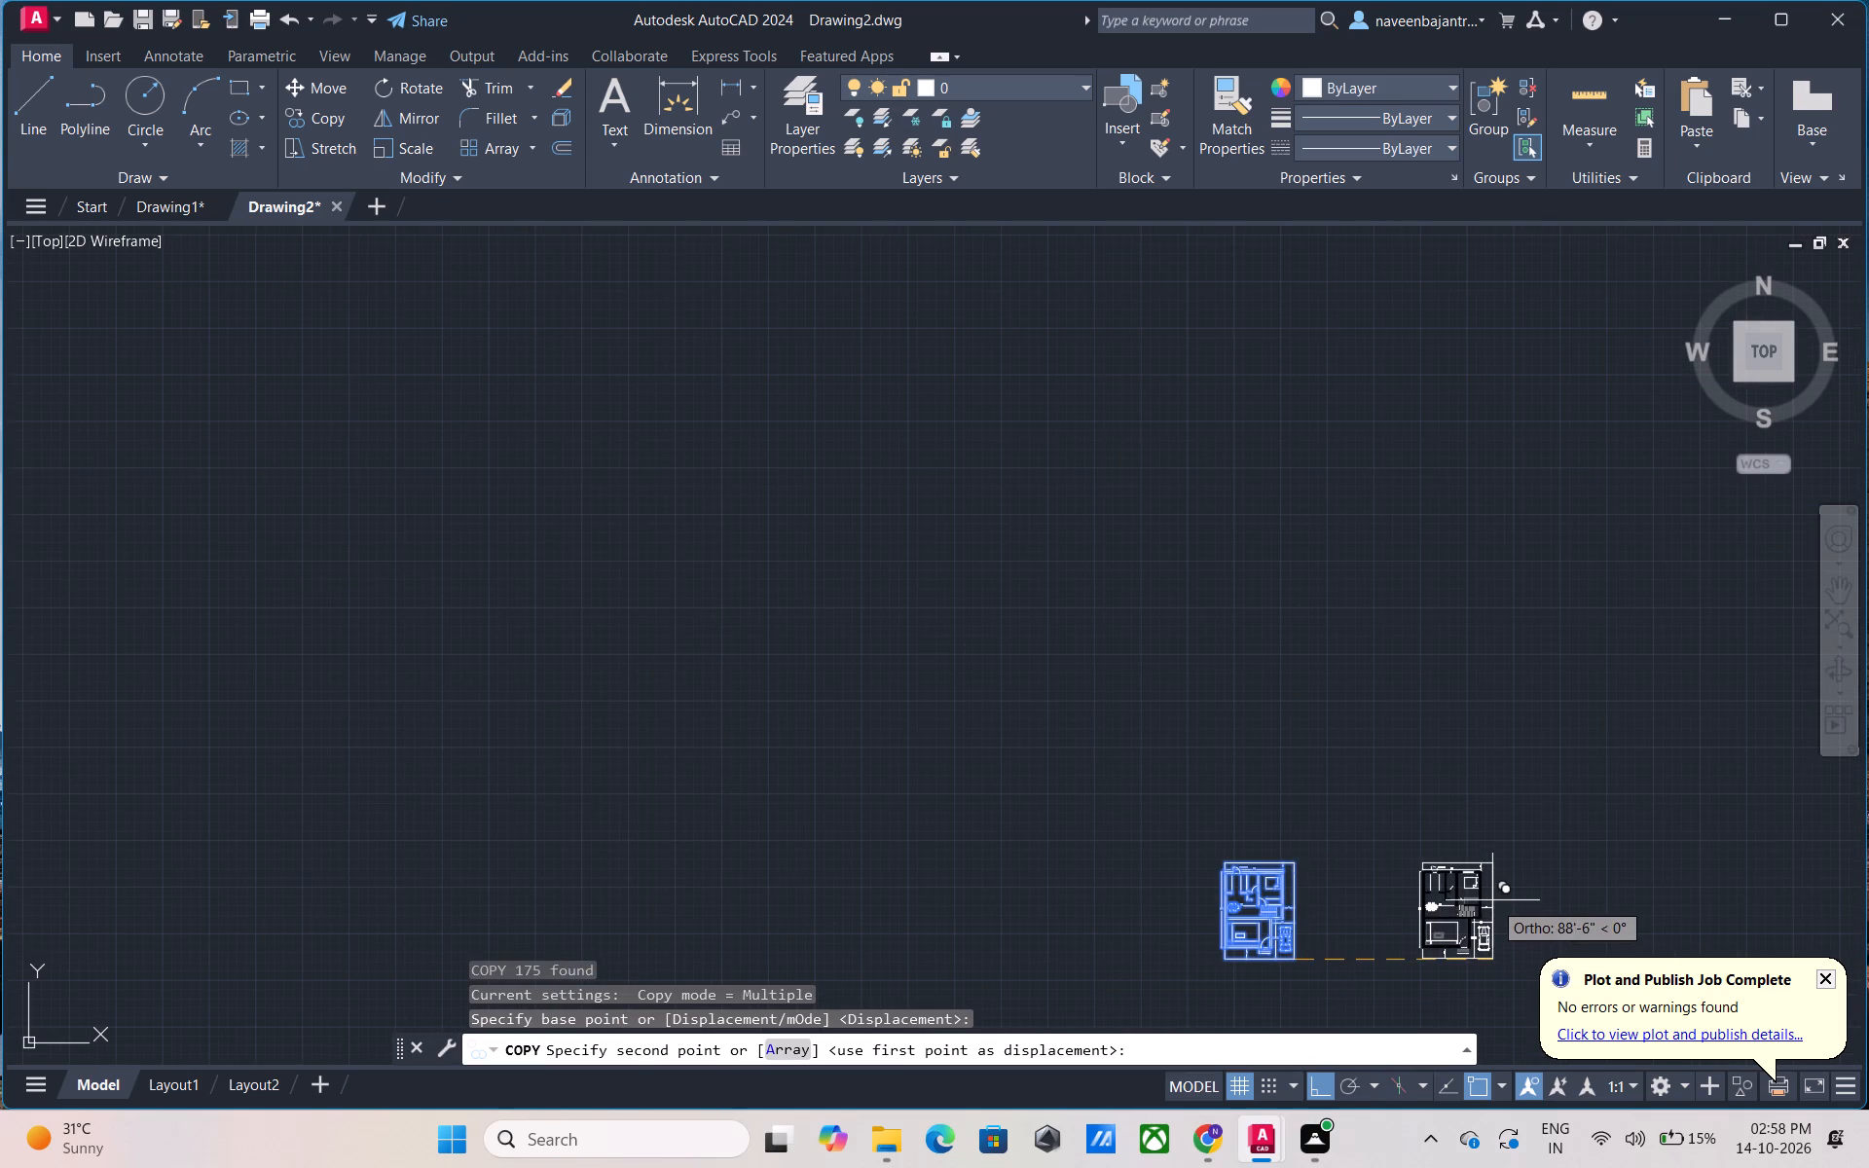
{"action": "middle_click_drag", "start_coordinate": [1494, 900], "coordinate": [551, 851]}
{"action": "middle_click", "coordinate": [551, 851]}
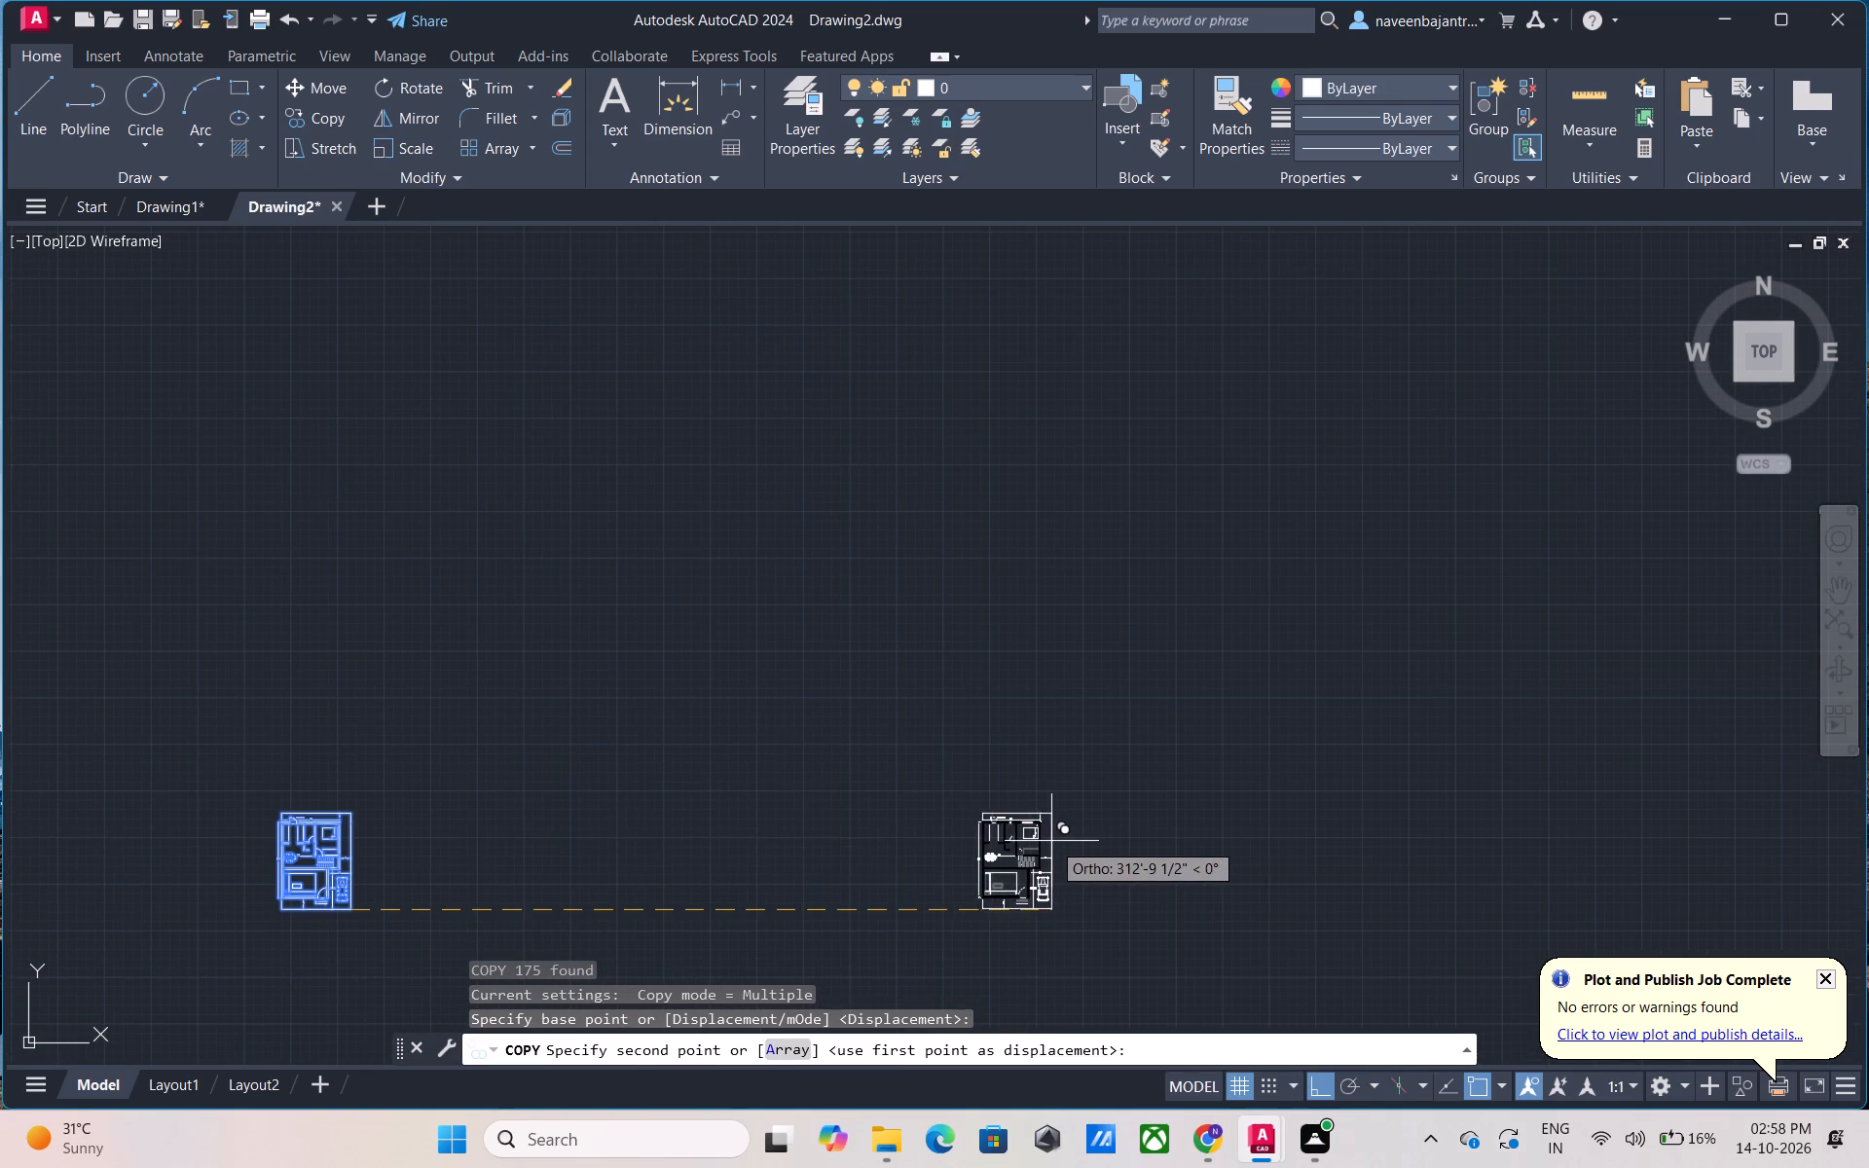
{"action": "scroll", "coordinate": [1051, 841], "scroll_direction": "up", "scroll_amount": 3}
{"action": "left_click", "coordinate": [1058, 815]}
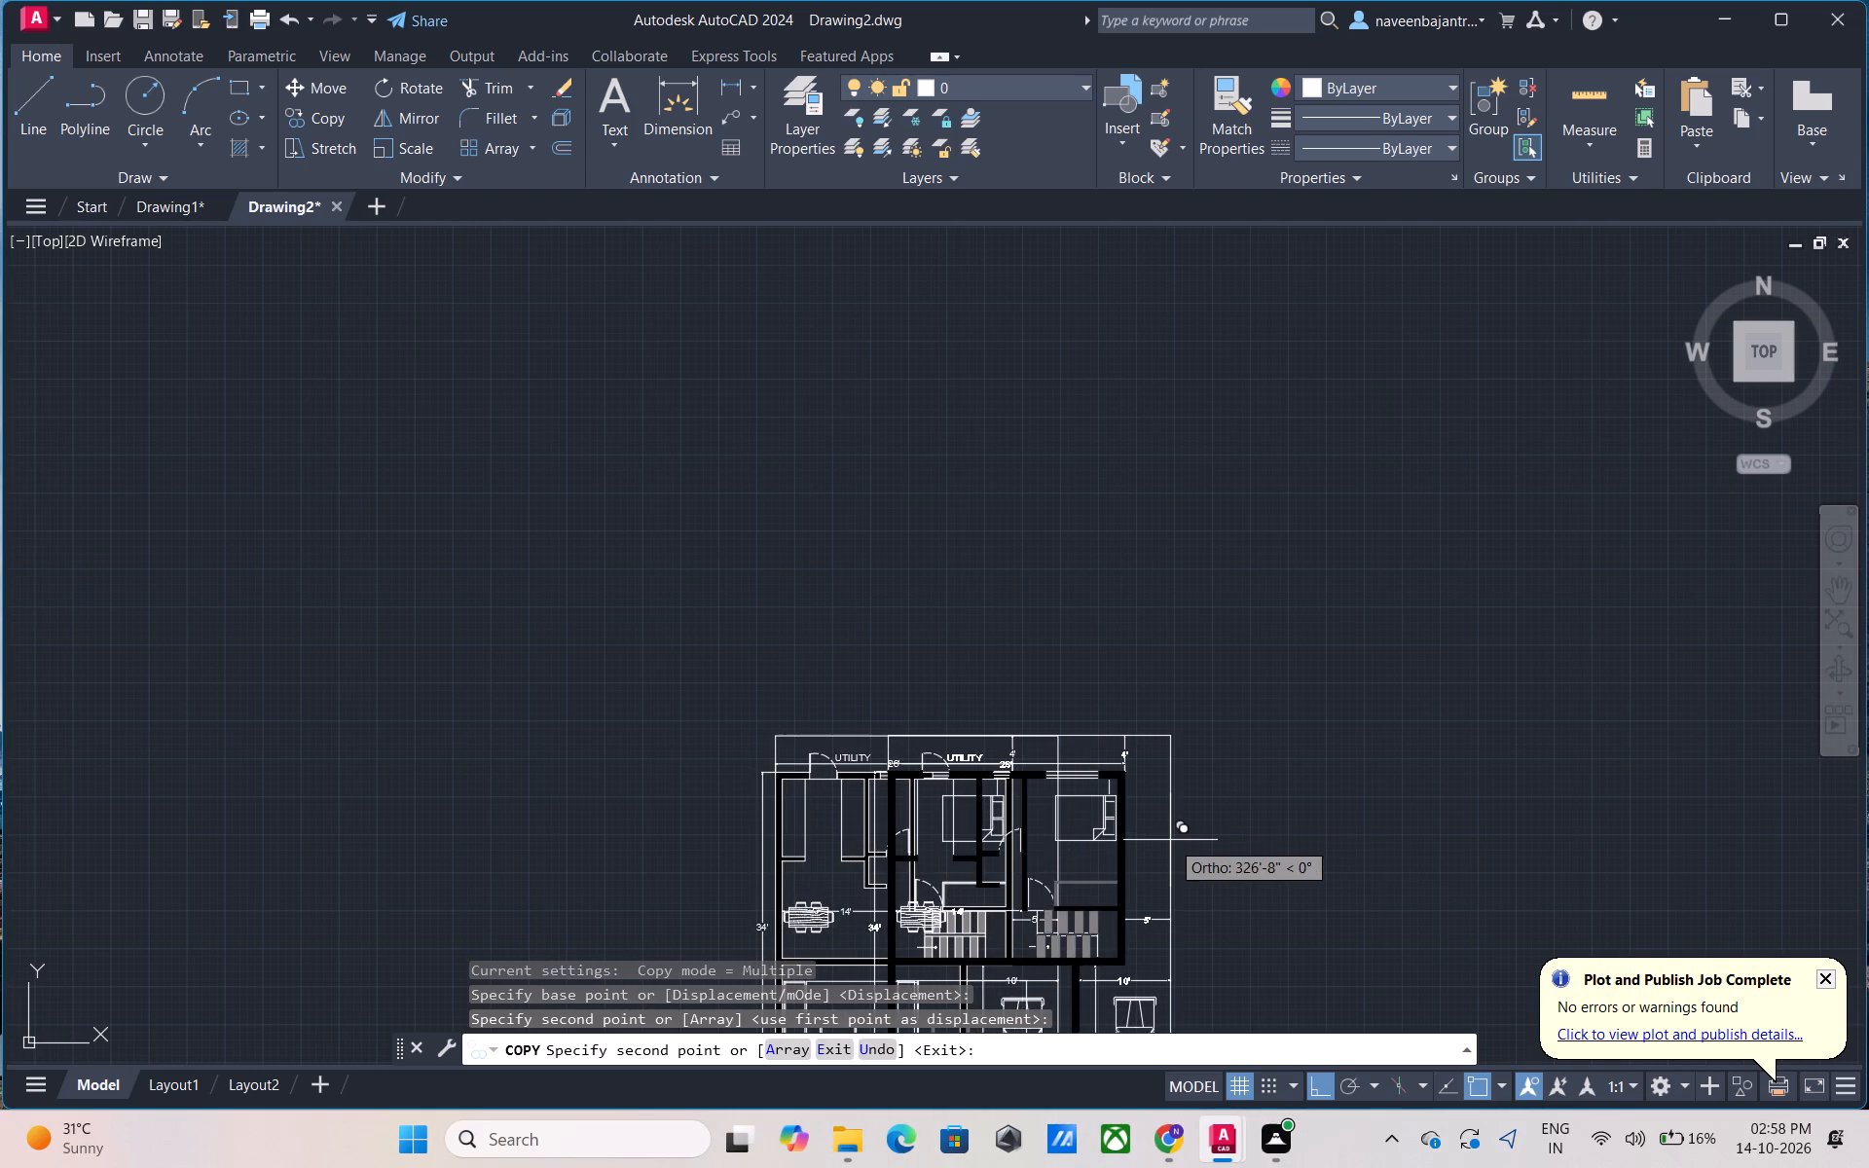
{"action": "key", "text": "Escape"}
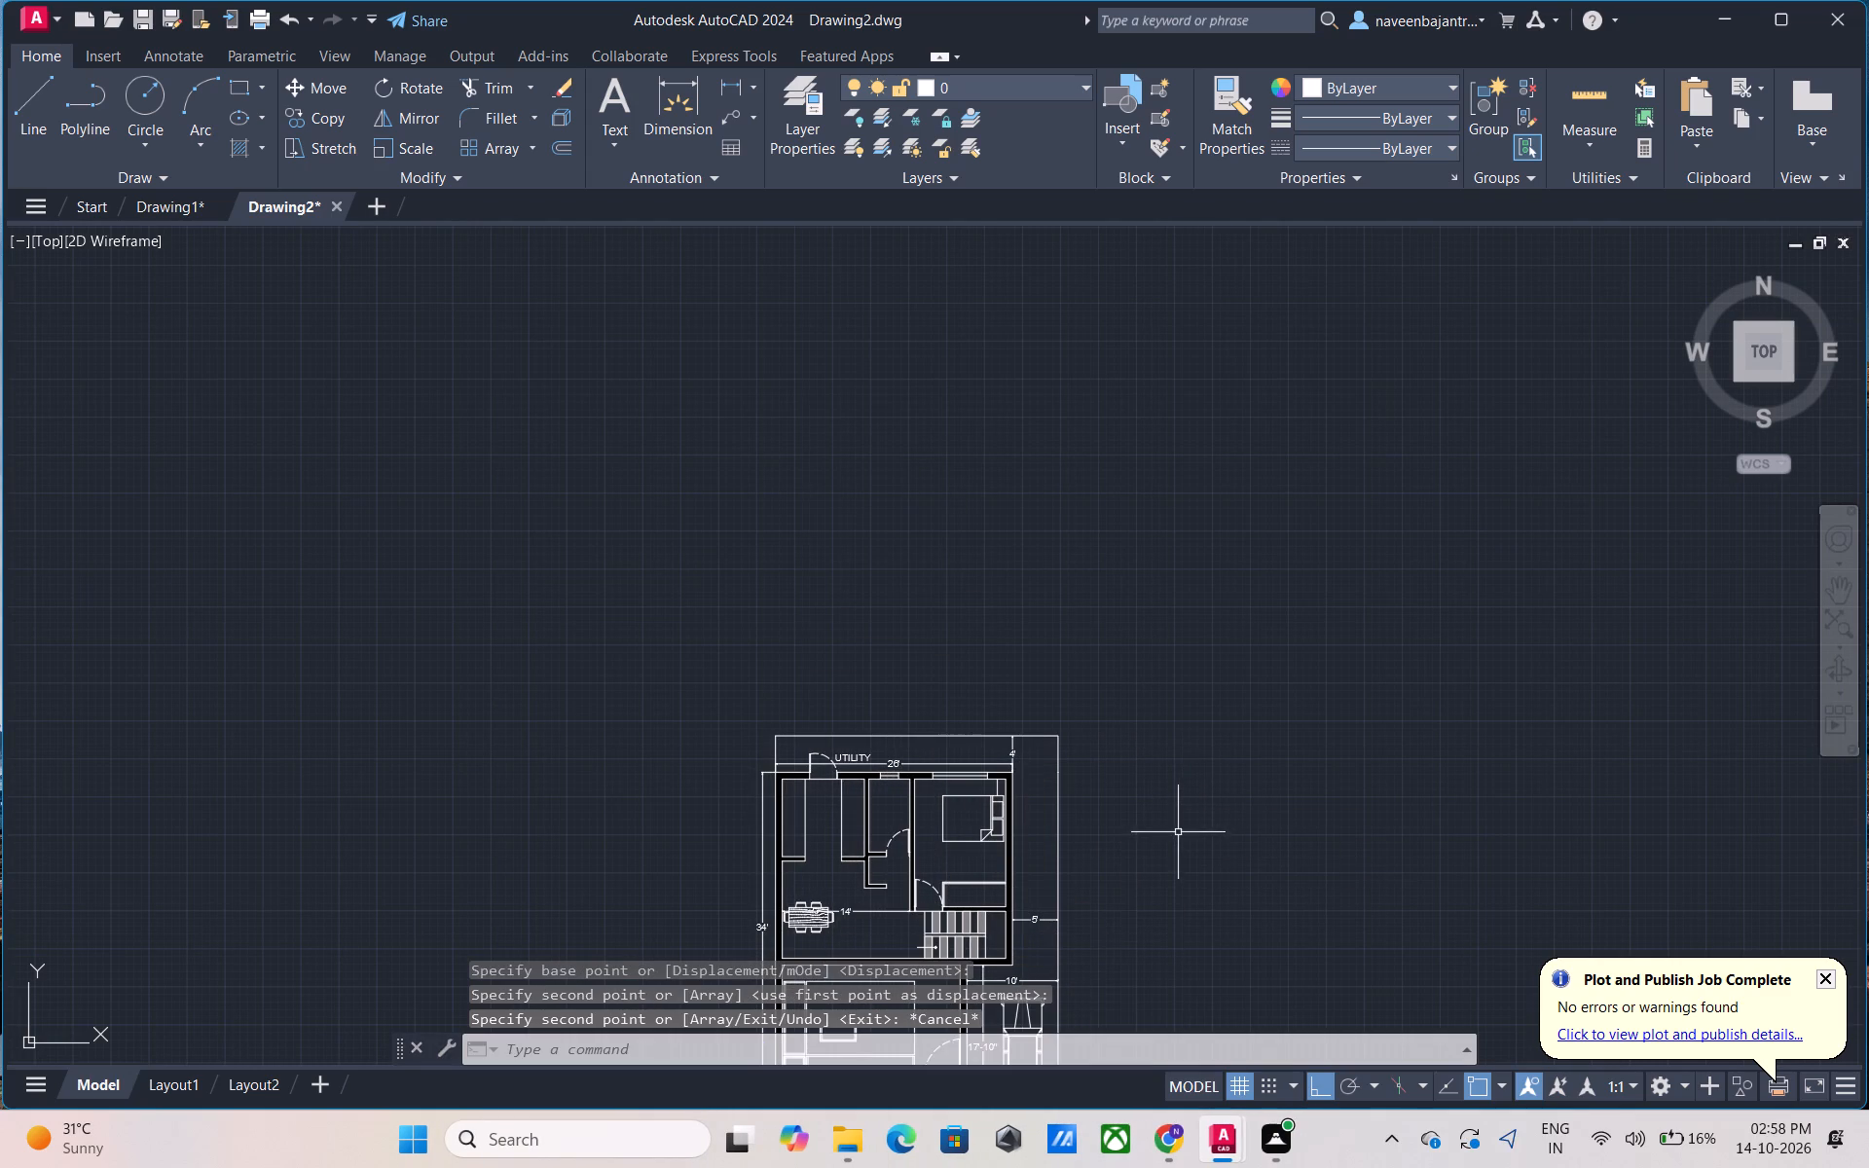
Trim away the copied plan's exterior dimensions: 26', 4', both 5', 10', 17'-10" and 34'.
{"action": "middle_click_drag", "start_coordinate": [1190, 811], "coordinate": [1238, 608]}
{"action": "scroll", "coordinate": [1219, 692], "scroll_direction": "up", "scroll_amount": 1}
{"action": "middle_click_drag", "start_coordinate": [1179, 783], "coordinate": [1263, 648]}
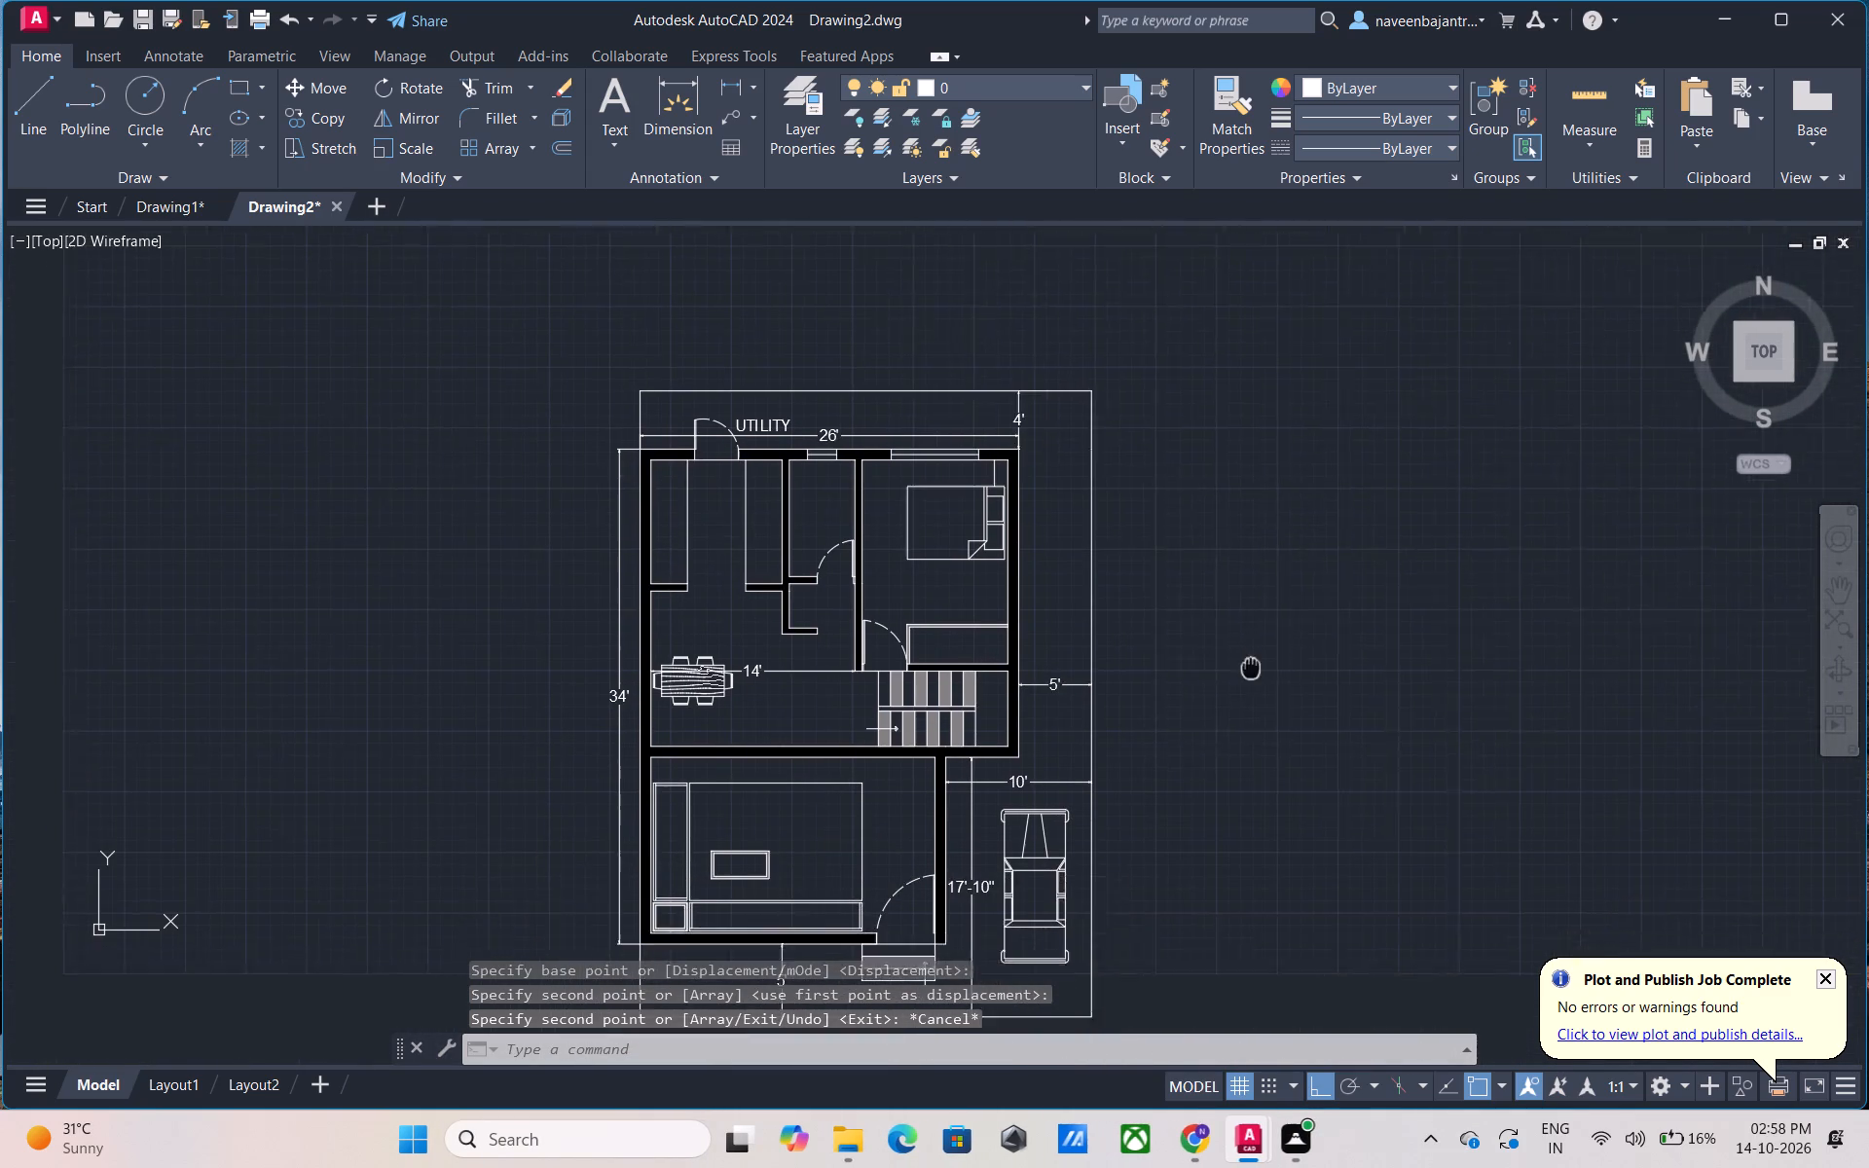
{"action": "middle_click_drag", "start_coordinate": [1263, 648], "coordinate": [1327, 545]}
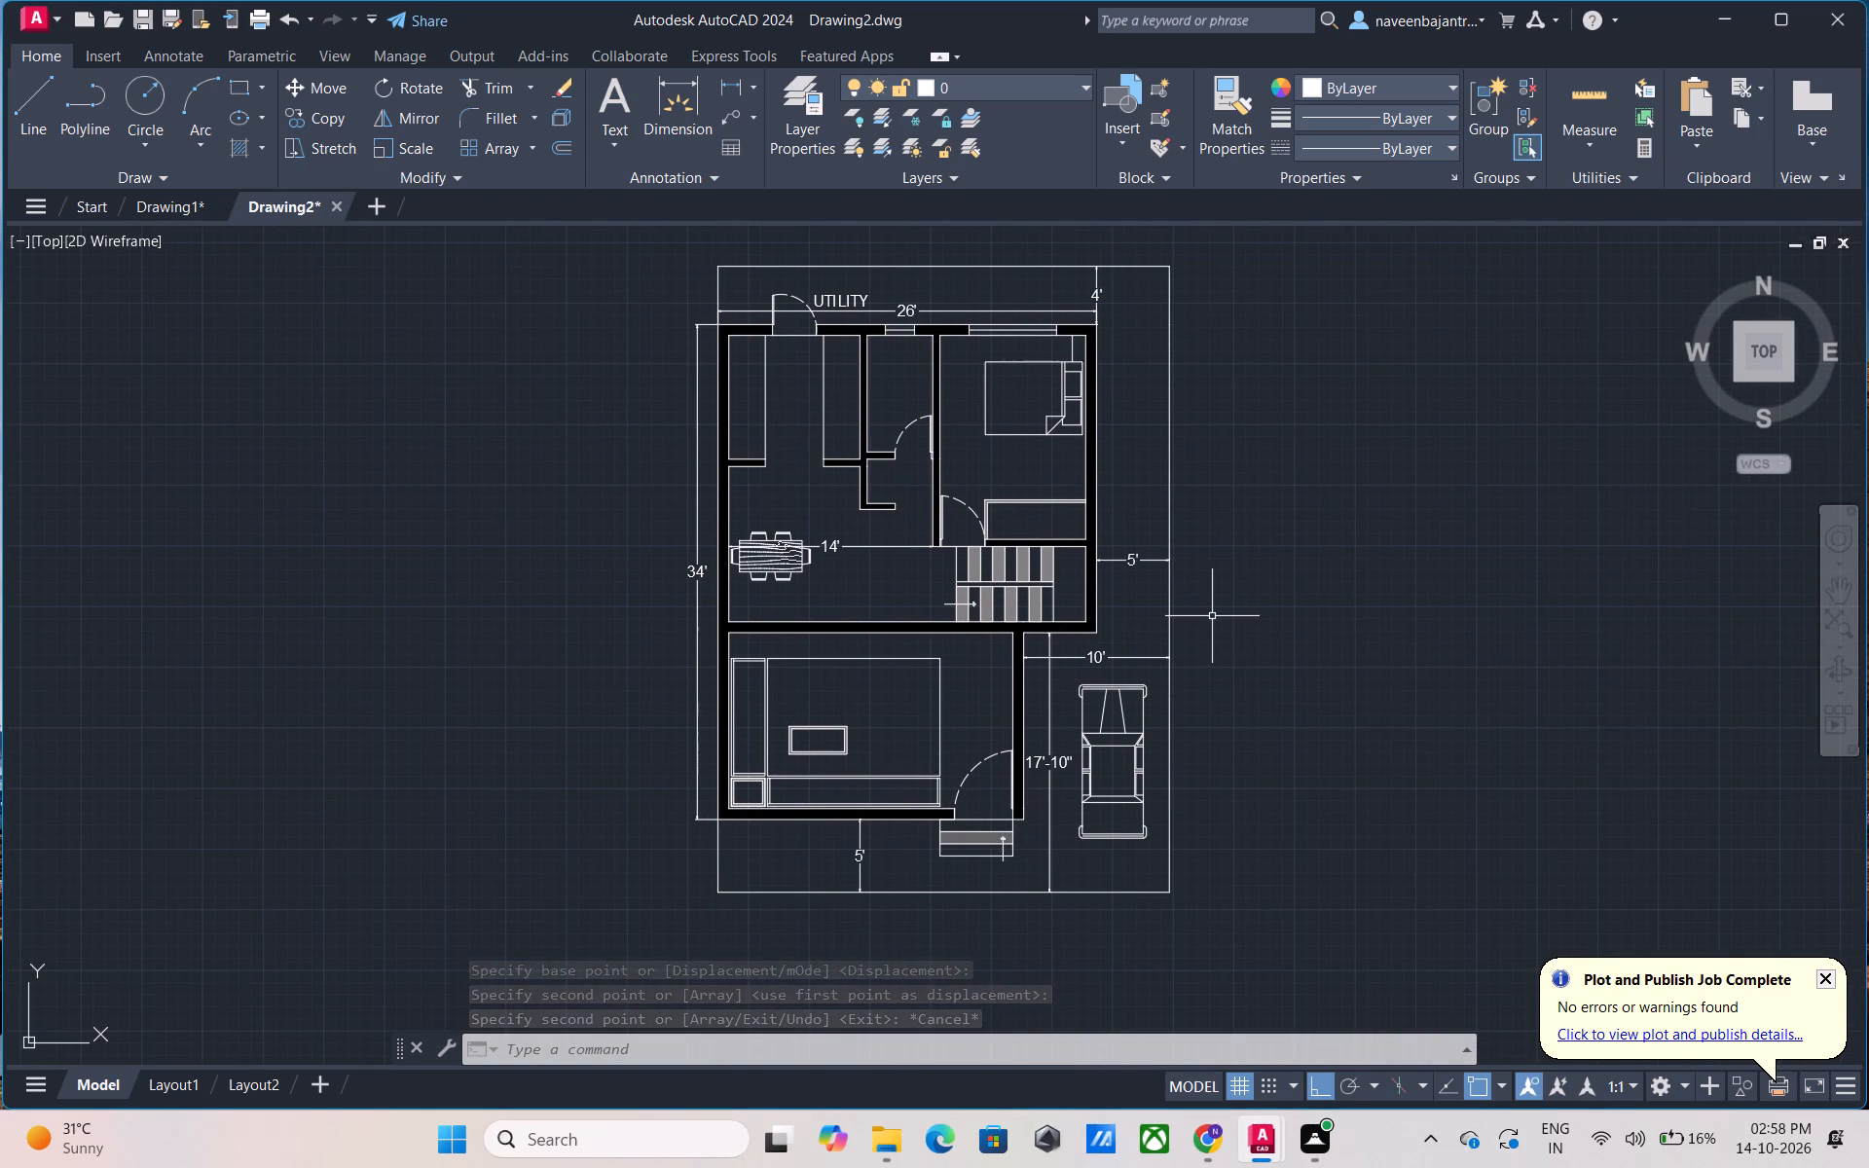
{"action": "key", "text": "Escape"}
{"action": "type", "text": "TR"}
{"action": "key", "text": "space"}
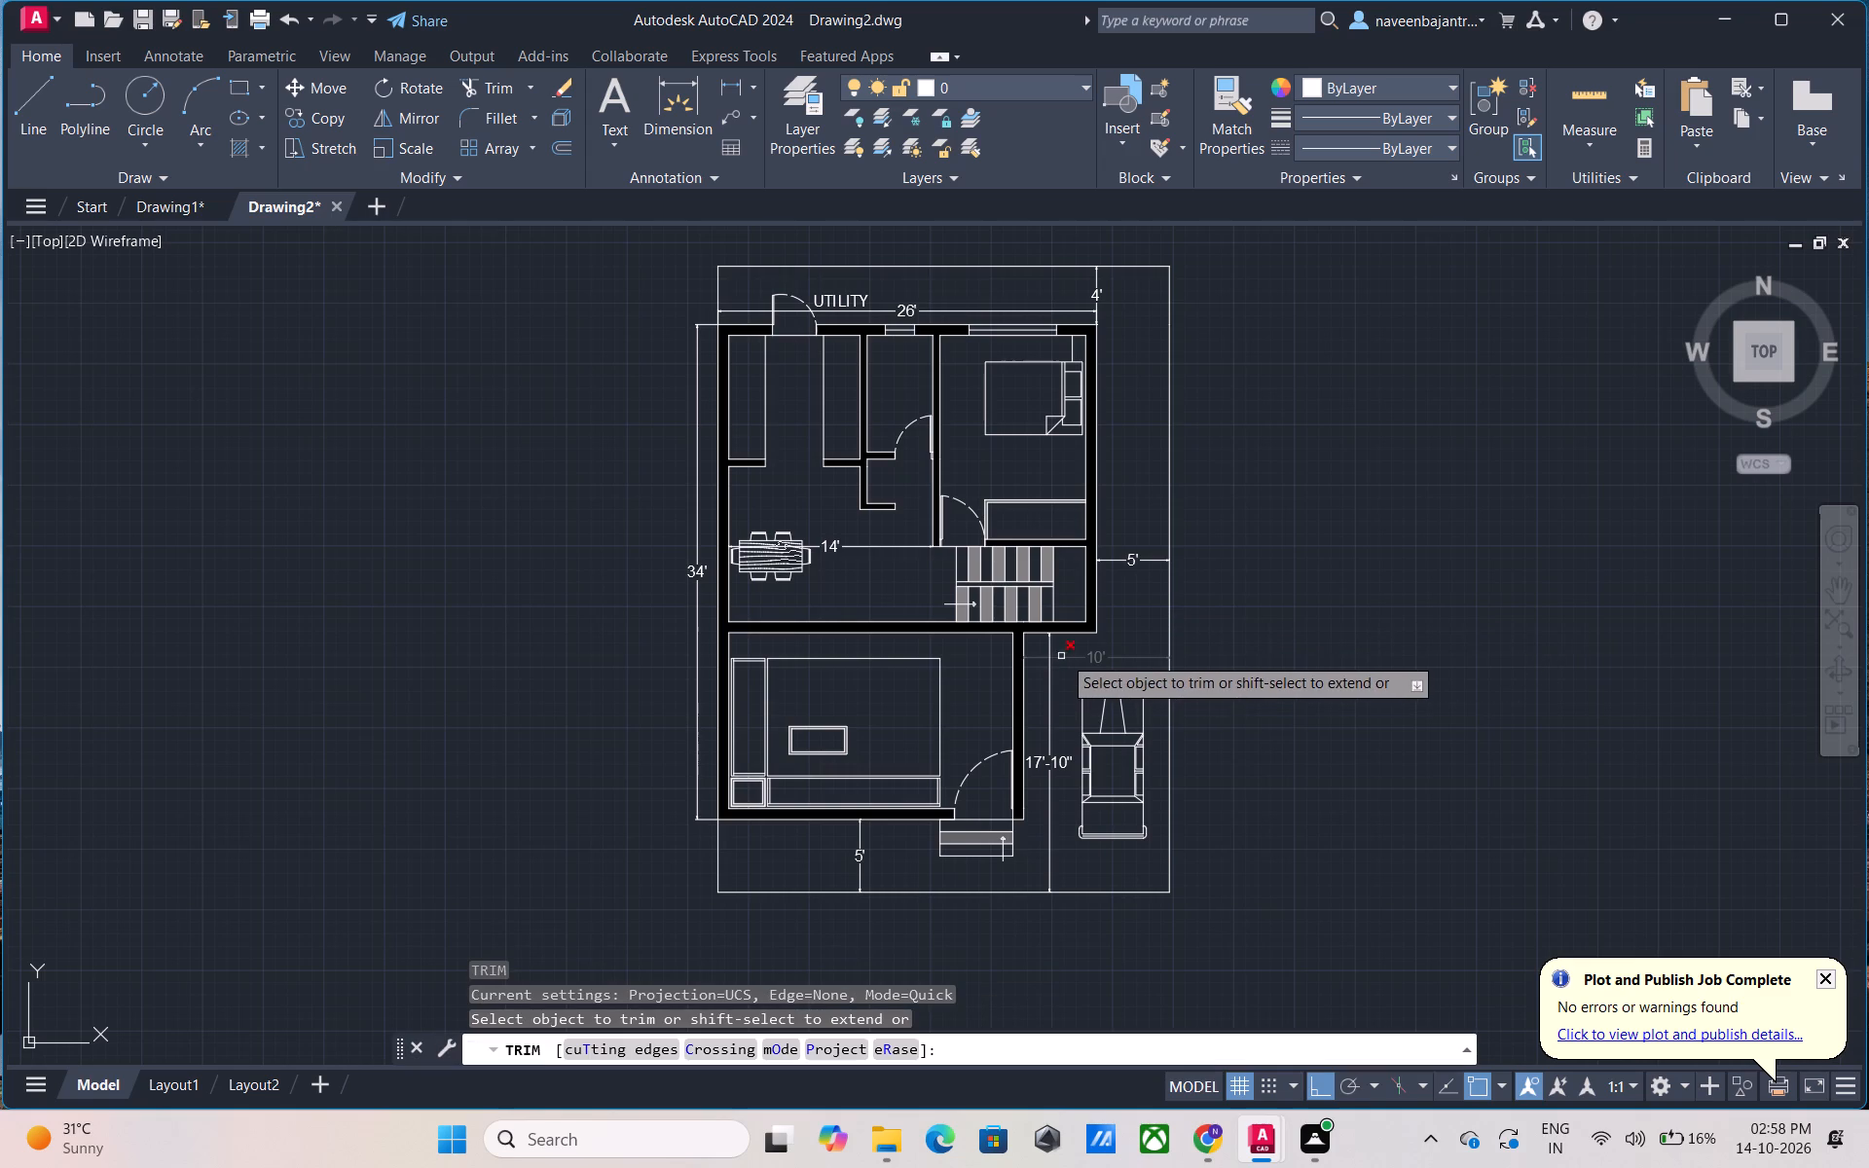
{"action": "left_click", "coordinate": [978, 312]}
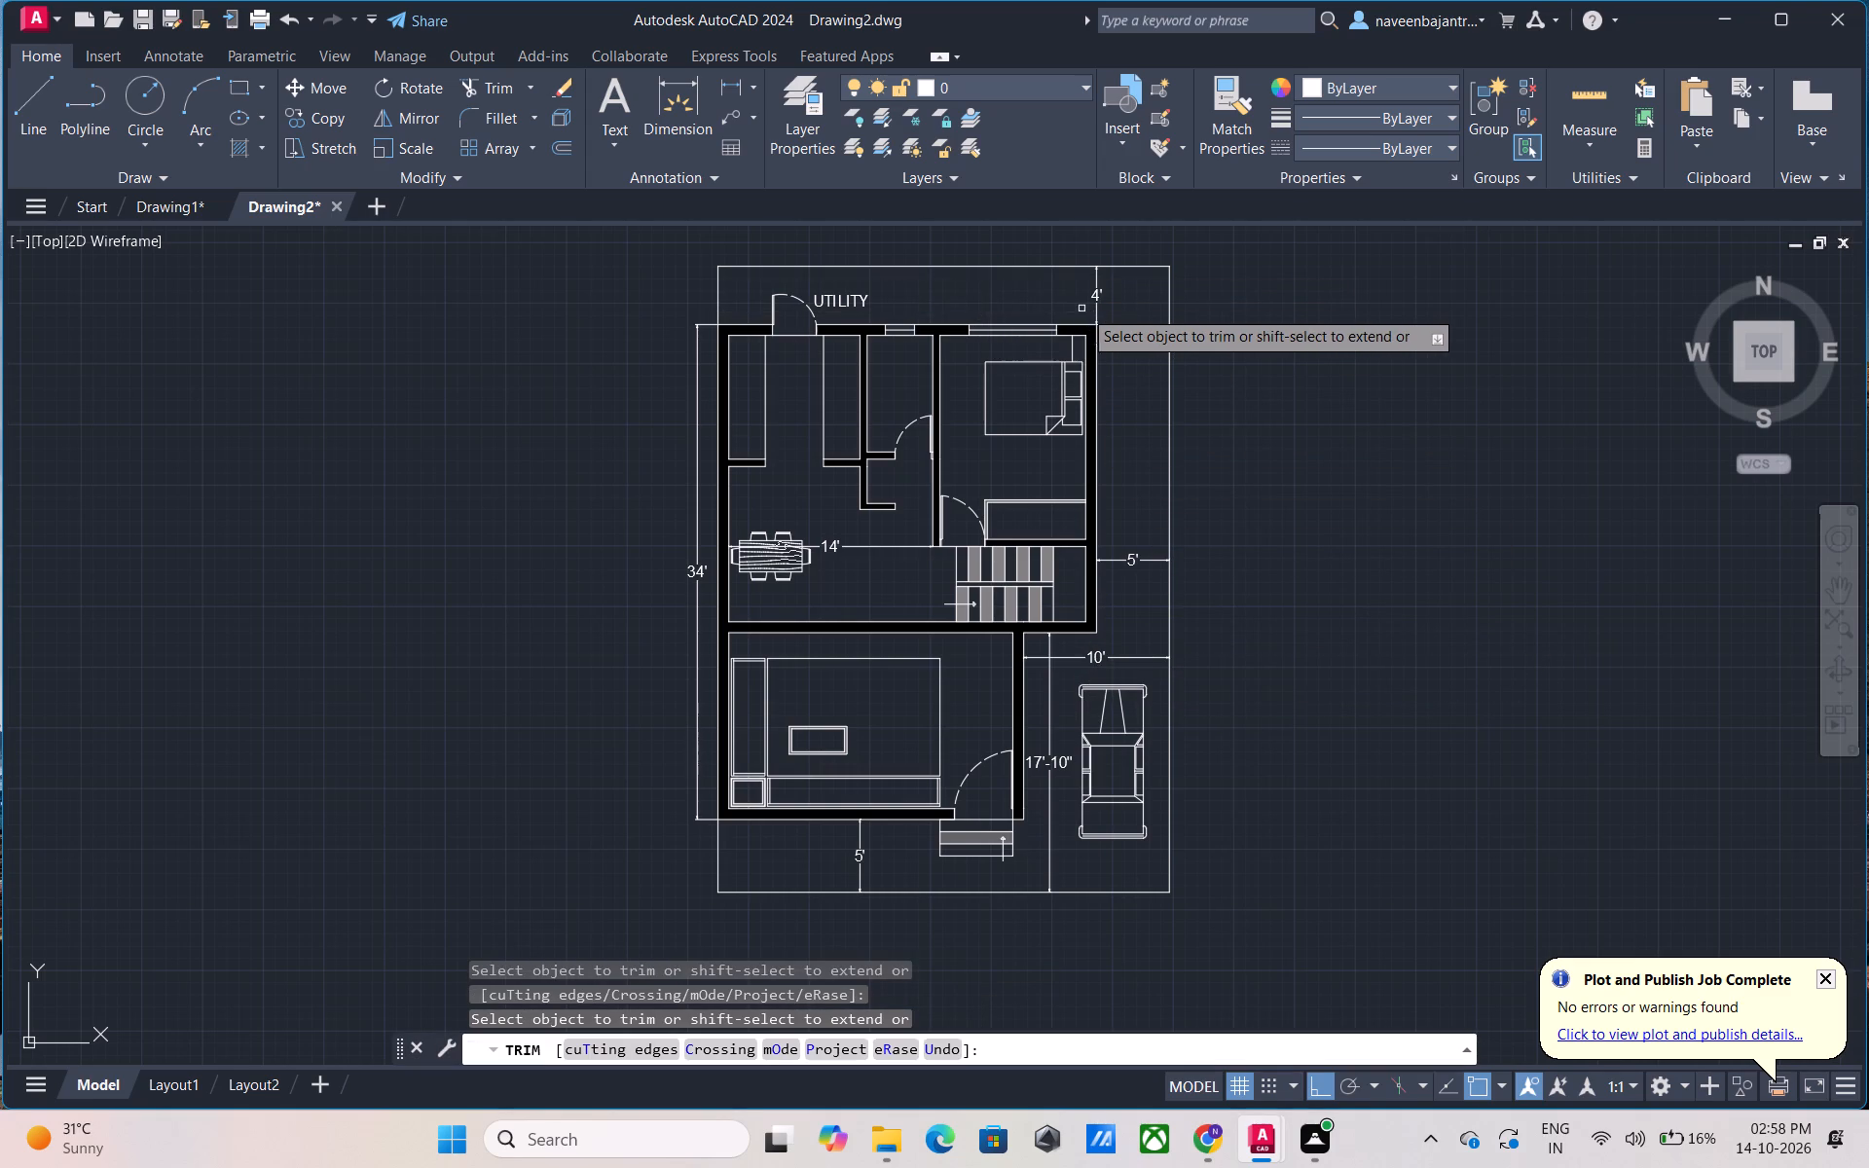
{"action": "left_click", "coordinate": [1093, 308]}
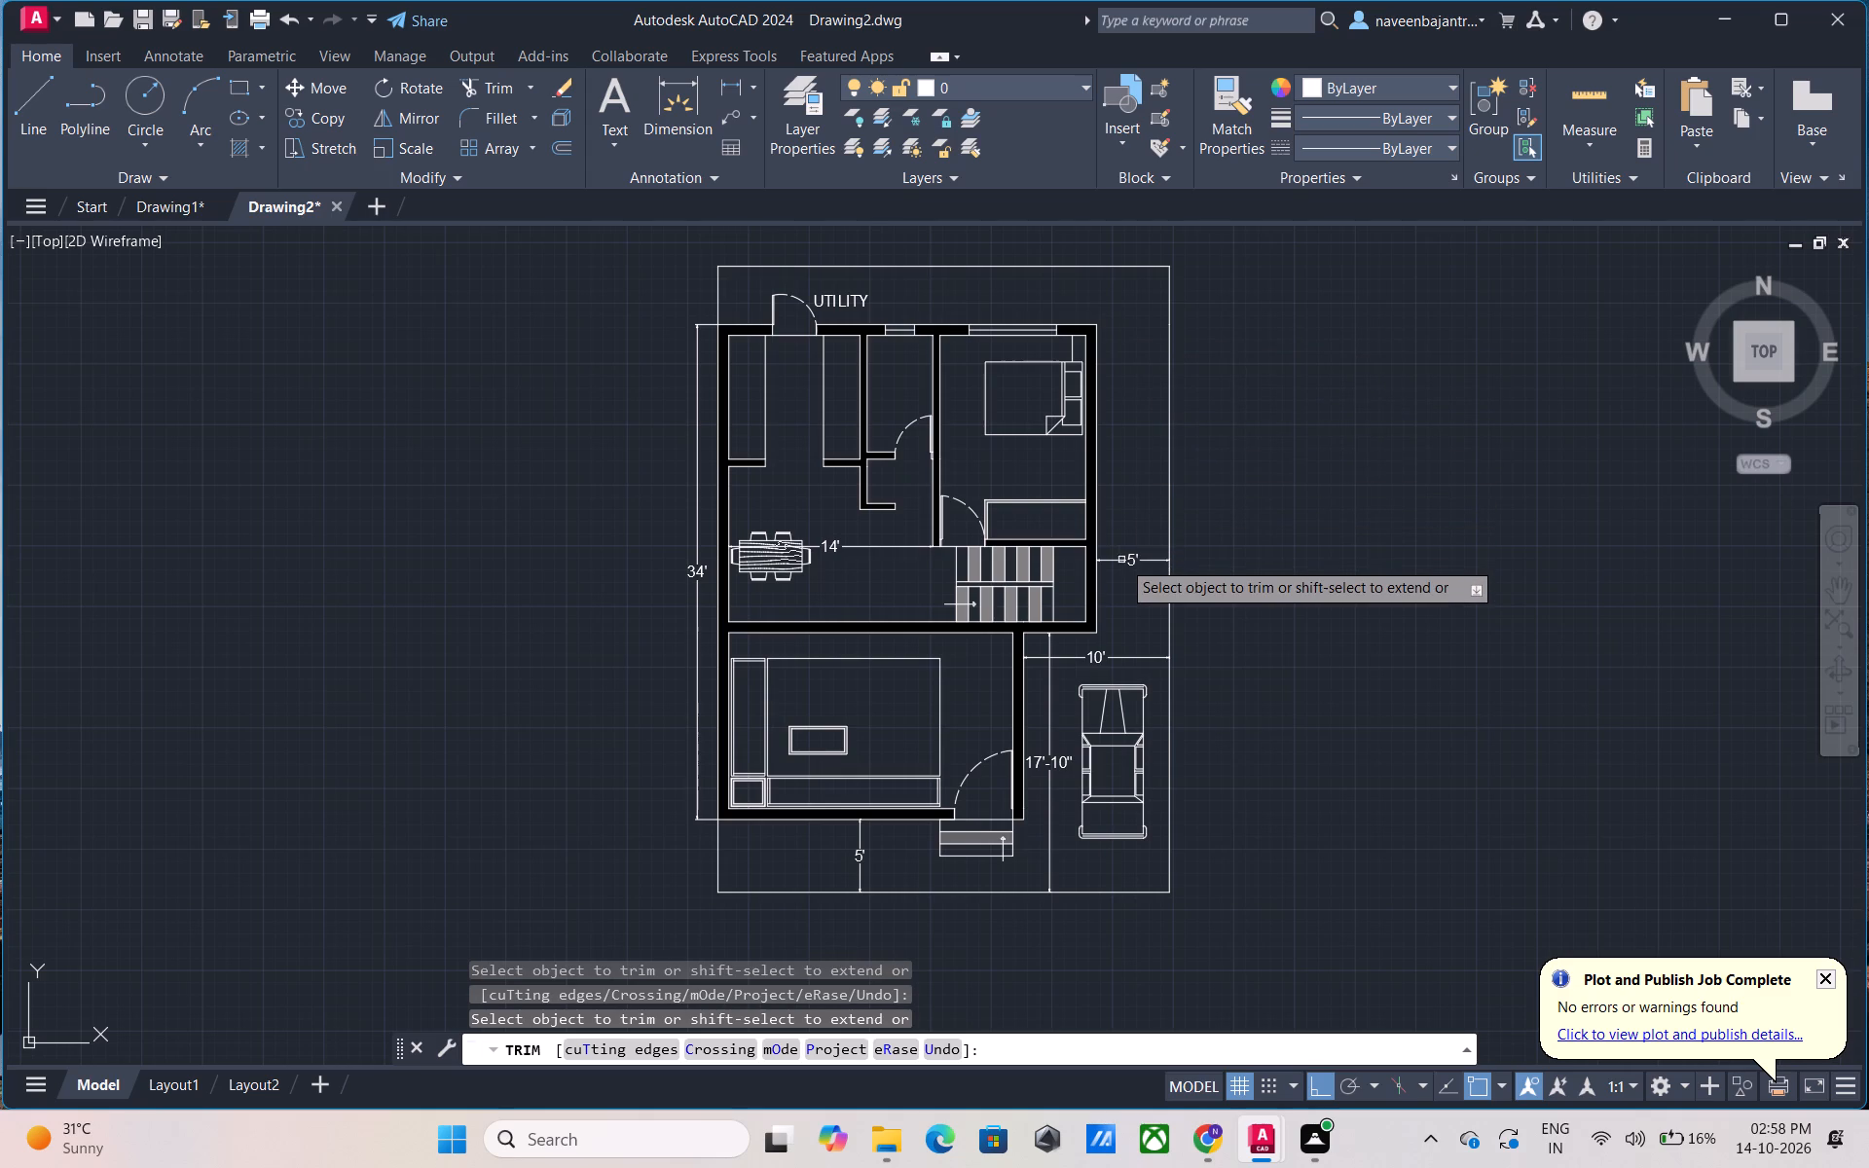
{"action": "left_click", "coordinate": [1121, 561]}
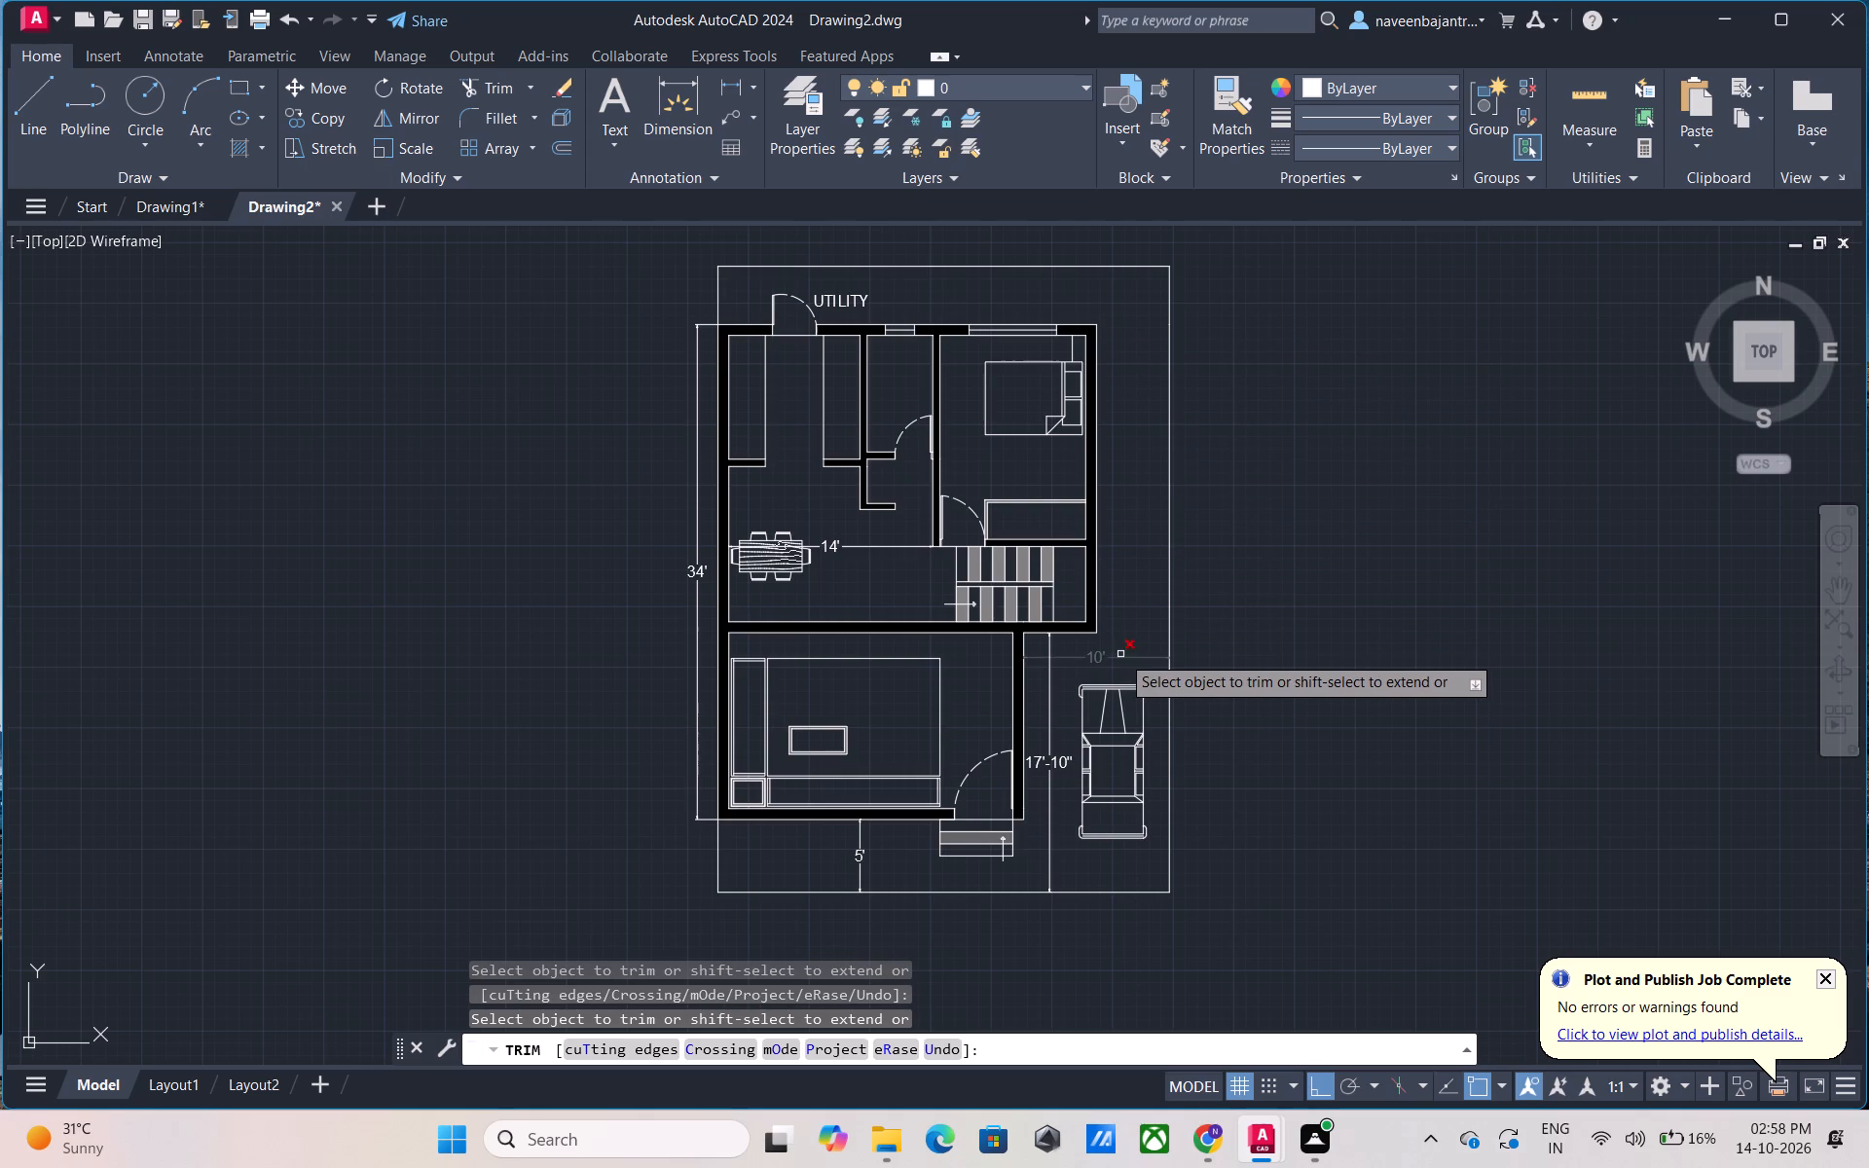
{"action": "left_click", "coordinate": [1120, 654]}
{"action": "left_click", "coordinate": [1052, 676]}
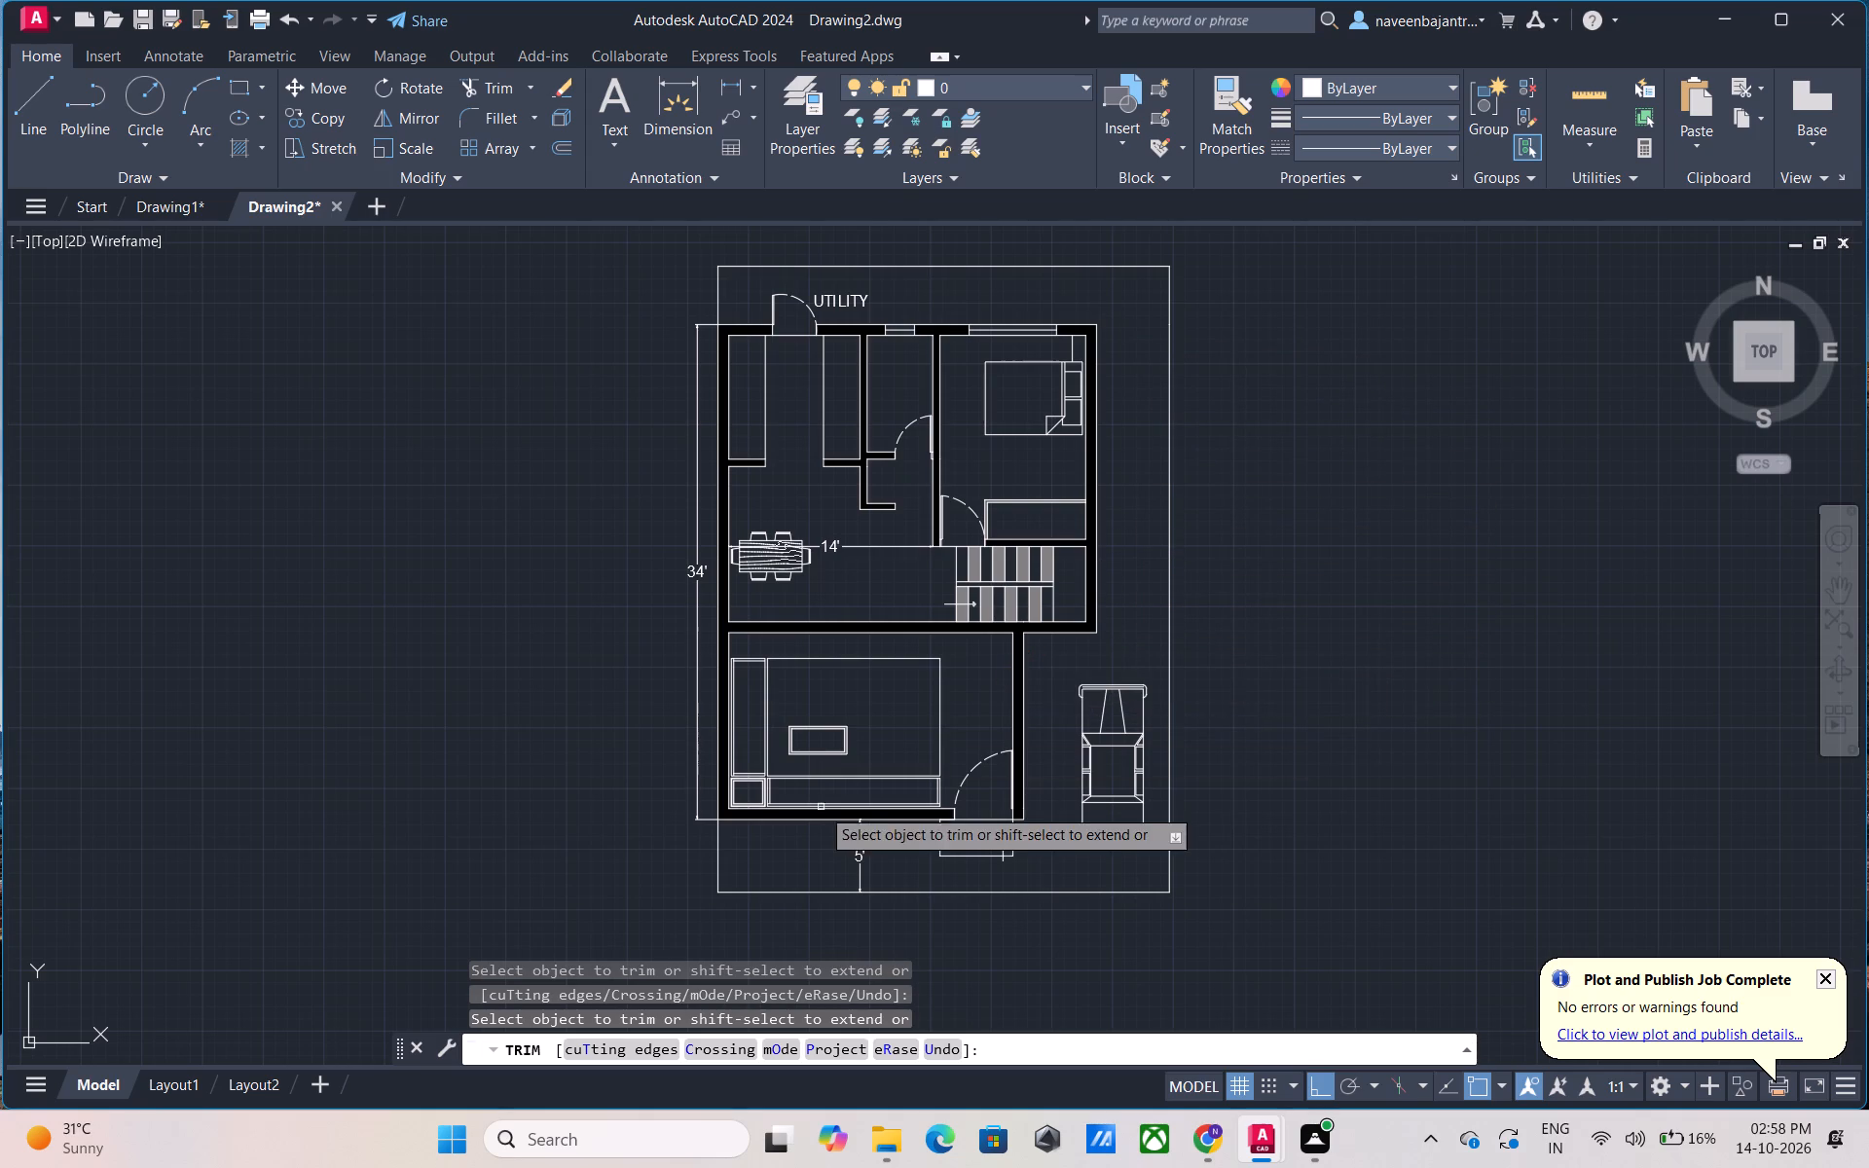
{"action": "left_click", "coordinate": [861, 845]}
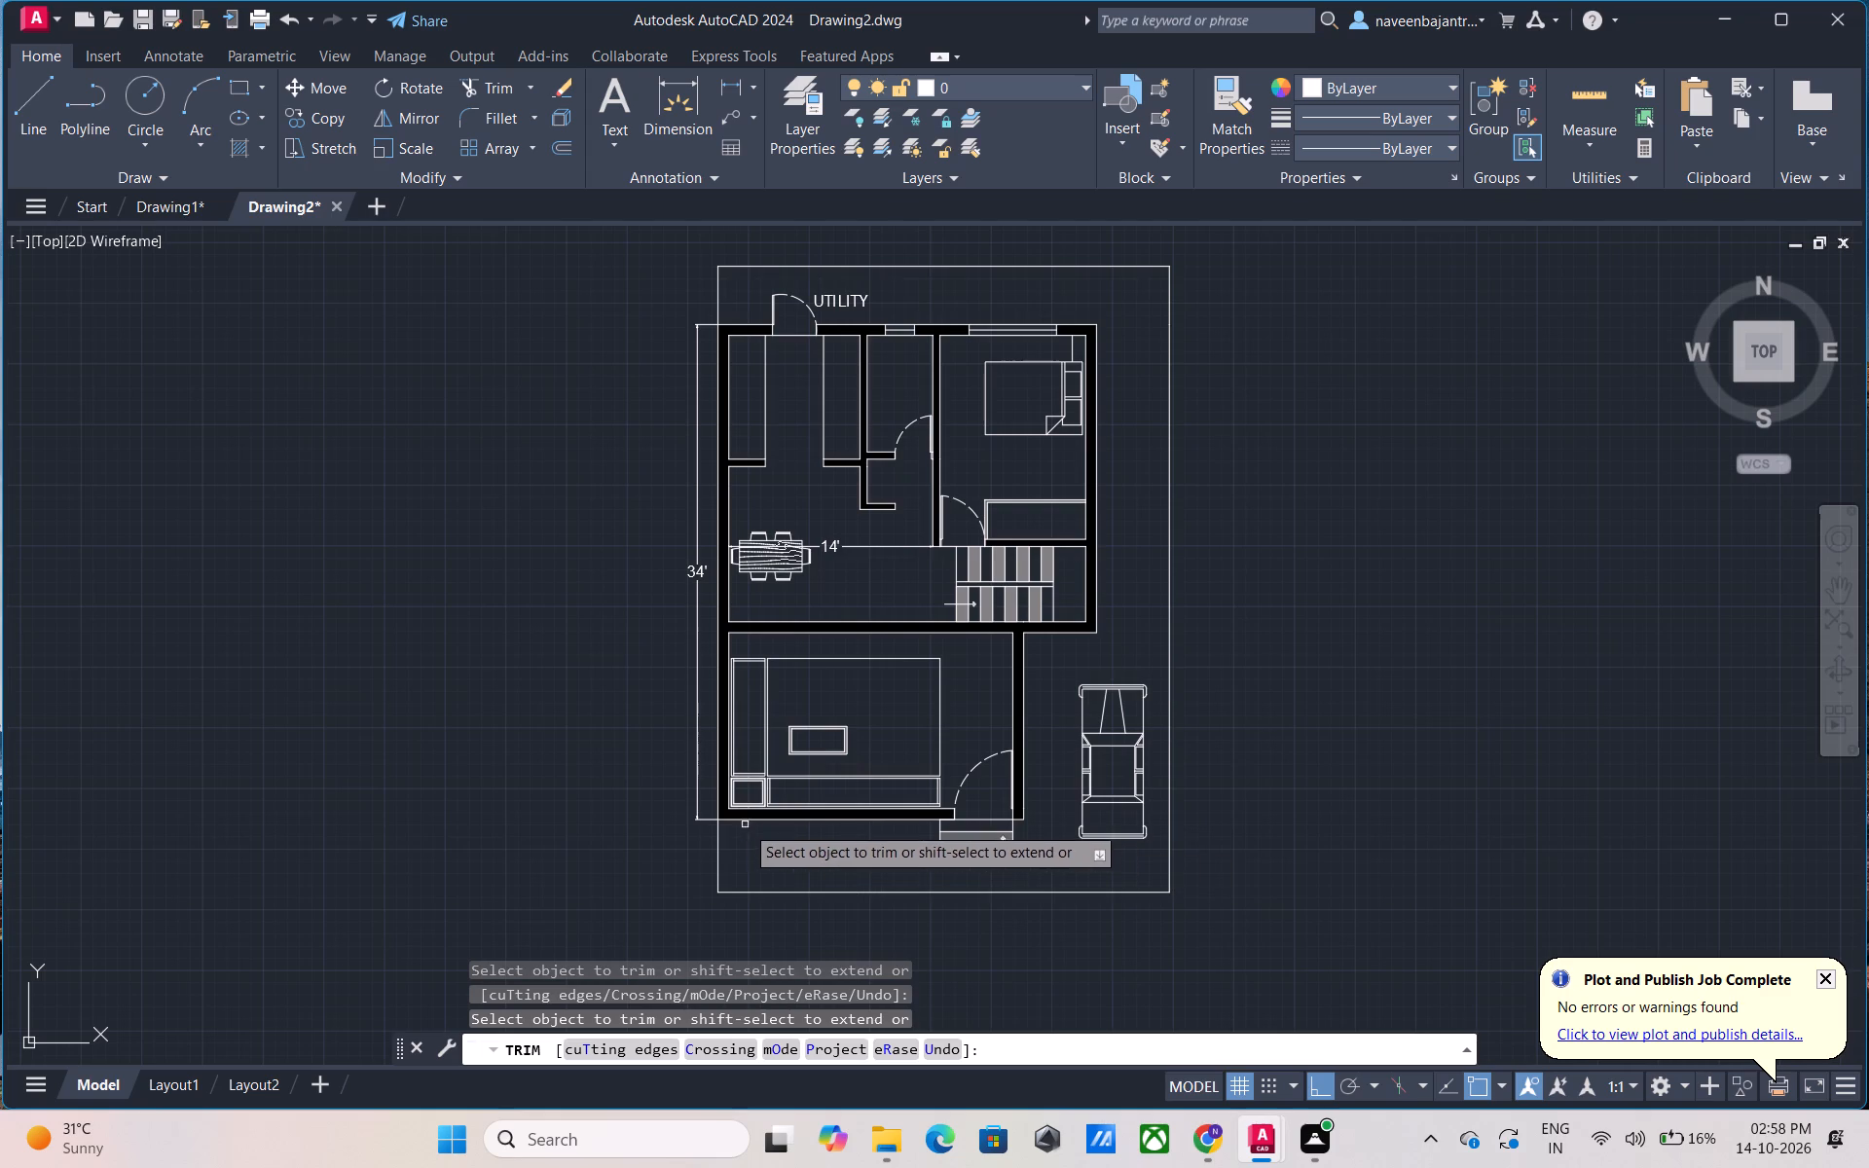
{"action": "left_click", "coordinate": [696, 744]}
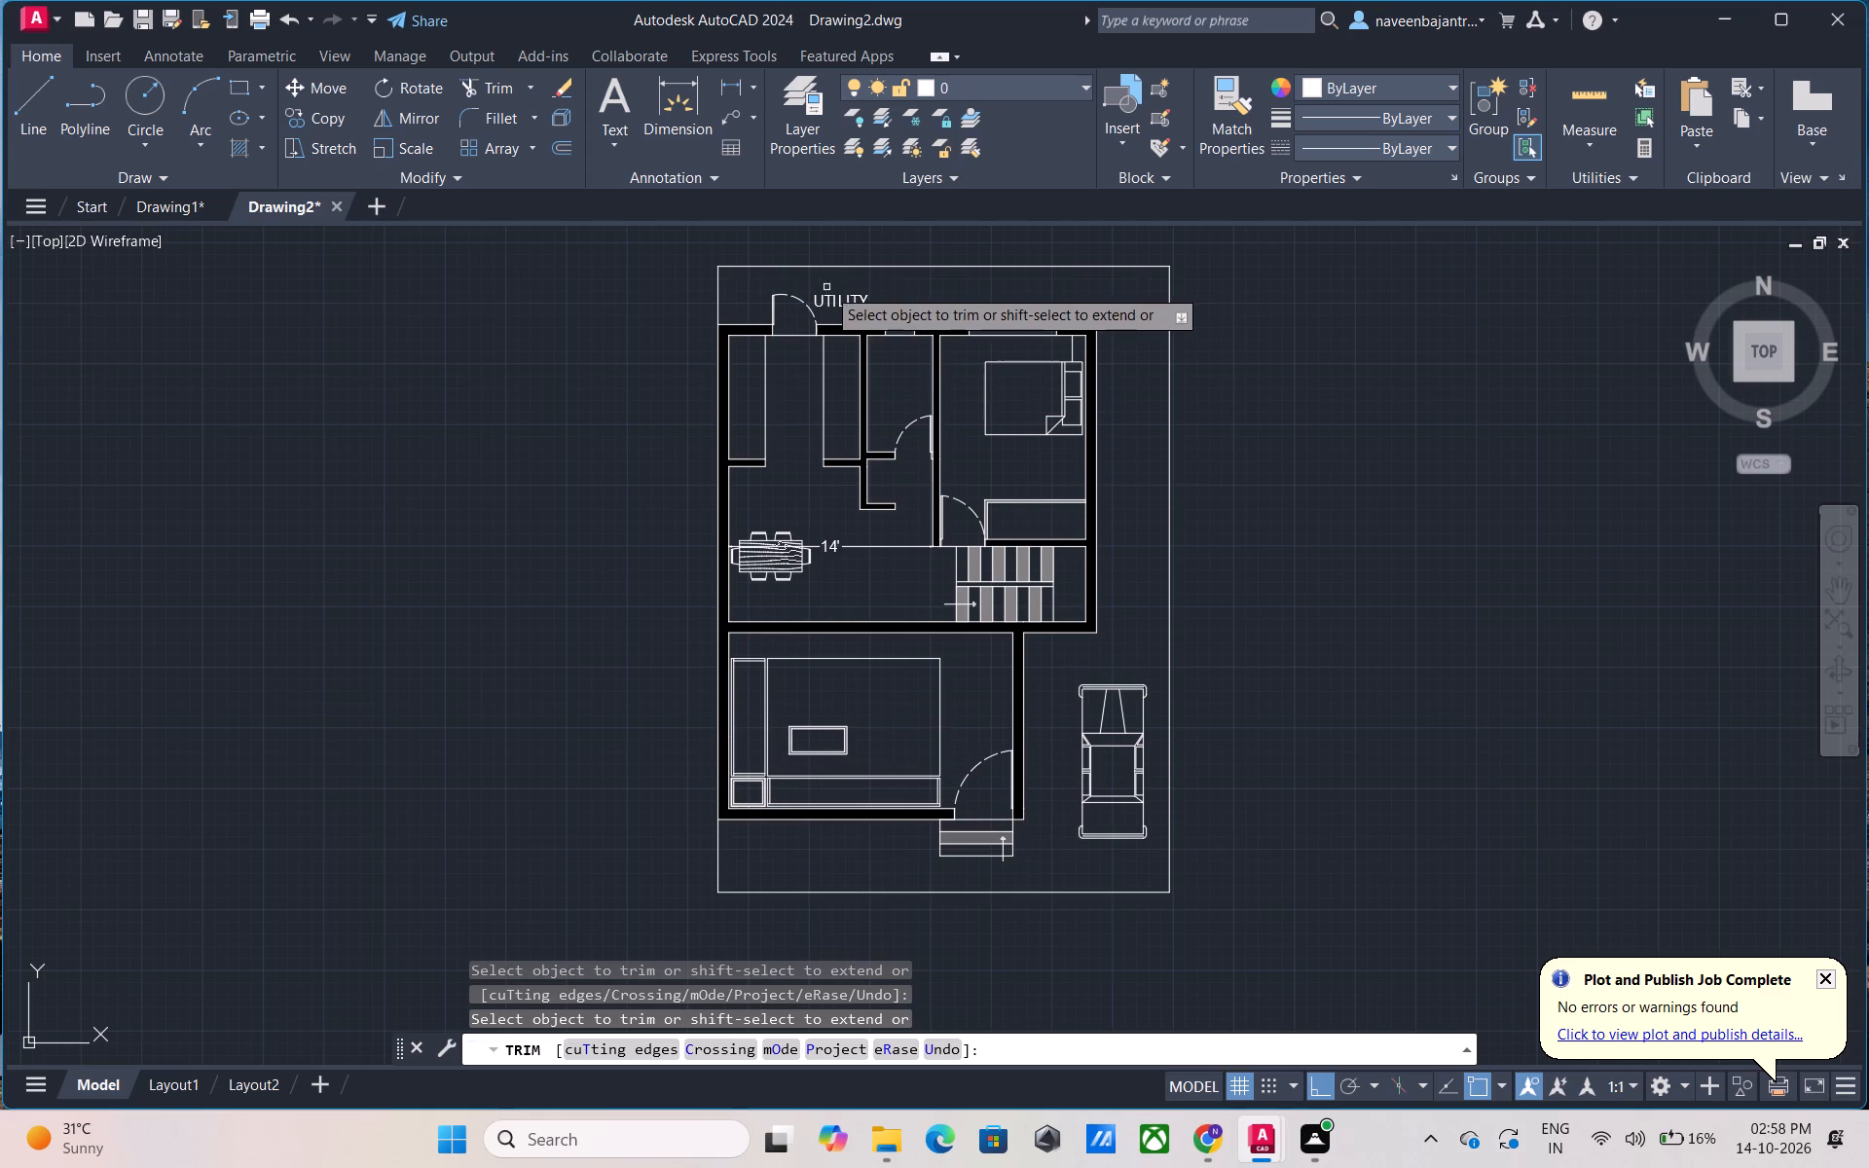
Trim away the rear door's dashed swing arc and door leaf beside the UTILITY label in the copied plan.
{"action": "left_click", "coordinate": [791, 296]}
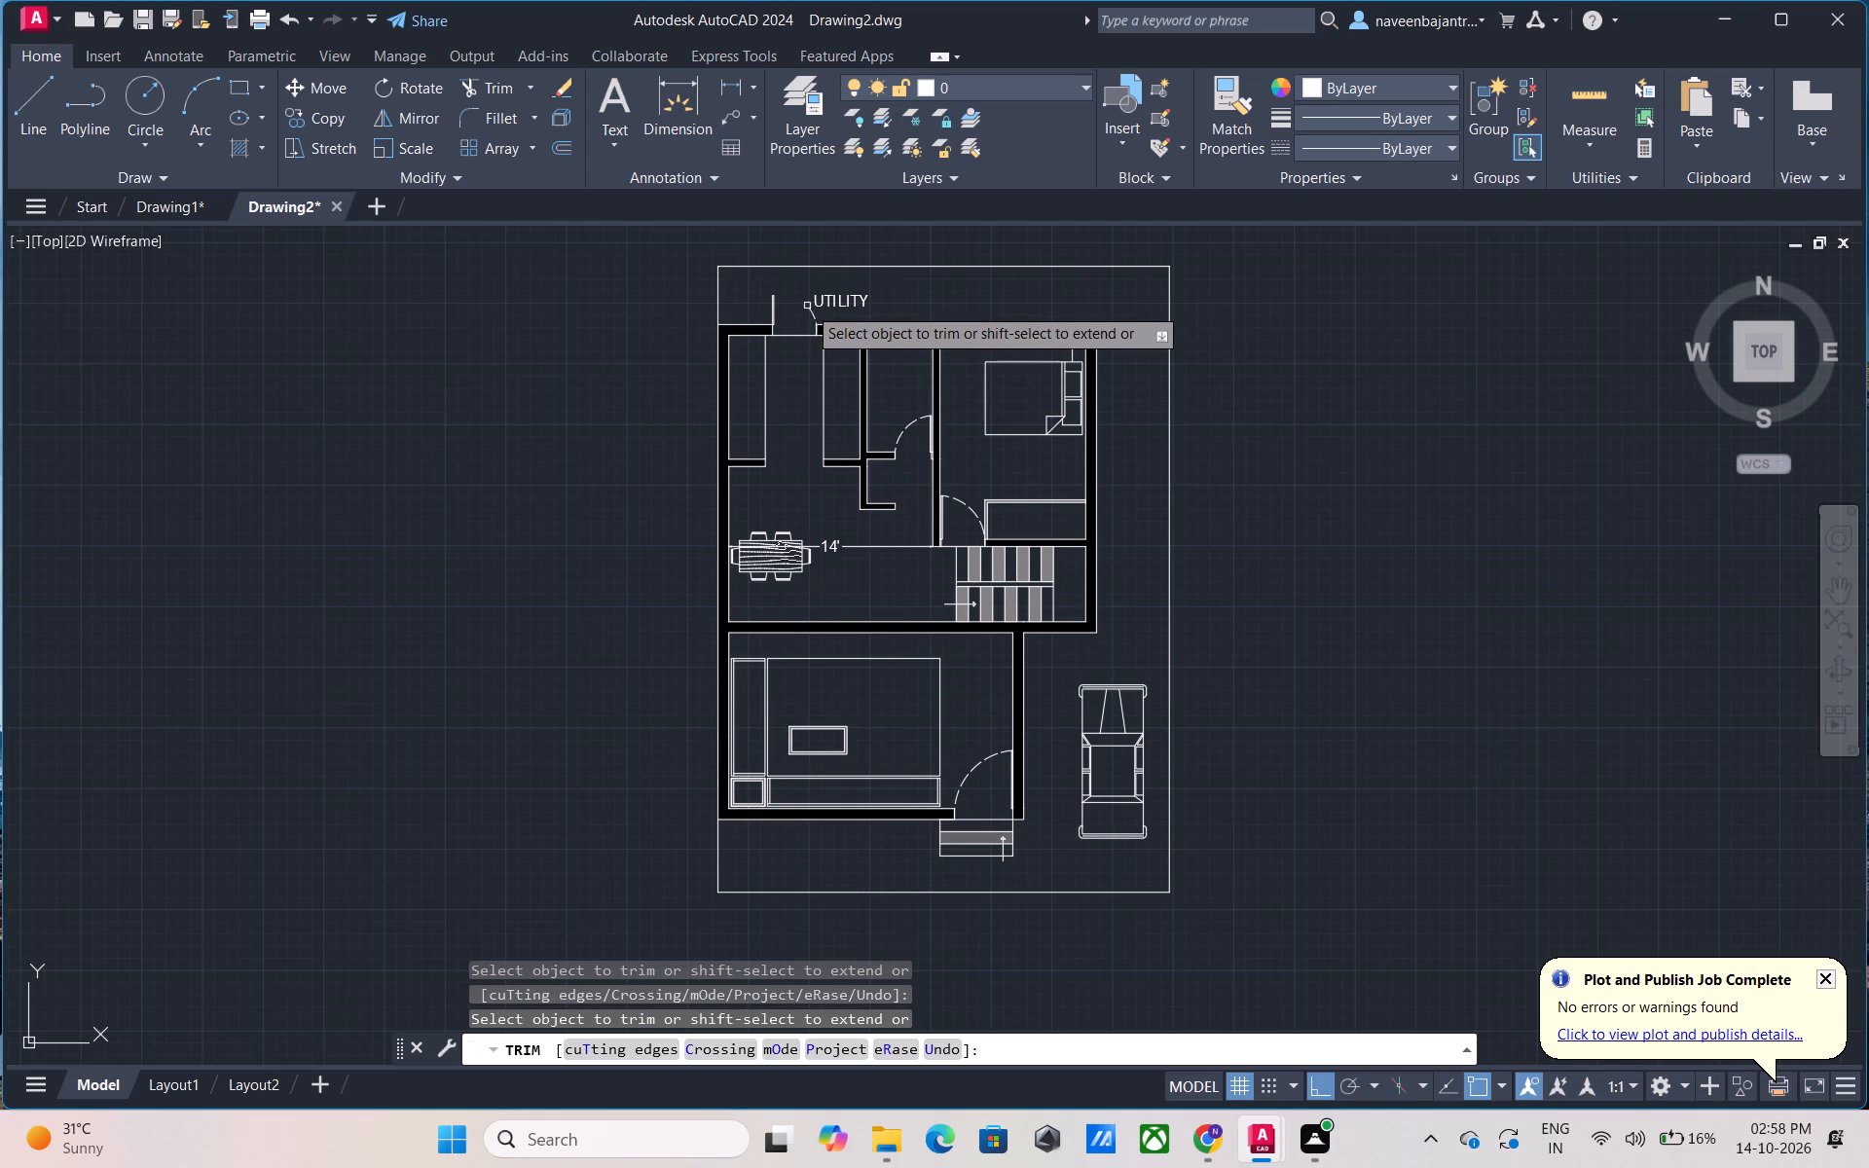
{"action": "left_click", "coordinate": [809, 310]}
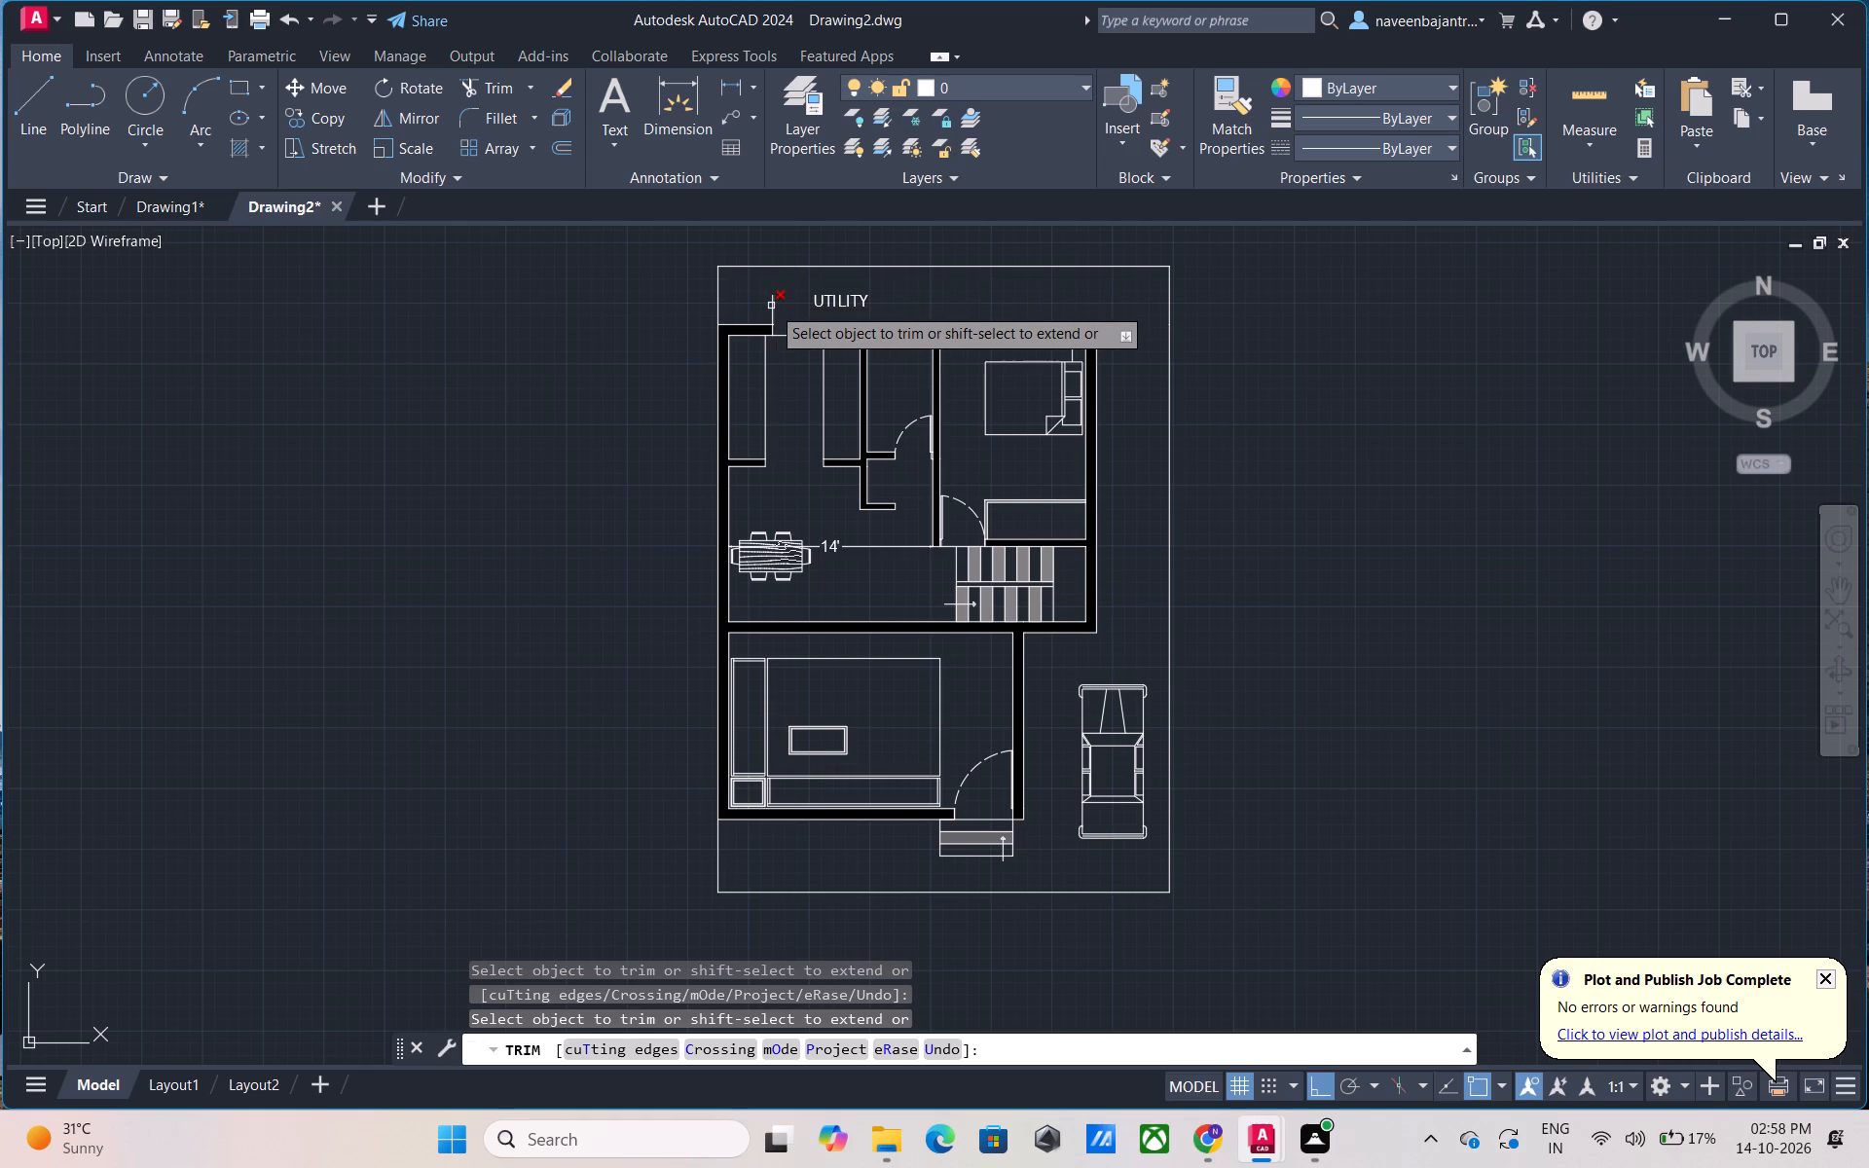
{"action": "left_click", "coordinate": [771, 306]}
{"action": "left_click", "coordinate": [775, 300]}
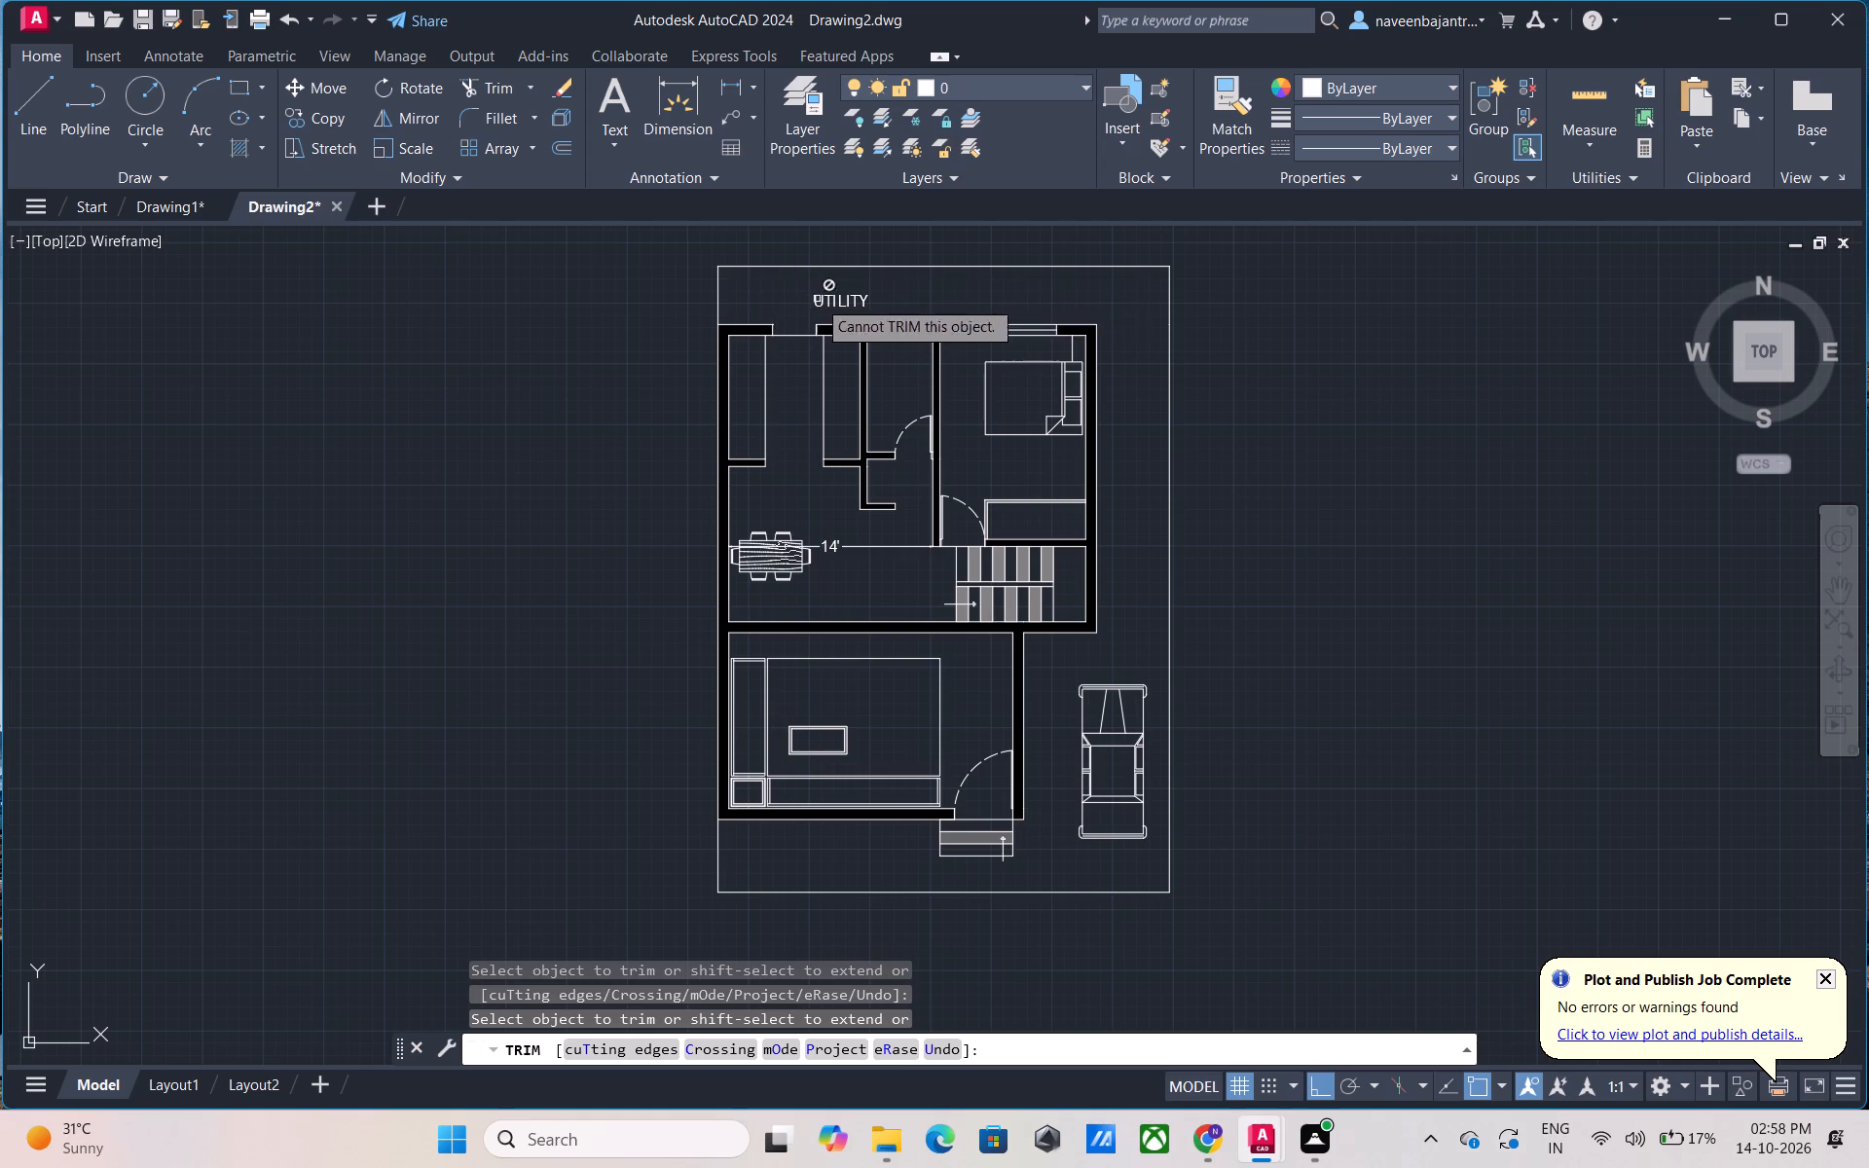
Trim away all four sides of the plot boundary around the copied plan.
{"action": "left_click", "coordinate": [718, 303]}
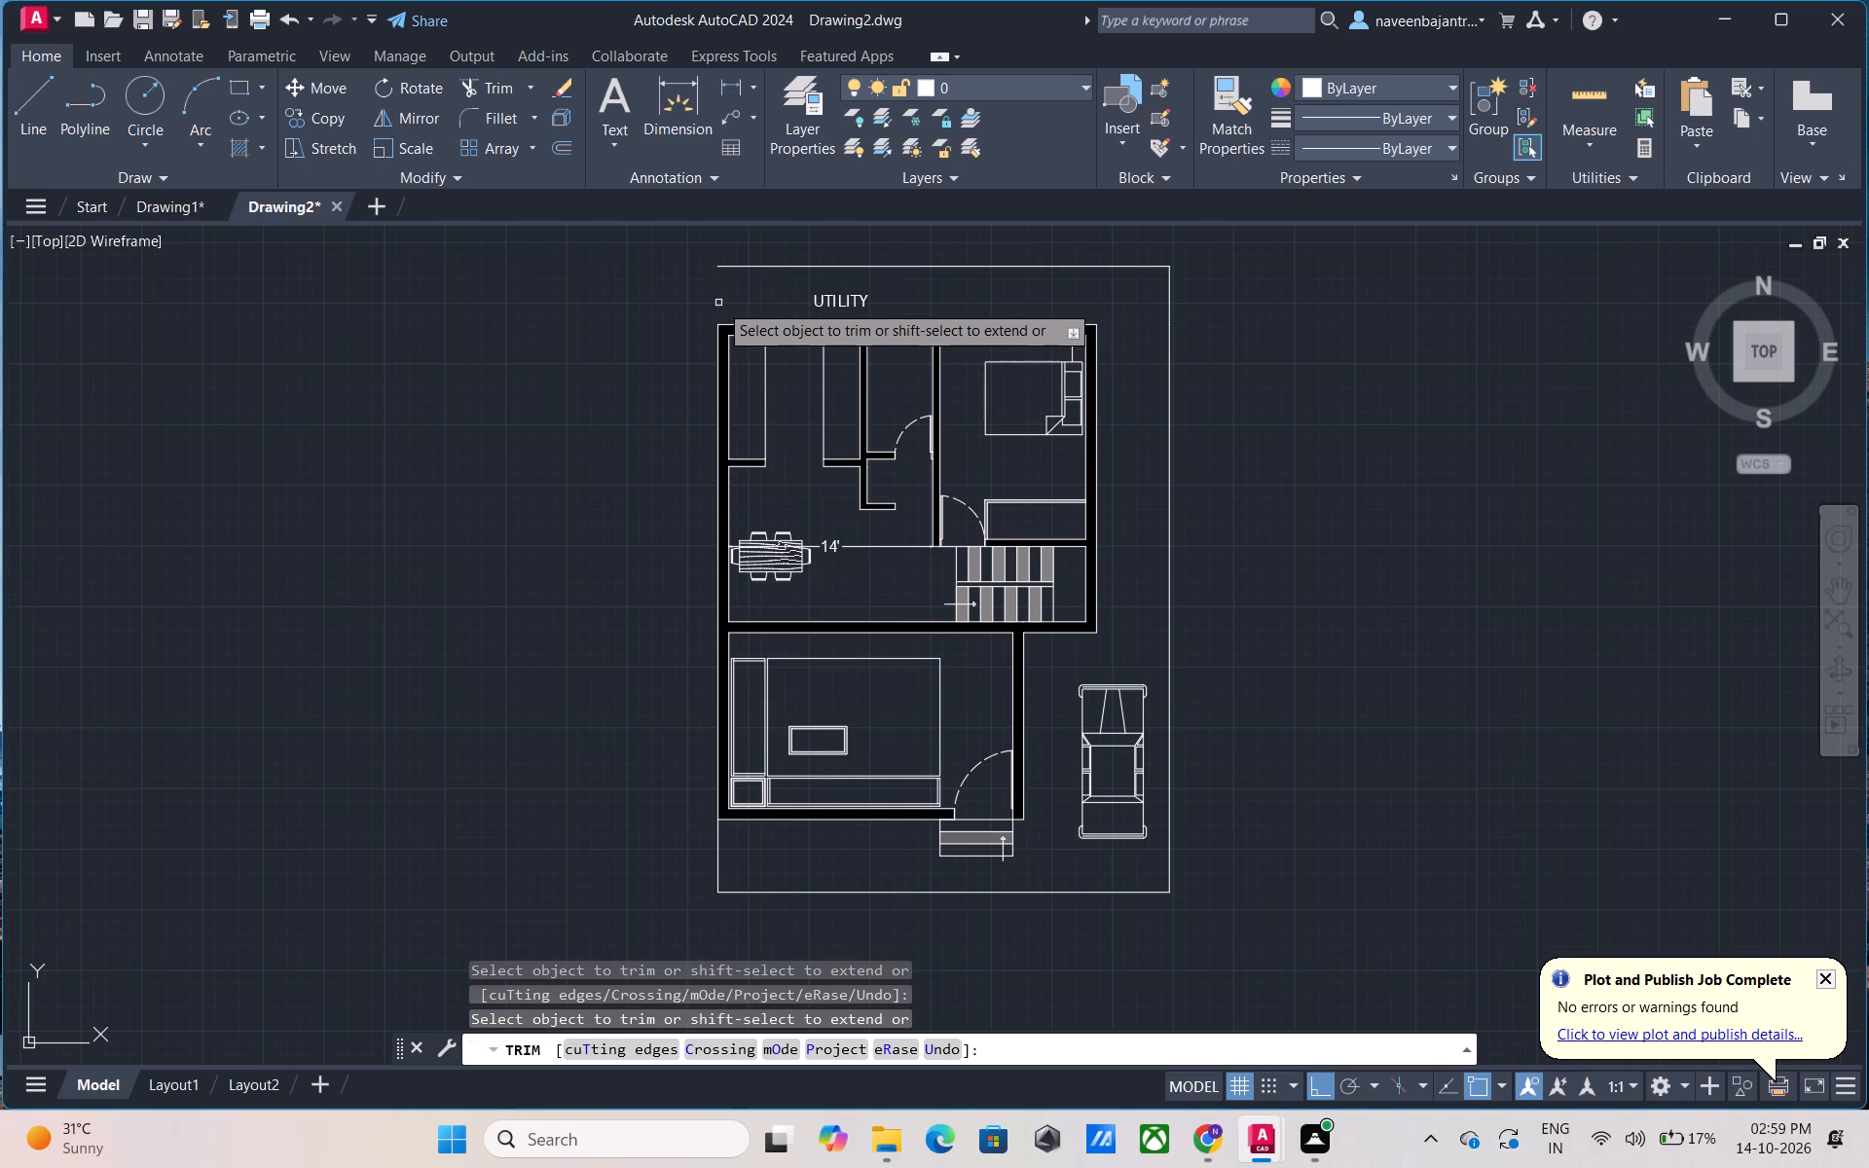
{"action": "left_click", "coordinate": [785, 268]}
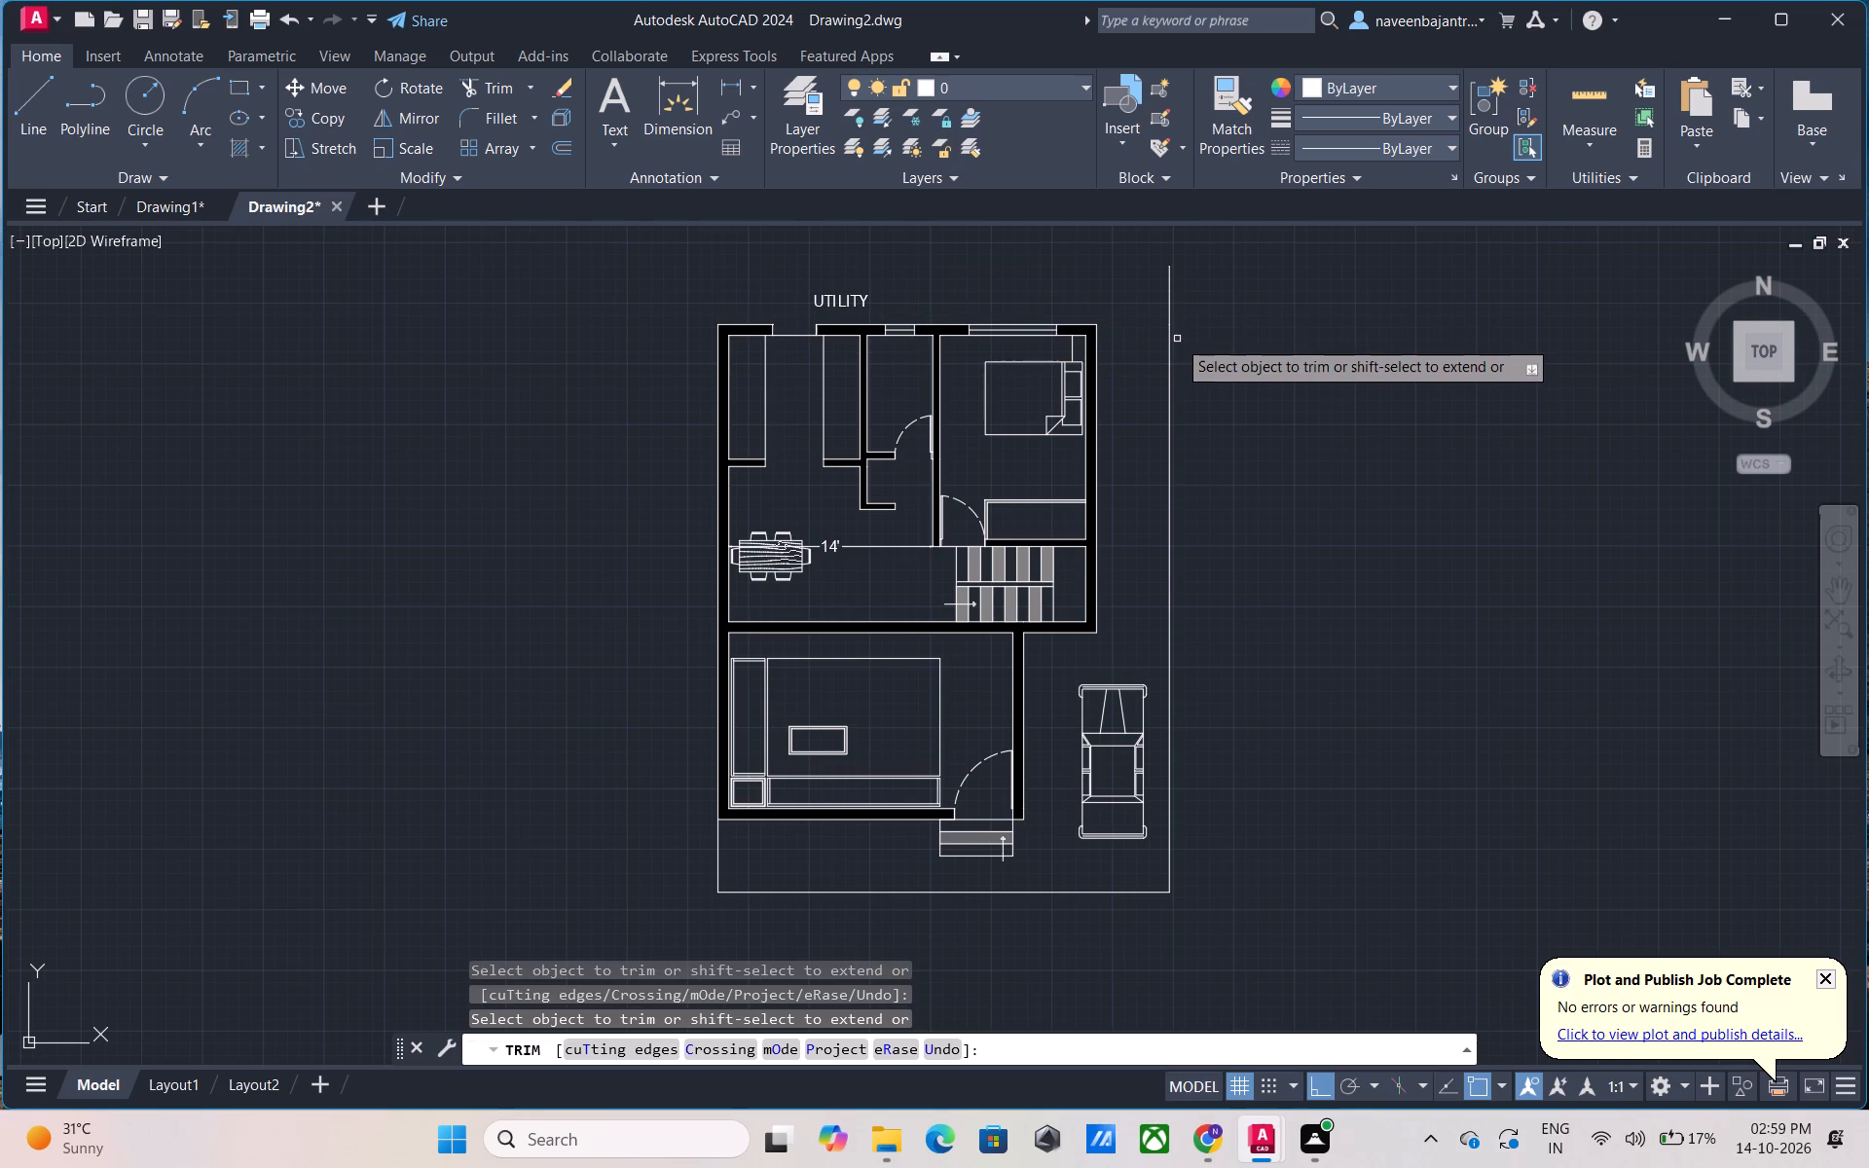
{"action": "left_click", "coordinate": [1172, 377]}
{"action": "left_click", "coordinate": [1171, 321]}
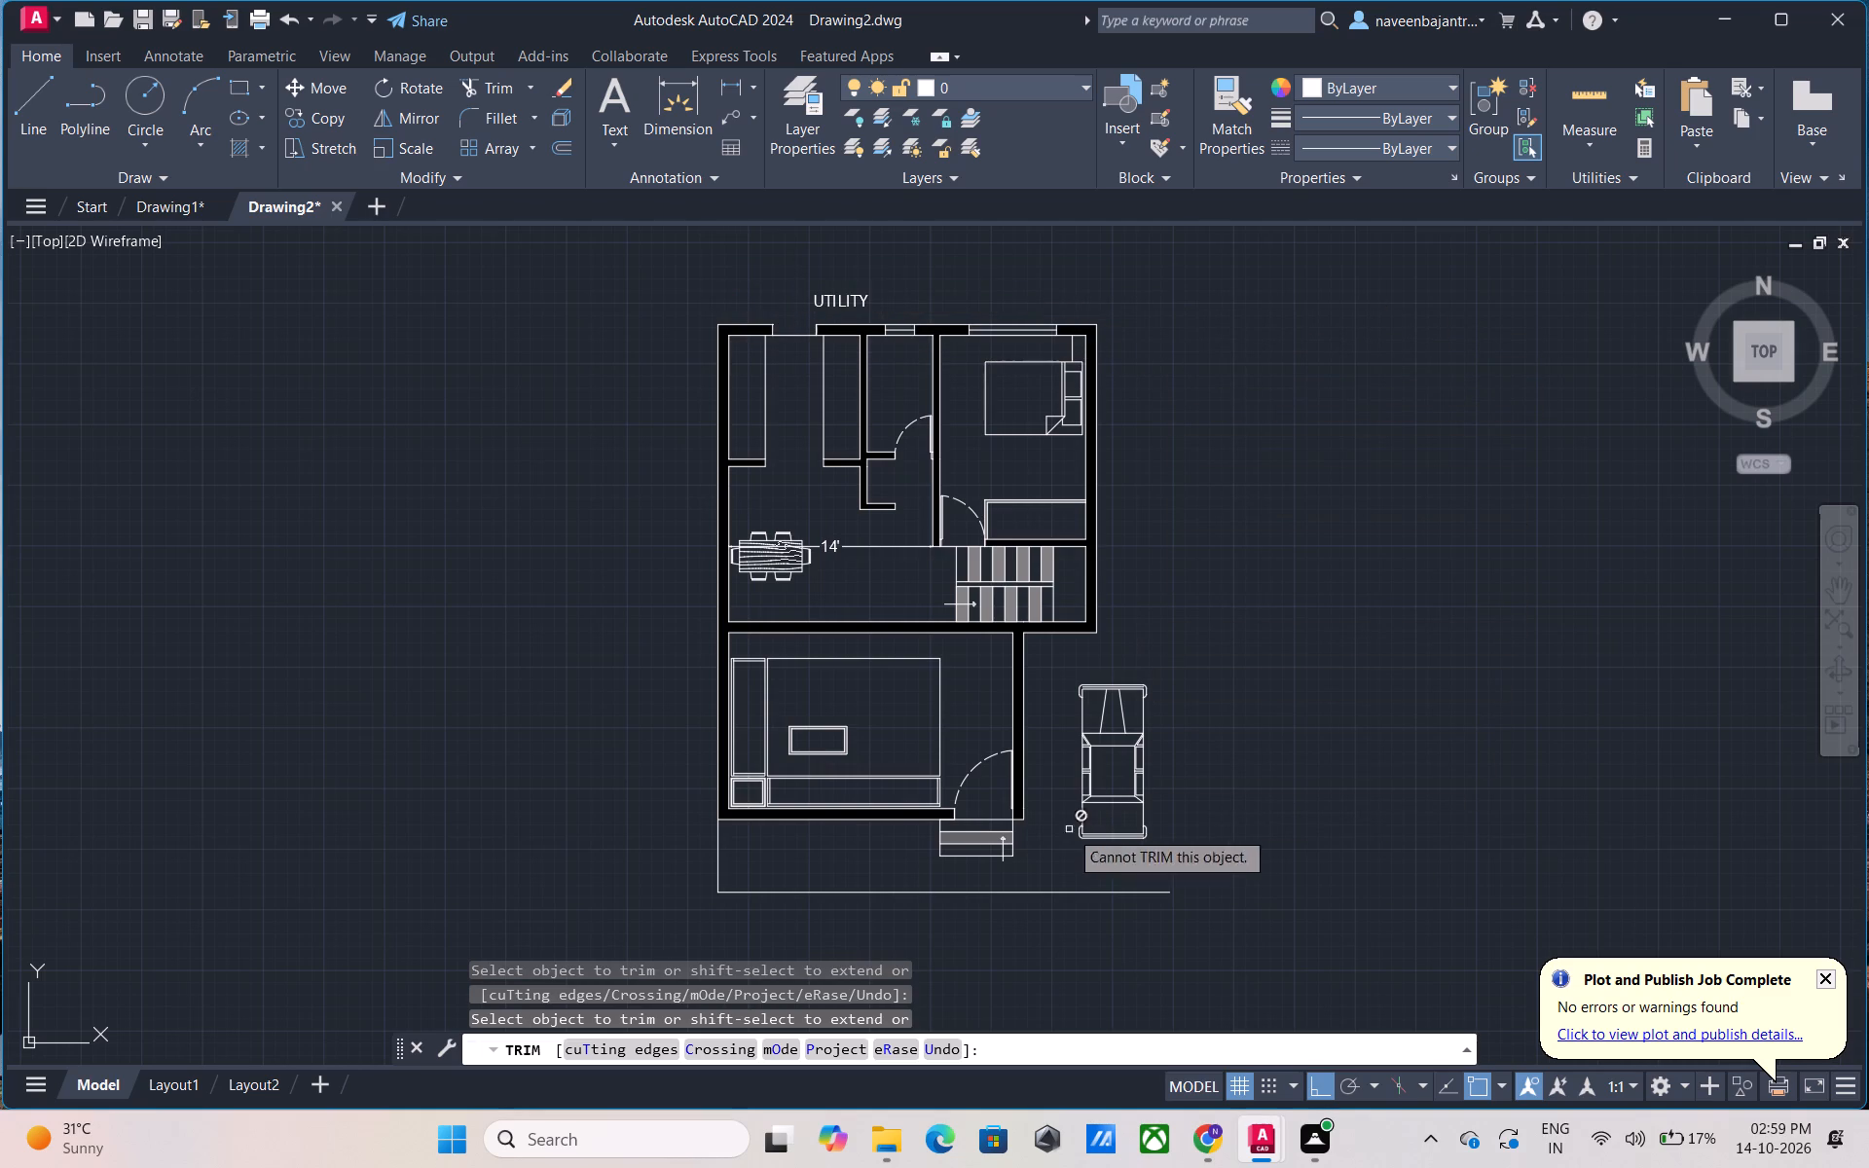
{"action": "left_click", "coordinate": [1058, 890]}
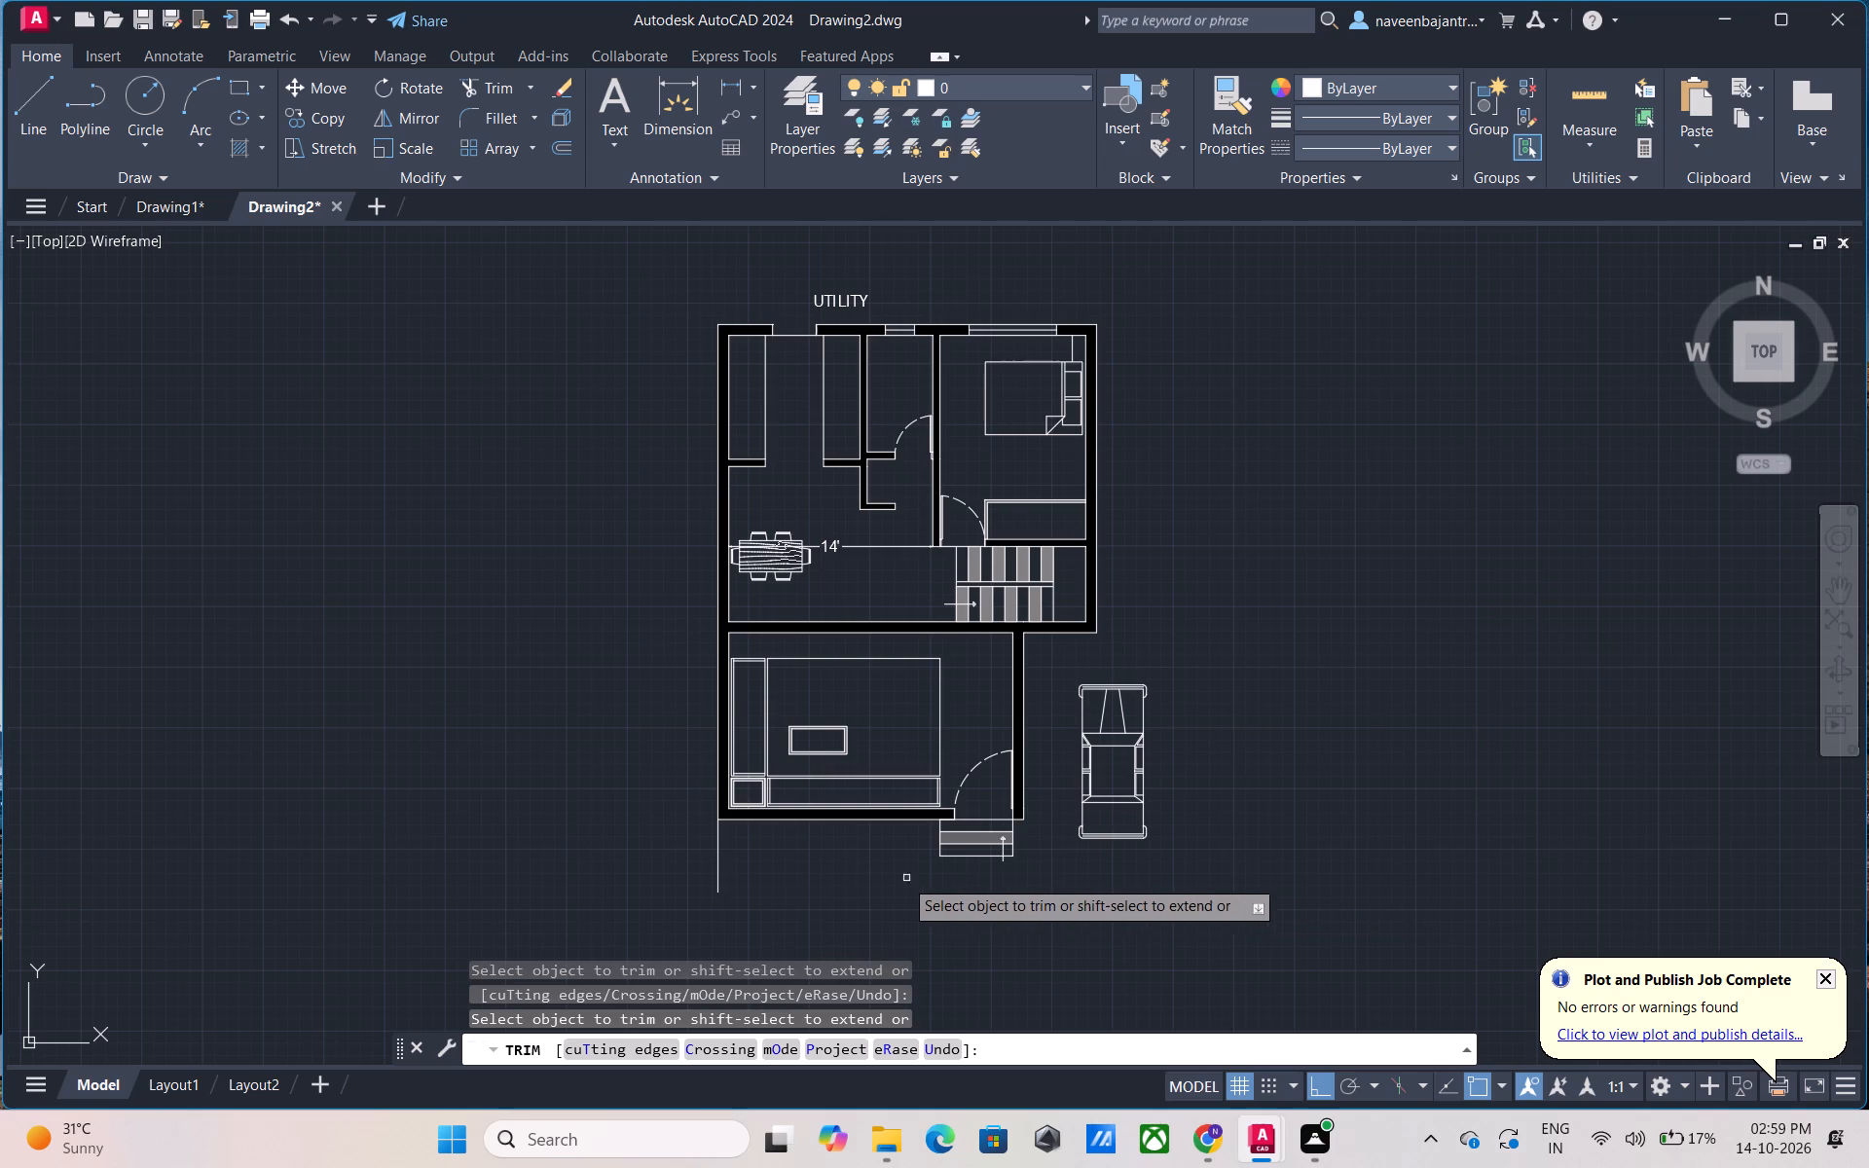
{"action": "left_click", "coordinate": [715, 861]}
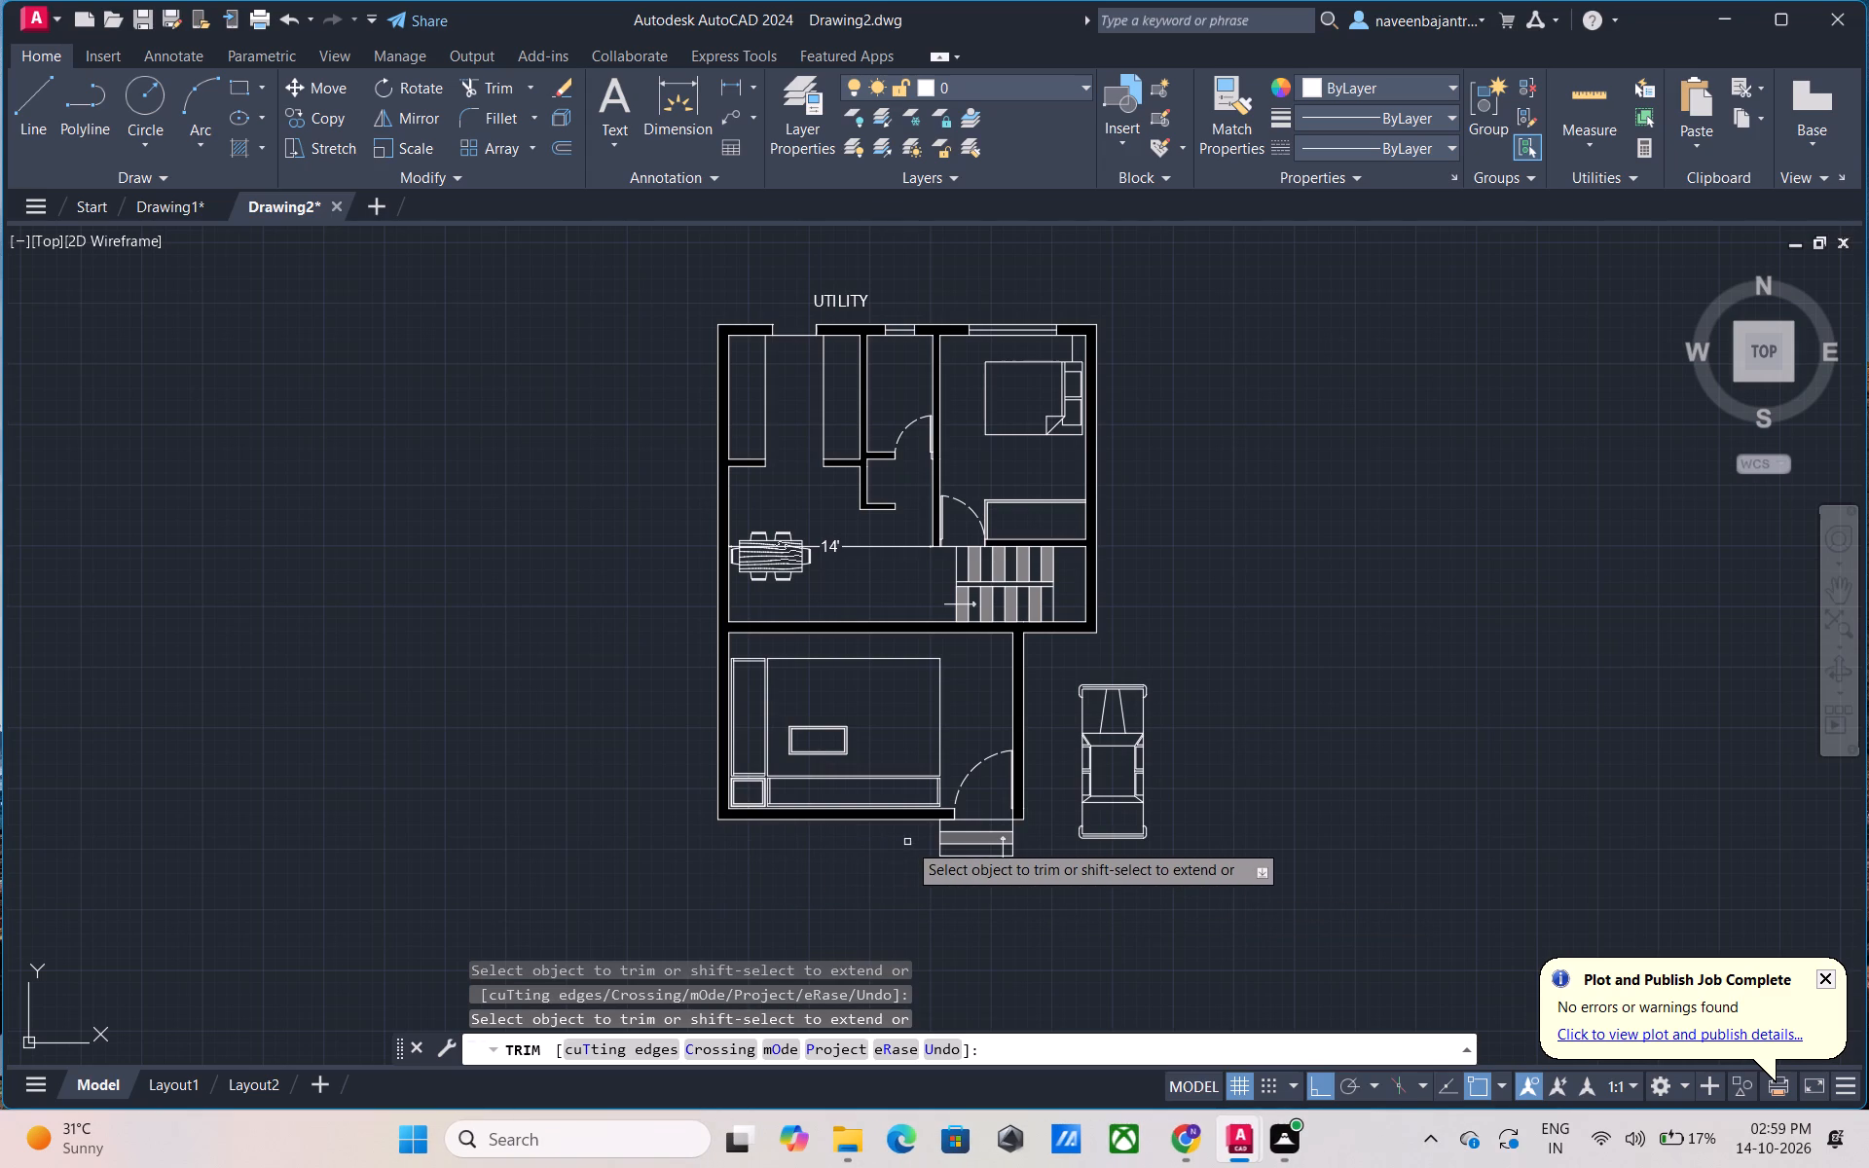
Trim away the south sofa's short inner end line and the coffee table's hatch, outer outline and overlapping inner lines in the copied living room.
{"action": "scroll", "coordinate": [934, 842], "scroll_direction": "up", "scroll_amount": 3}
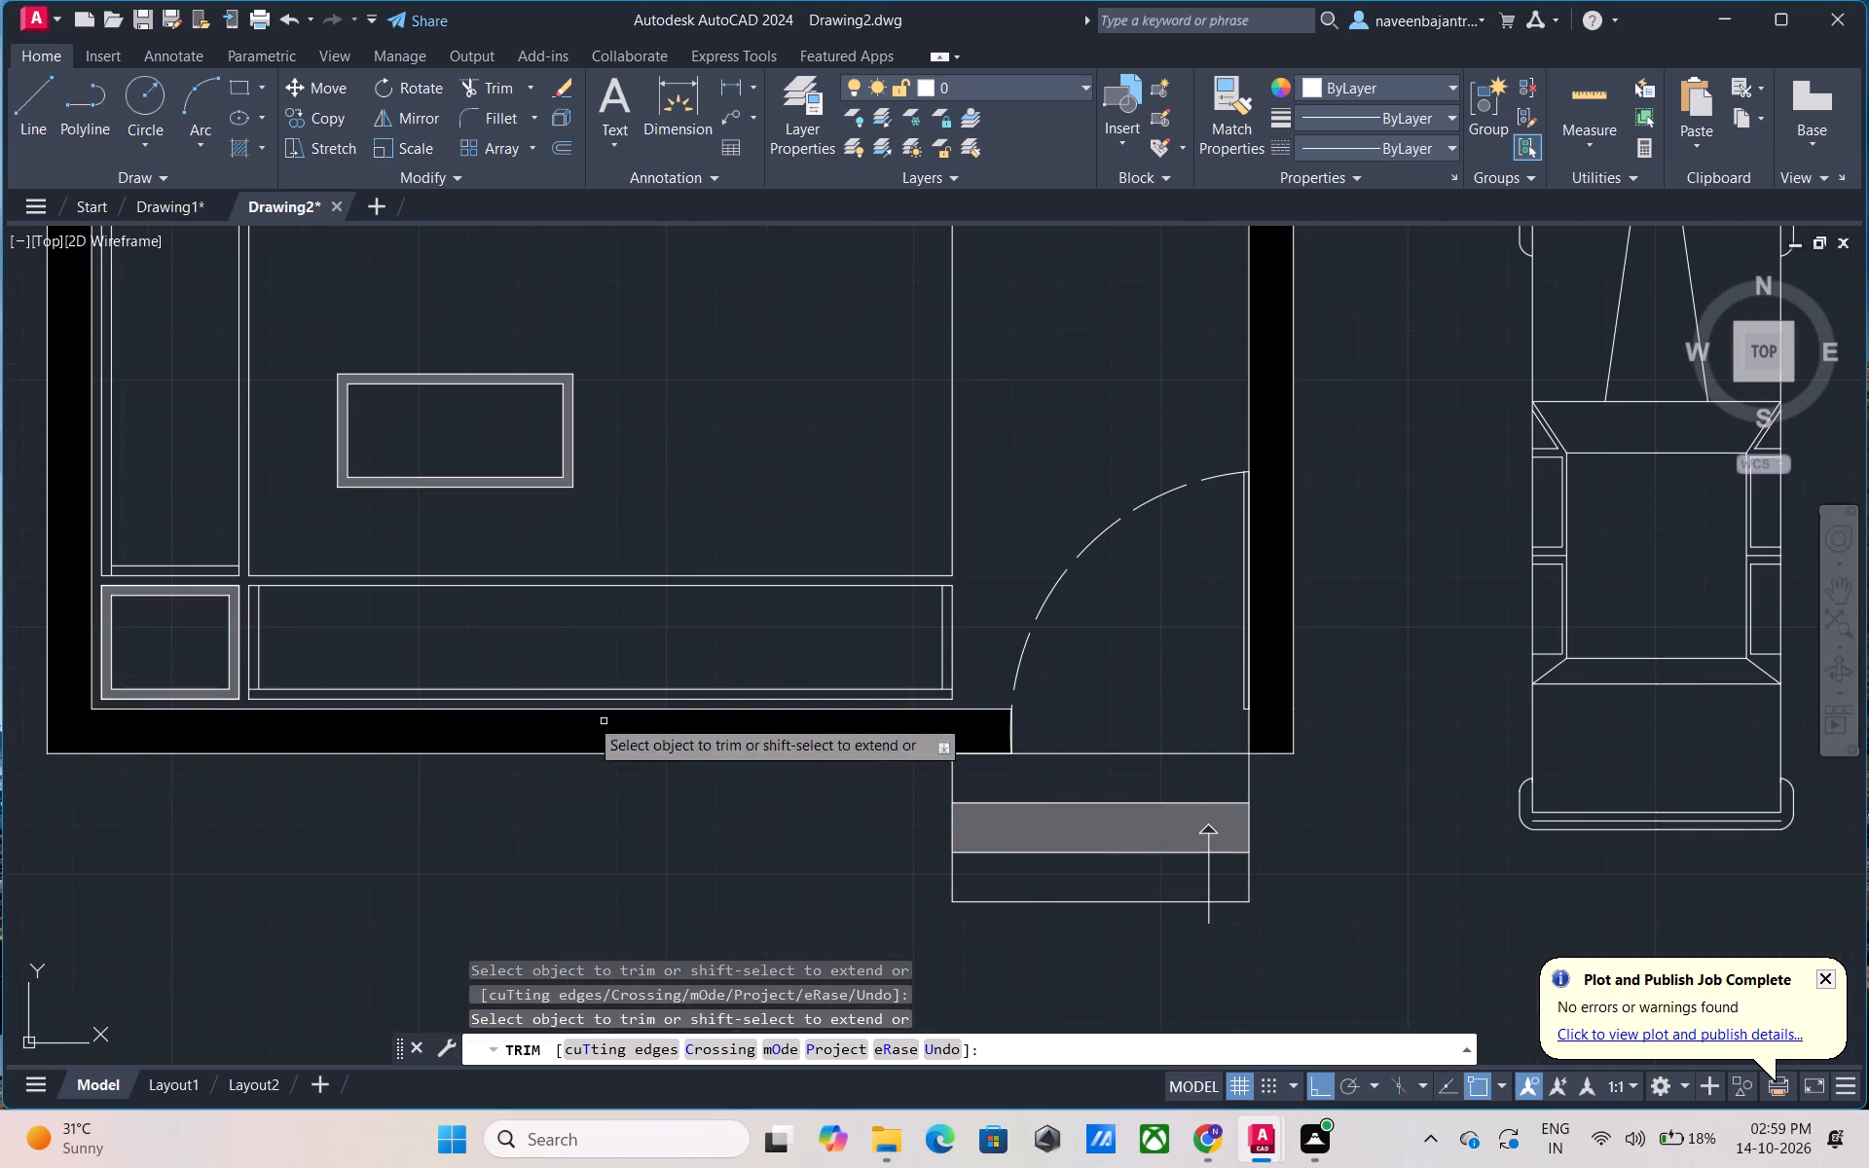
{"action": "left_click", "coordinate": [258, 644]}
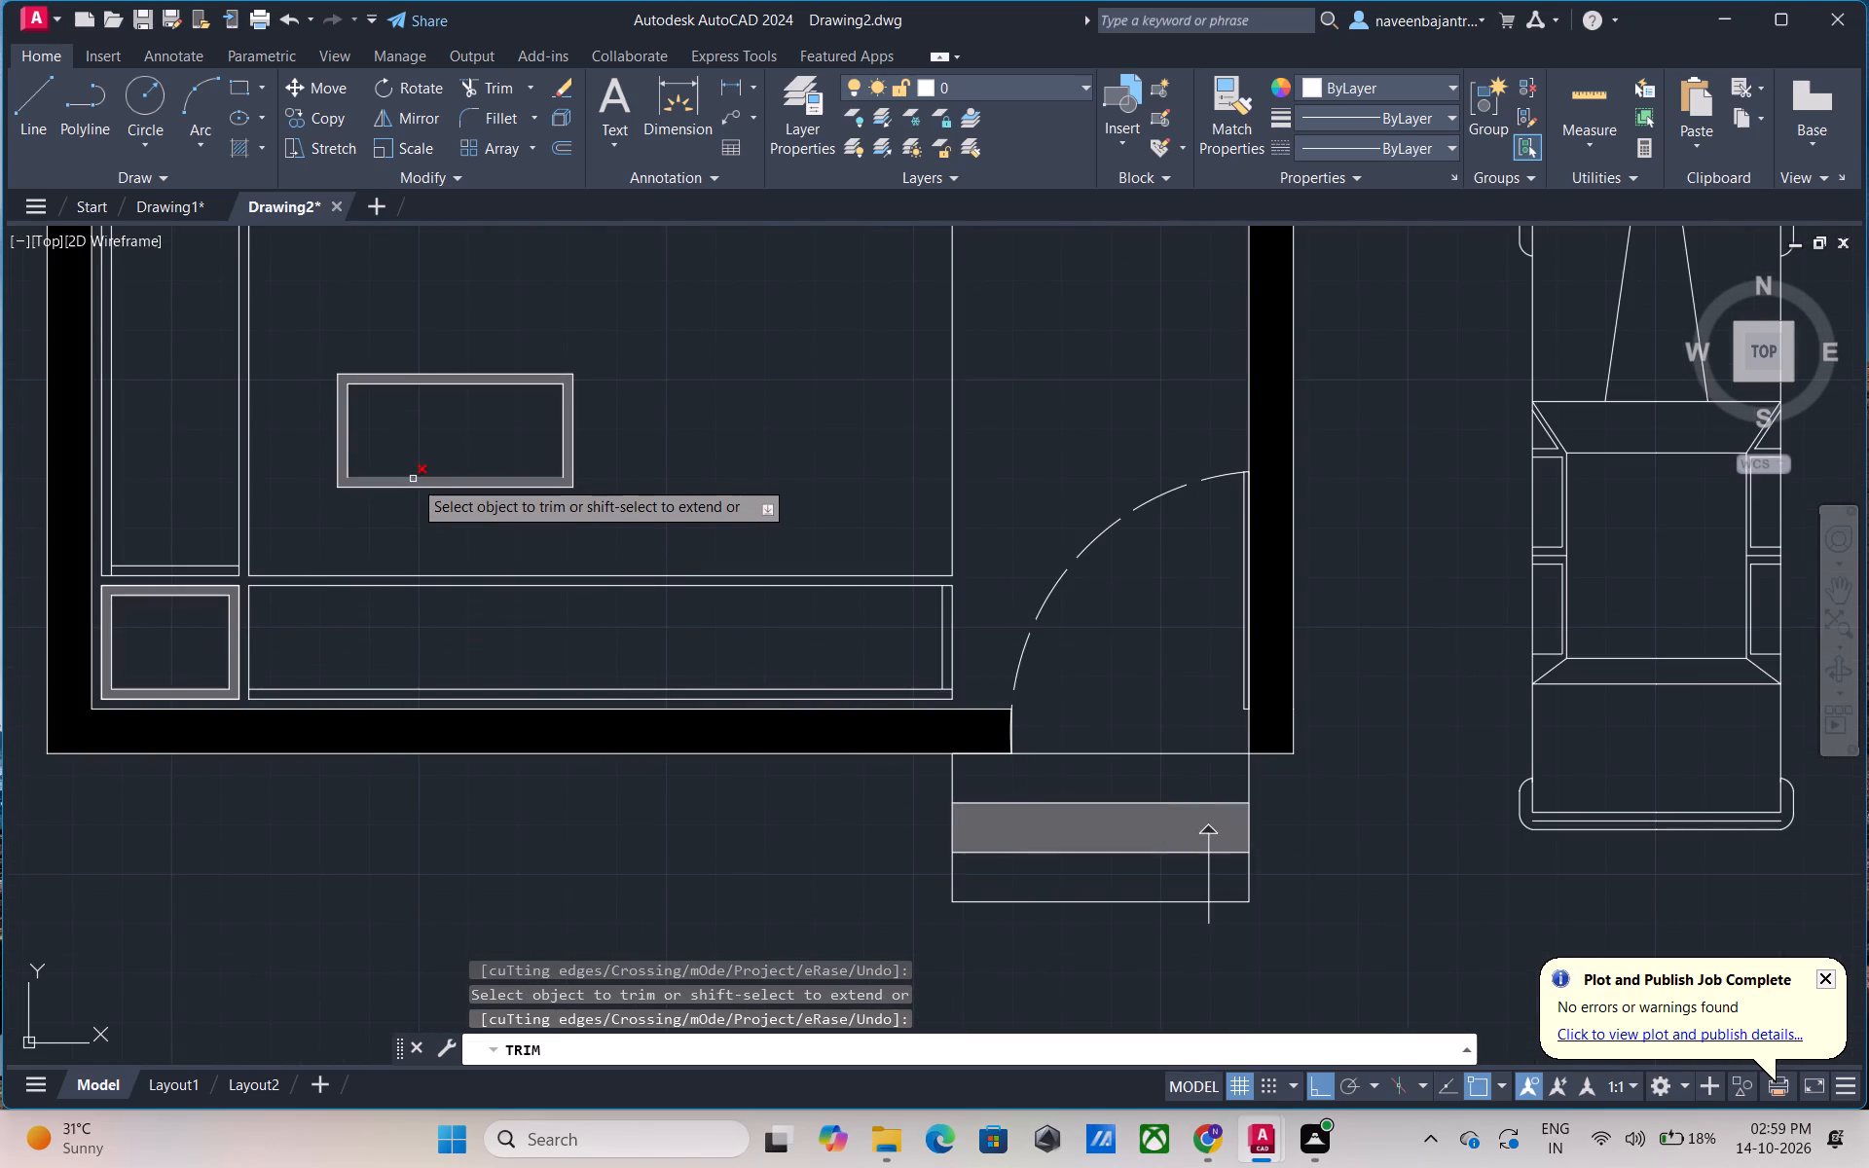
{"action": "left_click", "coordinate": [413, 482]}
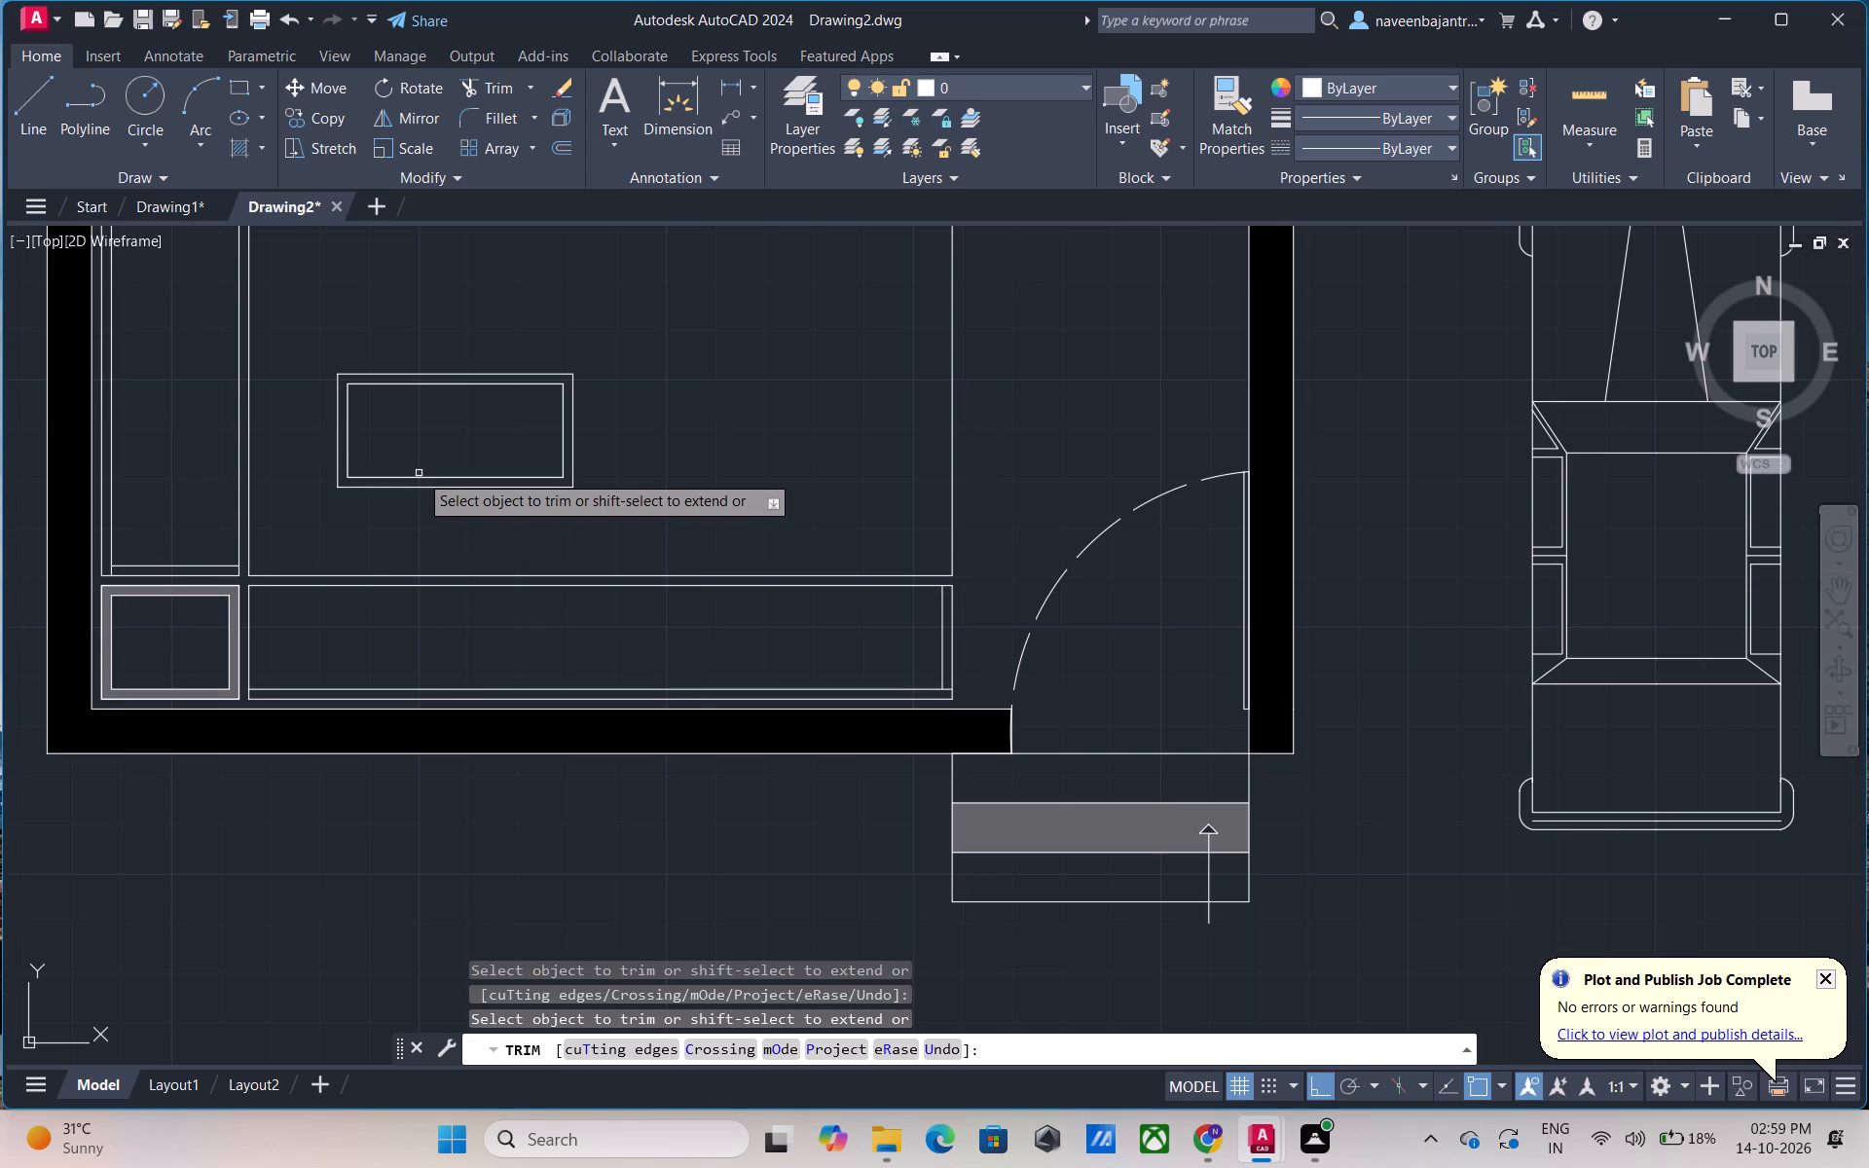
{"action": "left_click", "coordinate": [419, 473]}
{"action": "left_click", "coordinate": [416, 489]}
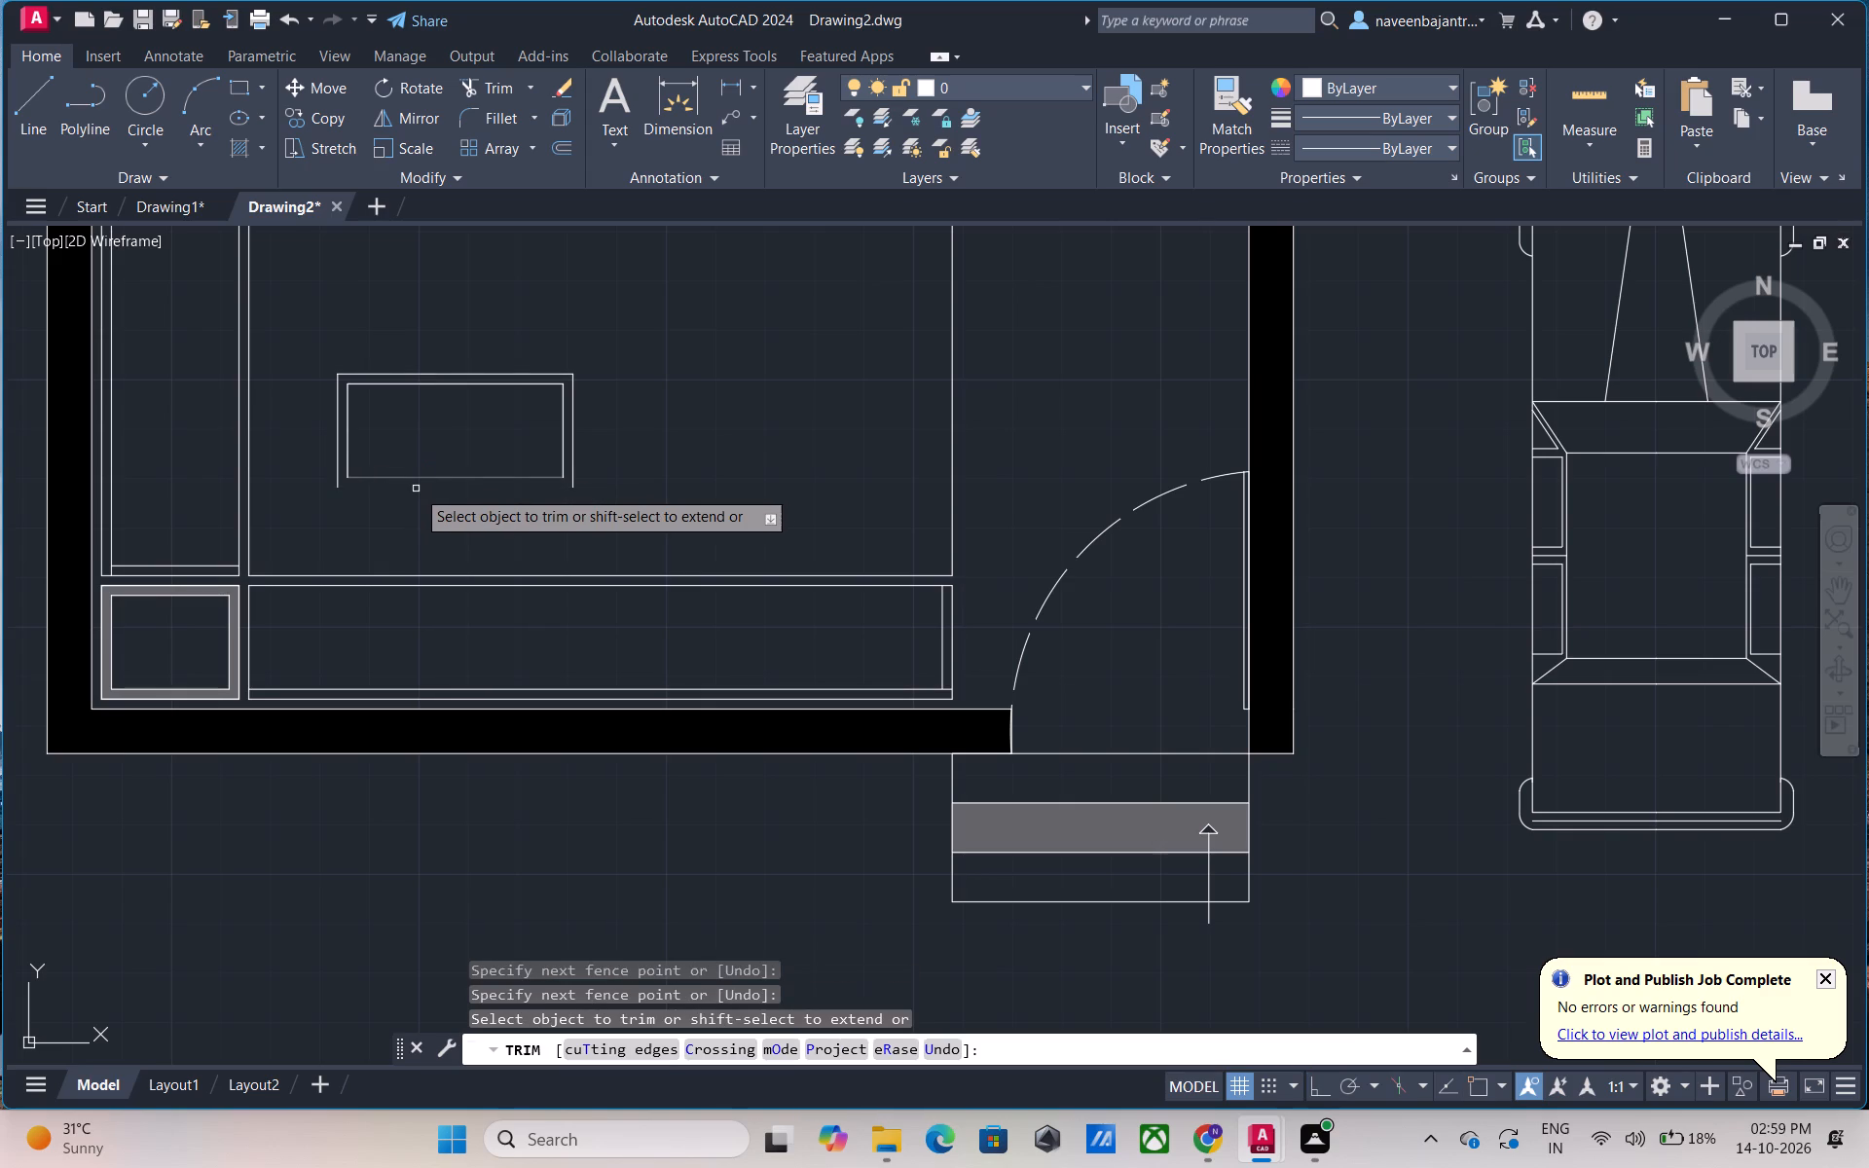
{"action": "left_click", "coordinate": [397, 479]}
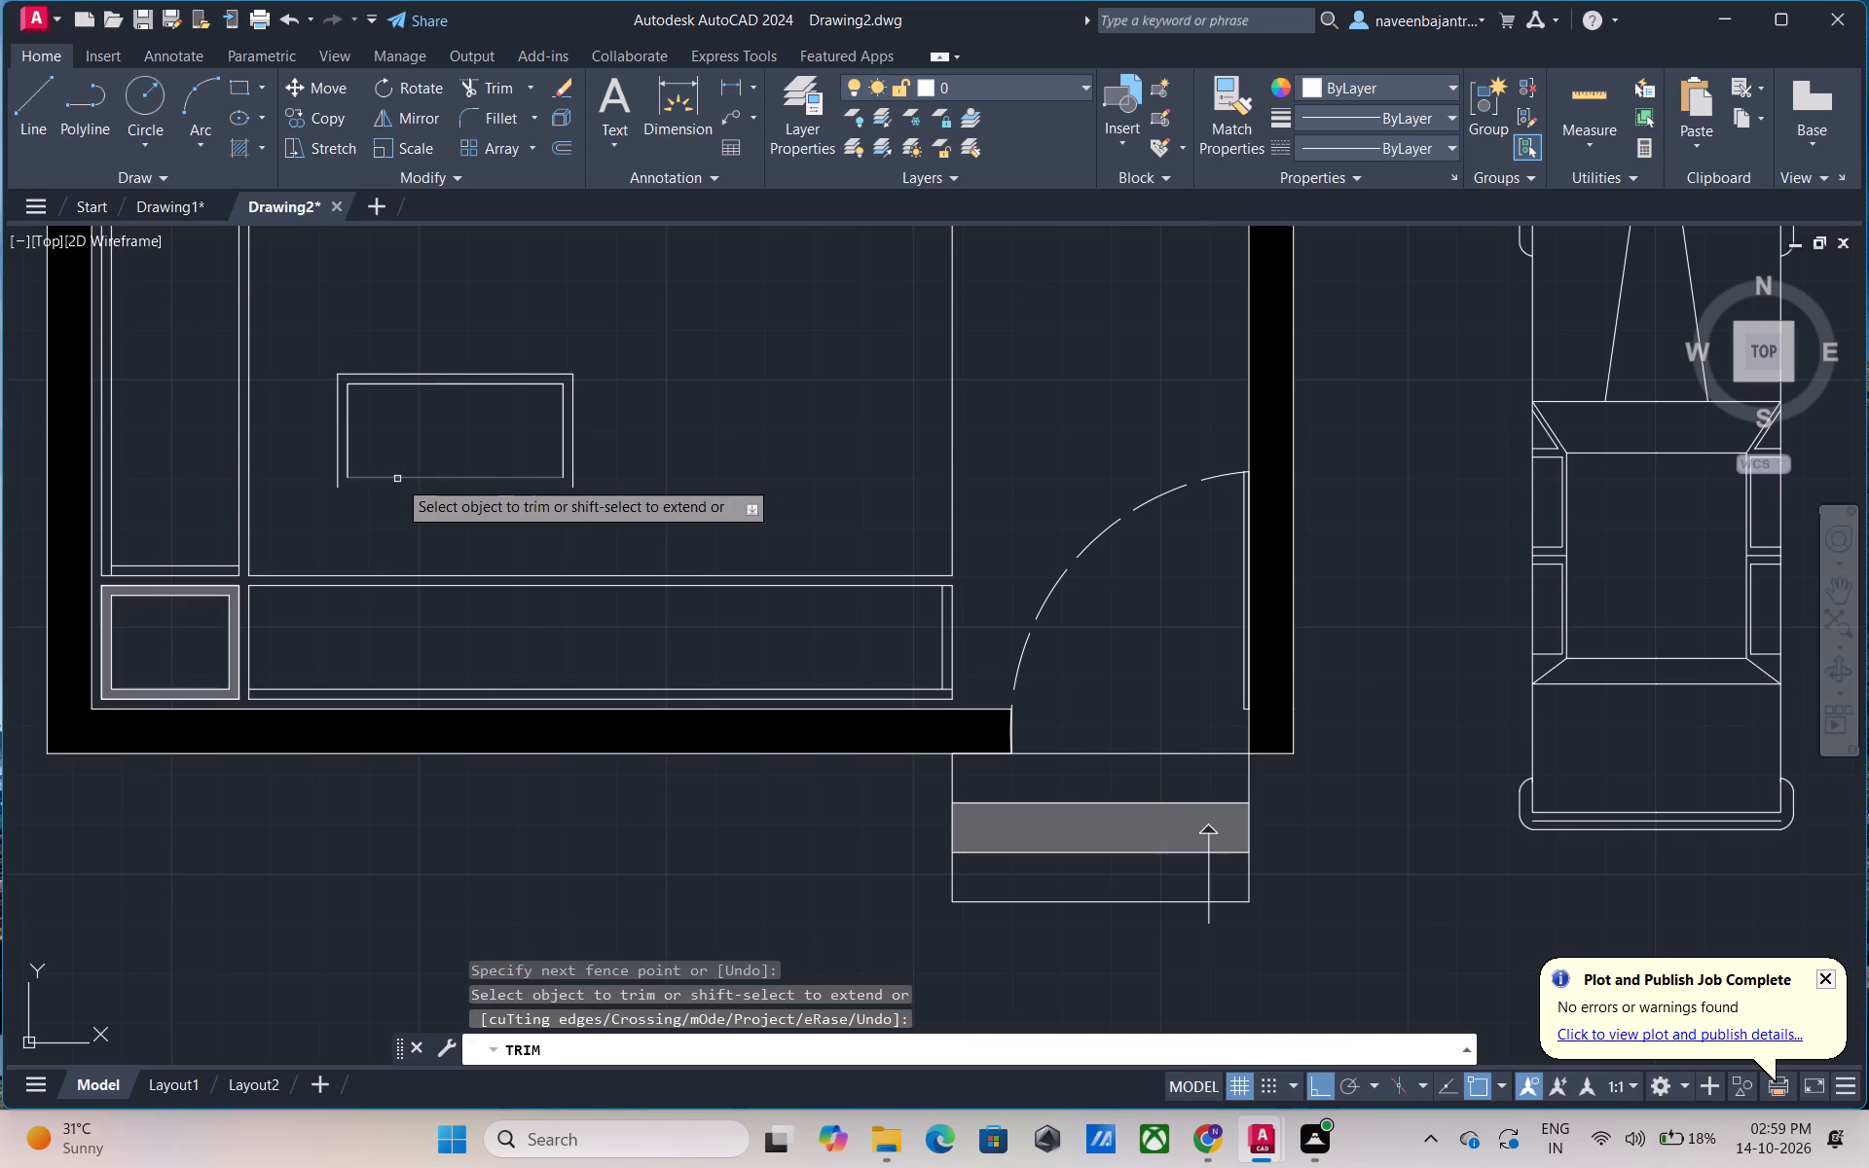
{"action": "left_click", "coordinate": [345, 456]}
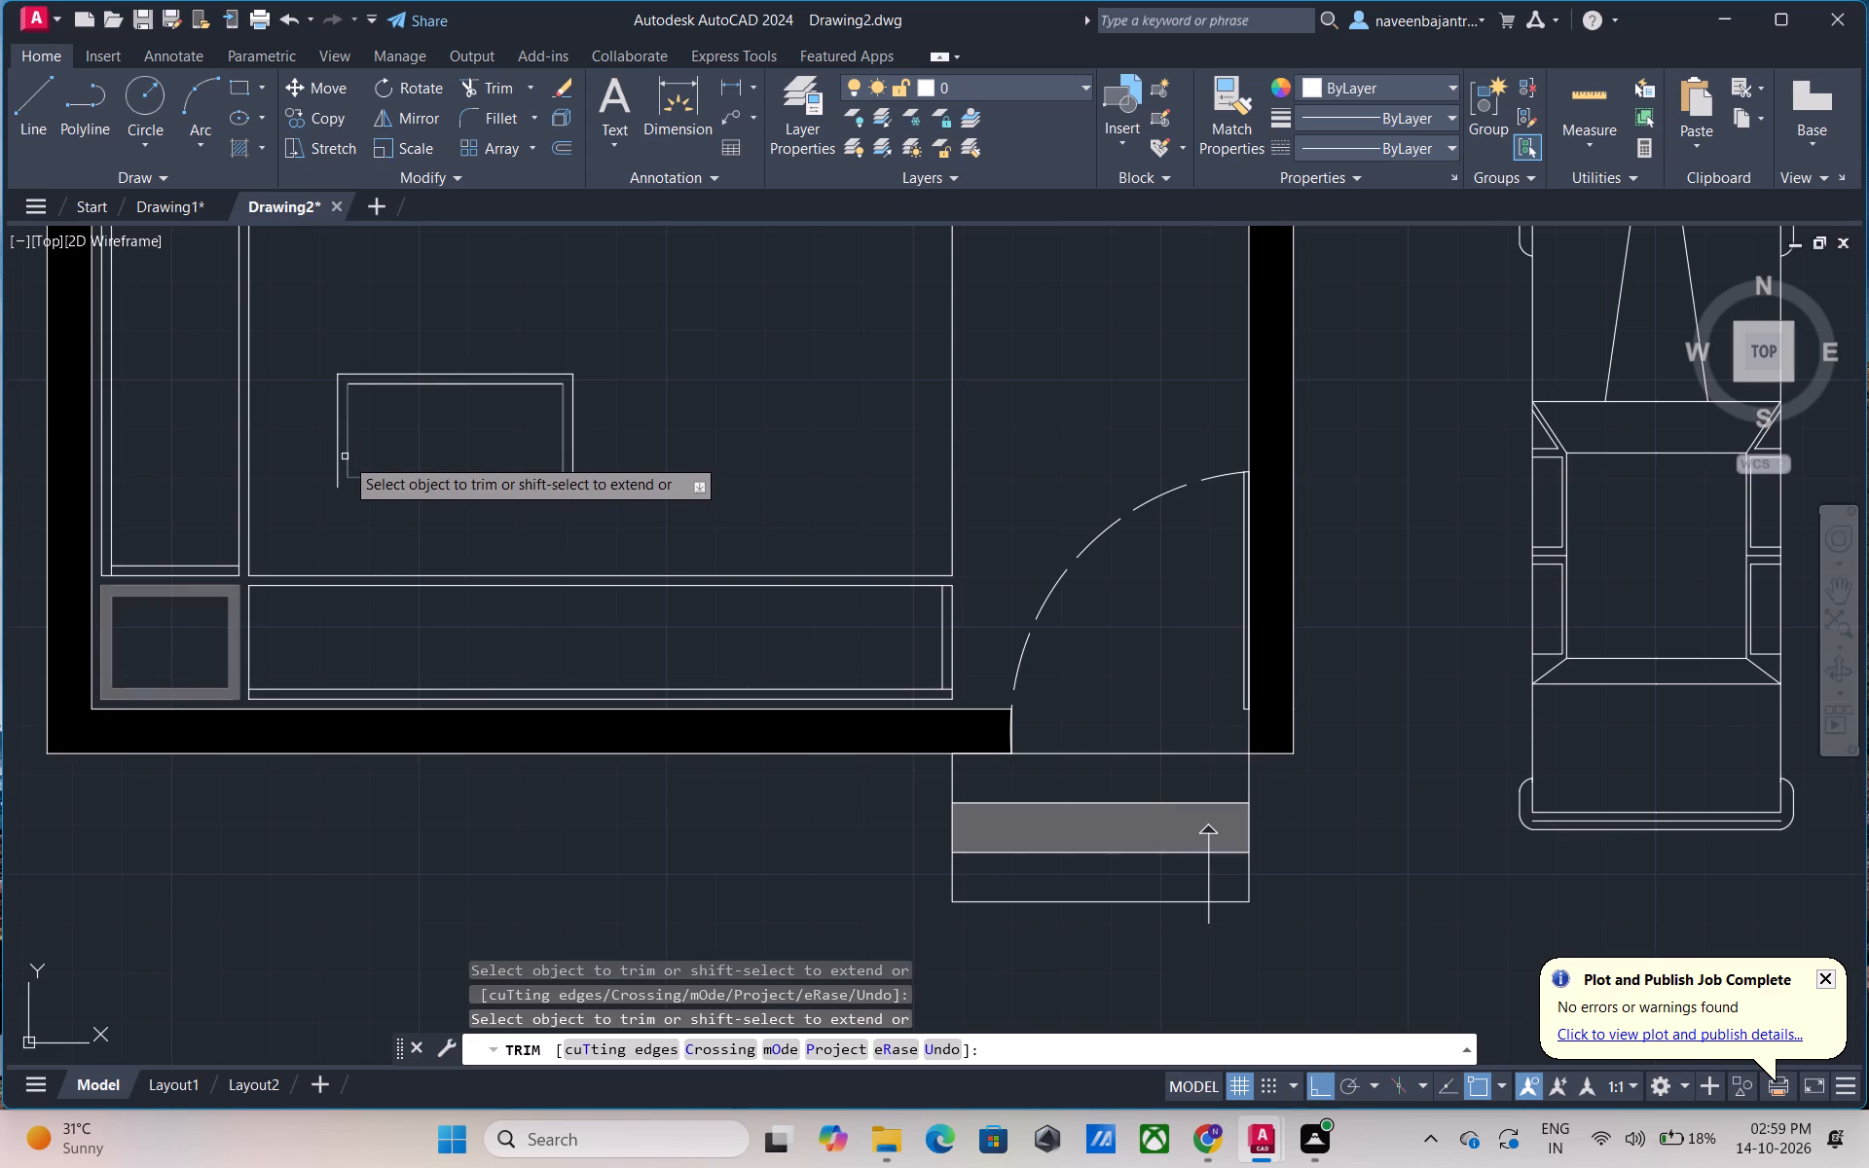
{"action": "left_click", "coordinate": [341, 469]}
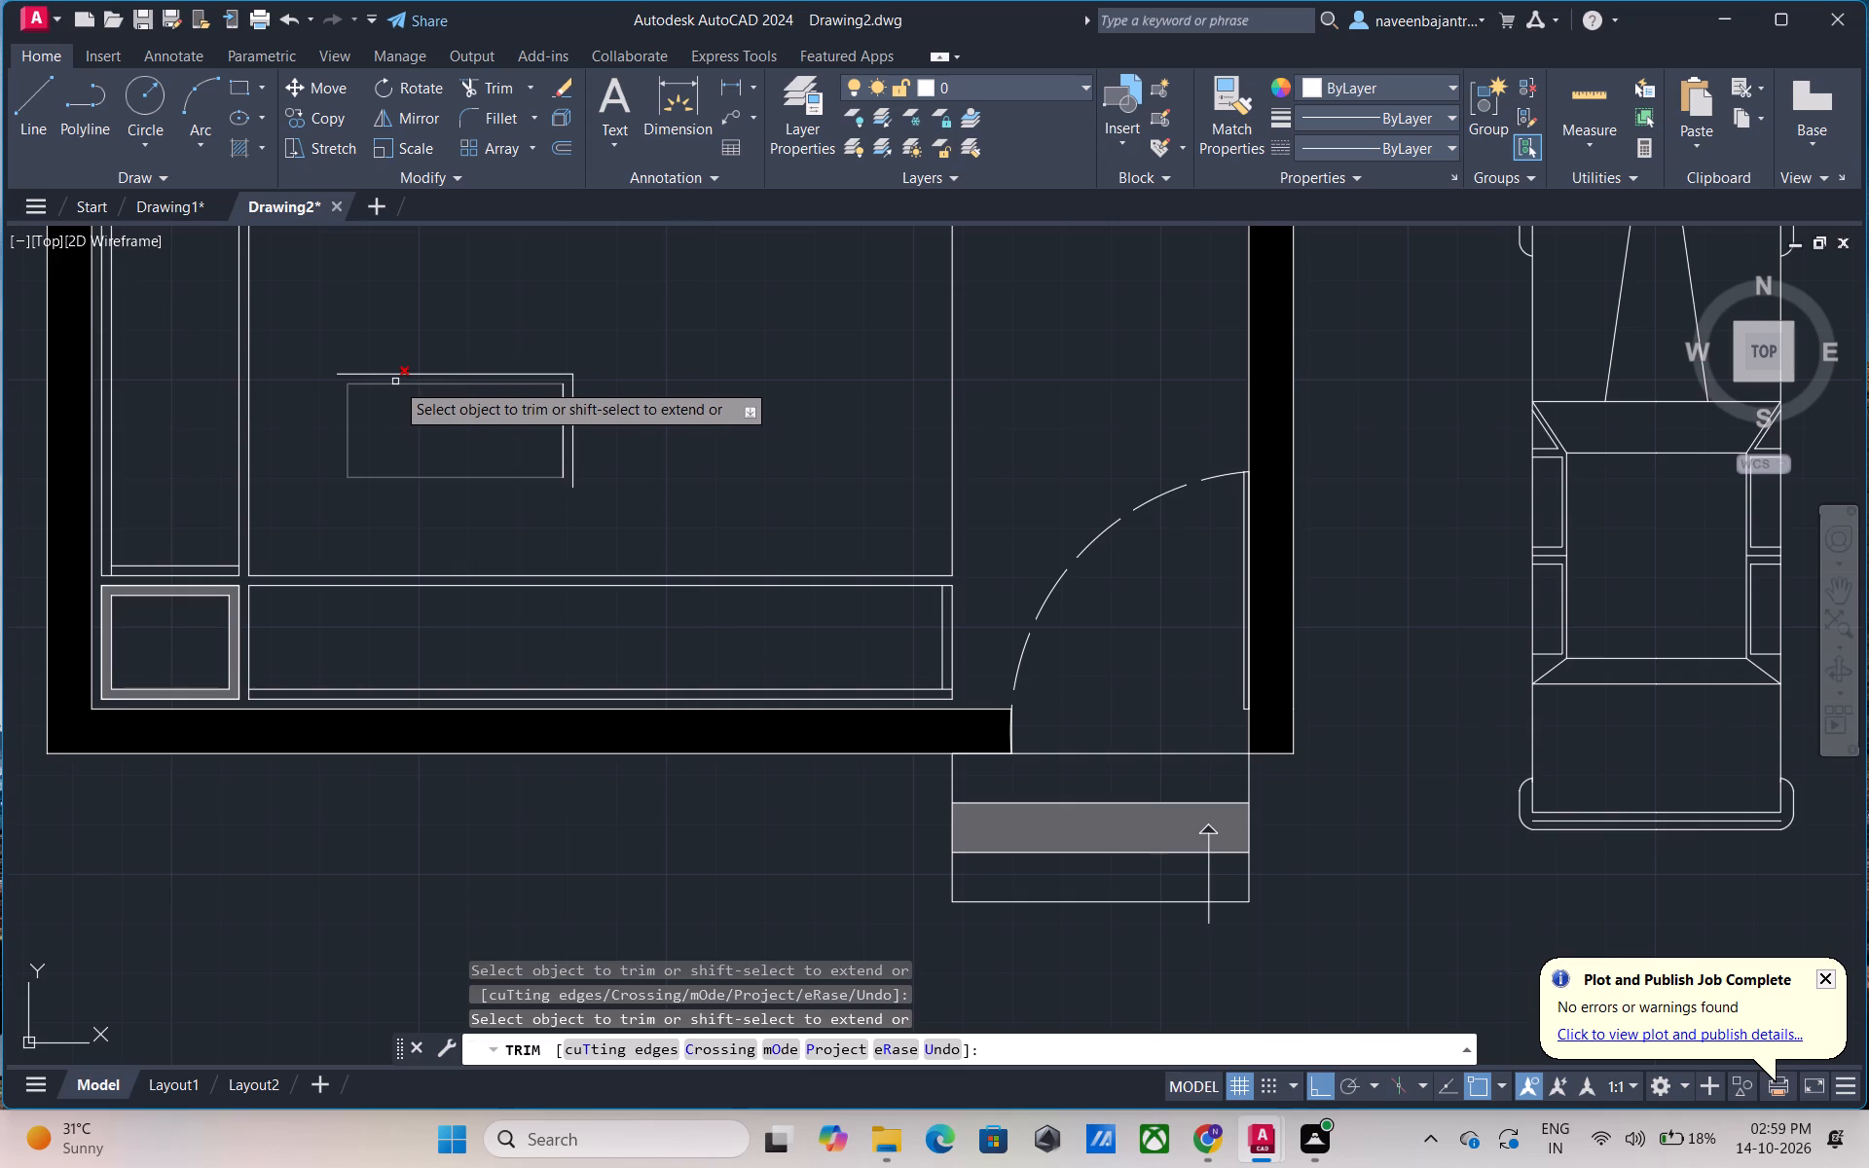
{"action": "left_click", "coordinate": [395, 382]}
{"action": "left_click", "coordinate": [412, 375]}
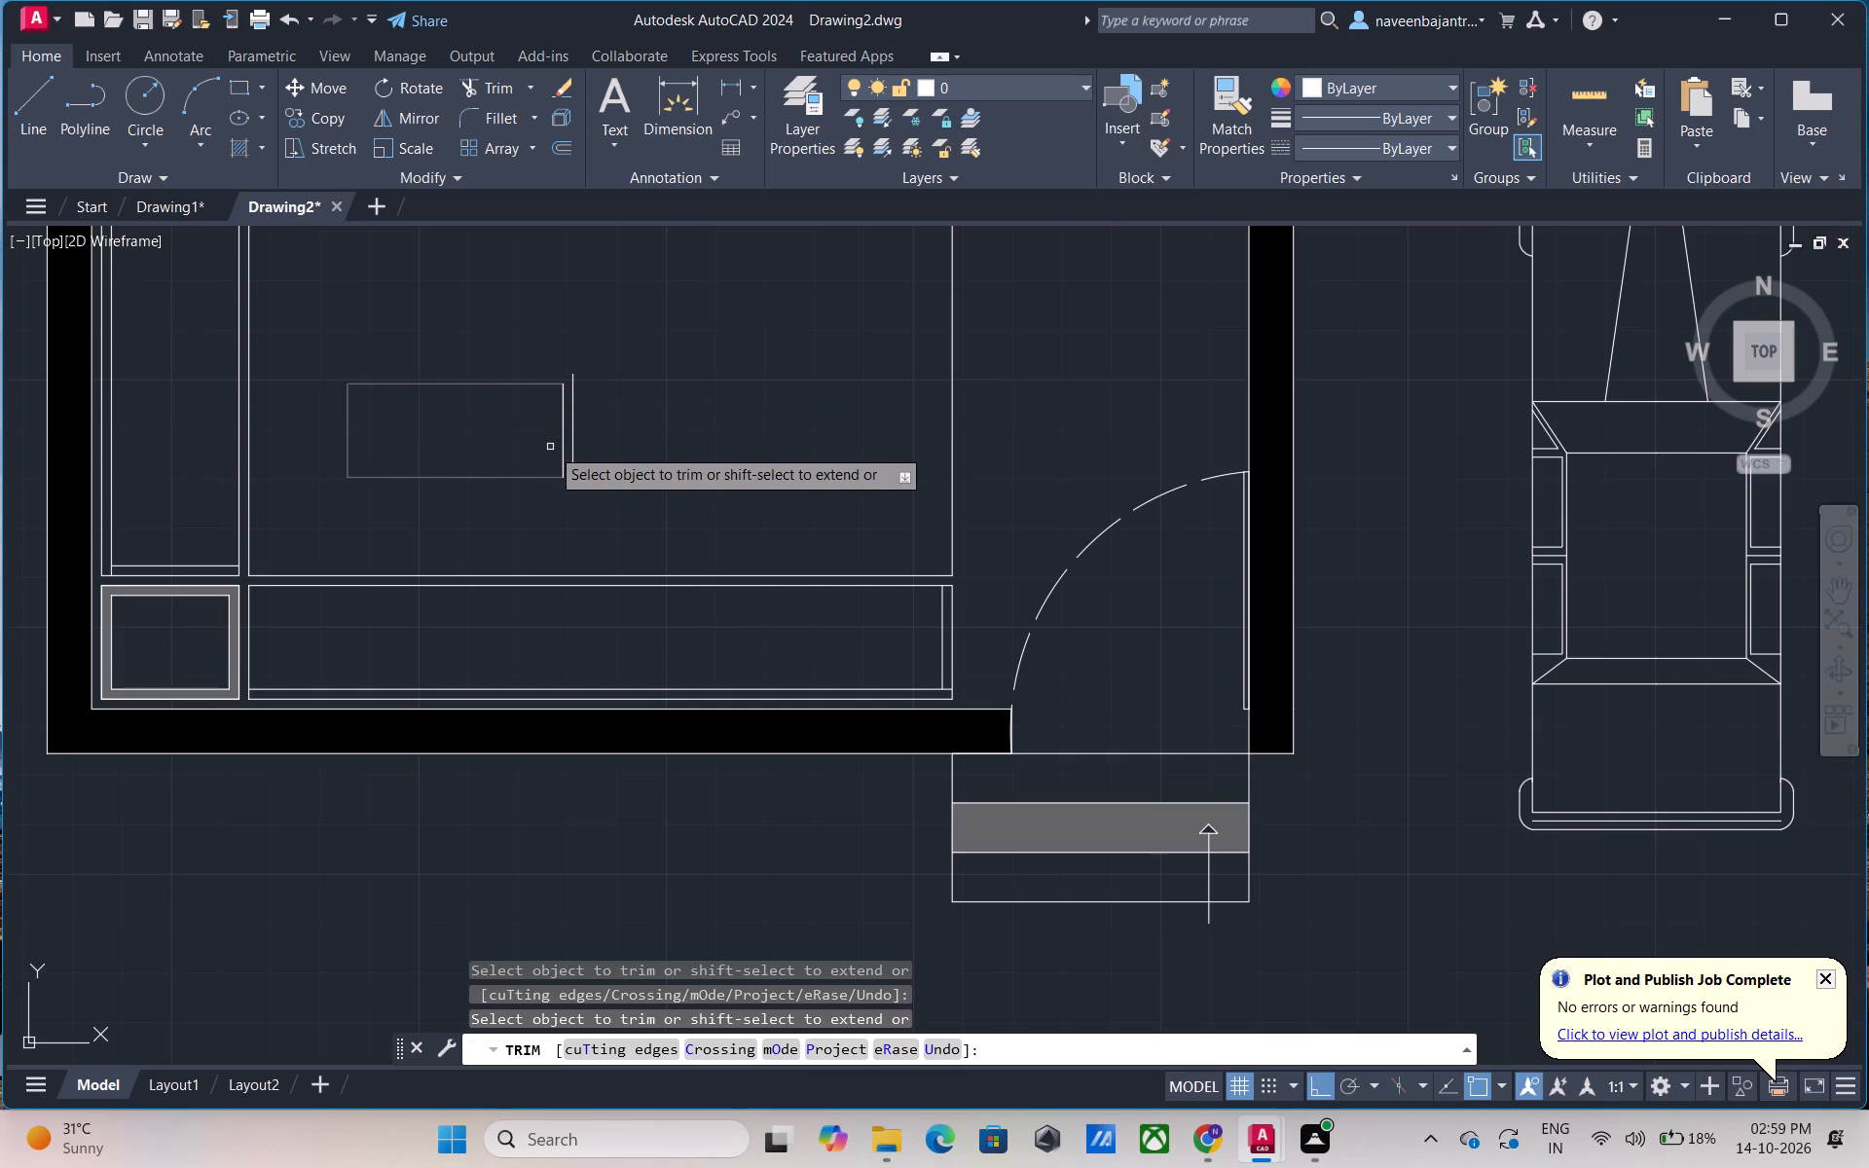
{"action": "left_click", "coordinate": [564, 445]}
{"action": "left_click", "coordinate": [576, 438]}
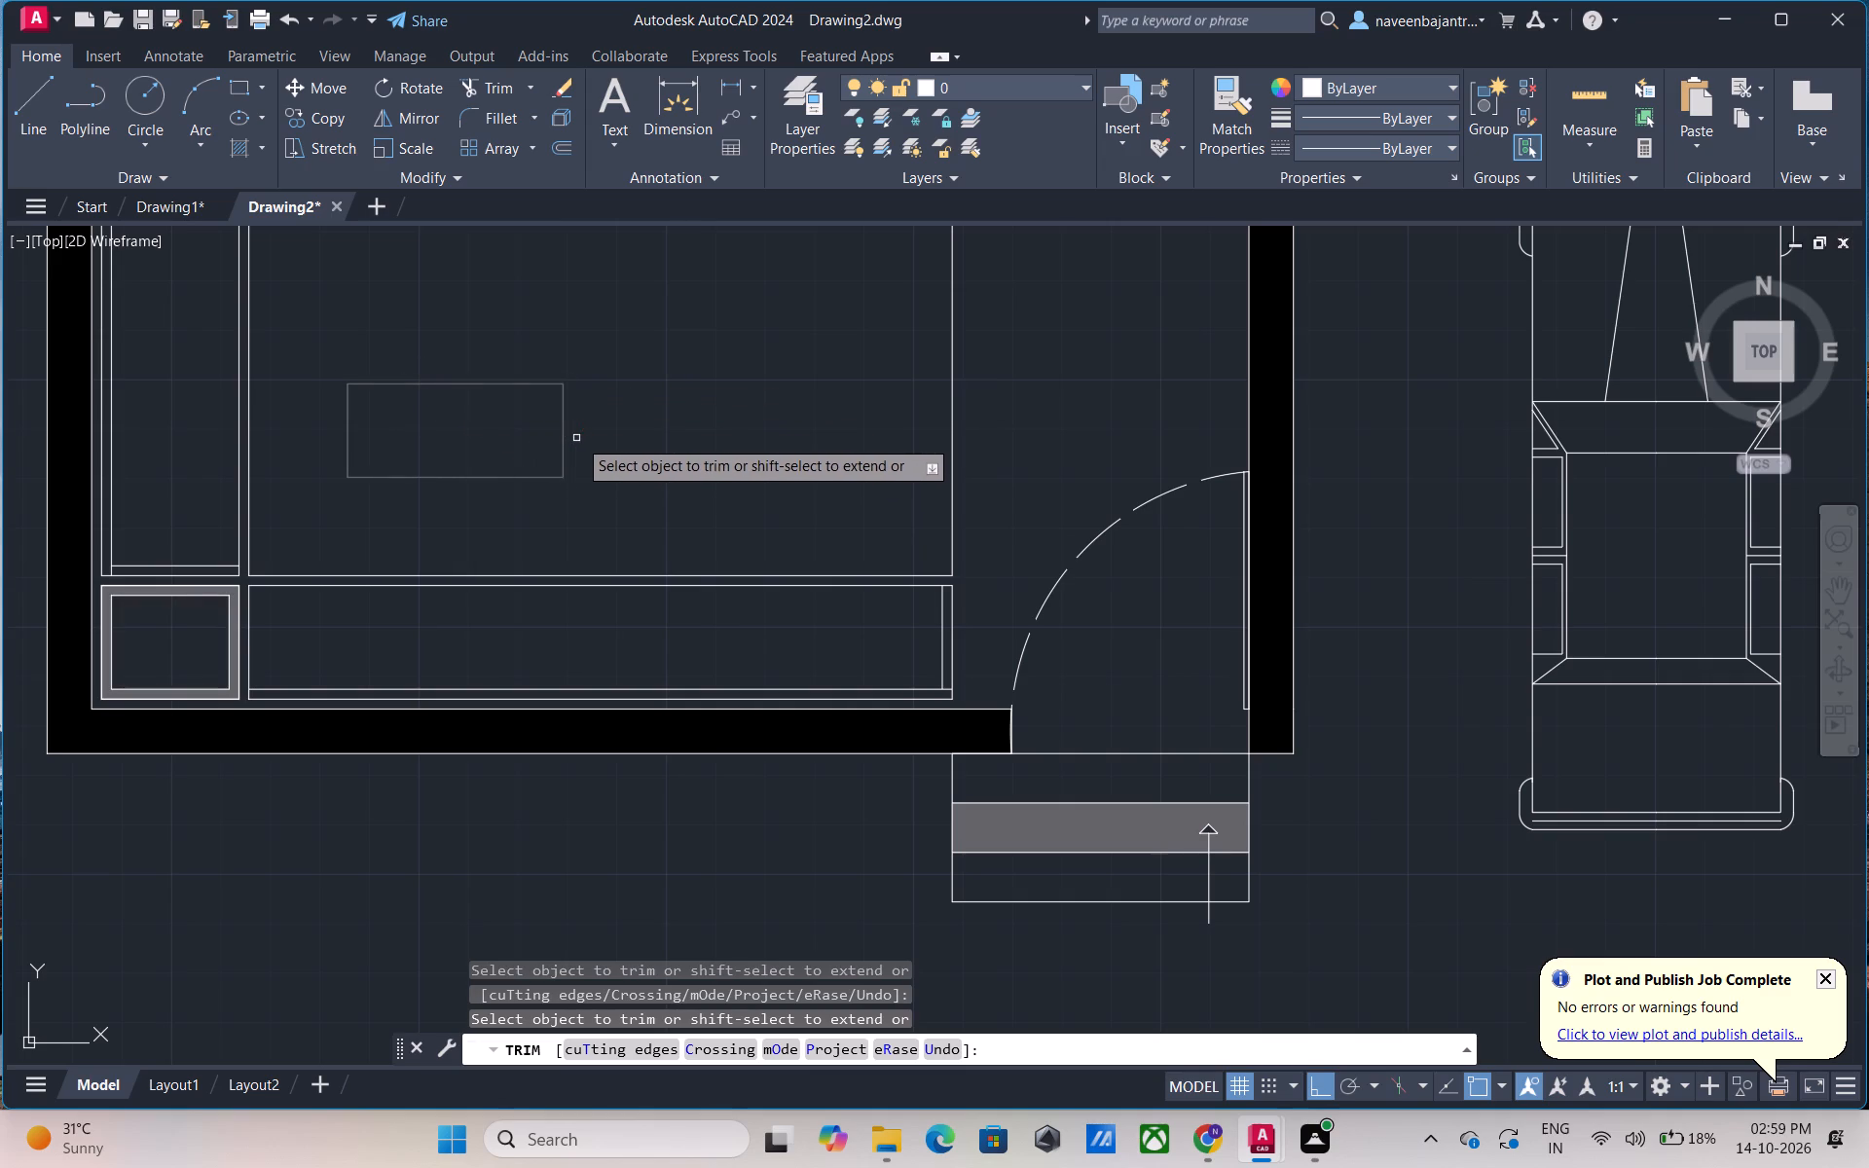
Trim away the hatch and overlapping inner outline lines of the square corner table in the living room's southwest corner.
{"action": "left_click", "coordinate": [236, 616]}
{"action": "left_click", "coordinate": [233, 621]}
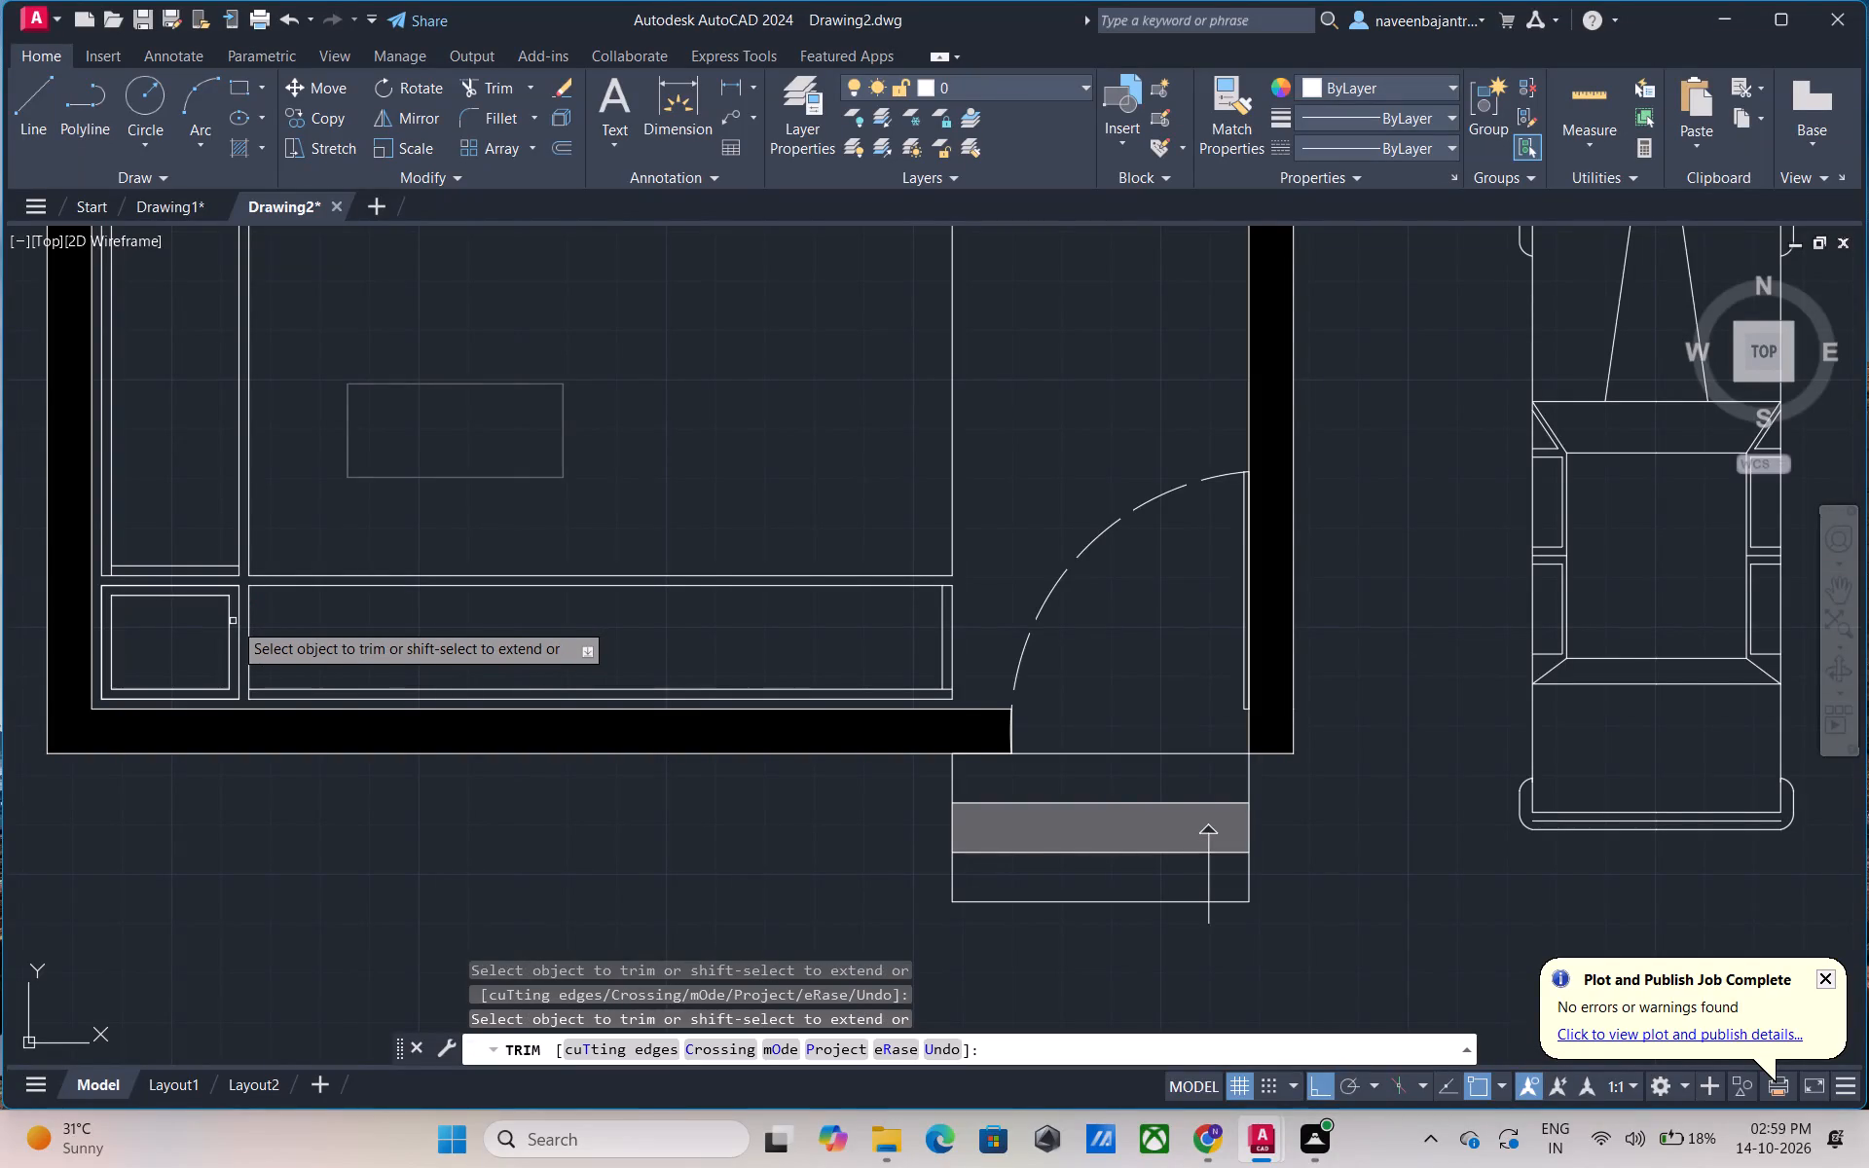
{"action": "left_click", "coordinate": [230, 626]}
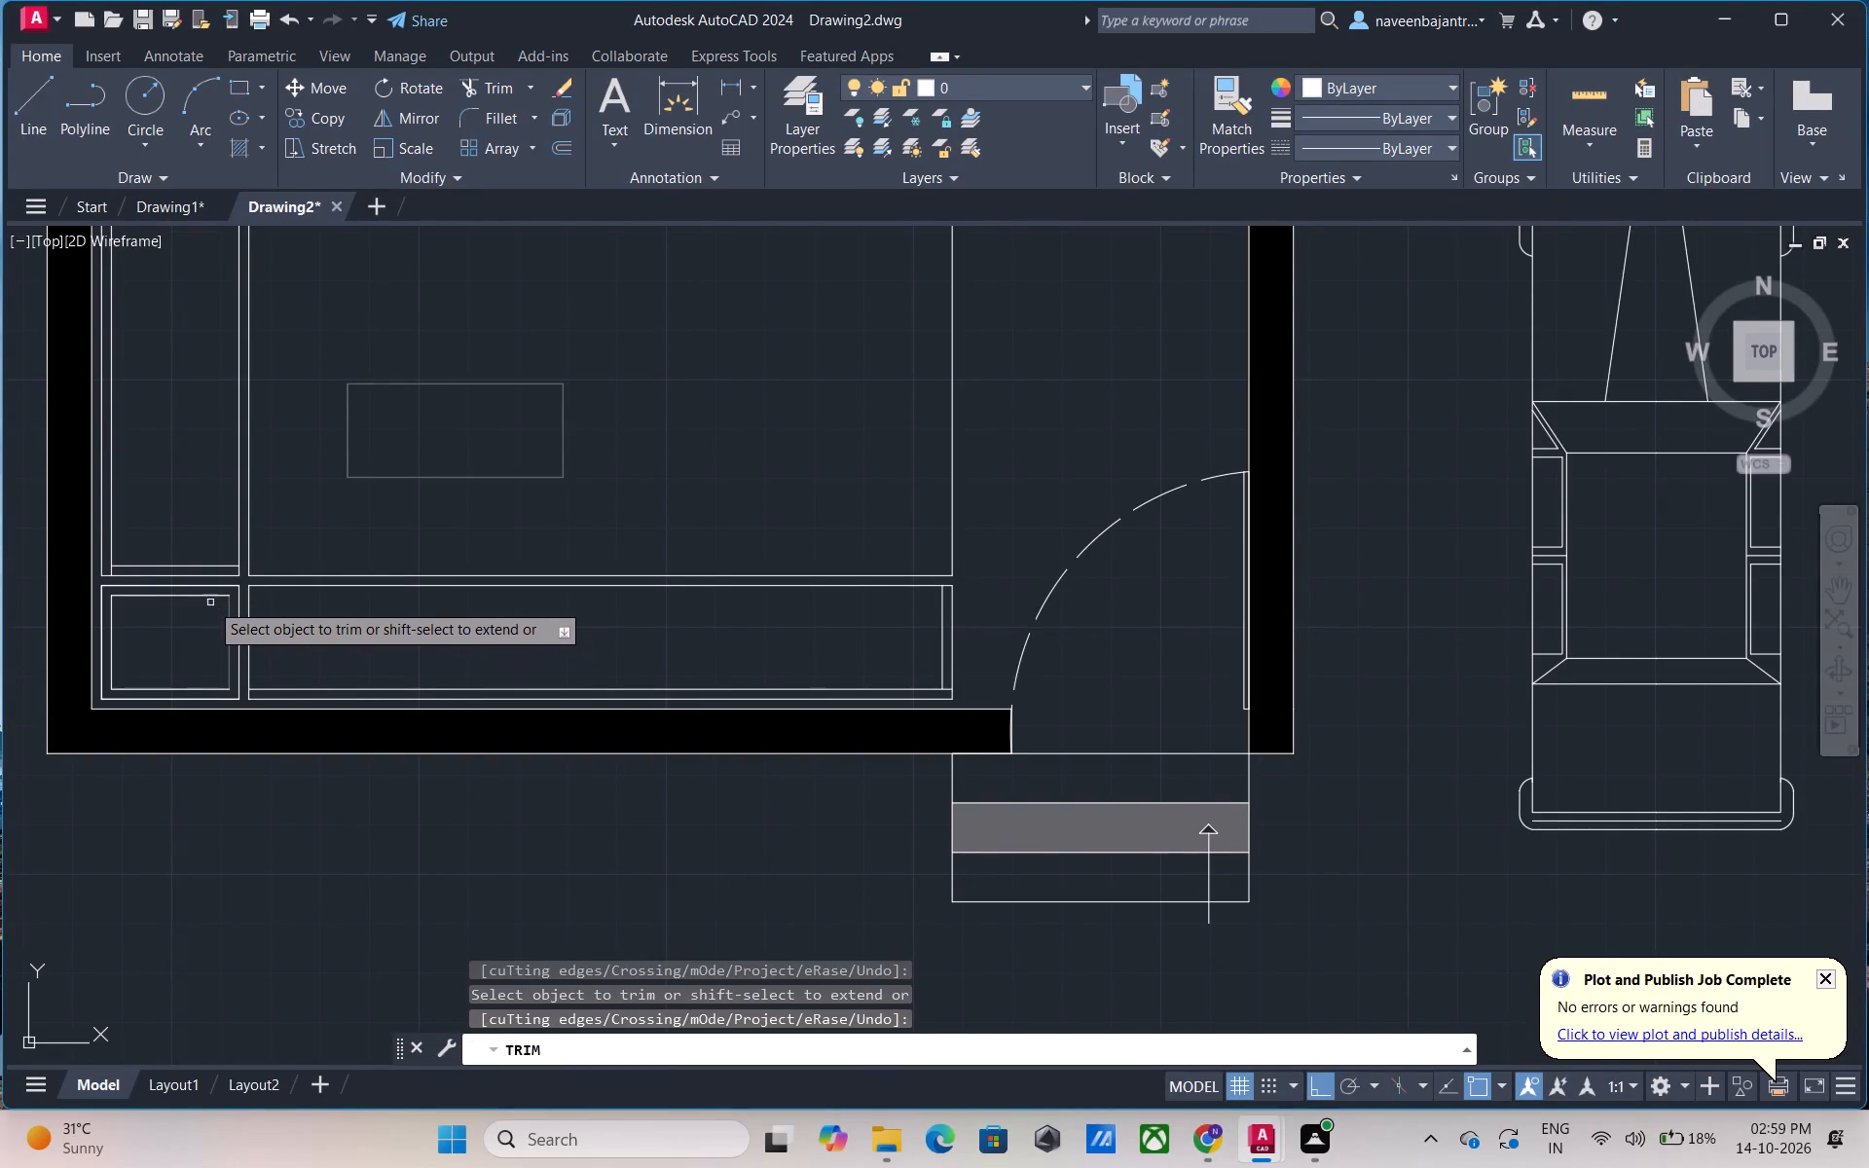
{"action": "left_click", "coordinate": [199, 597]}
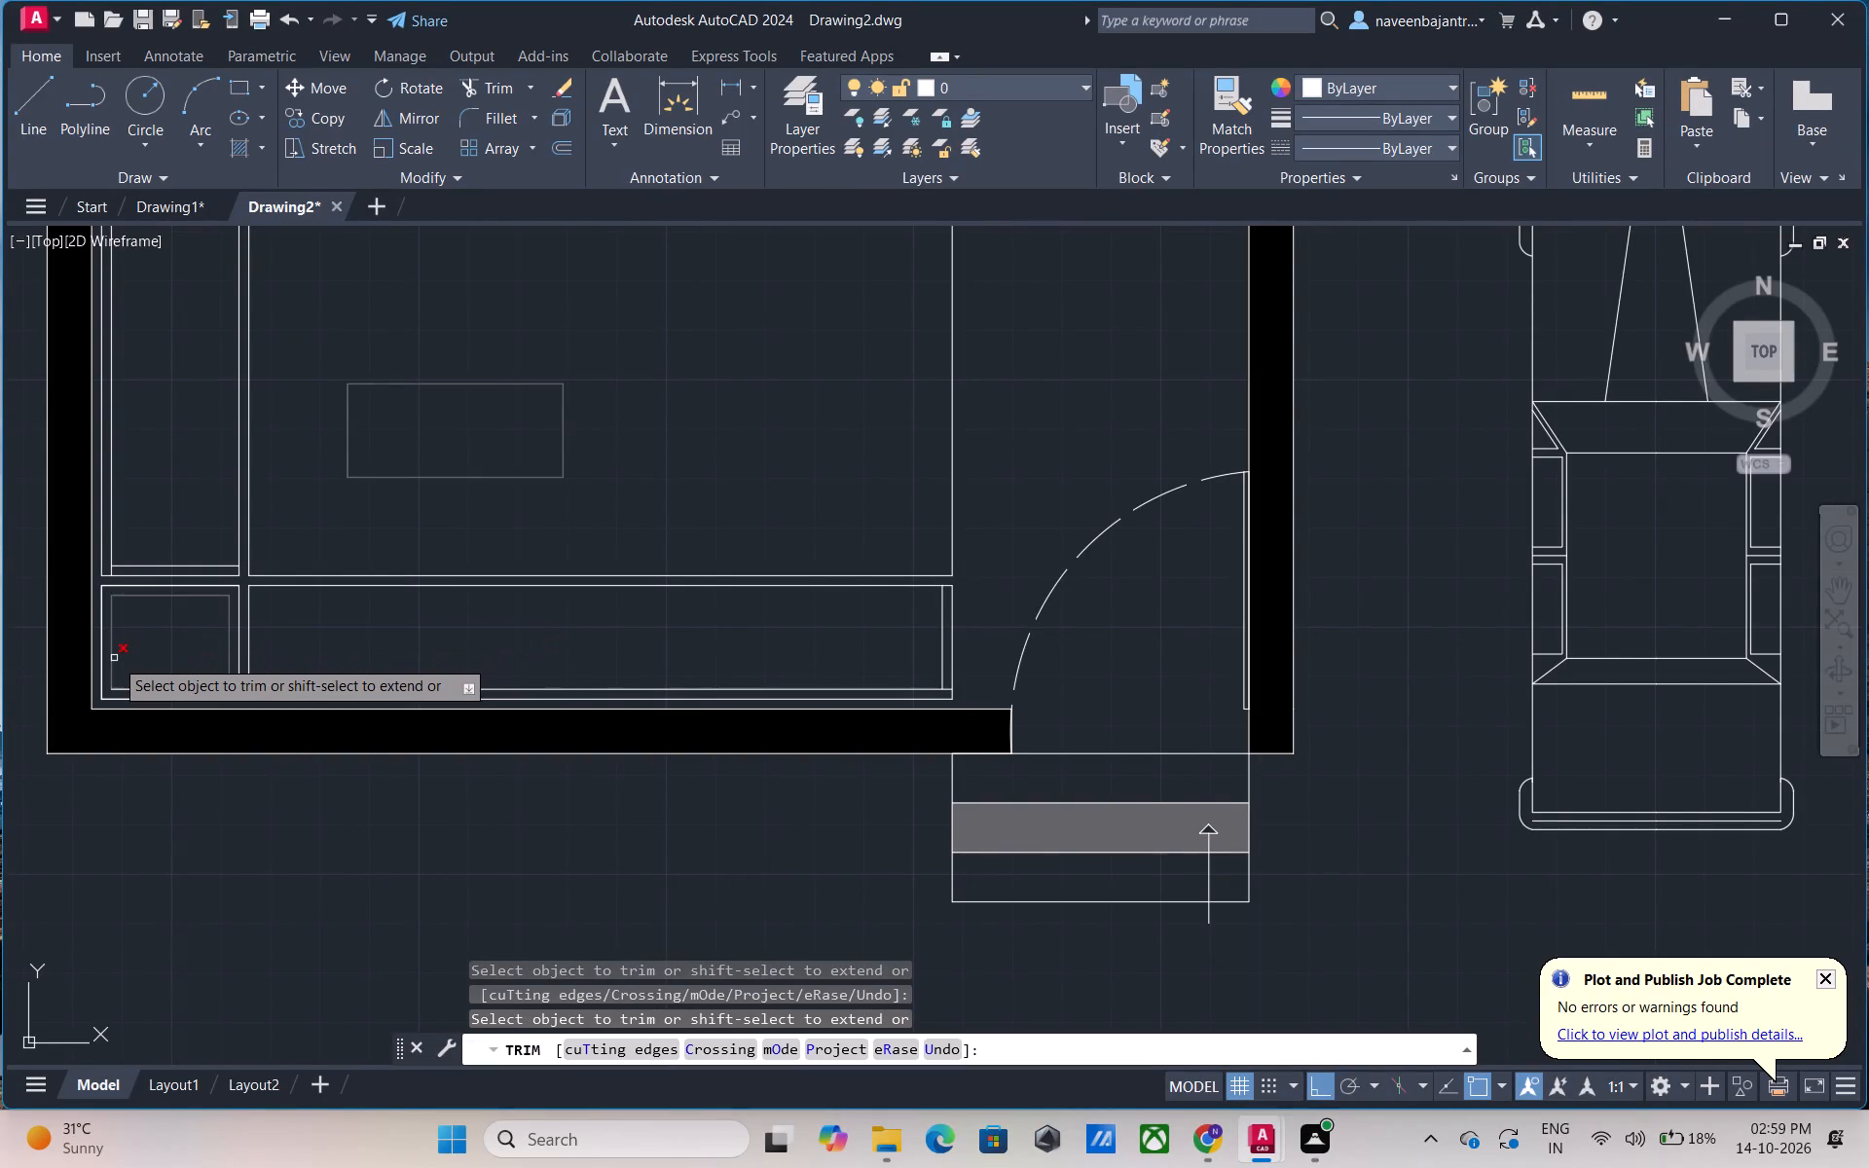
{"action": "left_click", "coordinate": [114, 658]}
{"action": "left_click", "coordinate": [142, 687]}
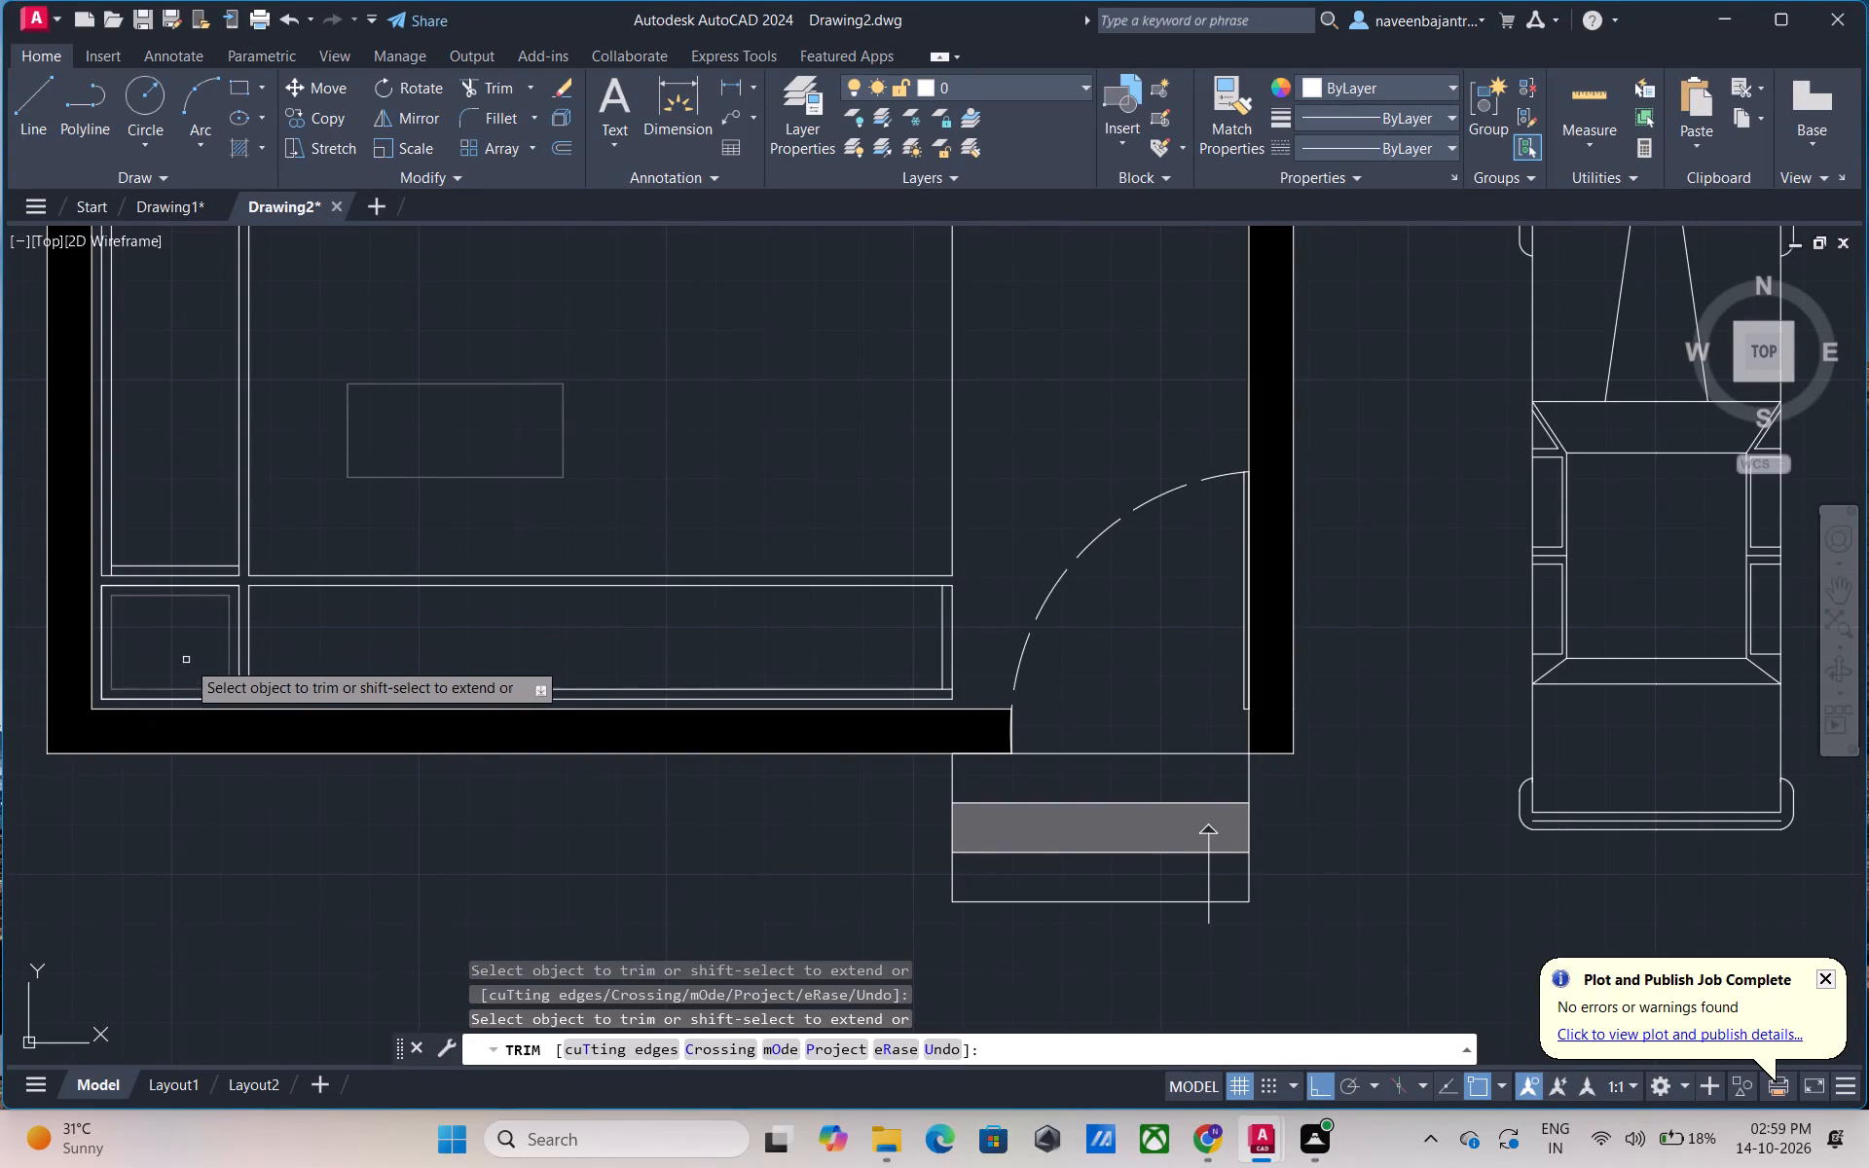
Trim away the front door's dashed swing arc above the entrance steps in the copied plan.
{"action": "scroll", "coordinate": [209, 647], "scroll_direction": "up", "scroll_amount": 1}
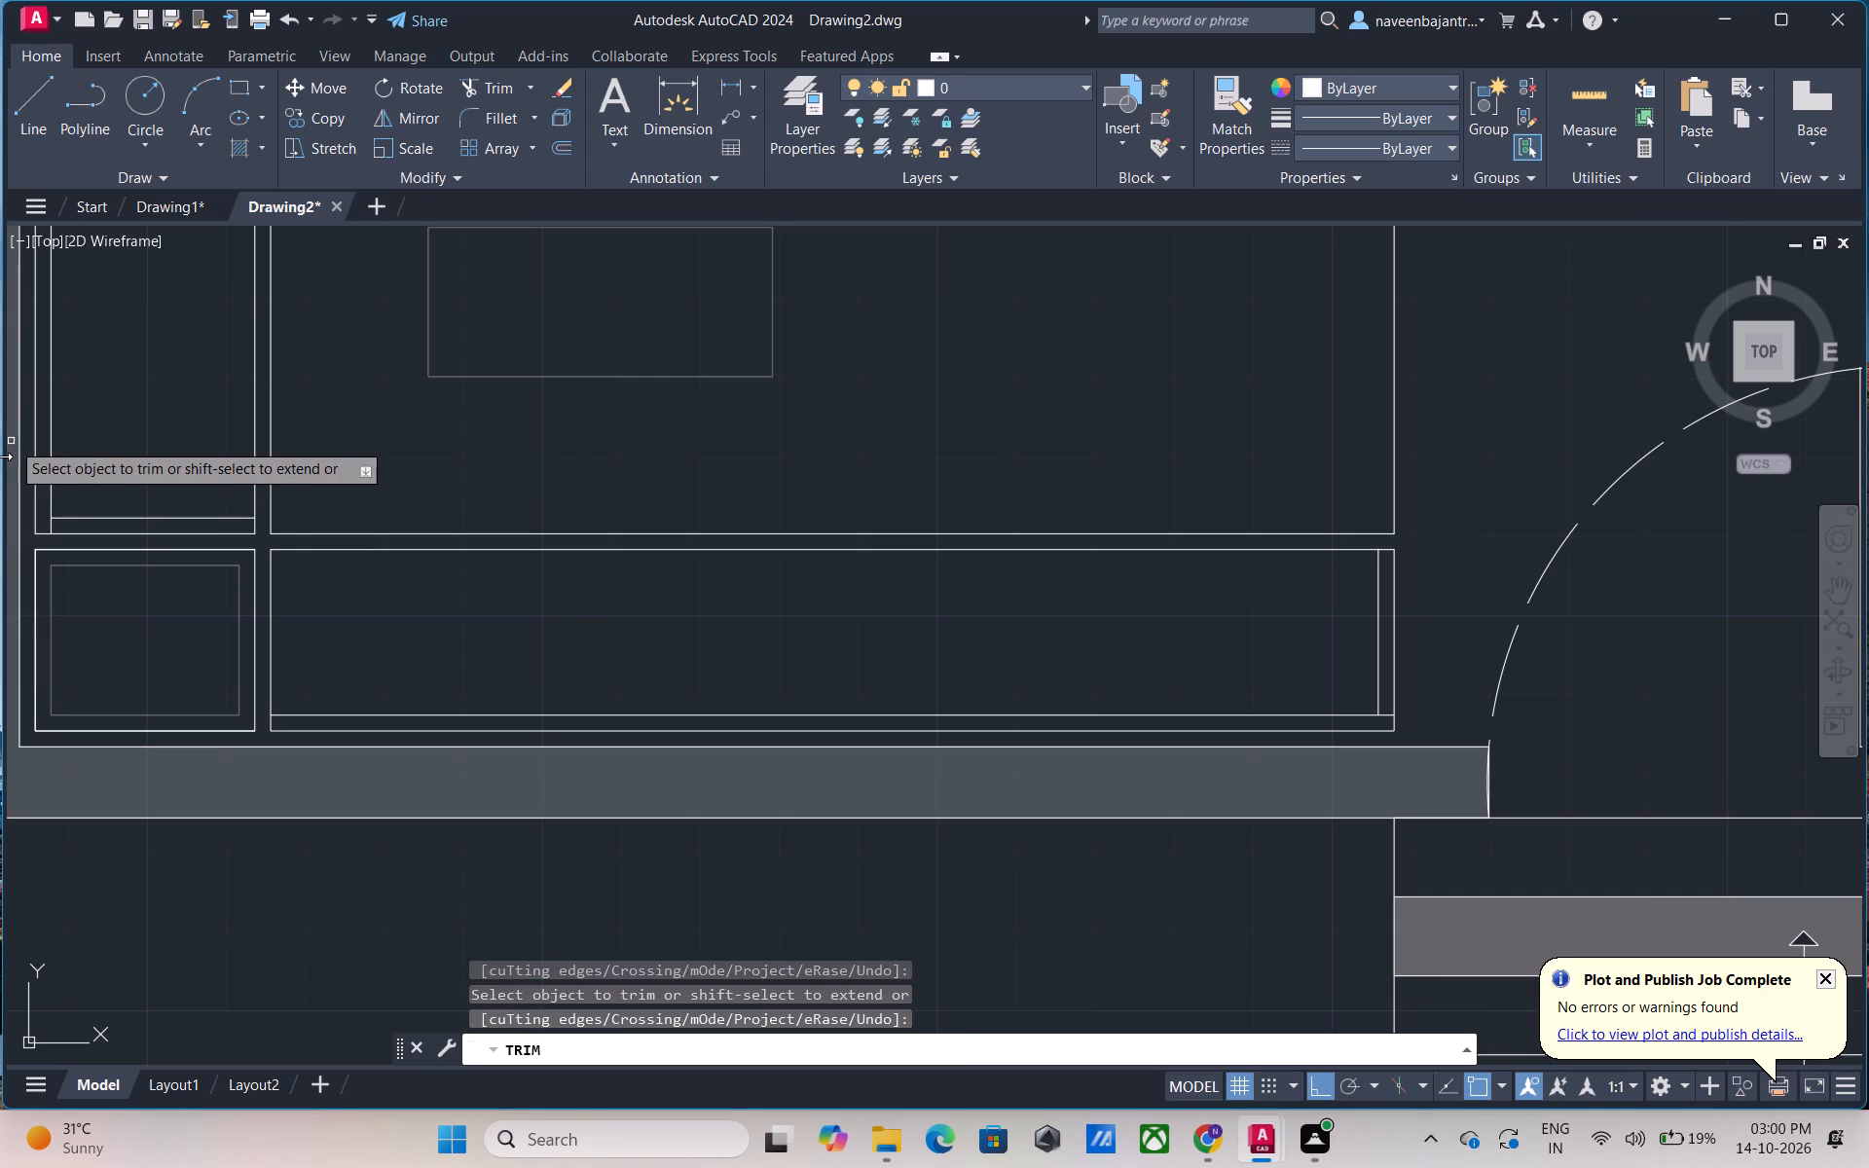
{"action": "scroll", "coordinate": [40, 495], "scroll_direction": "down", "scroll_amount": 3}
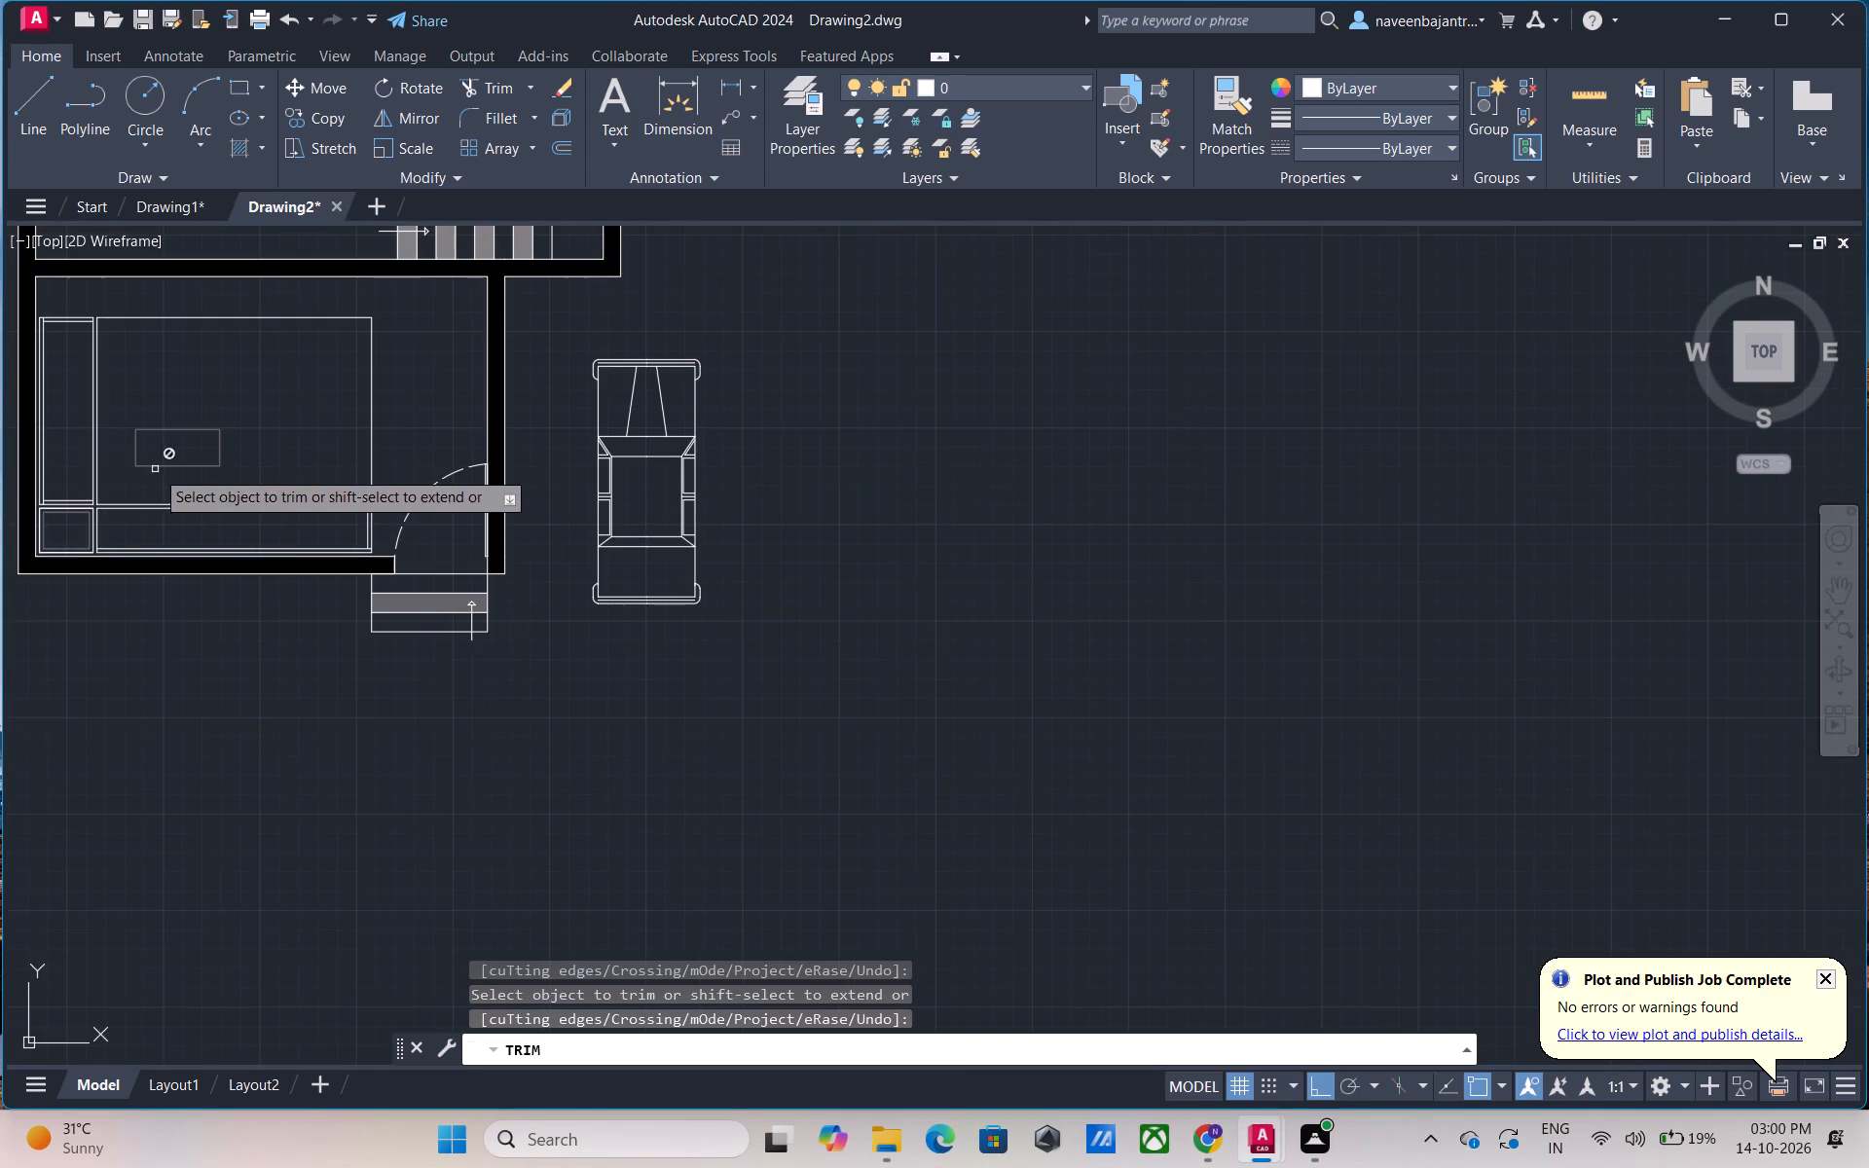
{"action": "scroll", "coordinate": [292, 423], "scroll_direction": "down", "scroll_amount": 1}
{"action": "middle_click_drag", "start_coordinate": [292, 423], "coordinate": [312, 463]}
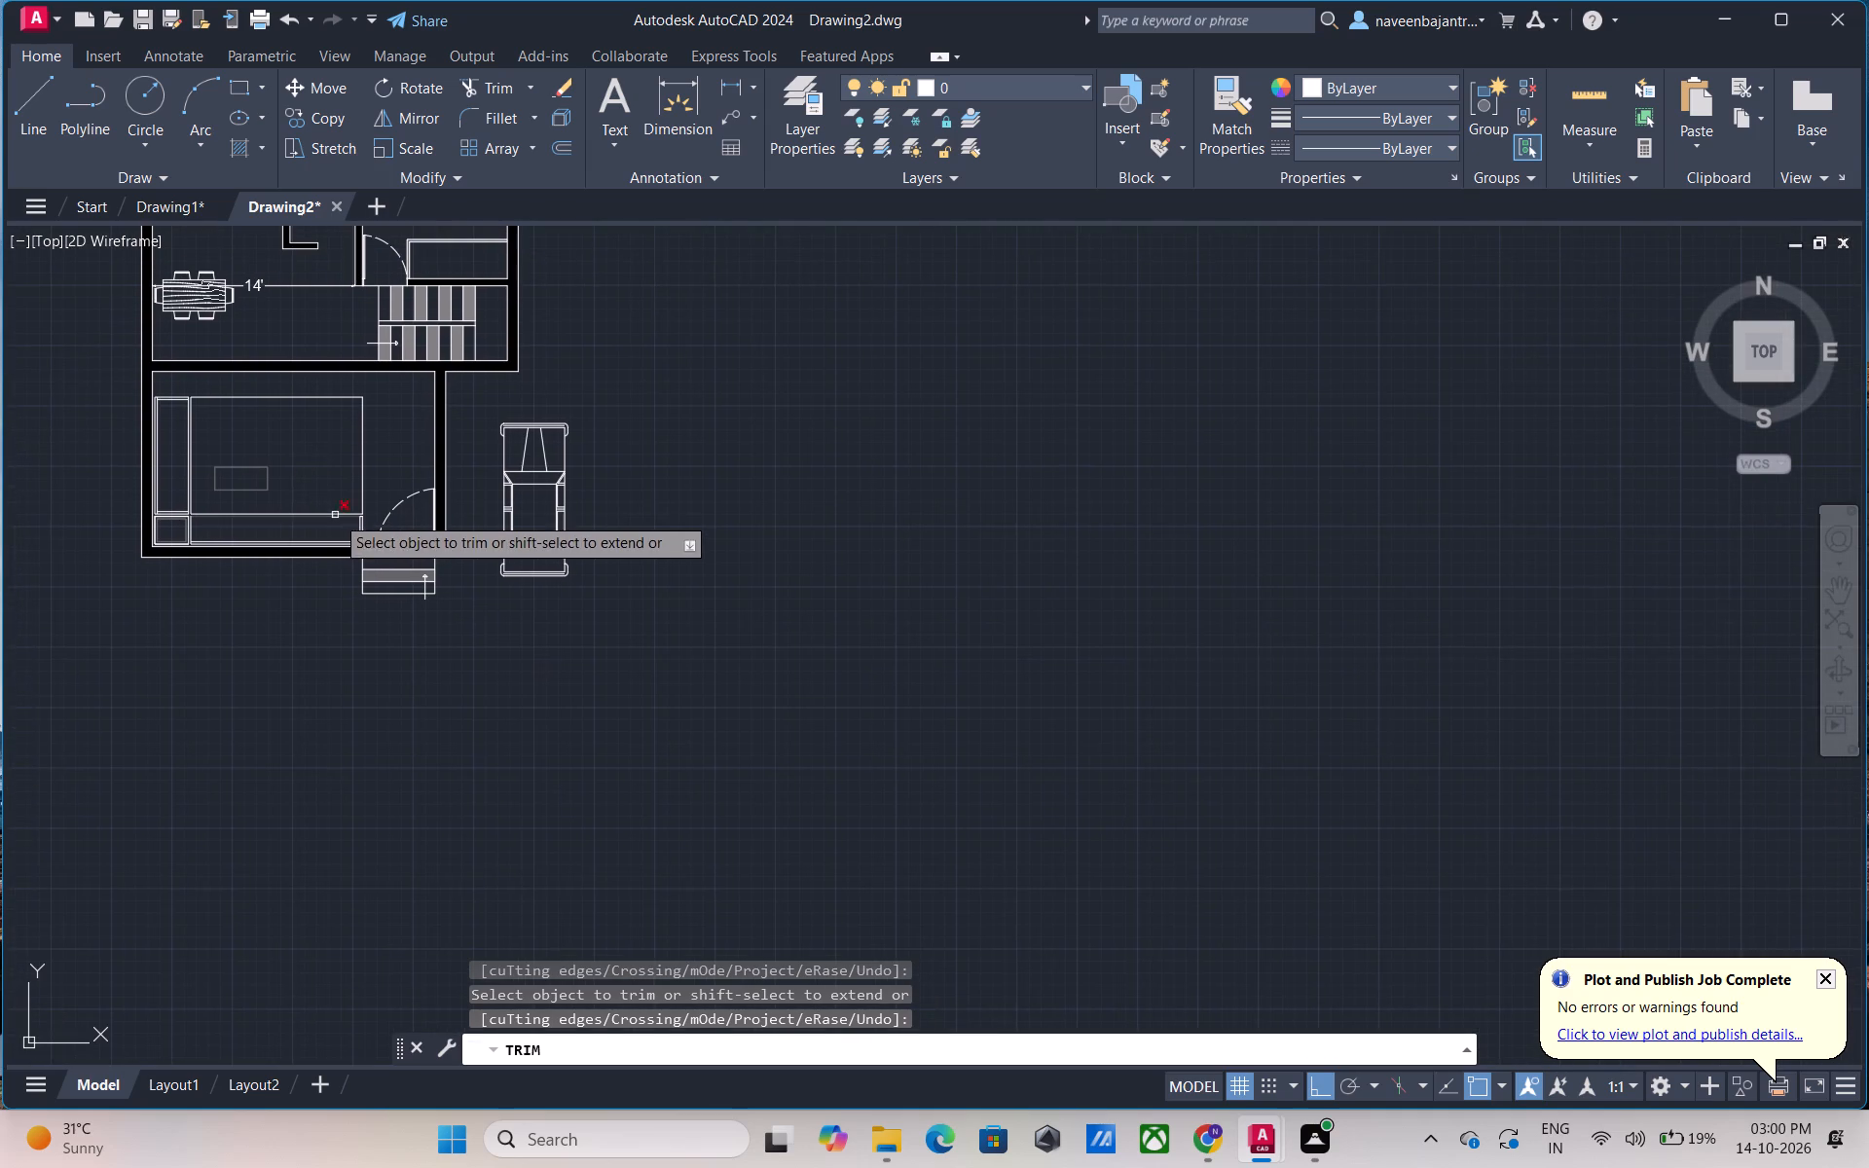
{"action": "left_click", "coordinate": [390, 510]}
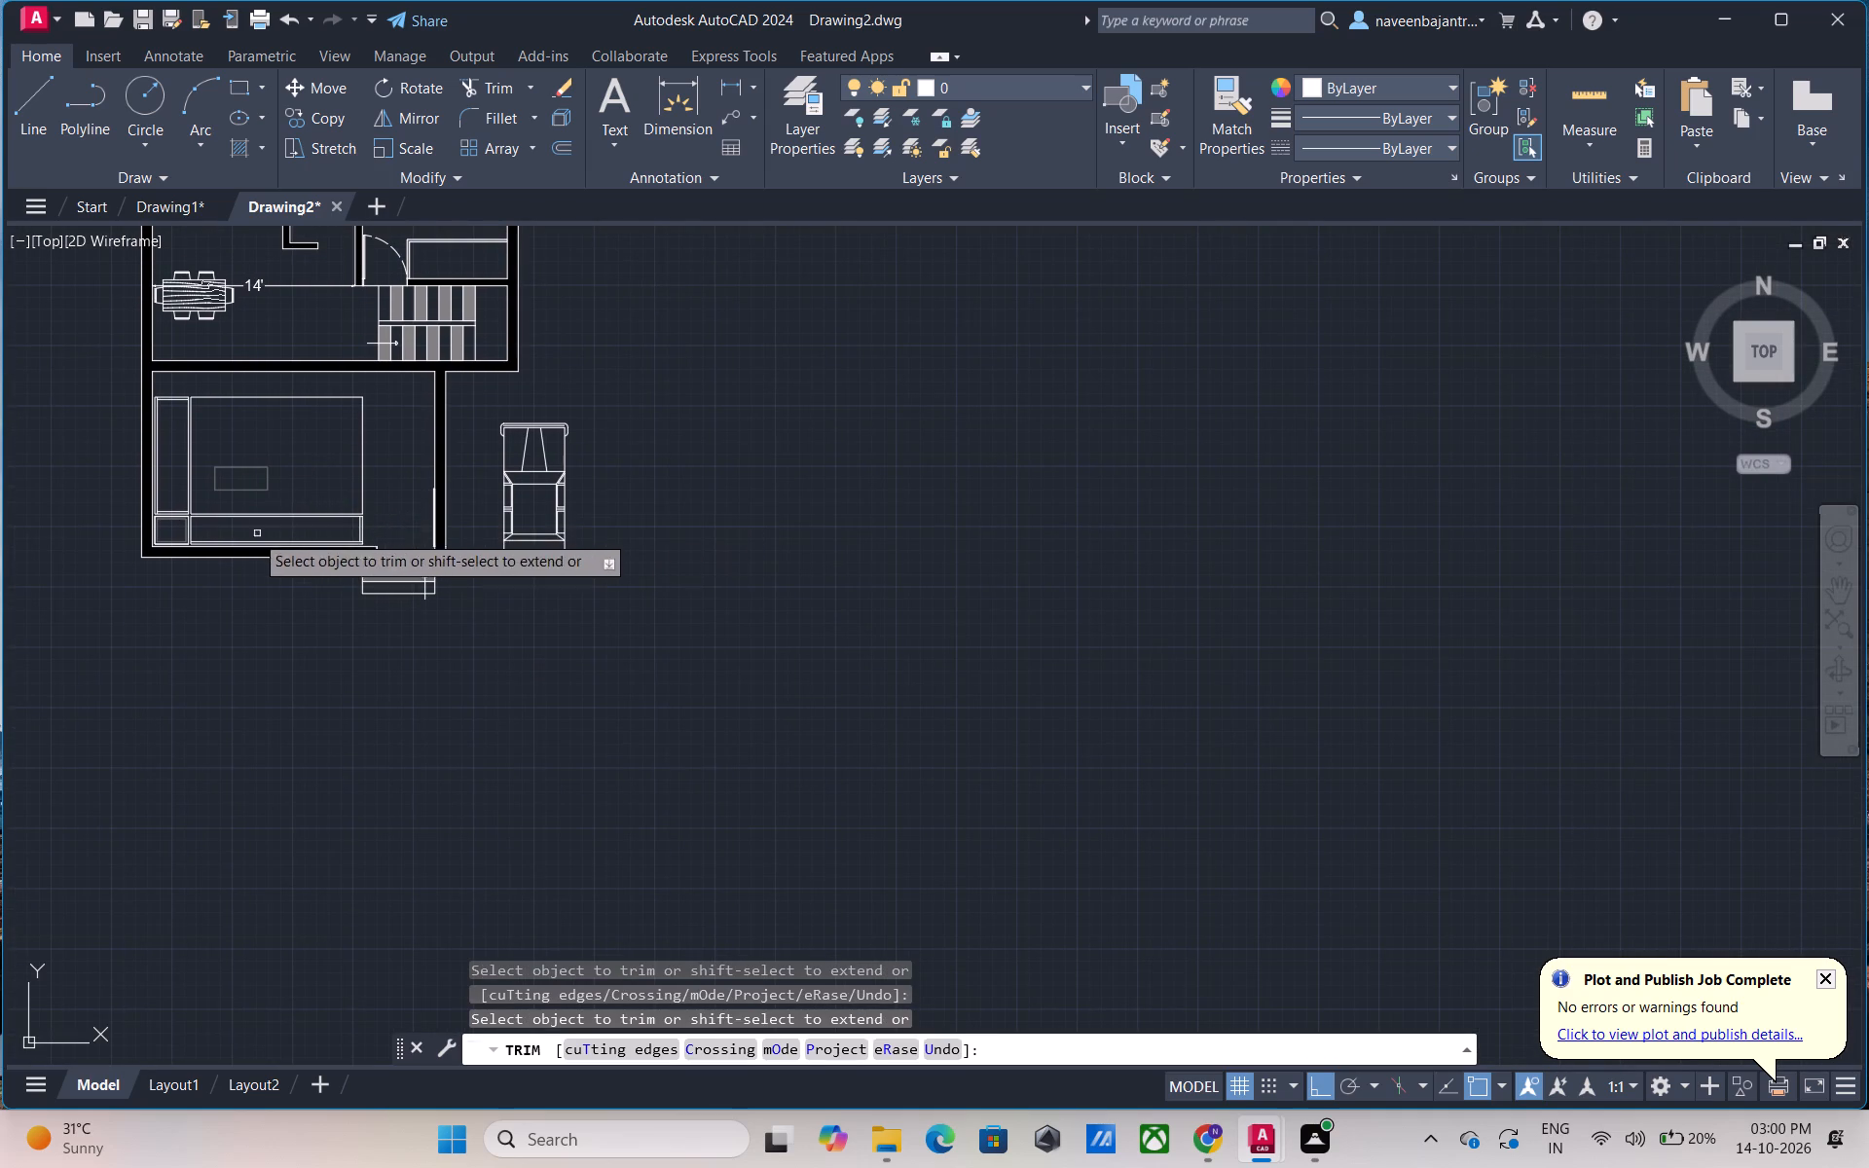
Trim away the inner and outer lines of the long sofa along the living room's west wall in the copied plan.
{"action": "scroll", "coordinate": [180, 492], "scroll_direction": "up", "scroll_amount": 2}
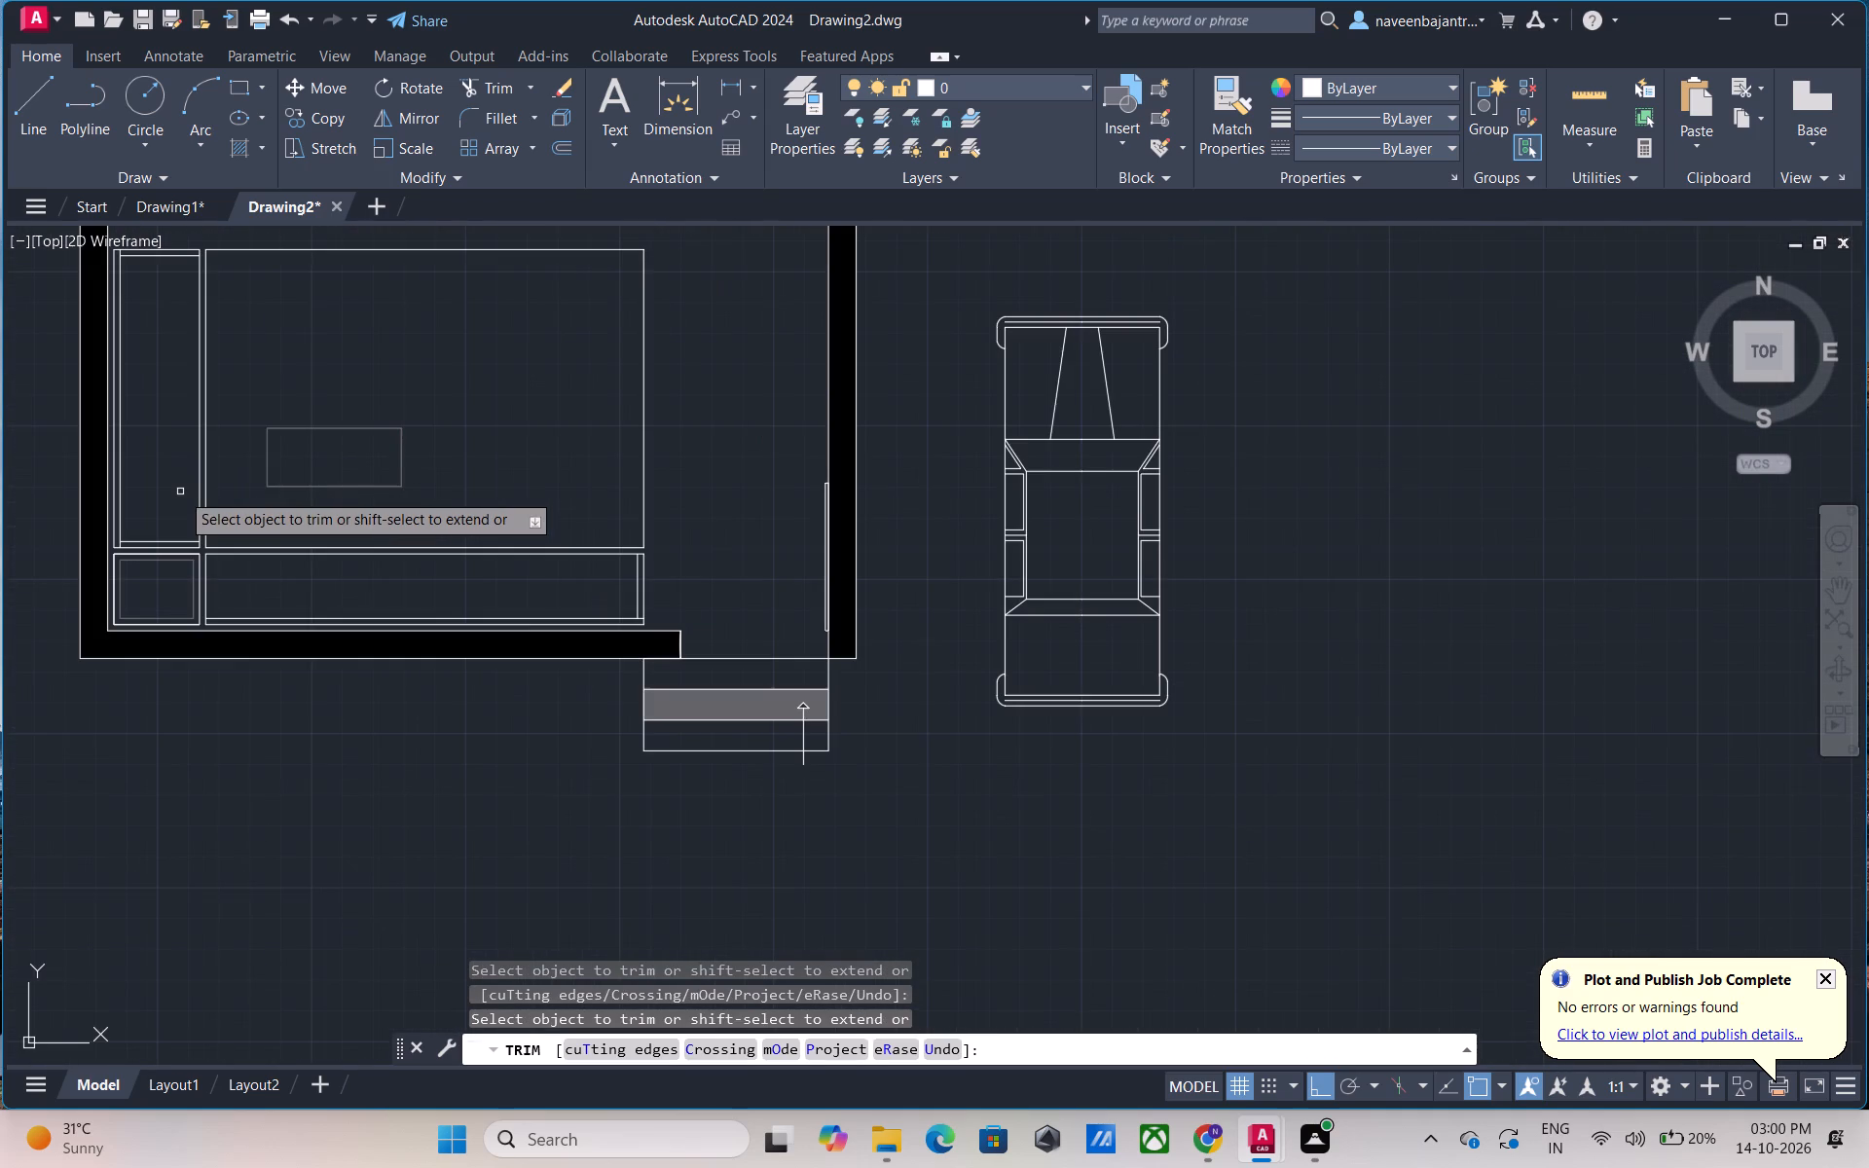
{"action": "middle_click_drag", "start_coordinate": [180, 492], "coordinate": [270, 554]}
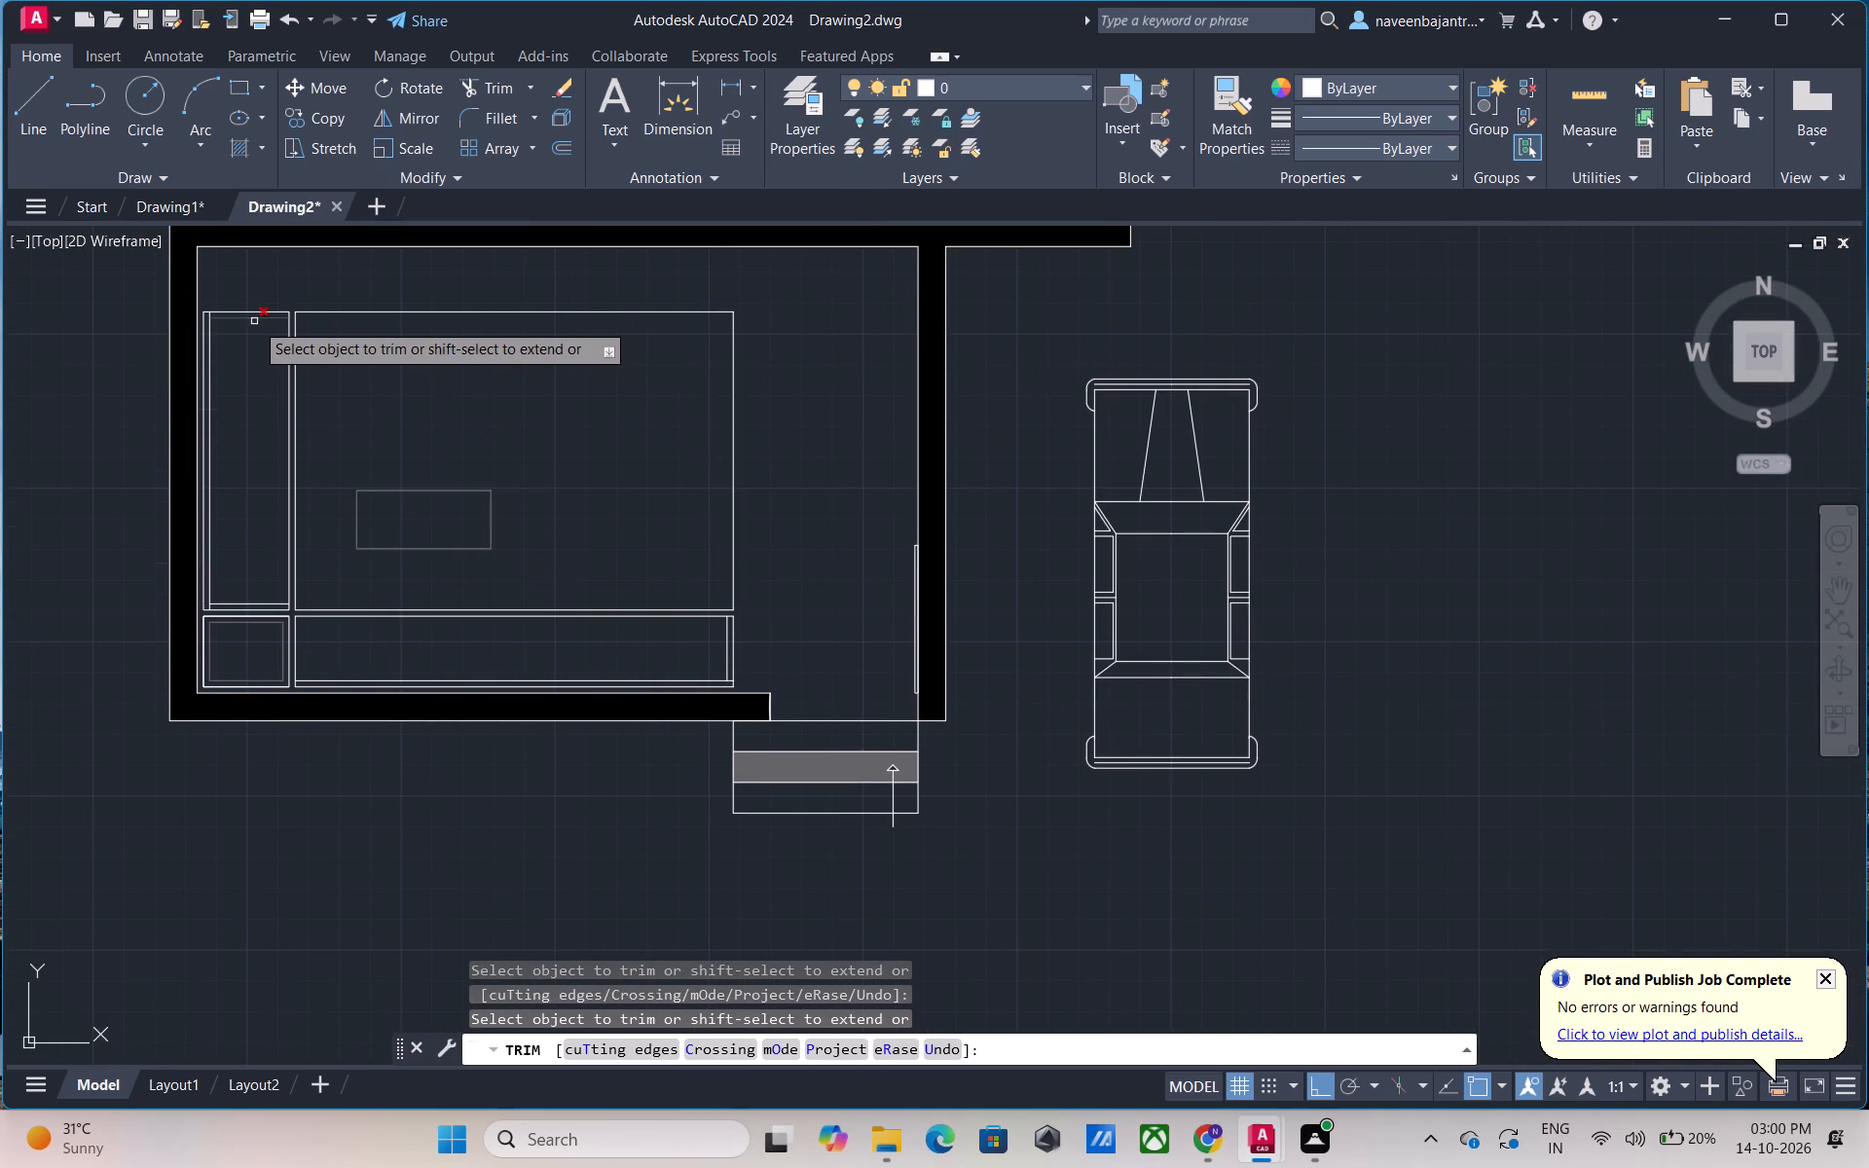
{"action": "left_click", "coordinate": [254, 321]}
{"action": "left_click", "coordinate": [211, 382]}
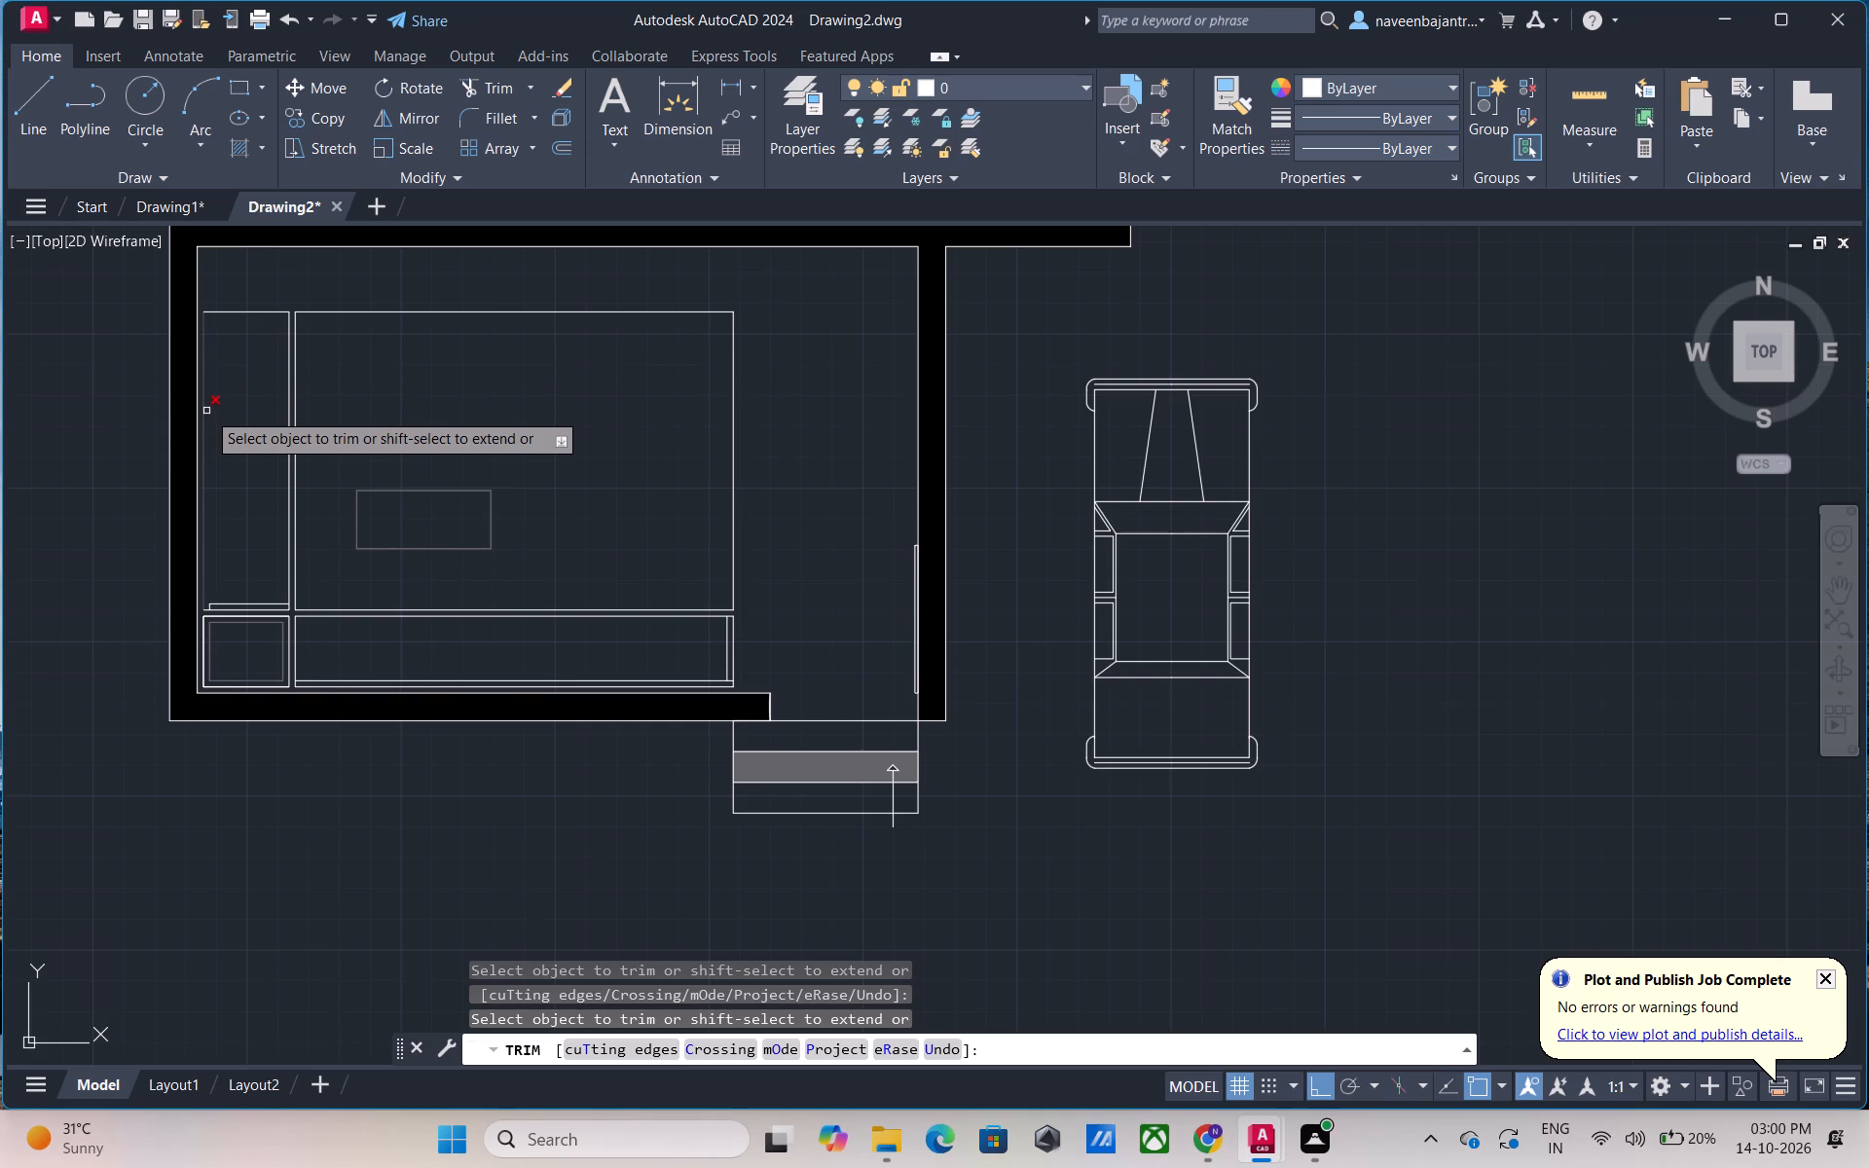
{"action": "left_click", "coordinate": [206, 411]}
{"action": "left_click", "coordinate": [239, 602]}
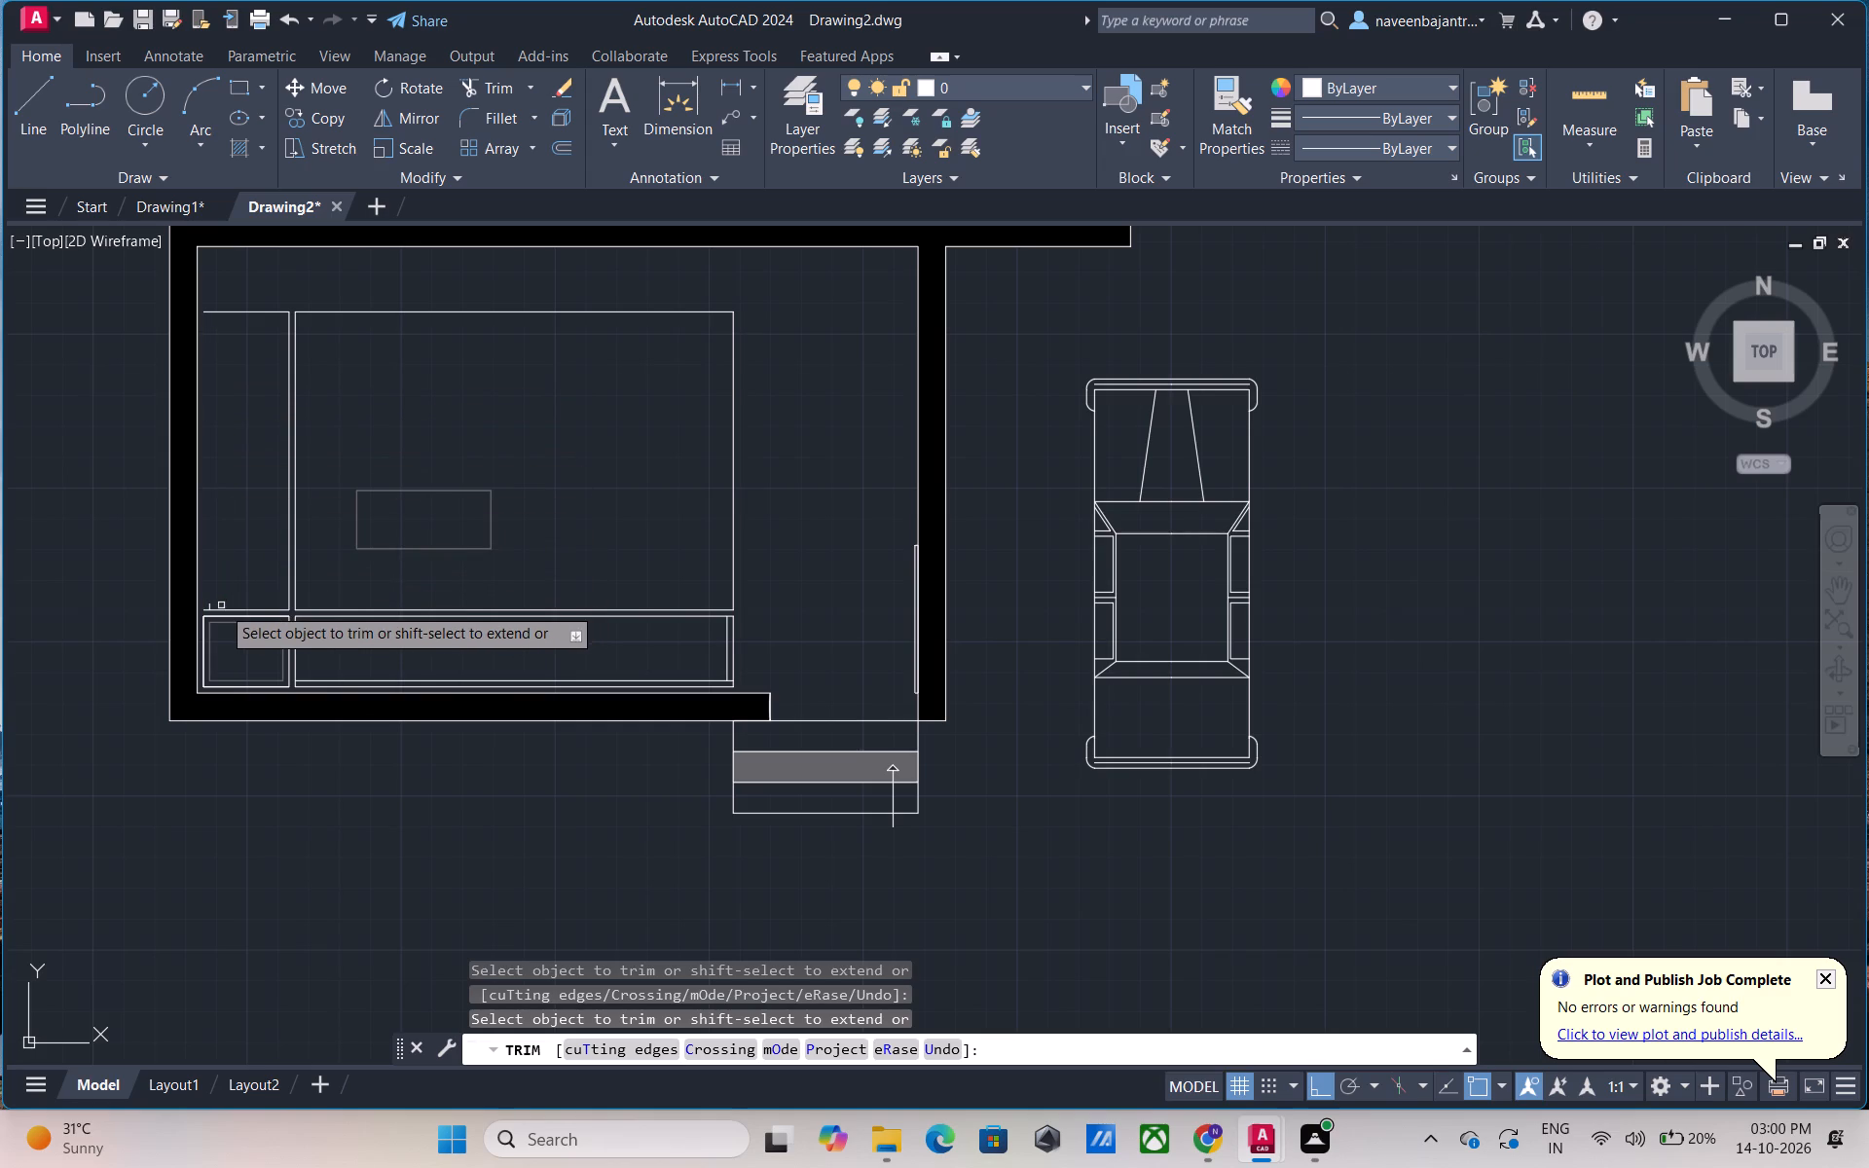
{"action": "scroll", "coordinate": [202, 613], "scroll_direction": "up", "scroll_amount": 5}
{"action": "left_click", "coordinate": [210, 568]}
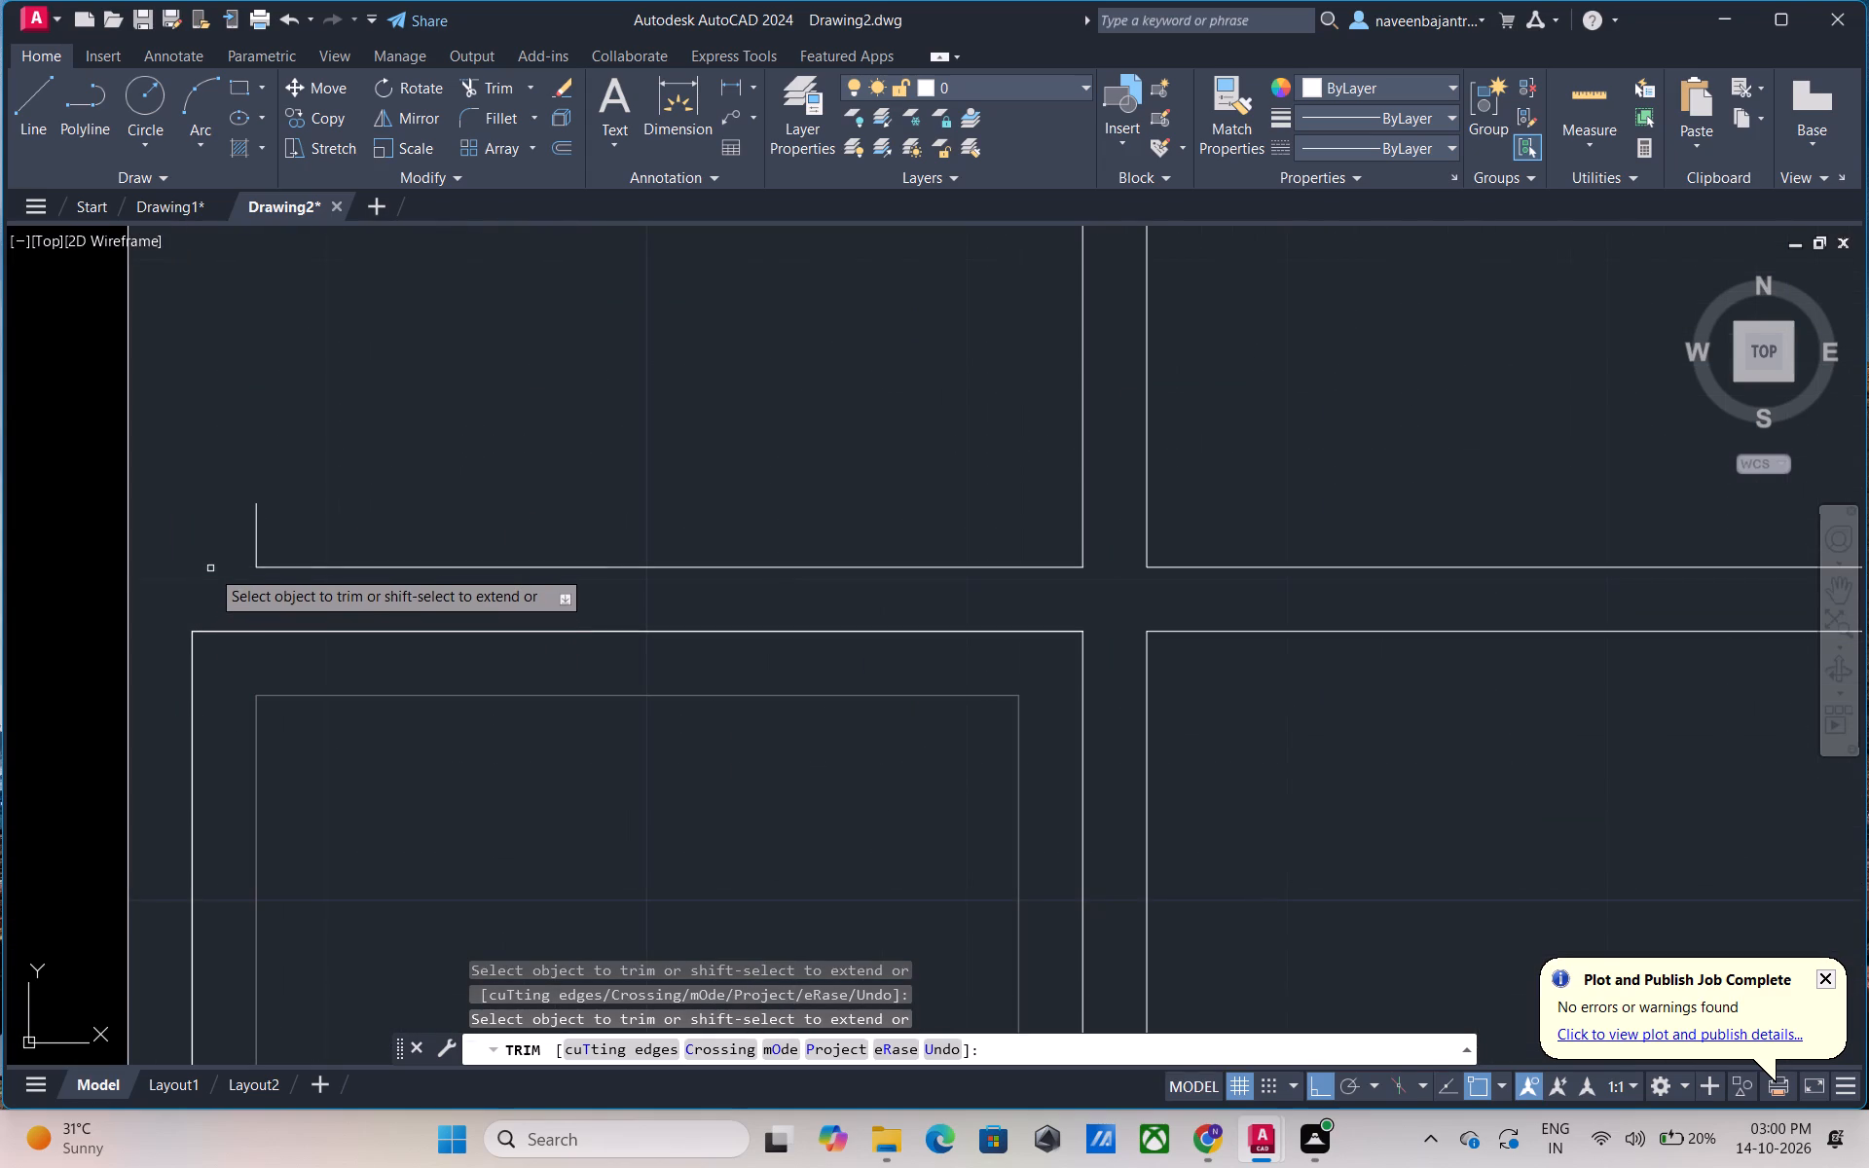
{"action": "left_click", "coordinate": [257, 528]}
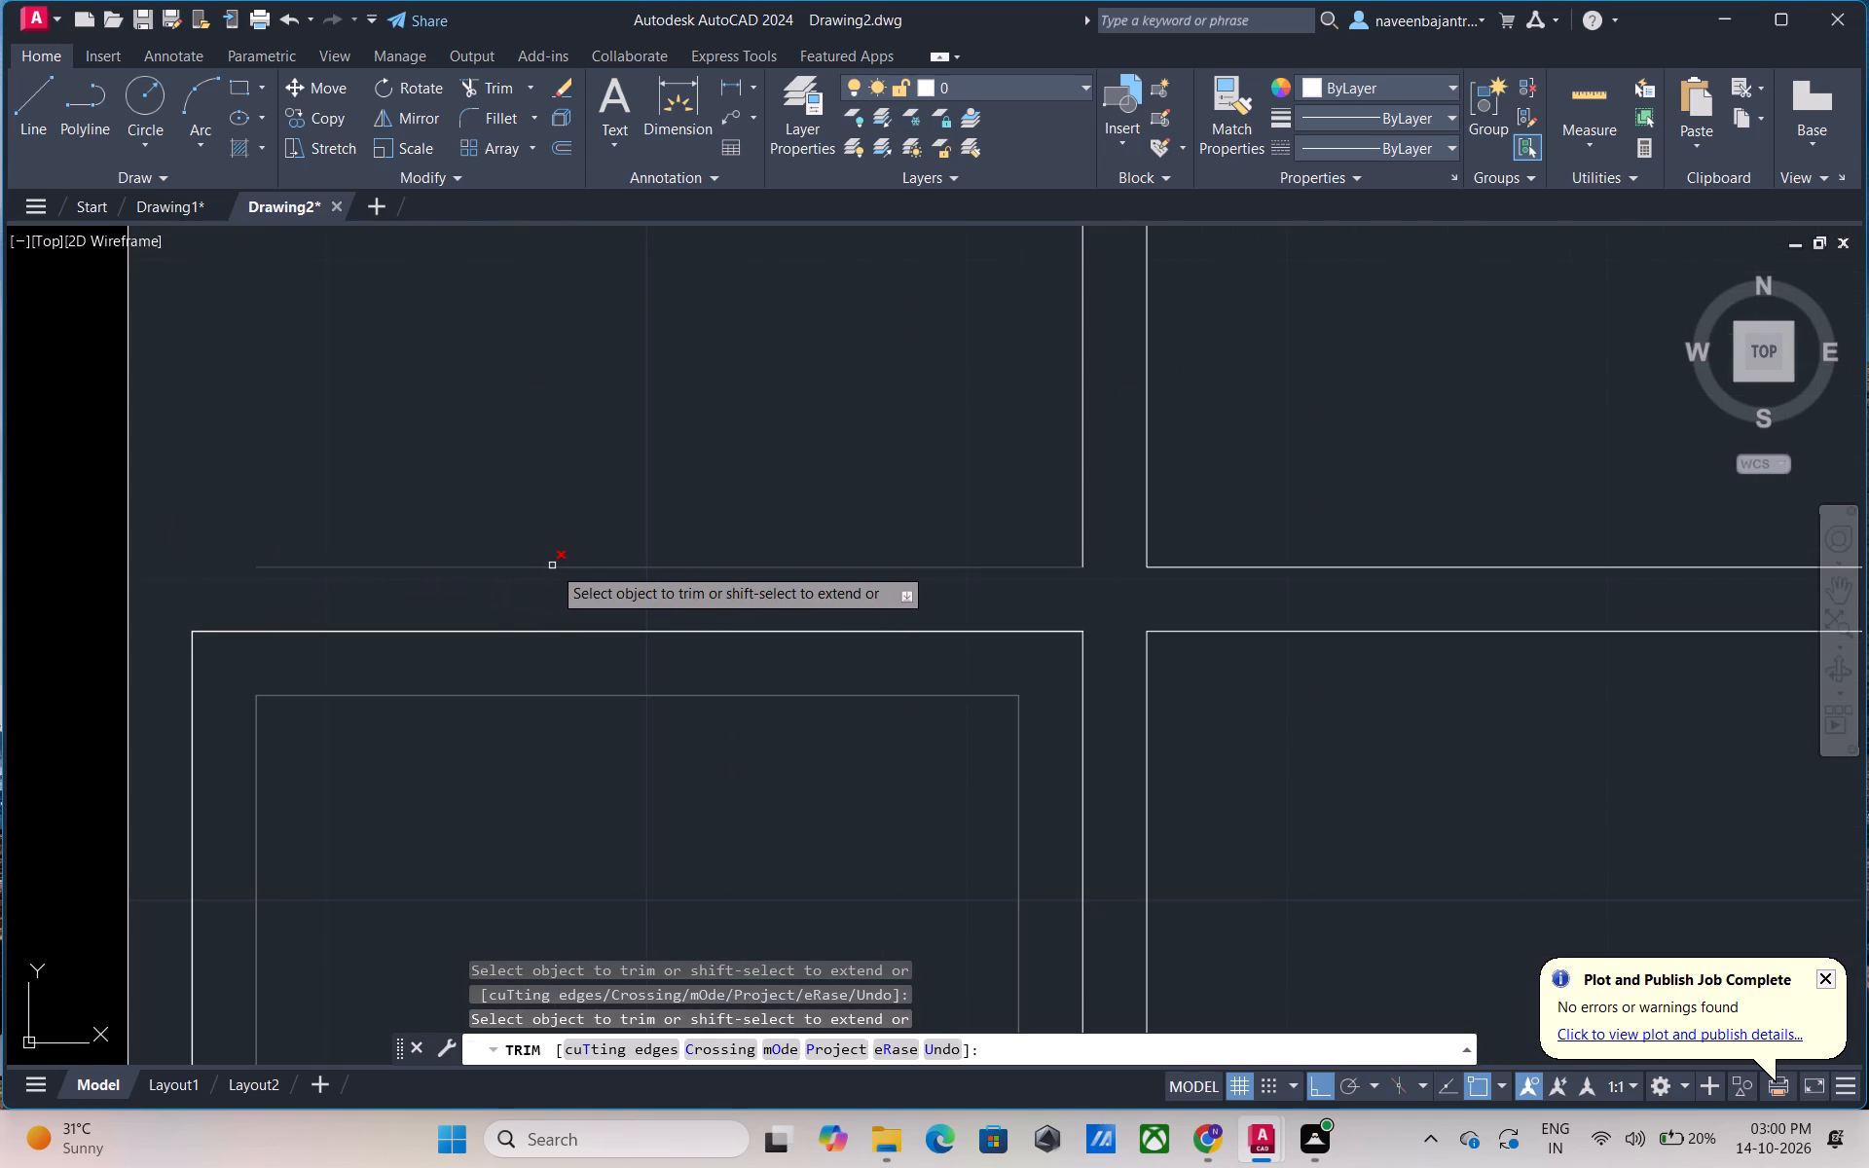
{"action": "left_click", "coordinate": [552, 565]}
{"action": "scroll", "coordinate": [552, 565], "scroll_direction": "down", "scroll_amount": 6}
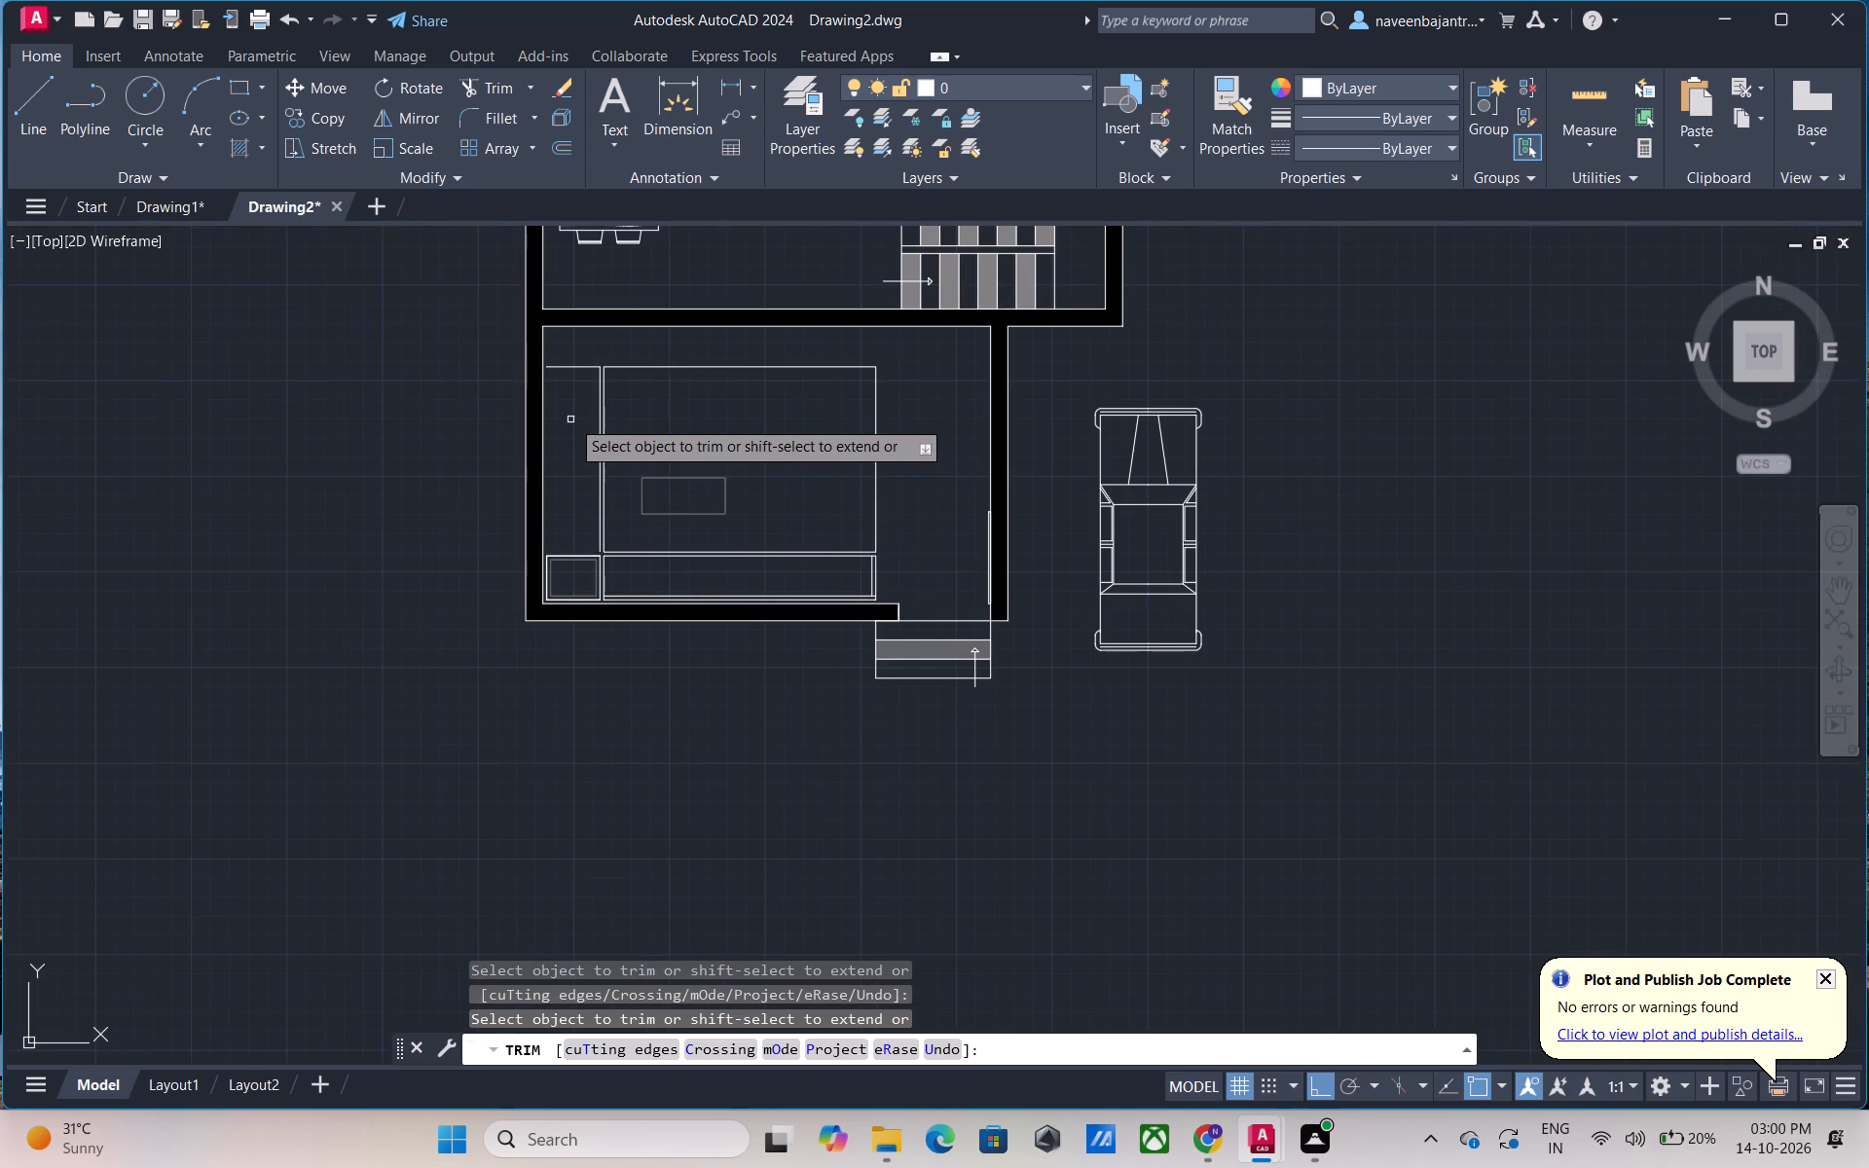
{"action": "scroll", "coordinate": [572, 355], "scroll_direction": "up", "scroll_amount": 4}
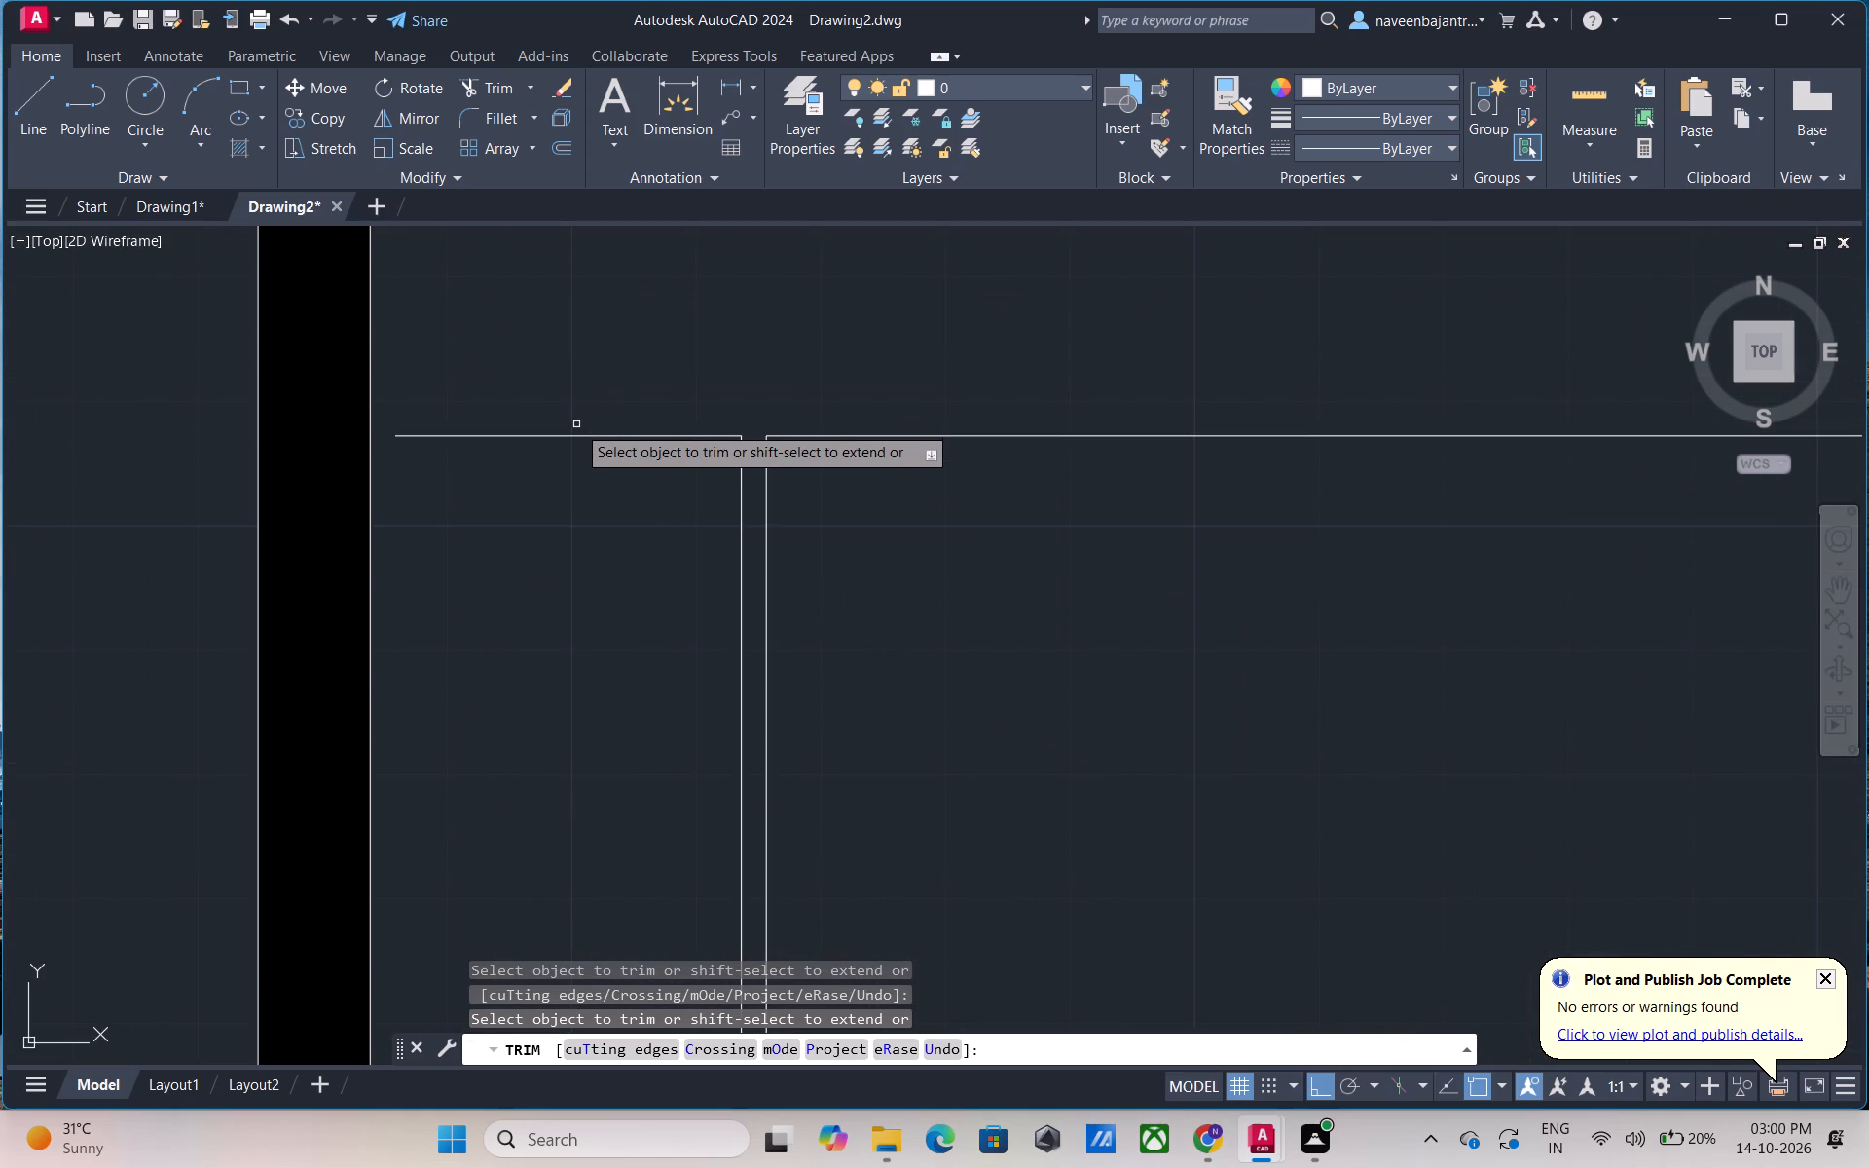
{"action": "left_click", "coordinate": [577, 433]}
{"action": "scroll", "coordinate": [577, 444], "scroll_direction": "down", "scroll_amount": 3}
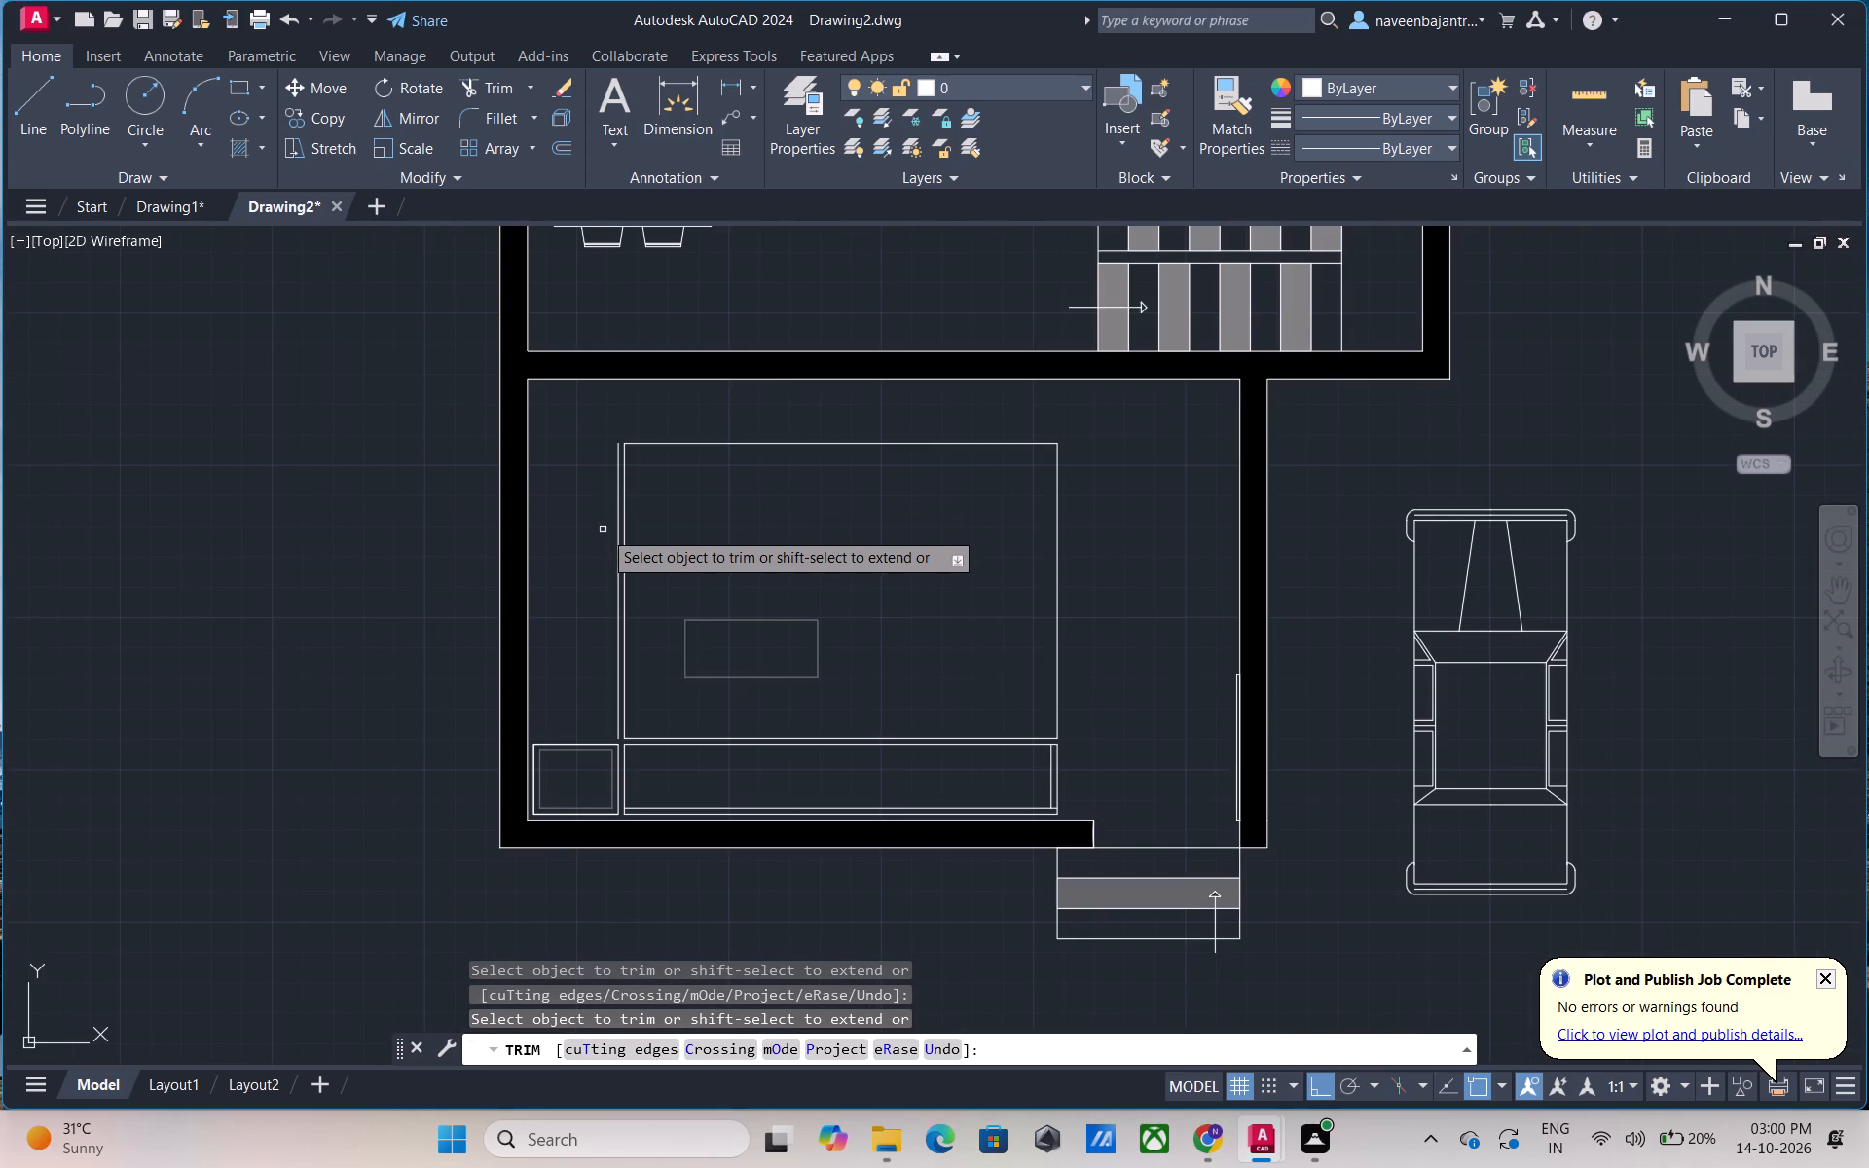
{"action": "left_click", "coordinate": [620, 559]}
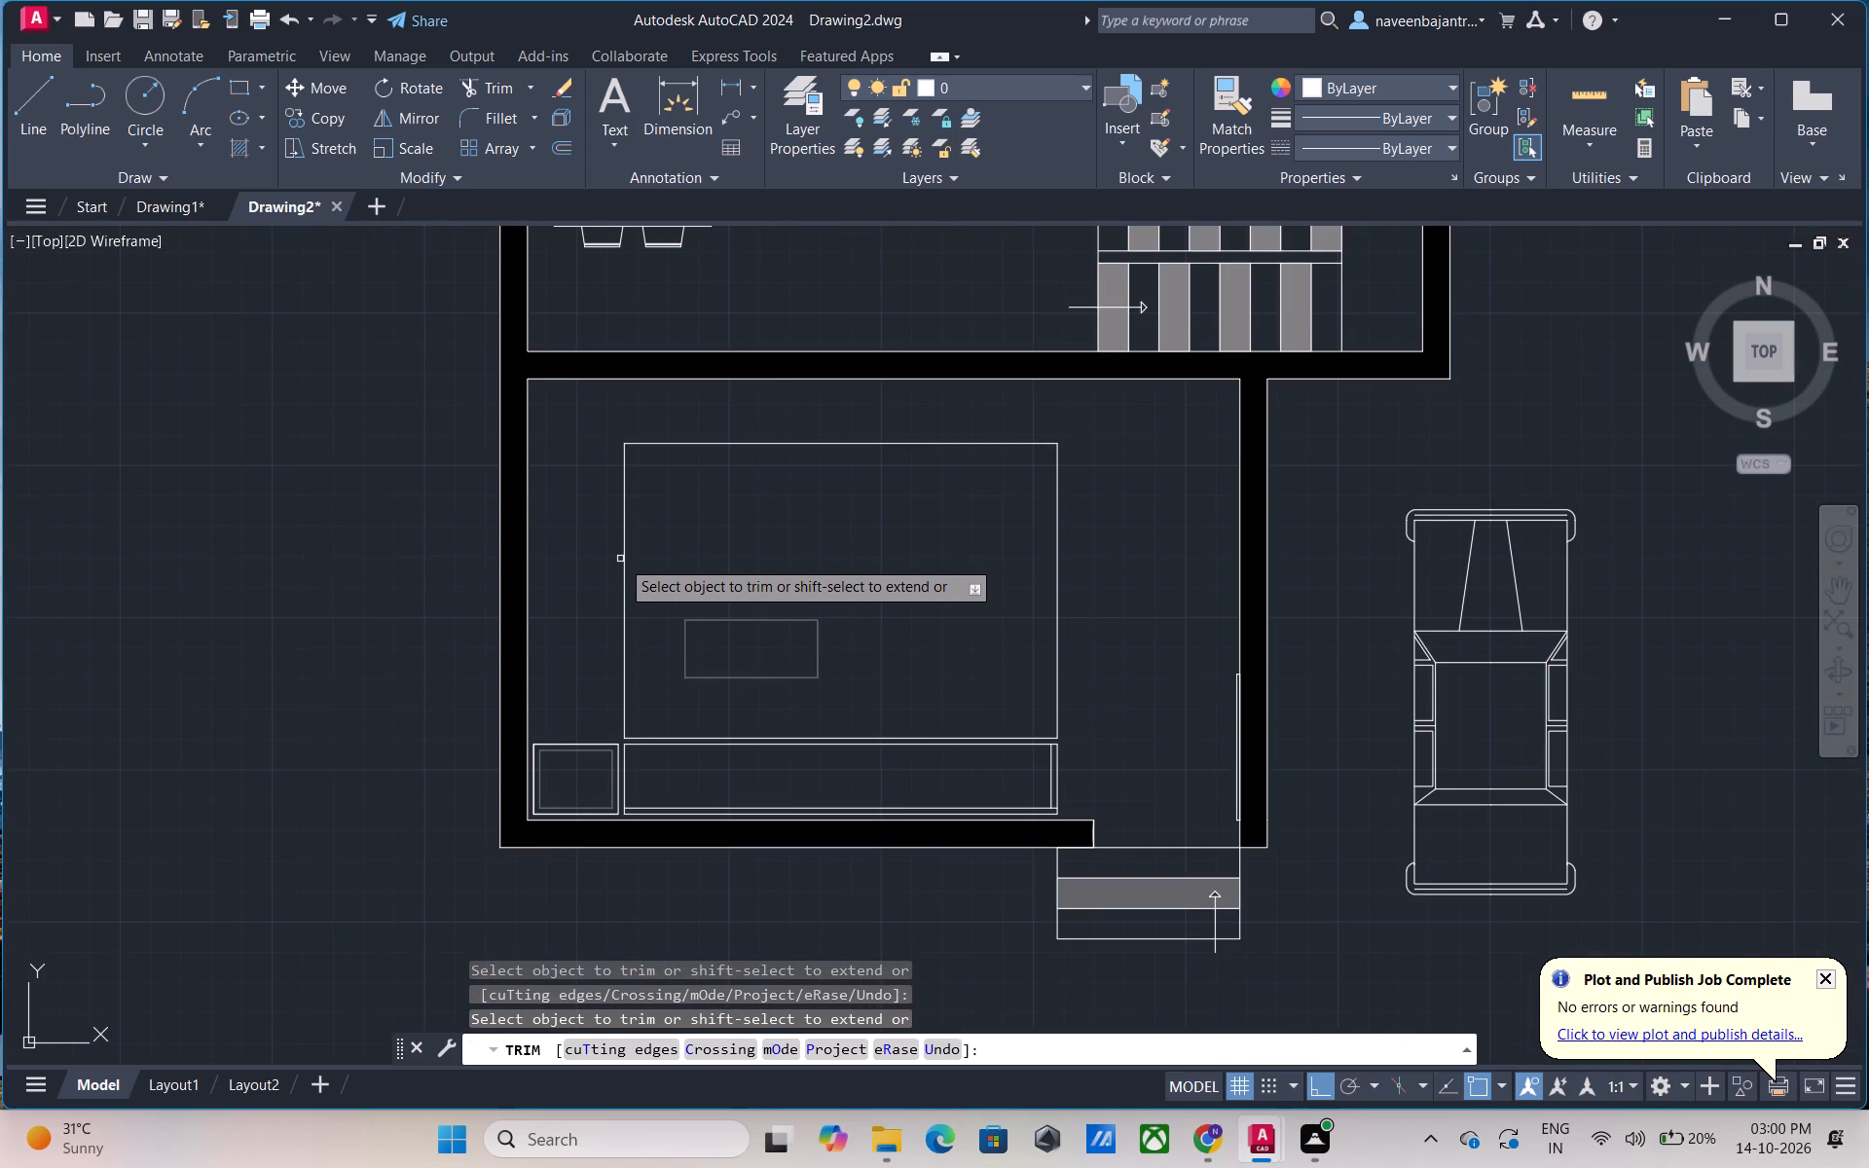
Trim away all four edges of the large rectangle surrounding the coffee table in the copied living room.
{"action": "left_click", "coordinate": [624, 561]}
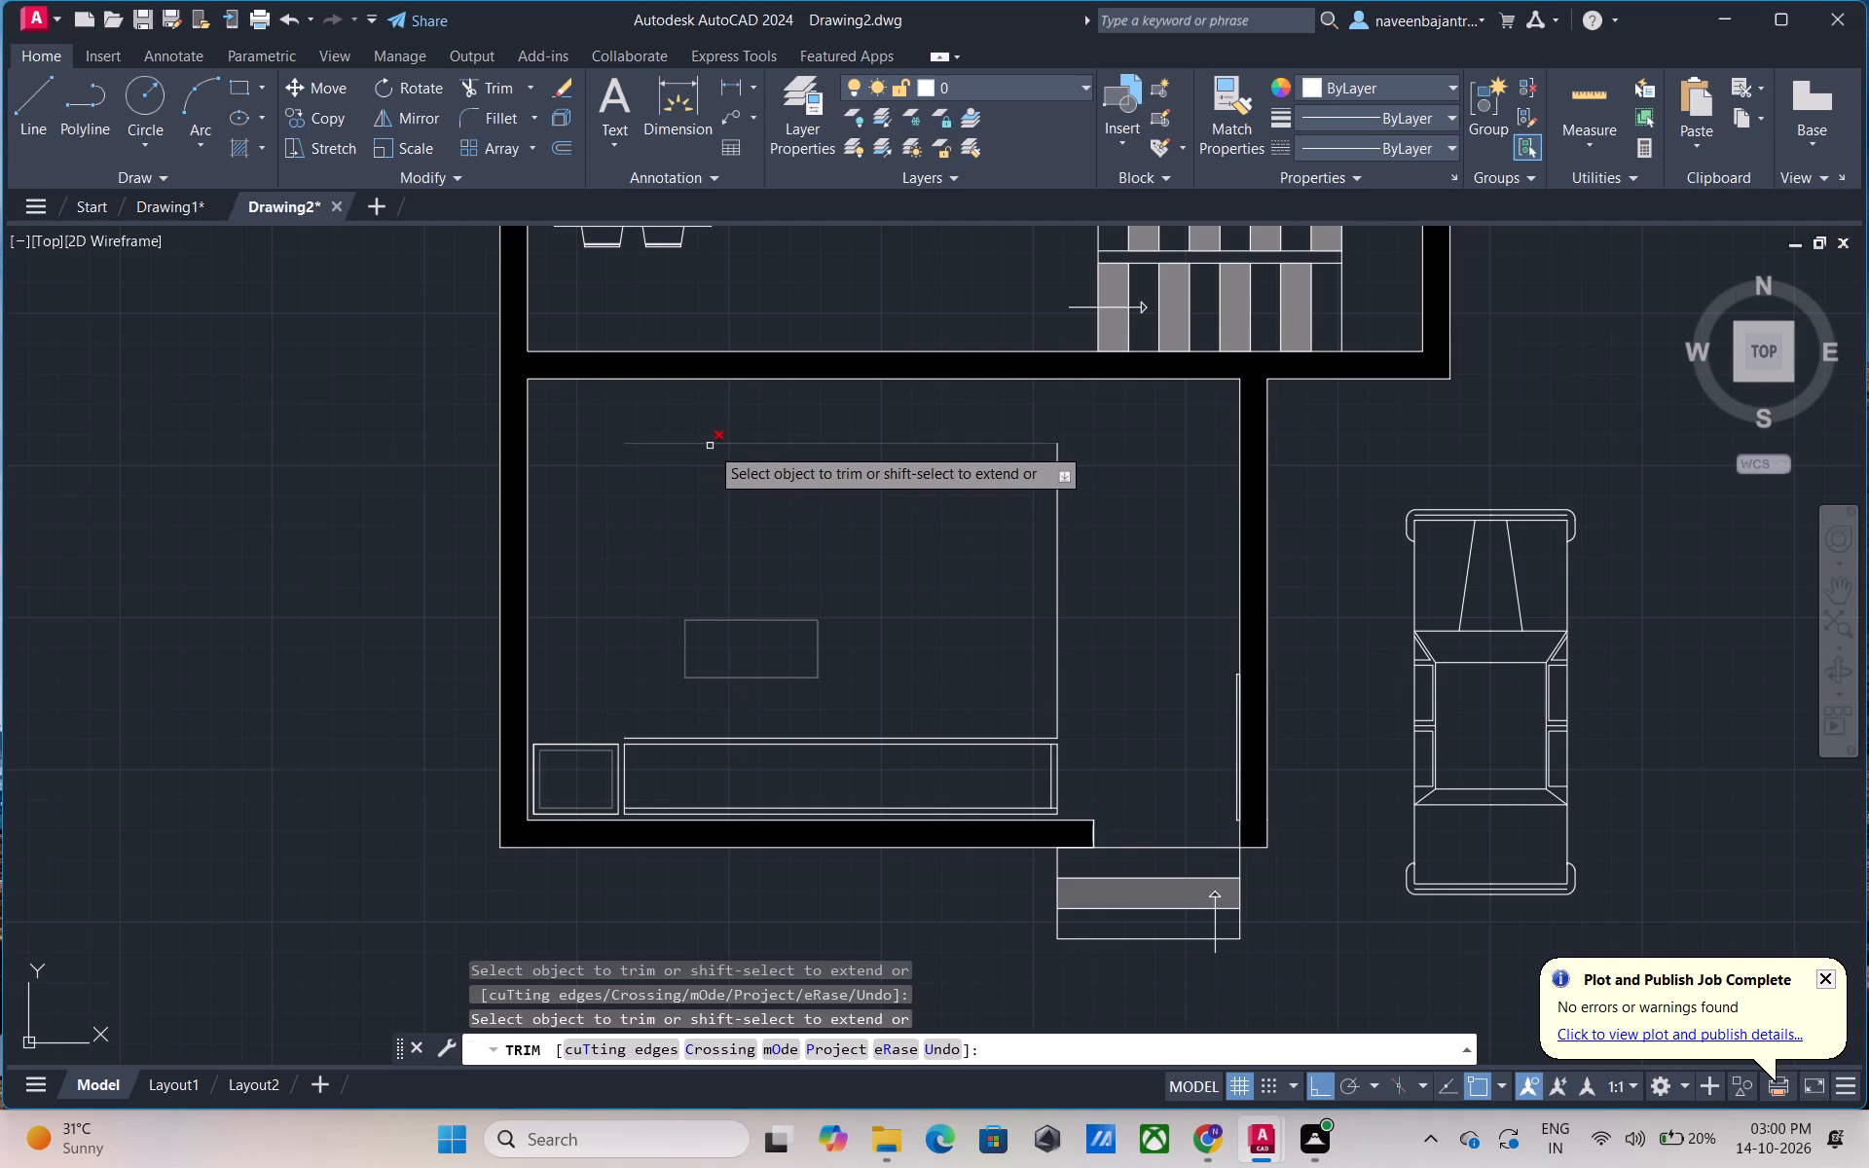
{"action": "left_click", "coordinate": [710, 446]}
{"action": "left_click", "coordinate": [1054, 575]}
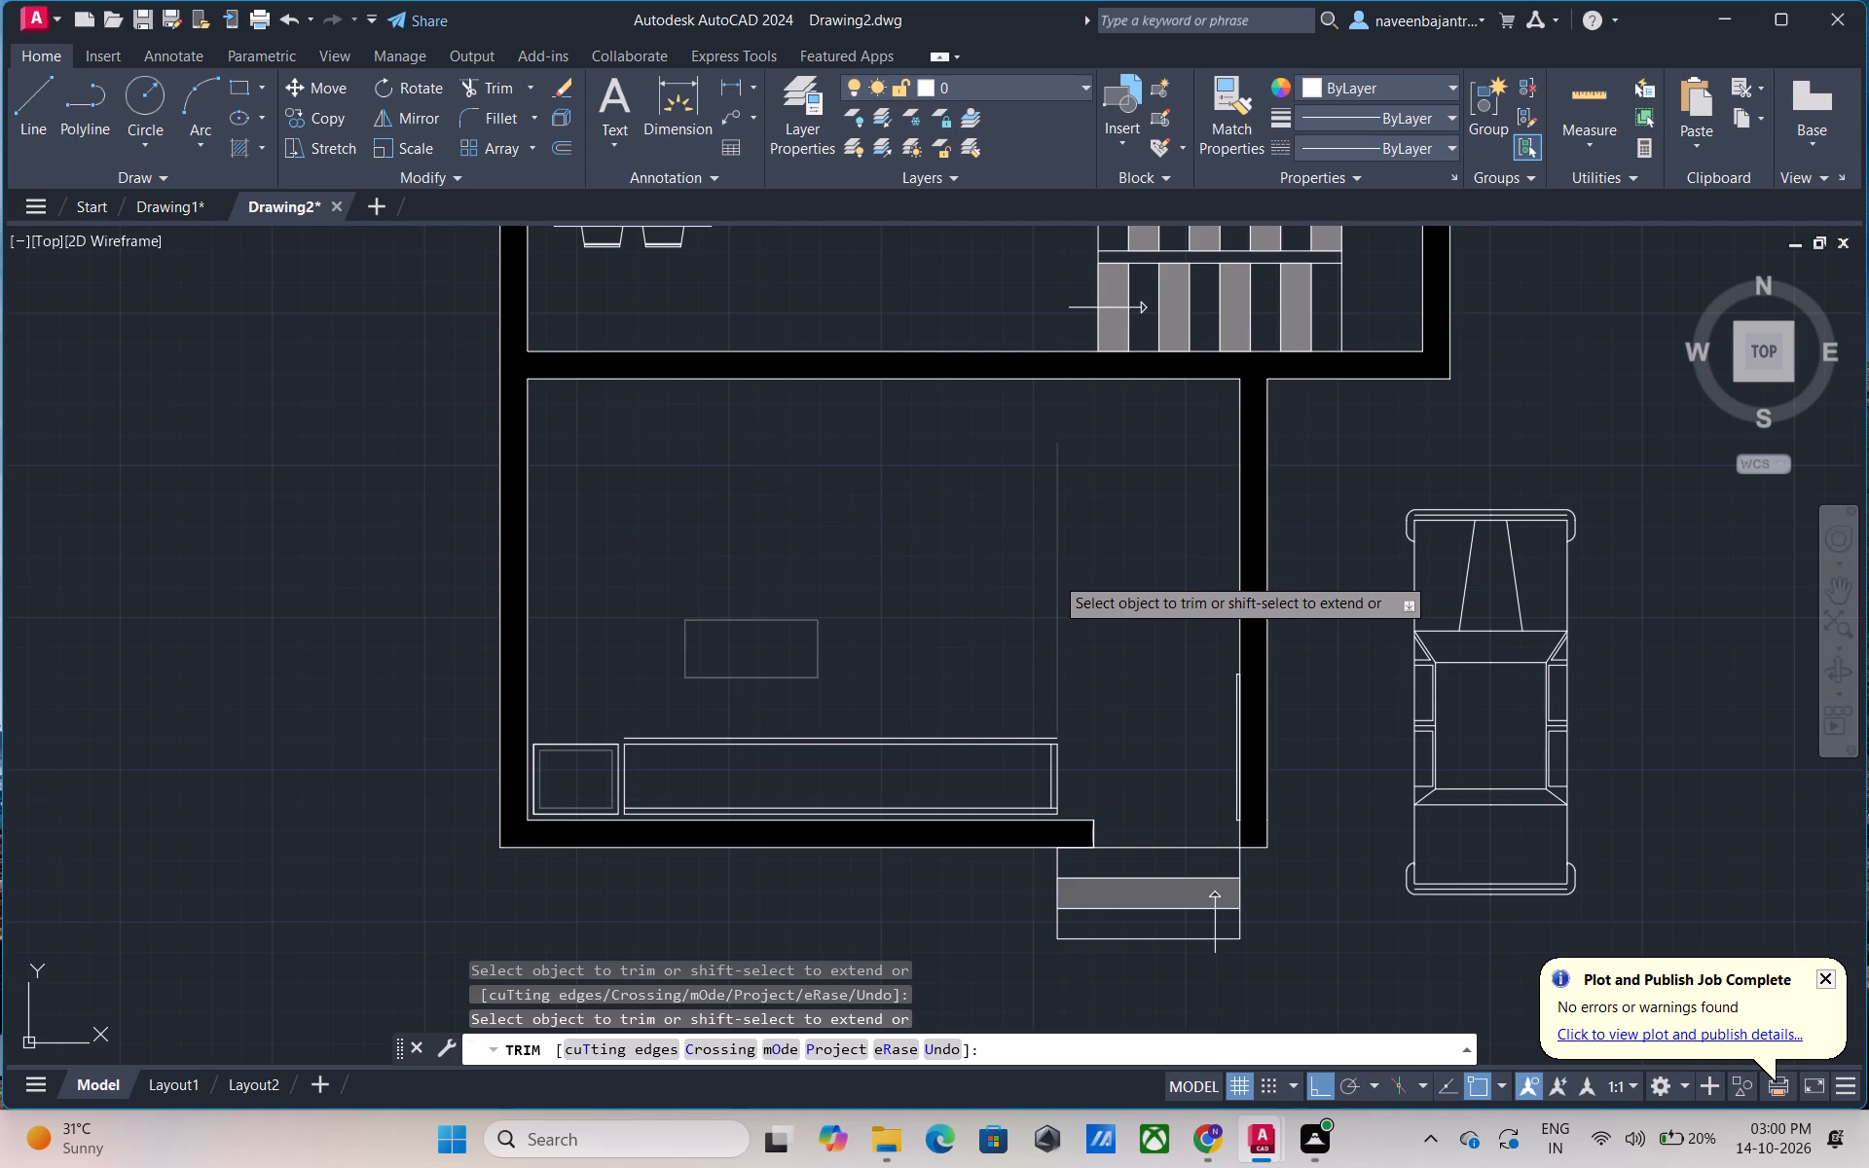
{"action": "left_click", "coordinate": [841, 738]}
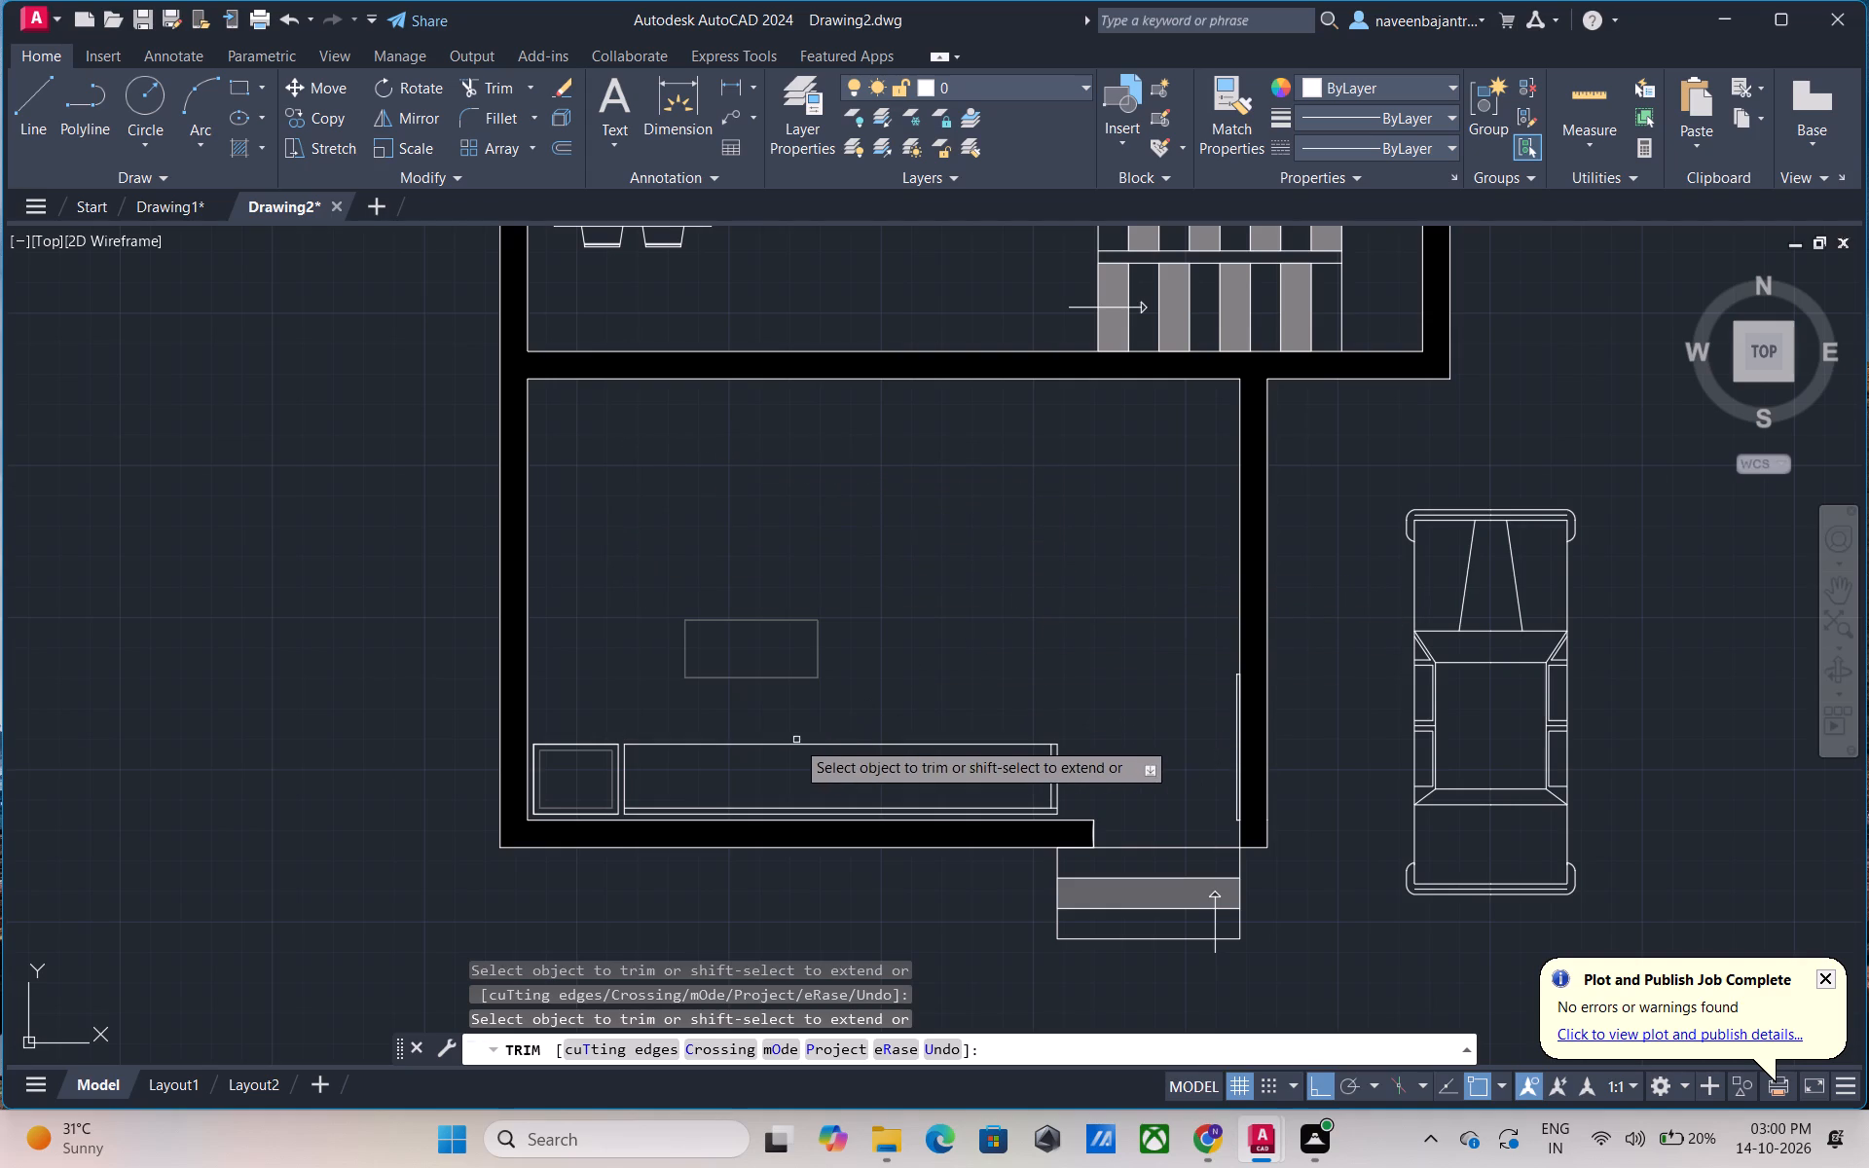
Trim away the outer and inner outline lines of the long sofa along the living room's south wall in the copied plan.
{"action": "left_click", "coordinate": [729, 743]}
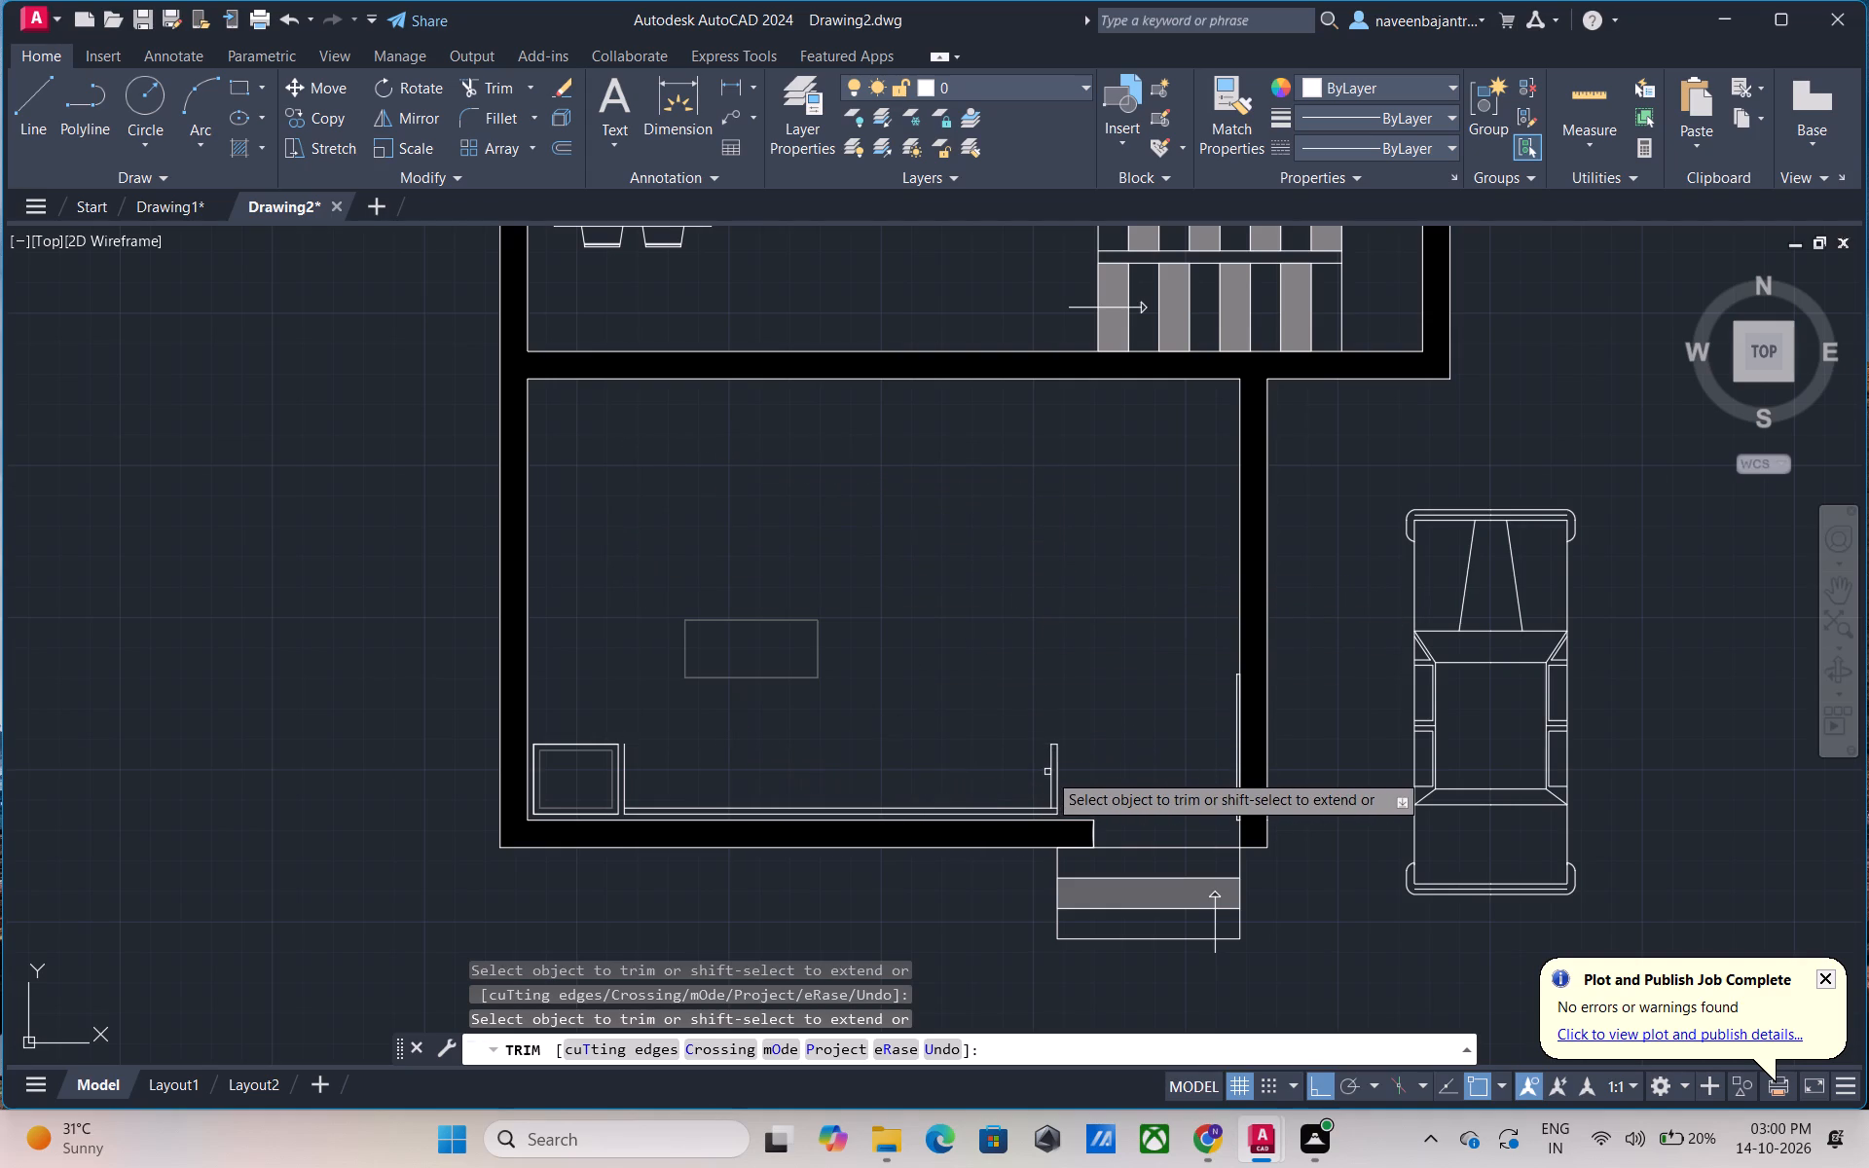
{"action": "left_click", "coordinate": [1051, 767]}
{"action": "left_click", "coordinate": [1050, 743]}
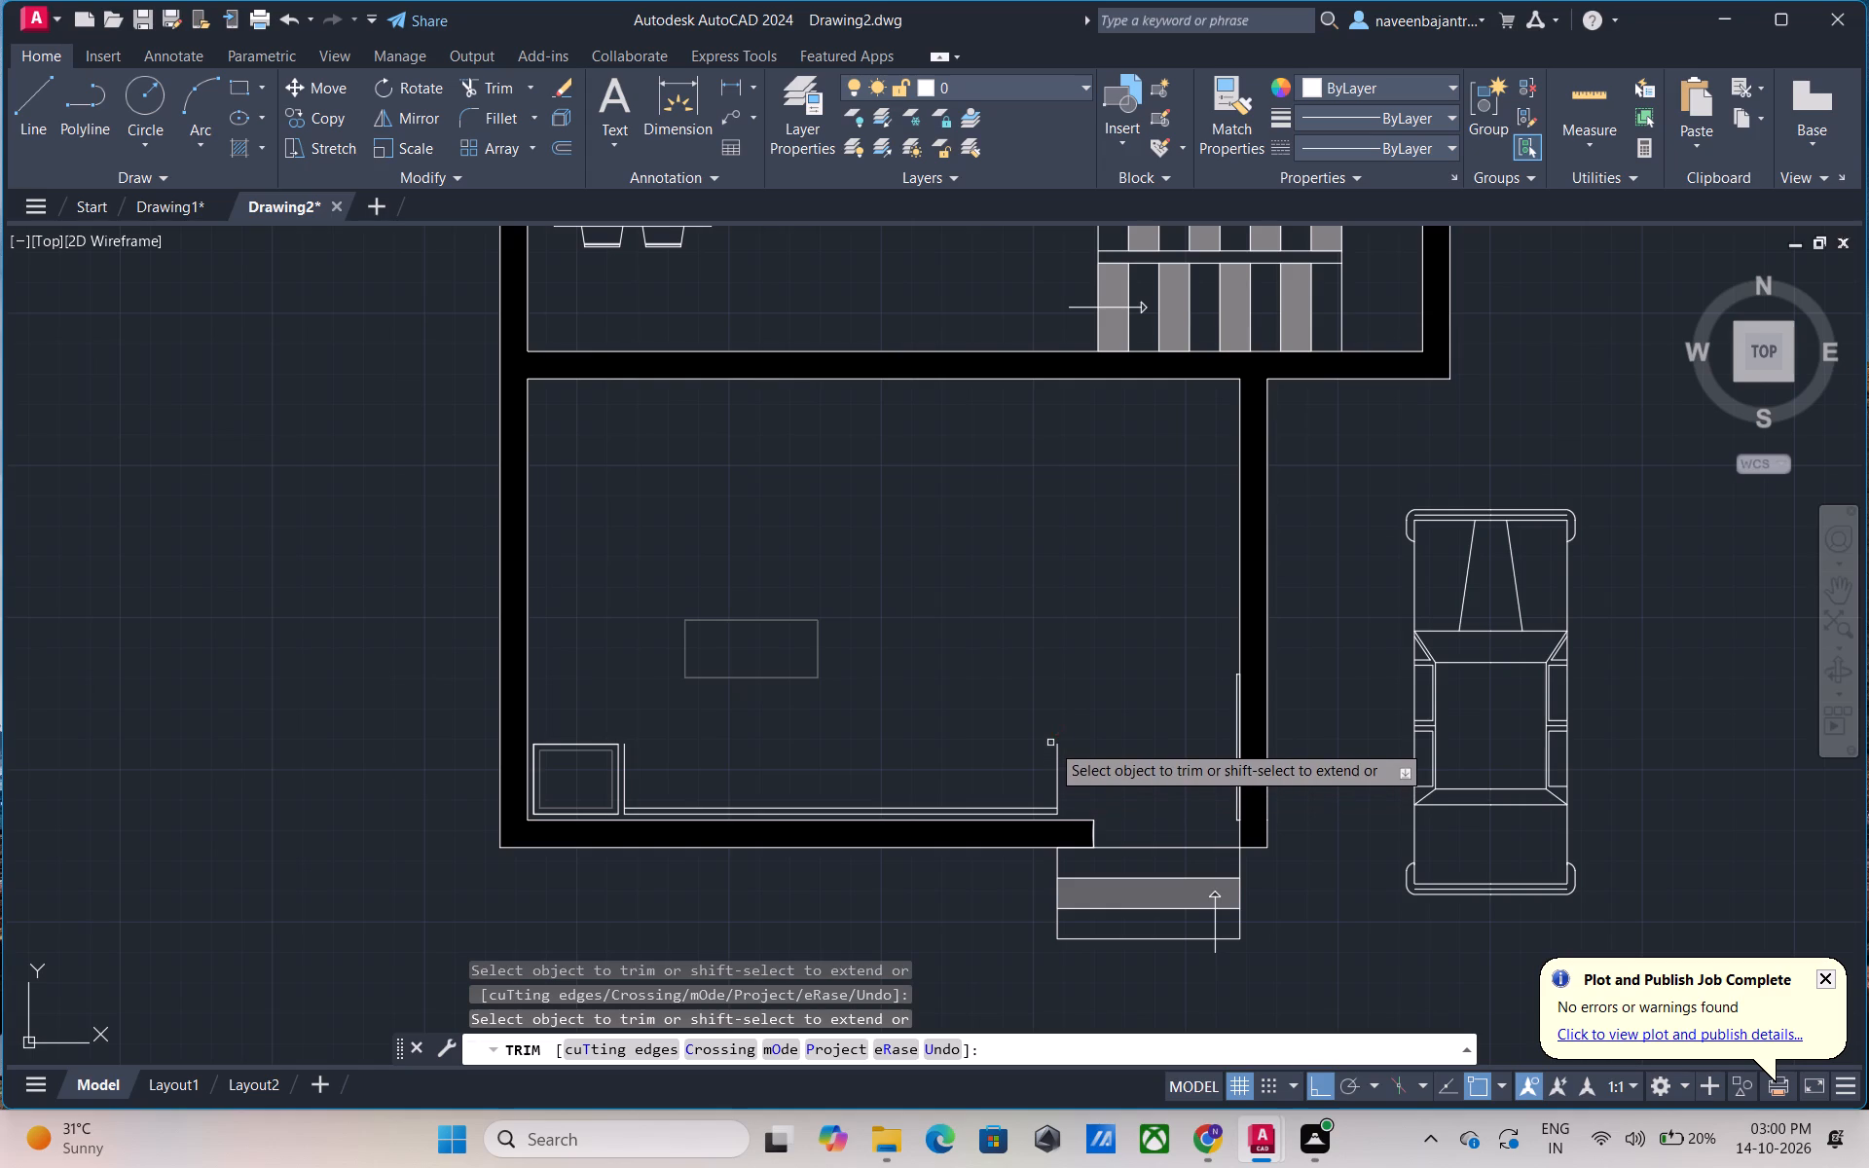
{"action": "left_click", "coordinate": [1059, 753]}
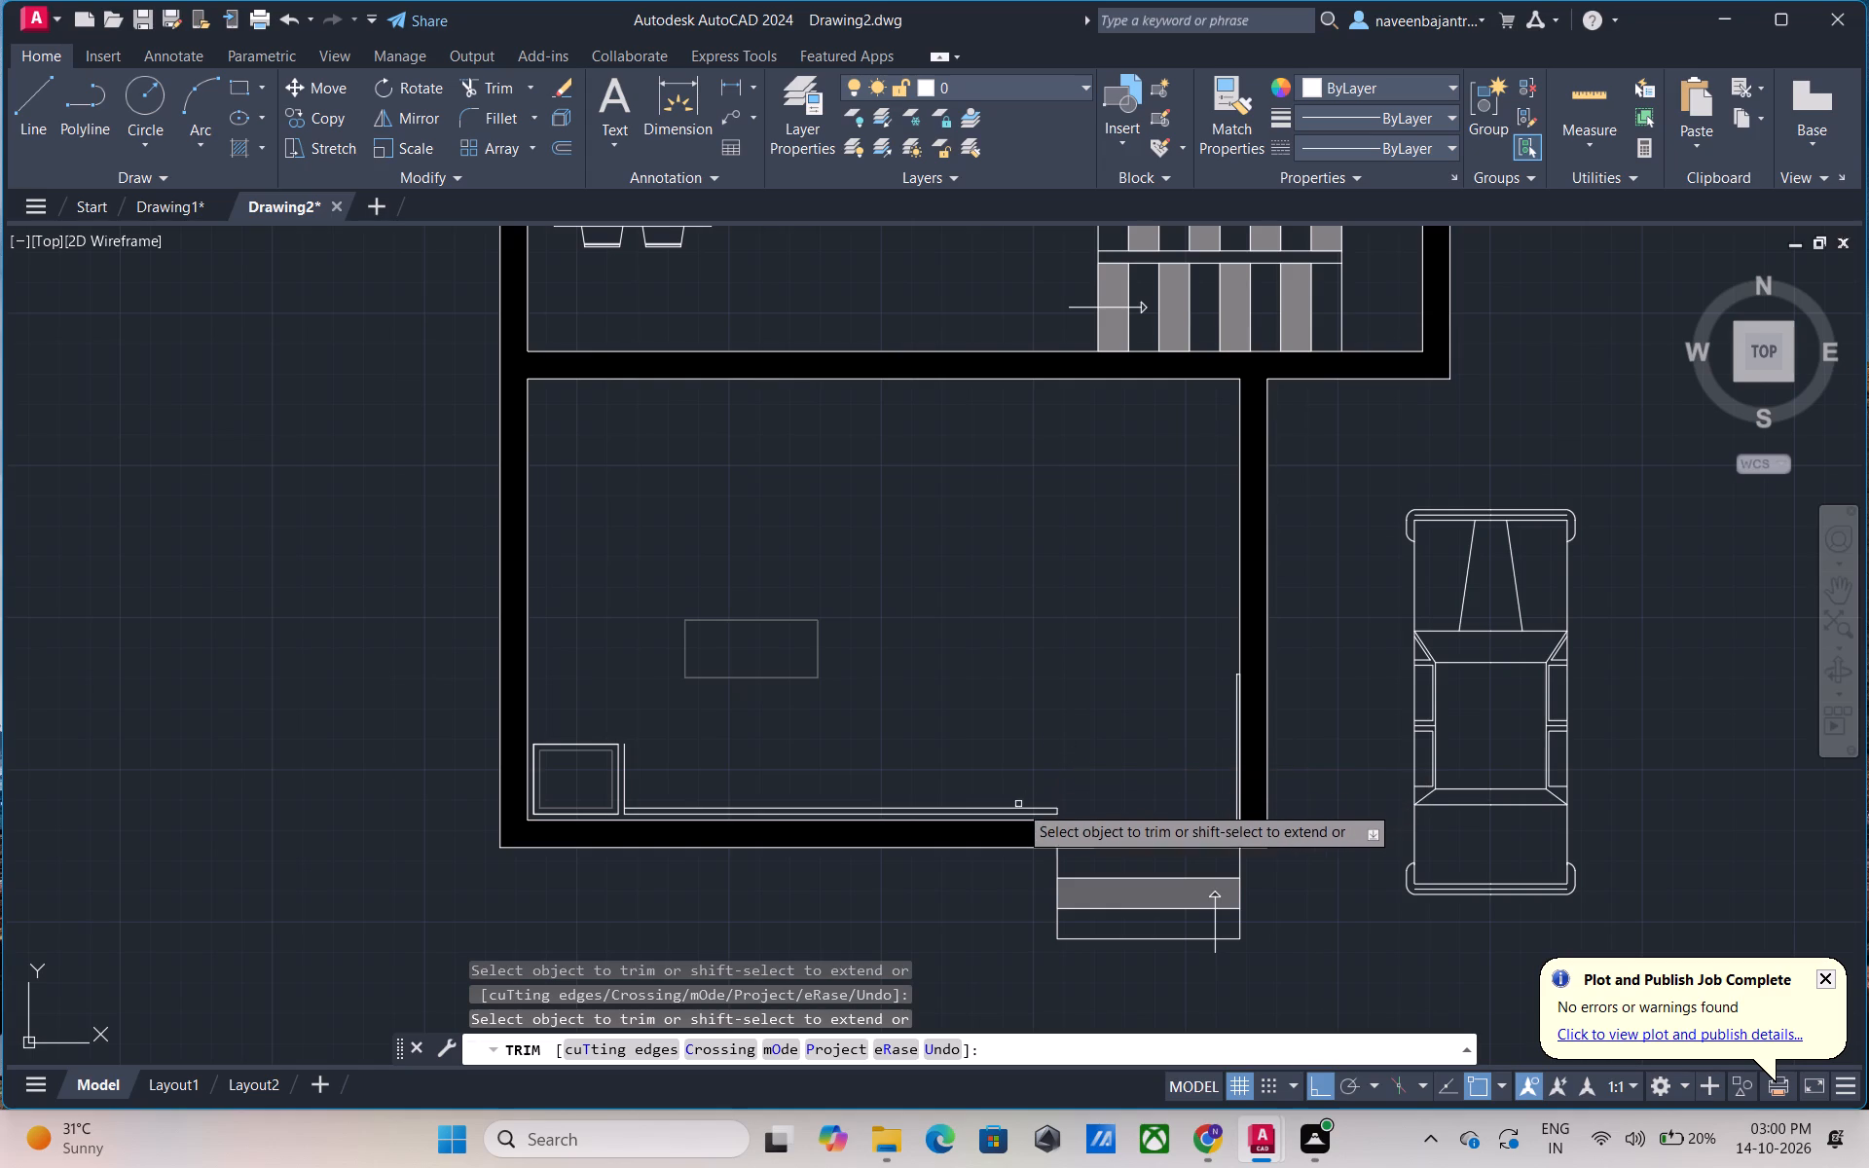
{"action": "left_click", "coordinate": [1016, 807]}
{"action": "left_click", "coordinate": [1059, 807]}
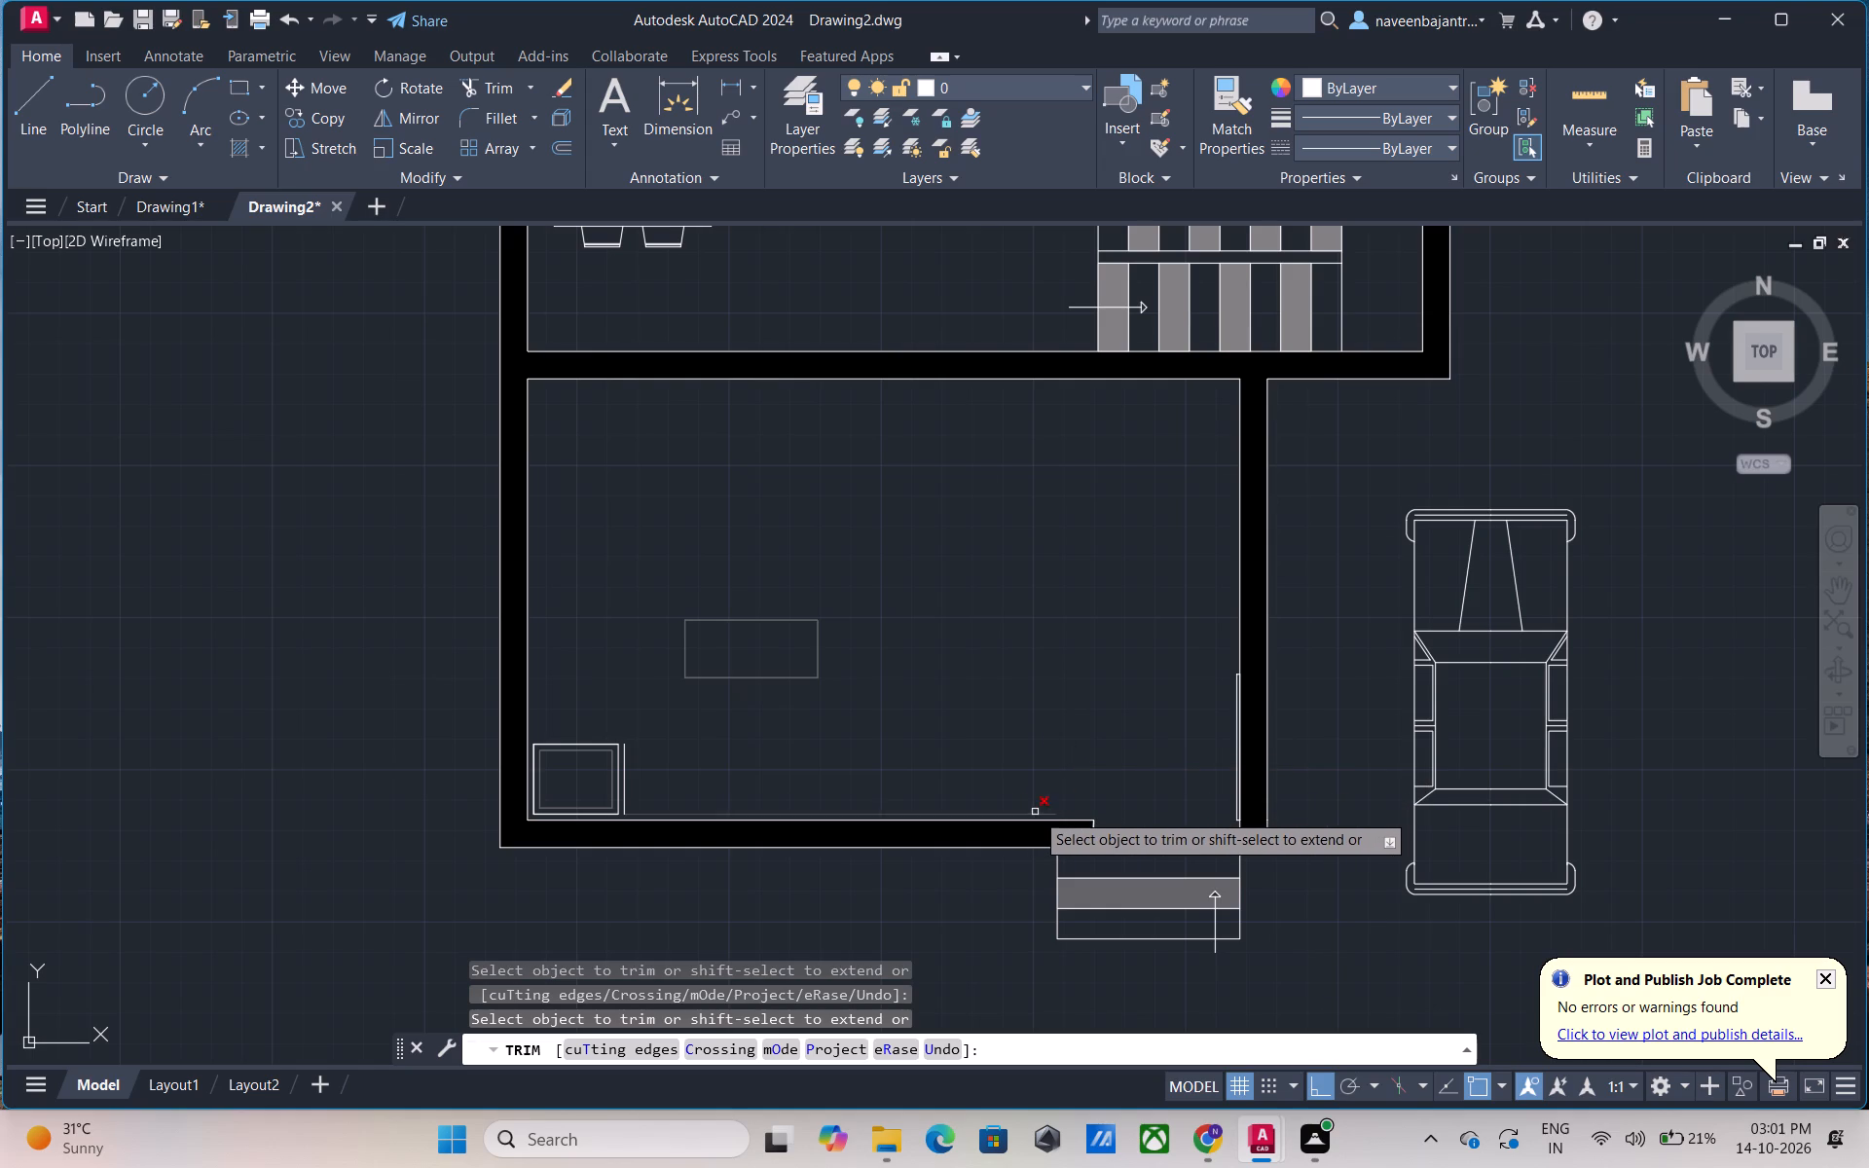
{"action": "left_click", "coordinate": [1035, 812]}
{"action": "left_click", "coordinate": [626, 788]}
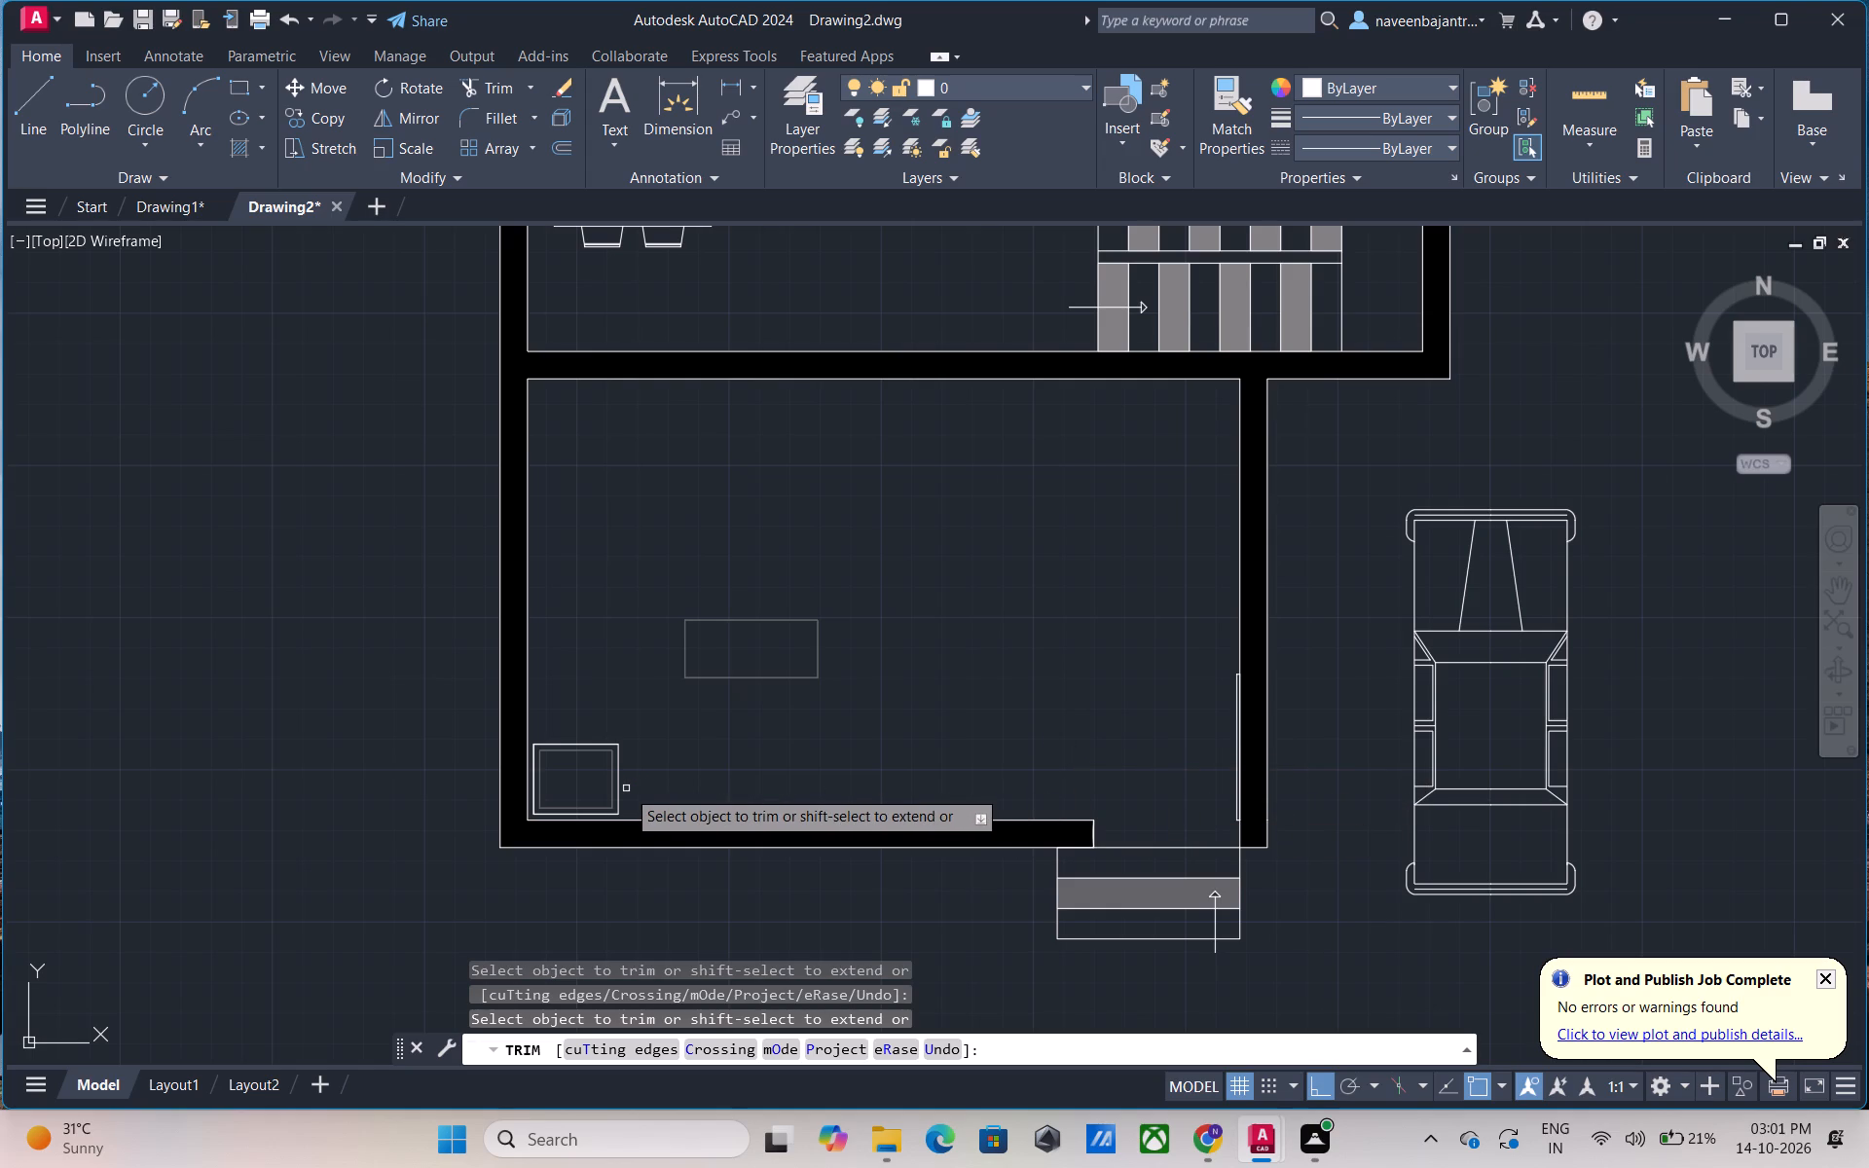
Trim away the doubled outer outline of the square corner table in the copied living room's southwest corner.
{"action": "left_click", "coordinate": [616, 777]}
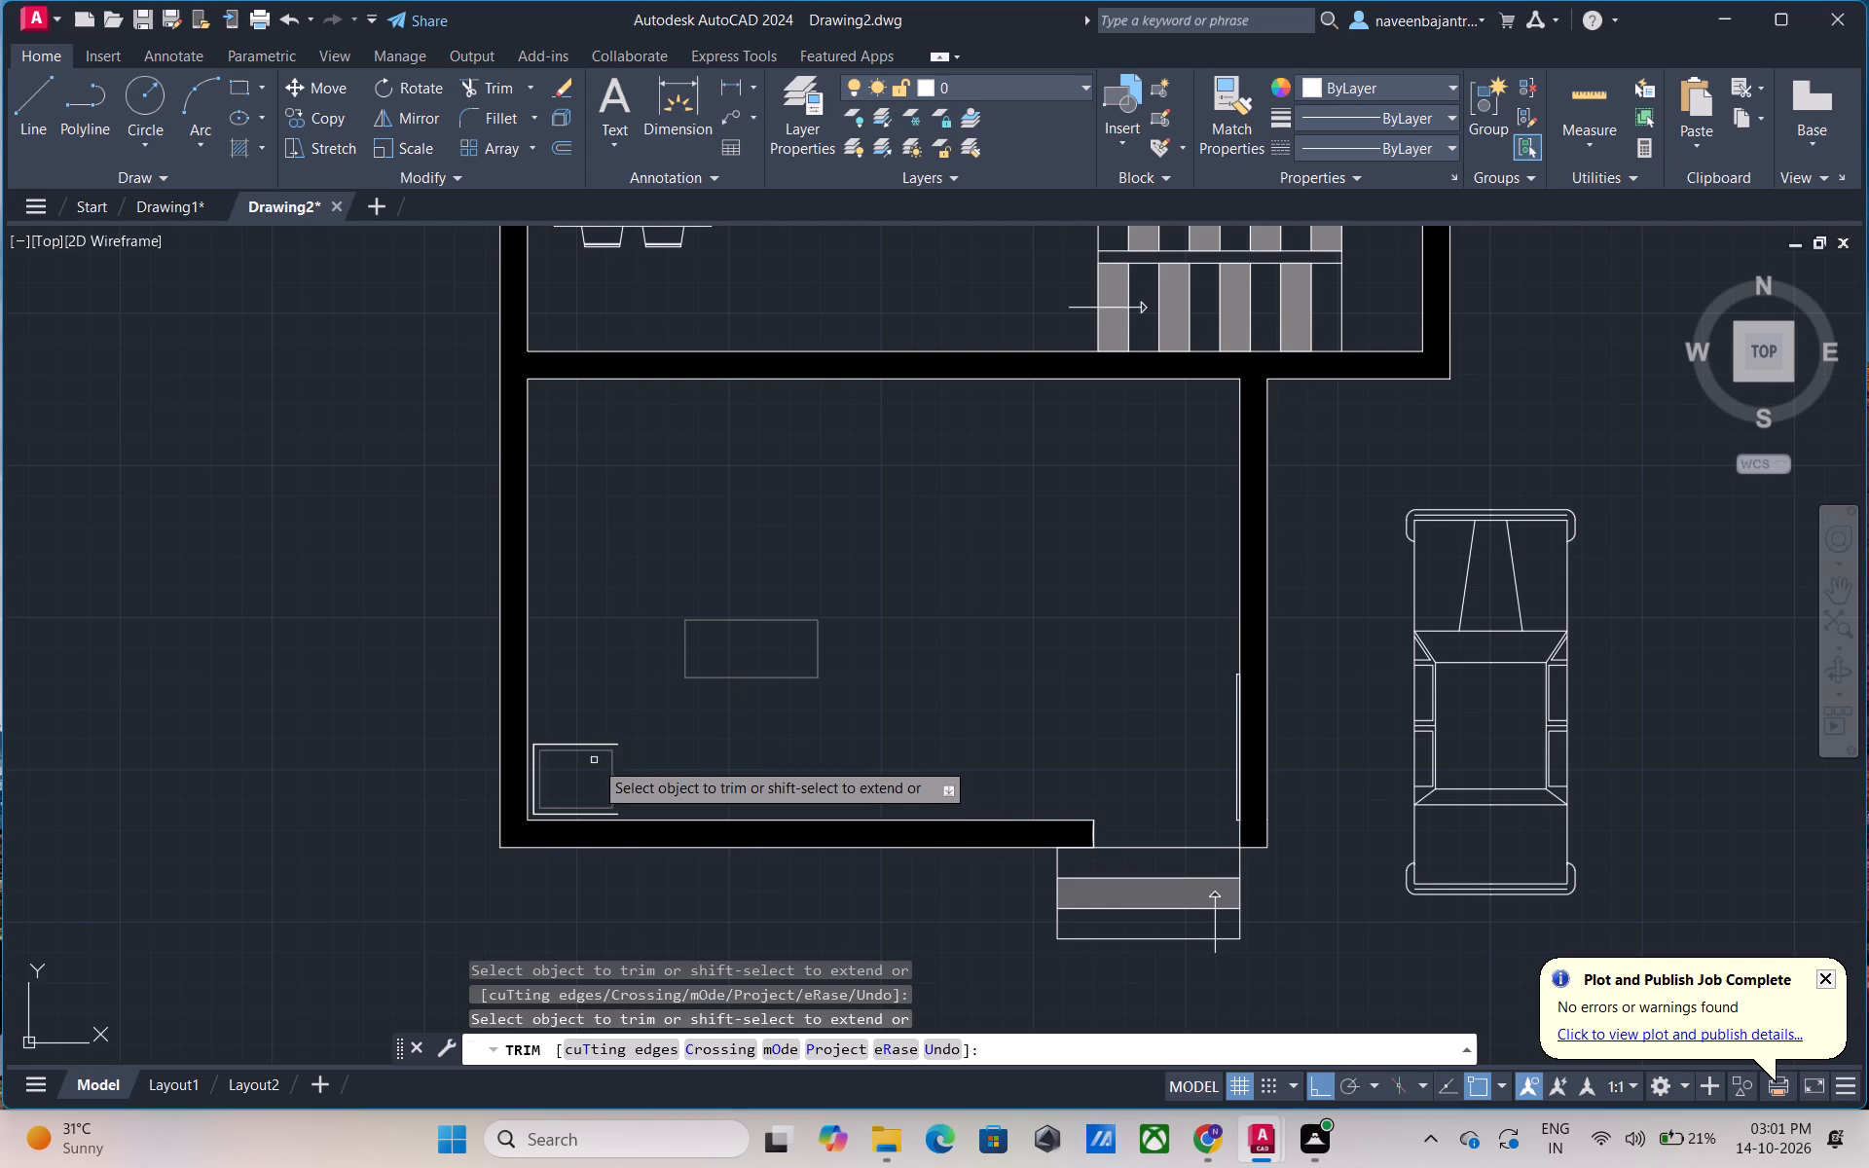
{"action": "left_click", "coordinate": [578, 745]}
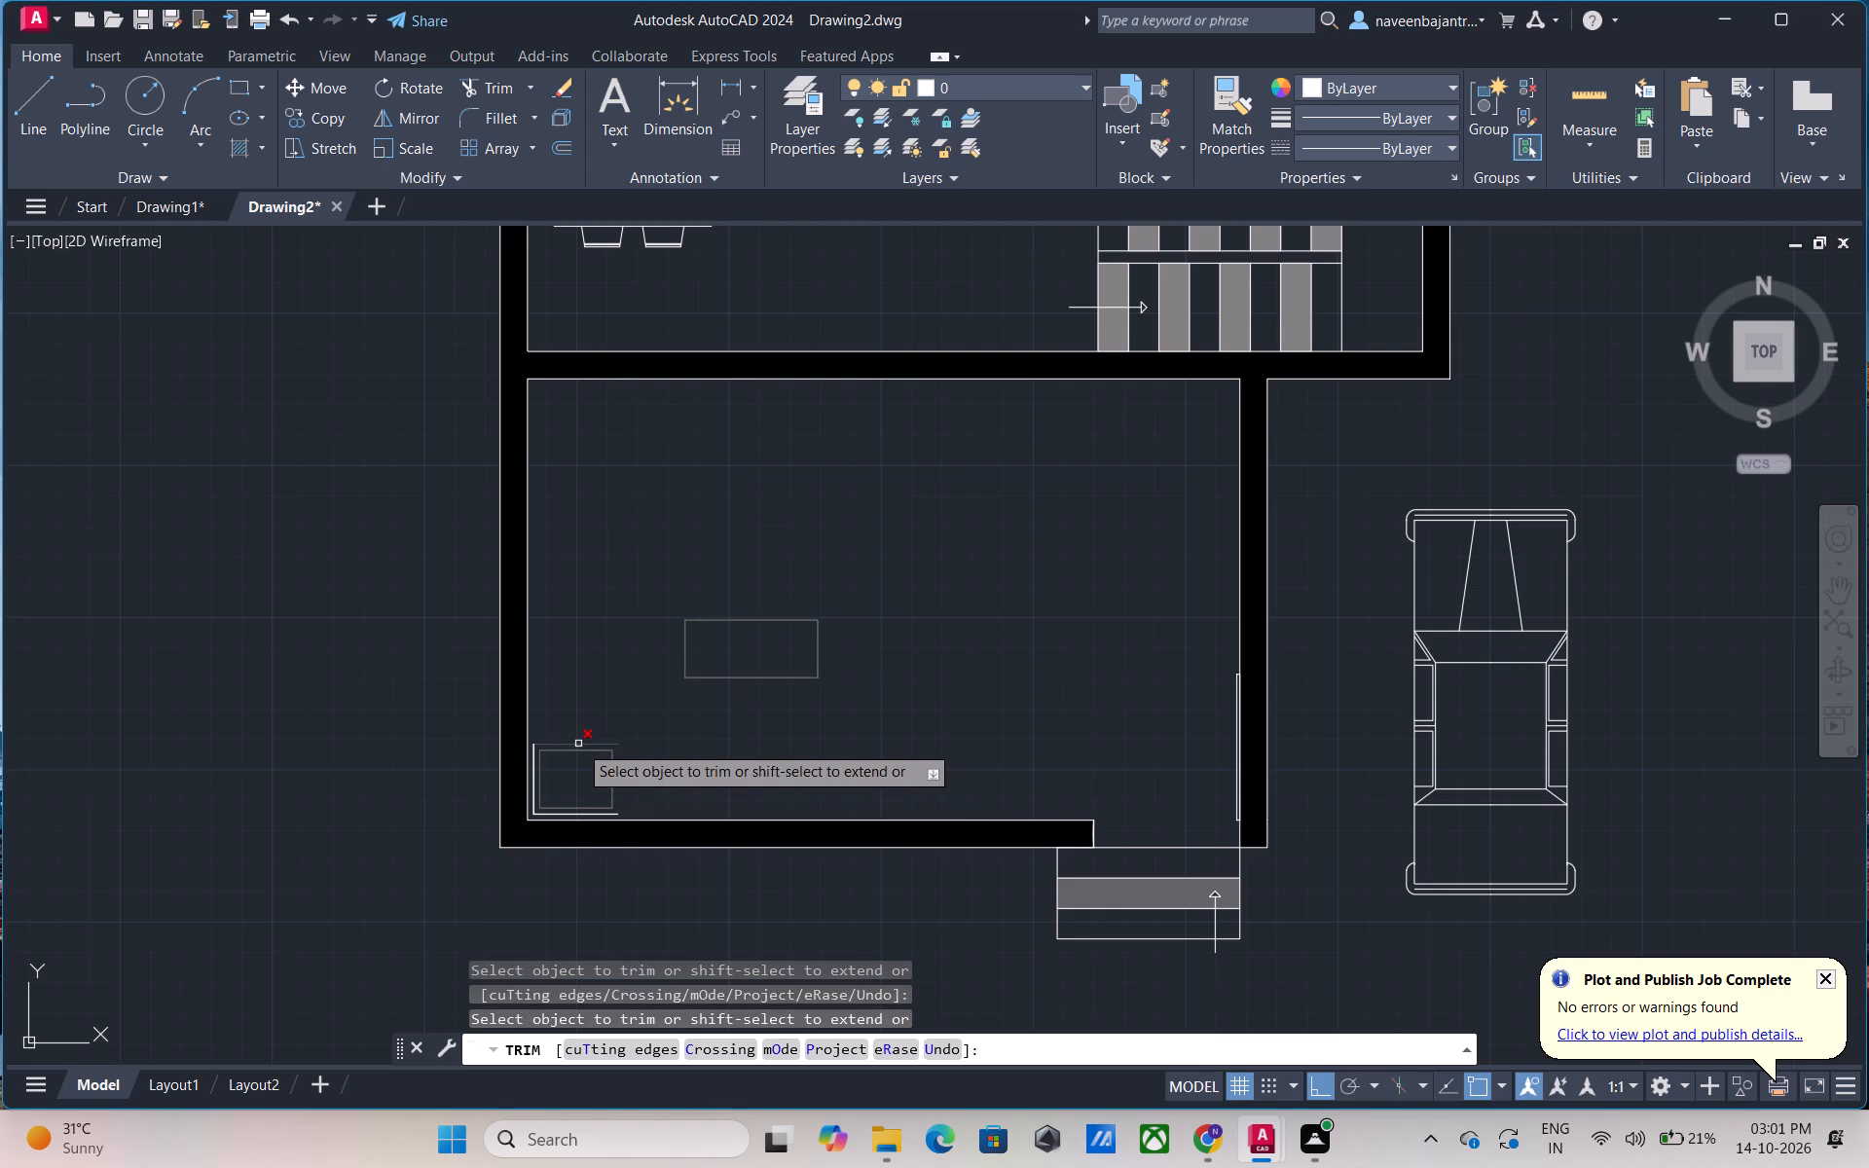
{"action": "left_click", "coordinate": [578, 744]}
{"action": "left_click", "coordinate": [533, 776]}
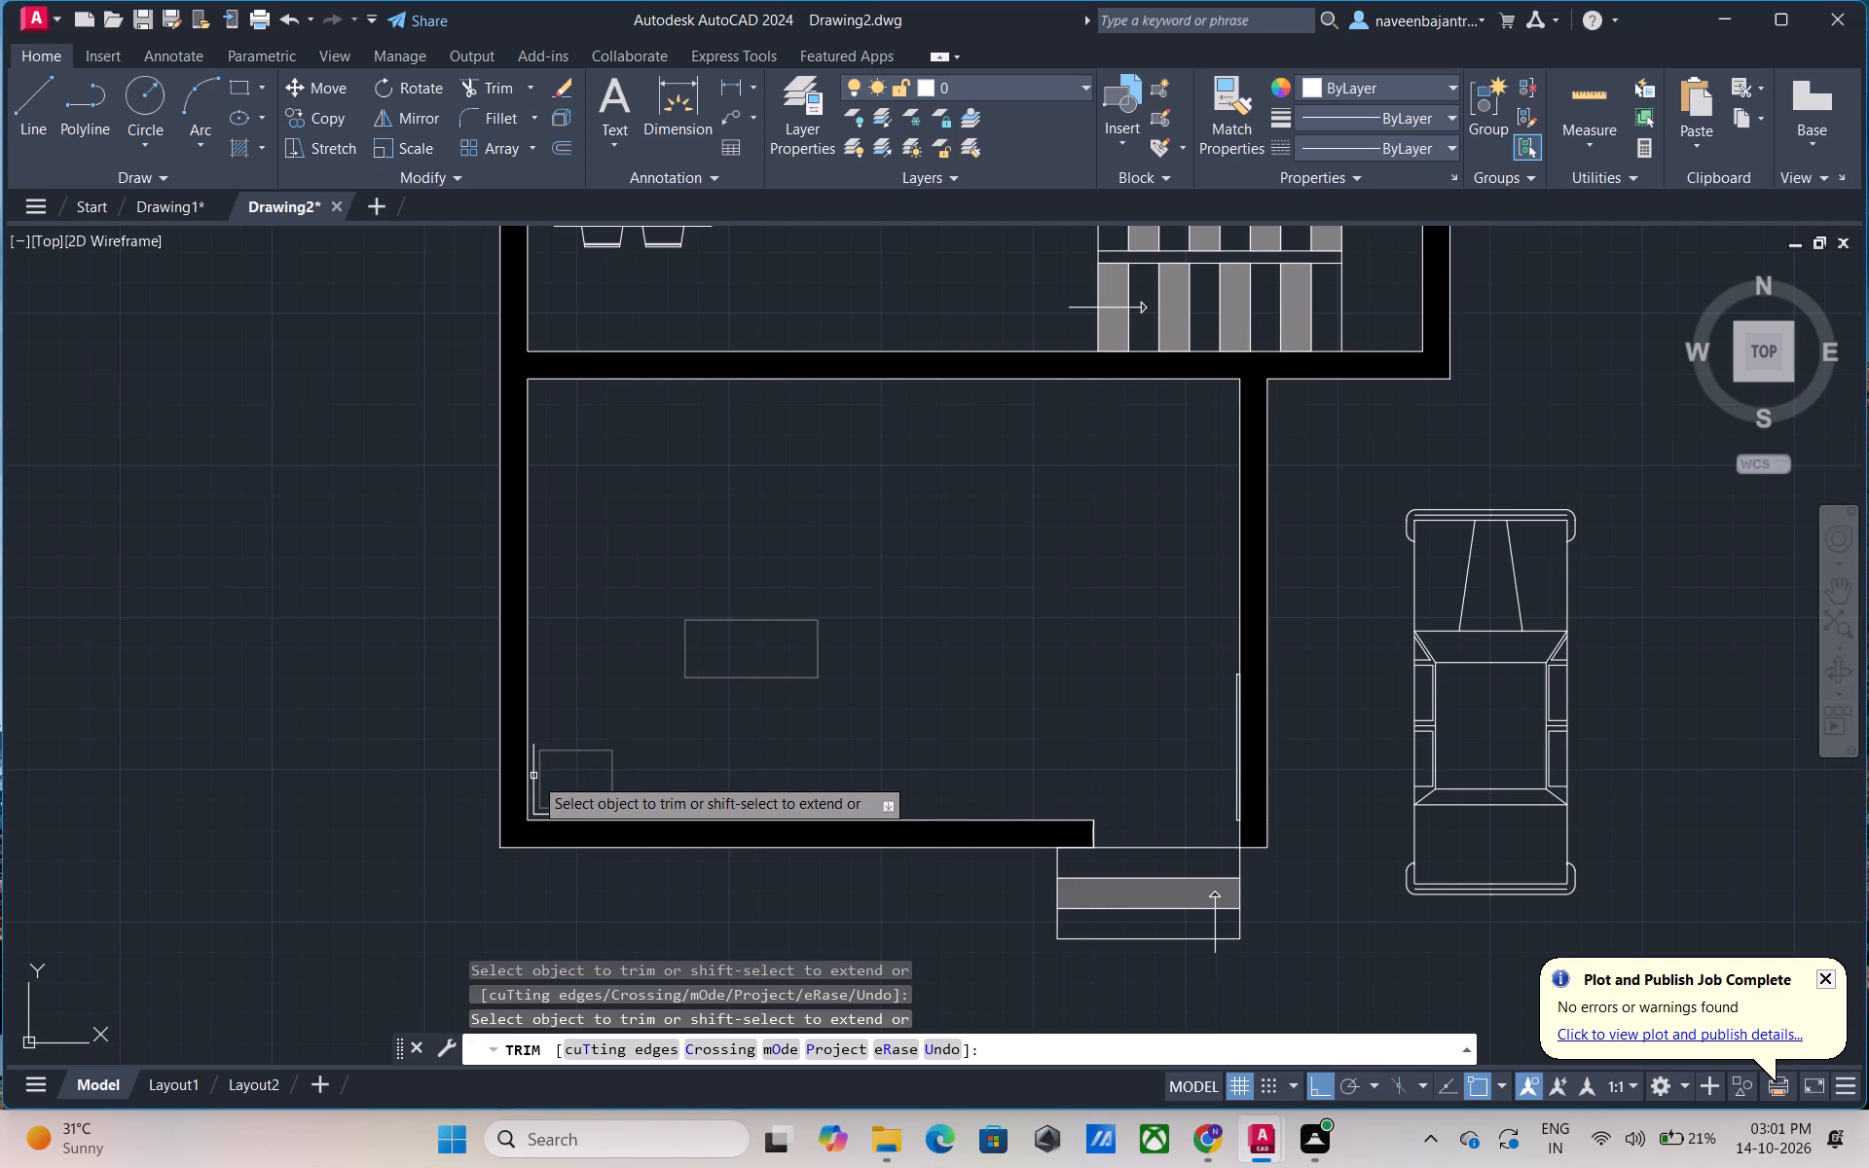
{"action": "left_click", "coordinate": [532, 769]}
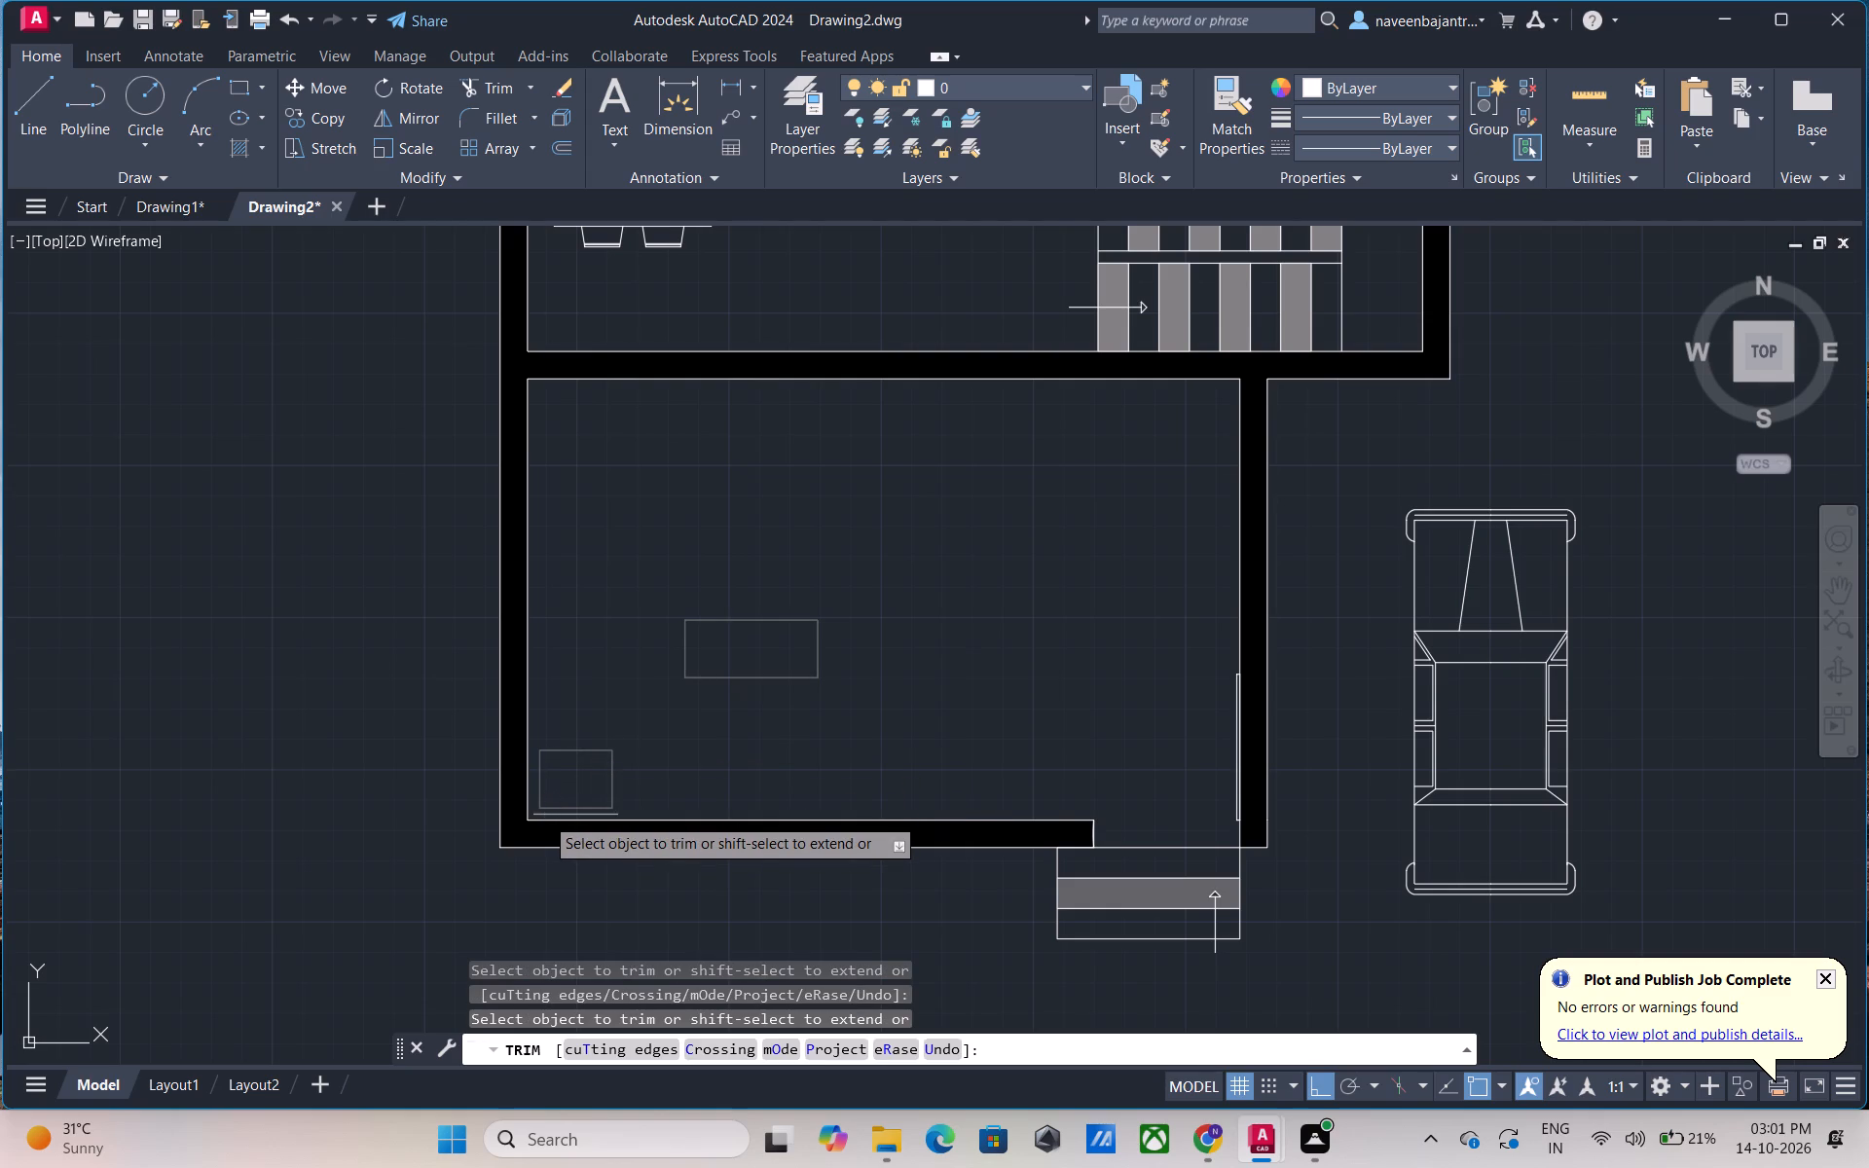
{"action": "left_click", "coordinate": [544, 816]}
{"action": "left_click", "coordinate": [544, 814]}
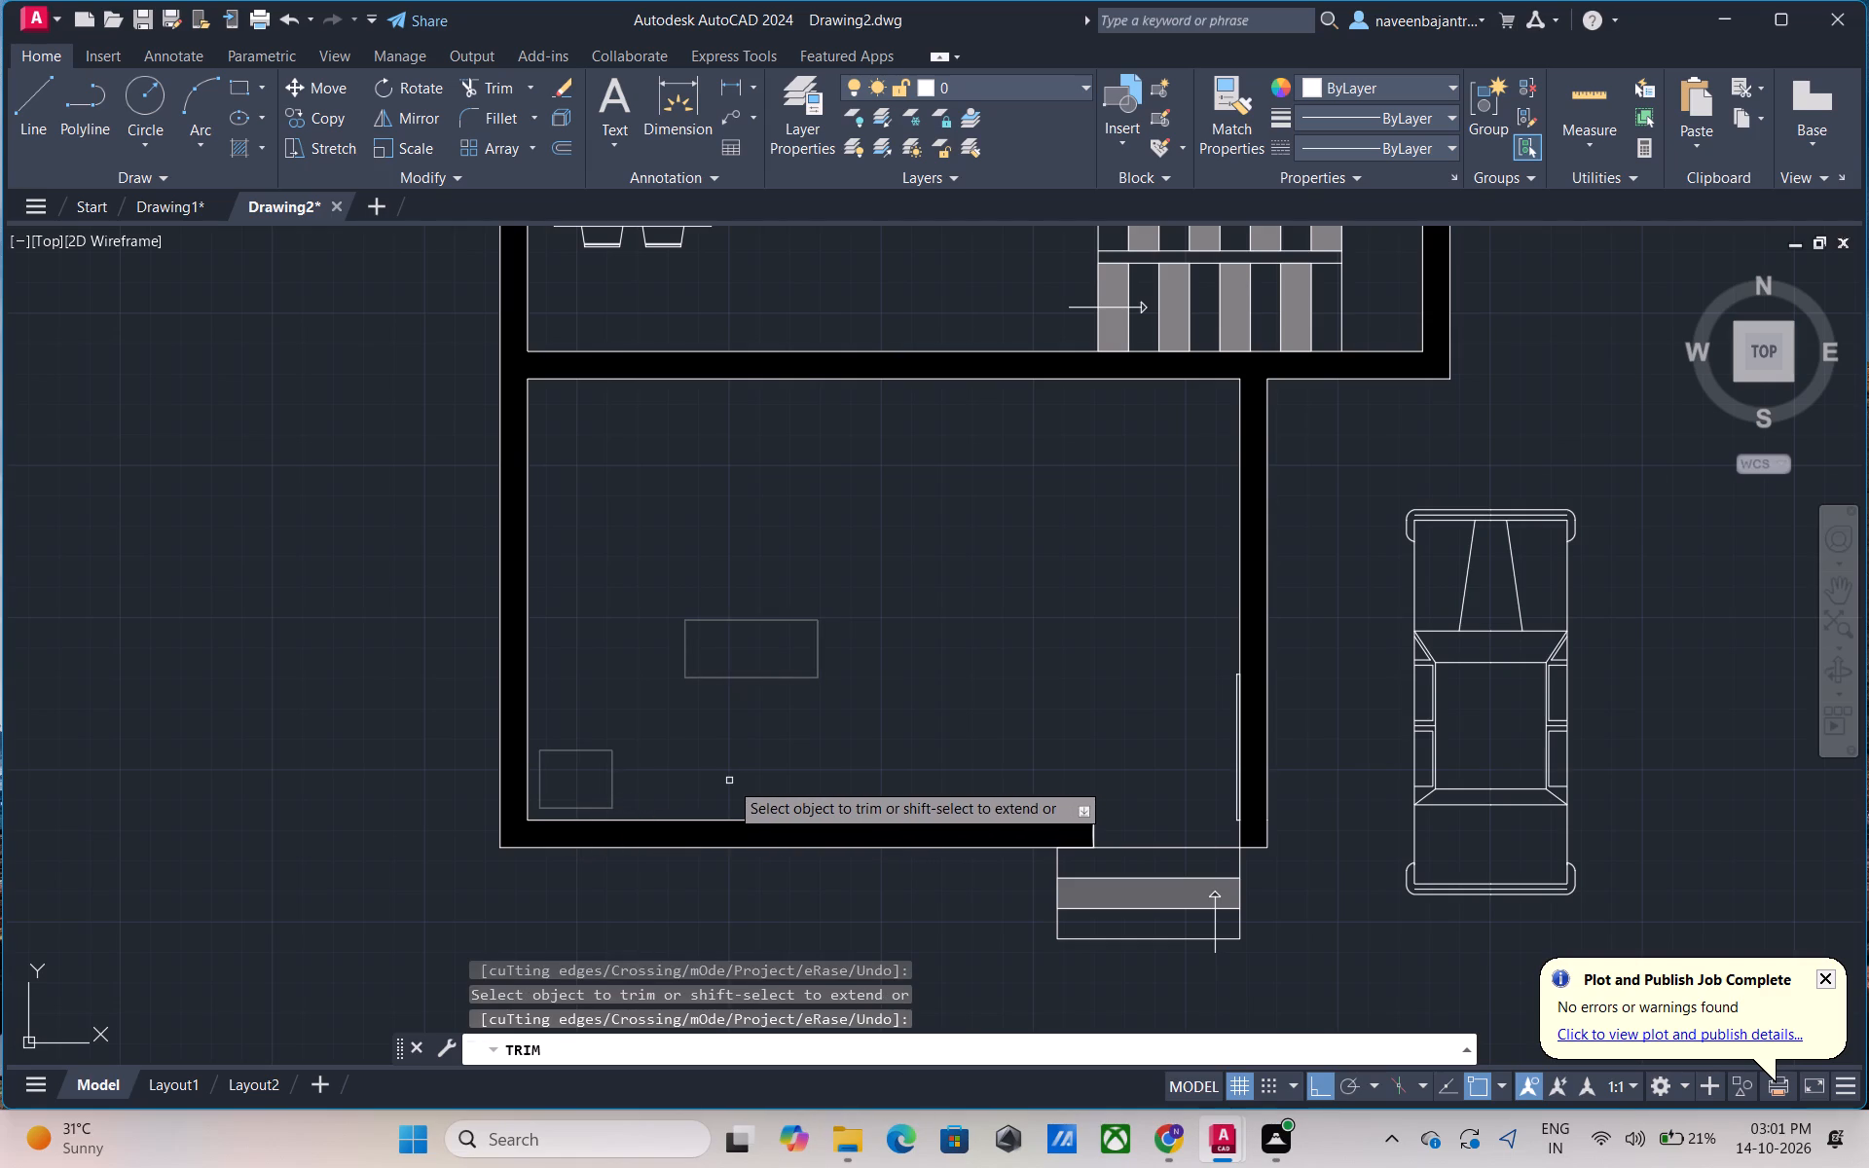
Remove the solid black hatch from the copied plan's outer walls and from the bedroom's west partition wall using Trim.
{"action": "scroll", "coordinate": [813, 801], "scroll_direction": "down", "scroll_amount": 2}
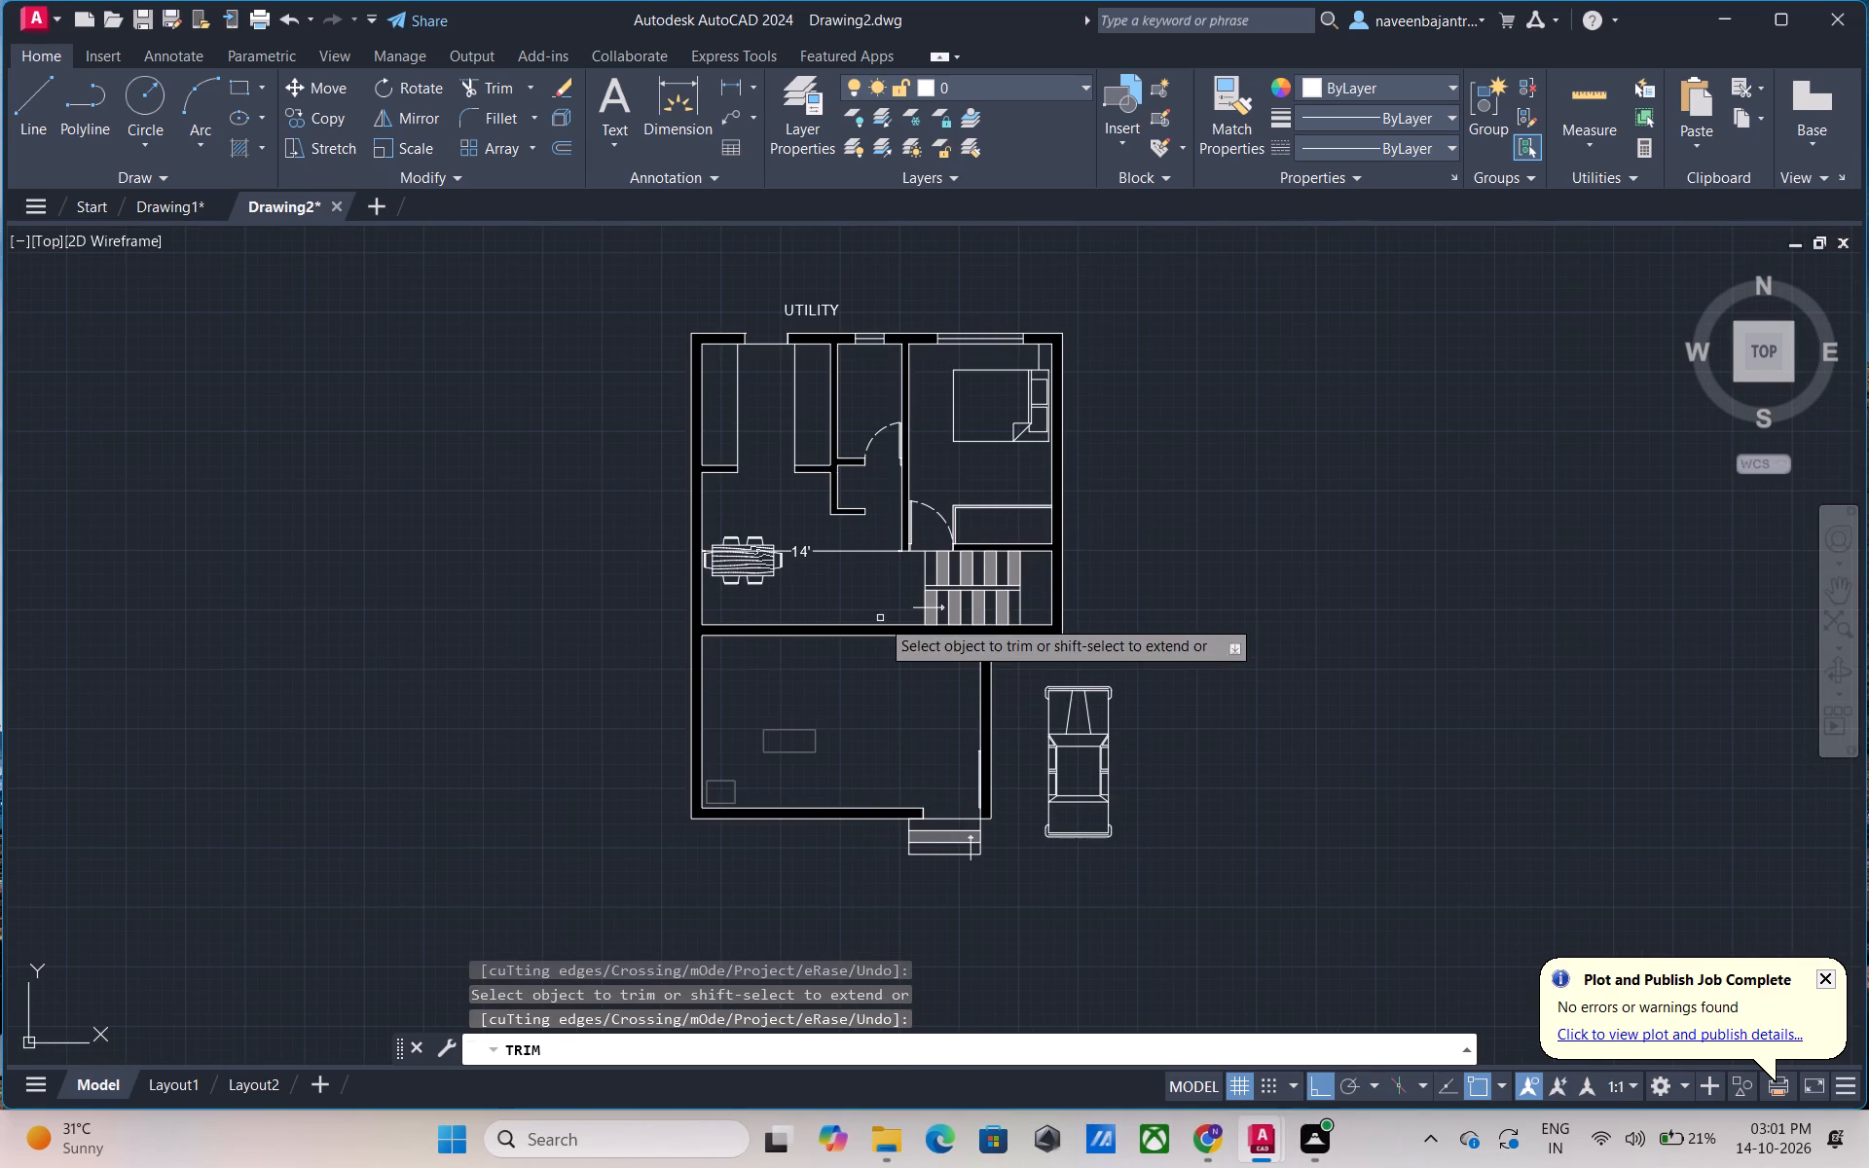
{"action": "scroll", "coordinate": [662, 614], "scroll_direction": "up", "scroll_amount": 2}
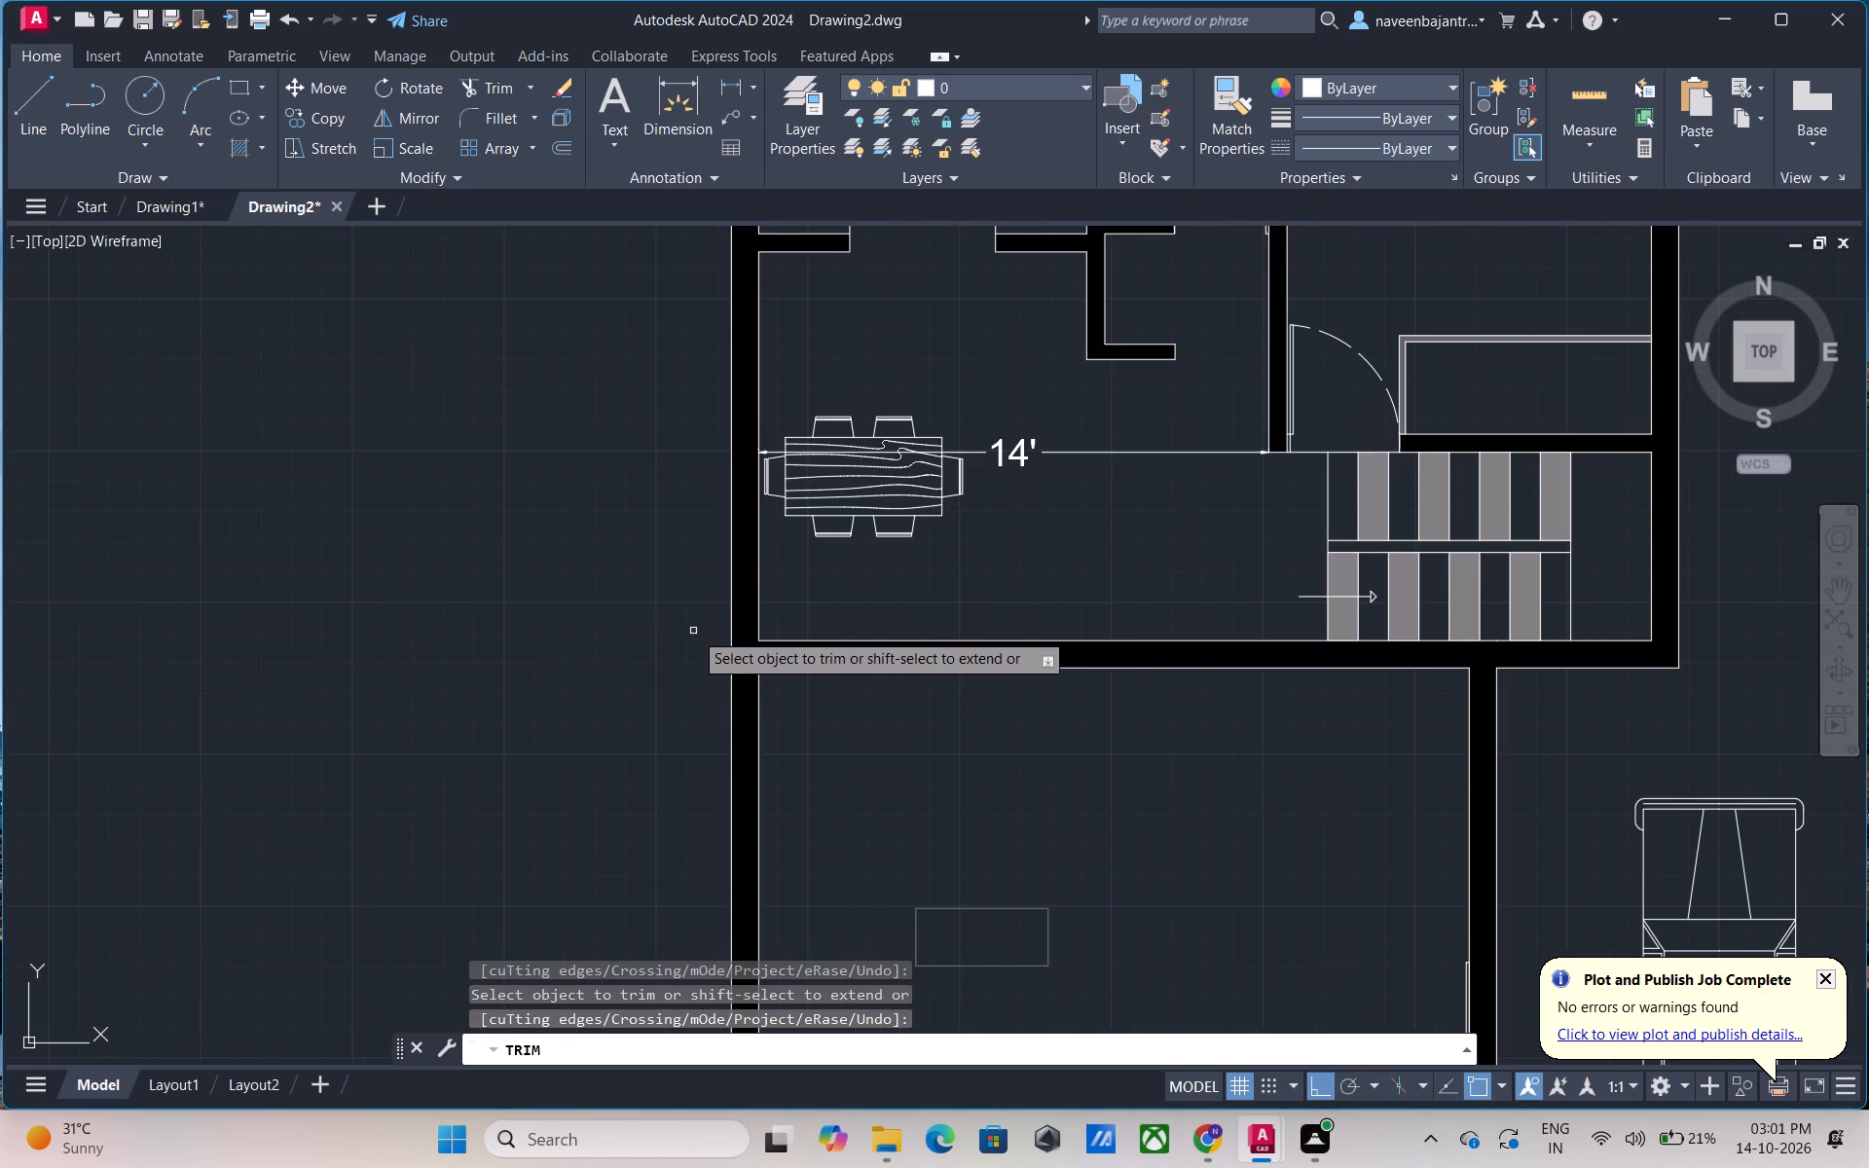
{"action": "left_click", "coordinate": [744, 649]}
{"action": "scroll", "coordinate": [899, 731], "scroll_direction": "down", "scroll_amount": 2}
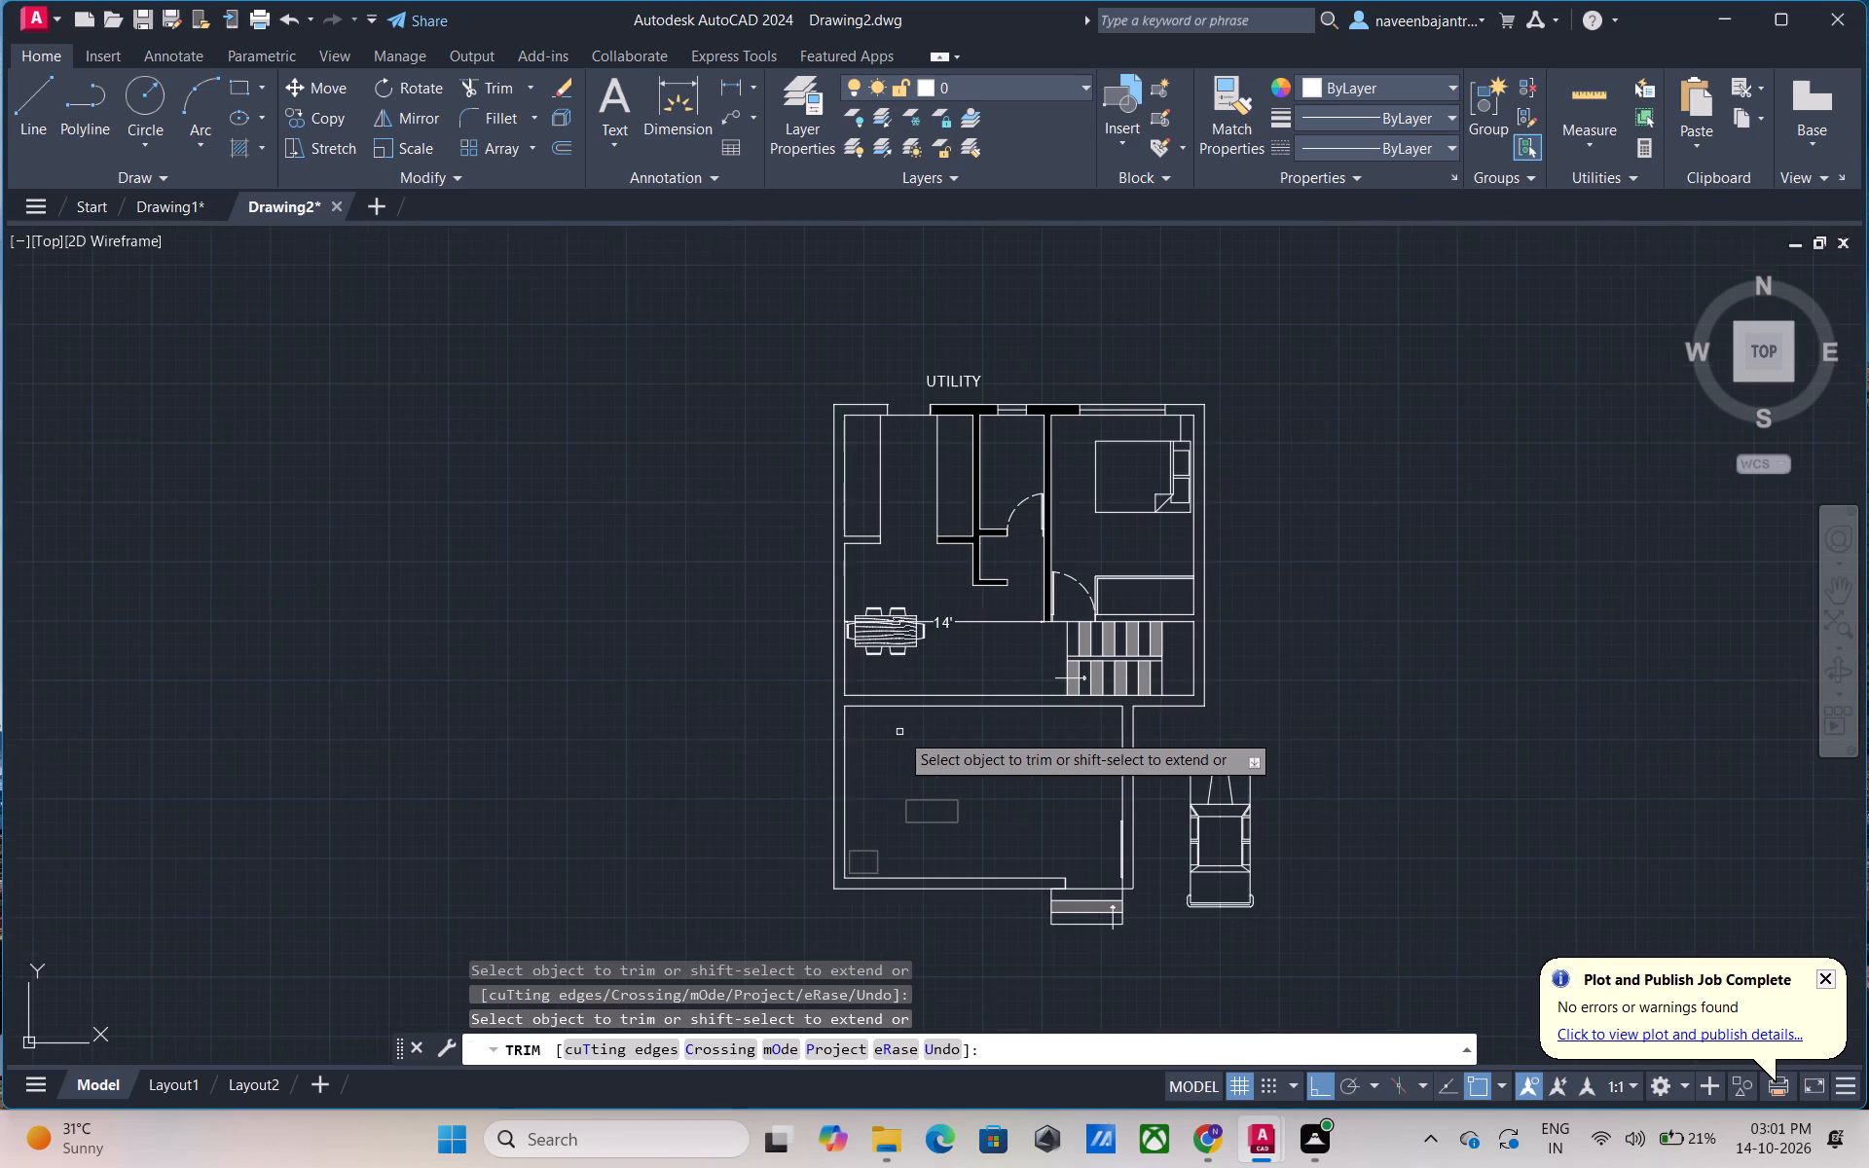
{"action": "scroll", "coordinate": [988, 429], "scroll_direction": "up", "scroll_amount": 2}
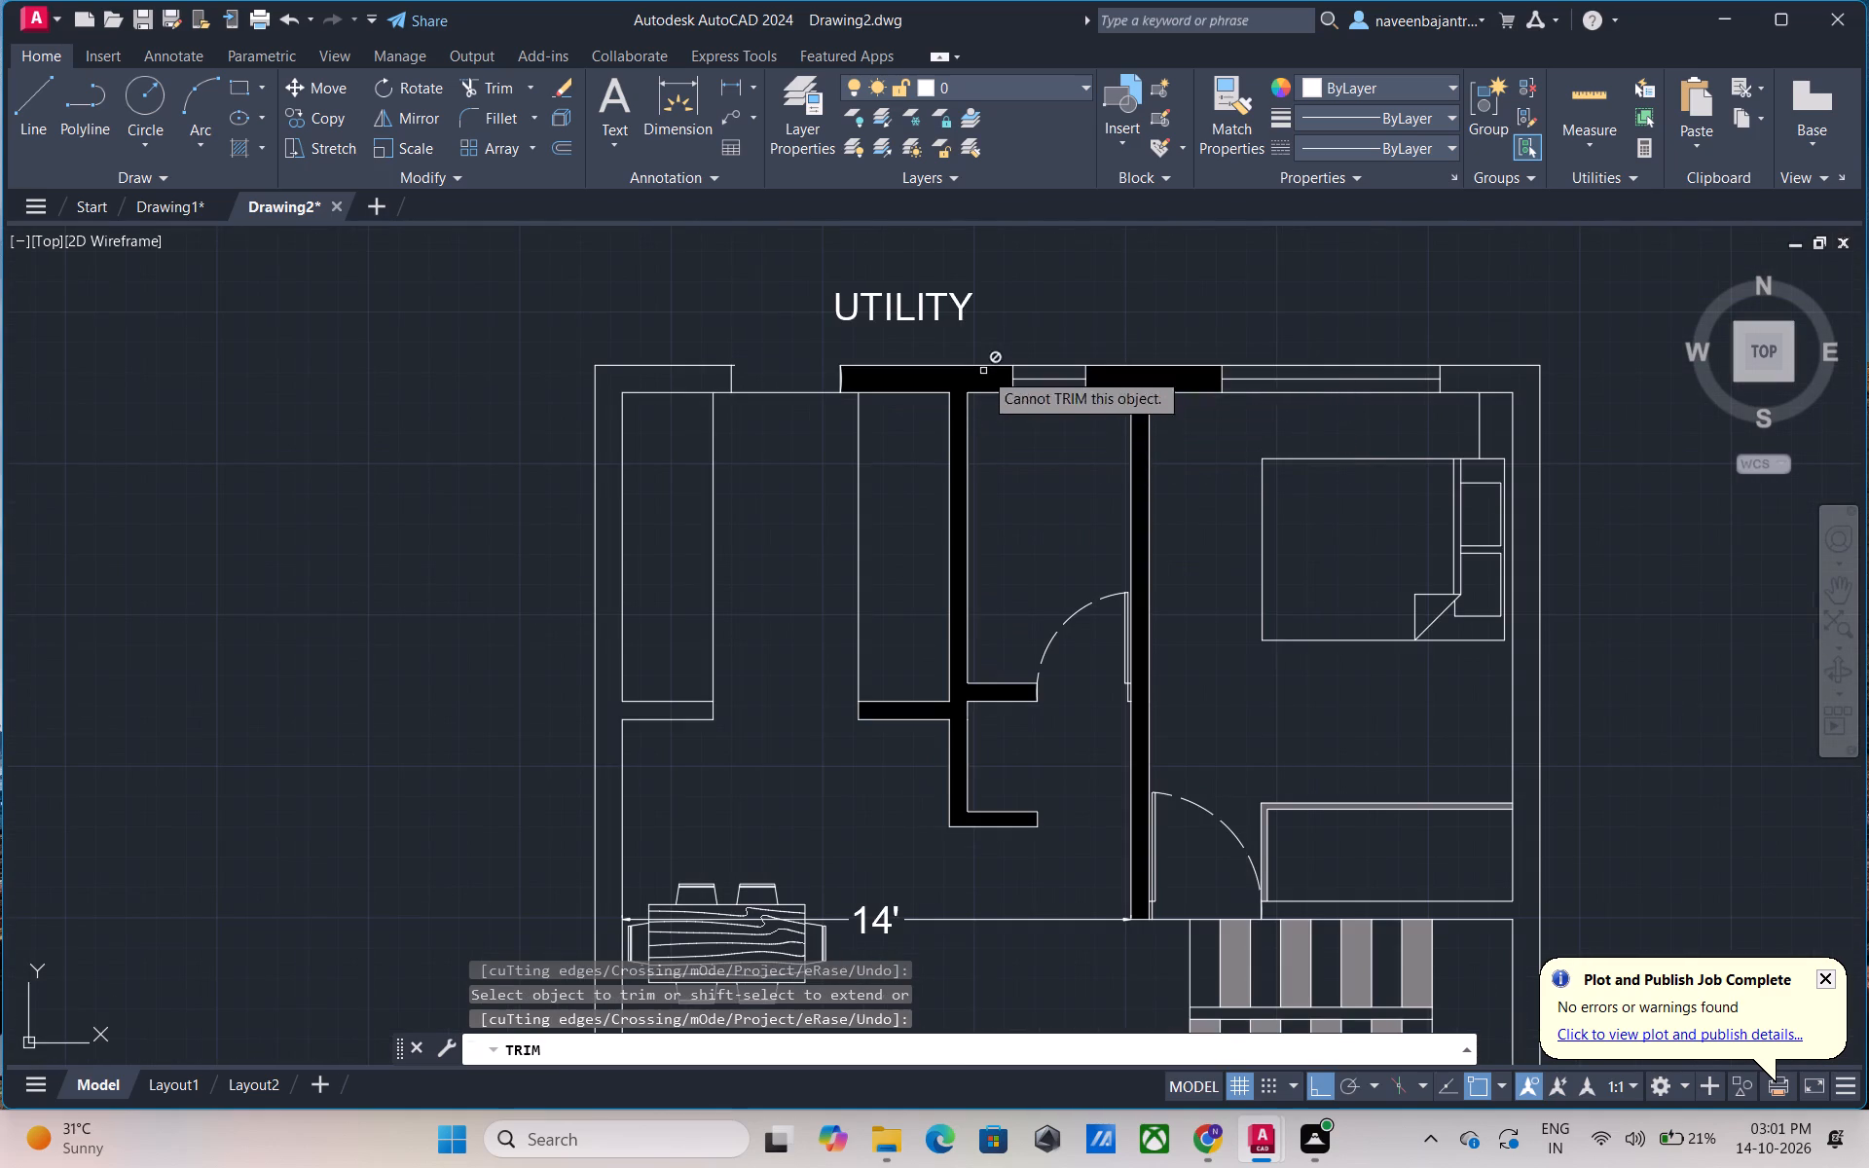
{"action": "left_click", "coordinate": [1131, 383]}
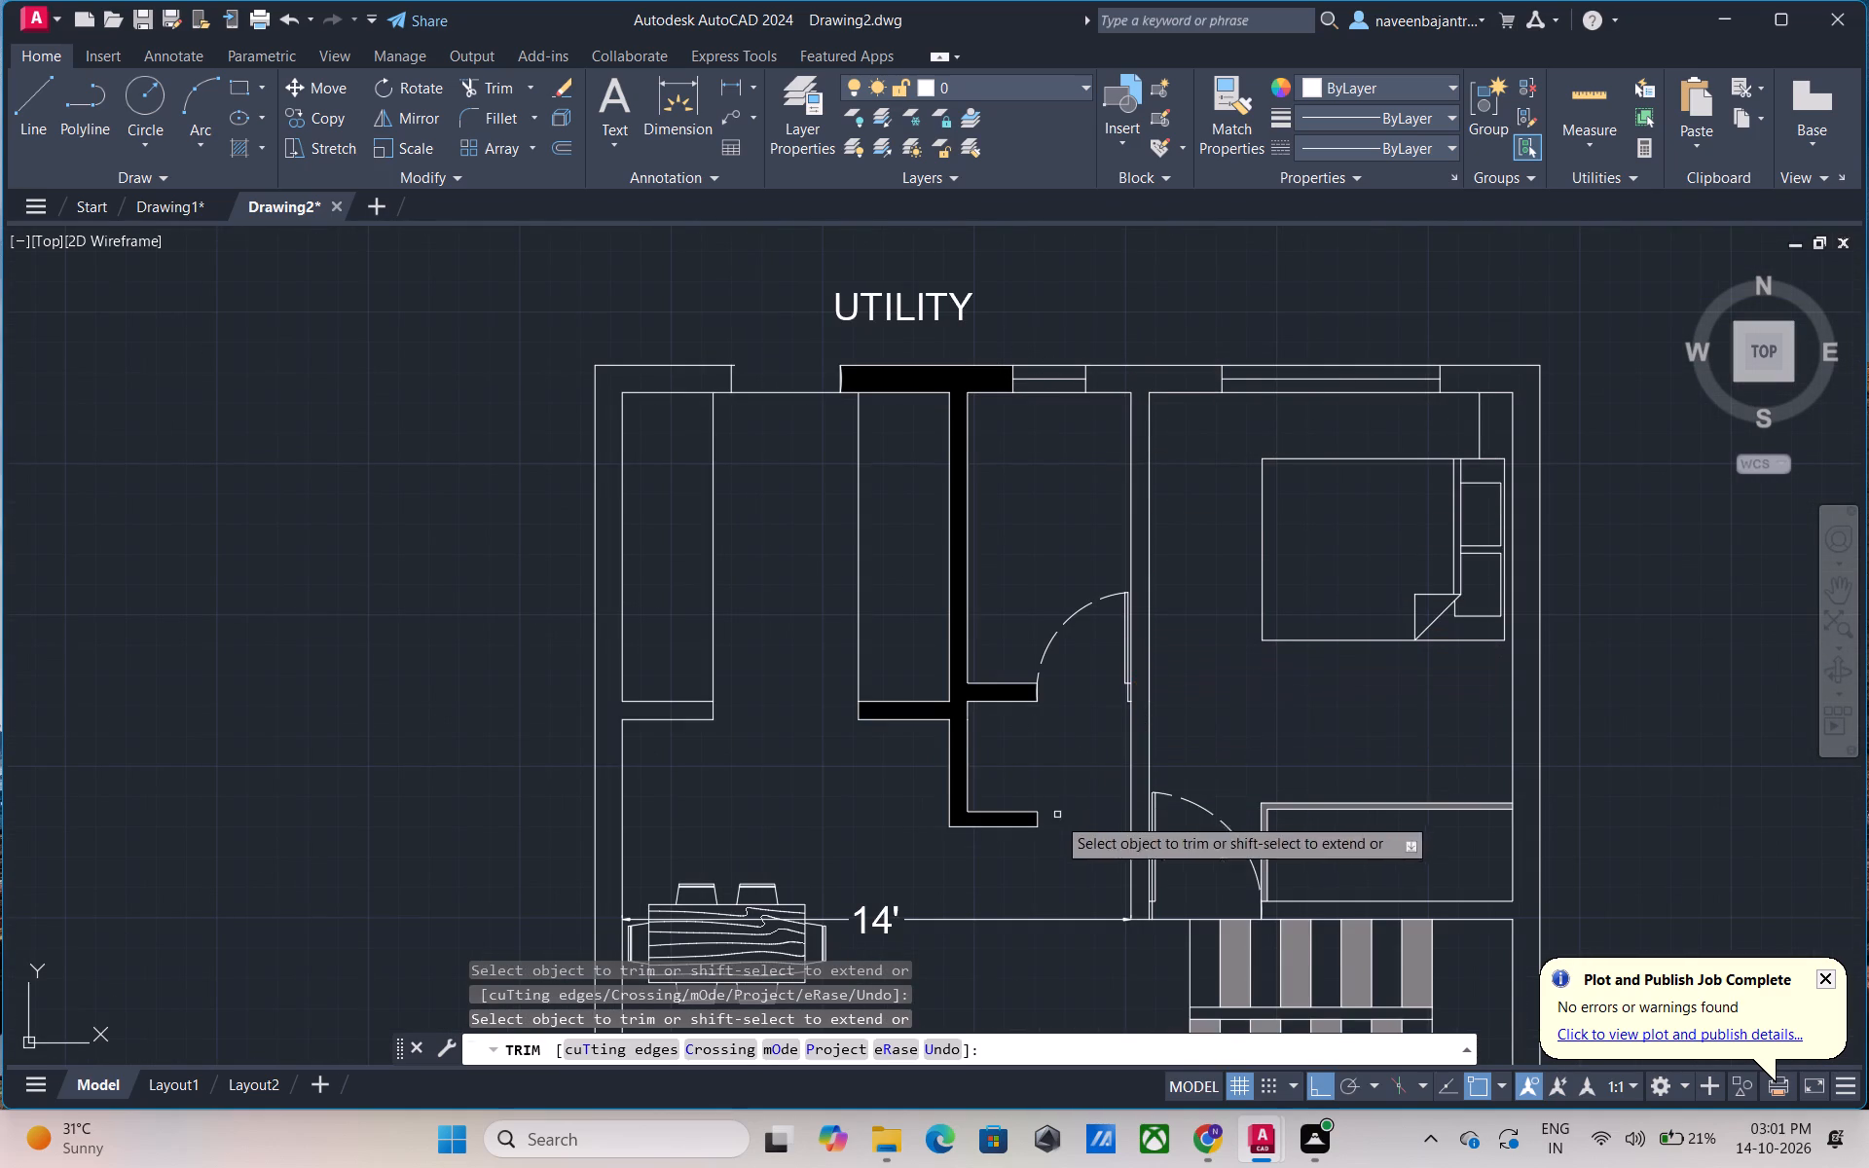
Remove the leftover 14' dimension beside the dining table in the copied plan.
{"action": "left_click", "coordinate": [995, 917]}
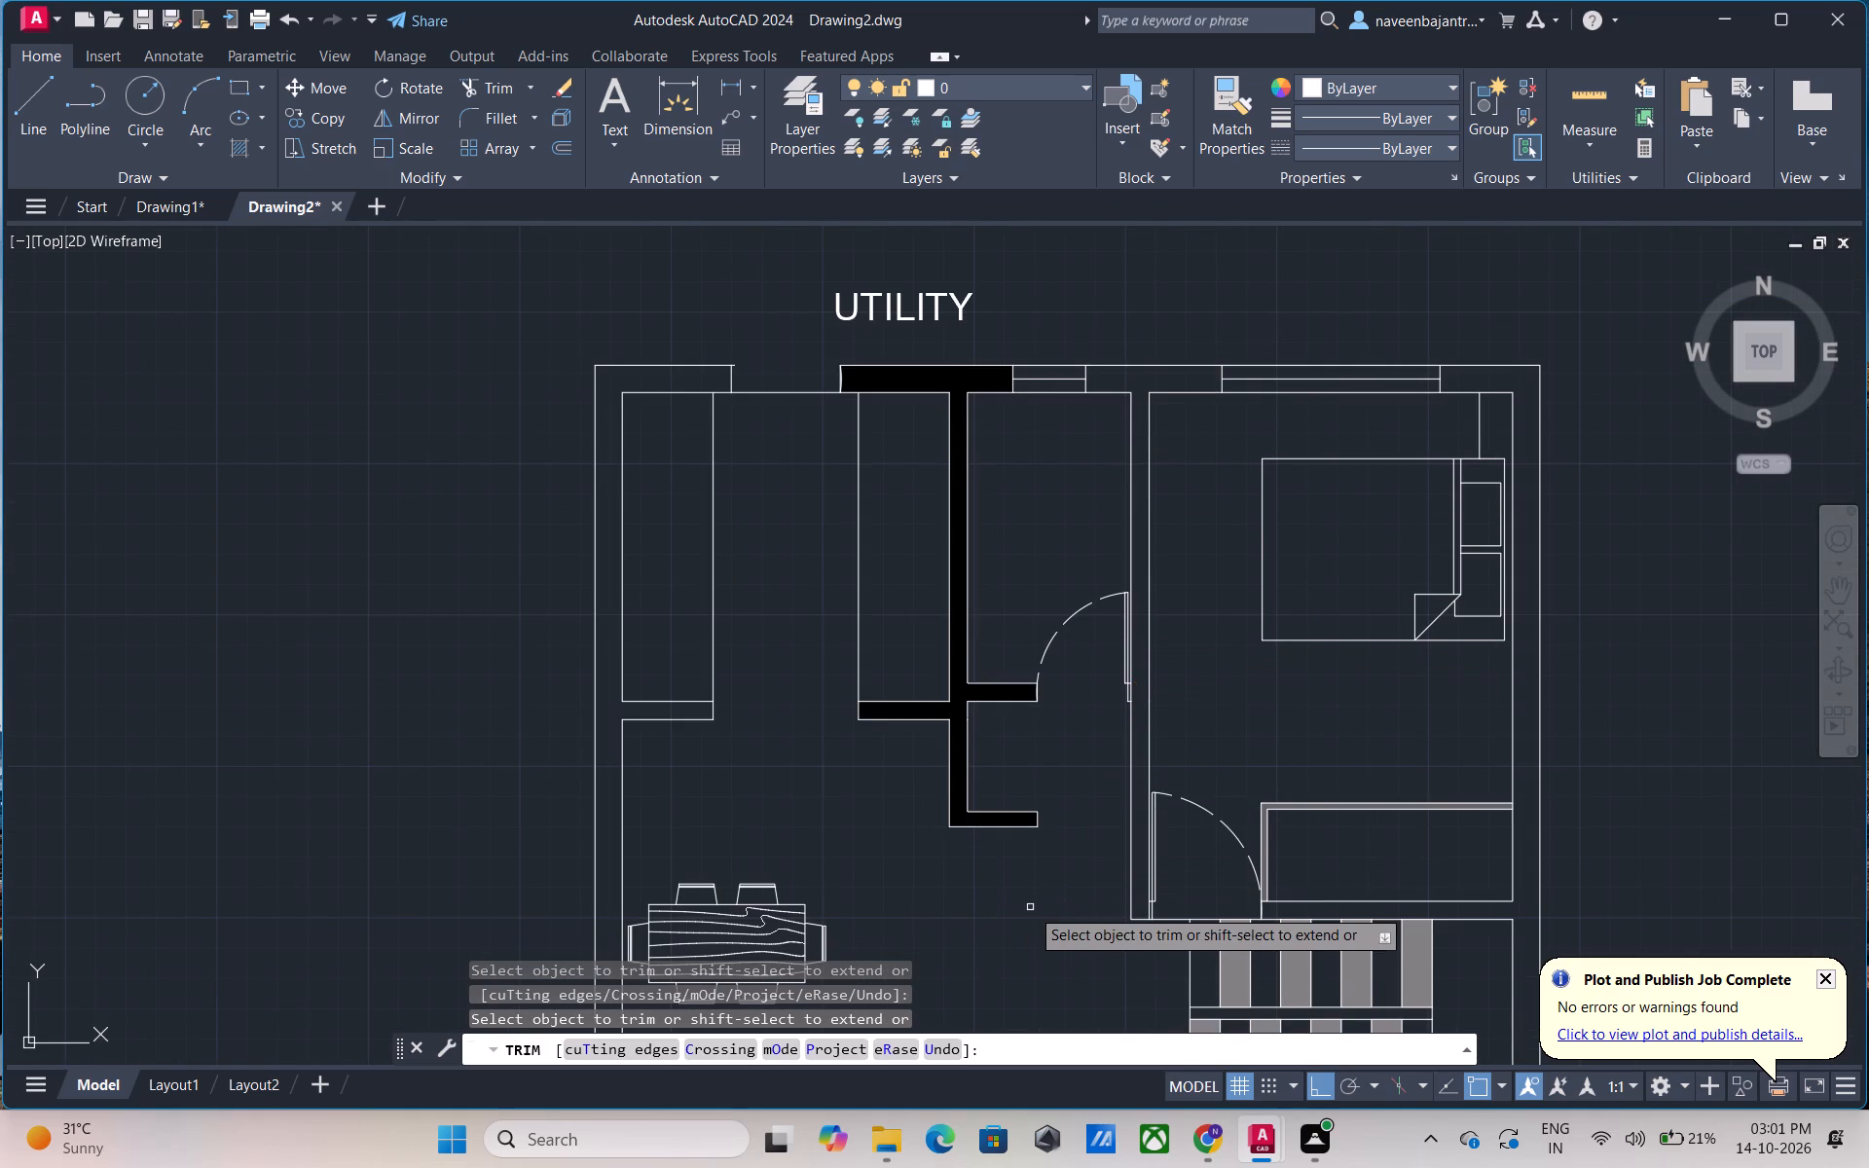
Trim away the three lines of the small window in the north wall, west of the bedroom partition.
{"action": "scroll", "coordinate": [1032, 903], "scroll_direction": "down", "scroll_amount": 3}
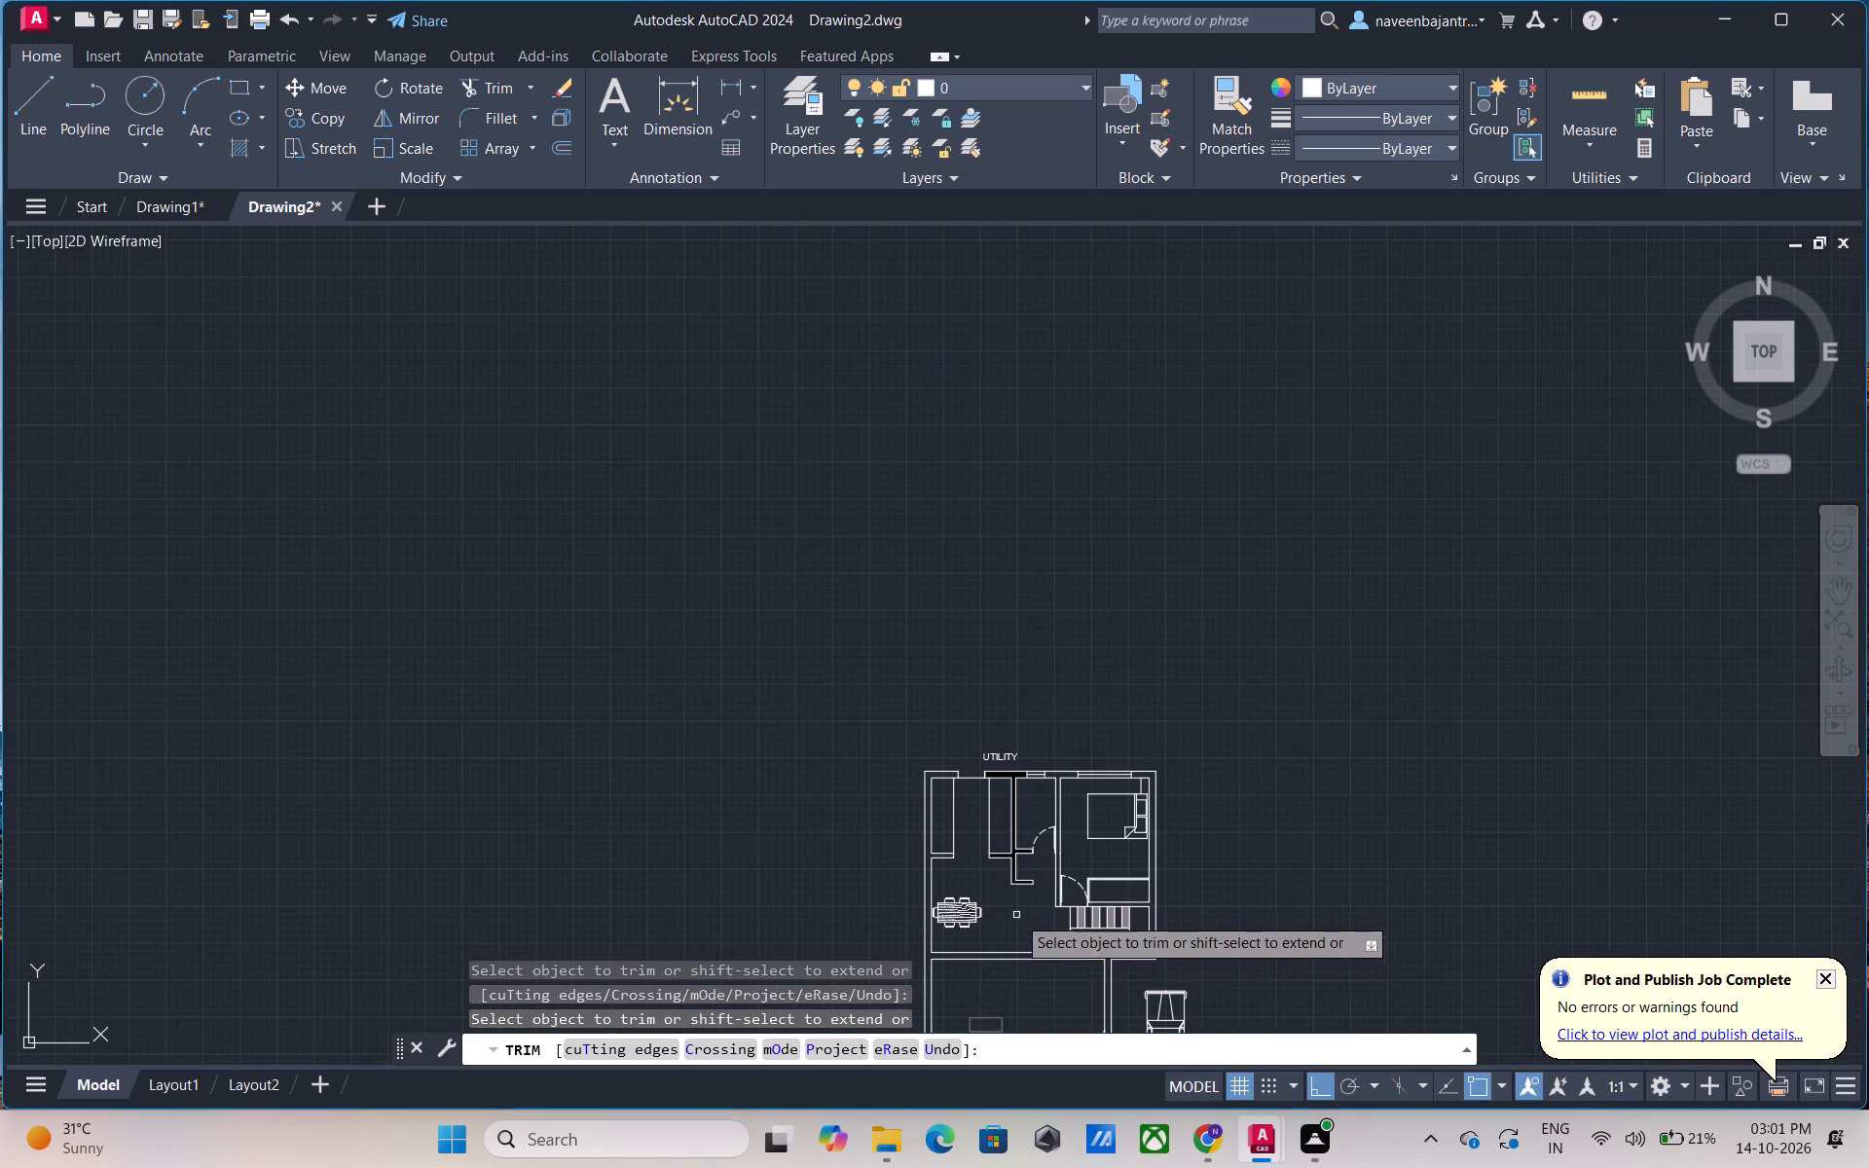
{"action": "scroll", "coordinate": [1040, 773], "scroll_direction": "up", "scroll_amount": 5}
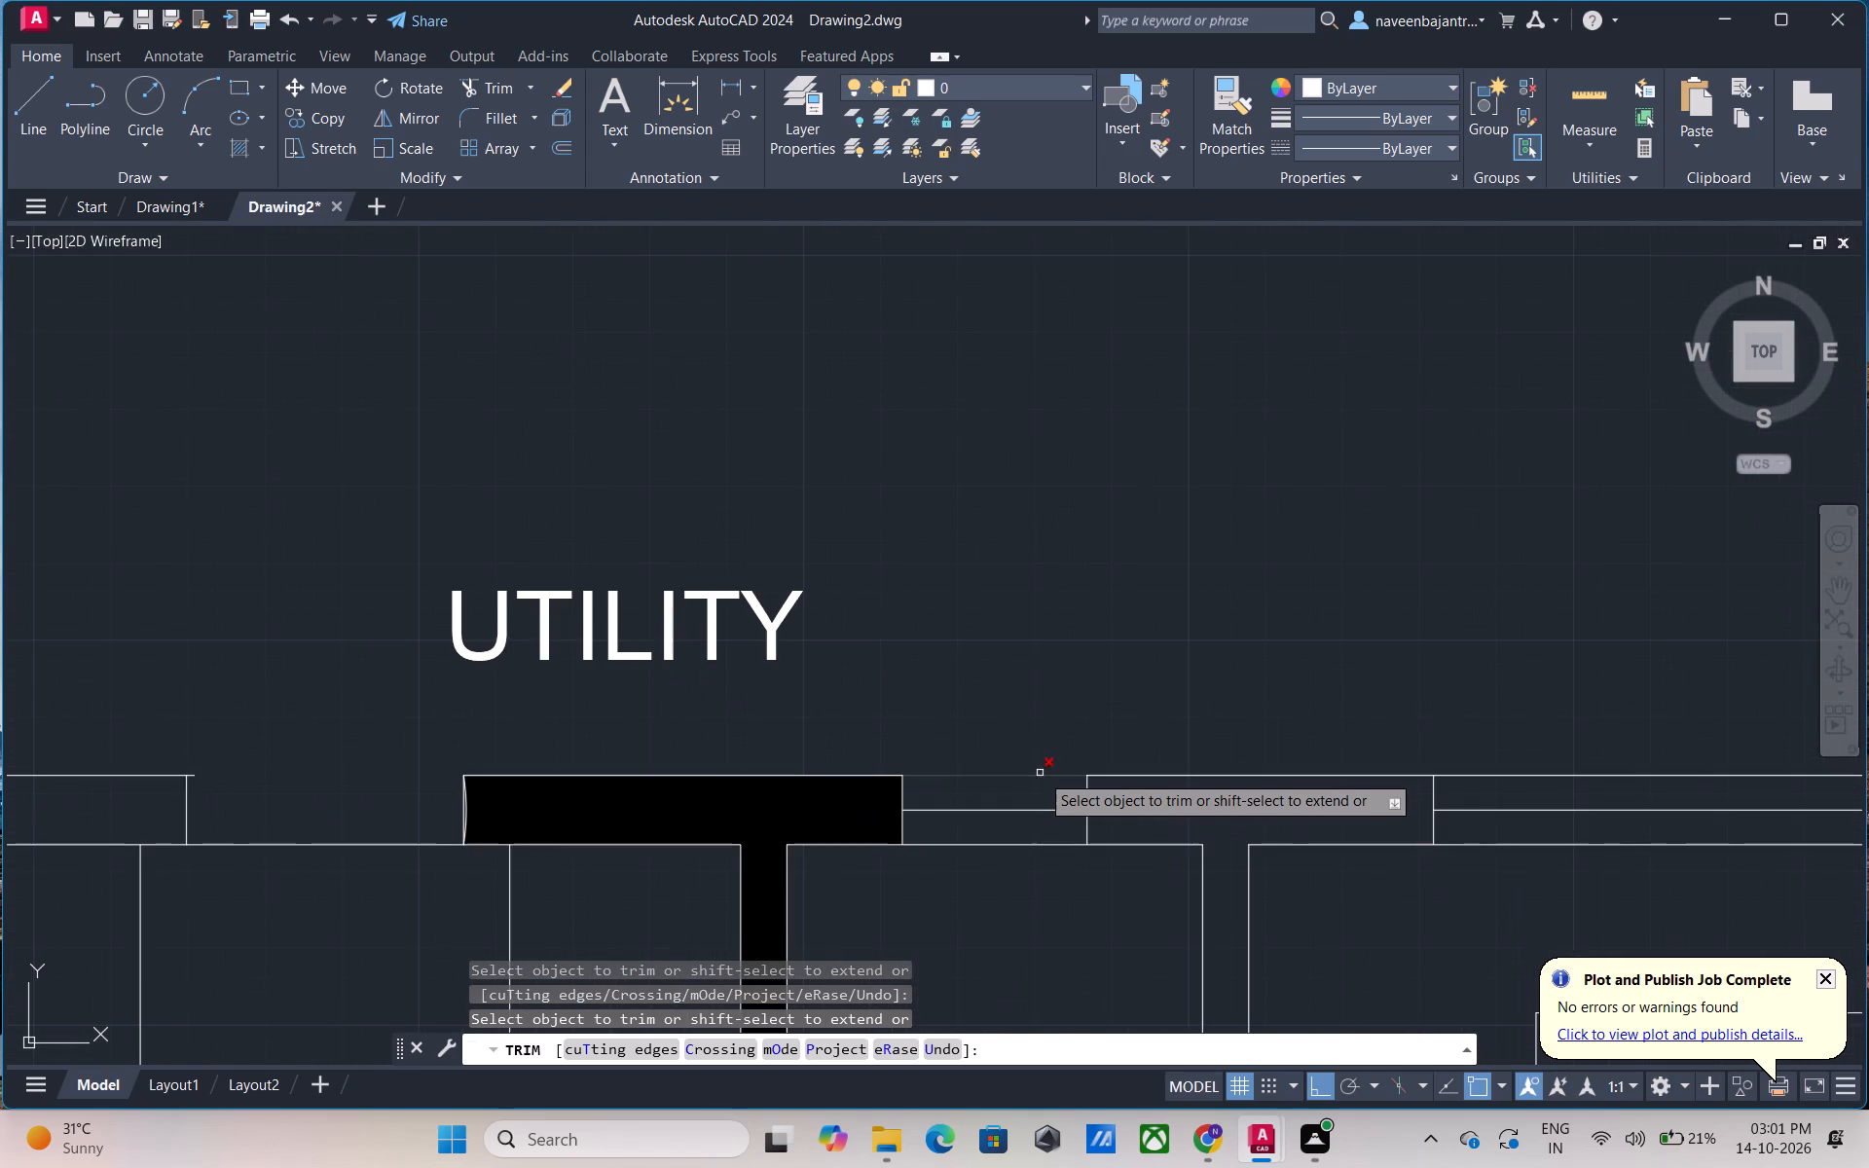
{"action": "left_click", "coordinate": [992, 842]}
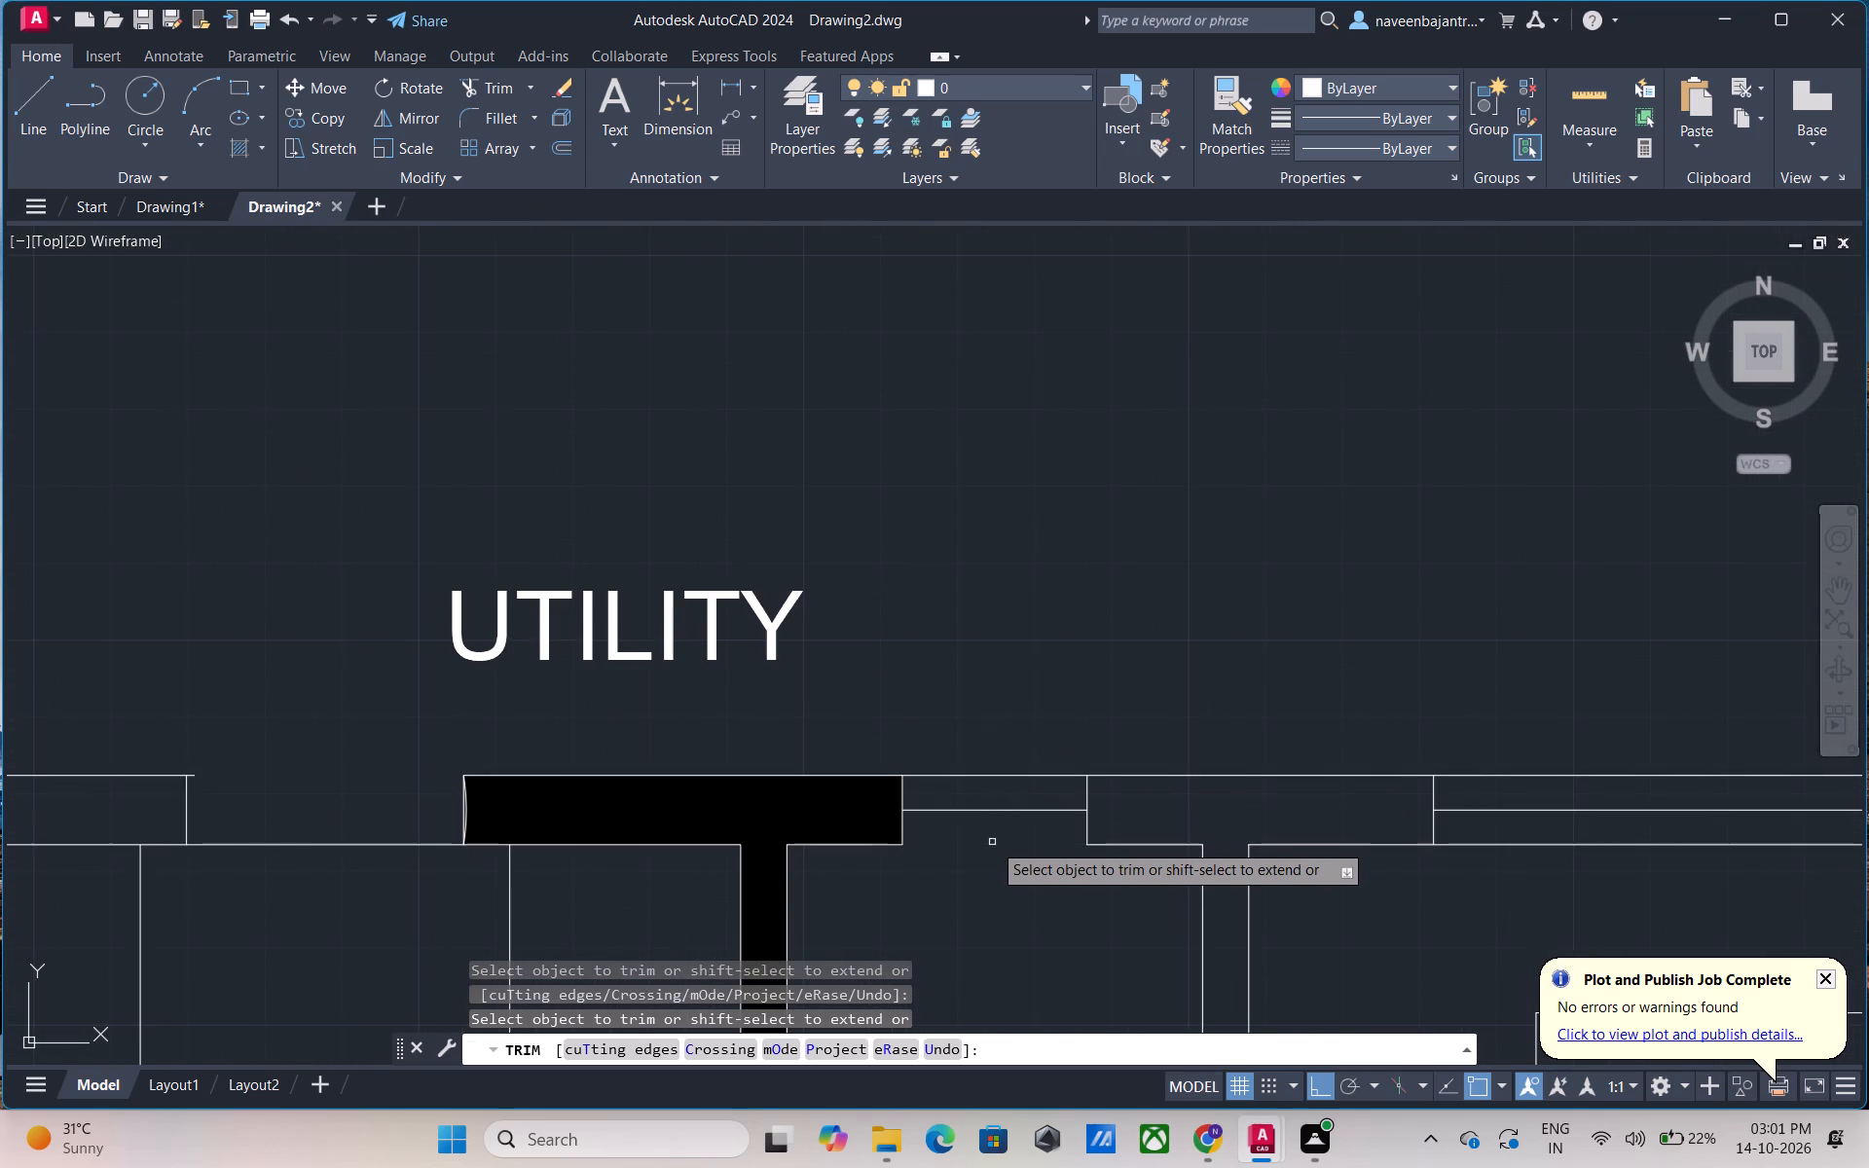
{"action": "left_click", "coordinate": [993, 778]}
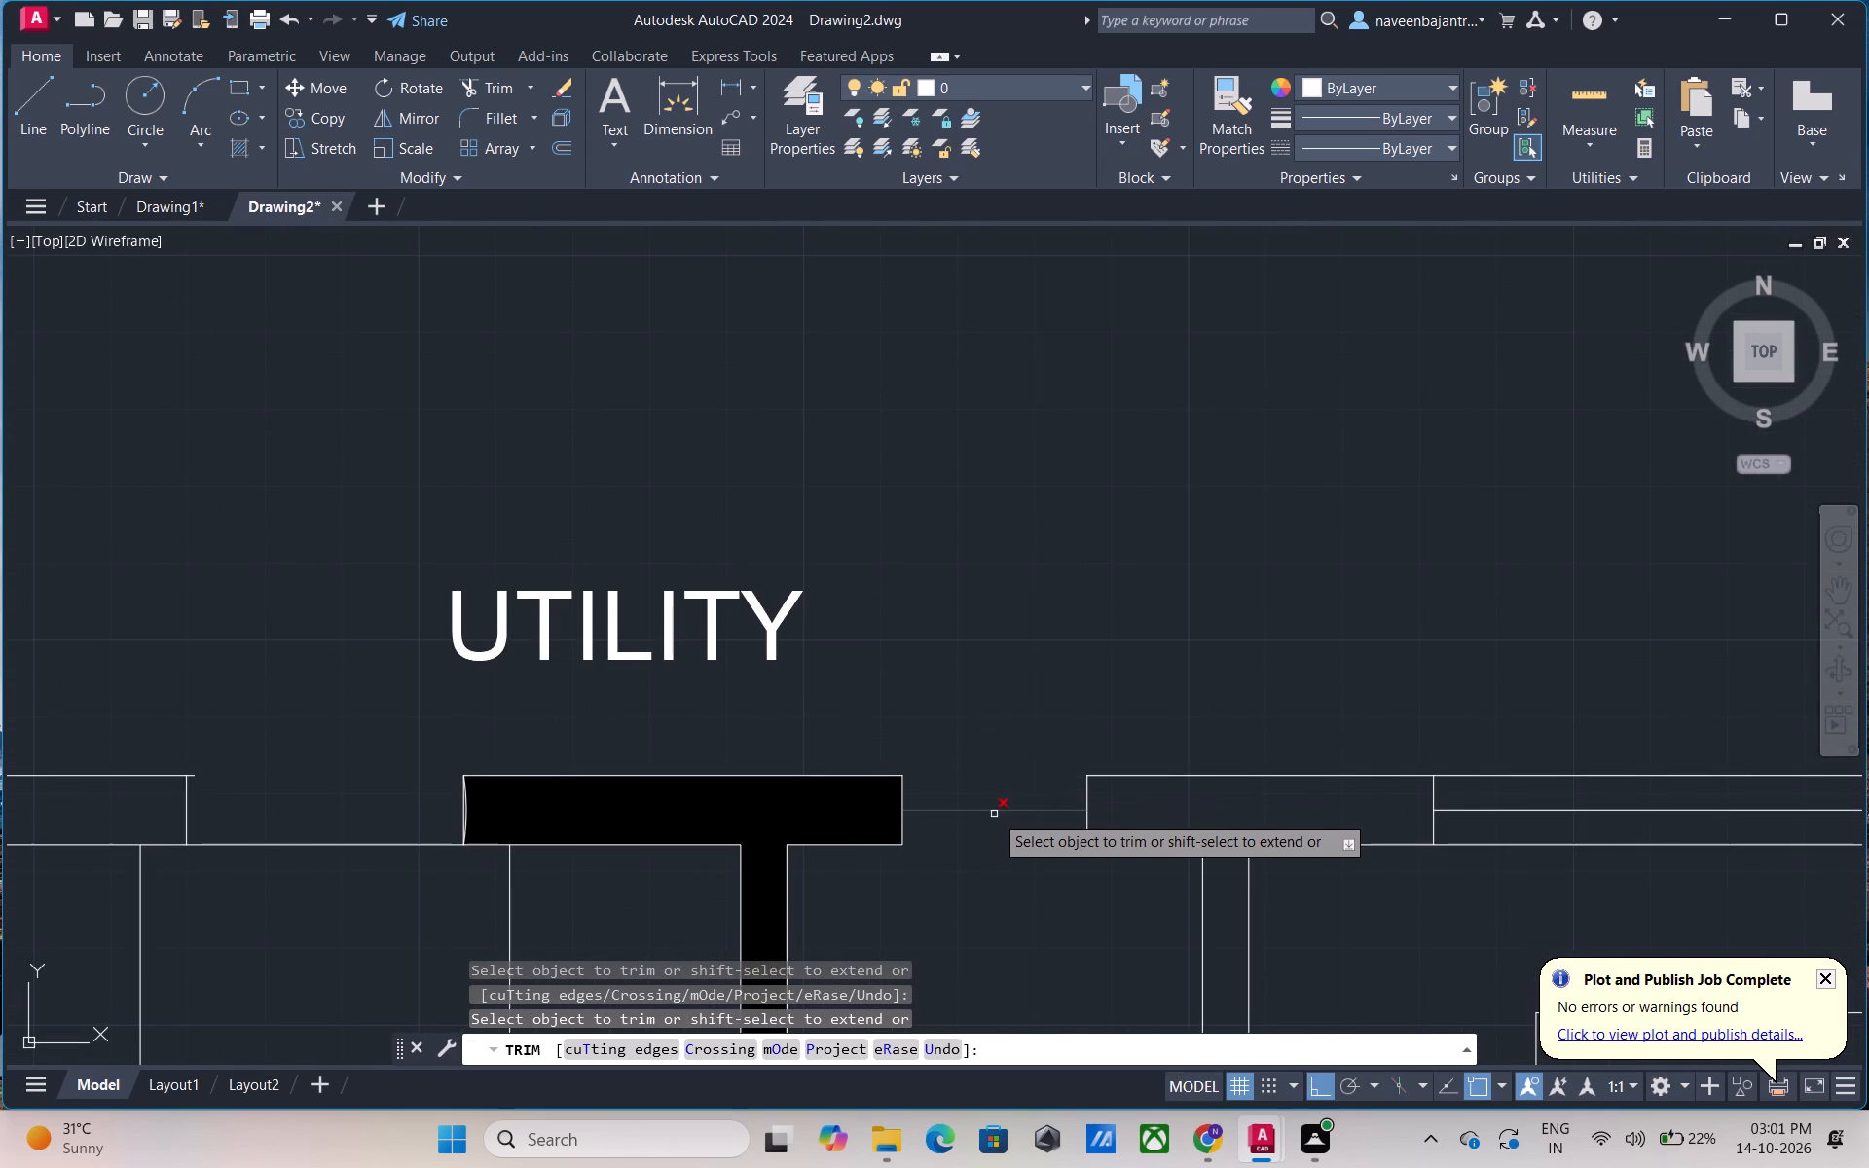
{"action": "left_click", "coordinate": [994, 814]}
Trim away the bedroom north window's inner and outer lines and the jamb lines at both of its ends.
{"action": "scroll", "coordinate": [1393, 904], "scroll_direction": "down", "scroll_amount": 1}
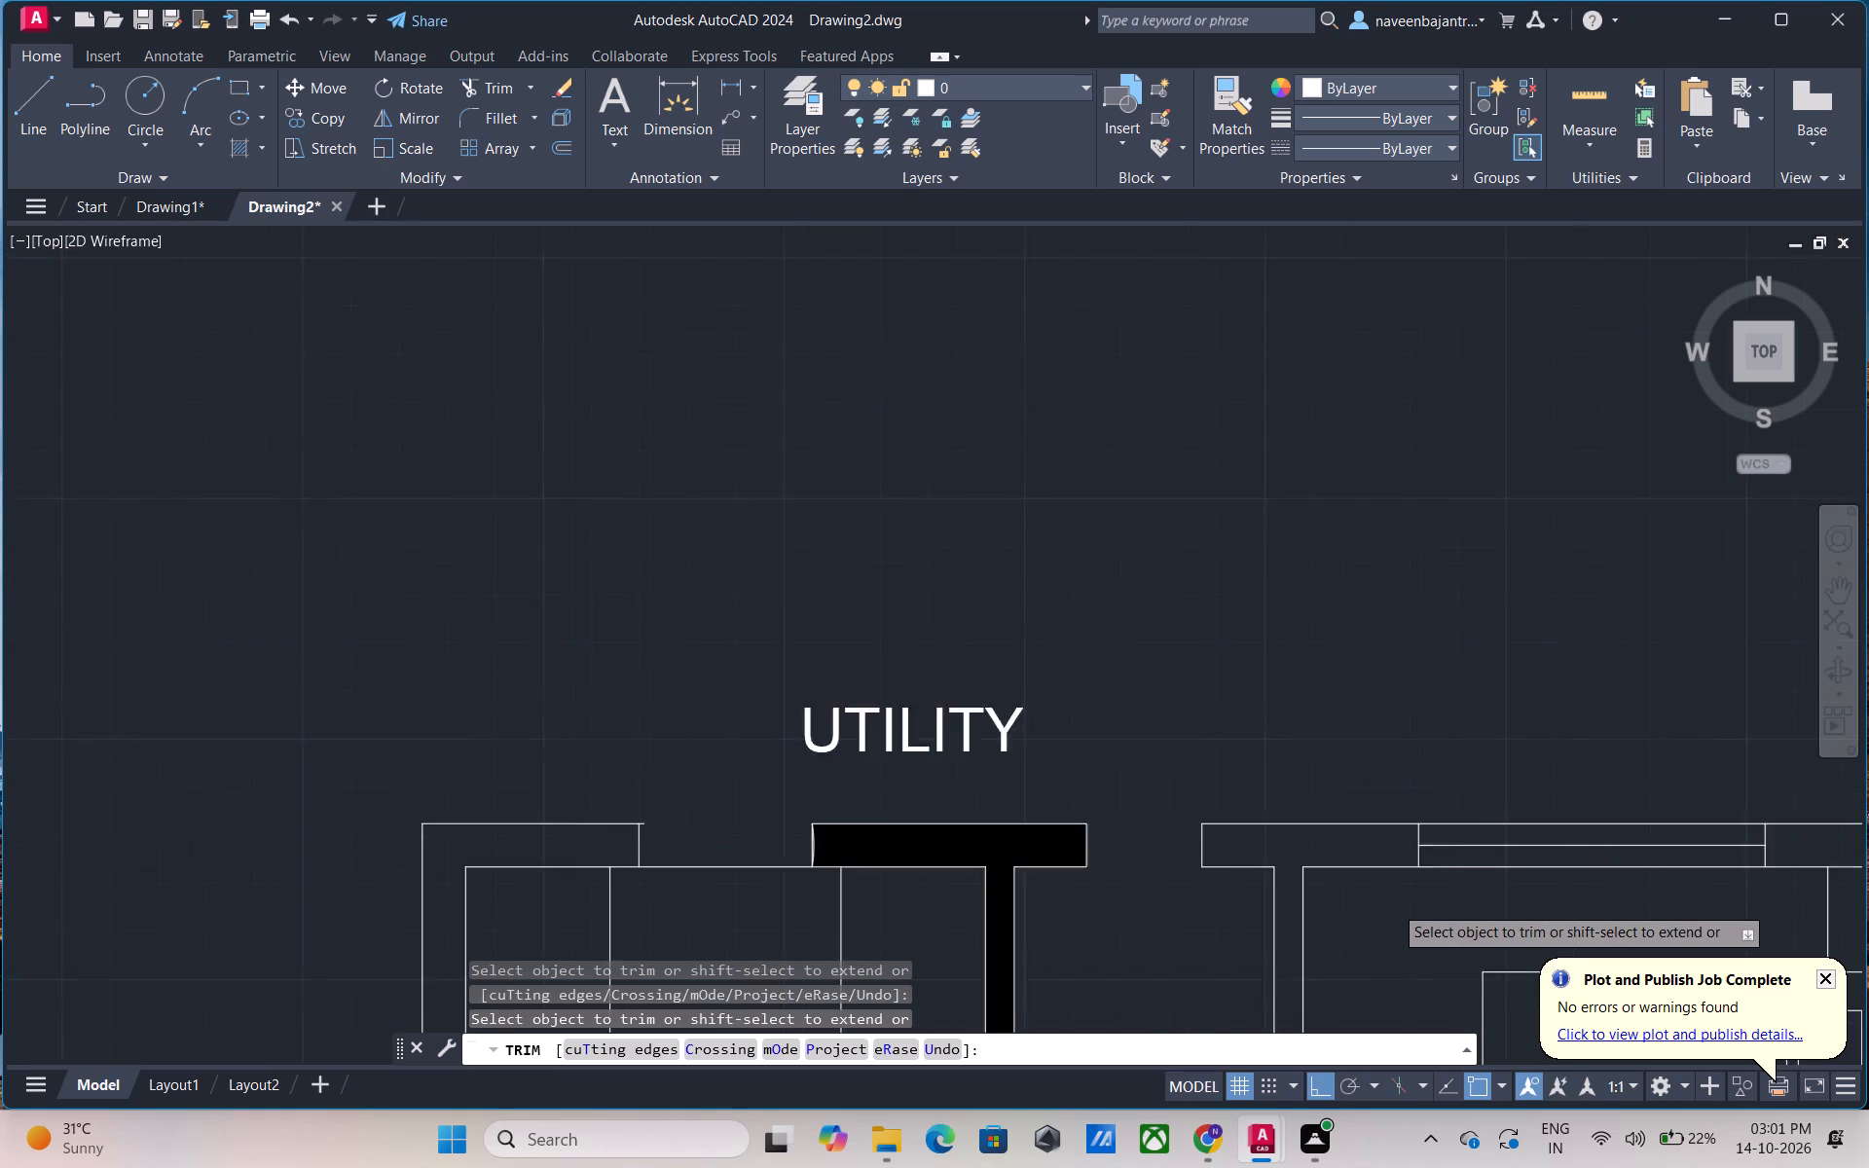
{"action": "scroll", "coordinate": [1393, 904], "scroll_direction": "down", "scroll_amount": 1}
{"action": "middle_click_drag", "start_coordinate": [1172, 858], "coordinate": [550, 741]}
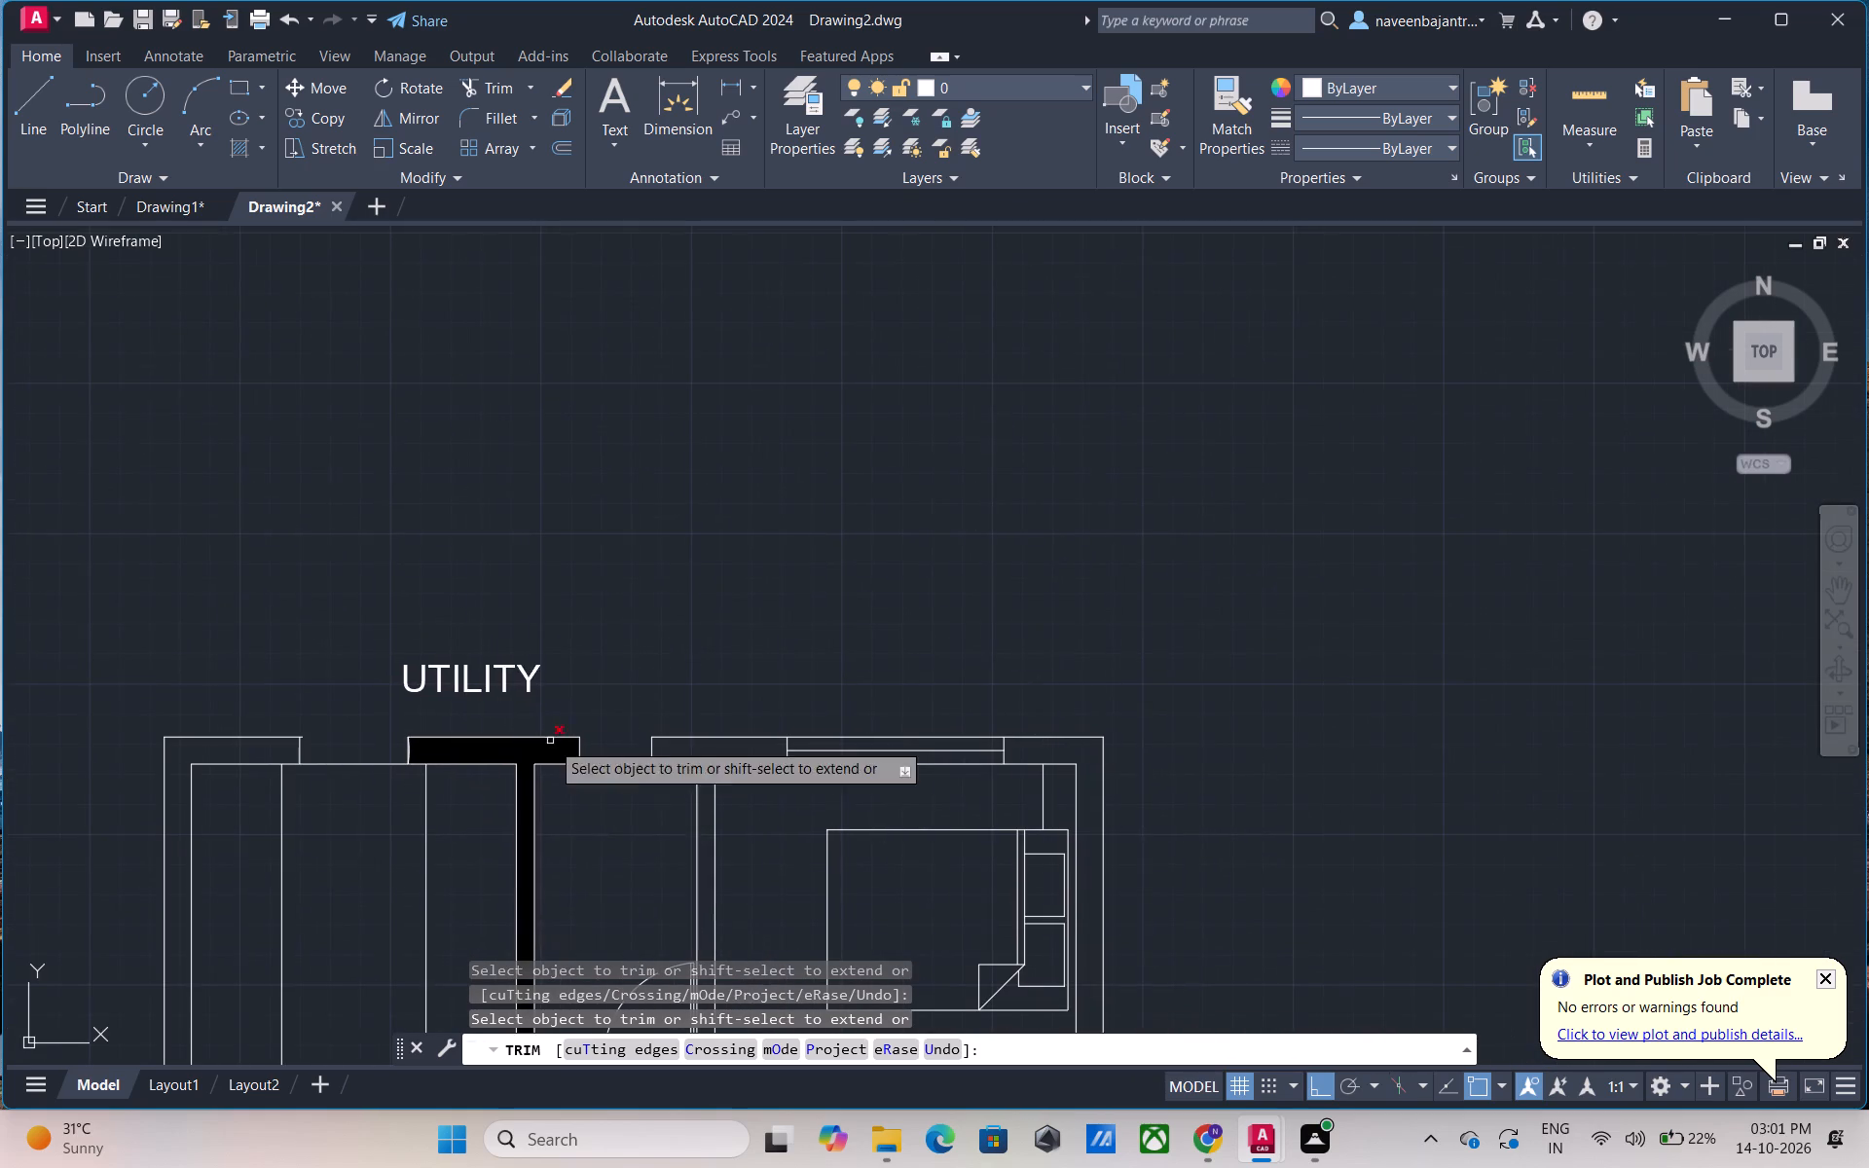
{"action": "scroll", "coordinate": [852, 764], "scroll_direction": "up", "scroll_amount": 2}
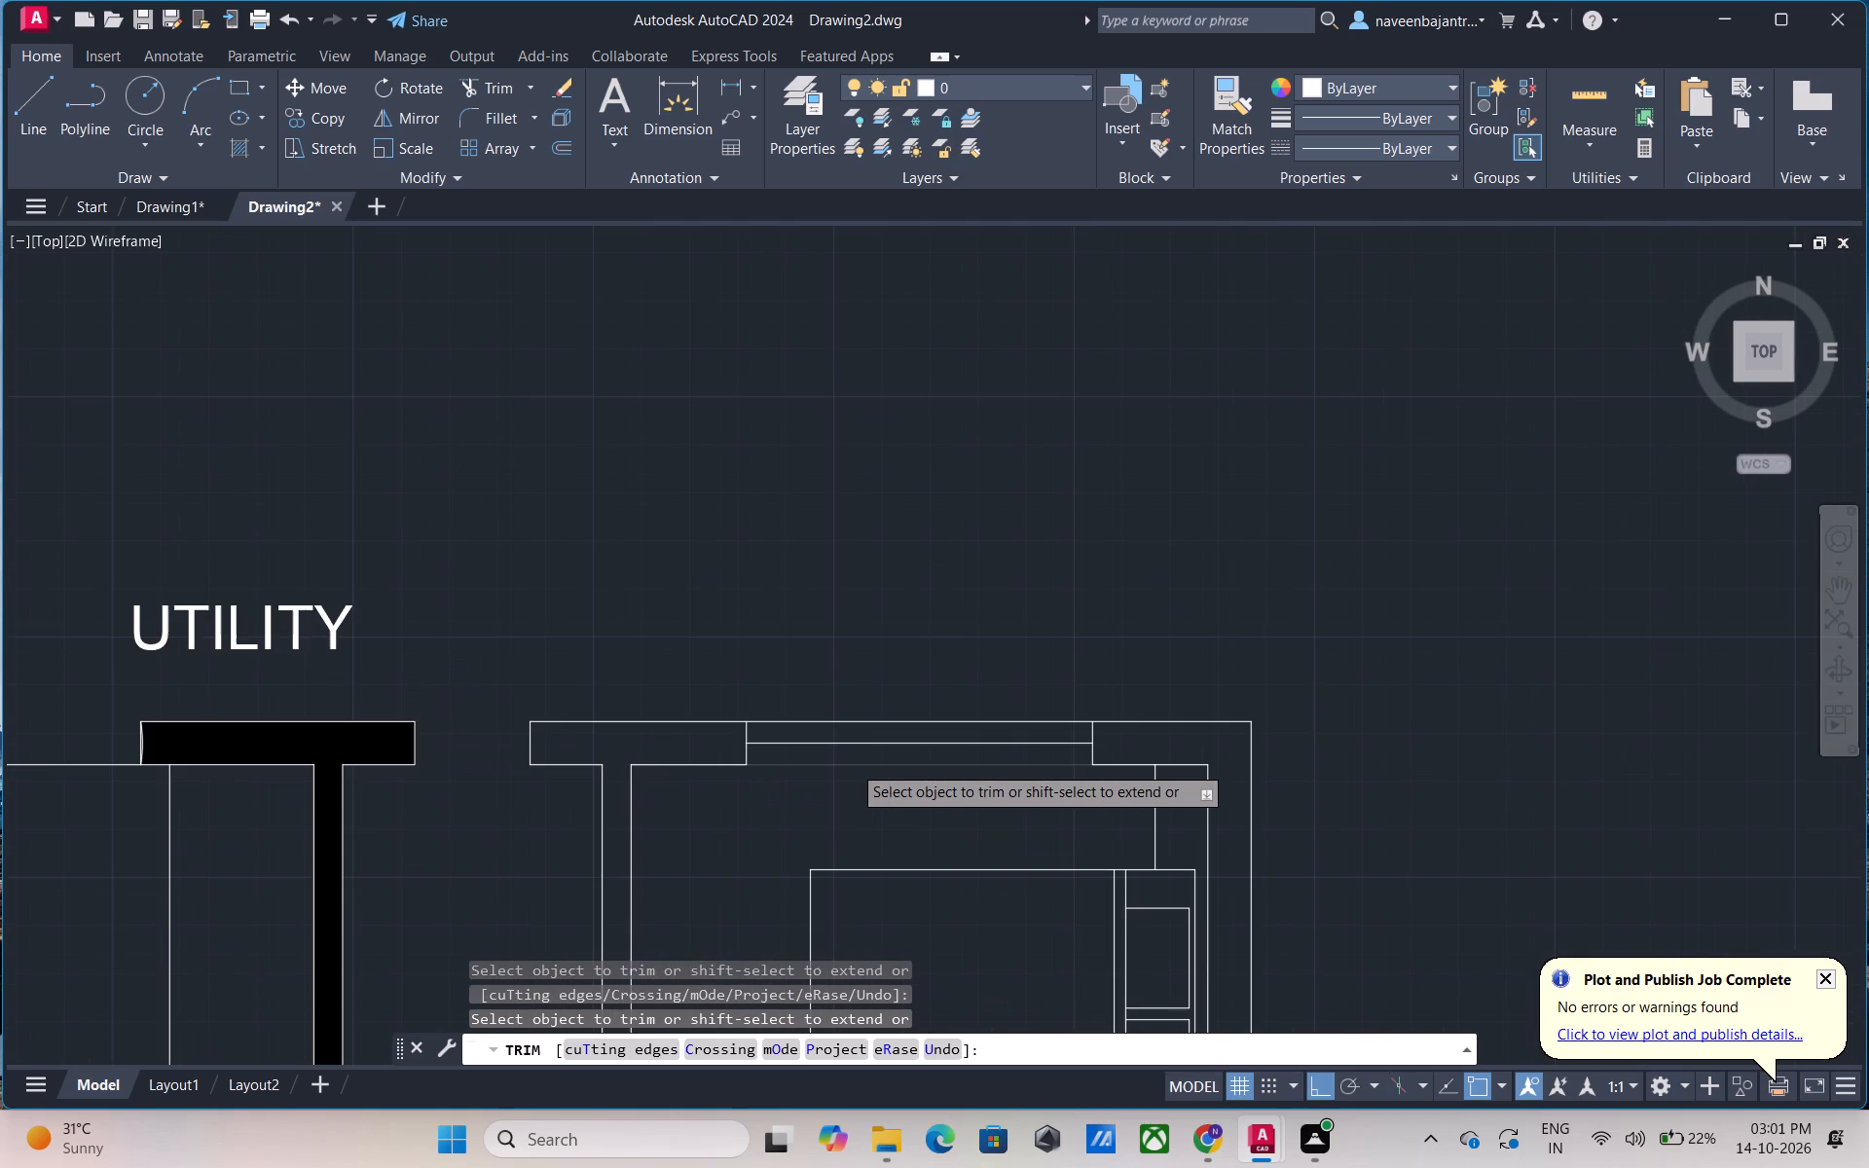
{"action": "left_click", "coordinate": [852, 764]}
{"action": "left_click", "coordinate": [862, 695]}
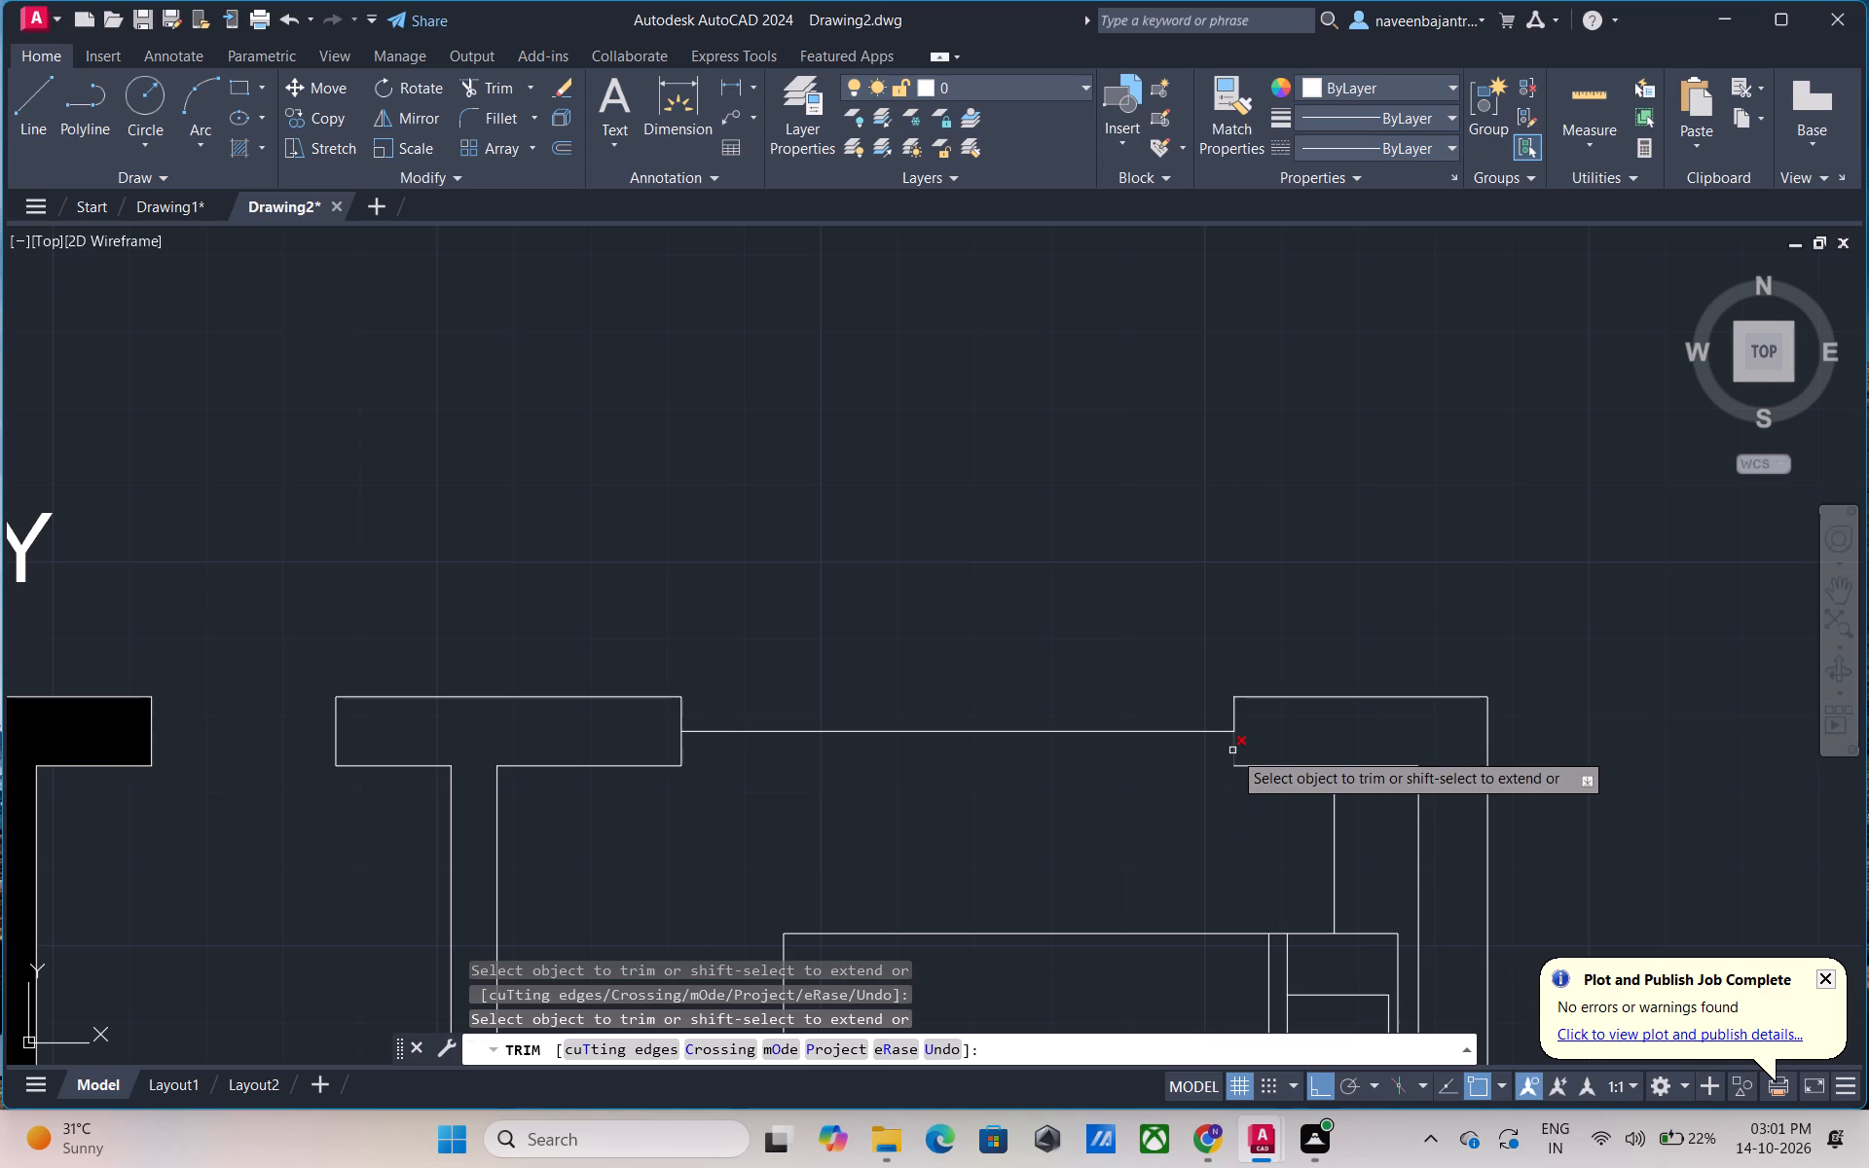
{"action": "left_click", "coordinate": [1232, 750]}
{"action": "left_click", "coordinate": [1235, 720]}
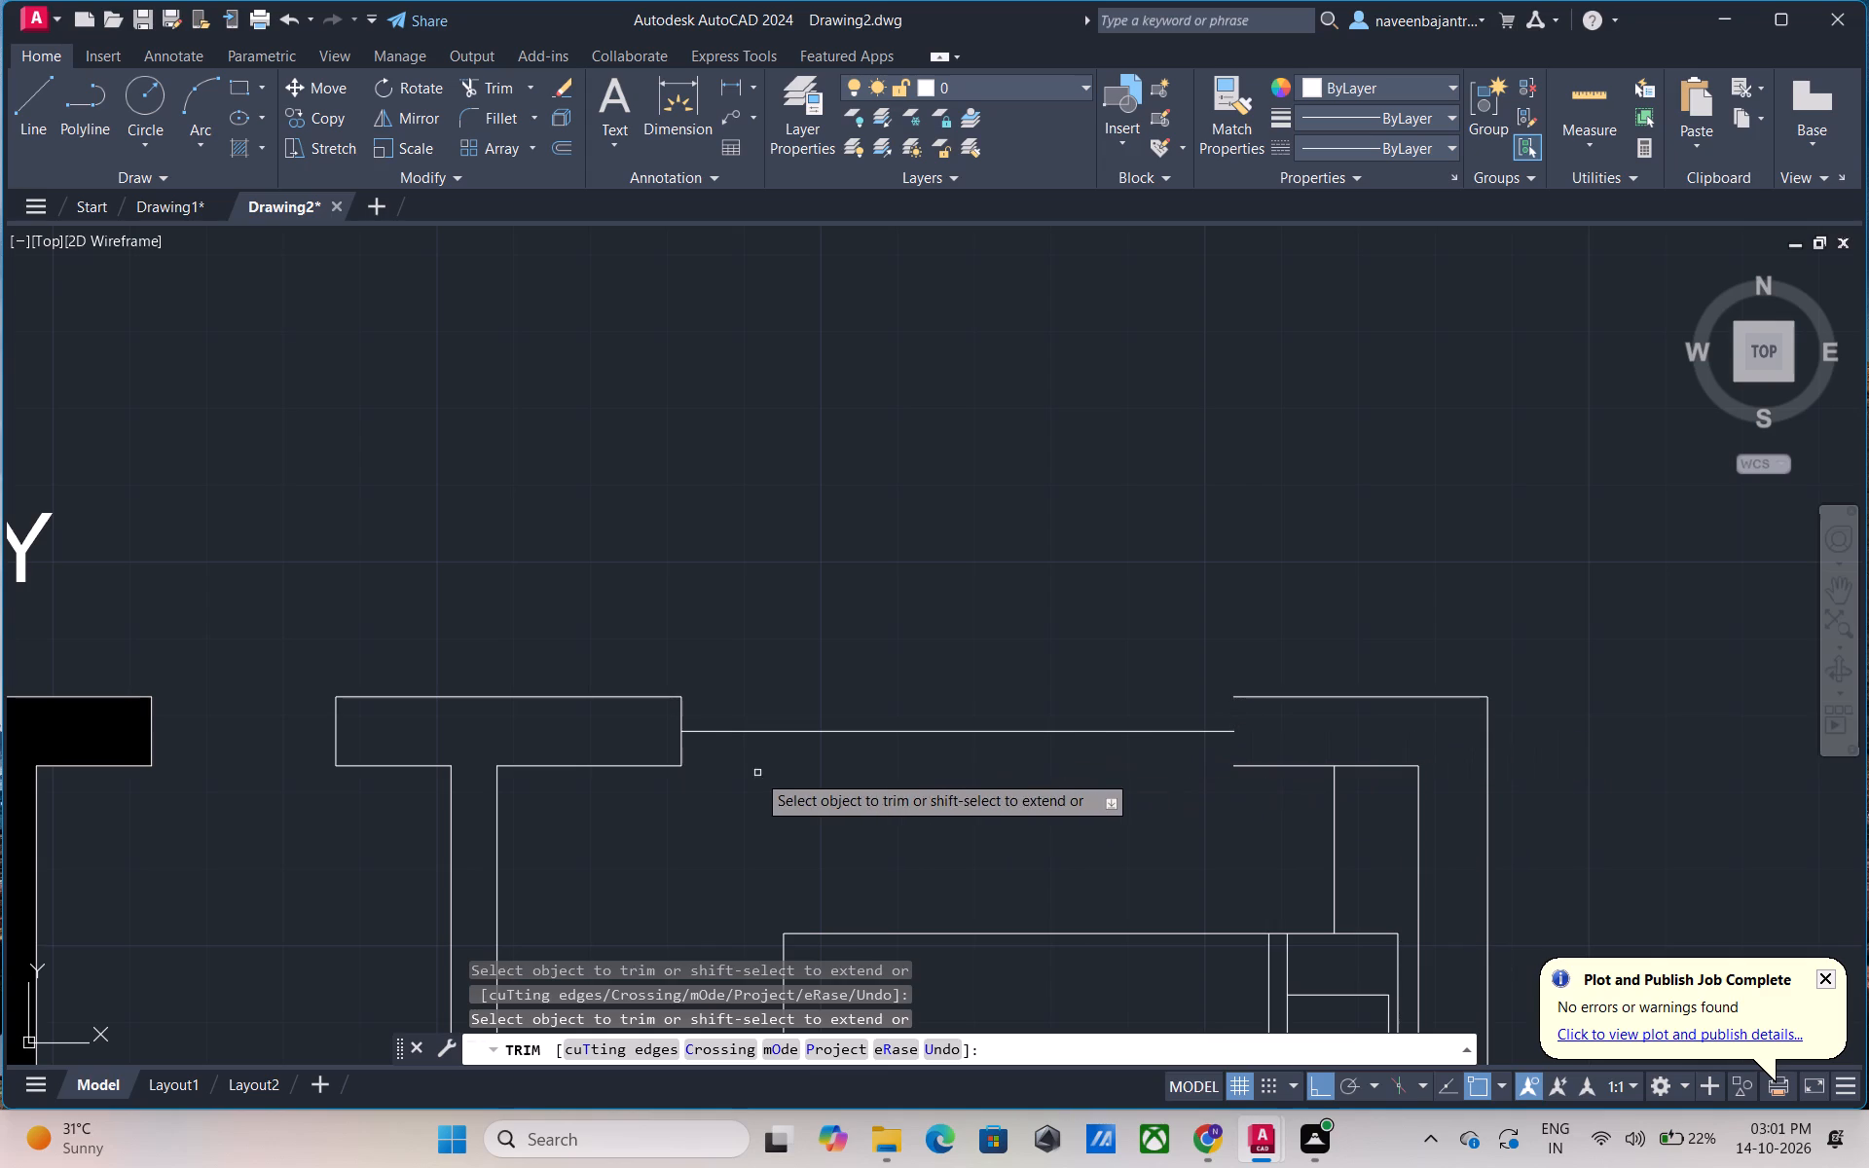
{"action": "left_click", "coordinate": [680, 745]}
{"action": "left_click", "coordinate": [680, 721]}
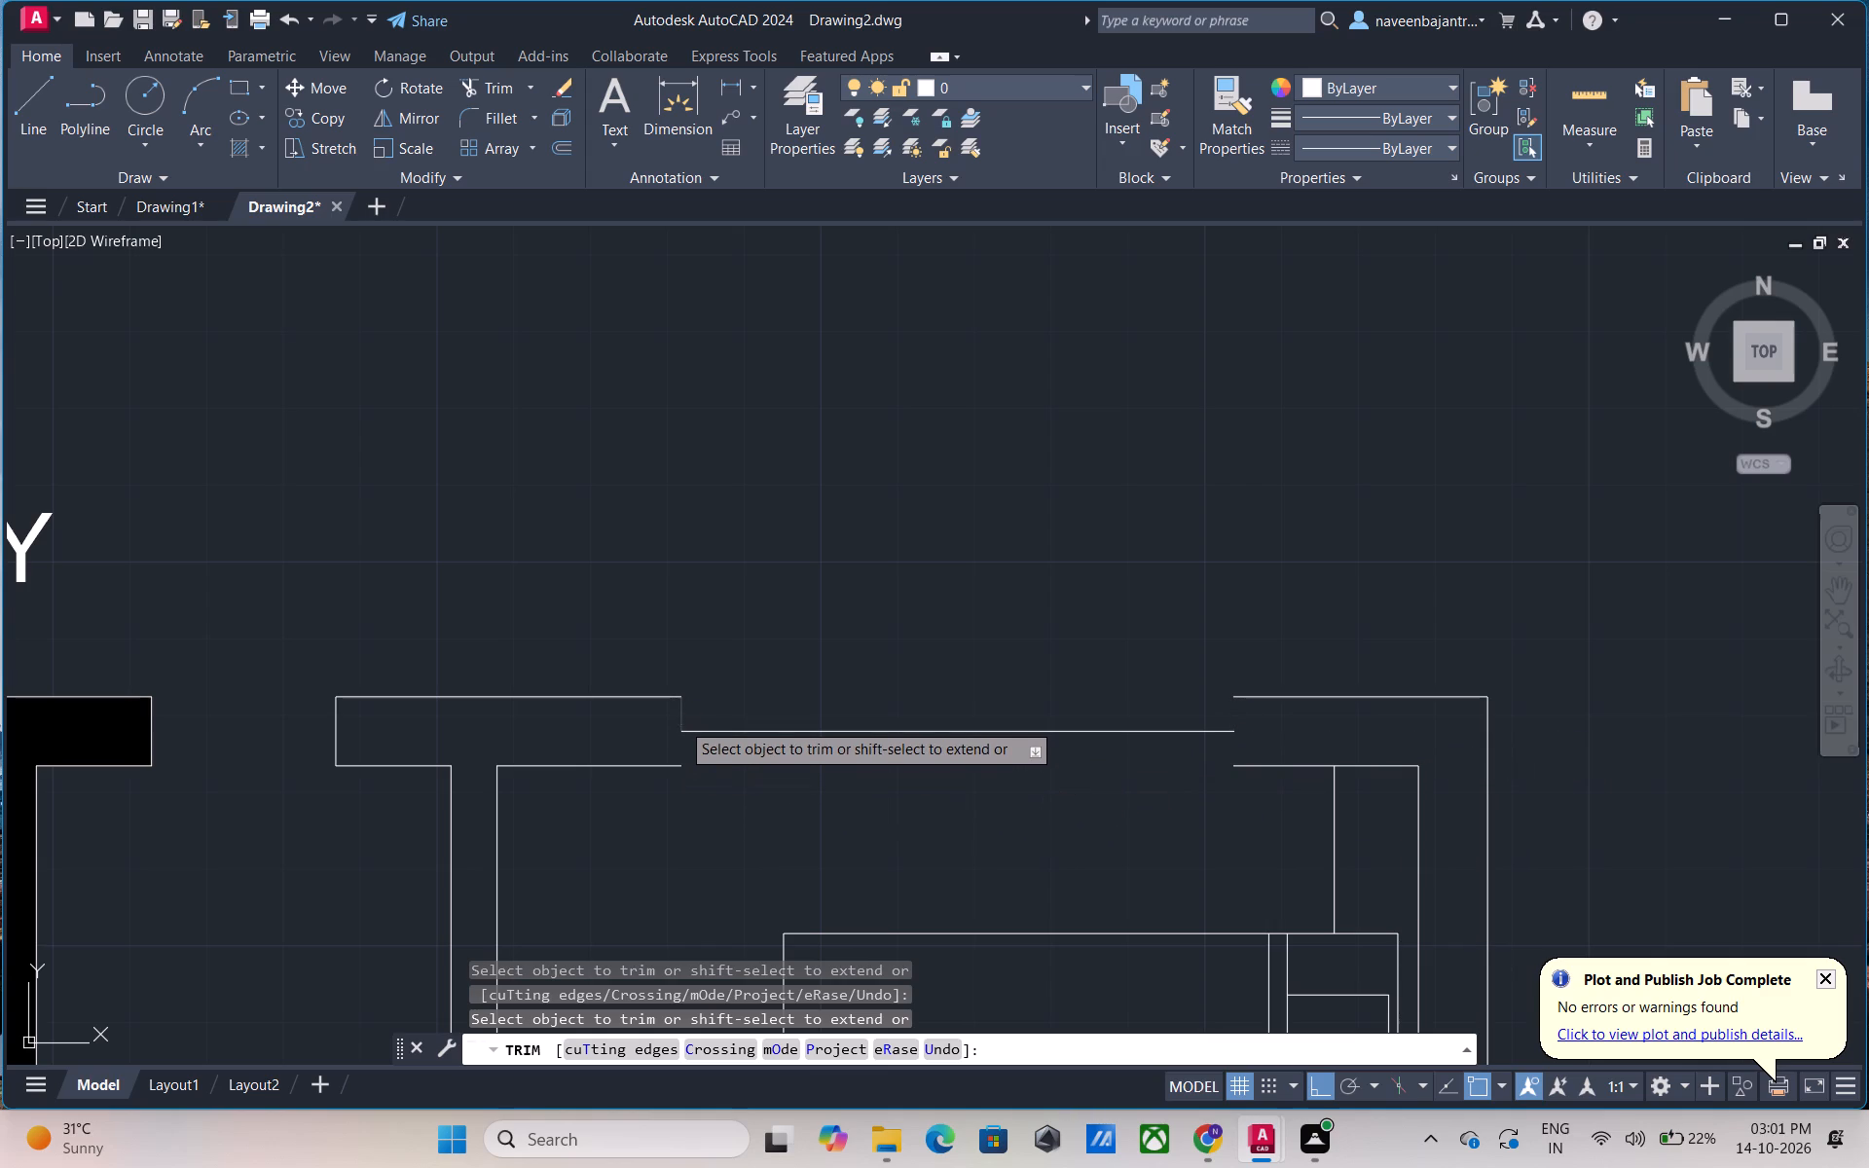
Trim away the north wall outline segments at the head of the bedroom's west partition.
{"action": "left_click", "coordinate": [554, 694]}
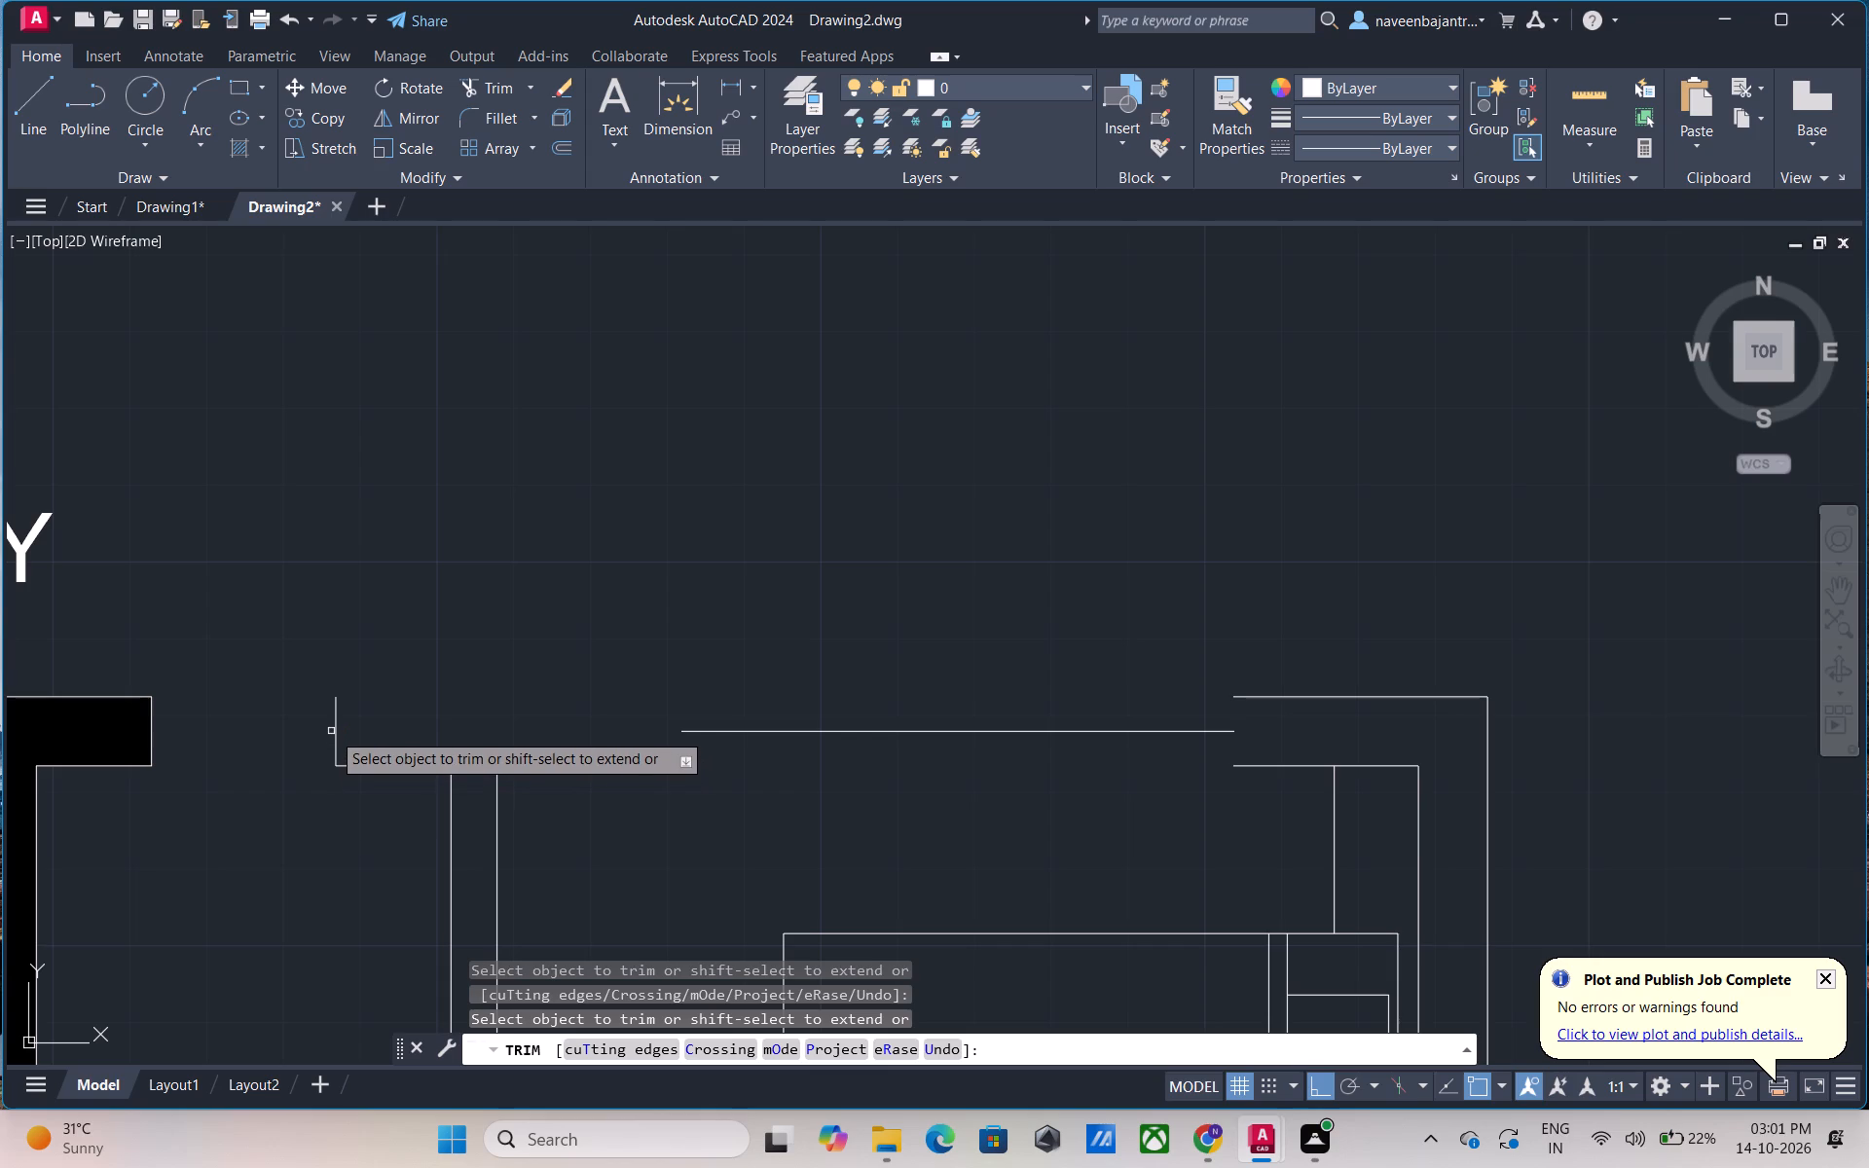
{"action": "left_click", "coordinate": [336, 734]}
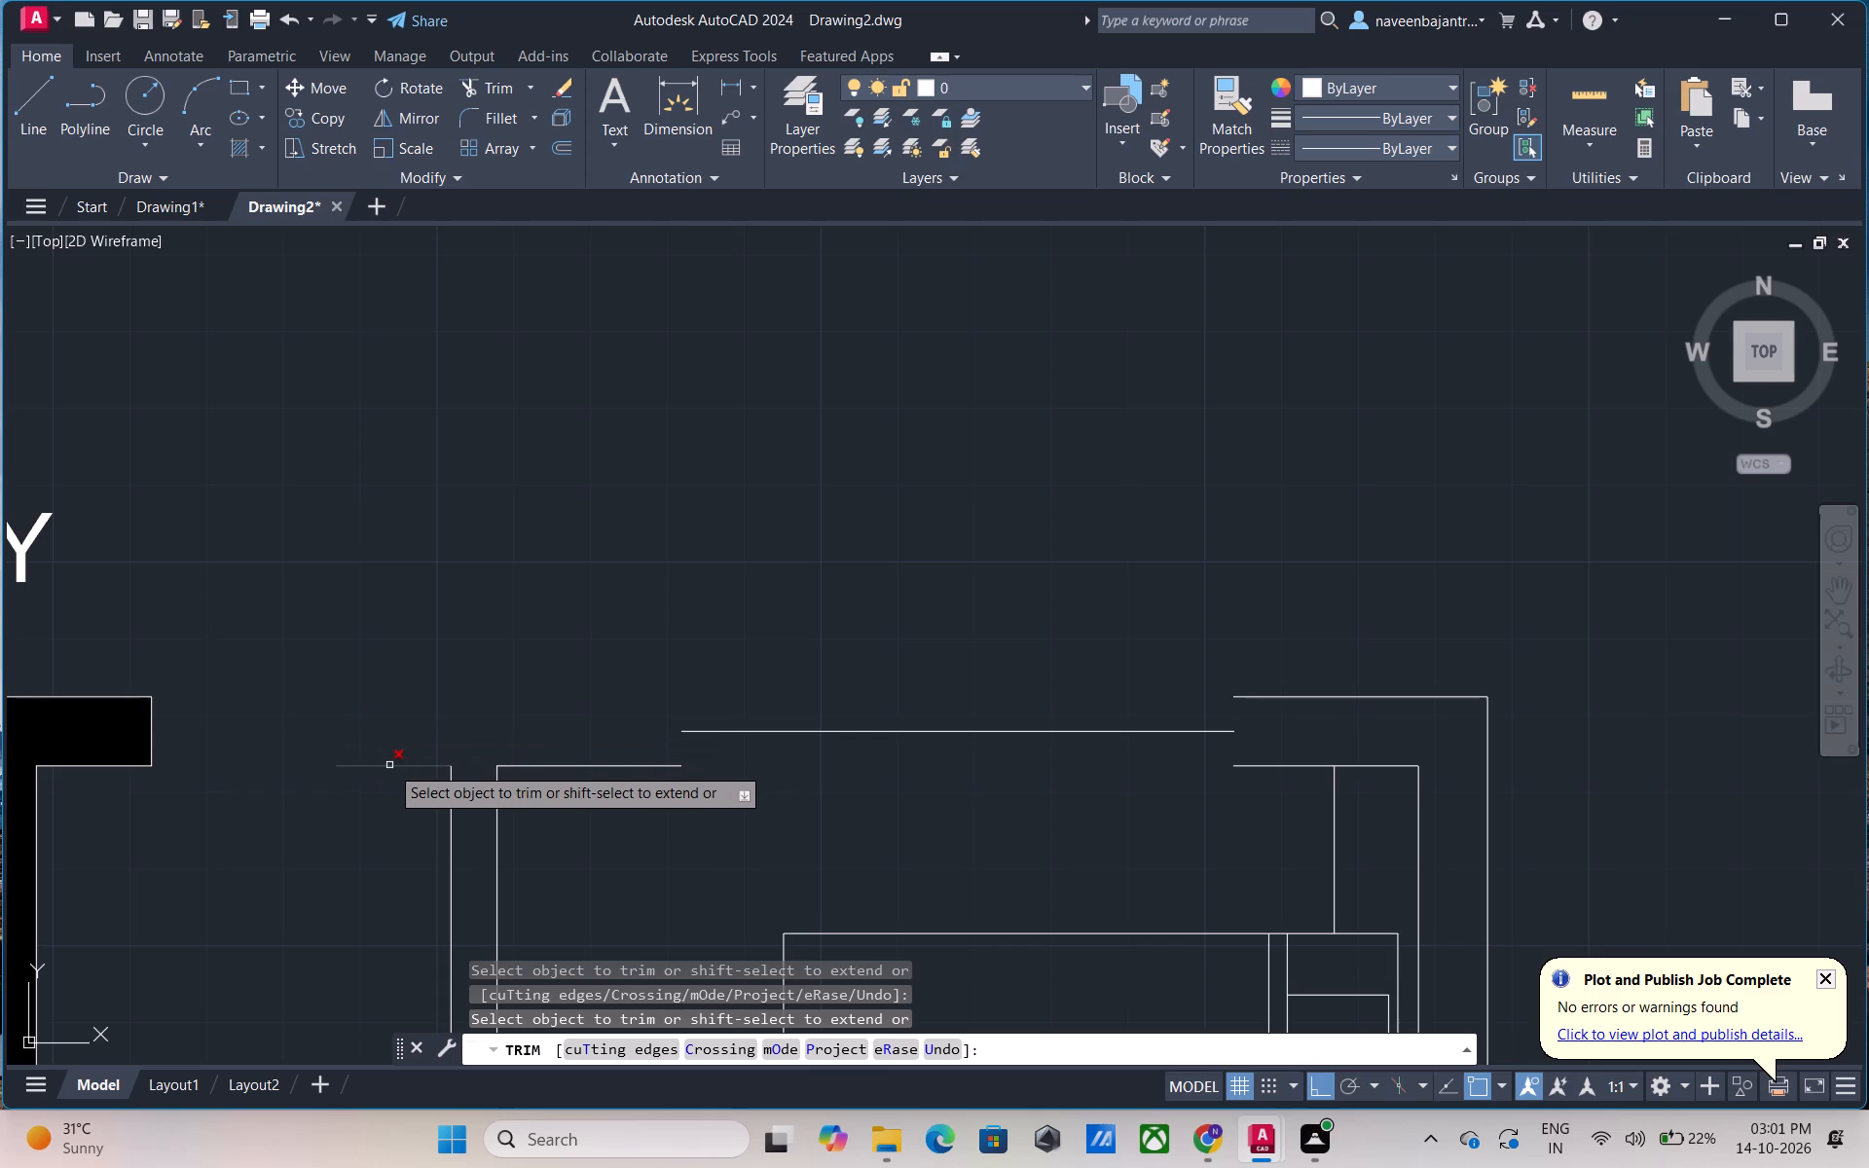
{"action": "left_click", "coordinate": [389, 765]}
{"action": "left_click", "coordinate": [531, 769]}
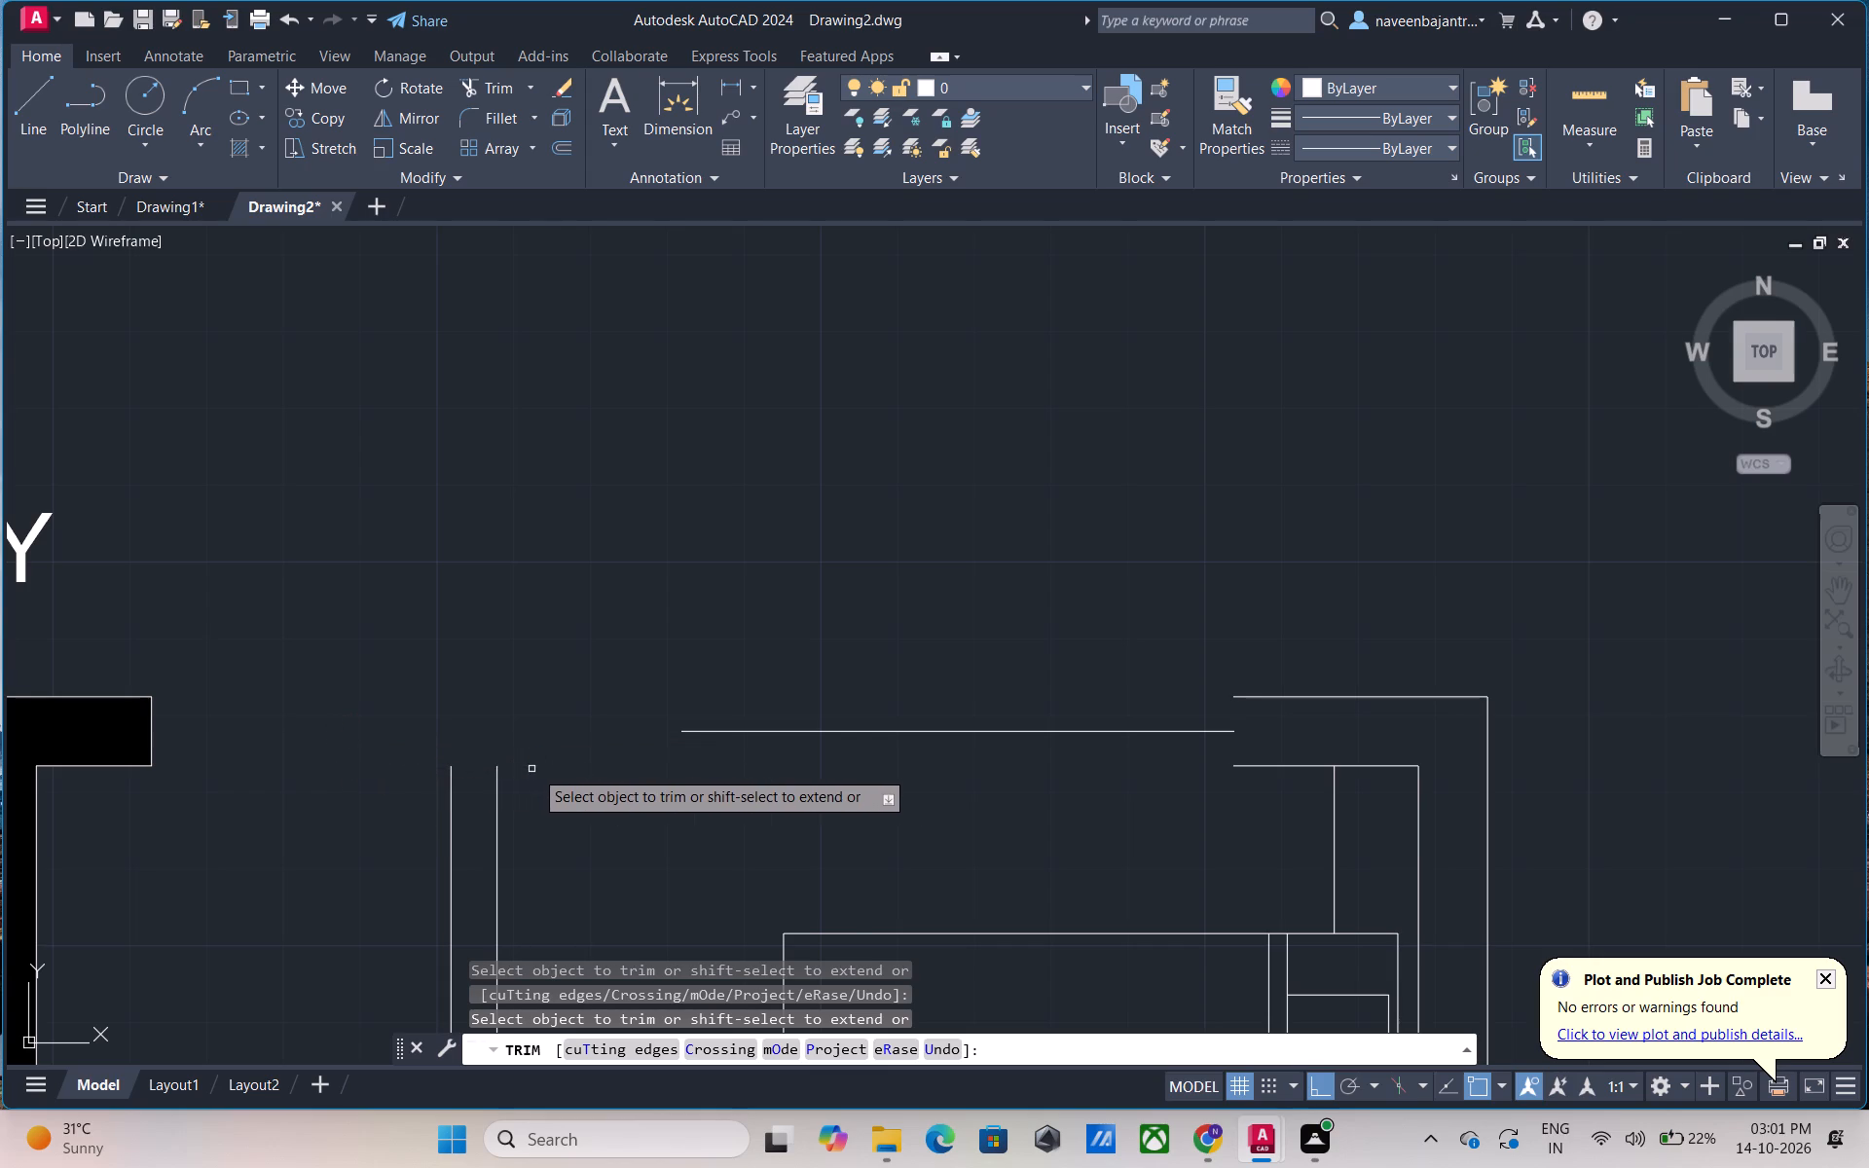
Trim away the bedroom window's middle line, the horizontal wall lines at the bedroom's northeast corner and the short vertical line above the bed.
{"action": "left_click", "coordinate": [1013, 733]}
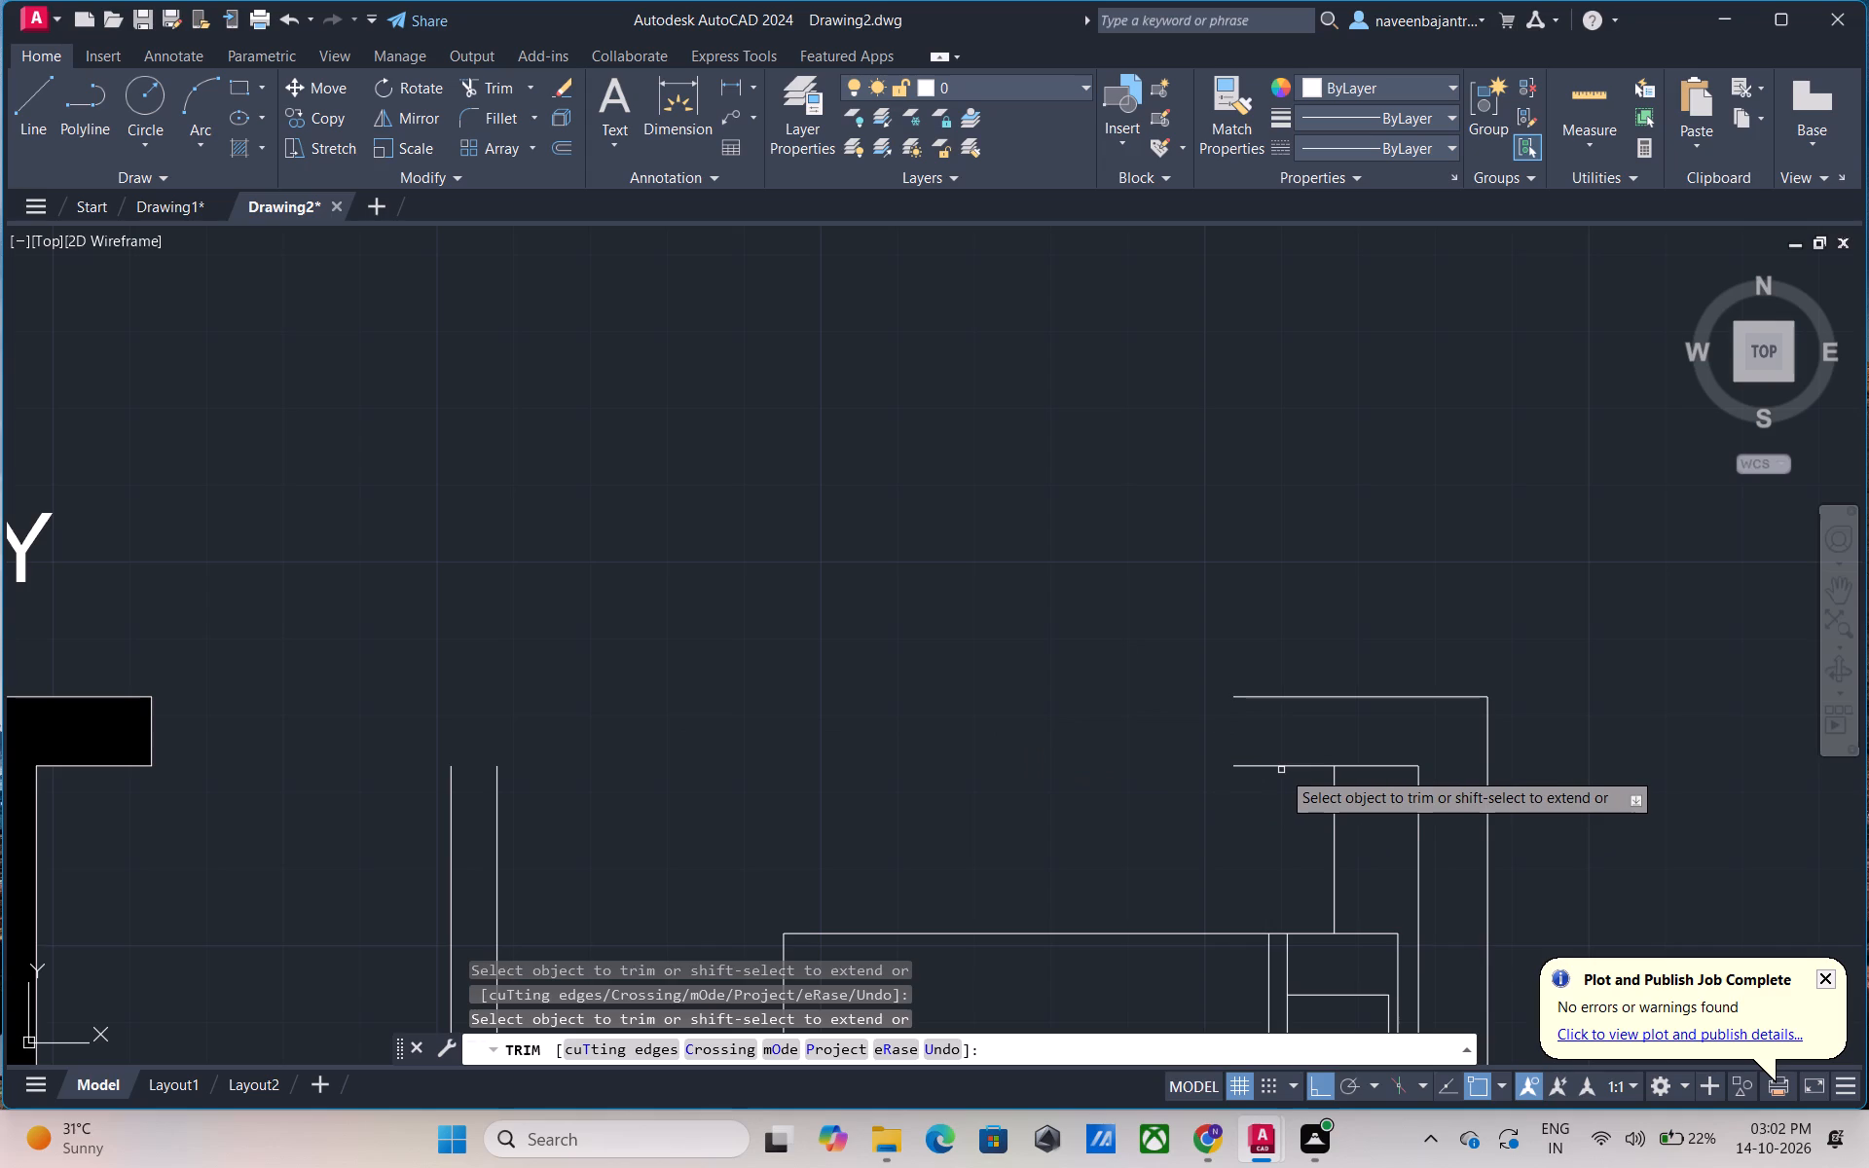
{"action": "left_click", "coordinate": [1284, 767]}
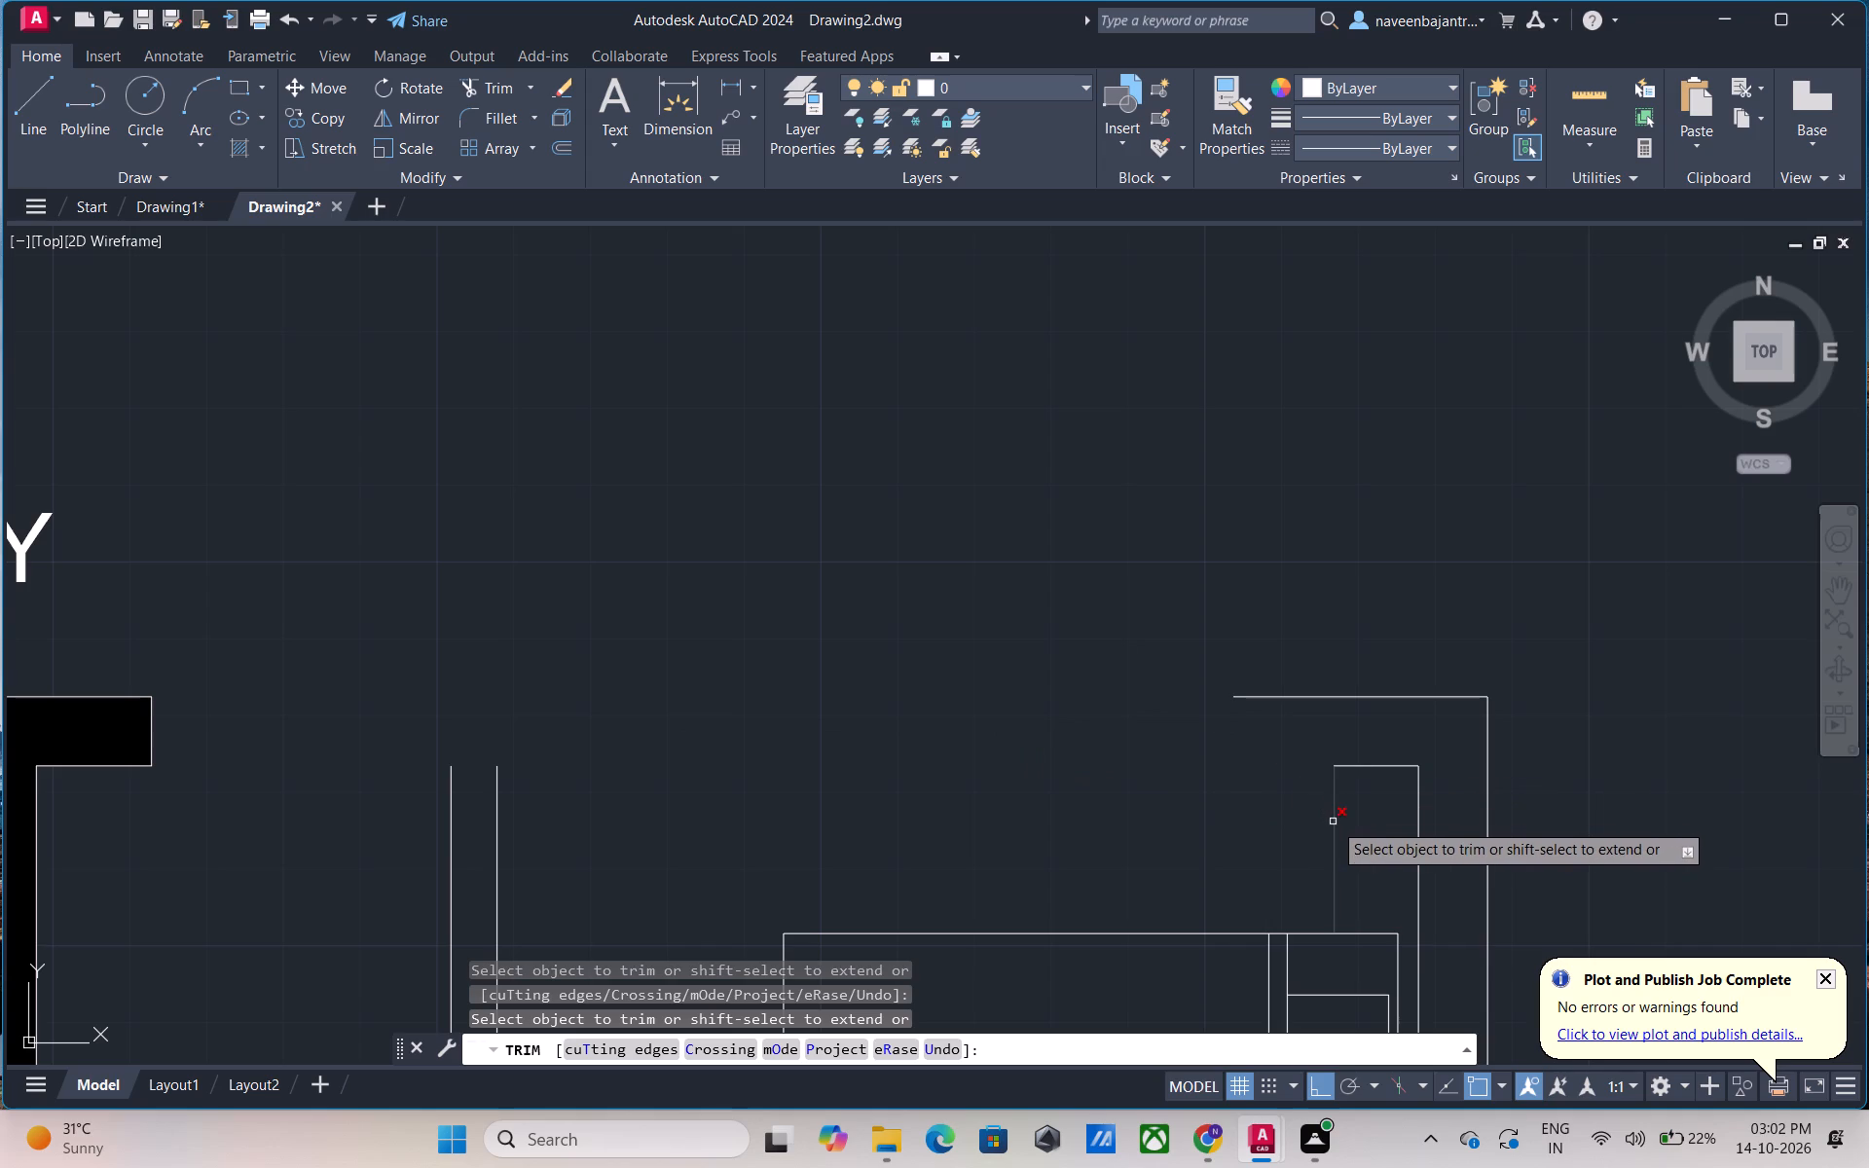
{"action": "left_click", "coordinate": [1333, 823]}
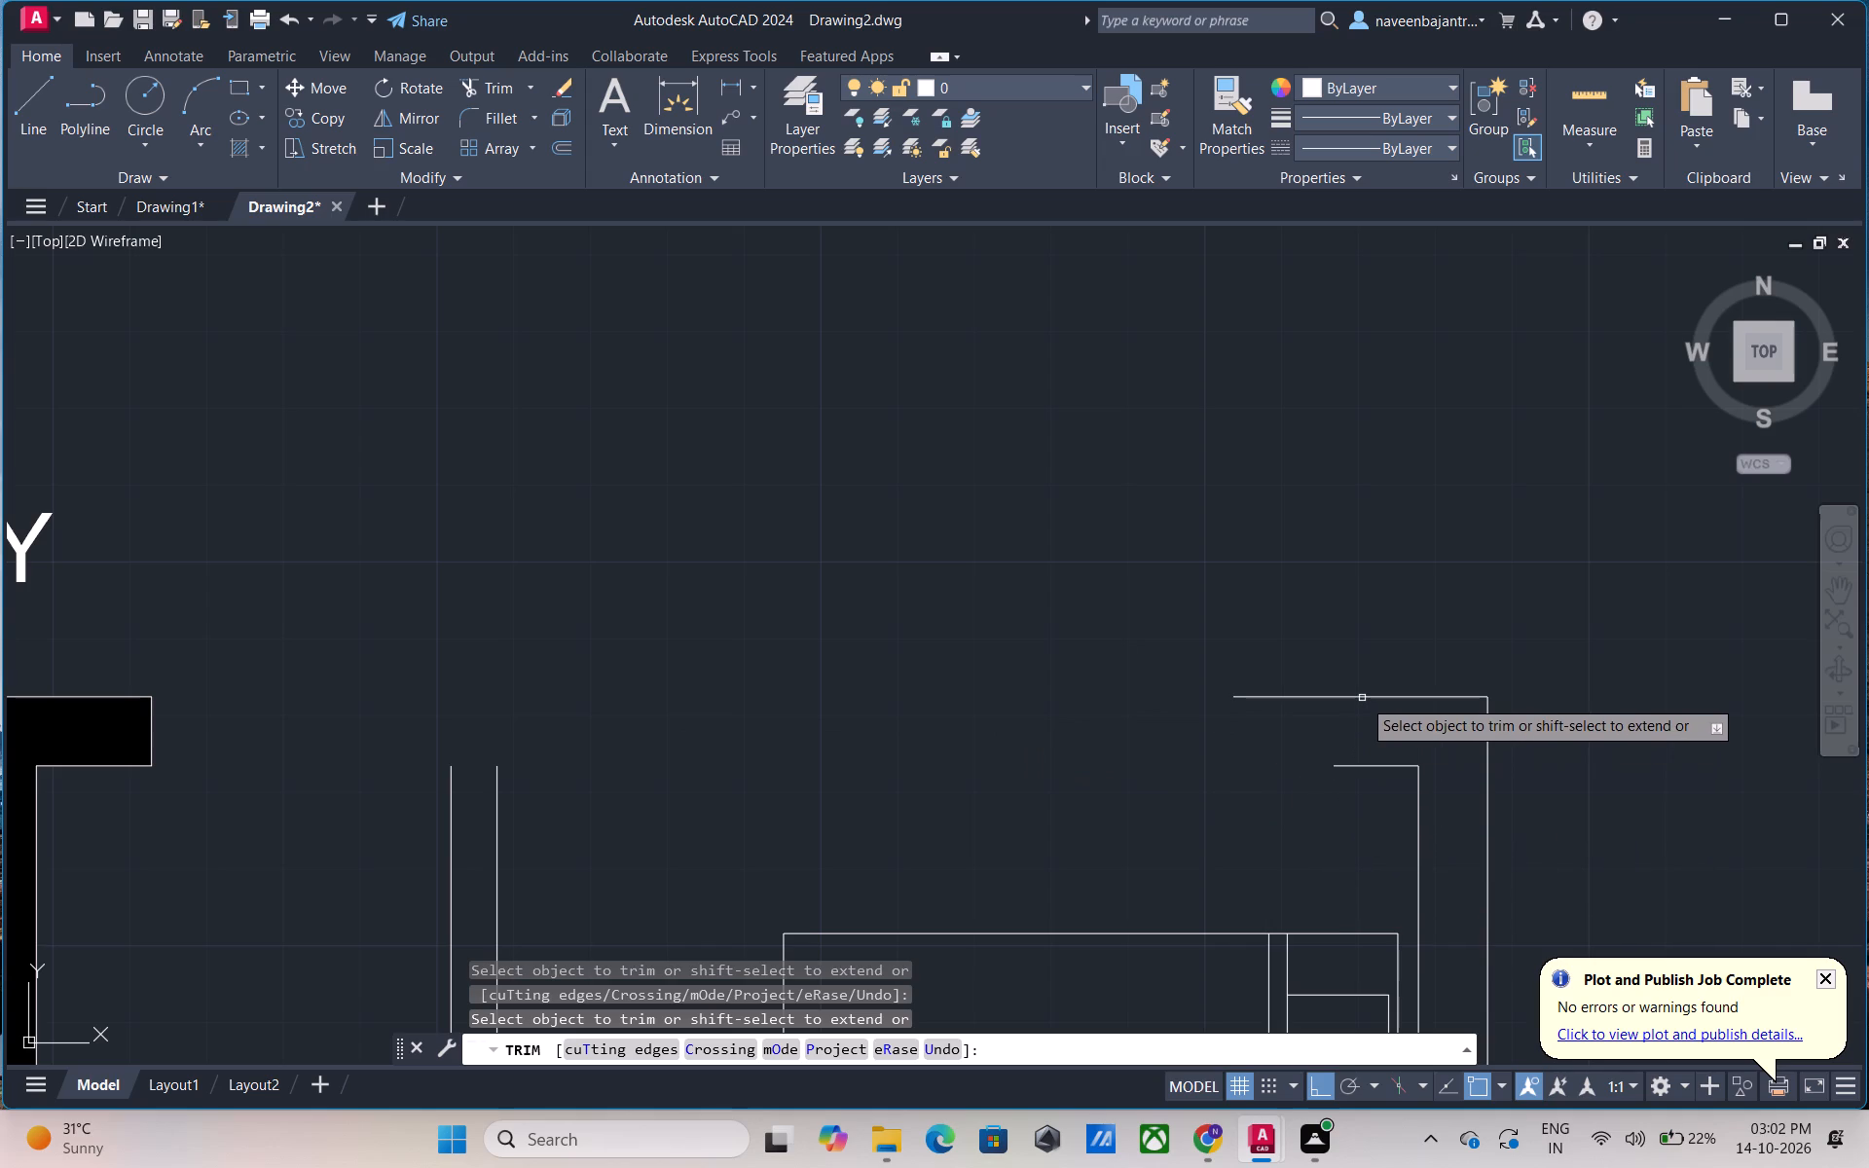
{"action": "left_click", "coordinate": [1362, 697]}
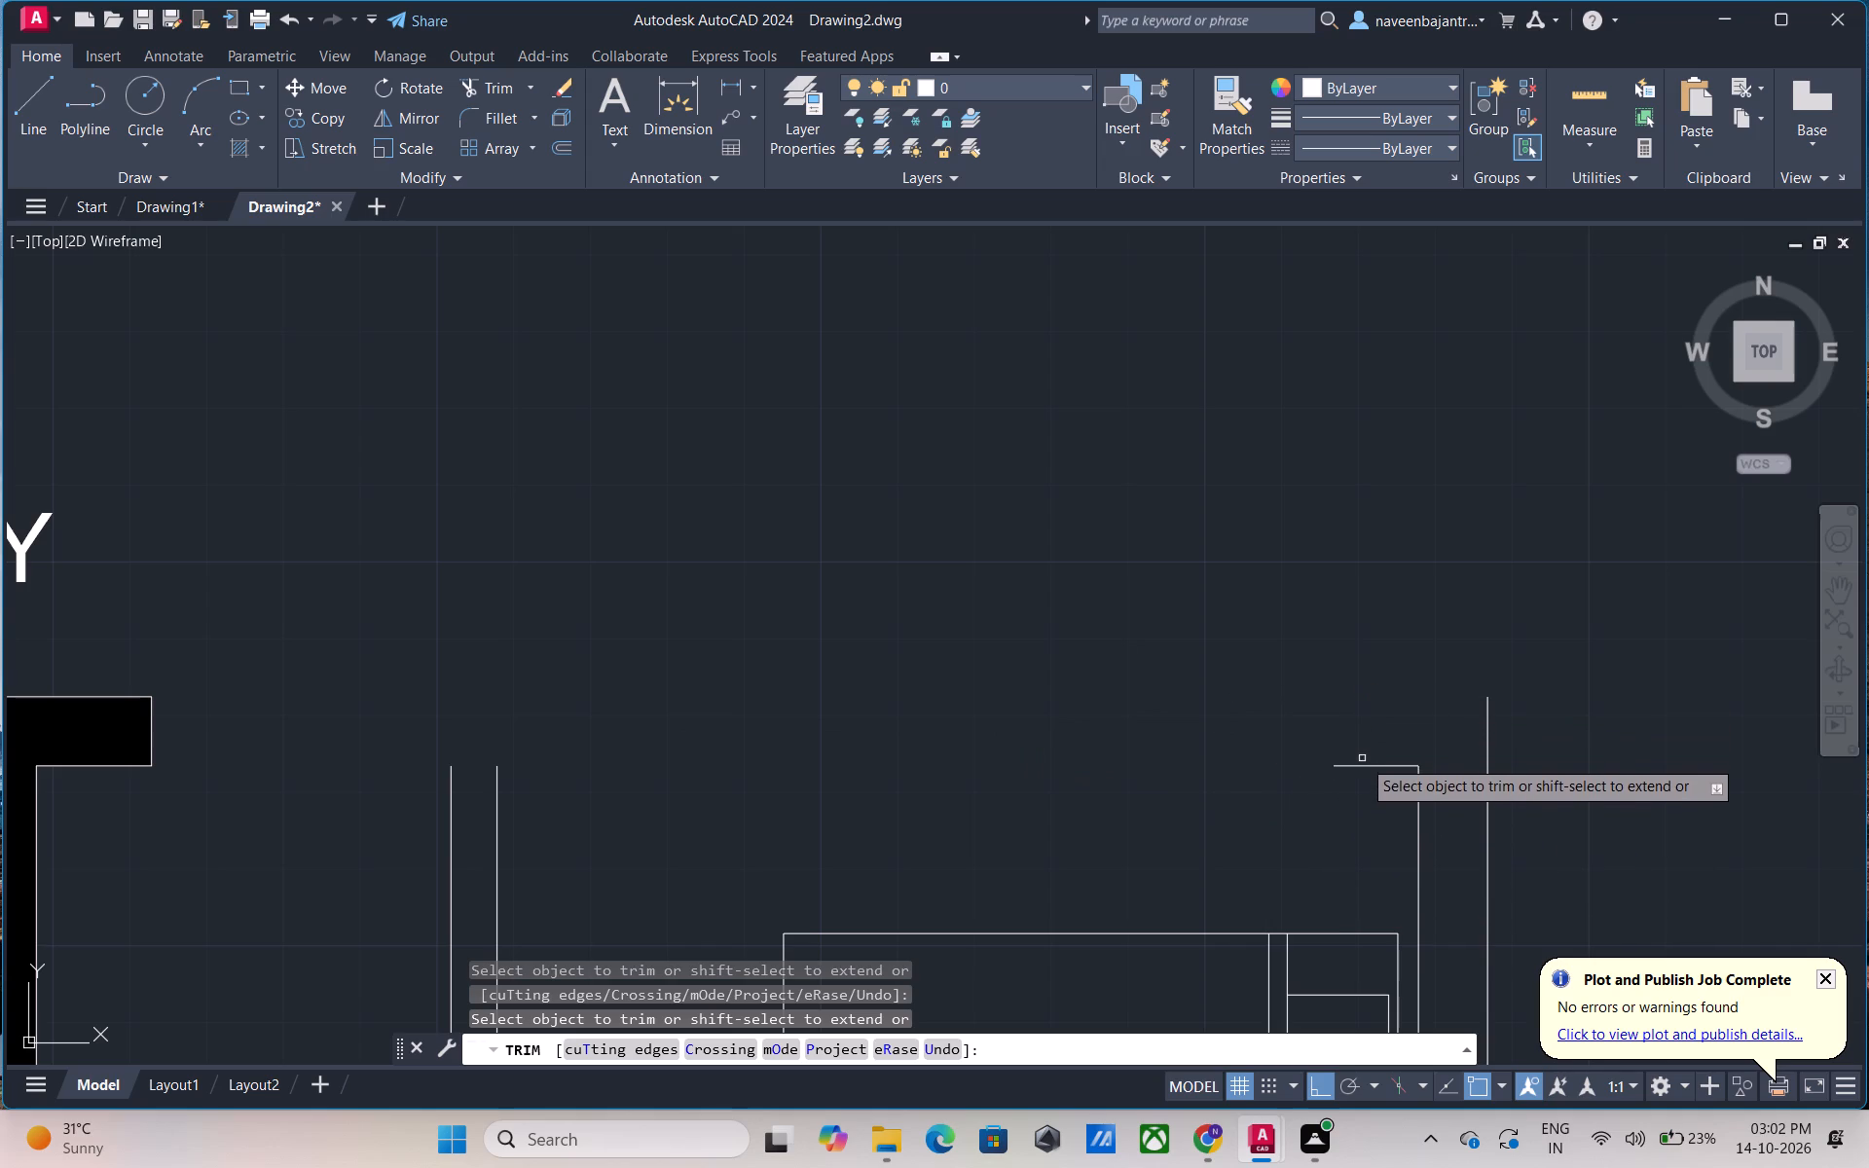
{"action": "left_click", "coordinate": [1363, 764]}
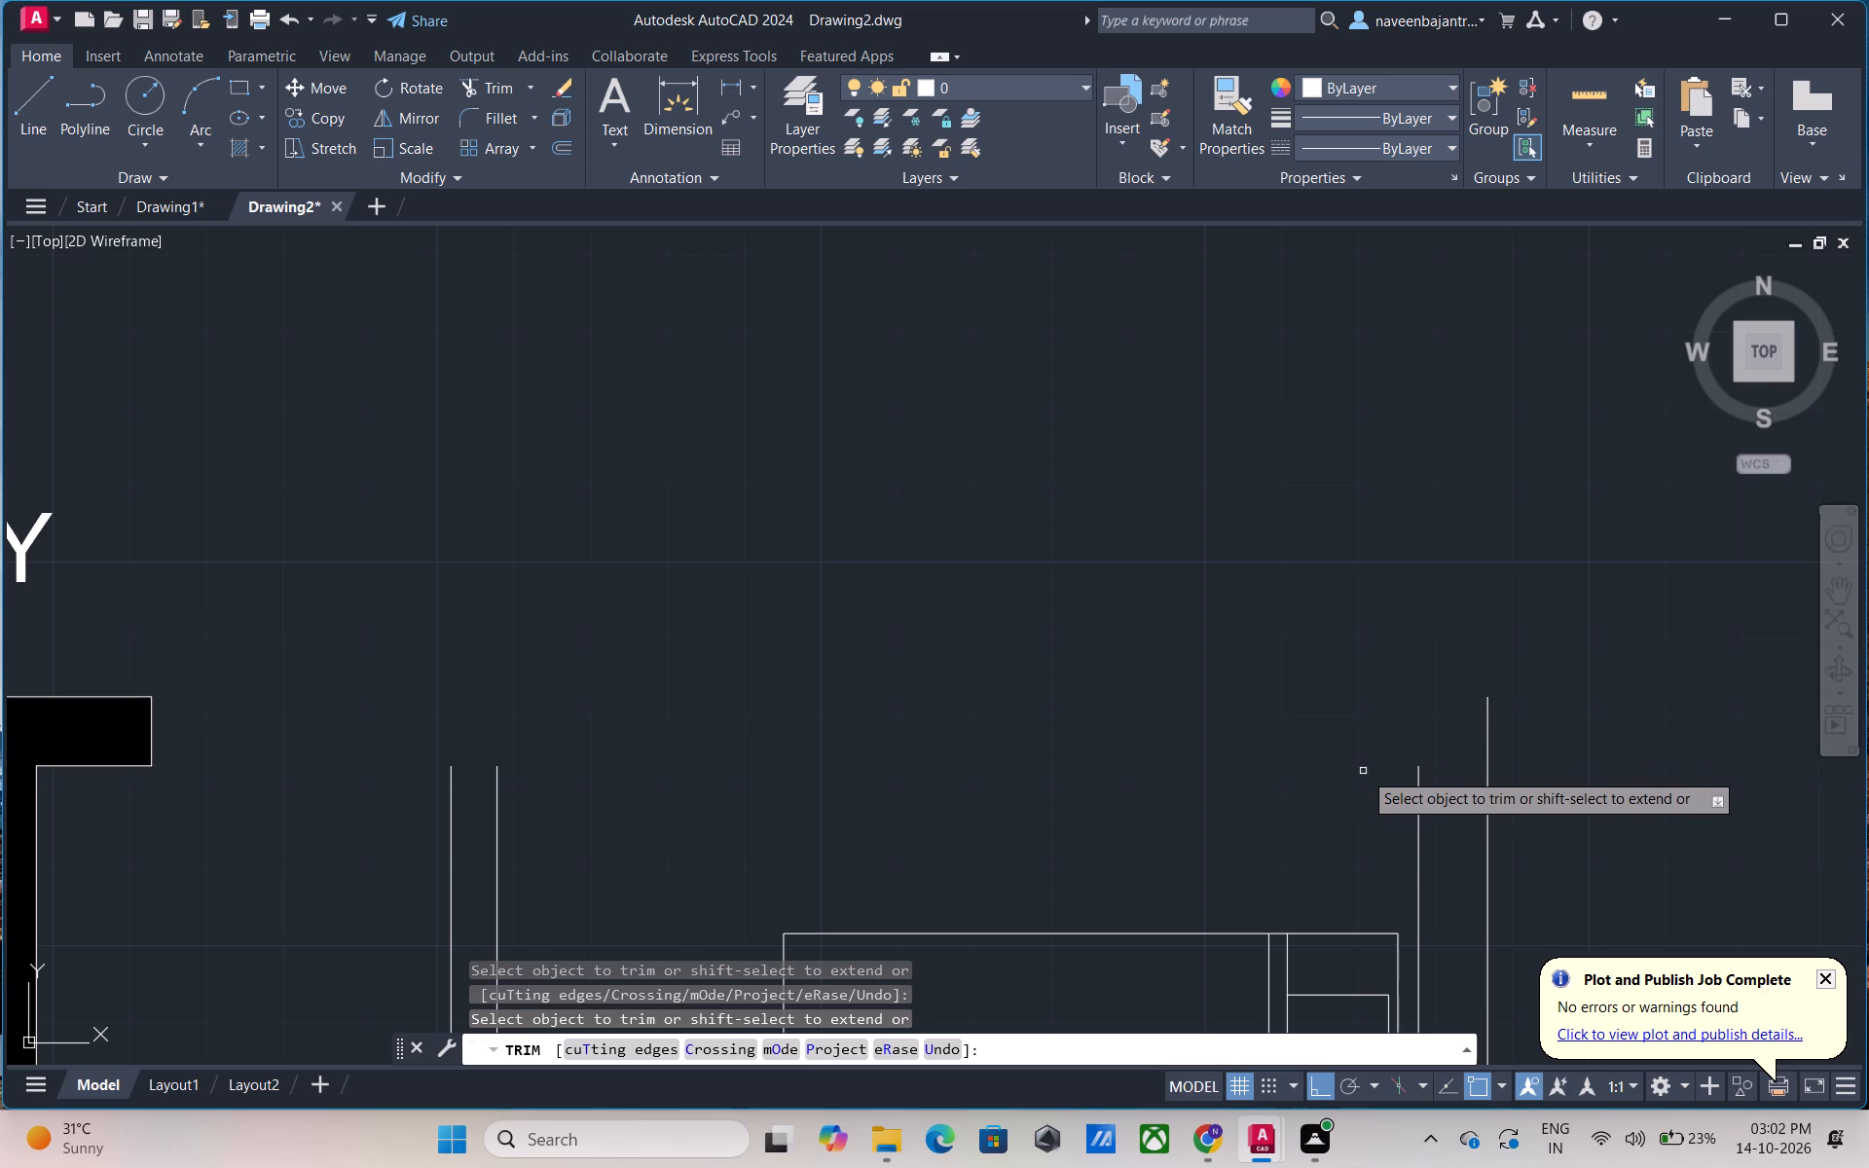
{"action": "scroll", "coordinate": [1358, 784], "scroll_direction": "down", "scroll_amount": 2}
{"action": "middle_click_drag", "start_coordinate": [1282, 720], "coordinate": [1234, 570]}
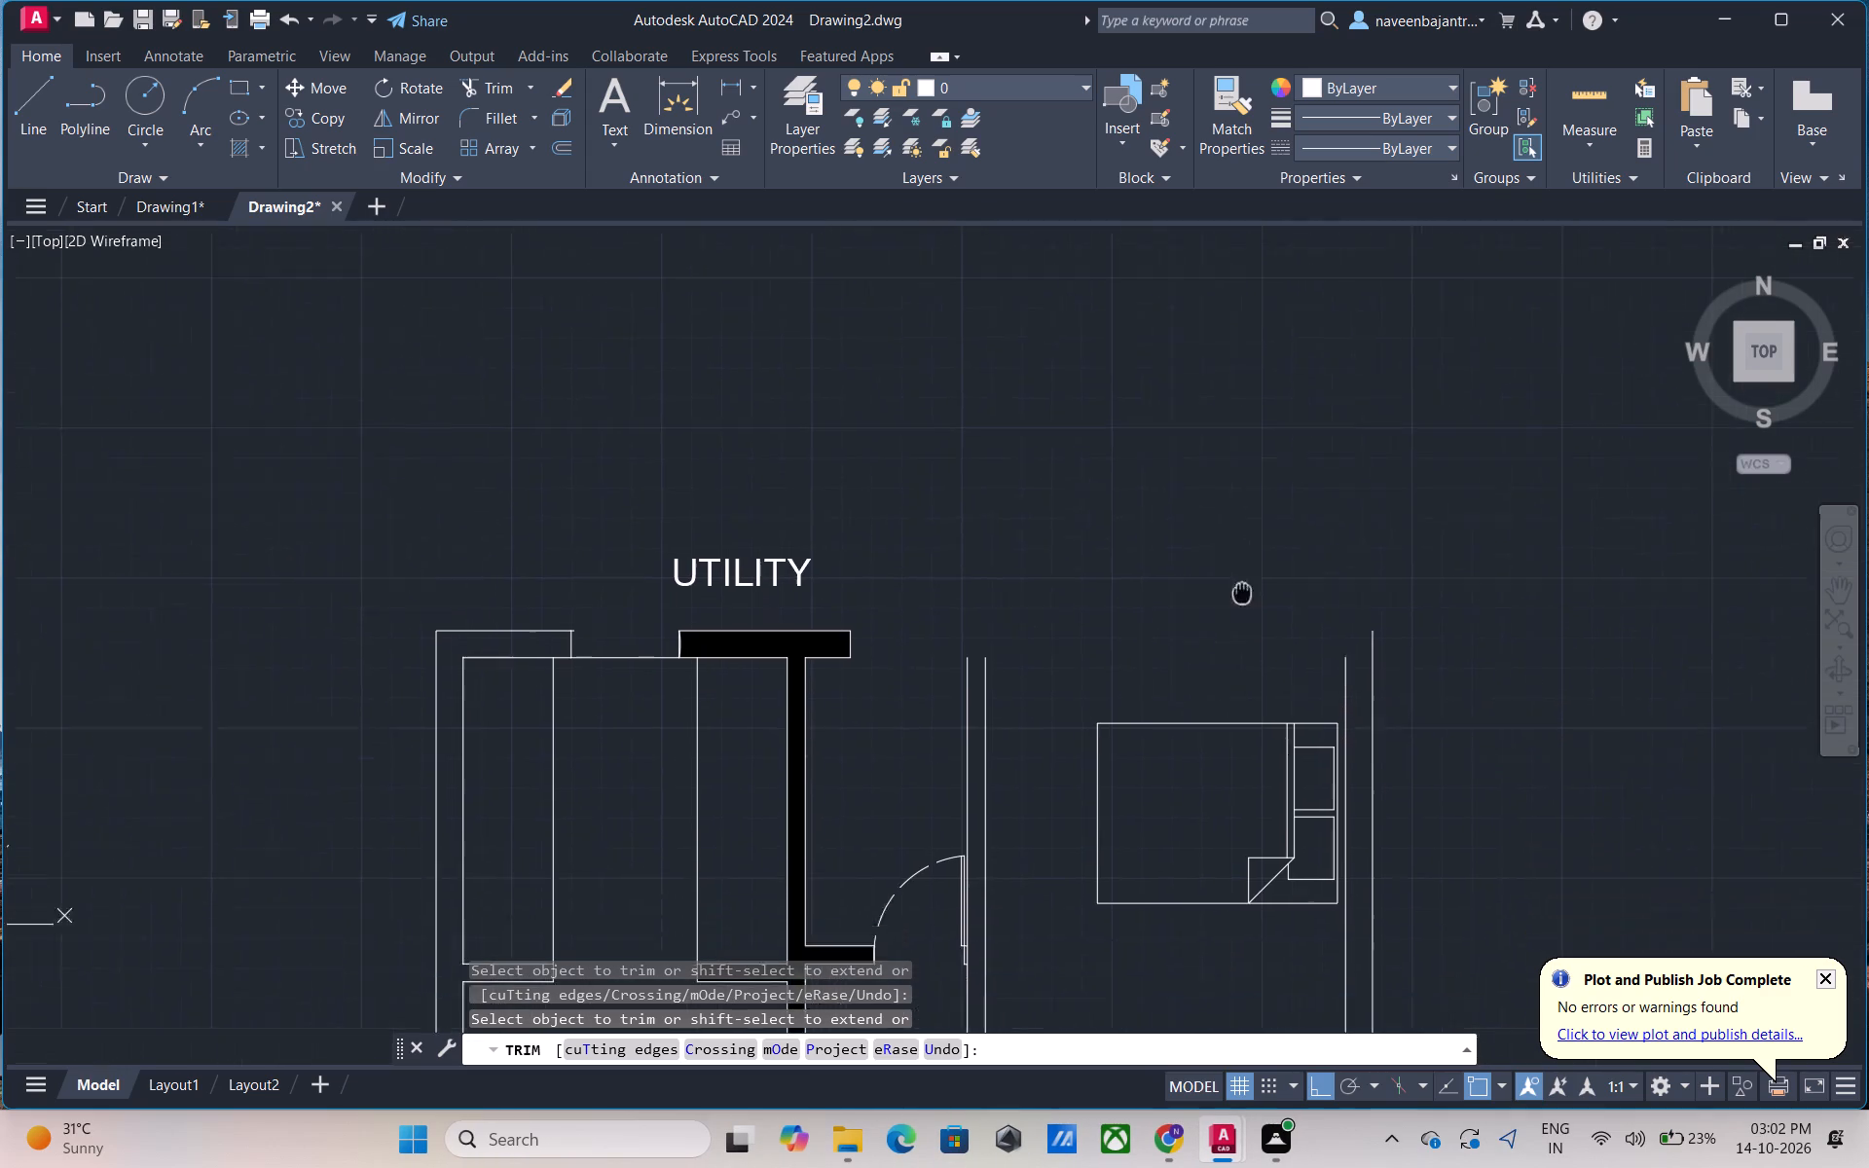
Trim away the front and side outline lines of the entrance steps and the arrow shaft in front of the hatched step.
{"action": "middle_click_drag", "start_coordinate": [1234, 570], "coordinate": [1191, 437]}
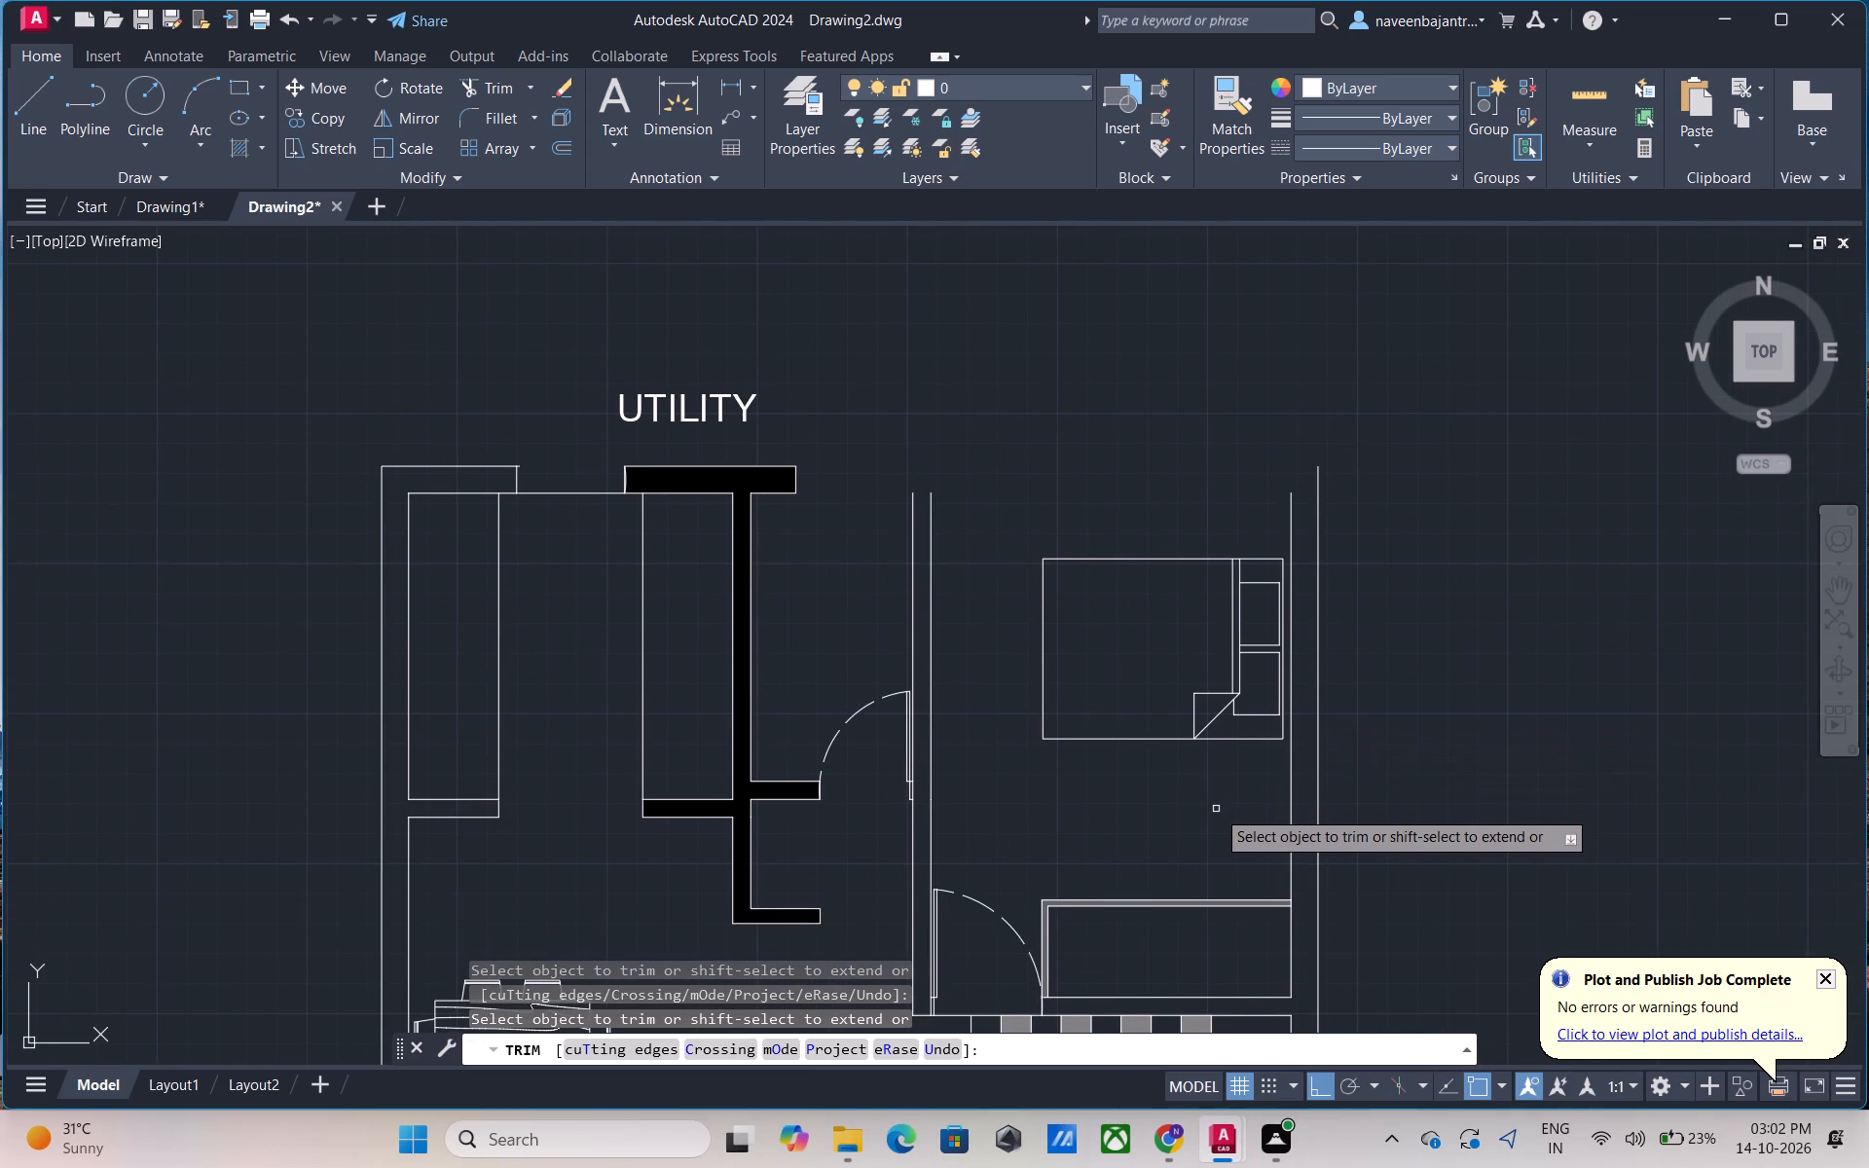
{"action": "middle_click_drag", "start_coordinate": [1223, 788], "coordinate": [1295, 537]}
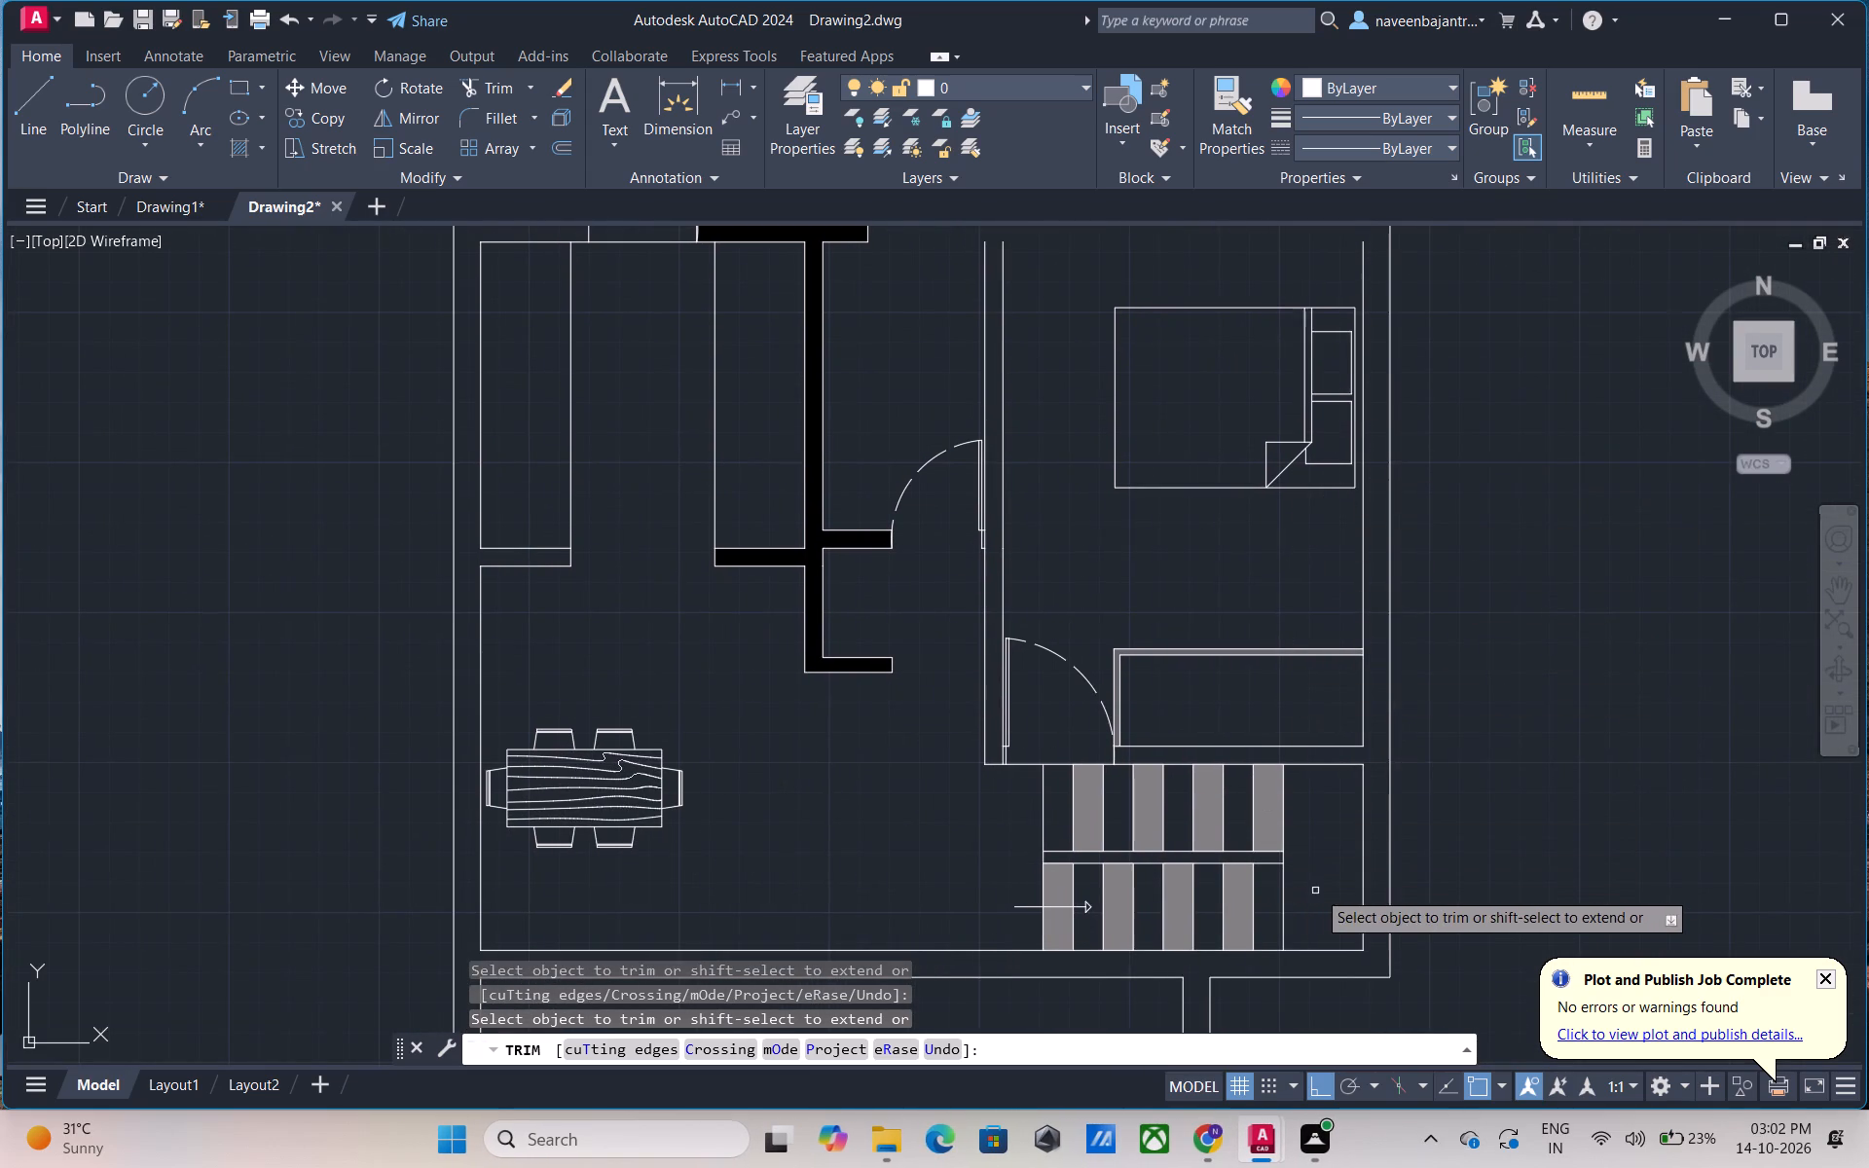
{"action": "scroll", "coordinate": [1318, 889], "scroll_direction": "down", "scroll_amount": 2}
{"action": "middle_click_drag", "start_coordinate": [1307, 930], "coordinate": [1308, 741]}
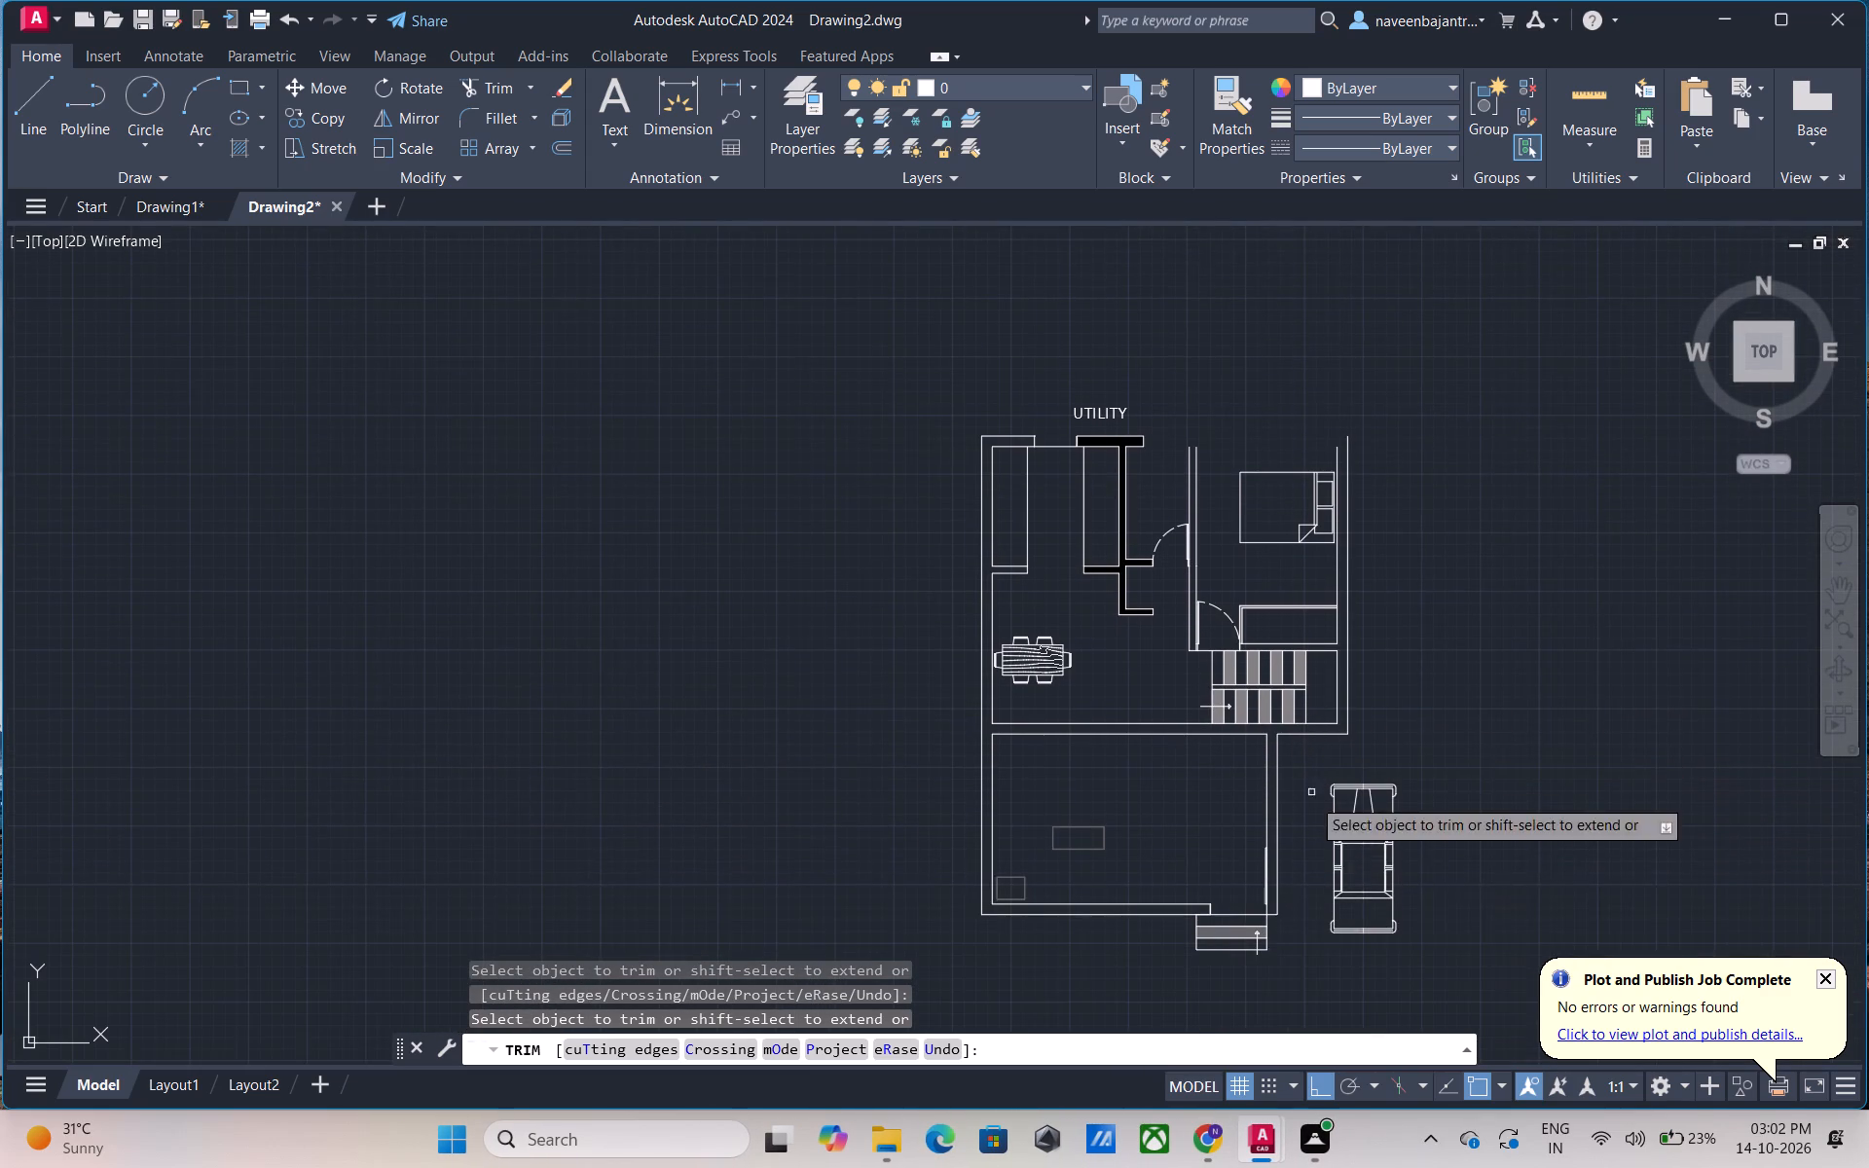
{"action": "scroll", "coordinate": [1276, 957], "scroll_direction": "up", "scroll_amount": 4}
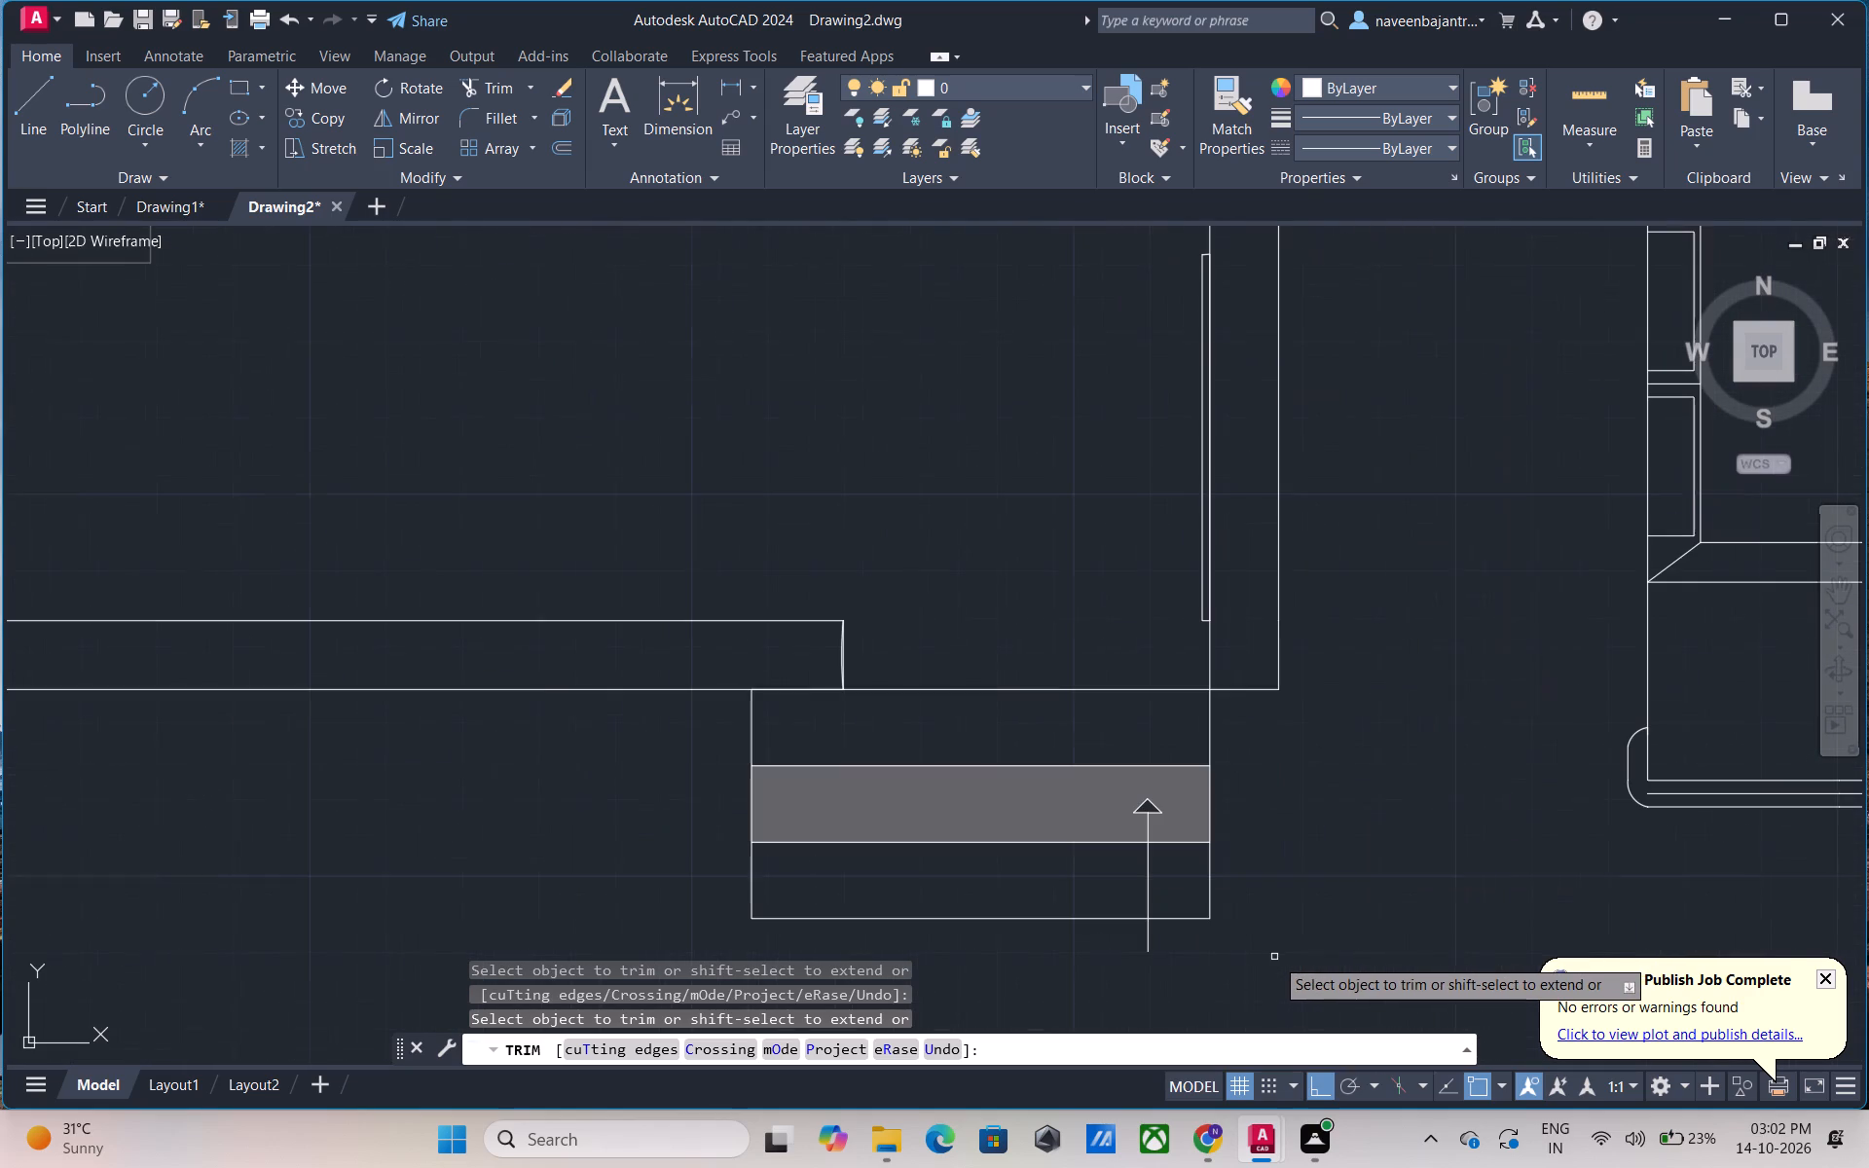
{"action": "left_click", "coordinate": [1150, 940]}
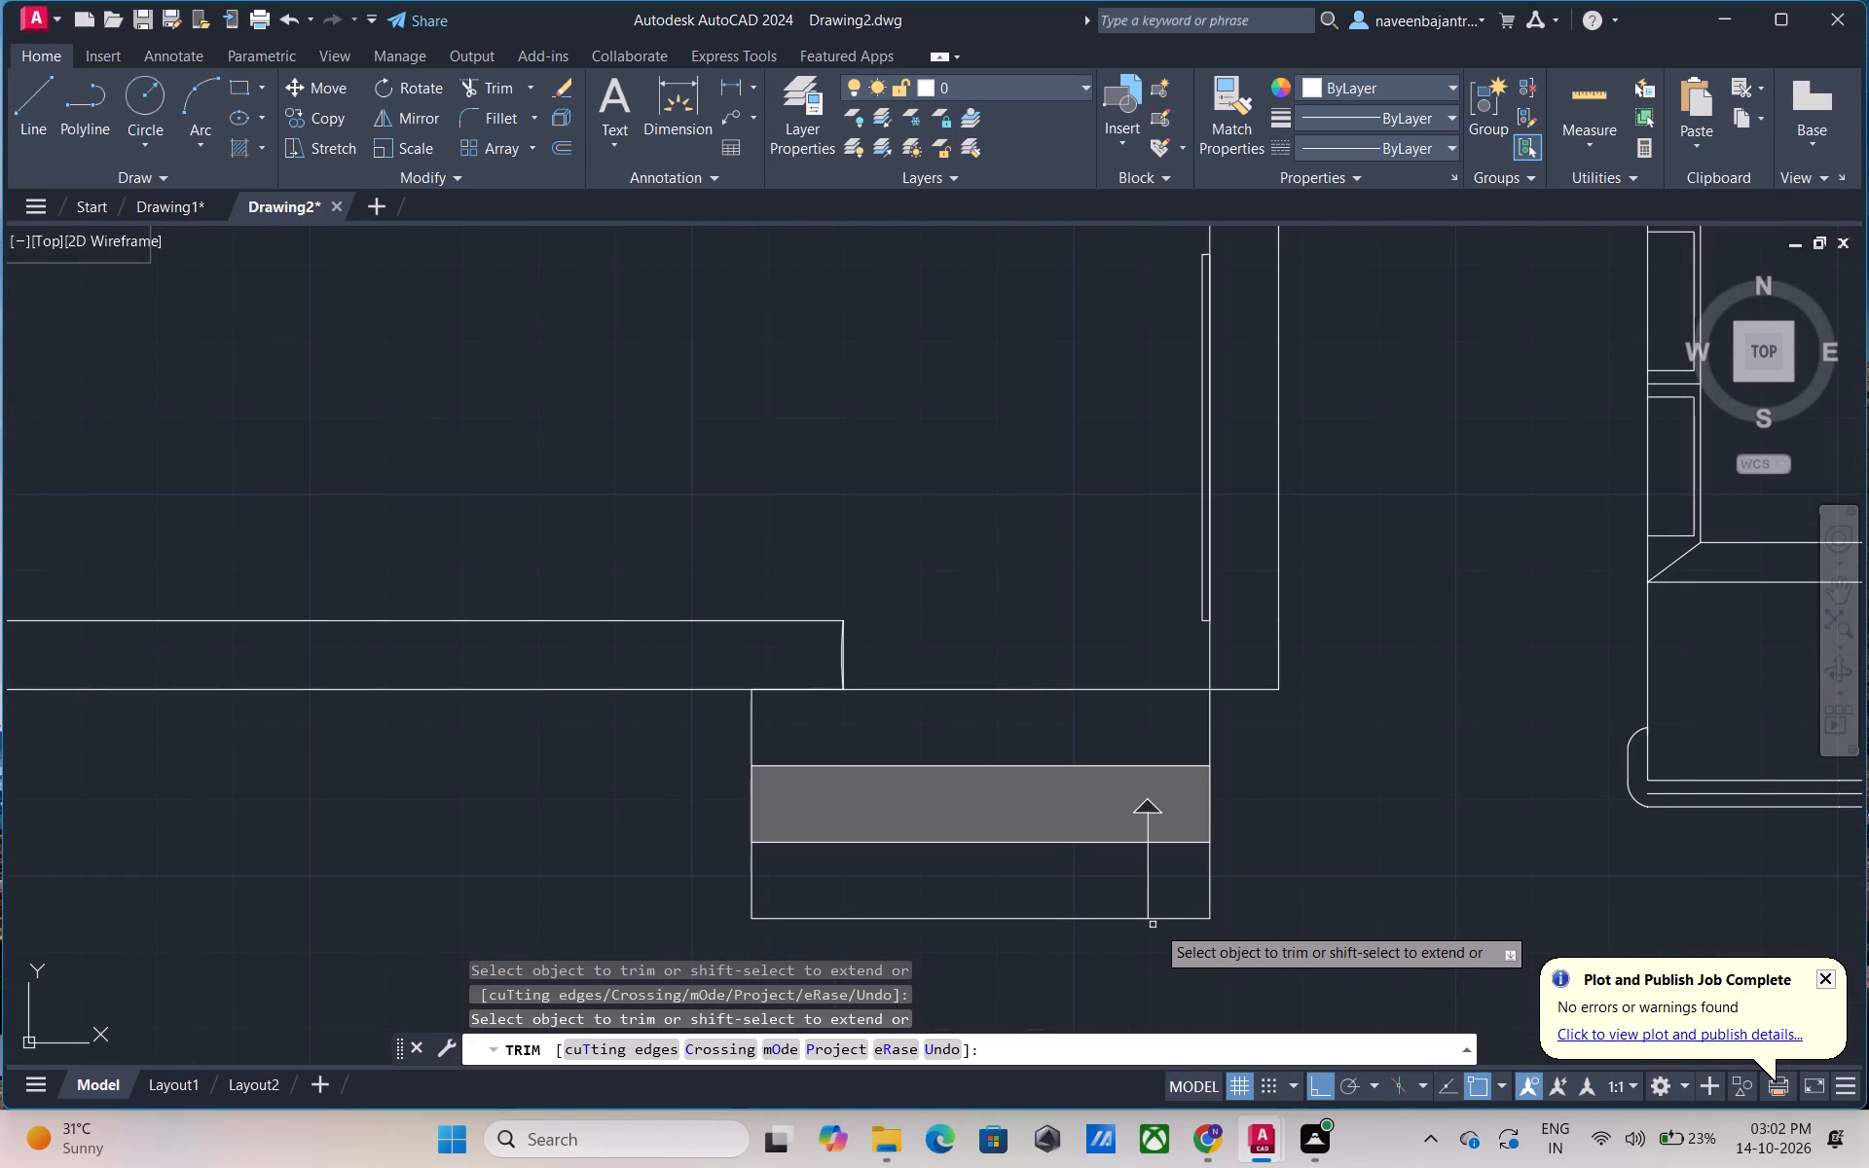
{"action": "left_click", "coordinate": [1186, 920]}
{"action": "left_click", "coordinate": [1207, 888]}
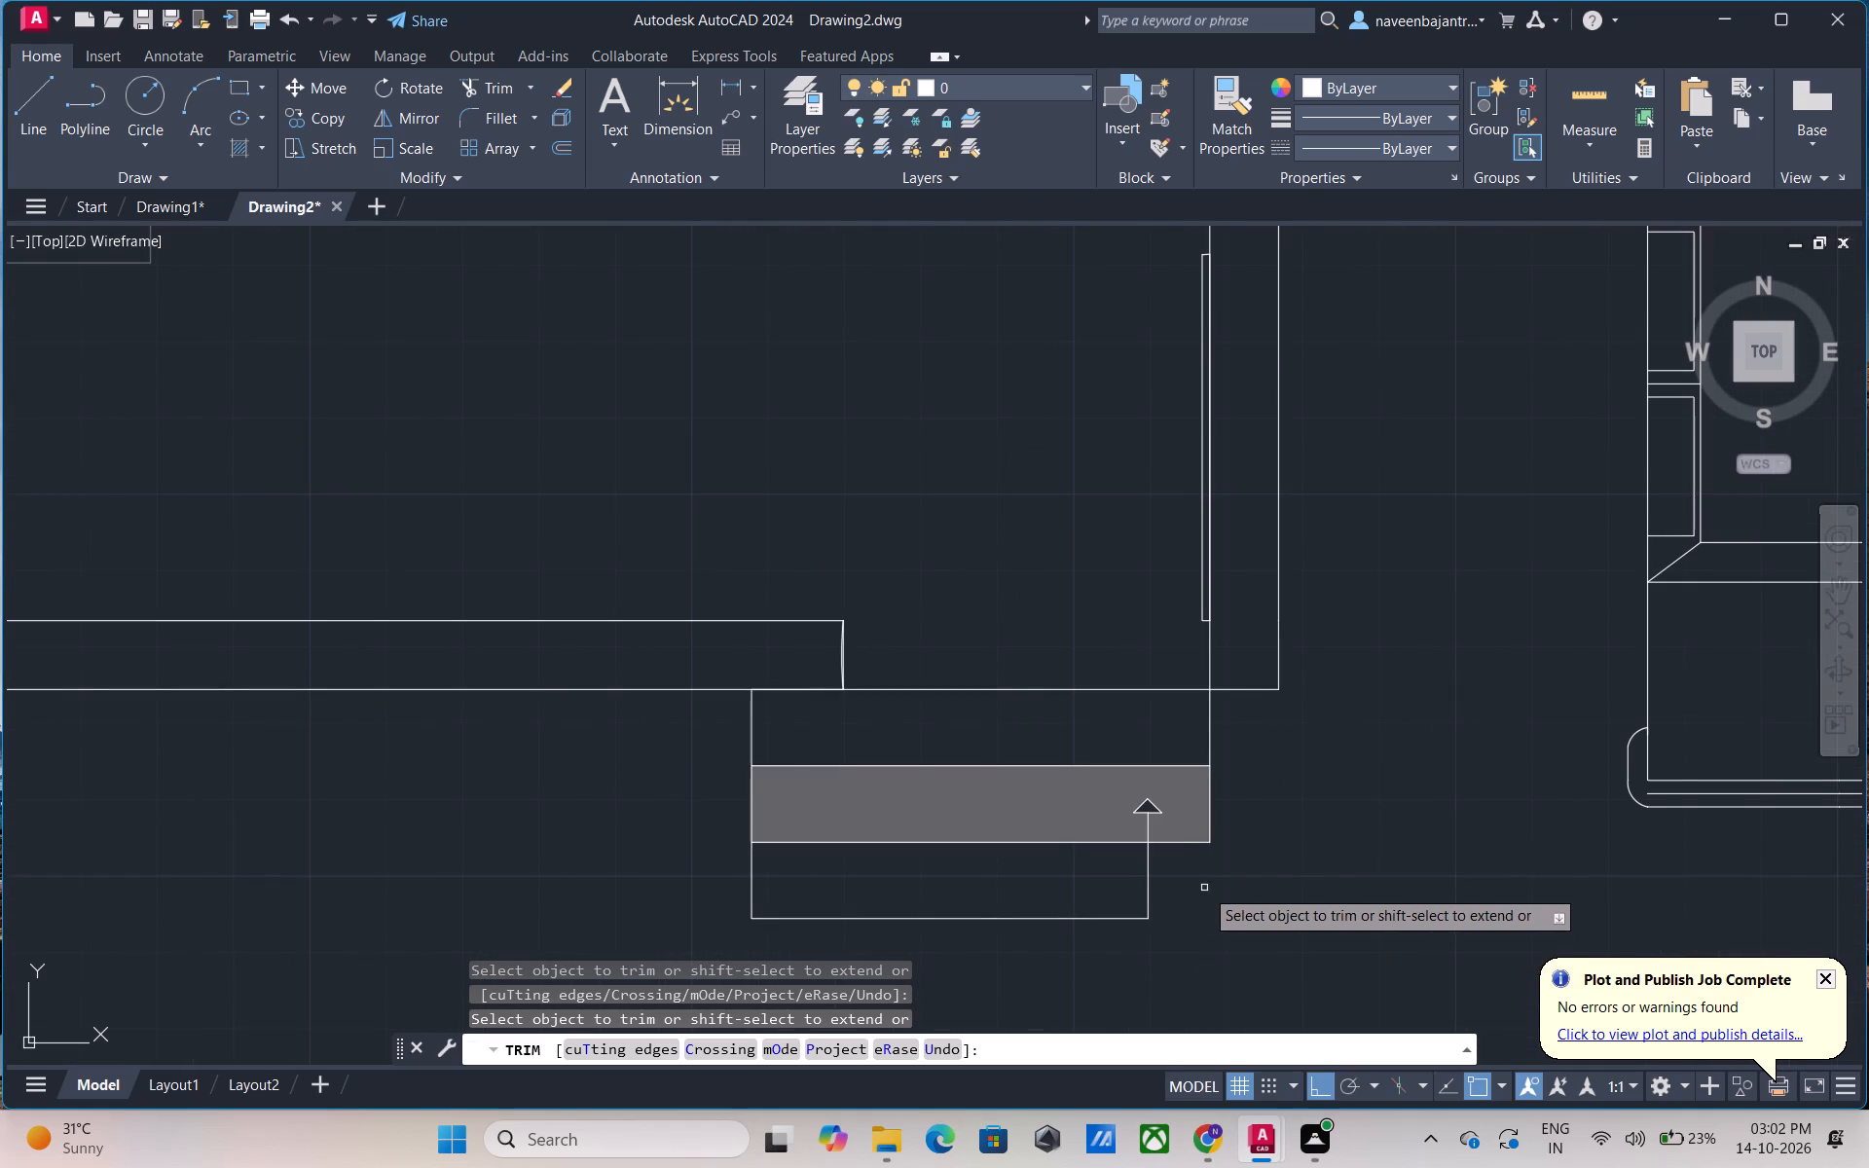
{"action": "left_click", "coordinate": [1148, 886]}
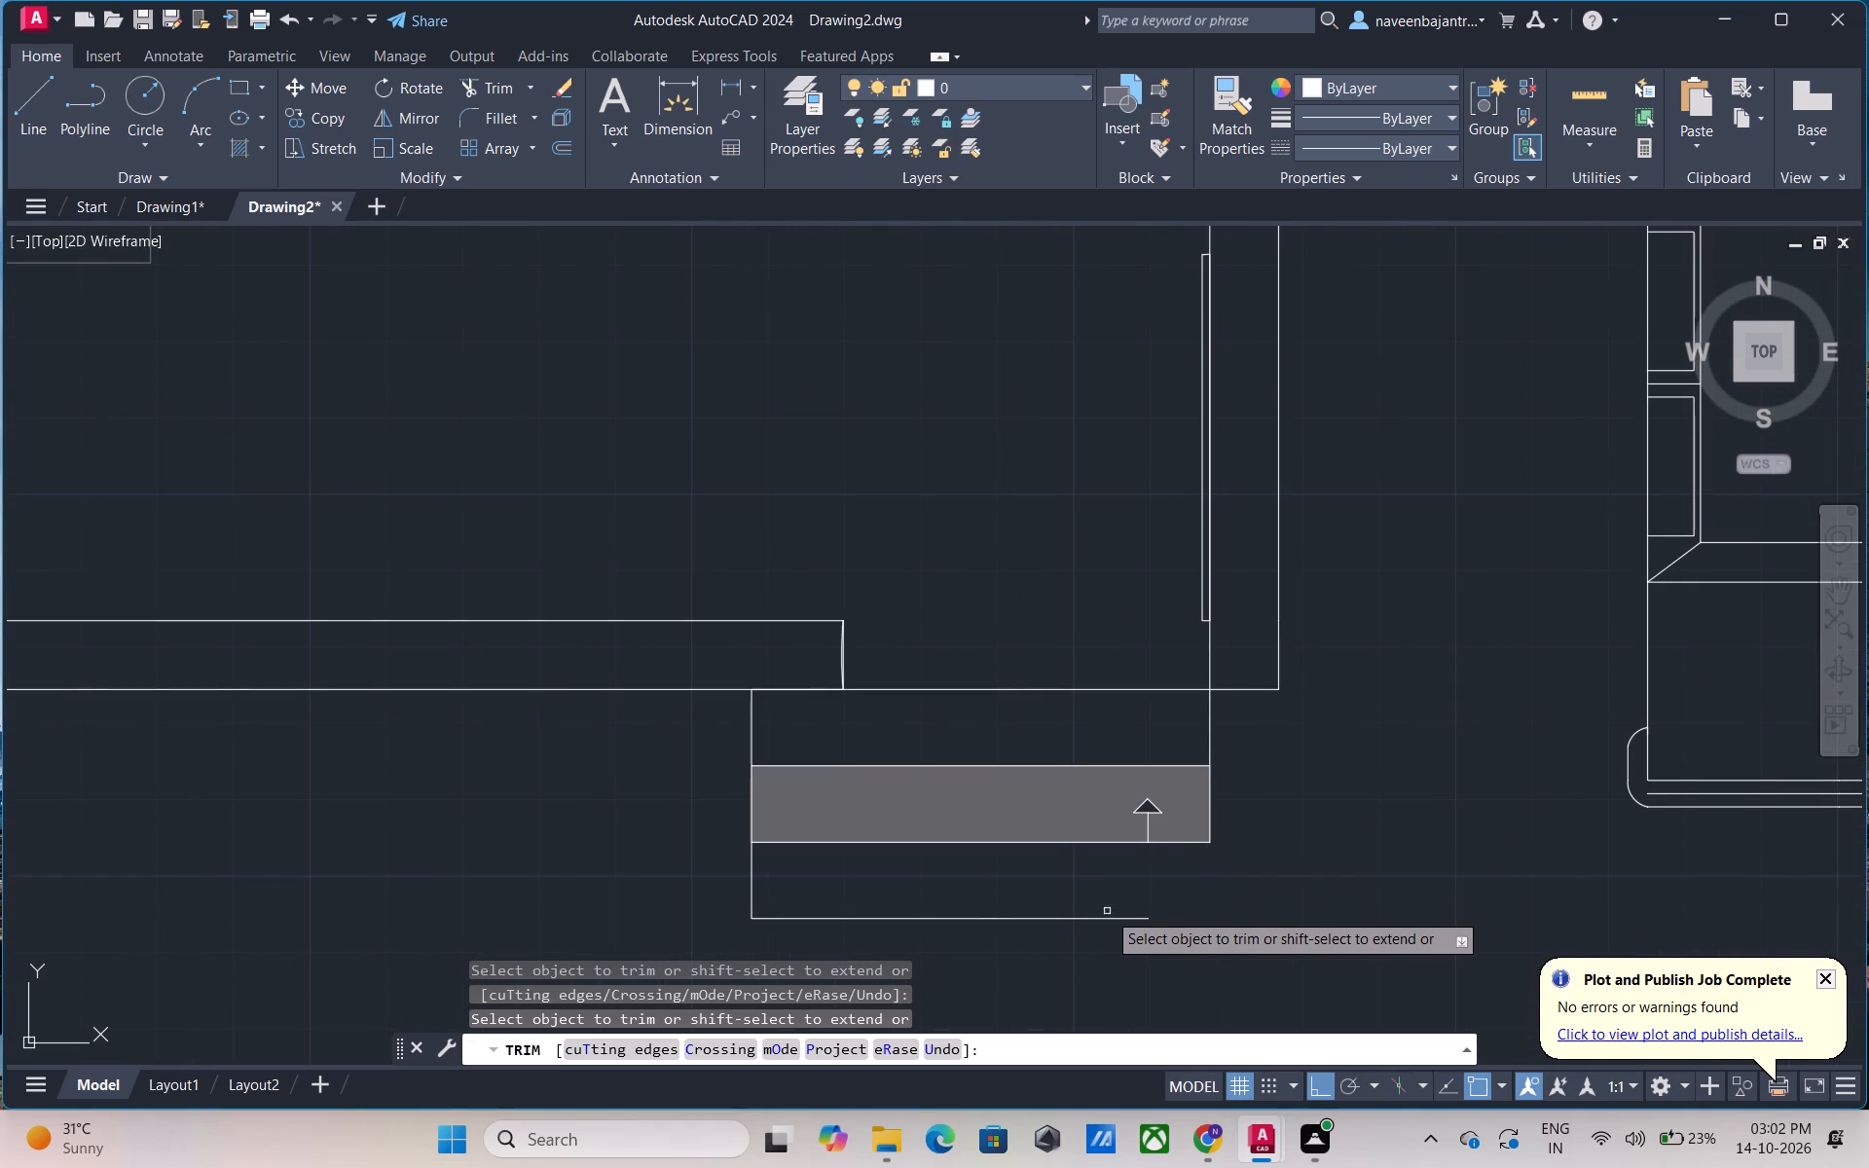
{"action": "left_click", "coordinate": [1098, 916]}
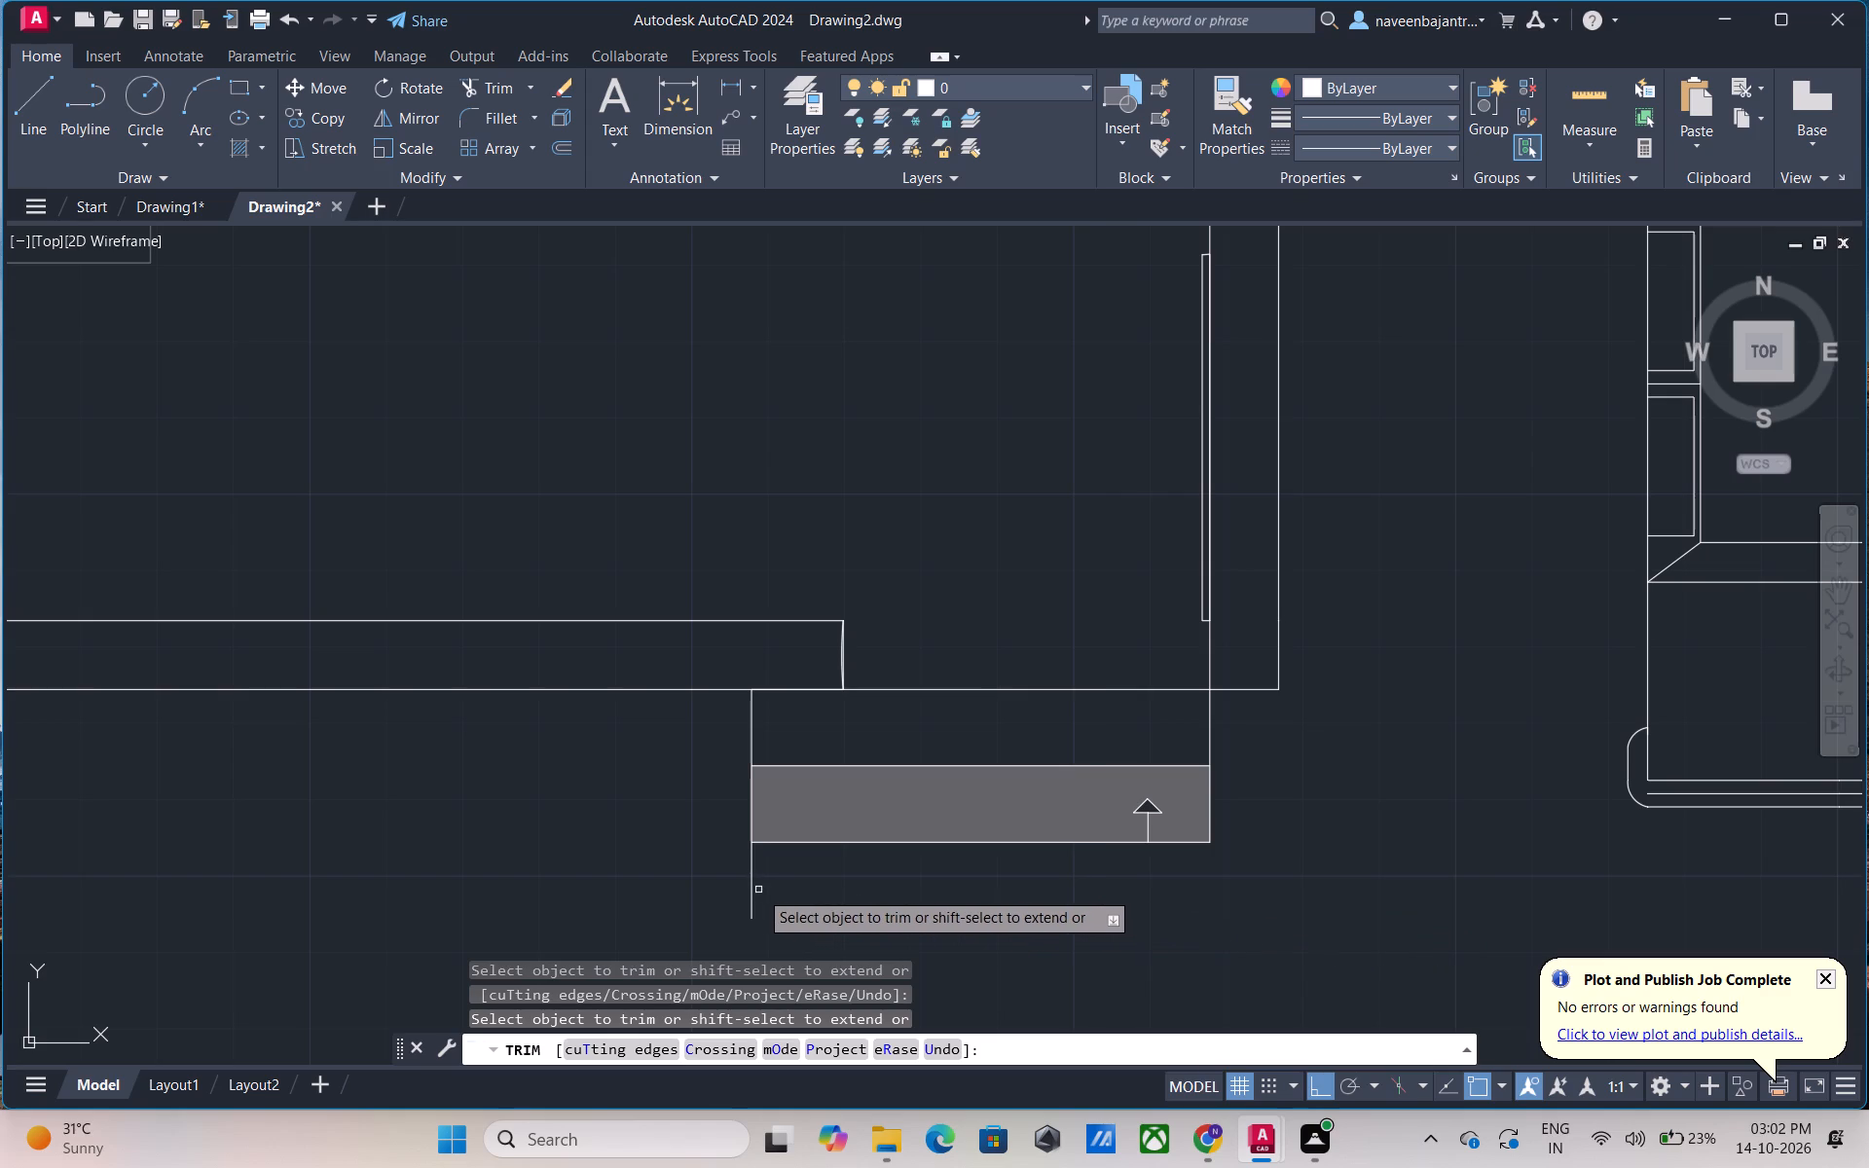
{"action": "left_click", "coordinate": [754, 888]}
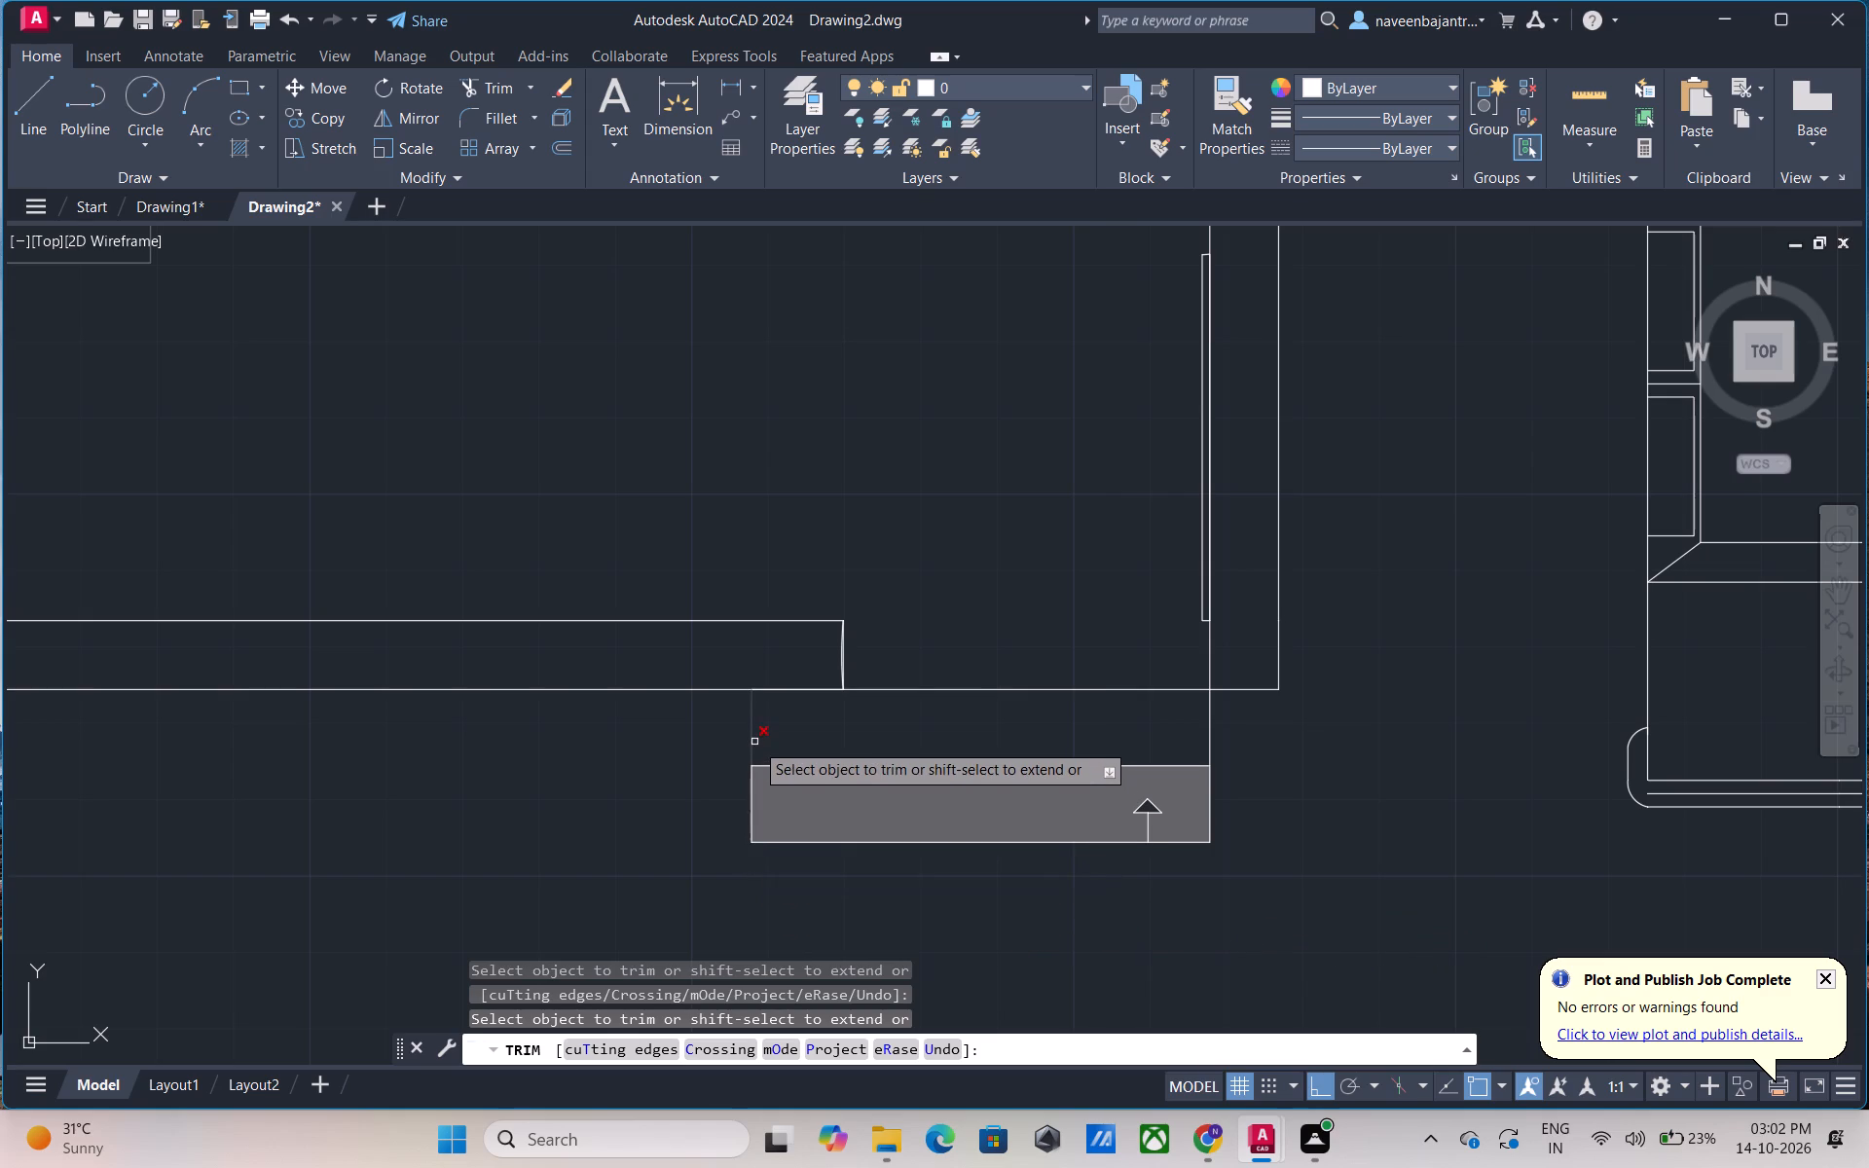
{"action": "left_click", "coordinate": [754, 742]}
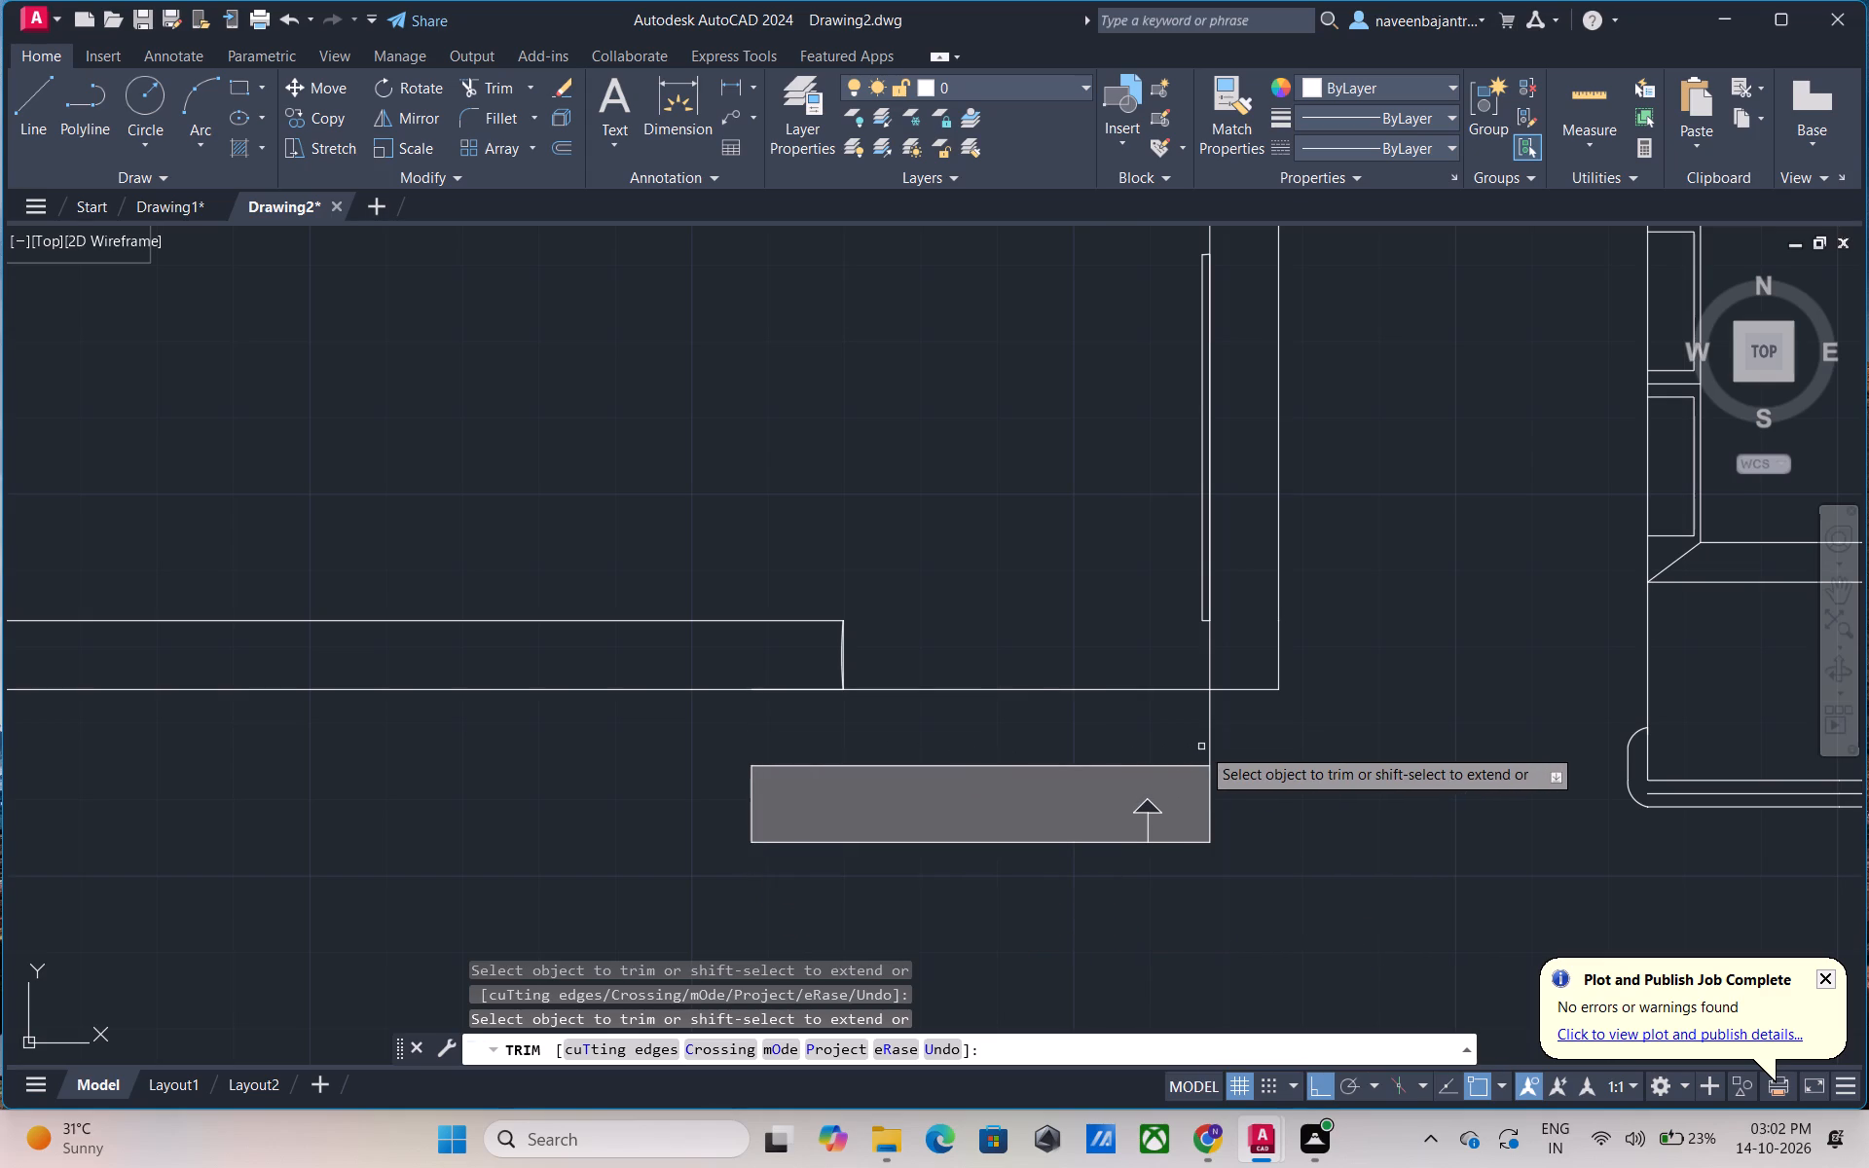
{"action": "left_click", "coordinate": [1213, 746]}
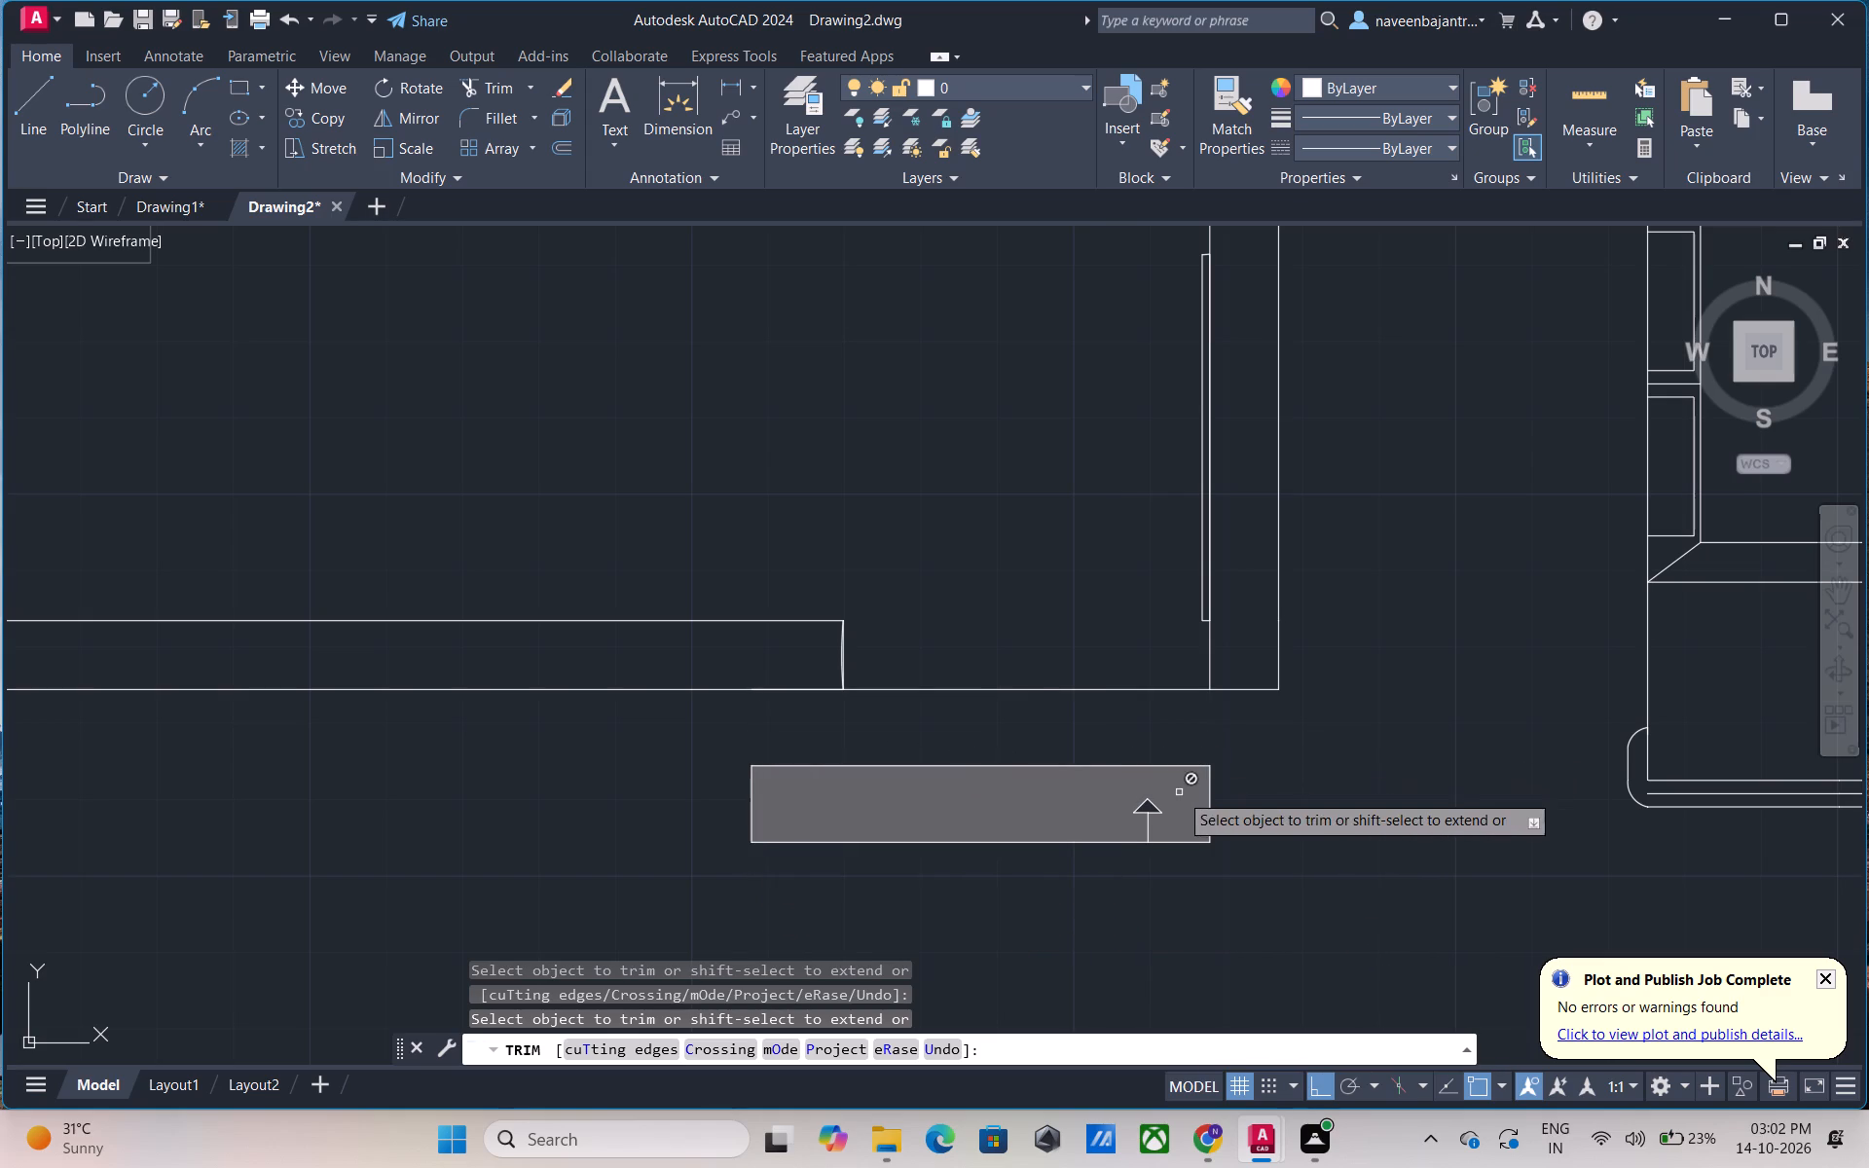
Trim away the direction arrowhead's three edges and the remaining shaft inside the hatched entrance step.
{"action": "scroll", "coordinate": [1146, 826], "scroll_direction": "up", "scroll_amount": 5}
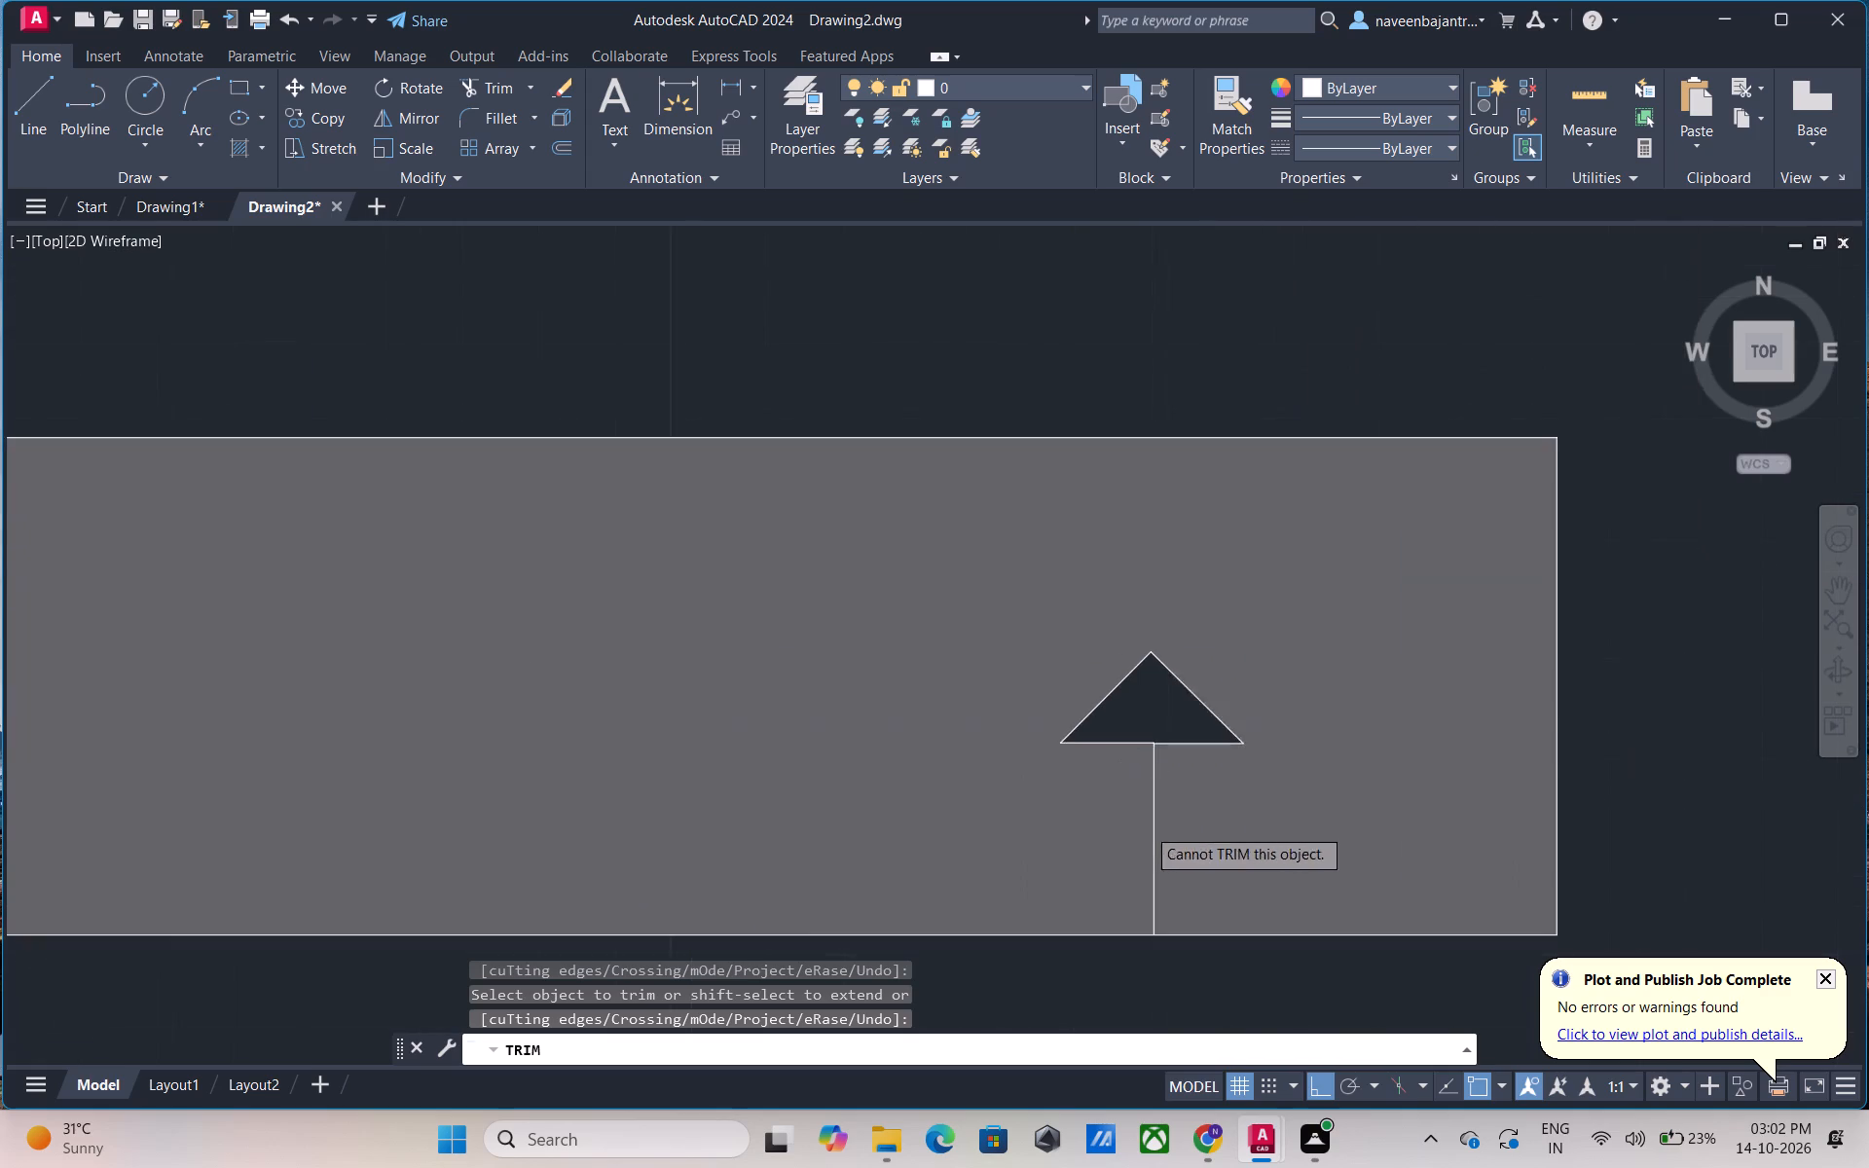
{"action": "left_click", "coordinate": [1120, 695]}
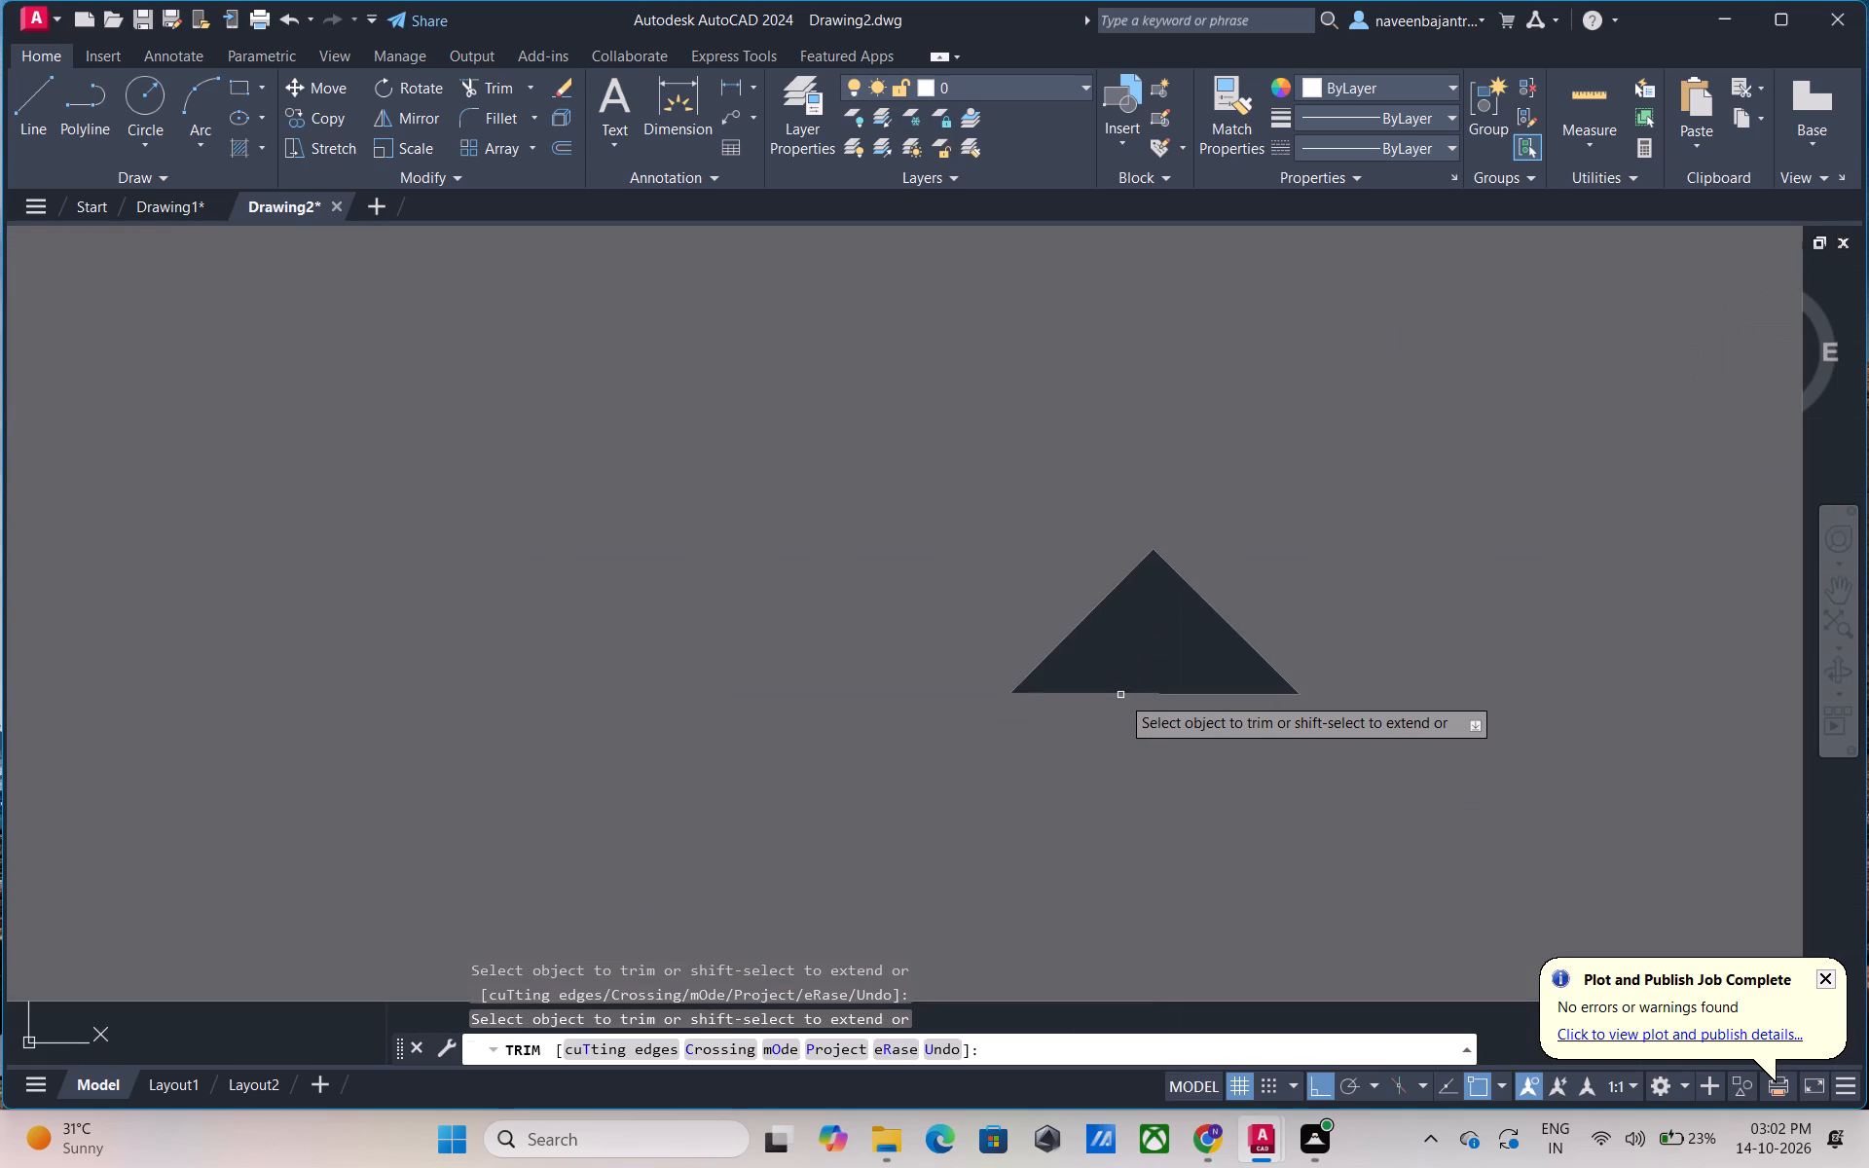
{"action": "left_click", "coordinate": [1216, 692]}
{"action": "left_click", "coordinate": [1234, 633]}
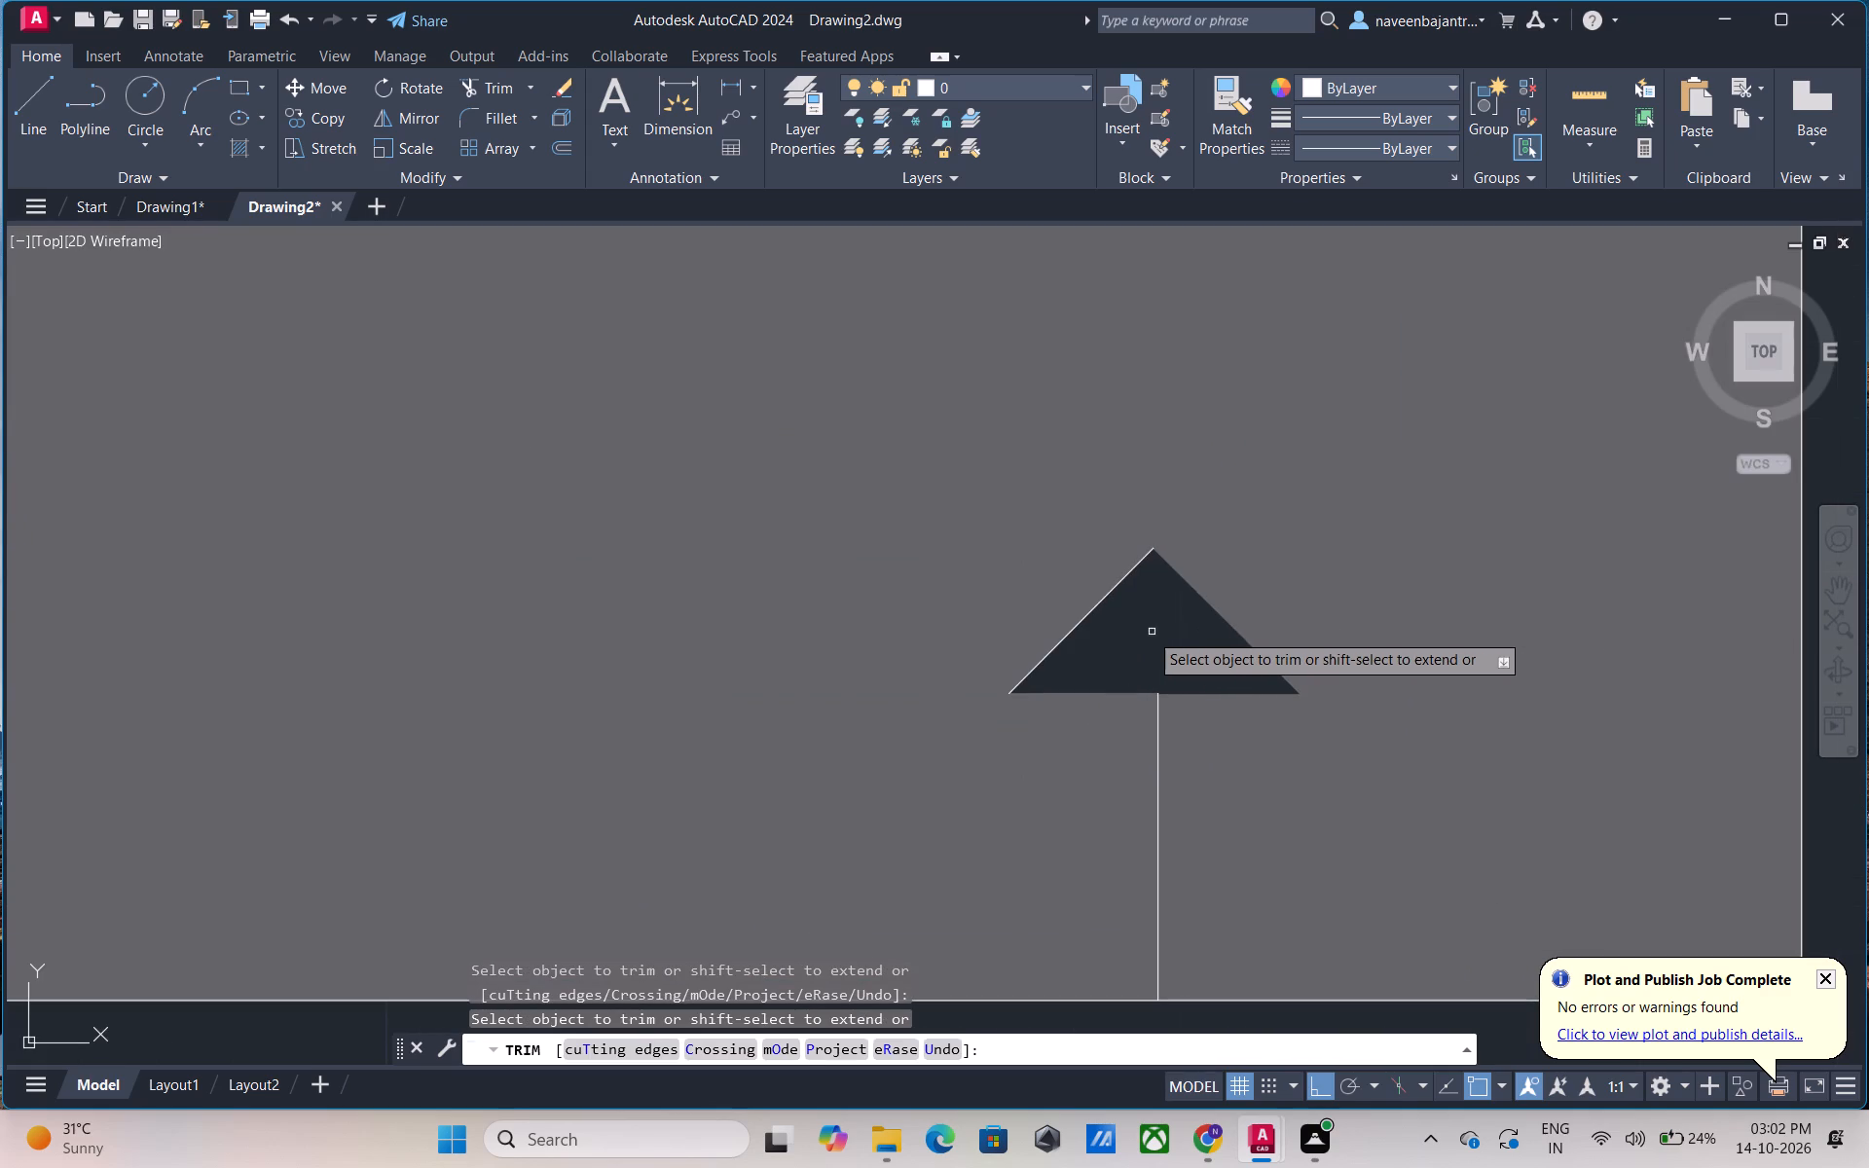
{"action": "left_click", "coordinate": [1089, 612]}
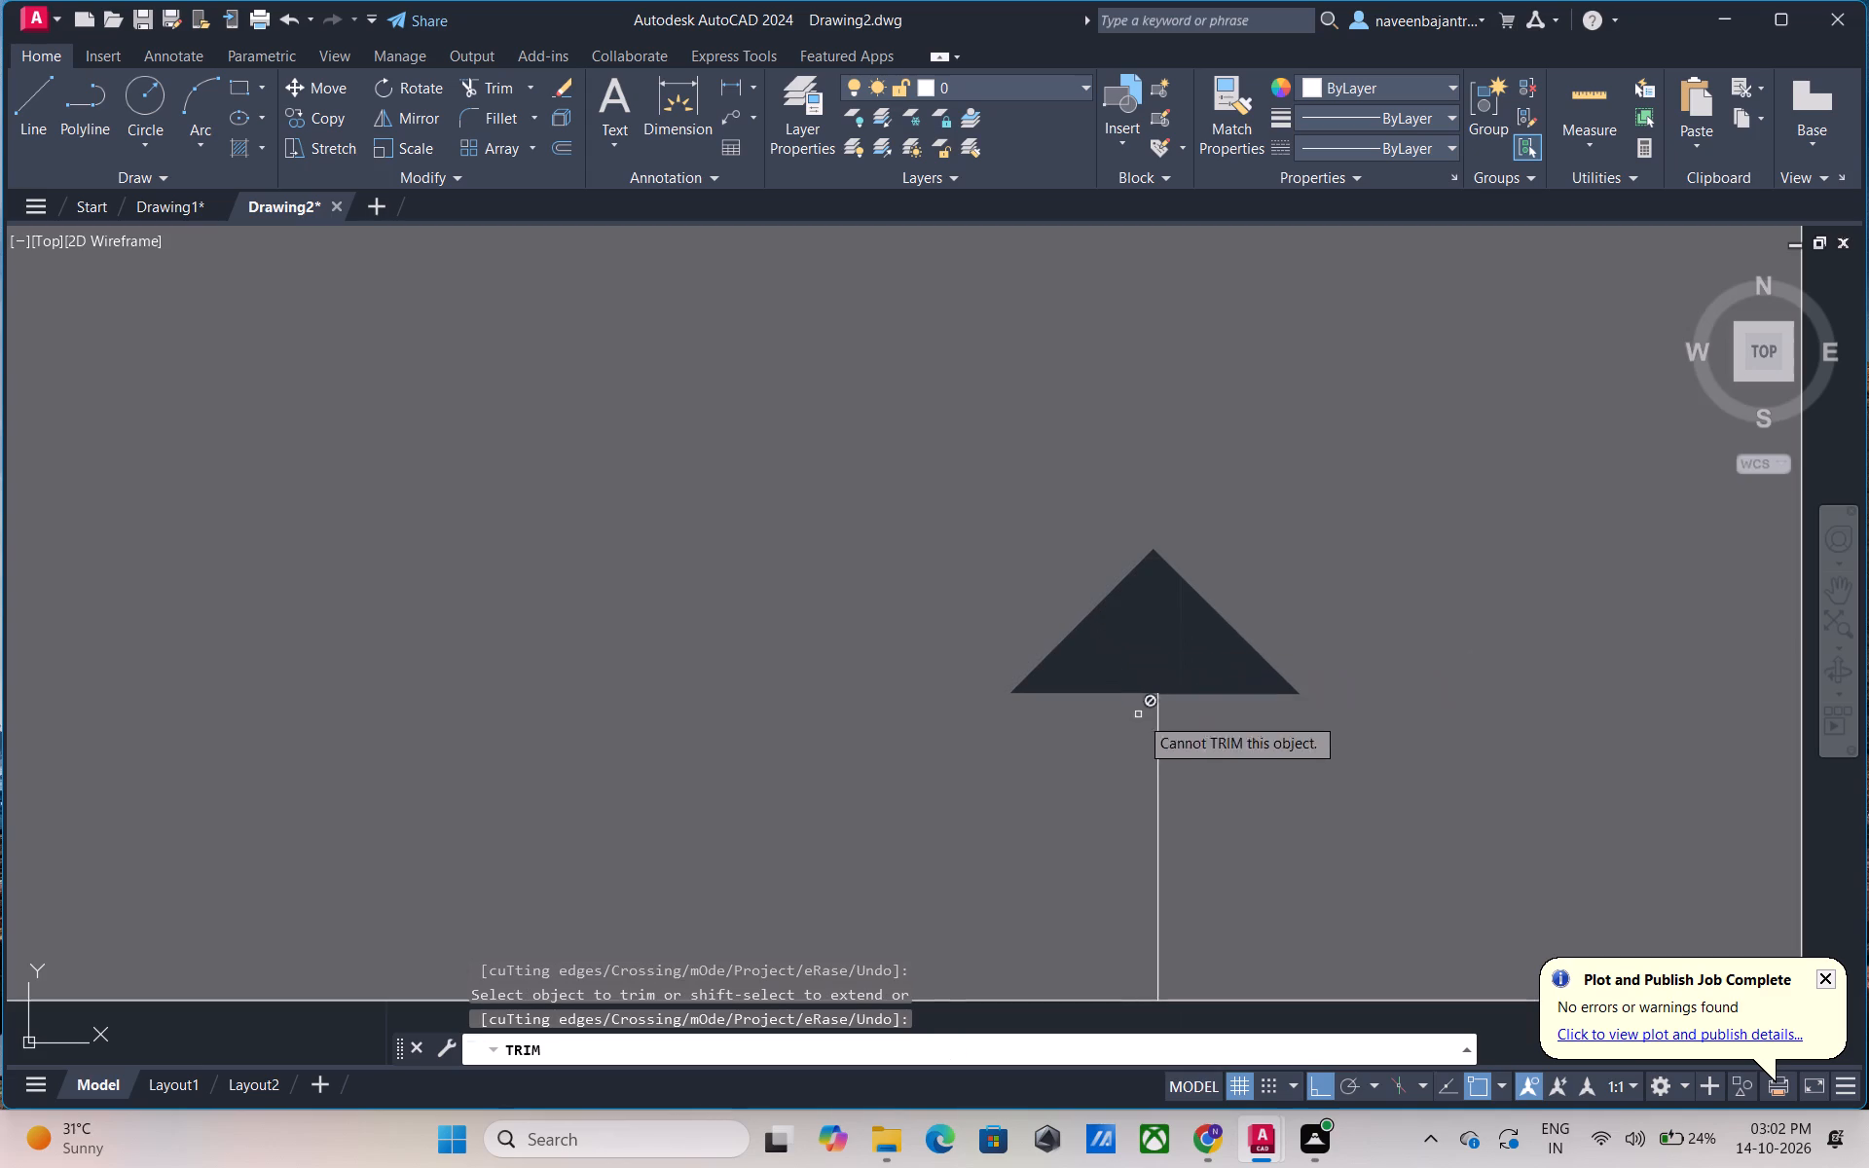
{"action": "left_click", "coordinate": [1161, 746]}
{"action": "scroll", "coordinate": [1161, 746], "scroll_direction": "down", "scroll_amount": 3}
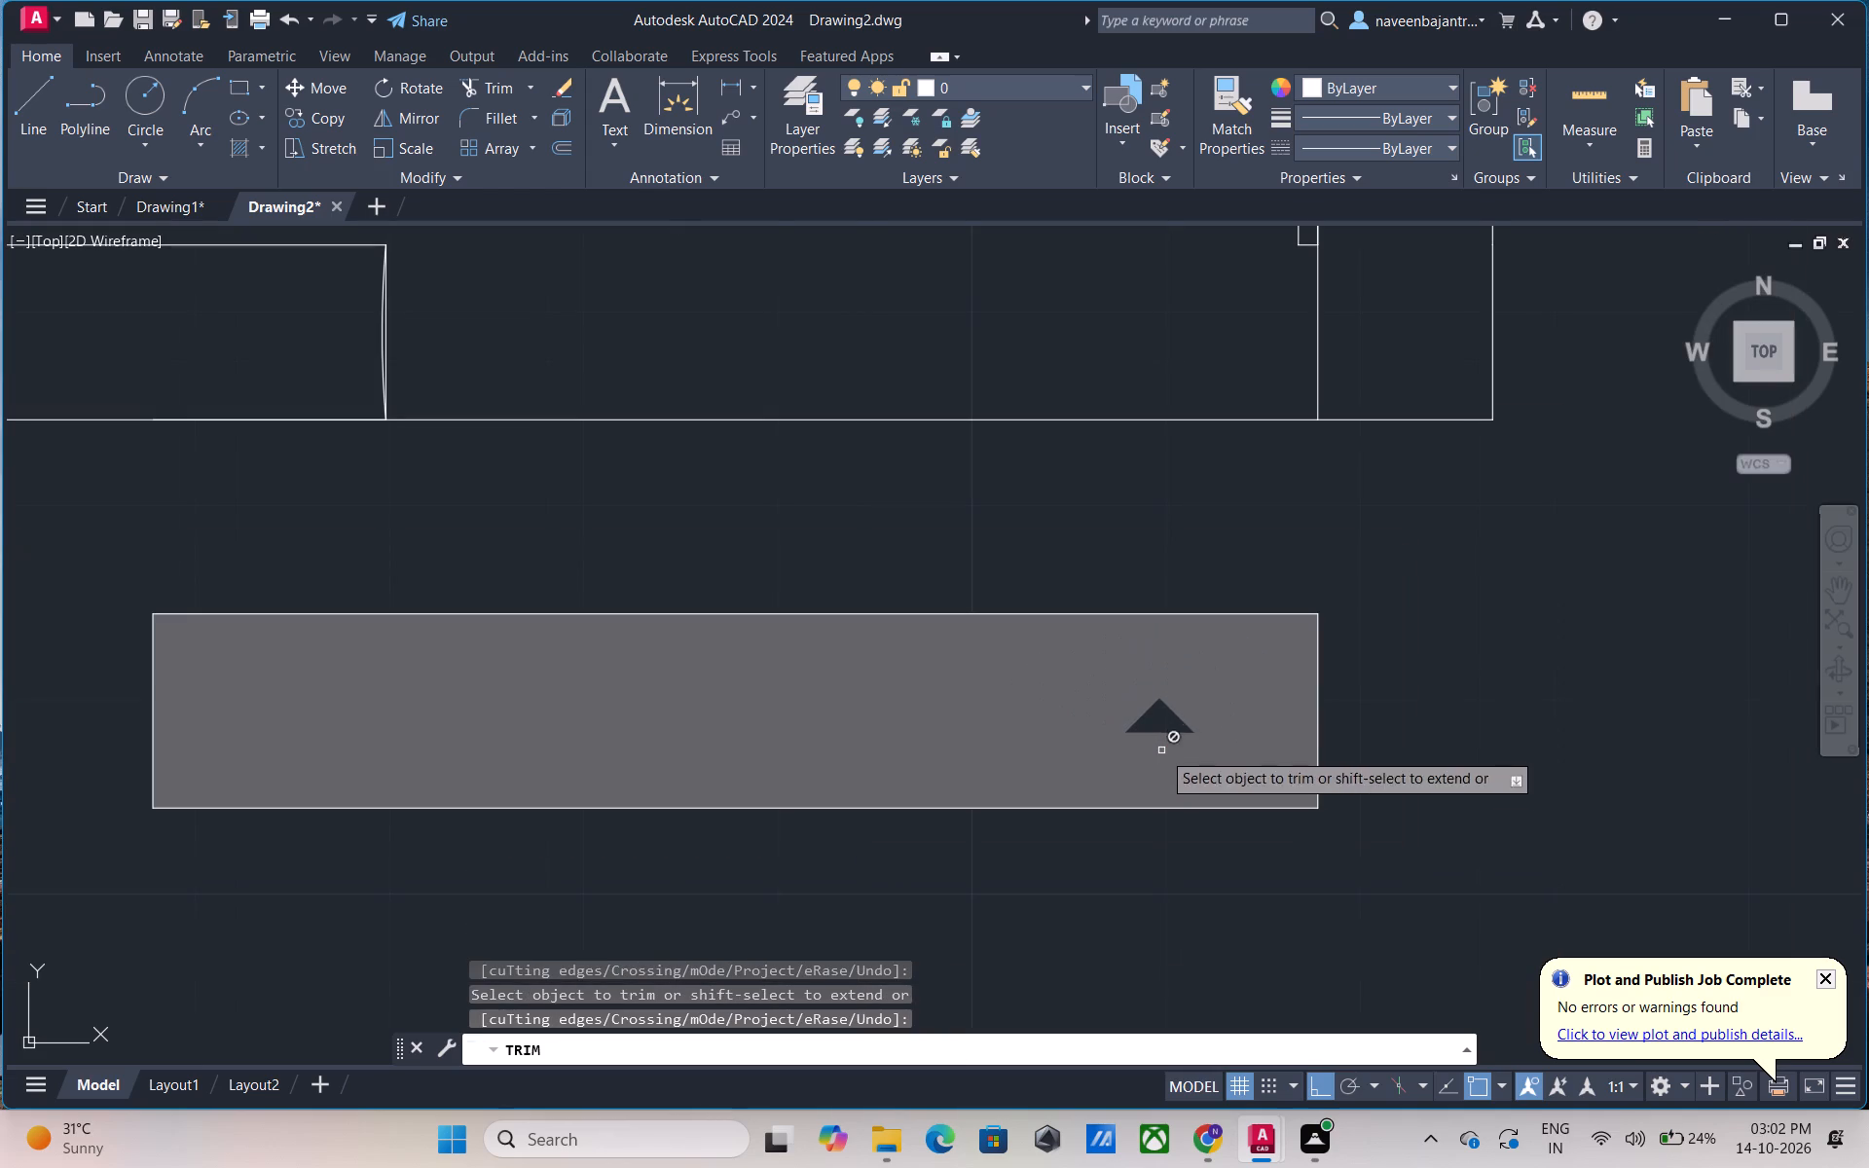
Trim away the four boundary lines around the hatched entrance step.
{"action": "left_click", "coordinate": [1154, 808]}
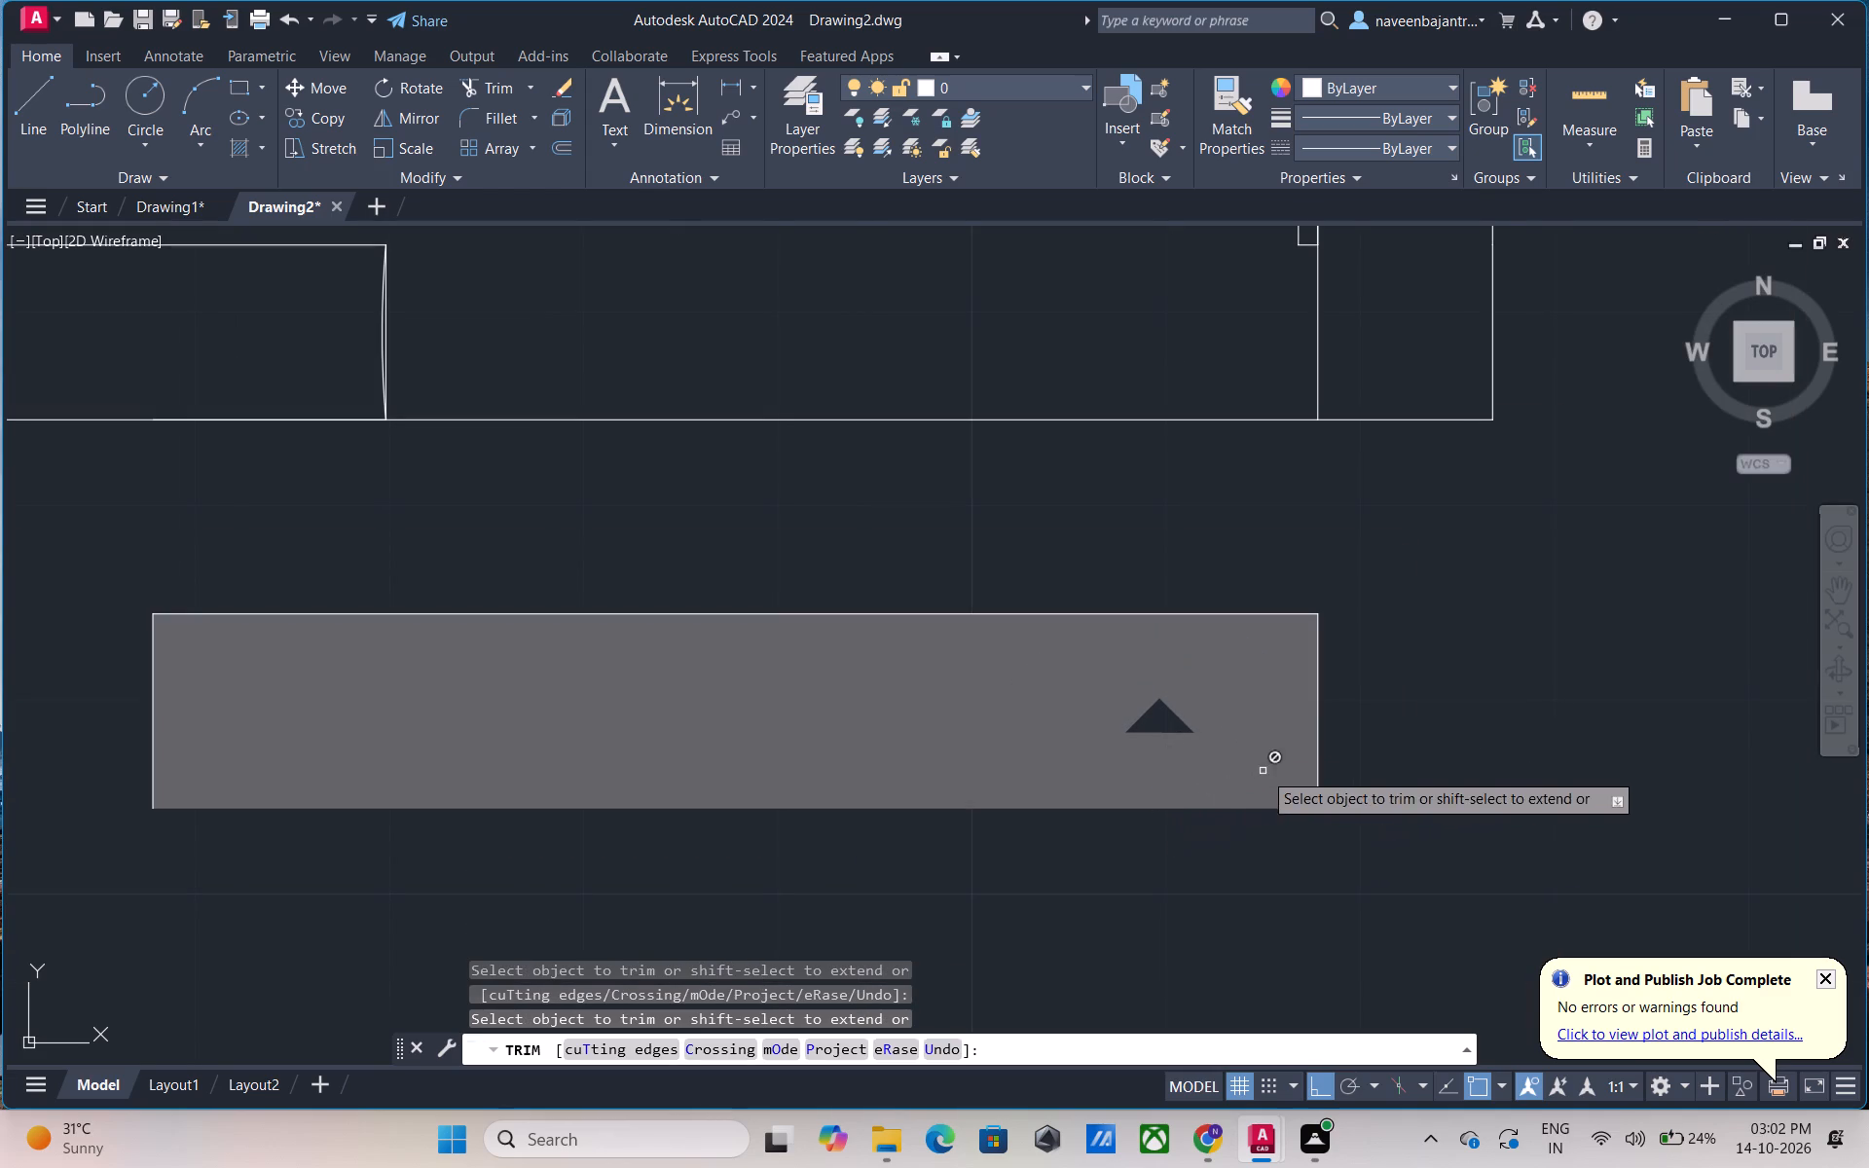
{"action": "left_click", "coordinate": [1318, 764]}
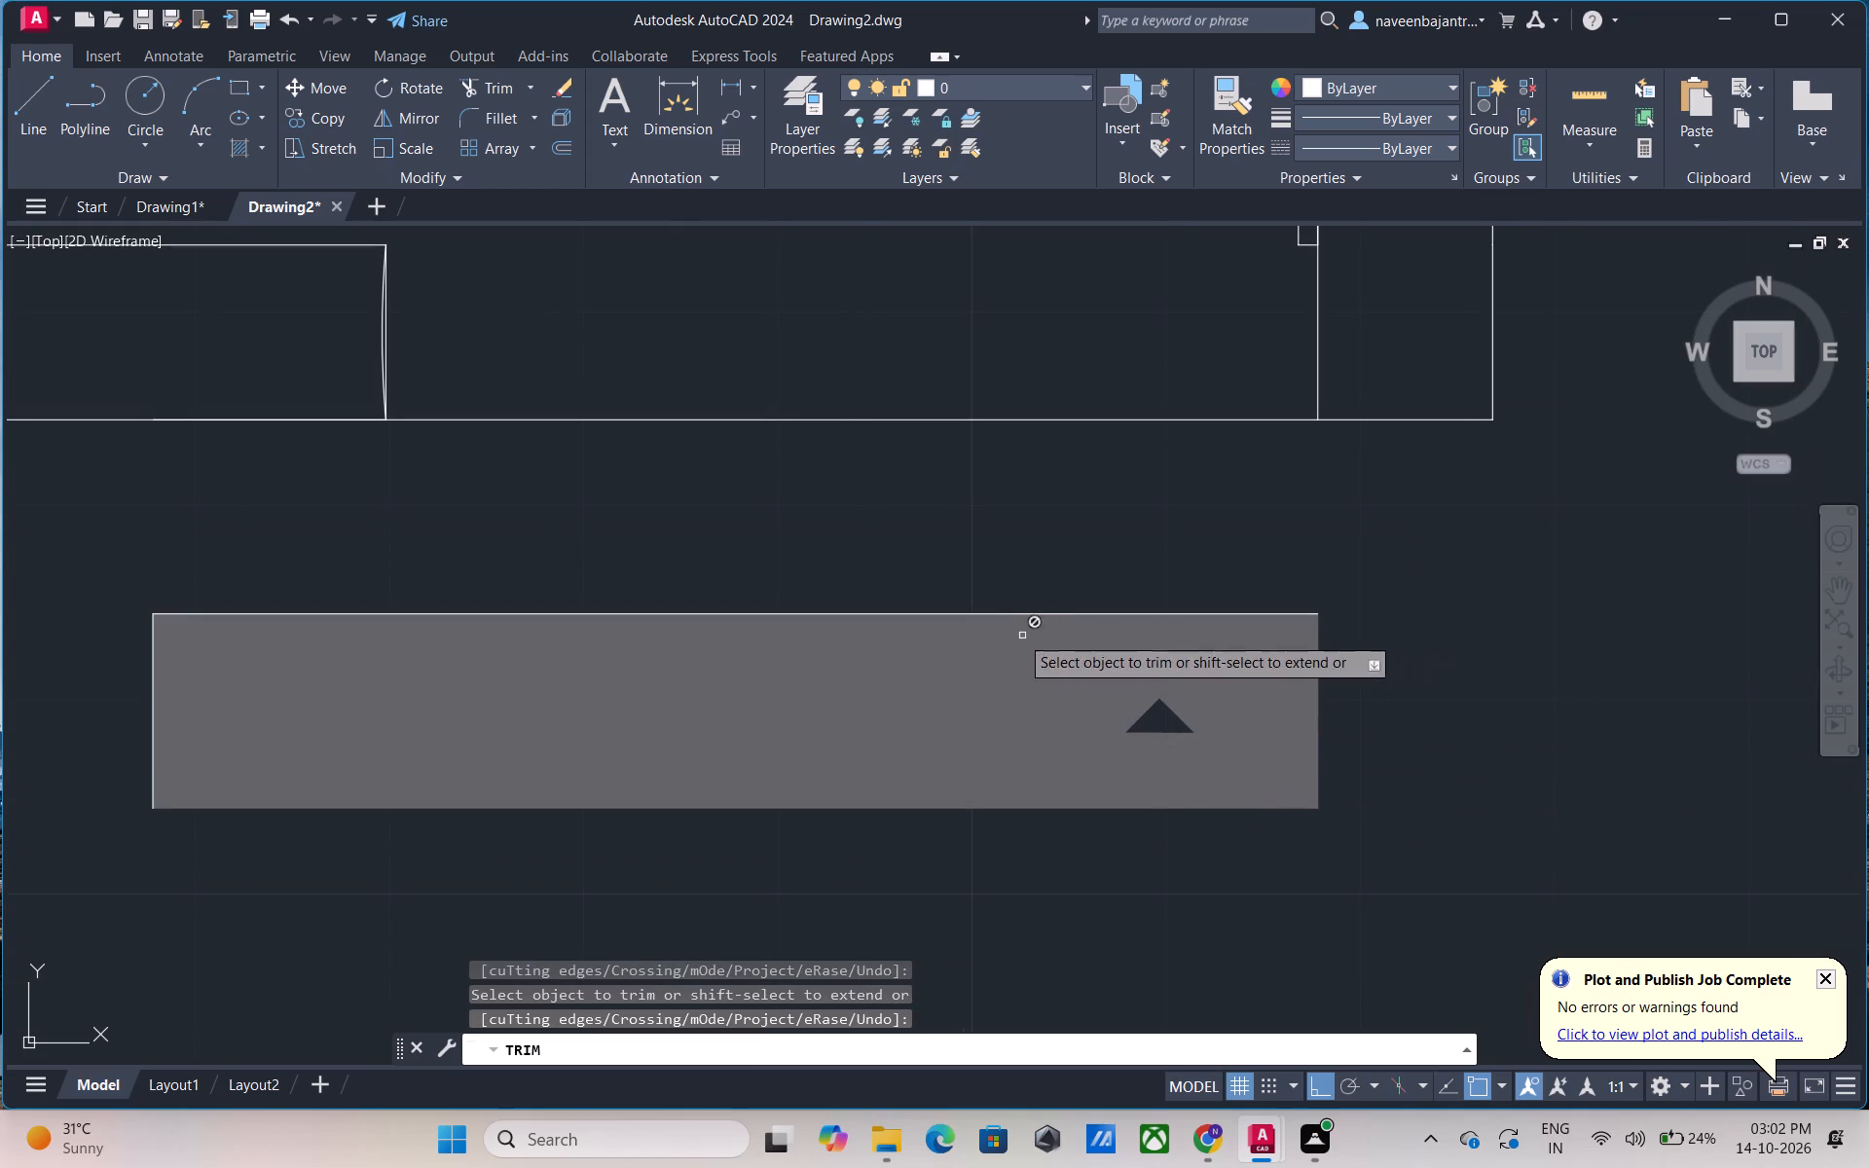
{"action": "left_click", "coordinate": [929, 610]}
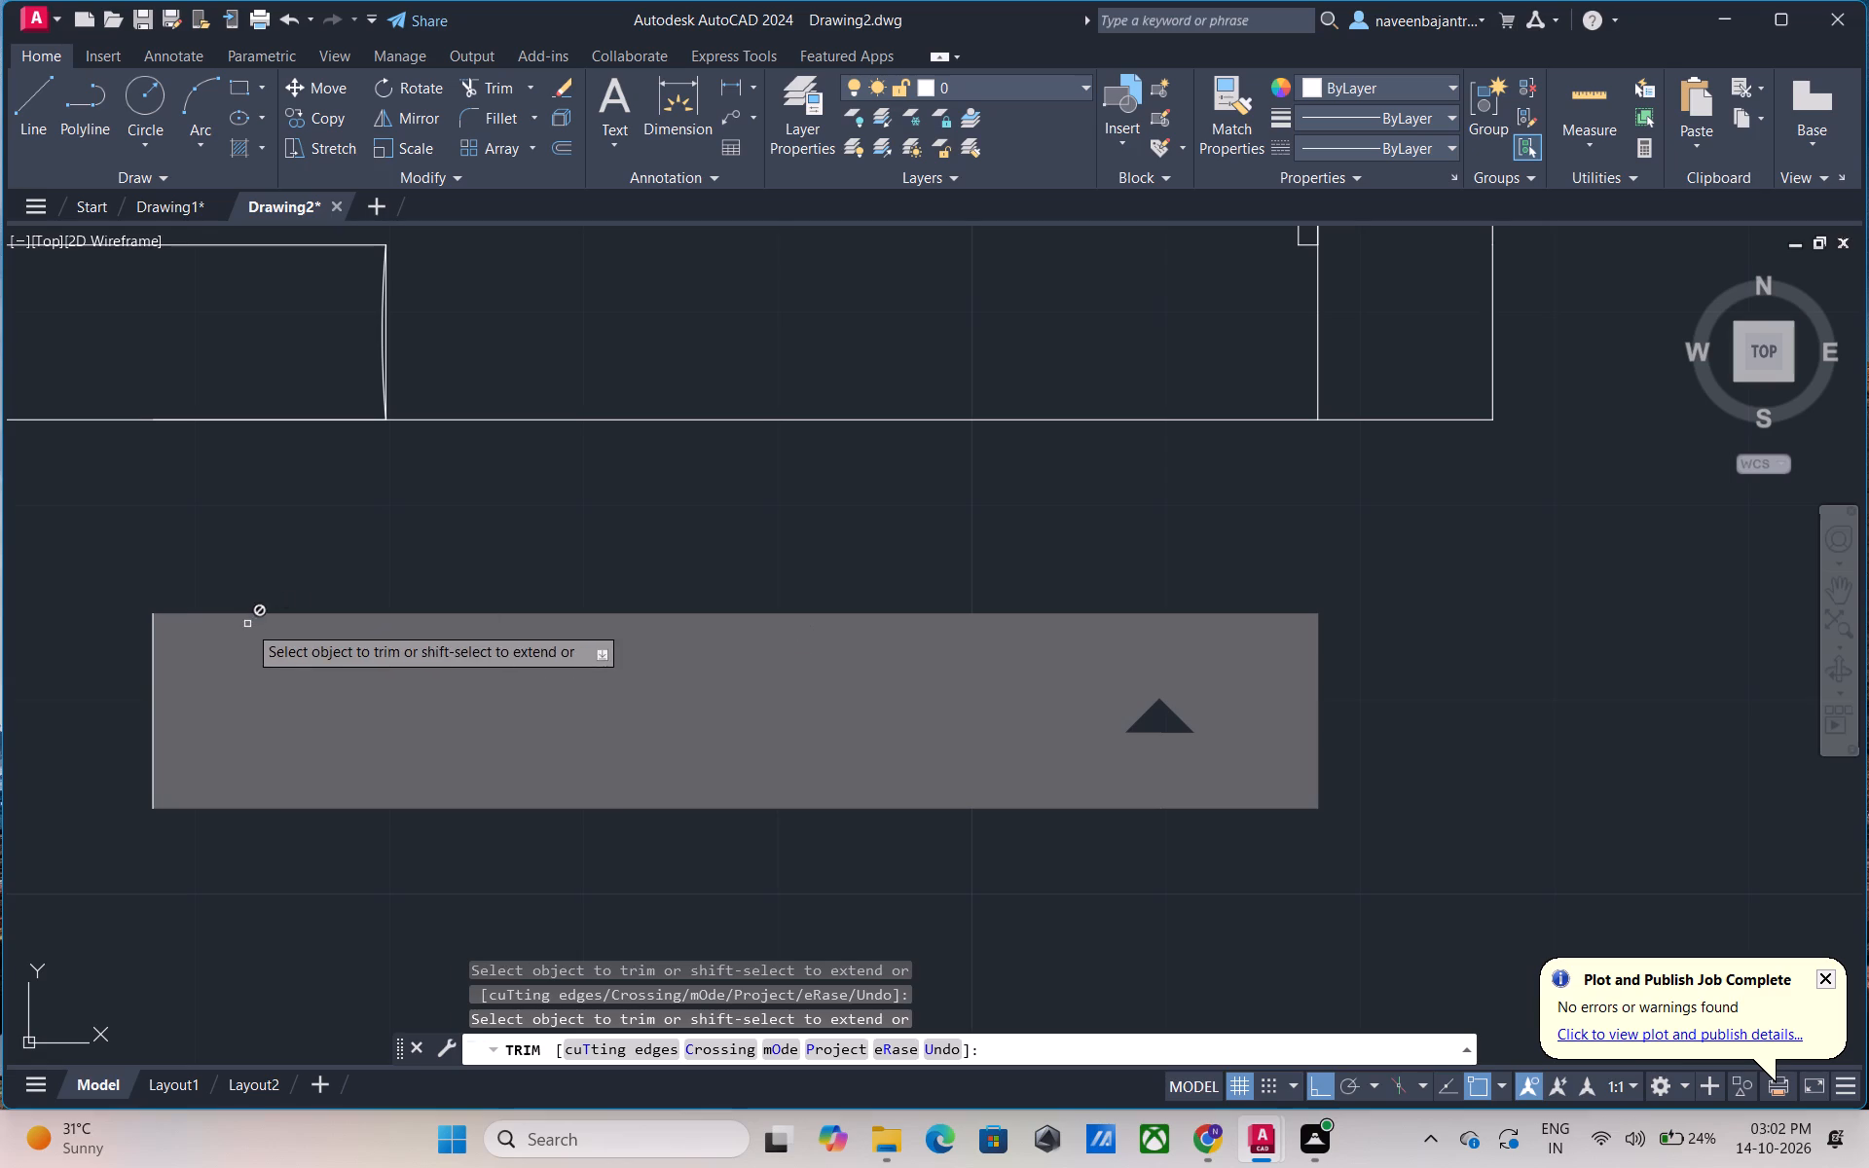
{"action": "left_click", "coordinate": [152, 670]}
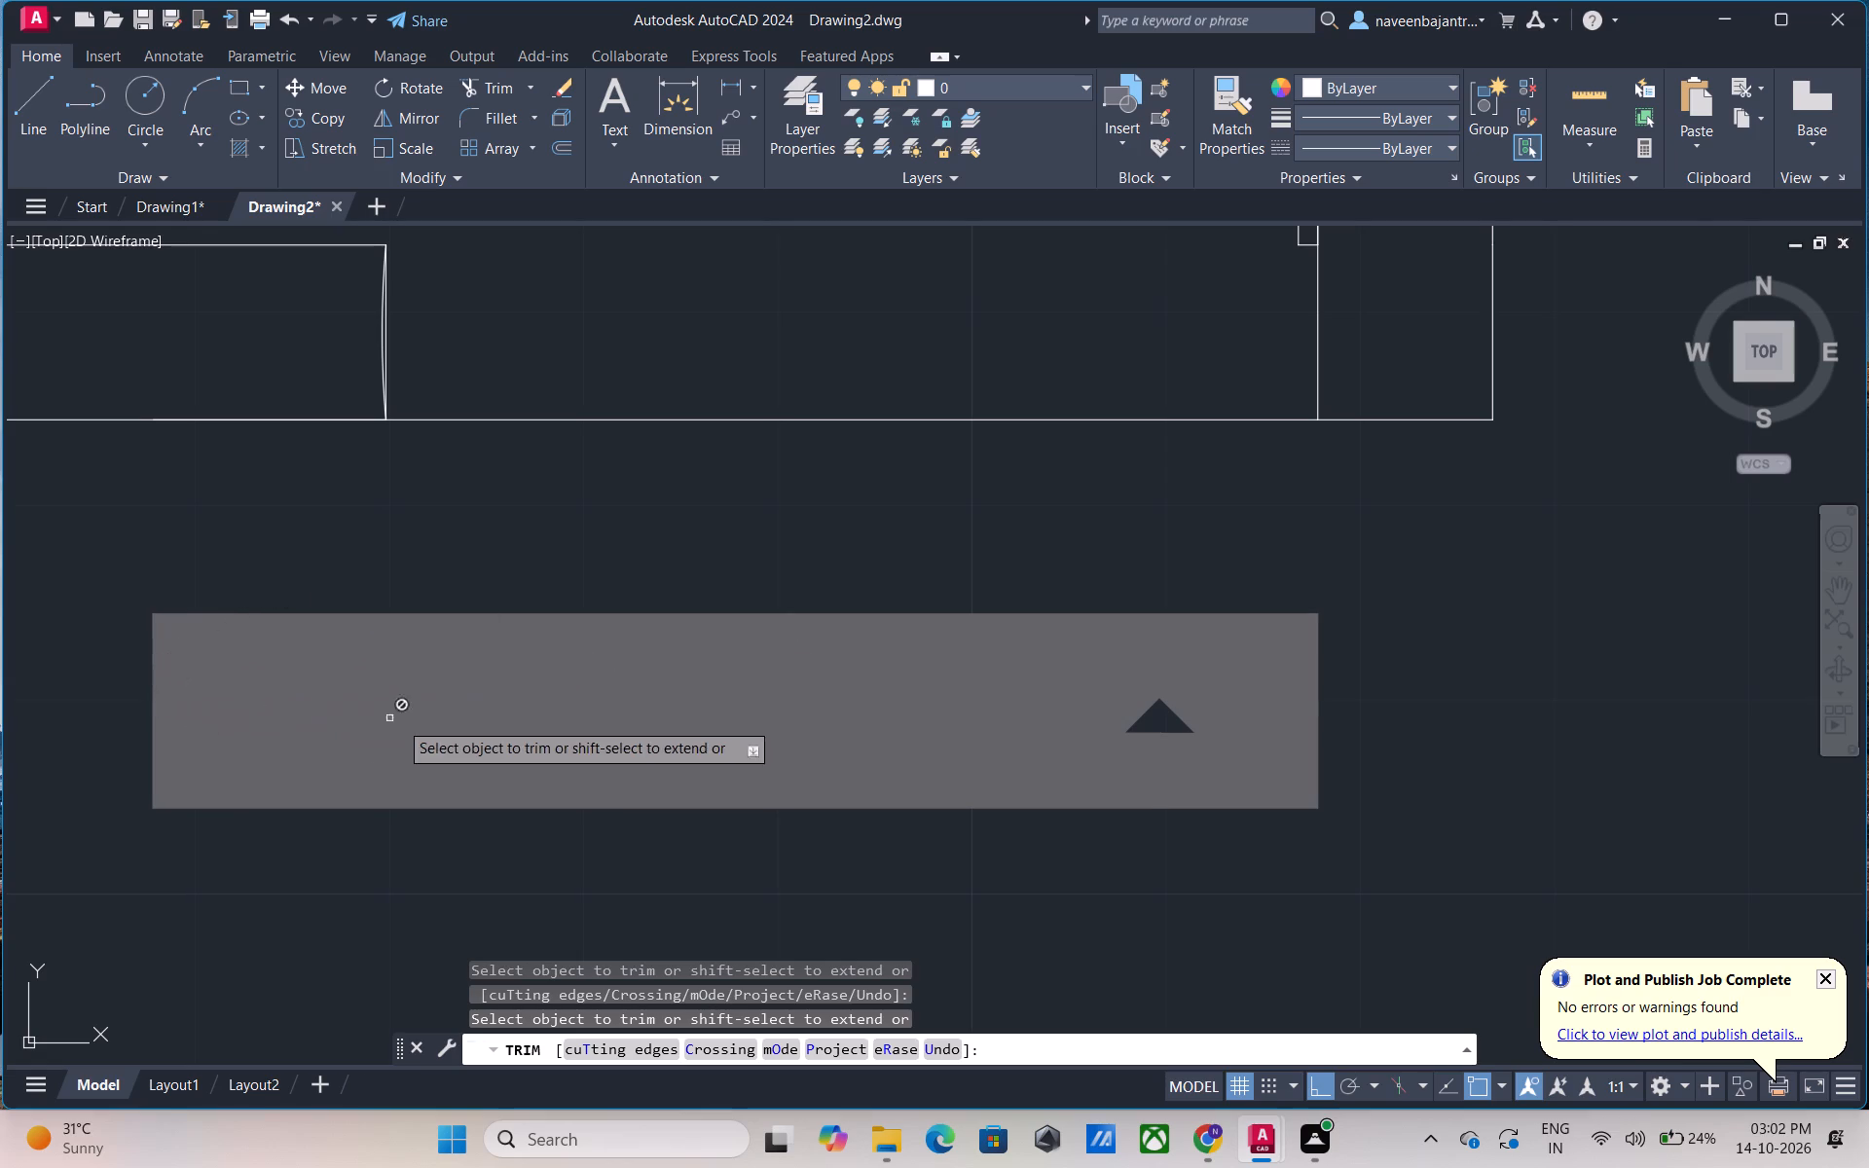
{"action": "scroll", "coordinate": [469, 731], "scroll_direction": "down", "scroll_amount": 2}
{"action": "scroll", "coordinate": [599, 703], "scroll_direction": "down", "scroll_amount": 3}
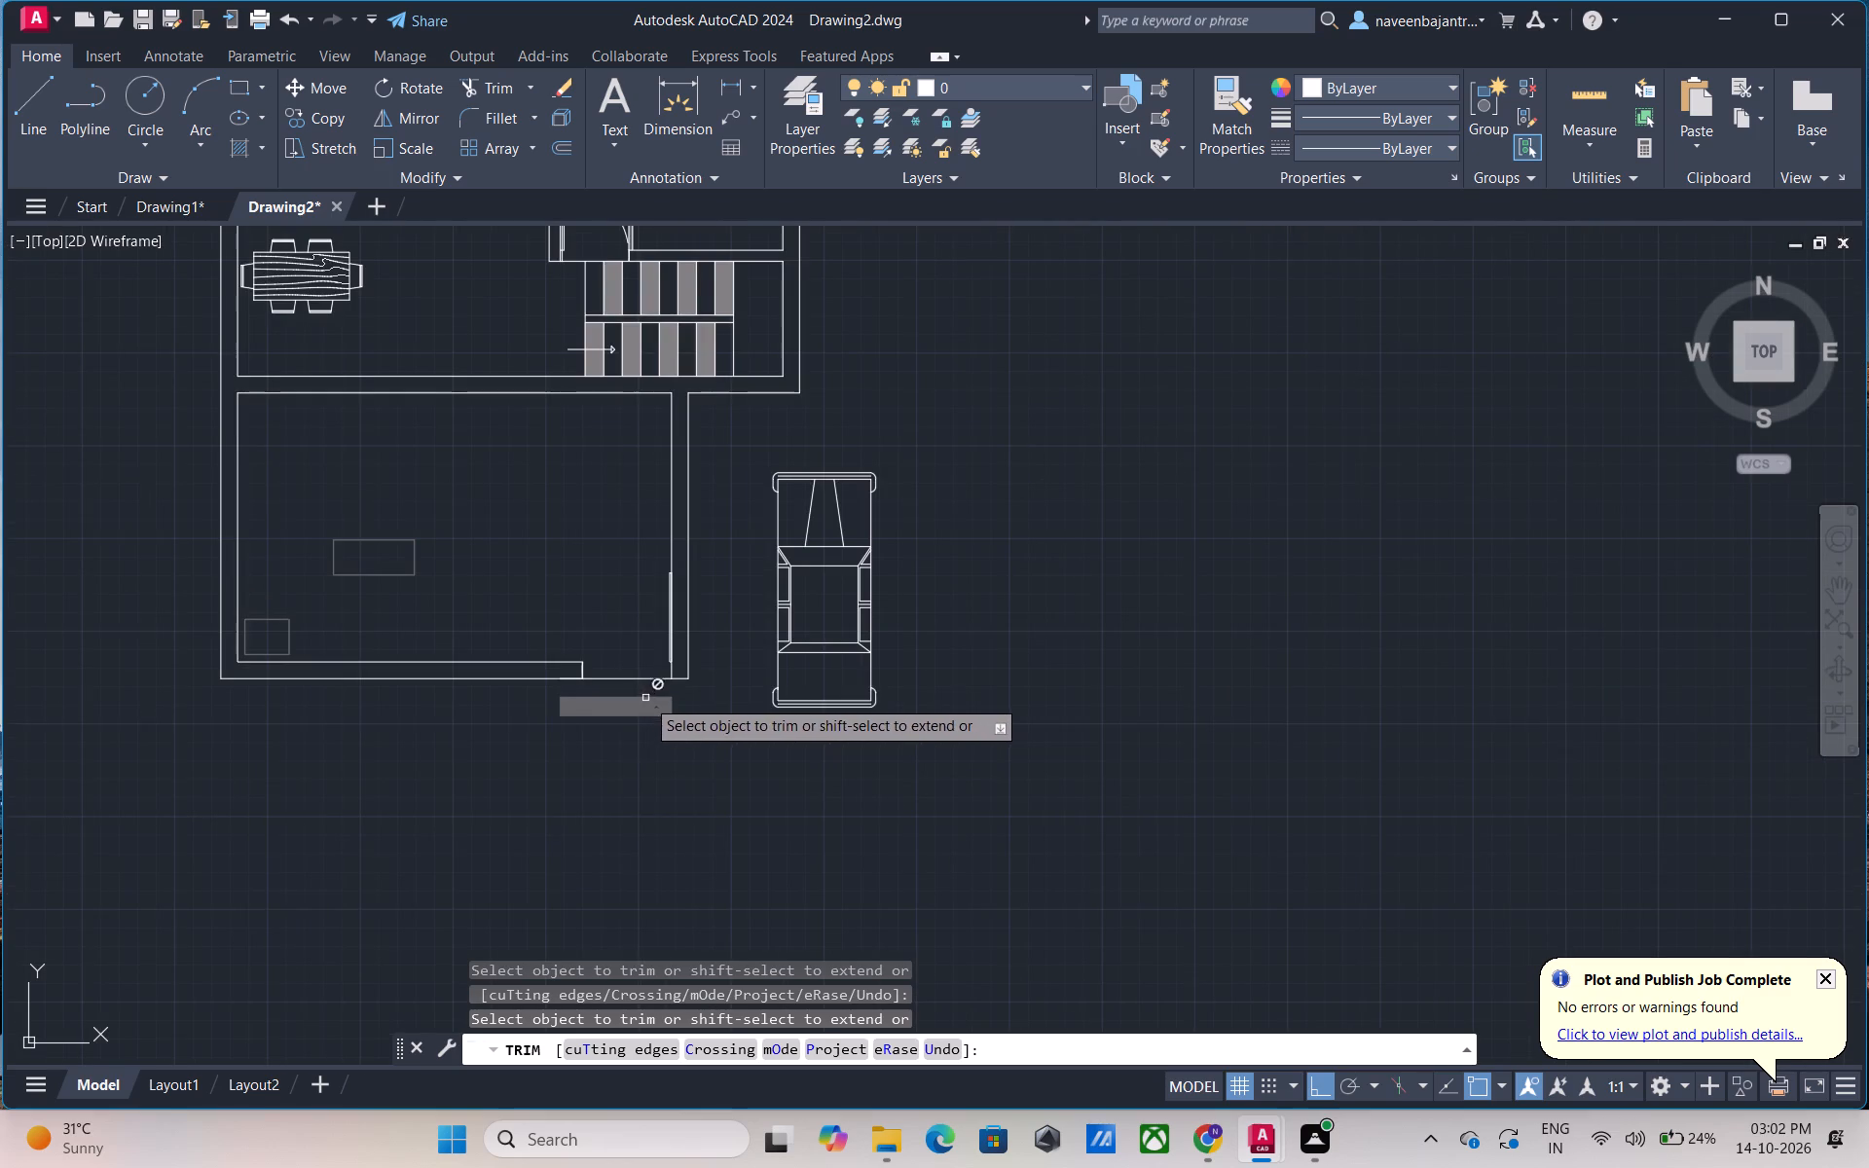
Trim away the window line and its two short end ticks on the east wall of the large front room.
{"action": "middle_click", "coordinate": [495, 697]}
{"action": "middle_click_drag", "start_coordinate": [515, 705], "coordinate": [516, 706]}
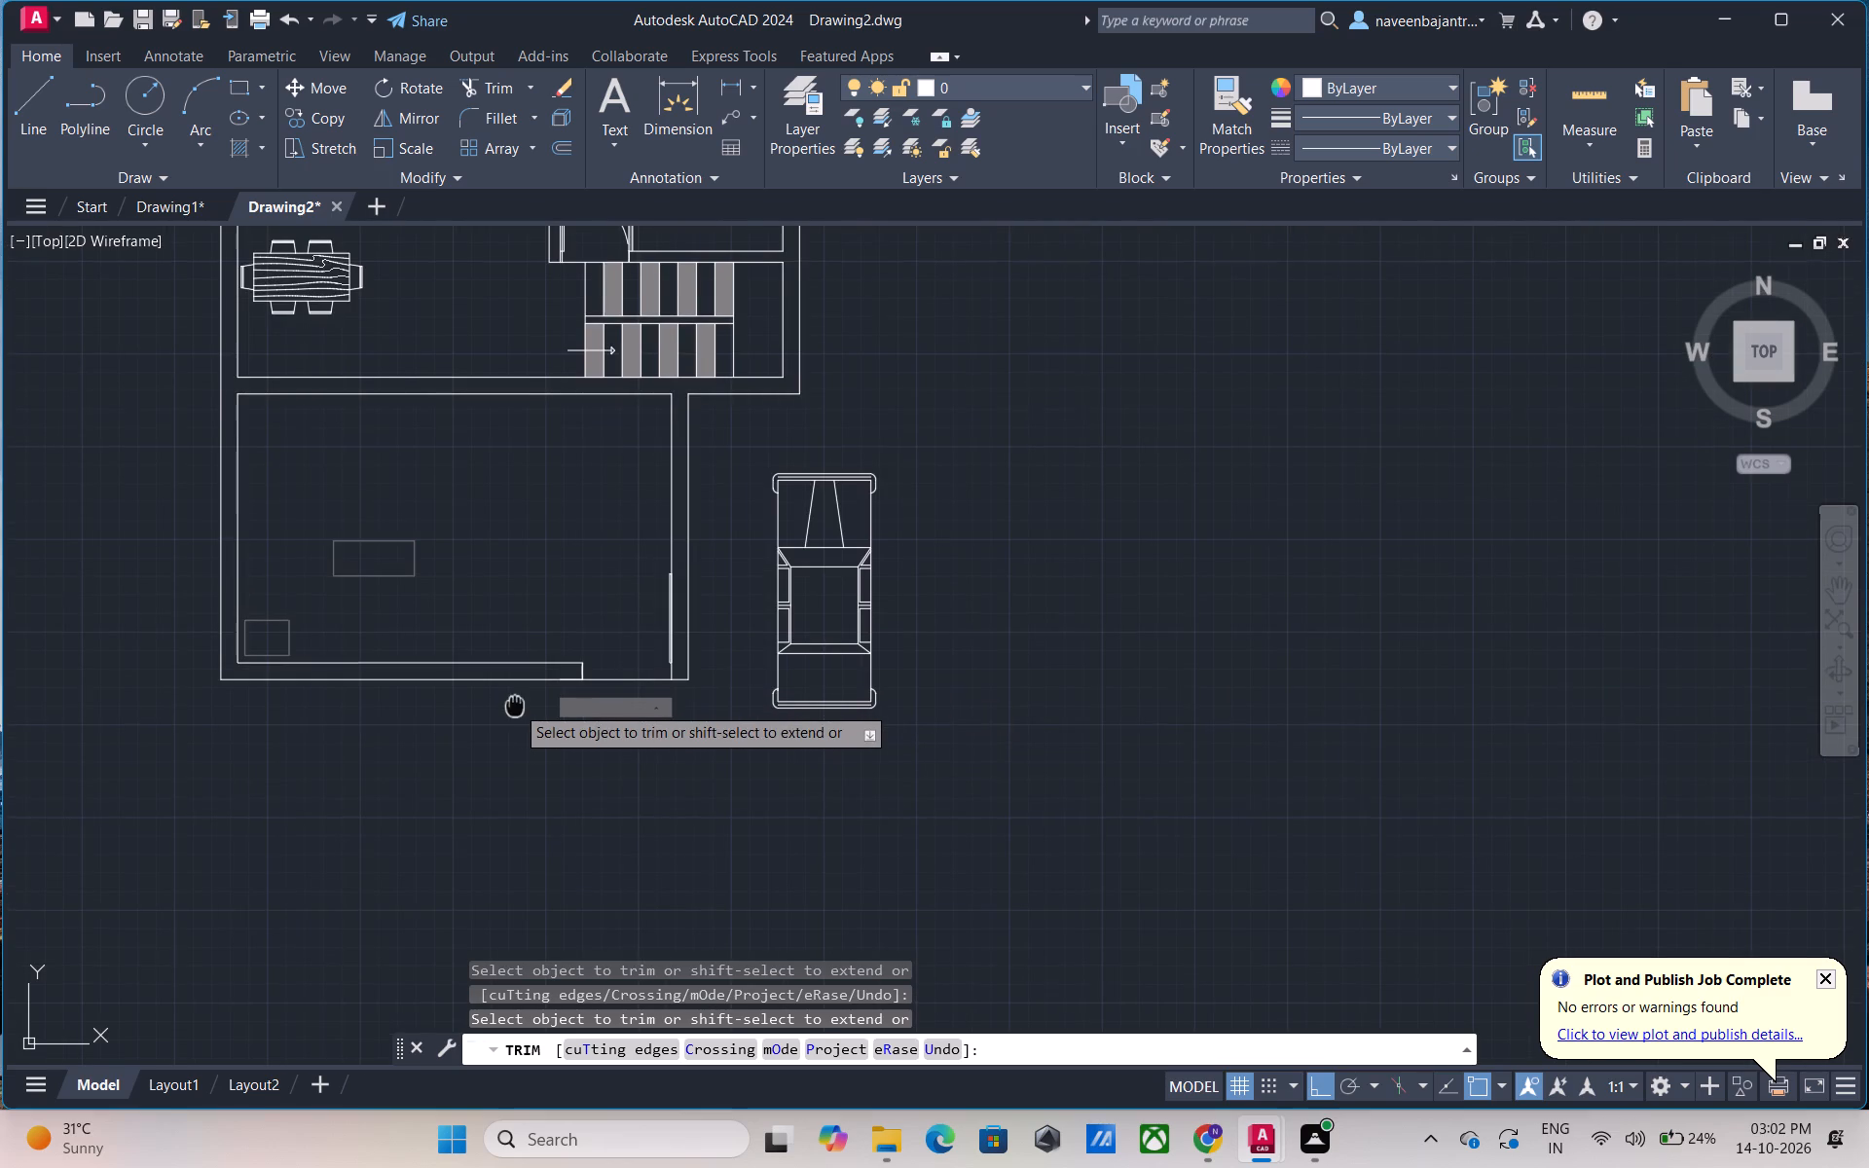
{"action": "middle_click_drag", "start_coordinate": [516, 706], "coordinate": [534, 802]}
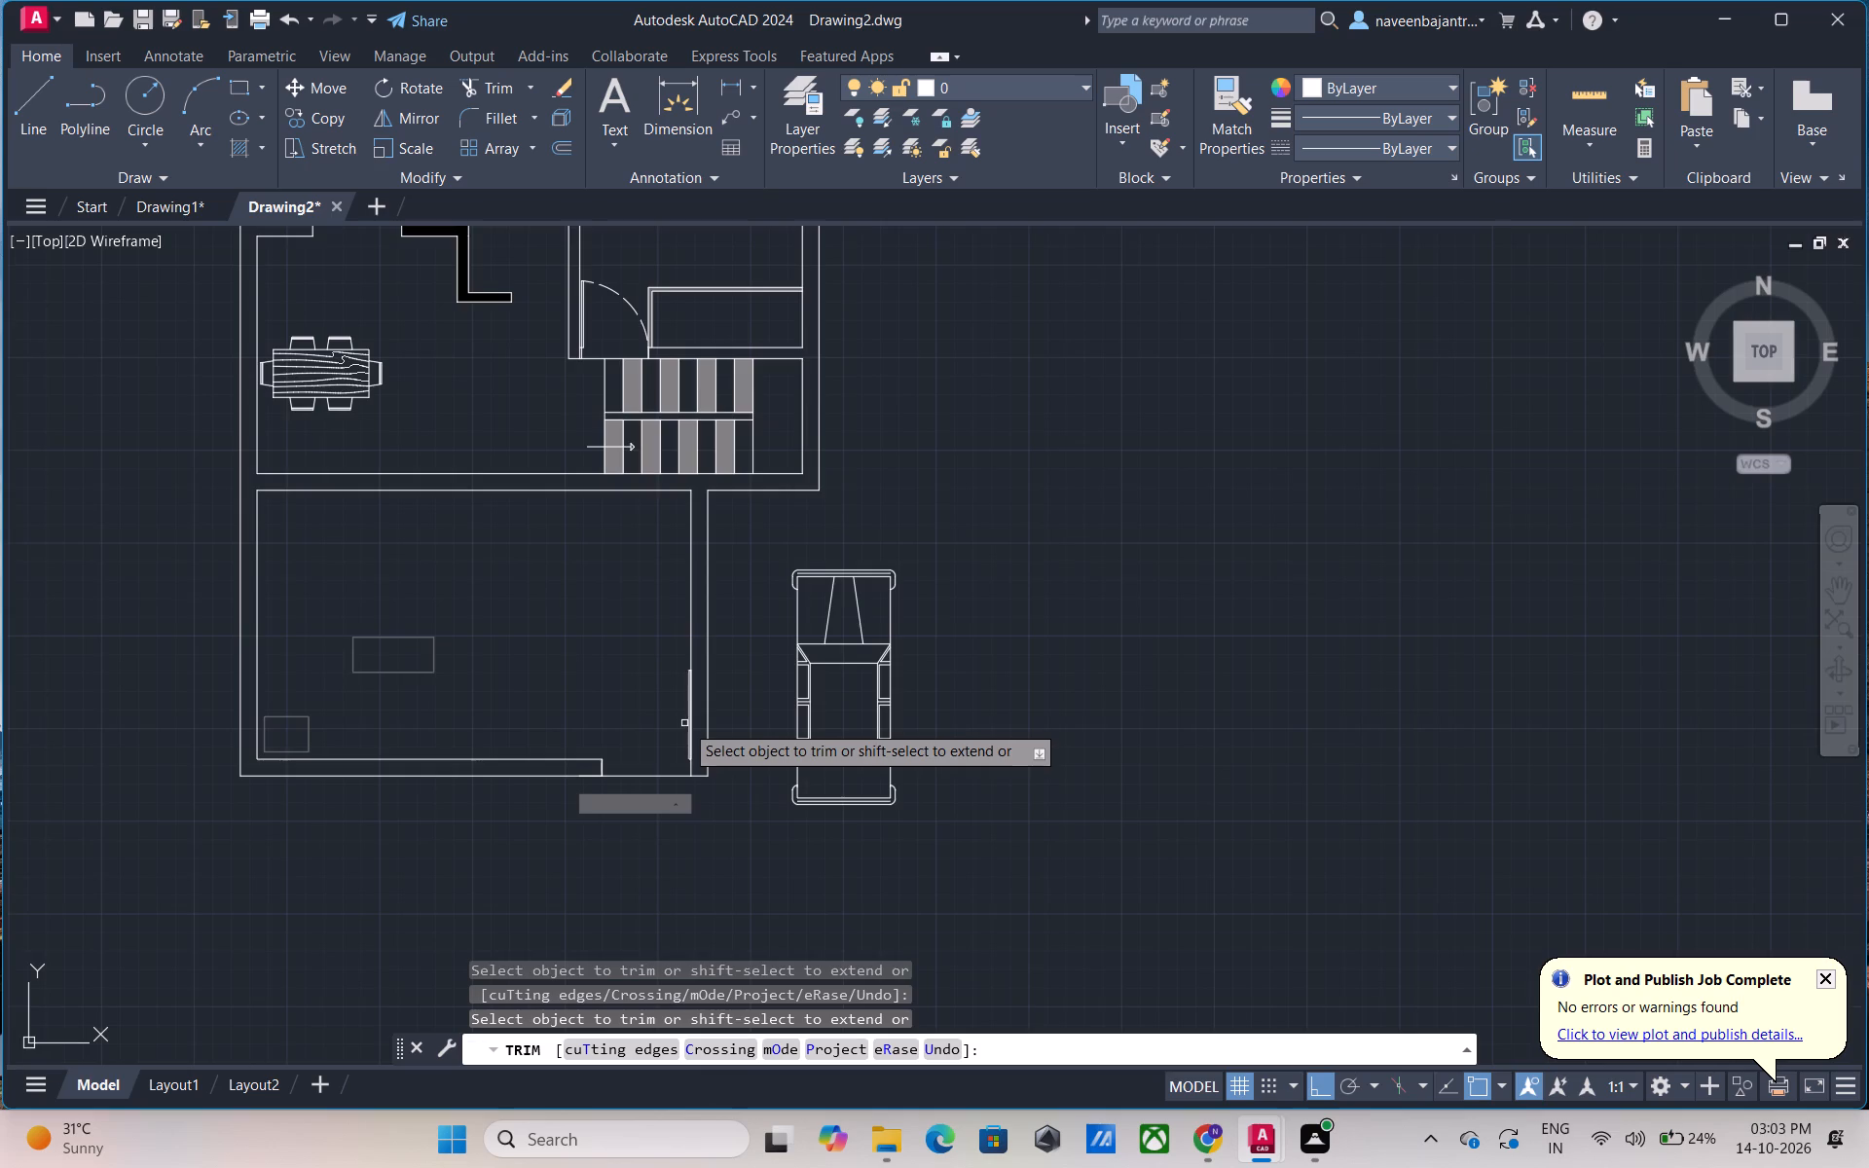
{"action": "scroll", "coordinate": [686, 720], "scroll_direction": "up", "scroll_amount": 3}
{"action": "left_click", "coordinate": [689, 715]}
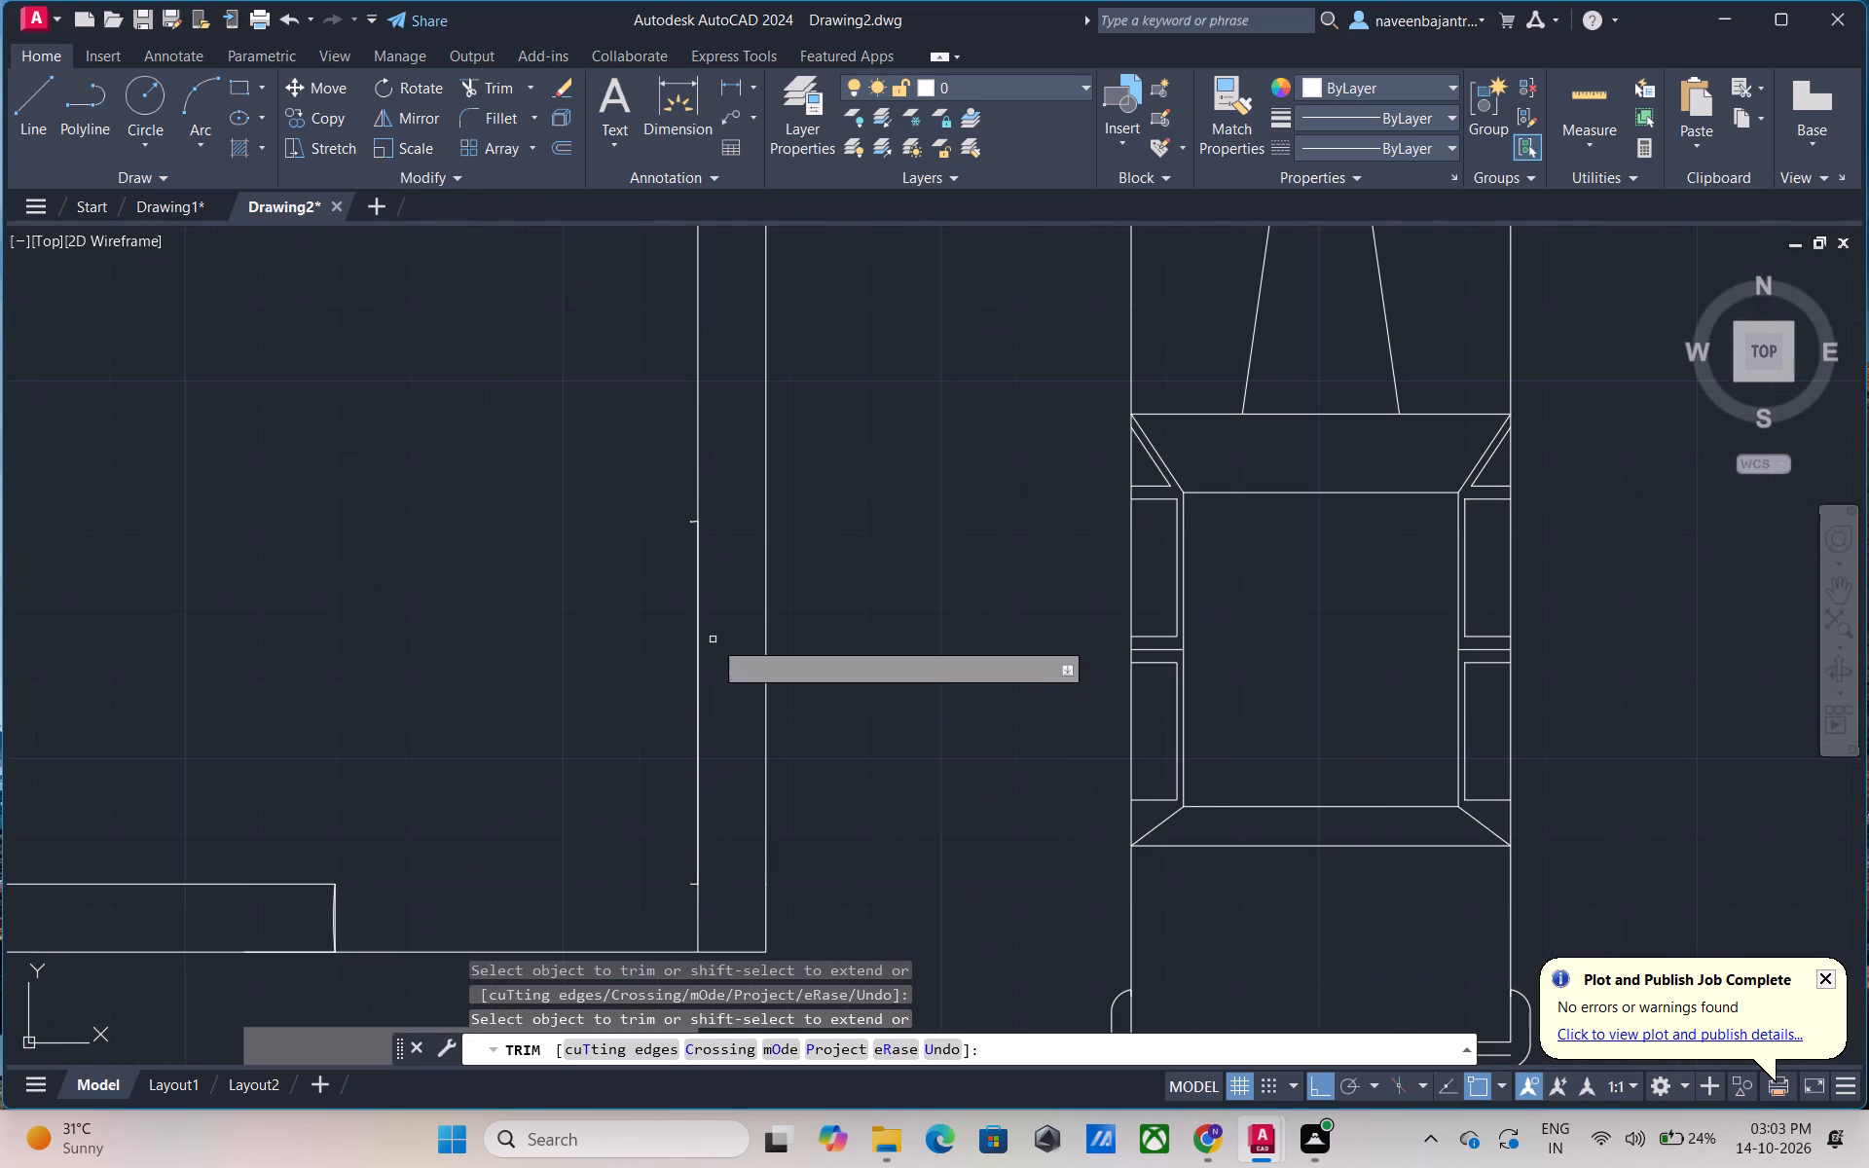
{"action": "left_click", "coordinate": [690, 523]}
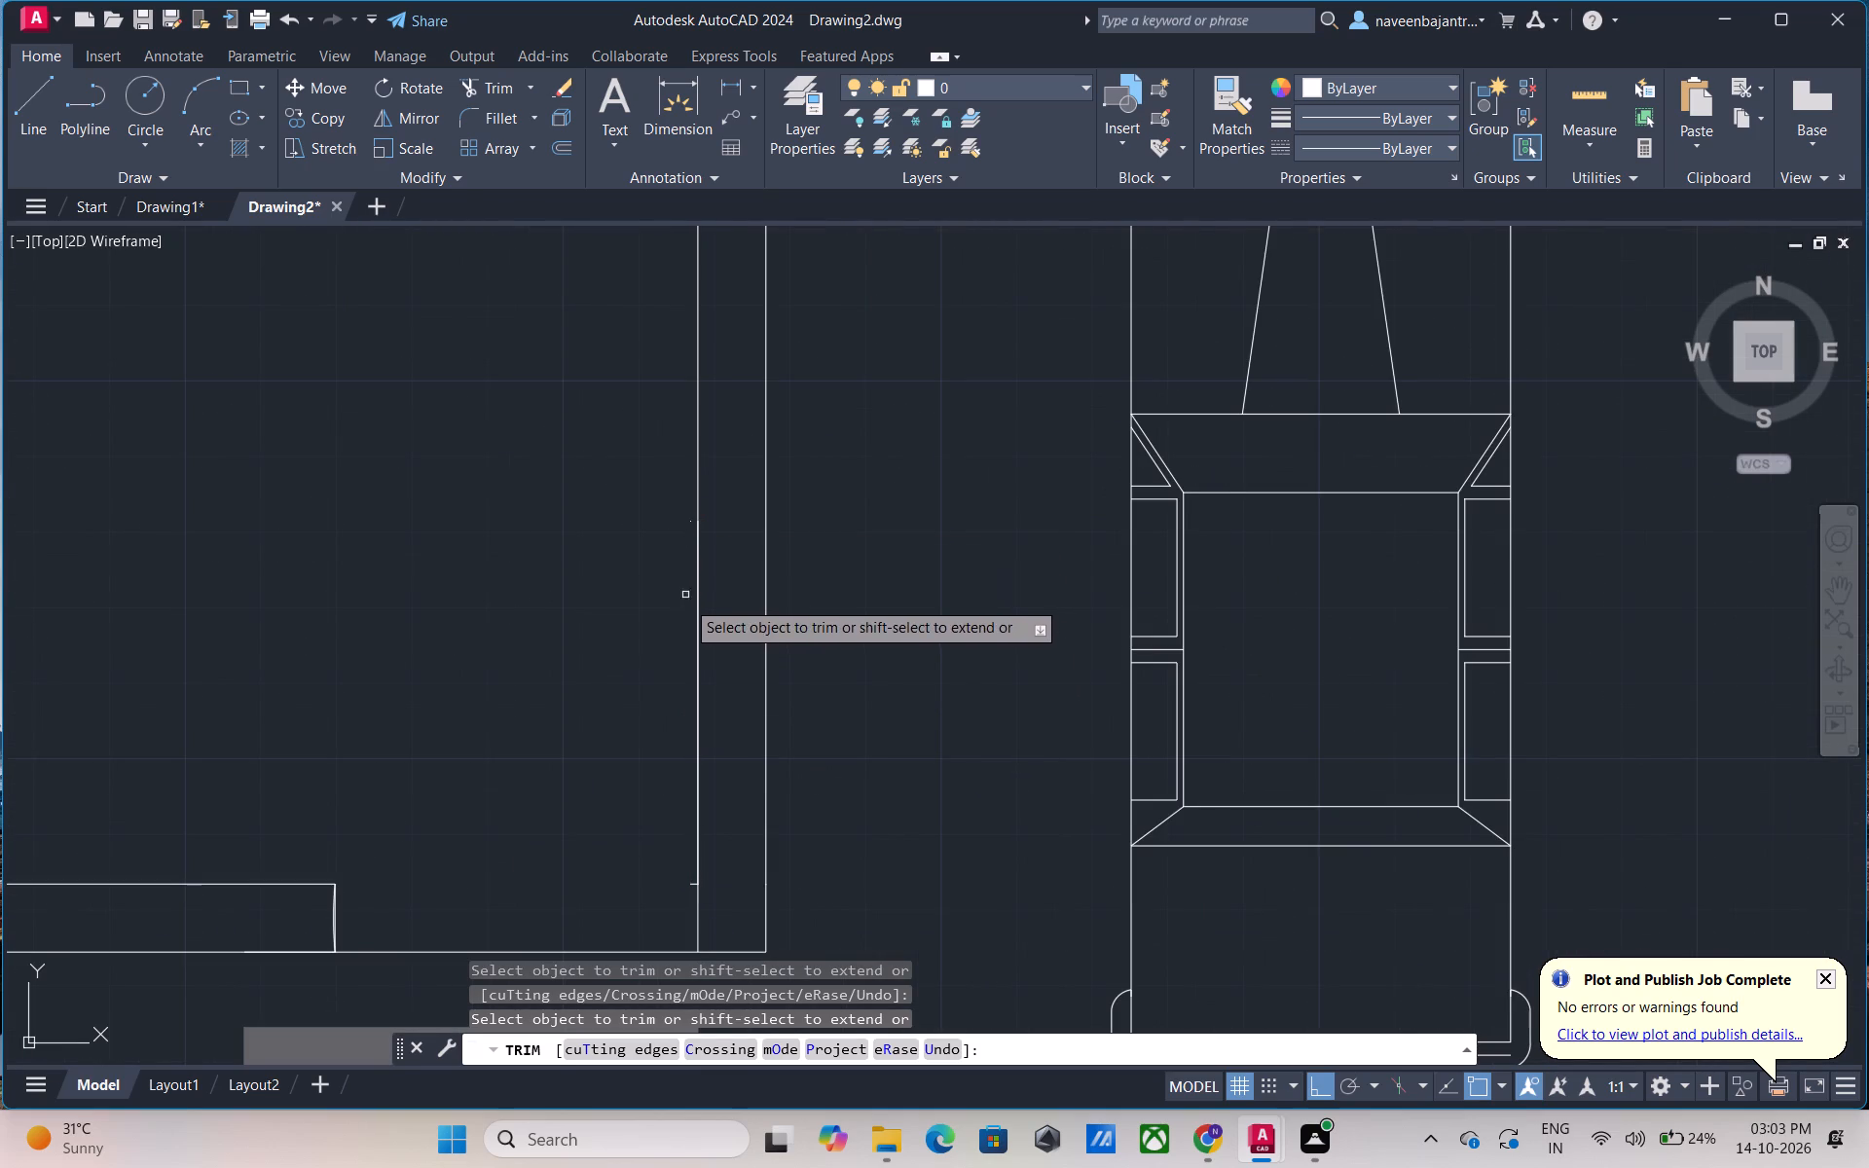
{"action": "left_click", "coordinate": [690, 887]}
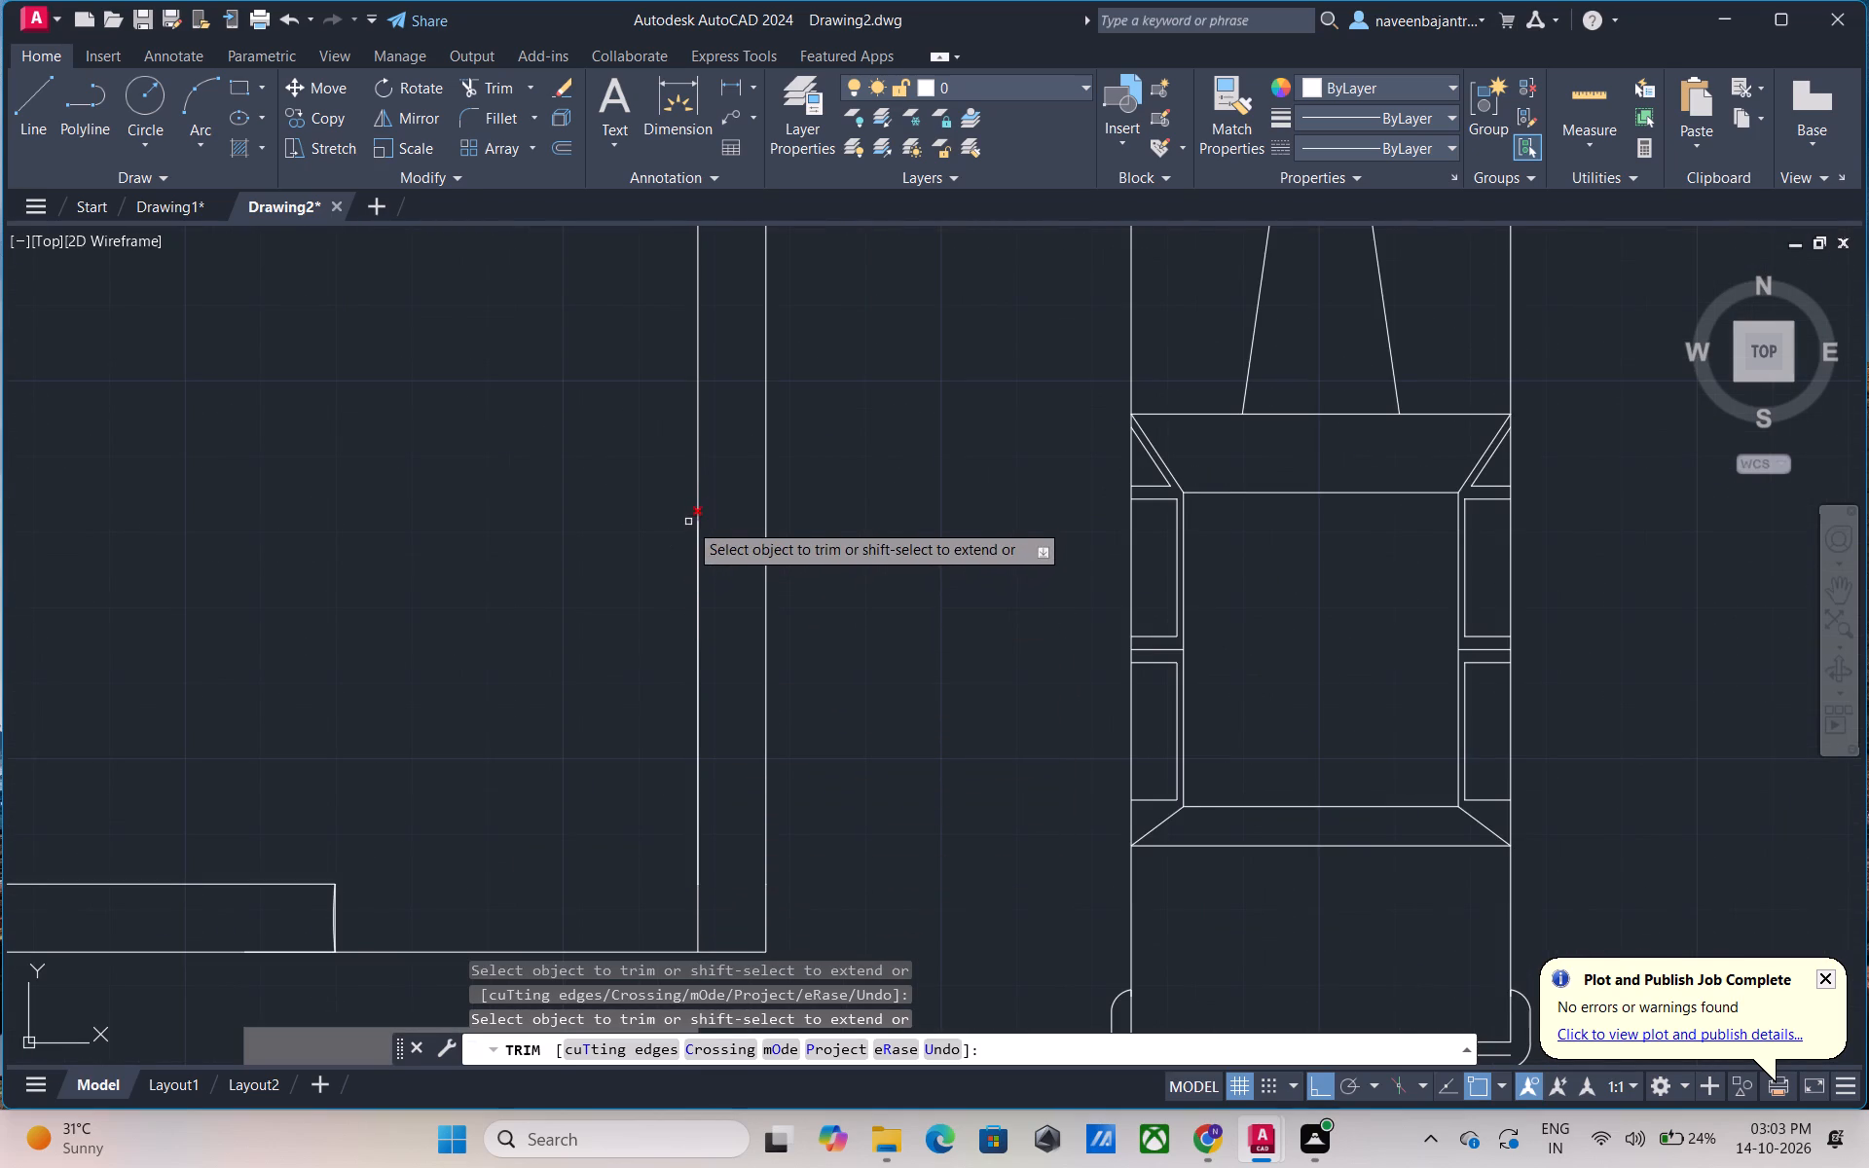
{"action": "scroll", "coordinate": [687, 523], "scroll_direction": "up", "scroll_amount": 5}
{"action": "left_click", "coordinate": [679, 500]}
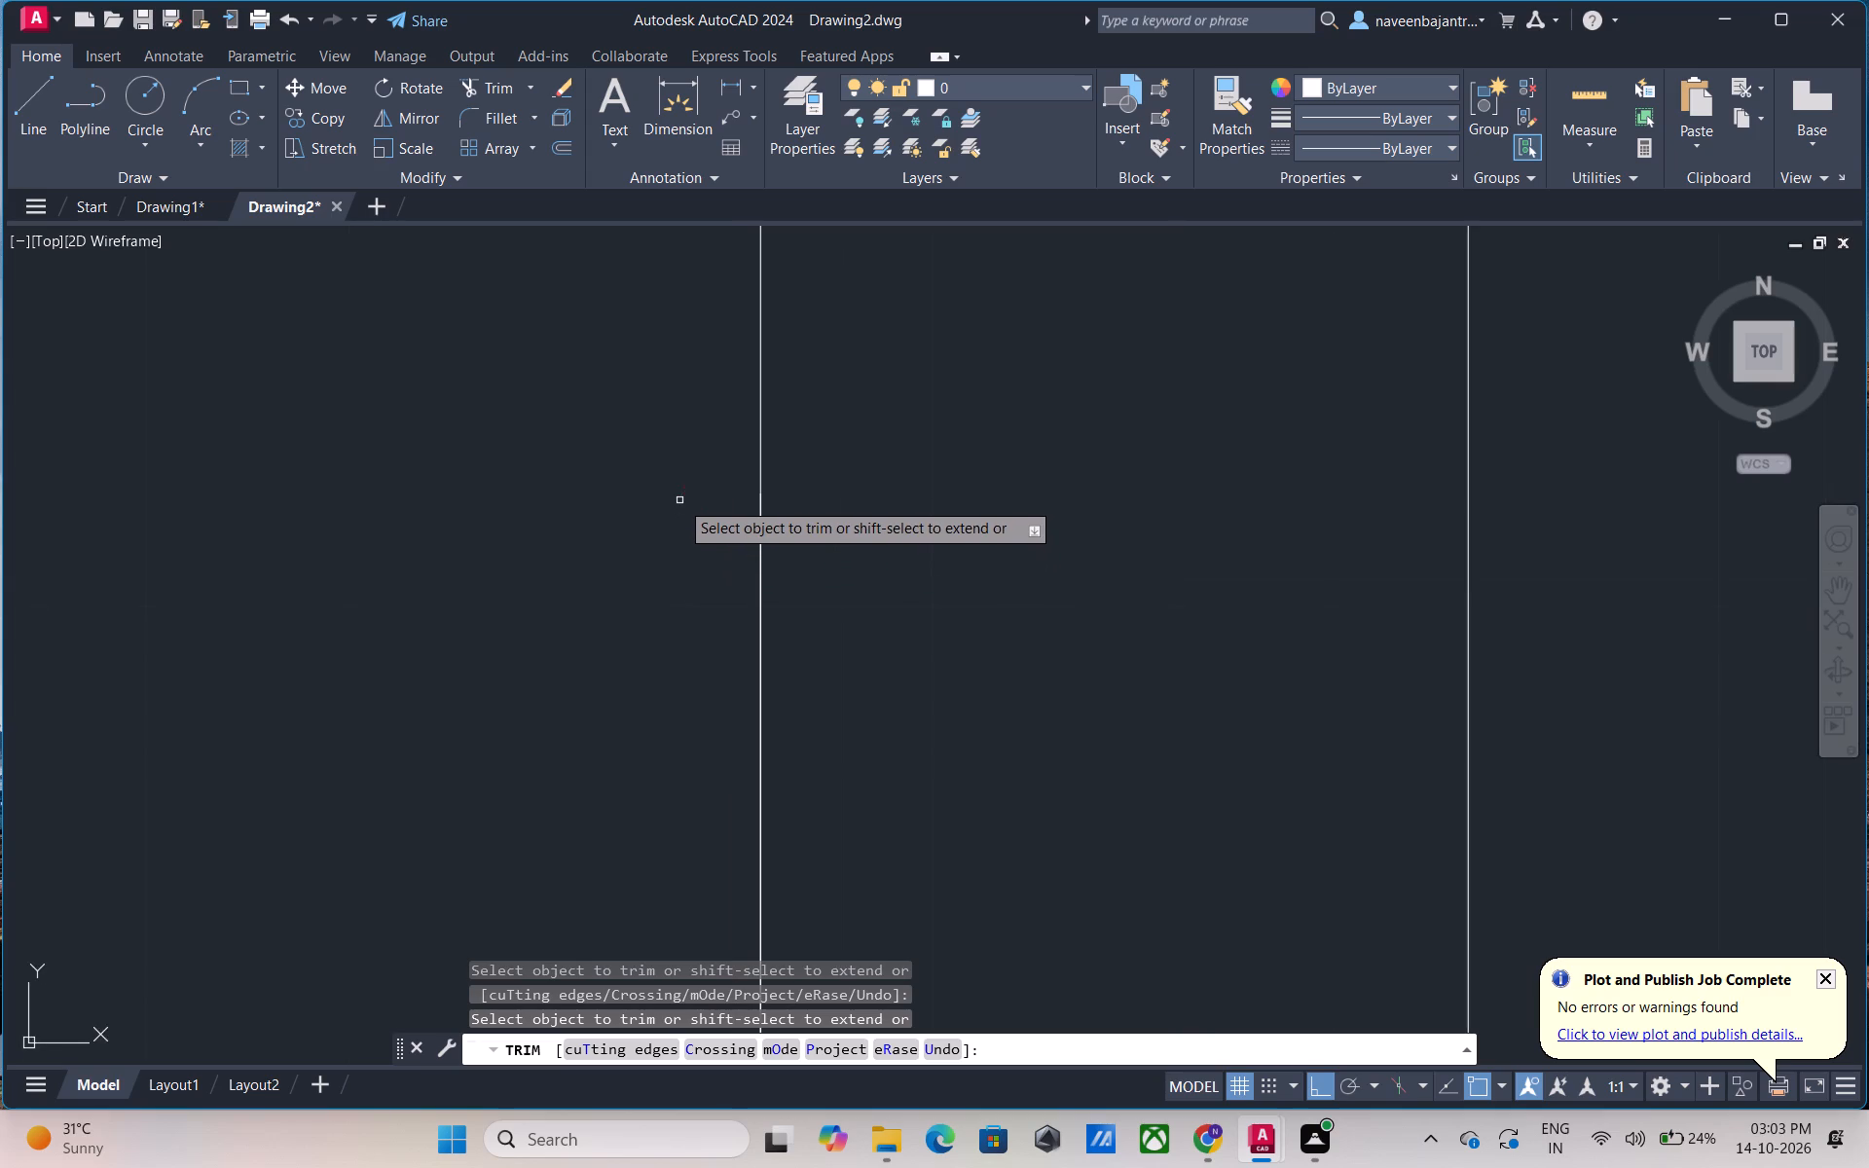
{"action": "scroll", "coordinate": [679, 502], "scroll_direction": "down", "scroll_amount": 5}
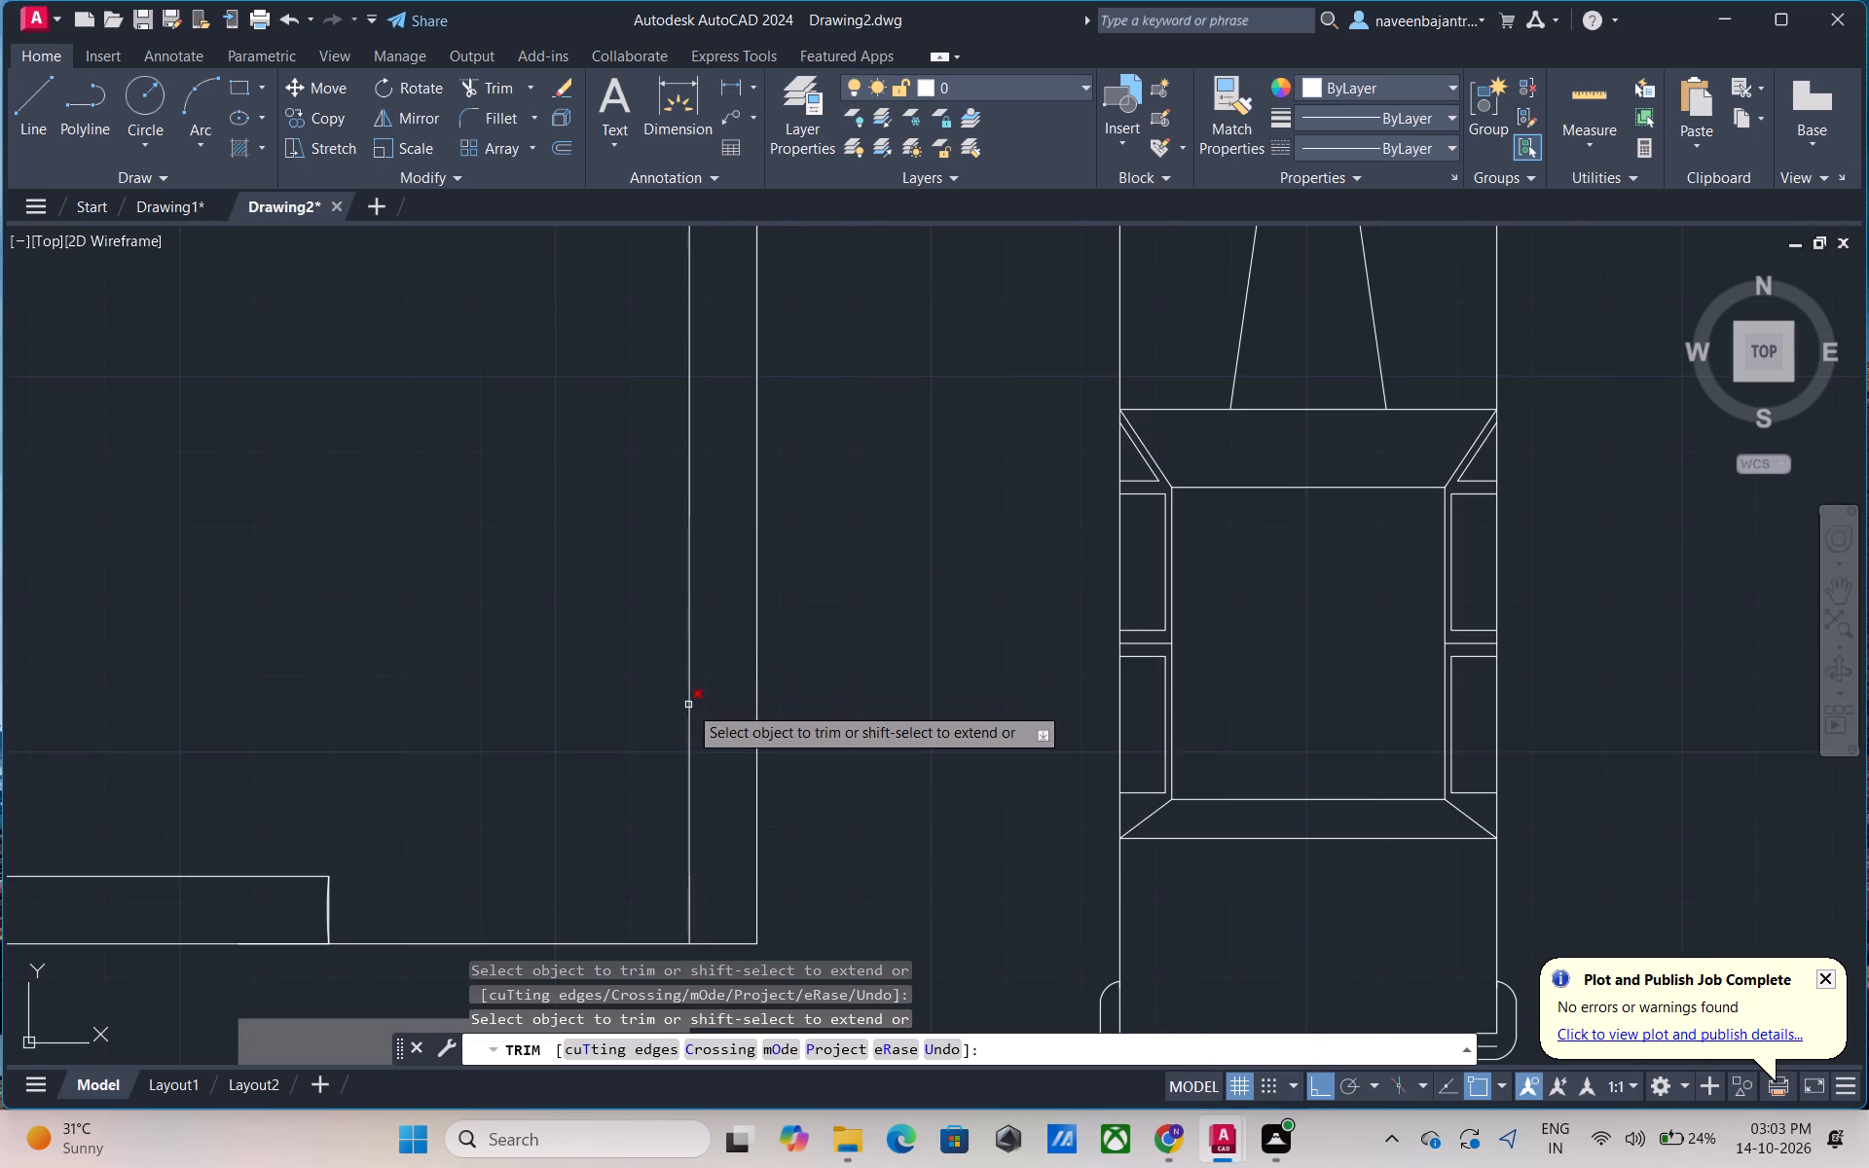
{"action": "left_click", "coordinate": [688, 706]}
Trim away the front room's south wall, including its inner and outer lines and the short end lines at the opening.
{"action": "scroll", "coordinate": [688, 706], "scroll_direction": "down", "scroll_amount": 2}
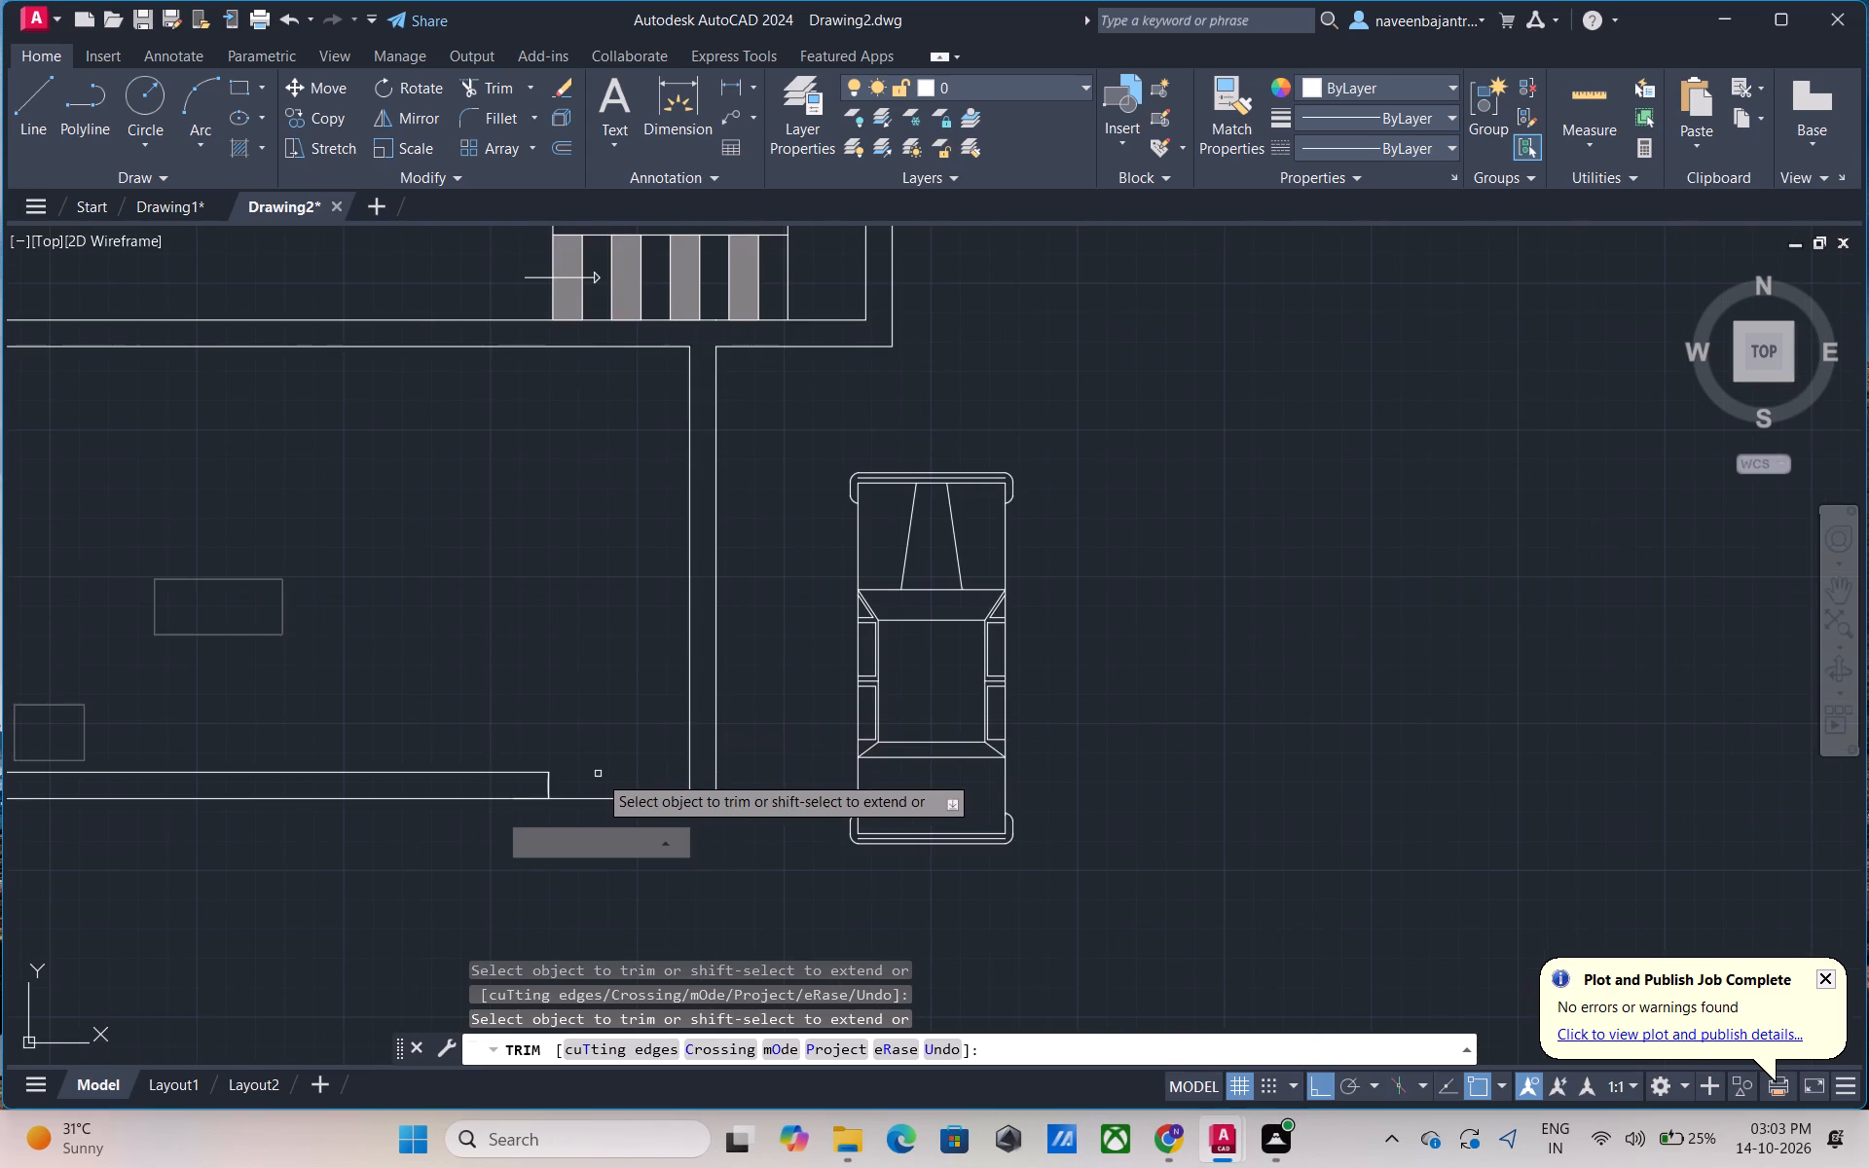
{"action": "scroll", "coordinate": [597, 775], "scroll_direction": "down", "scroll_amount": 1}
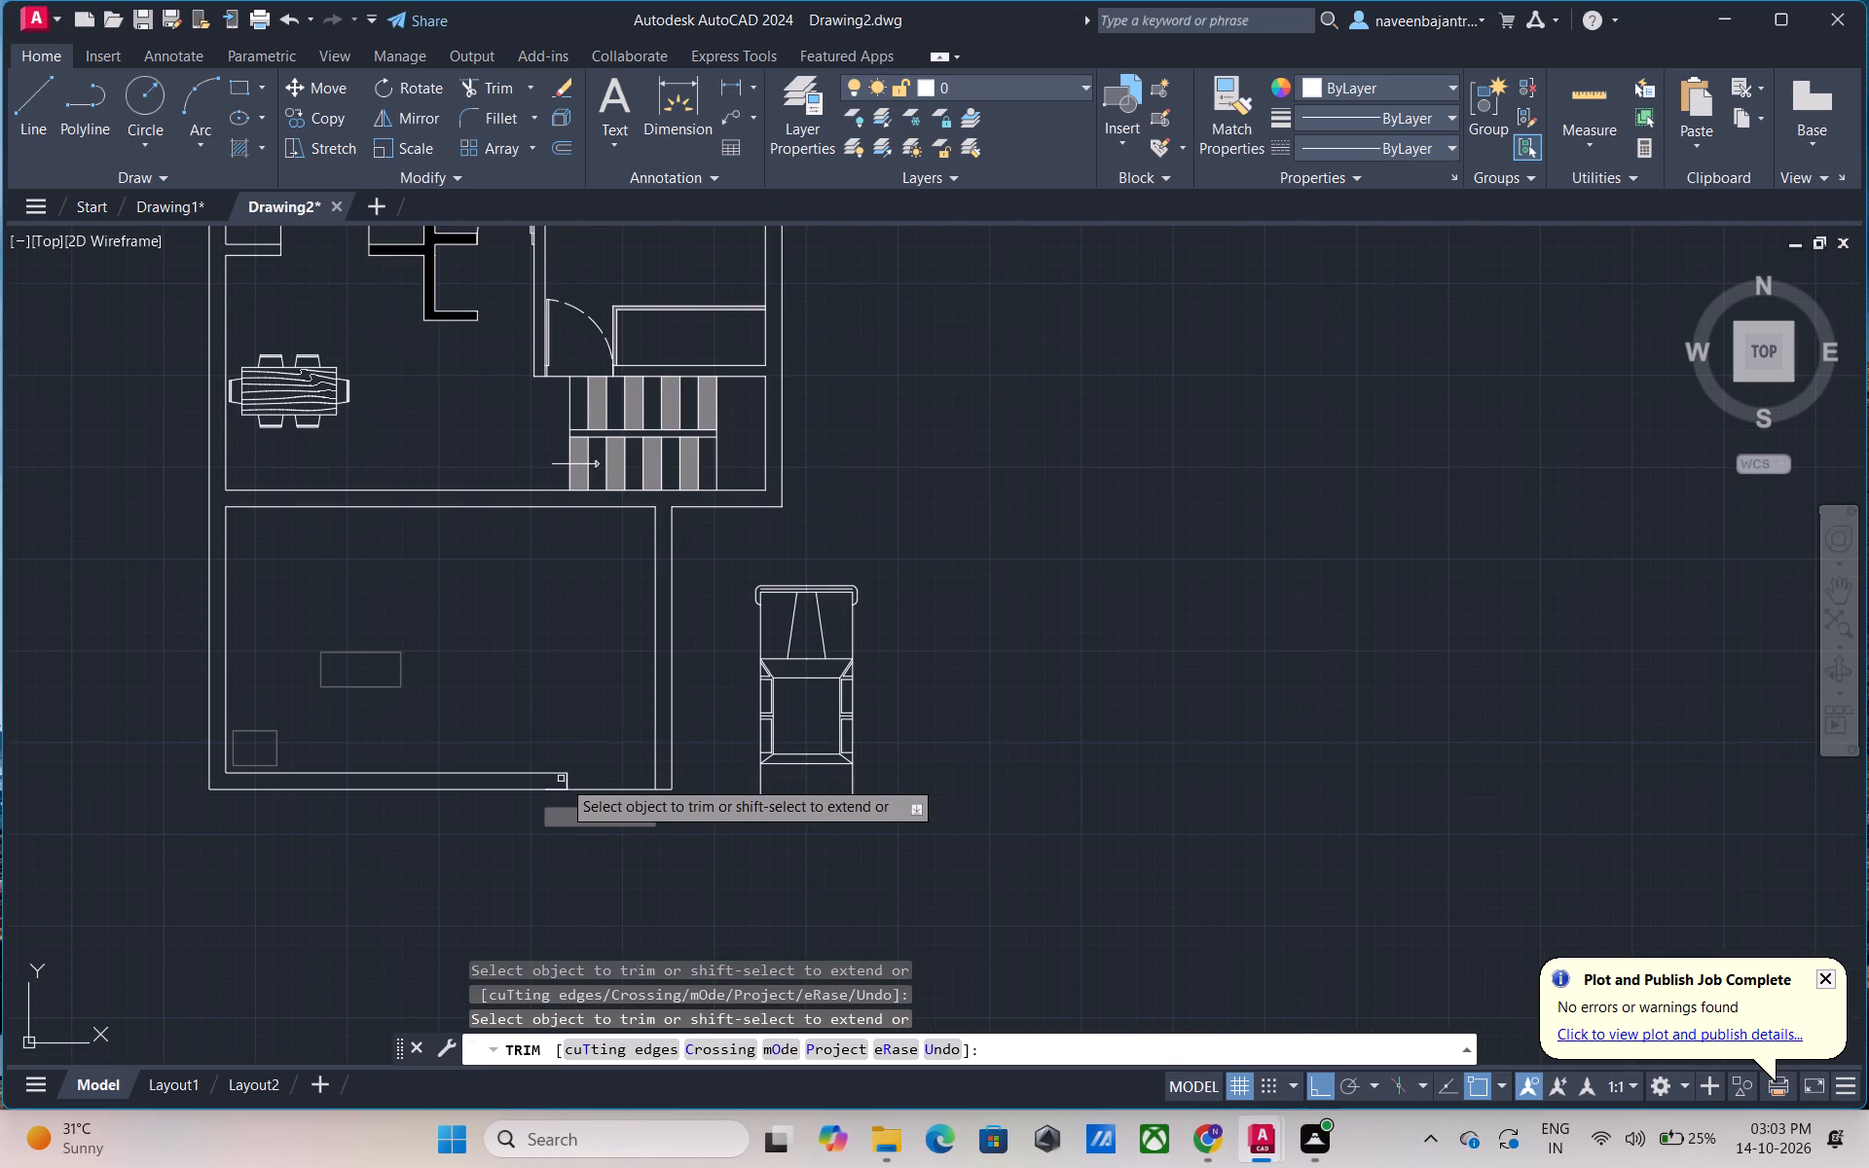
{"action": "left_click", "coordinate": [553, 788]}
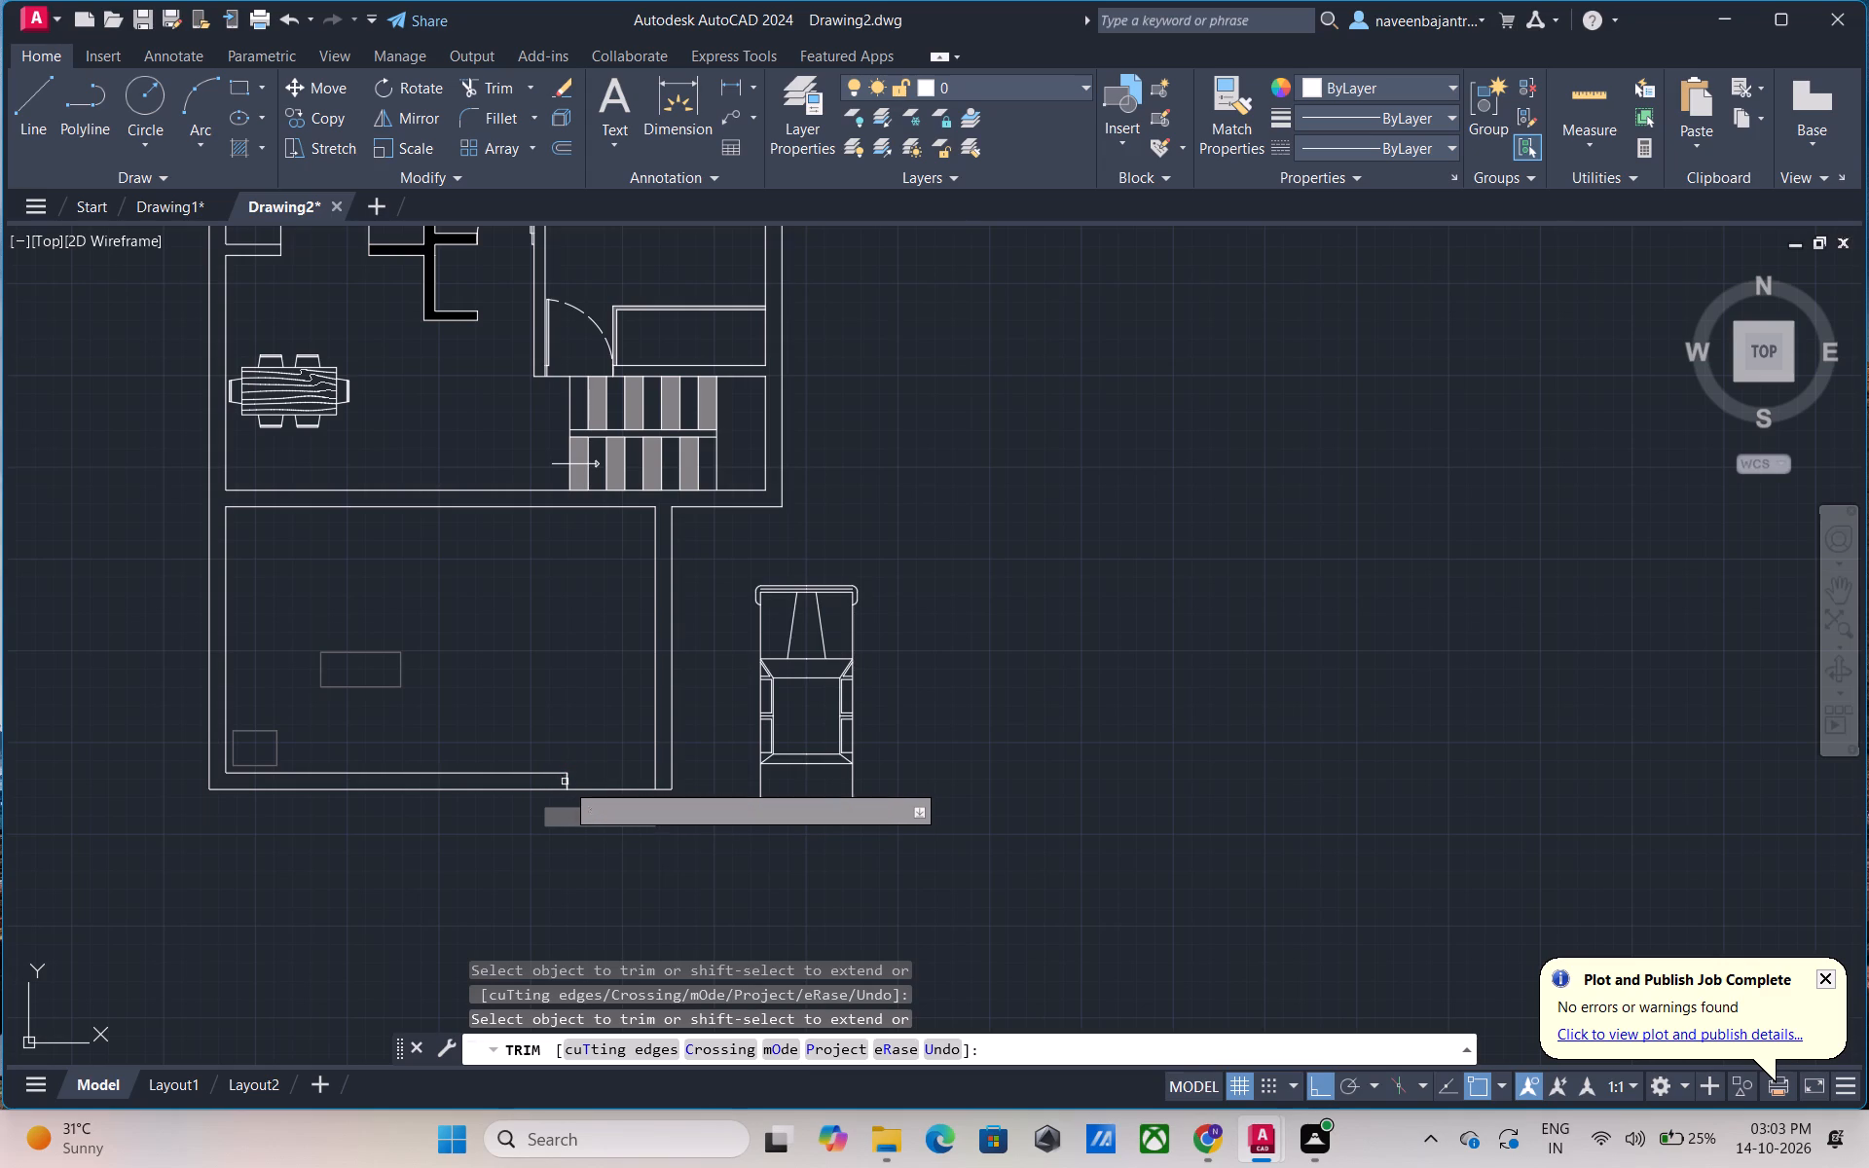
{"action": "left_click", "coordinate": [566, 780]}
{"action": "left_click", "coordinate": [568, 783]}
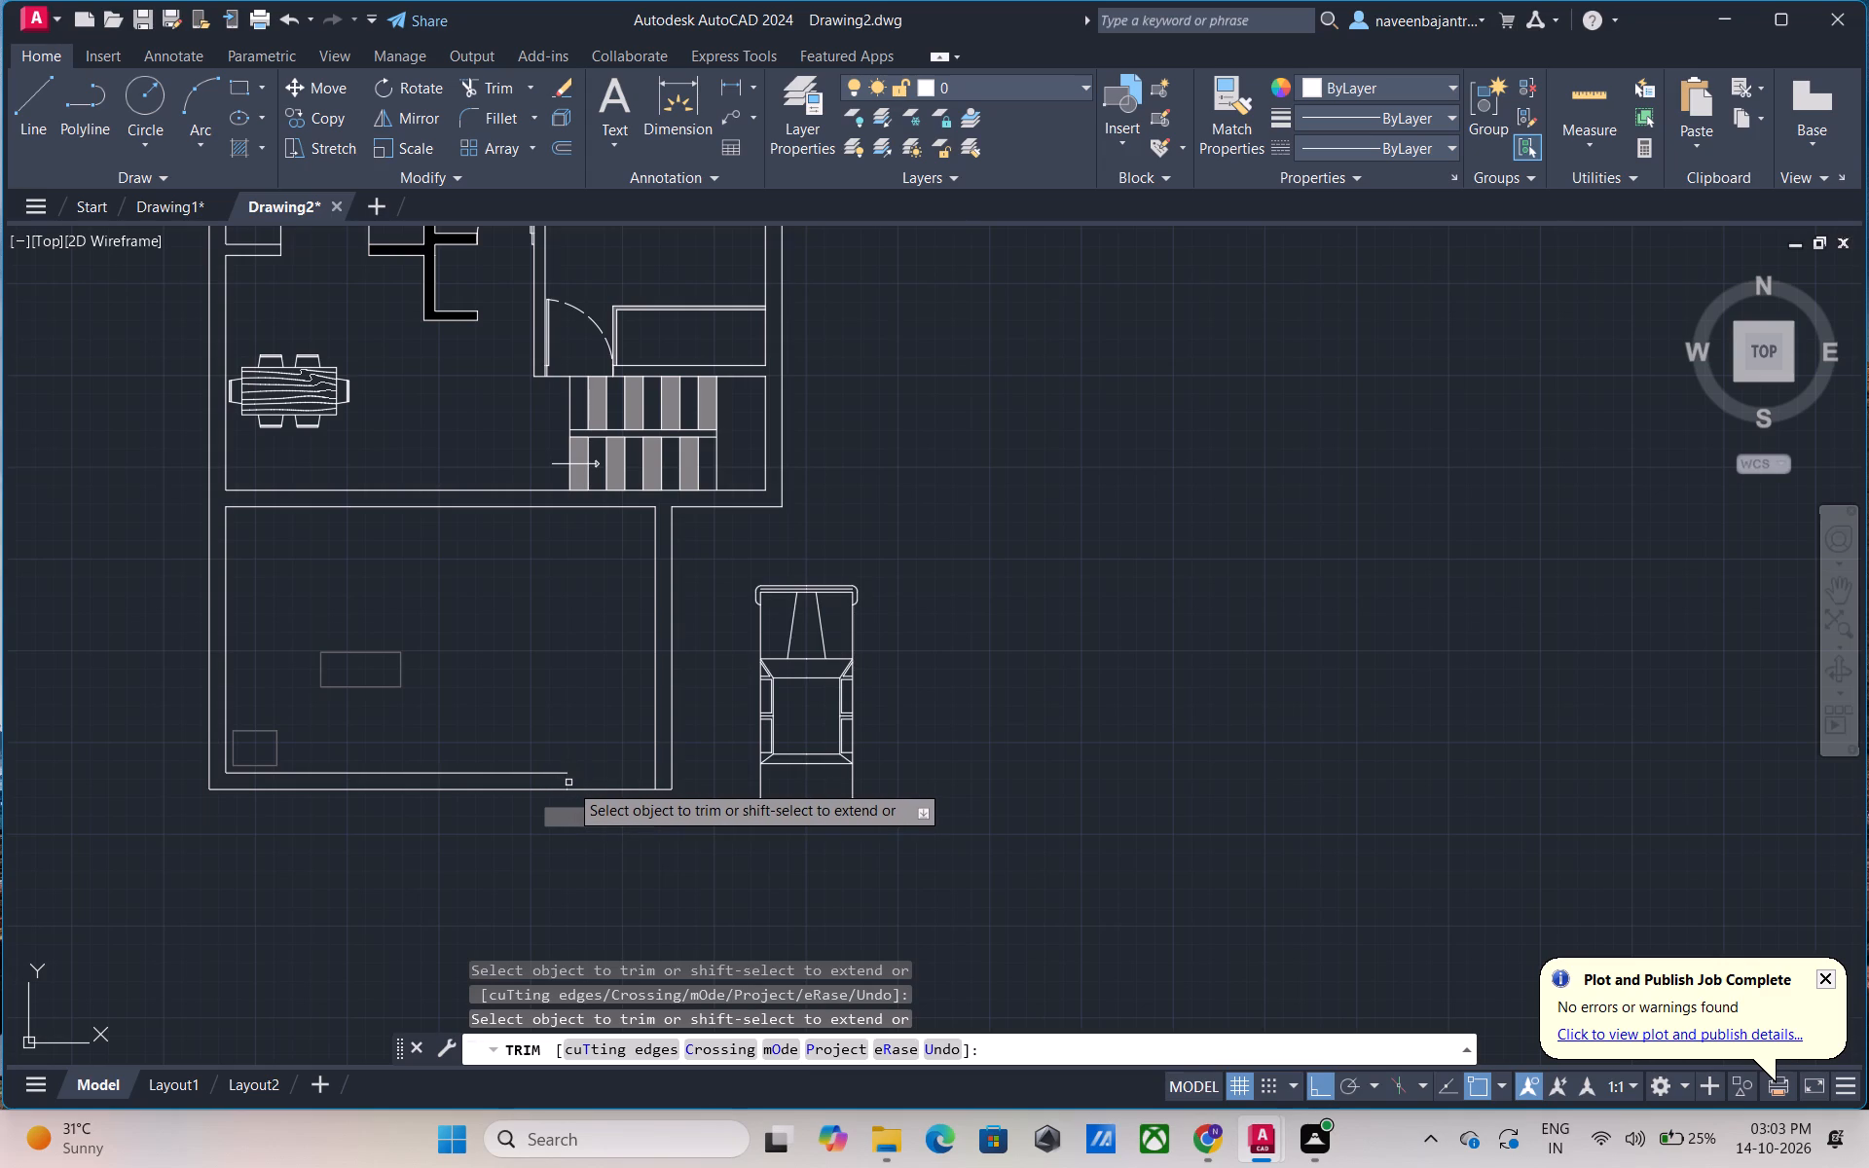
{"action": "left_click", "coordinate": [560, 788]}
{"action": "left_click", "coordinate": [571, 788]}
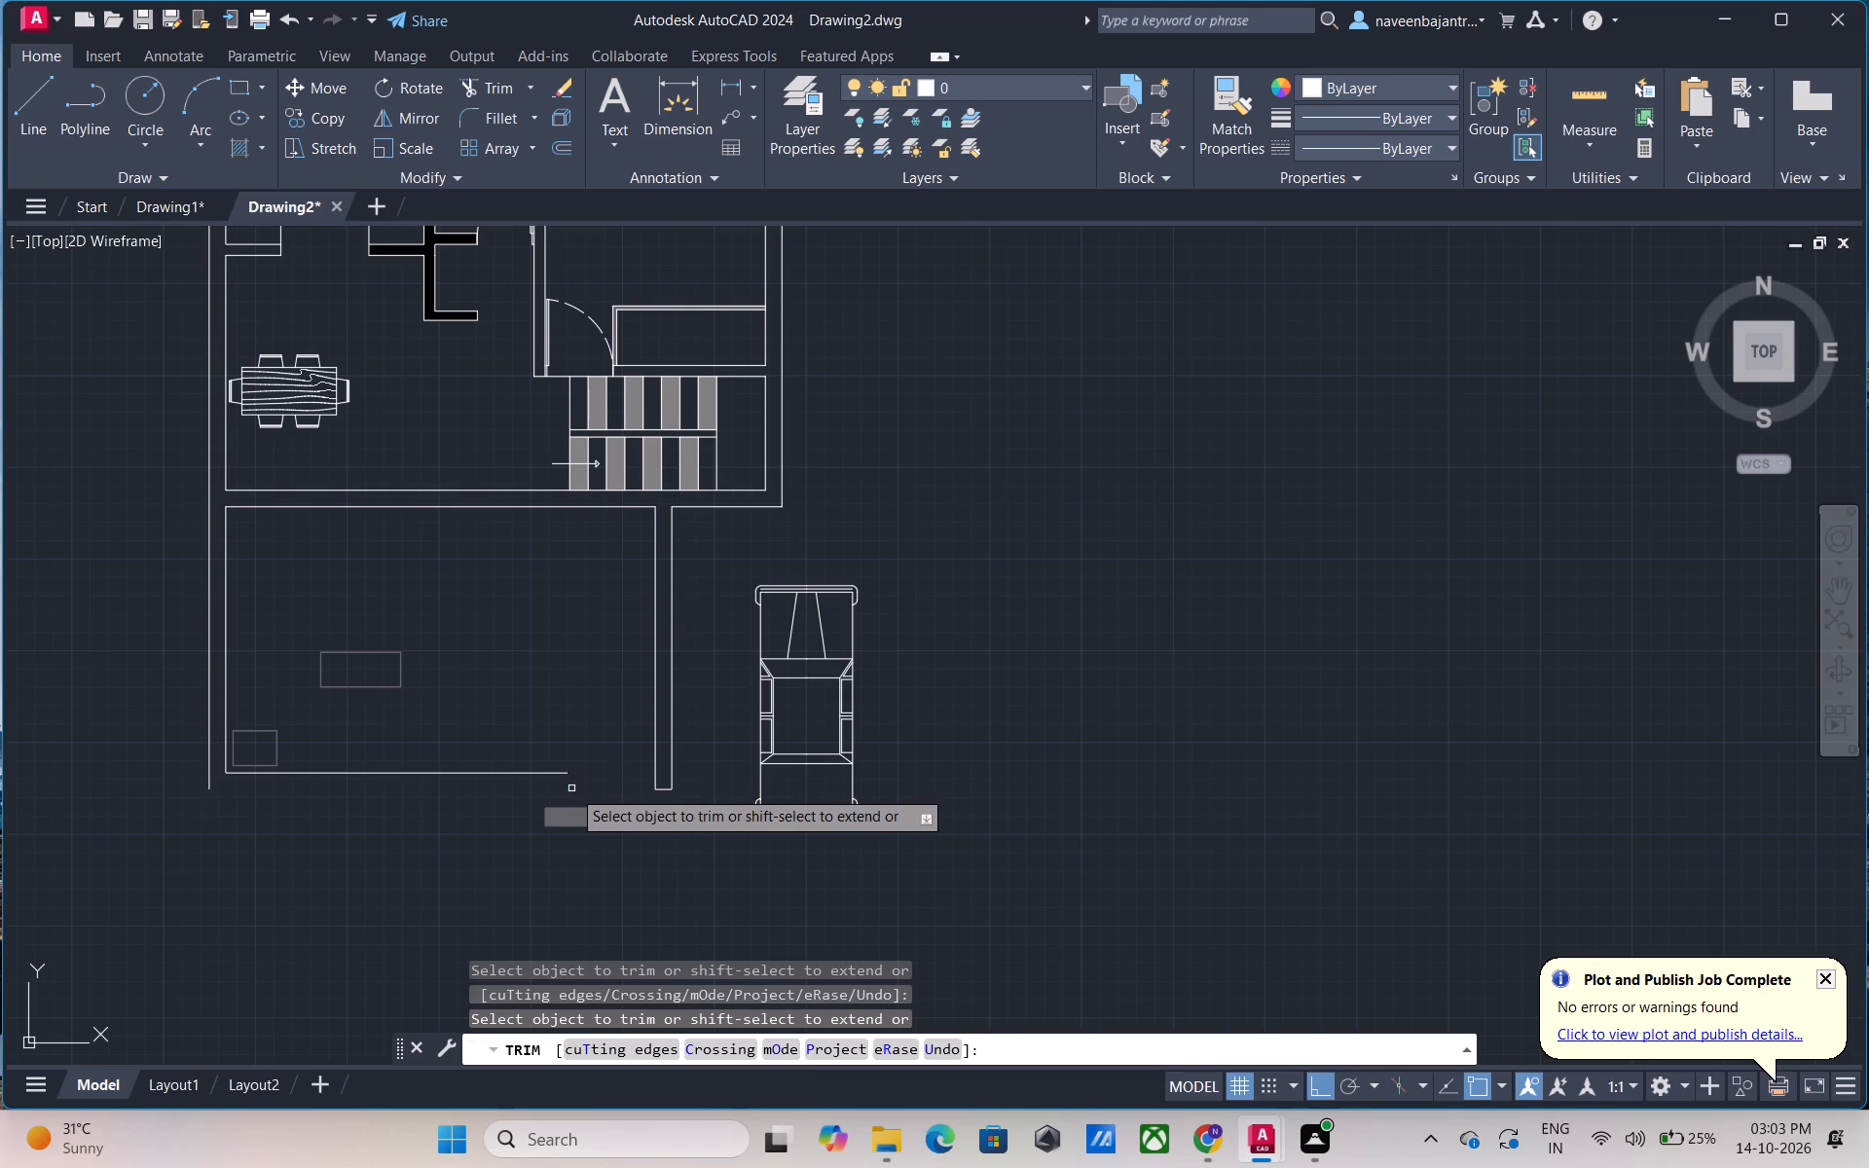
{"action": "left_click", "coordinate": [557, 775]}
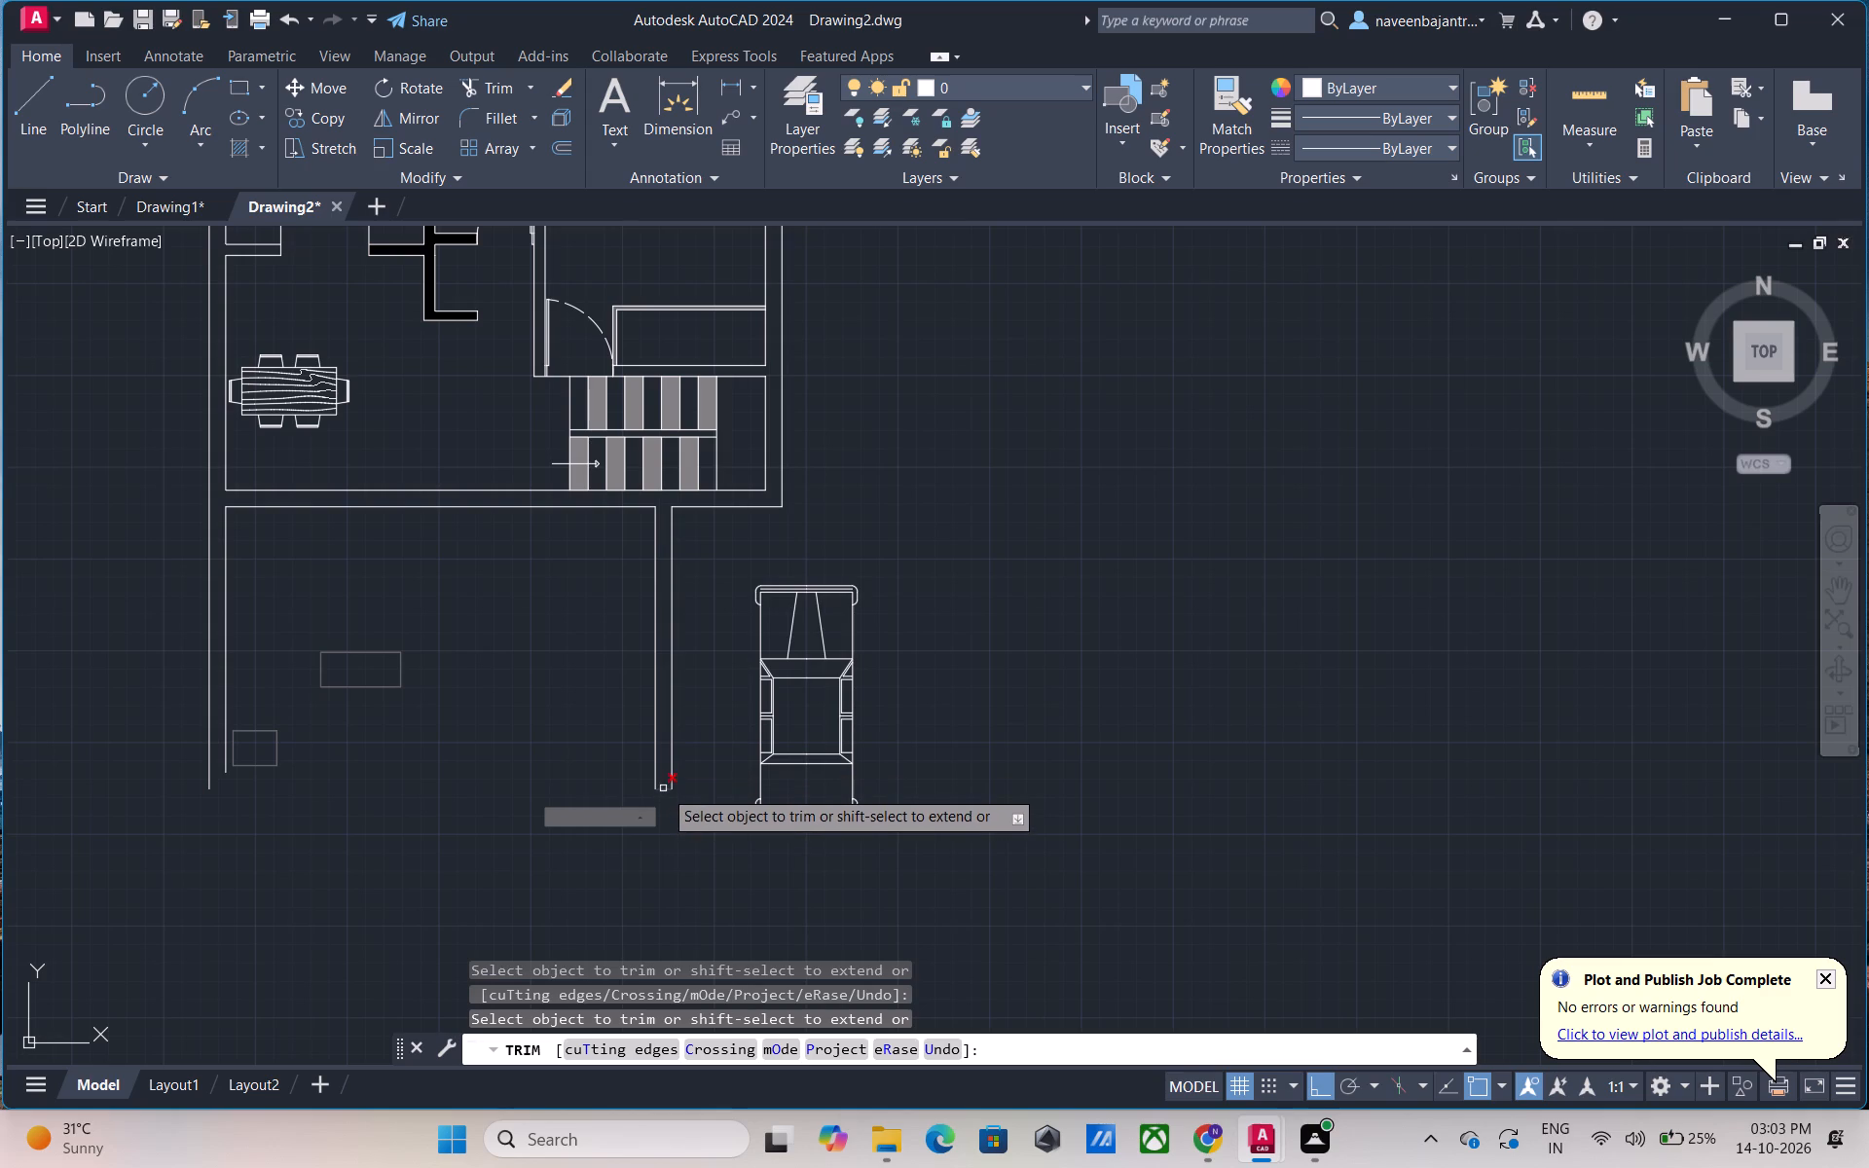
{"action": "left_click", "coordinate": [663, 788]}
{"action": "left_click", "coordinate": [657, 774]}
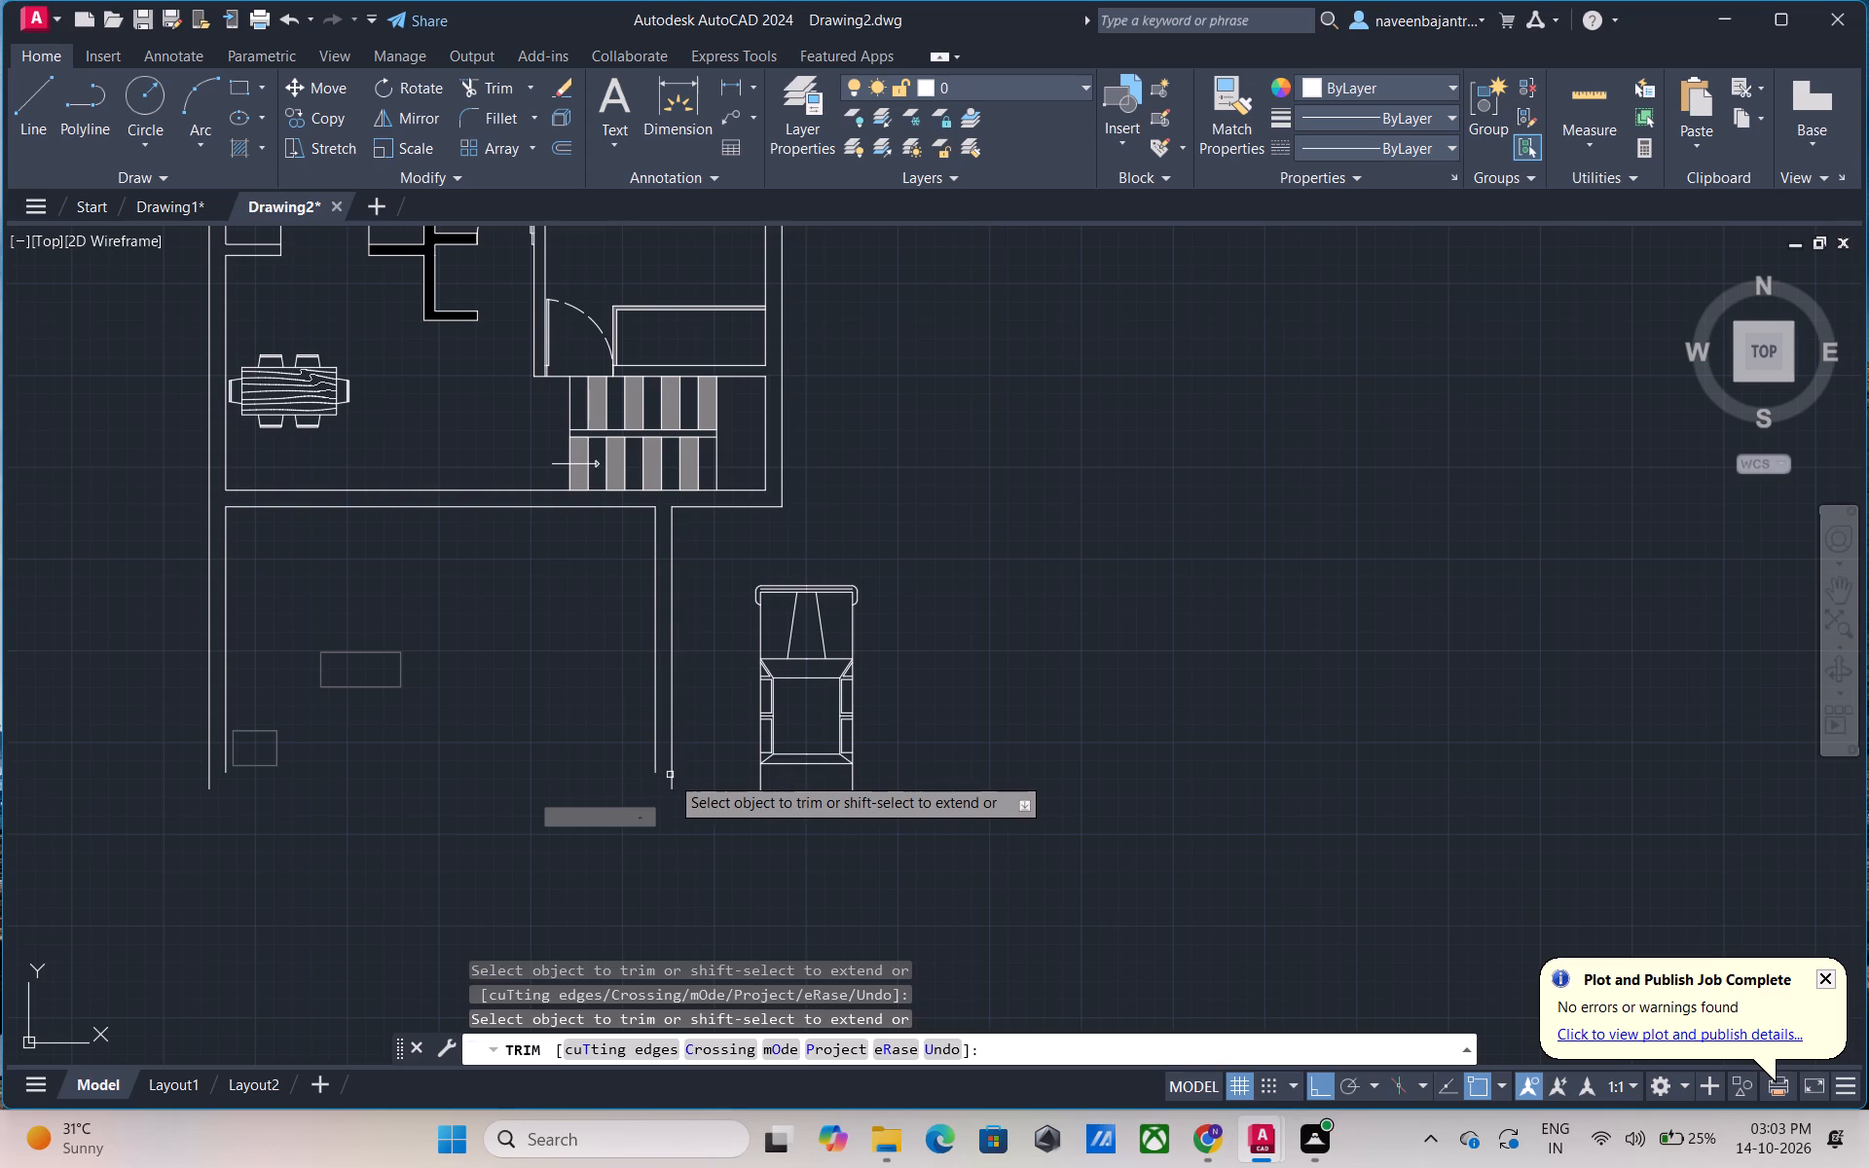
Trim away the inner and outer lines of the front room's east and west walls.
{"action": "left_click", "coordinate": [671, 775]}
{"action": "left_click", "coordinate": [672, 766]}
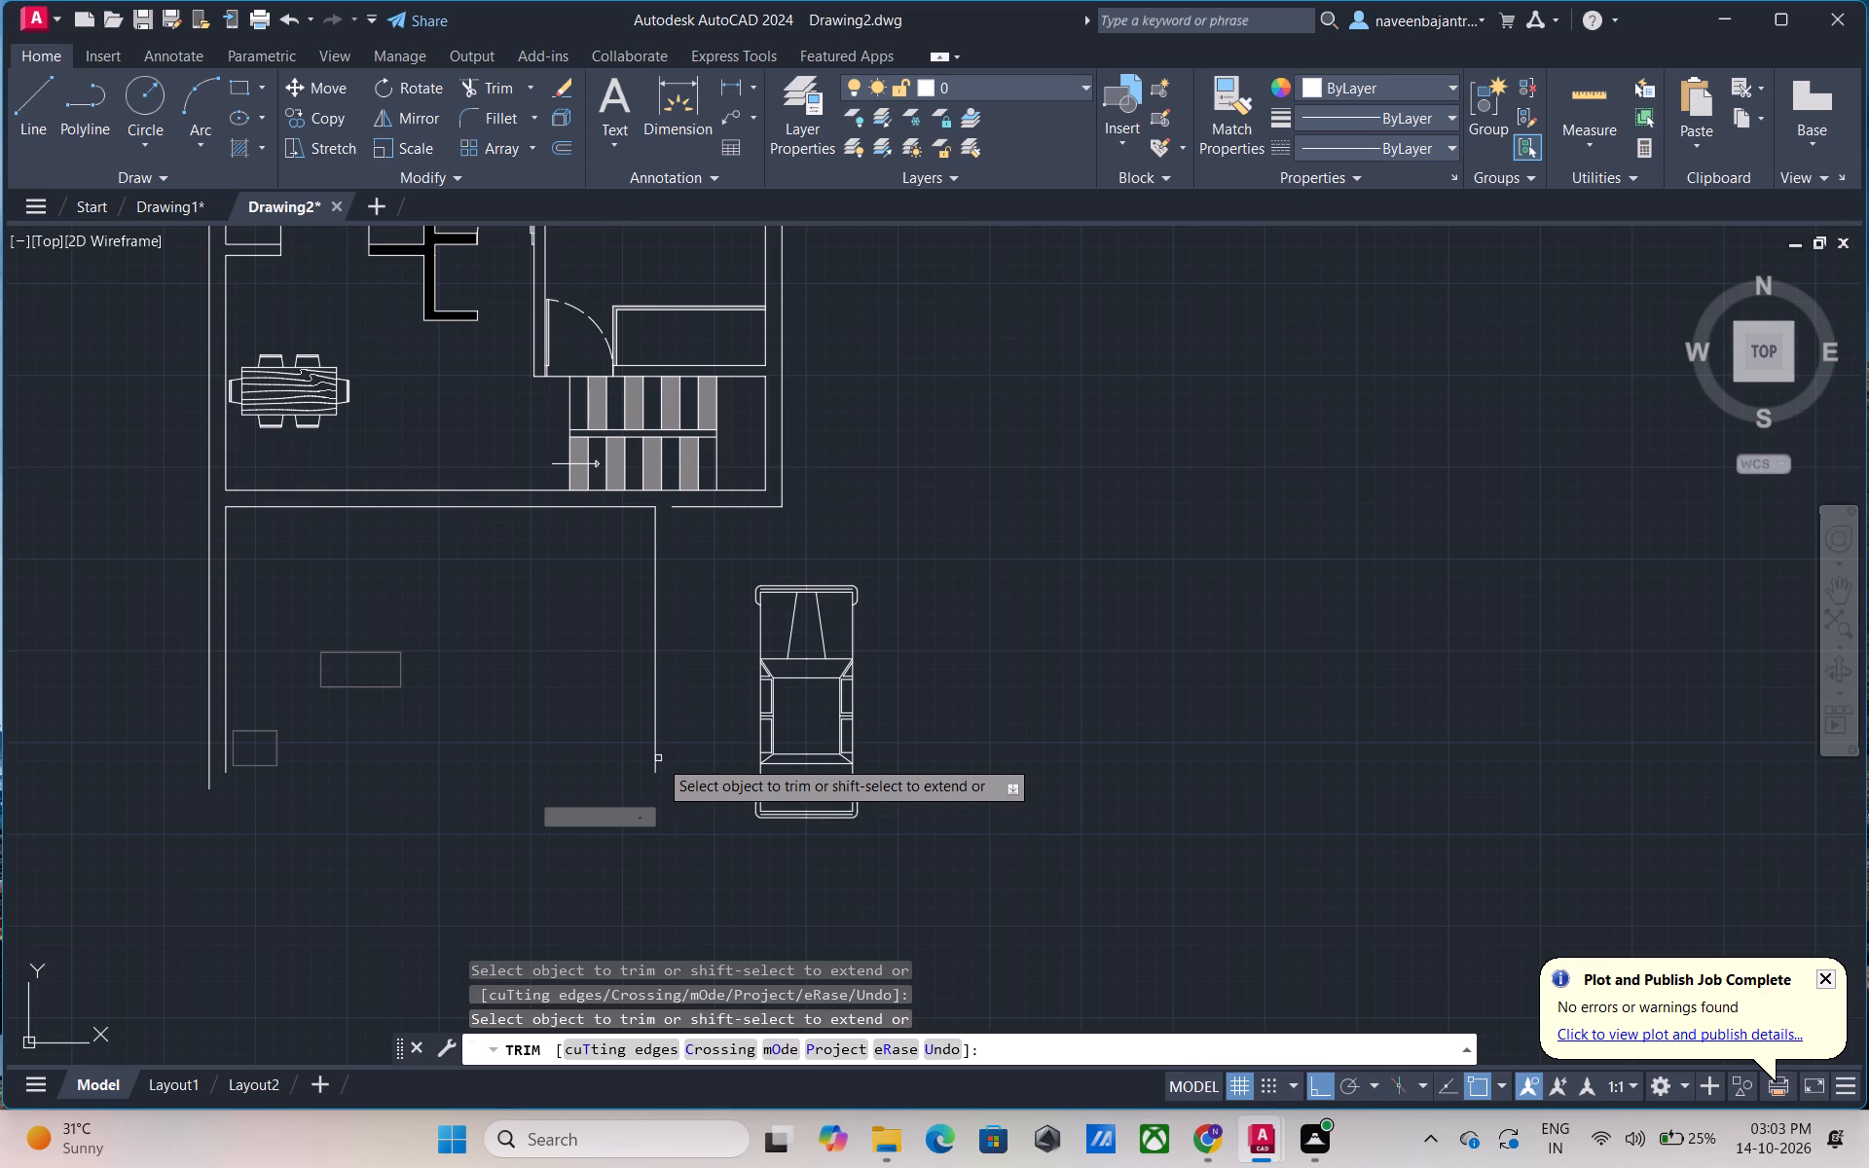
{"action": "left_click", "coordinate": [657, 758]}
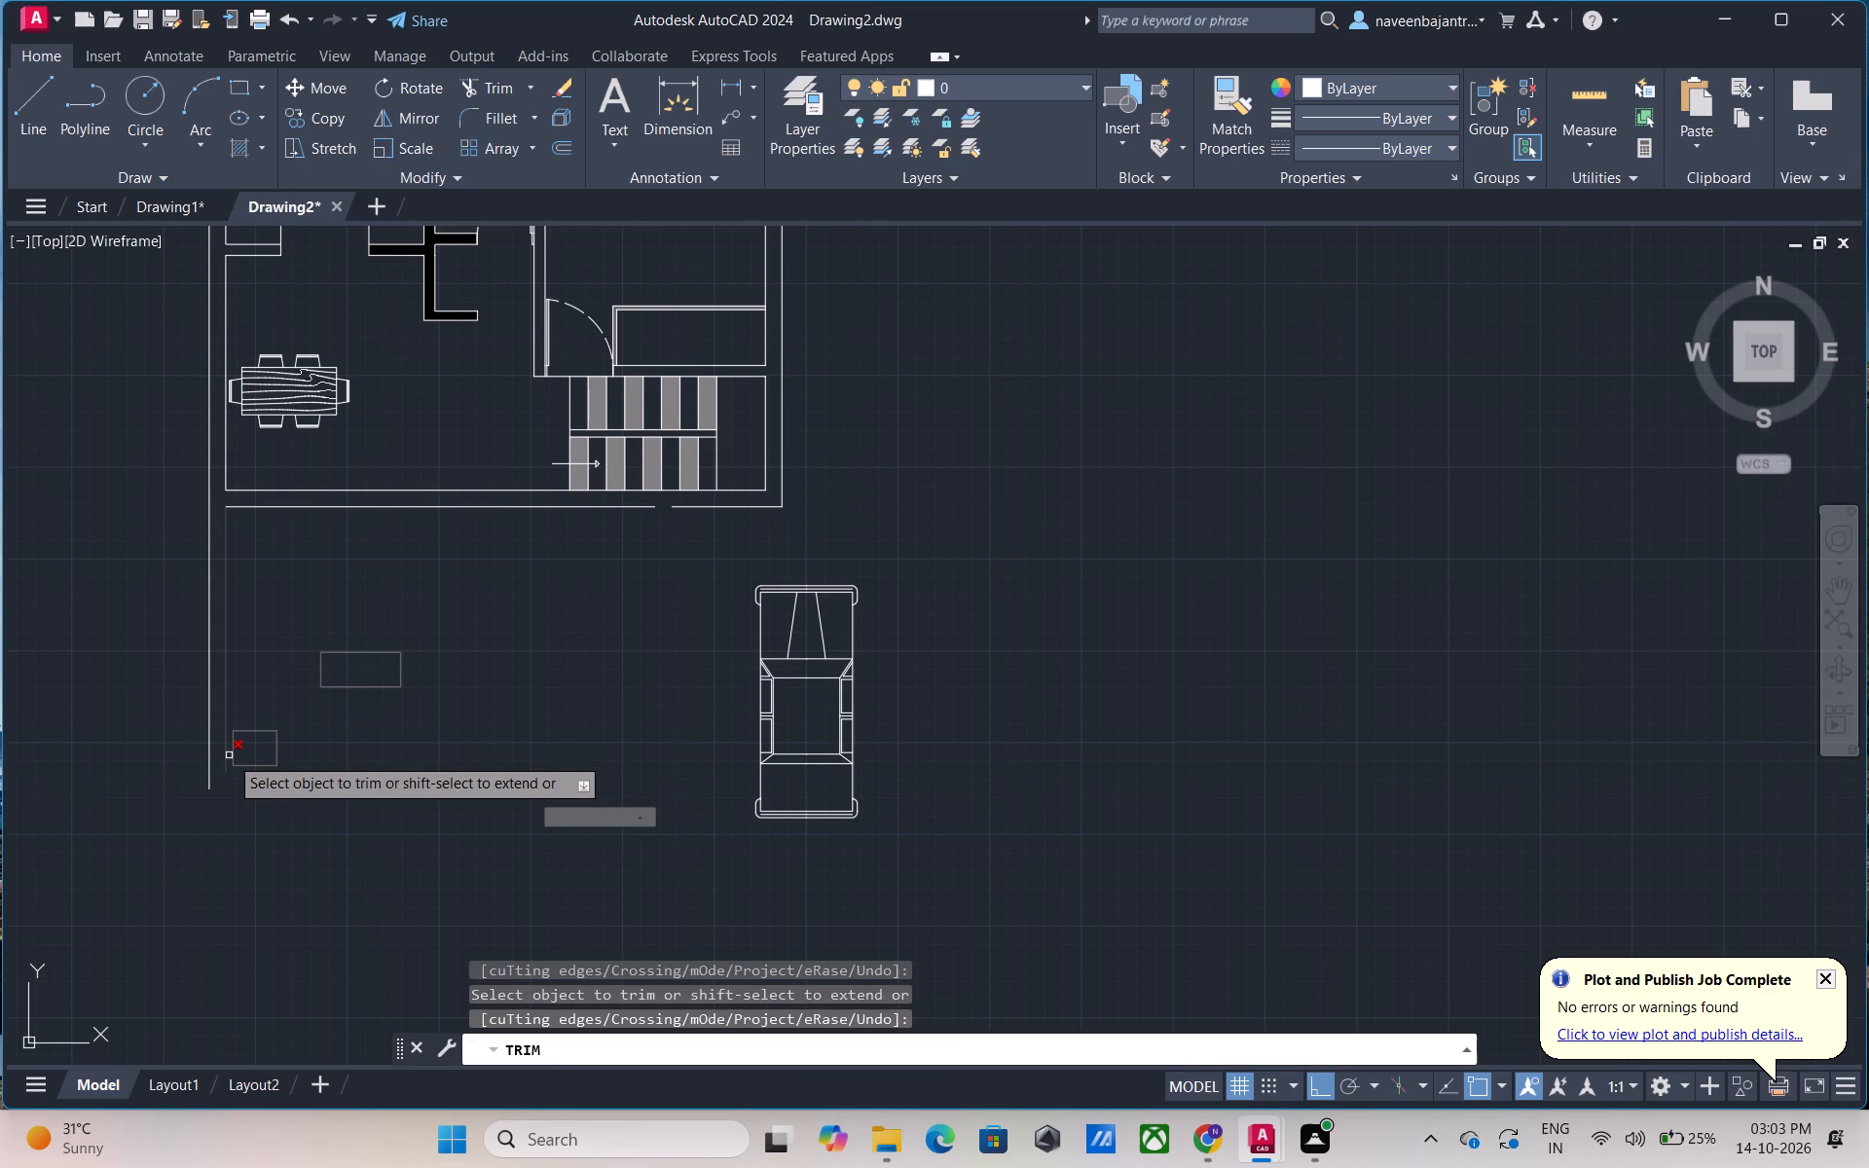
{"action": "left_click", "coordinate": [229, 755]}
{"action": "left_click", "coordinate": [208, 721]}
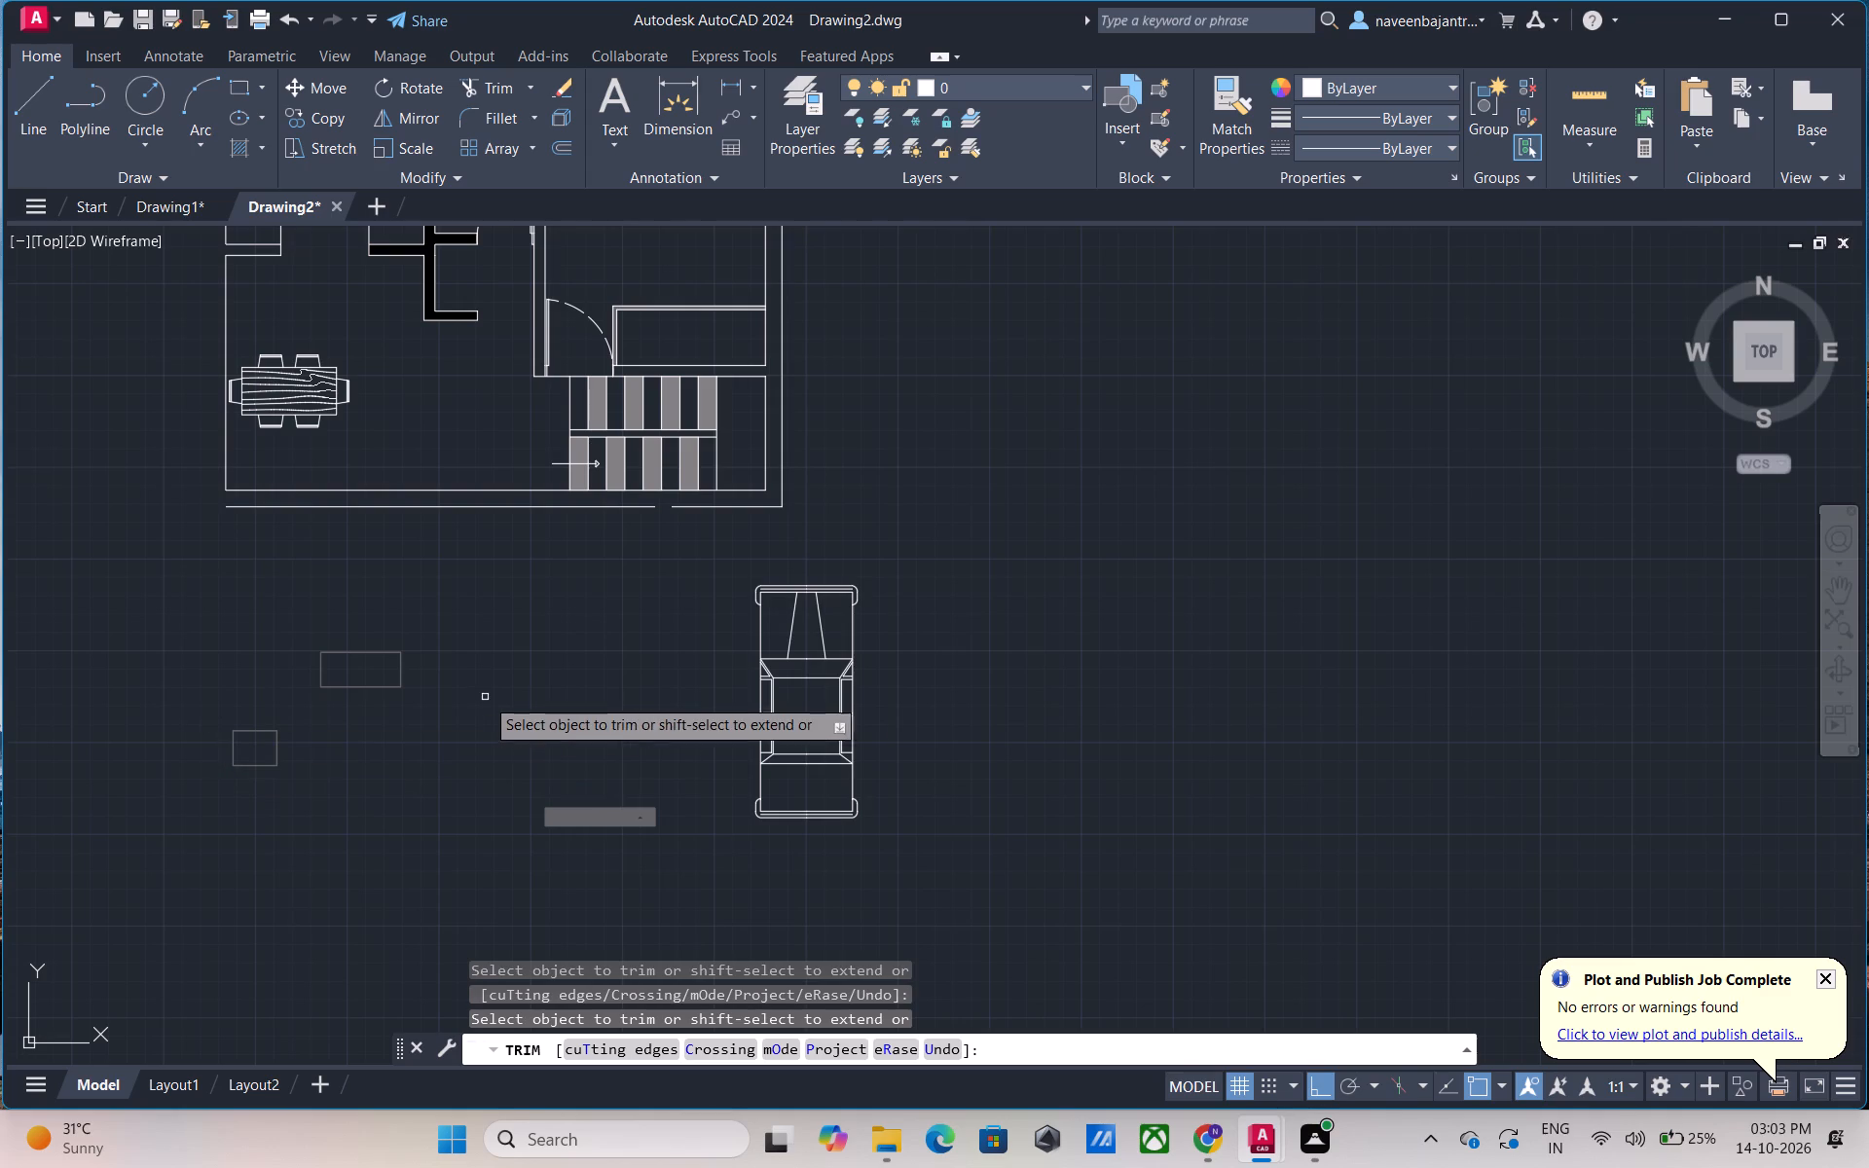
Trim away the outer wall lines south of the dining area and staircase and east of the bedroom.
{"action": "middle_click_drag", "start_coordinate": [554, 684], "coordinate": [566, 904]}
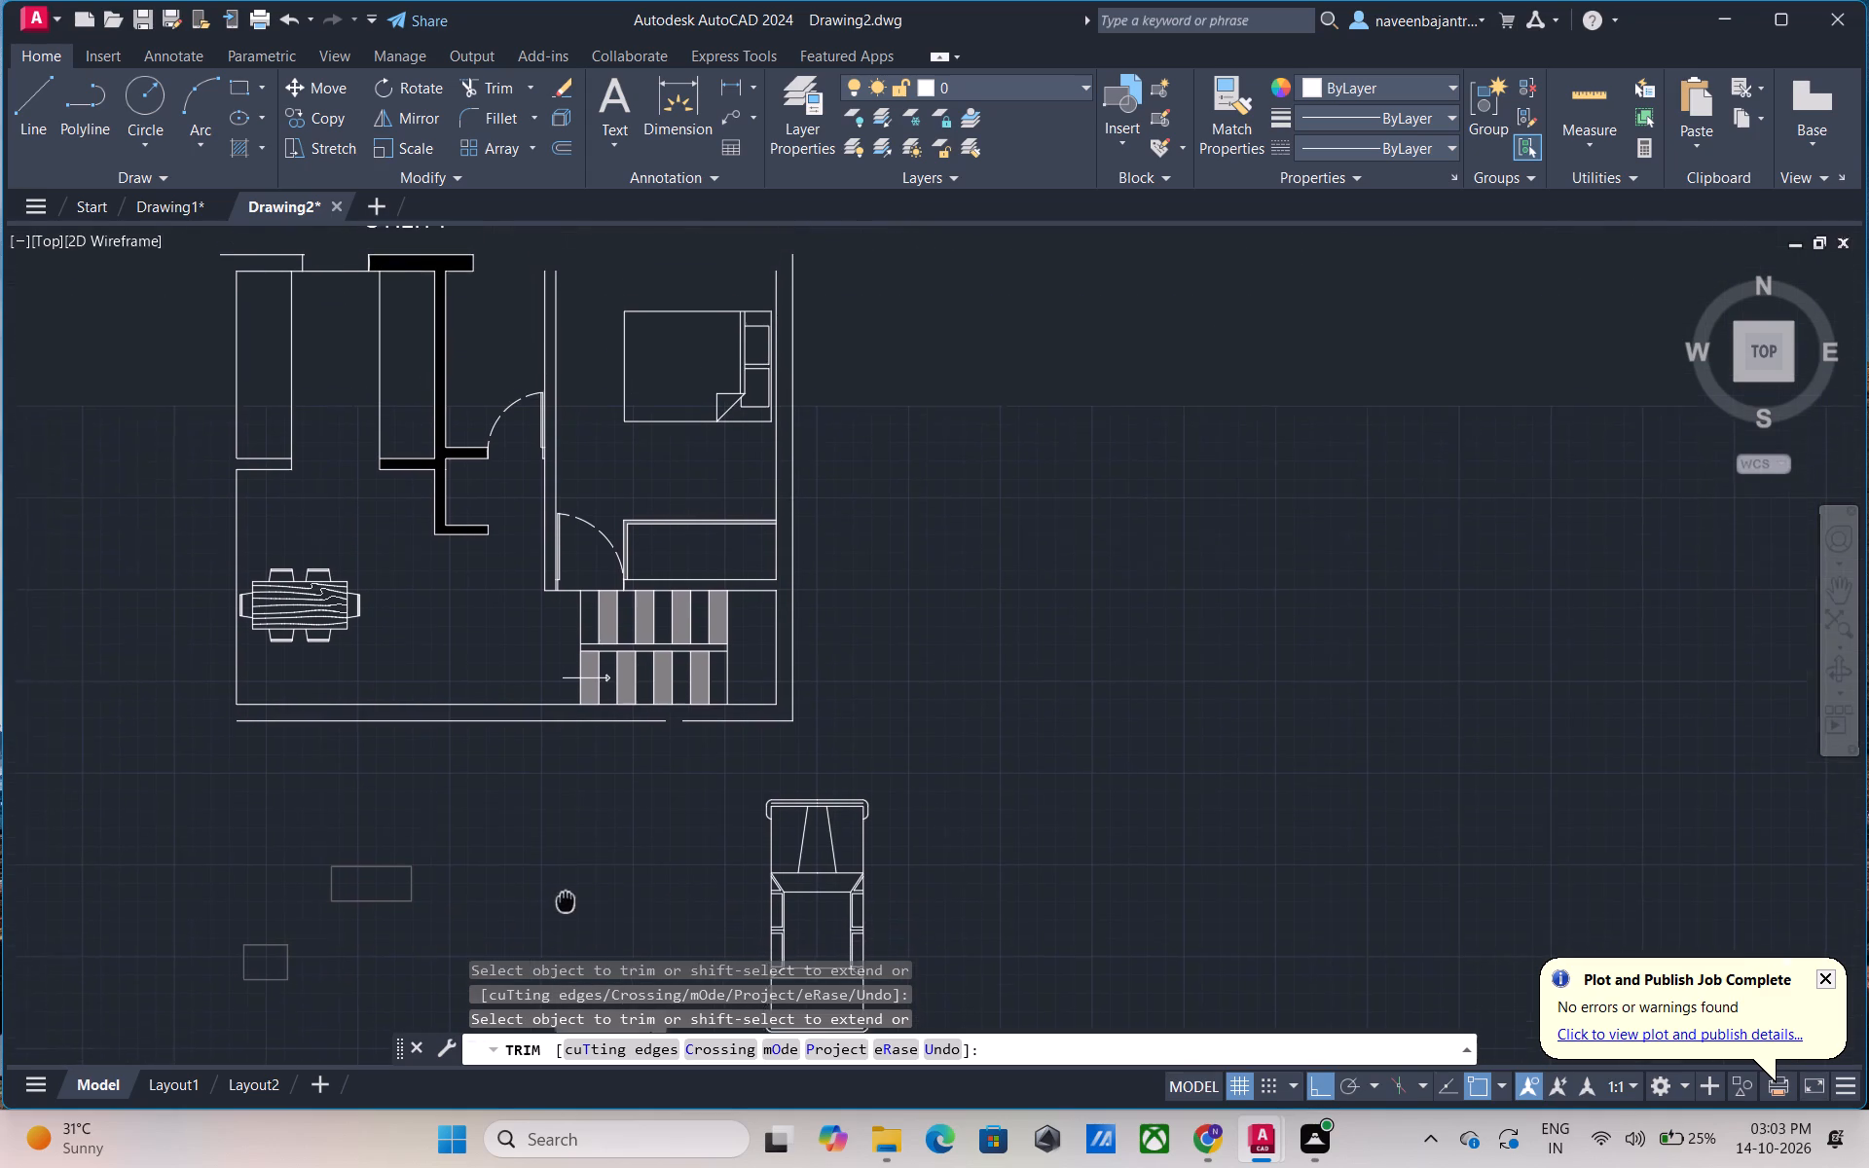
{"action": "middle_click_drag", "start_coordinate": [566, 904], "coordinate": [568, 940]}
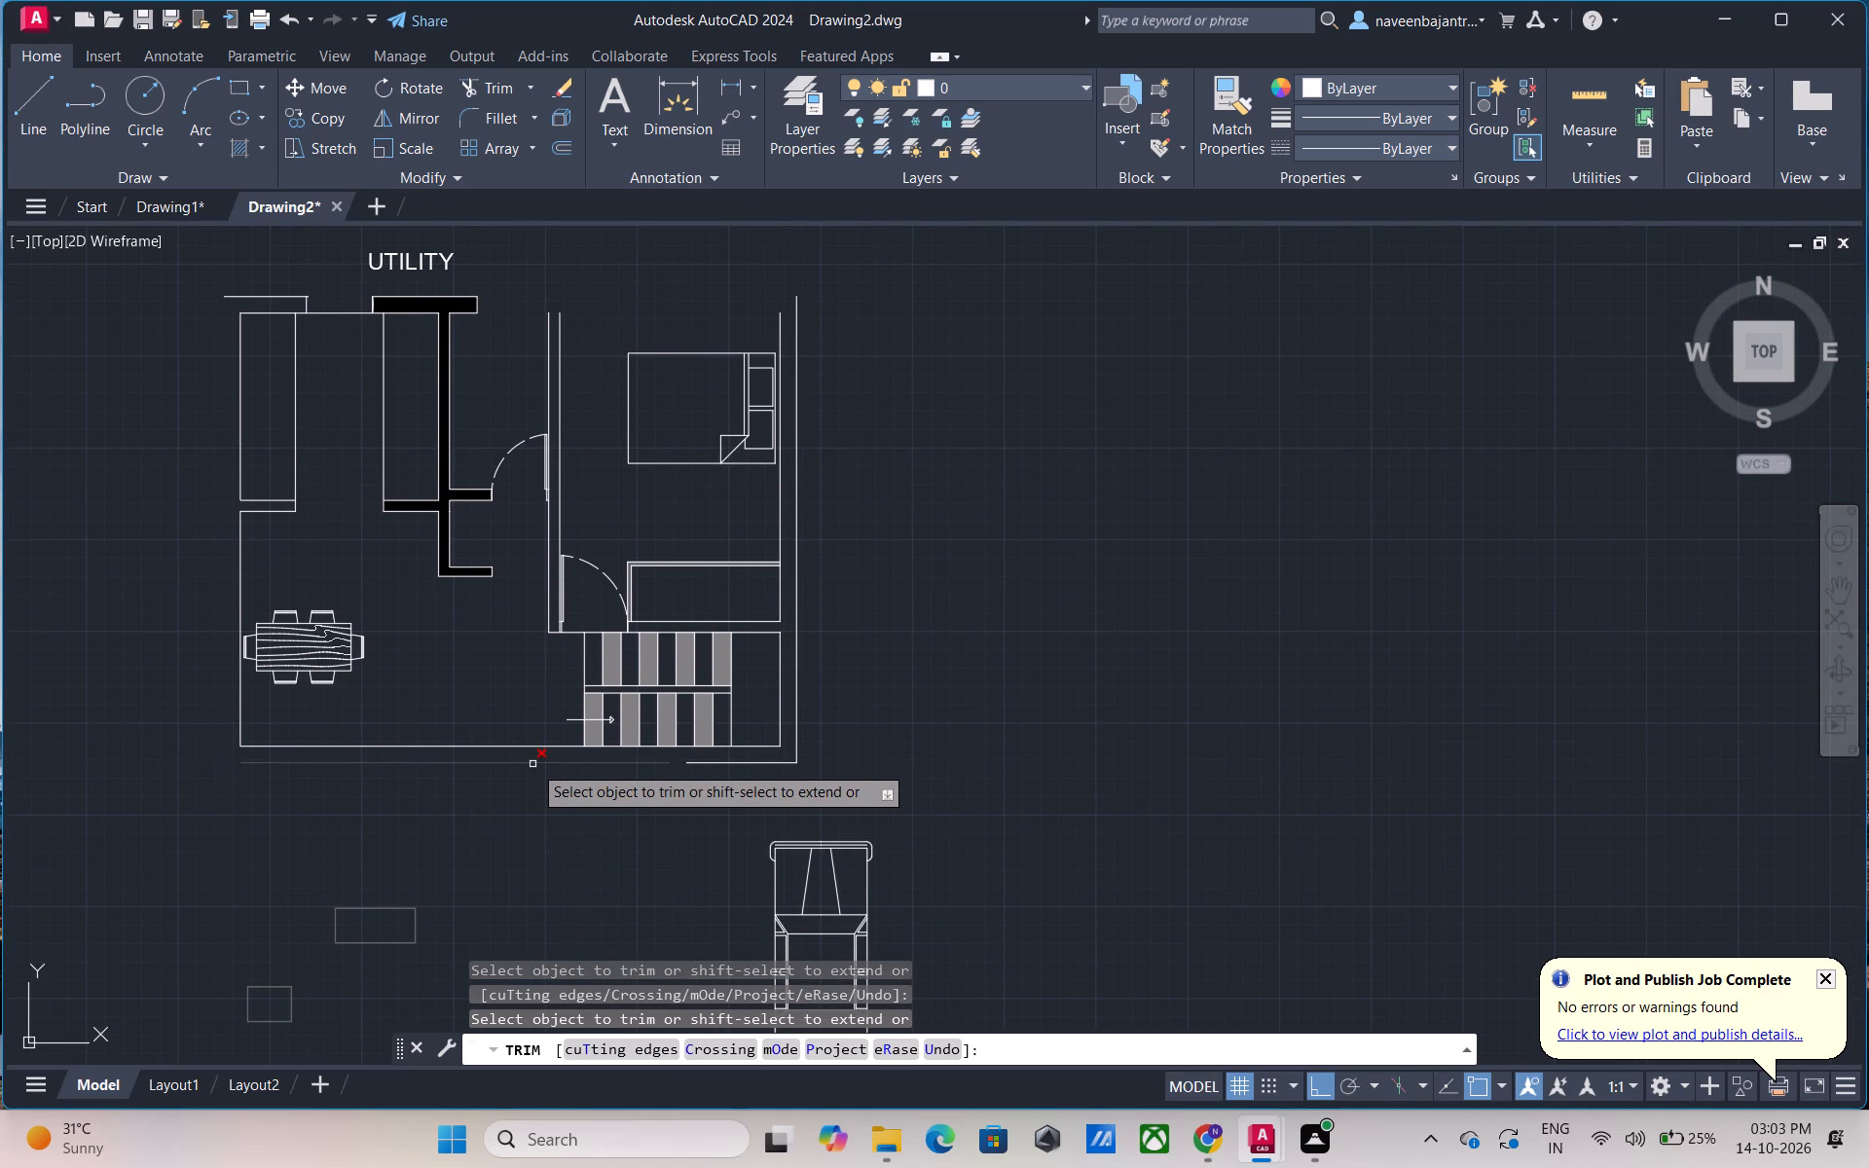
{"action": "left_click", "coordinate": [532, 764]}
{"action": "left_click", "coordinate": [747, 765]}
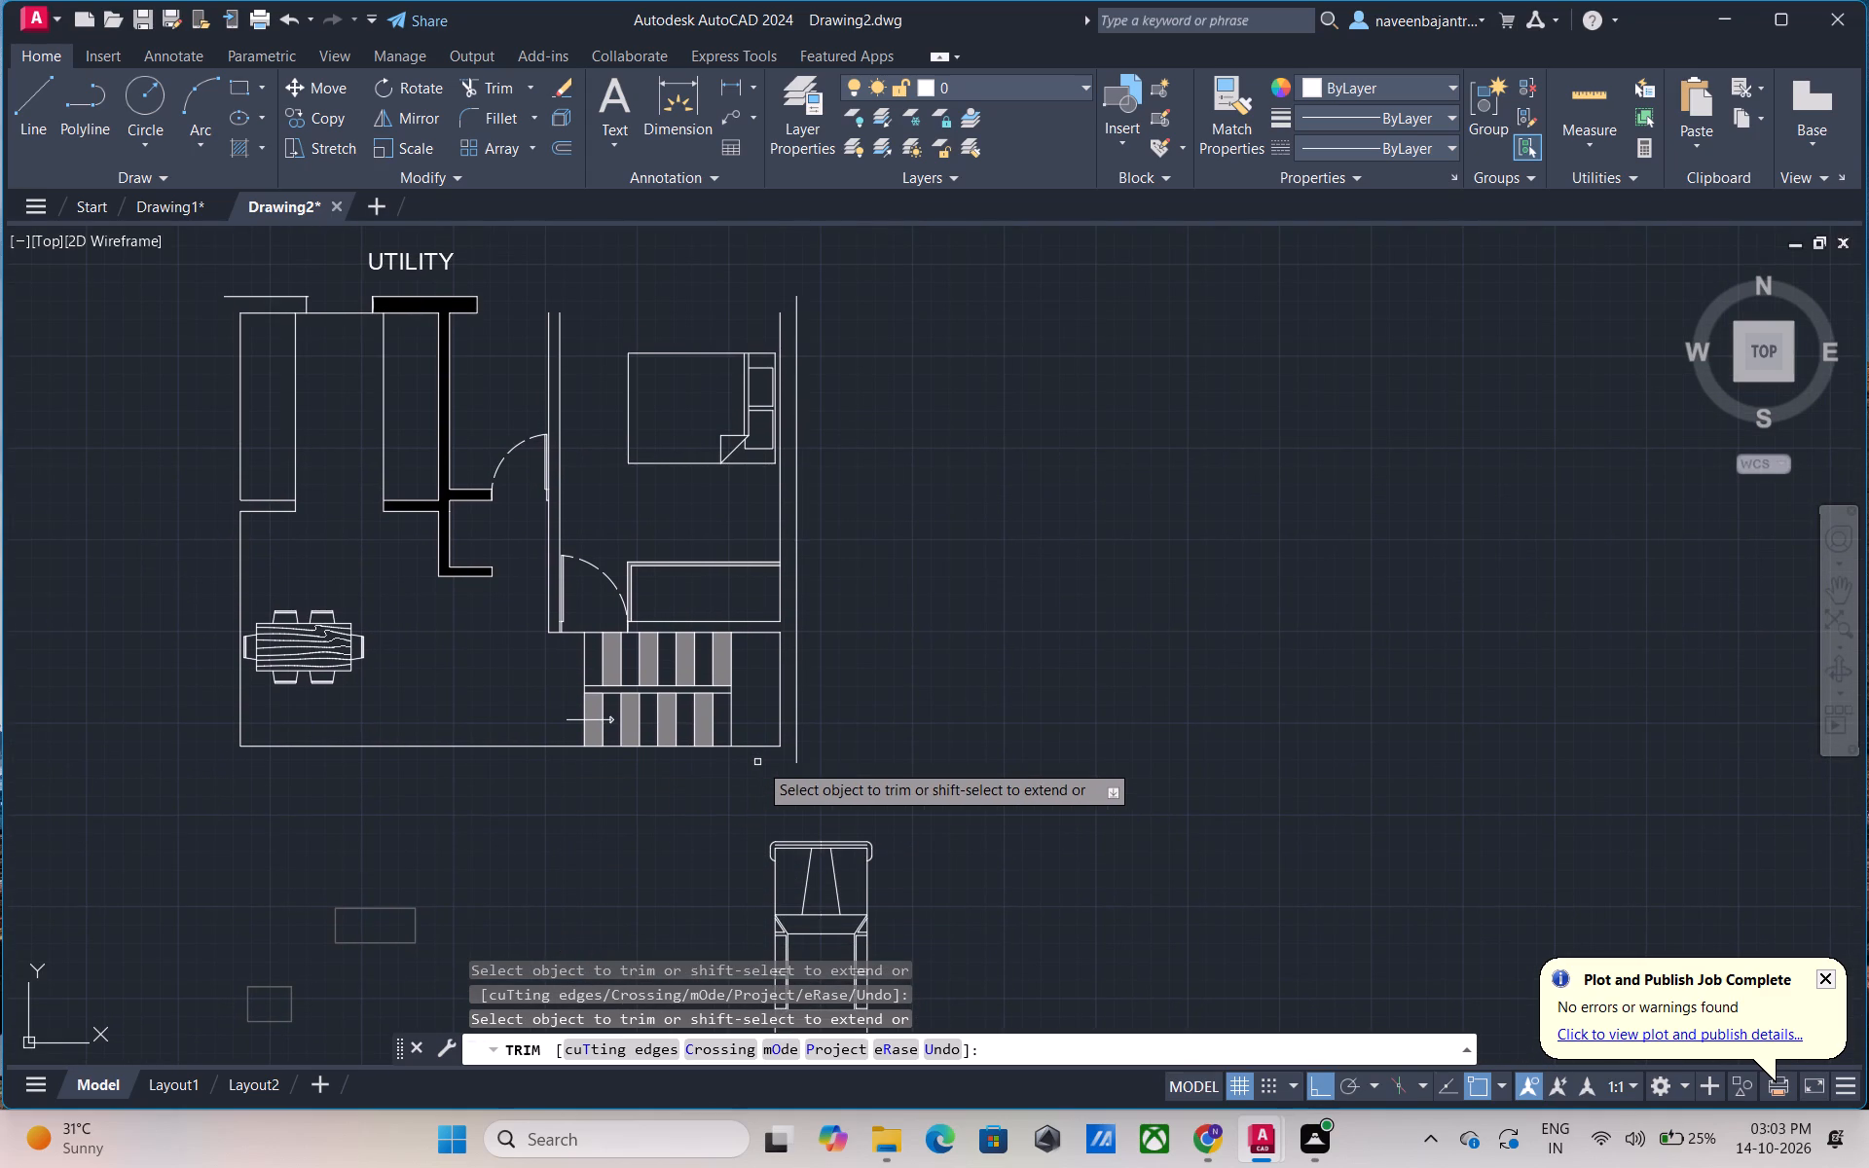
{"action": "left_click", "coordinate": [795, 759]}
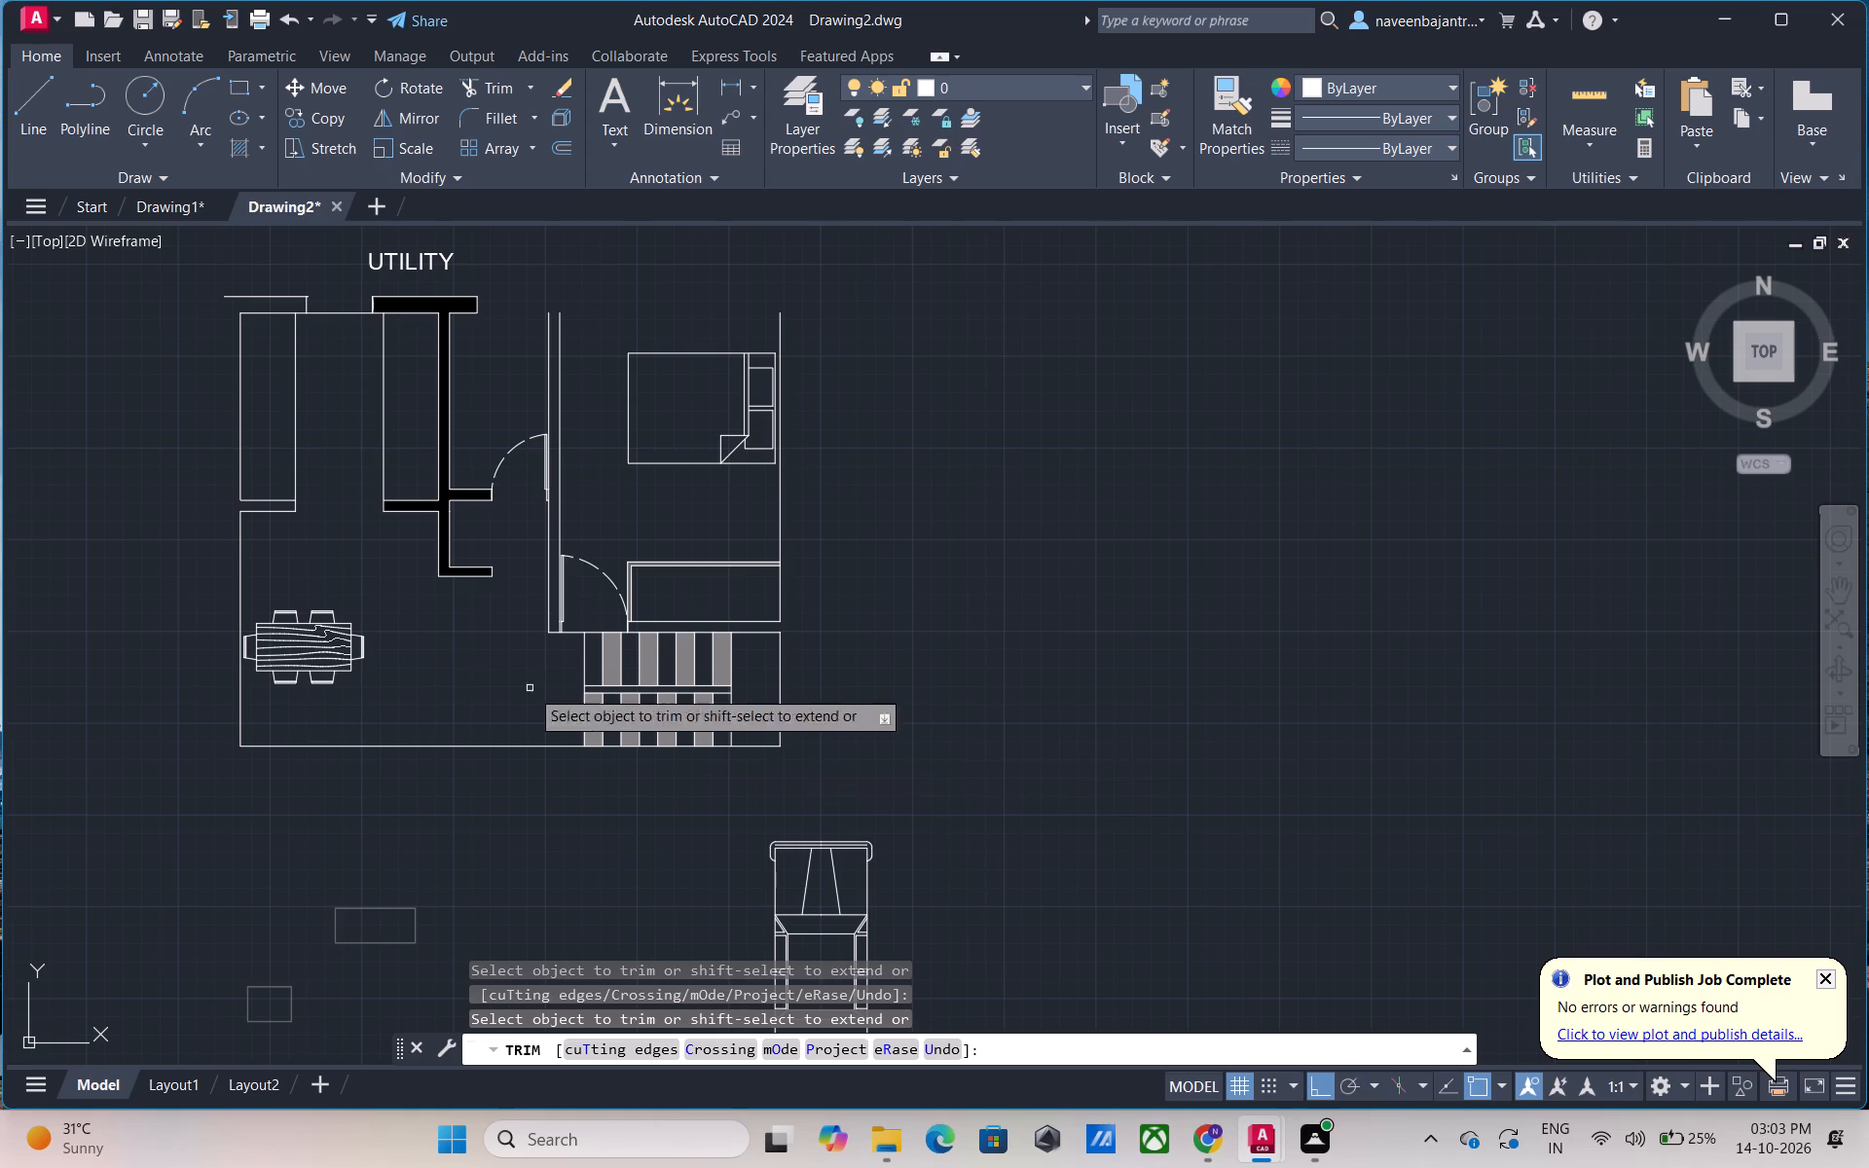
Trim away the kitchen's north wall lines west of the black utility wall, including the short end line at the opening.
{"action": "left_click", "coordinate": [278, 299]}
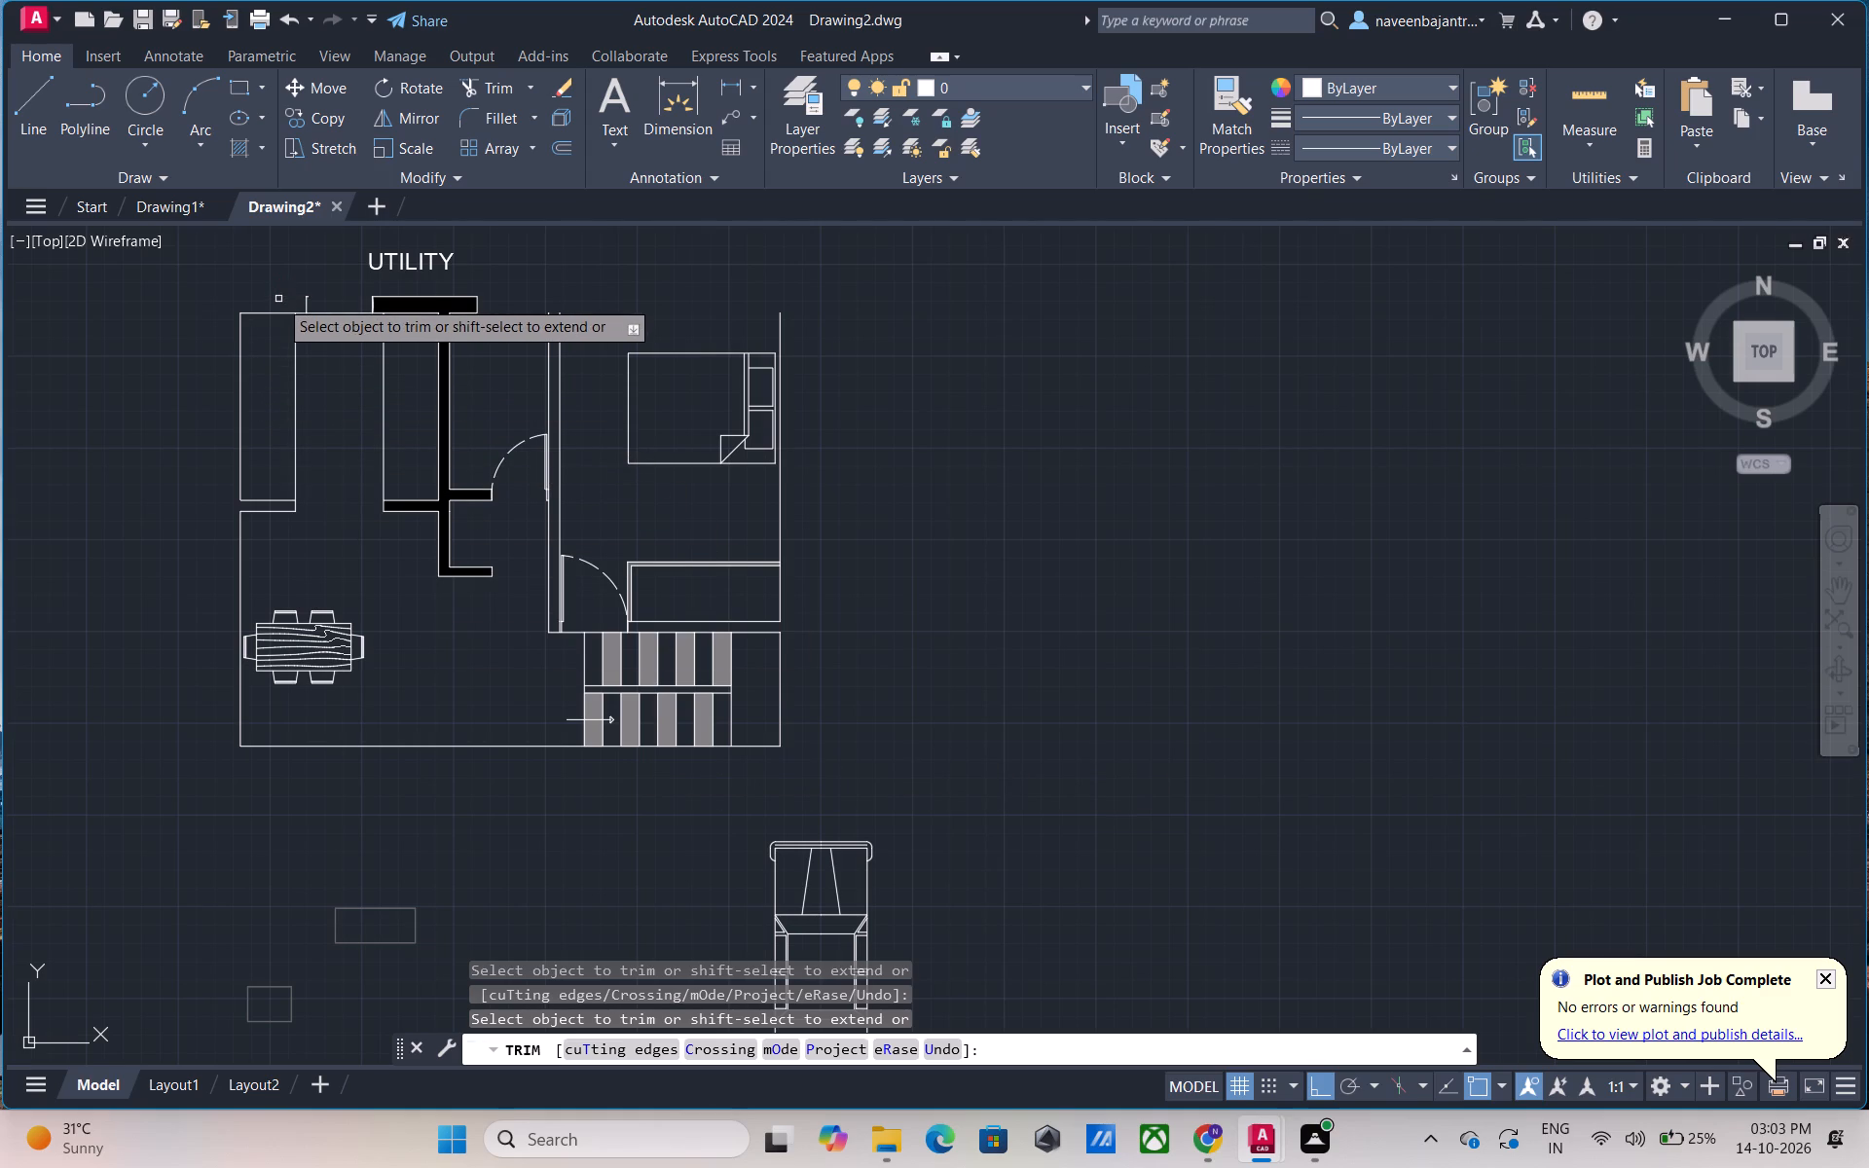
{"action": "scroll", "coordinate": [308, 300], "scroll_direction": "up", "scroll_amount": 4}
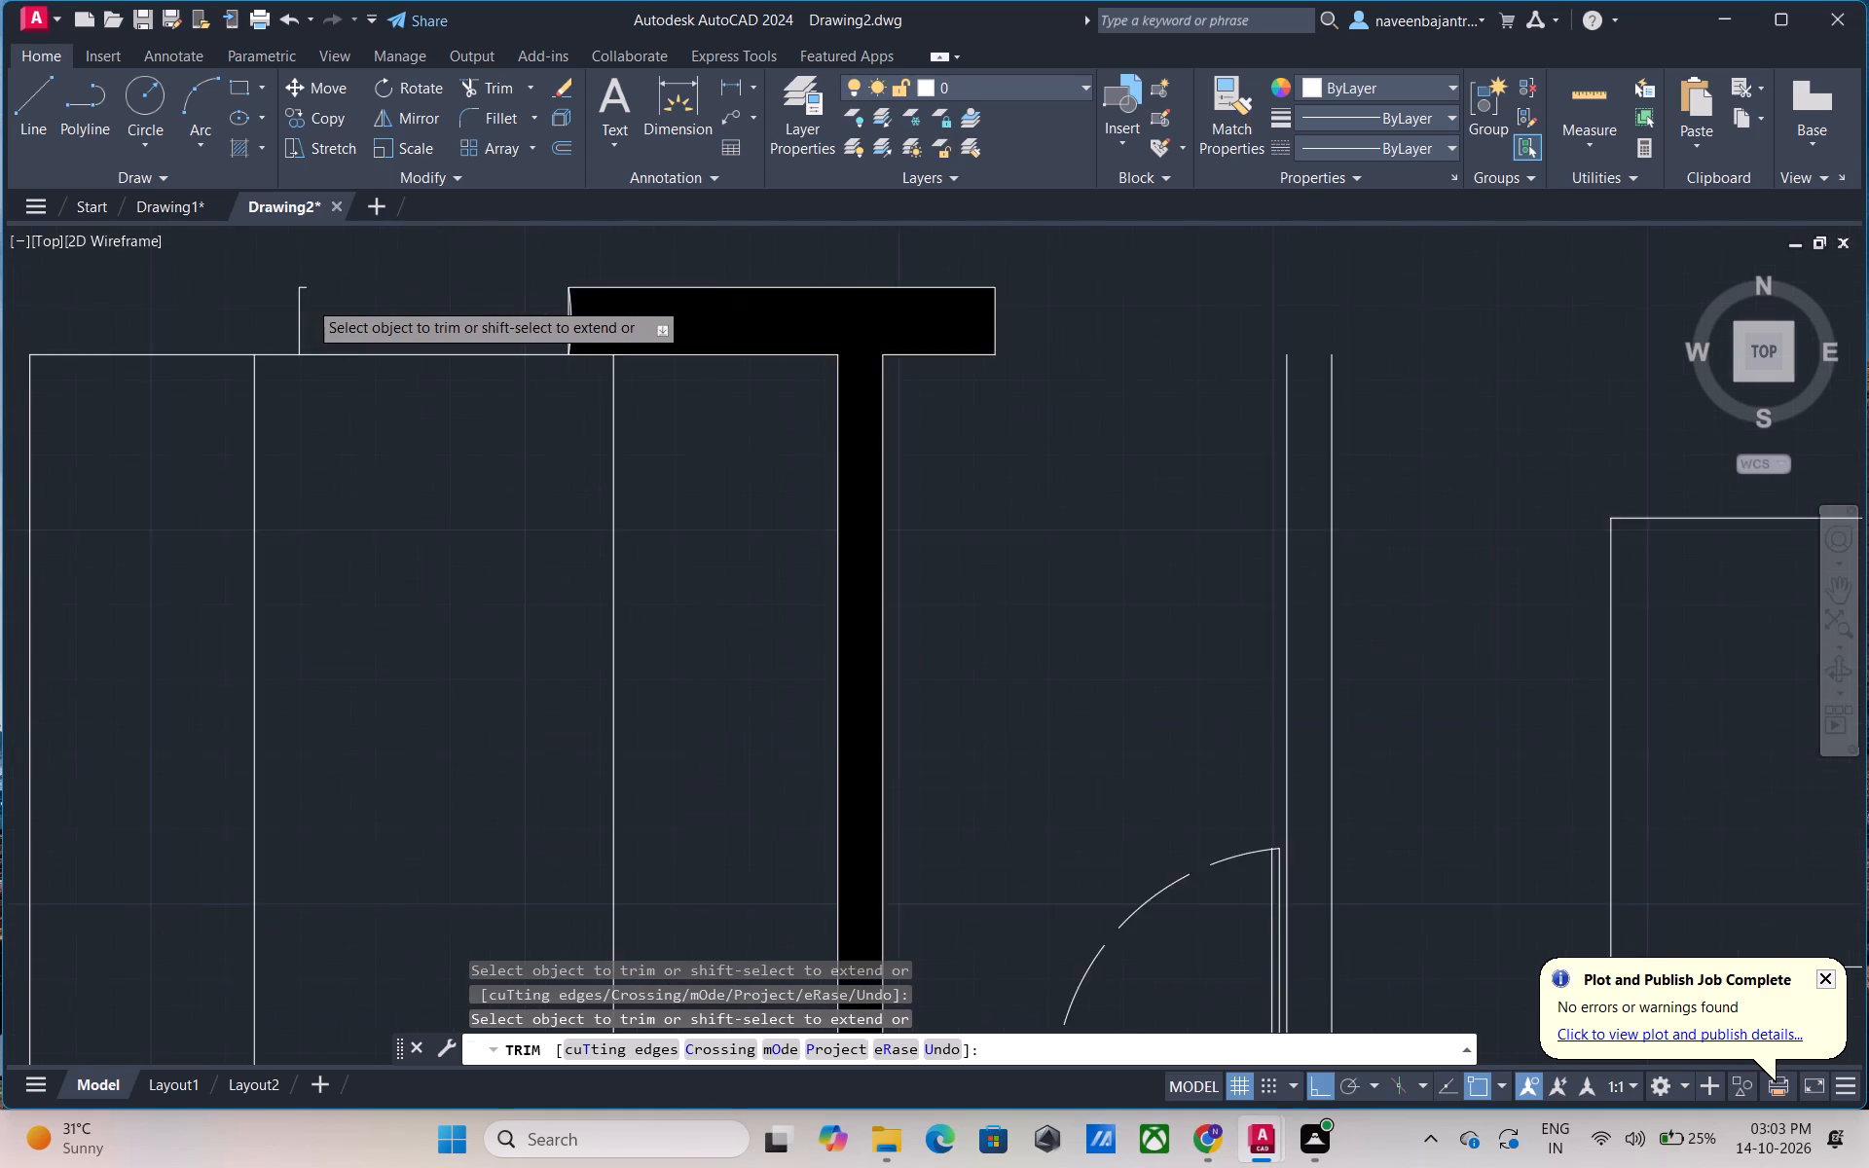
{"action": "left_click", "coordinate": [308, 281]}
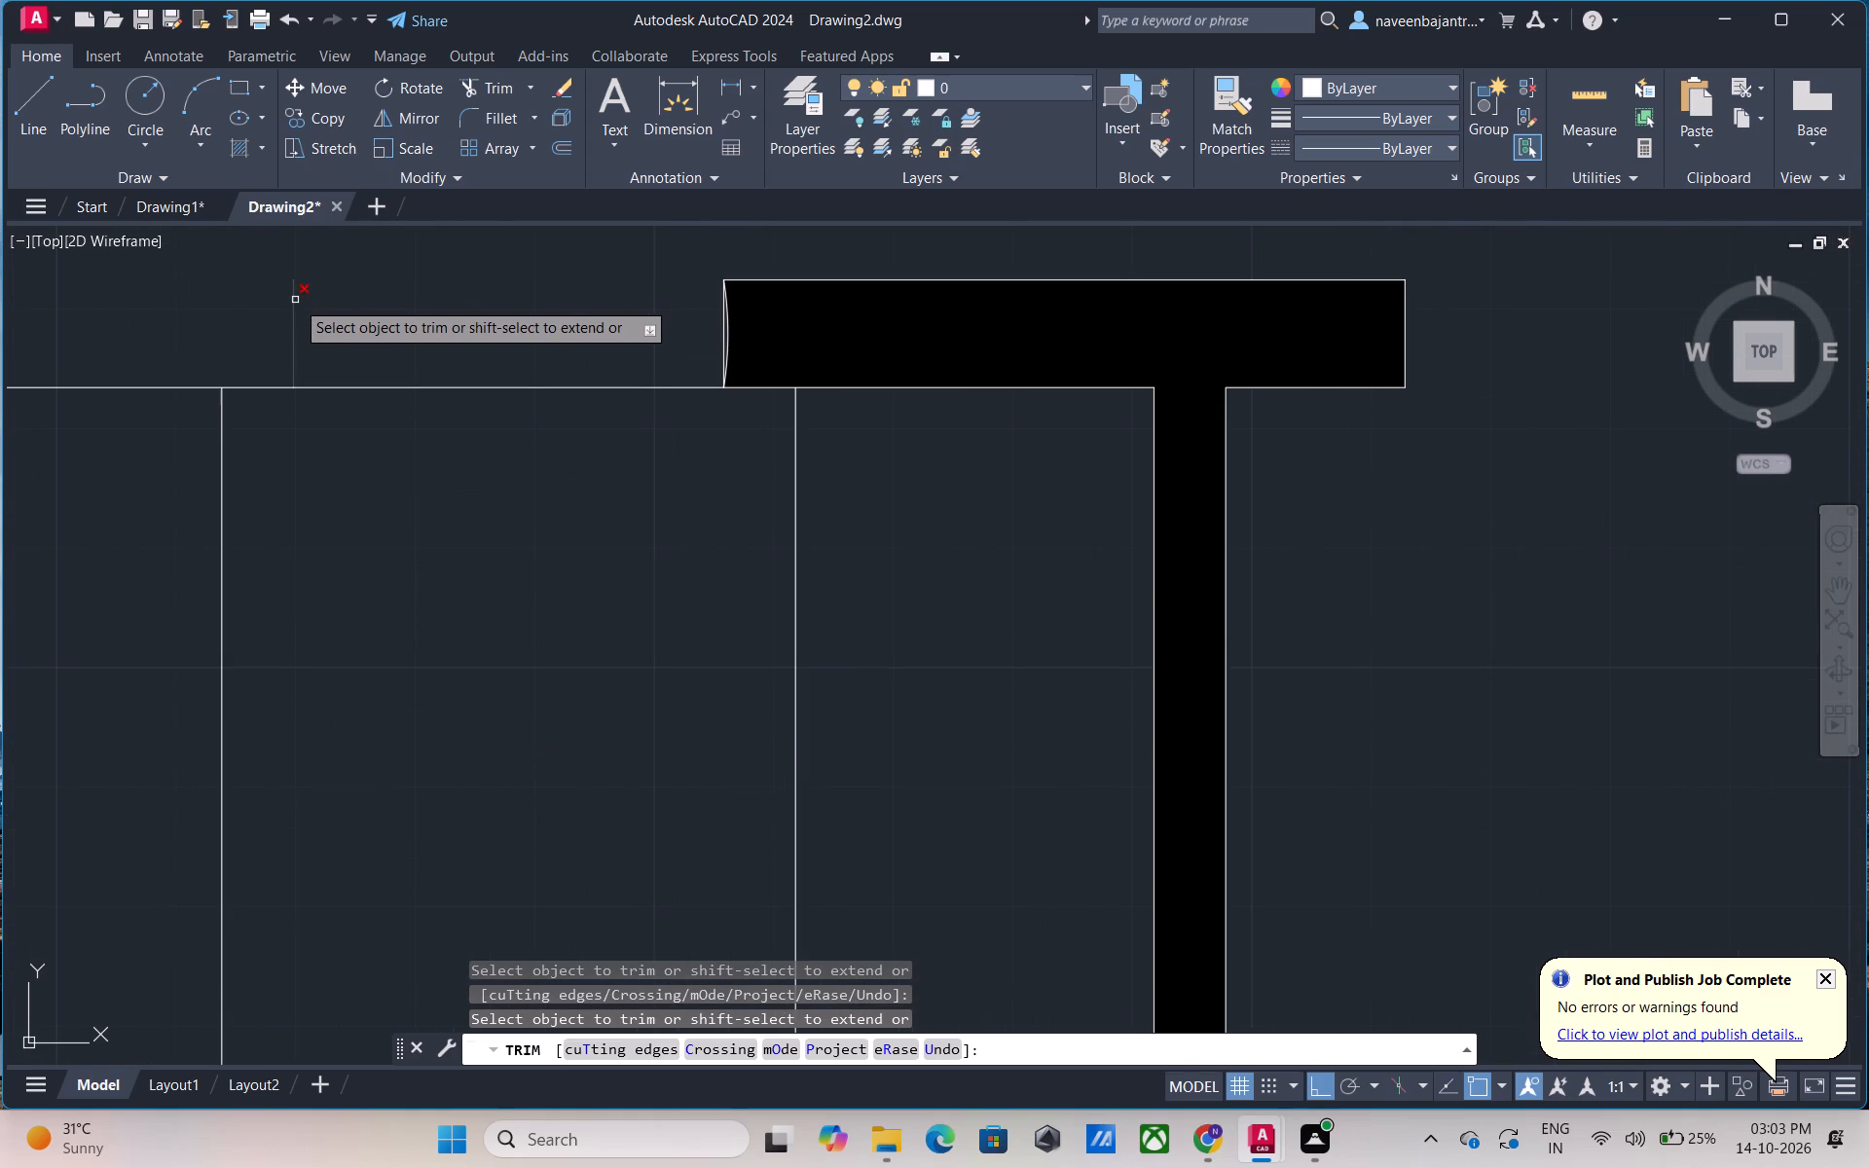
{"action": "left_click", "coordinate": [295, 300]}
{"action": "scroll", "coordinate": [295, 300], "scroll_direction": "down", "scroll_amount": 3}
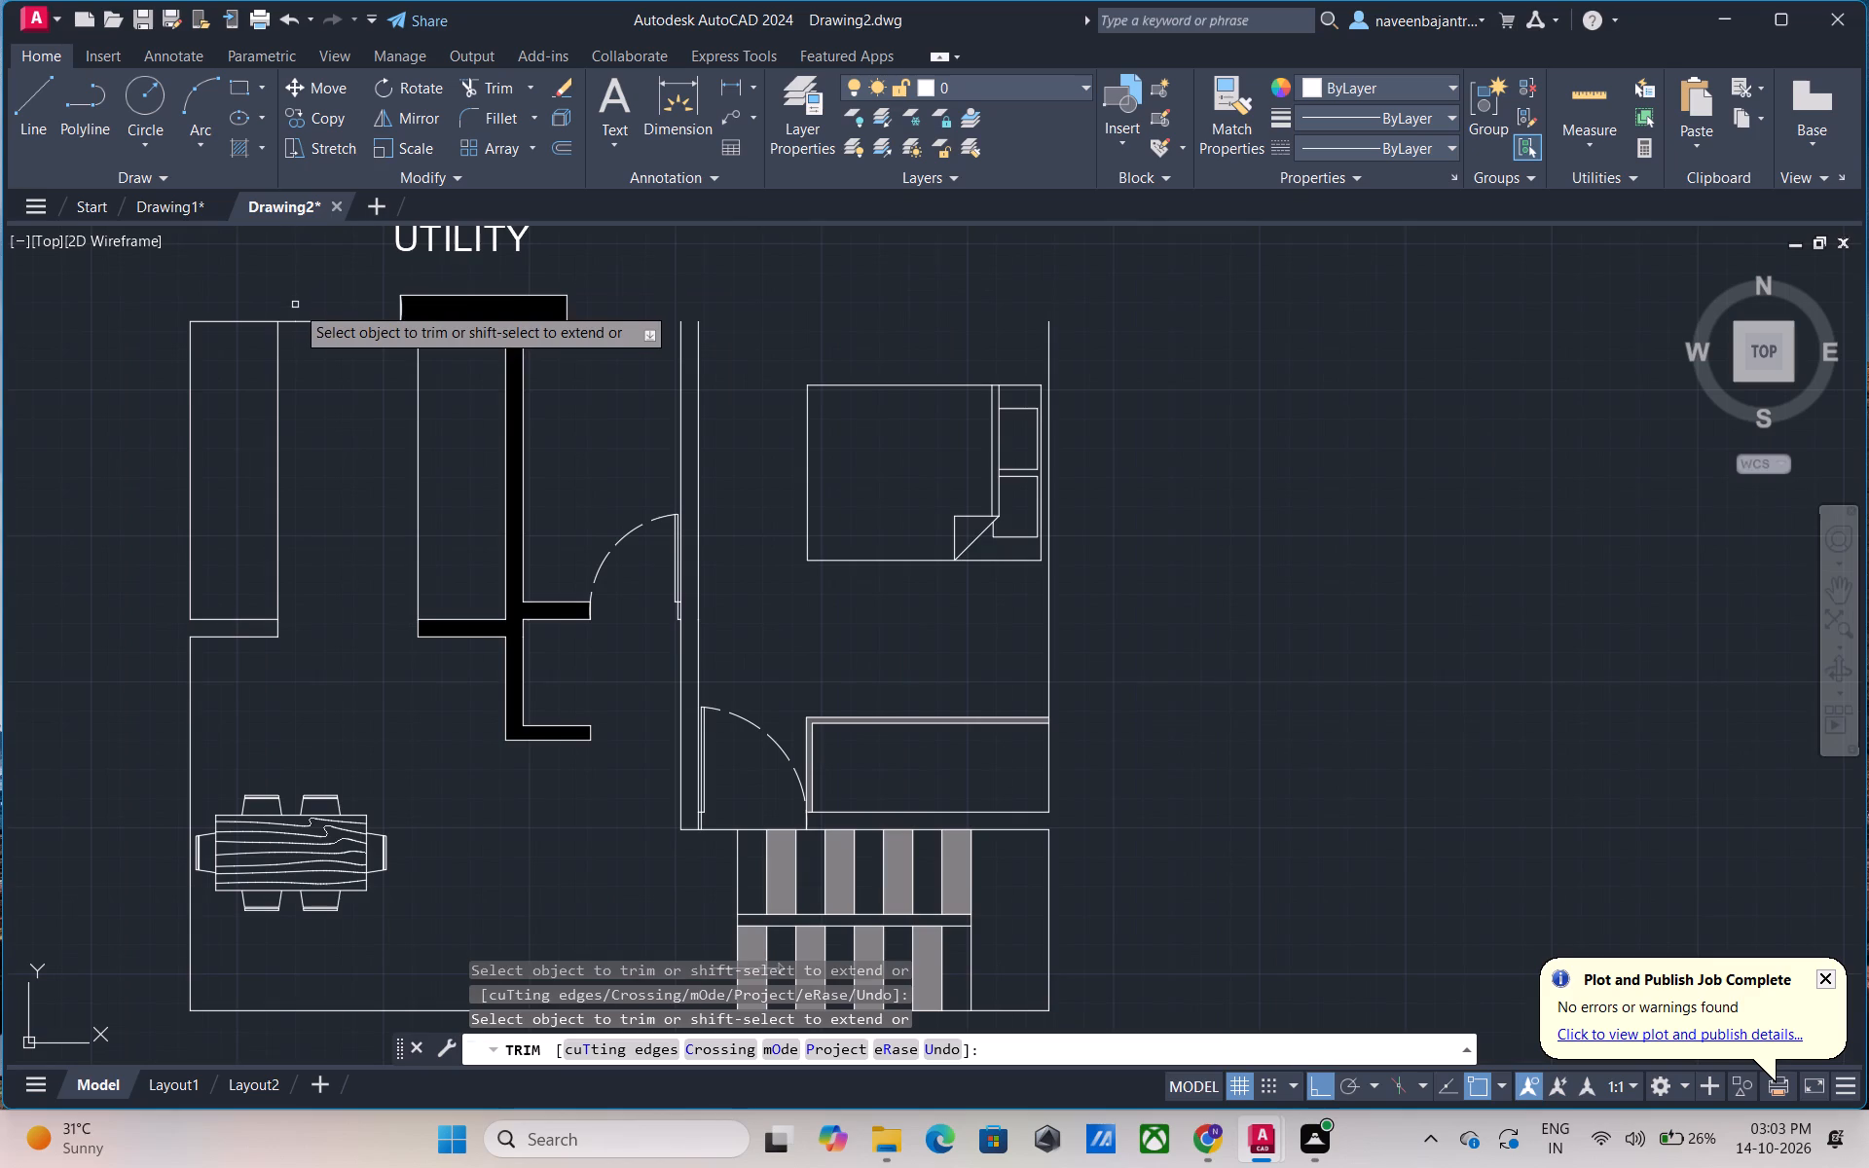
{"action": "left_click", "coordinate": [323, 323]}
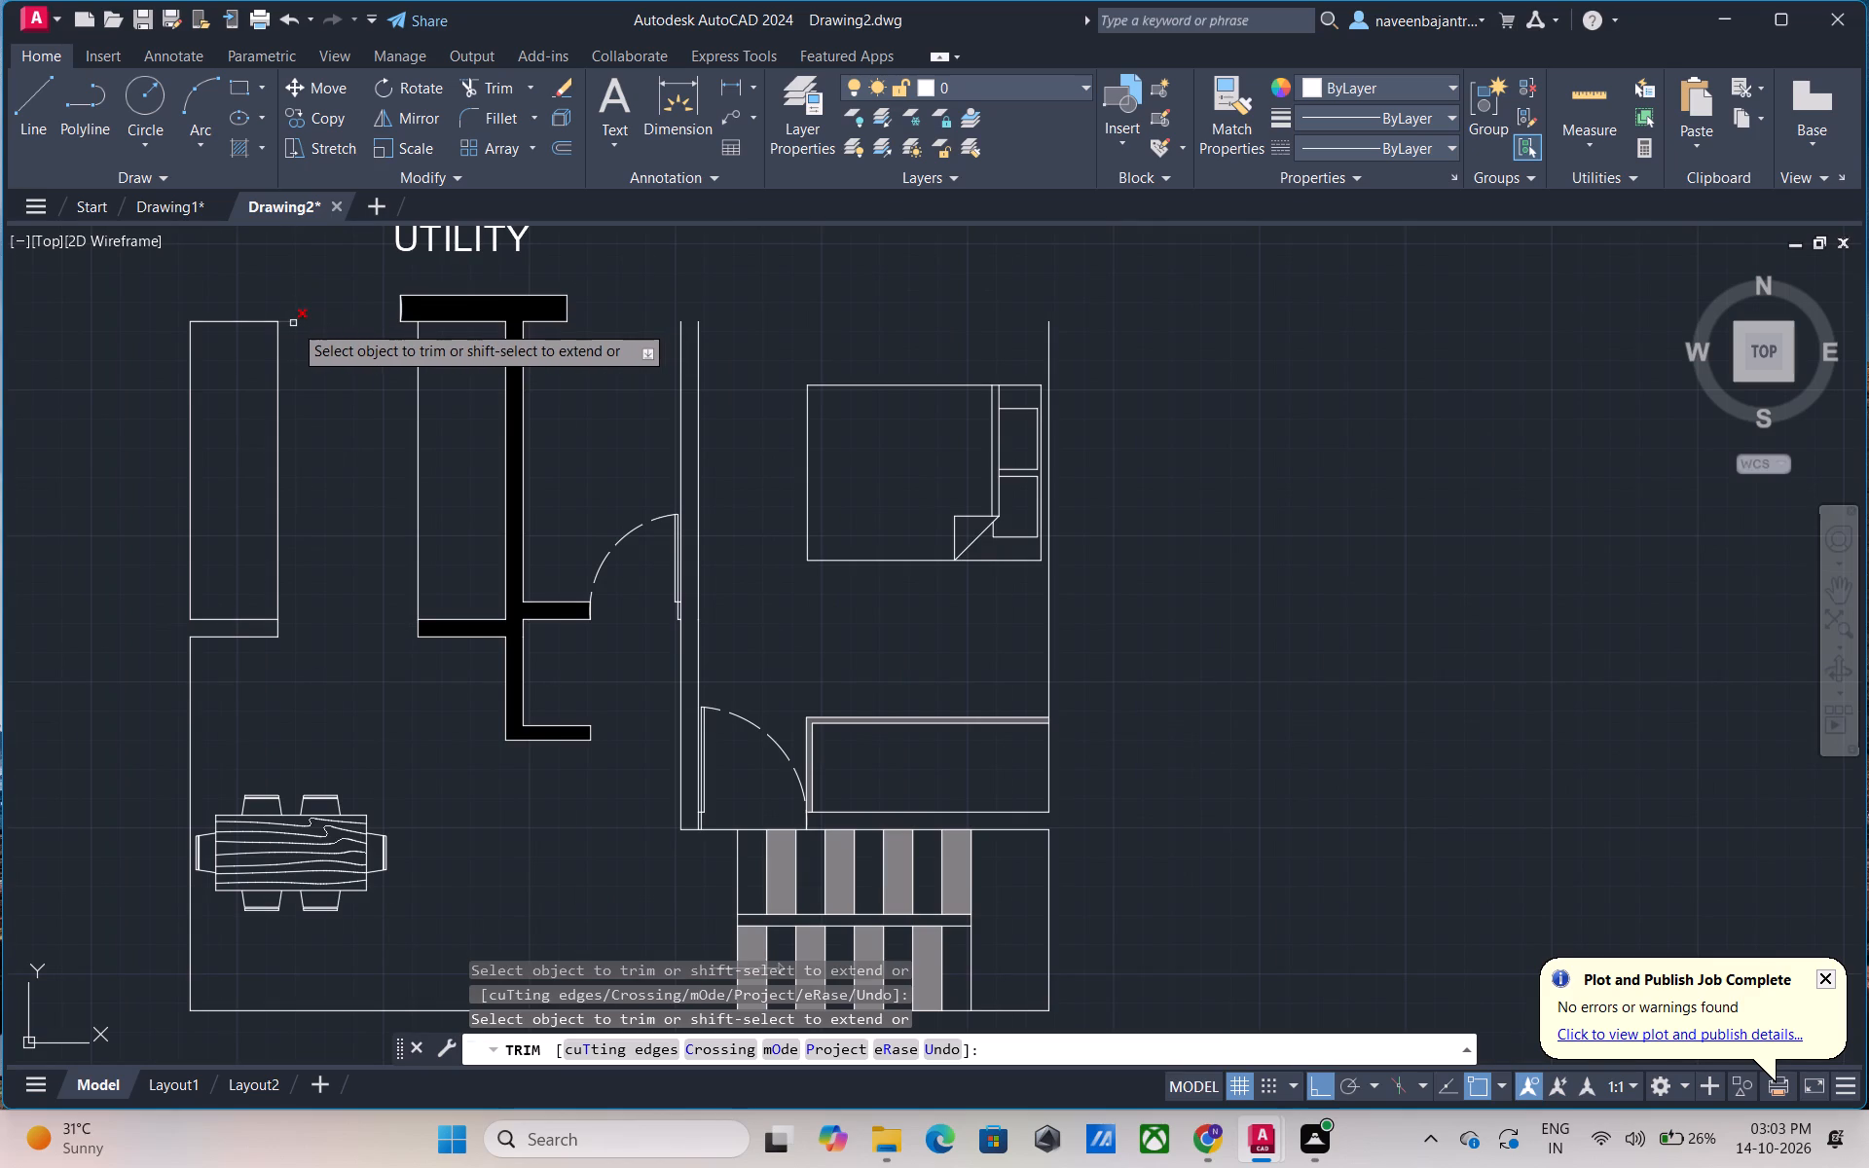
{"action": "left_click", "coordinate": [293, 323]}
{"action": "left_click", "coordinate": [250, 321]}
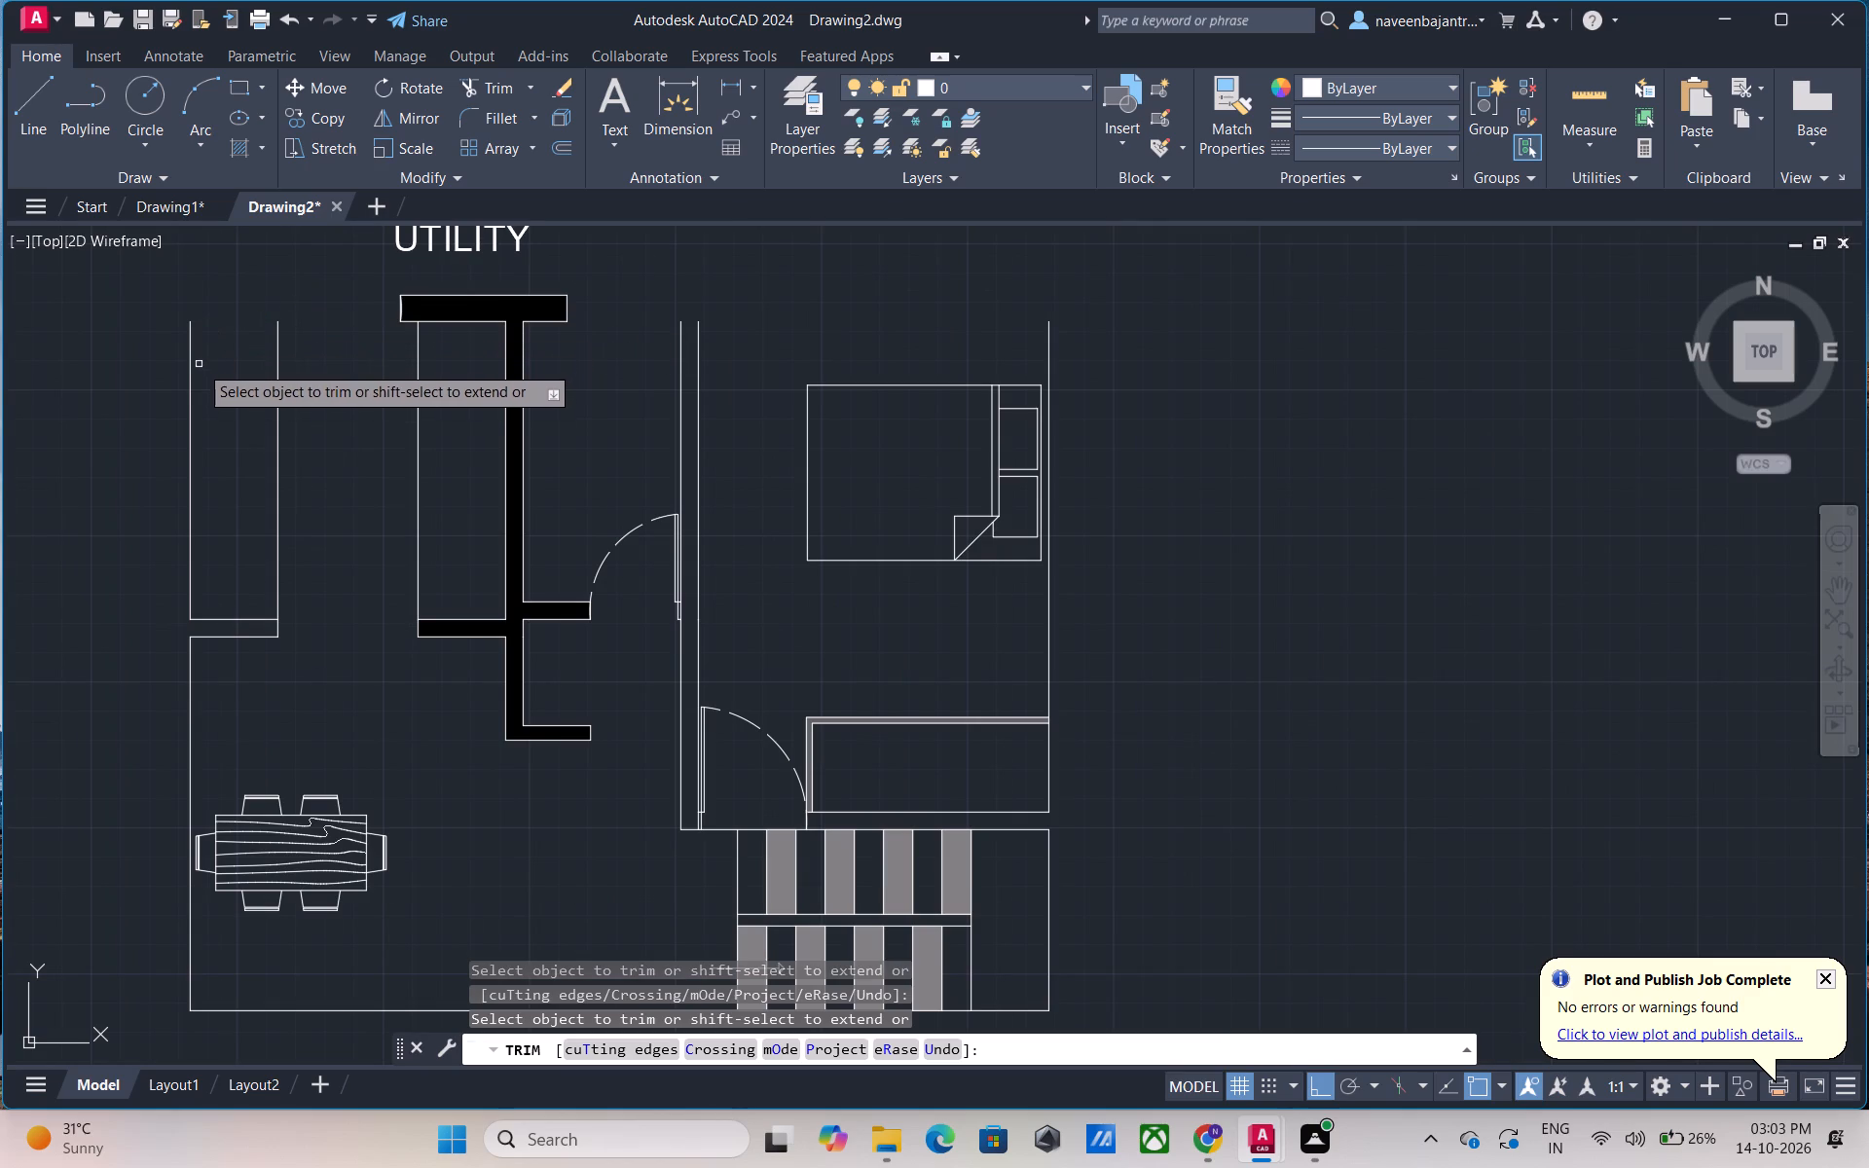
Trim away the kitchen's west wall line, the west counter's long edge and the short wall stub below it.
{"action": "left_click", "coordinate": [191, 388]}
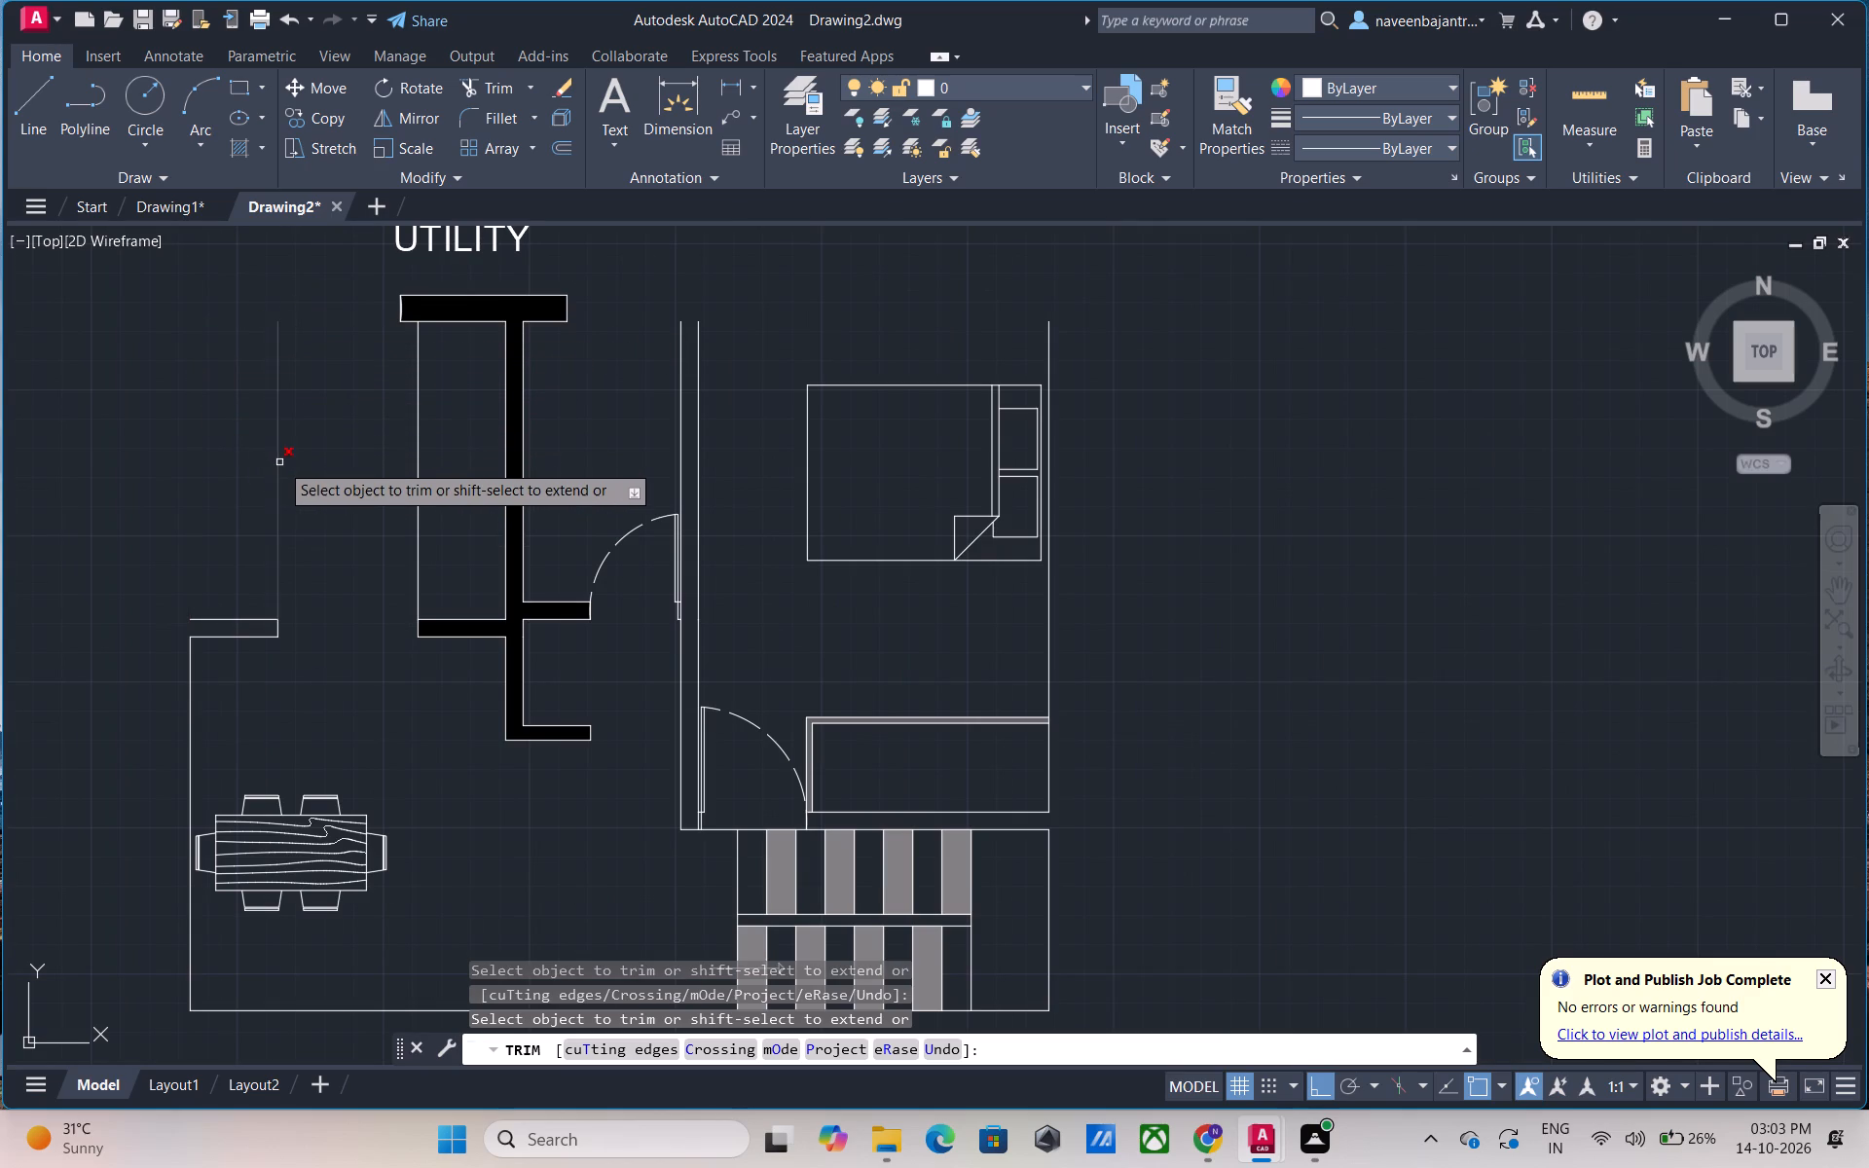
{"action": "left_click", "coordinate": [279, 462]}
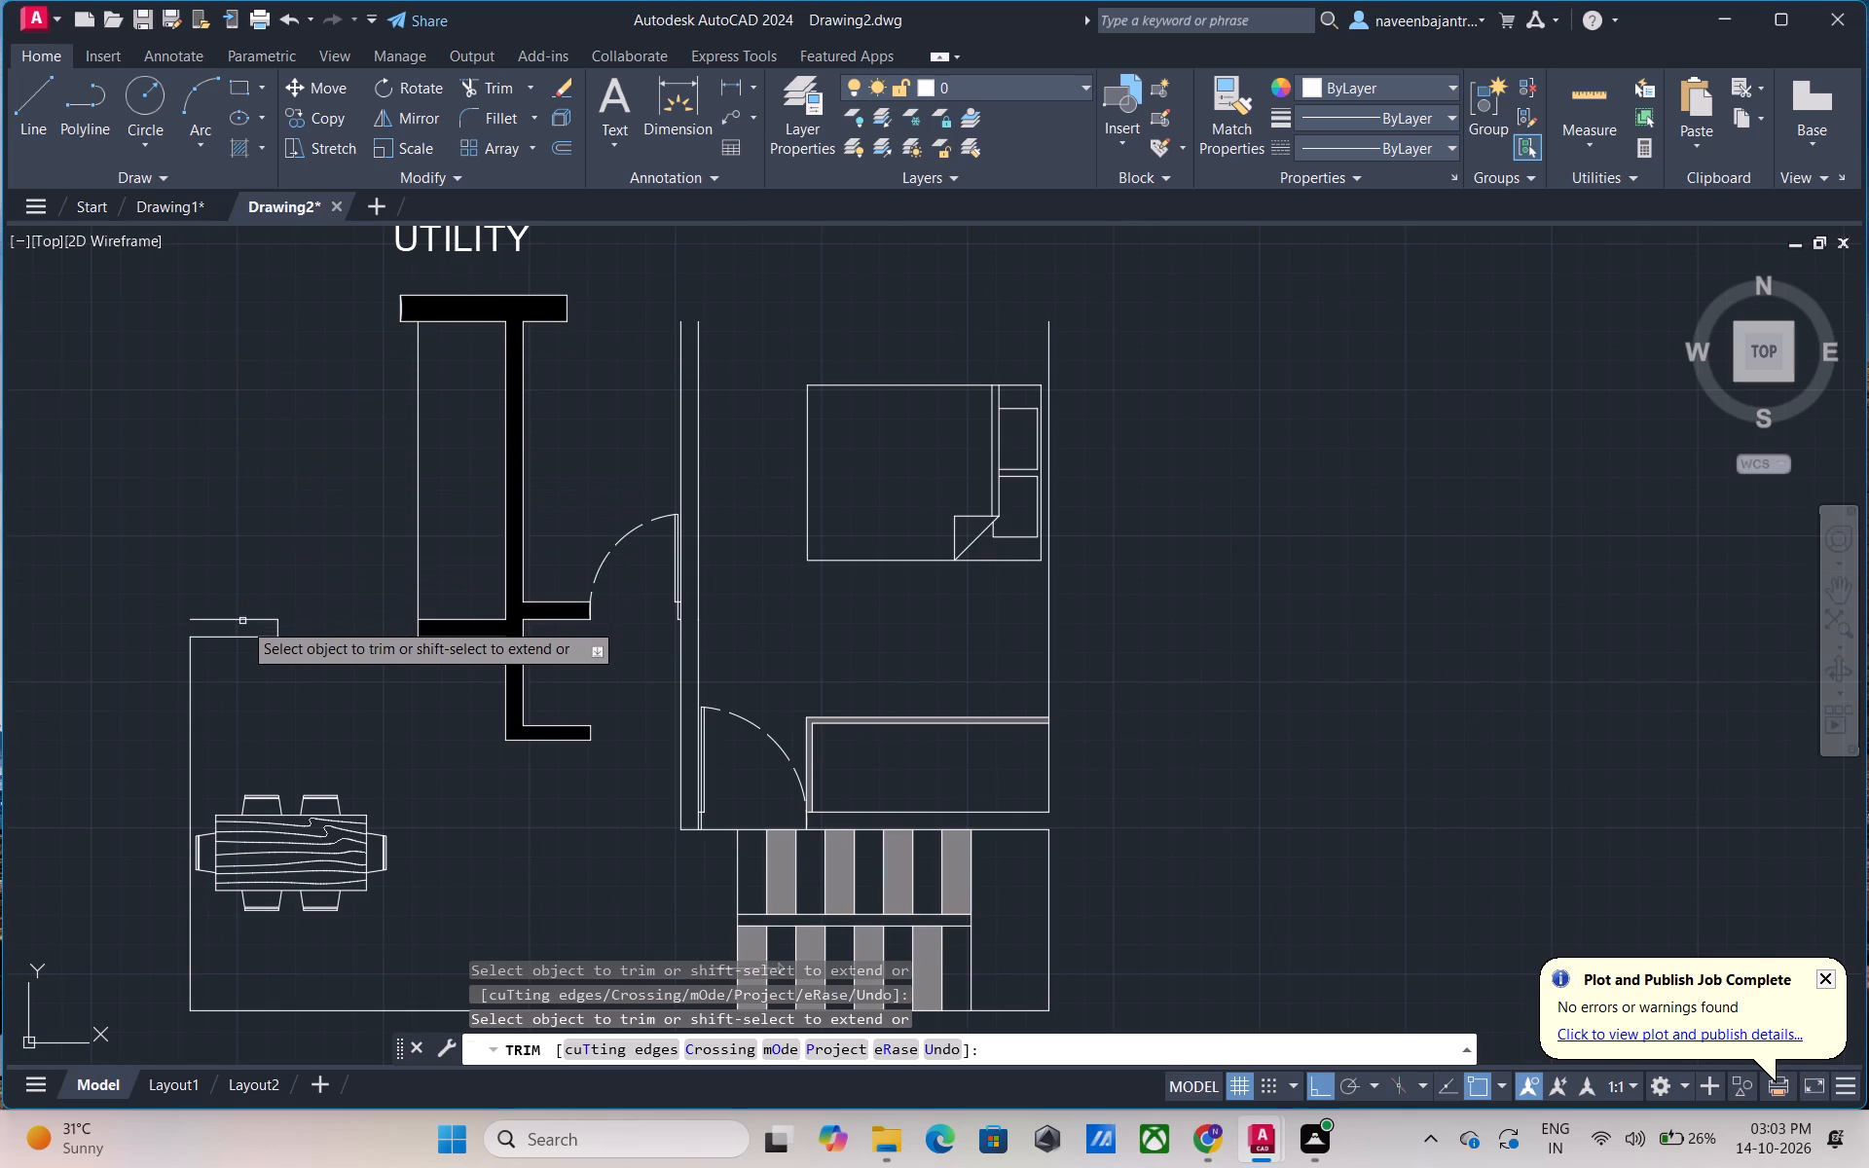
{"action": "left_click", "coordinate": [242, 621]}
{"action": "left_click", "coordinate": [249, 639]}
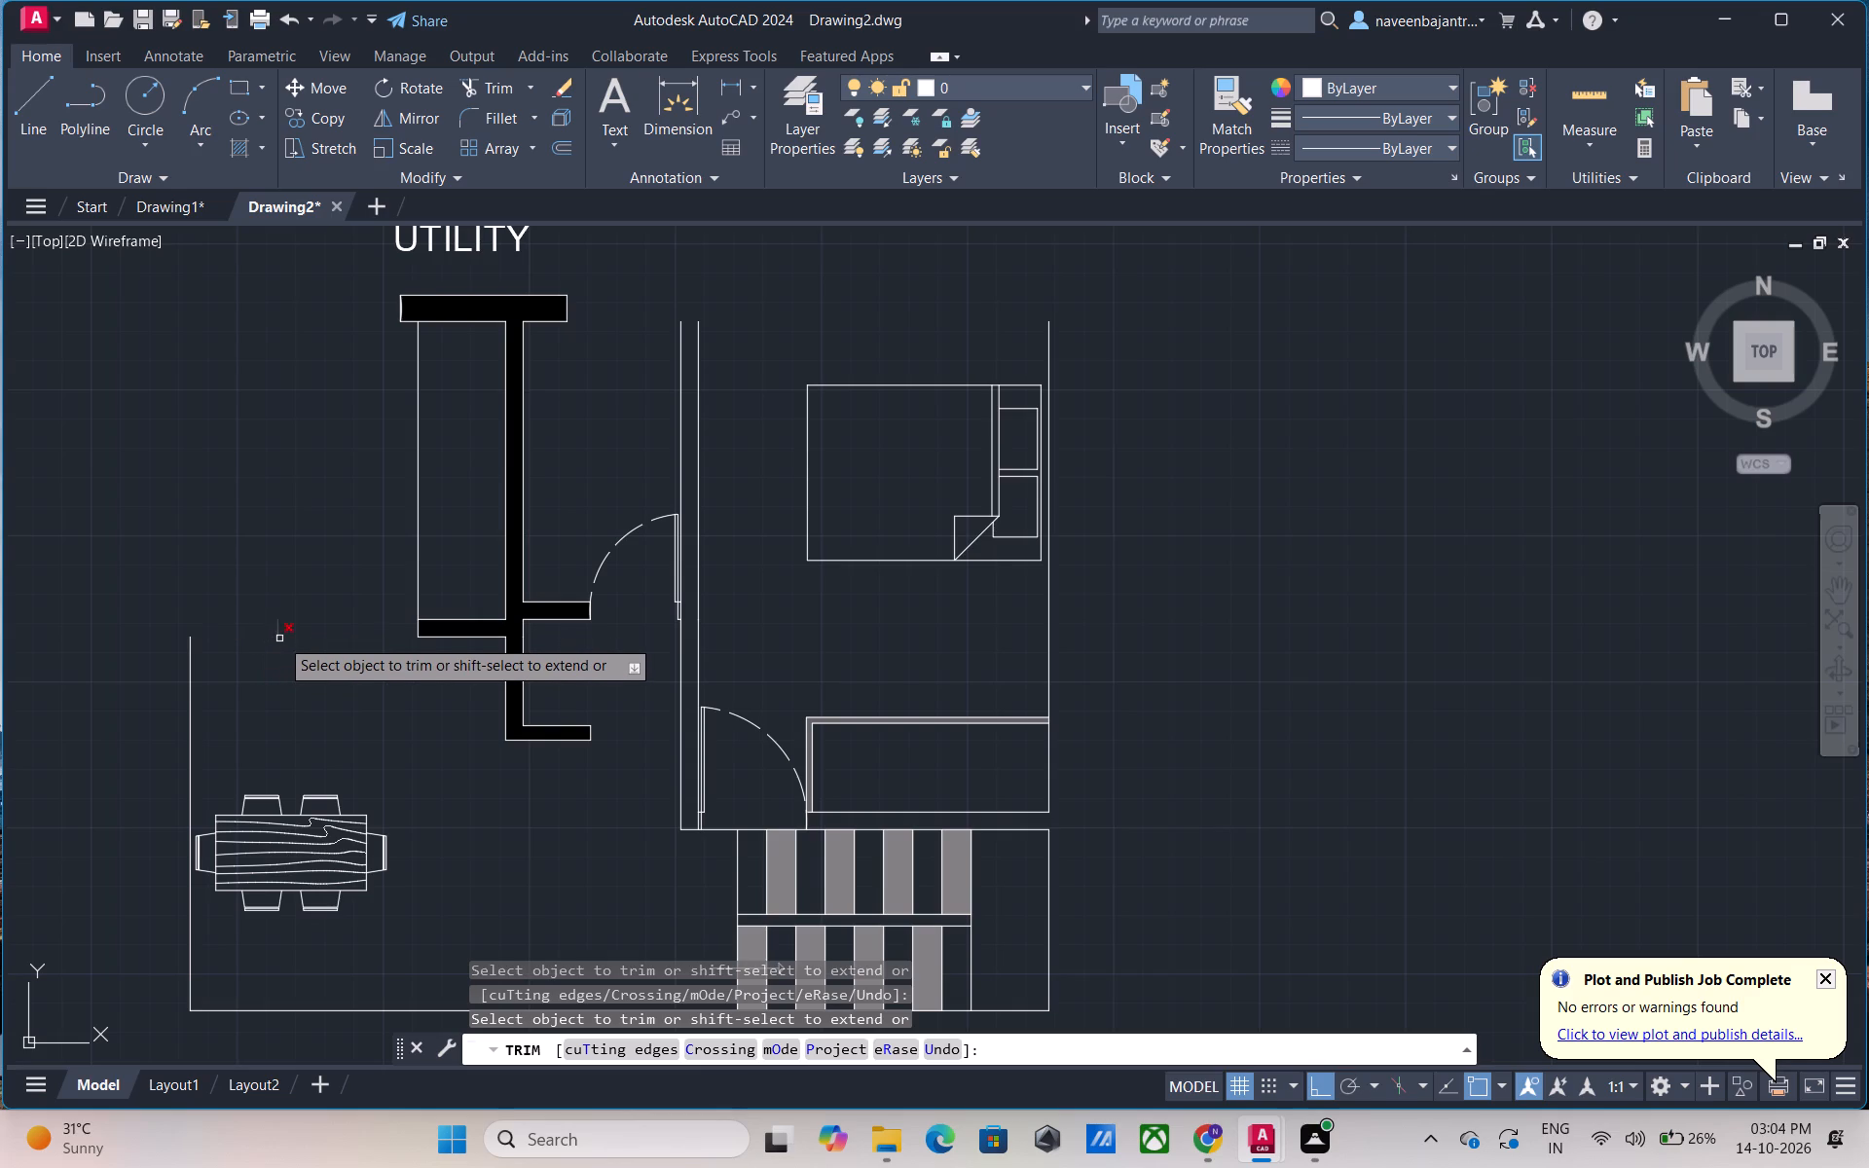
{"action": "left_click", "coordinate": [279, 638]}
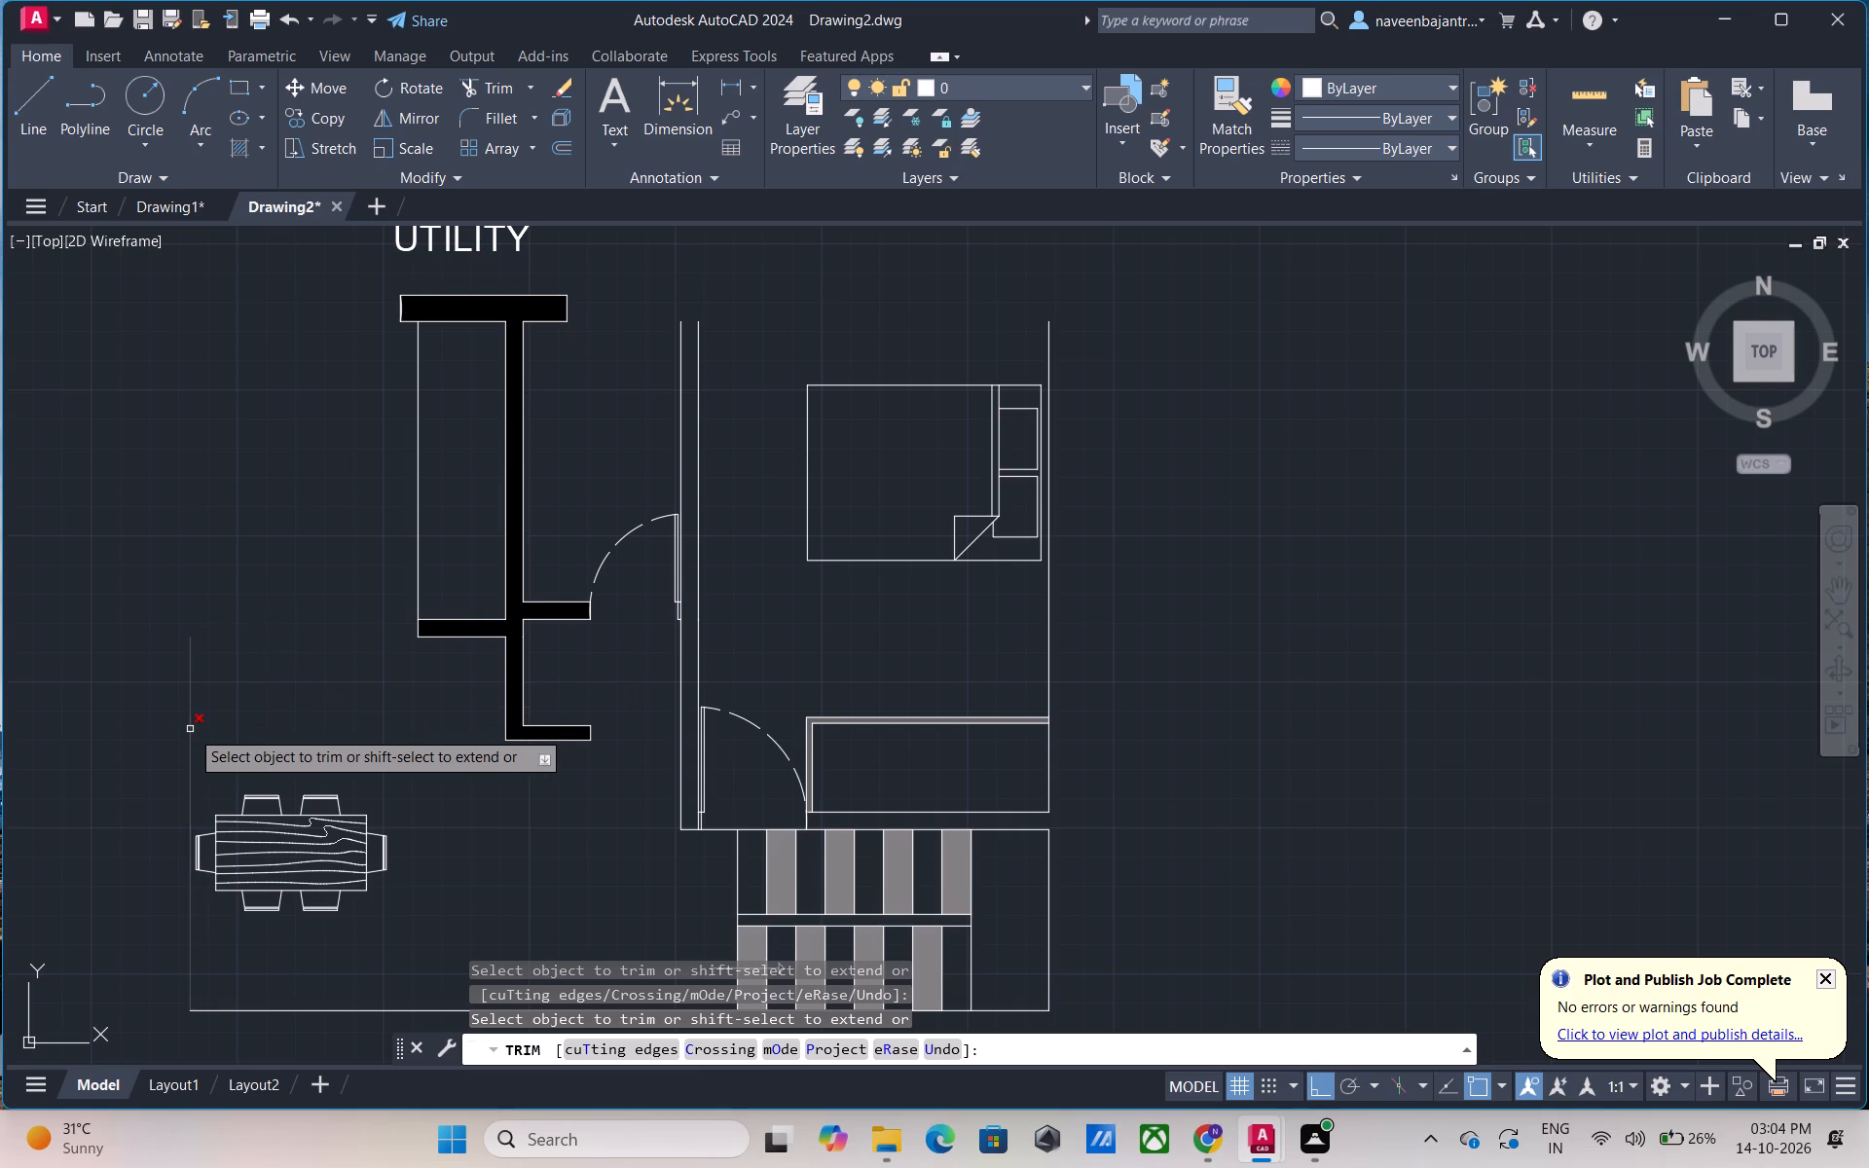
Trim away the inner west and south wall lines around the dining table area.
{"action": "left_click", "coordinate": [190, 729]}
{"action": "left_click", "coordinate": [352, 1012]}
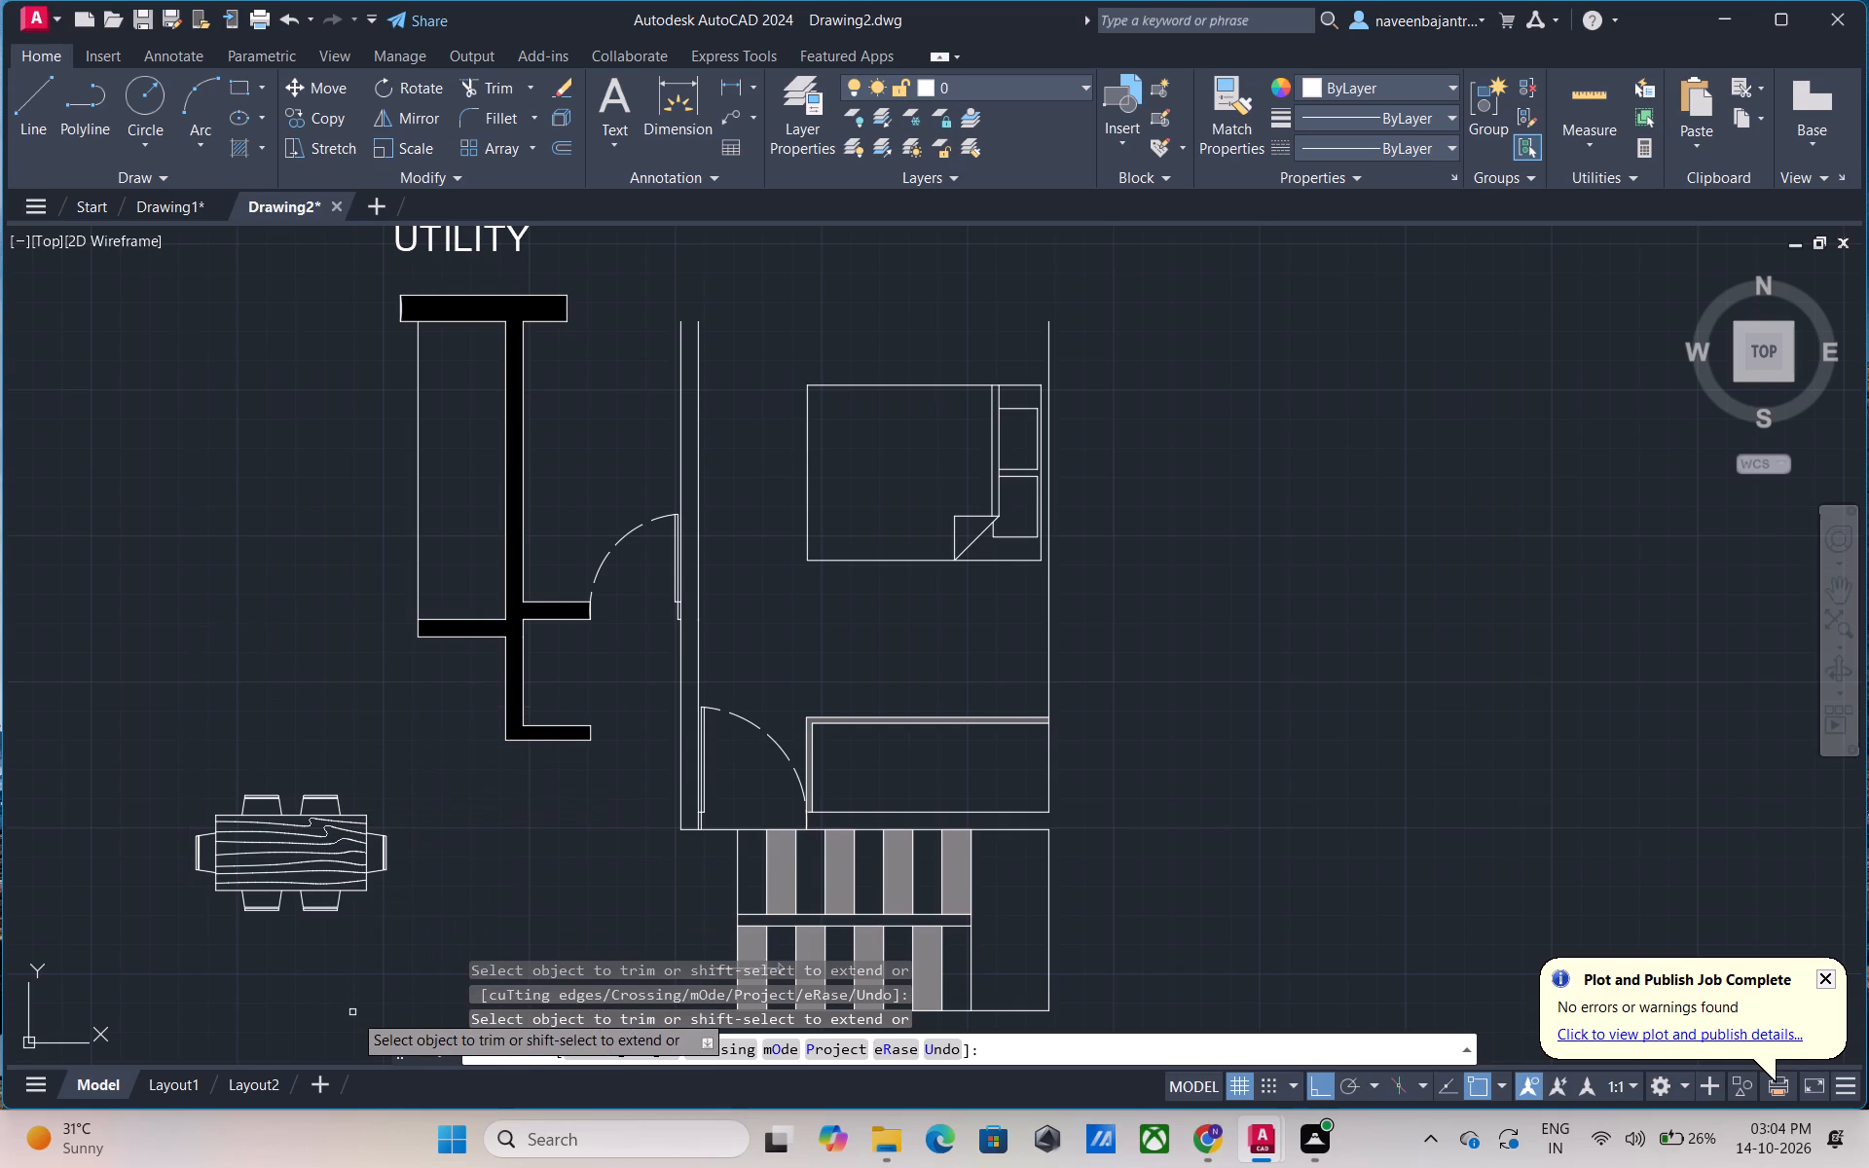
Trim away the stair direction arrow across the lower flight, including its shaft and all arrowhead lines.
{"action": "scroll", "coordinate": [461, 910], "scroll_direction": "down", "scroll_amount": 1}
{"action": "middle_click_drag", "start_coordinate": [461, 910], "coordinate": [398, 746]}
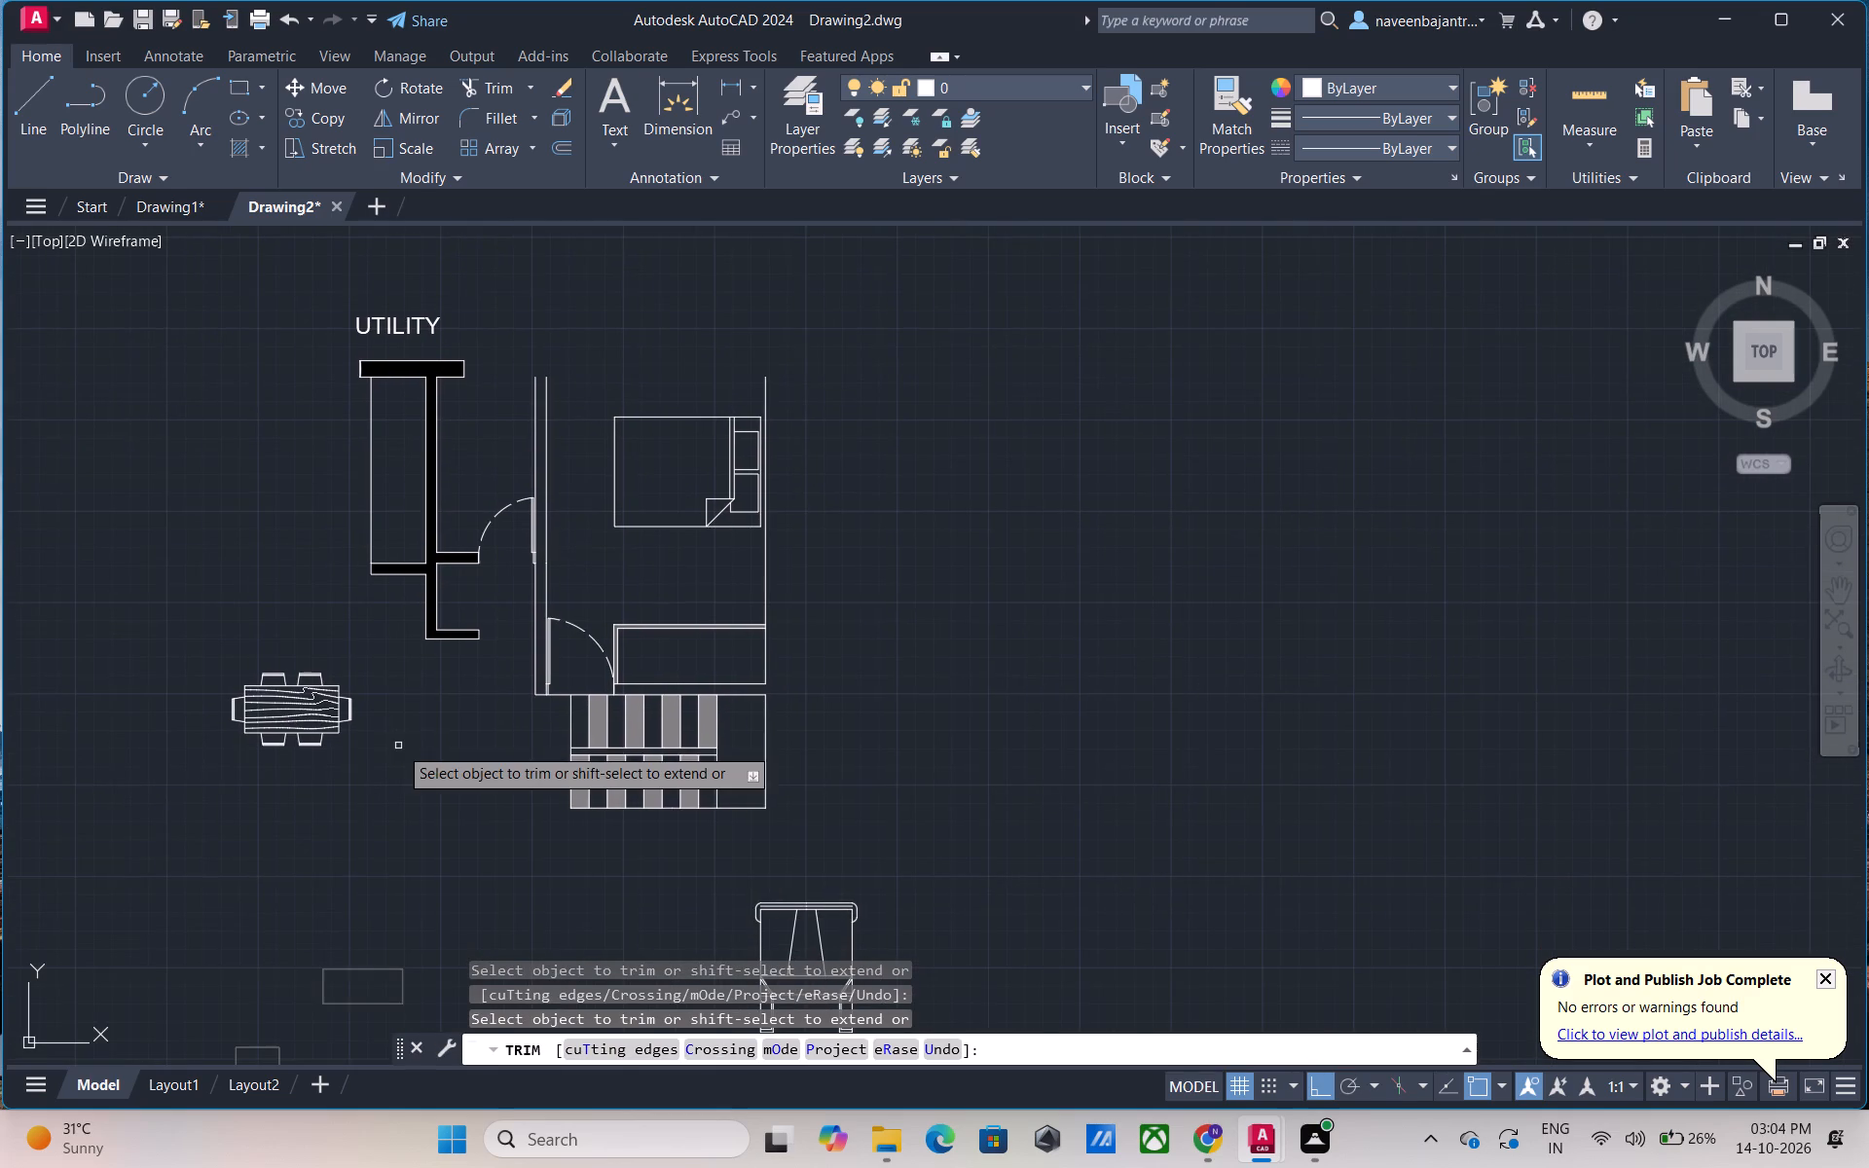
{"action": "scroll", "coordinate": [550, 772], "scroll_direction": "up", "scroll_amount": 4}
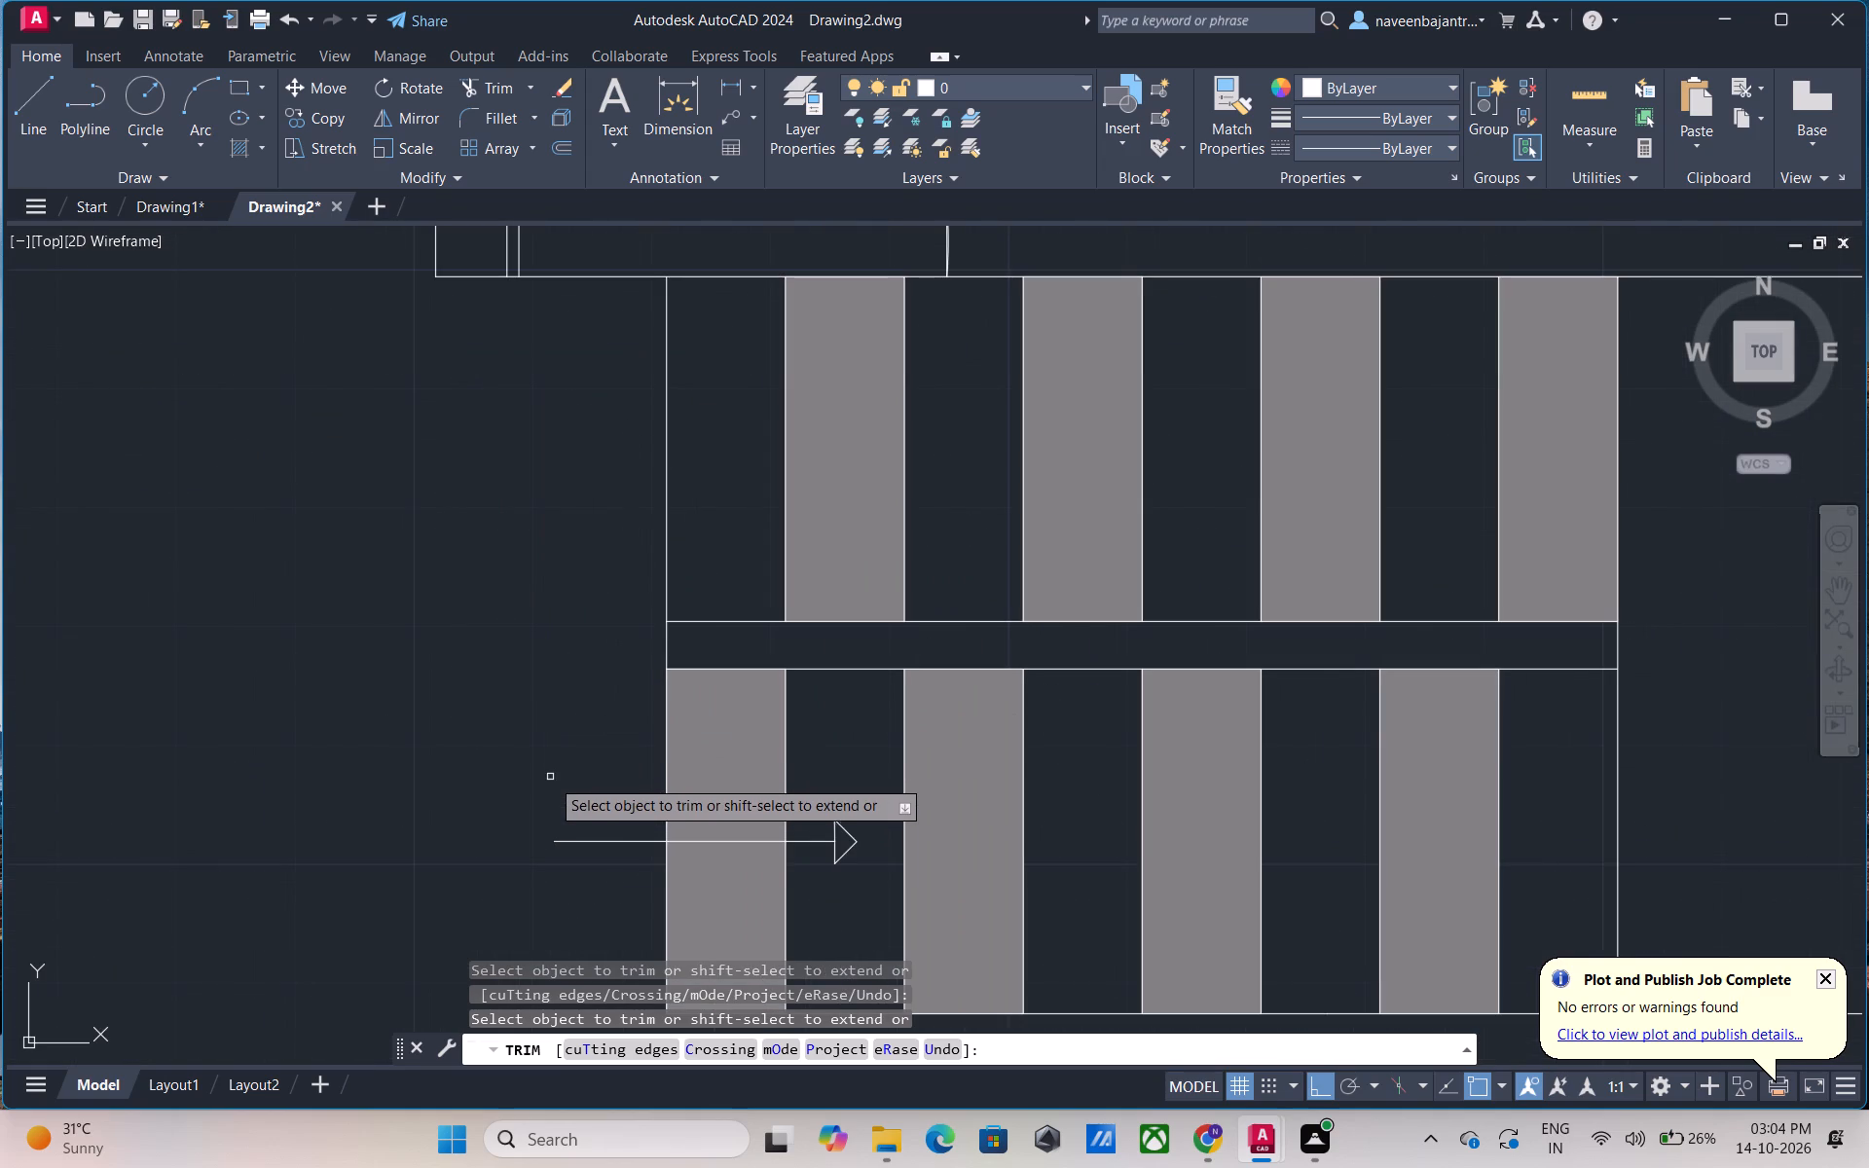
{"action": "left_click", "coordinate": [560, 842]}
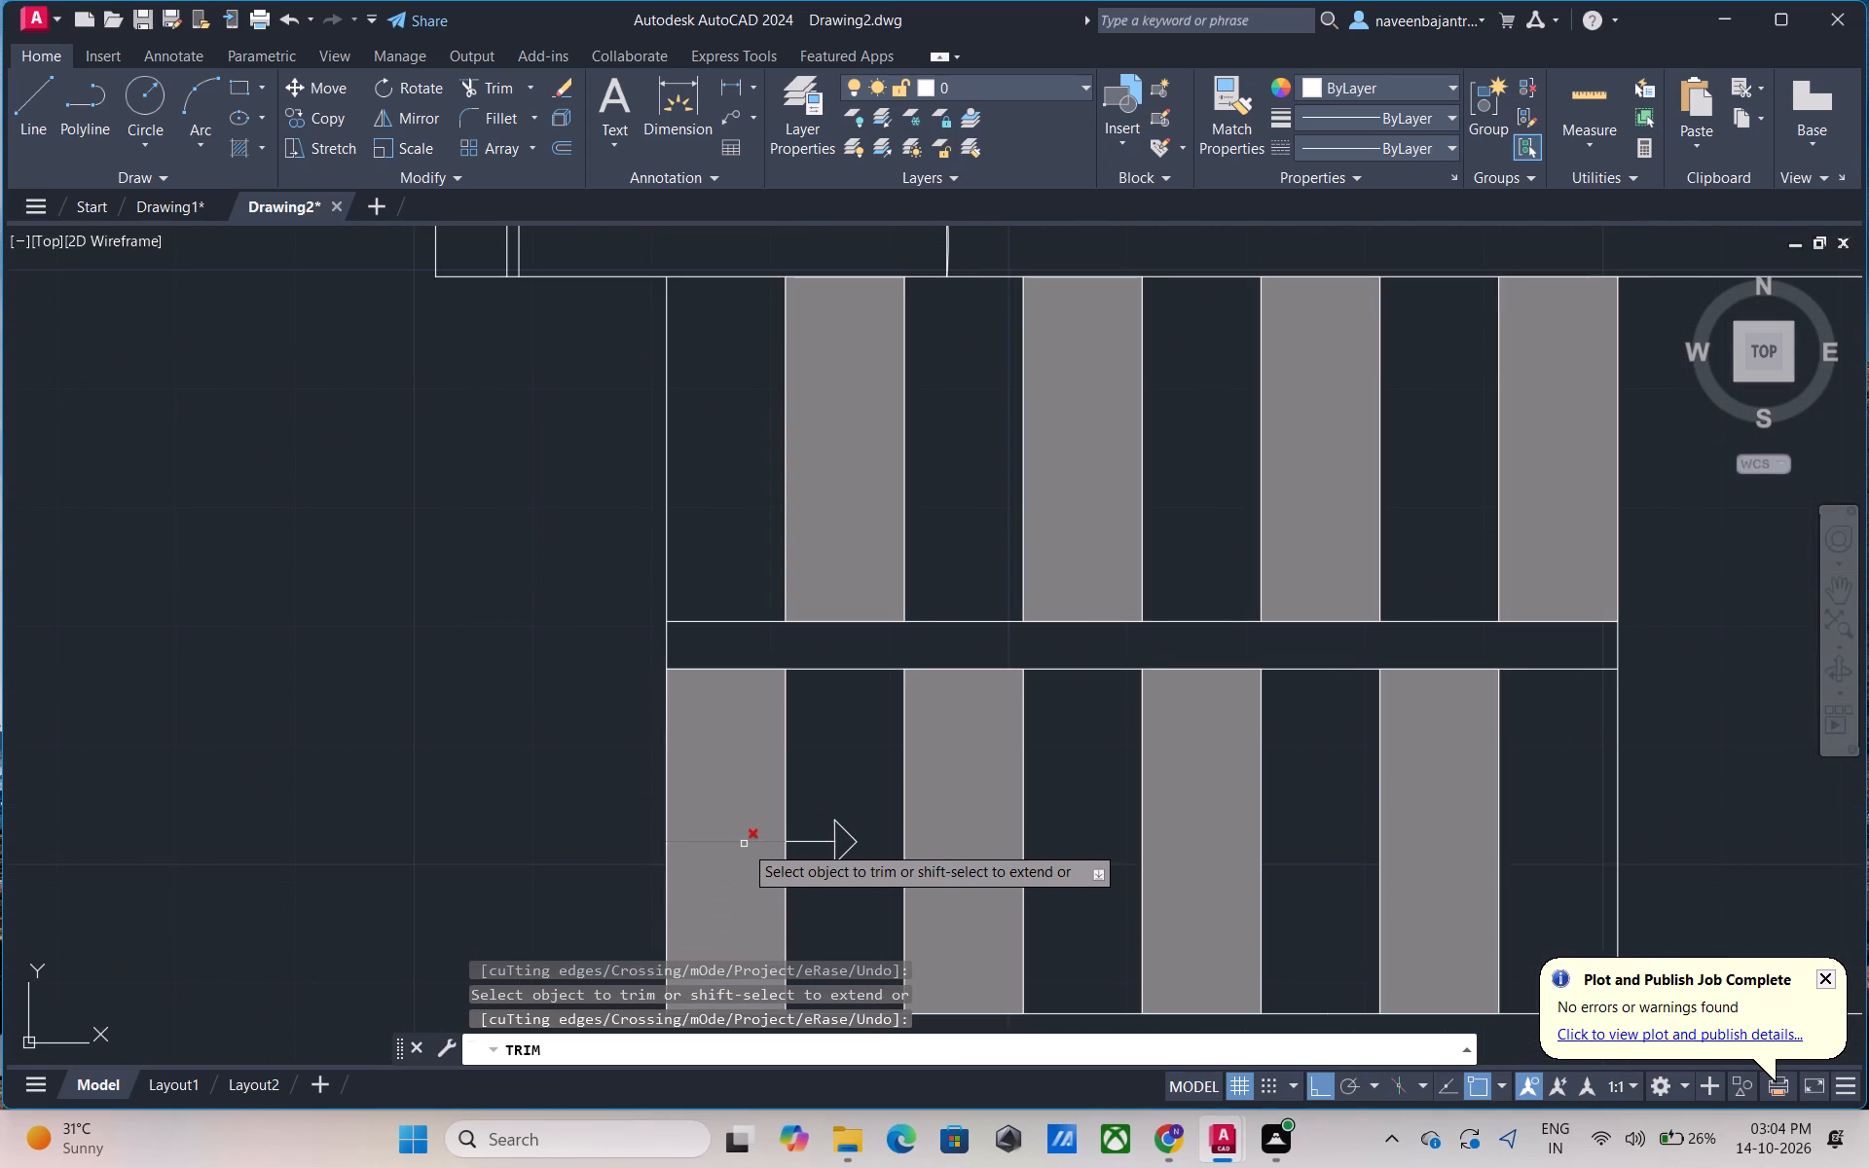
{"action": "left_click", "coordinate": [744, 844]}
{"action": "left_click", "coordinate": [813, 842]}
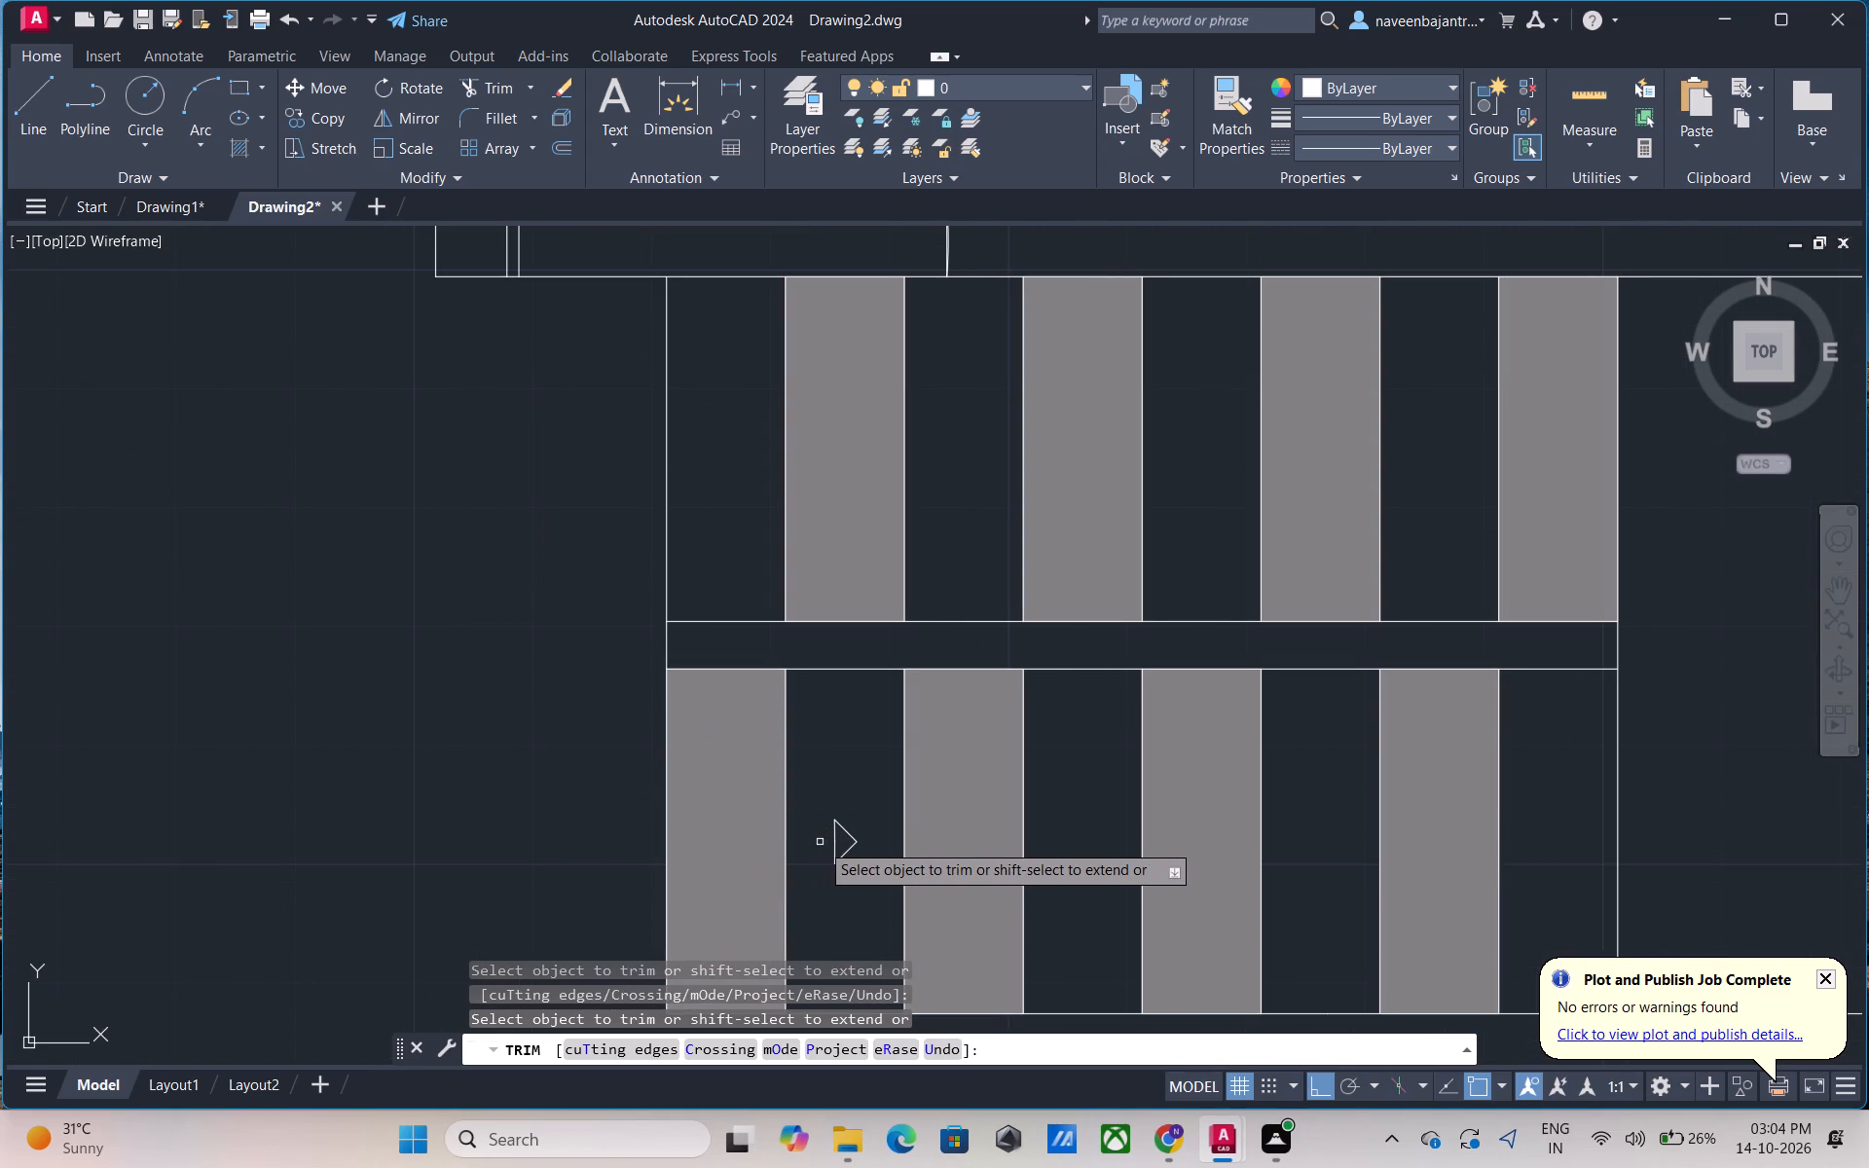
{"action": "left_click", "coordinate": [832, 842]}
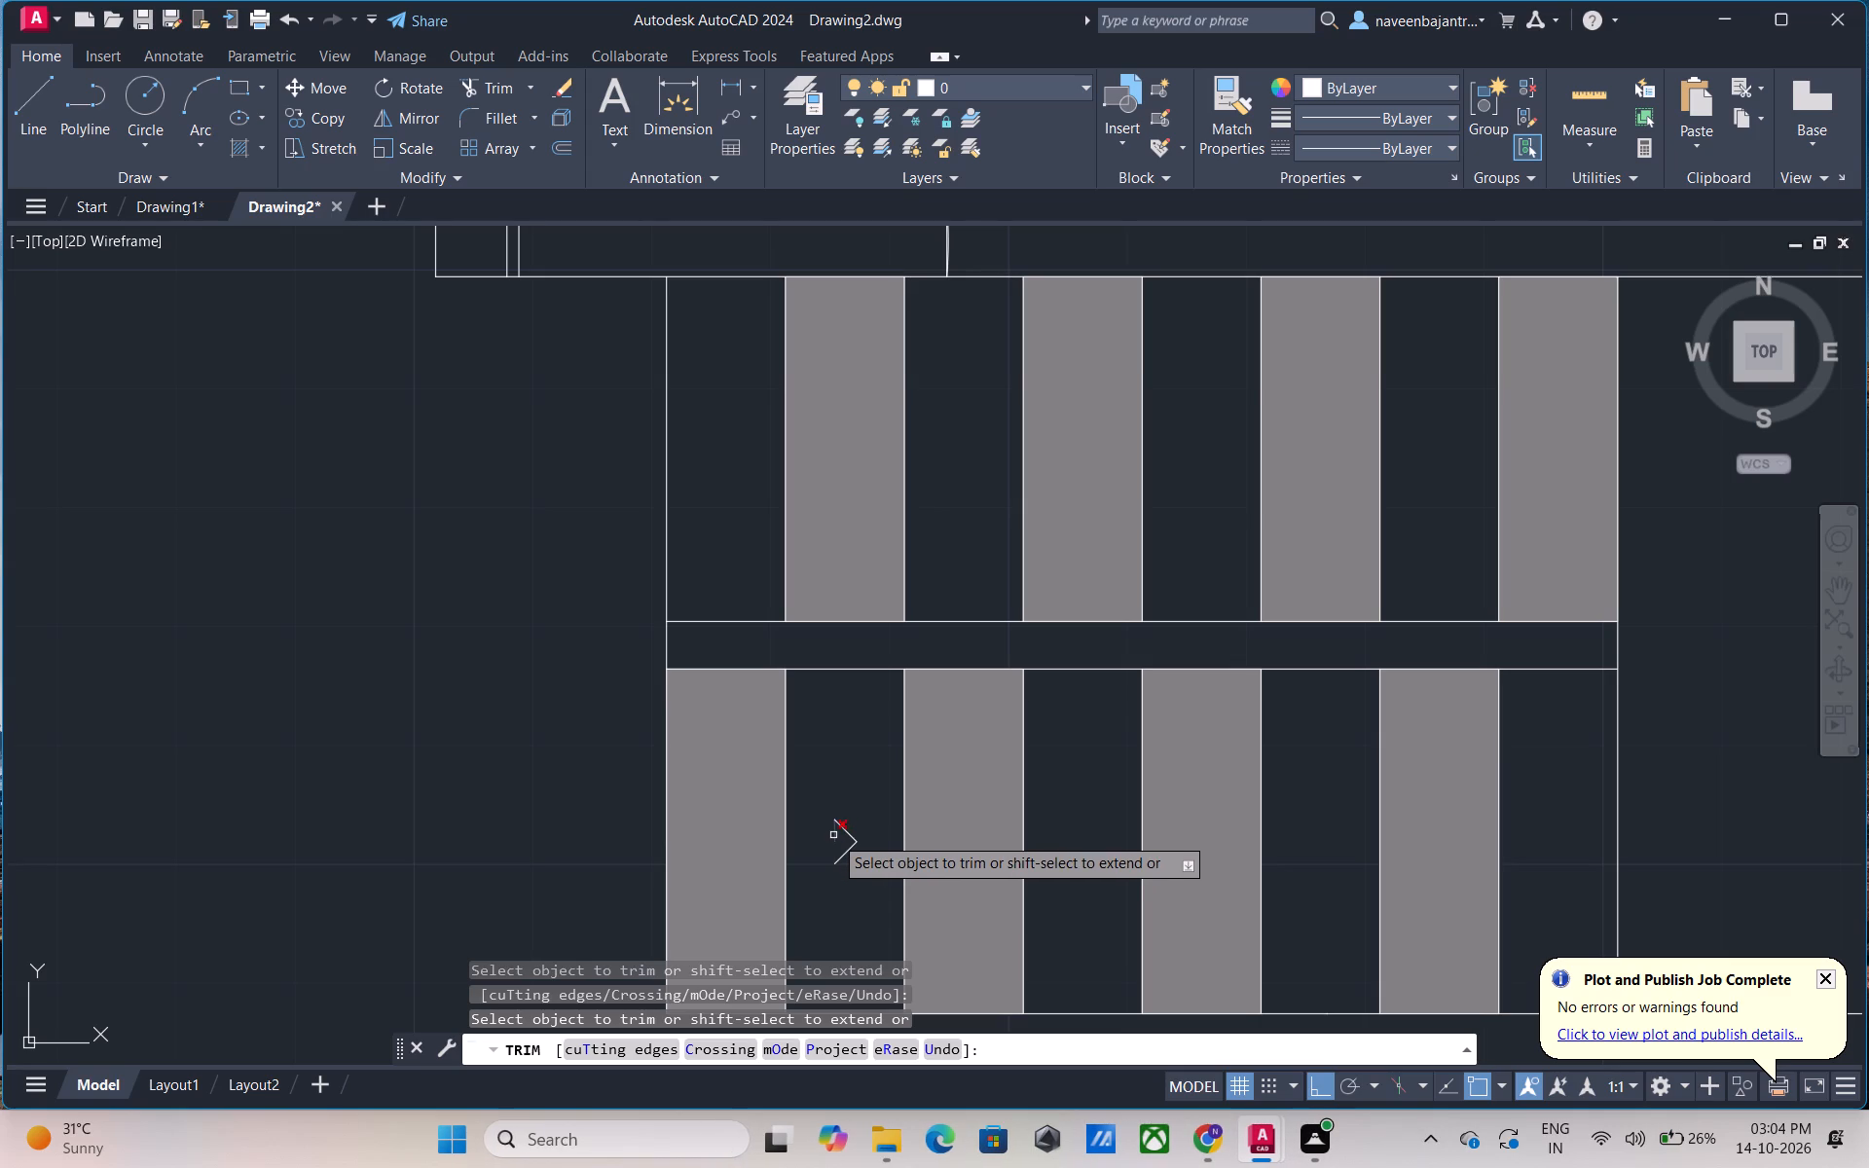
{"action": "left_click", "coordinate": [832, 835]}
{"action": "left_click", "coordinate": [842, 831]}
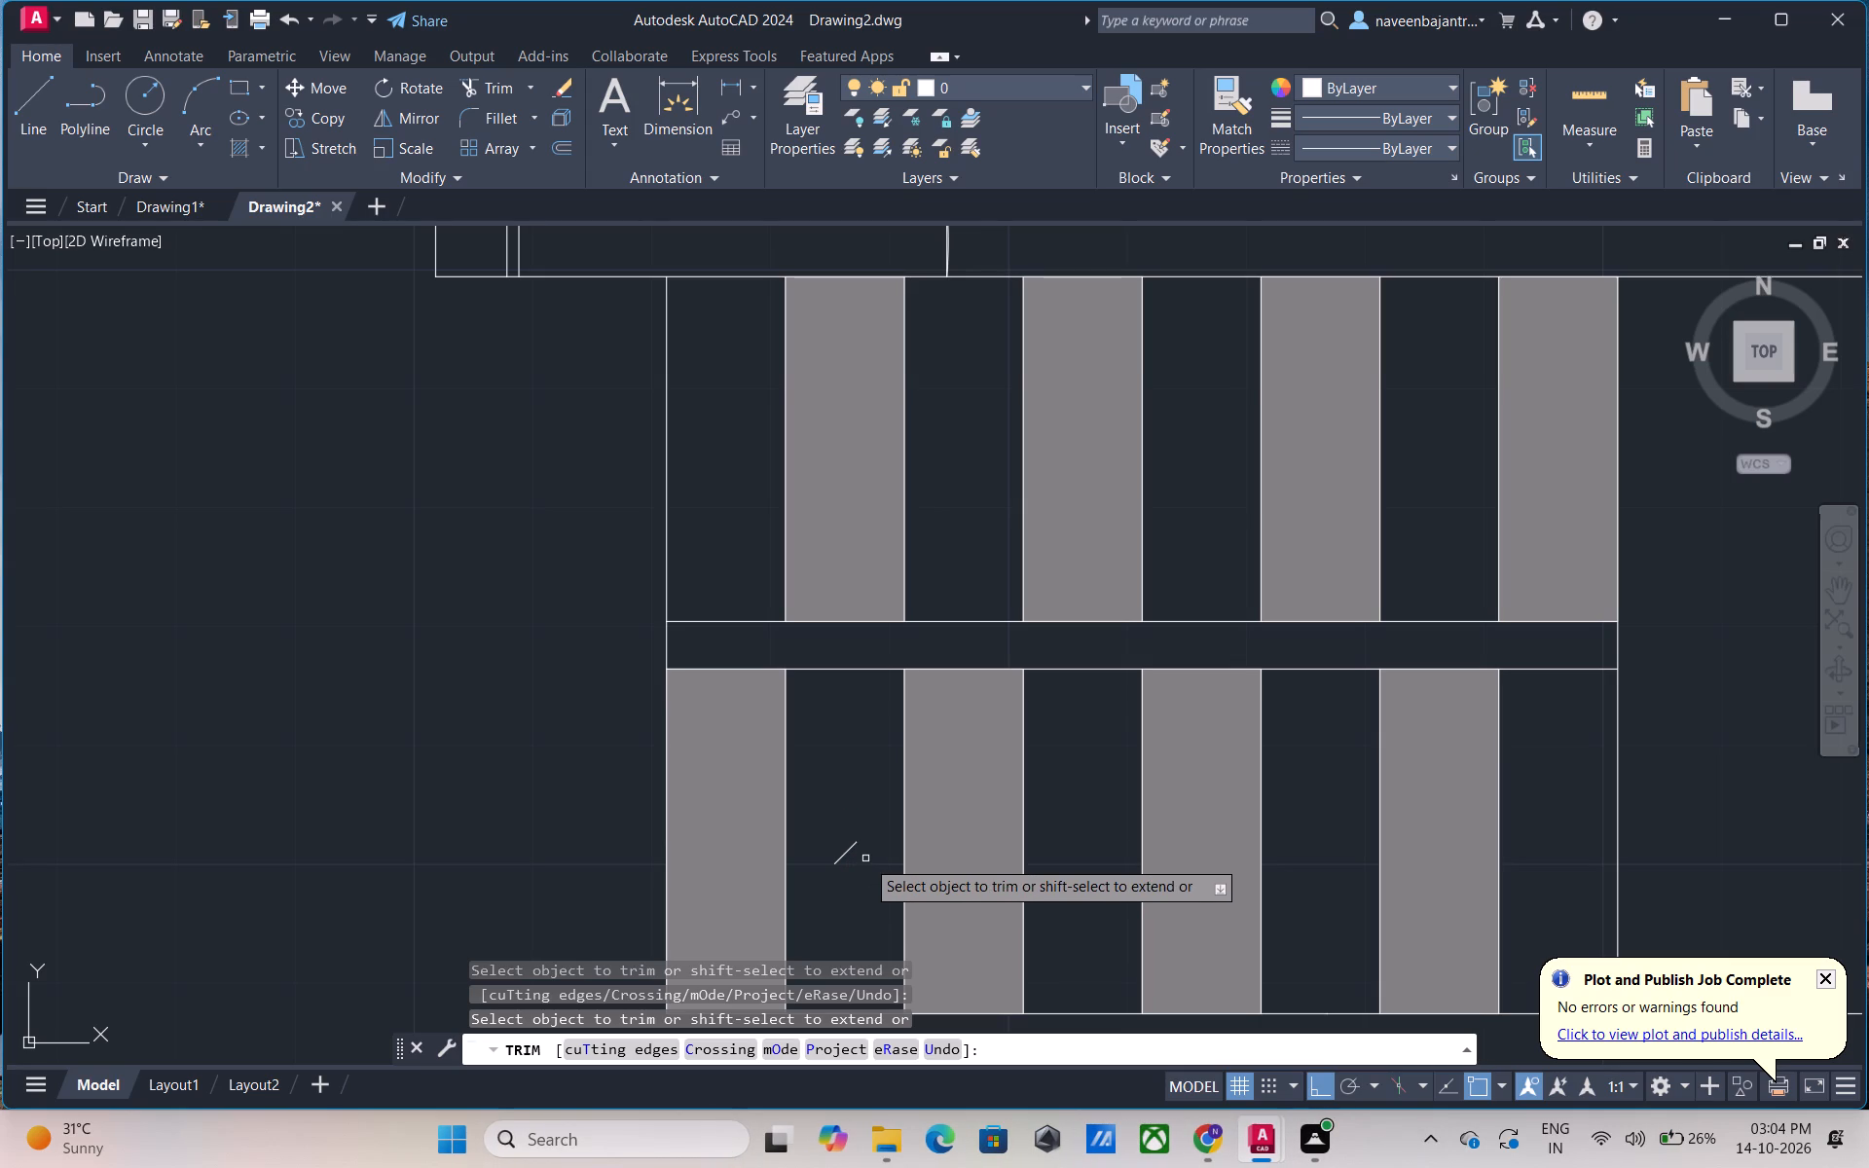
{"action": "left_click", "coordinate": [845, 854]}
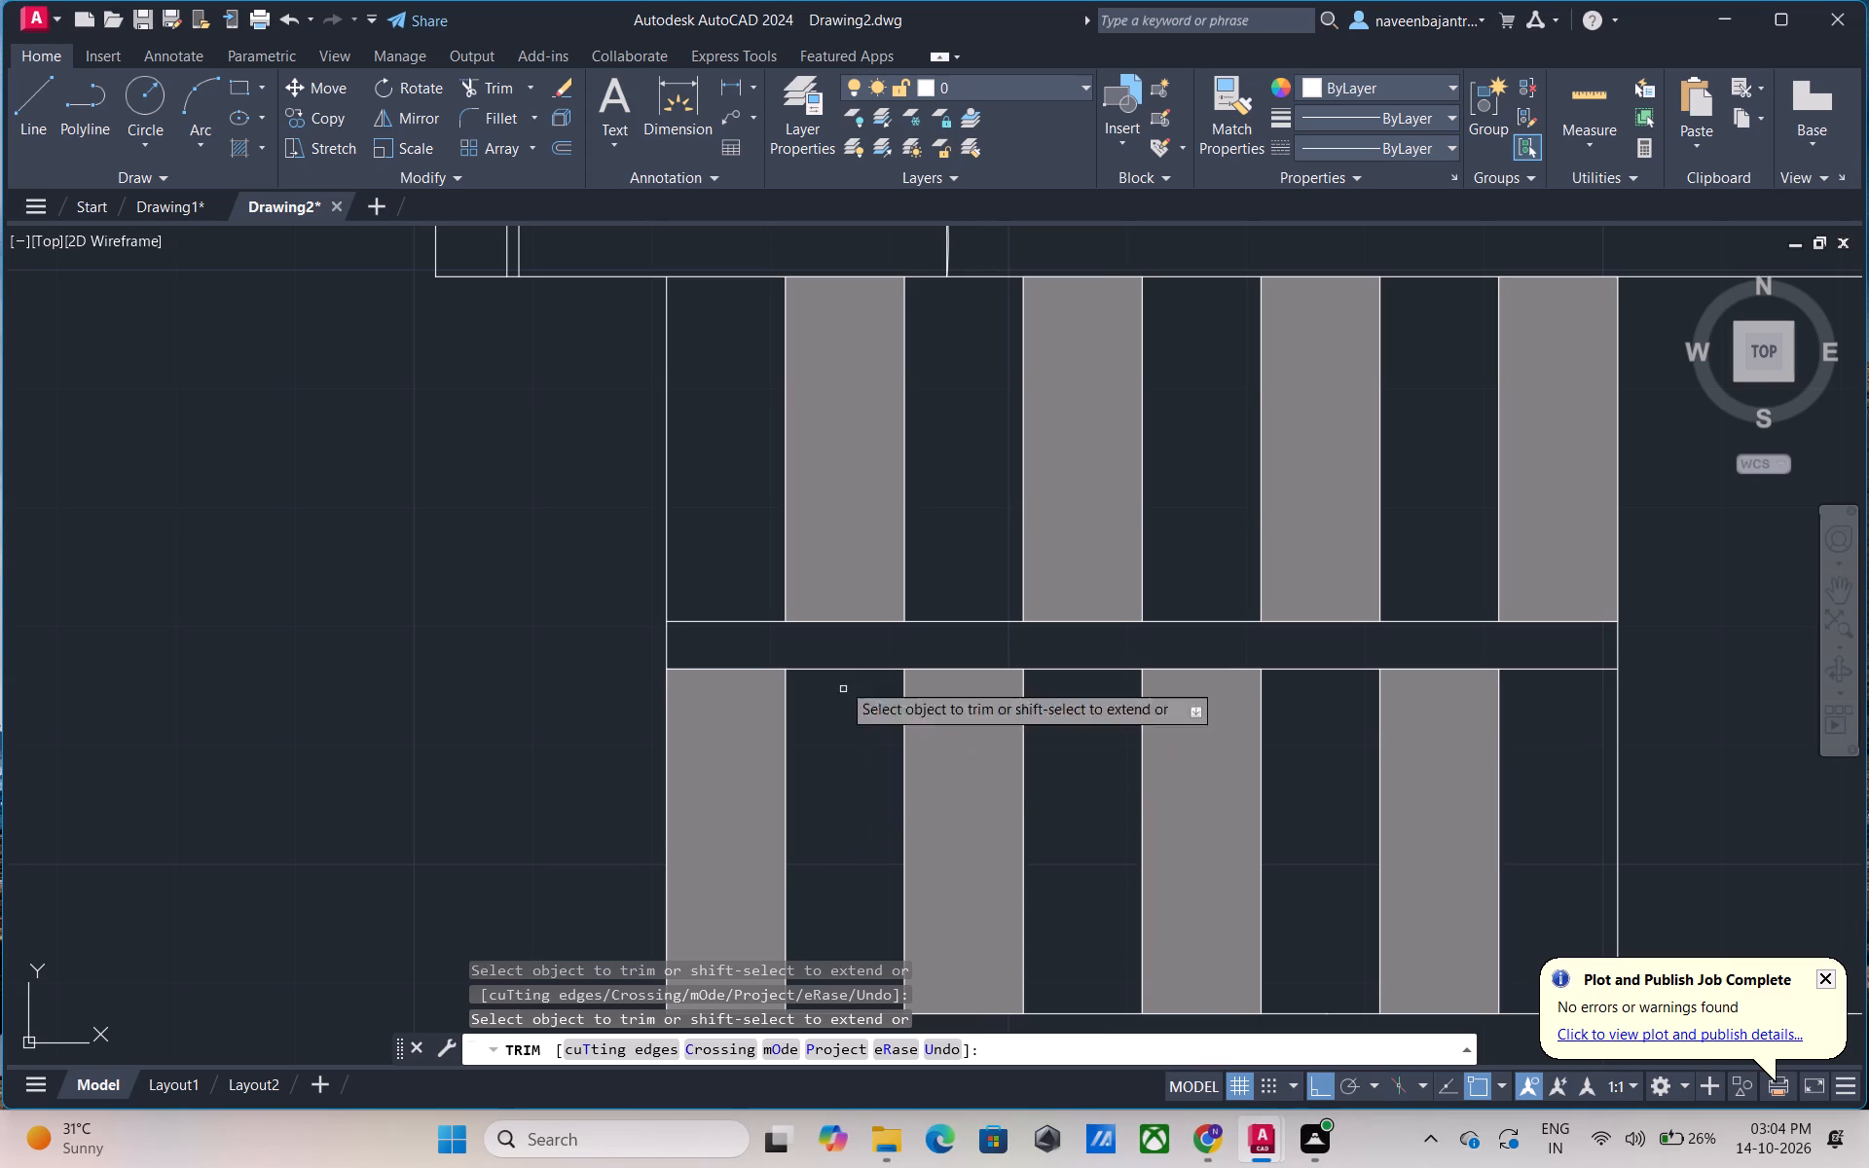
Trim away the grey tread fills in both stair flights, except the easternmost one in the upper flight.
{"action": "left_click", "coordinate": [830, 420]}
{"action": "left_click", "coordinate": [1095, 496]}
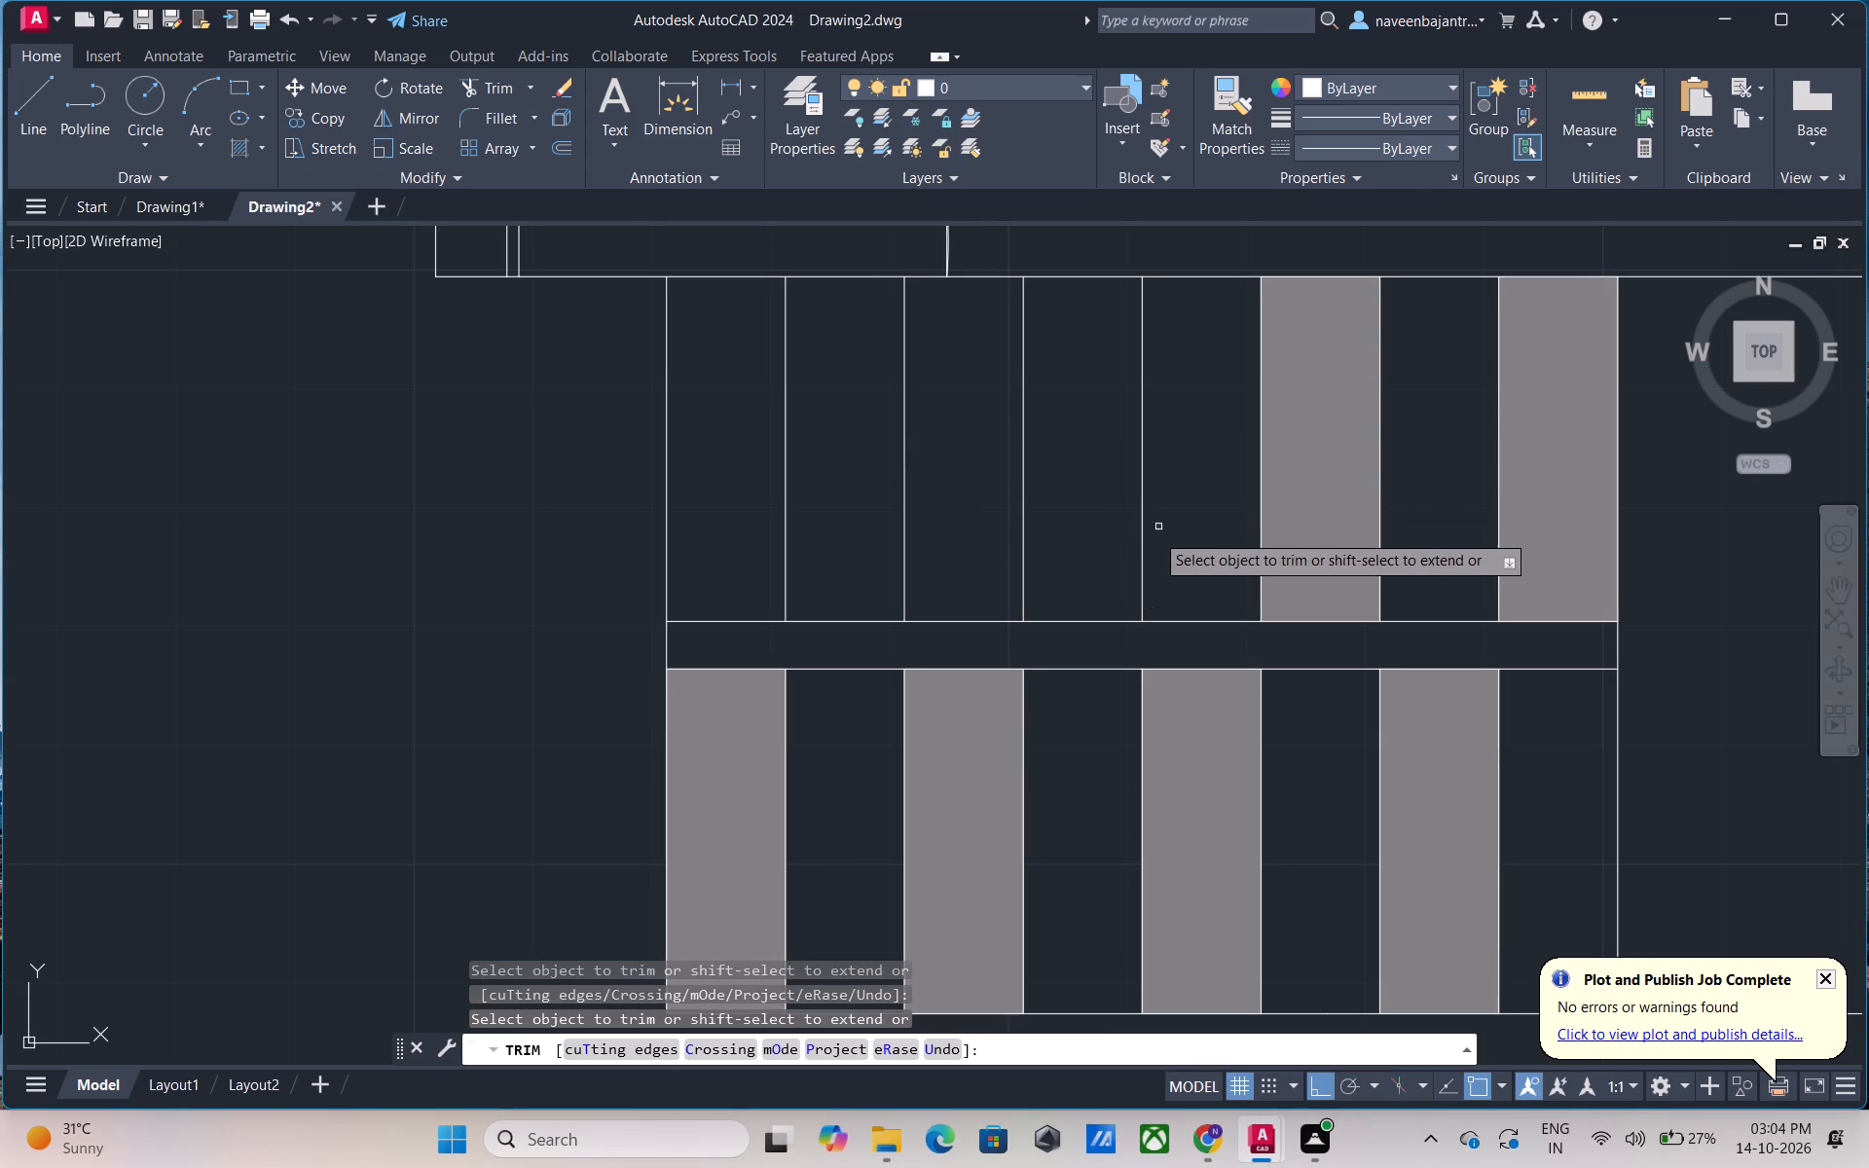
{"action": "left_click", "coordinate": [995, 712]}
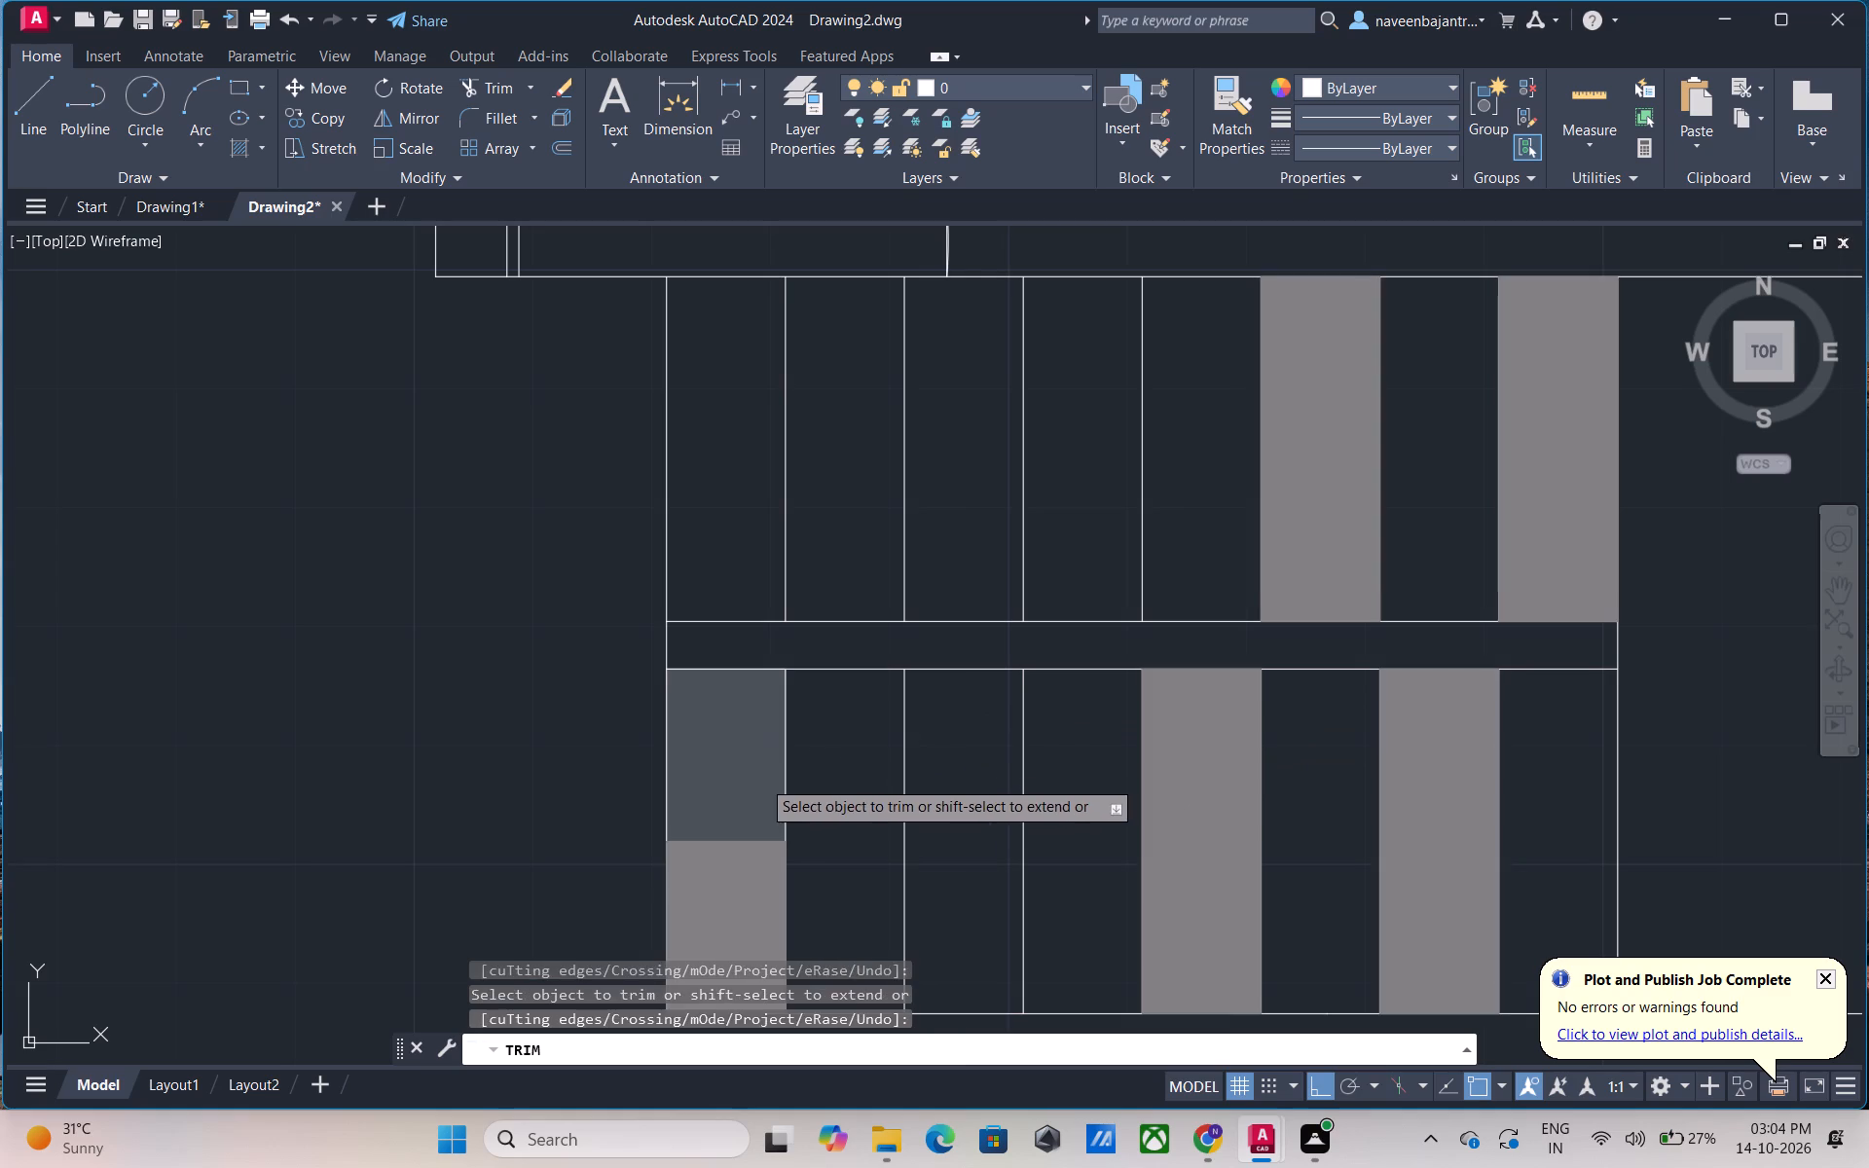
{"action": "left_click", "coordinate": [761, 779]}
{"action": "left_click", "coordinate": [750, 858]}
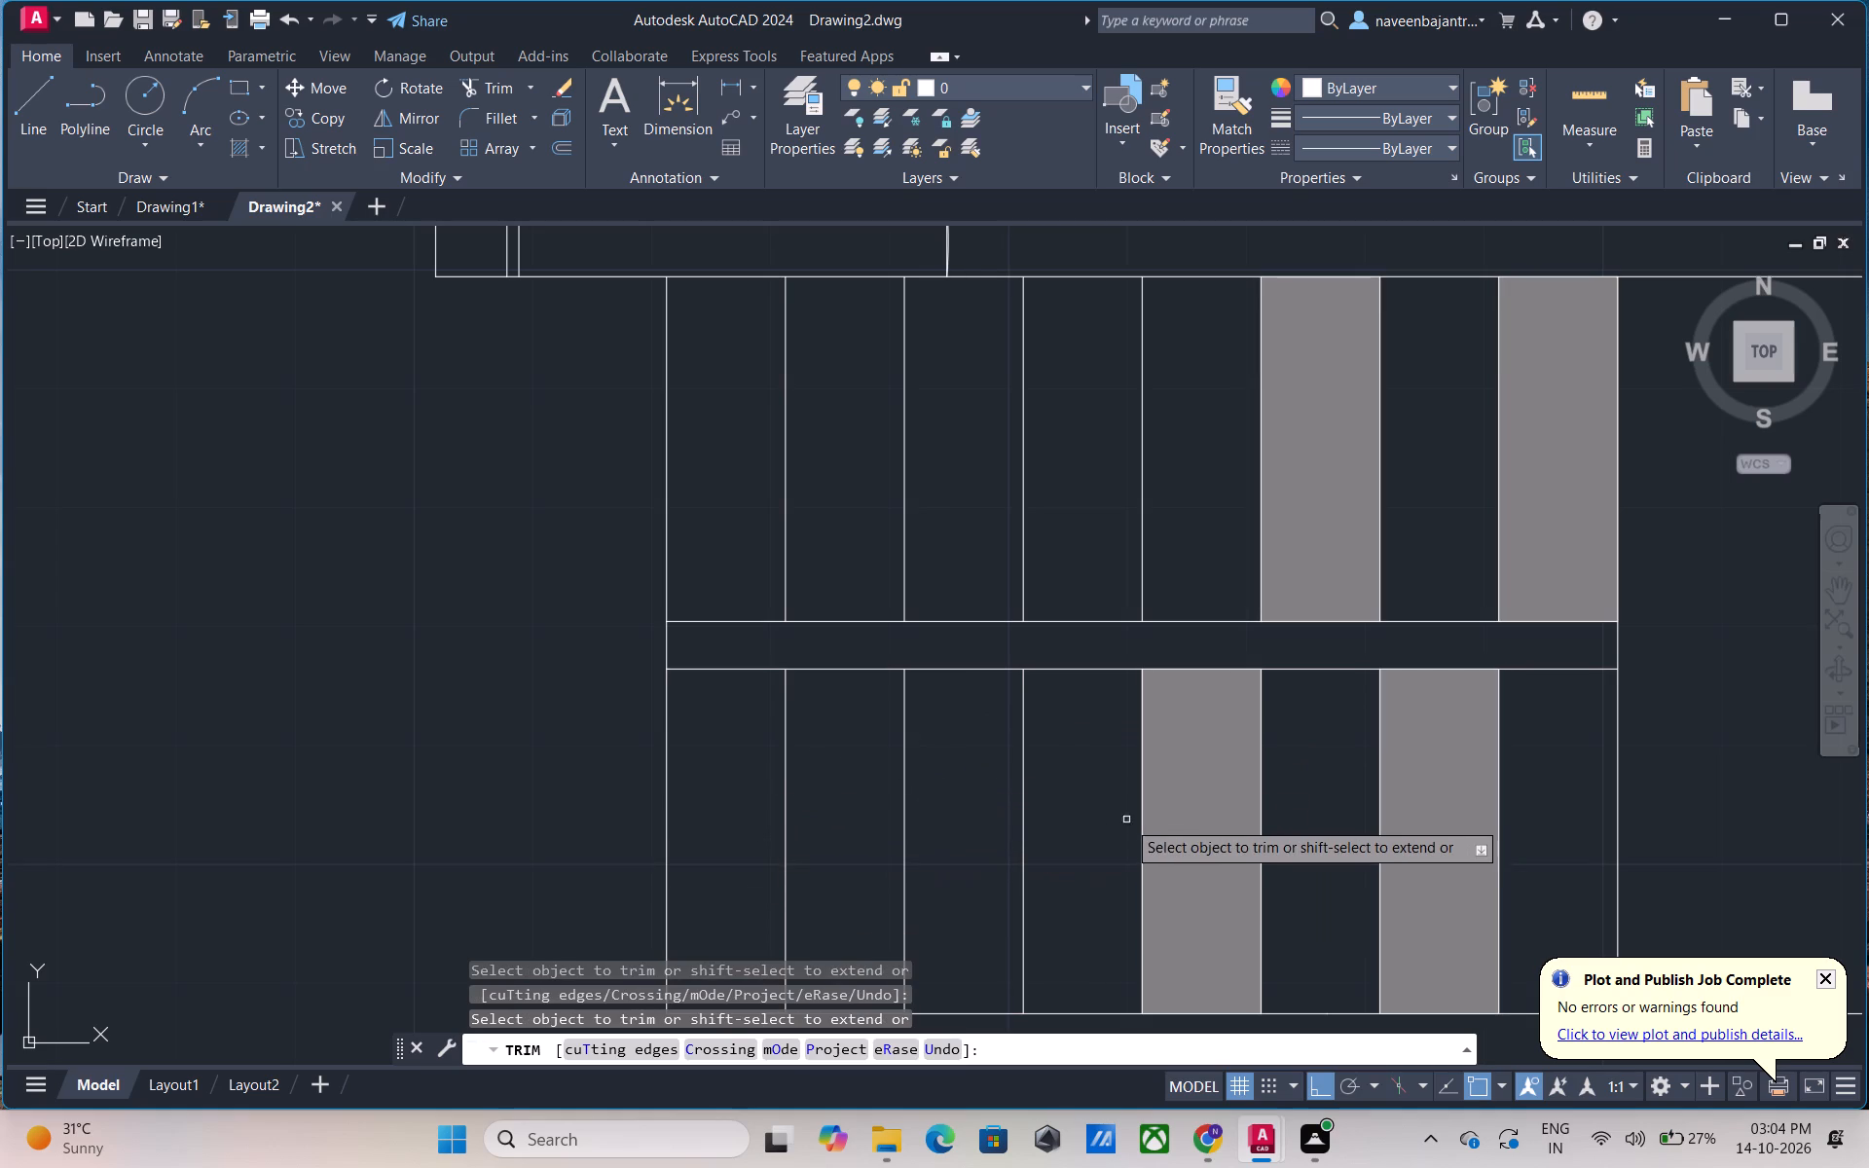
{"action": "left_click", "coordinate": [1150, 818]}
{"action": "left_click", "coordinate": [1291, 573]}
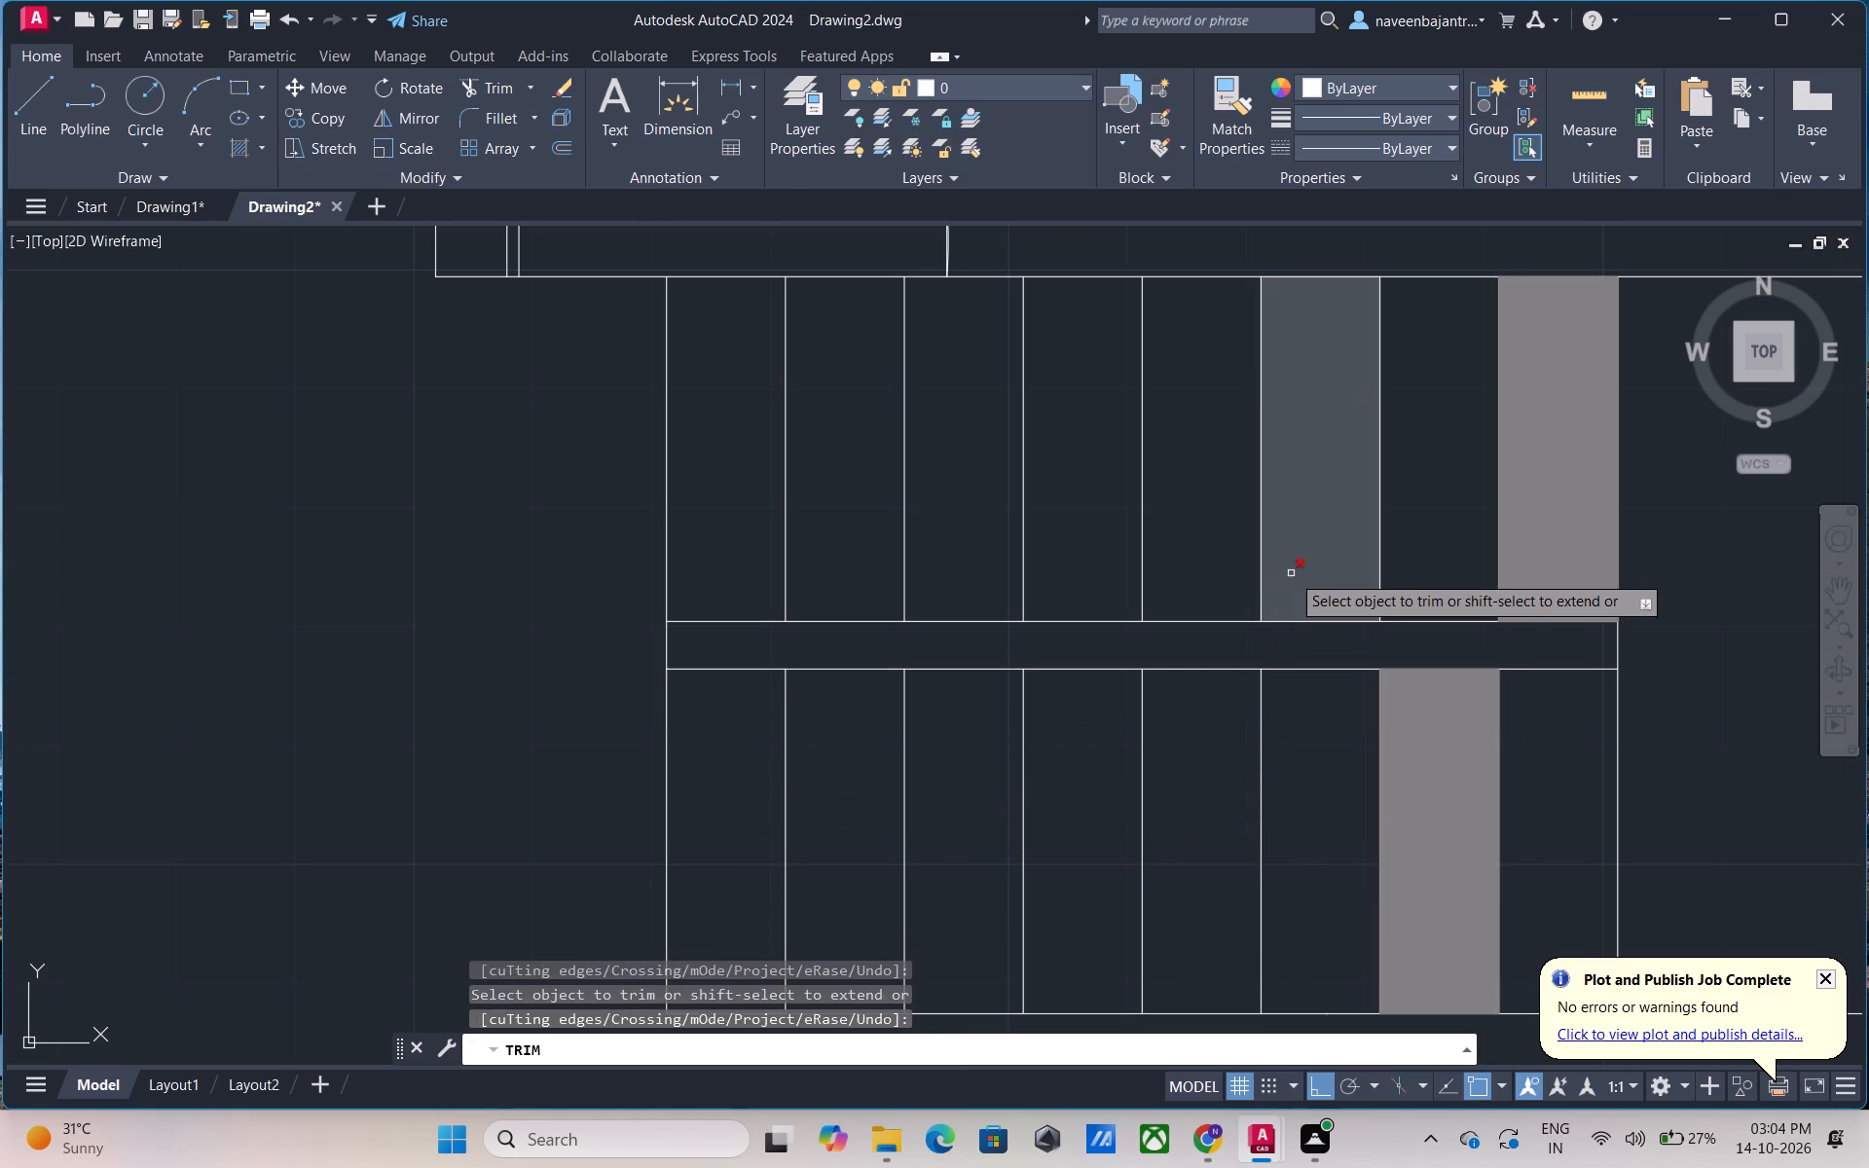
{"action": "left_click", "coordinate": [1489, 690]}
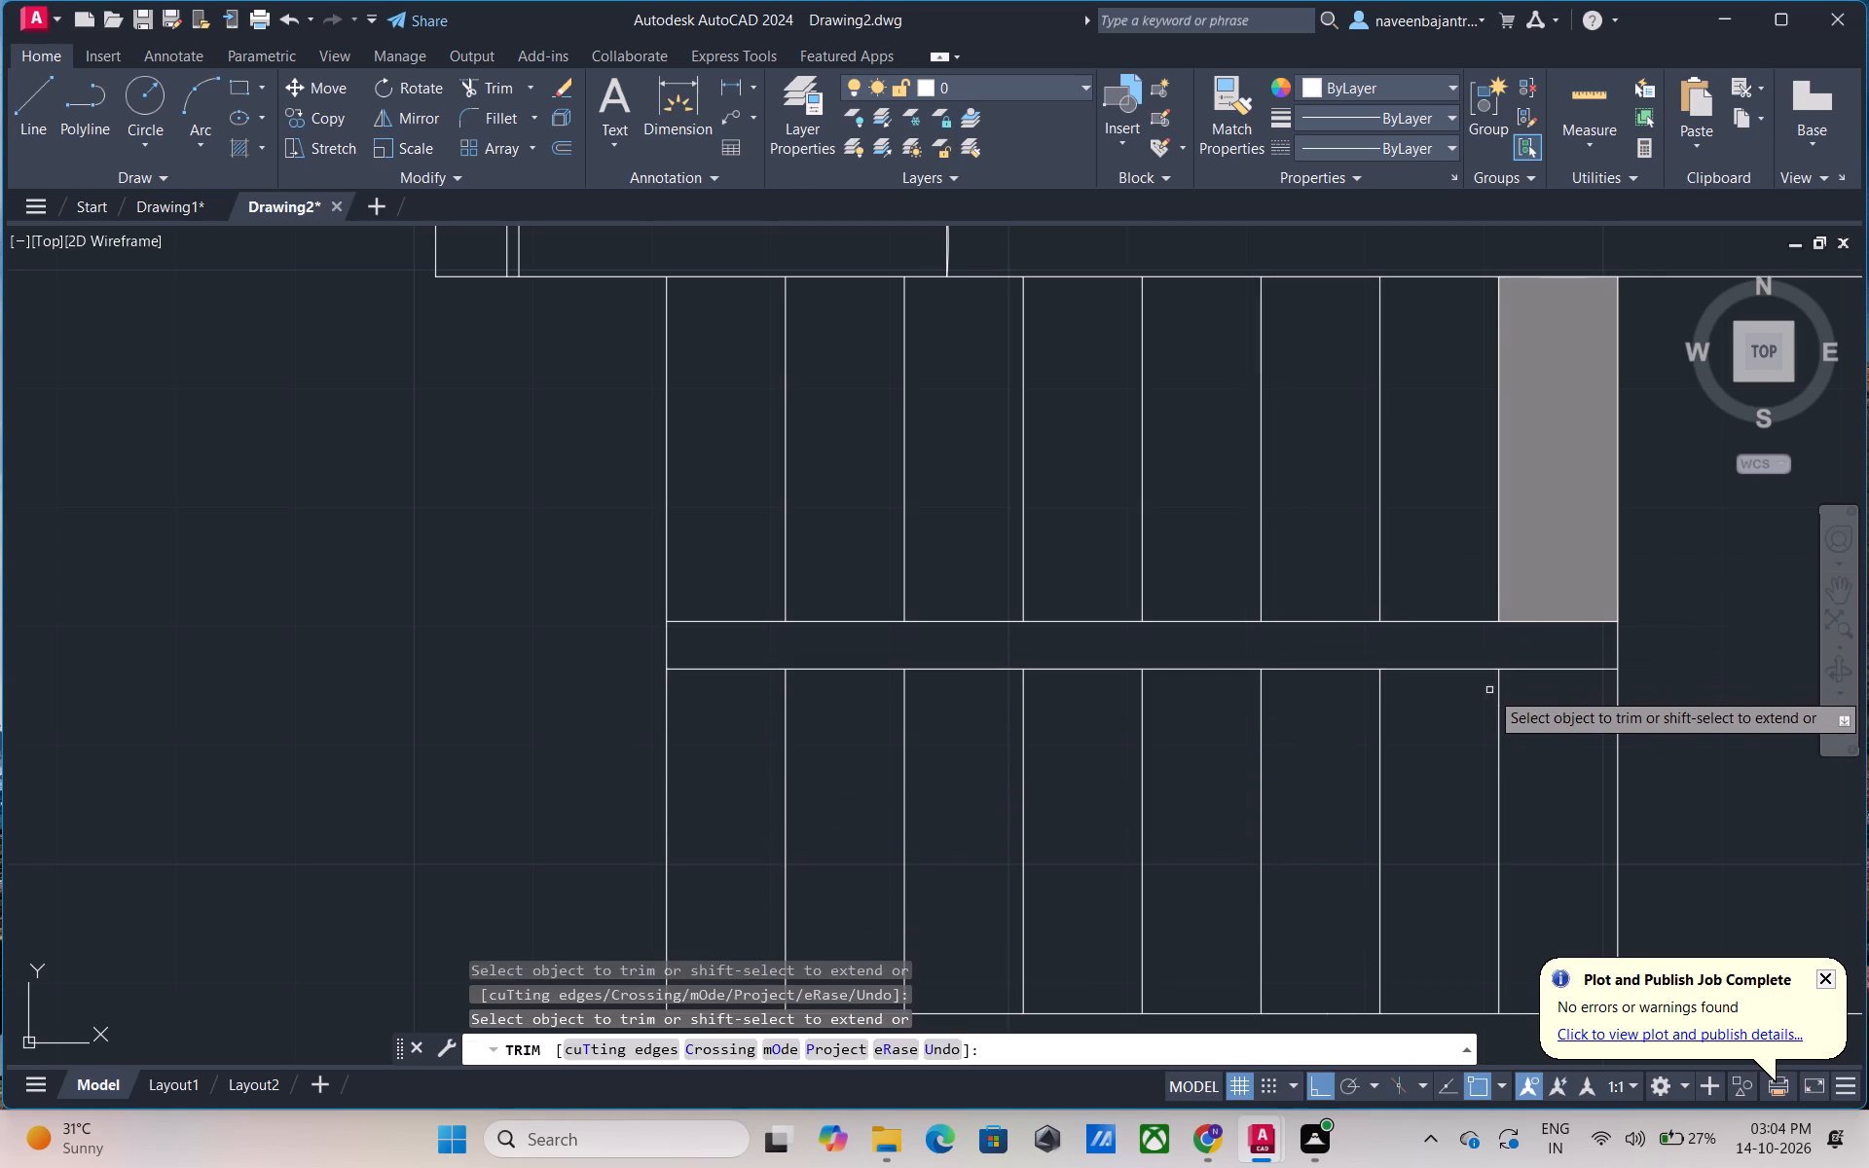
Trim away the thin vertical line west of the black utility wall.
{"action": "scroll", "coordinate": [1525, 578], "scroll_direction": "down", "scroll_amount": 1}
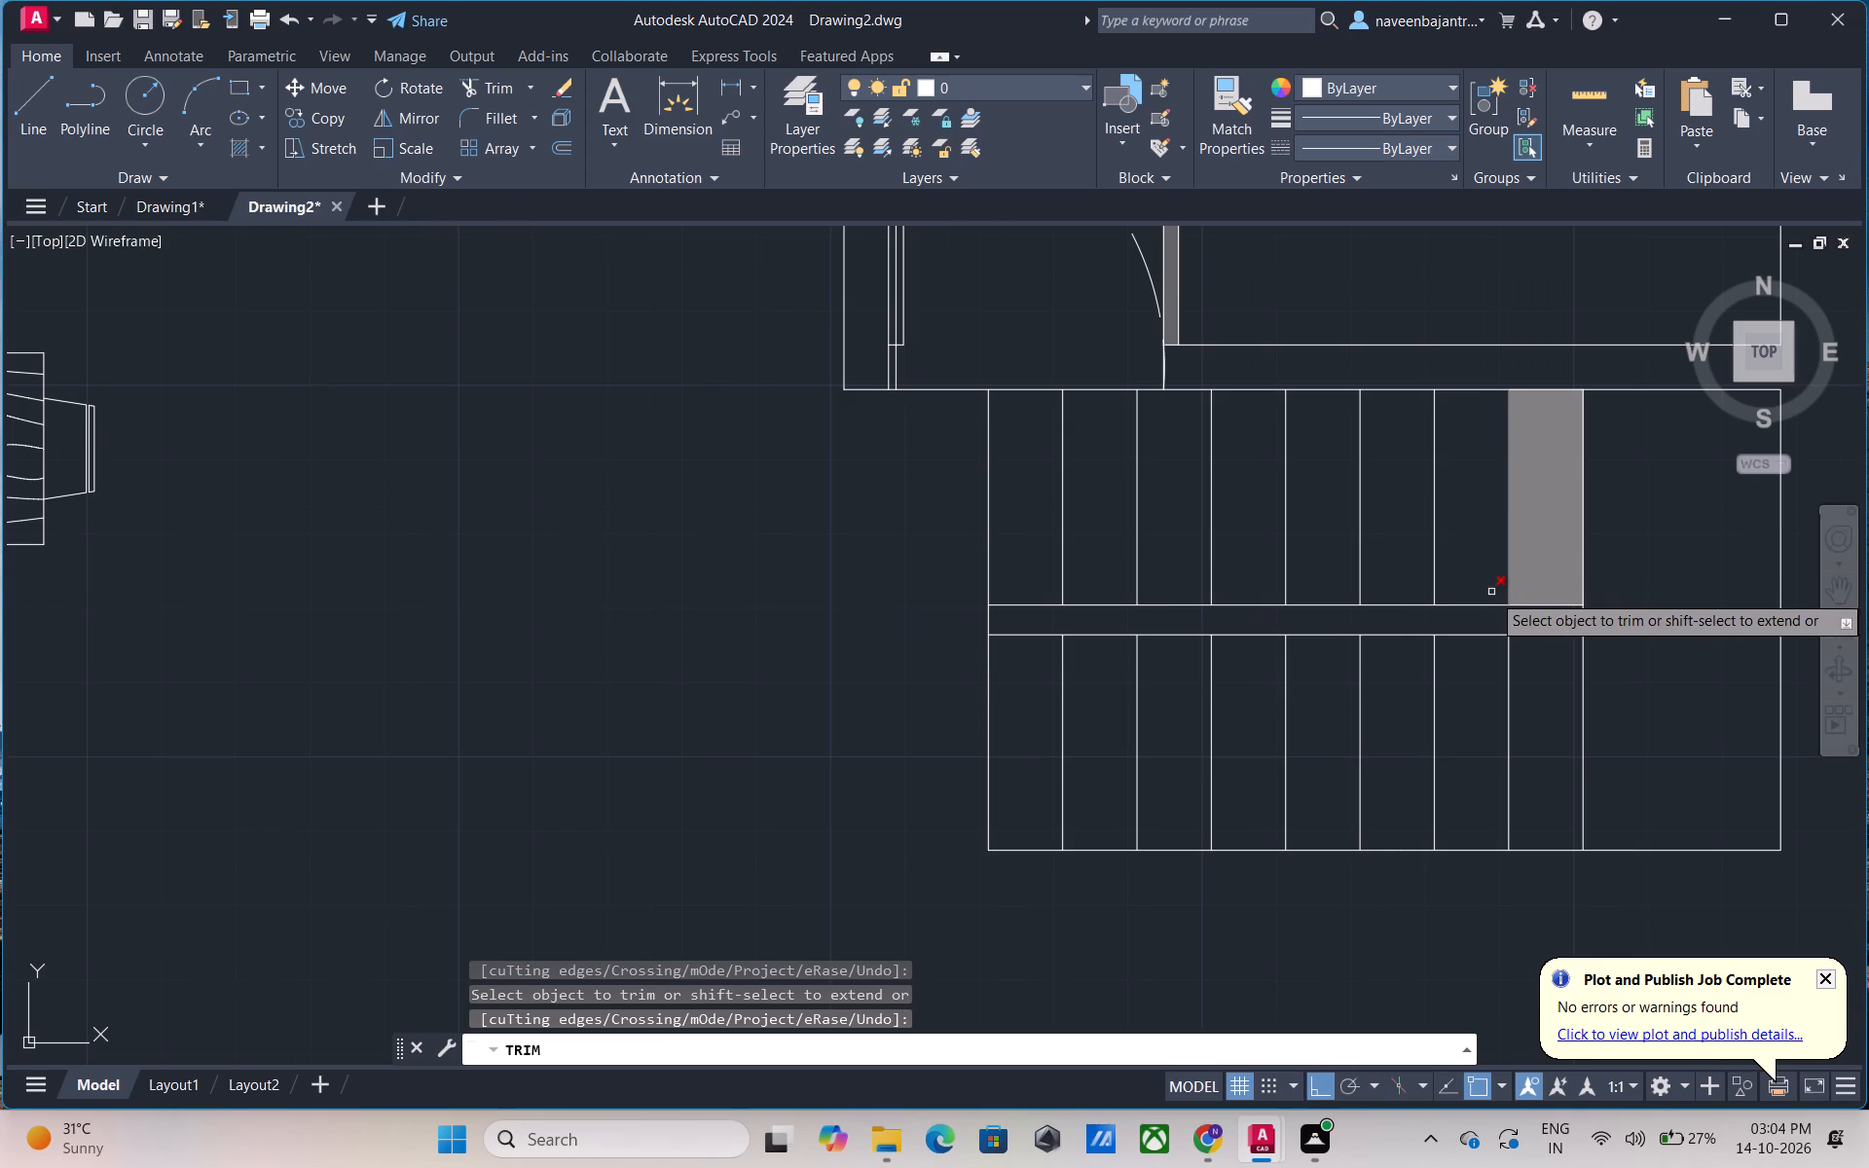
{"action": "scroll", "coordinate": [1385, 596], "scroll_direction": "down", "scroll_amount": 1}
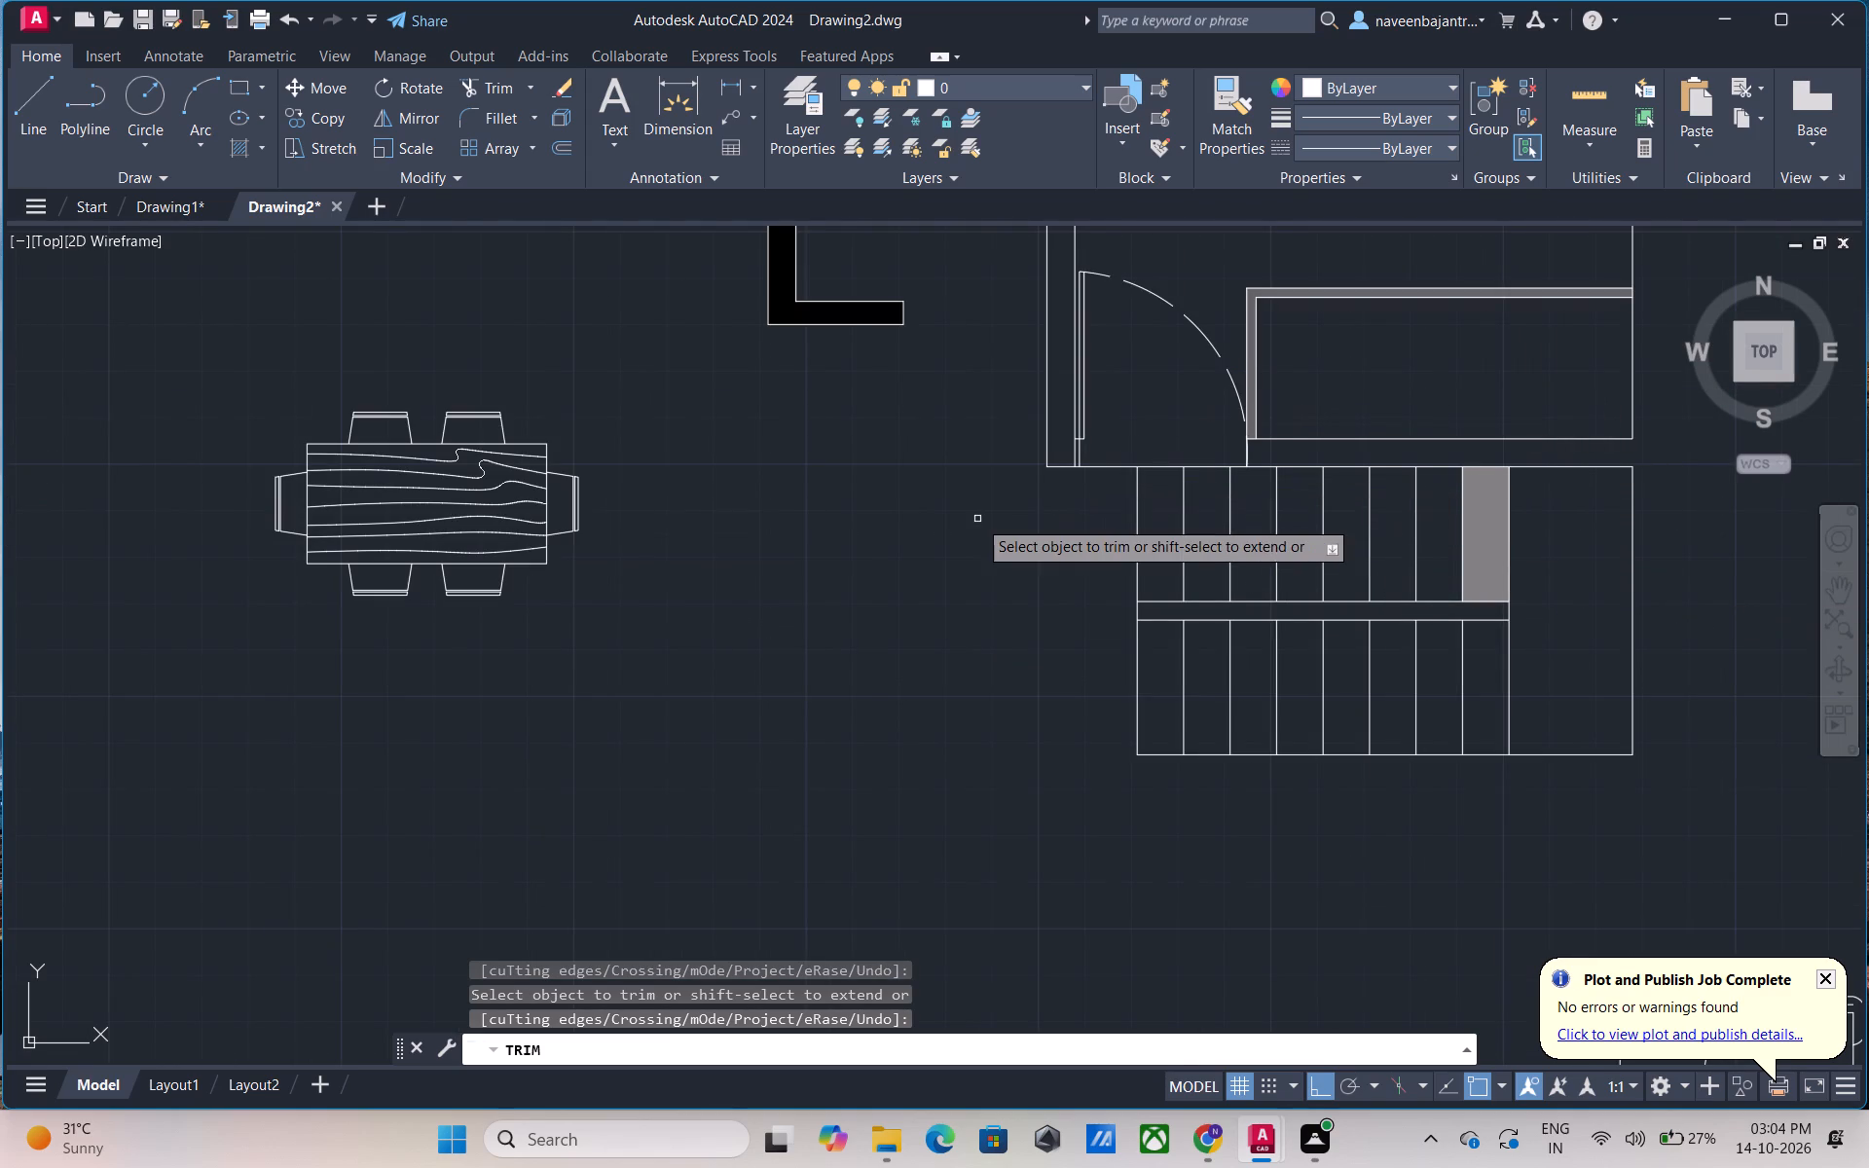
{"action": "scroll", "coordinate": [977, 519], "scroll_direction": "down", "scroll_amount": 2}
{"action": "middle_click_drag", "start_coordinate": [978, 519], "coordinate": [929, 774]}
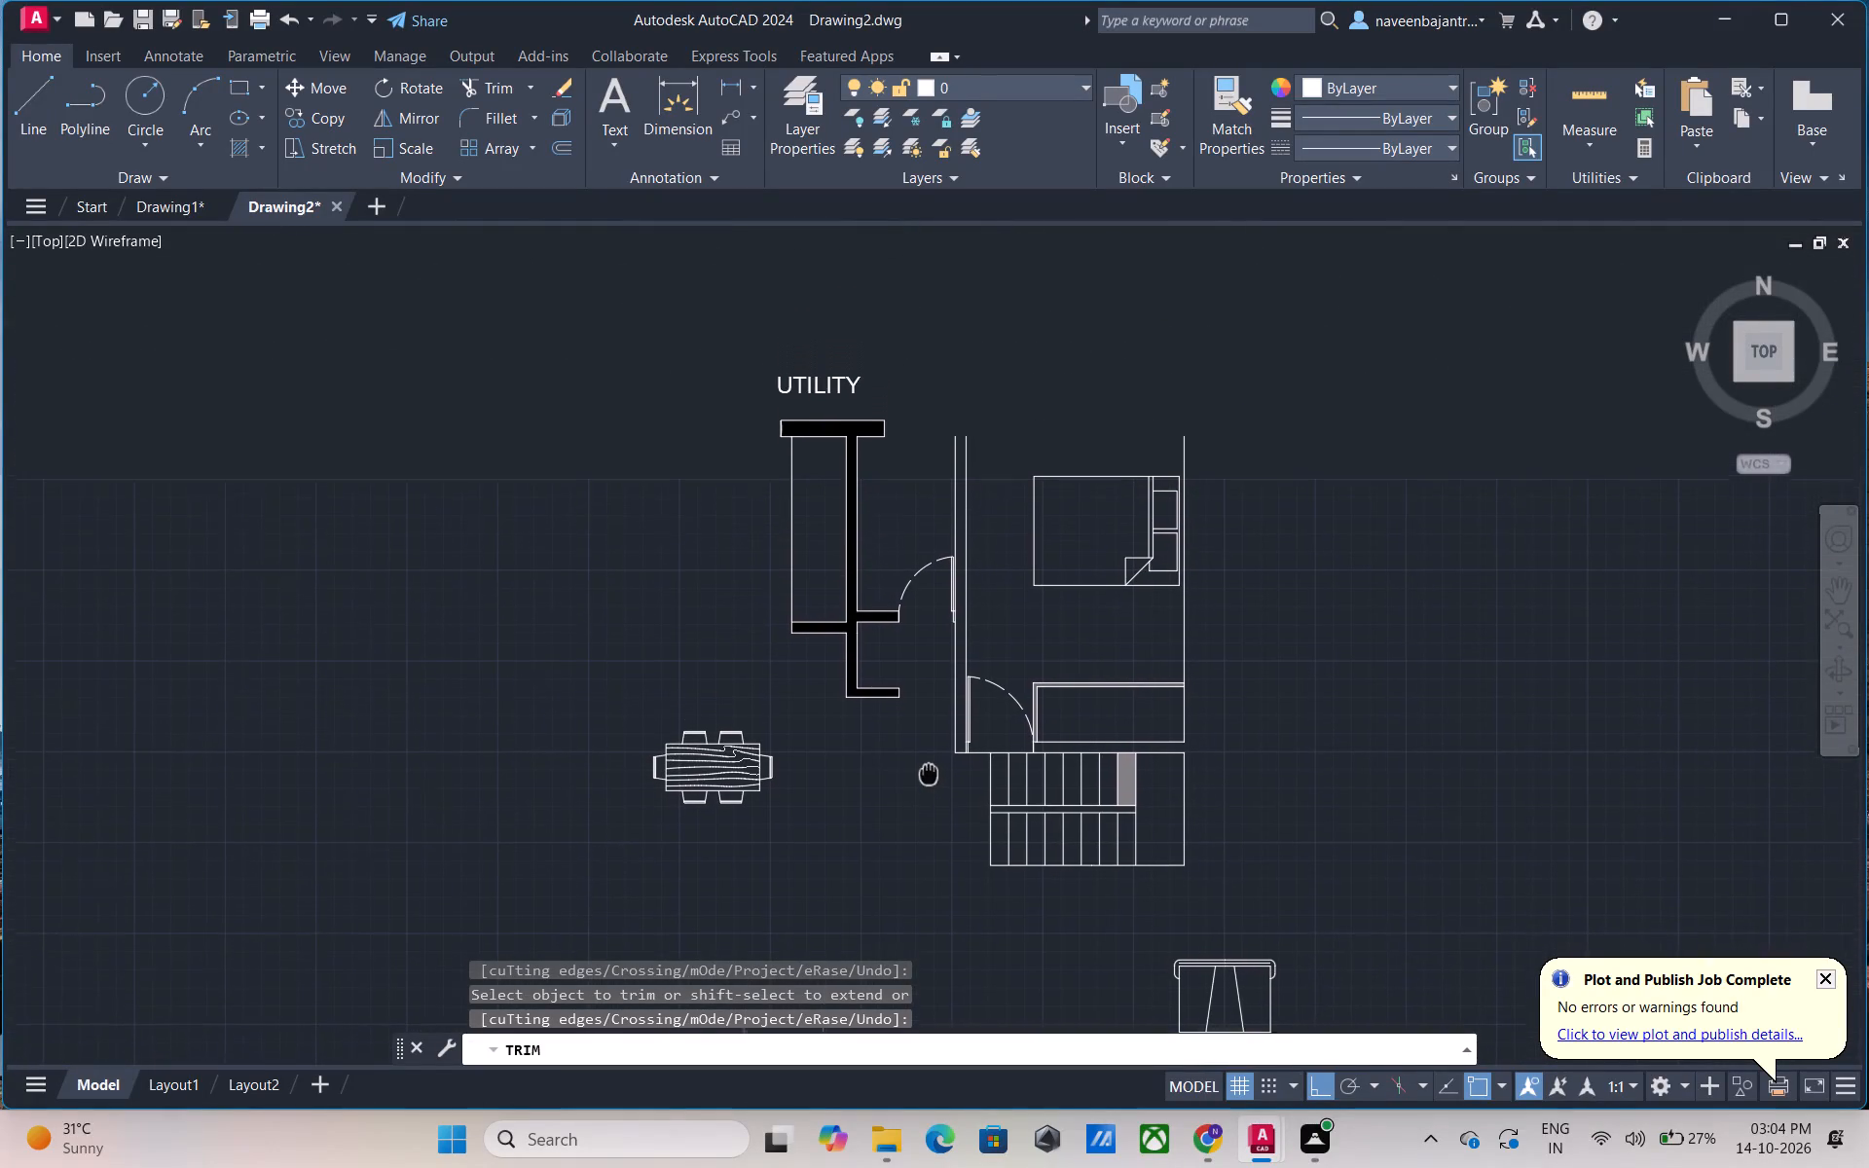
{"action": "middle_click_drag", "start_coordinate": [929, 774], "coordinate": [928, 781]}
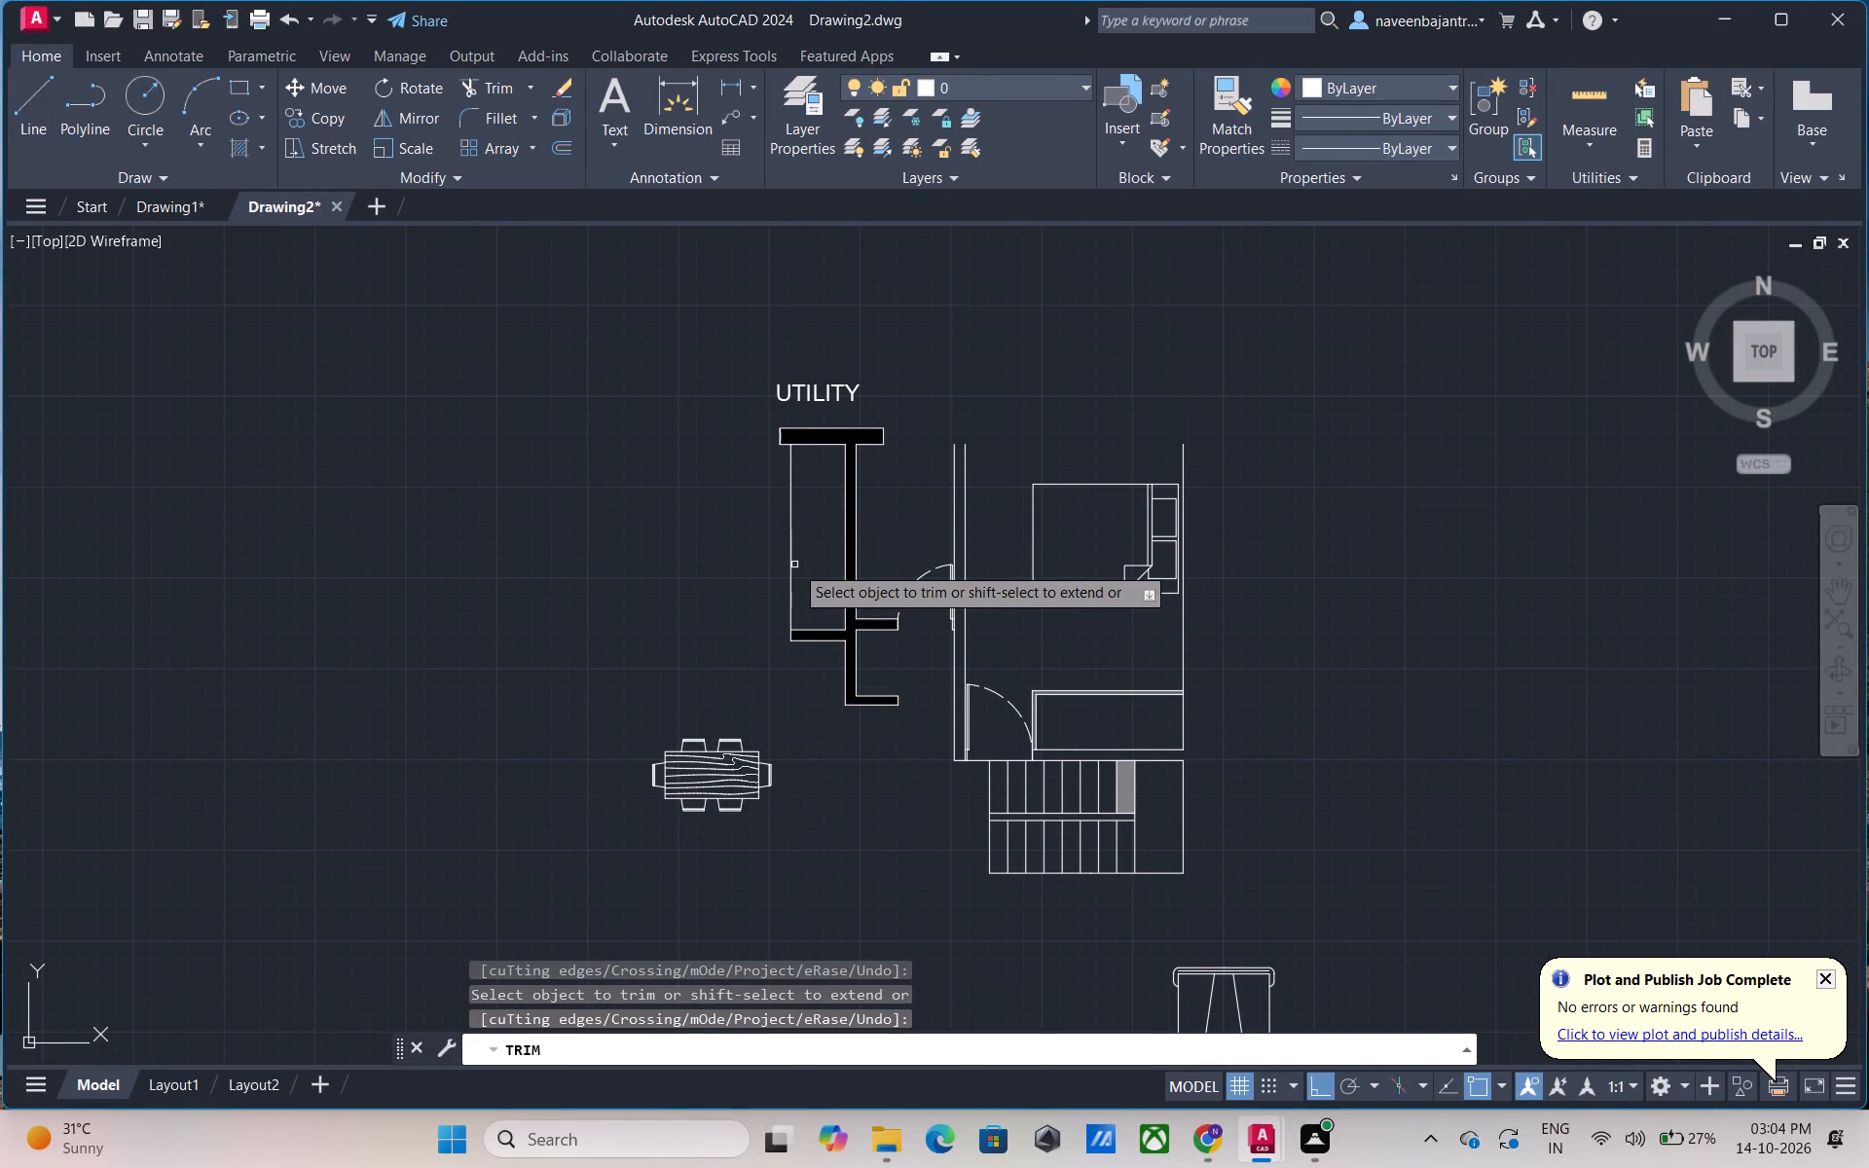
{"action": "left_click", "coordinate": [792, 565]}
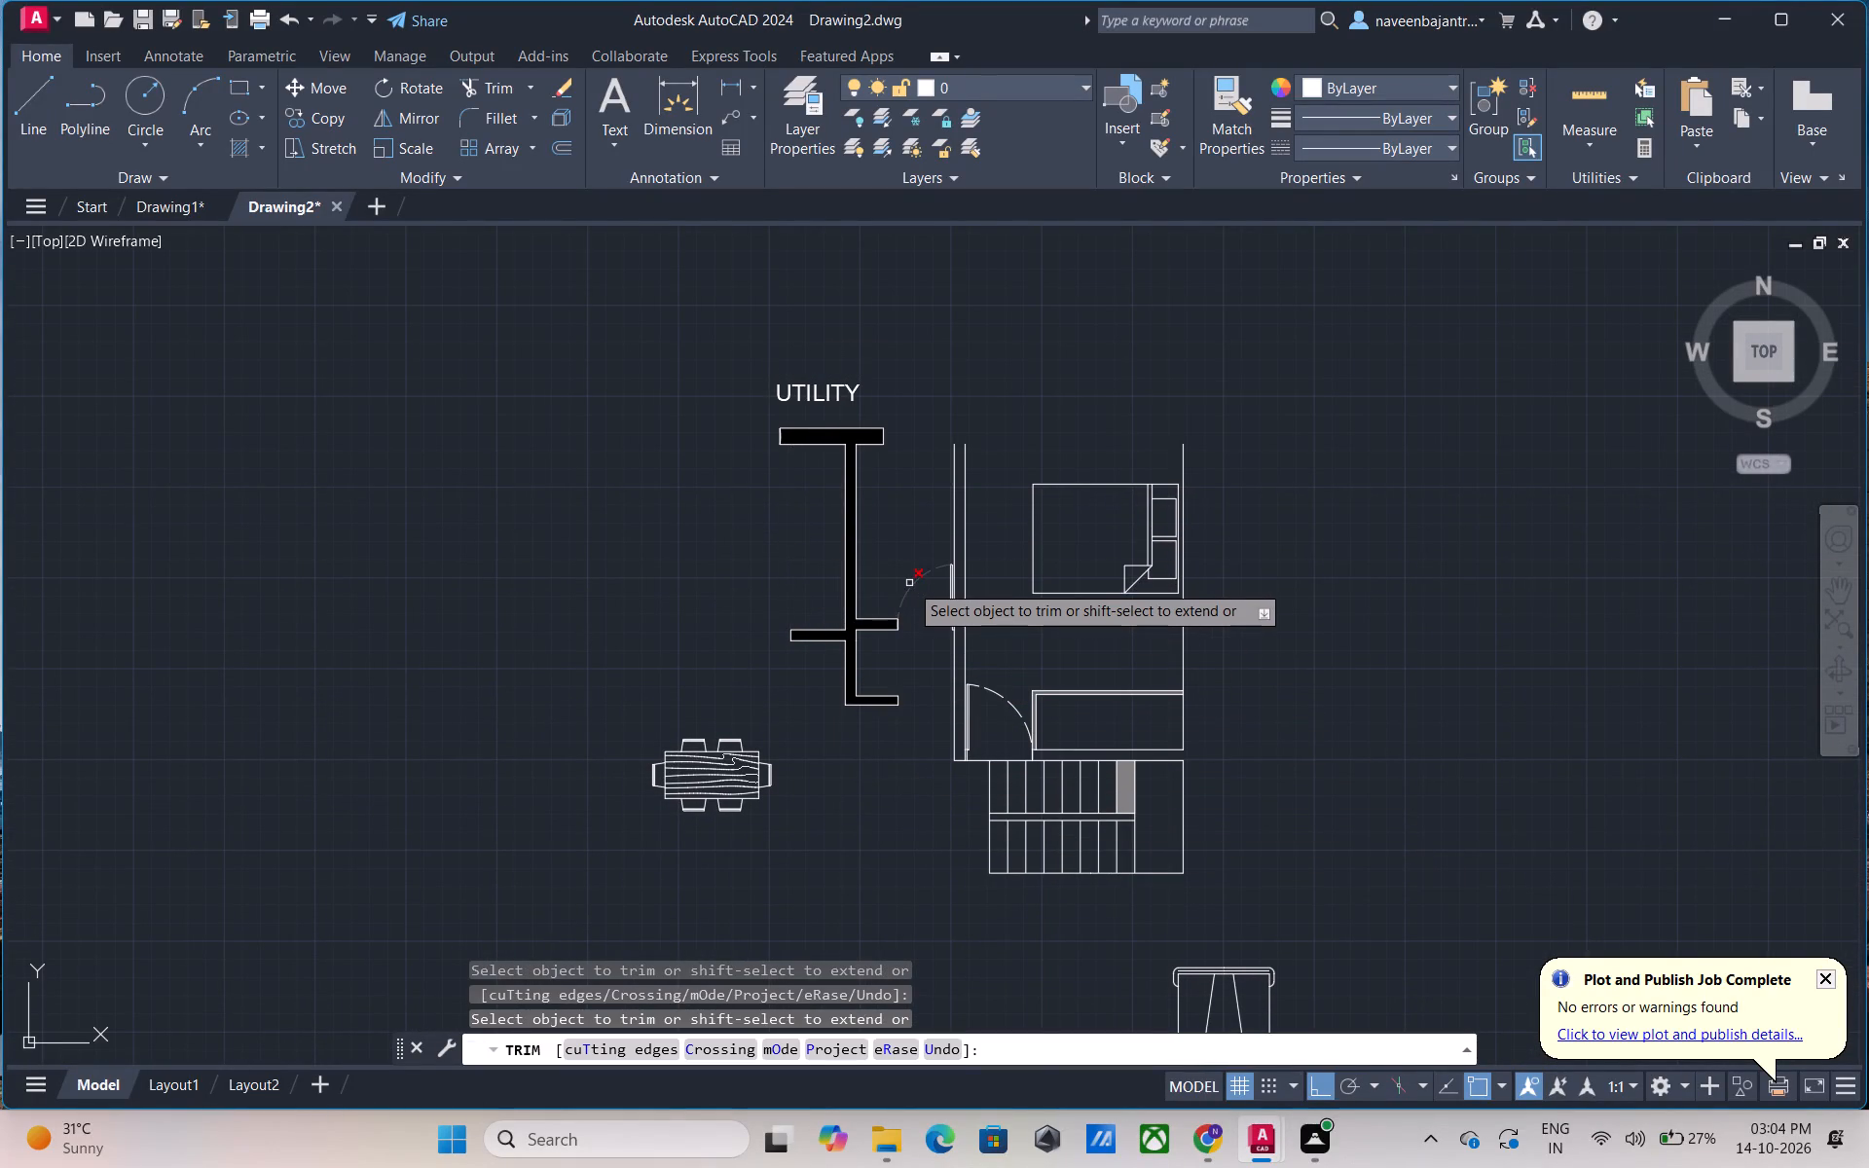
Trim away the door between the utility wall and the bedroom's west wall, including its swing arc, leaf lines and small frame lines.
{"action": "left_click", "coordinate": [910, 583]}
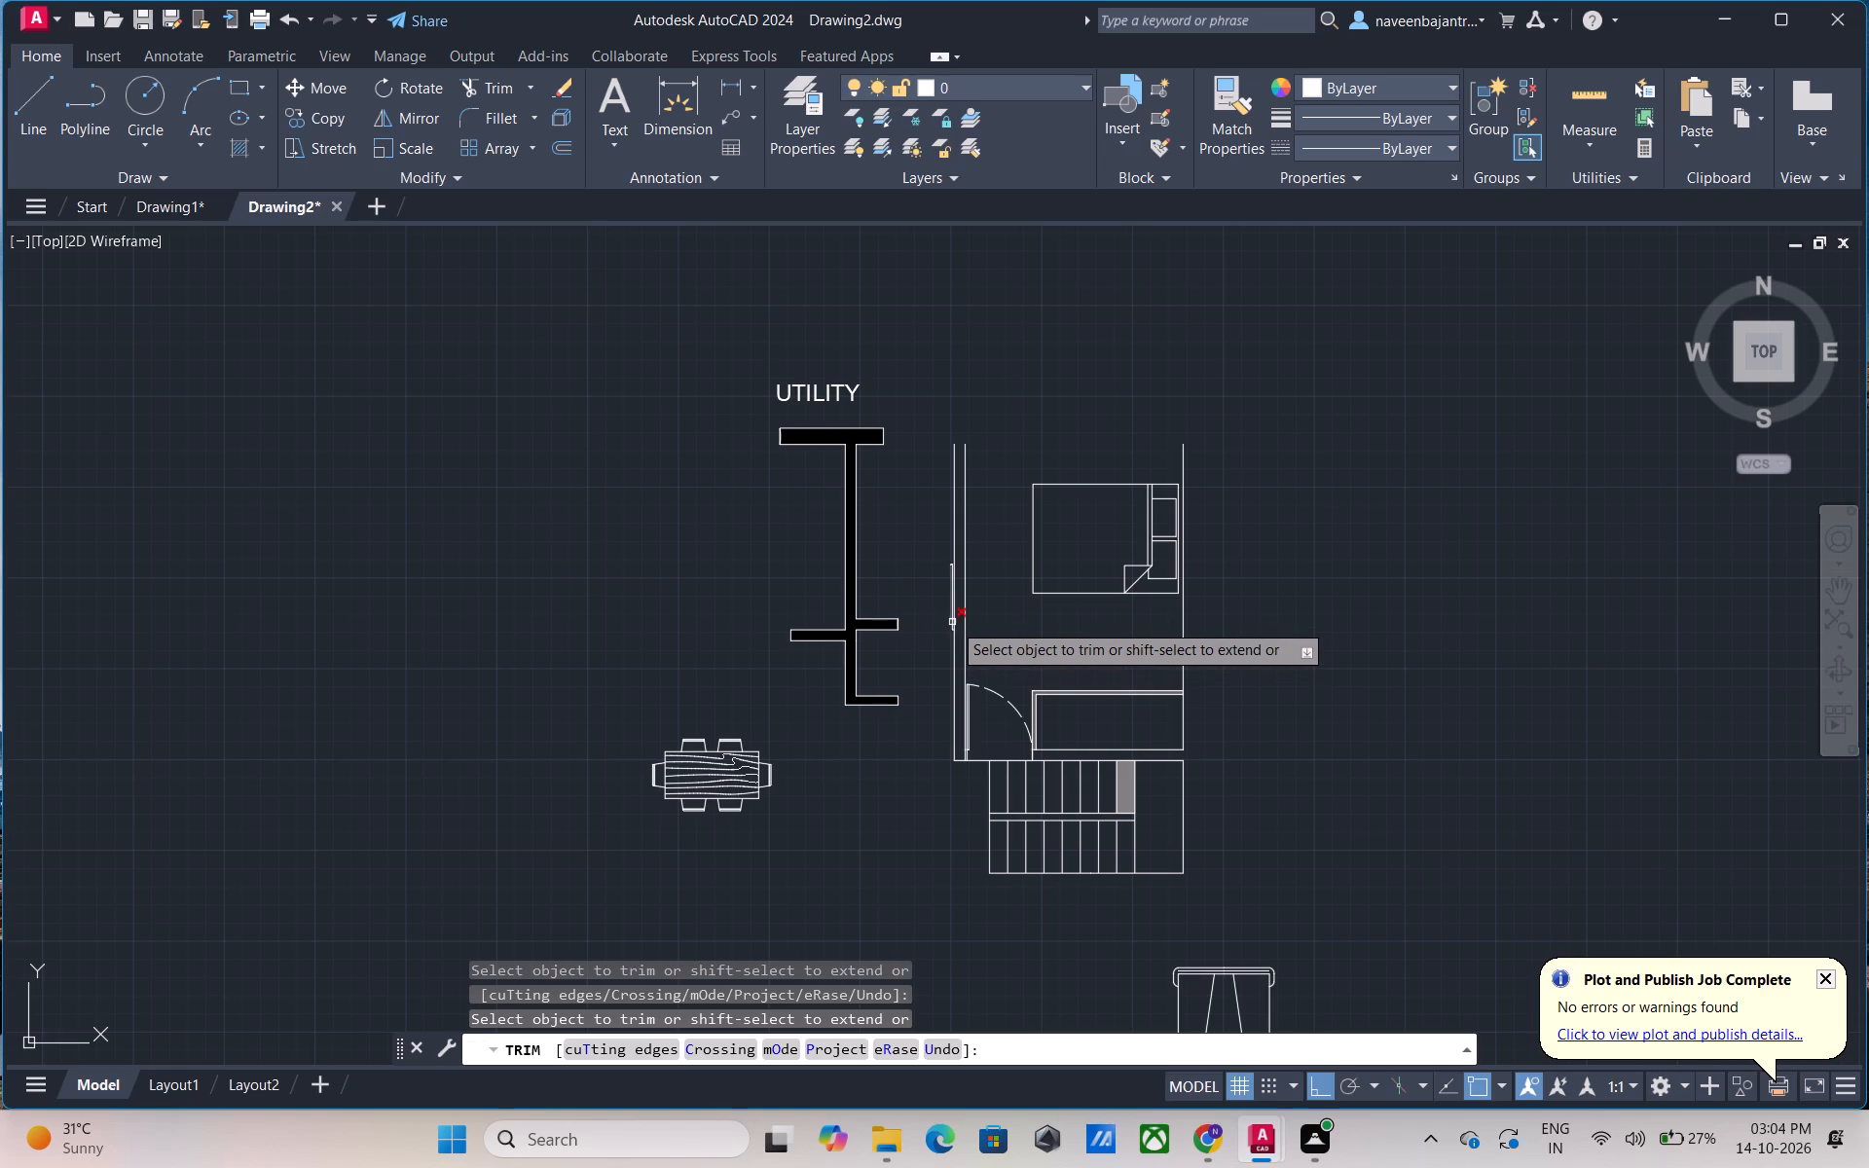
{"action": "scroll", "coordinate": [952, 622], "scroll_direction": "up", "scroll_amount": 3}
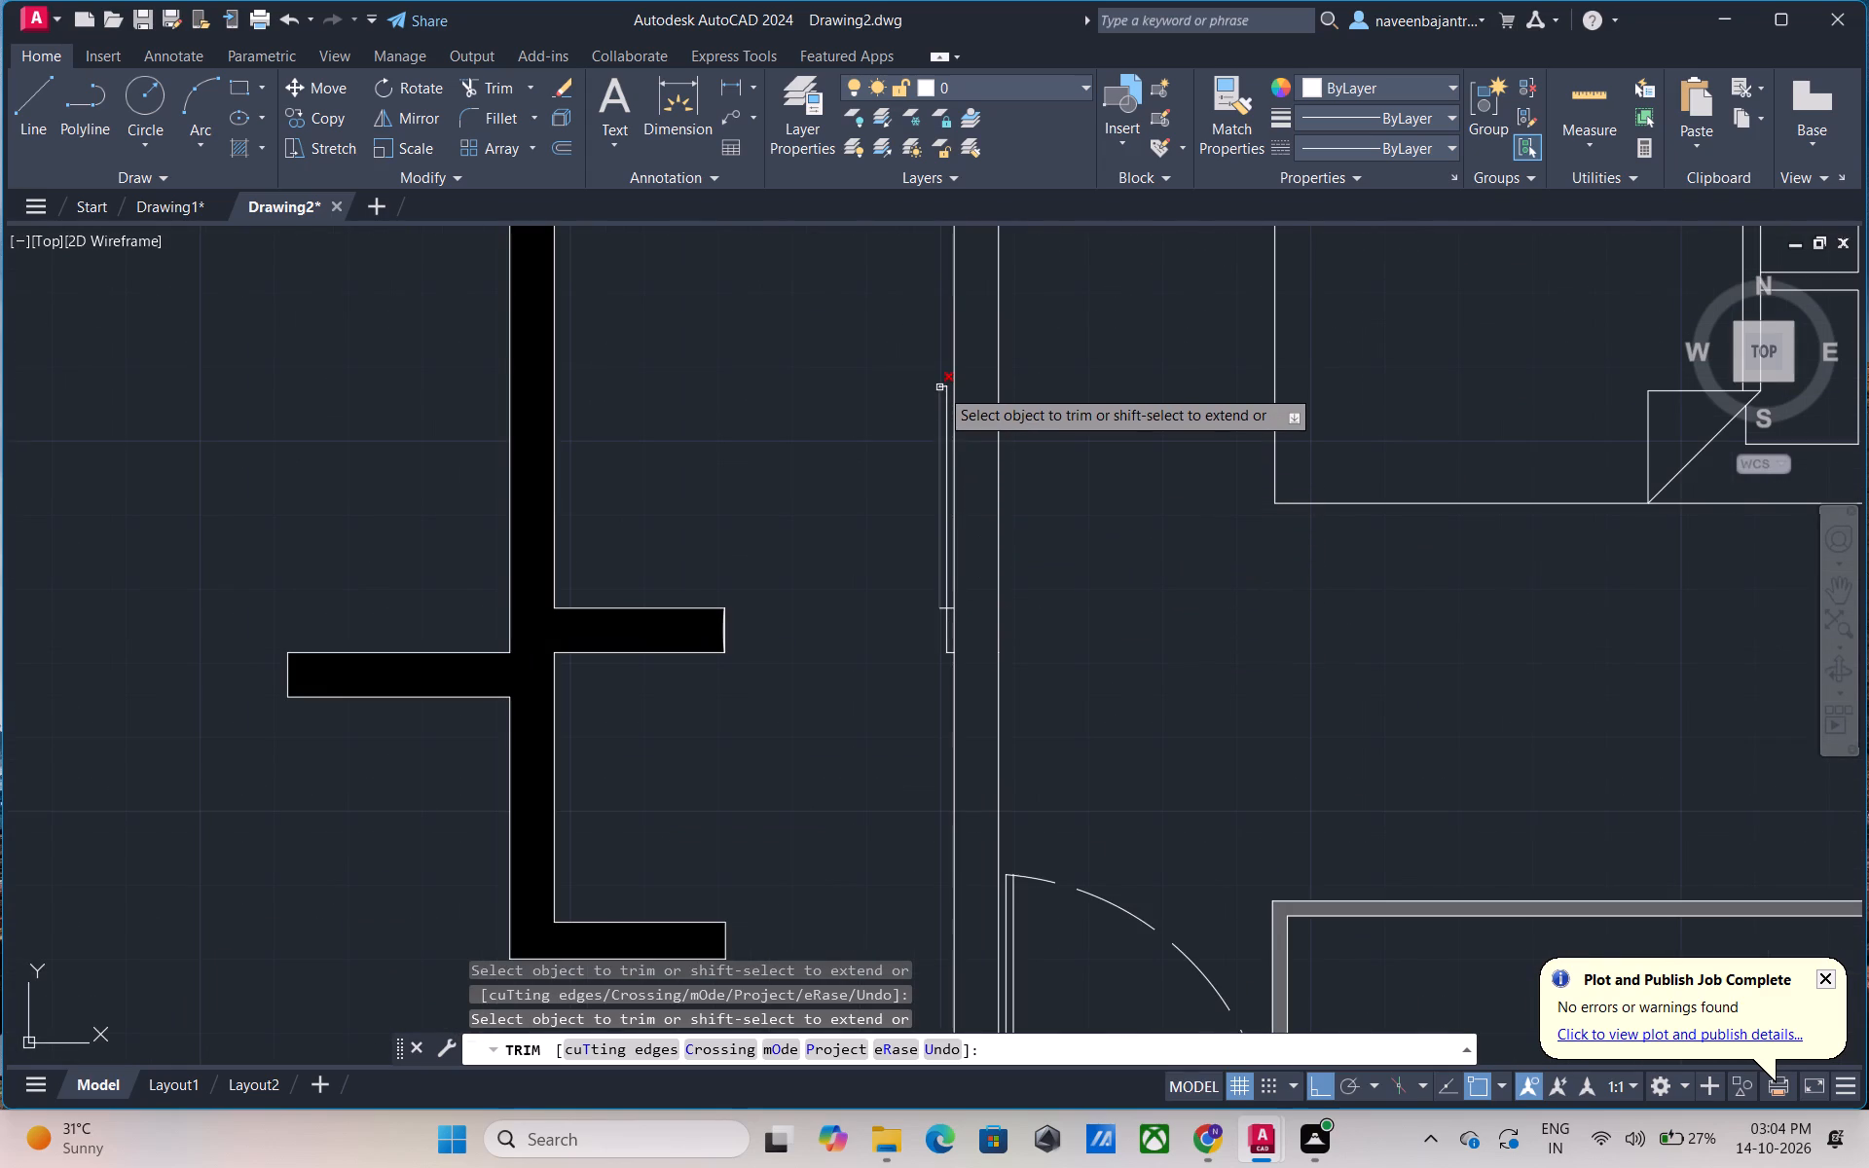
{"action": "scroll", "coordinate": [939, 387], "scroll_direction": "up", "scroll_amount": 2}
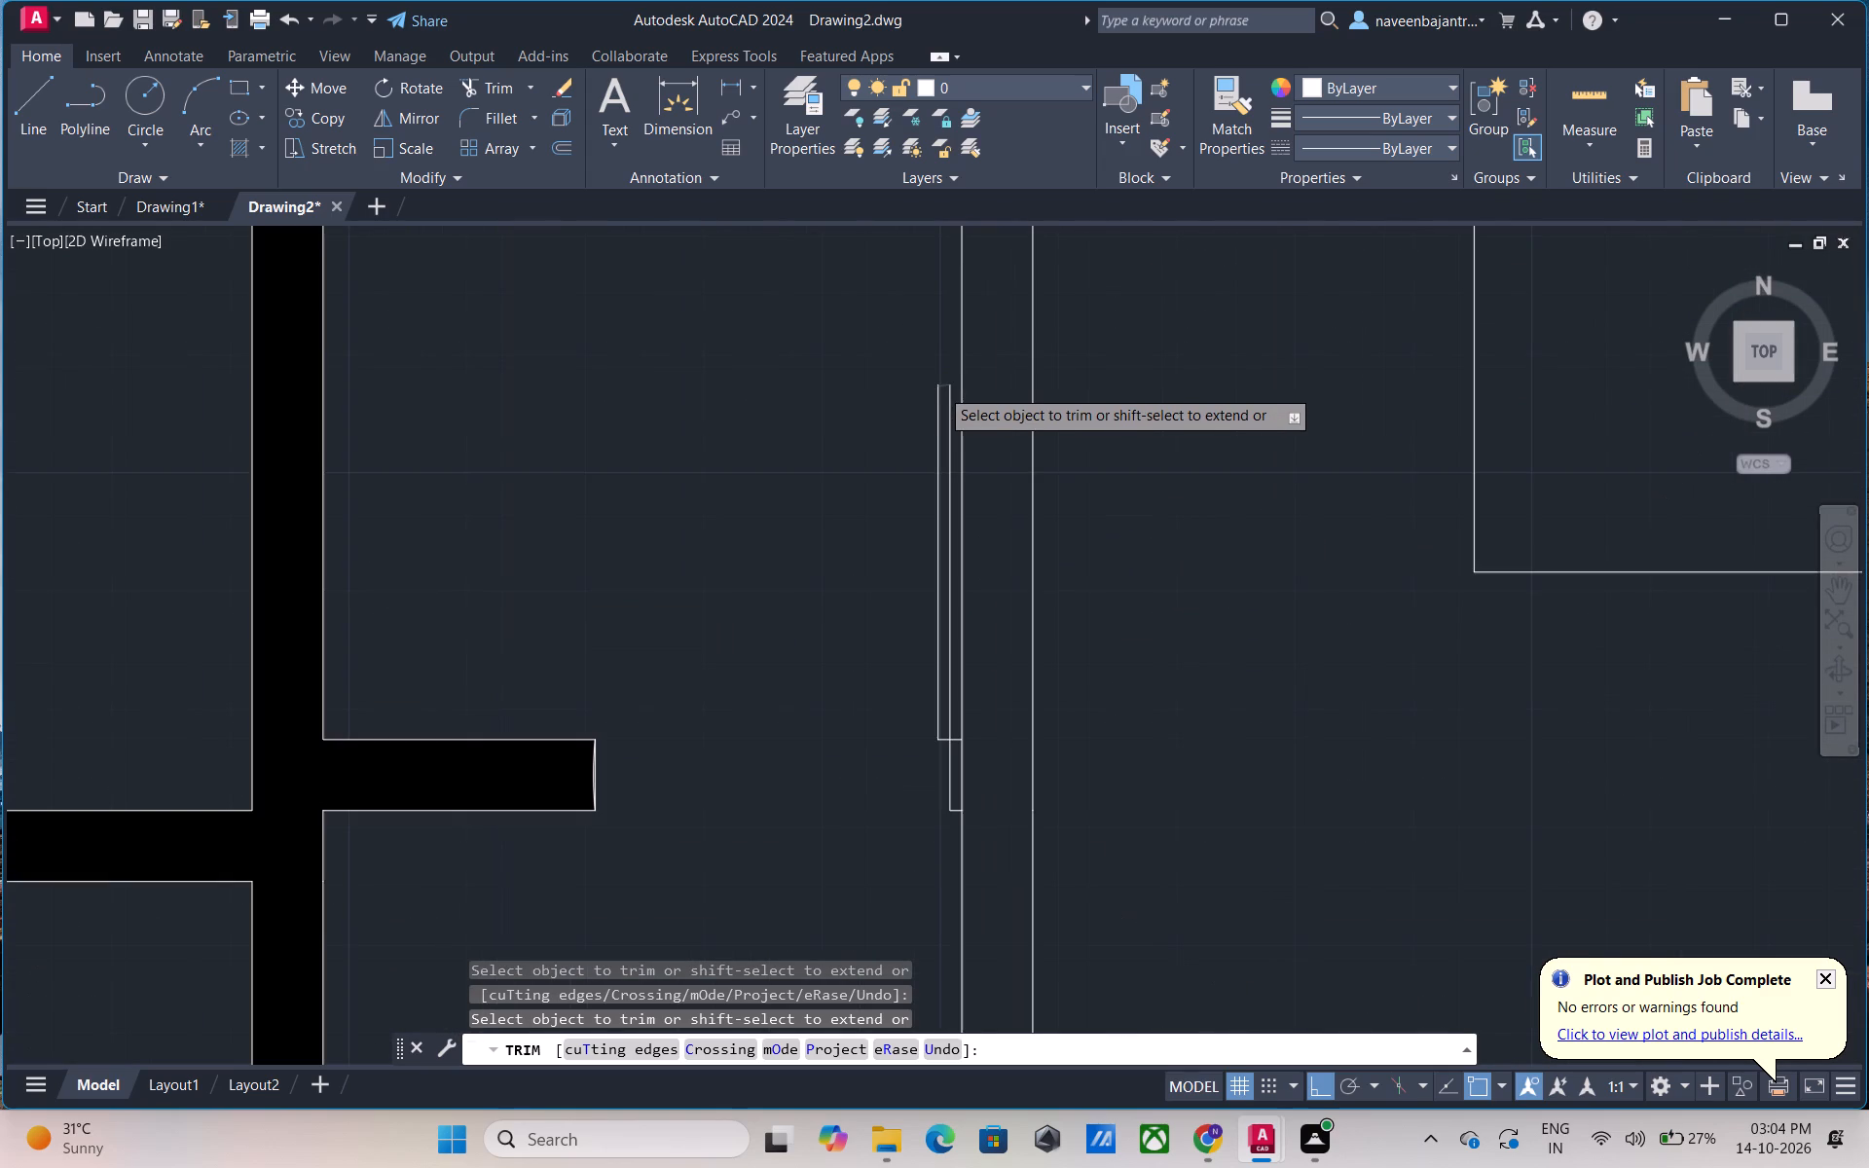
{"action": "left_click", "coordinate": [944, 384]}
{"action": "left_click", "coordinate": [953, 434]}
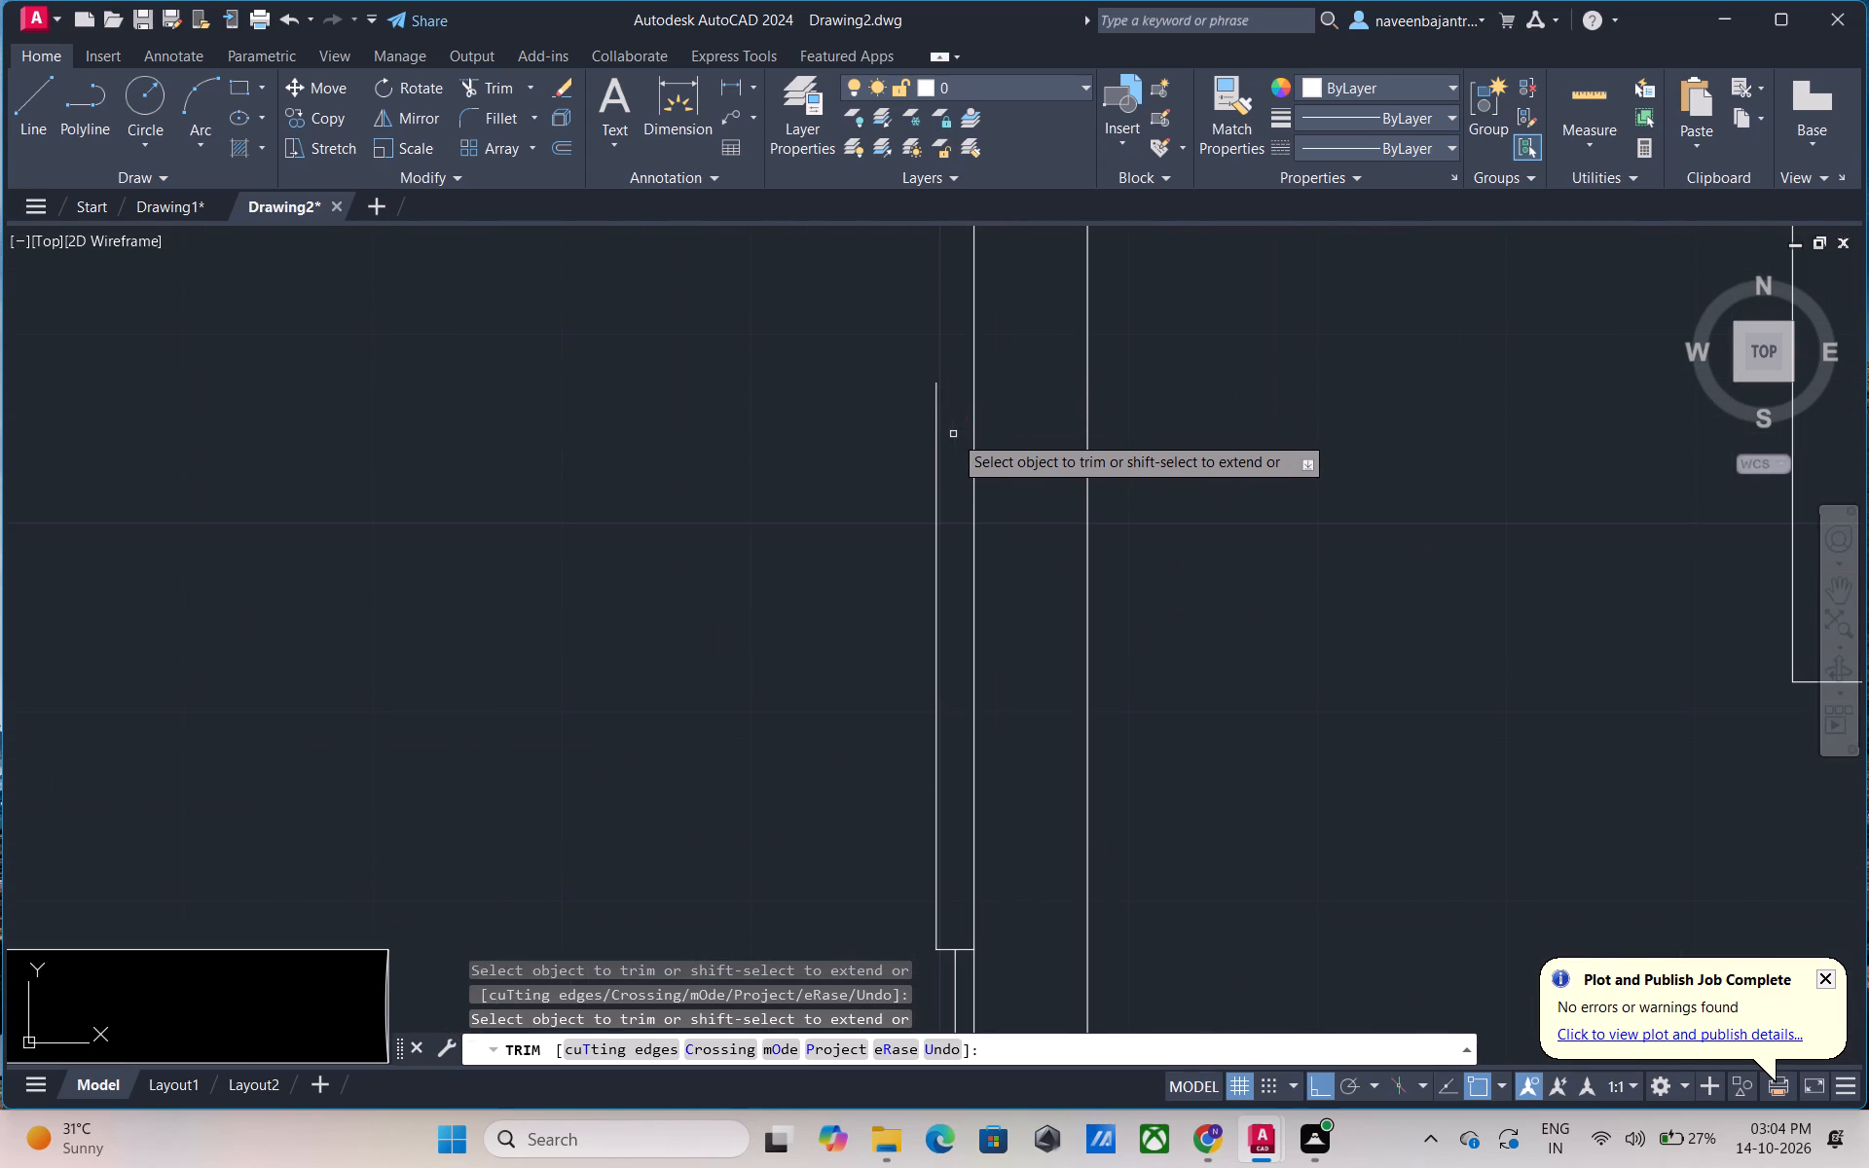
{"action": "left_click", "coordinate": [937, 476]}
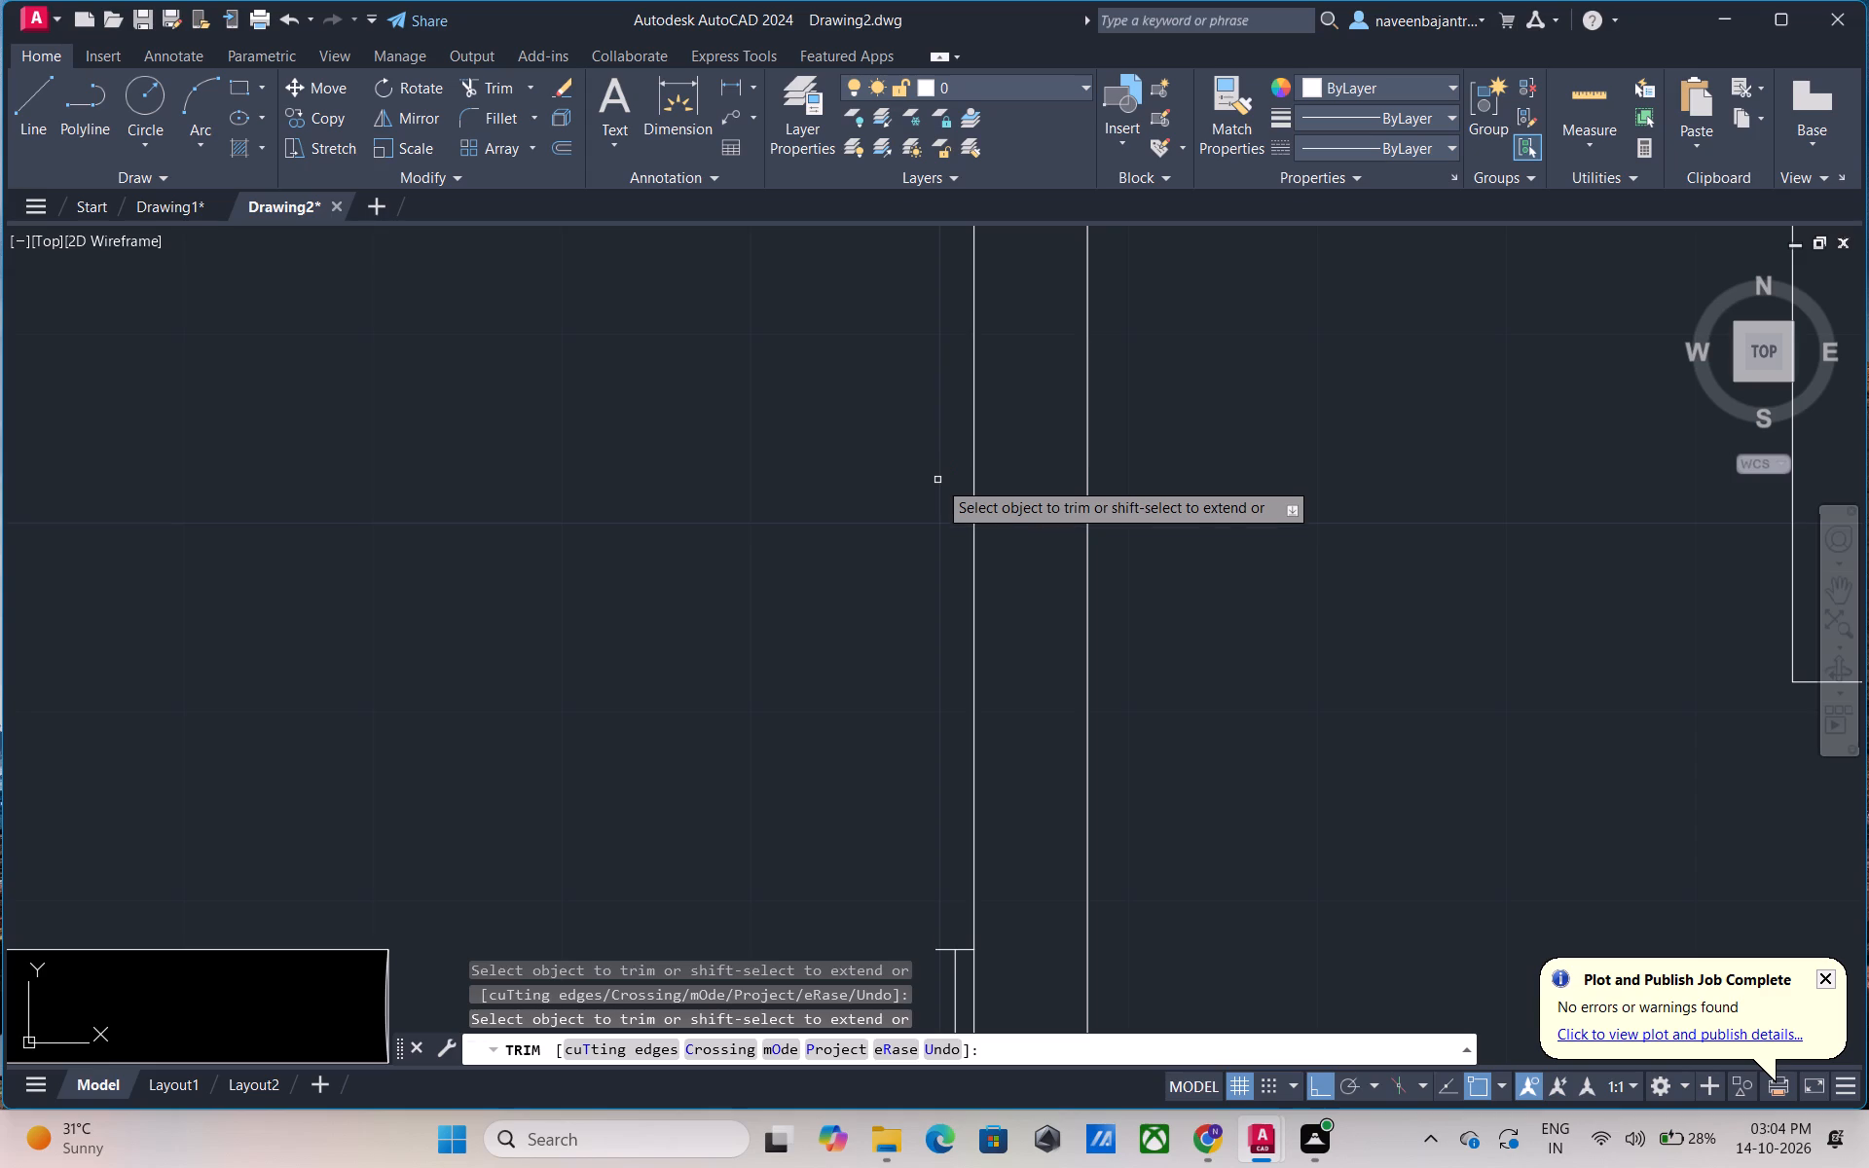
{"action": "scroll", "coordinate": [937, 480], "scroll_direction": "down", "scroll_amount": 2}
{"action": "scroll", "coordinate": [930, 693], "scroll_direction": "up", "scroll_amount": 1}
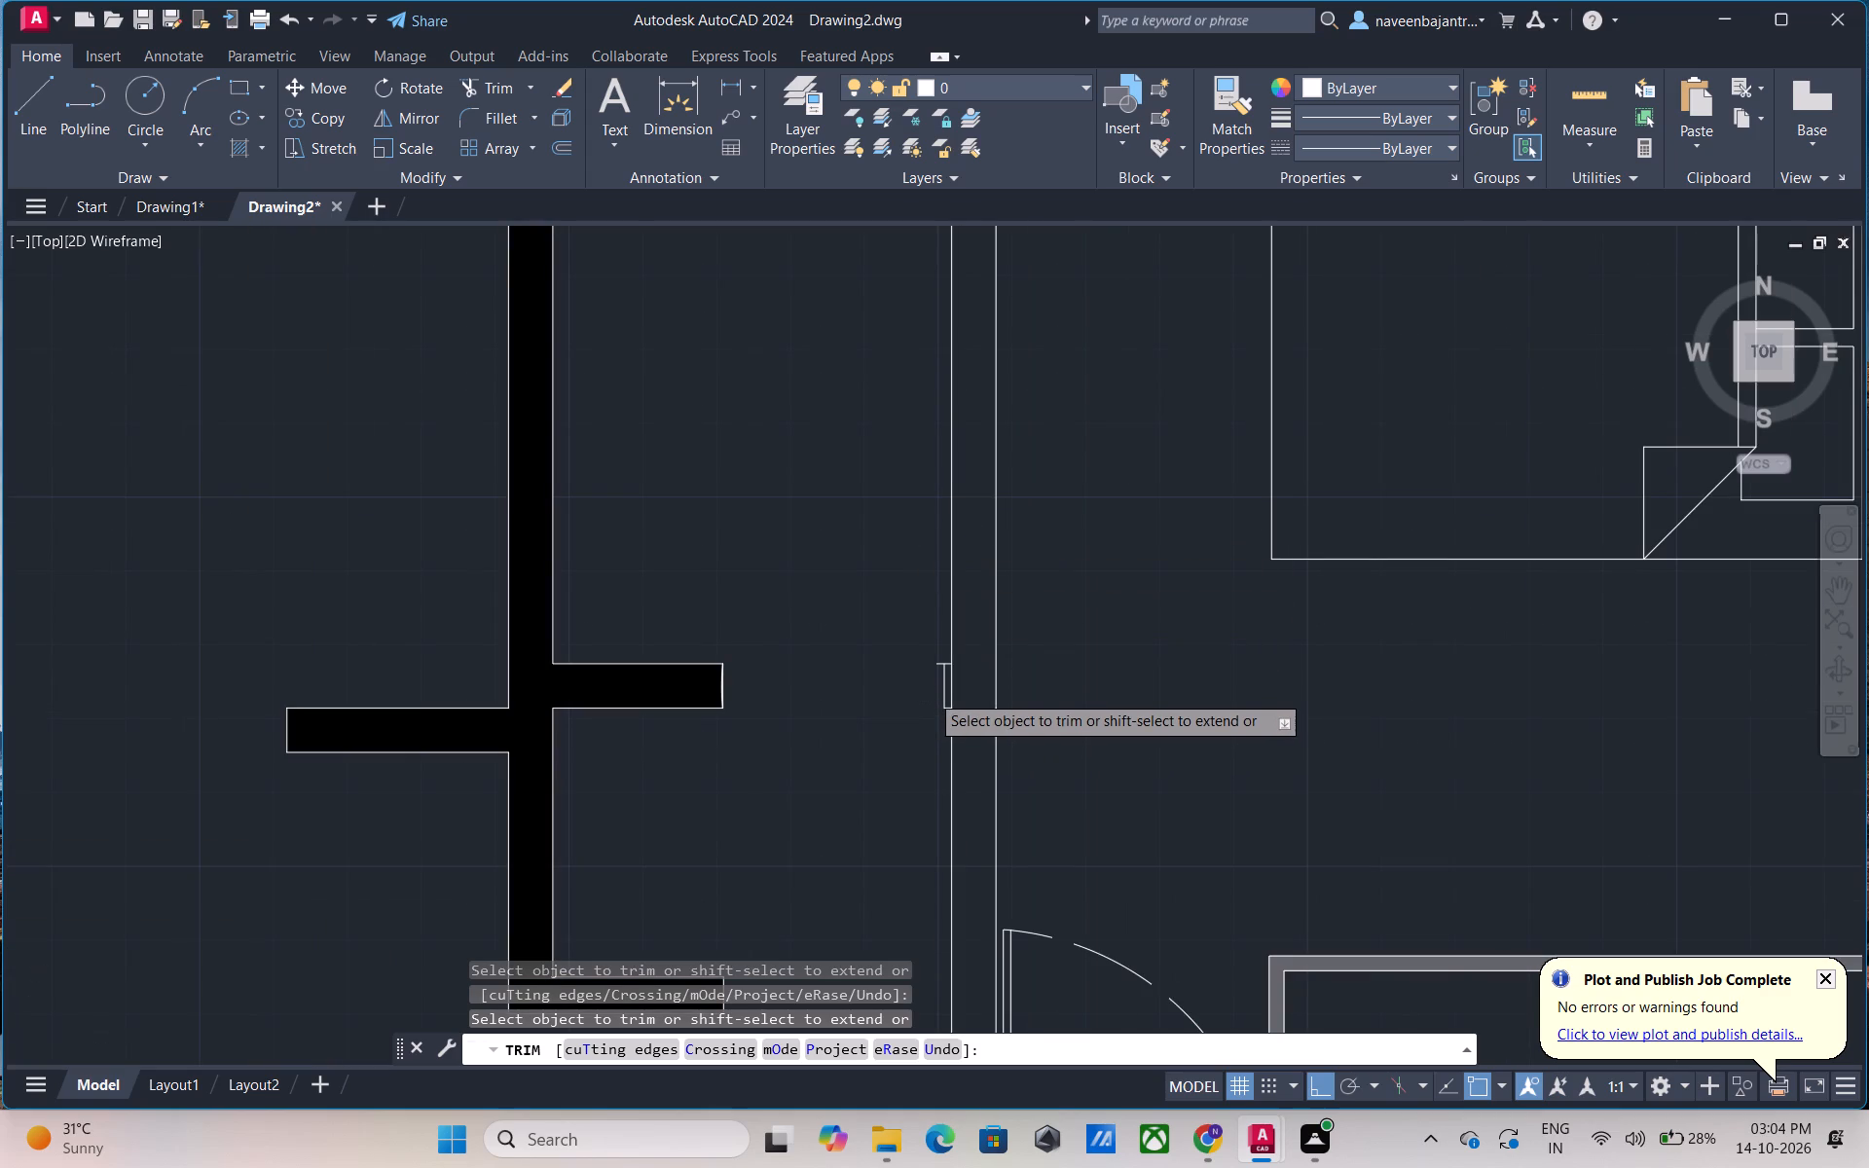
{"action": "scroll", "coordinate": [930, 693], "scroll_direction": "up", "scroll_amount": 1}
{"action": "left_click", "coordinate": [952, 623]}
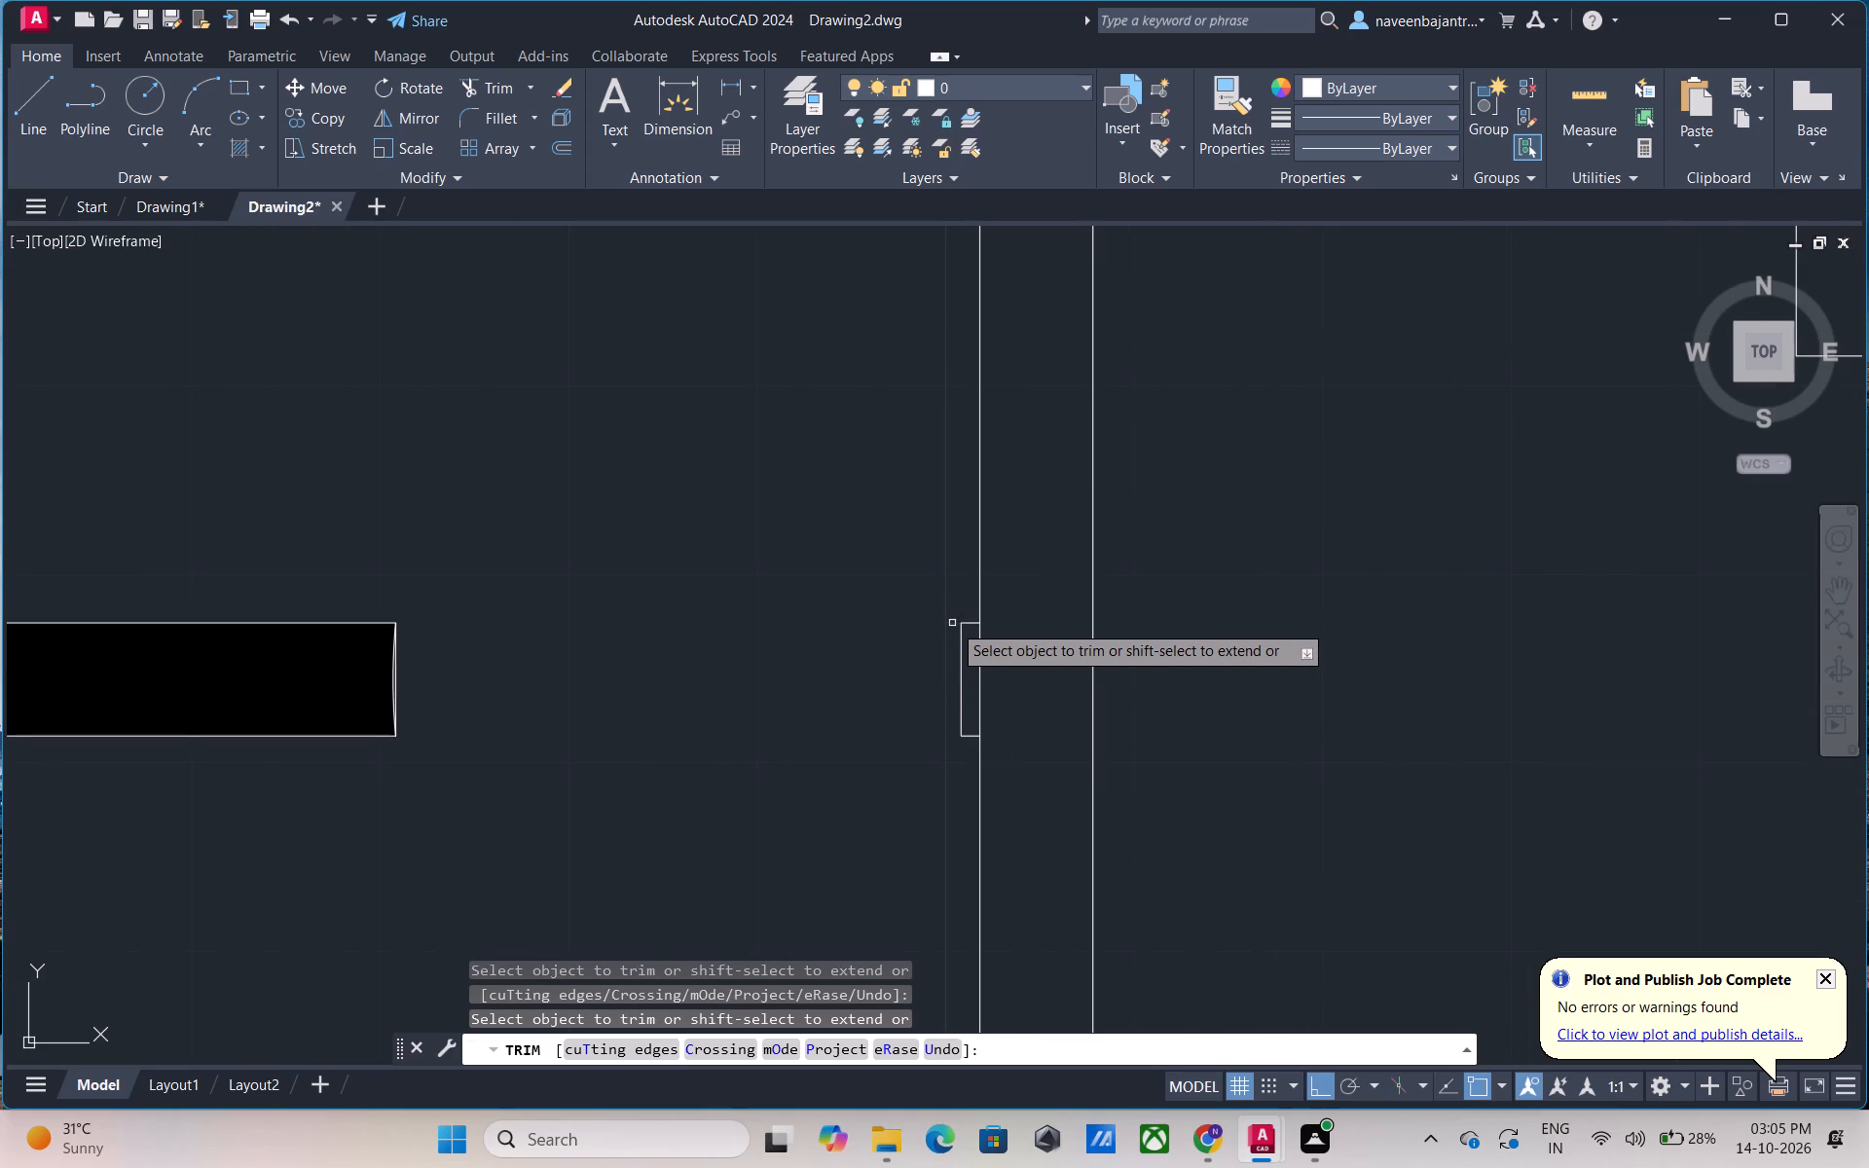
{"action": "left_click", "coordinate": [970, 623]}
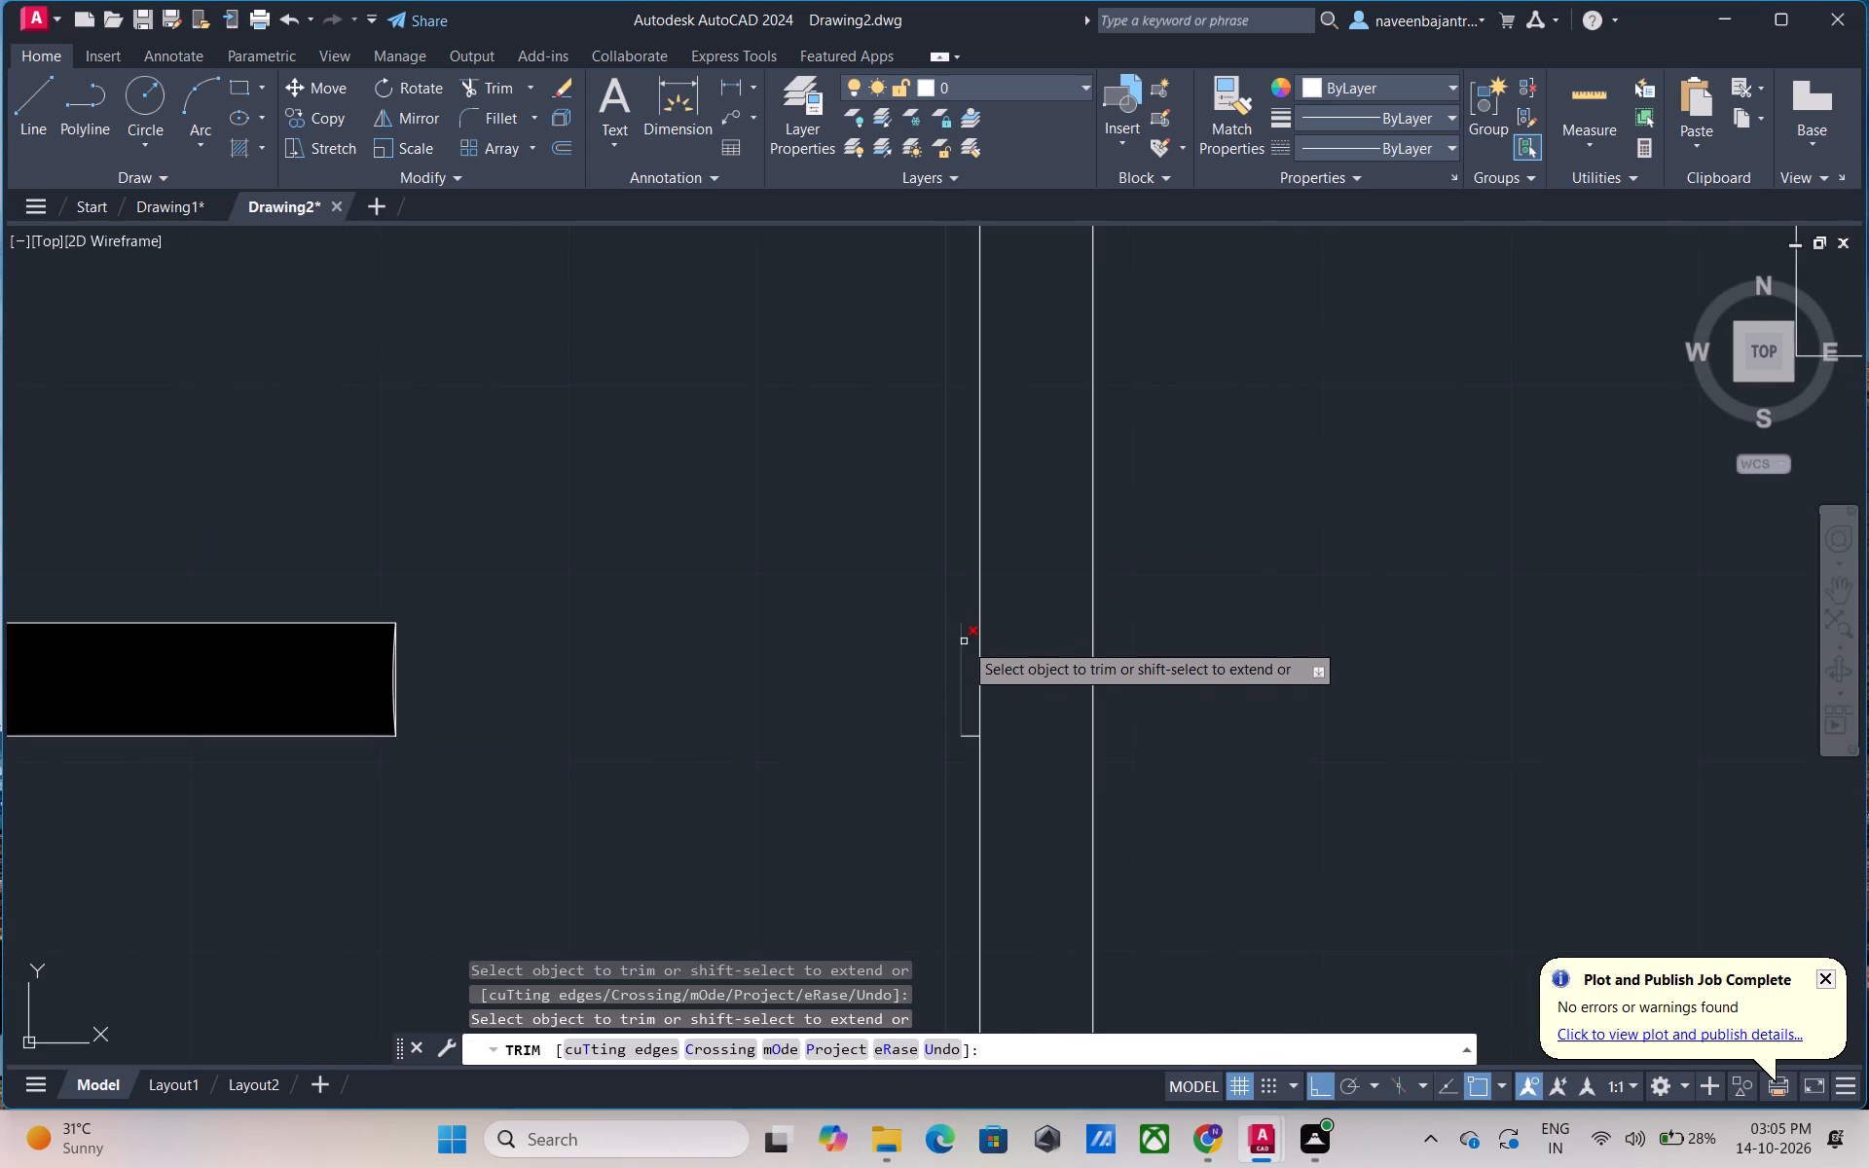
{"action": "left_click", "coordinate": [964, 641]}
{"action": "left_click", "coordinate": [971, 738]}
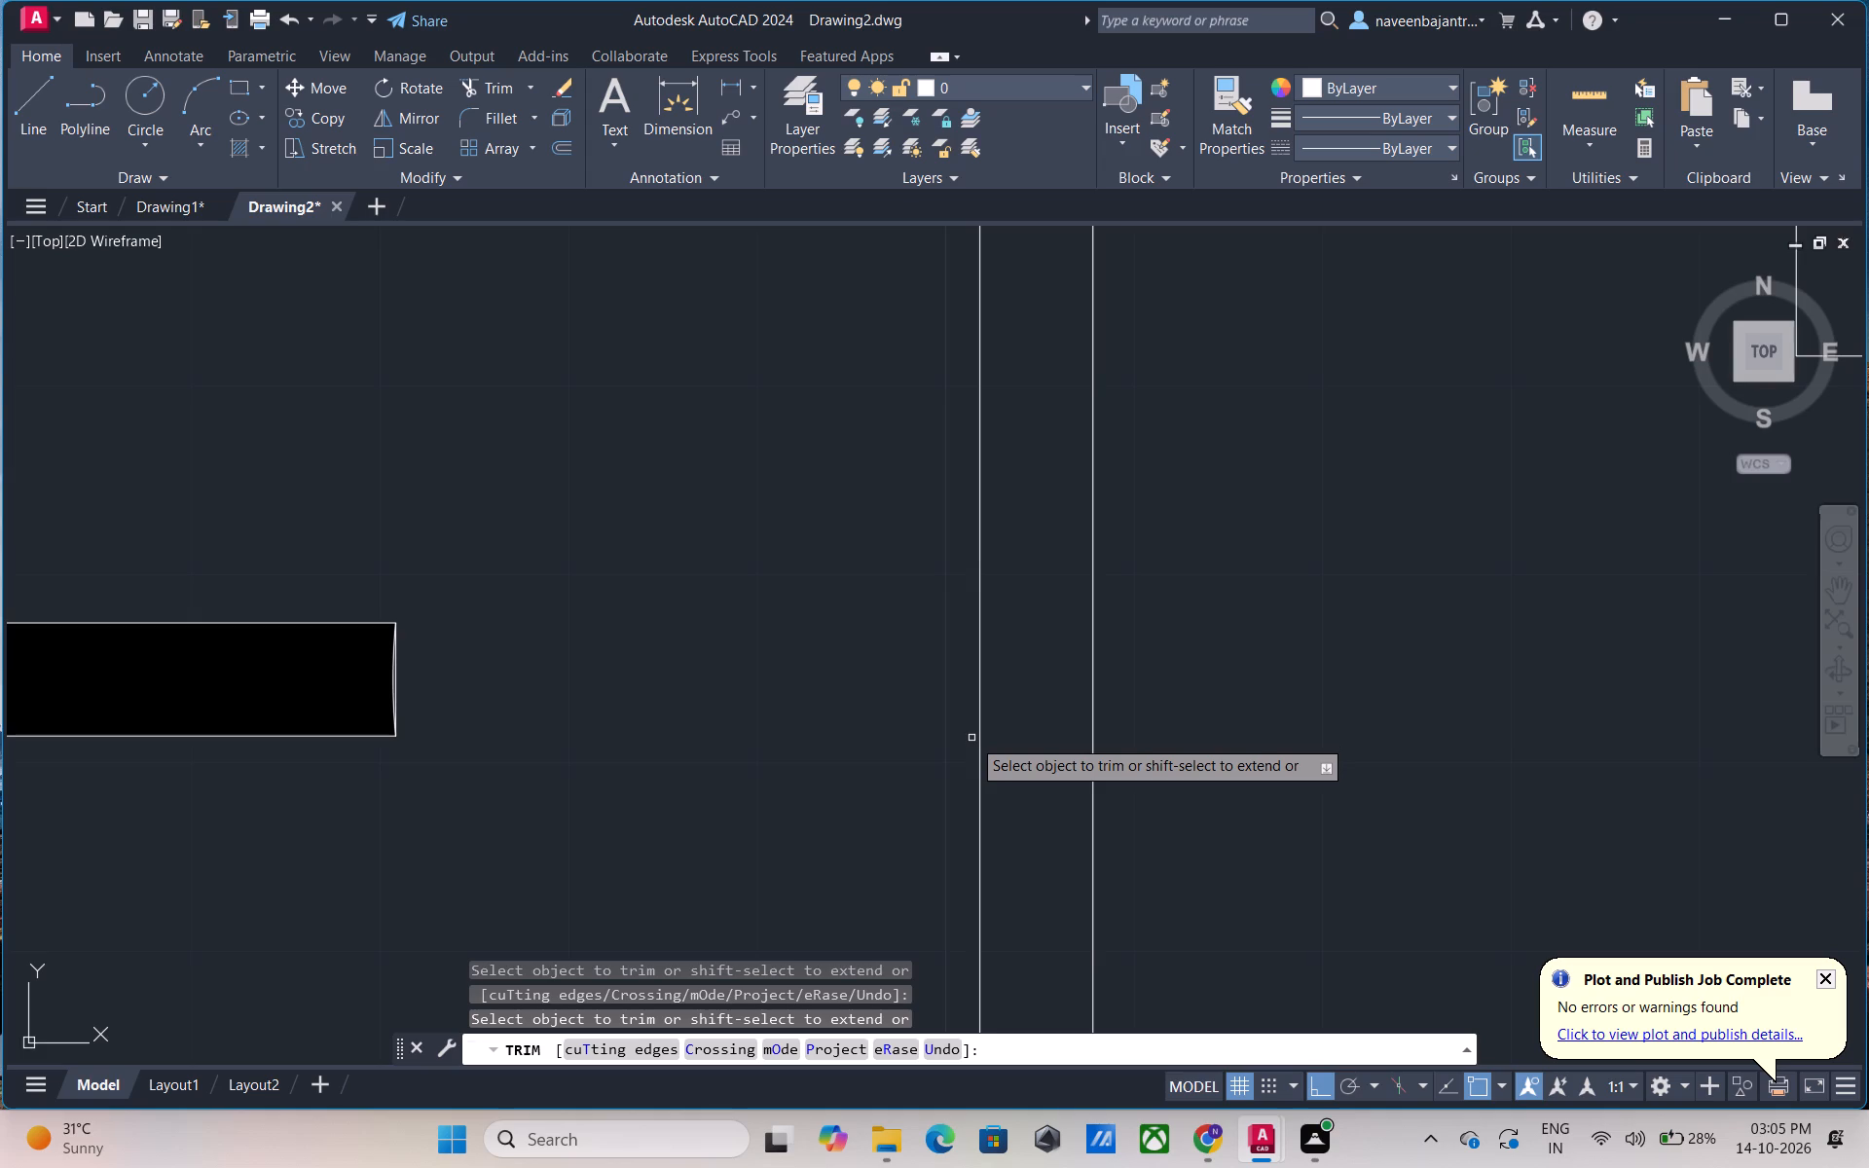
Trim away the door beside the bedroom's west wall, including its swing arc, leaf lines, small frame lines and threshold line.
{"action": "scroll", "coordinate": [969, 738], "scroll_direction": "down", "scroll_amount": 4}
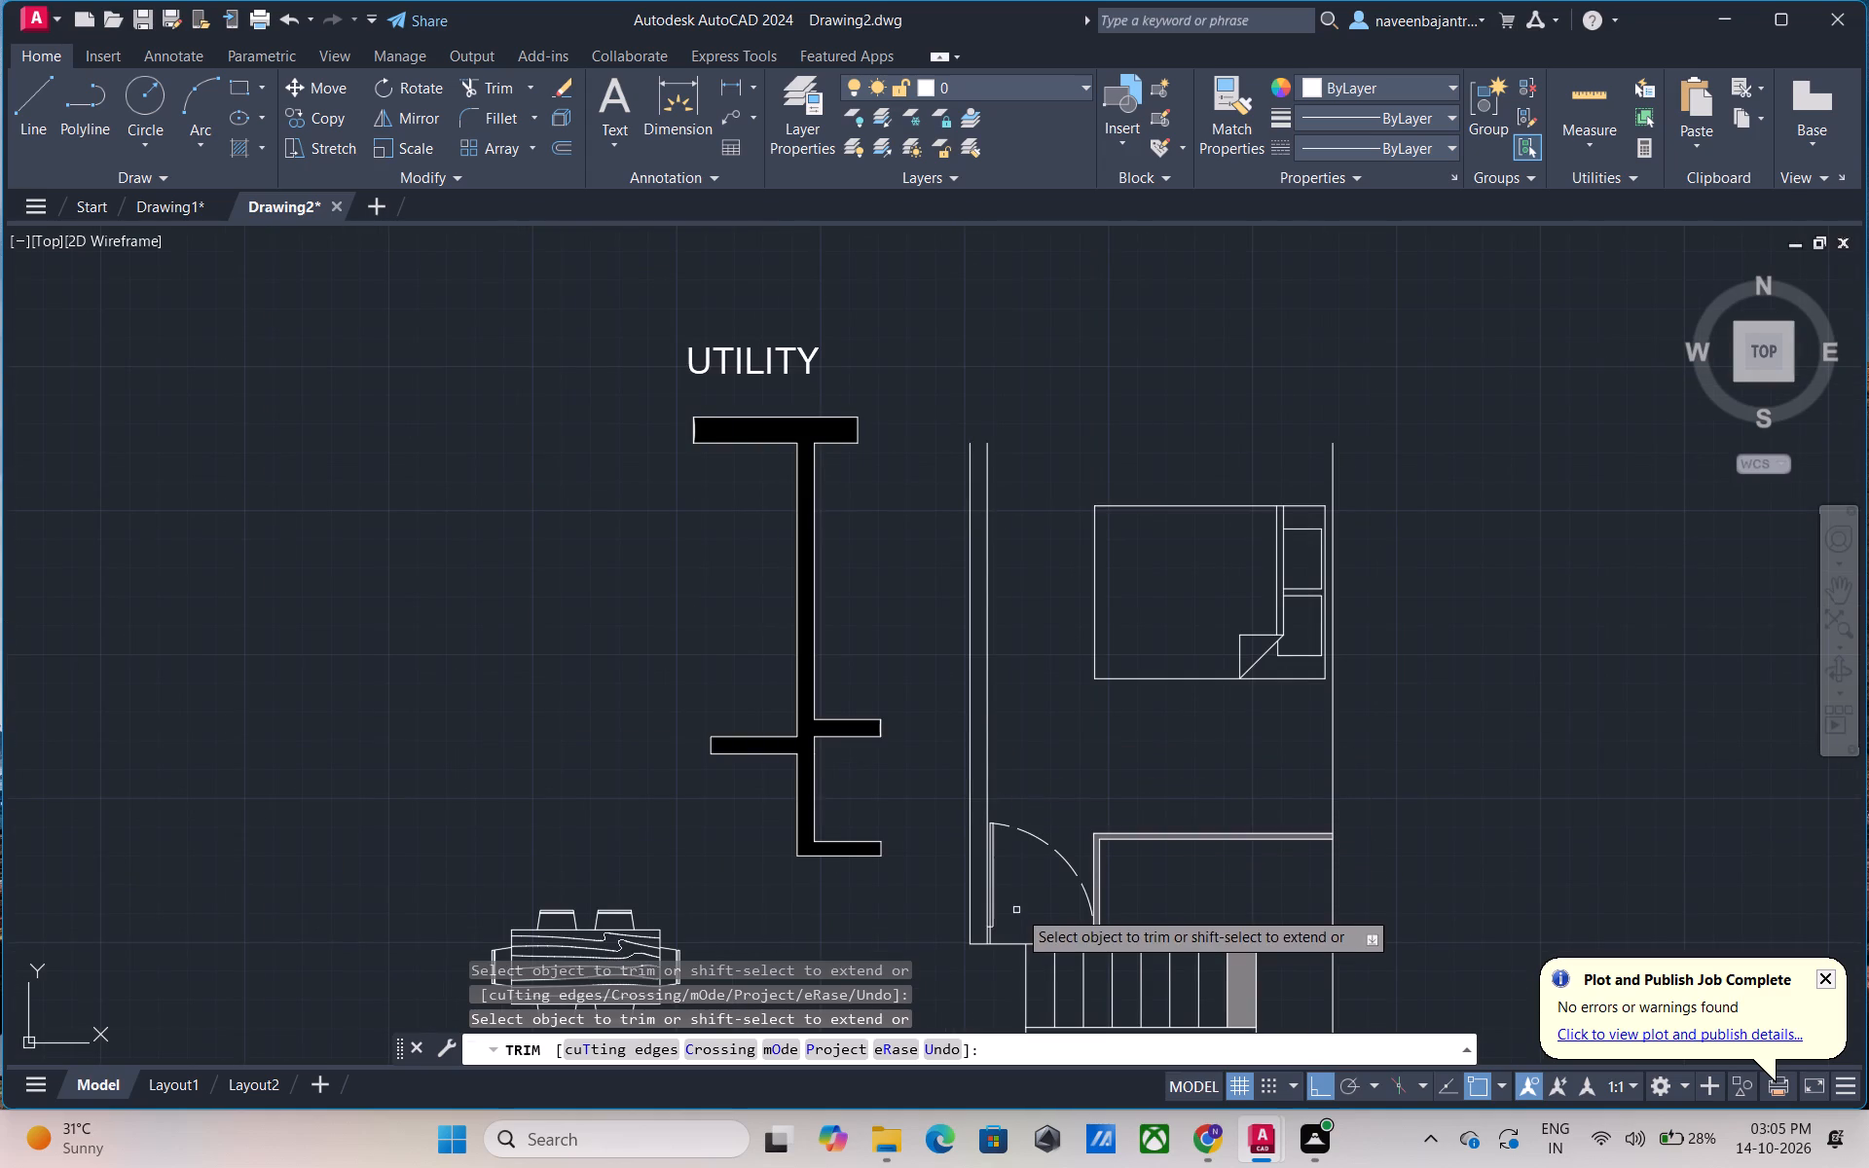
{"action": "middle_click_drag", "start_coordinate": [1017, 908], "coordinate": [1083, 807]}
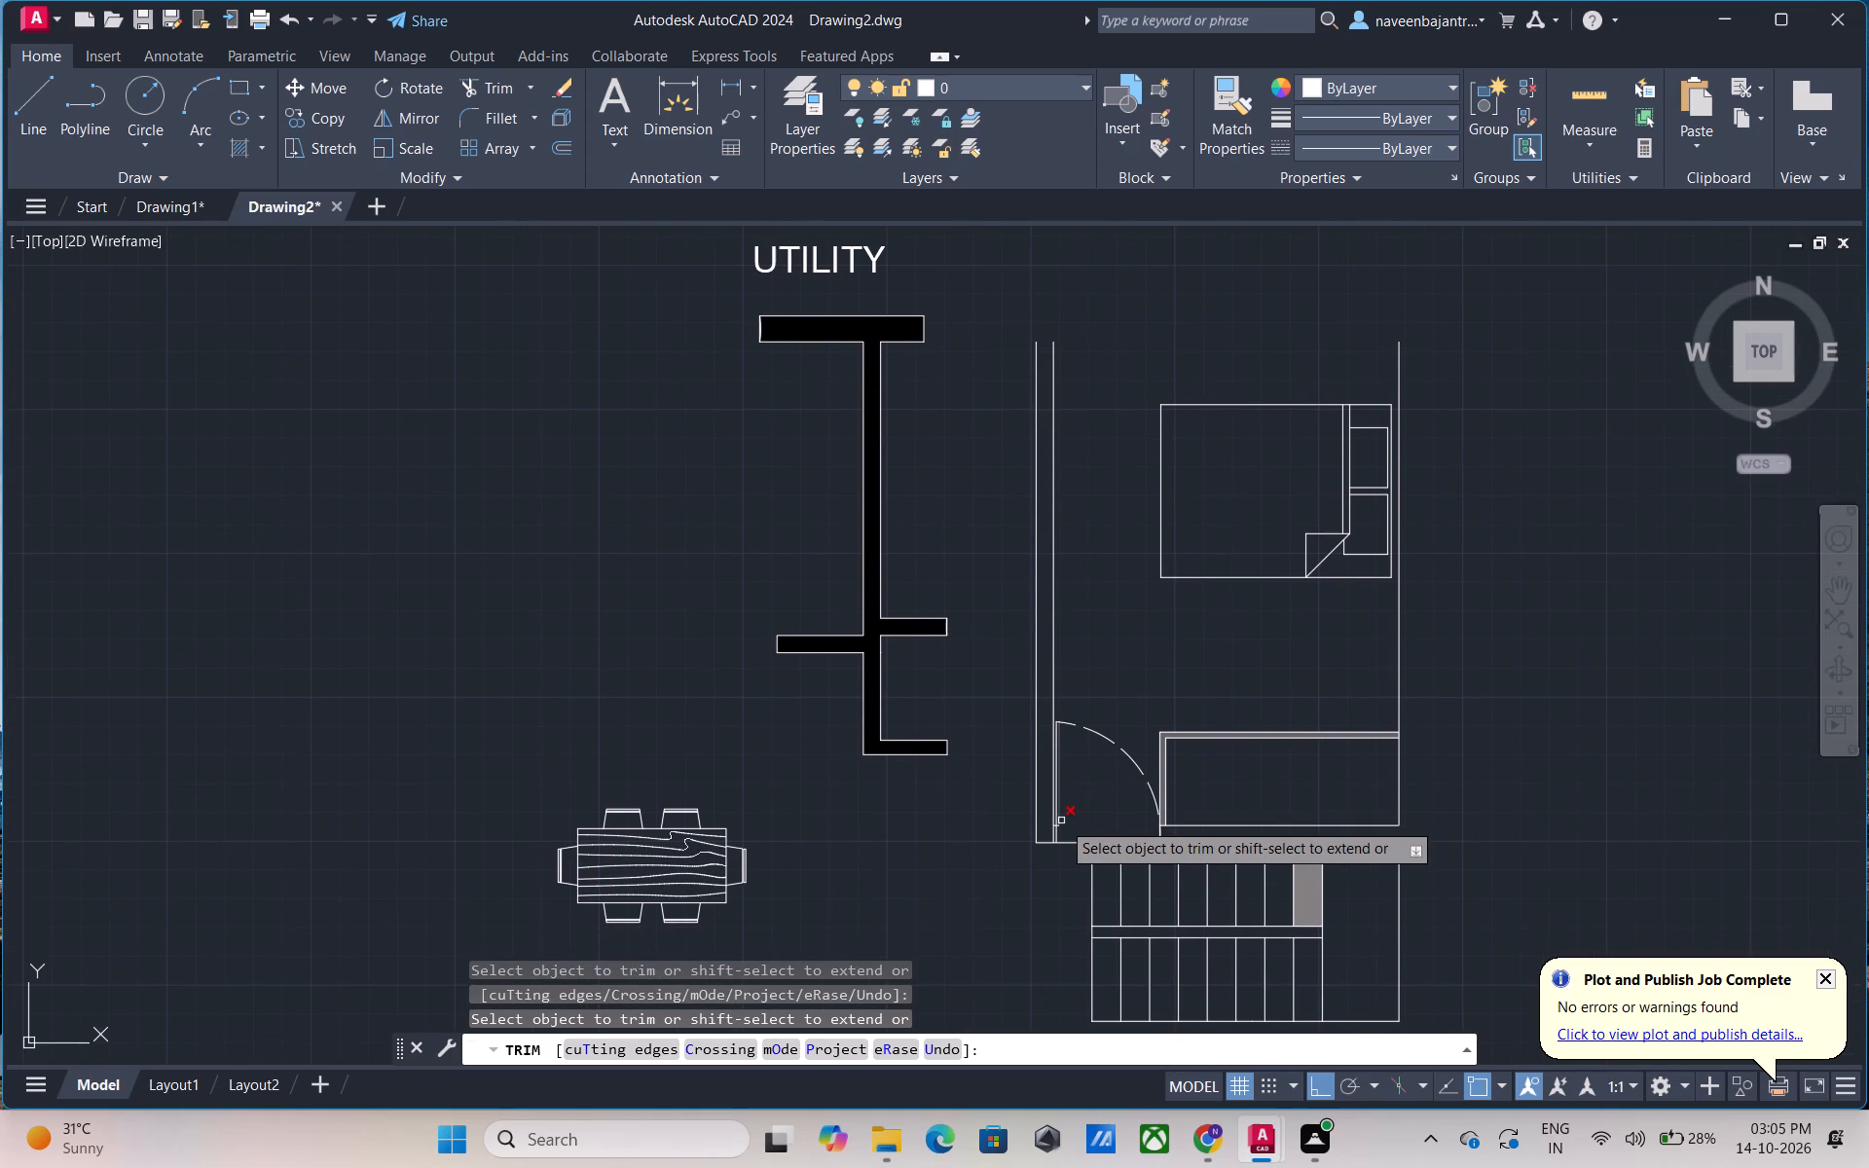
{"action": "scroll", "coordinate": [1061, 821], "scroll_direction": "up", "scroll_amount": 3}
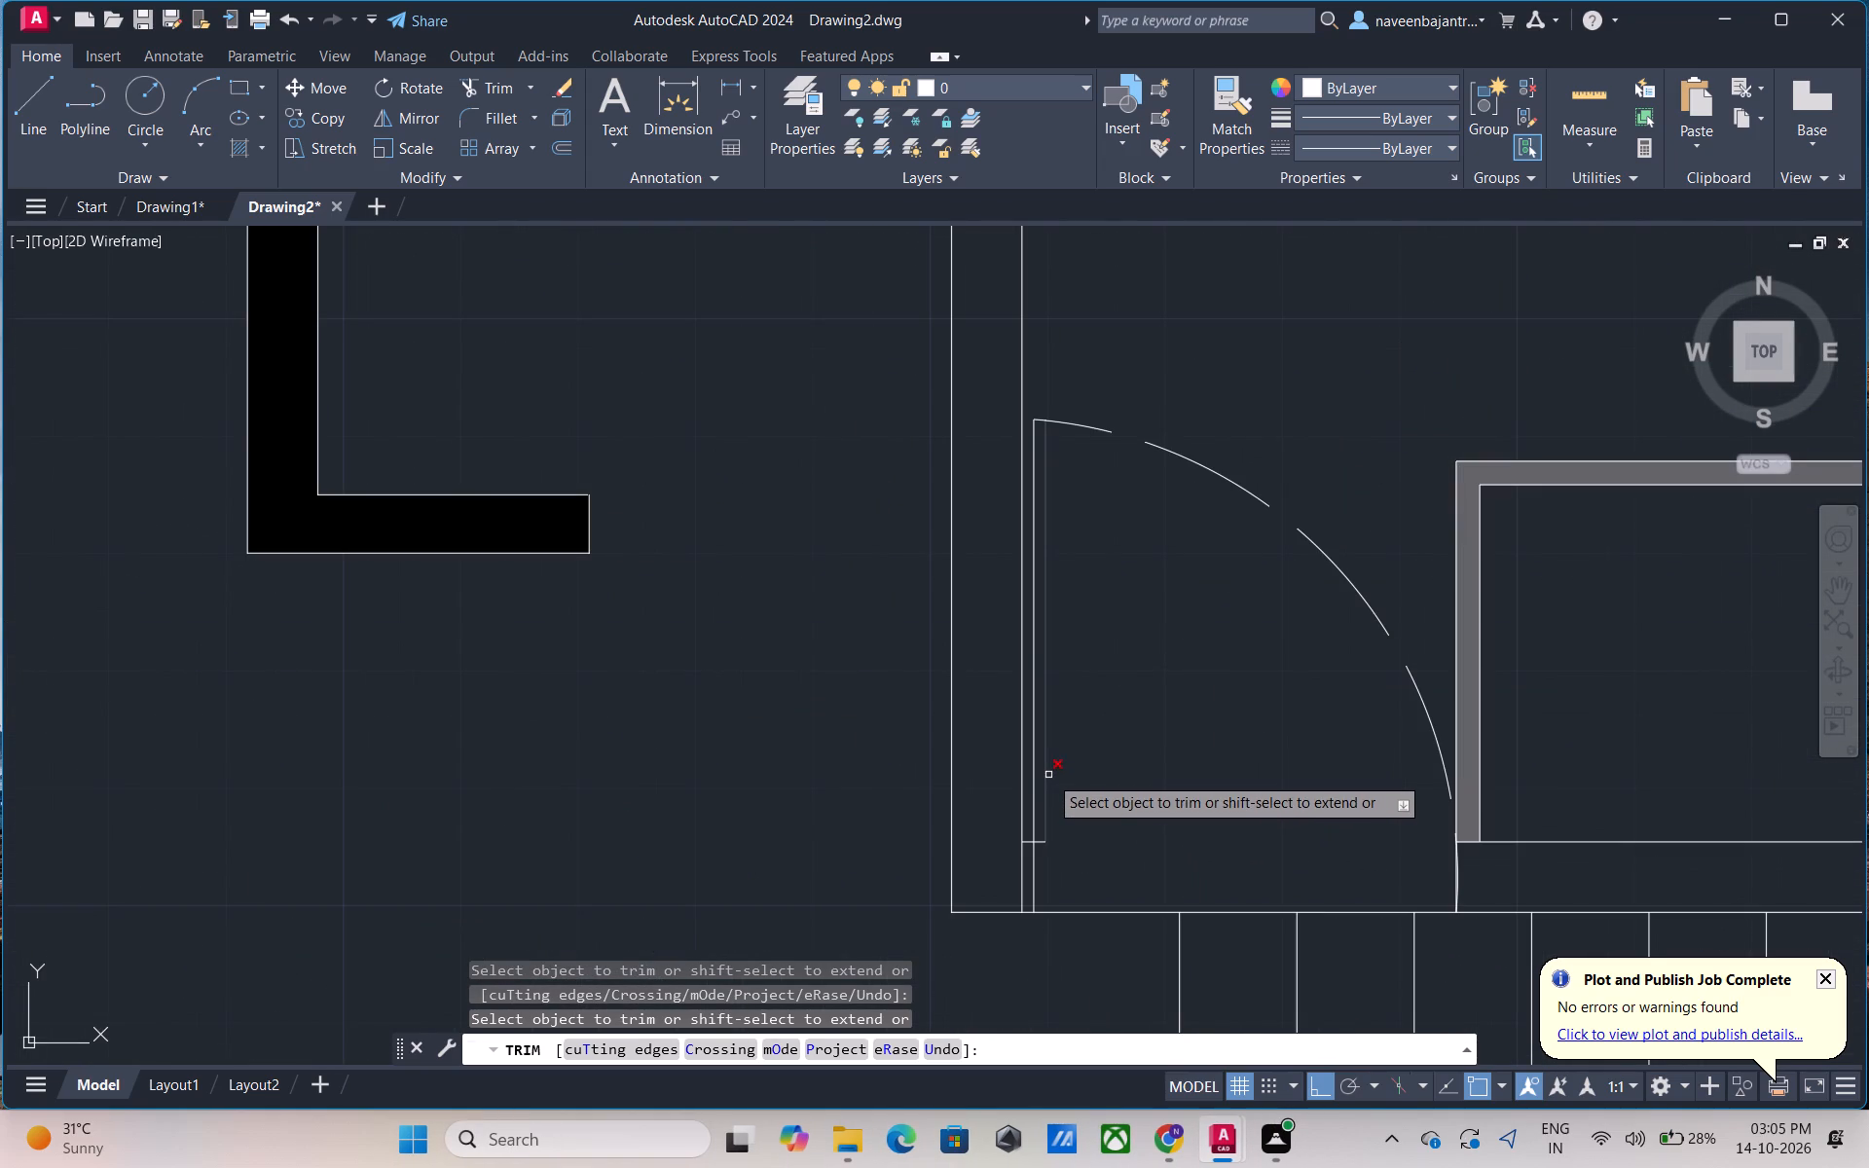
{"action": "left_click", "coordinate": [1048, 775]}
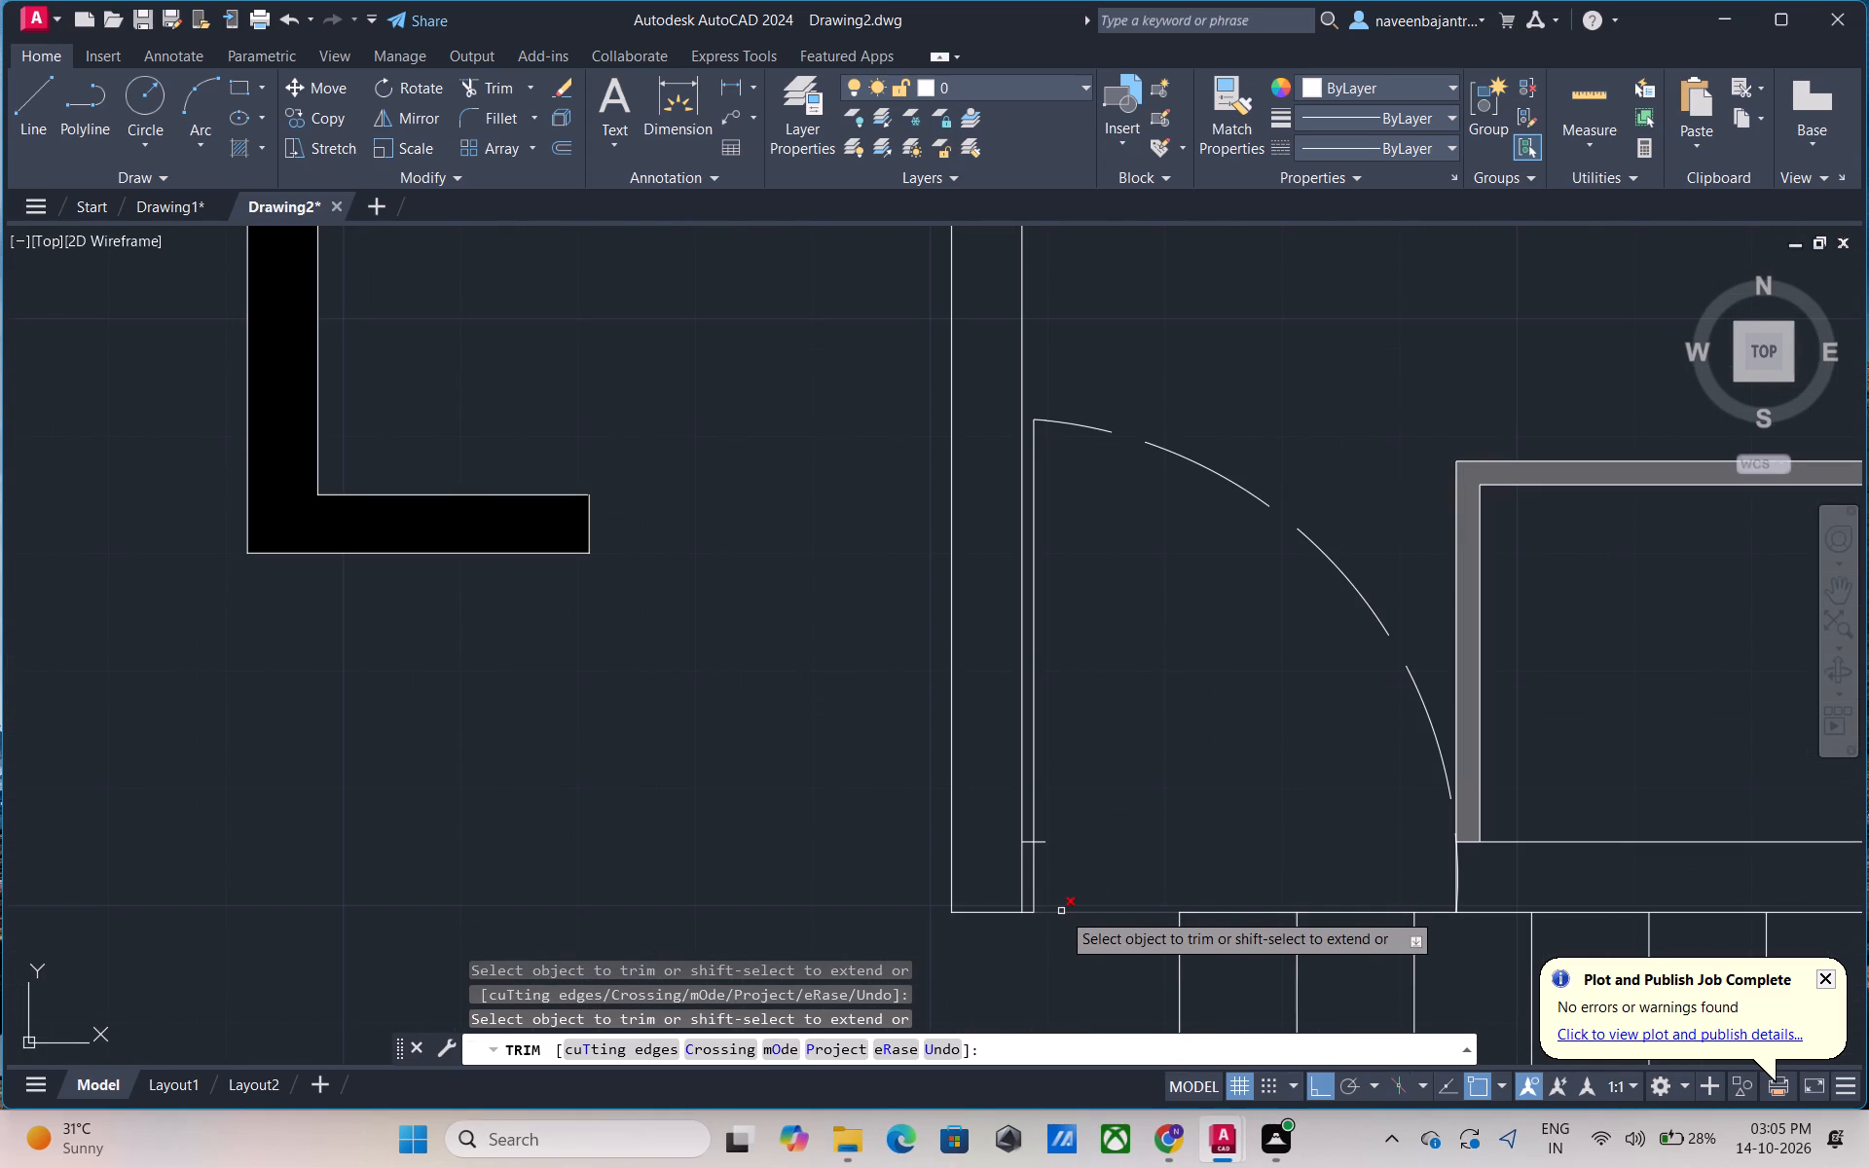
{"action": "left_click", "coordinate": [1061, 911]}
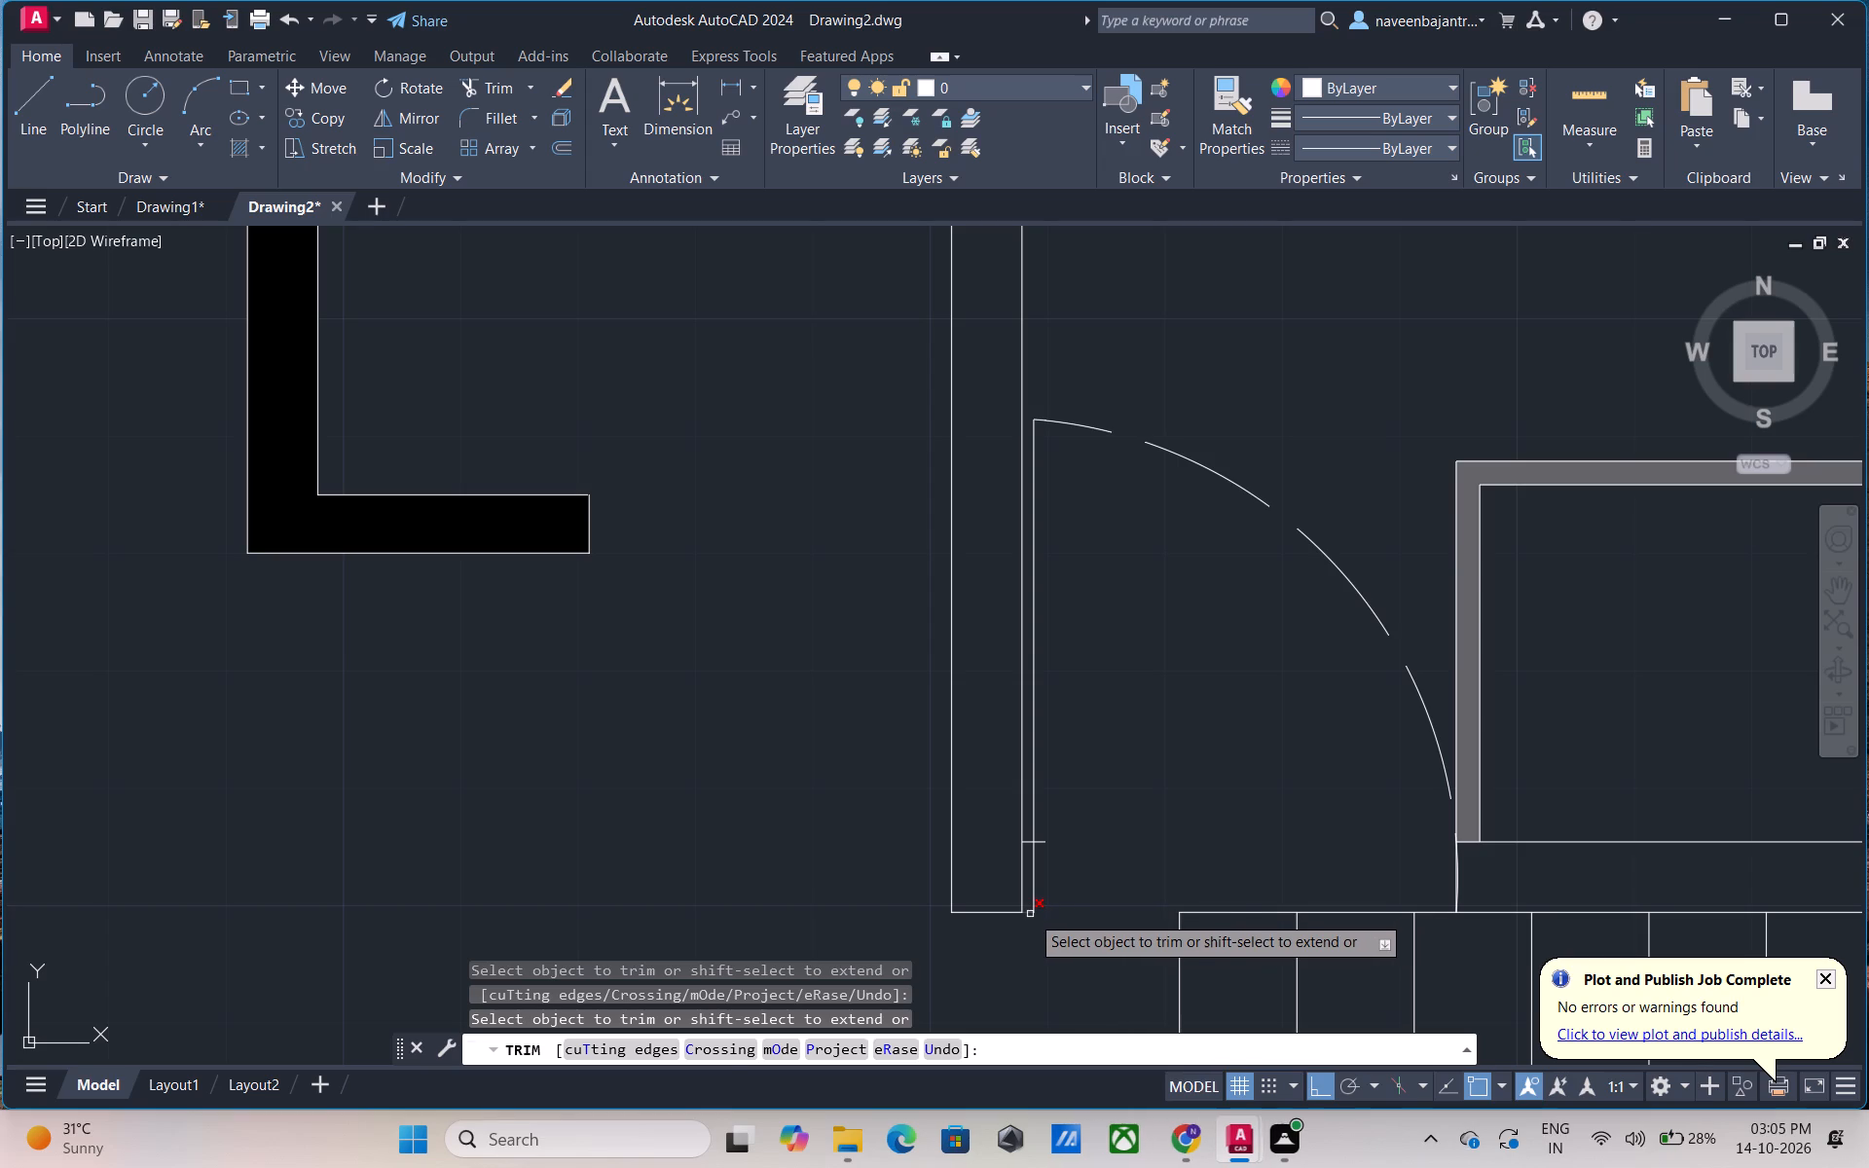
{"action": "left_click", "coordinate": [1030, 914]}
{"action": "left_click", "coordinate": [1032, 883]}
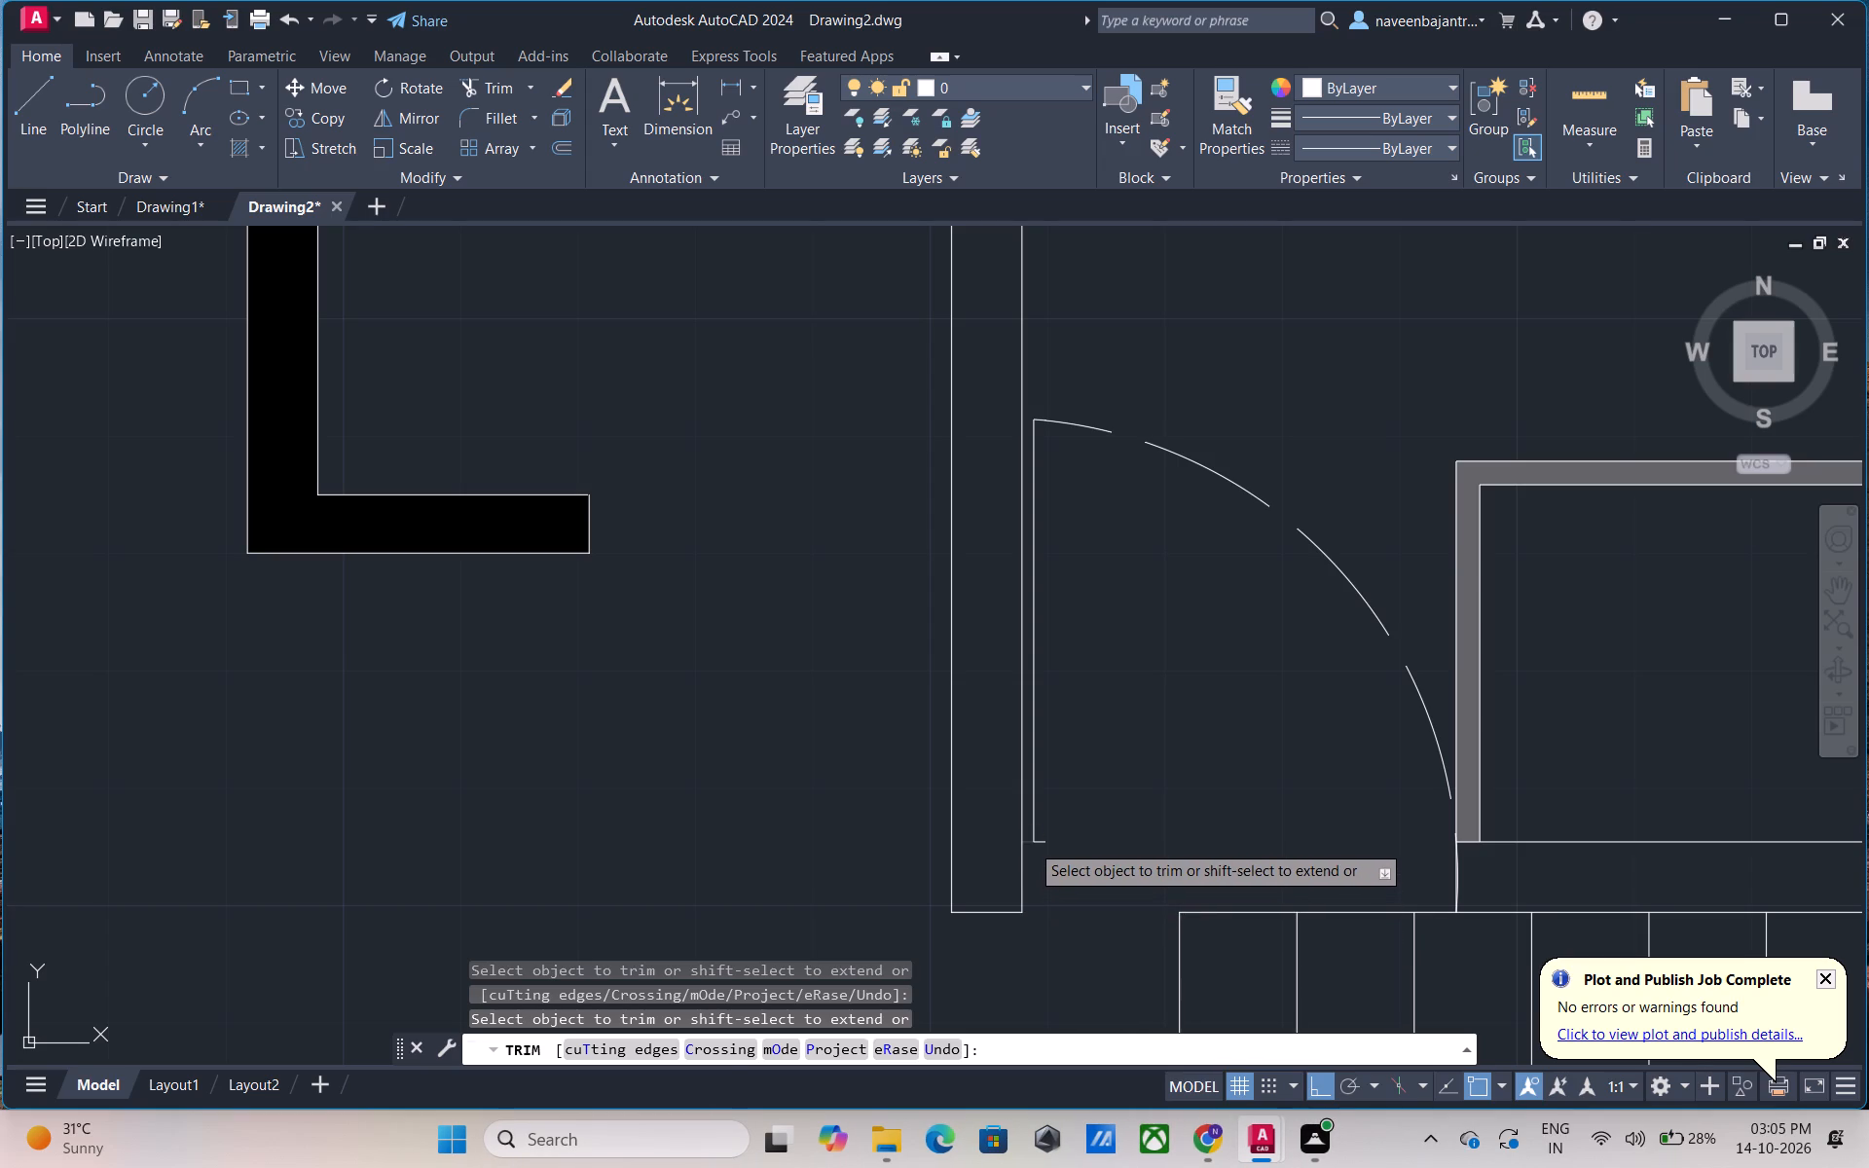
{"action": "left_click", "coordinate": [1030, 843]}
{"action": "left_click", "coordinate": [1040, 842]}
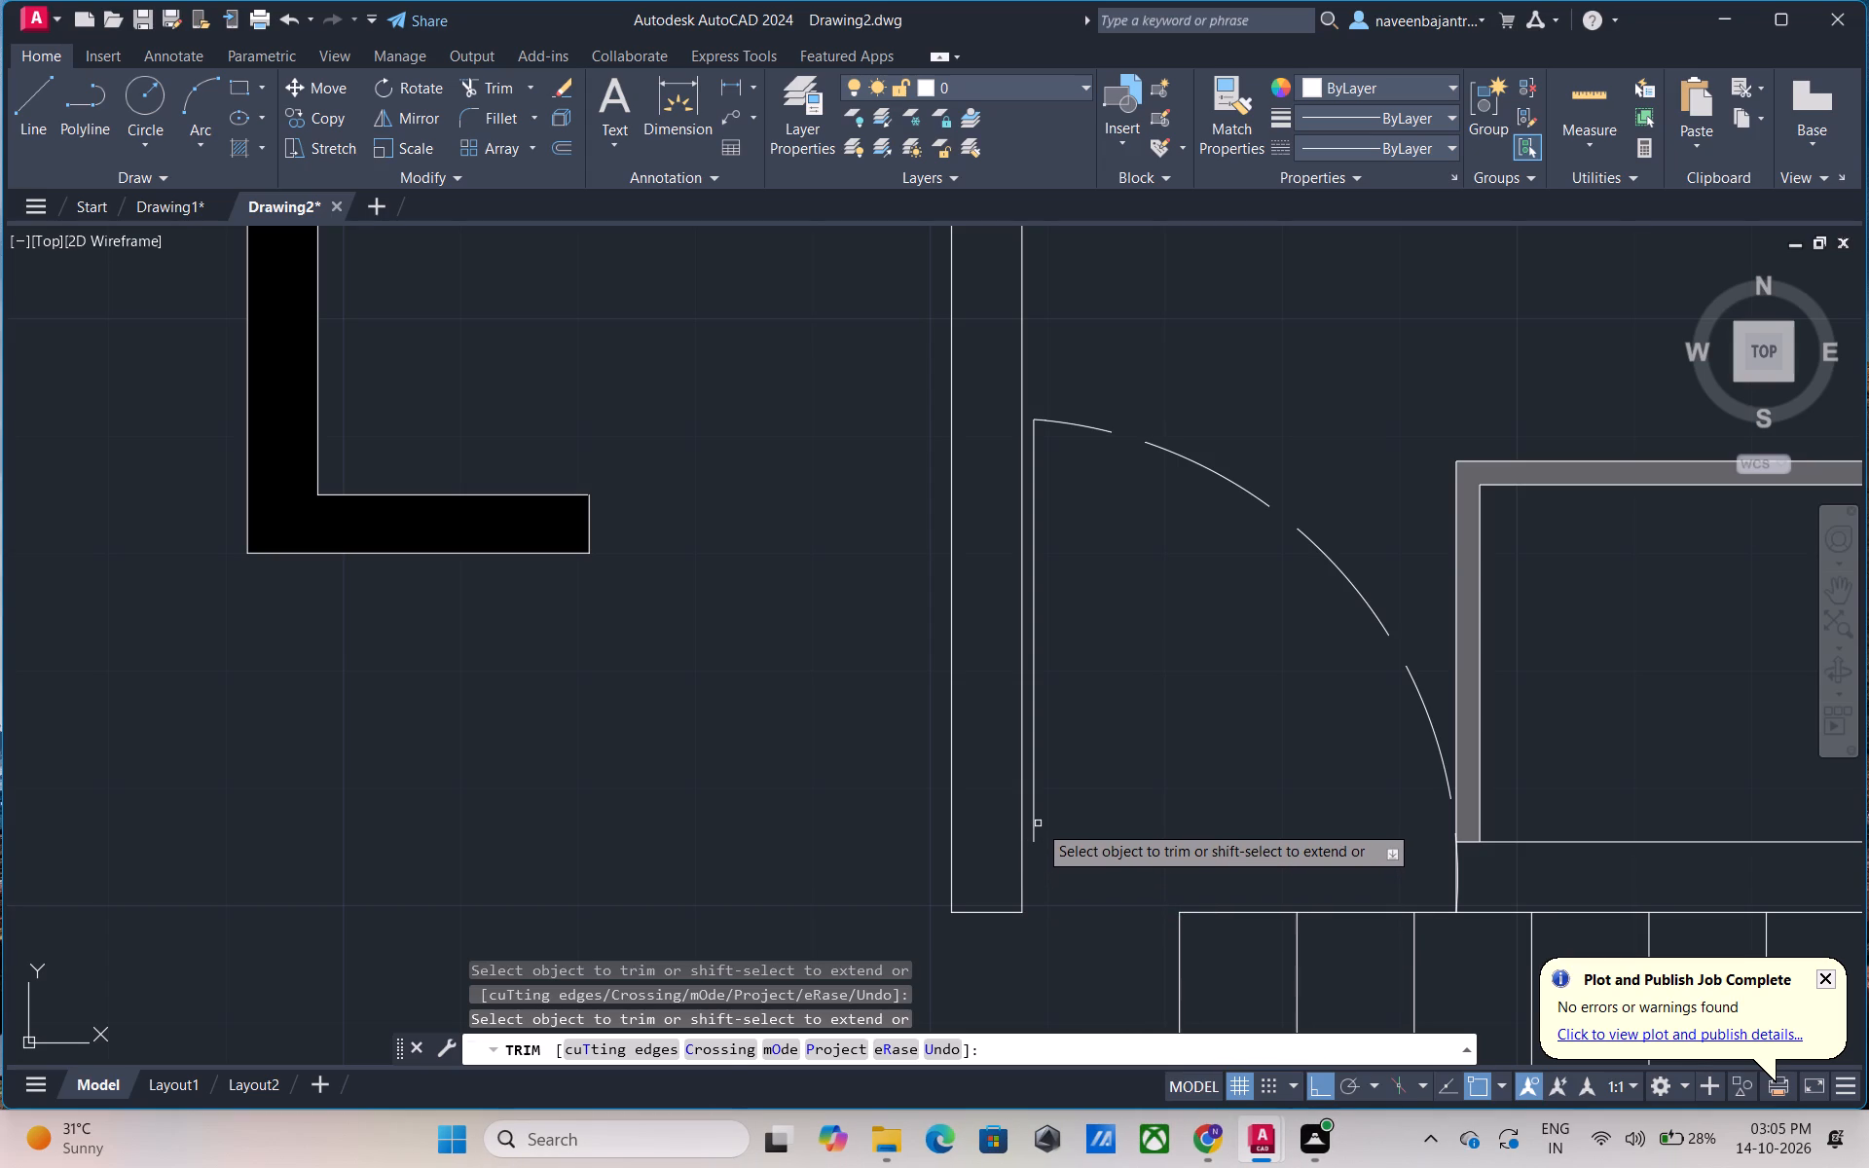
{"action": "left_click", "coordinate": [1036, 816]}
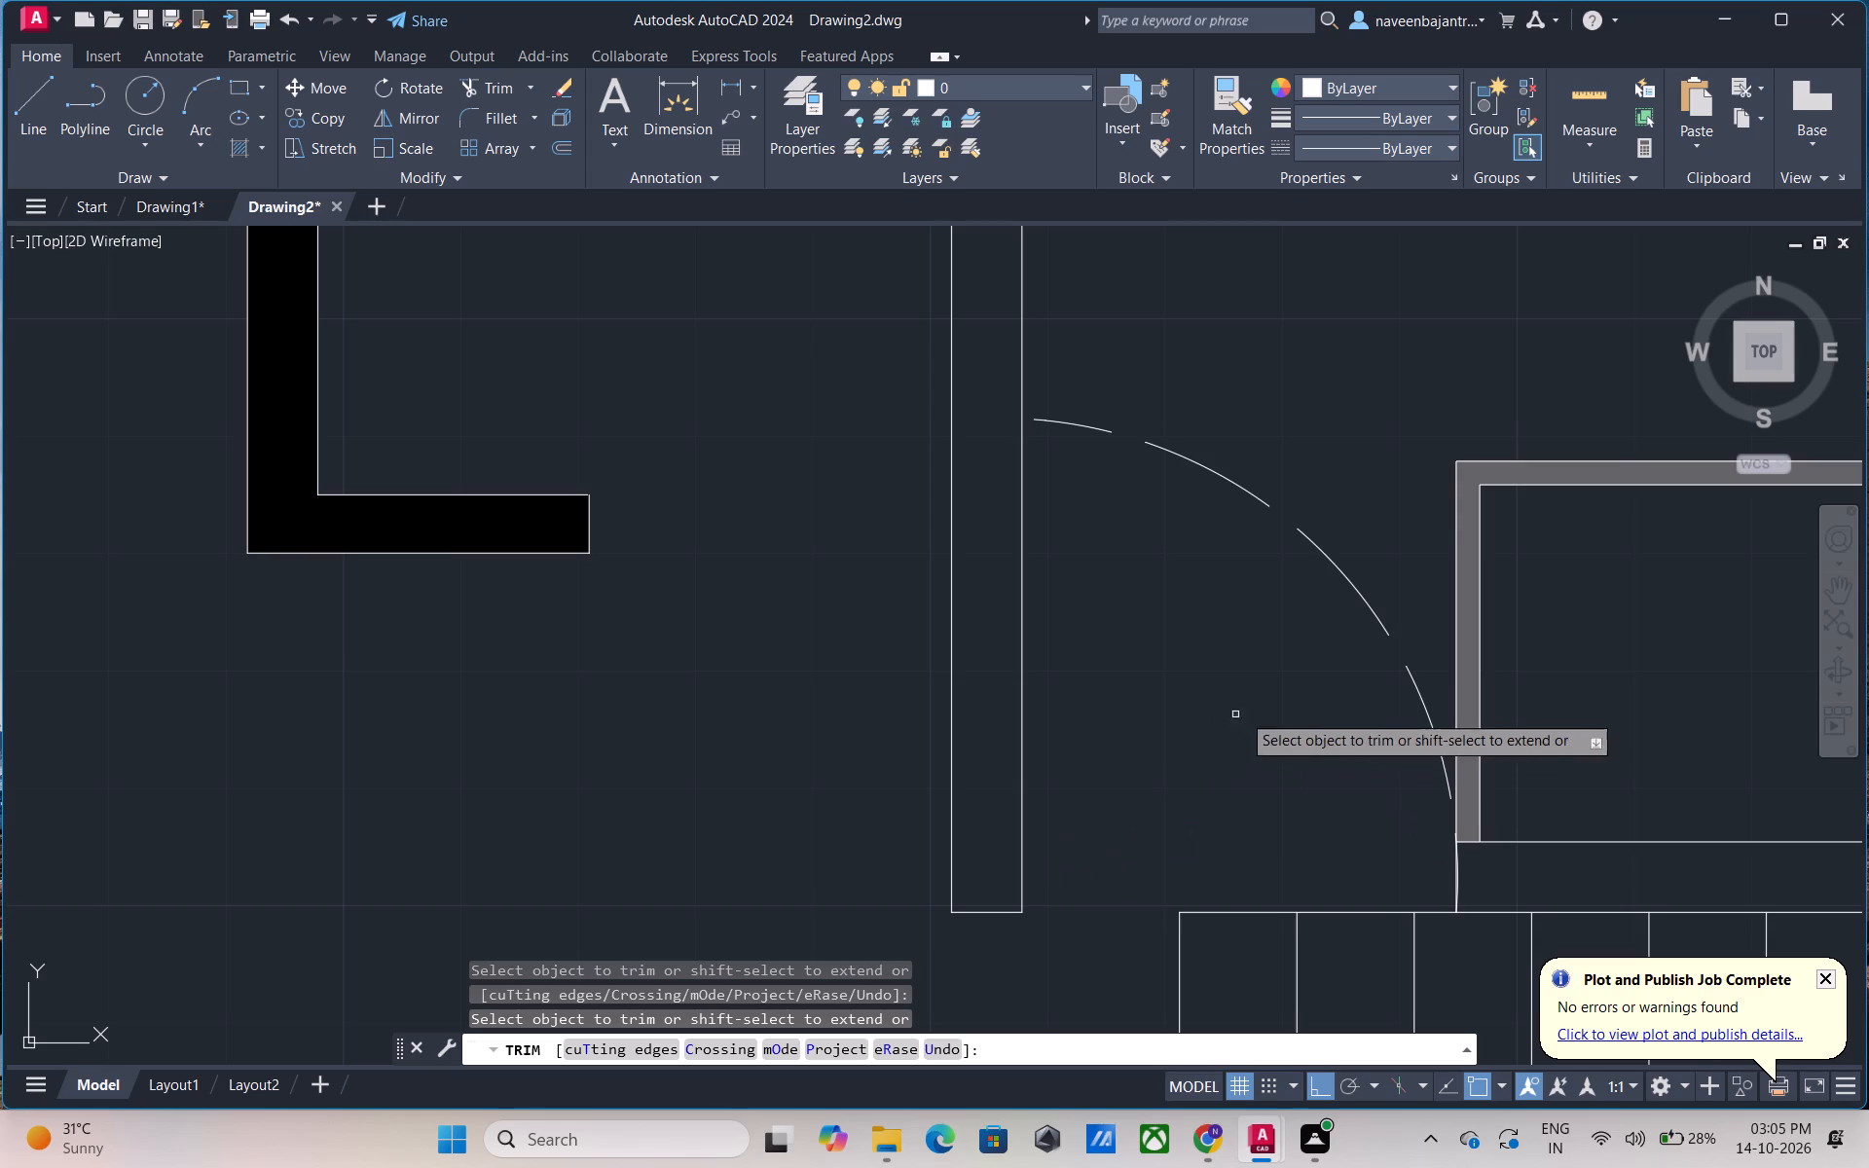
{"action": "left_click", "coordinate": [1360, 602]}
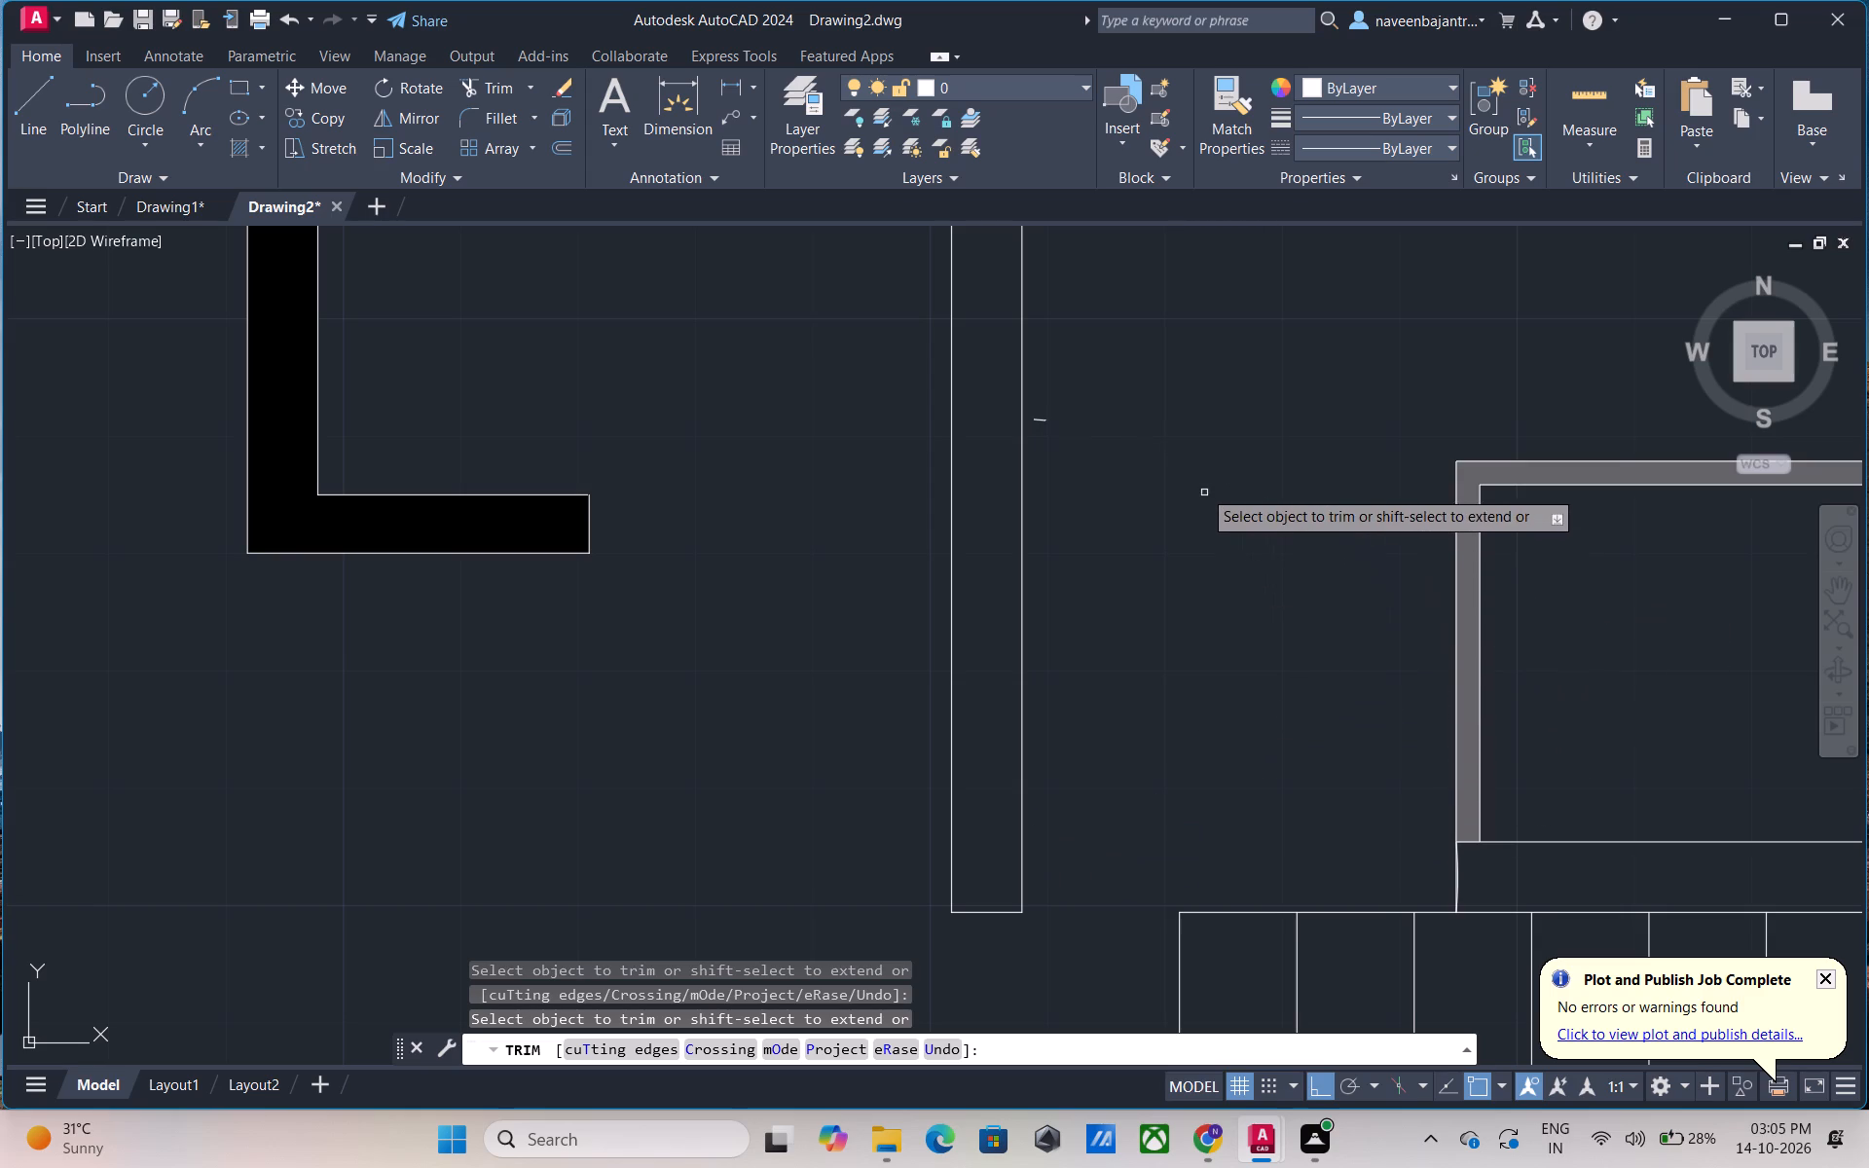
{"action": "scroll", "coordinate": [1037, 405], "scroll_direction": "up", "scroll_amount": 3}
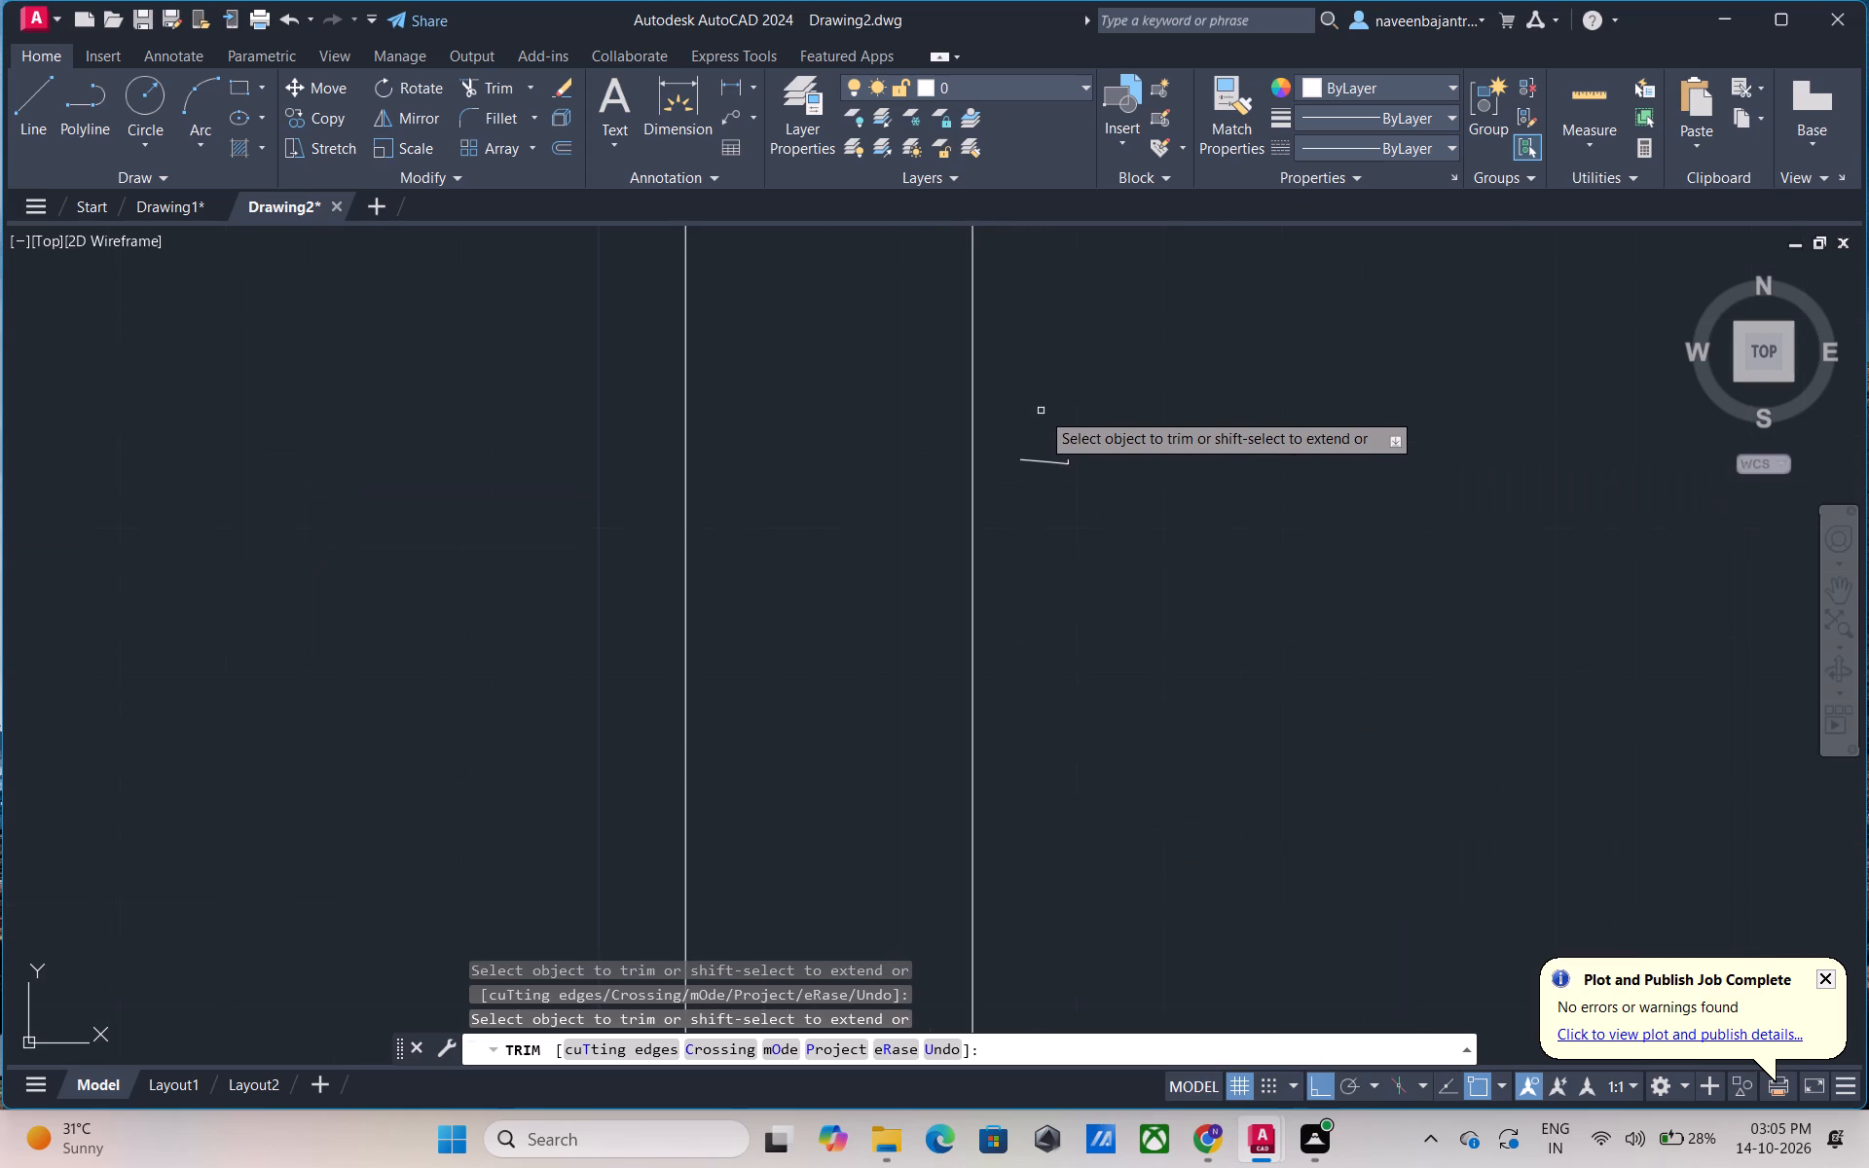
{"action": "scroll", "coordinate": [1041, 411], "scroll_direction": "up", "scroll_amount": 3}
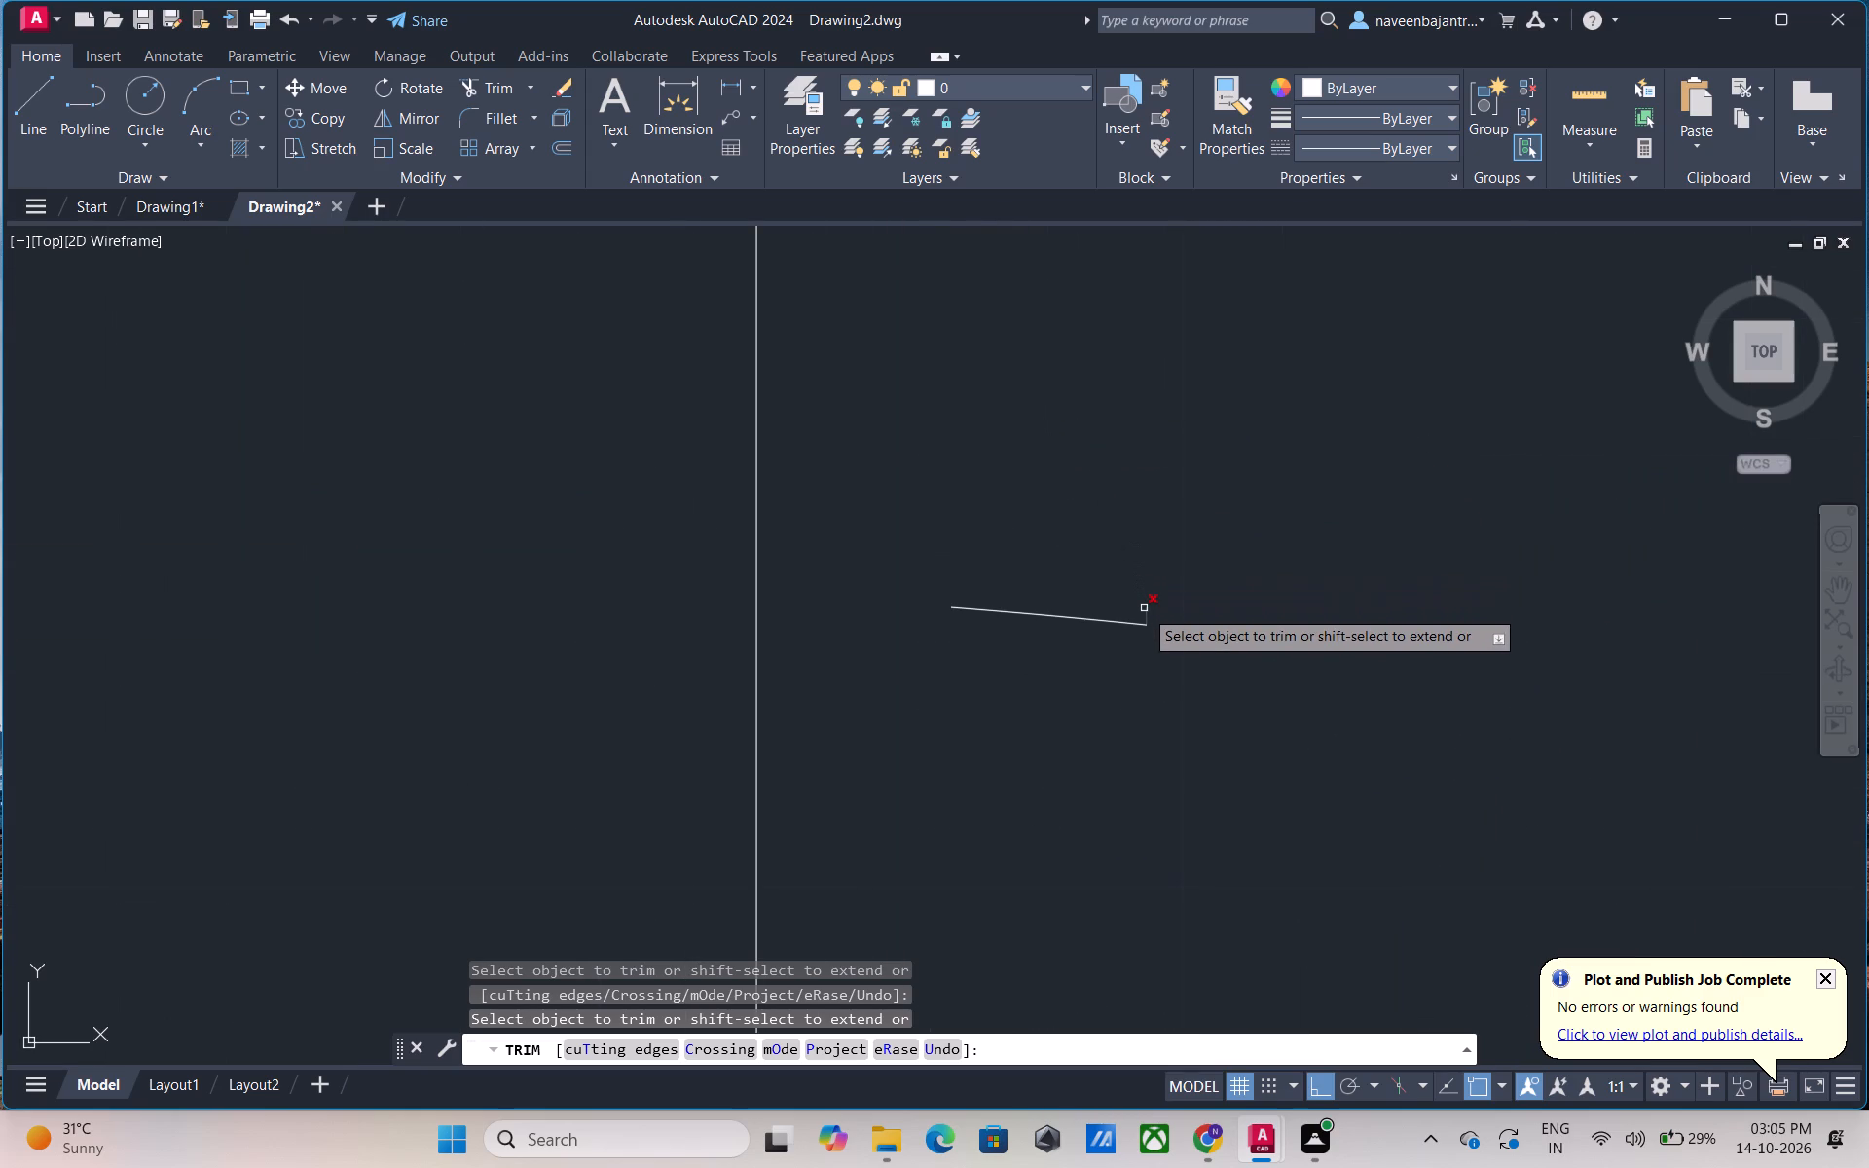
{"action": "left_click", "coordinate": [1144, 608]}
{"action": "left_click", "coordinate": [1128, 620]}
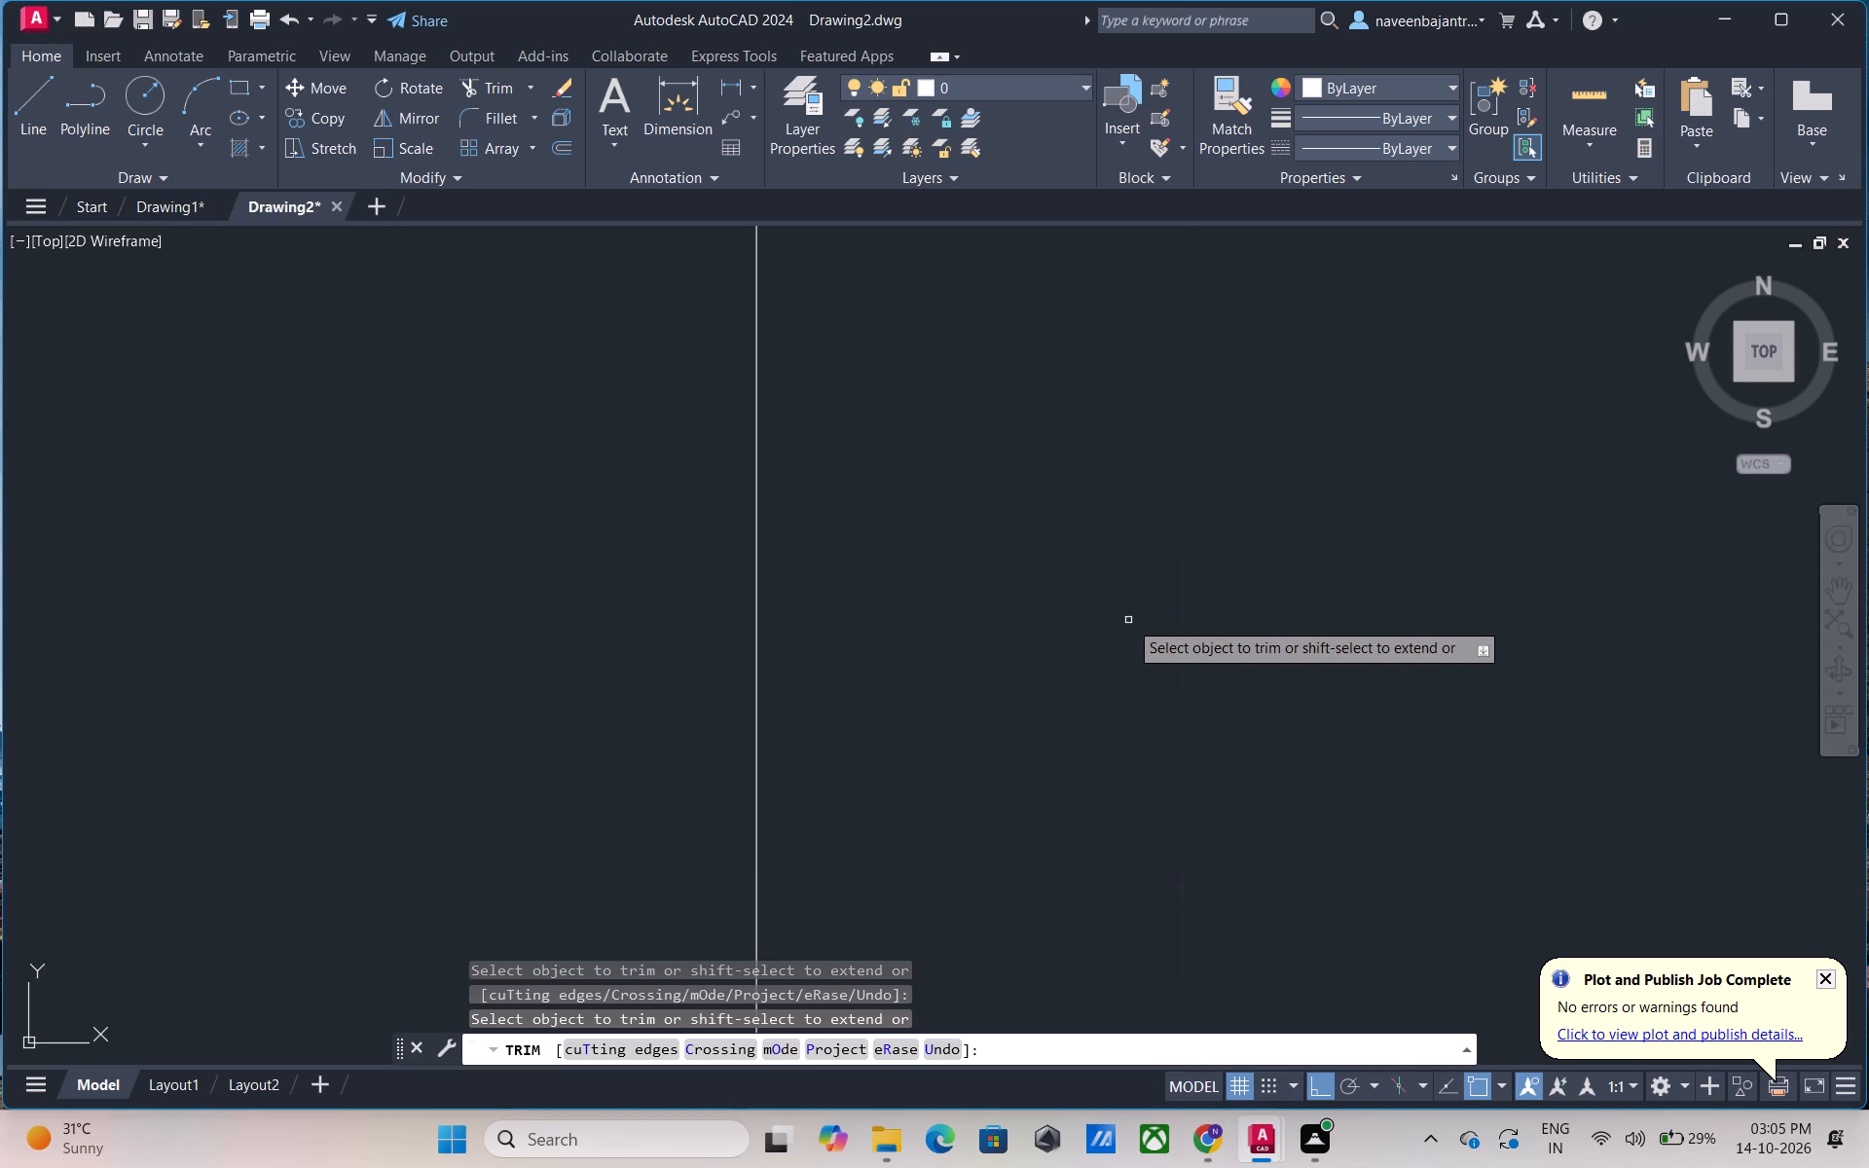
Trim away the bedroom's east wall line and the thin lines enclosing the area inside the L-shaped grey wall above the stairs.
{"action": "scroll", "coordinate": [1128, 620], "scroll_direction": "down", "scroll_amount": 6}
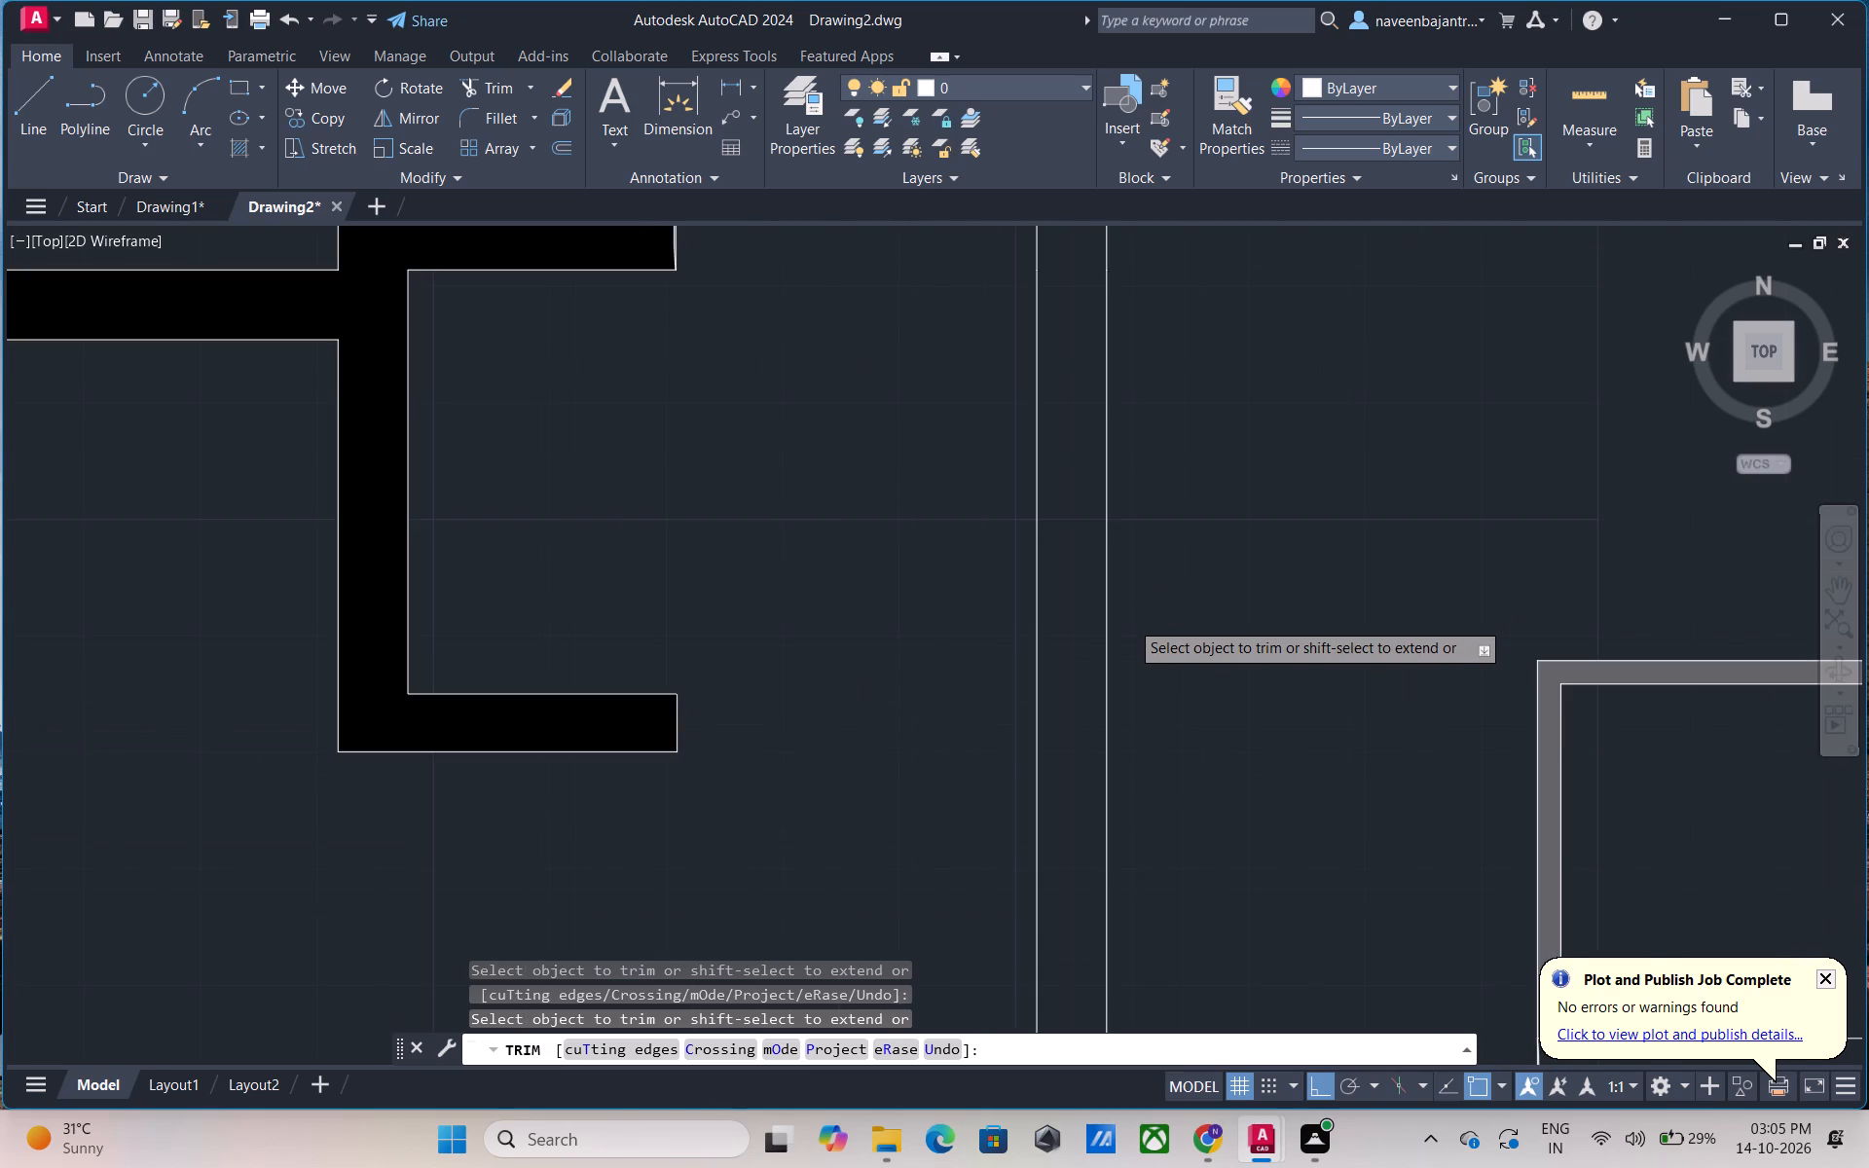
{"action": "scroll", "coordinate": [1129, 620], "scroll_direction": "down", "scroll_amount": 4}
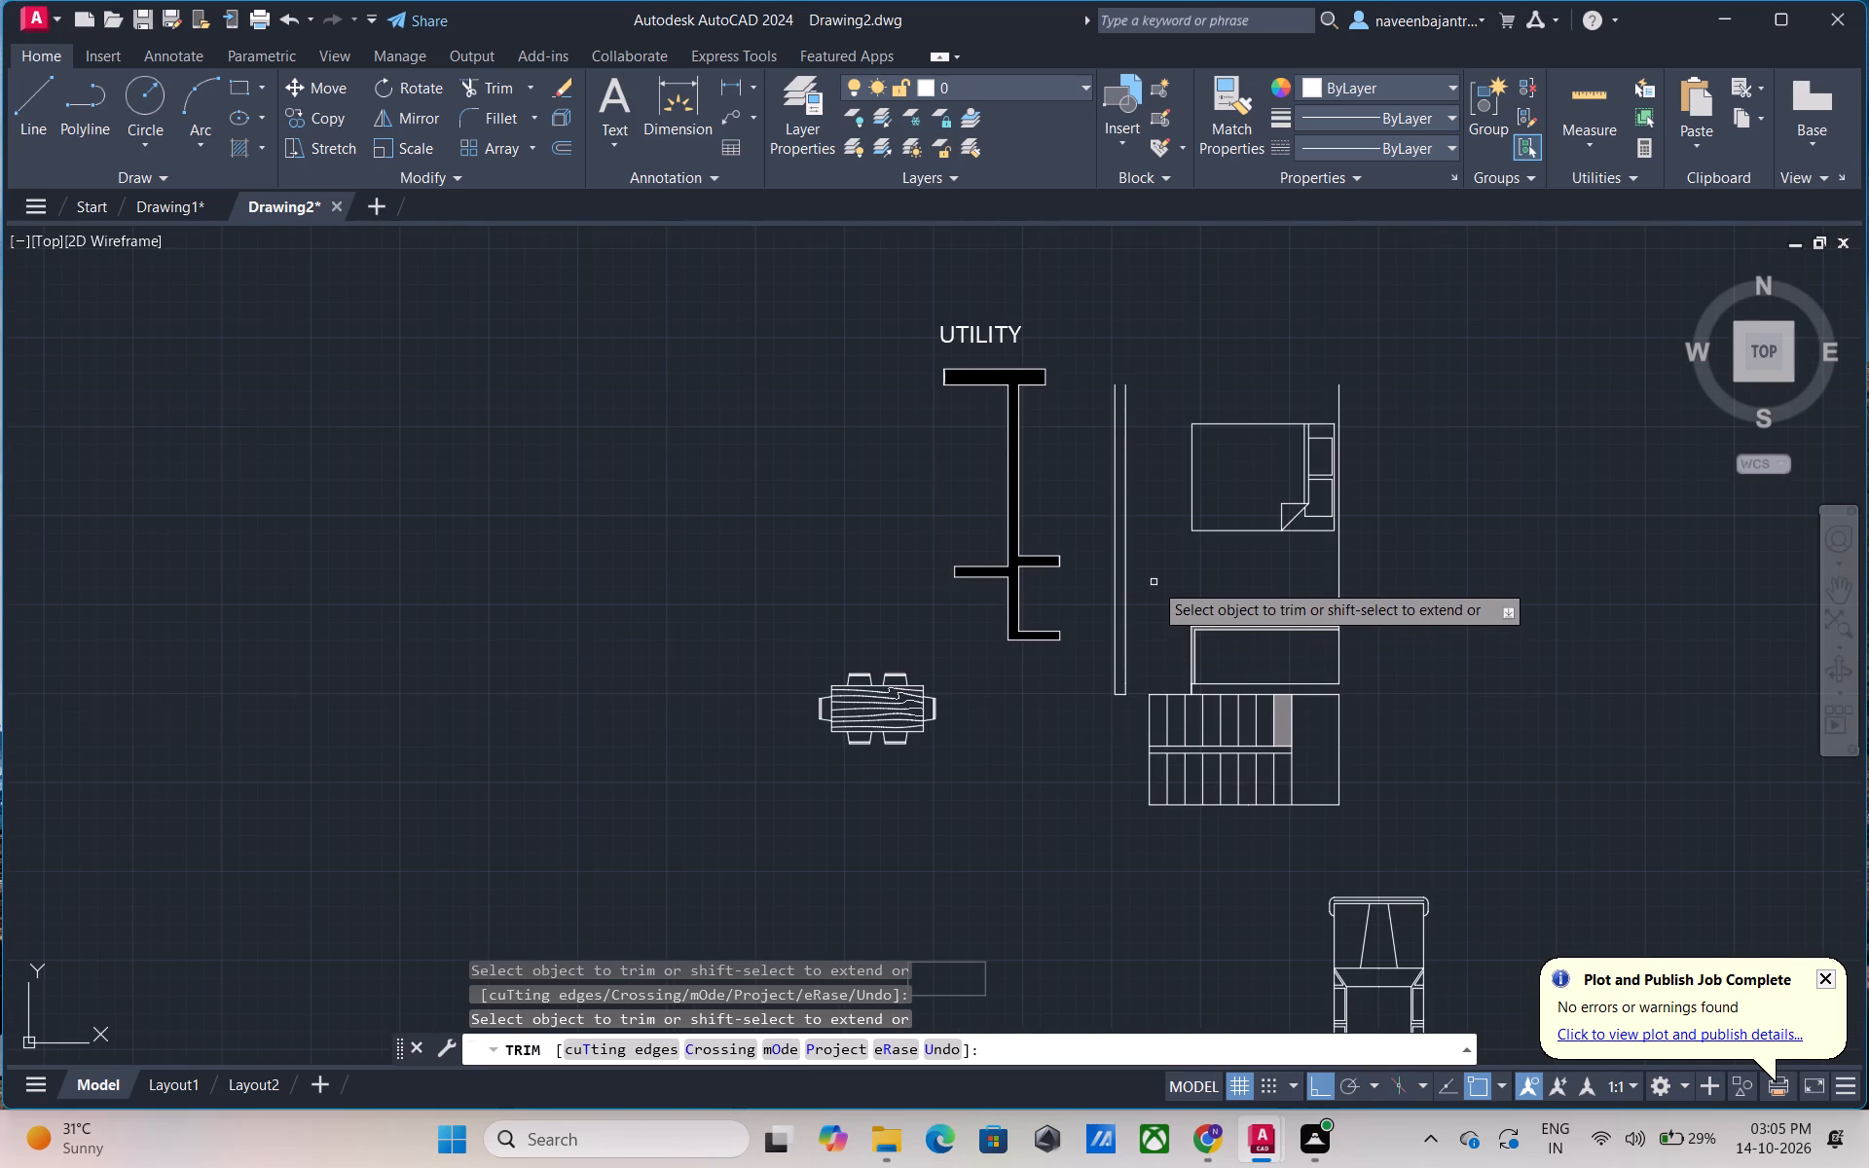
{"action": "left_click", "coordinate": [1337, 579]}
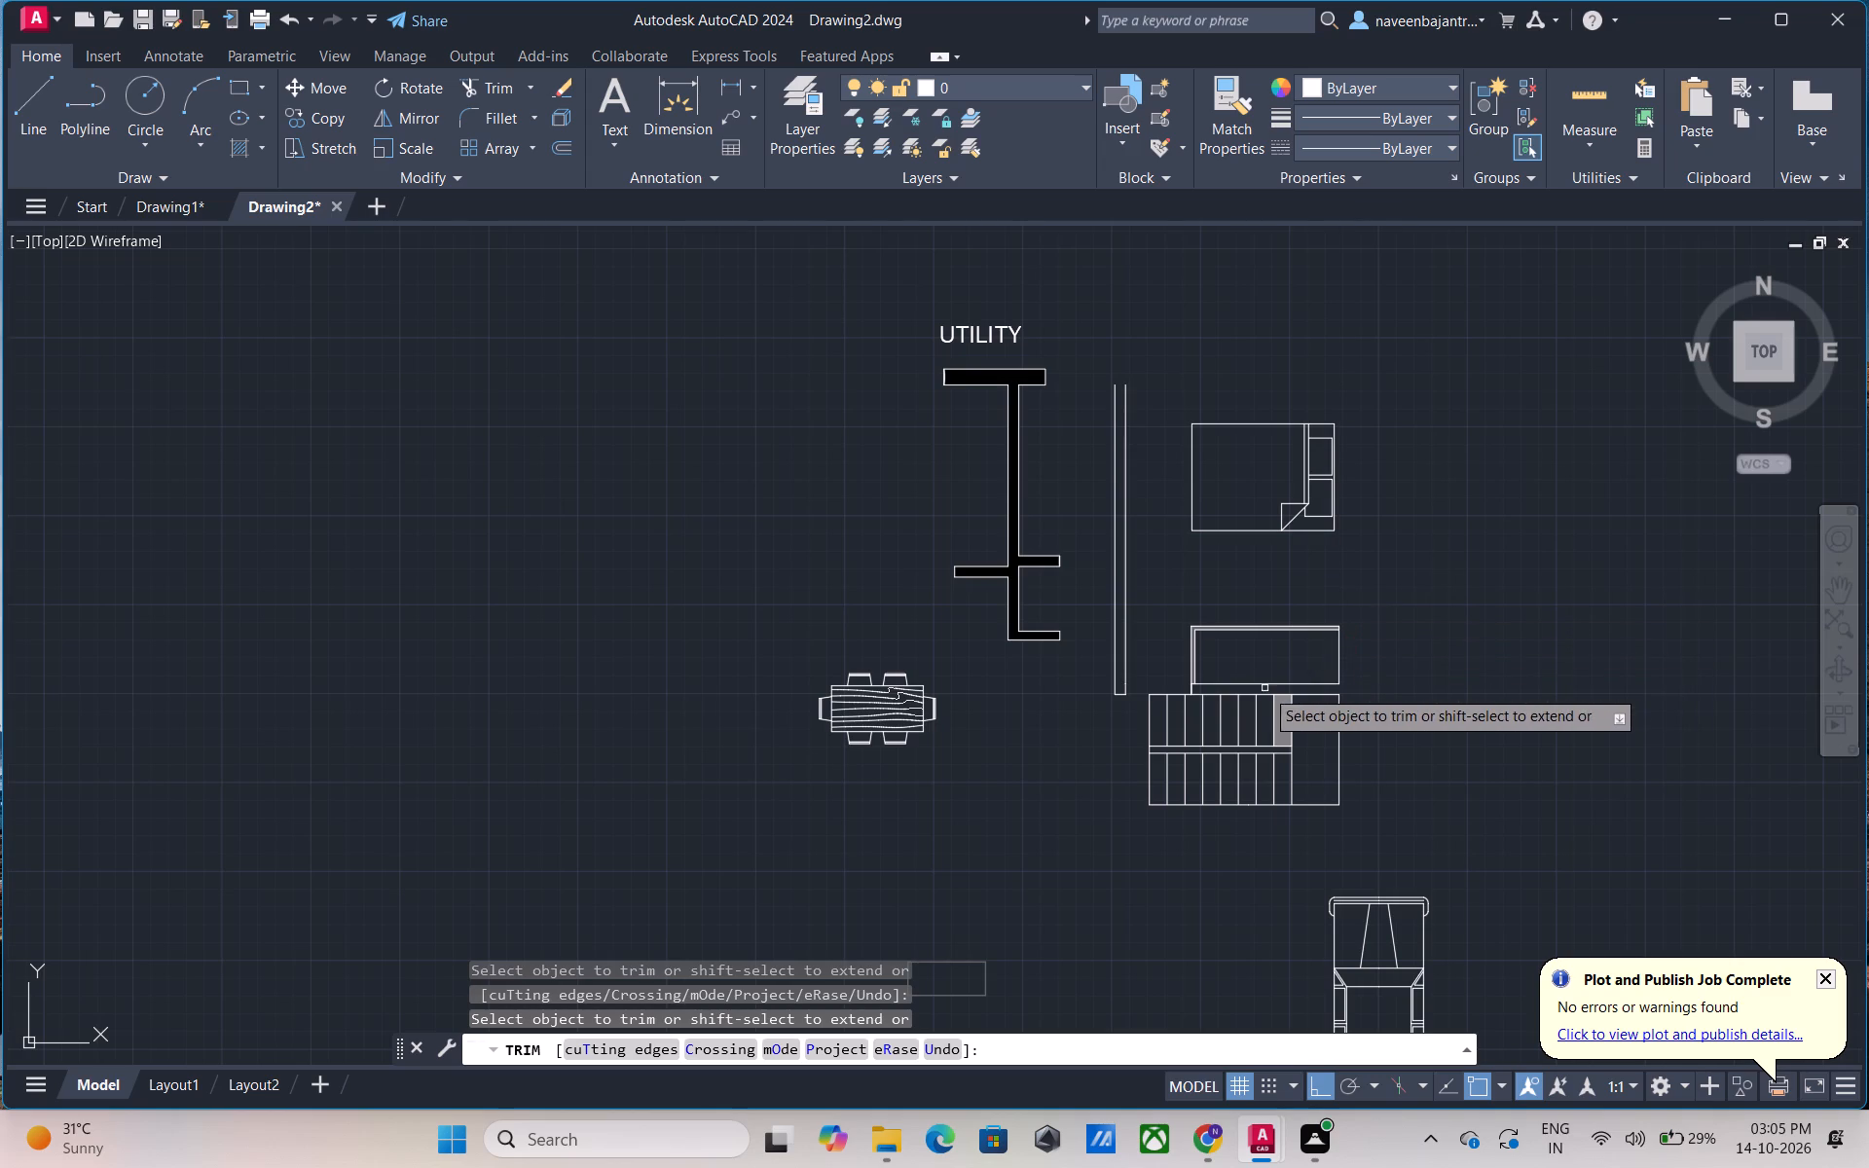
{"action": "middle_click_drag", "start_coordinate": [1262, 669], "coordinate": [1064, 639]}
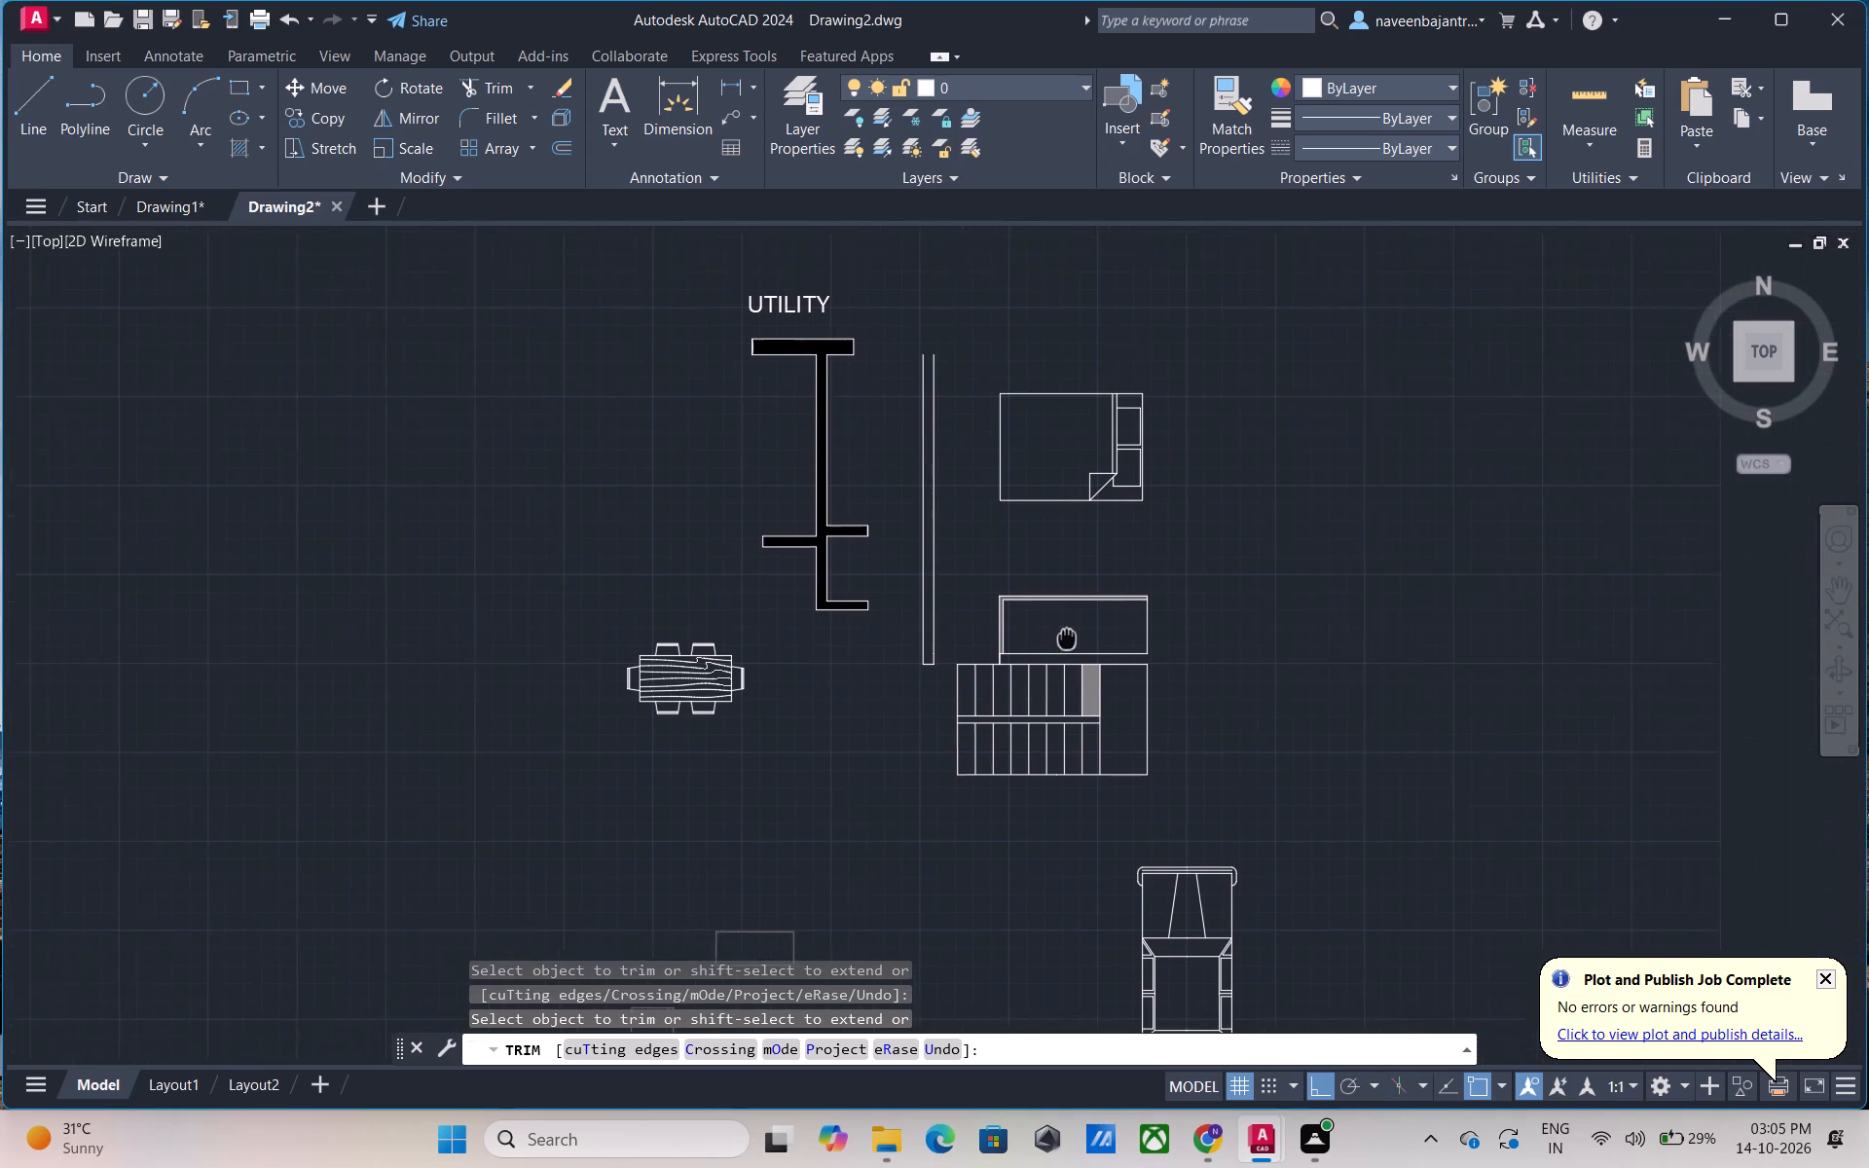
{"action": "middle_click_drag", "start_coordinate": [1064, 639], "coordinate": [946, 641]}
{"action": "scroll", "coordinate": [843, 661], "scroll_direction": "up", "scroll_amount": 2}
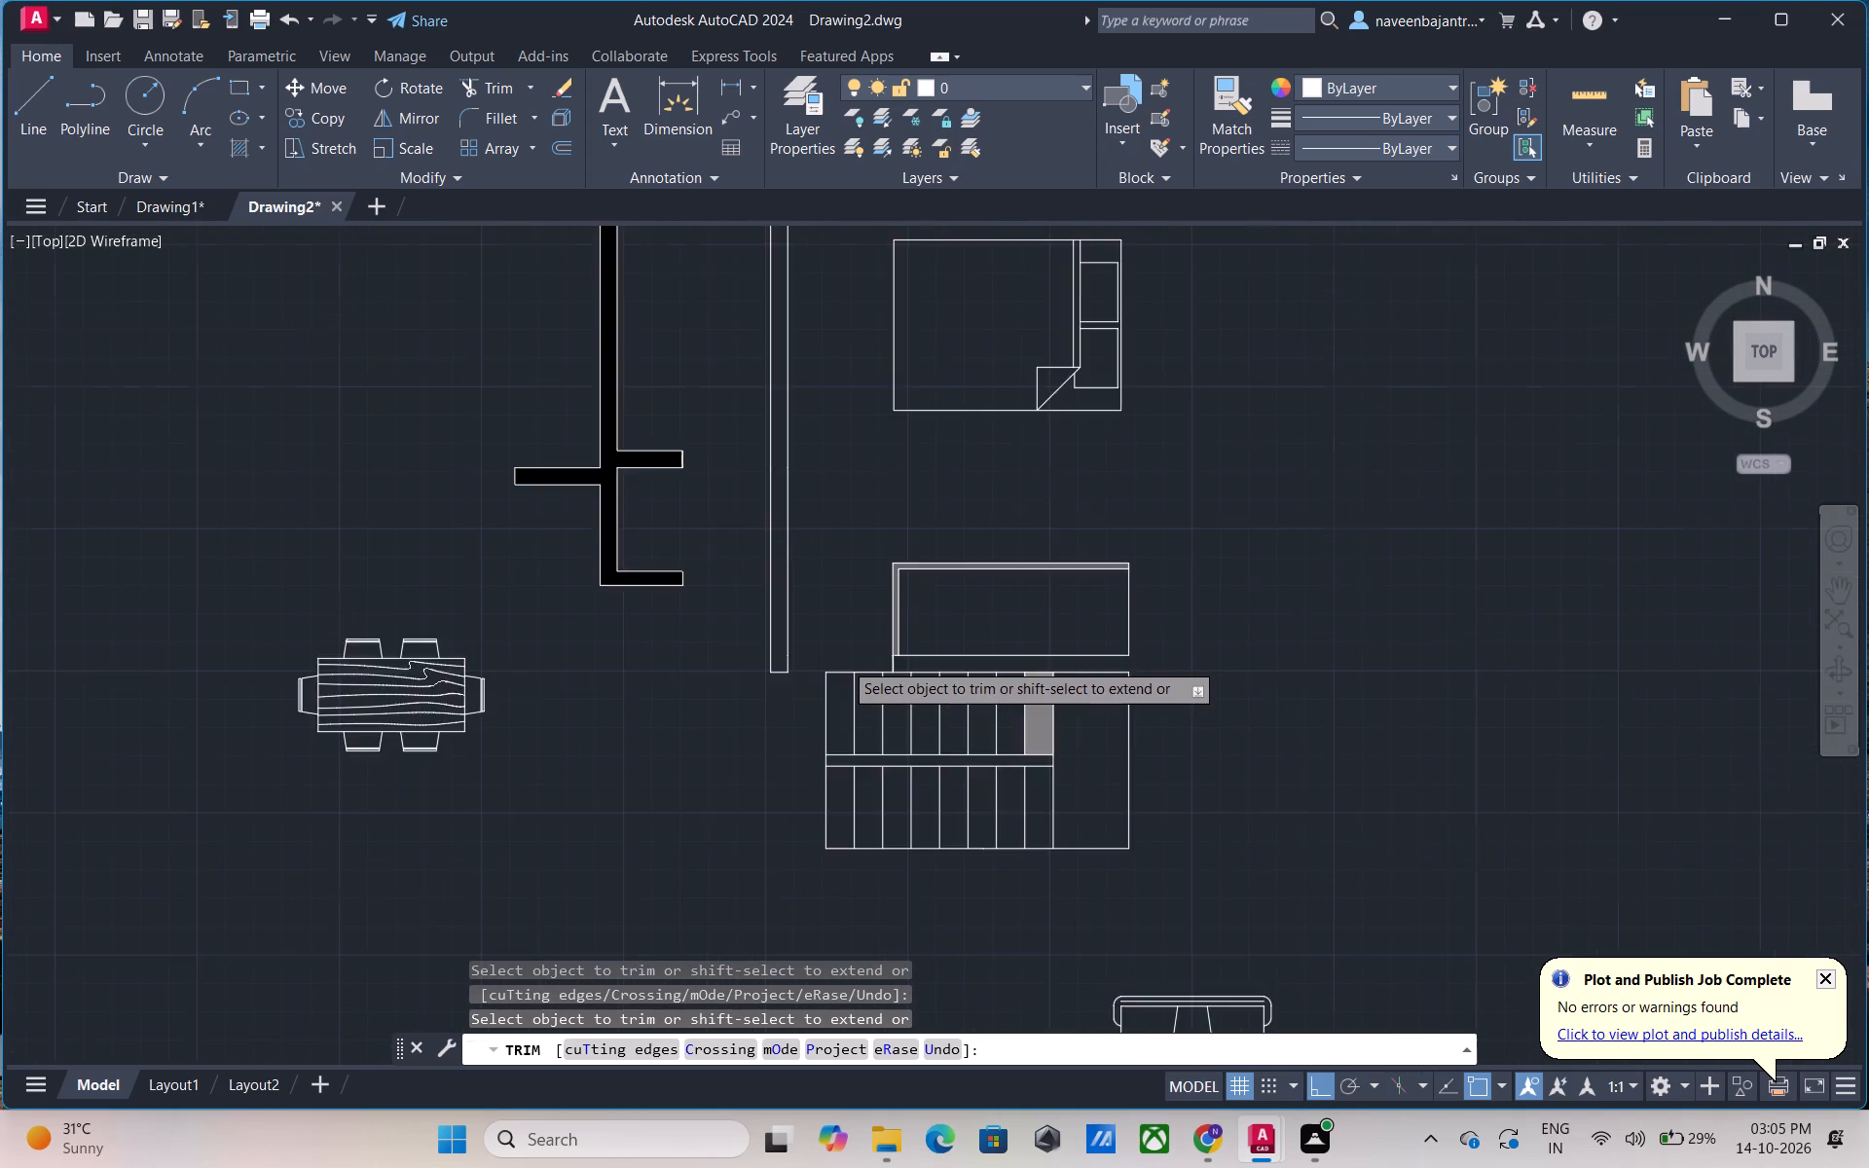
{"action": "left_click", "coordinate": [924, 668]}
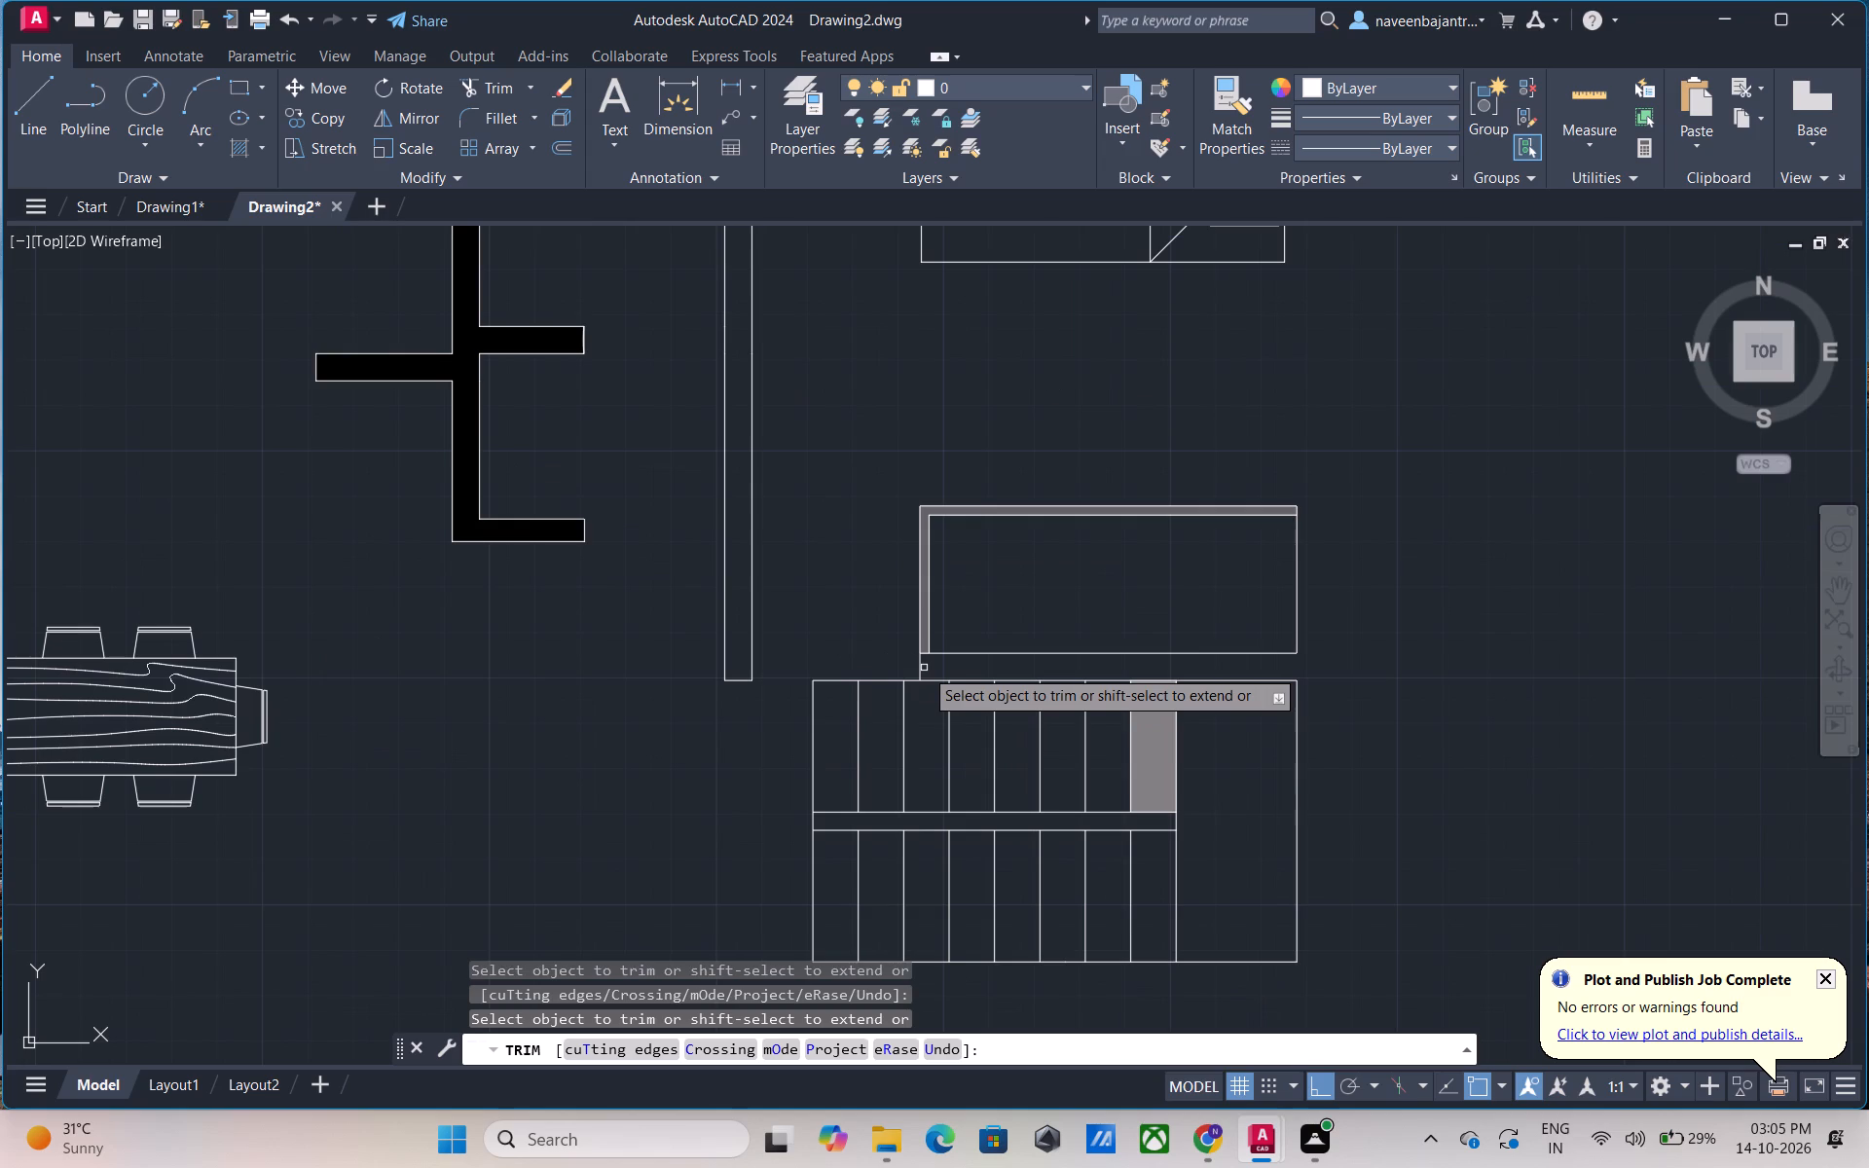
{"action": "left_click", "coordinate": [922, 667]}
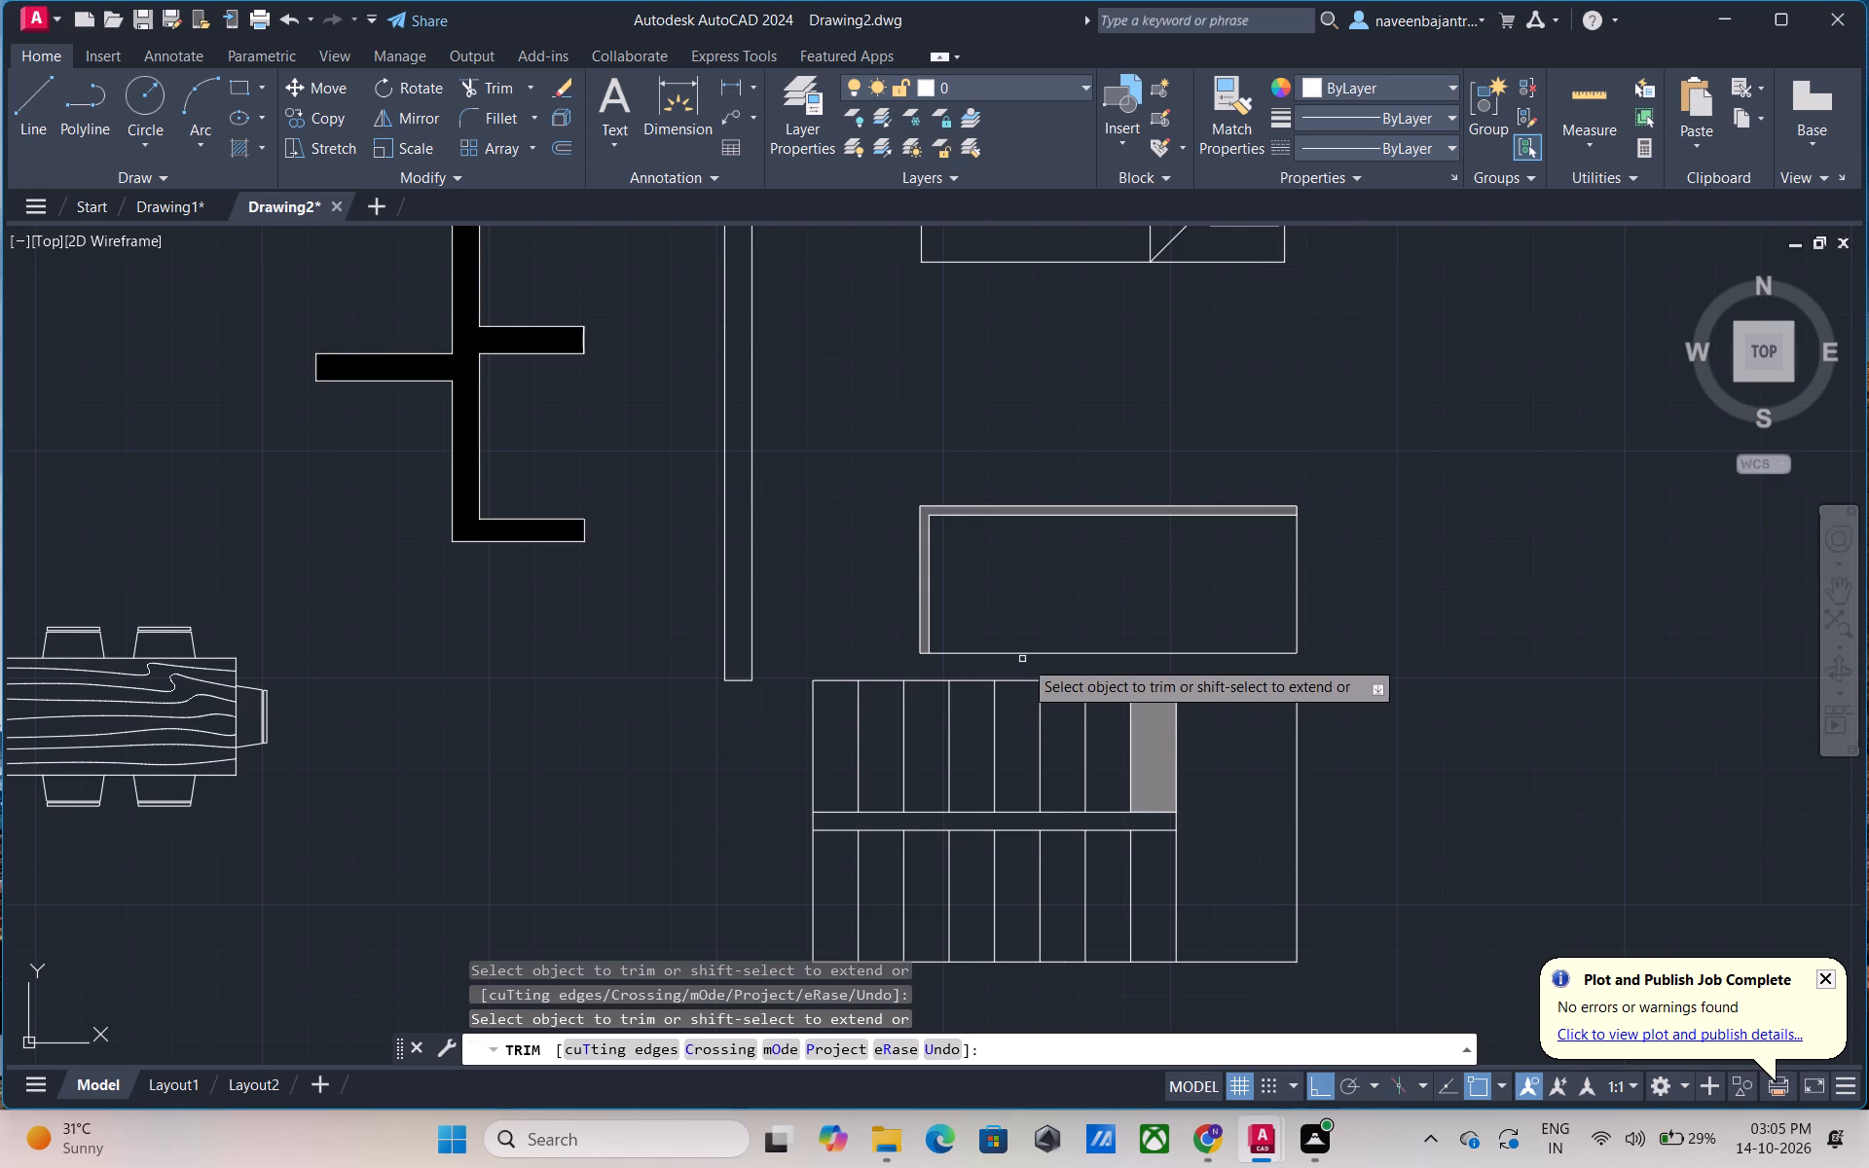
{"action": "left_click", "coordinate": [1036, 654]}
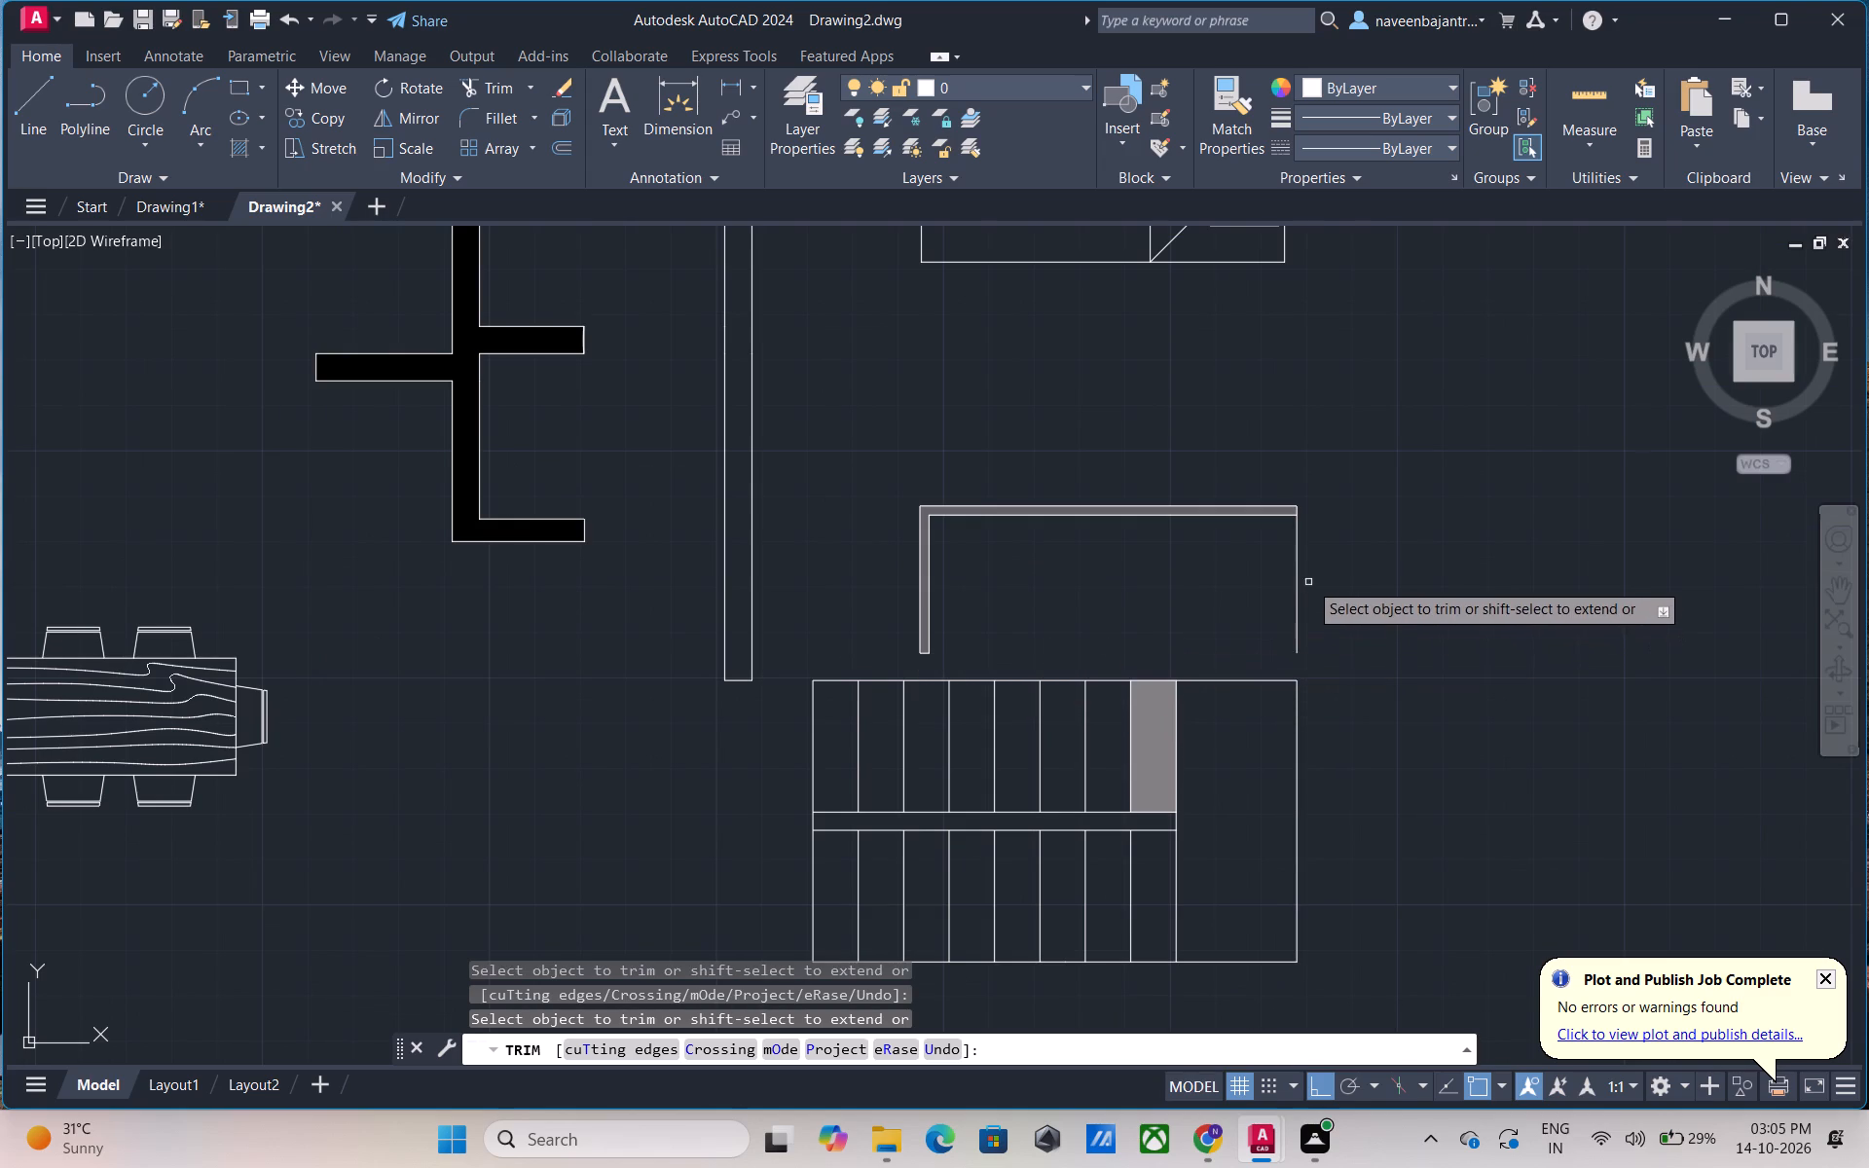
{"action": "left_click", "coordinate": [1298, 571]}
Trim away the stair landing outline east of the two flights.
{"action": "left_click", "coordinate": [1298, 735]}
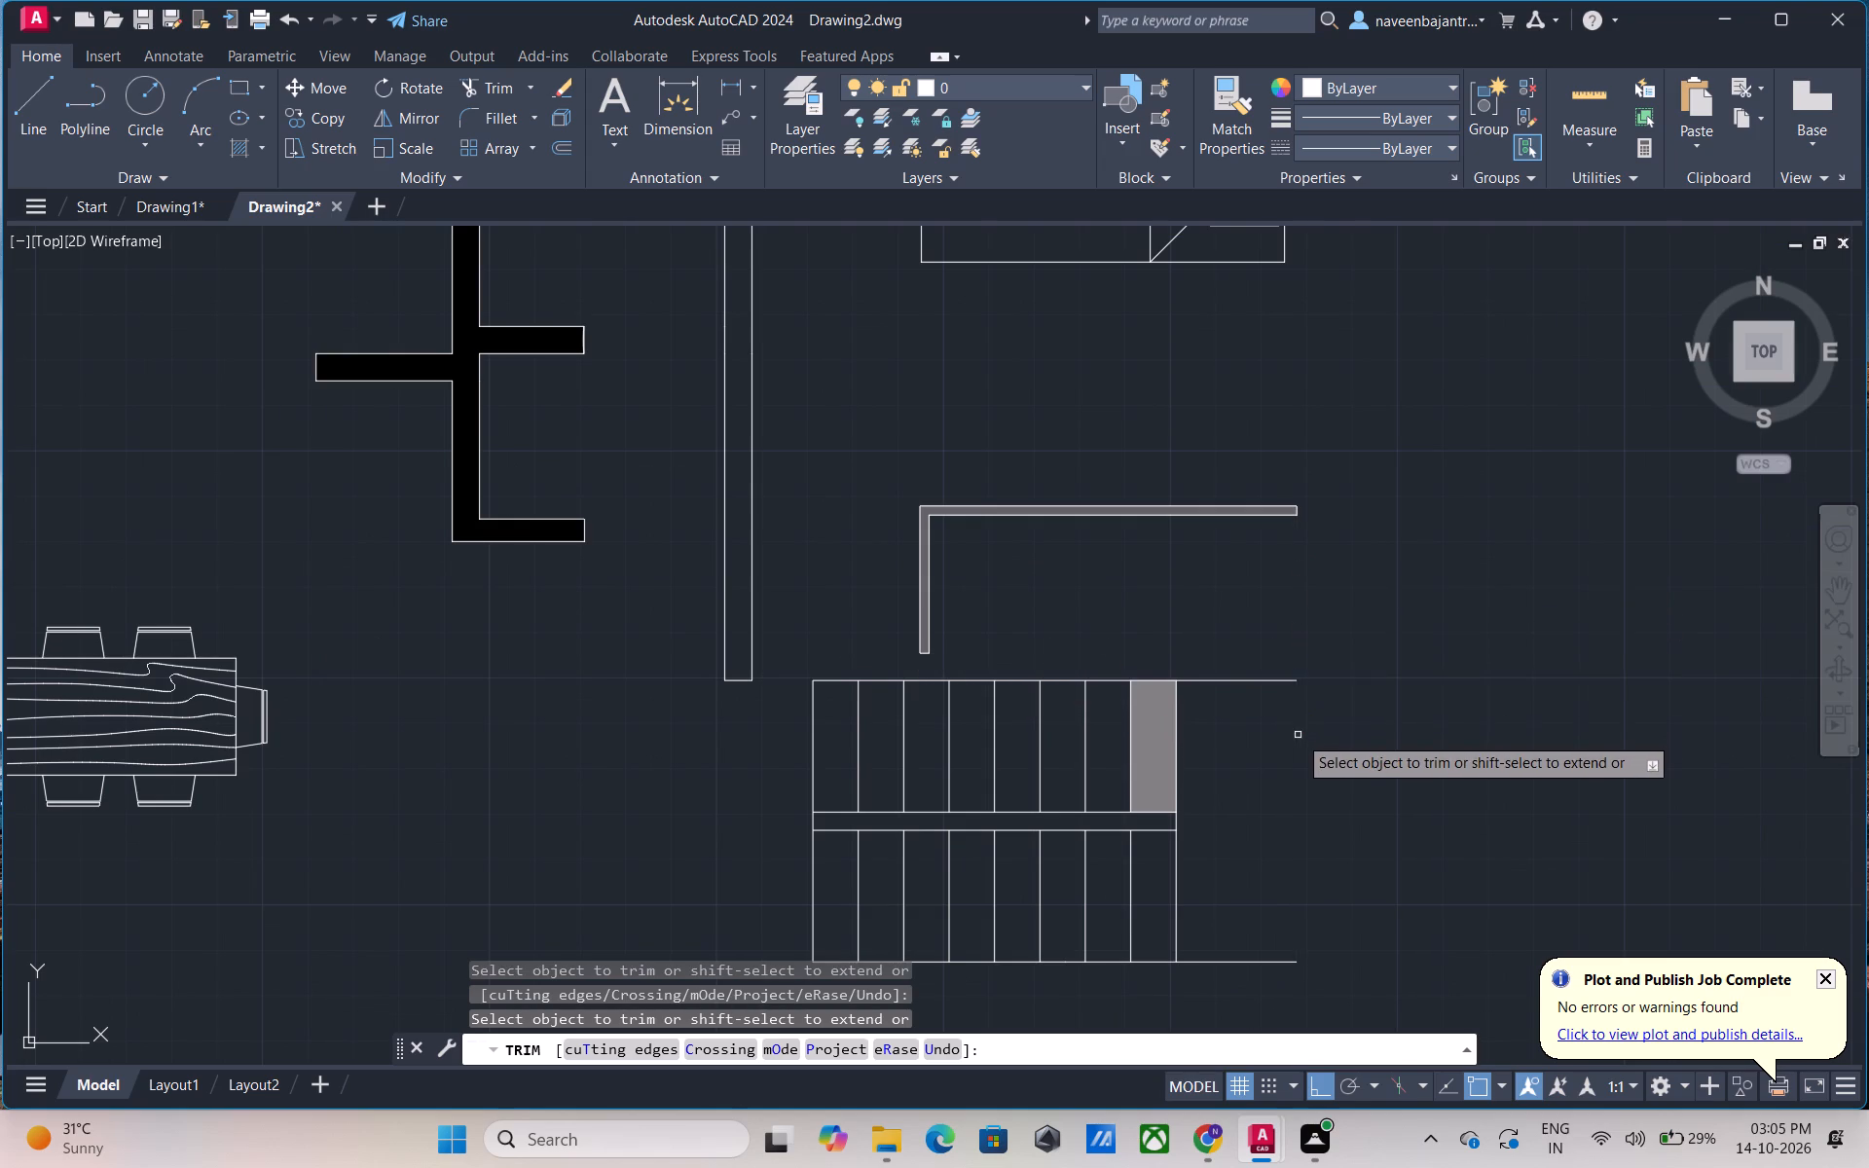
{"action": "left_click", "coordinate": [1225, 680]}
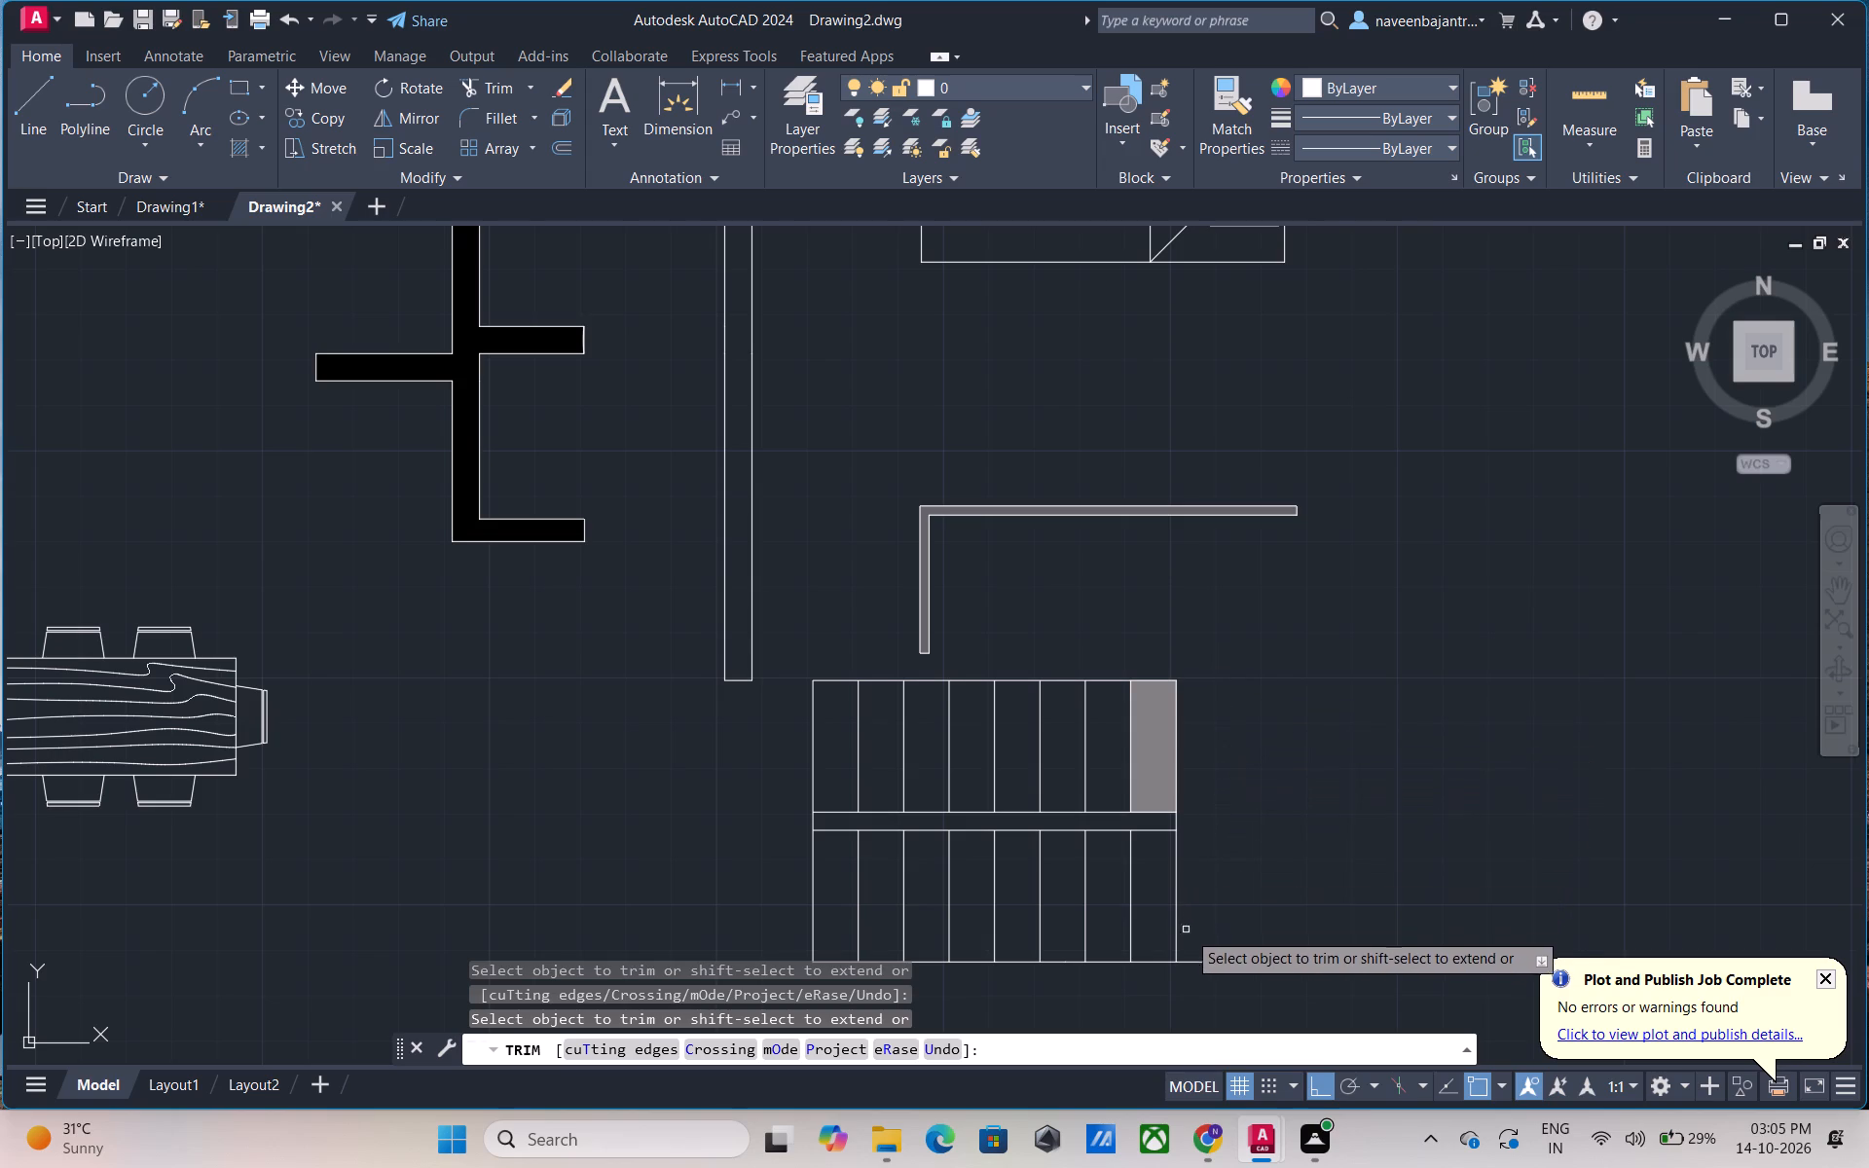
{"action": "left_click", "coordinate": [1204, 959]}
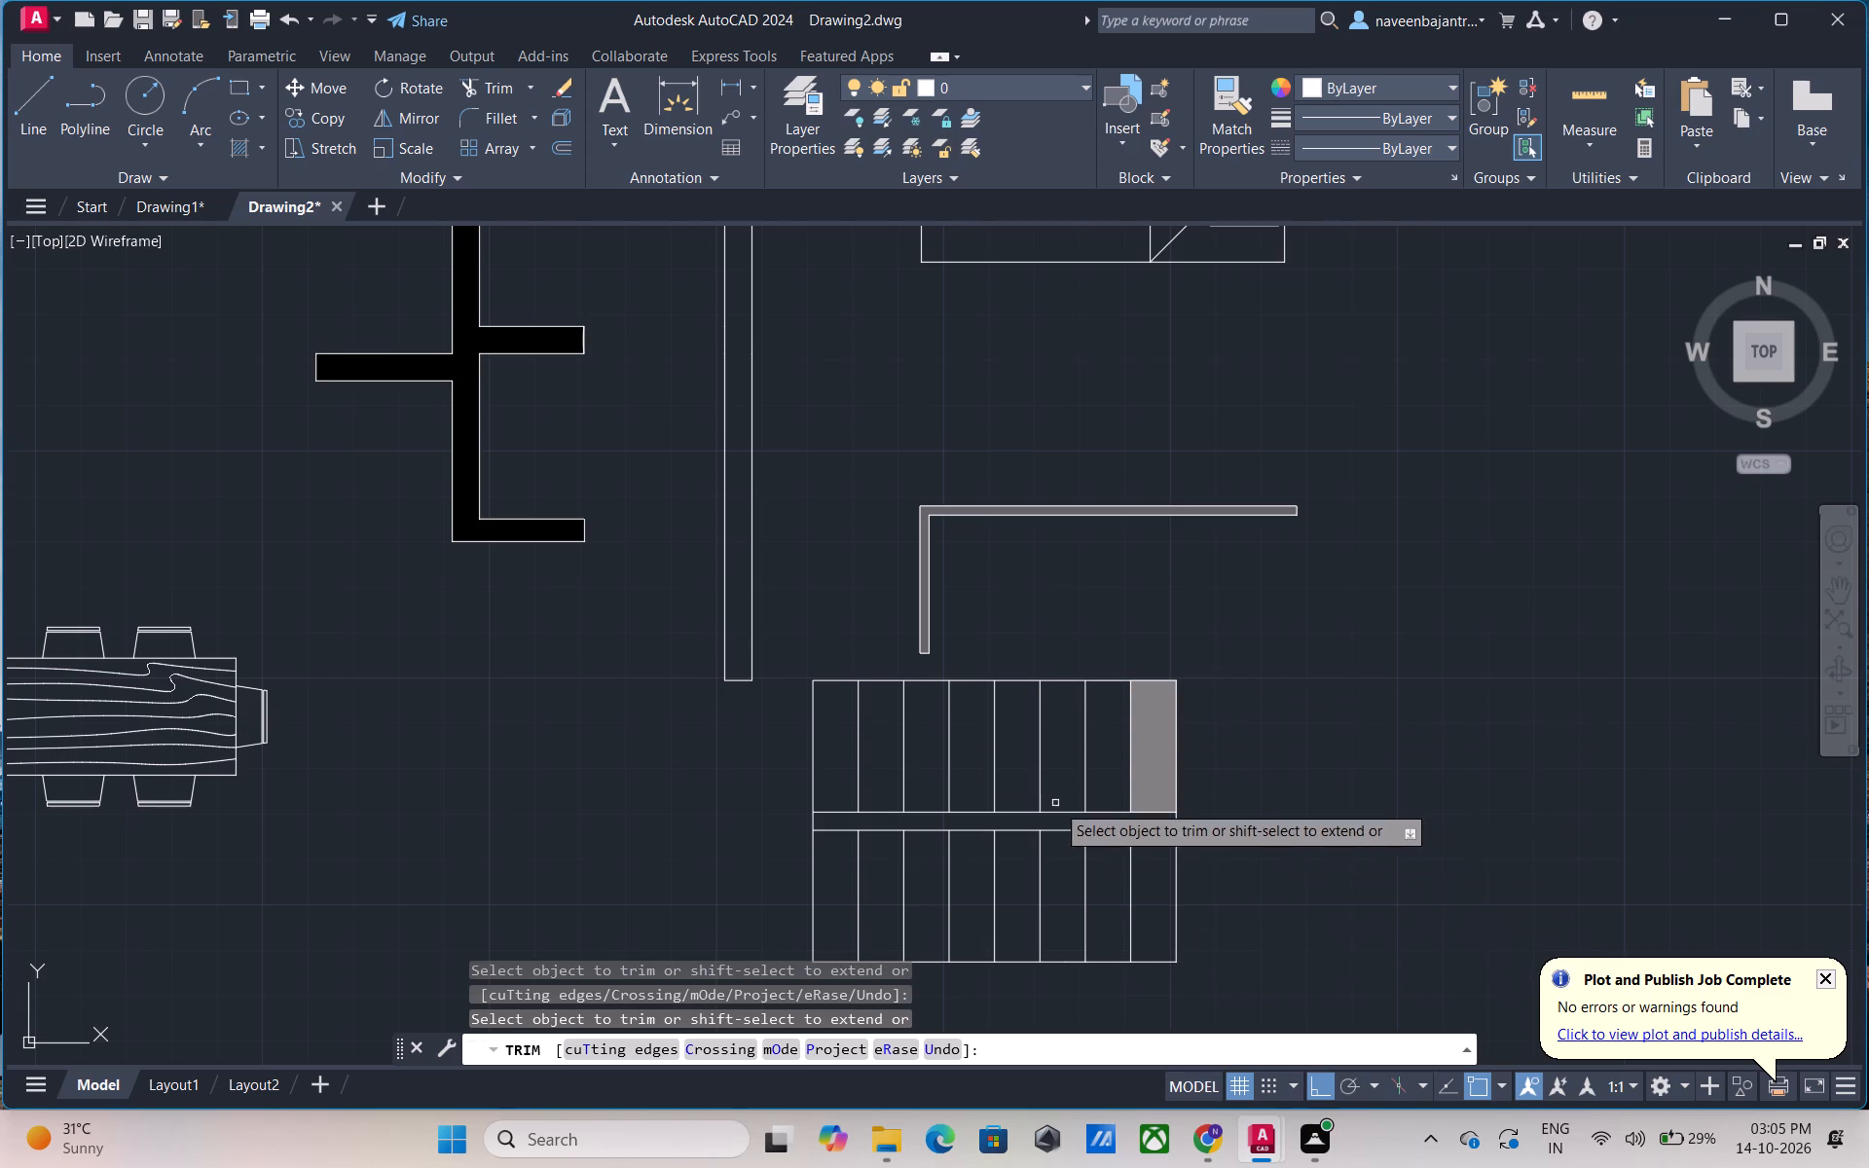
Trim away the double wall lines between the utility wall and the bed, including the short closing line at their south end.
{"action": "scroll", "coordinate": [879, 603], "scroll_direction": "down", "scroll_amount": 2}
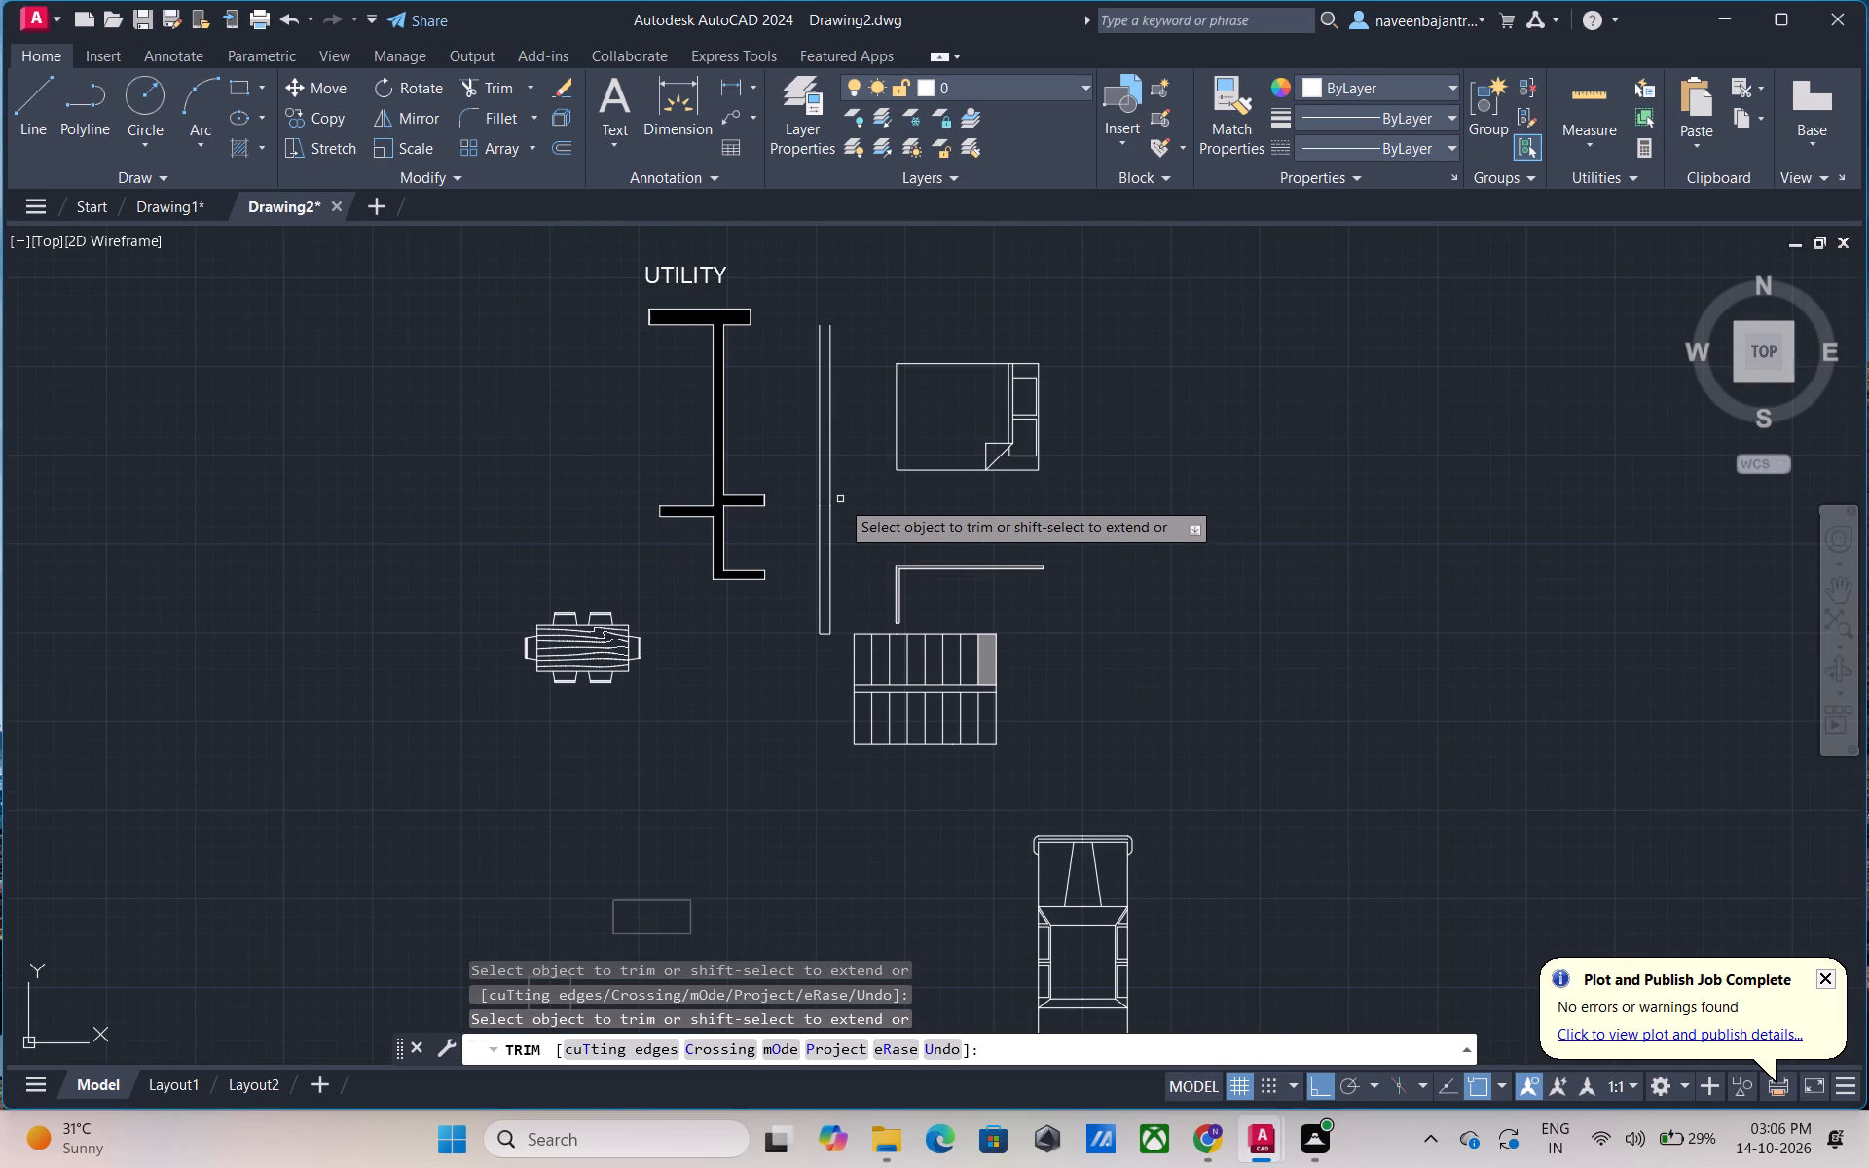
{"action": "left_click", "coordinate": [828, 489]}
{"action": "left_click", "coordinate": [820, 475]}
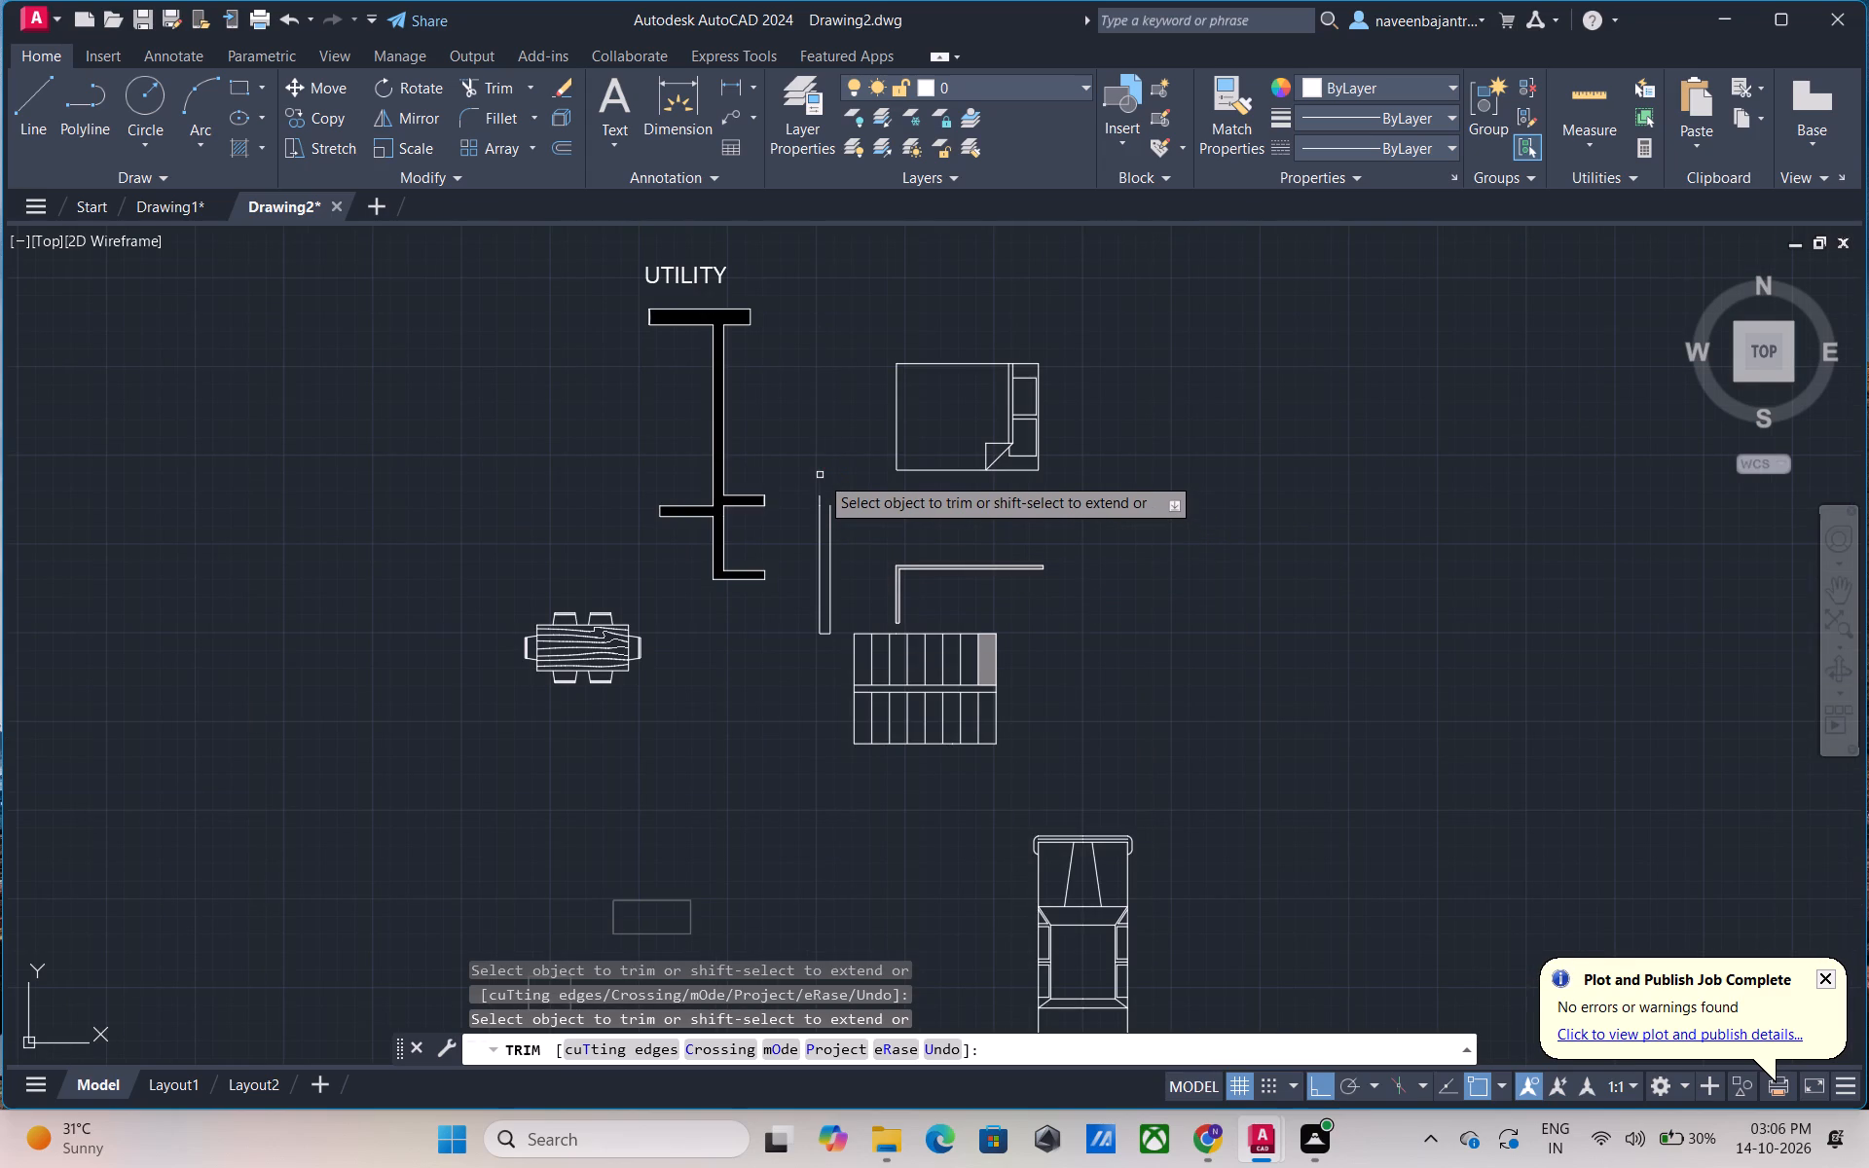
{"action": "left_click", "coordinate": [820, 493]}
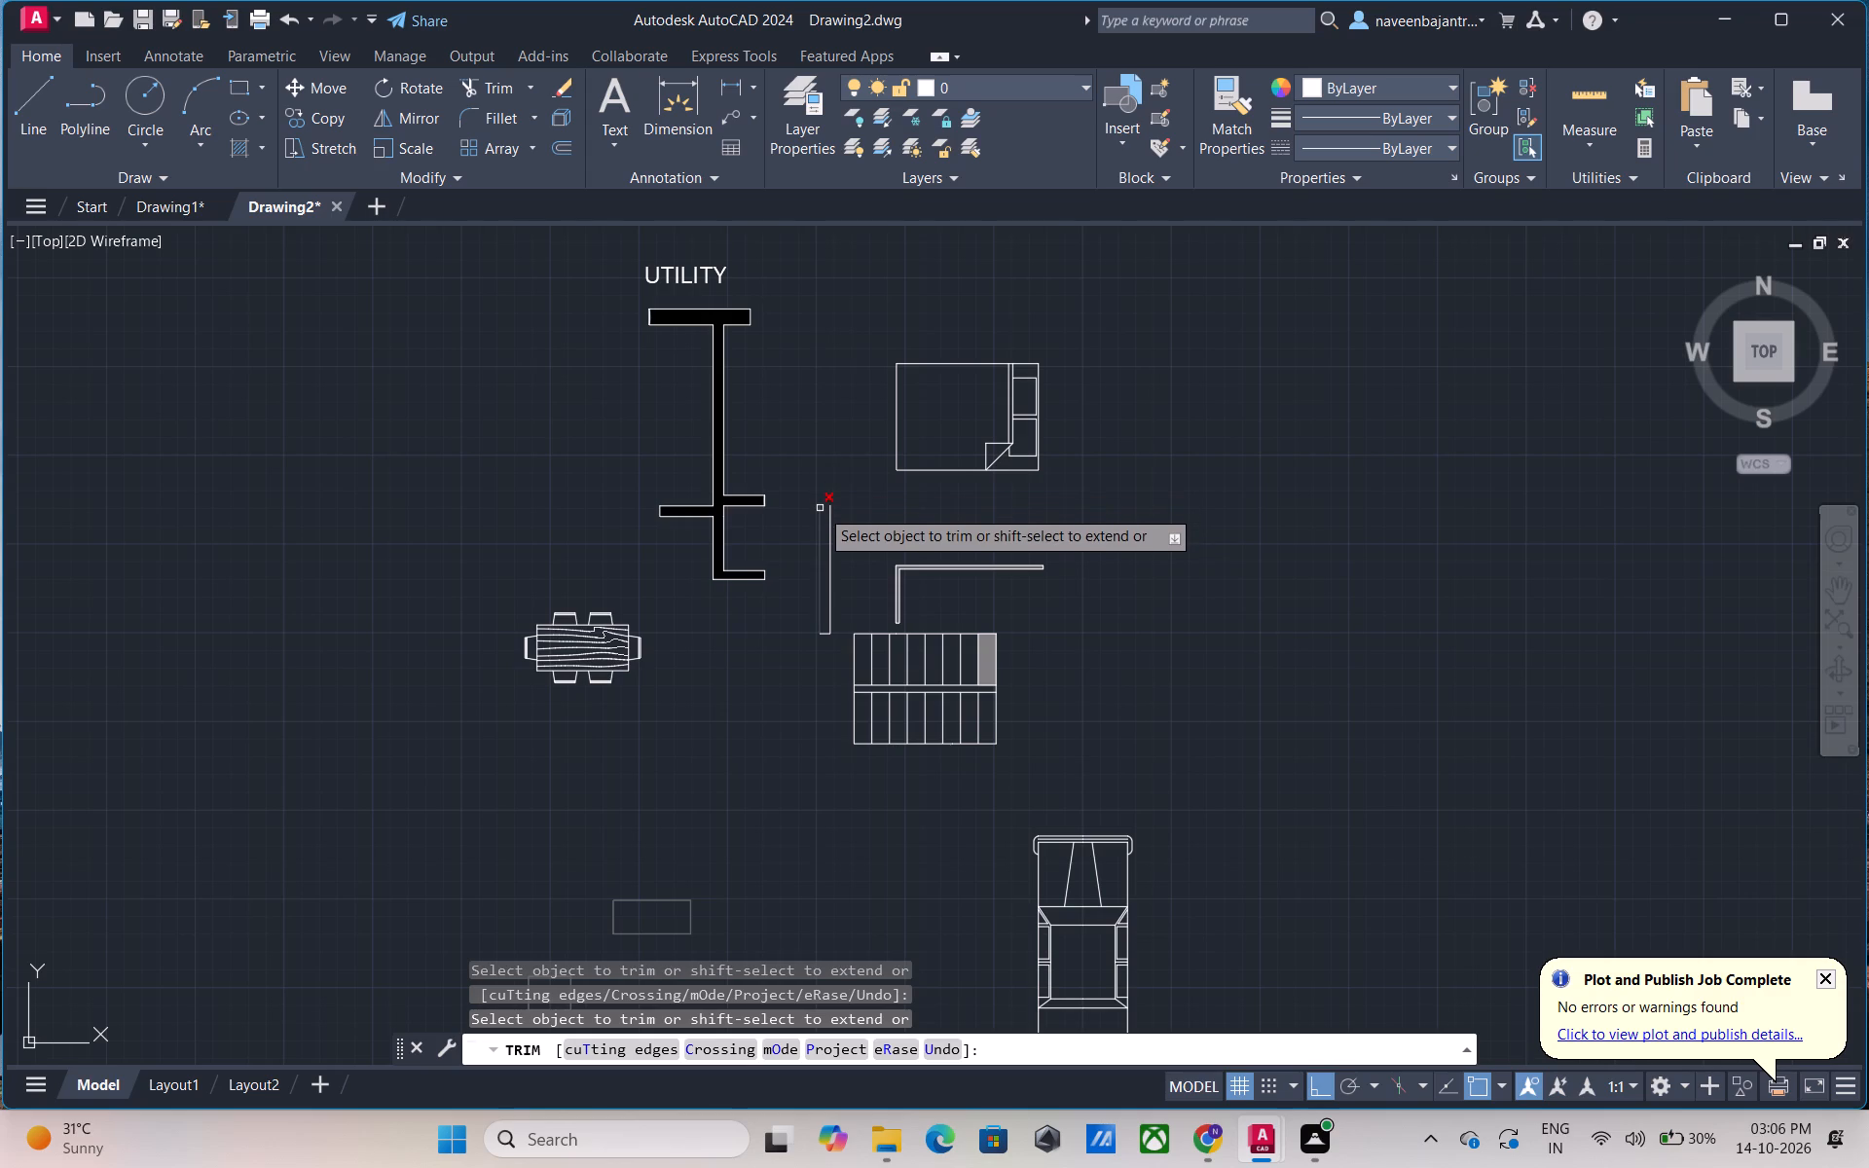
{"action": "left_click", "coordinate": [820, 508]}
{"action": "left_click", "coordinate": [830, 521]}
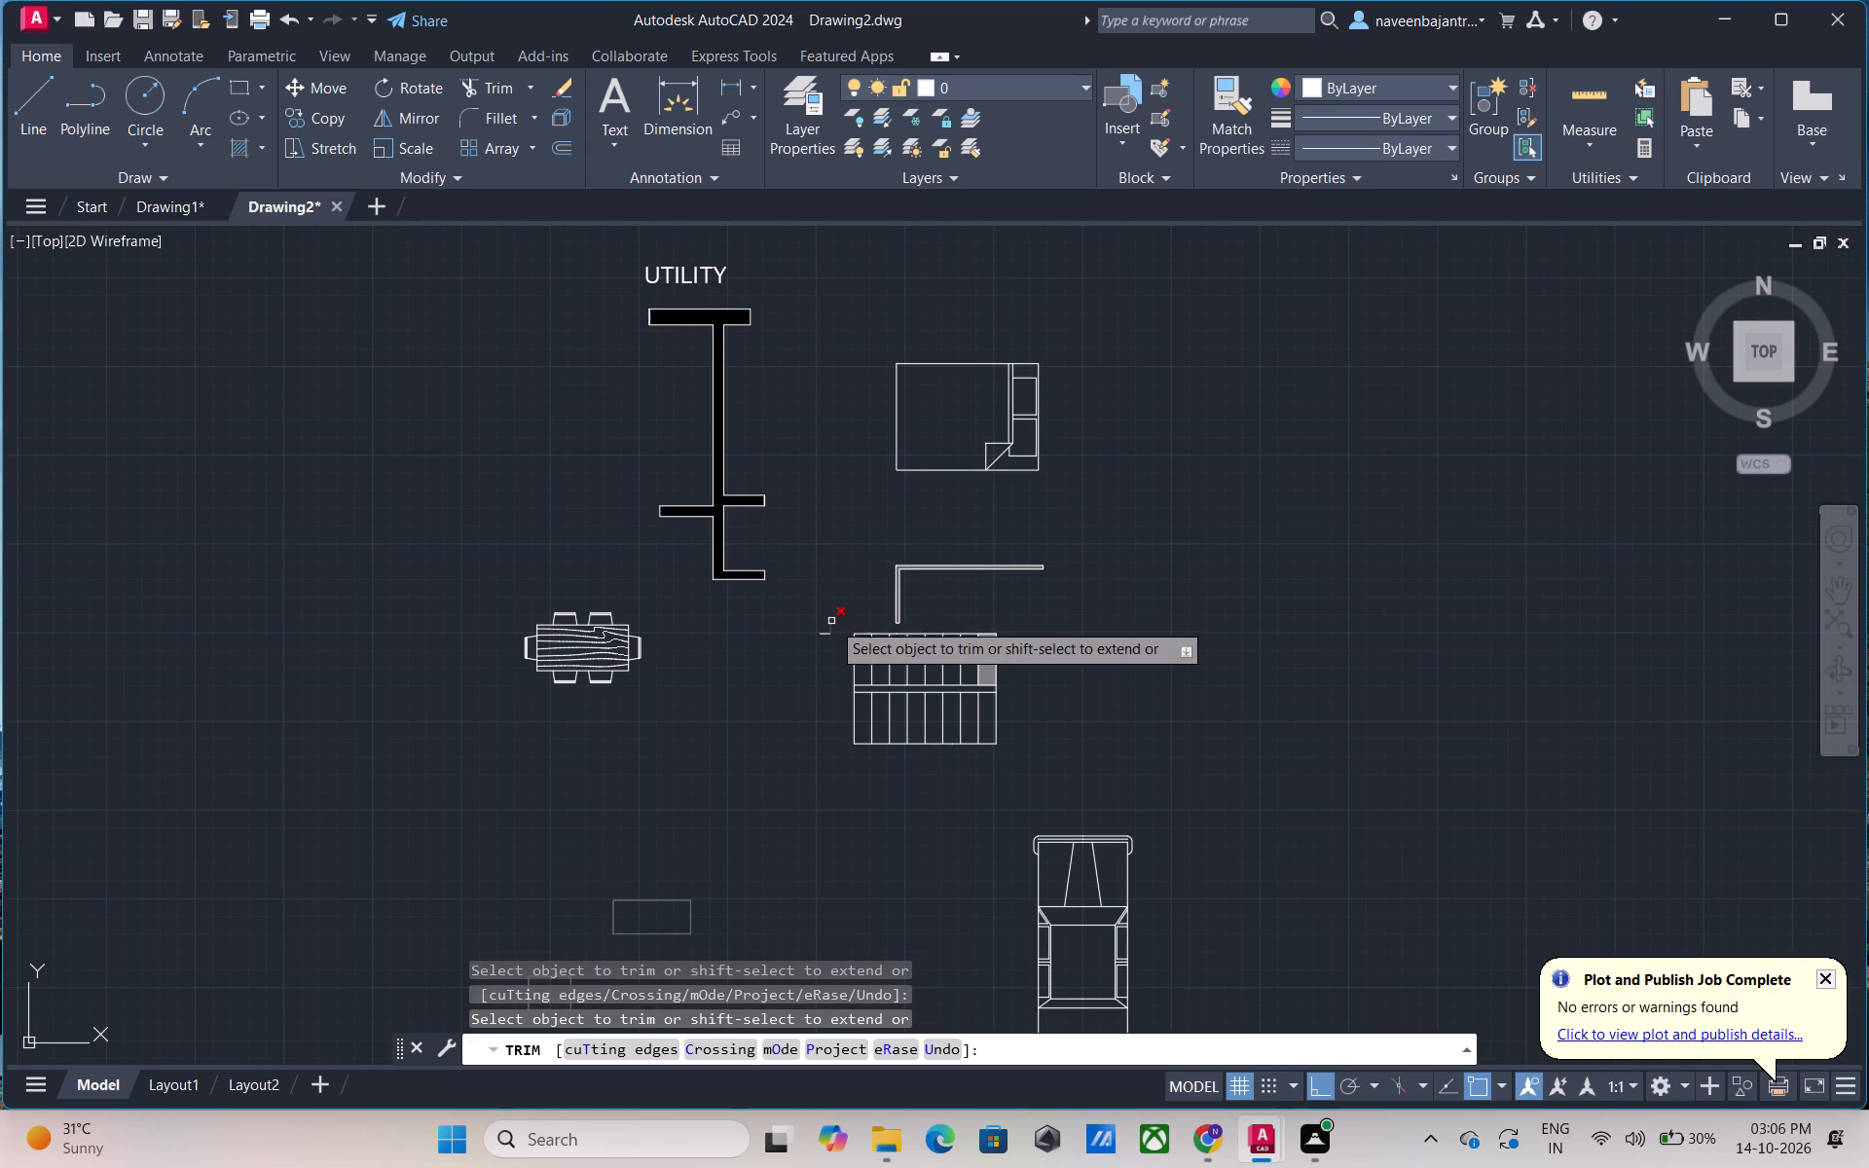
{"action": "left_click", "coordinate": [830, 629]}
{"action": "left_click", "coordinate": [827, 636]}
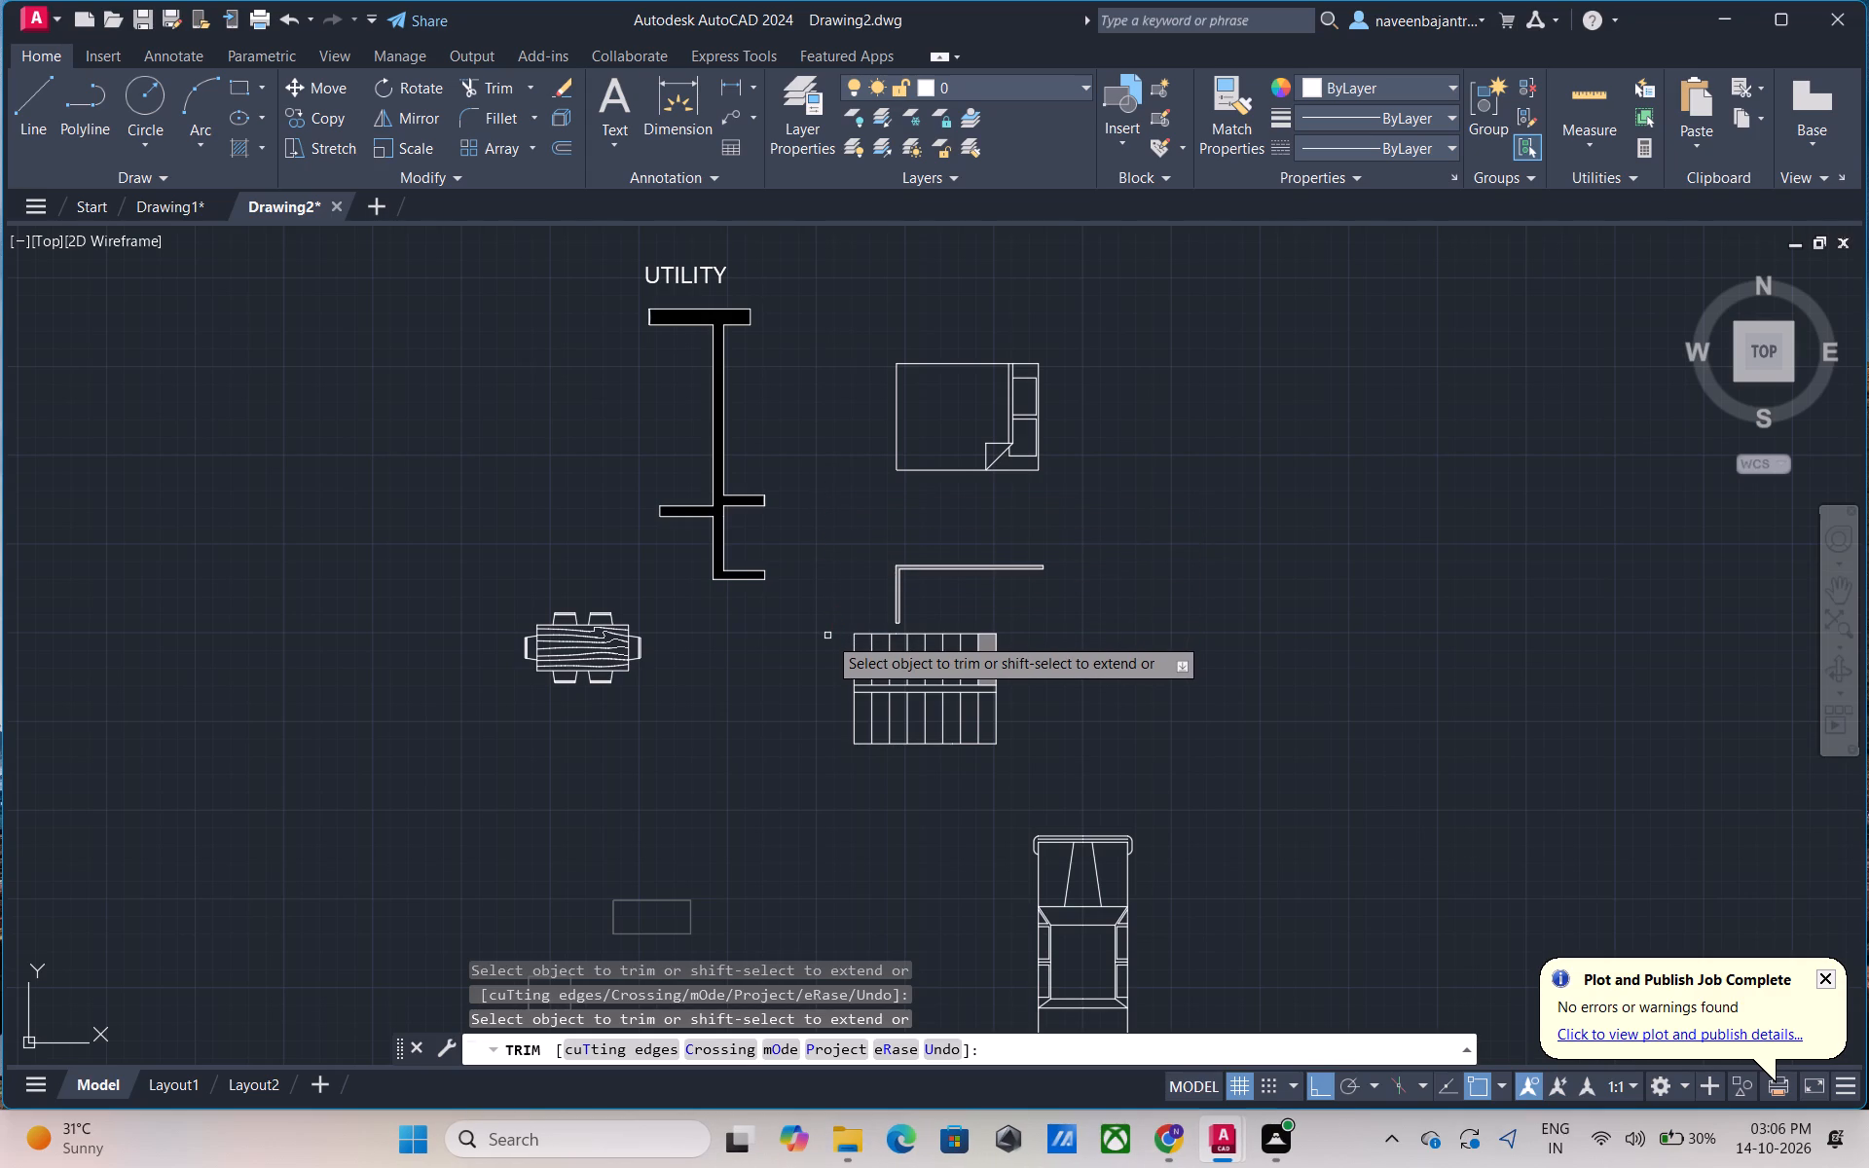
{"action": "key", "text": "Escape"}
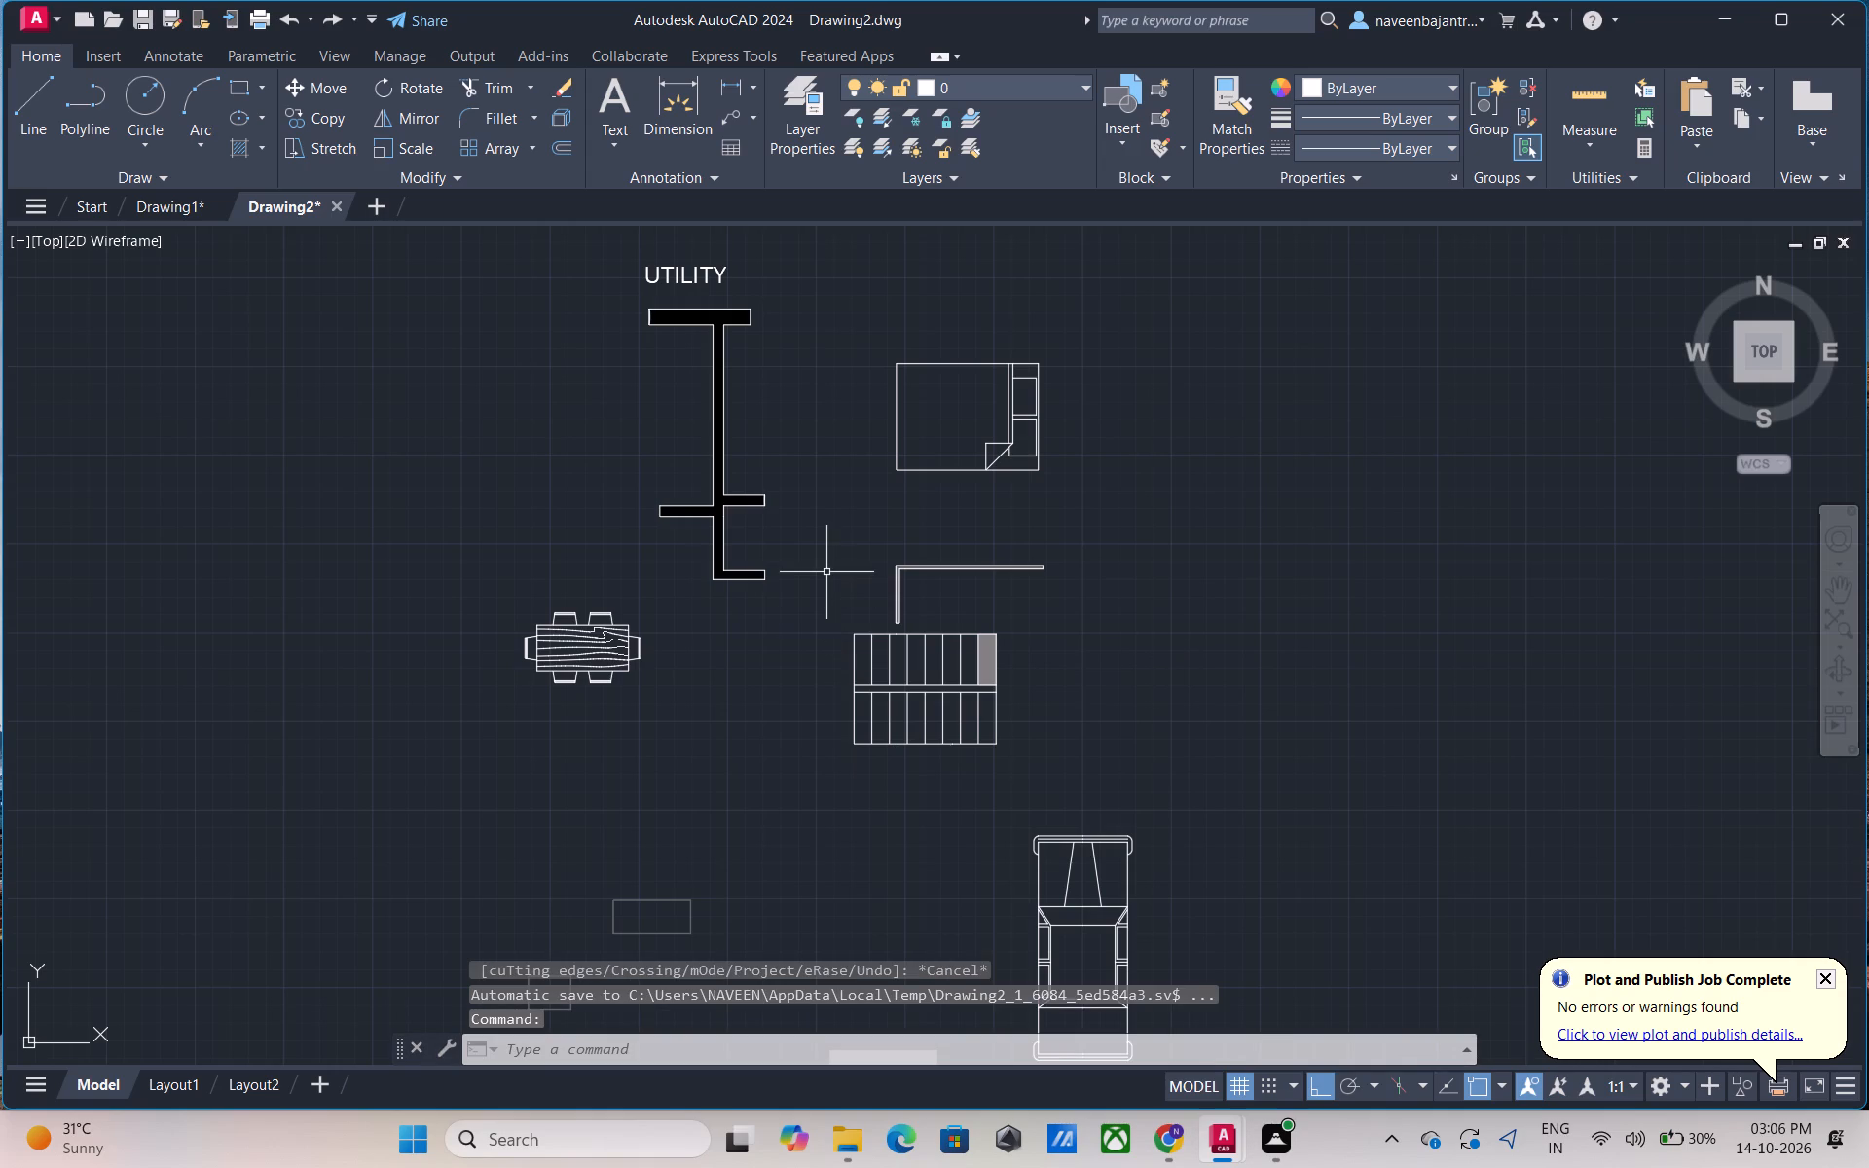
Delete the fills from the utility wall, the easternmost upper stair tread and the L-shaped wall, plus the grey bar southwest of the car.
{"action": "left_click", "coordinate": [719, 501]}
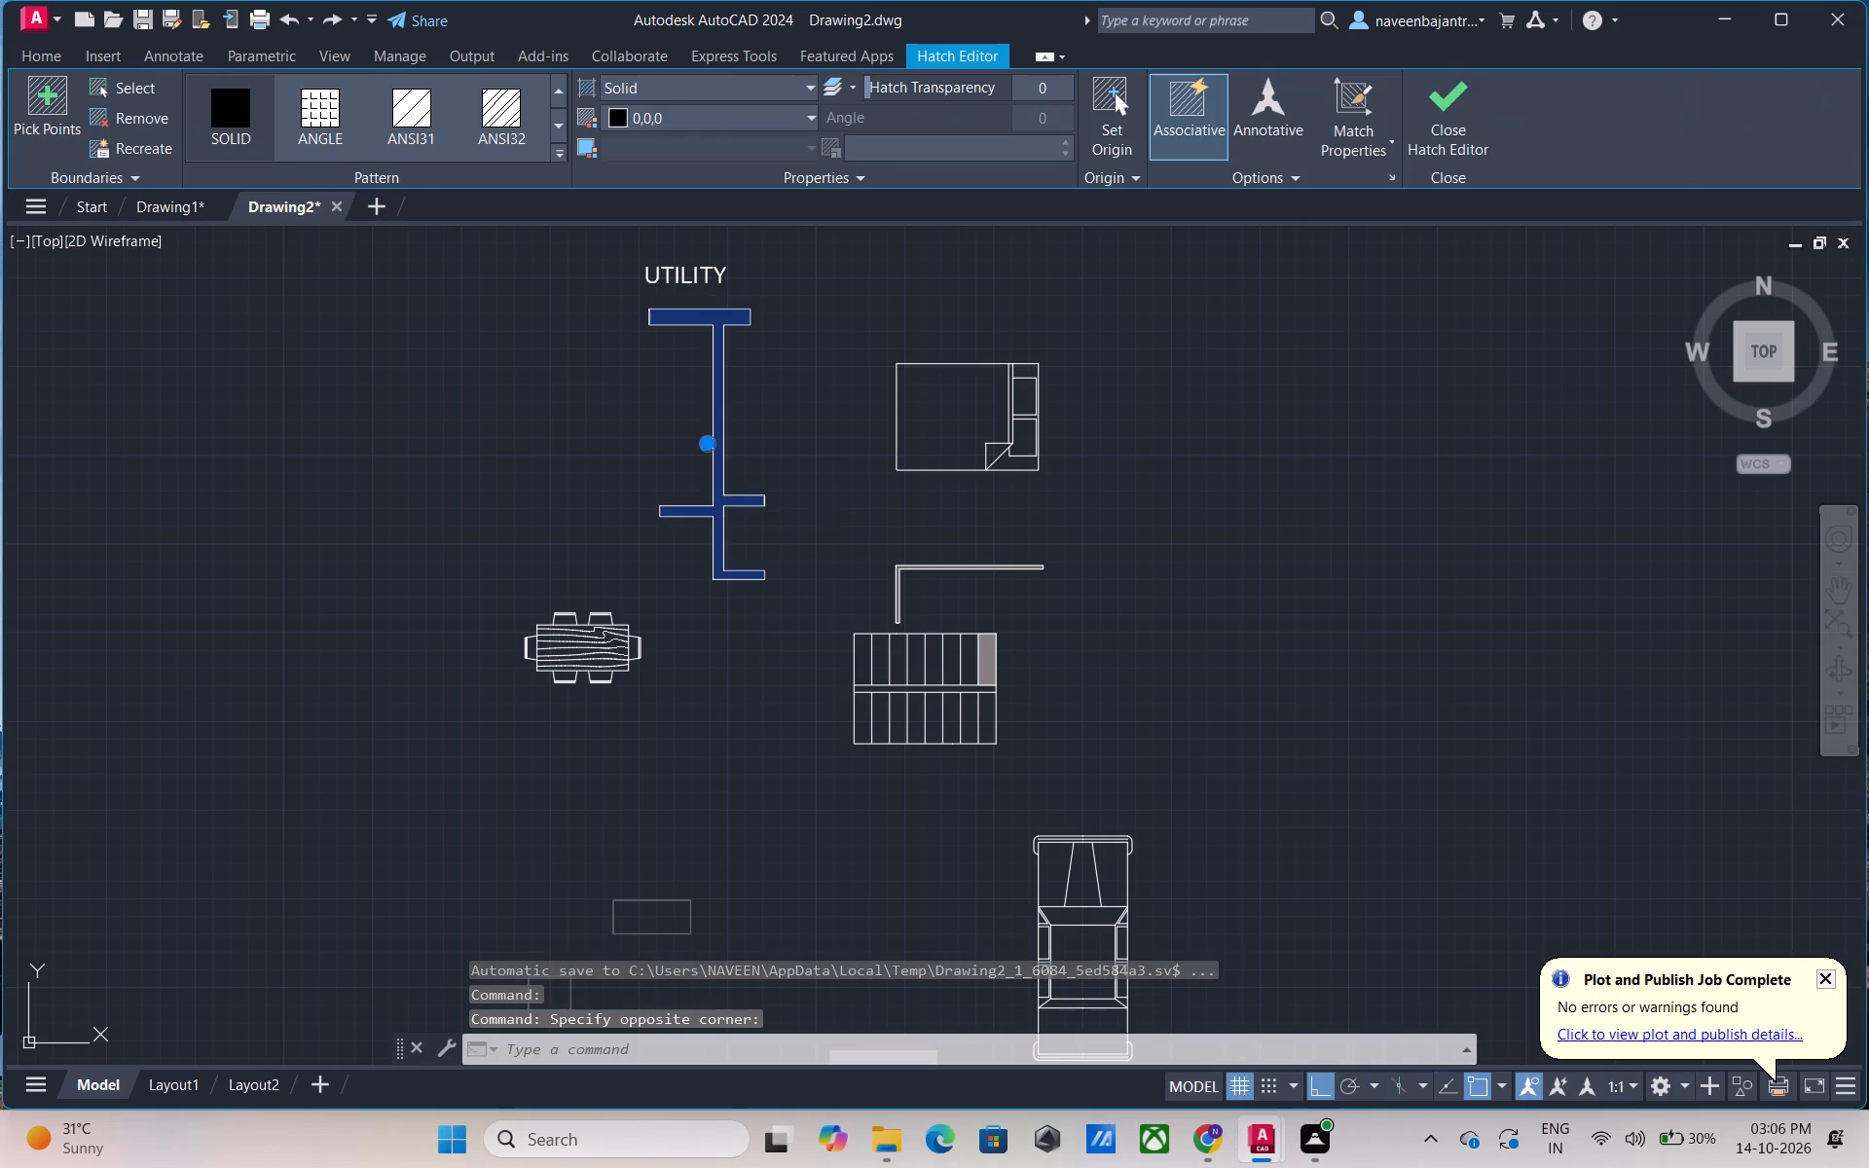
{"action": "key", "text": "Delete"}
{"action": "left_click", "coordinate": [990, 668]}
{"action": "key", "text": "Delete"}
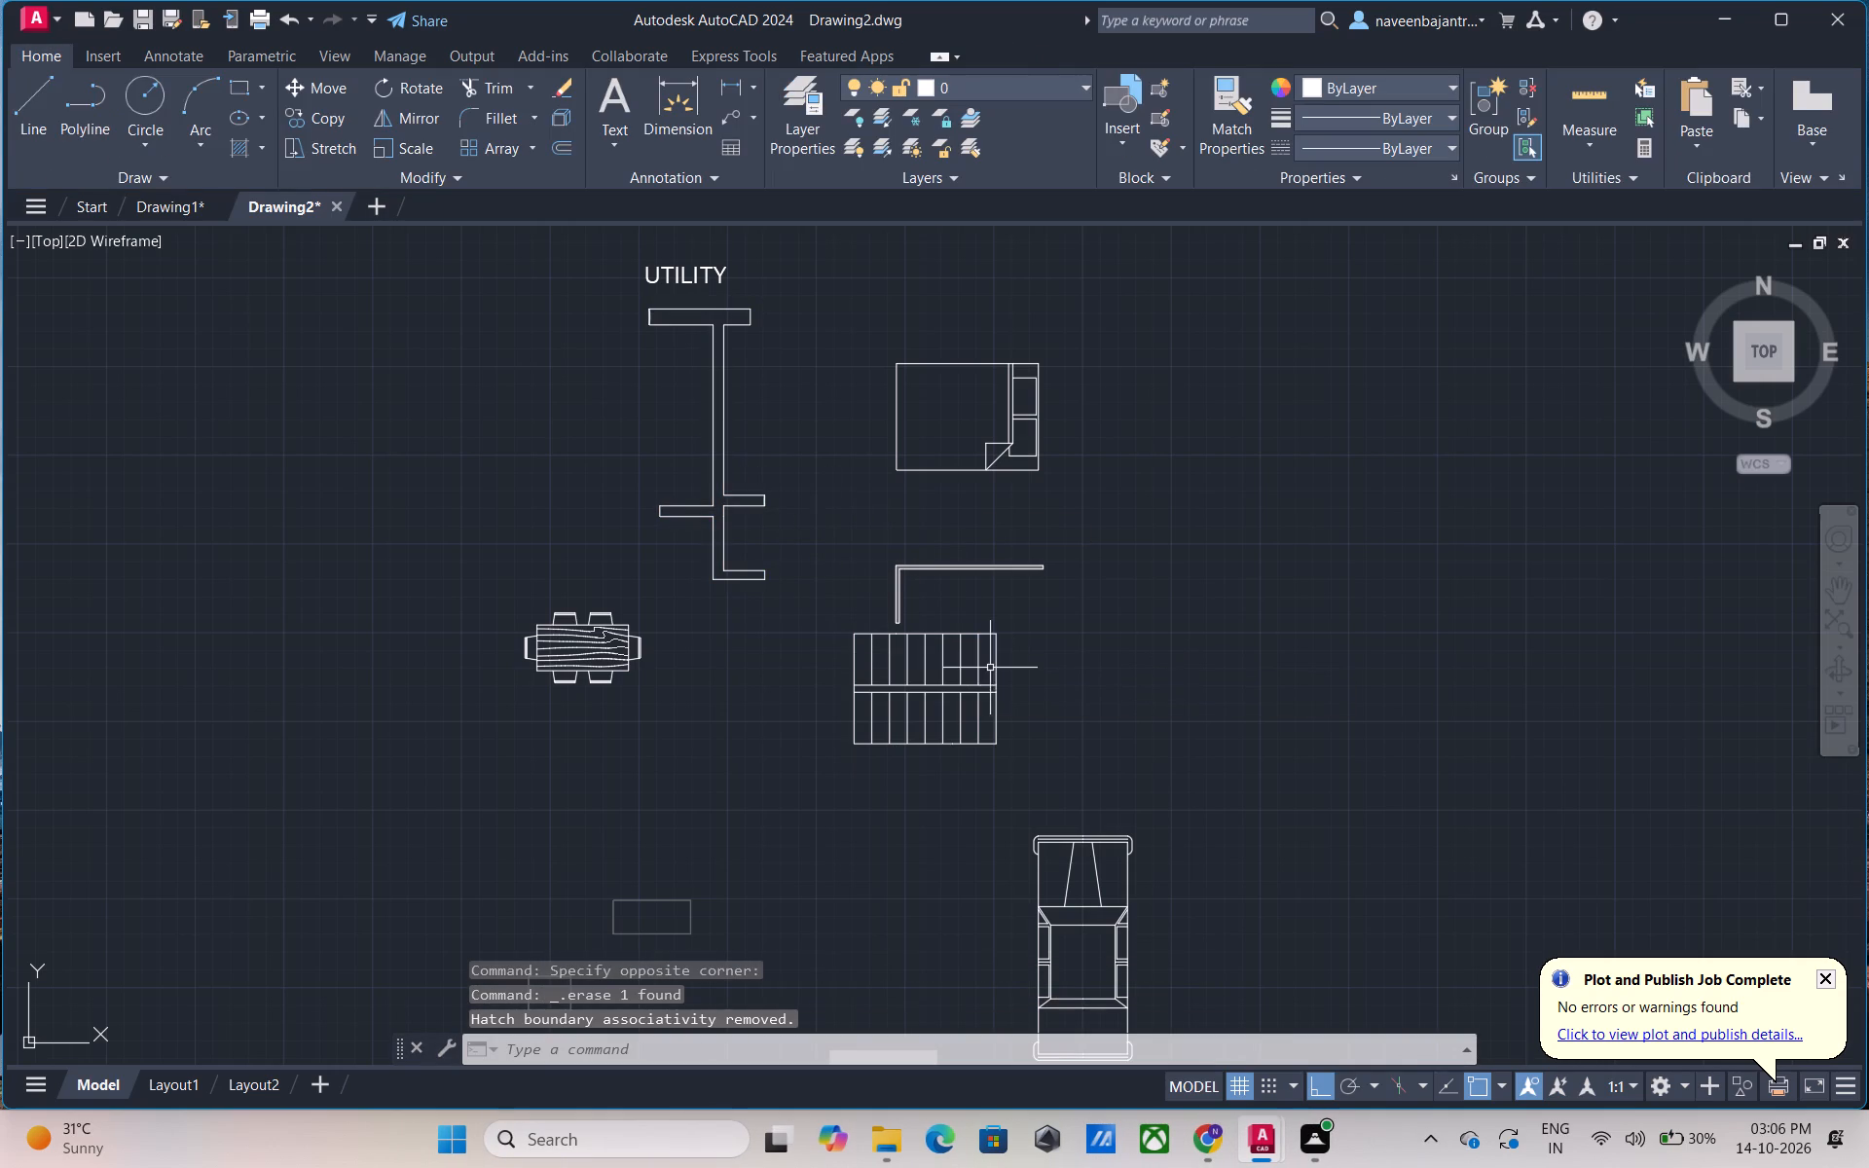
{"action": "scroll", "coordinate": [919, 584], "scroll_direction": "up", "scroll_amount": 5}
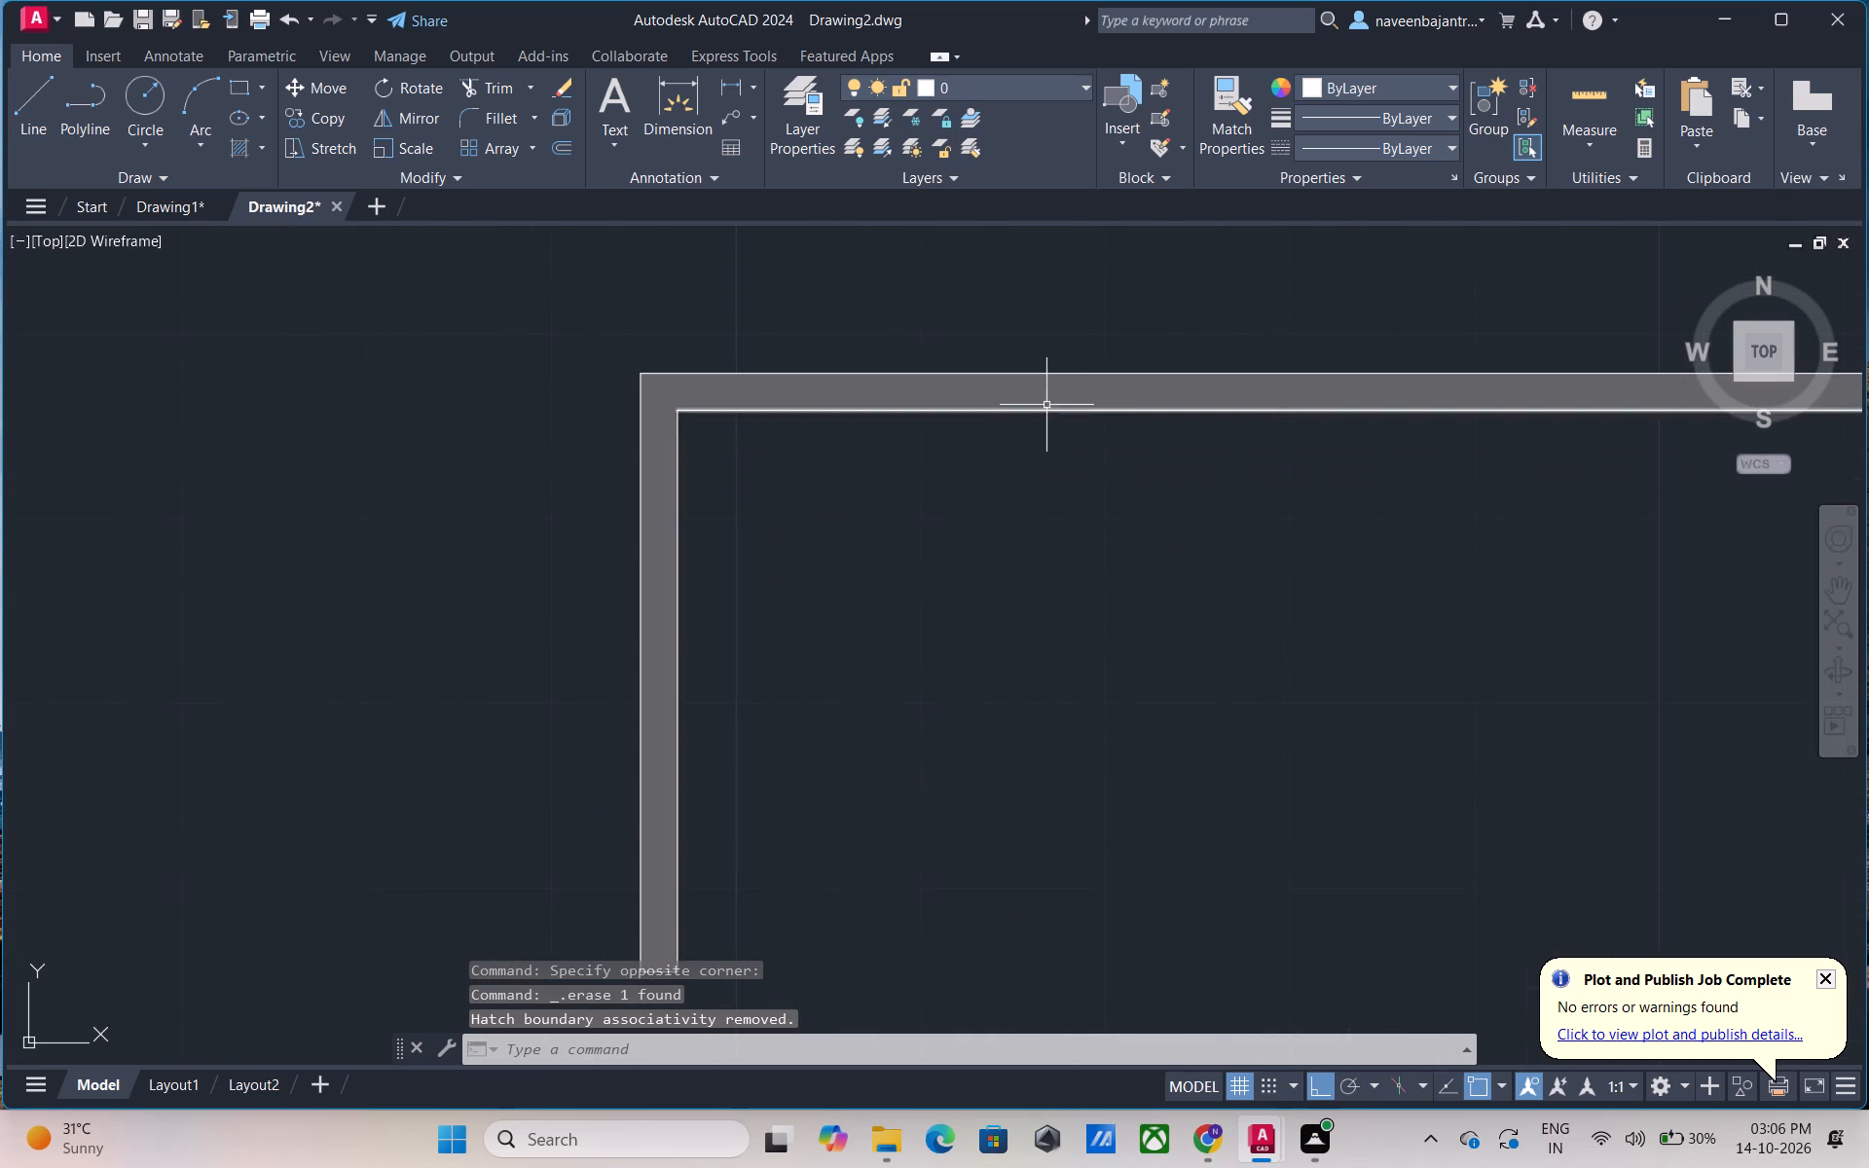
{"action": "left_click", "coordinate": [1080, 402]}
{"action": "key", "text": "Delete"}
{"action": "scroll", "coordinate": [1081, 424], "scroll_direction": "down", "scroll_amount": 6}
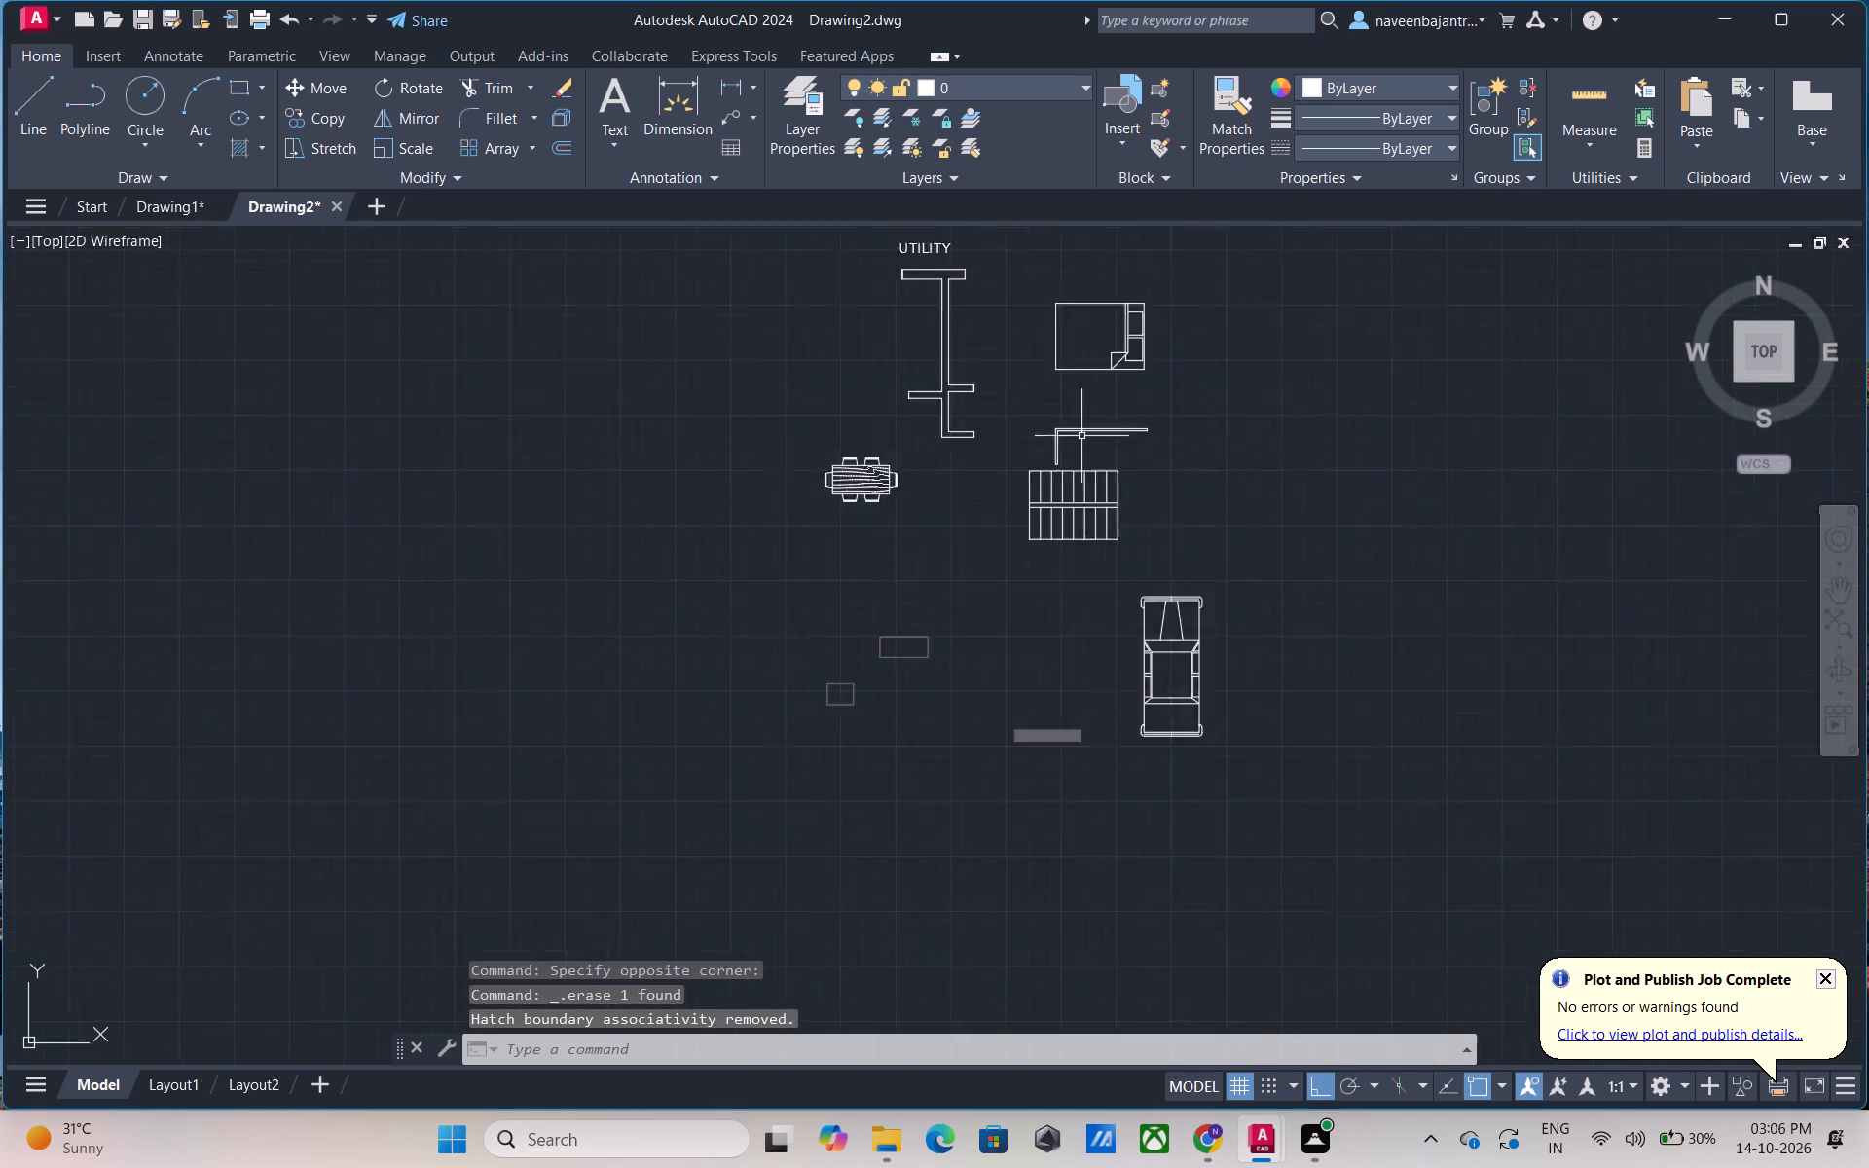
{"action": "scroll", "coordinate": [1081, 436], "scroll_direction": "down", "scroll_amount": 1}
{"action": "left_click", "coordinate": [1069, 625]}
{"action": "key", "text": "Delete"}
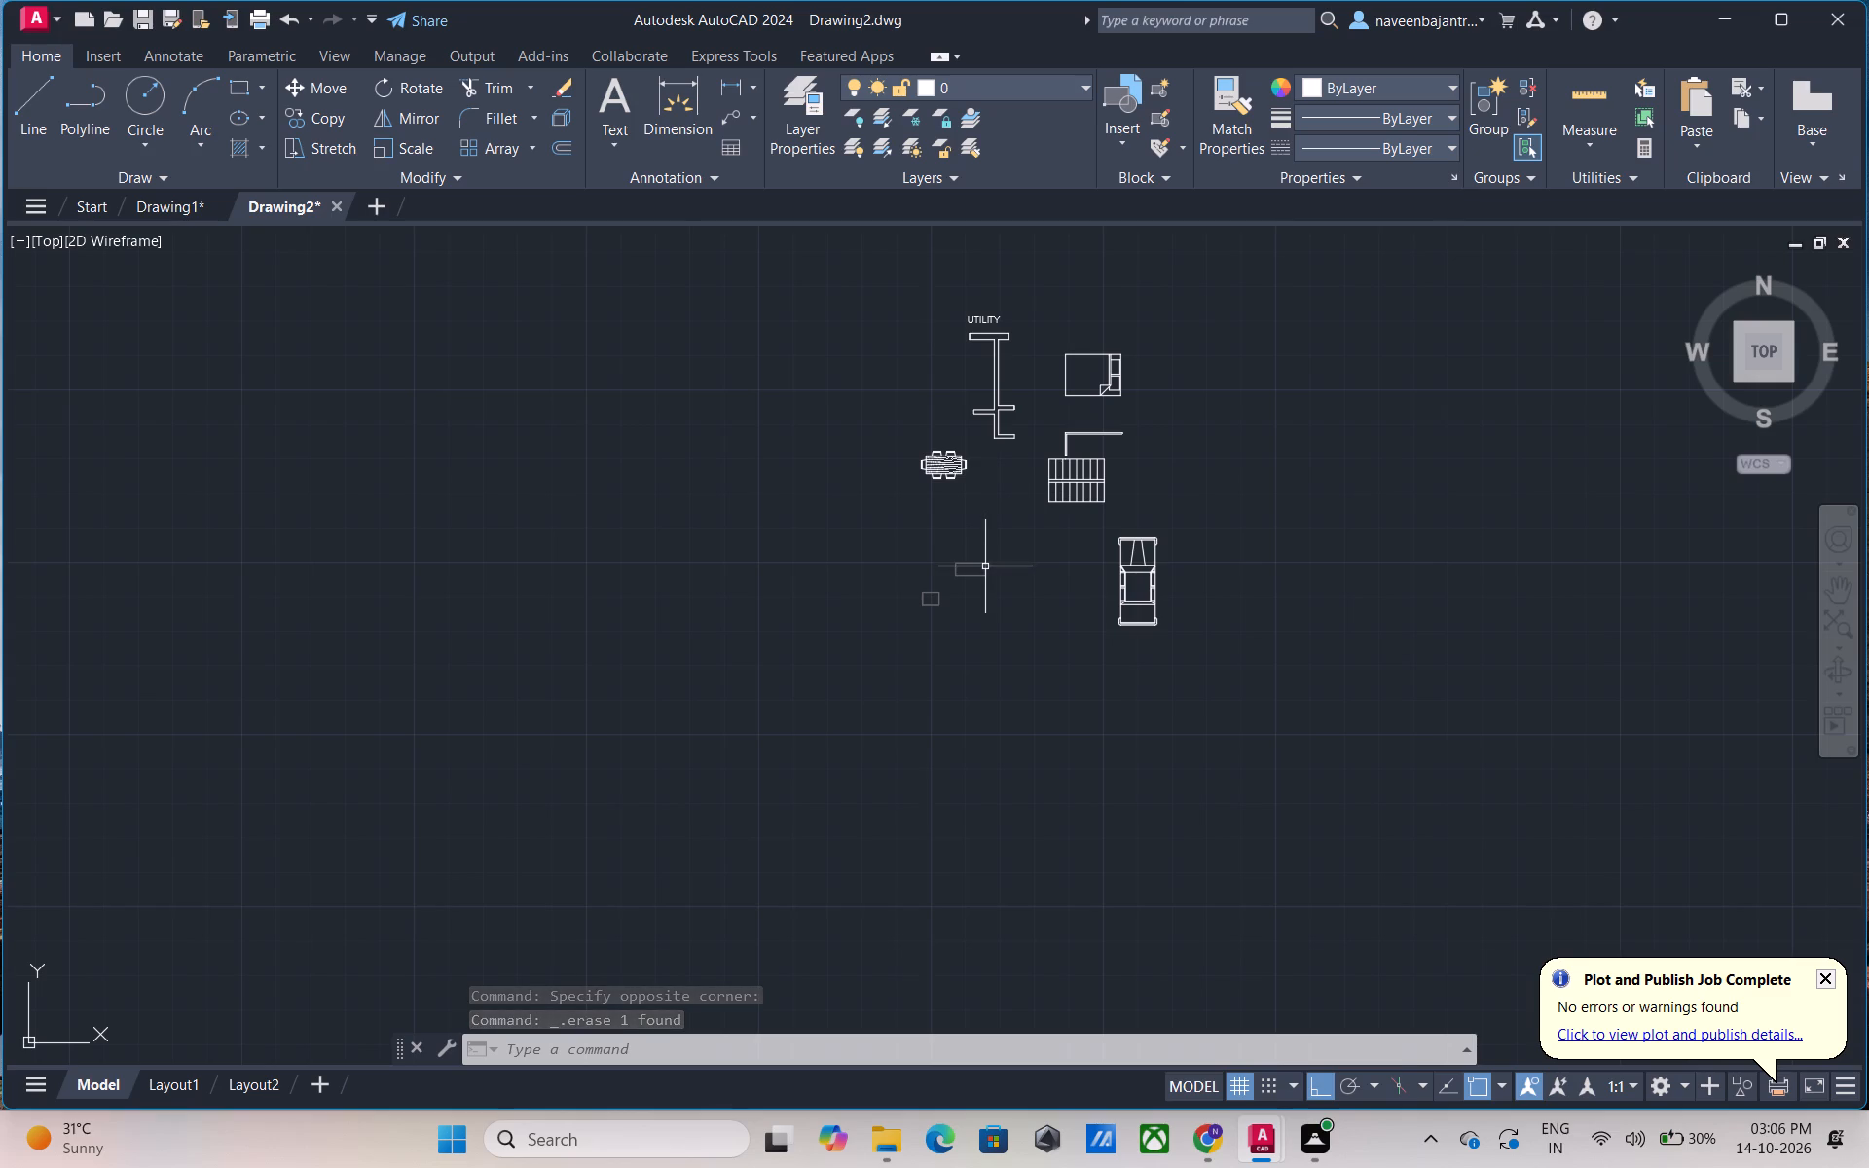
{"action": "scroll", "coordinate": [988, 575], "scroll_direction": "up", "scroll_amount": 3}
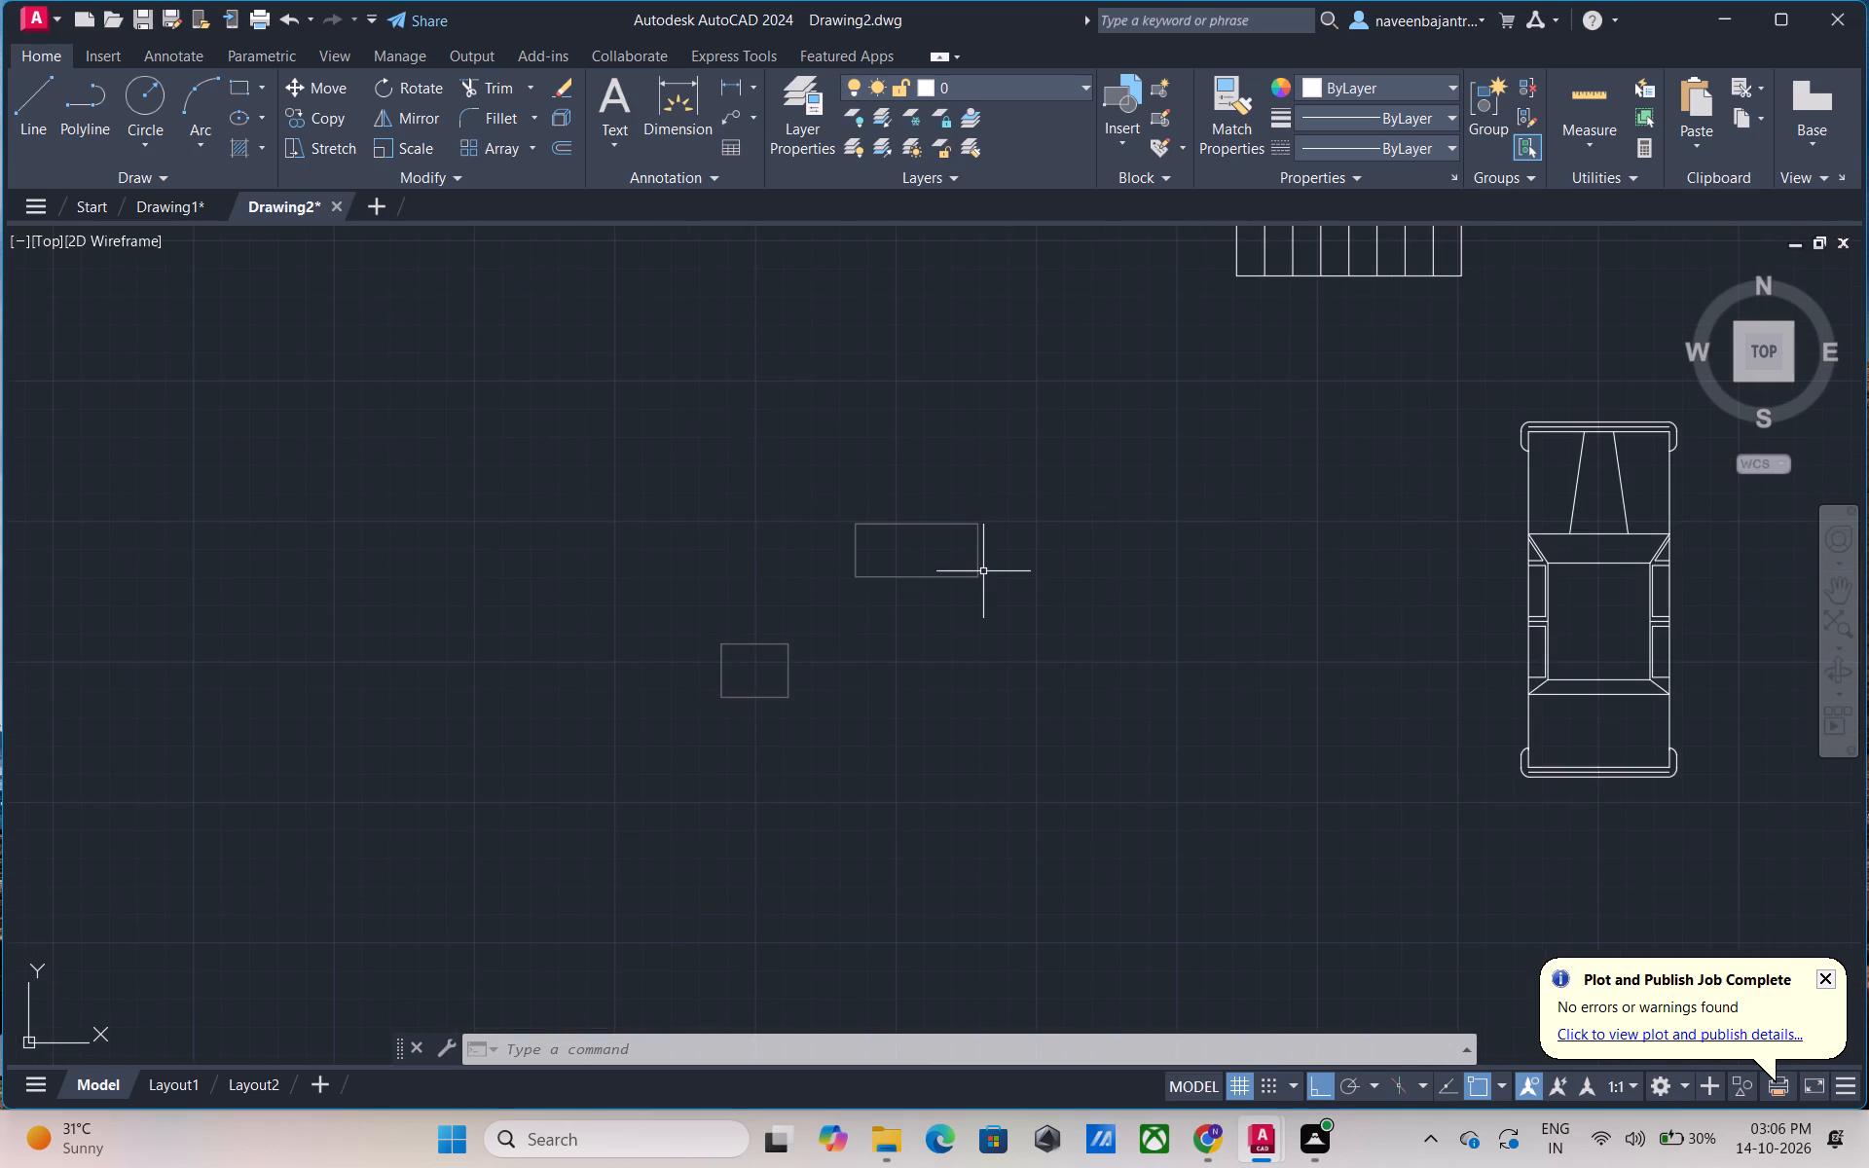
Delete the two leftover grey rectangles west of the car.
{"action": "scroll", "coordinate": [963, 575], "scroll_direction": "up", "scroll_amount": 4}
{"action": "left_click", "coordinate": [1051, 584]}
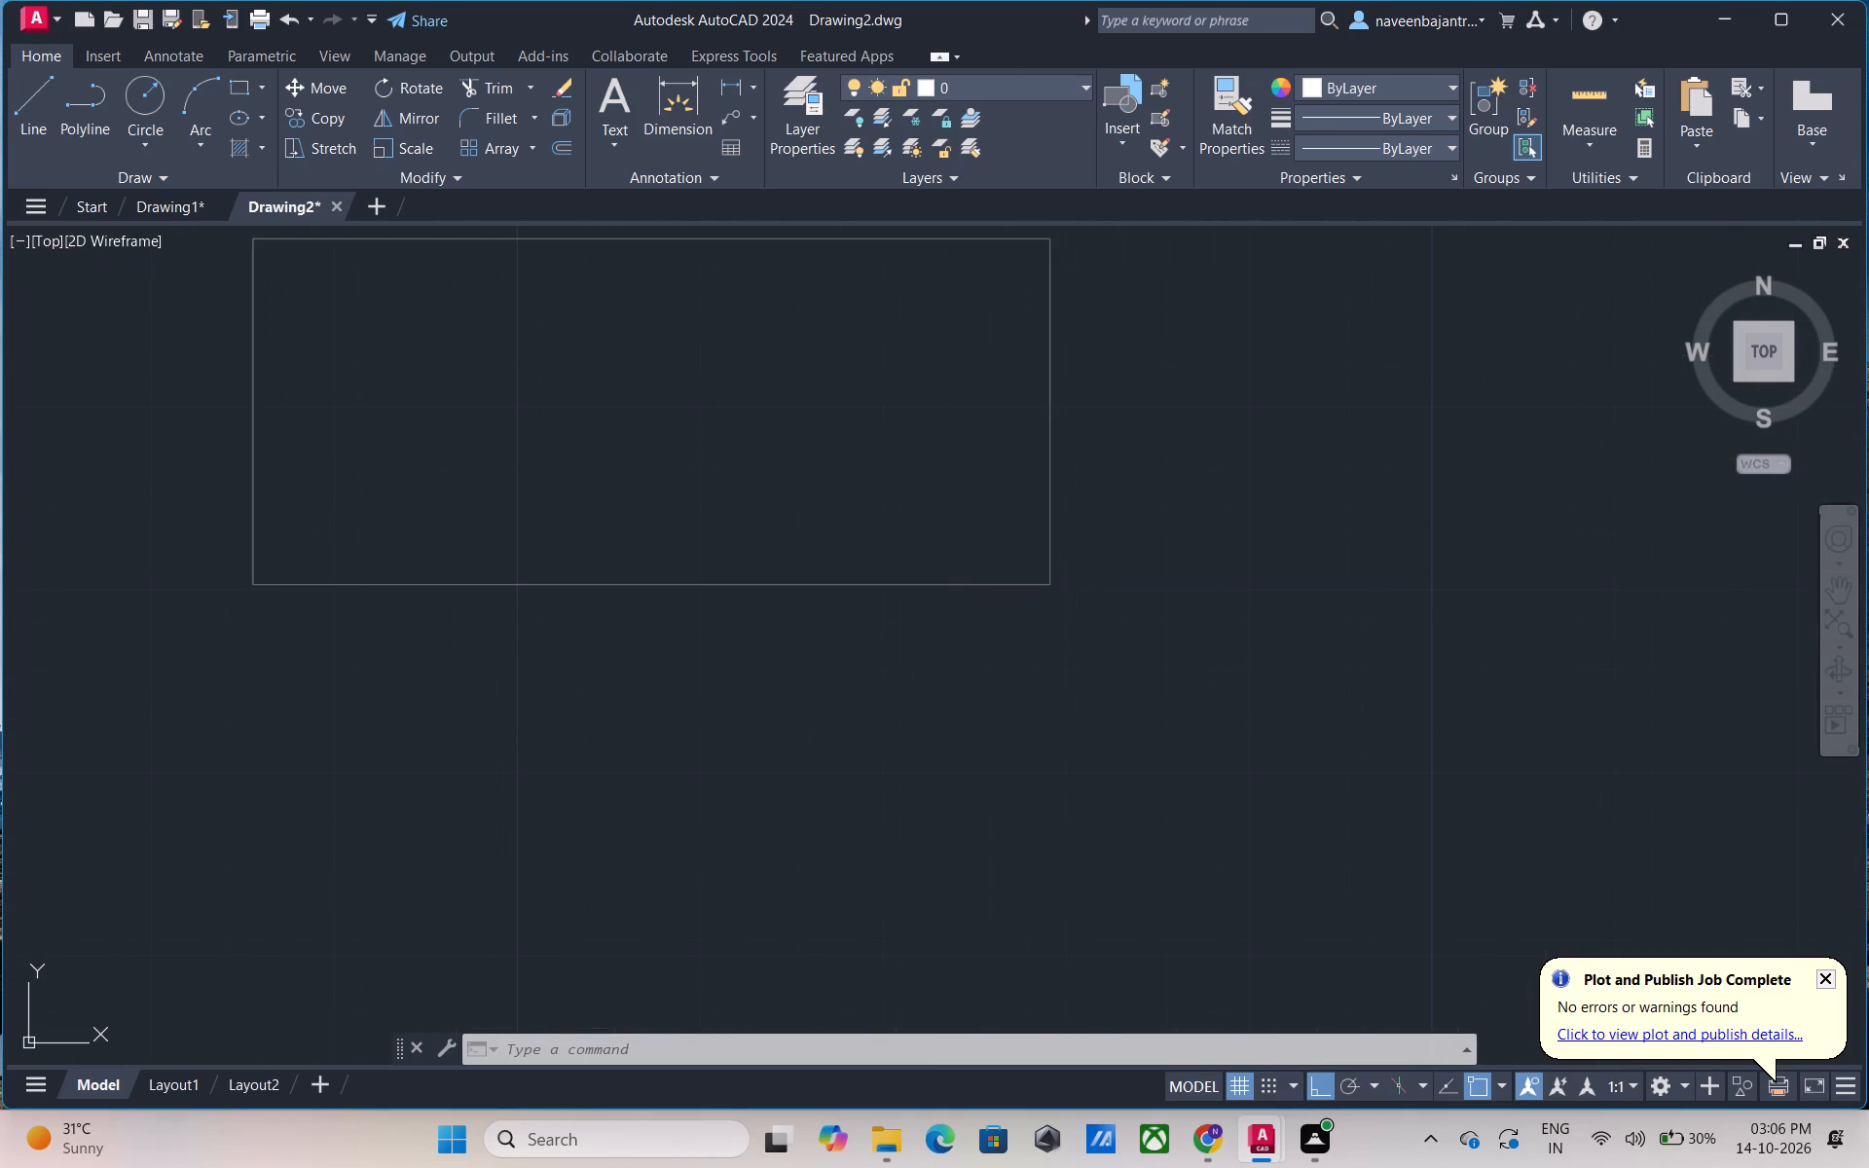
{"action": "key", "text": "Delete"}
Trim away the small thin arc inside the west end of the wall bar beneath the UTILITY label.
{"action": "scroll", "coordinate": [1079, 607], "scroll_direction": "down", "scroll_amount": 4}
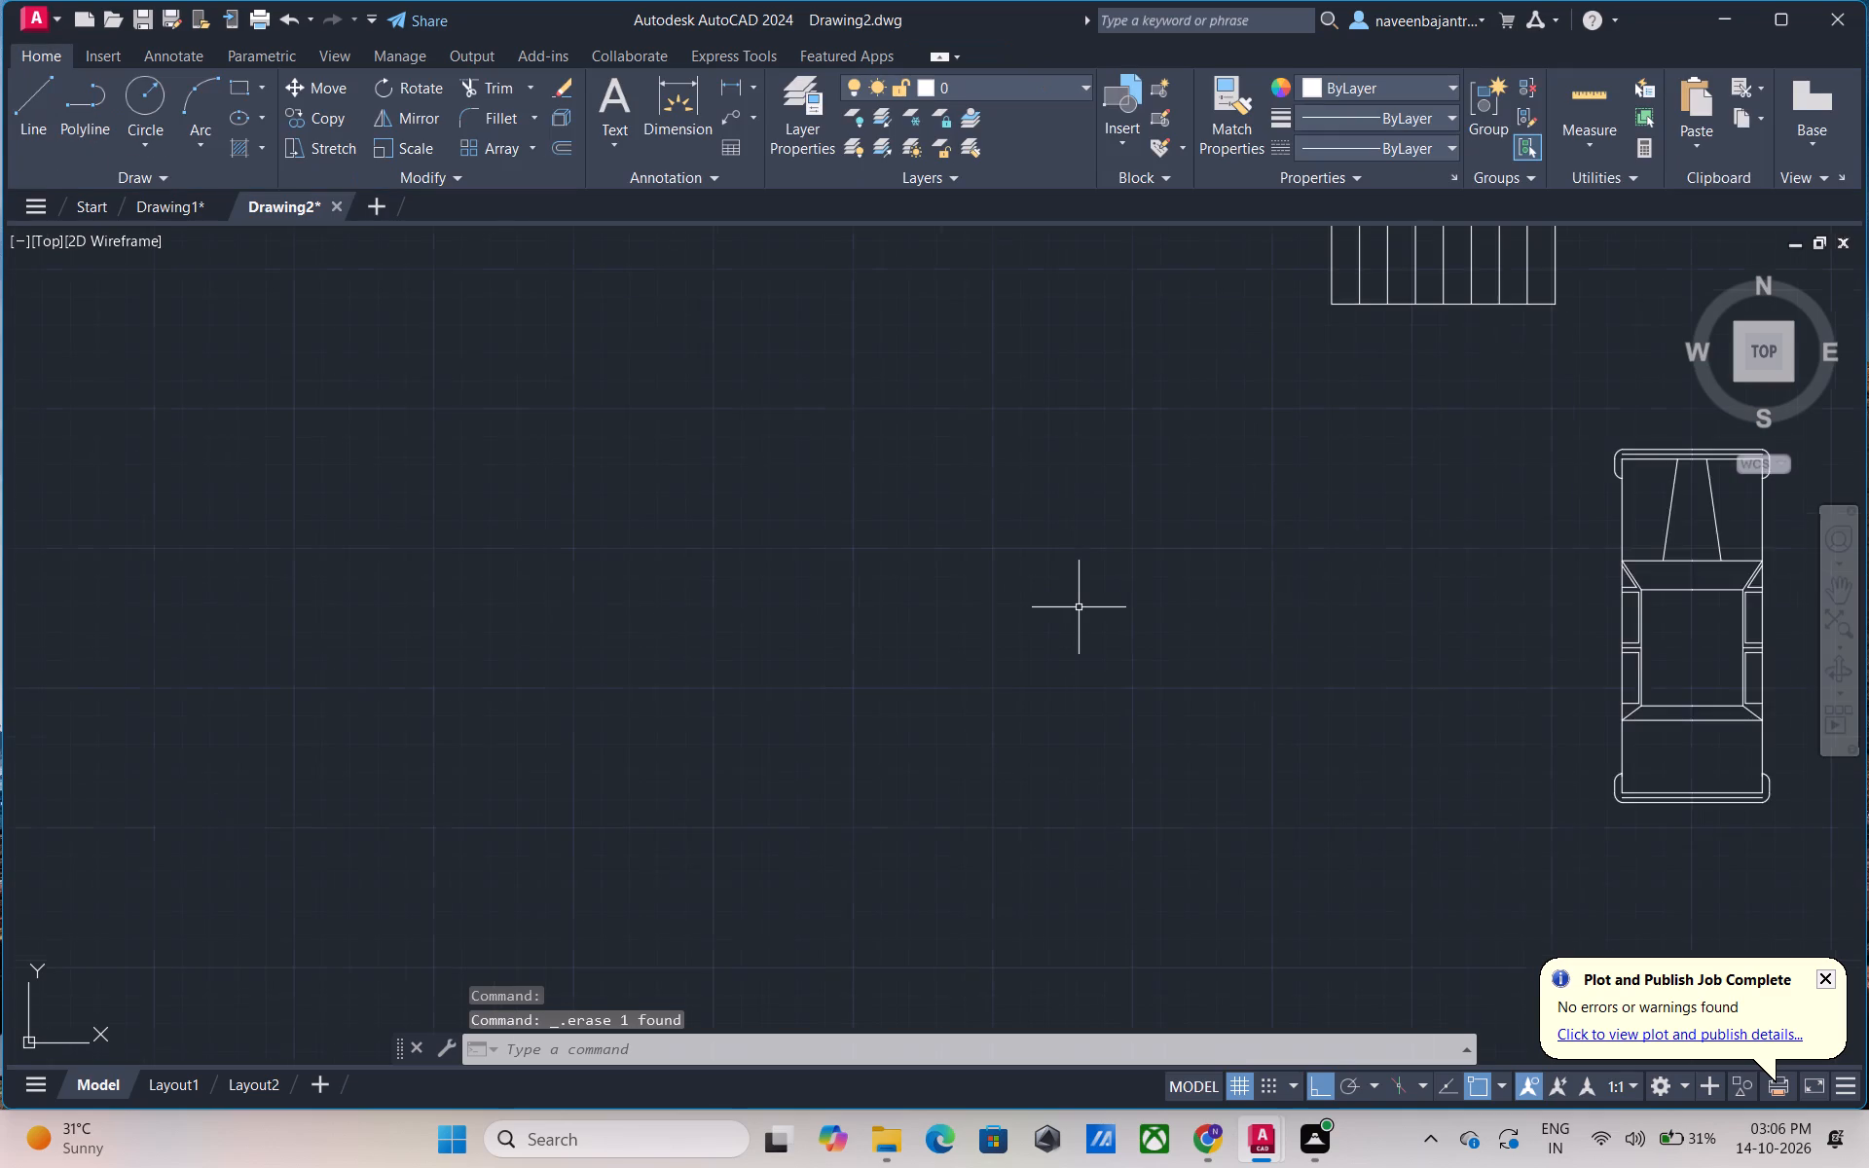
{"action": "scroll", "coordinate": [1079, 607], "scroll_direction": "down", "scroll_amount": 6}
{"action": "scroll", "coordinate": [1079, 607], "scroll_direction": "up", "scroll_amount": 2}
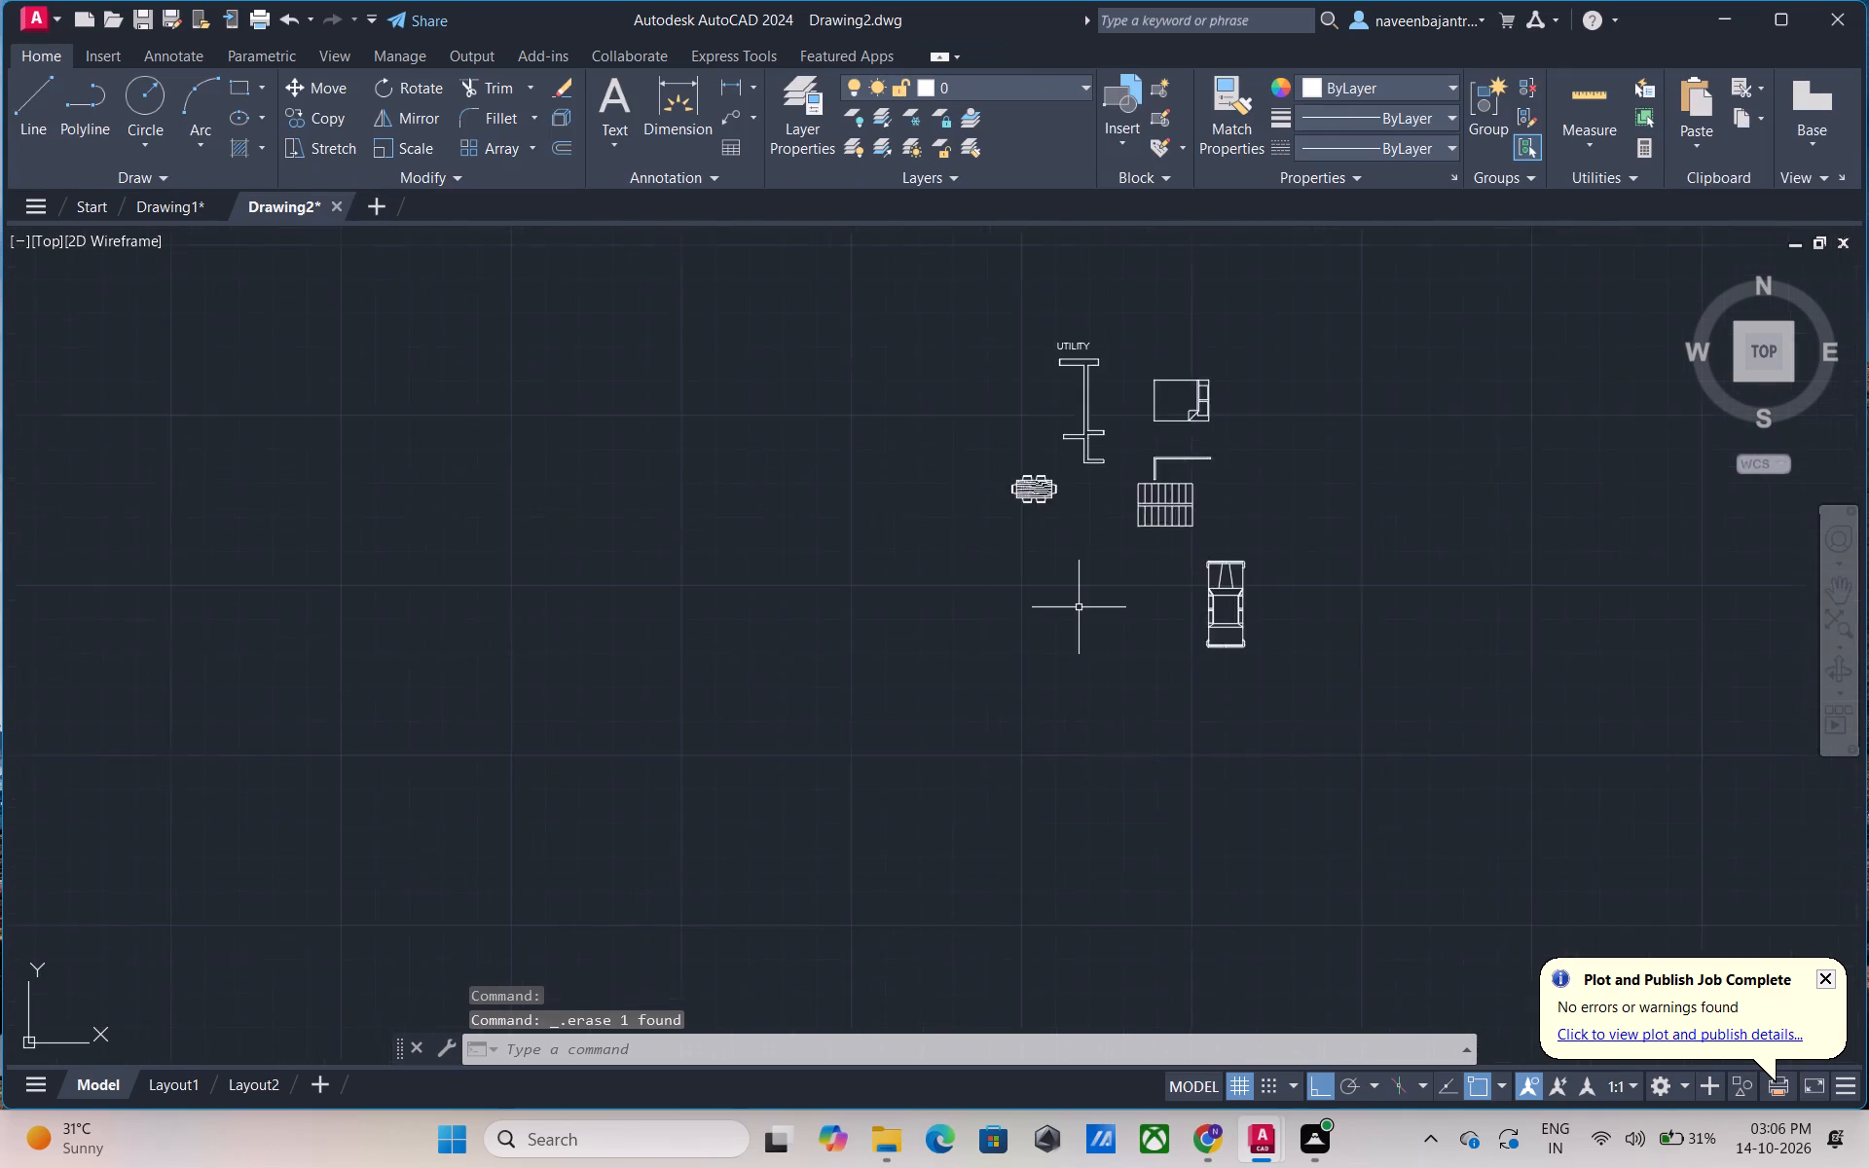
{"action": "scroll", "coordinate": [1079, 607], "scroll_direction": "up", "scroll_amount": 2}
{"action": "middle_click_drag", "start_coordinate": [1095, 554], "coordinate": [961, 774]}
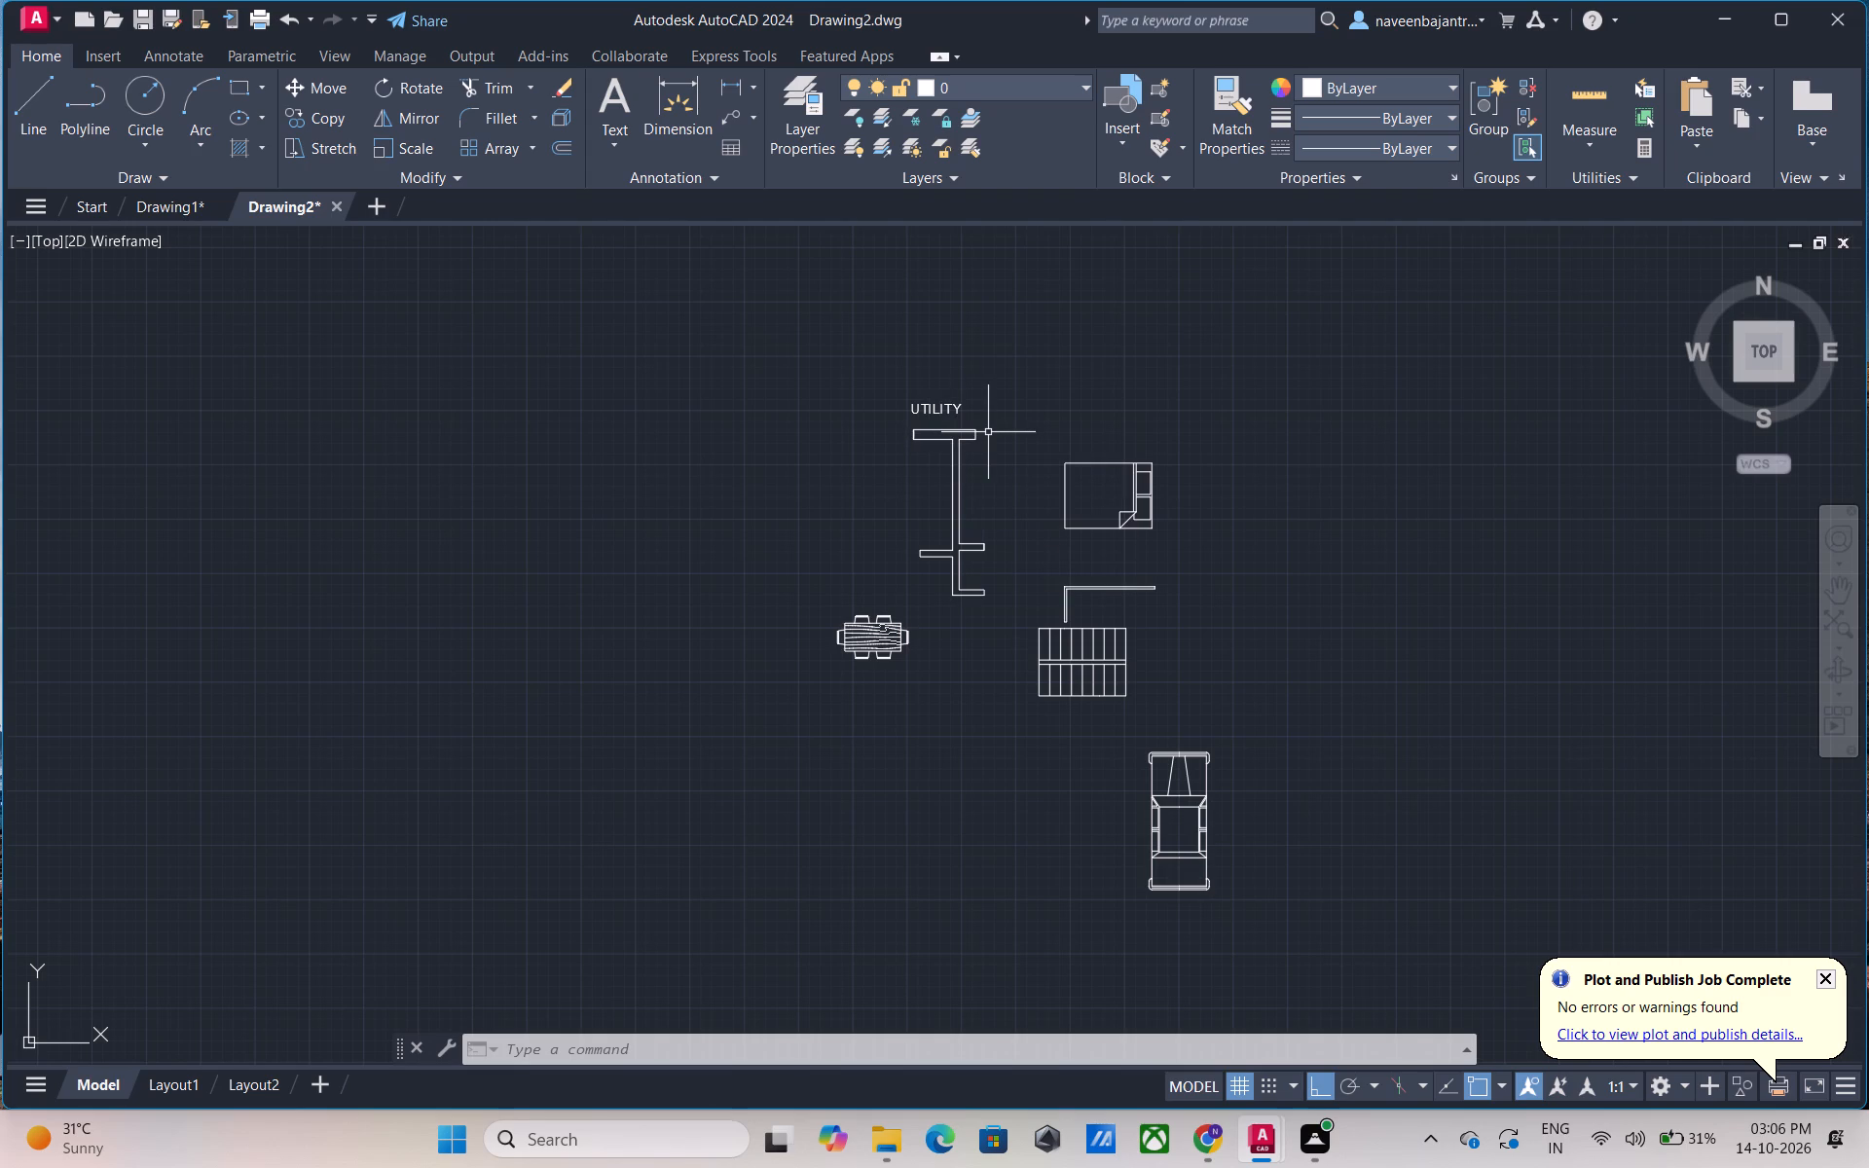
{"action": "key", "text": "Escape"}
{"action": "type", "text": "TR"}
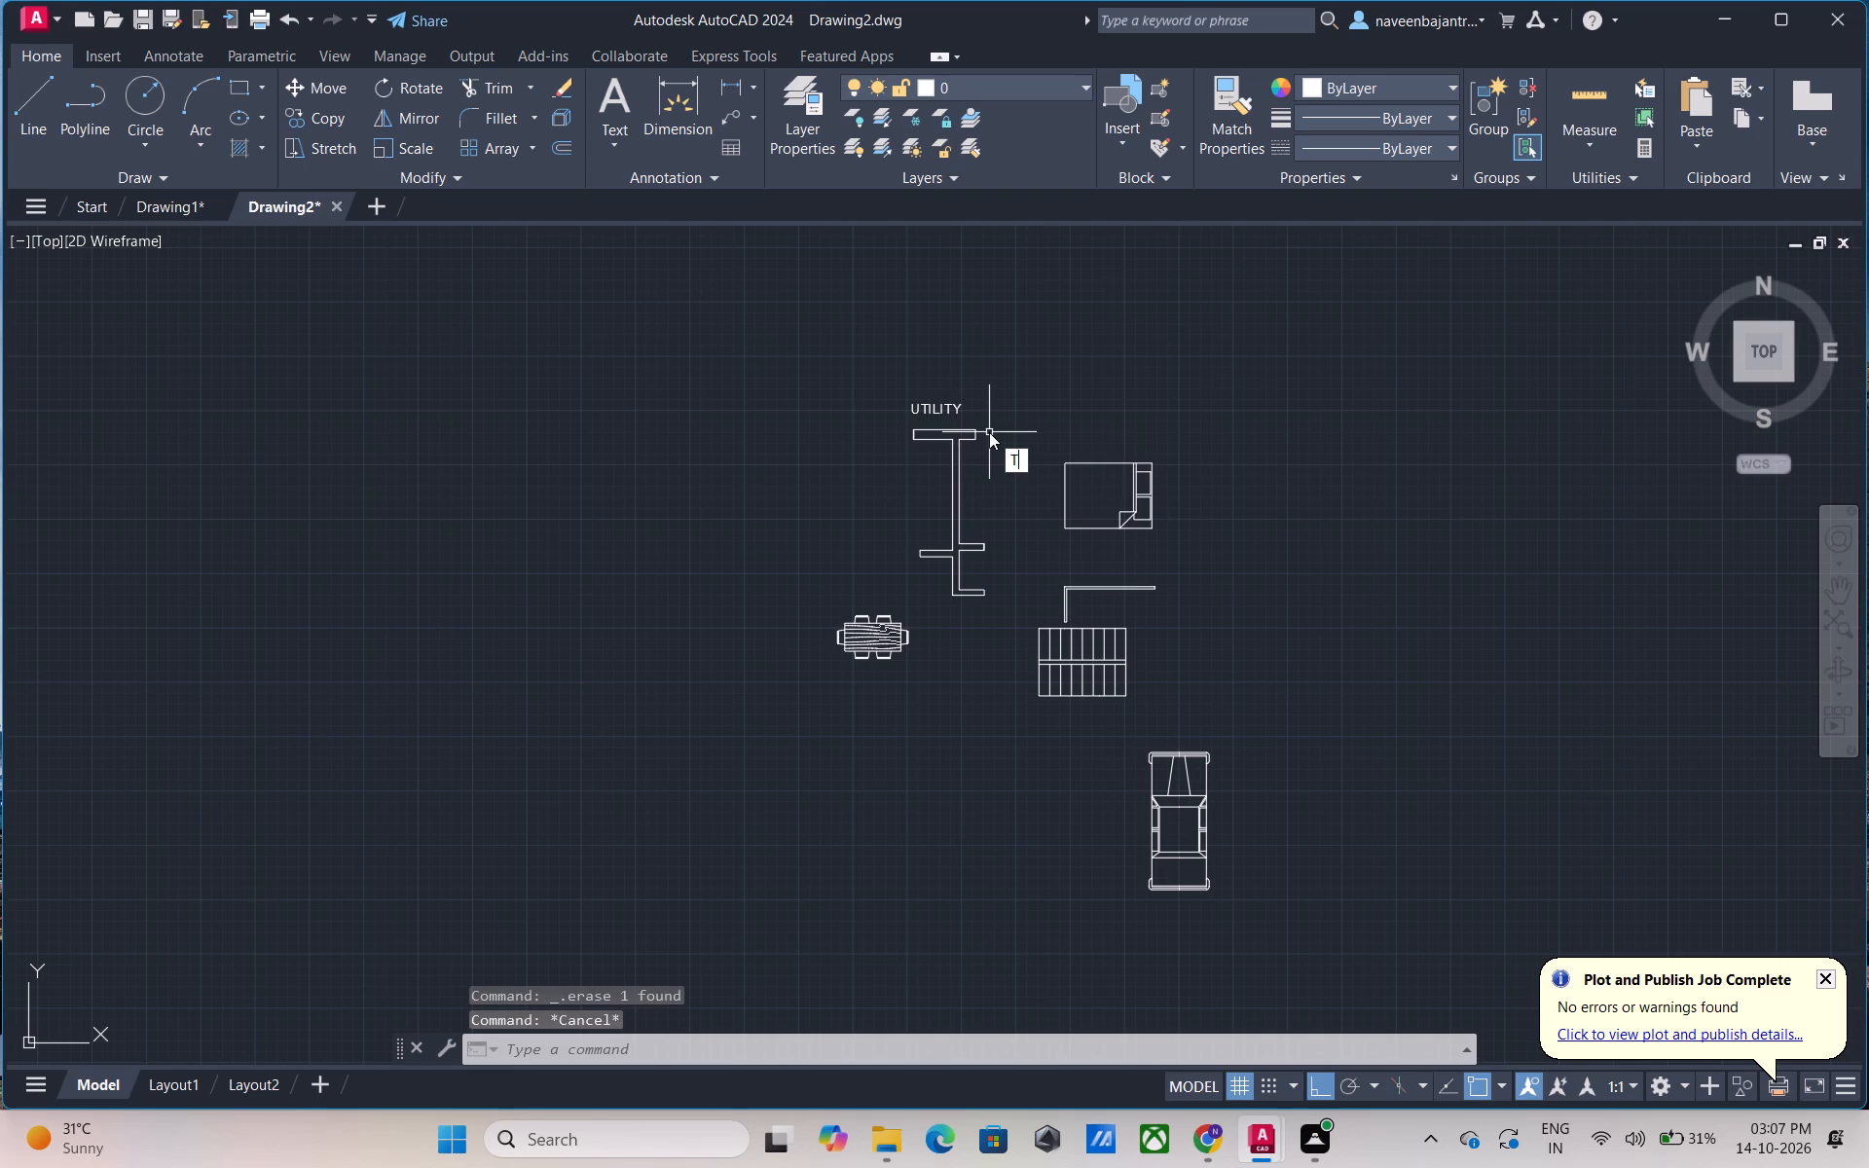
{"action": "key", "text": "space"}
{"action": "scroll", "coordinate": [906, 438], "scroll_direction": "up", "scroll_amount": 2}
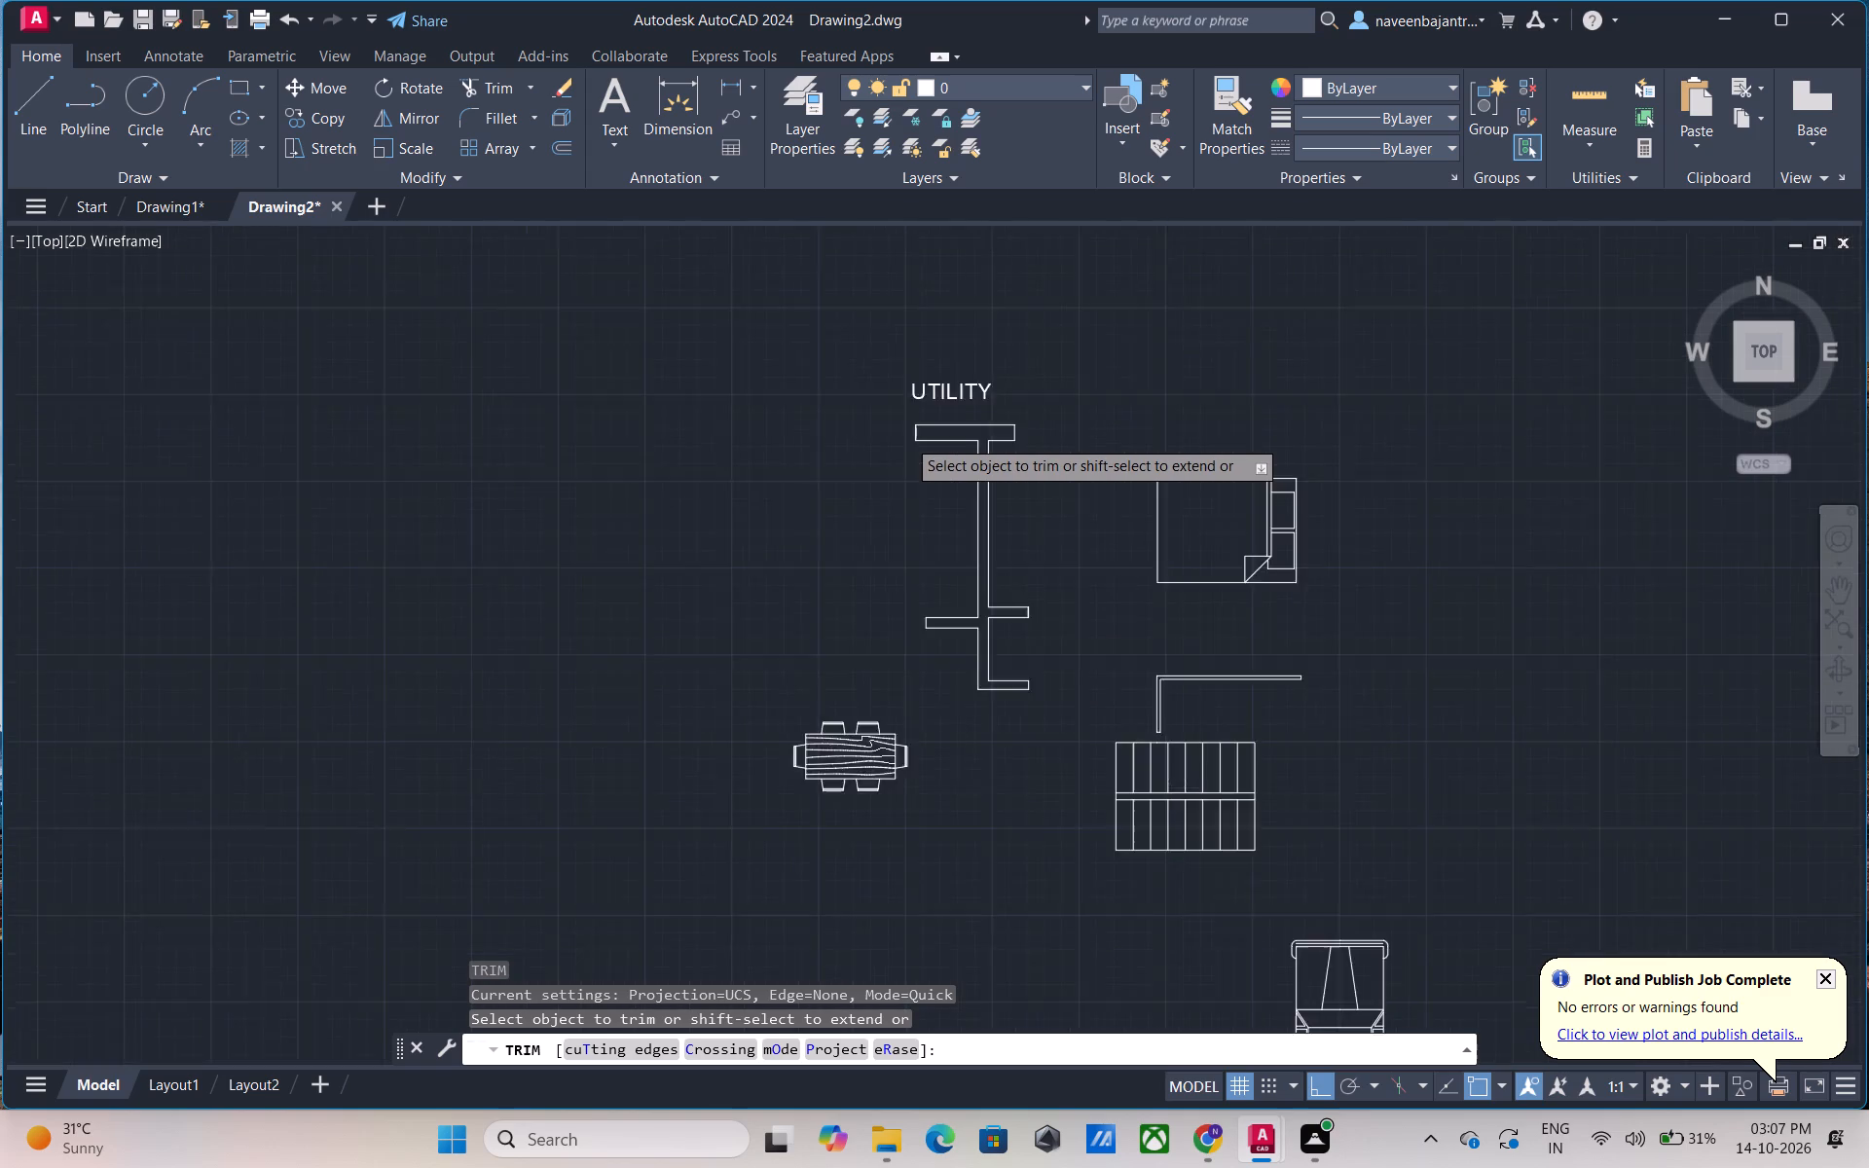
{"action": "scroll", "coordinate": [906, 438], "scroll_direction": "up", "scroll_amount": 6}
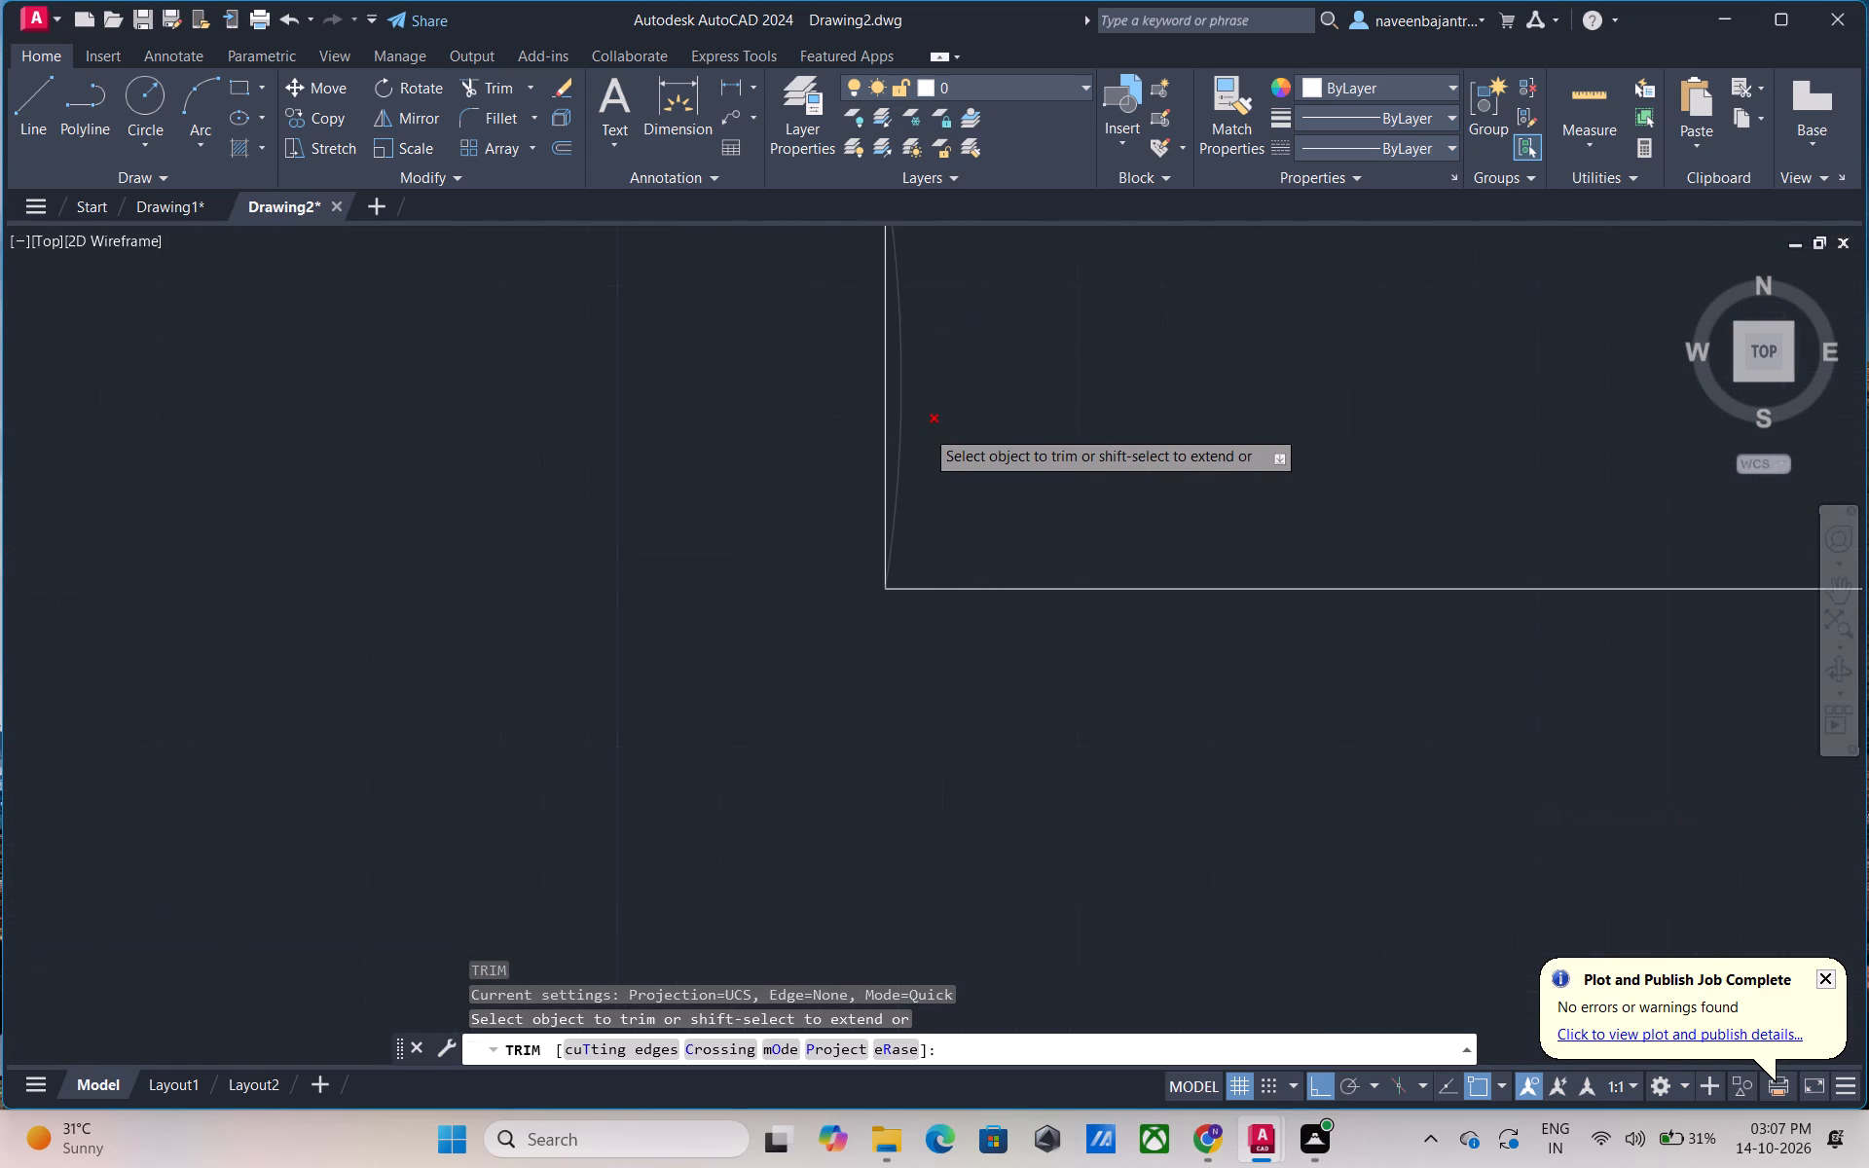
{"action": "left_click", "coordinate": [898, 424]}
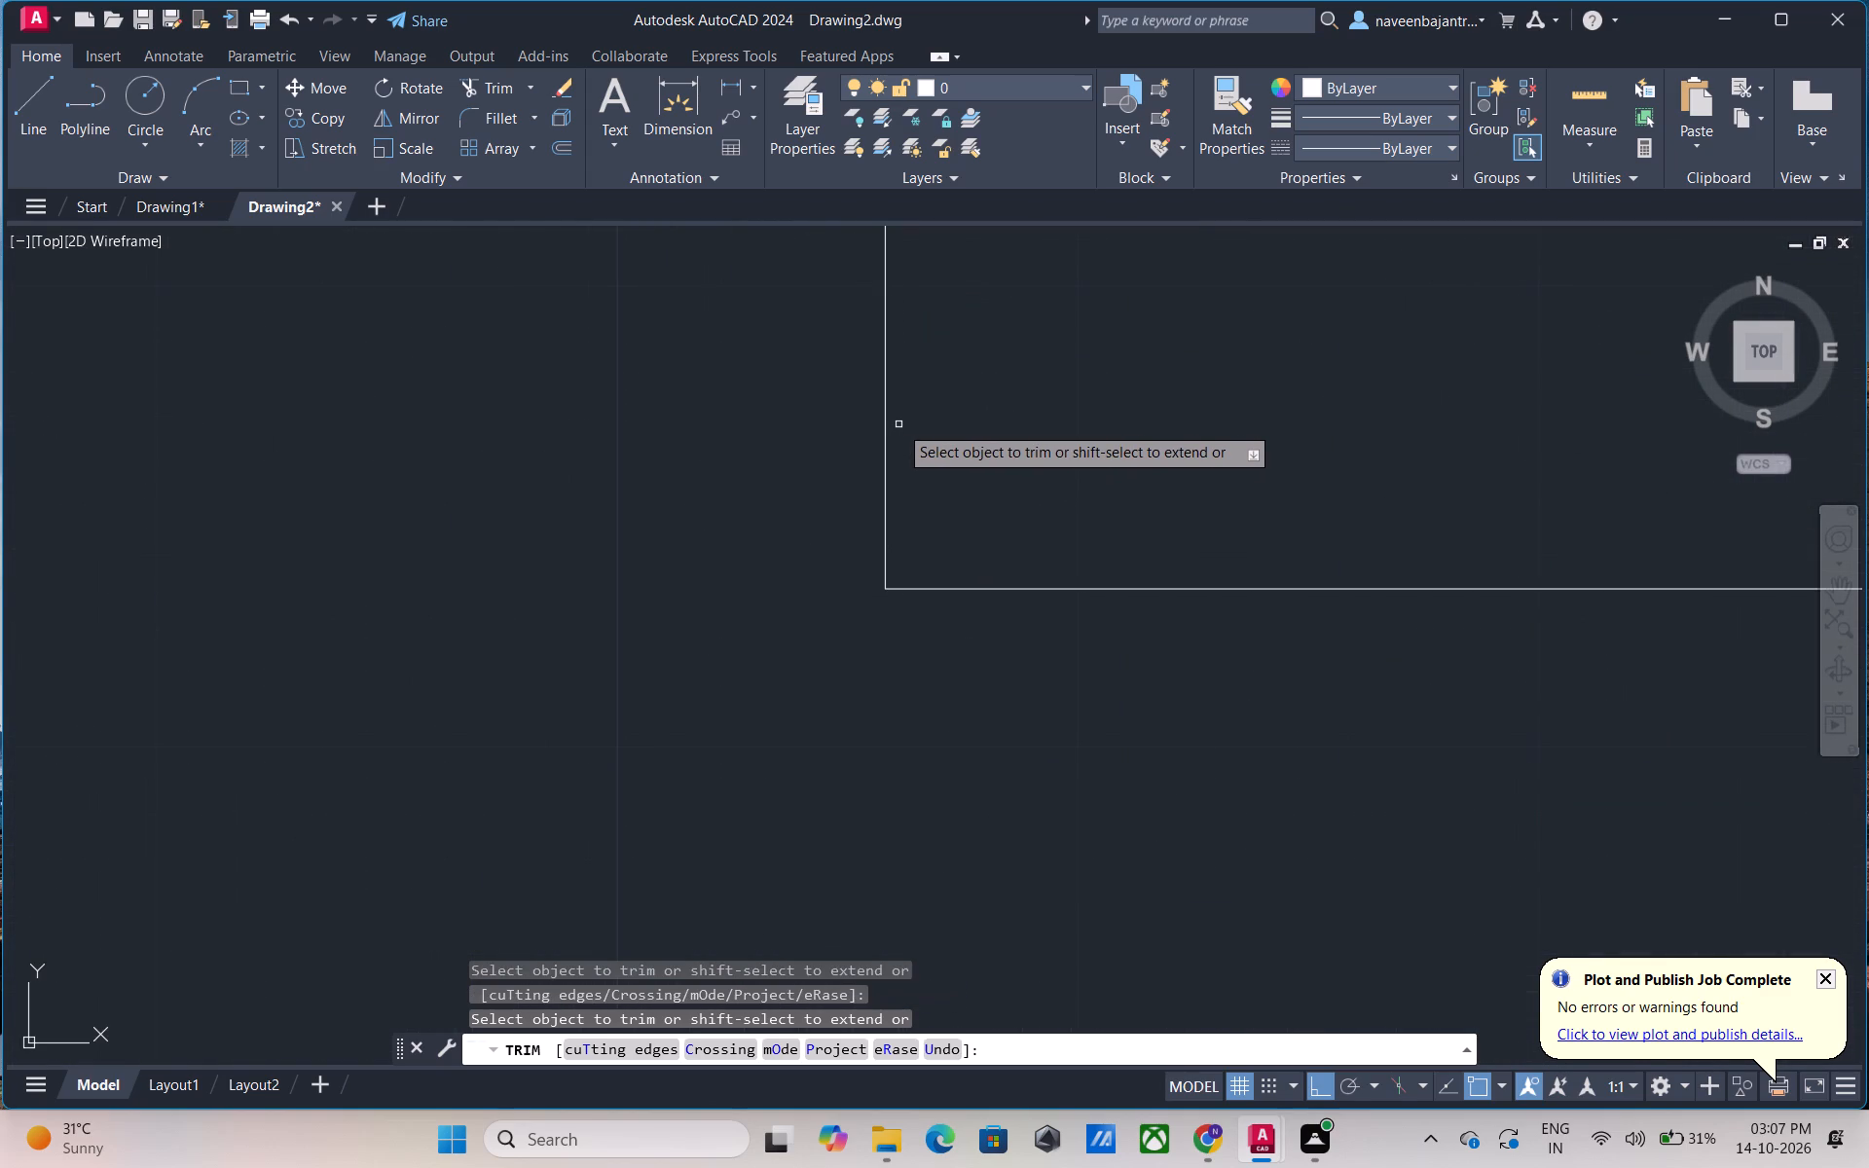
Trim away the horizontal wall bar beneath the UTILITY label and the two long vertical wall lines running south from it.
{"action": "scroll", "coordinate": [898, 424], "scroll_direction": "down", "scroll_amount": 8}
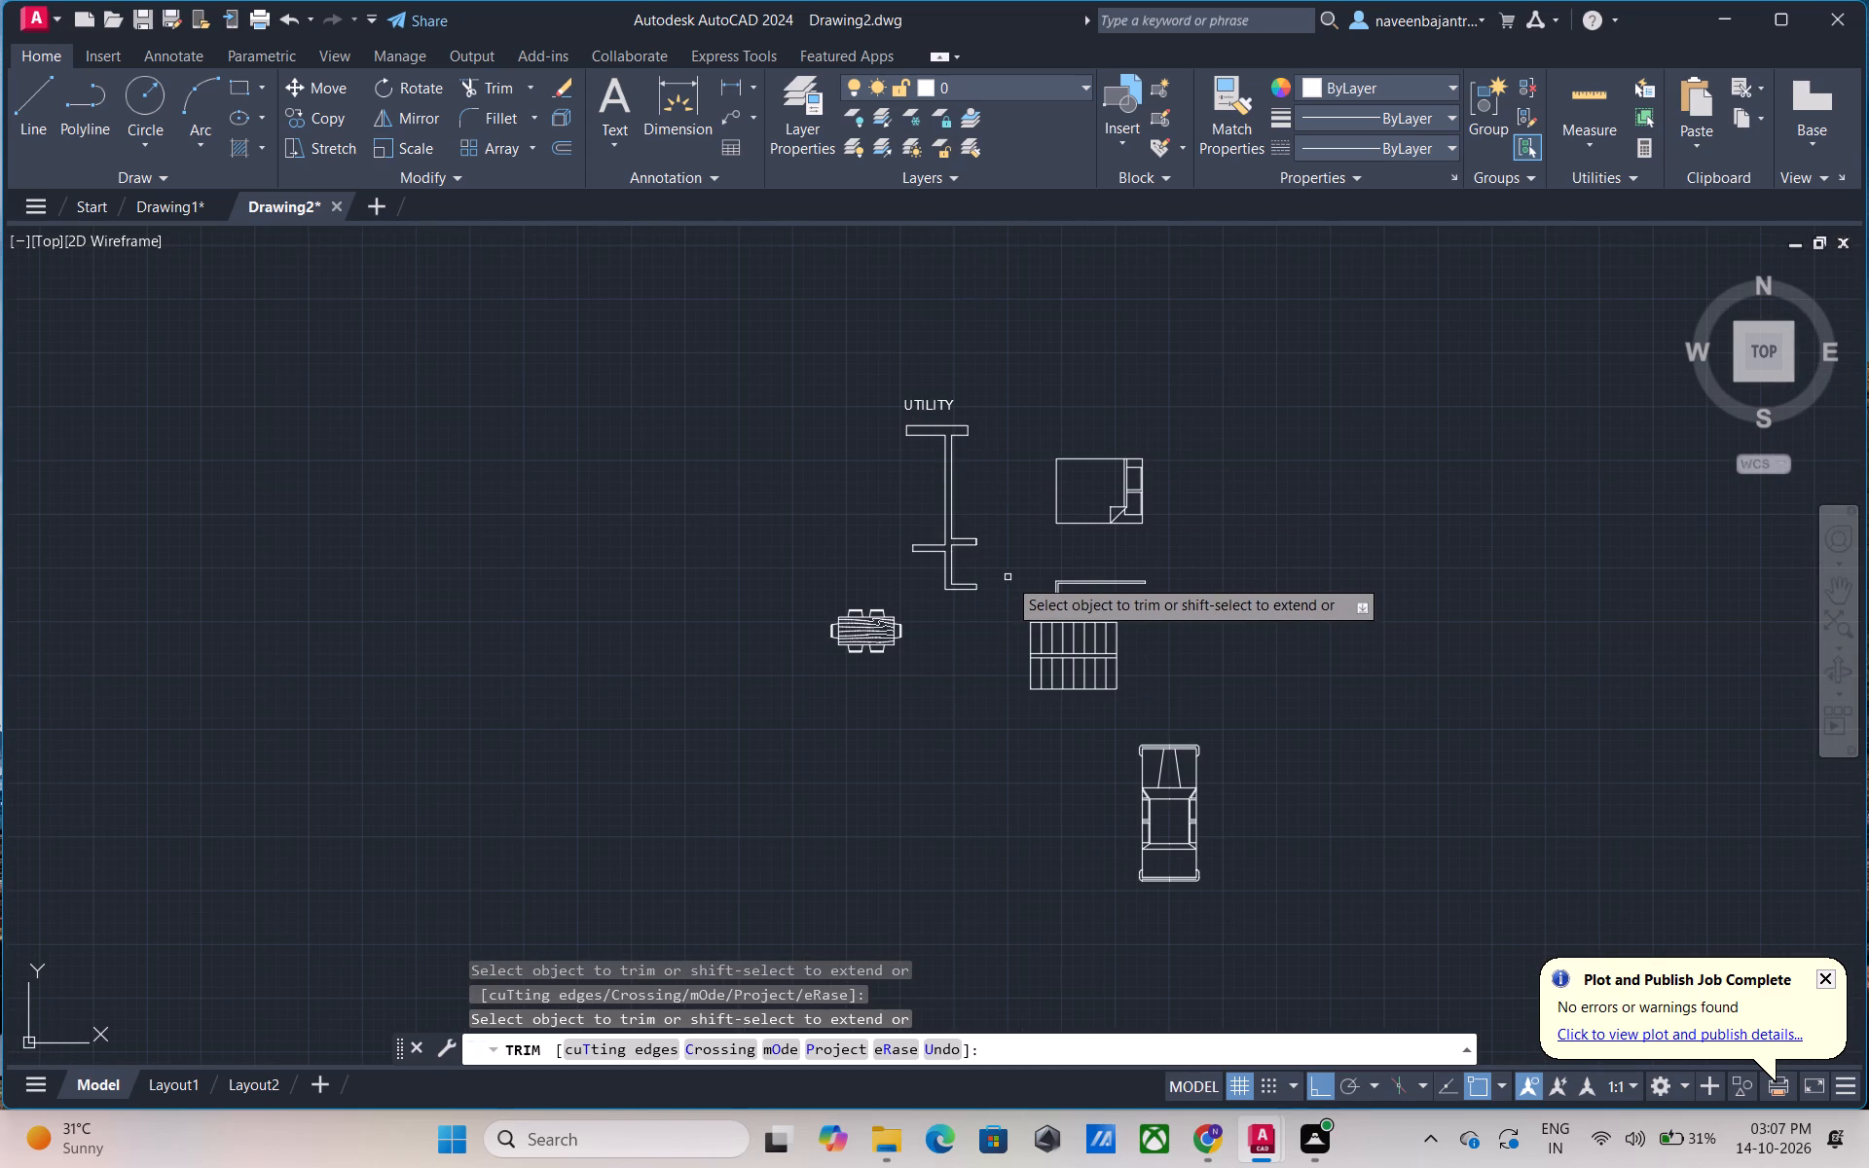
{"action": "scroll", "coordinate": [973, 588], "scroll_direction": "up", "scroll_amount": 9}
{"action": "scroll", "coordinate": [973, 588], "scroll_direction": "down", "scroll_amount": 7}
{"action": "scroll", "coordinate": [991, 487], "scroll_direction": "down", "scroll_amount": 2}
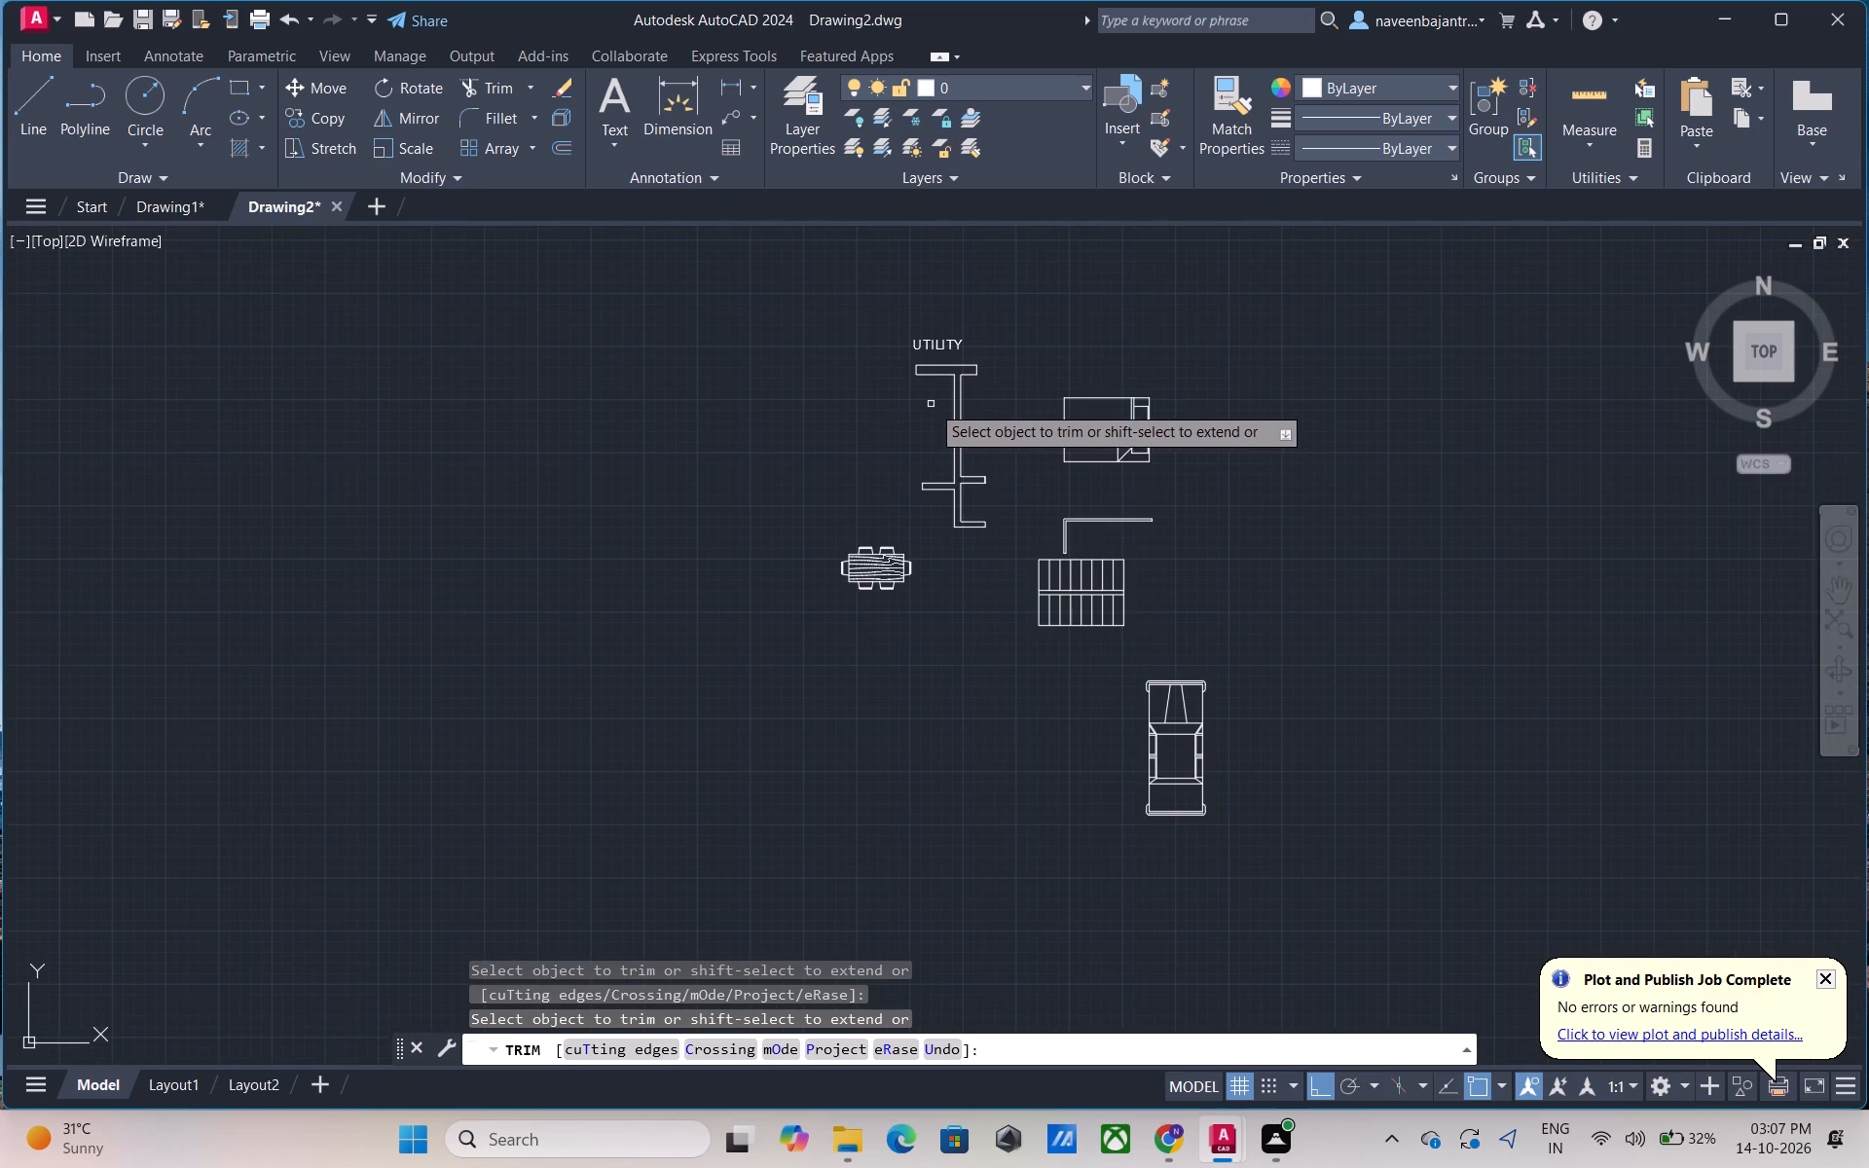
{"action": "left_click", "coordinate": [931, 377]}
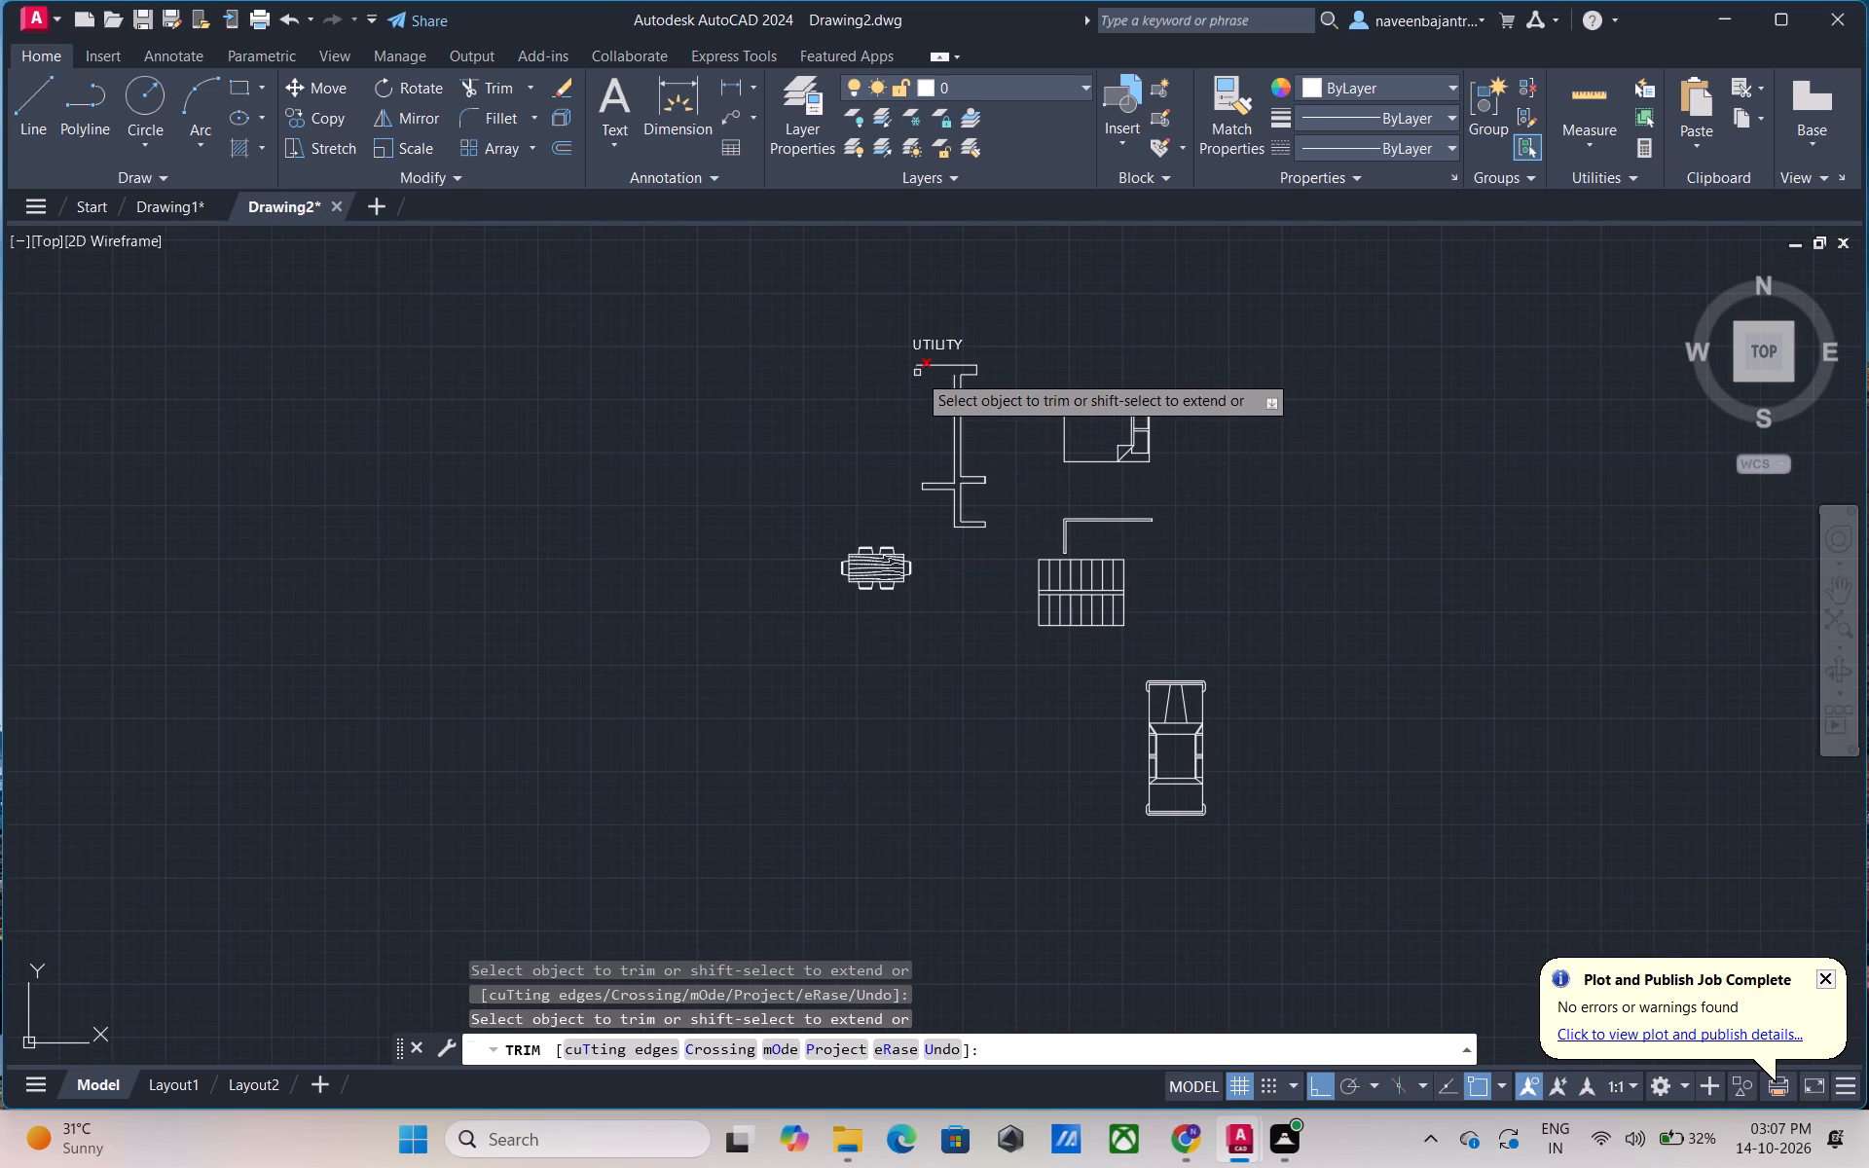
{"action": "left_click", "coordinate": [917, 373]}
{"action": "left_click", "coordinate": [935, 364]}
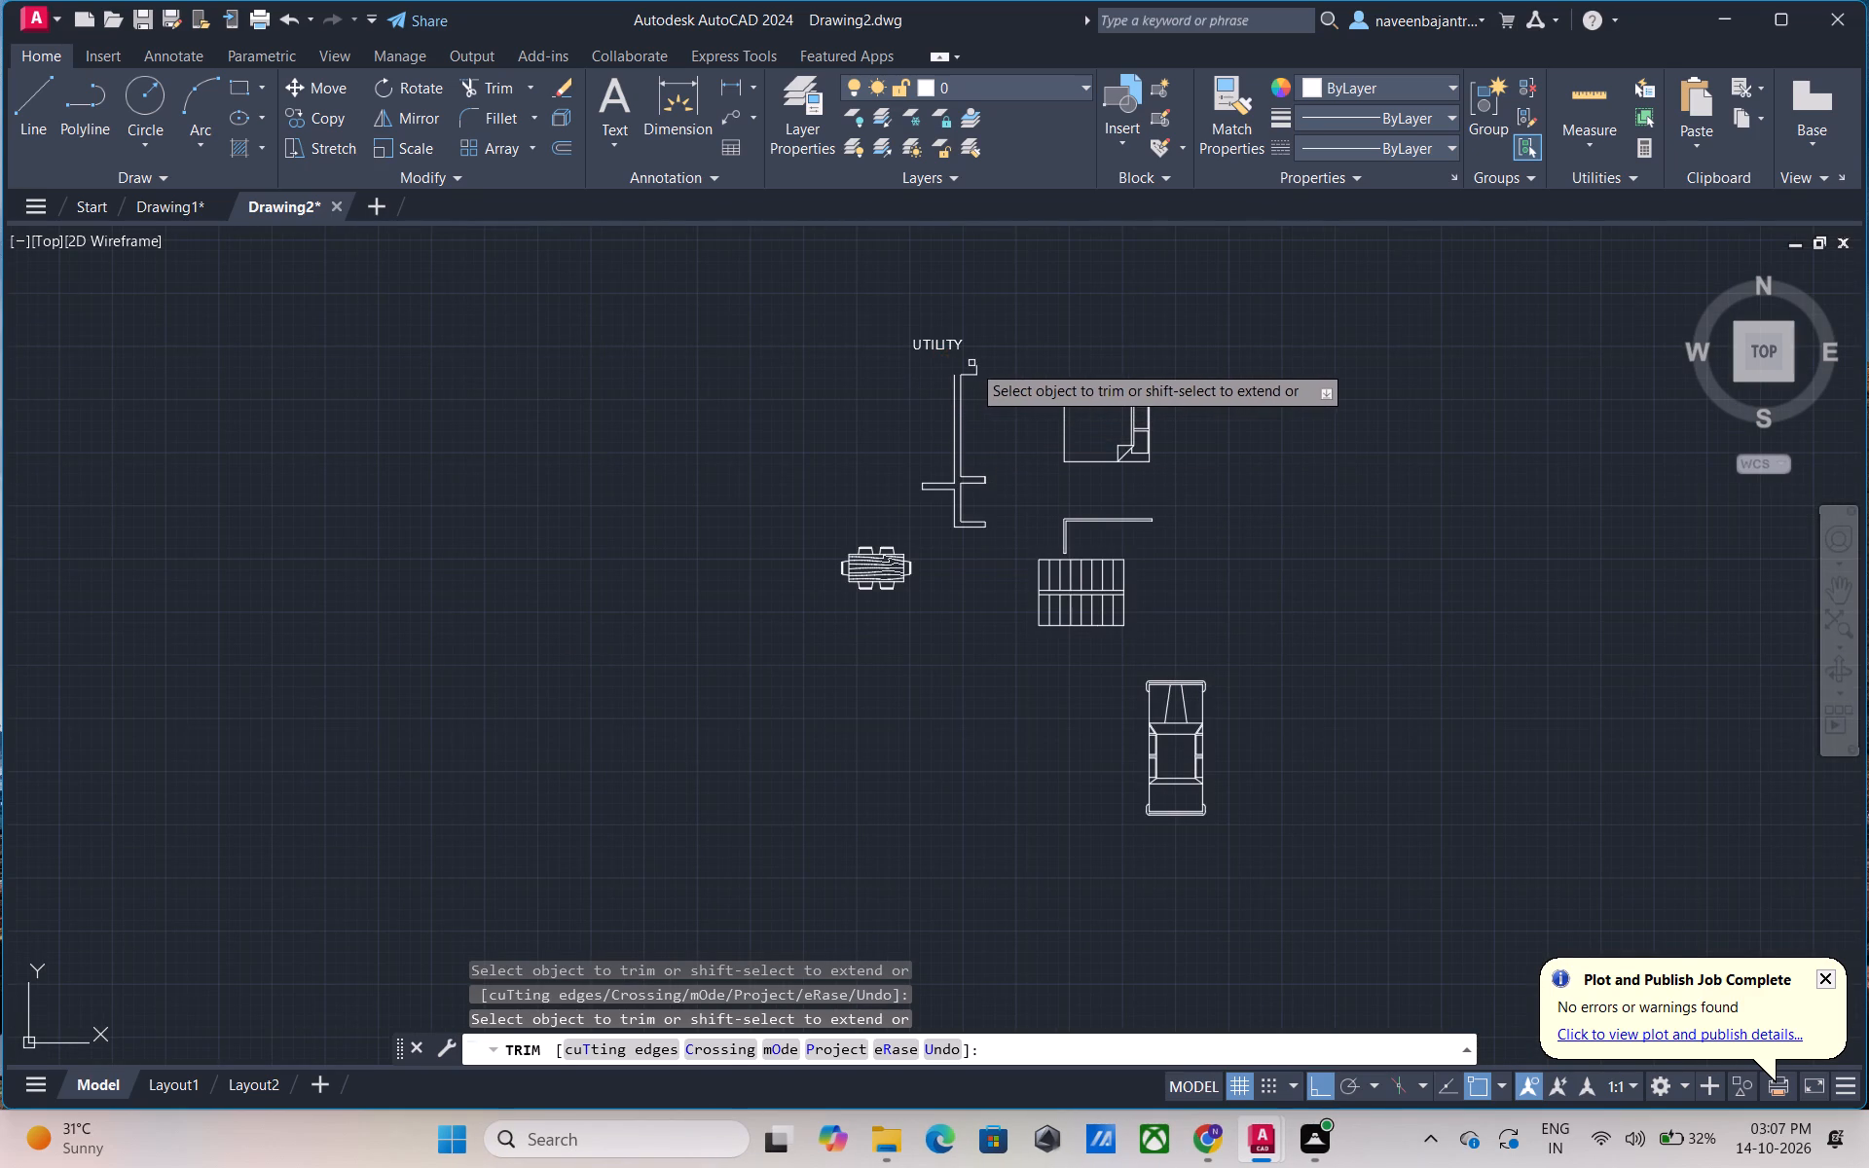
{"action": "left_click", "coordinate": [977, 364]}
{"action": "left_click", "coordinate": [976, 372]}
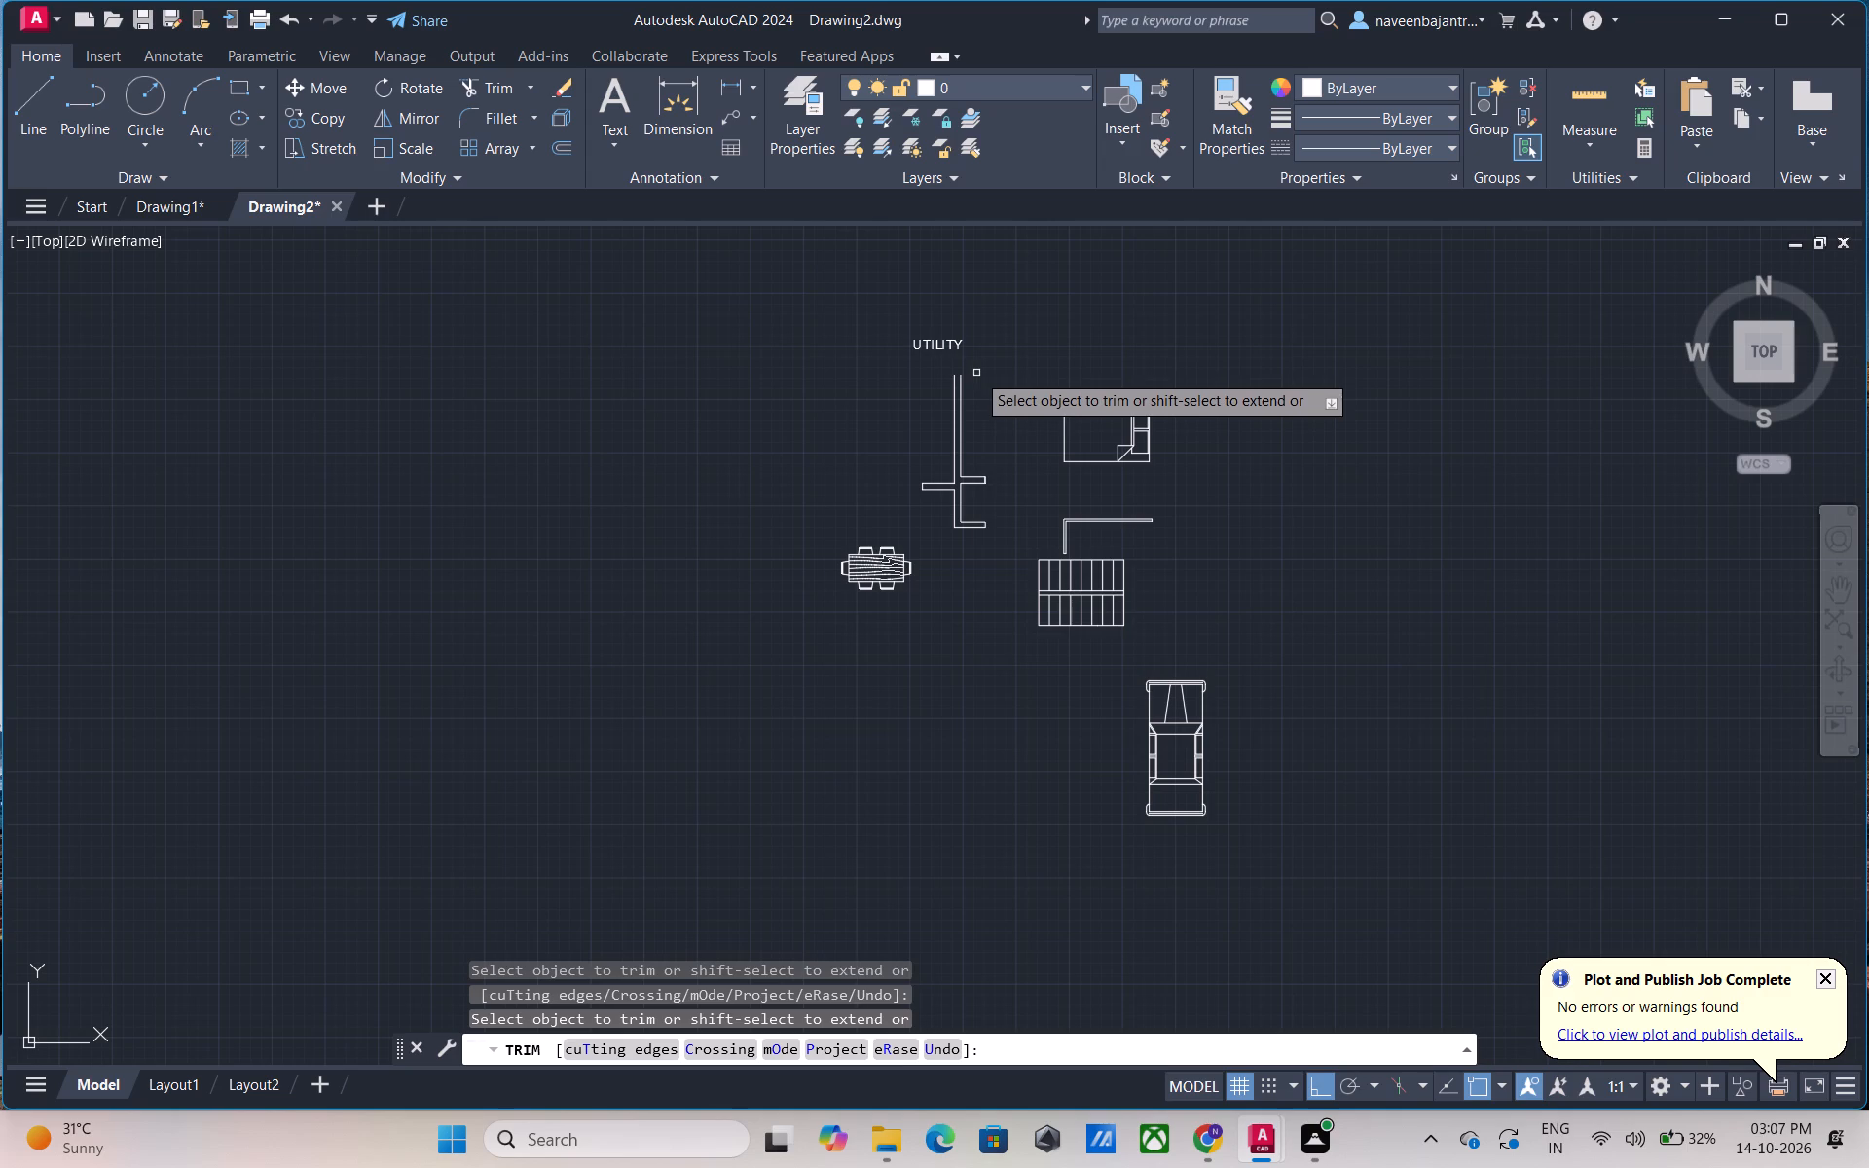
{"action": "left_click", "coordinate": [962, 425]}
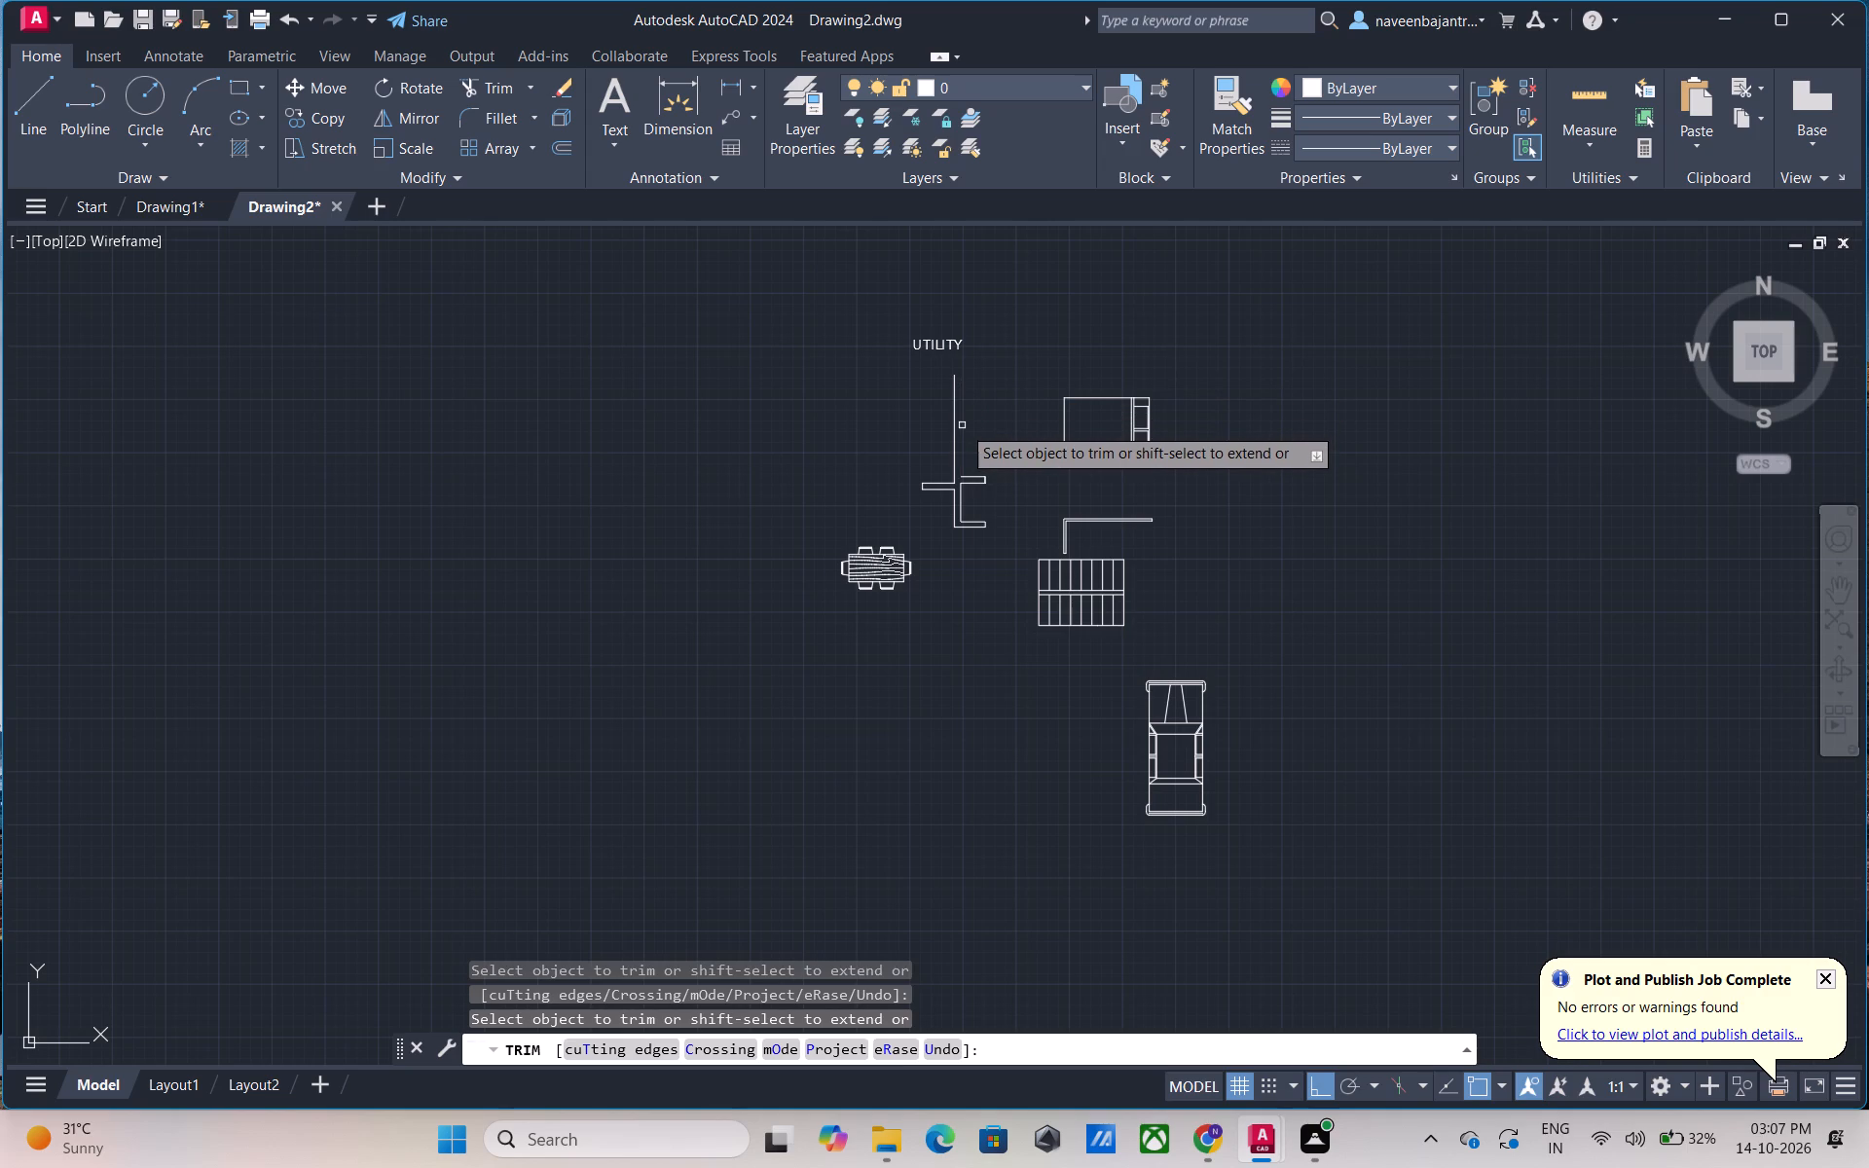
{"action": "left_click", "coordinate": [957, 441]}
Trim away the short west wall stub and the upper east wall stub northeast of the dining table.
{"action": "scroll", "coordinate": [942, 494], "scroll_direction": "up", "scroll_amount": 2}
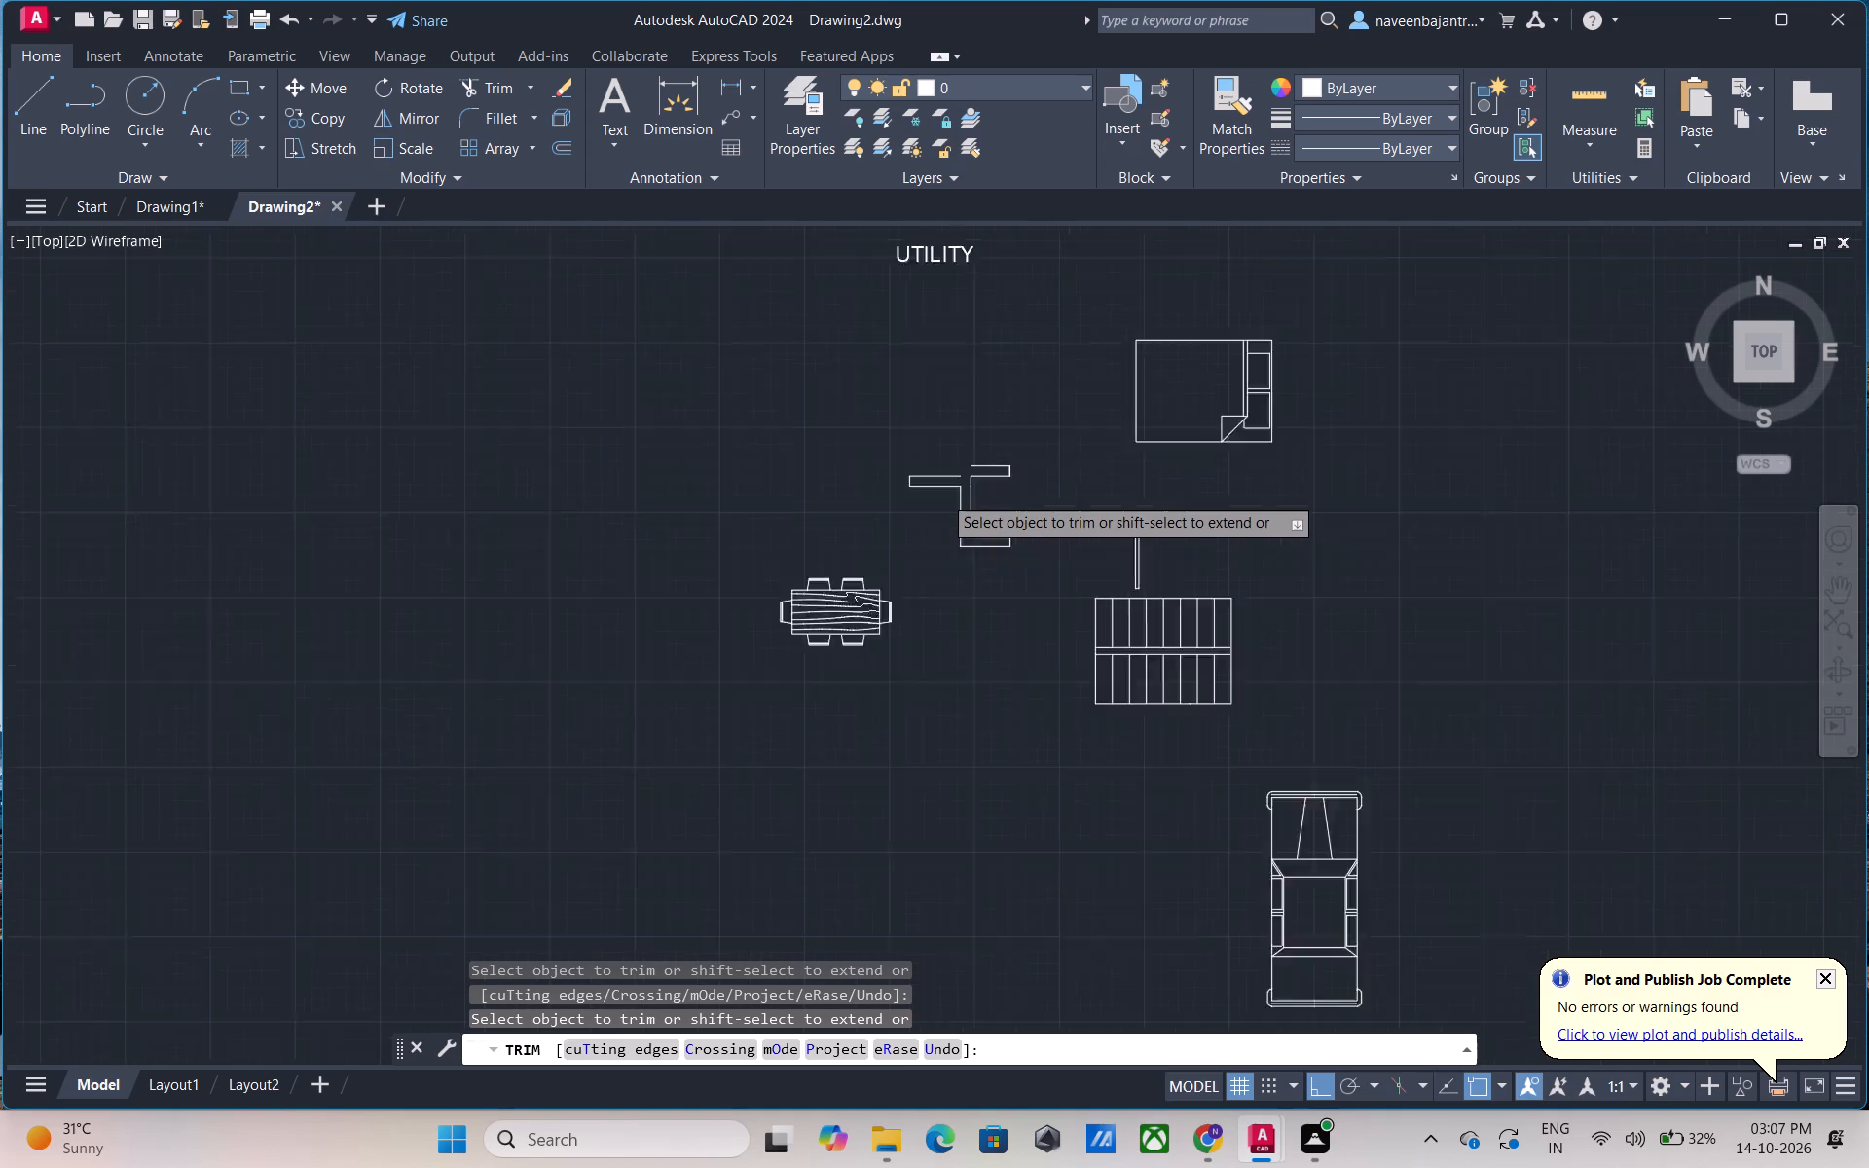
{"action": "scroll", "coordinate": [942, 494], "scroll_direction": "up", "scroll_amount": 1}
{"action": "left_click", "coordinate": [942, 448]}
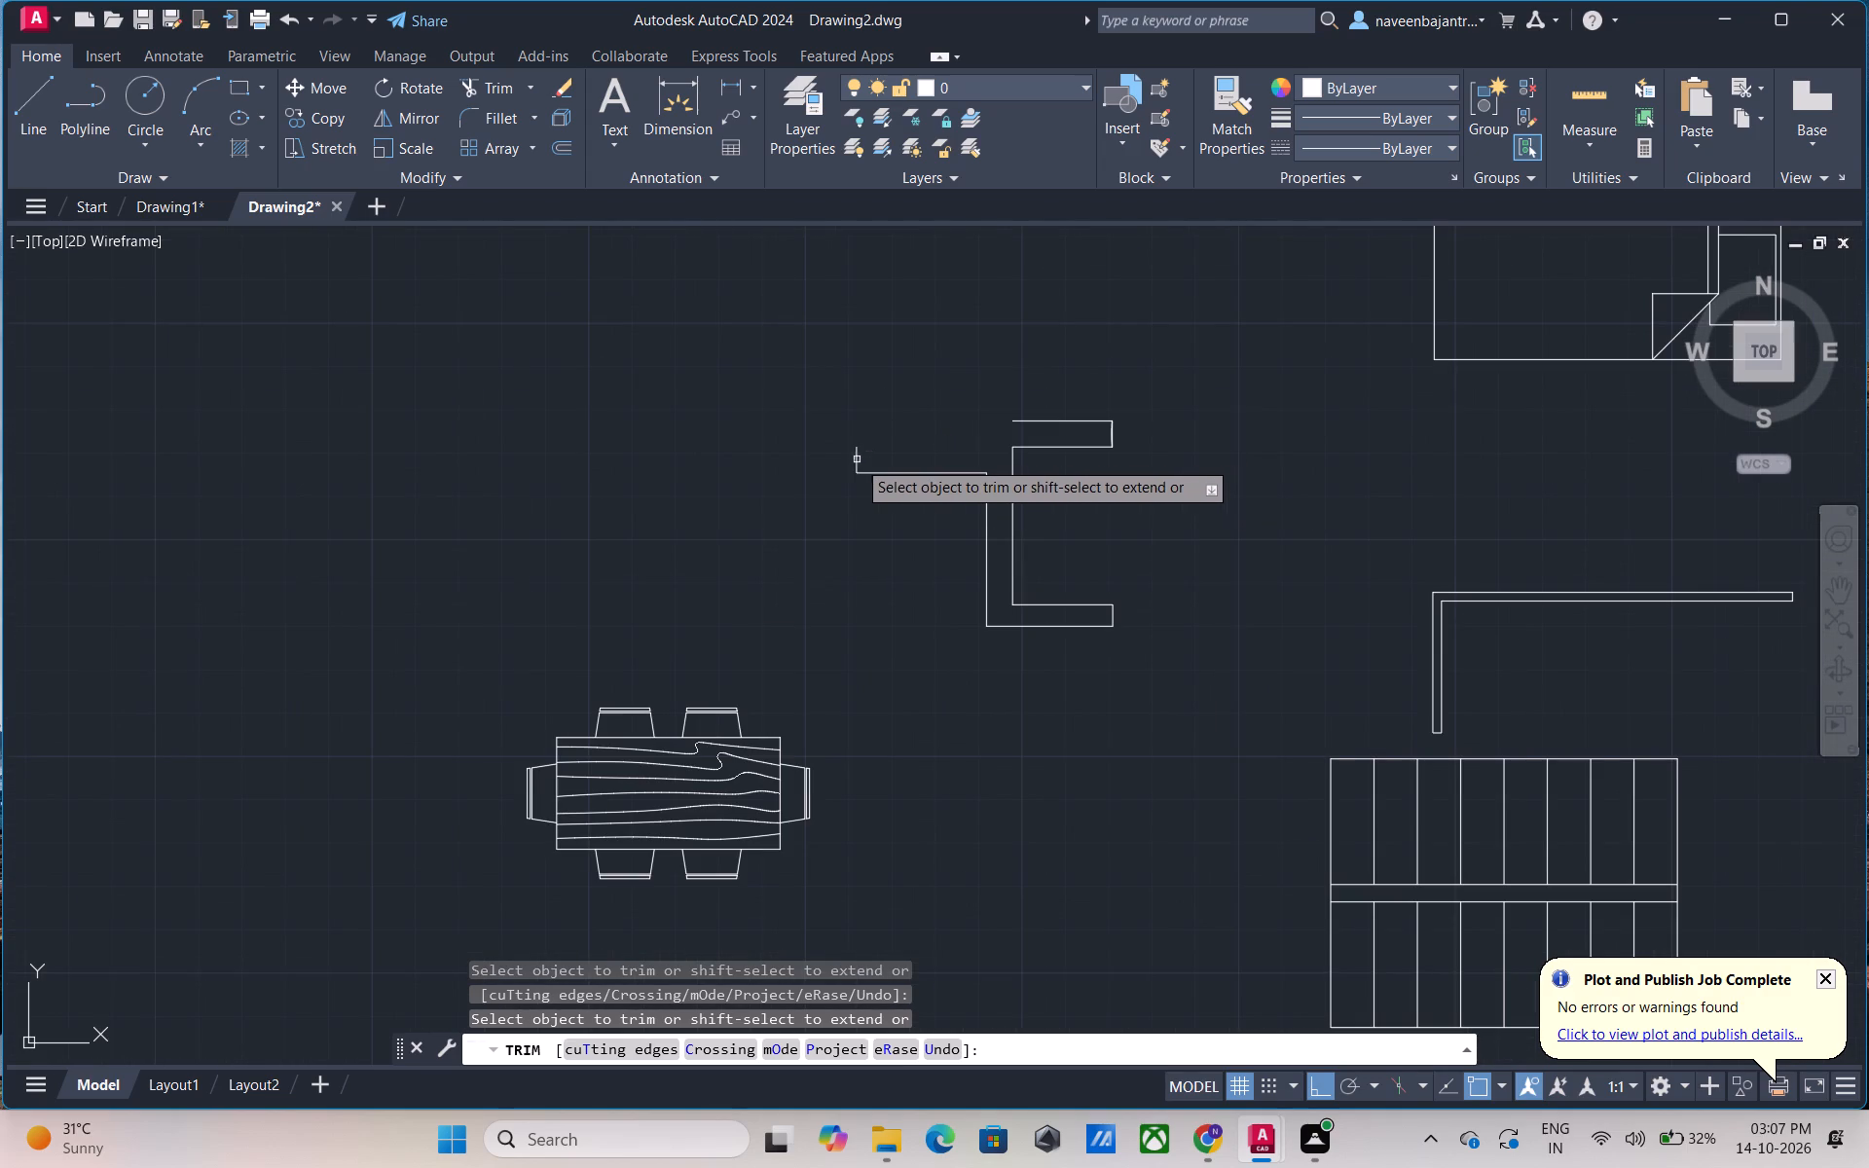
{"action": "left_click", "coordinate": [856, 459]}
{"action": "left_click", "coordinate": [909, 470]}
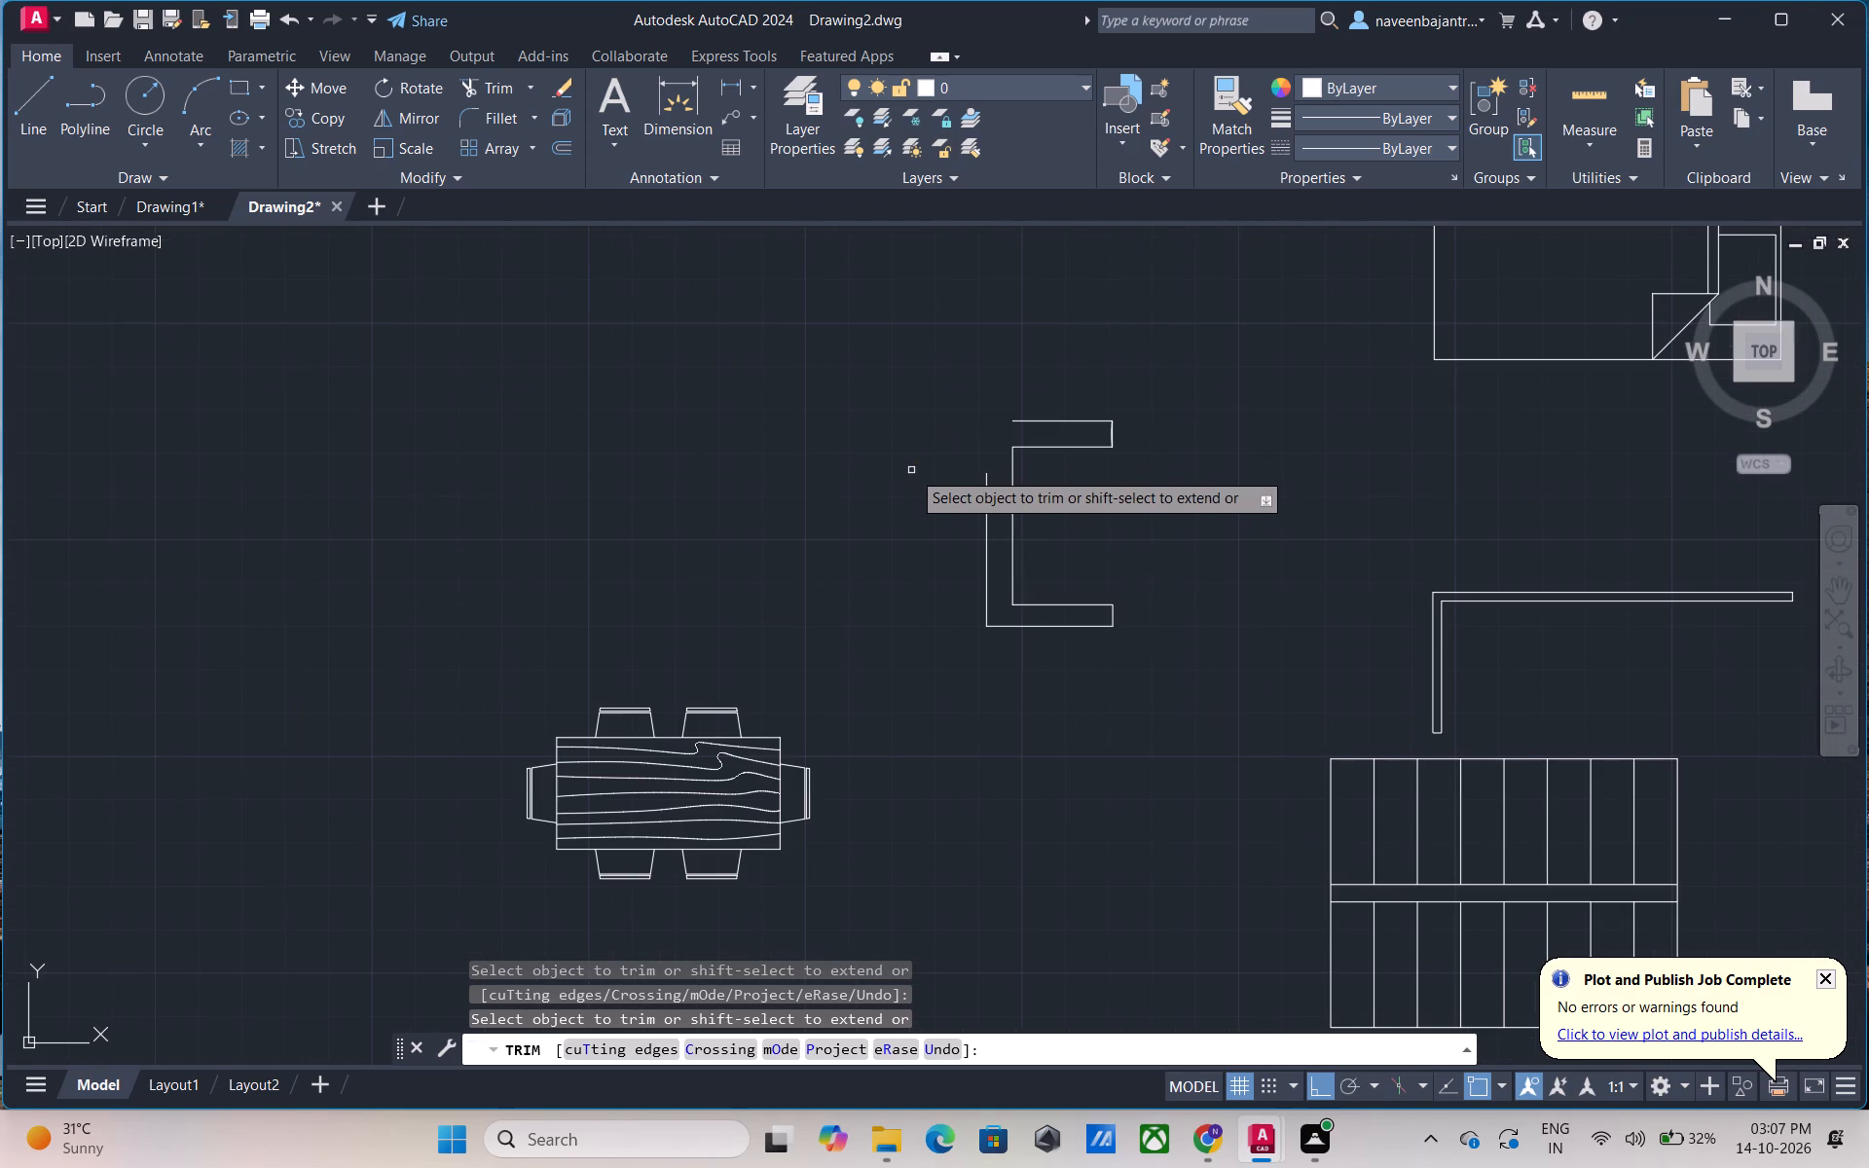
{"action": "left_click", "coordinate": [1081, 421]}
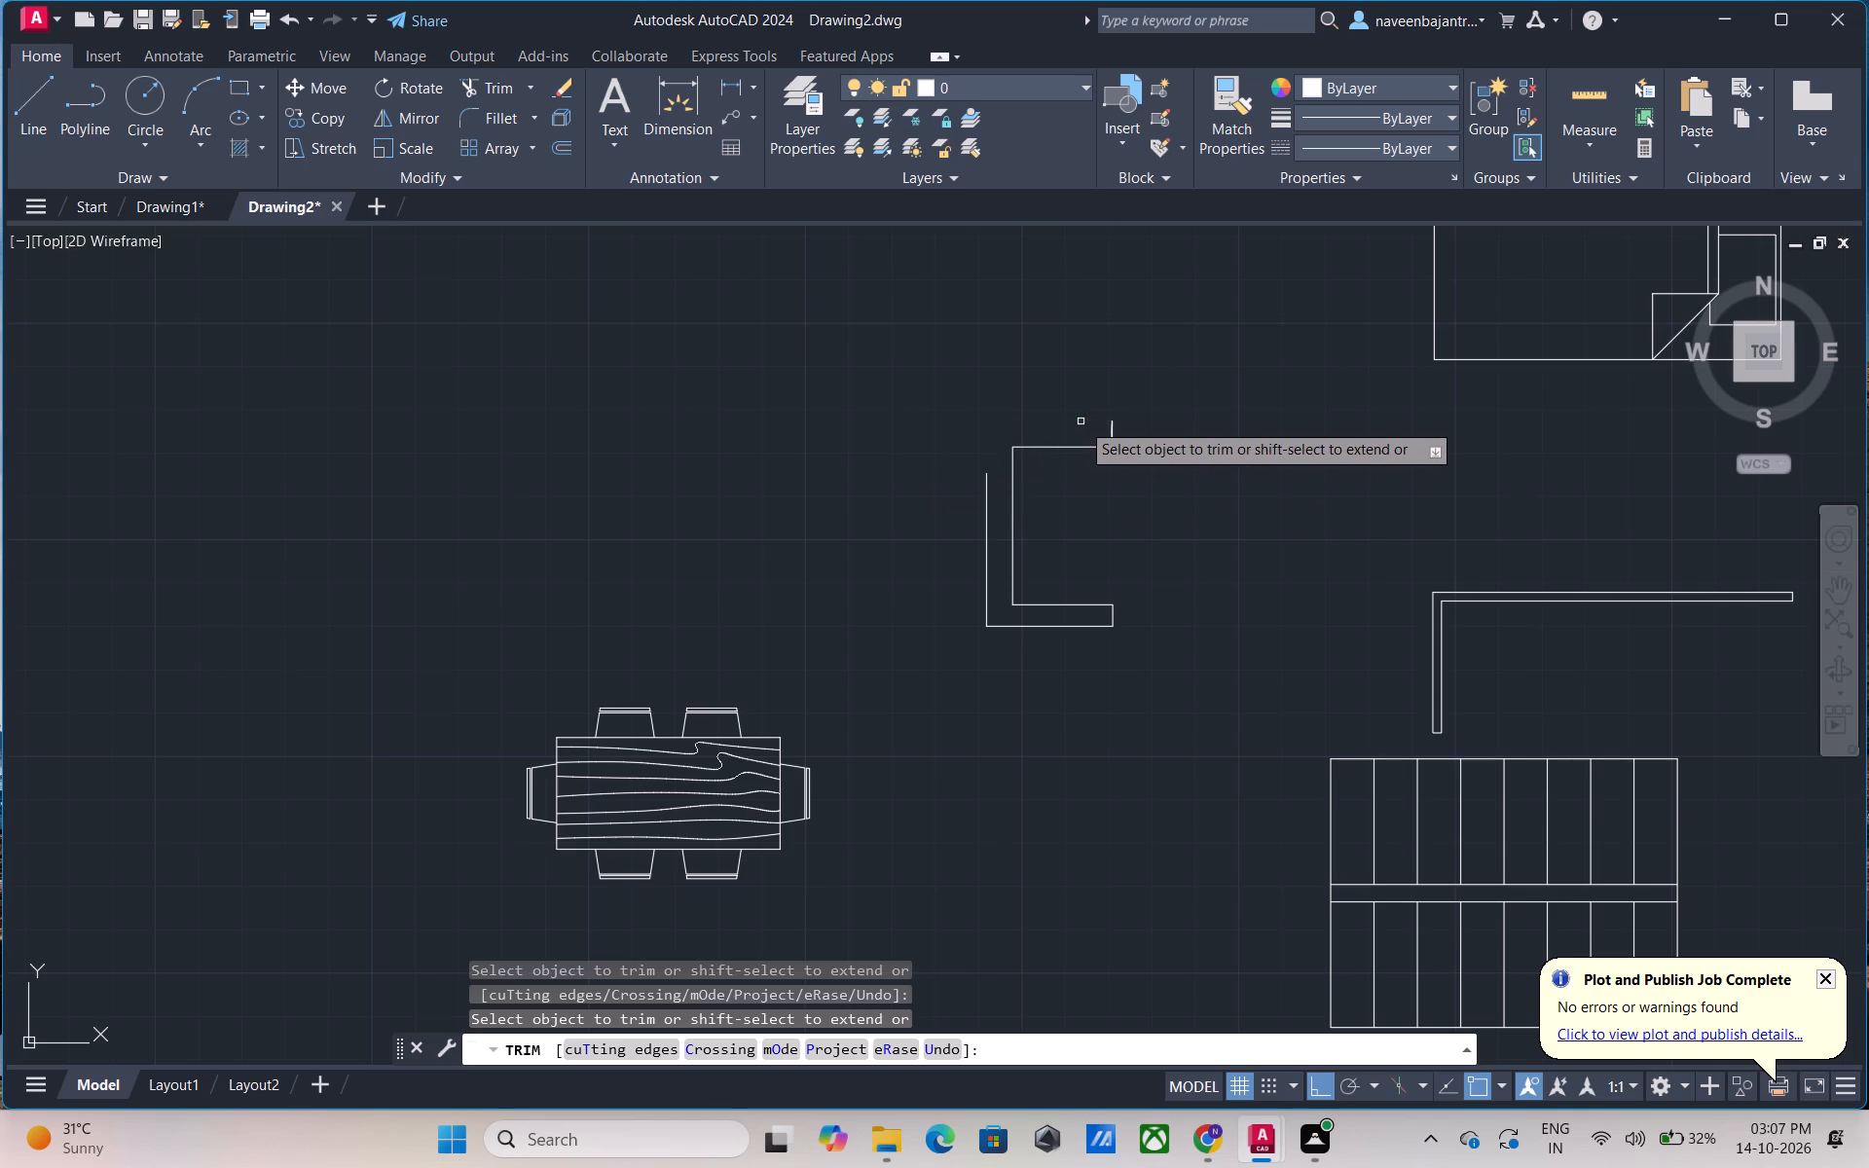
{"action": "left_click", "coordinate": [1113, 421]}
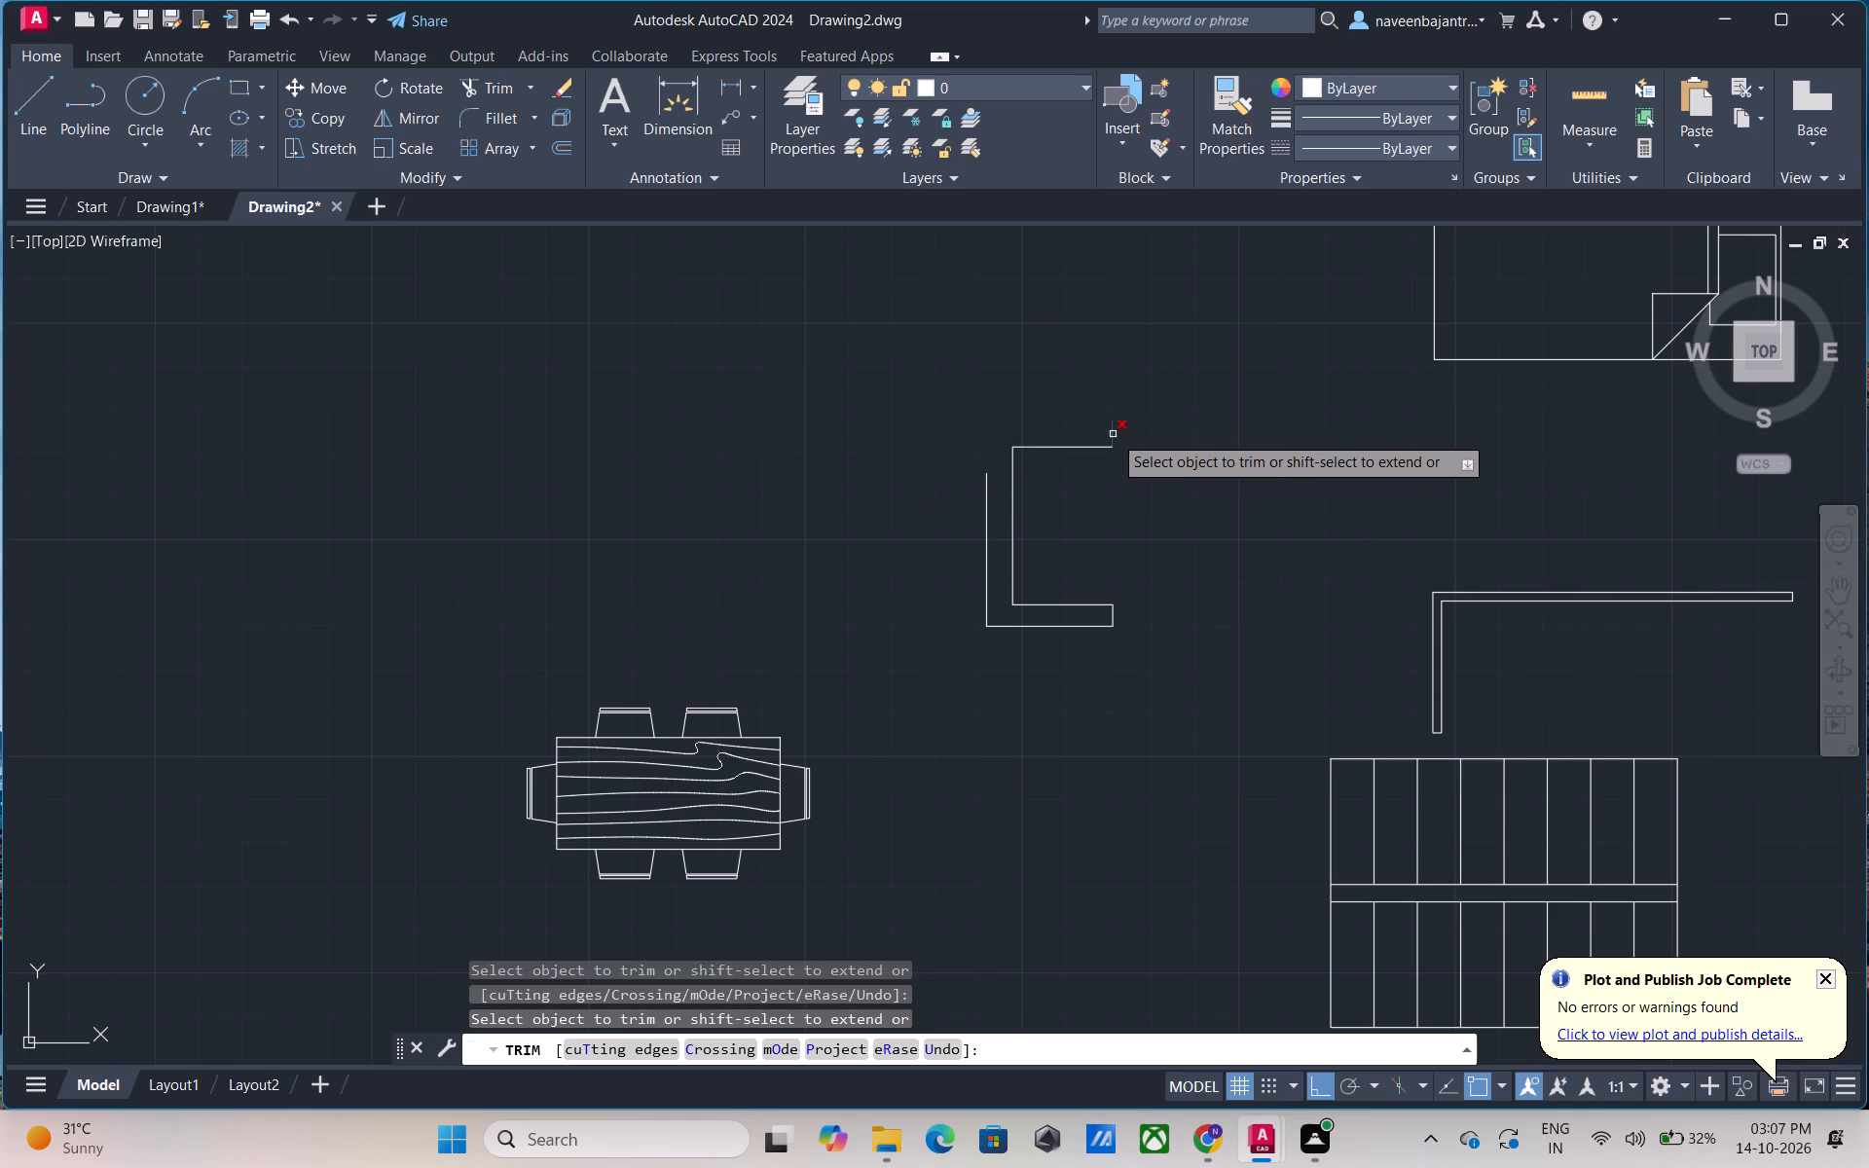
{"action": "left_click", "coordinate": [1113, 434]}
{"action": "left_click", "coordinate": [1084, 446]}
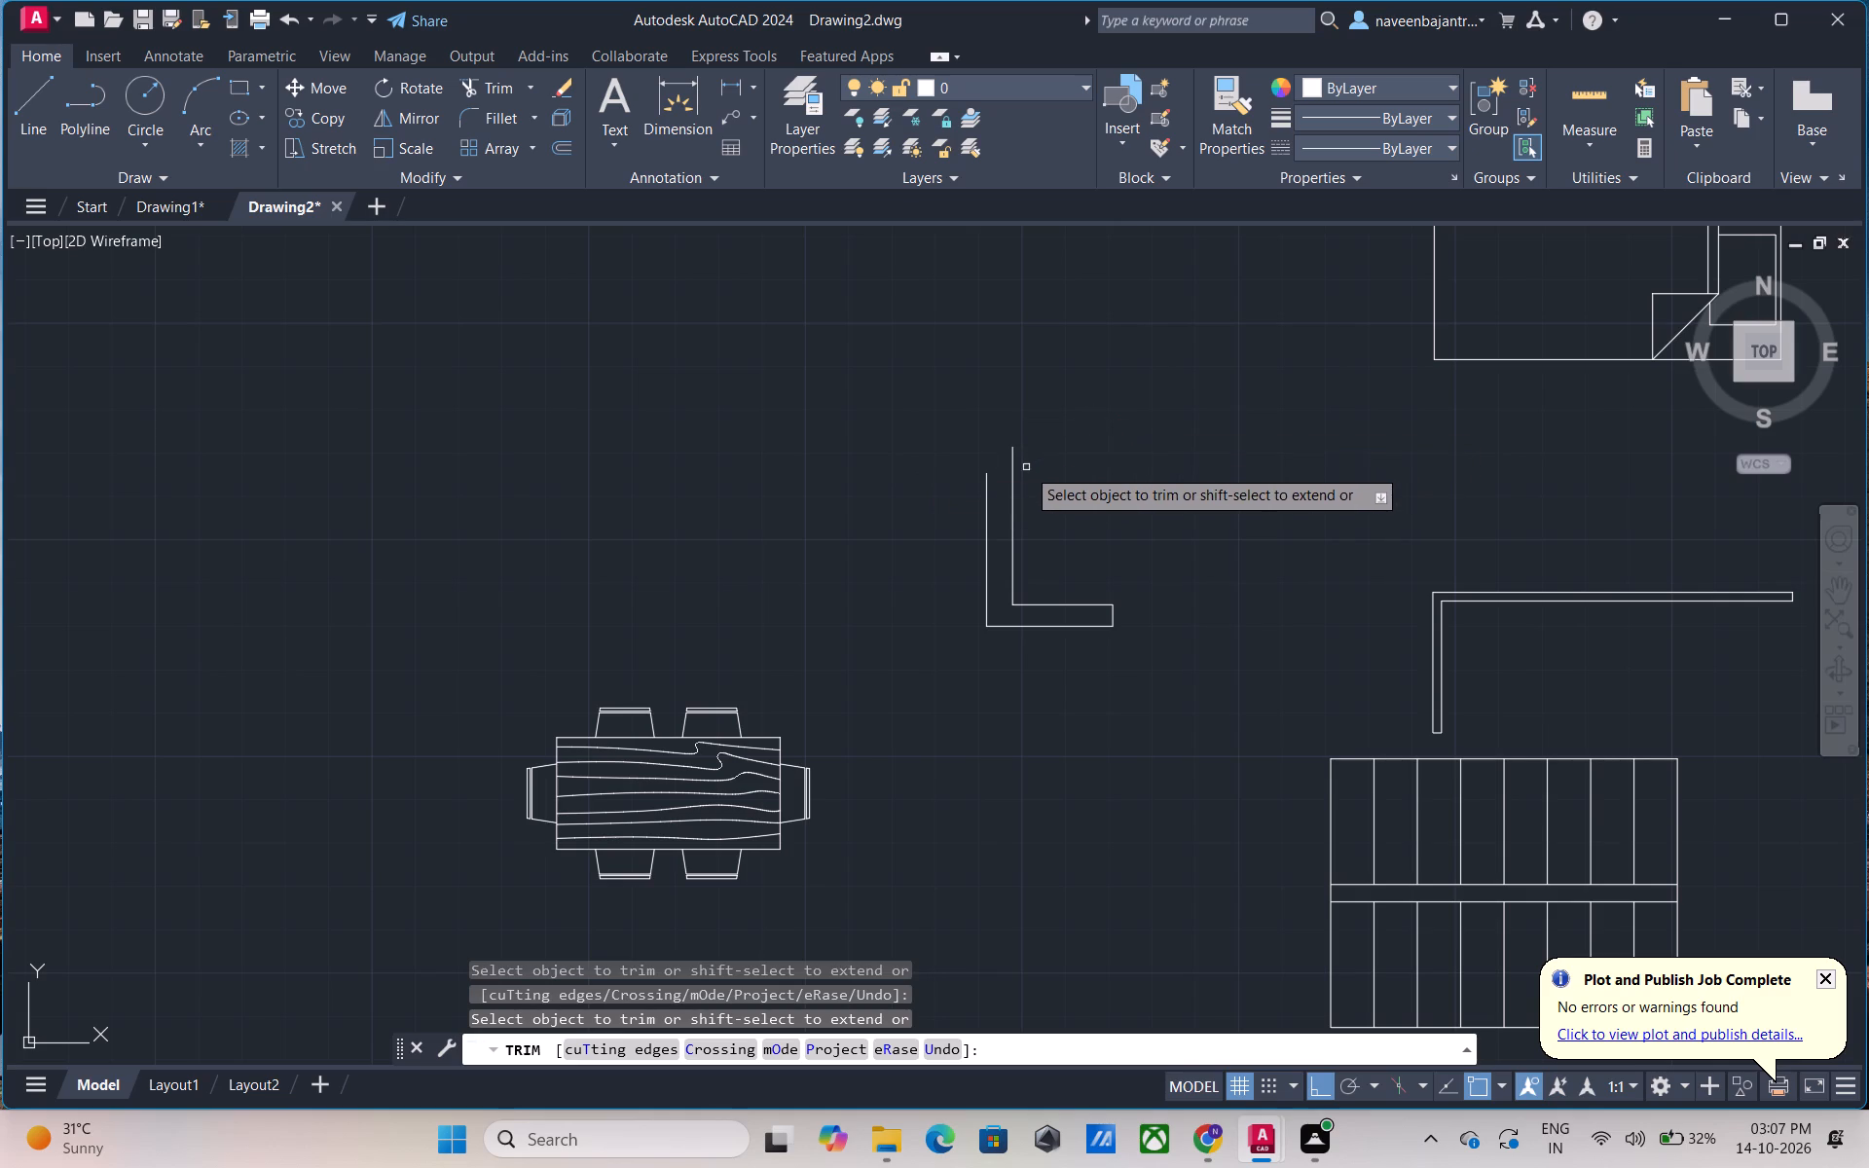
Trim away the remaining L-shaped wall outline northeast of the dining table, both vertical lines and the lower east stub.
{"action": "left_click", "coordinate": [1015, 493]}
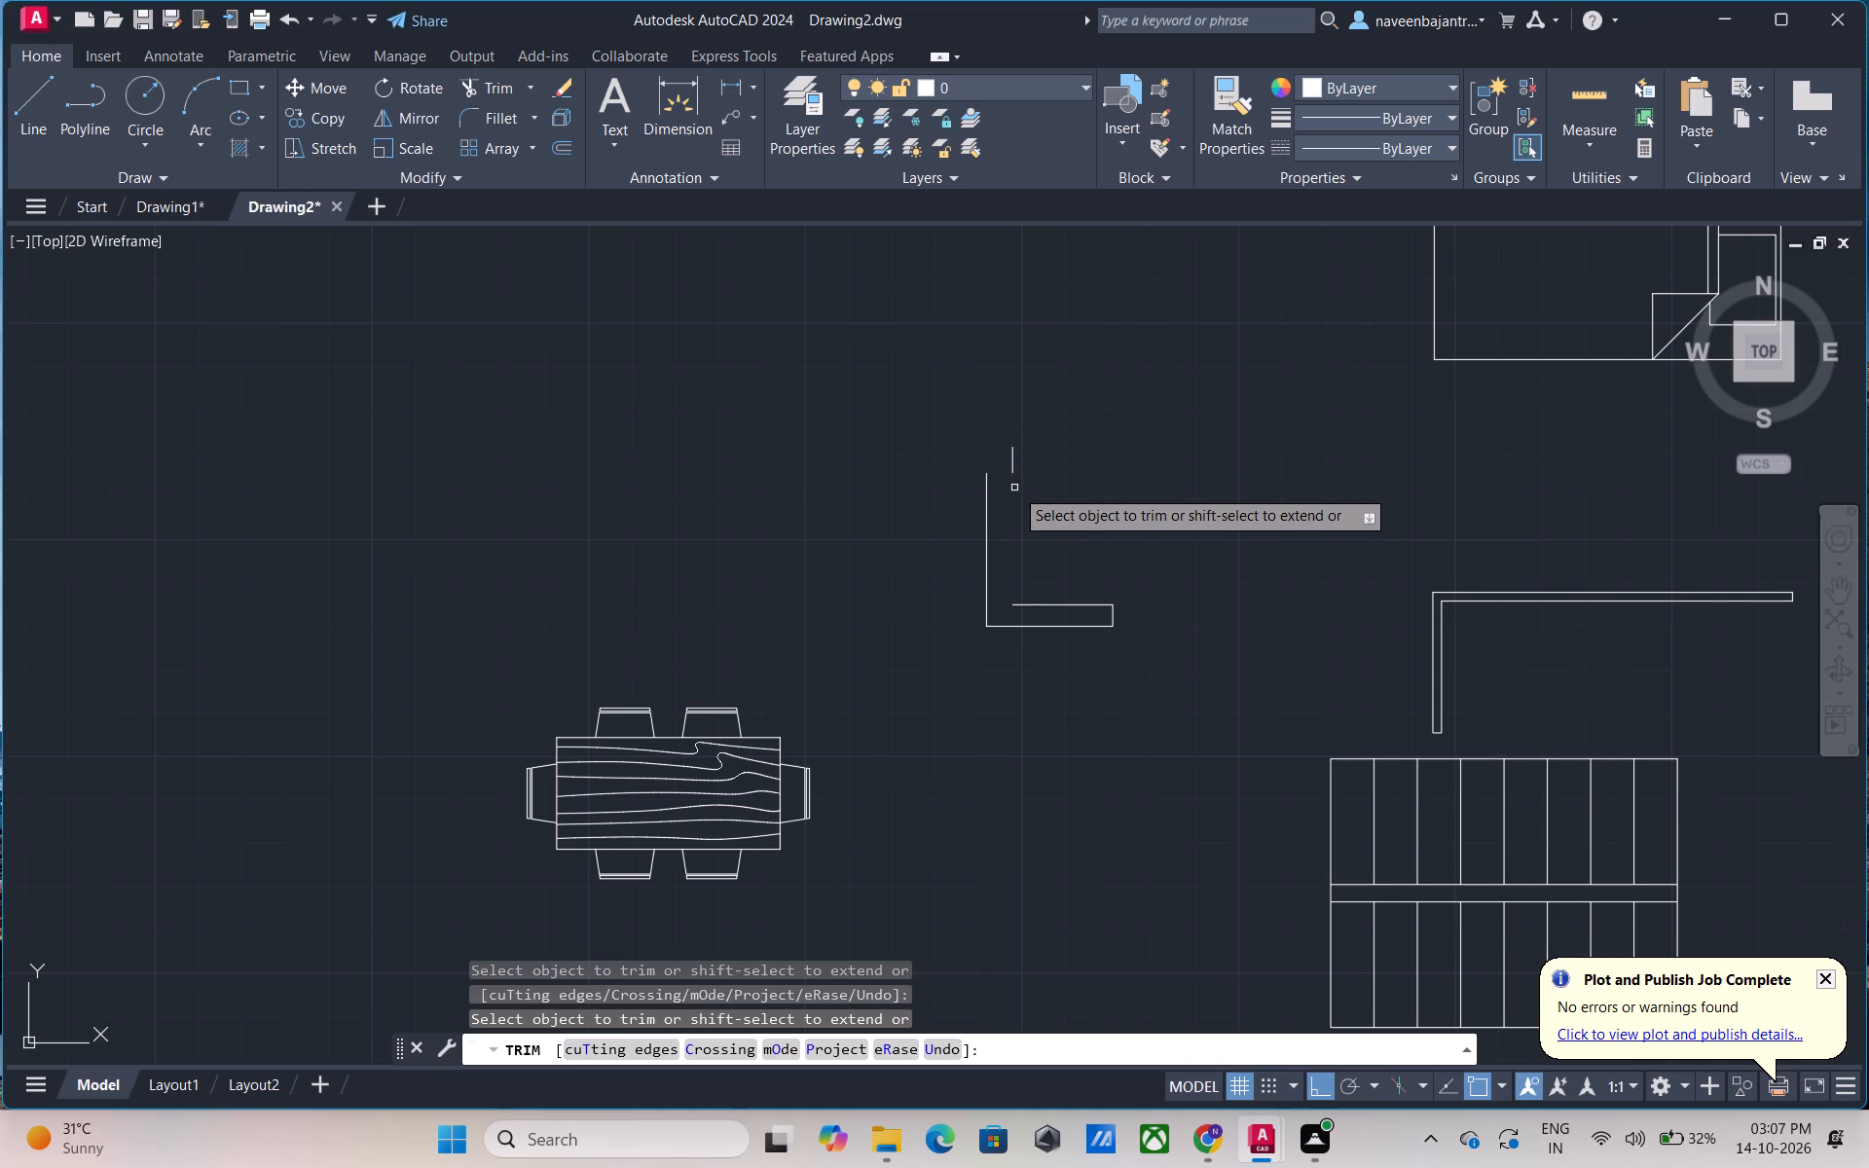
{"action": "left_click", "coordinate": [1014, 472]}
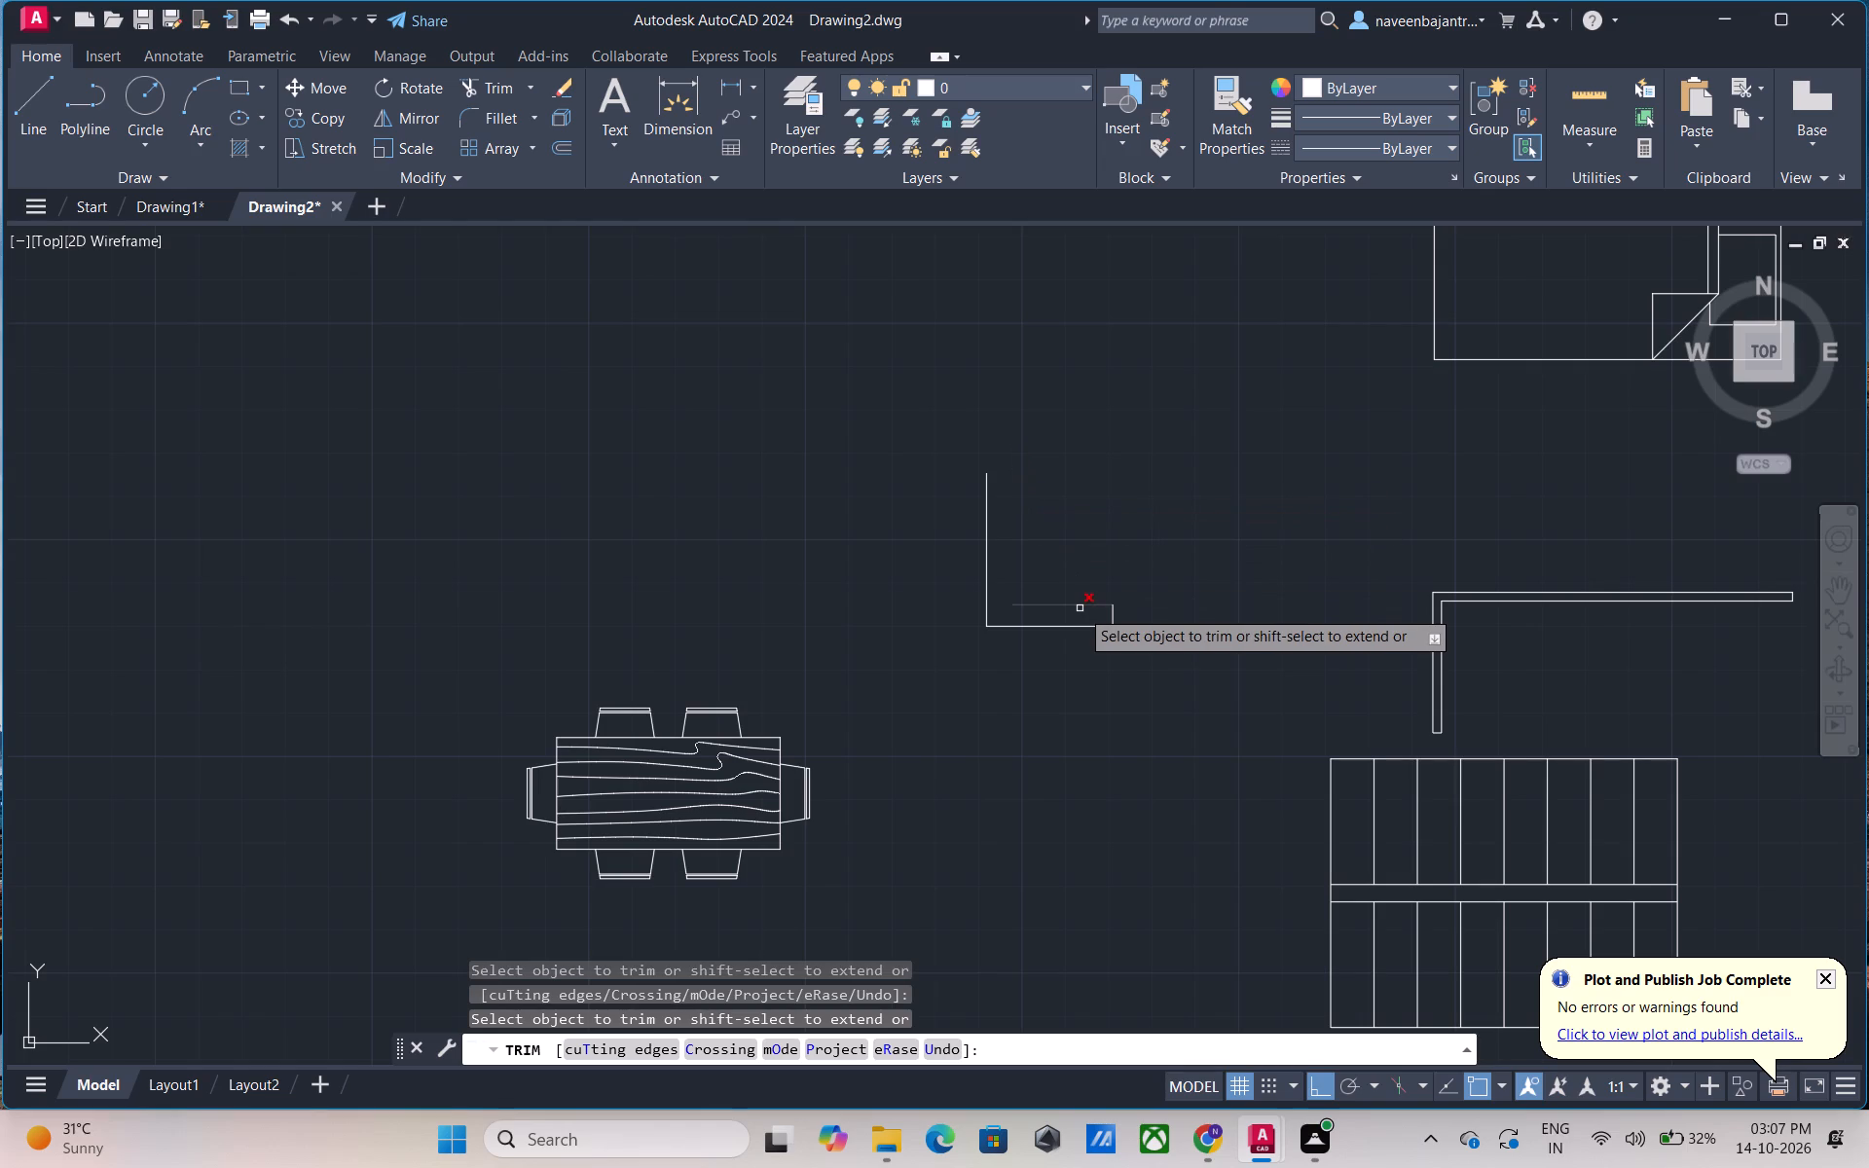
{"action": "left_click", "coordinate": [1080, 606]}
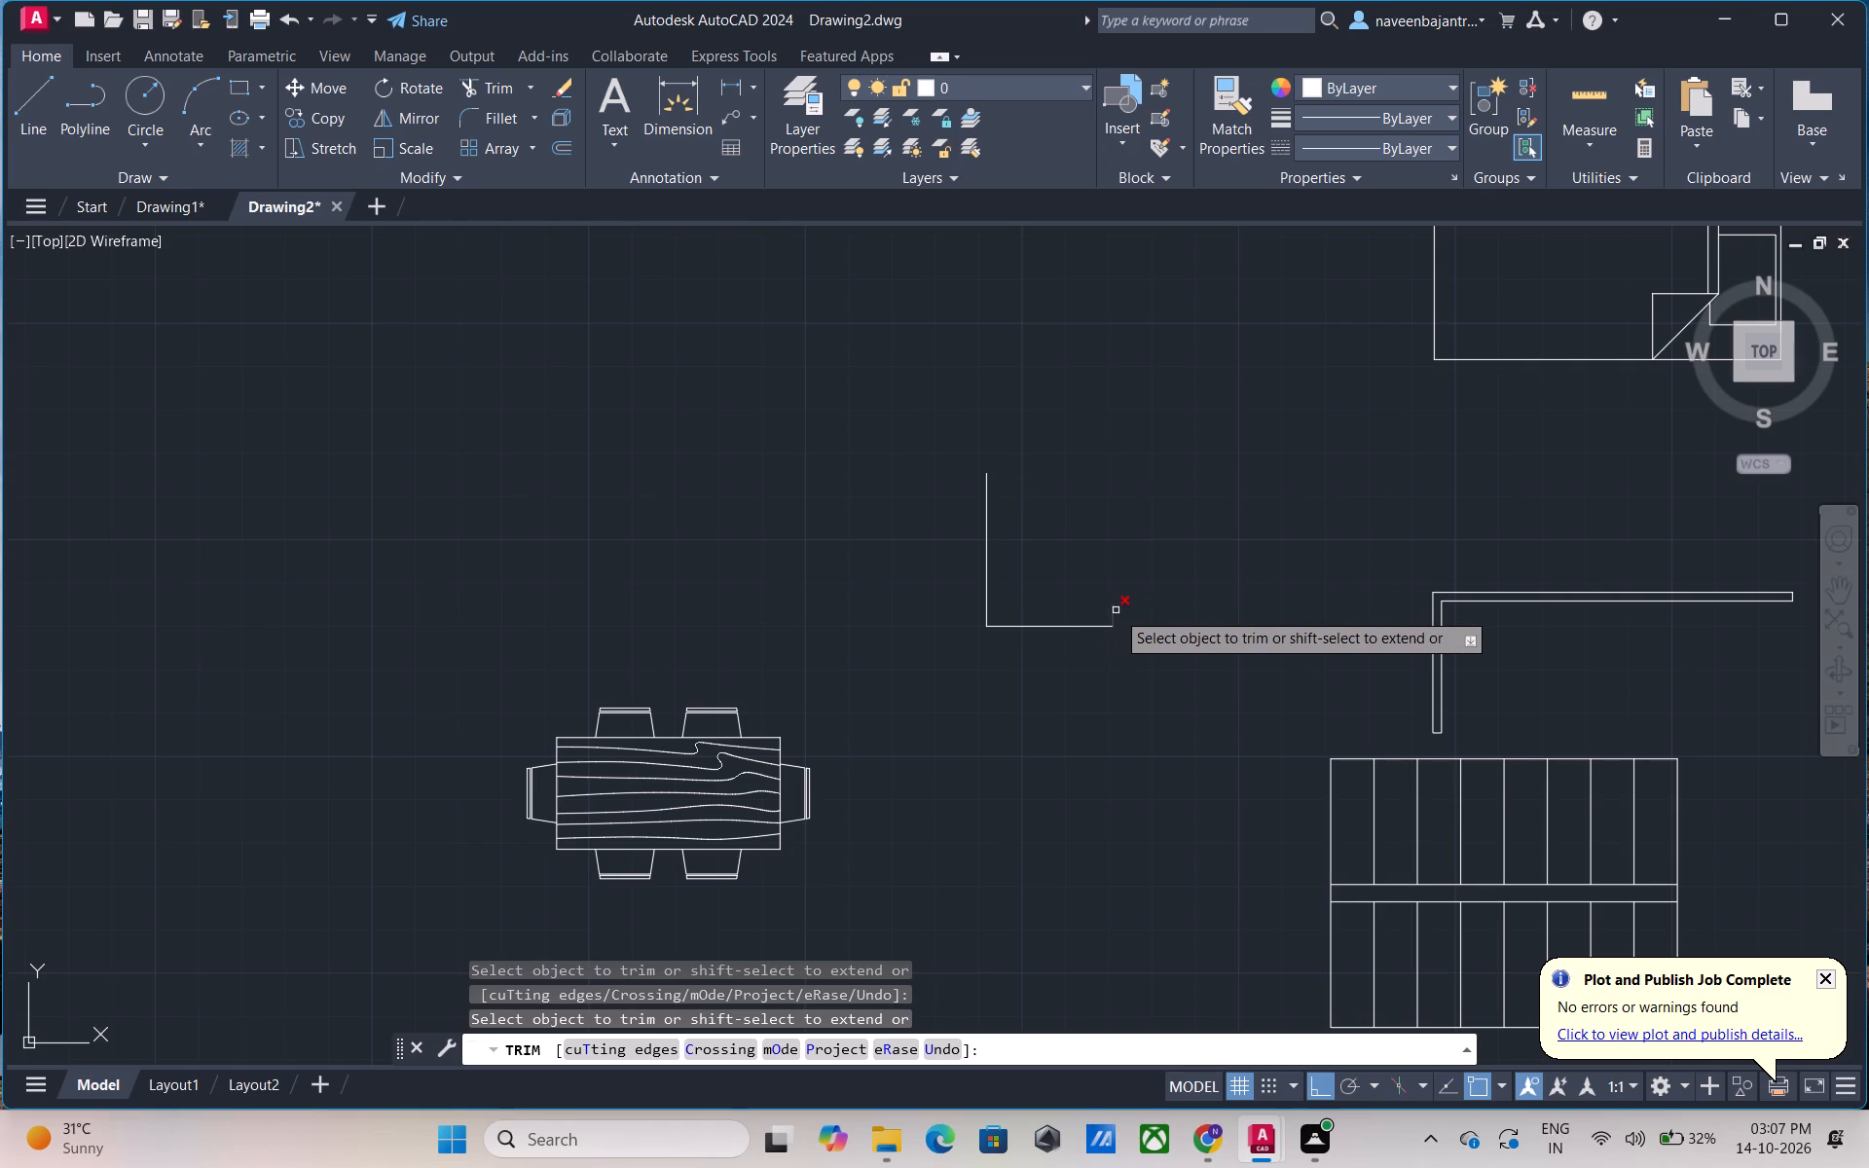
{"action": "left_click", "coordinate": [1116, 610]}
{"action": "left_click", "coordinate": [1081, 624]}
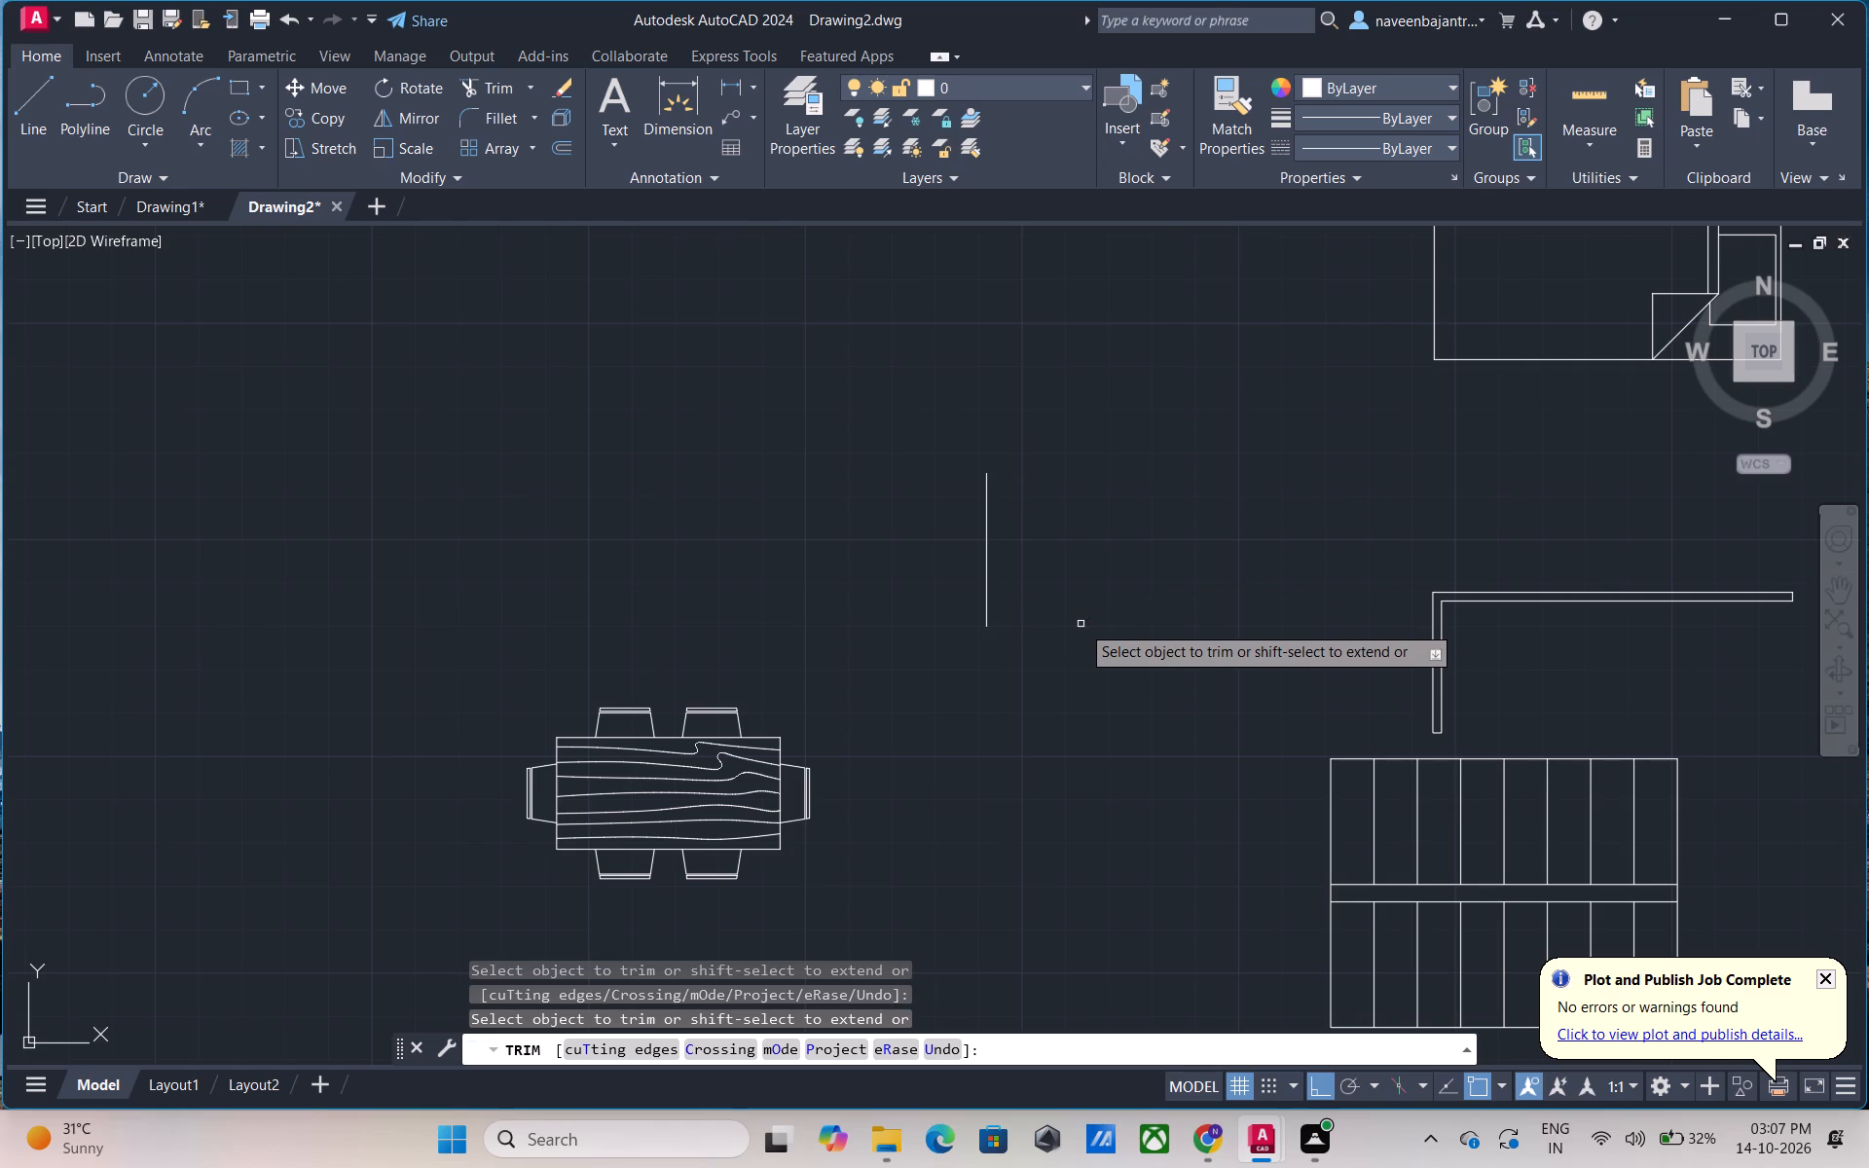
{"action": "left_click", "coordinate": [985, 582]}
Trim away the double-line L-shaped wall between the bed and the stairs, including its short end lines.
{"action": "scroll", "coordinate": [986, 582], "scroll_direction": "down", "scroll_amount": 1}
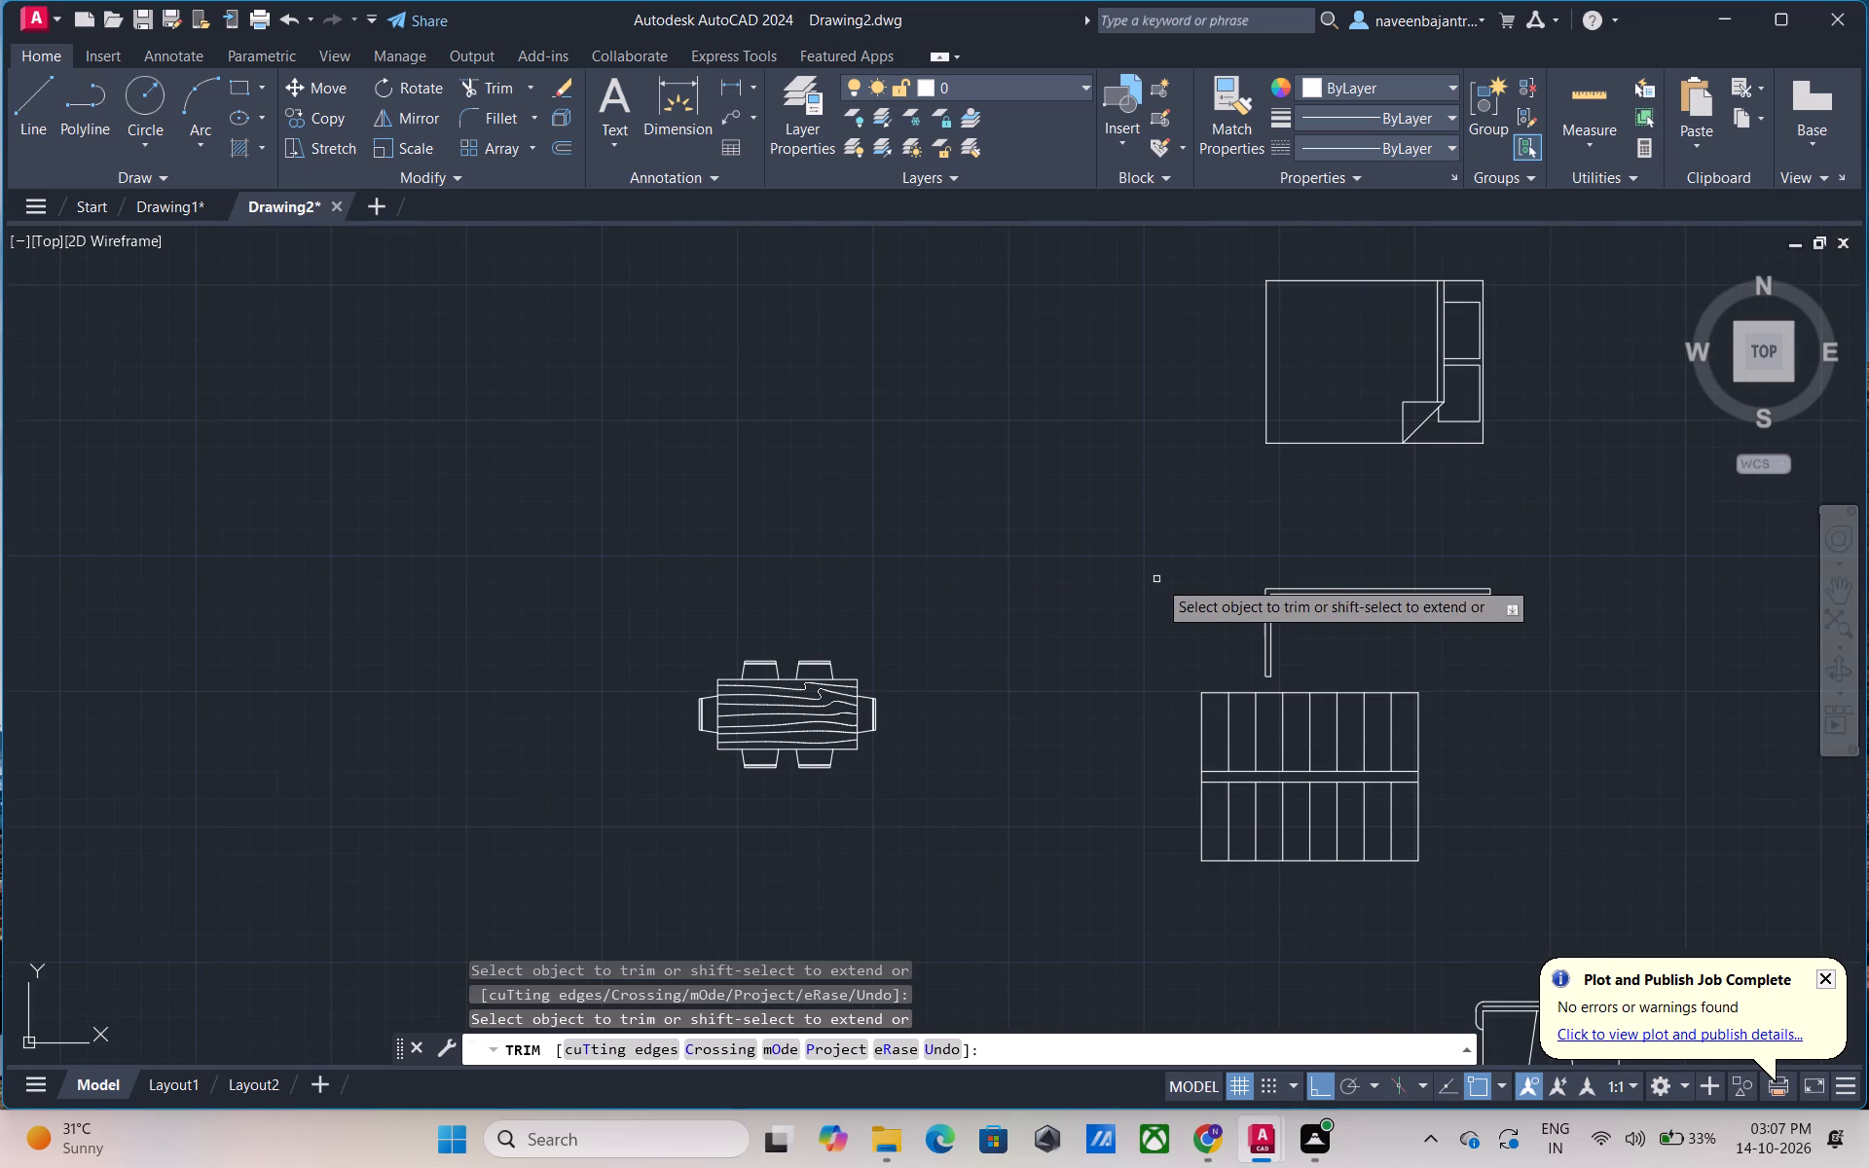
{"action": "middle_click_drag", "start_coordinate": [1282, 604], "coordinate": [1079, 611]}
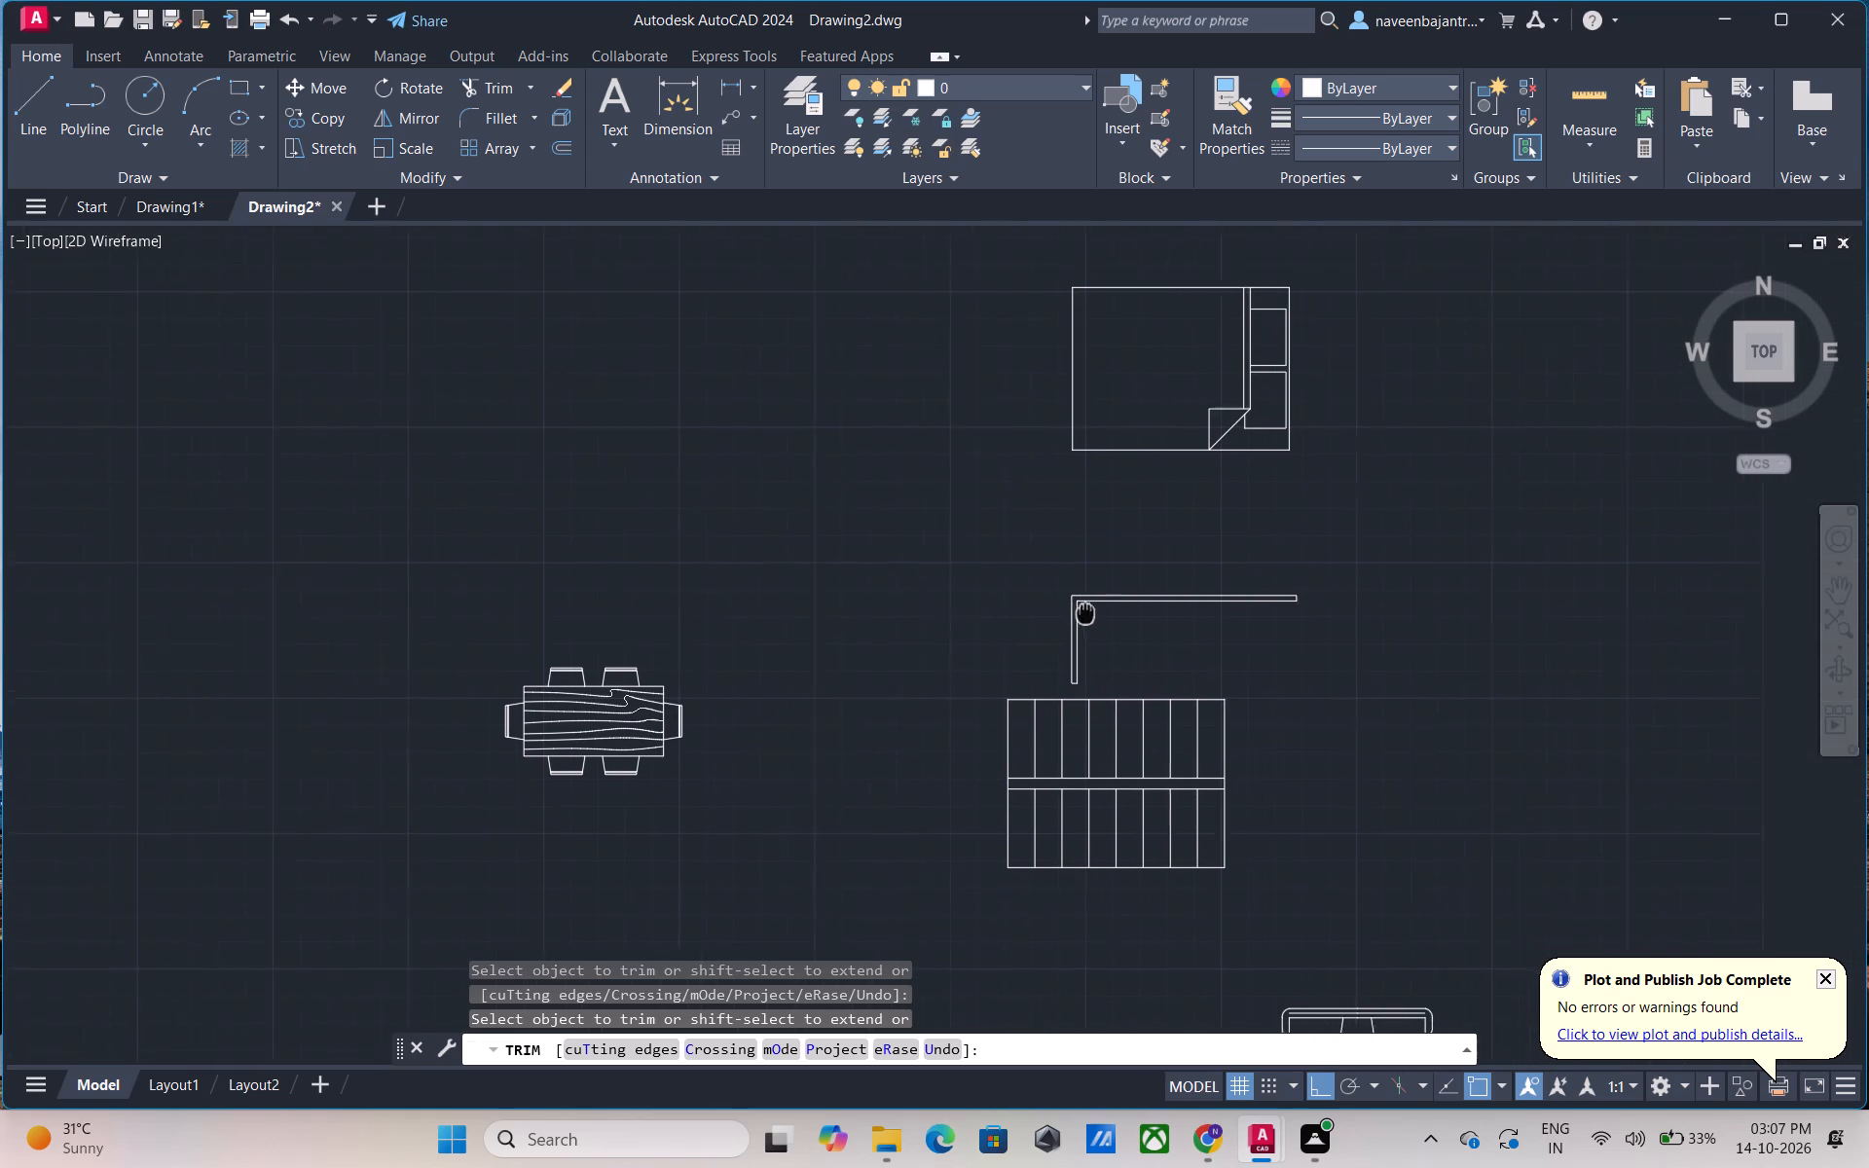
{"action": "middle_click_drag", "start_coordinate": [1079, 611], "coordinate": [835, 605]}
{"action": "scroll", "coordinate": [835, 606], "scroll_direction": "up", "scroll_amount": 1}
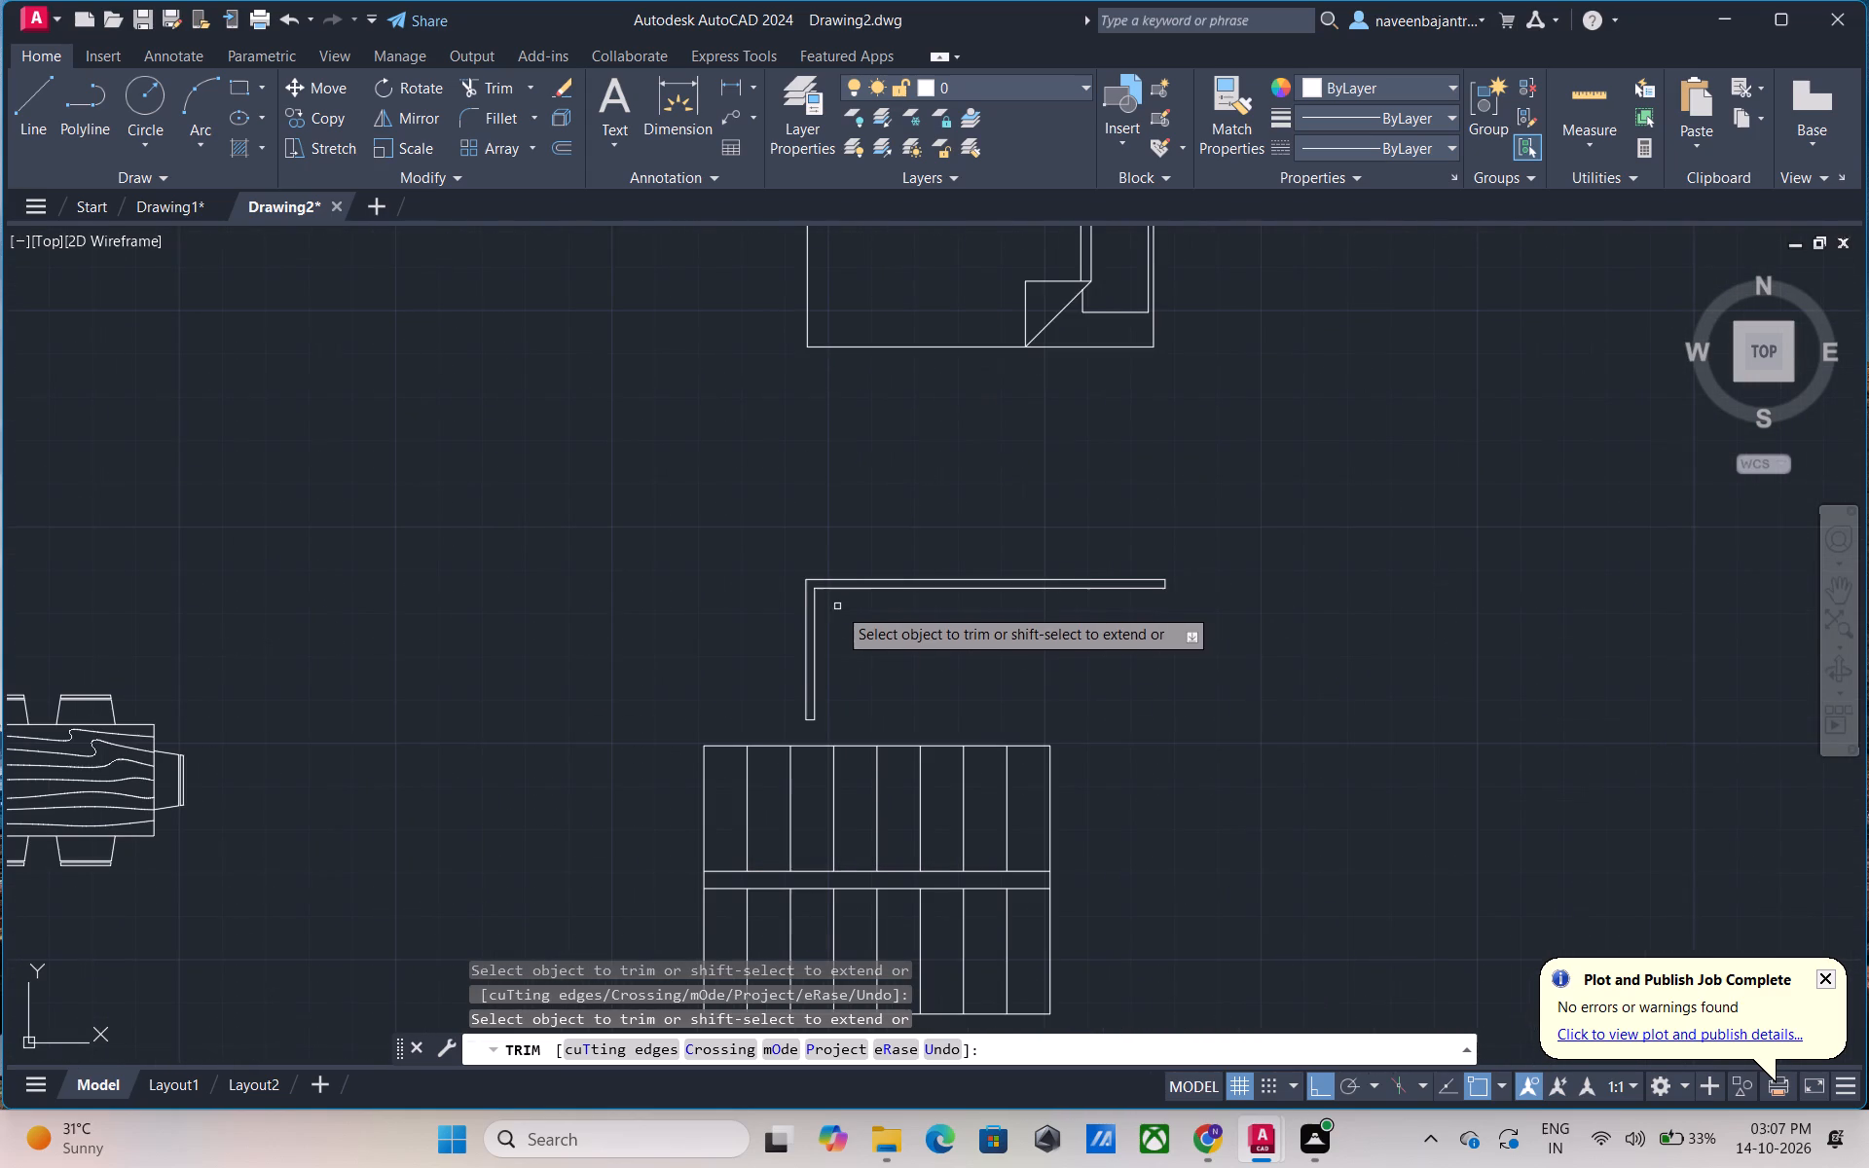
{"action": "left_click", "coordinate": [1062, 586]}
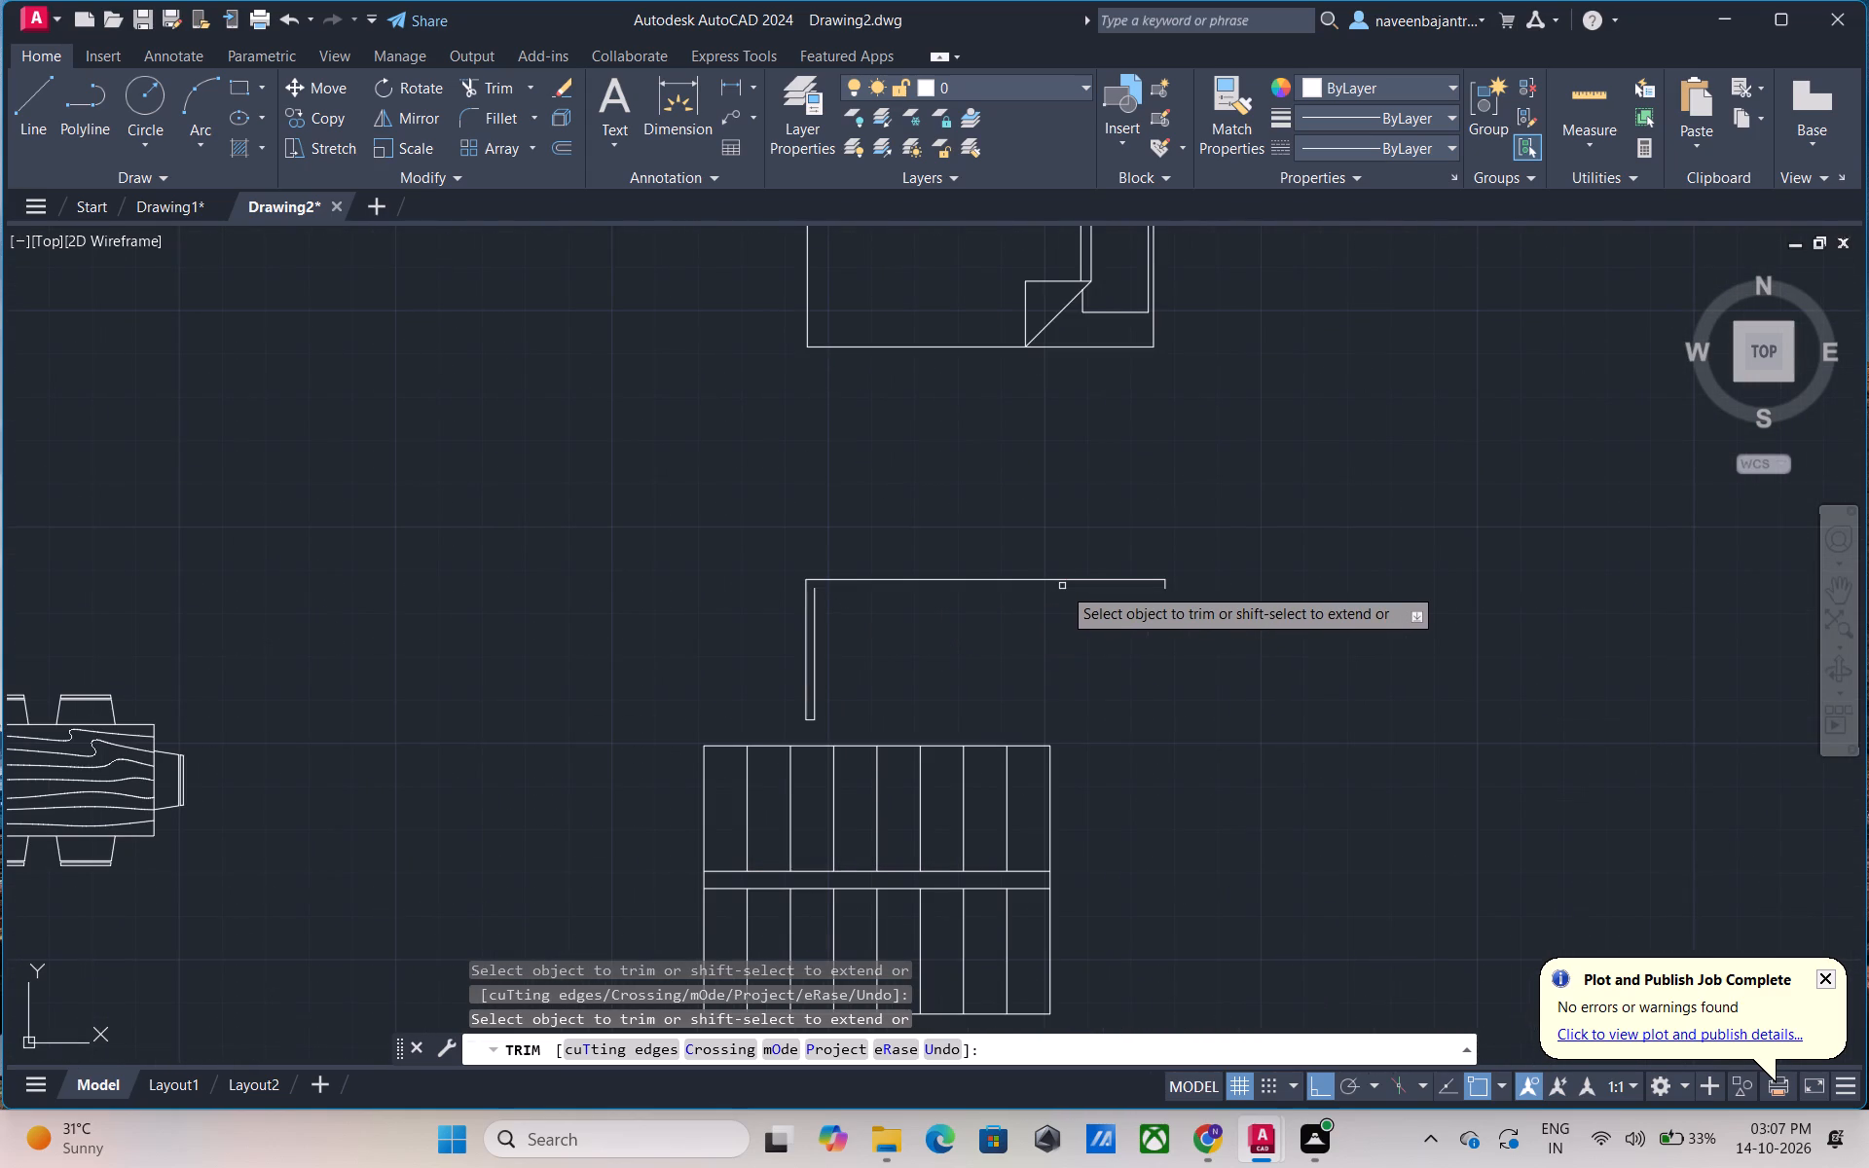
{"action": "left_click", "coordinate": [1139, 580]}
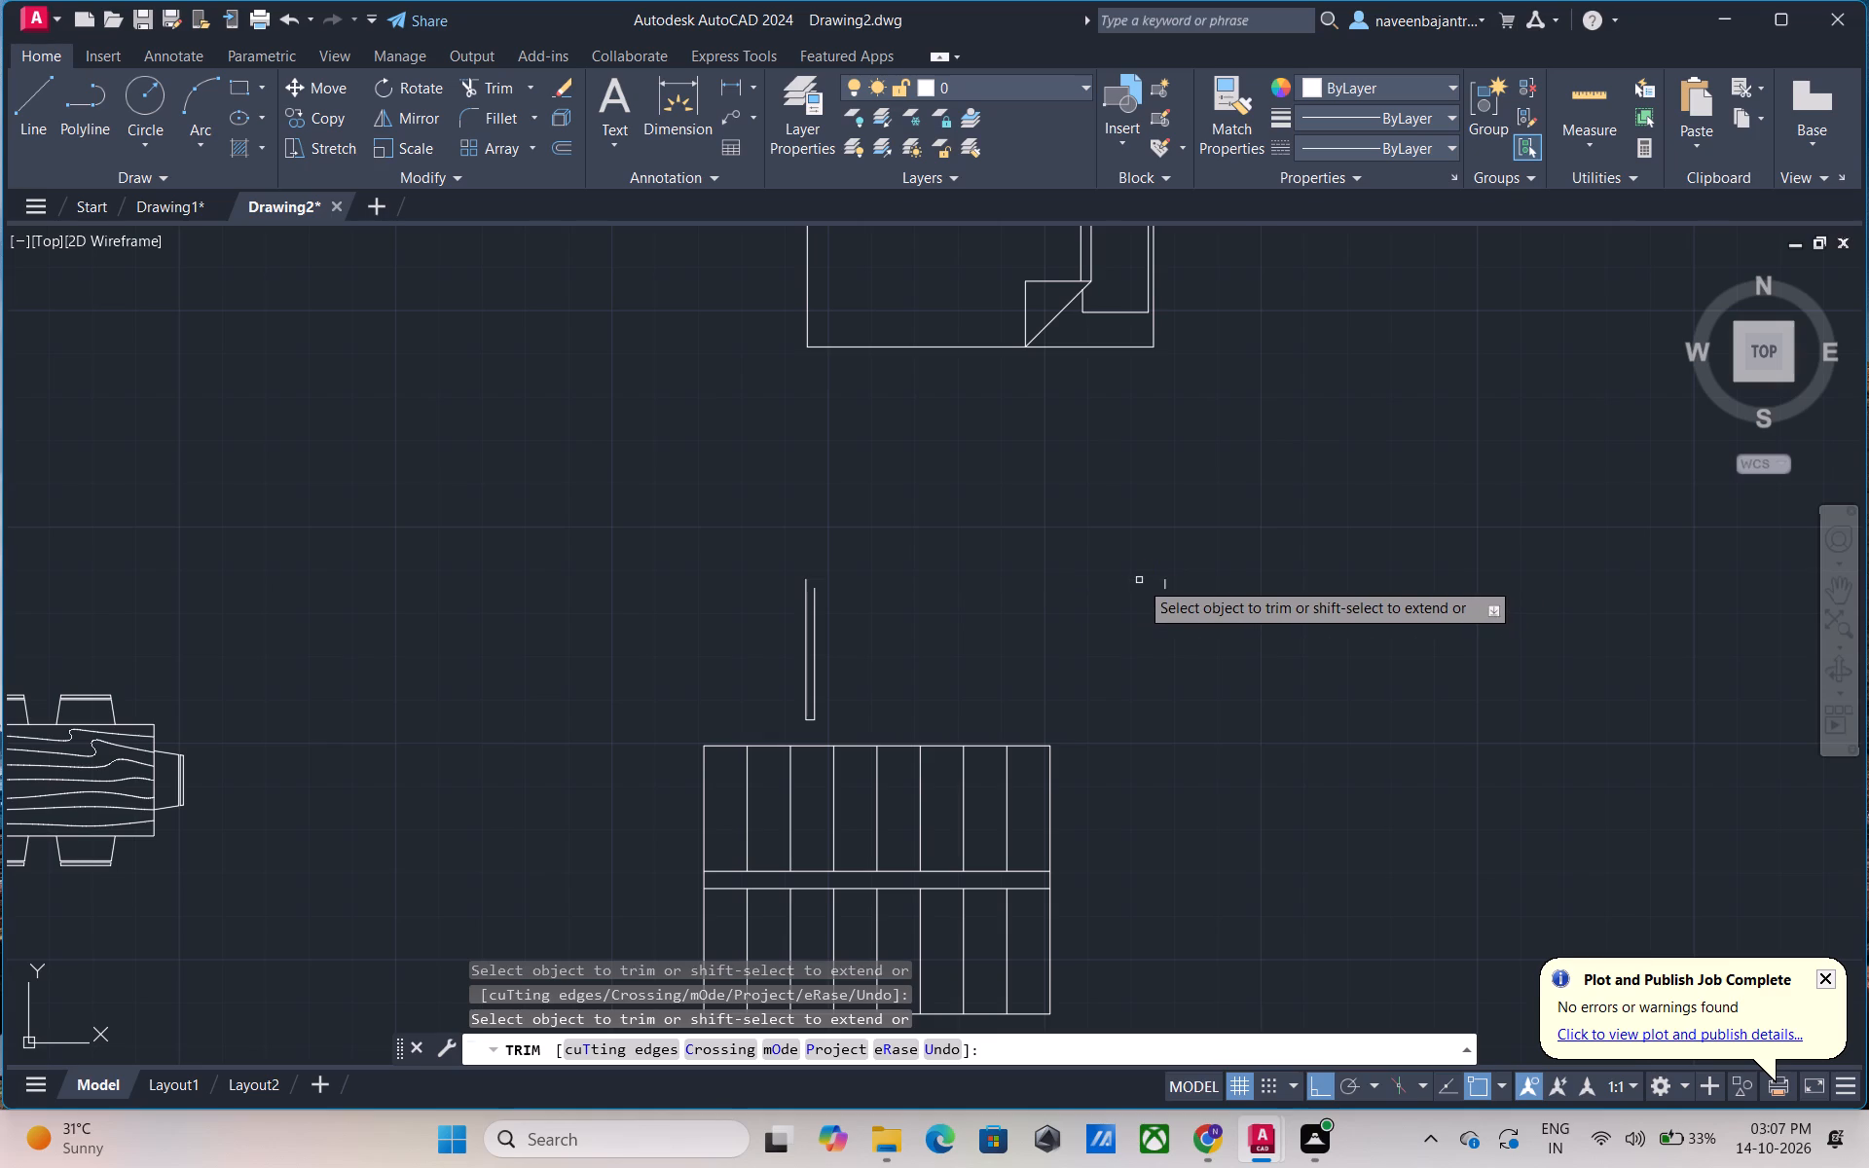
{"action": "left_click", "coordinate": [1167, 583]}
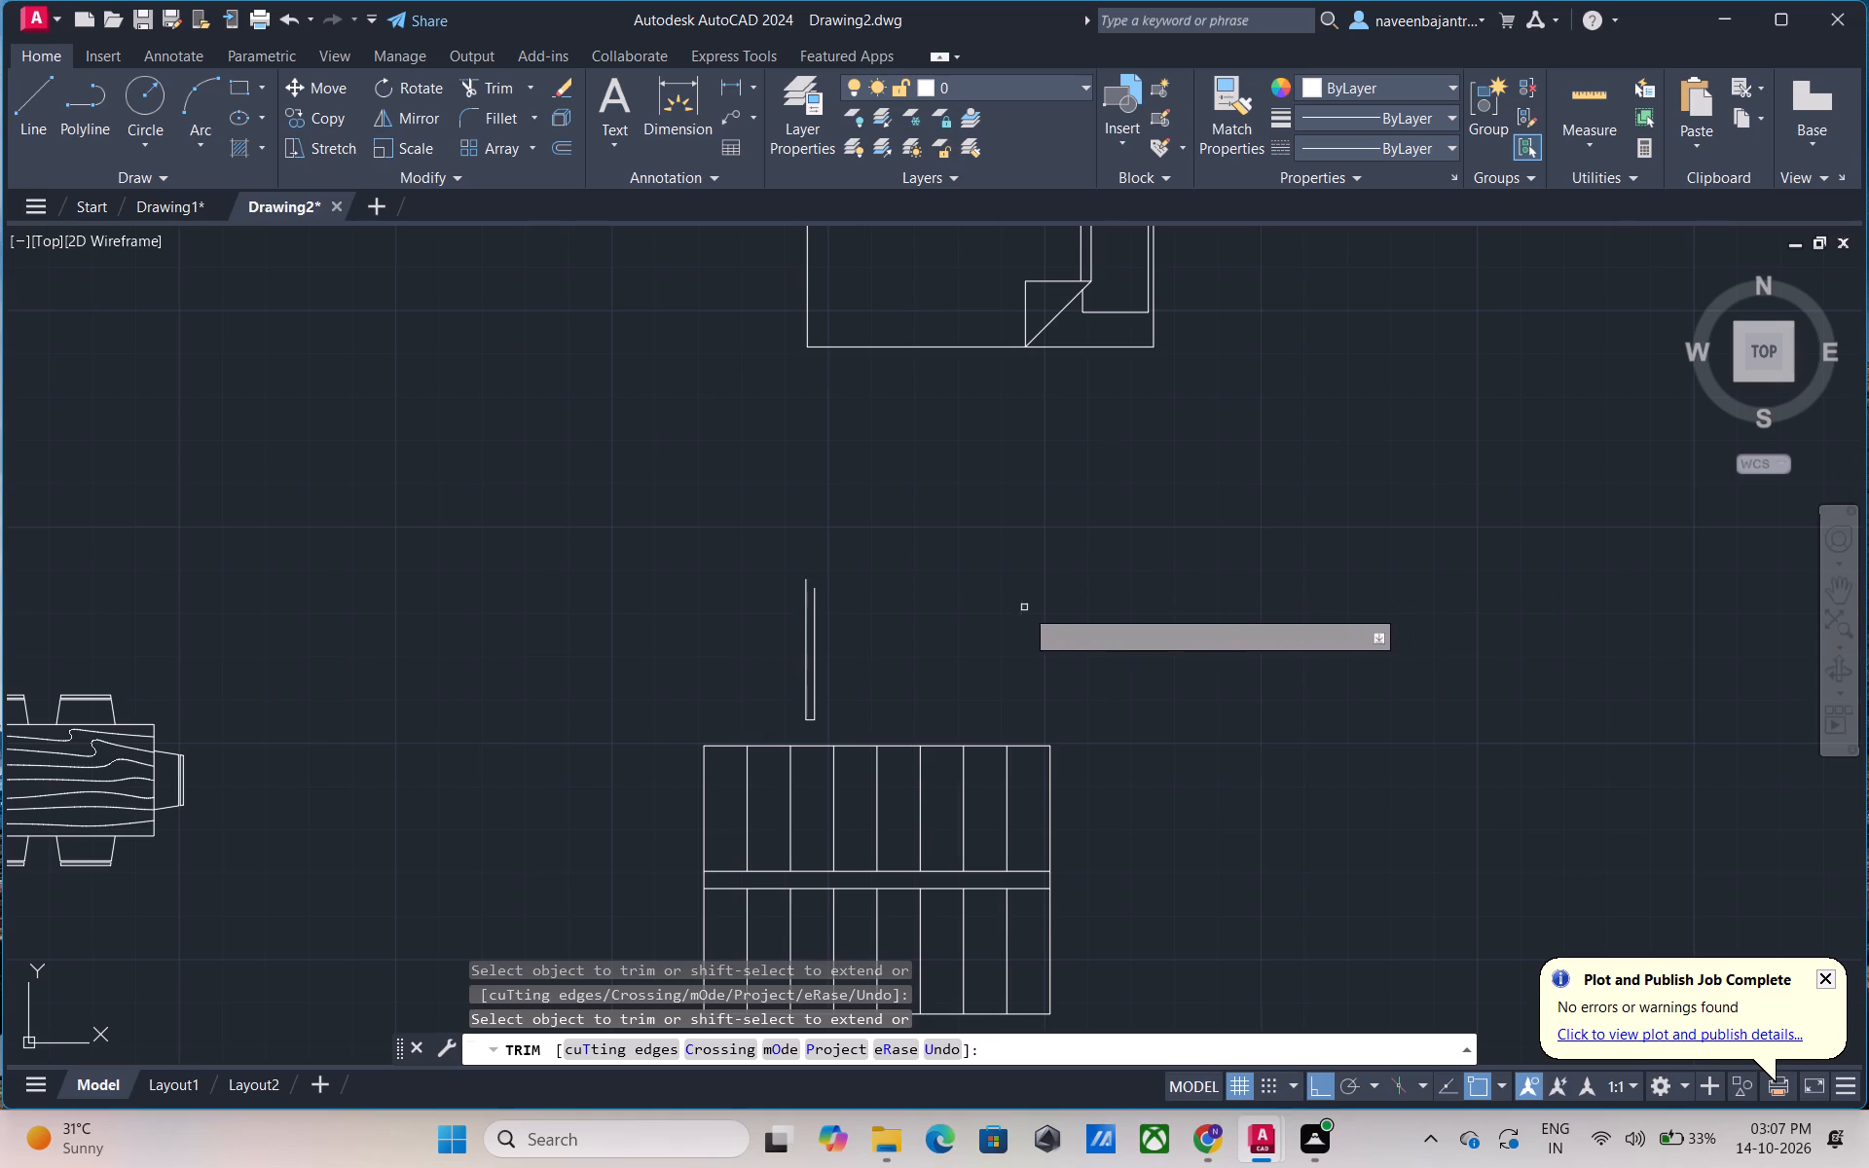
{"action": "left_click", "coordinate": [818, 664]}
{"action": "left_click", "coordinate": [808, 662]}
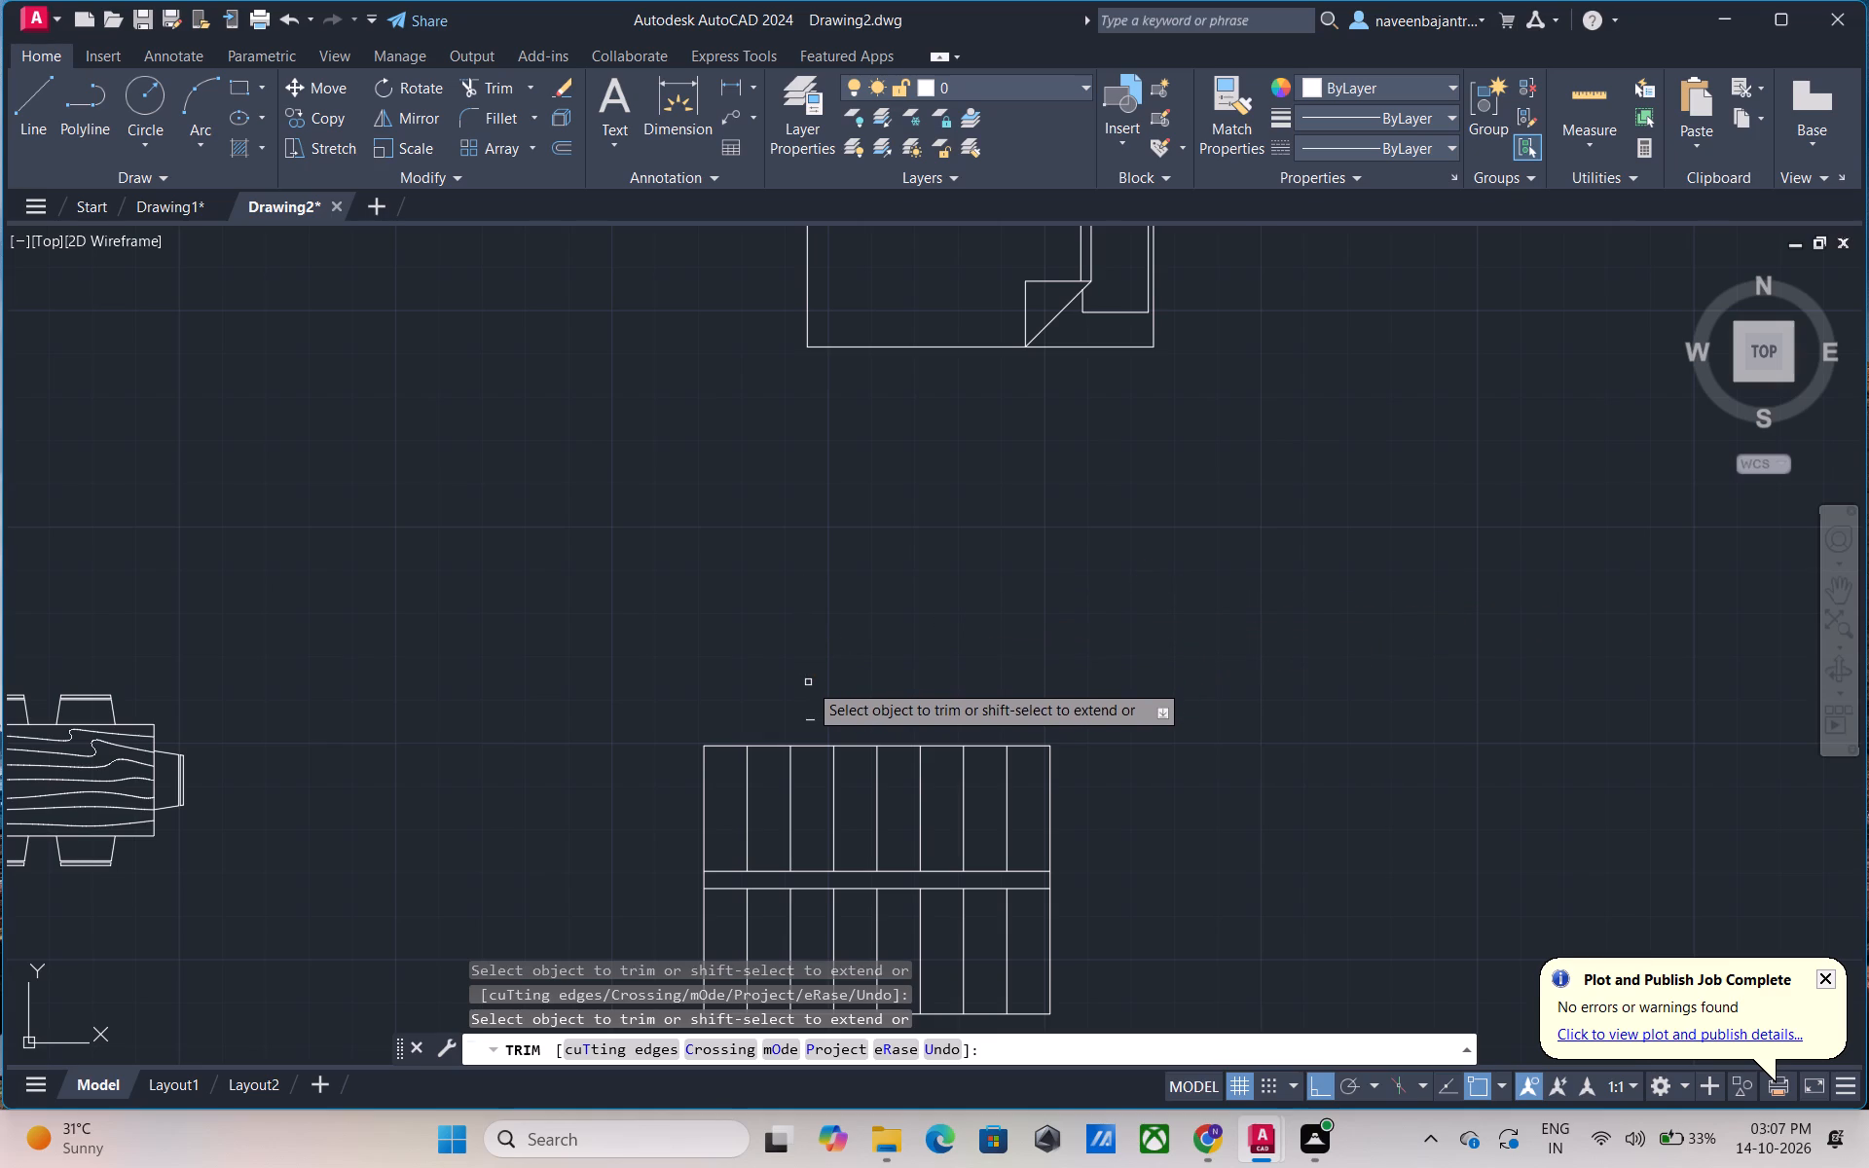
{"action": "left_click", "coordinate": [810, 719]}
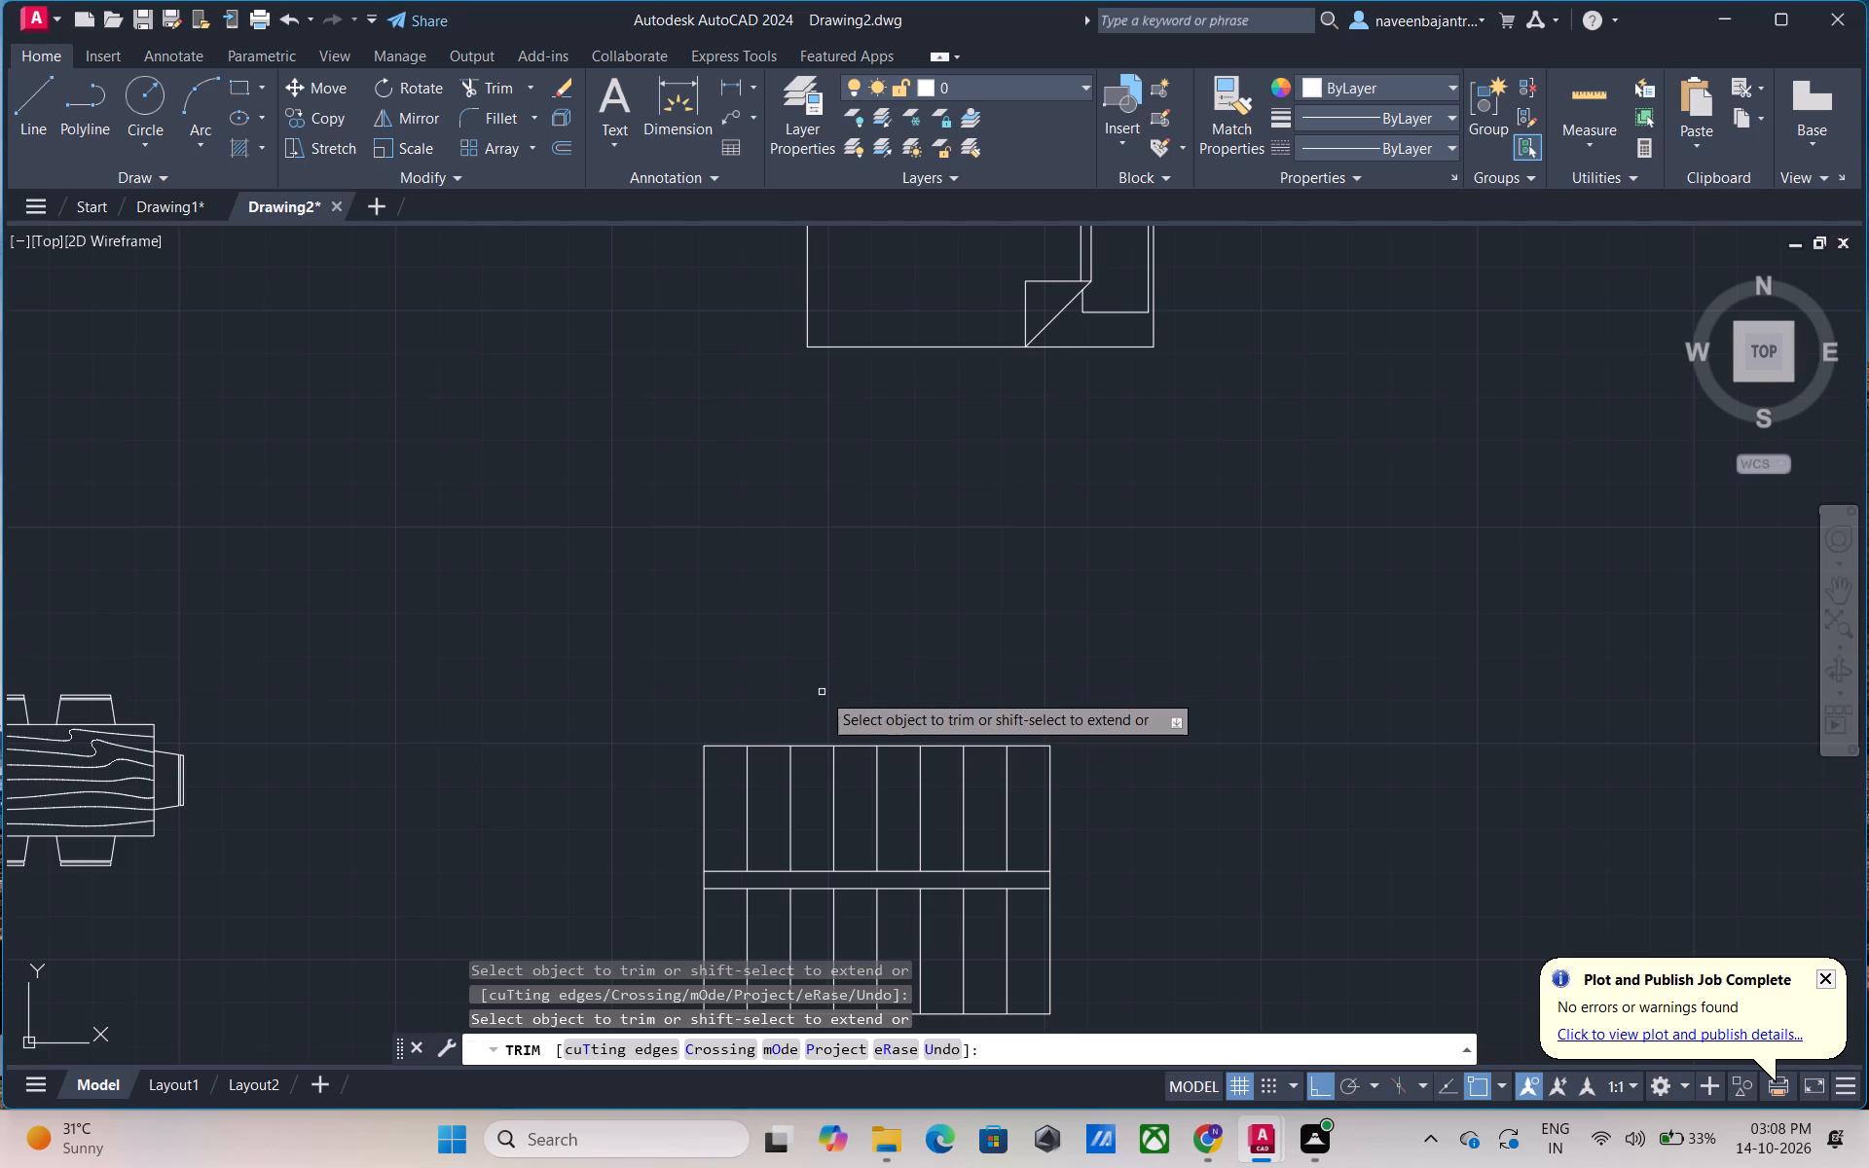
Trim away the lower stair flight's west edge, the central divider's west end and the three westernmost segments of both divider lines.
{"action": "middle_click_drag", "start_coordinate": [825, 688], "coordinate": [1019, 422]}
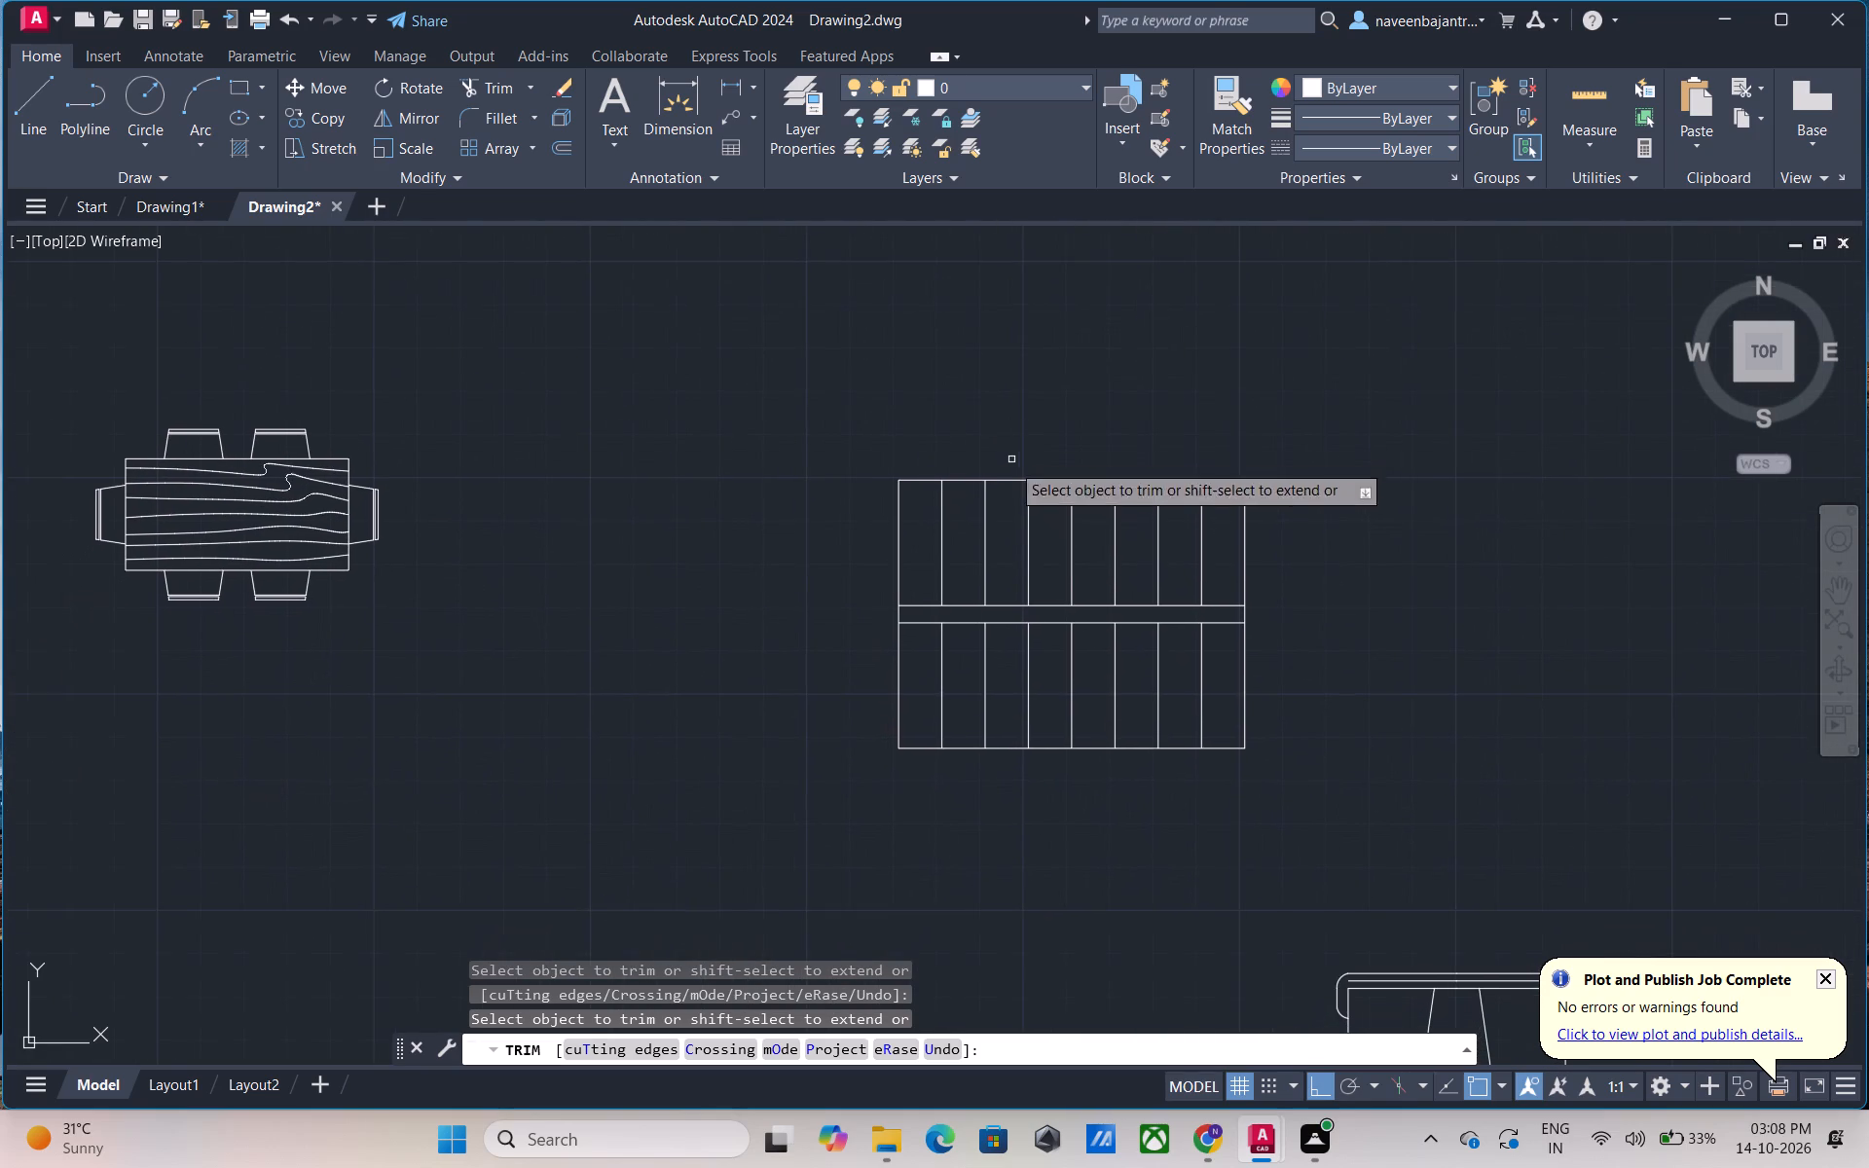
{"action": "scroll", "coordinate": [951, 616], "scroll_direction": "up", "scroll_amount": 2}
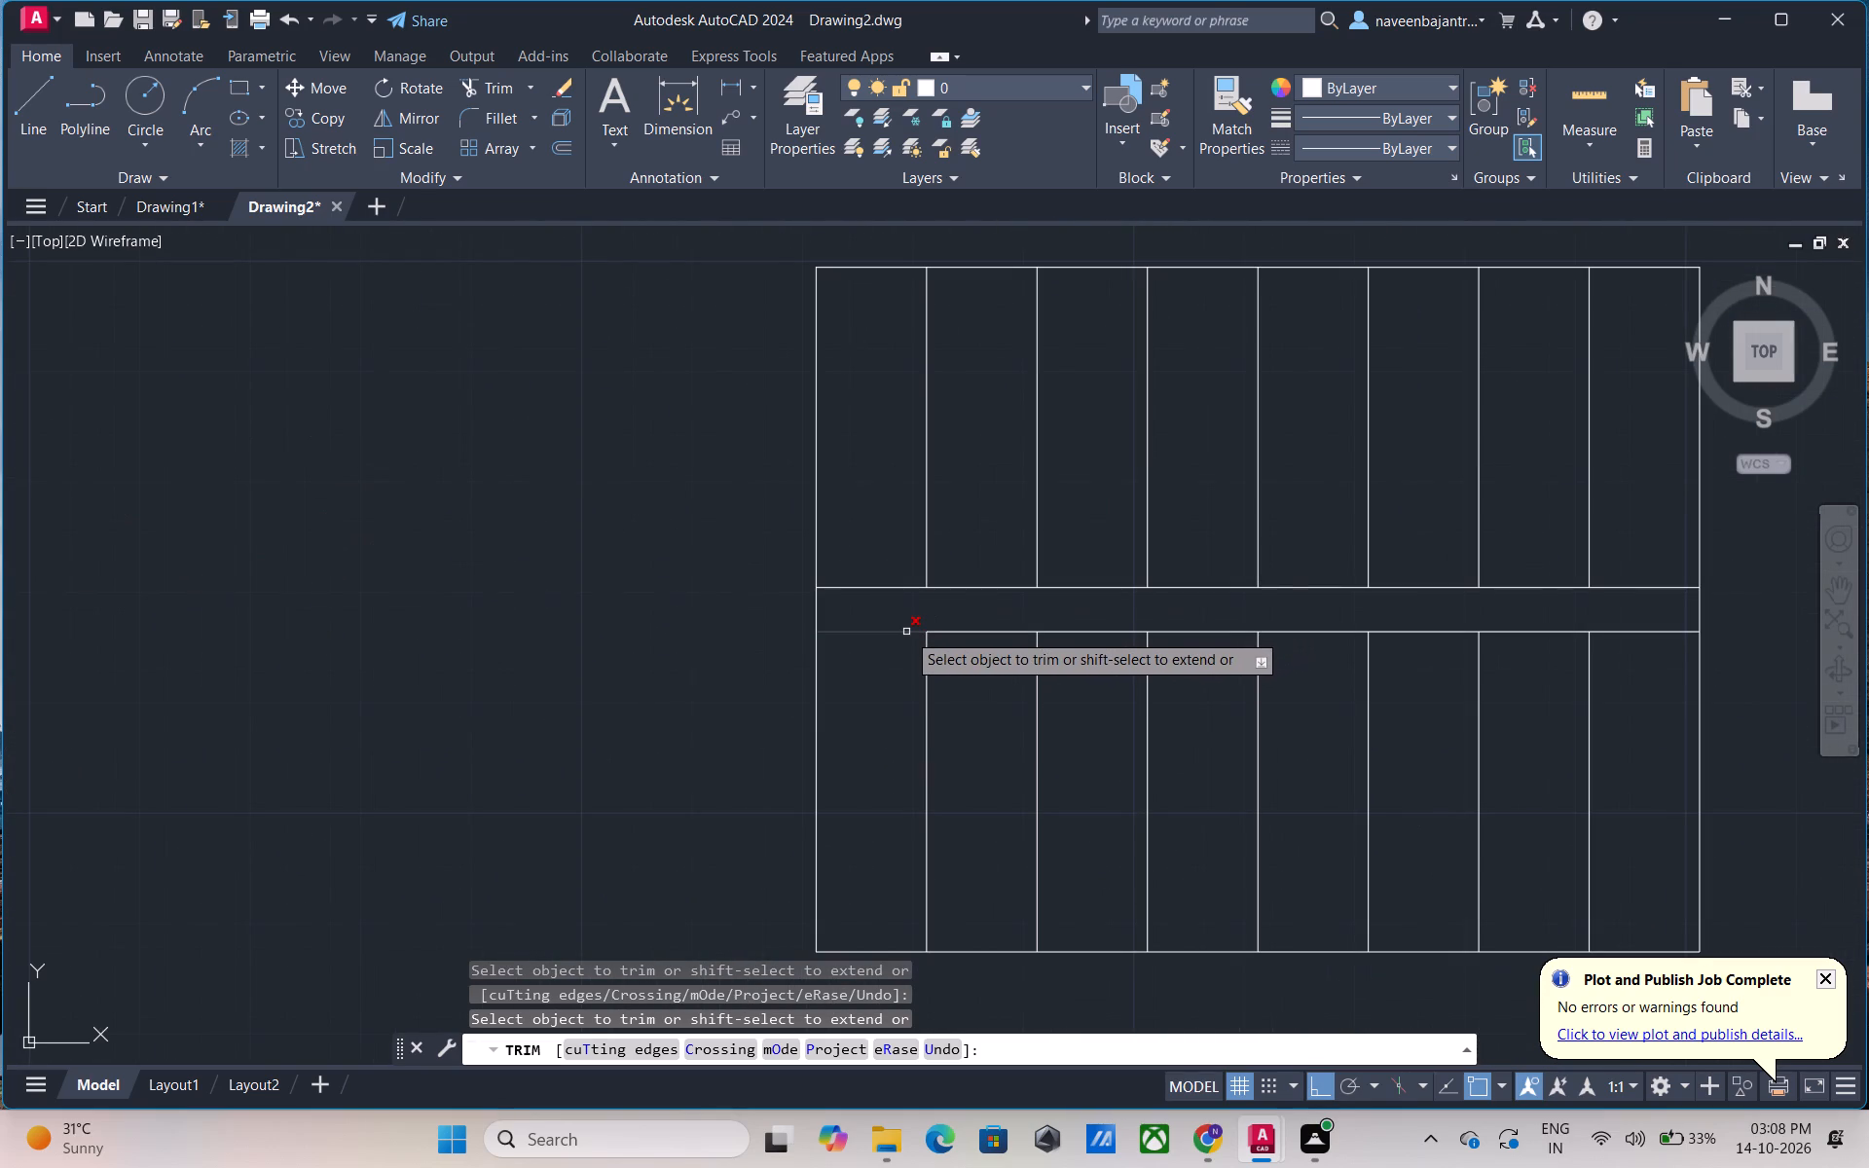
{"action": "left_click", "coordinate": [818, 671]}
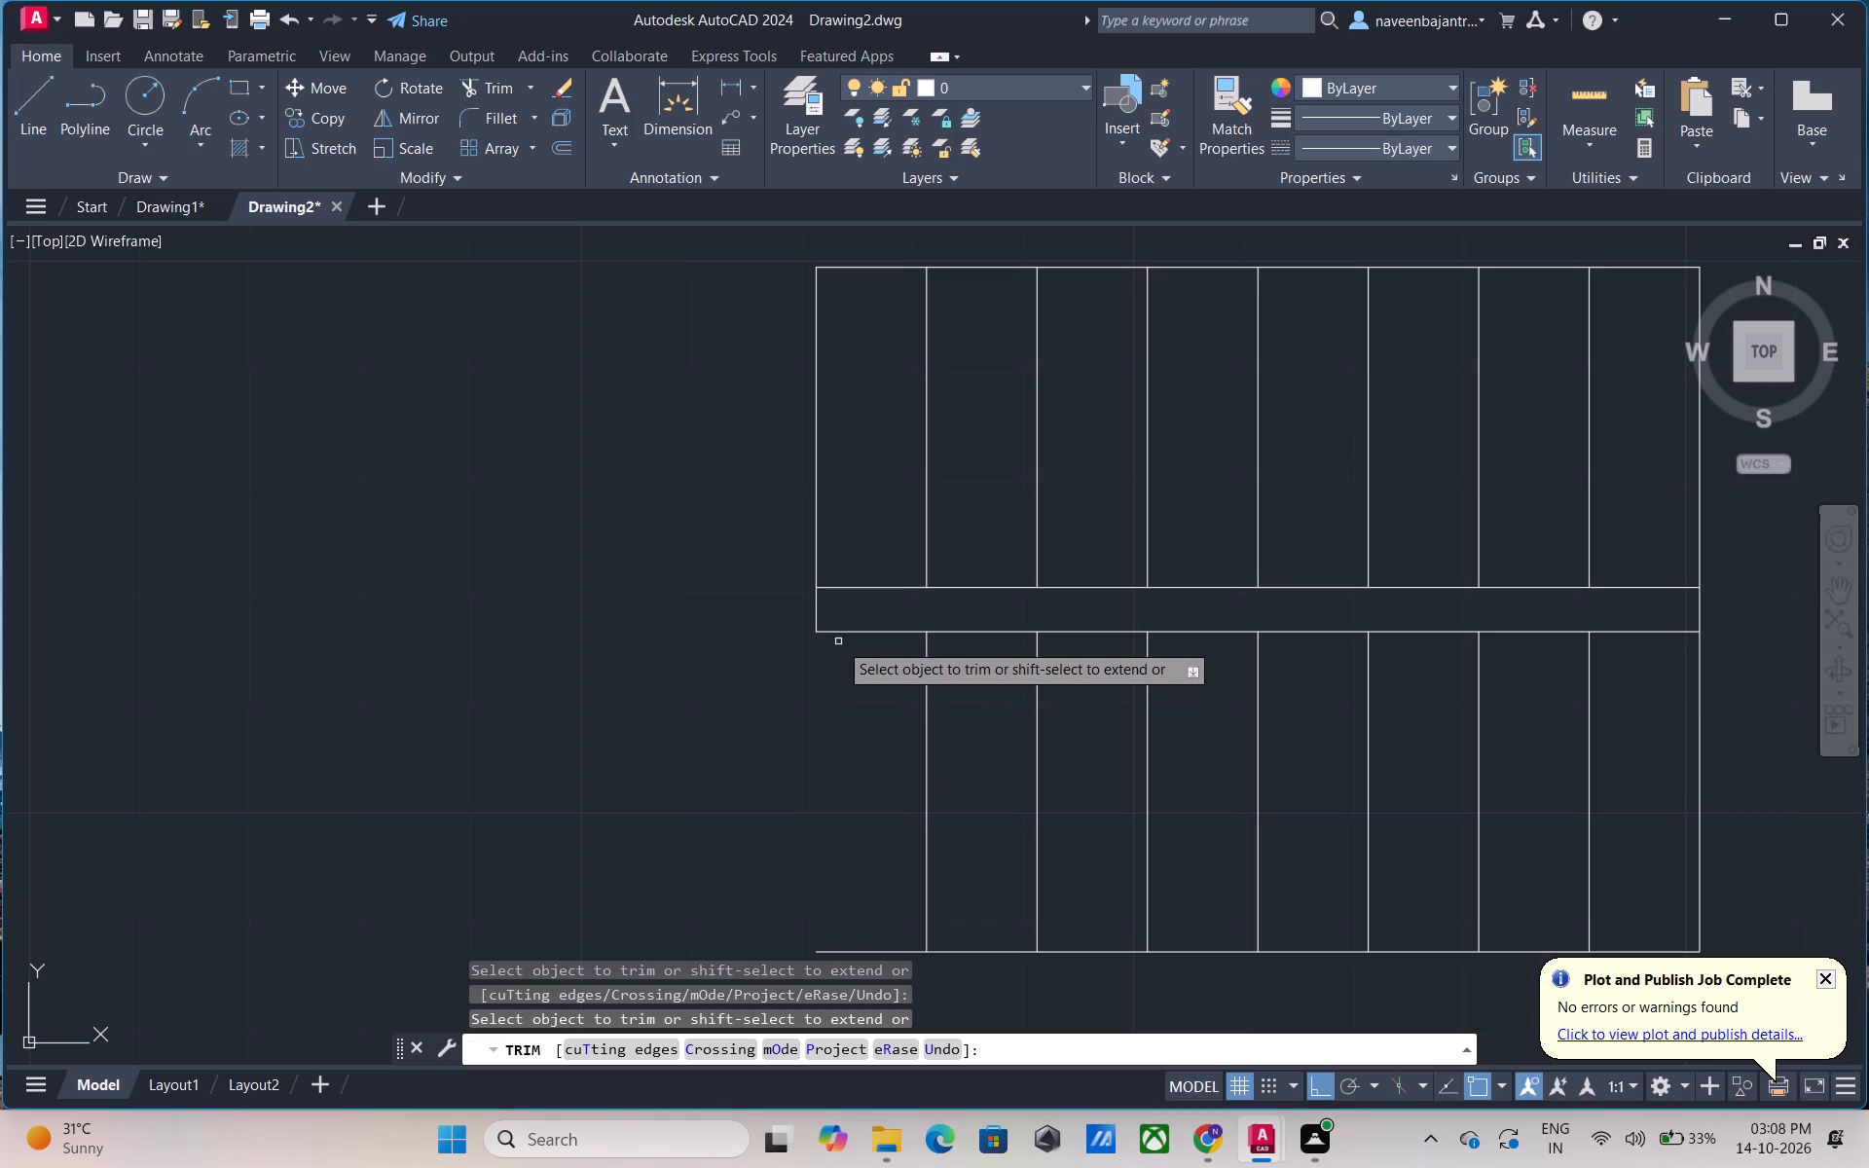
{"action": "left_click", "coordinate": [852, 633]}
{"action": "left_click", "coordinate": [819, 606]}
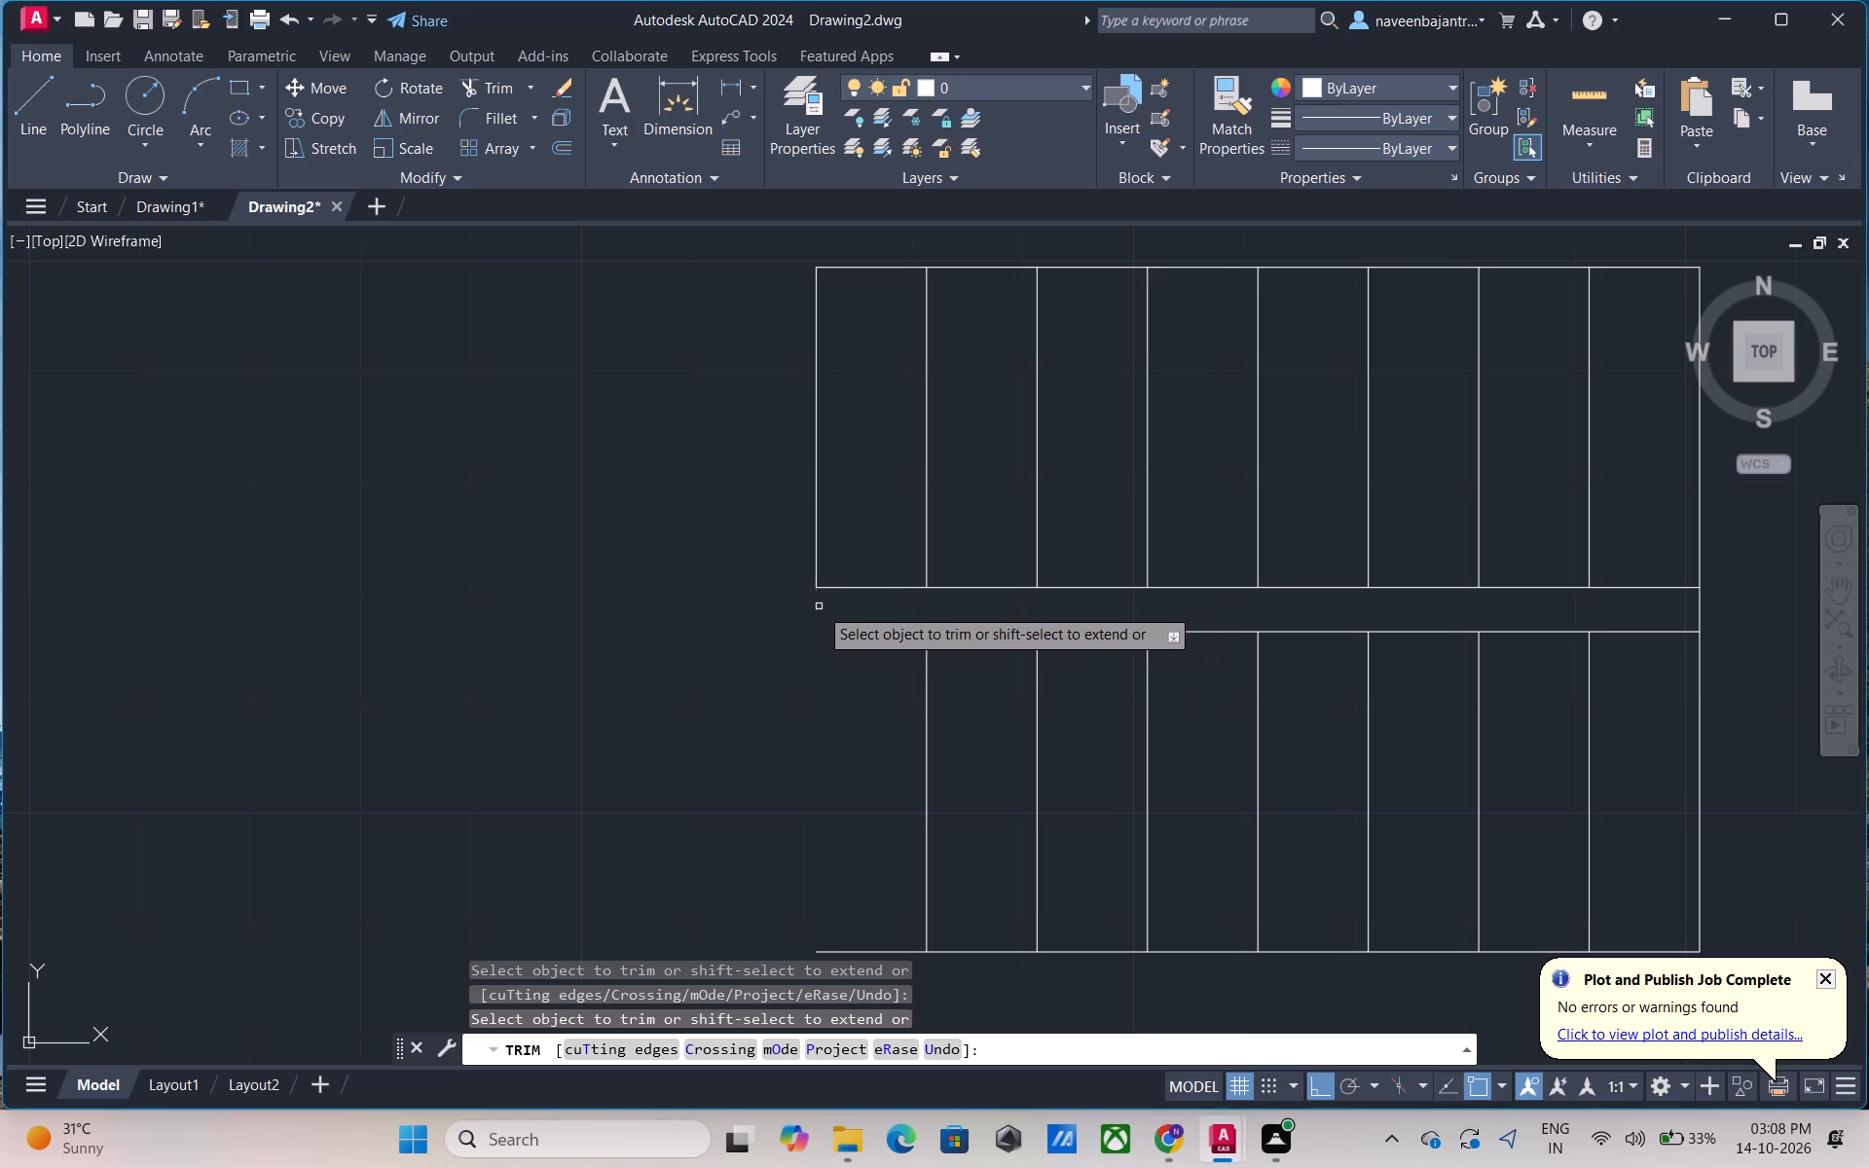
{"action": "left_click", "coordinate": [860, 591]}
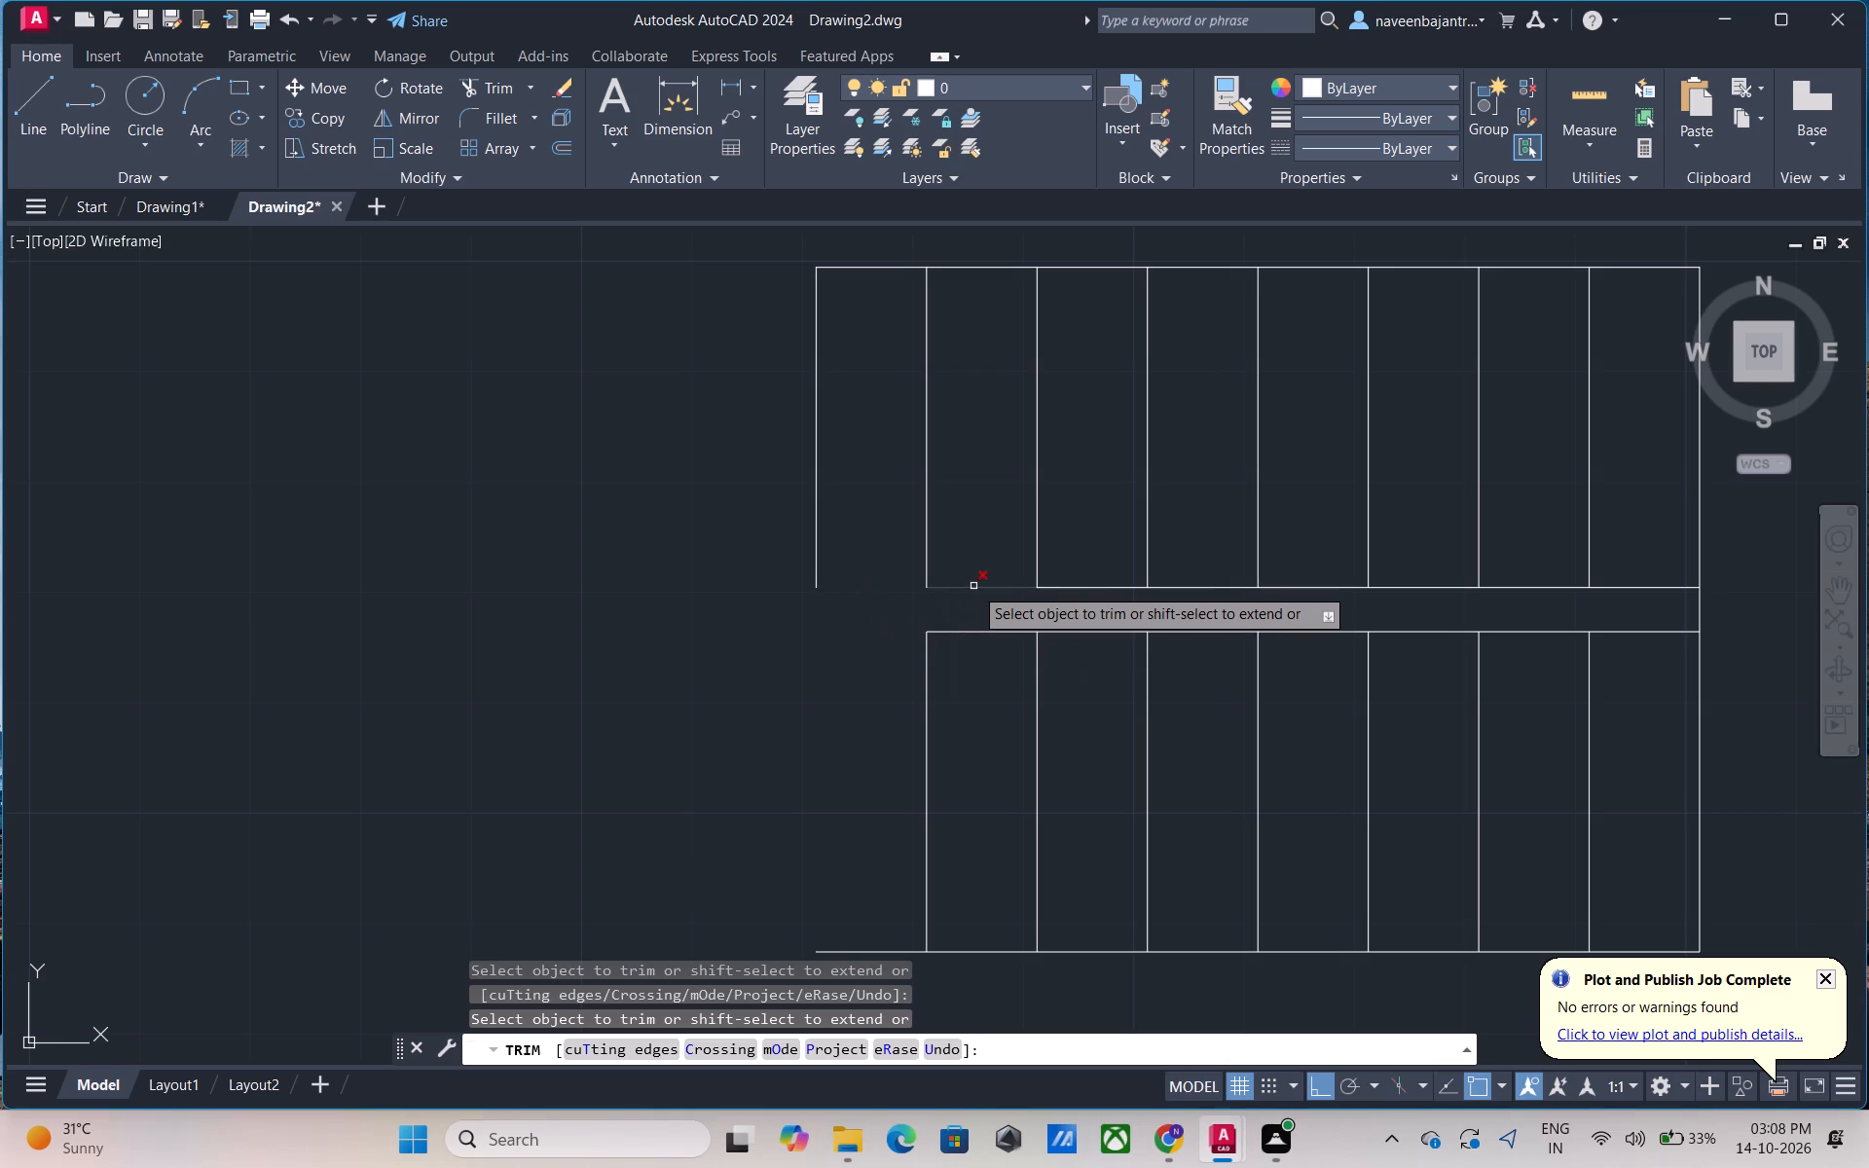
{"action": "left_click_drag", "start_coordinate": [974, 586], "coordinate": [987, 600]}
{"action": "left_click", "coordinate": [989, 633]}
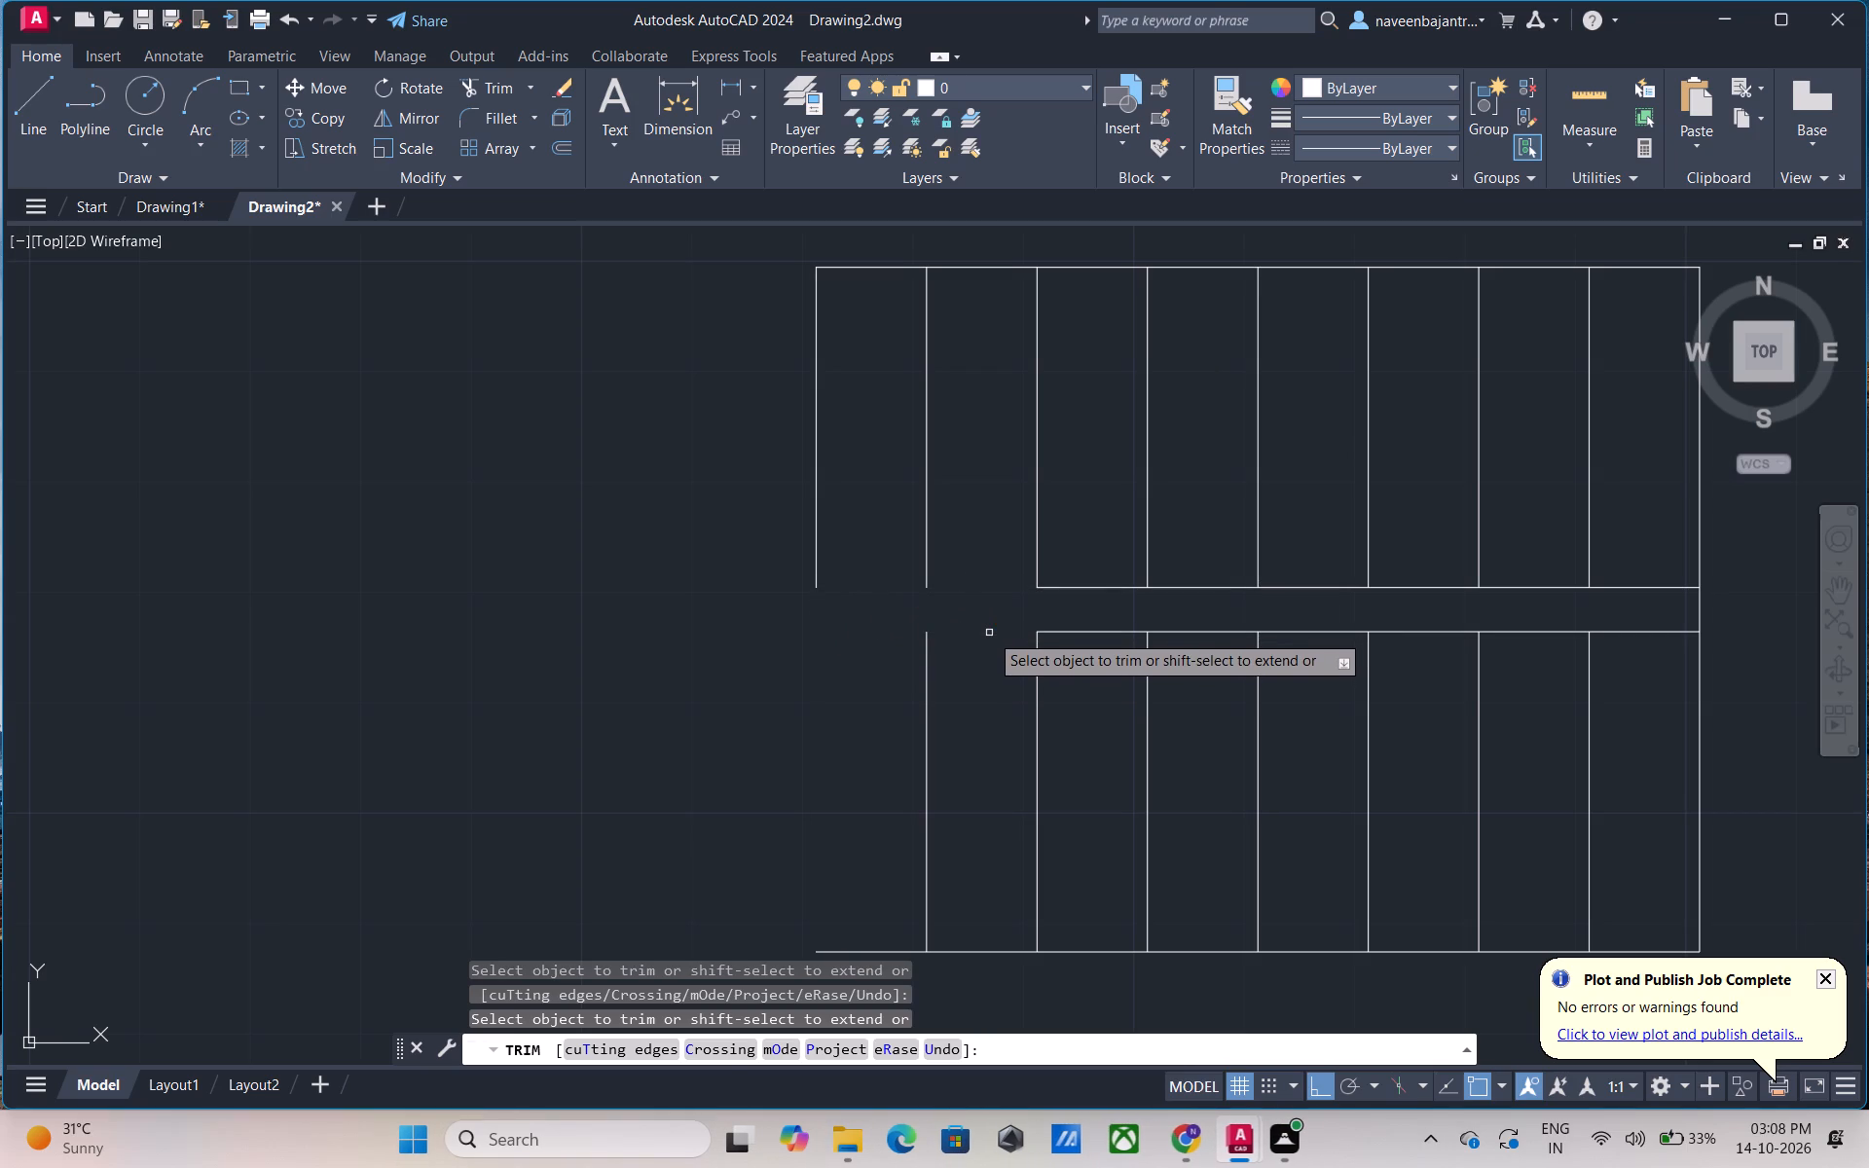
{"action": "left_click", "coordinate": [1072, 588]}
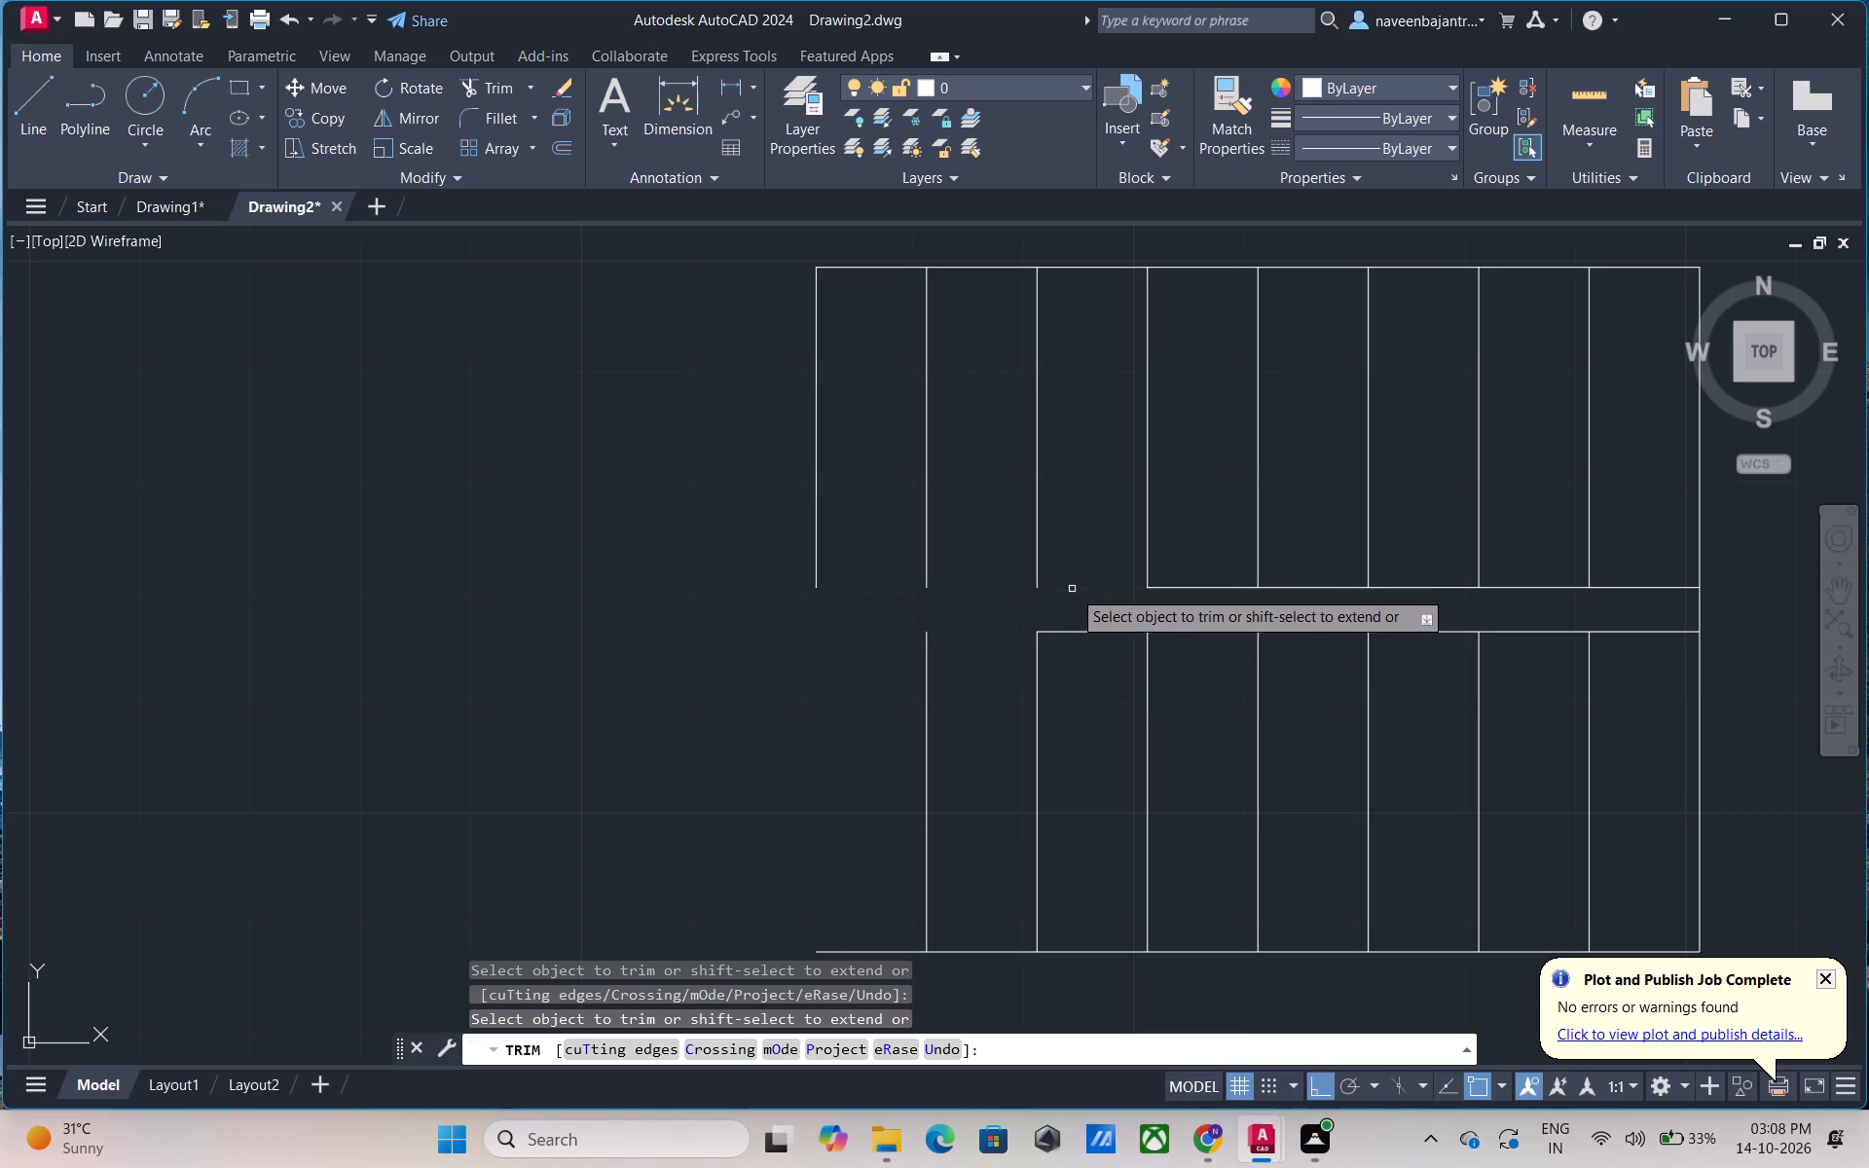
{"action": "left_click", "coordinate": [1070, 629]}
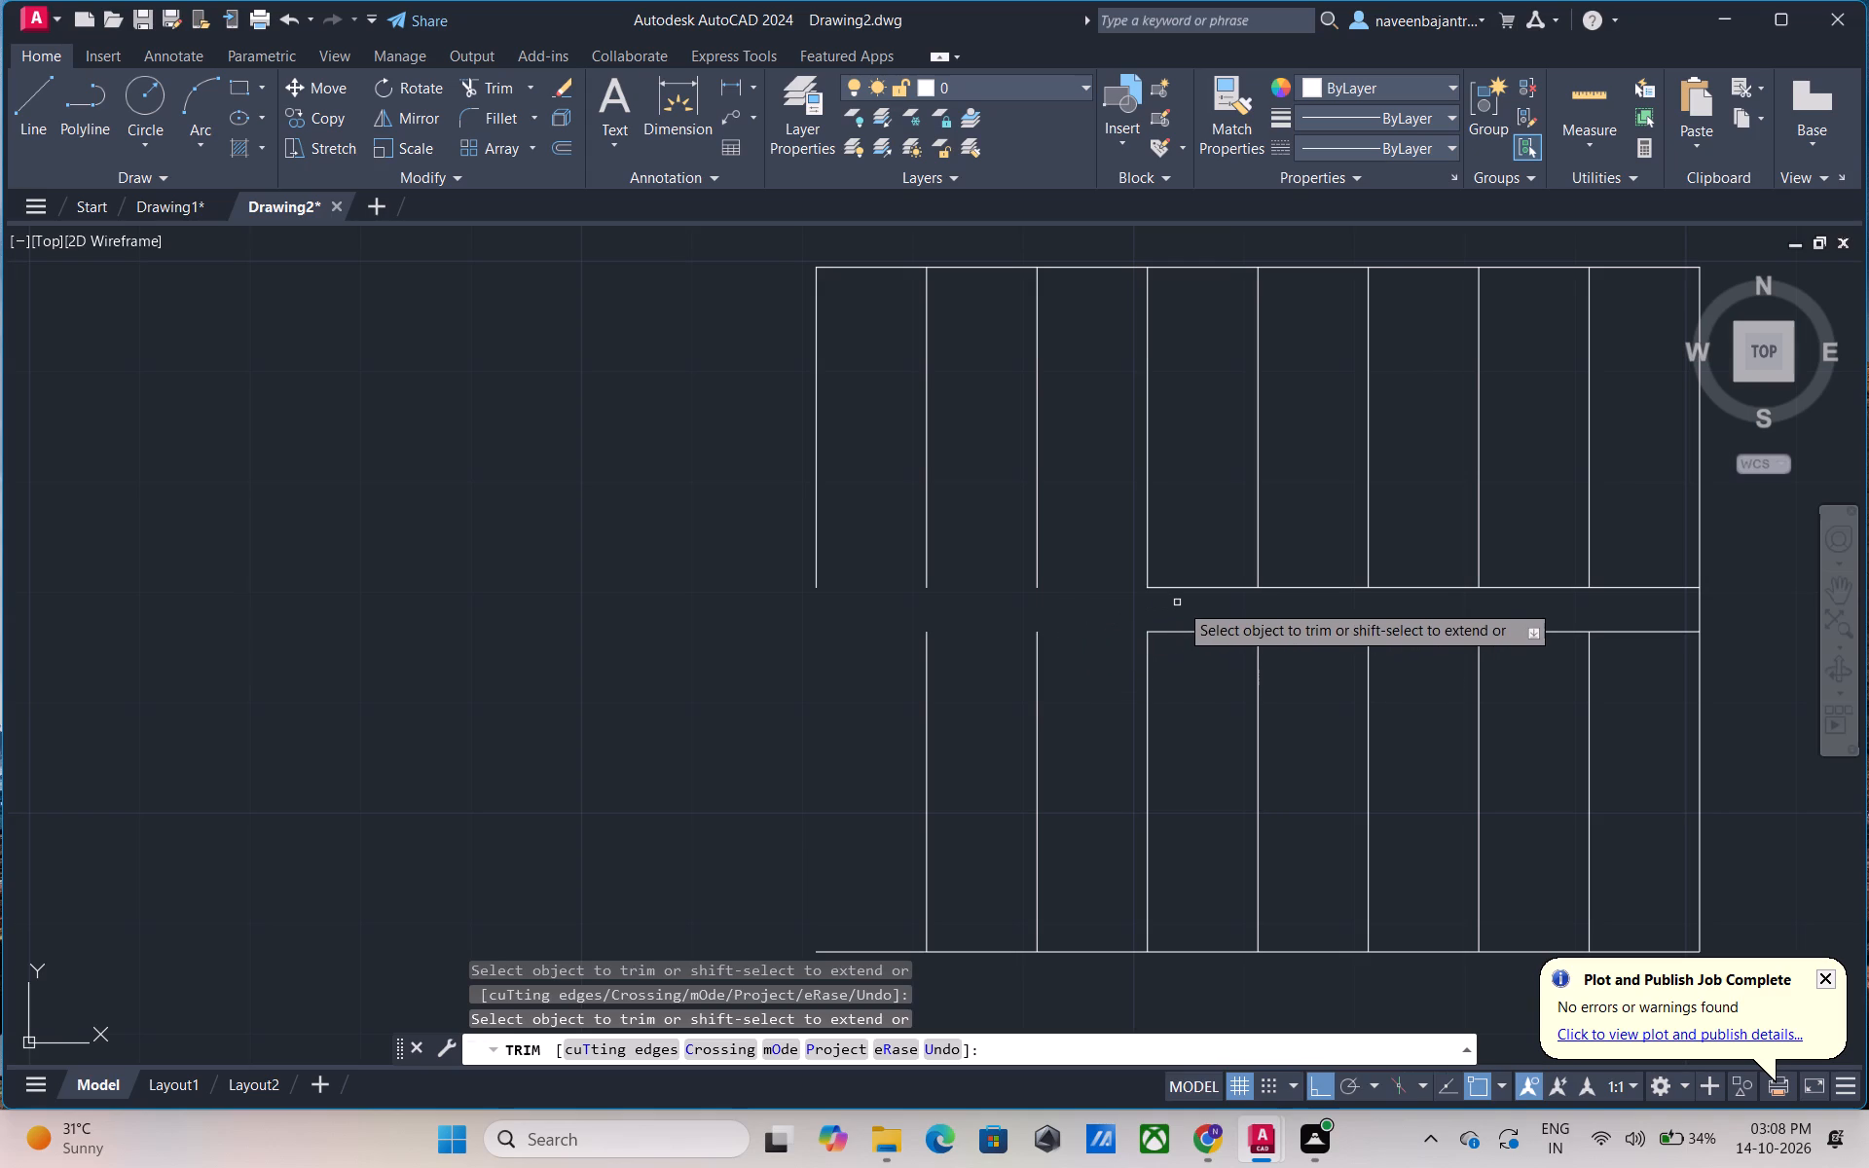
Trim away the remaining five segments of both divider lines between the stair flights, plus the divider's east end.
{"action": "left_click", "coordinate": [1197, 588]}
{"action": "left_click", "coordinate": [1197, 630]}
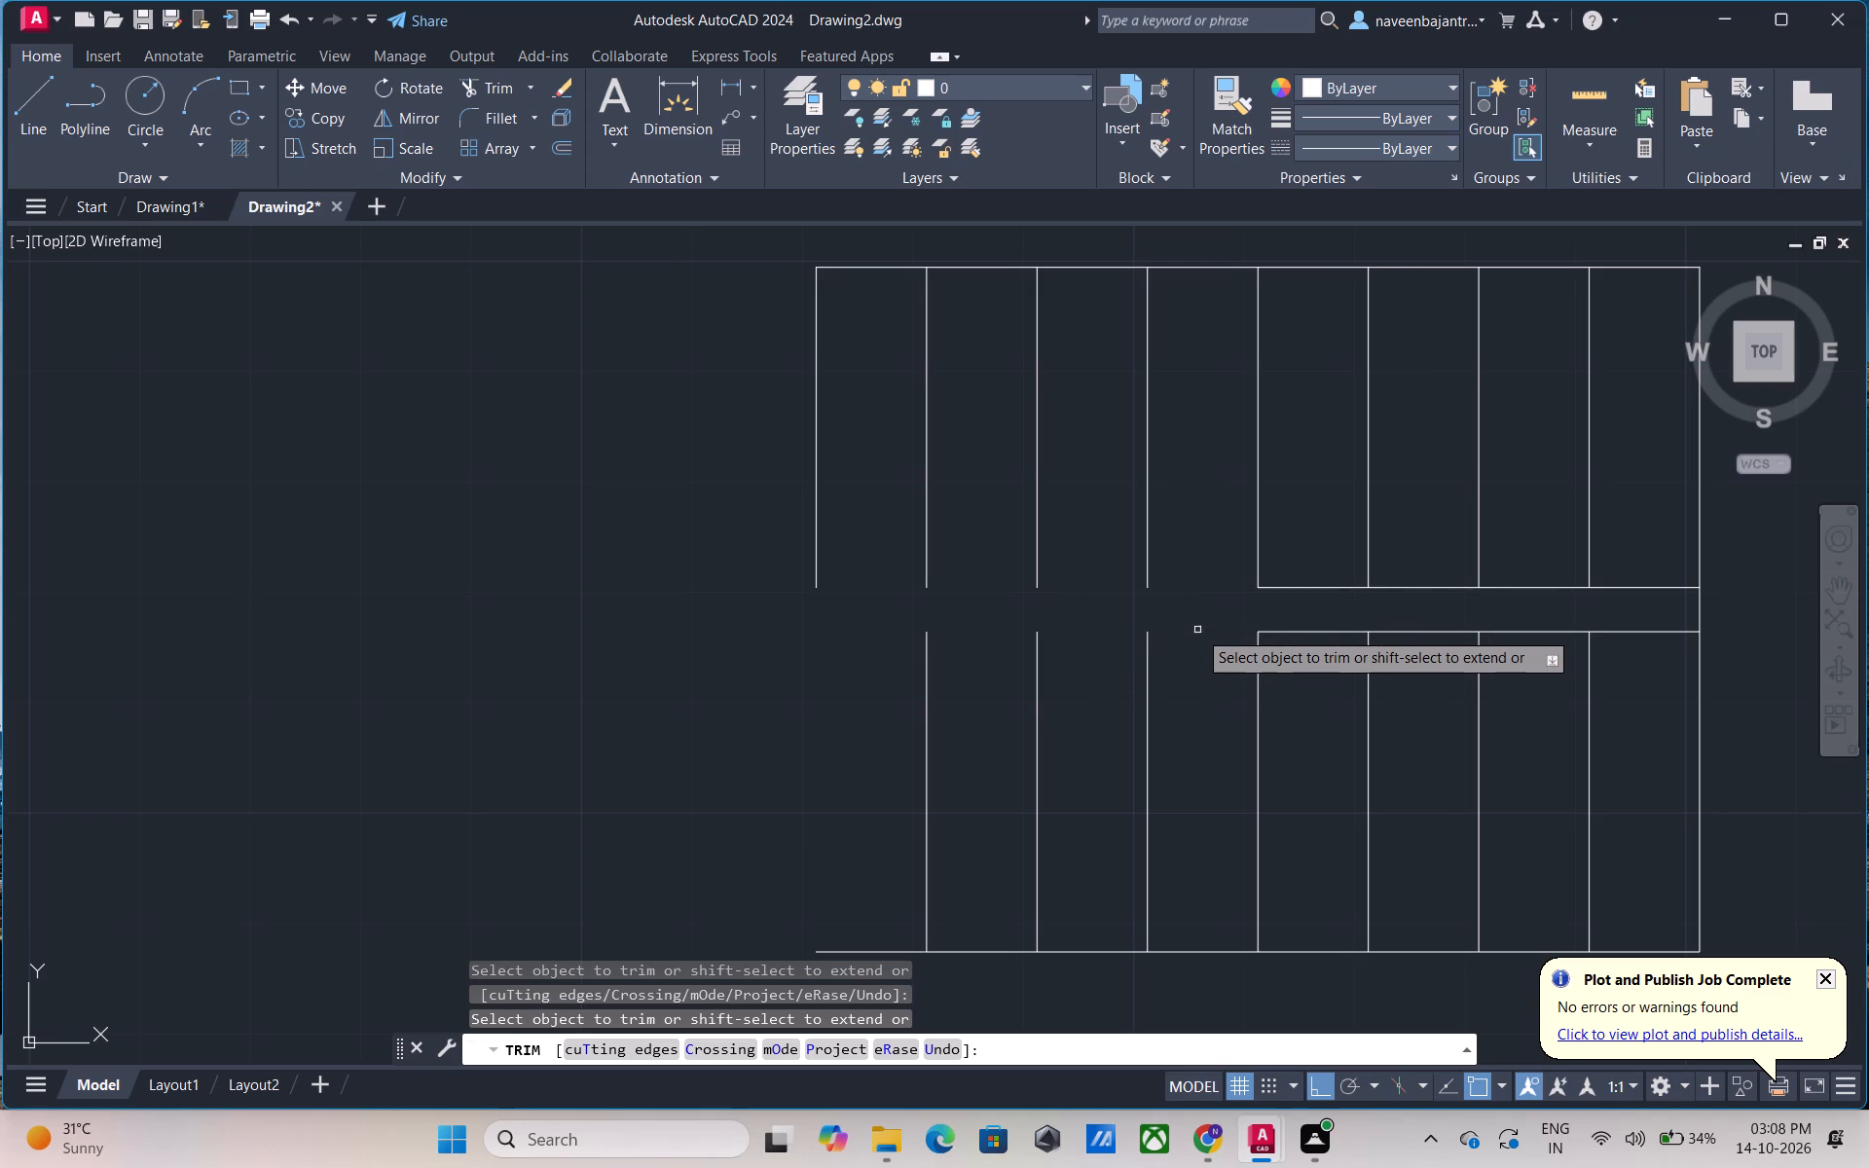
{"action": "left_click", "coordinate": [1318, 588]}
{"action": "left_click", "coordinate": [1312, 631]}
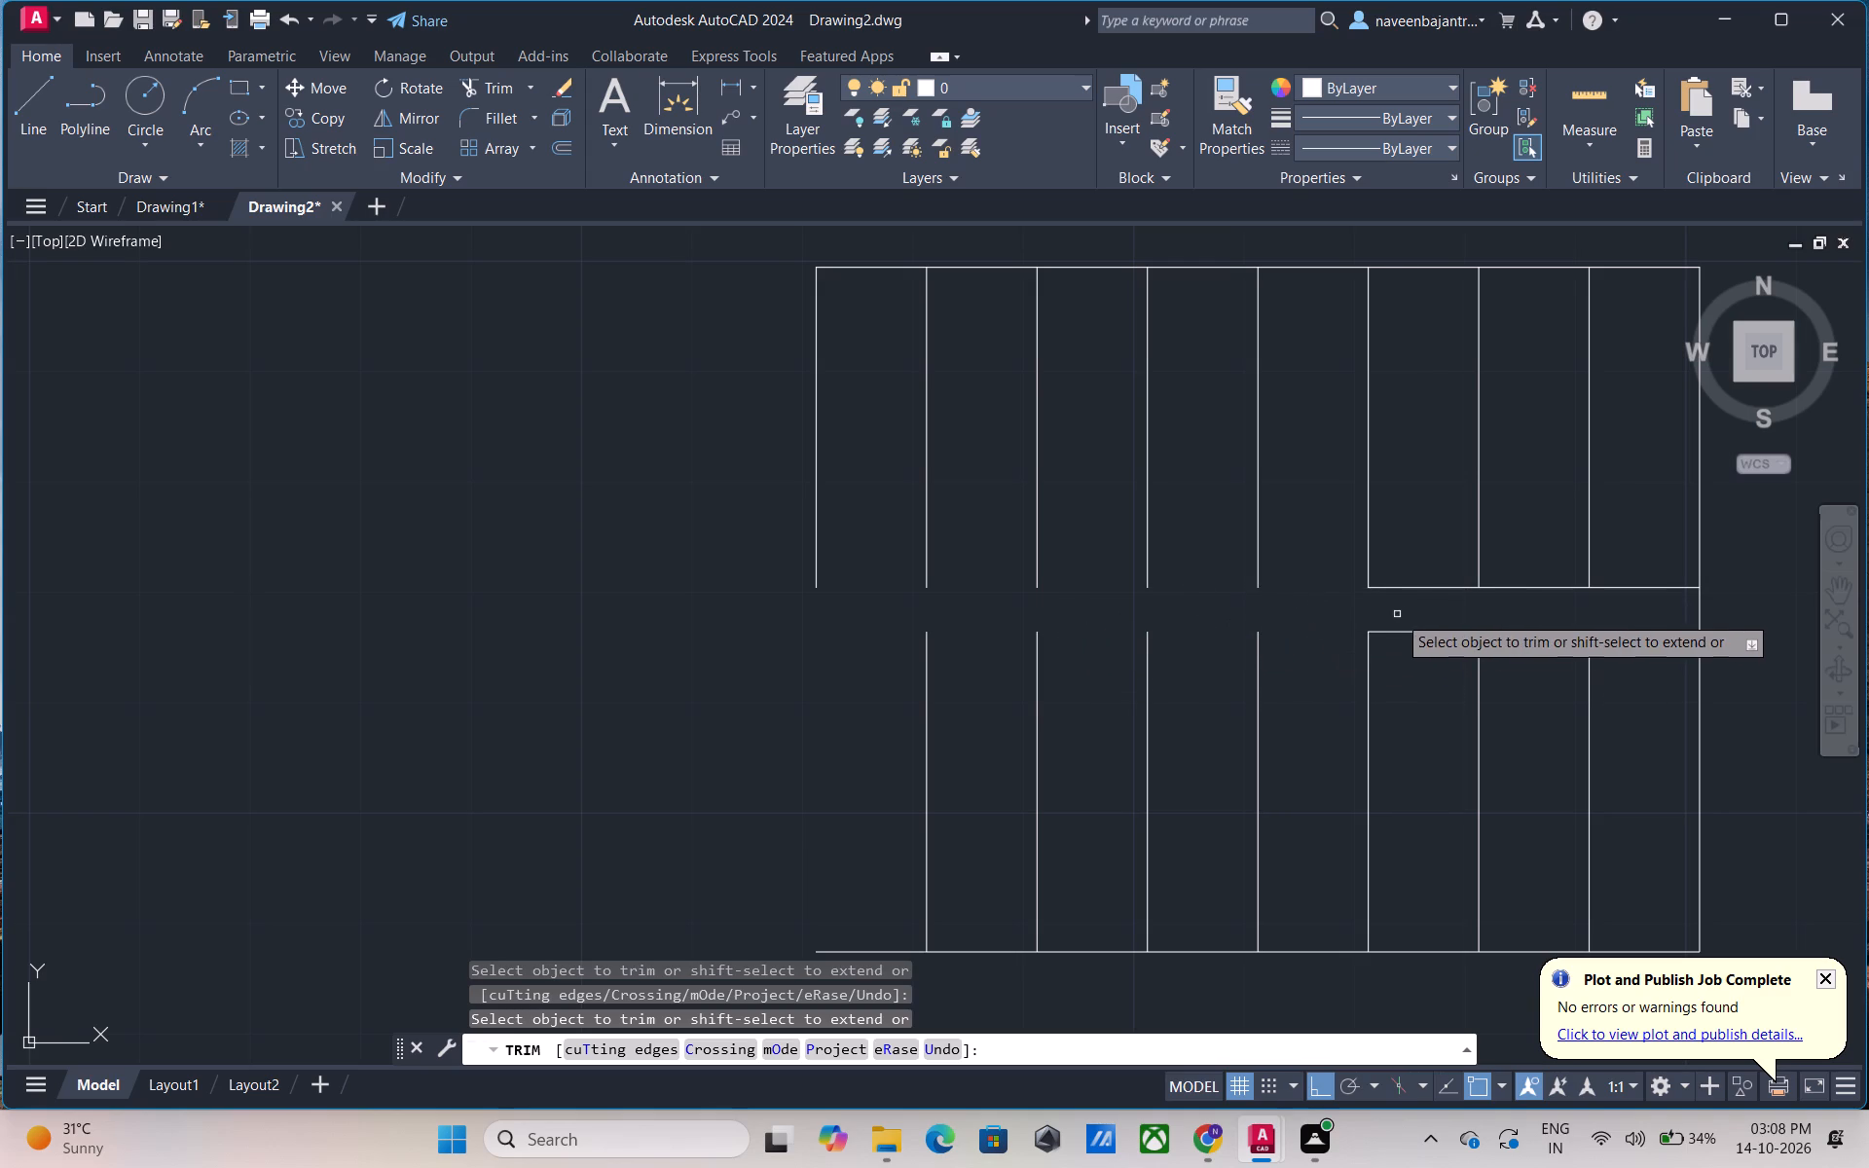
{"action": "left_click", "coordinate": [1420, 591]}
{"action": "left_click", "coordinate": [1413, 629]}
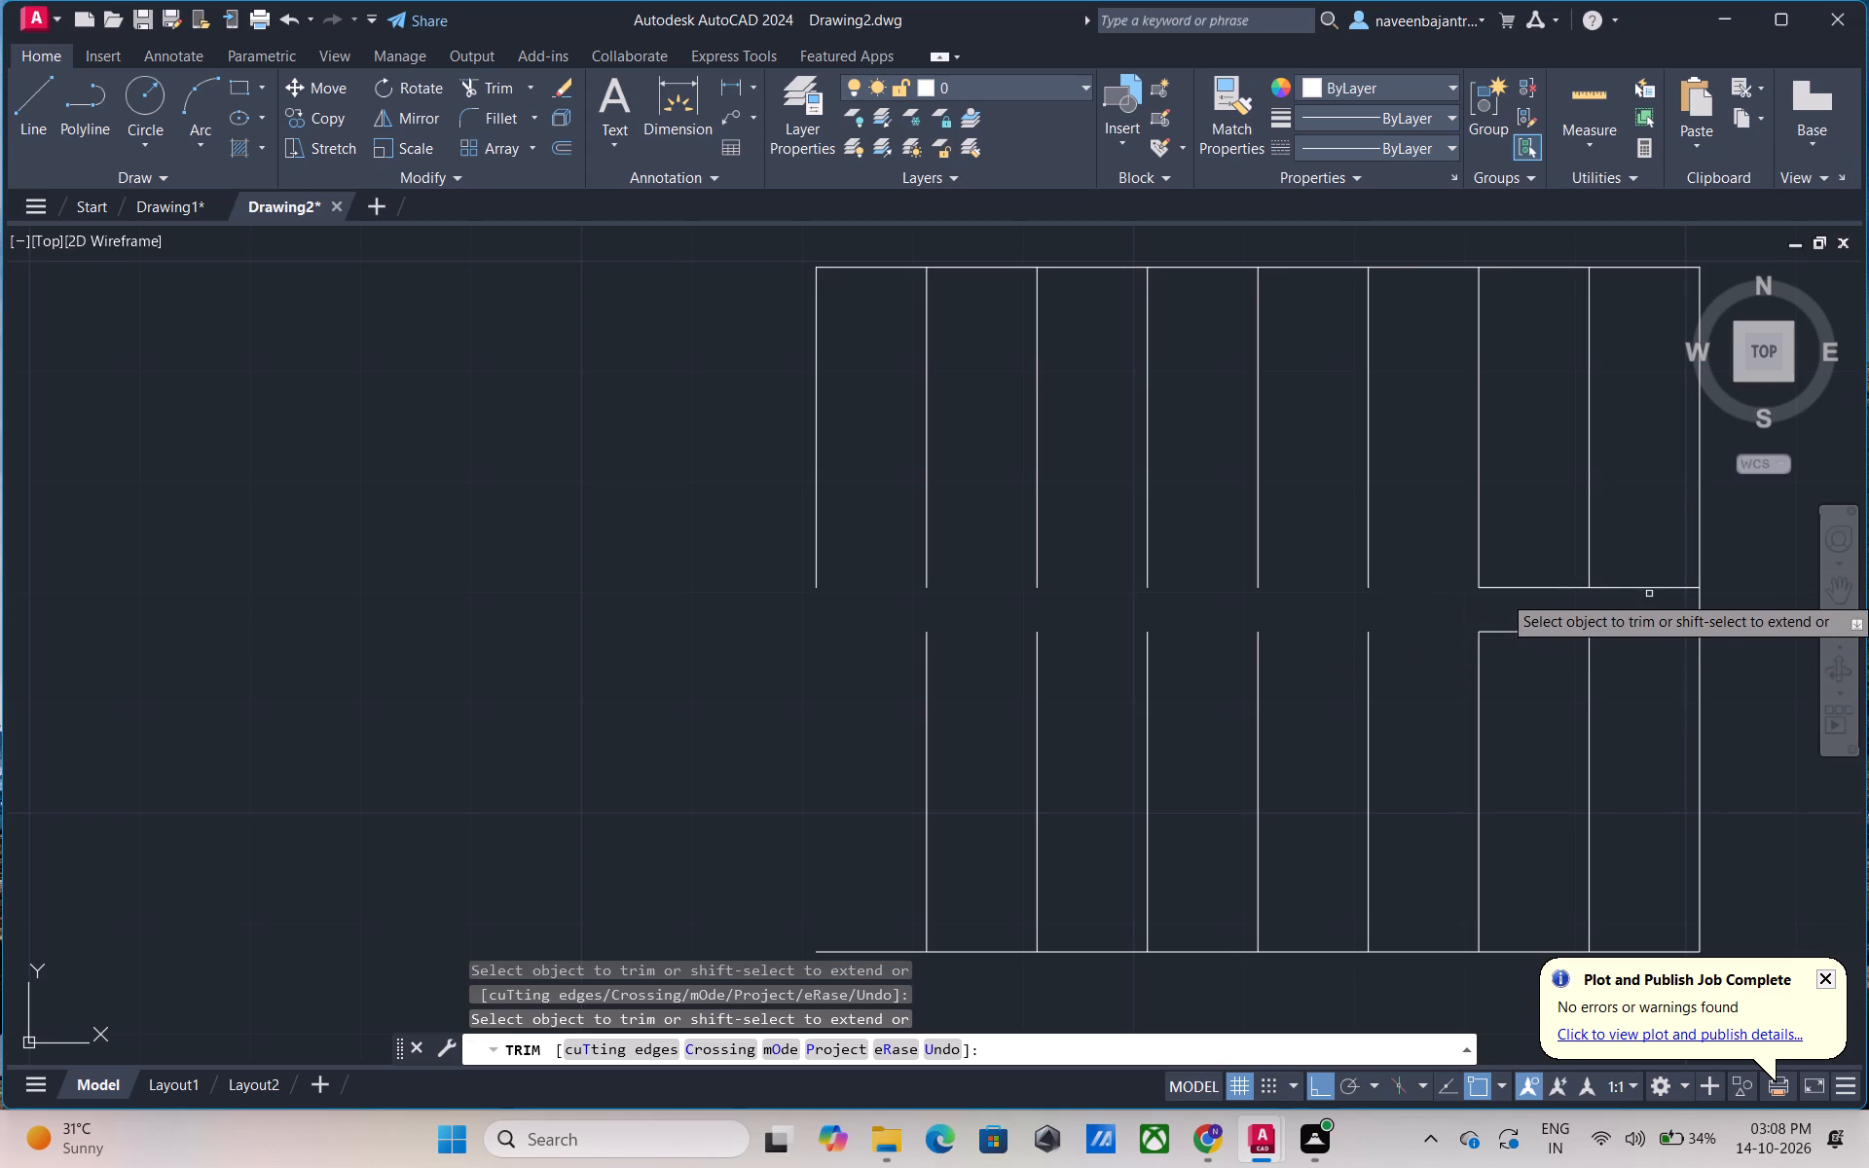
{"action": "left_click", "coordinate": [1703, 607]}
{"action": "left_click", "coordinate": [1638, 629]}
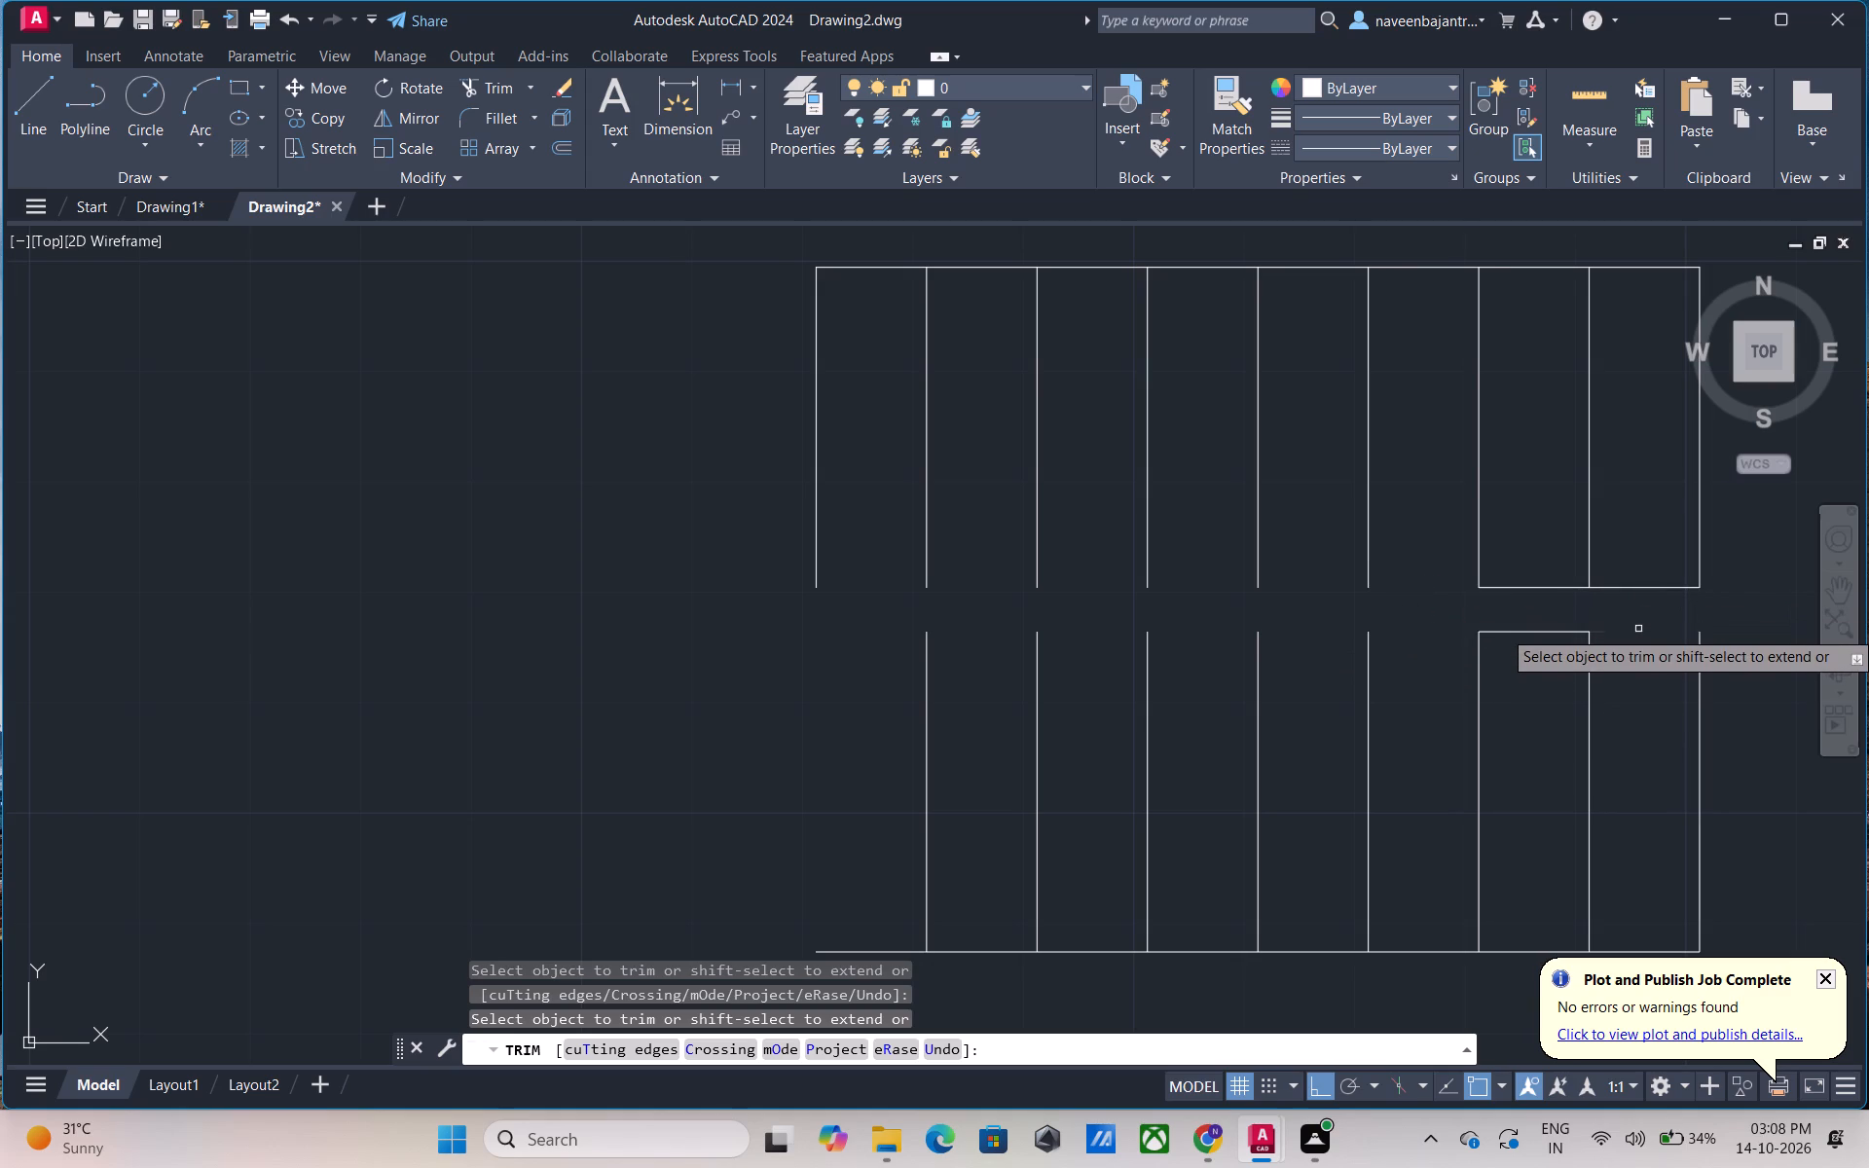
{"action": "left_click_drag", "start_coordinate": [1539, 633], "coordinate": [1541, 623]}
{"action": "left_click", "coordinate": [1543, 590]}
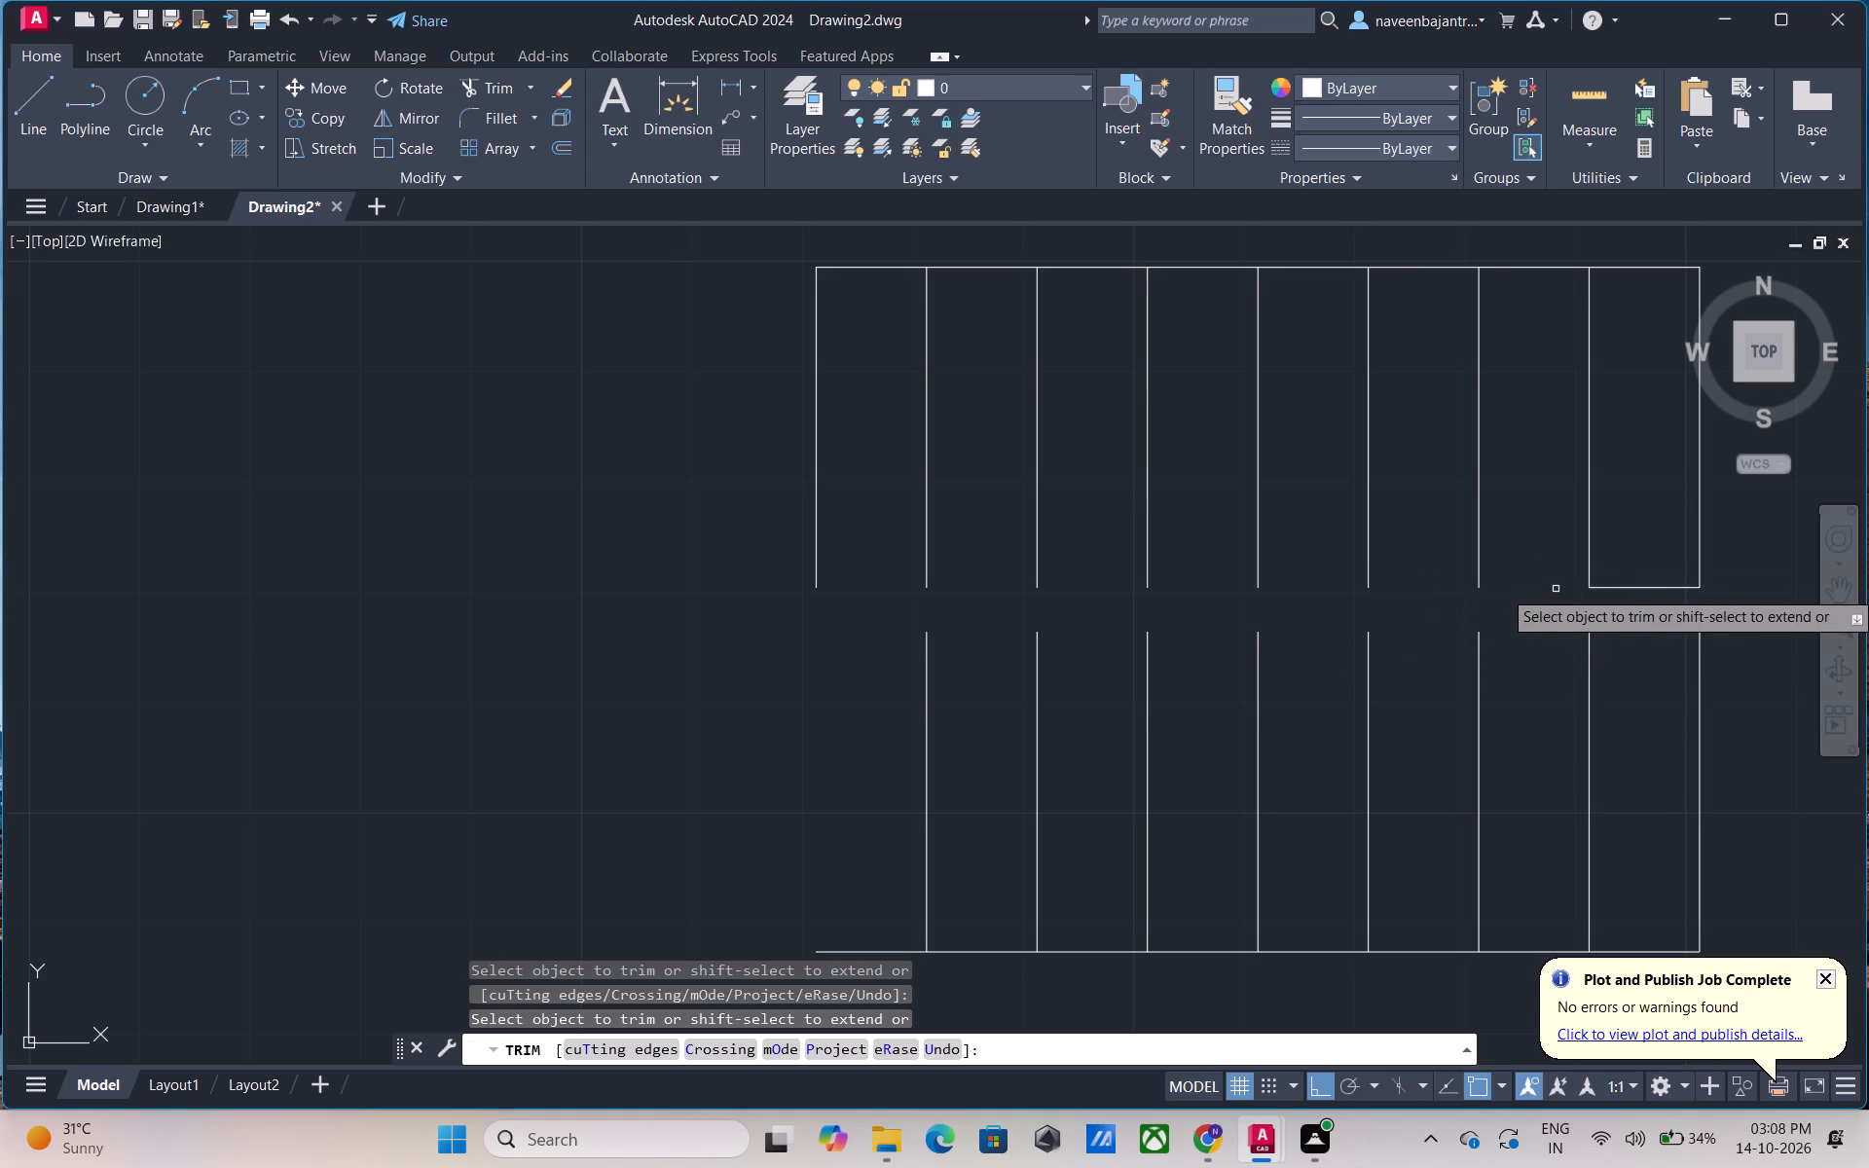
{"action": "left_click", "coordinate": [1623, 586]}
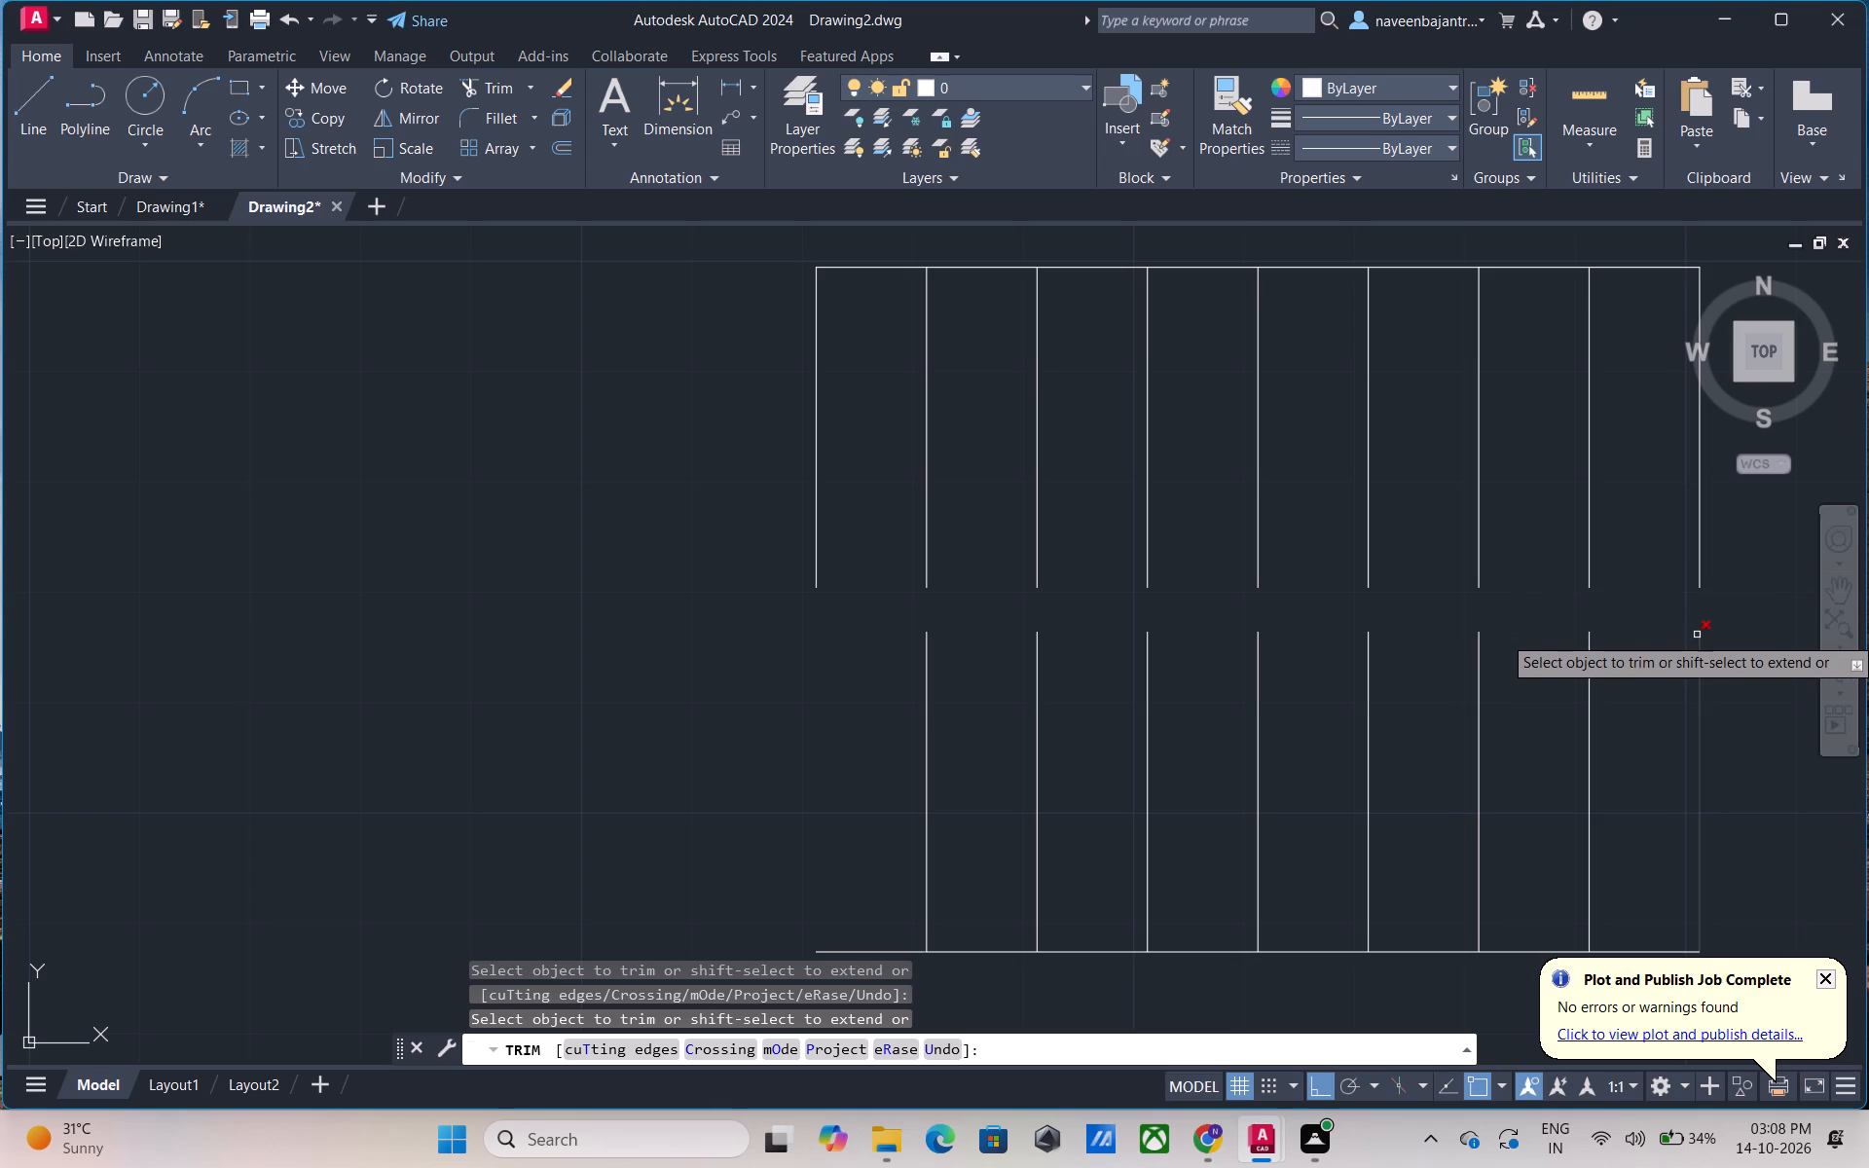
Trim away the east edges of both stair flights and the five easternmost tread lines in each flight.
{"action": "left_click", "coordinate": [1697, 635]}
{"action": "left_click", "coordinate": [1697, 588]}
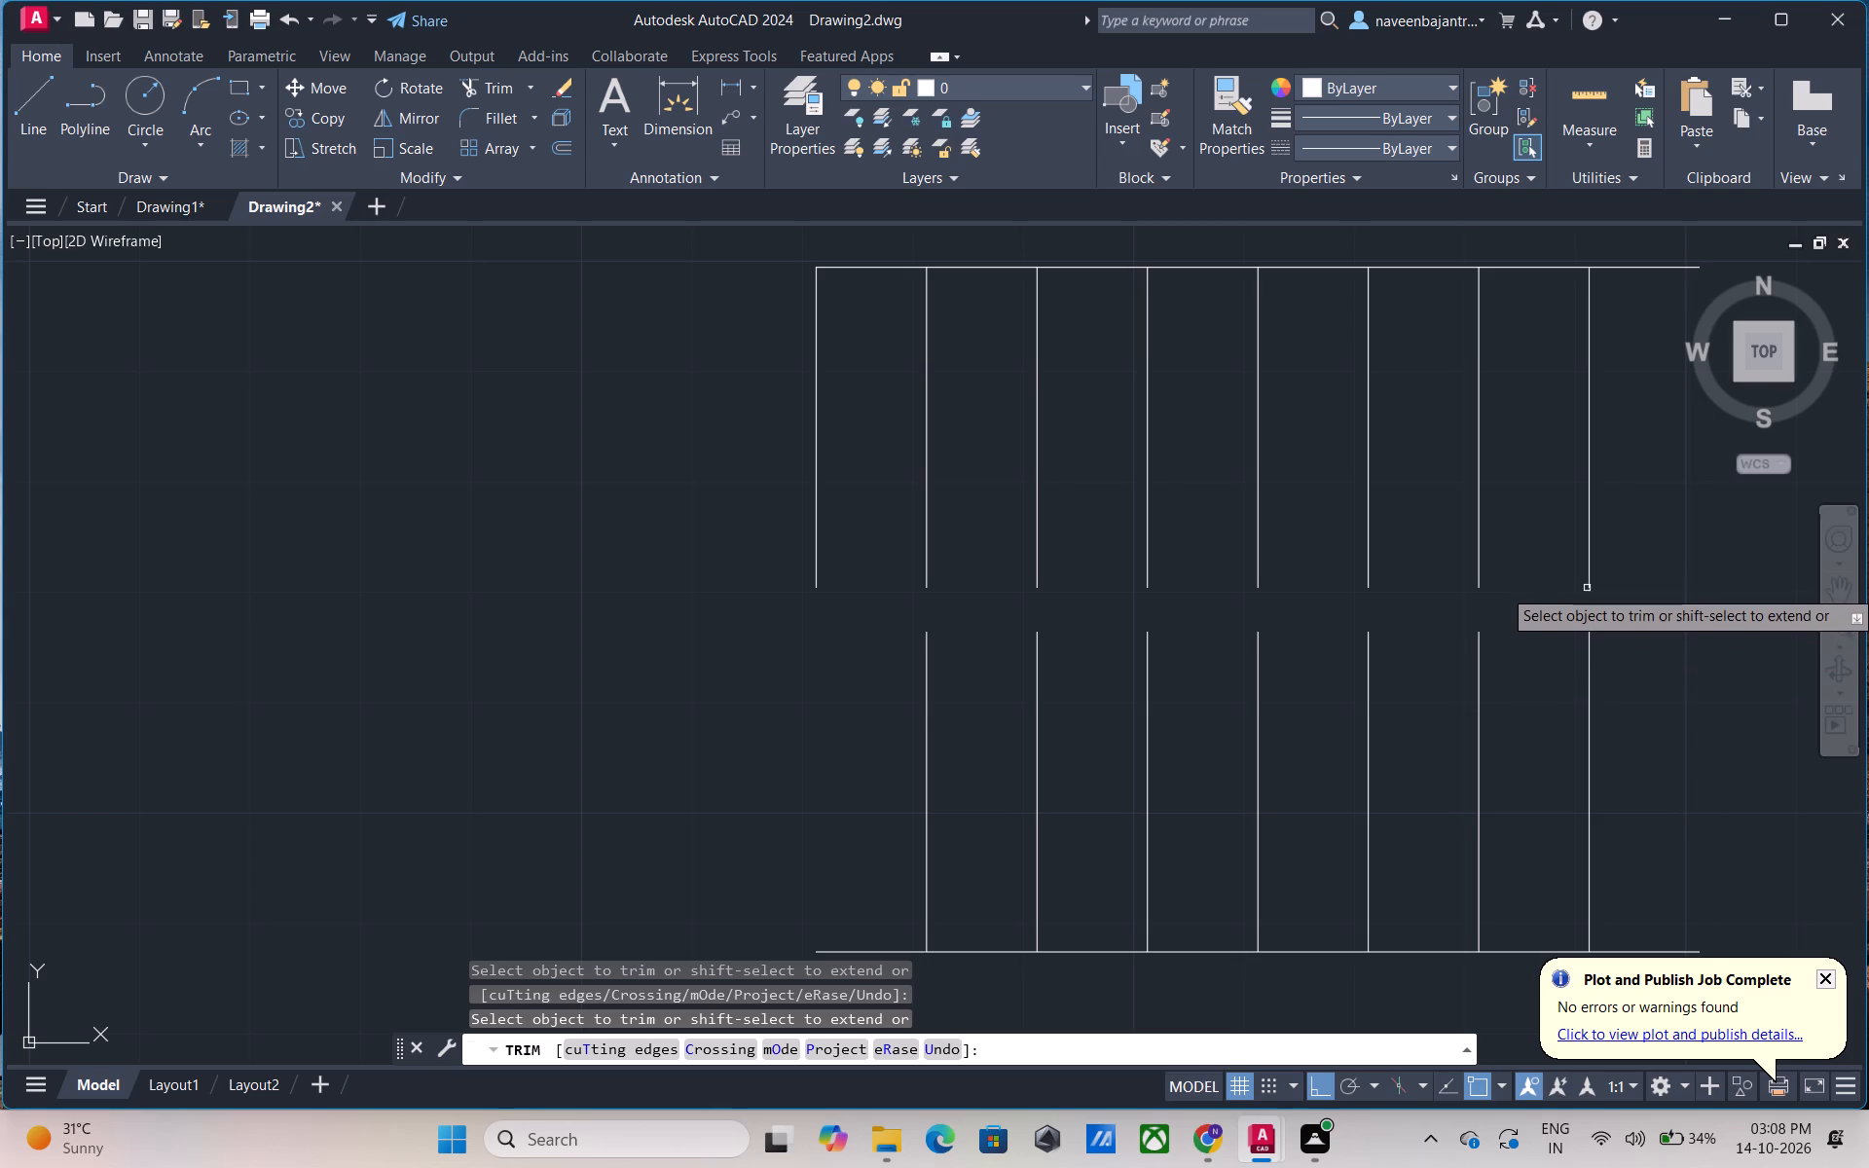
{"action": "left_click", "coordinate": [1587, 585]}
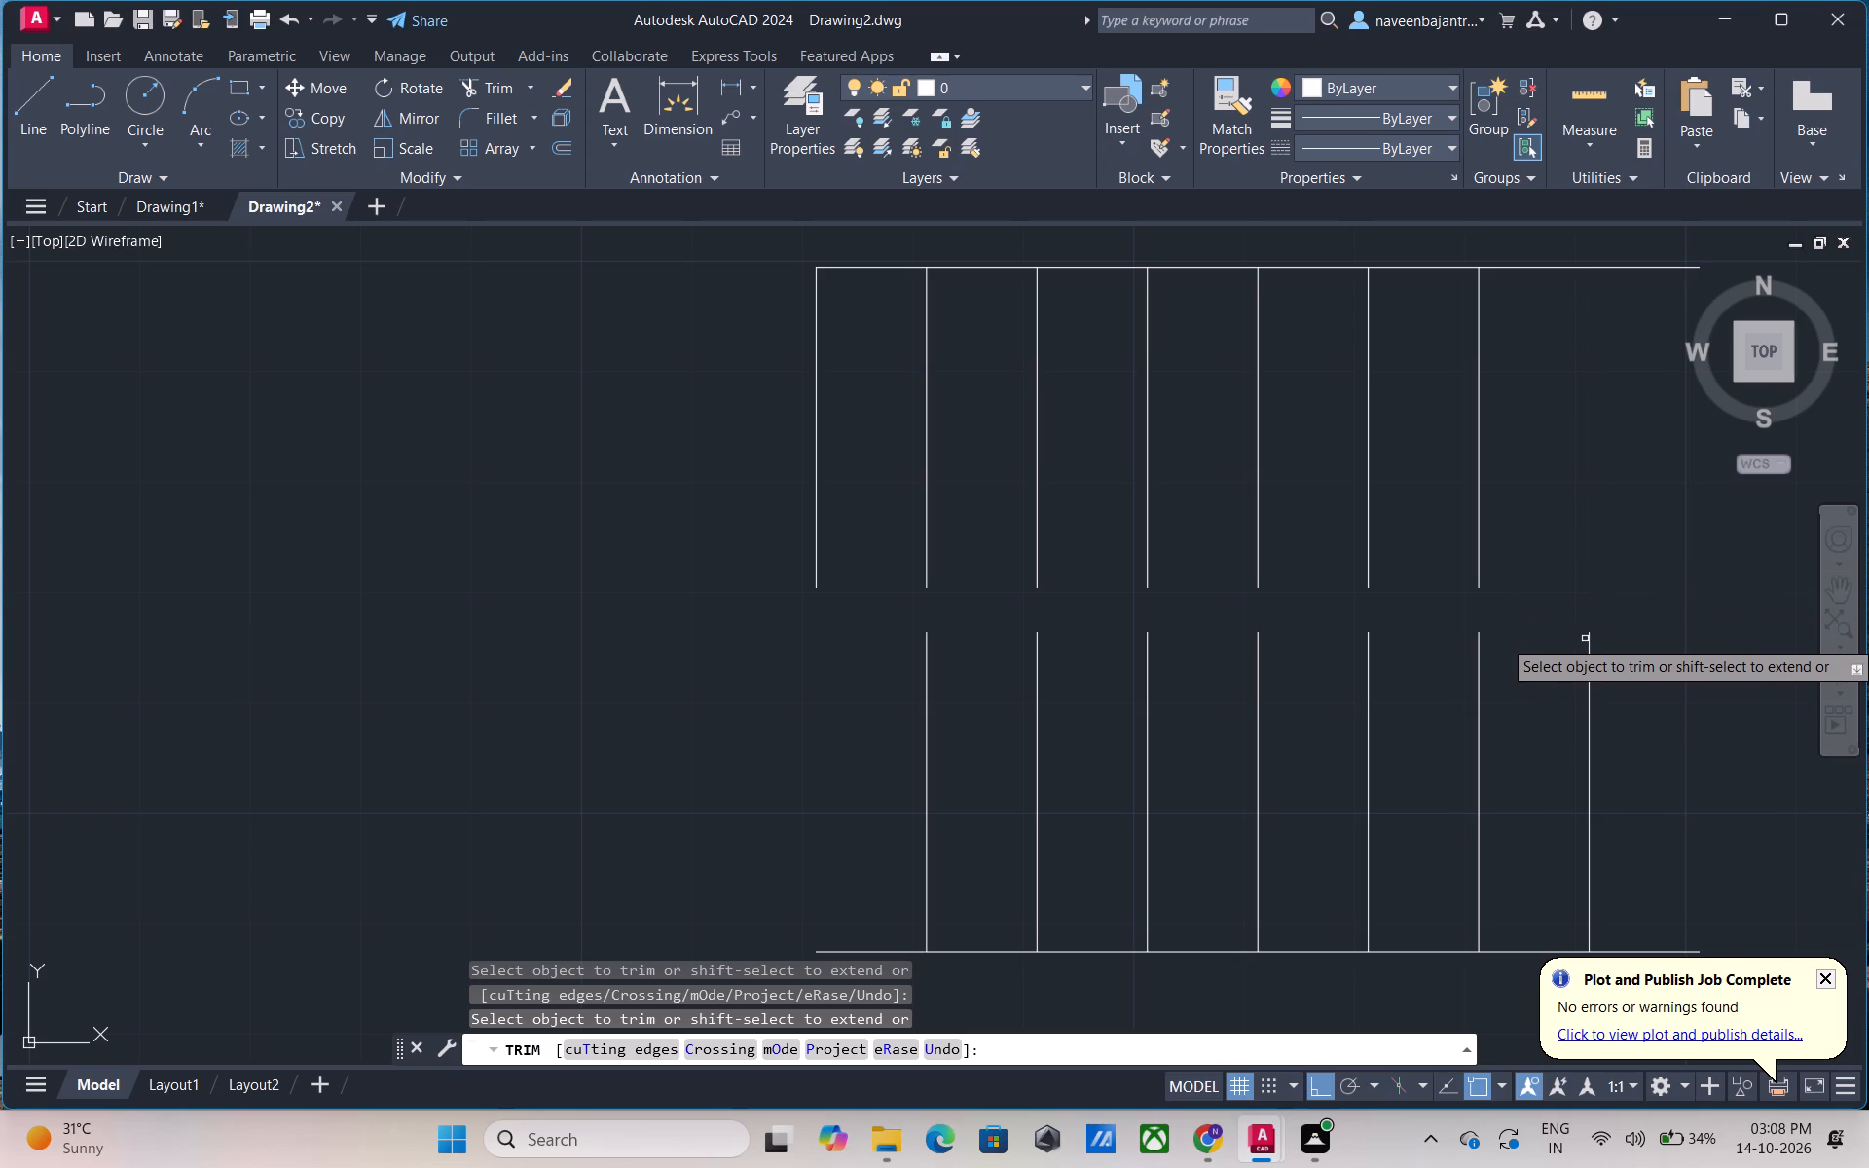
{"action": "left_click", "coordinate": [1588, 641]}
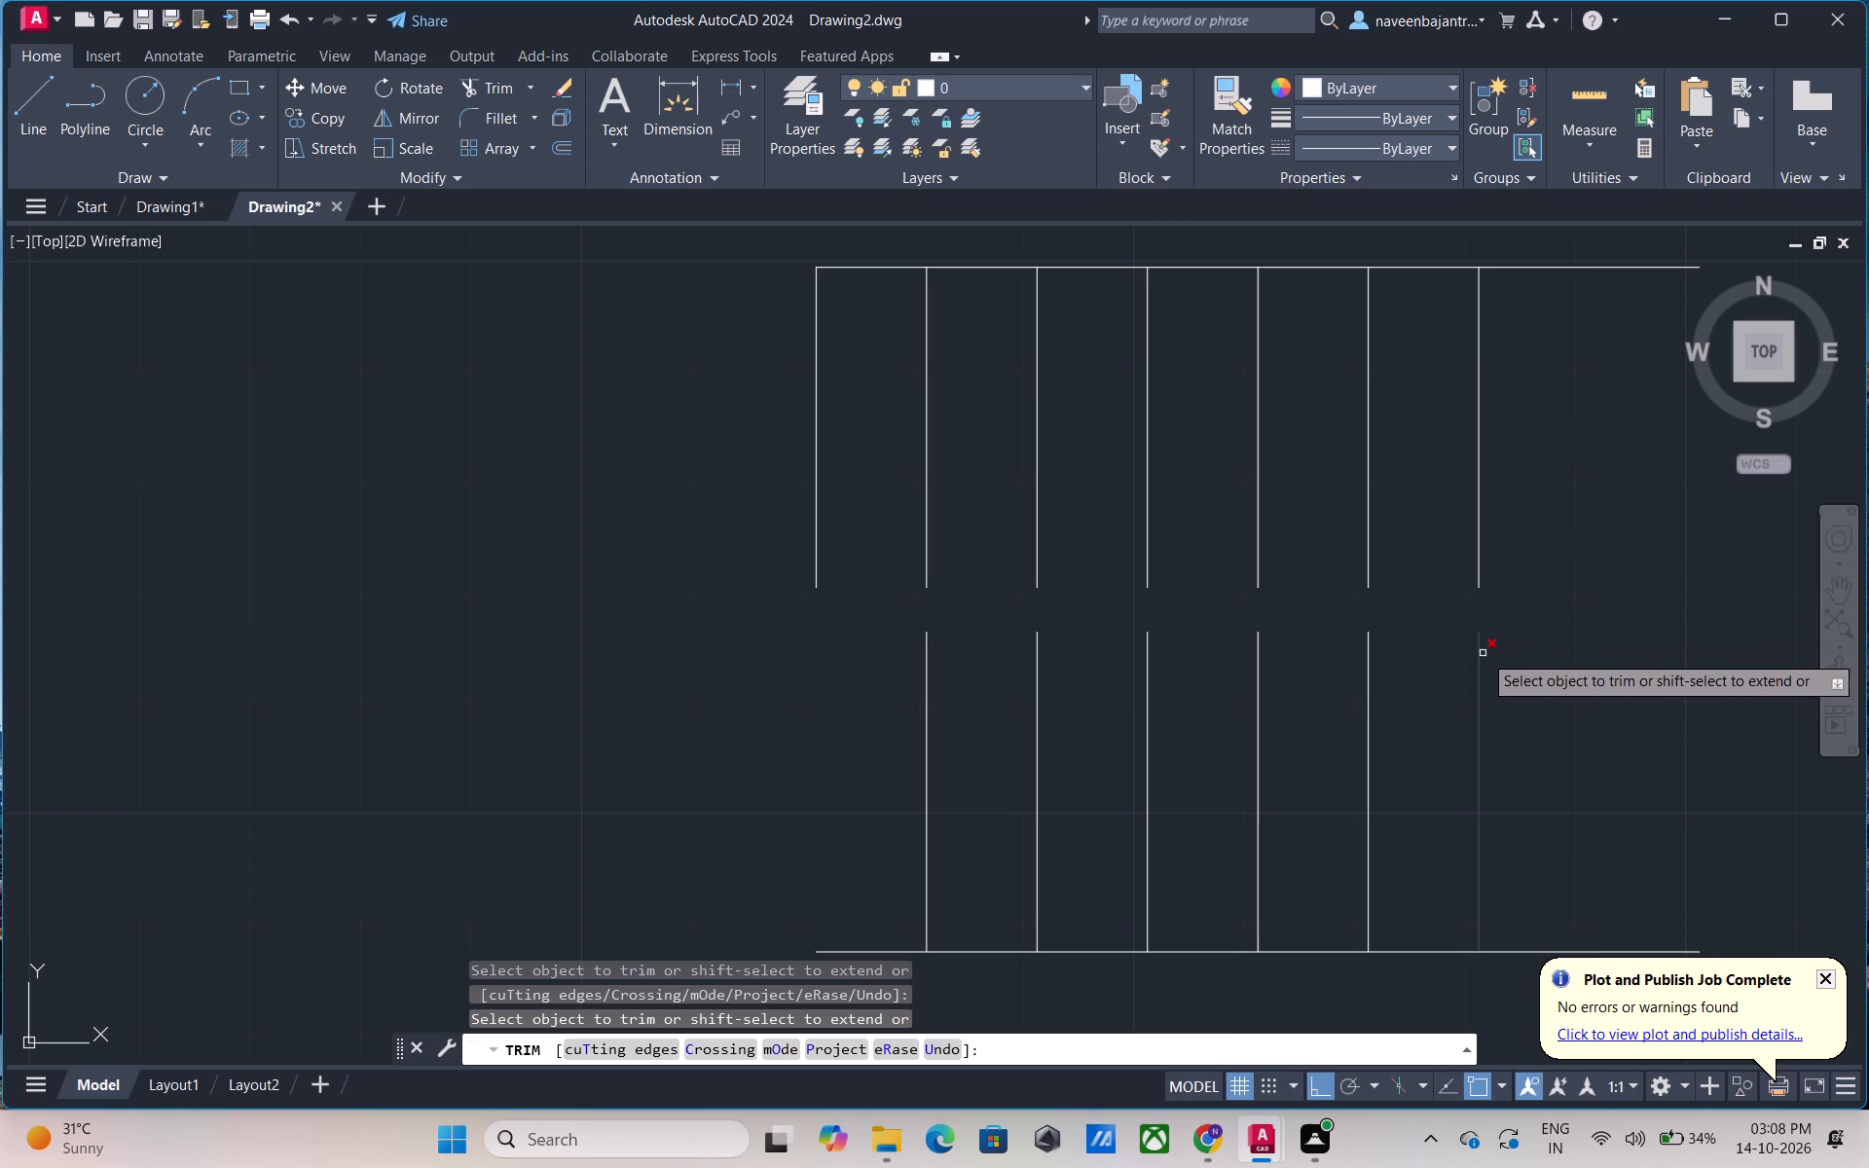
{"action": "left_click", "coordinate": [1483, 646]}
{"action": "left_click", "coordinate": [1477, 585]}
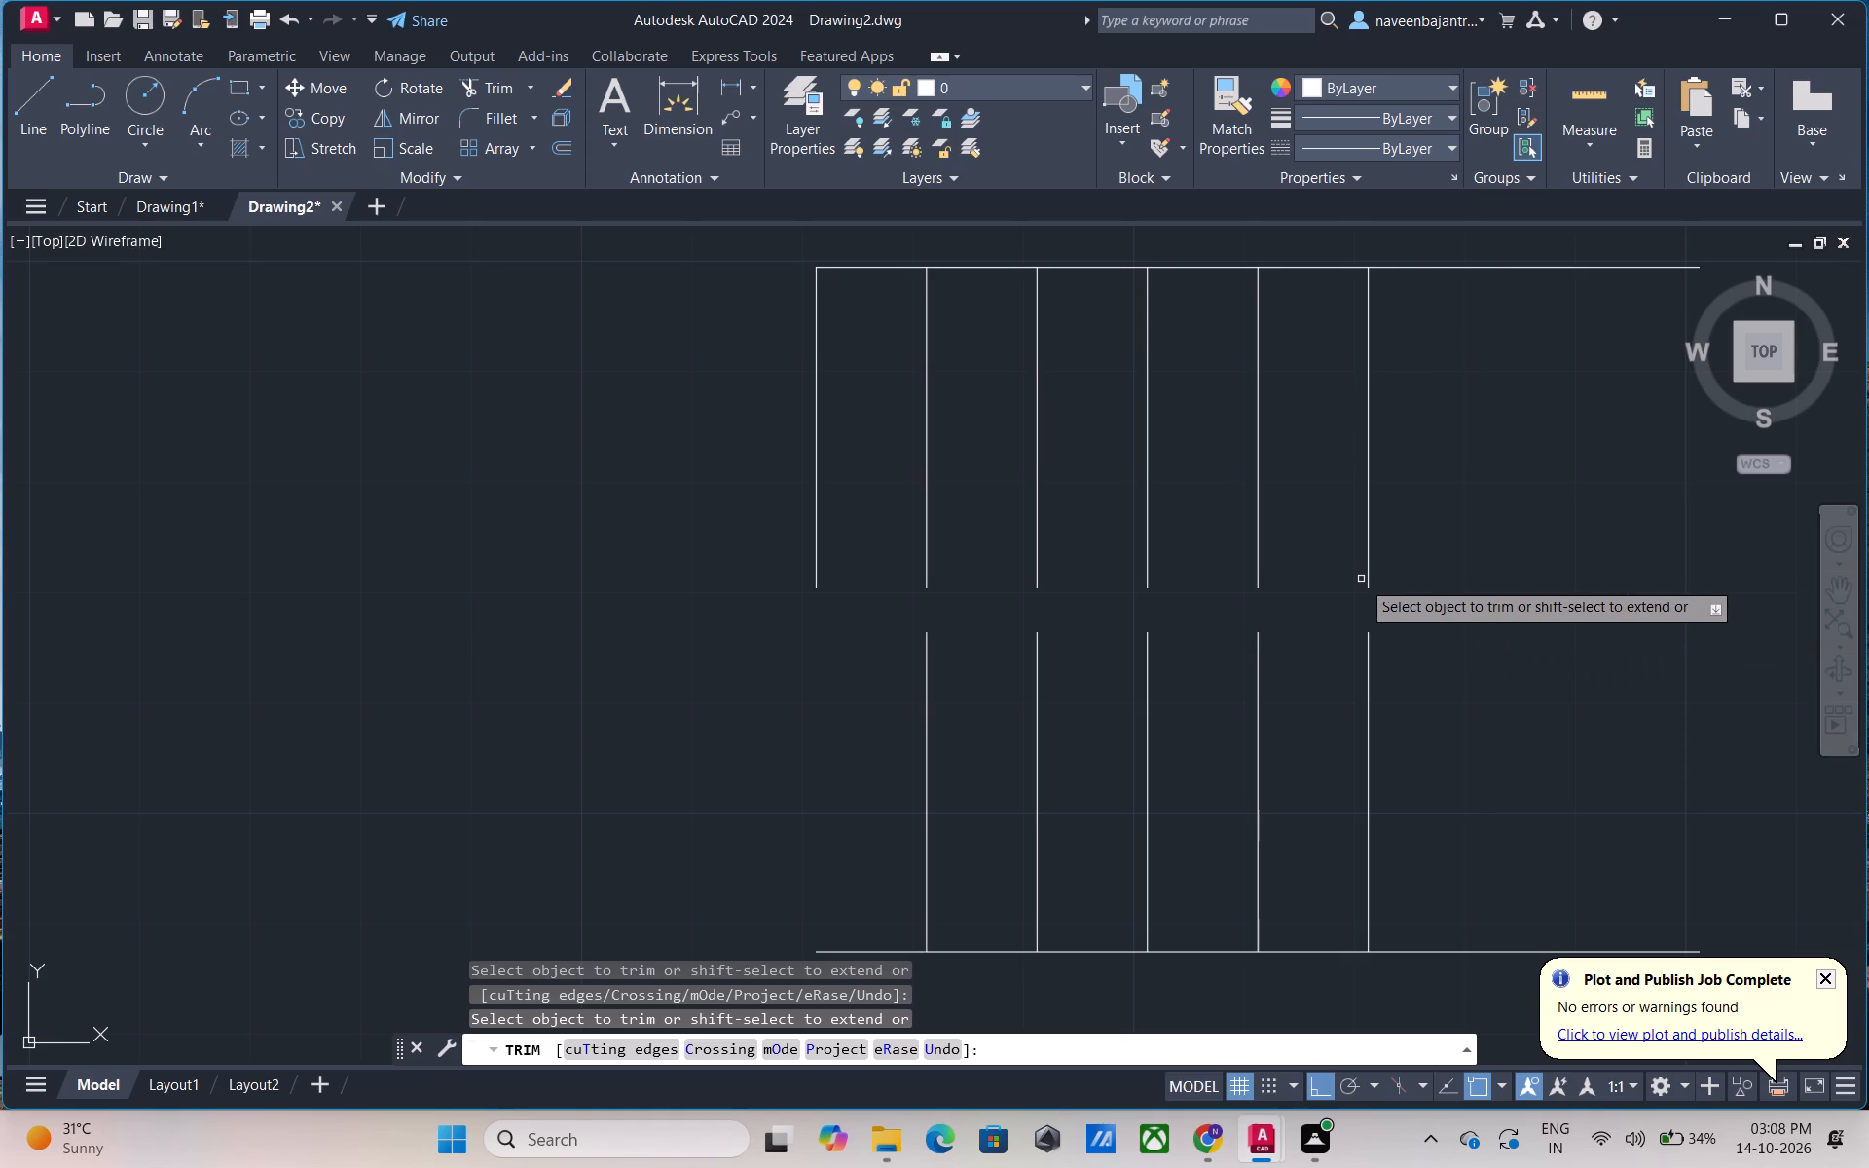
{"action": "left_click", "coordinate": [1368, 569]}
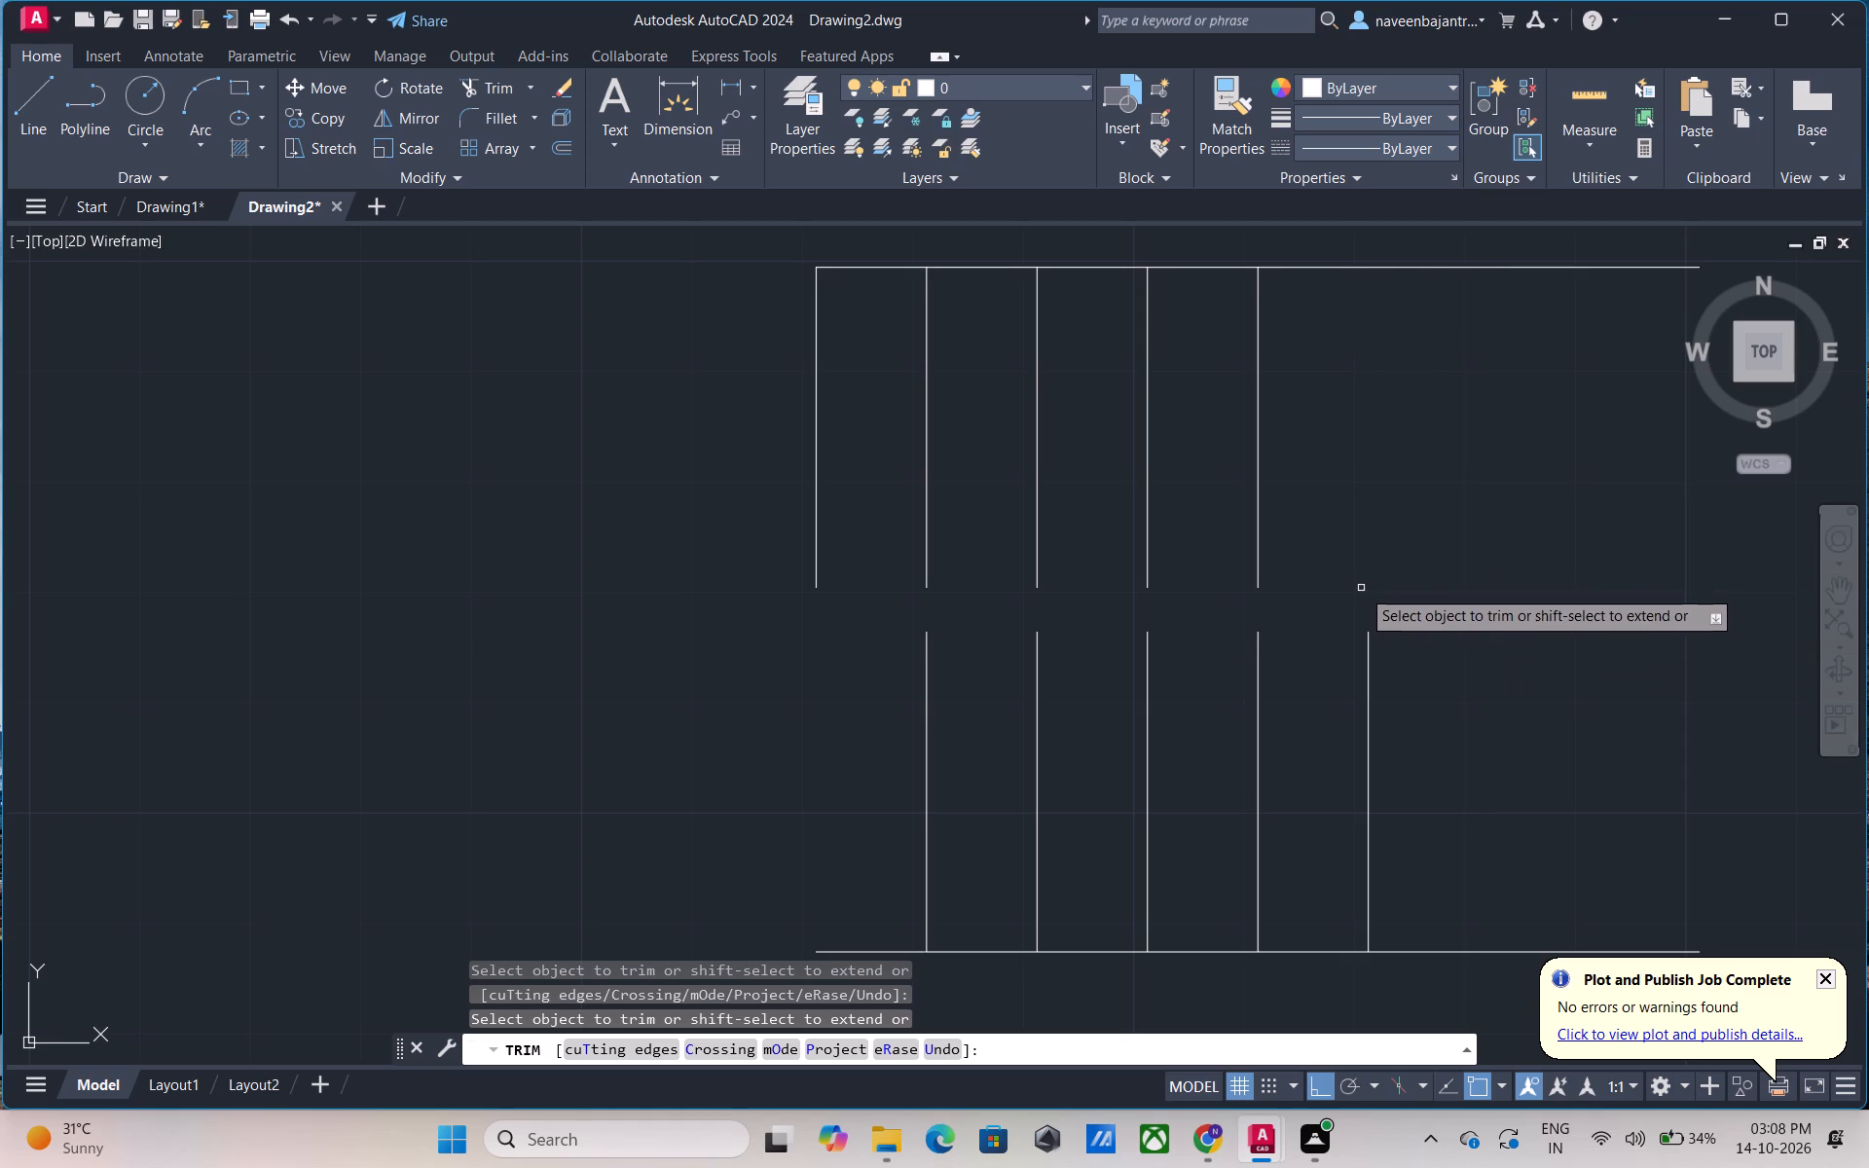
{"action": "left_click", "coordinate": [1367, 643]}
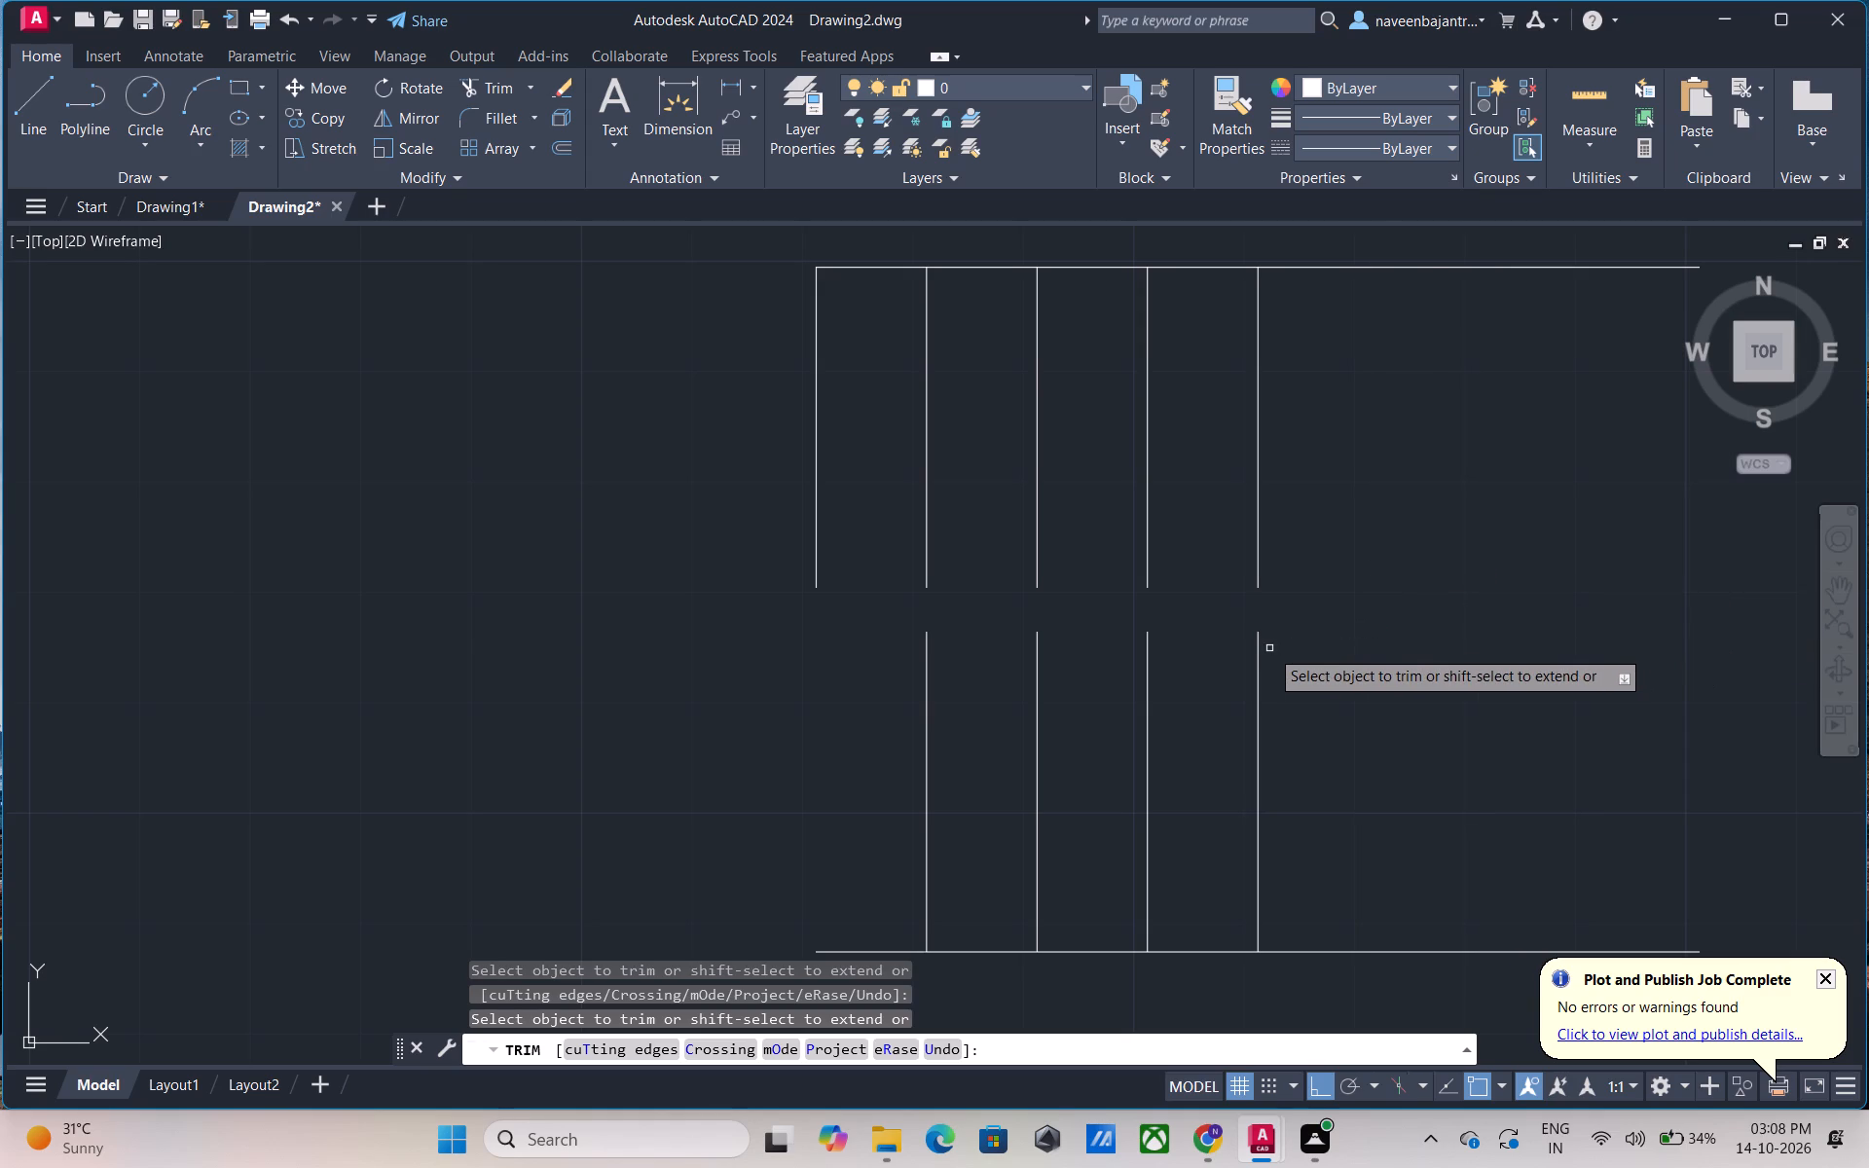
{"action": "left_click", "coordinate": [1260, 650]}
{"action": "left_click", "coordinate": [1262, 587]}
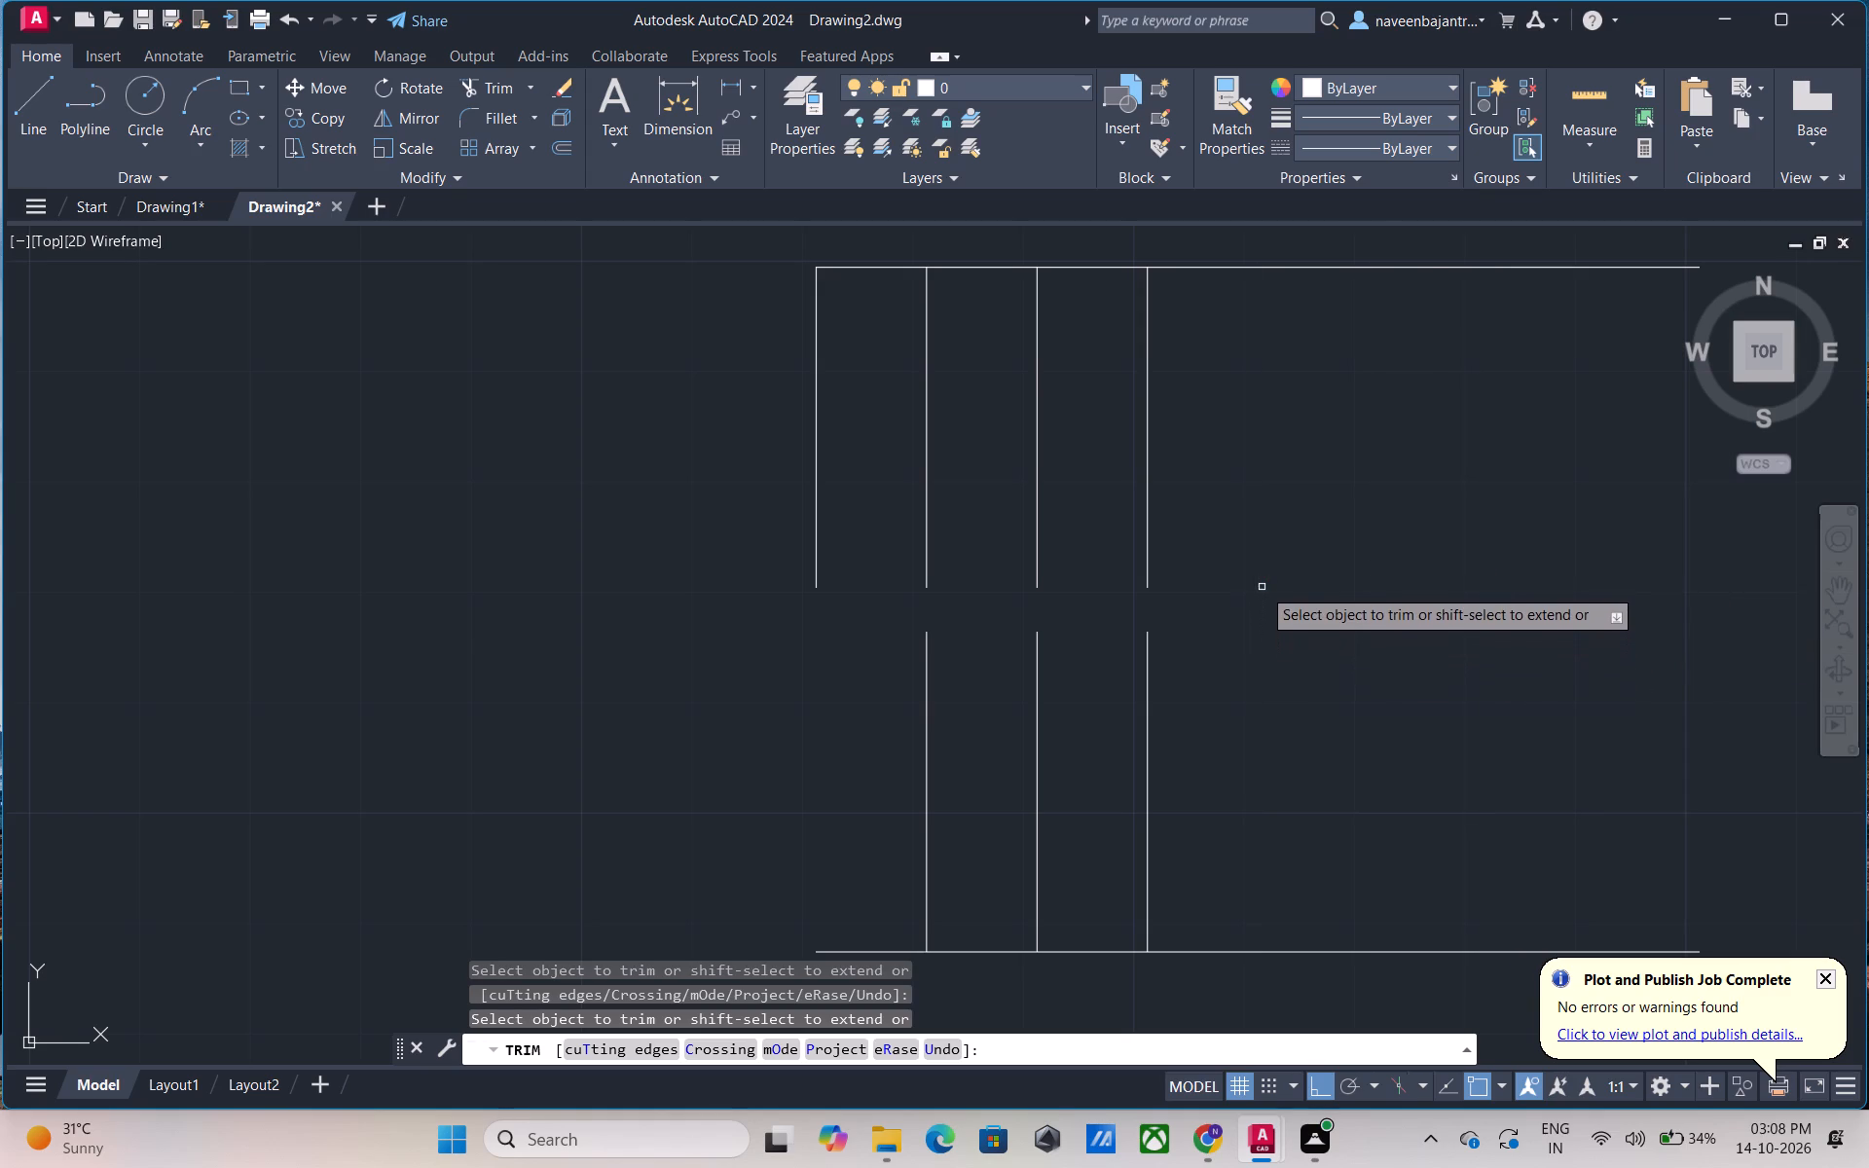
{"action": "left_click", "coordinate": [1148, 581]}
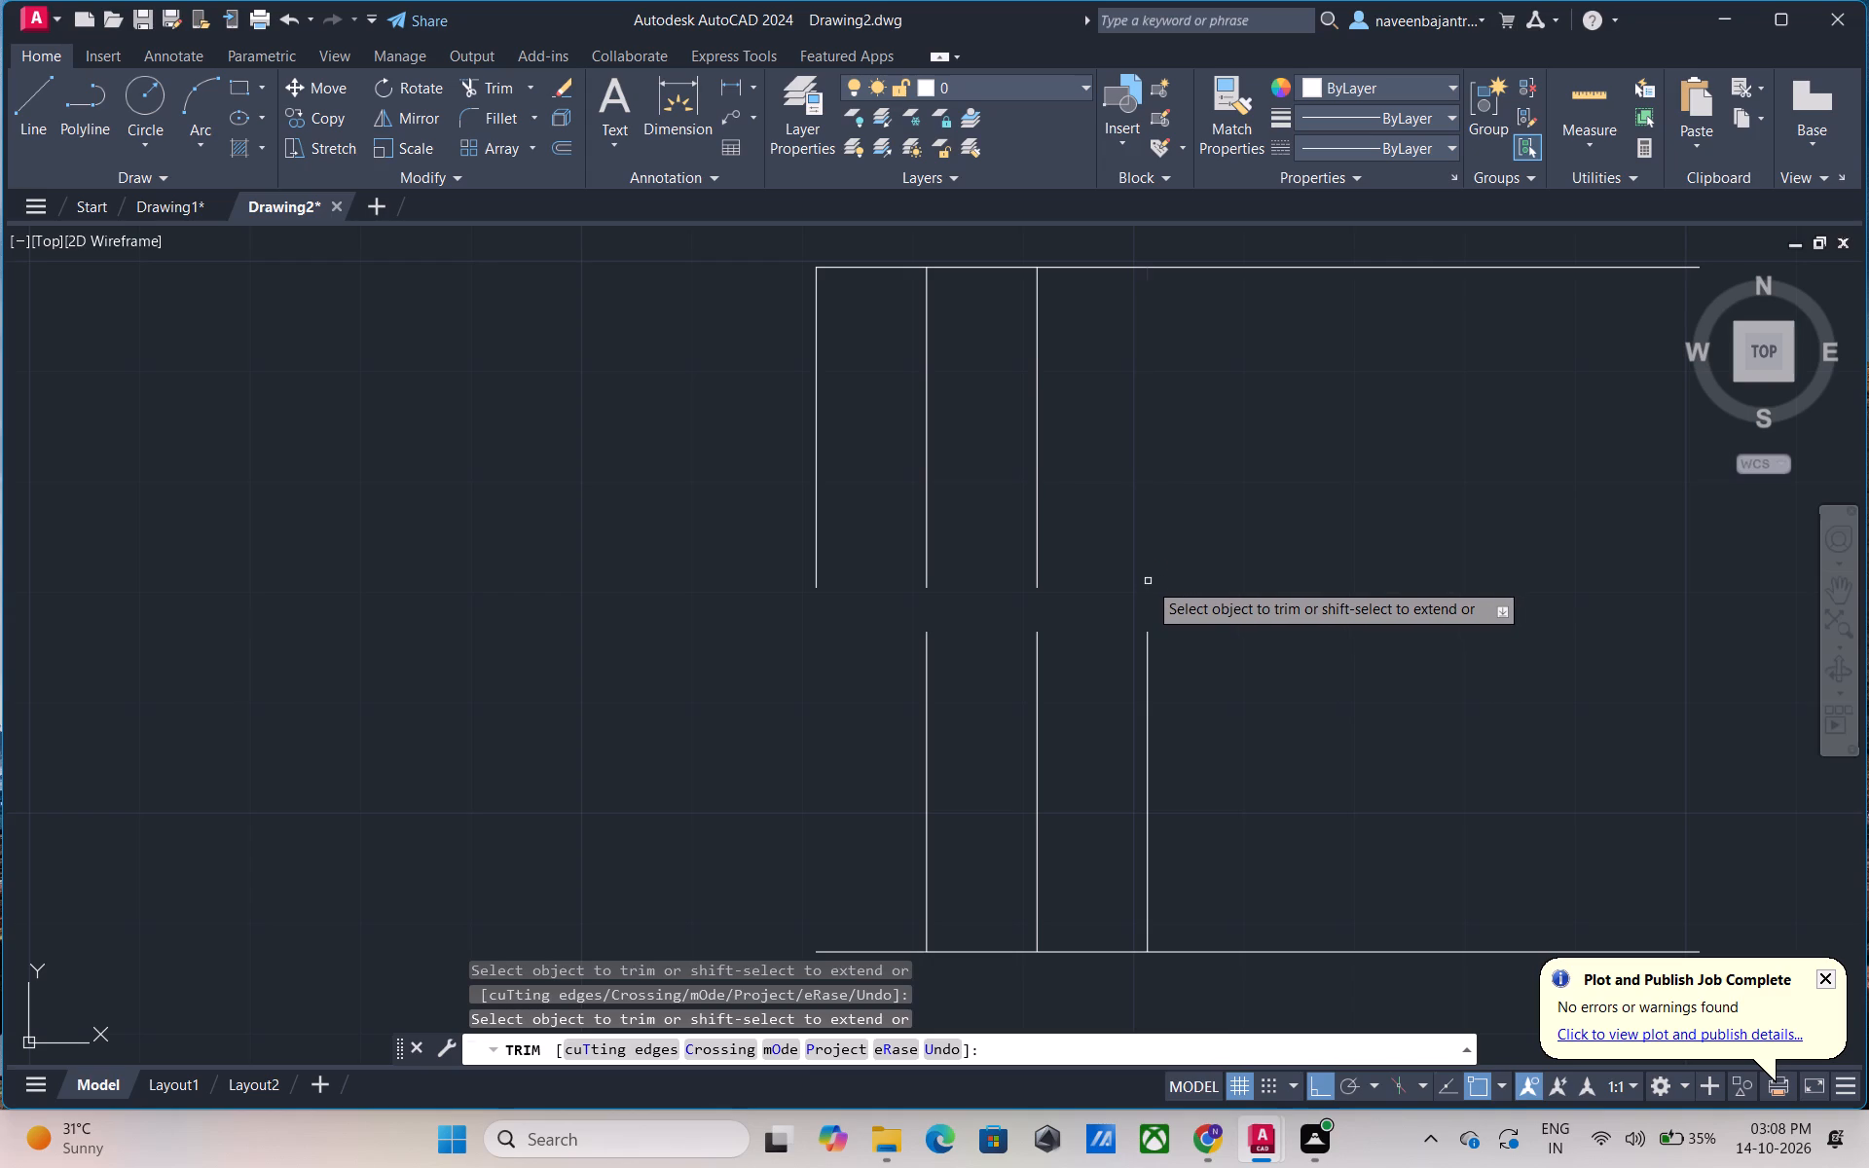
{"action": "left_click", "coordinate": [1147, 631]}
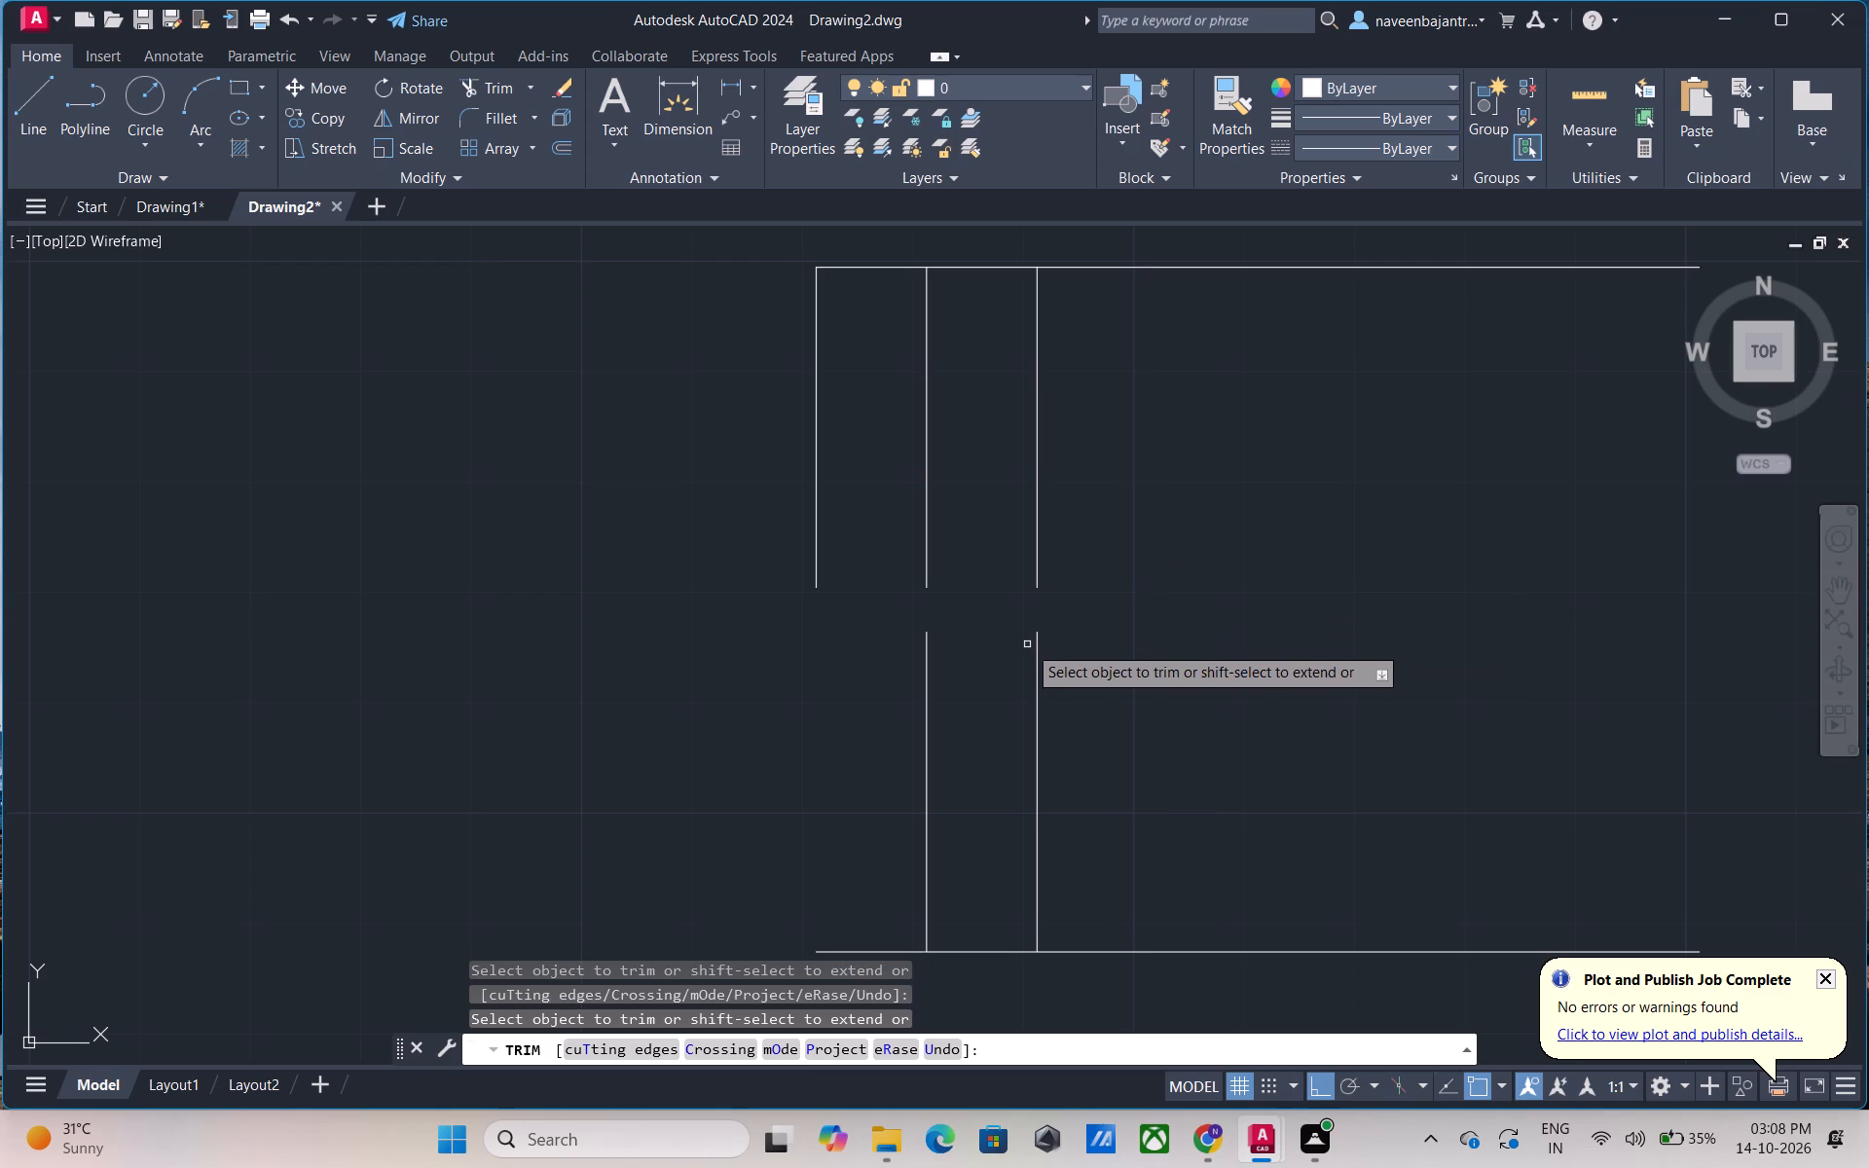
Trim away the upper stair flight's west edge and the last two tread lines in both flights.
{"action": "left_click", "coordinate": [818, 582]}
{"action": "left_click", "coordinate": [925, 574]}
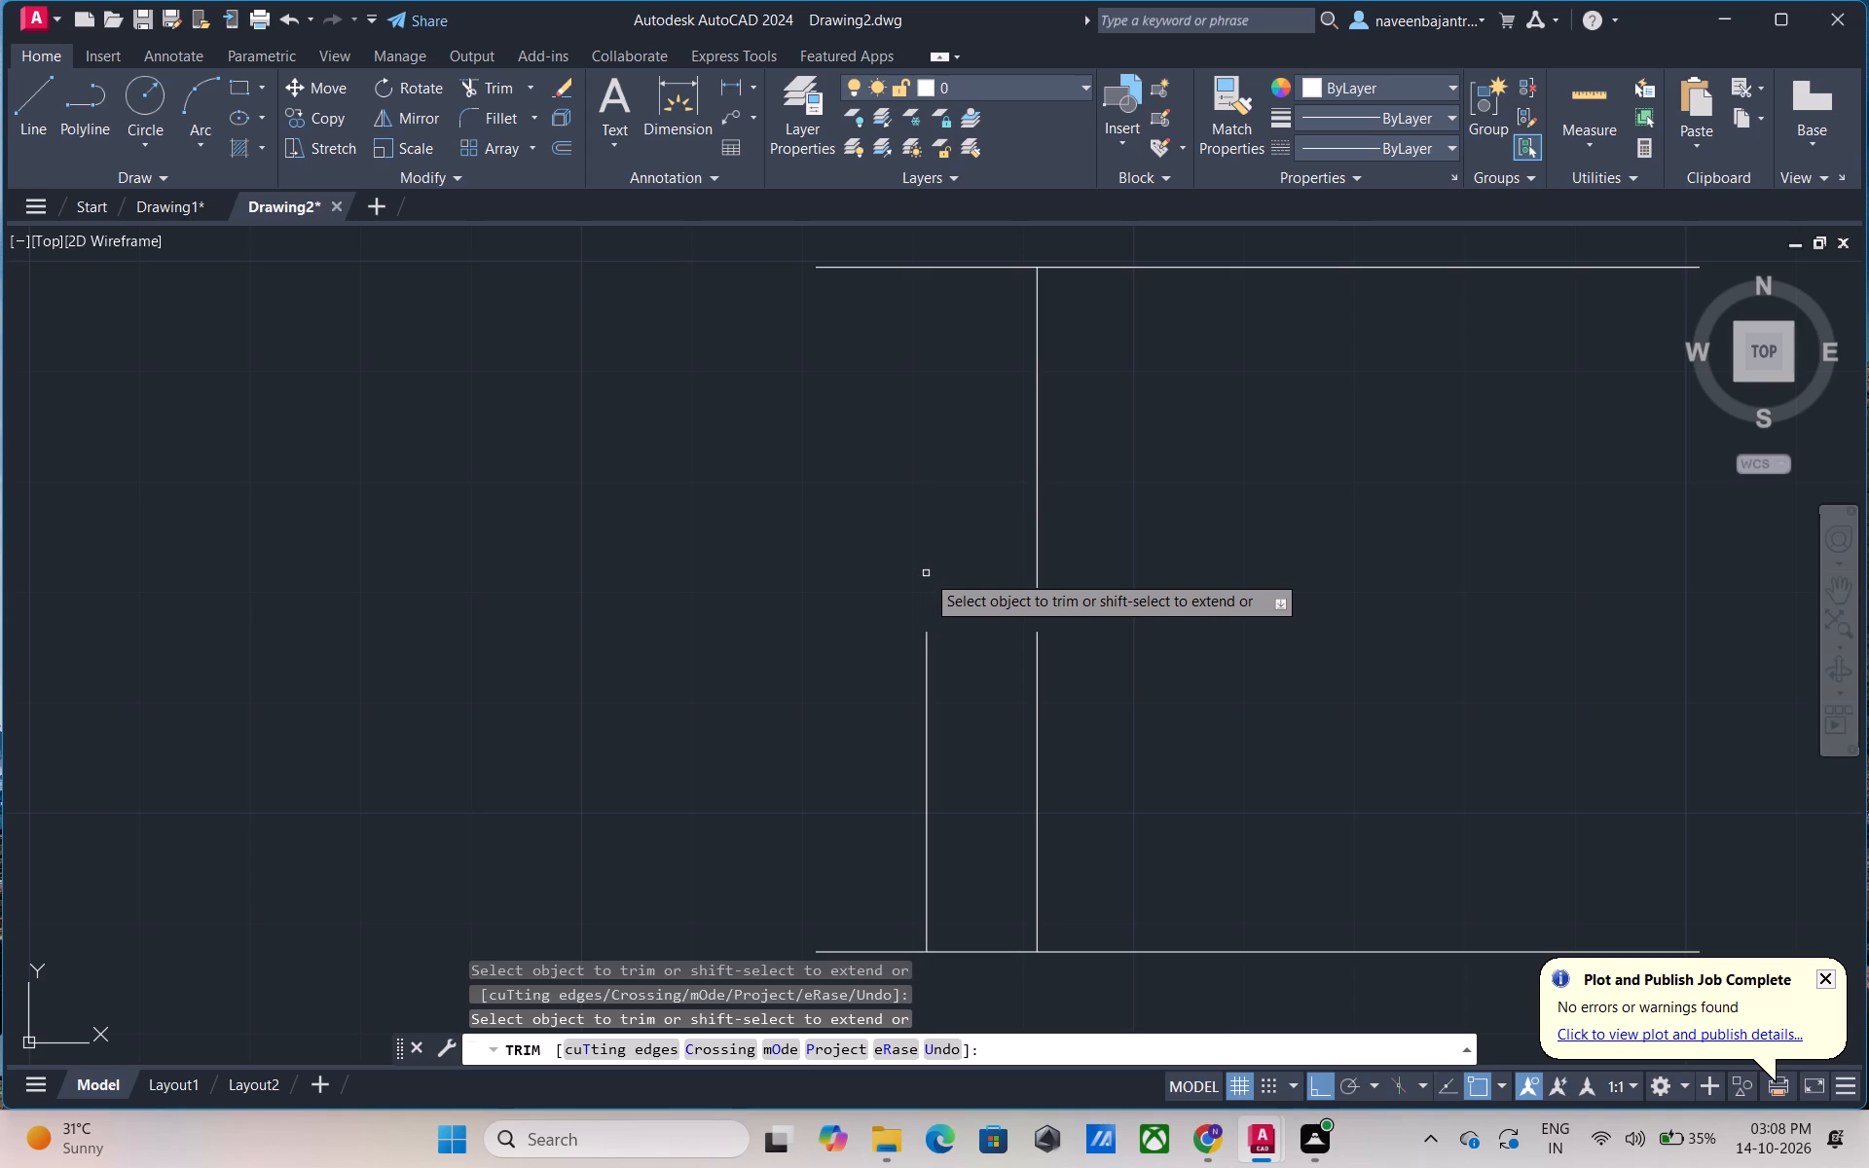
{"action": "left_click", "coordinate": [927, 630]}
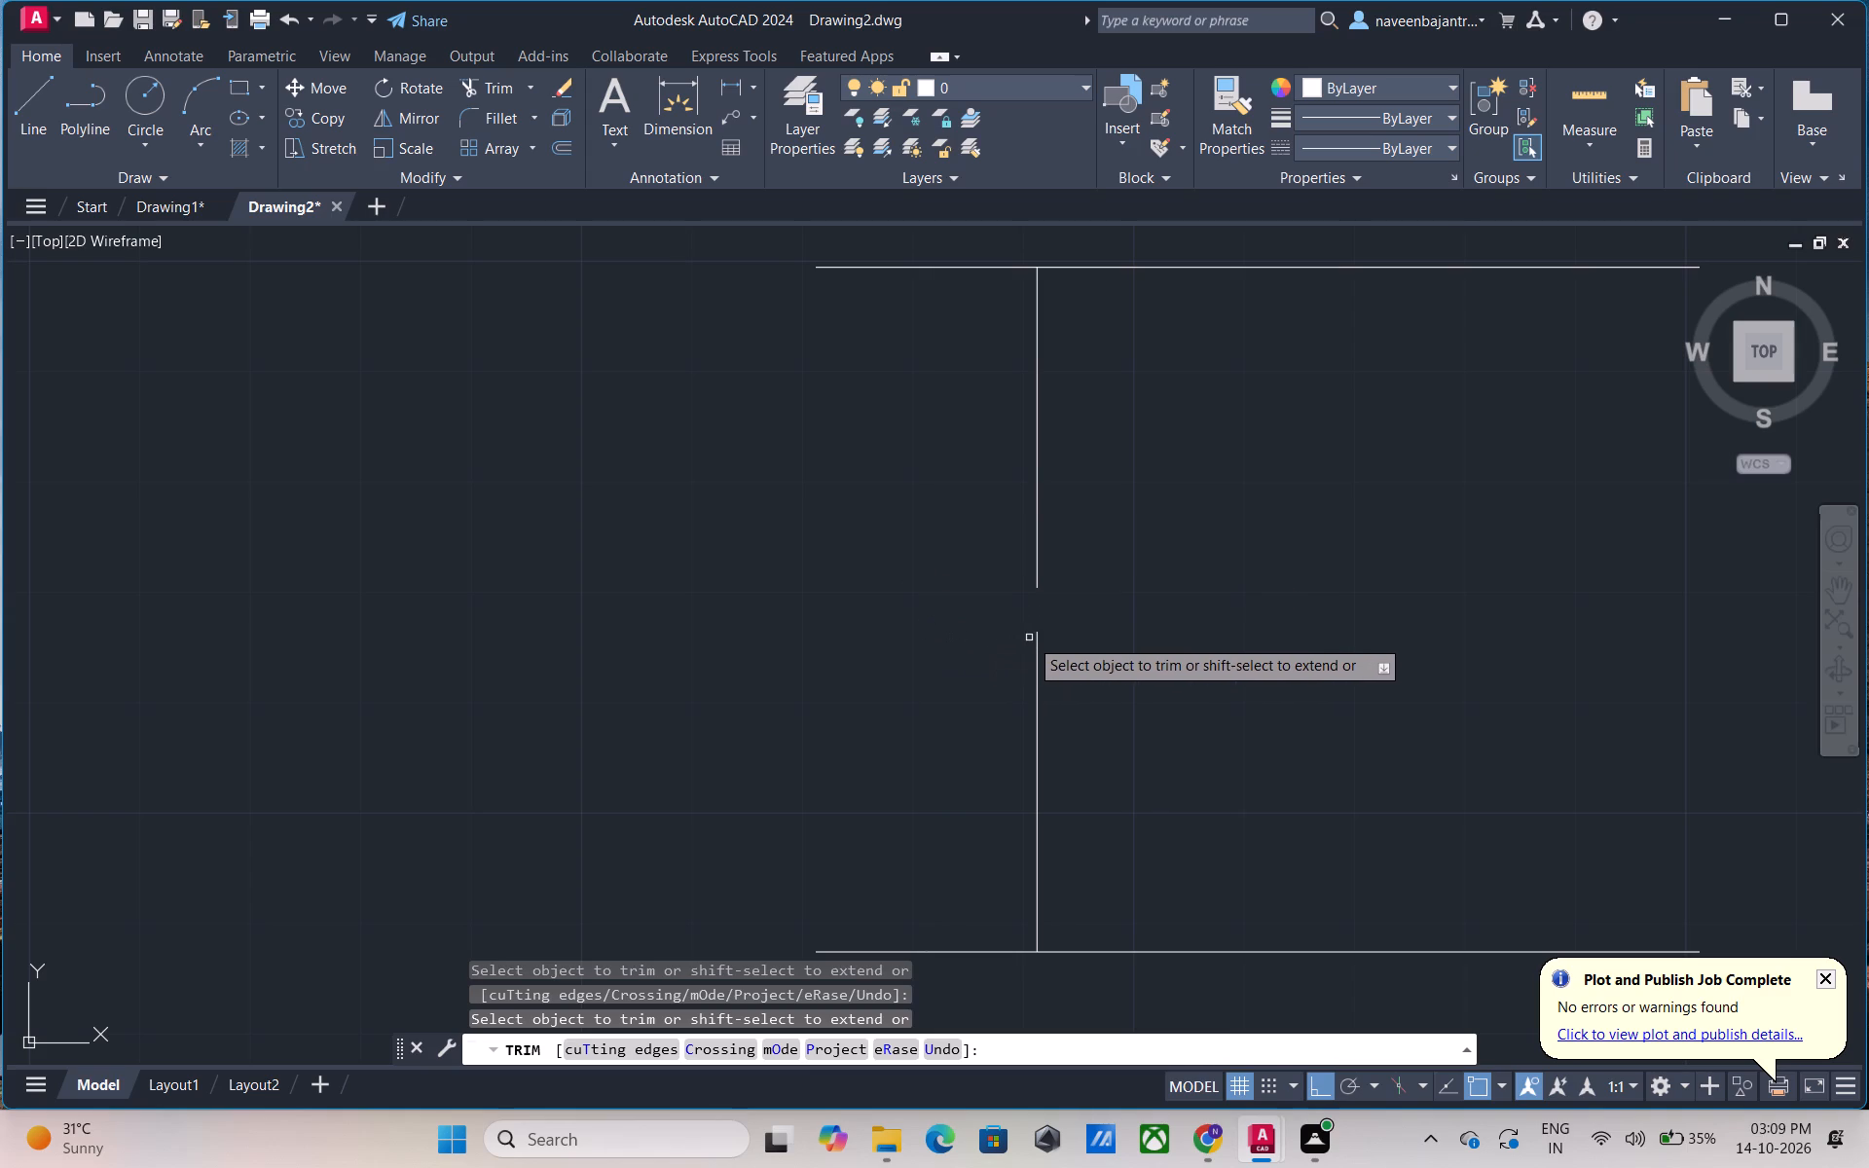
{"action": "left_click", "coordinate": [1038, 631]}
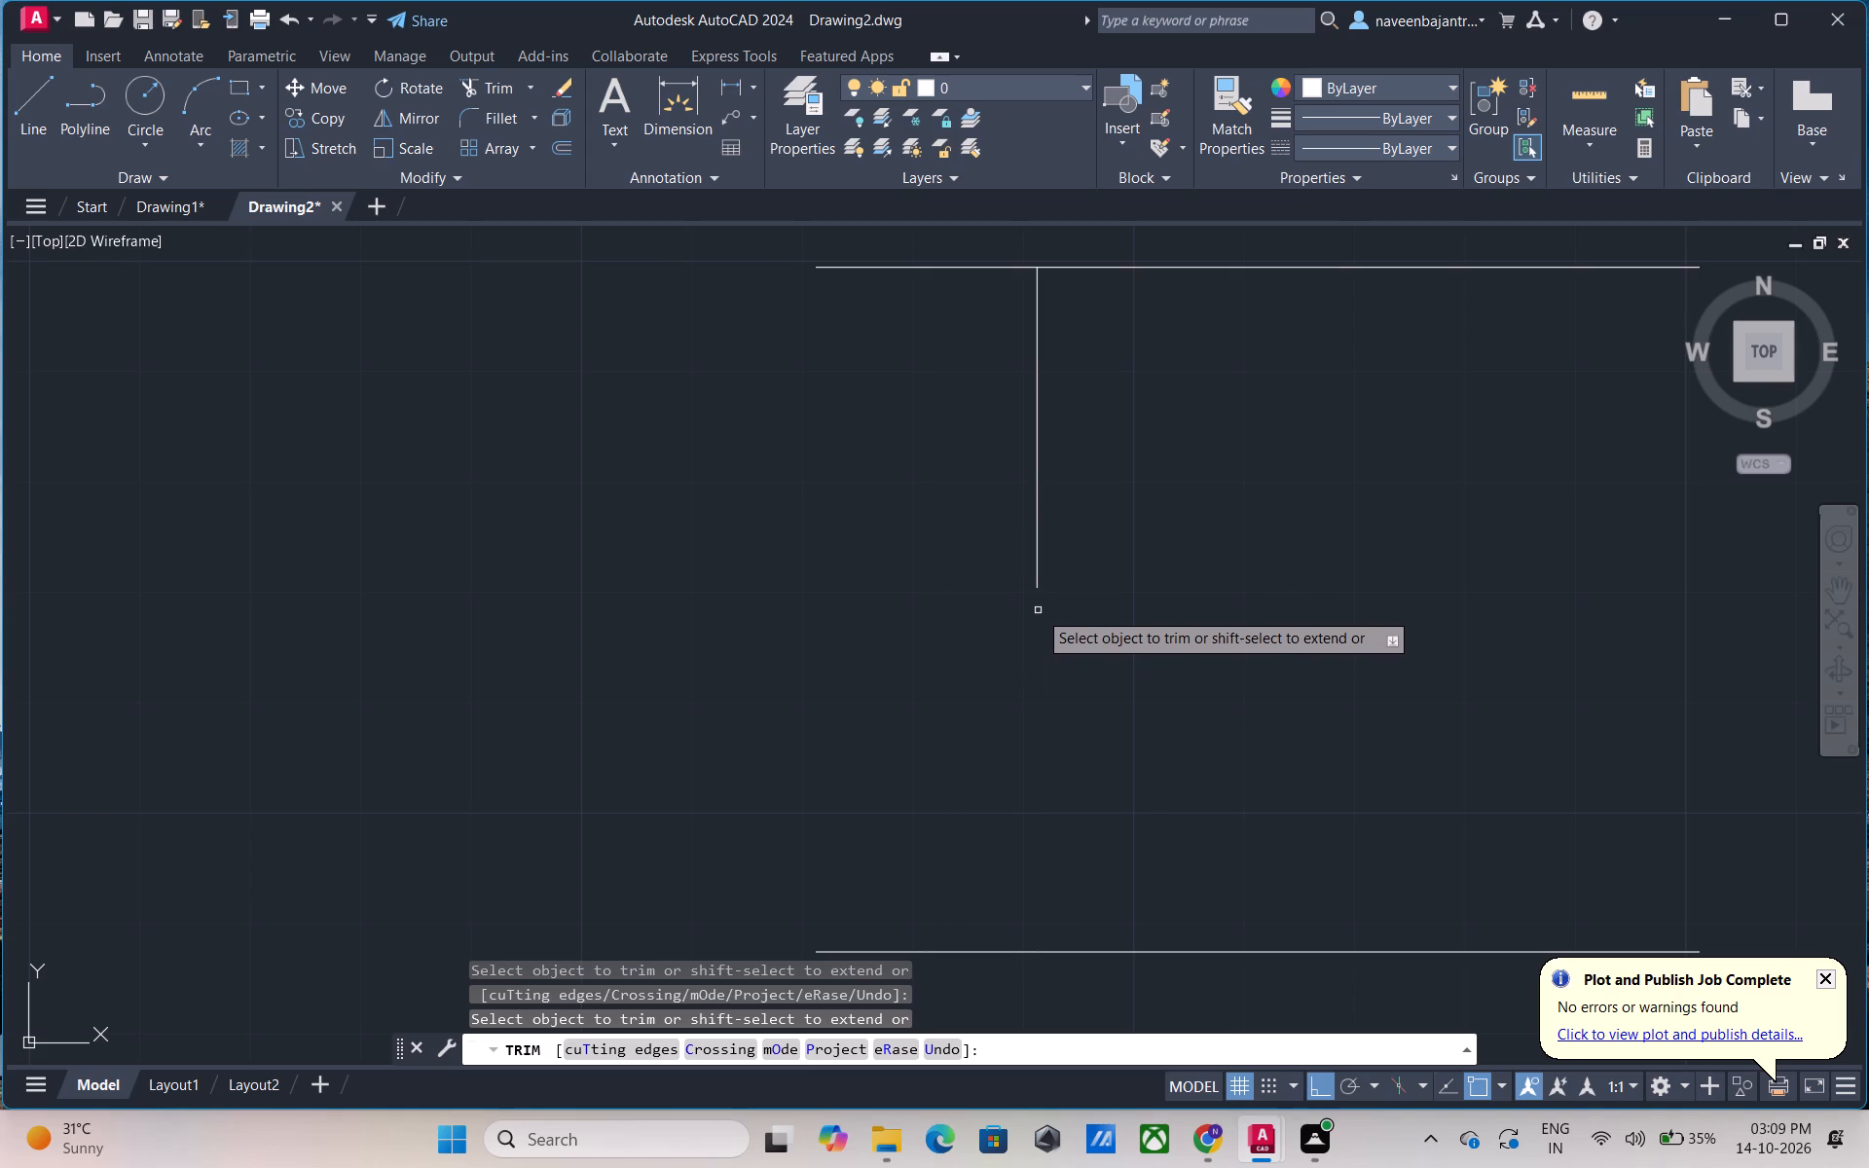
{"action": "left_click", "coordinate": [1038, 591]}
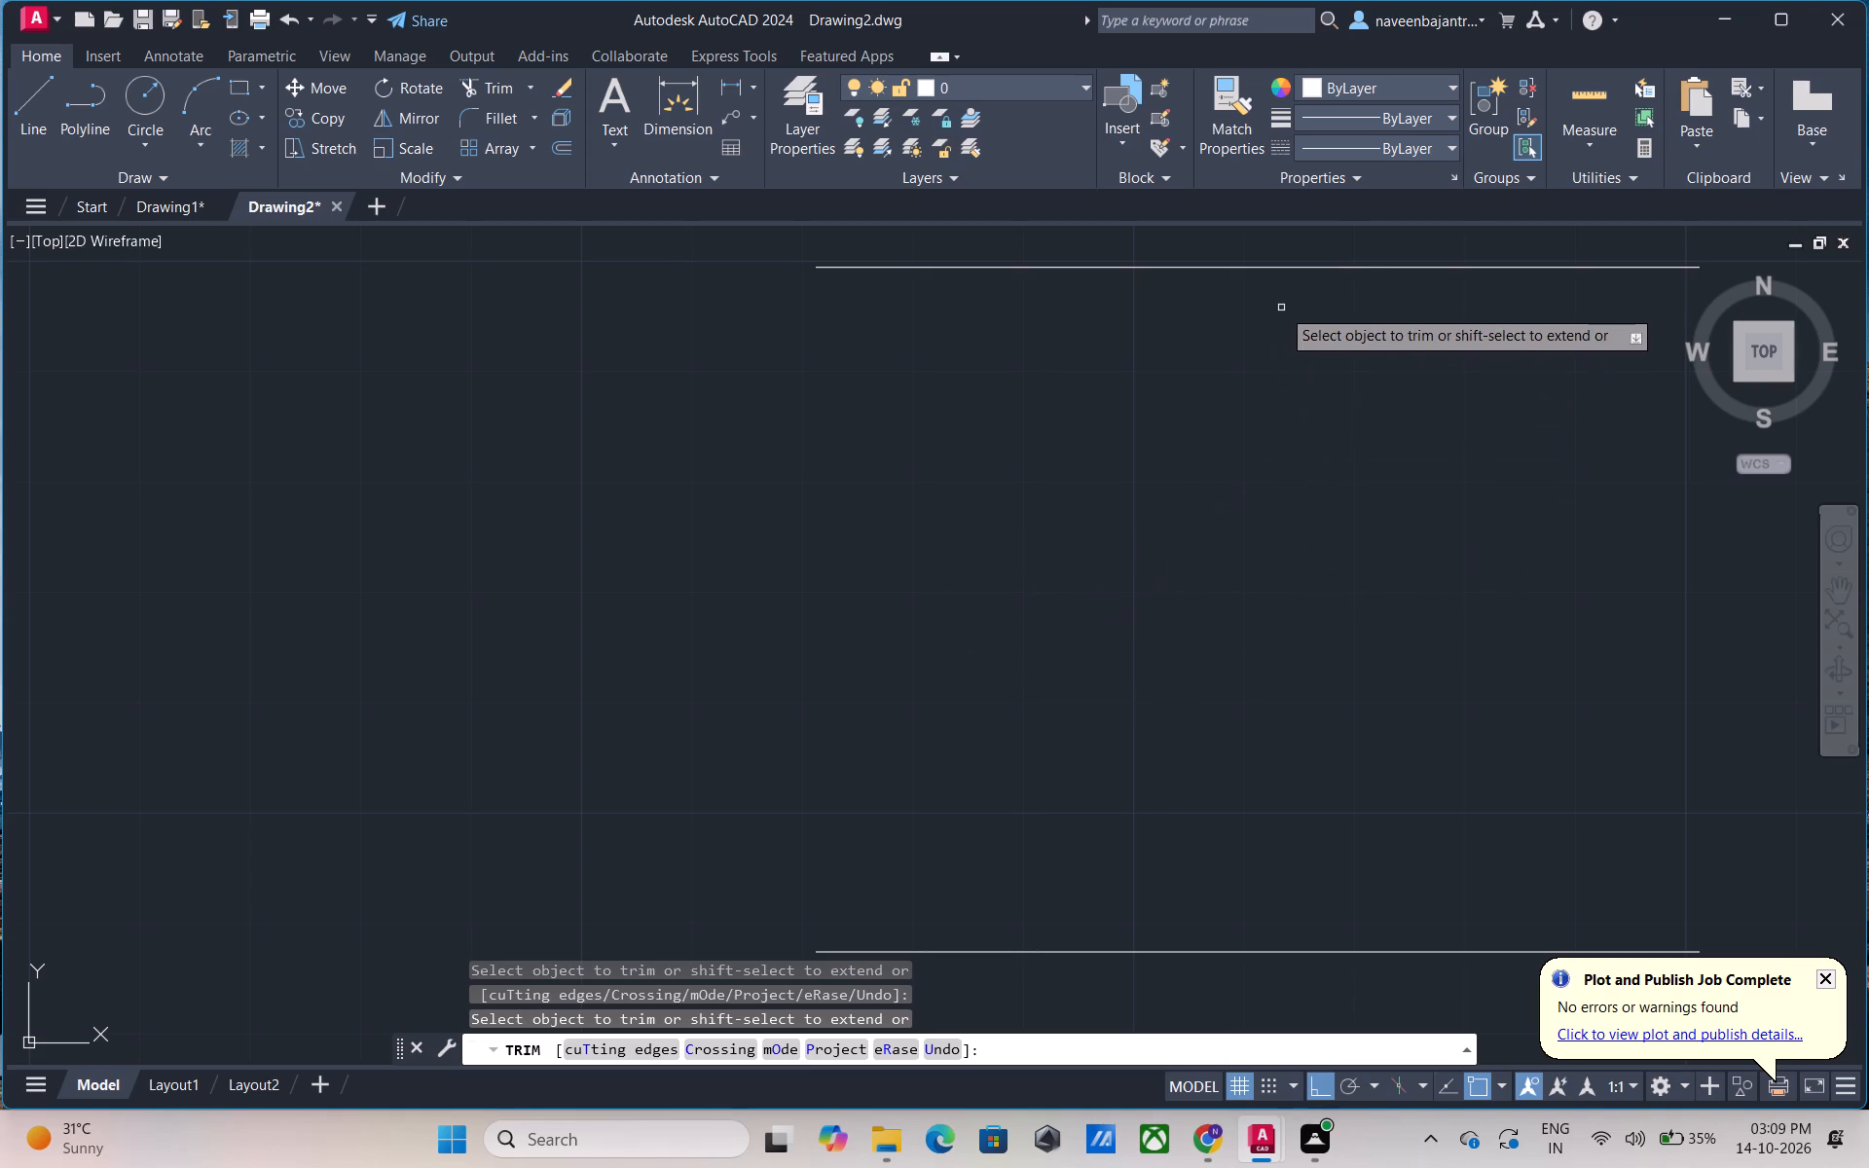
Trim away the two long horizontal outer lines left from the stairs' north and south edges, and end trimming.
{"action": "left_click", "coordinate": [1333, 270]}
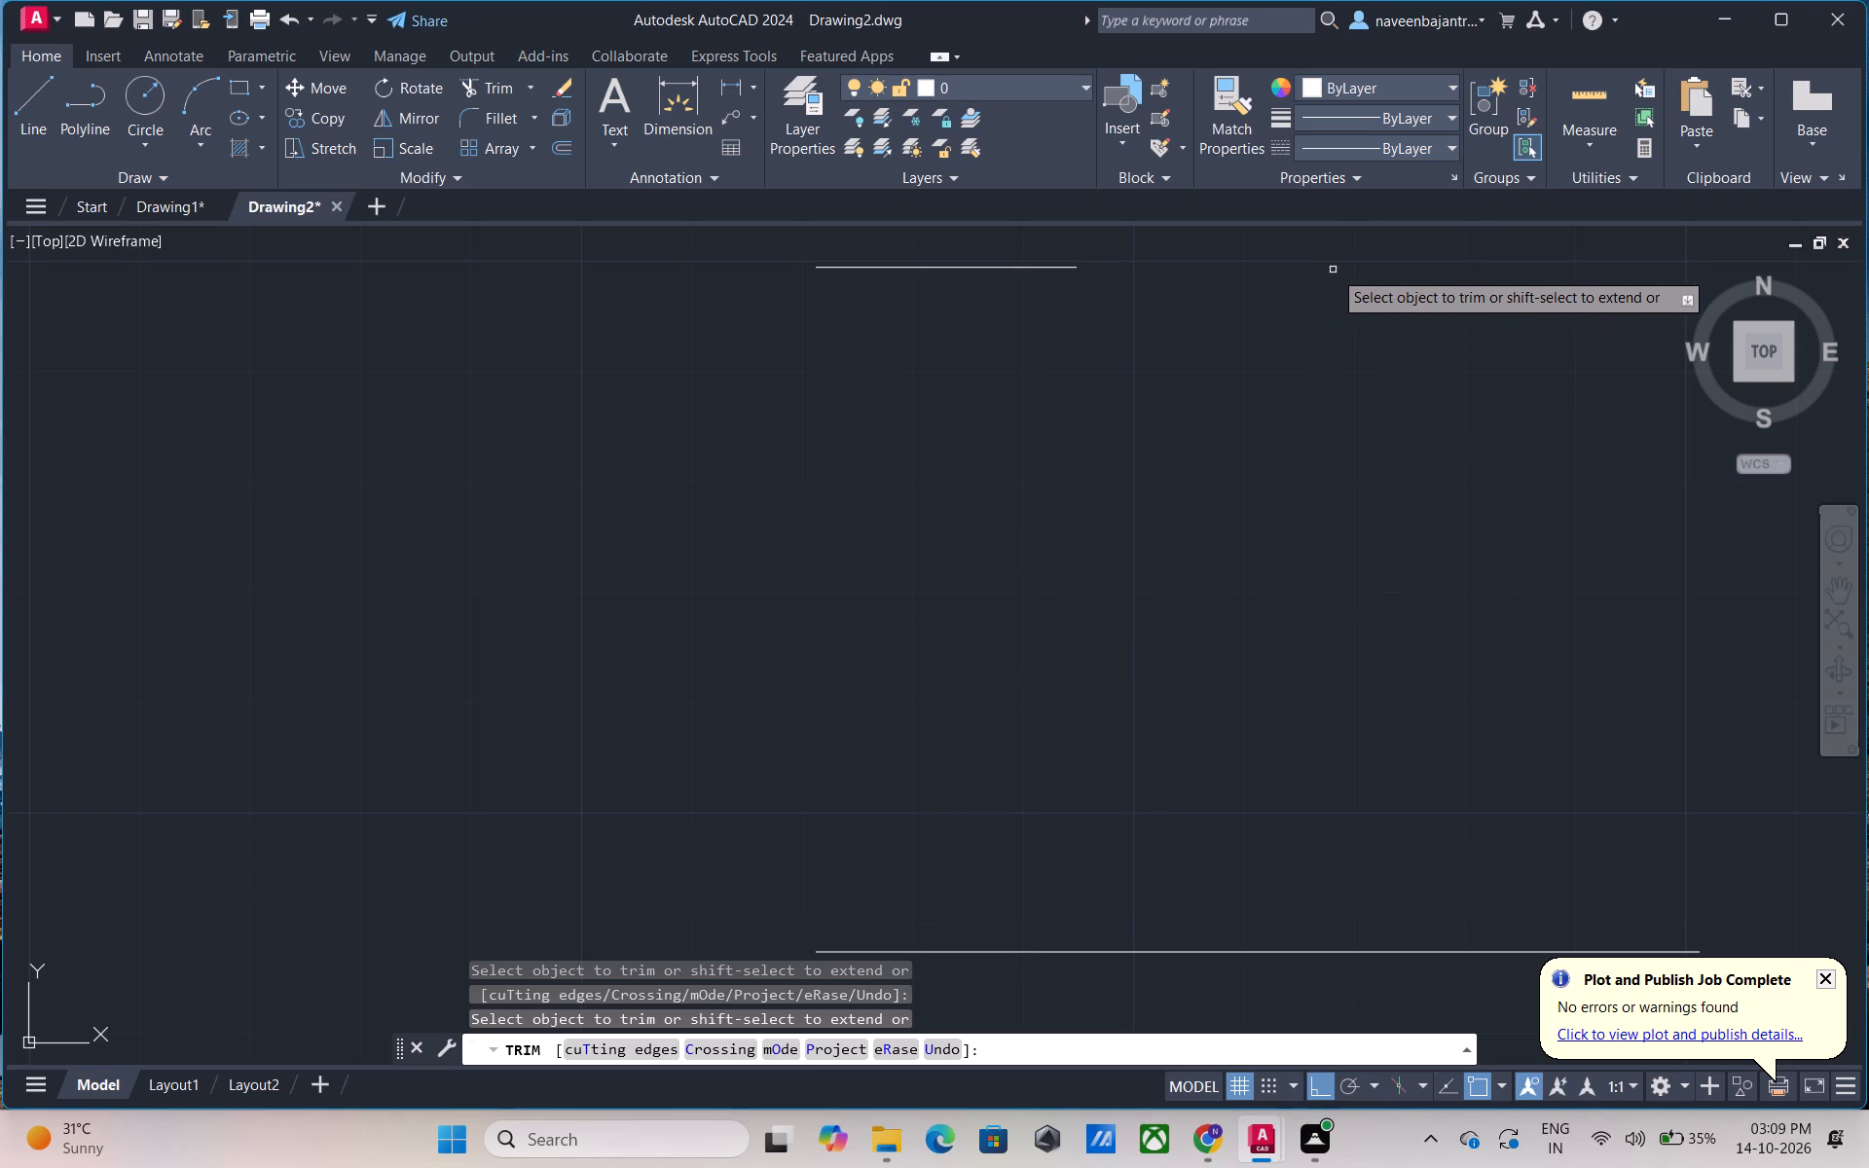
{"action": "left_click", "coordinate": [1068, 265]}
{"action": "scroll", "coordinate": [1107, 429], "scroll_direction": "down", "scroll_amount": 1}
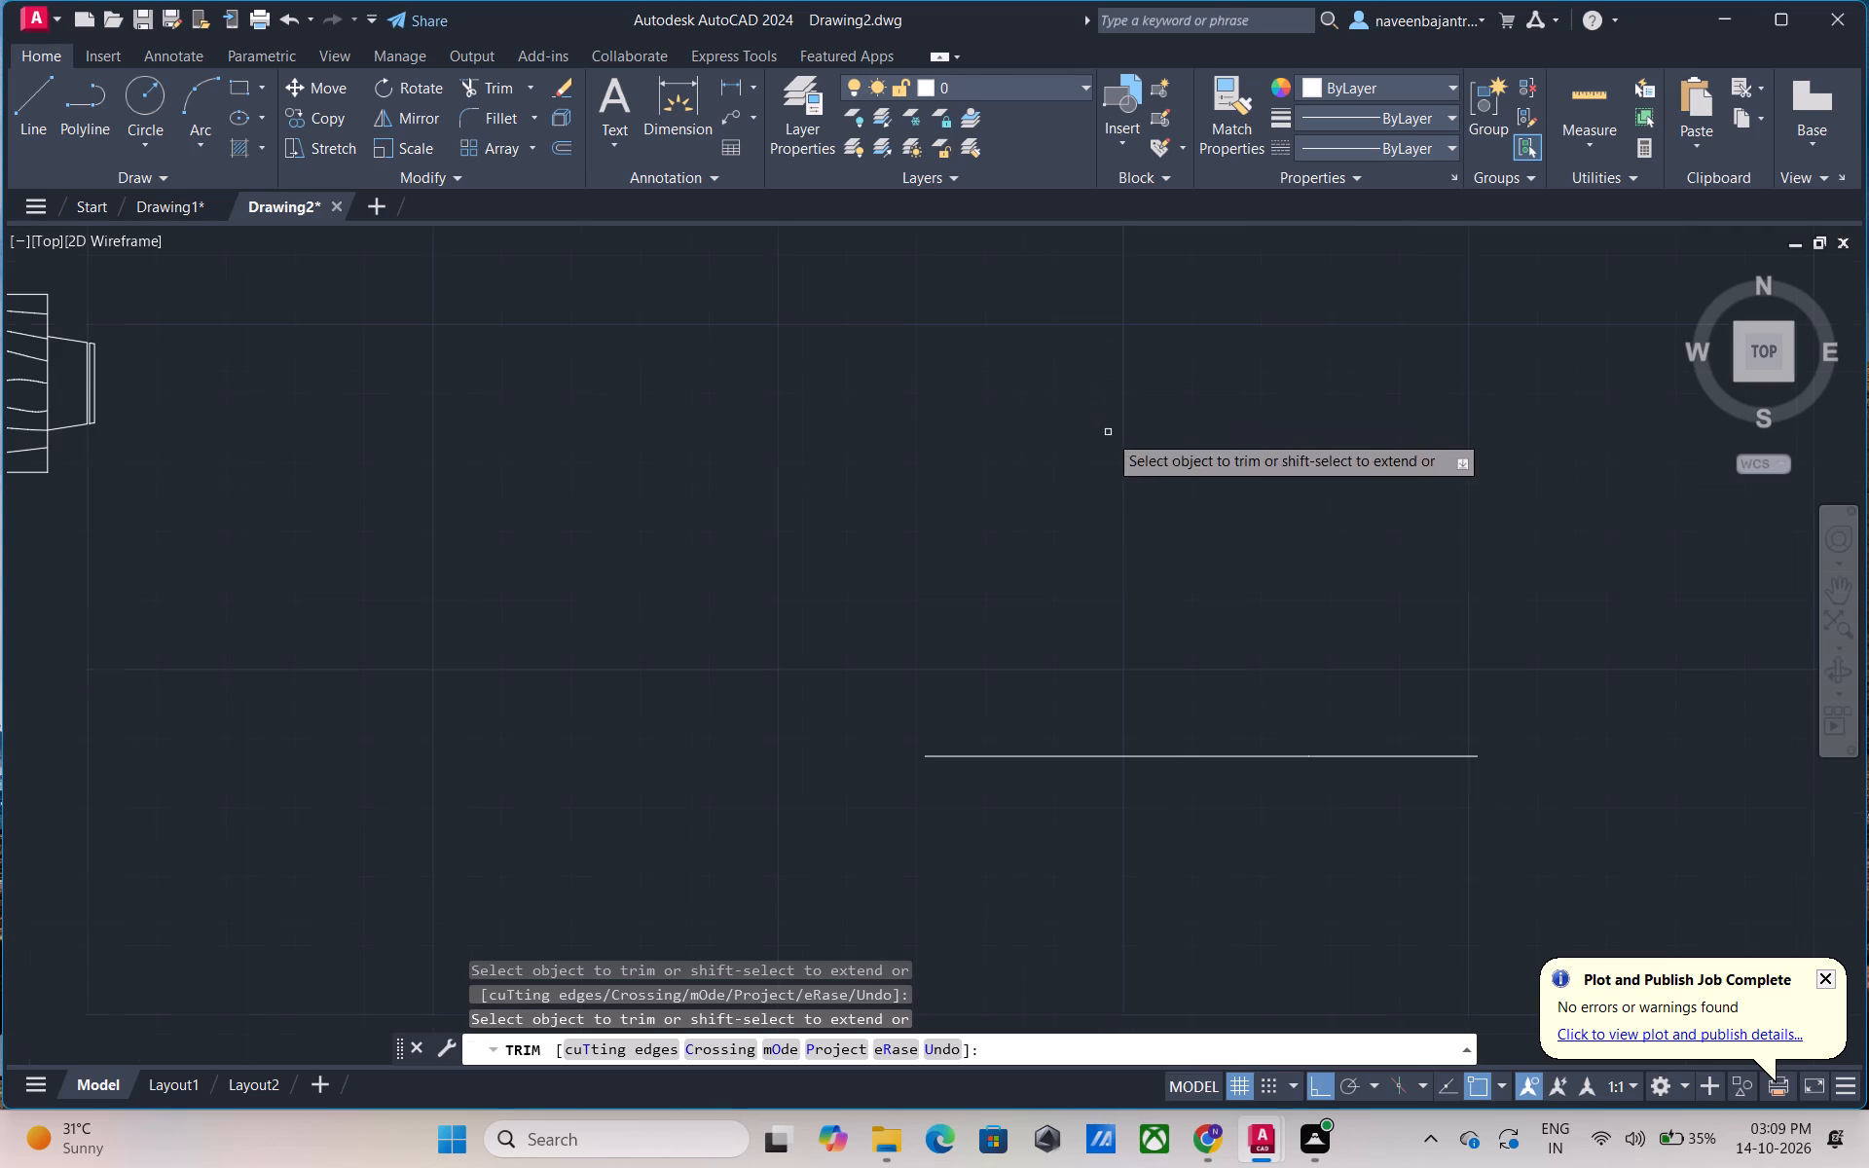
{"action": "left_click", "coordinate": [1111, 758]}
{"action": "left_click", "coordinate": [1358, 756]}
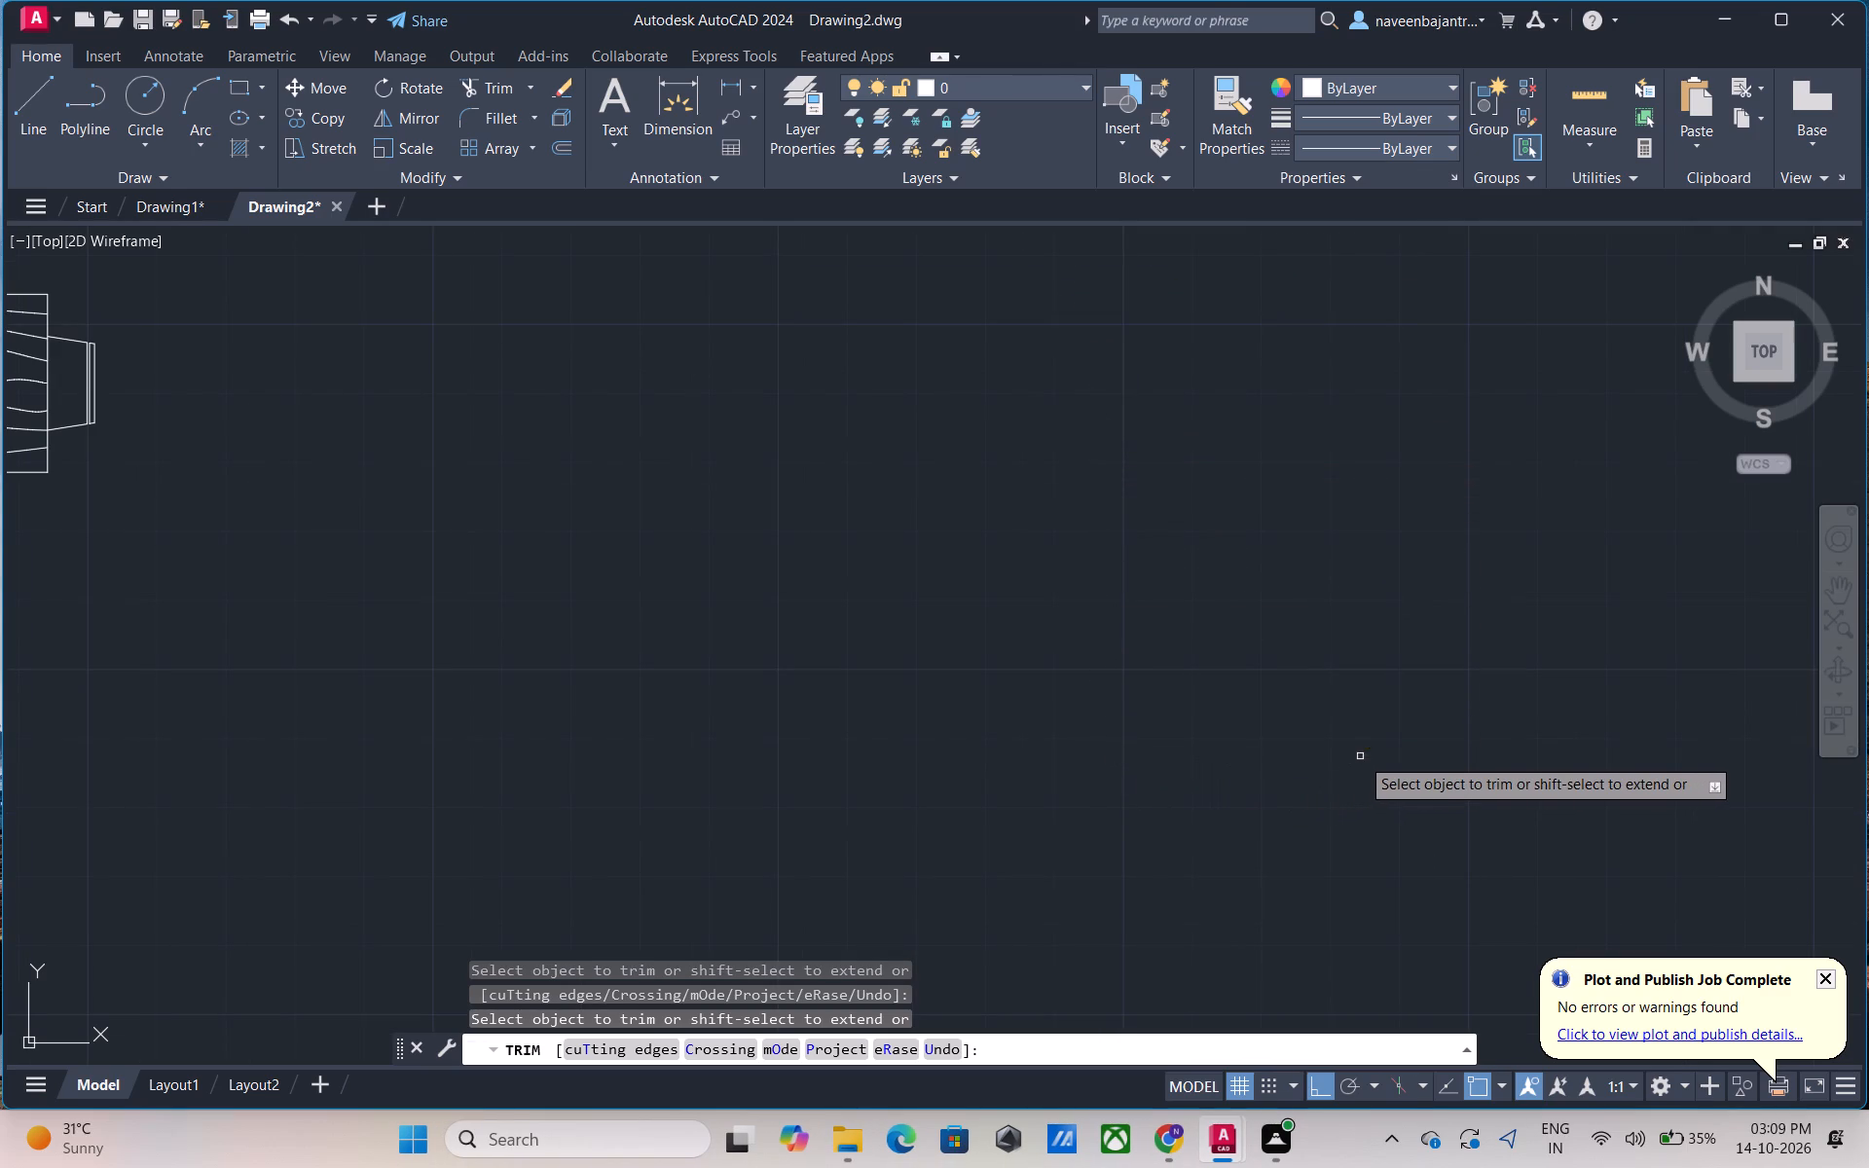
{"action": "scroll", "coordinate": [1373, 740], "scroll_direction": "down", "scroll_amount": 3}
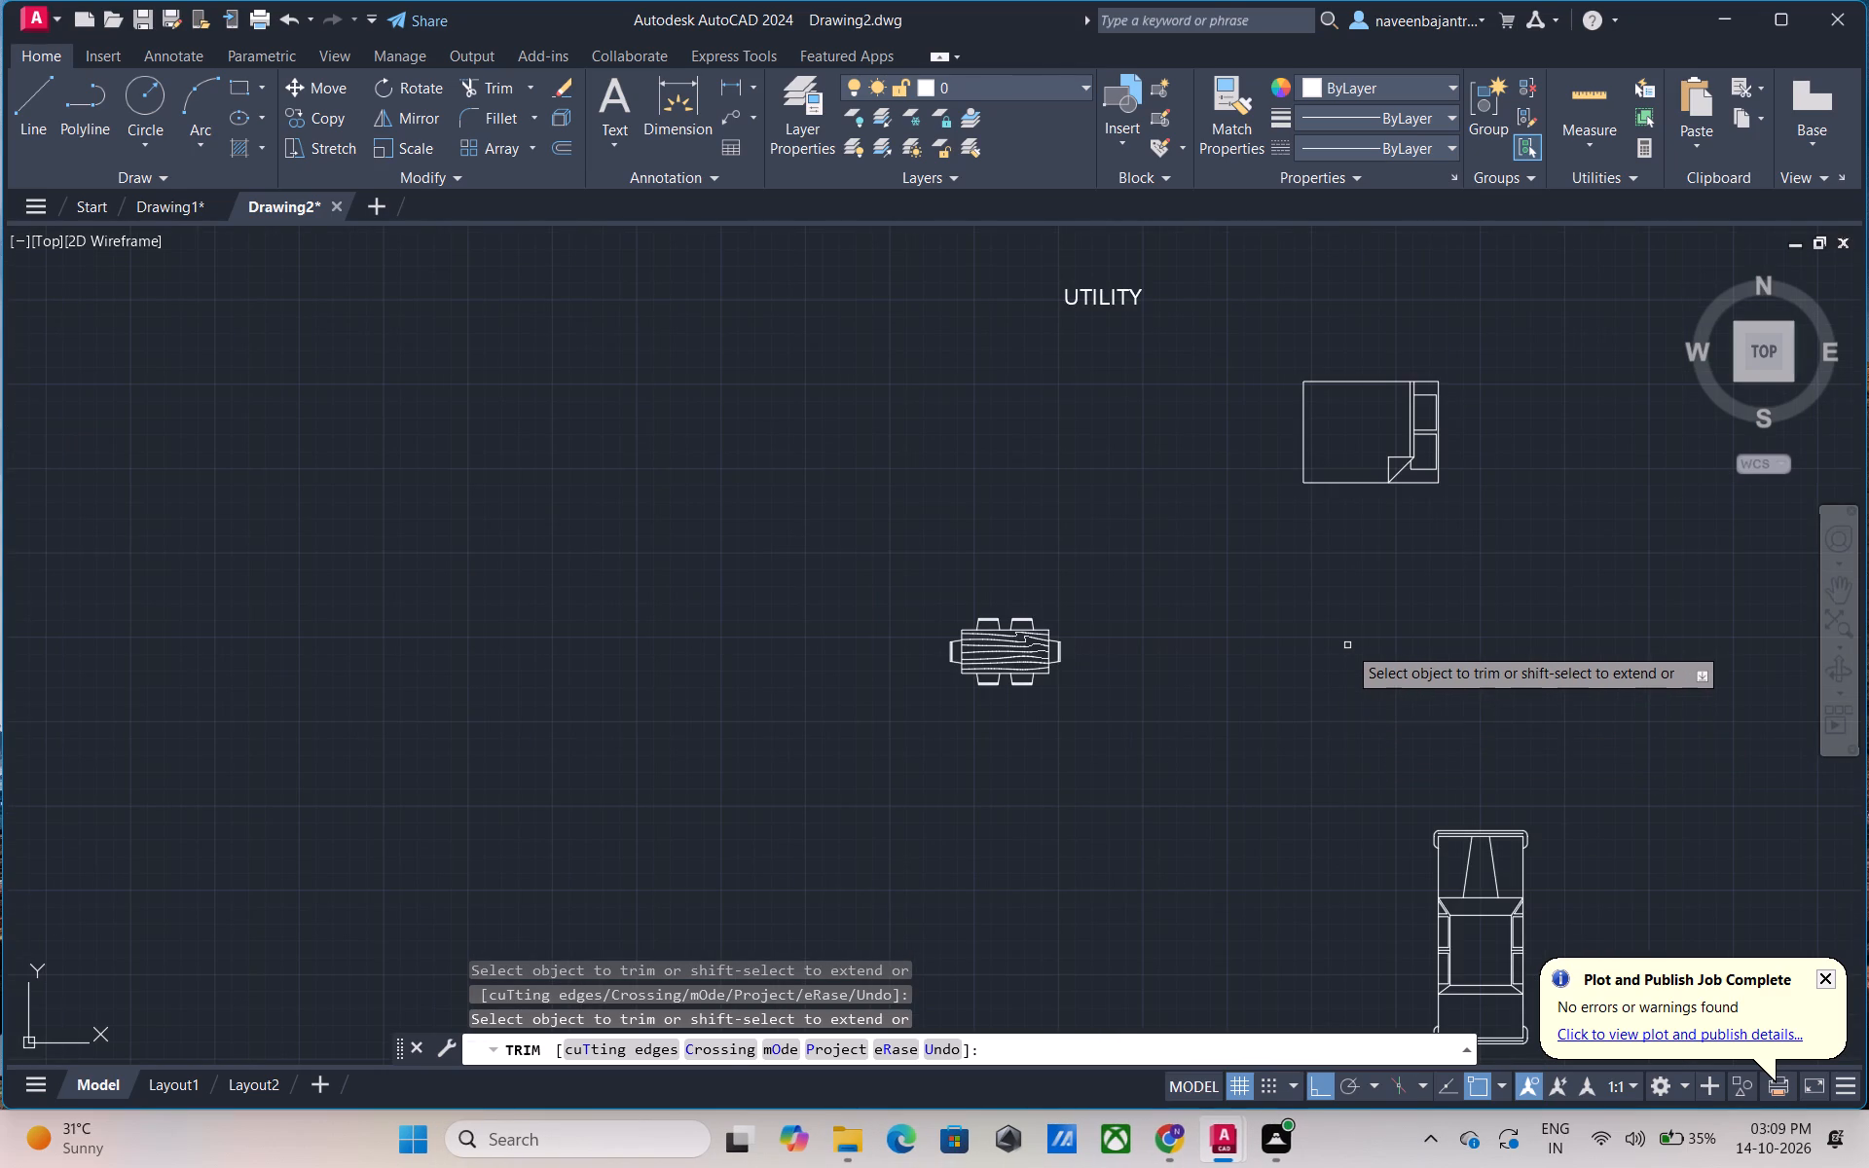
{"action": "scroll", "coordinate": [1347, 645], "scroll_direction": "down", "scroll_amount": 1}
{"action": "middle_click", "coordinate": [1347, 645]}
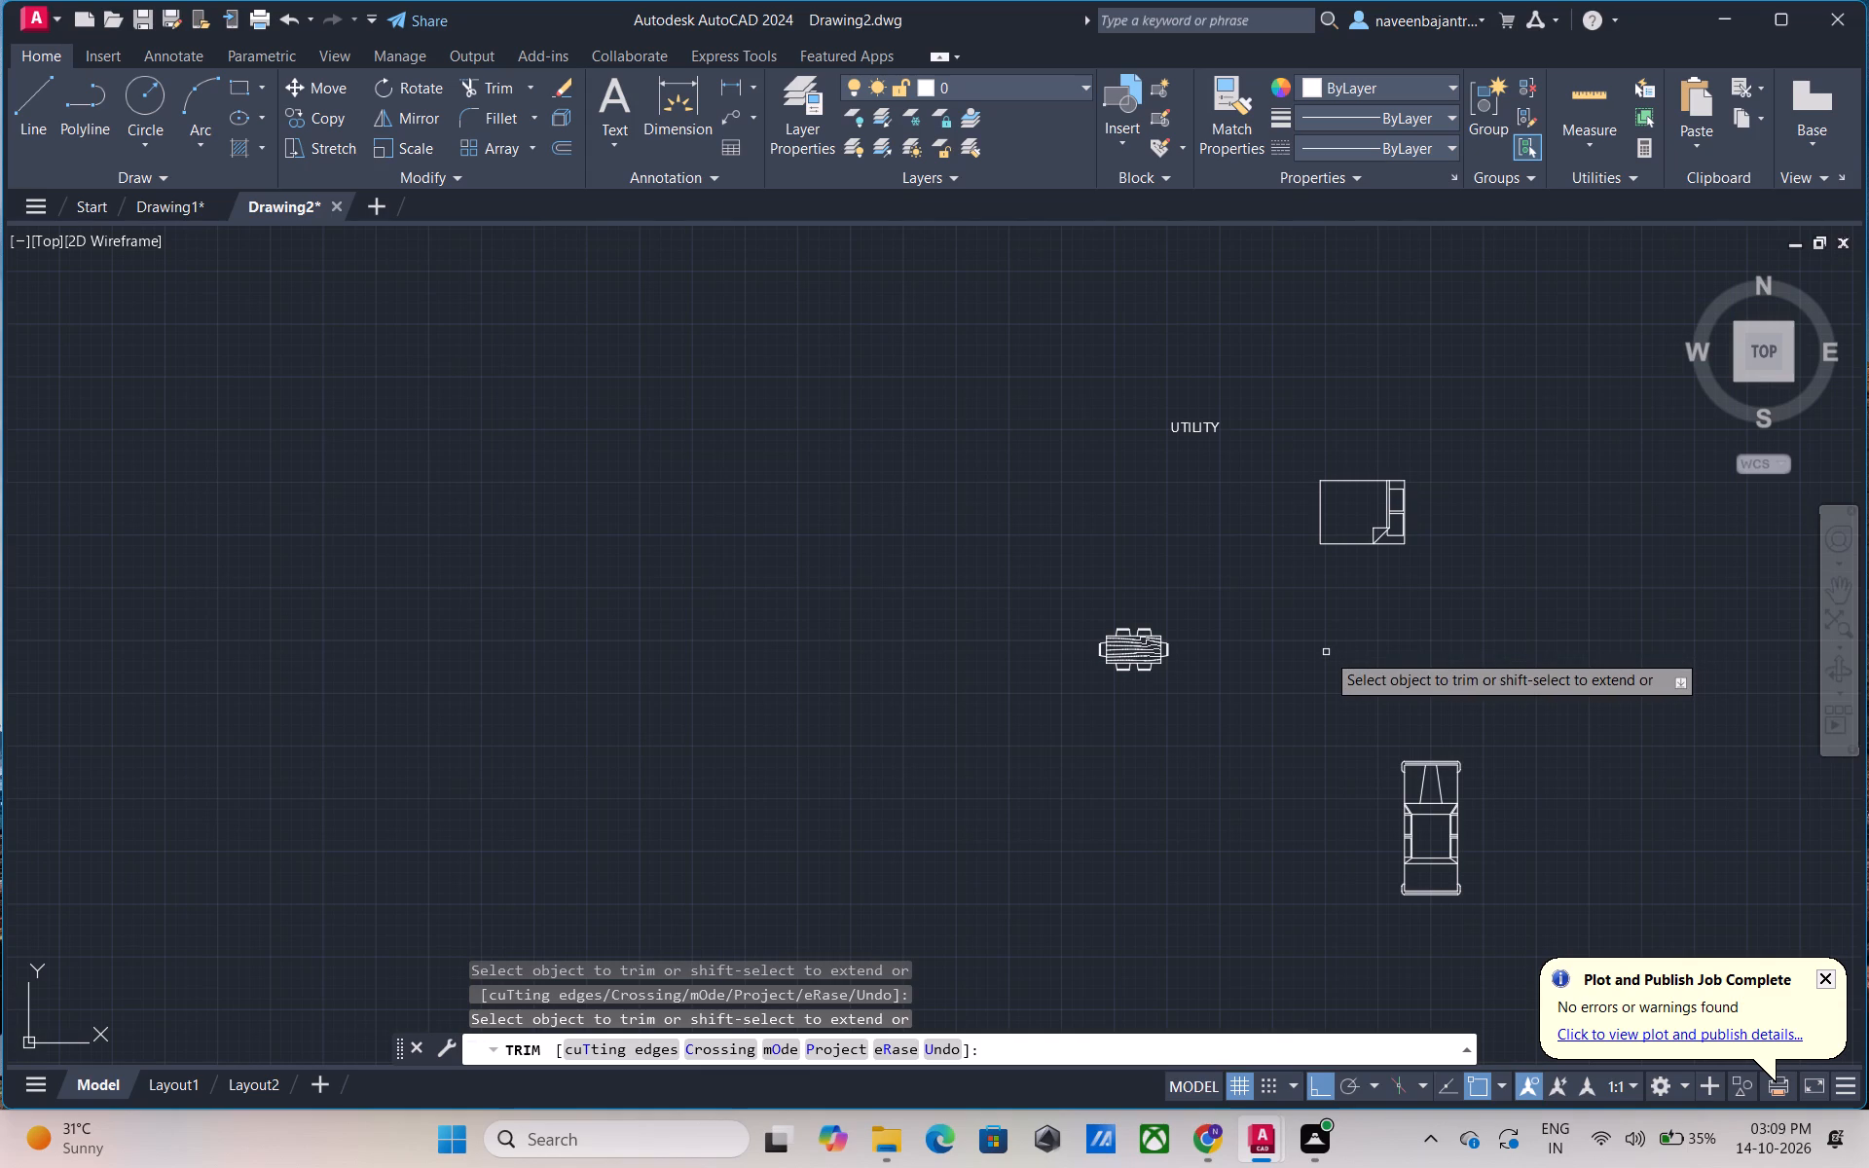
{"action": "key", "text": "Escape"}
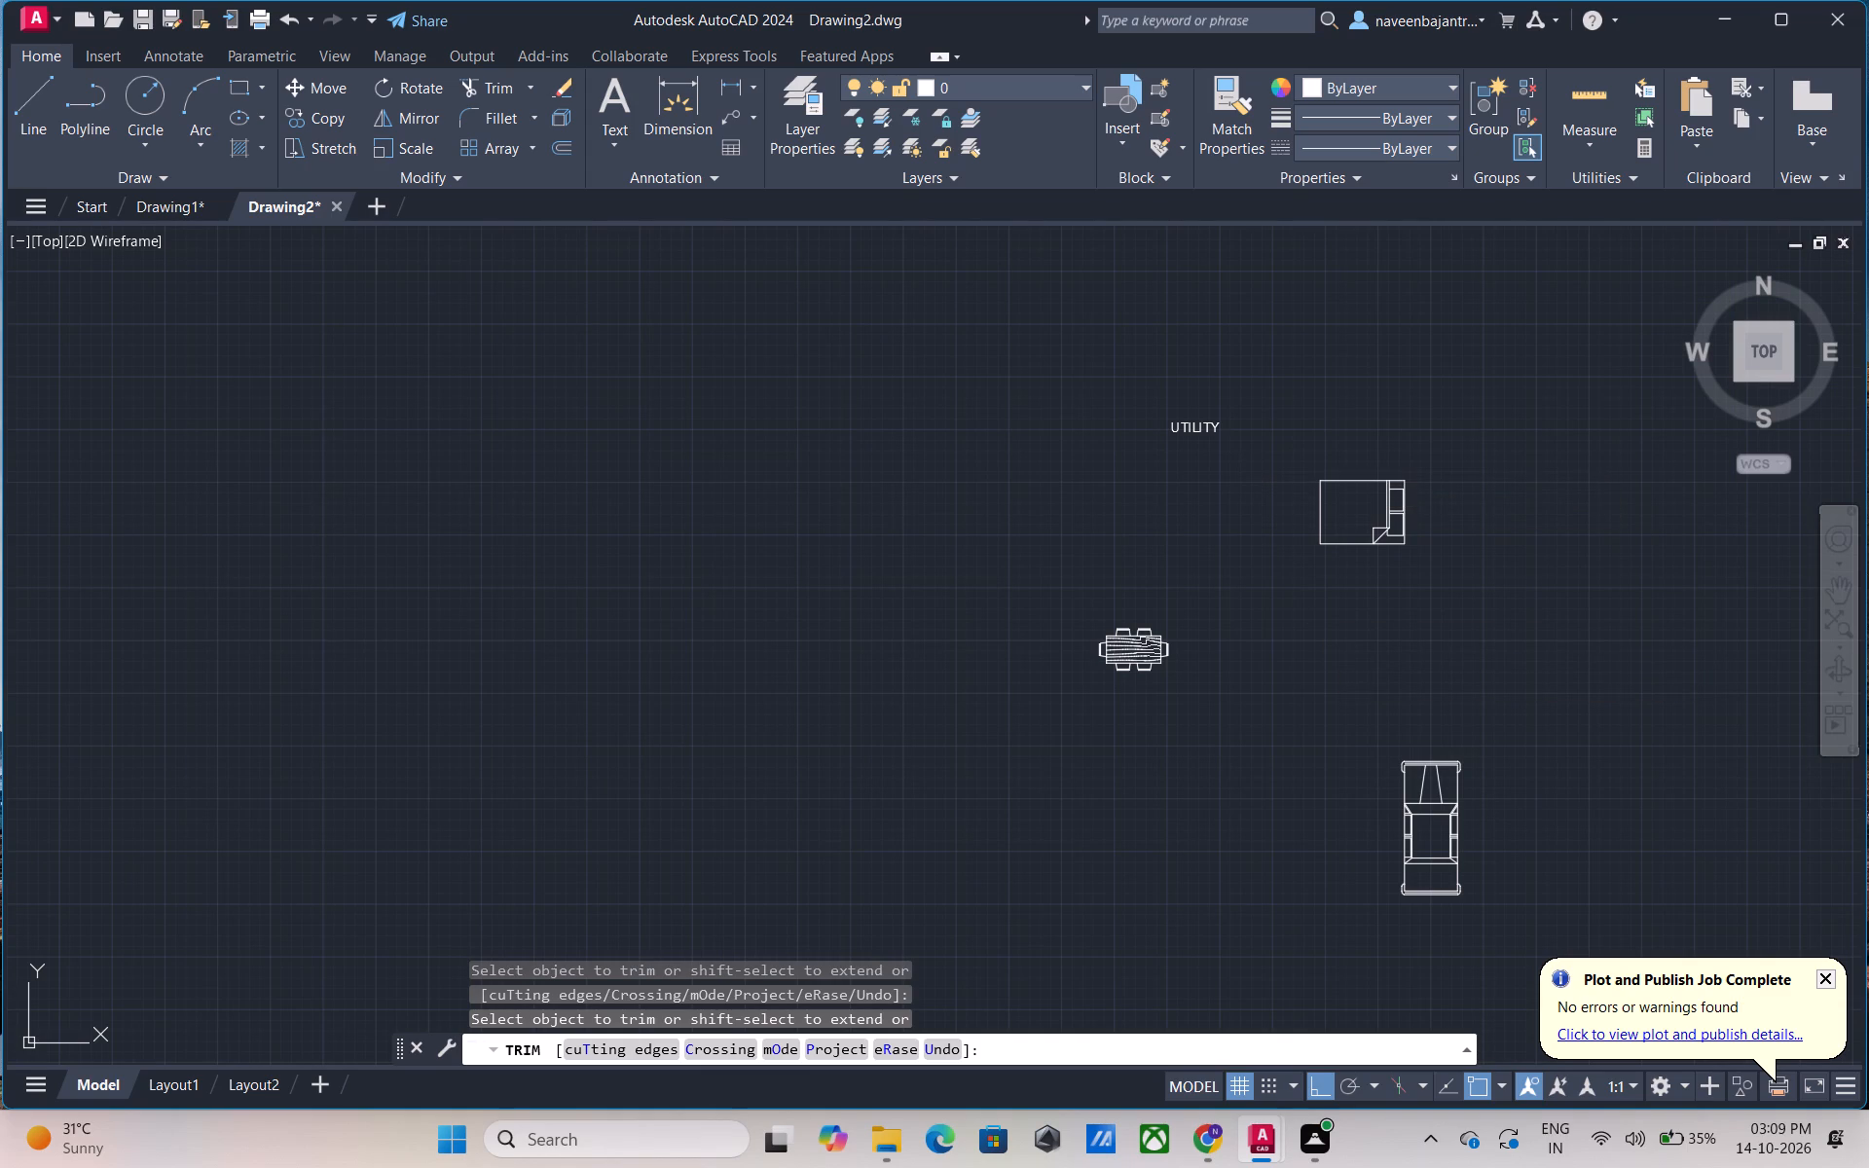
Delete the UTILITY label and the dining table with its chairs.
{"action": "left_click", "coordinate": [1197, 432]}
{"action": "key", "text": "Delete"}
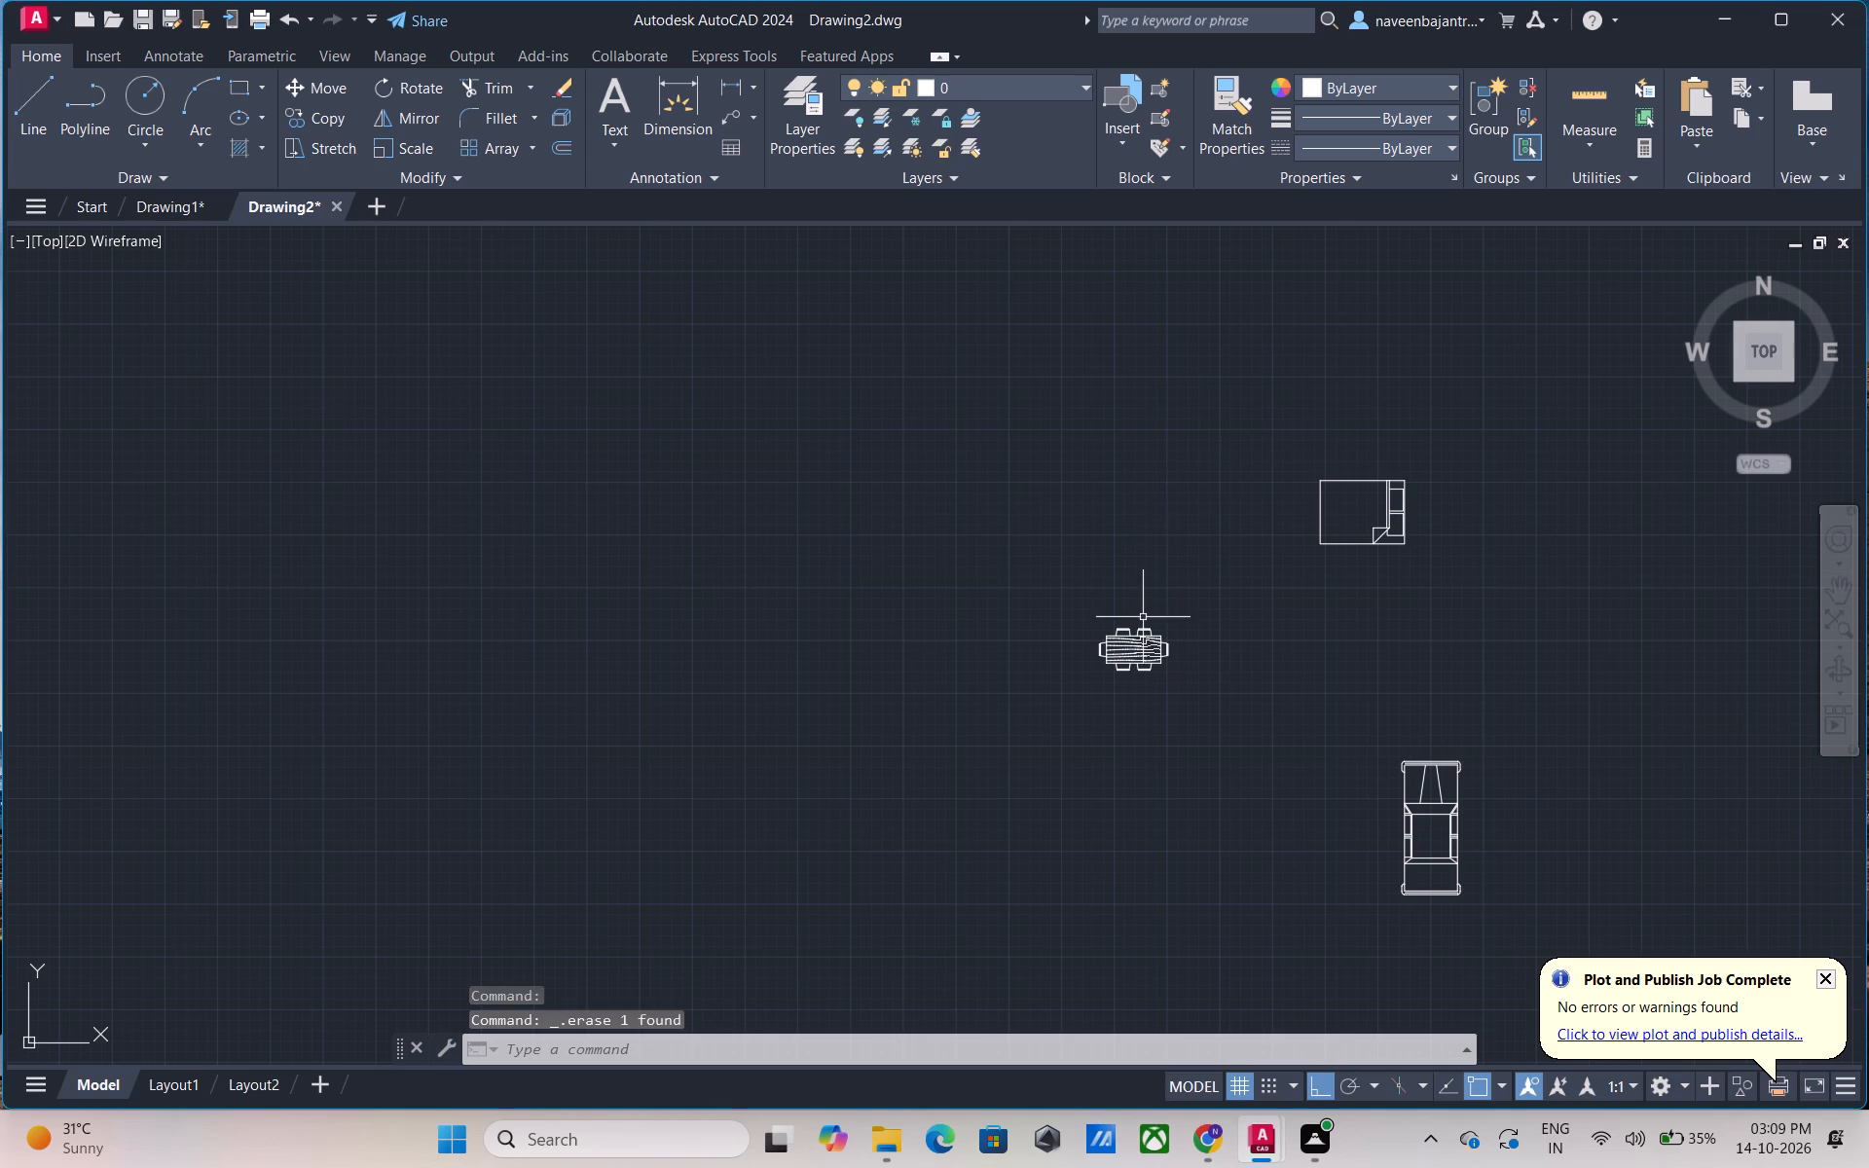
{"action": "left_click", "coordinate": [1143, 644]}
{"action": "key", "text": "Delete"}
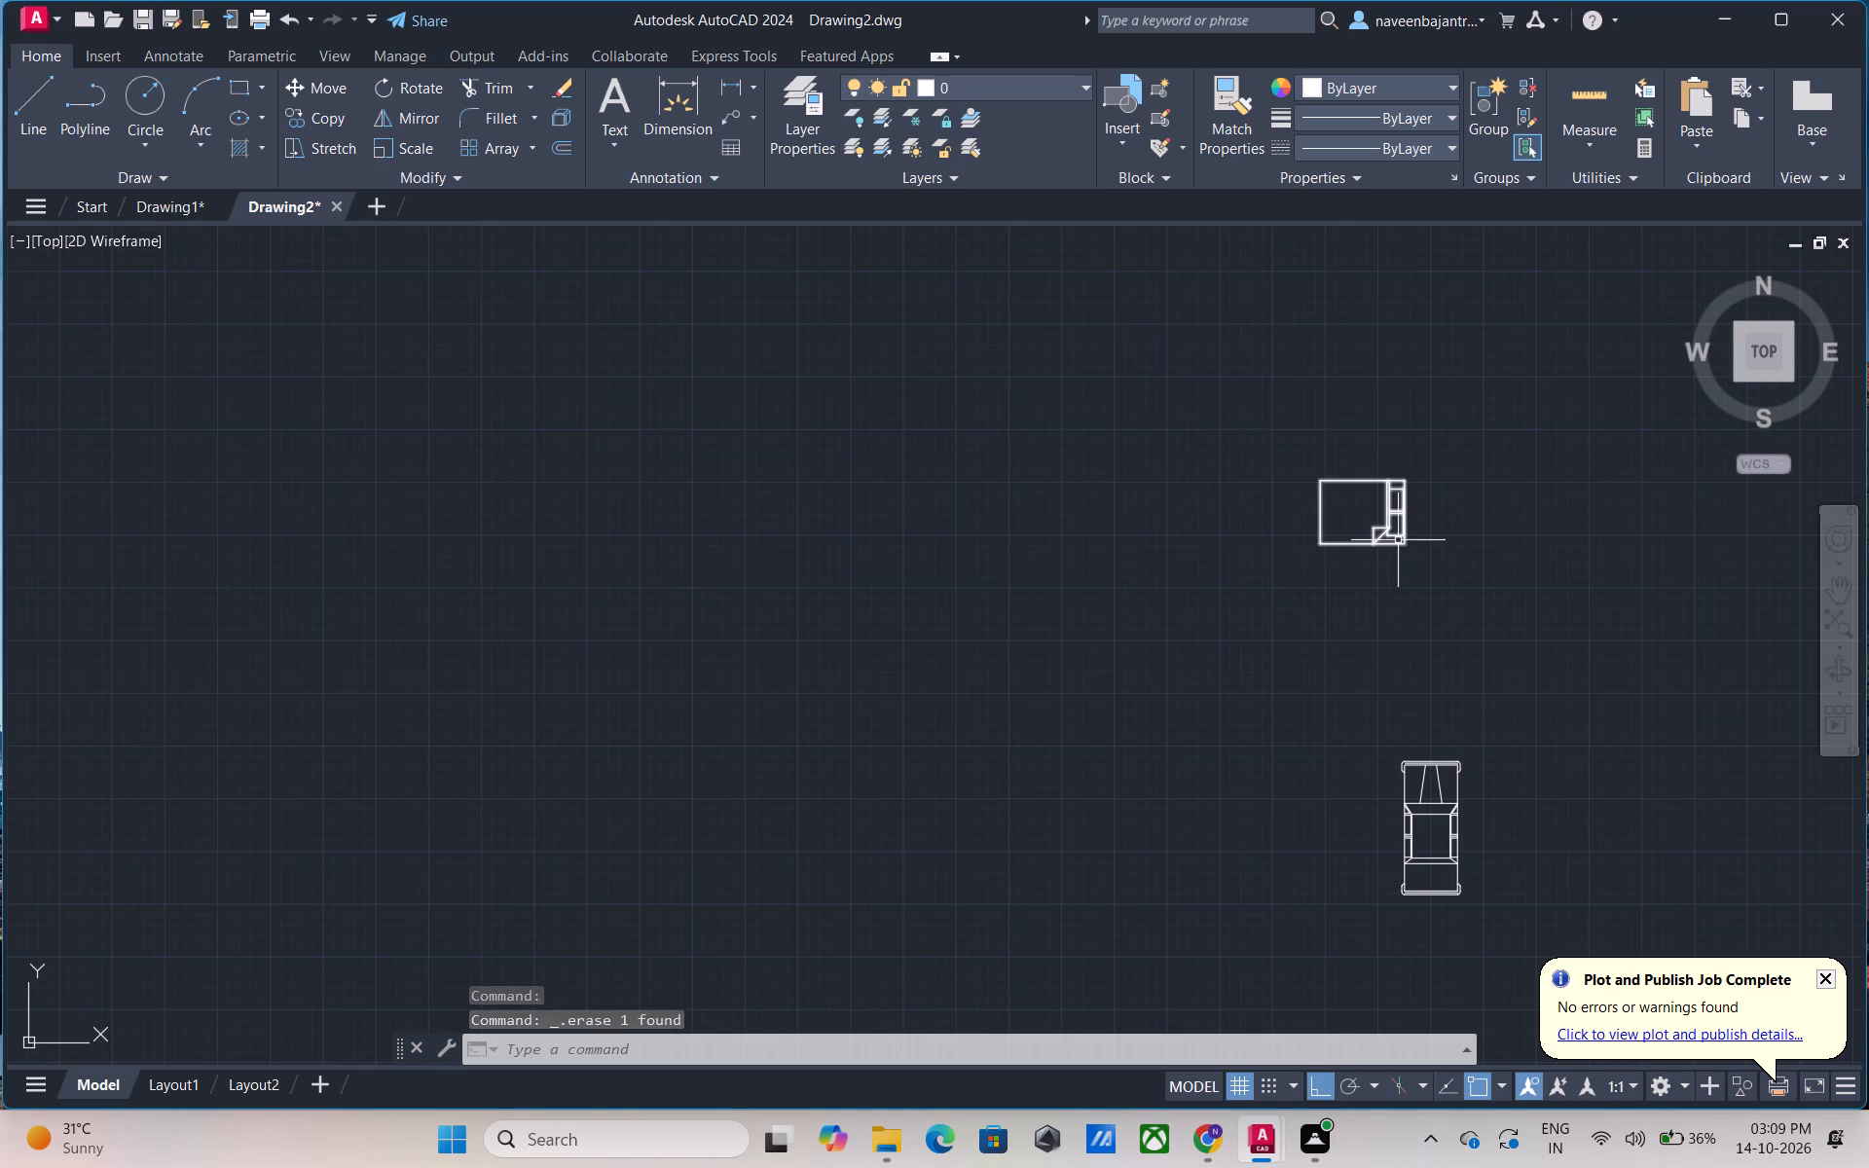
Delete the bed and the car remaining from the copied floor plan.
{"action": "left_click", "coordinate": [1398, 540]}
{"action": "key", "text": "Delete"}
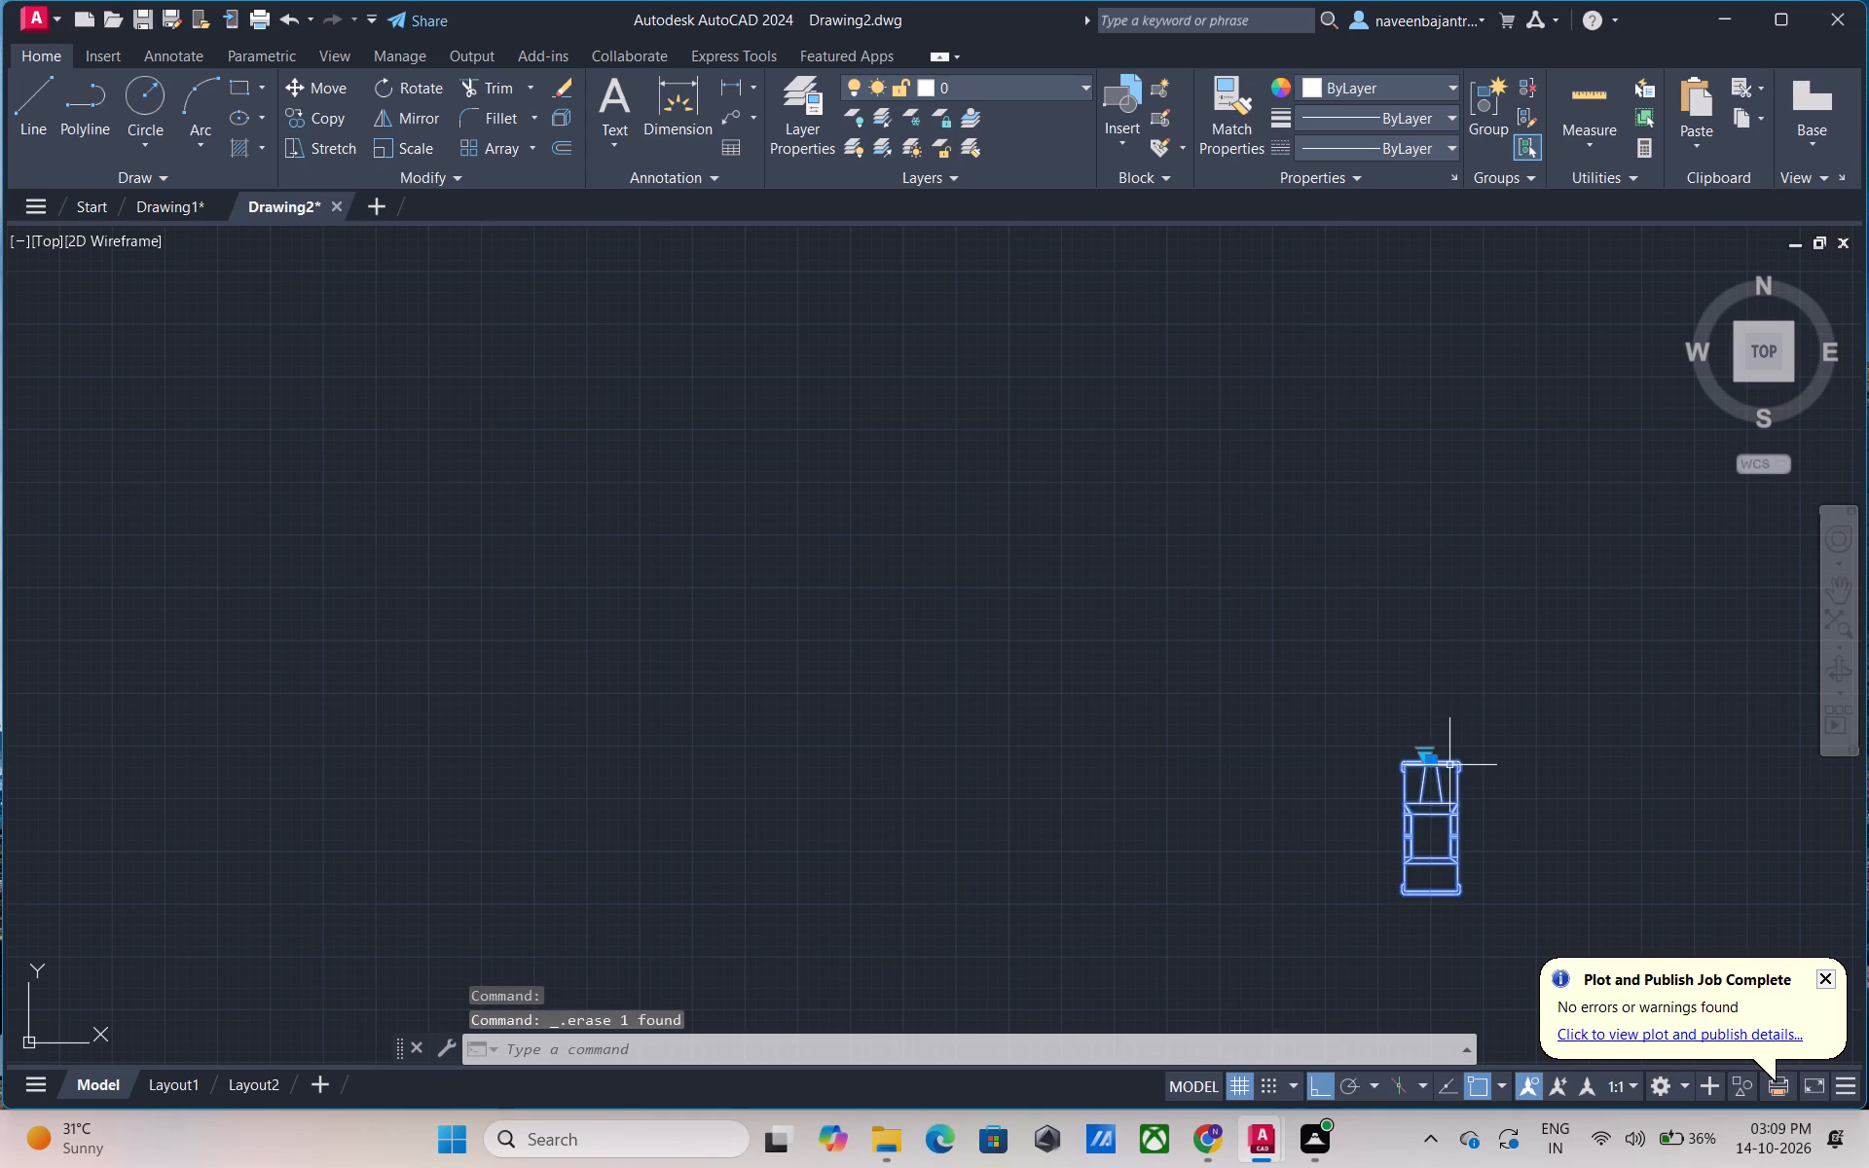
{"action": "left_click", "coordinate": [1449, 765]}
{"action": "key", "text": "Delete"}
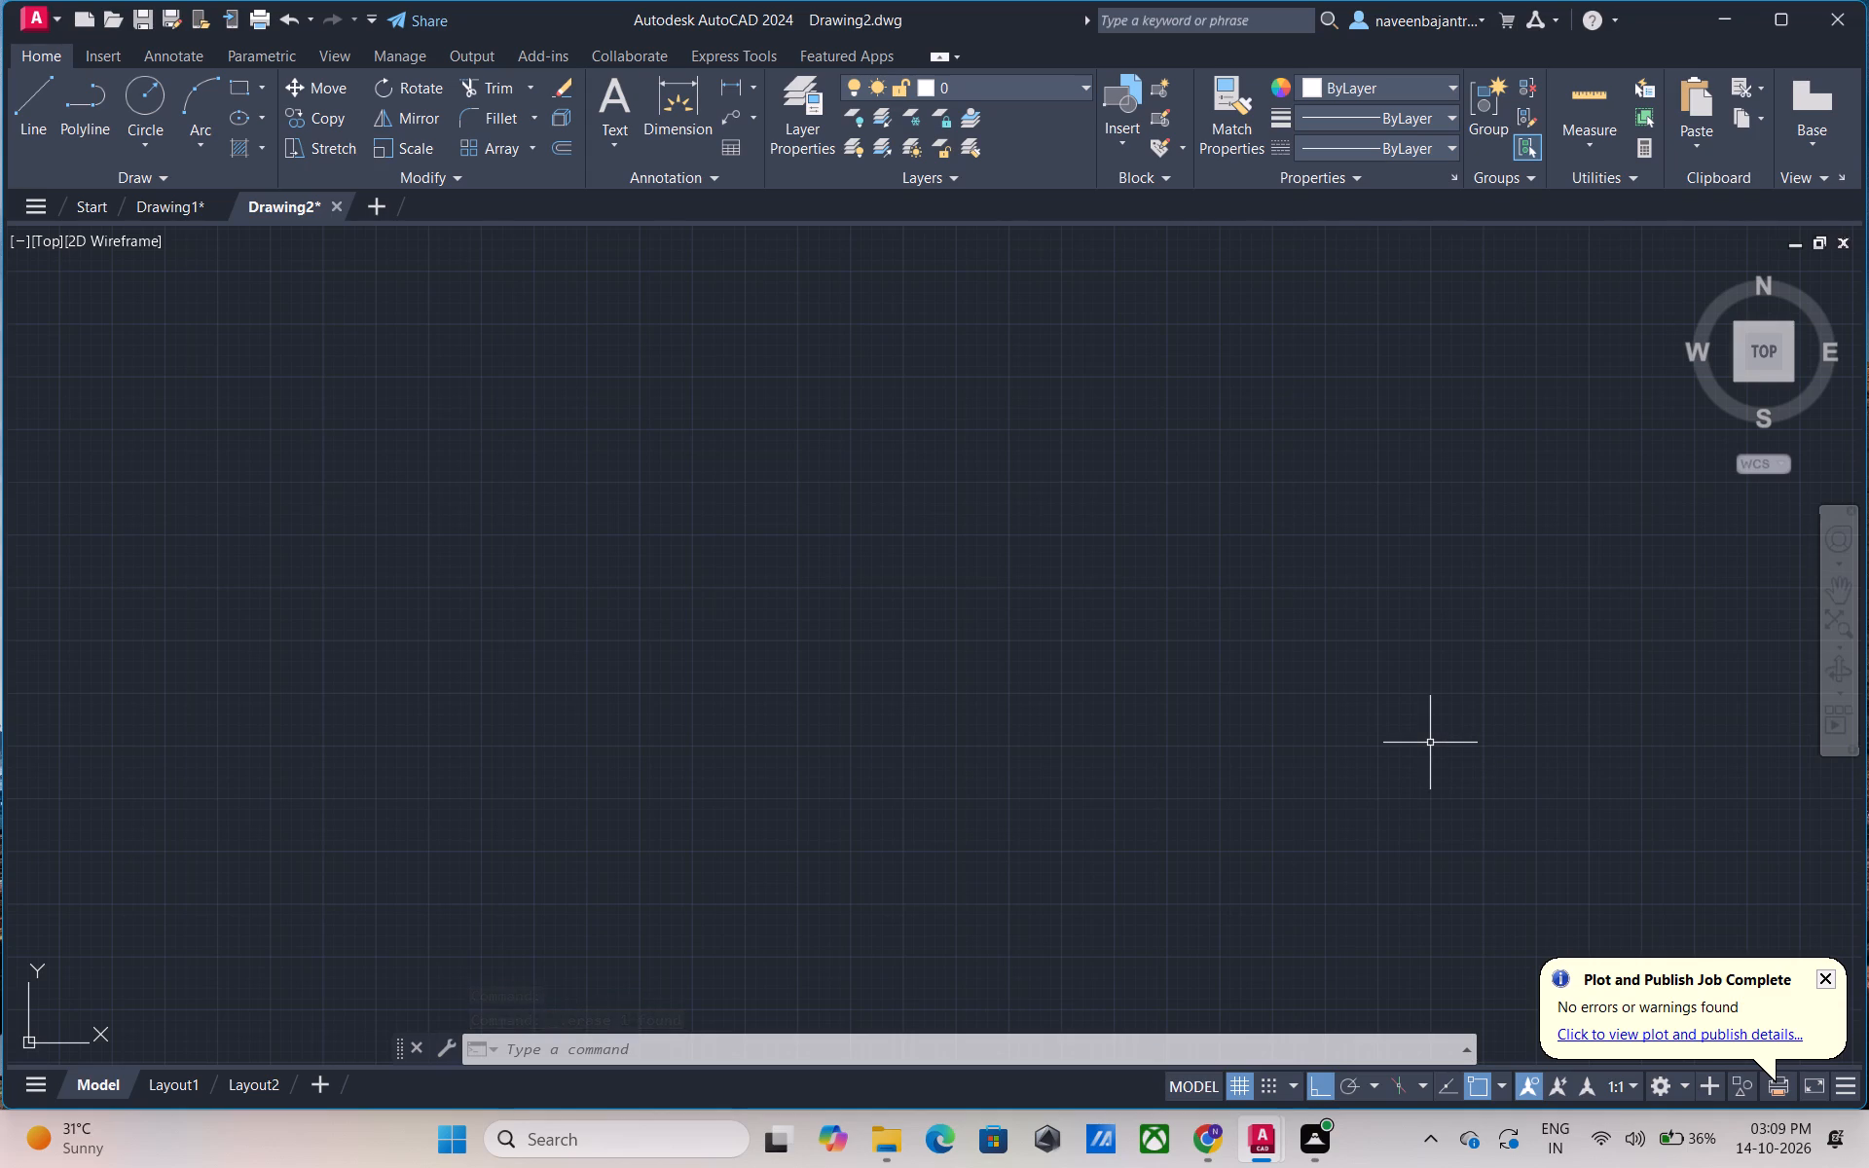
Open the Linetype Manager's load list for acadiso.lin and examine the available linetypes for a suitable one to load.
{"action": "scroll", "coordinate": [1430, 743], "scroll_direction": "down", "scroll_amount": 3}
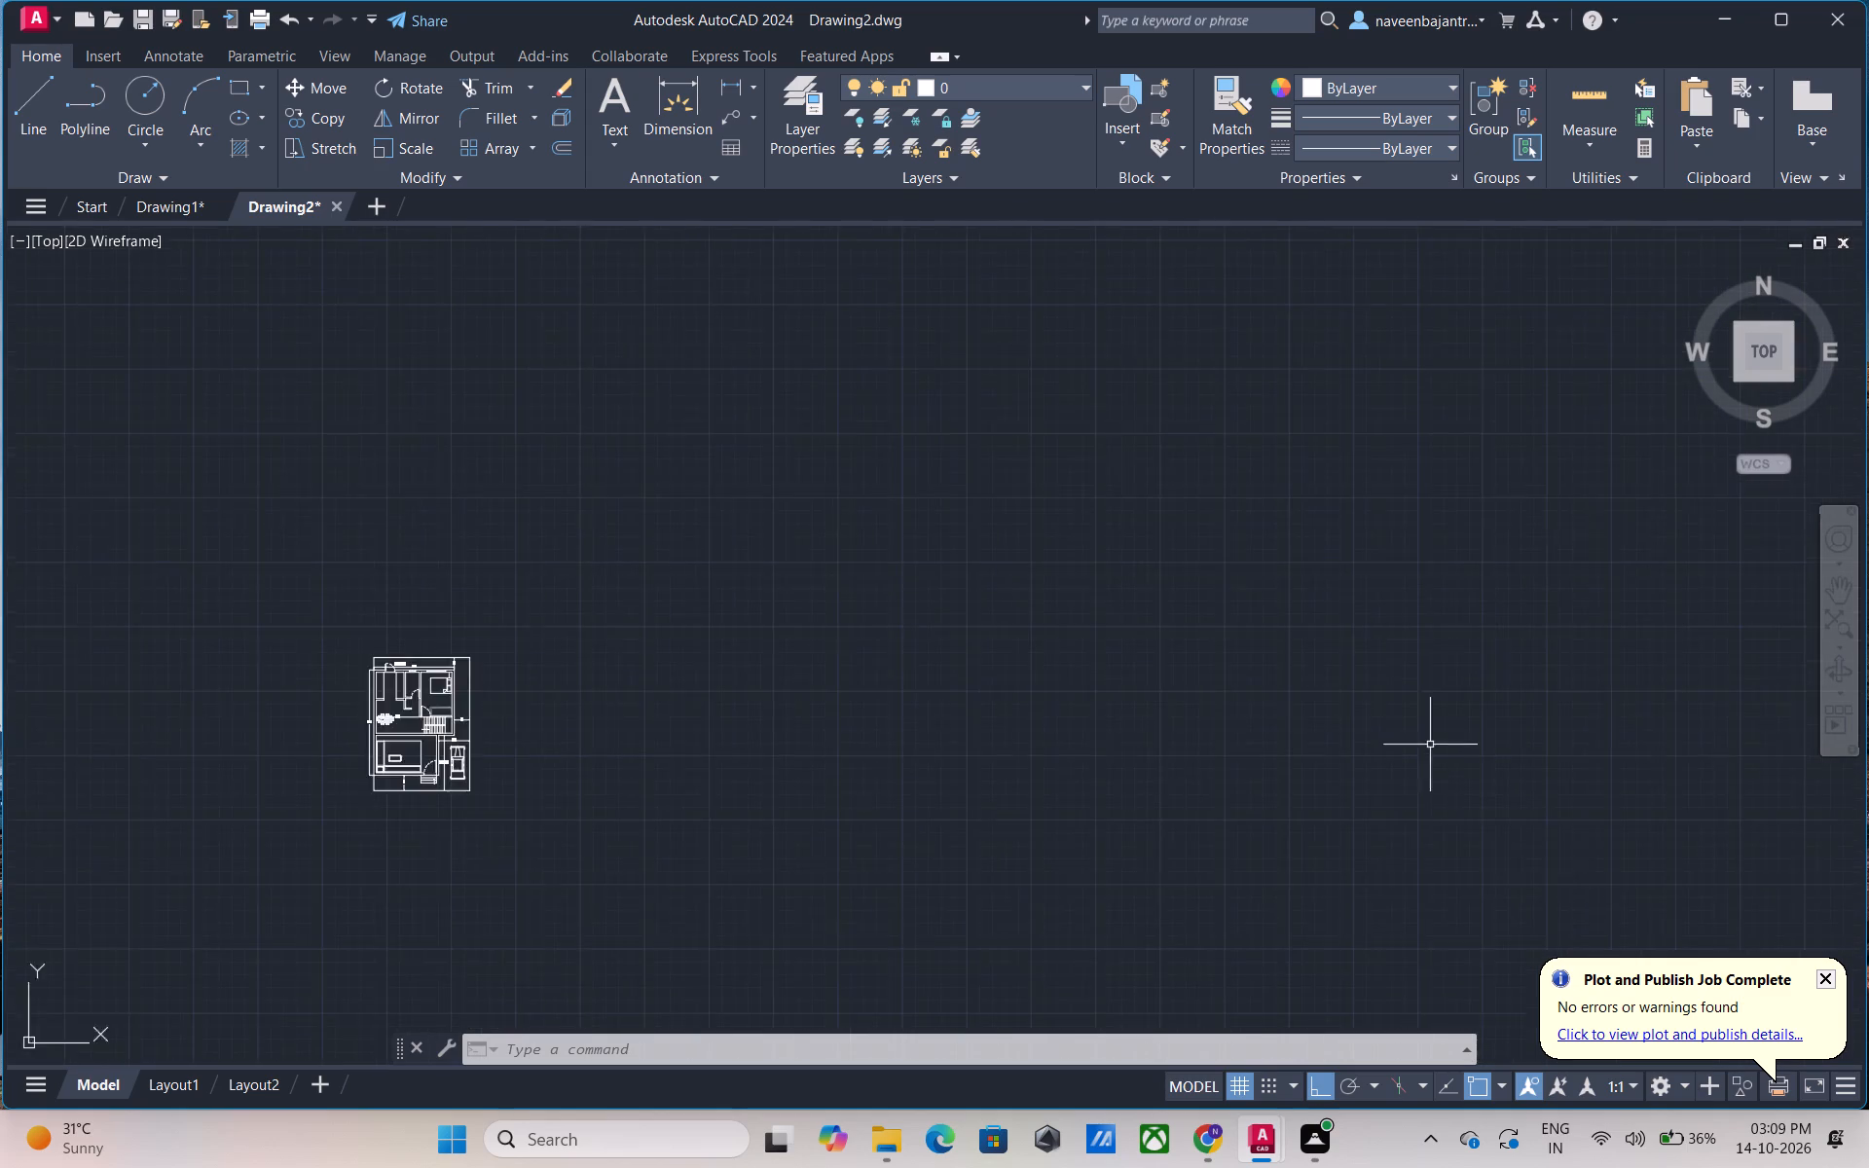
{"action": "scroll", "coordinate": [1429, 748], "scroll_direction": "down", "scroll_amount": 2}
{"action": "scroll", "coordinate": [1013, 749], "scroll_direction": "up", "scroll_amount": 2}
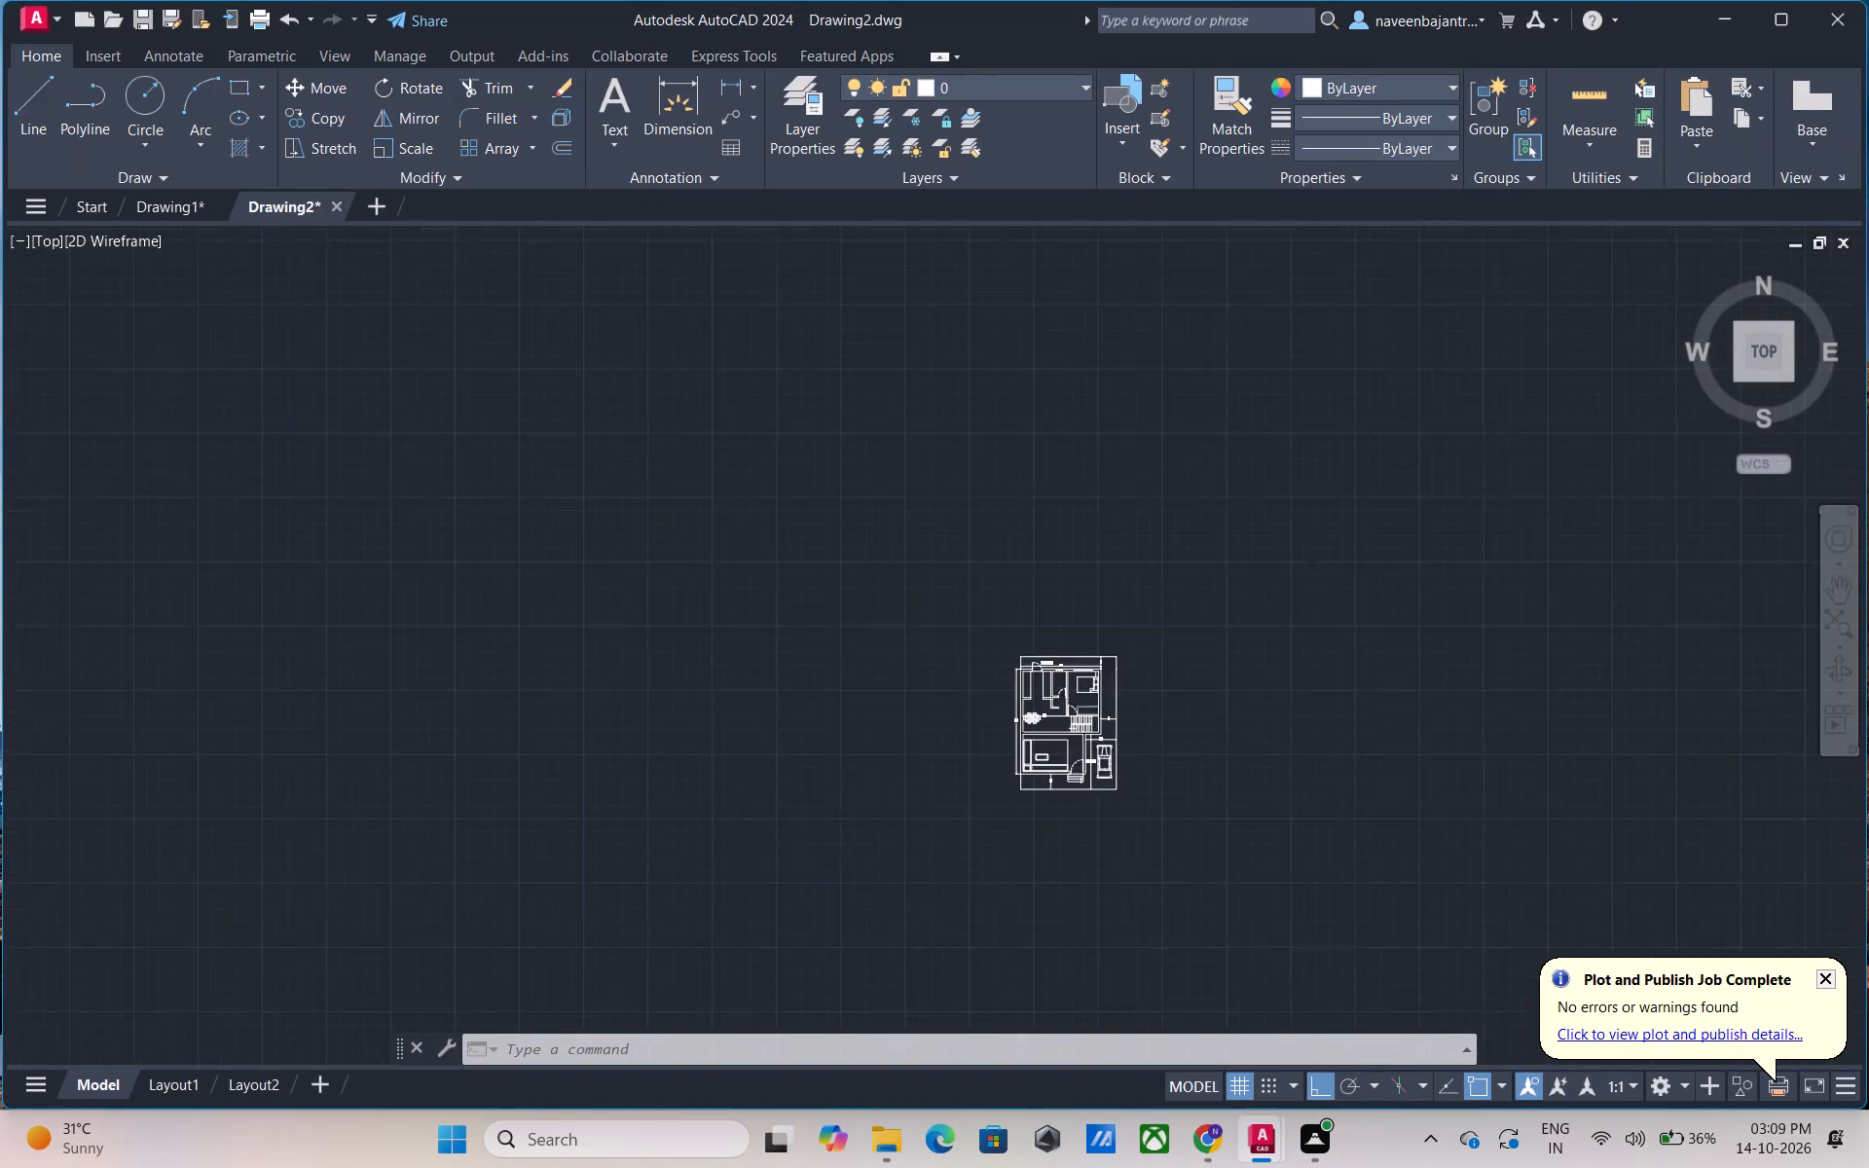
{"action": "scroll", "coordinate": [1013, 749], "scroll_direction": "up", "scroll_amount": 3}
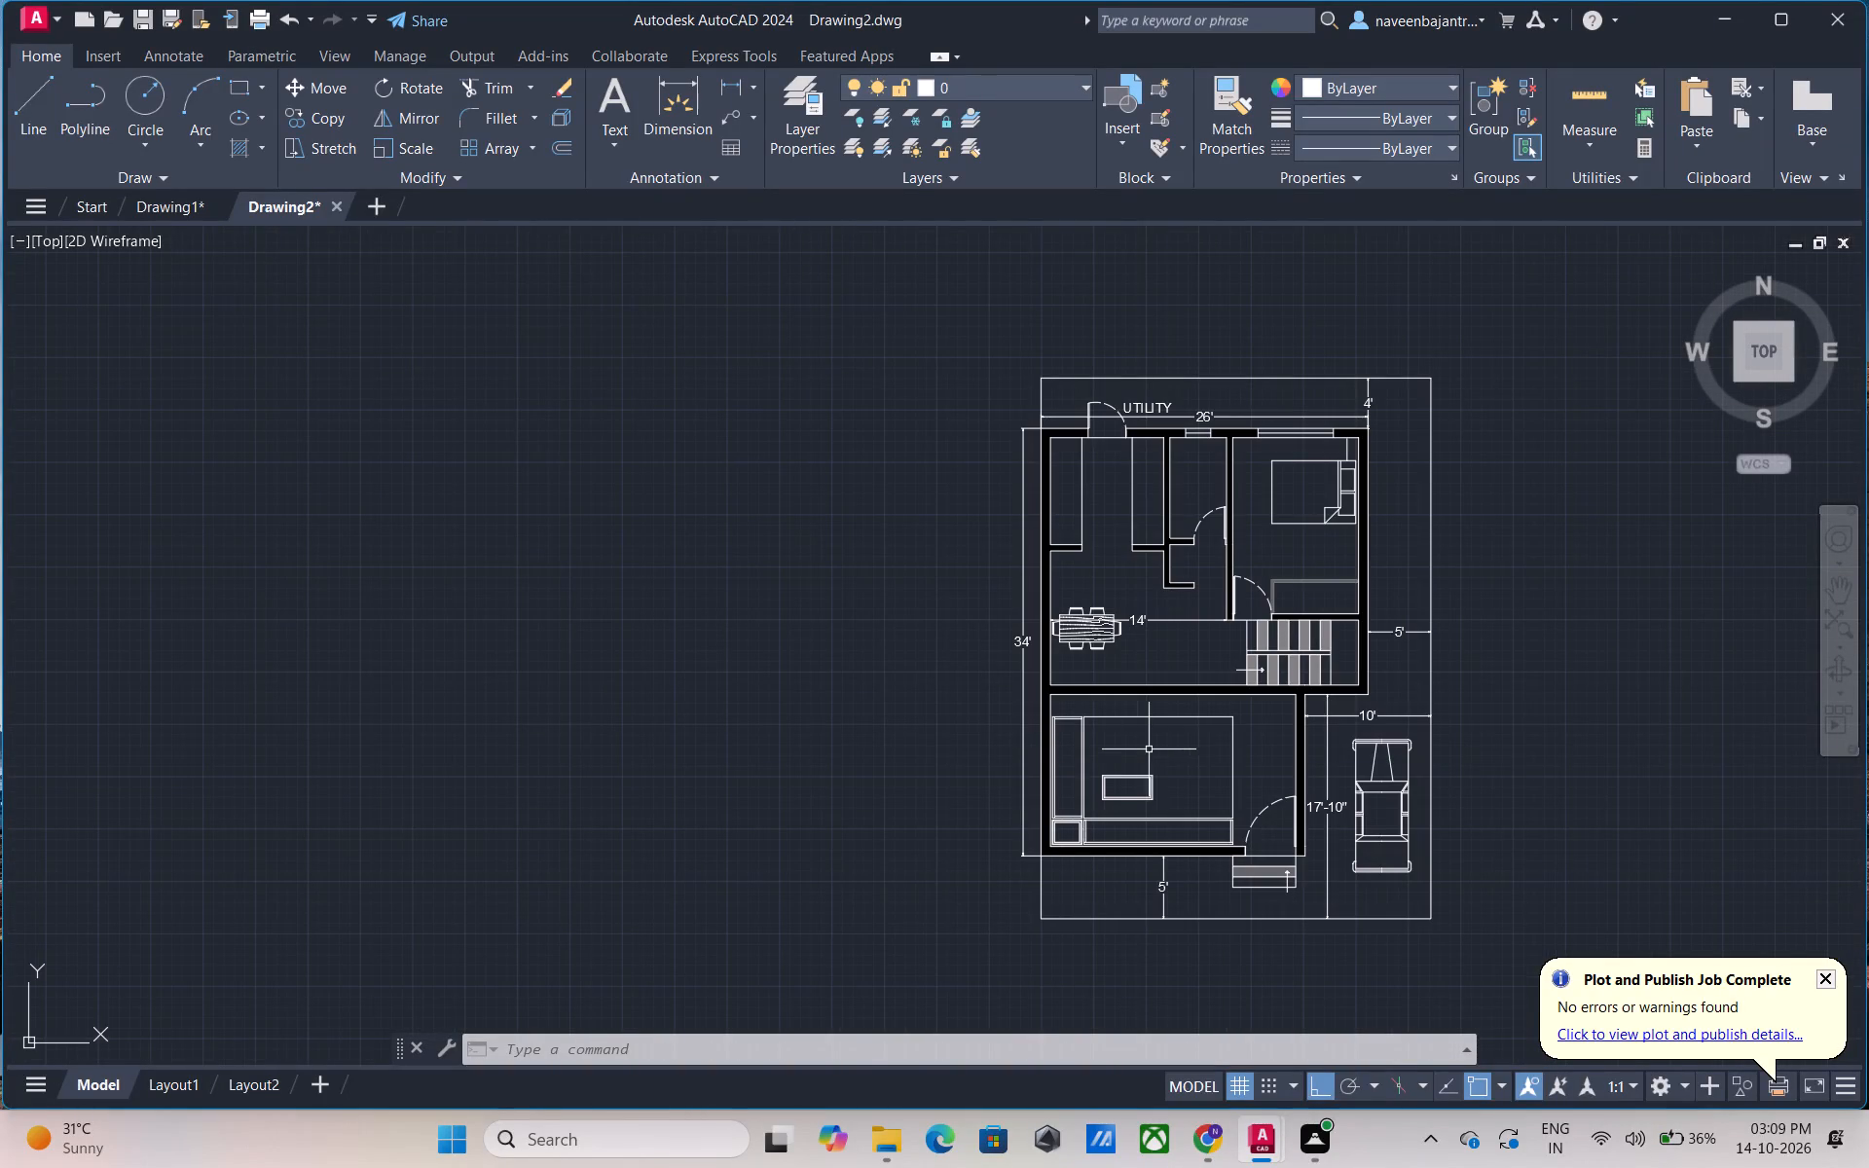
{"action": "middle_click_drag", "start_coordinate": [1162, 754], "coordinate": [948, 757]}
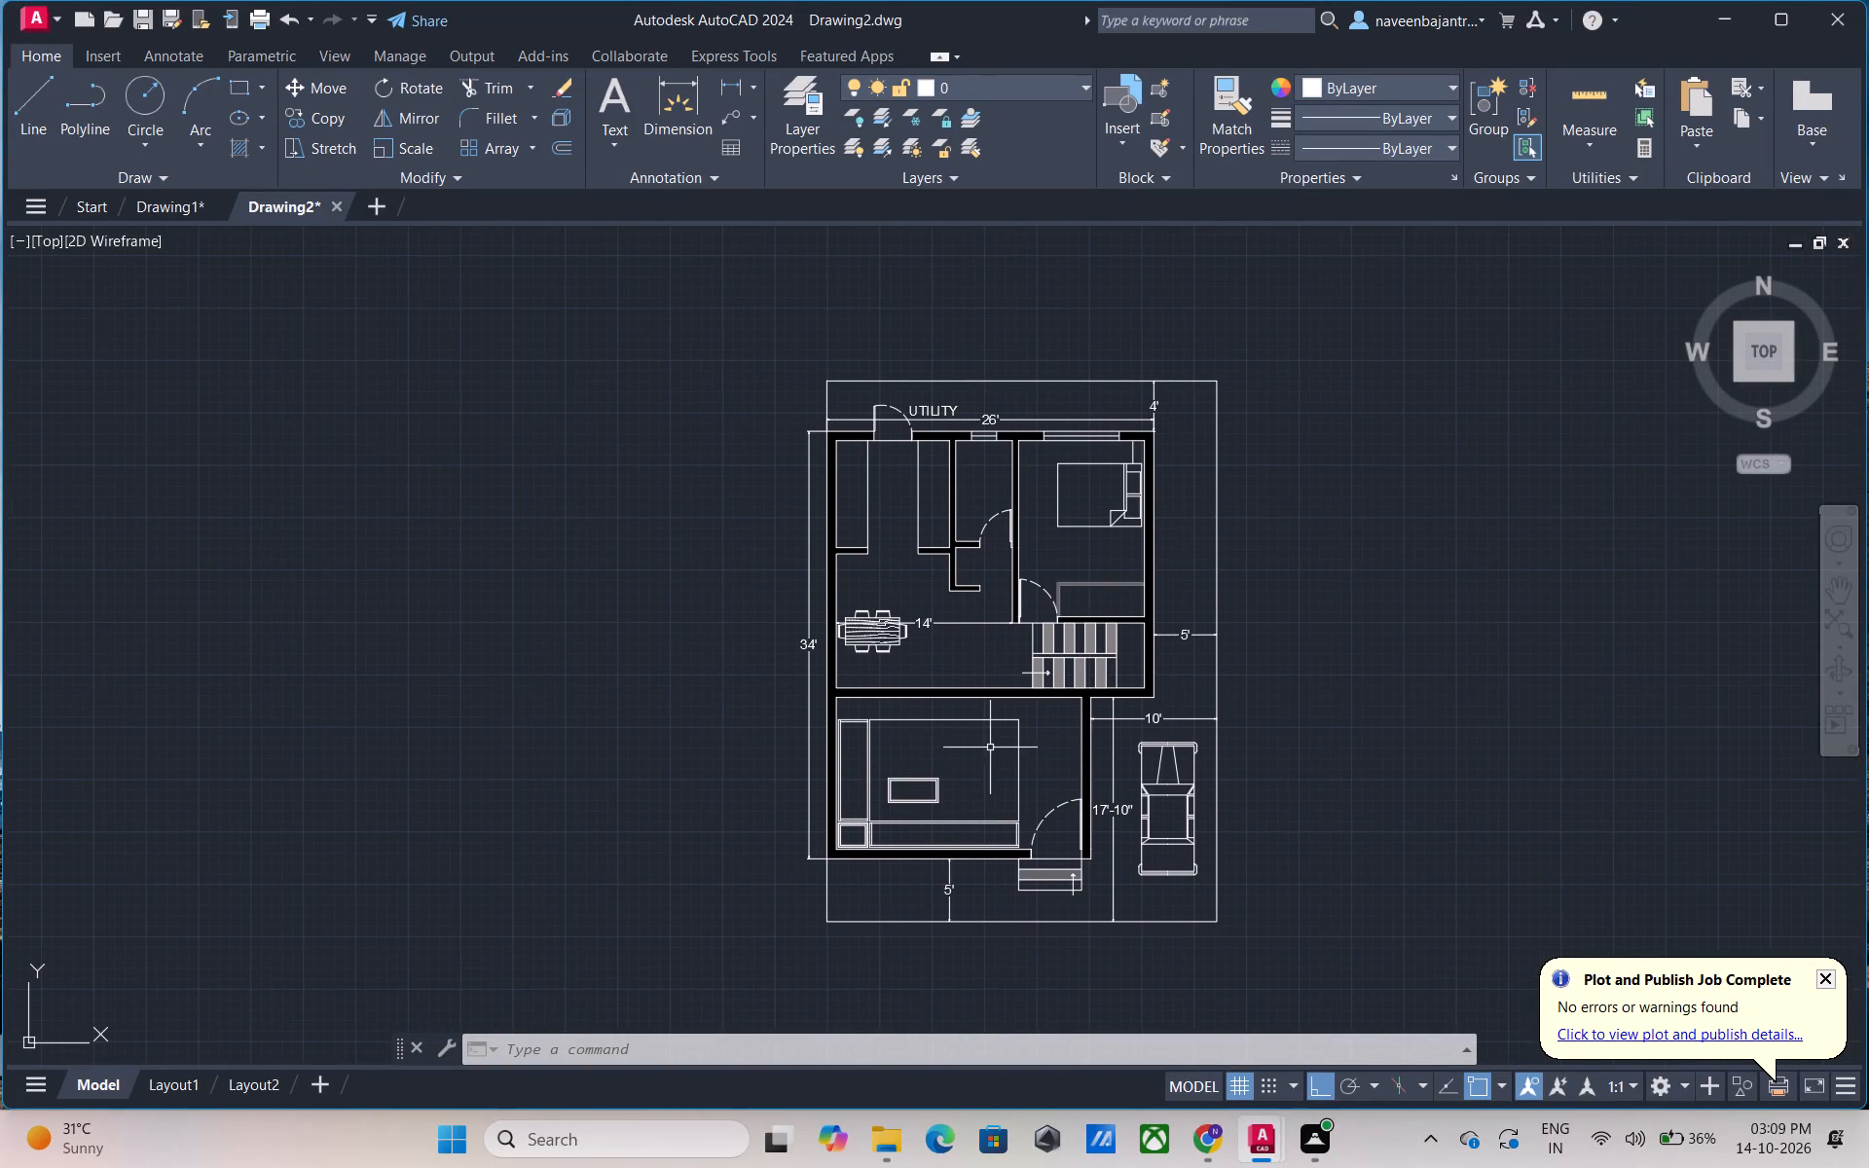
{"action": "scroll", "coordinate": [992, 747], "scroll_direction": "up", "scroll_amount": 1}
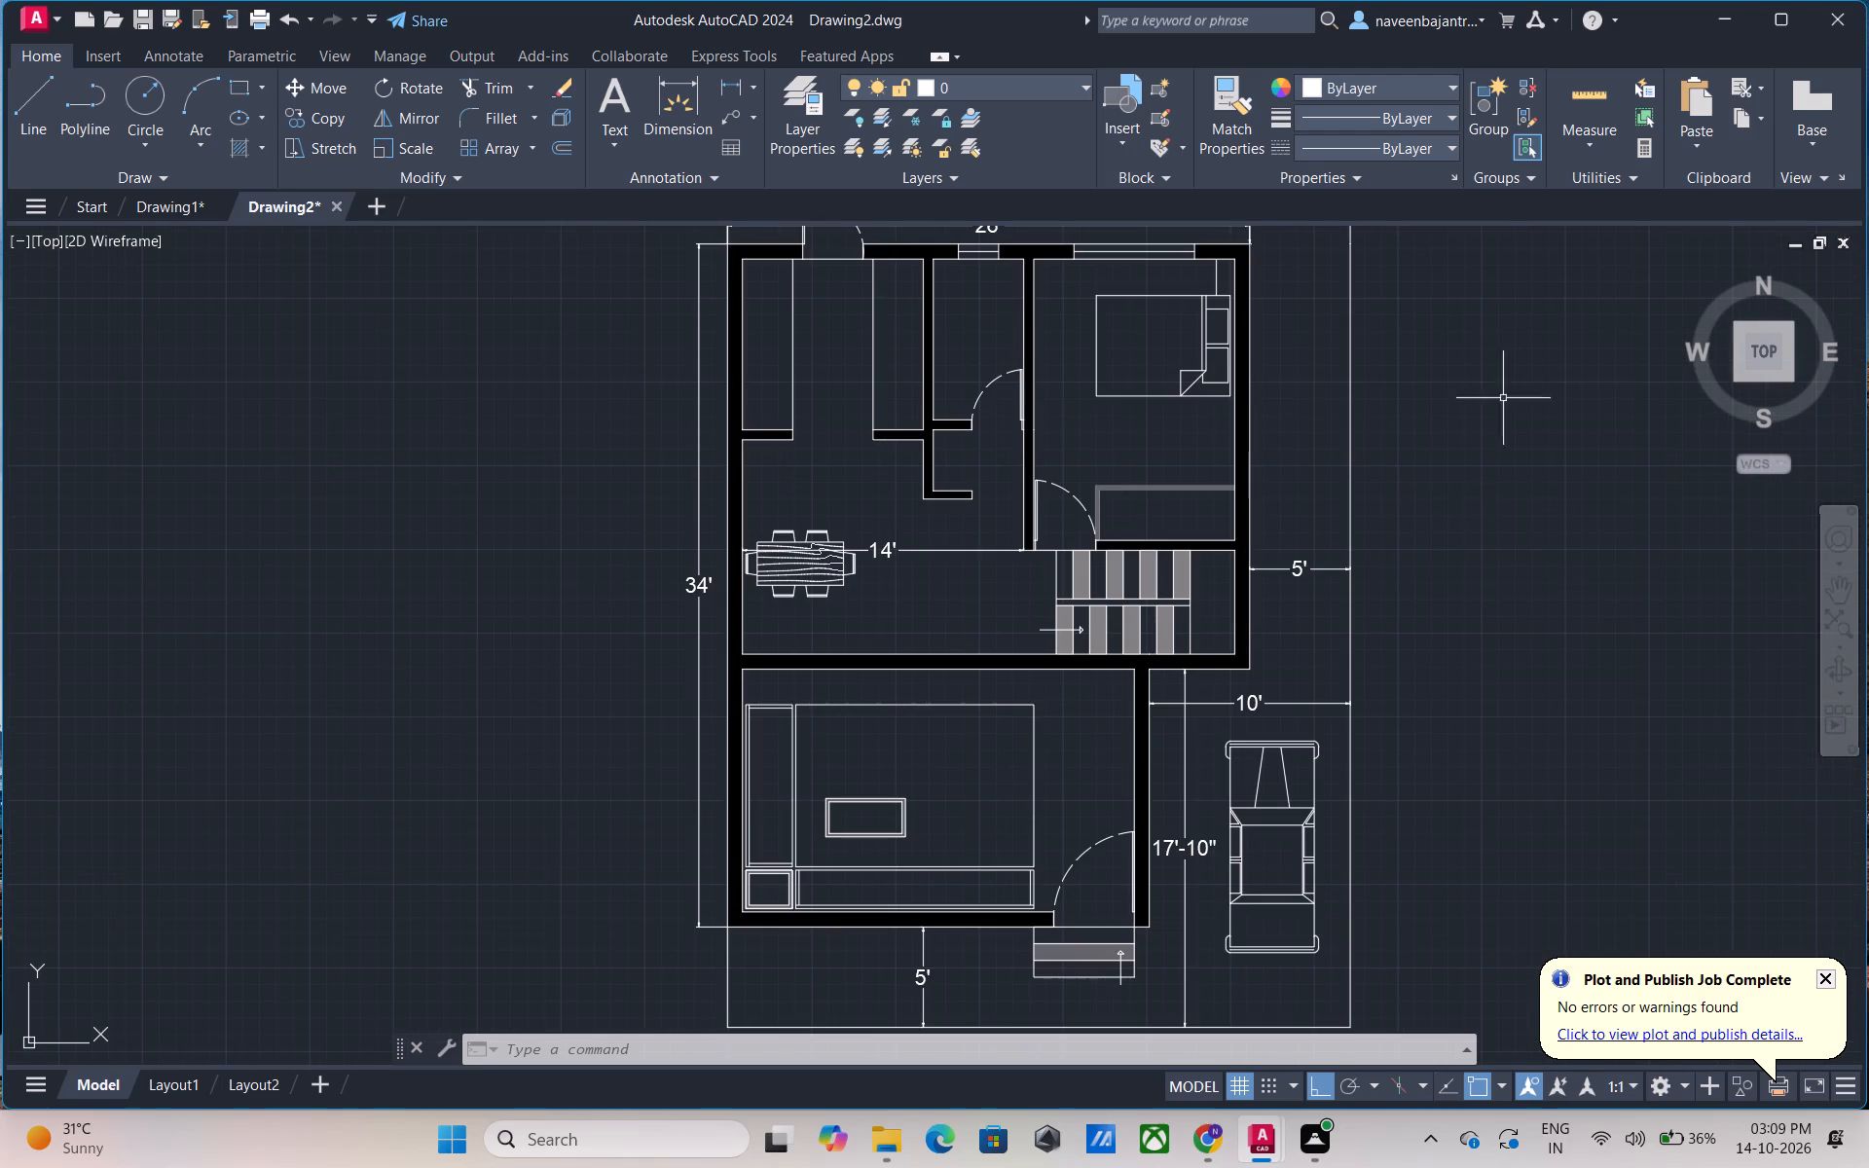
{"action": "left_click", "coordinate": [1425, 147]}
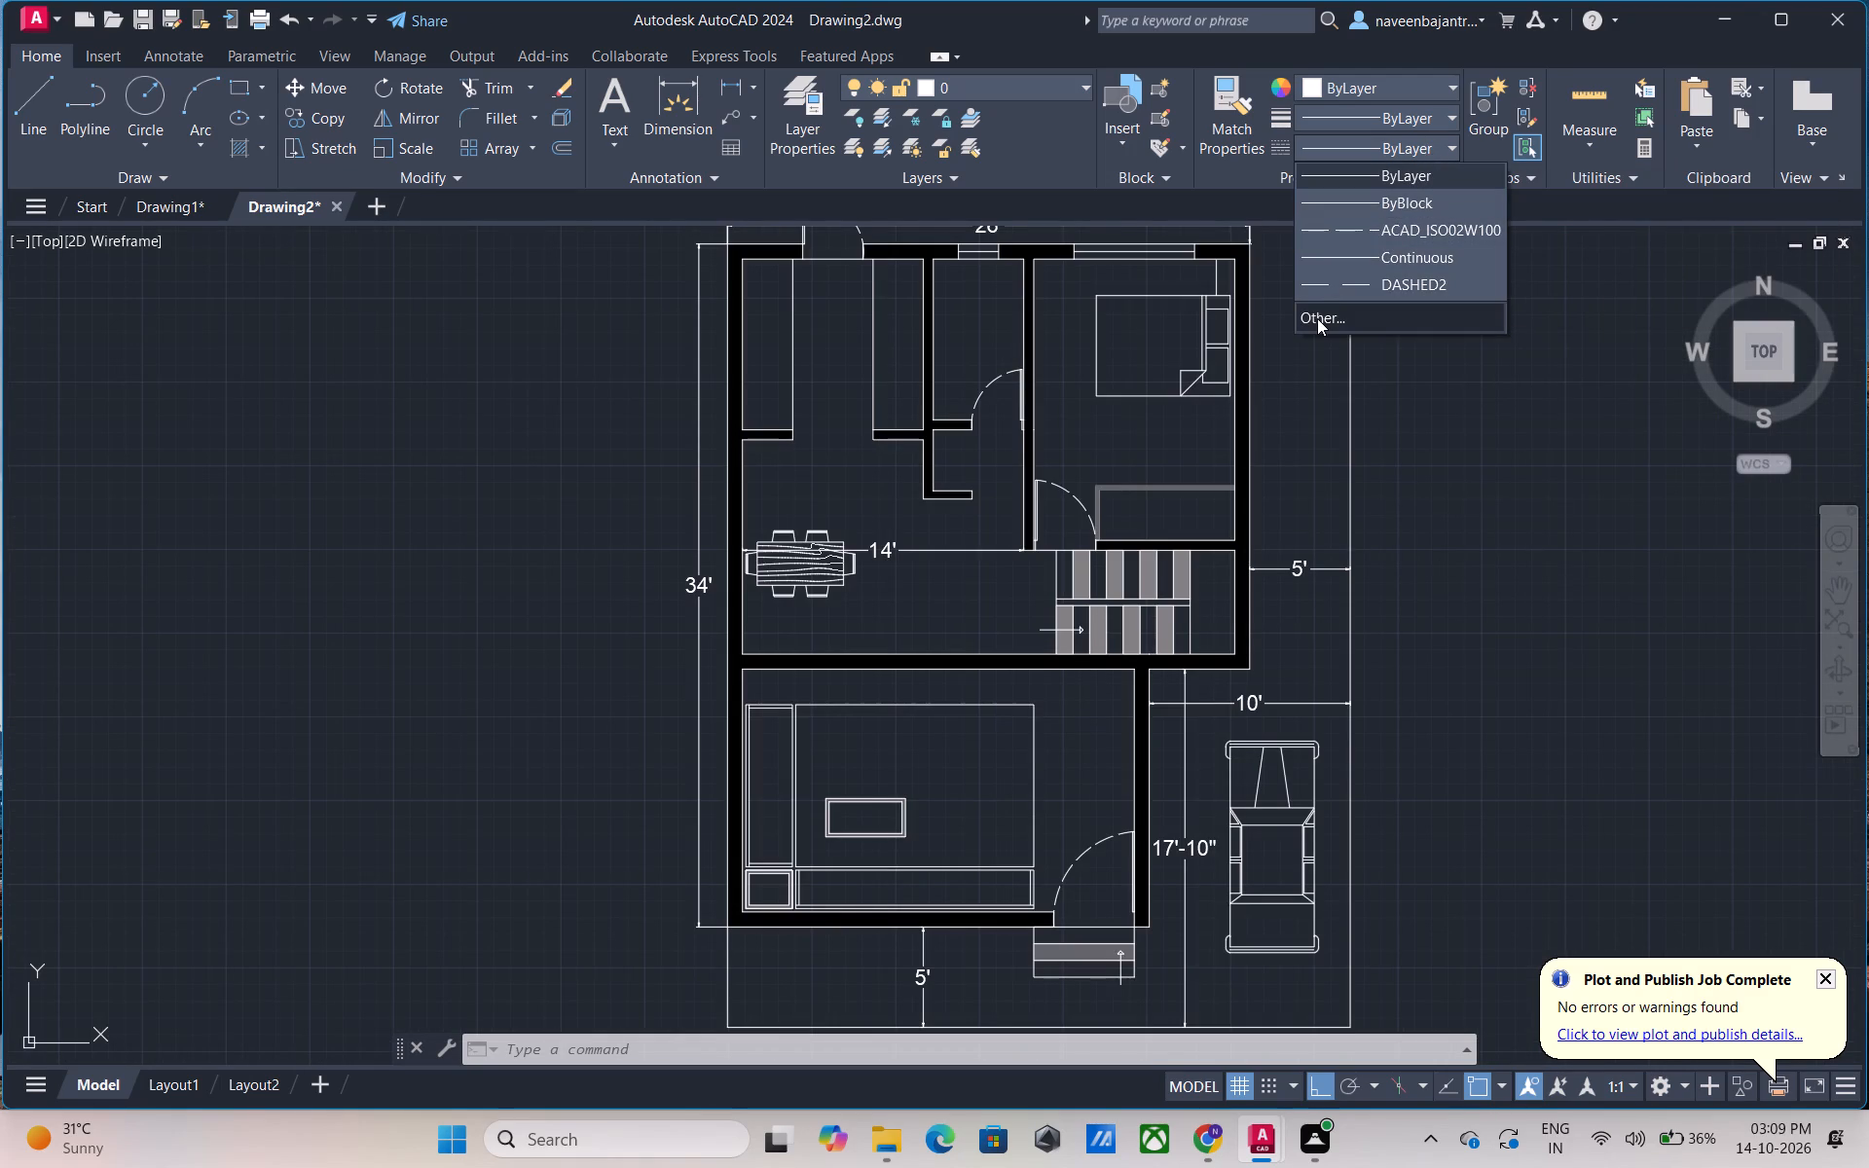
{"action": "left_click", "coordinate": [1317, 318]}
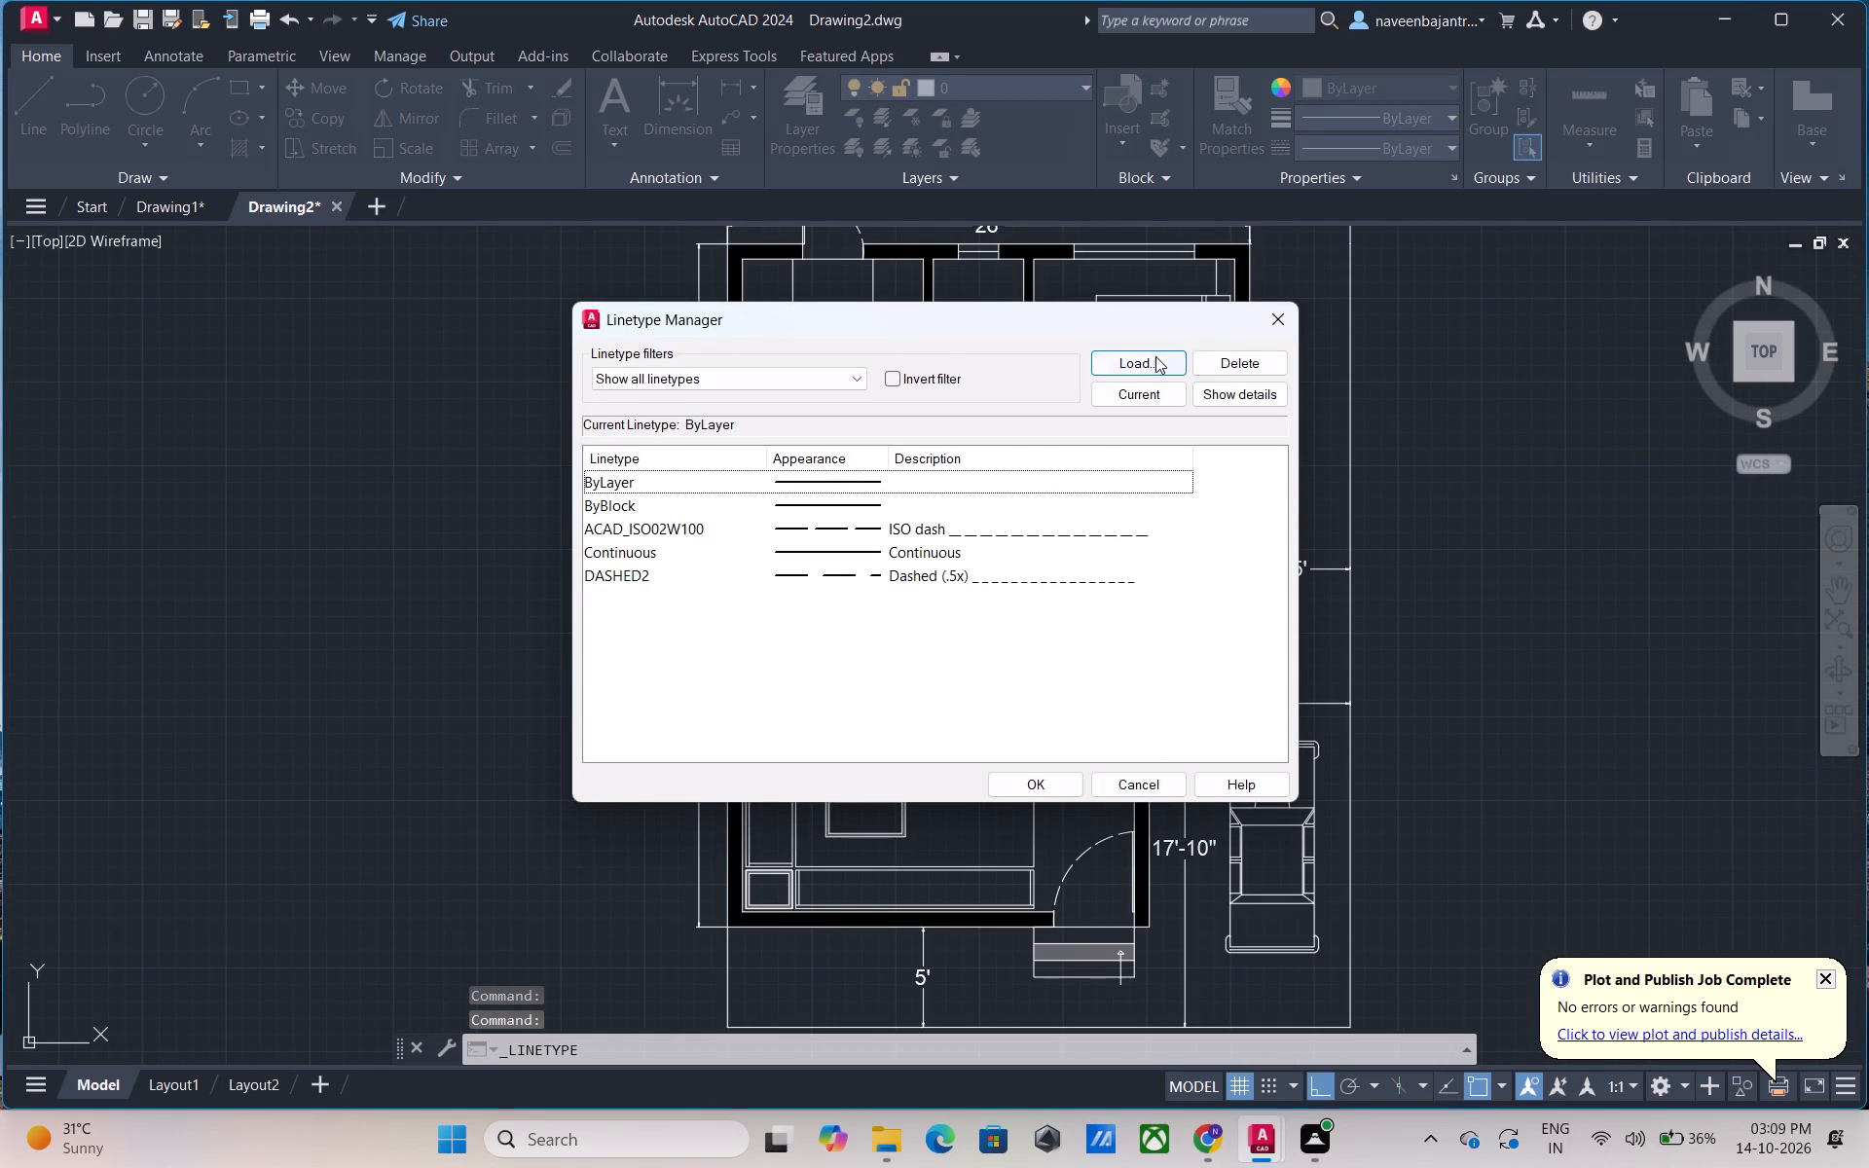
{"action": "left_click", "coordinate": [1147, 359]}
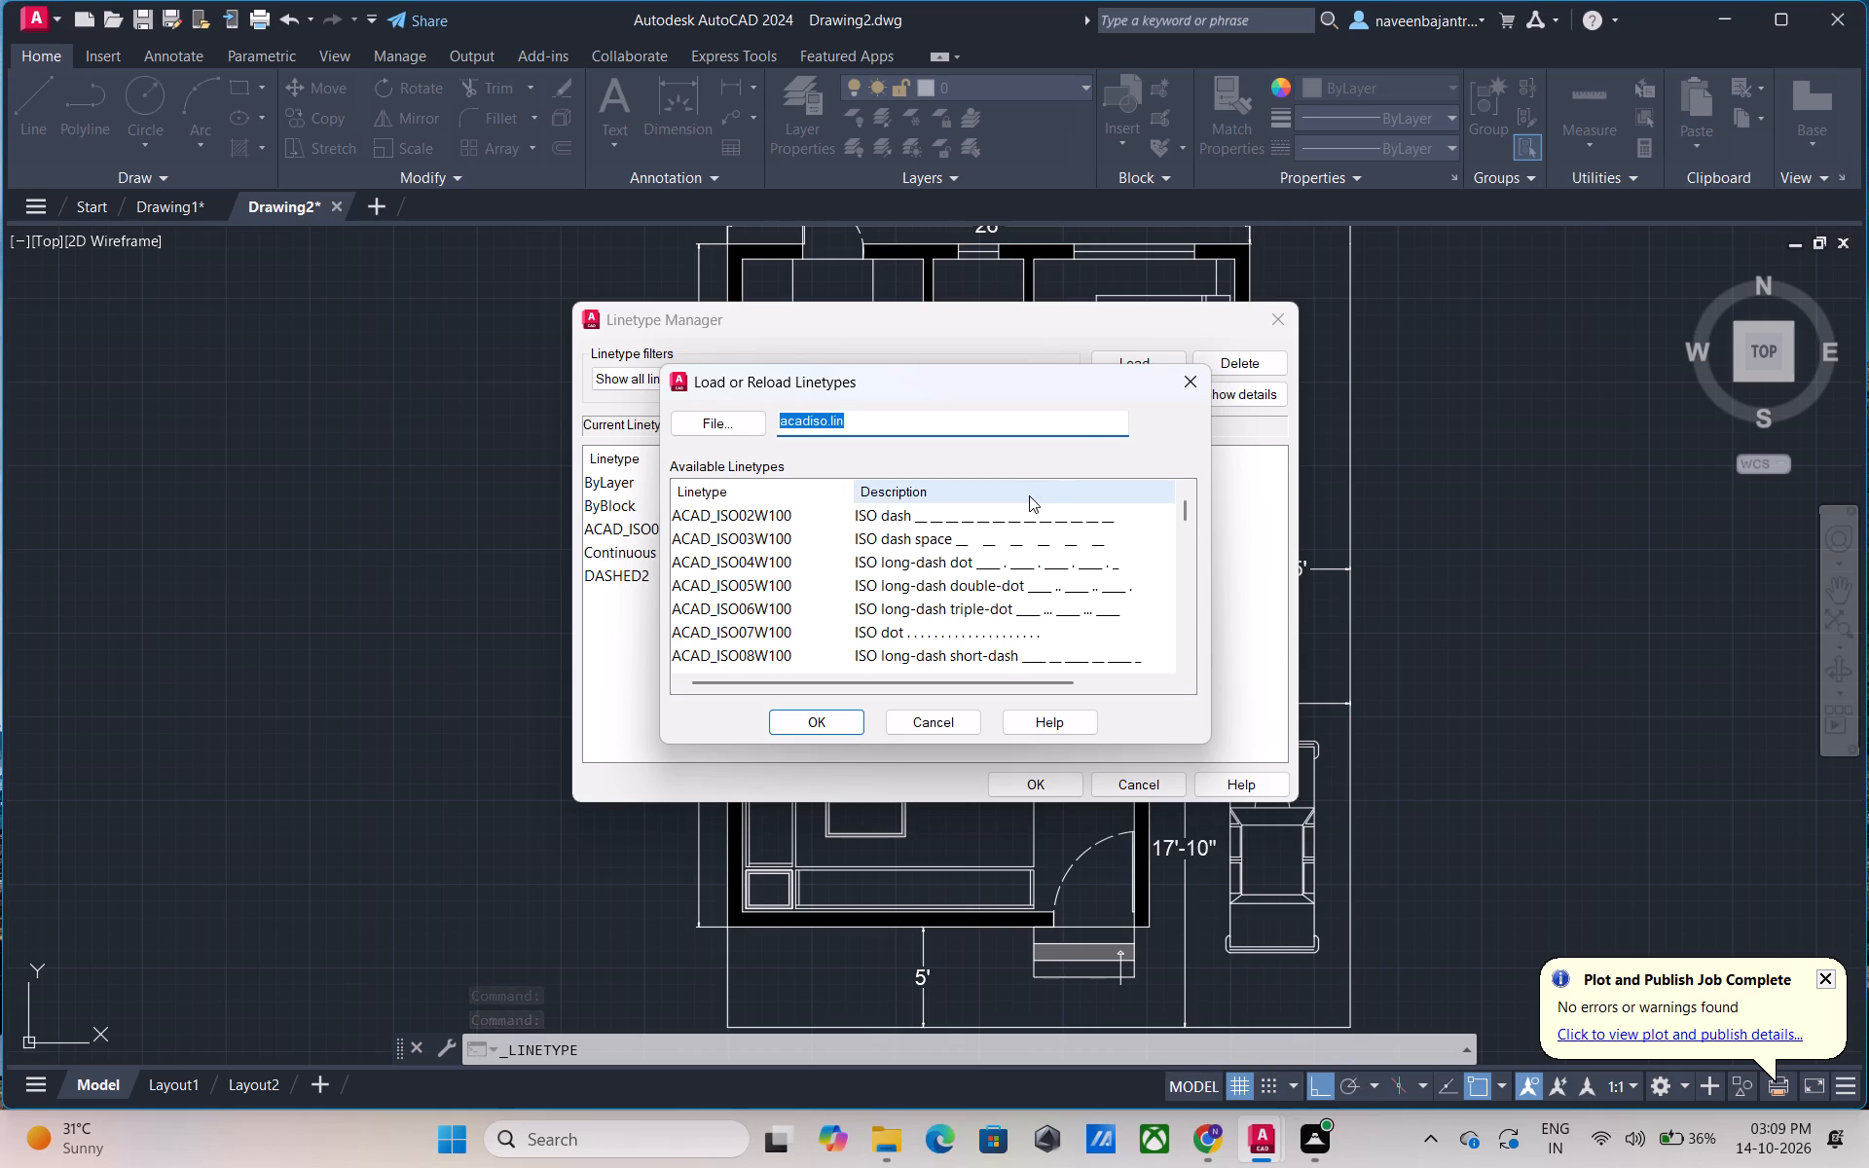
{"action": "scroll", "coordinate": [1029, 495], "scroll_direction": "down", "scroll_amount": 1}
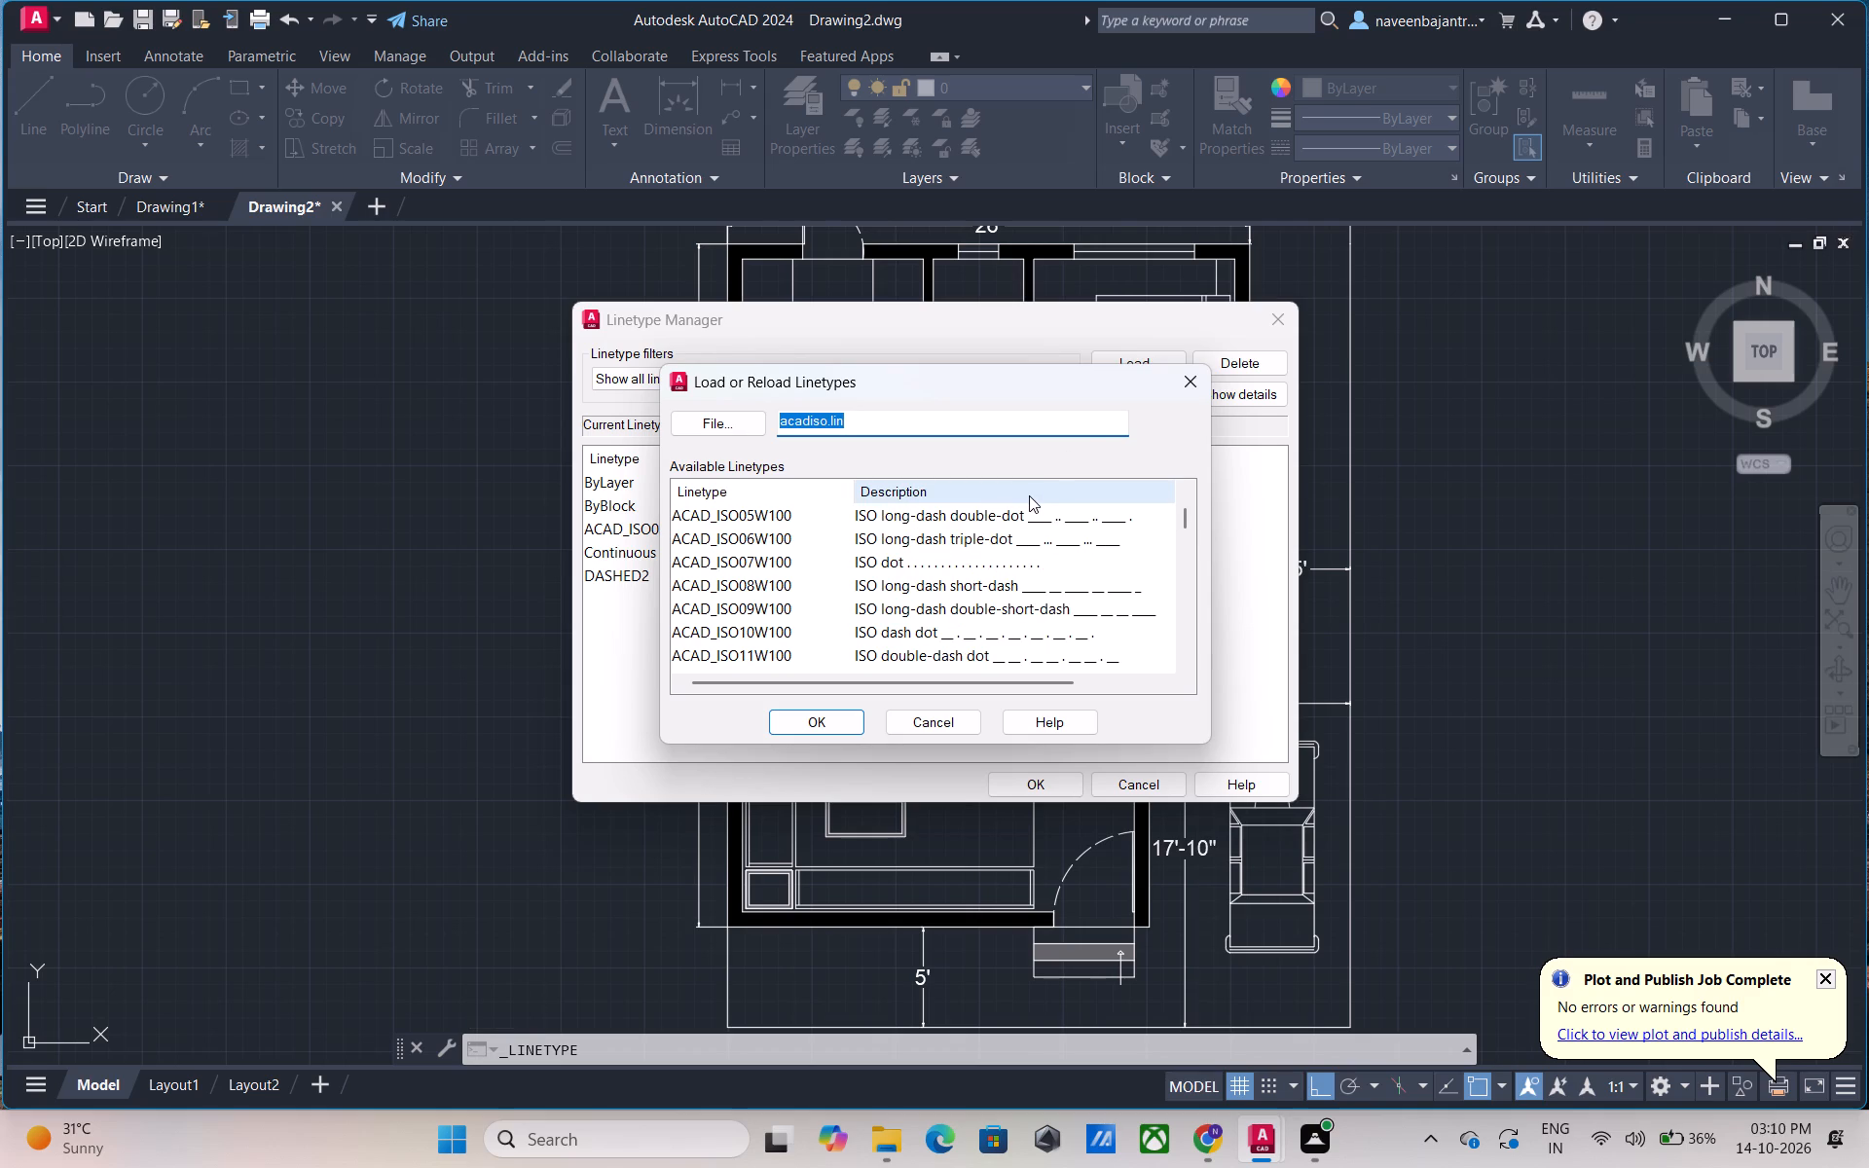
{"action": "scroll", "coordinate": [1029, 495], "scroll_direction": "down", "scroll_amount": 1}
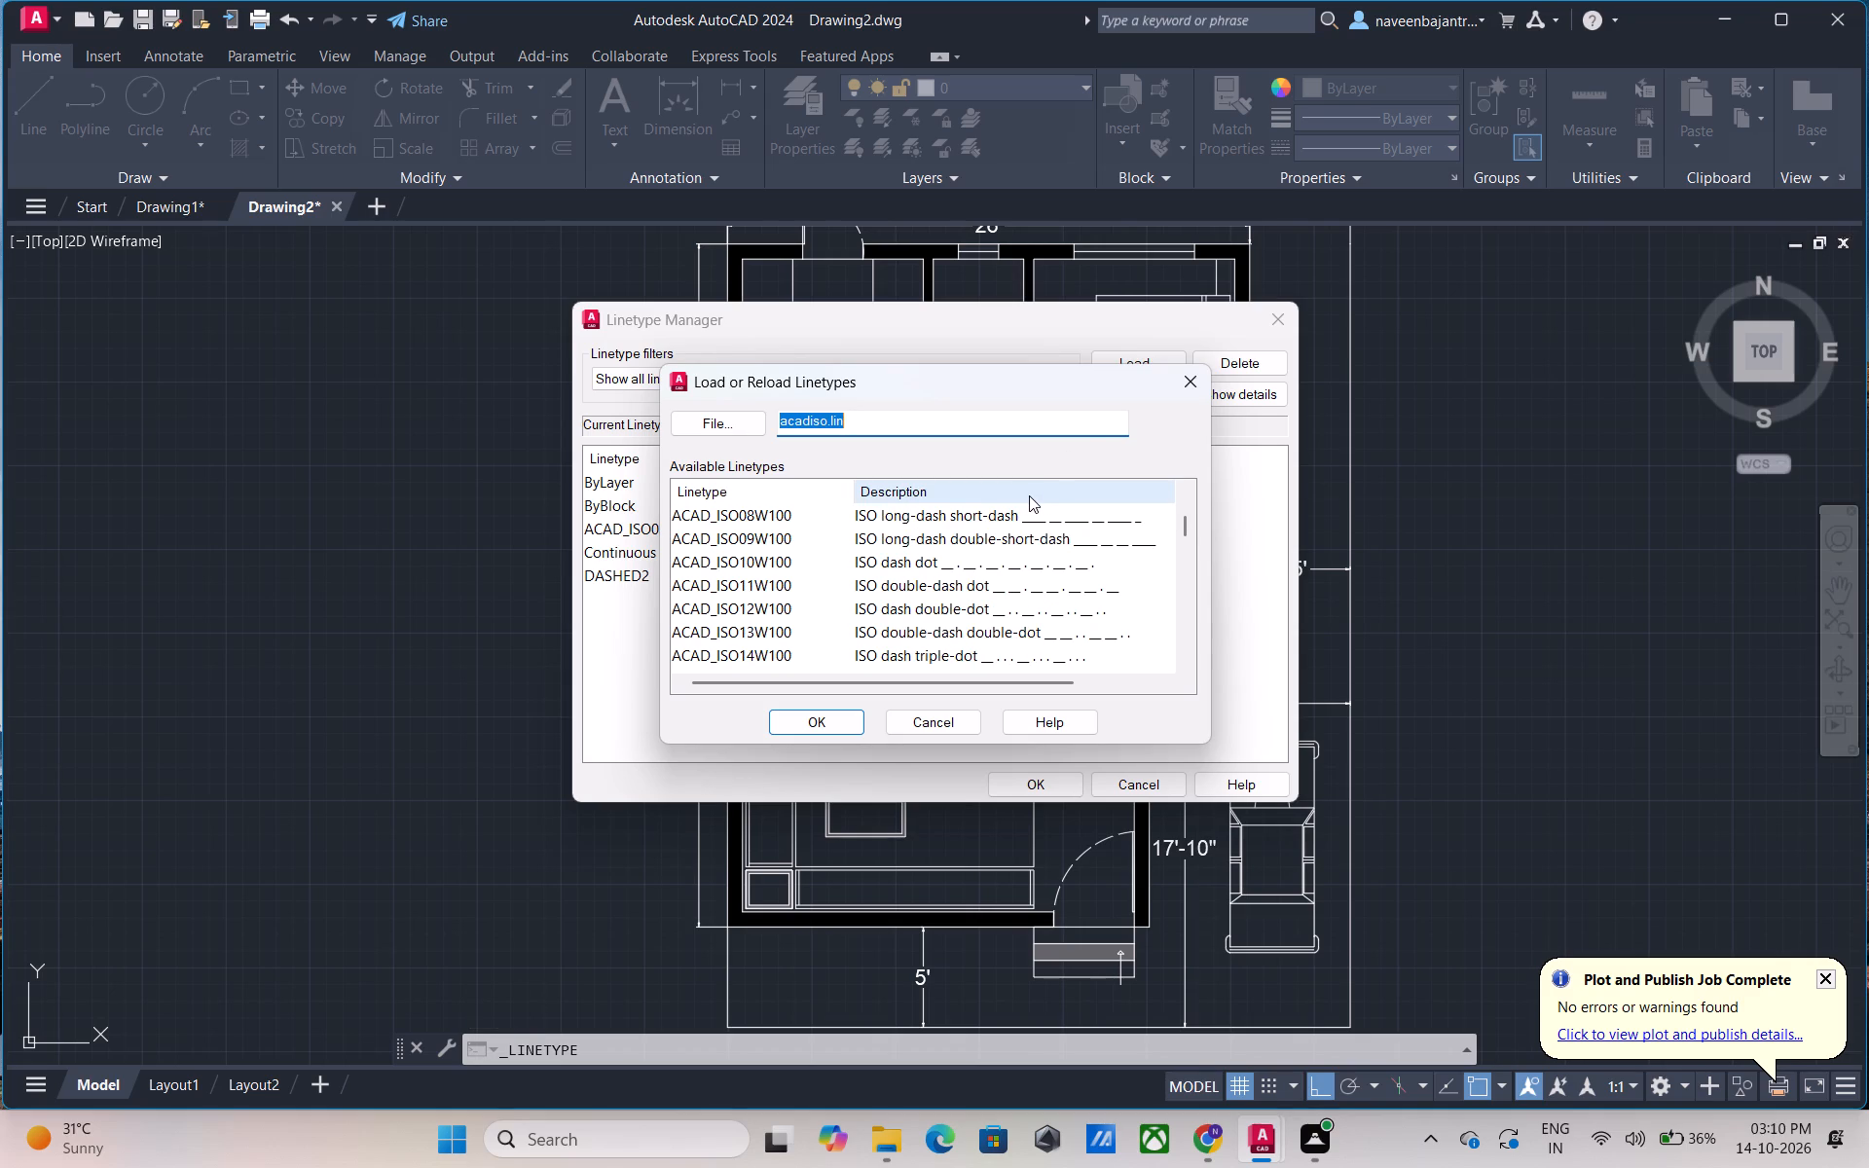
{"action": "scroll", "coordinate": [1029, 495], "scroll_direction": "down", "scroll_amount": 1}
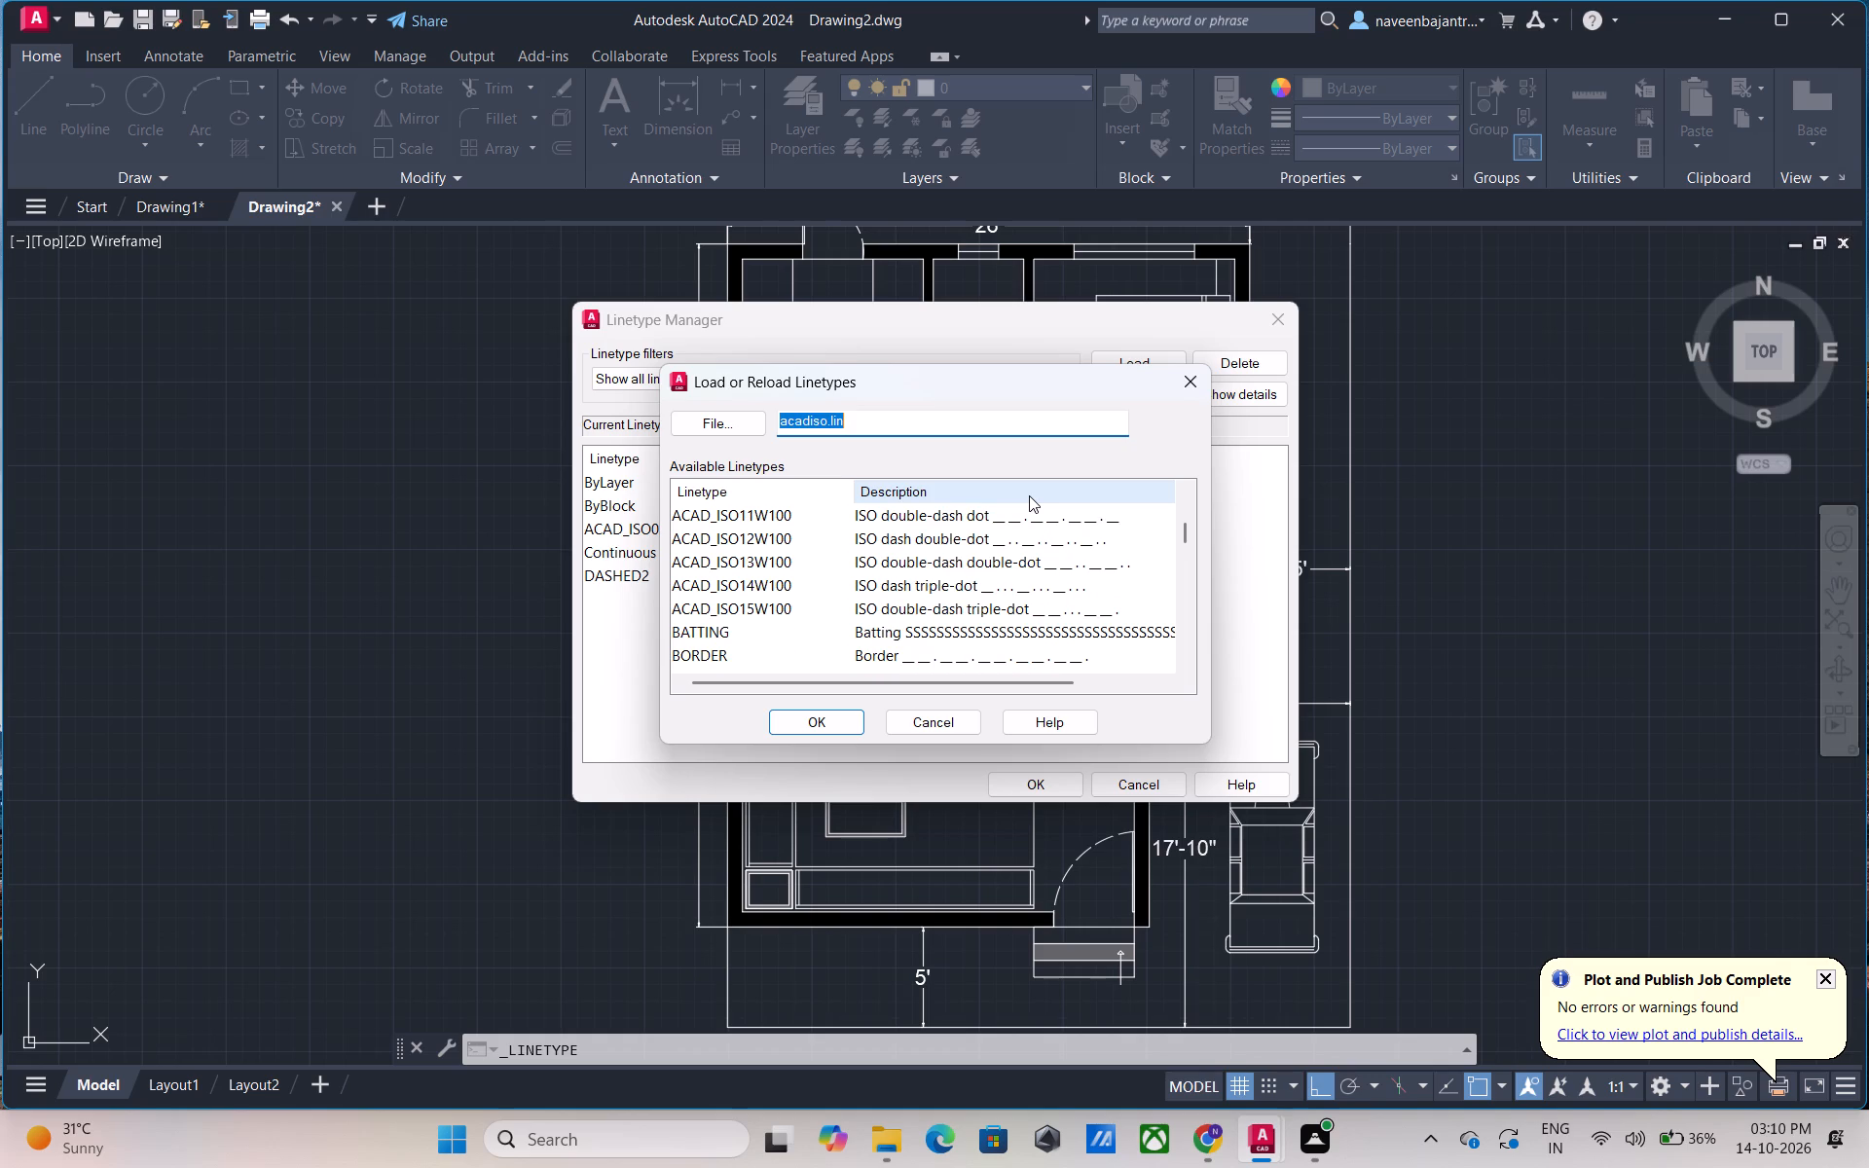
{"action": "scroll", "coordinate": [1029, 495], "scroll_direction": "down", "scroll_amount": 1}
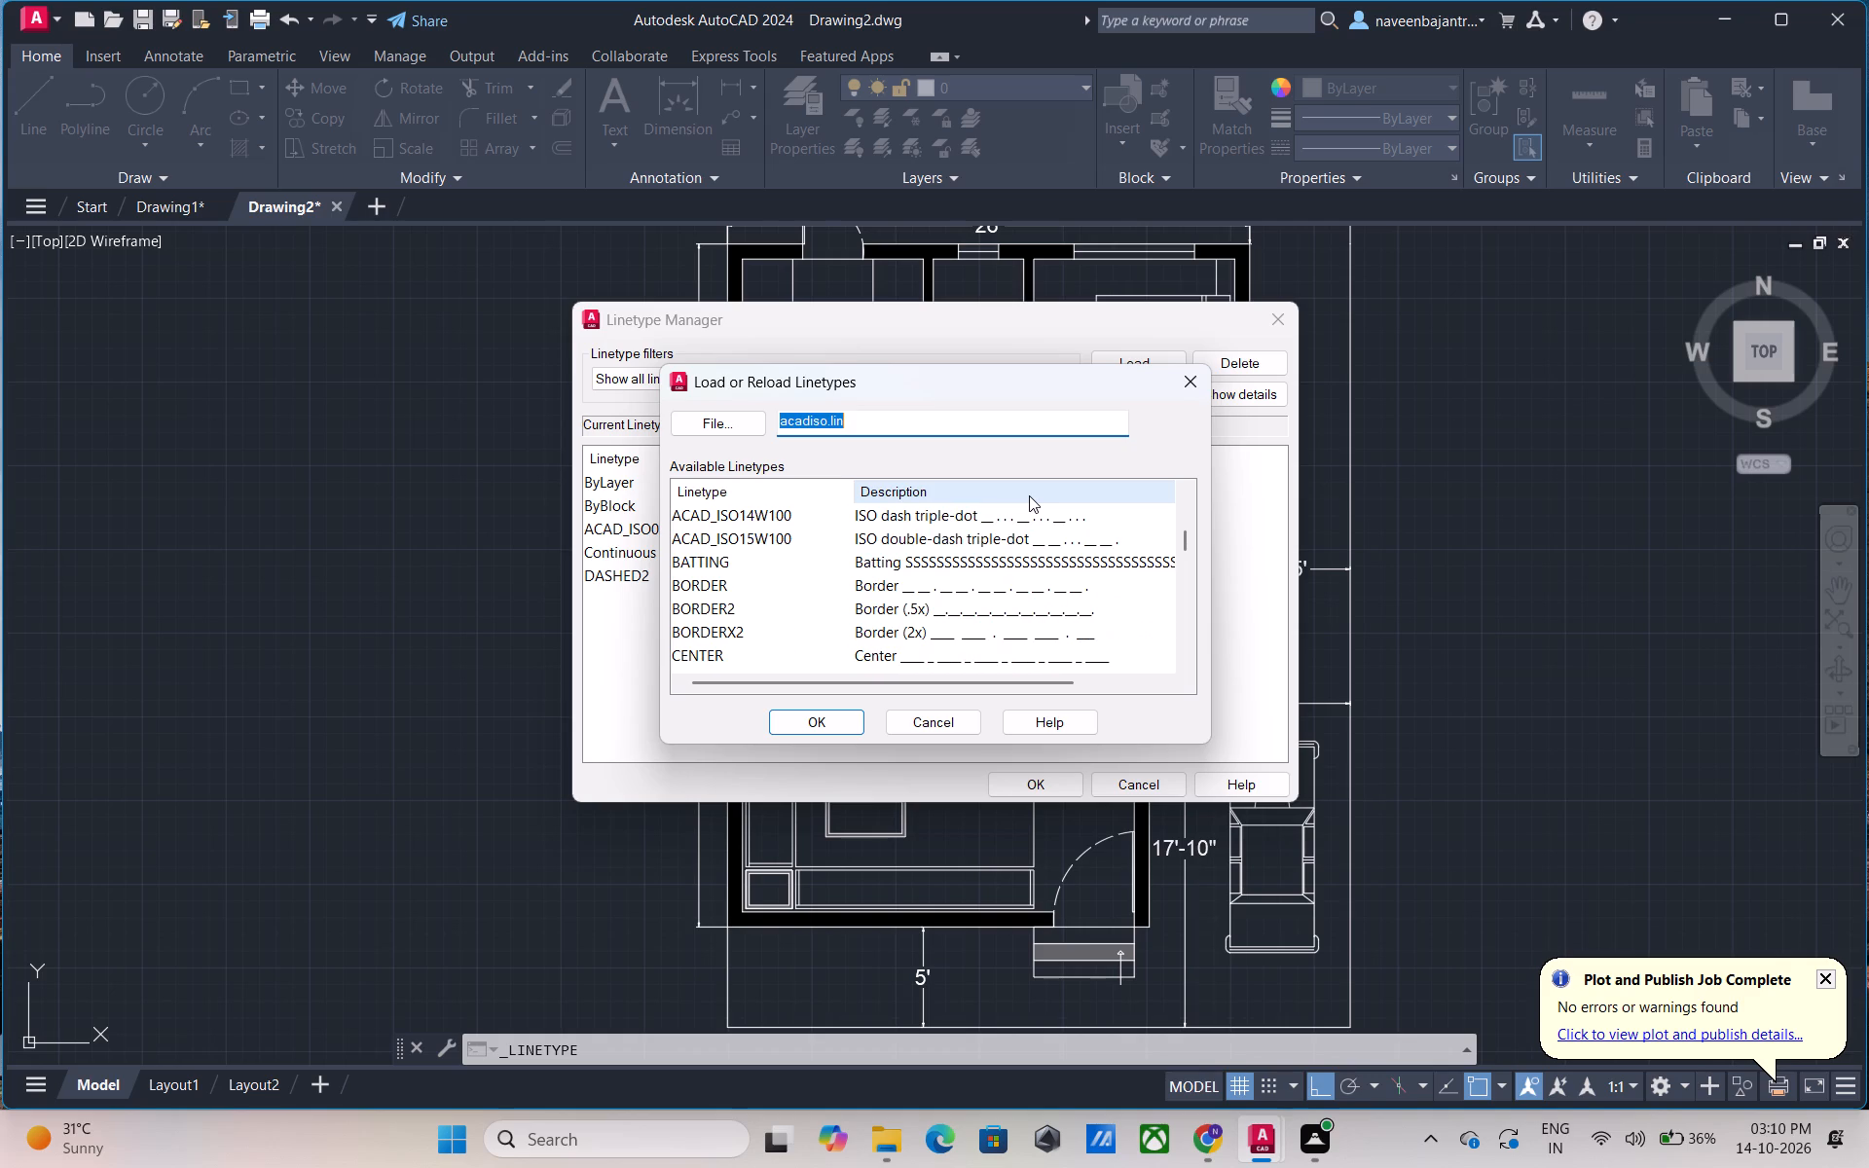
{"action": "scroll", "coordinate": [1029, 495], "scroll_direction": "down", "scroll_amount": 1}
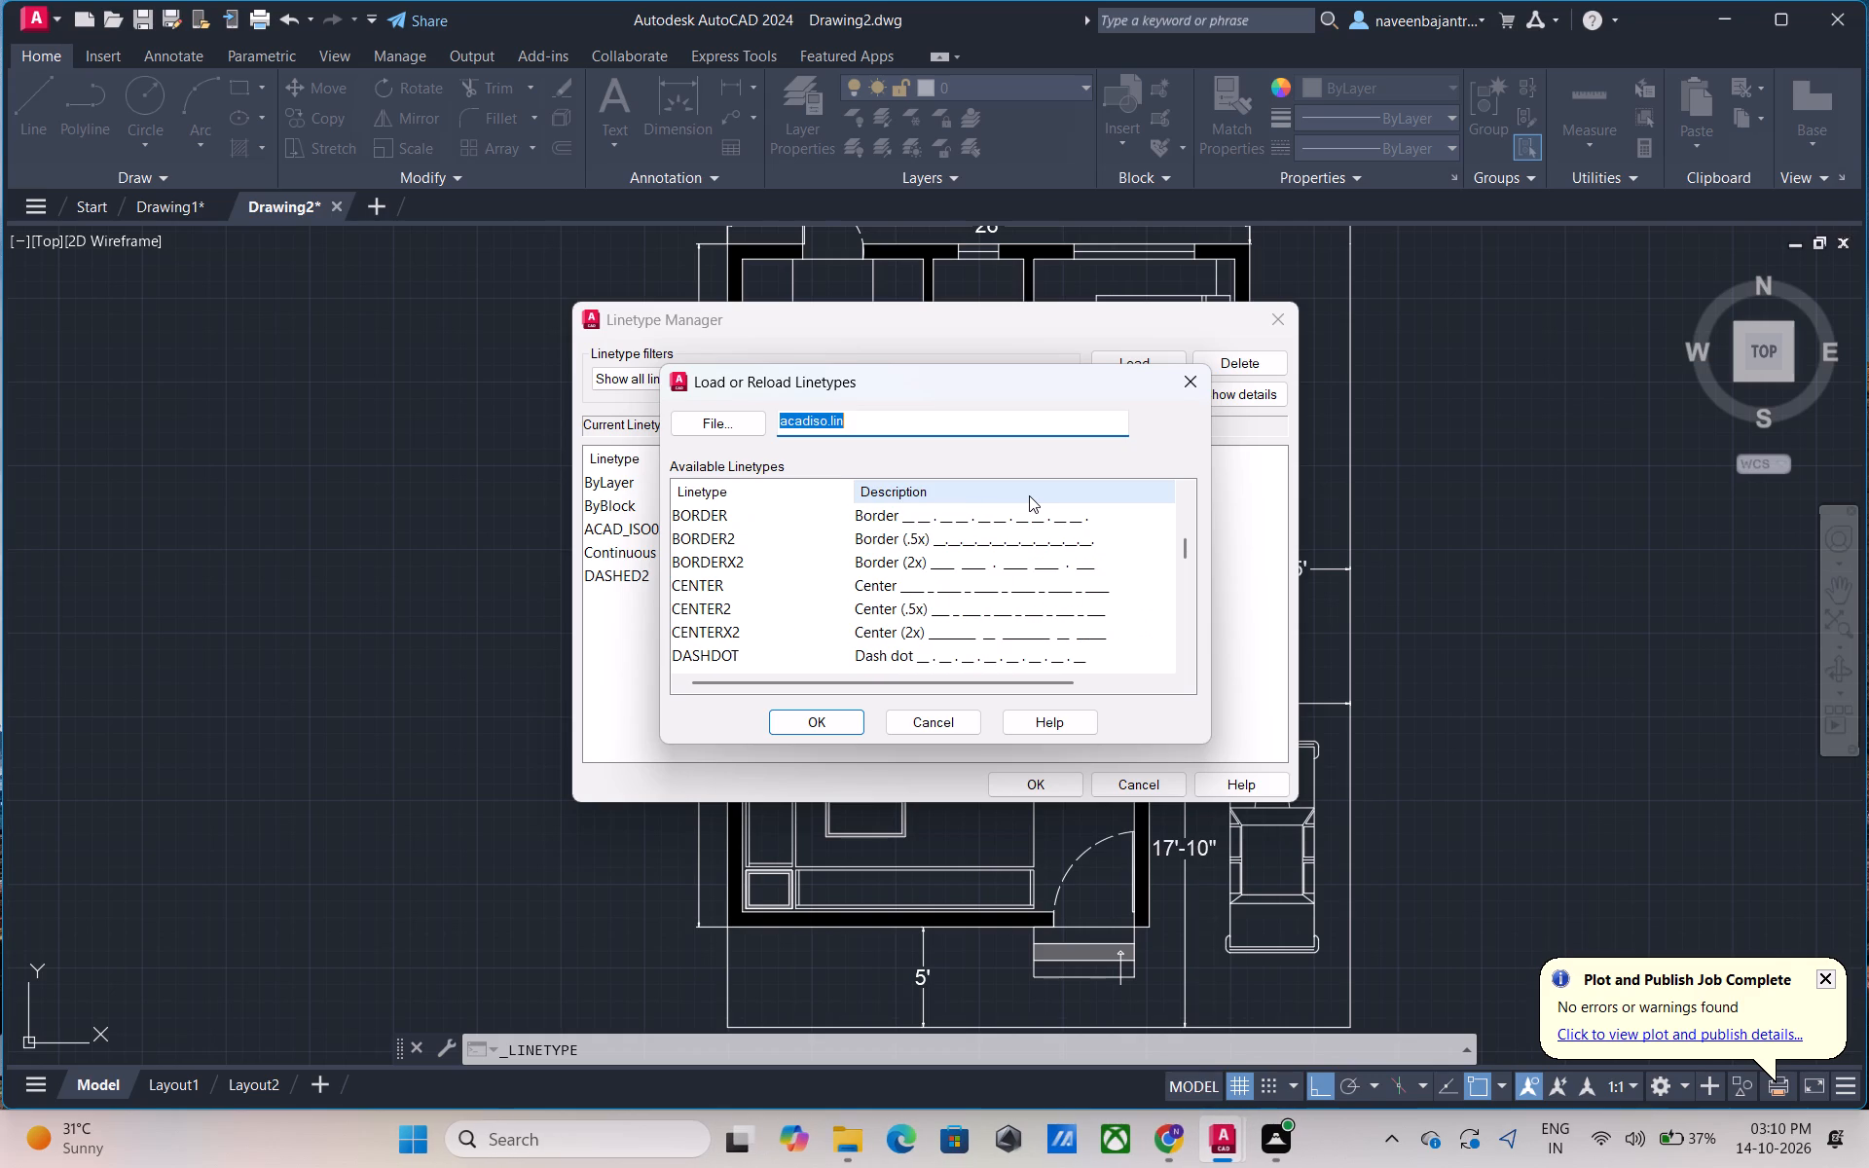
{"action": "scroll", "coordinate": [1029, 495], "scroll_direction": "down", "scroll_amount": 1}
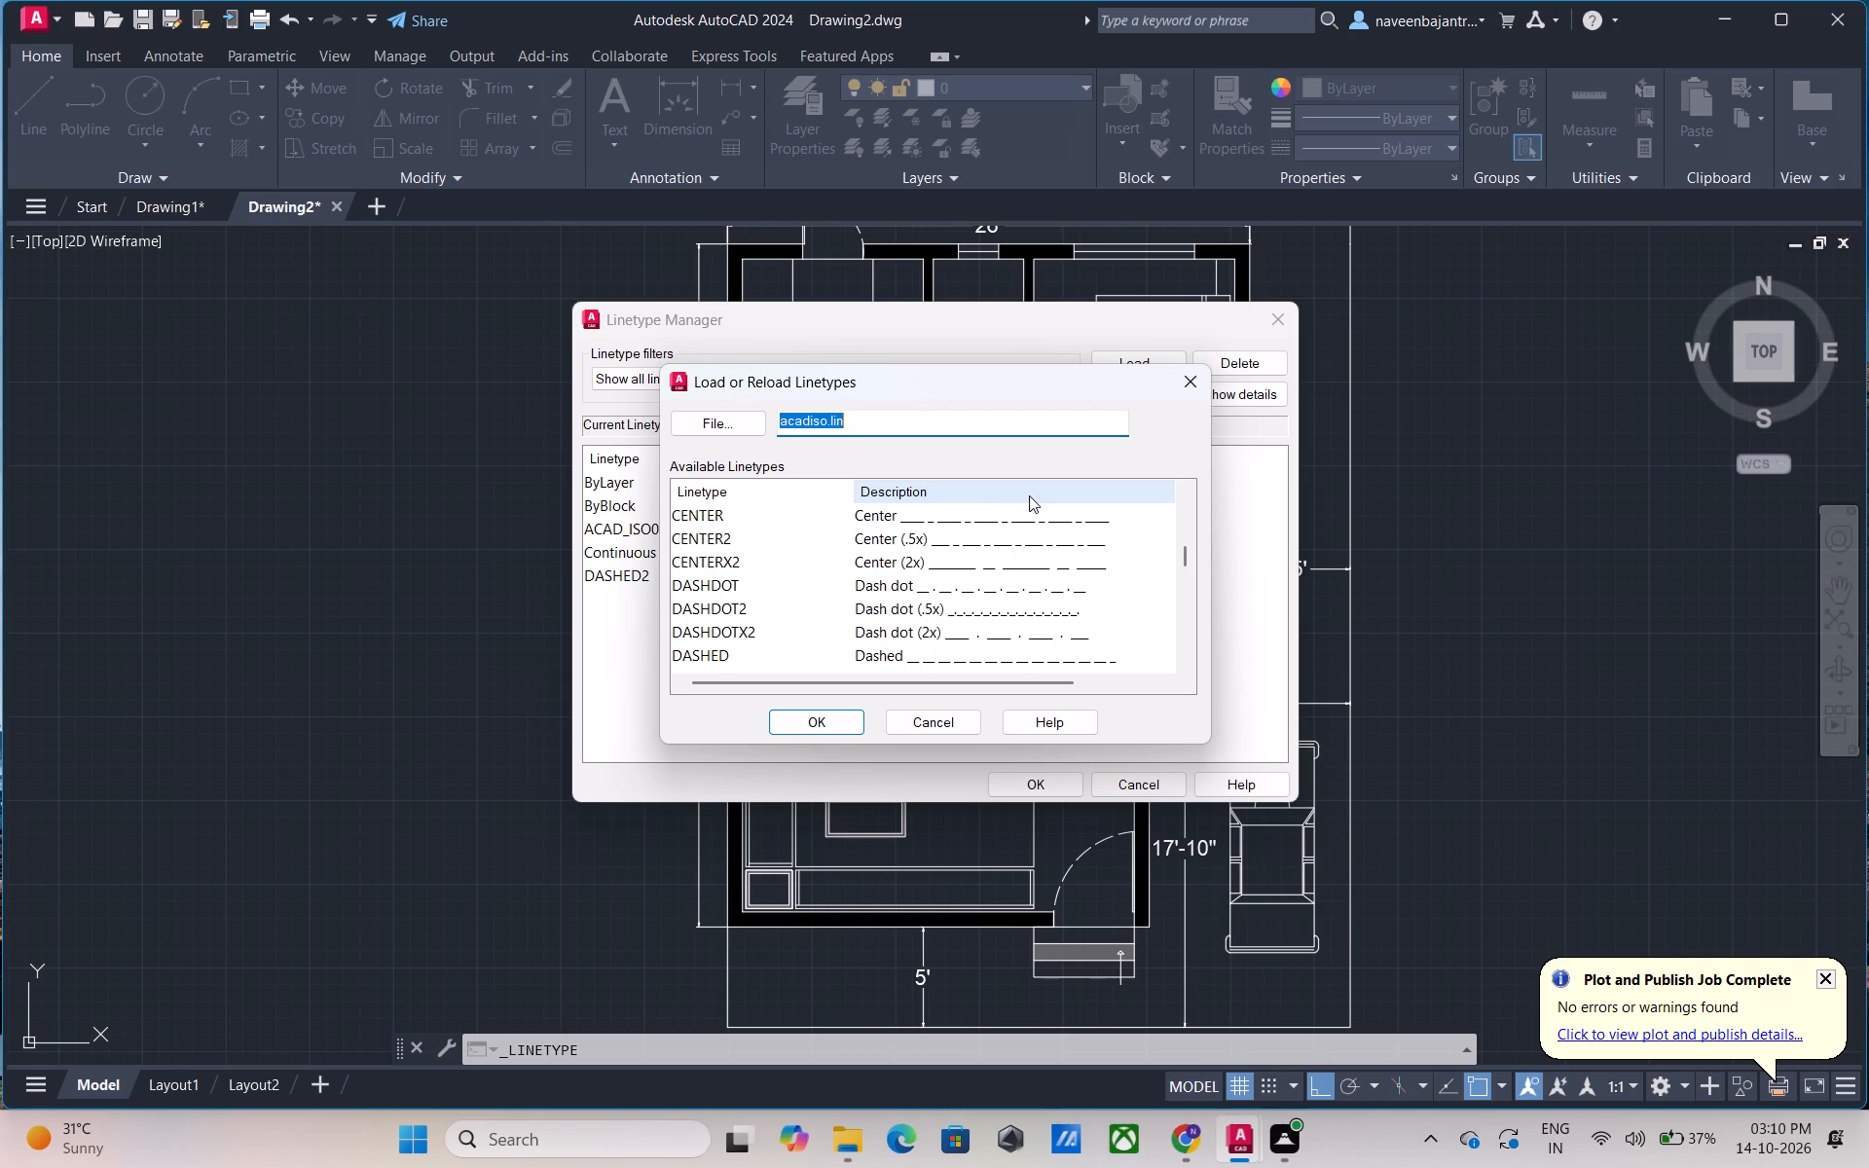
{"action": "scroll", "coordinate": [1029, 495], "scroll_direction": "down", "scroll_amount": 1}
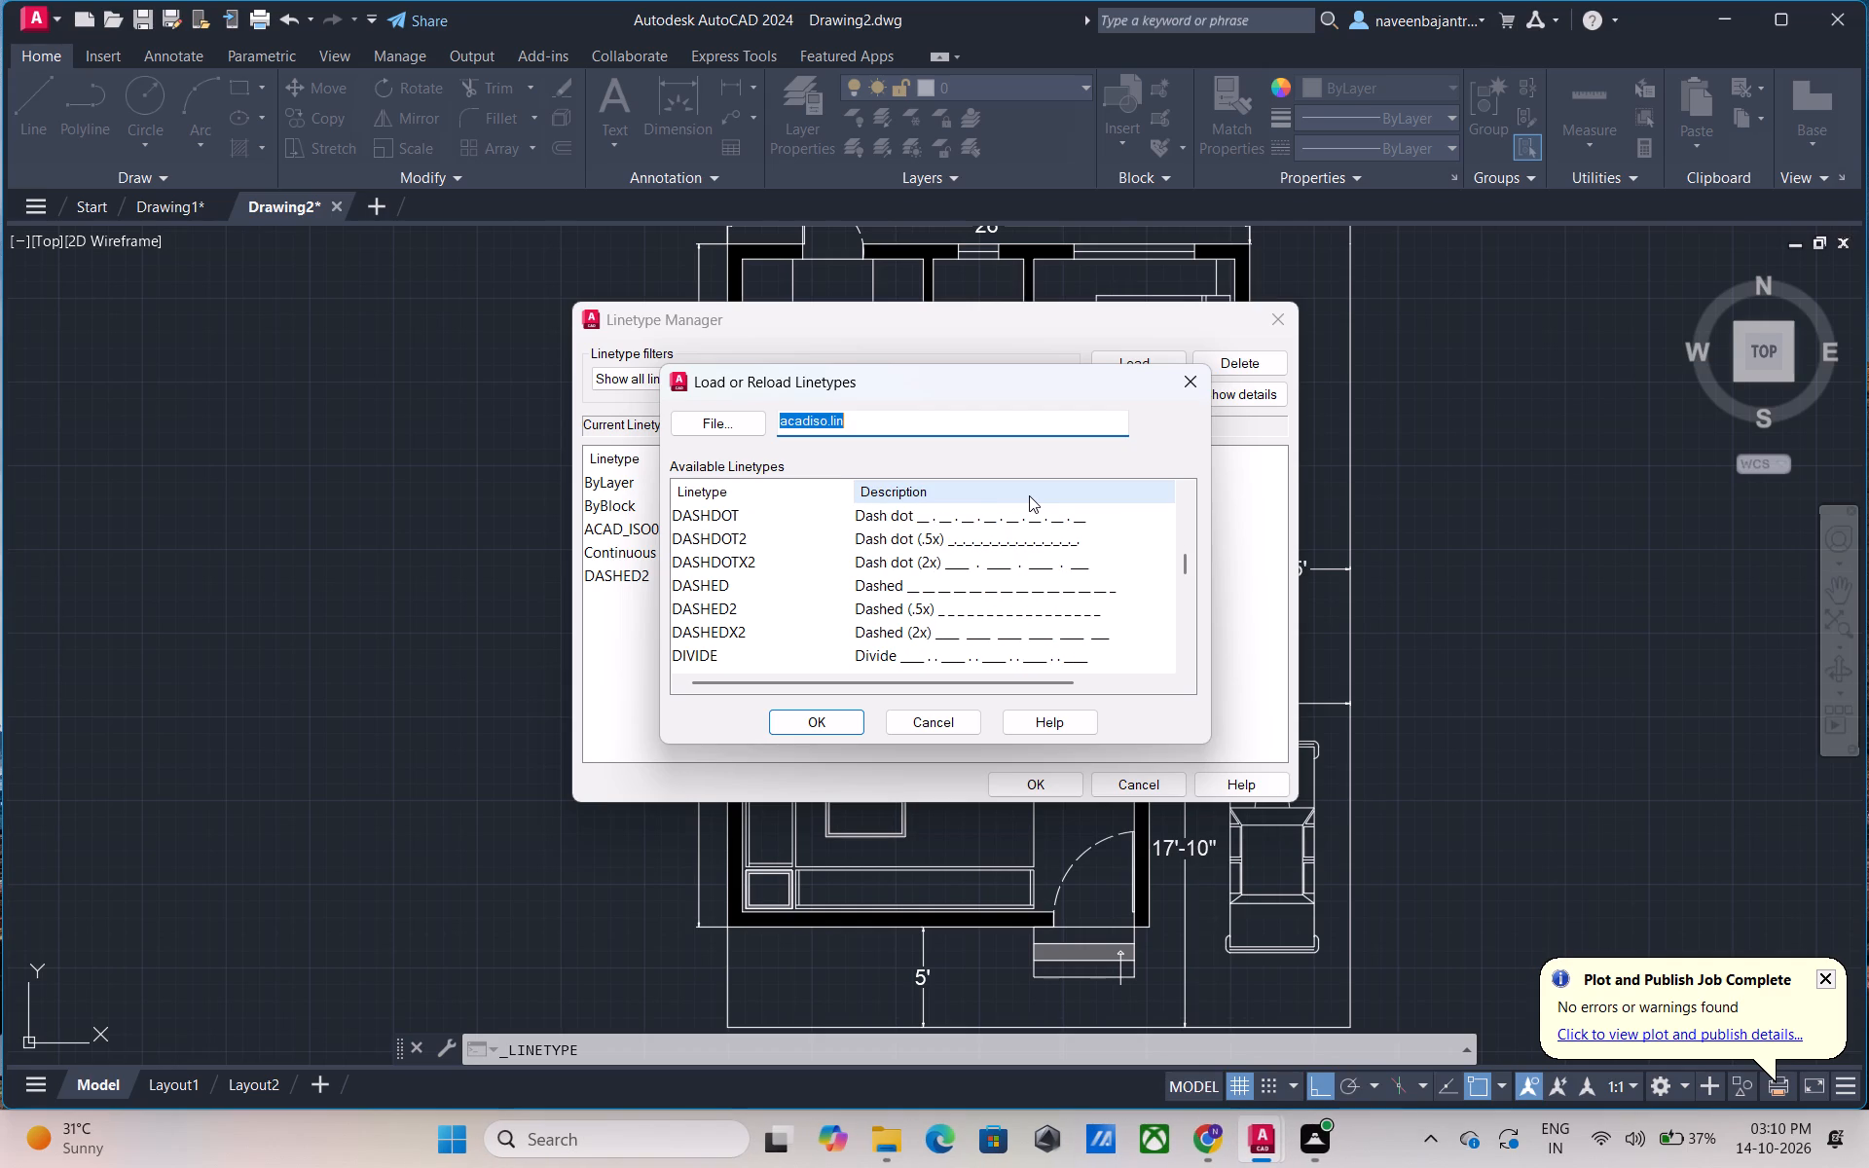
{"action": "scroll", "coordinate": [1029, 495], "scroll_direction": "down", "scroll_amount": 1}
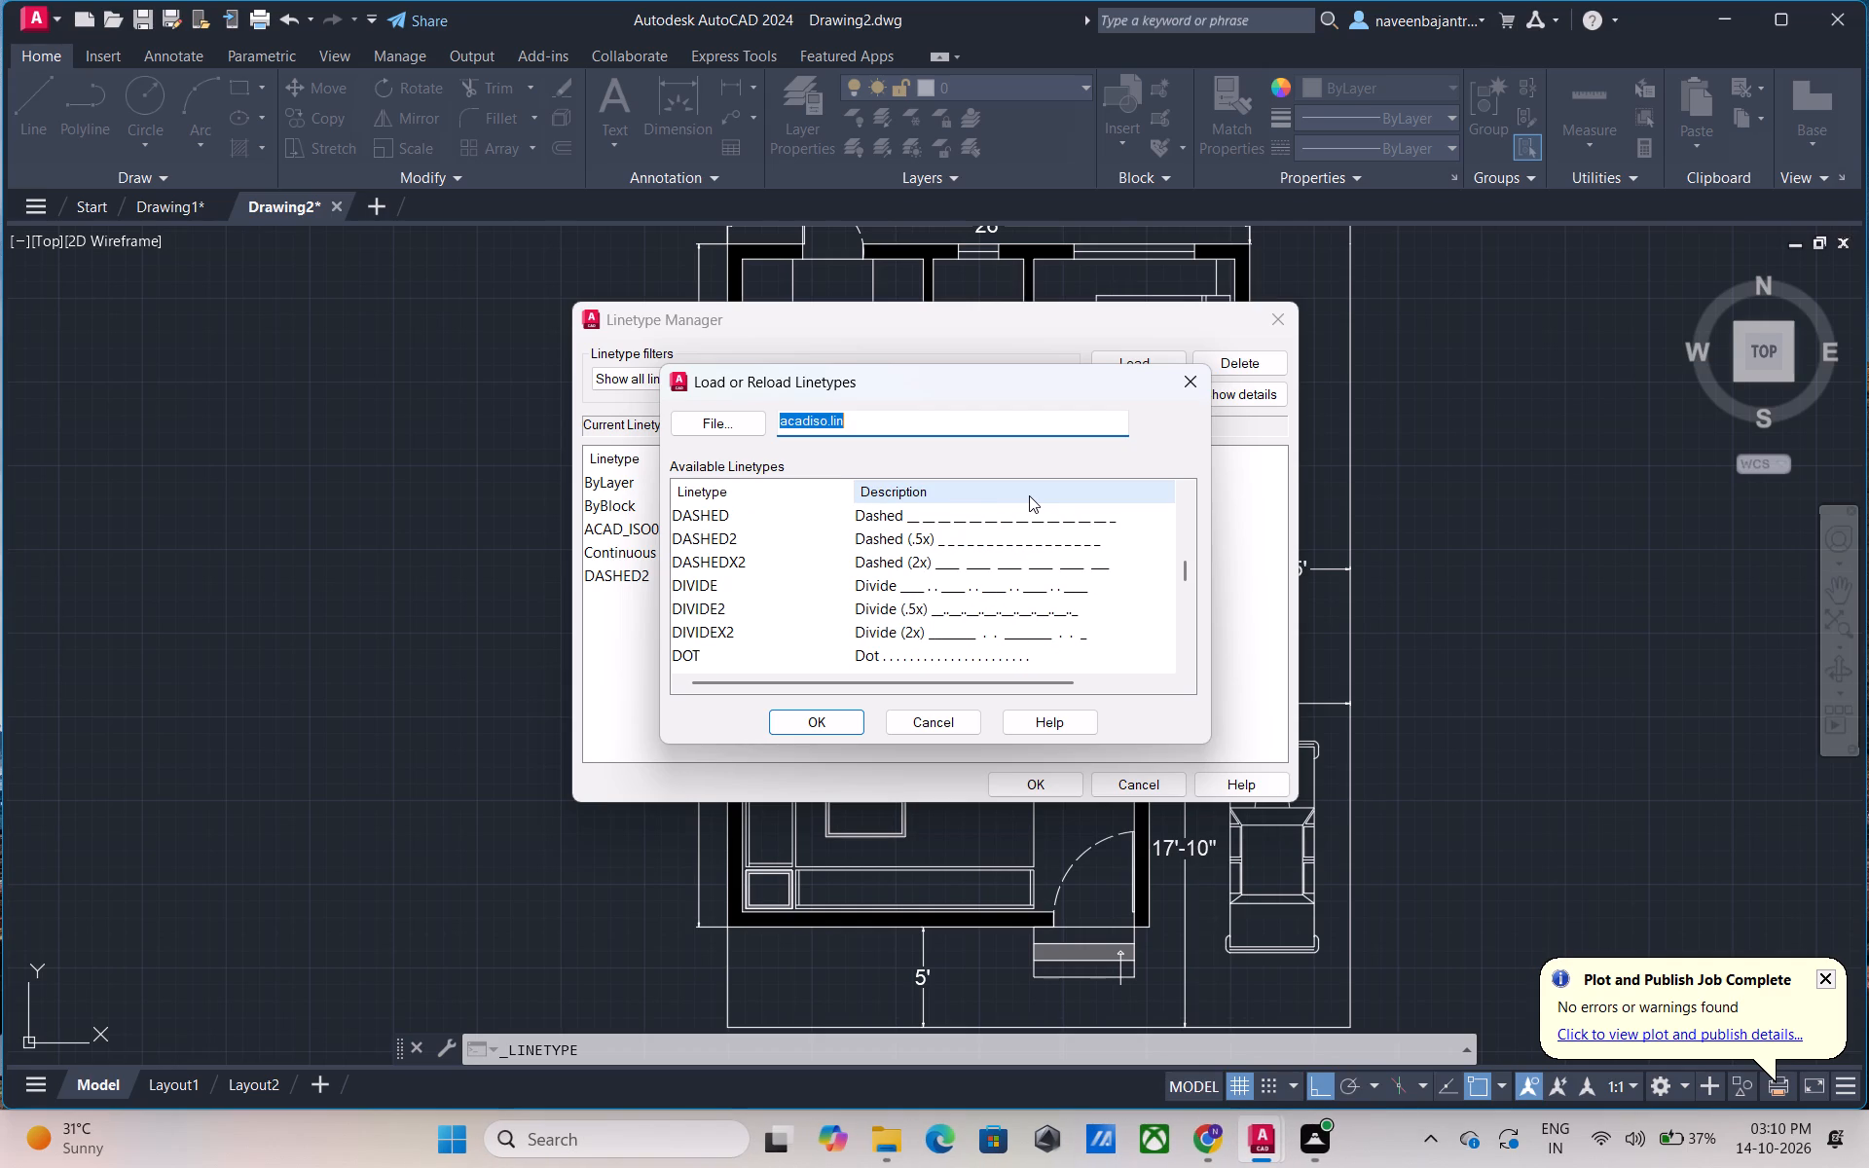
{"action": "scroll", "coordinate": [1029, 495], "scroll_direction": "down", "scroll_amount": 1}
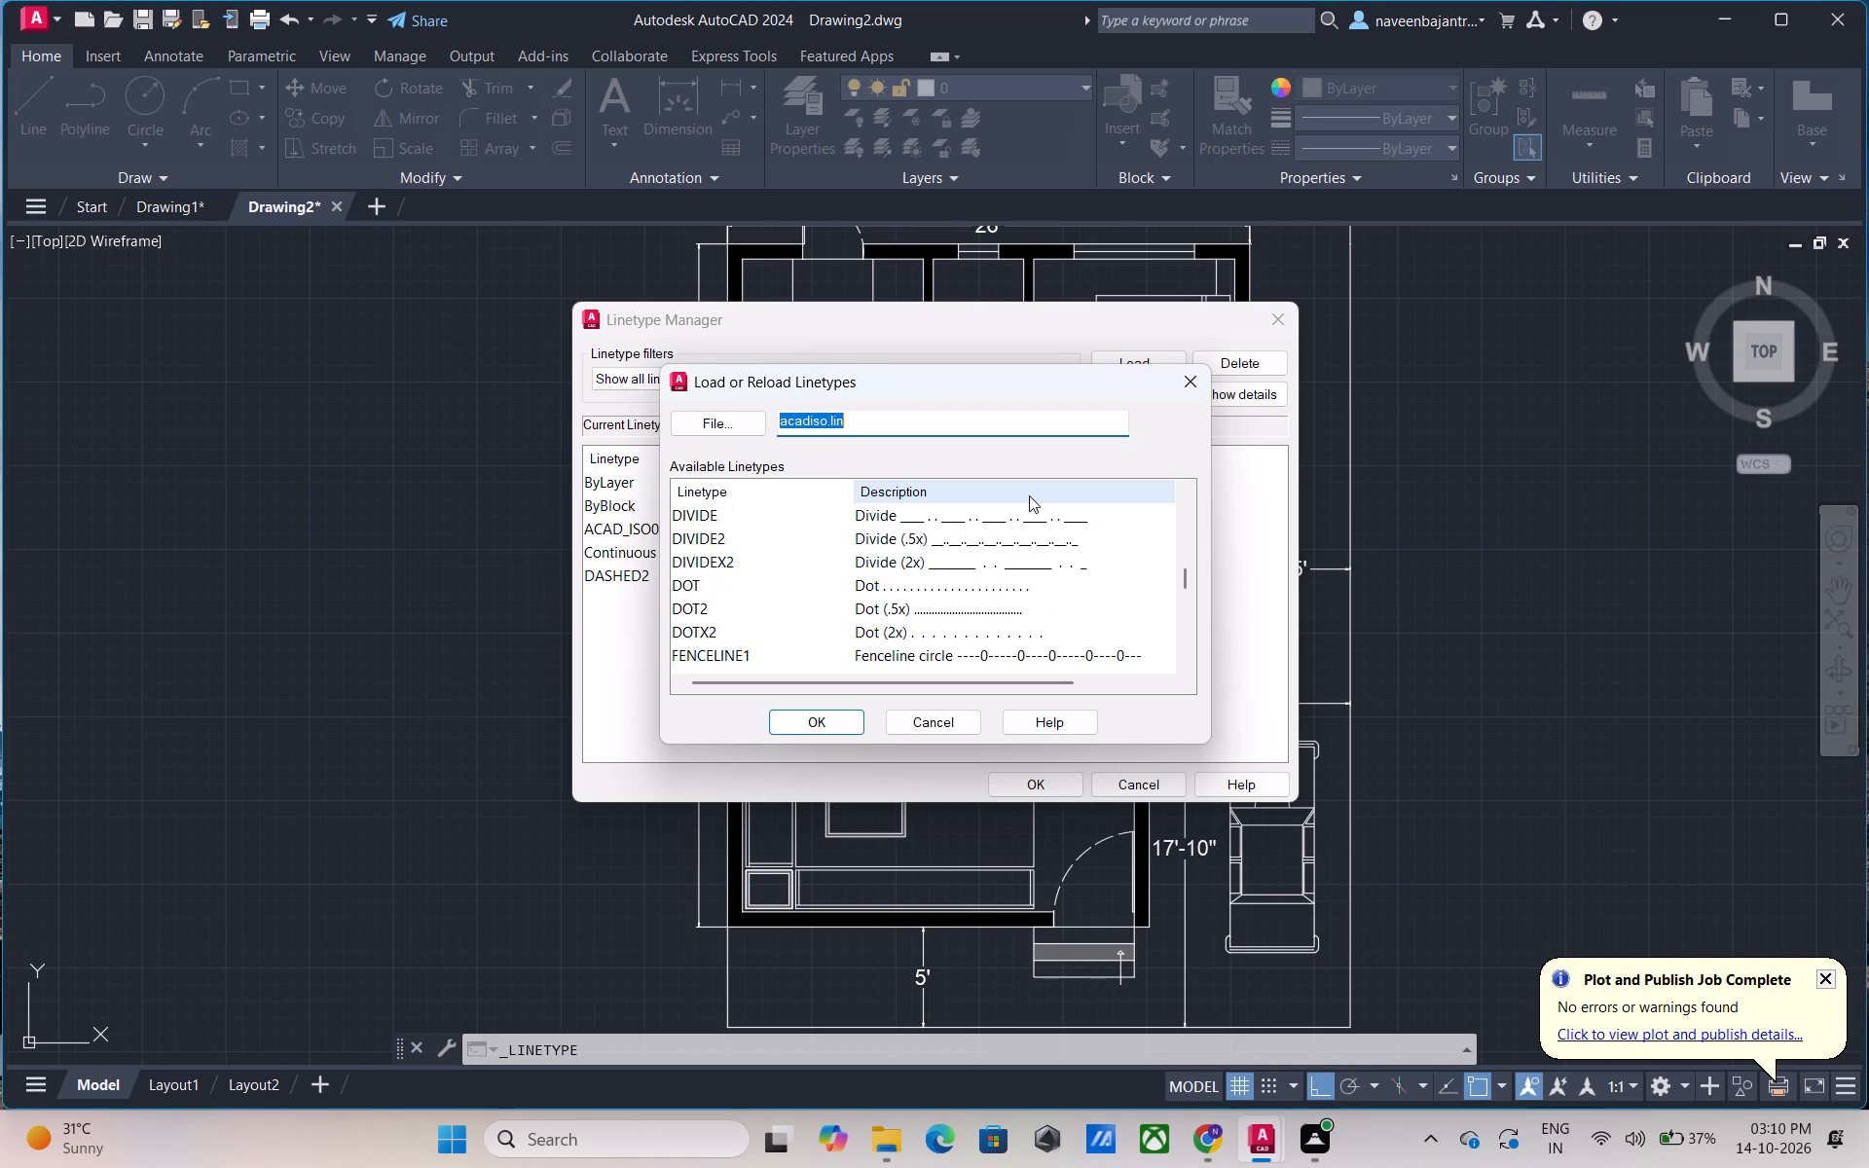
{"action": "scroll", "coordinate": [1029, 495], "scroll_direction": "down", "scroll_amount": 2}
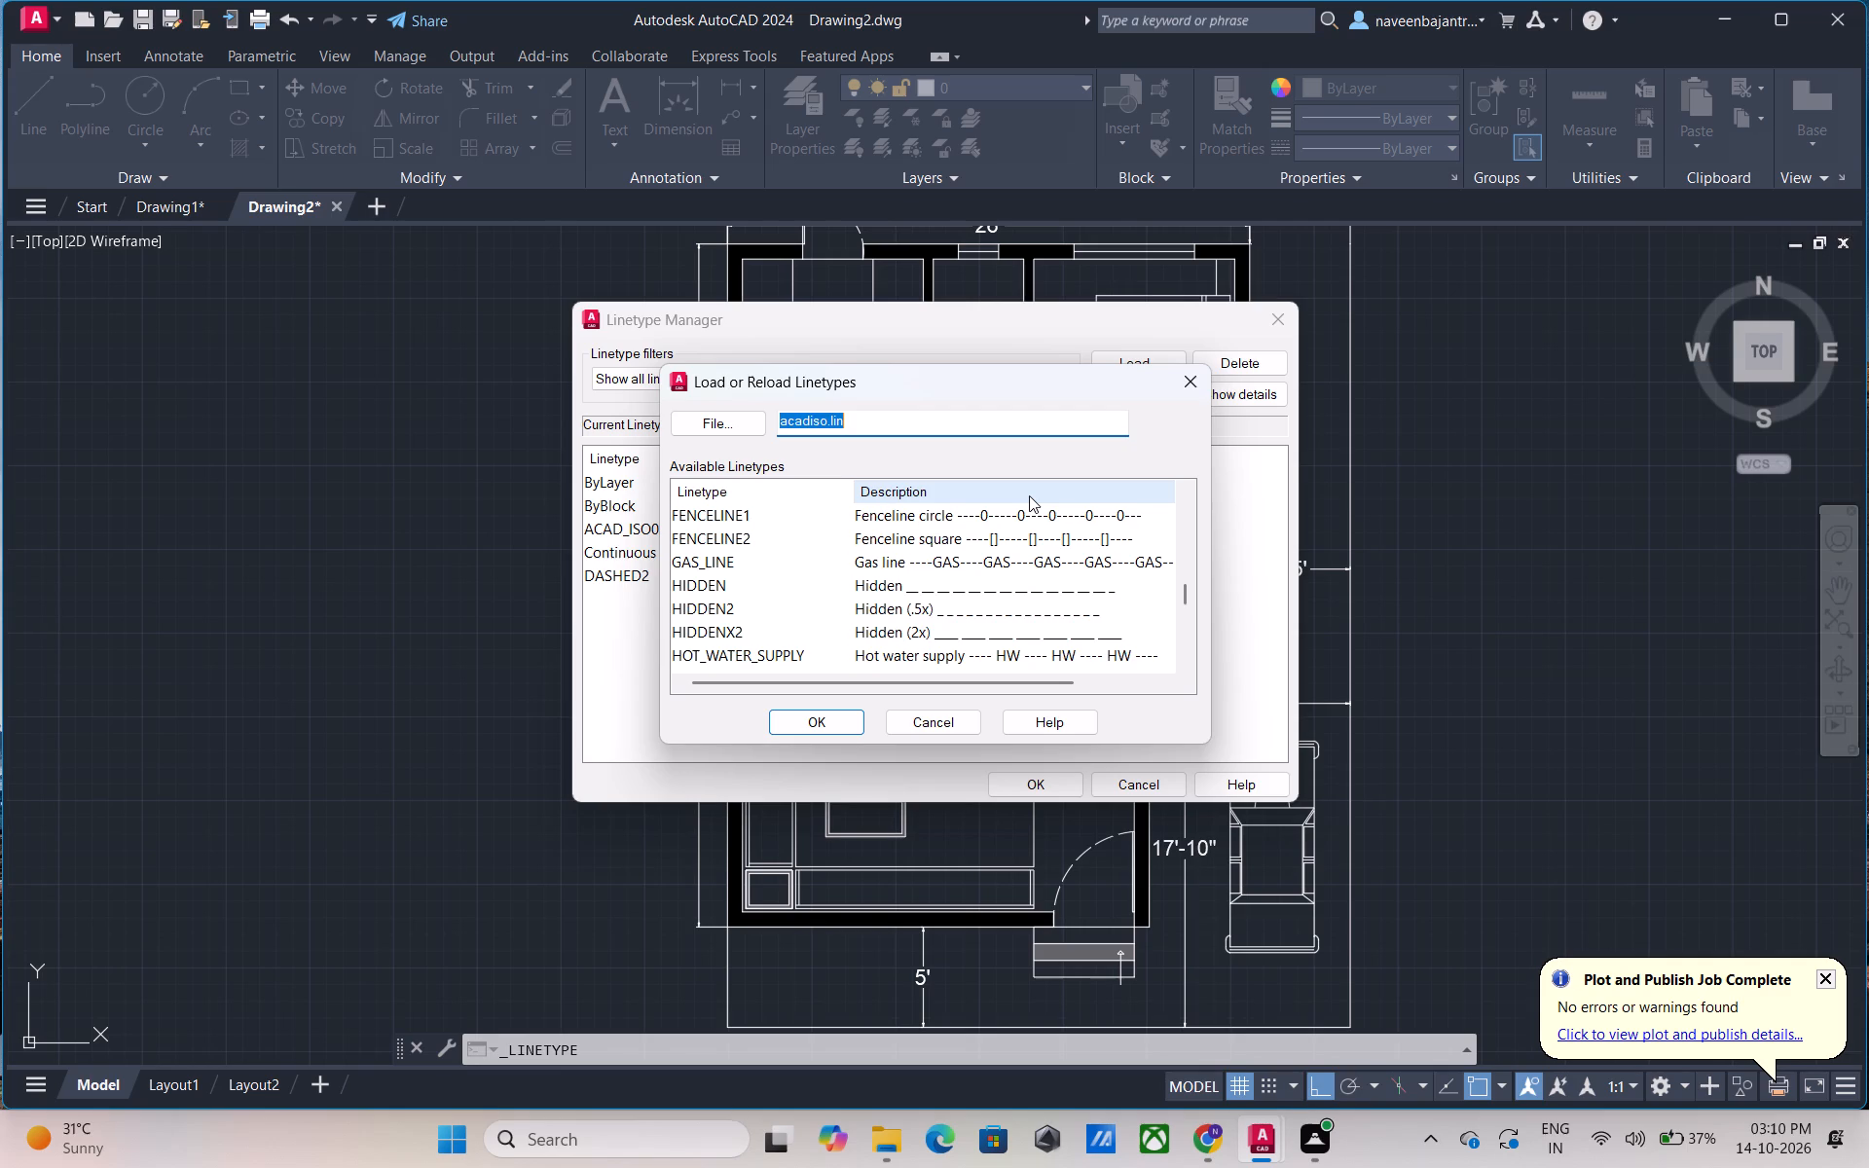
{"action": "scroll", "coordinate": [1029, 495], "scroll_direction": "down", "scroll_amount": 1}
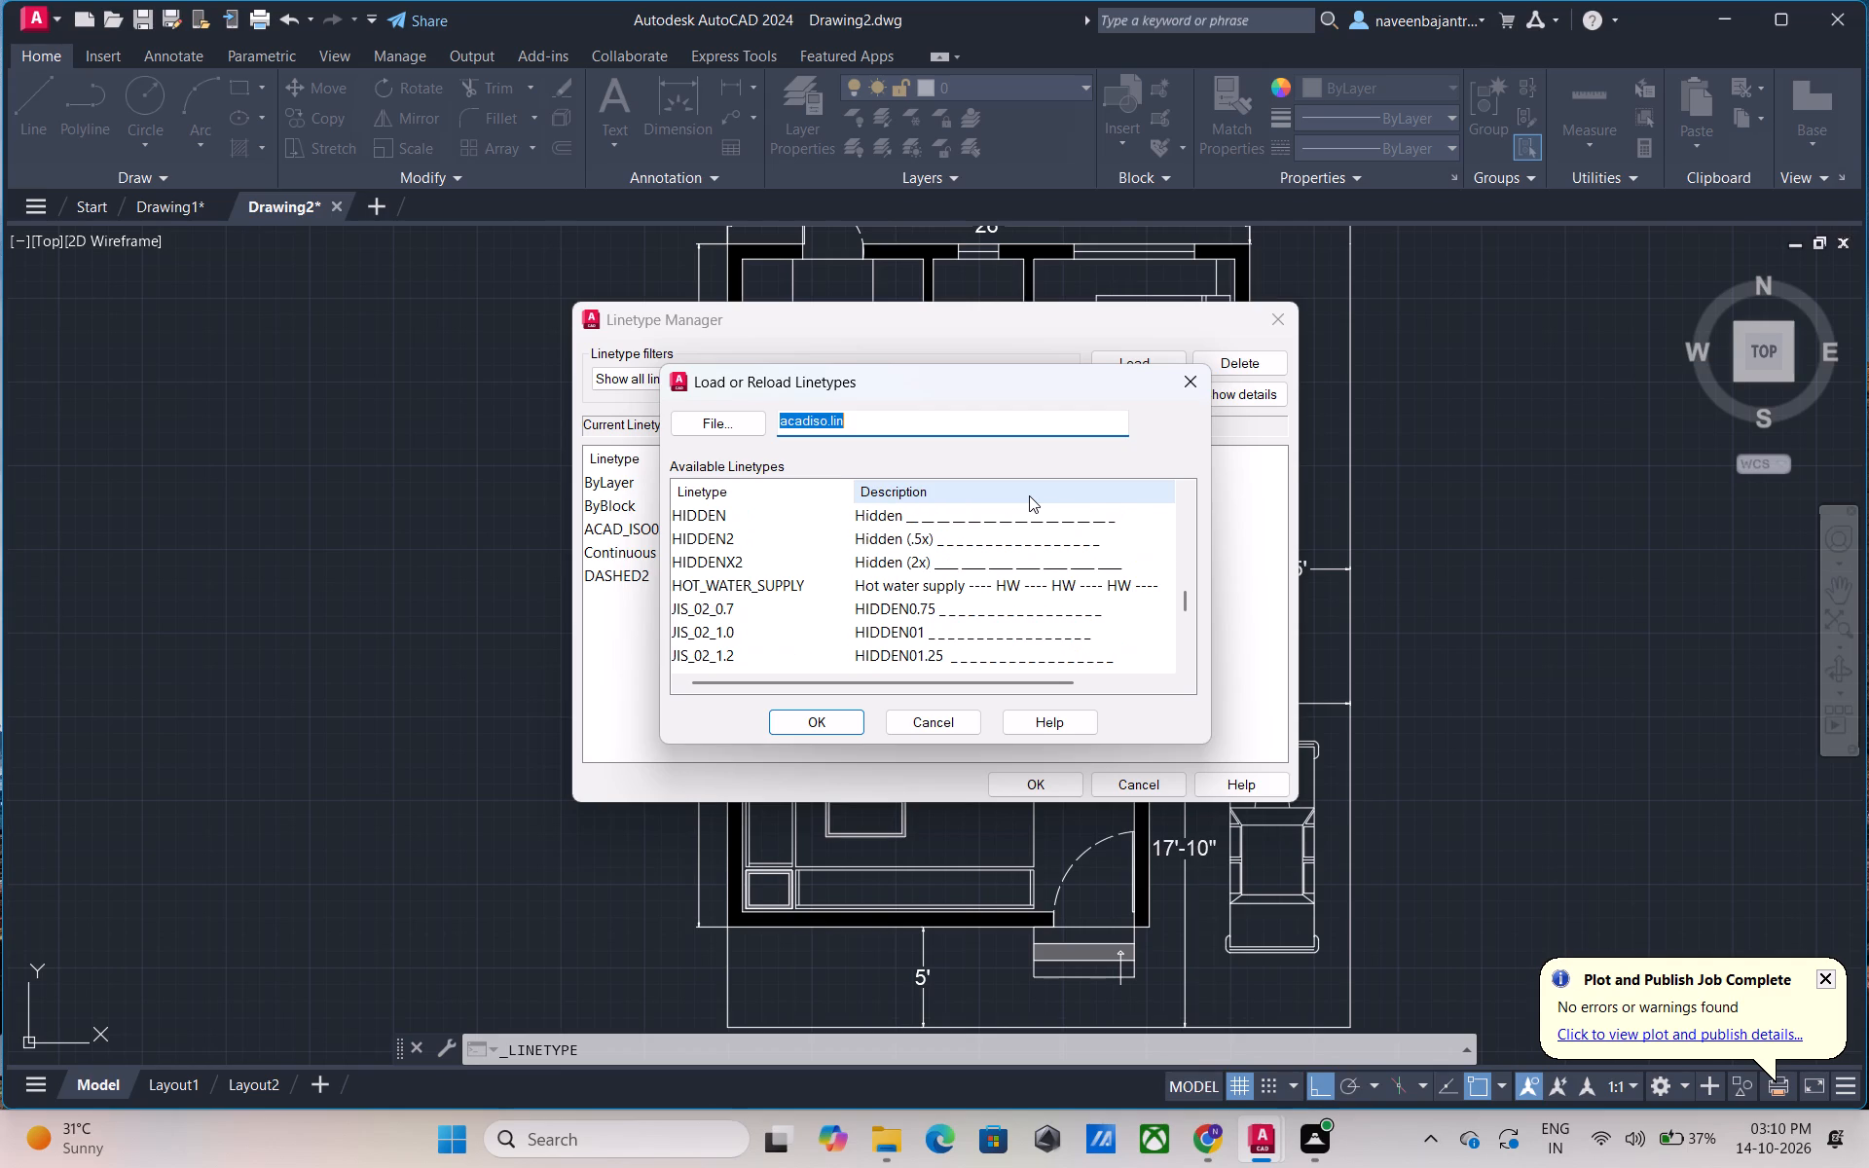
{"action": "scroll", "coordinate": [1029, 495], "scroll_direction": "down", "scroll_amount": 1}
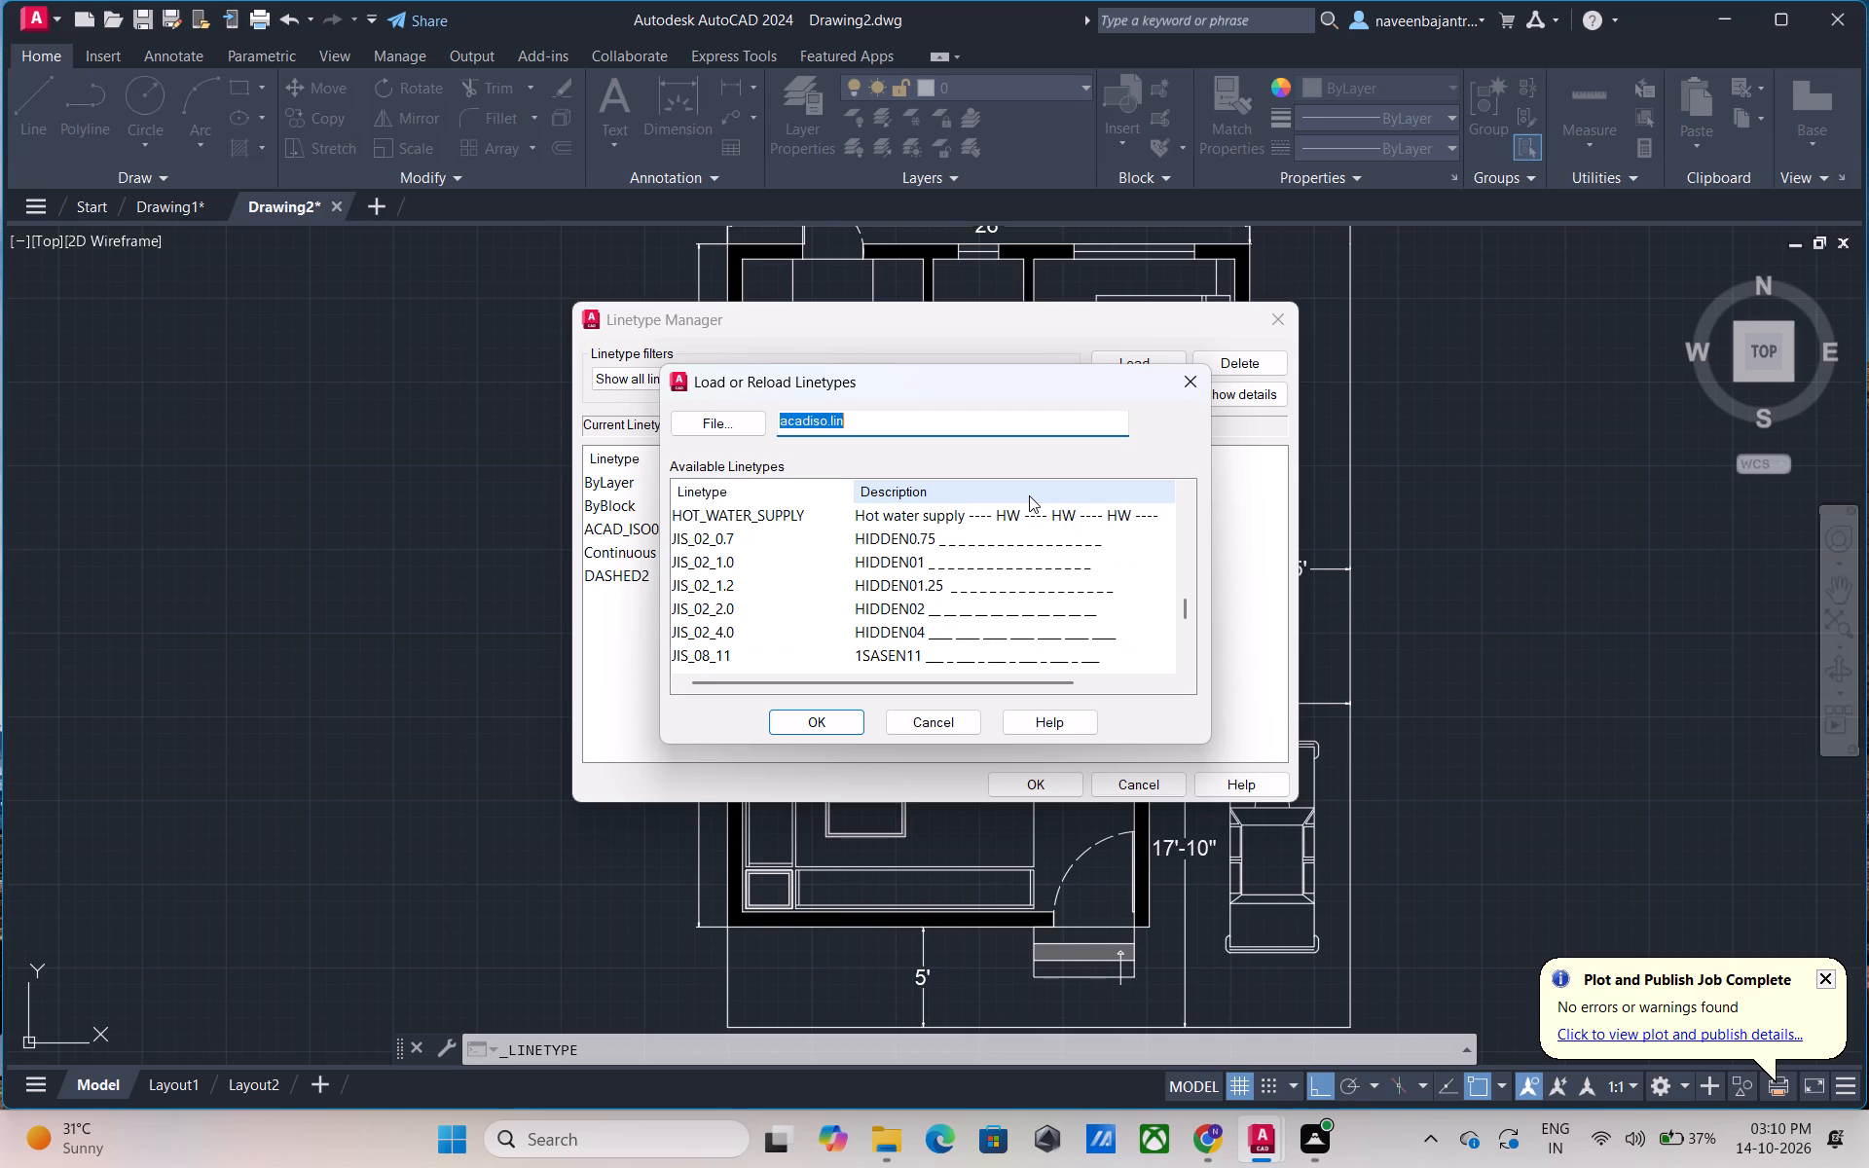
{"action": "scroll", "coordinate": [1029, 495], "scroll_direction": "down", "scroll_amount": 1}
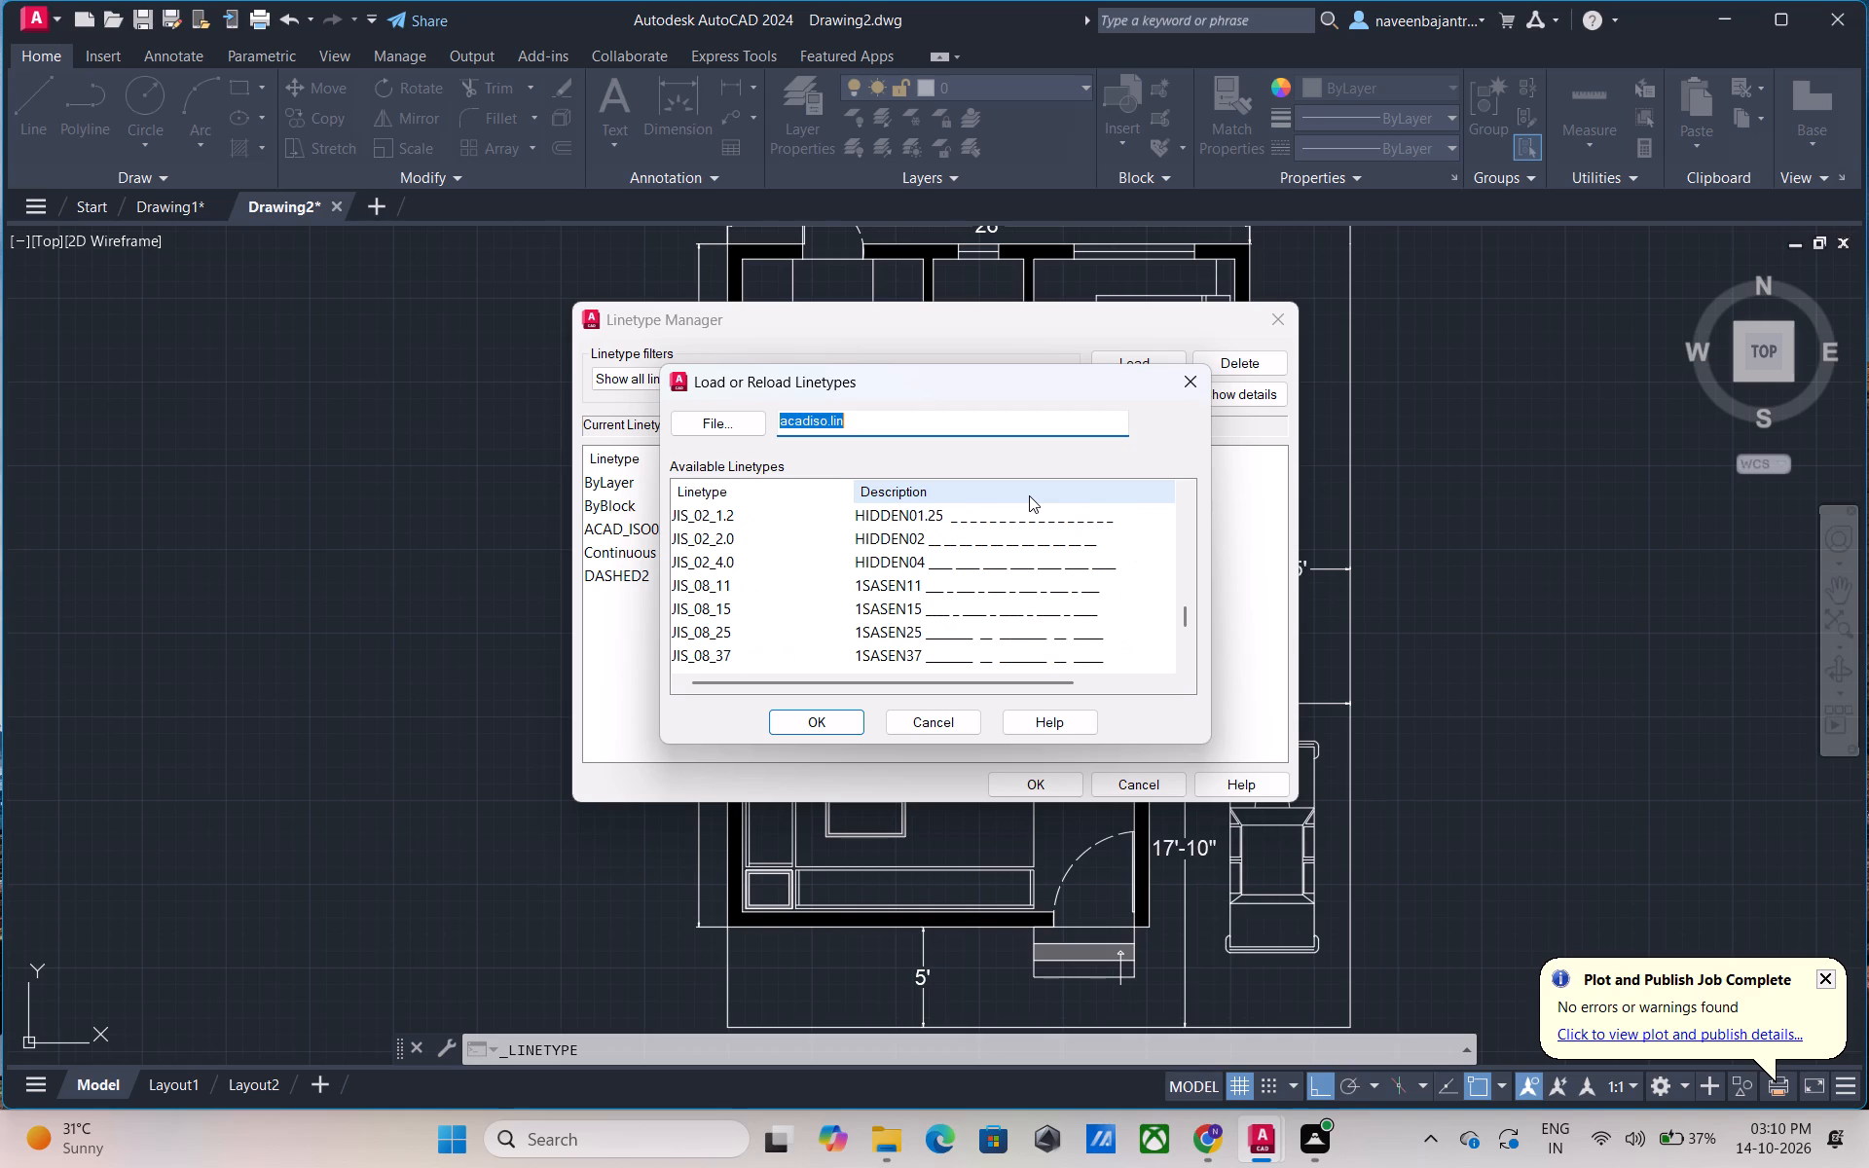
{"action": "scroll", "coordinate": [1029, 495], "scroll_direction": "down", "scroll_amount": 1}
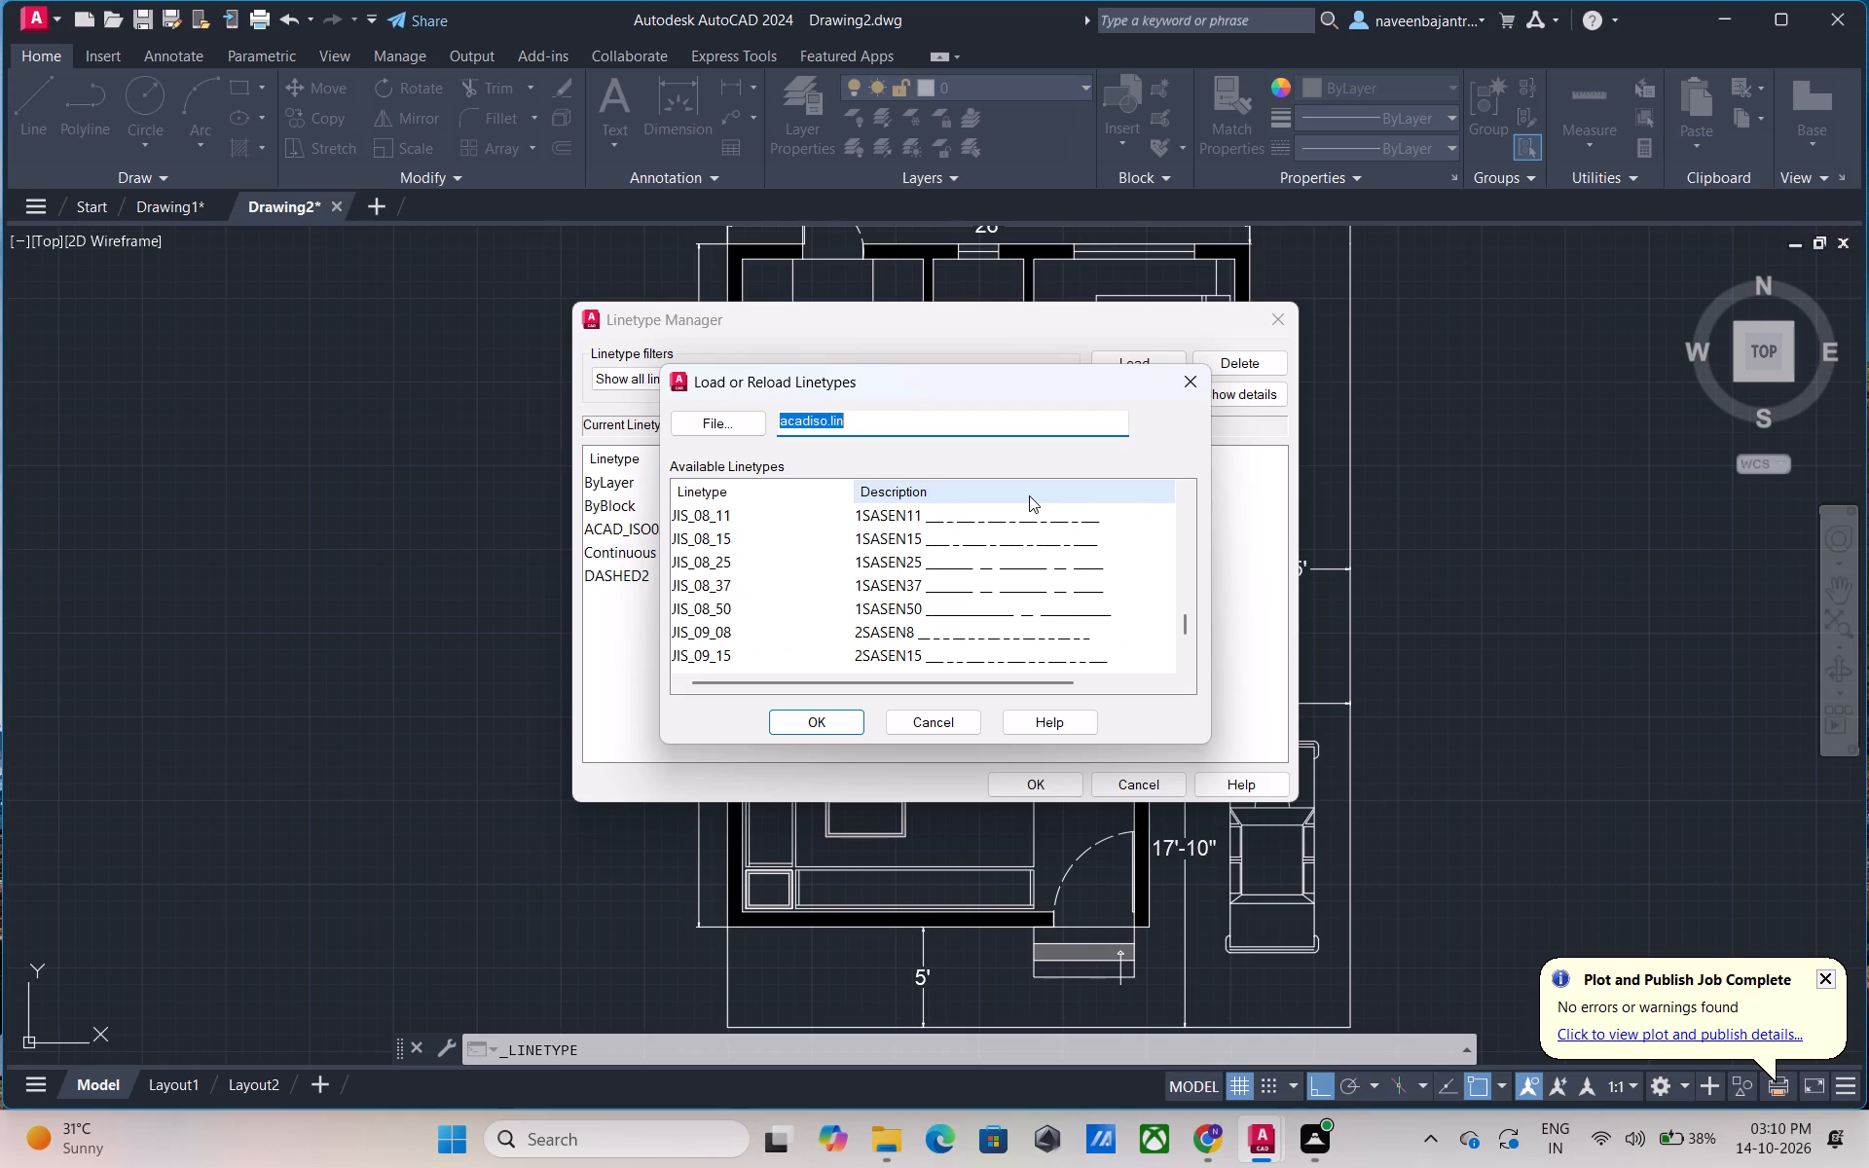
{"action": "scroll", "coordinate": [1029, 495], "scroll_direction": "down", "scroll_amount": 1}
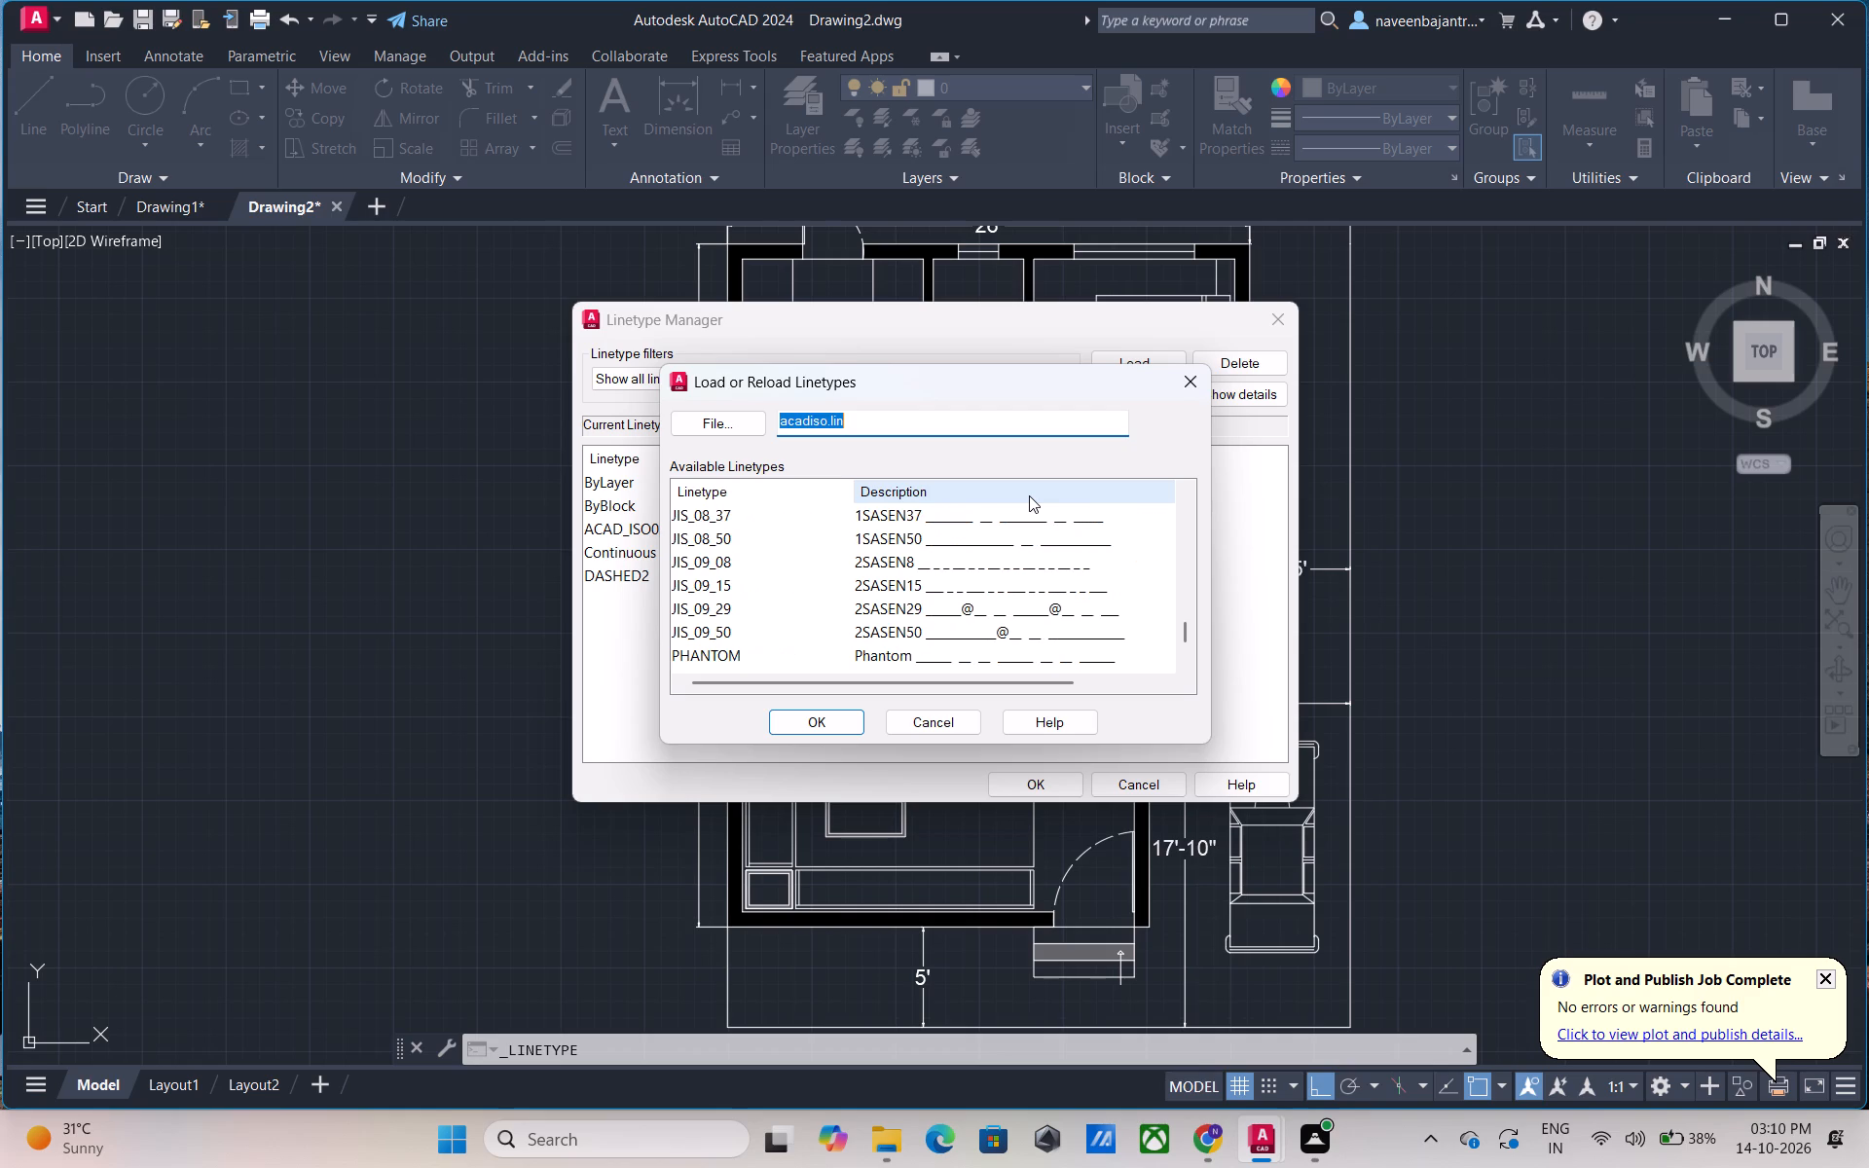
{"action": "scroll", "coordinate": [1029, 495], "scroll_direction": "down", "scroll_amount": 2}
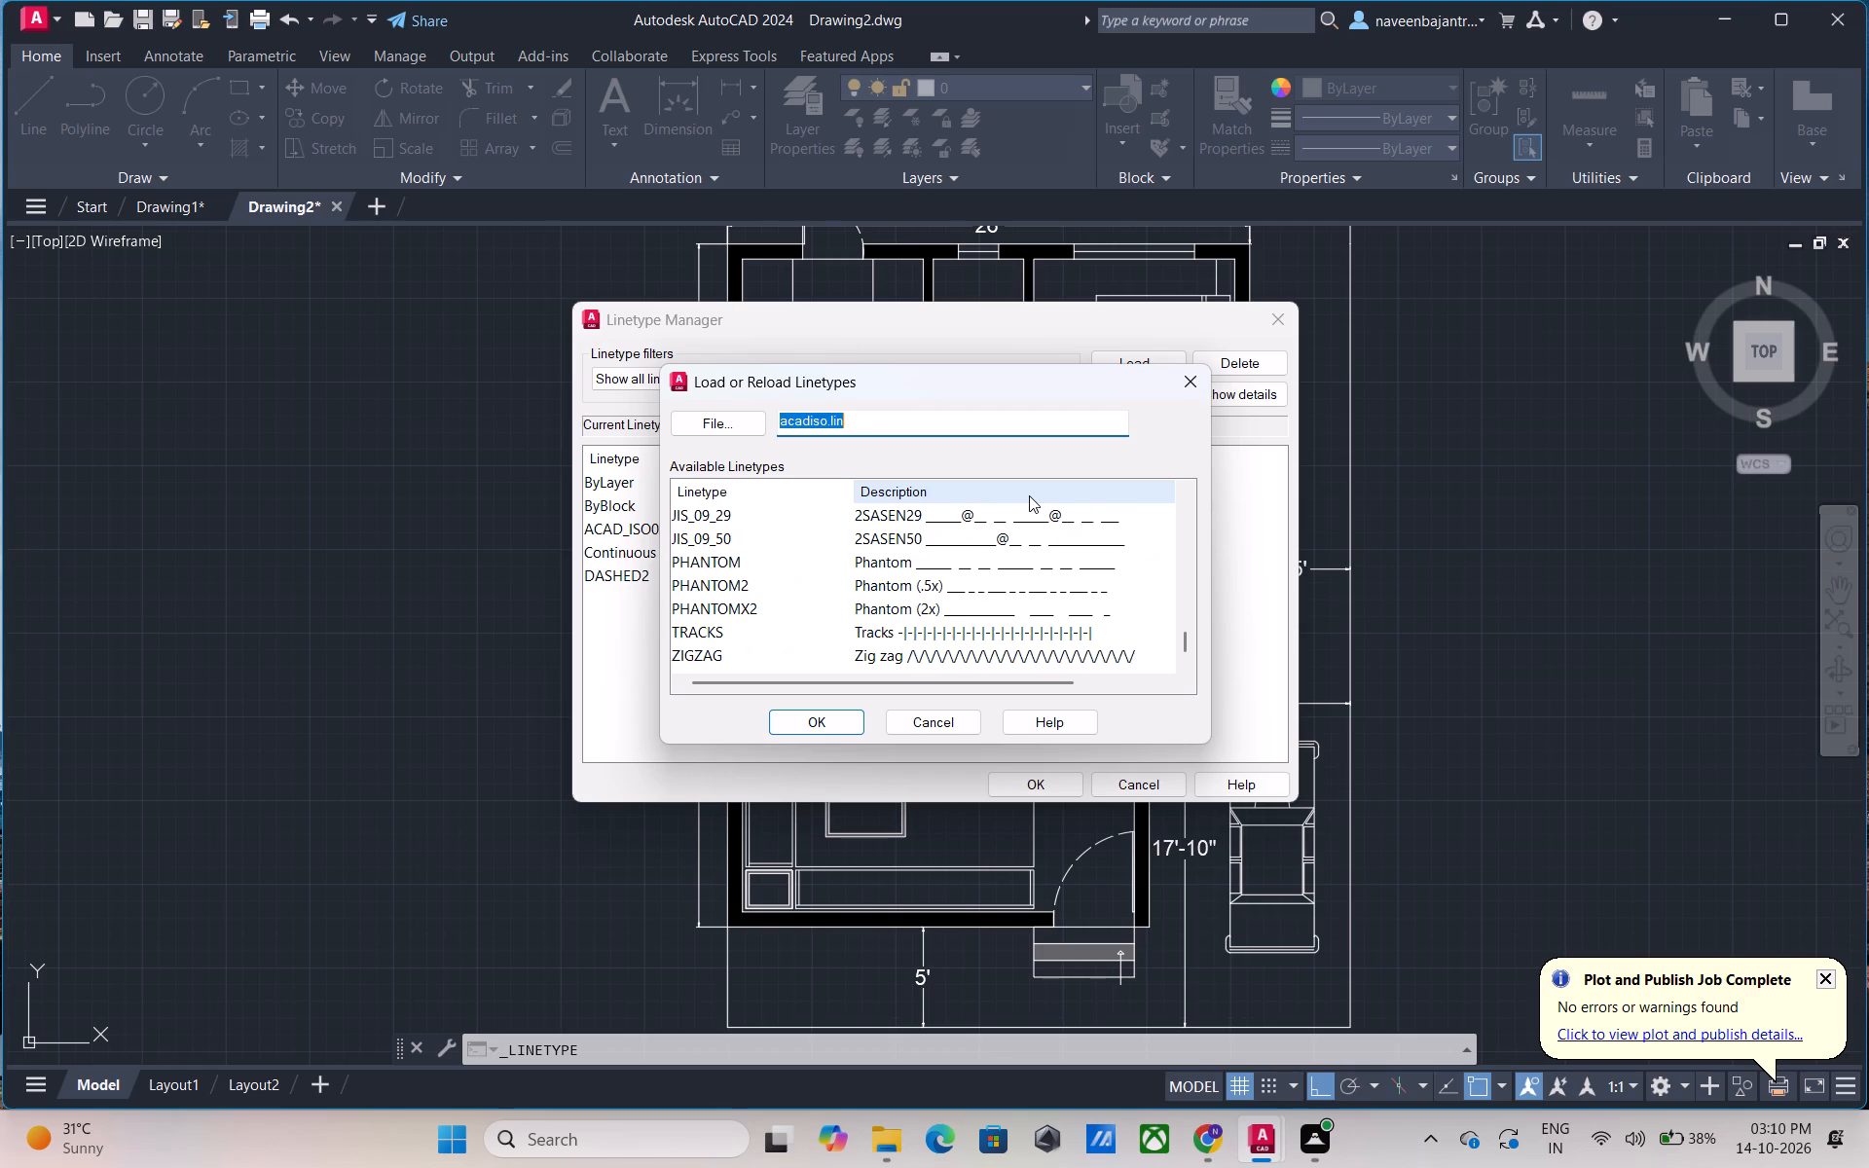
{"action": "scroll", "coordinate": [1029, 495], "scroll_direction": "down", "scroll_amount": 2}
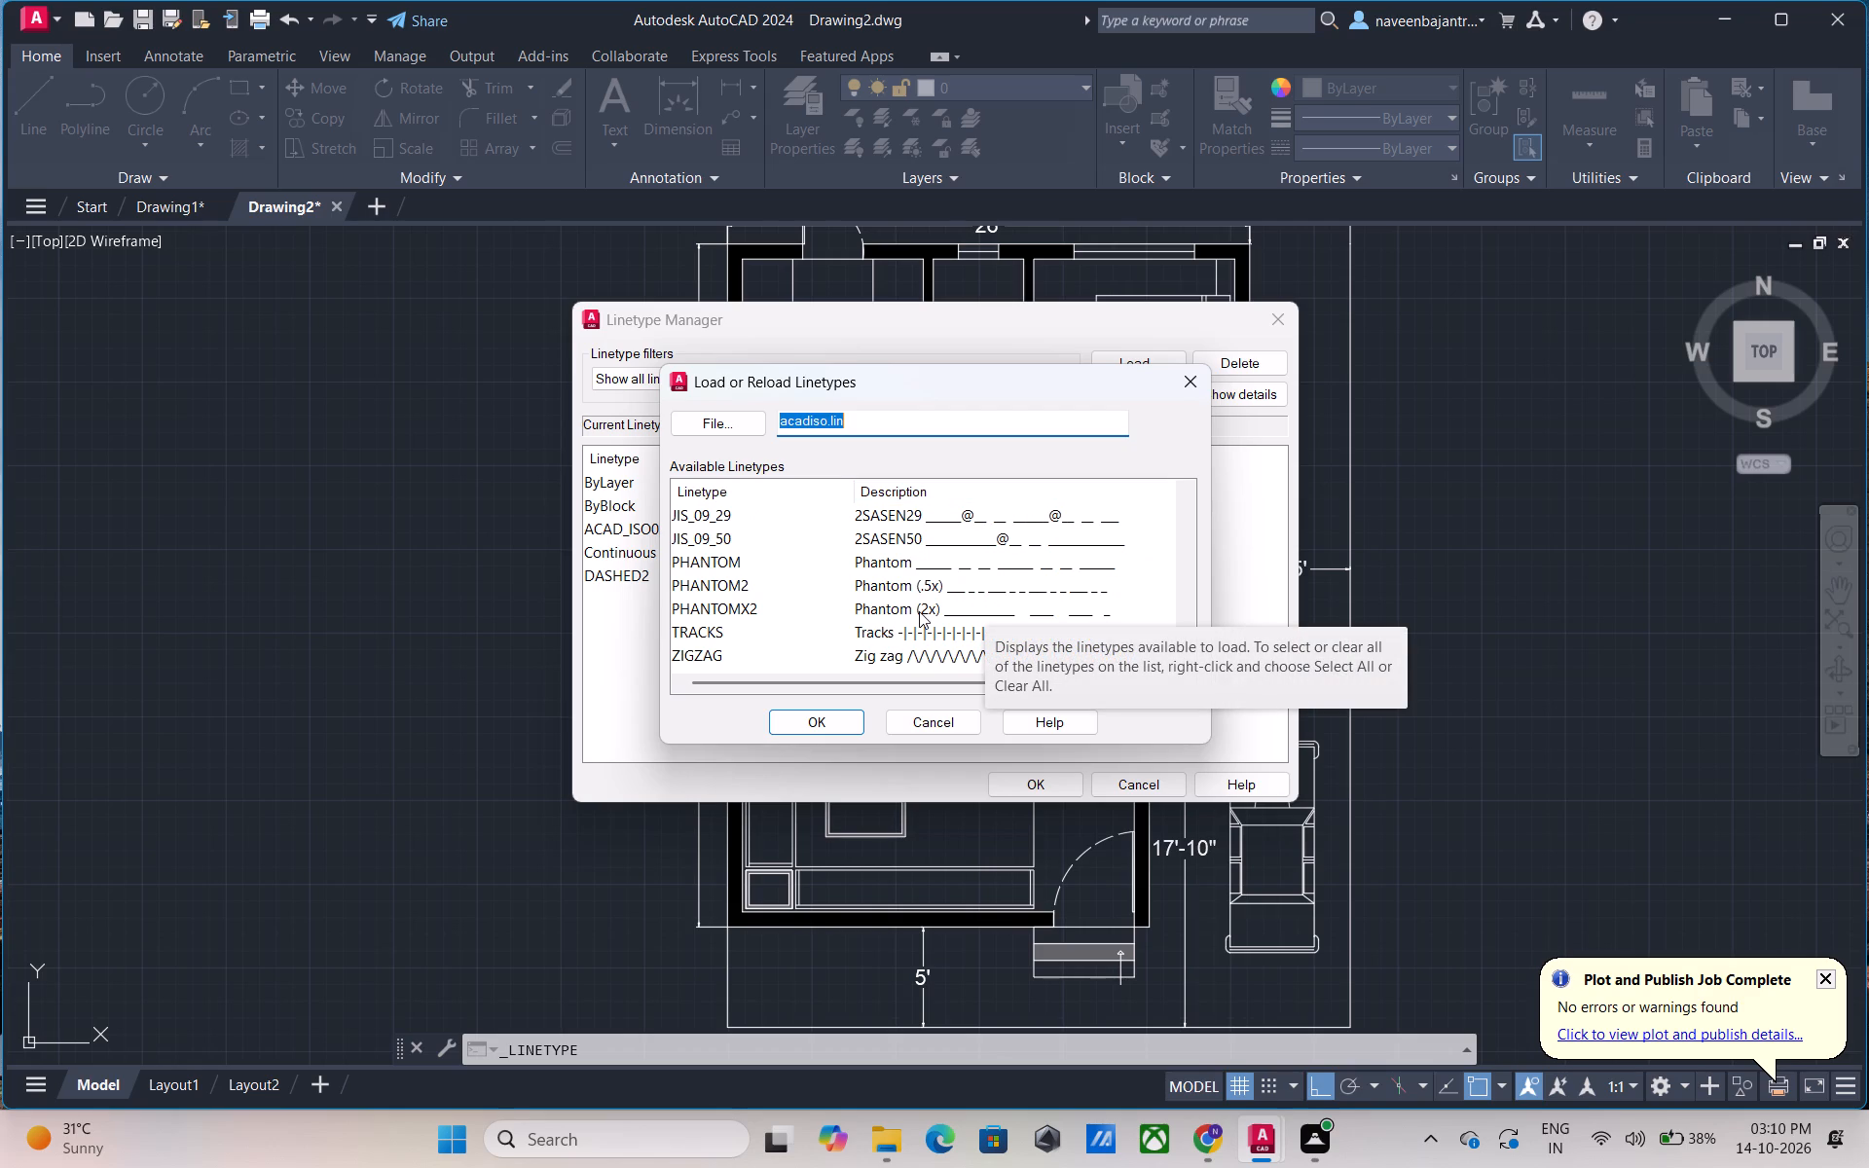
{"action": "scroll", "coordinate": [919, 611], "scroll_direction": "up", "scroll_amount": 1}
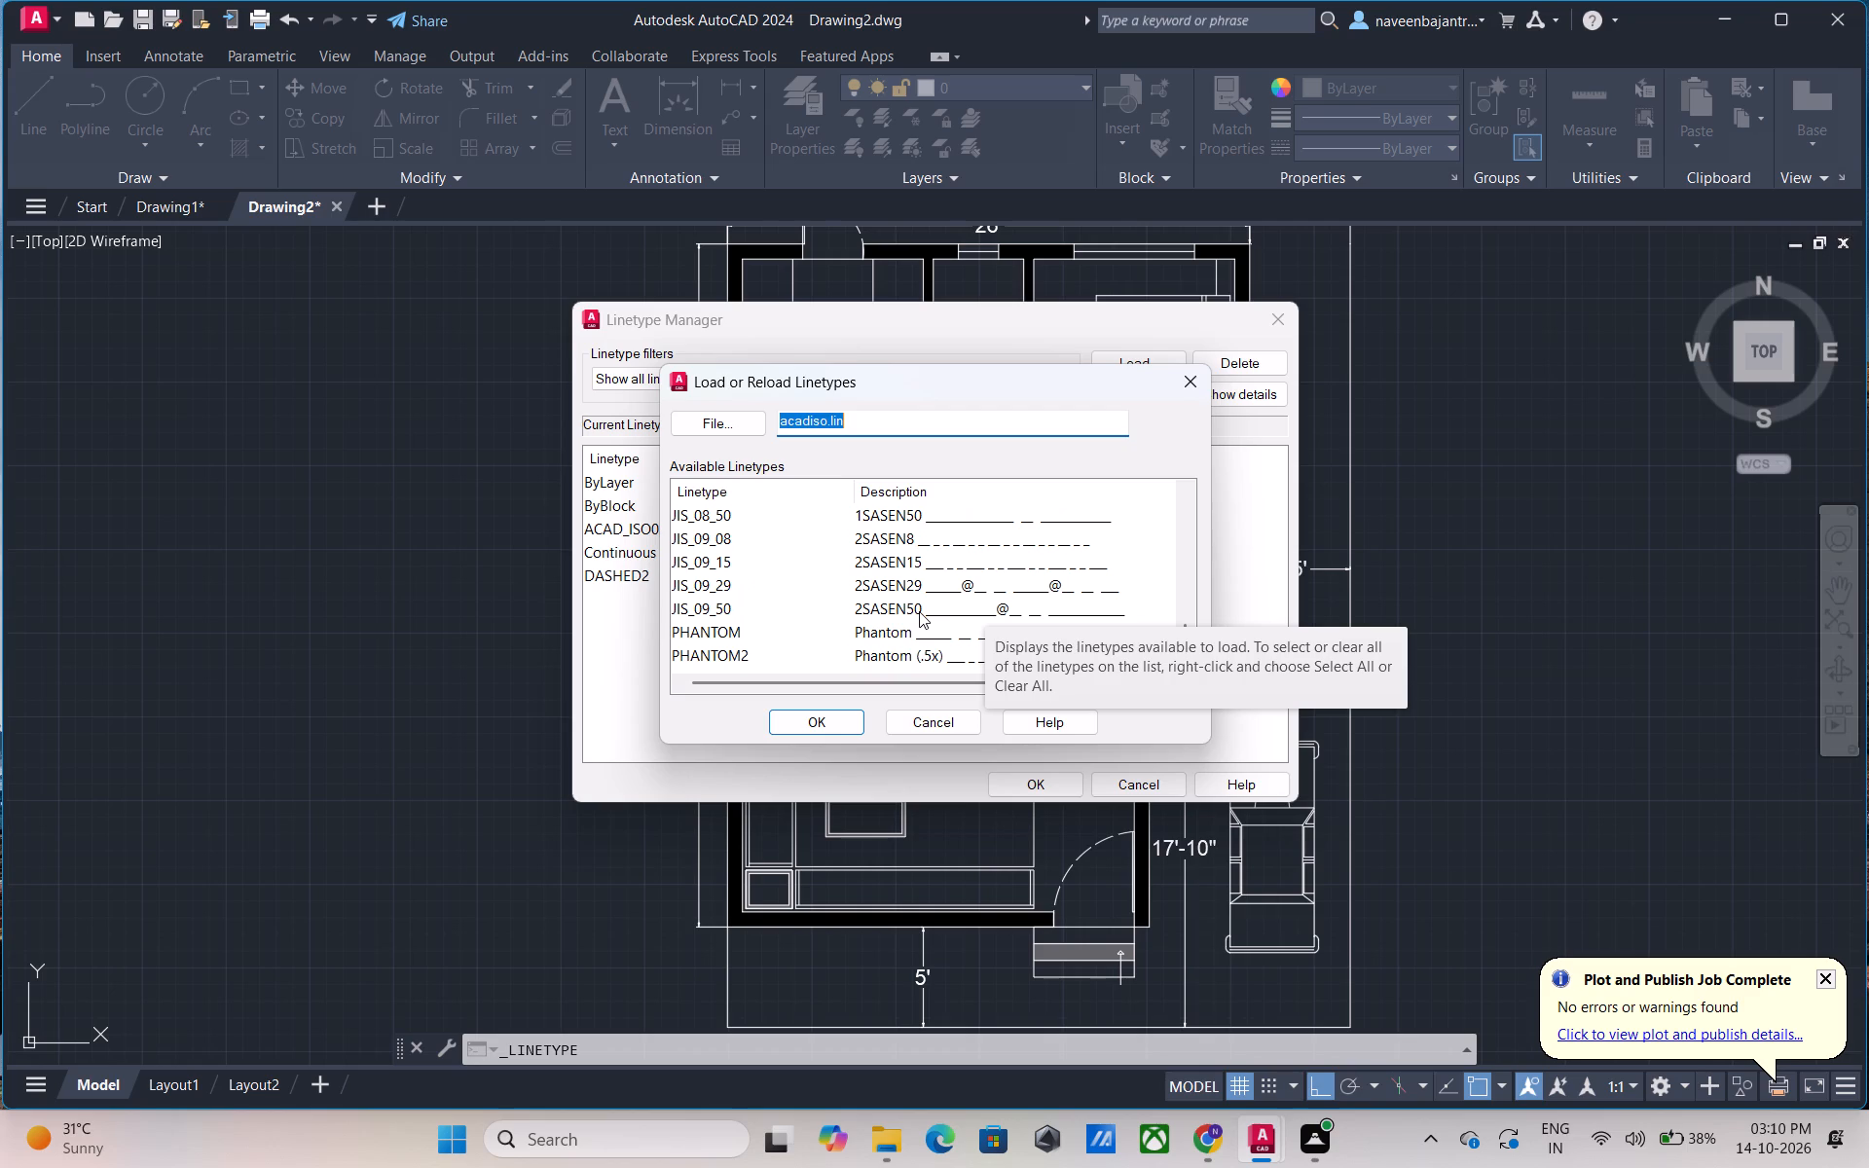
{"action": "scroll", "coordinate": [919, 611], "scroll_direction": "up", "scroll_amount": 1}
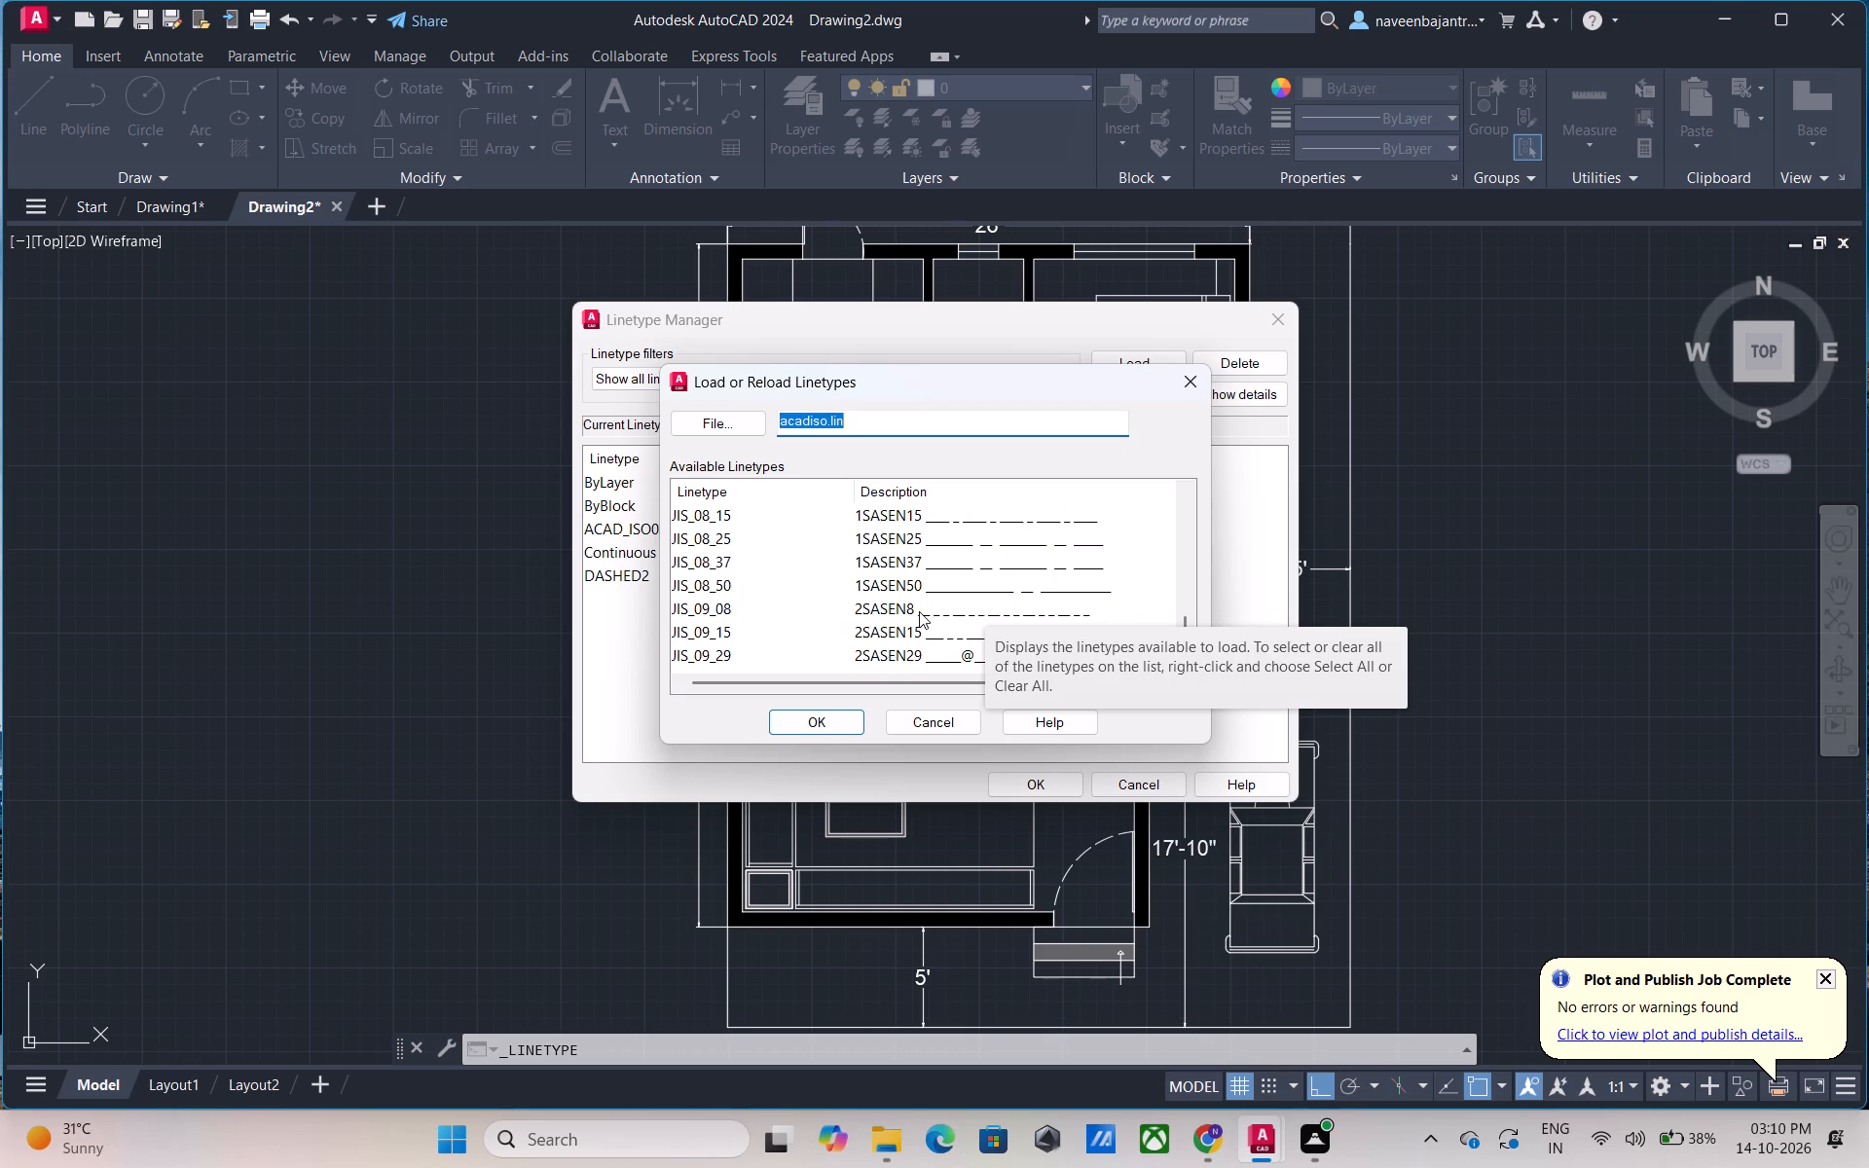
{"action": "scroll", "coordinate": [919, 611], "scroll_direction": "up", "scroll_amount": 1}
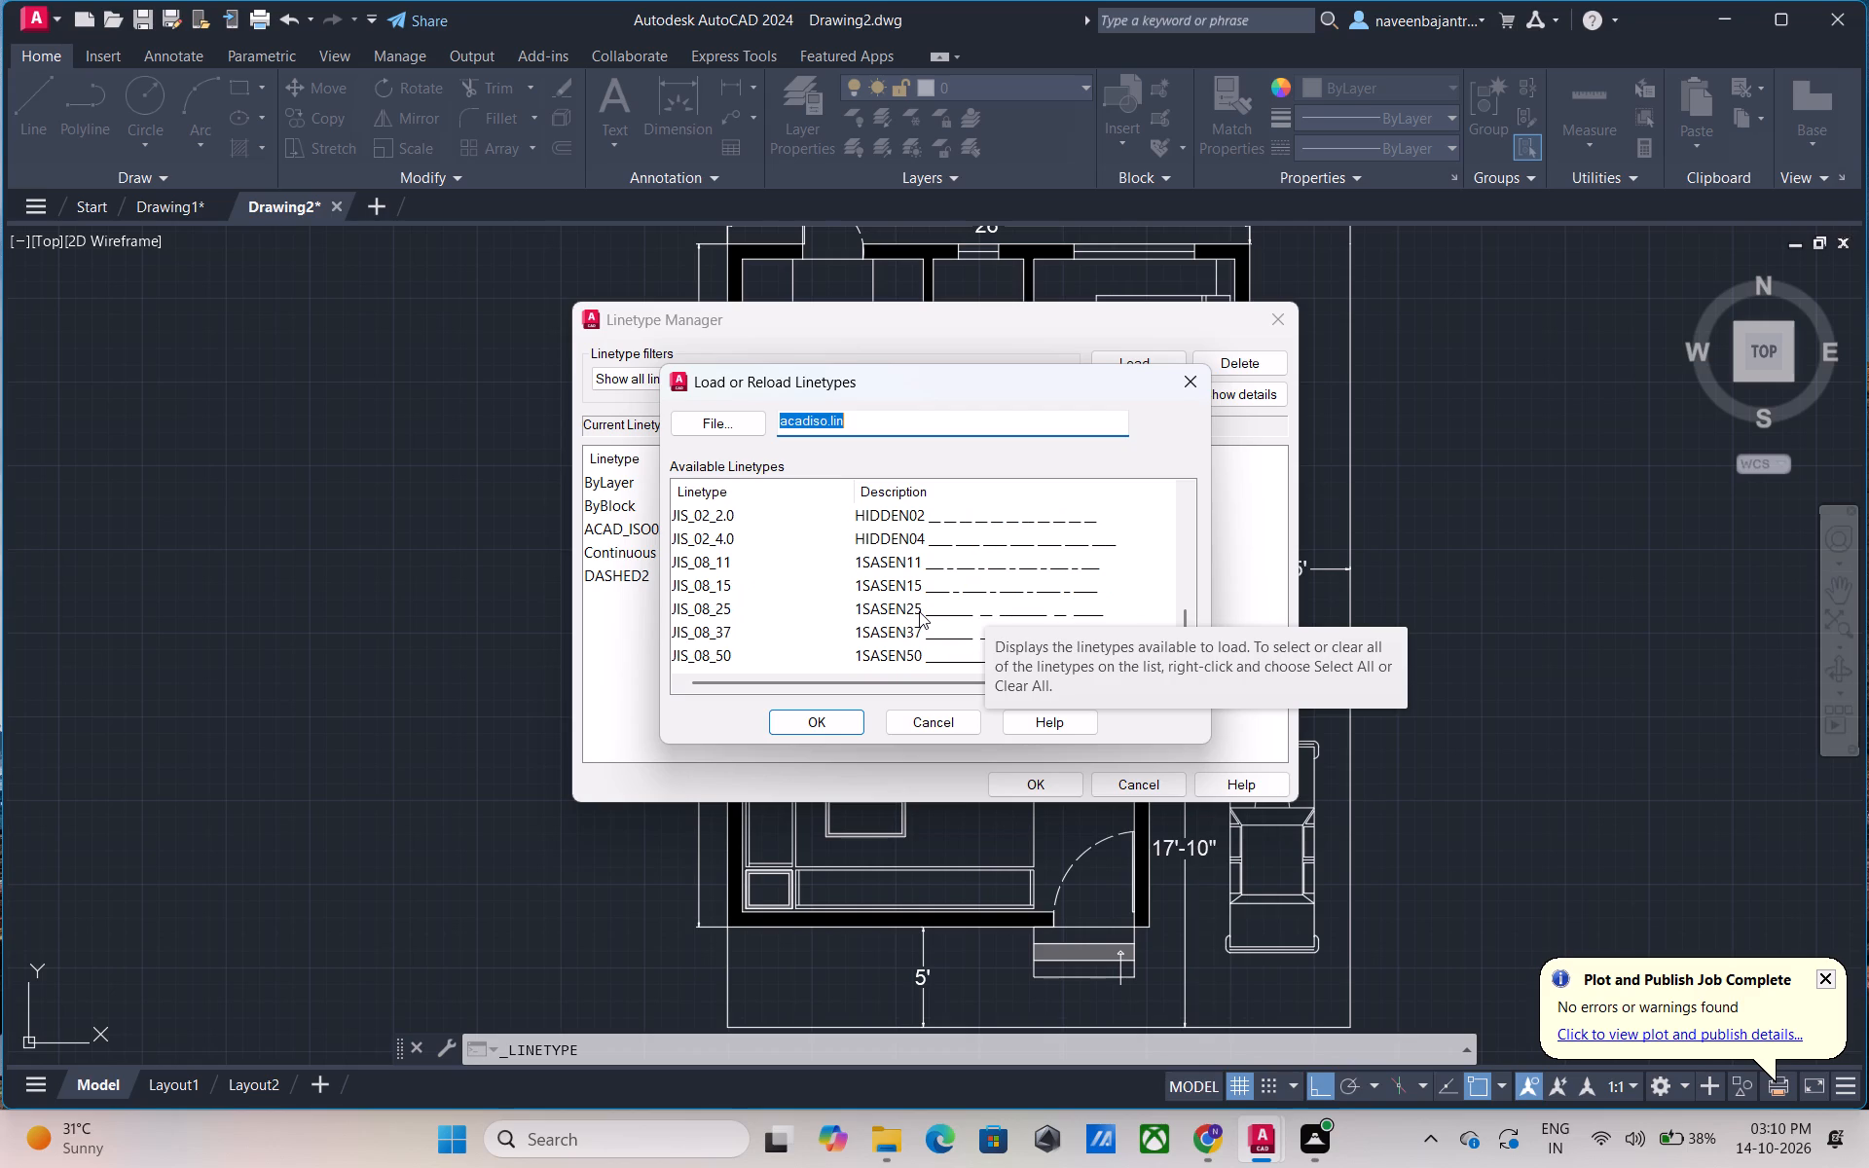
{"action": "scroll", "coordinate": [919, 611], "scroll_direction": "up", "scroll_amount": 1}
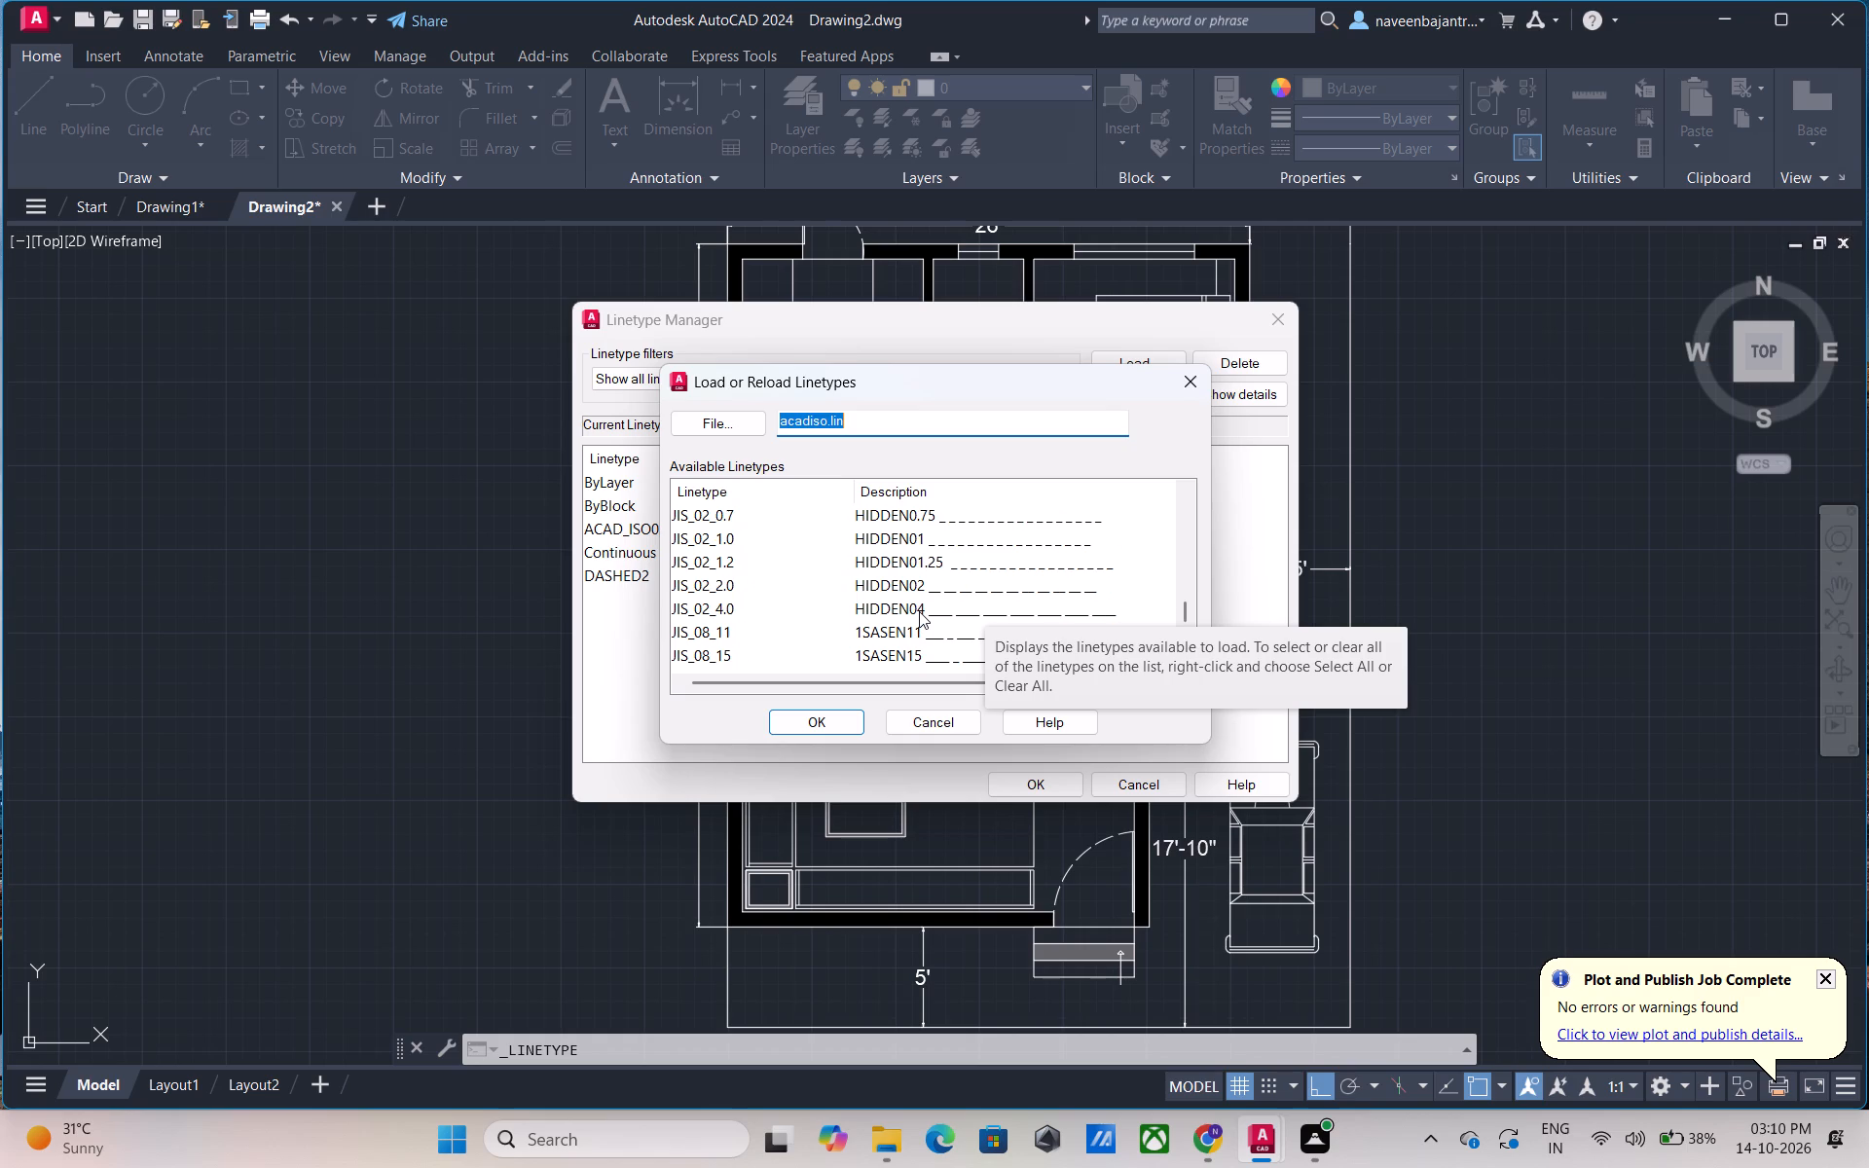
{"action": "scroll", "coordinate": [919, 611], "scroll_direction": "up", "scroll_amount": 1}
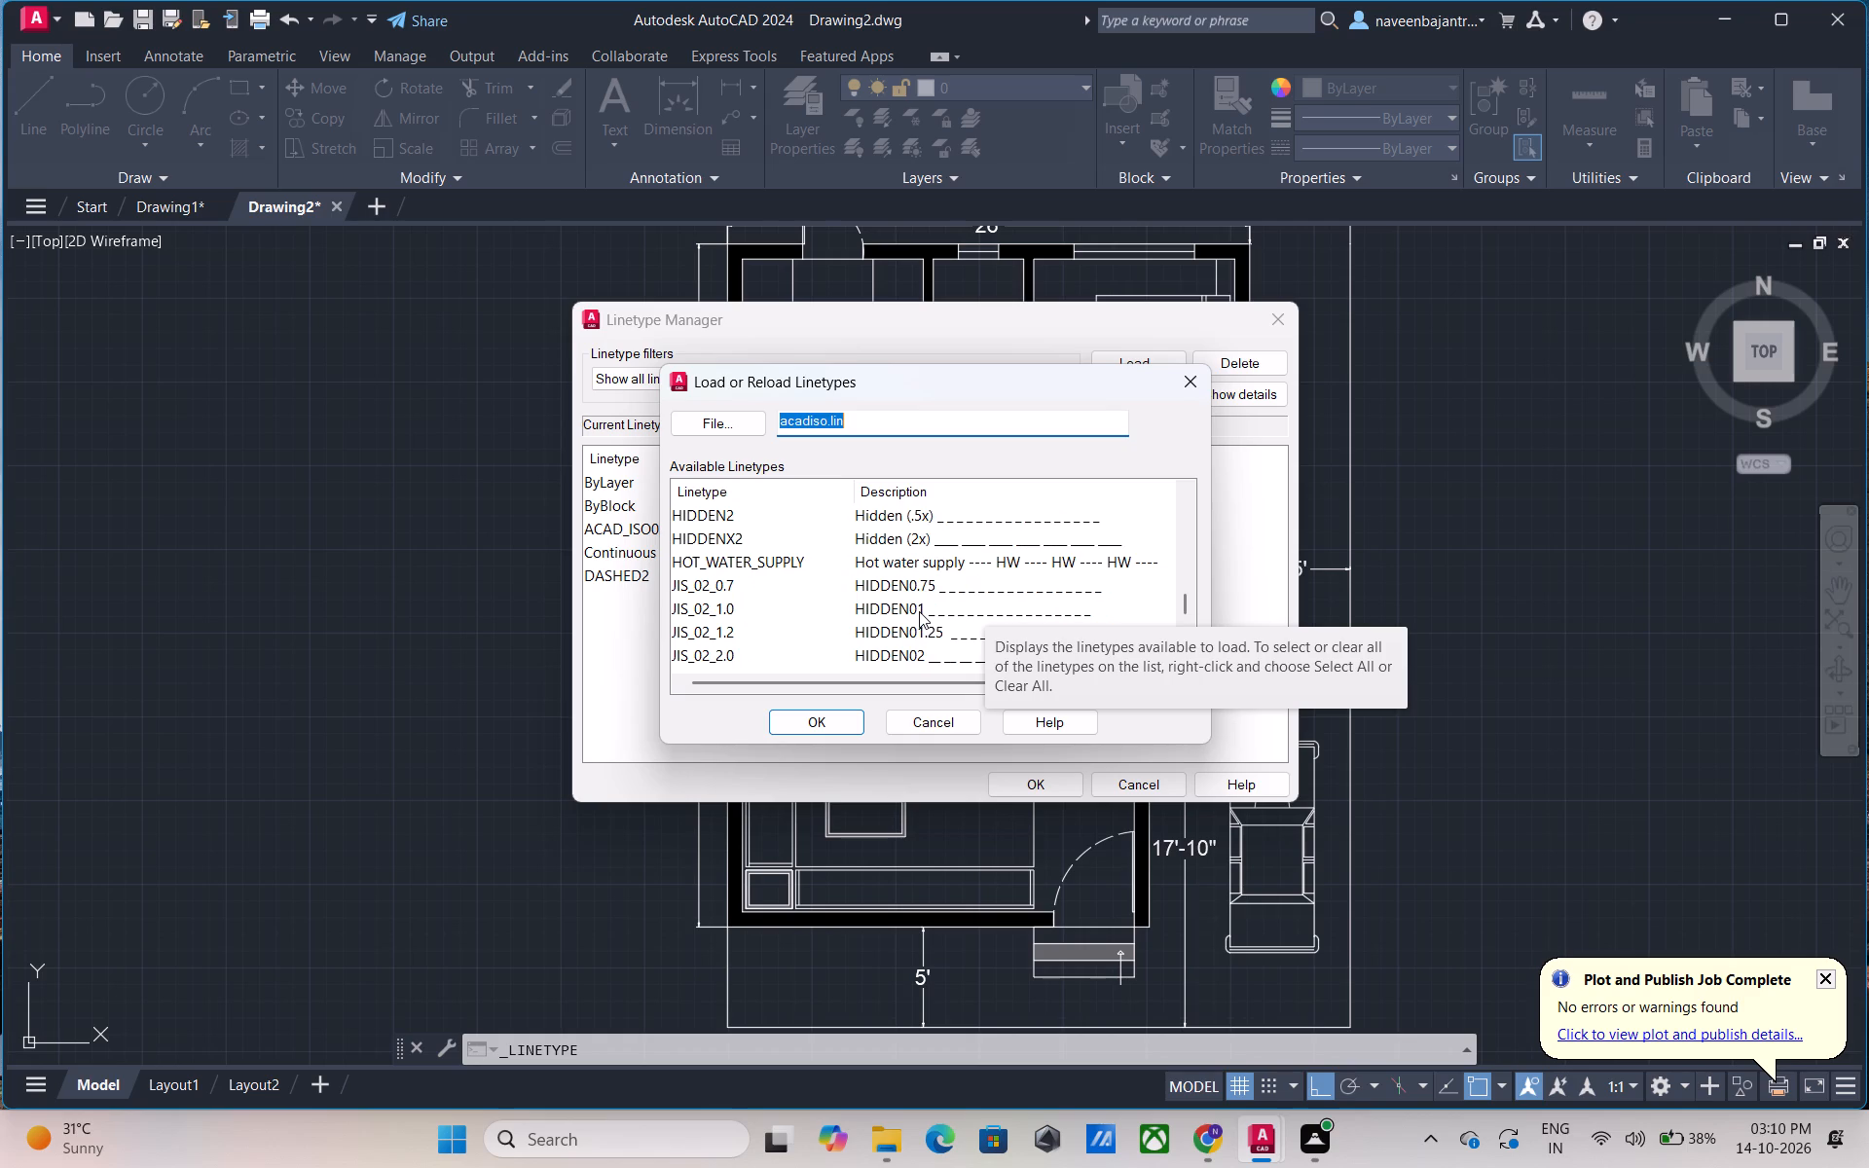
{"action": "scroll", "coordinate": [919, 611], "scroll_direction": "up", "scroll_amount": 1}
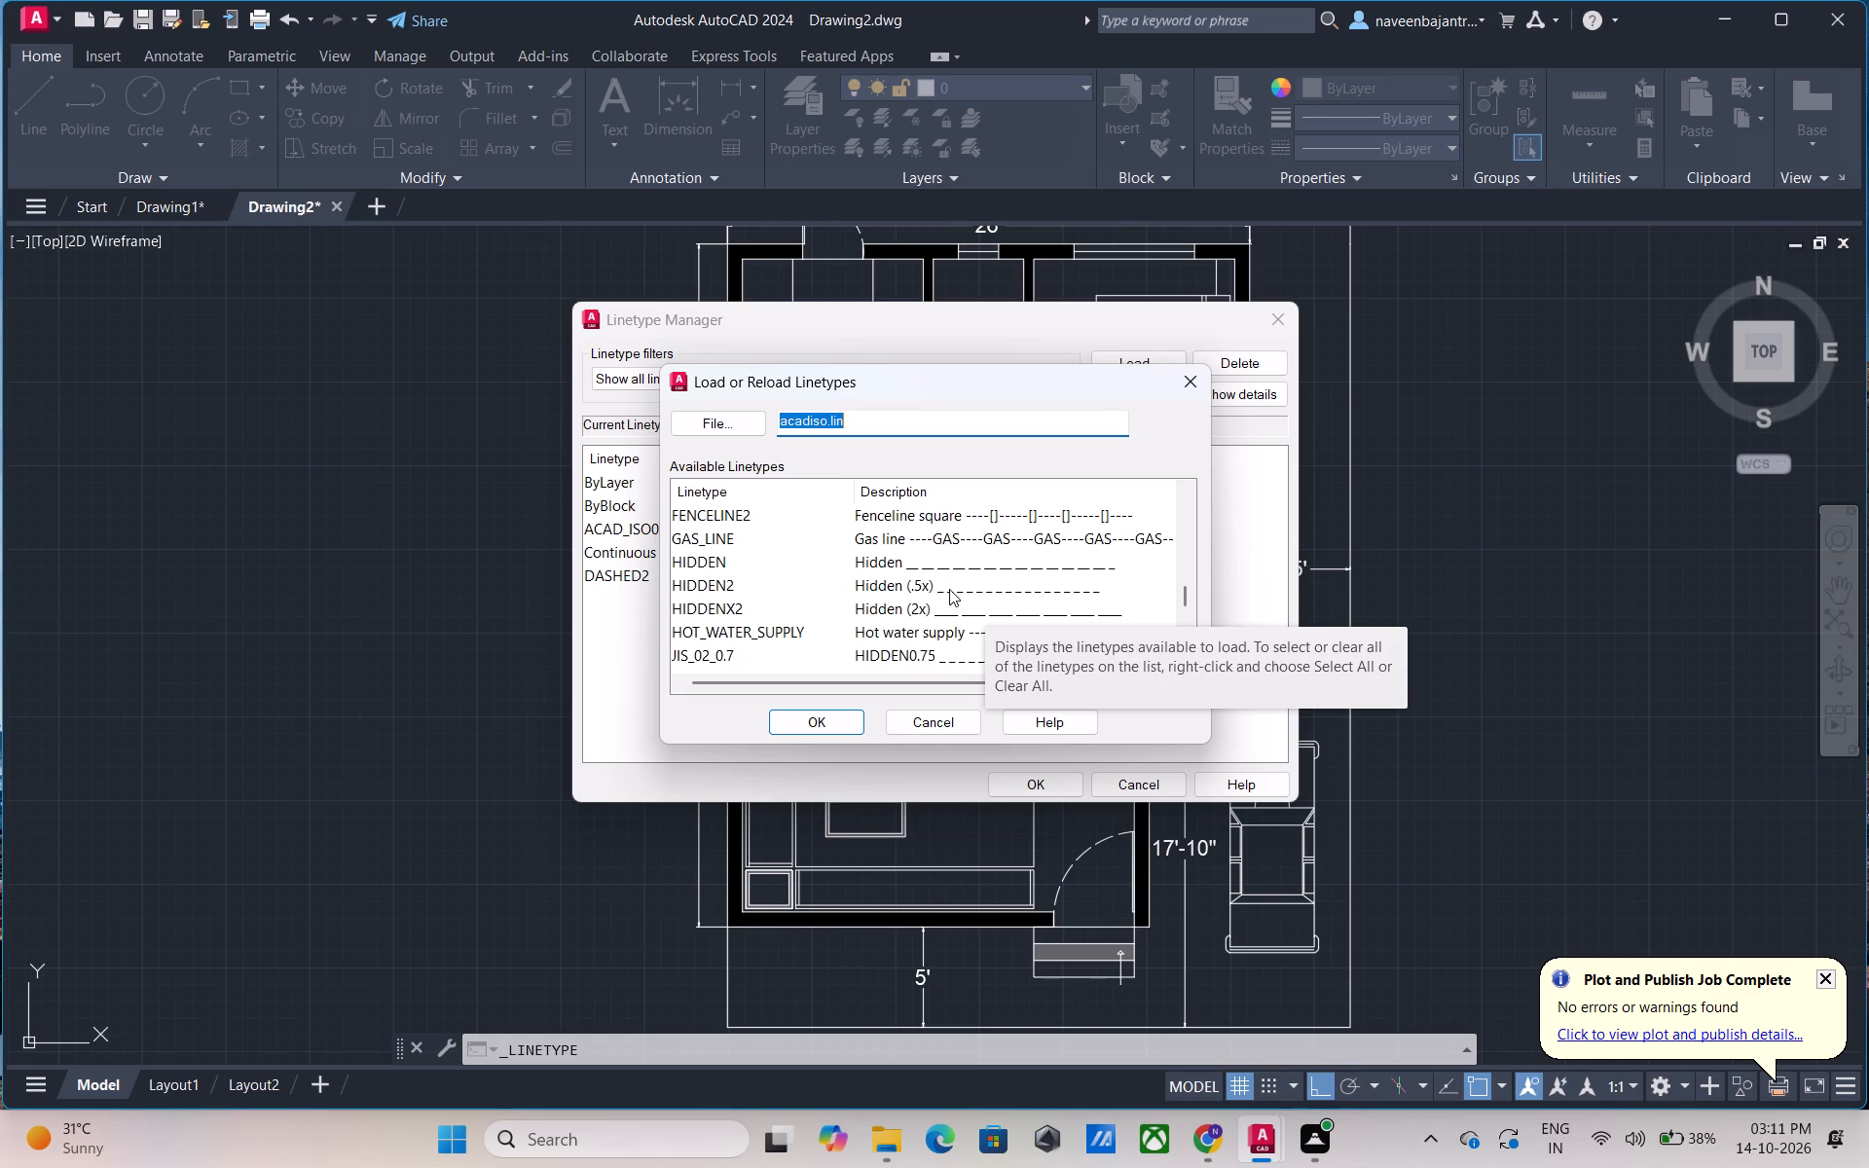
{"action": "scroll", "coordinate": [949, 589], "scroll_direction": "up", "scroll_amount": 1}
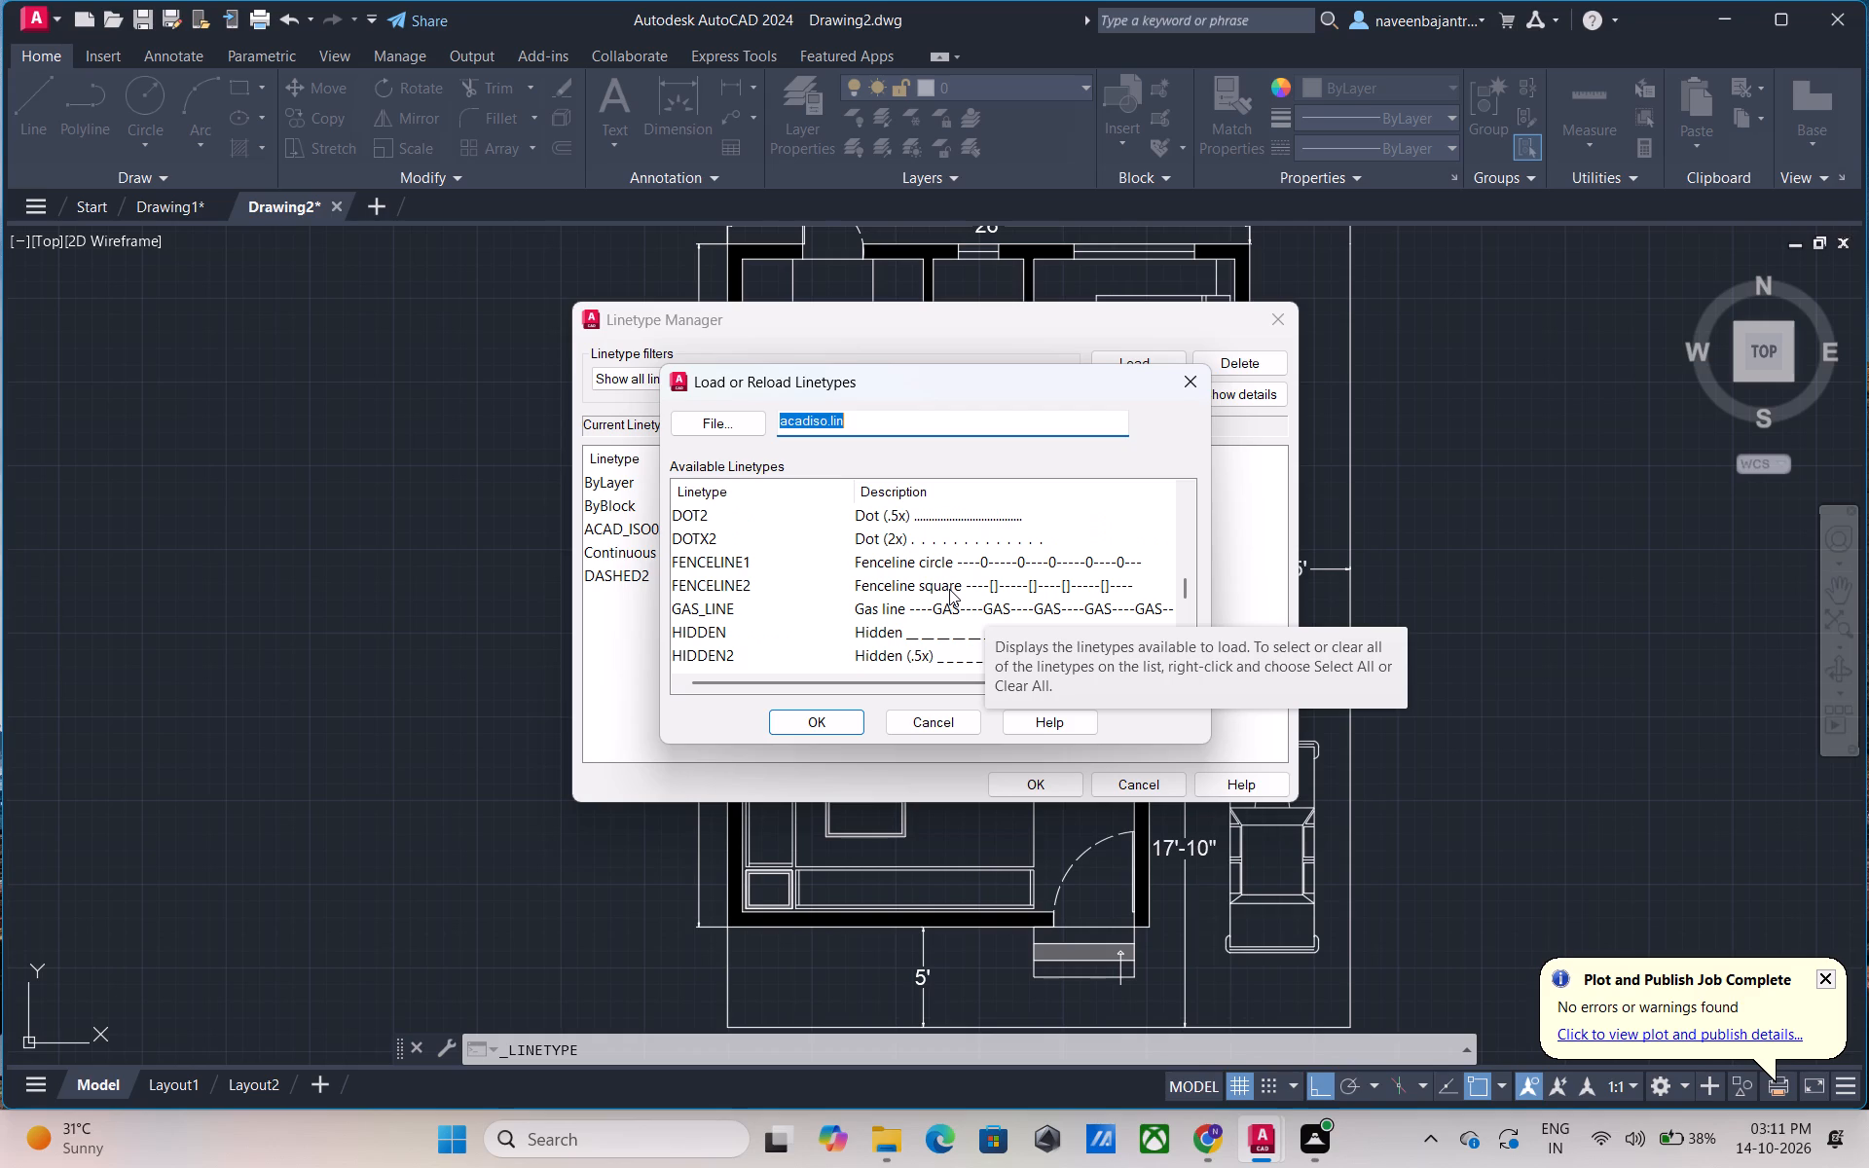
Review the acadiso.lin linetypes back up to the ISO entries, and leave the Linetype Manager without loading any.
{"action": "scroll", "coordinate": [949, 589], "scroll_direction": "up", "scroll_amount": 1}
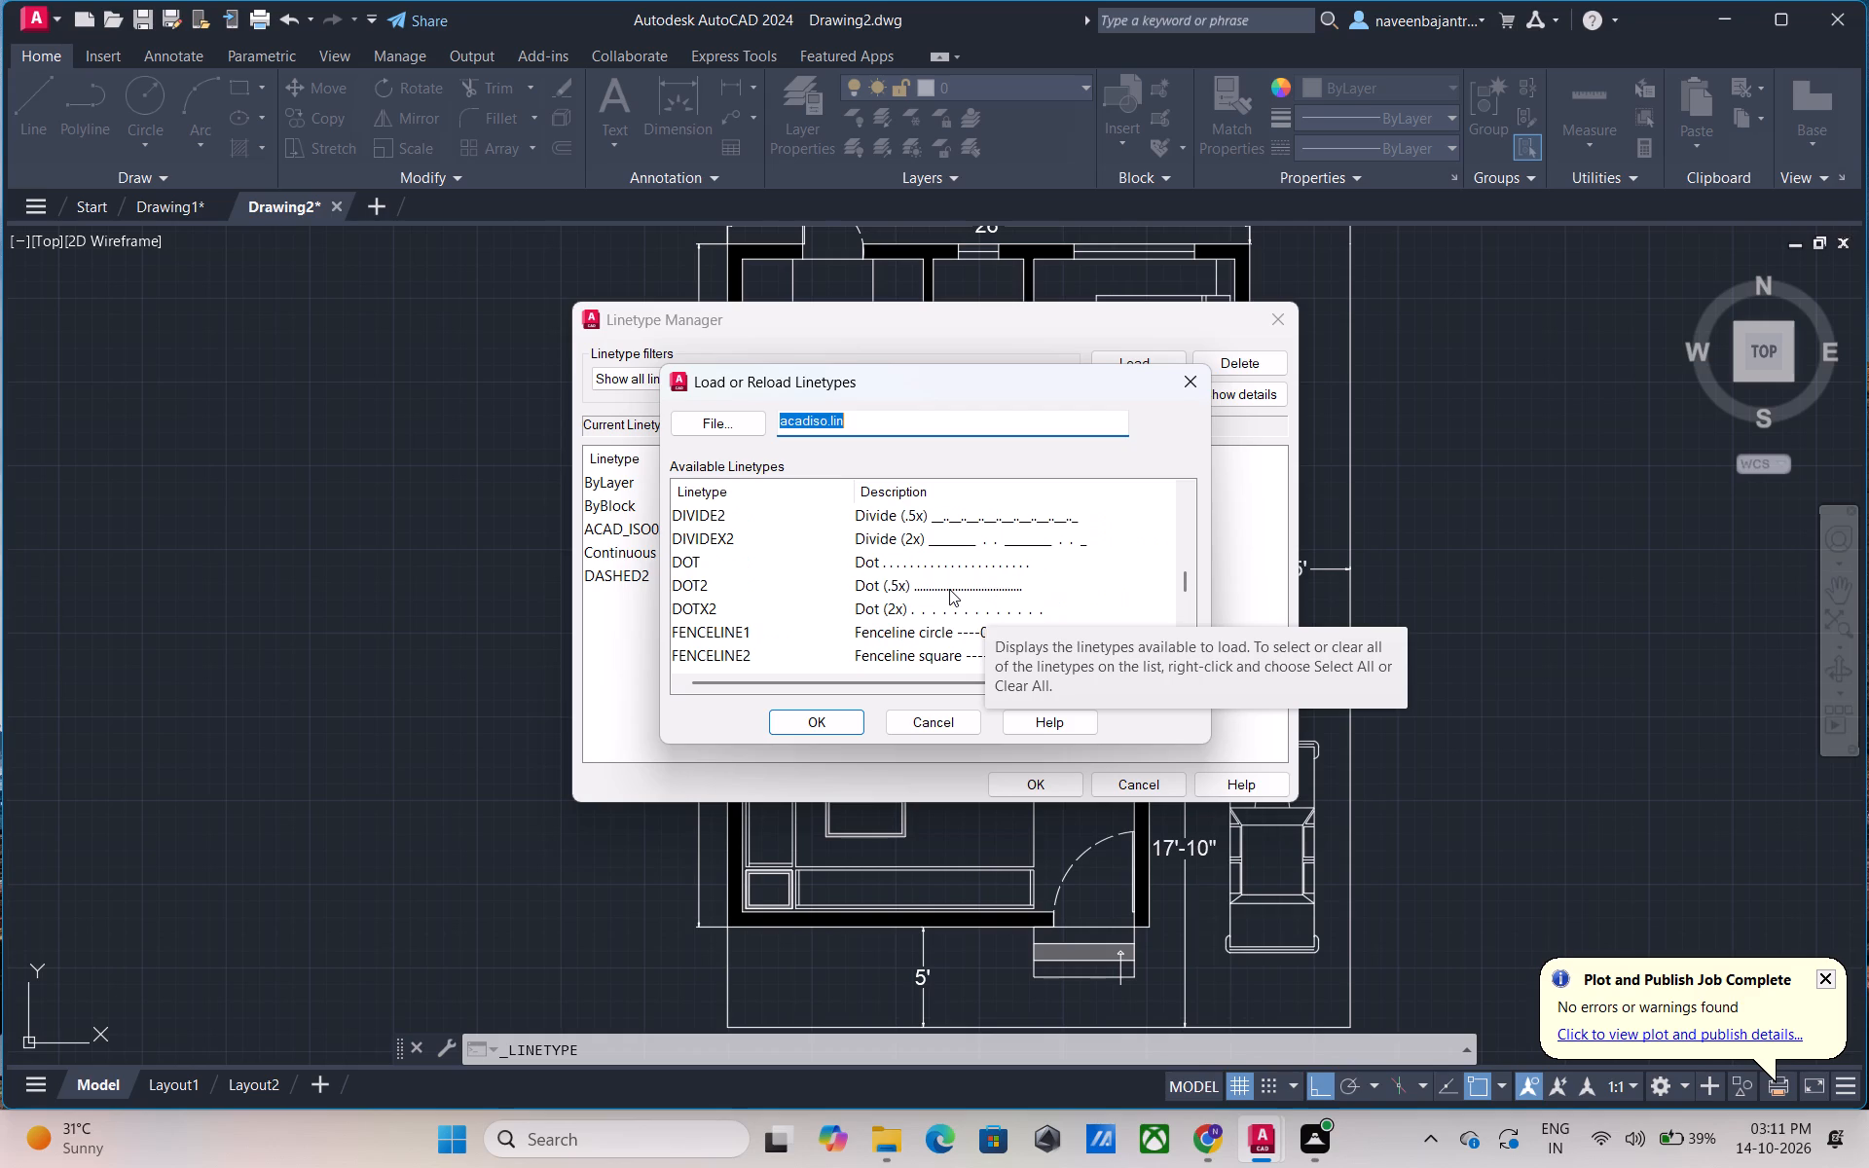
{"action": "scroll", "coordinate": [949, 589], "scroll_direction": "up", "scroll_amount": 1}
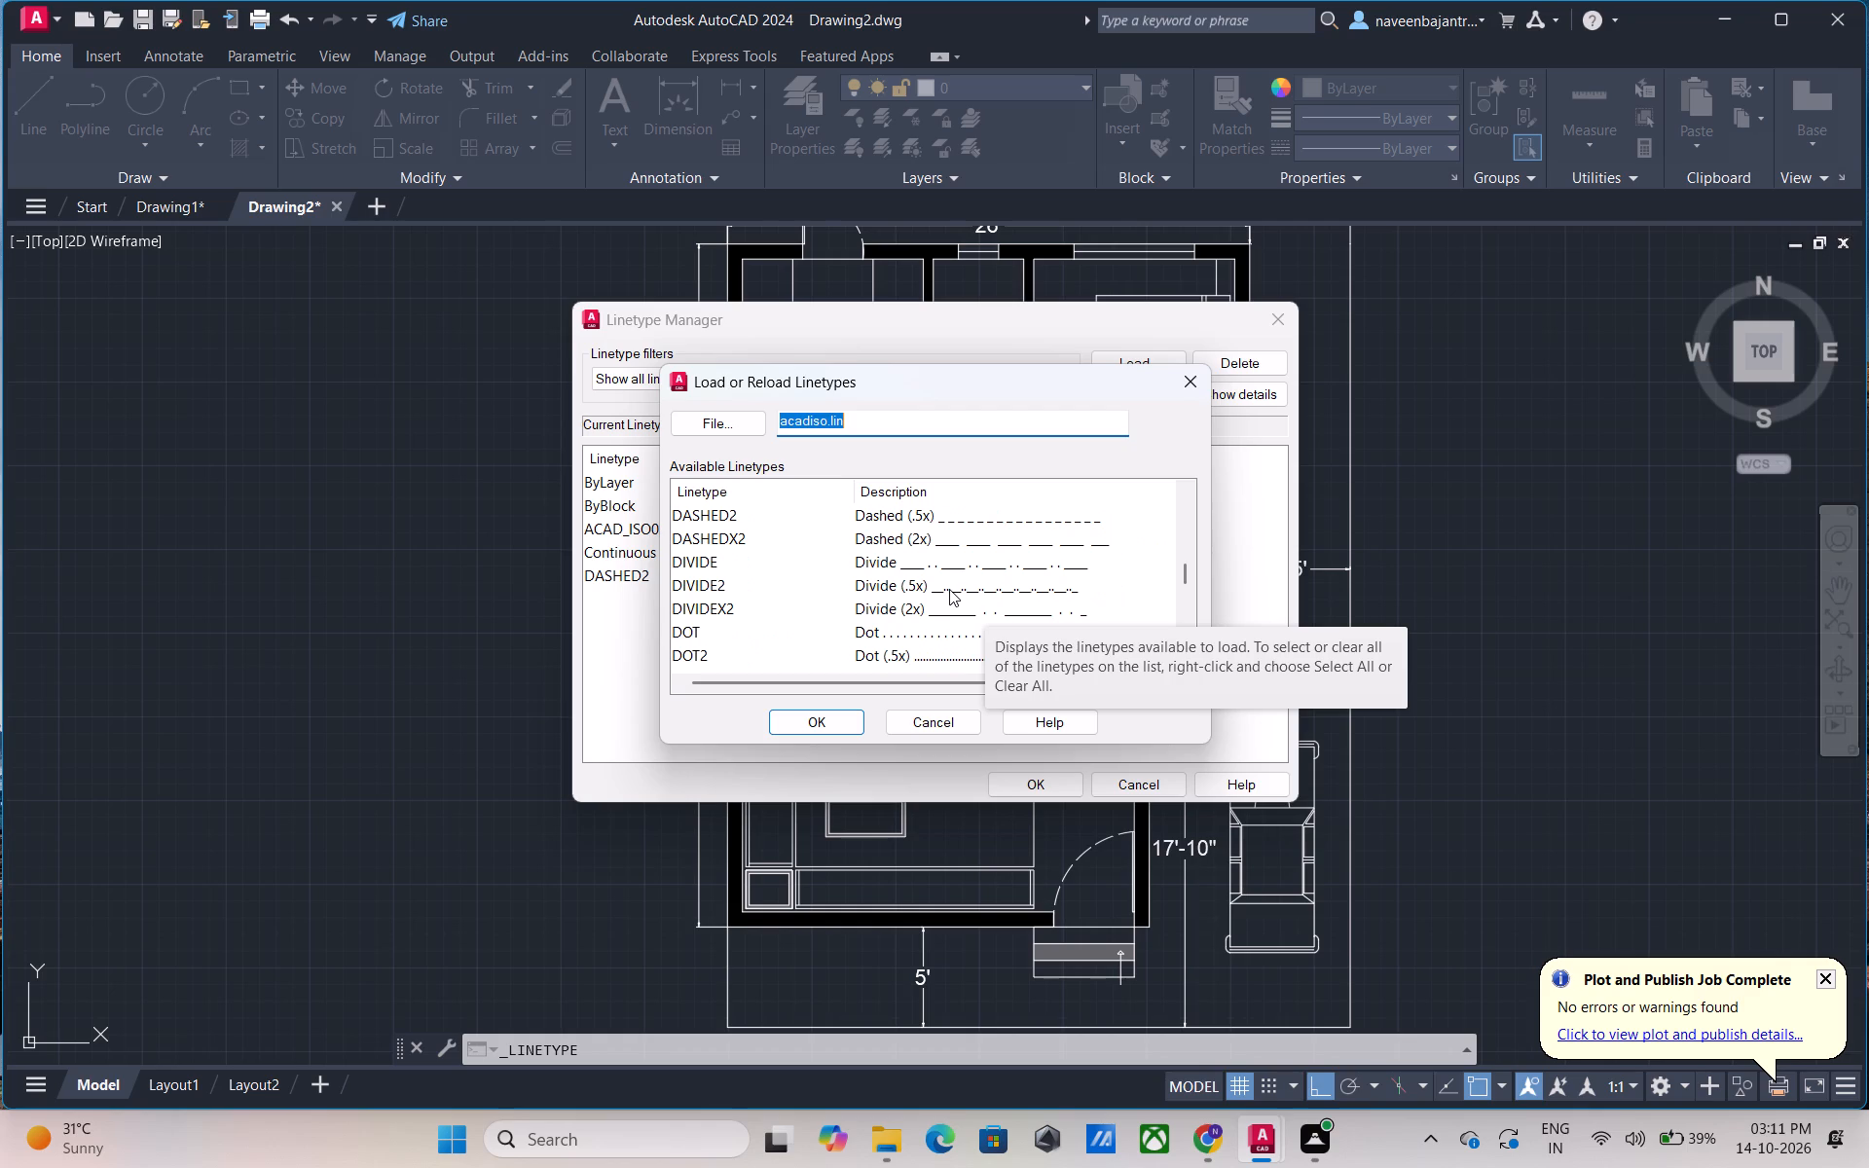
{"action": "scroll", "coordinate": [949, 589], "scroll_direction": "up", "scroll_amount": 1}
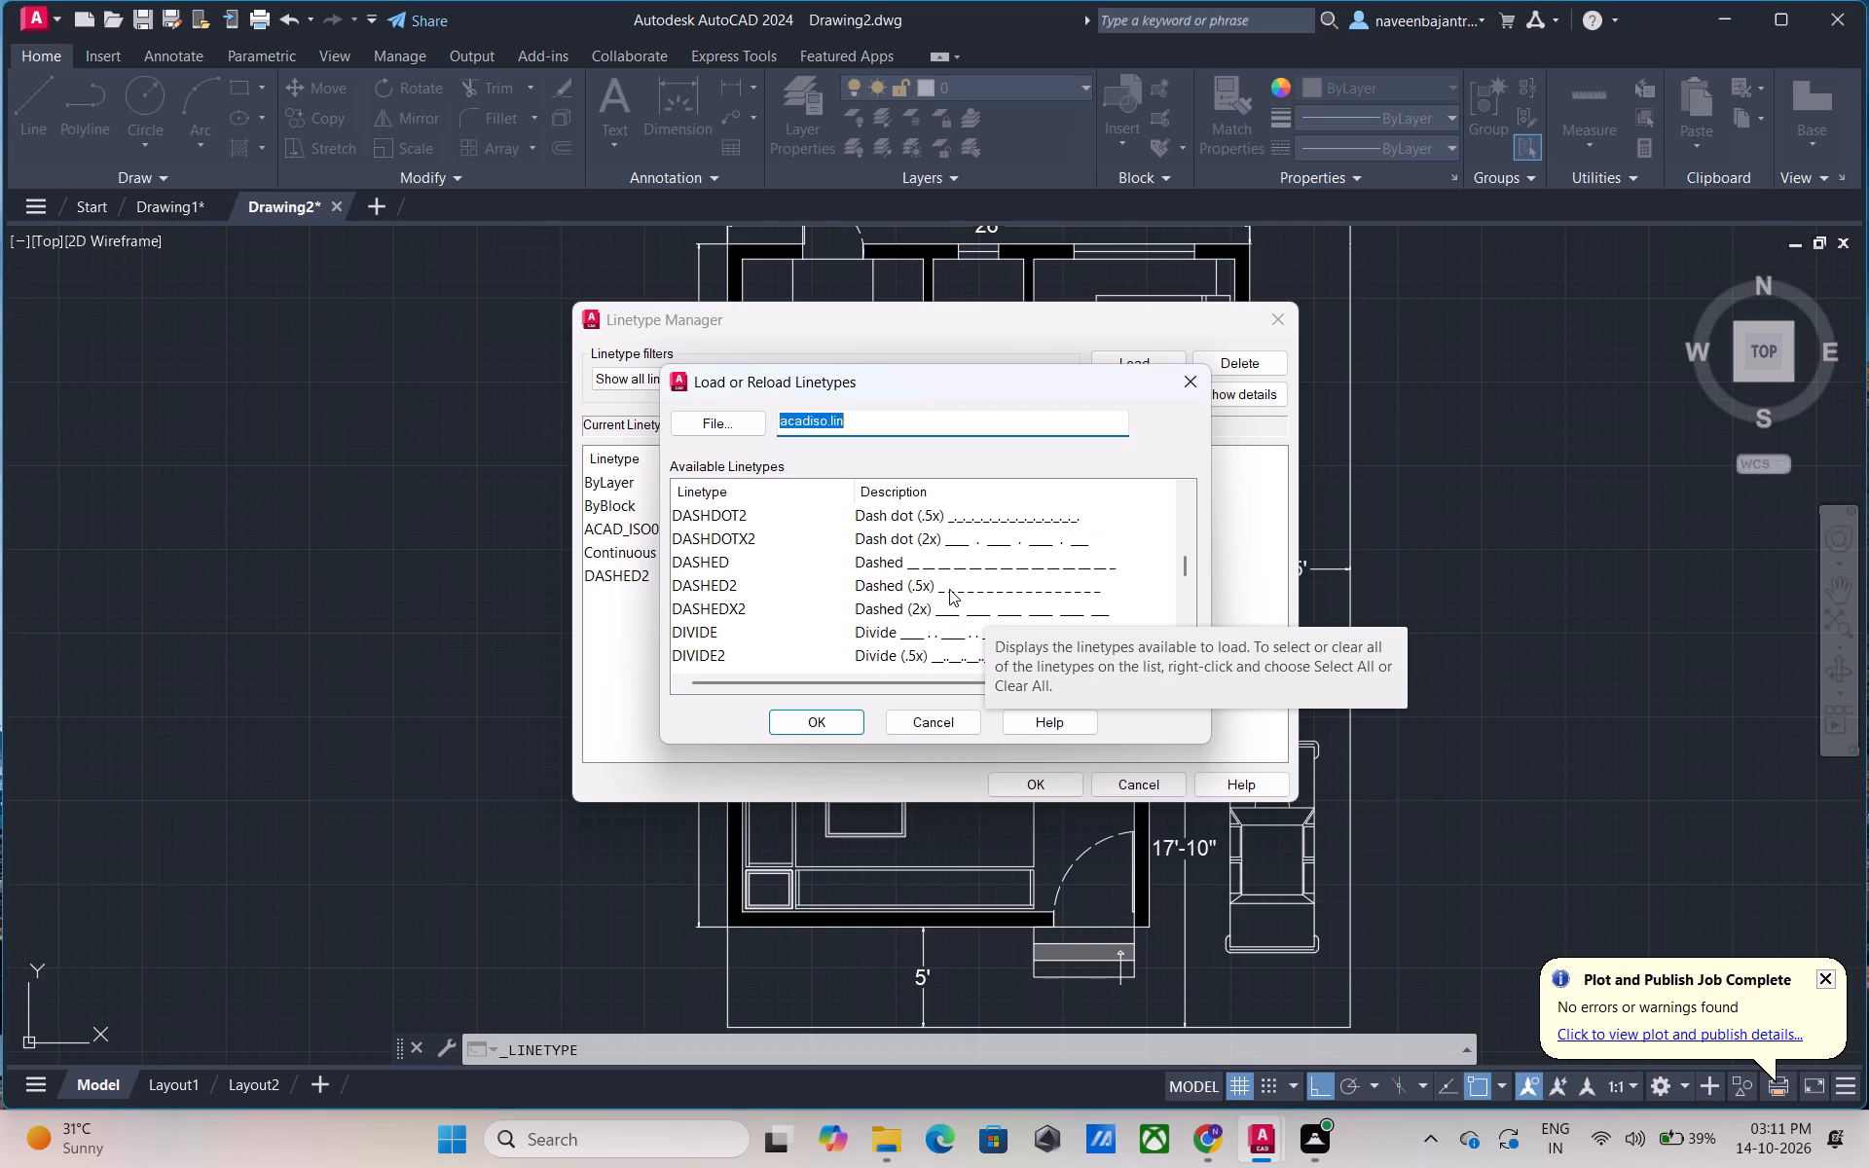
{"action": "scroll", "coordinate": [949, 589], "scroll_direction": "up", "scroll_amount": 1}
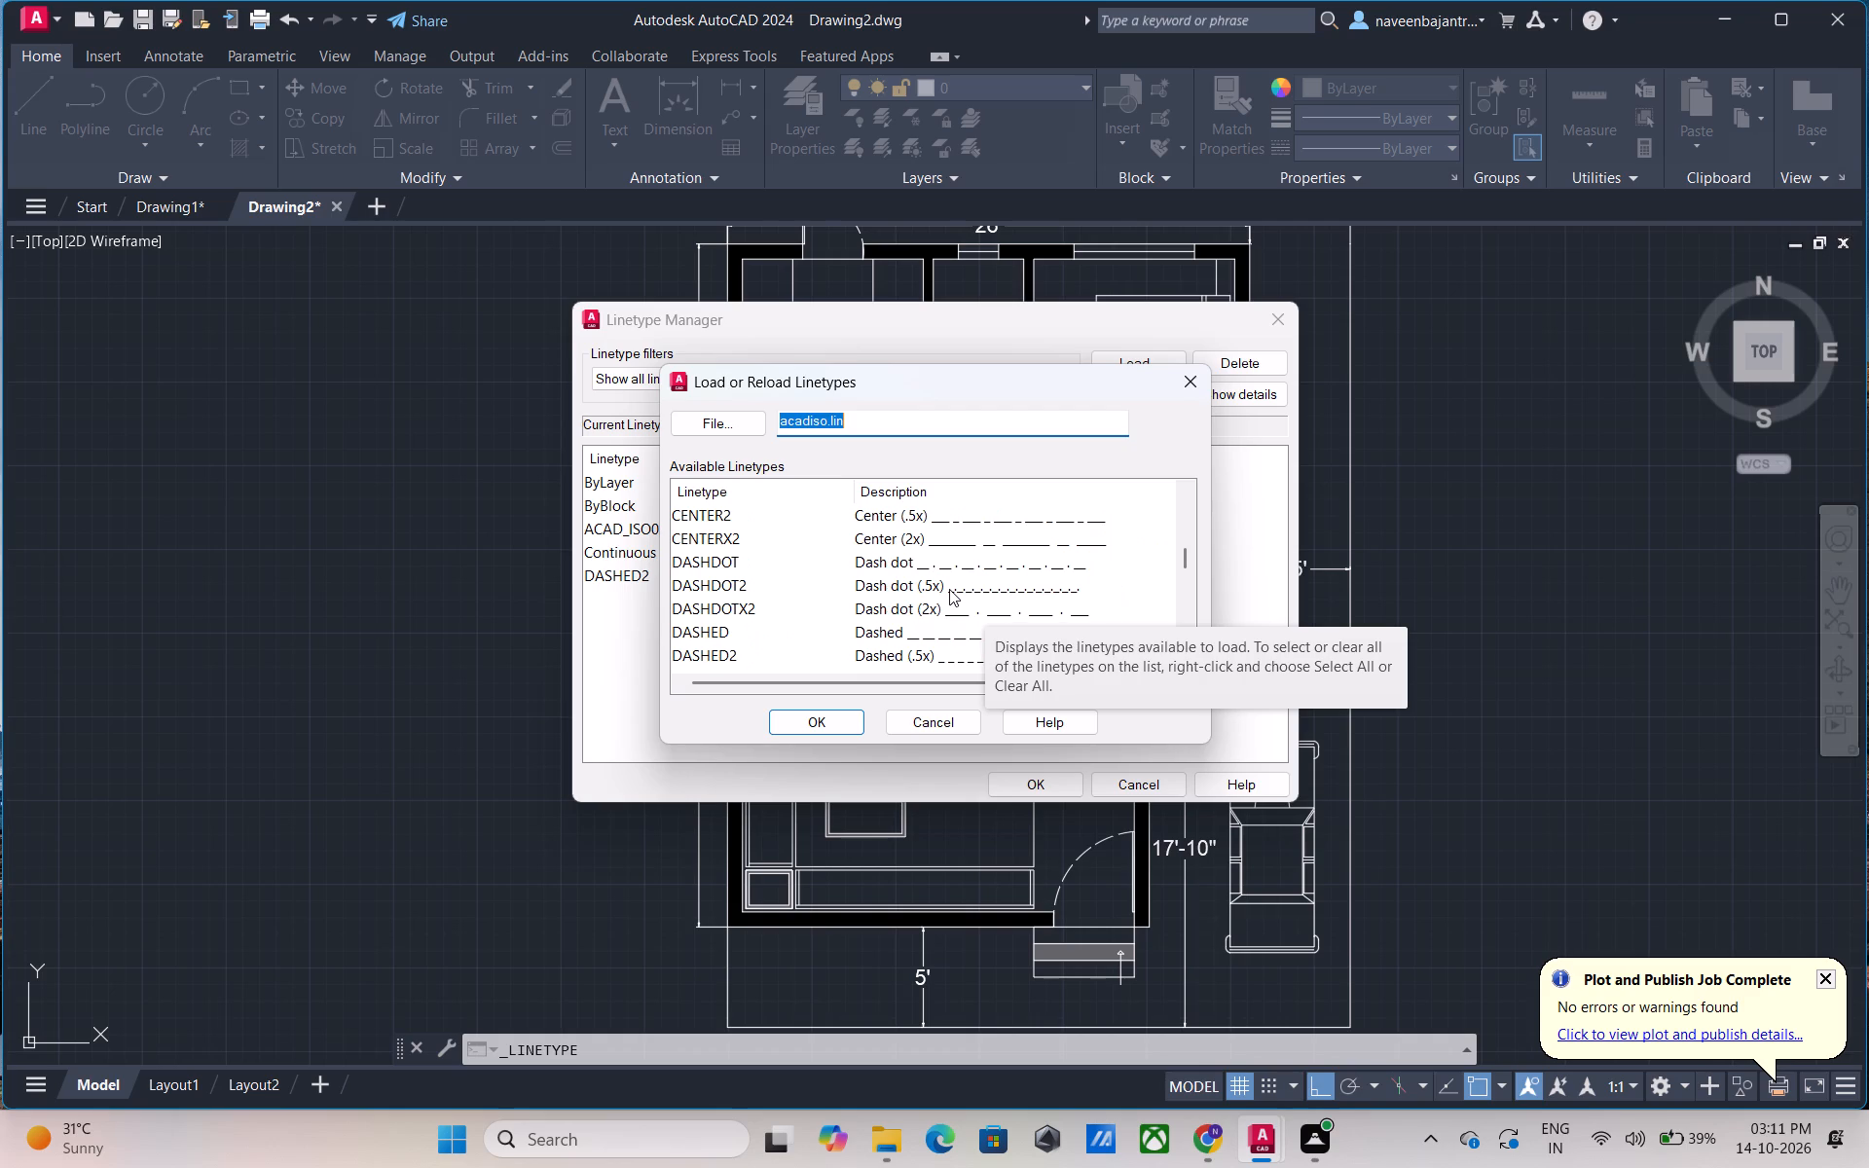
{"action": "scroll", "coordinate": [949, 589], "scroll_direction": "up", "scroll_amount": 1}
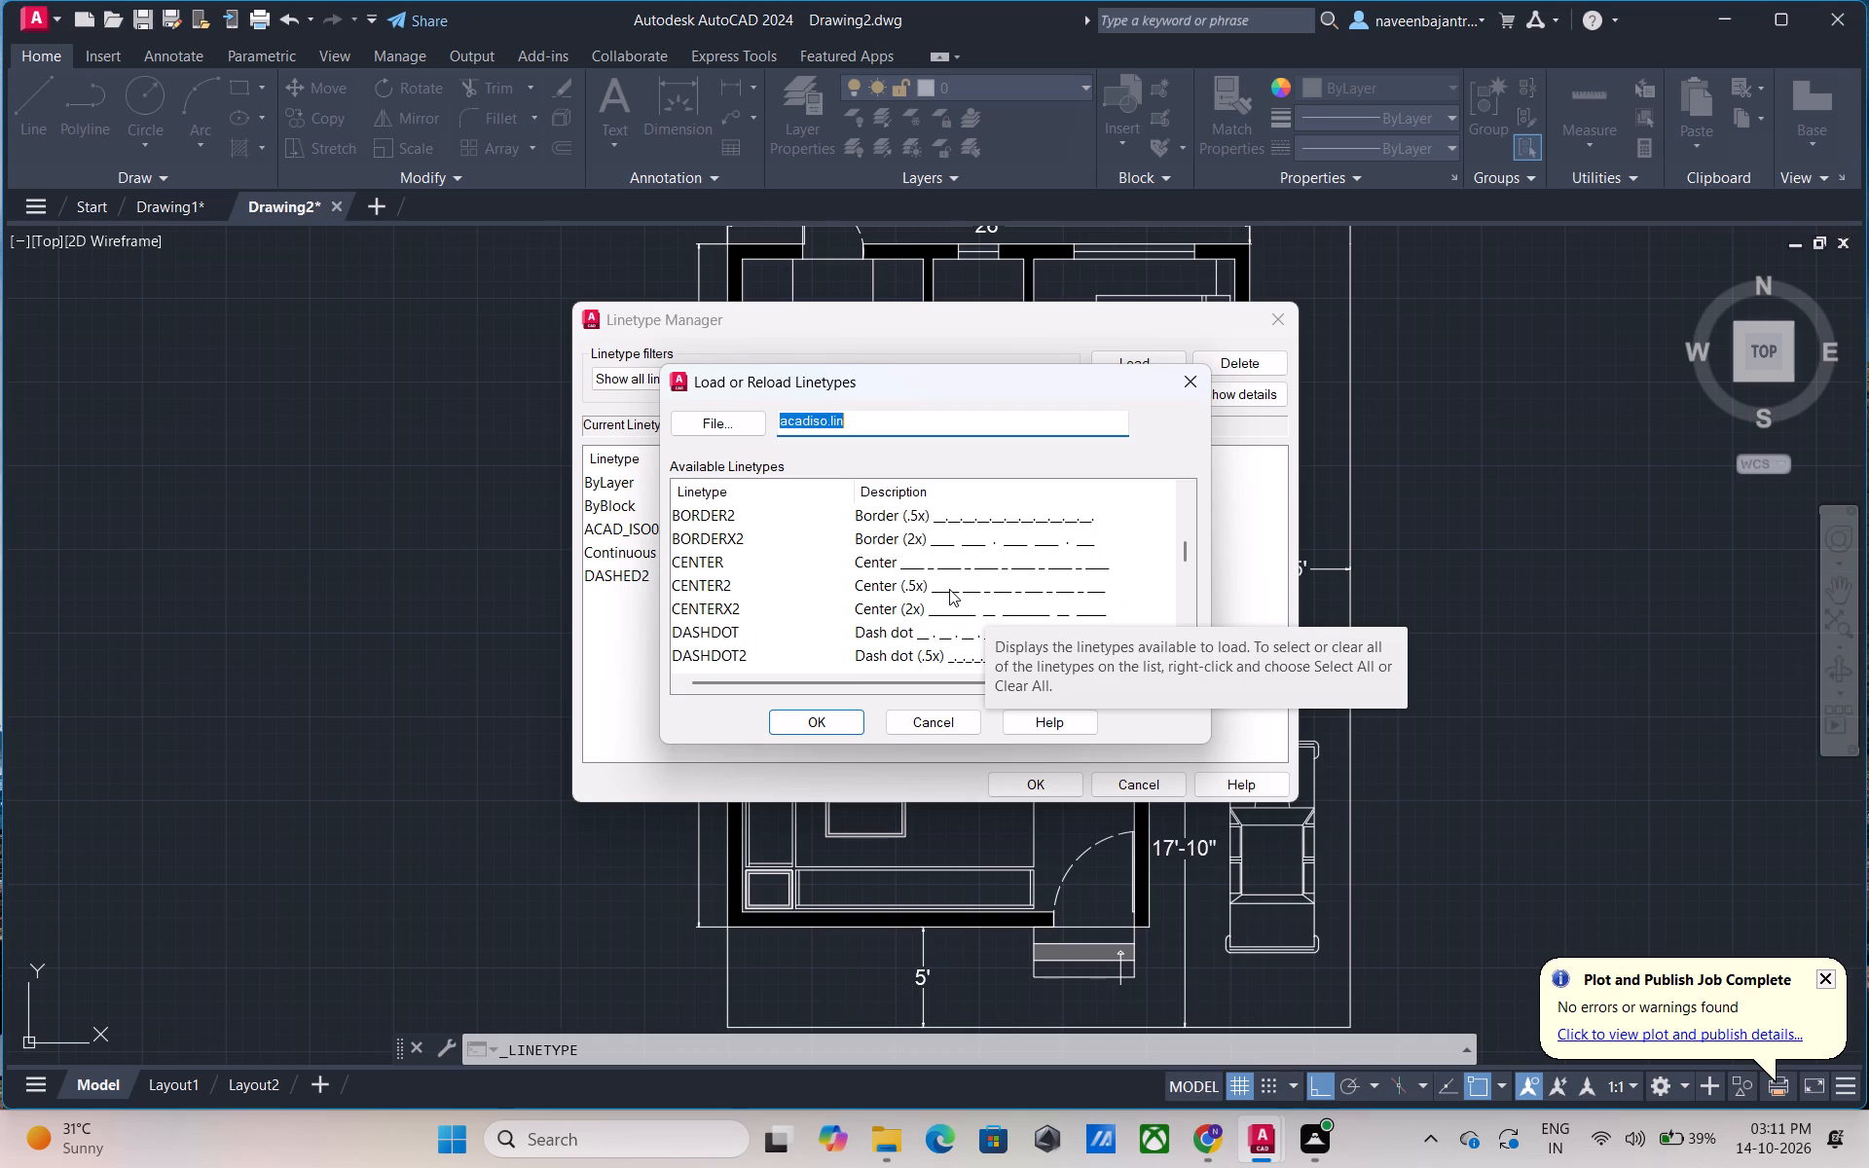
{"action": "scroll", "coordinate": [949, 589], "scroll_direction": "up", "scroll_amount": 1}
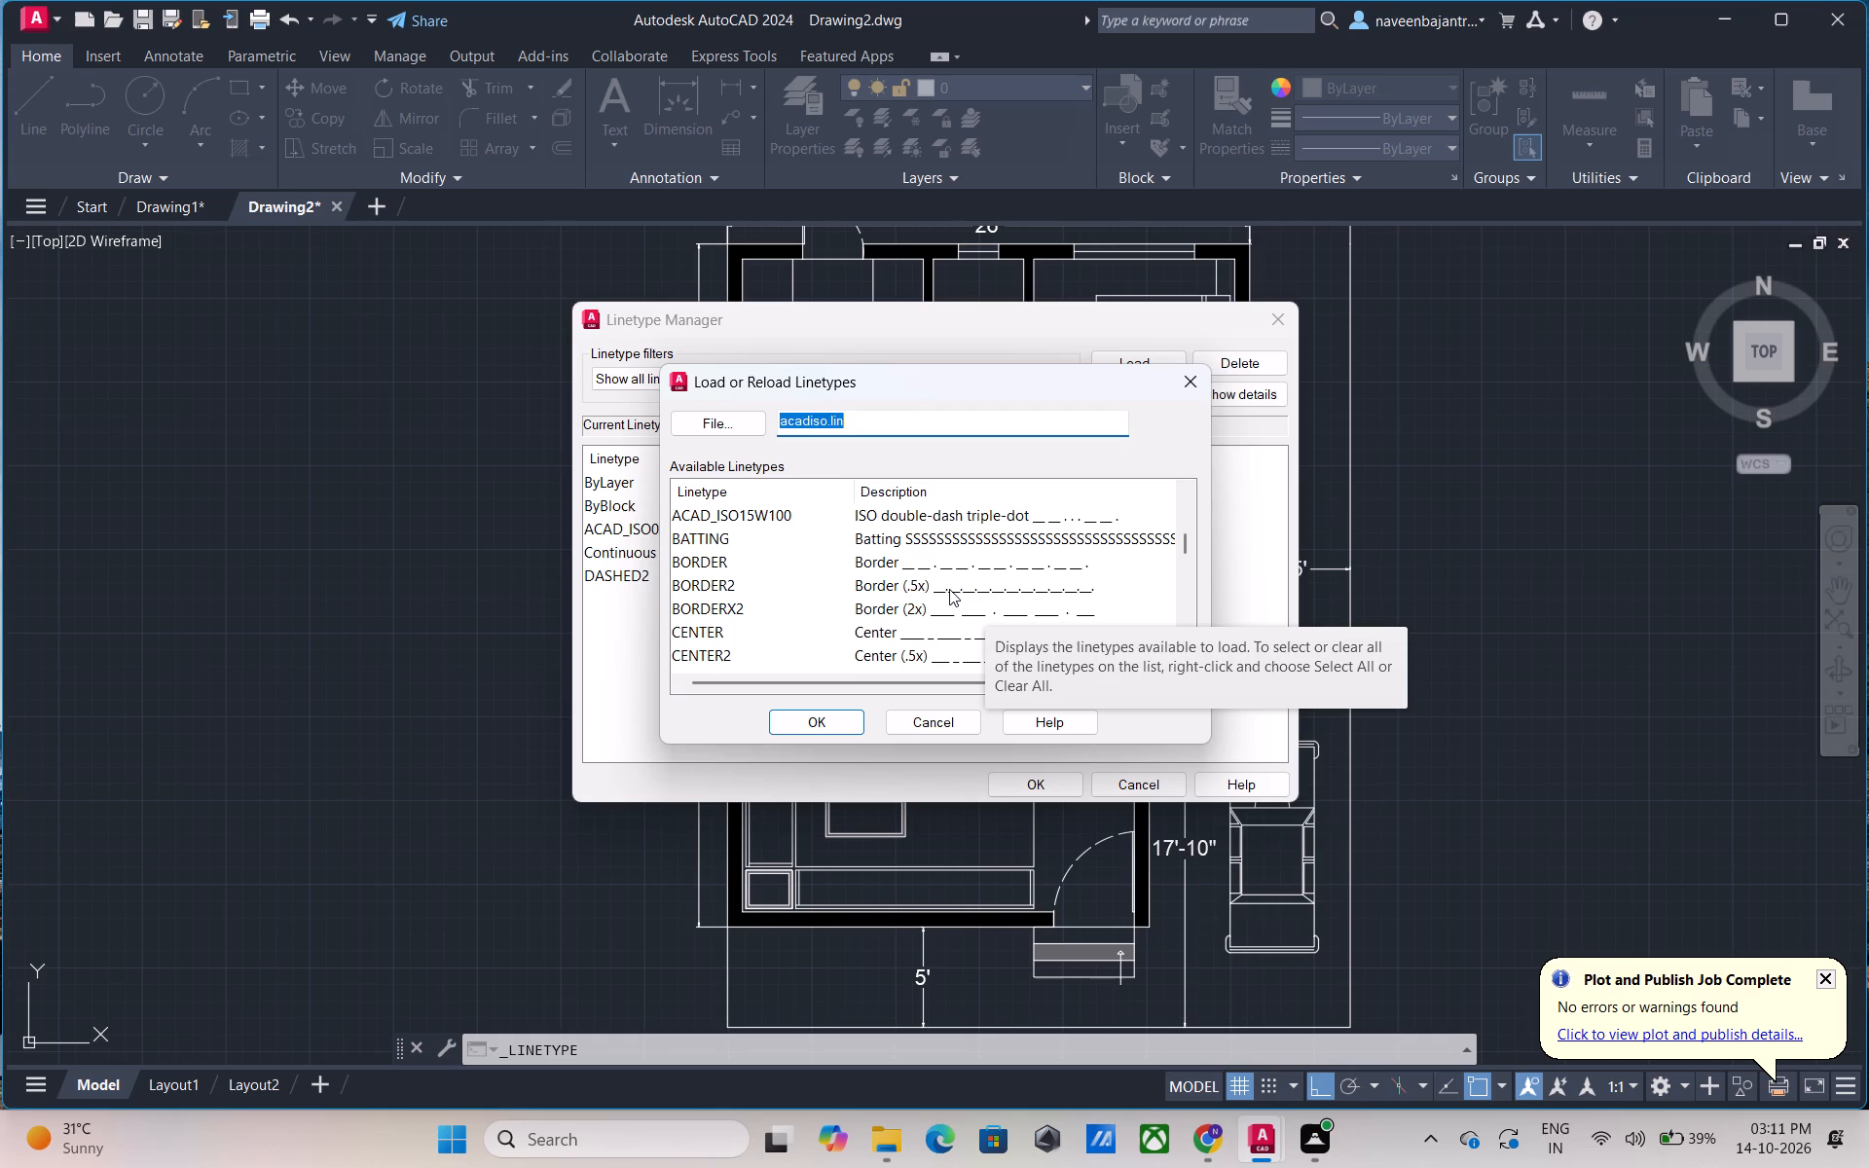
{"action": "scroll", "coordinate": [949, 589], "scroll_direction": "up", "scroll_amount": 1}
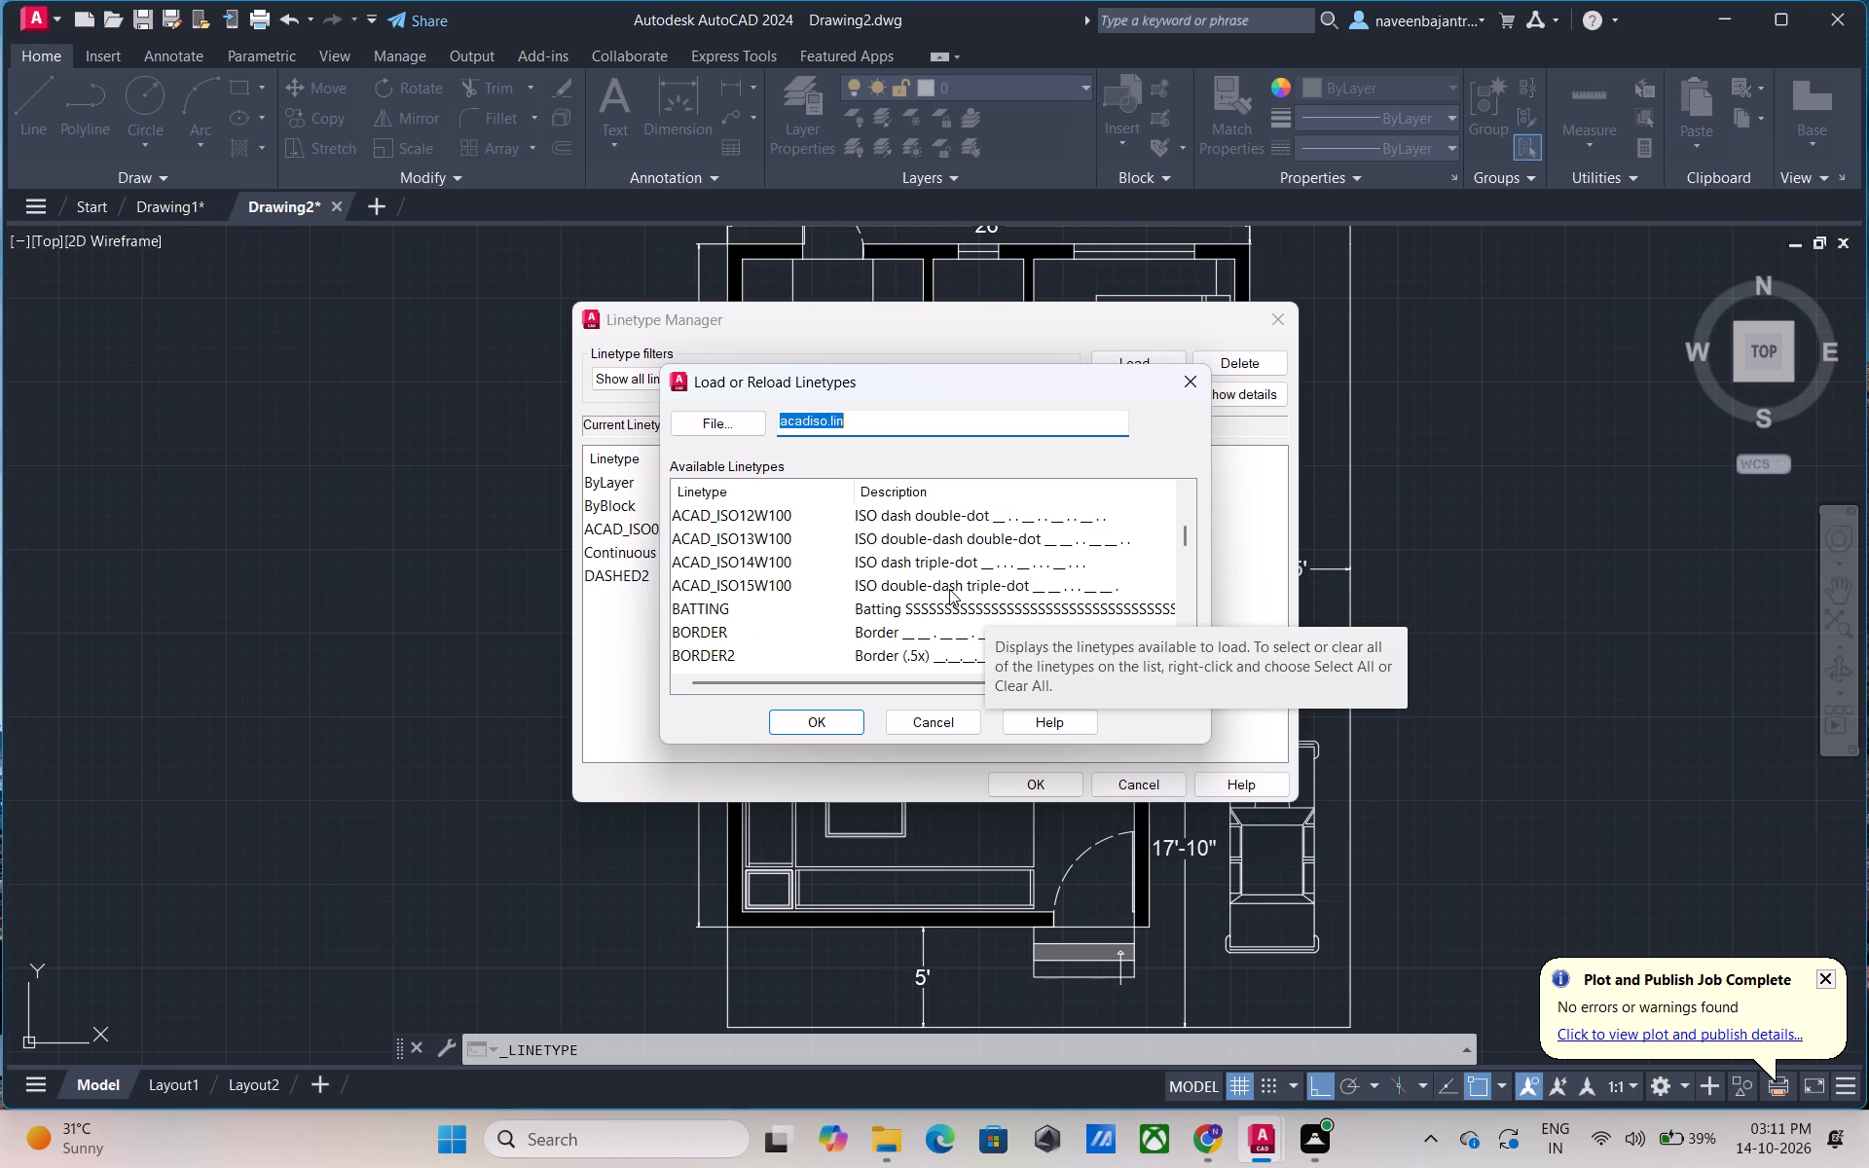
{"action": "scroll", "coordinate": [949, 589], "scroll_direction": "up", "scroll_amount": 3}
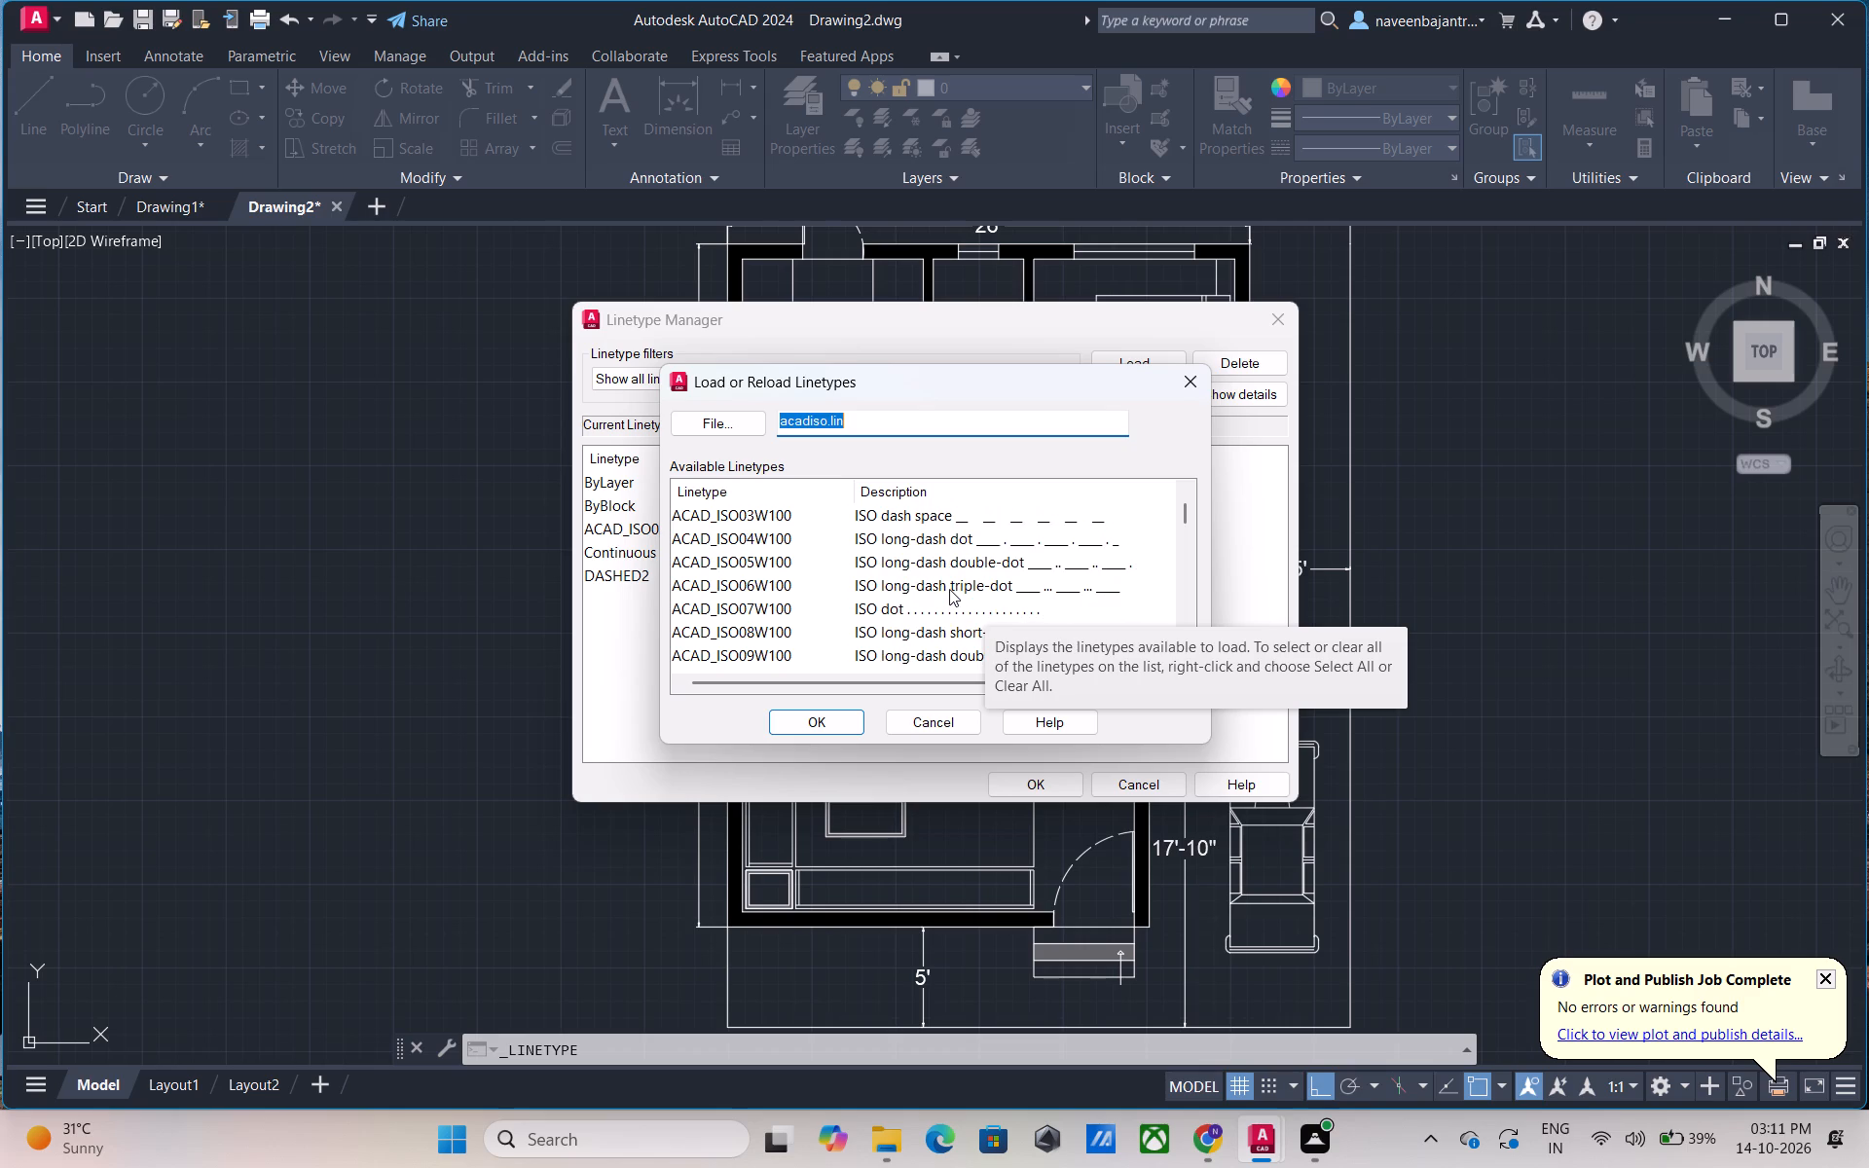
{"action": "scroll", "coordinate": [949, 589], "scroll_direction": "up", "scroll_amount": 2}
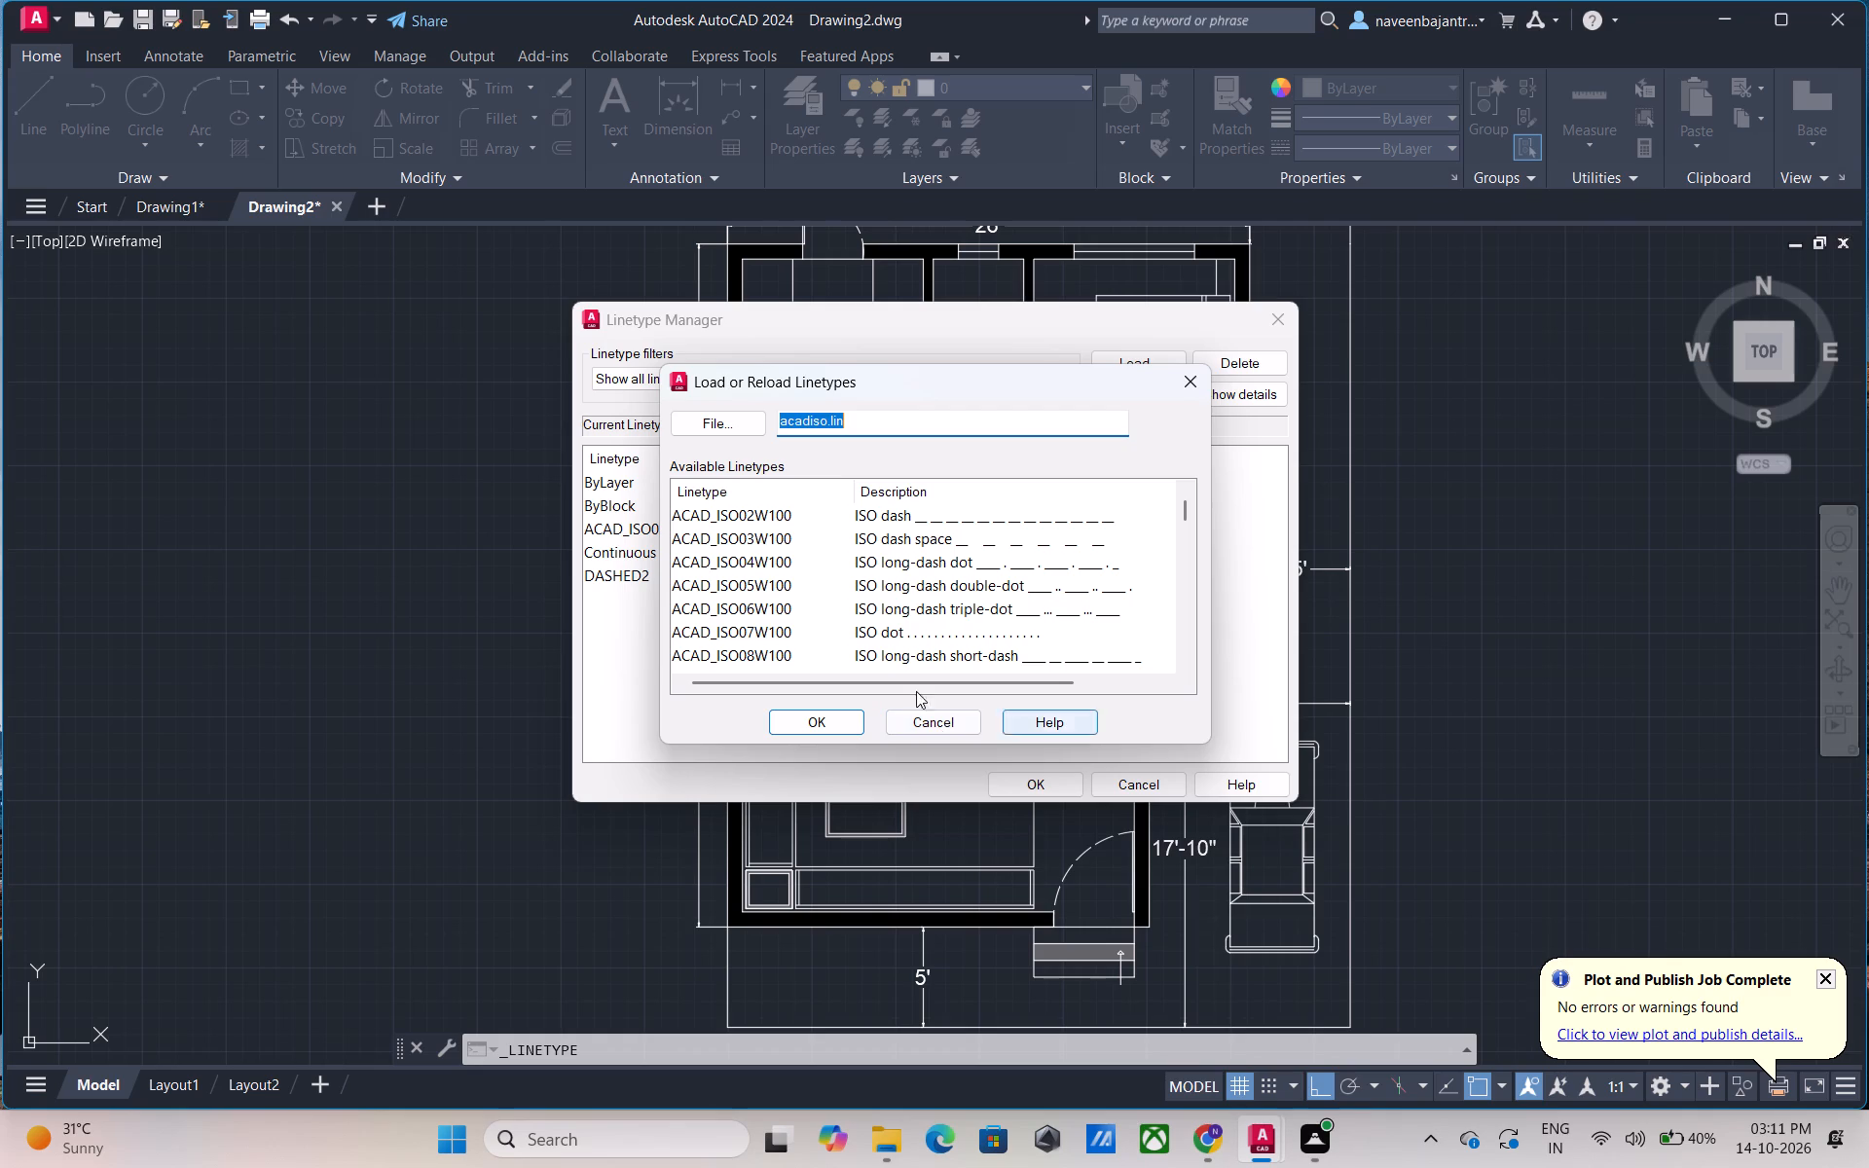
{"action": "left_click", "coordinate": [943, 728]}
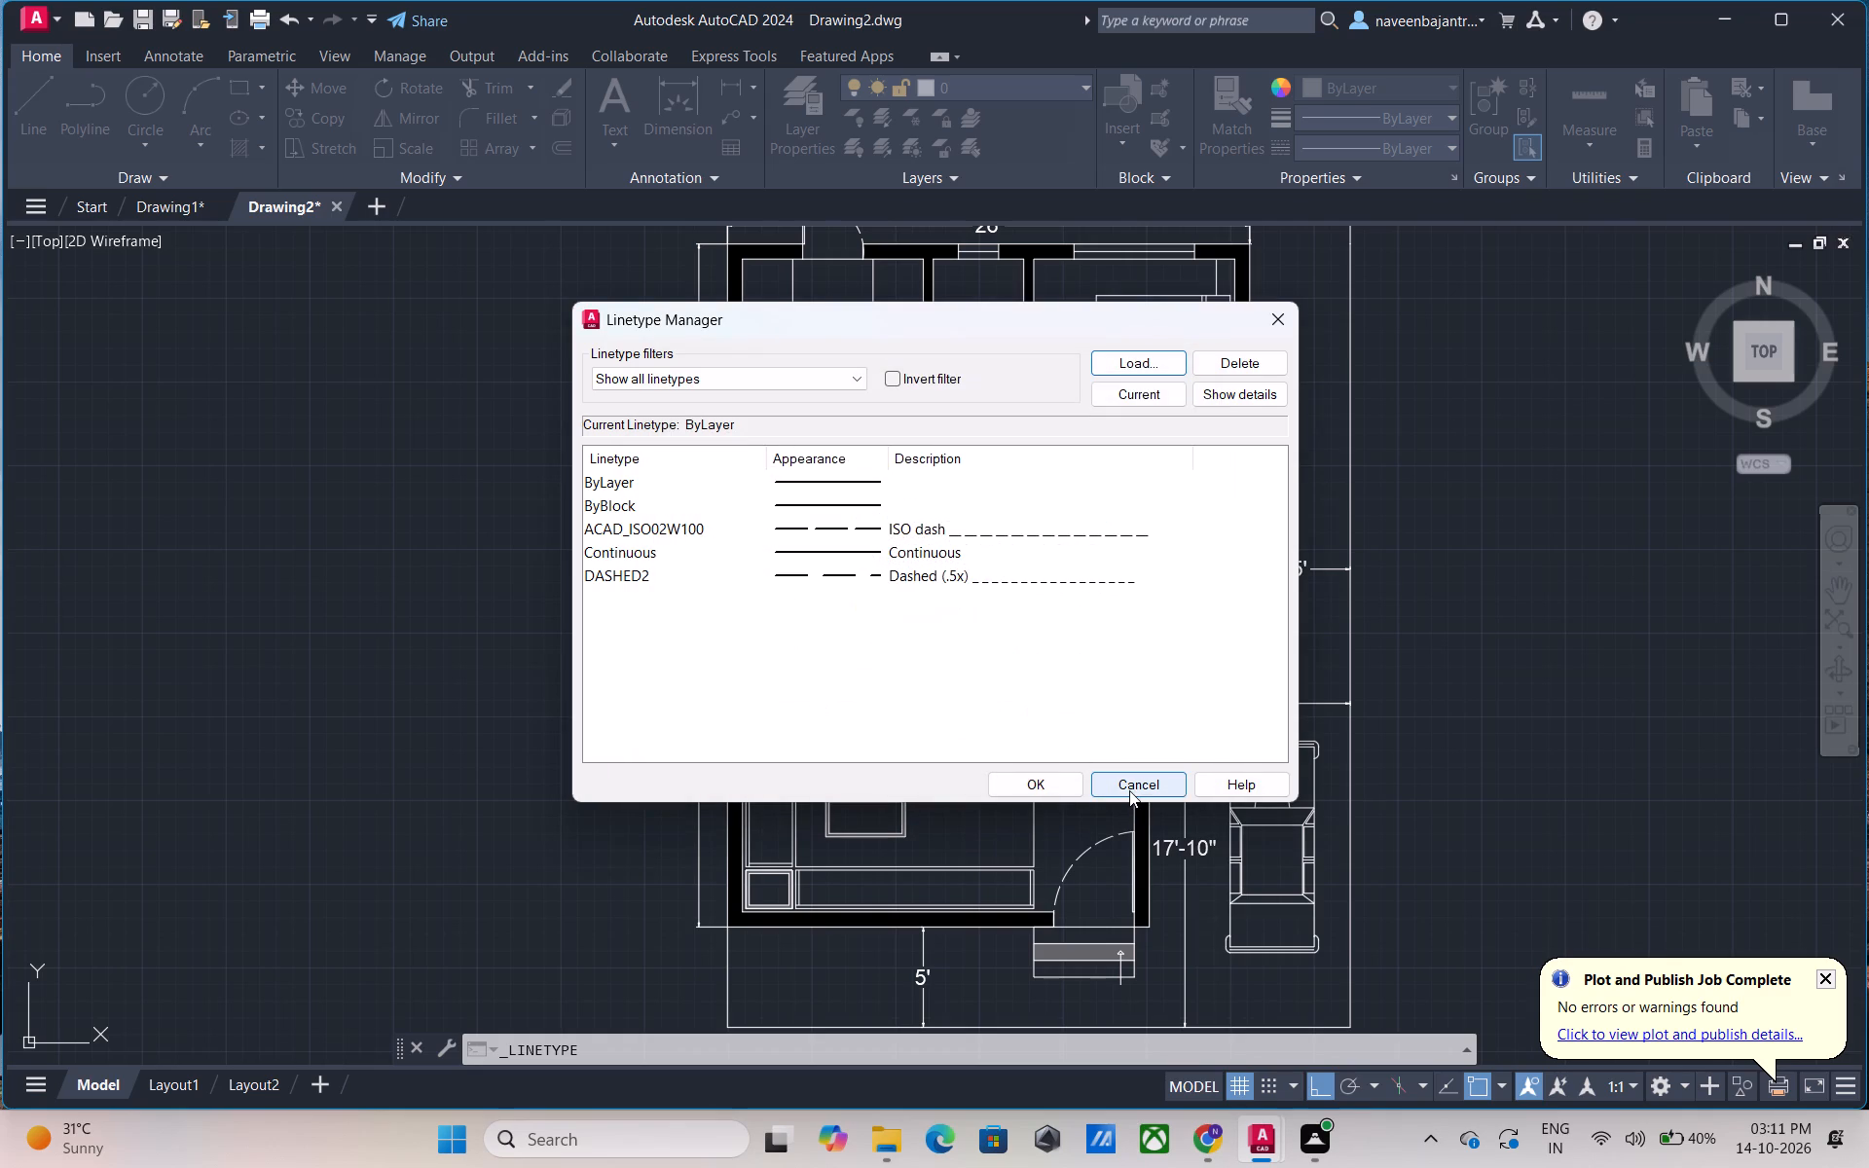
{"action": "left_click", "coordinate": [1131, 790]}
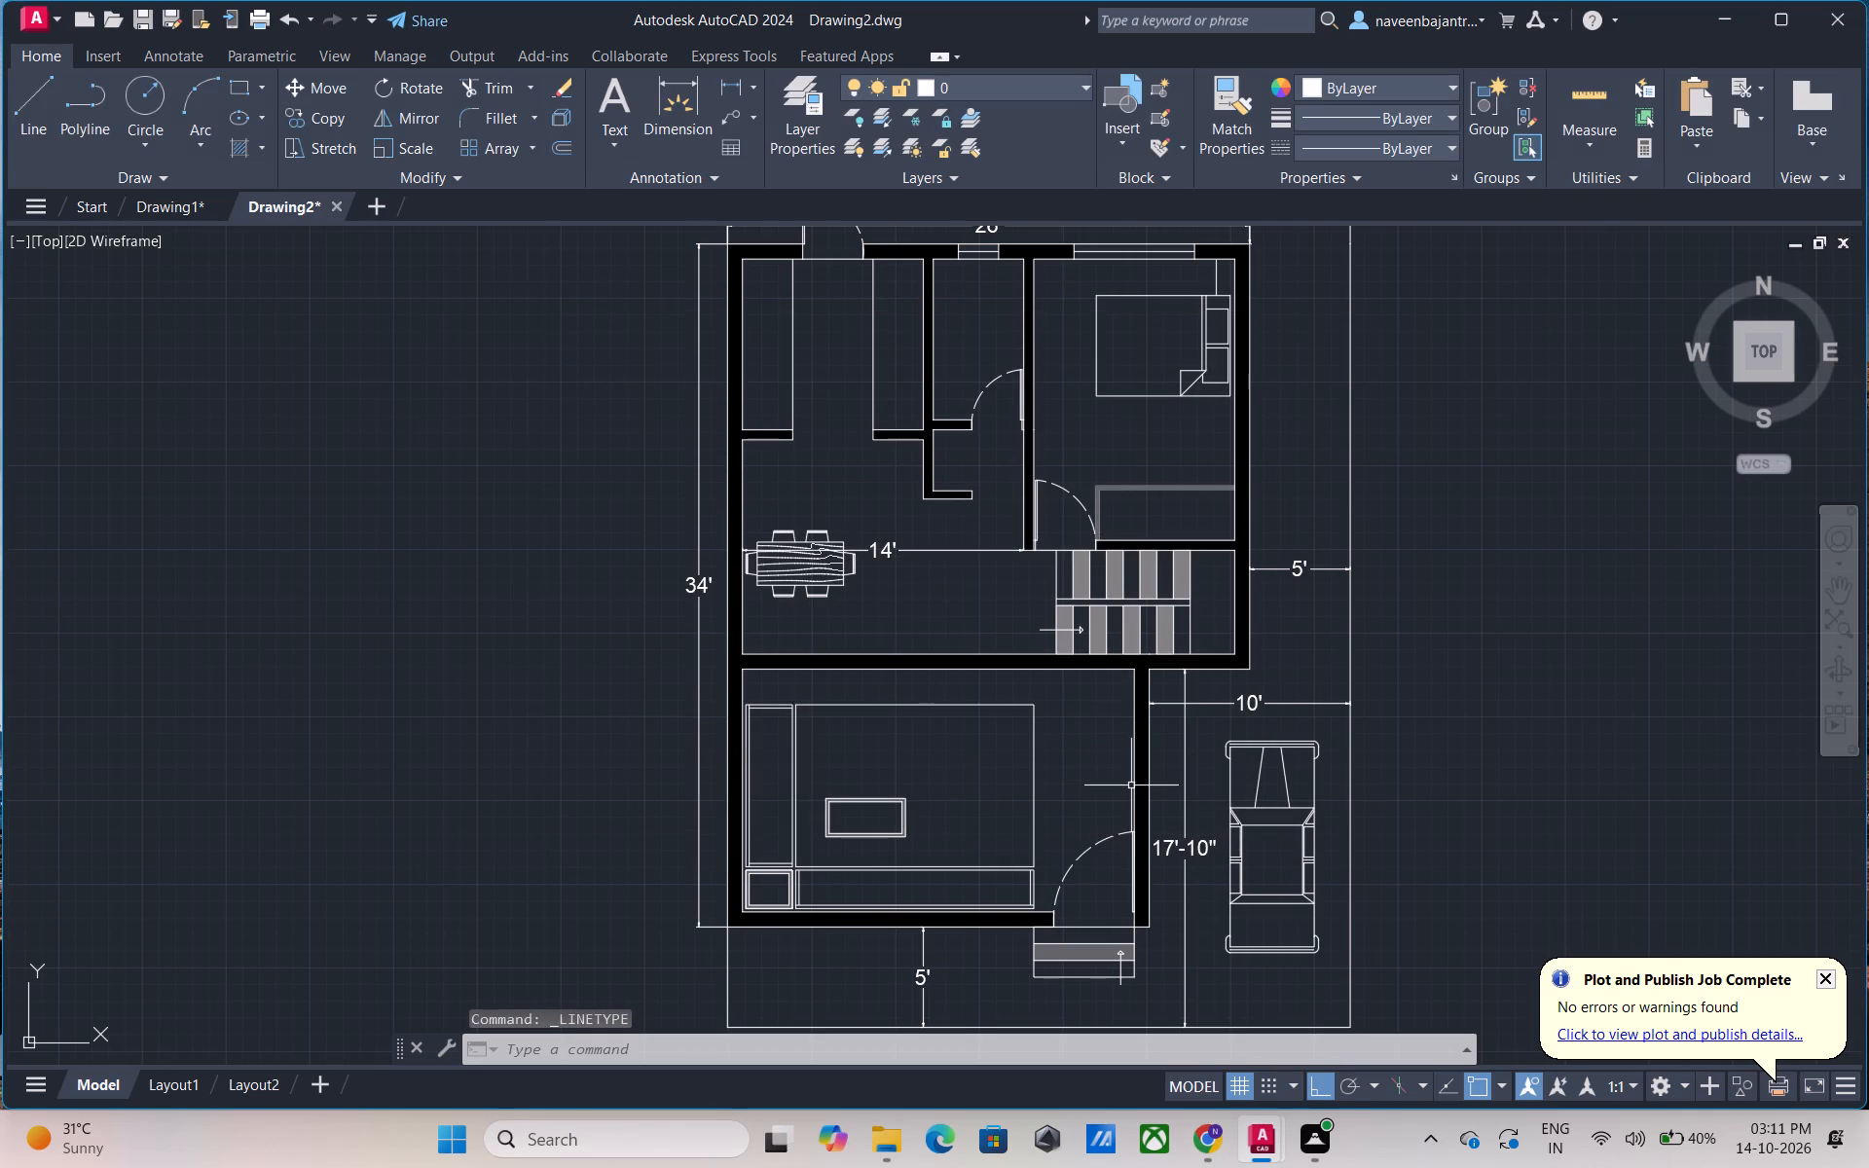
Open DesignCenter and look through its folder tree, down to the sample drawings under en-us, for a block source.
{"action": "scroll", "coordinate": [1131, 785], "scroll_direction": "down", "scroll_amount": 1}
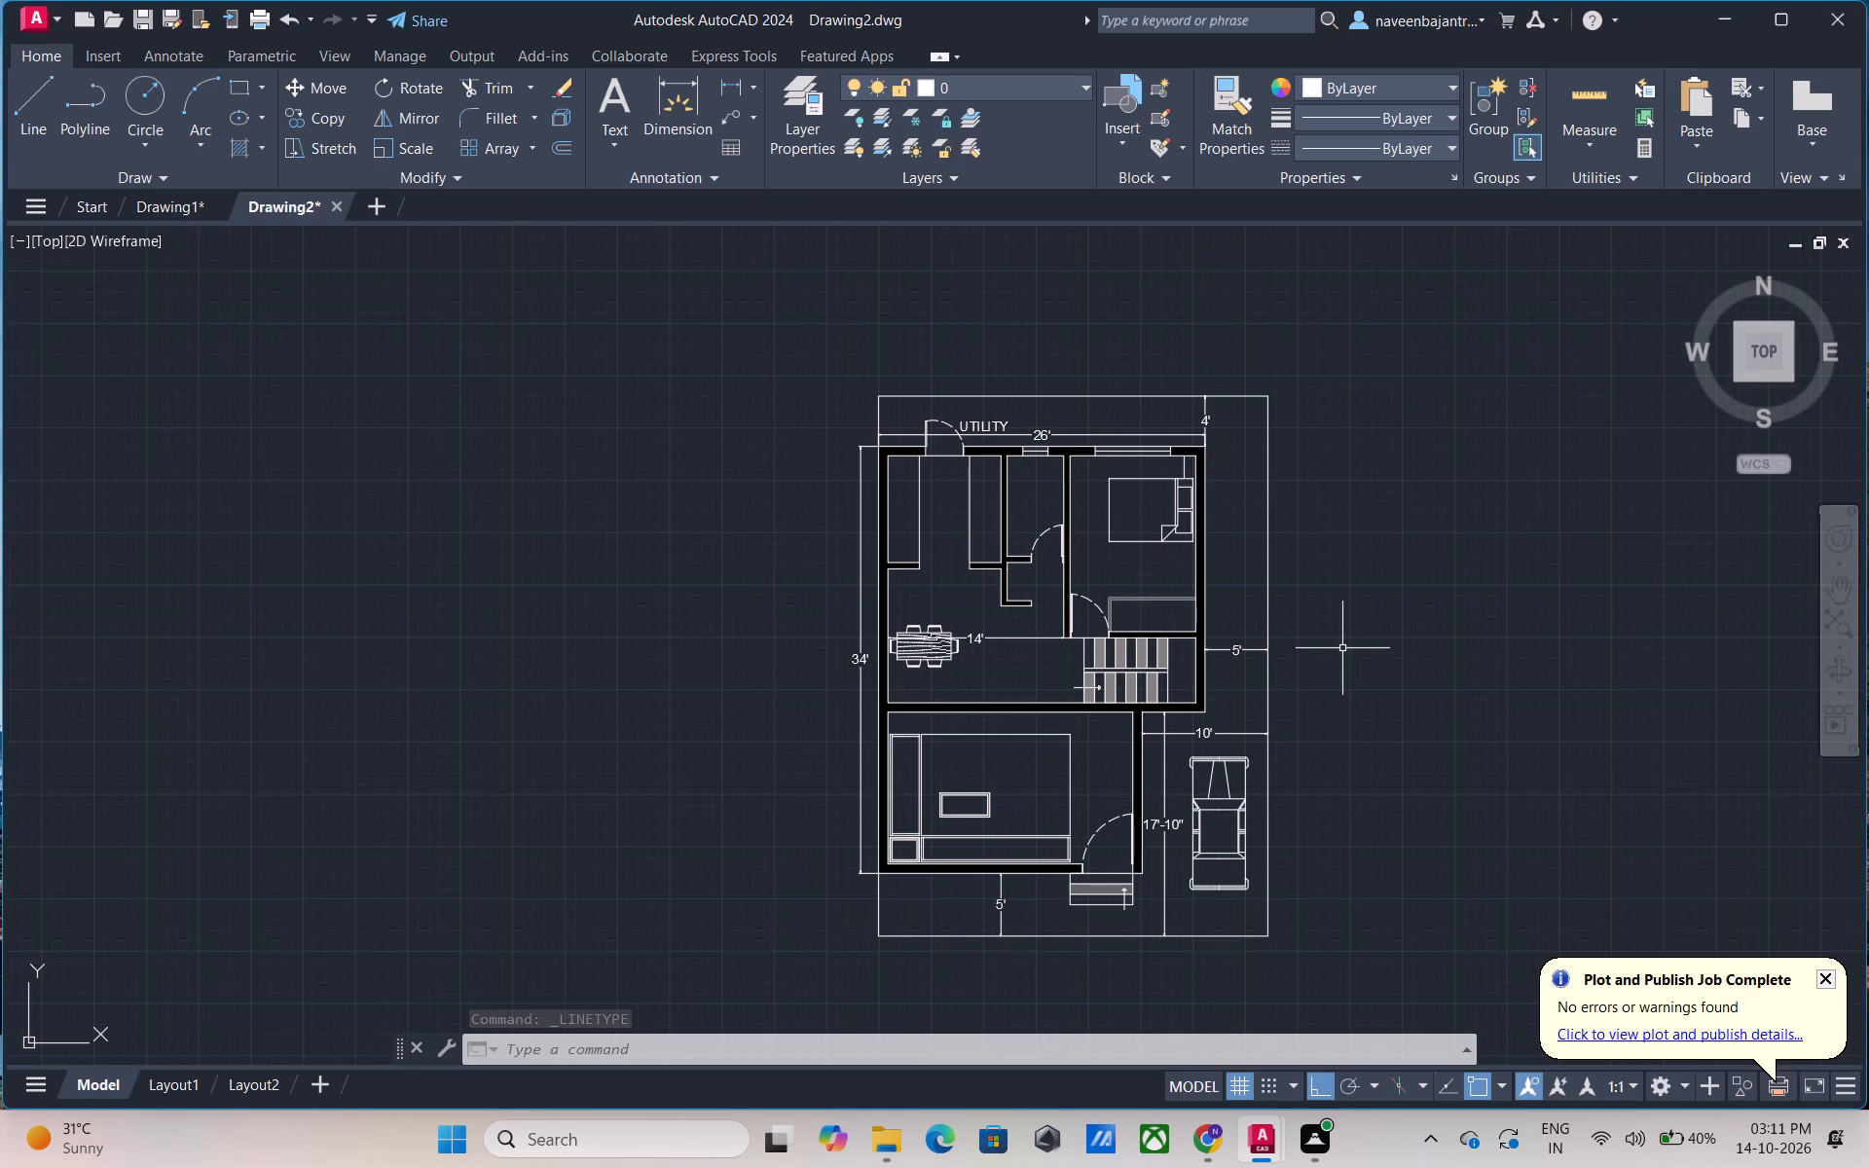
{"action": "middle_click_drag", "start_coordinate": [1342, 648], "coordinate": [1296, 631]}
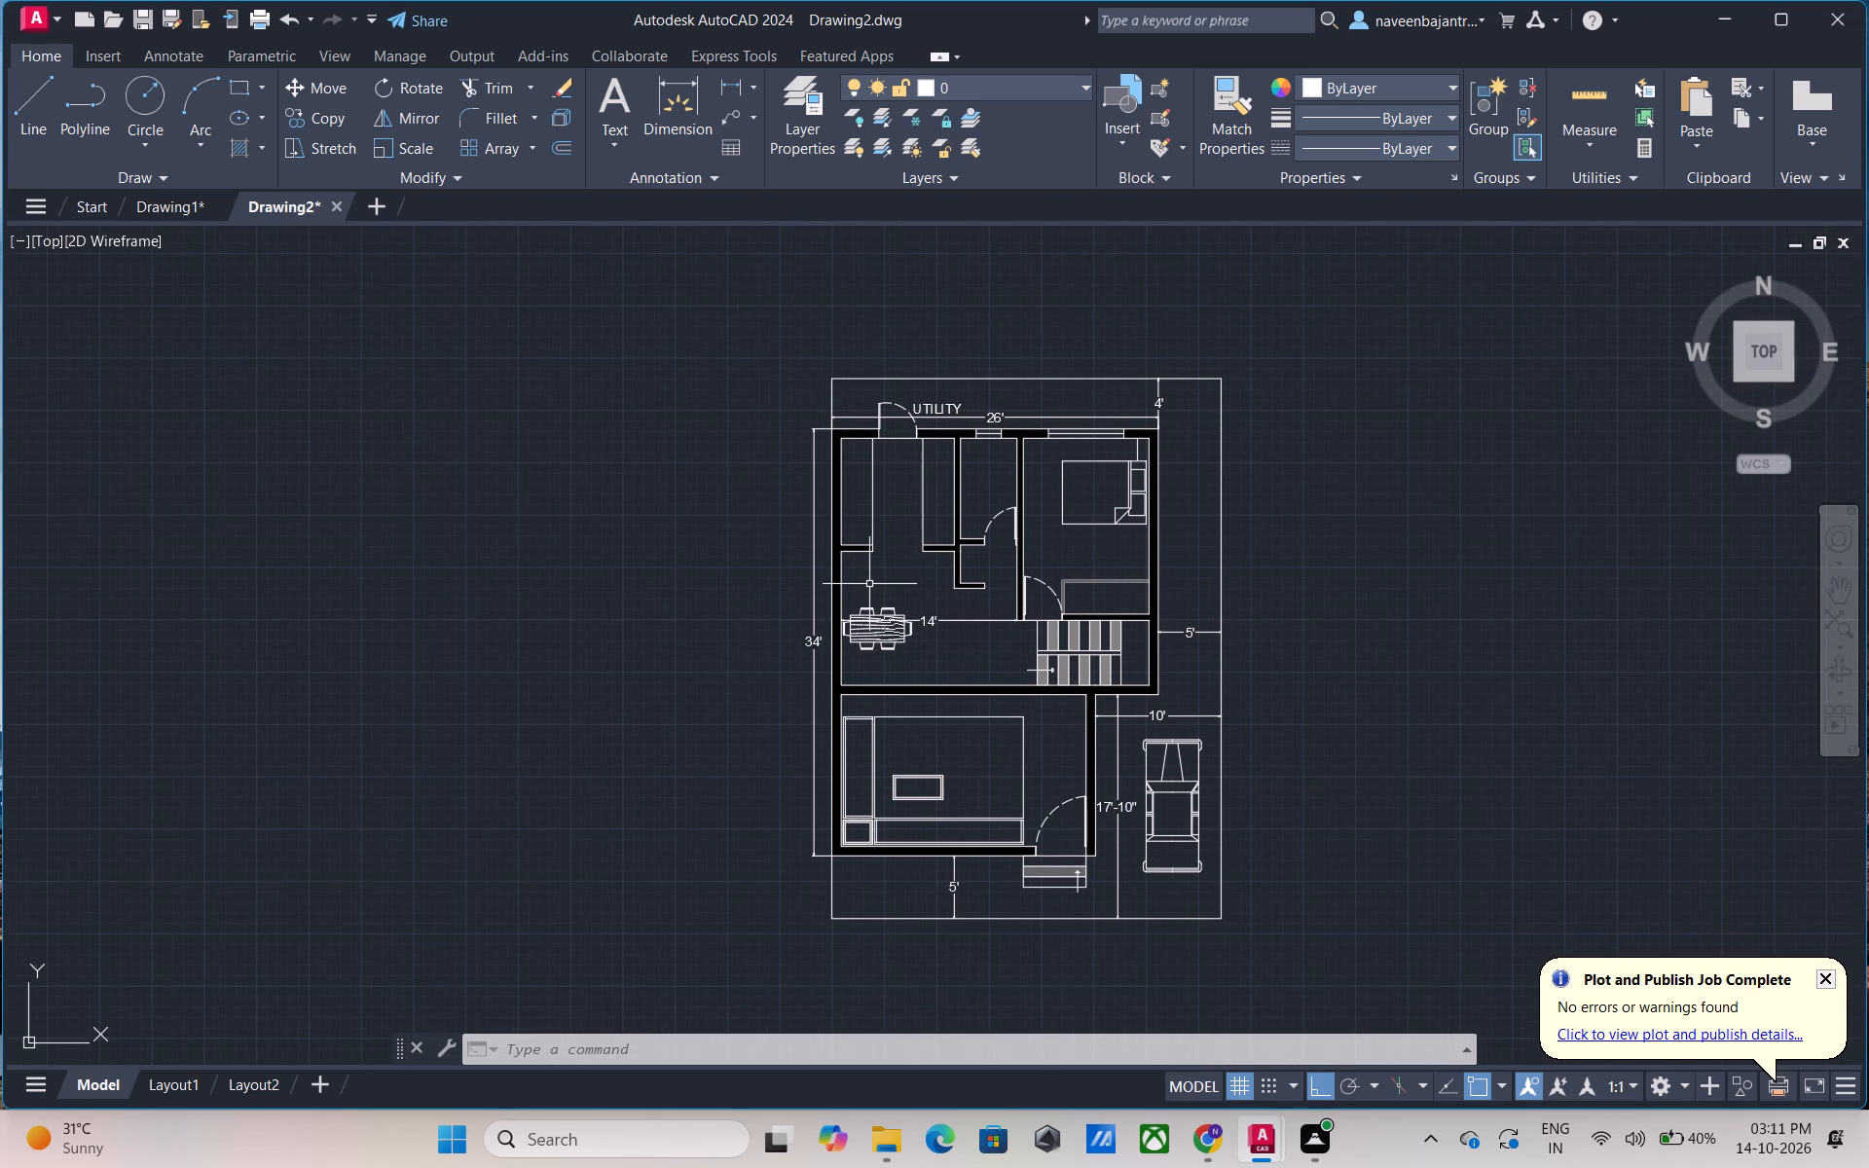
{"action": "type", "text": "DC"}
{"action": "key", "text": "space"}
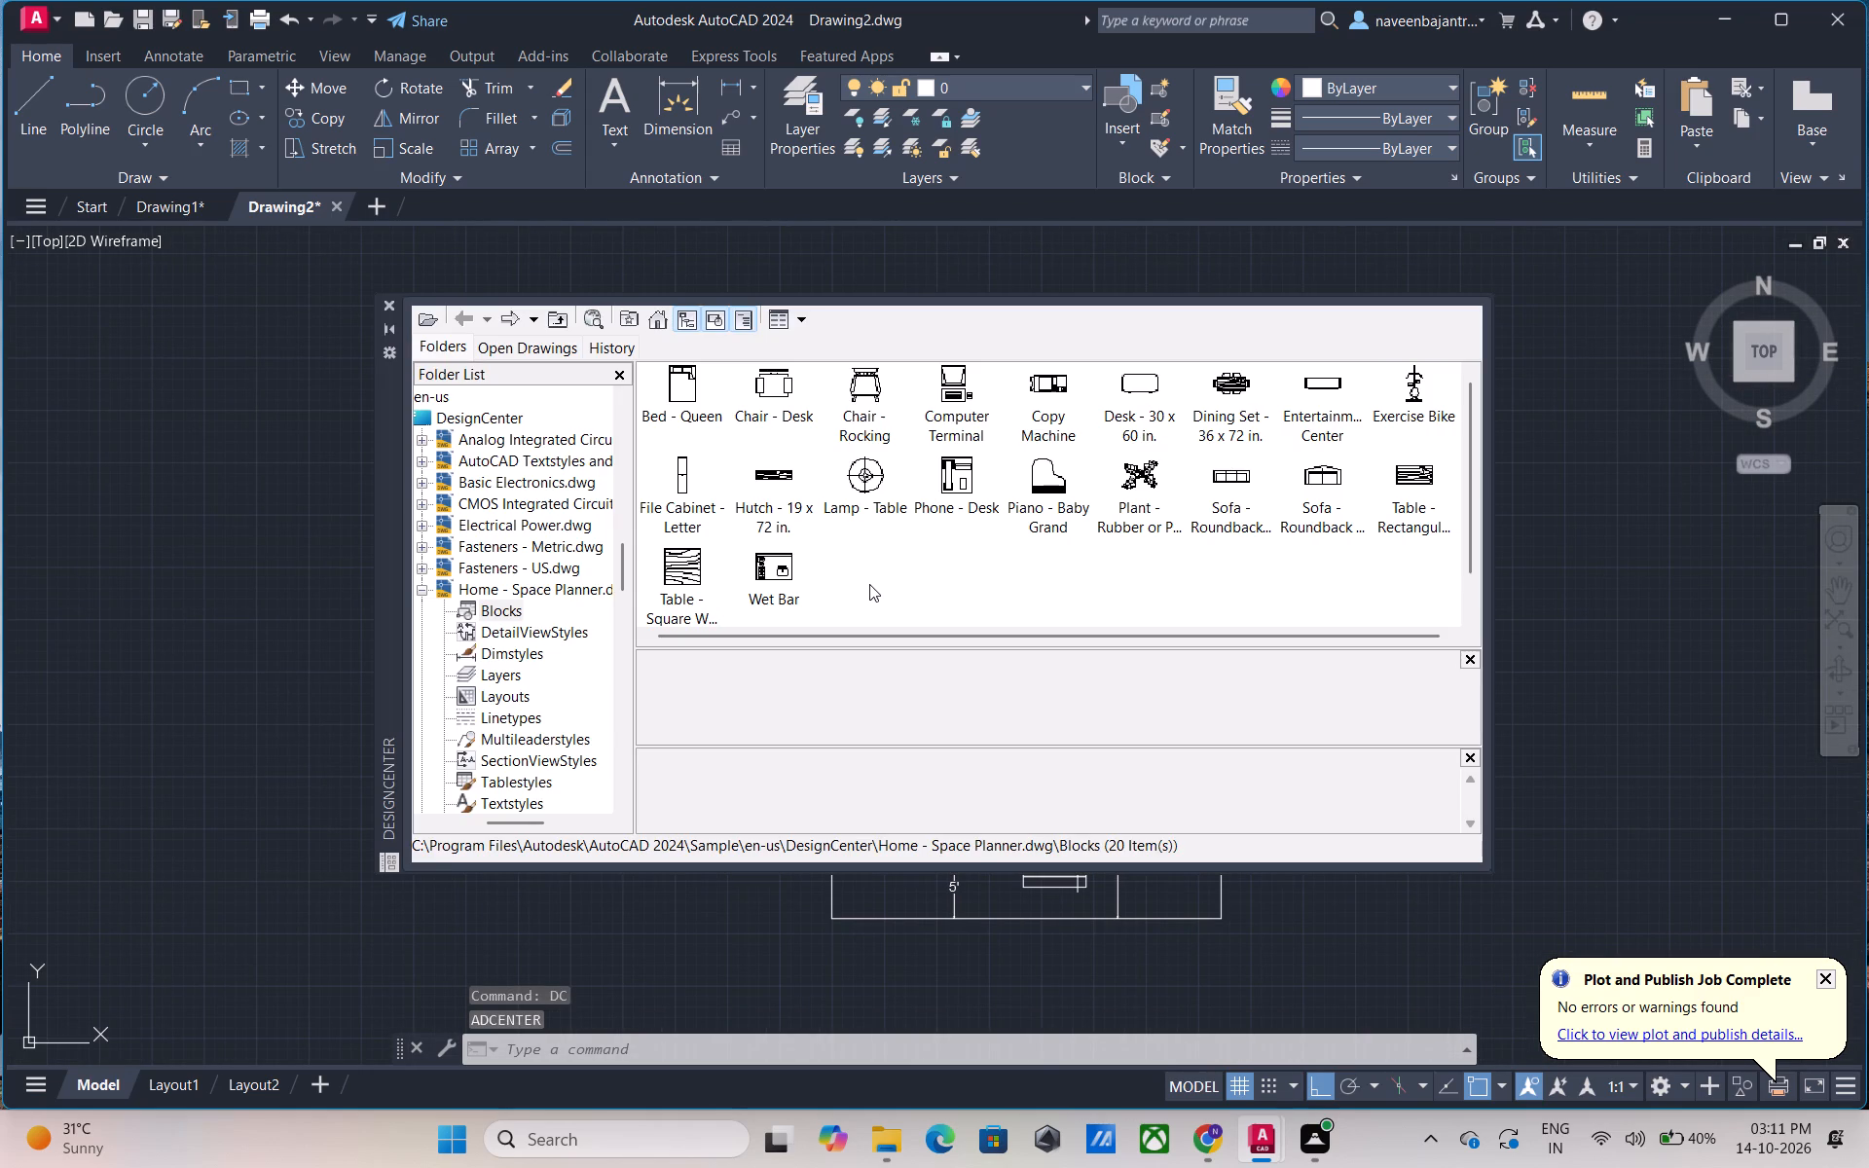
{"action": "scroll", "coordinate": [359, 704], "scroll_direction": "up", "scroll_amount": 6}
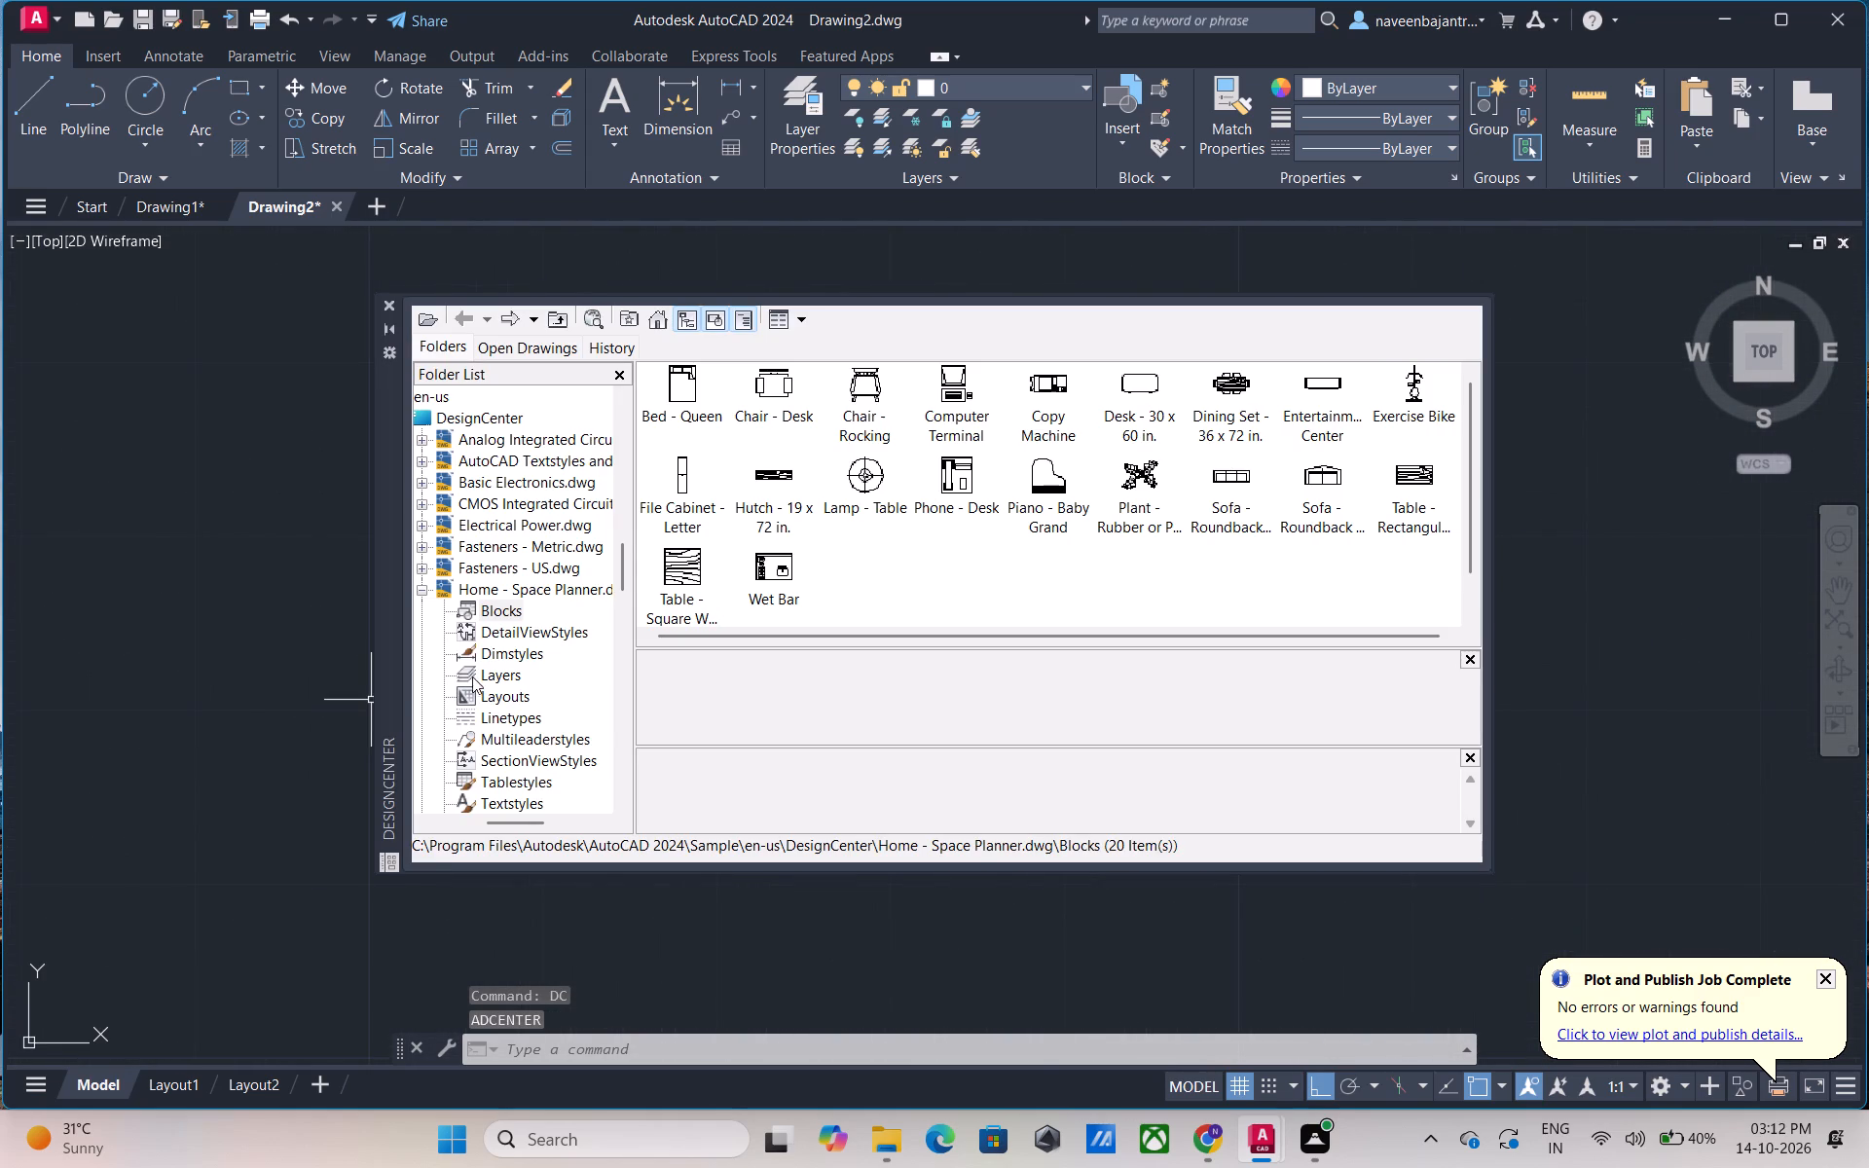
{"action": "scroll", "coordinate": [490, 671], "scroll_direction": "down", "scroll_amount": 1}
{"action": "scroll", "coordinate": [272, 726], "scroll_direction": "down", "scroll_amount": 5}
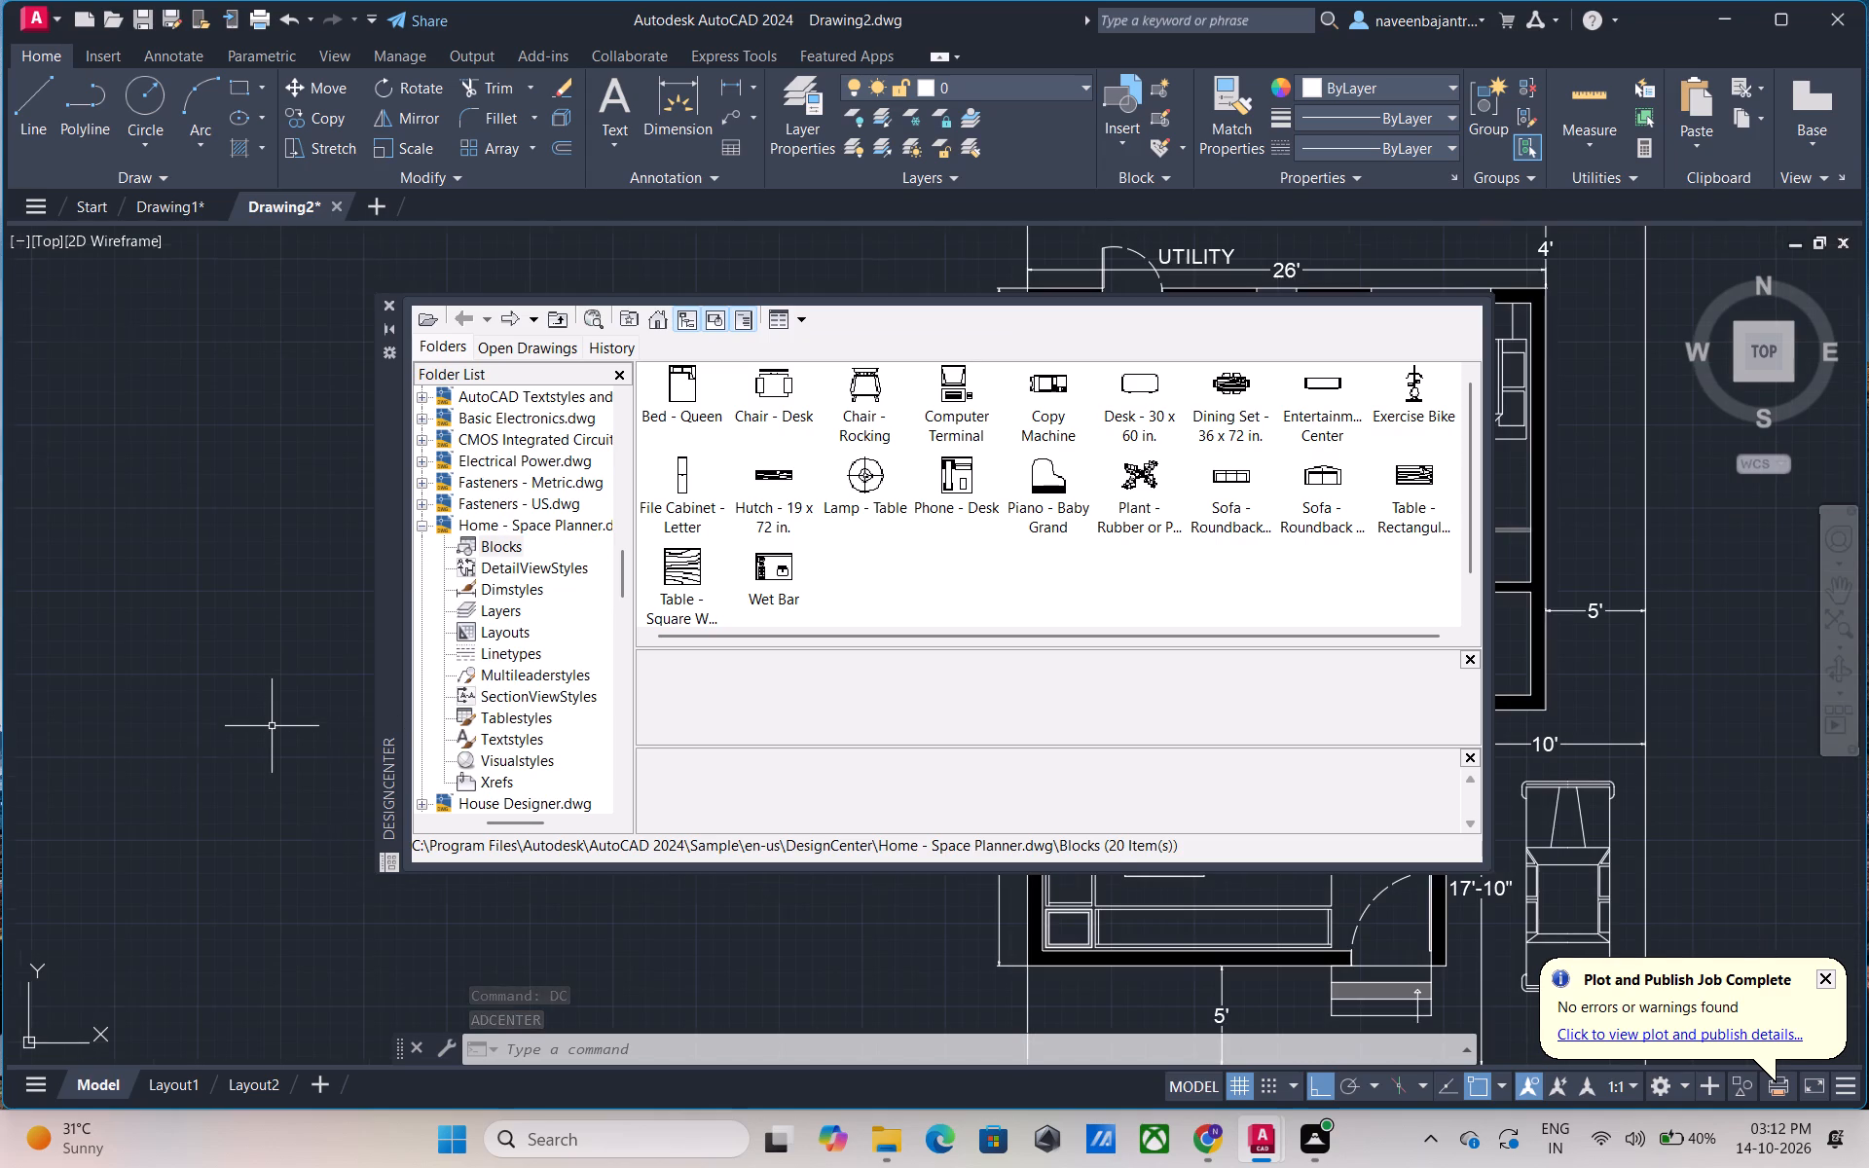
{"action": "scroll", "coordinate": [484, 680], "scroll_direction": "up", "scroll_amount": 12}
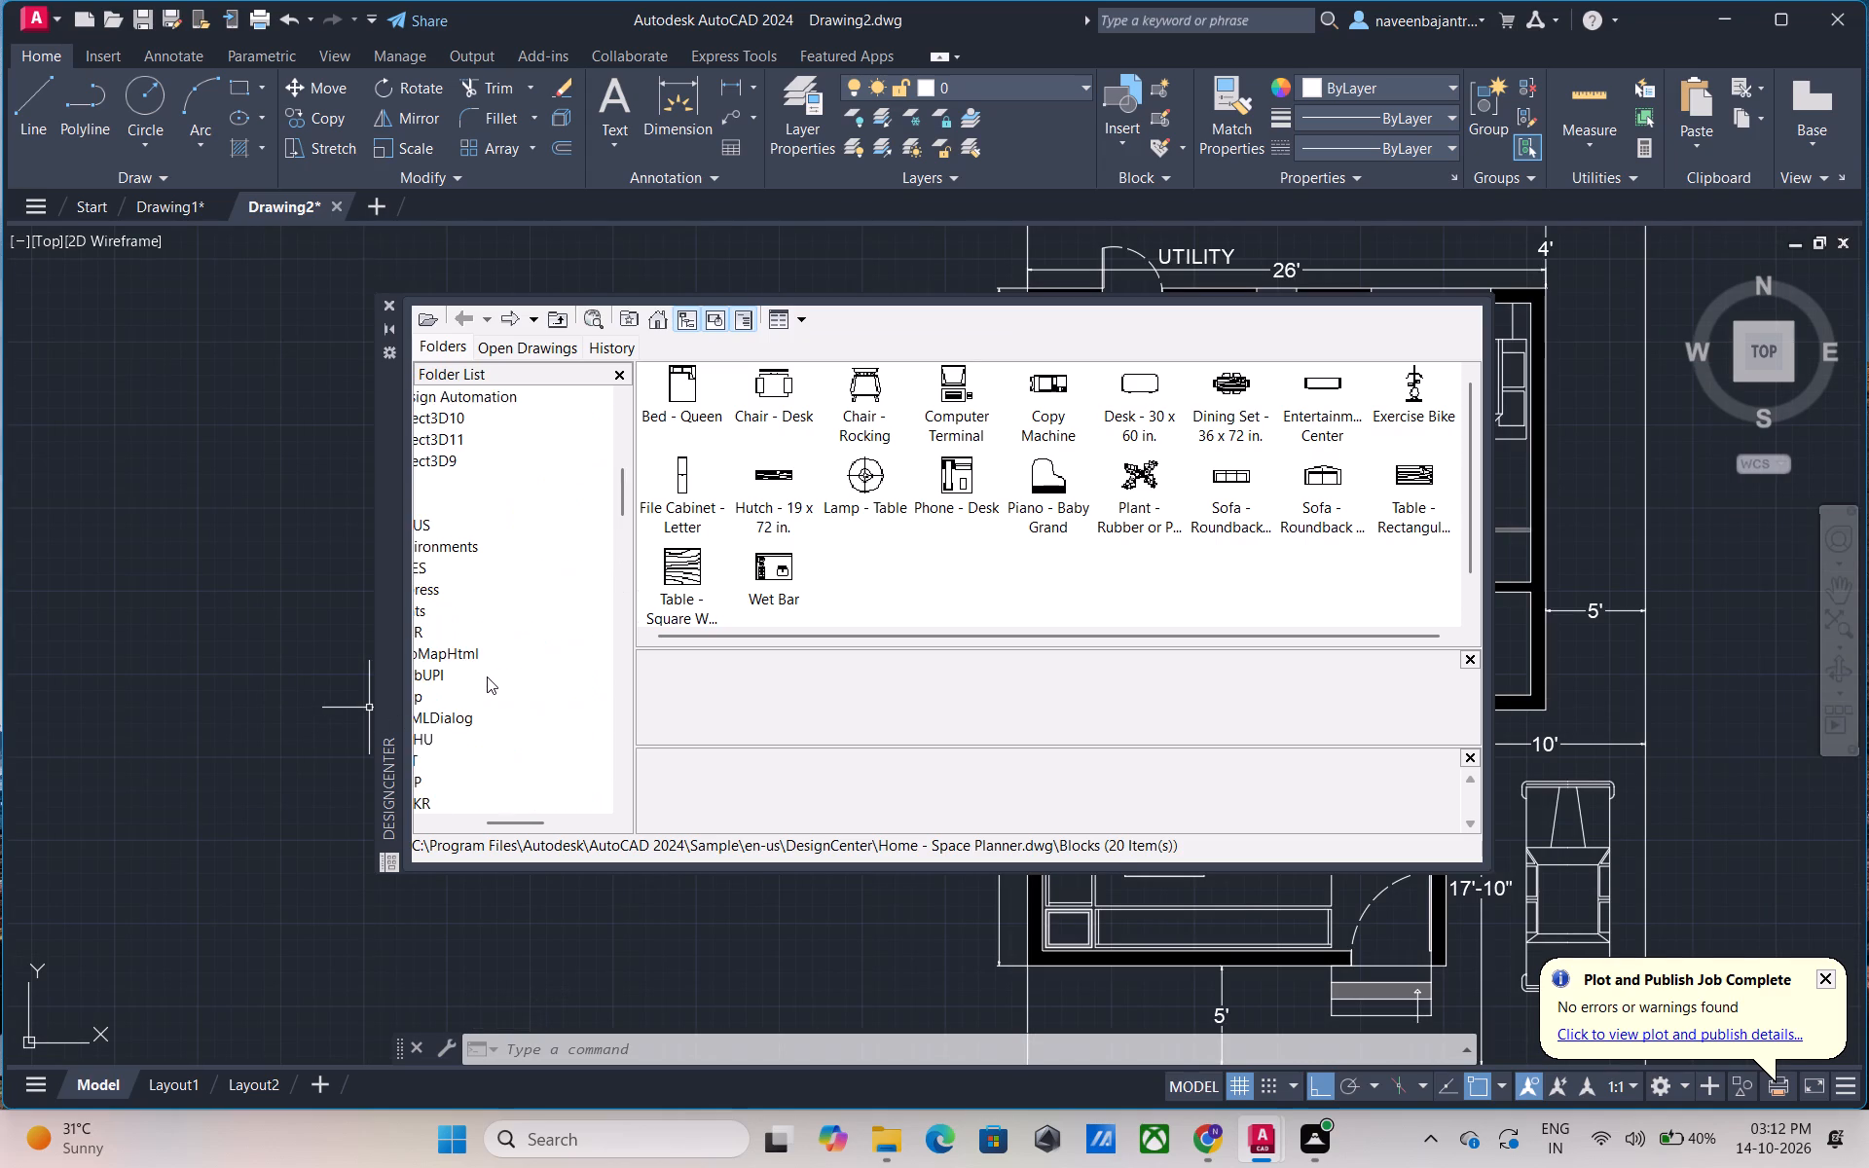
{"action": "scroll", "coordinate": [487, 676], "scroll_direction": "up", "scroll_amount": 18}
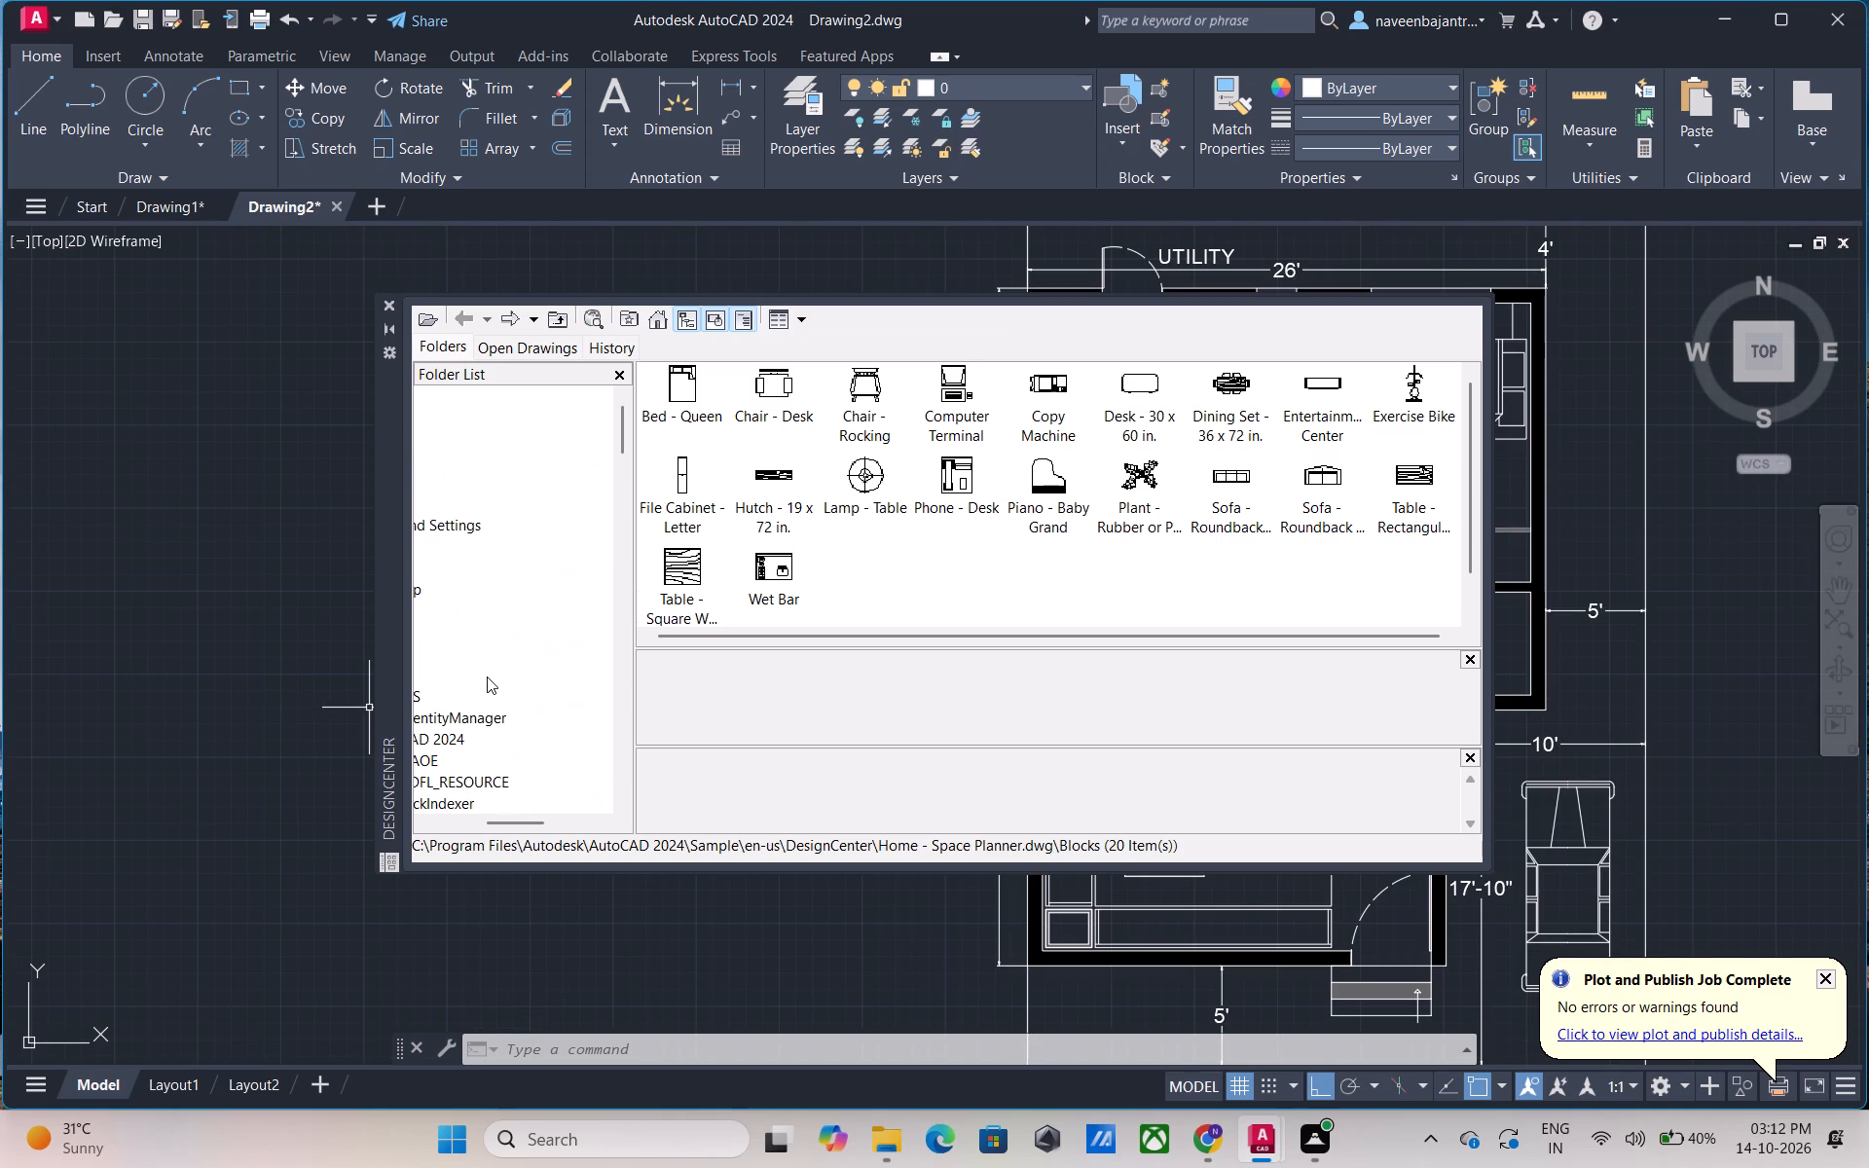
{"action": "scroll", "coordinate": [487, 676], "scroll_direction": "down", "scroll_amount": 1}
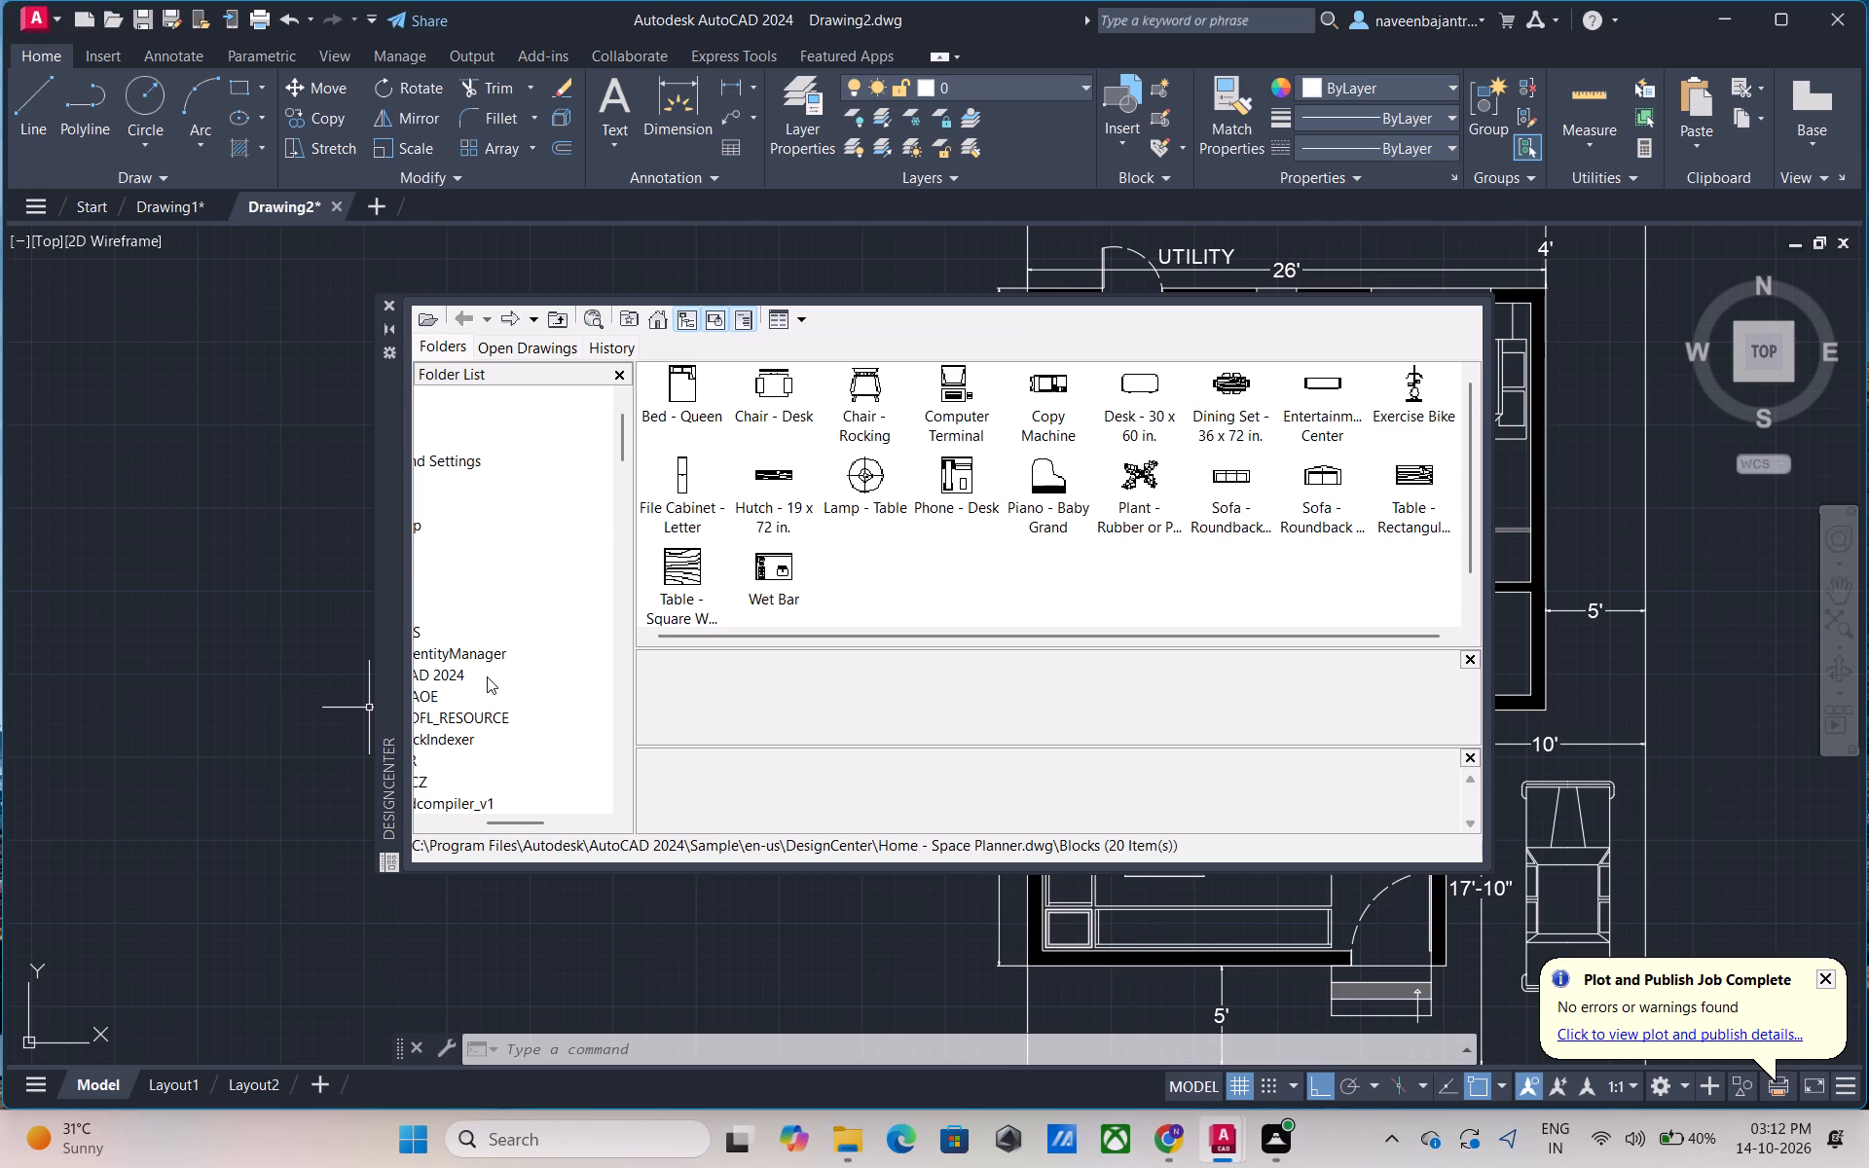
{"action": "scroll", "coordinate": [487, 676], "scroll_direction": "down", "scroll_amount": 1}
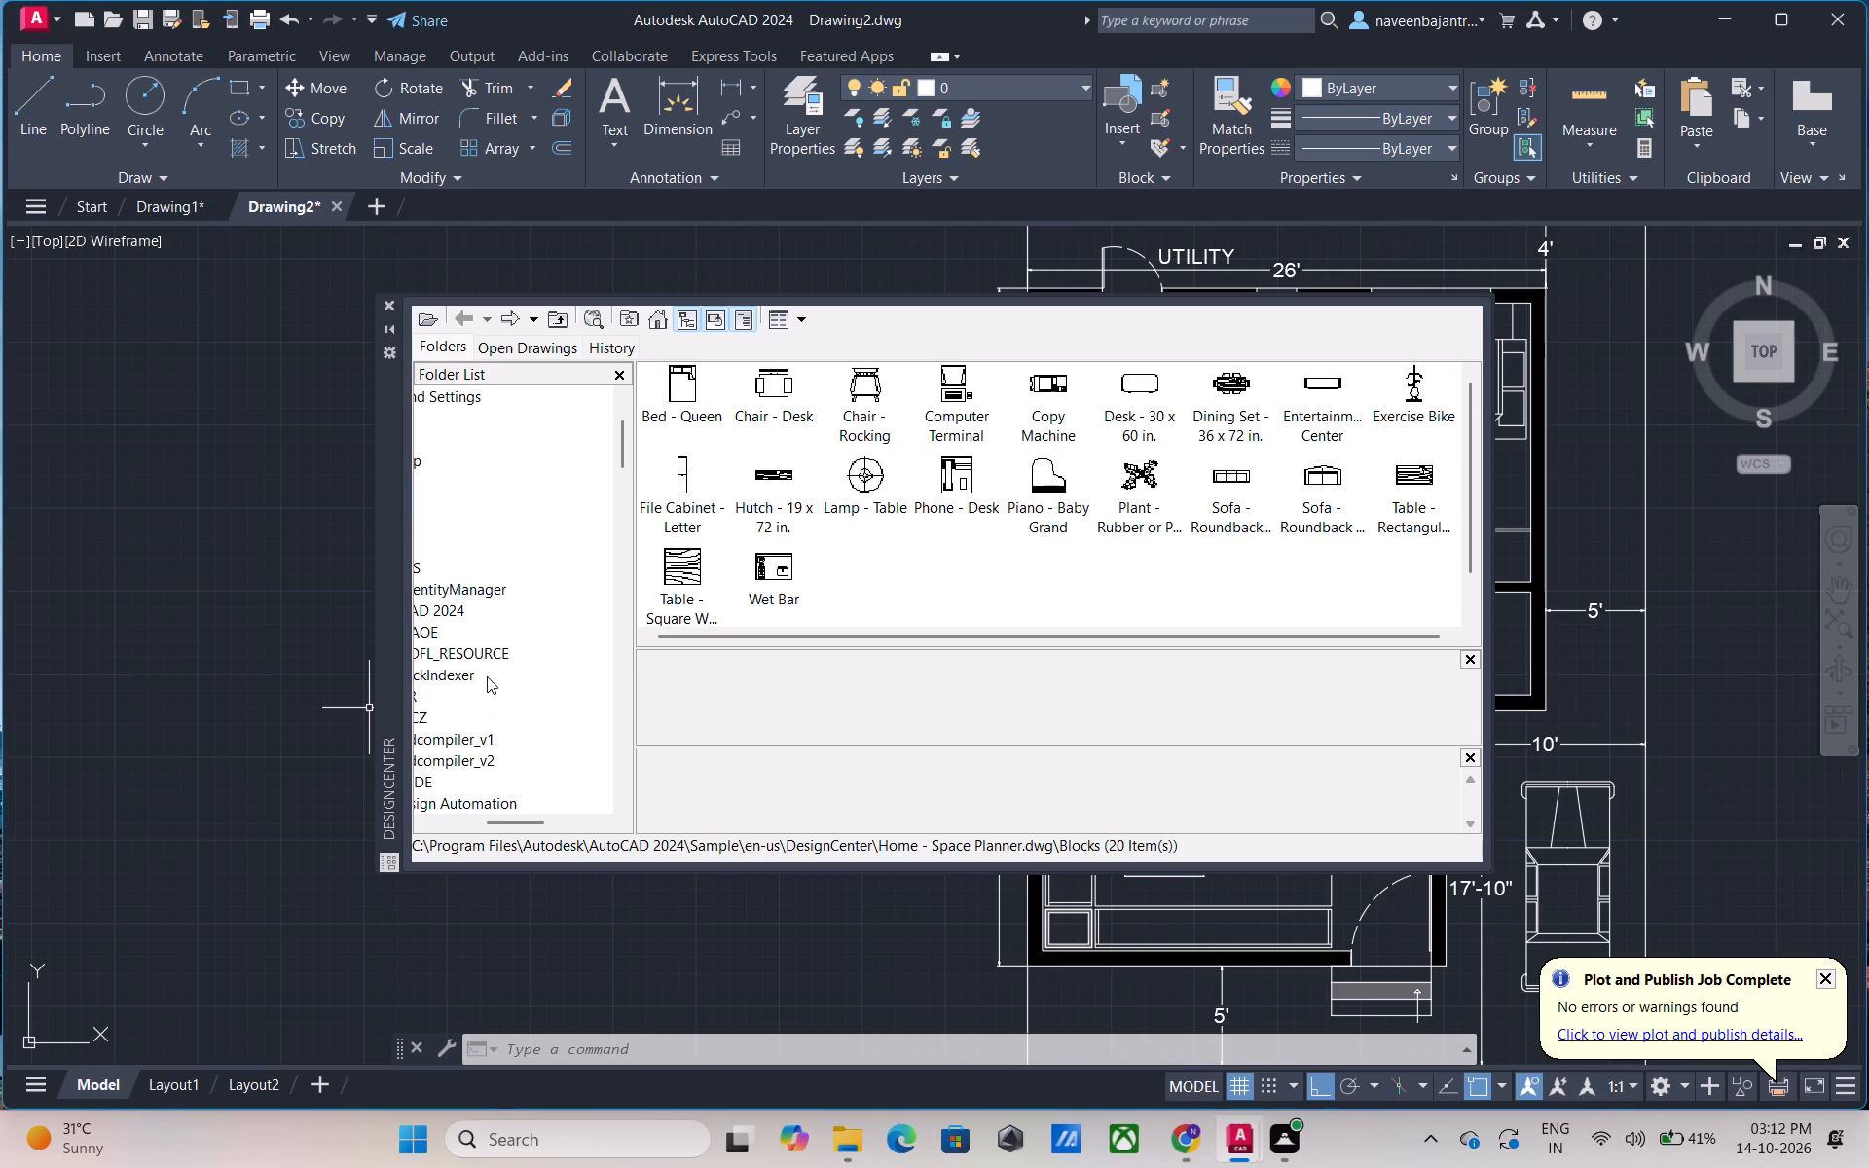
{"action": "scroll", "coordinate": [487, 676], "scroll_direction": "down", "scroll_amount": 1}
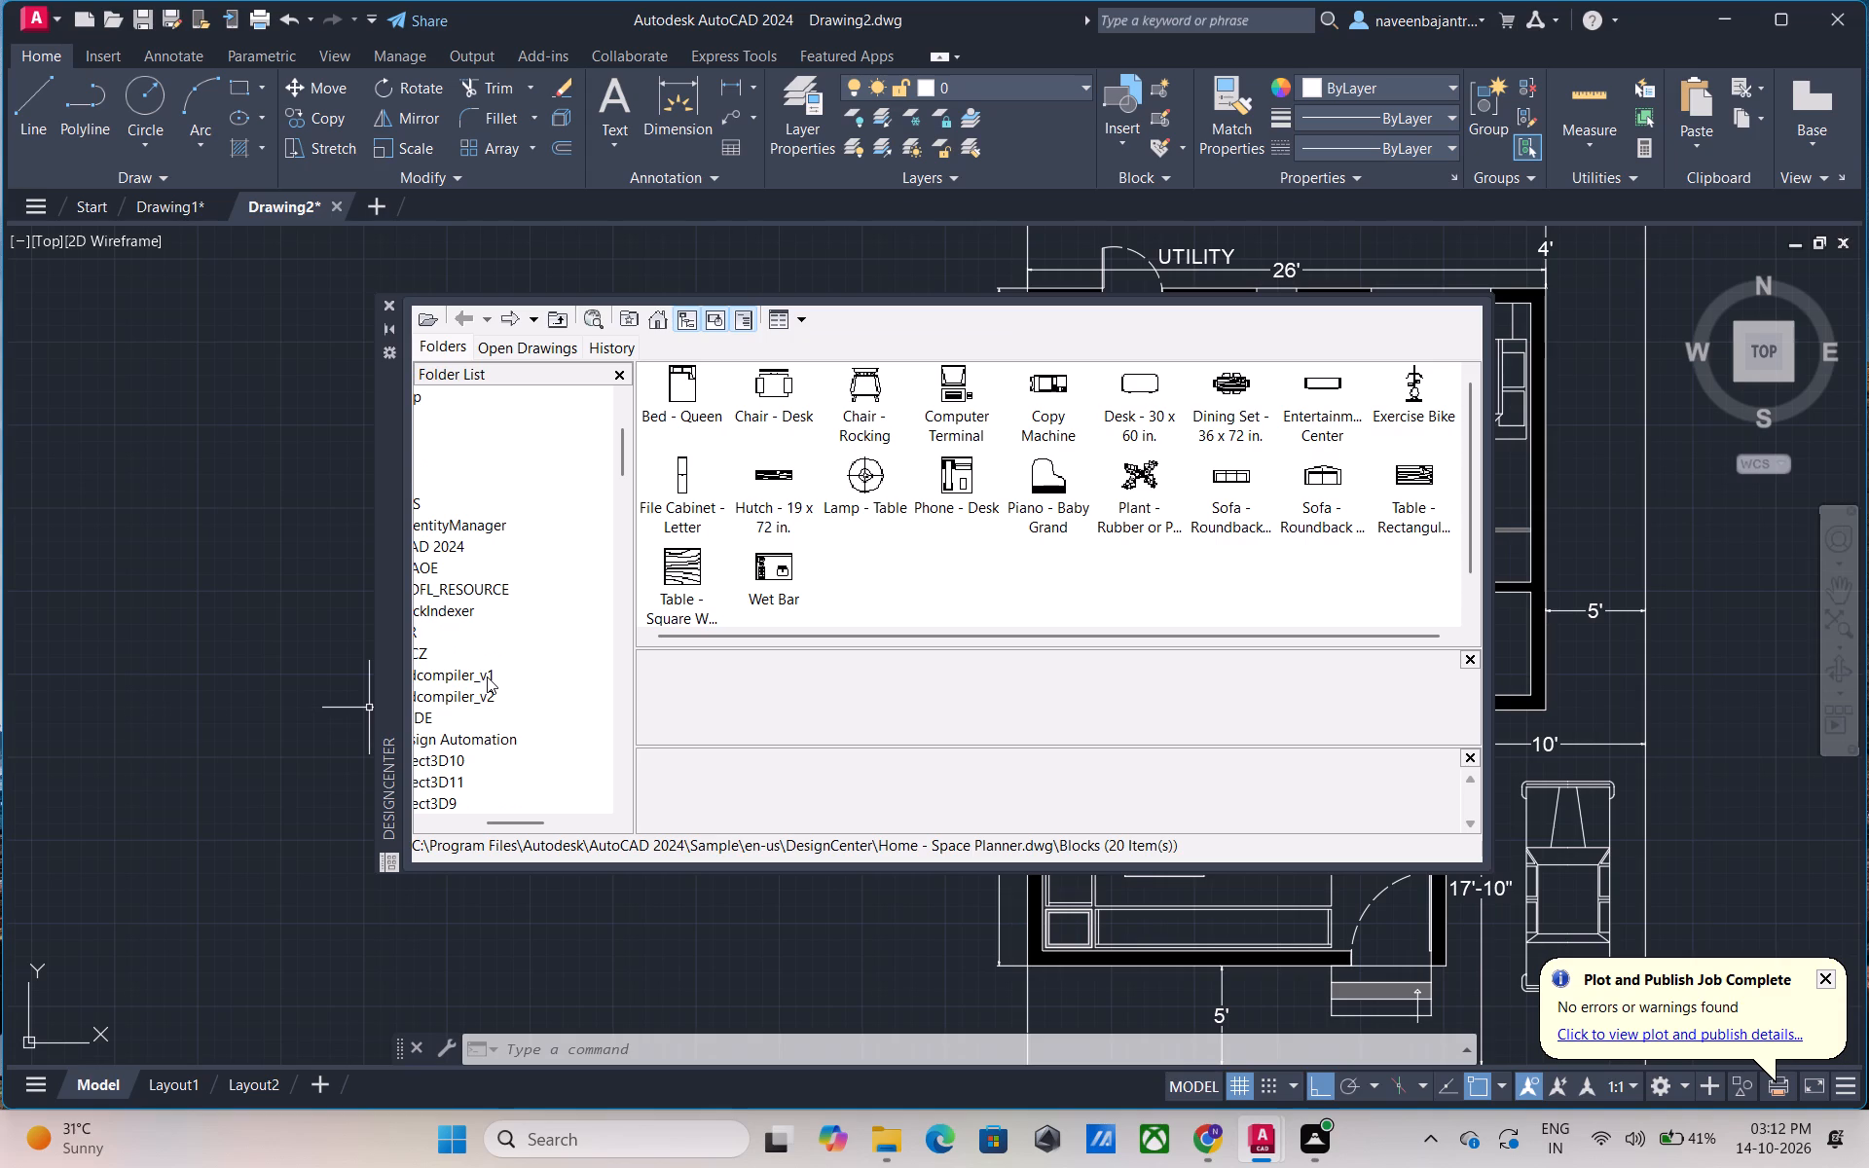
{"action": "scroll", "coordinate": [487, 676], "scroll_direction": "down", "scroll_amount": 1}
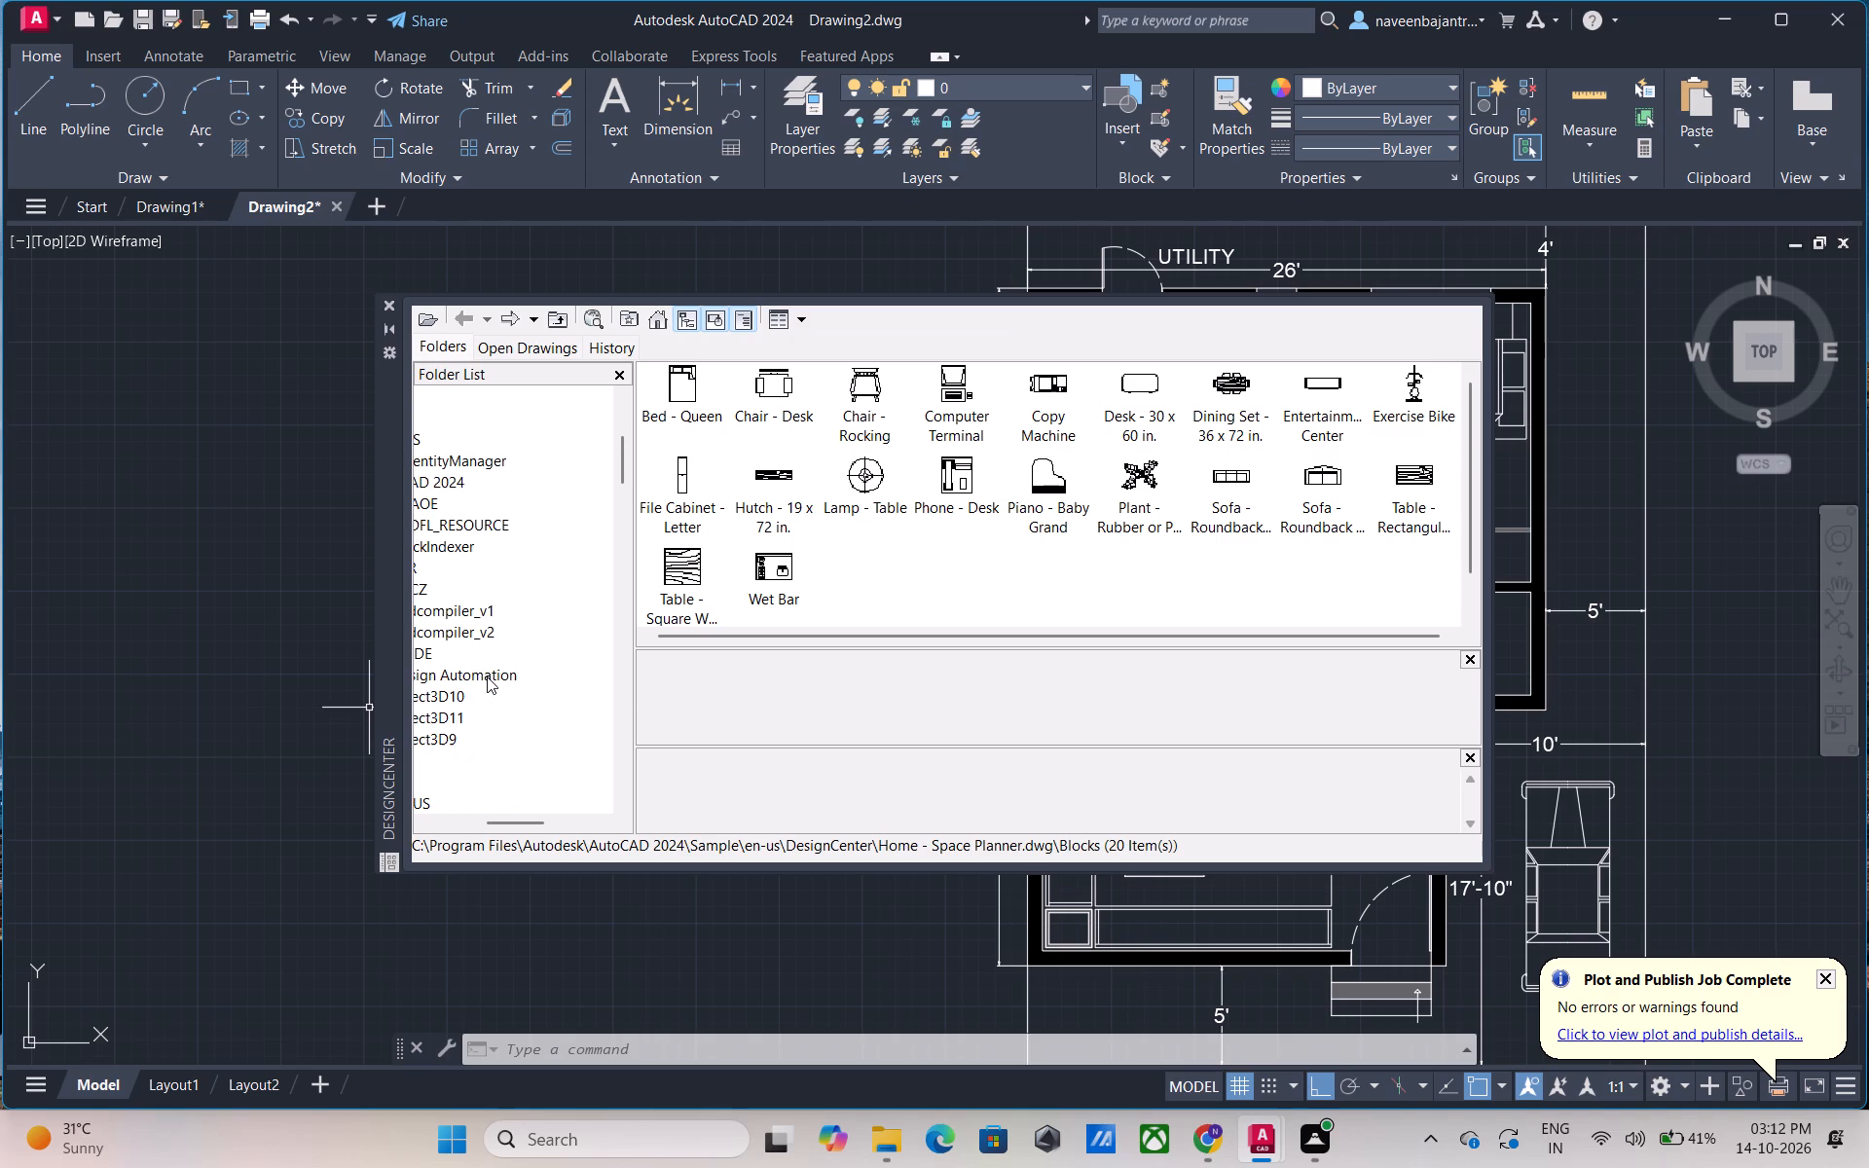
{"action": "scroll", "coordinate": [487, 676], "scroll_direction": "down", "scroll_amount": 1}
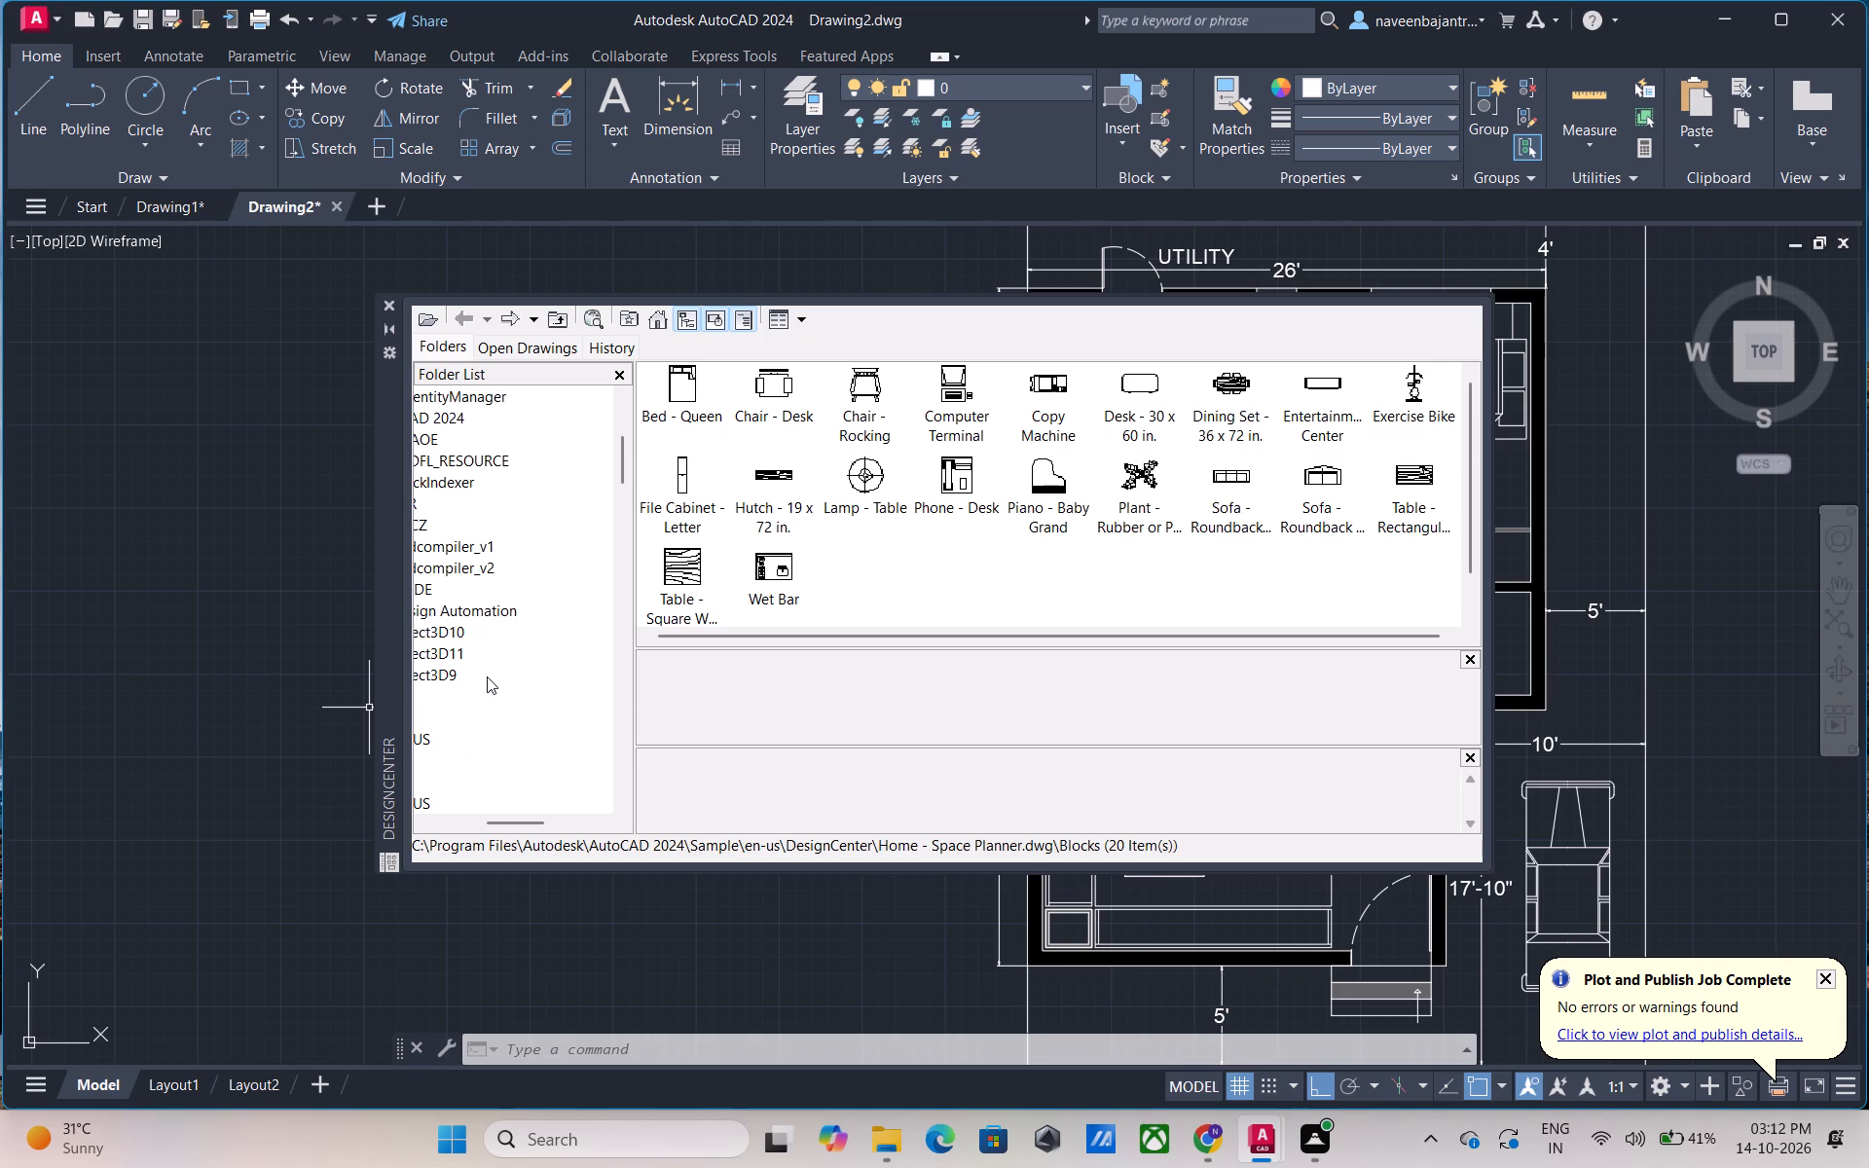
{"action": "scroll", "coordinate": [487, 676], "scroll_direction": "down", "scroll_amount": 1}
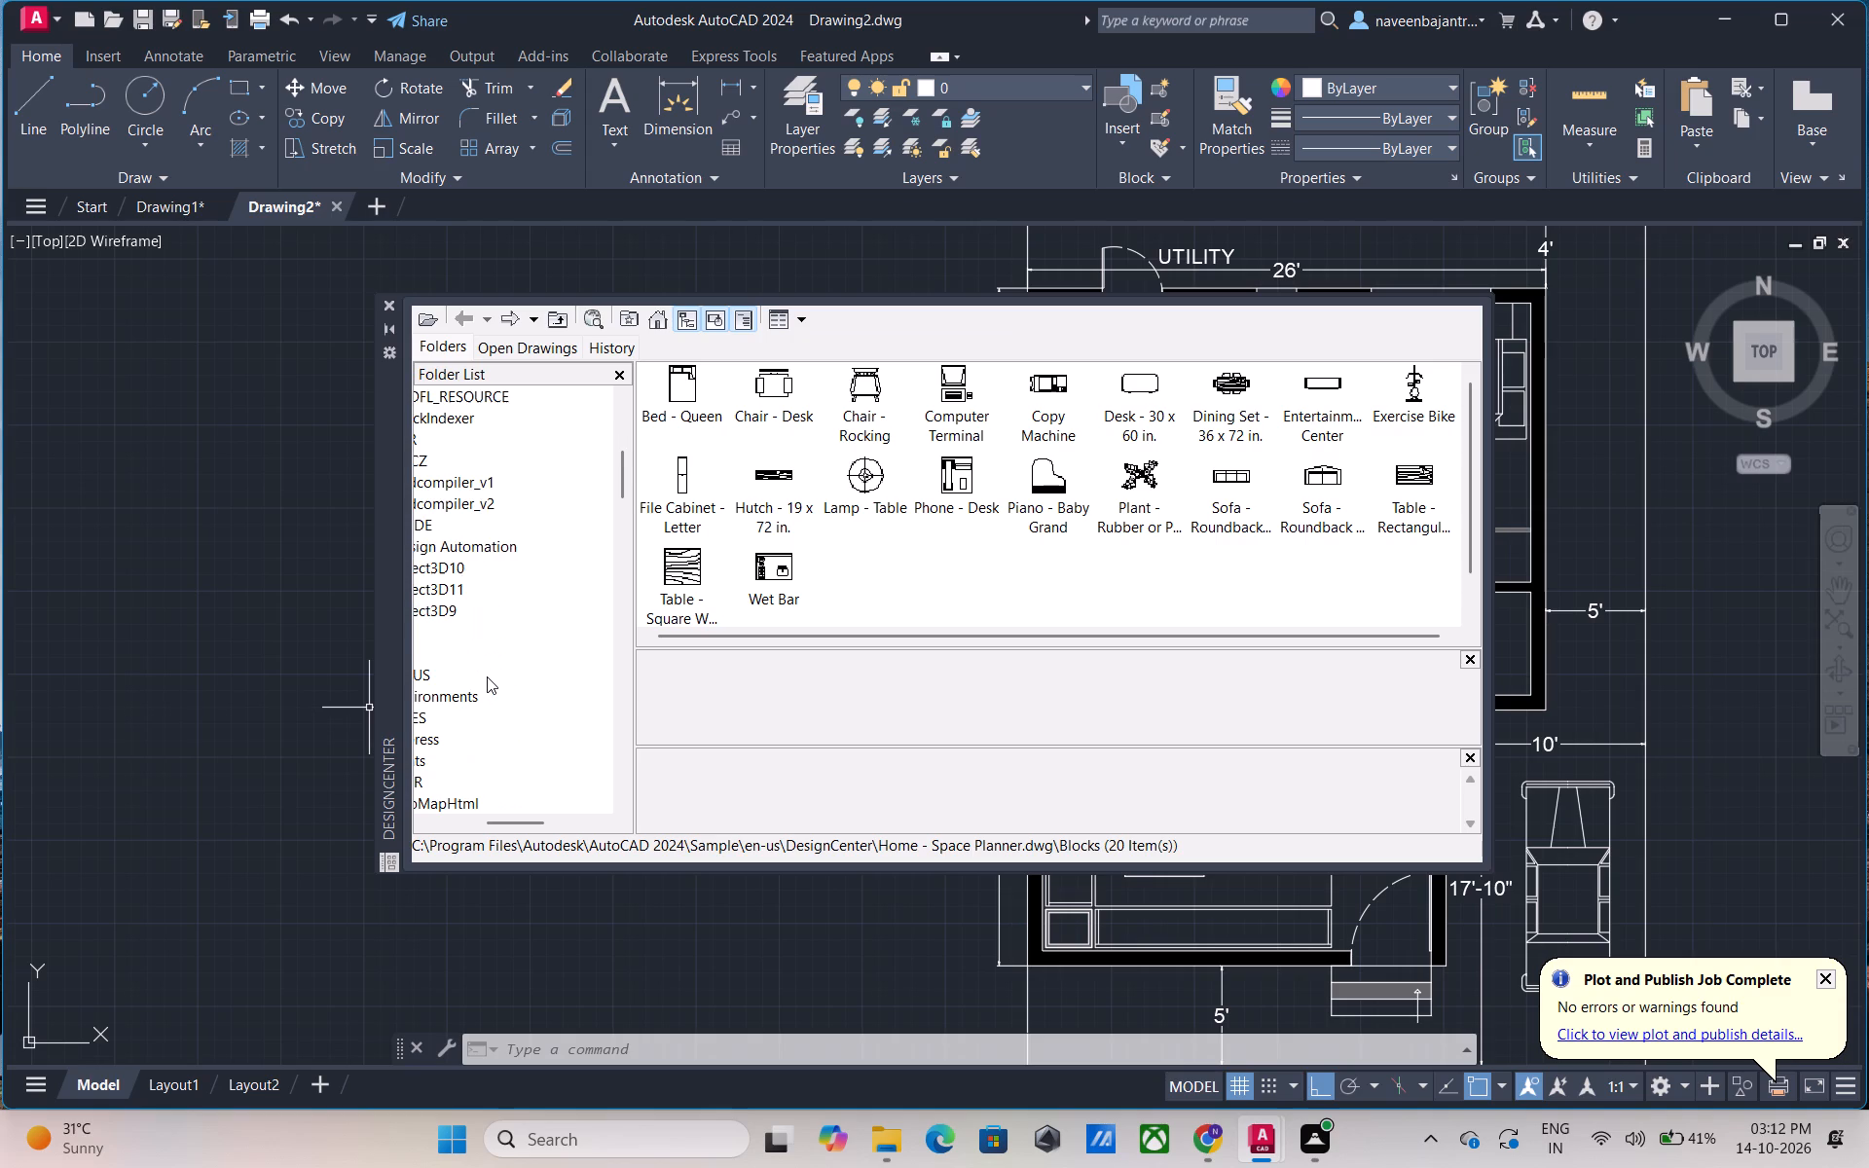
{"action": "scroll", "coordinate": [487, 676], "scroll_direction": "down", "scroll_amount": 2}
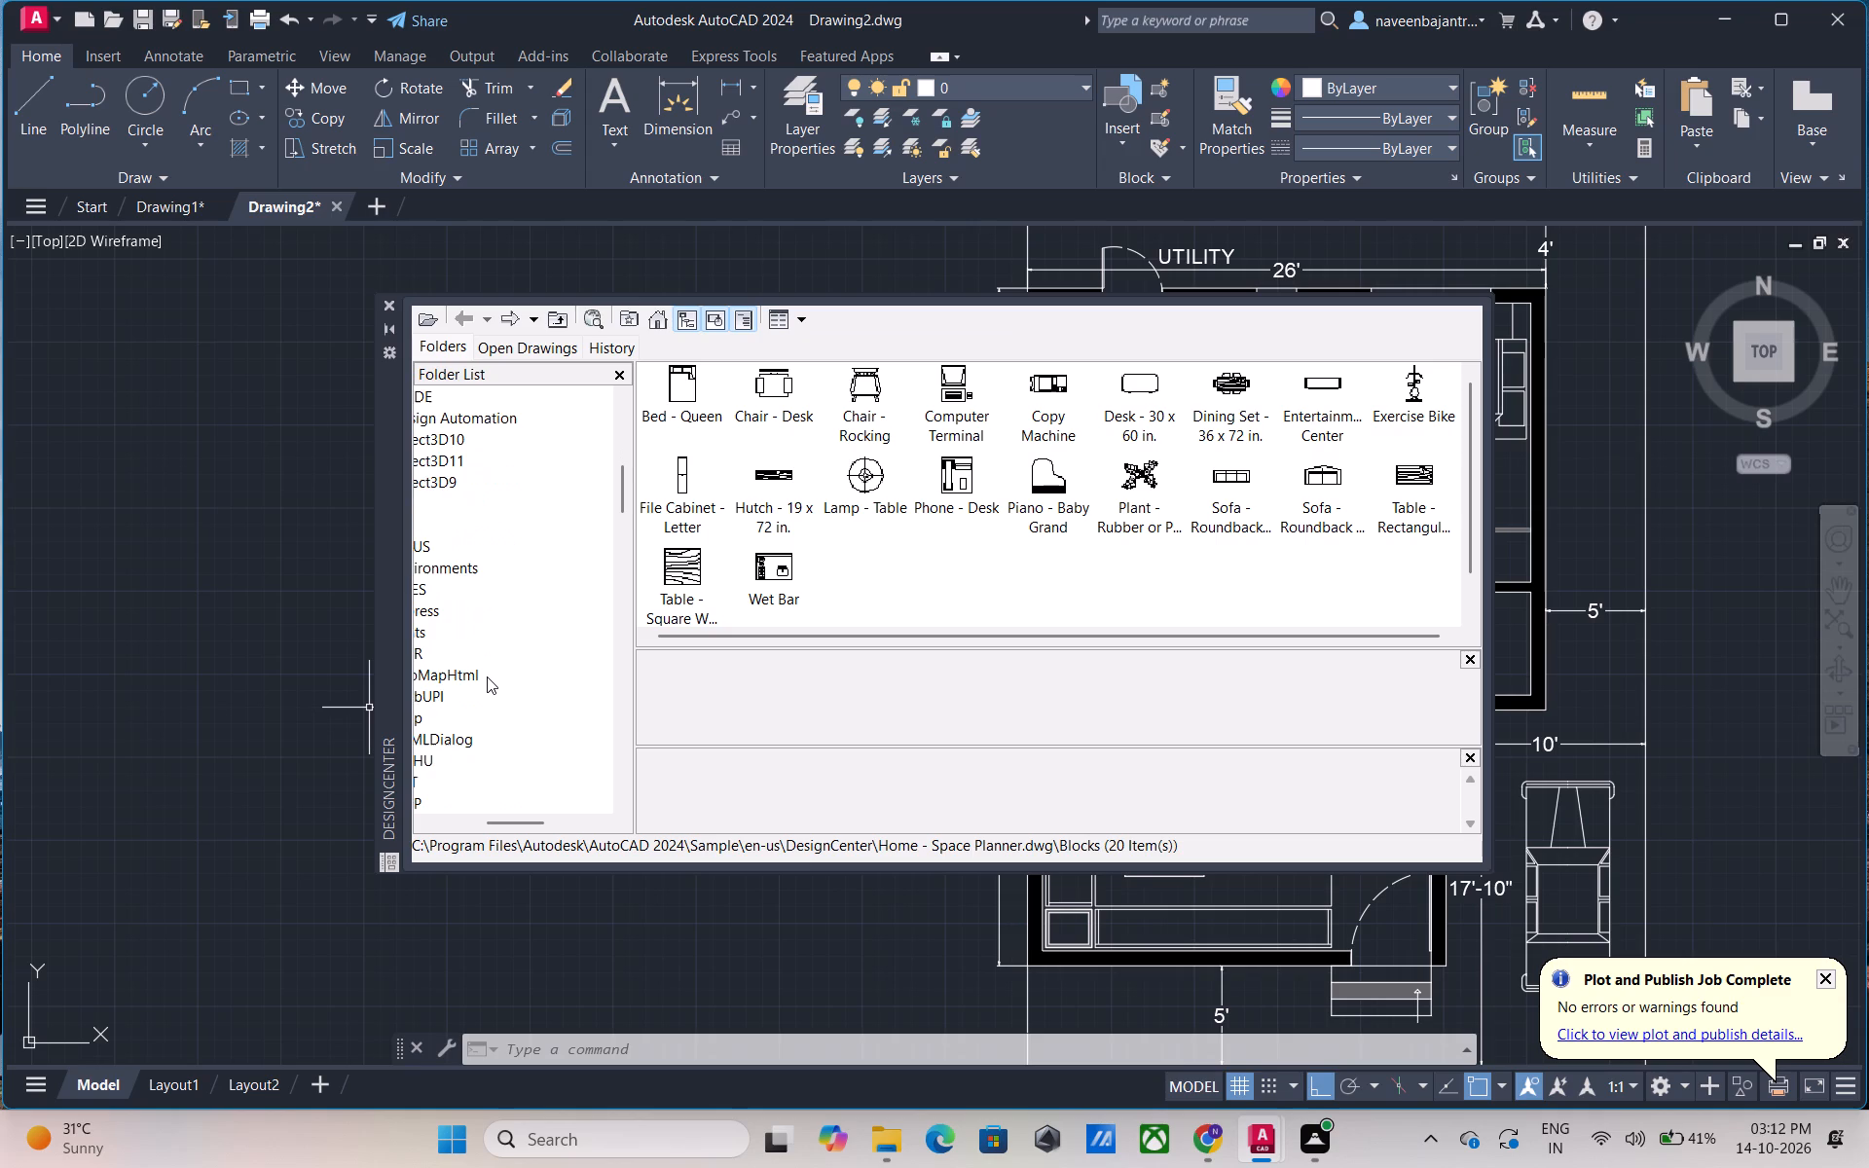
{"action": "left_click_drag", "start_coordinate": [521, 822], "coordinate": [490, 826]}
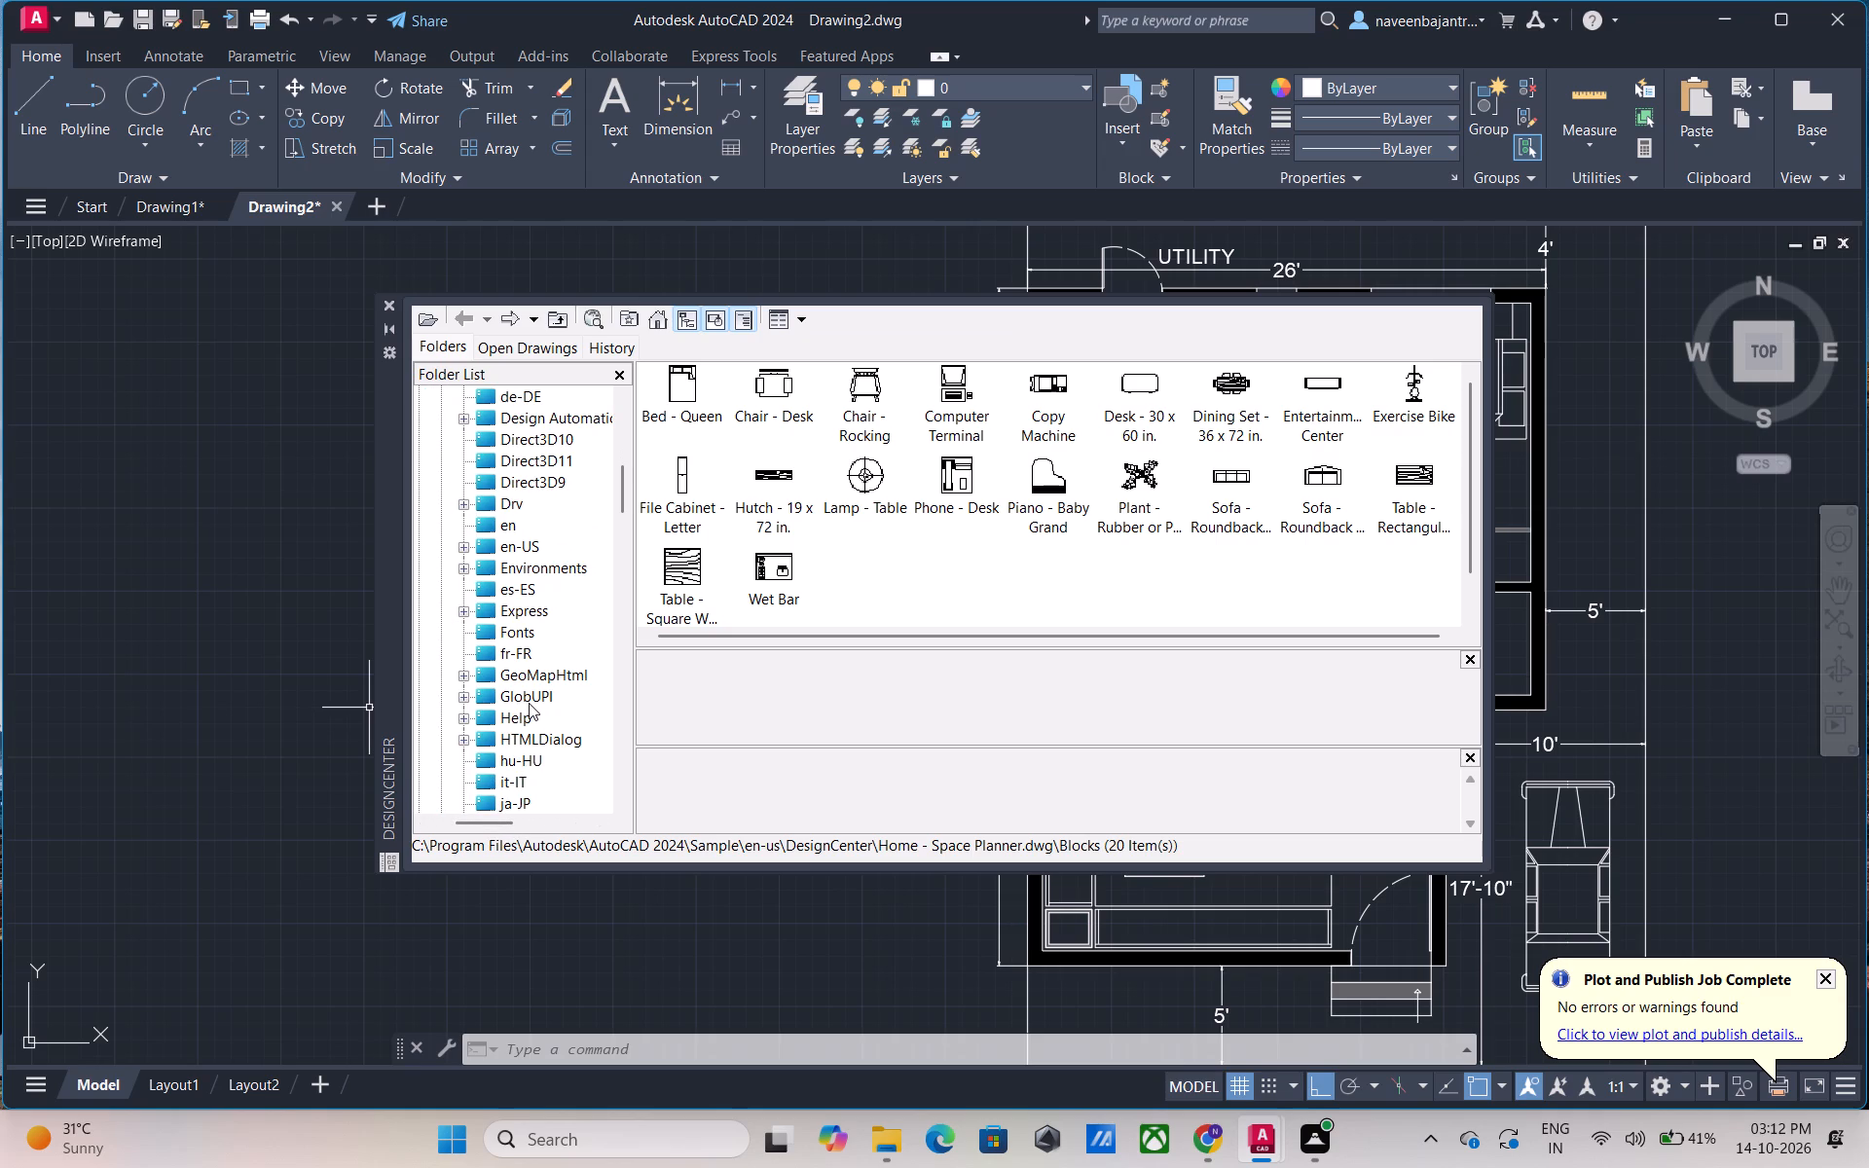
{"action": "scroll", "coordinate": [529, 703], "scroll_direction": "down", "scroll_amount": 1}
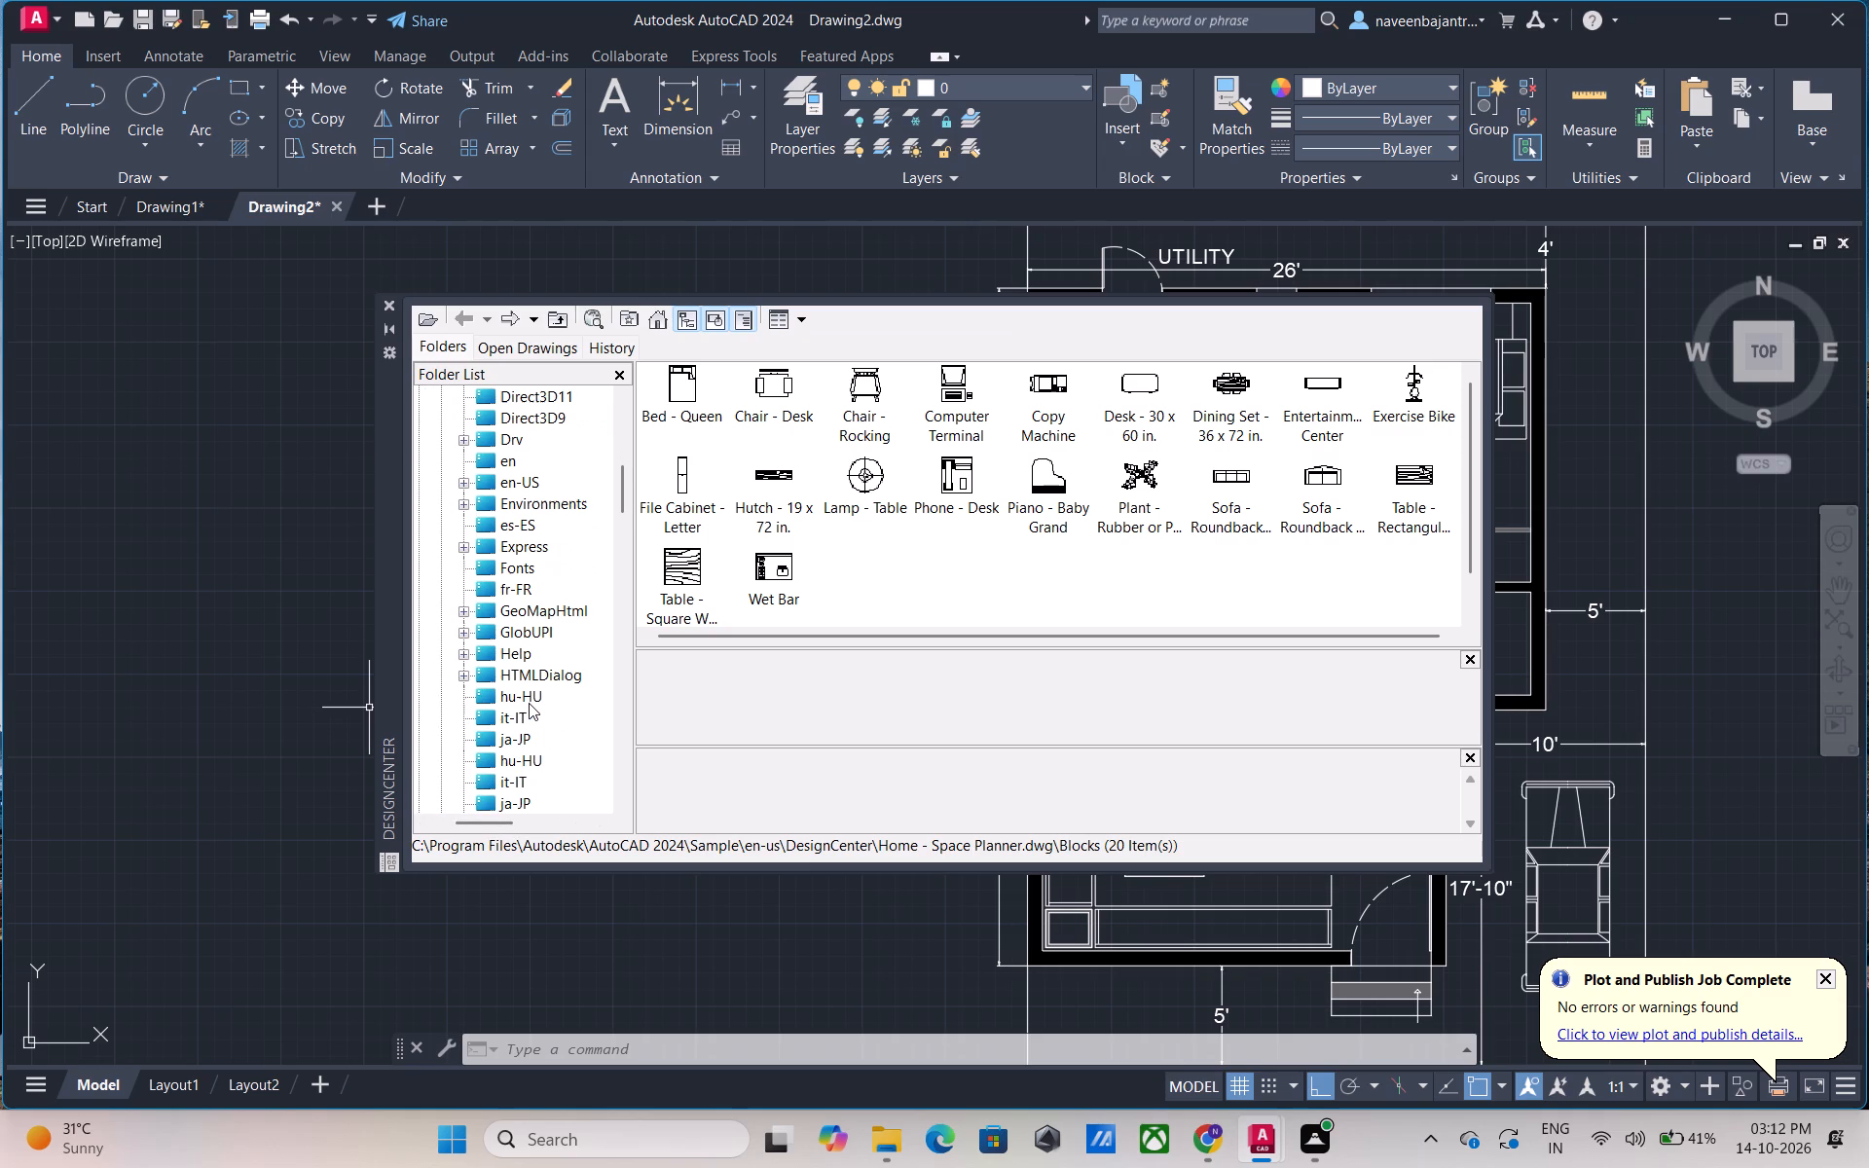
{"action": "scroll", "coordinate": [529, 703], "scroll_direction": "down", "scroll_amount": 1}
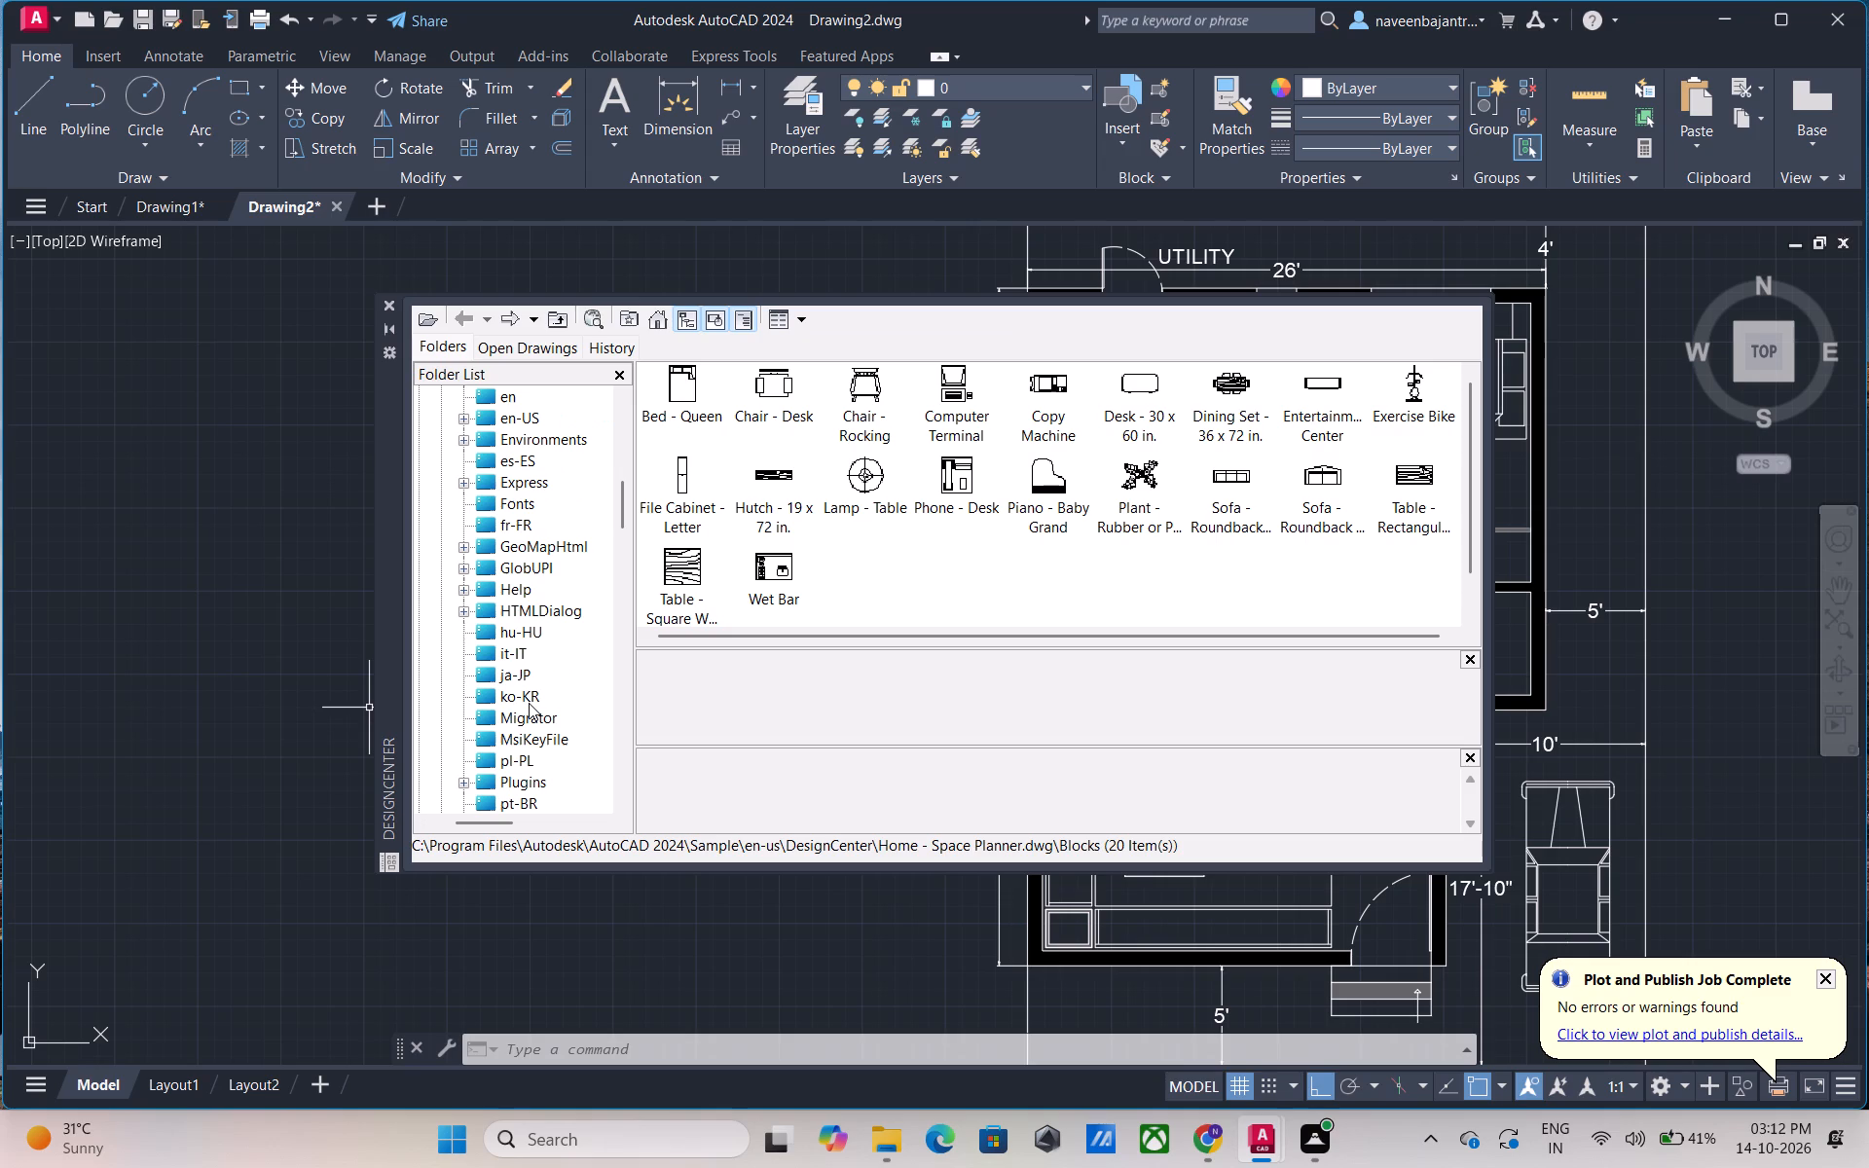
{"action": "scroll", "coordinate": [529, 703], "scroll_direction": "down", "scroll_amount": 1}
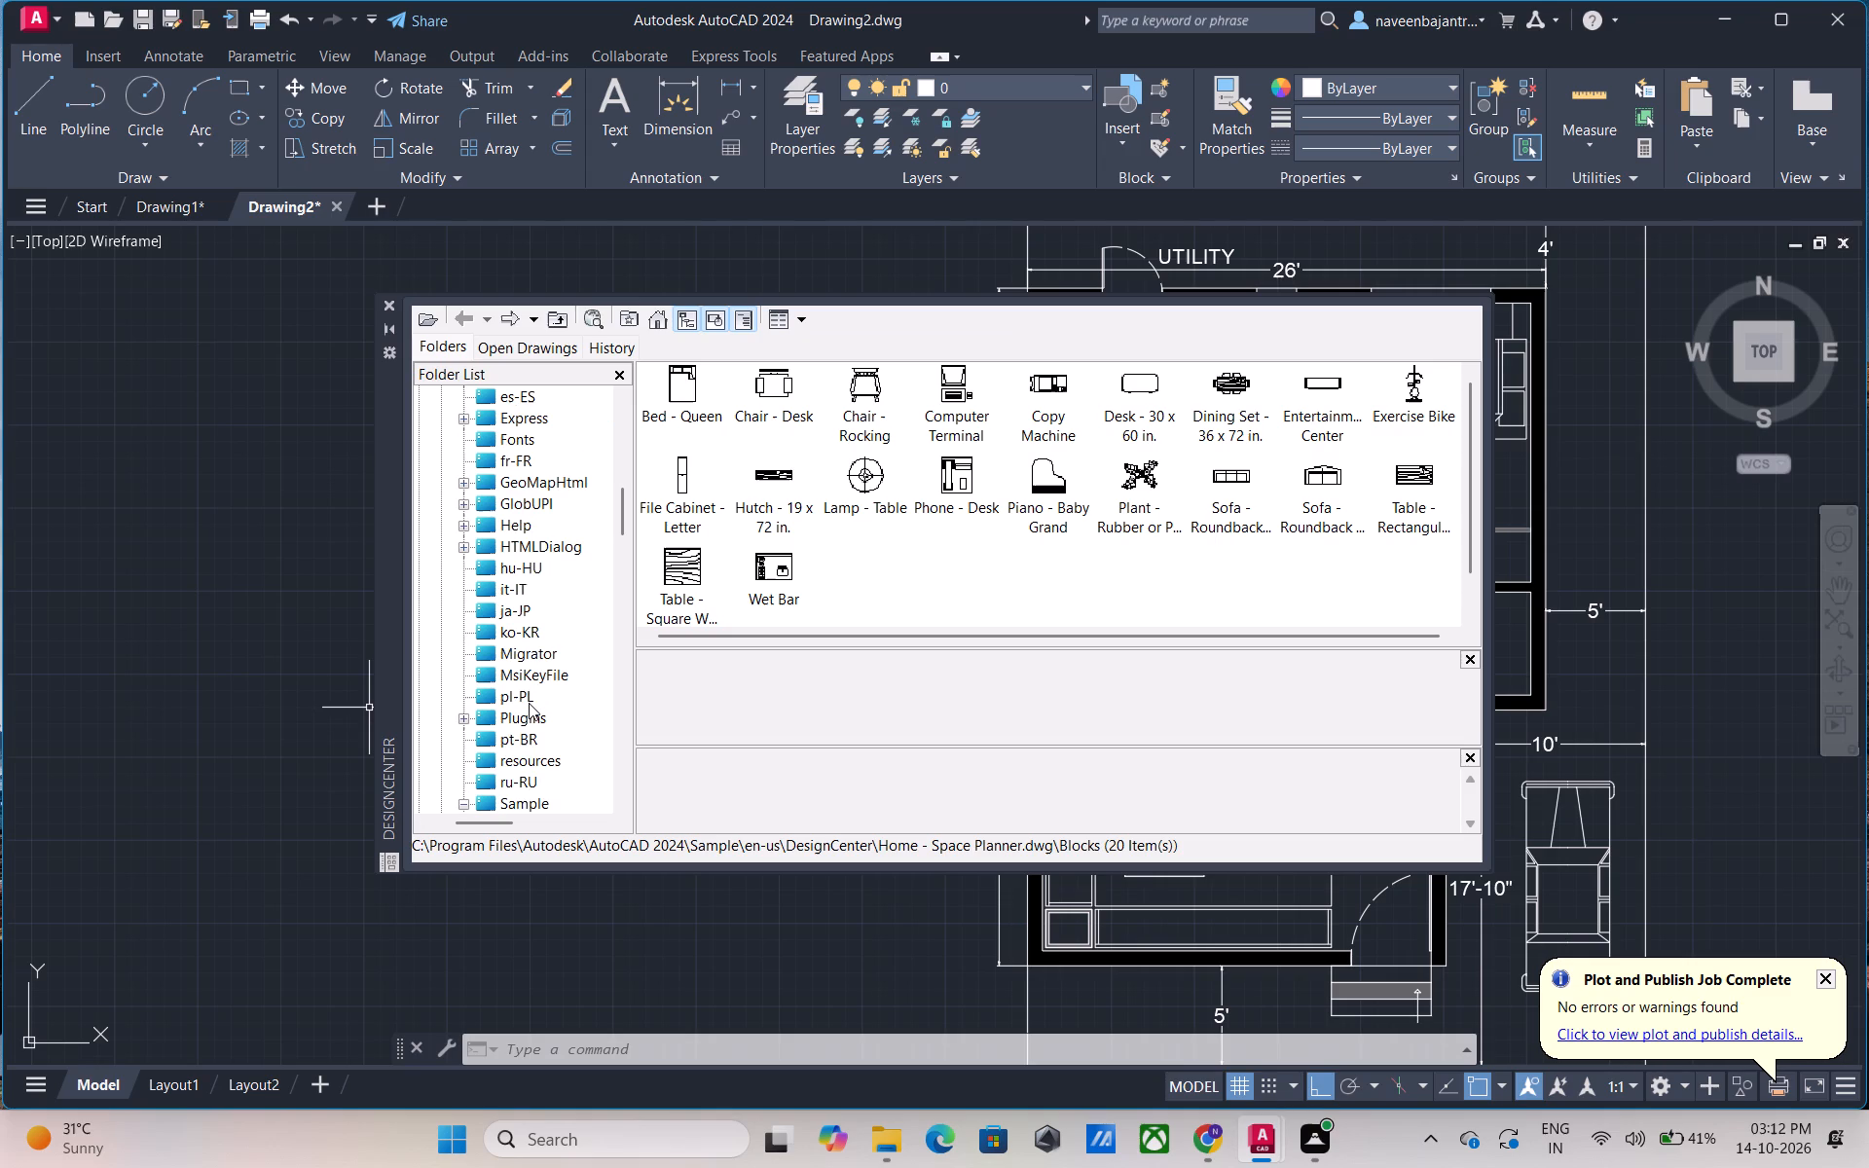
{"action": "scroll", "coordinate": [529, 703], "scroll_direction": "down", "scroll_amount": 1}
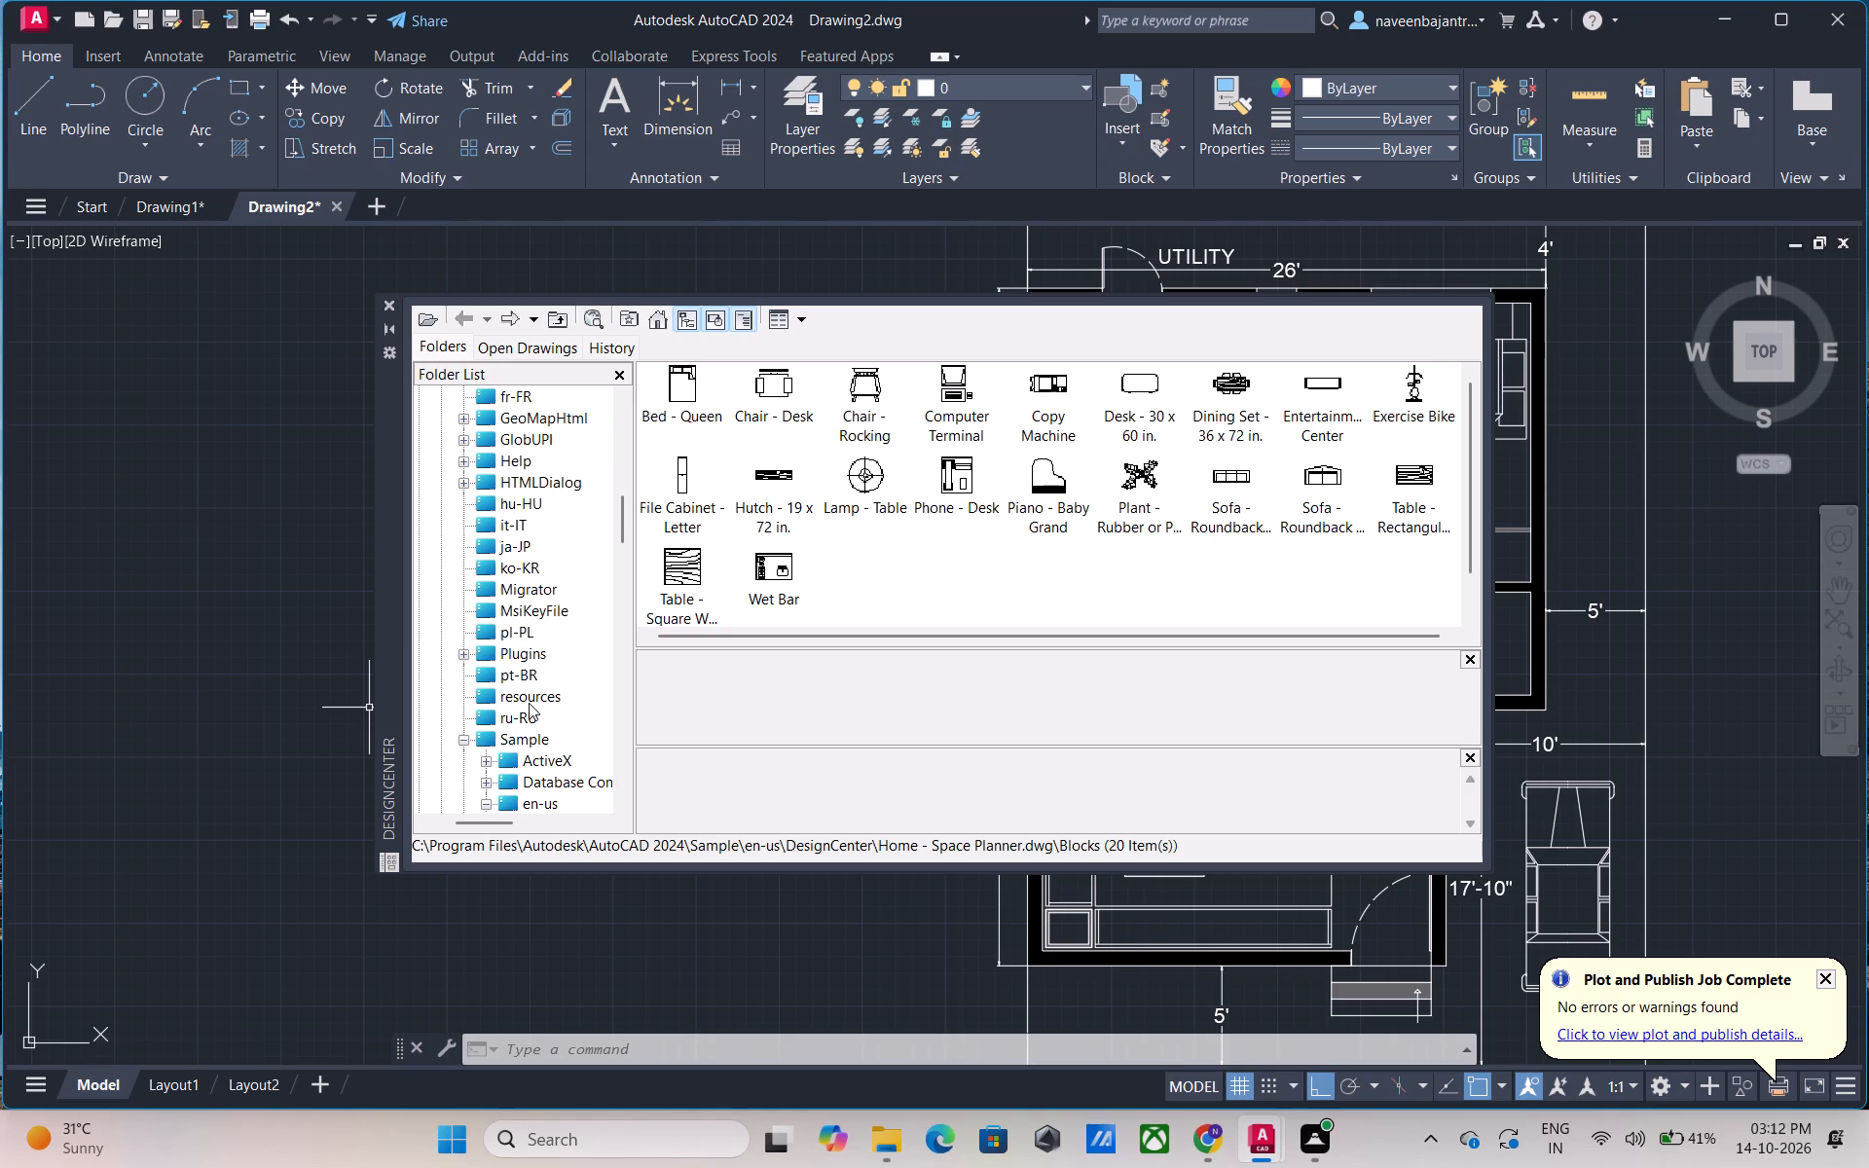
{"action": "scroll", "coordinate": [529, 703], "scroll_direction": "down", "scroll_amount": 1}
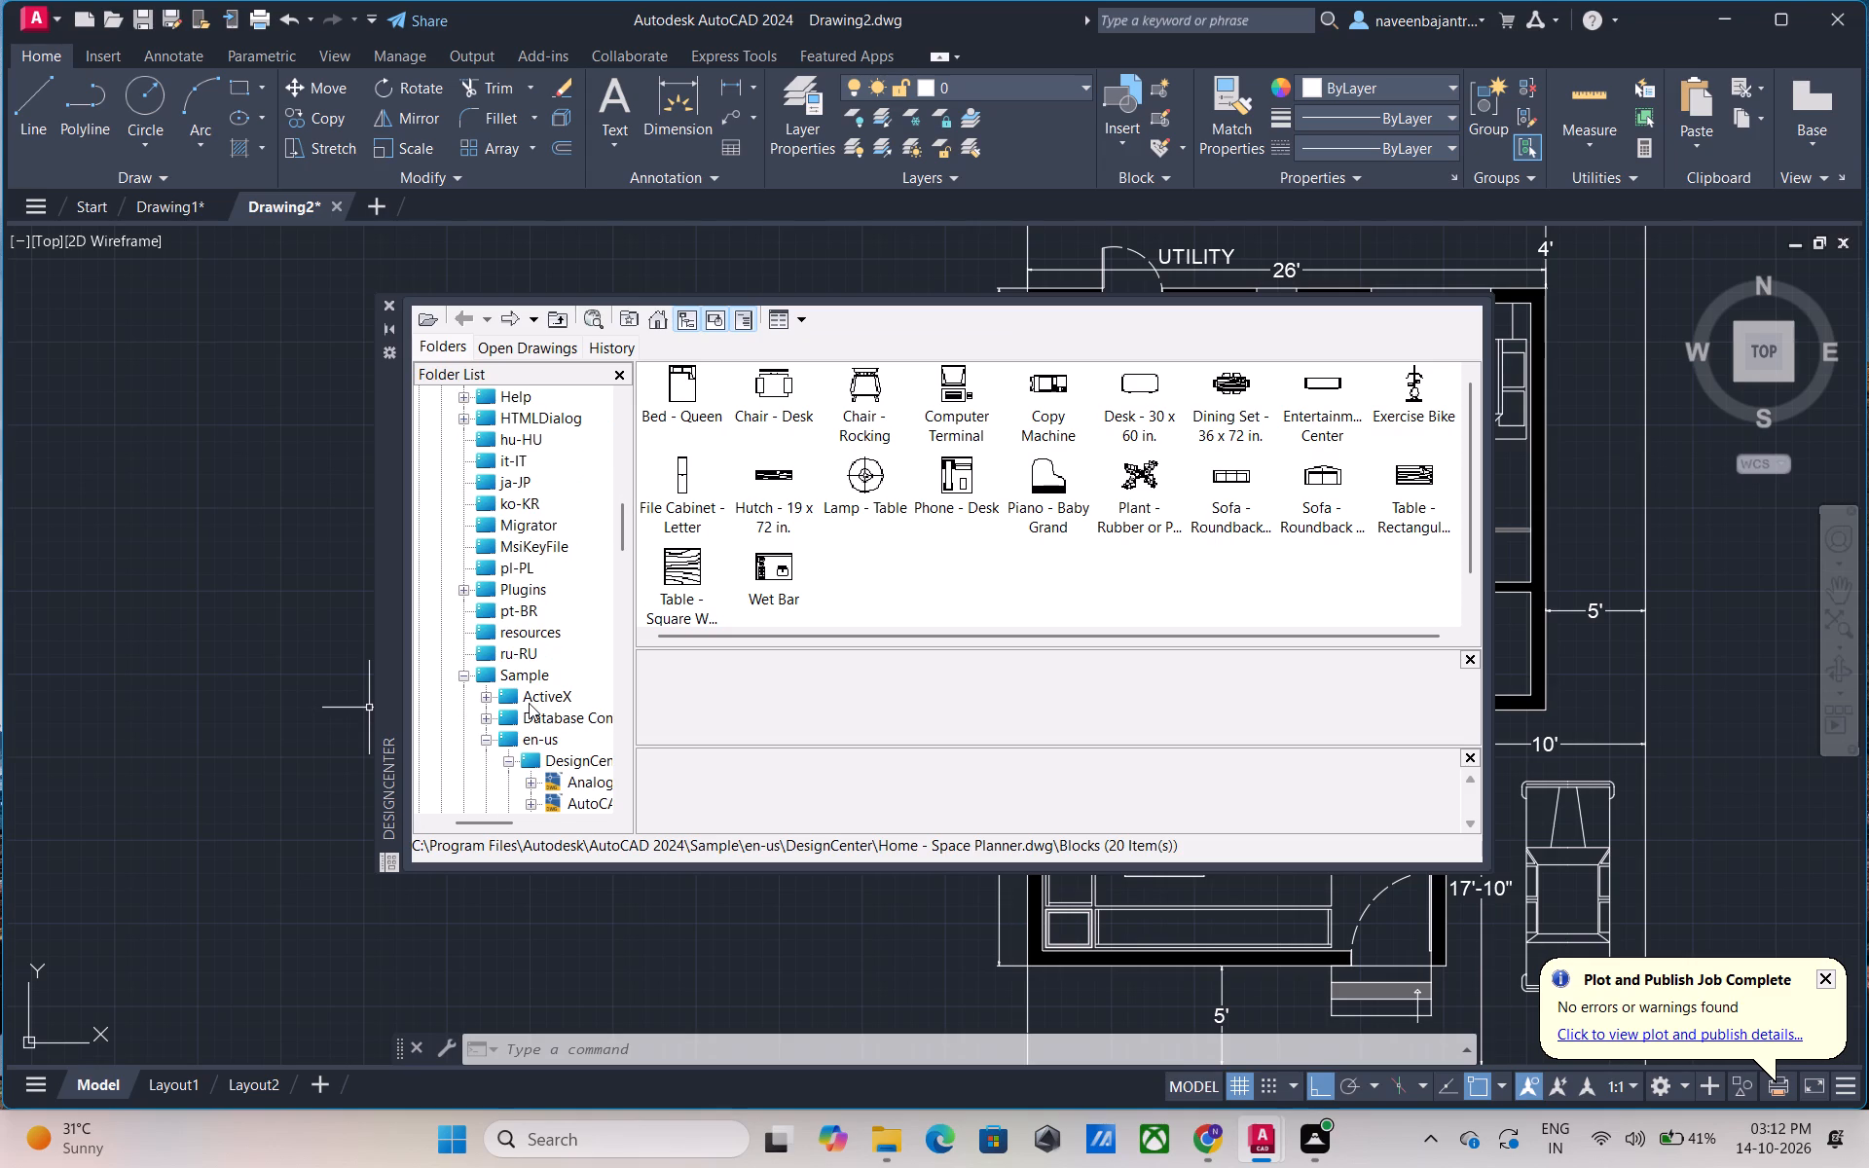
{"action": "scroll", "coordinate": [529, 703], "scroll_direction": "down", "scroll_amount": 1}
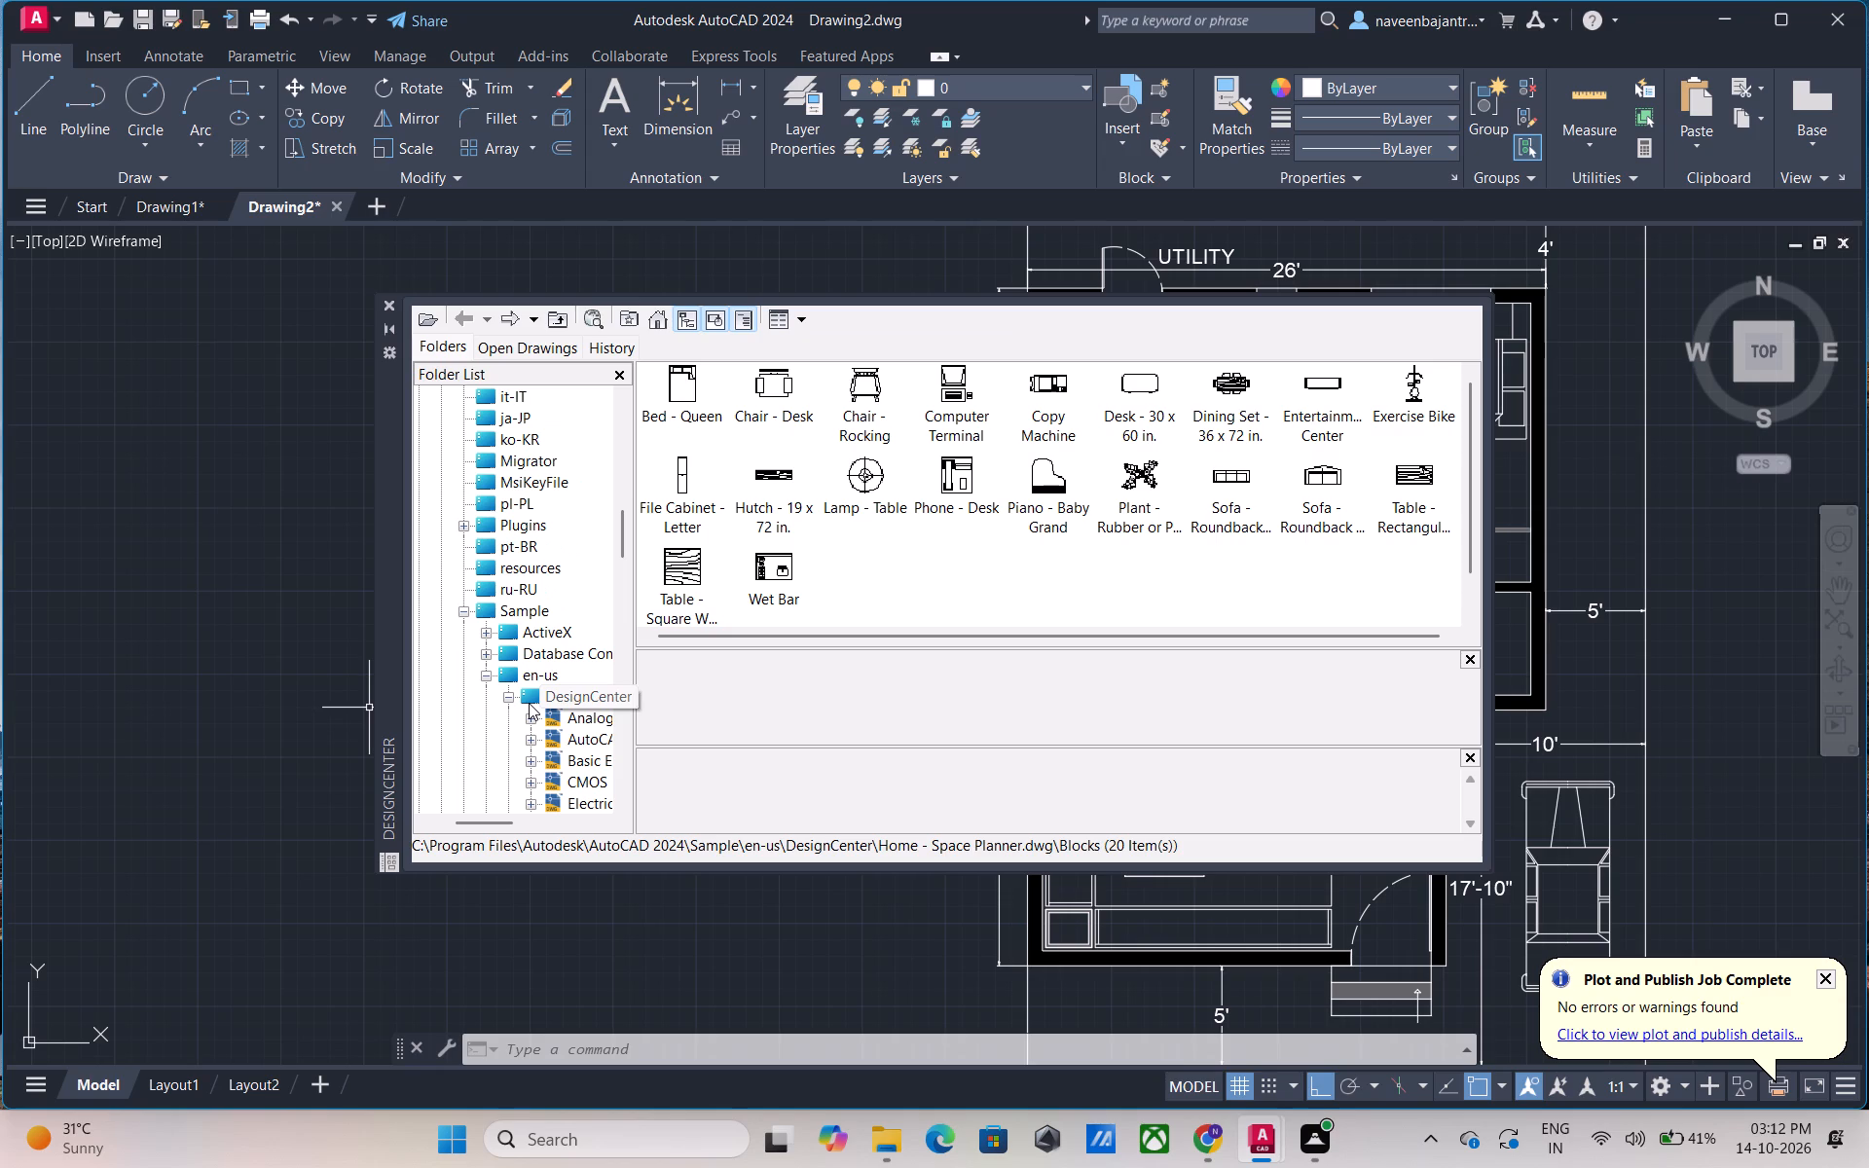
{"action": "scroll", "coordinate": [529, 703], "scroll_direction": "down", "scroll_amount": 3}
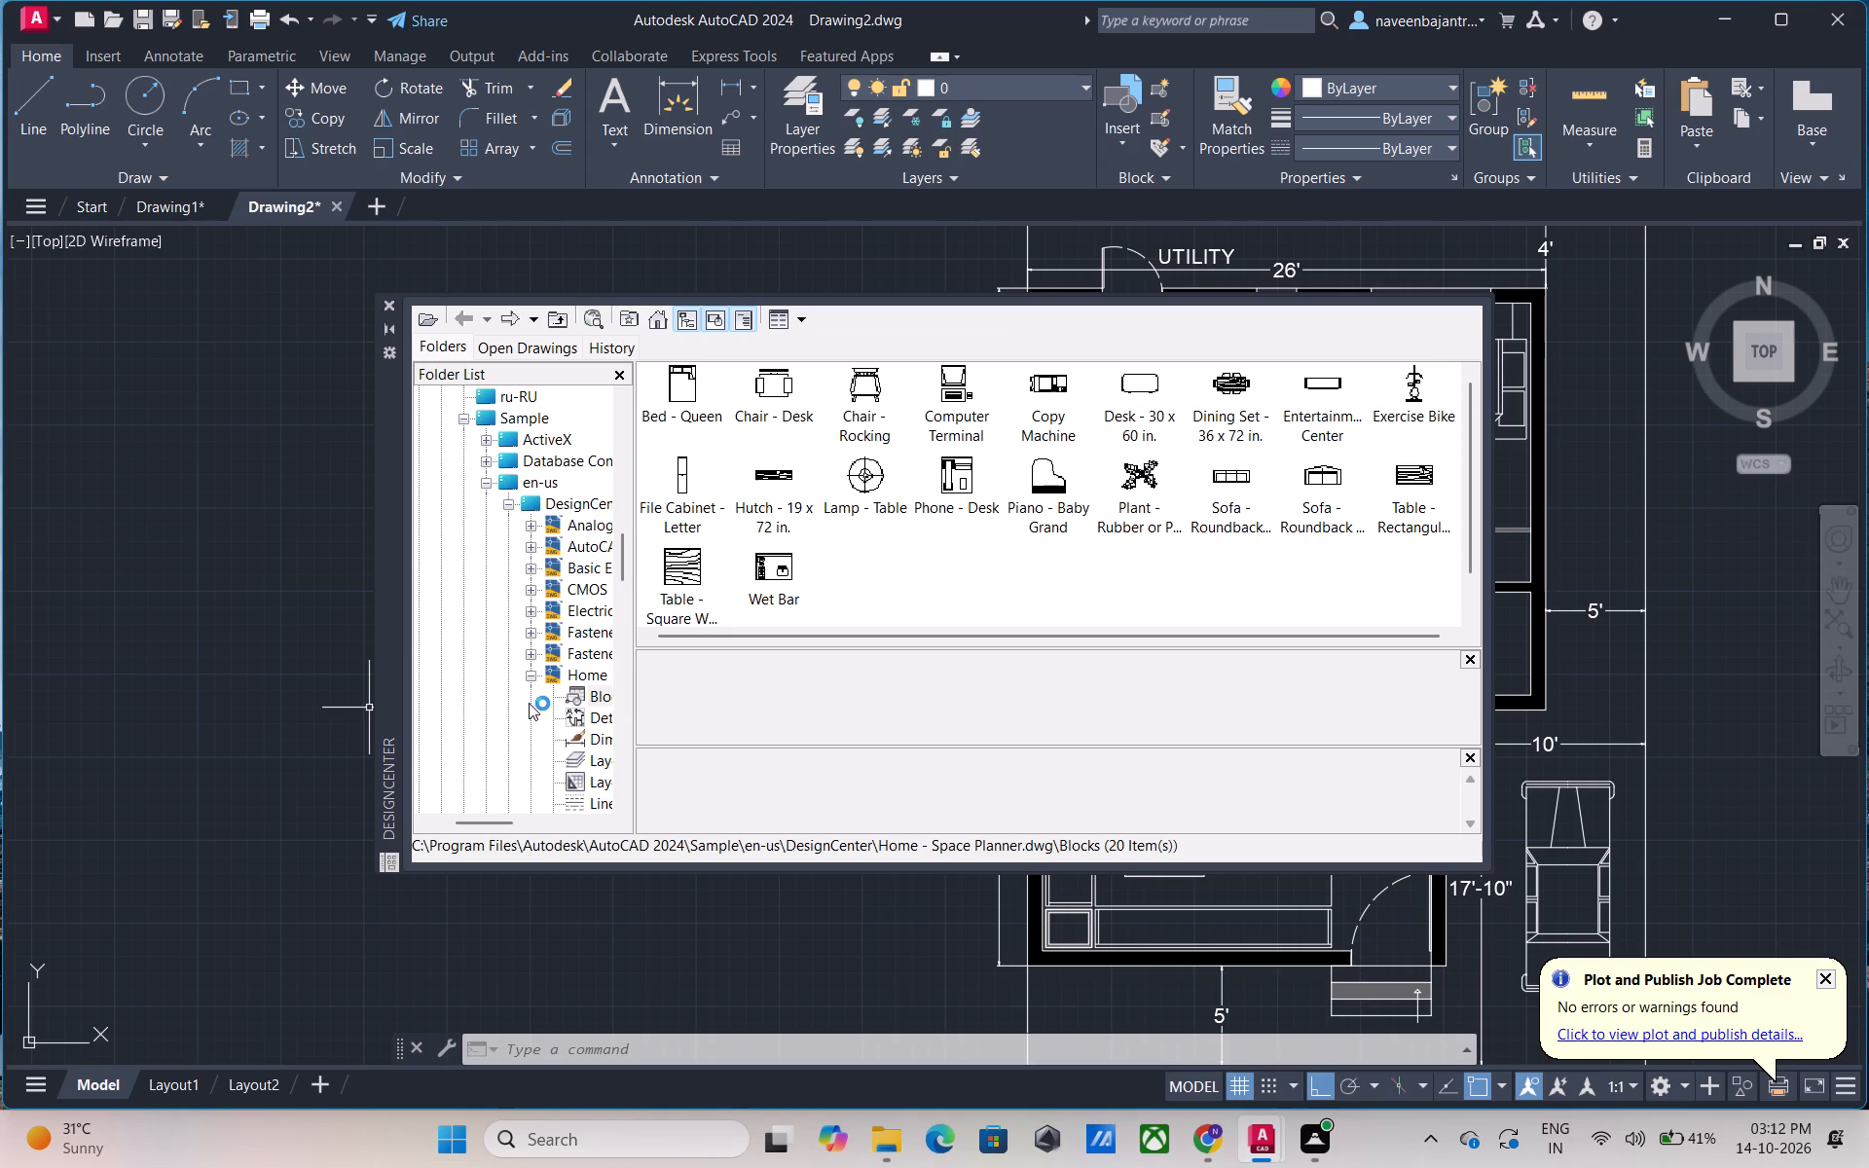
{"action": "scroll", "coordinate": [529, 703], "scroll_direction": "down", "scroll_amount": 1}
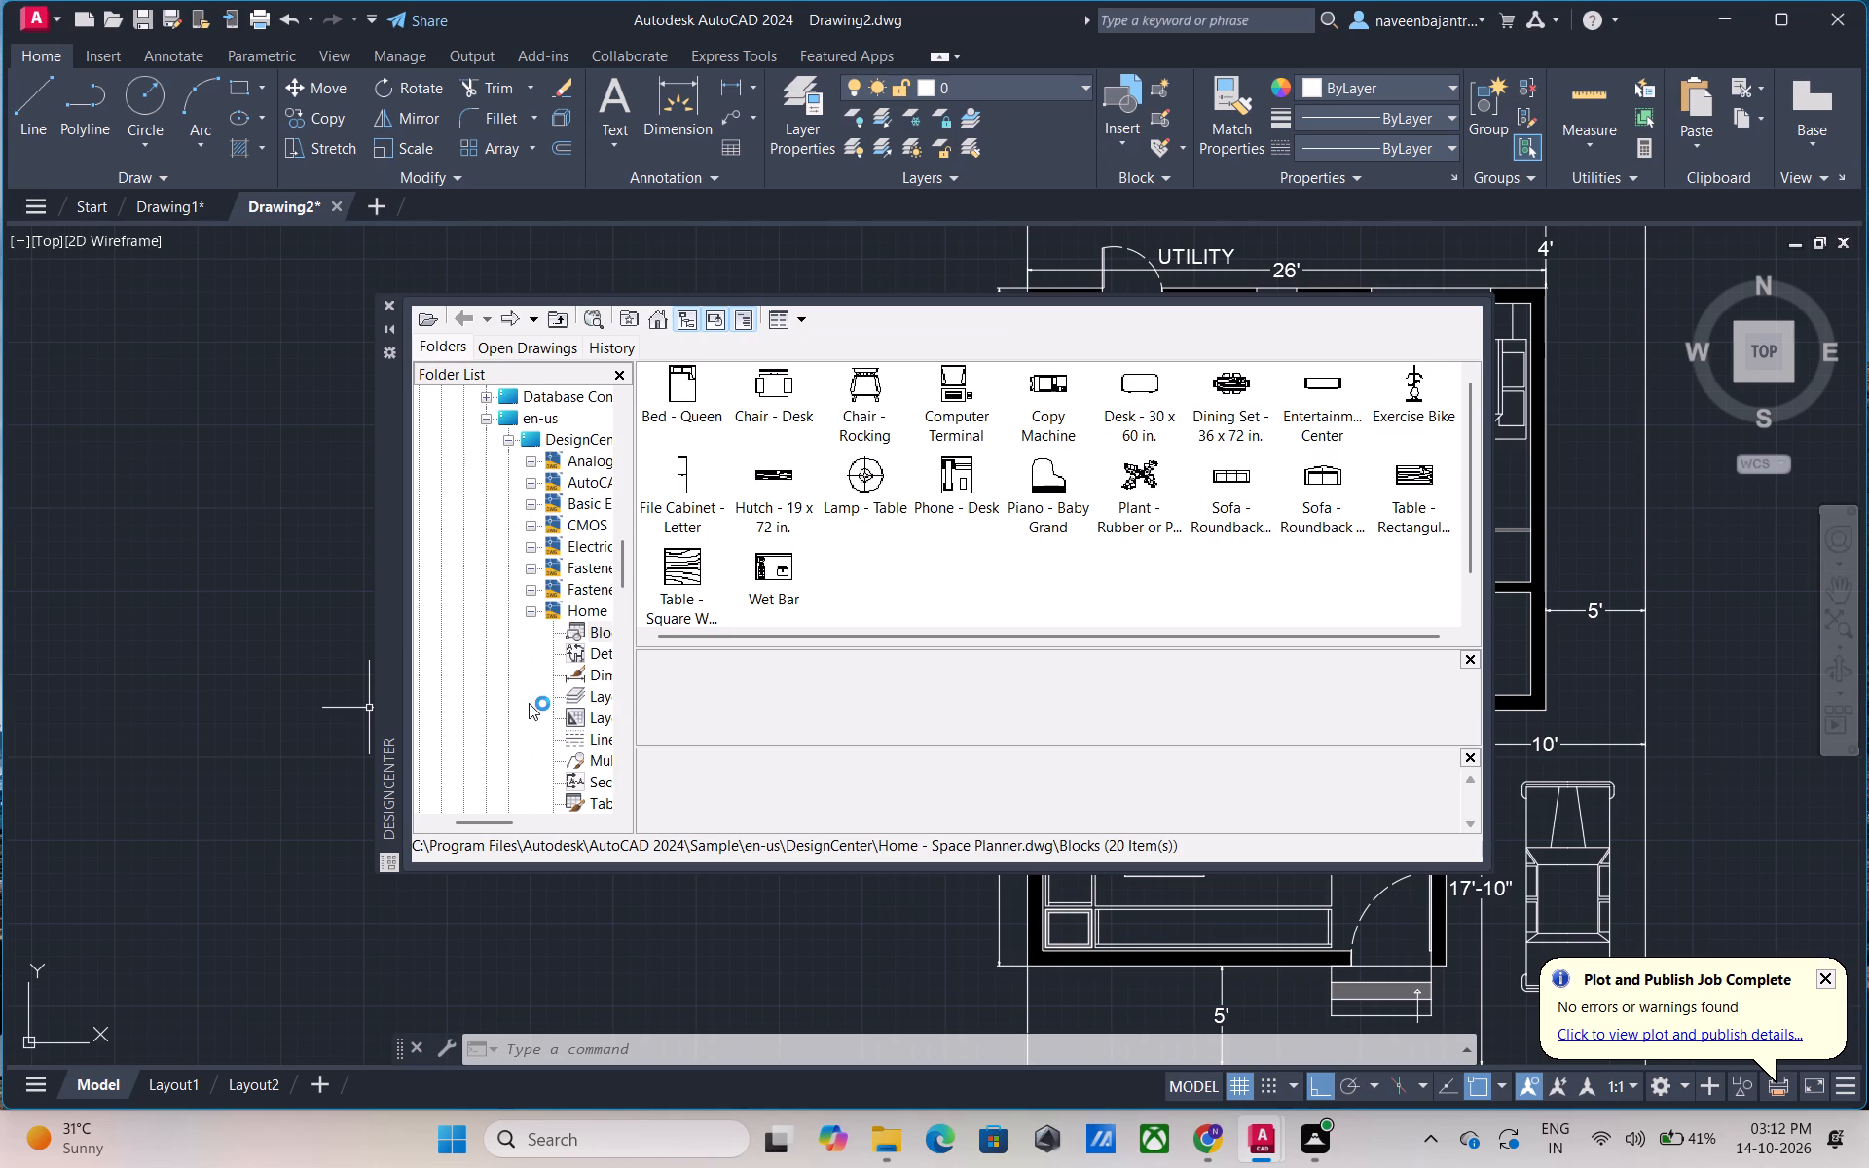
Look through the DesignCenter sample drawings listed after Home - Space Planner, from House Designer.dwg to Welding.dwg, for a further block source.
{"action": "scroll", "coordinate": [529, 703], "scroll_direction": "down", "scroll_amount": 1}
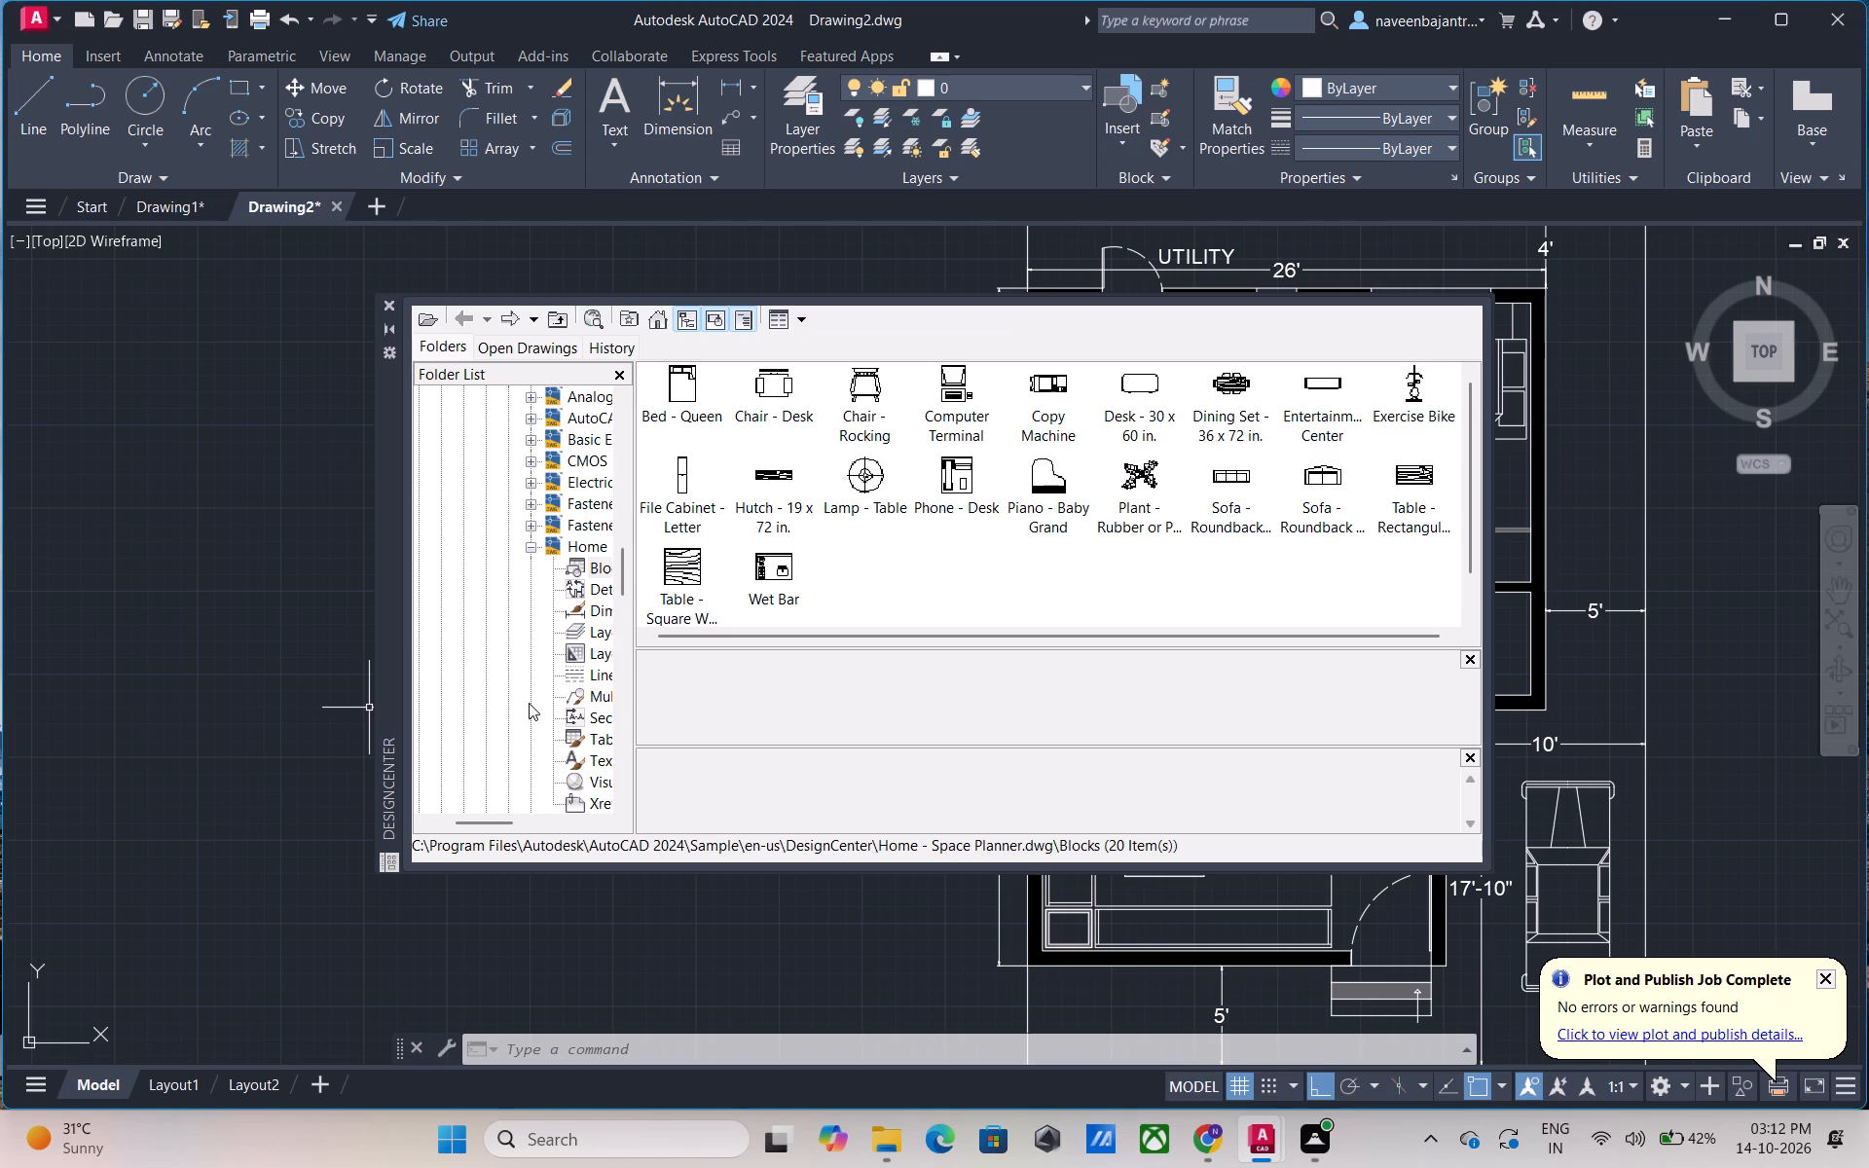
{"action": "scroll", "coordinate": [529, 703], "scroll_direction": "down", "scroll_amount": 1}
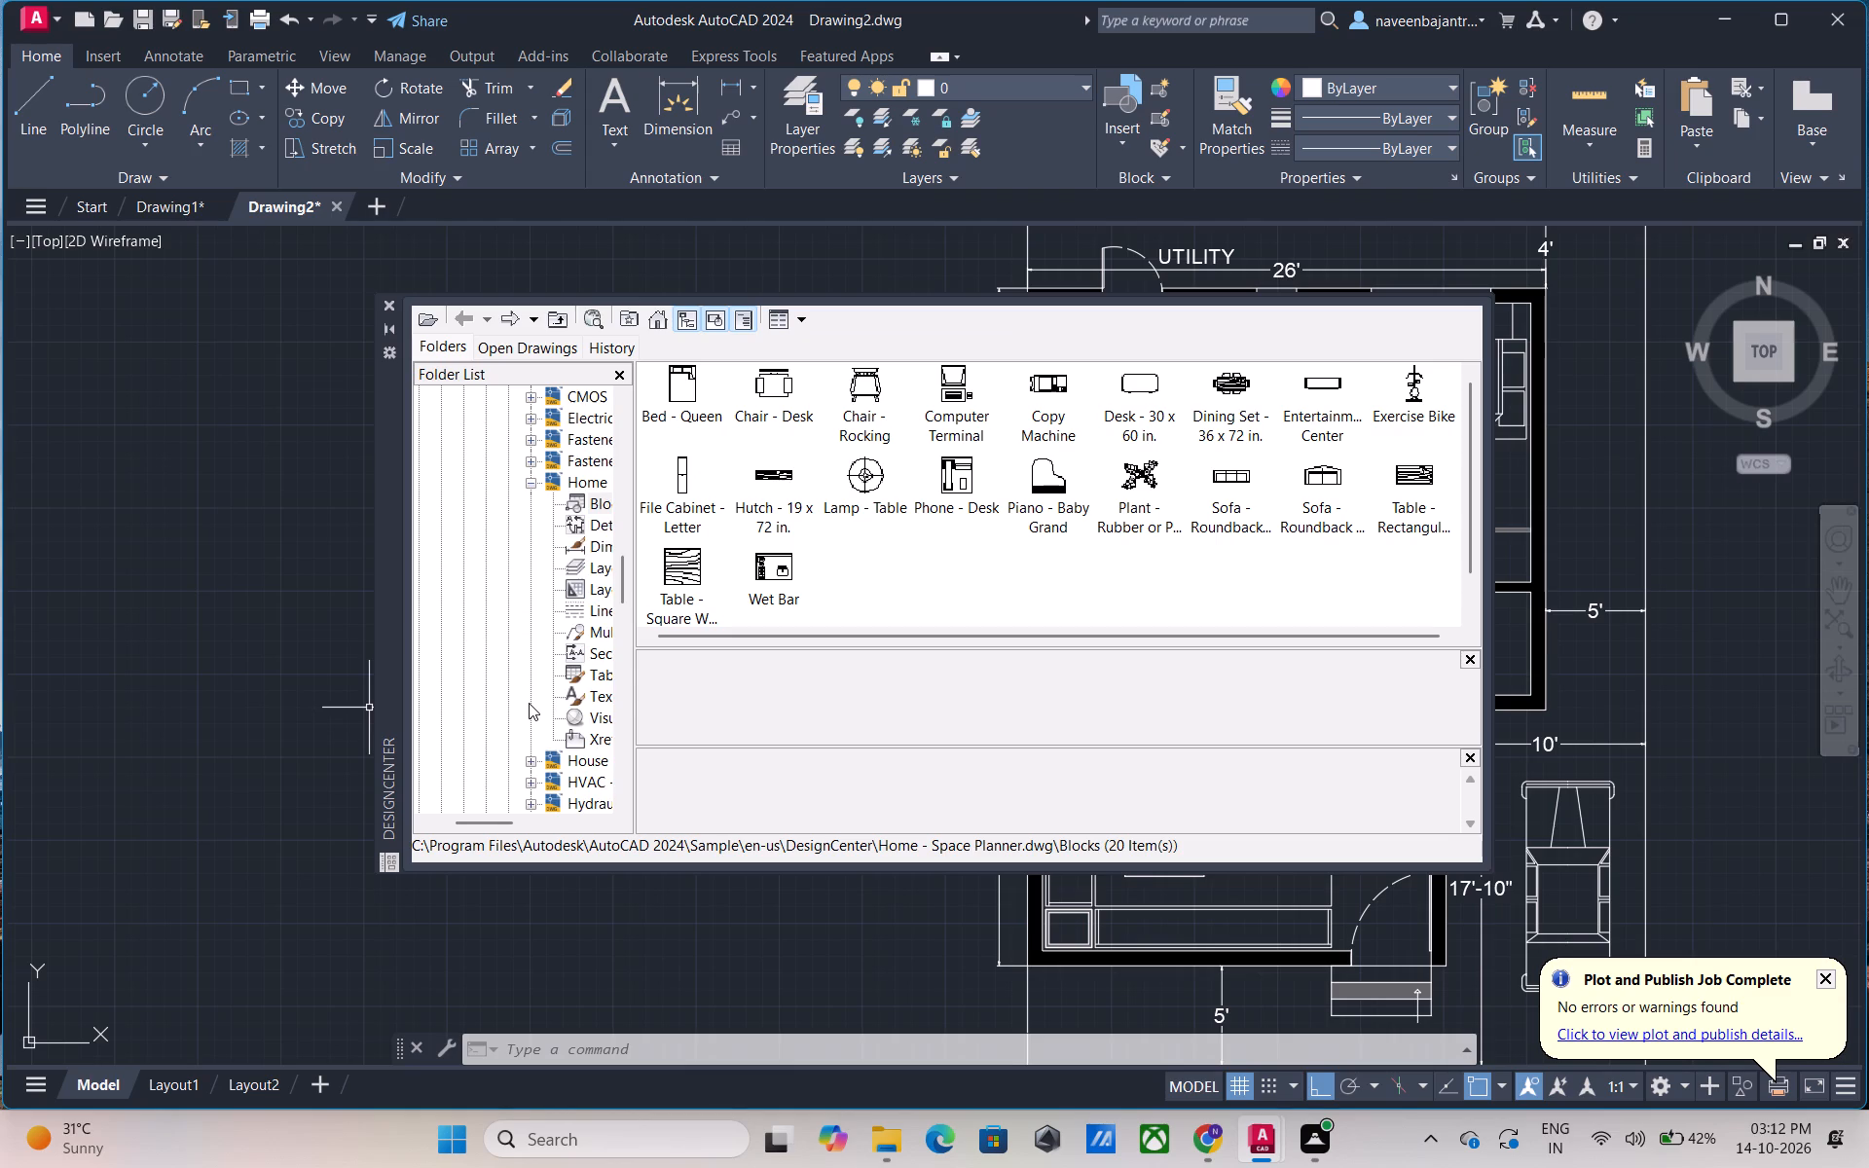
{"action": "scroll", "coordinate": [529, 703], "scroll_direction": "down", "scroll_amount": 1}
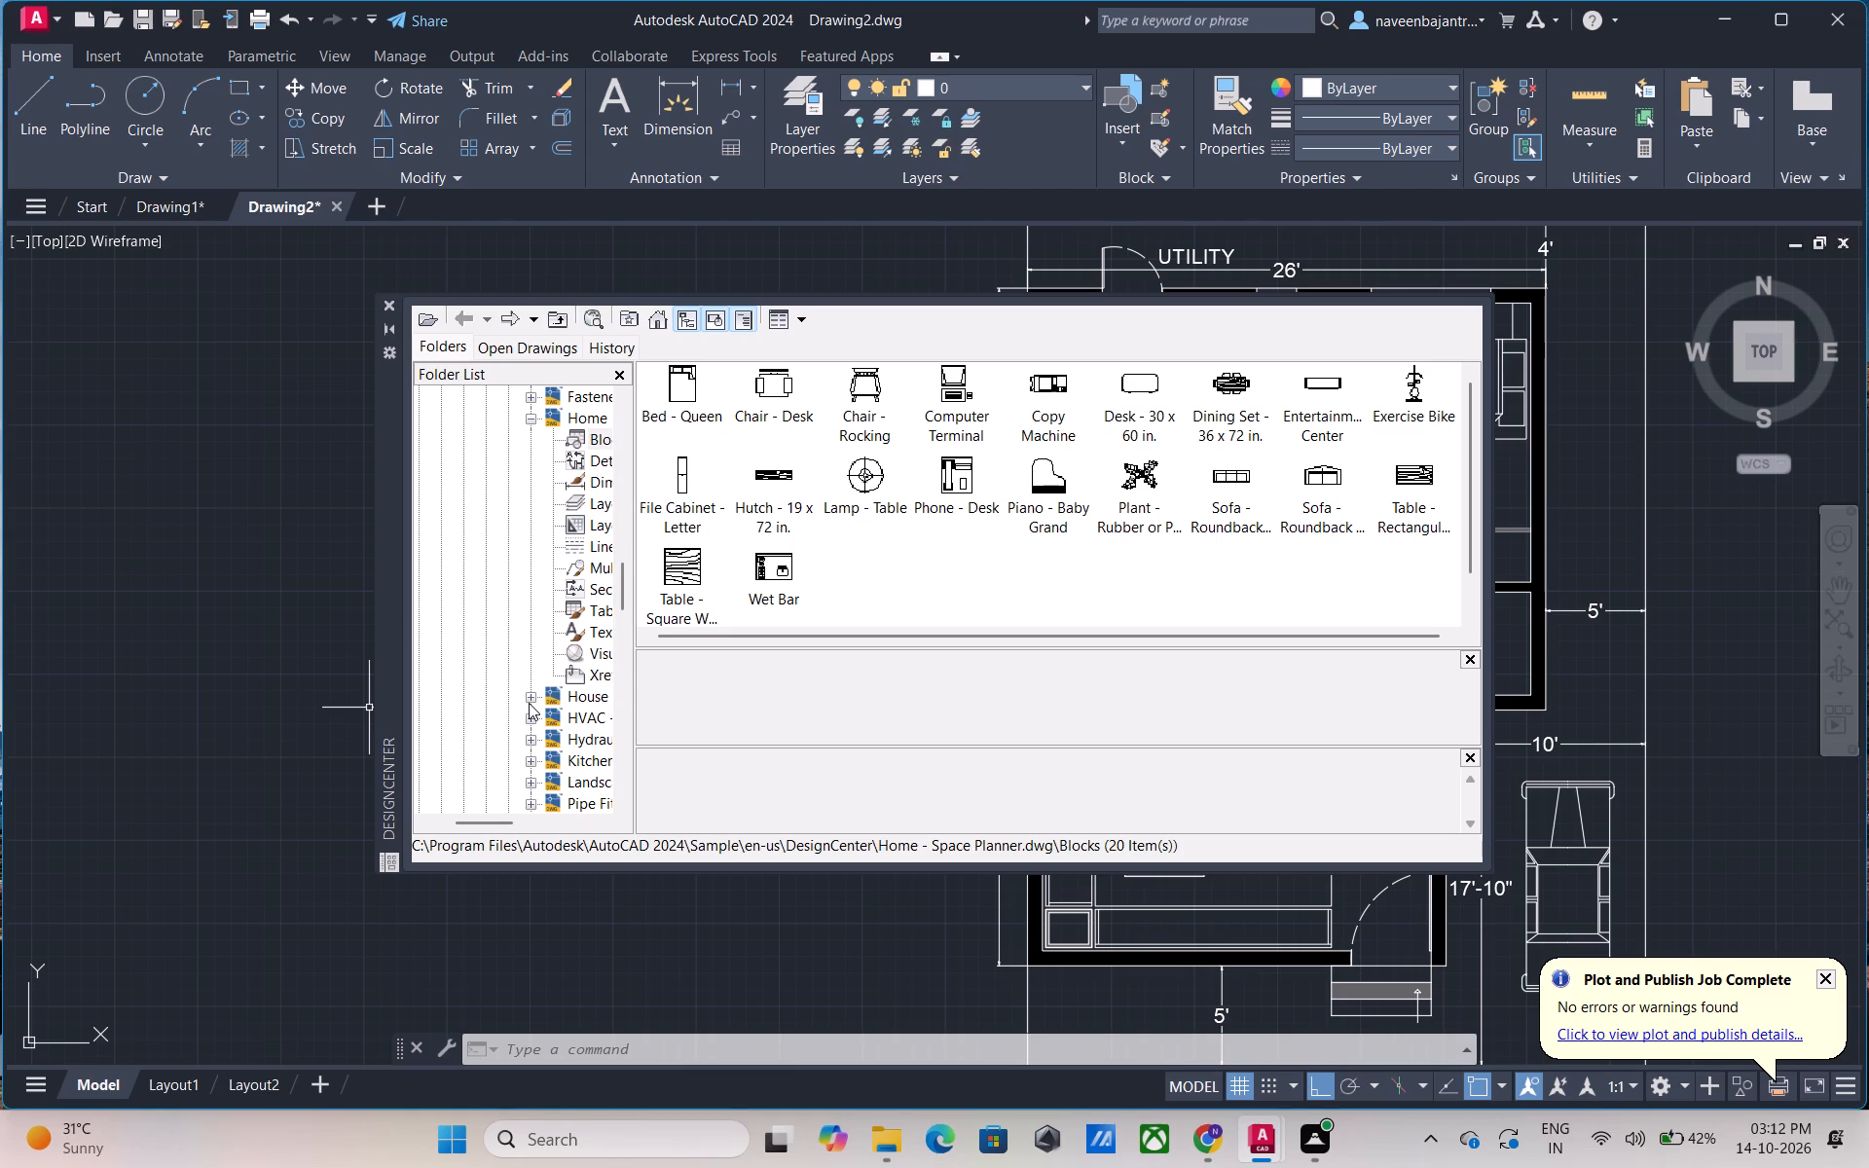
{"action": "left_click_drag", "start_coordinate": [499, 822], "coordinate": [503, 822]}
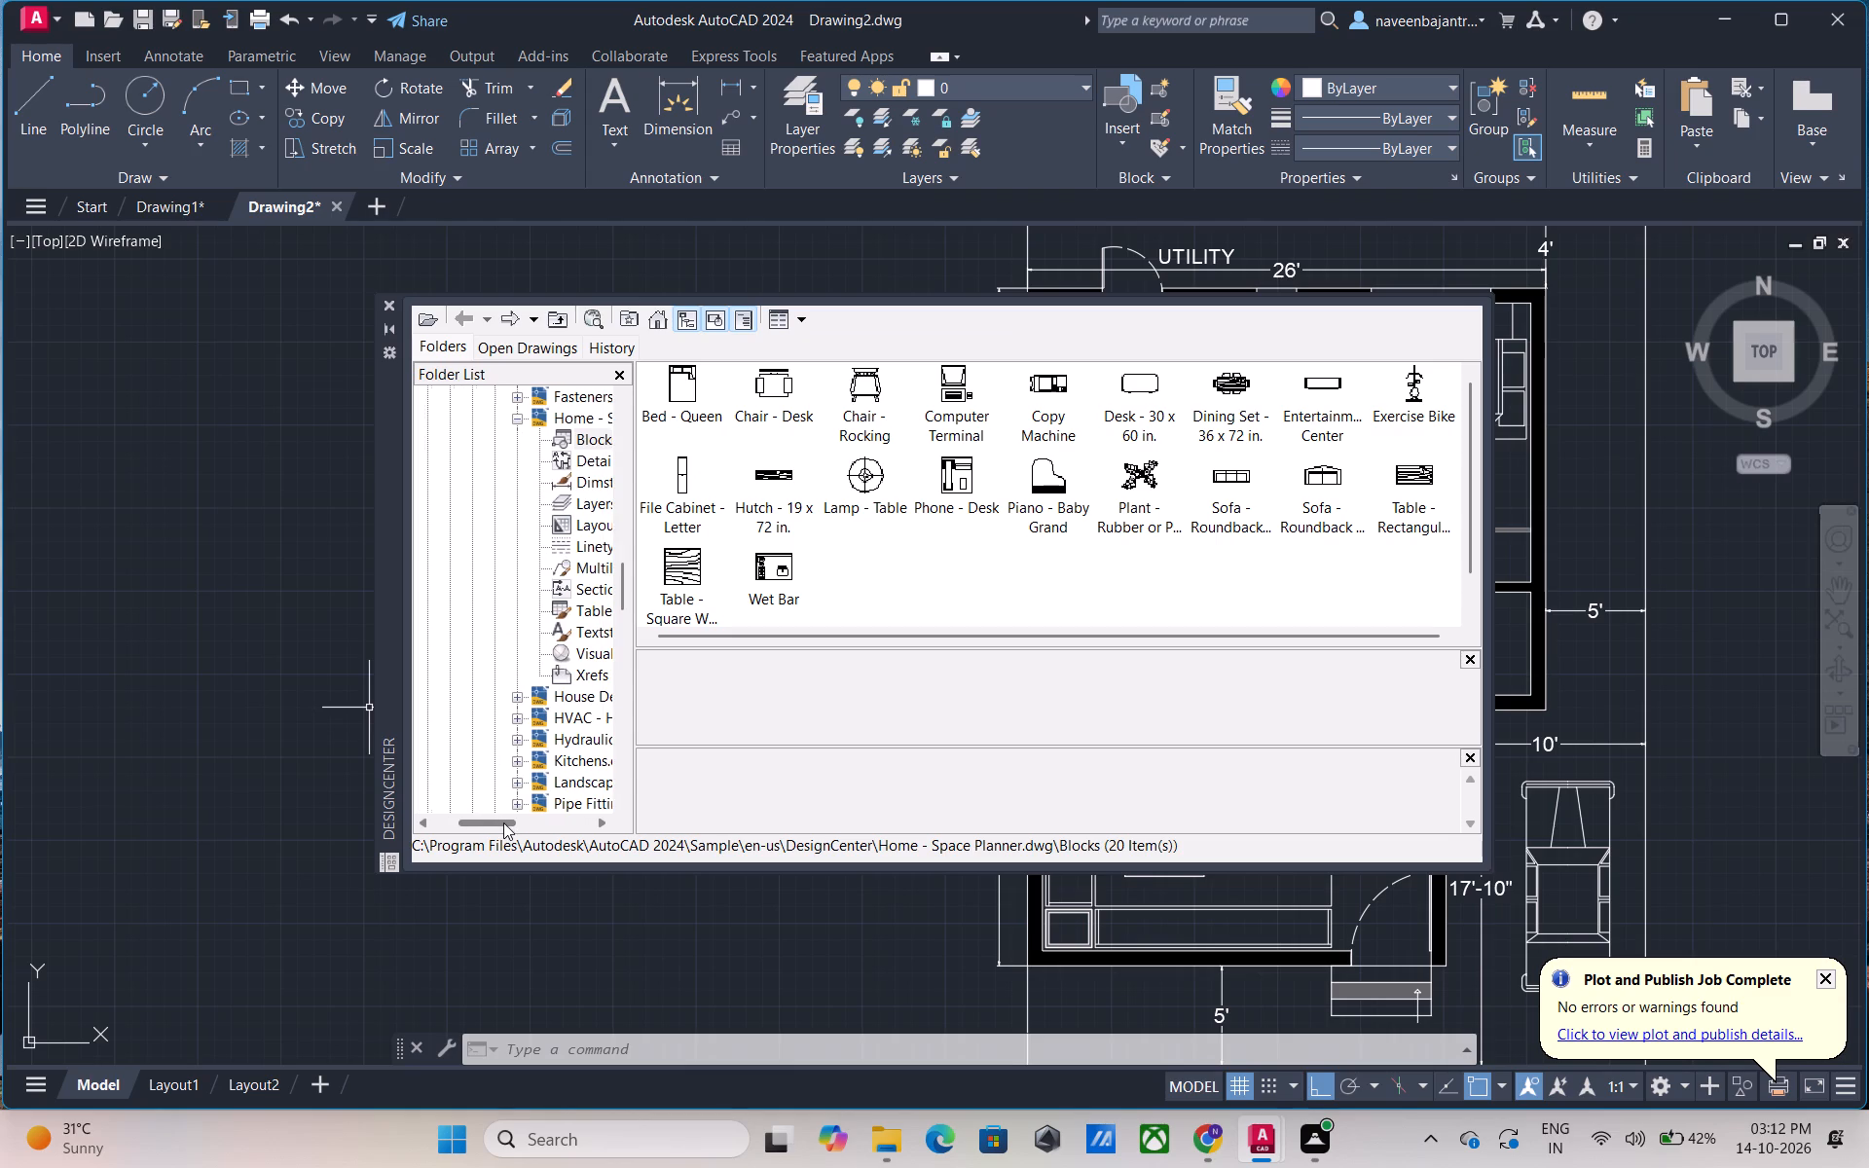
{"action": "left_click_drag", "start_coordinate": [503, 822], "coordinate": [528, 822]}
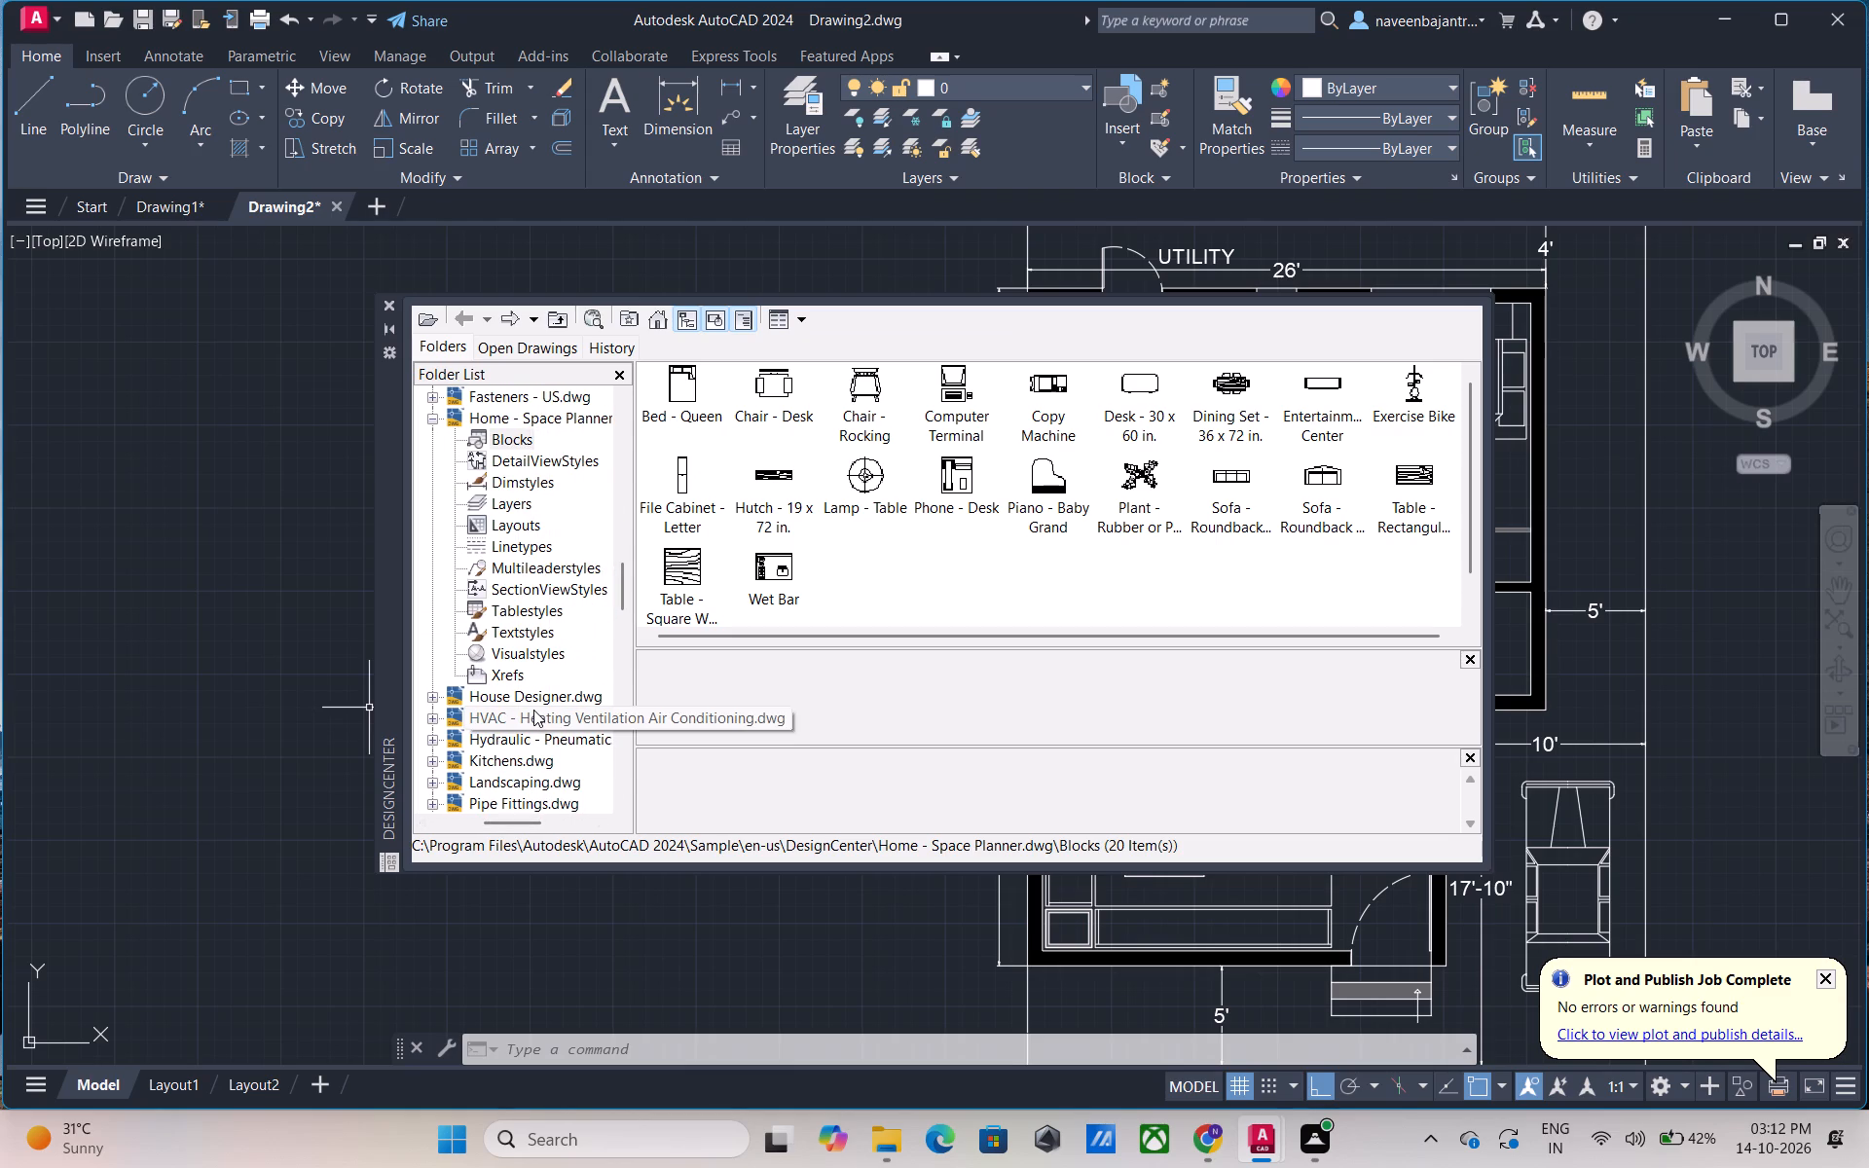
{"action": "scroll", "coordinate": [533, 710], "scroll_direction": "down", "scroll_amount": 2}
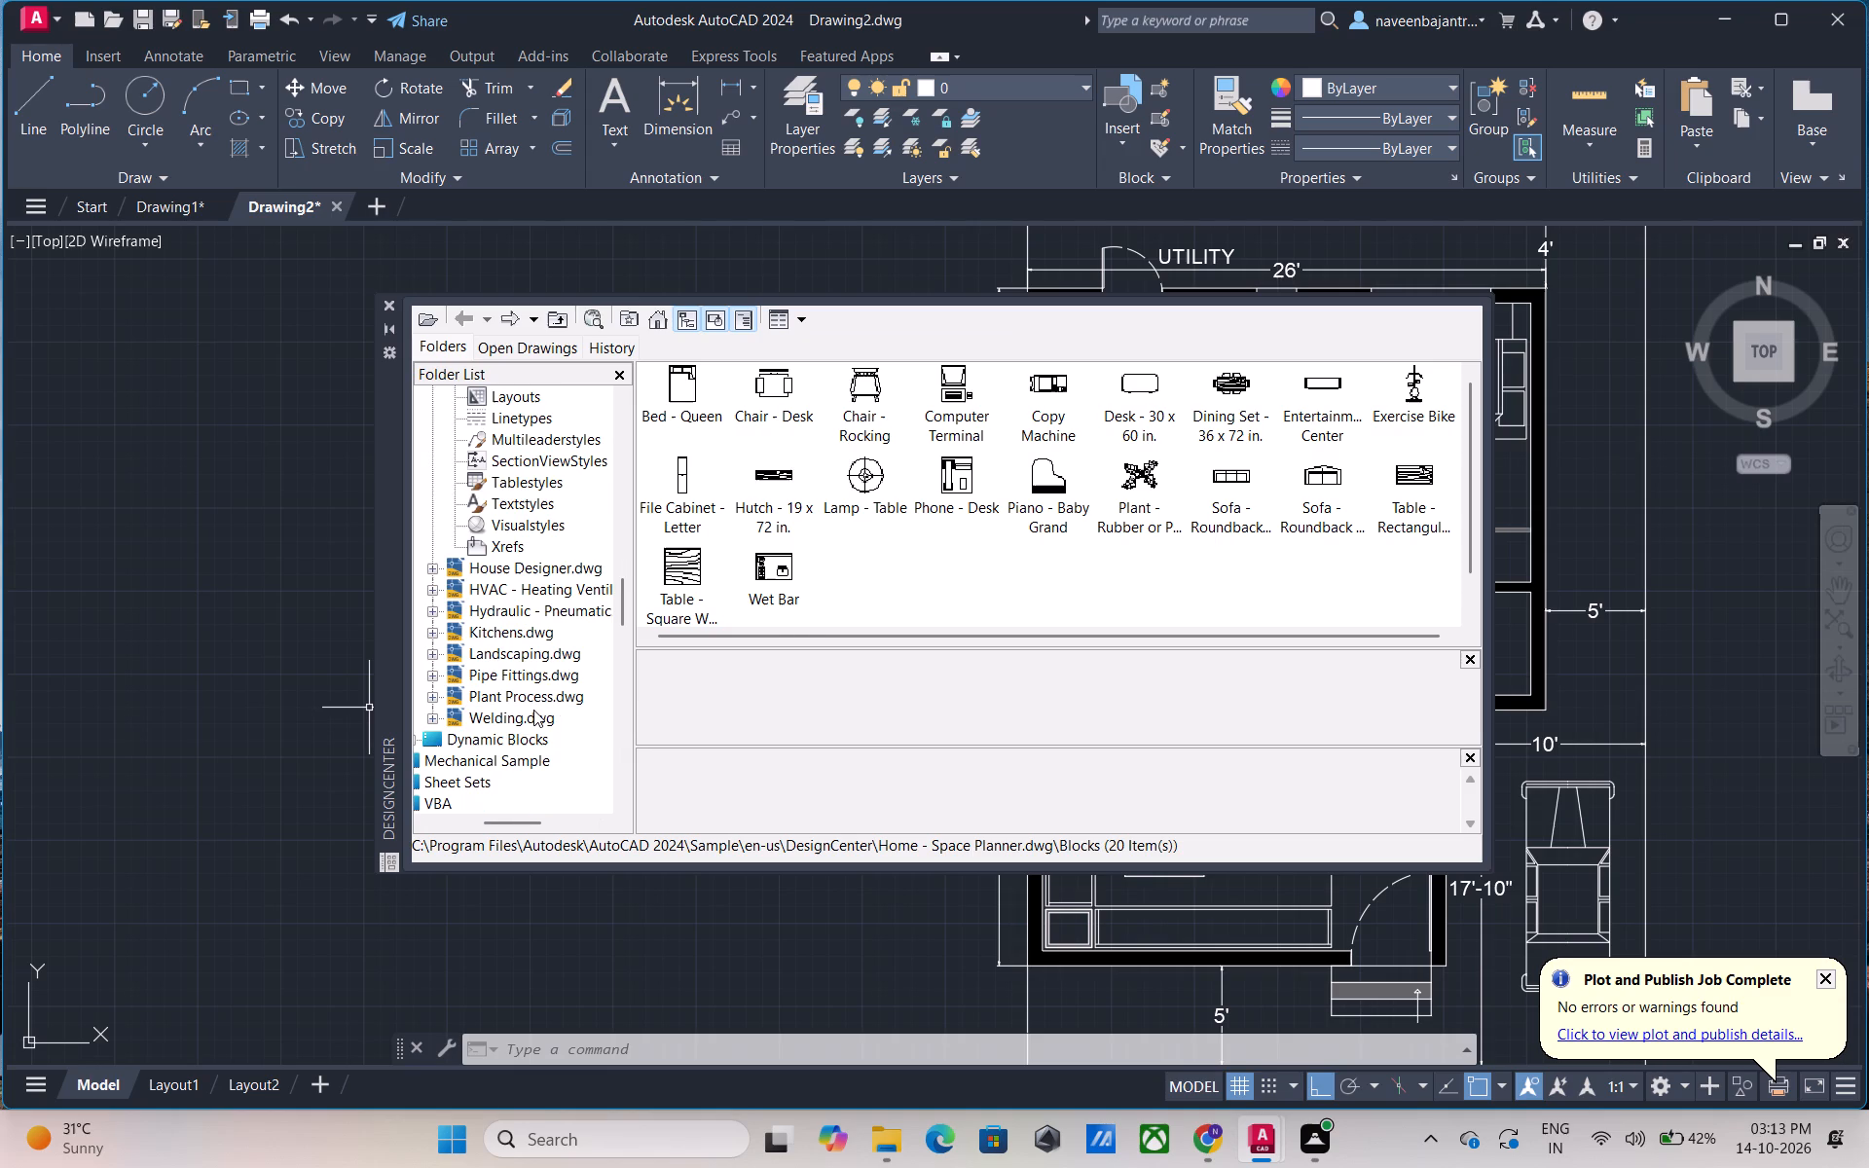
{"action": "scroll", "coordinate": [533, 710], "scroll_direction": "down", "scroll_amount": 1}
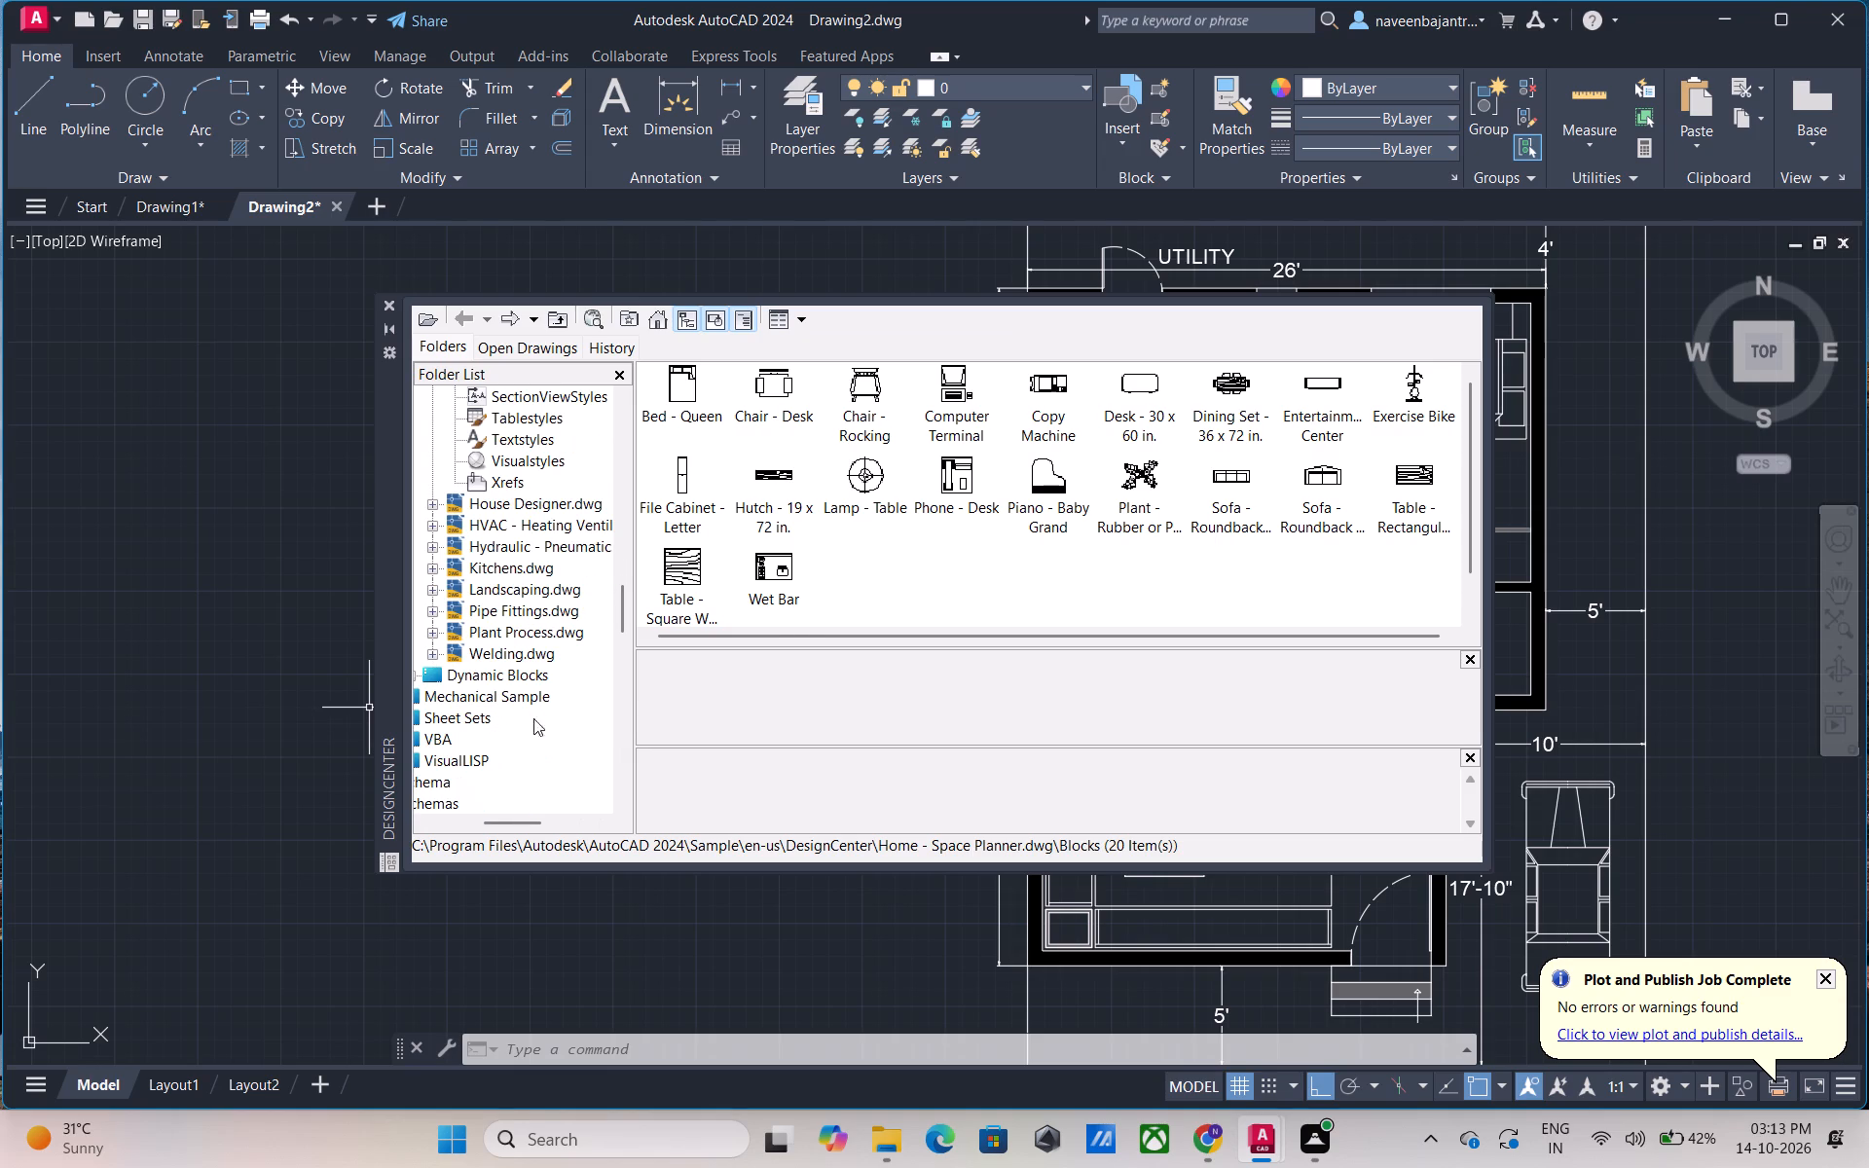
{"action": "left_click_drag", "start_coordinate": [526, 817], "coordinate": [520, 818]}
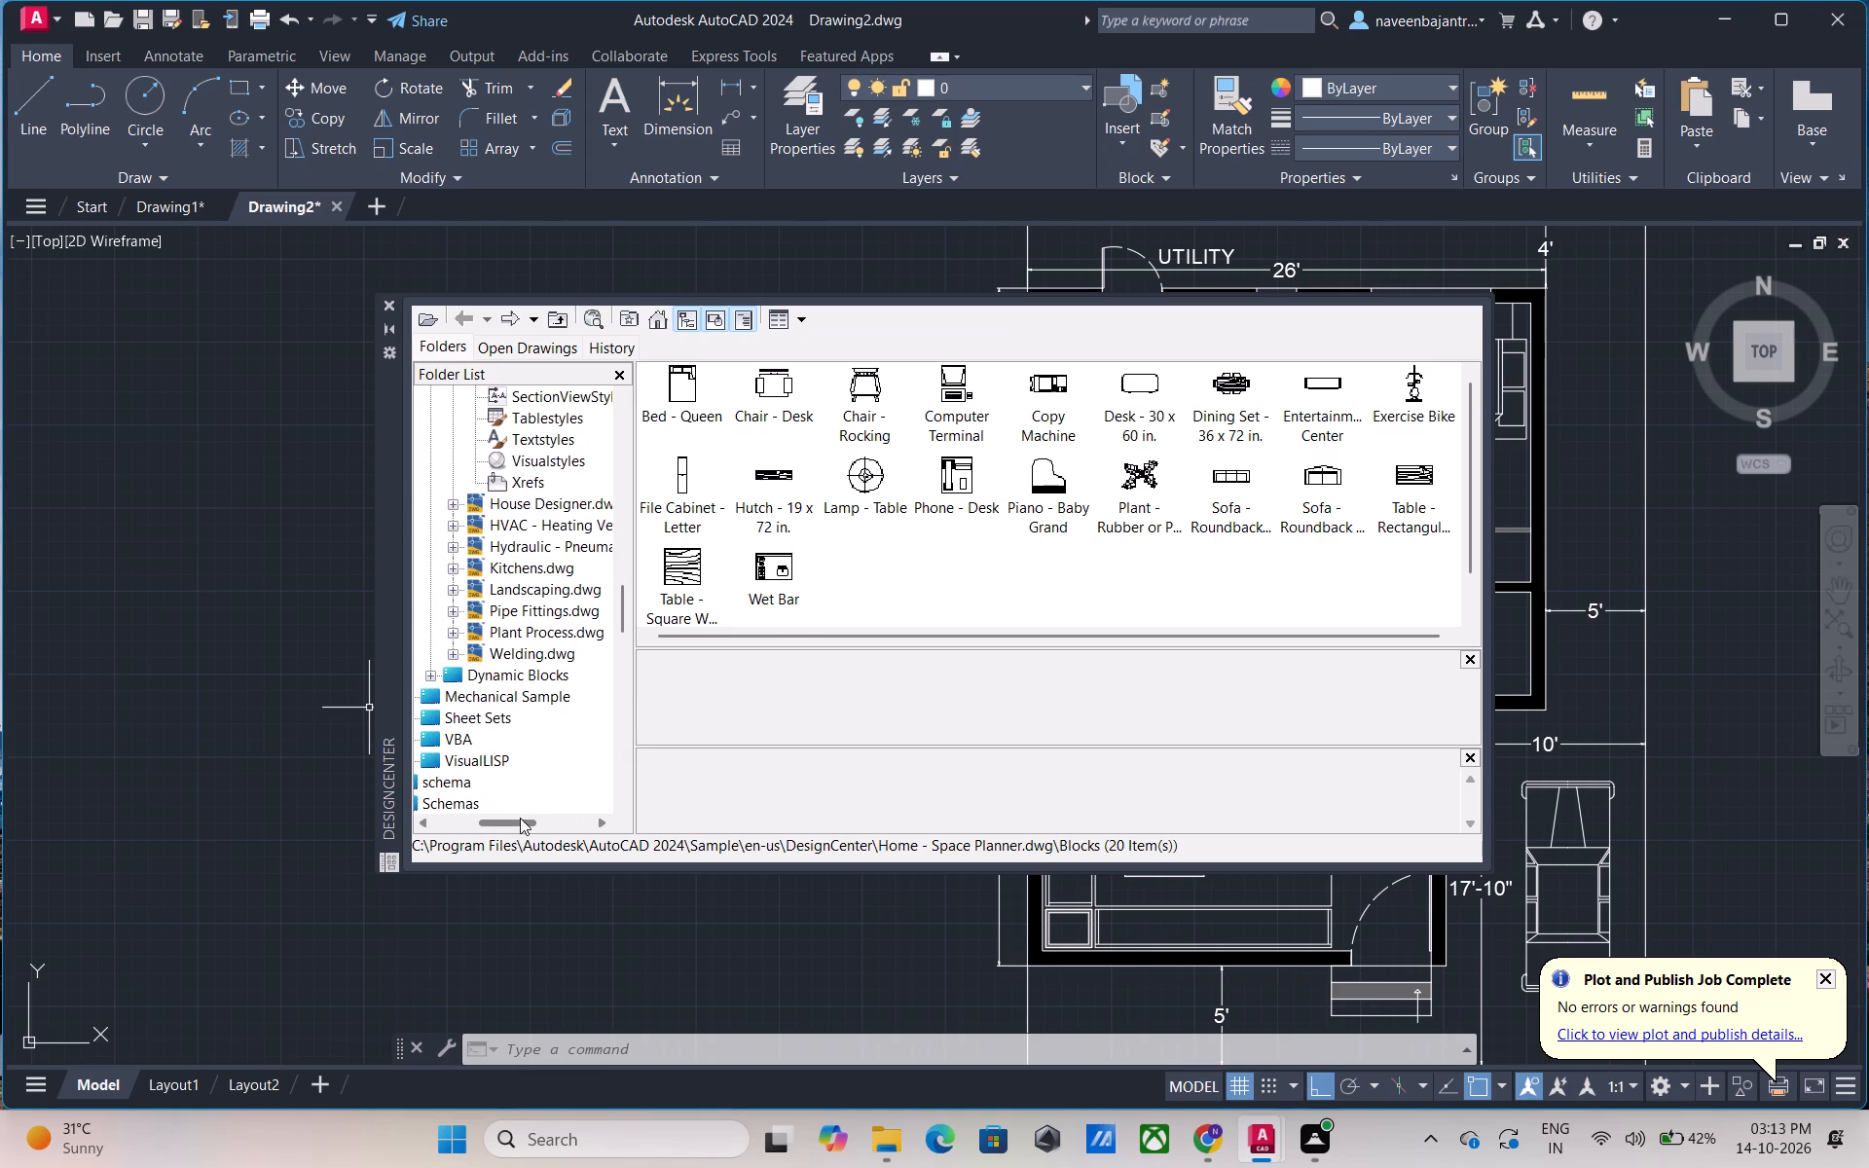
{"action": "left_click_drag", "start_coordinate": [520, 818], "coordinate": [506, 821]}
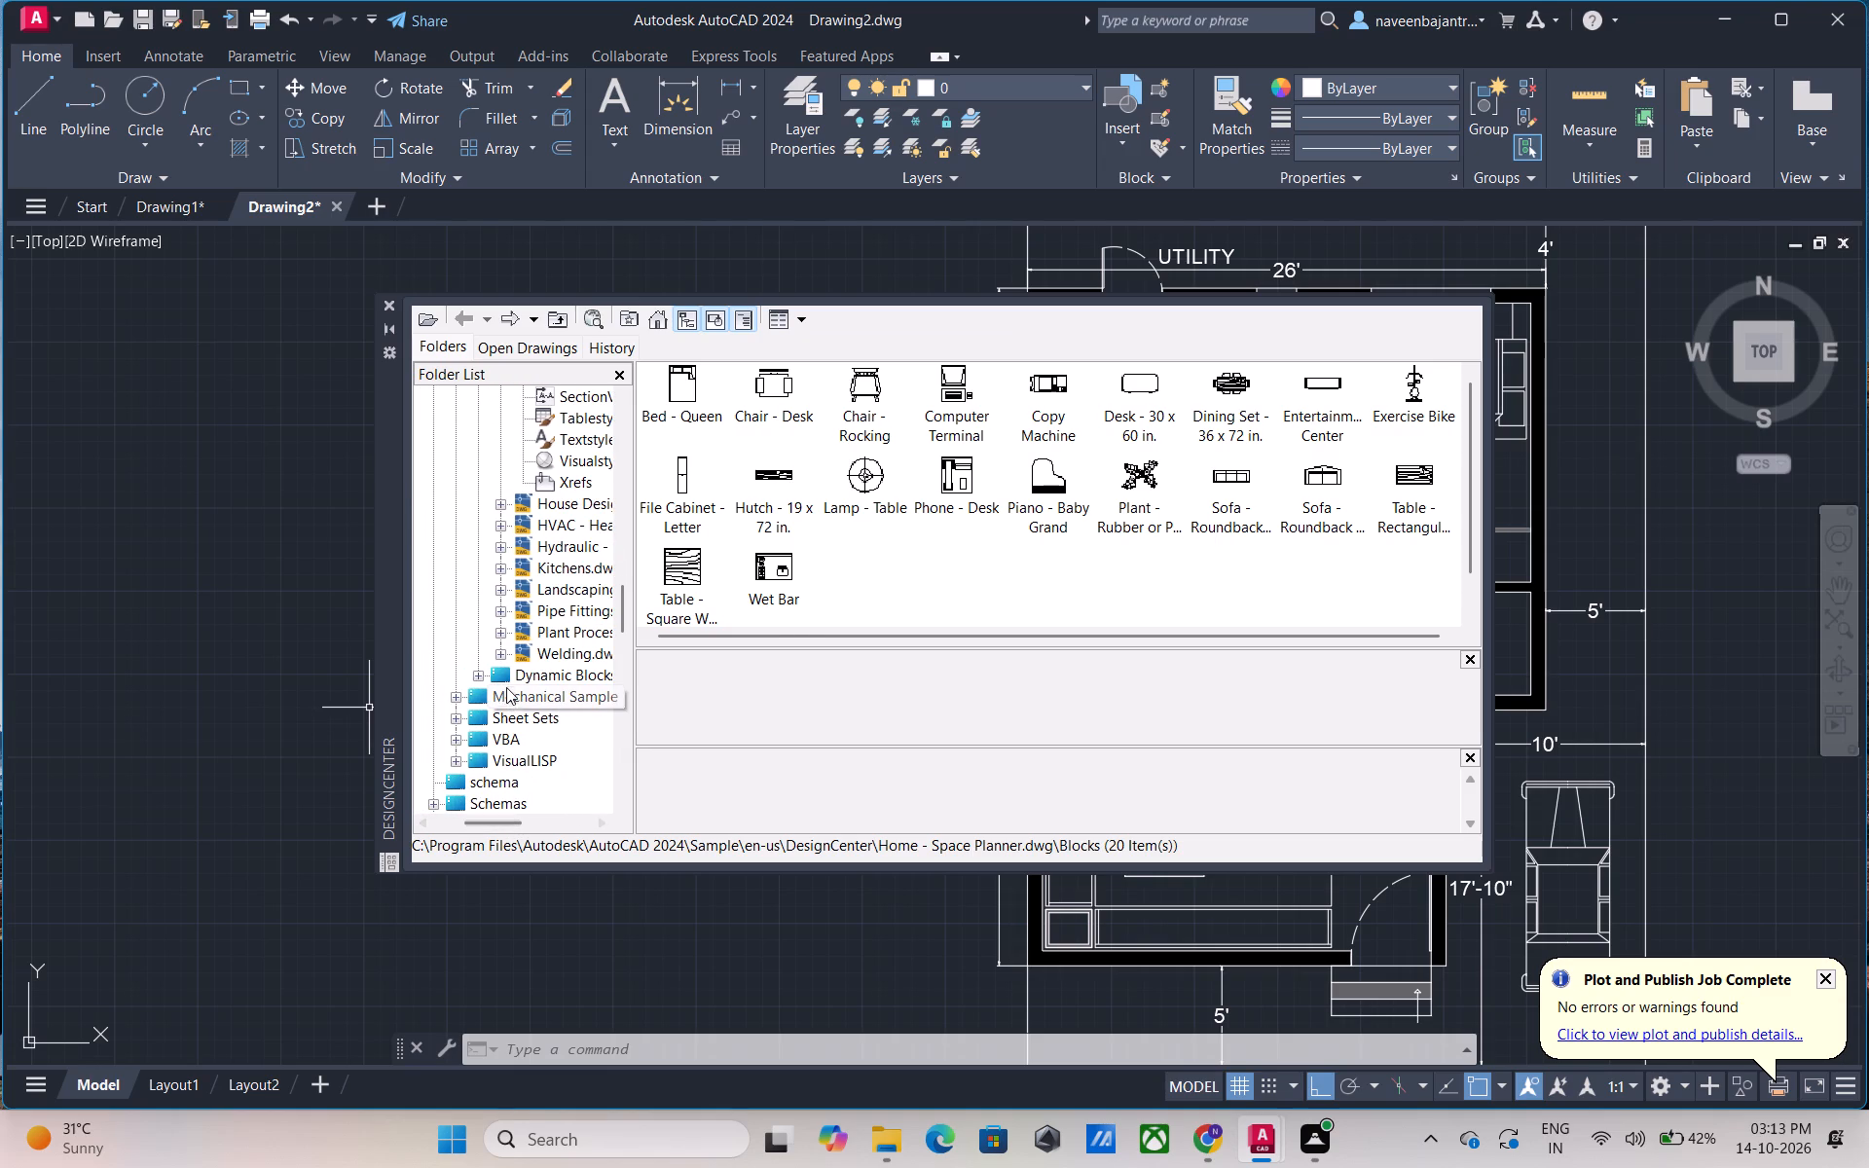
Look through the rest of the AutoCAD 2024 folders in DesignCenter, from Dynamic Blocks and Mechanical Sample past zh-TW.
{"action": "scroll", "coordinate": [506, 685], "scroll_direction": "down", "scroll_amount": 1}
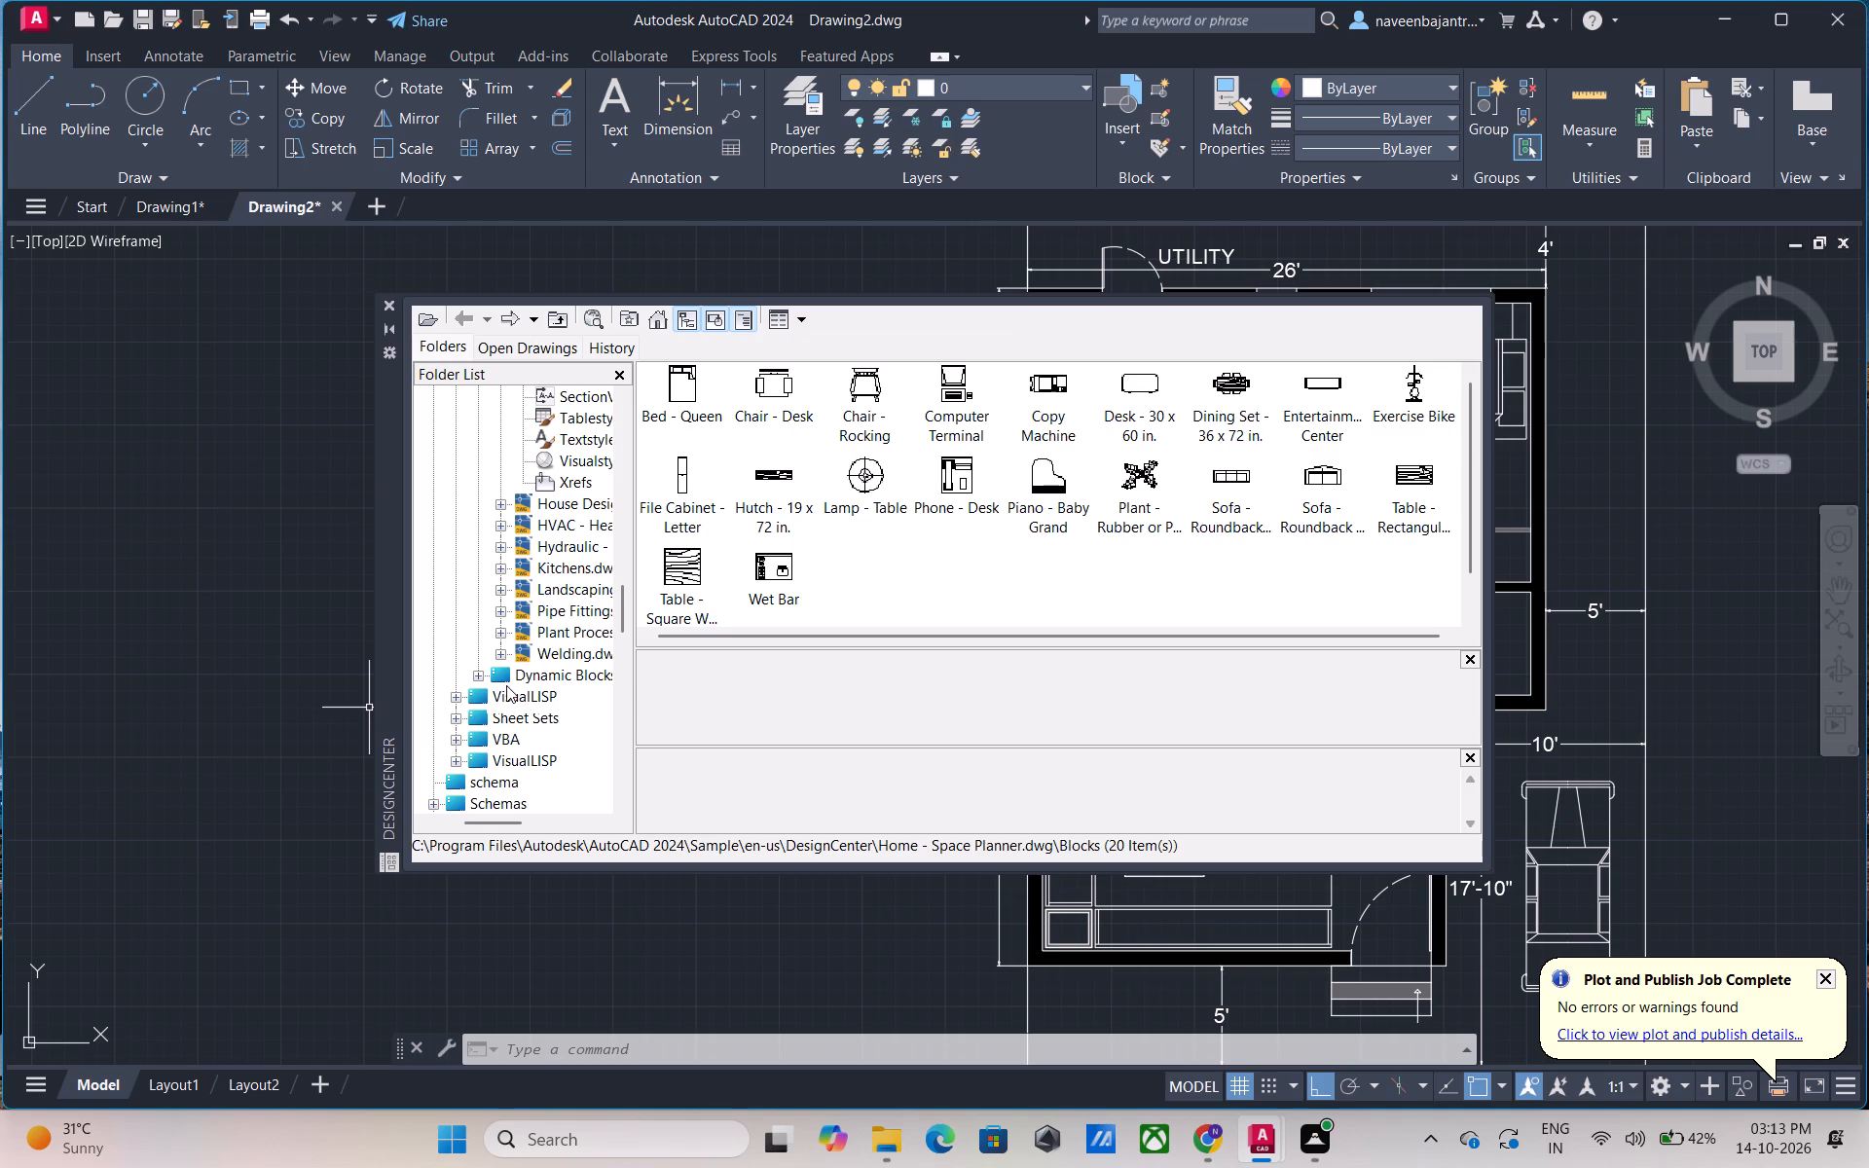
{"action": "scroll", "coordinate": [506, 685], "scroll_direction": "down", "scroll_amount": 1}
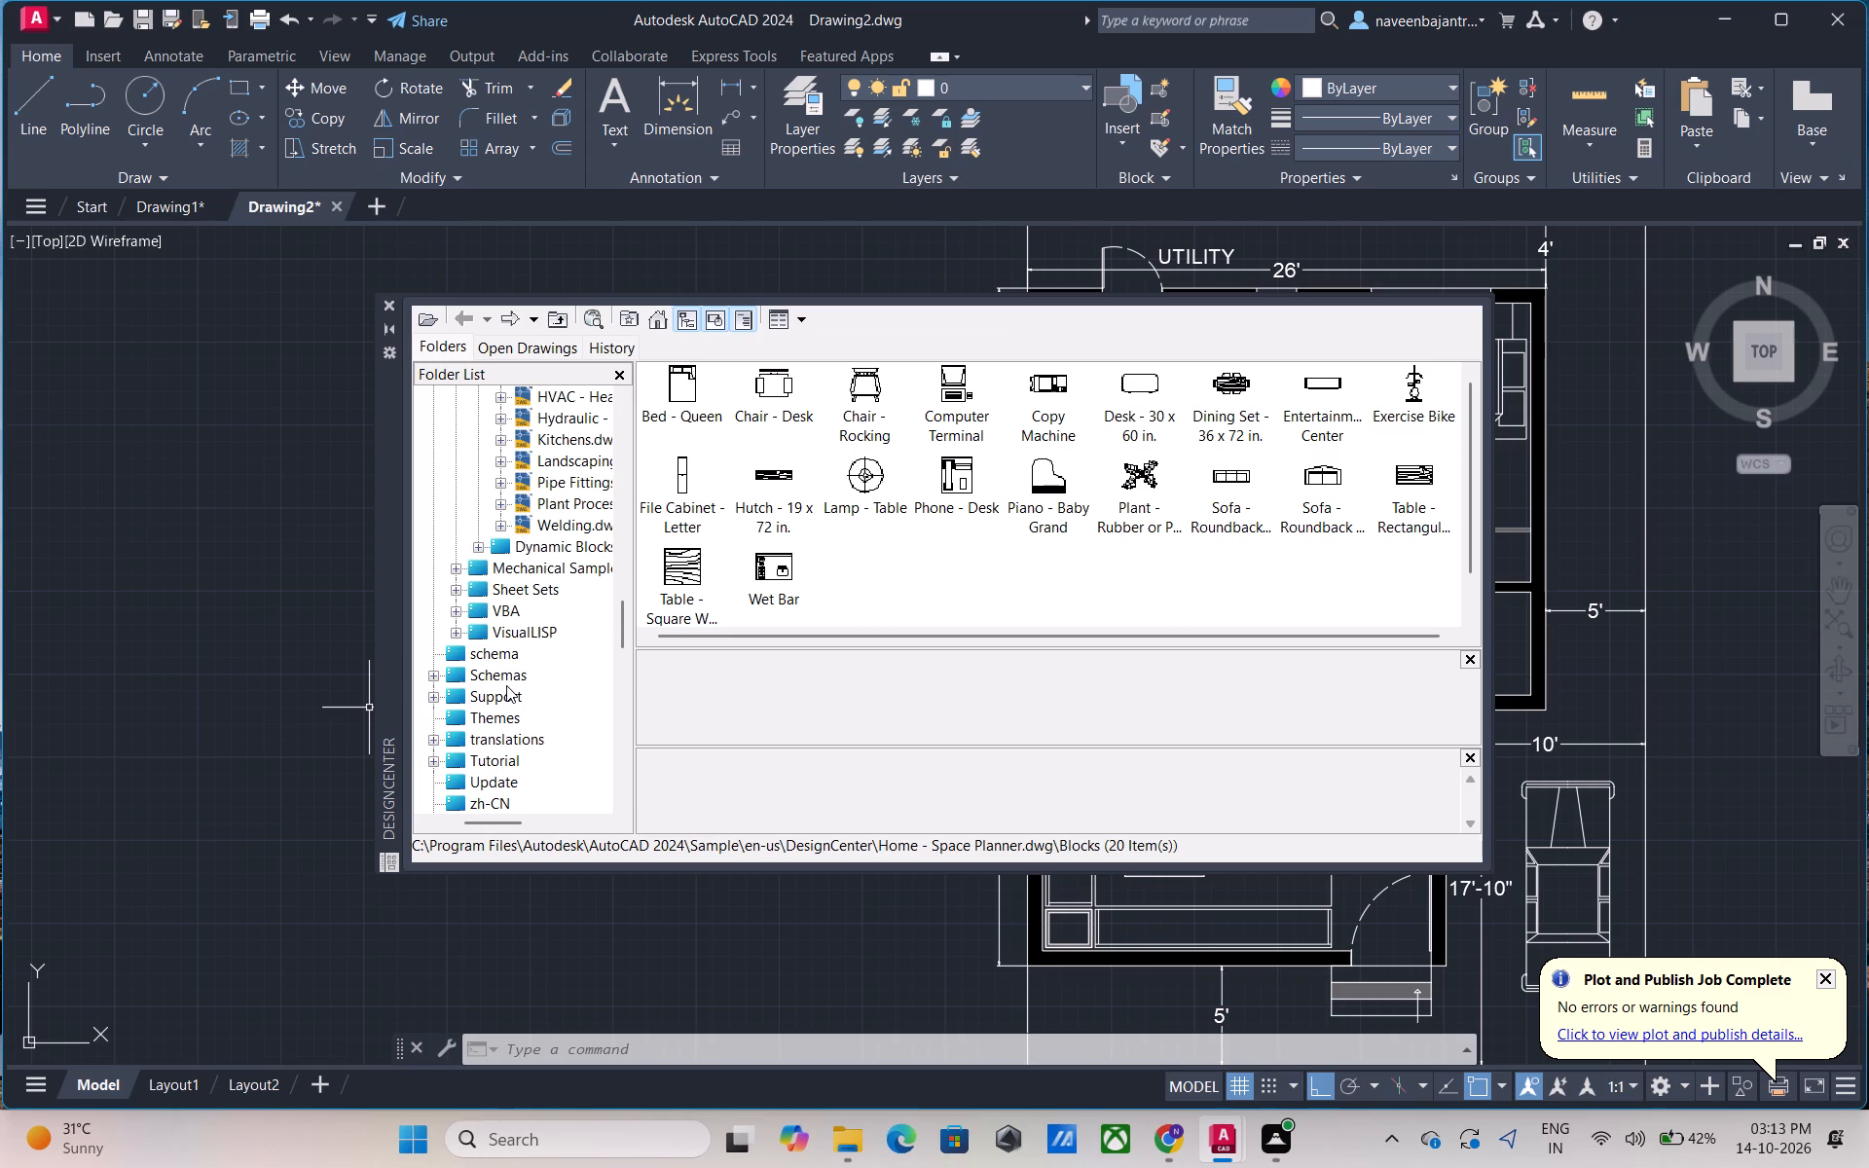
{"action": "scroll", "coordinate": [506, 685], "scroll_direction": "down", "scroll_amount": 1}
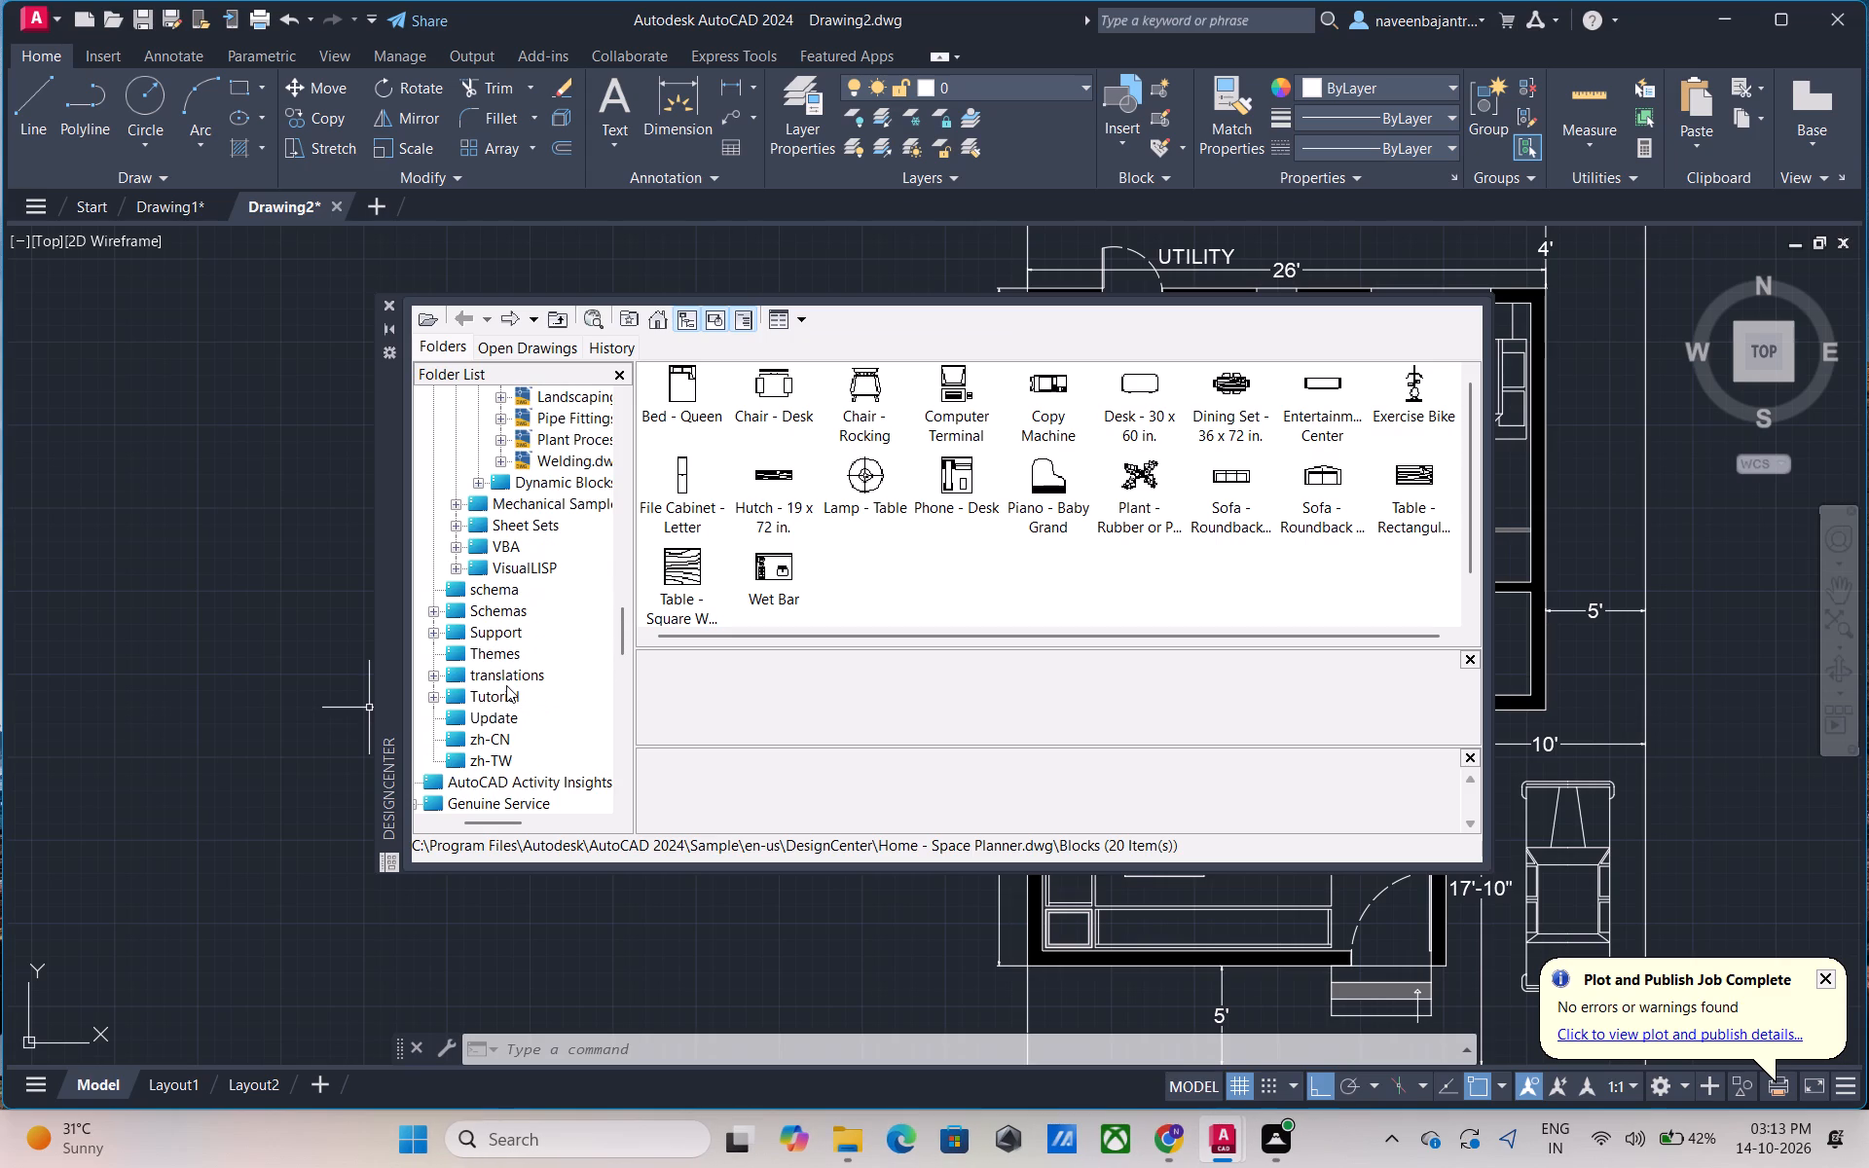
{"action": "scroll", "coordinate": [506, 685], "scroll_direction": "down", "scroll_amount": 1}
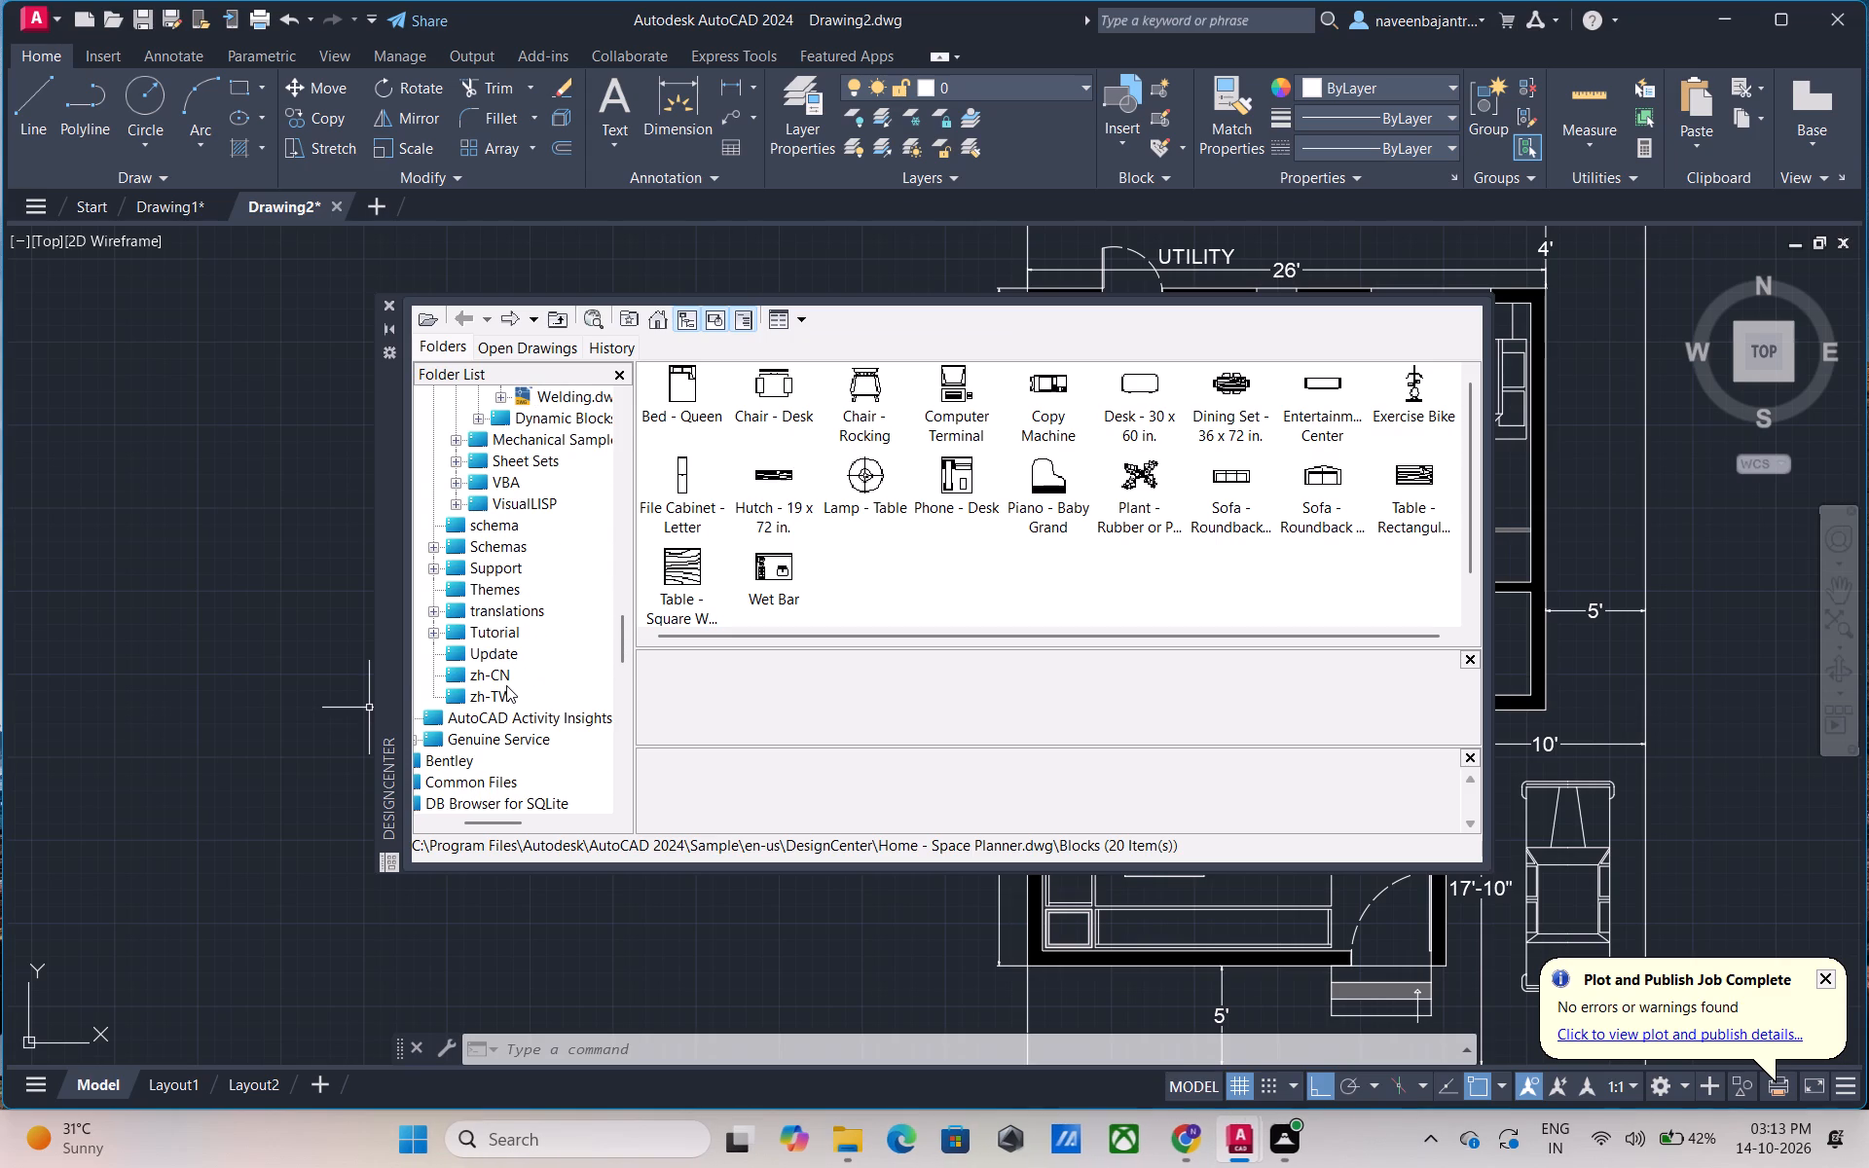
{"action": "scroll", "coordinate": [506, 685], "scroll_direction": "down", "scroll_amount": 2}
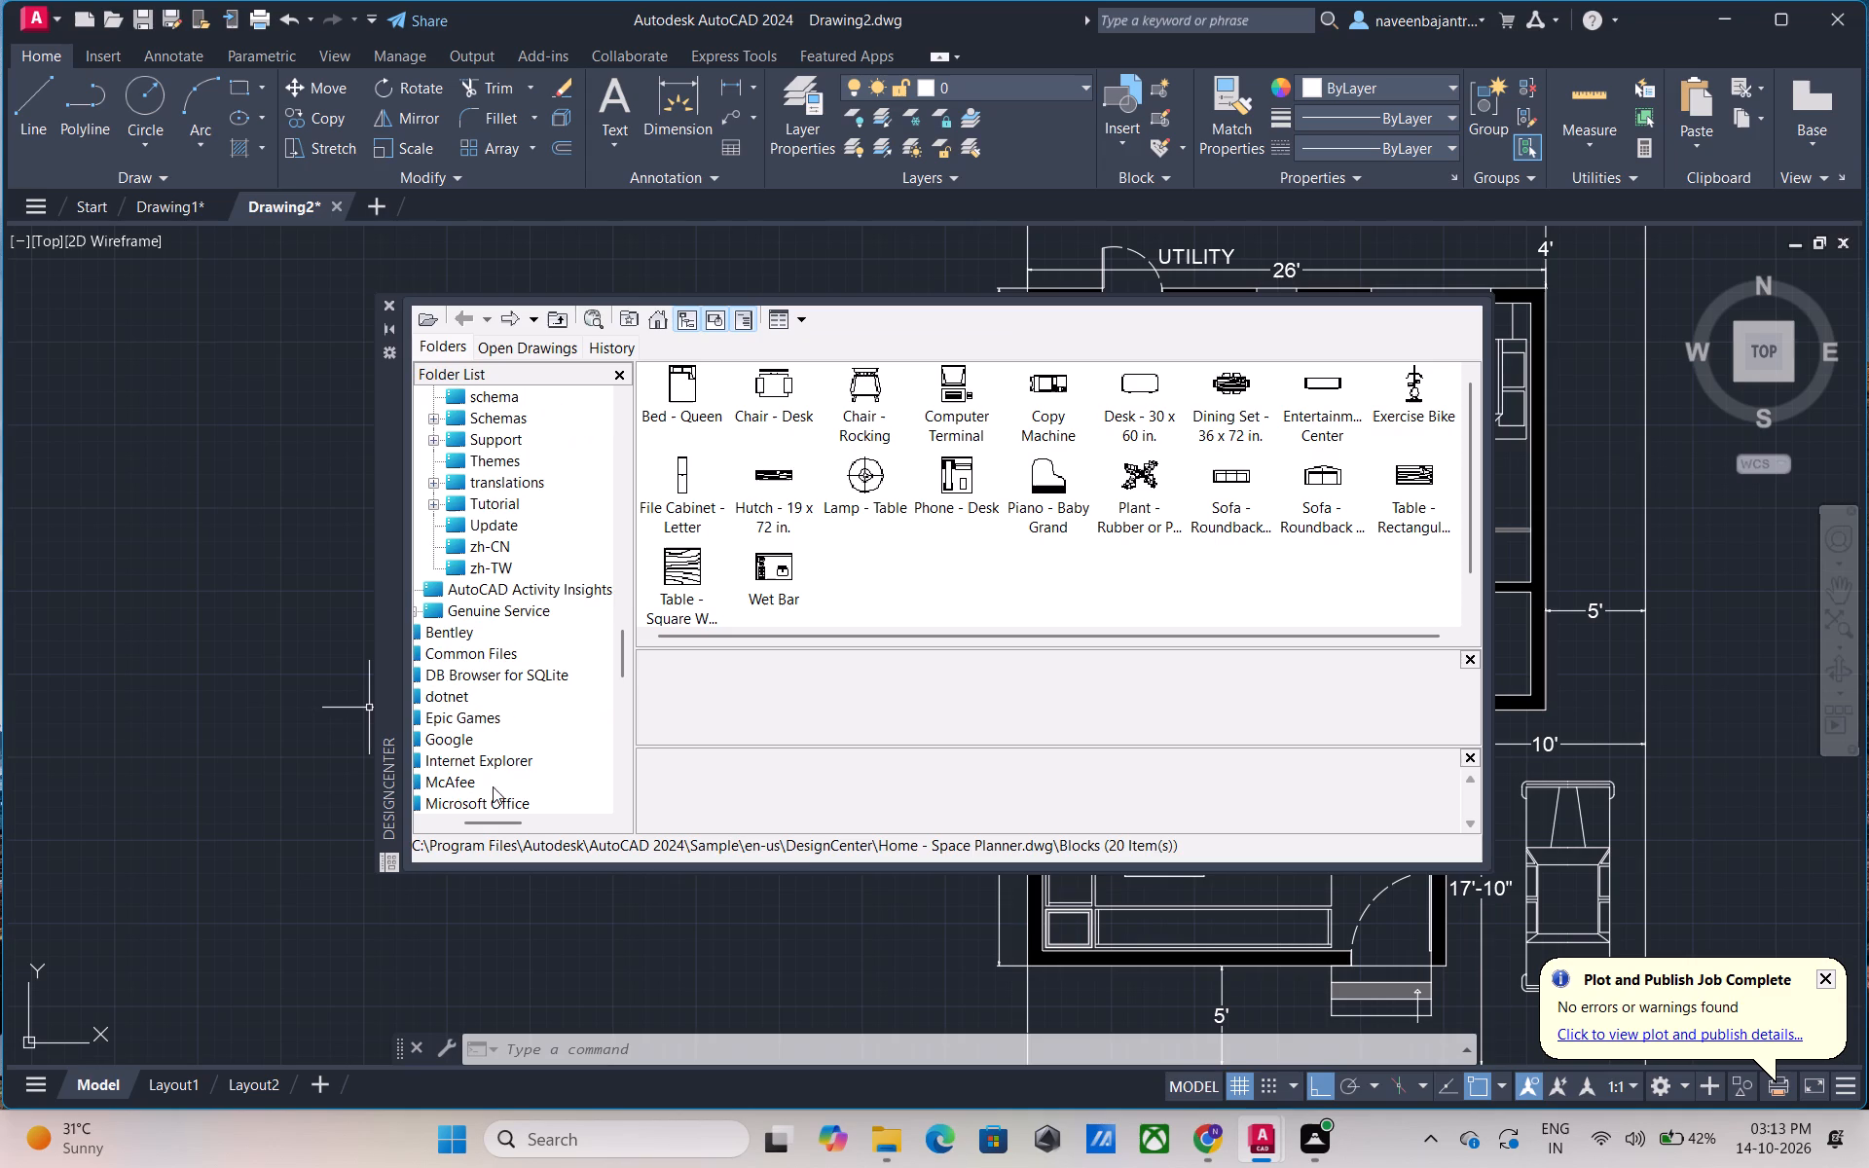
{"action": "left_click_drag", "start_coordinate": [493, 826], "coordinate": [485, 826]}
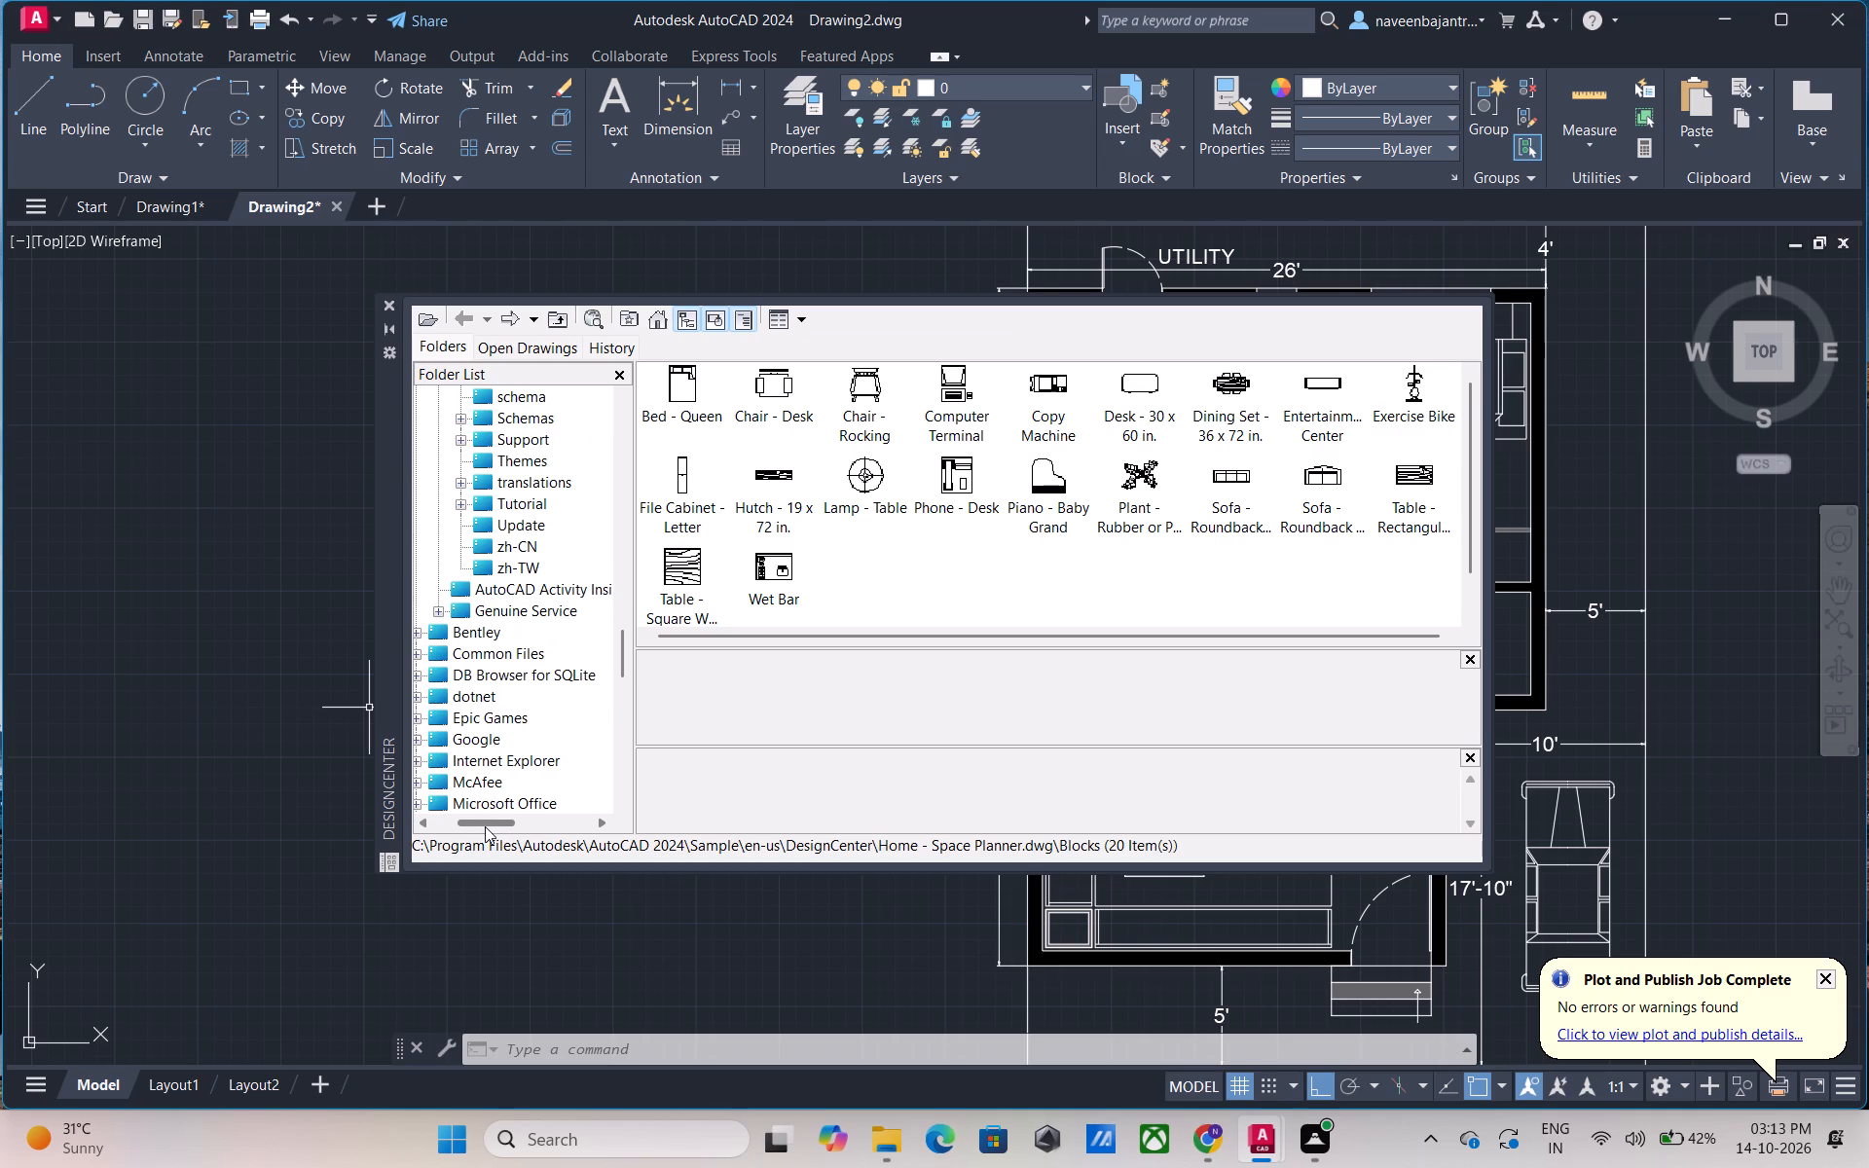
{"action": "left_click_drag", "start_coordinate": [485, 826], "coordinate": [482, 824]}
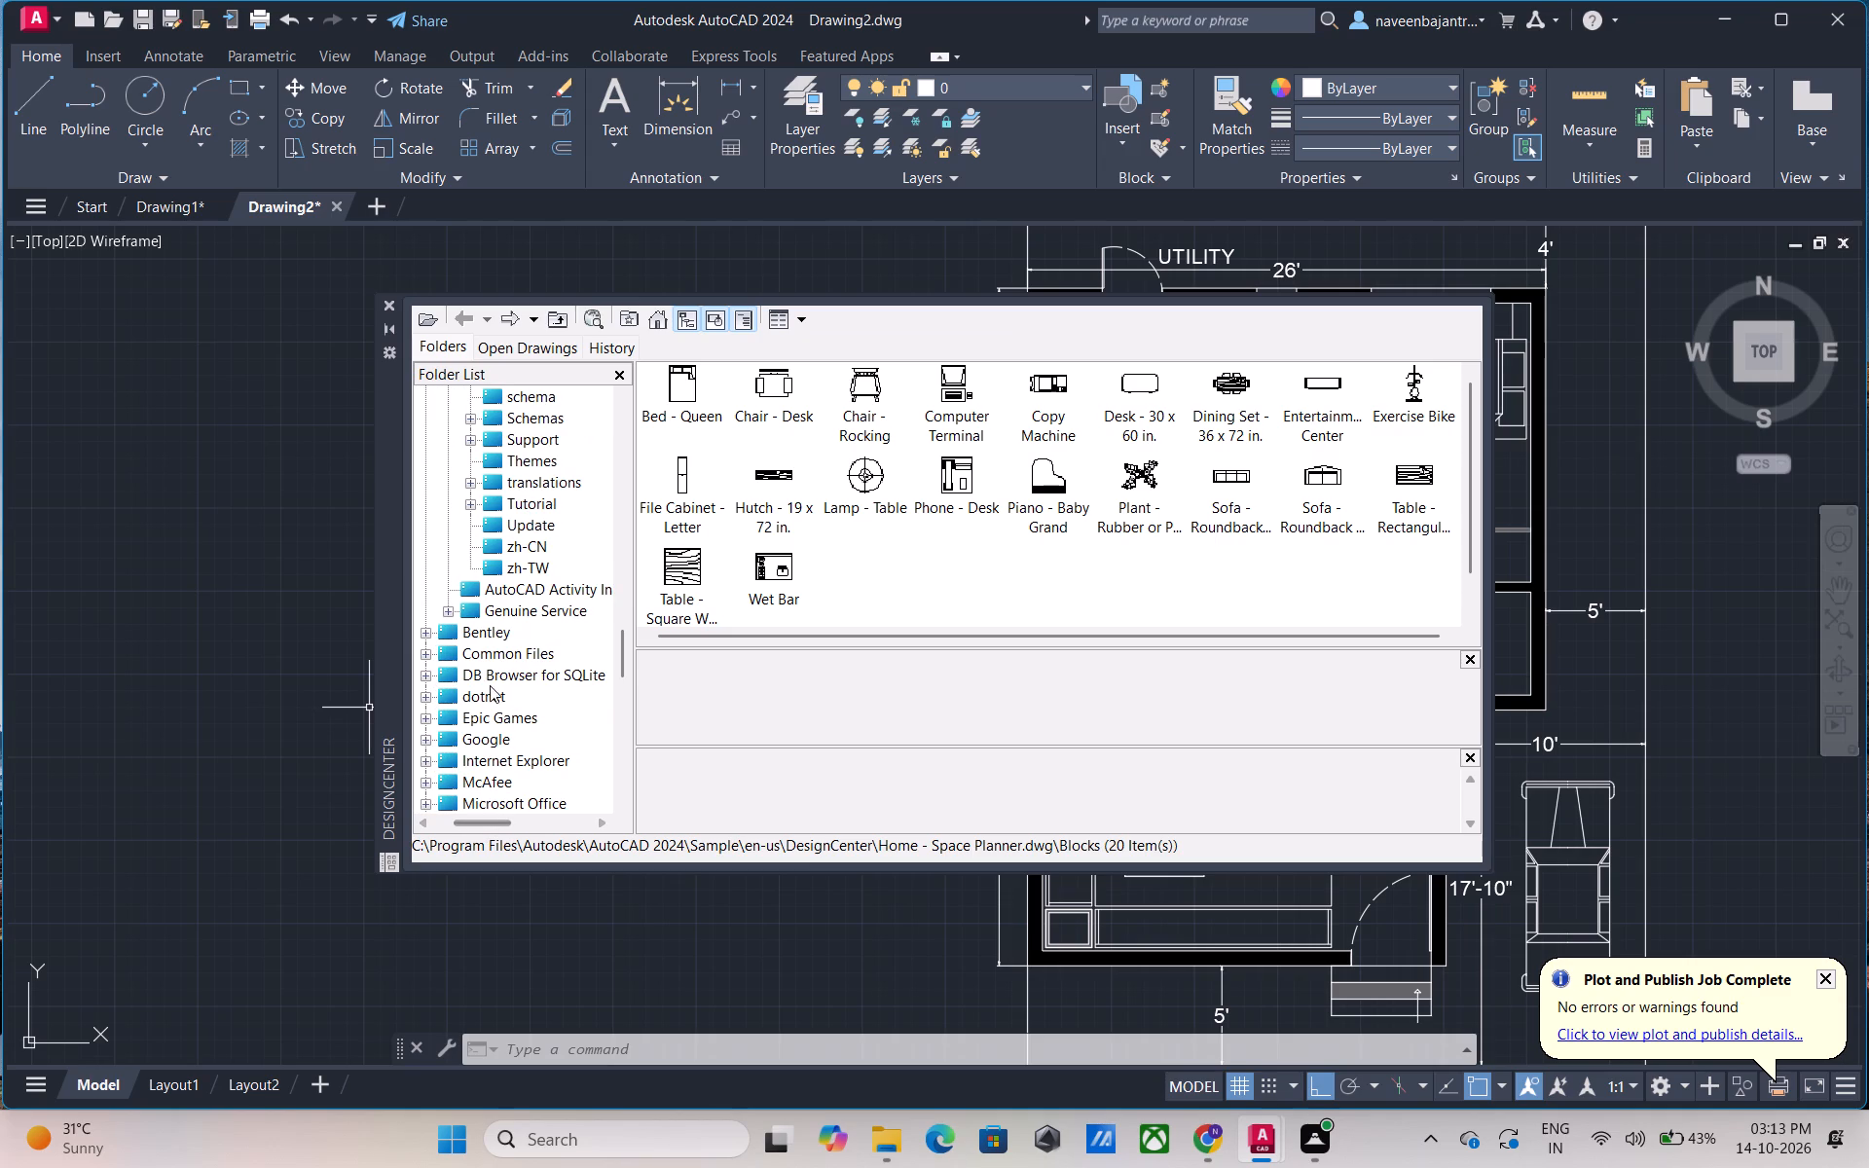
Examine the remaining DesignCenter folder tree down to the desktop folders and SITE_ PLAN.DWG, and close DesignCenter without inserting anything.
{"action": "scroll", "coordinate": [491, 674], "scroll_direction": "down", "scroll_amount": 1}
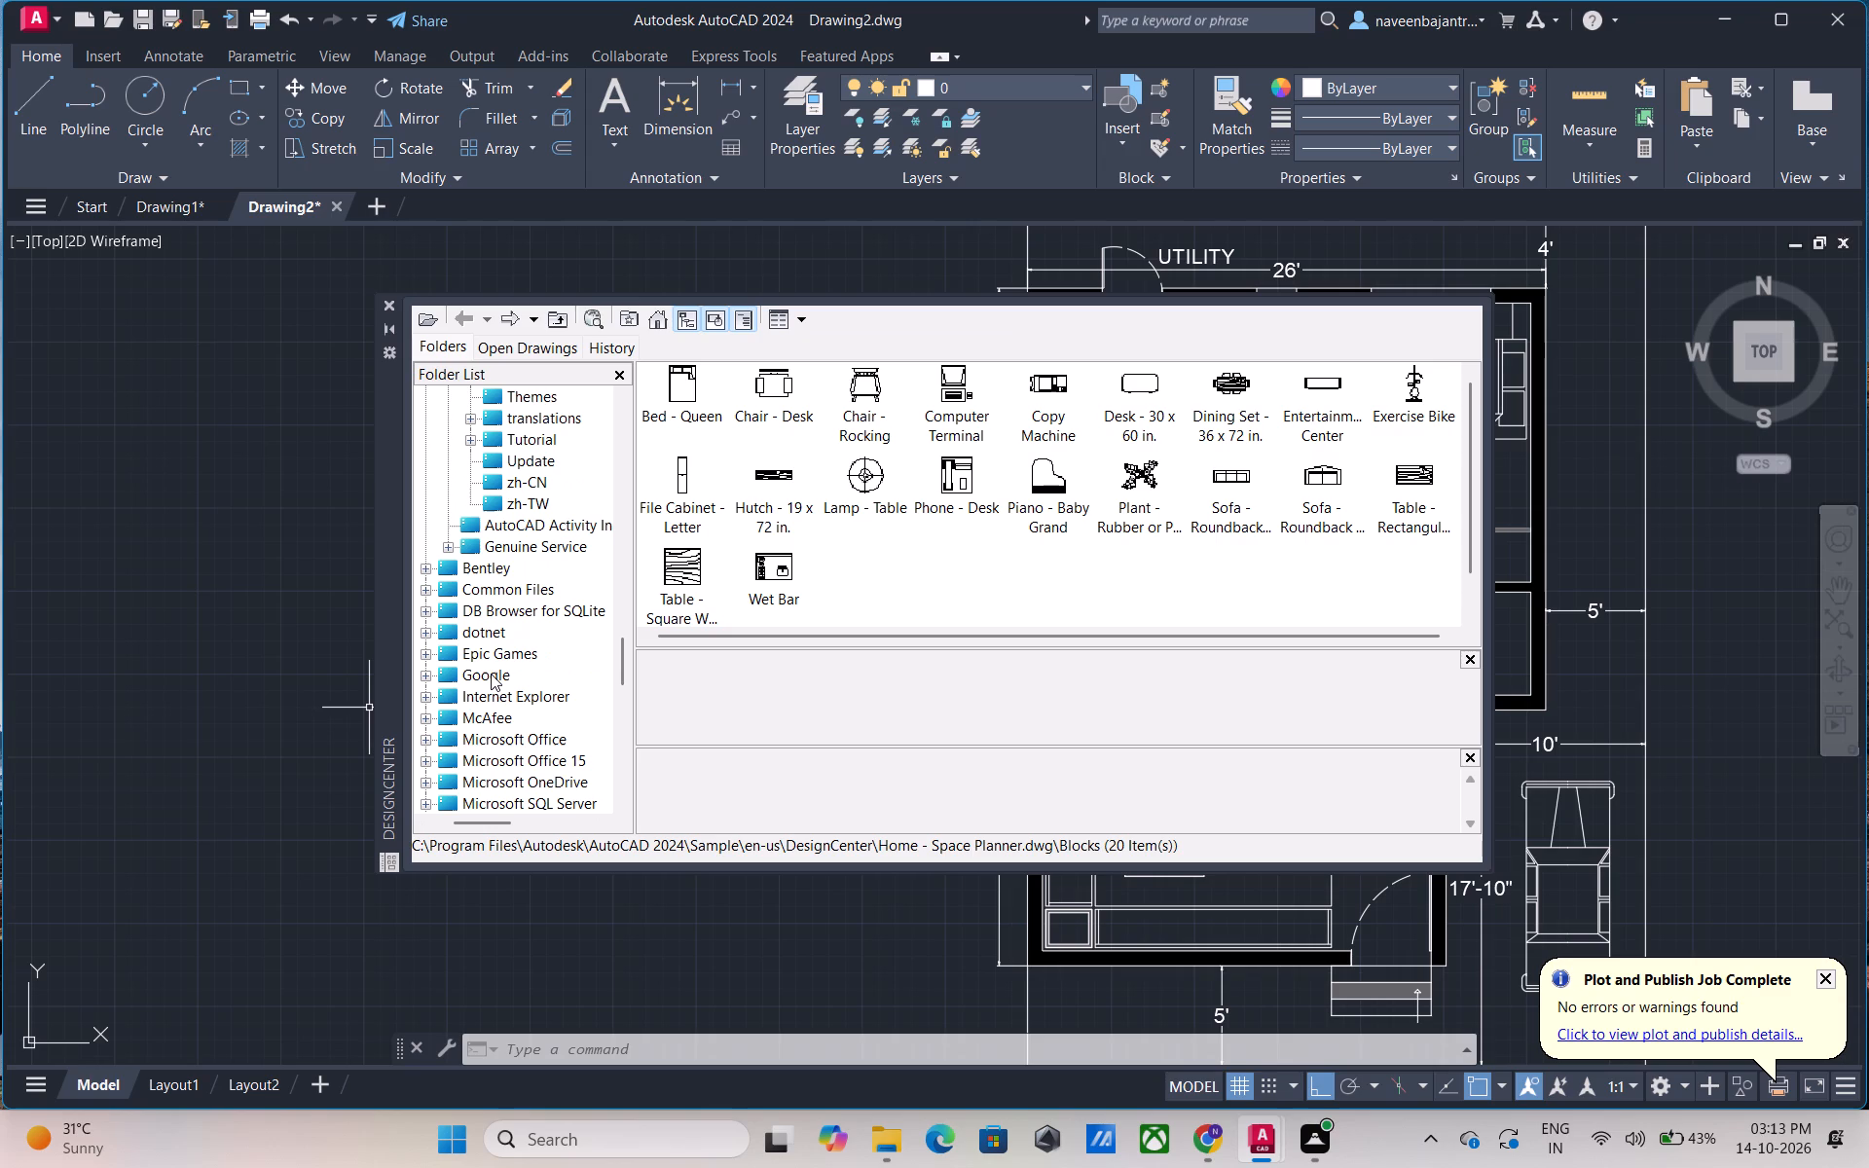
{"action": "scroll", "coordinate": [491, 674], "scroll_direction": "down", "scroll_amount": 1}
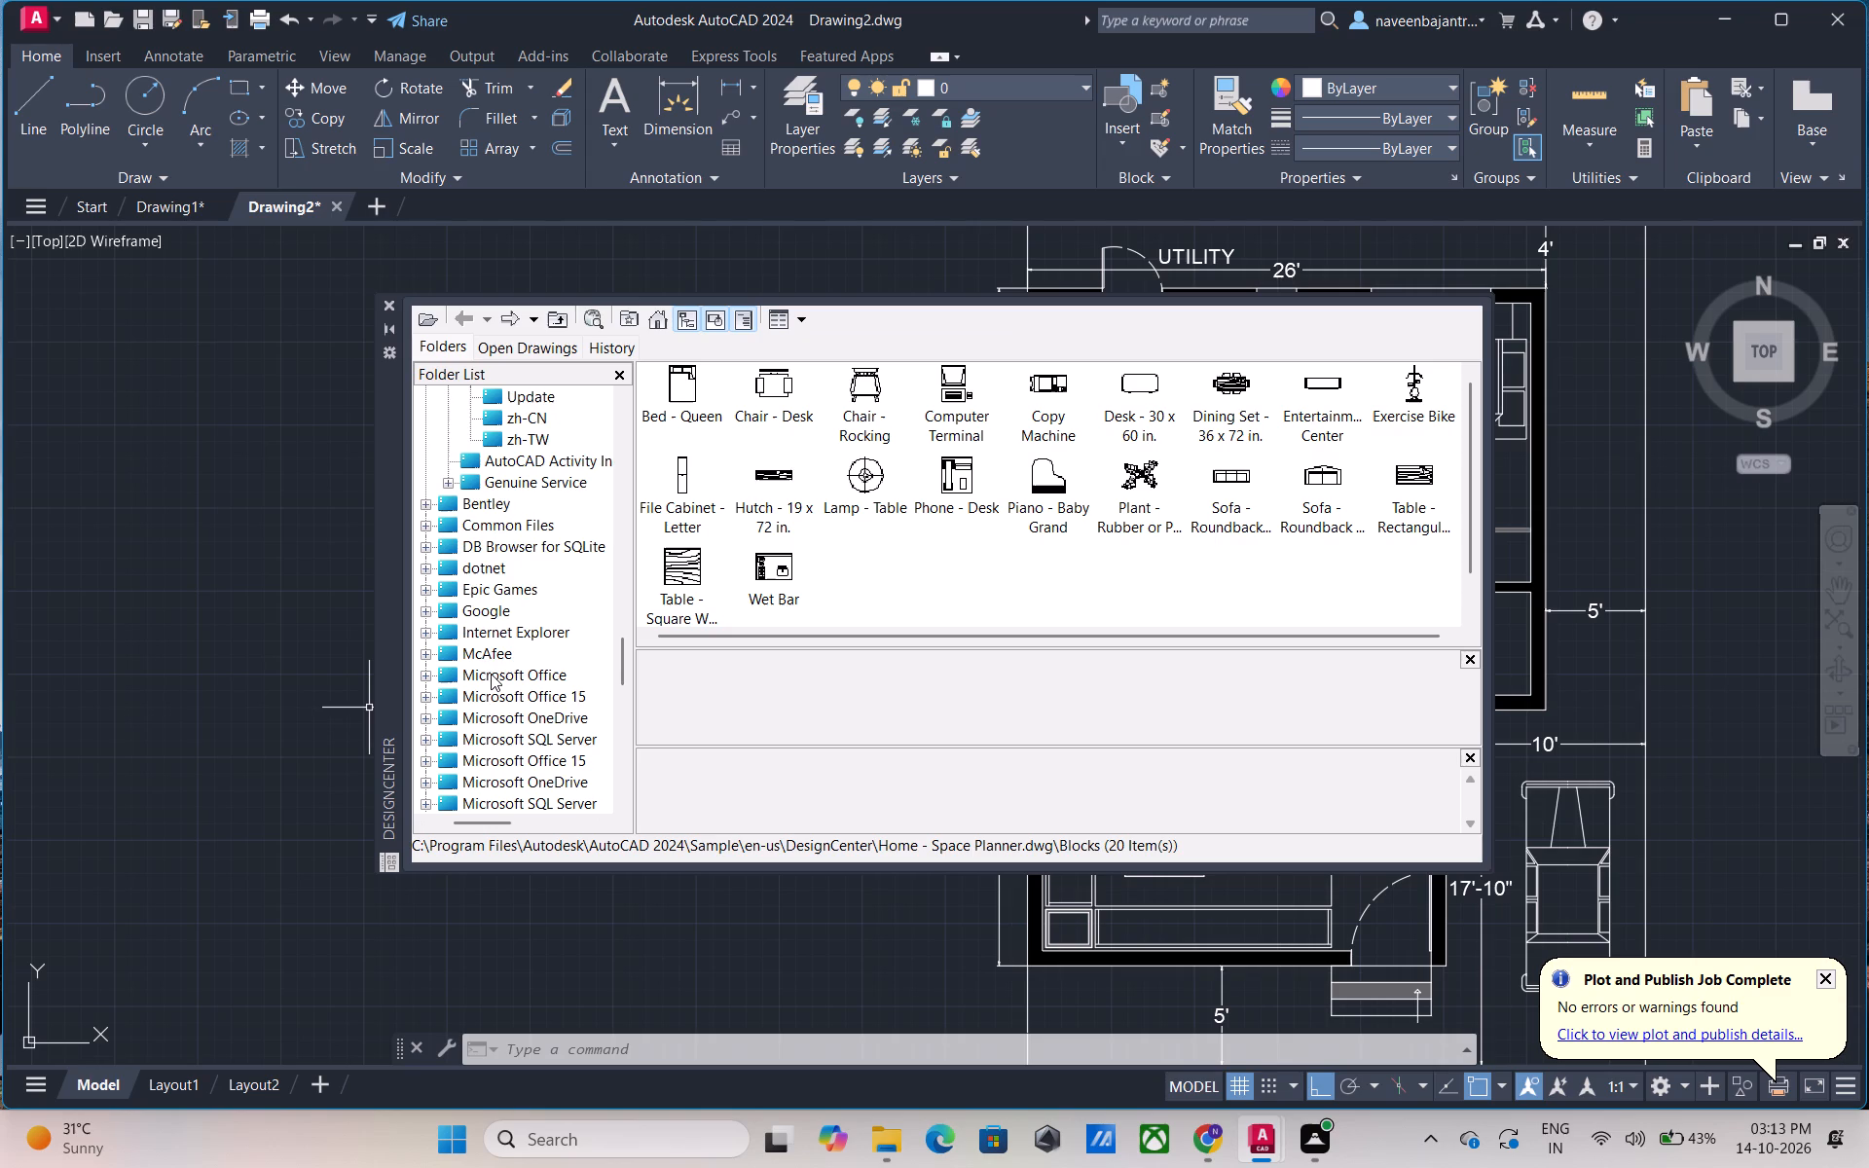
{"action": "scroll", "coordinate": [491, 674], "scroll_direction": "down", "scroll_amount": 1}
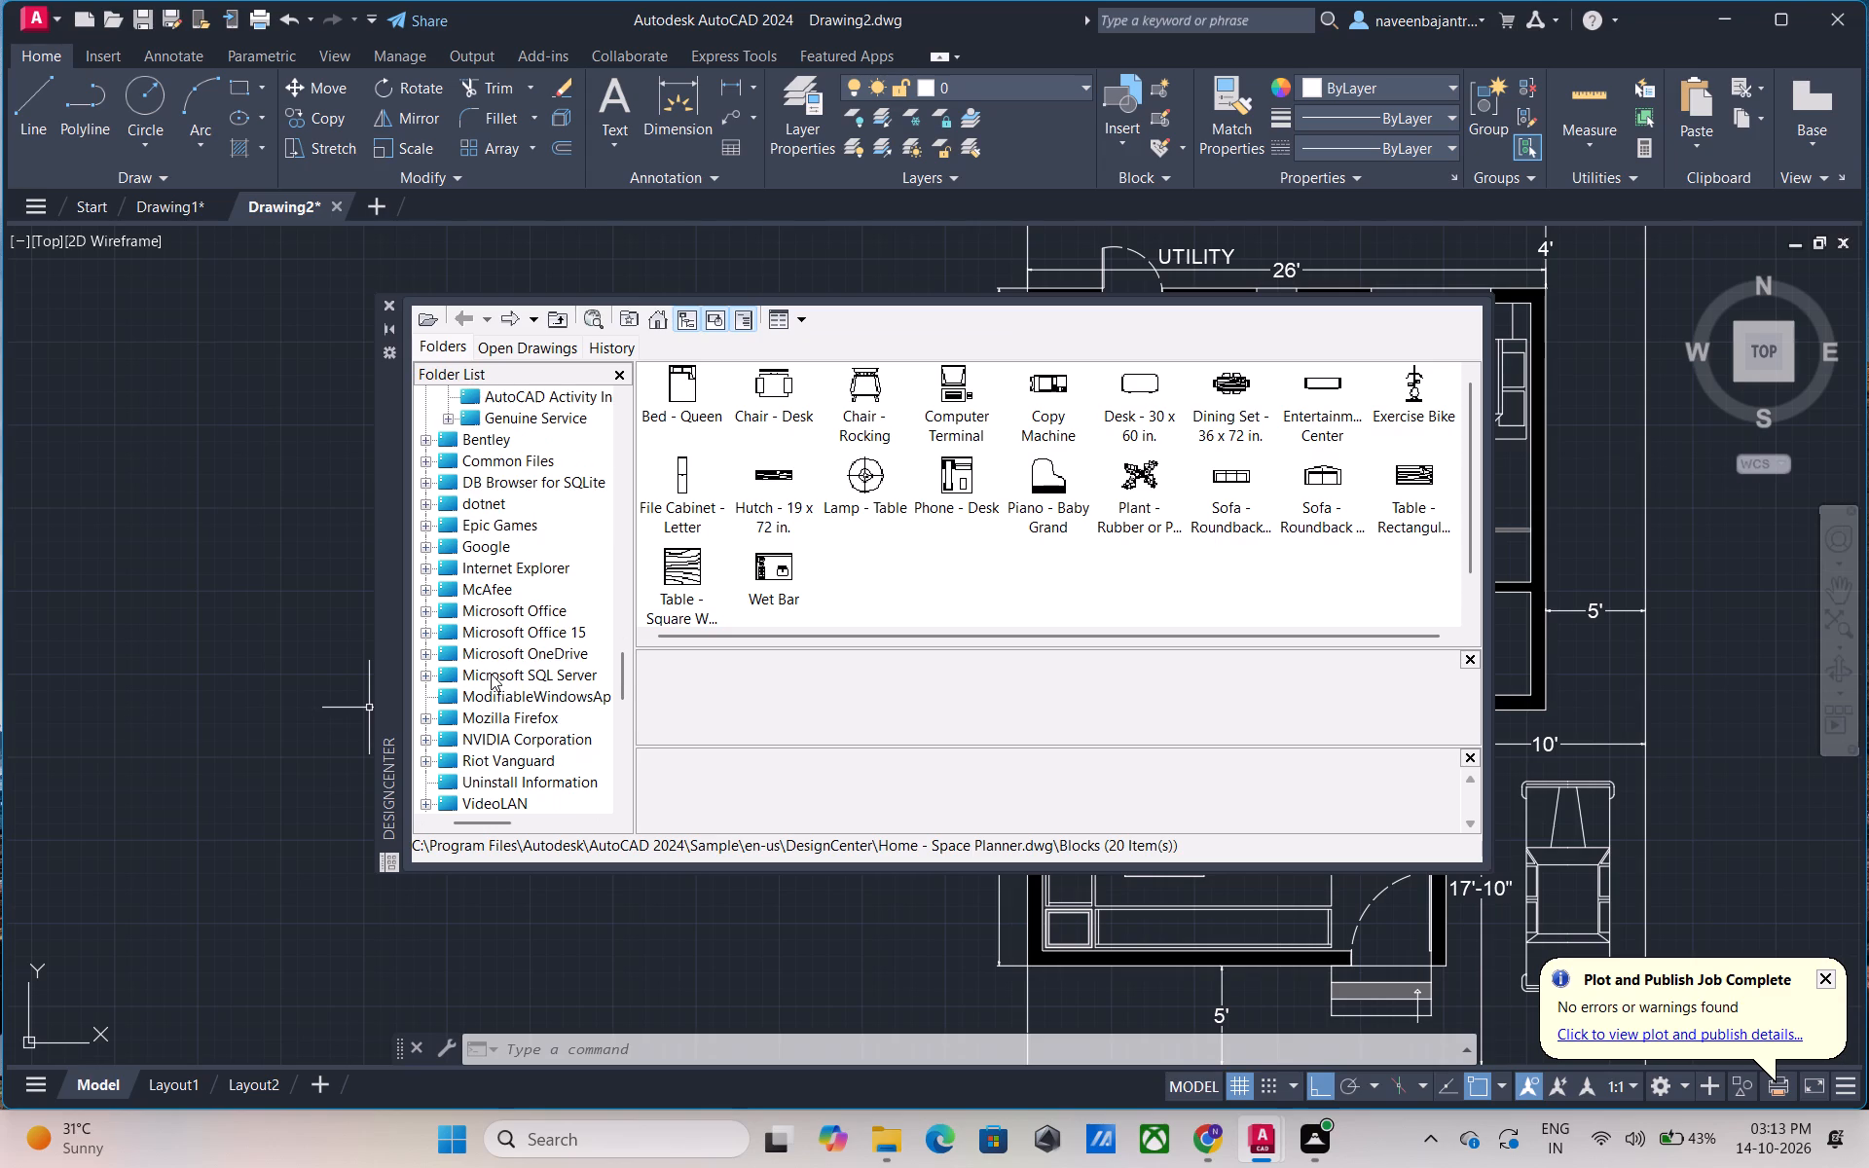
{"action": "scroll", "coordinate": [491, 674], "scroll_direction": "down", "scroll_amount": 1}
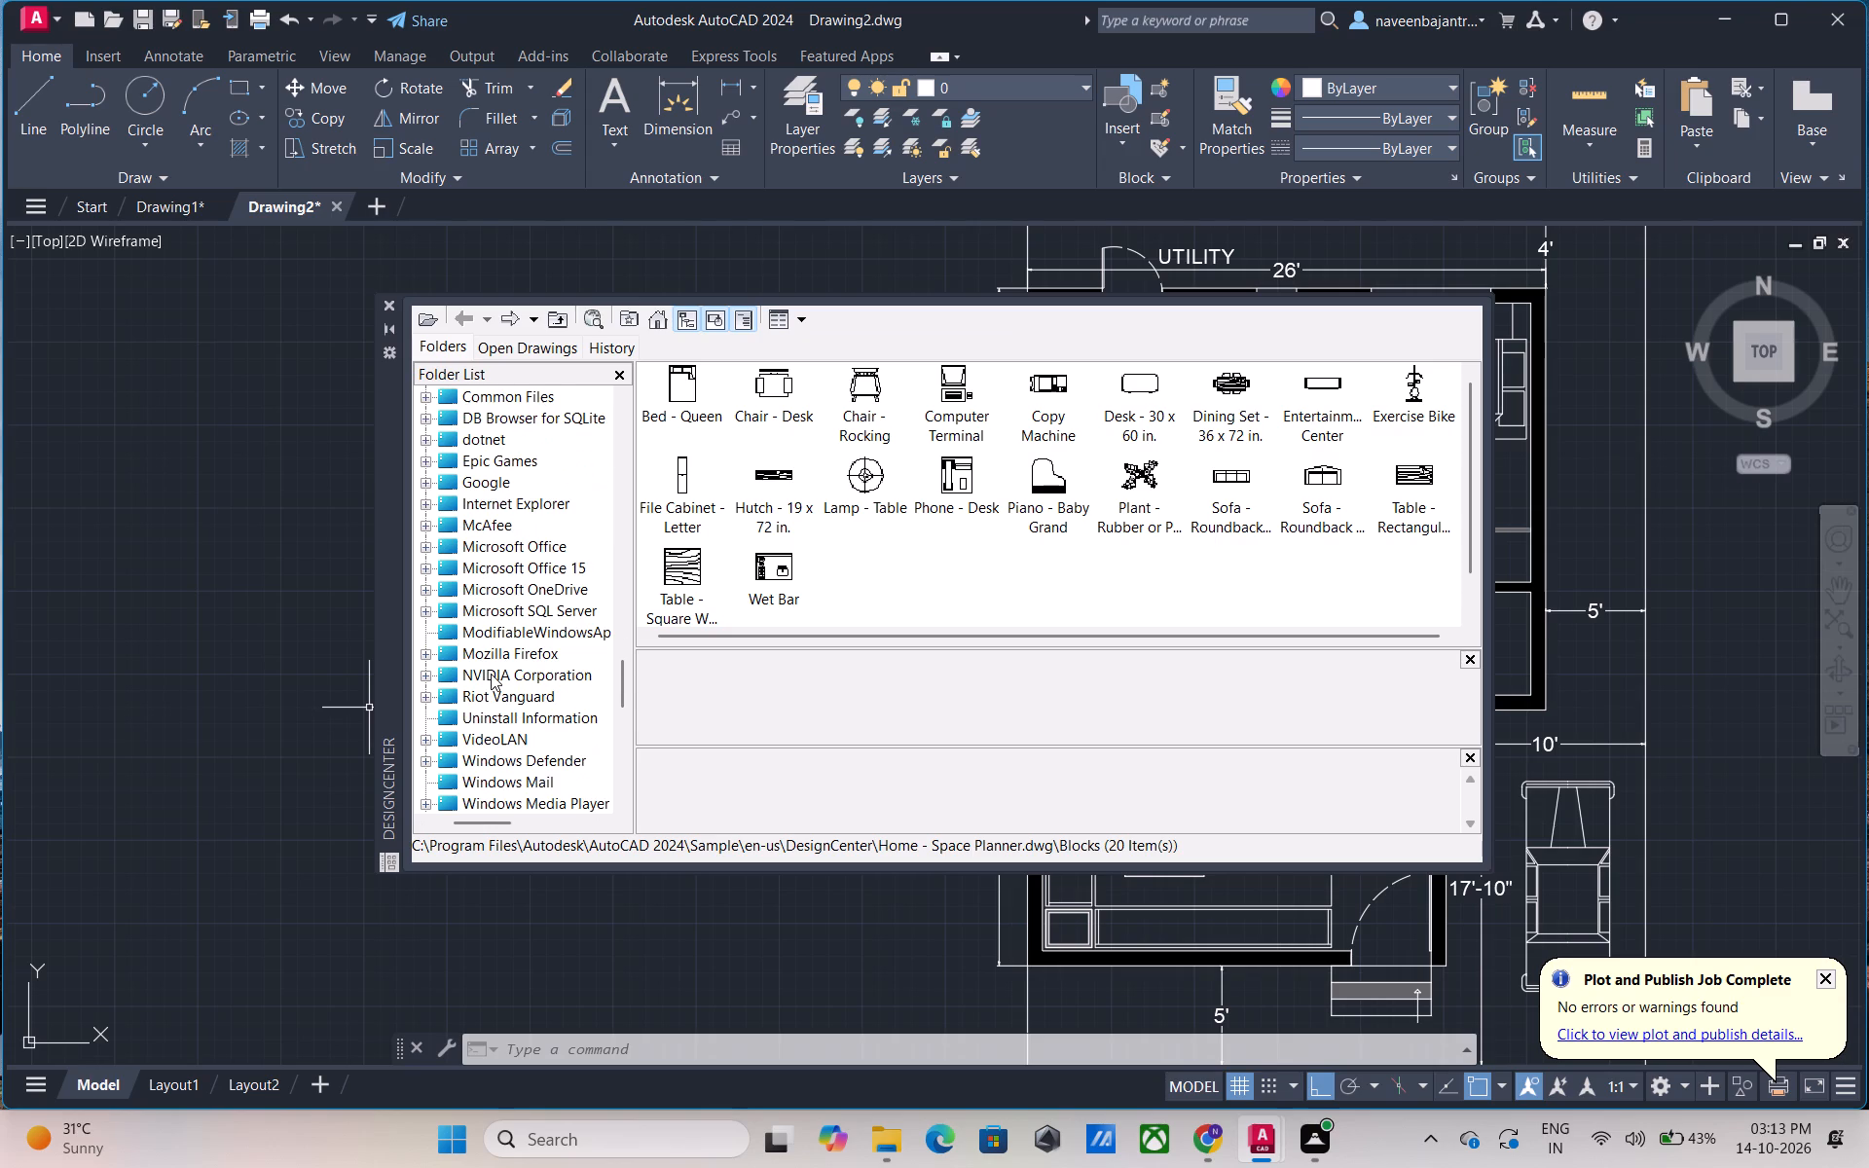
{"action": "scroll", "coordinate": [491, 674], "scroll_direction": "down", "scroll_amount": 2}
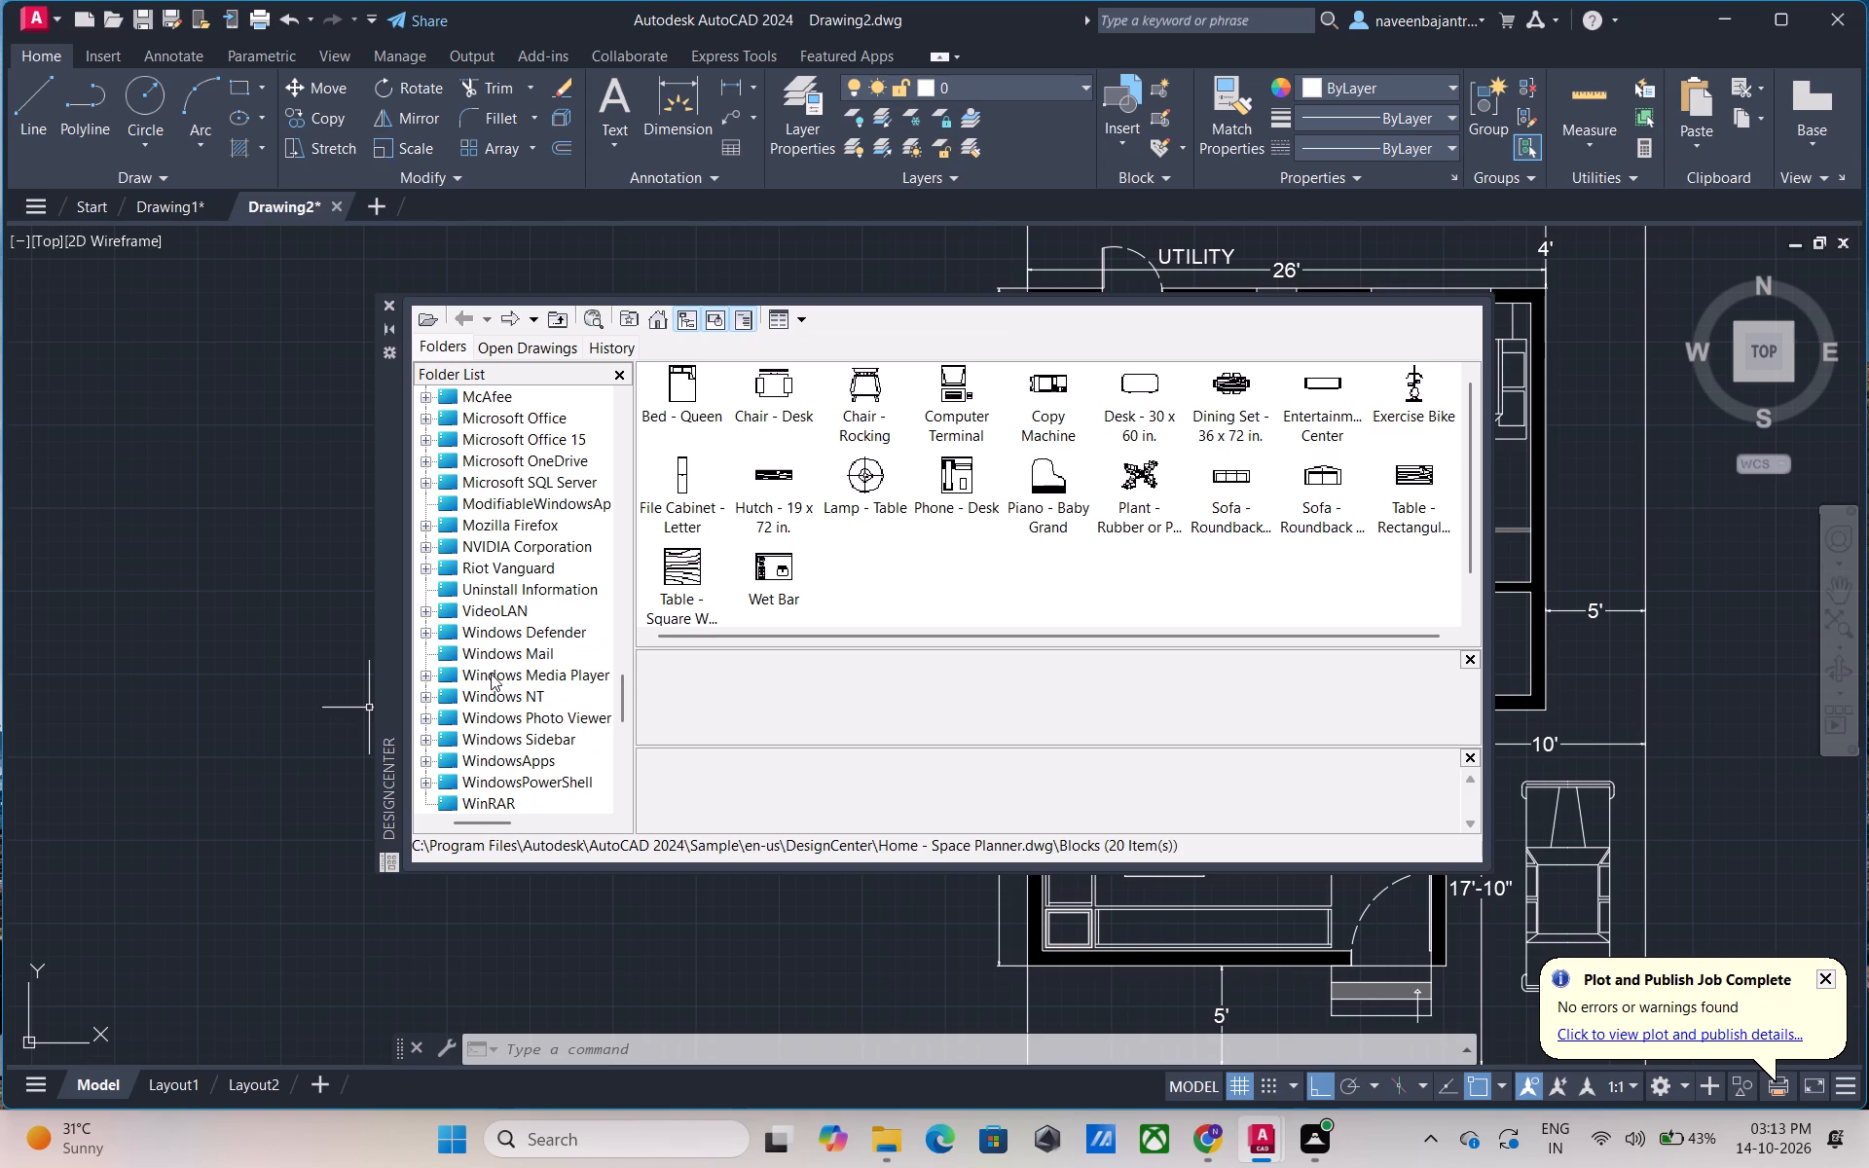
{"action": "scroll", "coordinate": [491, 674], "scroll_direction": "down", "scroll_amount": 1}
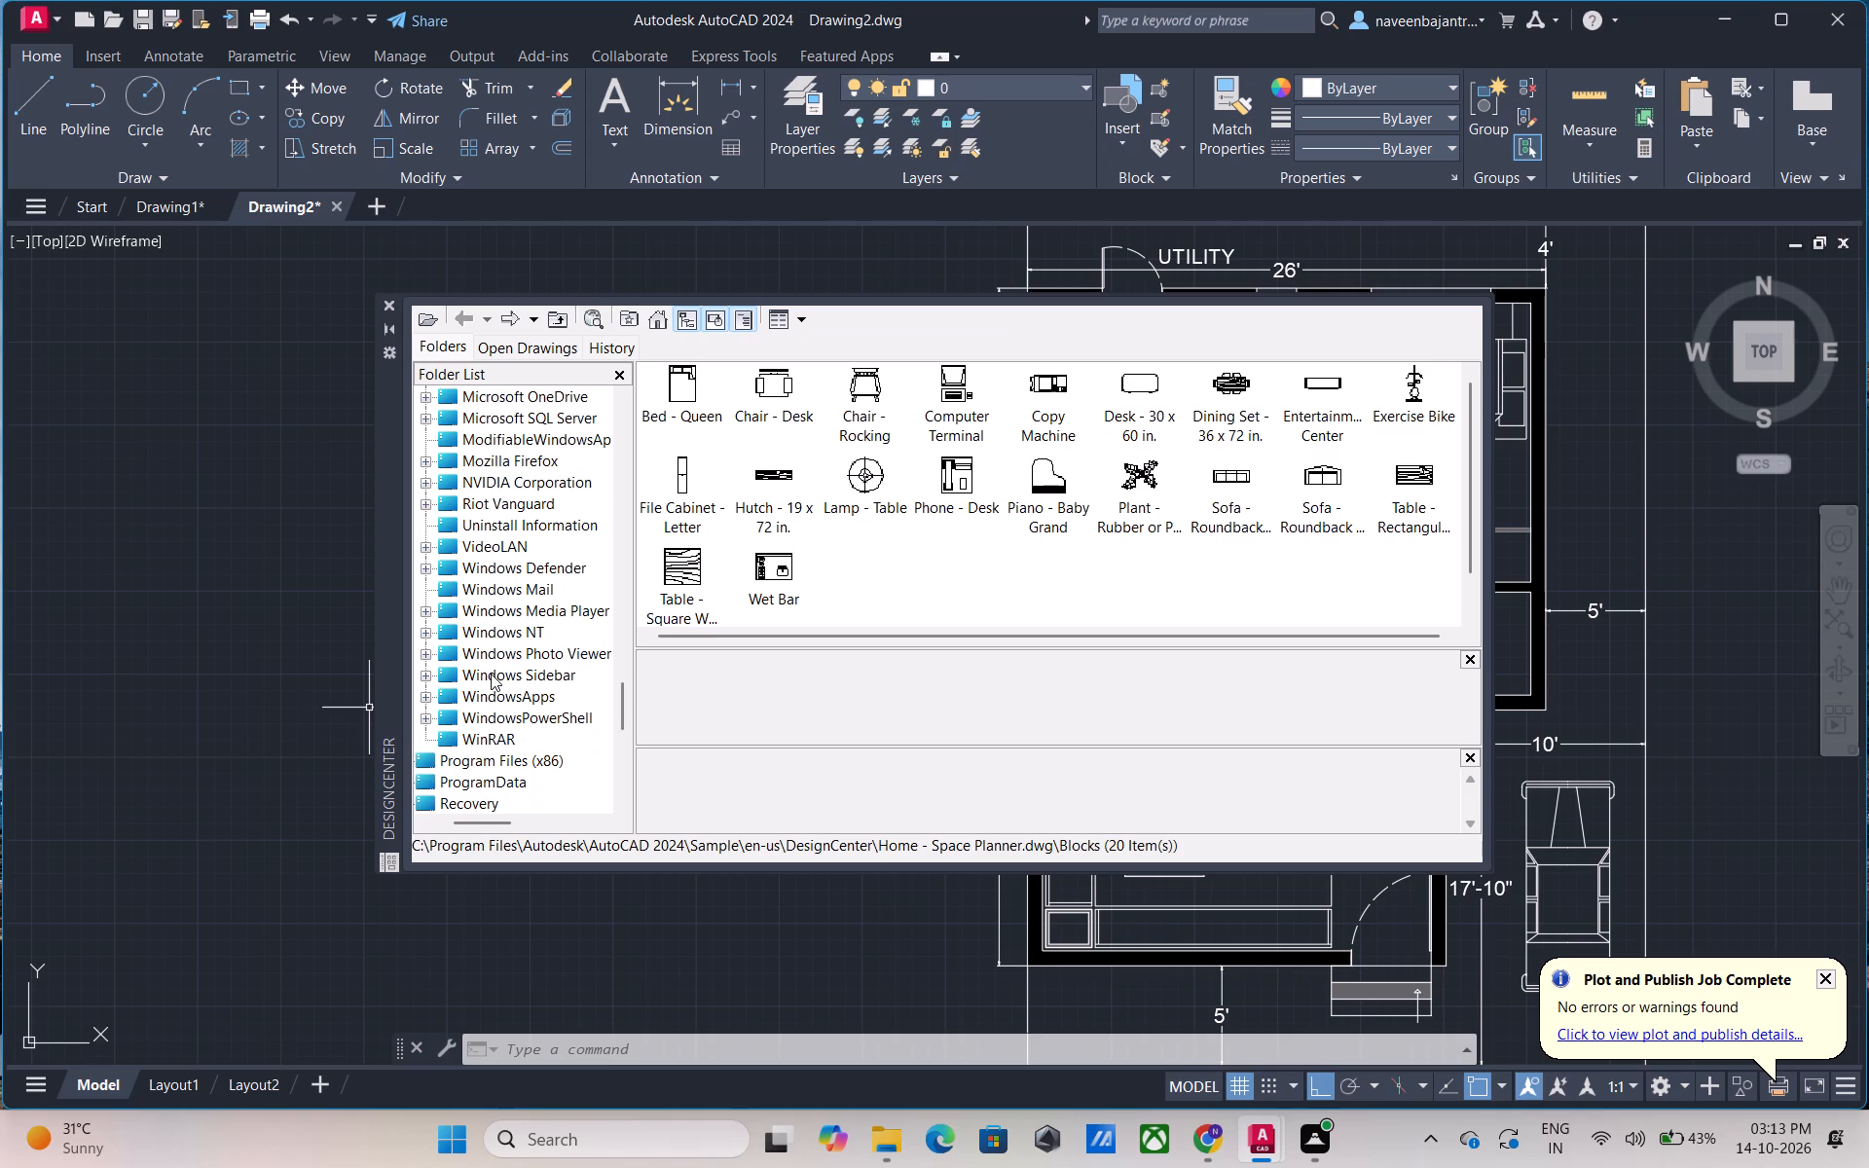
{"action": "scroll", "coordinate": [491, 674], "scroll_direction": "down", "scroll_amount": 1}
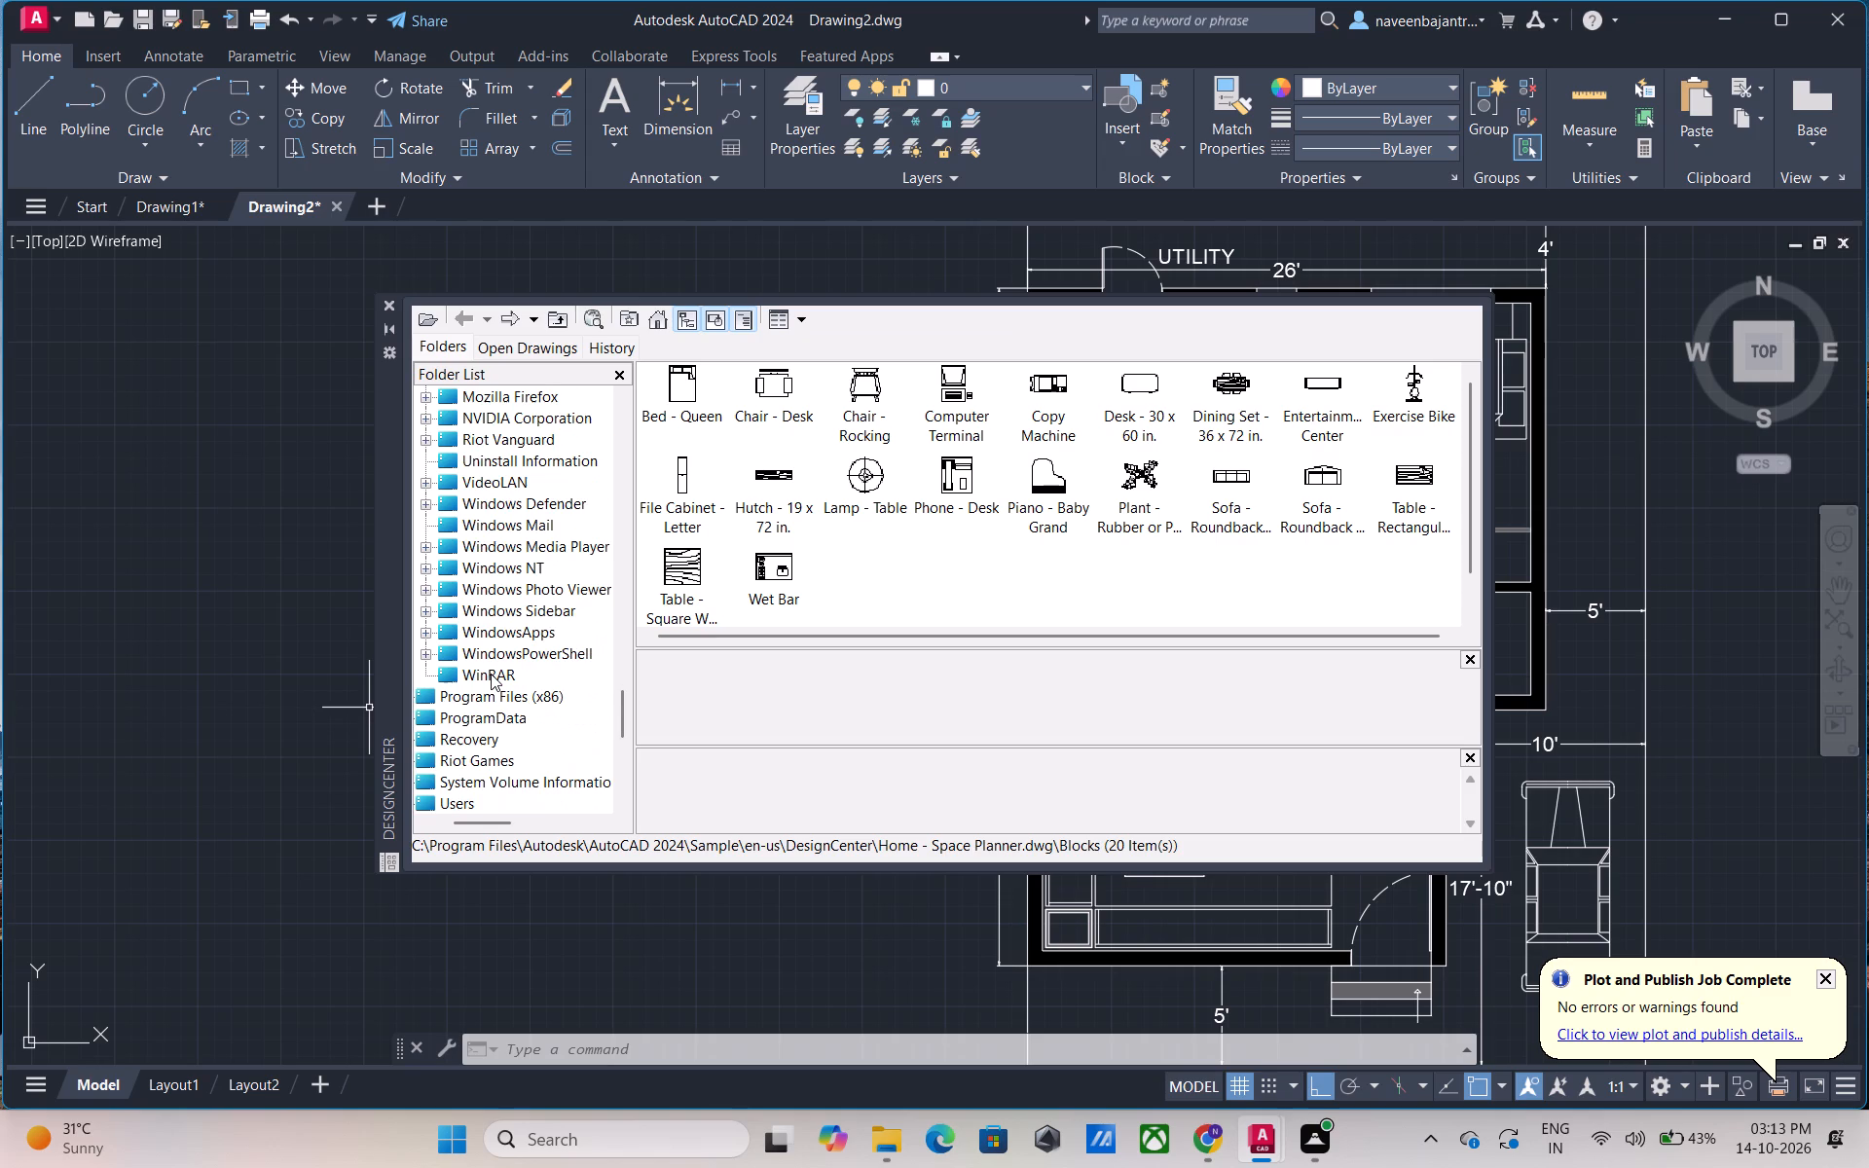
{"action": "scroll", "coordinate": [491, 674], "scroll_direction": "down", "scroll_amount": 2}
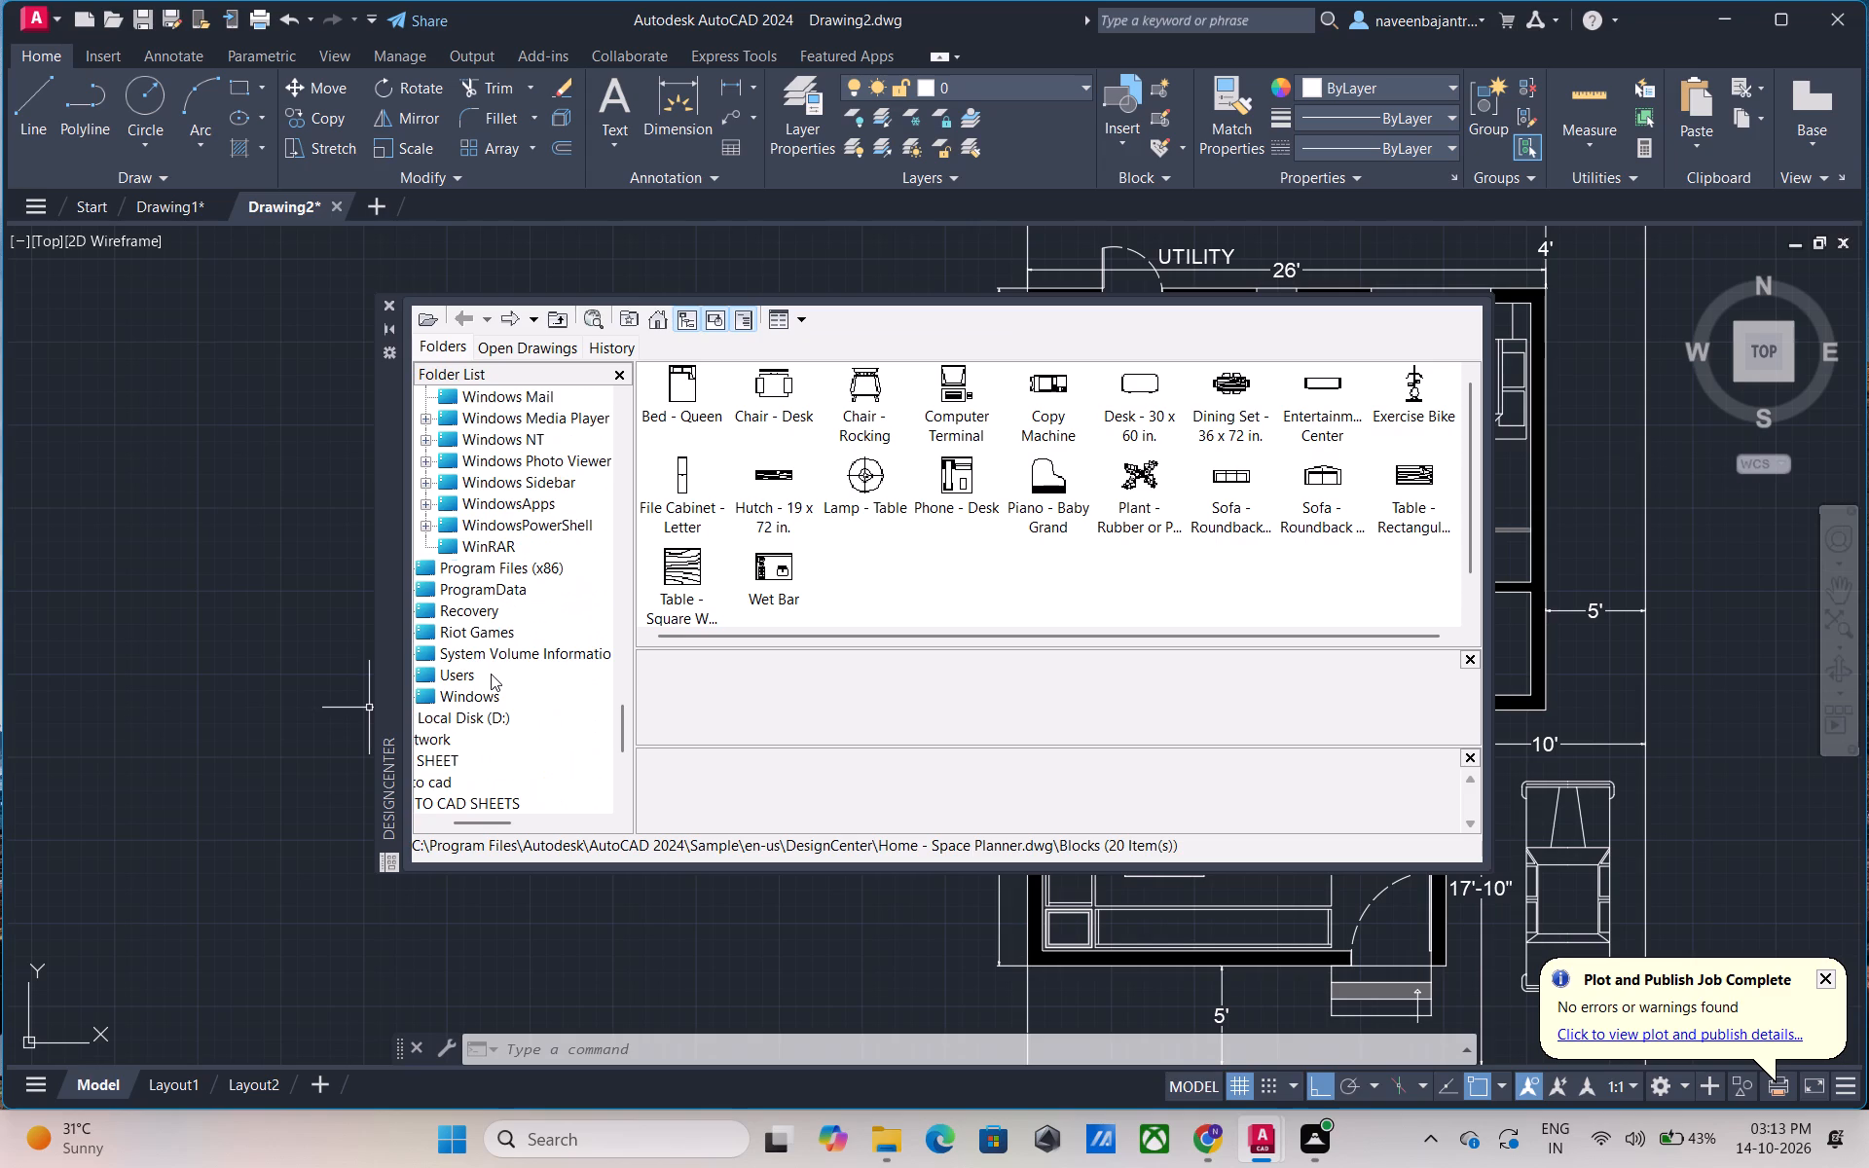
{"action": "scroll", "coordinate": [491, 674], "scroll_direction": "down", "scroll_amount": 1}
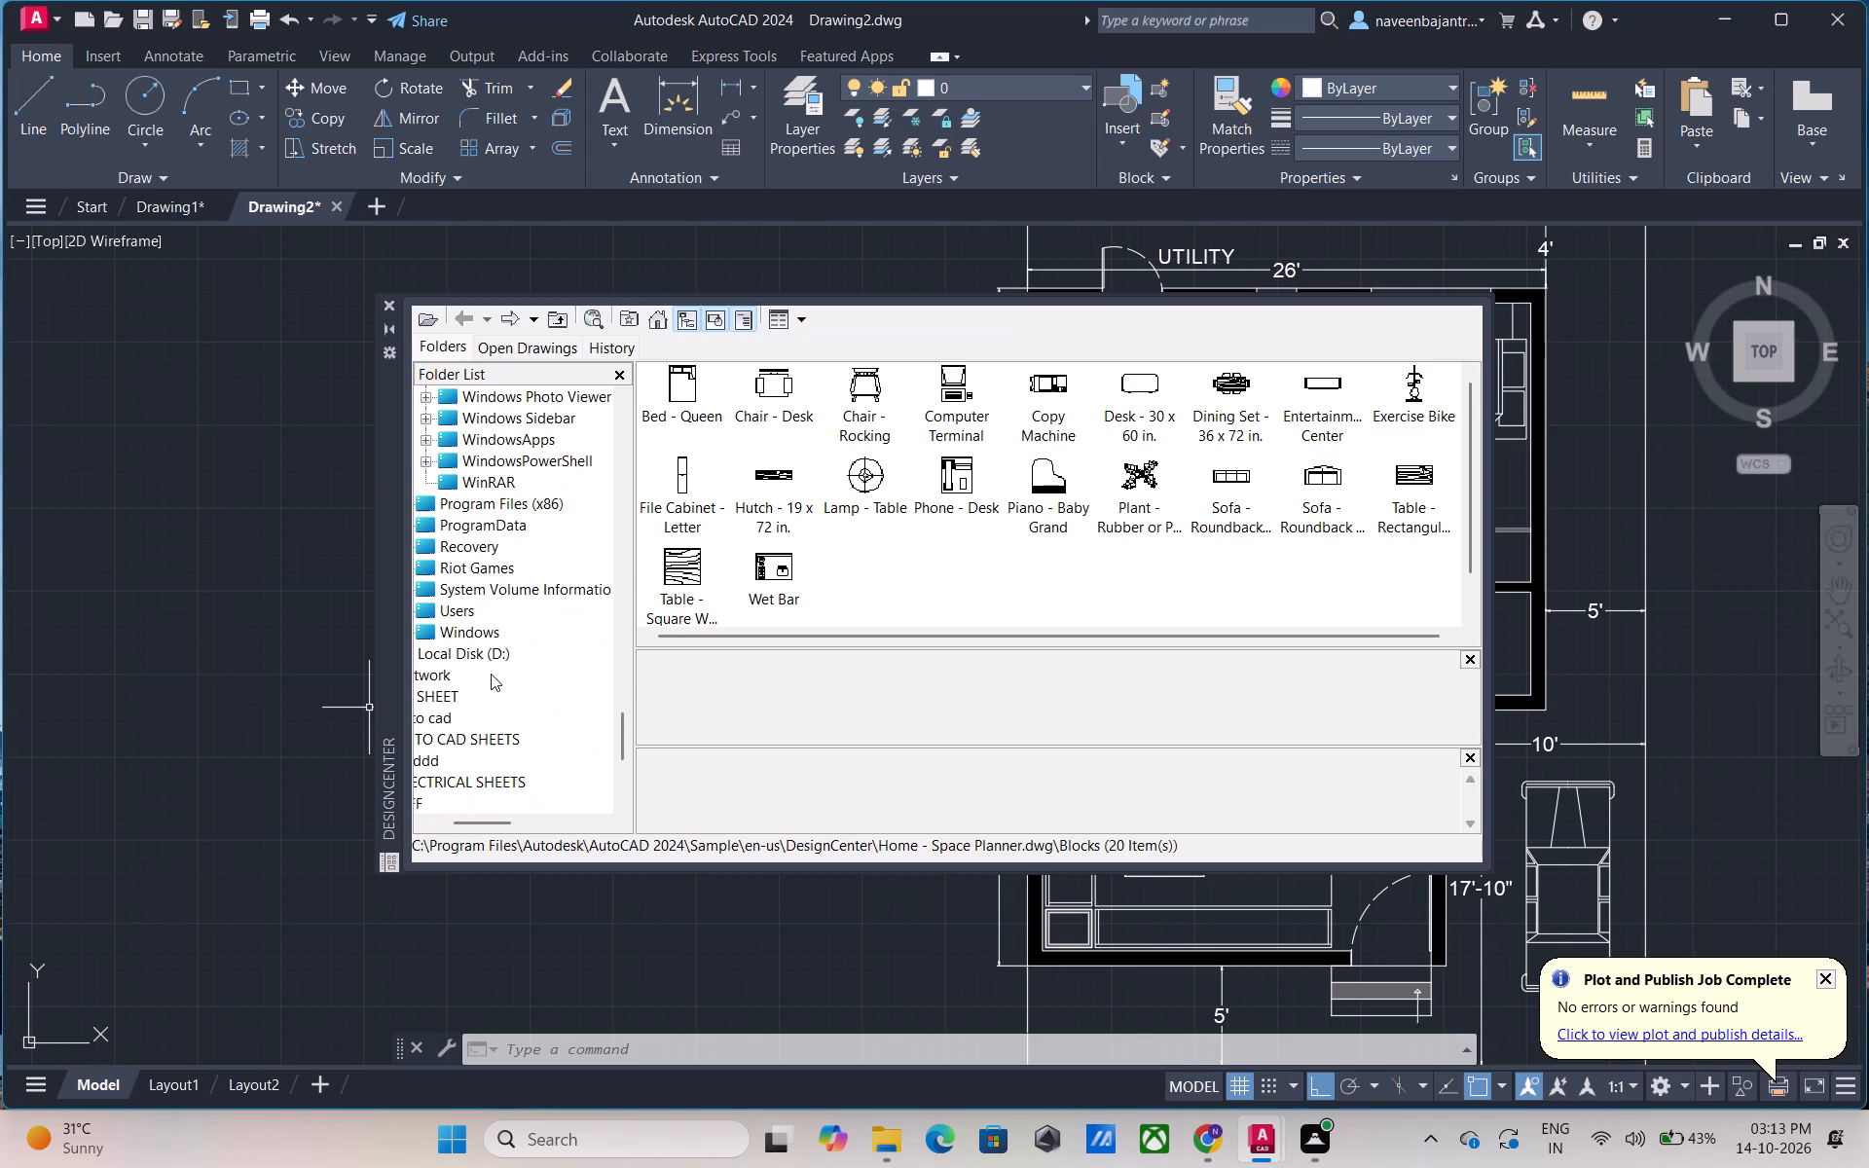
{"action": "scroll", "coordinate": [491, 674], "scroll_direction": "down", "scroll_amount": 8}
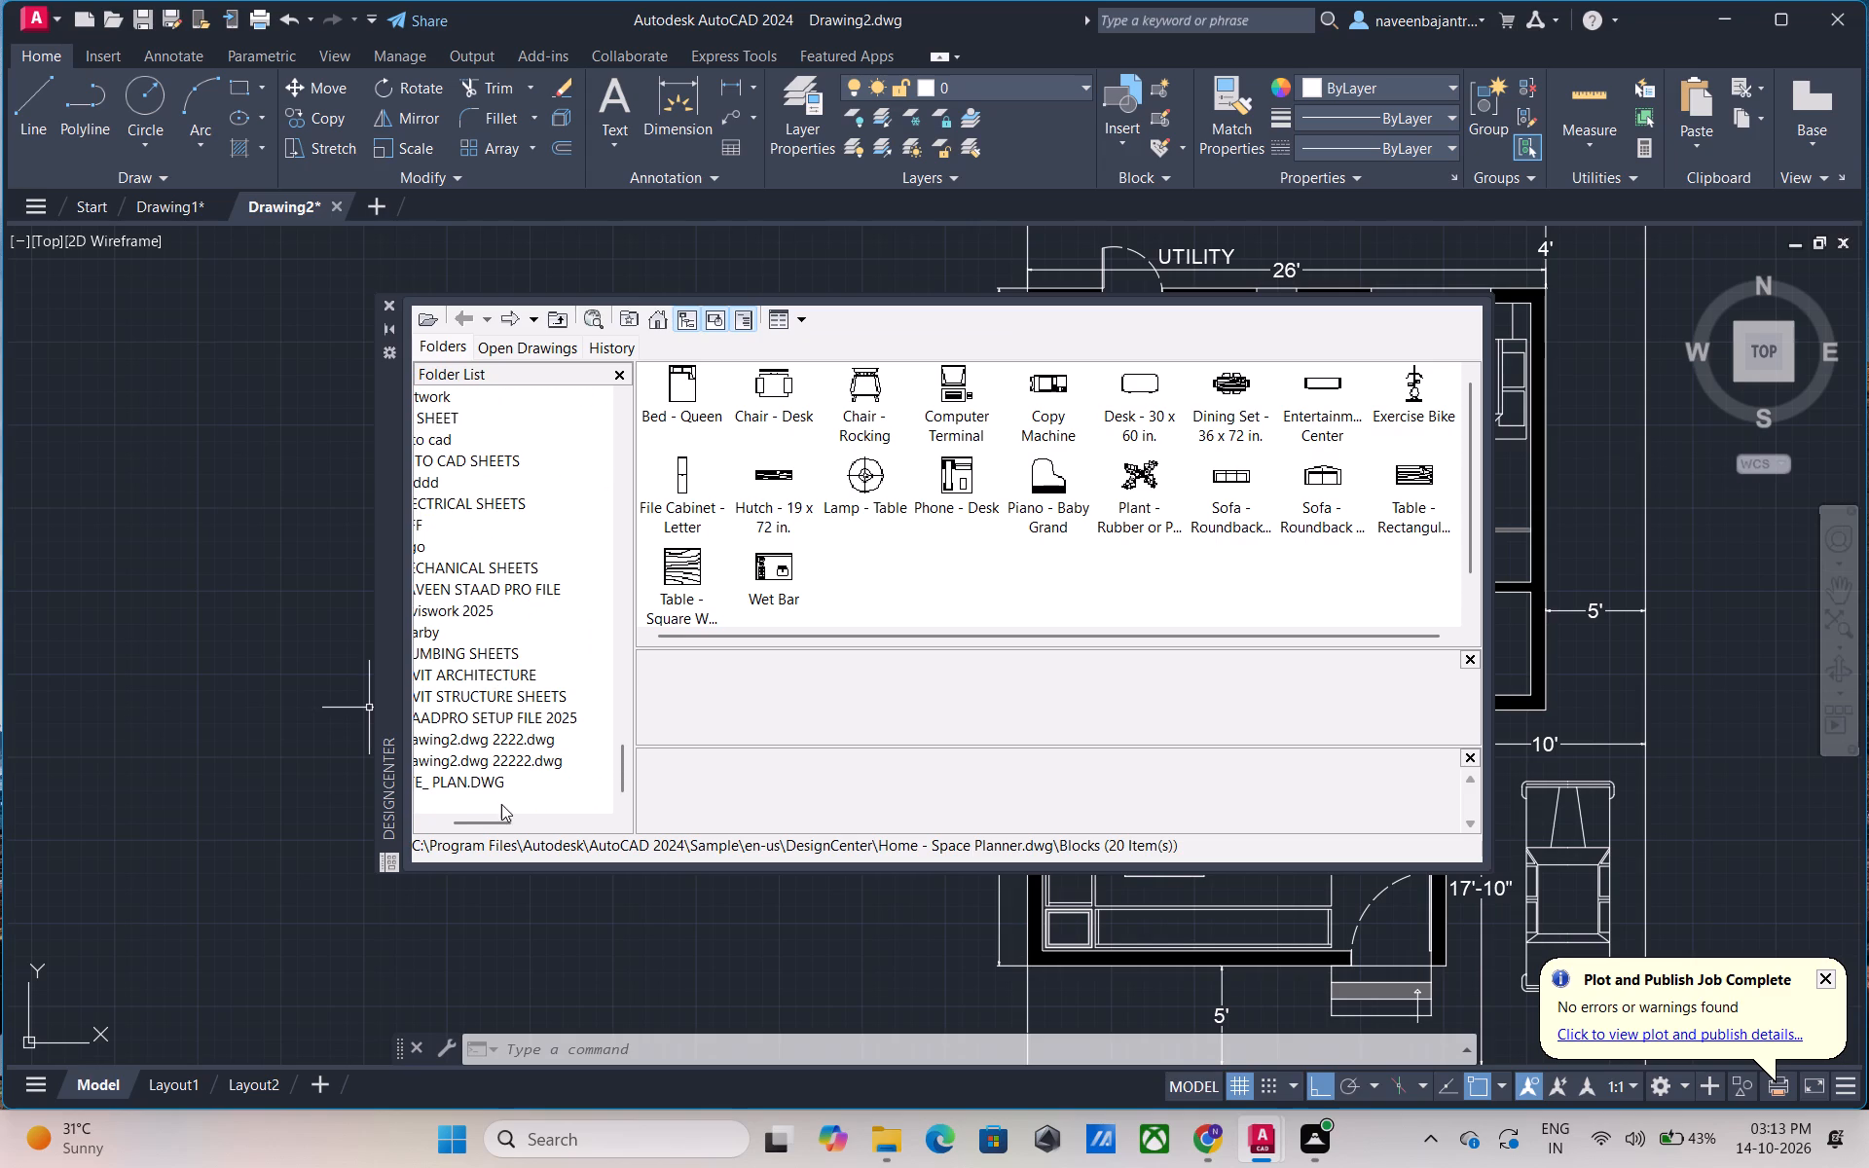
{"action": "left_click_drag", "start_coordinate": [501, 817], "coordinate": [481, 820]}
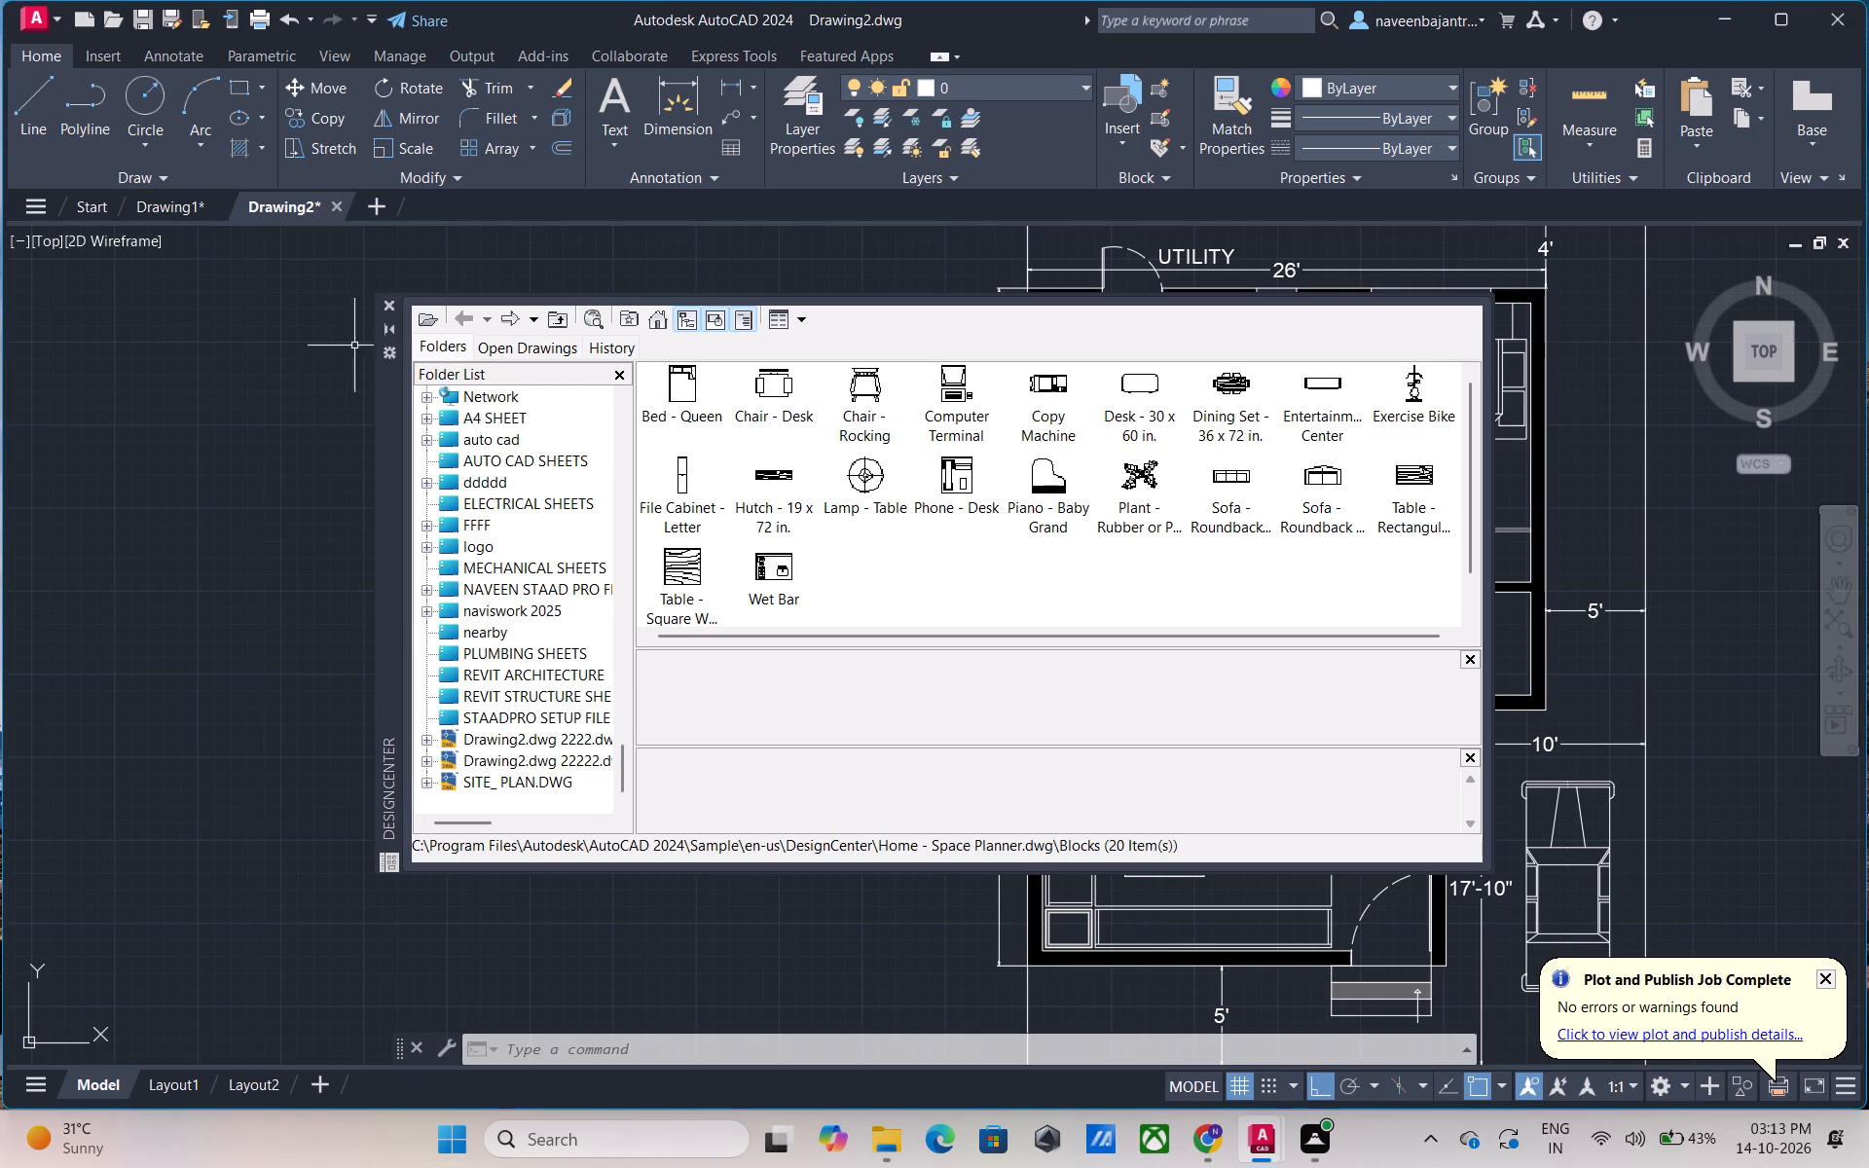
{"action": "left_click", "coordinate": [389, 309]}
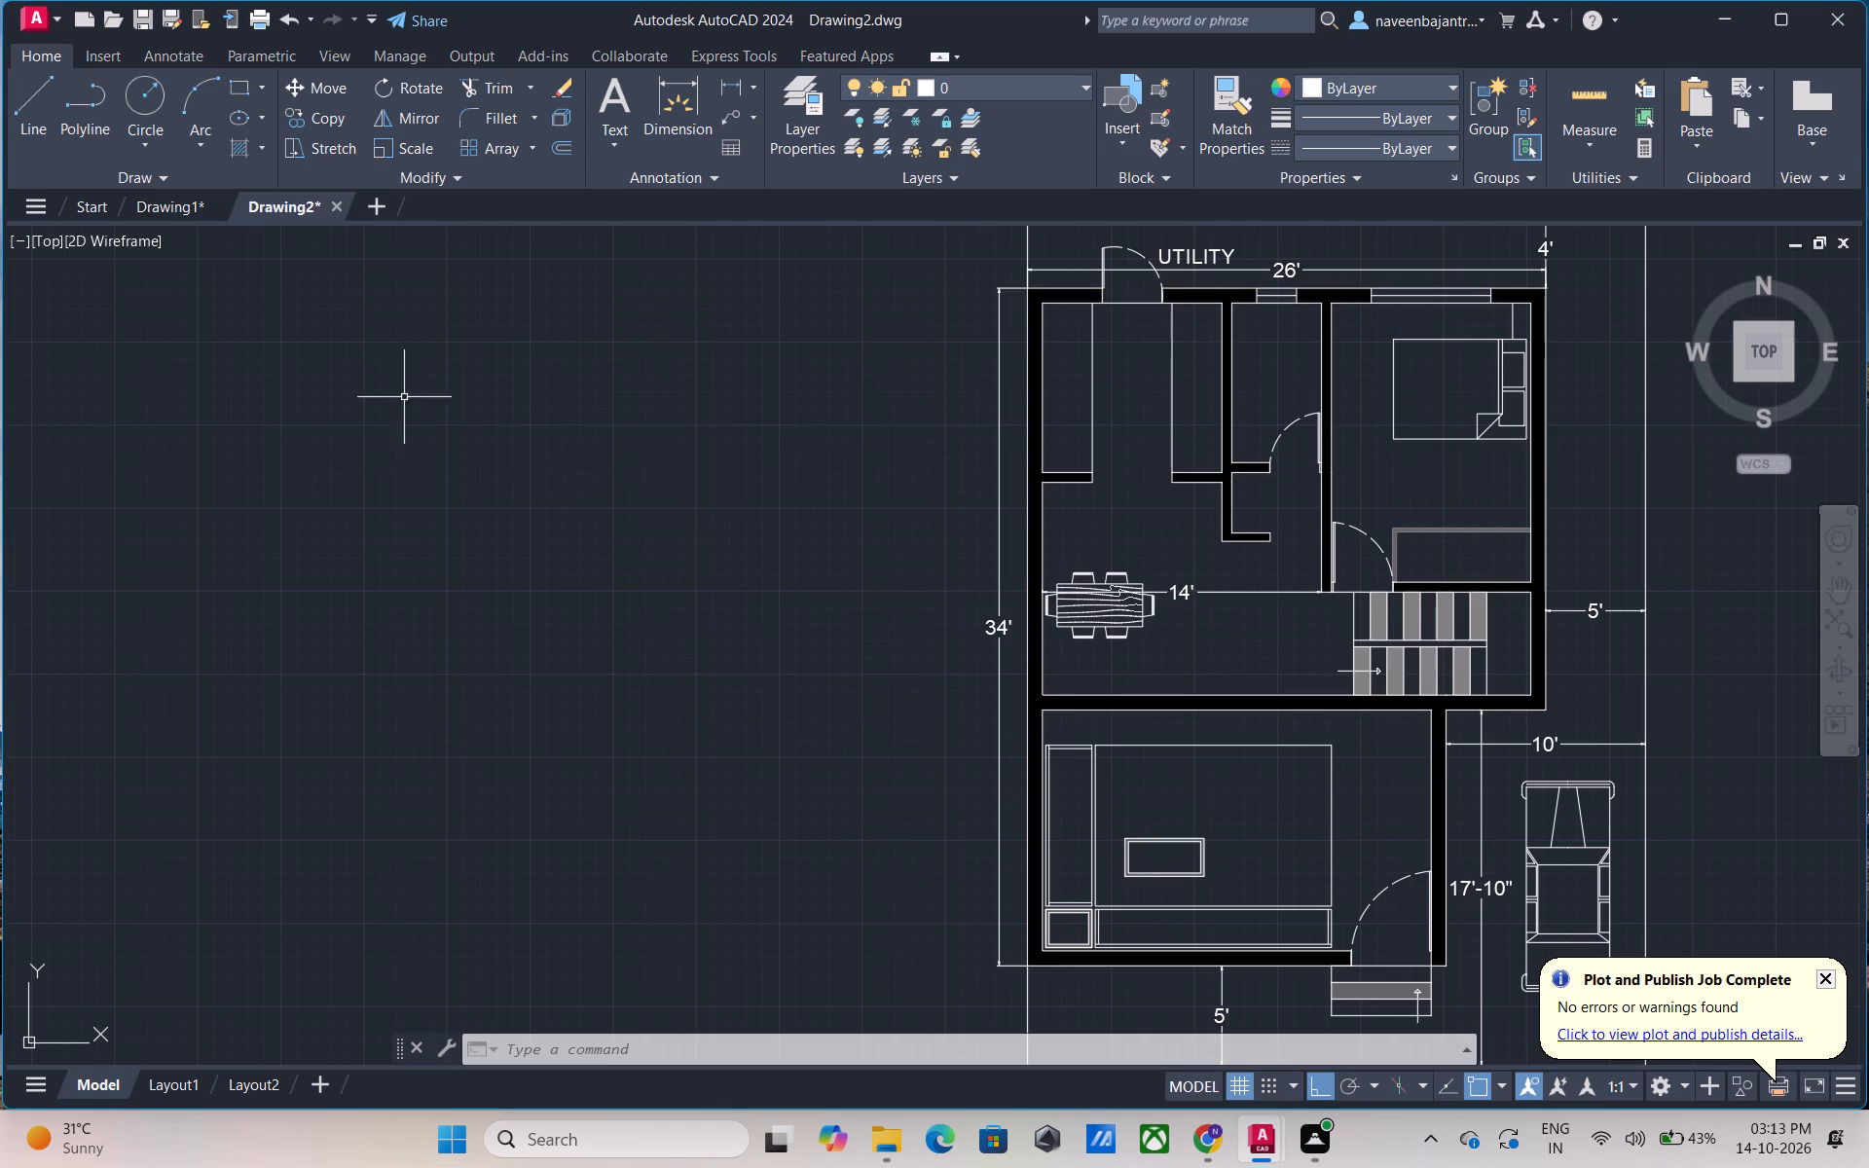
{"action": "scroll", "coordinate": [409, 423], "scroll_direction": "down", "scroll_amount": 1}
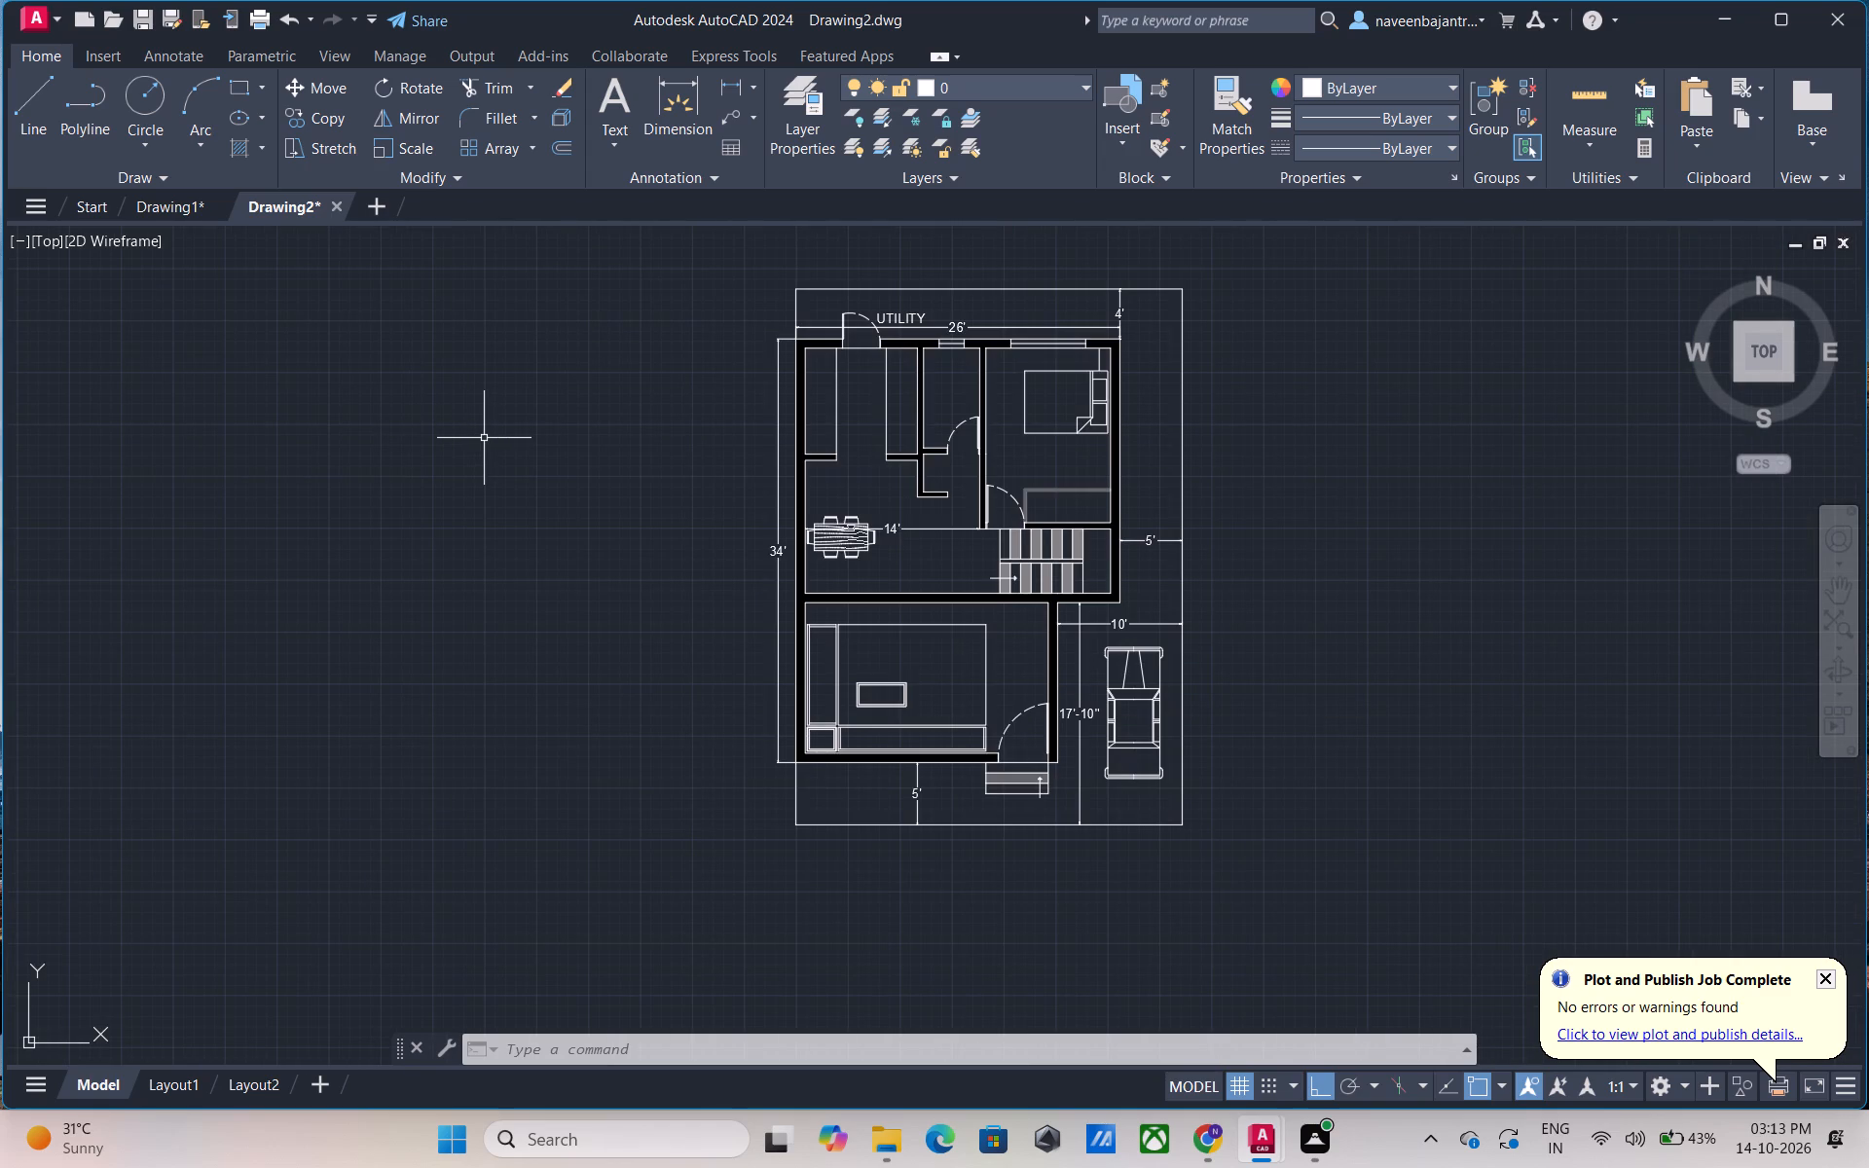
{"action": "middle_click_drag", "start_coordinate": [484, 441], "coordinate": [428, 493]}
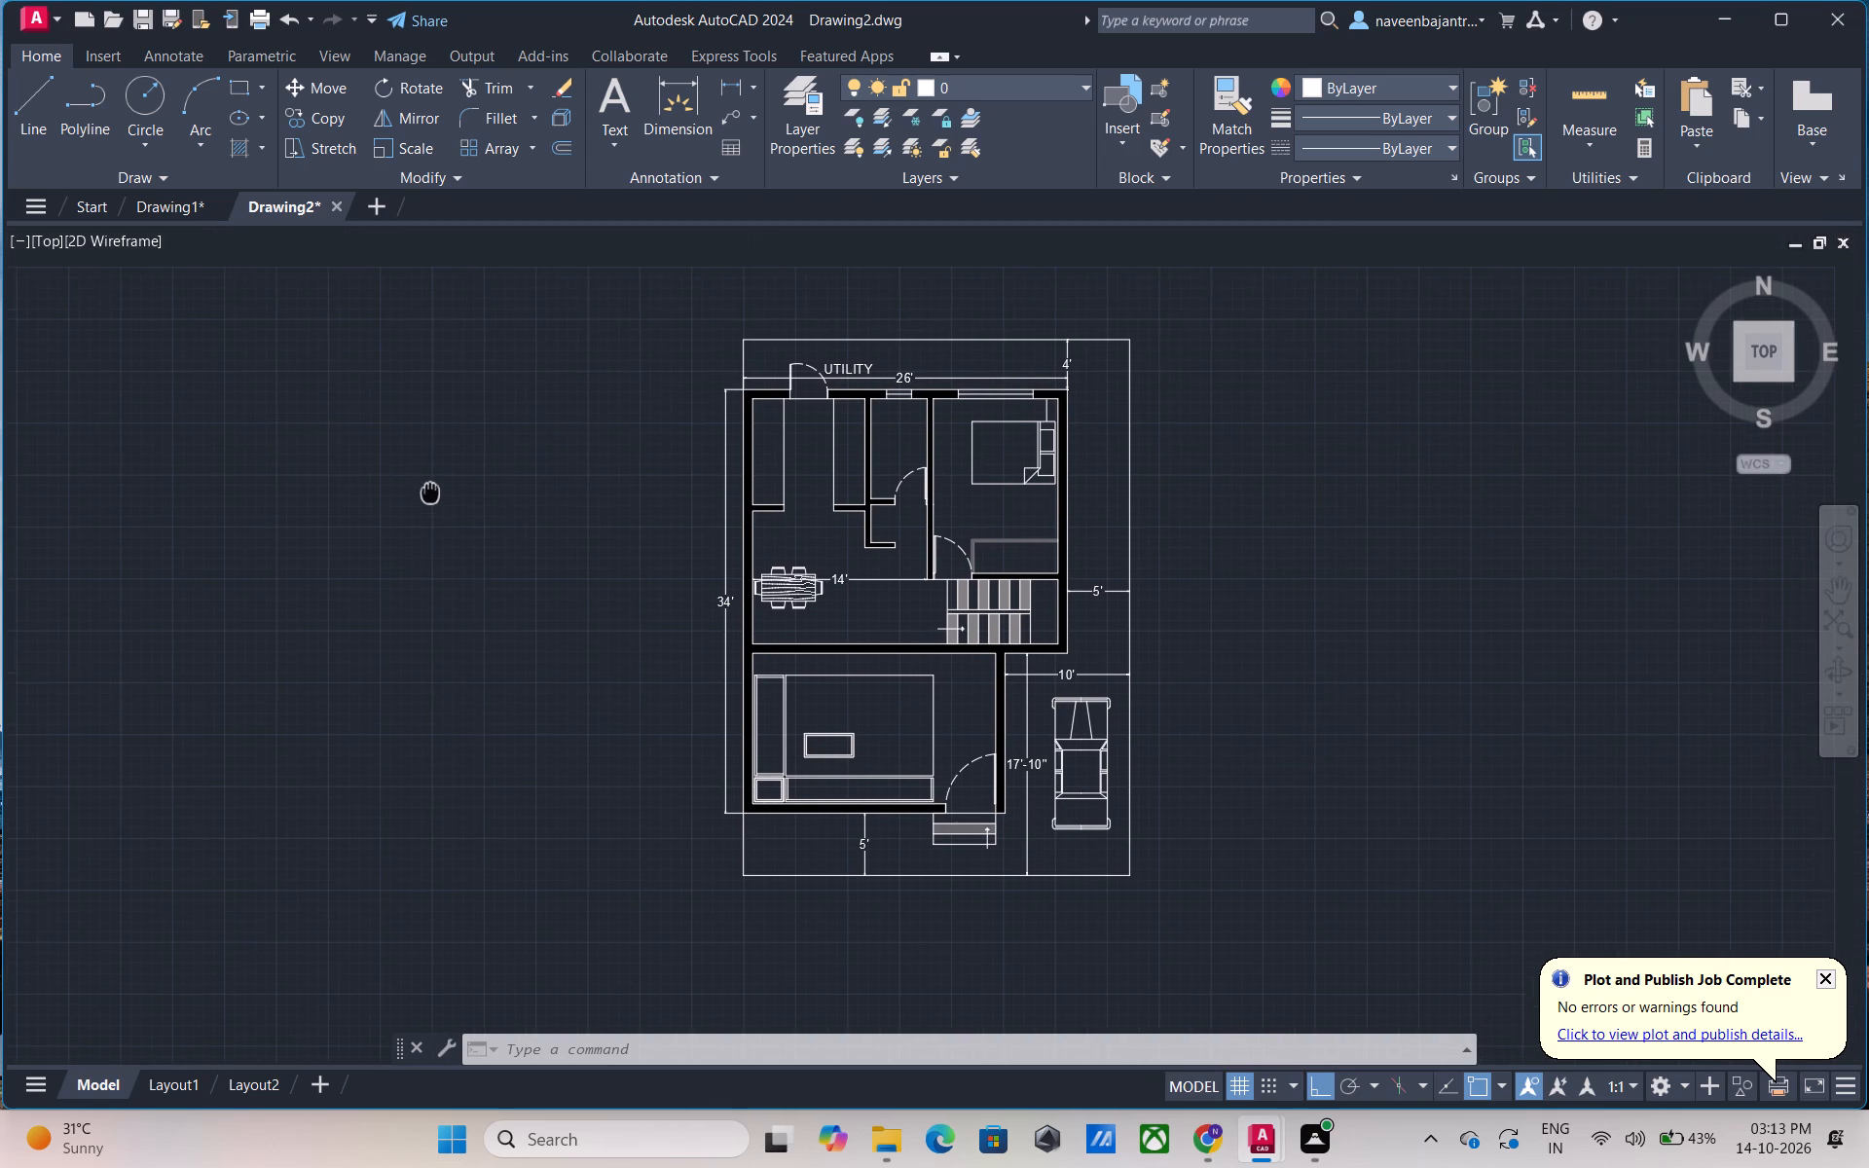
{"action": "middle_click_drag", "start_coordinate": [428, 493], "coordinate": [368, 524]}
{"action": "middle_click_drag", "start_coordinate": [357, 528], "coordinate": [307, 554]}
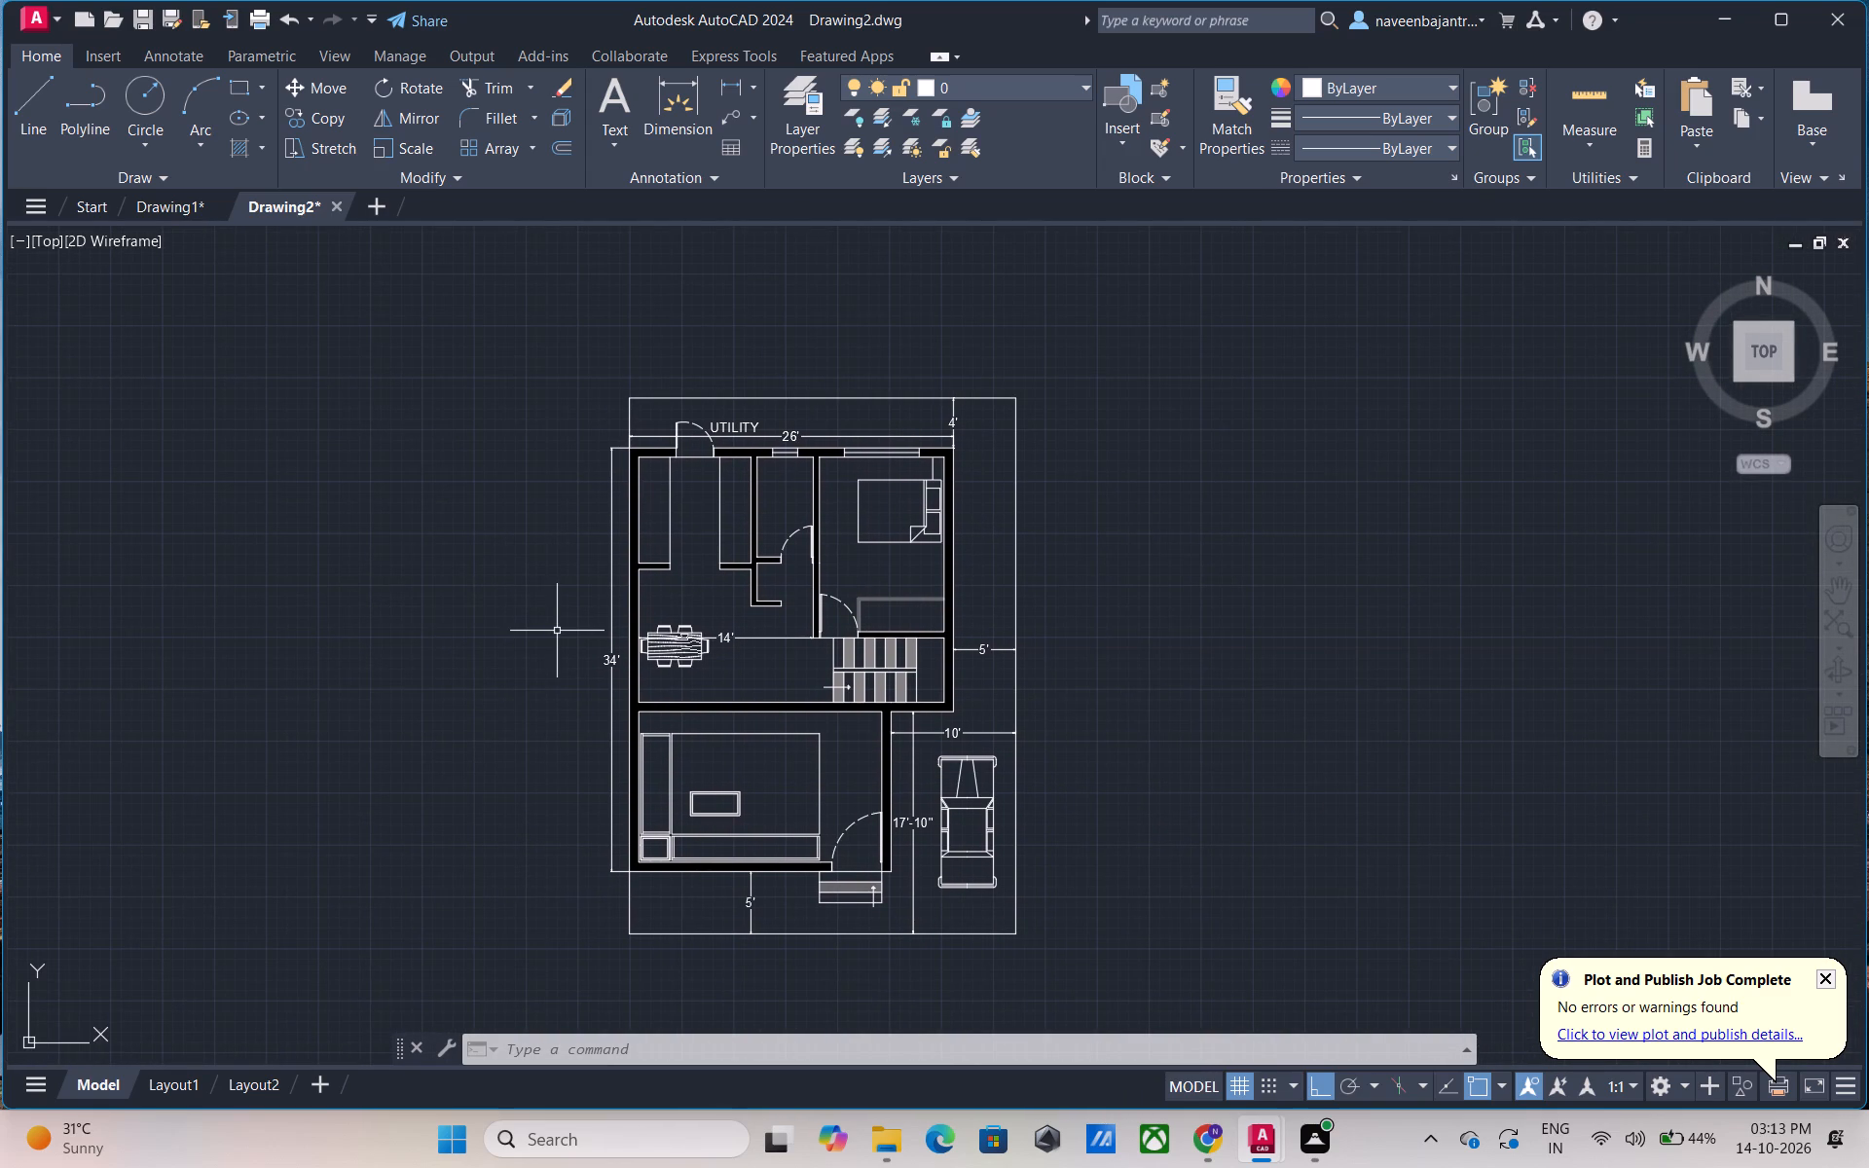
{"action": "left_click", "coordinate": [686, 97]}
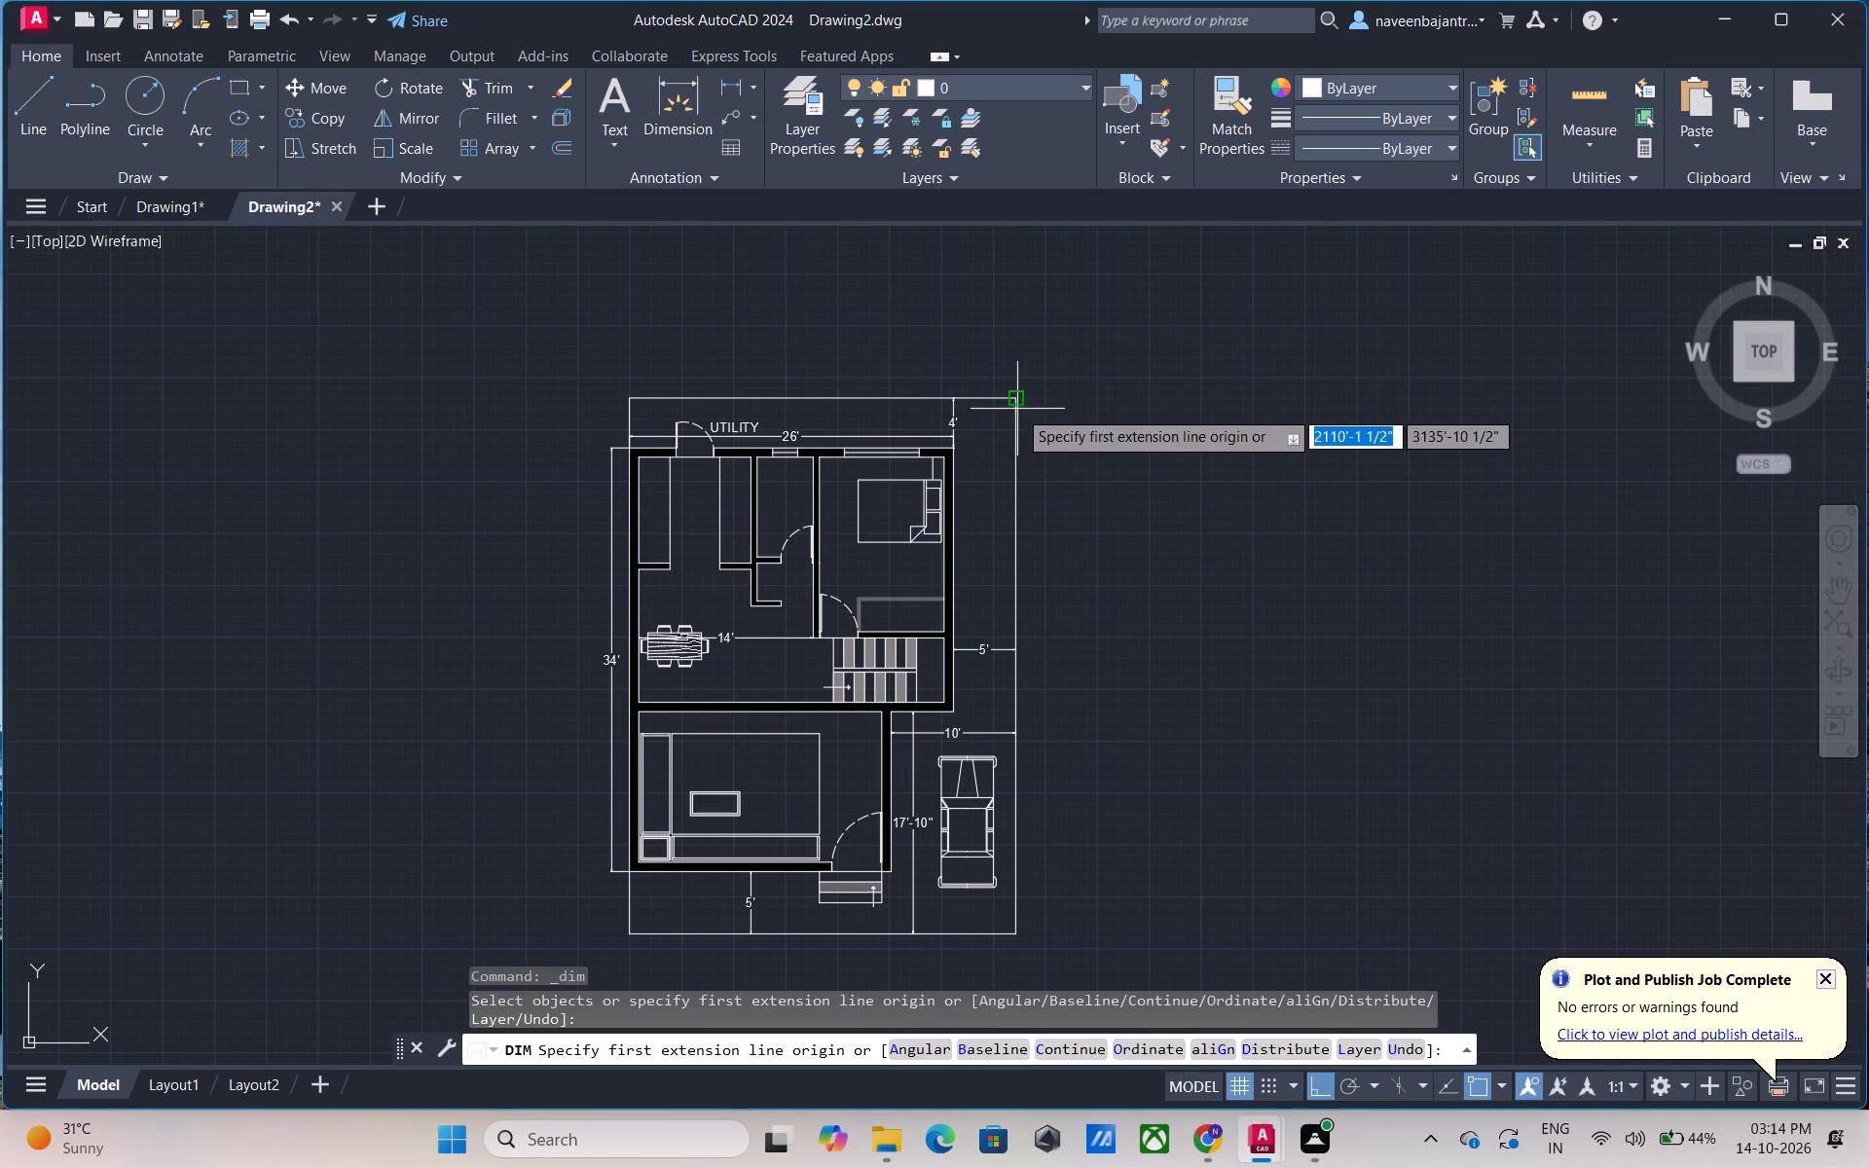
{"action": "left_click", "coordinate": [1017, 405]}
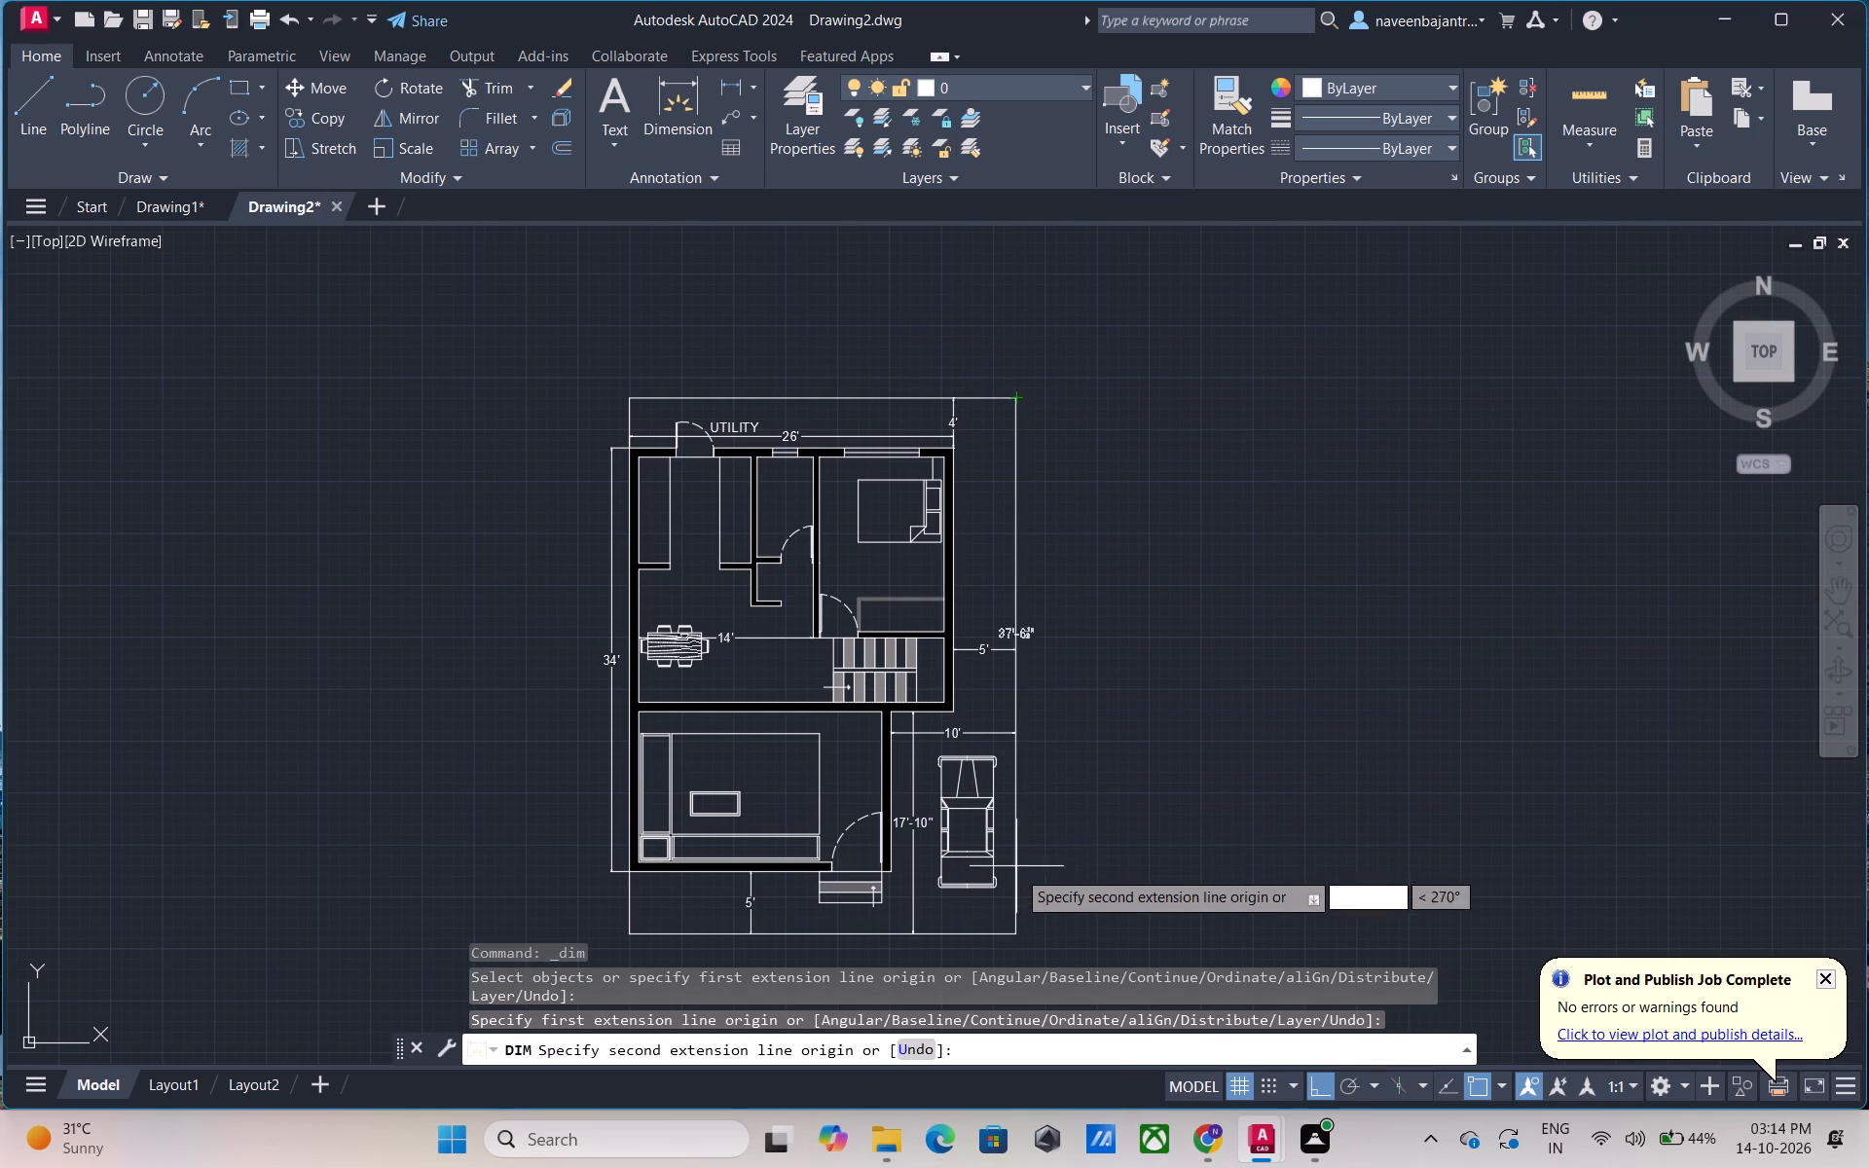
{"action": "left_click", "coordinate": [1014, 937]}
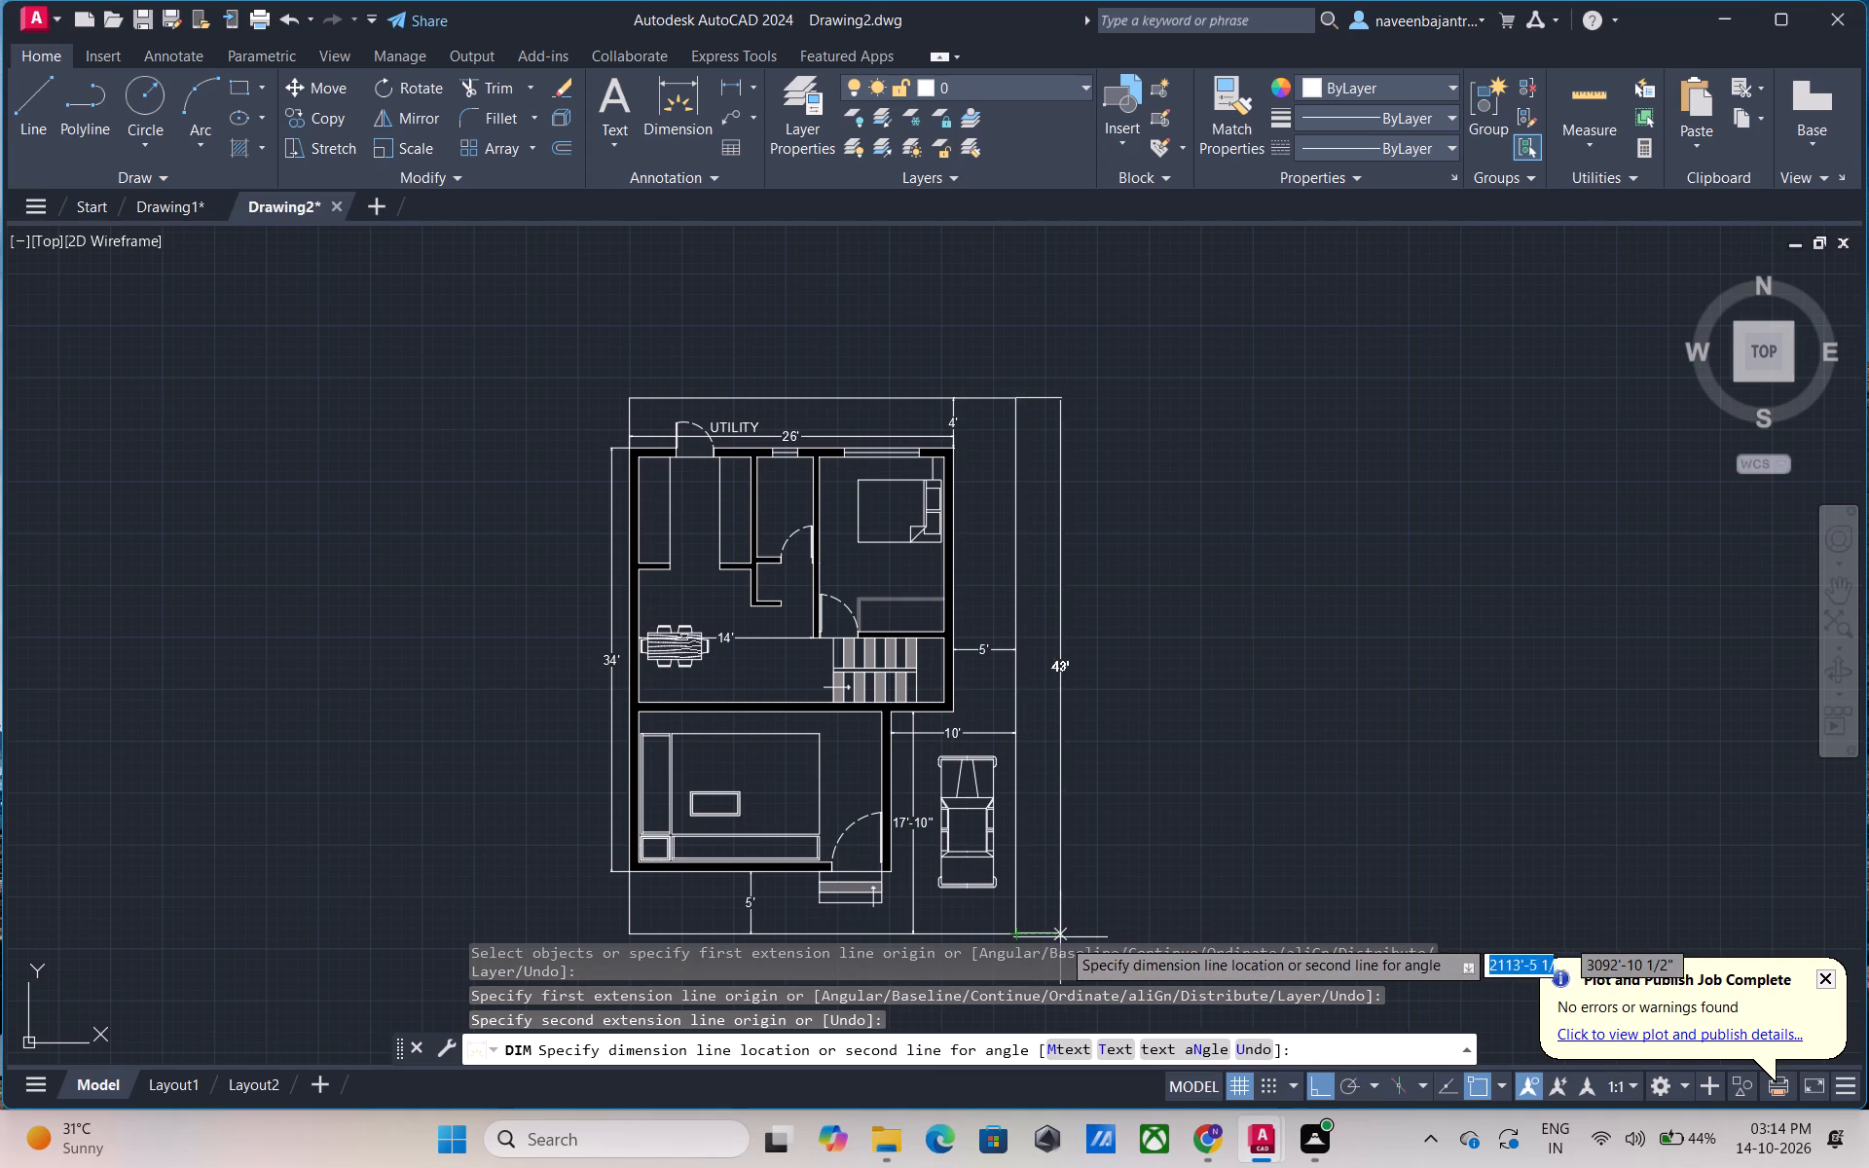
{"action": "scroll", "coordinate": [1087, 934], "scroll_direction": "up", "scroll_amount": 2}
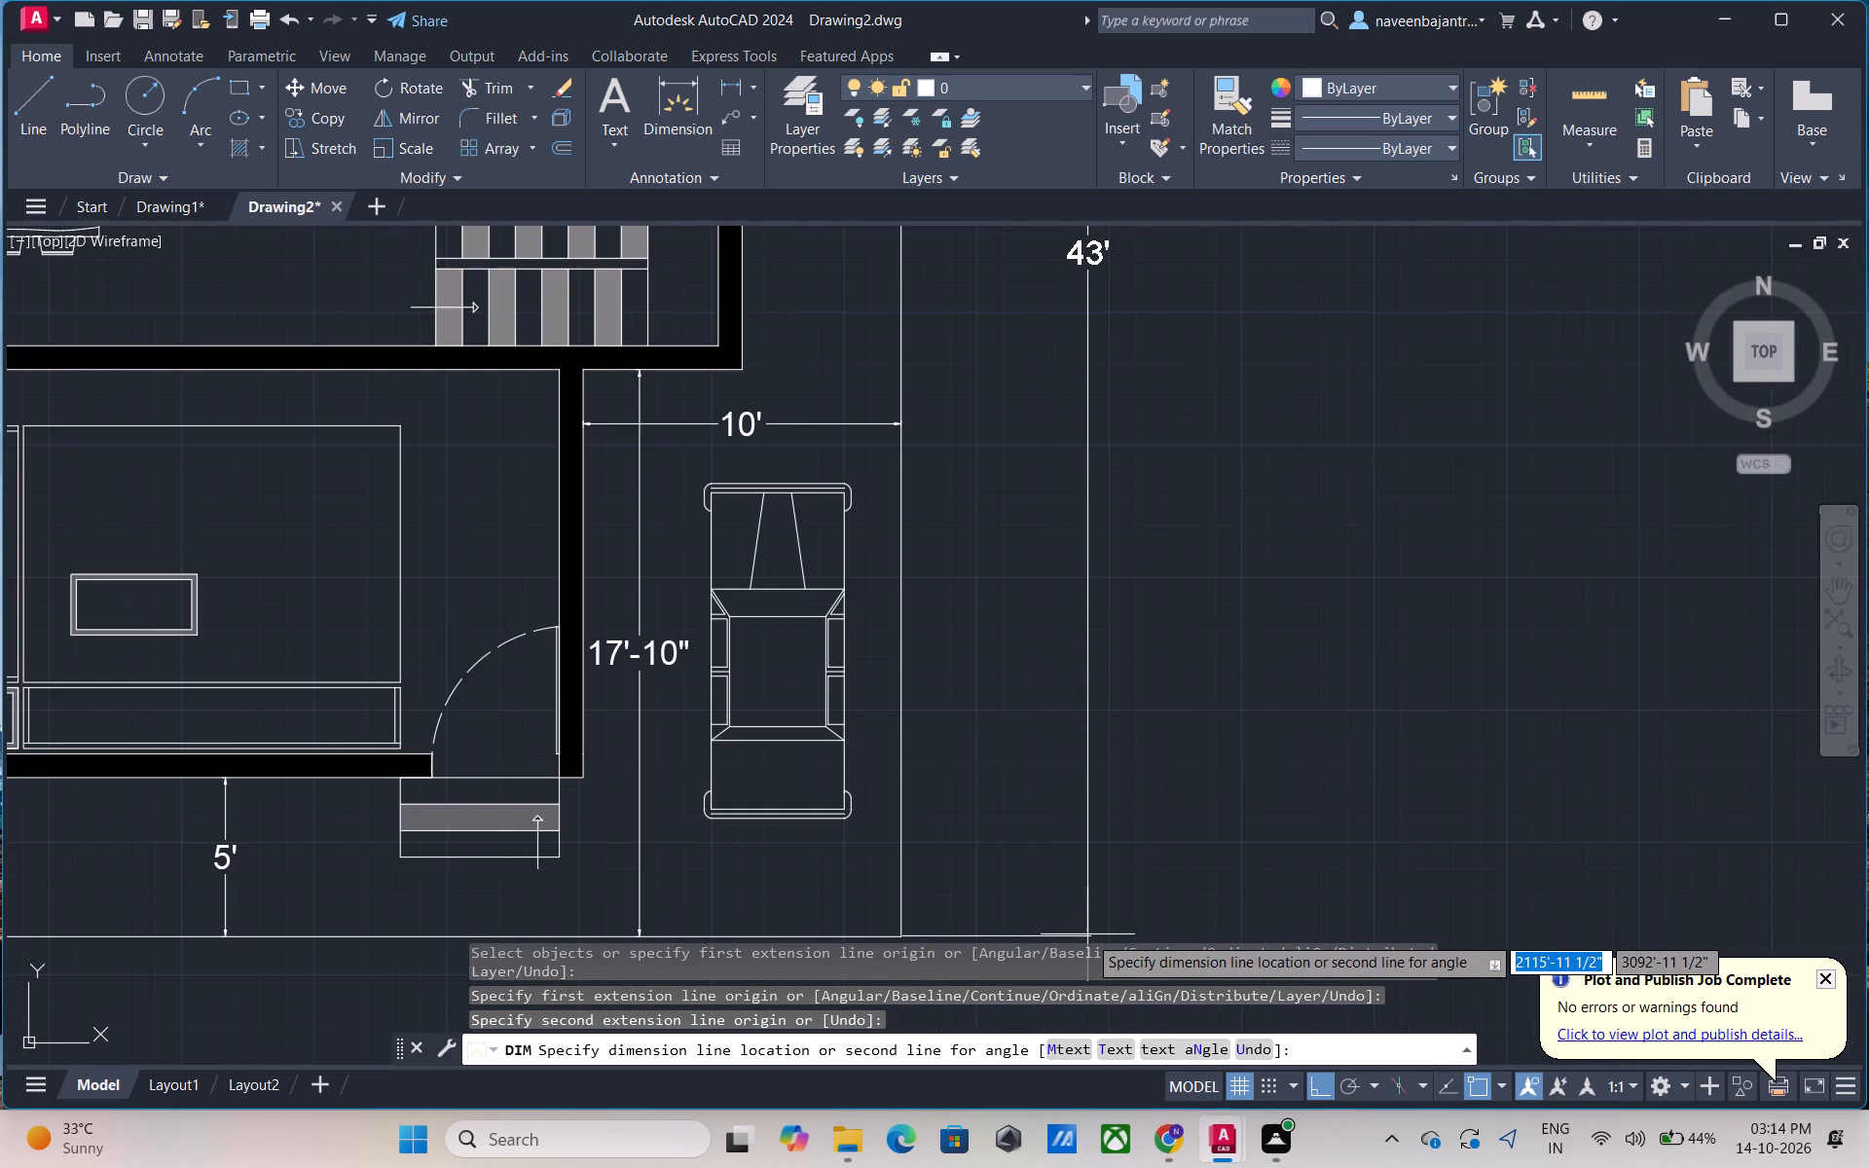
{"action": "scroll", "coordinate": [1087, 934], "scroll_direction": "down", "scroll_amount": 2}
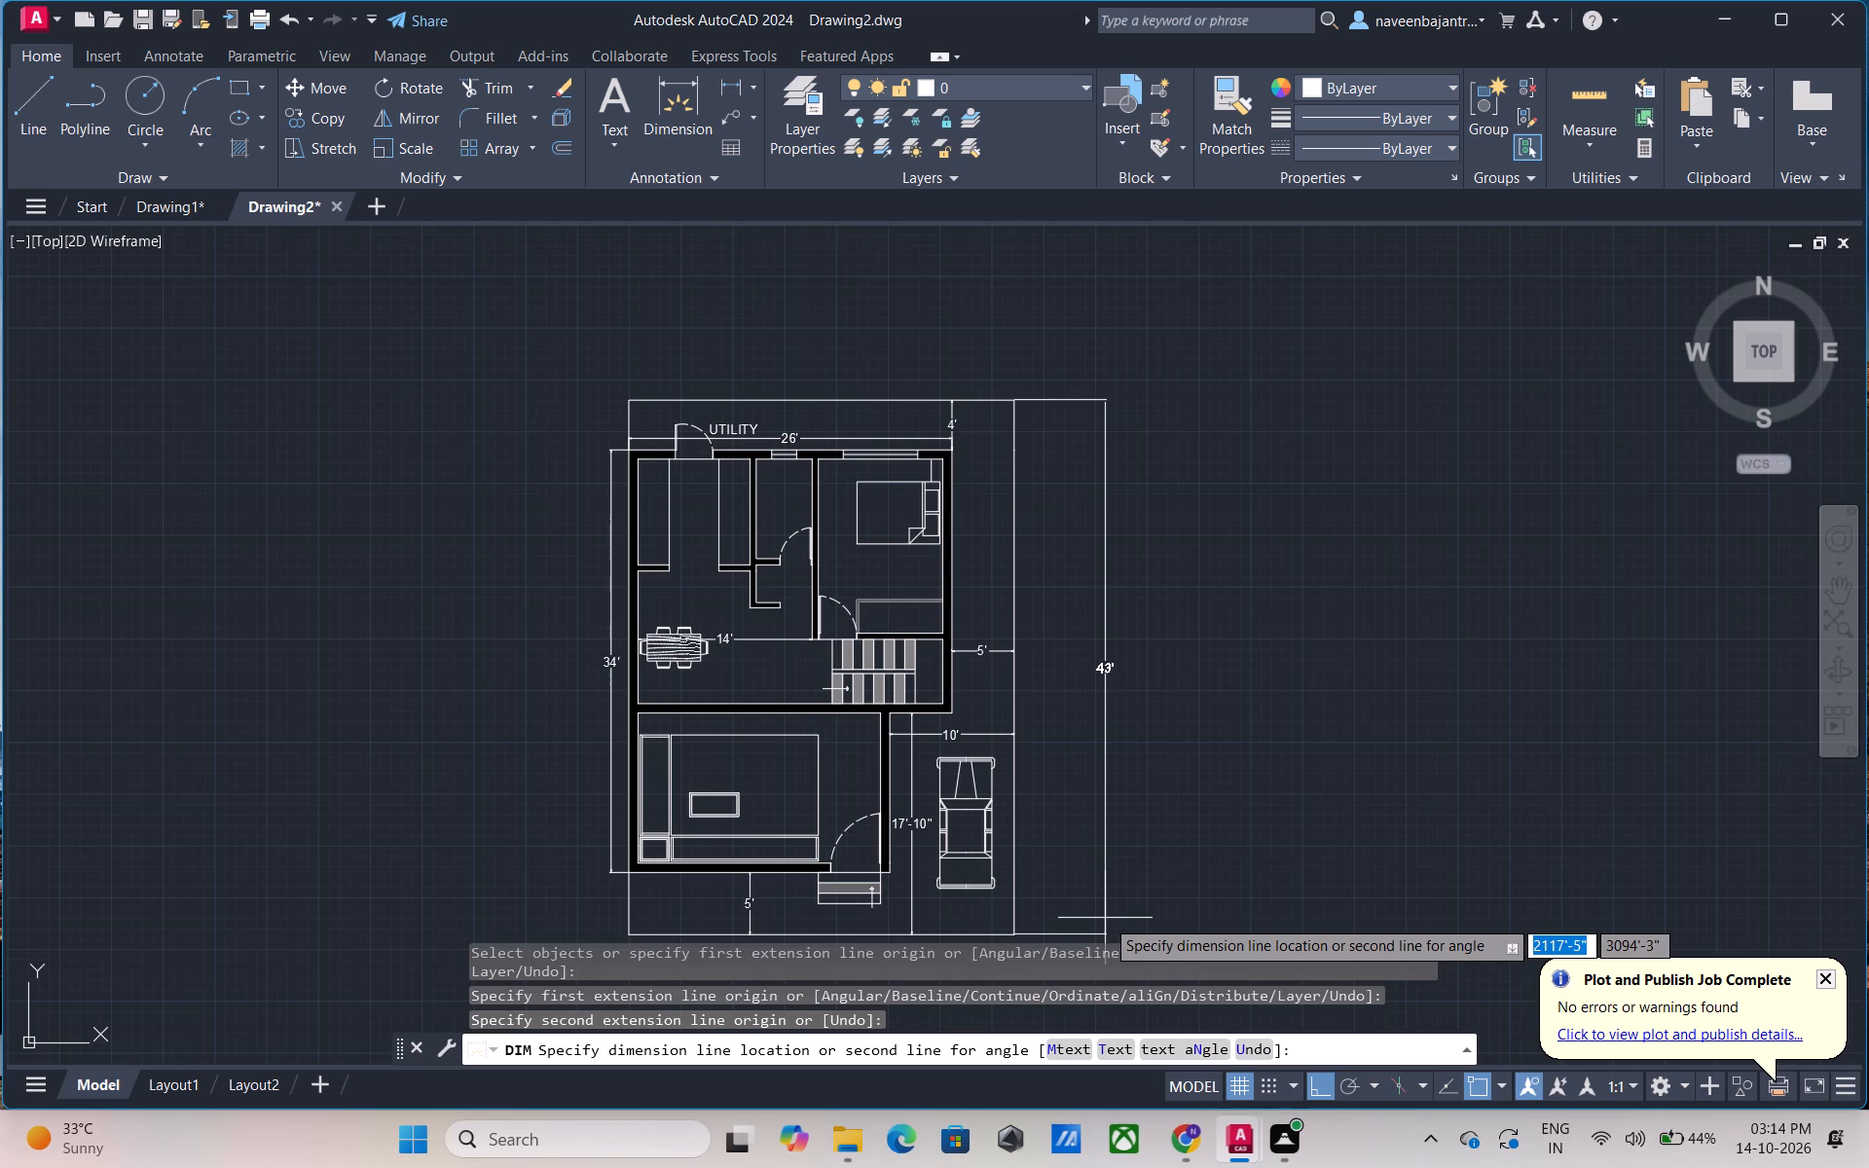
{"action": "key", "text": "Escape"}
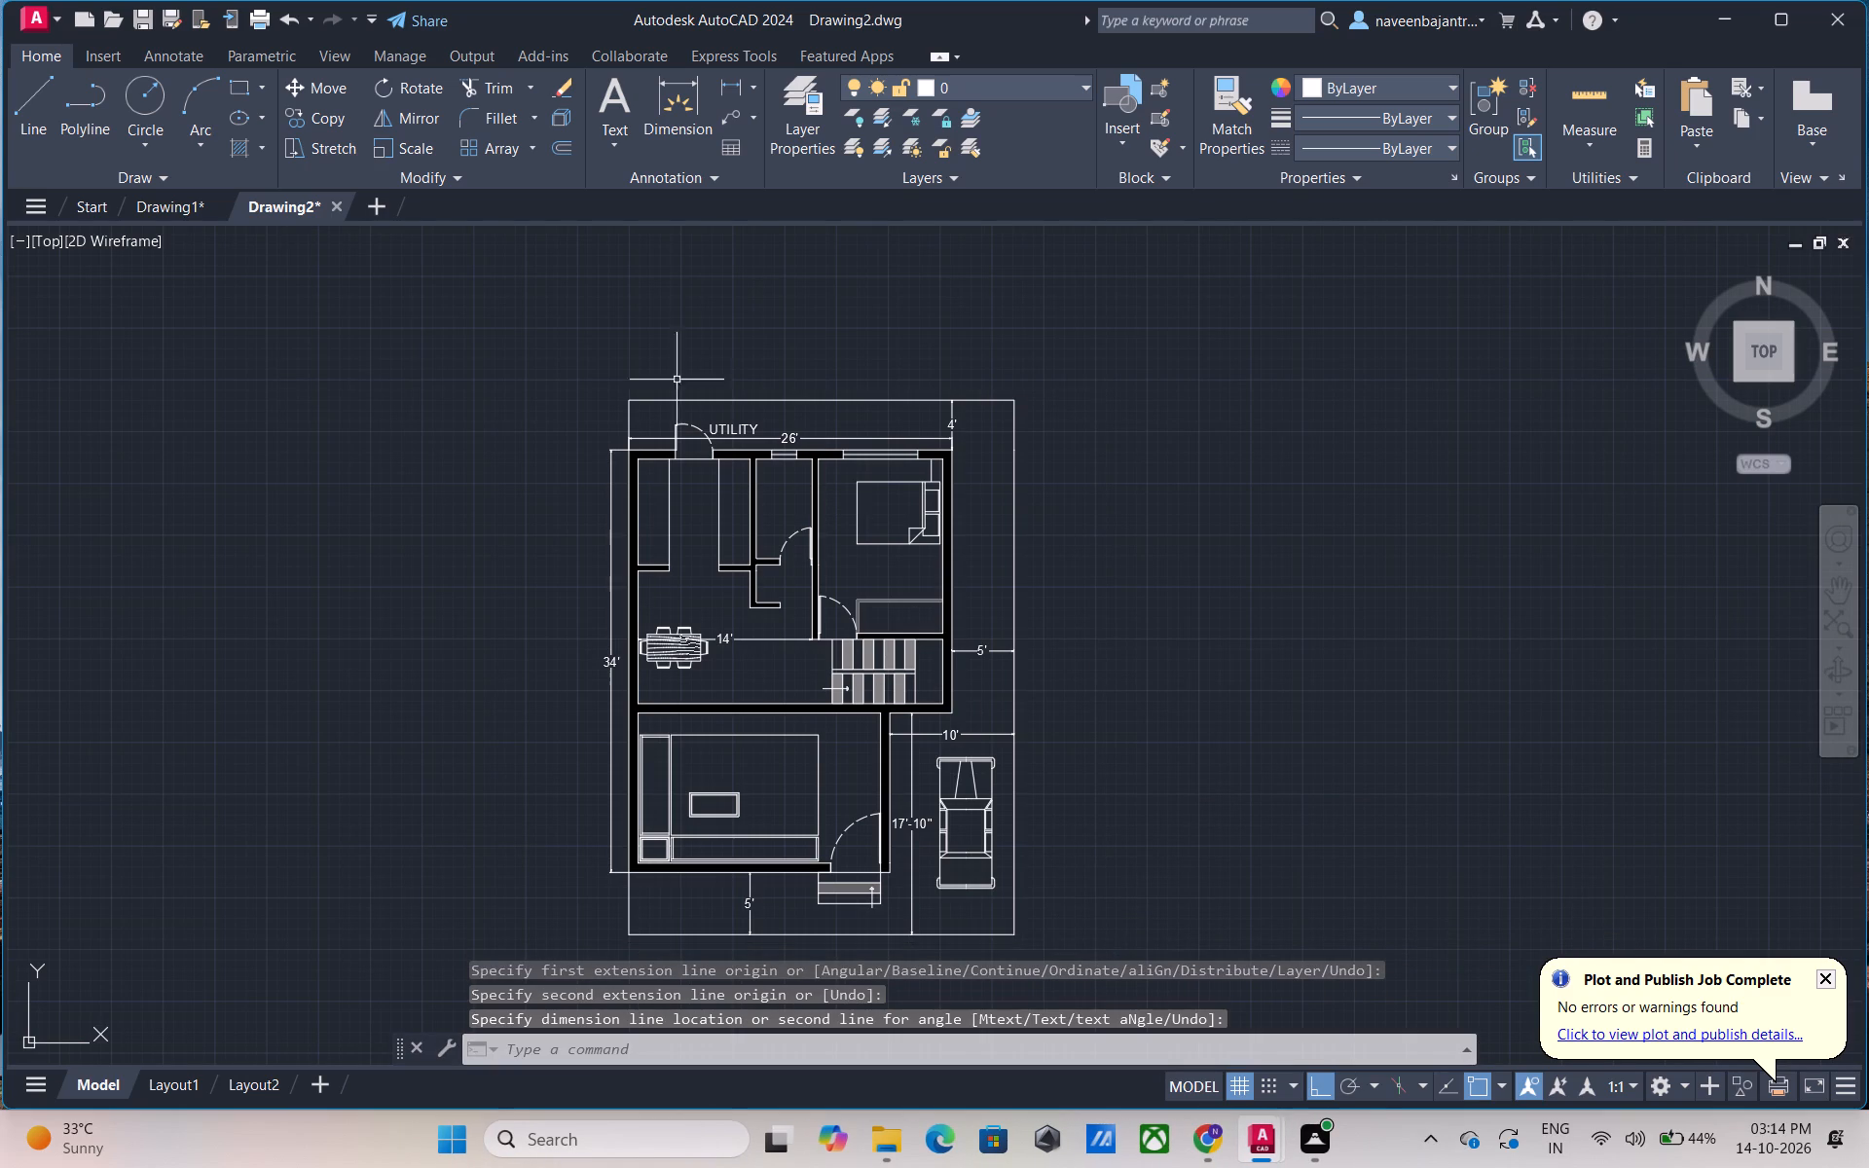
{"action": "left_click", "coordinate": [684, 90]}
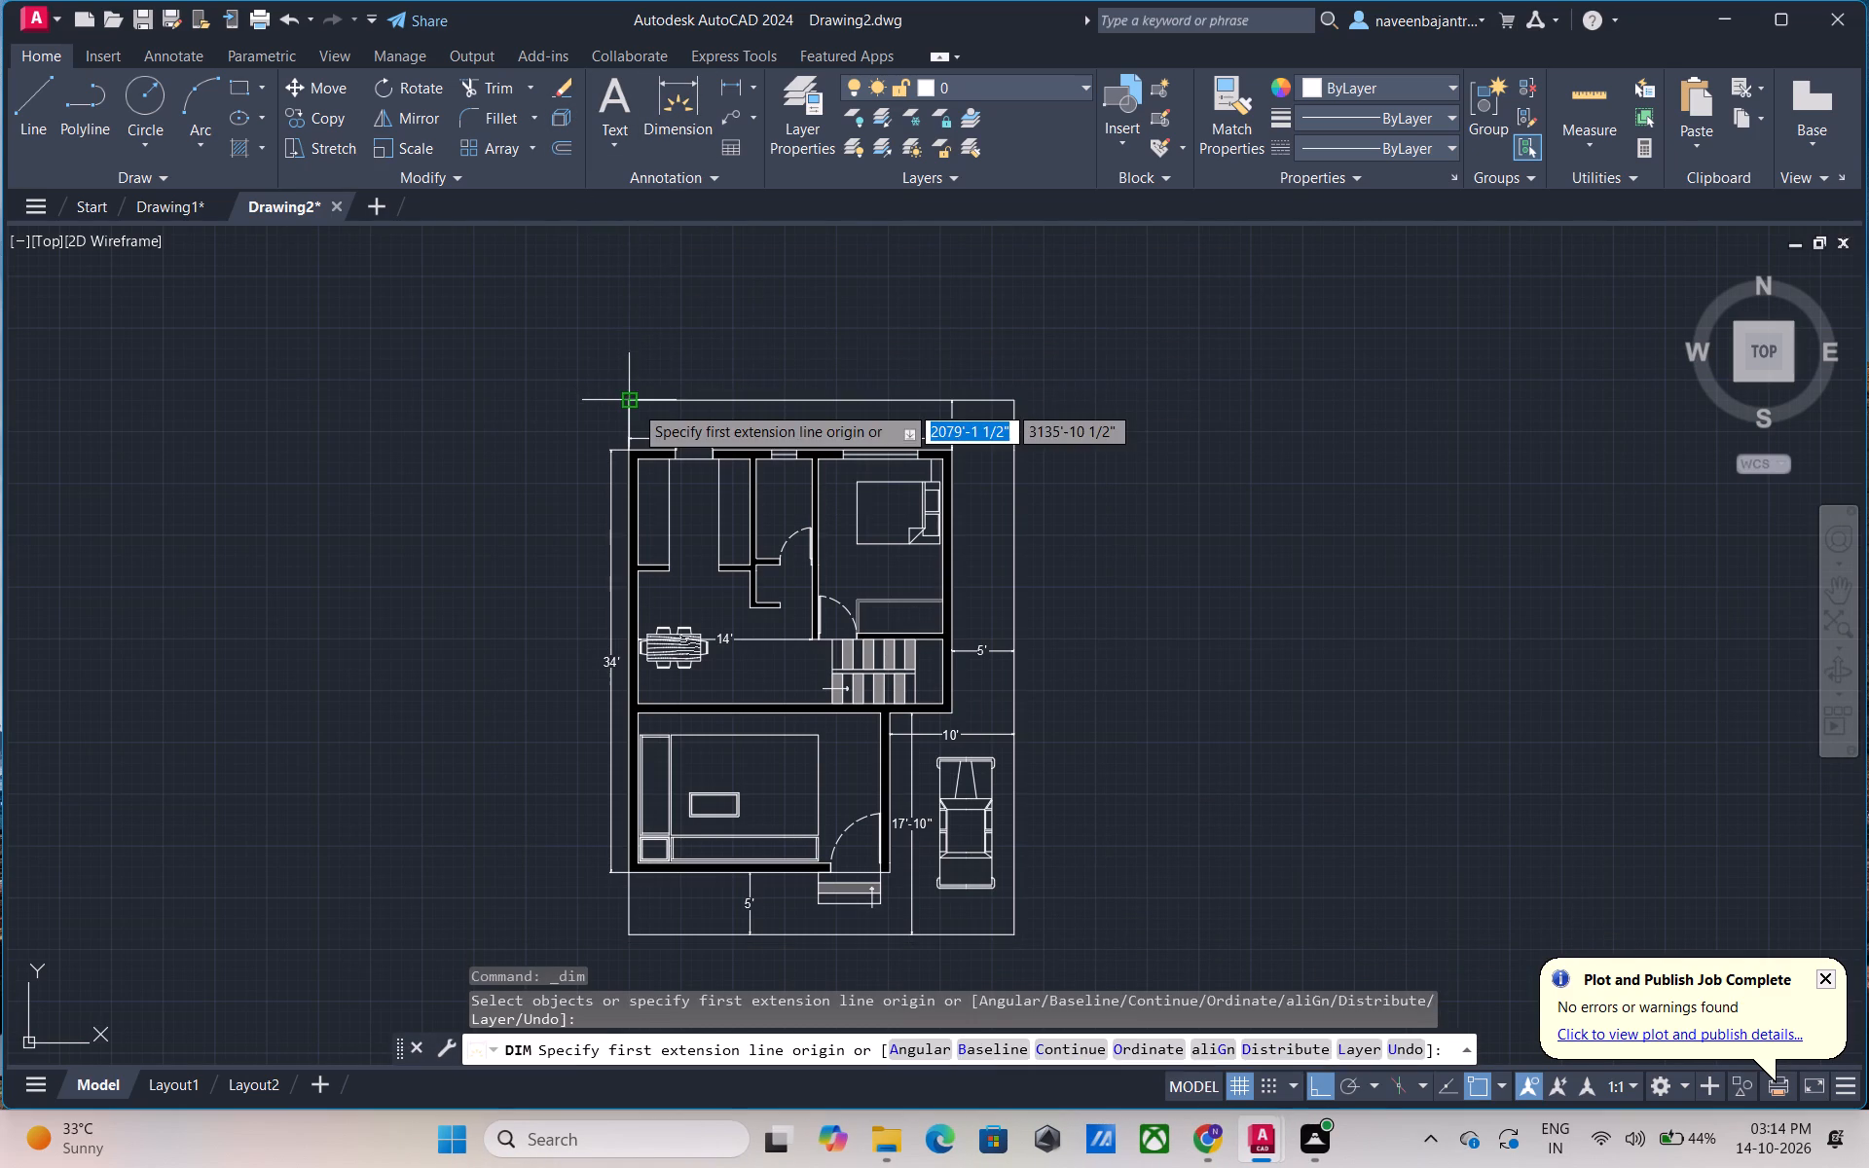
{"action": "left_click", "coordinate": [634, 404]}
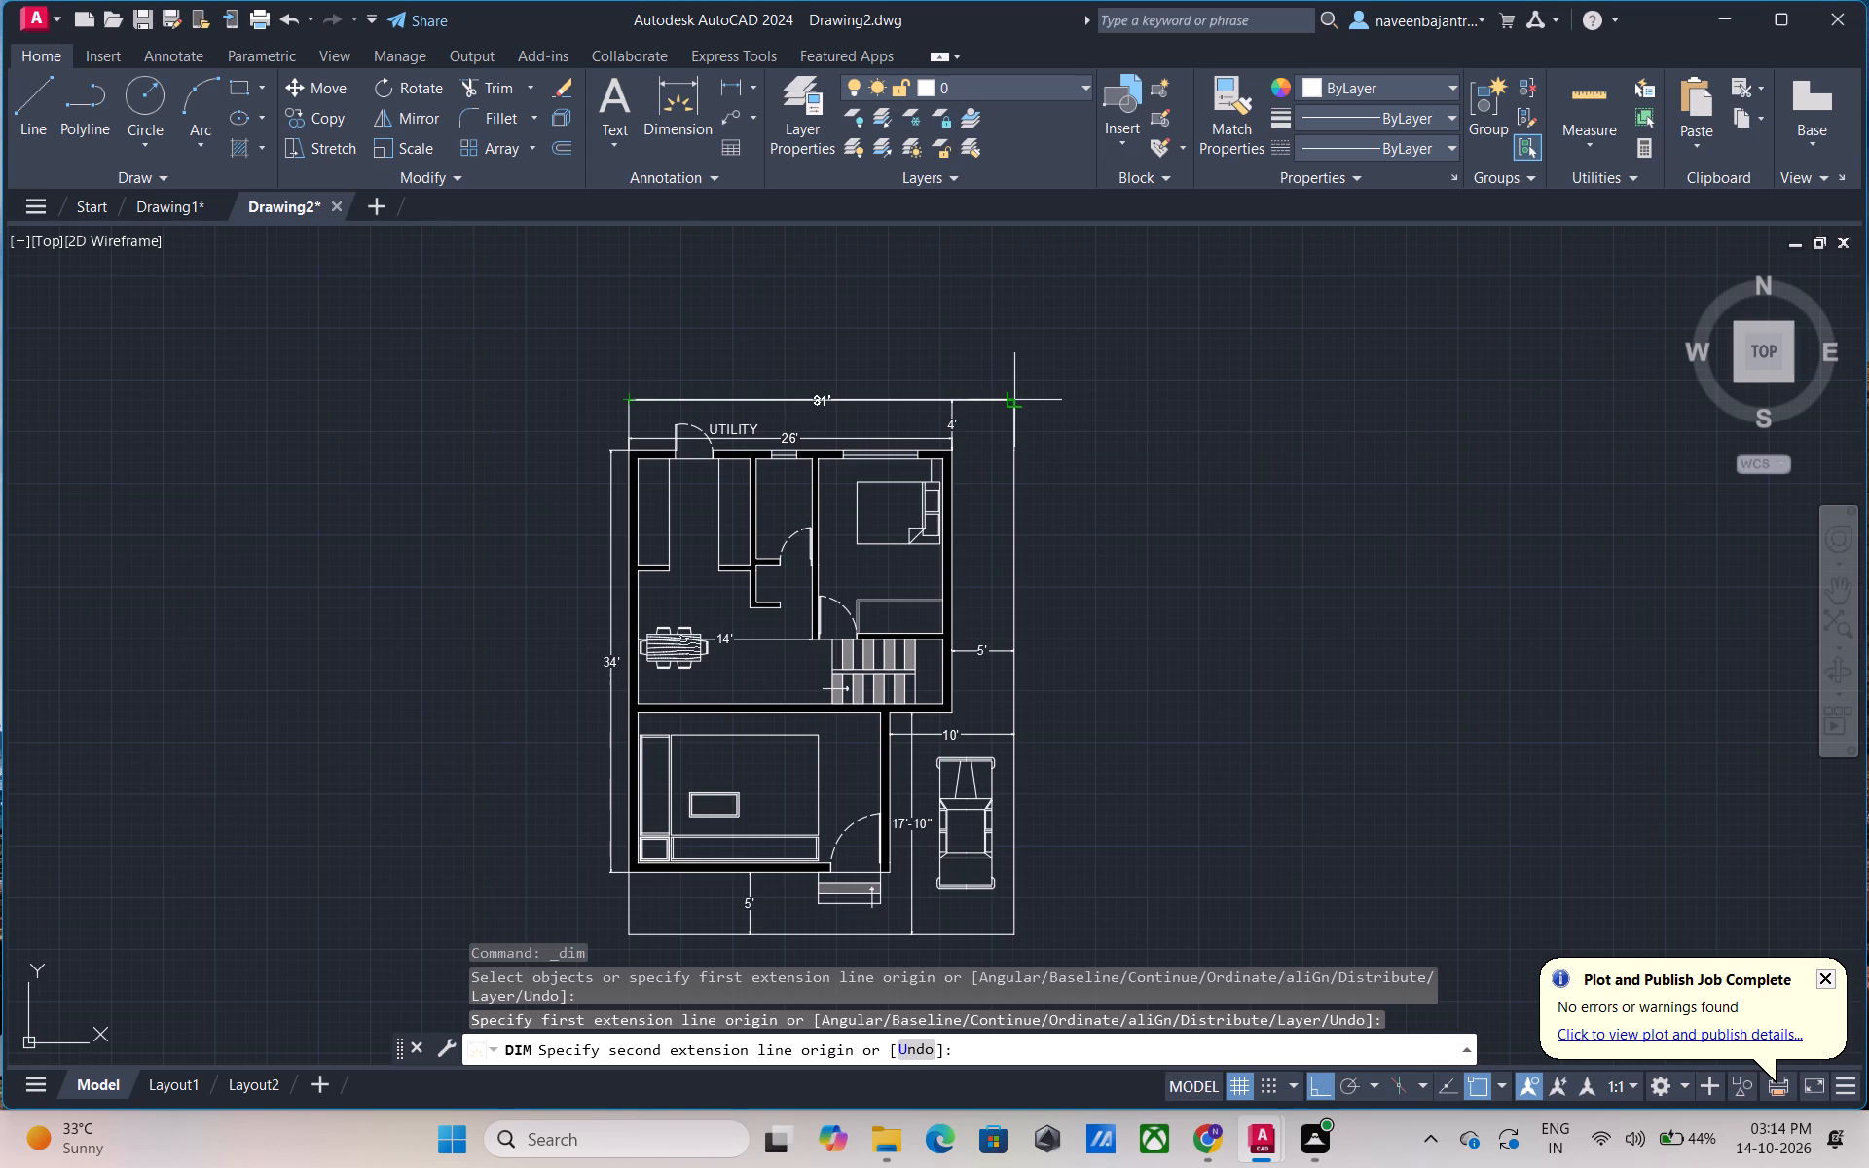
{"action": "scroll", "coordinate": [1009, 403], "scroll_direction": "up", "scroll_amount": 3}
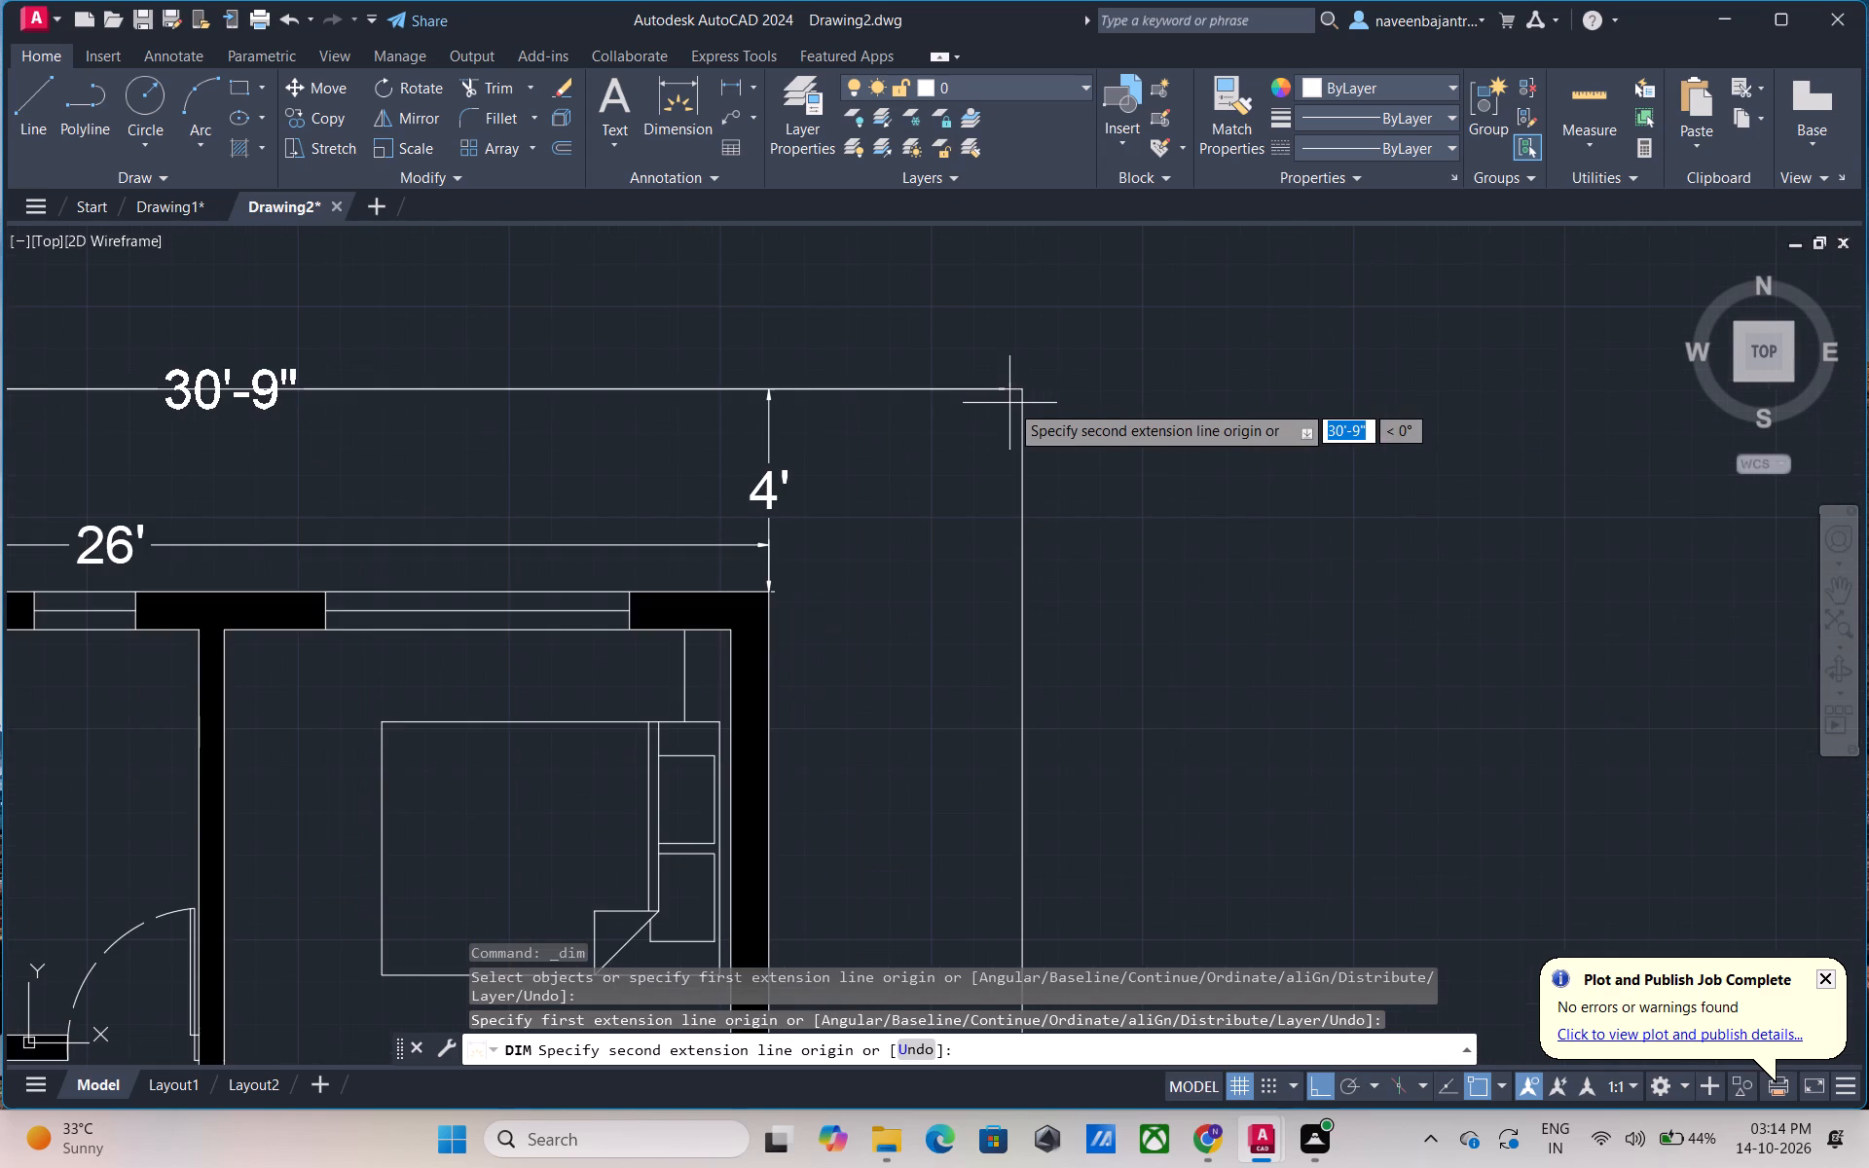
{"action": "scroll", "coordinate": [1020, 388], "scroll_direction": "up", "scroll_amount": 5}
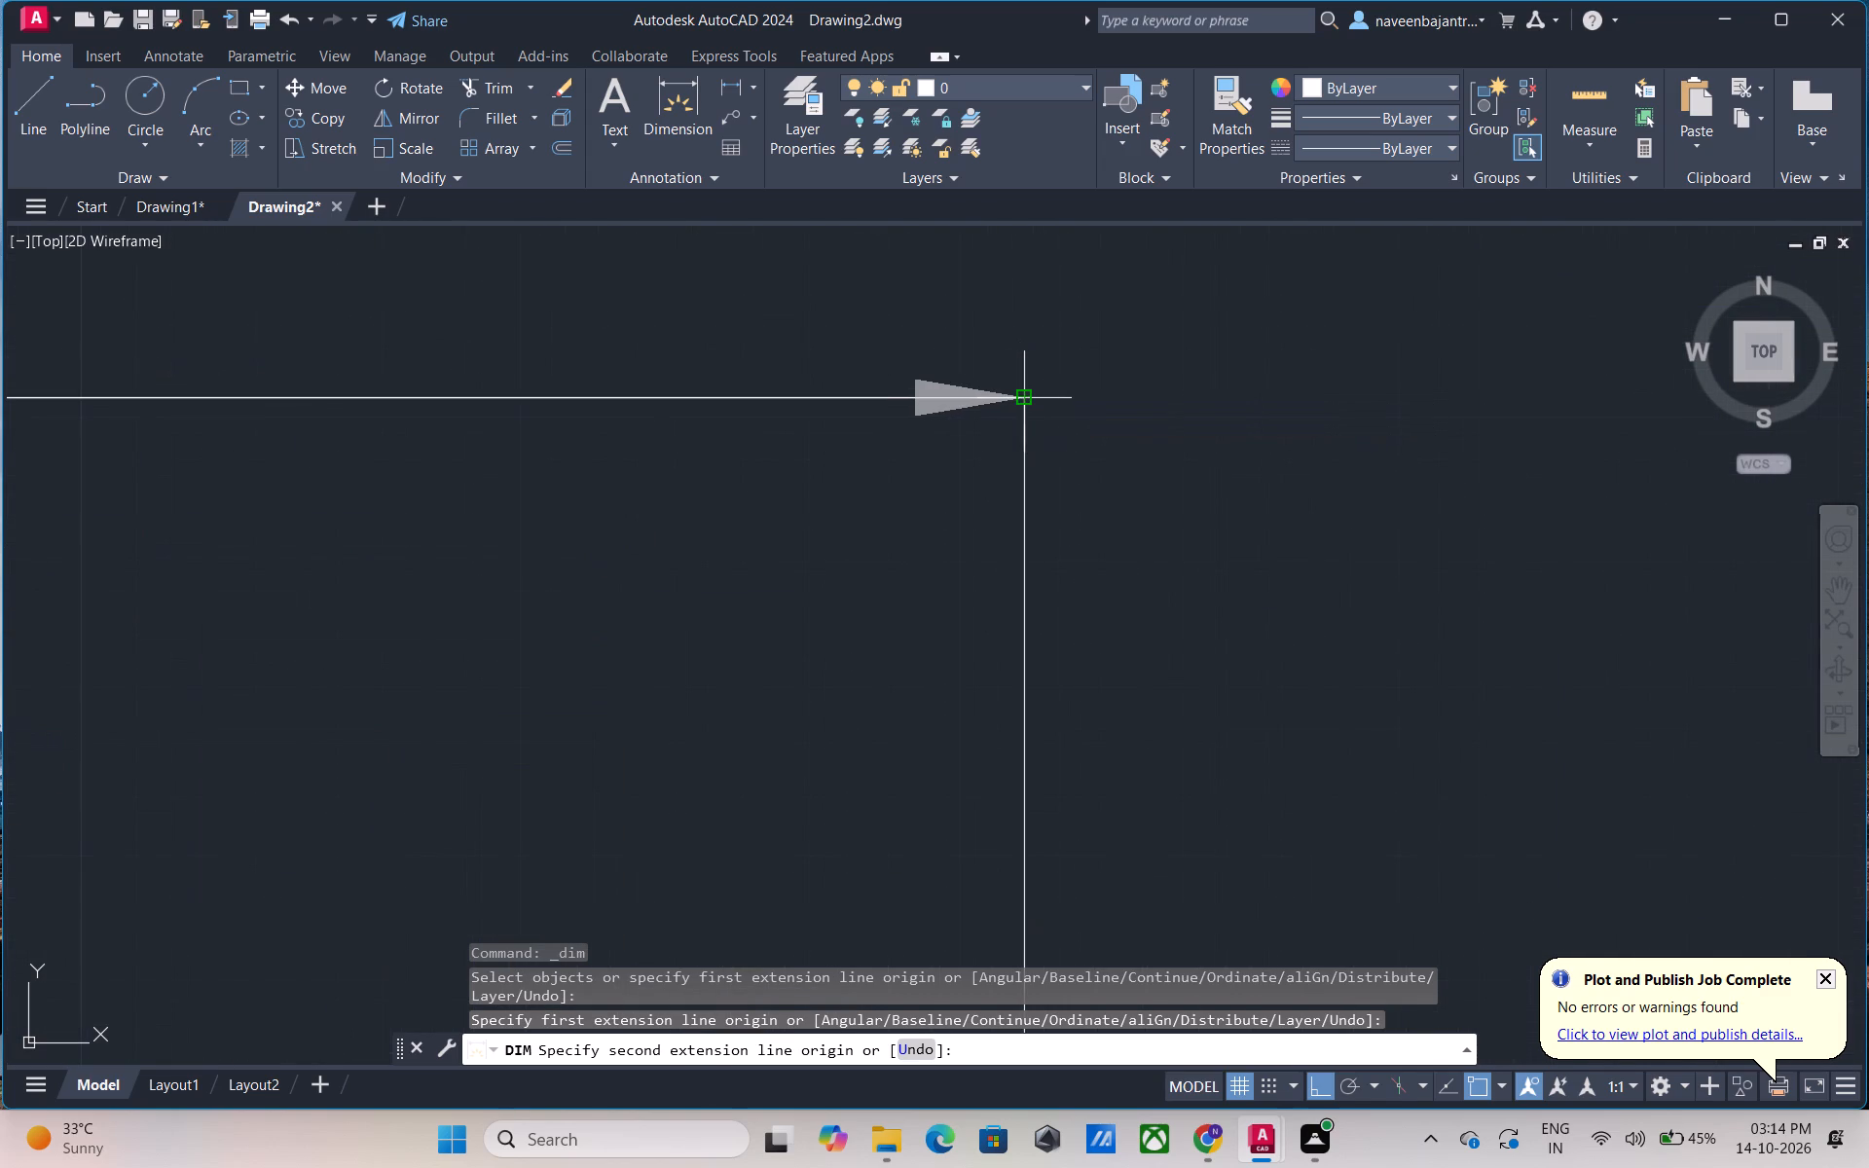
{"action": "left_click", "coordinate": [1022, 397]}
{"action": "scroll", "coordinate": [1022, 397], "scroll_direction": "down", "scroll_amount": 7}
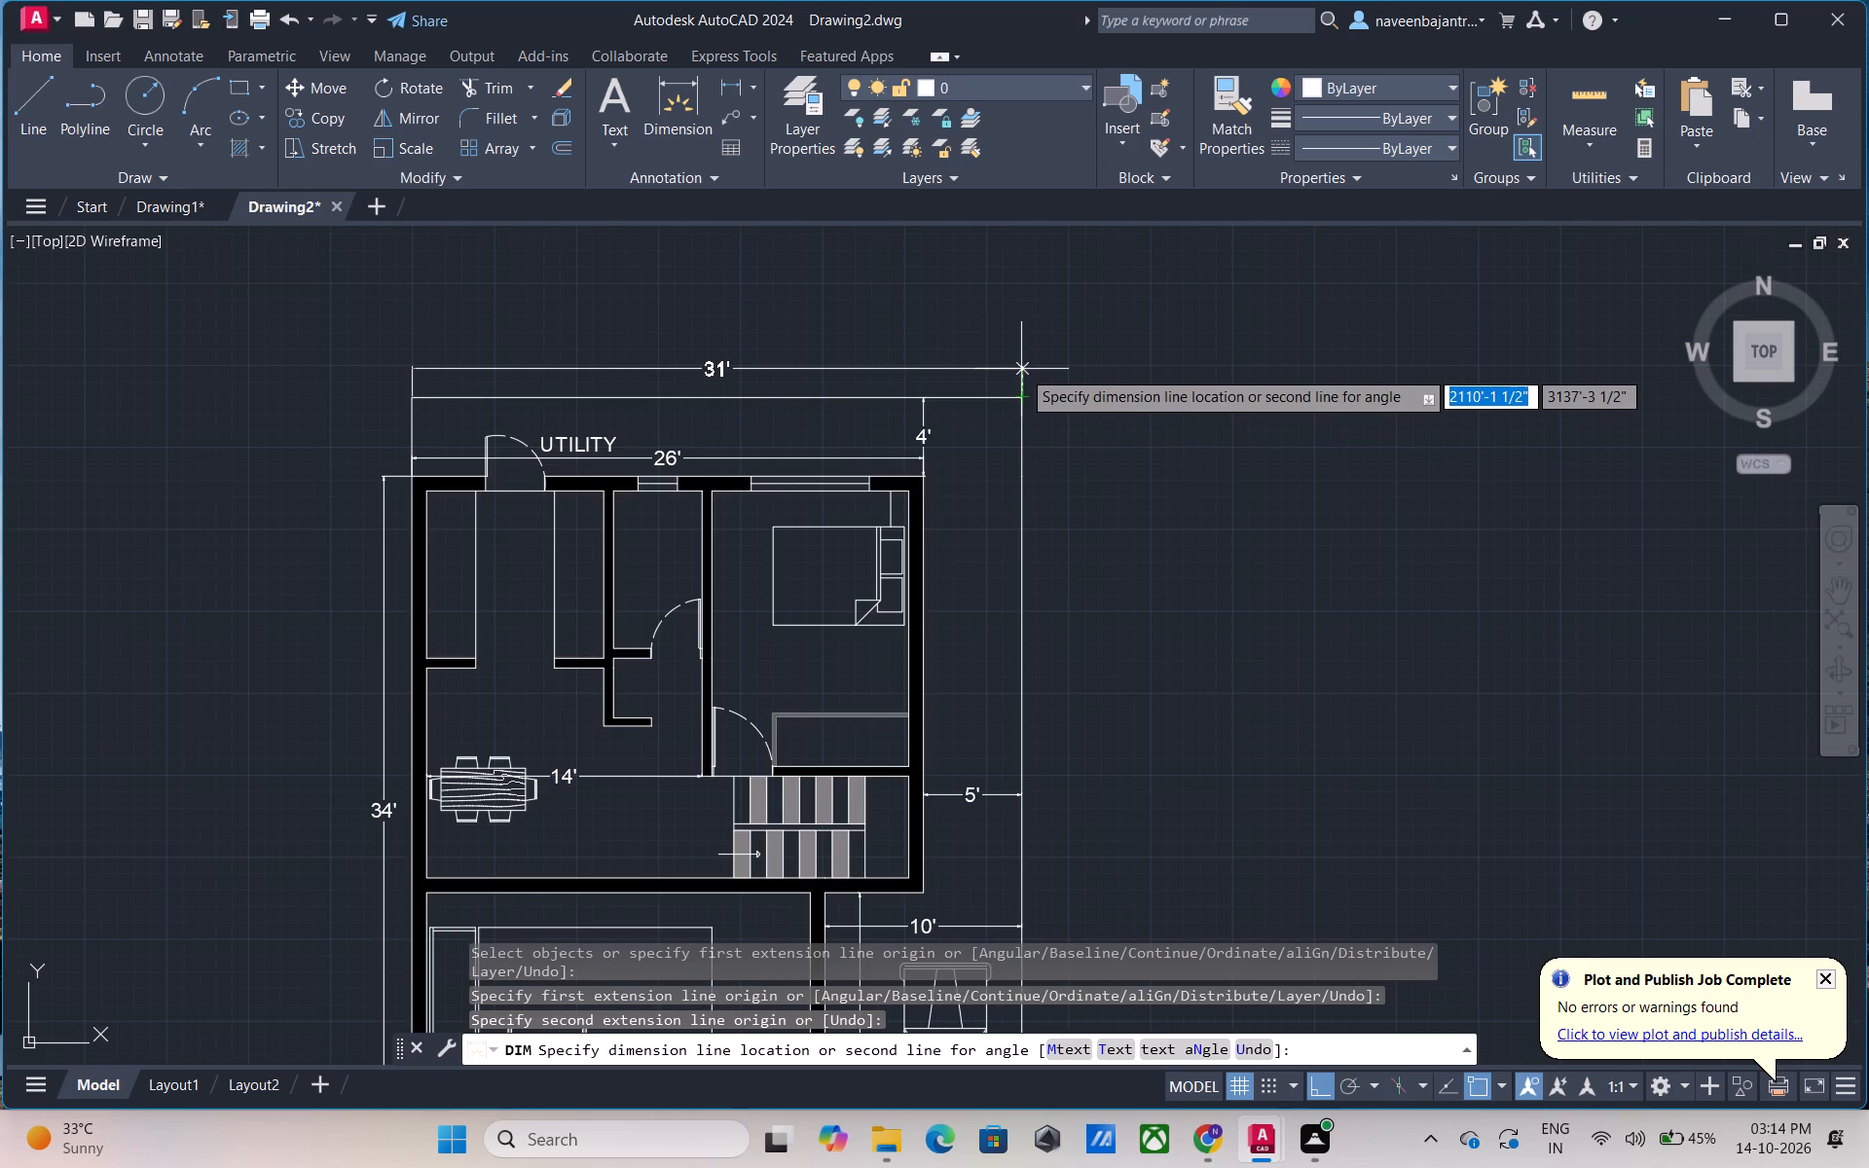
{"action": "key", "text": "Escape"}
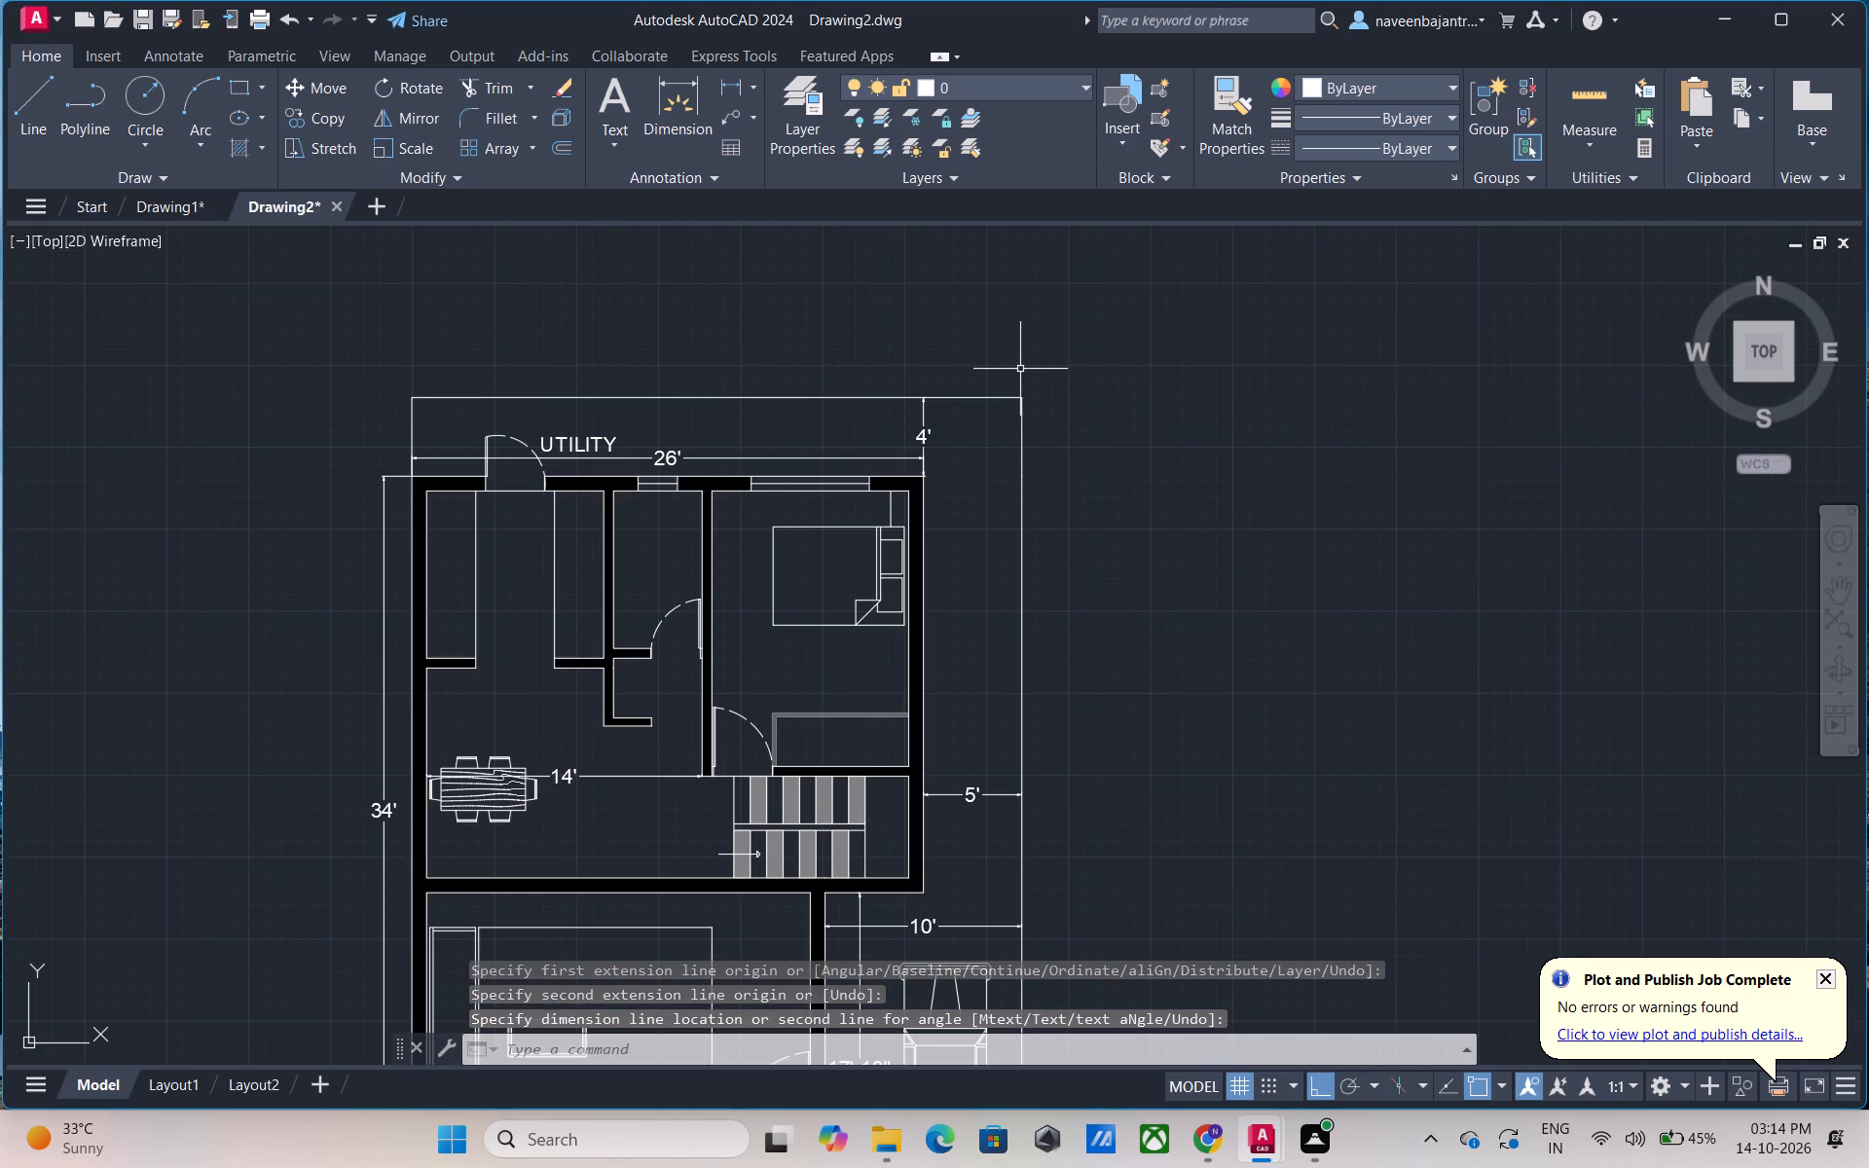
Open the full color selection for the current object color and look through its Index Color, True Color and Color Books options.
{"action": "left_click", "coordinate": [1277, 91]}
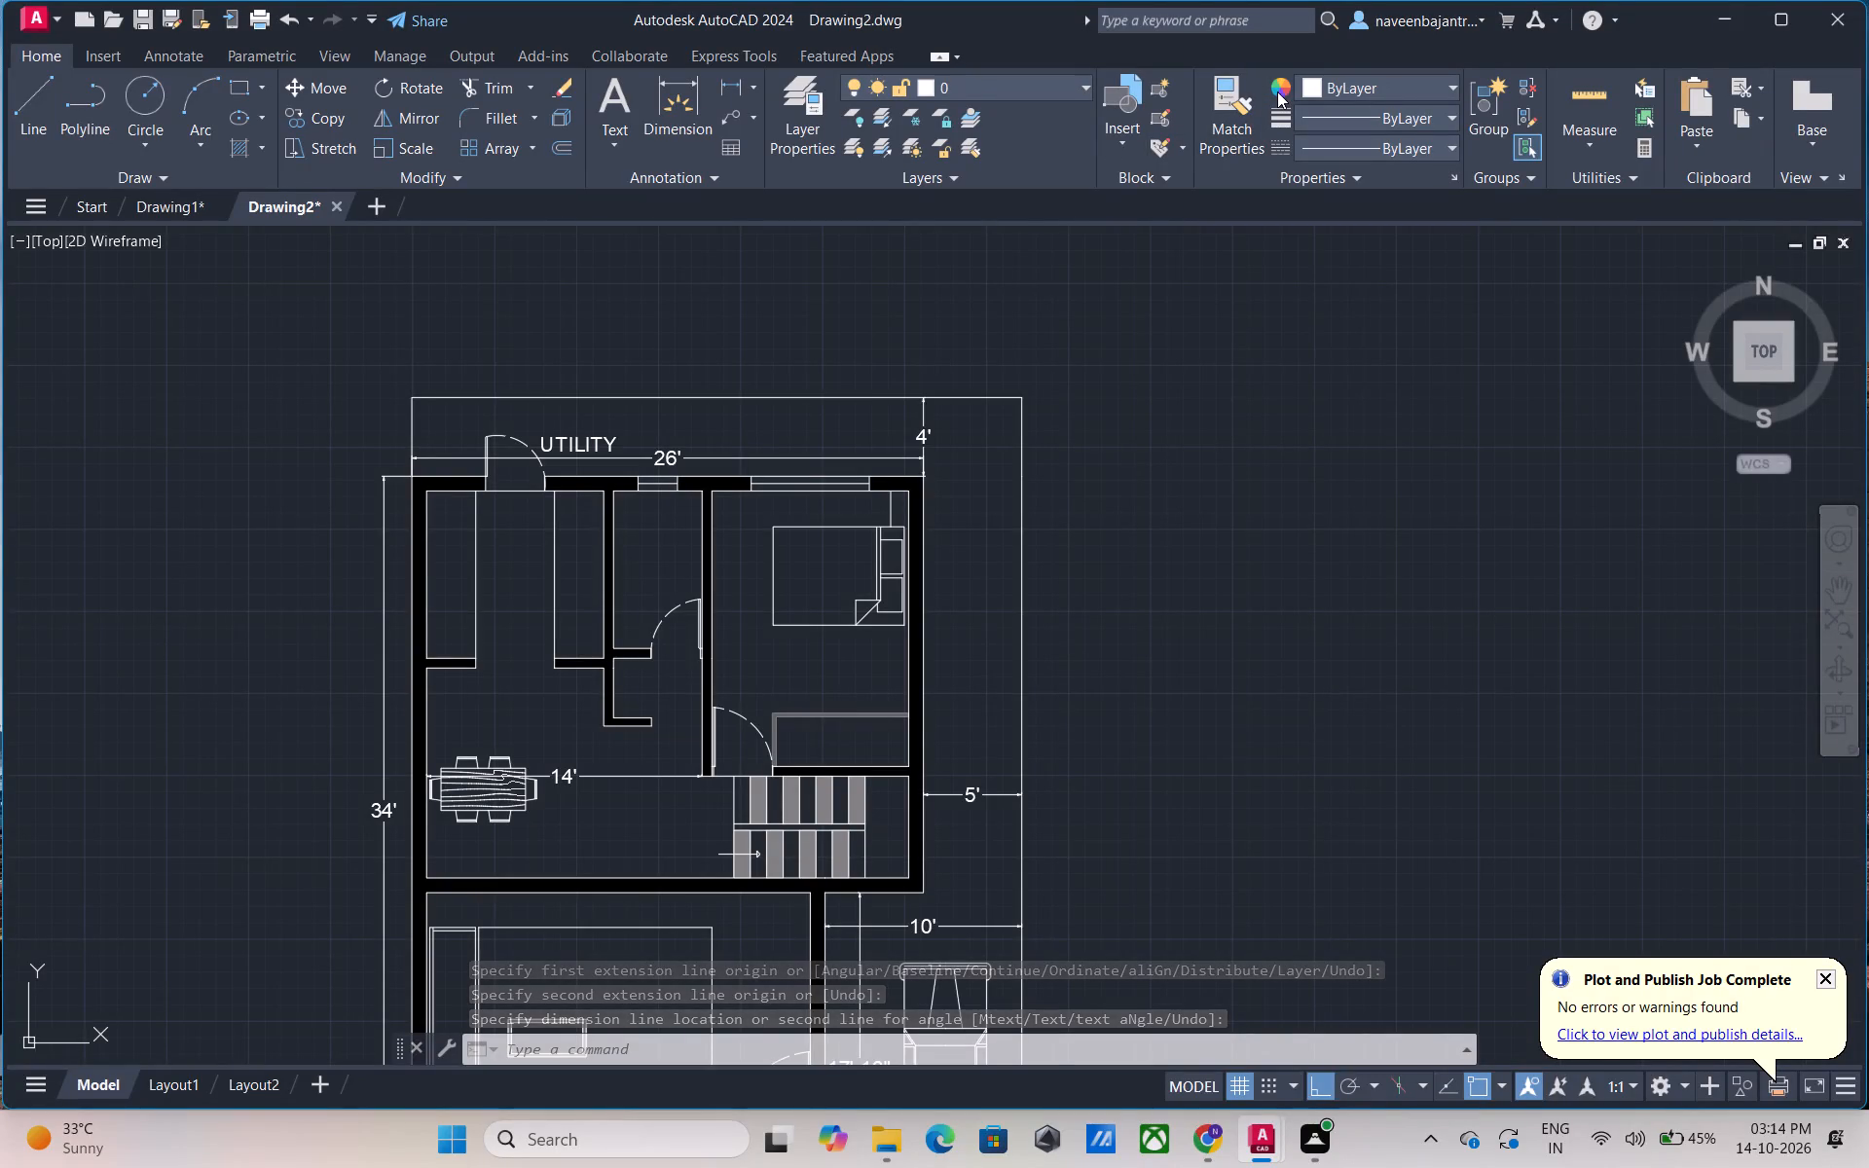
{"action": "left_click", "coordinate": [1283, 88]}
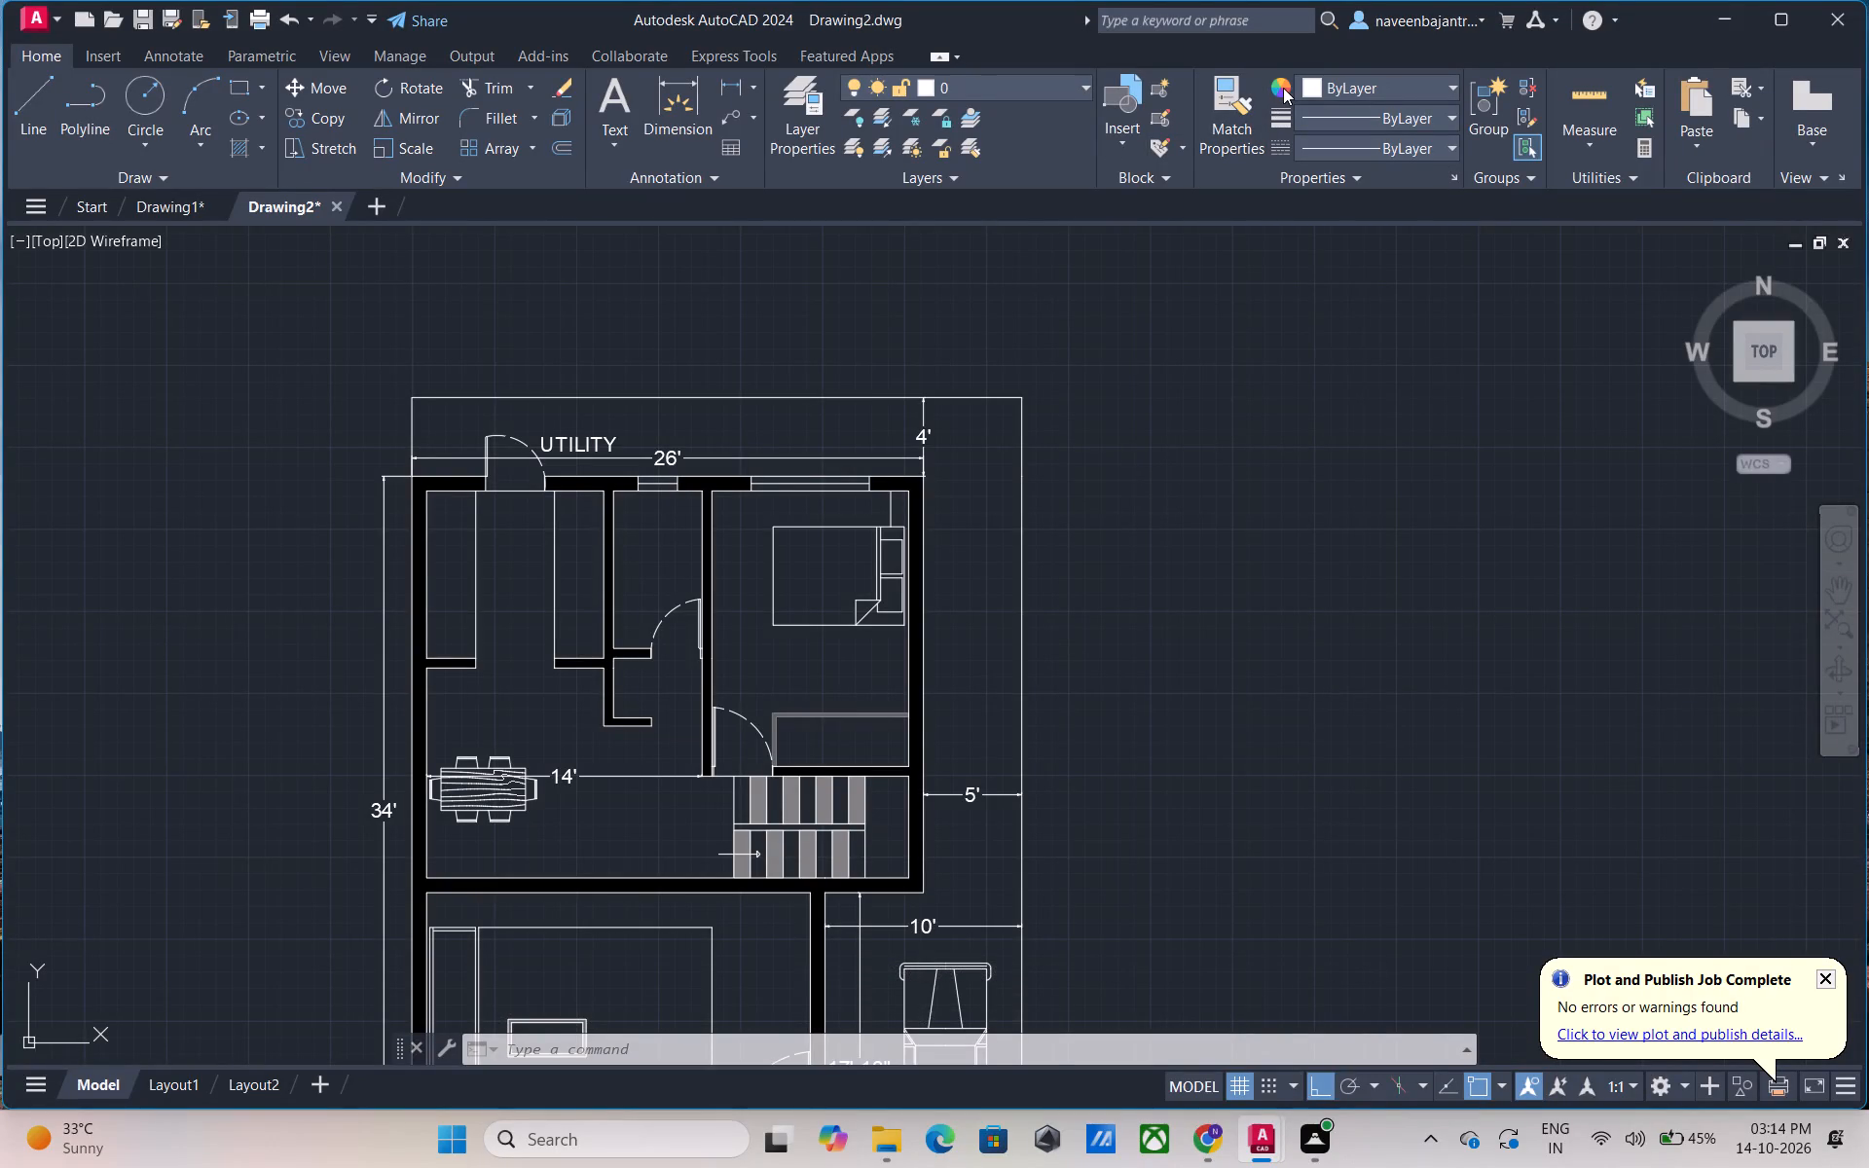
{"action": "left_click", "coordinate": [1283, 88]}
{"action": "left_click", "coordinate": [1309, 88]}
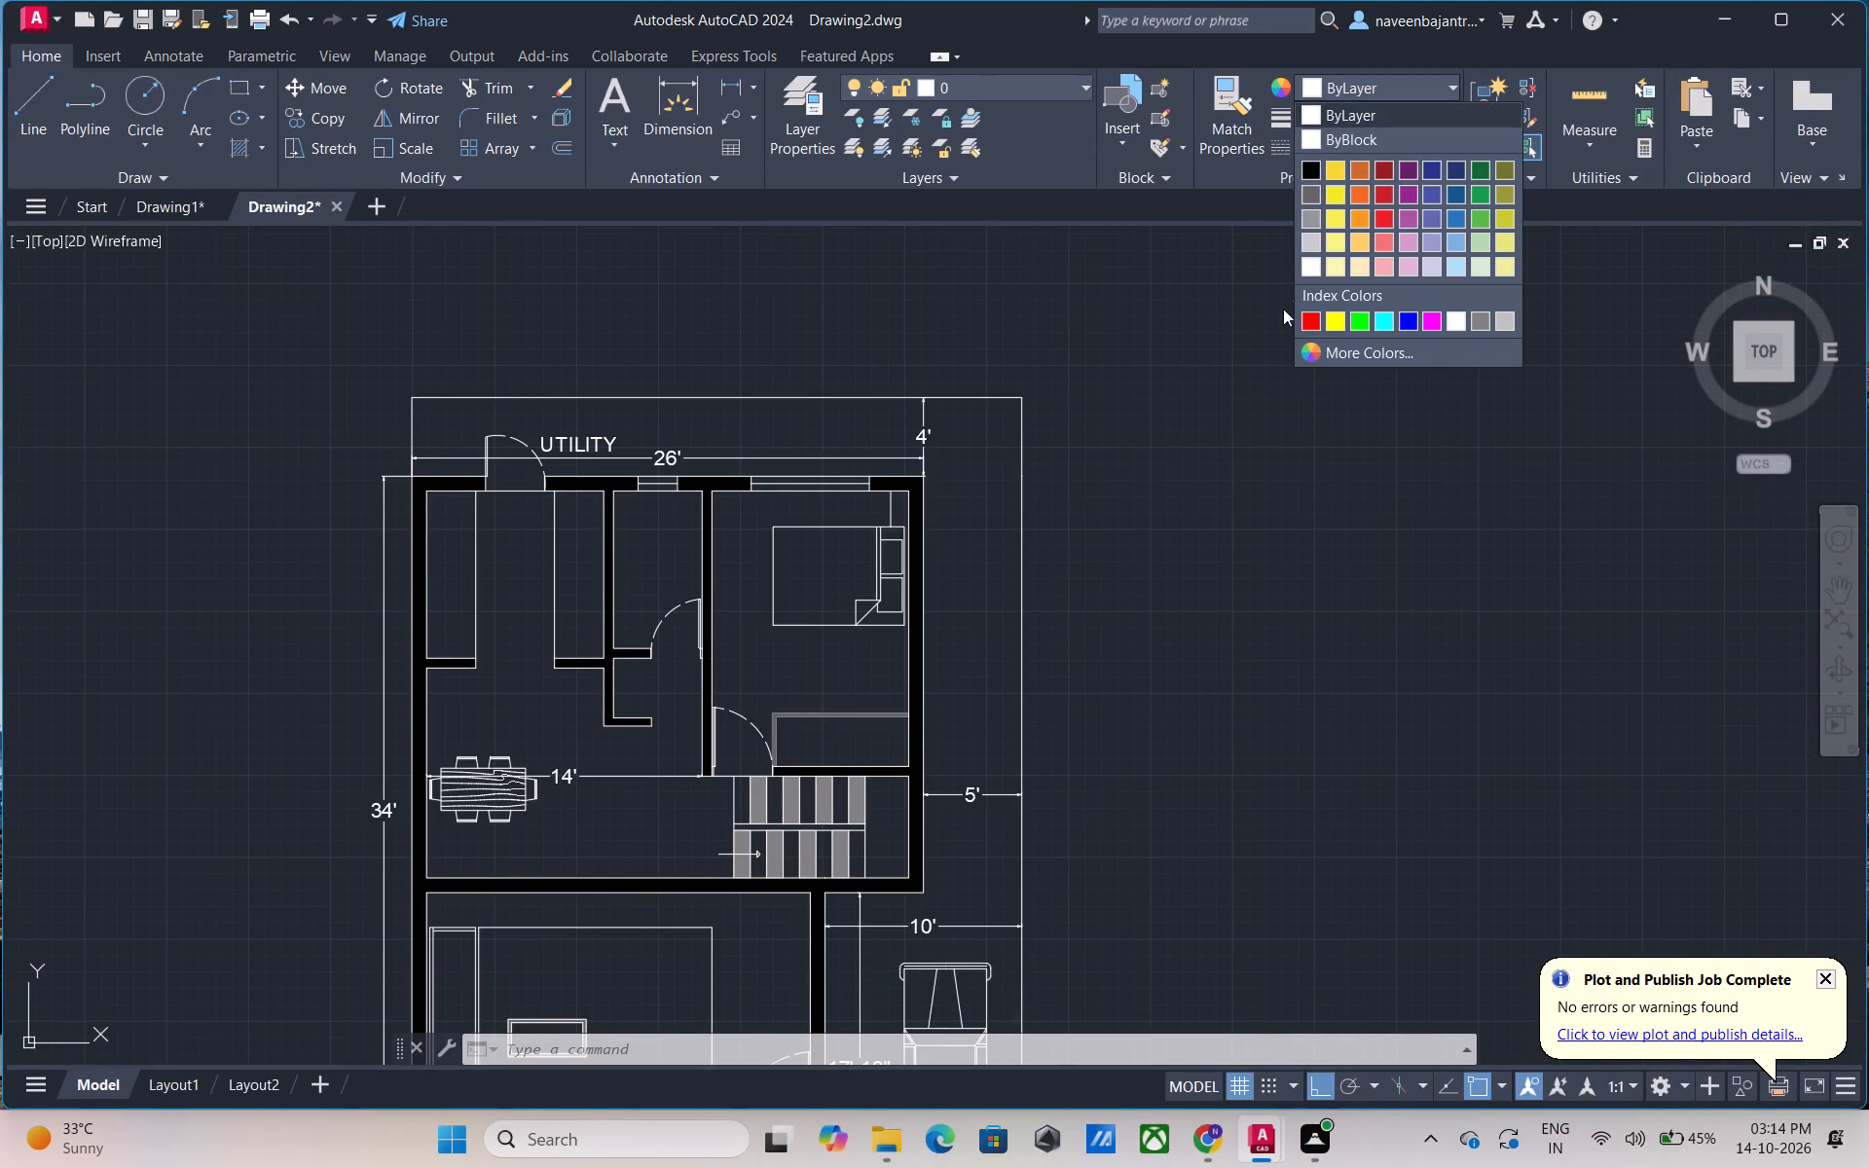
{"action": "left_click", "coordinate": [1322, 353]}
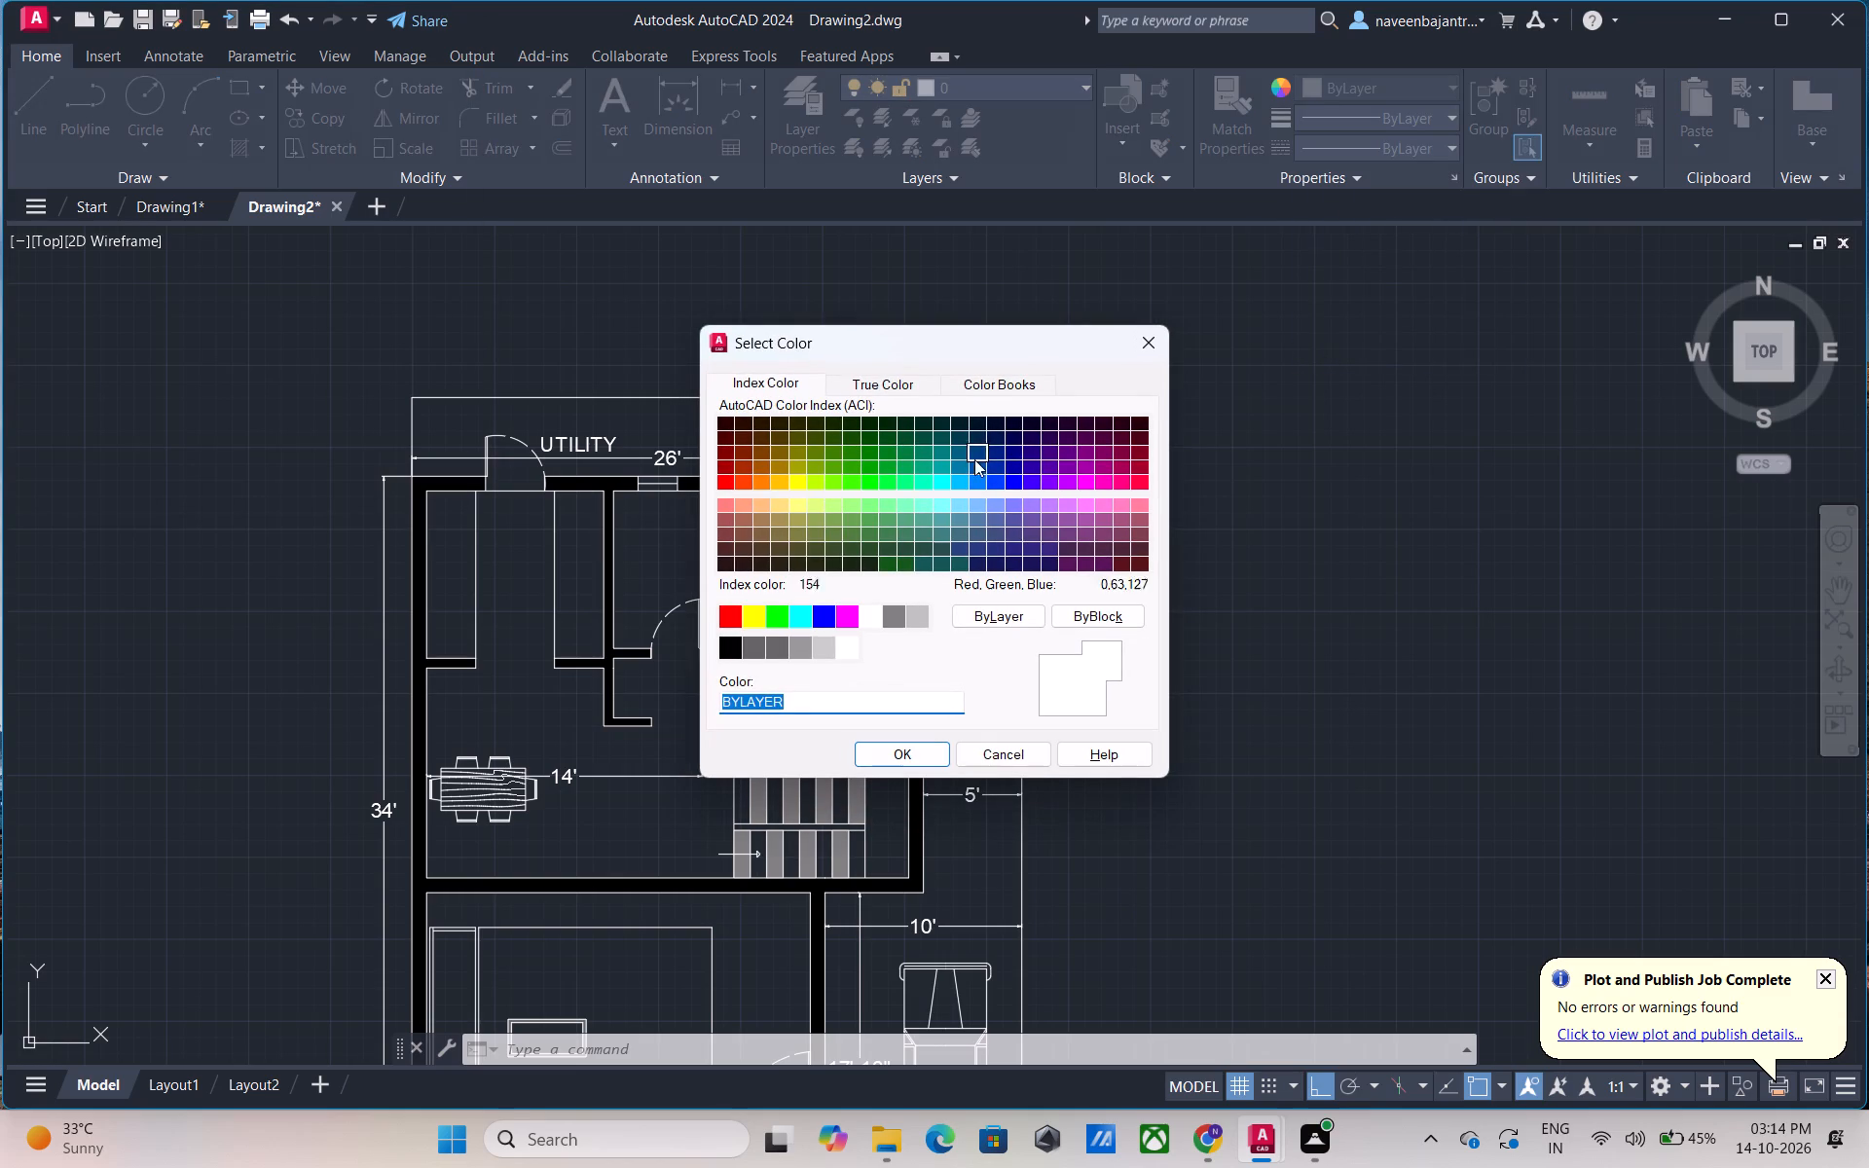
{"action": "scroll", "coordinate": [926, 520], "scroll_direction": "down", "scroll_amount": 2}
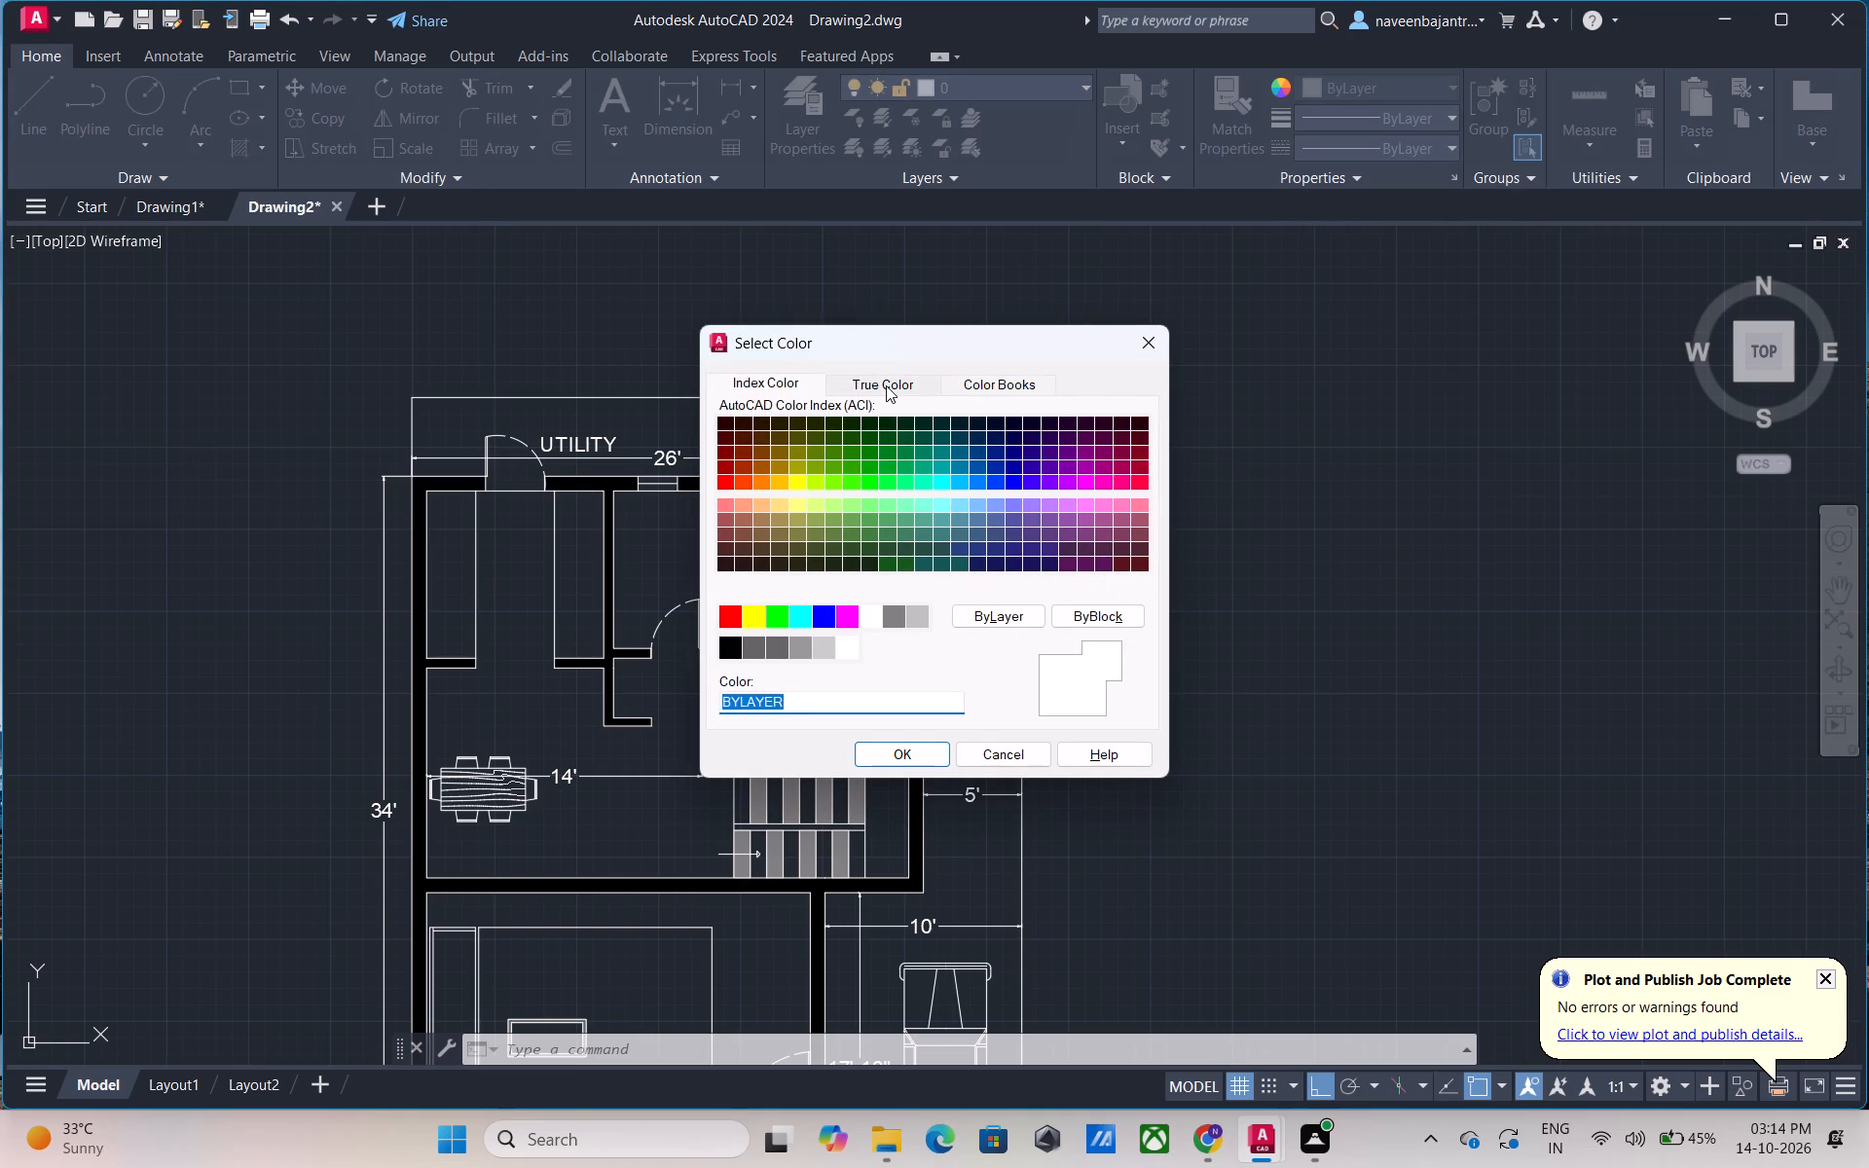
{"action": "left_click", "coordinate": [886, 385]}
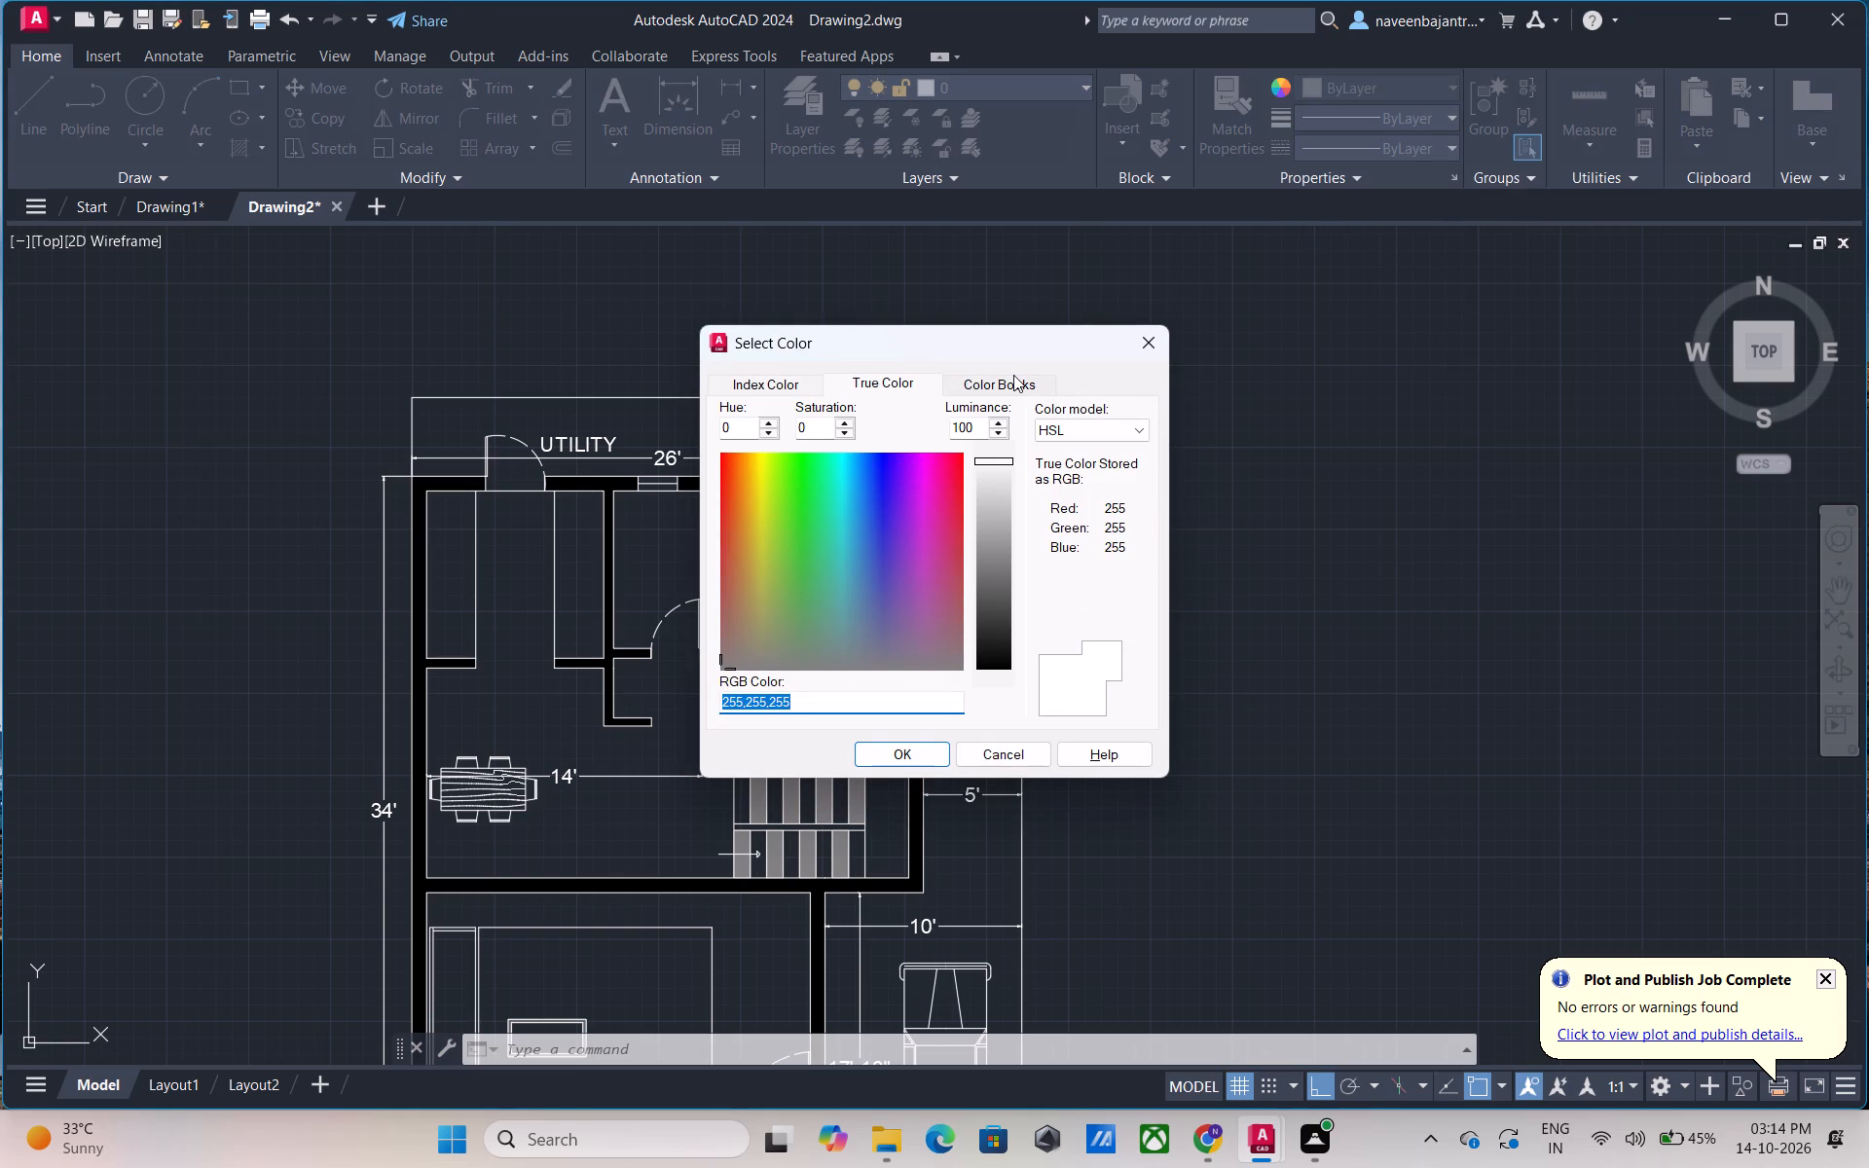
{"action": "left_click", "coordinate": [1013, 375]}
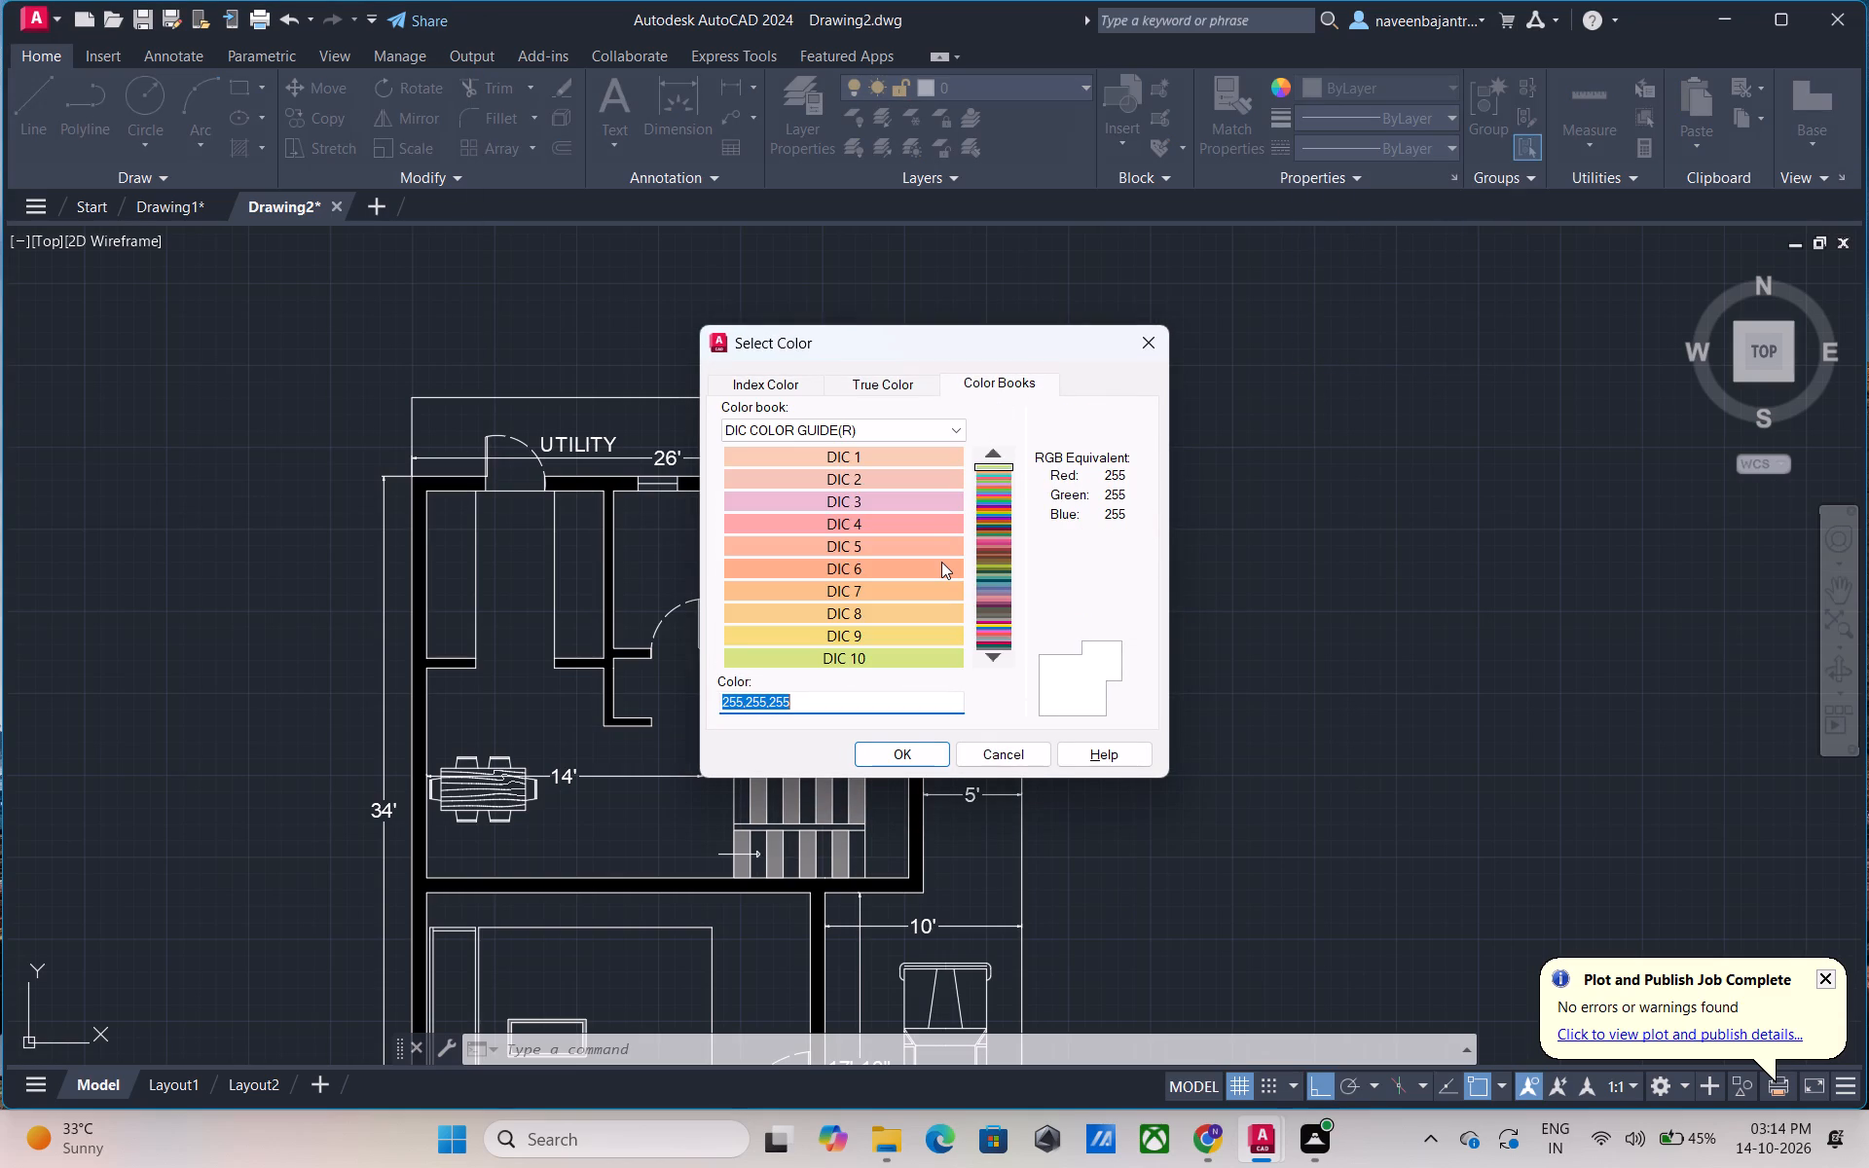
Look through the DIC COLOR GUIDE(R) color book from DIC 1 to DIC 130 for a current object color.
{"action": "scroll", "coordinate": [941, 562], "scroll_direction": "down", "scroll_amount": 1}
{"action": "left_click", "coordinate": [992, 654]}
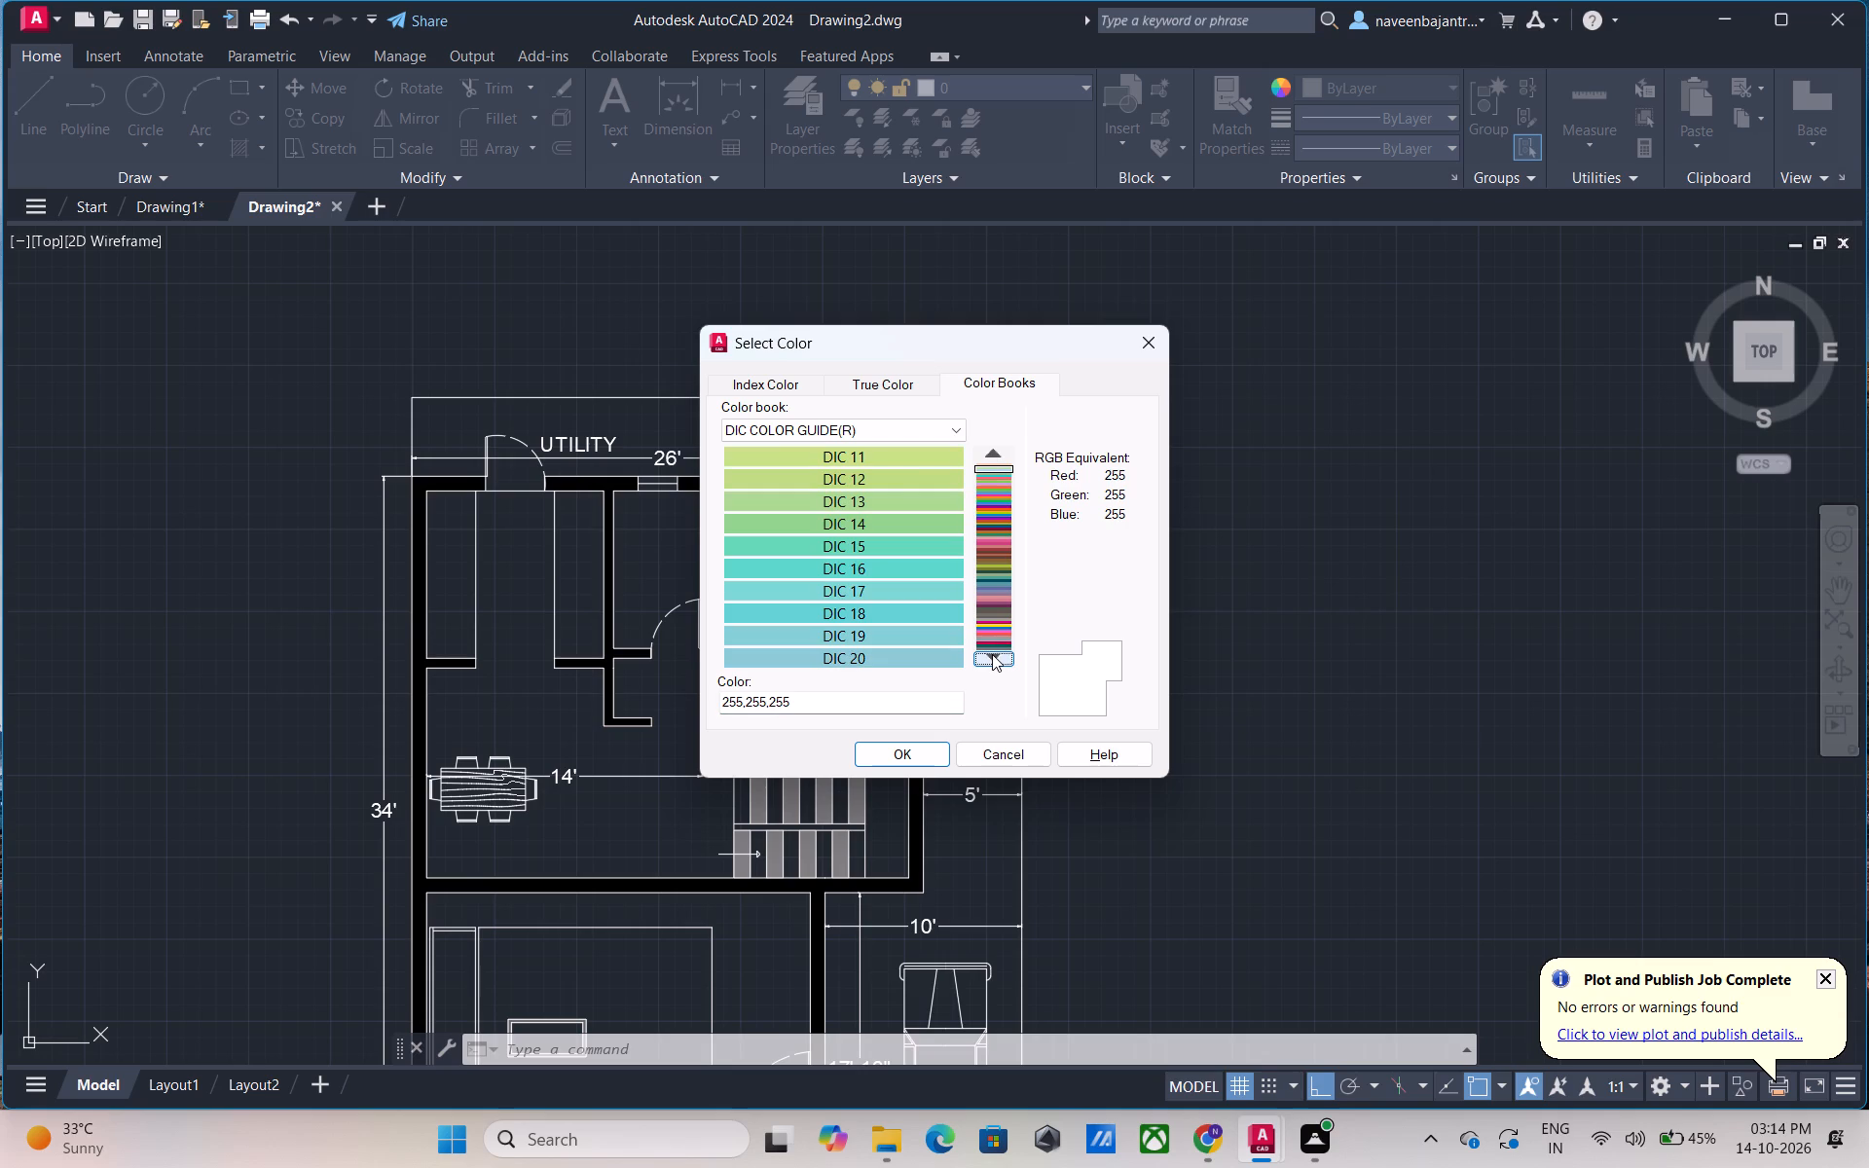
{"action": "left_click", "coordinate": [992, 654]}
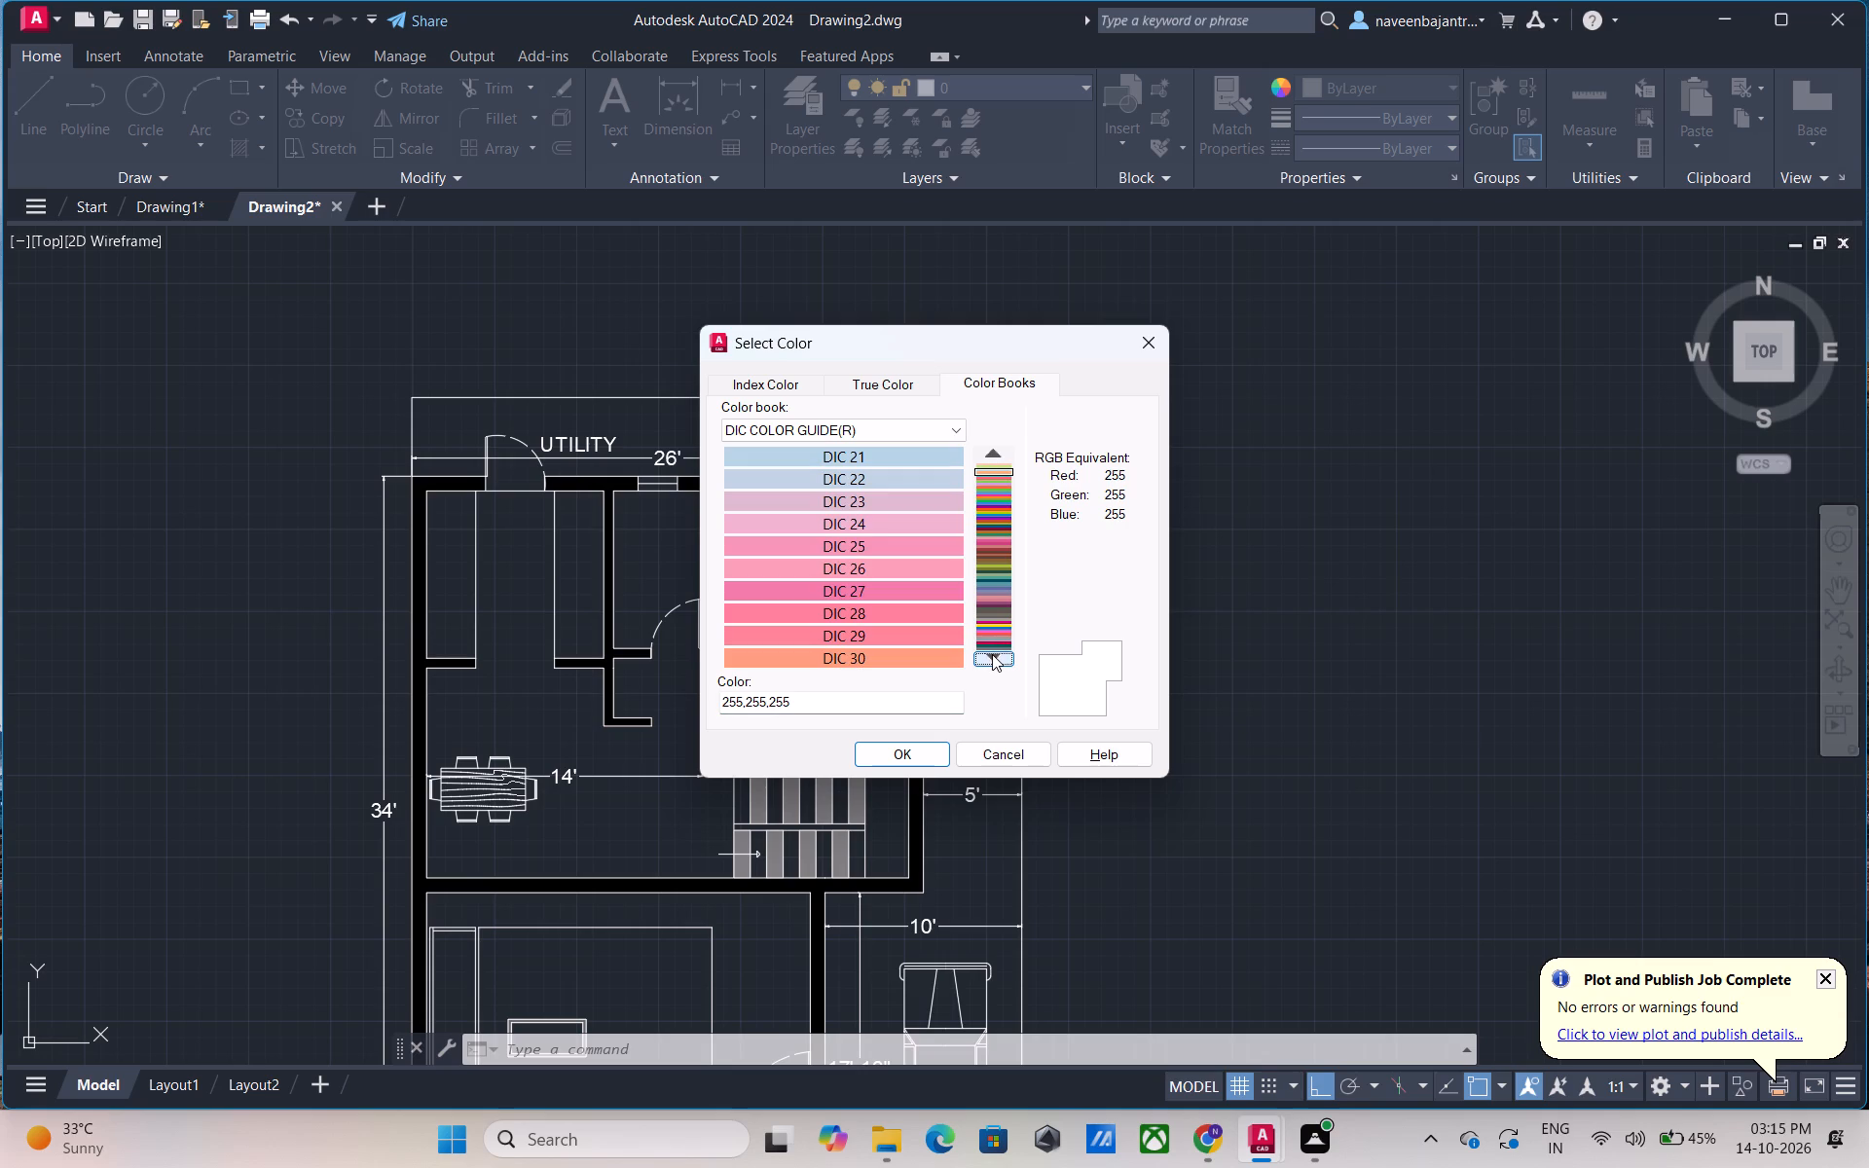
{"action": "left_click", "coordinate": [992, 654]}
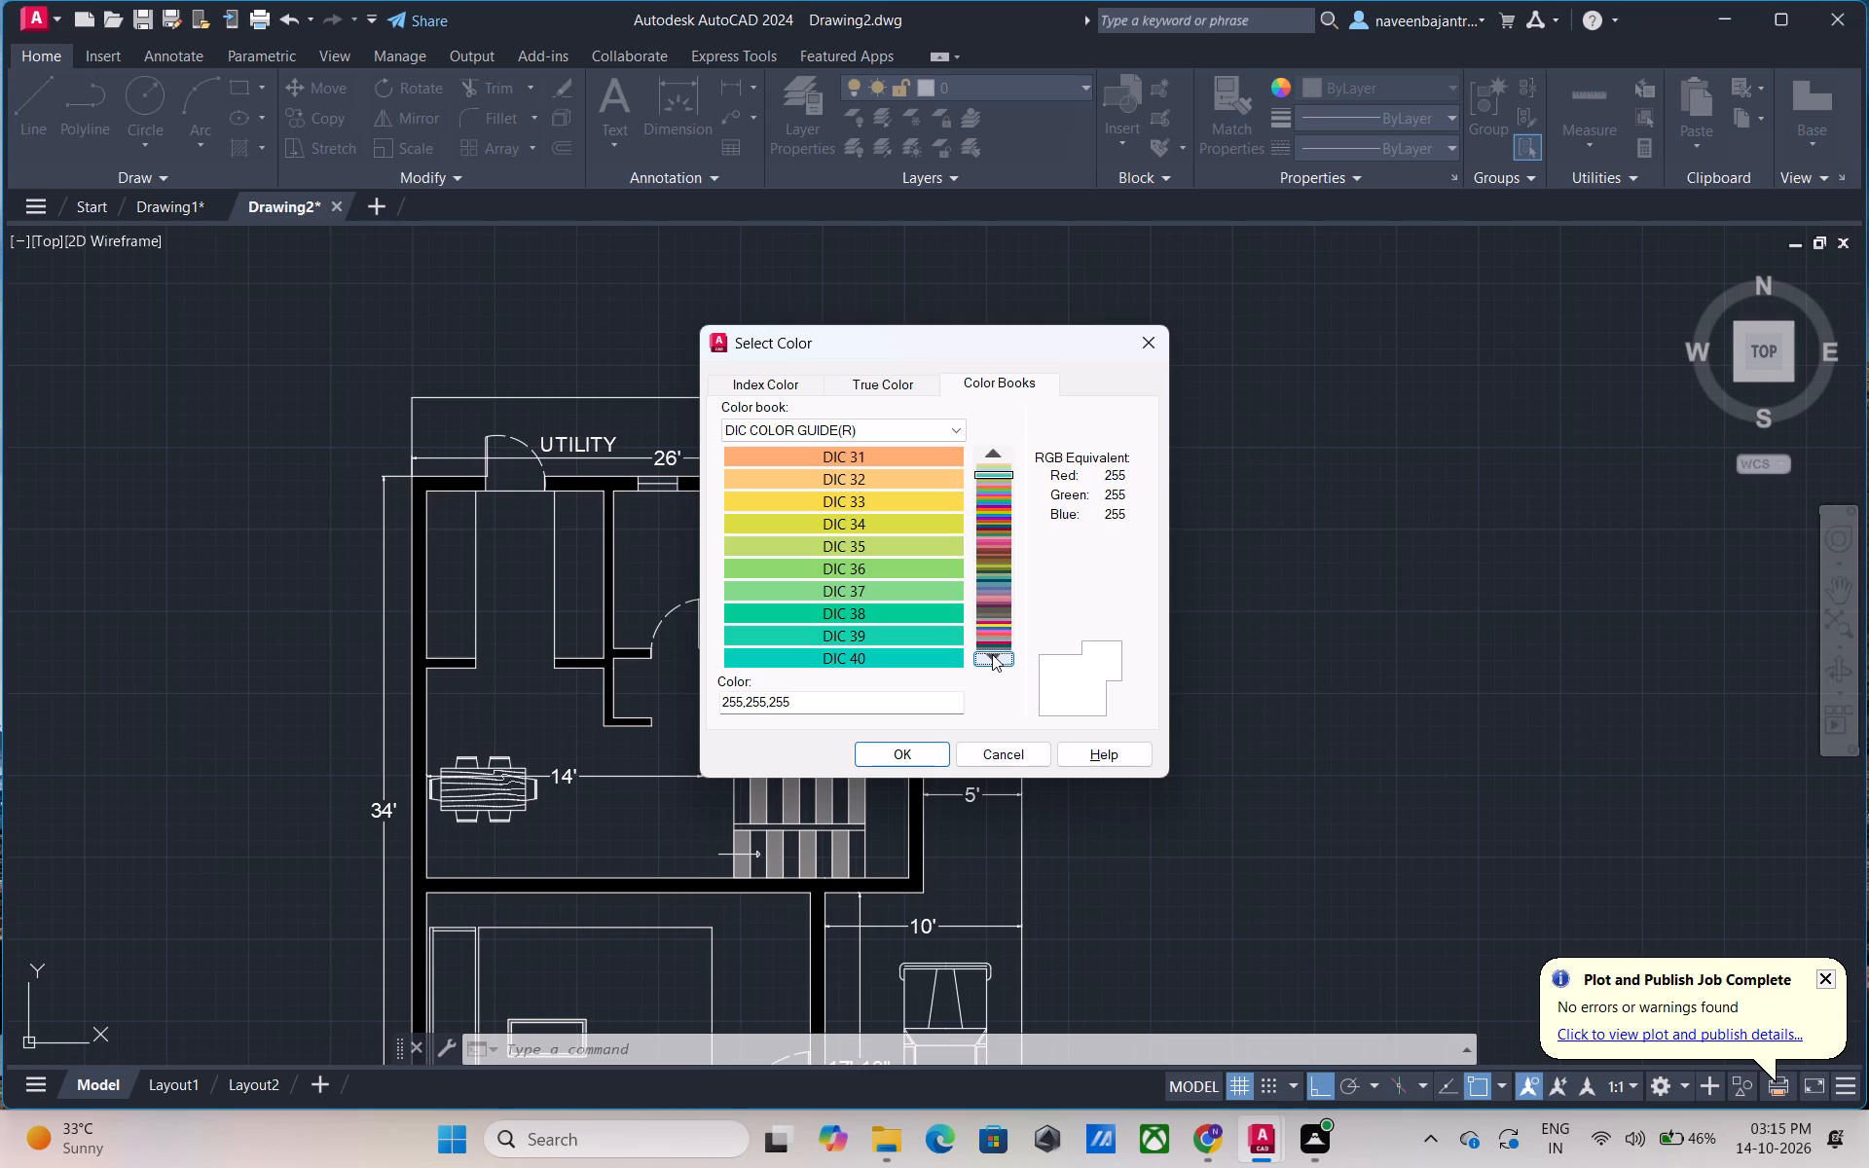
{"action": "left_click", "coordinate": [992, 654]}
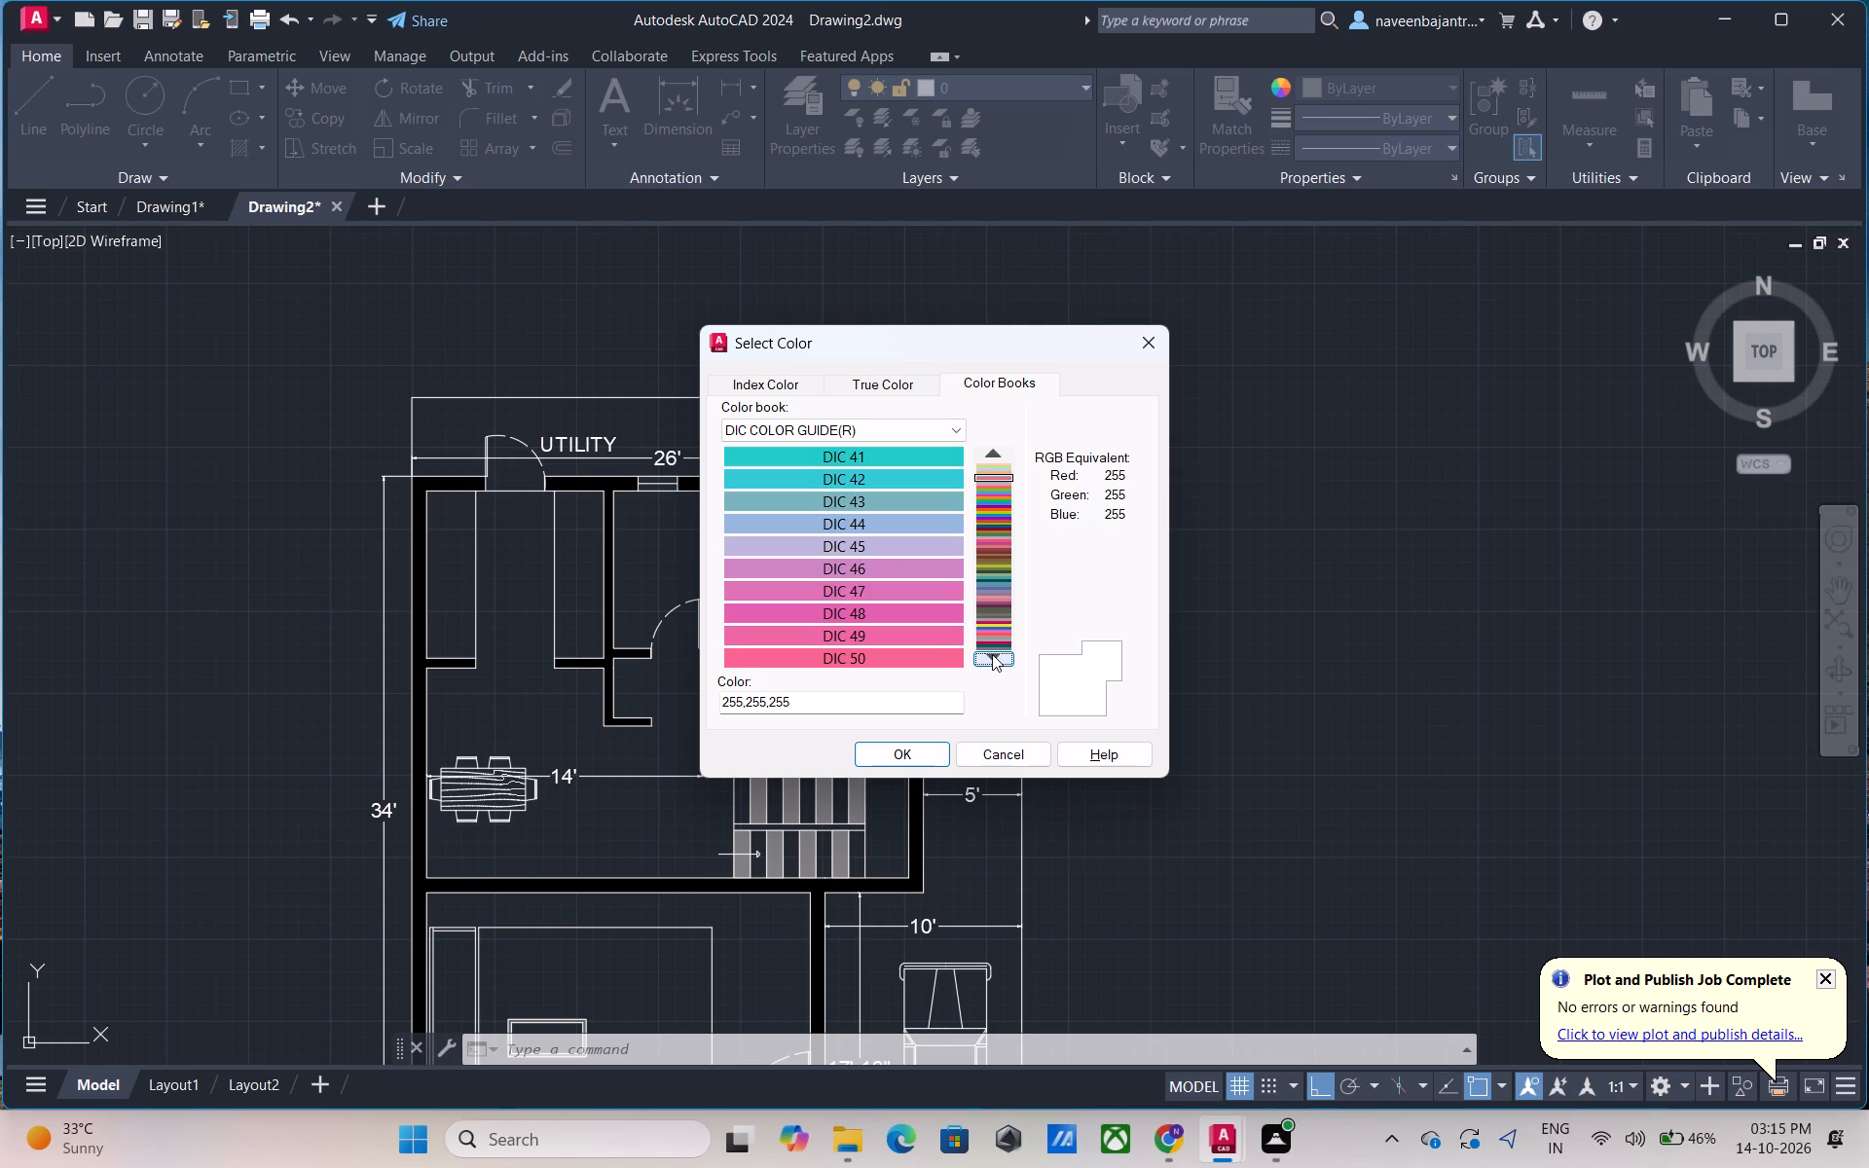
{"action": "left_click", "coordinate": [992, 654]}
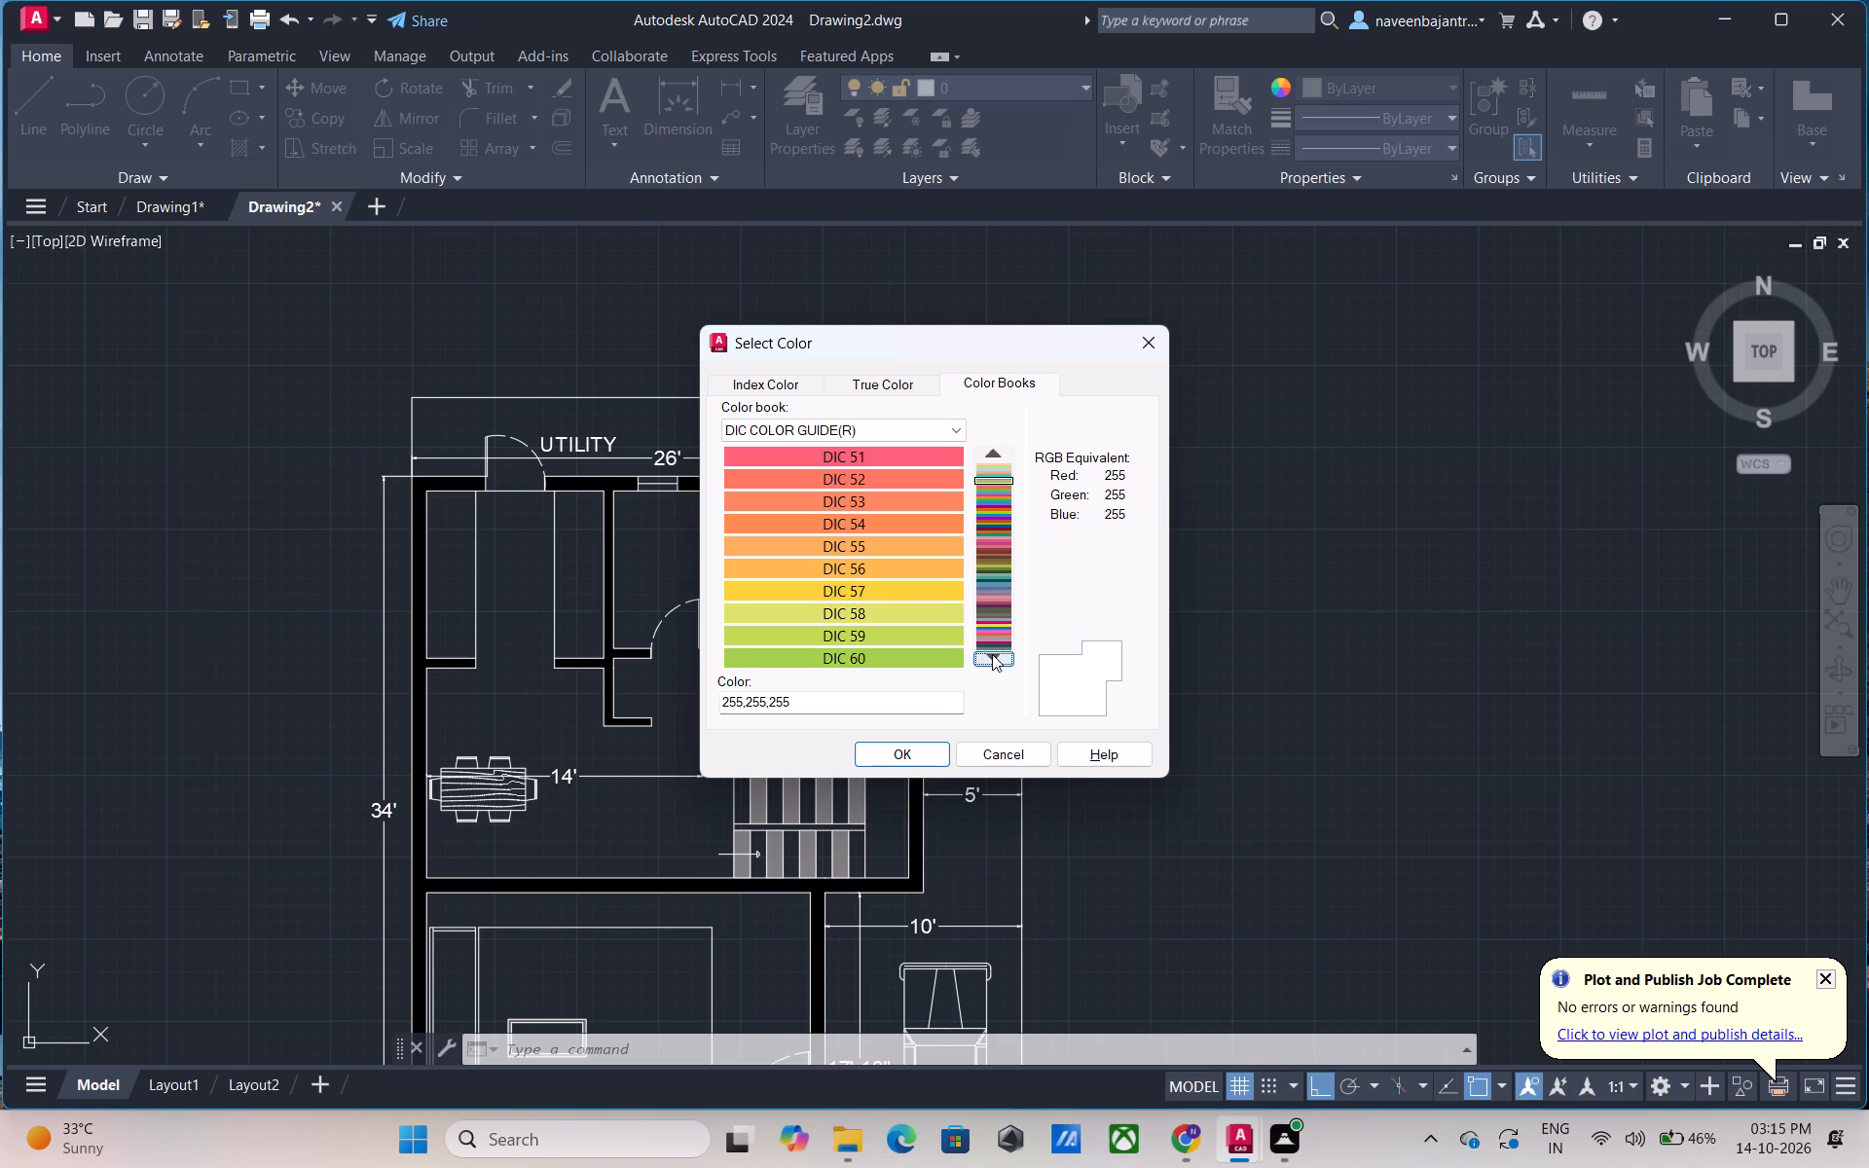
{"action": "left_click", "coordinate": [992, 654]}
{"action": "left_click", "coordinate": [992, 654]}
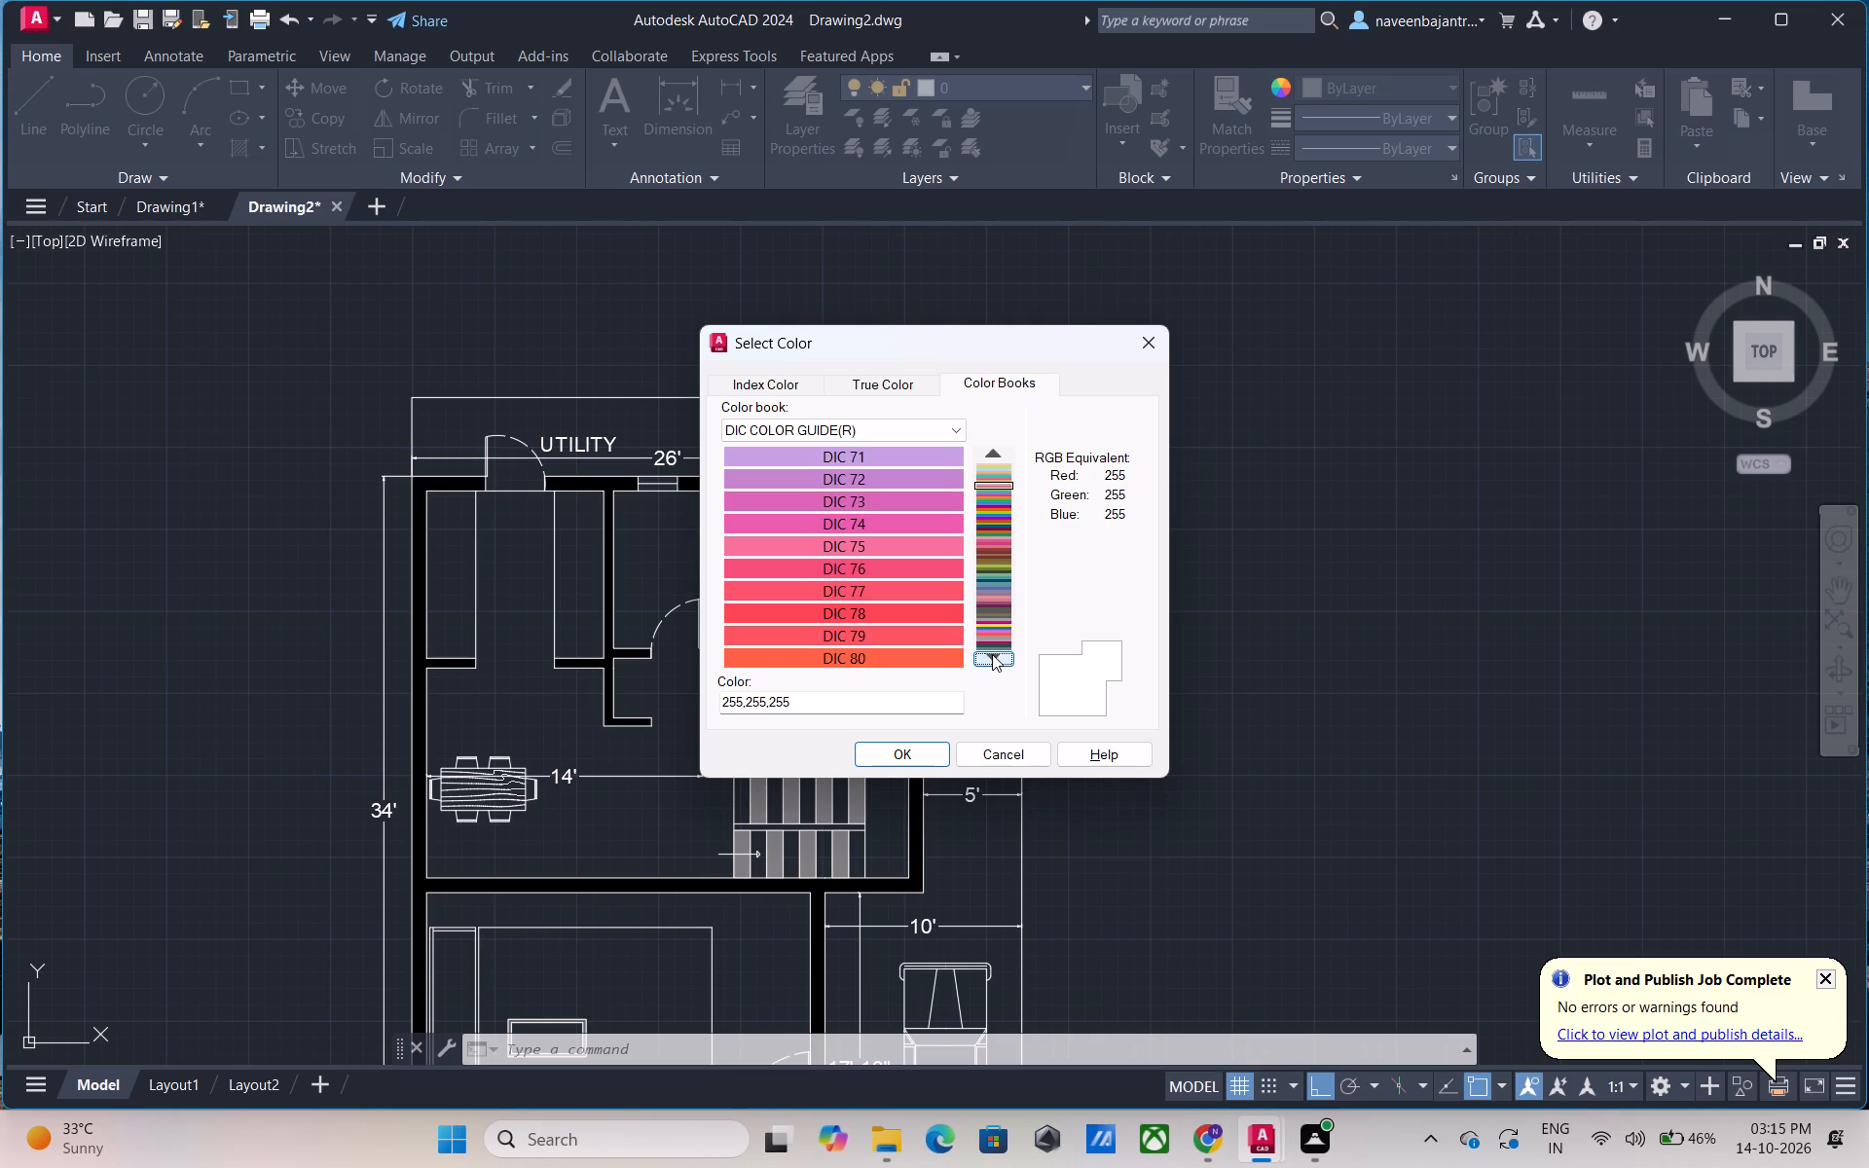
{"action": "left_click", "coordinate": [992, 654]}
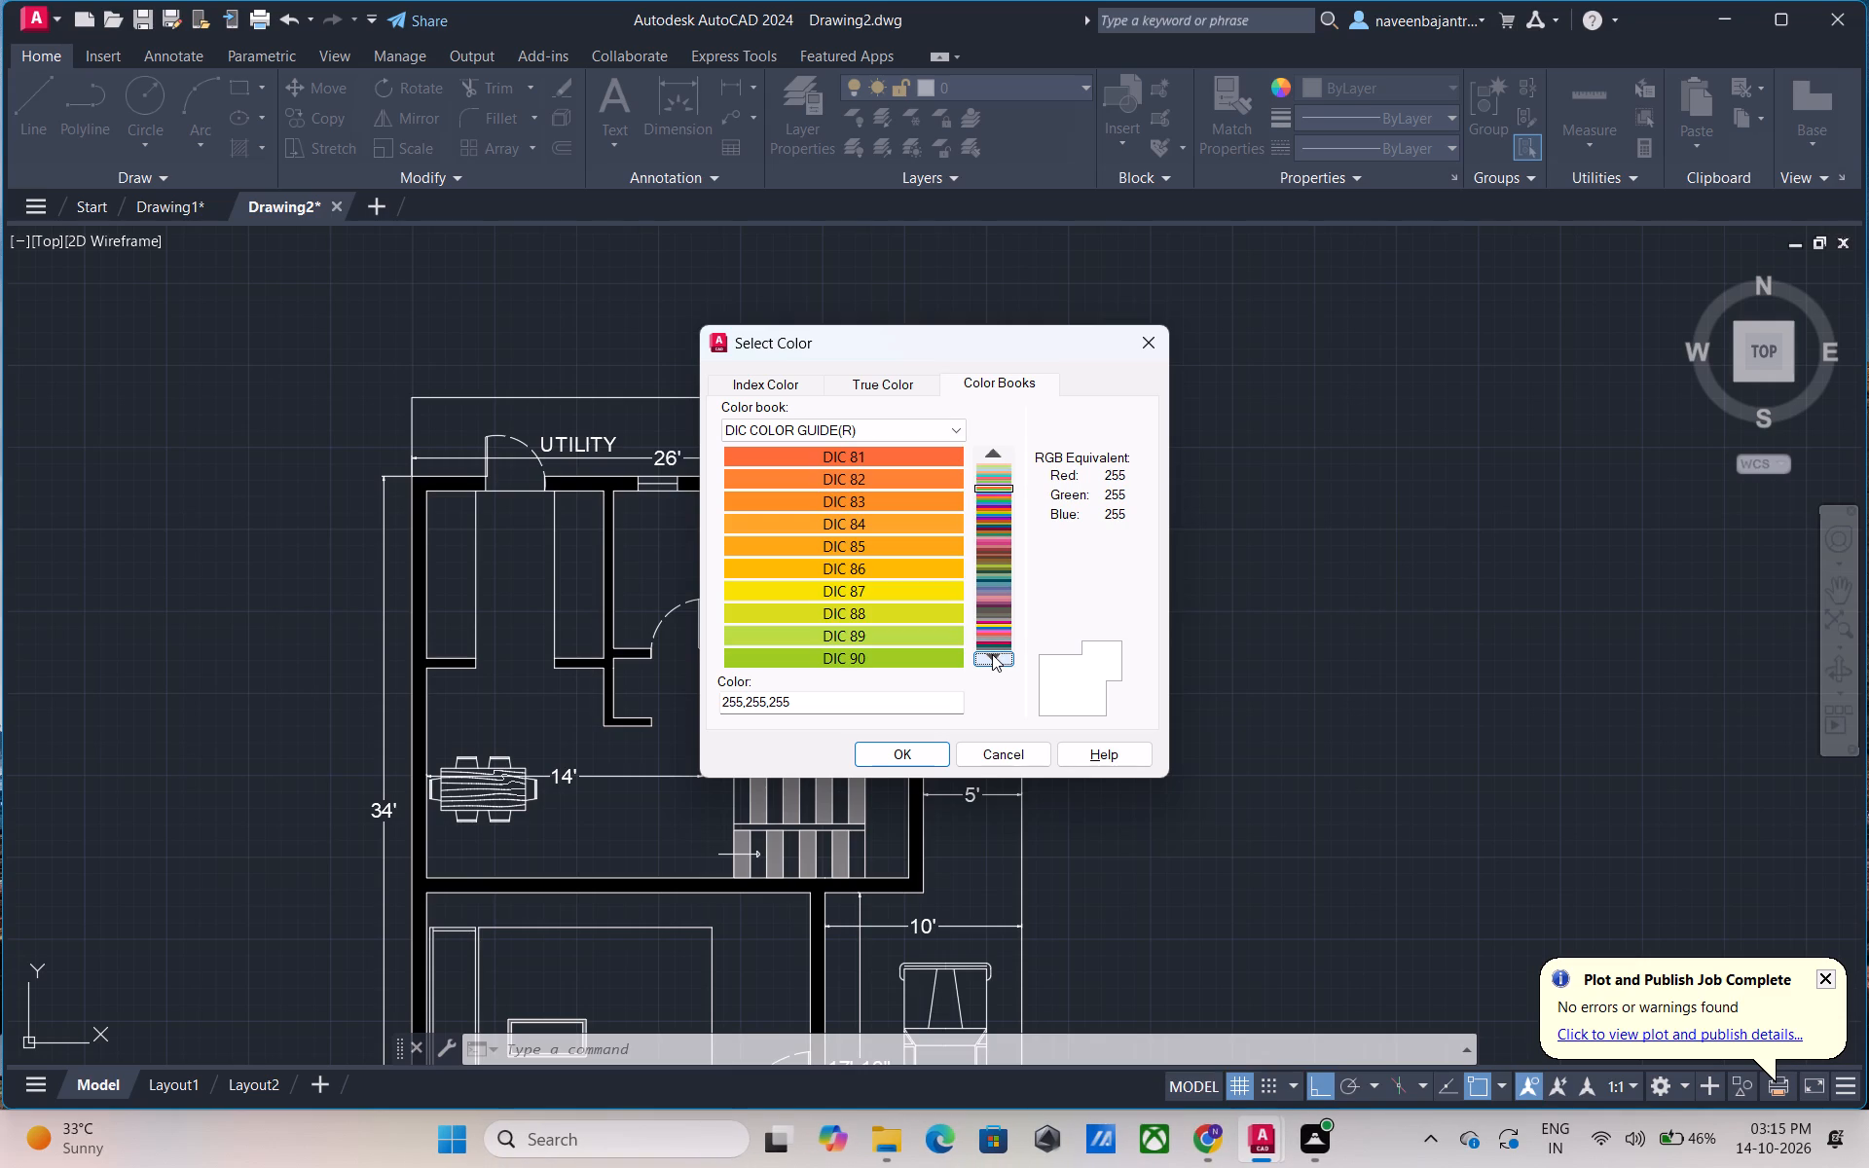
{"action": "left_click", "coordinate": [992, 654]}
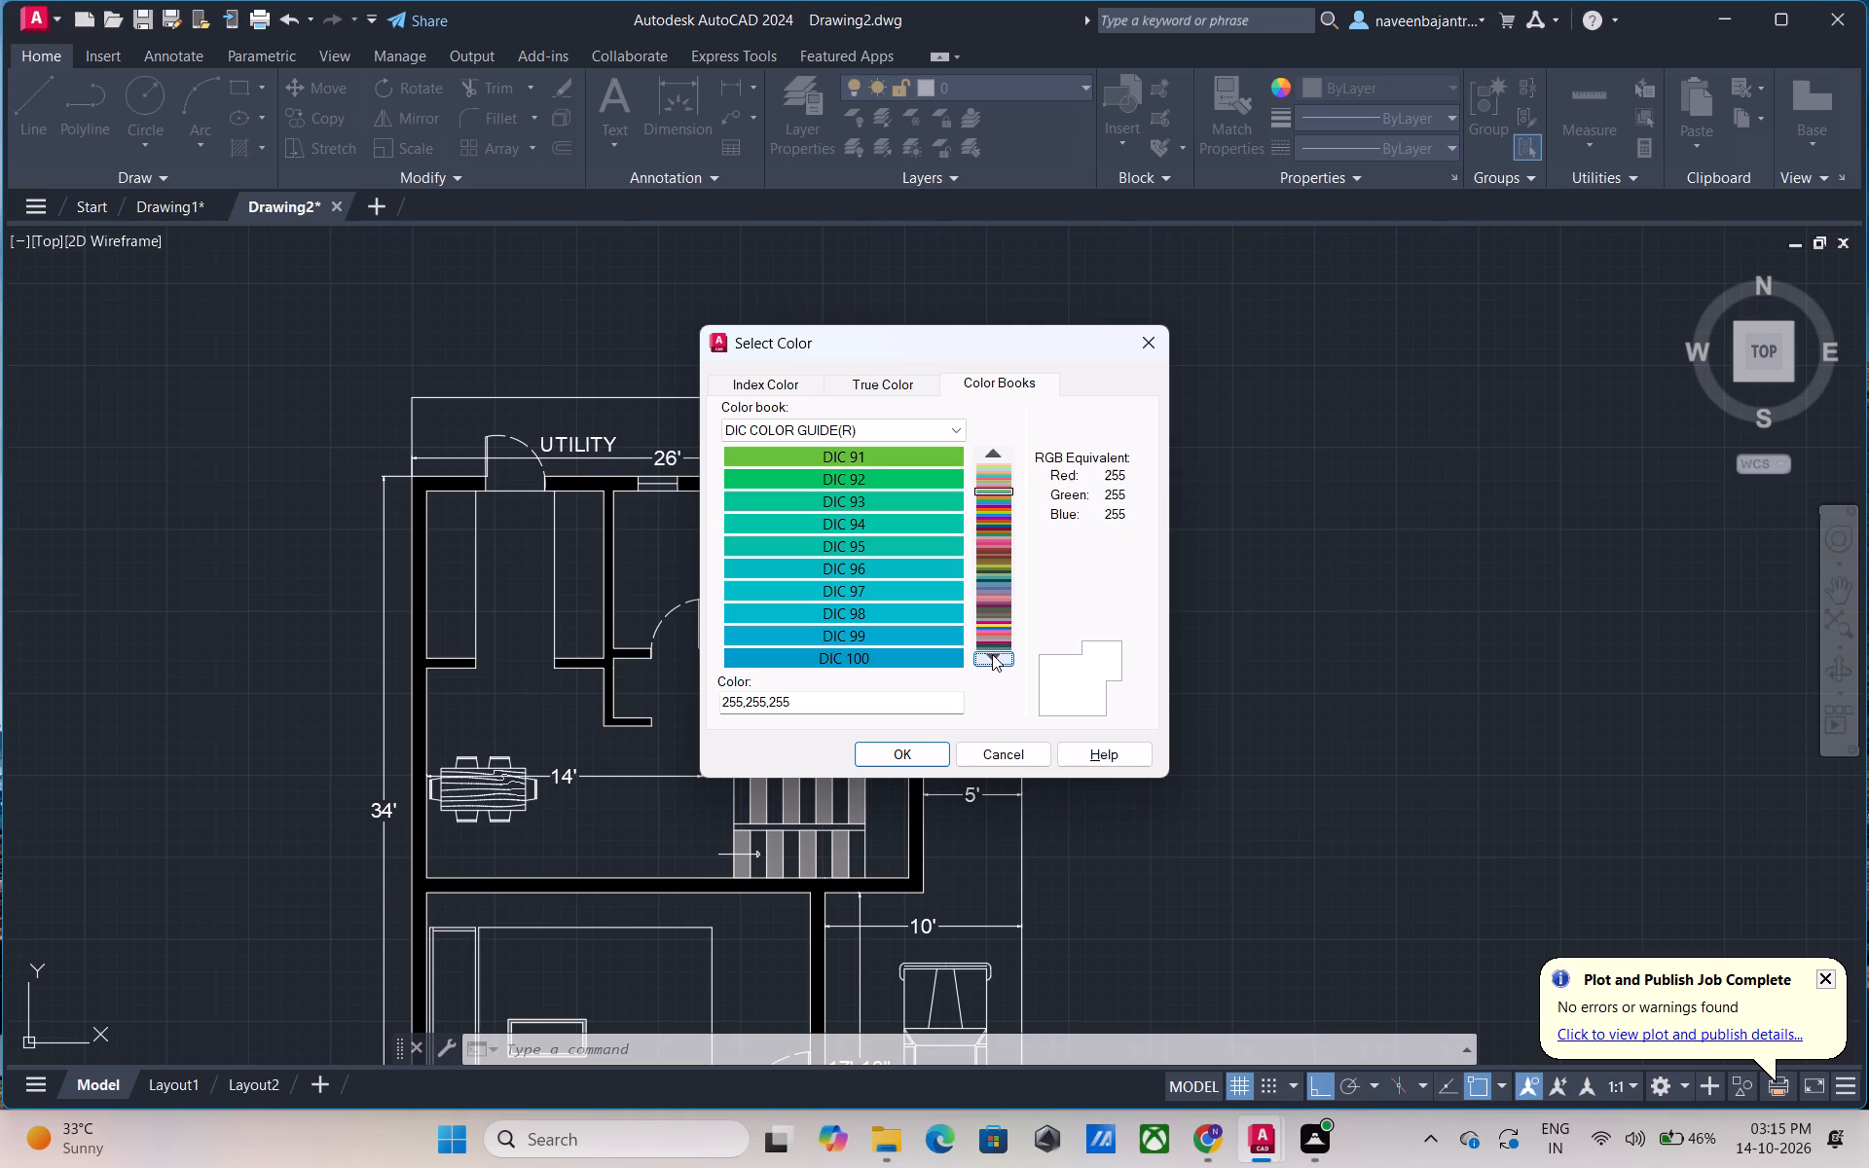
{"action": "left_click", "coordinate": [992, 654]}
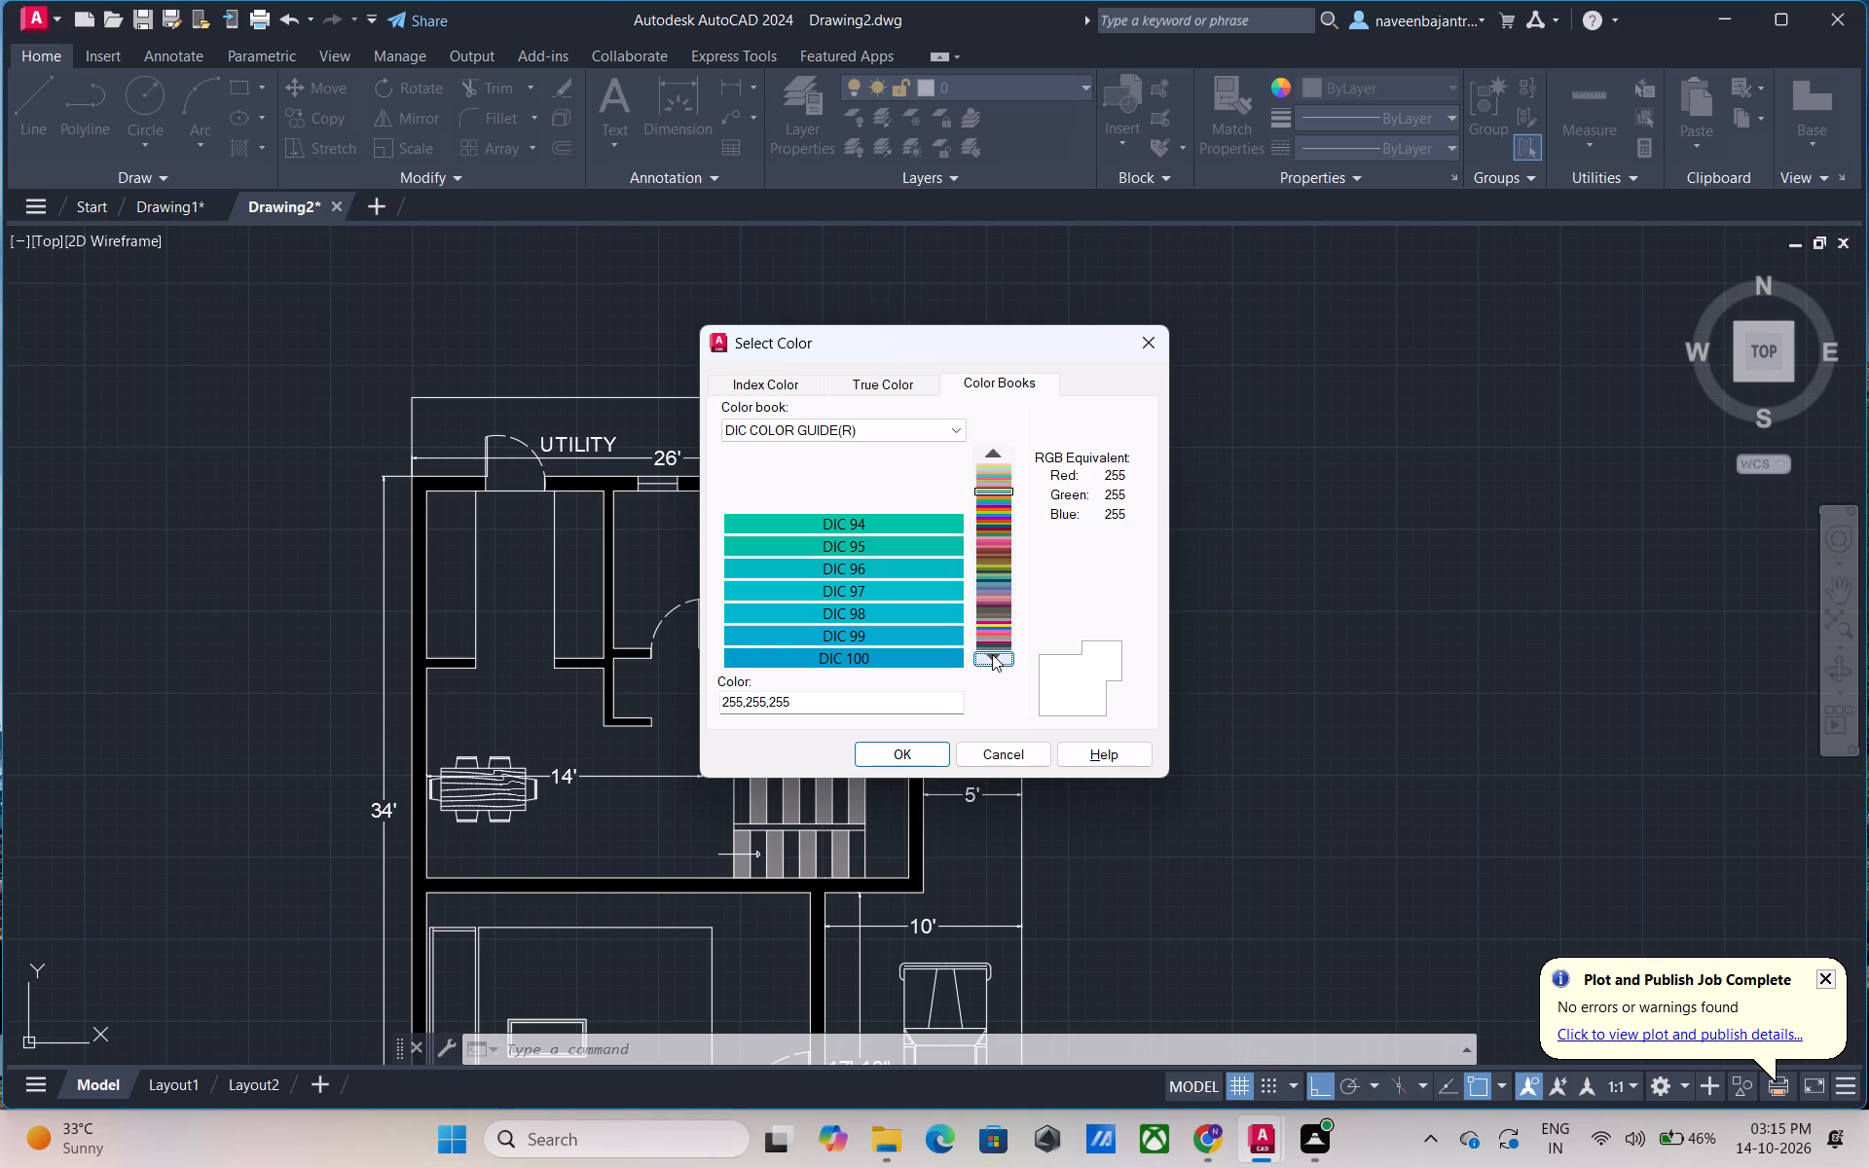
{"action": "left_click", "coordinate": [992, 654]}
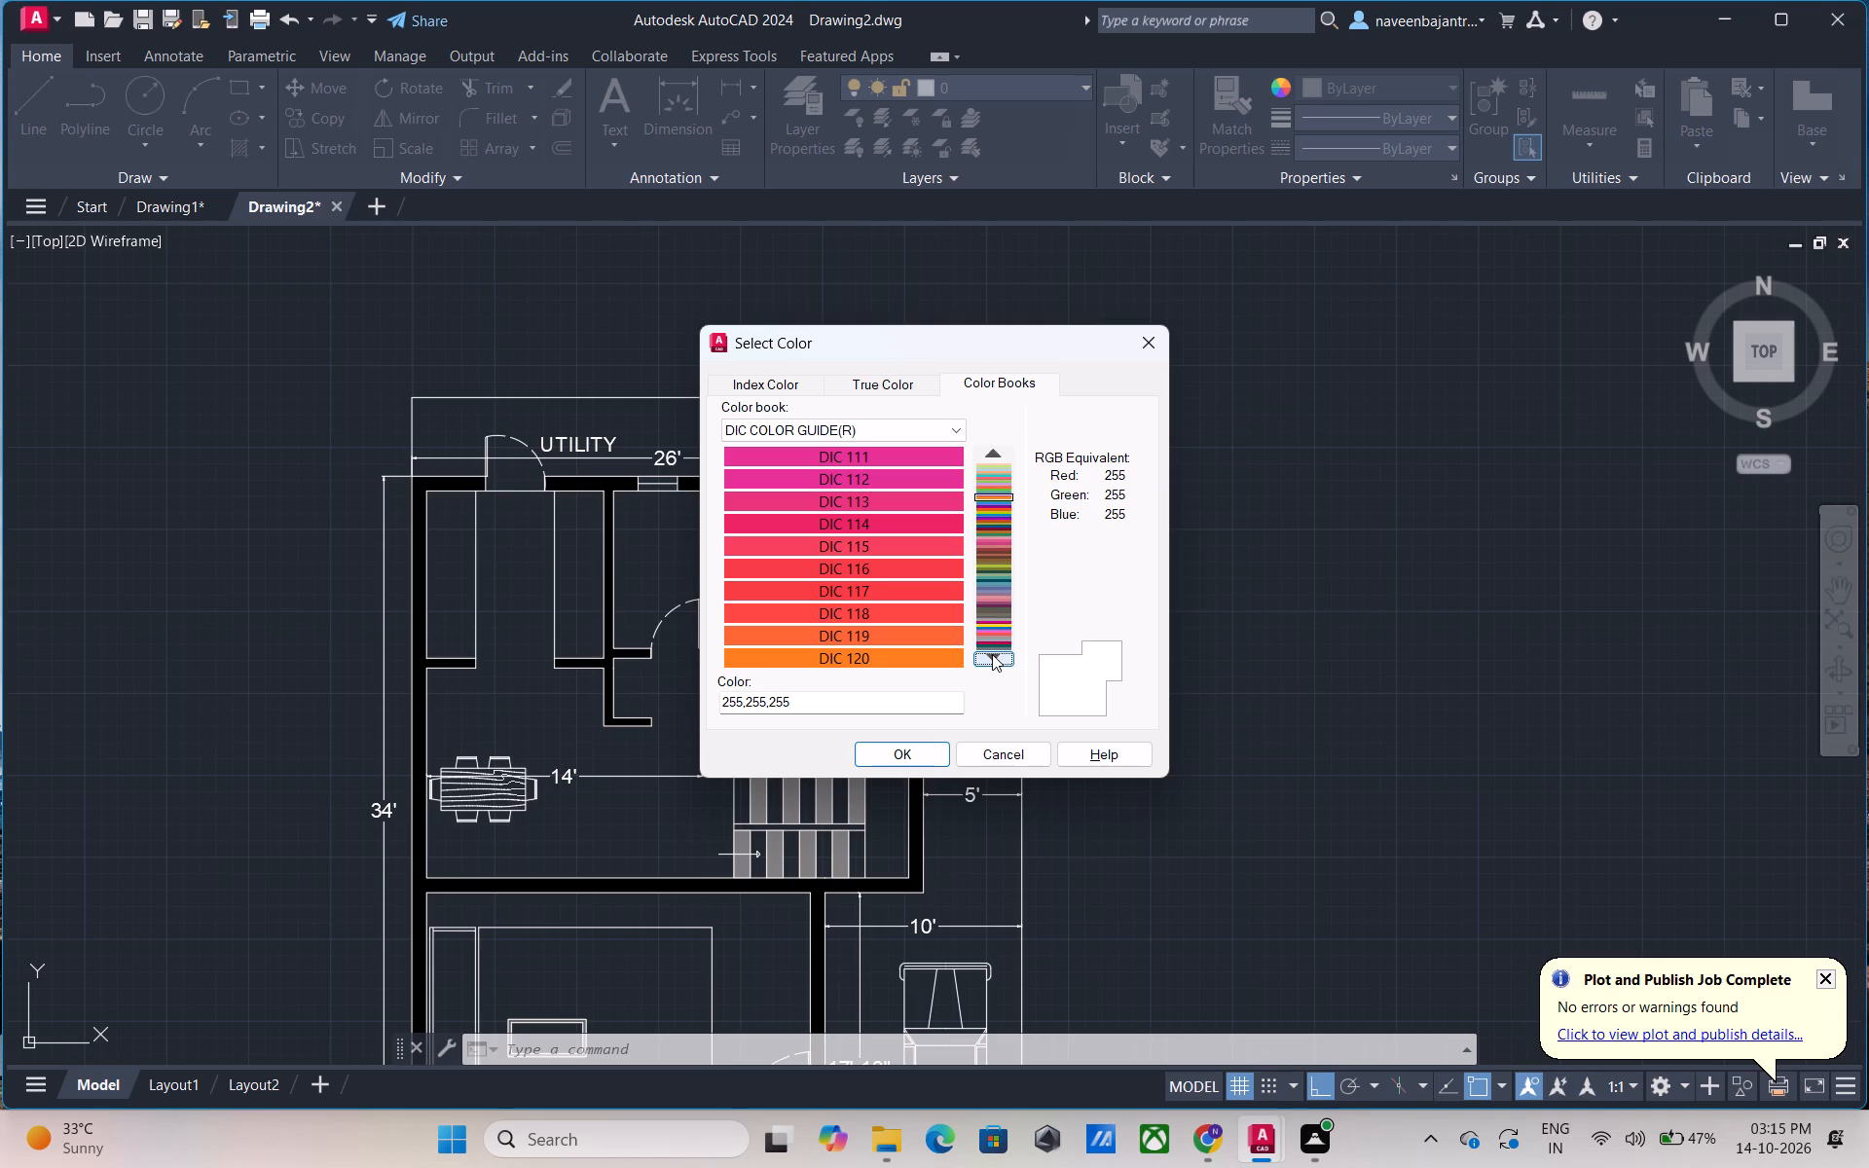
{"action": "left_click", "coordinate": [992, 654]}
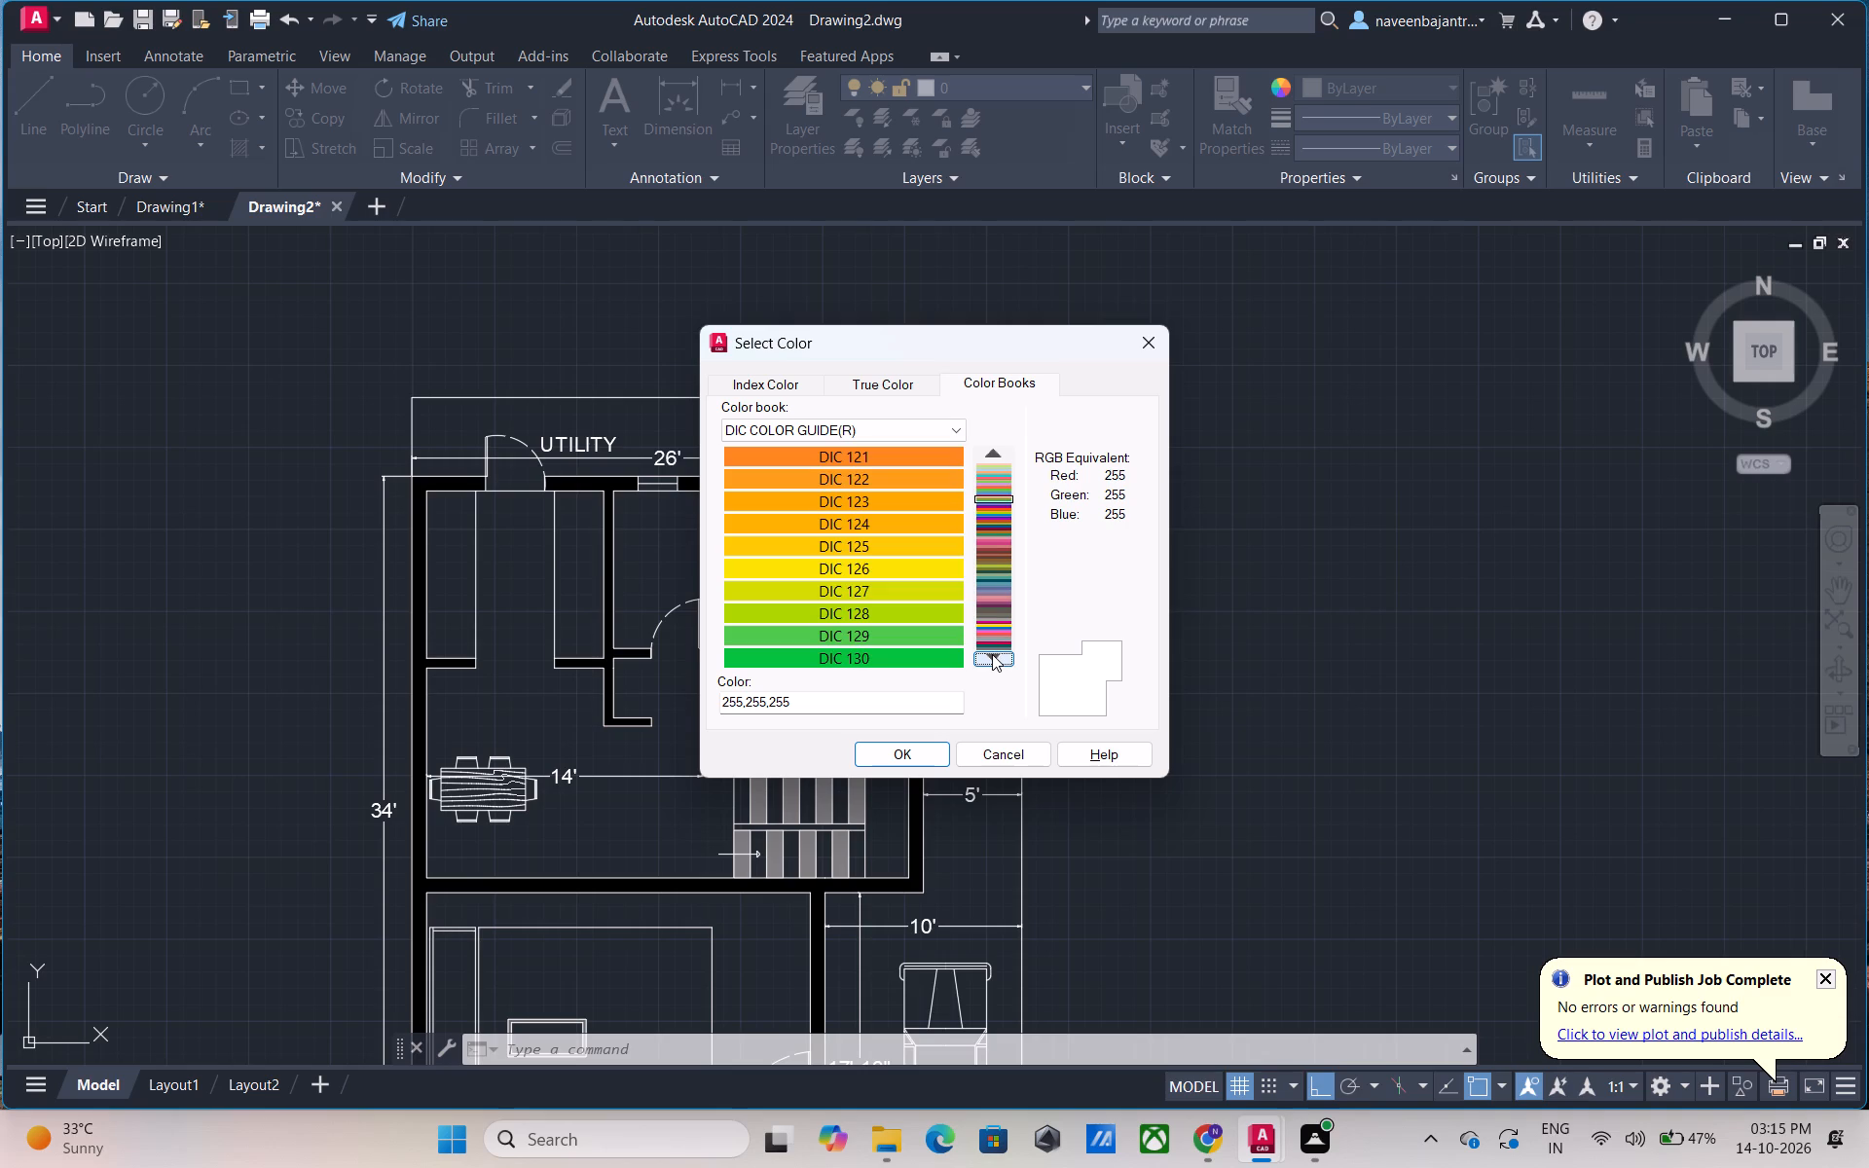
Examine the DIC COLOR GUIDE(R) swatches from DIC 131 to DIC 259.
{"action": "left_click", "coordinate": [992, 654]}
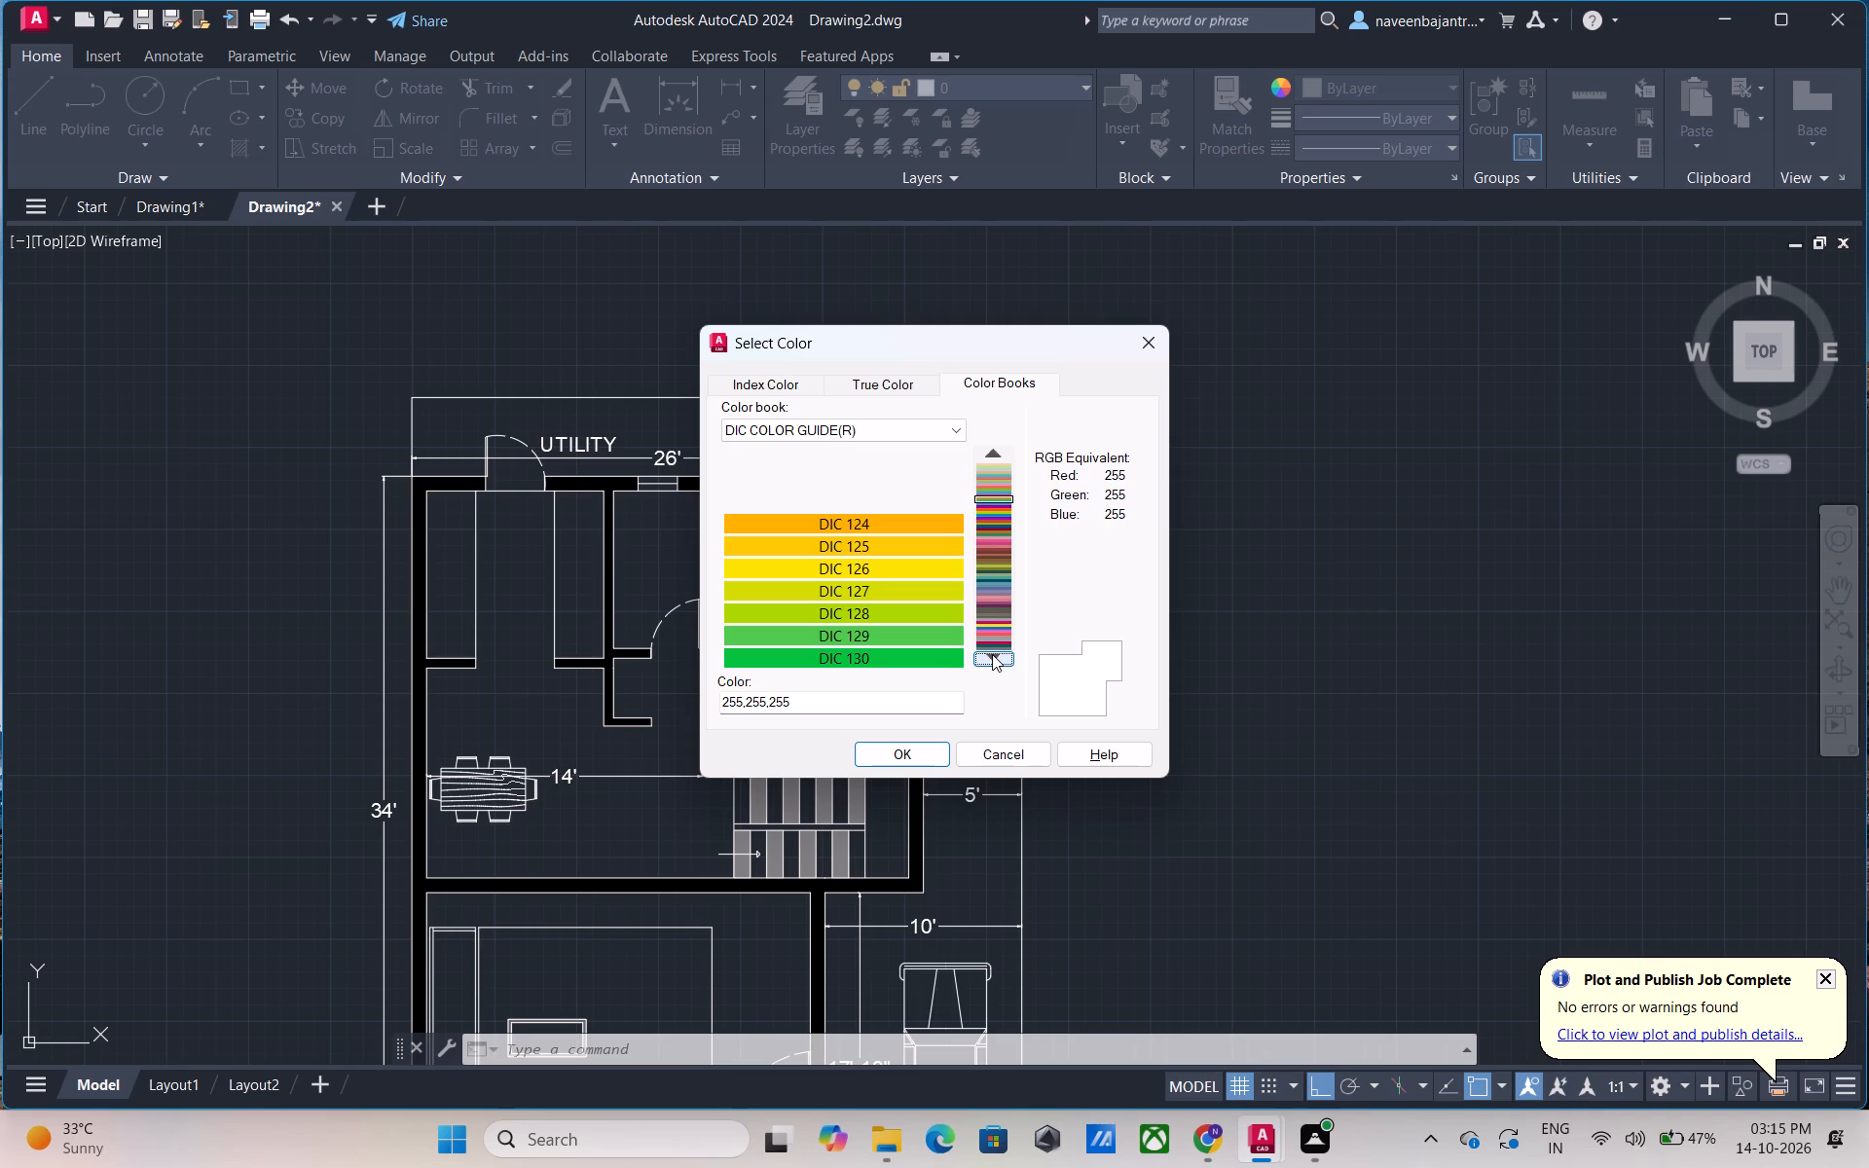
{"action": "left_click", "coordinate": [992, 654]}
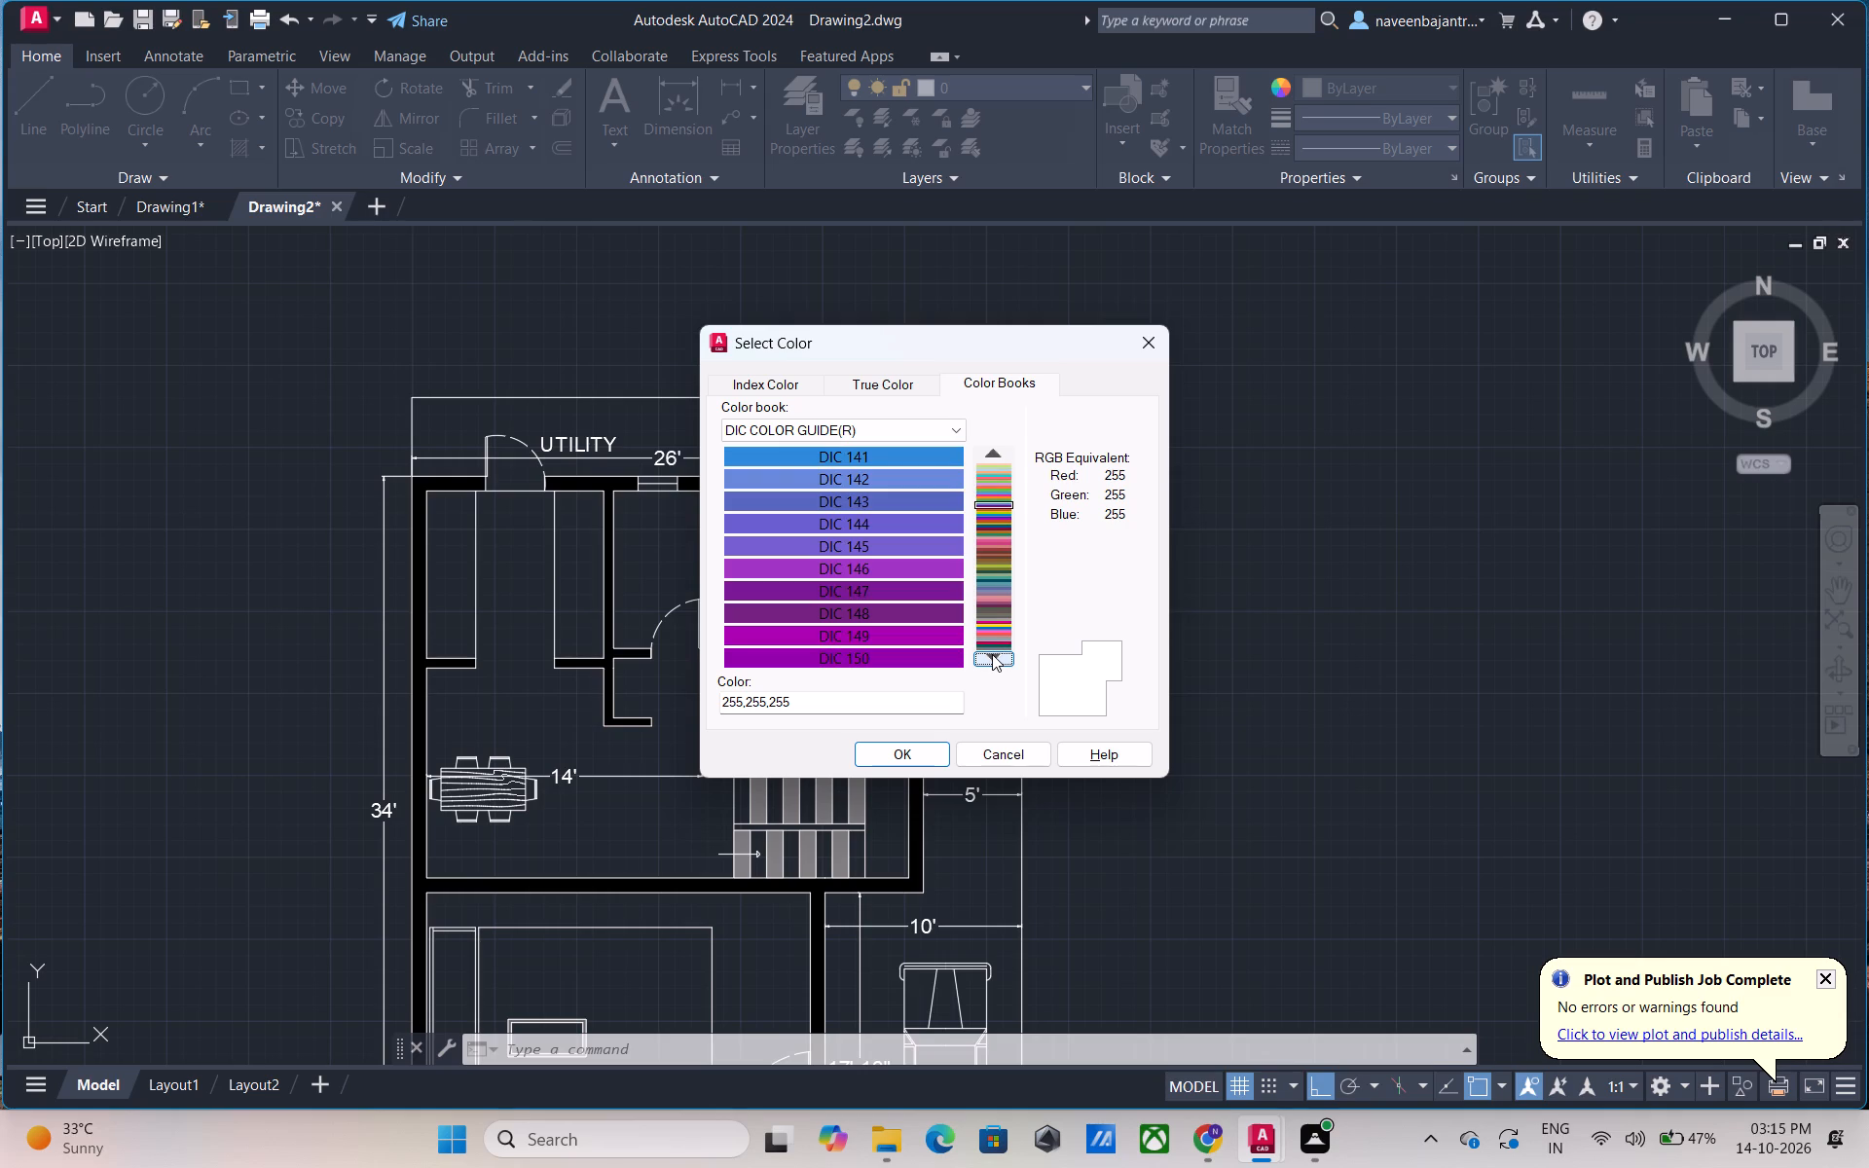
{"action": "left_click", "coordinate": [992, 654]}
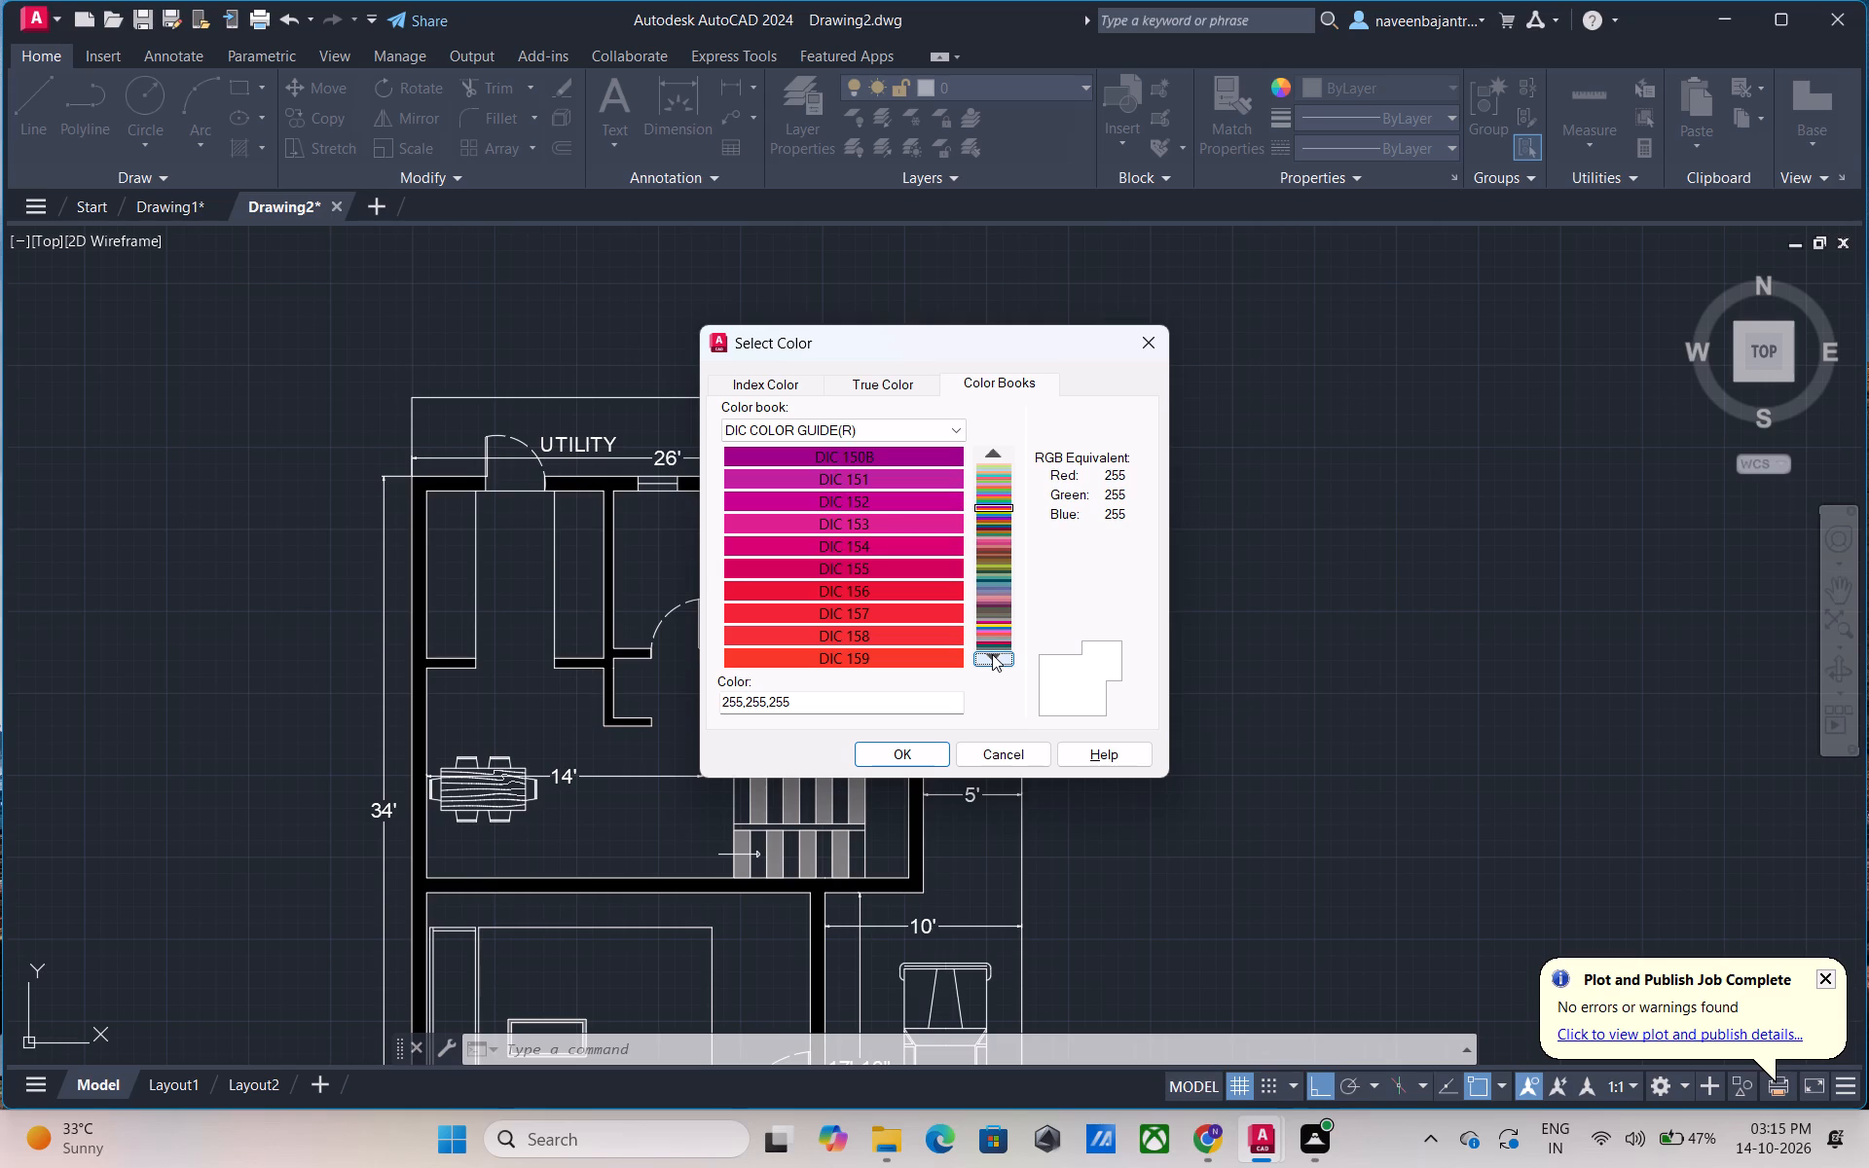
{"action": "left_click", "coordinate": [992, 654]}
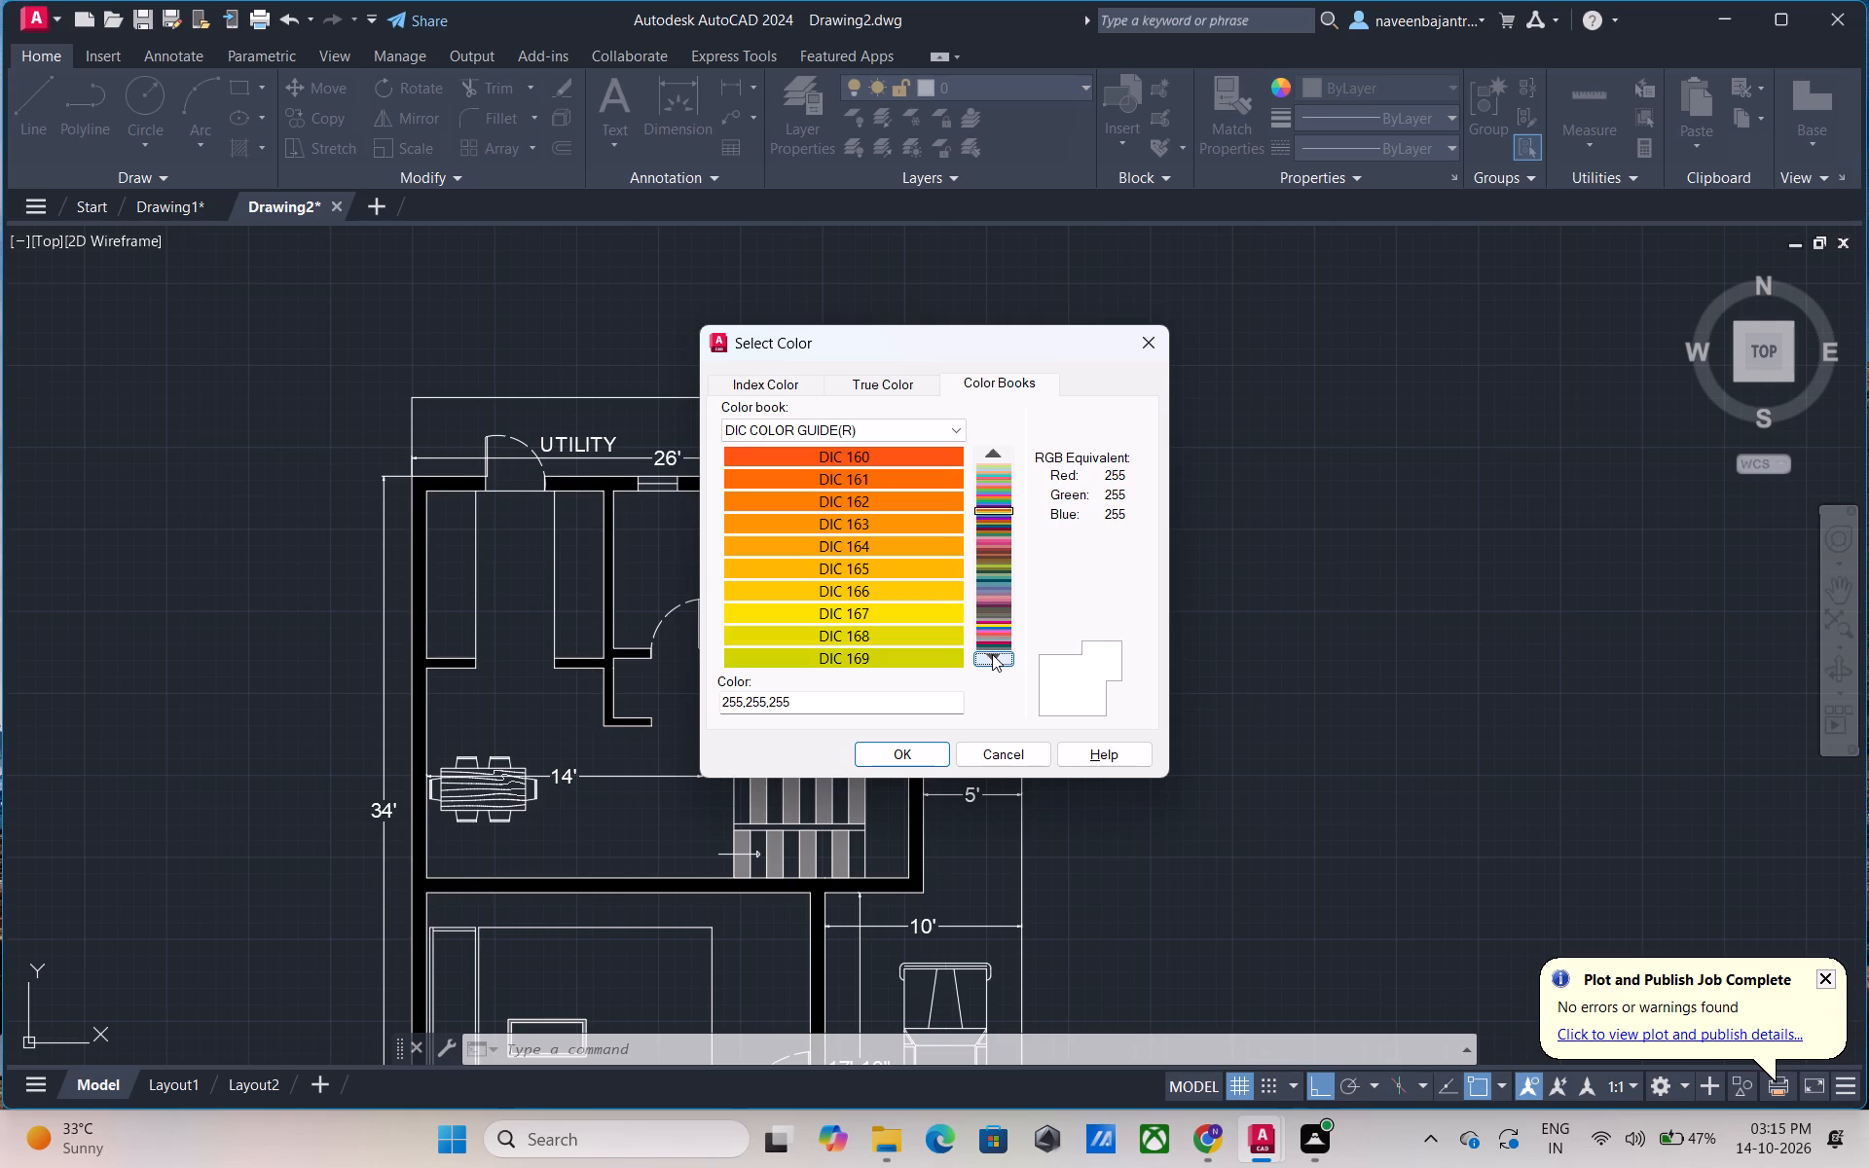
{"action": "left_click", "coordinate": [992, 655]}
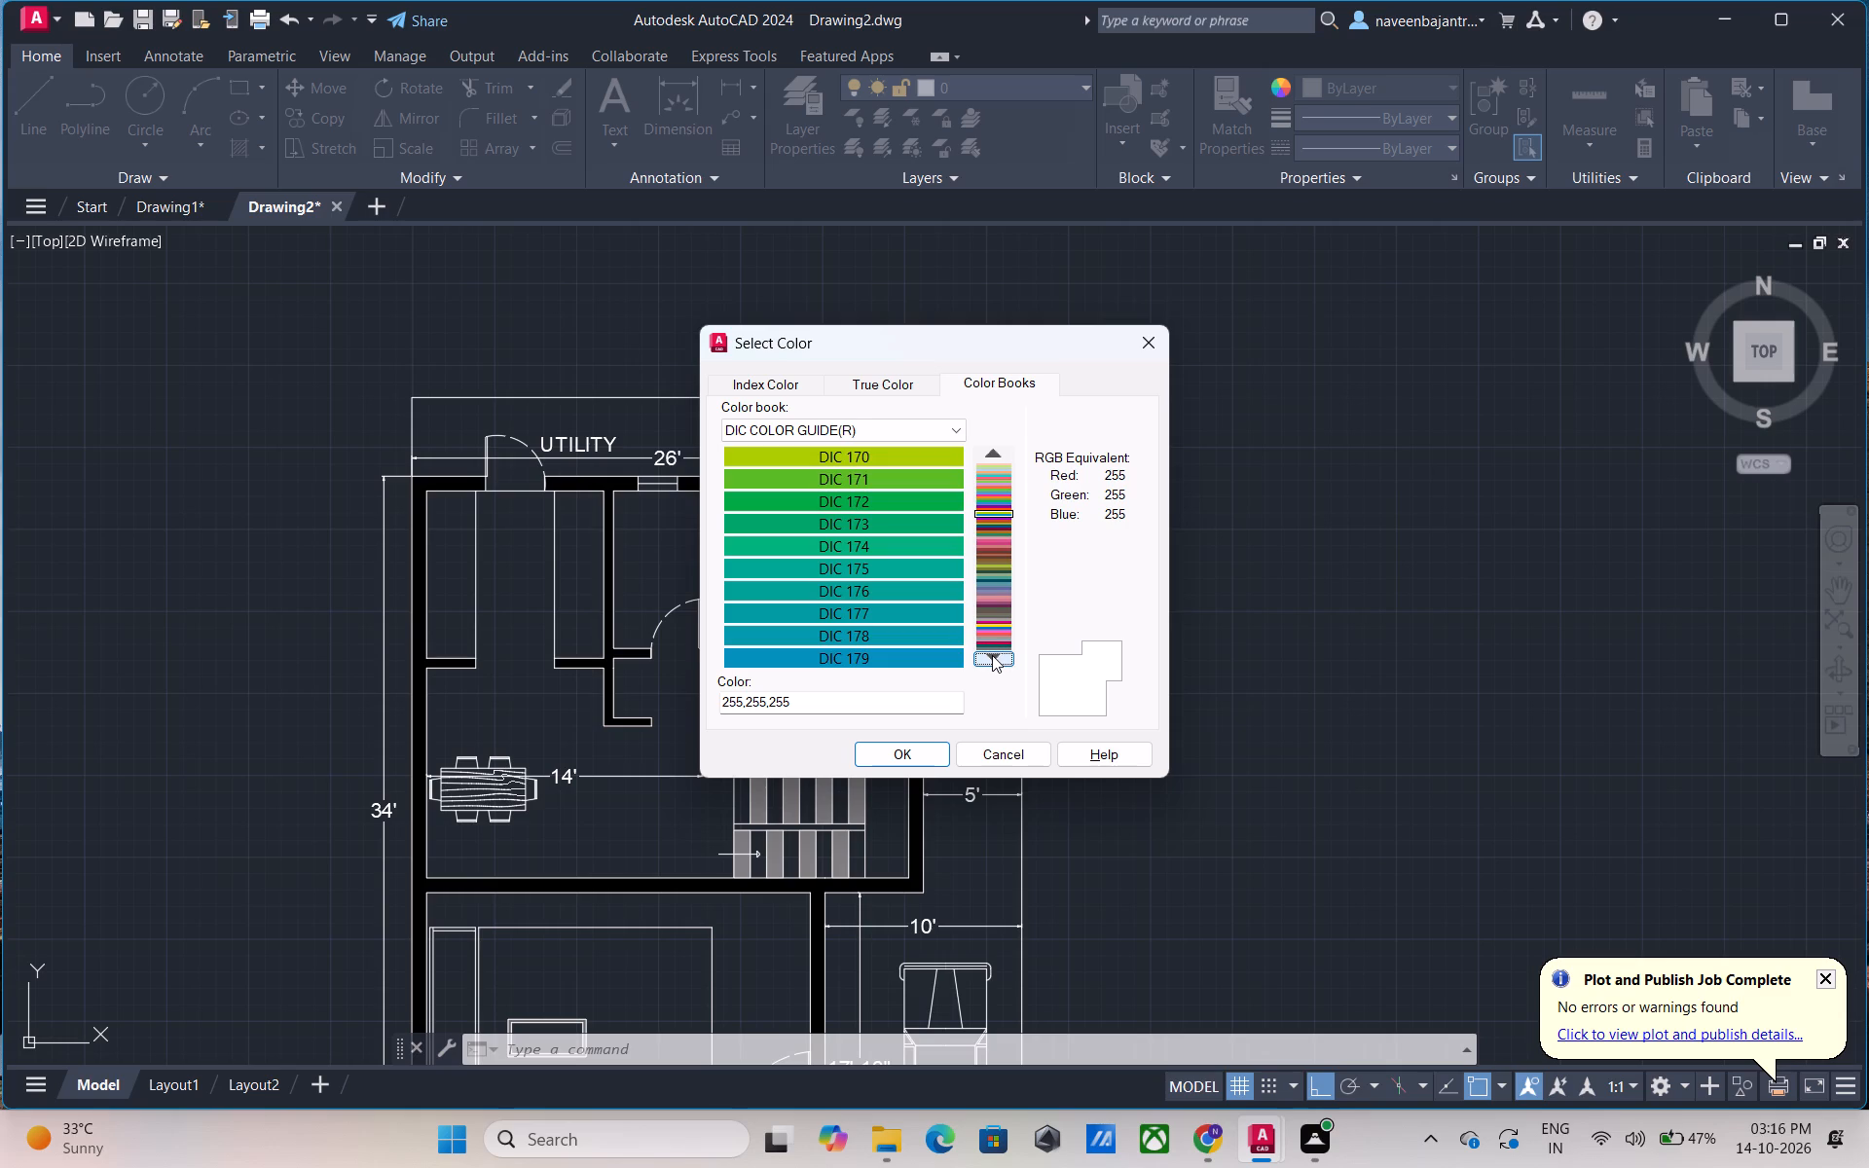
{"action": "left_click", "coordinate": [992, 655]}
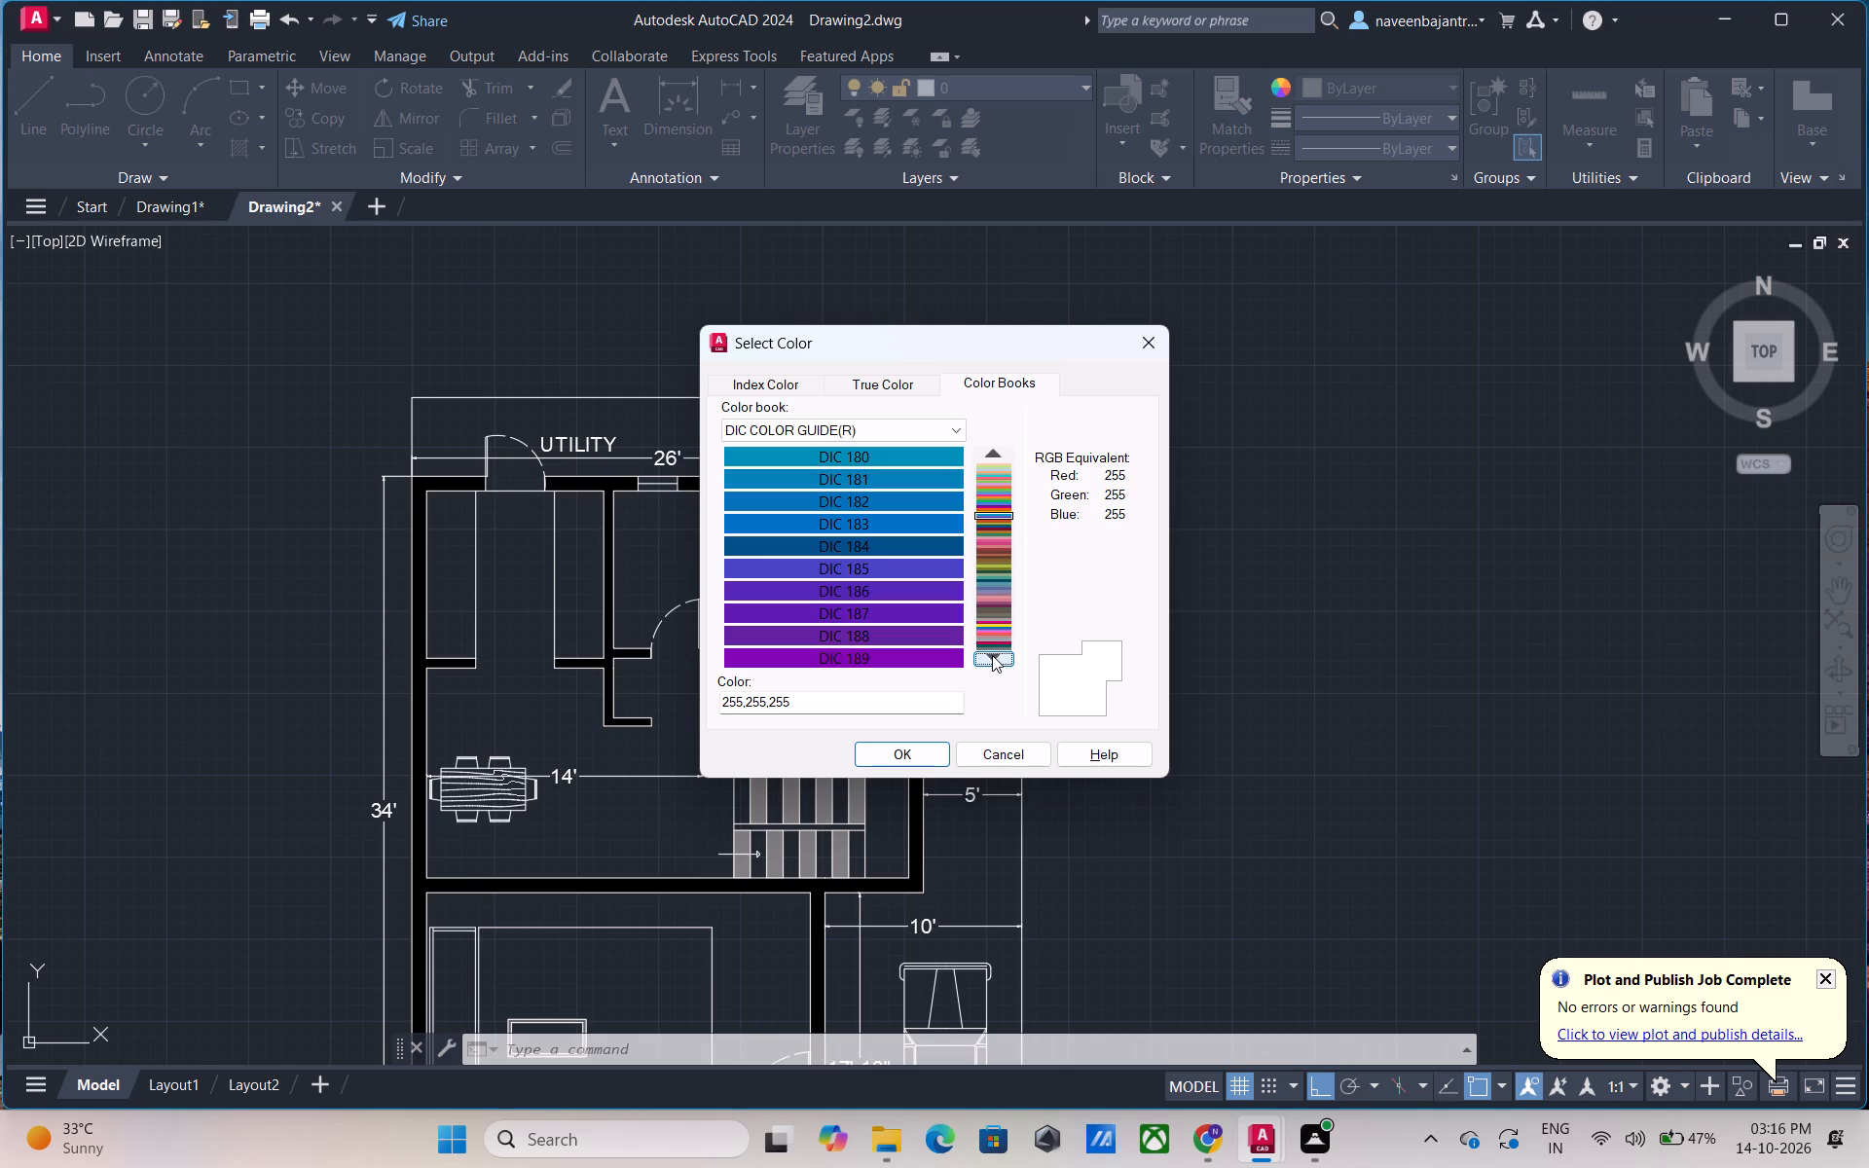
{"action": "left_click", "coordinate": [992, 655]}
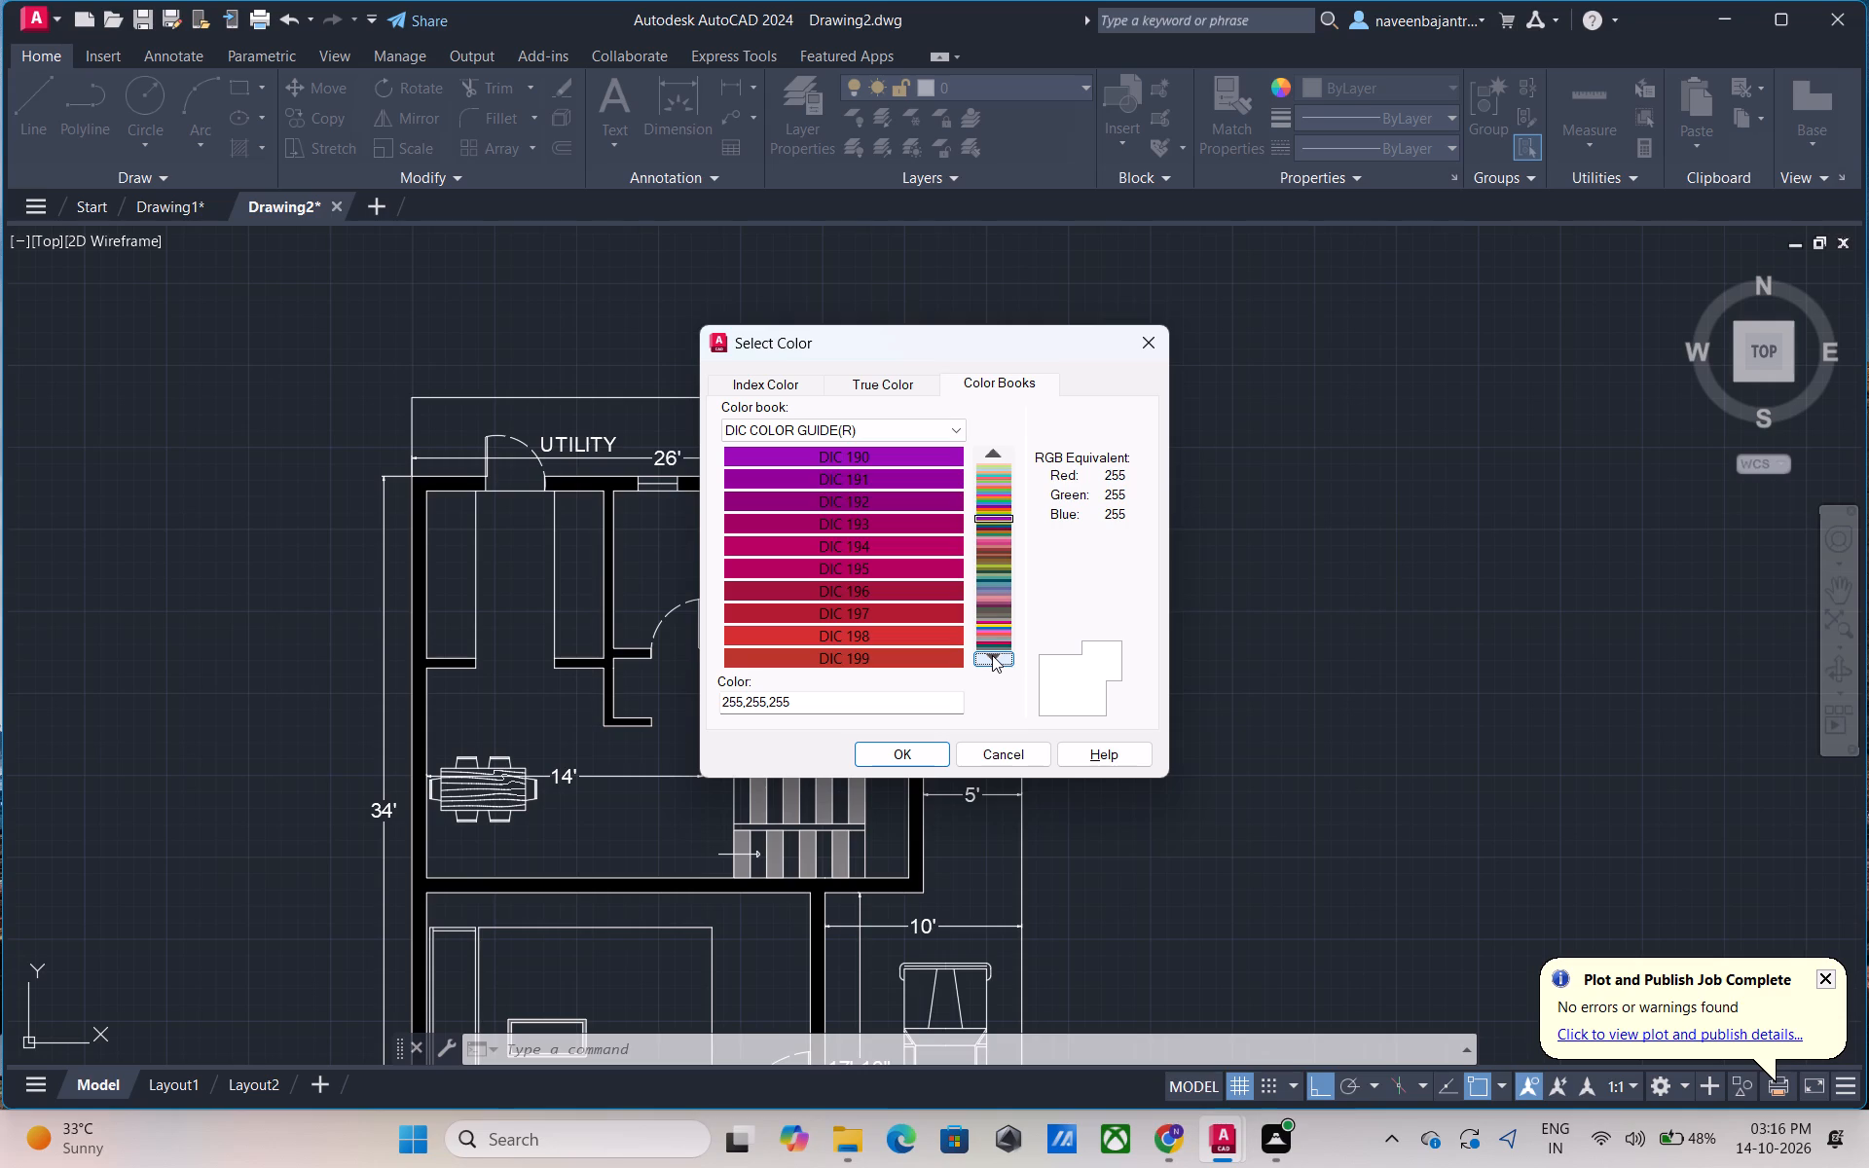
{"action": "left_click", "coordinate": [992, 655]}
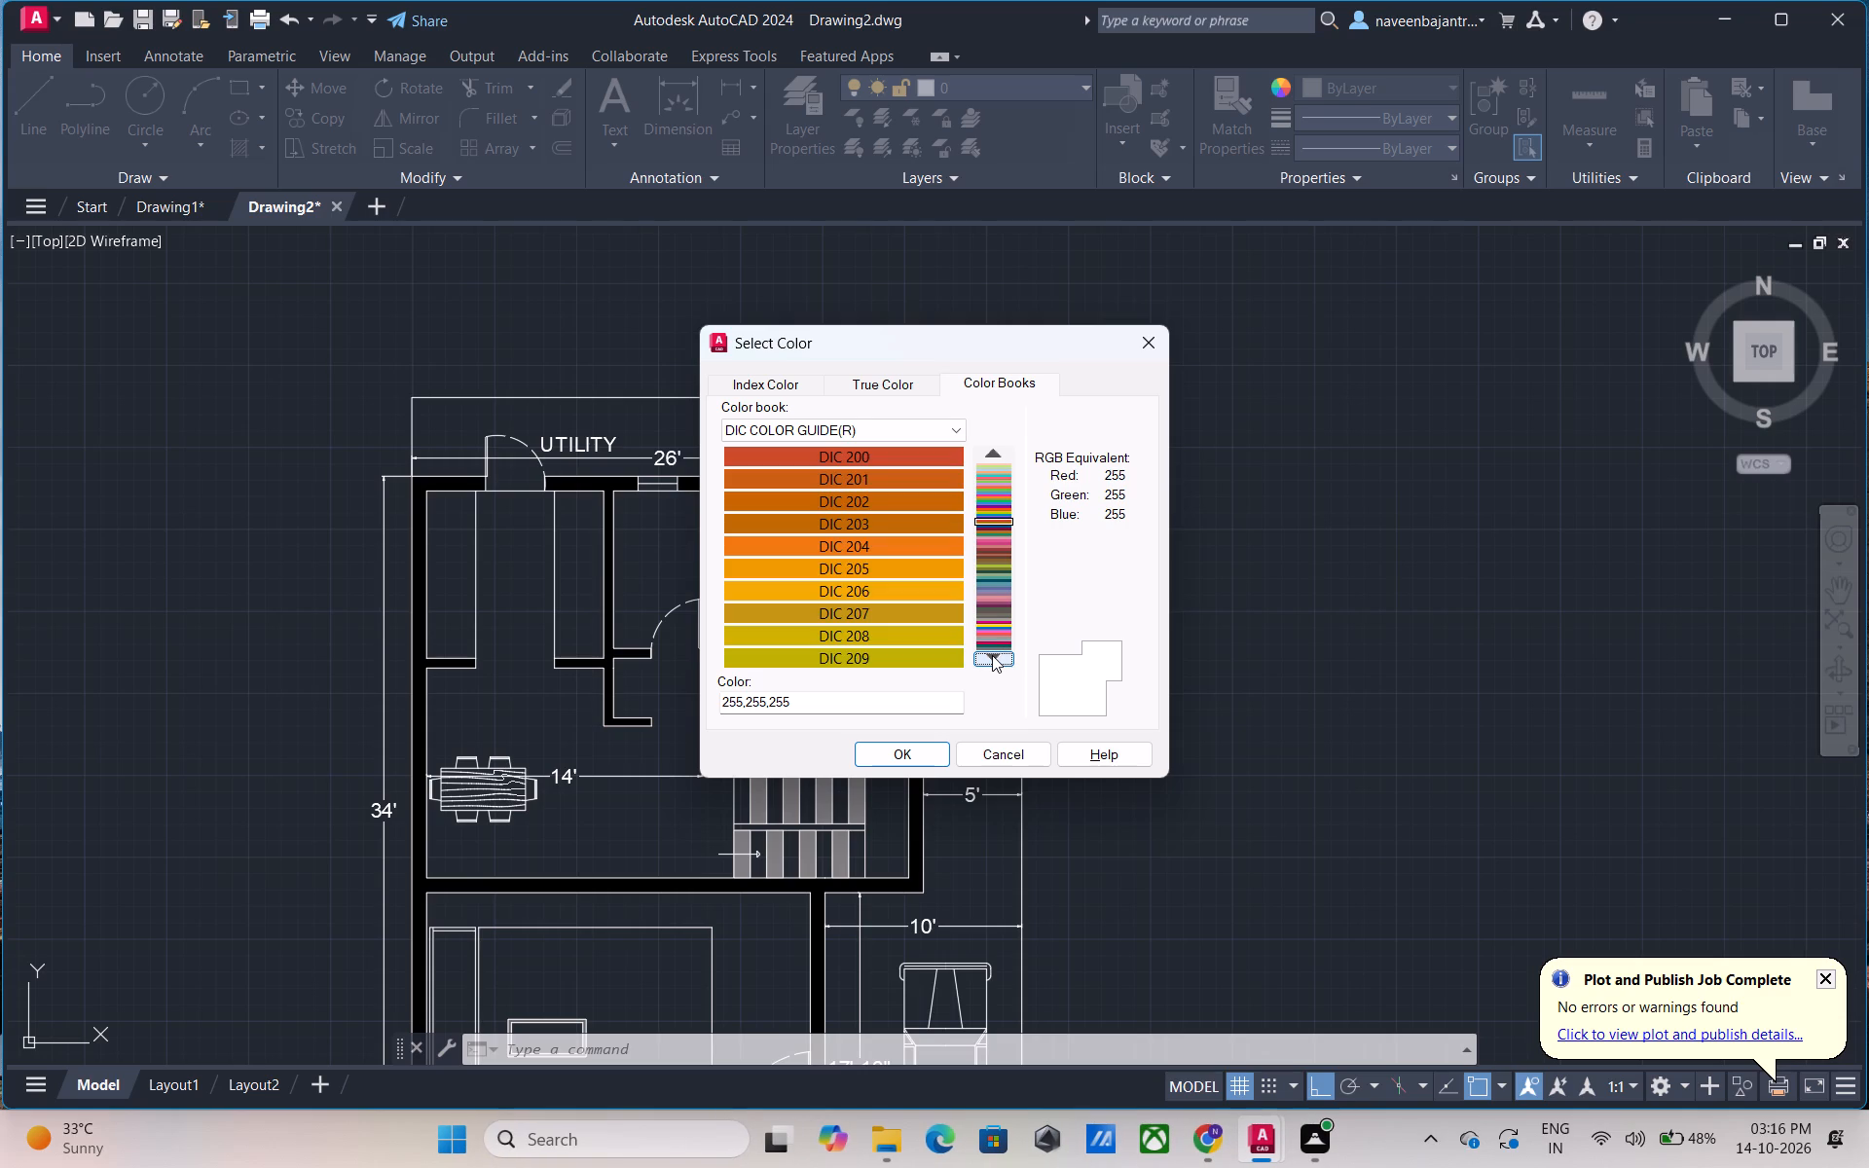
{"action": "left_click", "coordinate": [992, 655]}
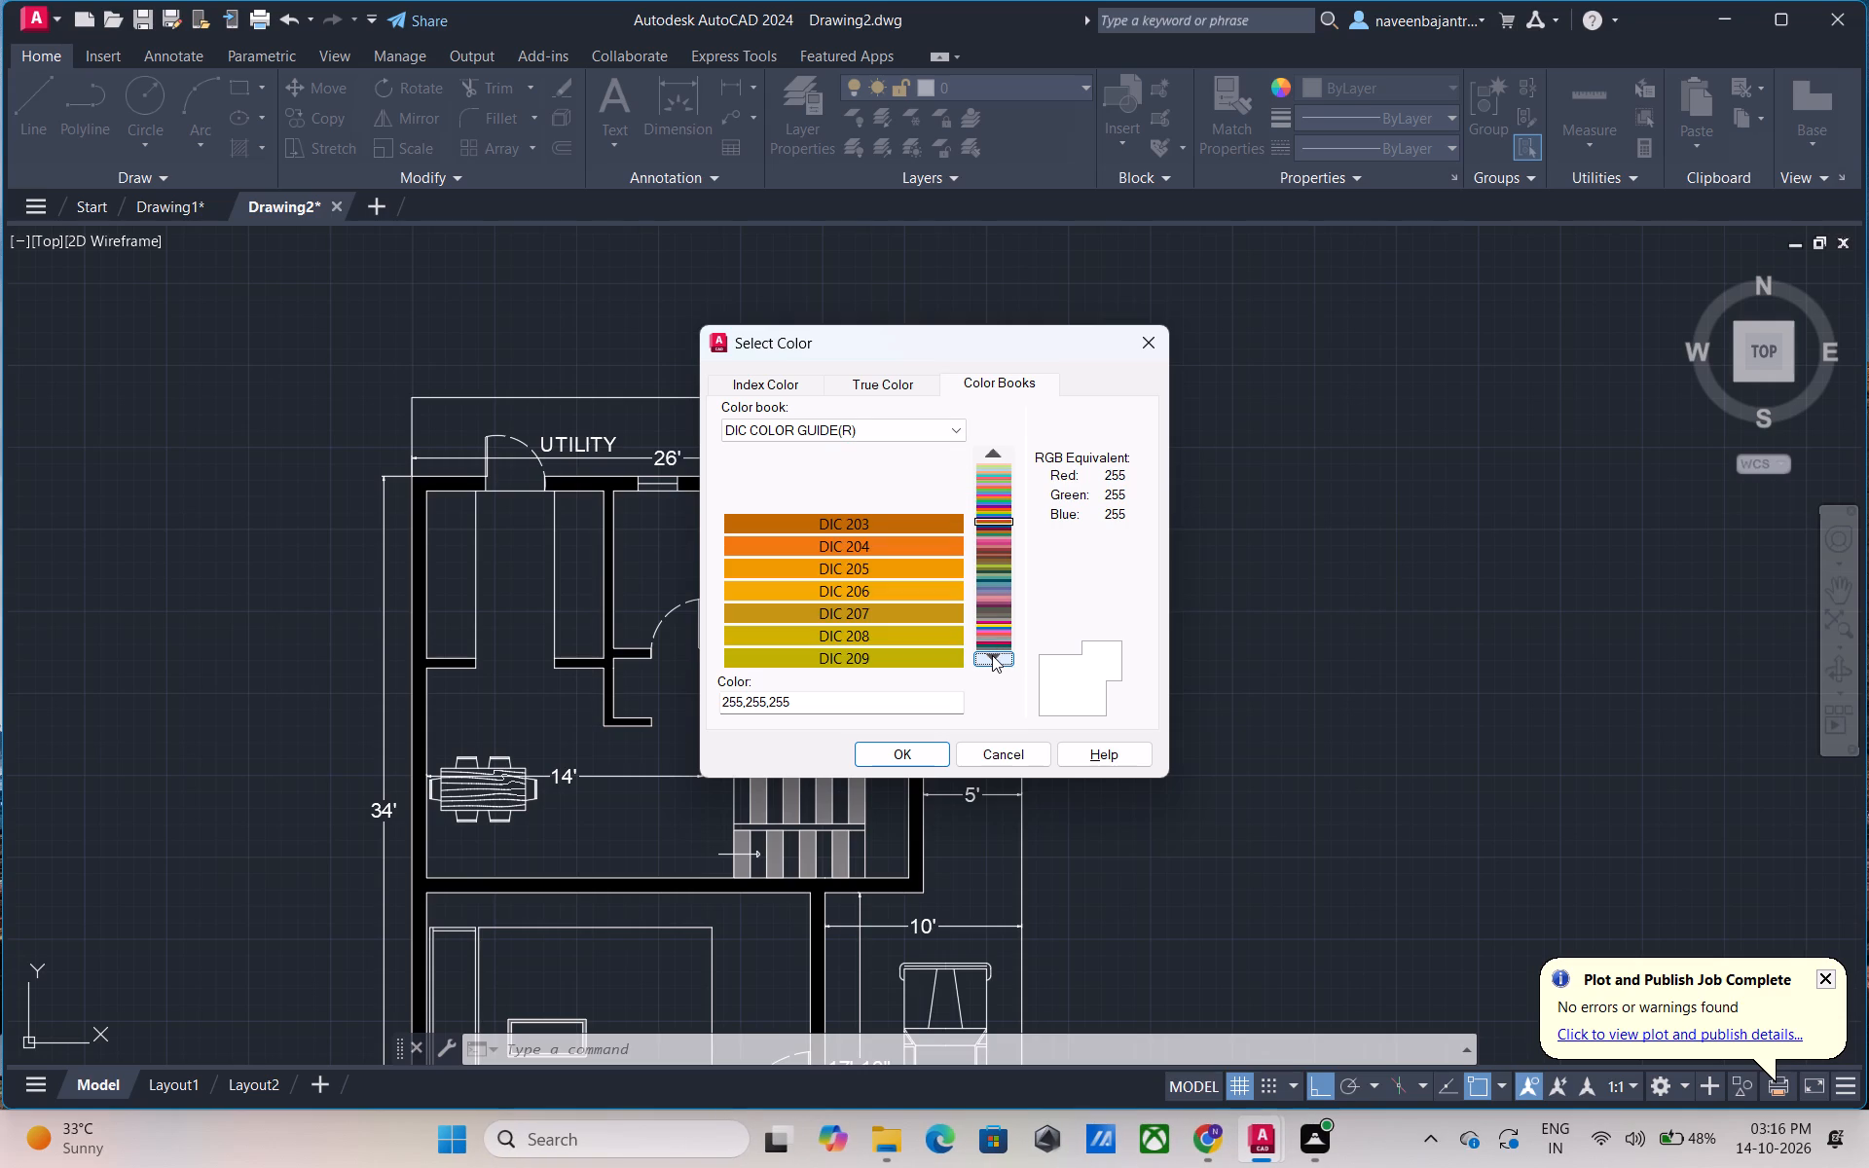
{"action": "left_click", "coordinate": [992, 655]}
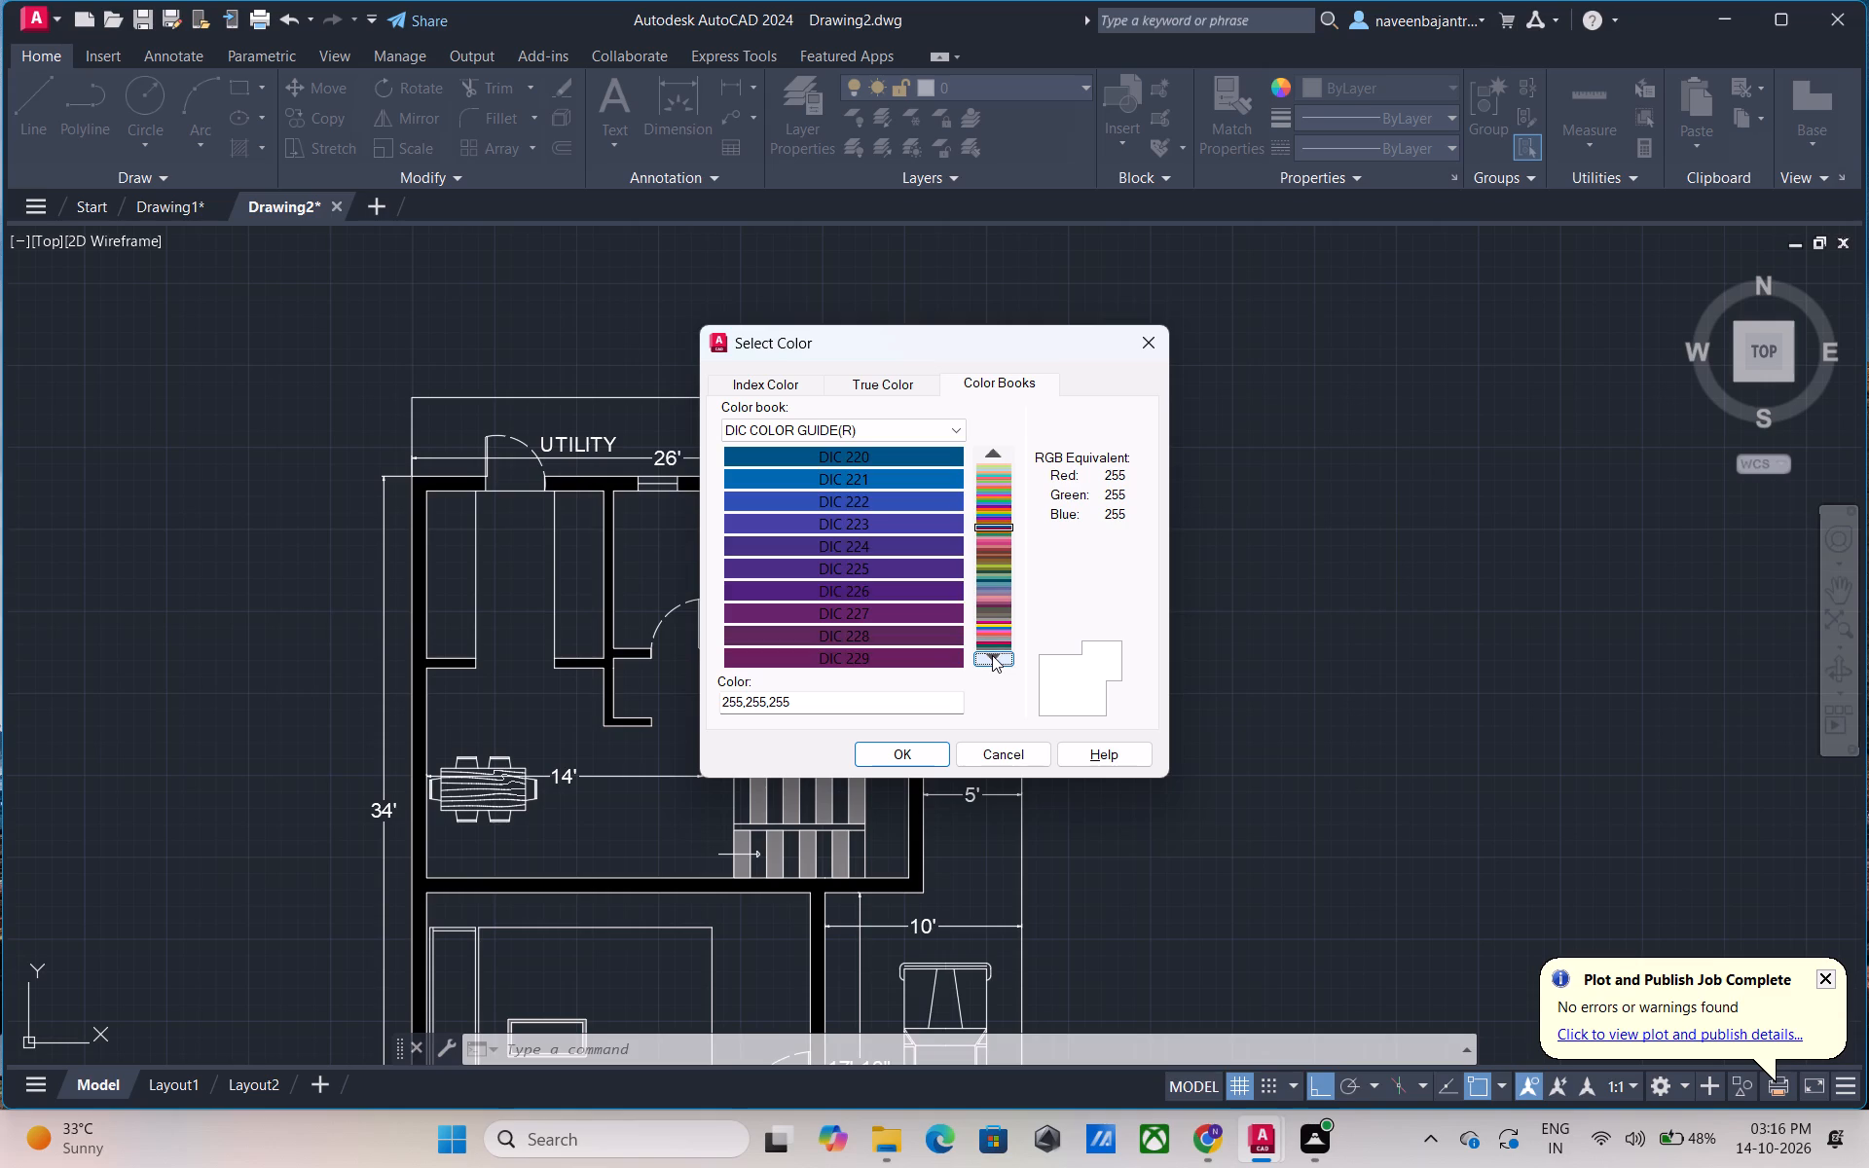
{"action": "left_click", "coordinate": [992, 655]}
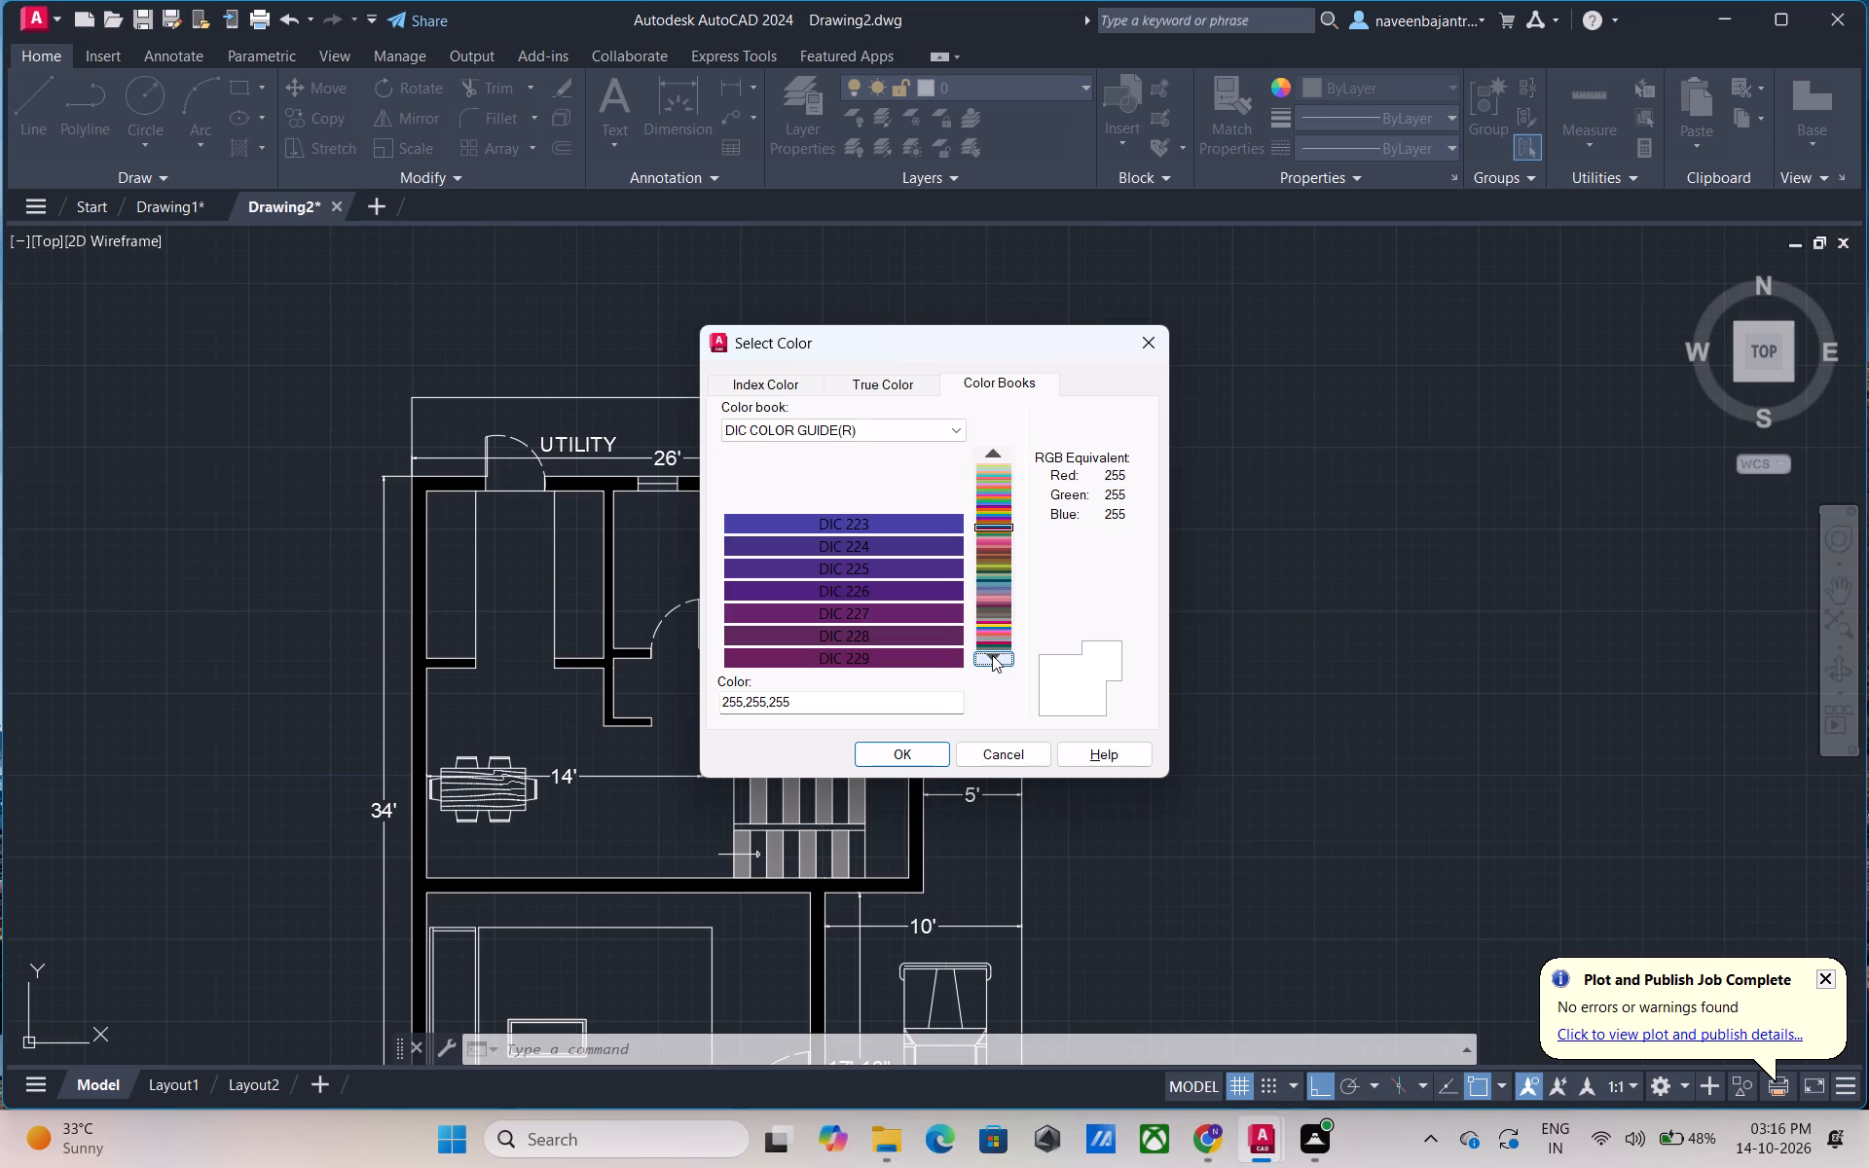
{"action": "left_click", "coordinate": [992, 655]}
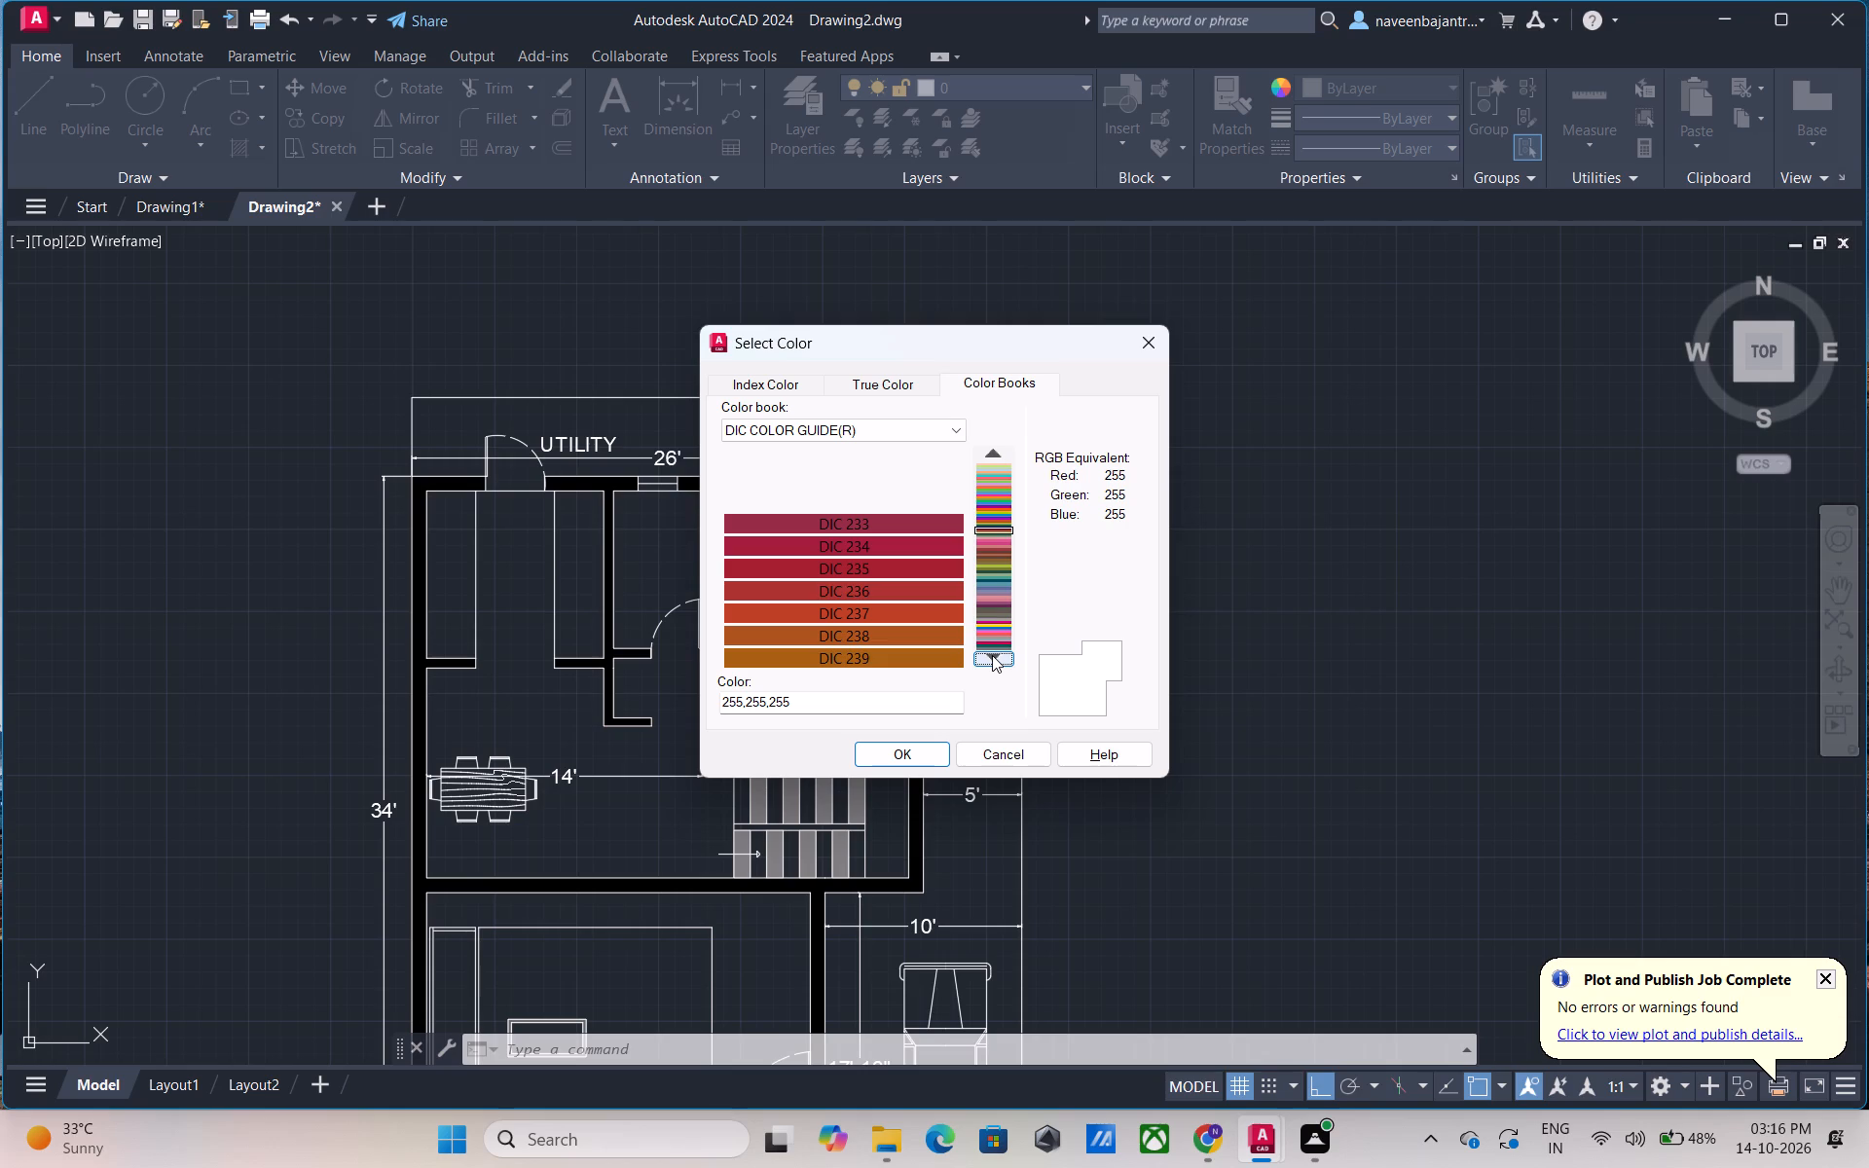
{"action": "left_click", "coordinate": [992, 655]}
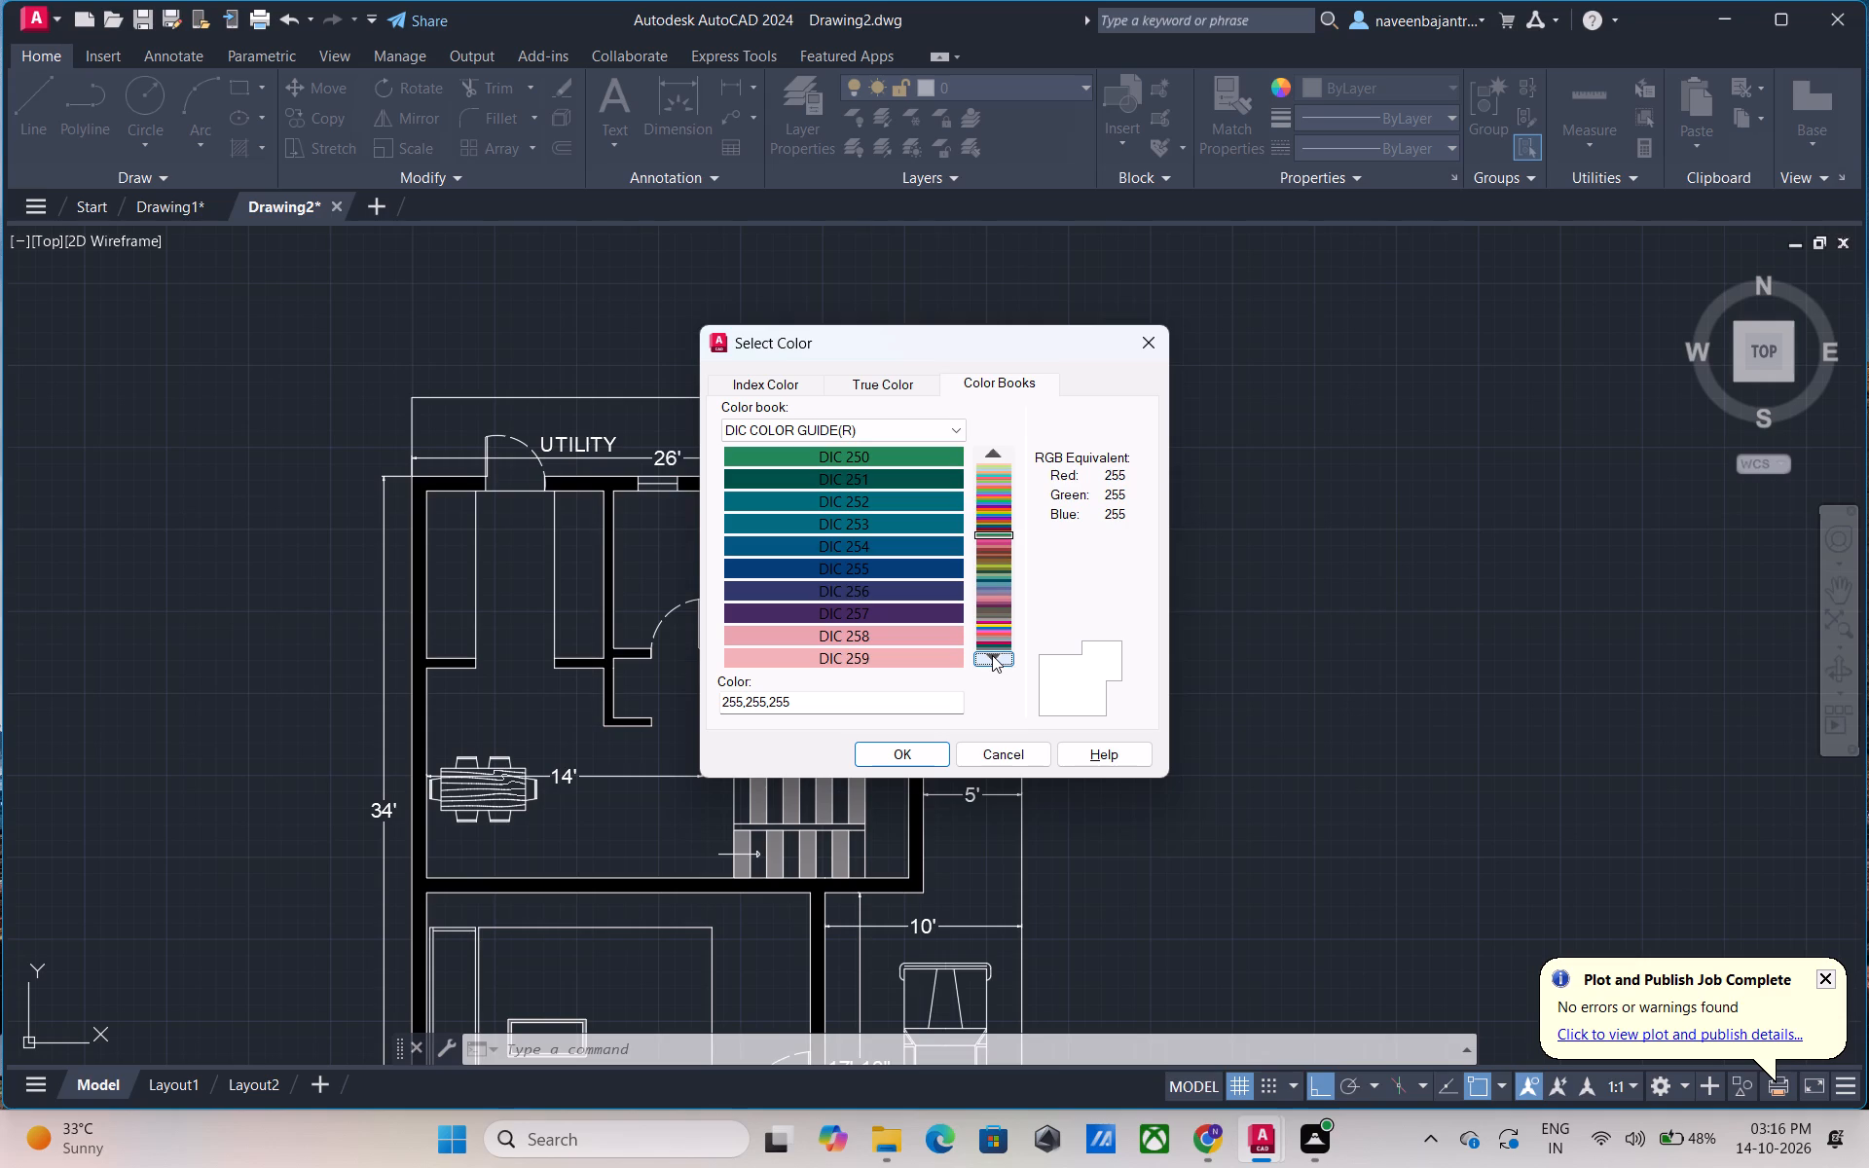
Examine the DIC COLOR GUIDE(R) swatches from DIC 260 to DIC 379 for a current object color.
{"action": "left_click", "coordinate": [992, 655]}
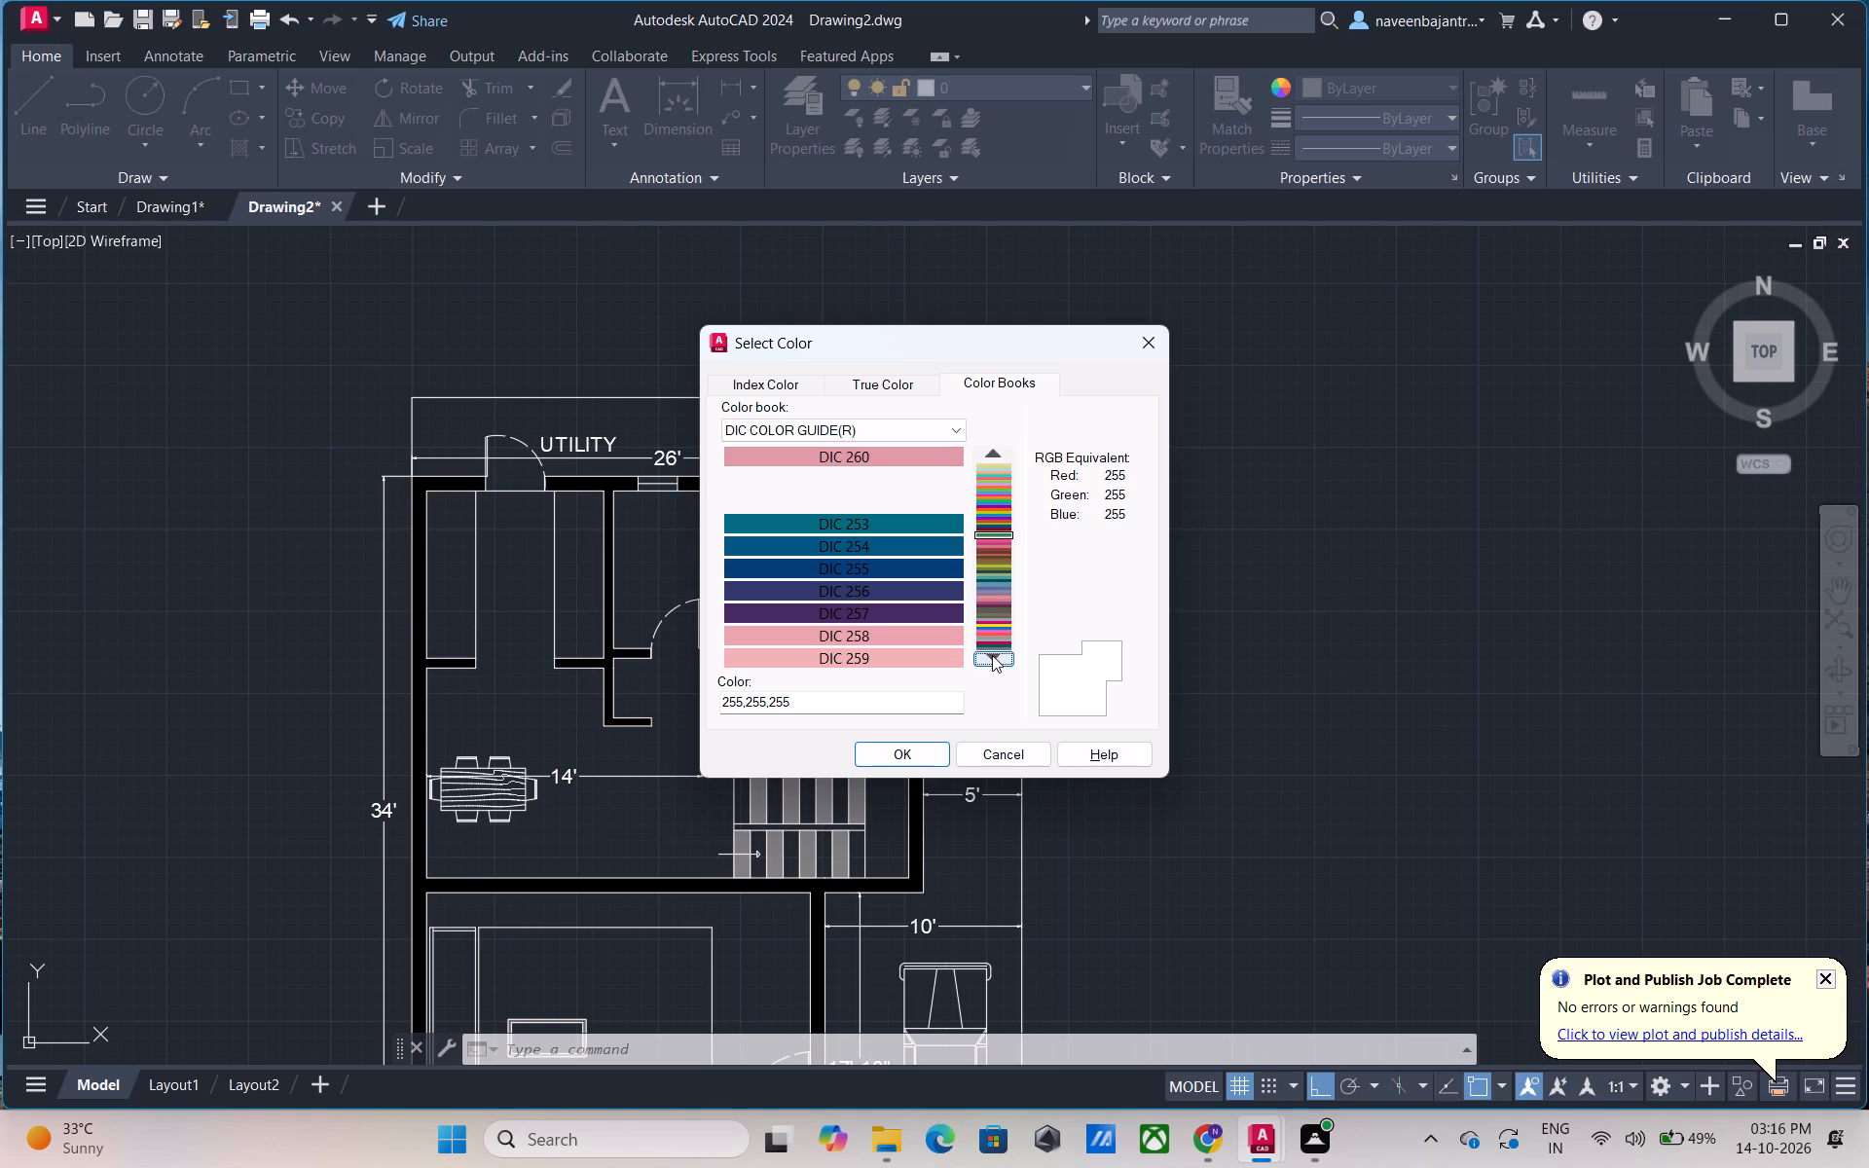
{"action": "left_click", "coordinate": [992, 655]}
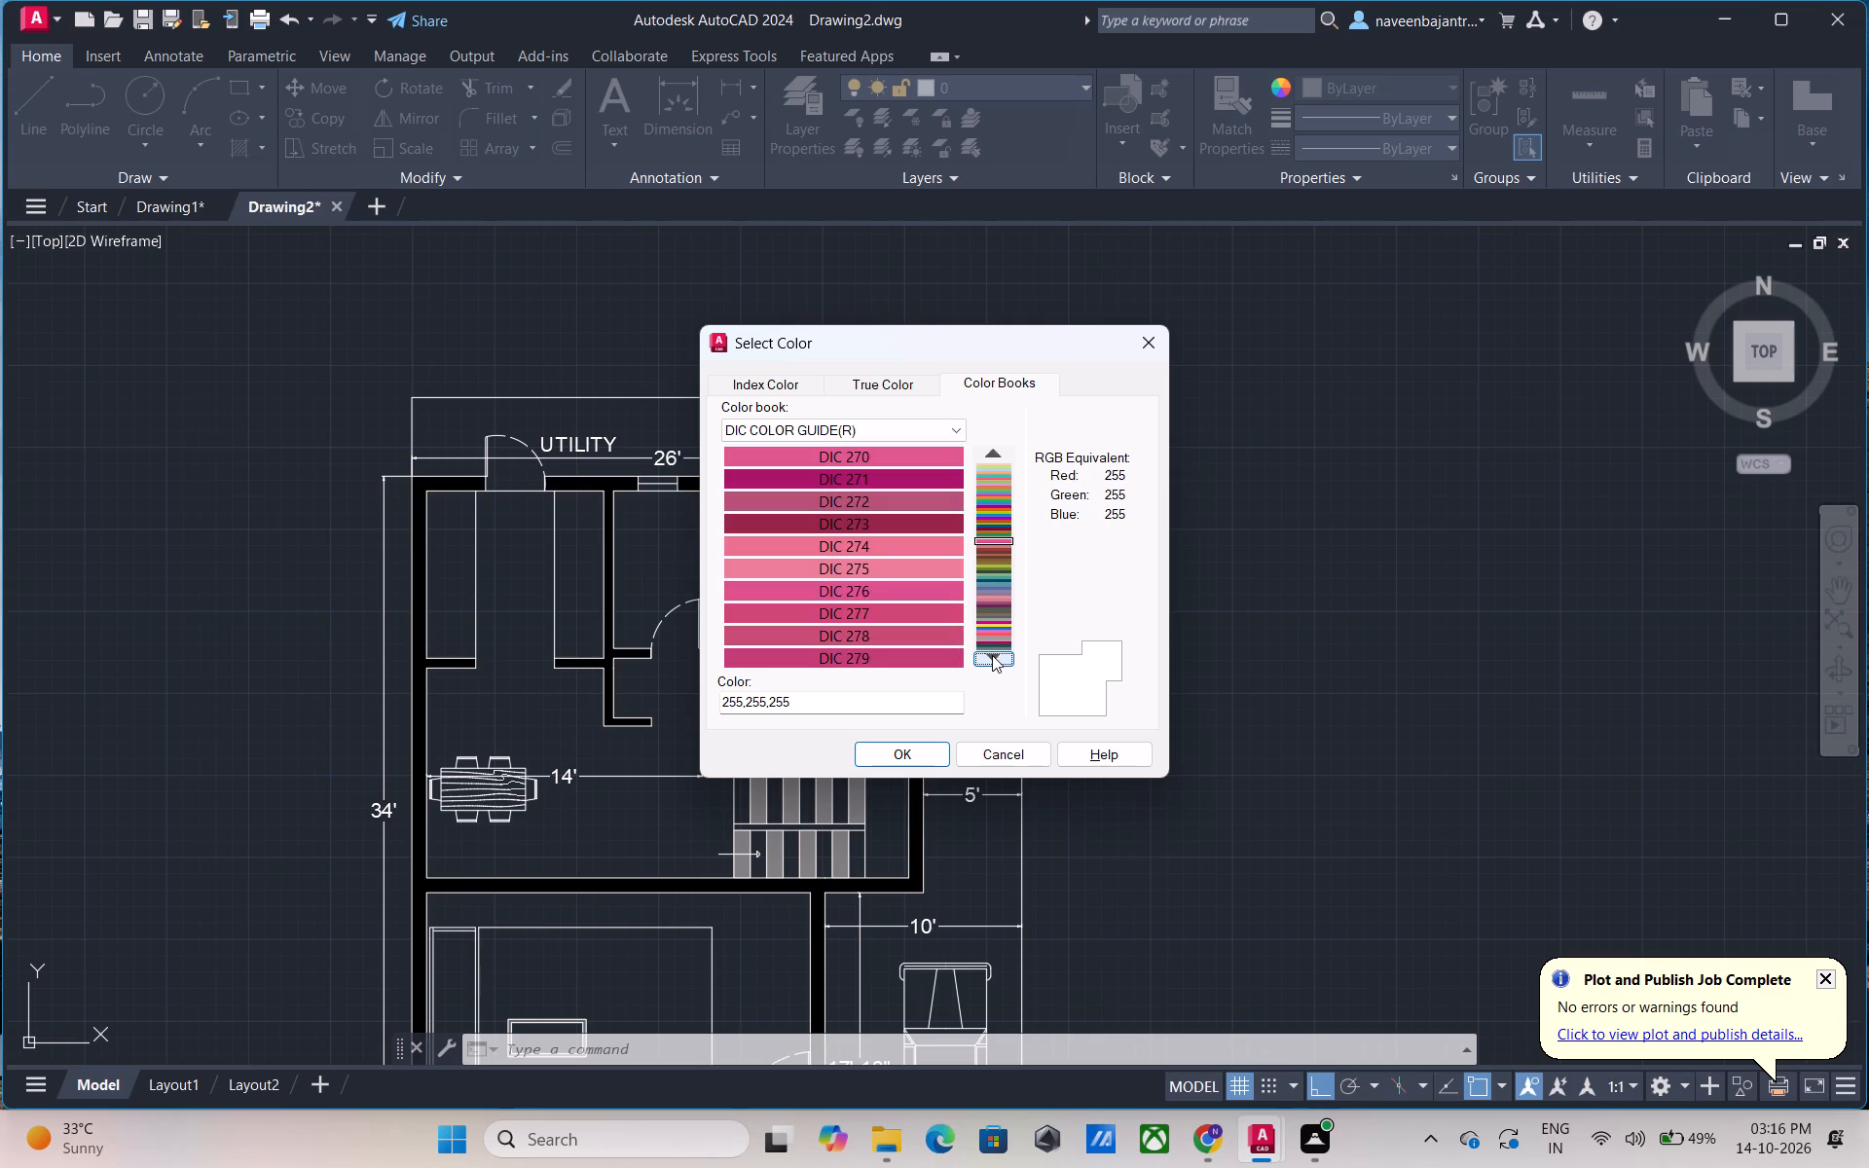
{"action": "left_click", "coordinate": [992, 655]}
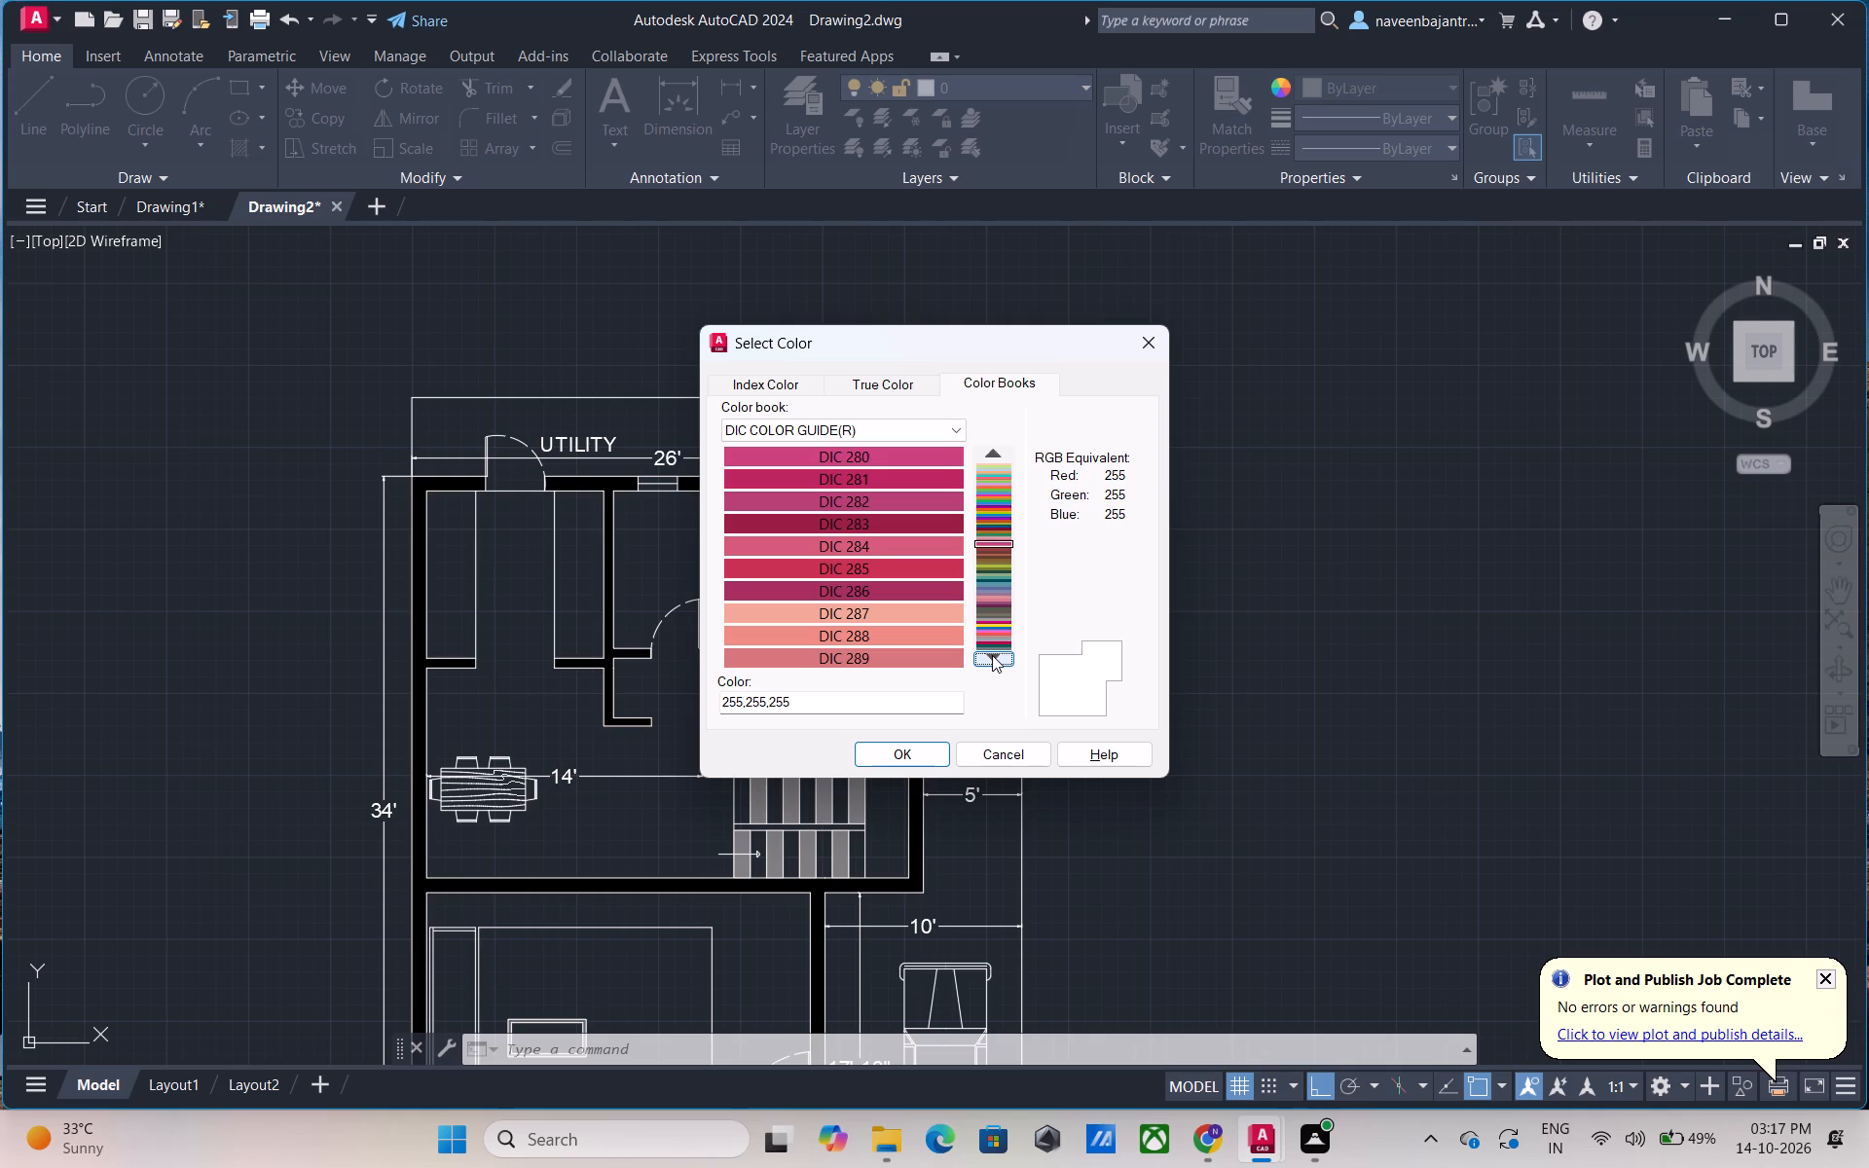
{"action": "left_click", "coordinate": [992, 655]}
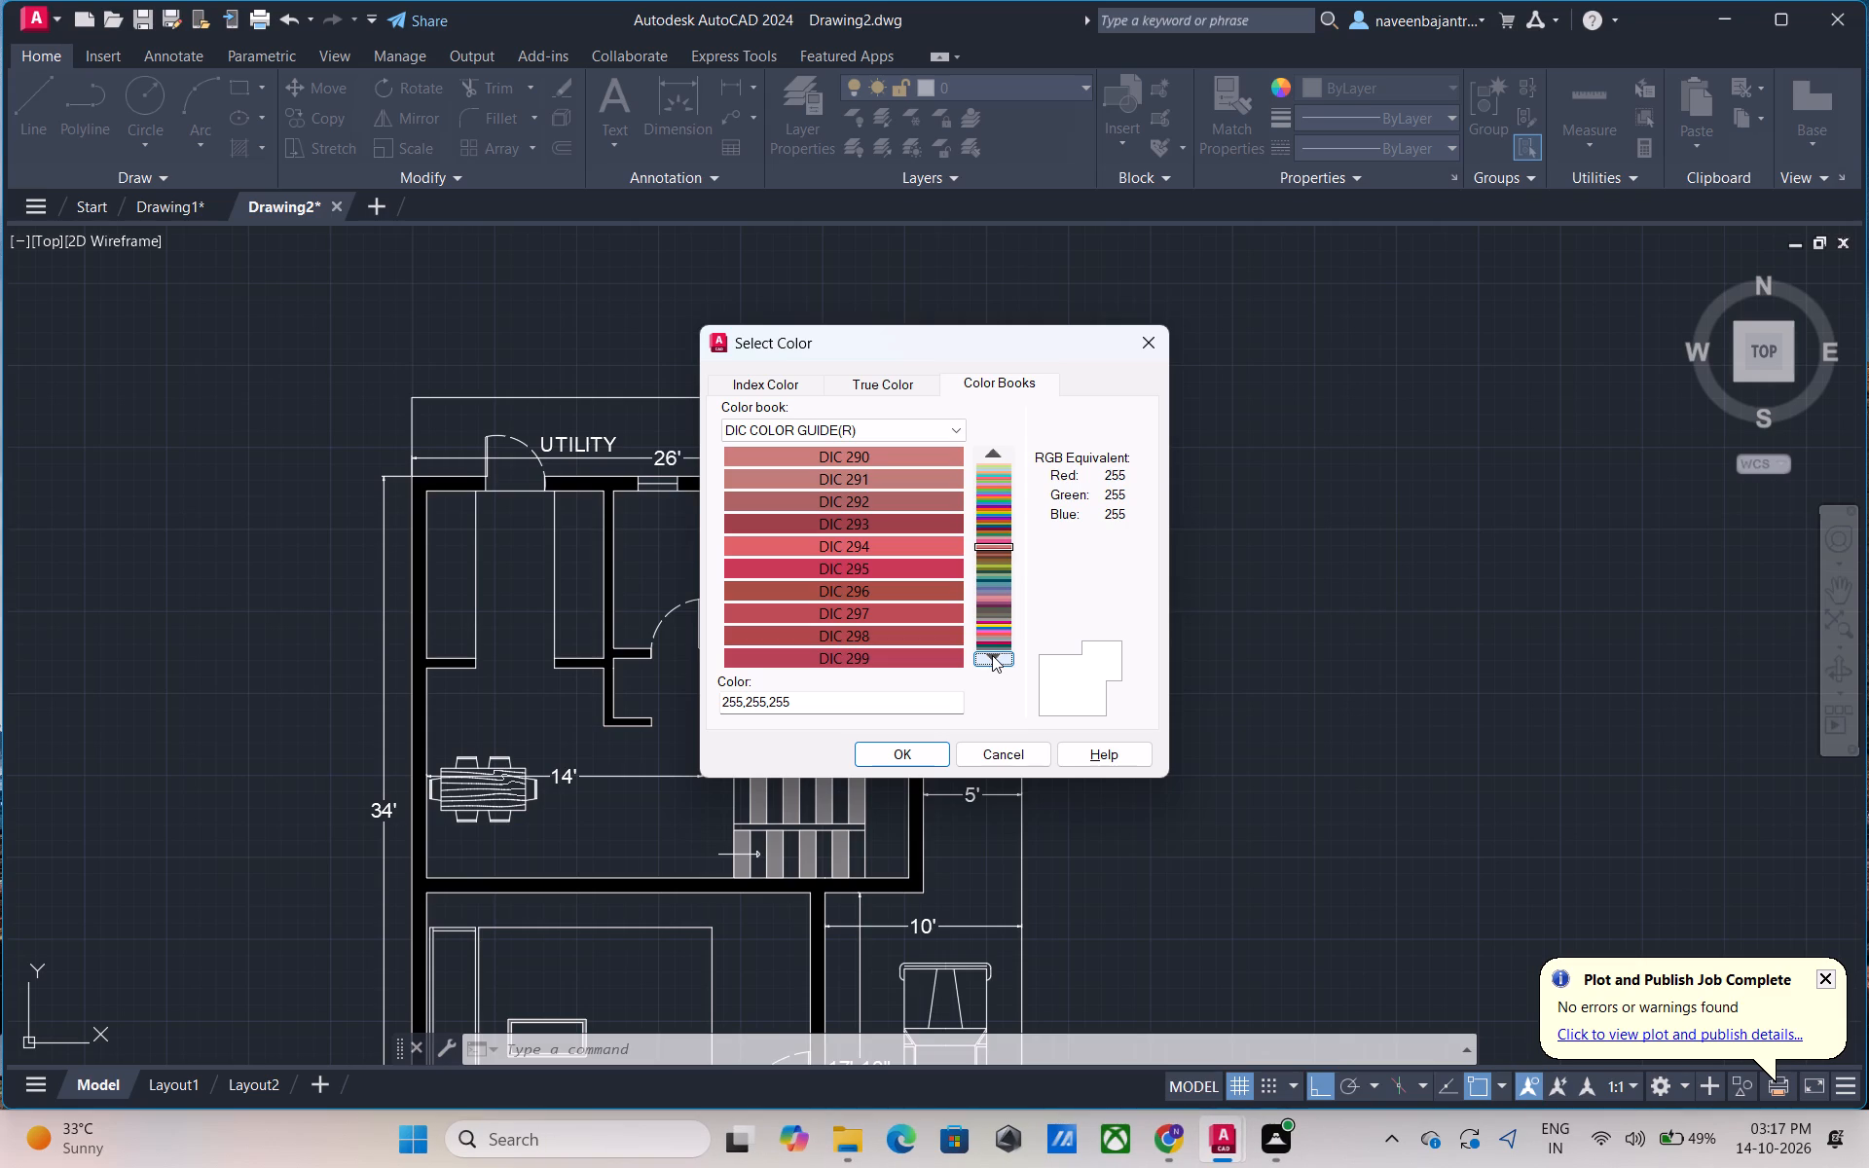
{"action": "left_click", "coordinate": [992, 655]}
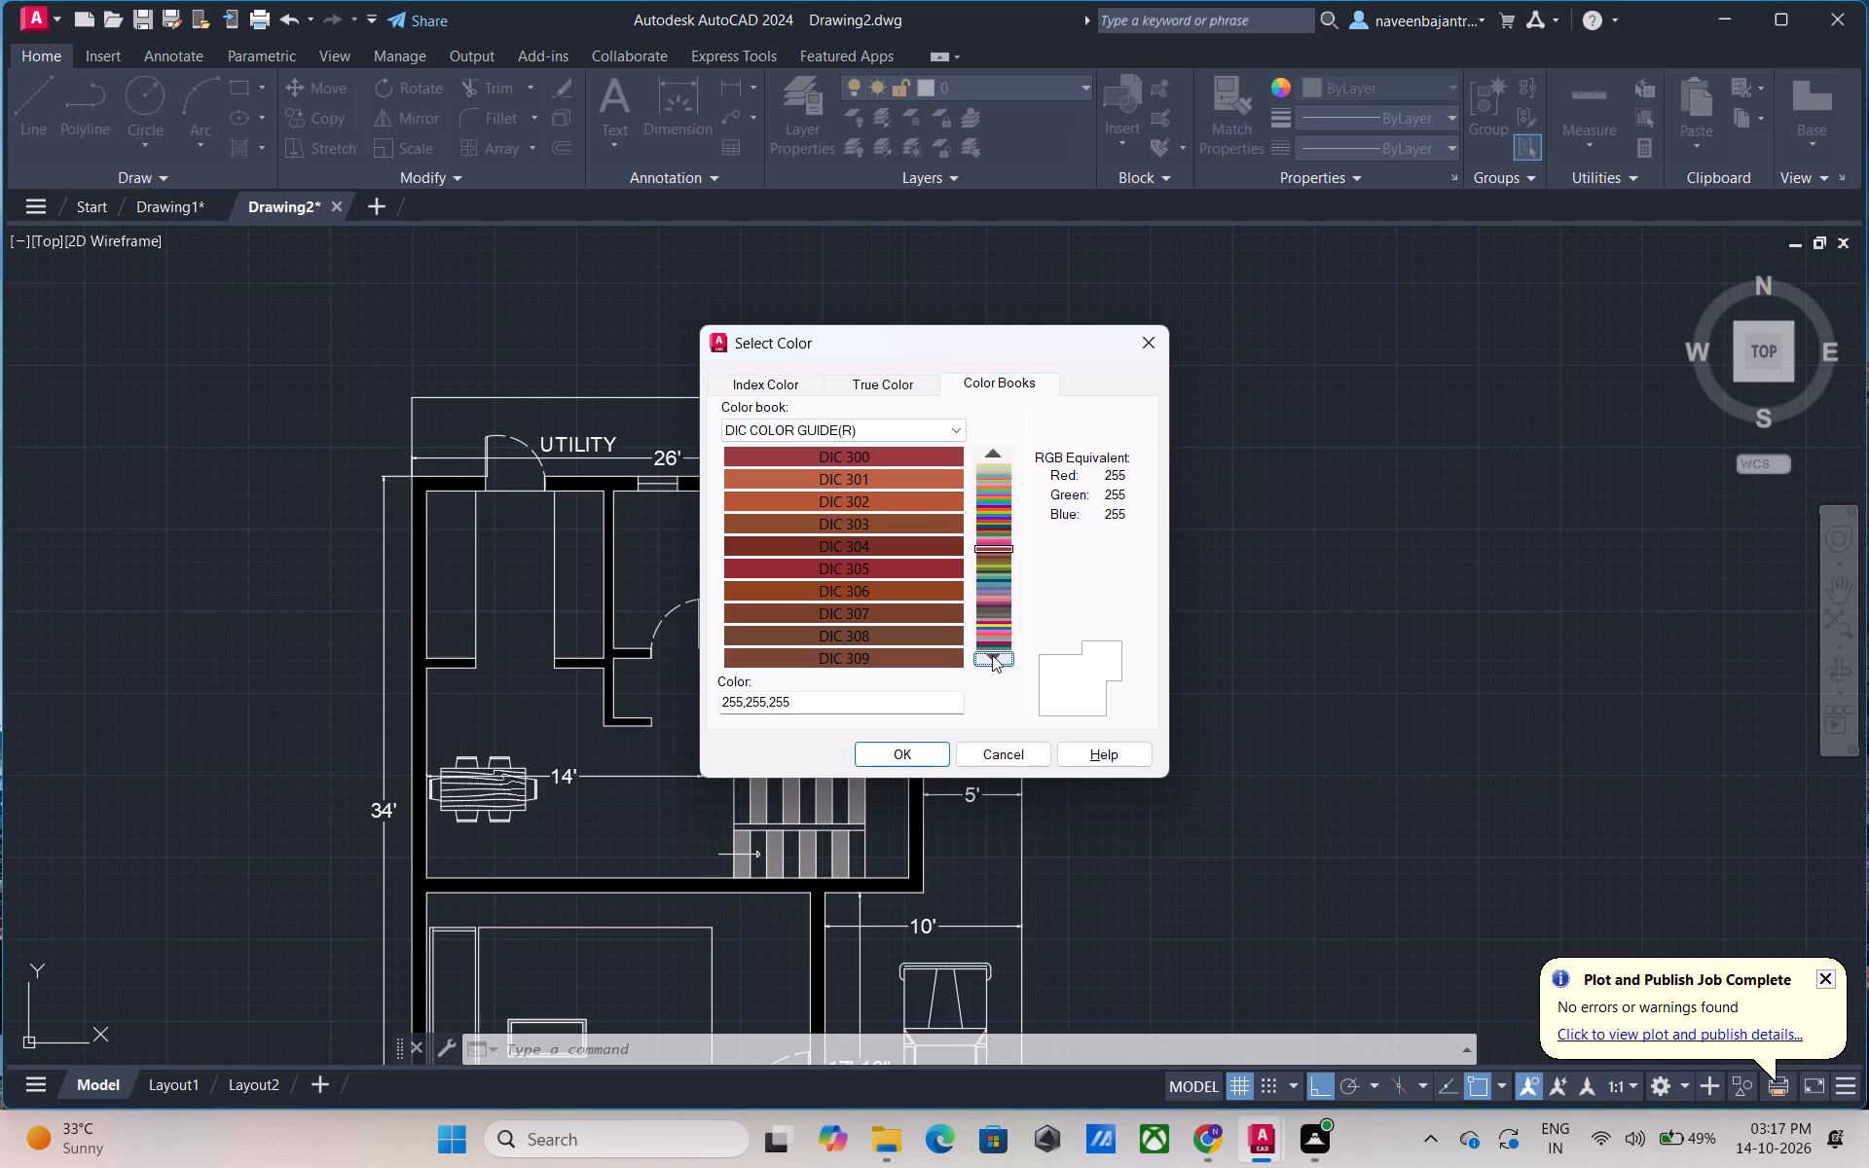
{"action": "left_click", "coordinate": [992, 655]}
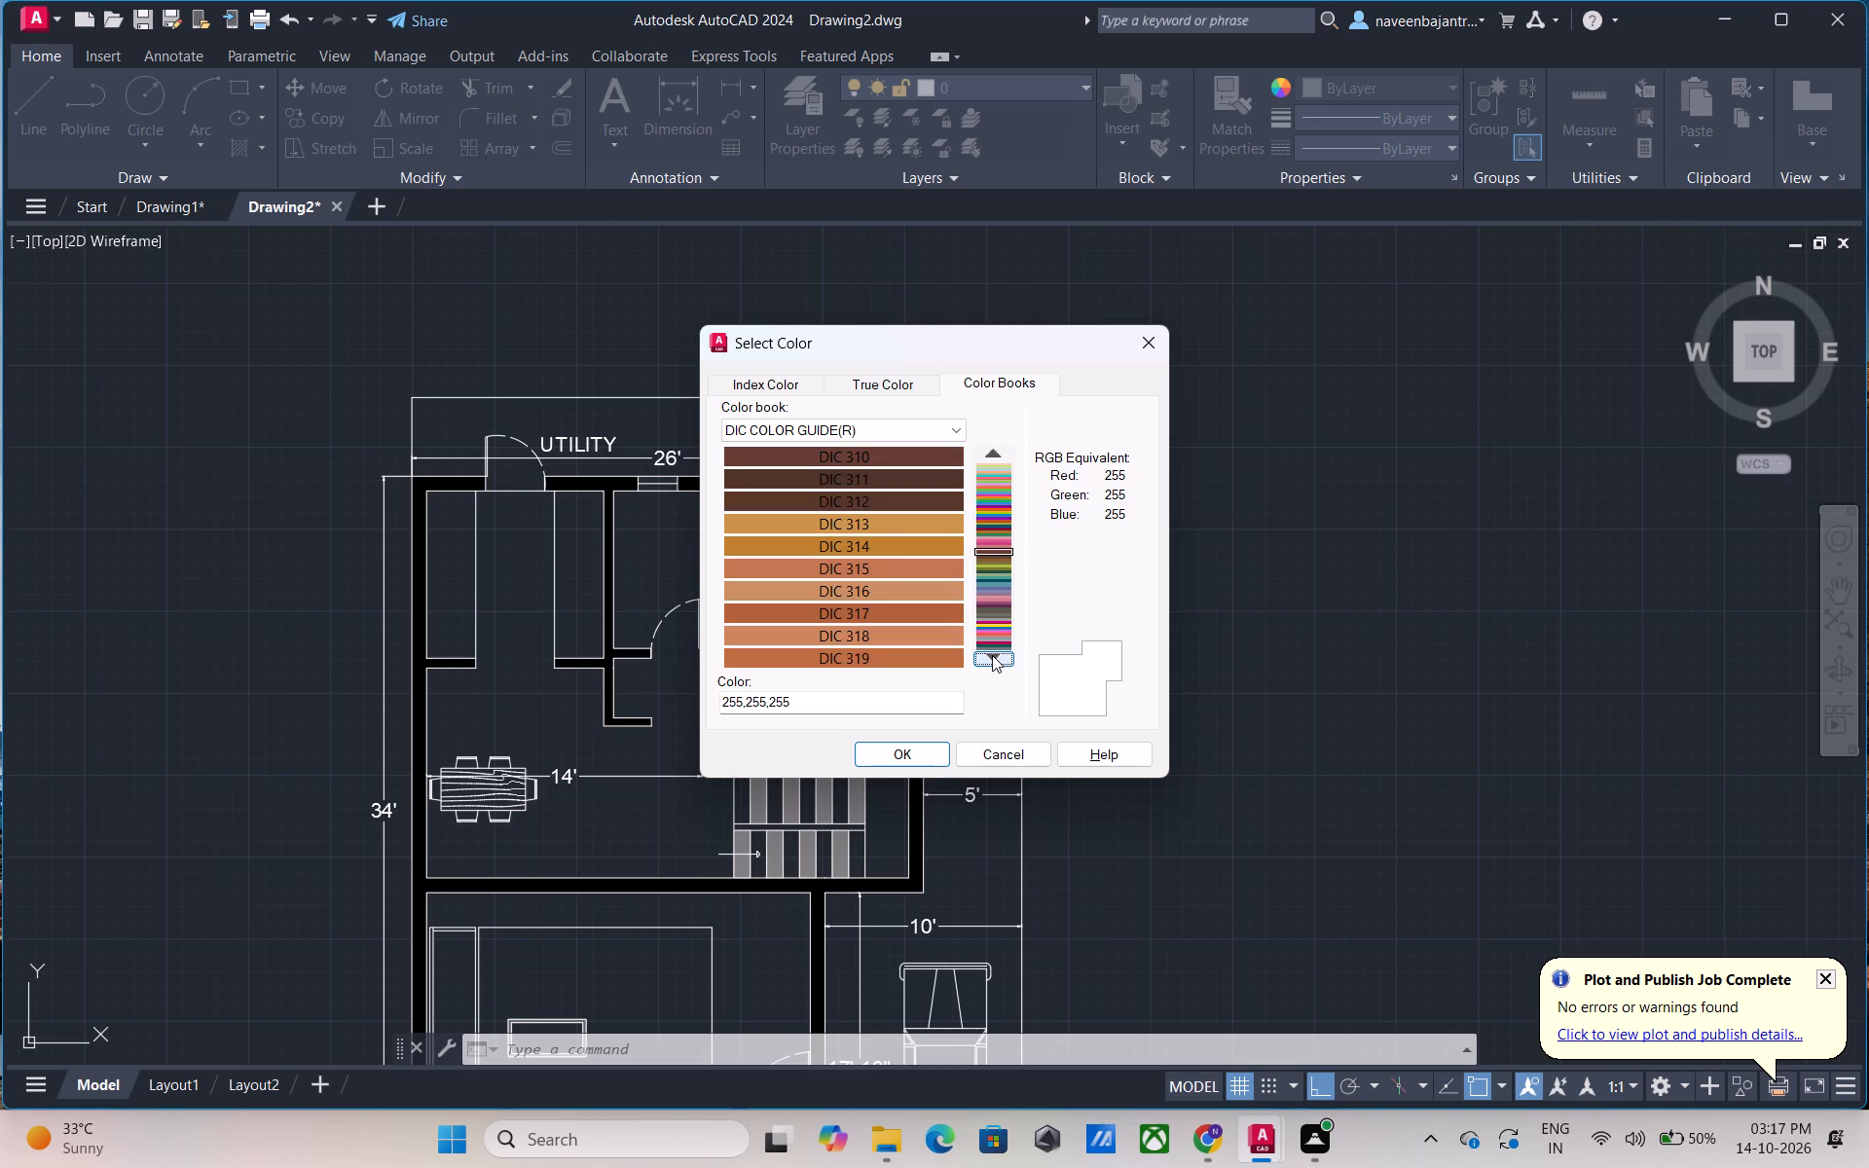
{"action": "left_click", "coordinate": [992, 655]}
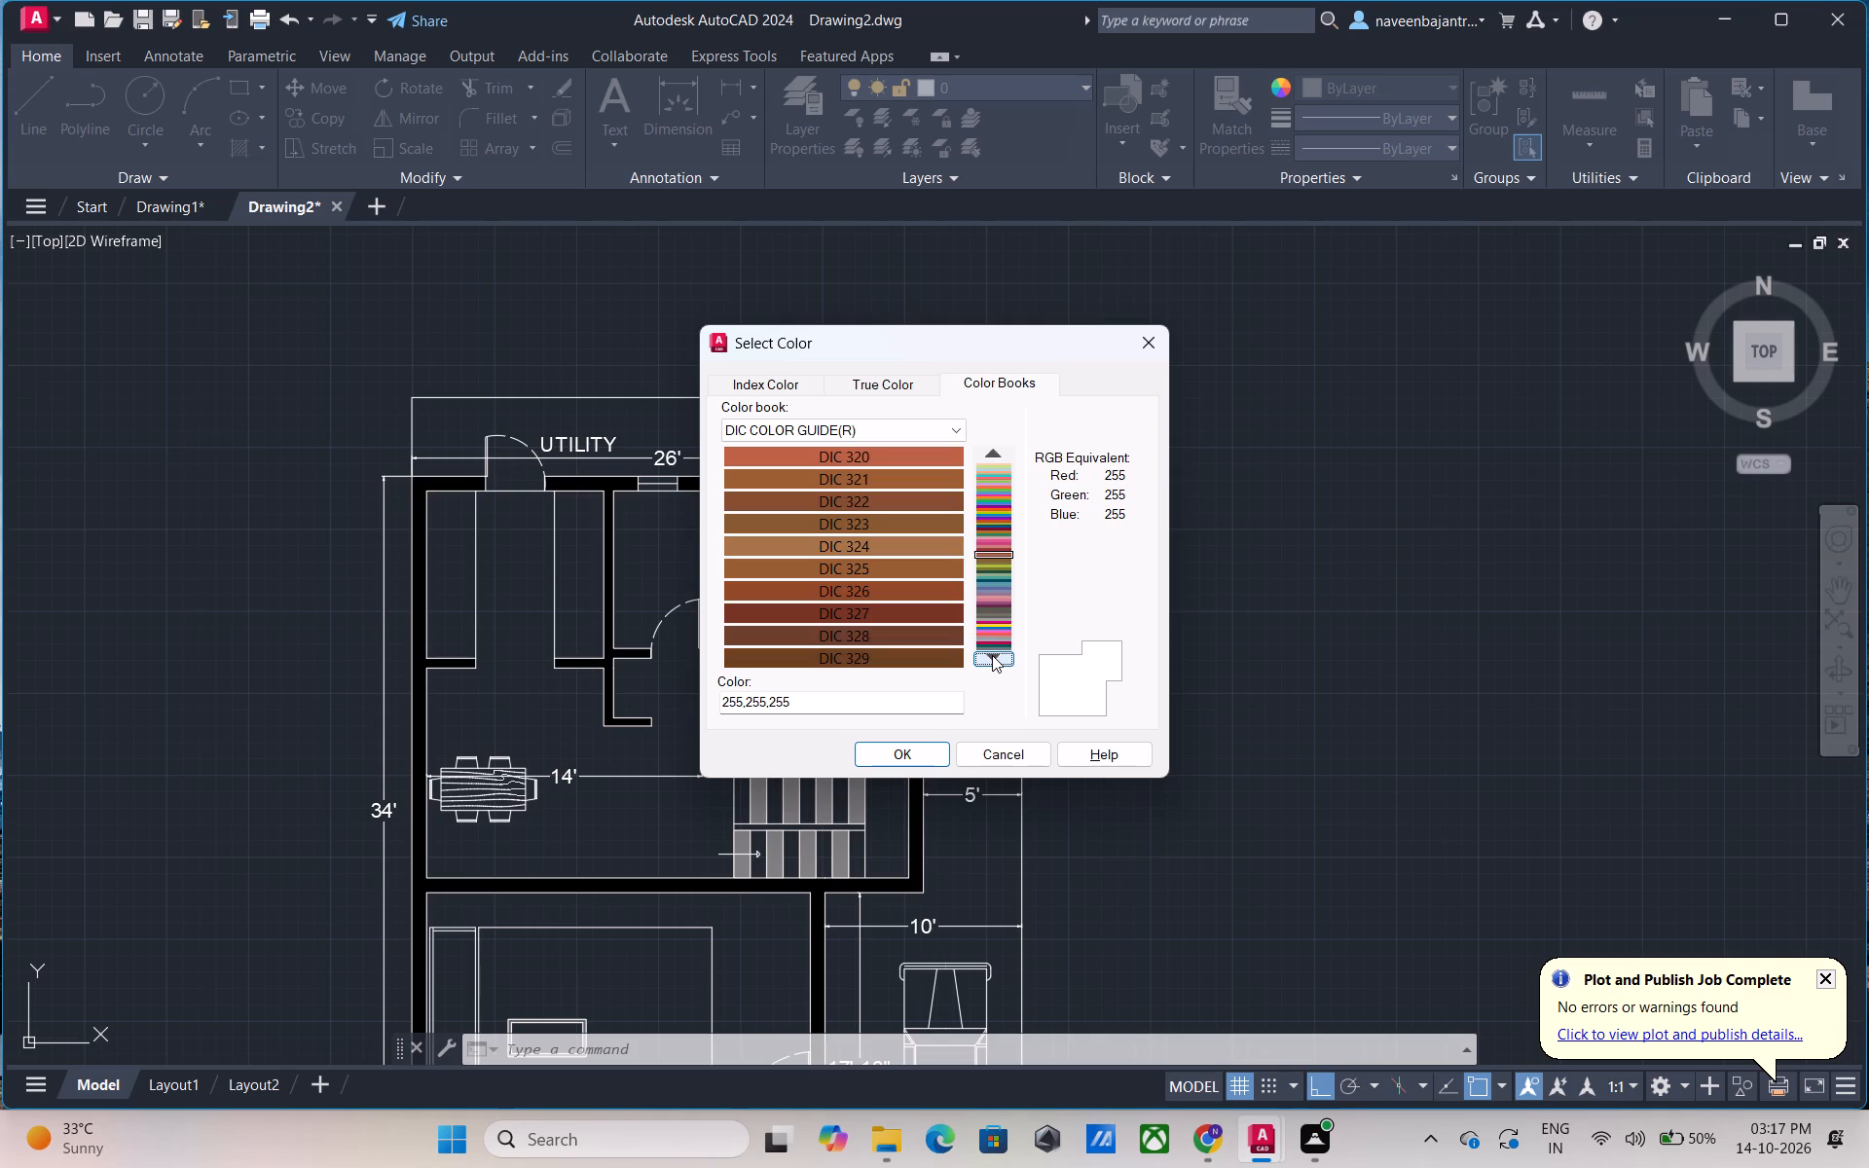
{"action": "left_click", "coordinate": [992, 655]}
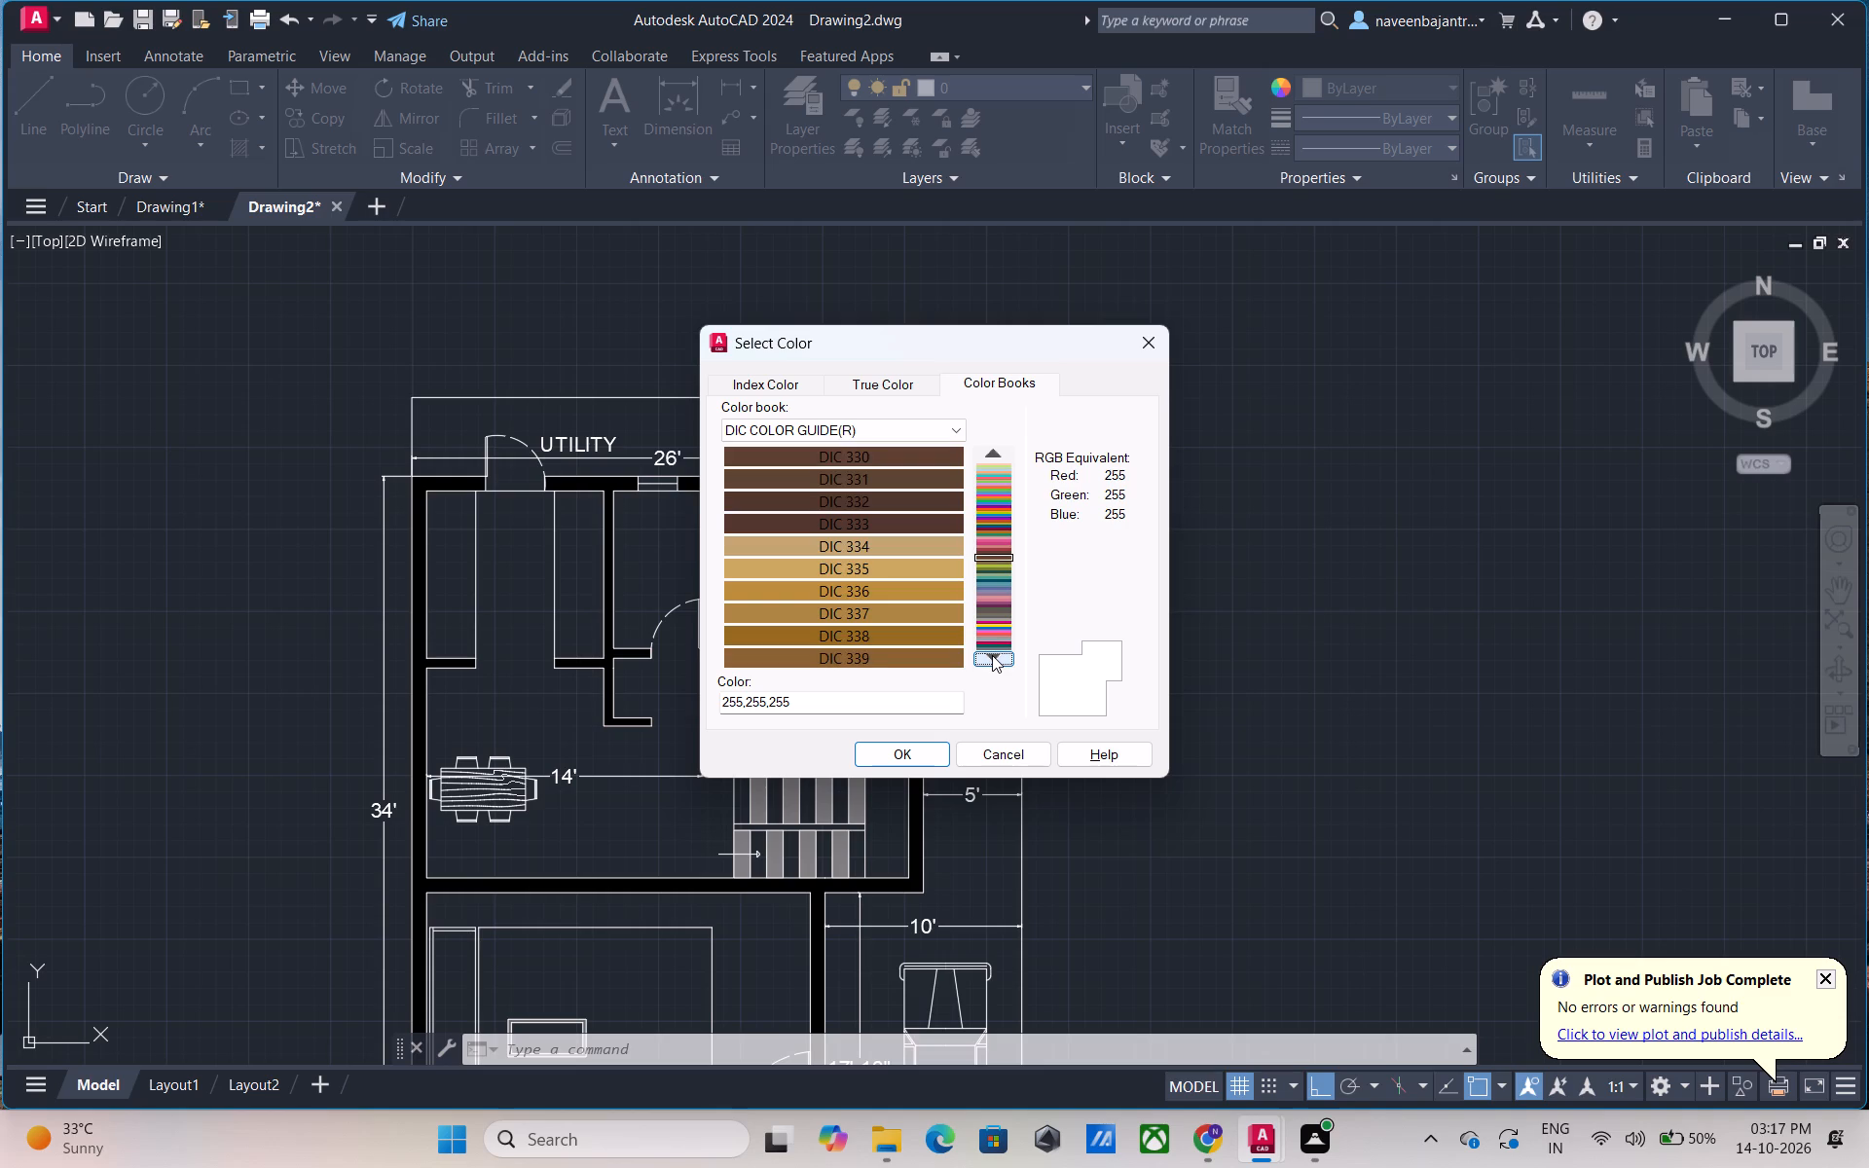
{"action": "left_click", "coordinate": [992, 655]}
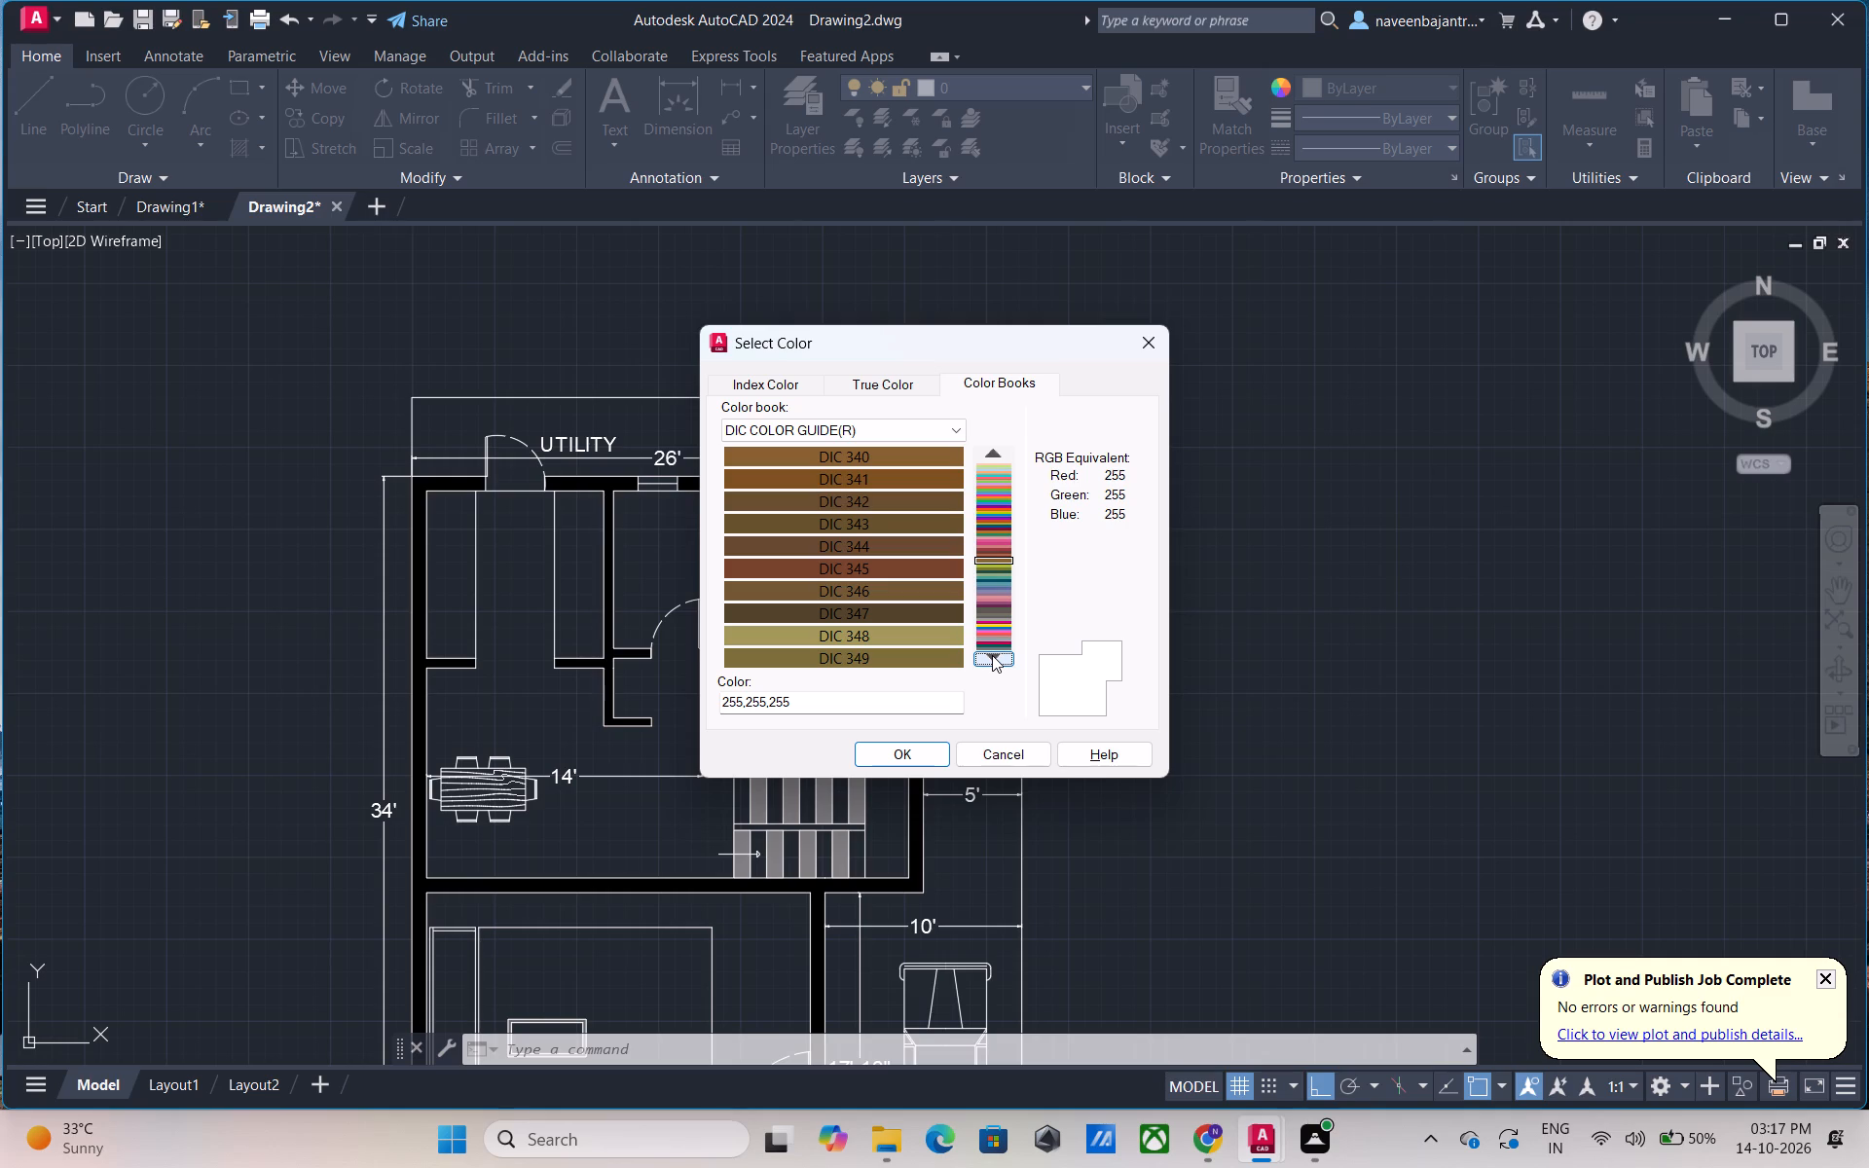
{"action": "left_click", "coordinate": [992, 655]}
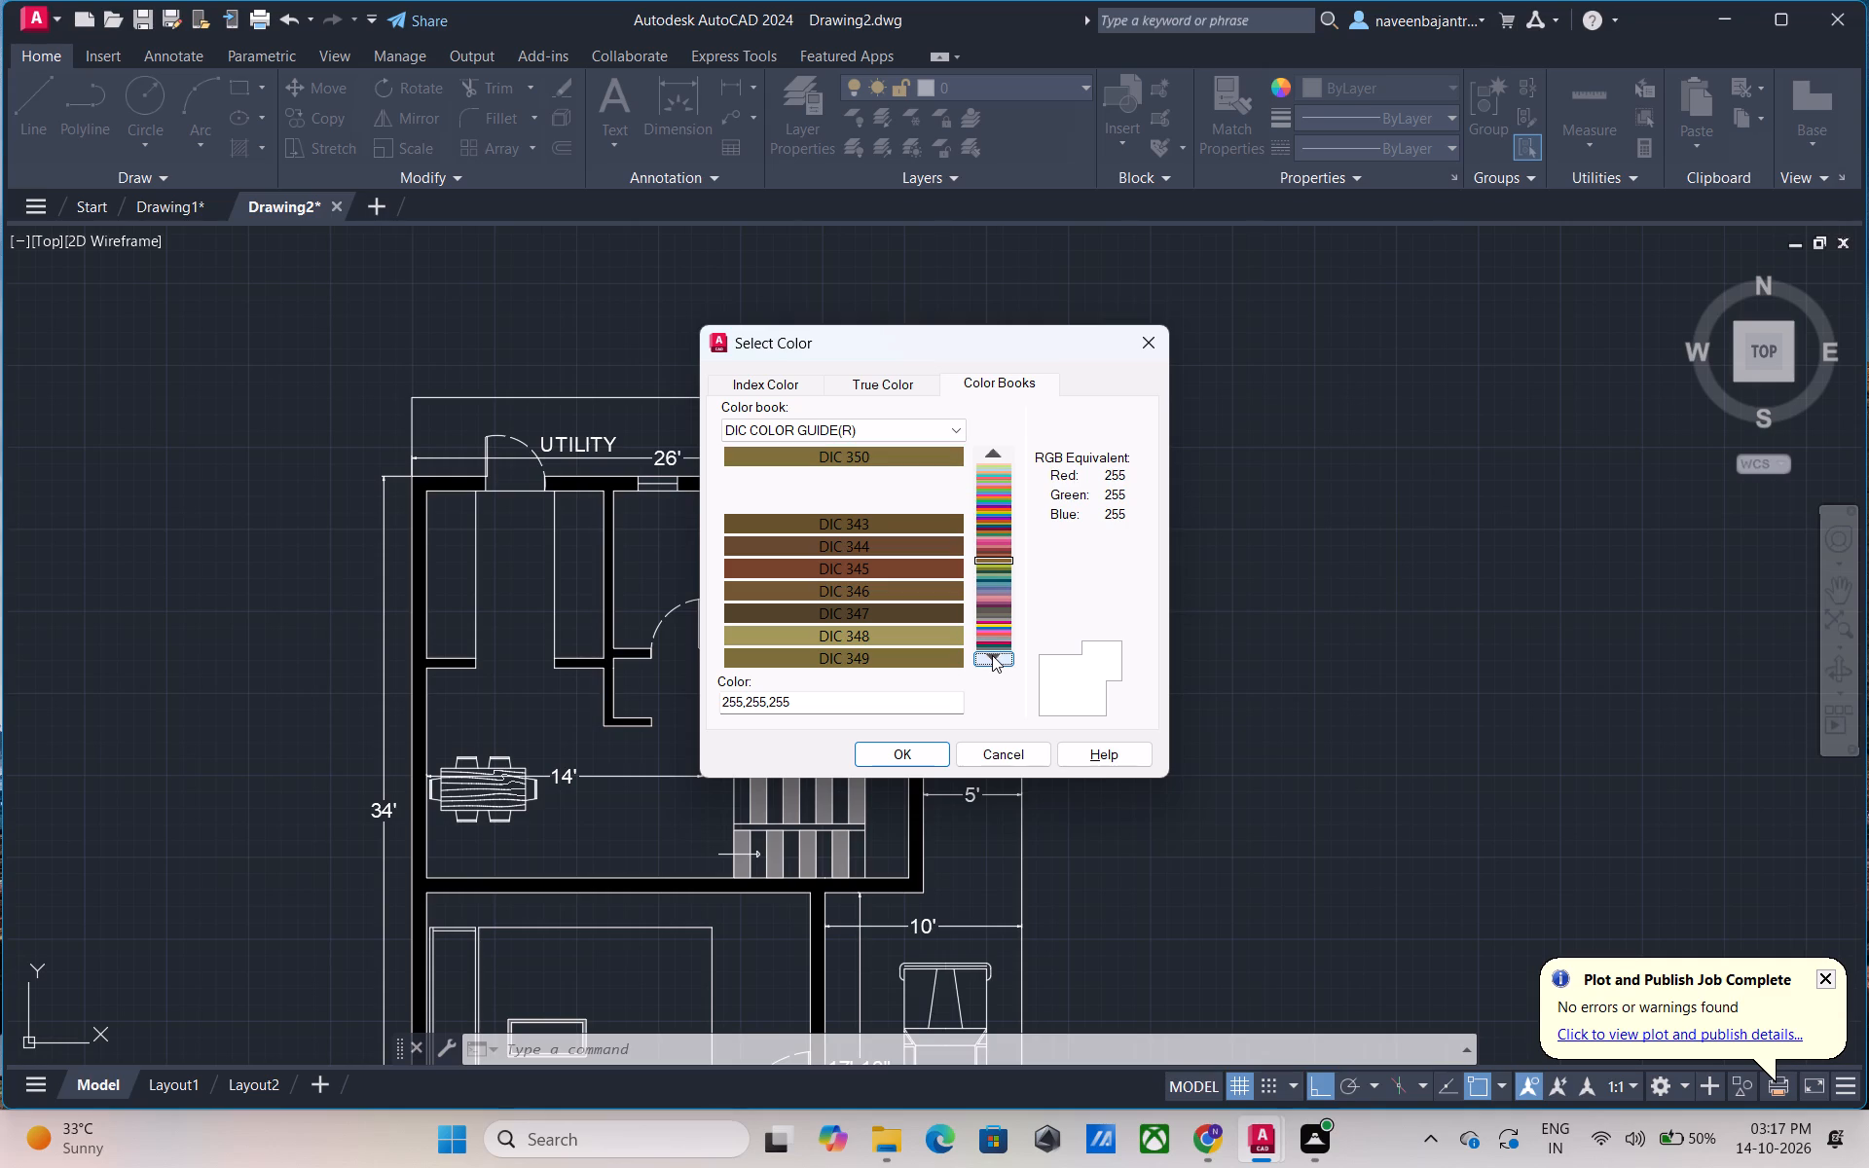
{"action": "left_click", "coordinate": [992, 655]}
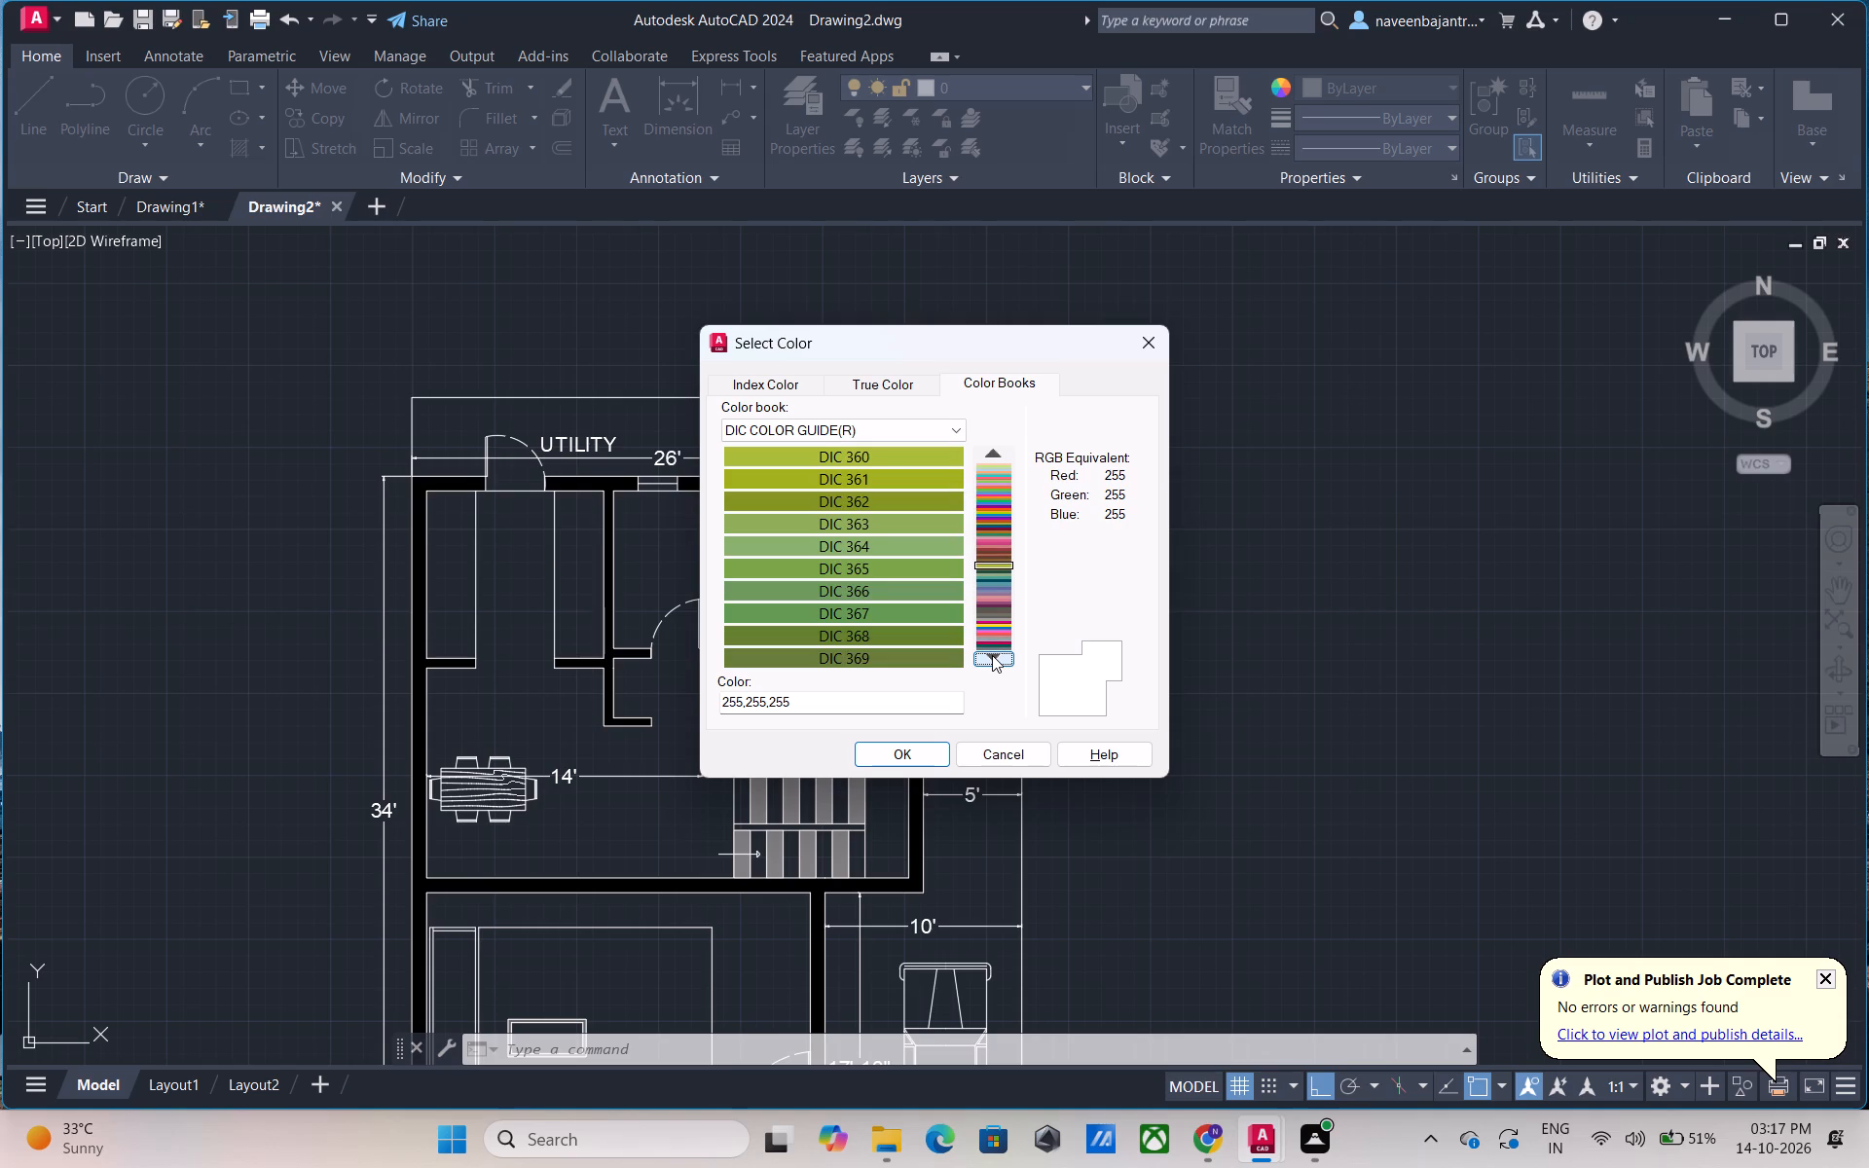
{"action": "left_click", "coordinate": [992, 655]}
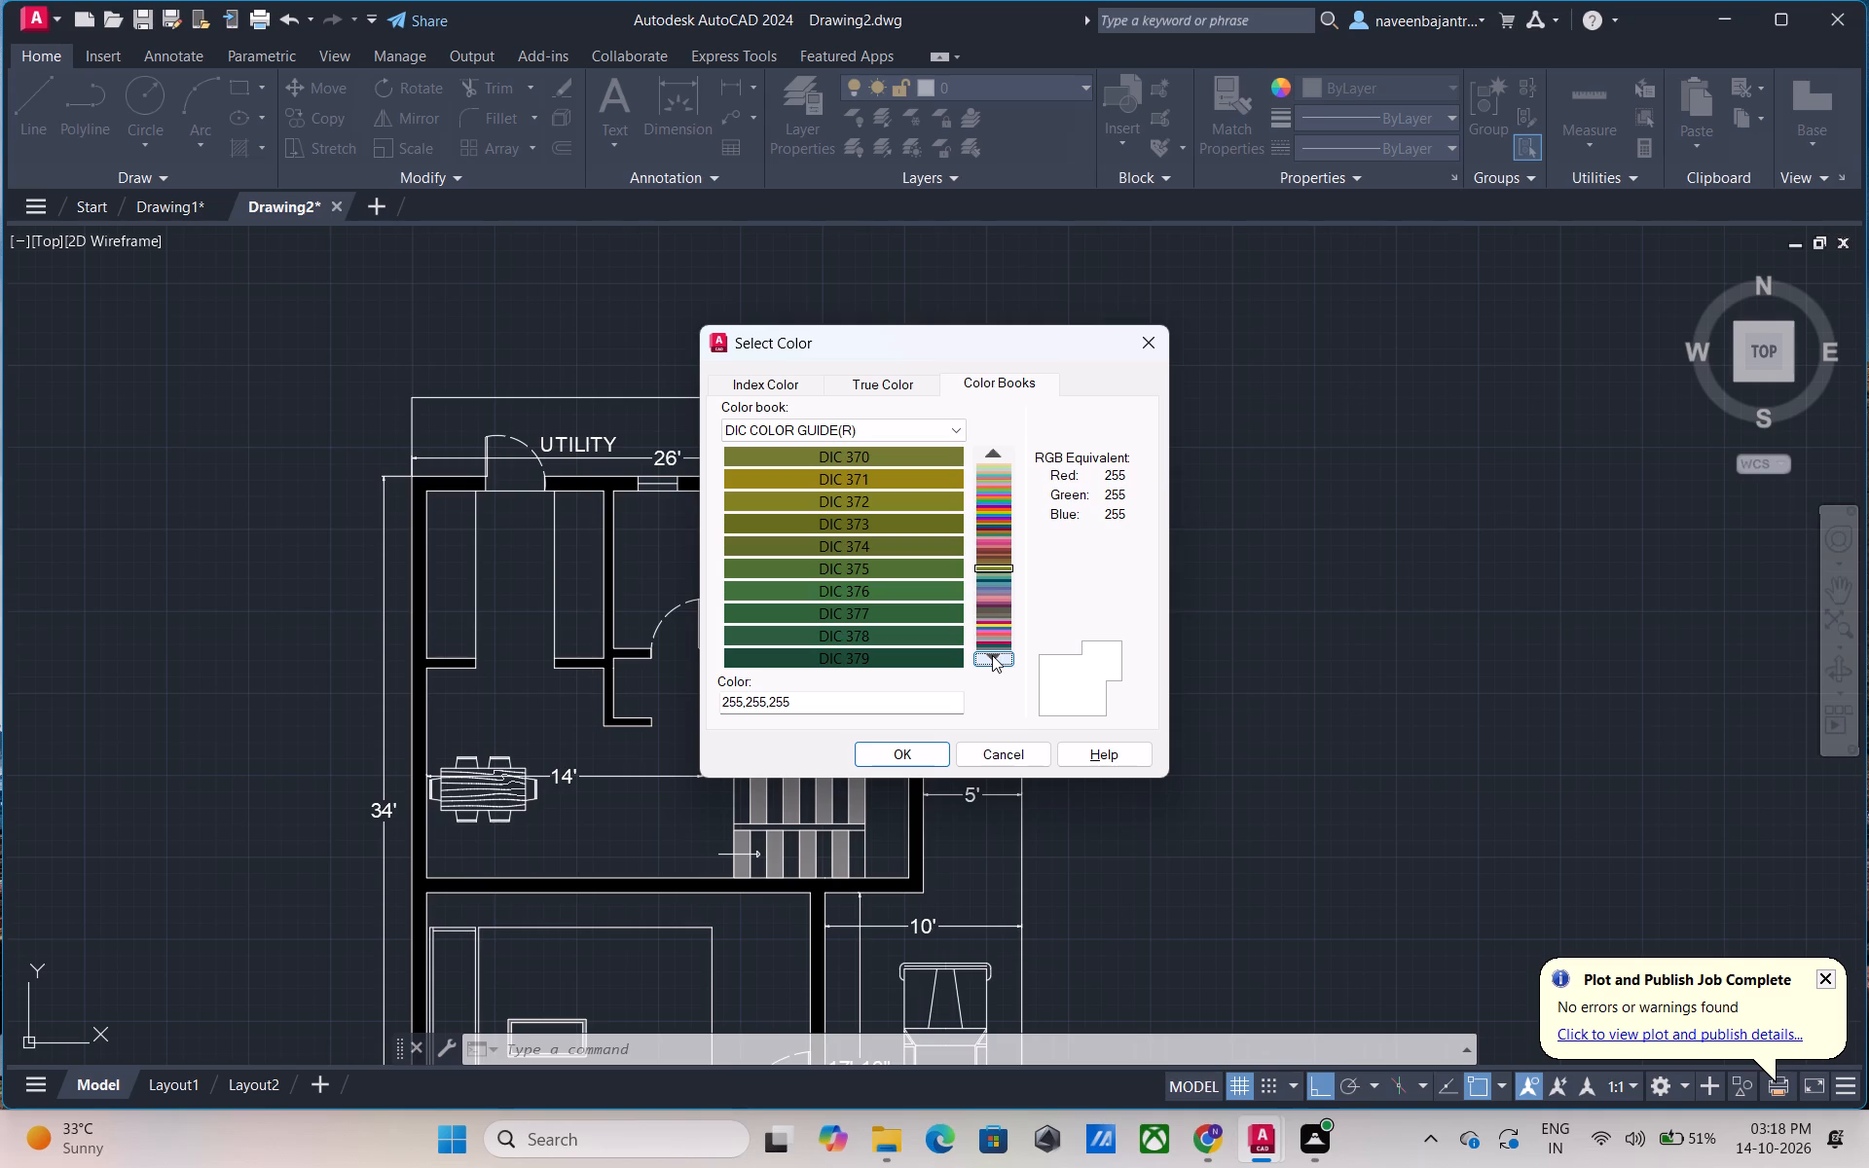
Look through the DIC COLOR GUIDE(R) swatches from DIC 380 to DIC 499.
{"action": "left_click", "coordinate": [992, 655]}
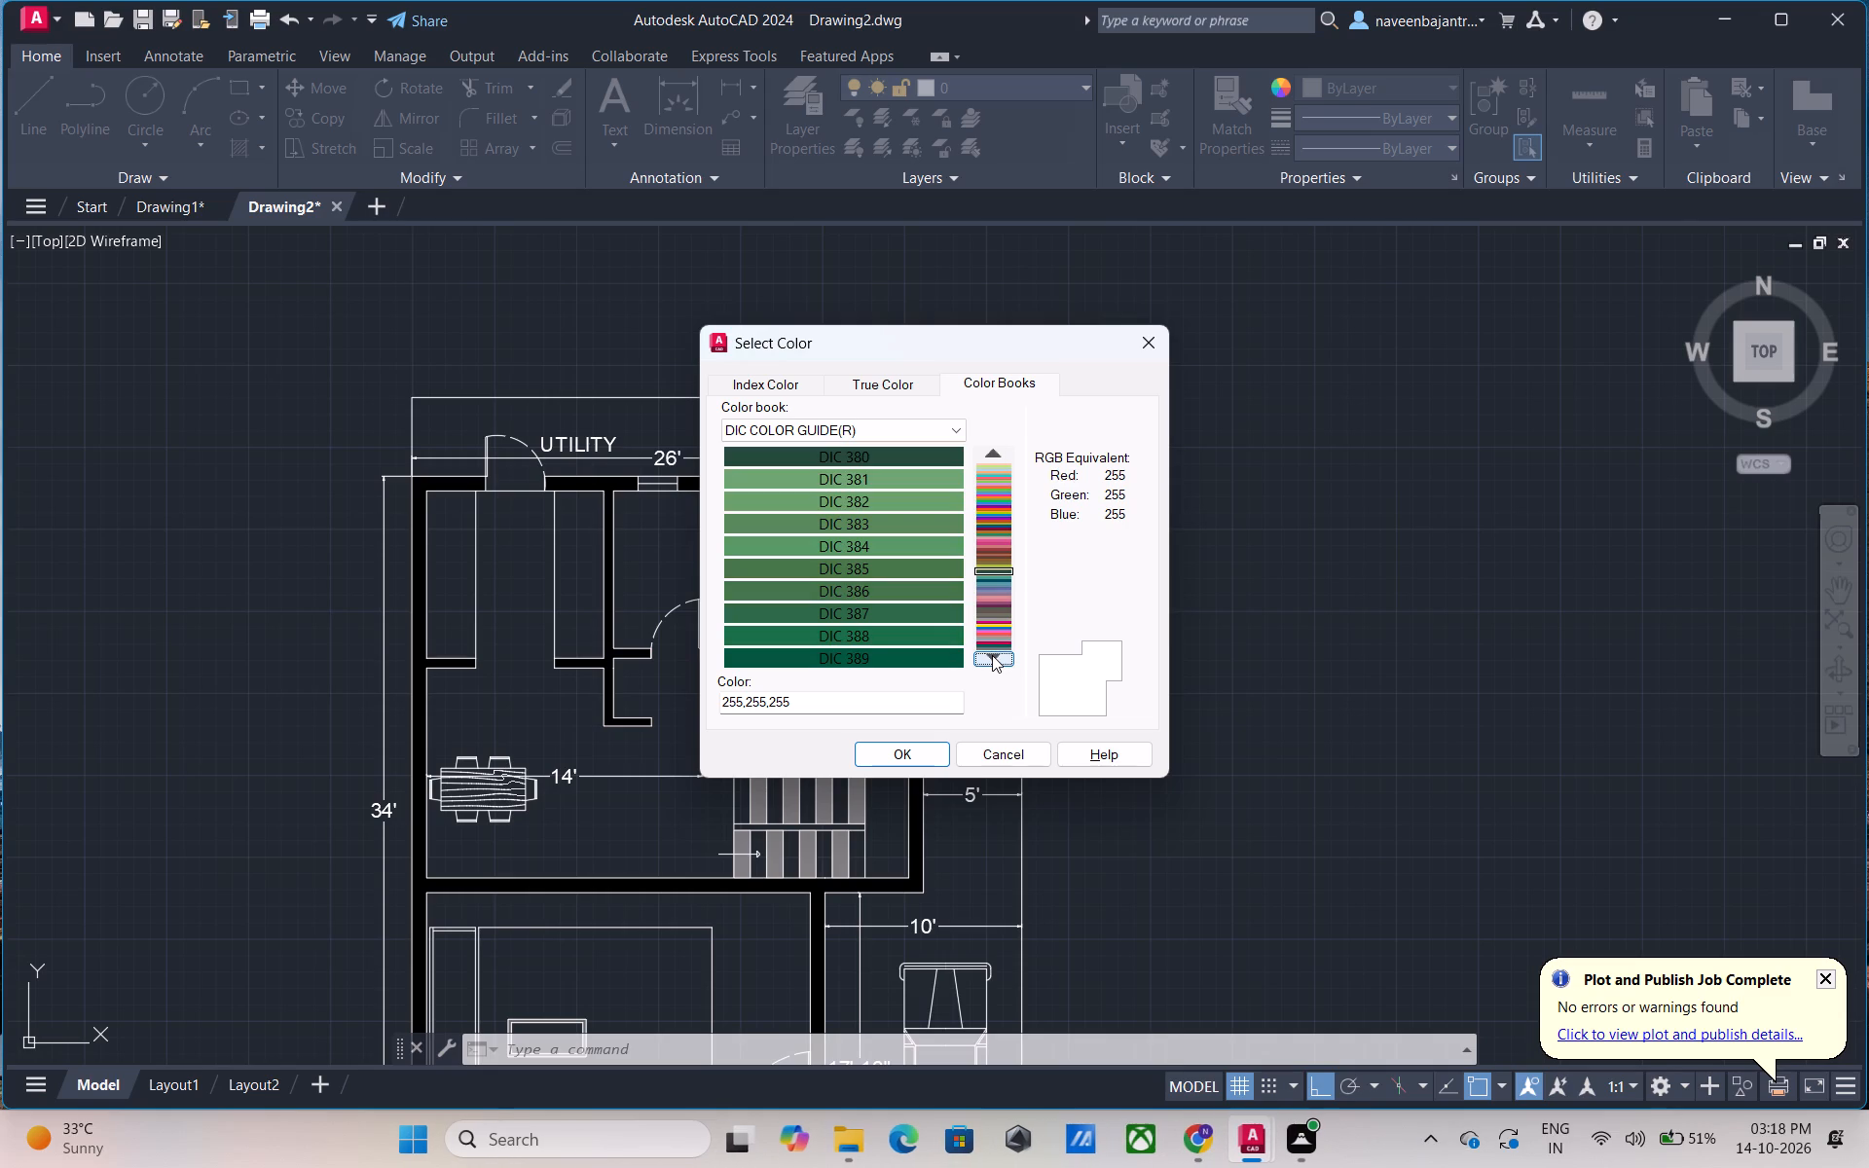
{"action": "left_click", "coordinate": [992, 655]}
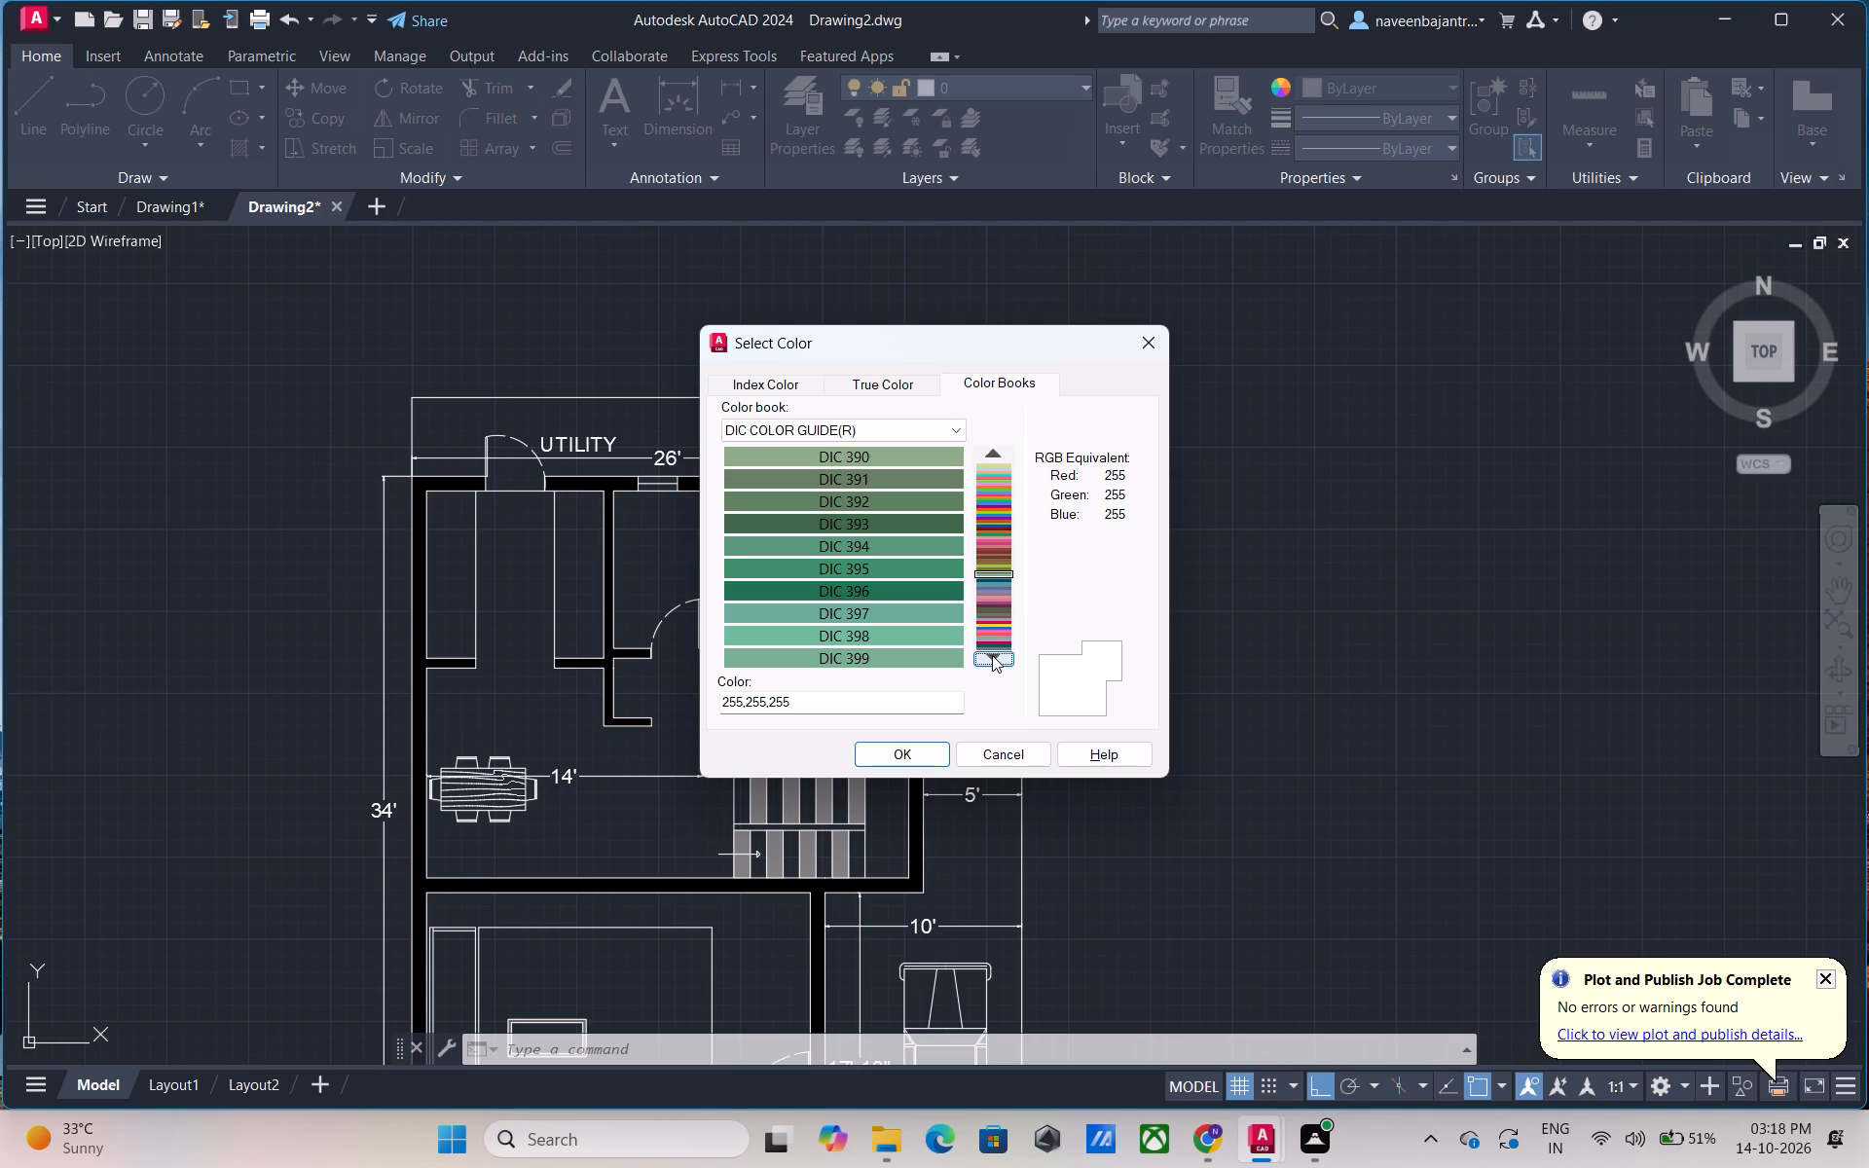
{"action": "left_click", "coordinate": [992, 655]}
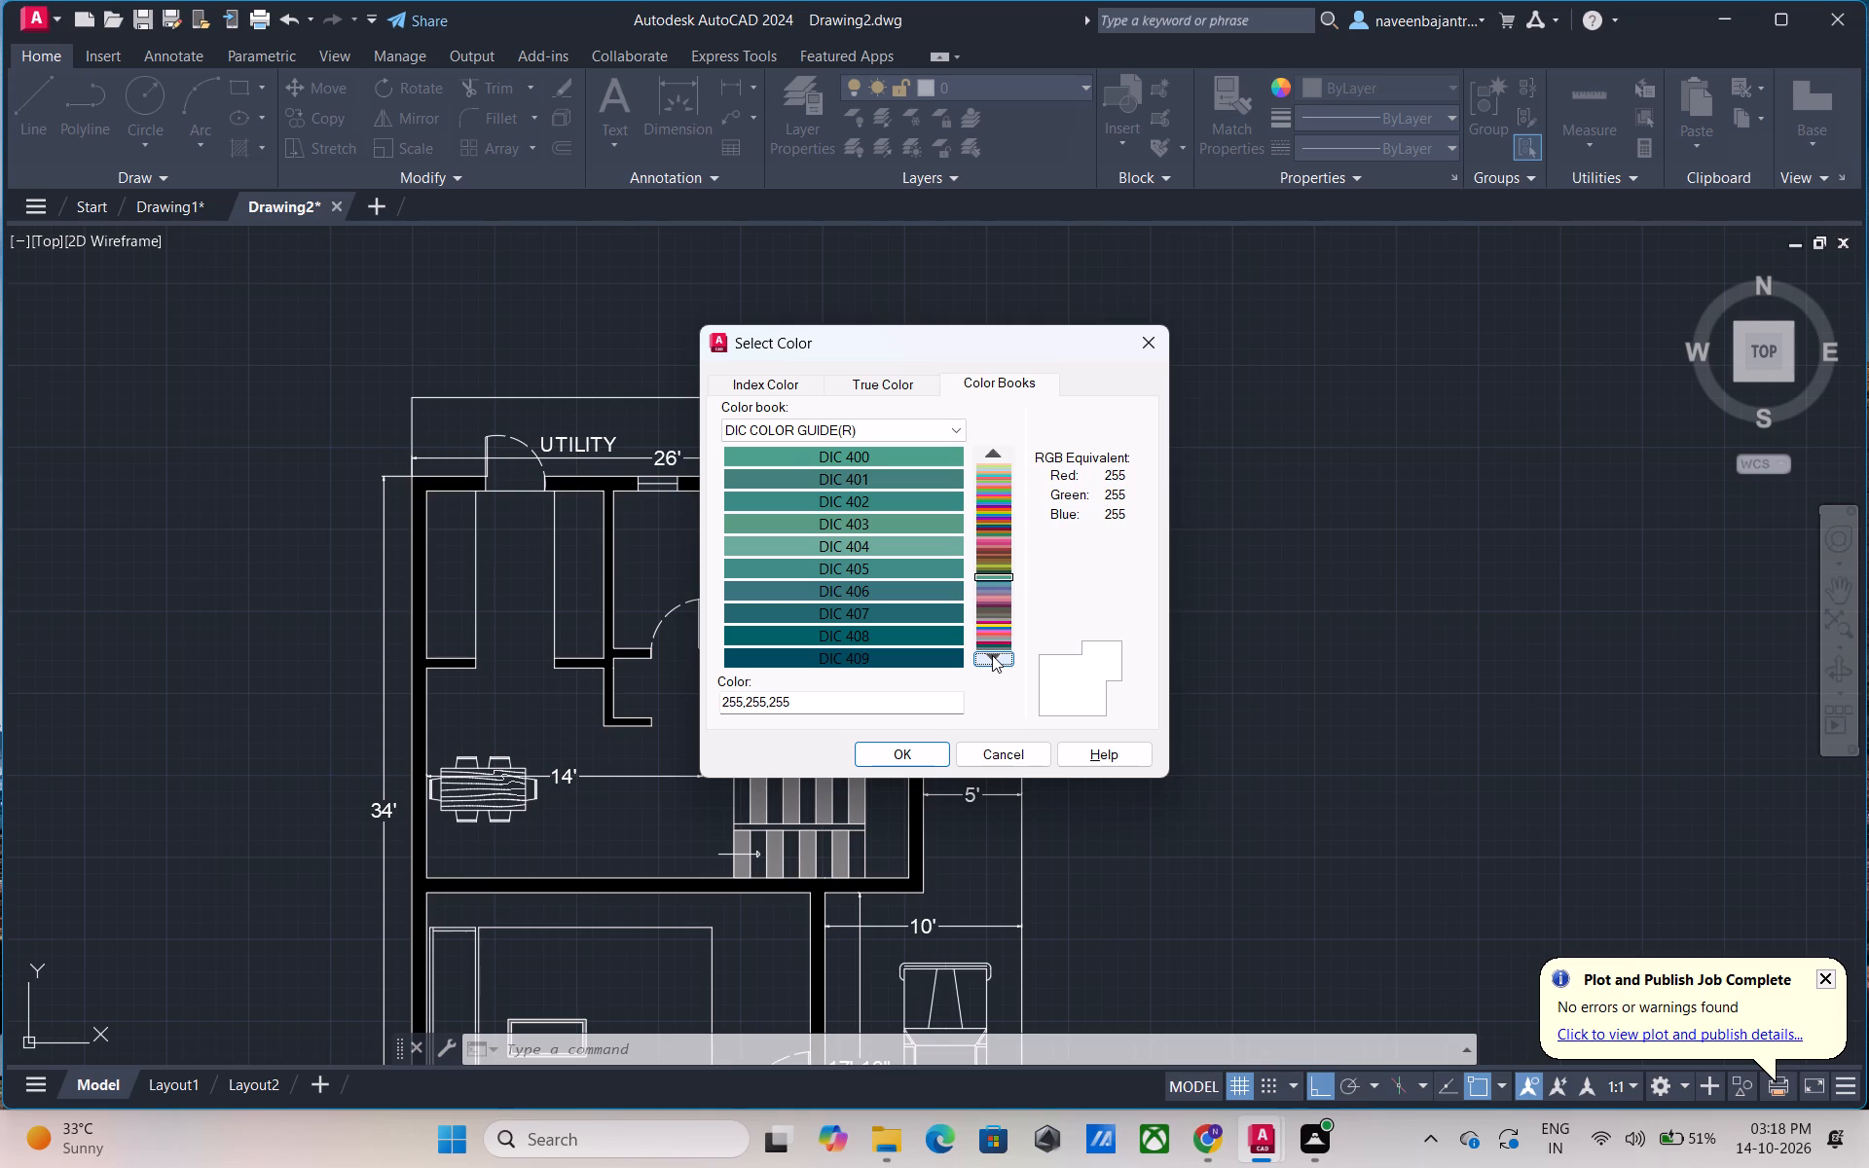
{"action": "left_click", "coordinate": [992, 655]}
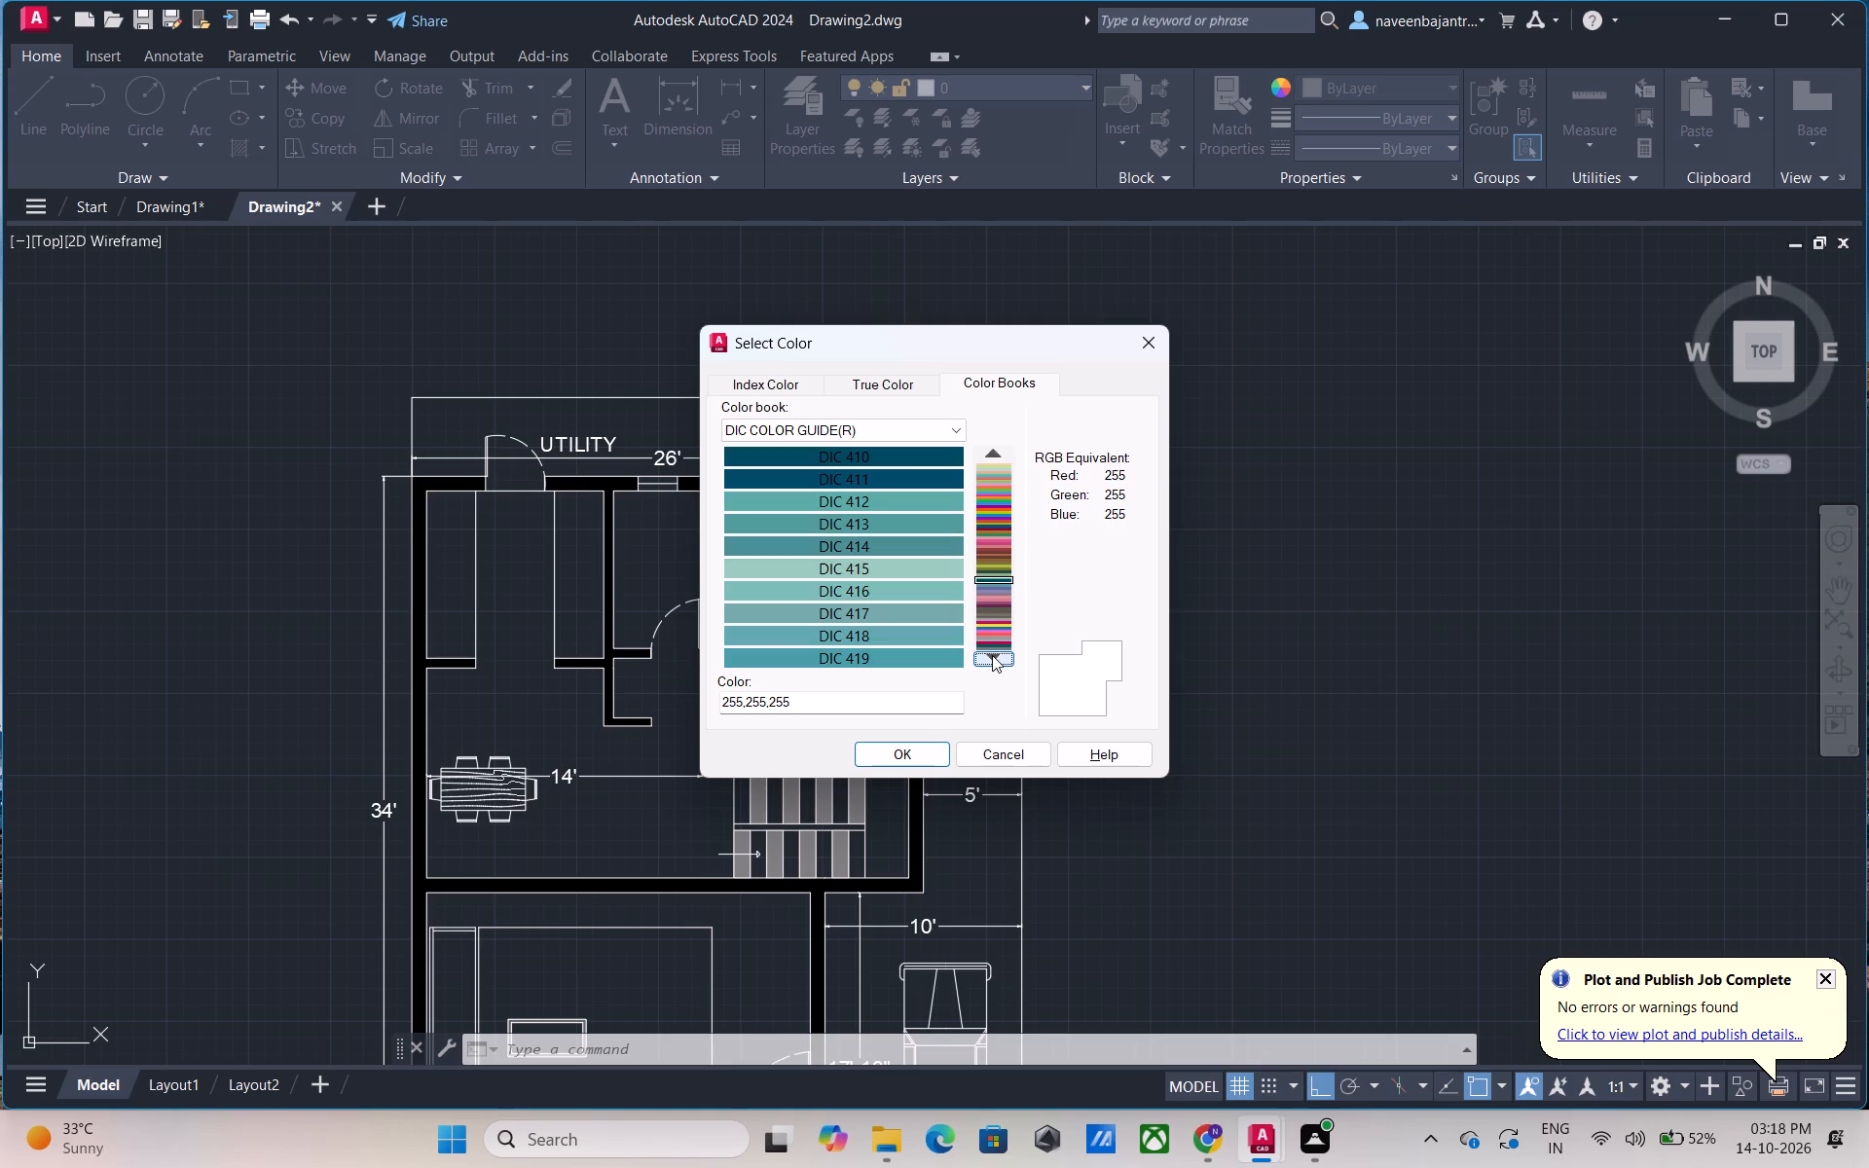
{"action": "left_click", "coordinate": [992, 655]}
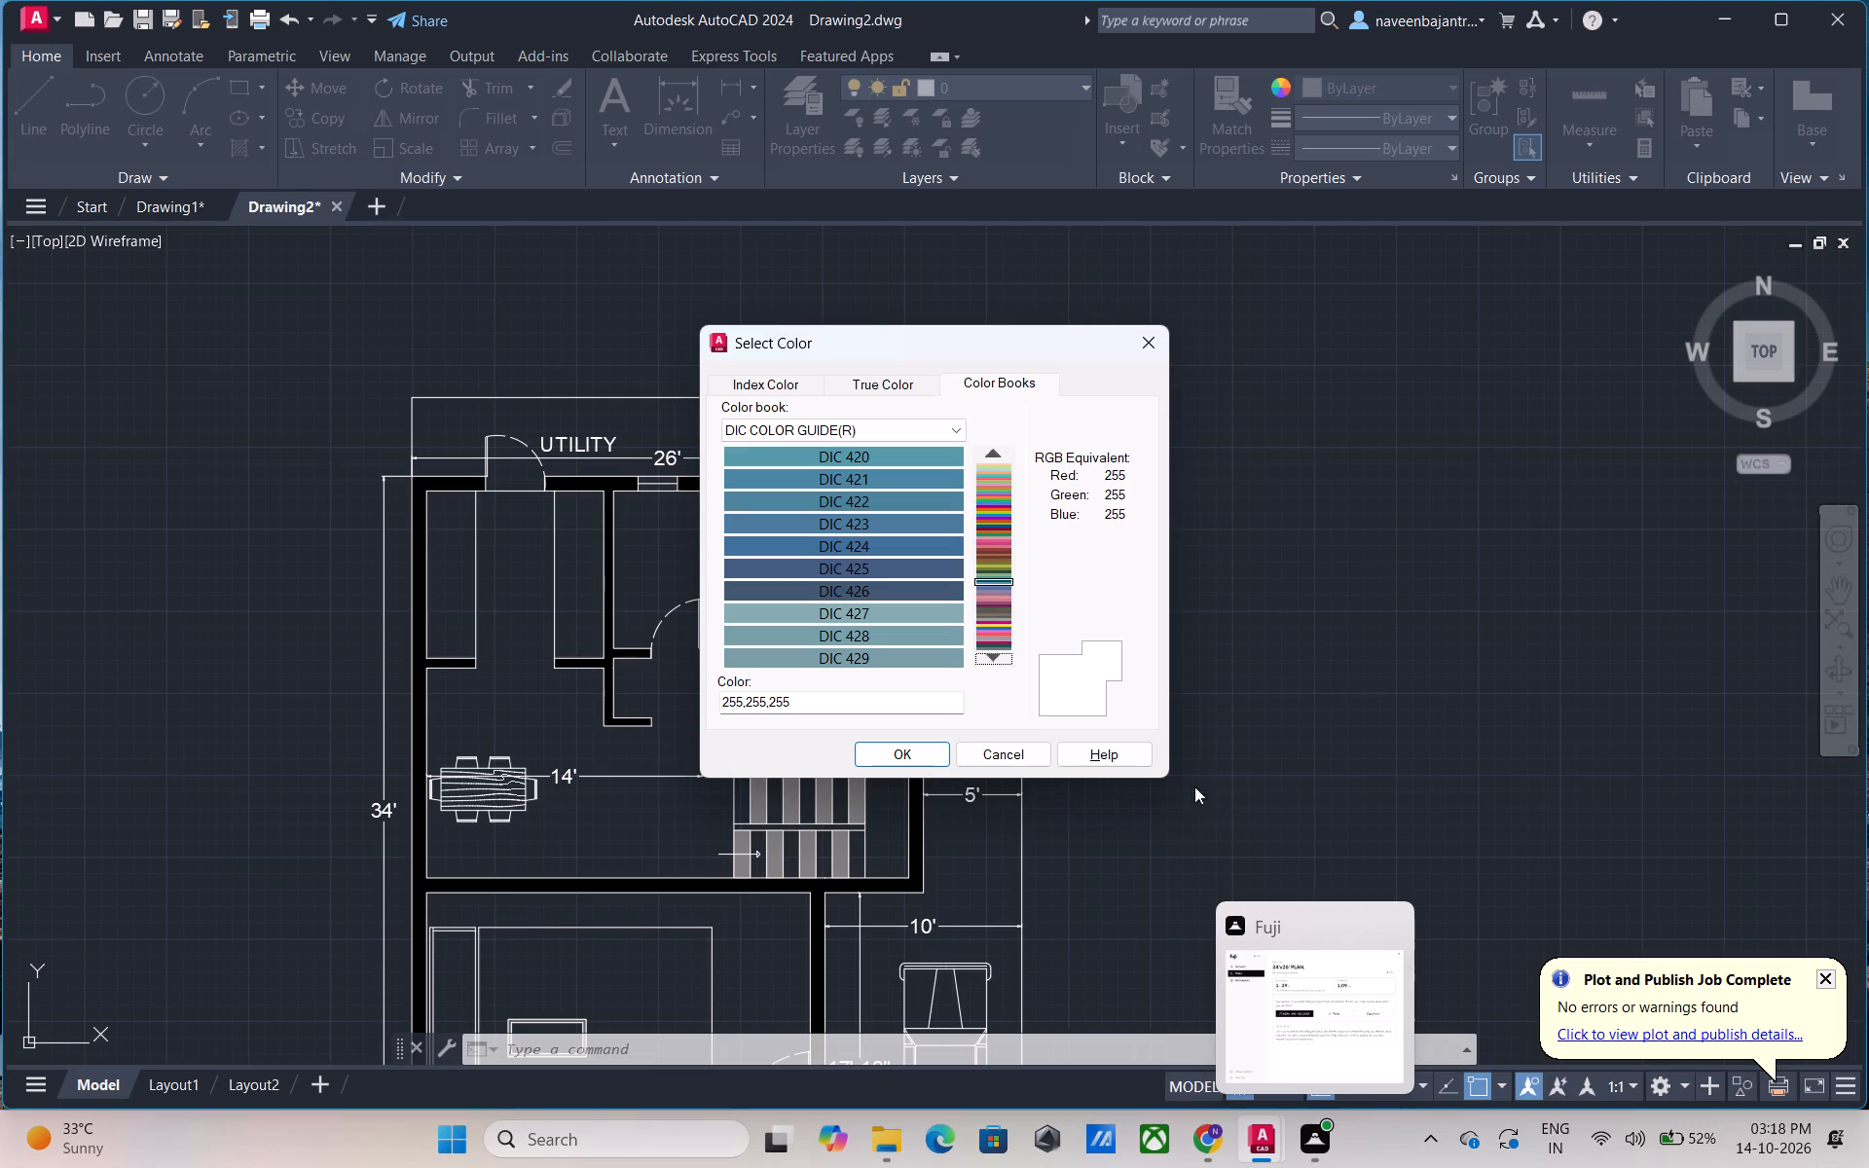
{"action": "left_click", "coordinate": [996, 656]}
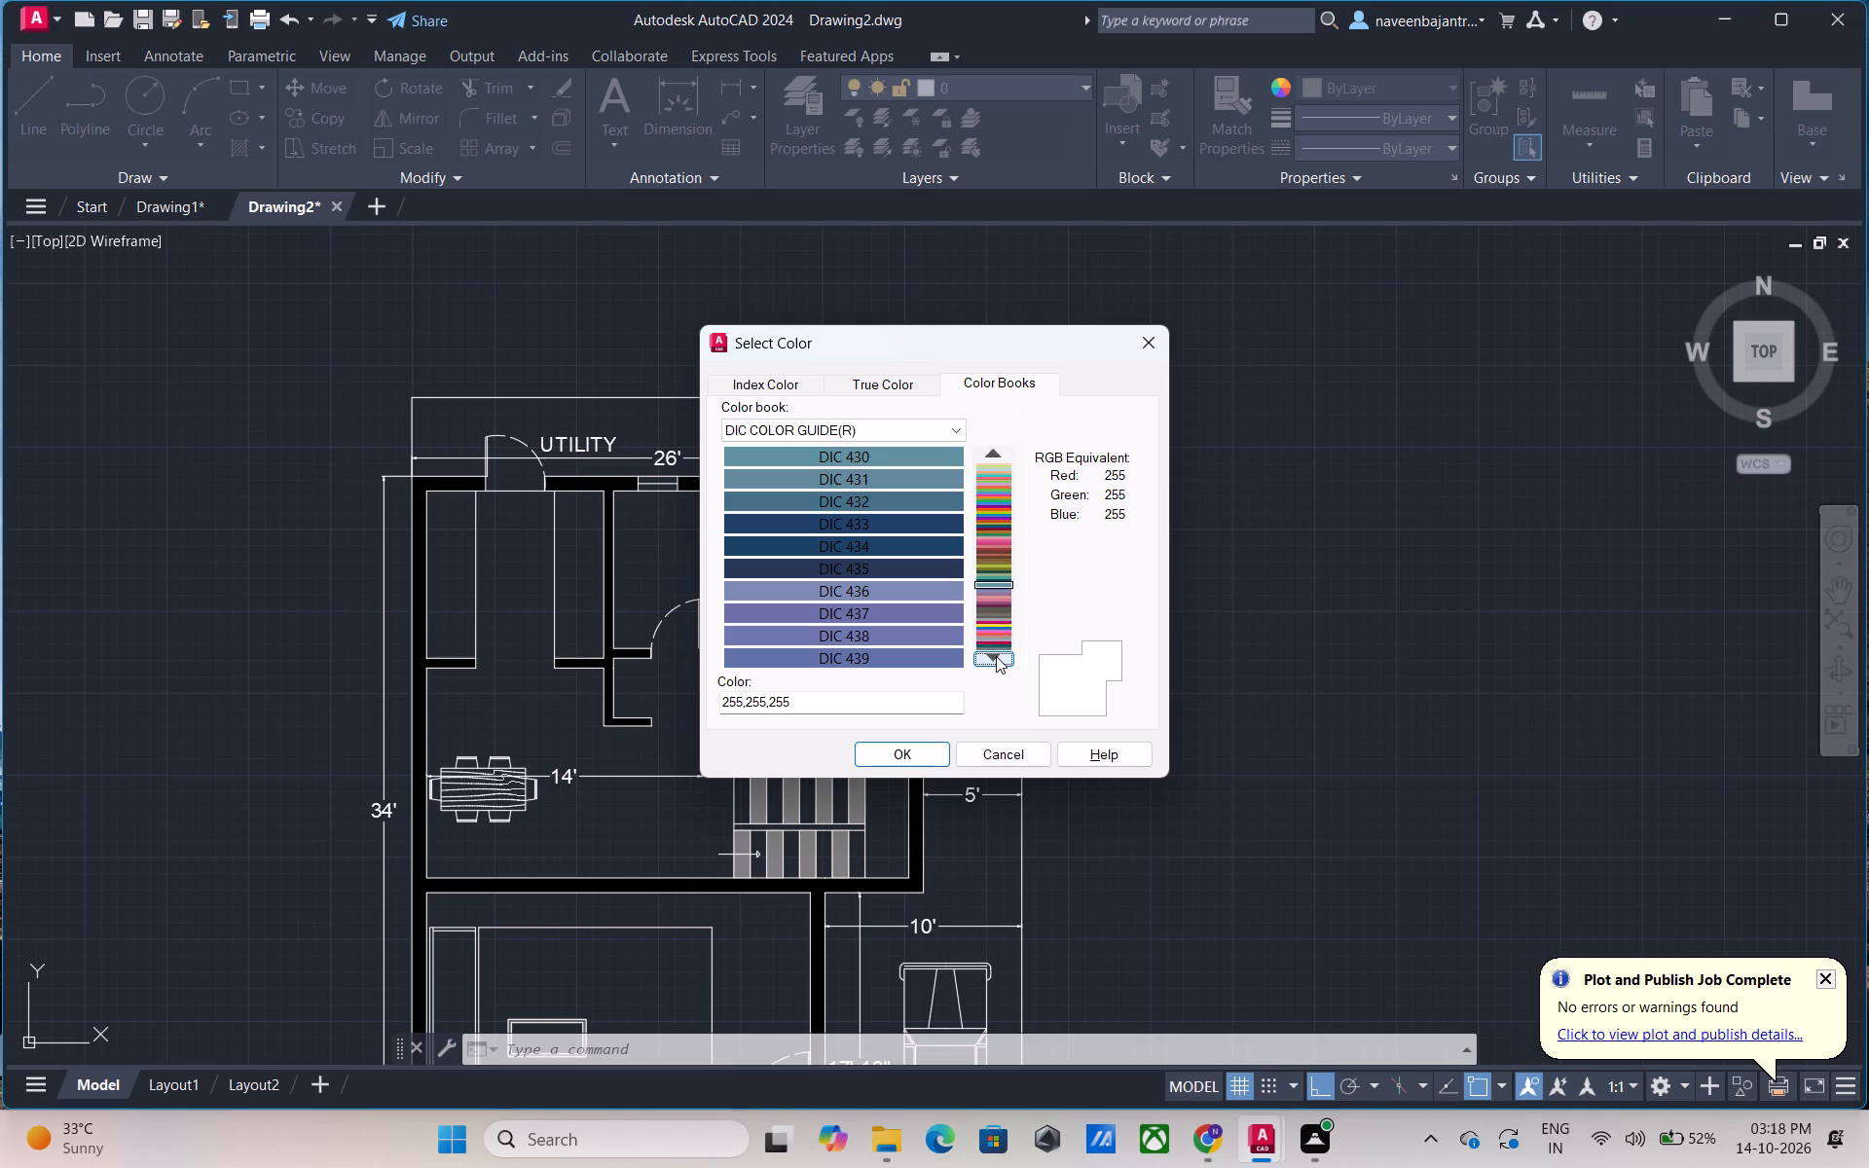
{"action": "left_click", "coordinate": [996, 656]}
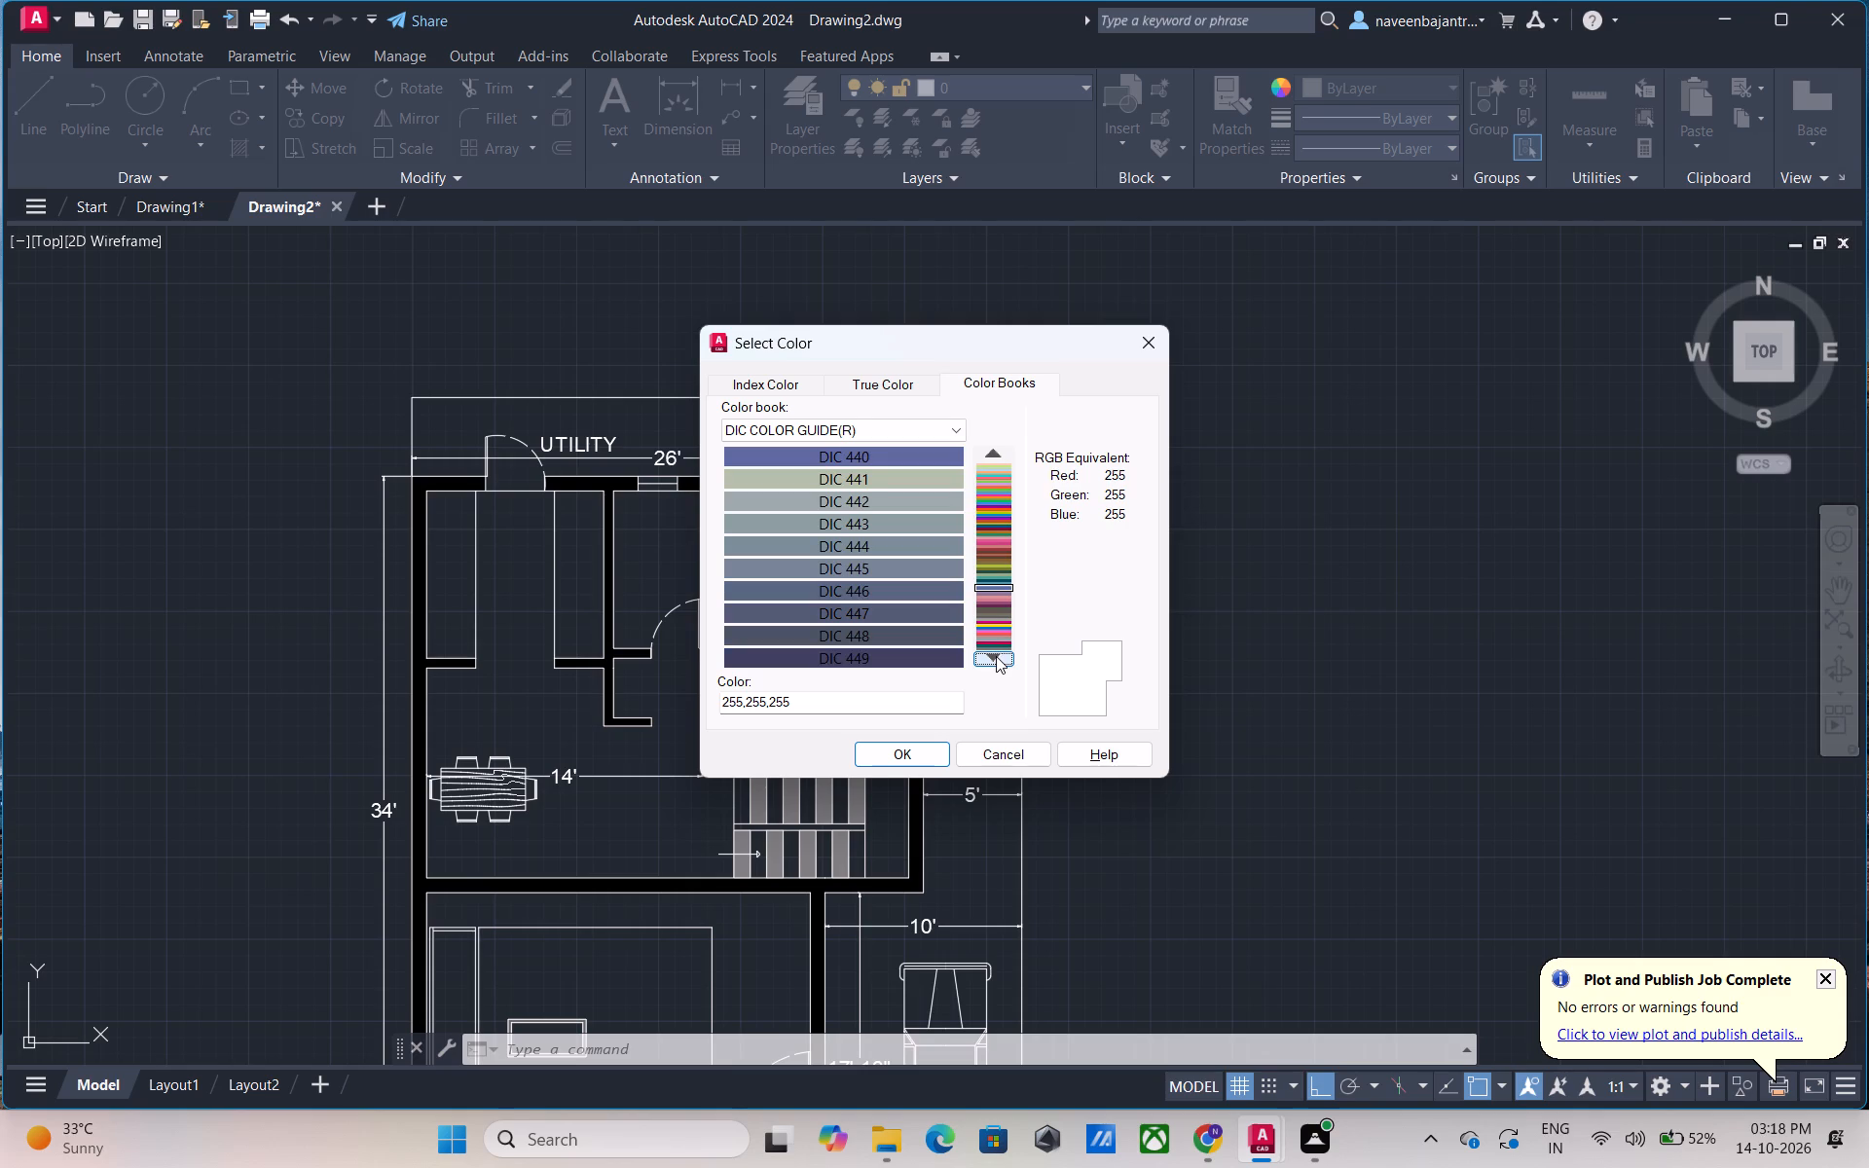
{"action": "left_click", "coordinate": [996, 656]}
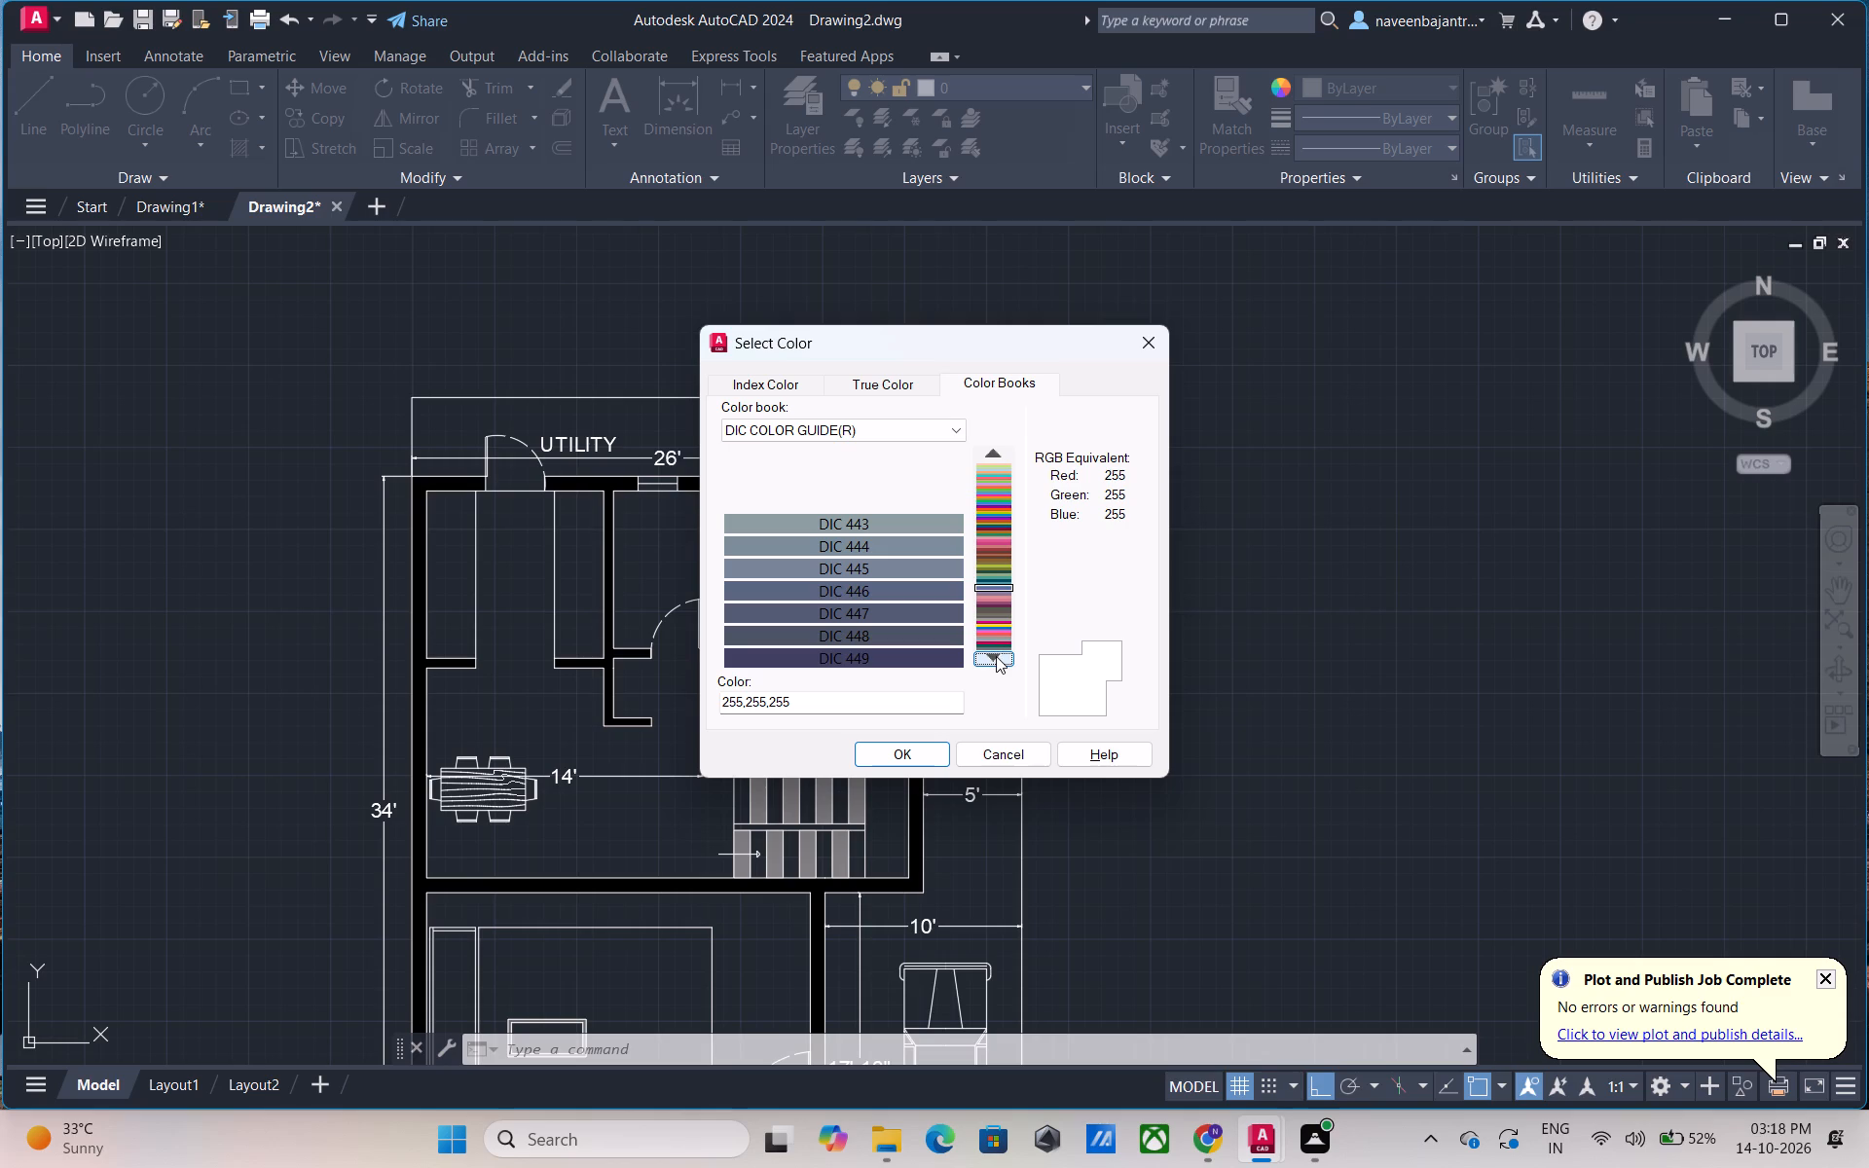
{"action": "left_click", "coordinate": [996, 656]}
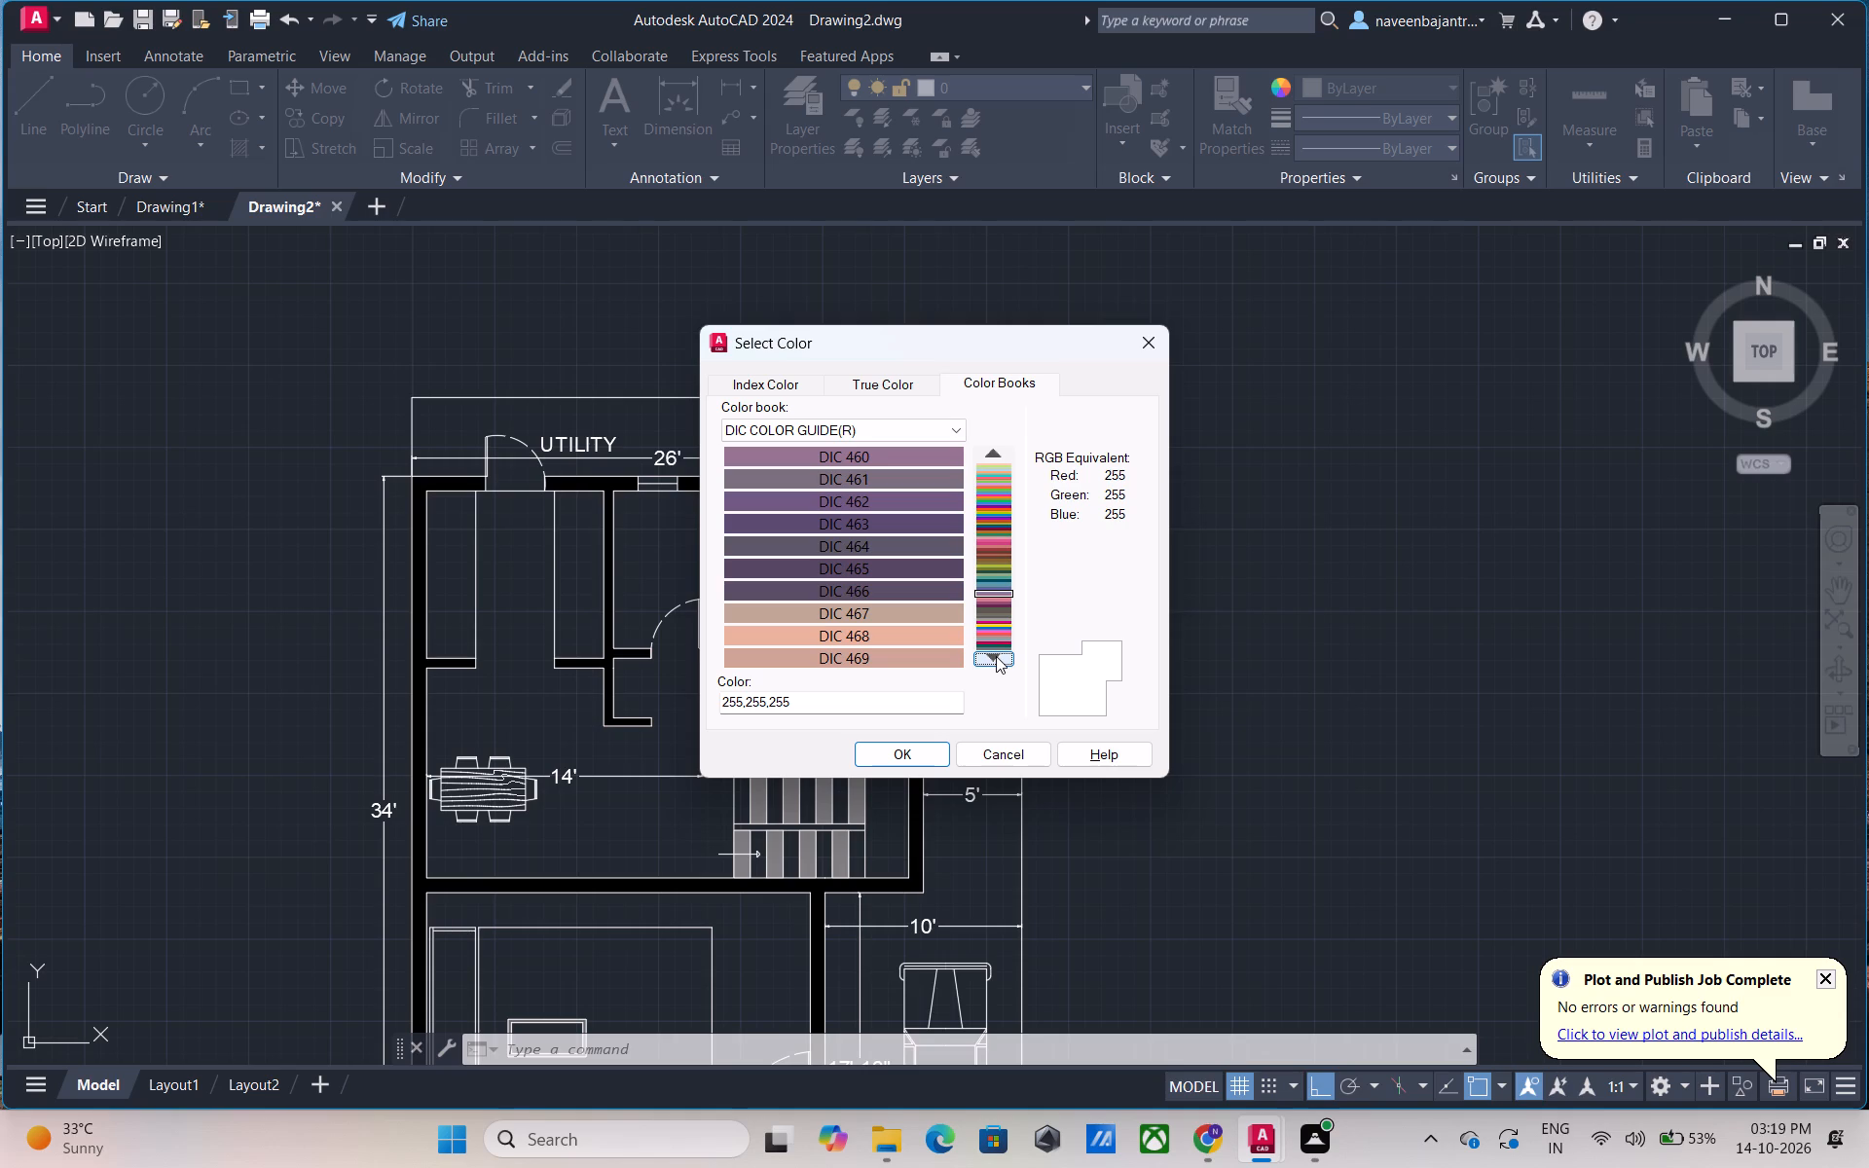
{"action": "left_click", "coordinate": [996, 656]}
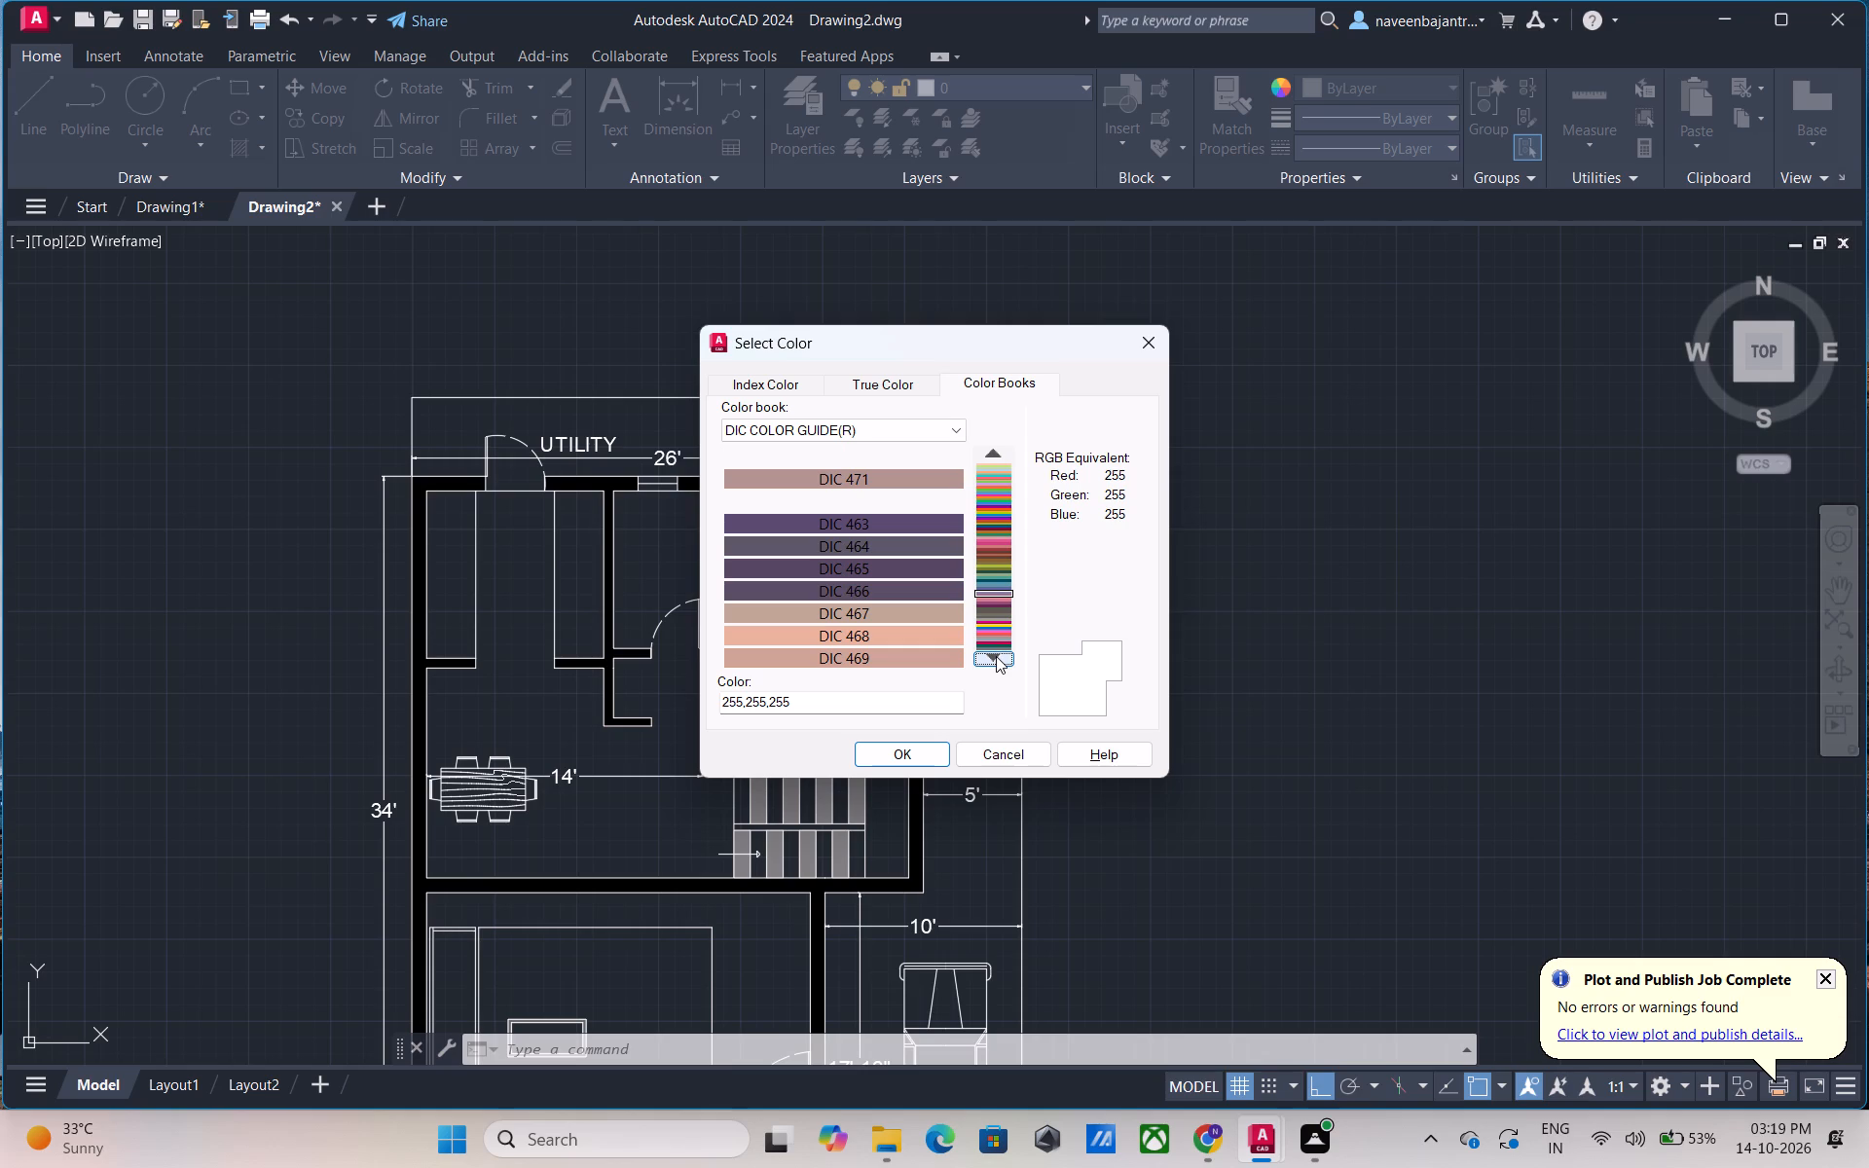
{"action": "left_click", "coordinate": [996, 656]}
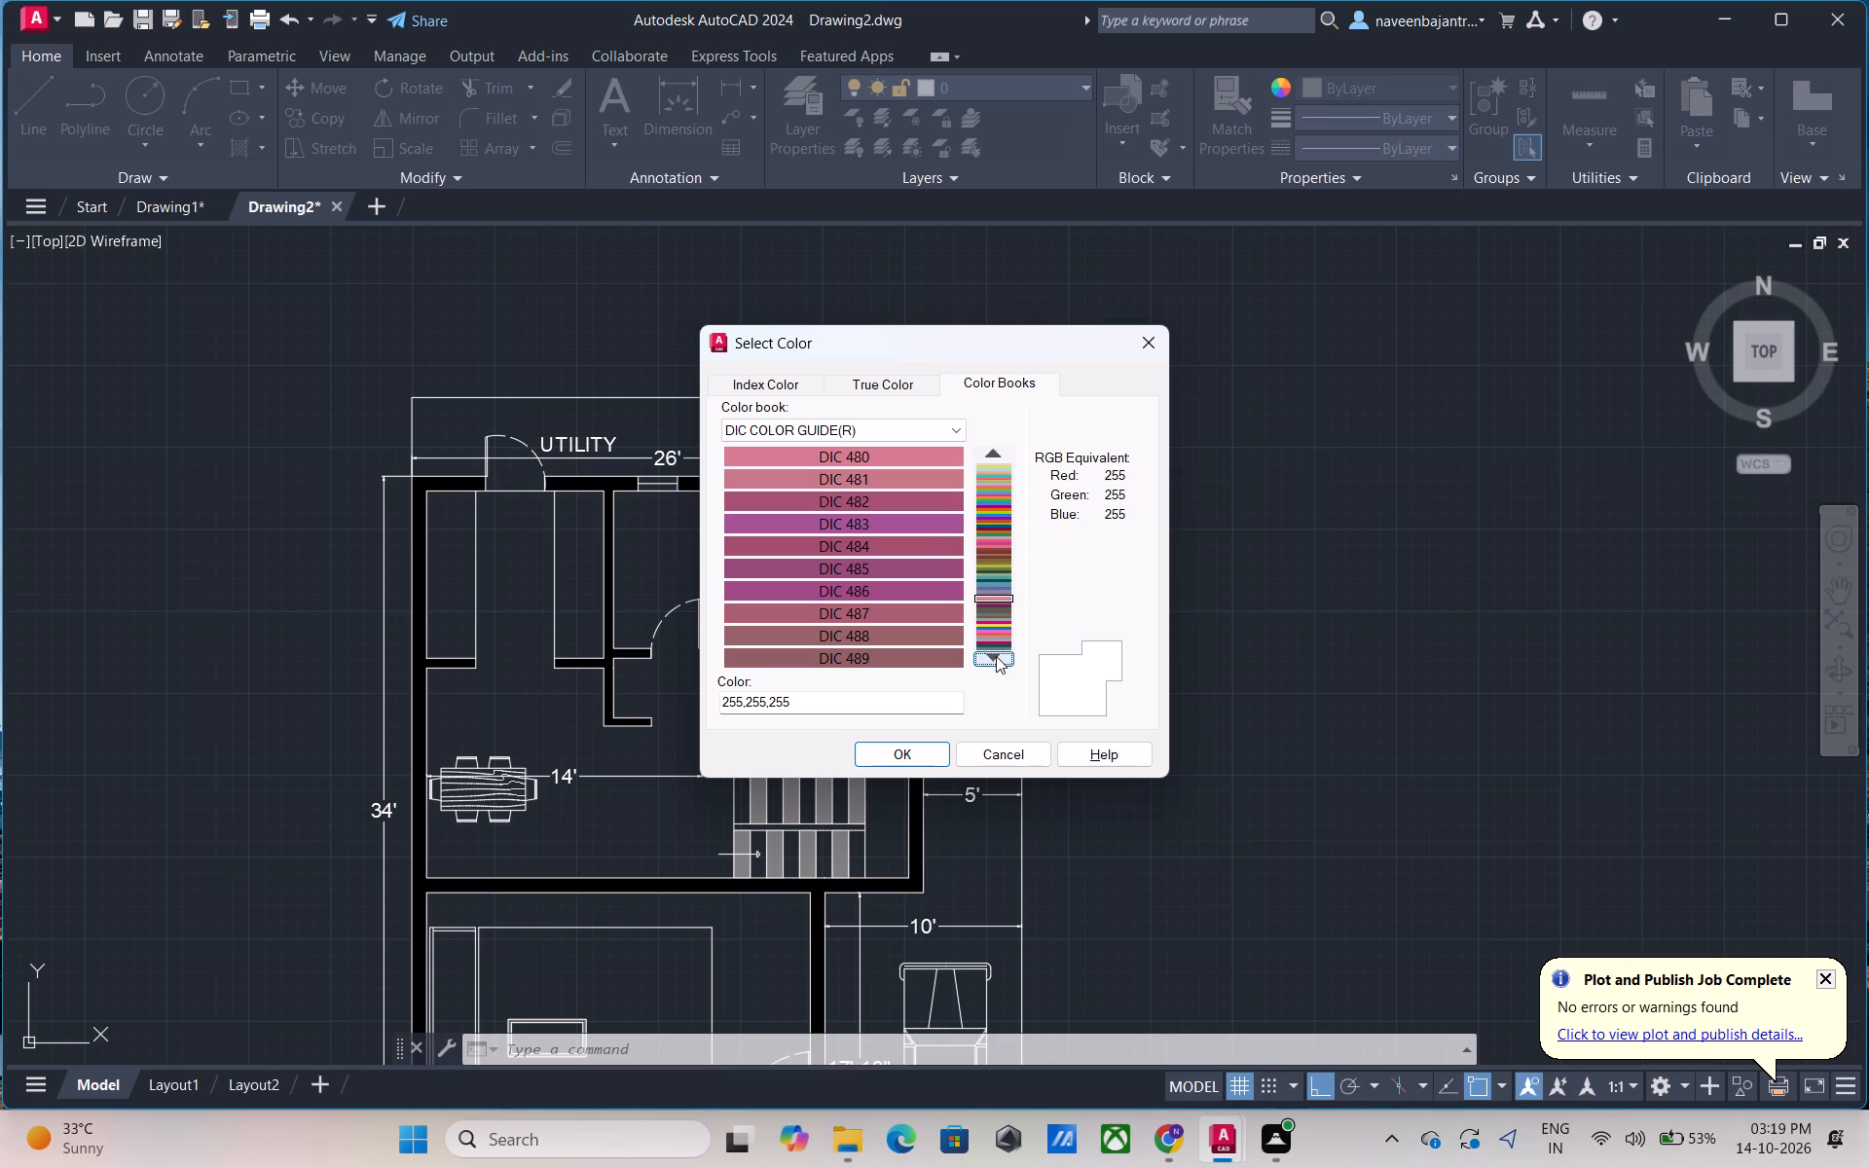
{"action": "left_click", "coordinate": [996, 656]}
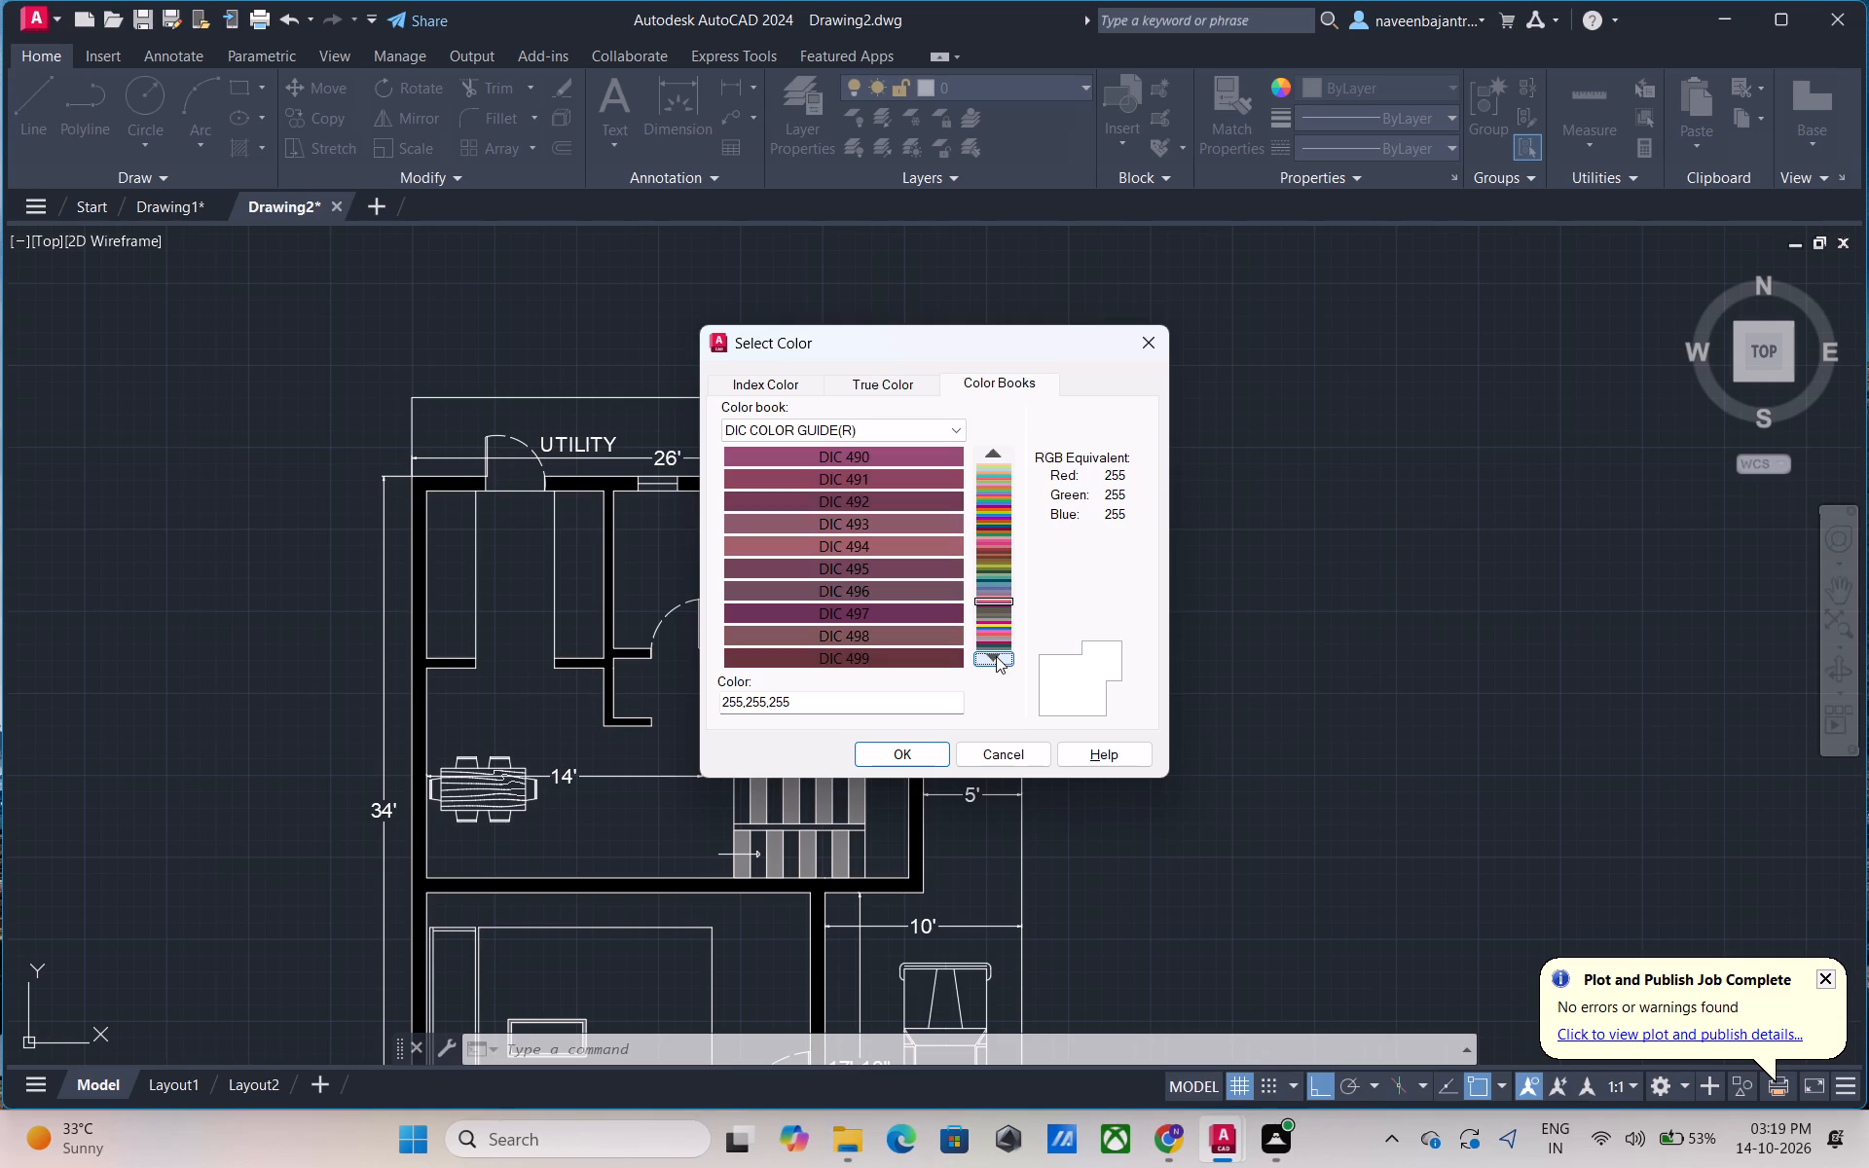
Look through the DIC COLOR GUIDE(R) swatches from DIC 500 to DIC 593 for a current object color.
{"action": "left_click", "coordinate": [996, 656]}
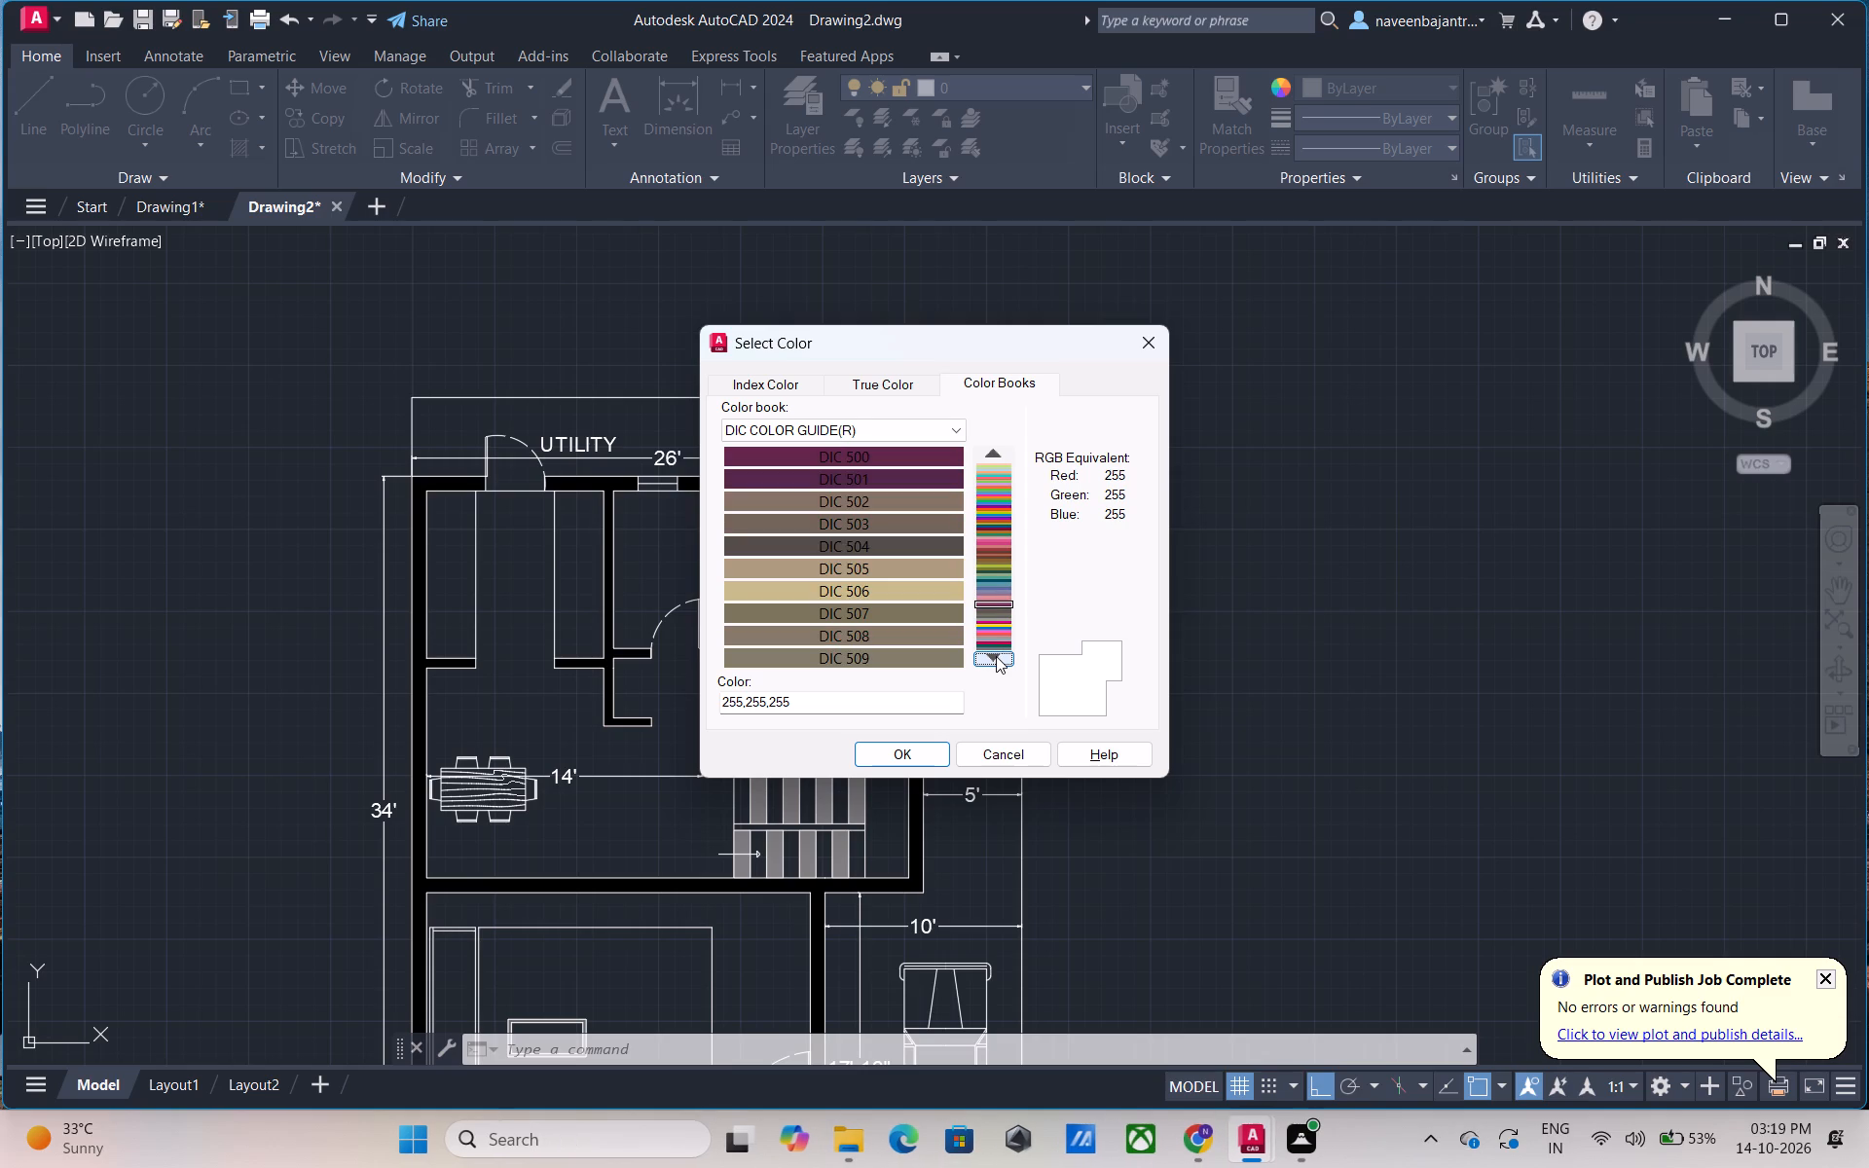
{"action": "left_click", "coordinate": [996, 656]}
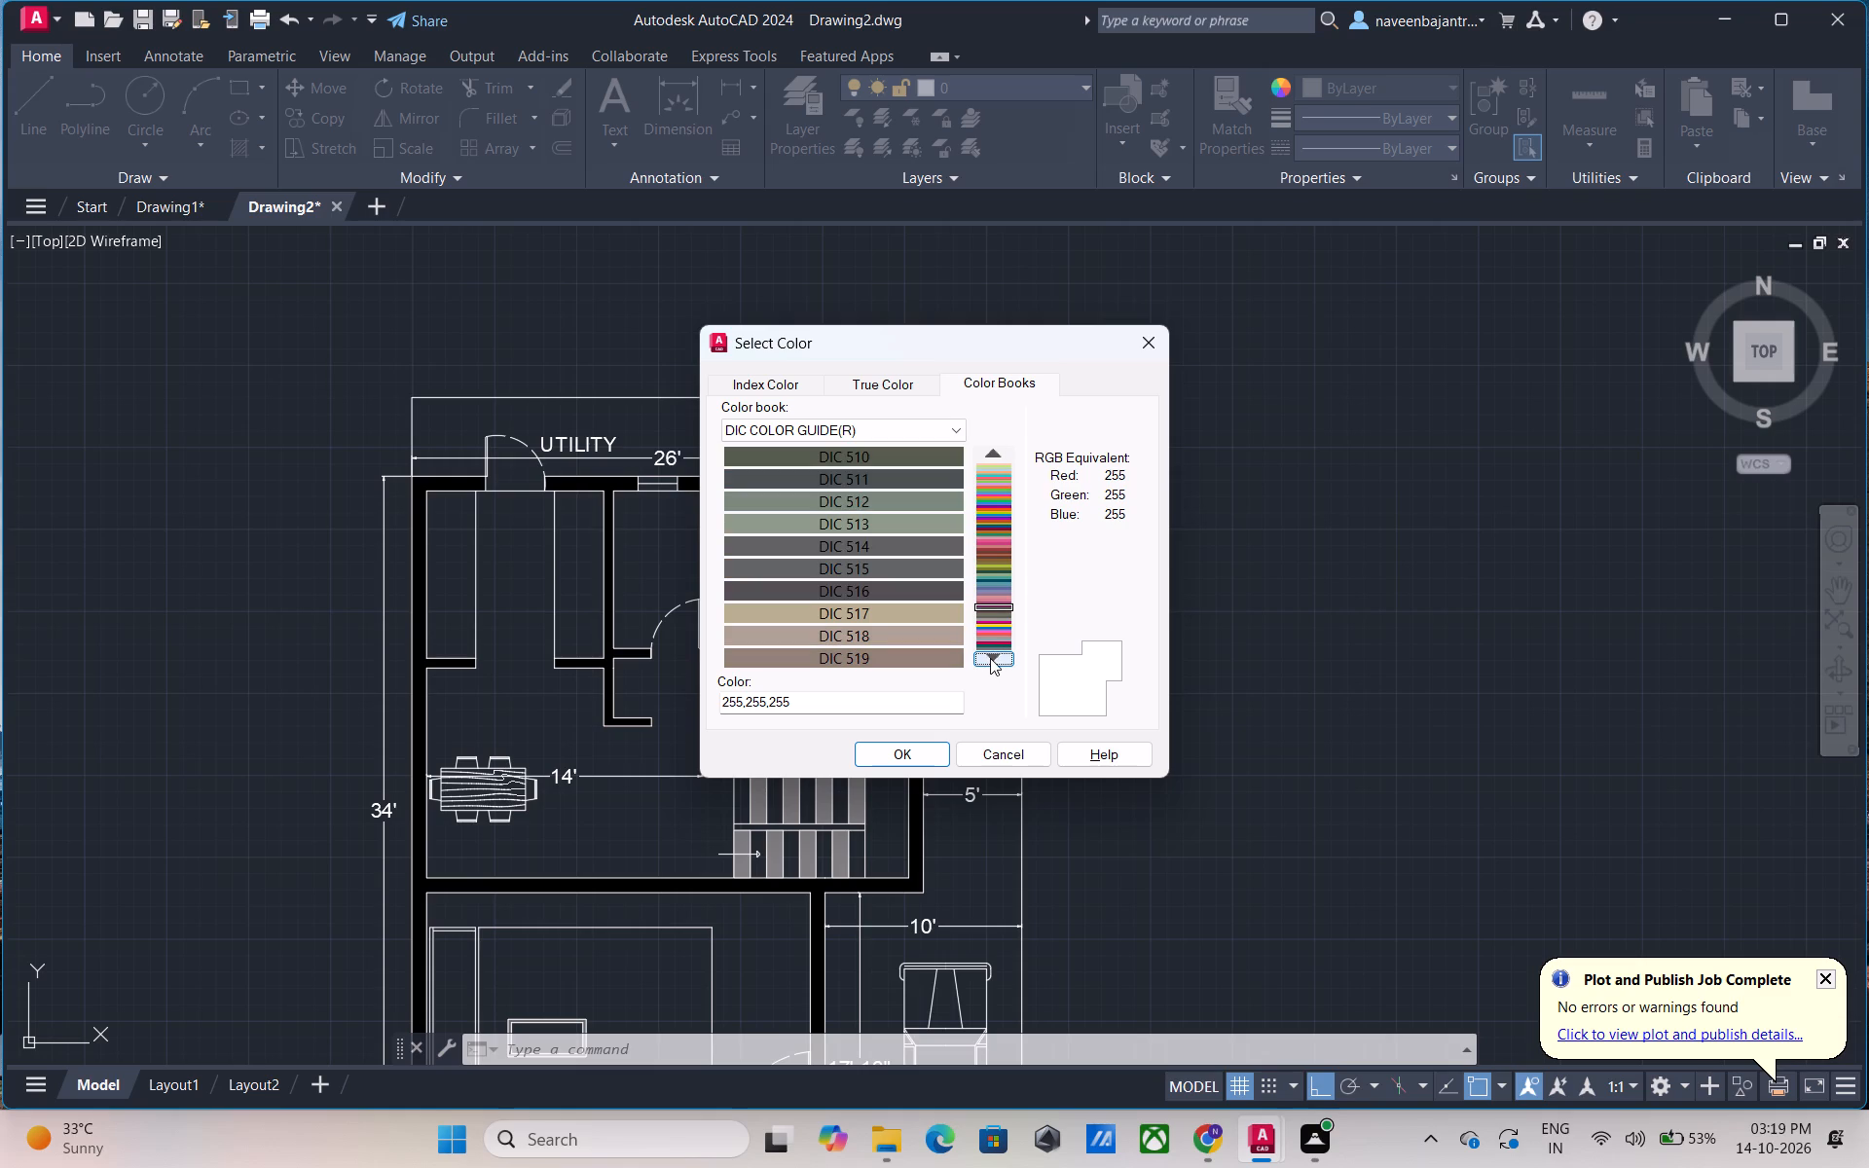
{"action": "left_click", "coordinate": [990, 658]}
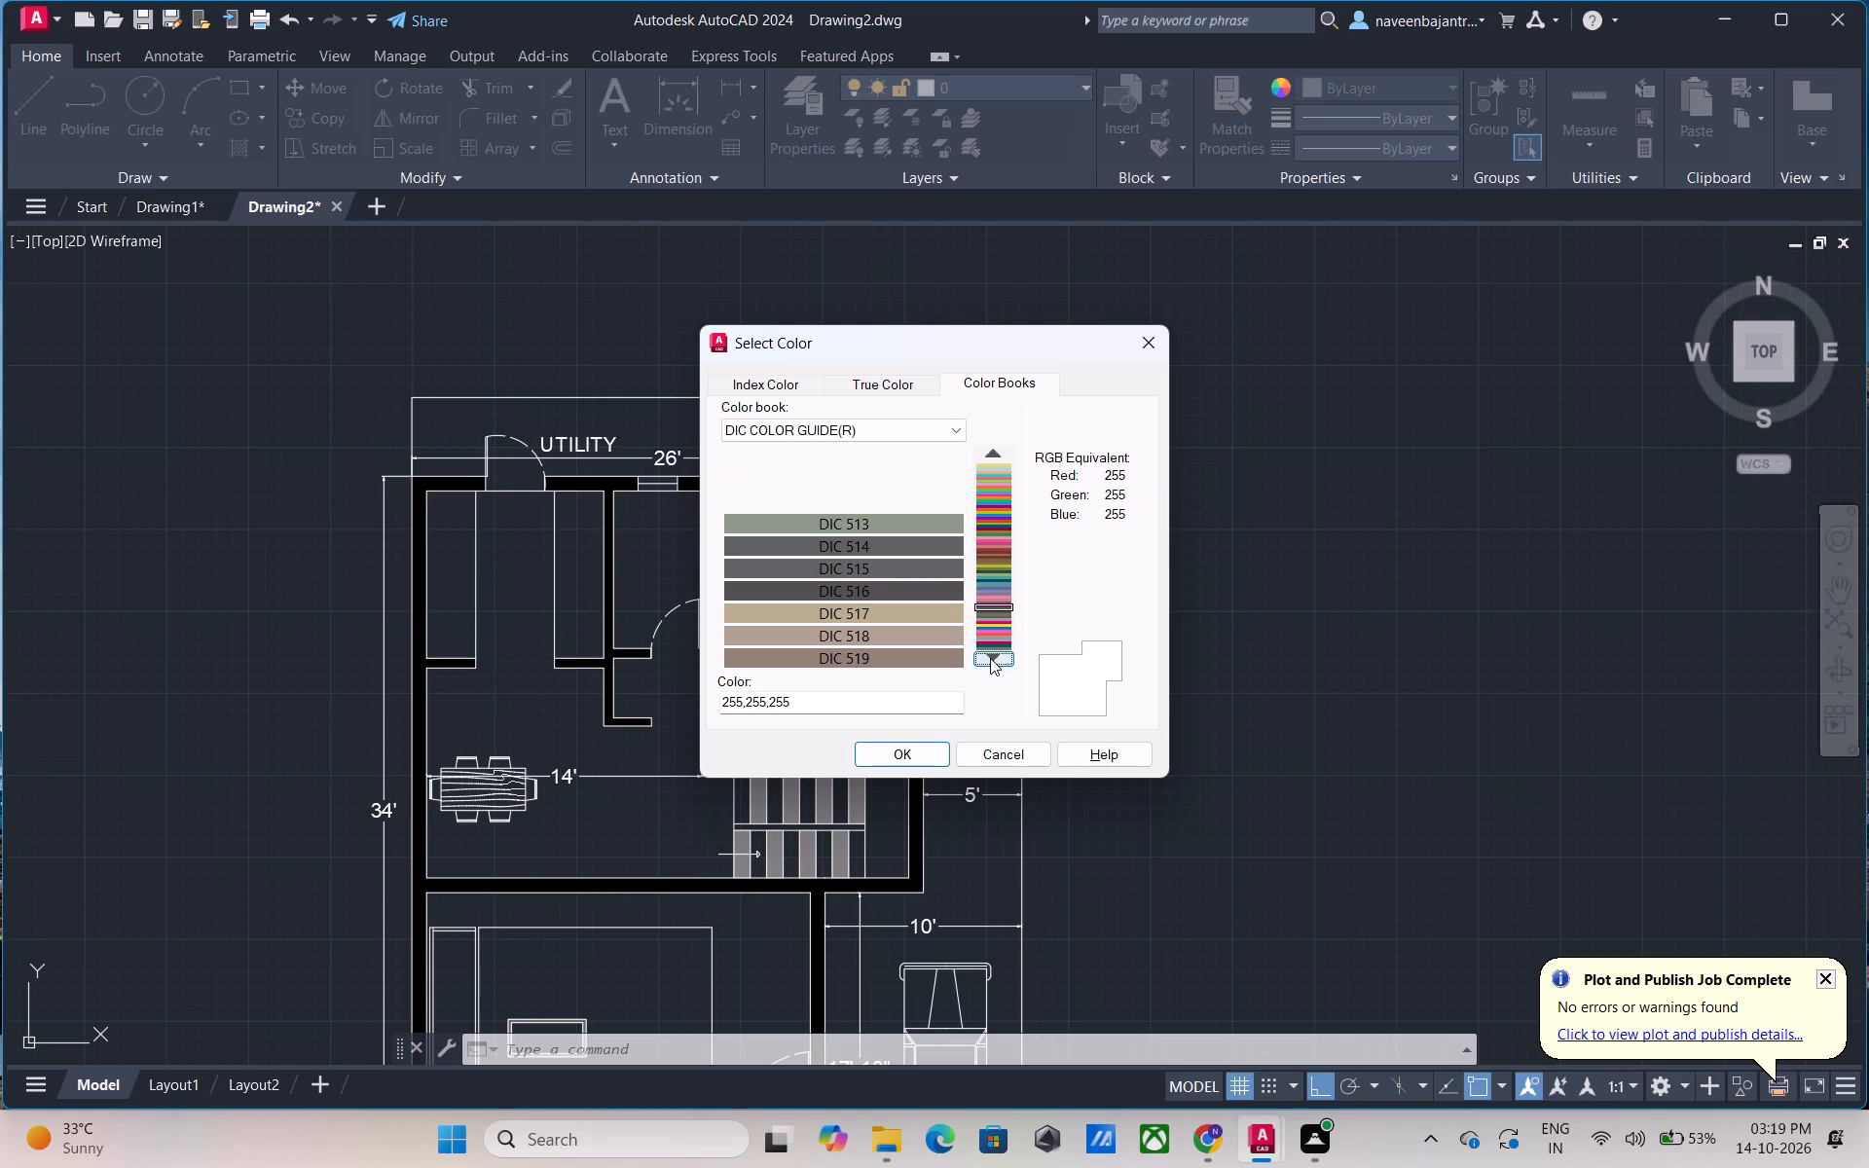
{"action": "left_click", "coordinate": [990, 658]}
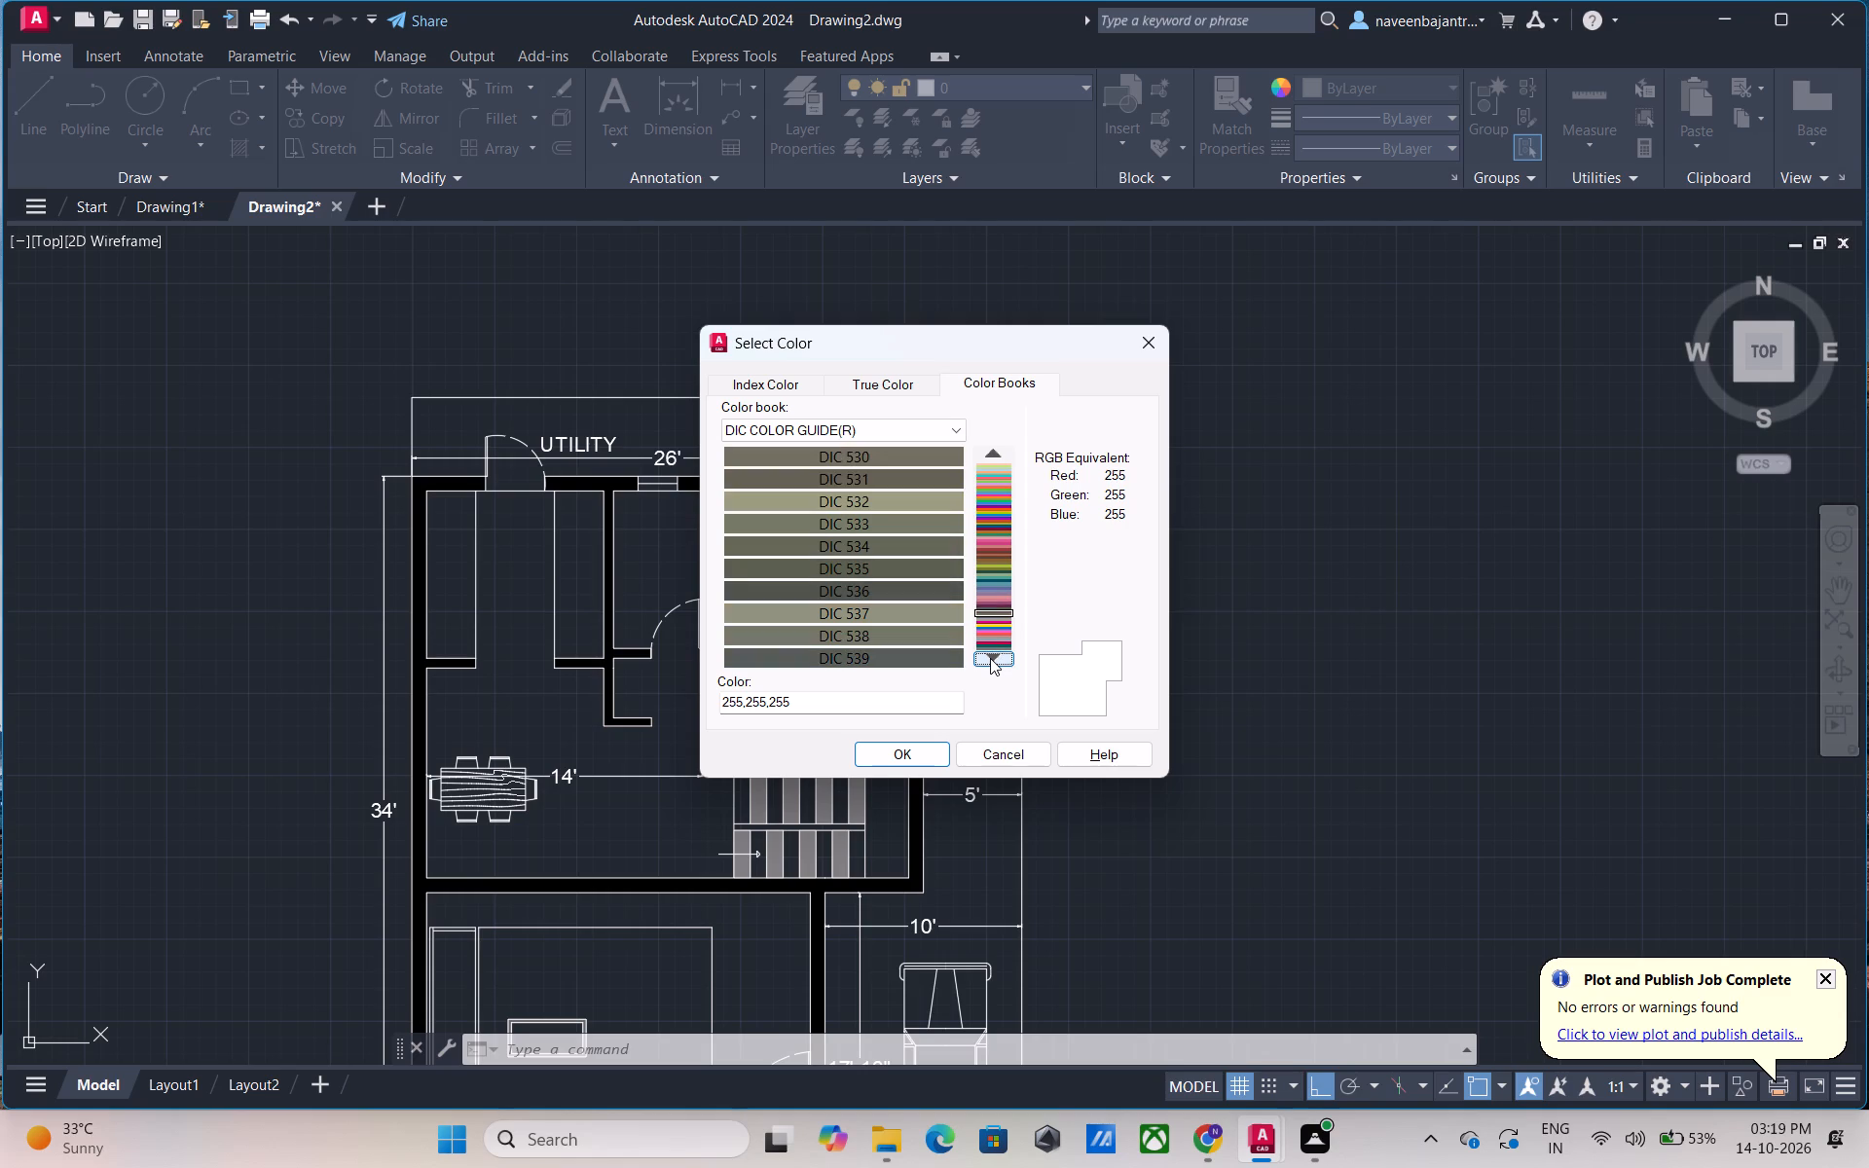
{"action": "left_click", "coordinate": [990, 658]}
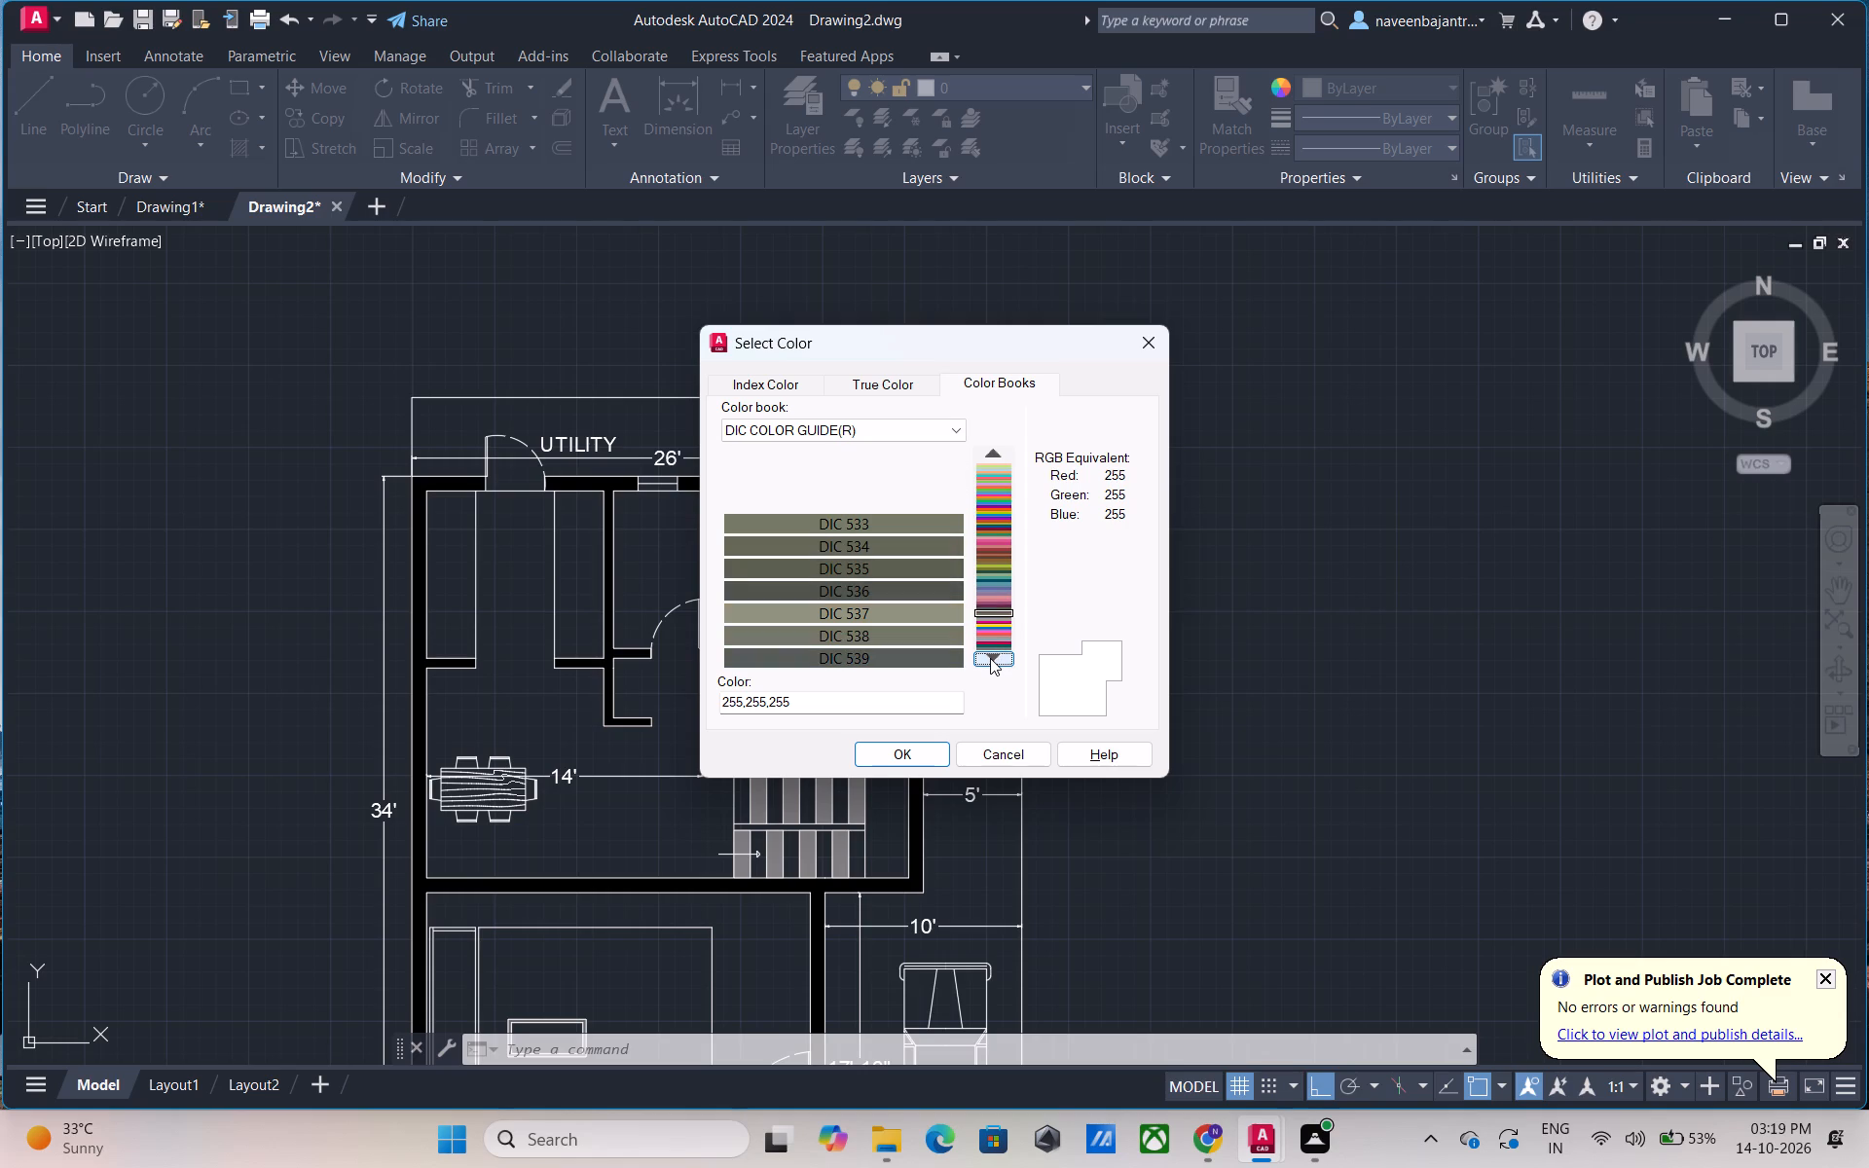
{"action": "left_click", "coordinate": [990, 658]}
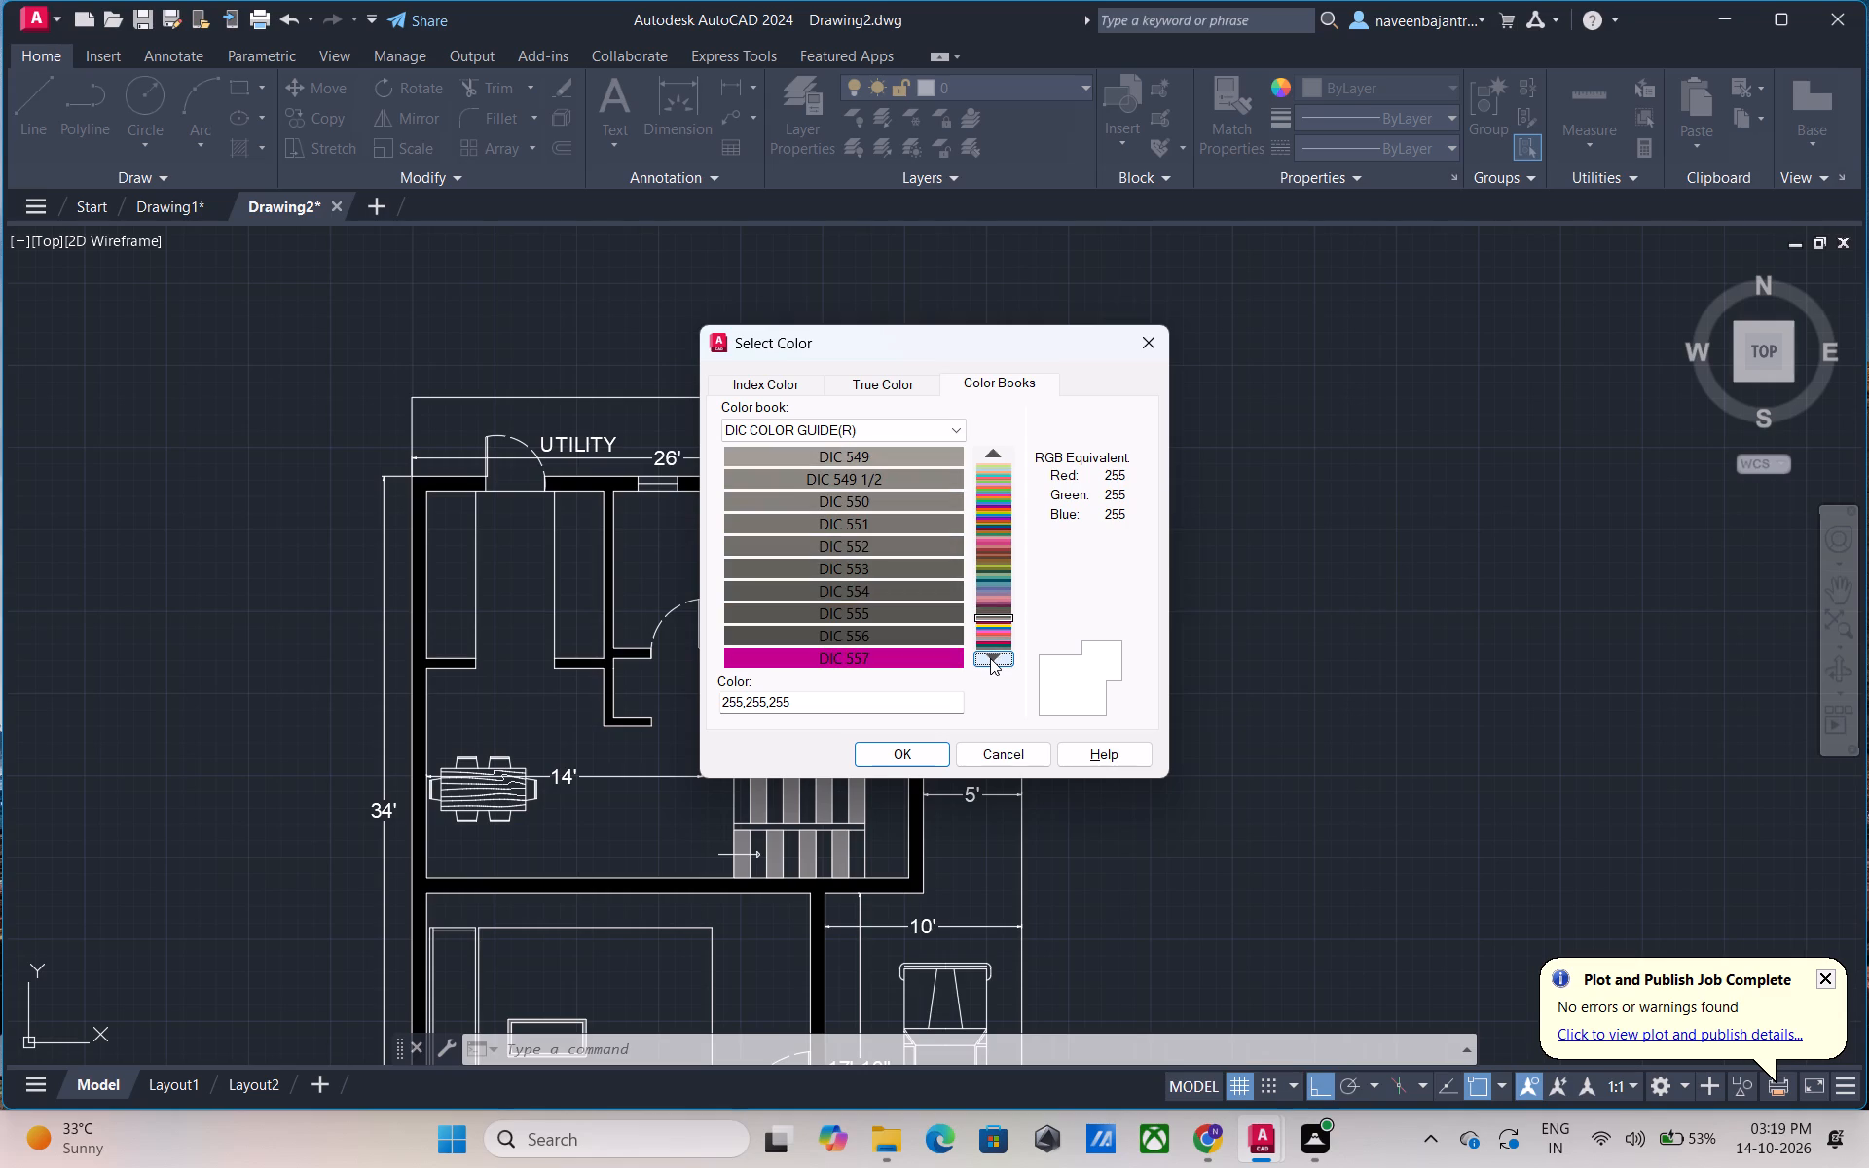
{"action": "left_click", "coordinate": [990, 658]}
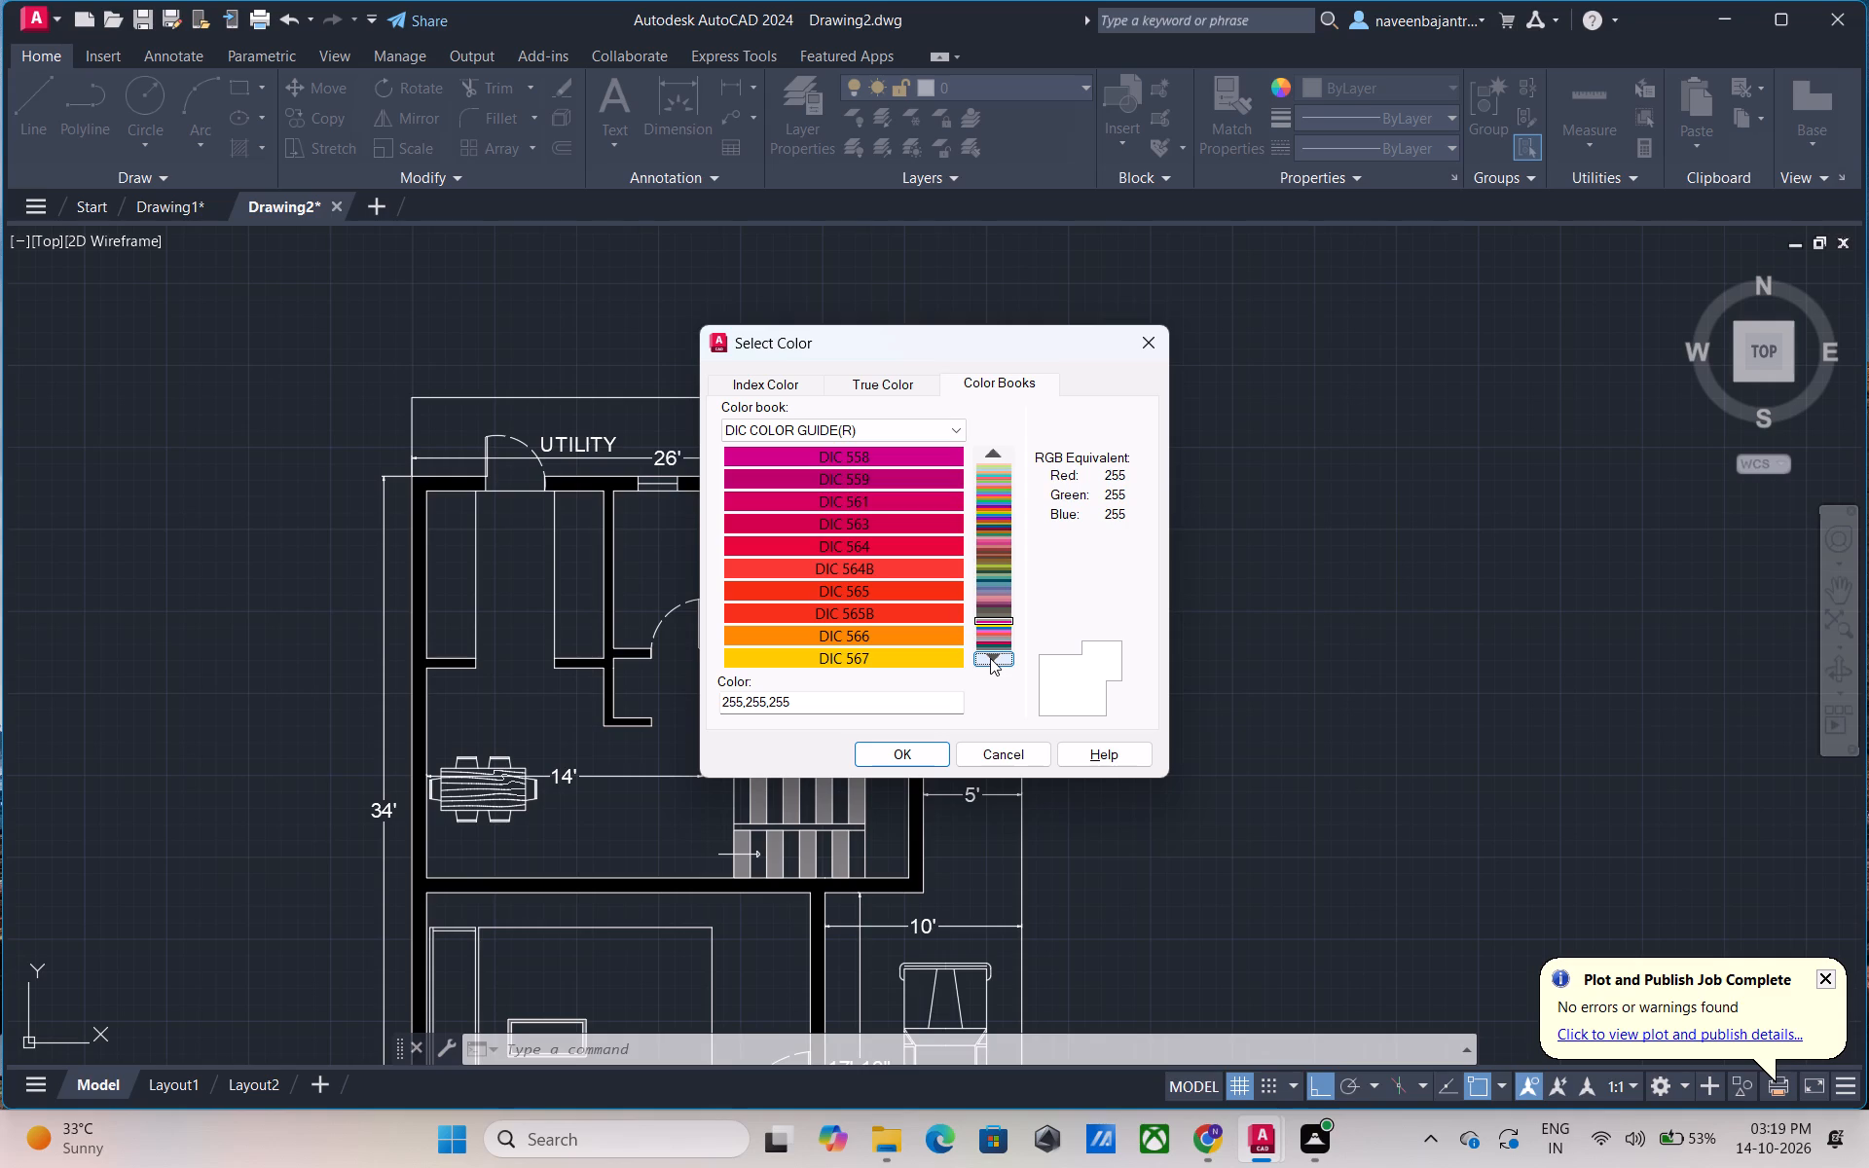
{"action": "left_click", "coordinate": [990, 658]}
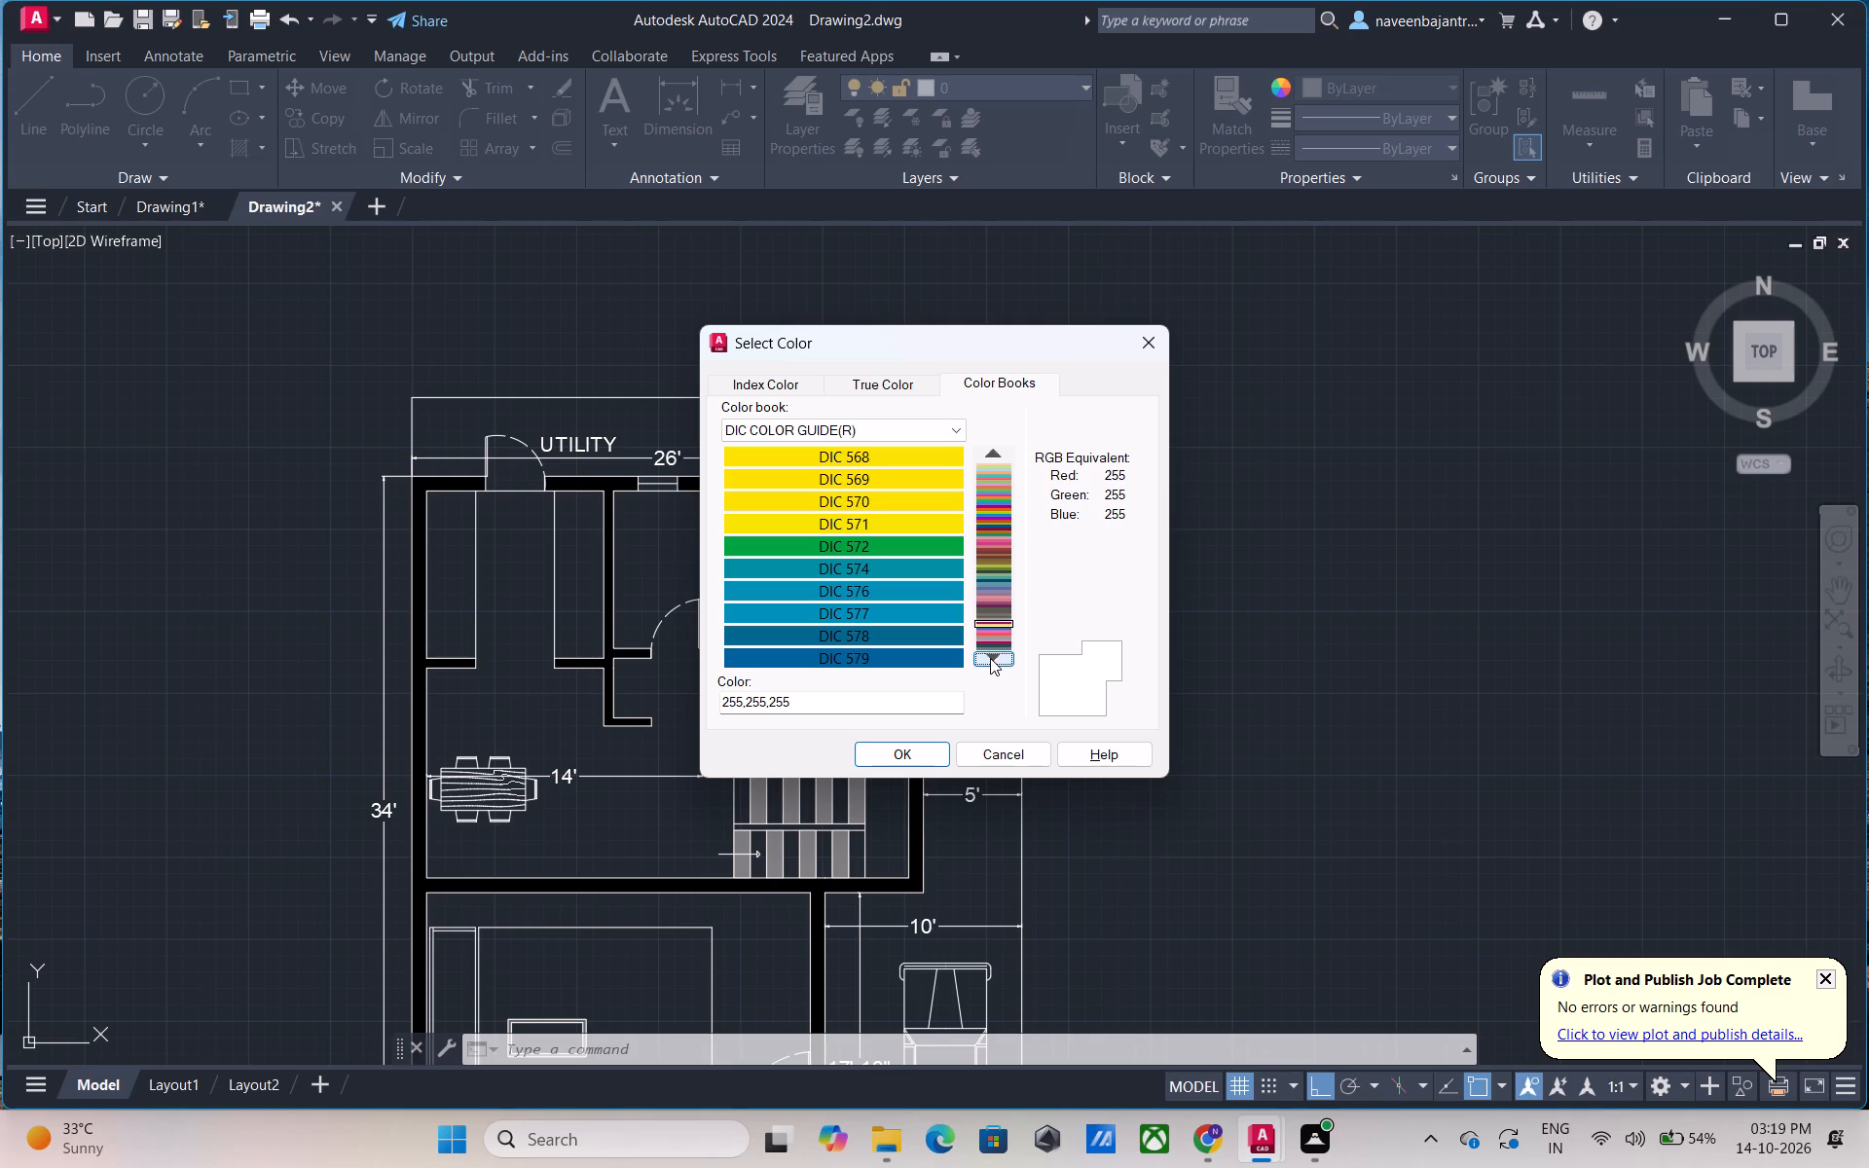
{"action": "left_click", "coordinate": [990, 658]}
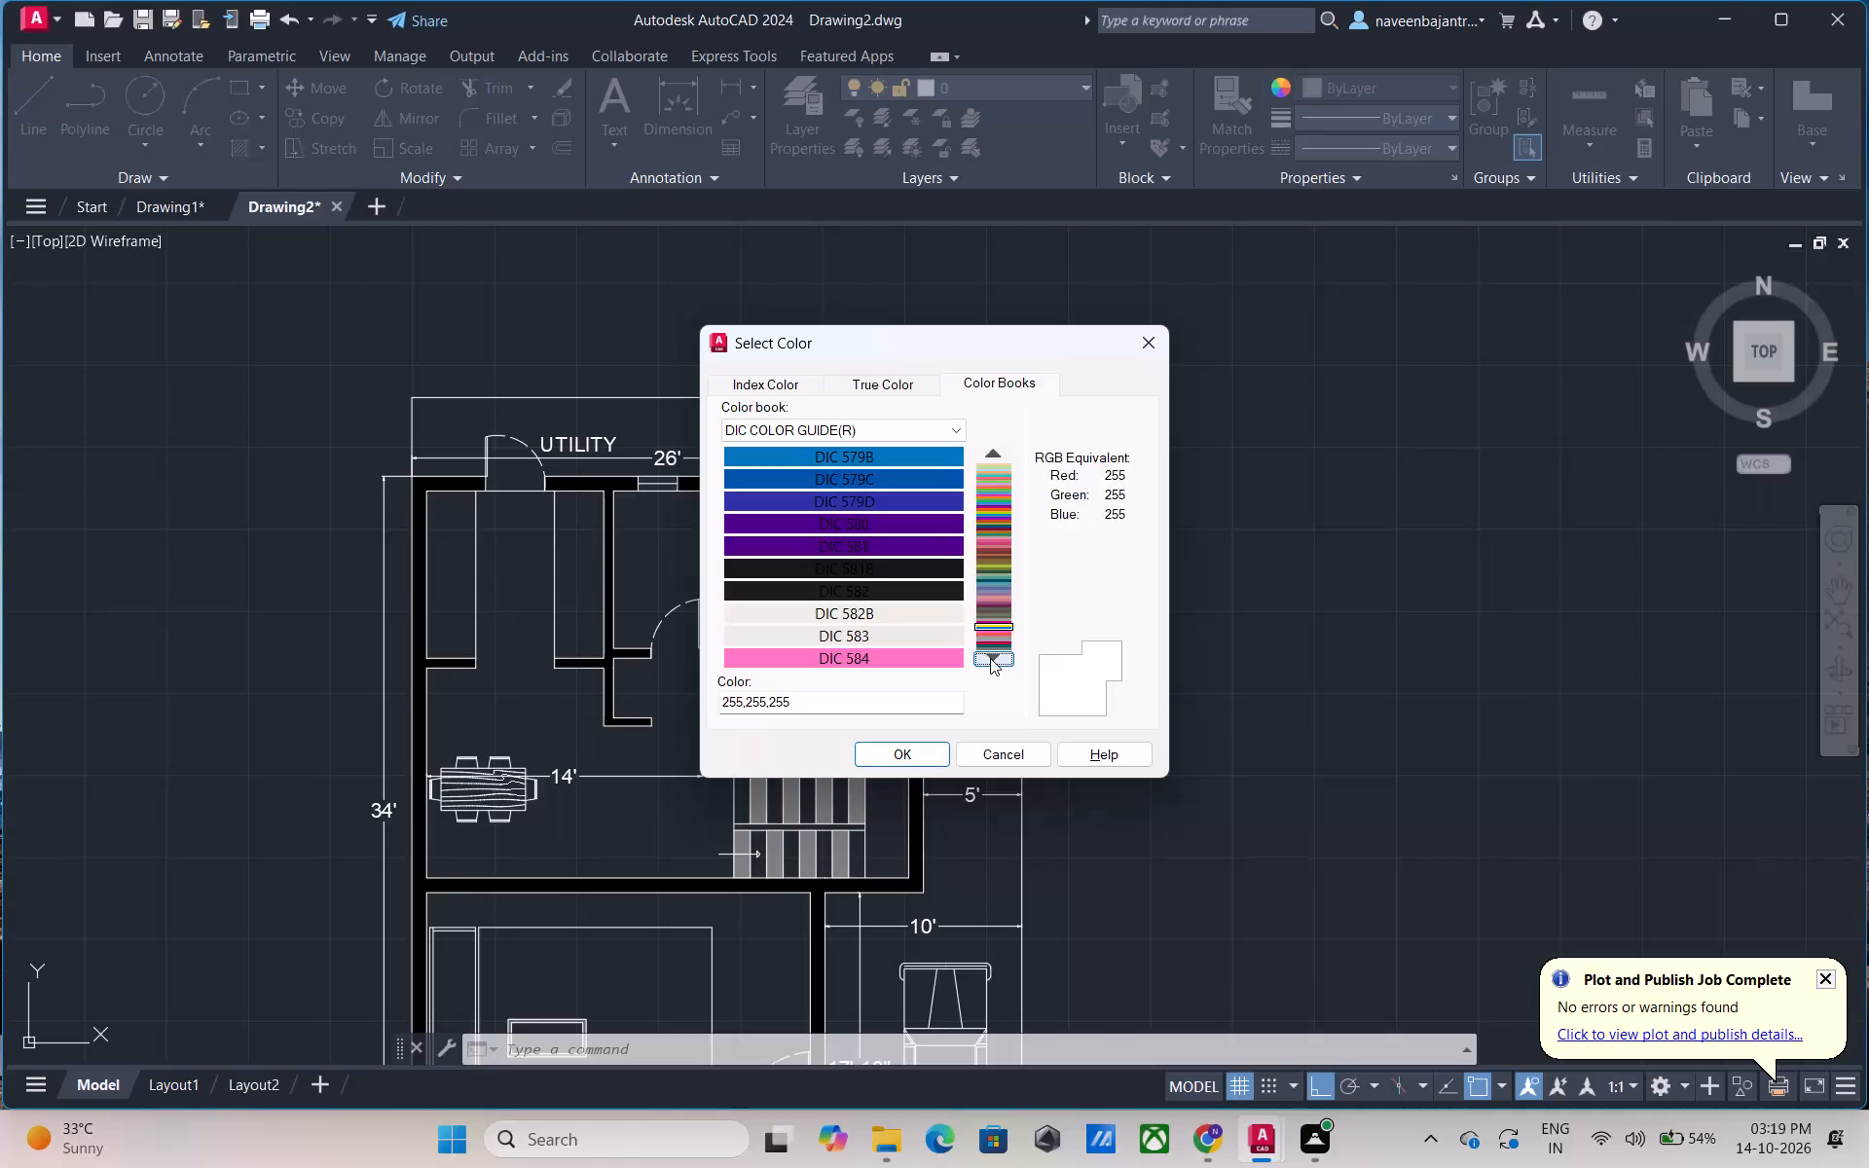
{"action": "left_click", "coordinate": [990, 658]}
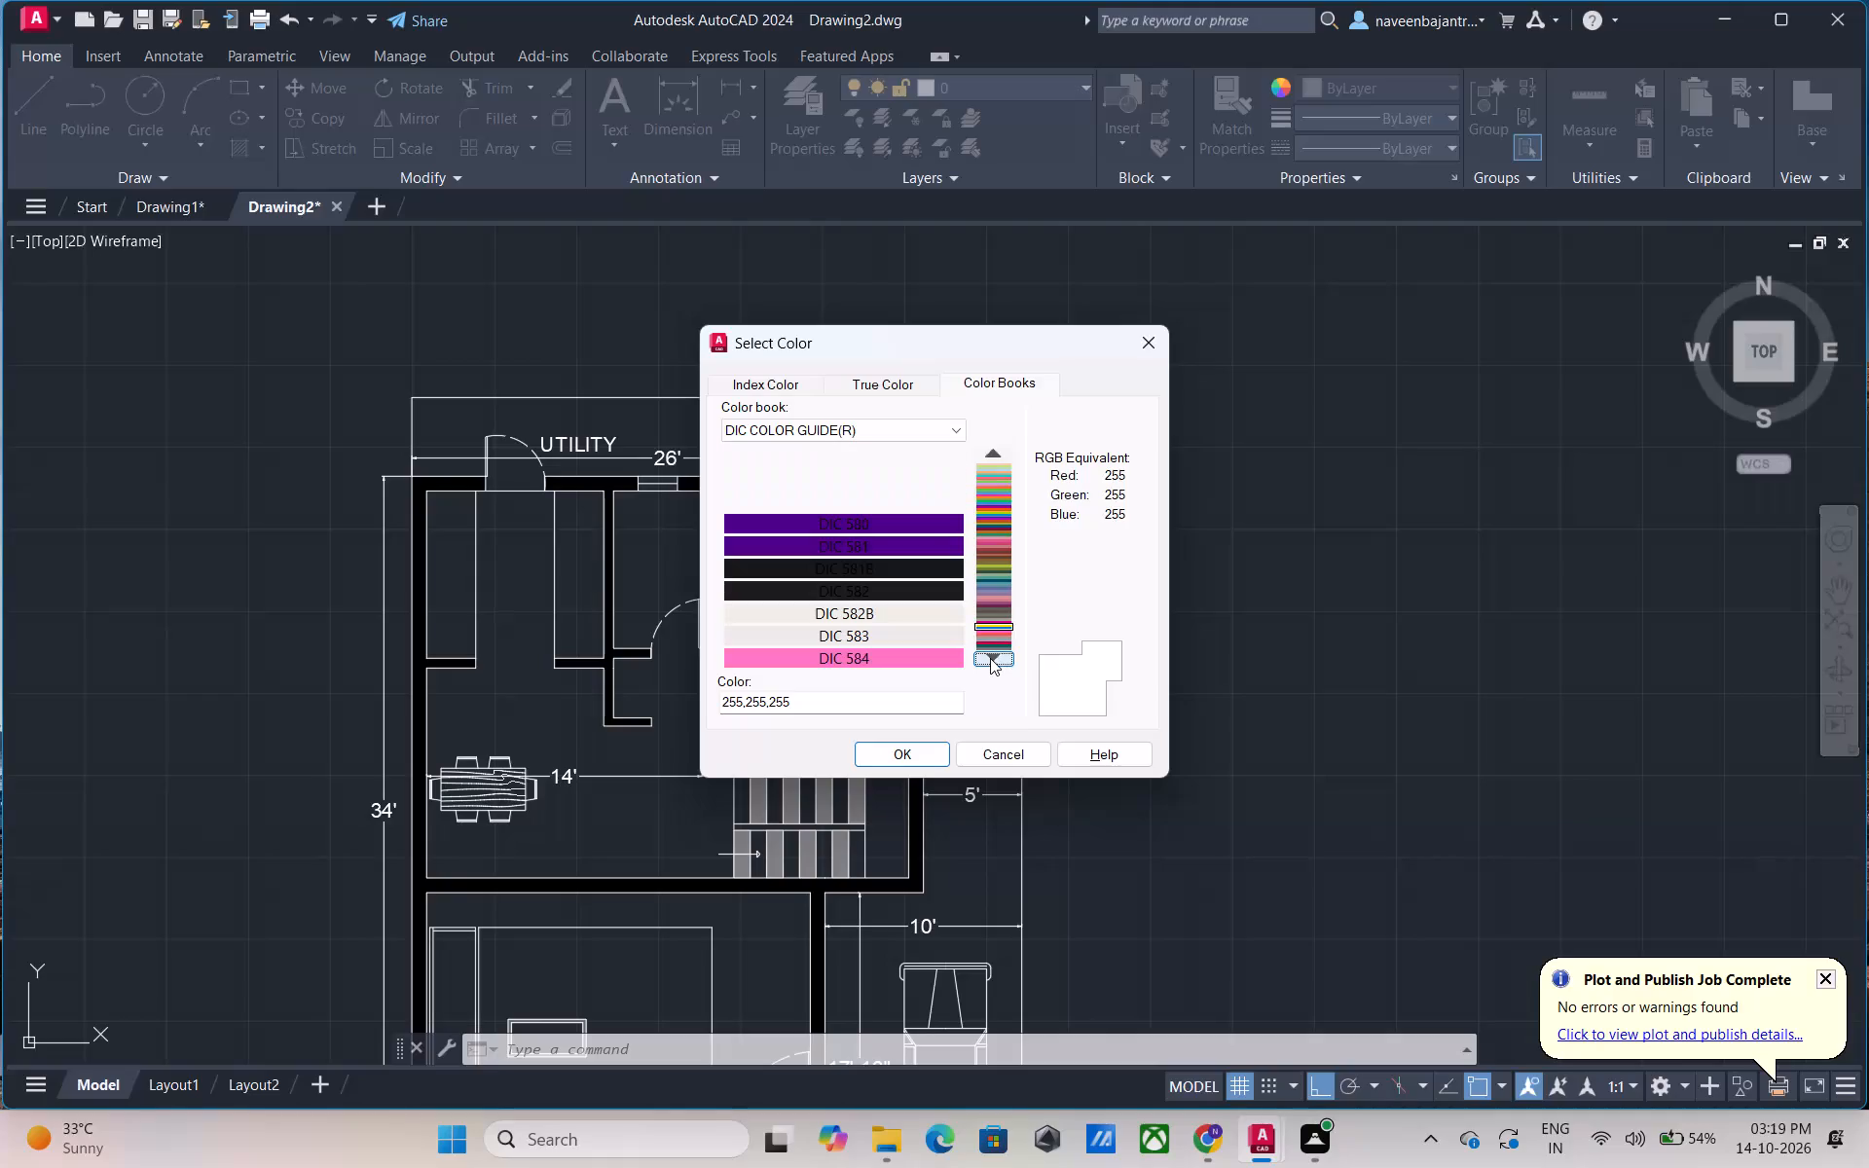
Examine the remaining DIC COLOR GUIDE(R) swatches from DIC 594 to the end of the book at DIC 654.
{"action": "left_click", "coordinate": [990, 658]}
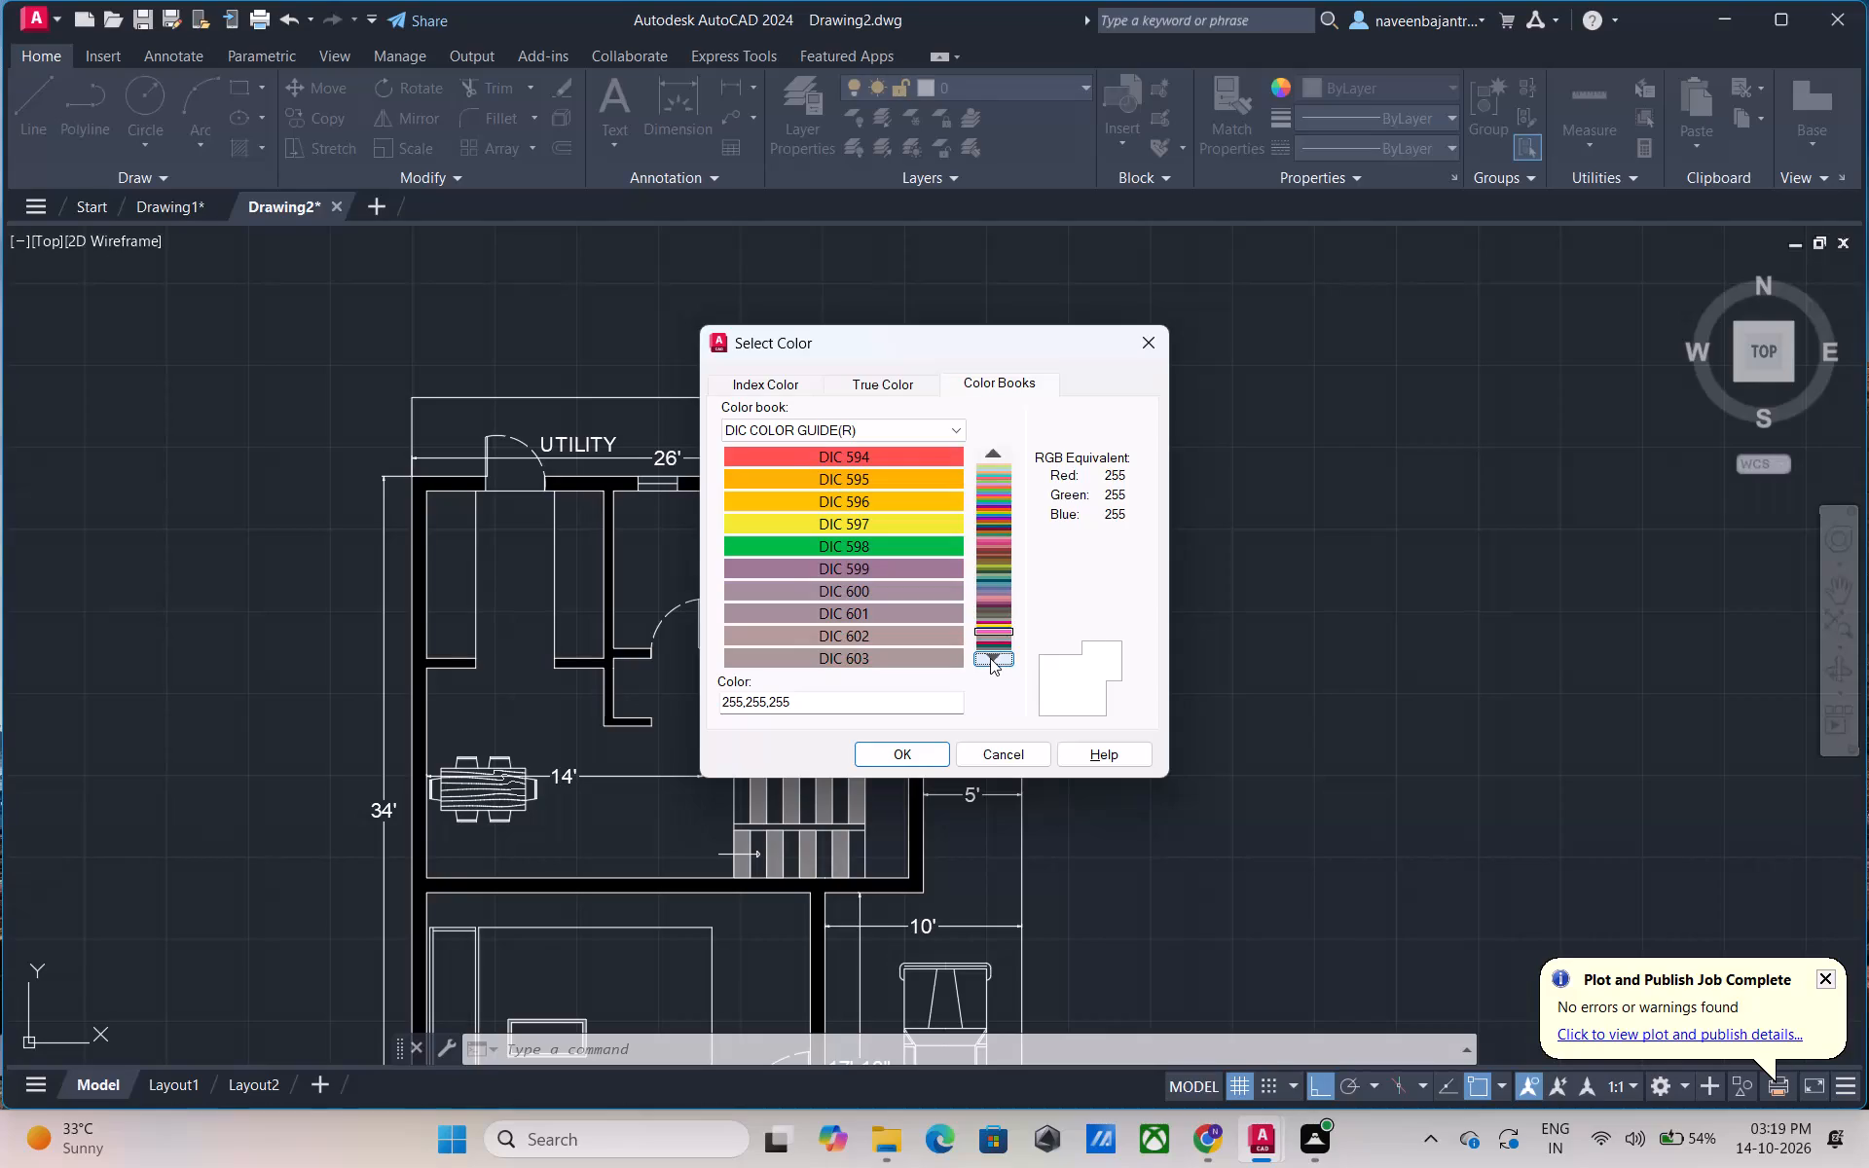
{"action": "left_click", "coordinate": [990, 658]}
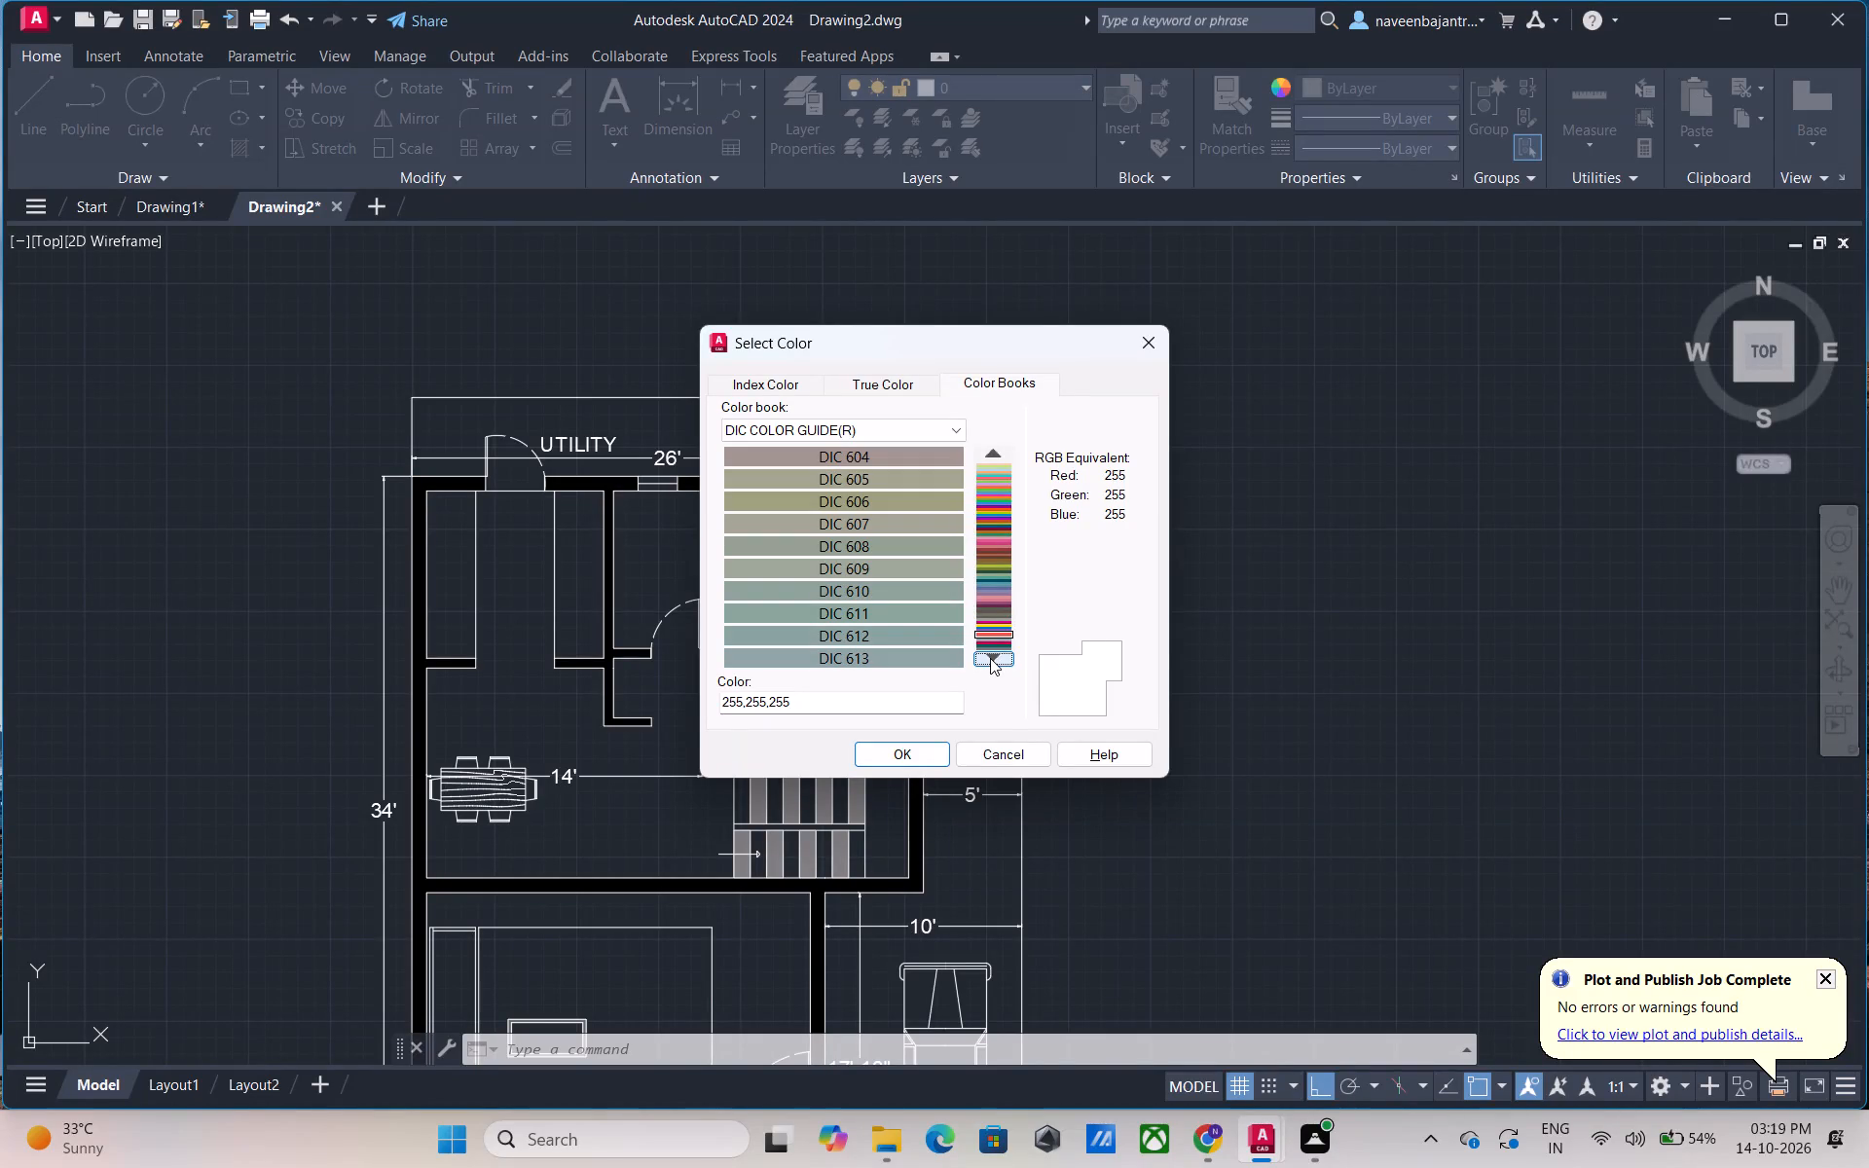
{"action": "left_click", "coordinate": [990, 658]}
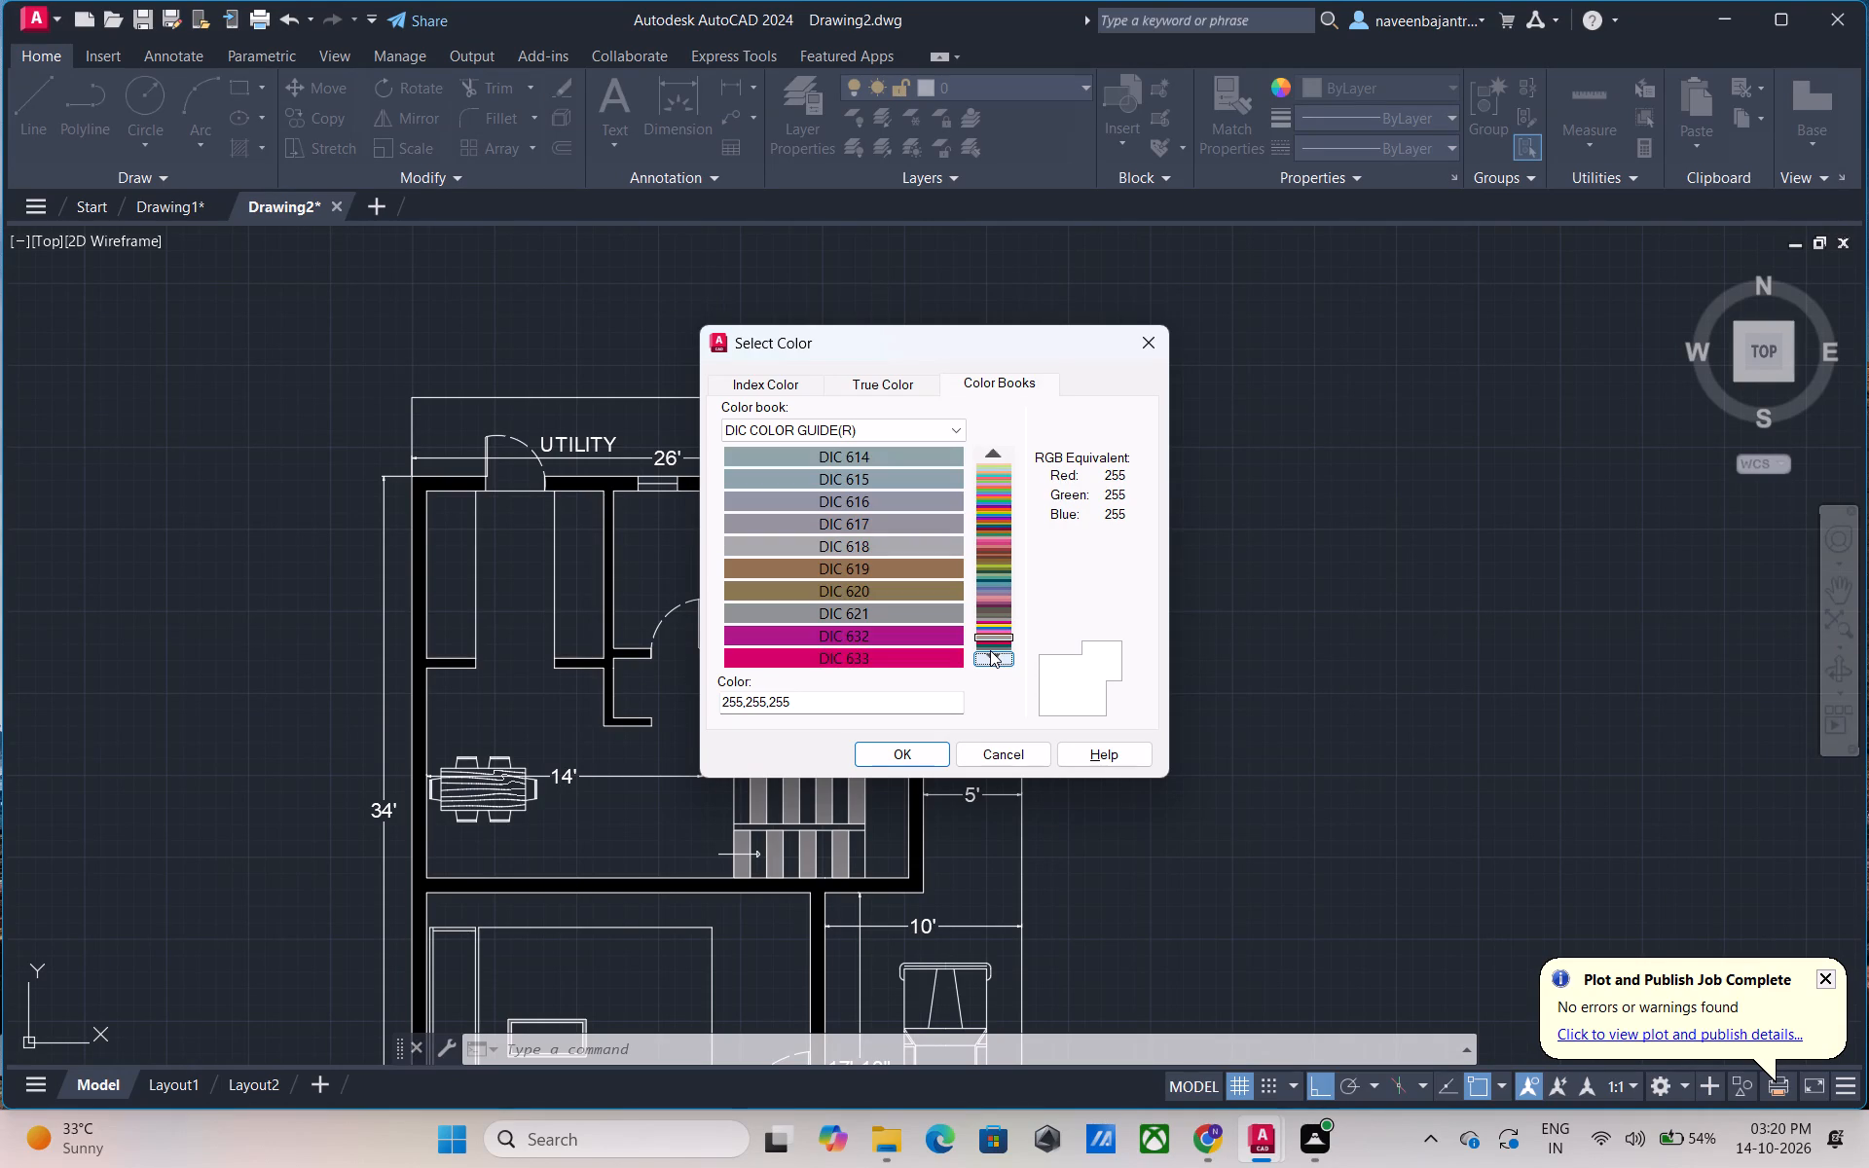
{"action": "left_click", "coordinate": [990, 652]}
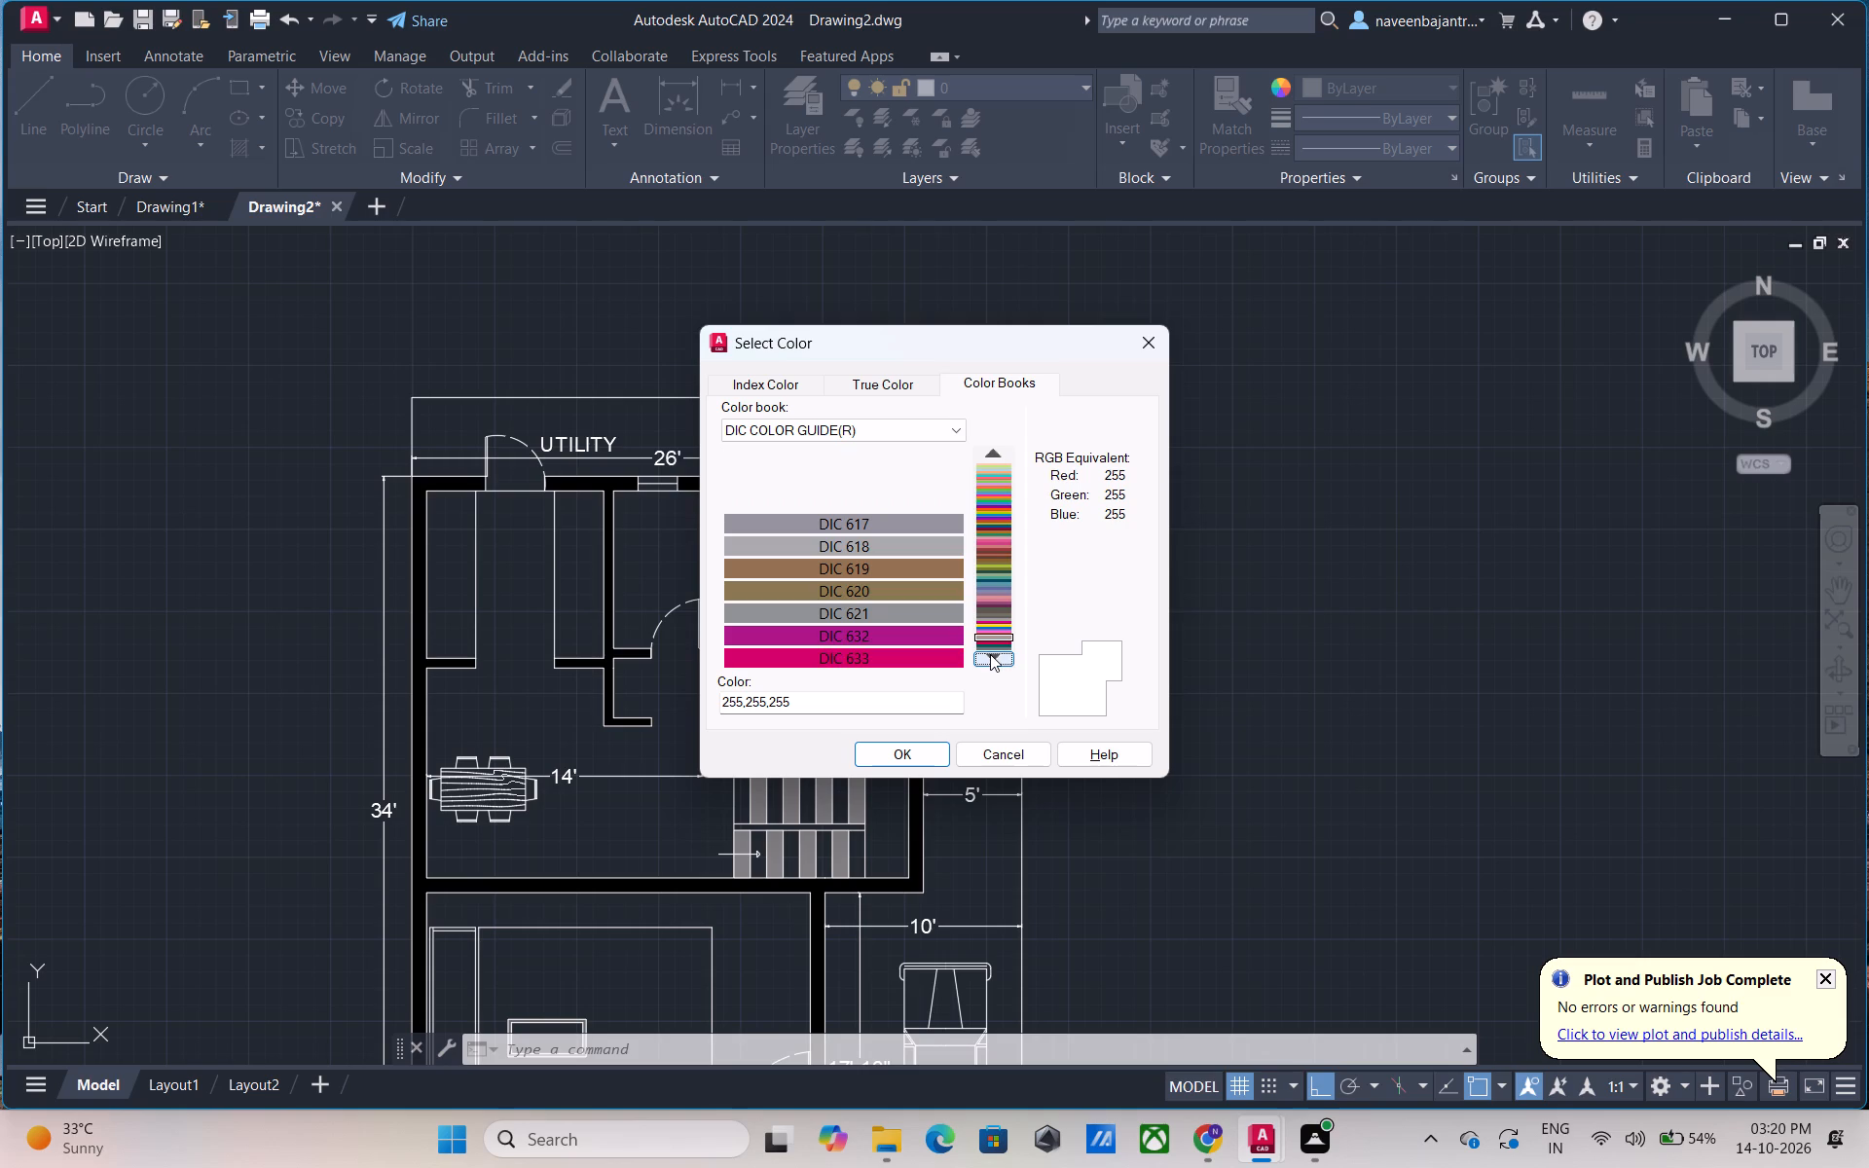
{"action": "left_click", "coordinate": [990, 654]}
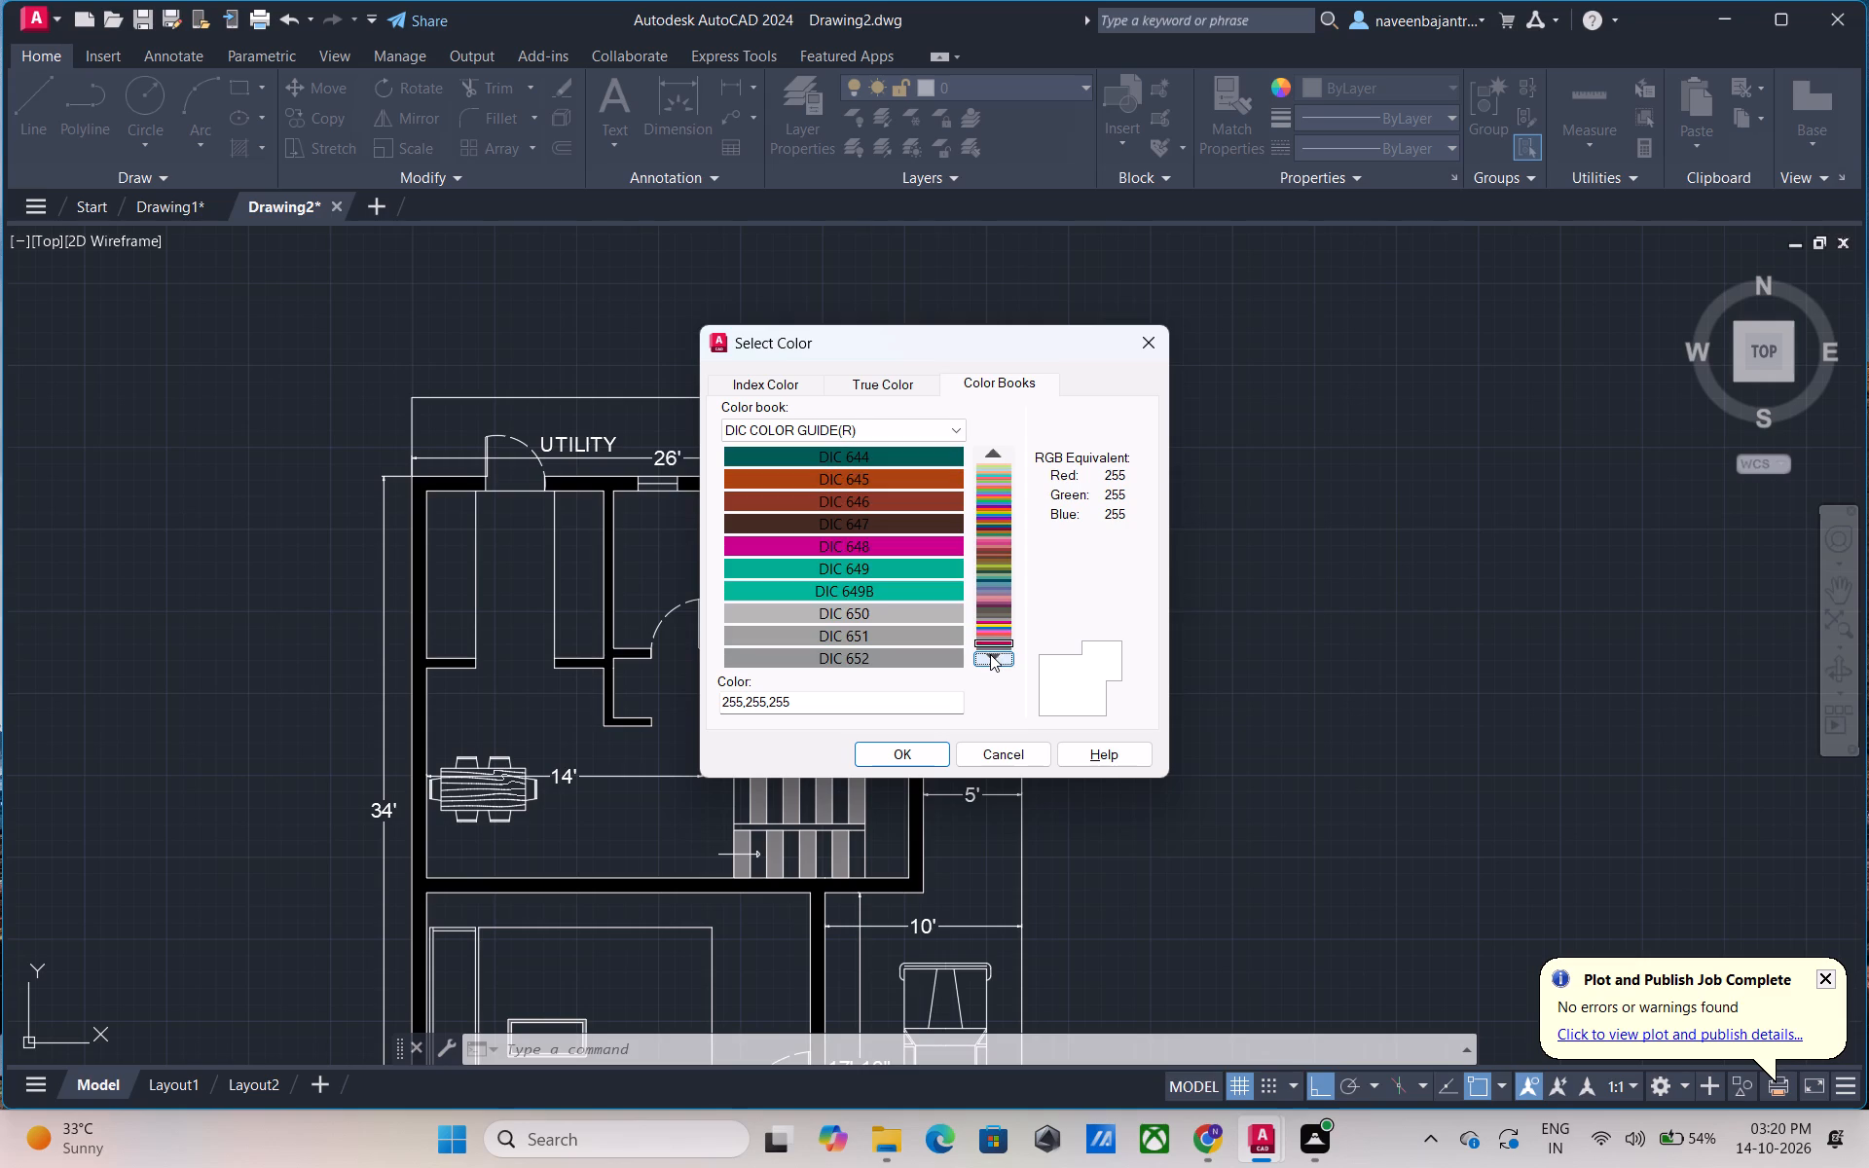
{"action": "left_click", "coordinate": [990, 654]}
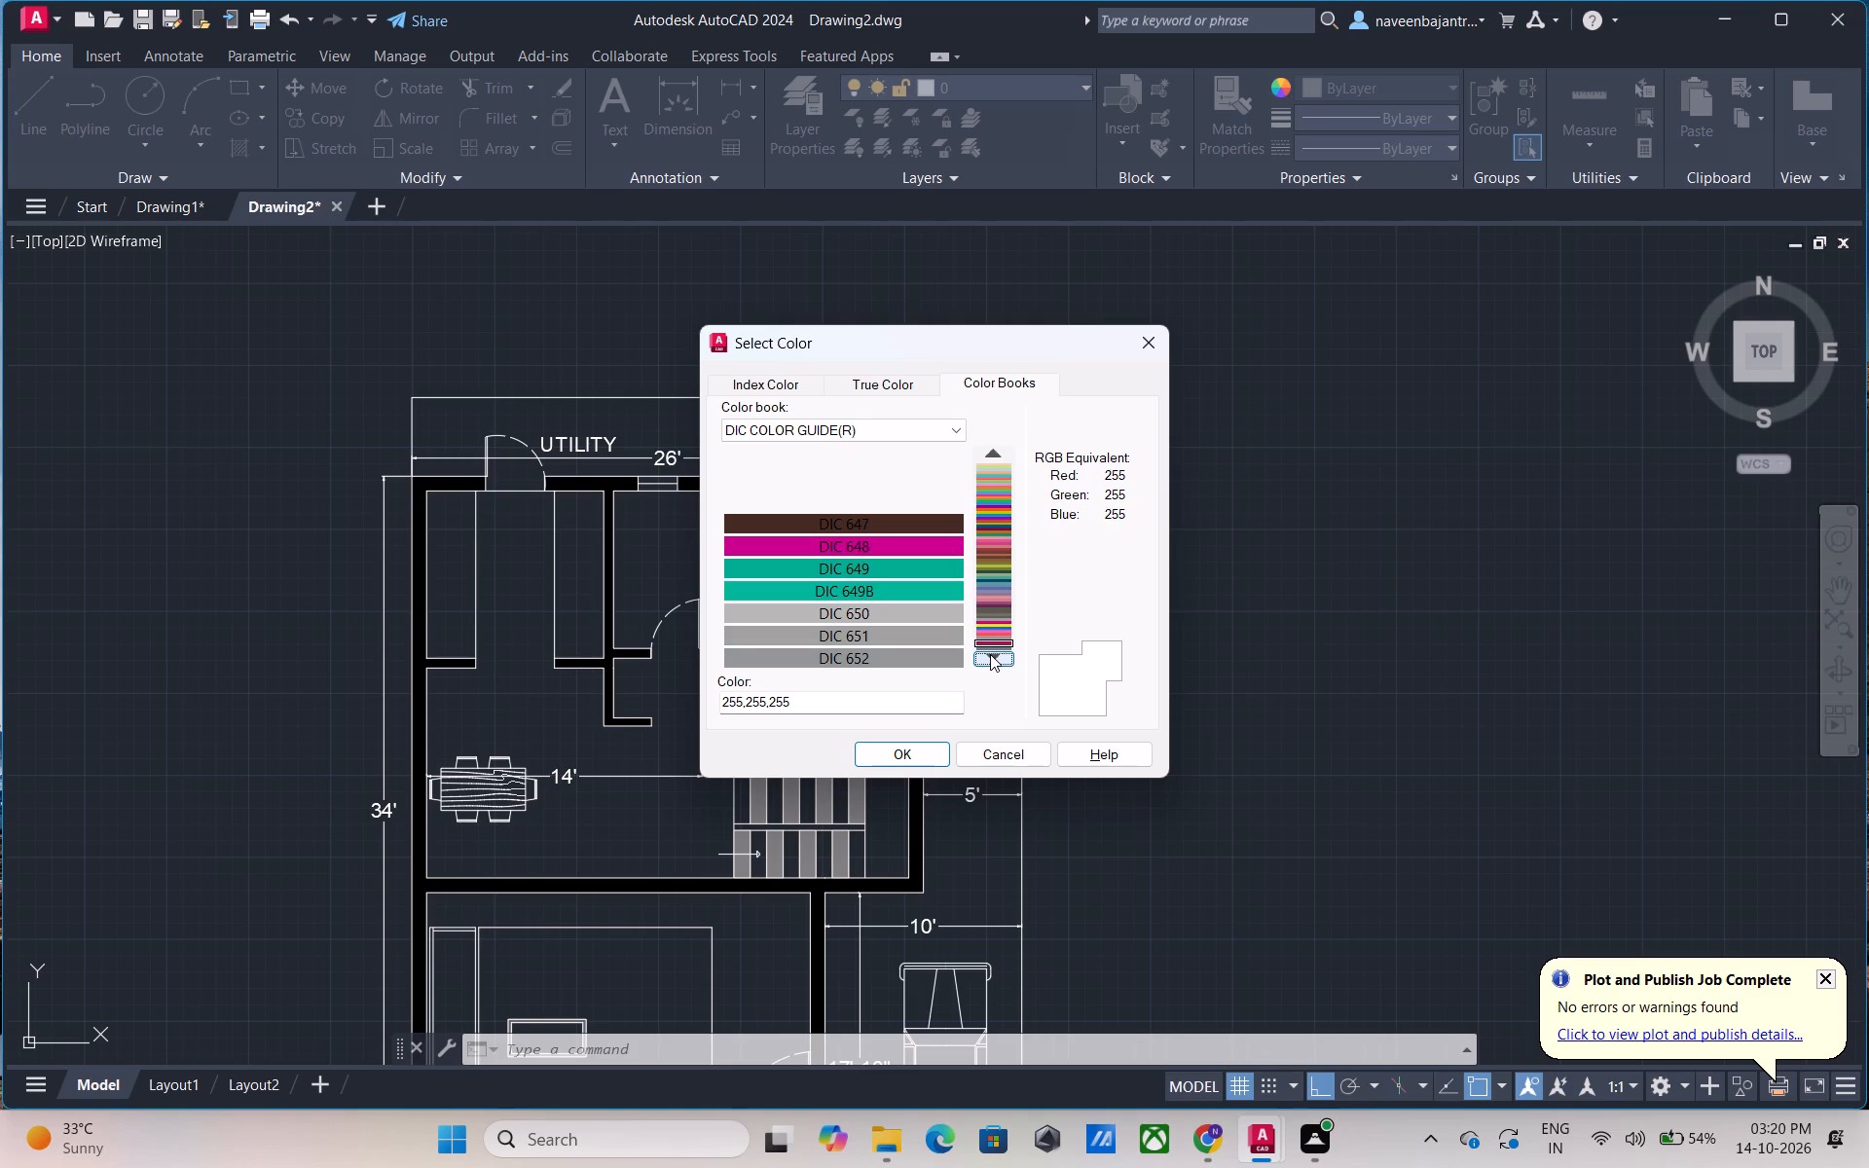
{"action": "left_click", "coordinate": [990, 654]}
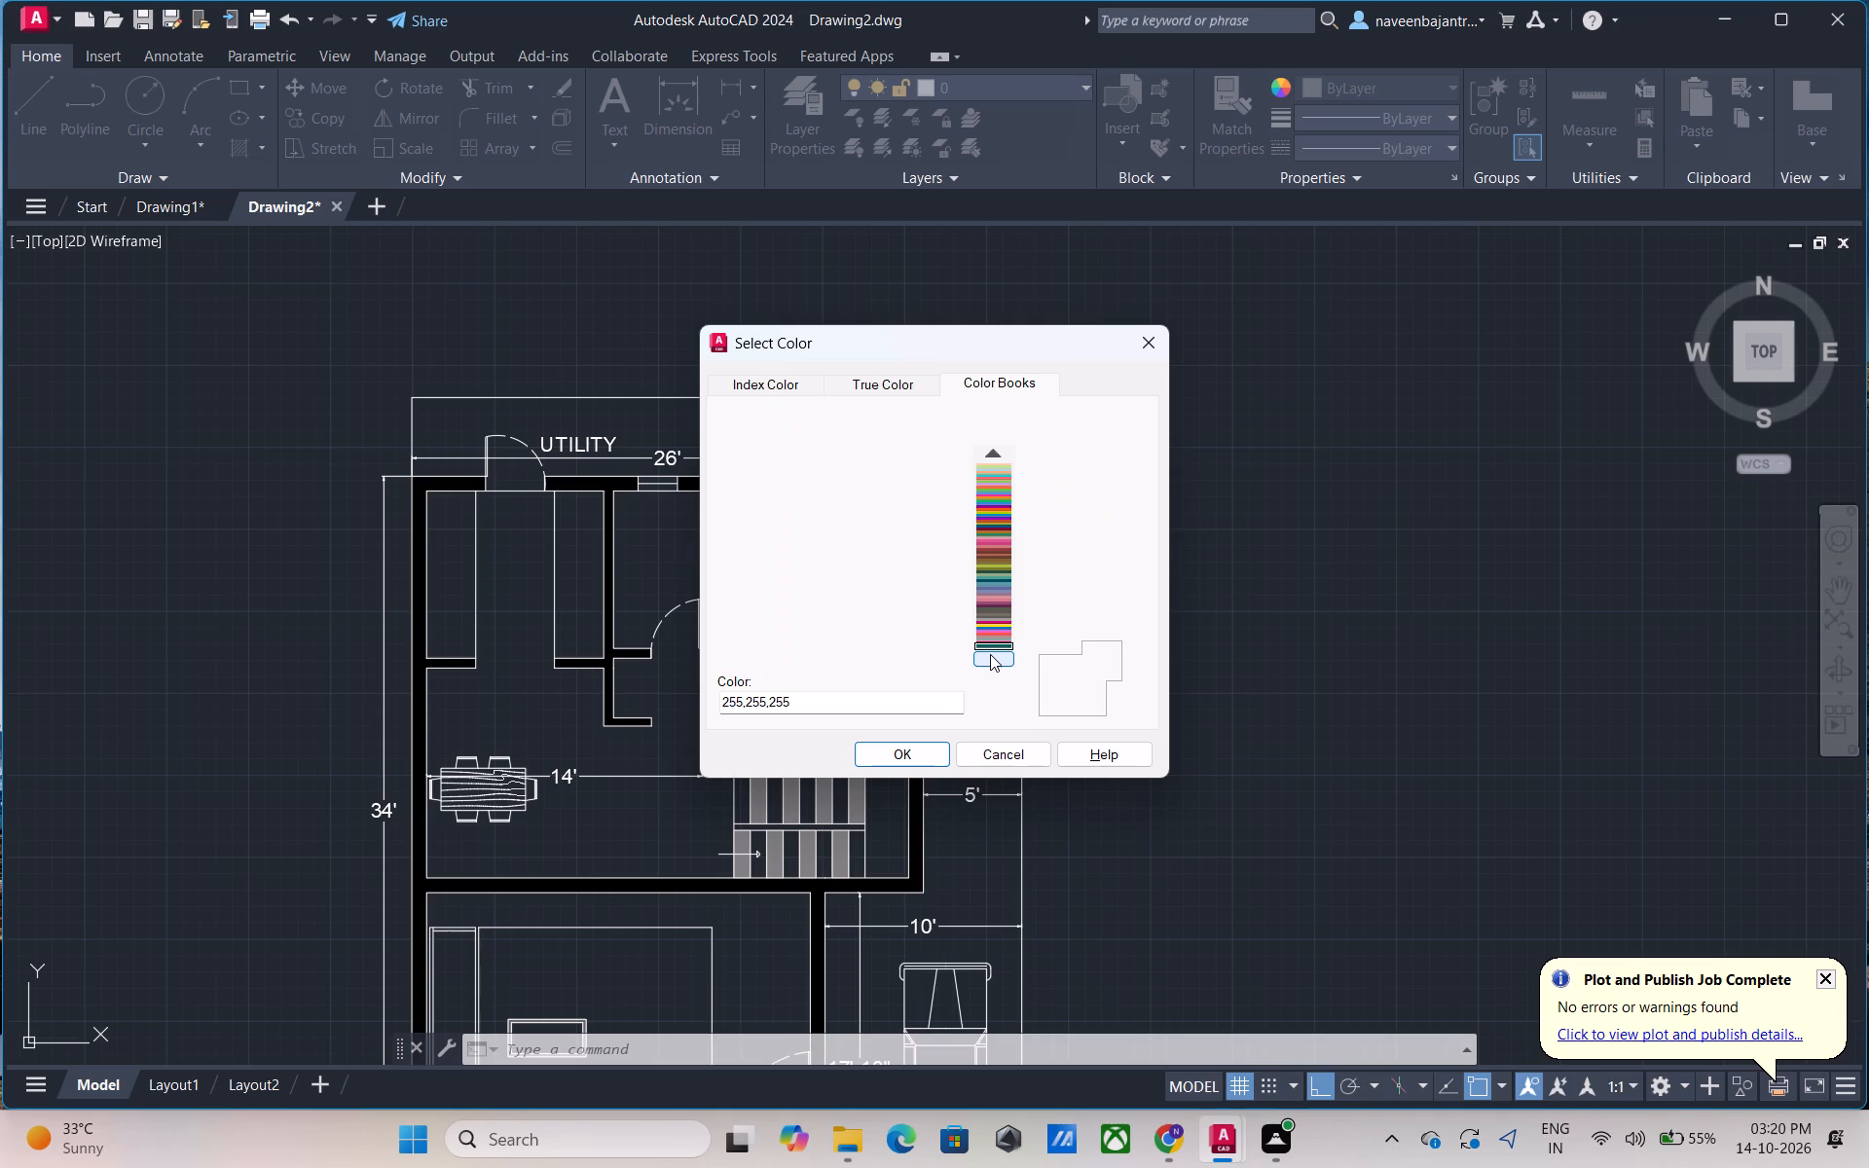
{"action": "left_click", "coordinate": [990, 654]}
{"action": "left_click", "coordinate": [990, 654]}
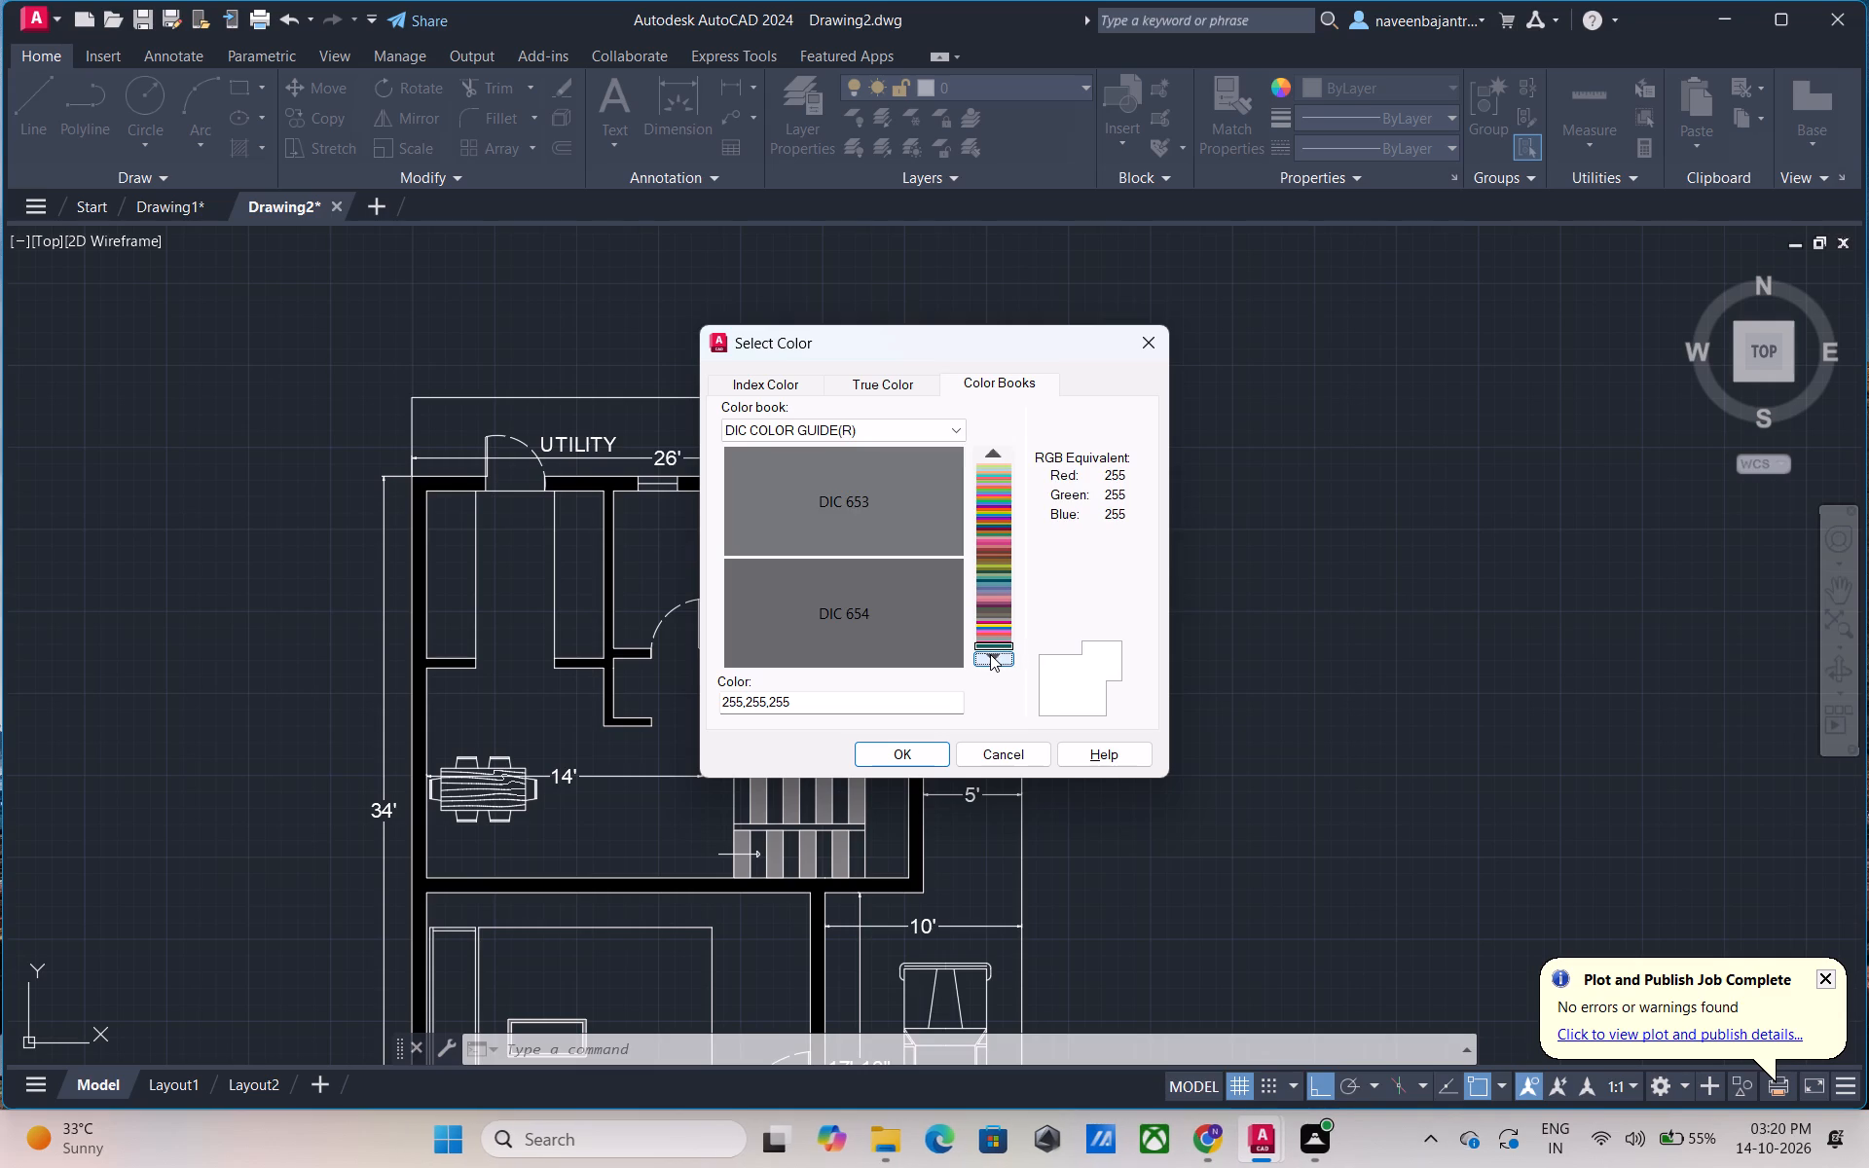
{"action": "left_click", "coordinate": [990, 654]}
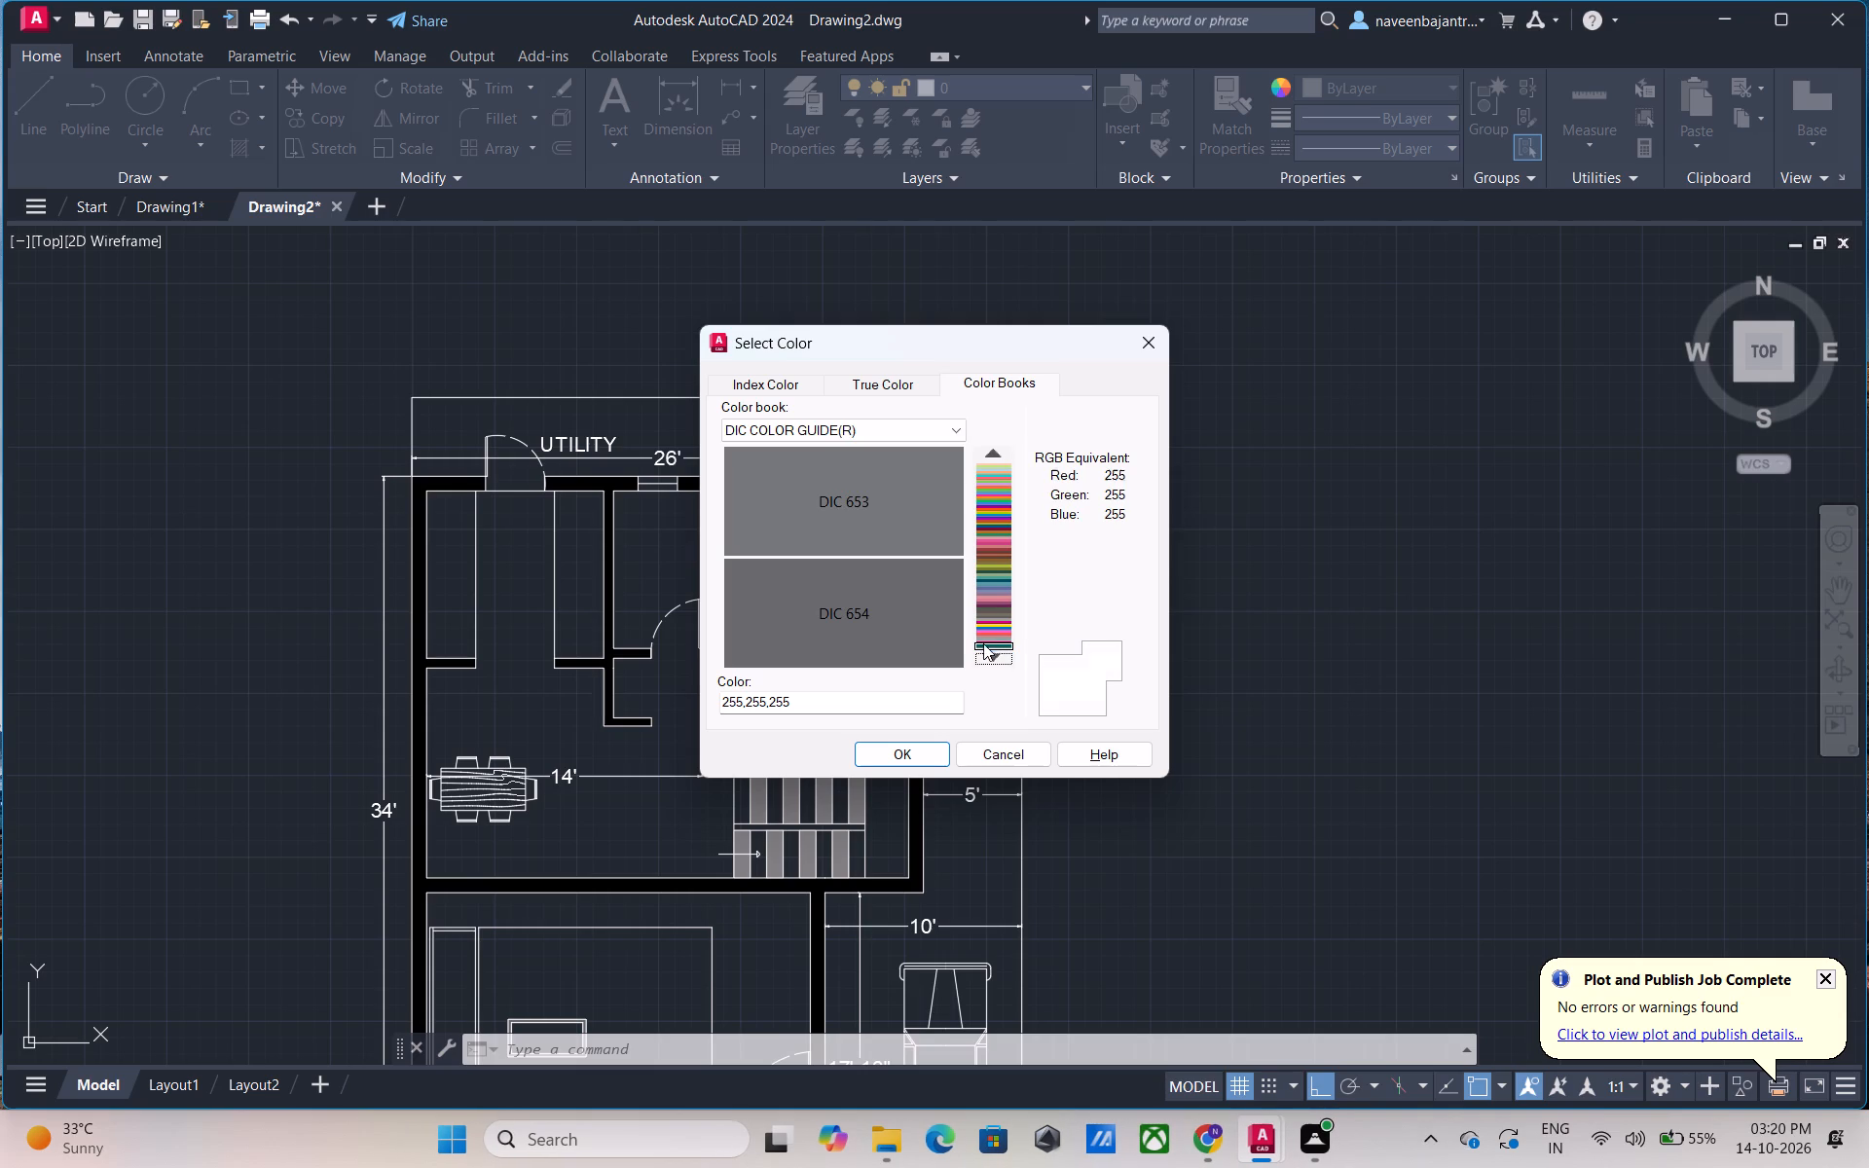
Review the DIC COLOR GUIDE(R) swatches backwards from DIC 654 to DIC 520, and leave the color selection without choosing one.
{"action": "left_click", "coordinate": [996, 454]}
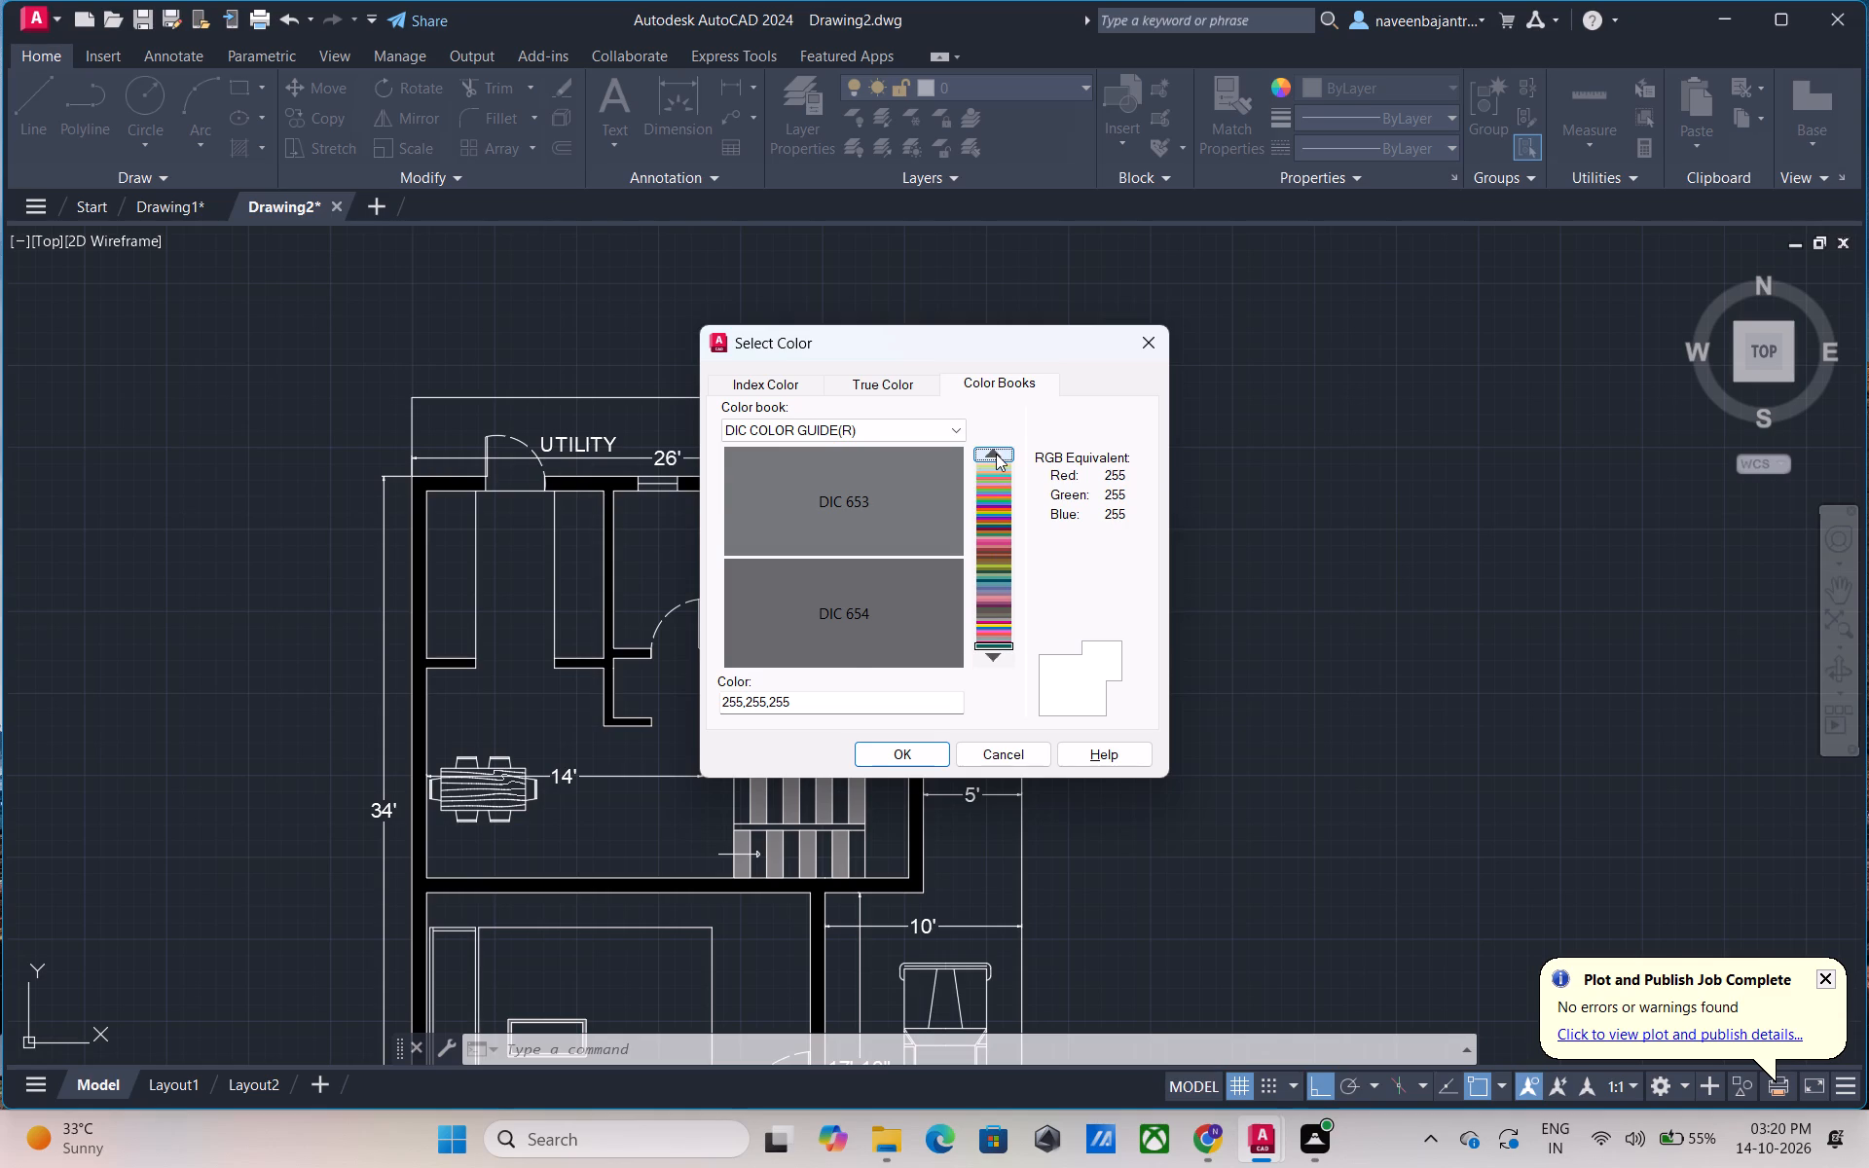
{"action": "left_click", "coordinate": [996, 454]}
{"action": "left_click", "coordinate": [996, 454]}
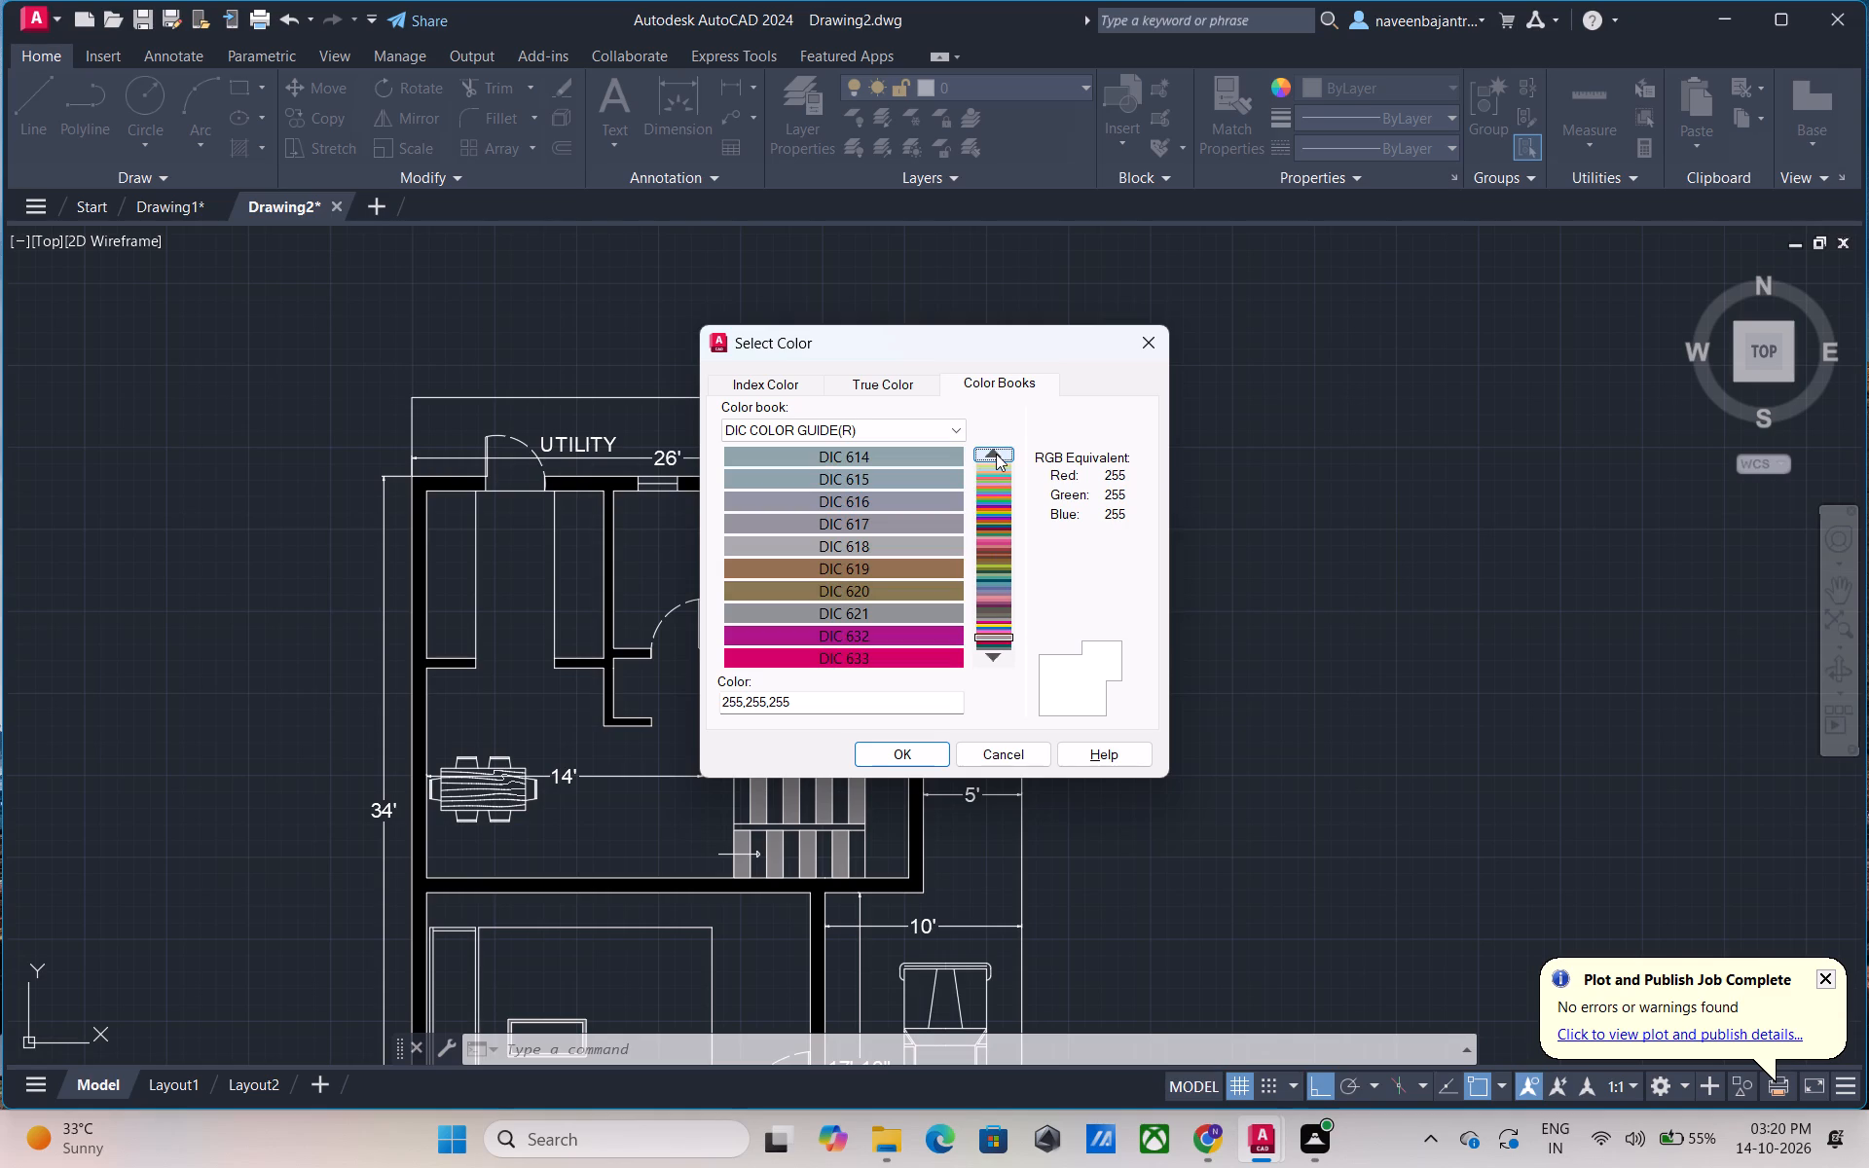
{"action": "left_click", "coordinate": [996, 454]}
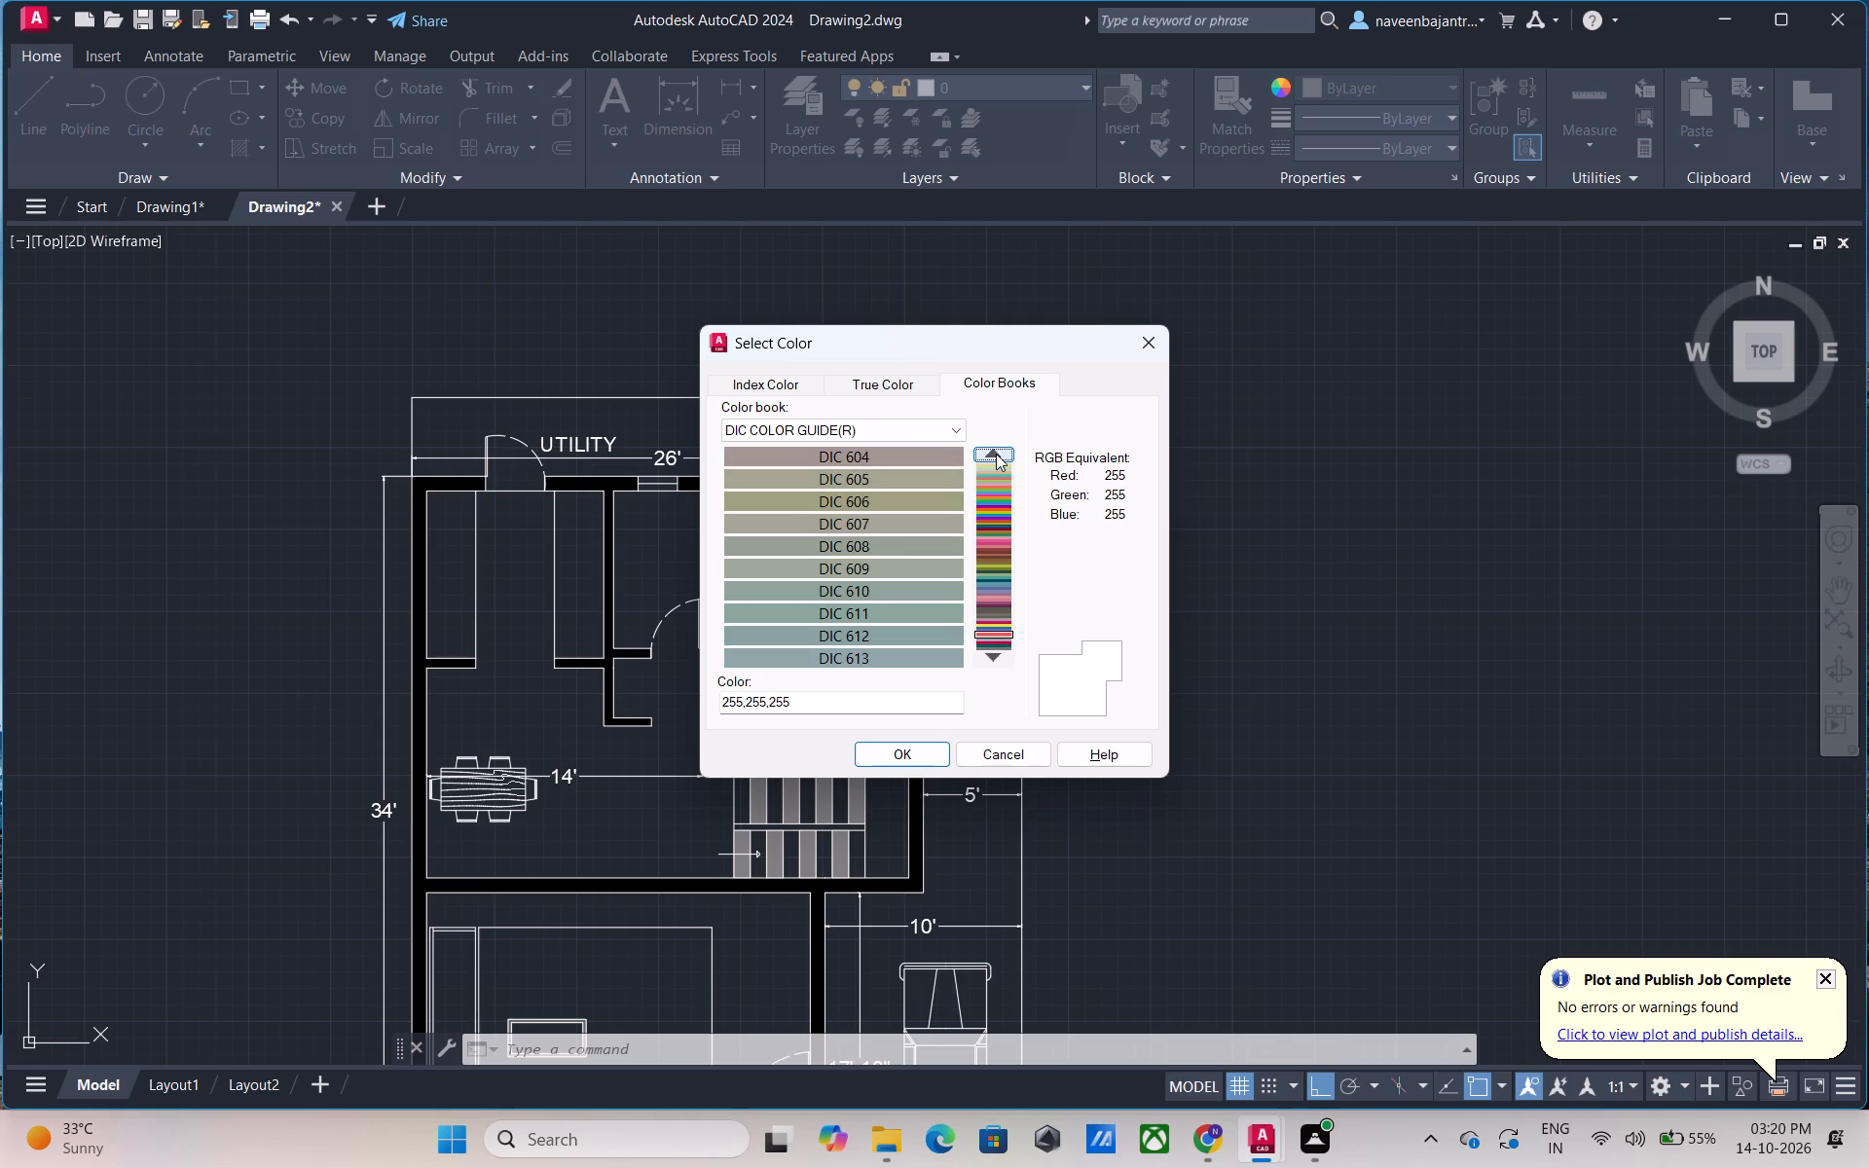
{"action": "left_click", "coordinate": [996, 454]}
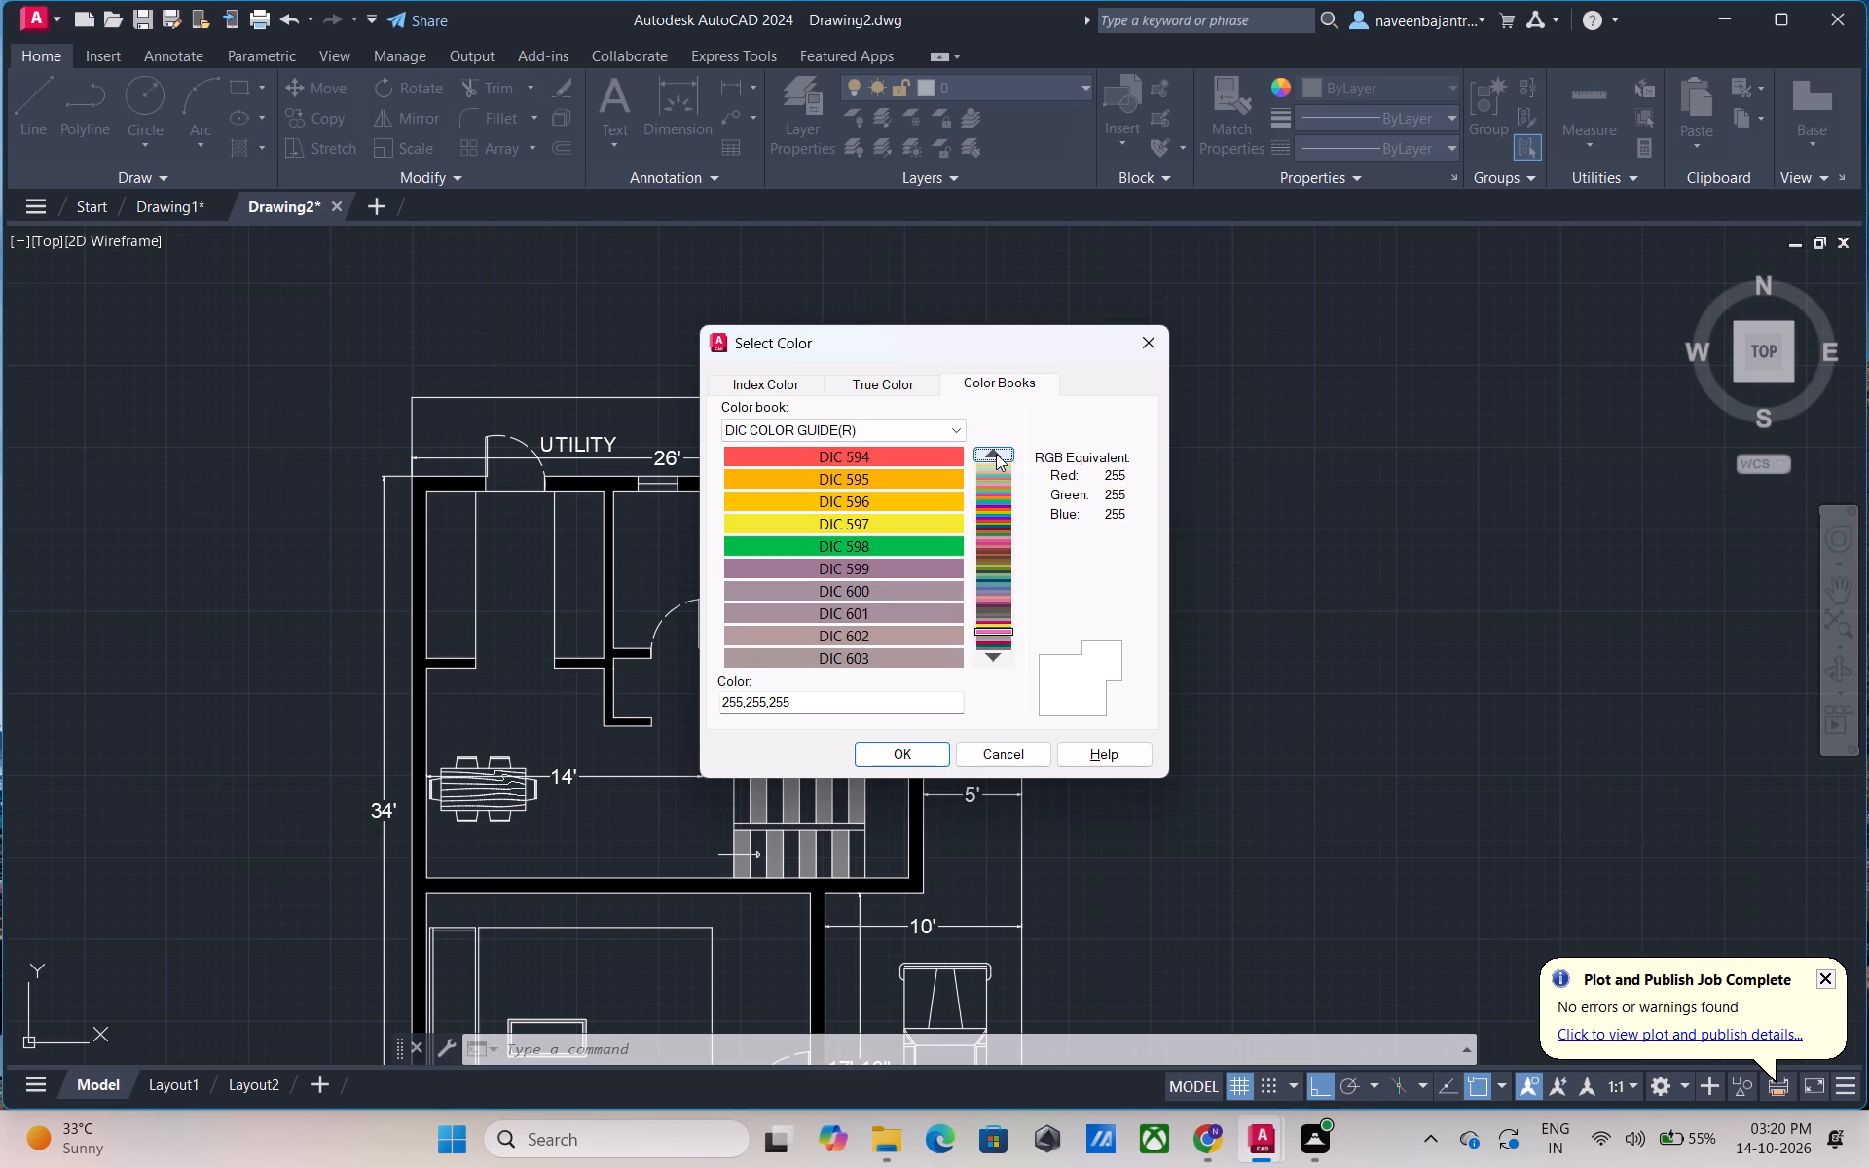
{"action": "left_click", "coordinate": [996, 454]}
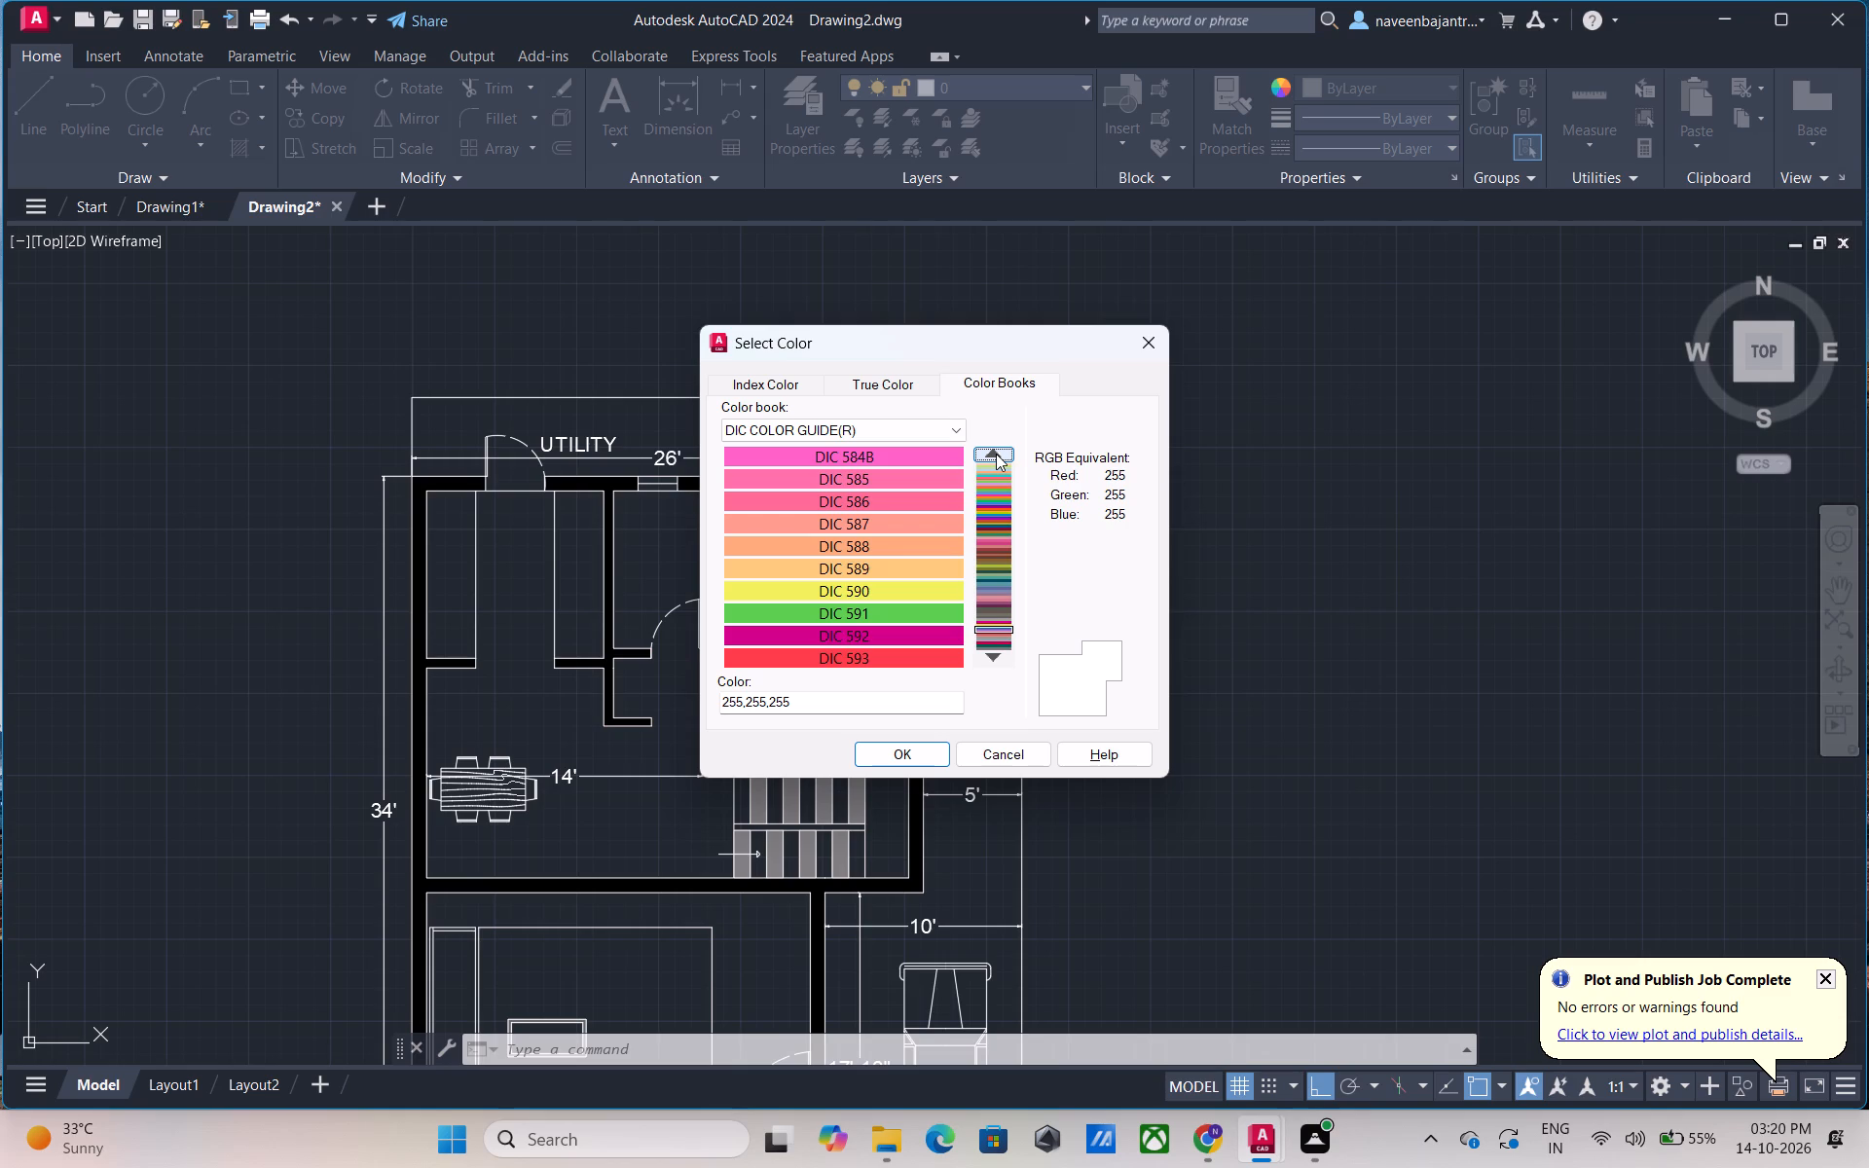
{"action": "left_click", "coordinate": [996, 454]}
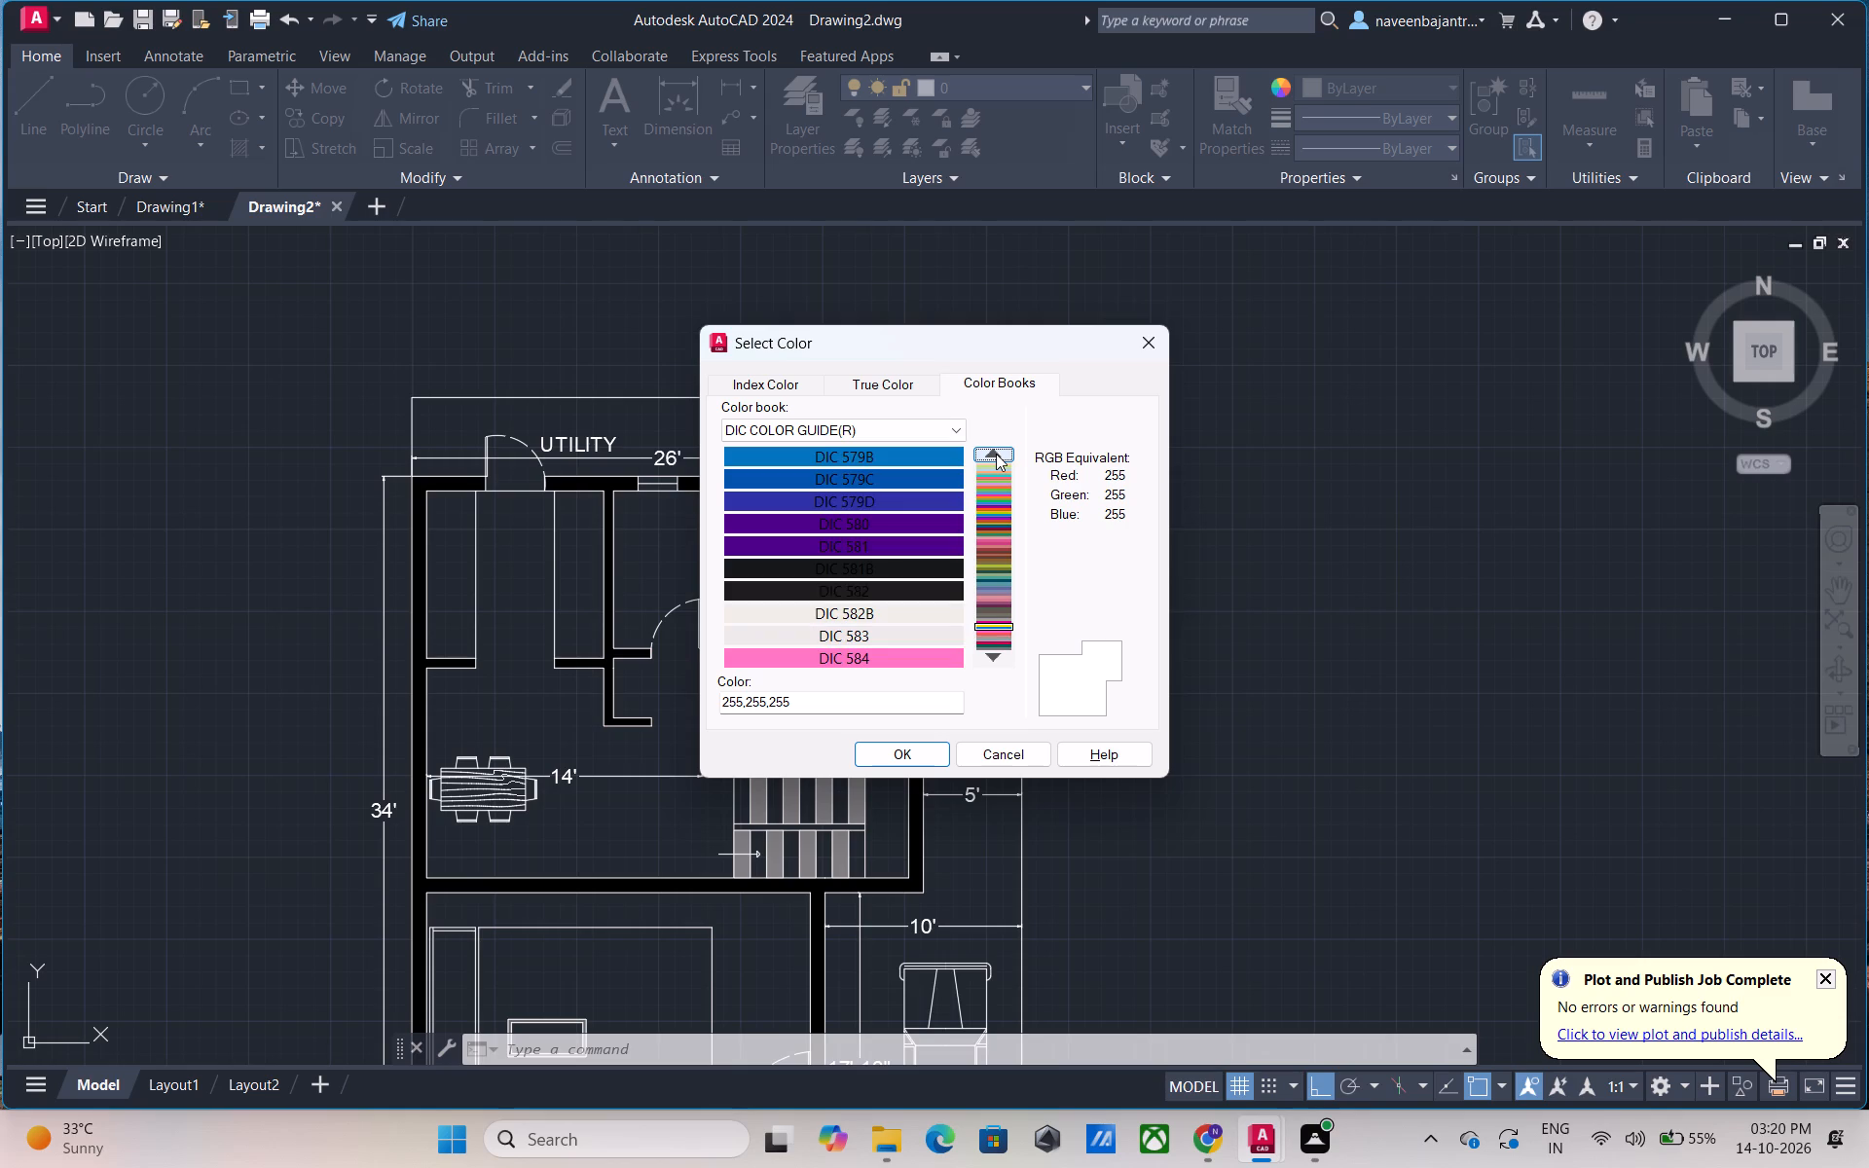
{"action": "left_click", "coordinate": [996, 454]}
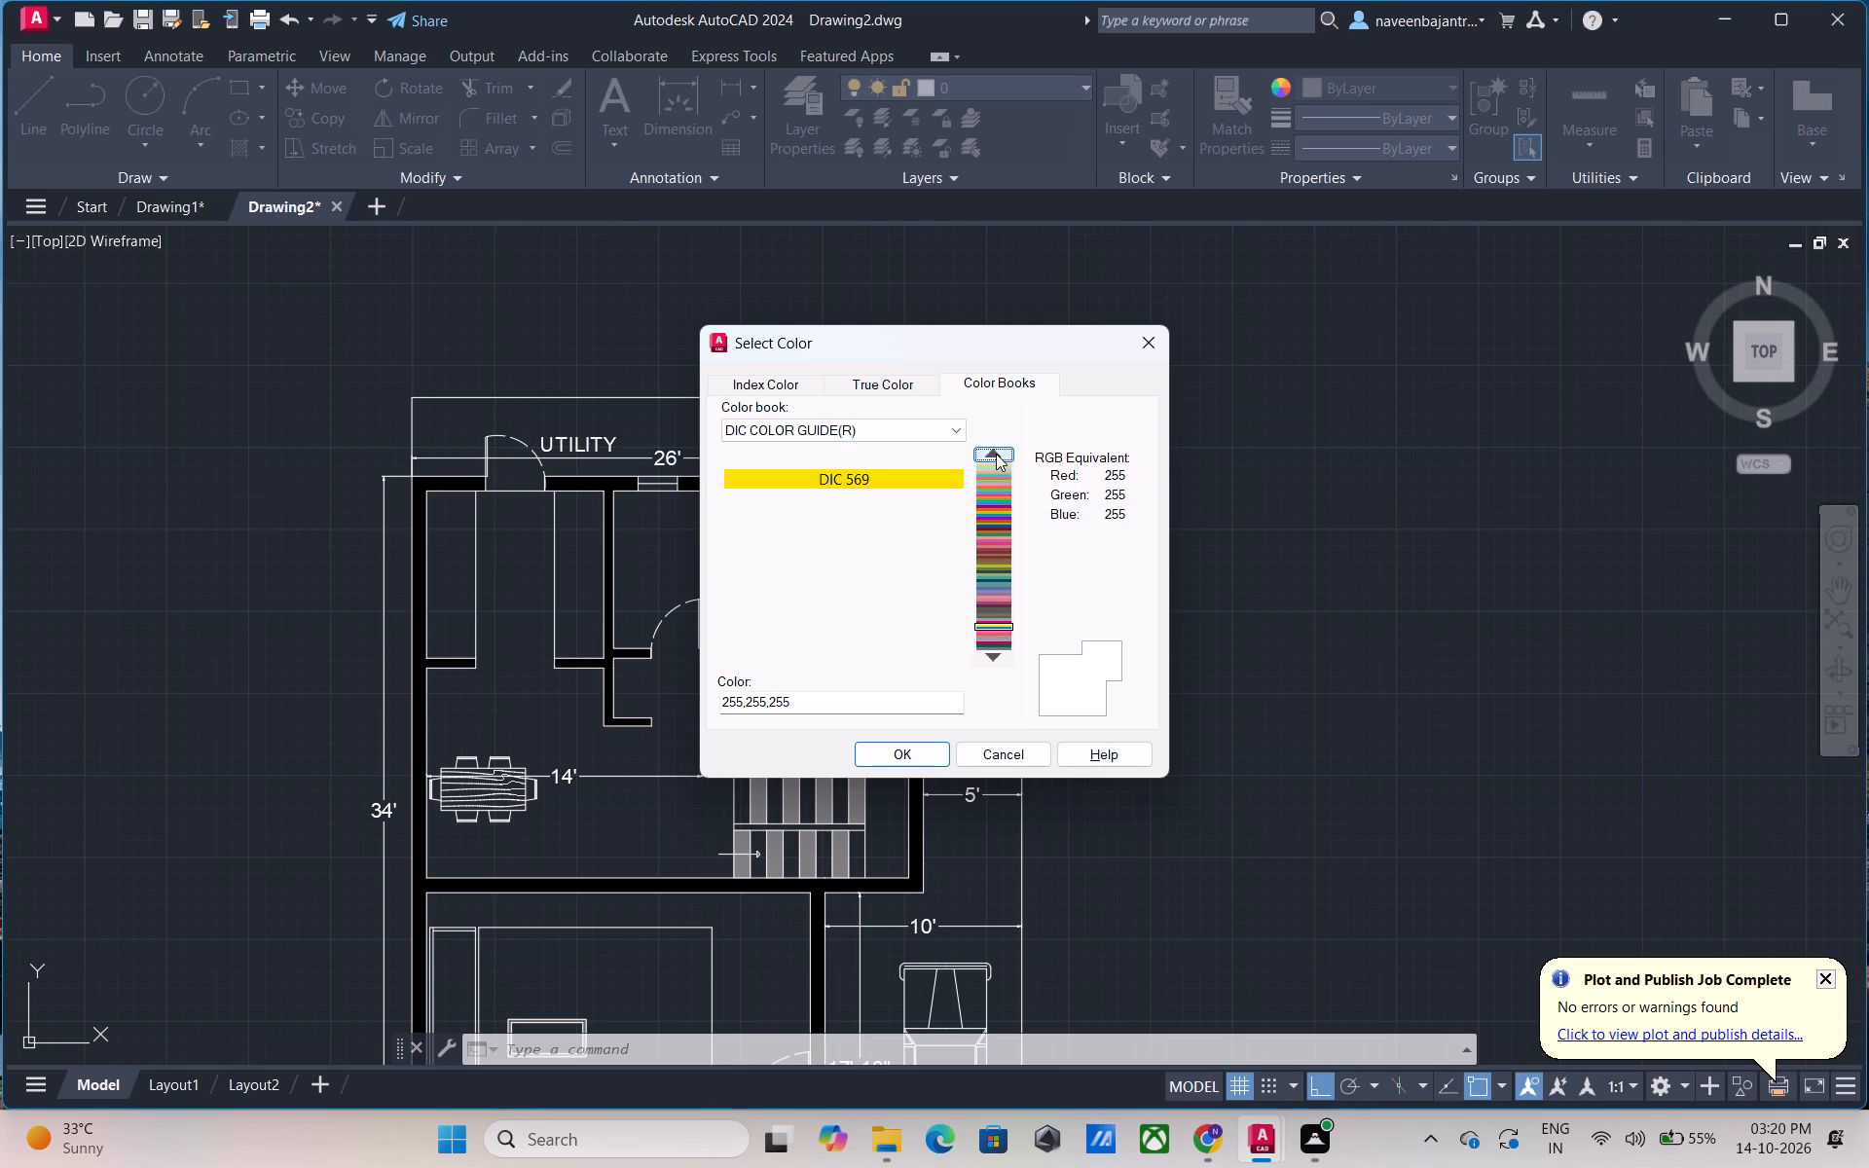
{"action": "left_click", "coordinate": [996, 454]}
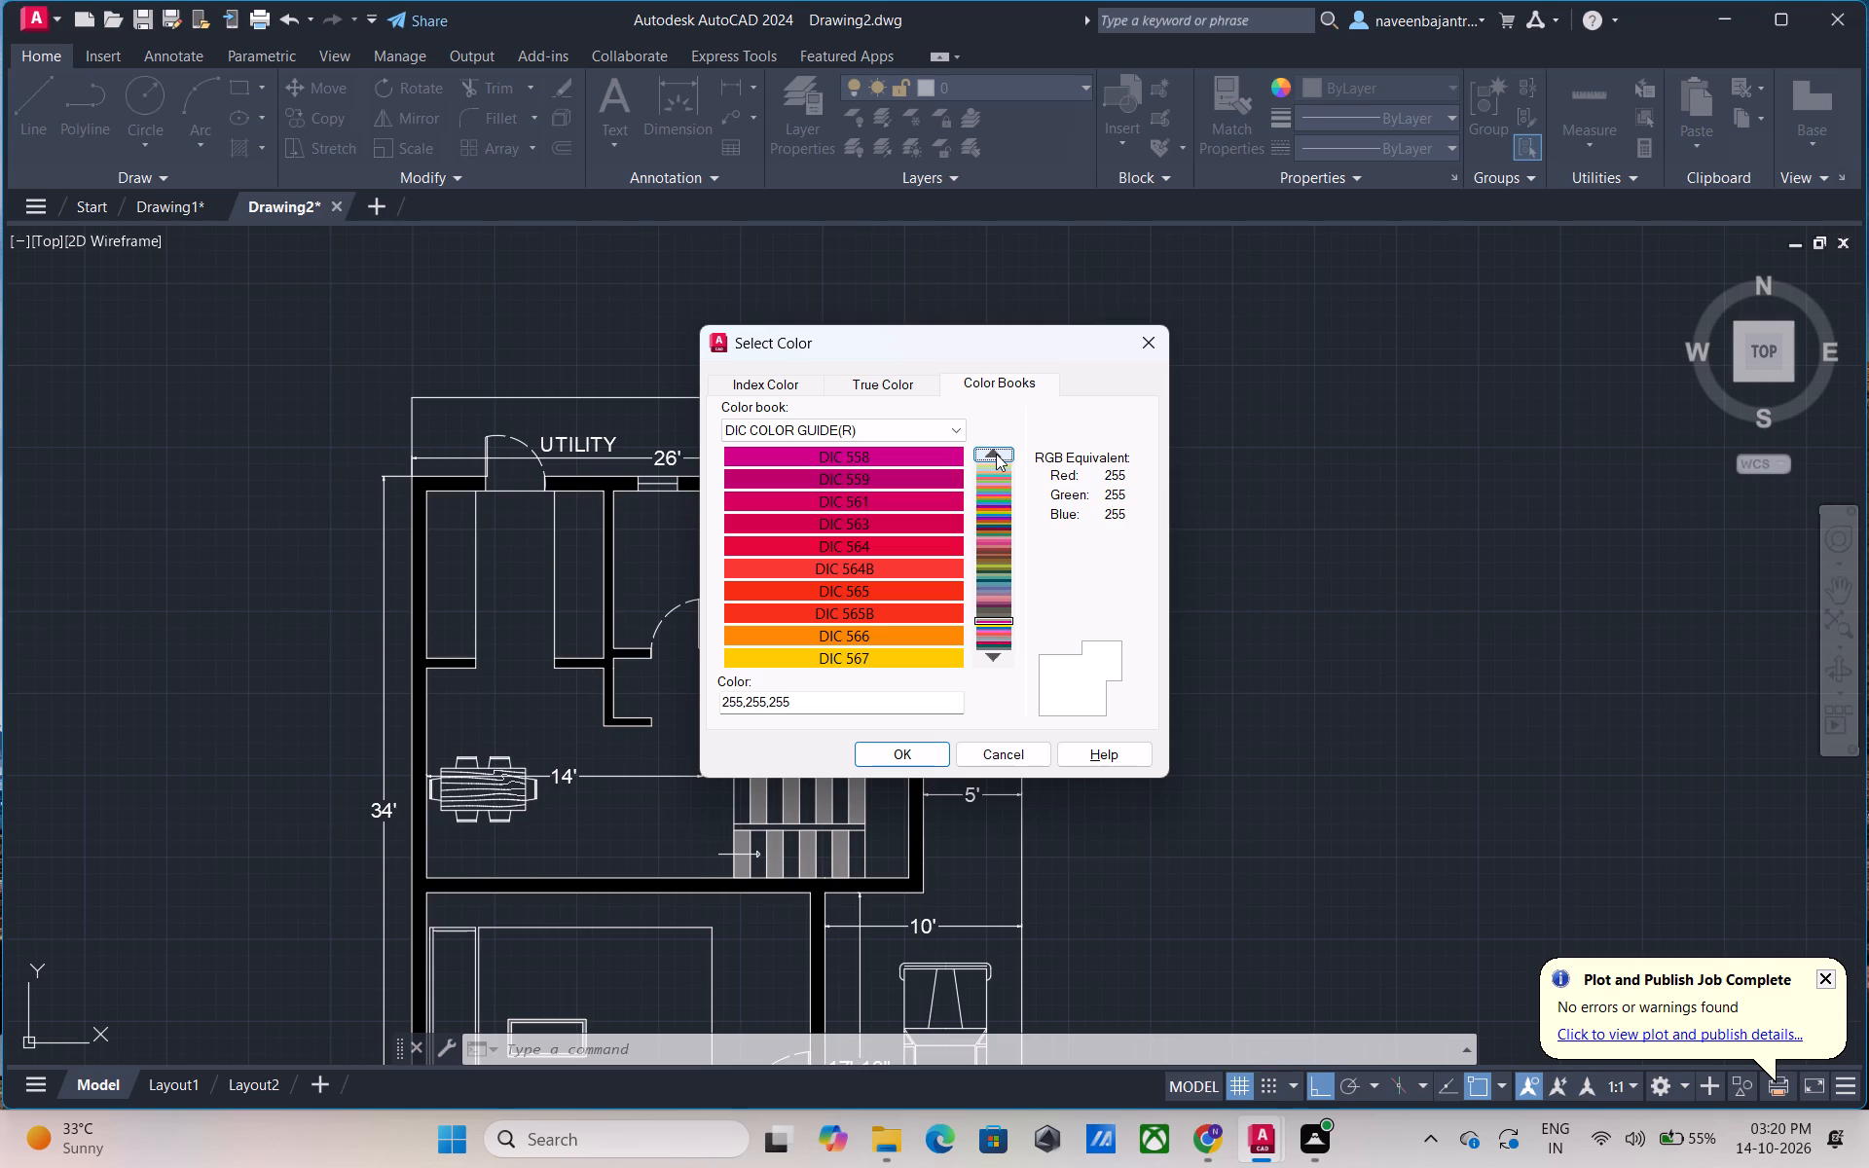
{"action": "left_click", "coordinate": [996, 454]}
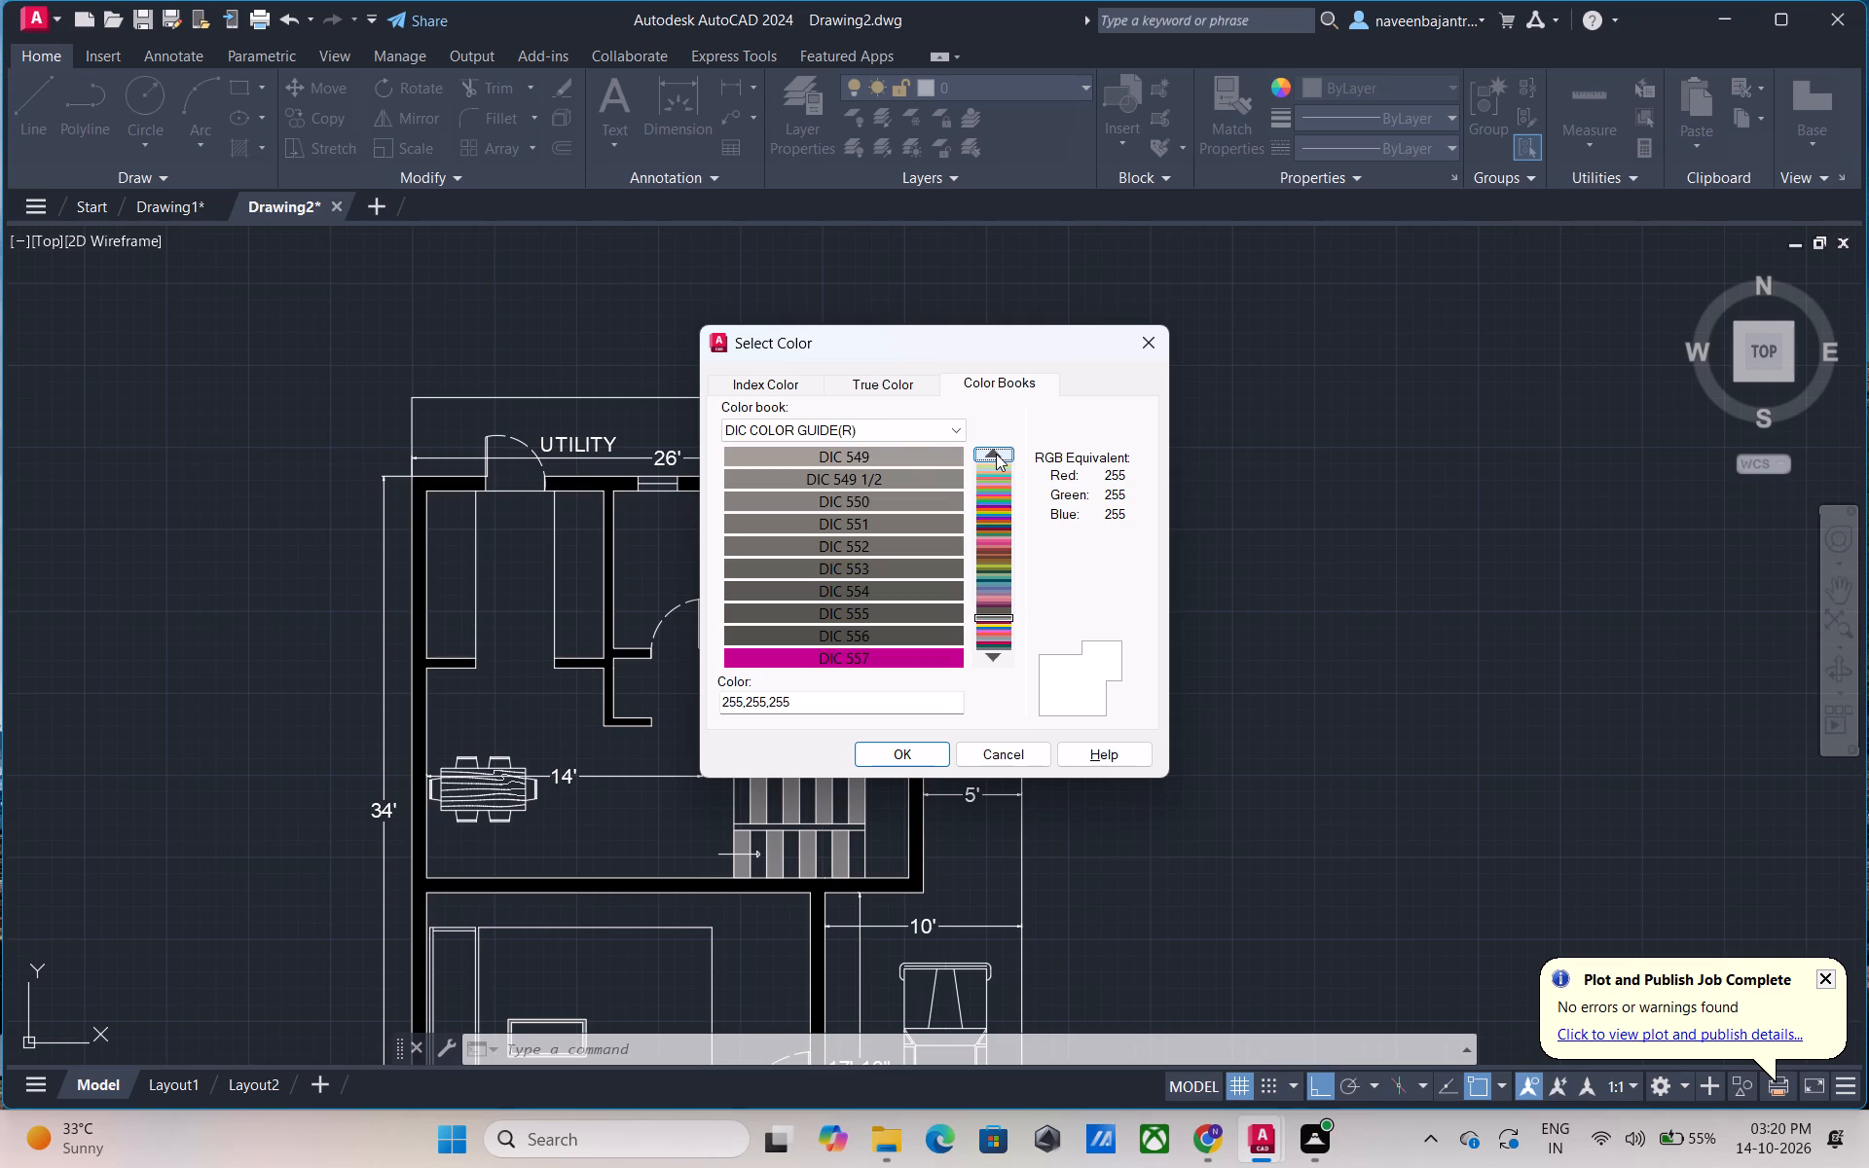
{"action": "left_click", "coordinate": [996, 454]}
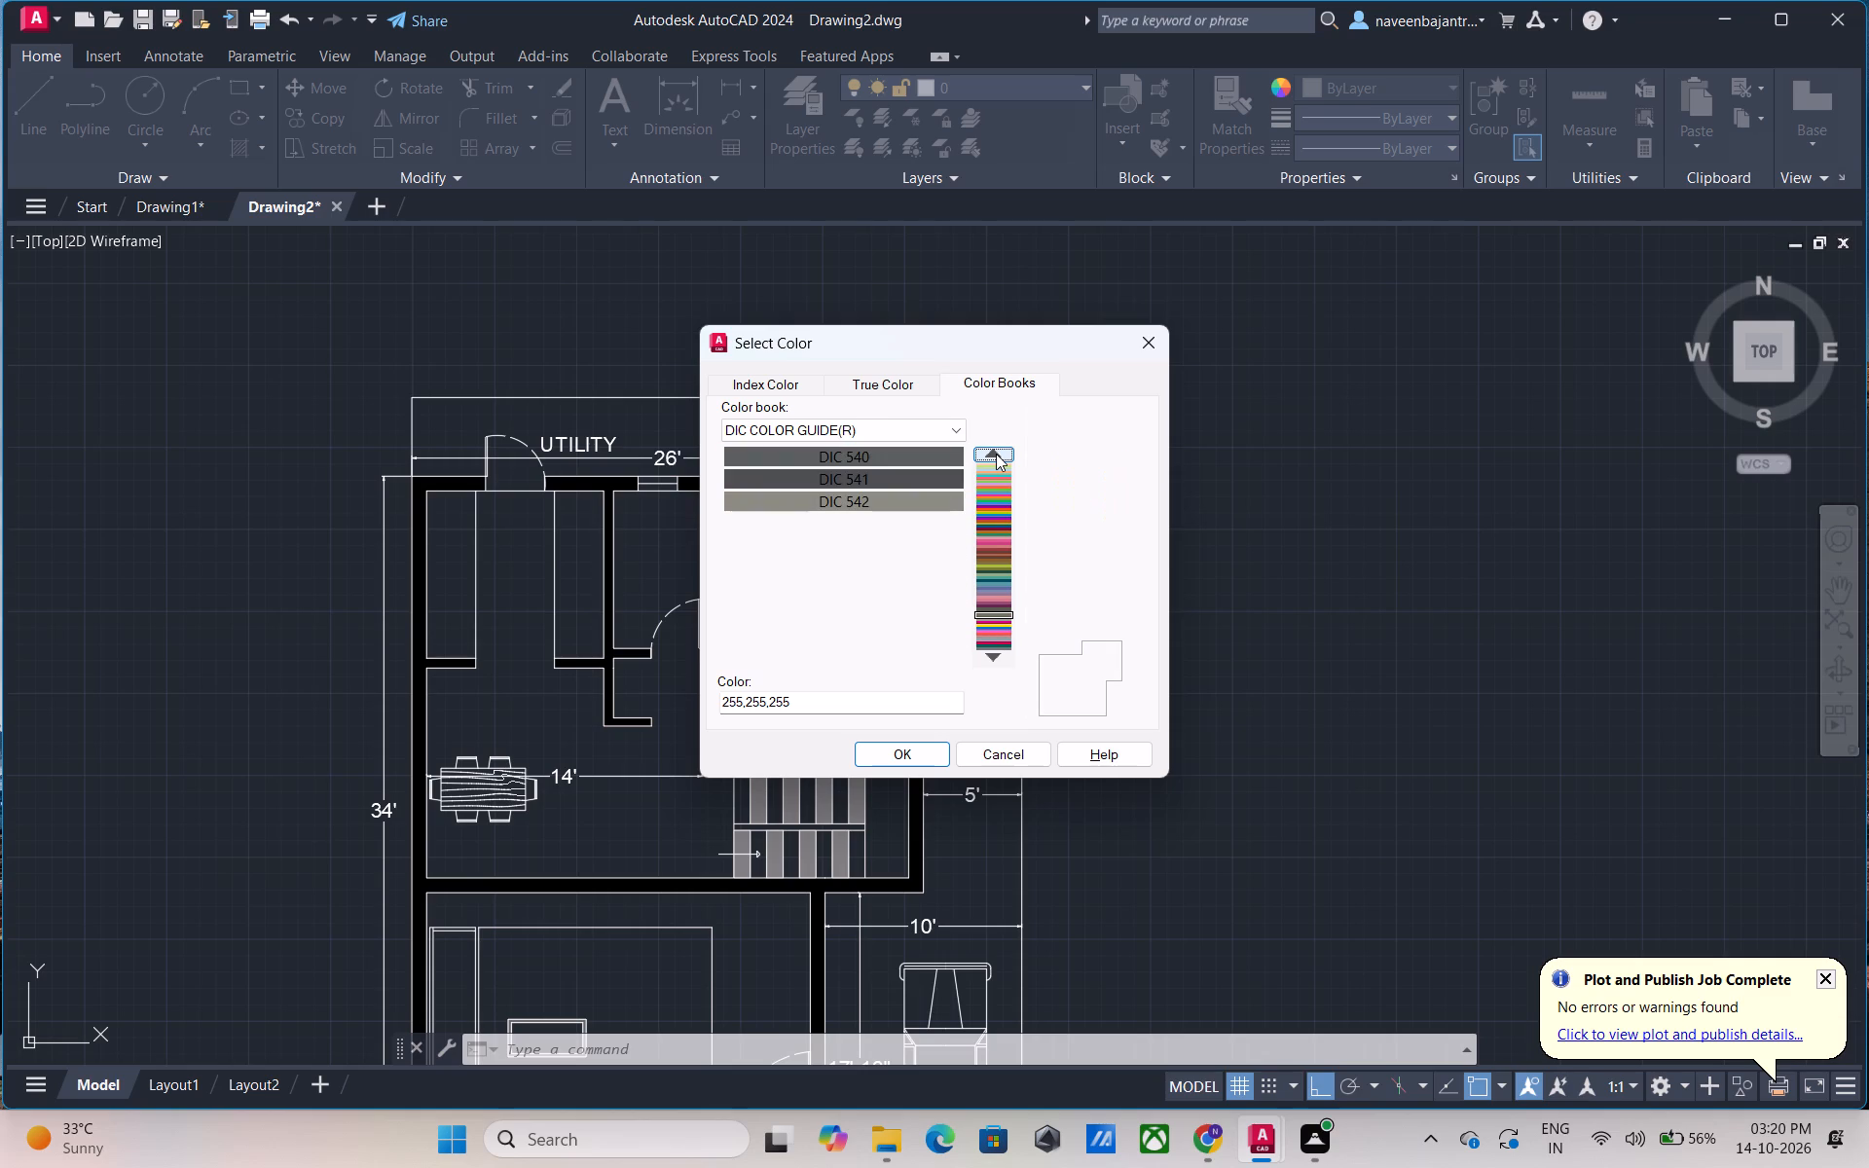
{"action": "left_click", "coordinate": [996, 454]}
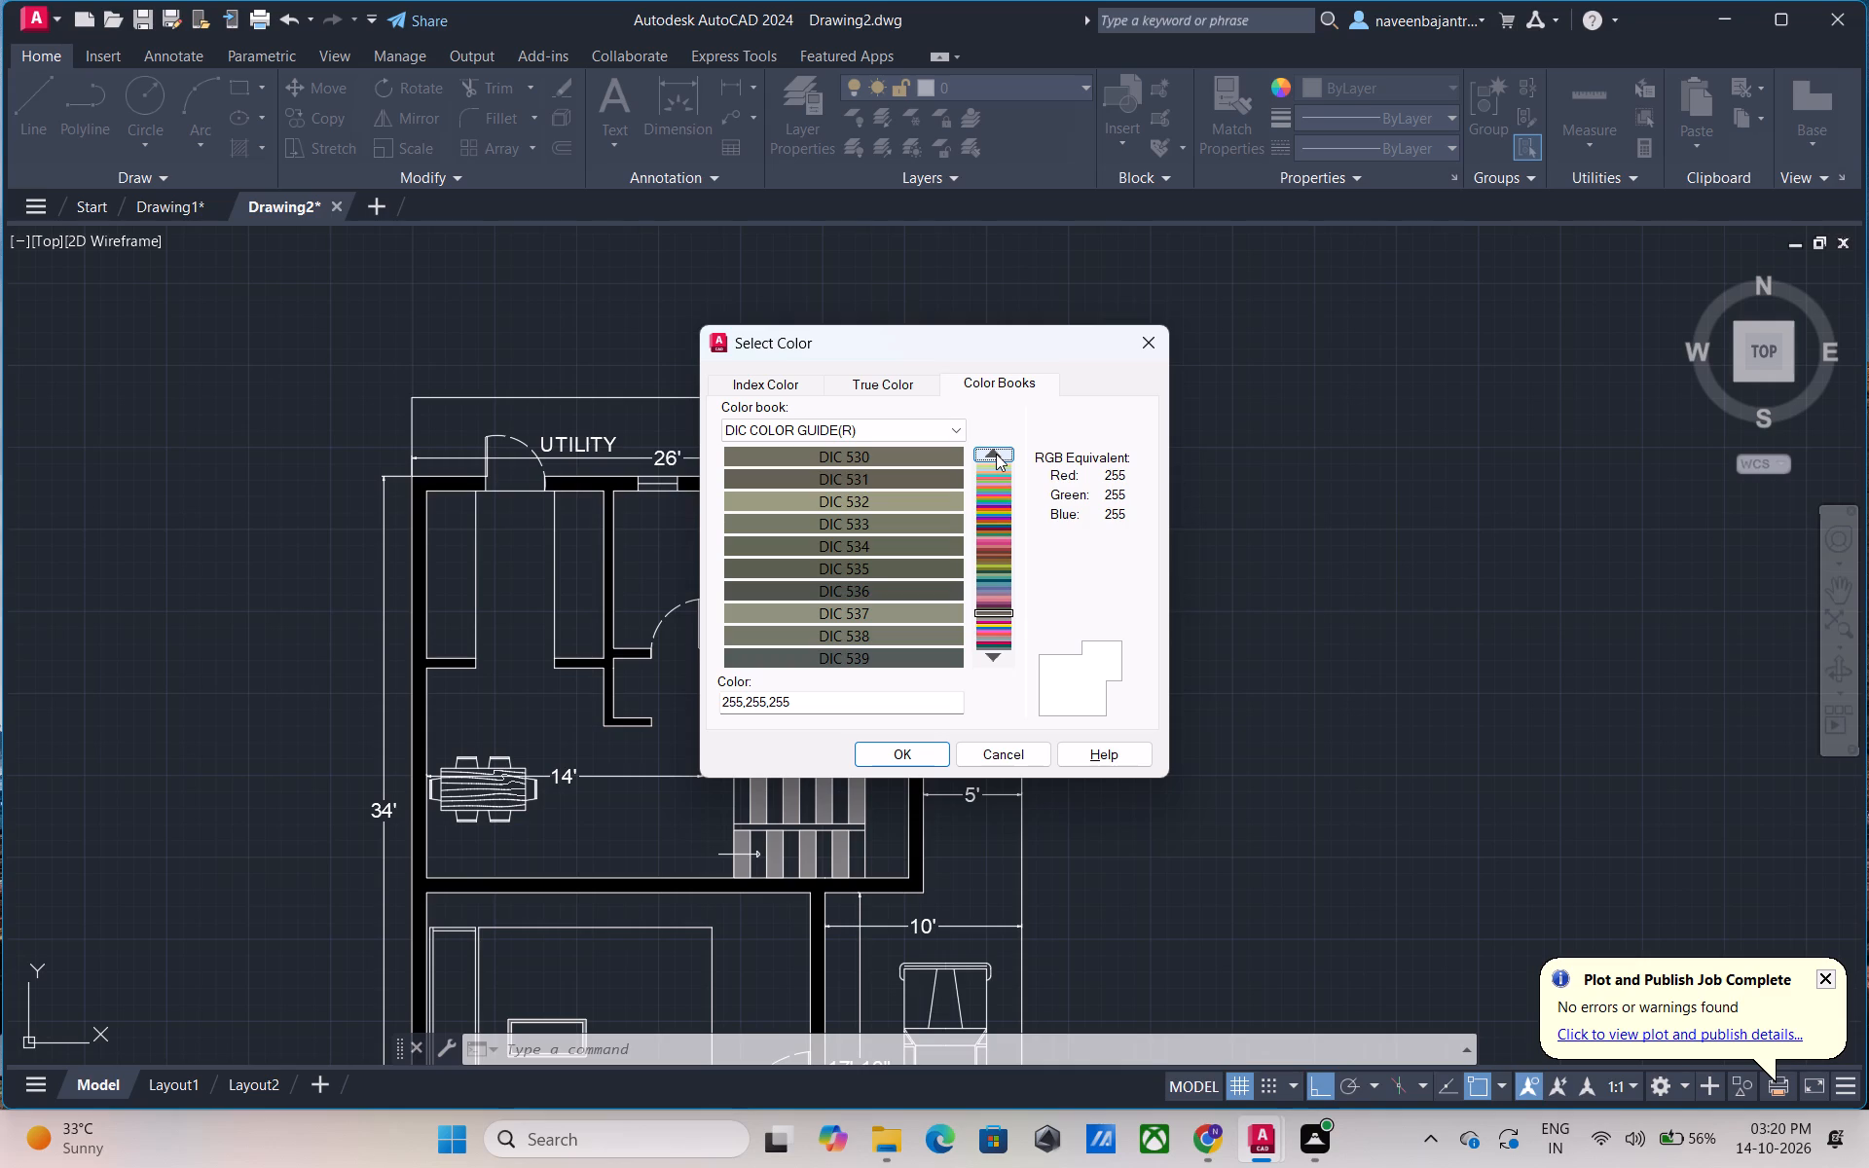
{"action": "left_click", "coordinate": [996, 454]}
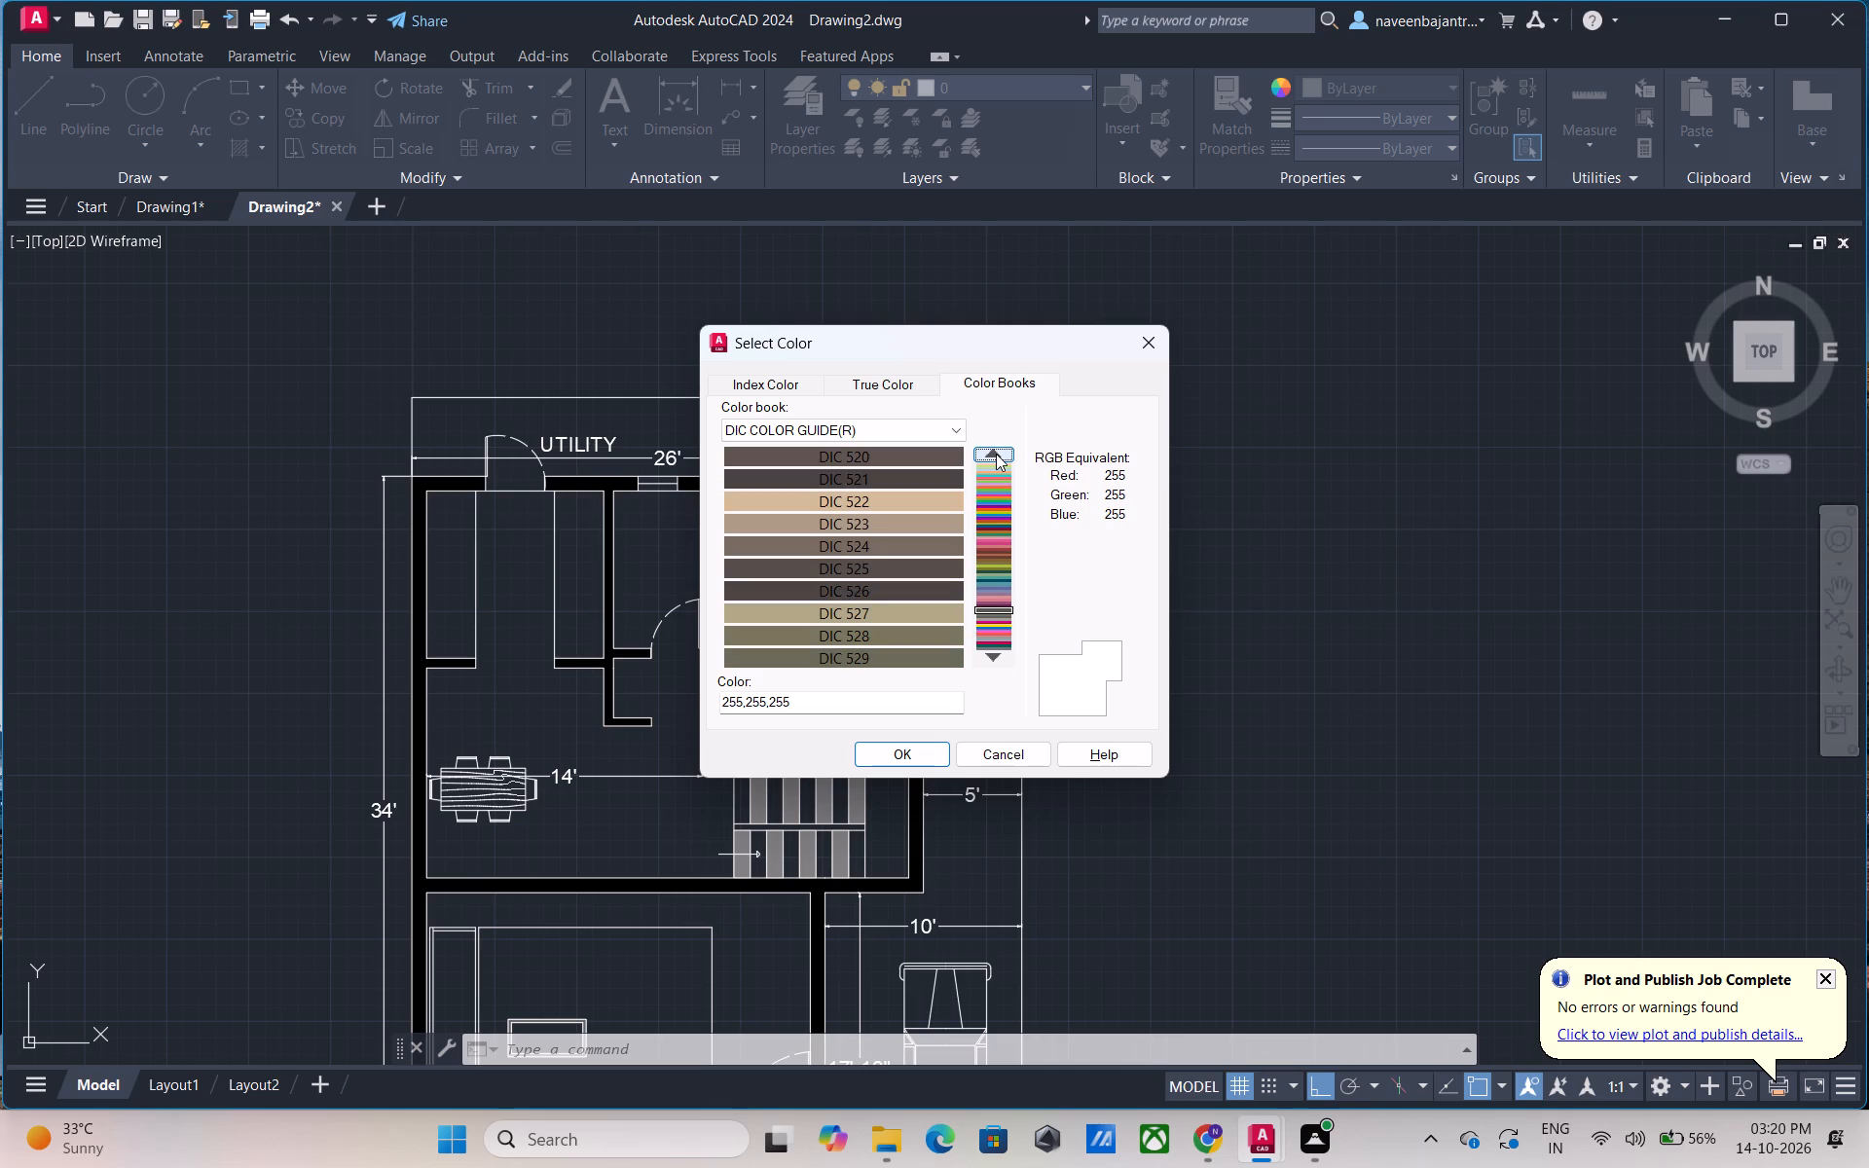
{"action": "left_click", "coordinate": [1023, 750]}
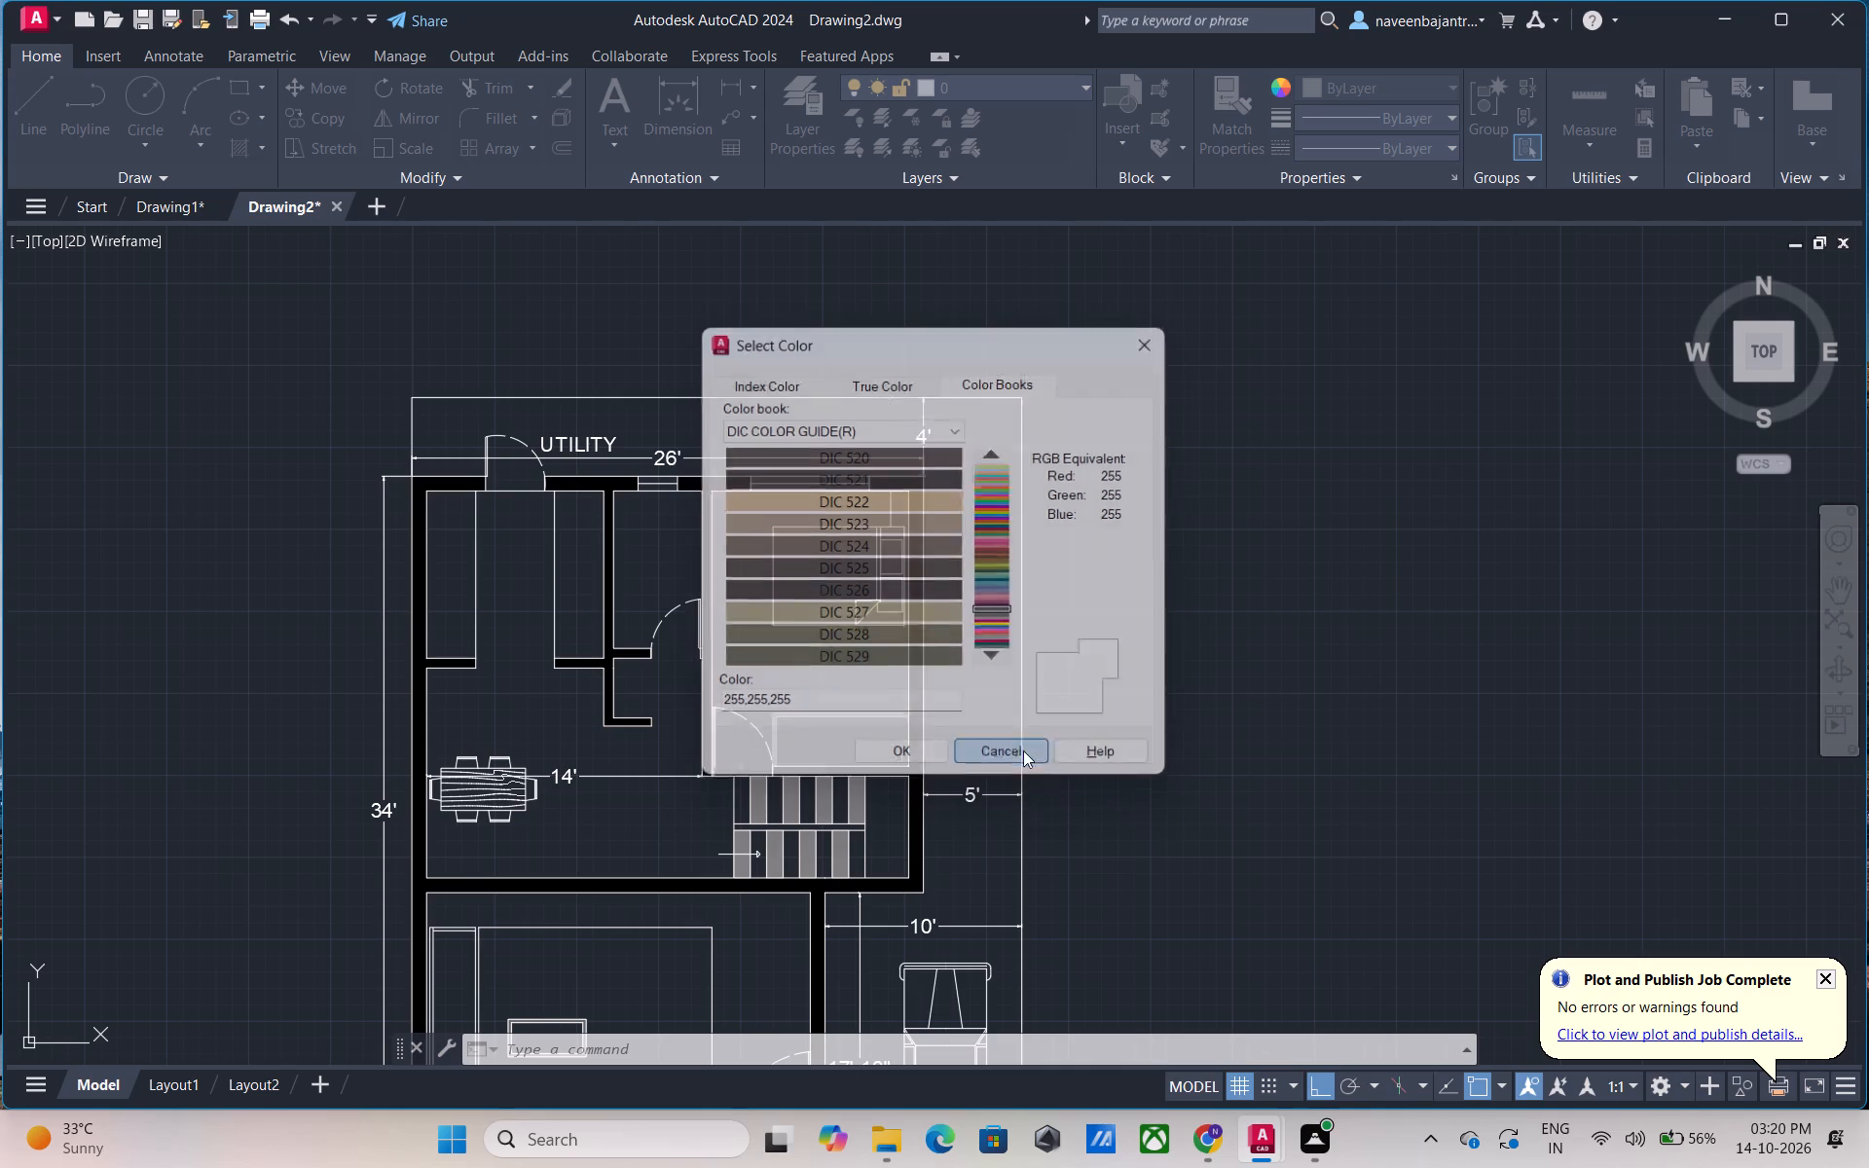
{"action": "key", "text": "Escape"}
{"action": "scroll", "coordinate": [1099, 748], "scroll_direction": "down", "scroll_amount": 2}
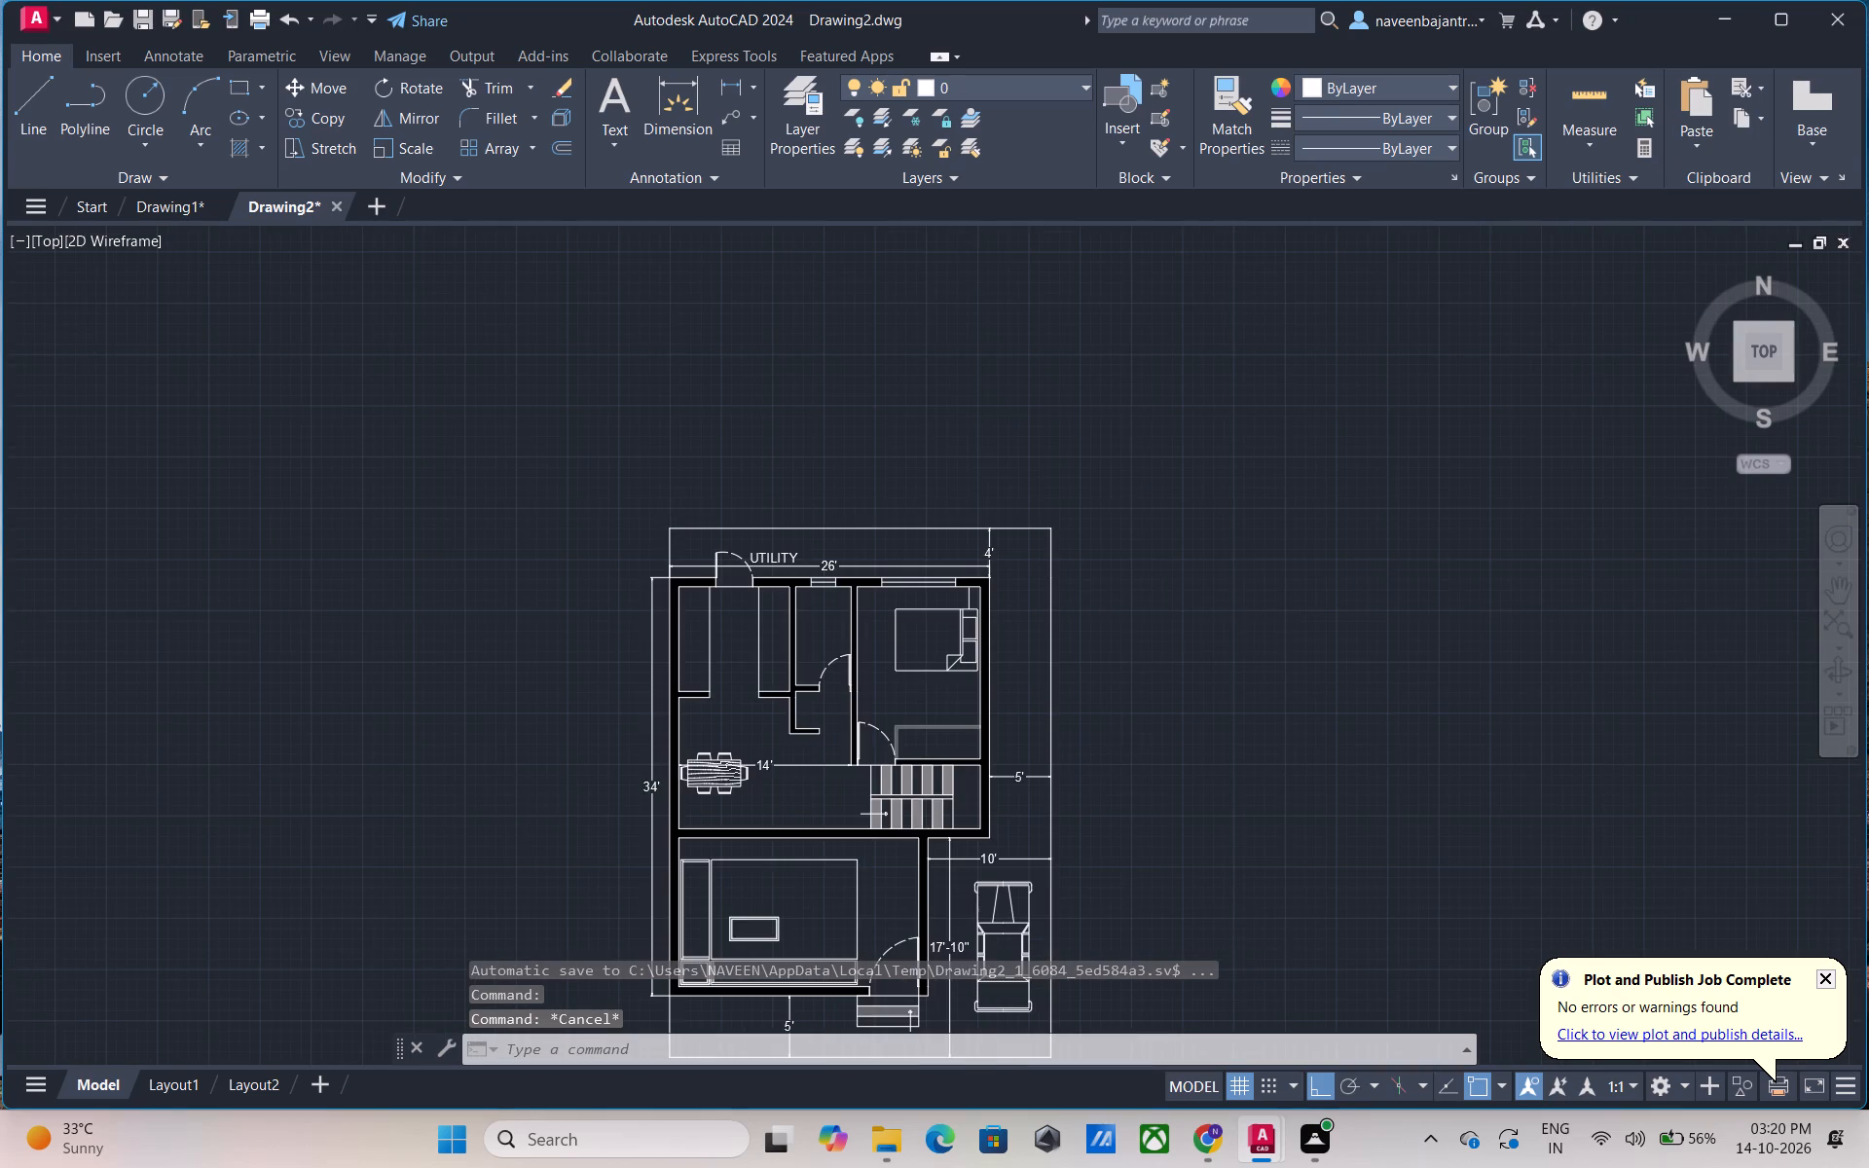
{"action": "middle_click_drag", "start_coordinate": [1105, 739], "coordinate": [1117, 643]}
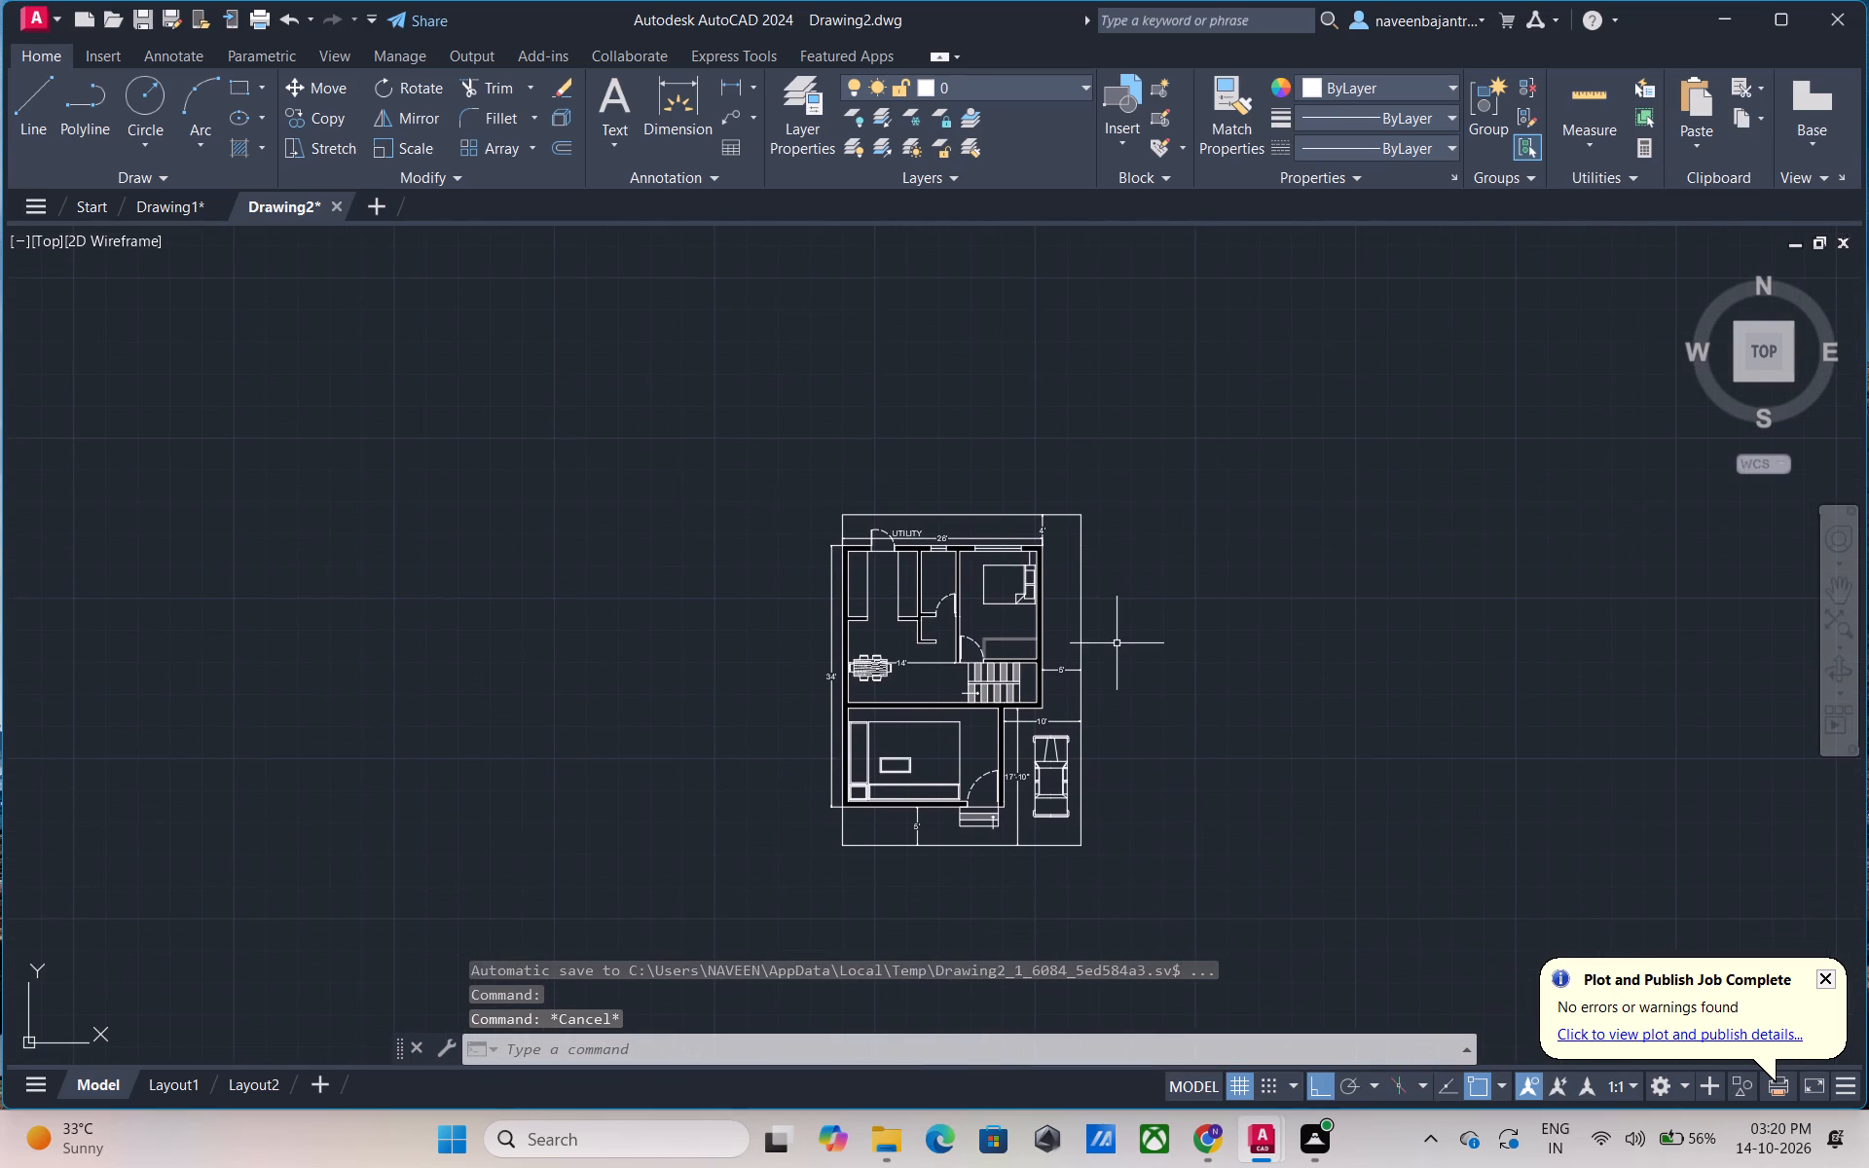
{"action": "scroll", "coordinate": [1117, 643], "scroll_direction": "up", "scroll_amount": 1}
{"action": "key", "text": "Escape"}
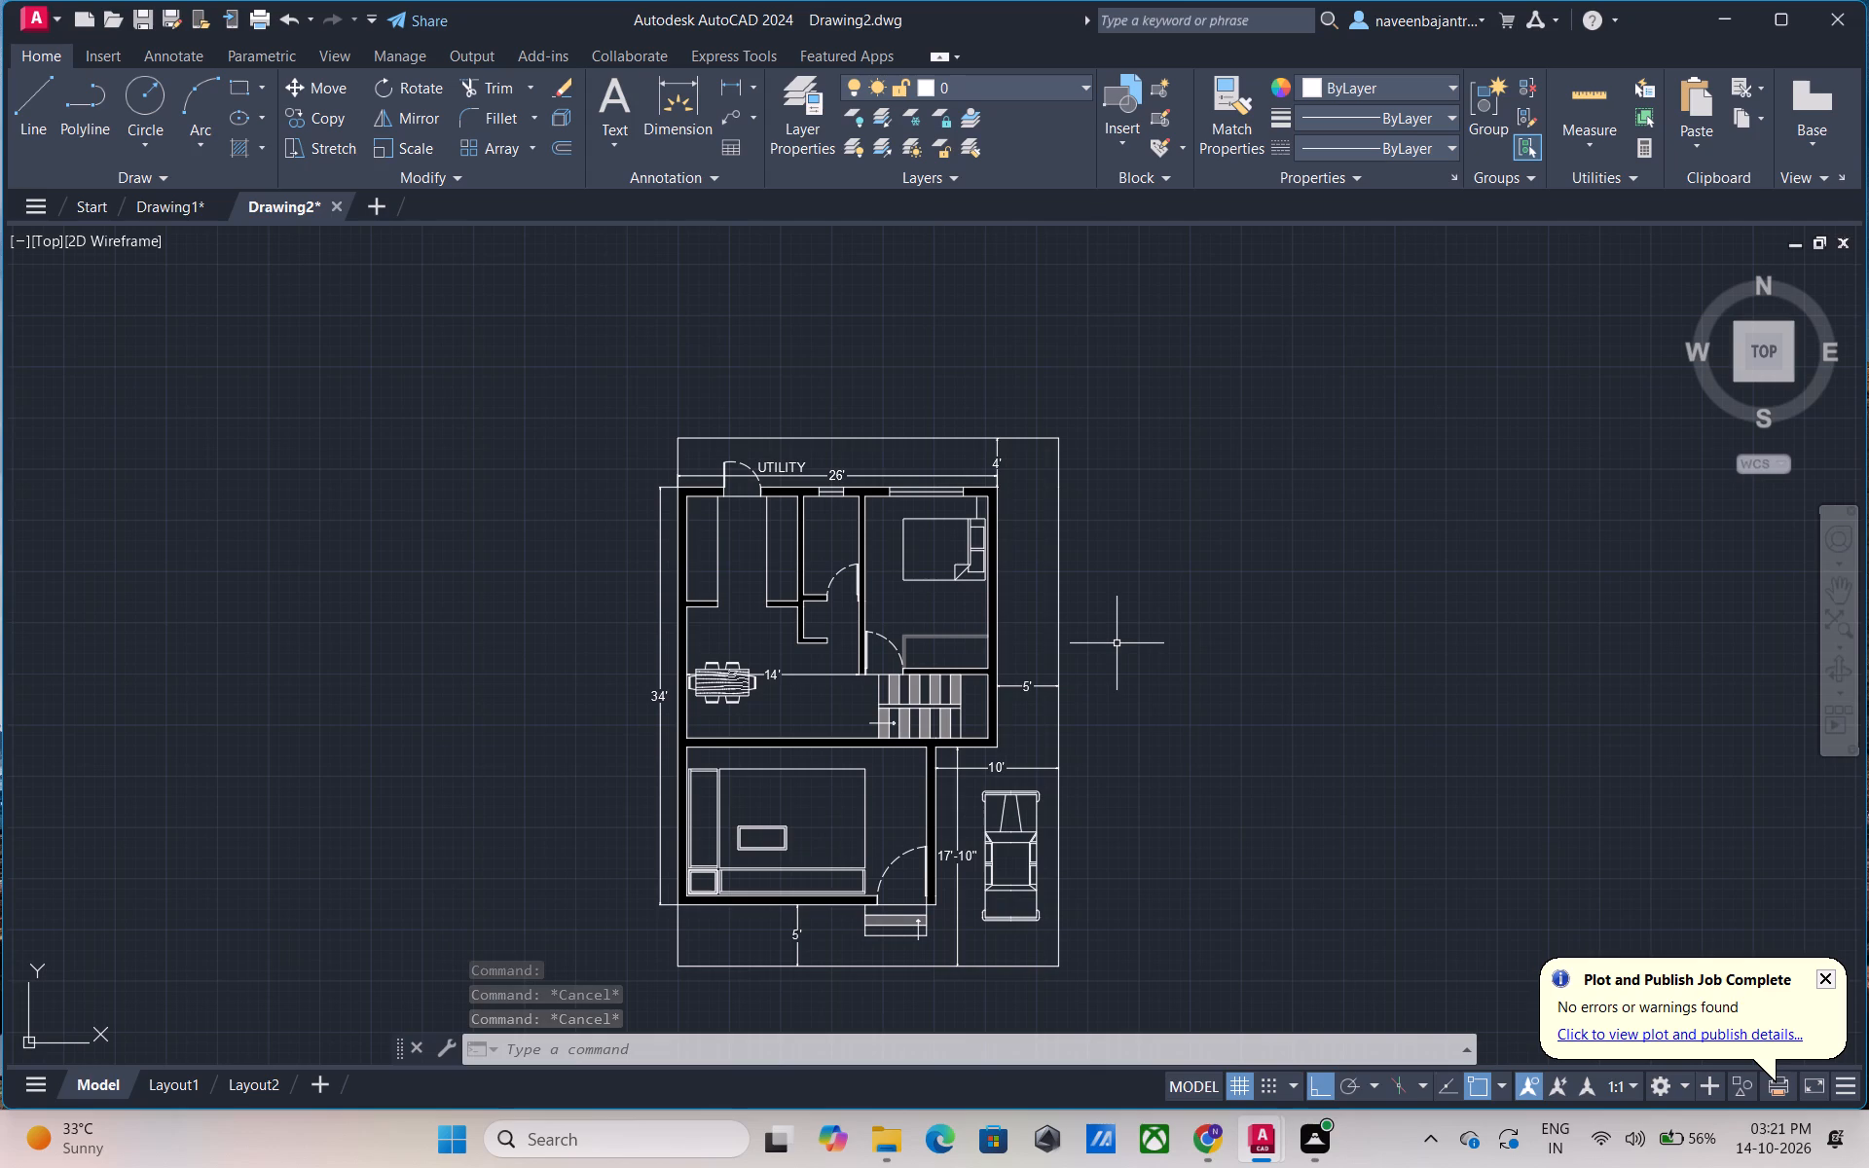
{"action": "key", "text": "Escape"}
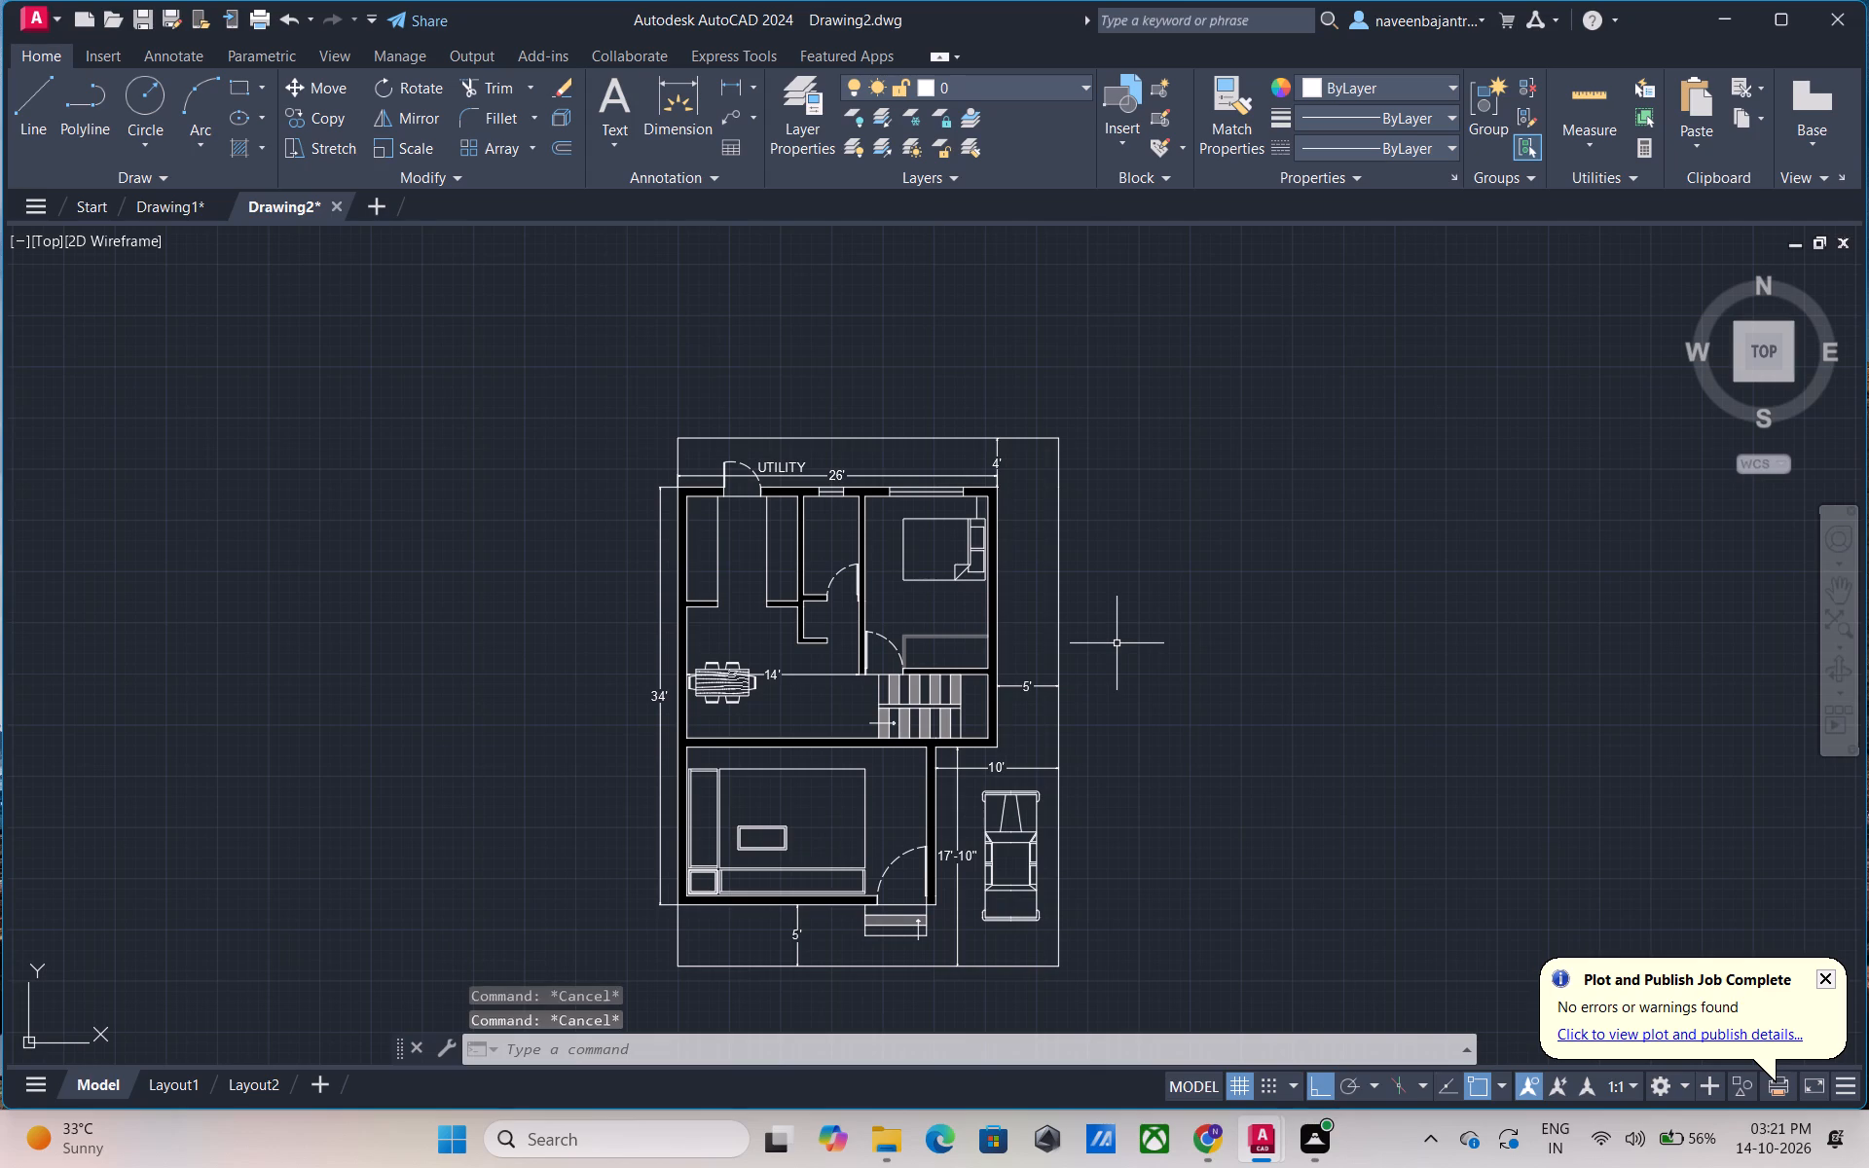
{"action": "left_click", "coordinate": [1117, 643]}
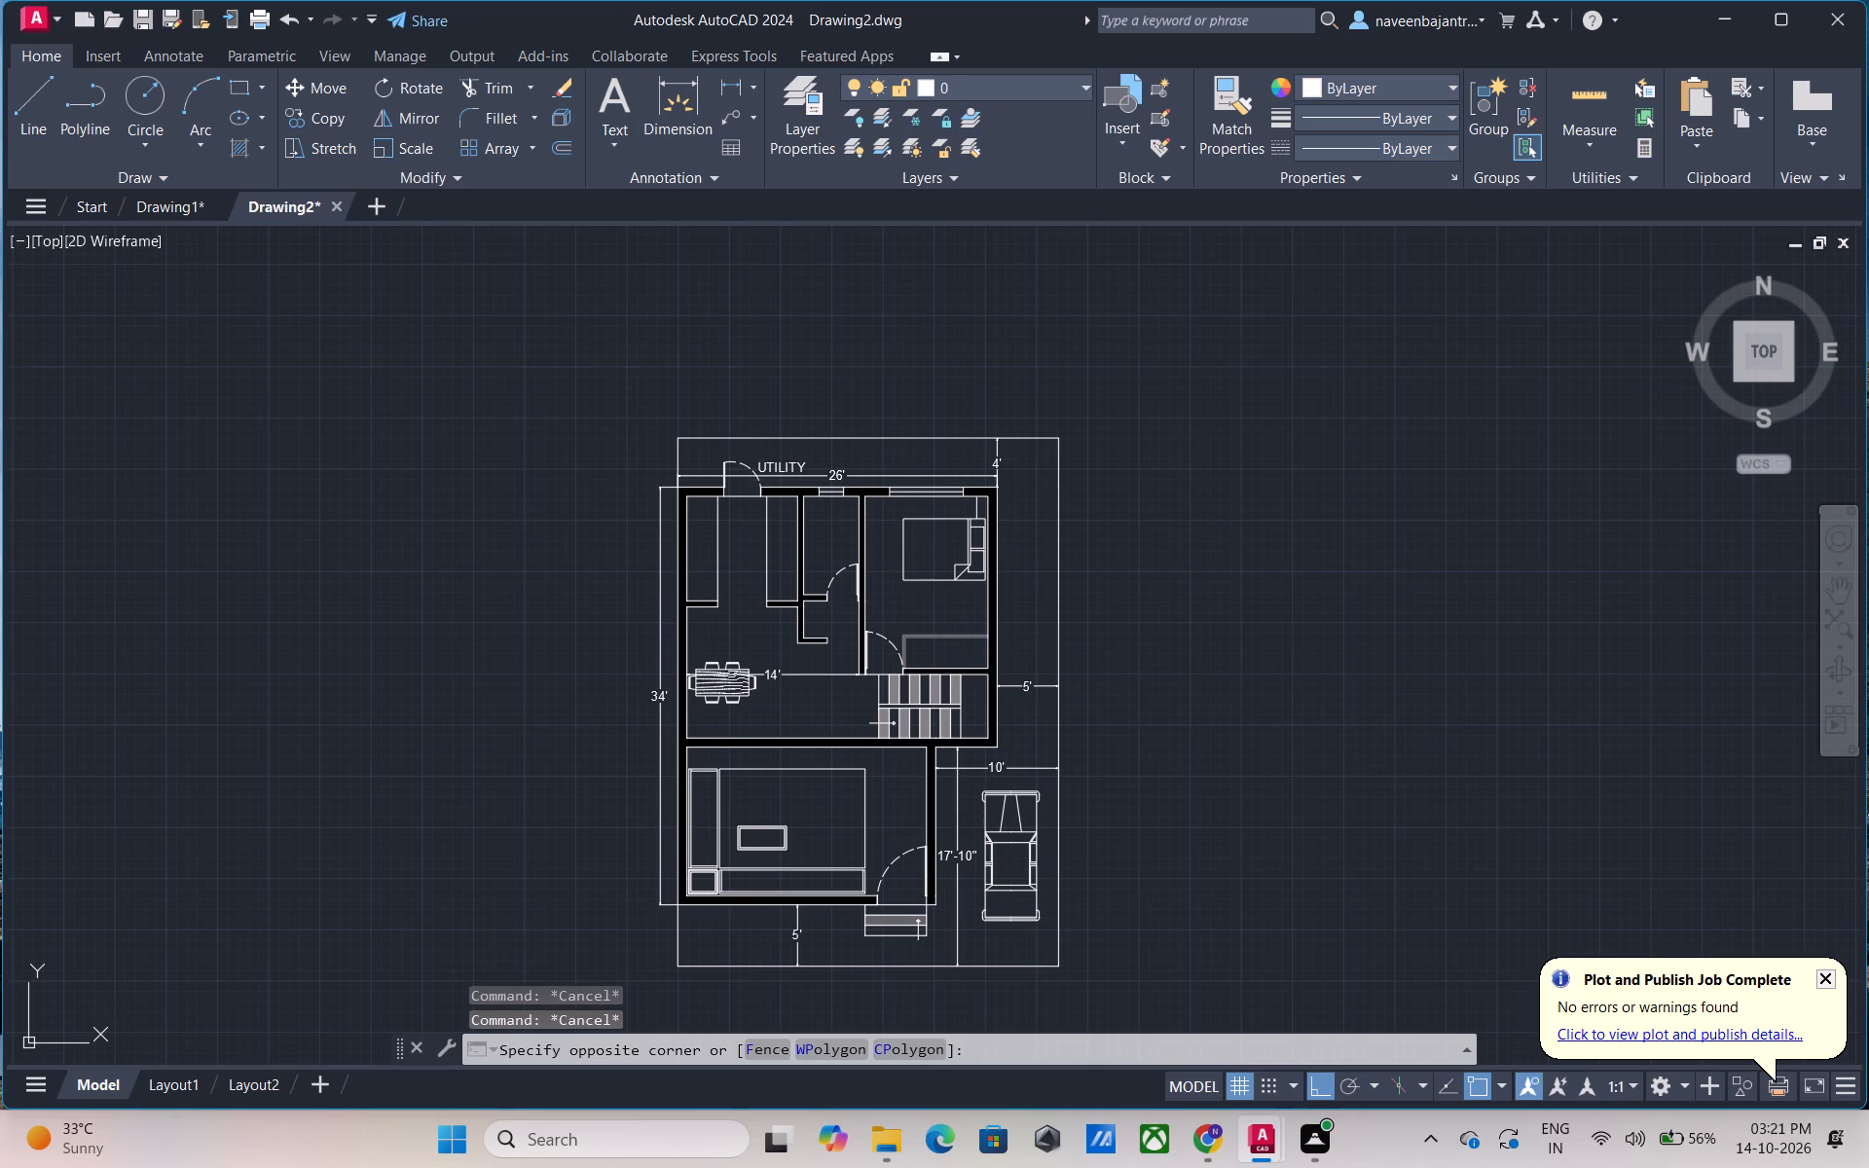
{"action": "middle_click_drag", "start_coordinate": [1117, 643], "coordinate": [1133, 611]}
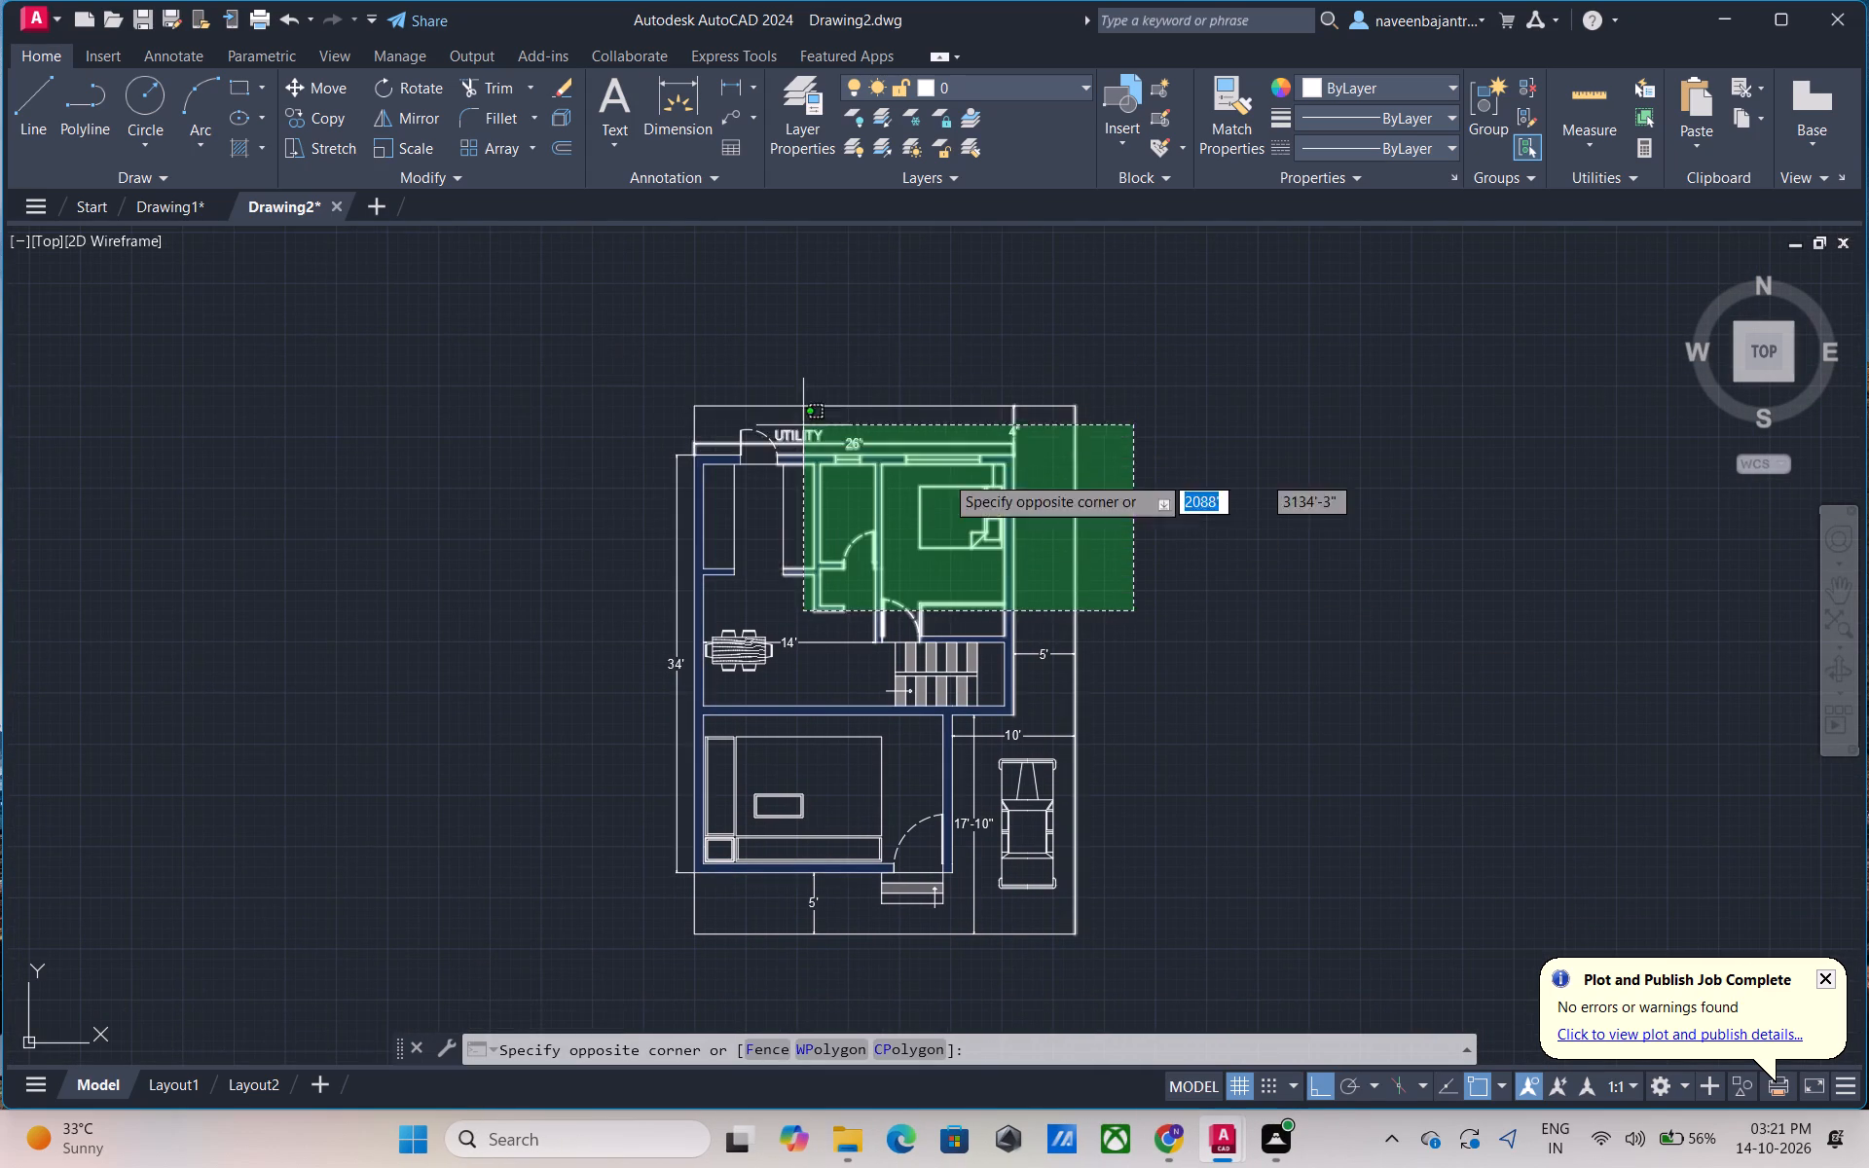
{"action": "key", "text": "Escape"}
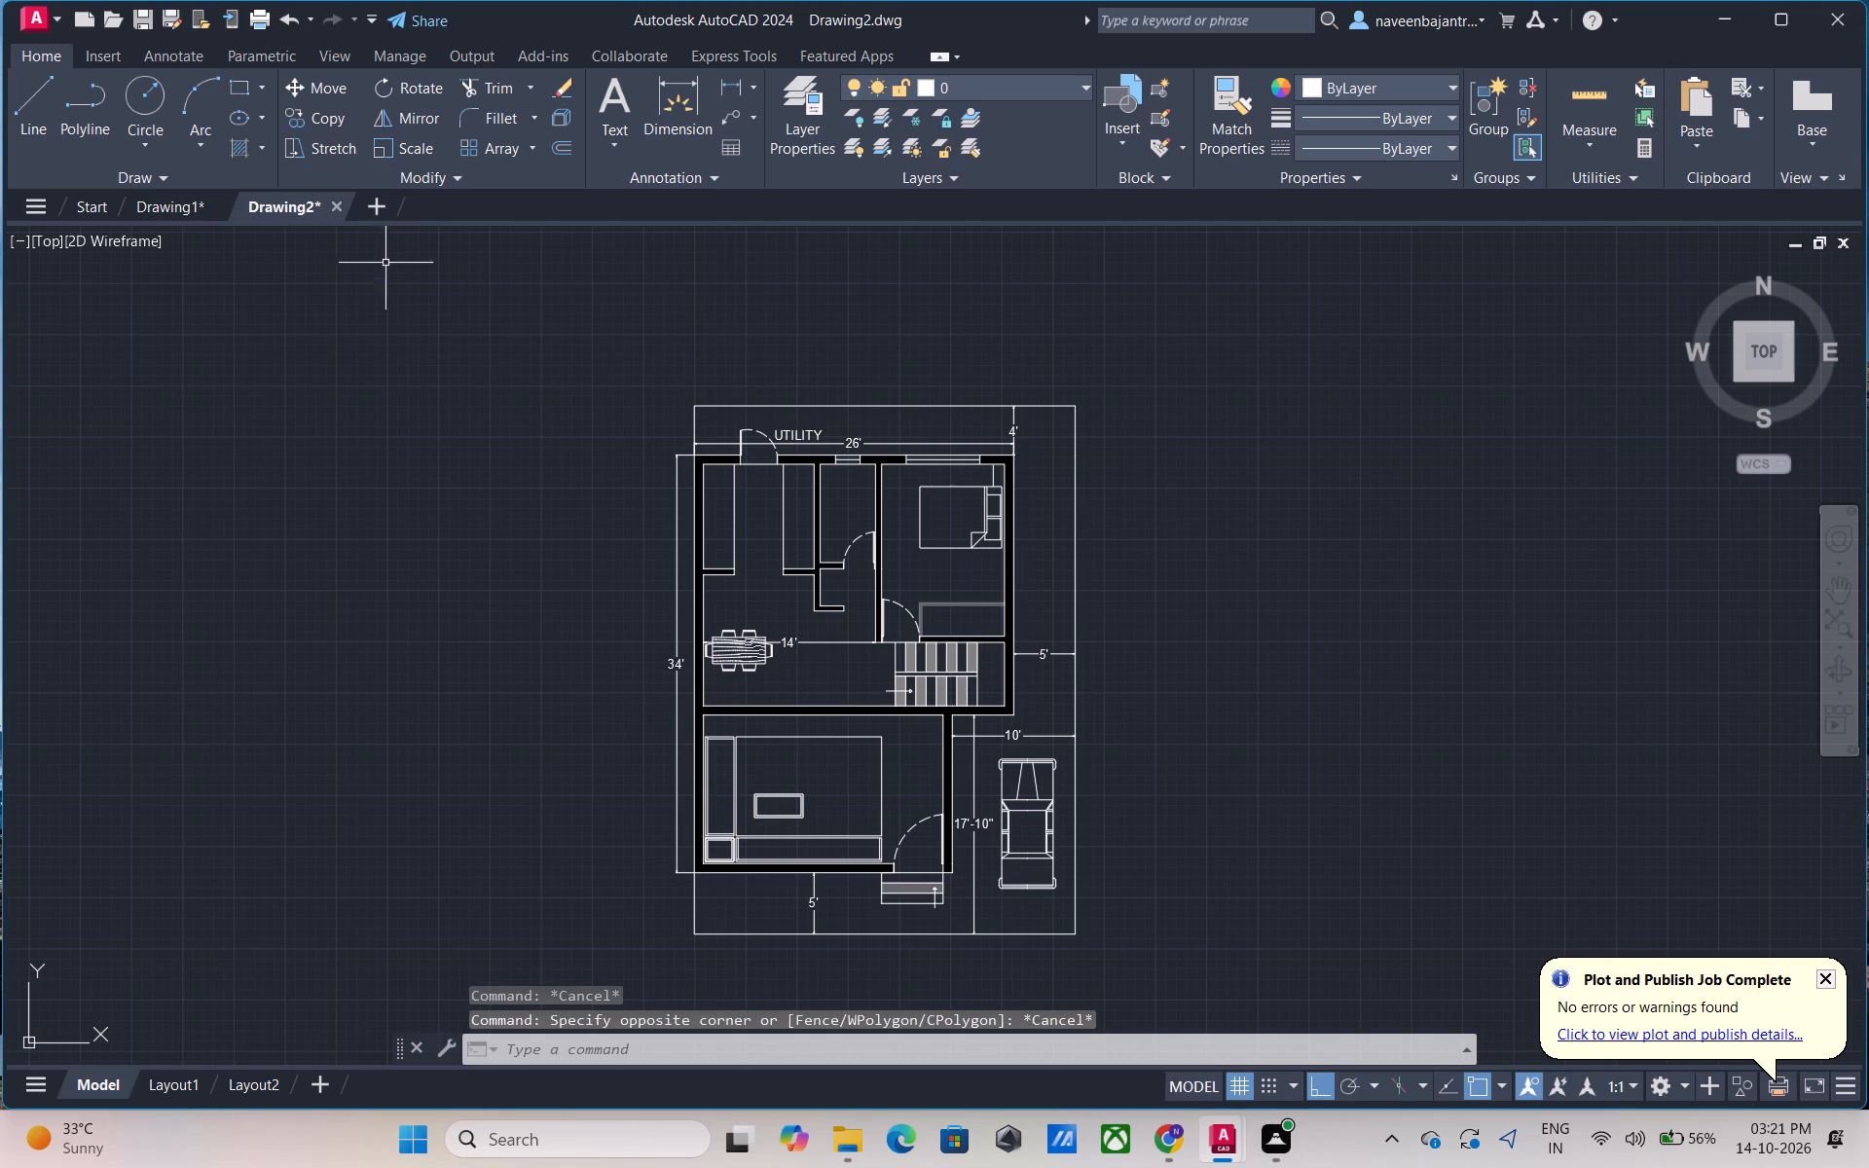
Draw an outer border rectangle, about 36'-7" by 47'-5", around the whole plan outside the plot boundary.
{"action": "left_click", "coordinate": [239, 97]}
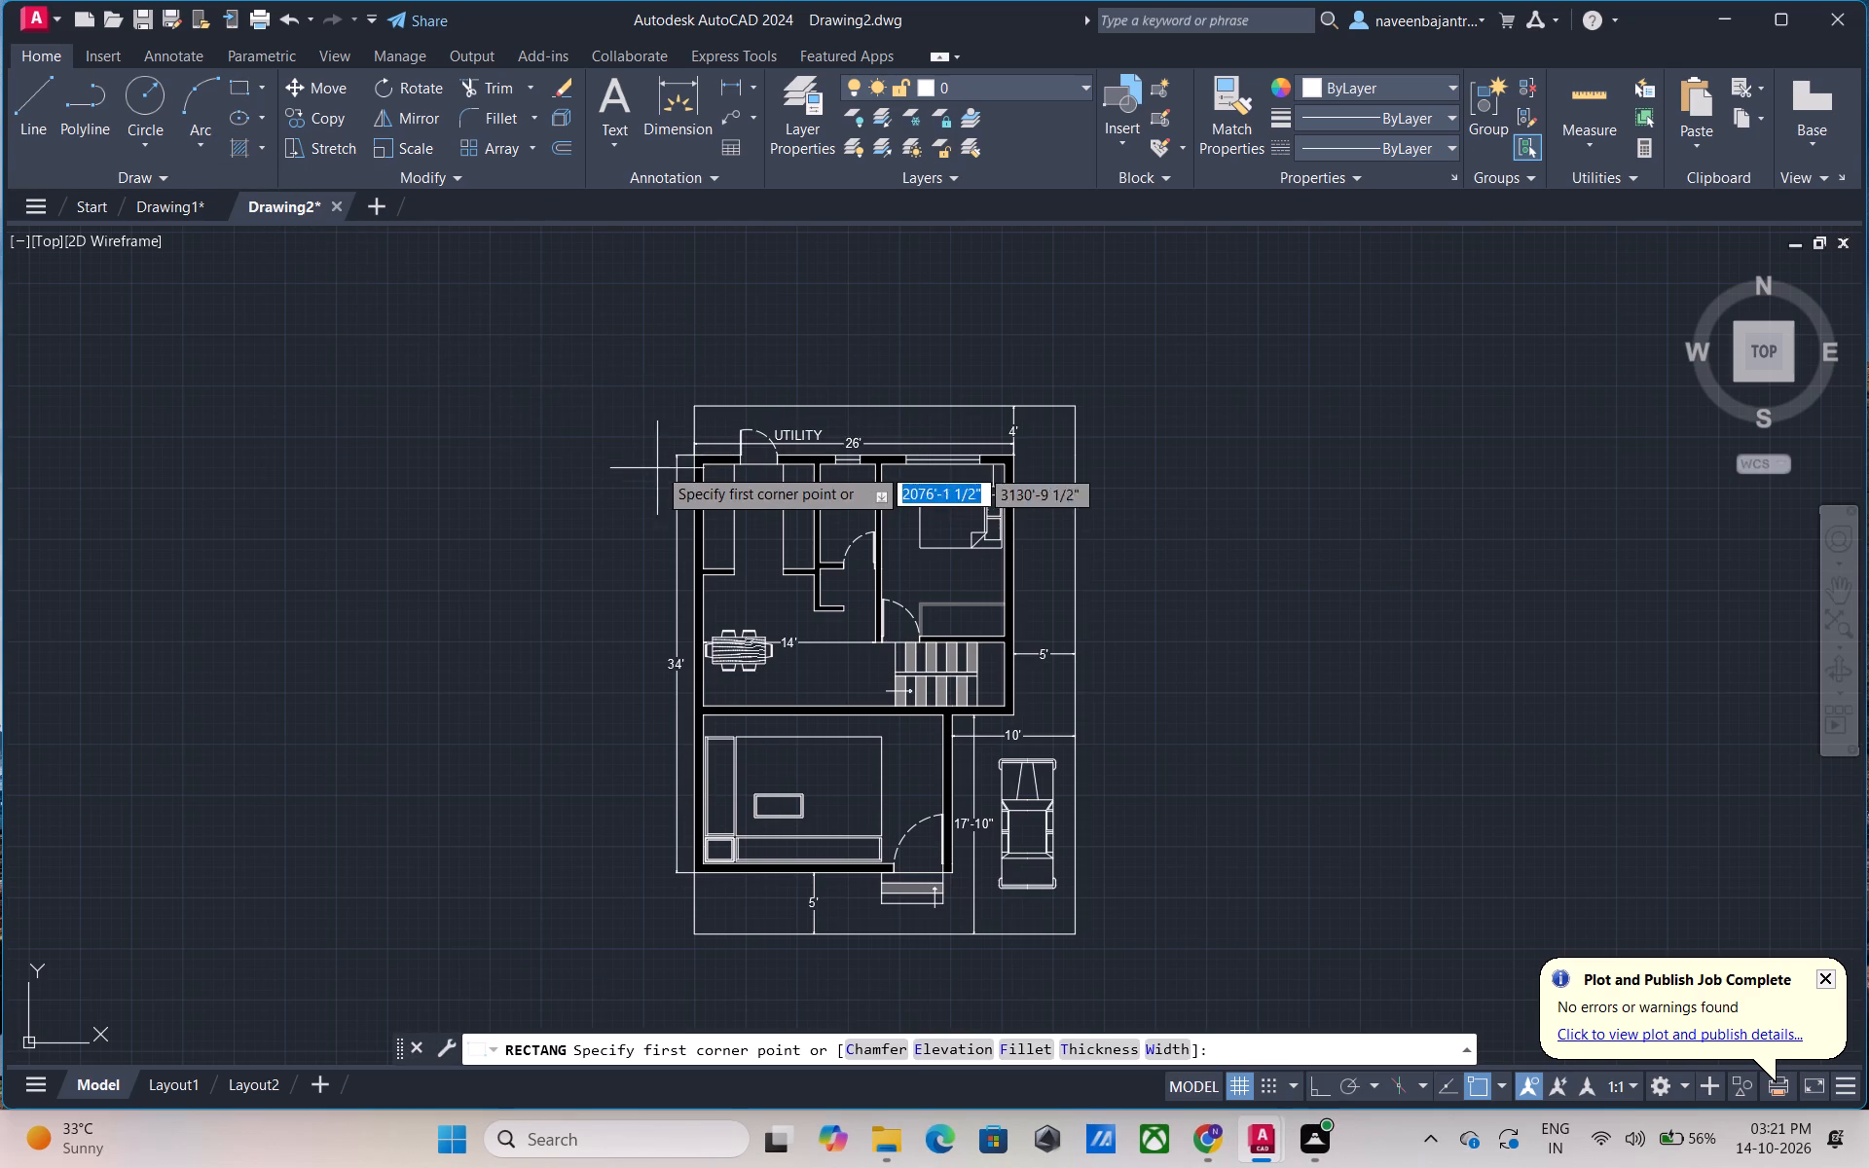
{"action": "left_click", "coordinate": [653, 380]}
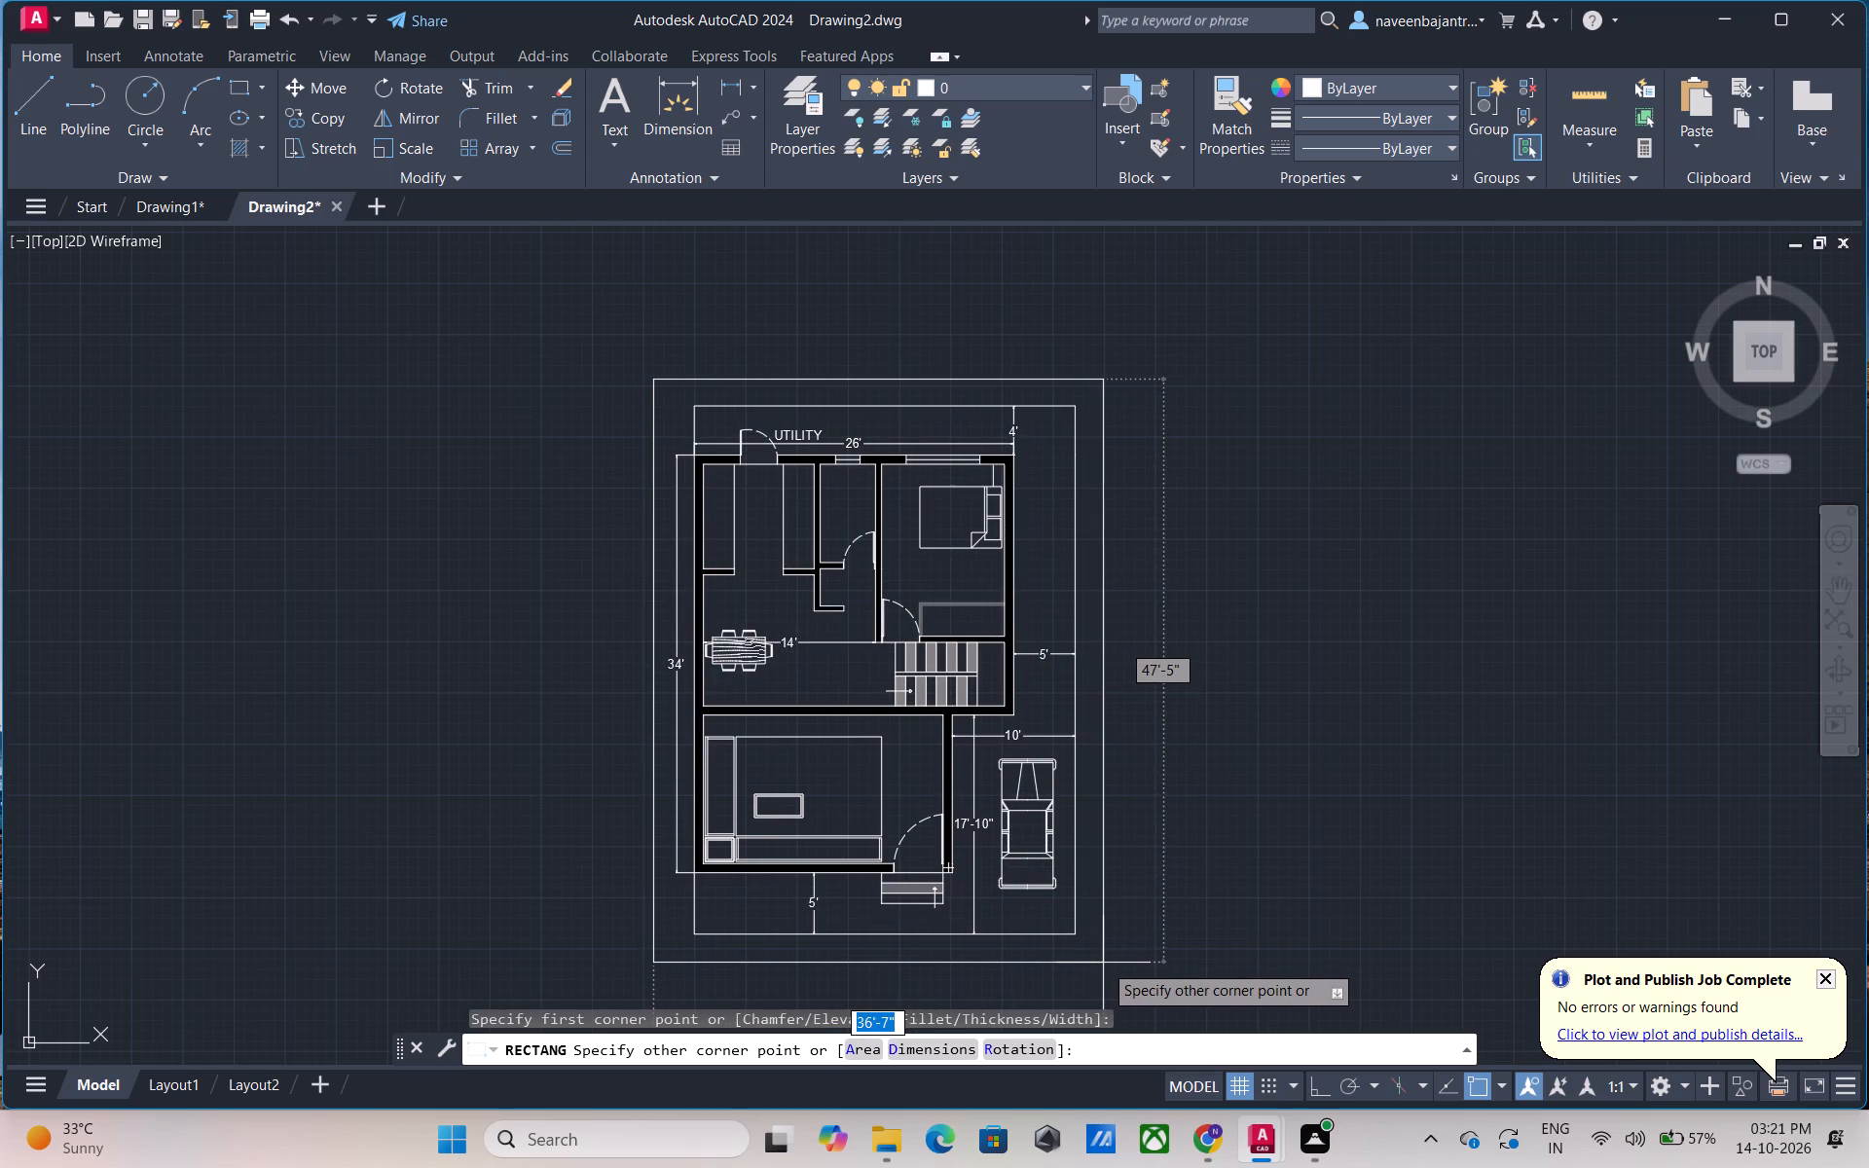
{"action": "left_click", "coordinate": [1101, 963]}
{"action": "key", "text": "Escape"}
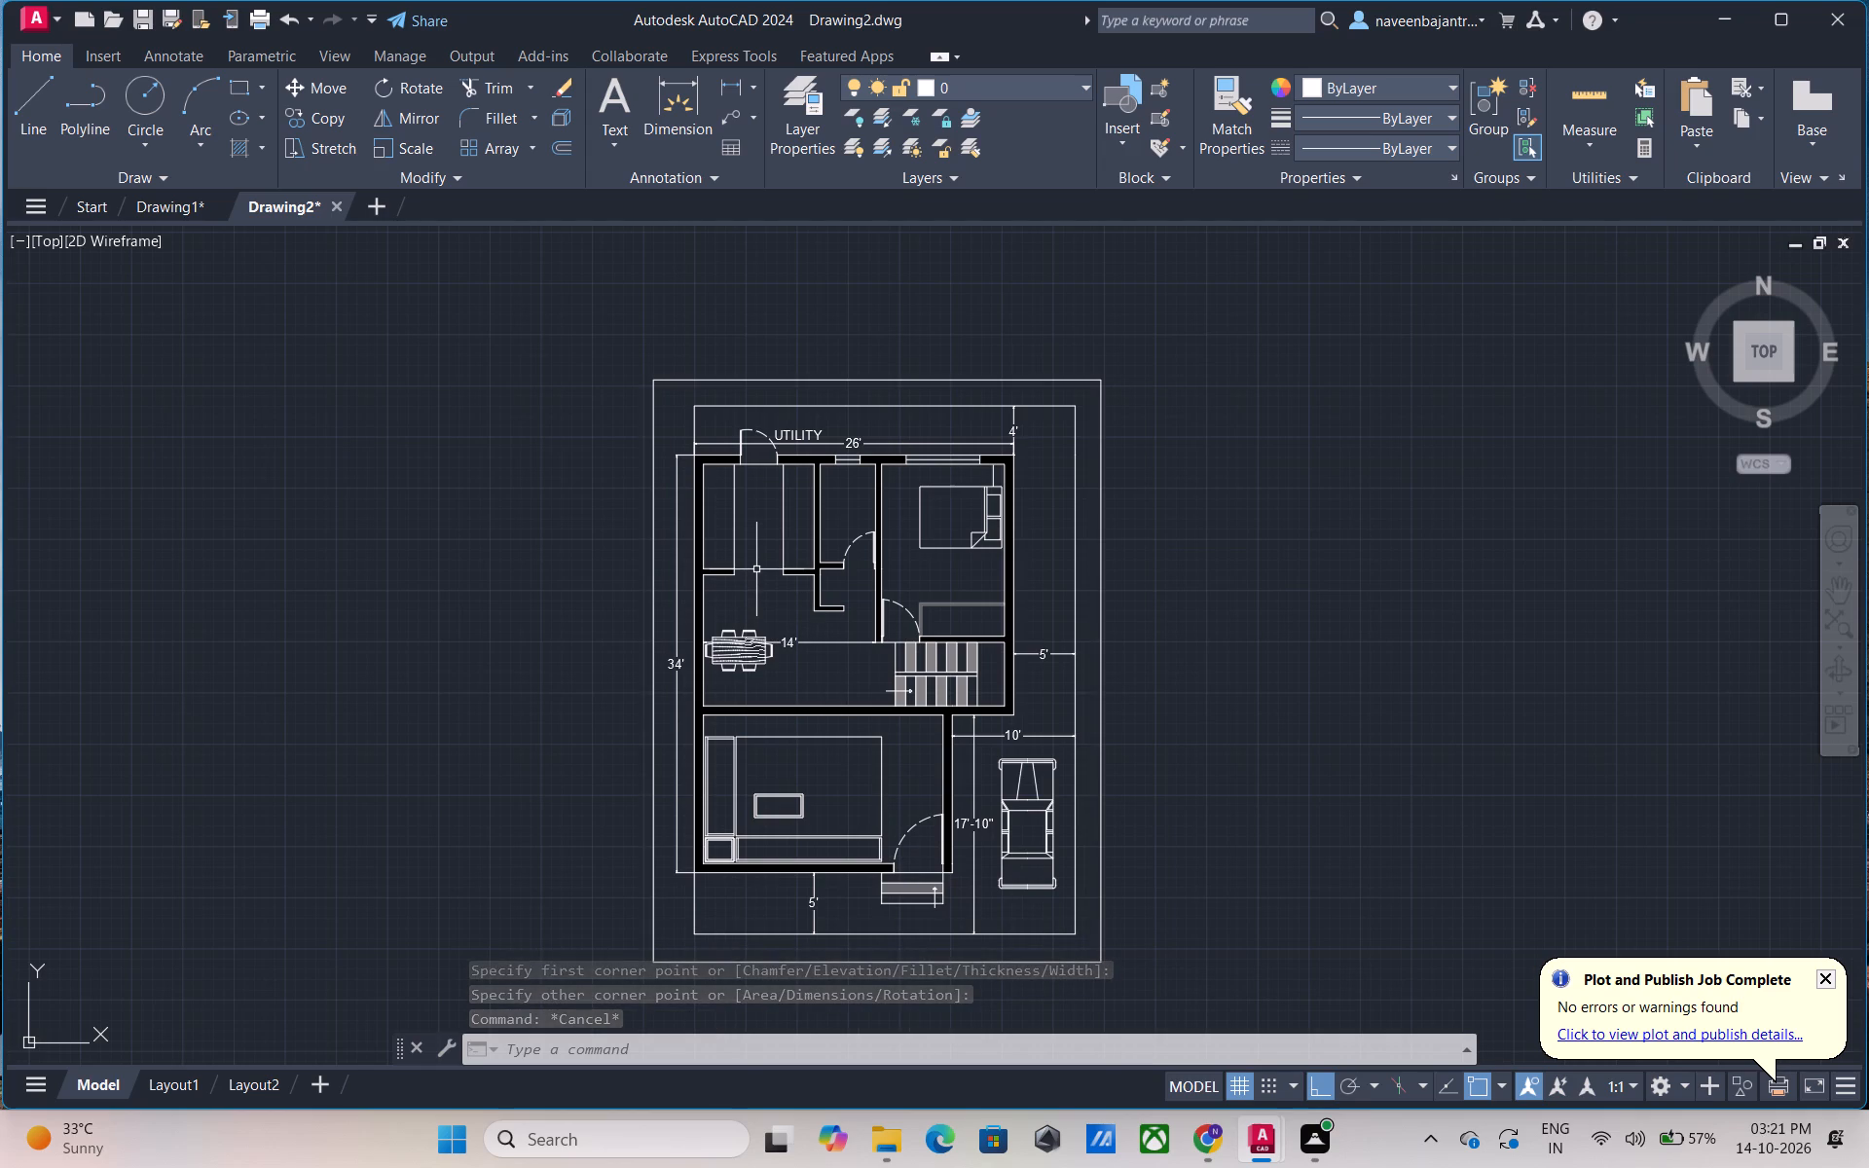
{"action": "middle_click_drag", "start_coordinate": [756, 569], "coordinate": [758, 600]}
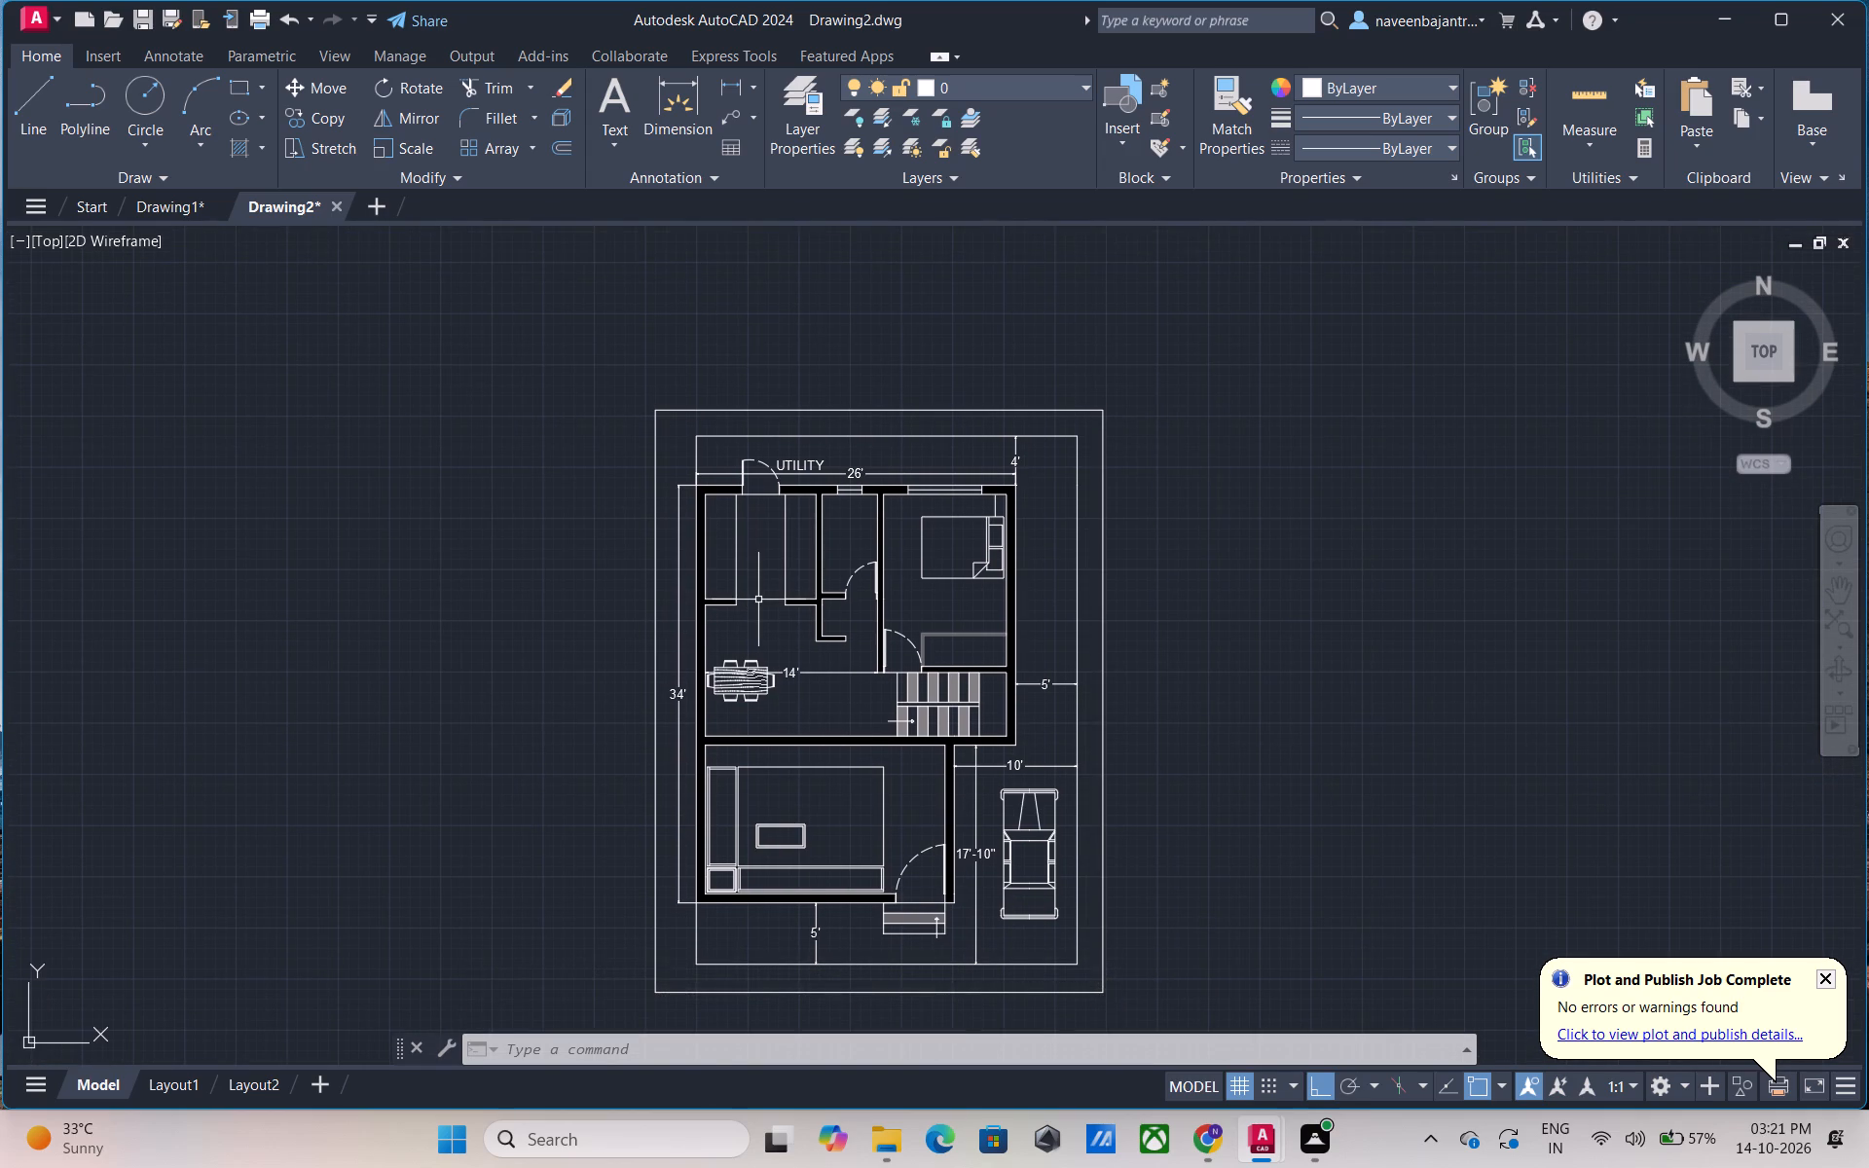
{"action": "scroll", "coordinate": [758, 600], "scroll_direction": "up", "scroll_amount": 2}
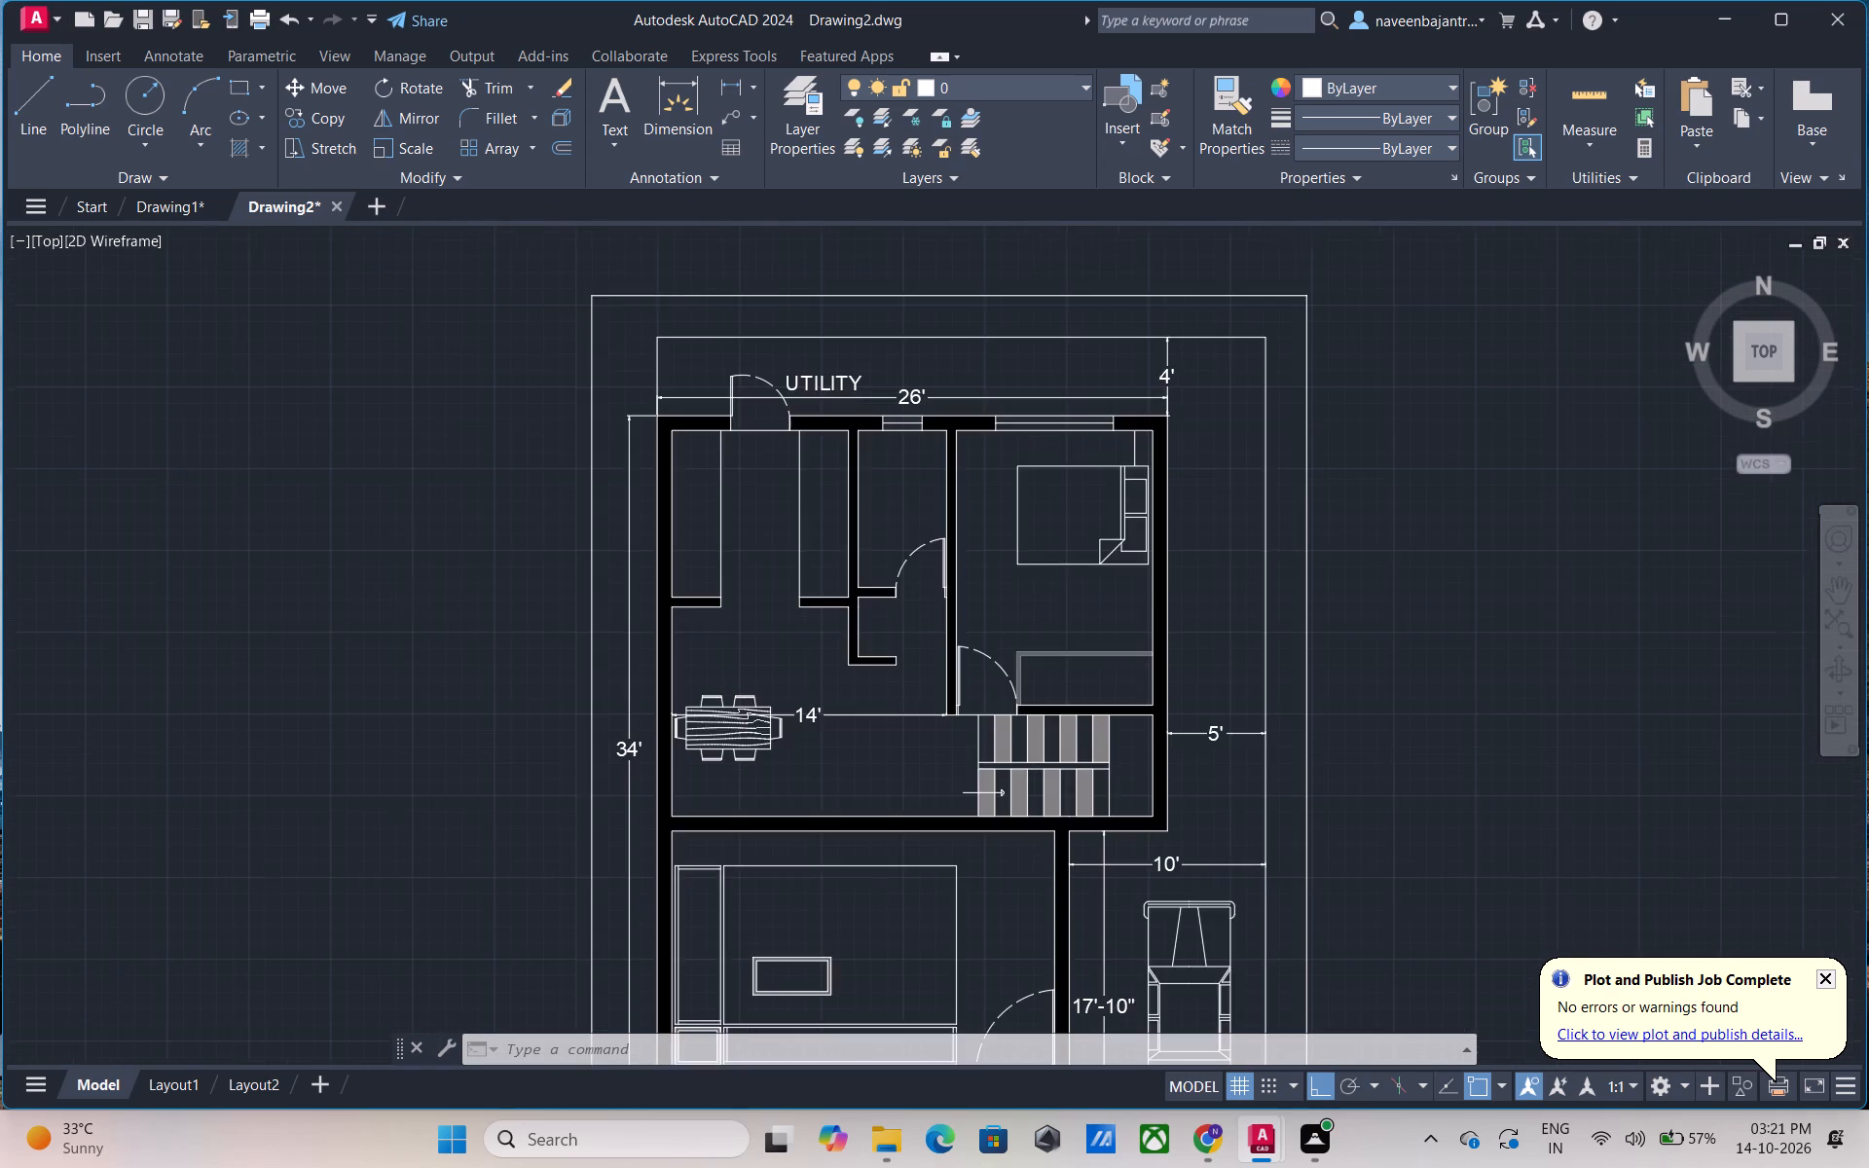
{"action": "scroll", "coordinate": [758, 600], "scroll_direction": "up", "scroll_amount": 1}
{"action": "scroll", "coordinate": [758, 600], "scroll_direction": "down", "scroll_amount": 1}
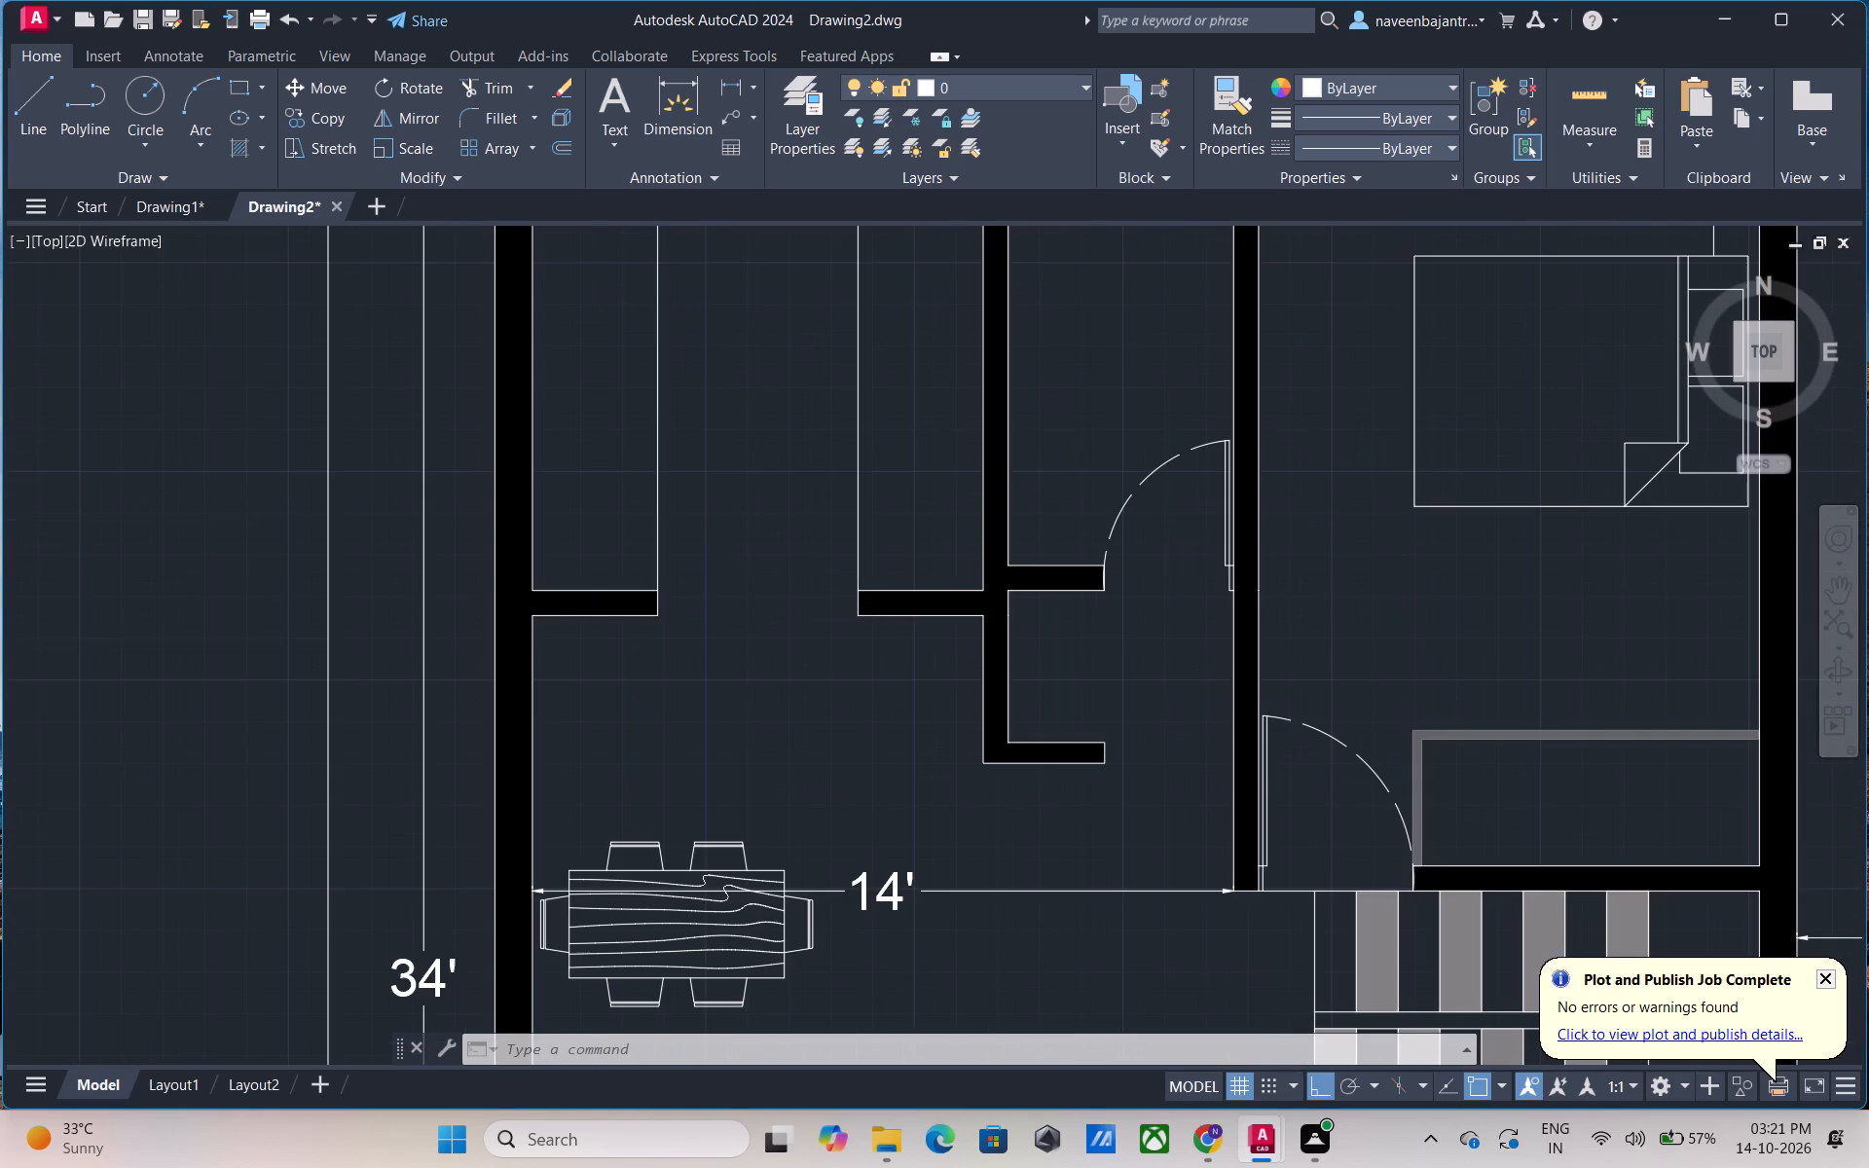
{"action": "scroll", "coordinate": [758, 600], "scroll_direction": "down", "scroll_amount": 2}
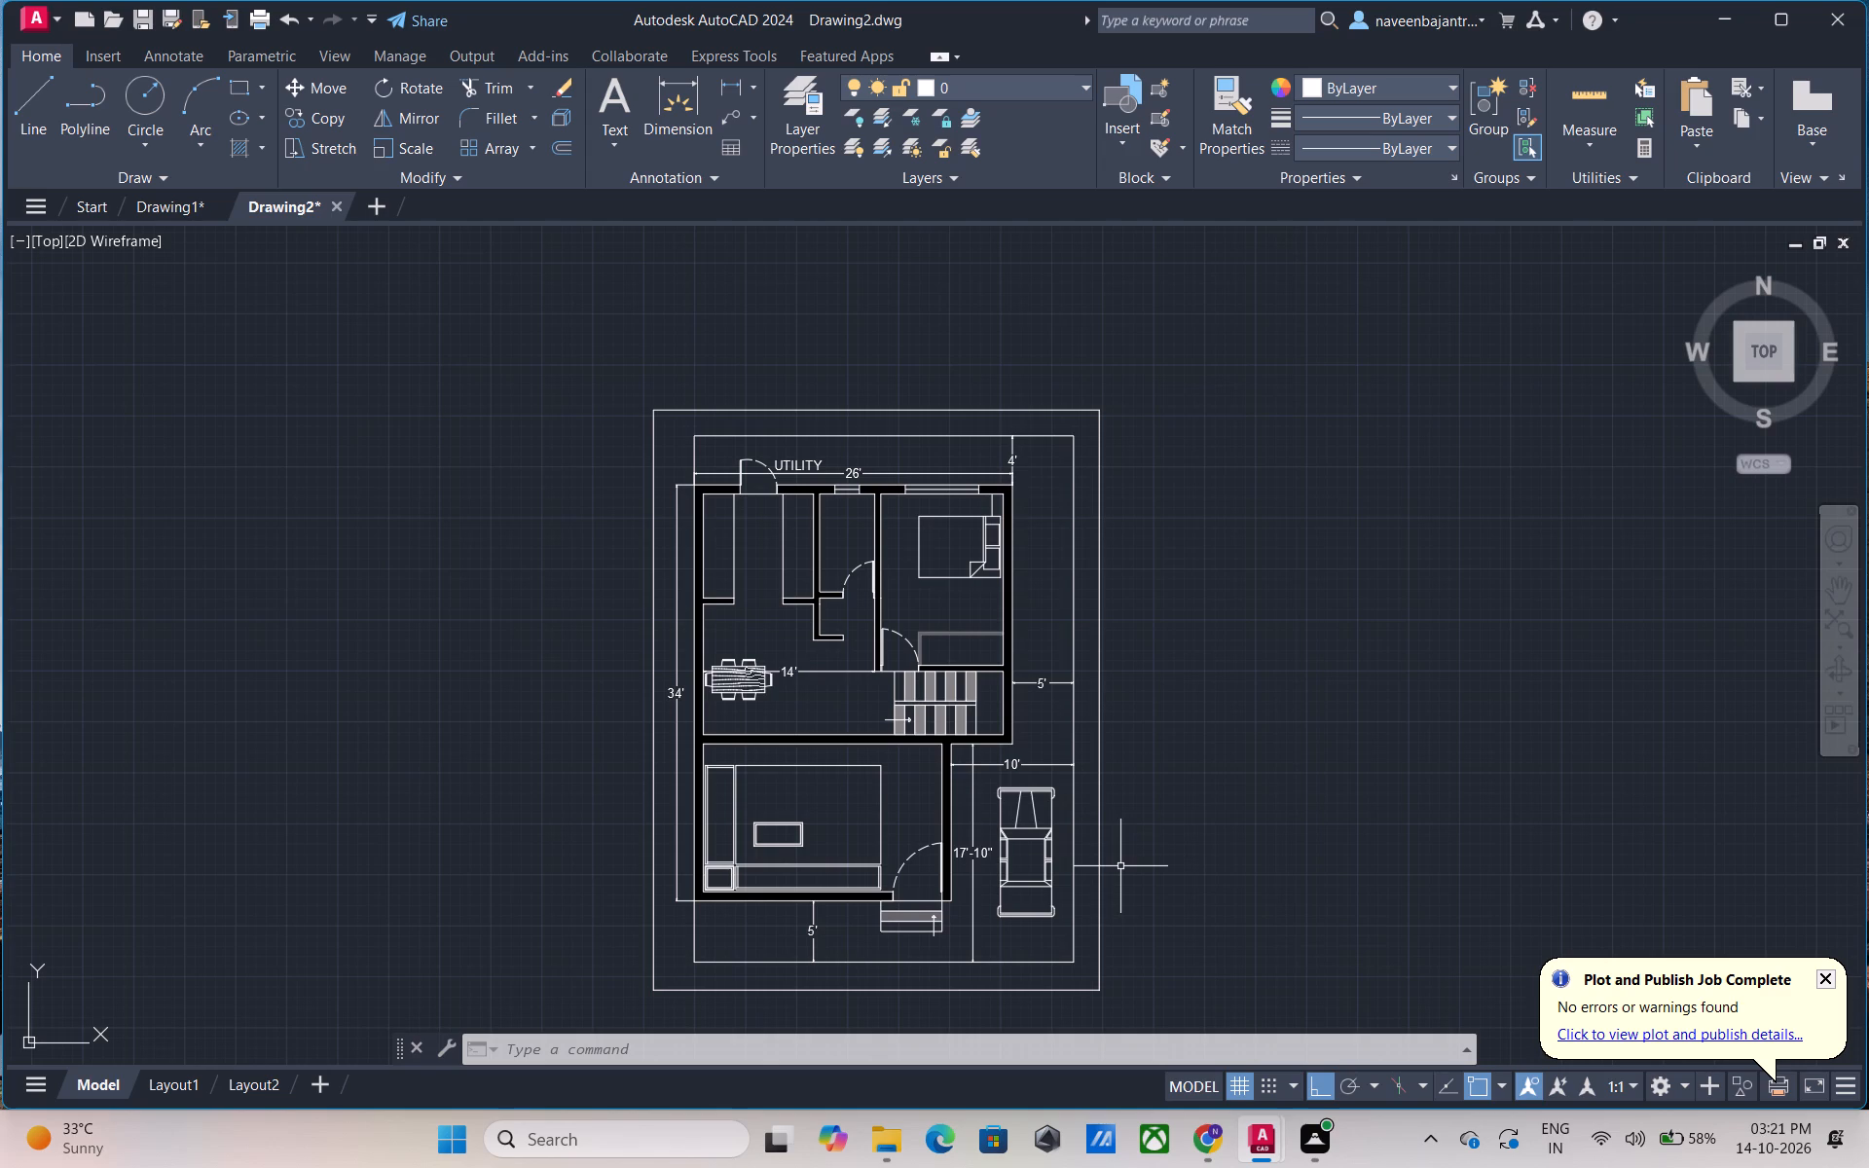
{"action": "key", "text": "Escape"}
Add 7" high multiline text between the kitchen counters, with KITCHEN on the first line and 9'x8'6" on the second.
{"action": "scroll", "coordinate": [740, 552], "scroll_direction": "up", "scroll_amount": 3}
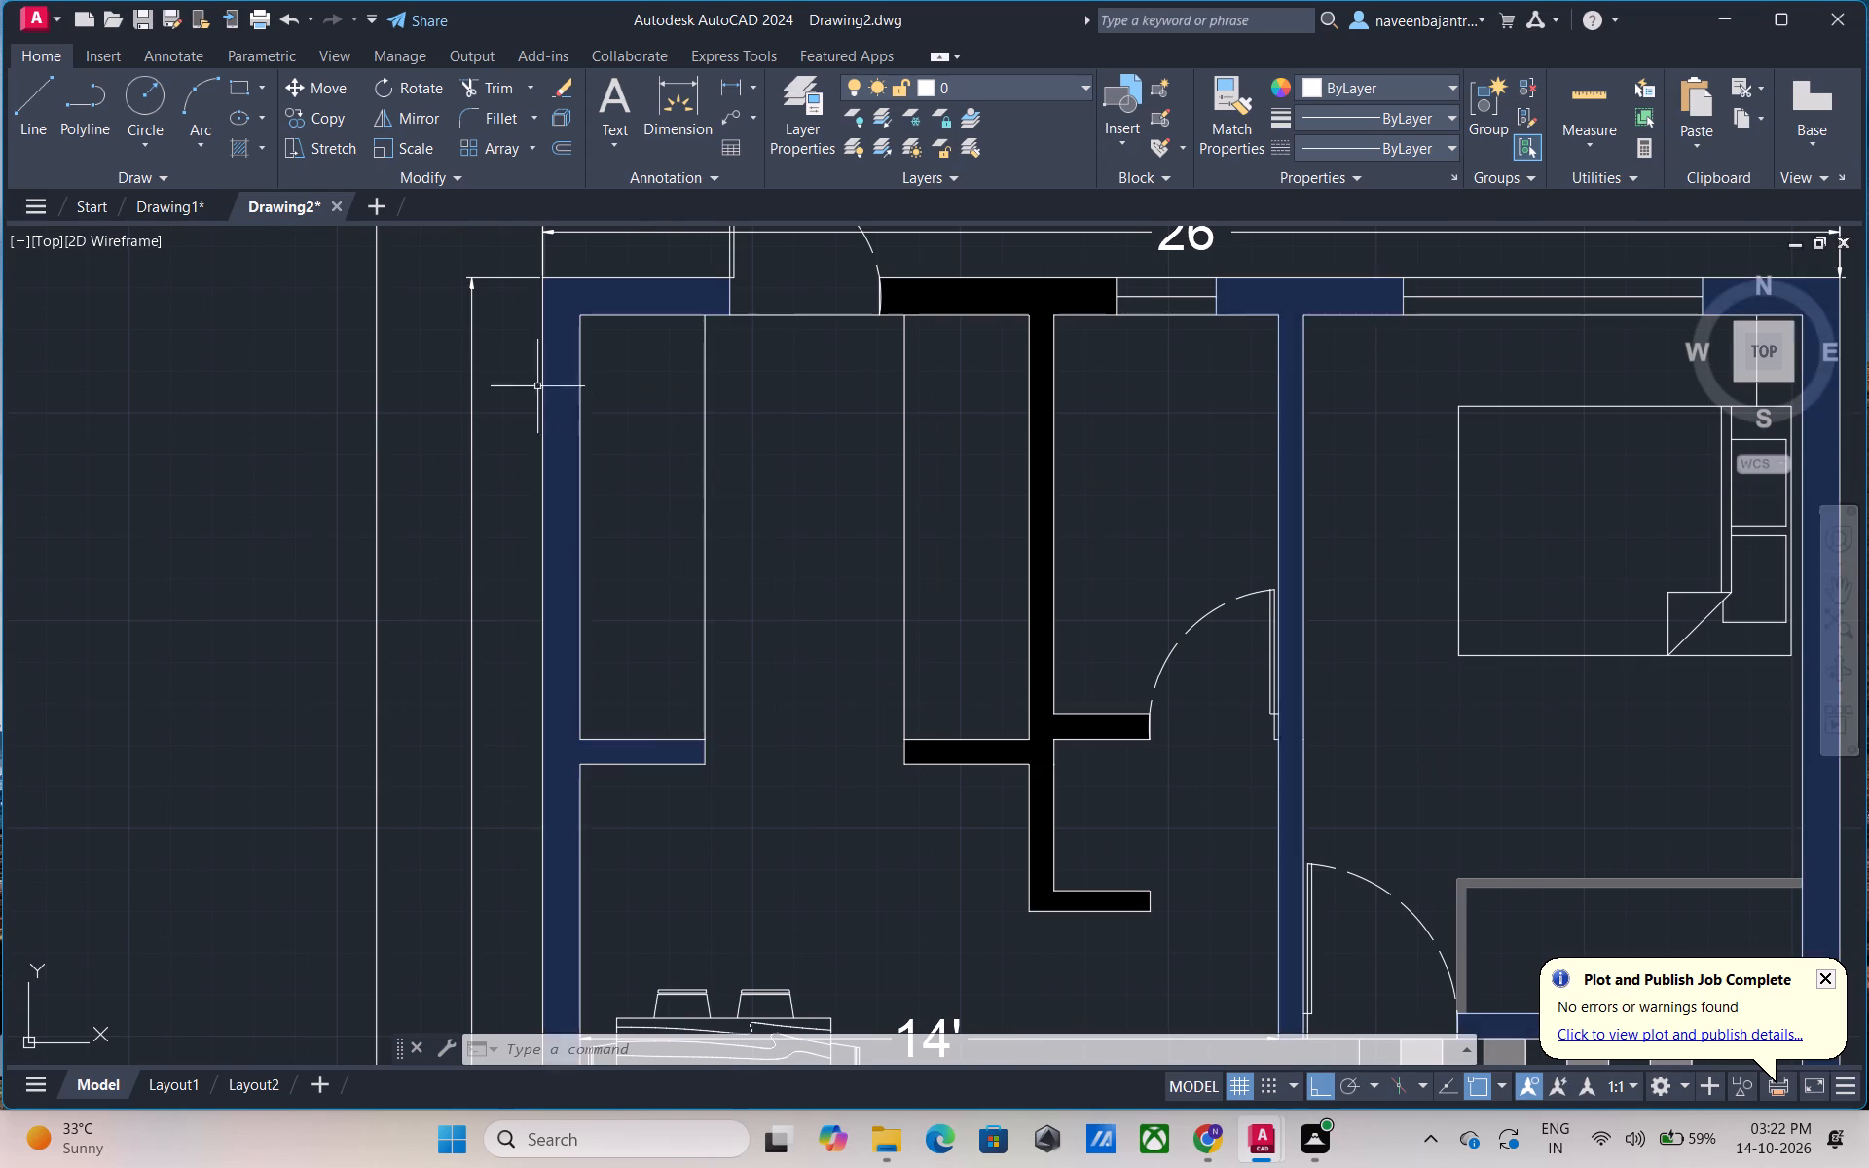
{"action": "left_click", "coordinate": [606, 120]}
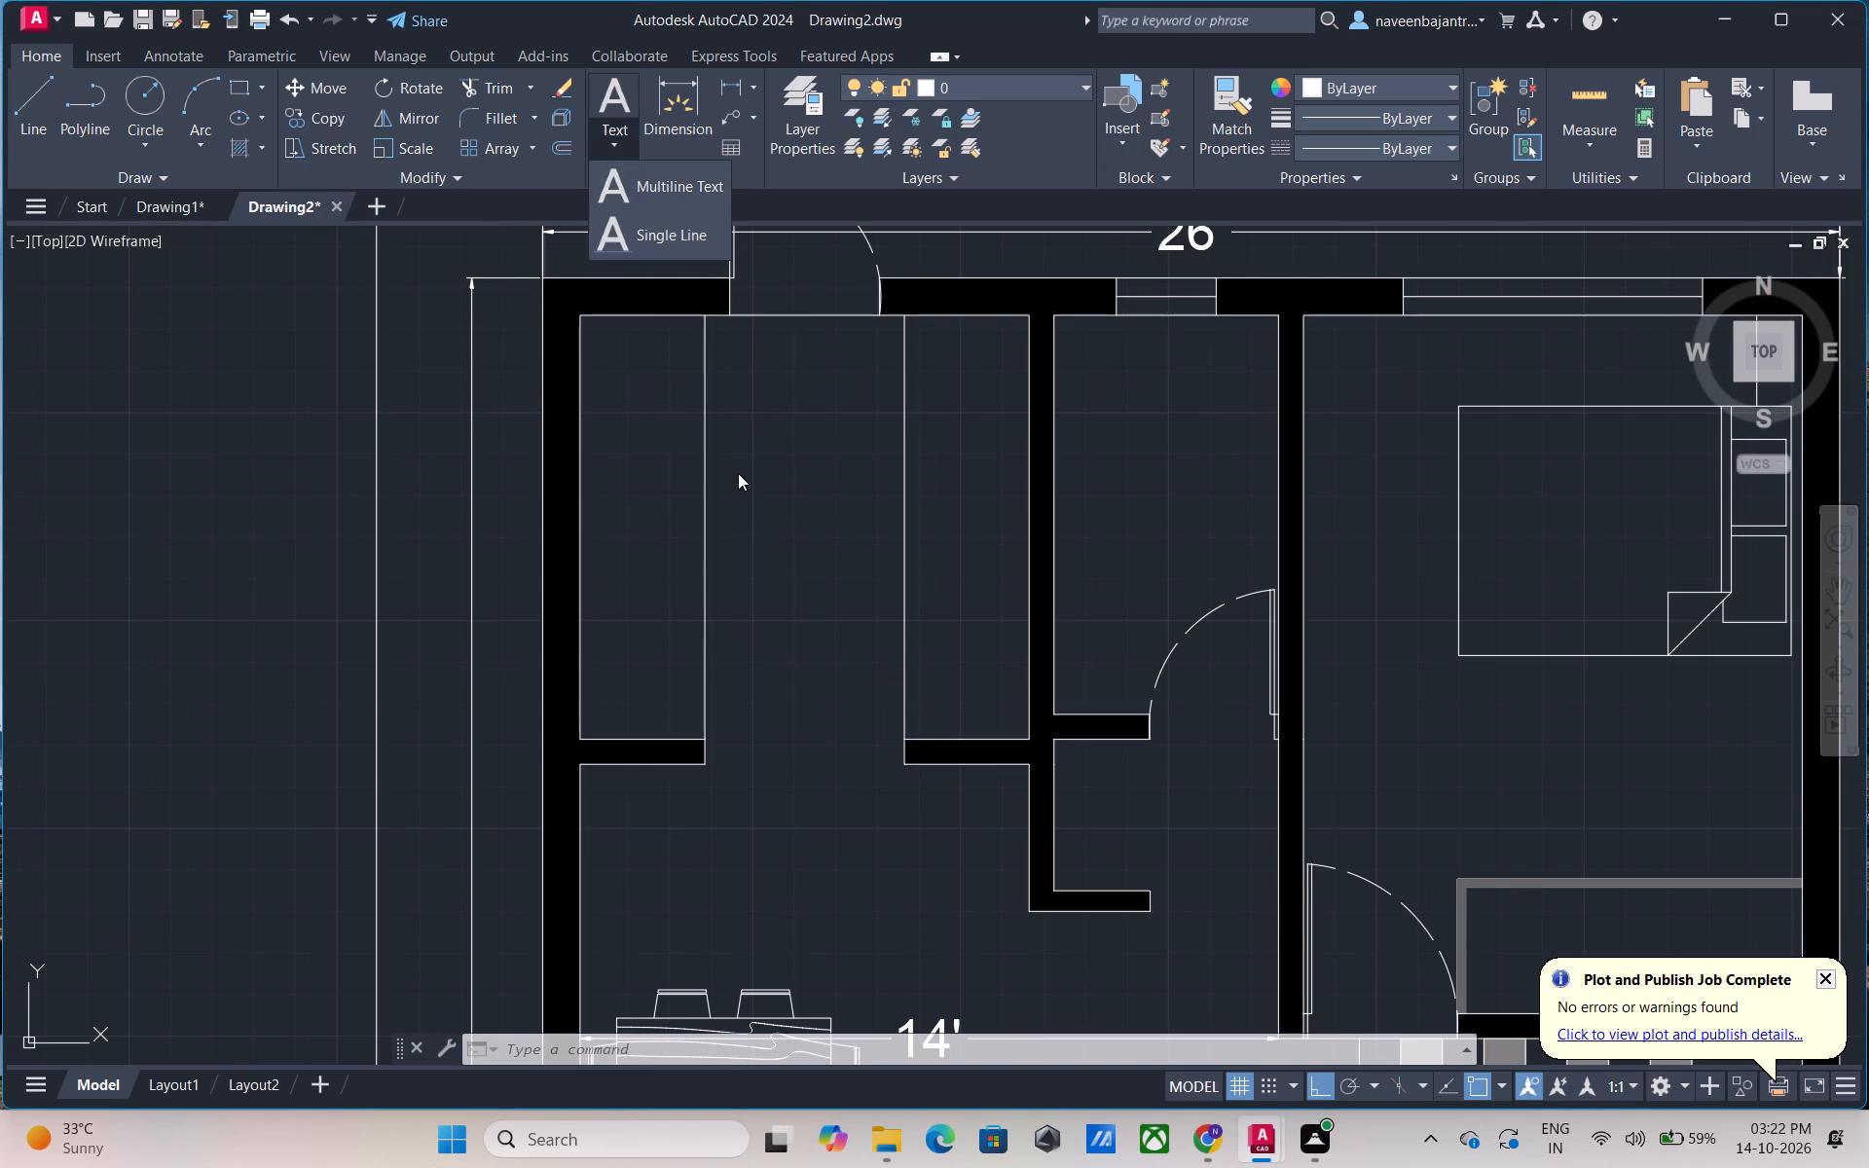
{"action": "left_click", "coordinate": [608, 89]}
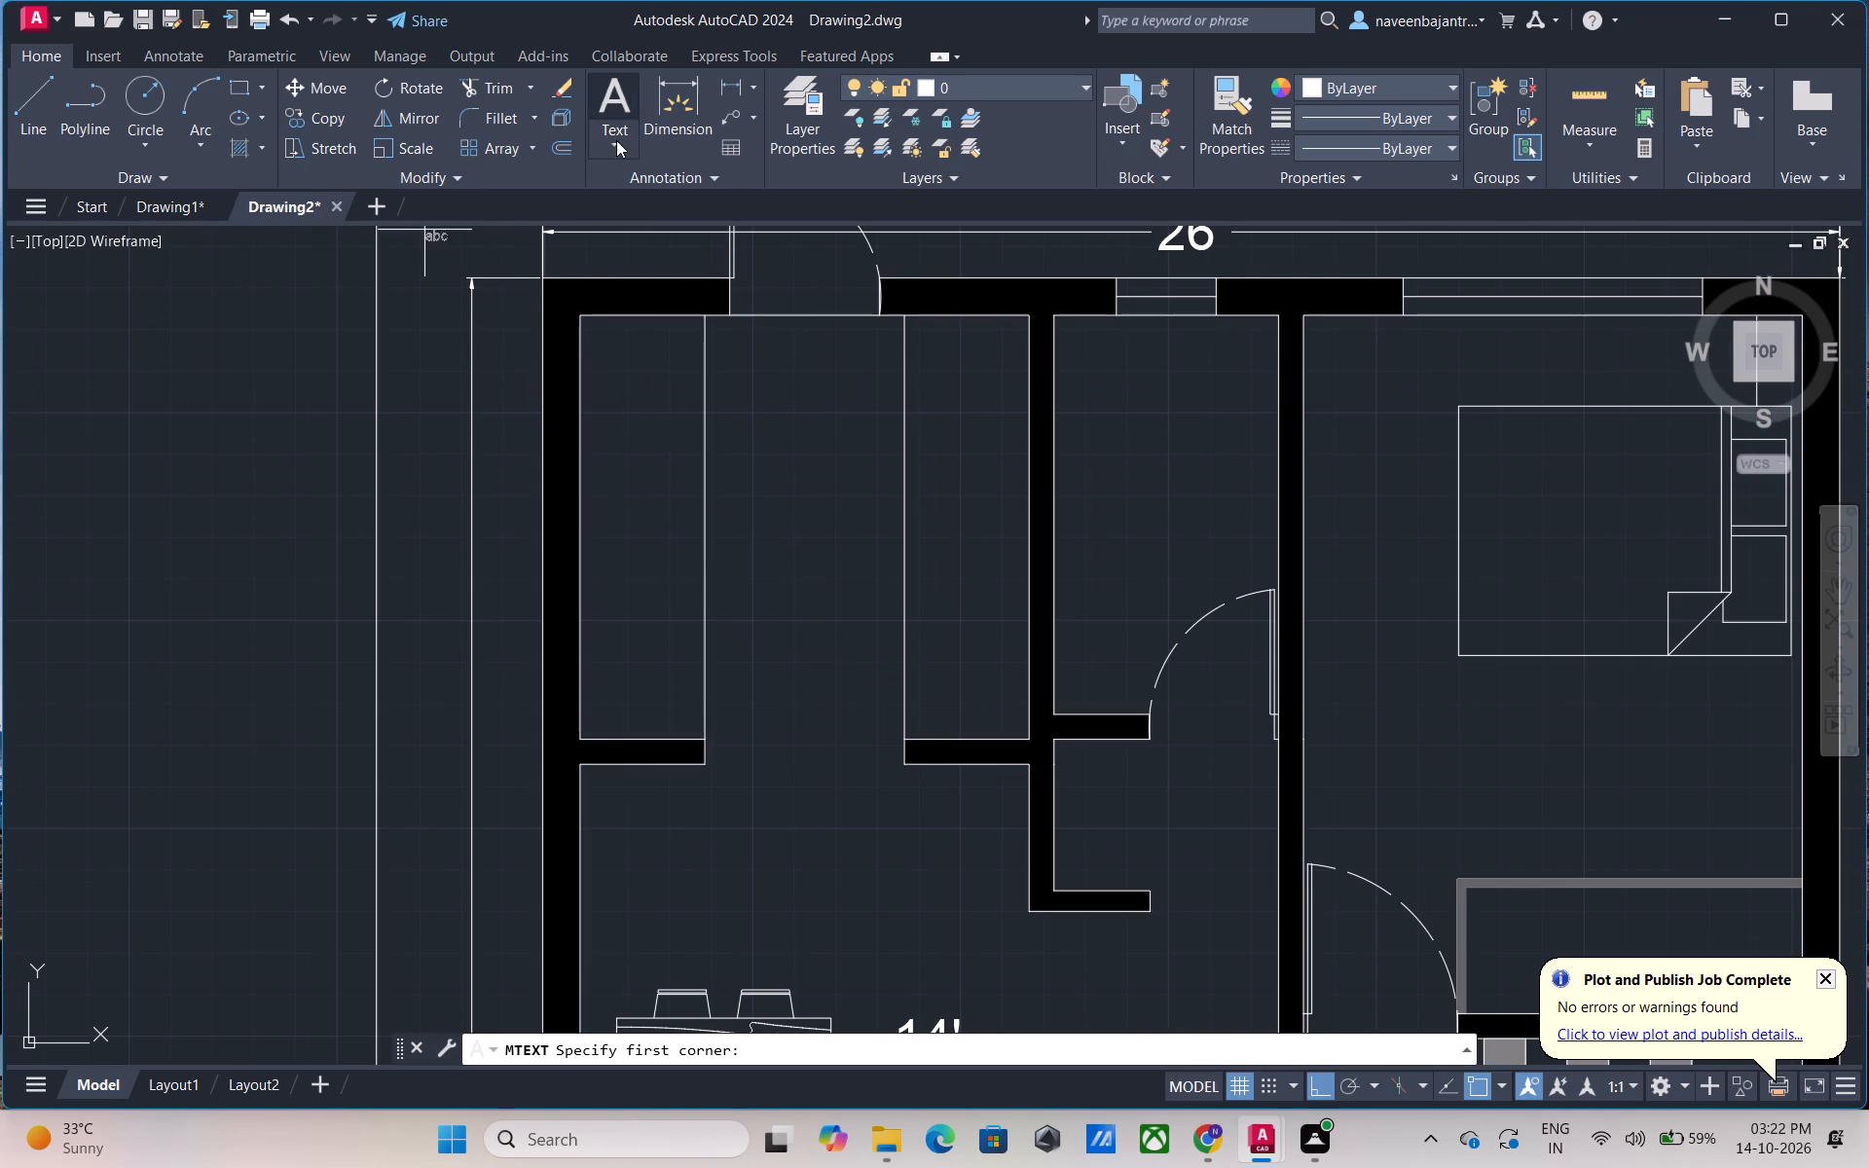
{"action": "left_click", "coordinate": [720, 519]}
{"action": "left_click", "coordinate": [887, 604]}
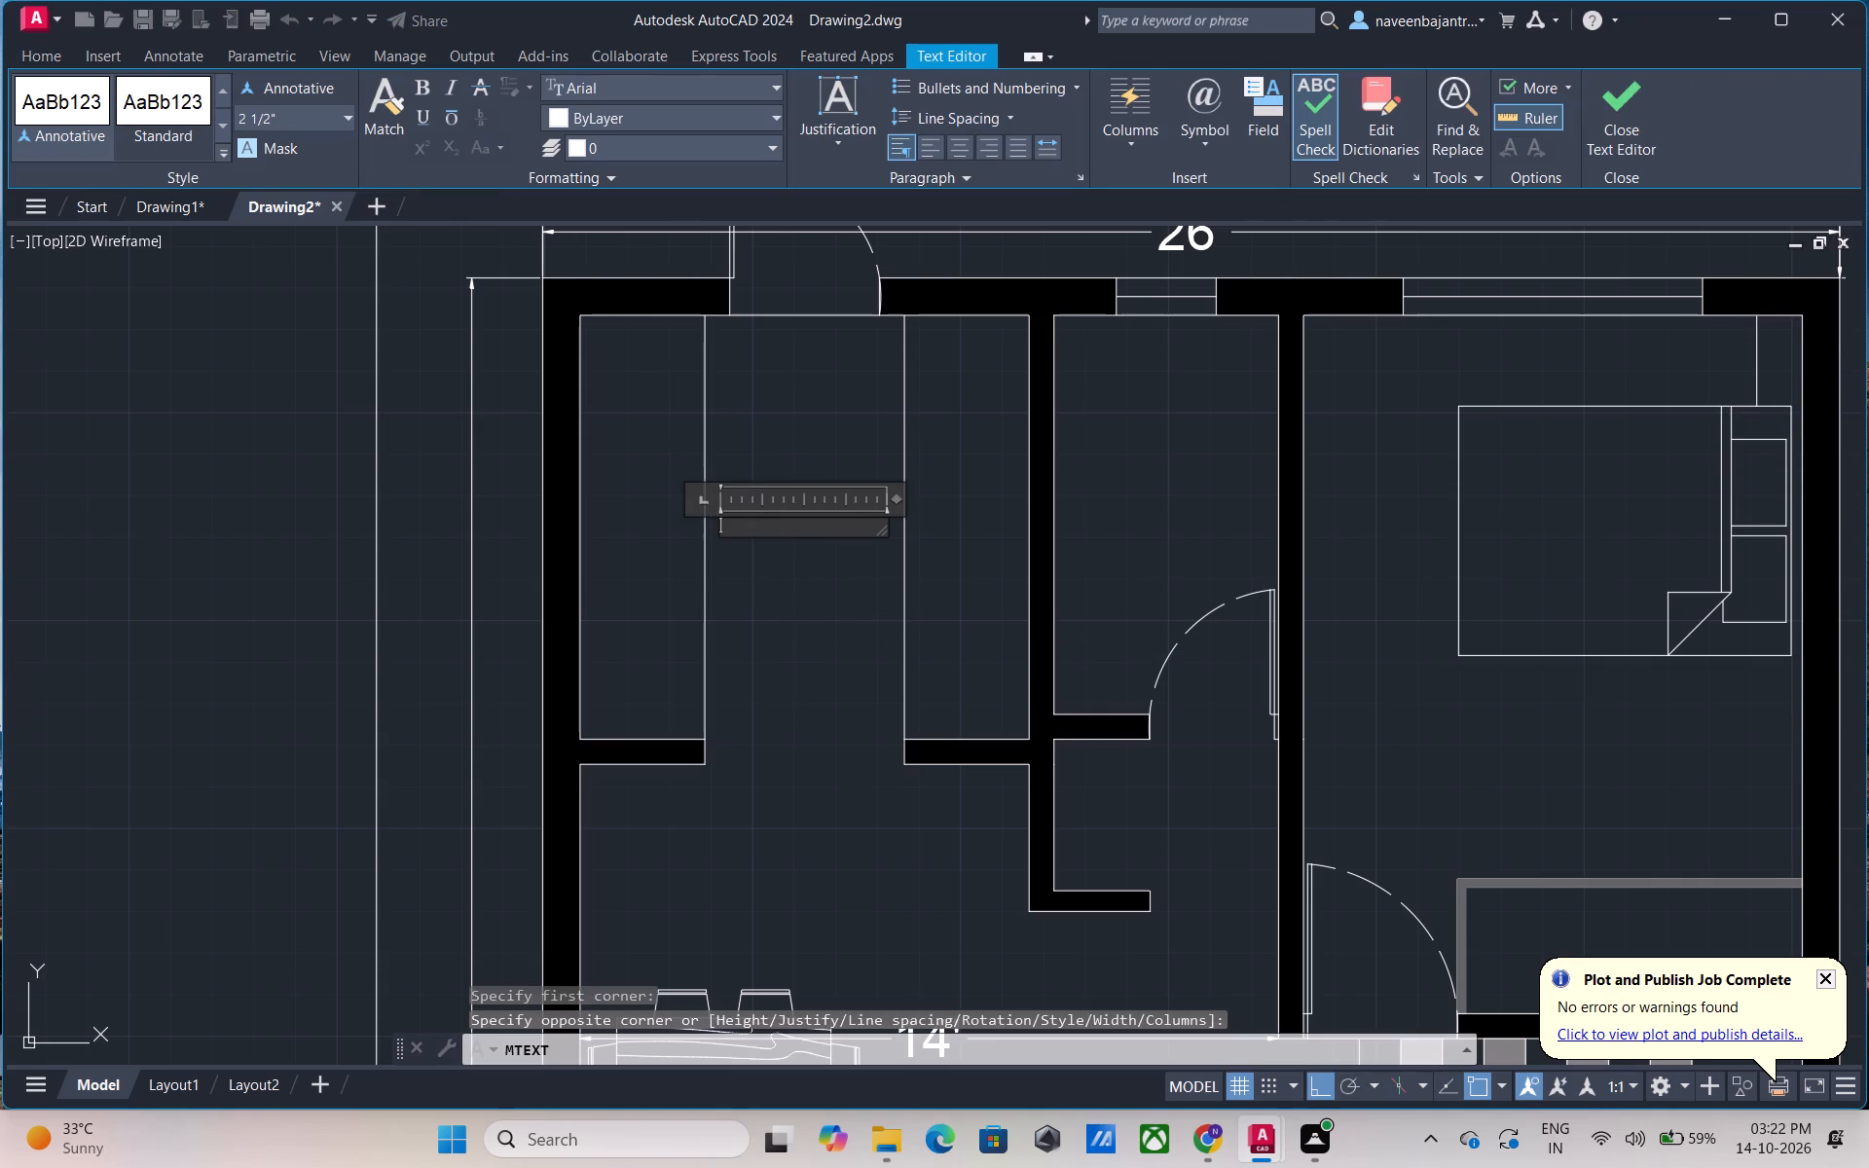
{"action": "left_click", "coordinate": [285, 121]}
{"action": "key", "text": "7"}
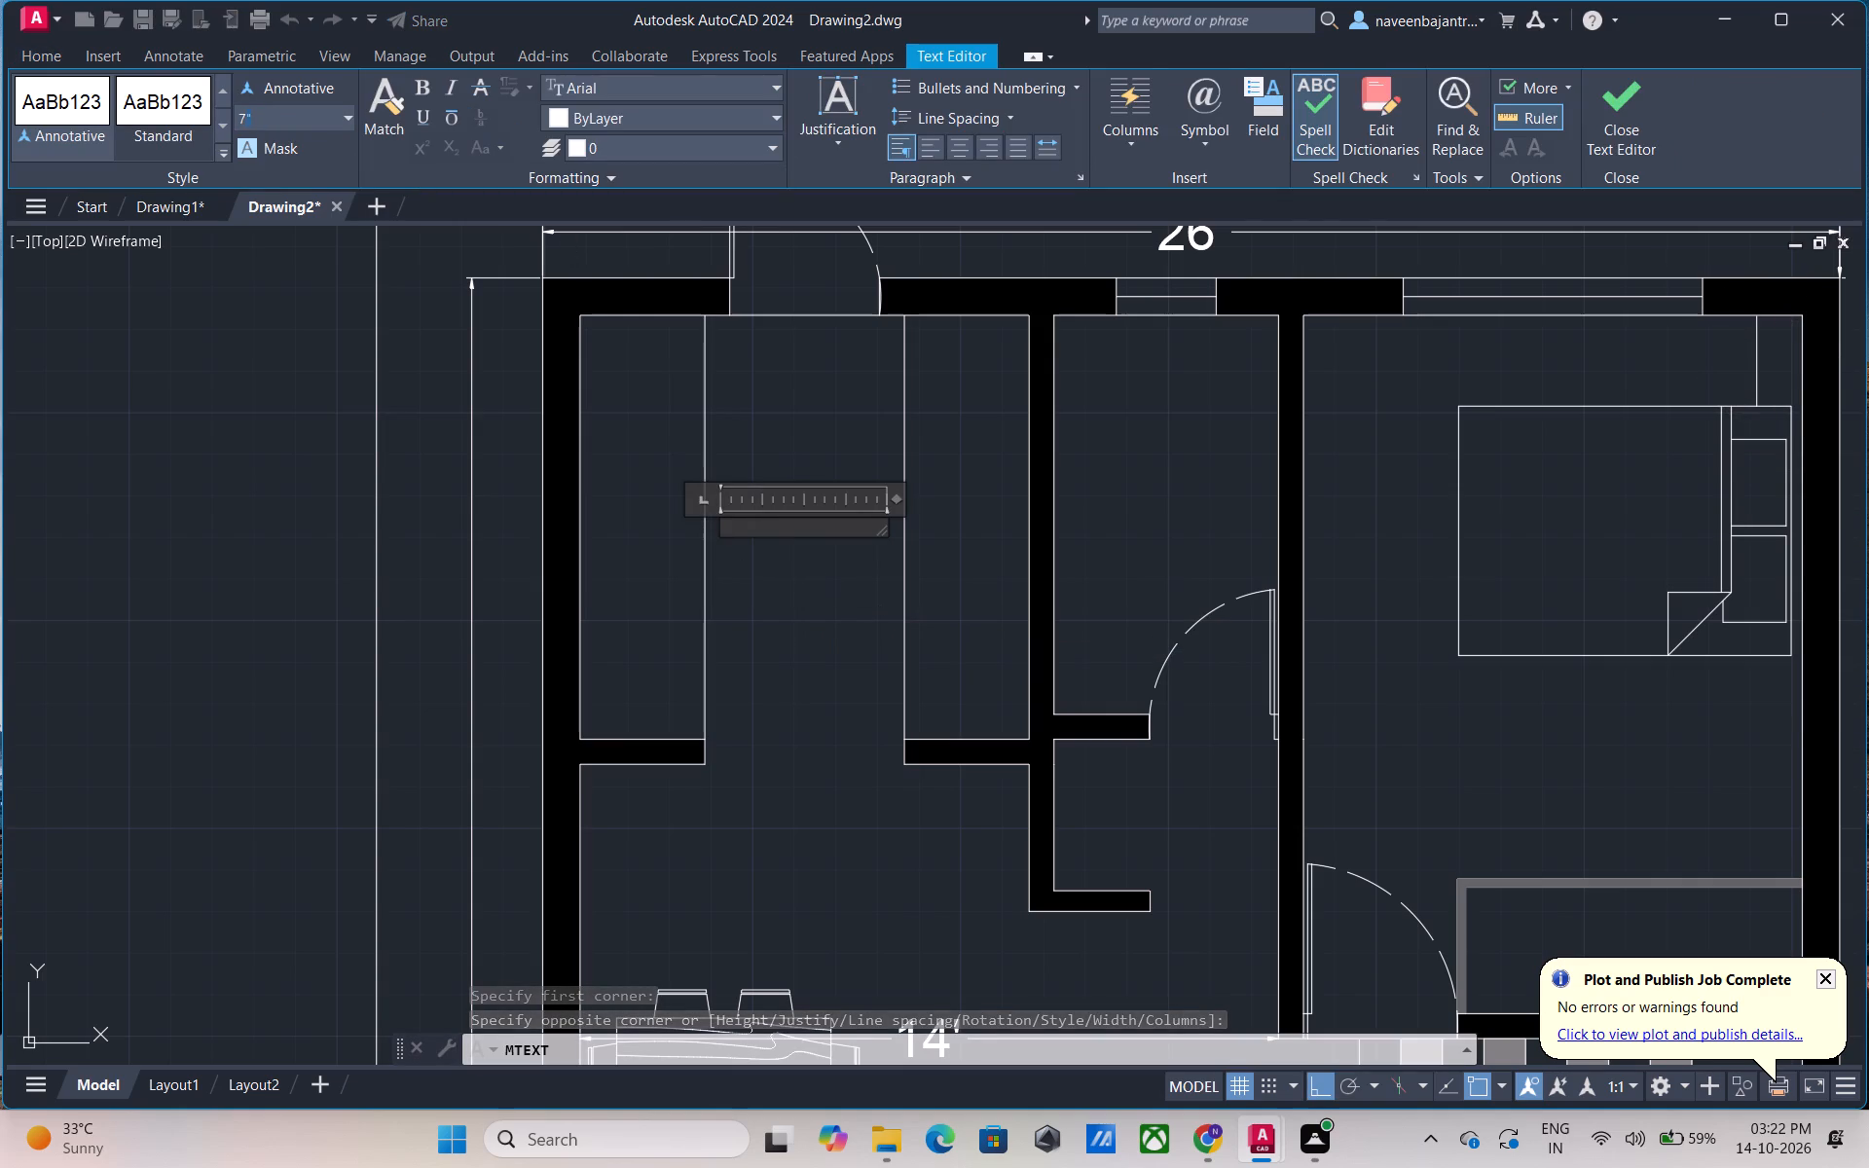
{"action": "key", "text": "shift+quotedbl"}
{"action": "key", "text": "Return"}
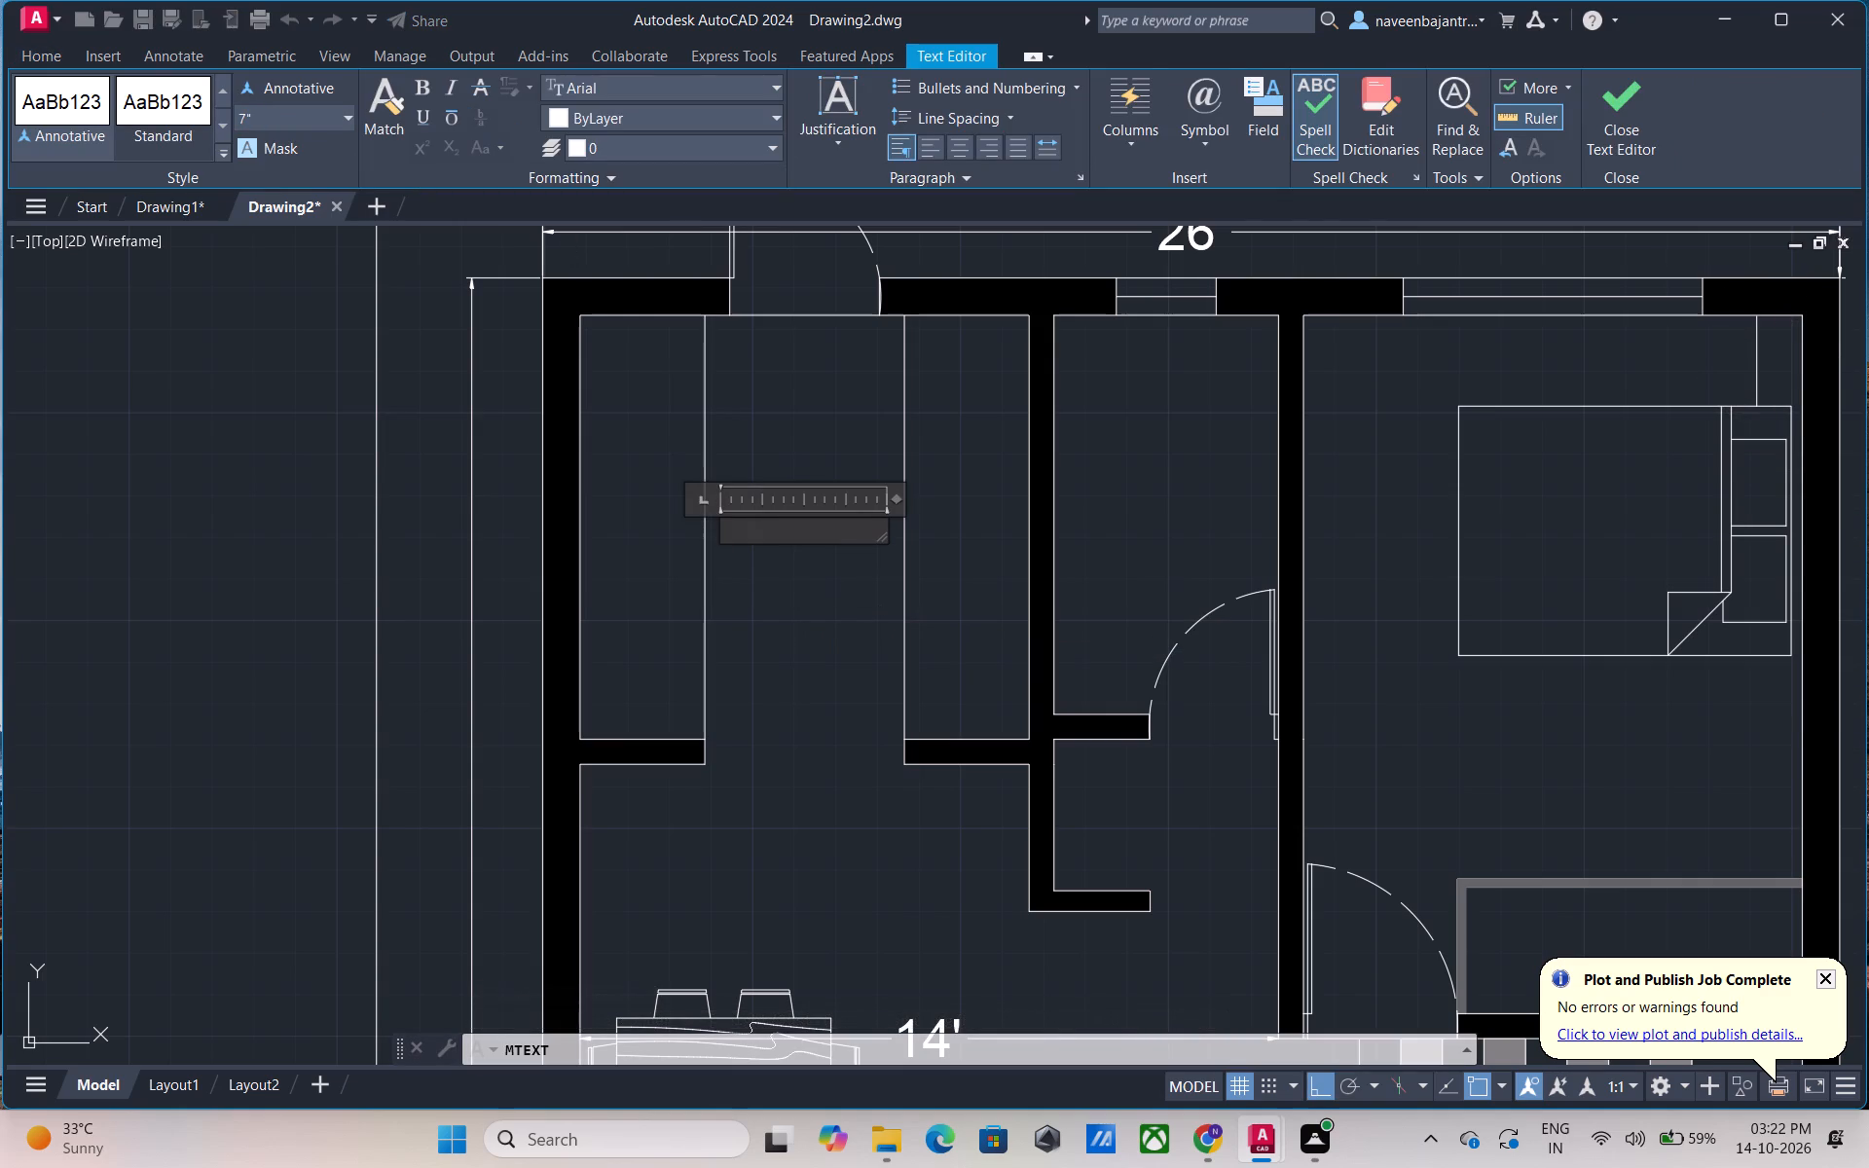
{"action": "type", "text": "KI"}
{"action": "type", "text": "TCHE"}
{"action": "key", "text": "n"}
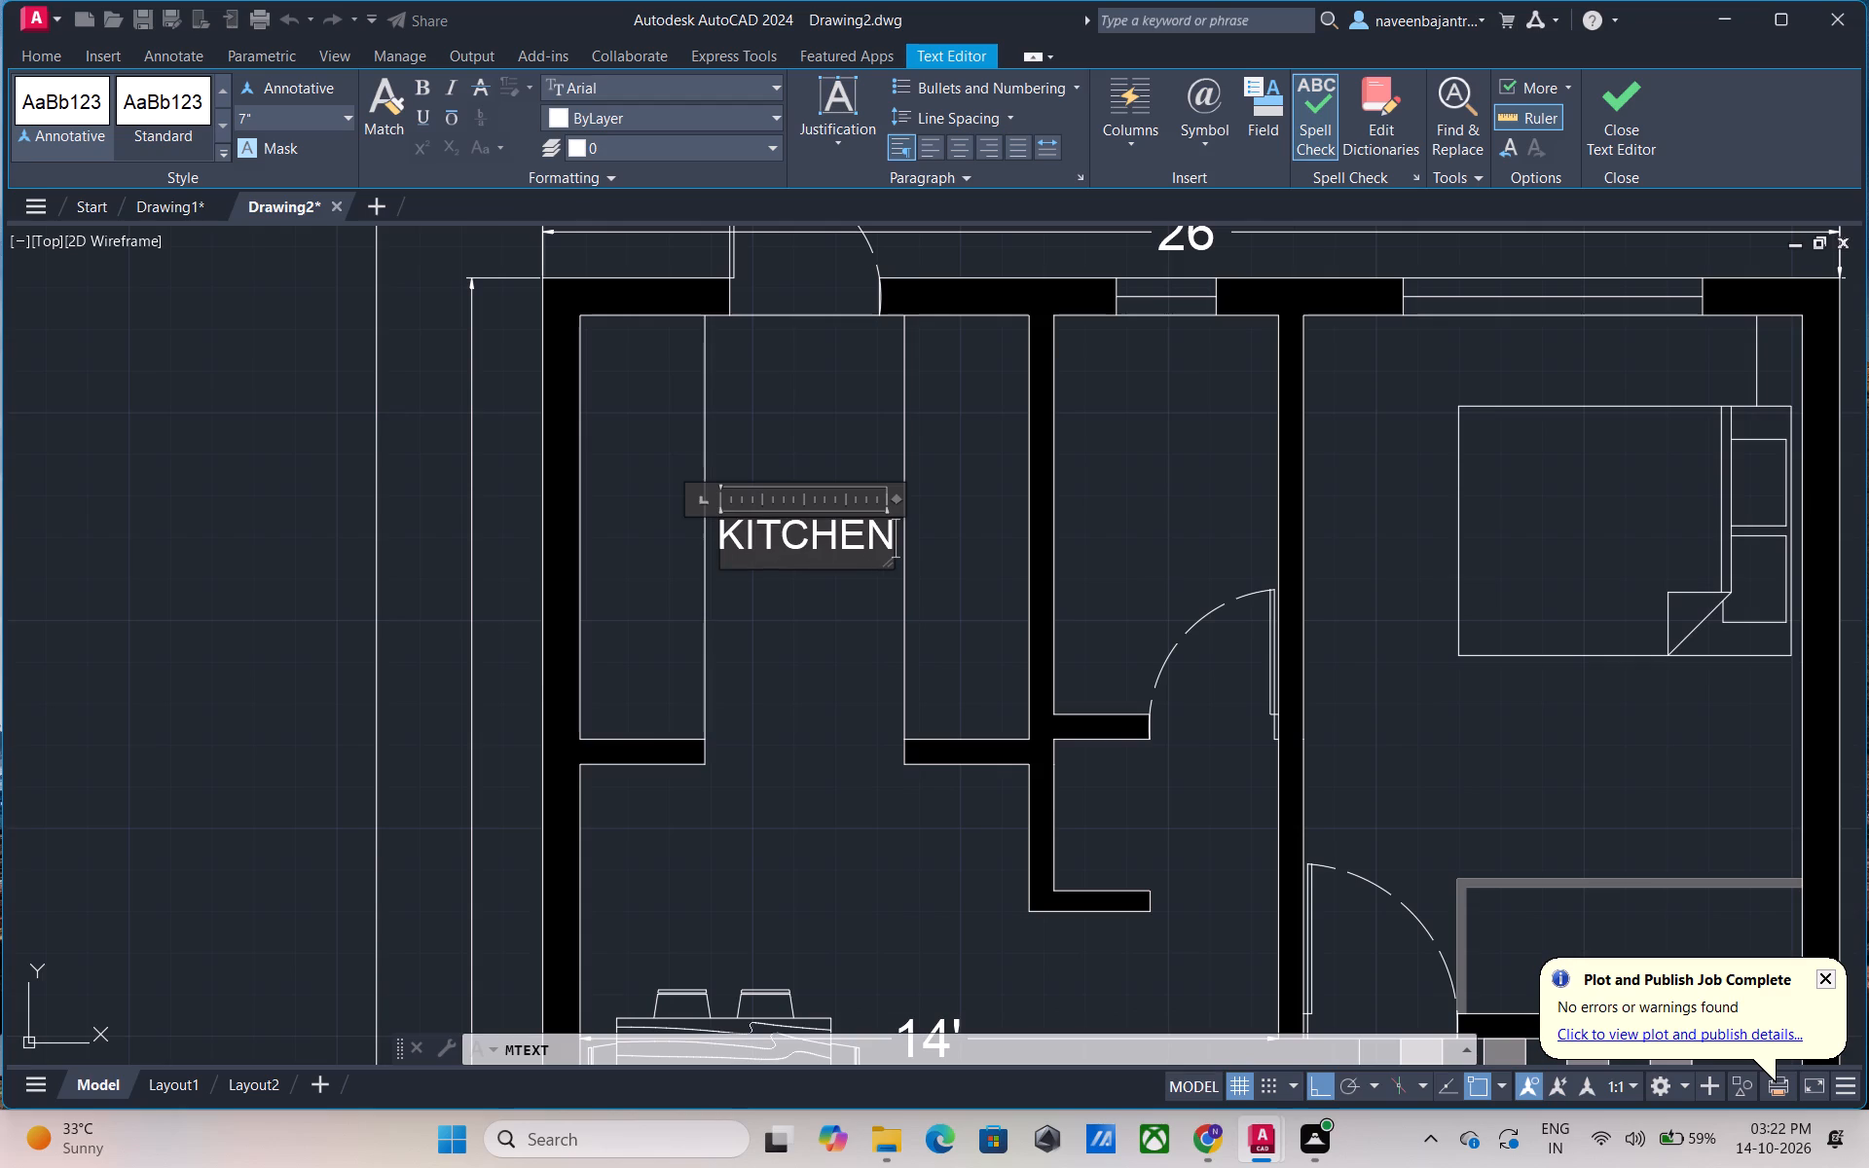
{"action": "key", "text": "Return"}
{"action": "type", "text": "9'"}
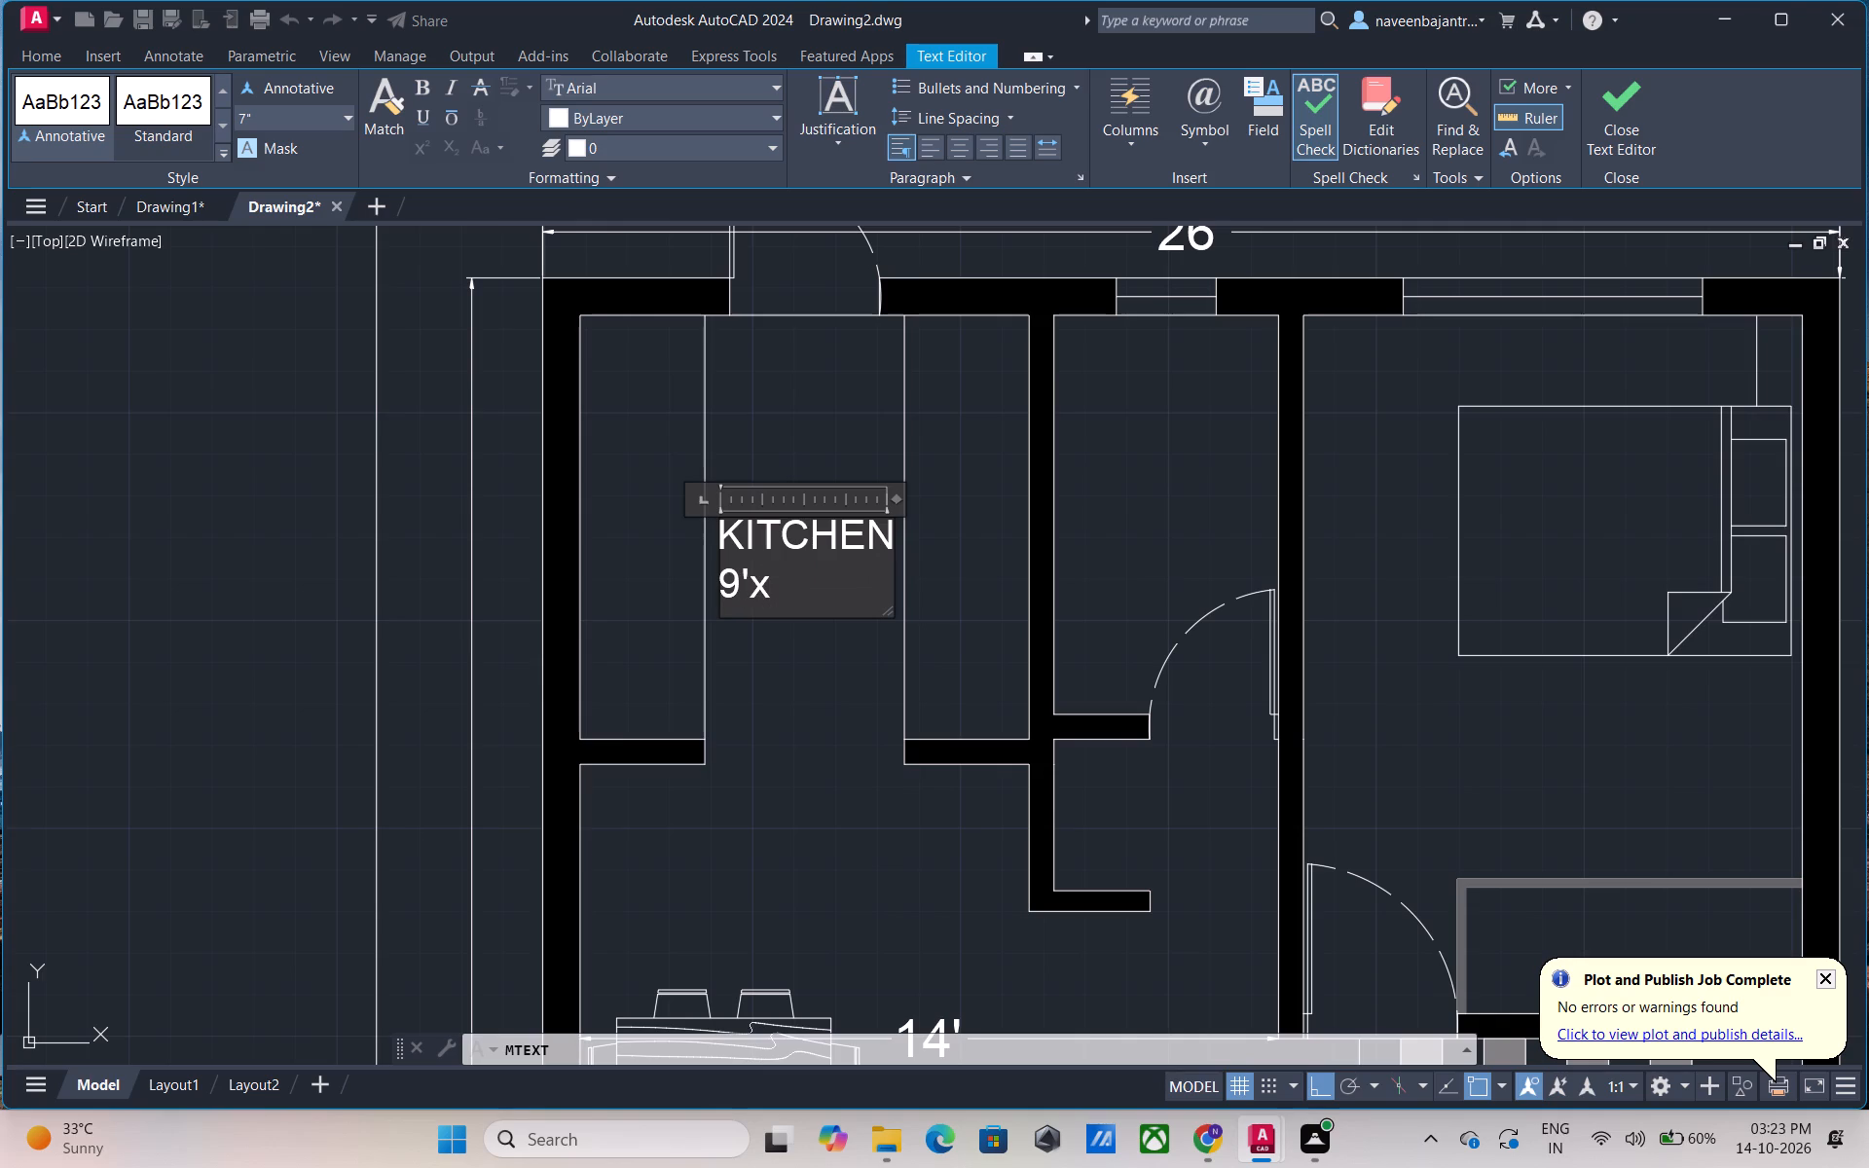
{"action": "type", "text": "8'6"}
{"action": "key", "text": "shift+quotedbl"}
Center both lines of the kitchen label, make them bold, and finish editing the text.
{"action": "left_click_drag", "start_coordinate": [843, 579], "coordinate": [708, 544]}
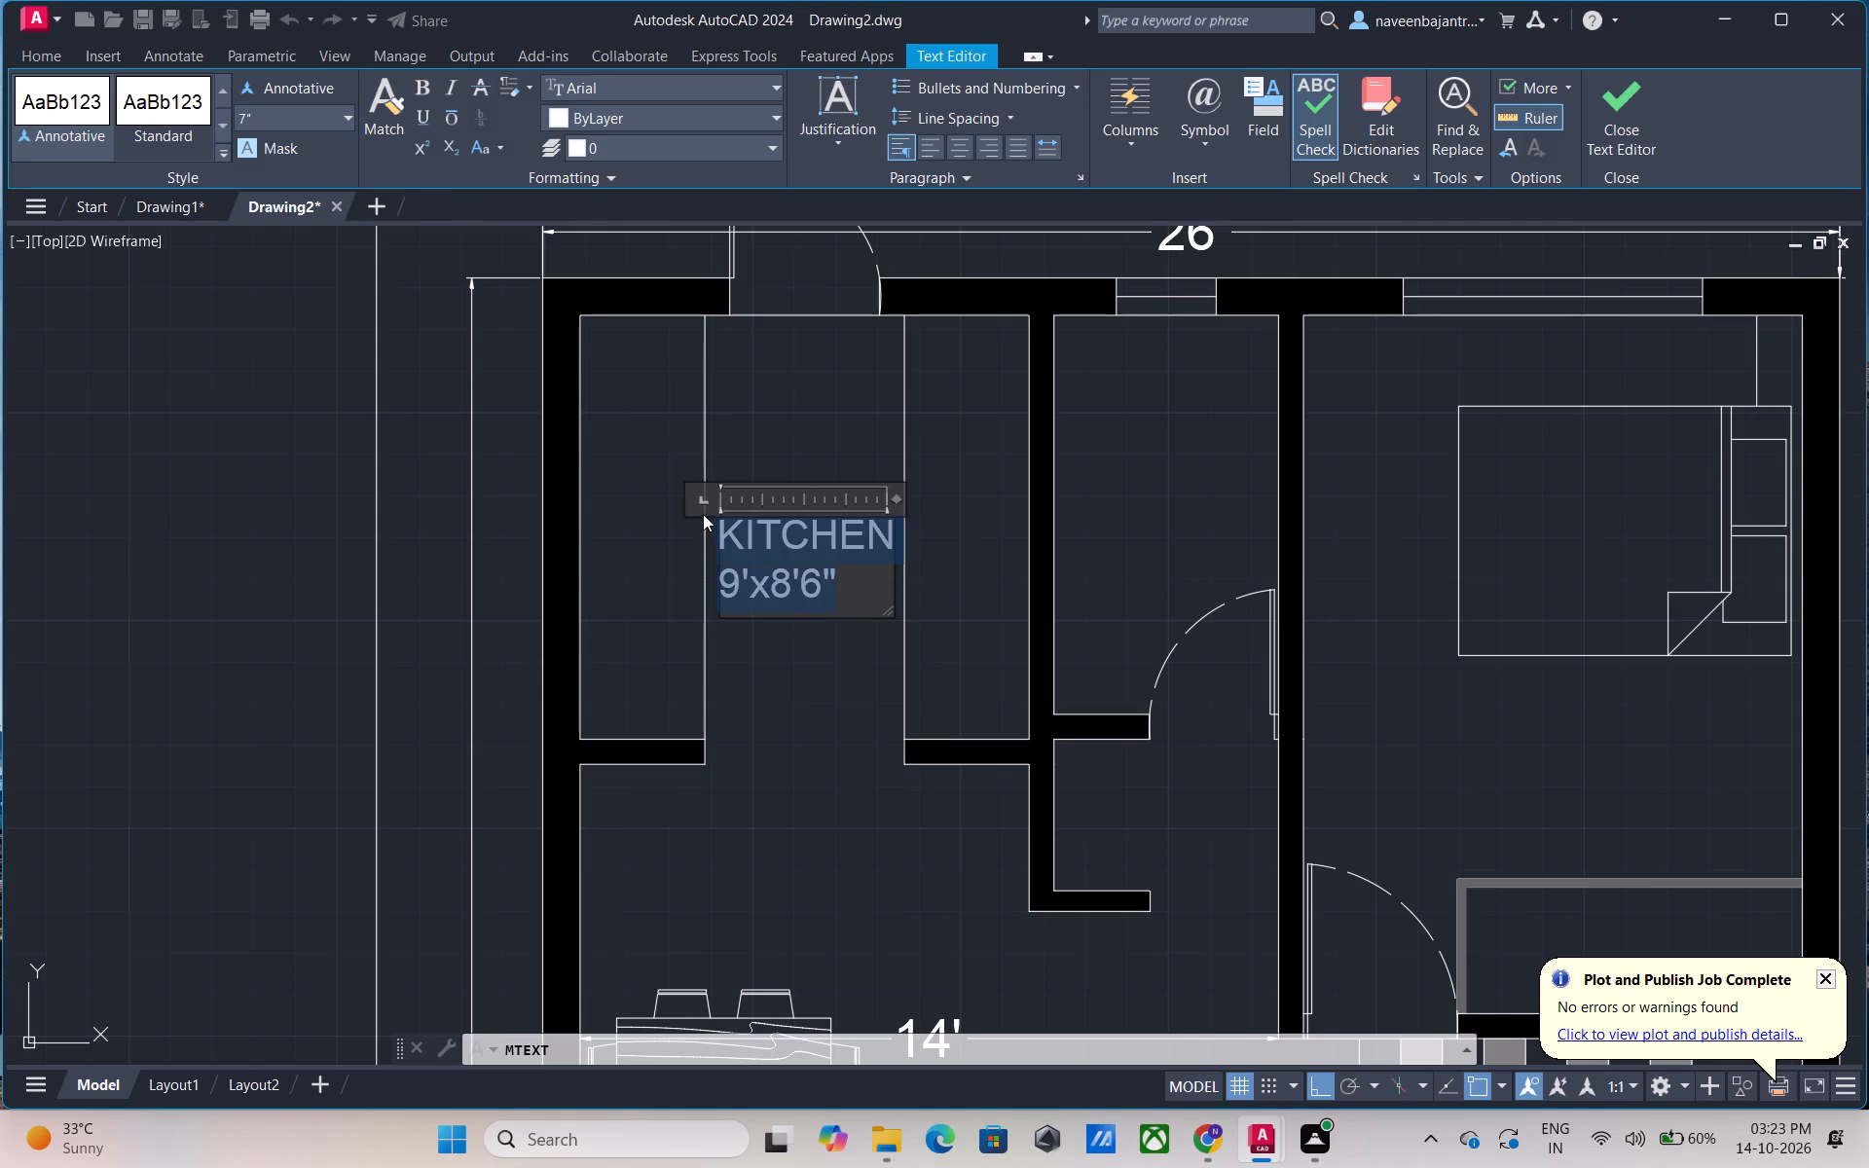
{"action": "left_click", "coordinate": [953, 151]}
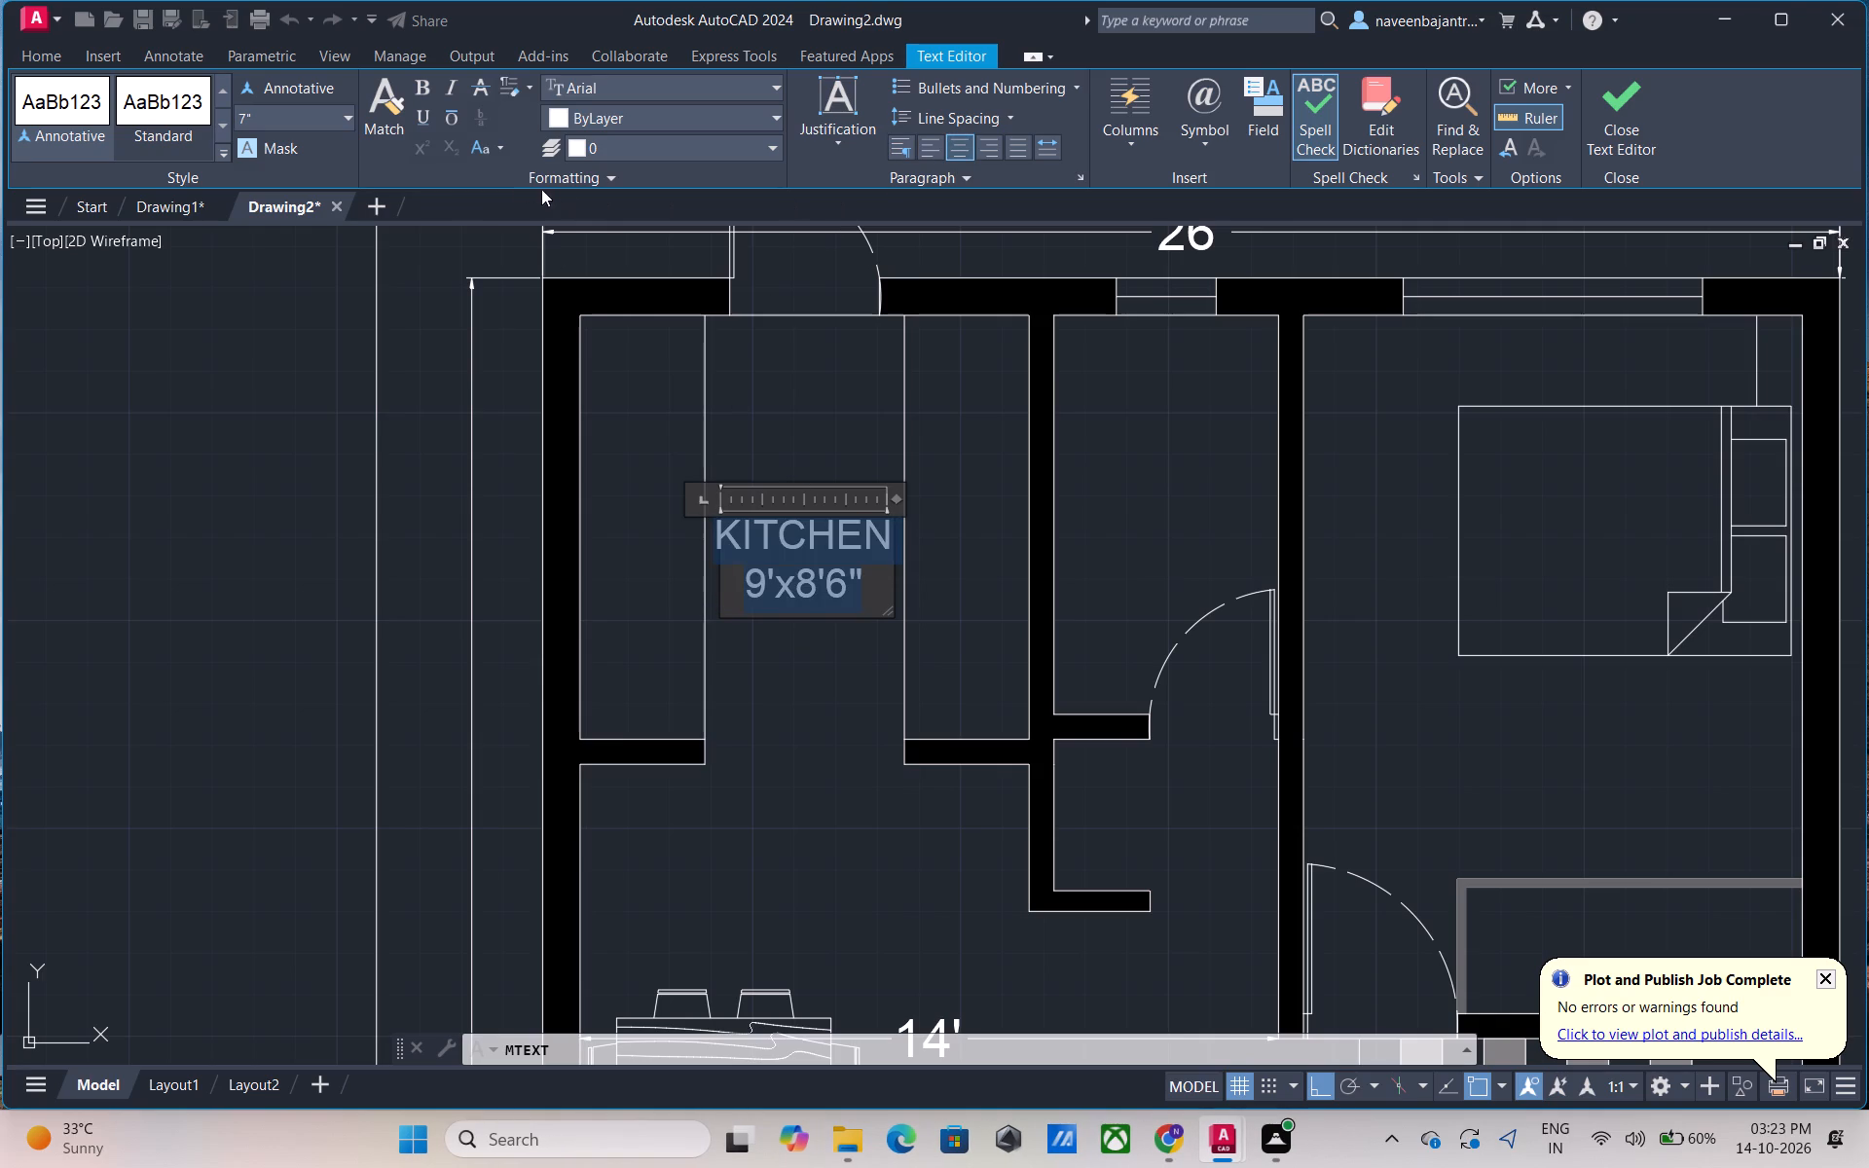
{"action": "left_click", "coordinate": [422, 89]}
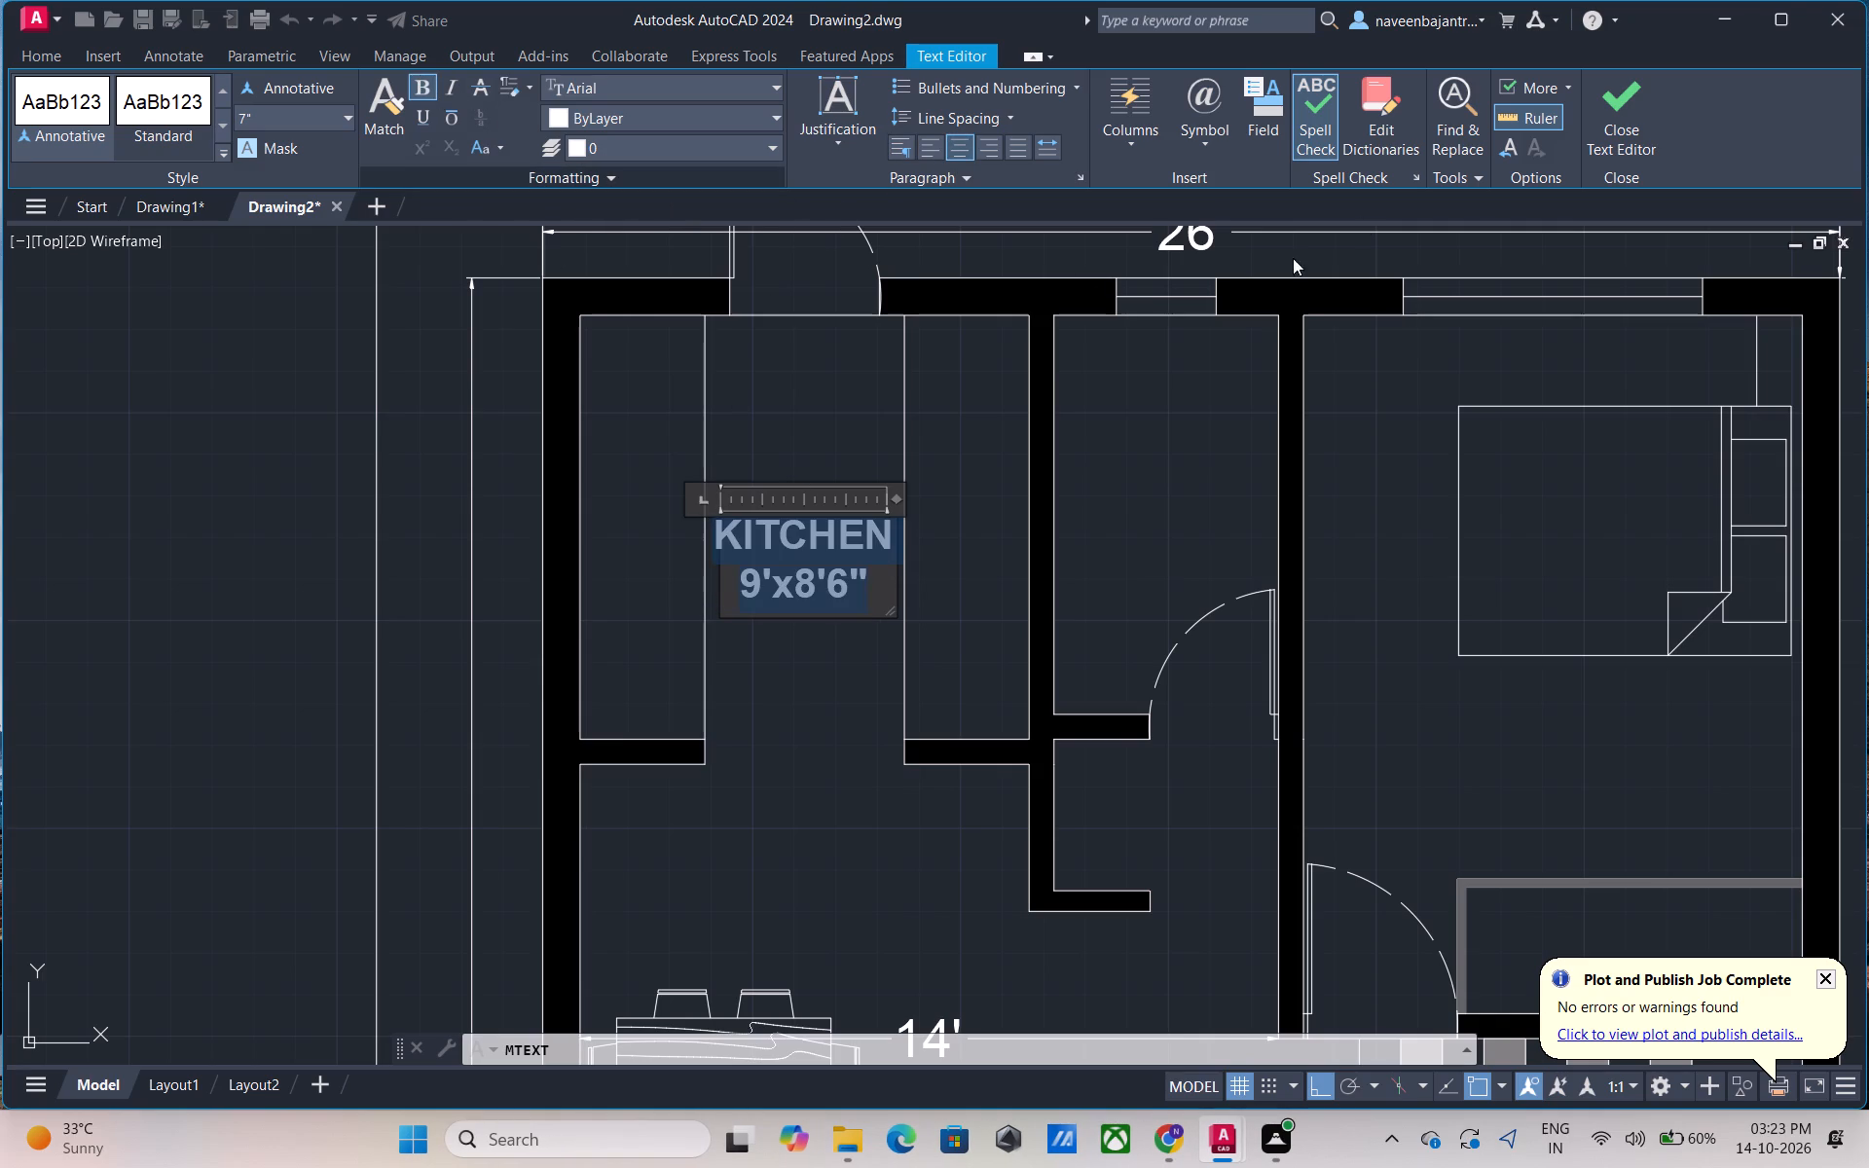
{"action": "left_click", "coordinate": [1617, 146]}
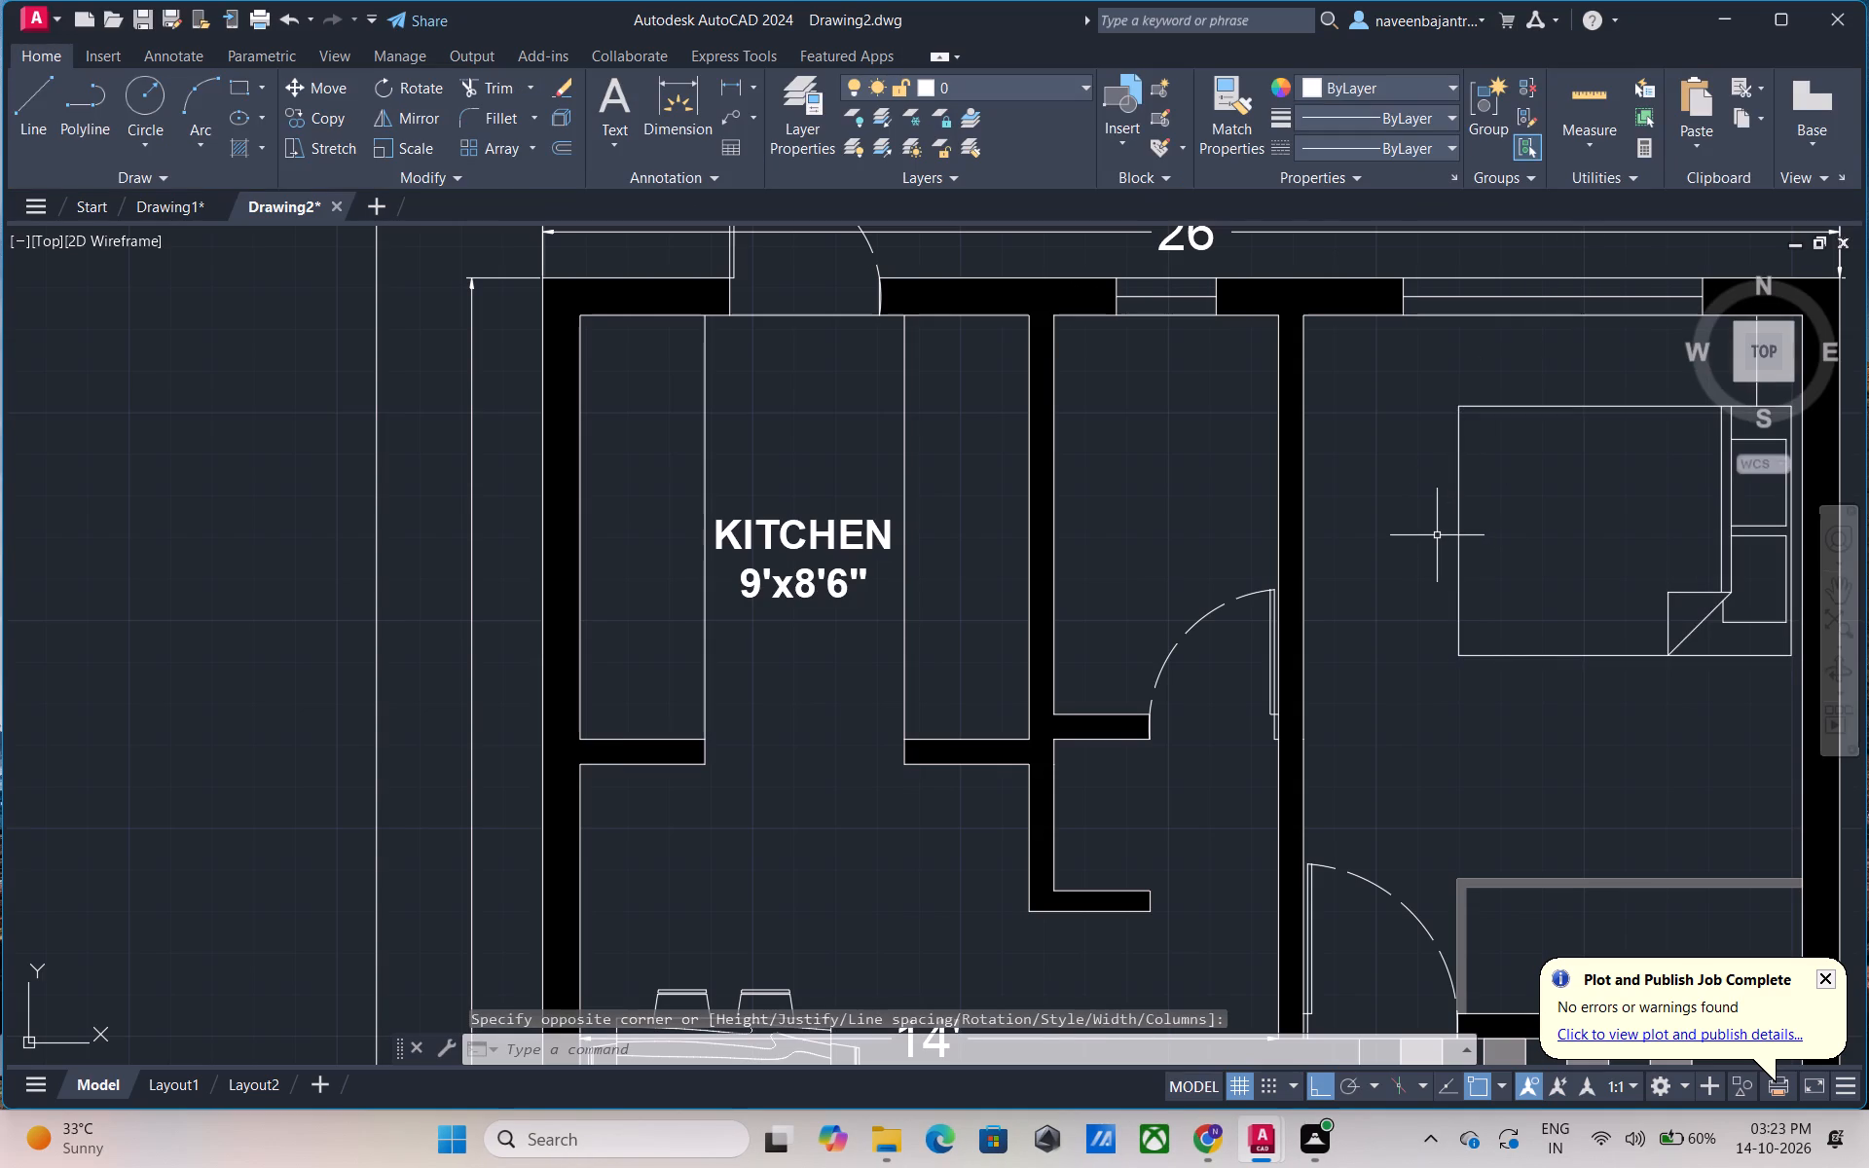
Add 7" high multiline text in the toilet room, with TOILET on the first line and 4'6"x8' on the second.
{"action": "middle_click_drag", "start_coordinate": [1436, 534], "coordinate": [1284, 722]}
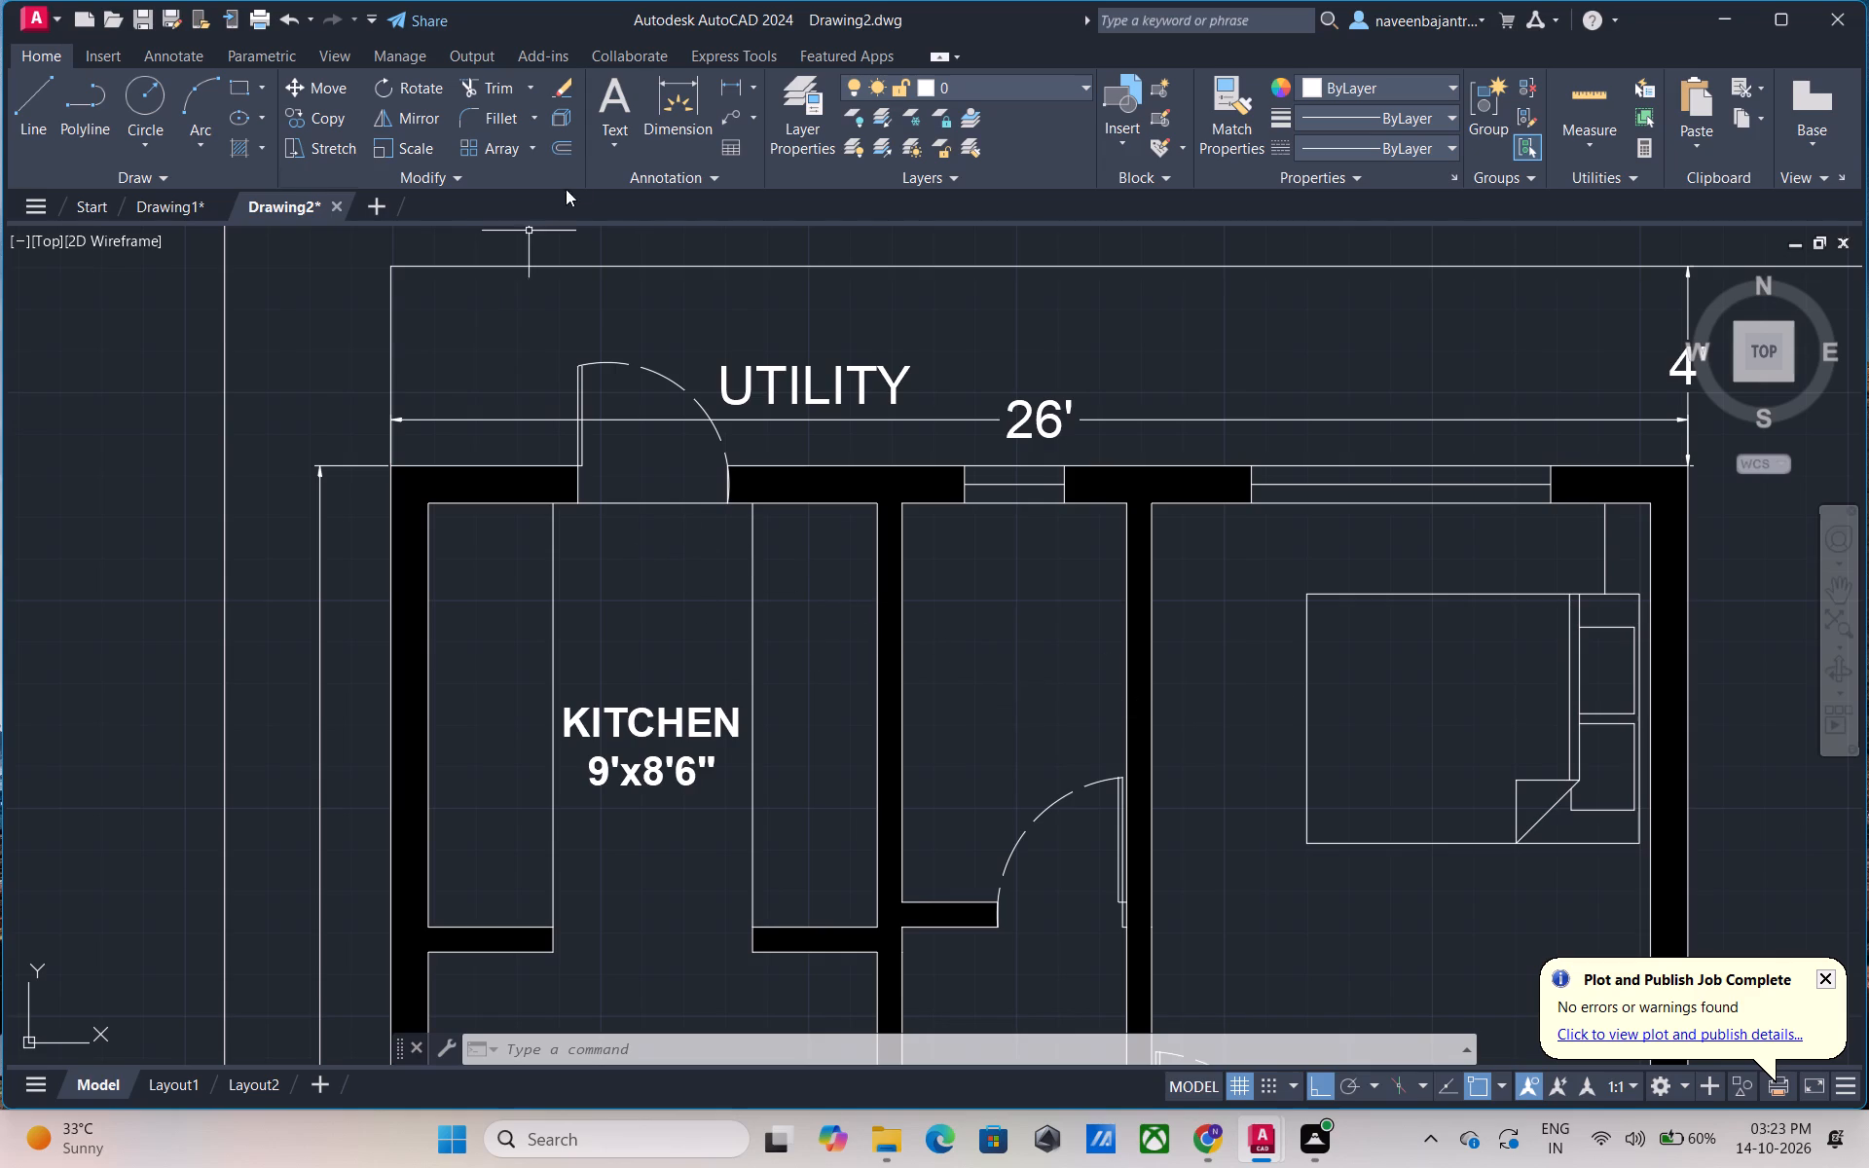
{"action": "left_click", "coordinate": [599, 98]}
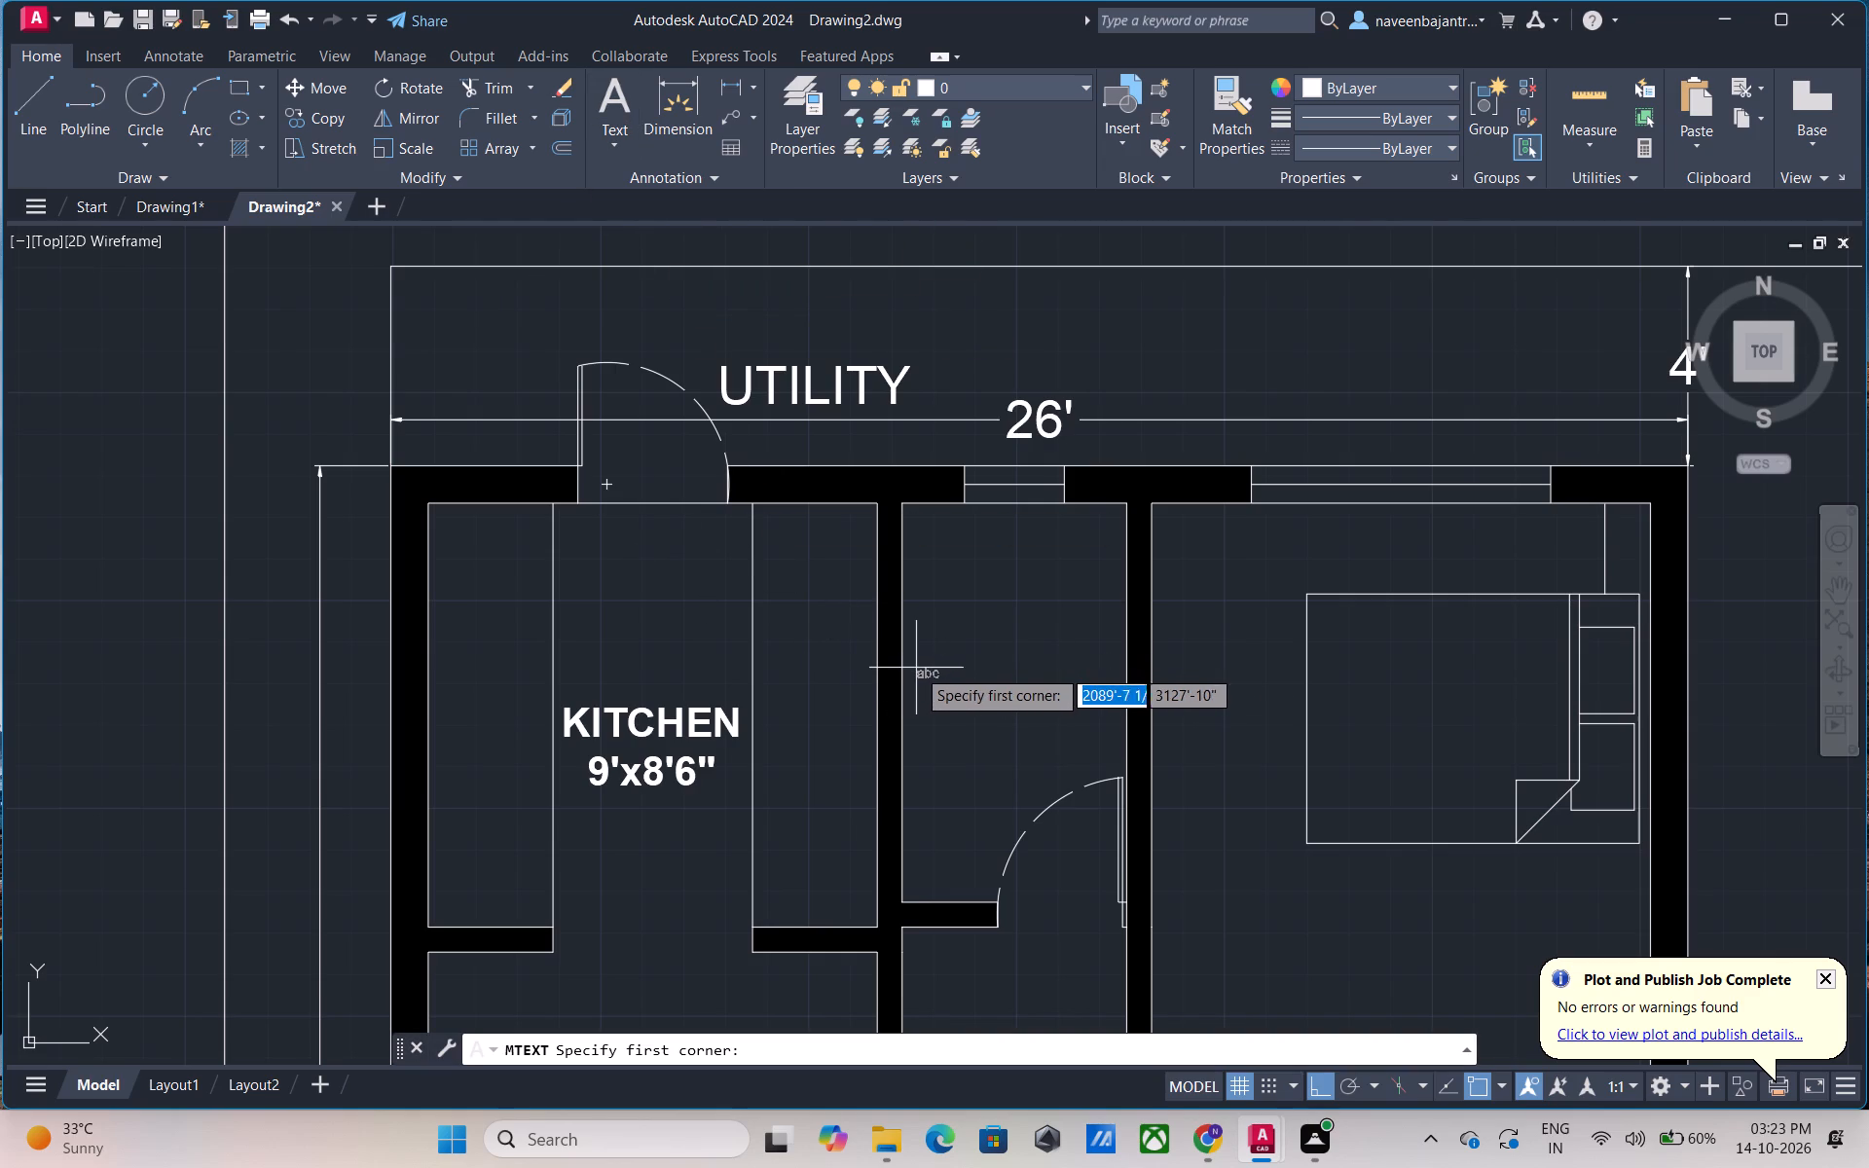
{"action": "left_click", "coordinate": [920, 614]}
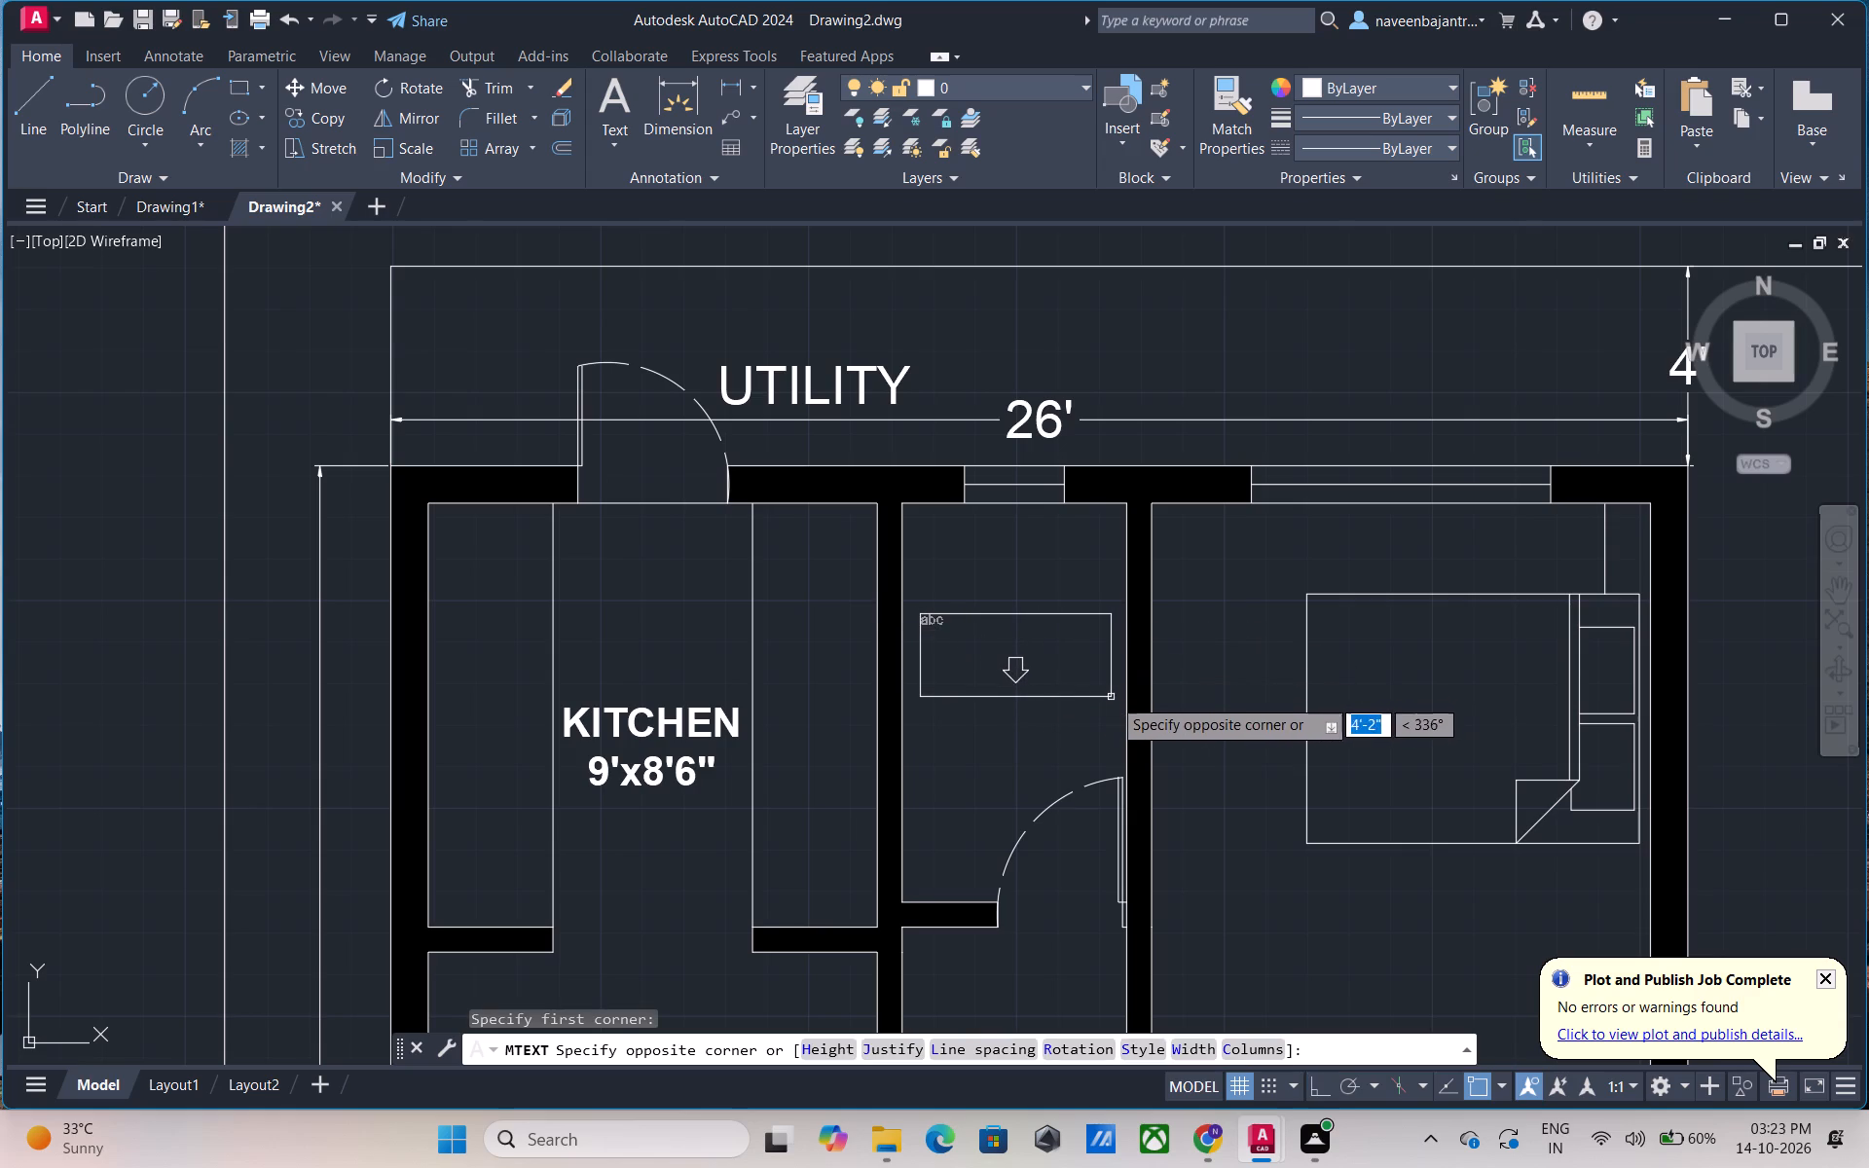
{"action": "left_click", "coordinate": [1112, 696]}
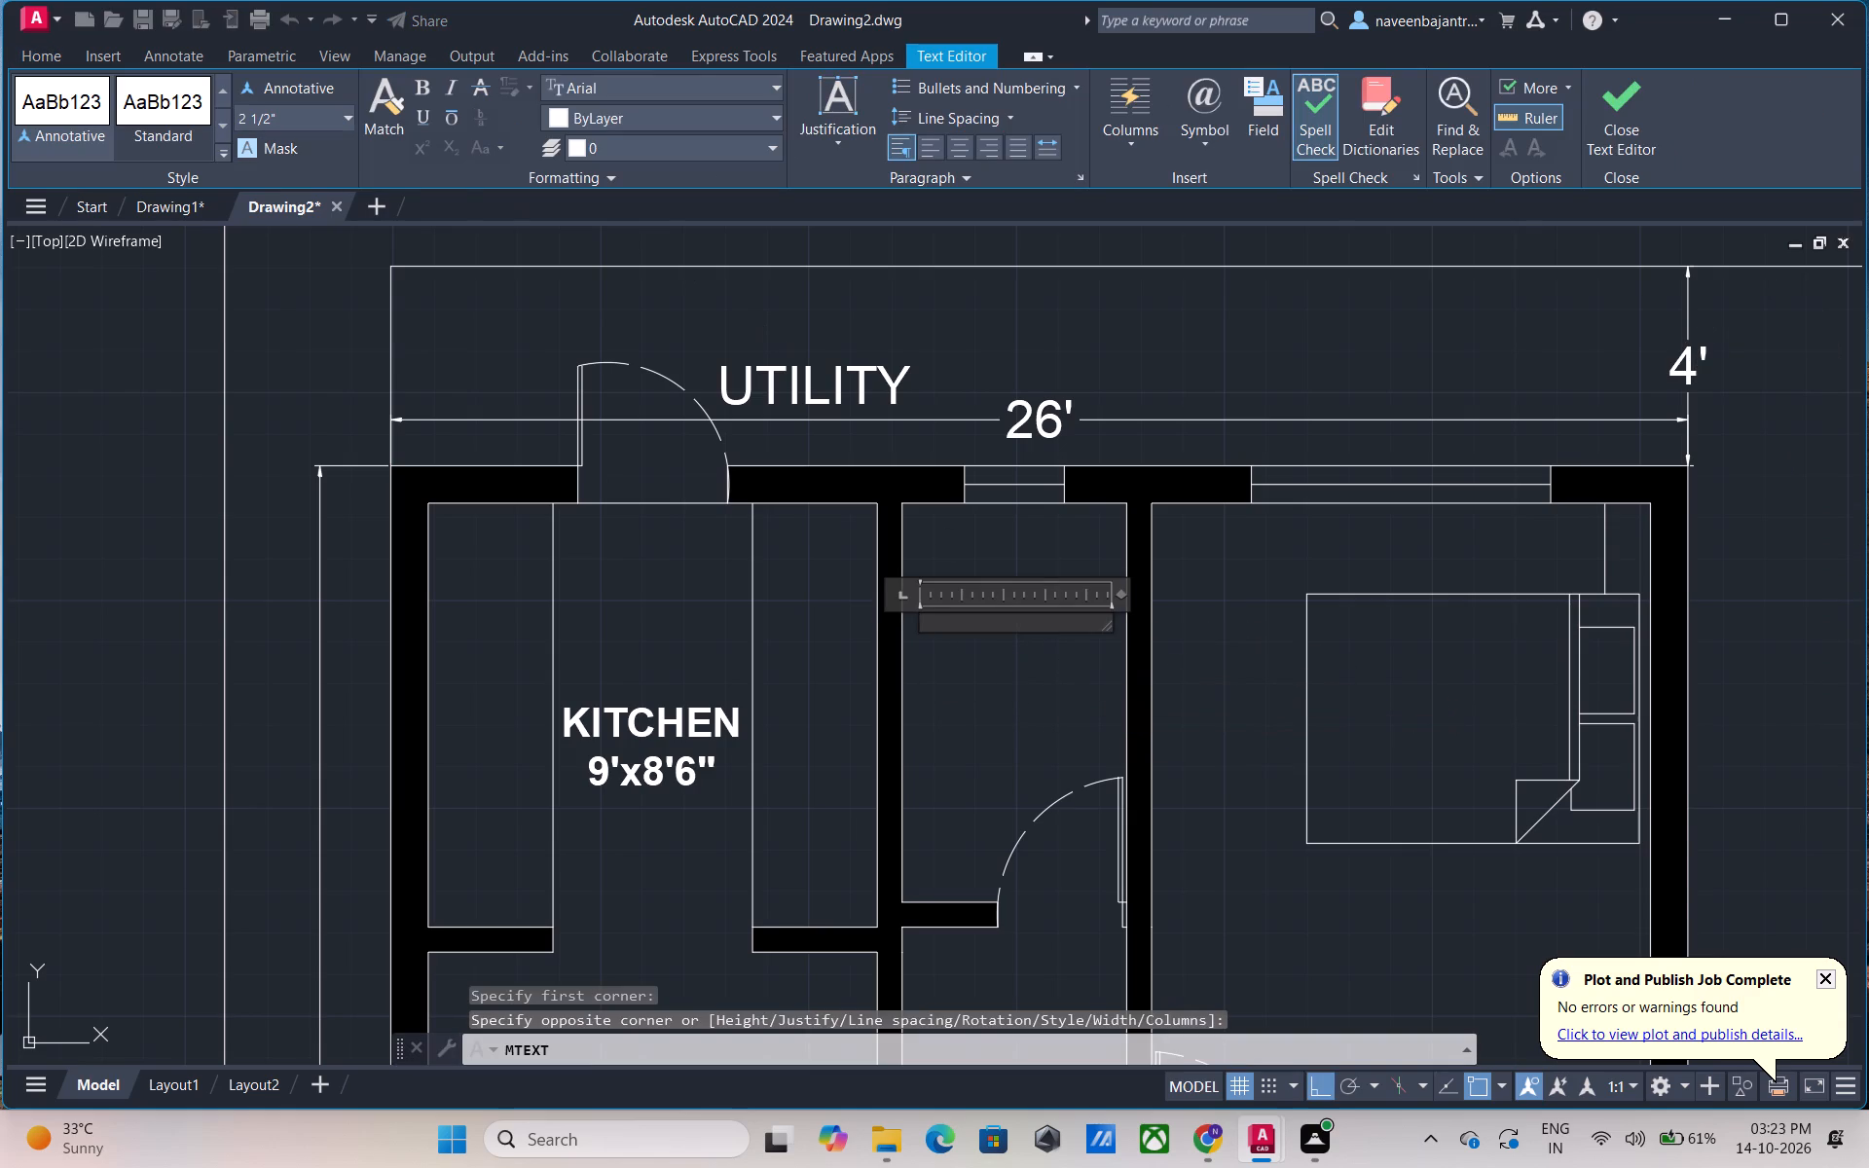
{"action": "left_click", "coordinate": [302, 118]}
{"action": "key", "text": "7"}
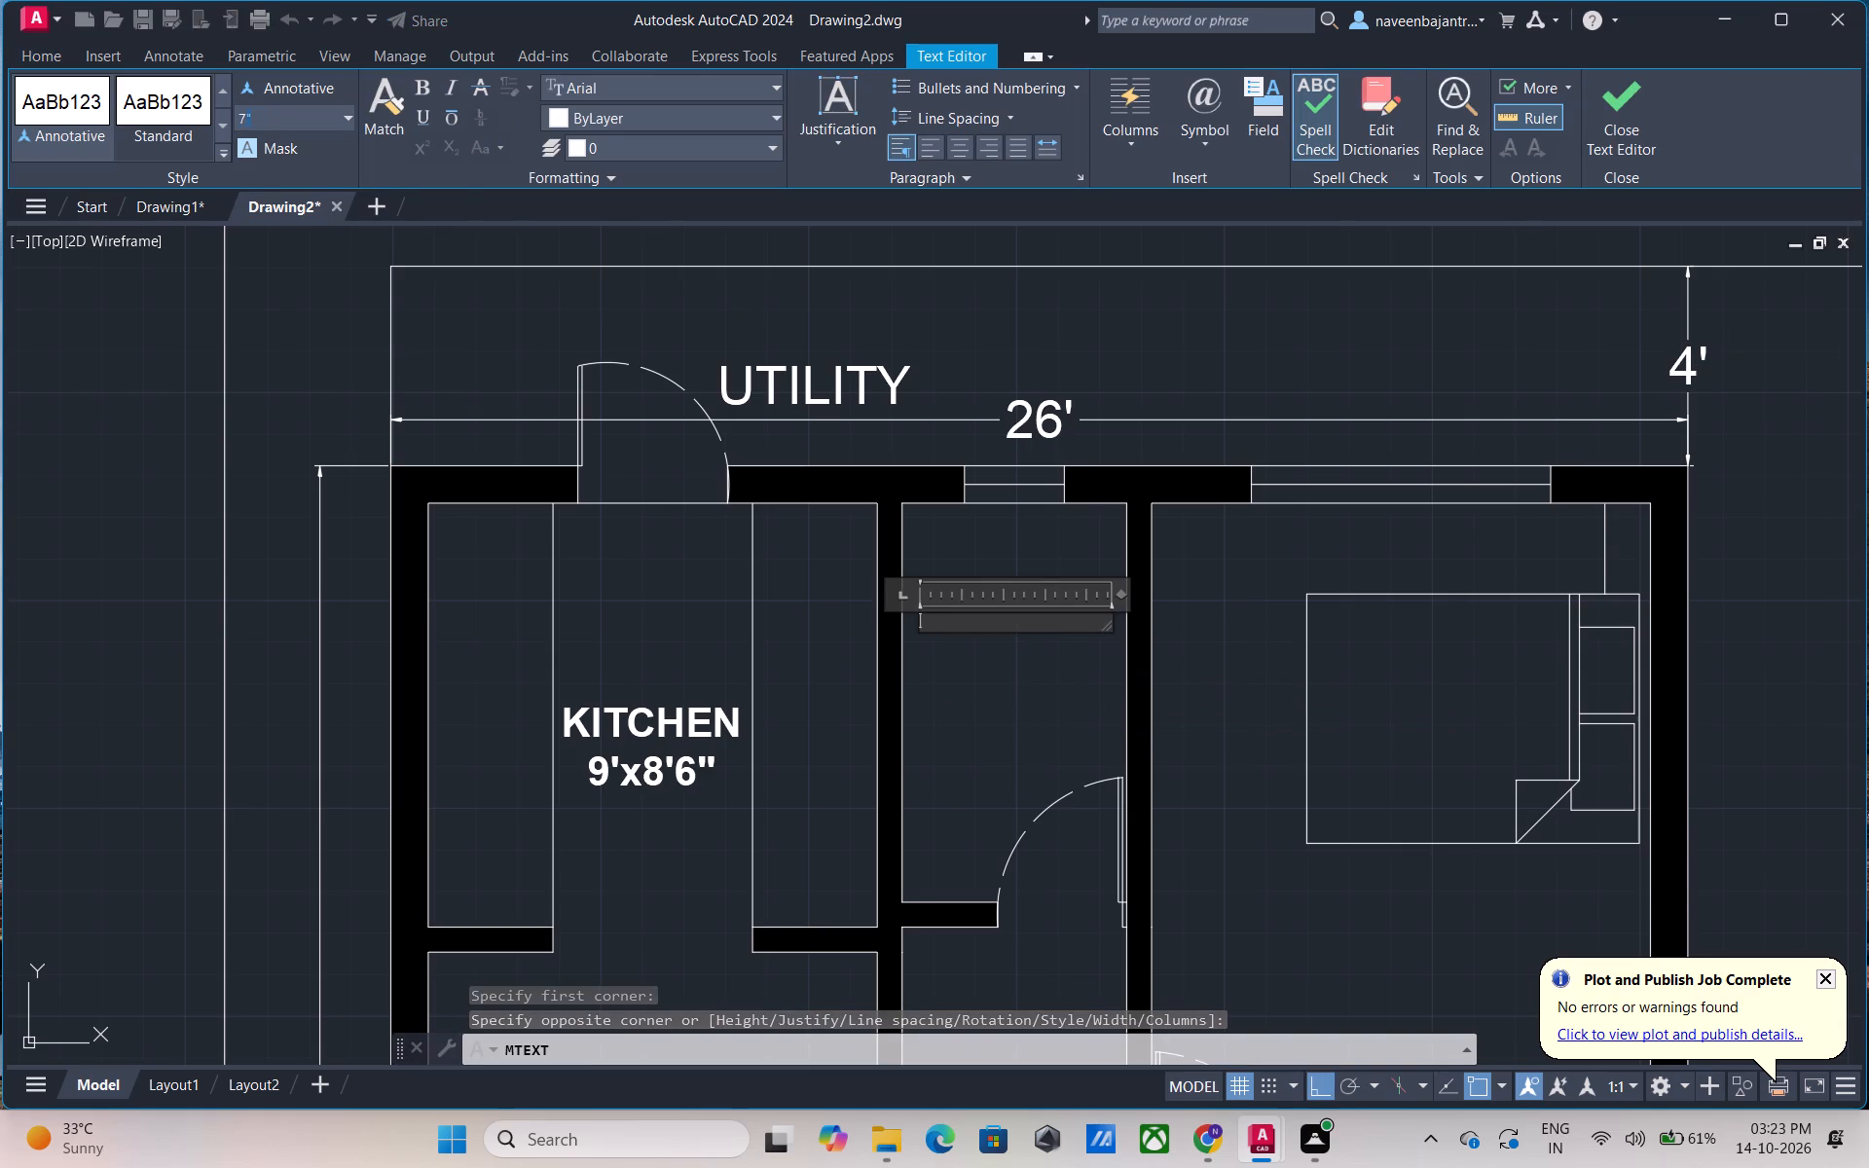
{"action": "key", "text": "shift+quotedbl"}
{"action": "key", "text": "Return"}
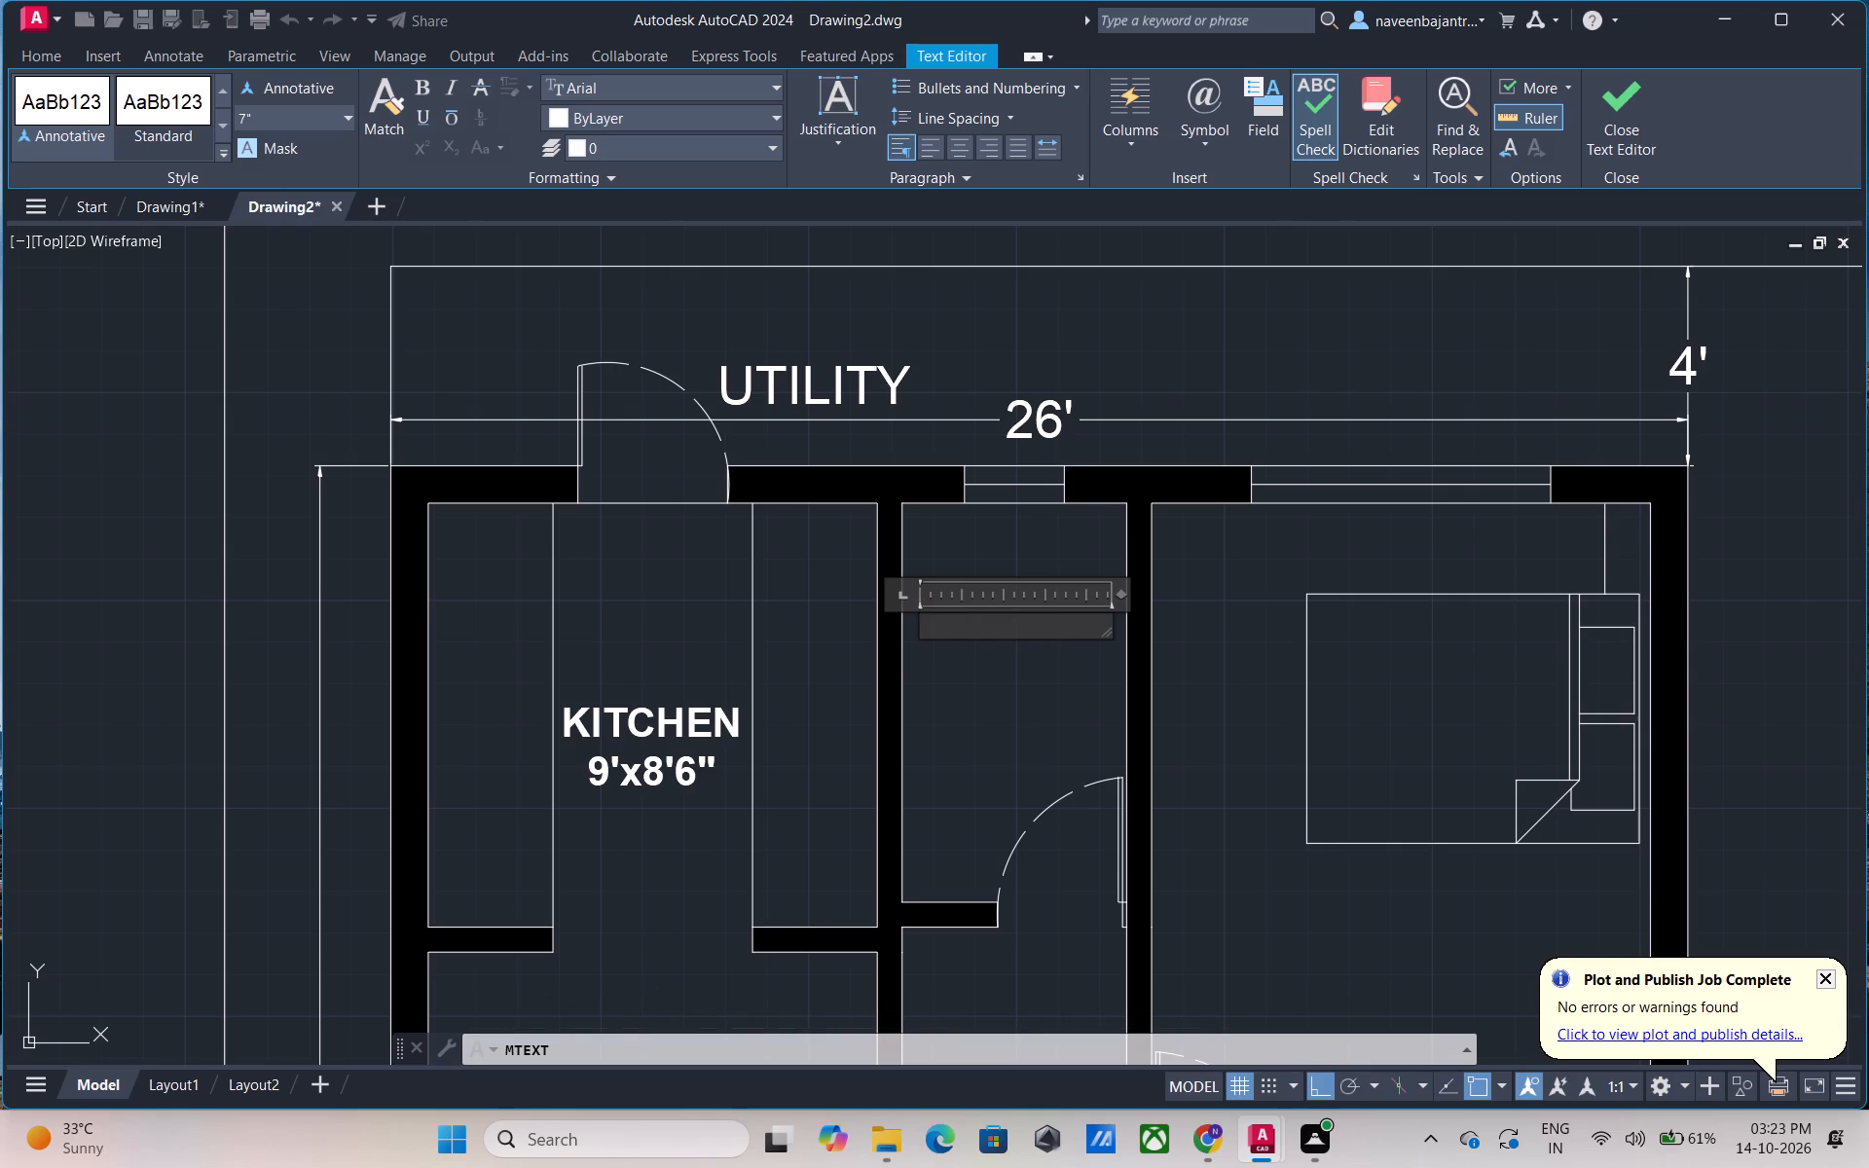
{"action": "key", "text": "t"}
{"action": "type", "text": "OILET"}
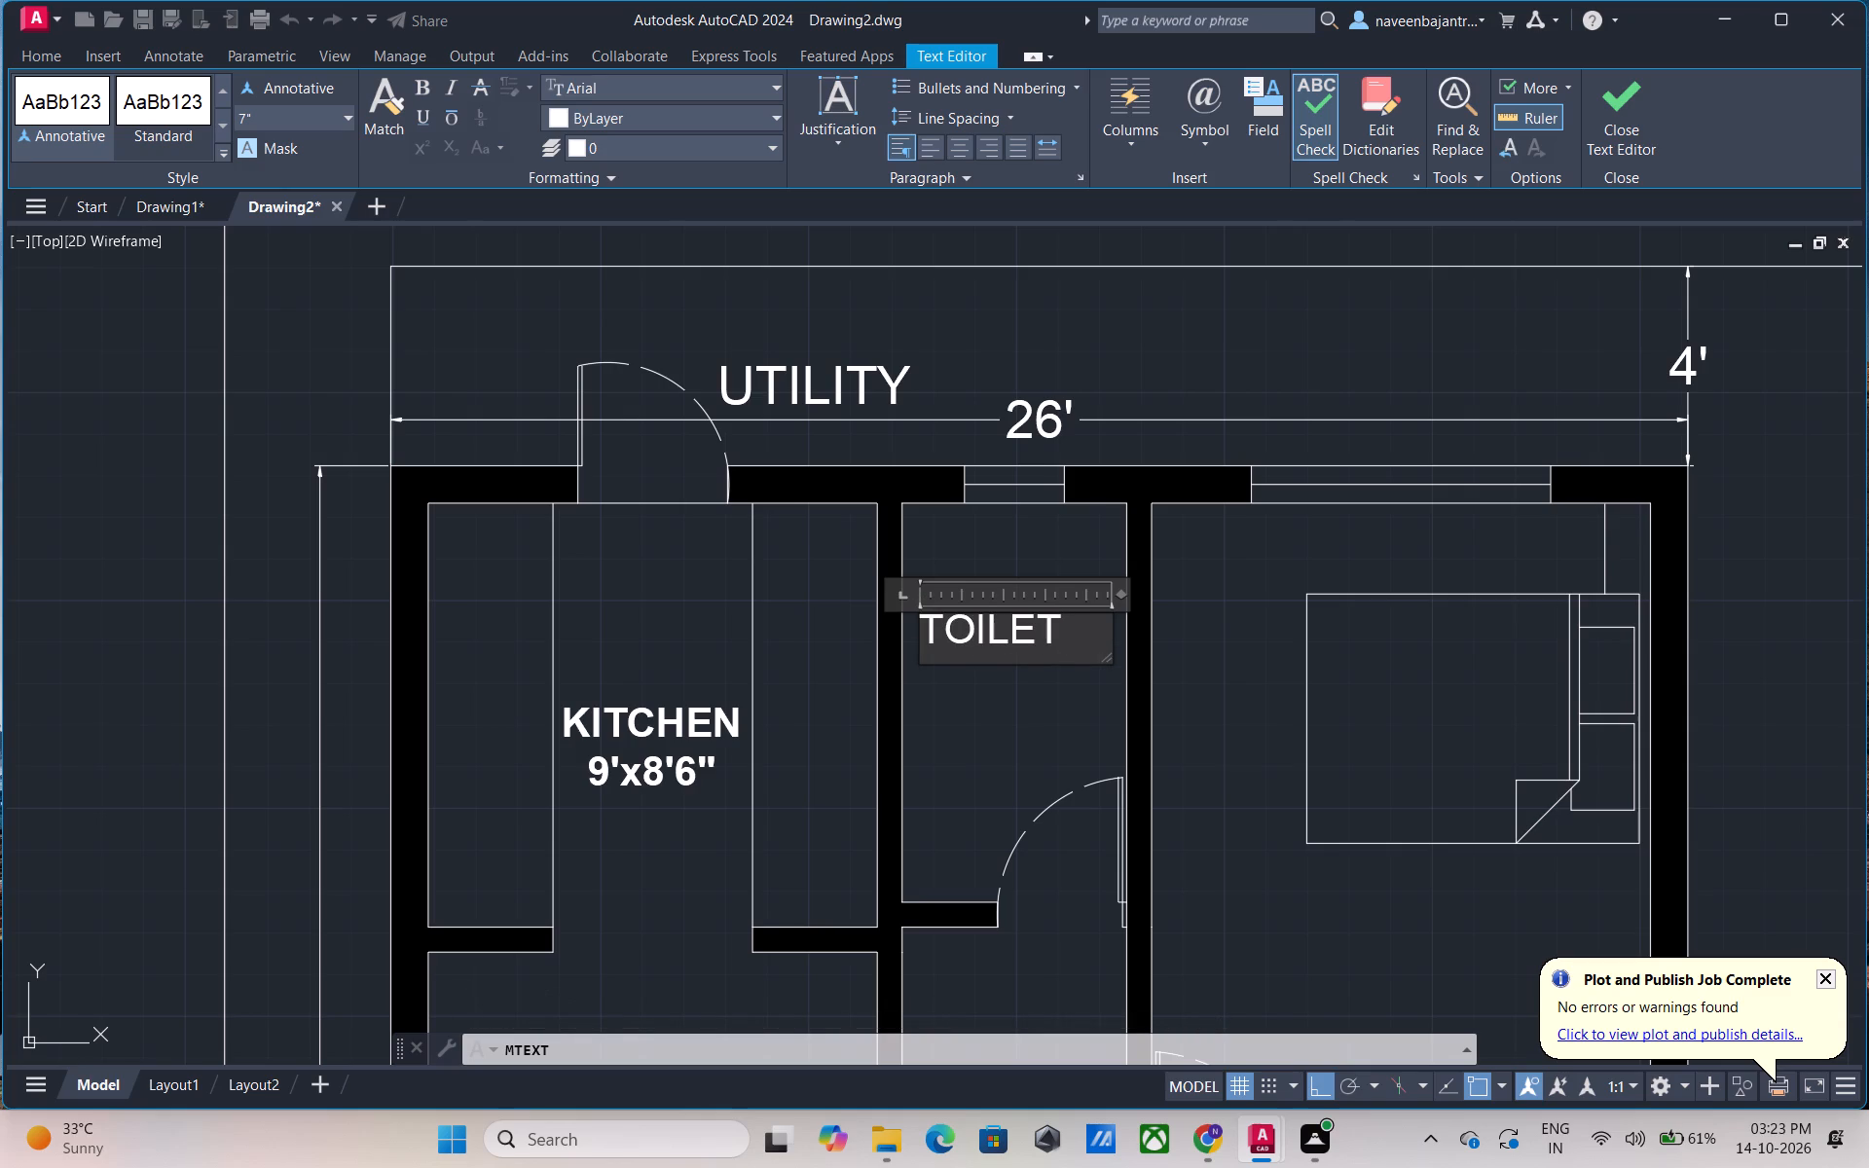
{"action": "key", "text": "Return"}
{"action": "key", "text": "4"}
{"action": "key", "text": "apostrophe"}
{"action": "key", "text": "6"}
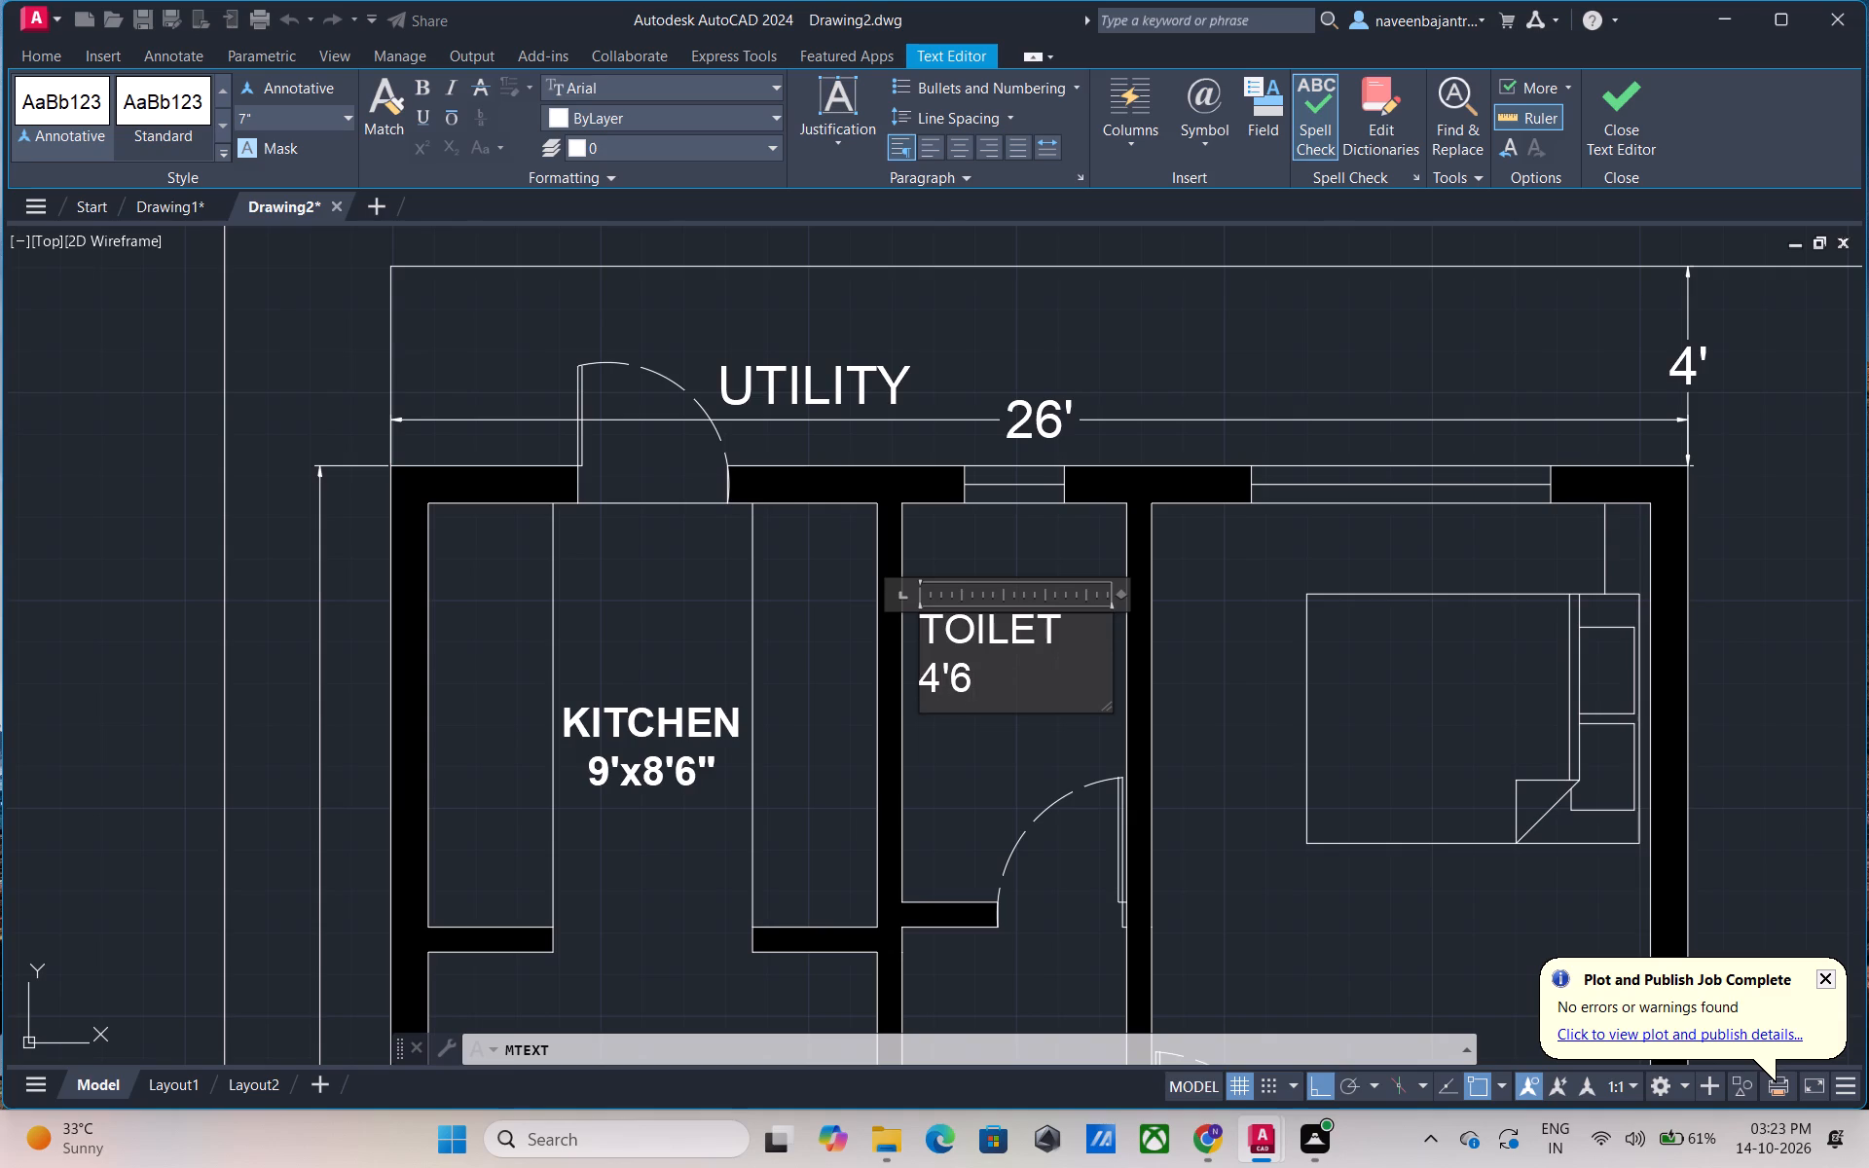
{"action": "key", "text": "shift+quotedbl"}
{"action": "key", "text": "x"}
{"action": "key", "text": "8"}
{"action": "key", "text": "apostrophe"}
Center both lines of the toilet label, make them bold, and finish editing the text.
{"action": "left_click", "coordinate": [951, 676]}
{"action": "left_click", "coordinate": [1055, 681]}
{"action": "left_click_drag", "start_coordinate": [1054, 681], "coordinate": [905, 618]}
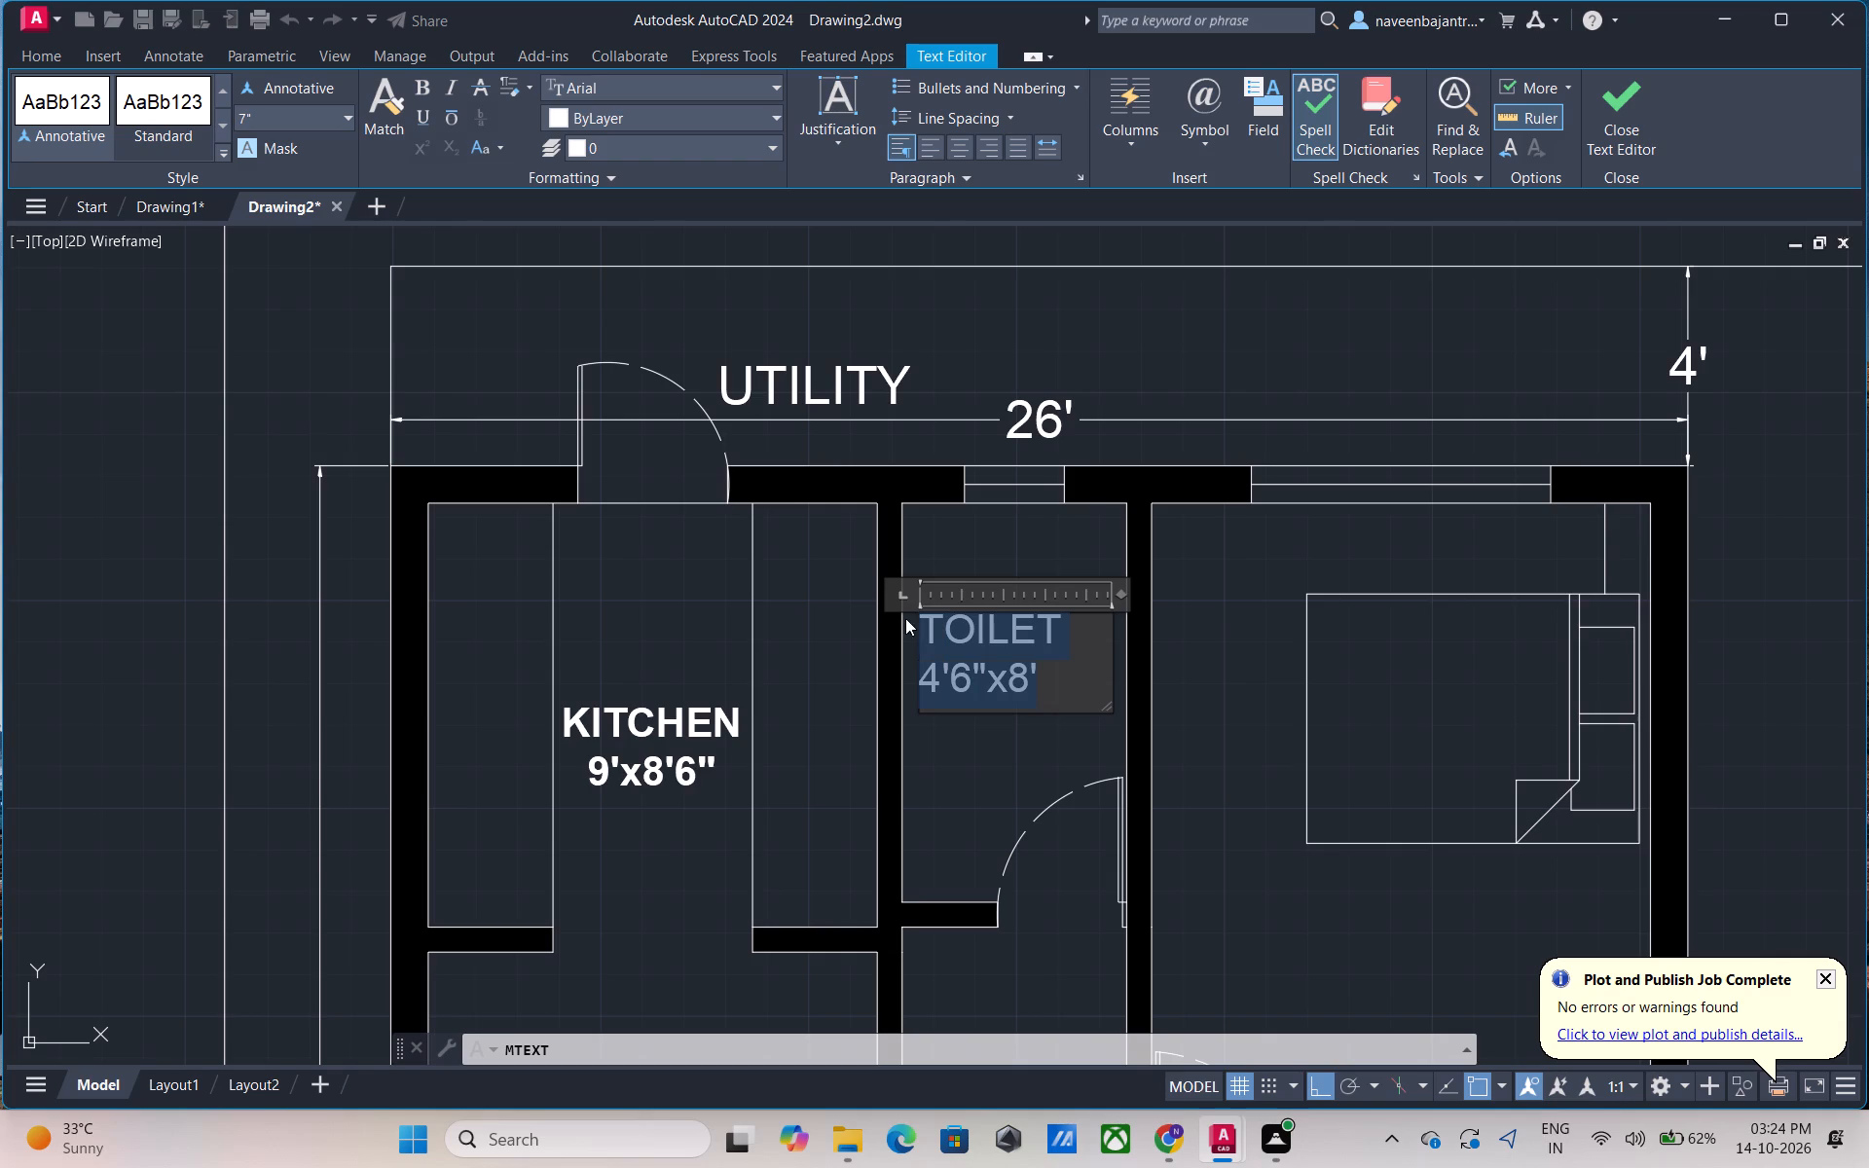
{"action": "left_click", "coordinate": [957, 149]}
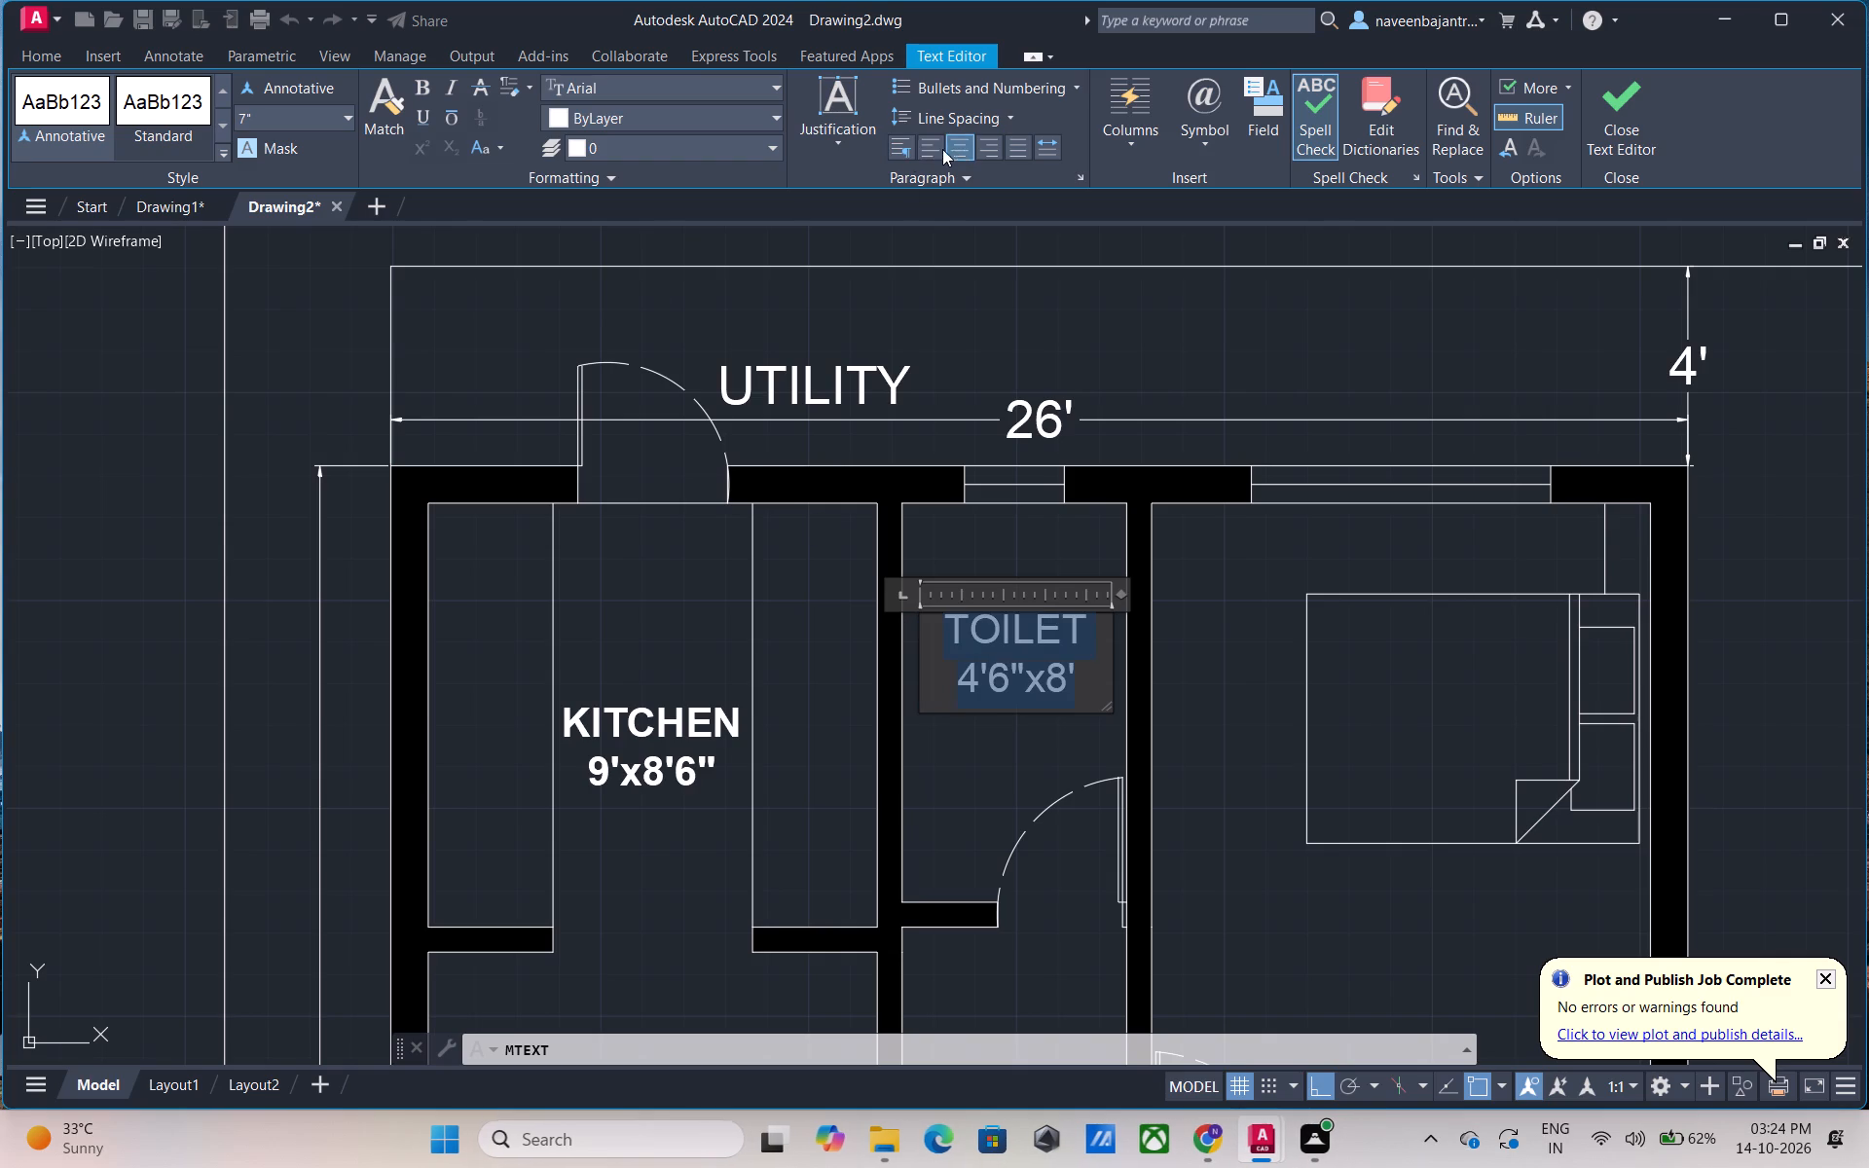
{"action": "left_click", "coordinate": [422, 81]}
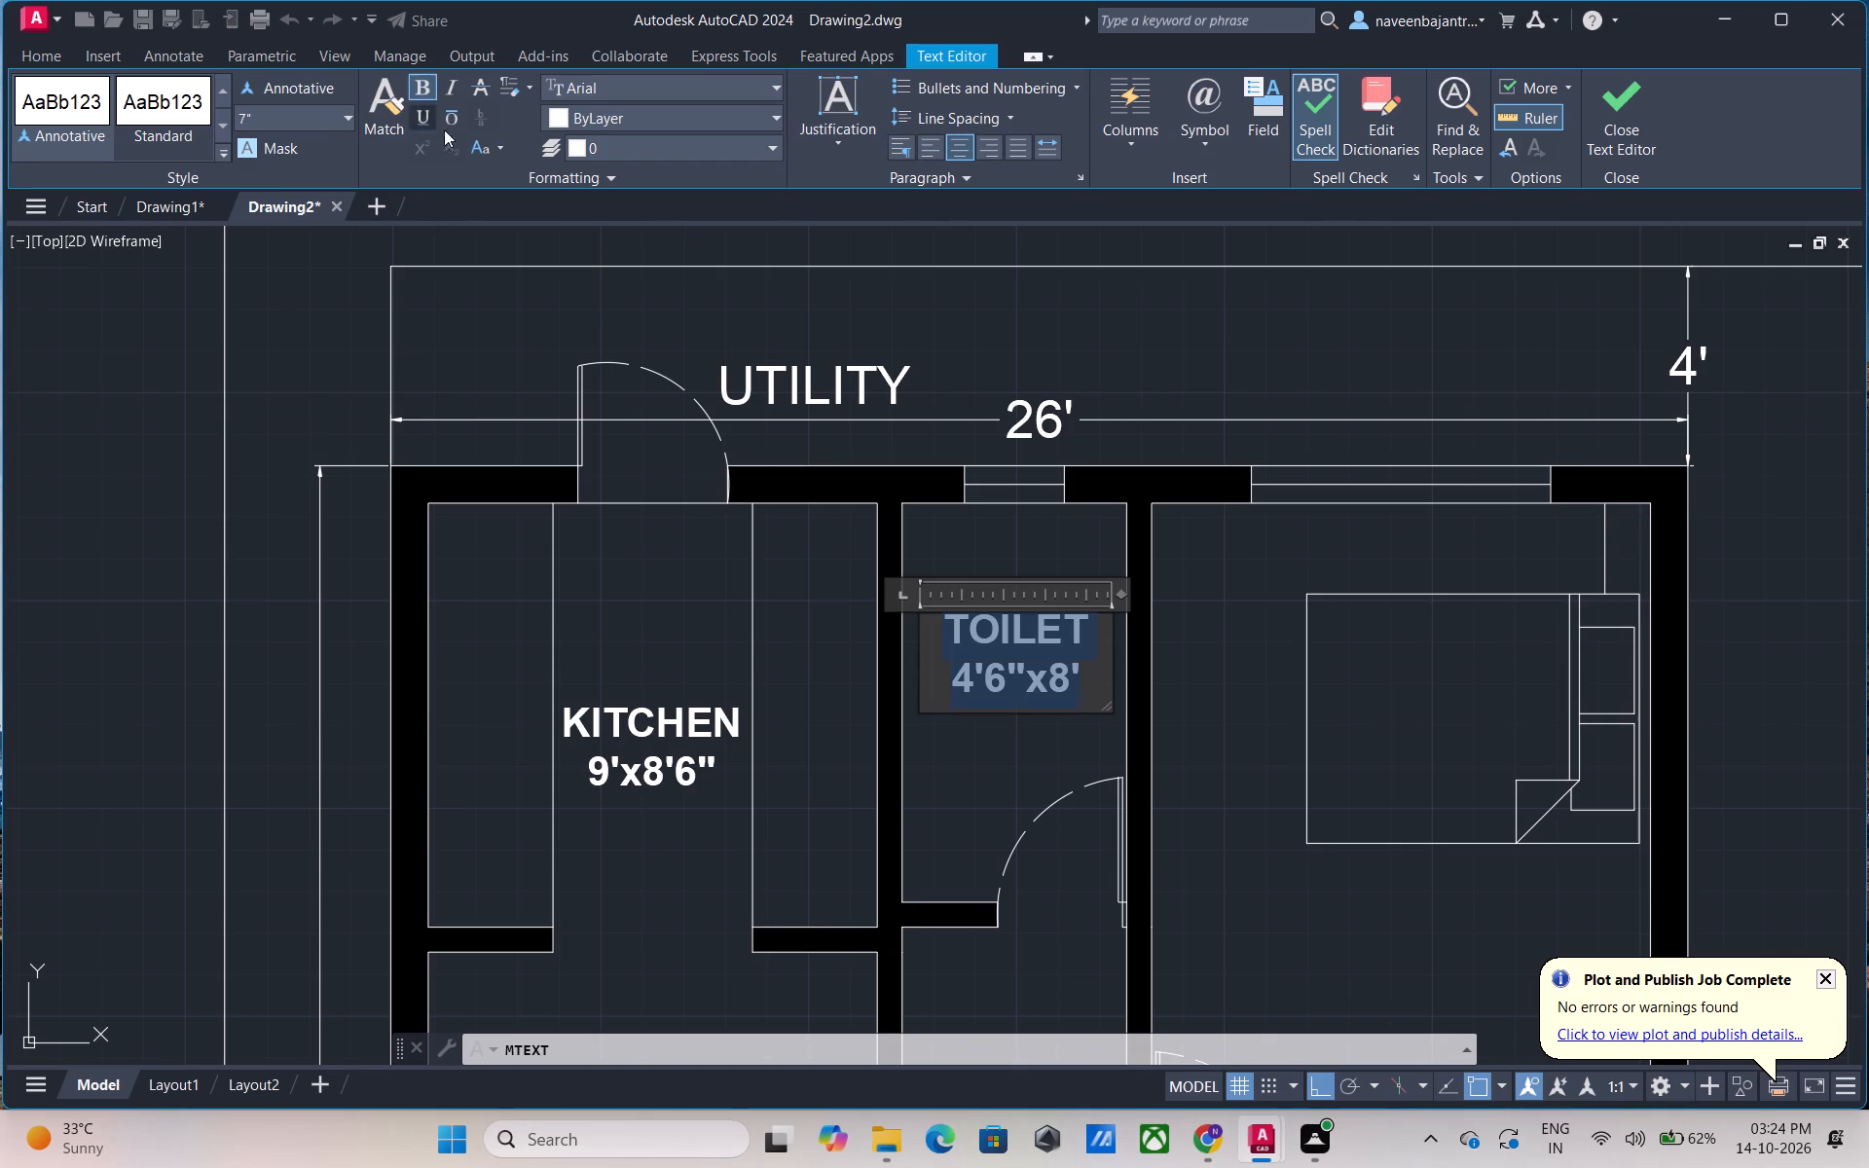
{"action": "left_click", "coordinate": [1631, 131]}
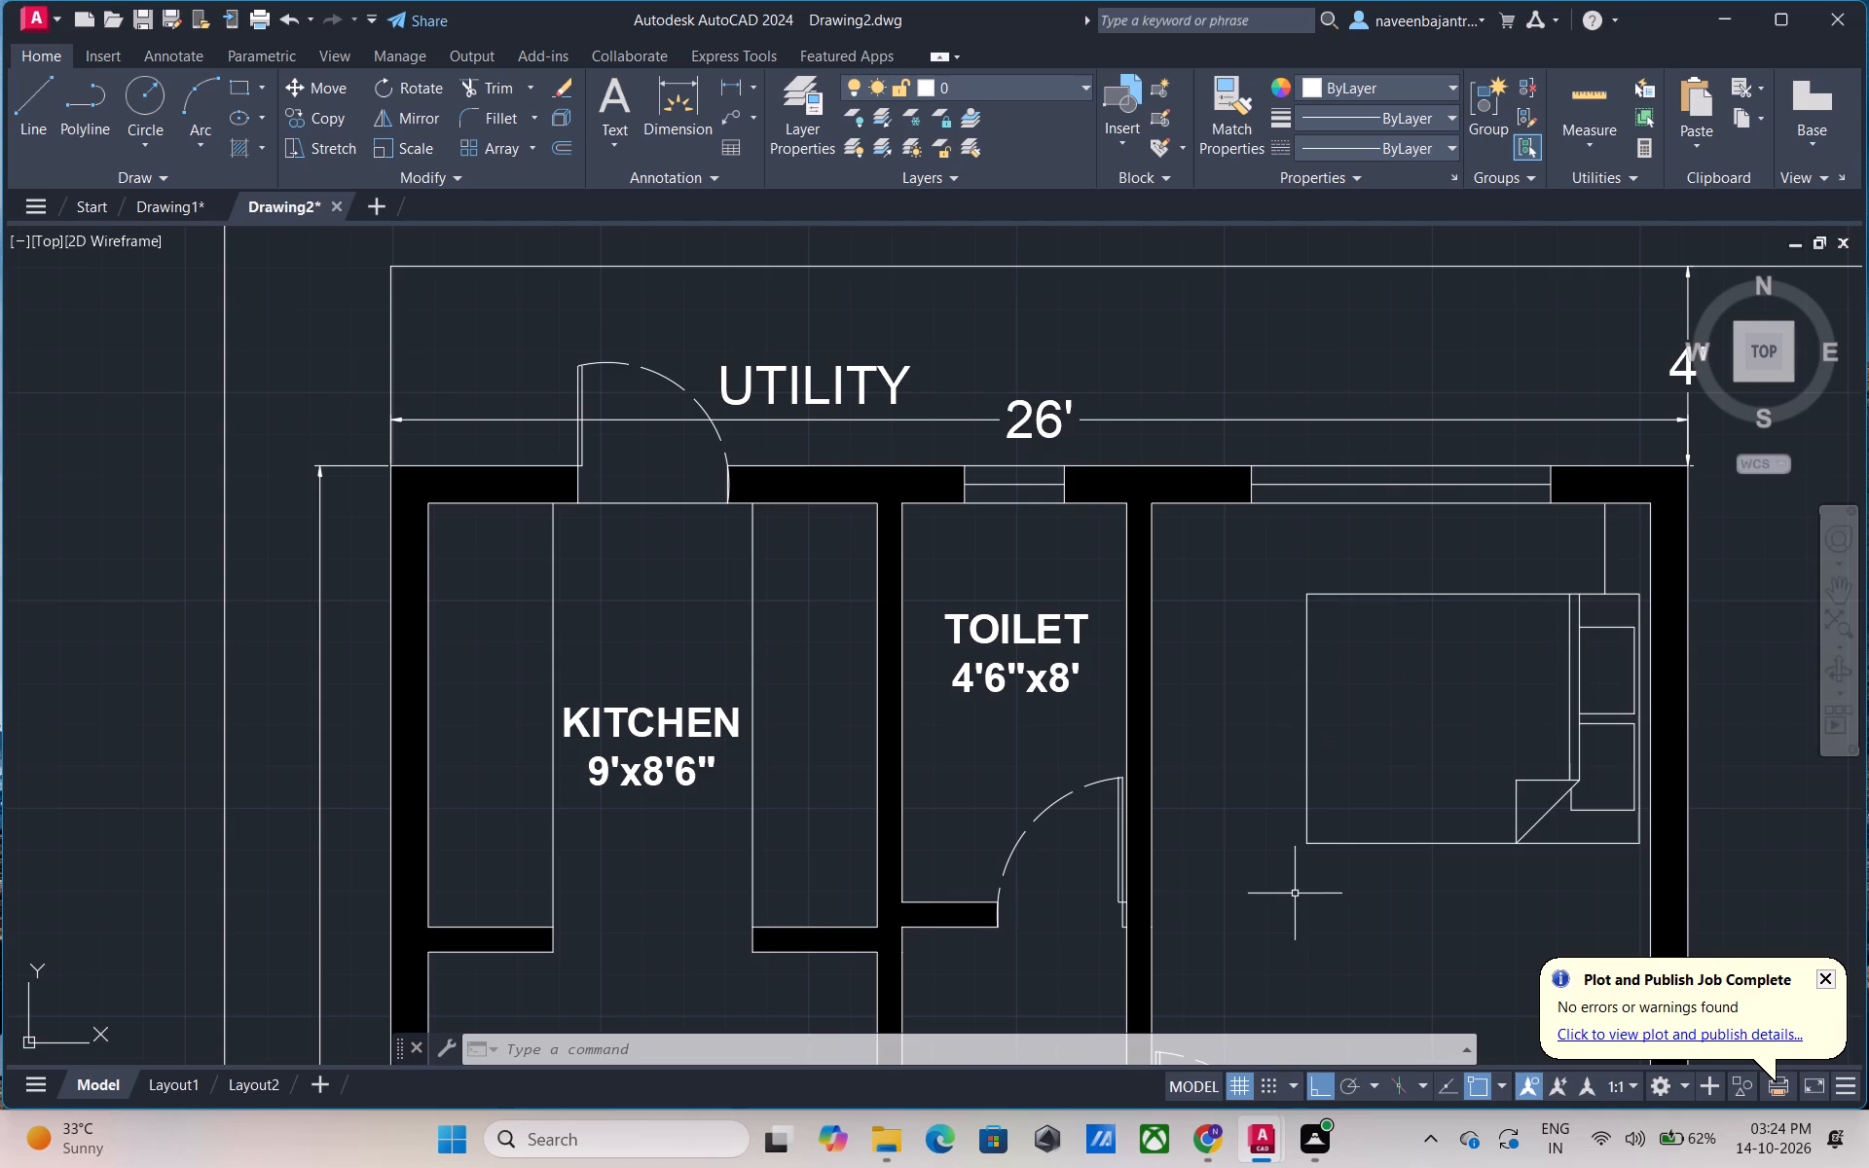
Draw a vertical counter line, about 3'-0 1/2" long, across the wall niche just below the toilet.
{"action": "middle_click_drag", "start_coordinate": [1295, 894], "coordinate": [1299, 691]}
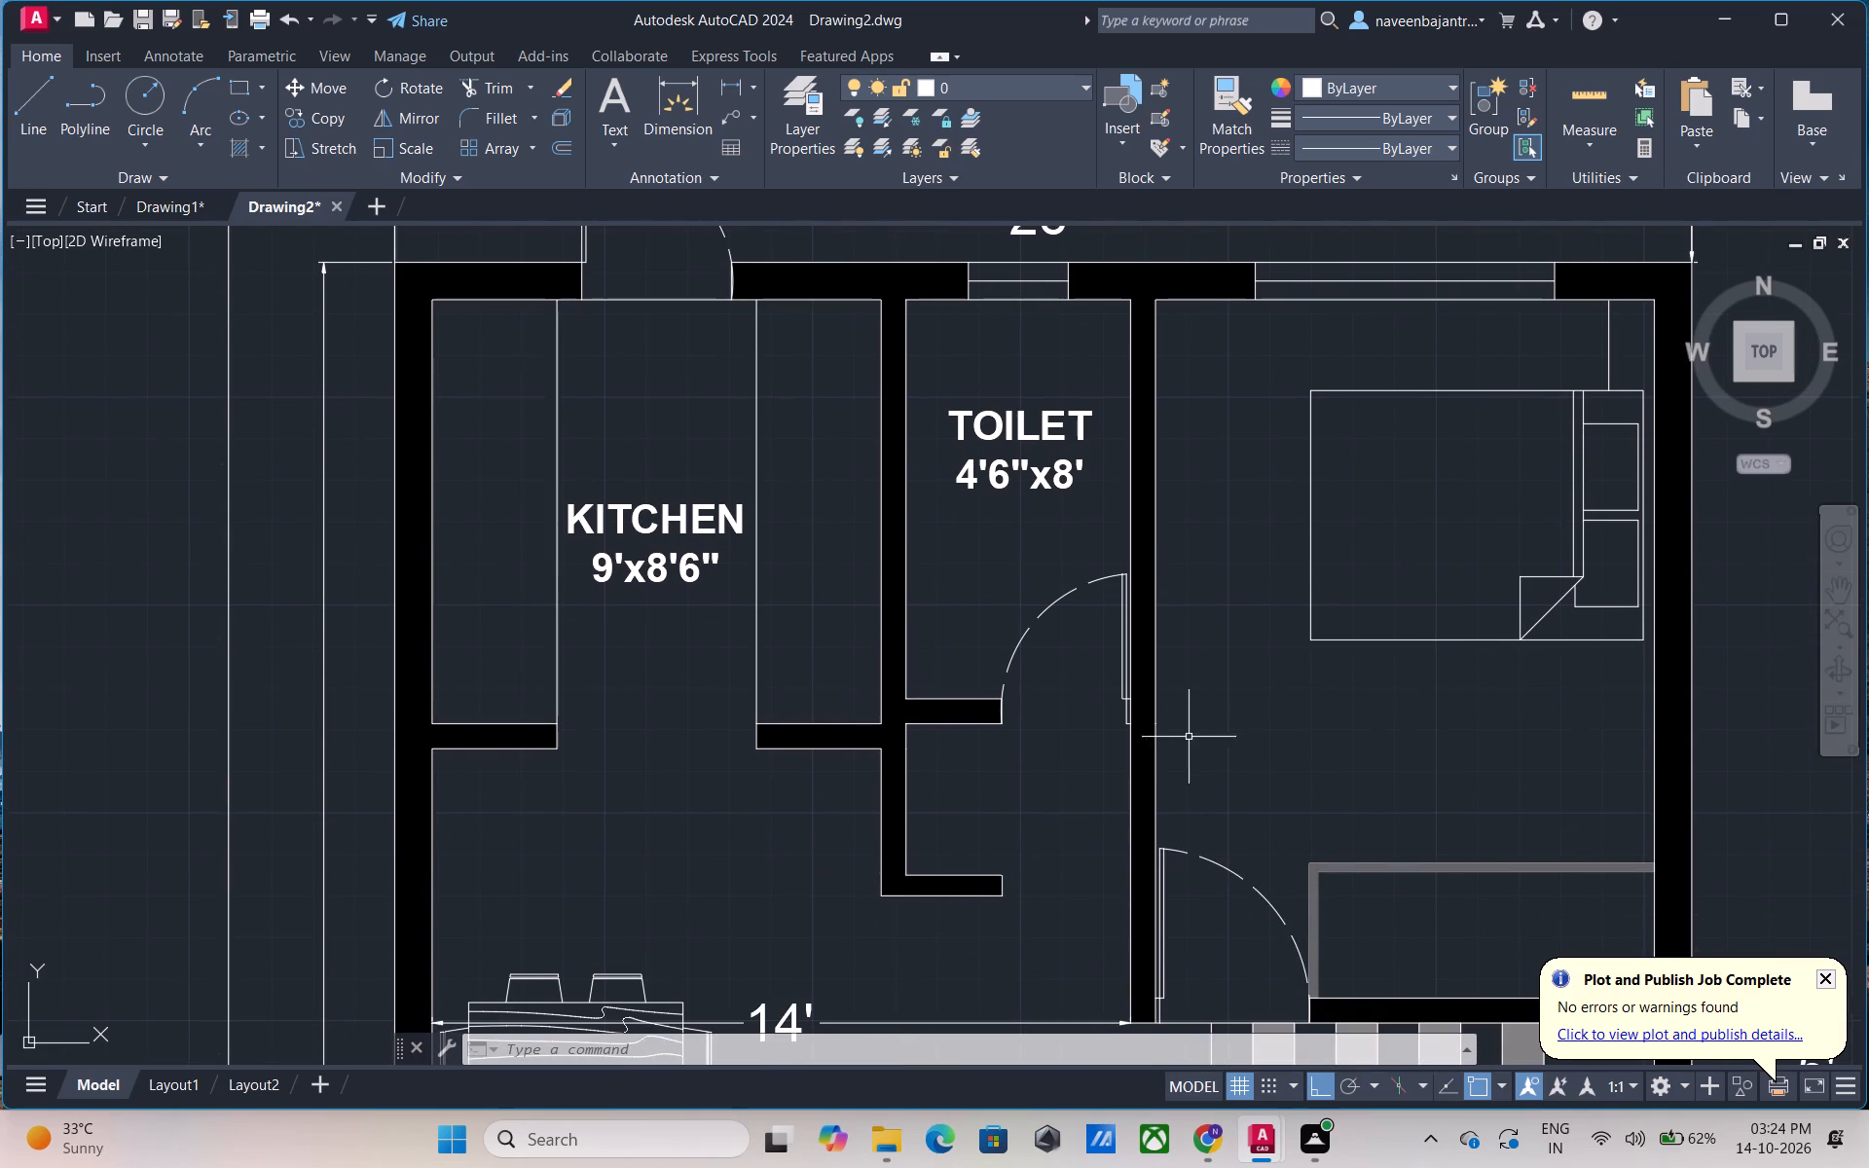
{"action": "key", "text": "Escape"}
{"action": "type", "text": "L"}
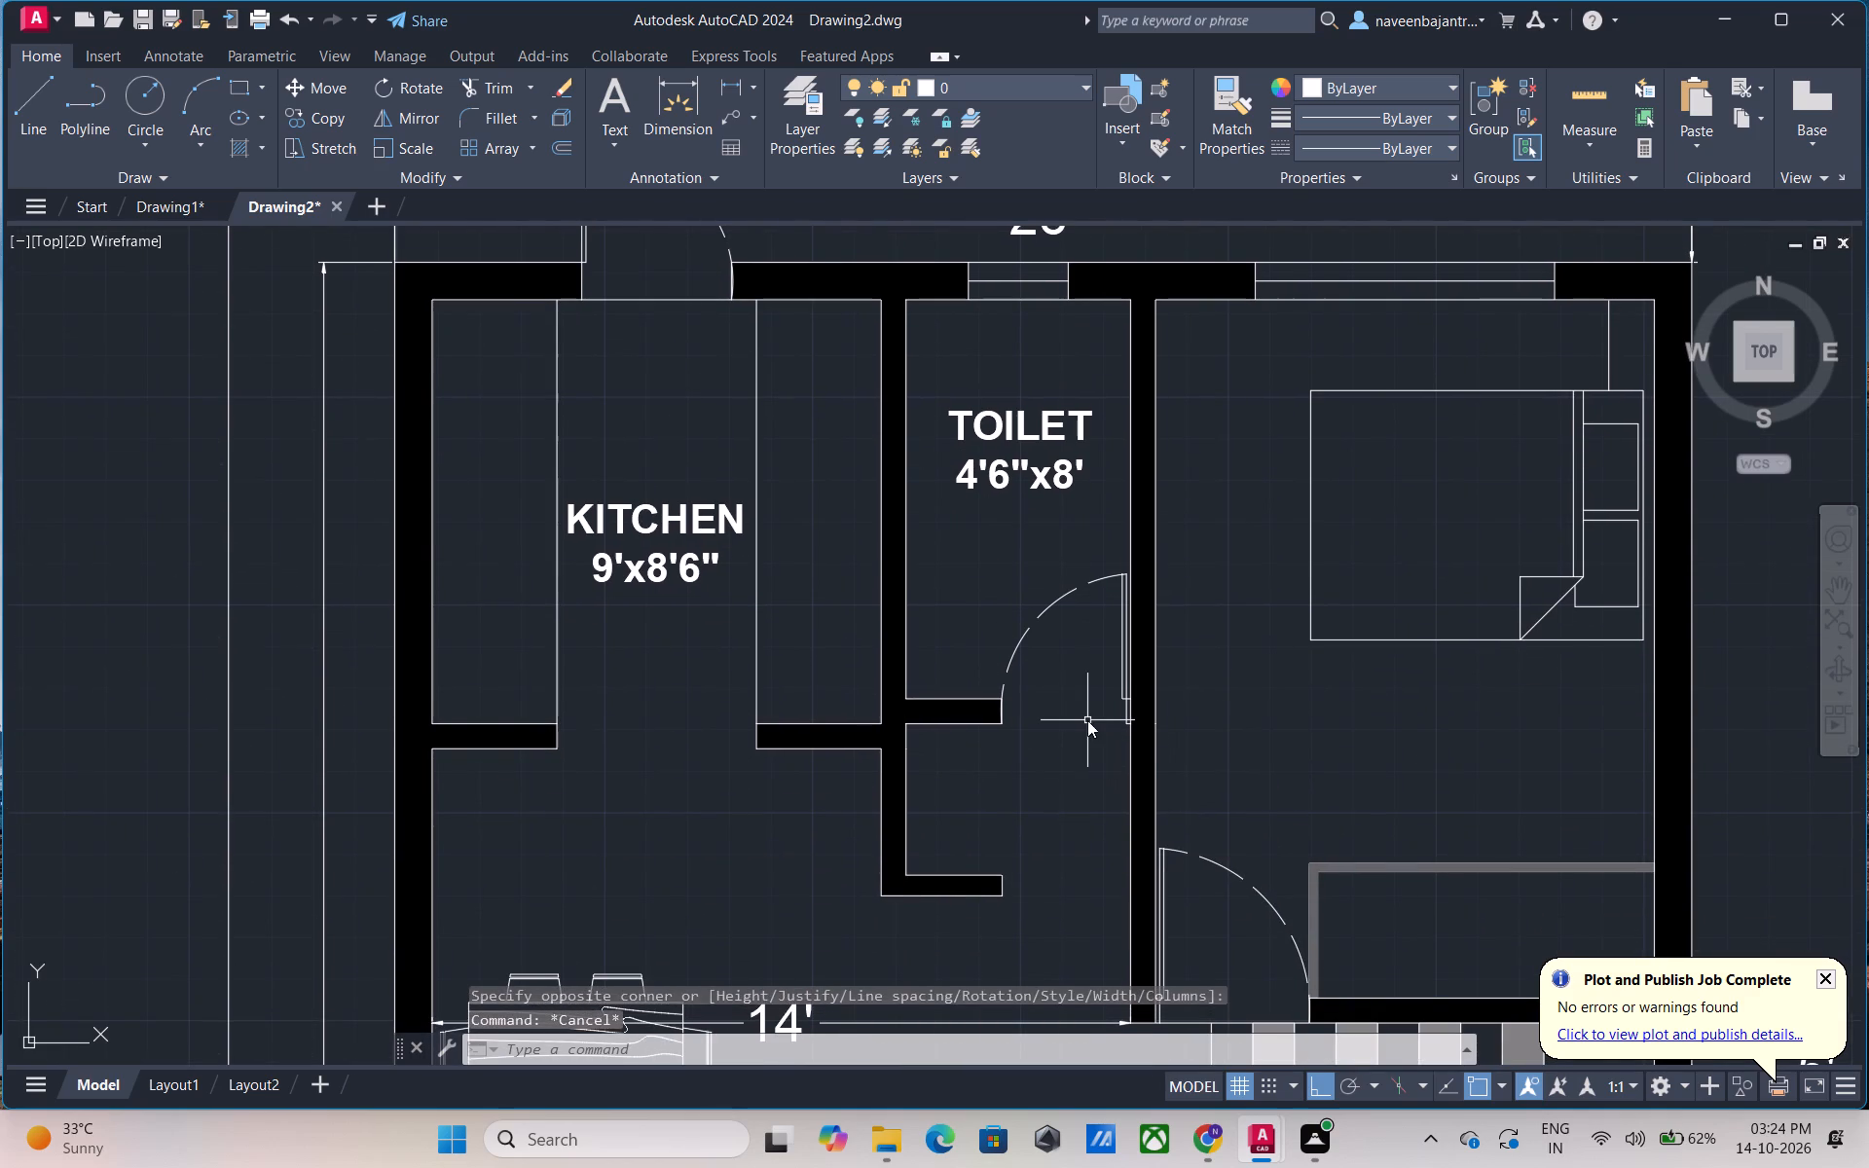
{"action": "key", "text": "space"}
{"action": "middle_click_drag", "start_coordinate": [1073, 766], "coordinate": [1081, 682]}
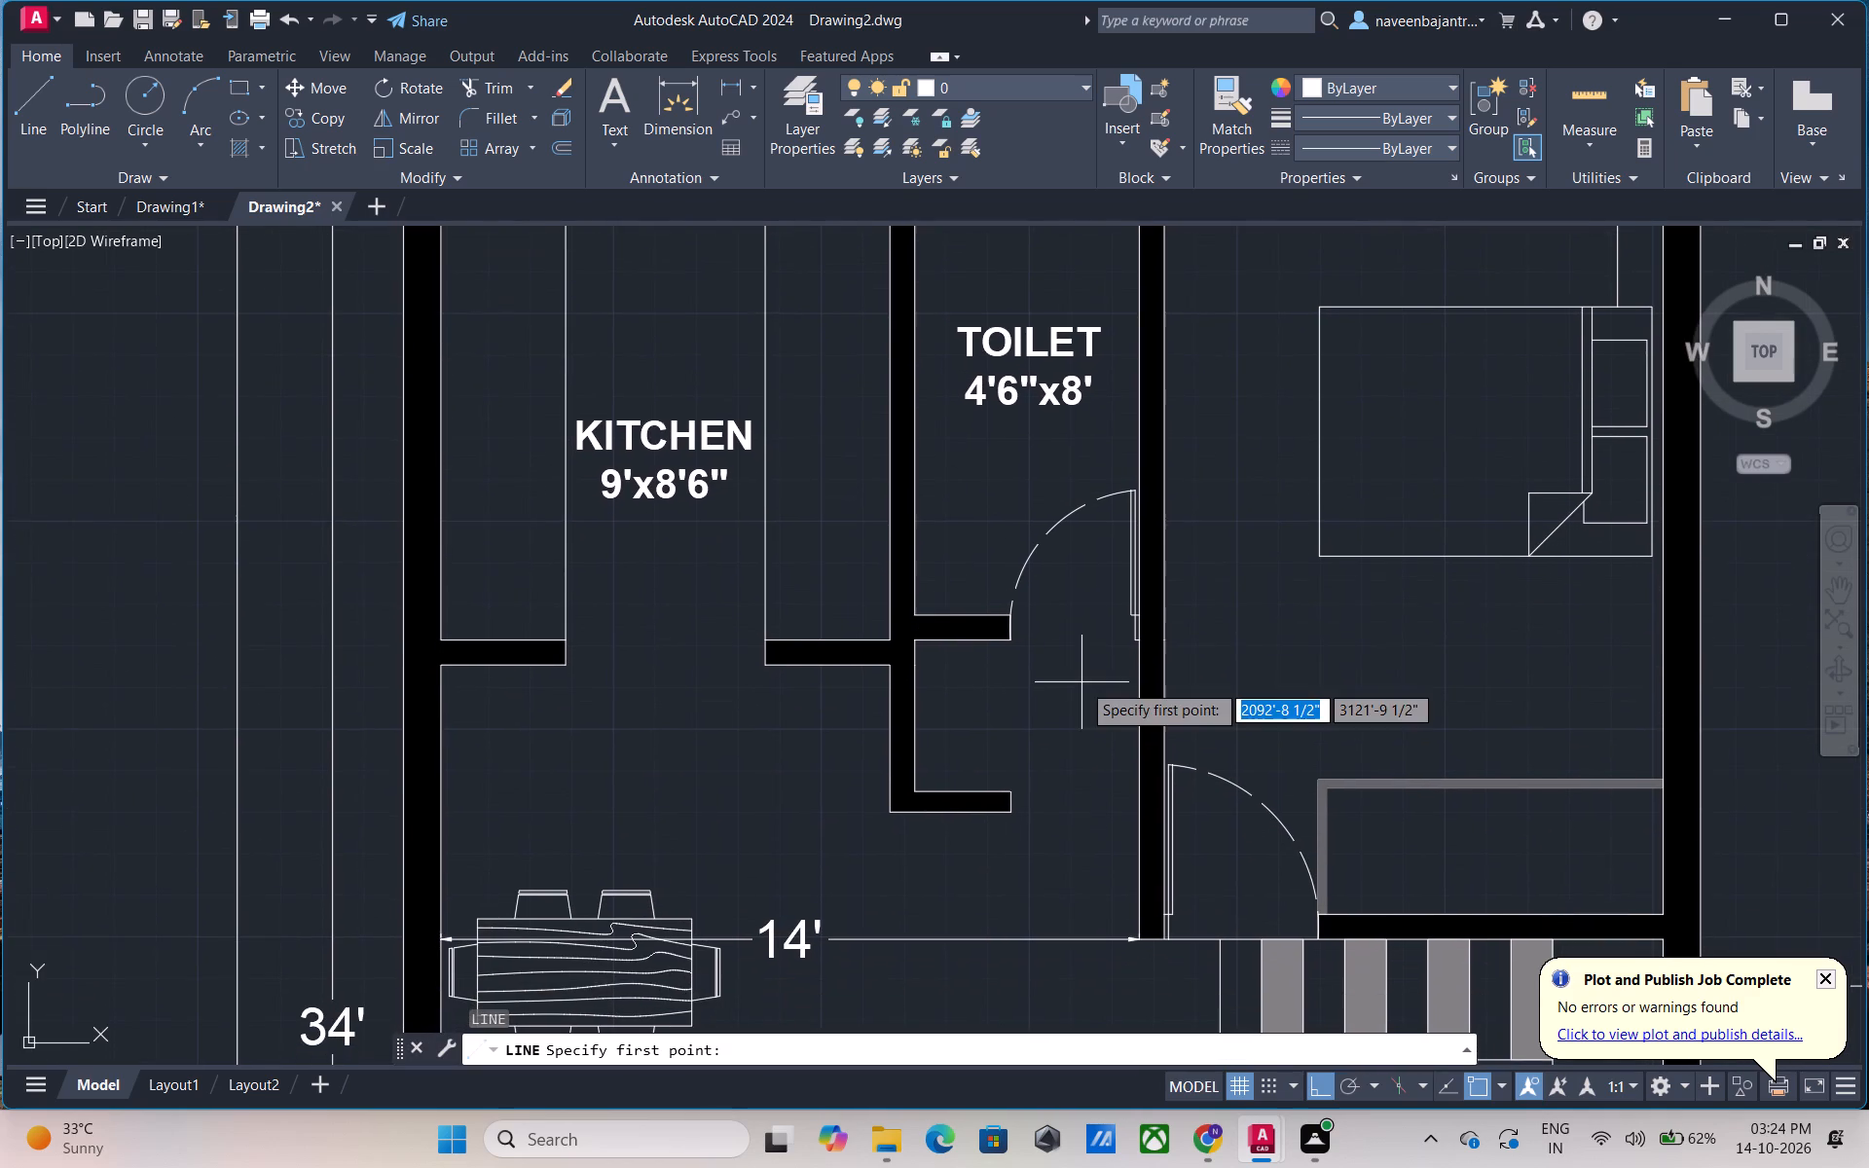
{"action": "scroll", "coordinate": [1009, 699], "scroll_direction": "up", "scroll_amount": 2}
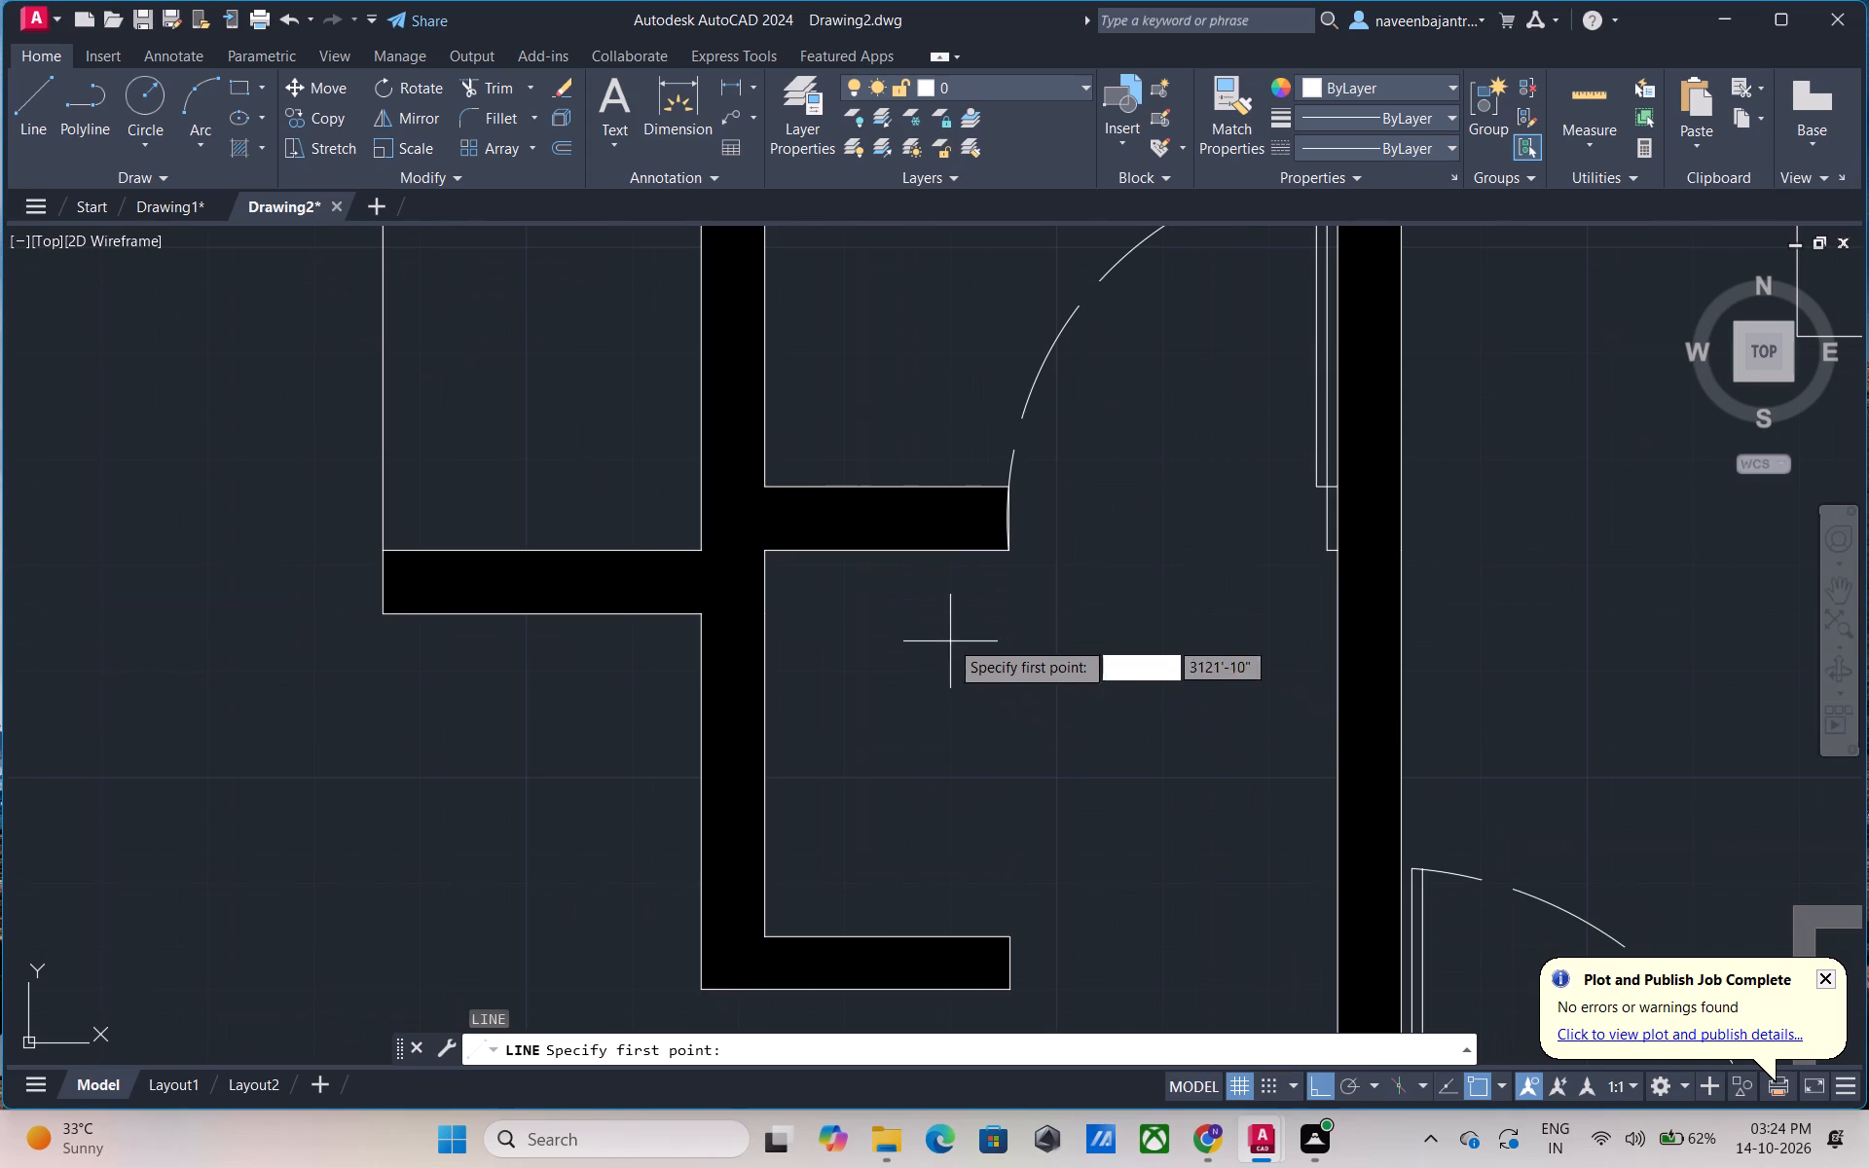
{"action": "left_click", "coordinate": [932, 550]}
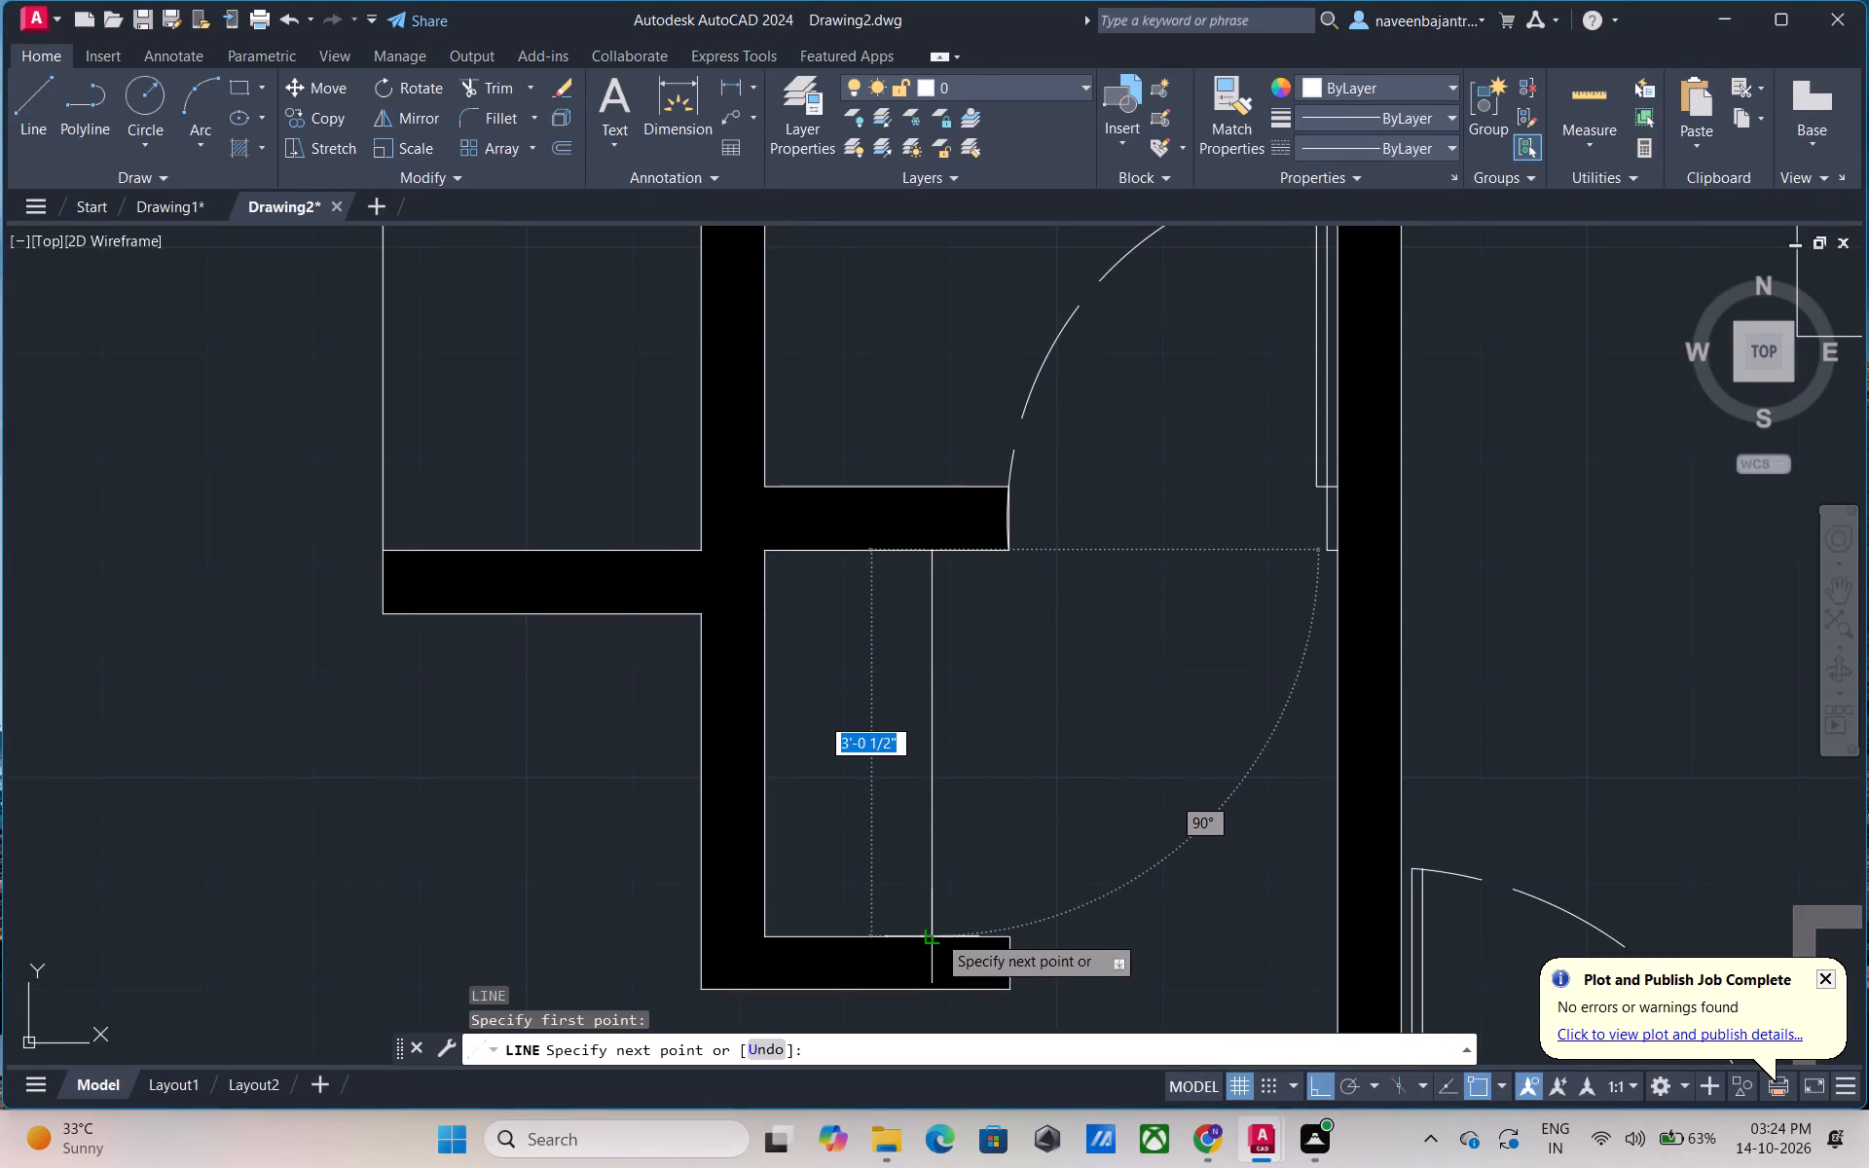
{"action": "left_click", "coordinate": [934, 941]}
{"action": "key", "text": "Escape"}
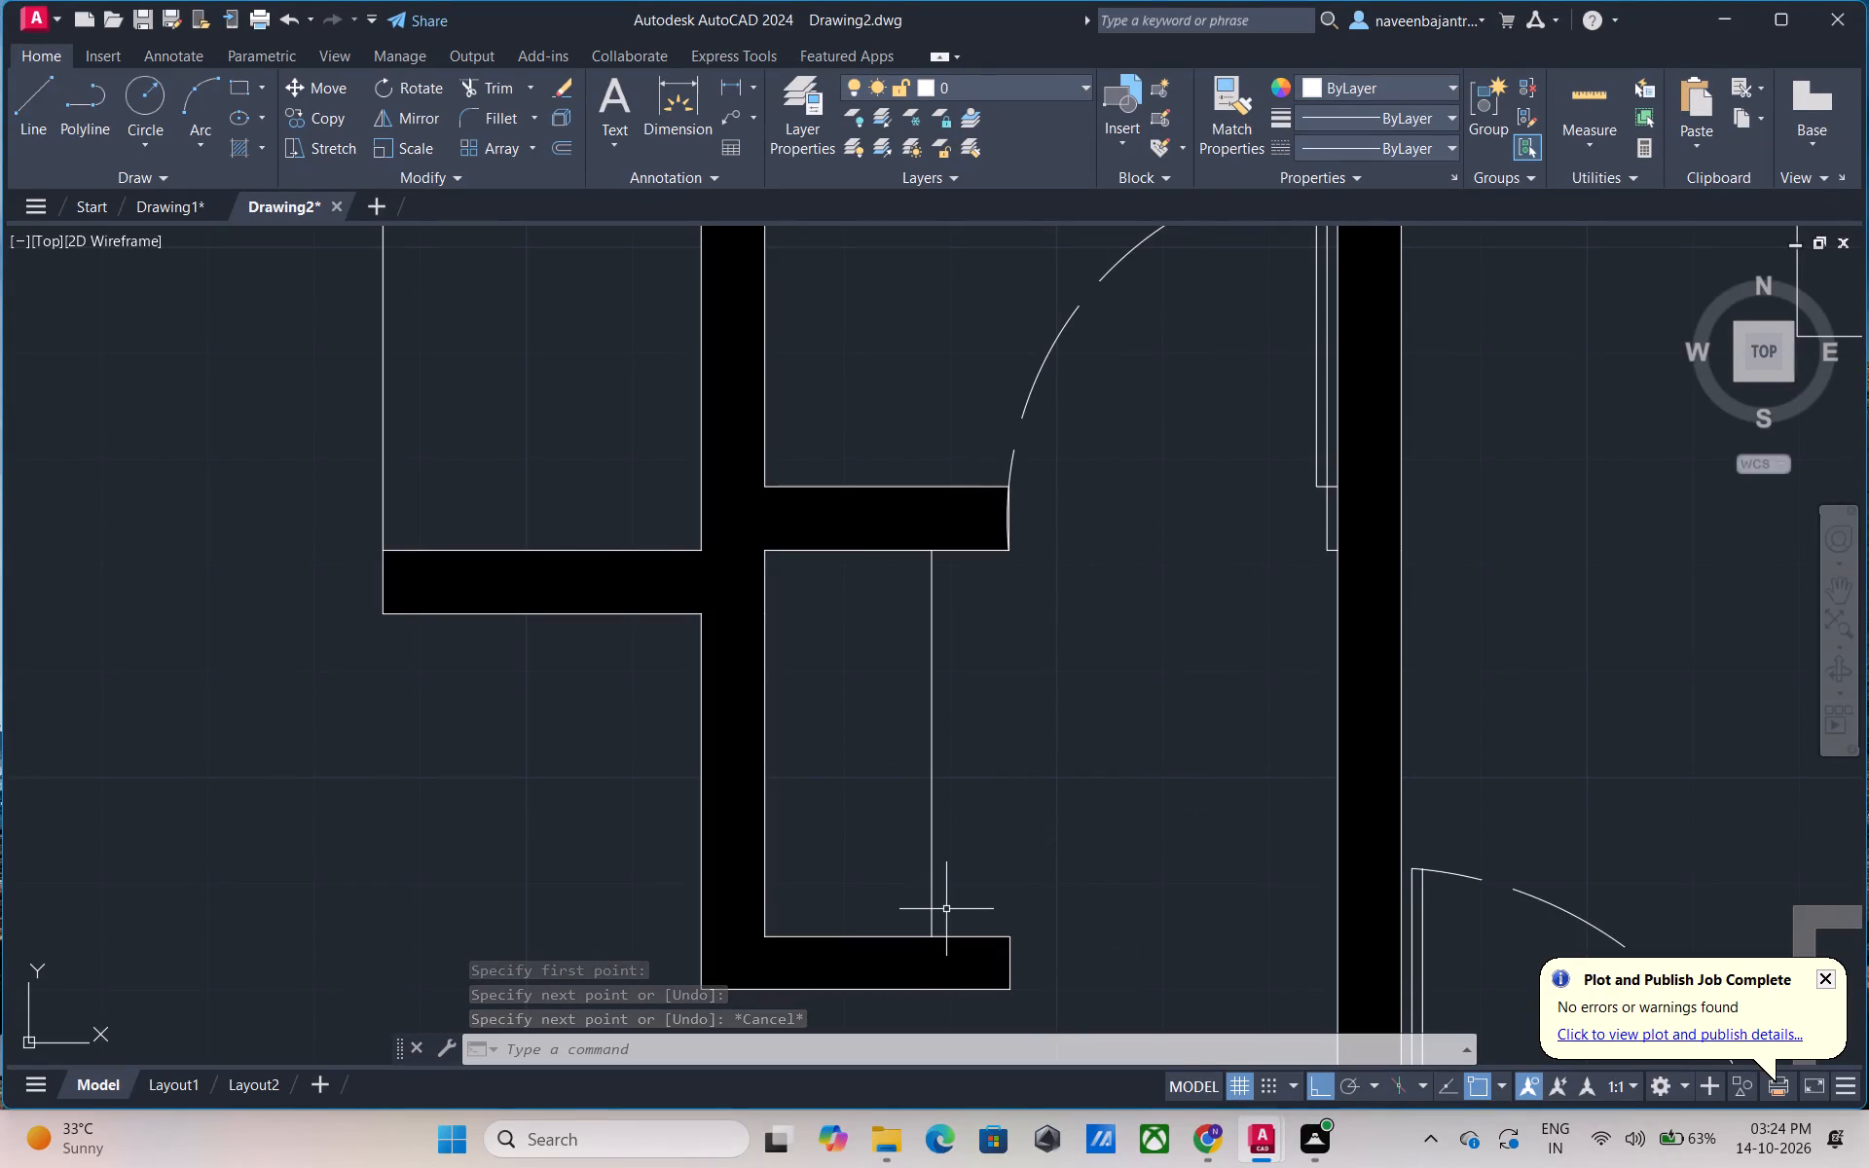
Draw a wash basin circle of about 5" radius in the niche, between the wall and the new counter line.
{"action": "left_click", "coordinate": [142, 105]}
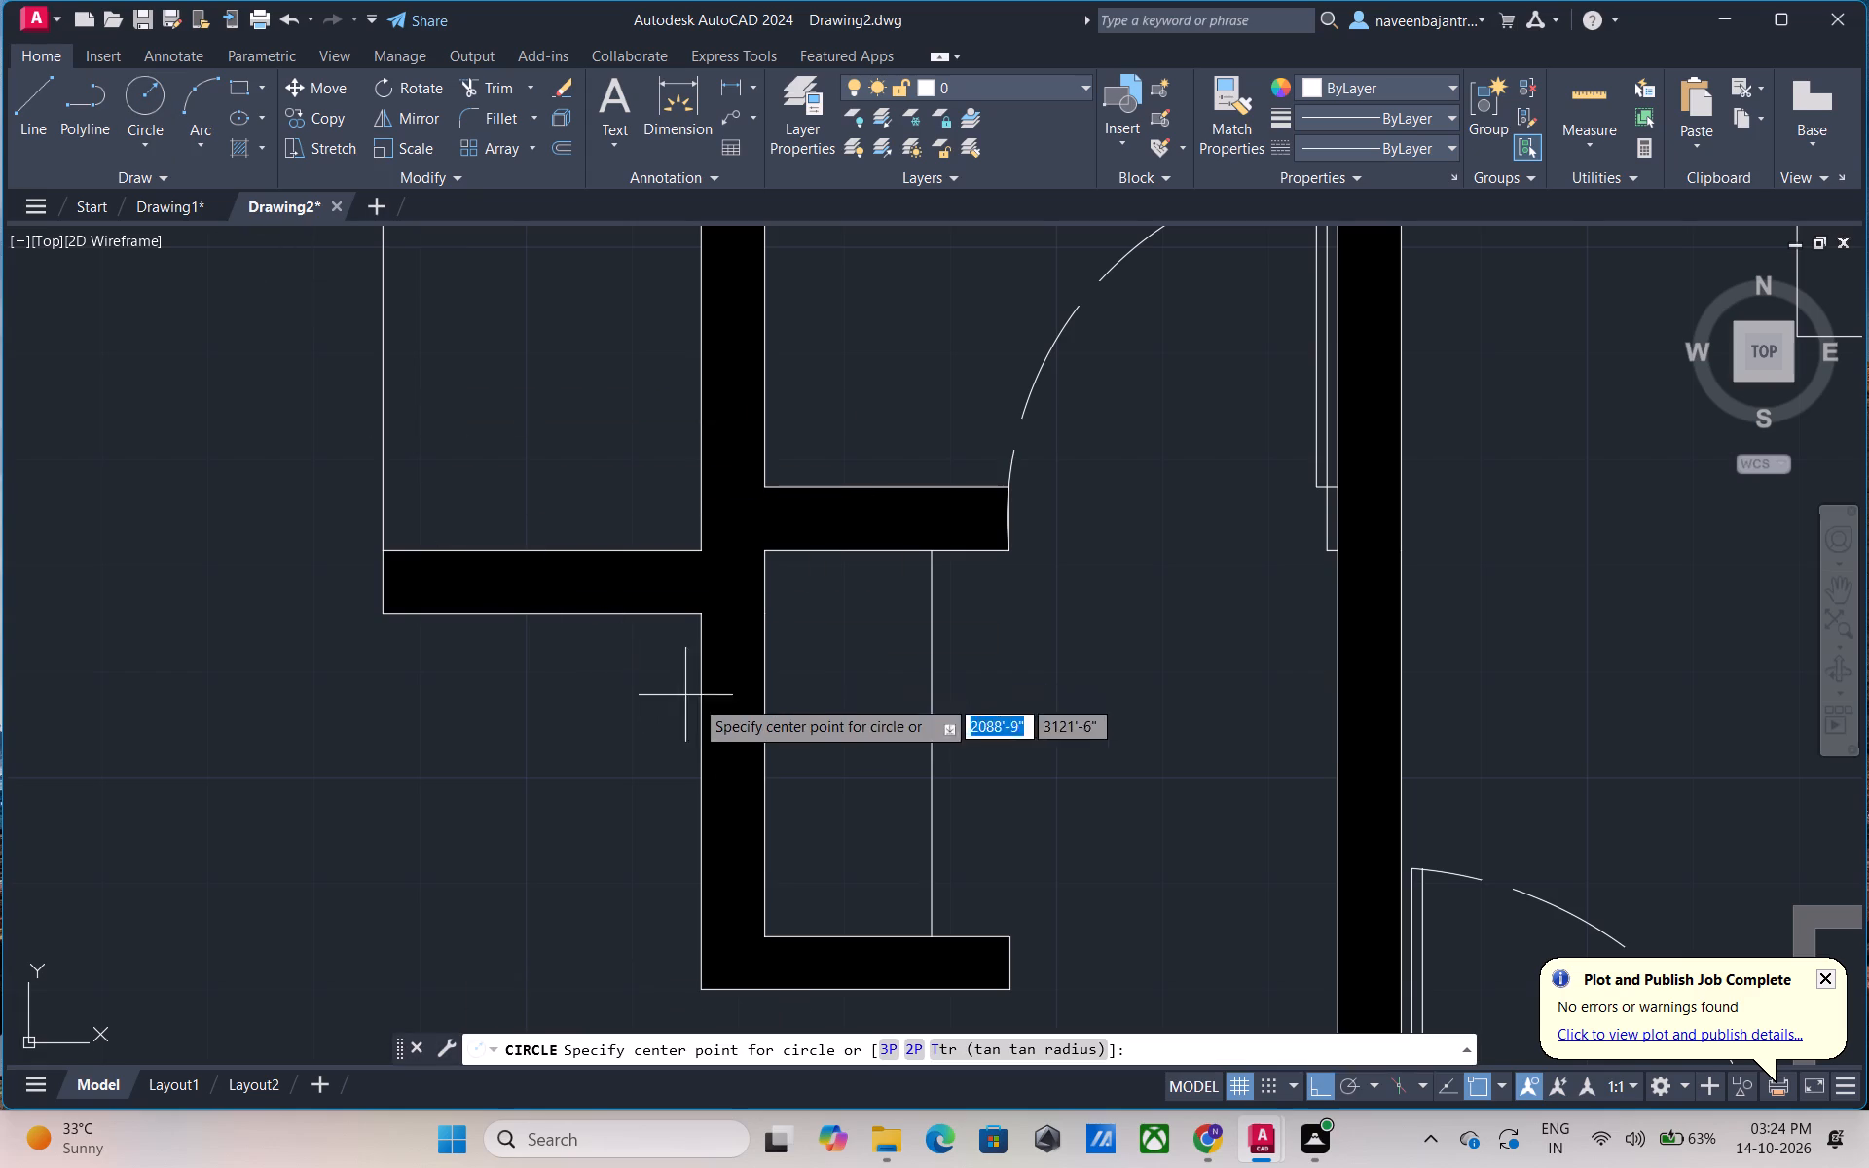
{"action": "left_click", "coordinate": [863, 728]}
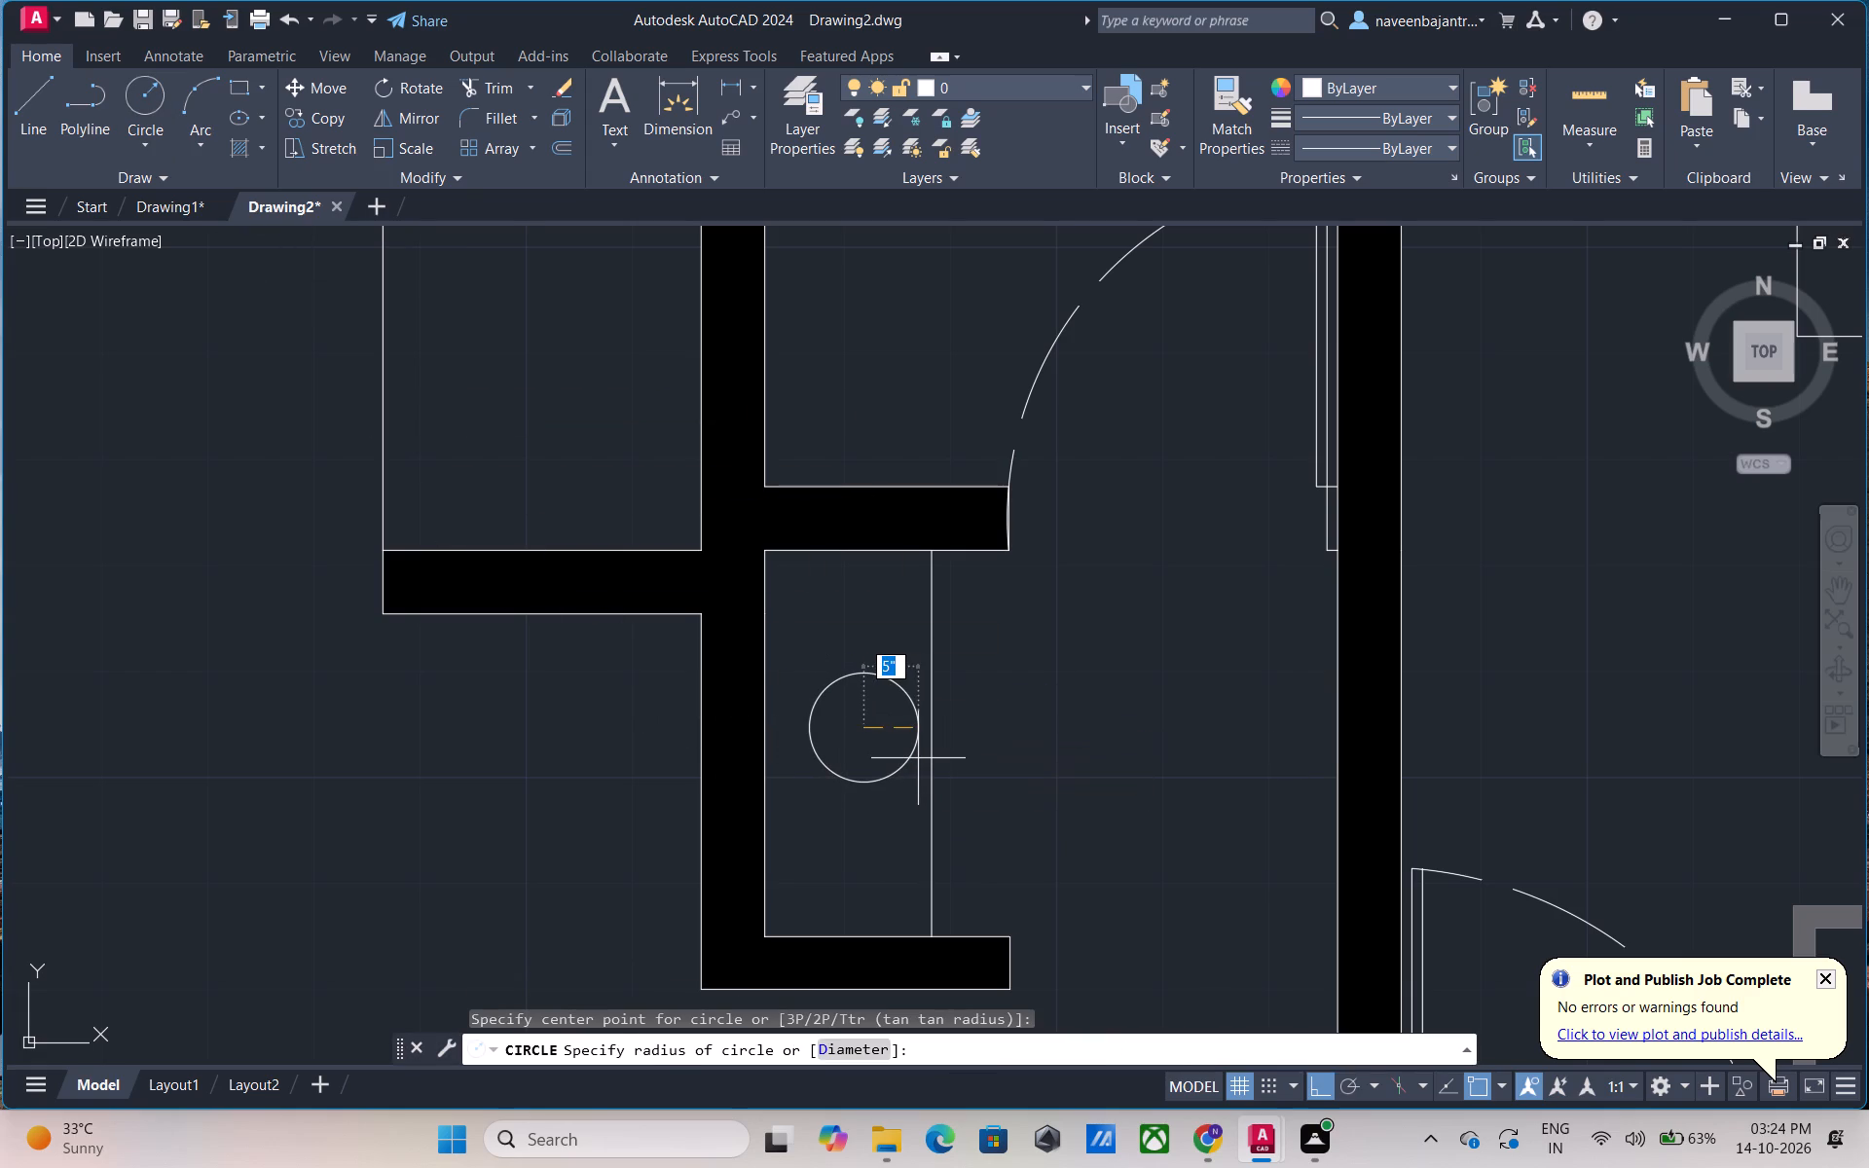
{"action": "left_click", "coordinate": [918, 758]}
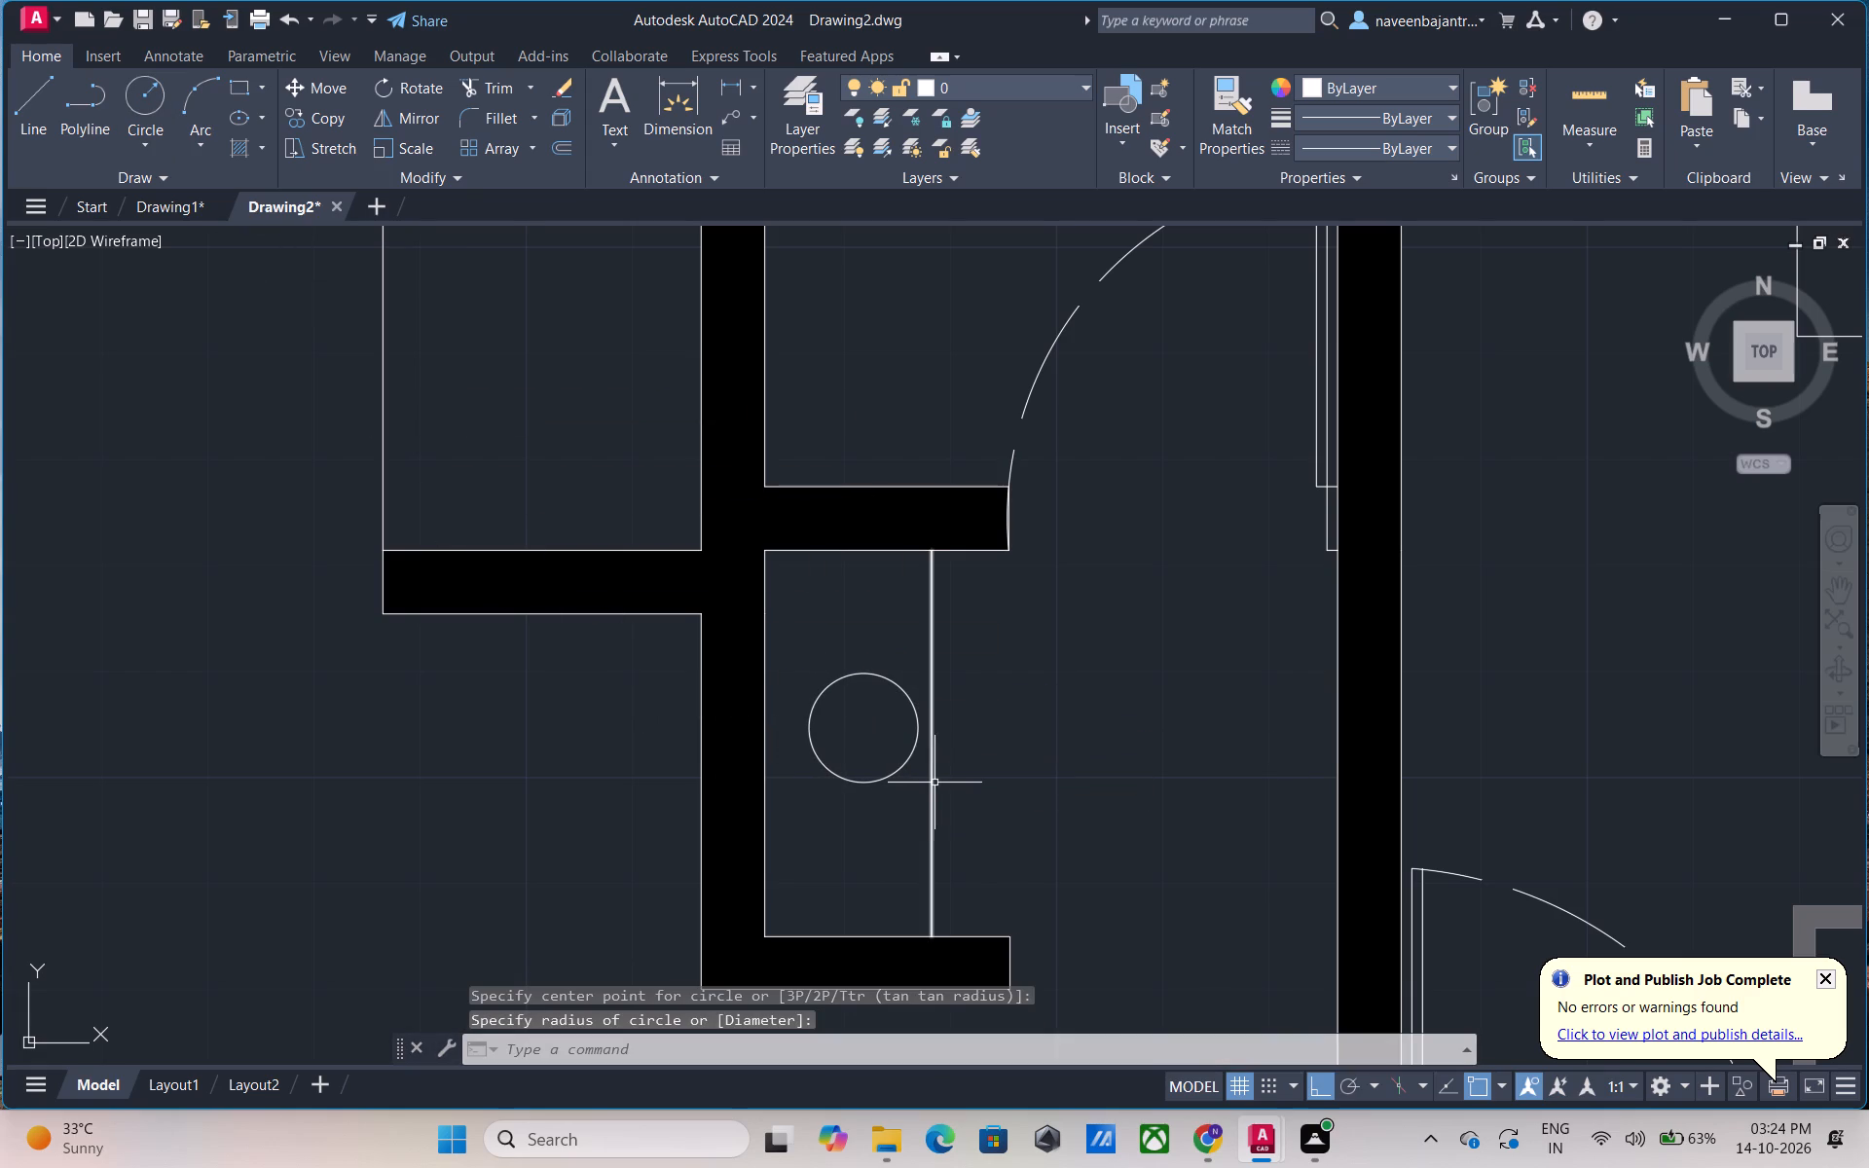
{"action": "key", "text": "Escape"}
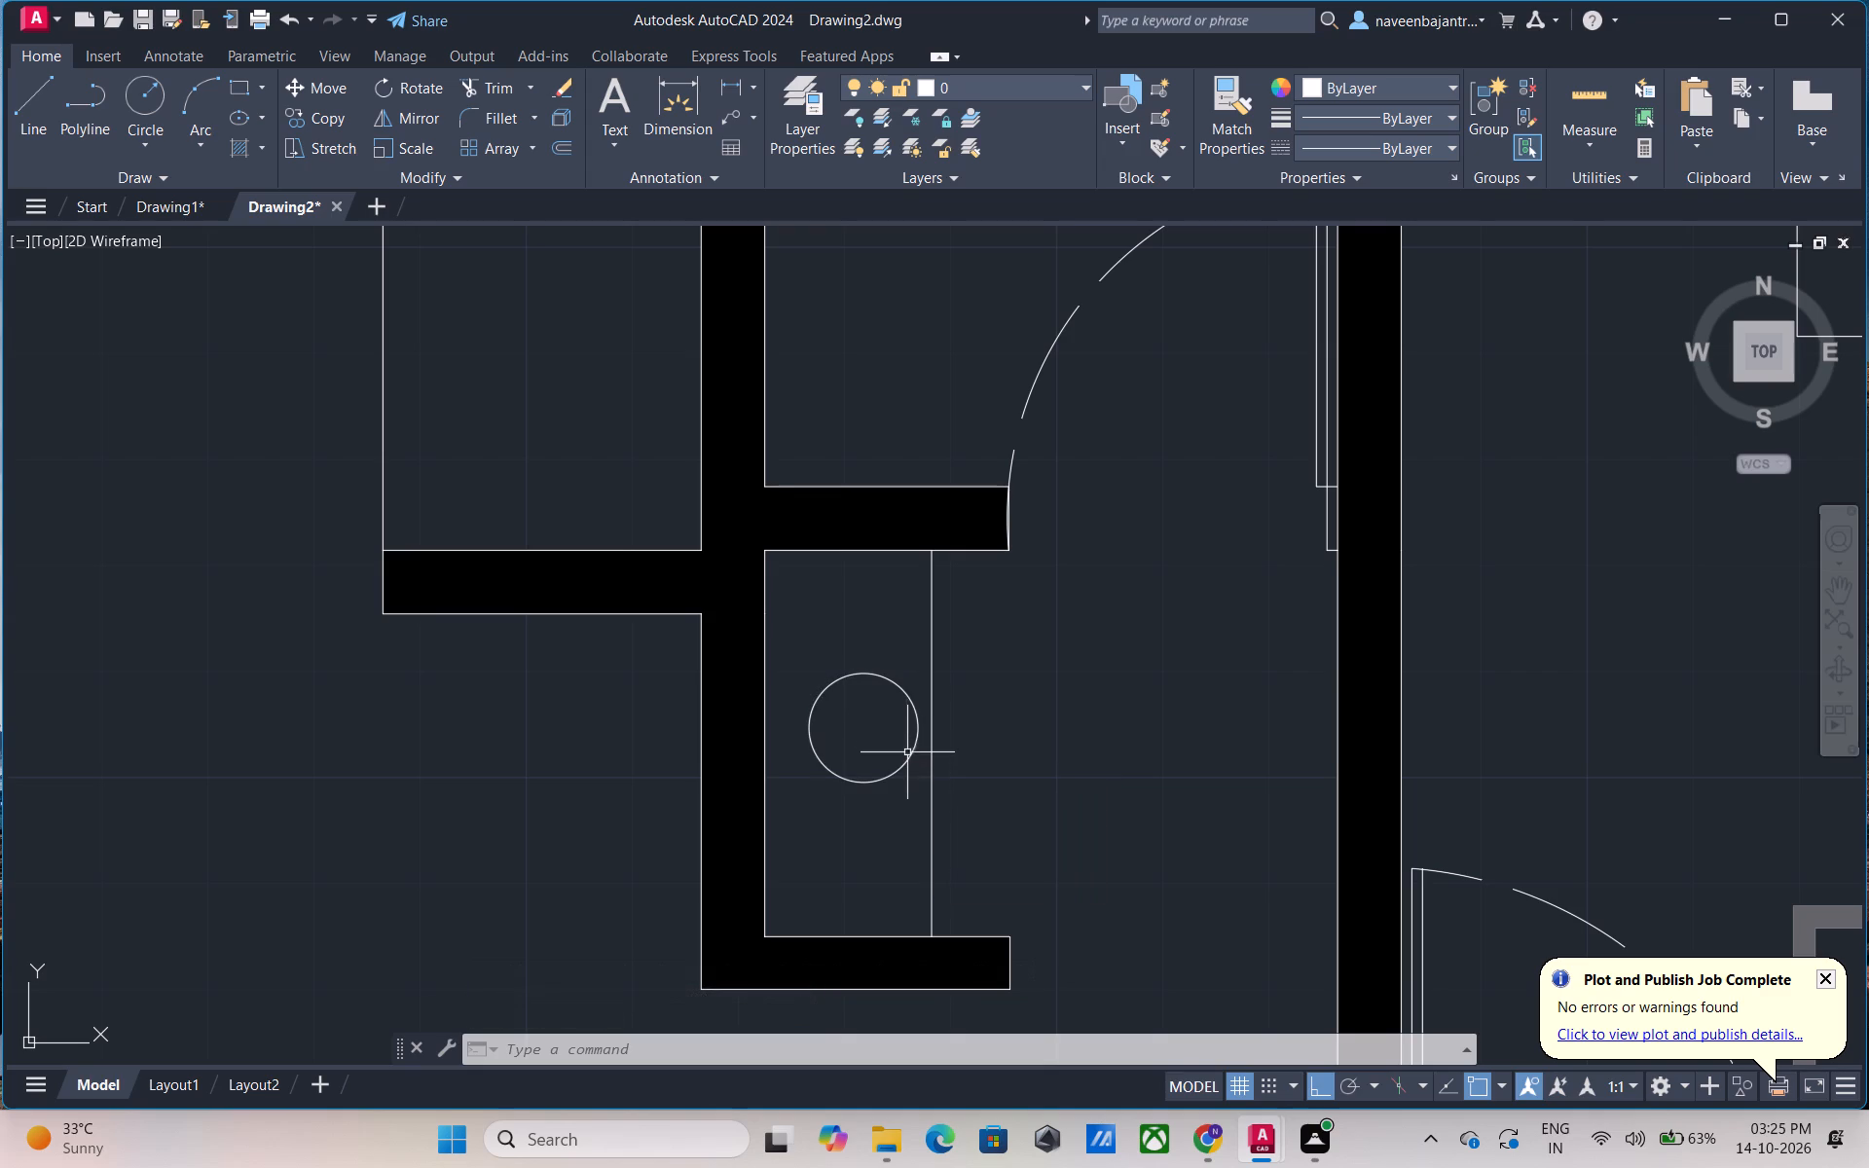
With Ortho off, move the basin circle about 1" toward the counter line, almost touching it.
{"action": "left_click", "coordinate": [907, 755]}
{"action": "key", "text": "F8"}
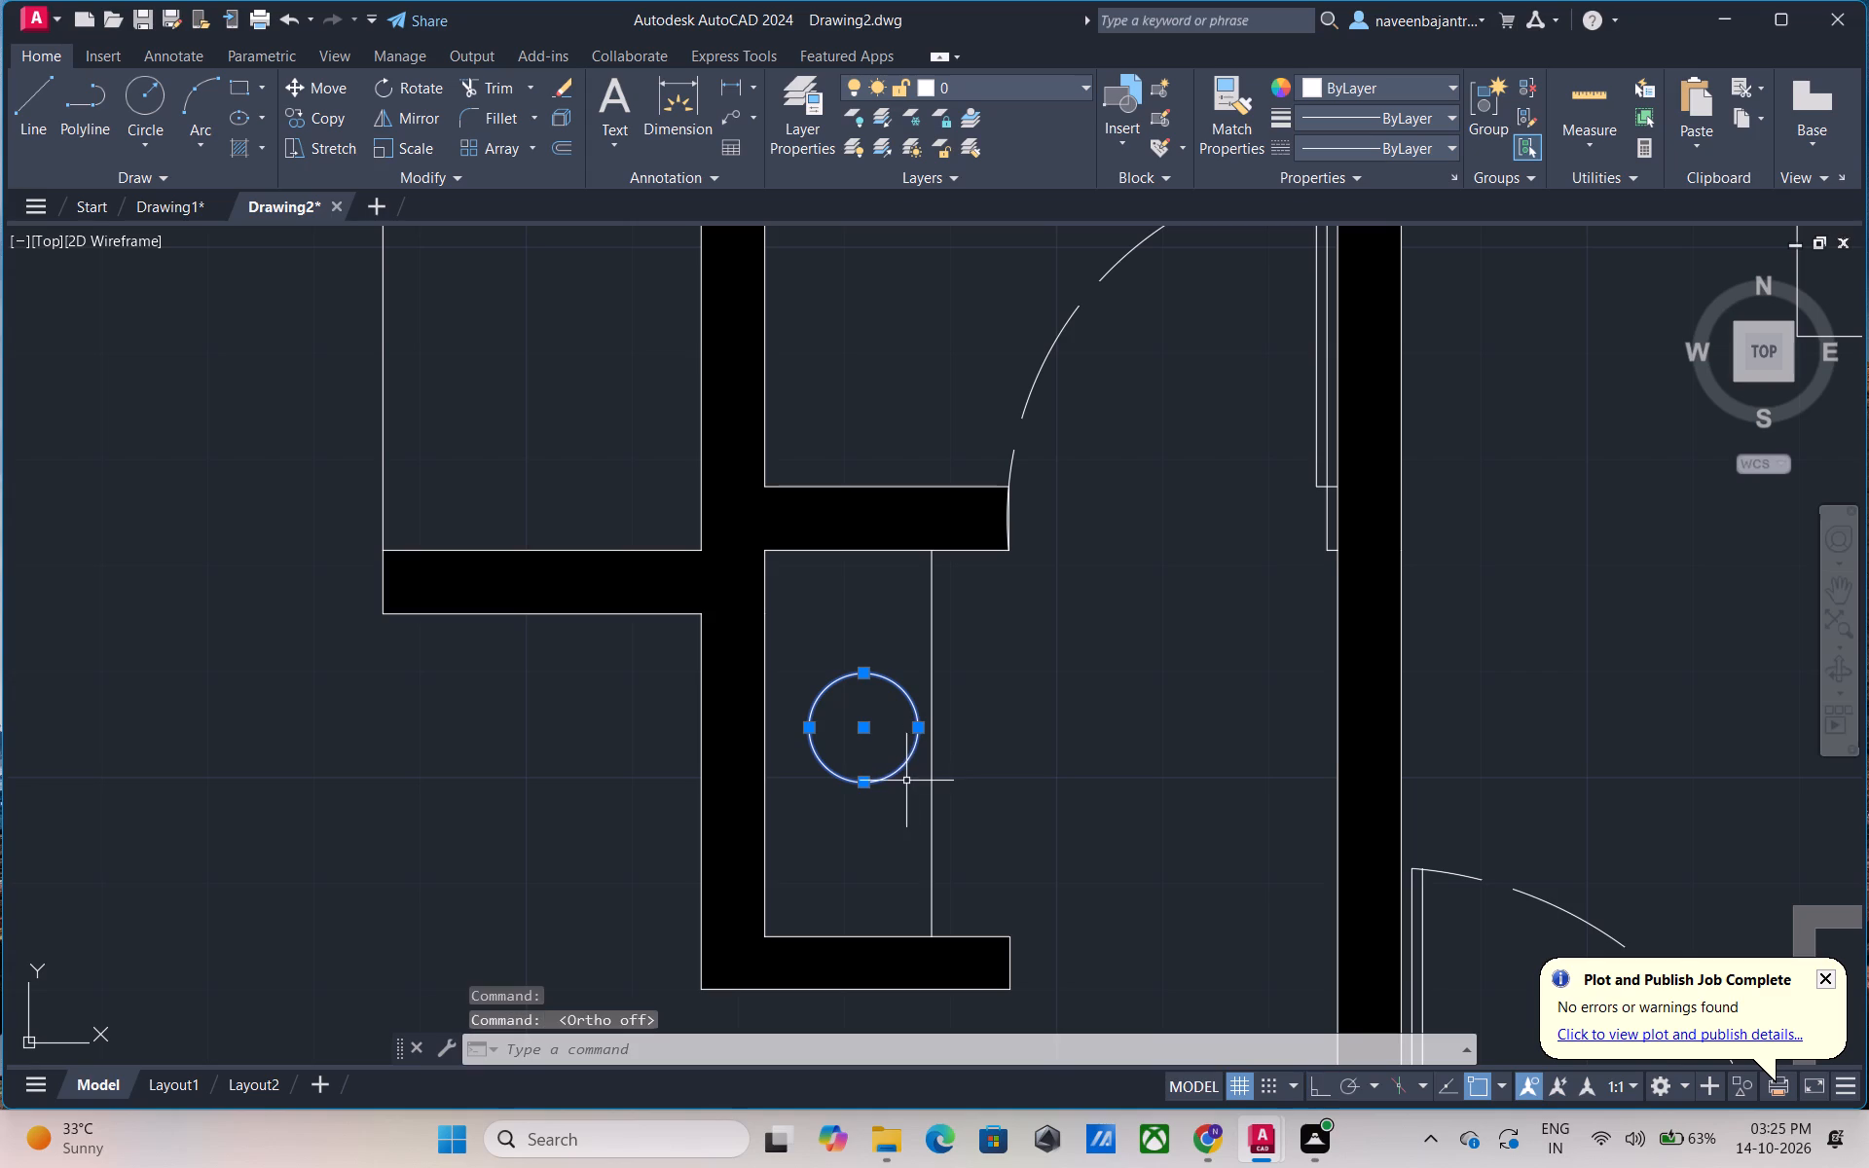
{"action": "type", "text": "M"}
{"action": "key", "text": "space"}
{"action": "scroll", "coordinate": [912, 780], "scroll_direction": "up", "scroll_amount": 1}
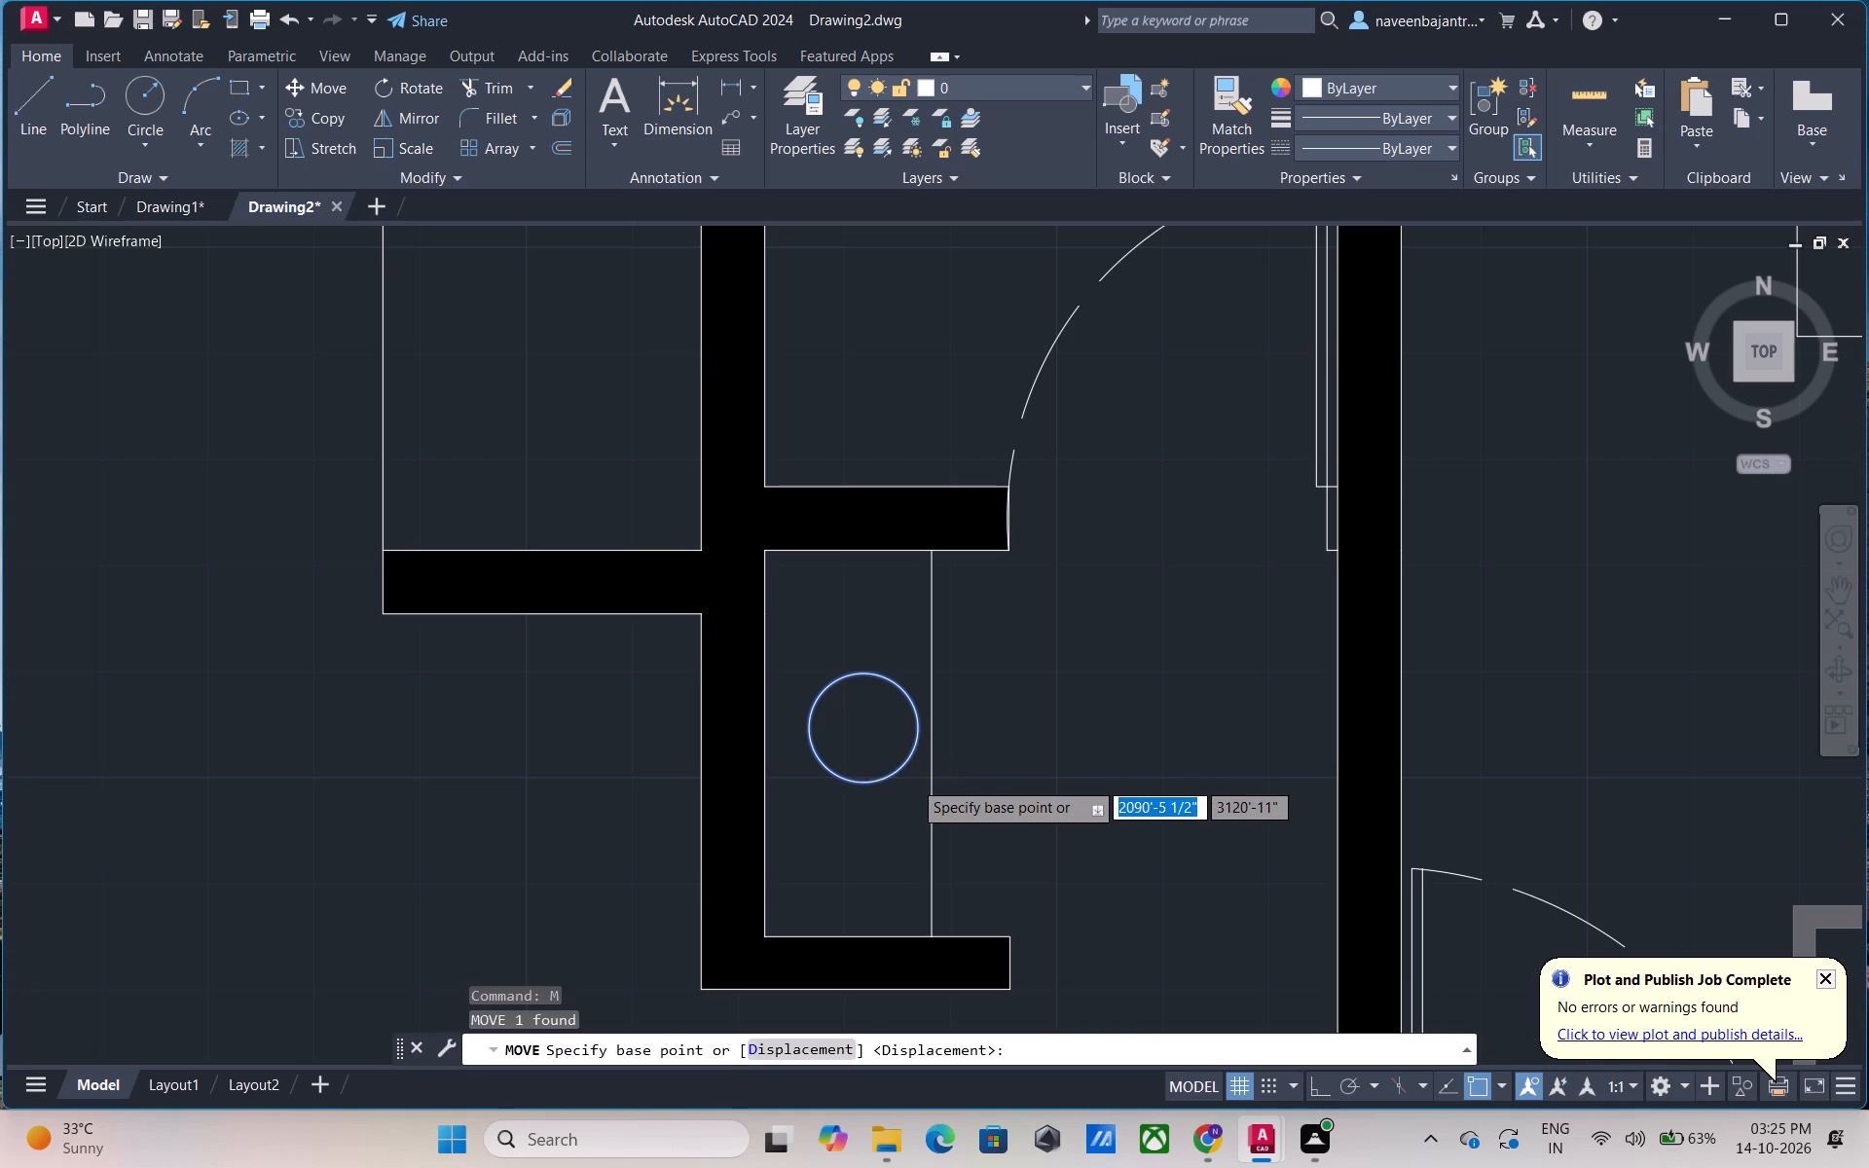
{"action": "scroll", "coordinate": [912, 780], "scroll_direction": "up", "scroll_amount": 2}
{"action": "left_click", "coordinate": [885, 712]}
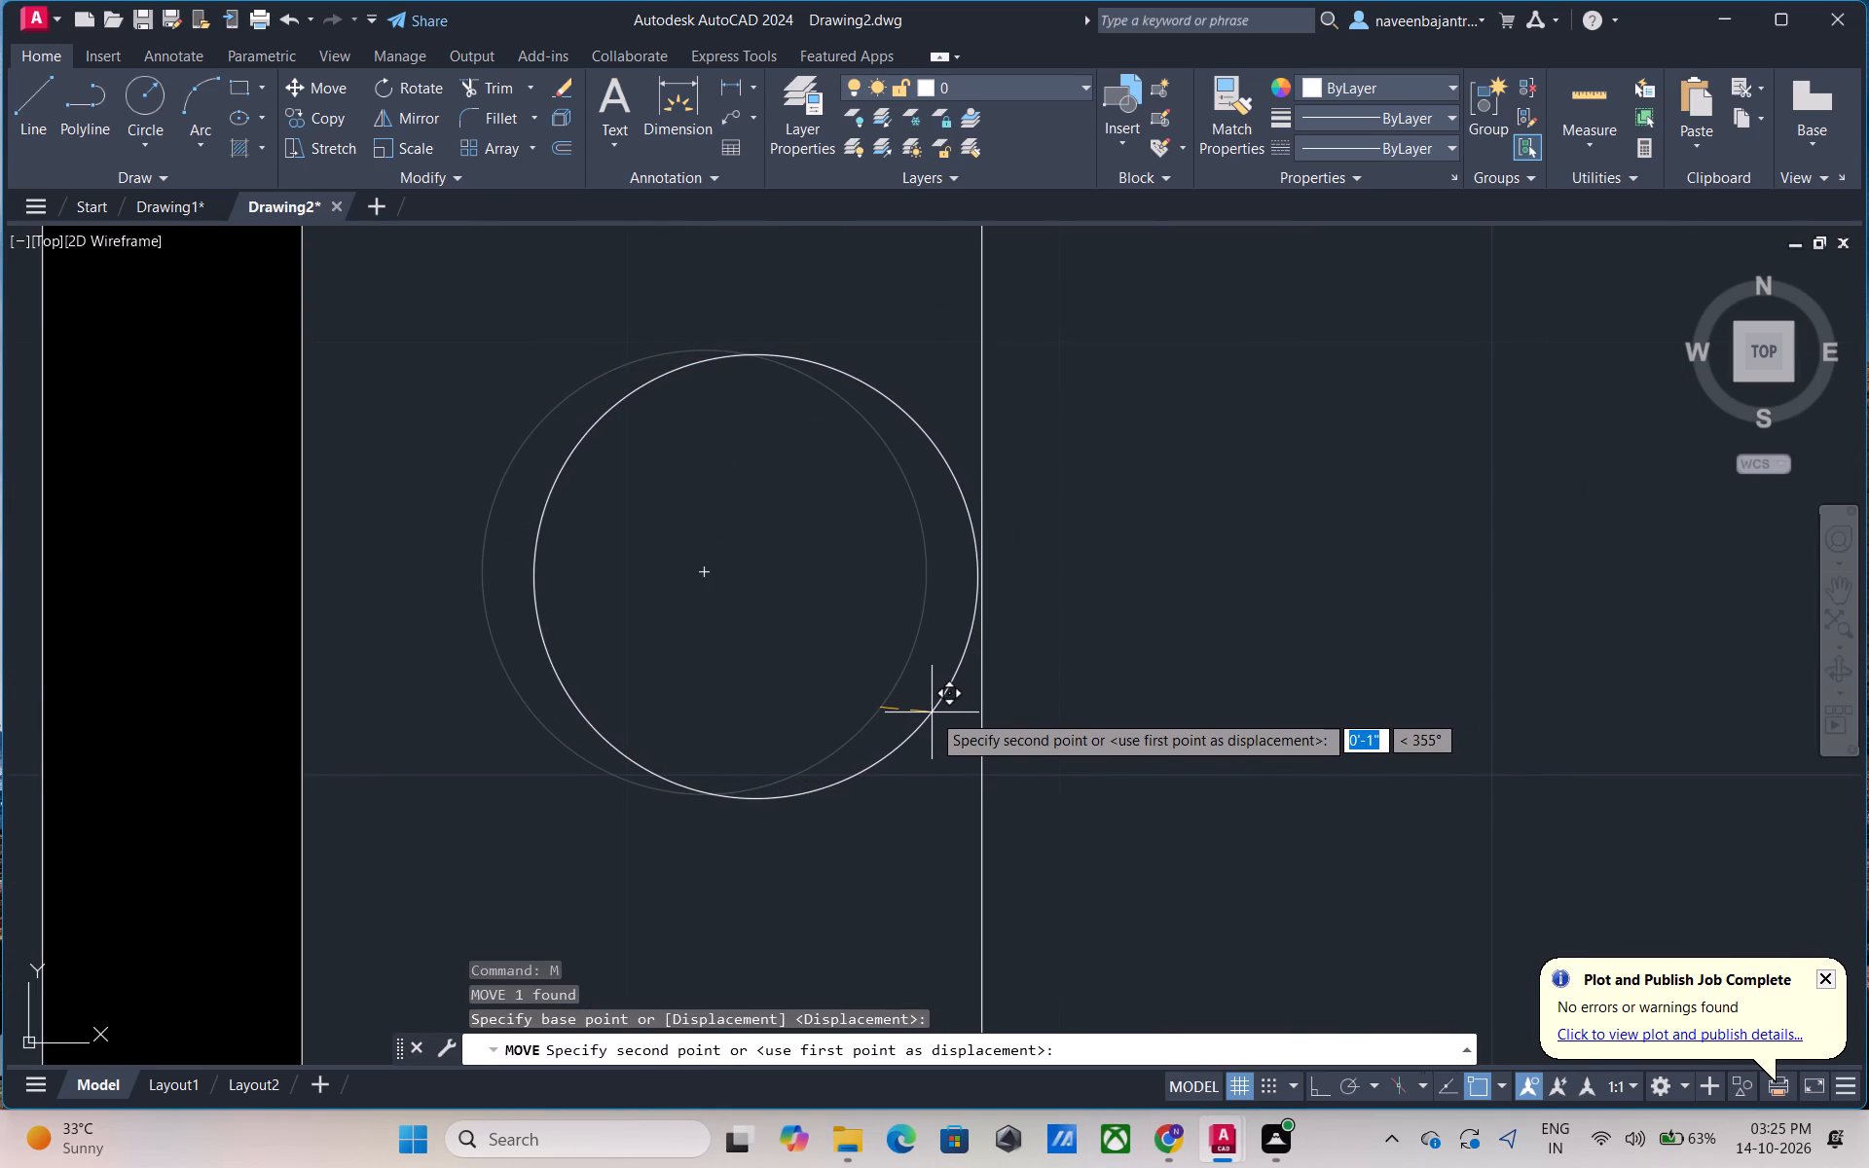
{"action": "left_click", "coordinate": [932, 712]}
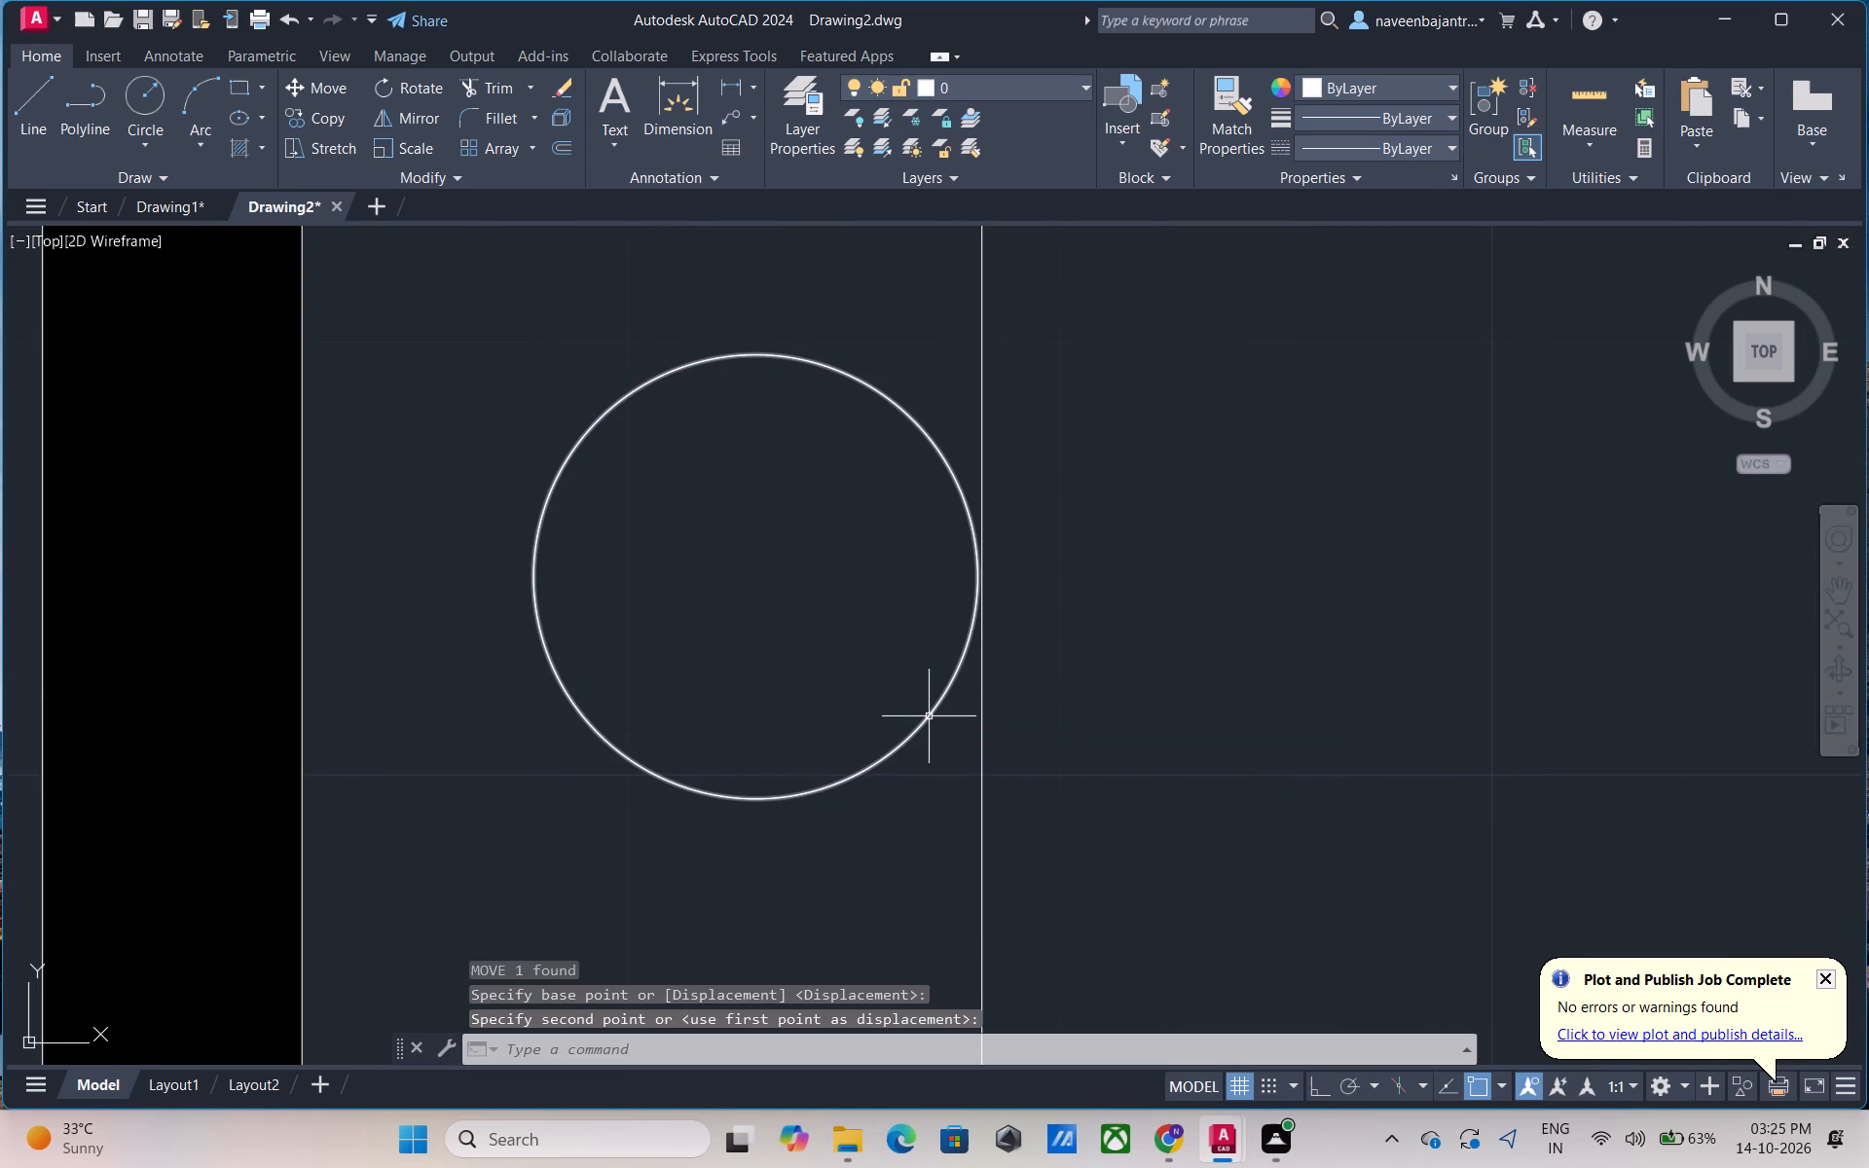
{"action": "key", "text": "Escape"}
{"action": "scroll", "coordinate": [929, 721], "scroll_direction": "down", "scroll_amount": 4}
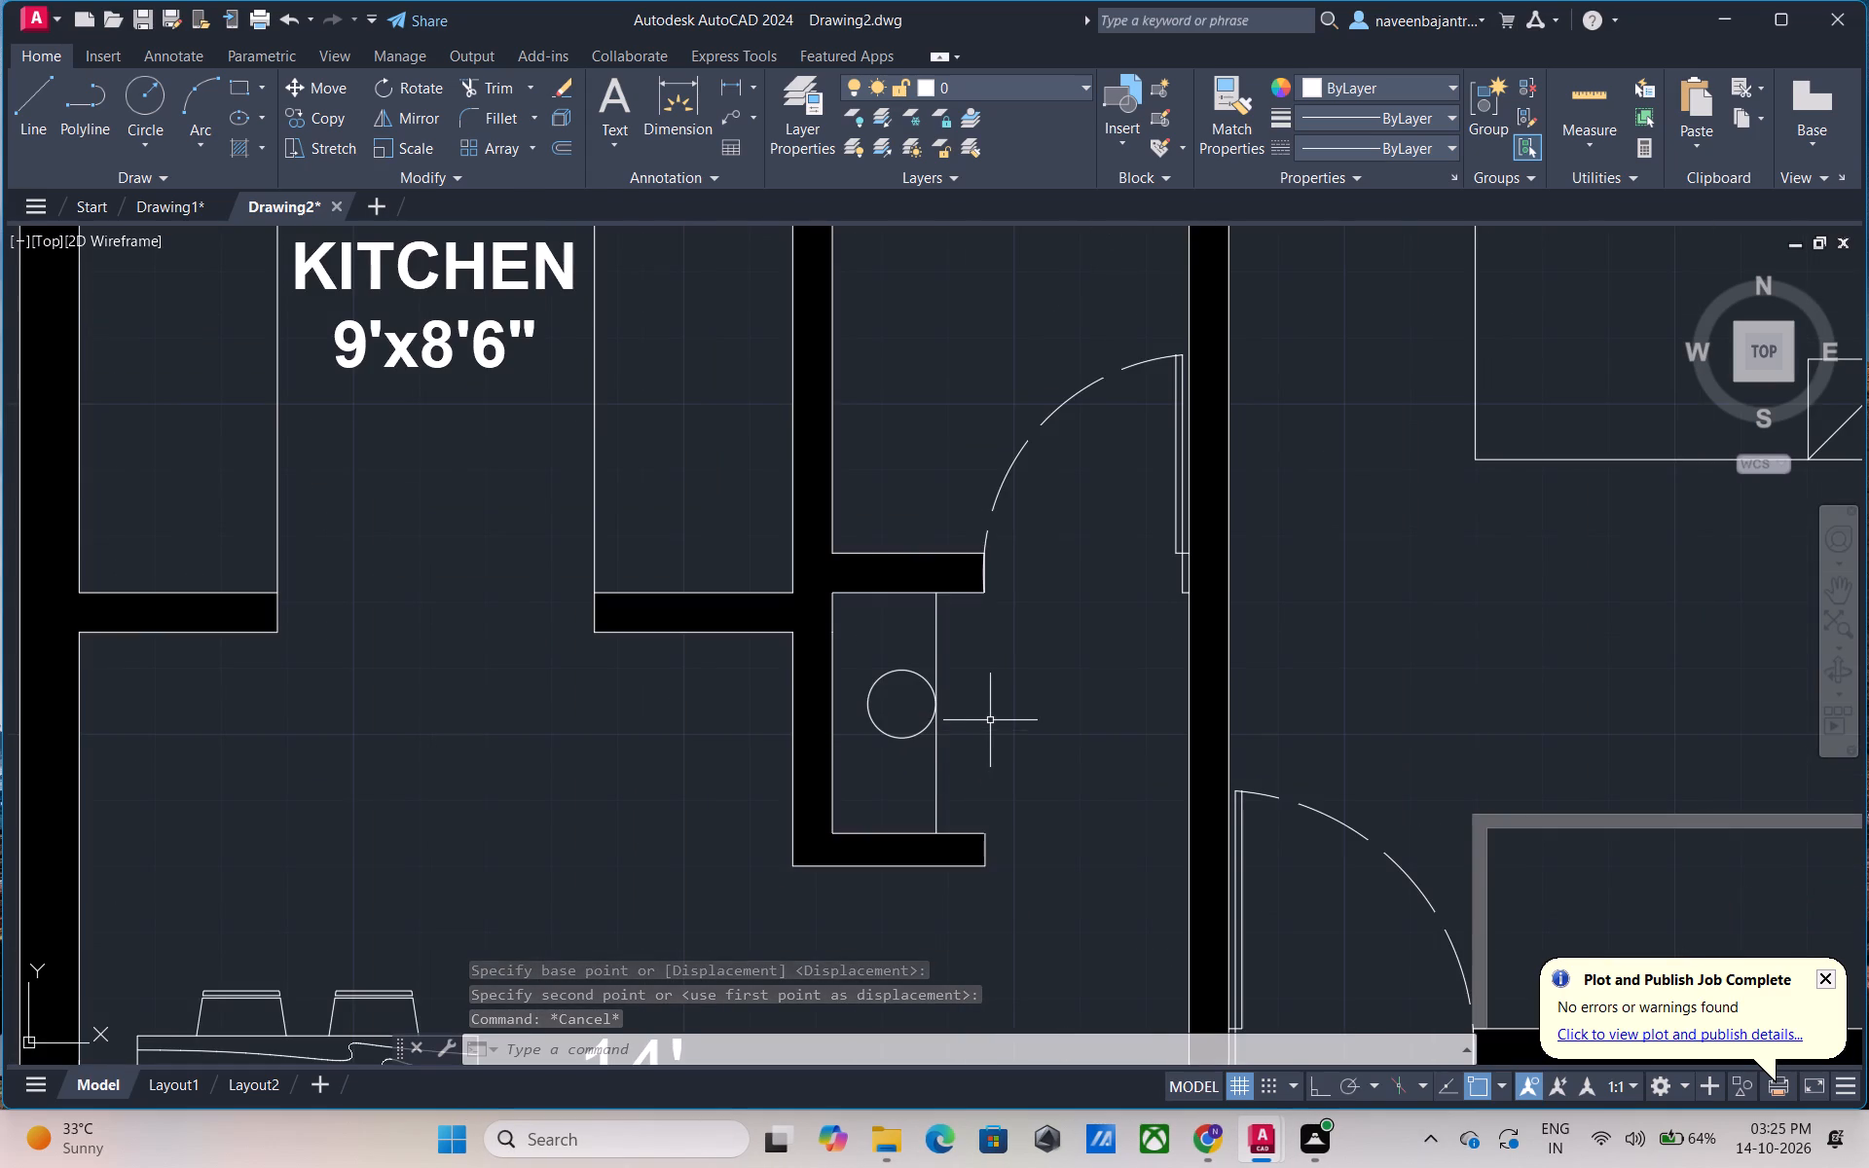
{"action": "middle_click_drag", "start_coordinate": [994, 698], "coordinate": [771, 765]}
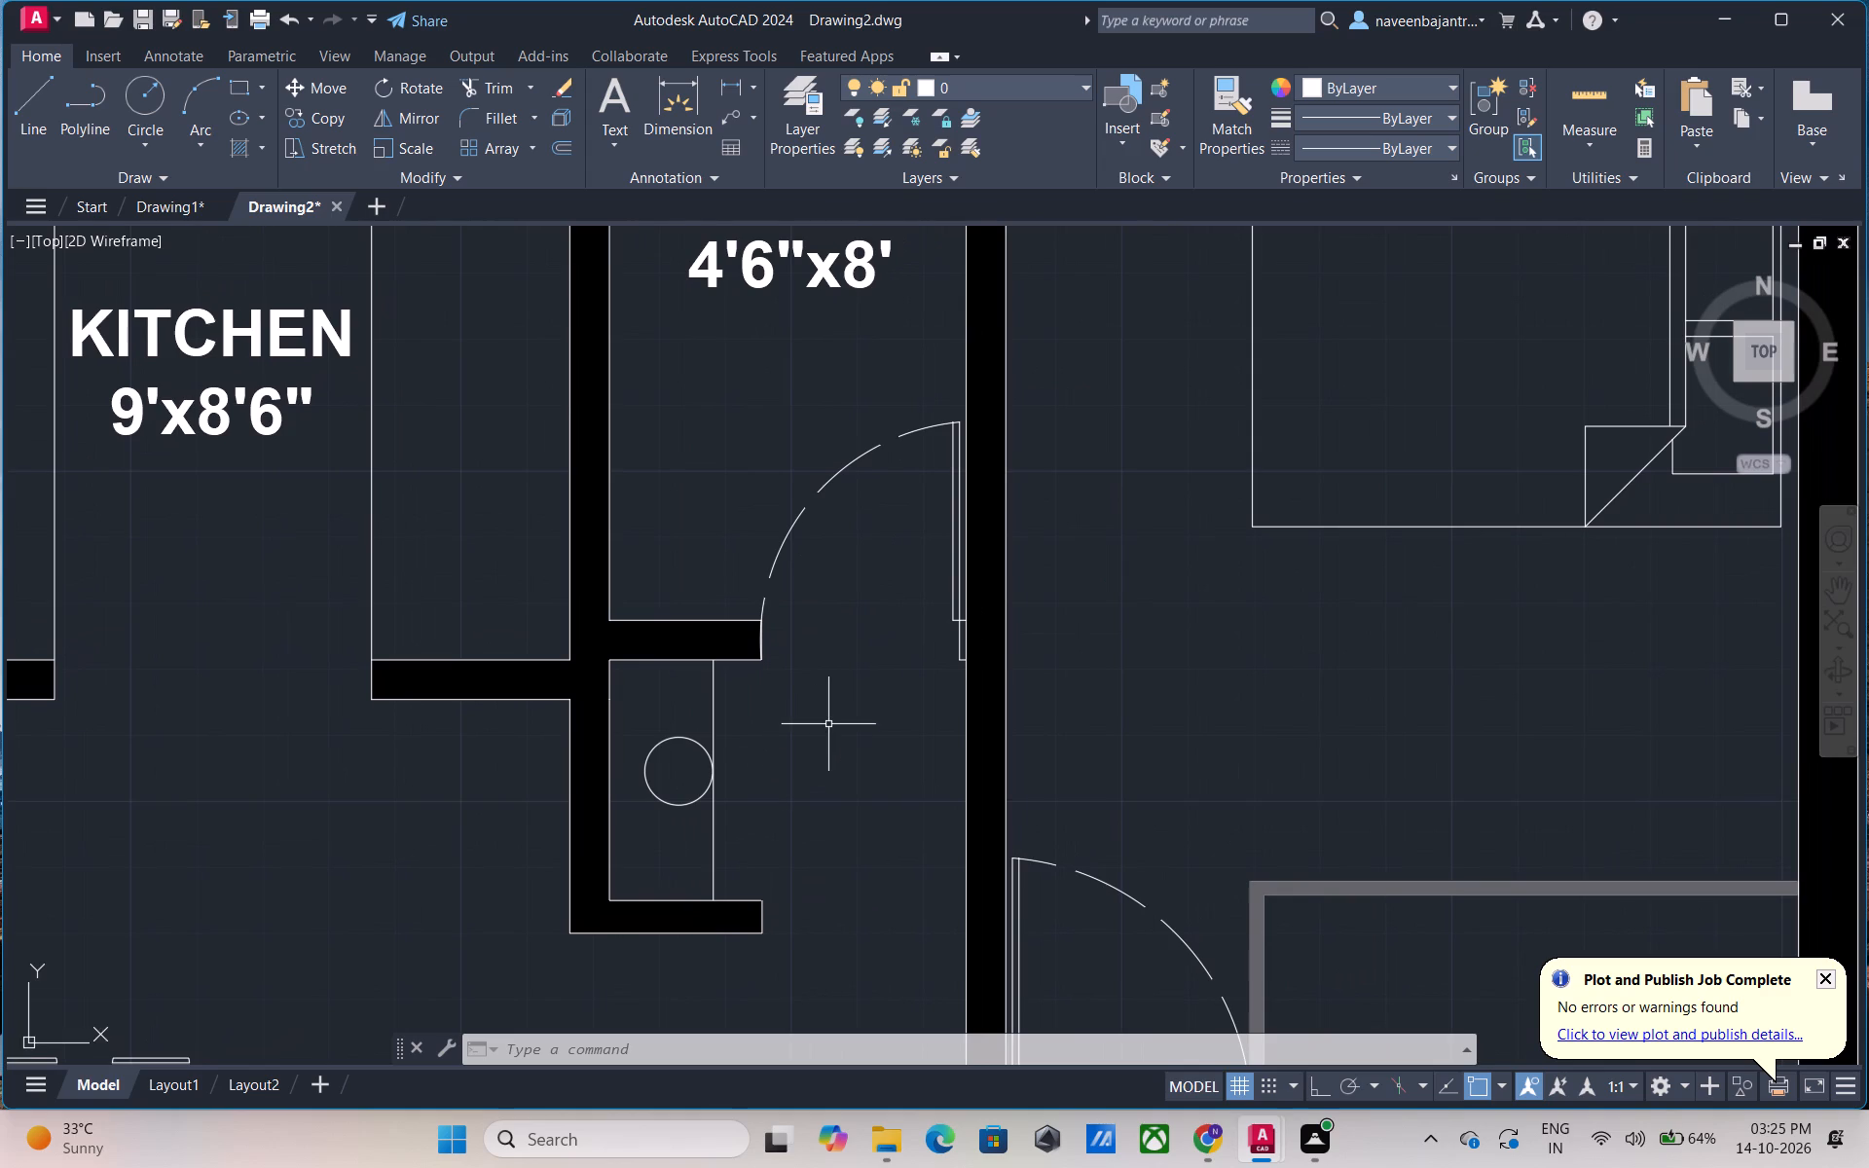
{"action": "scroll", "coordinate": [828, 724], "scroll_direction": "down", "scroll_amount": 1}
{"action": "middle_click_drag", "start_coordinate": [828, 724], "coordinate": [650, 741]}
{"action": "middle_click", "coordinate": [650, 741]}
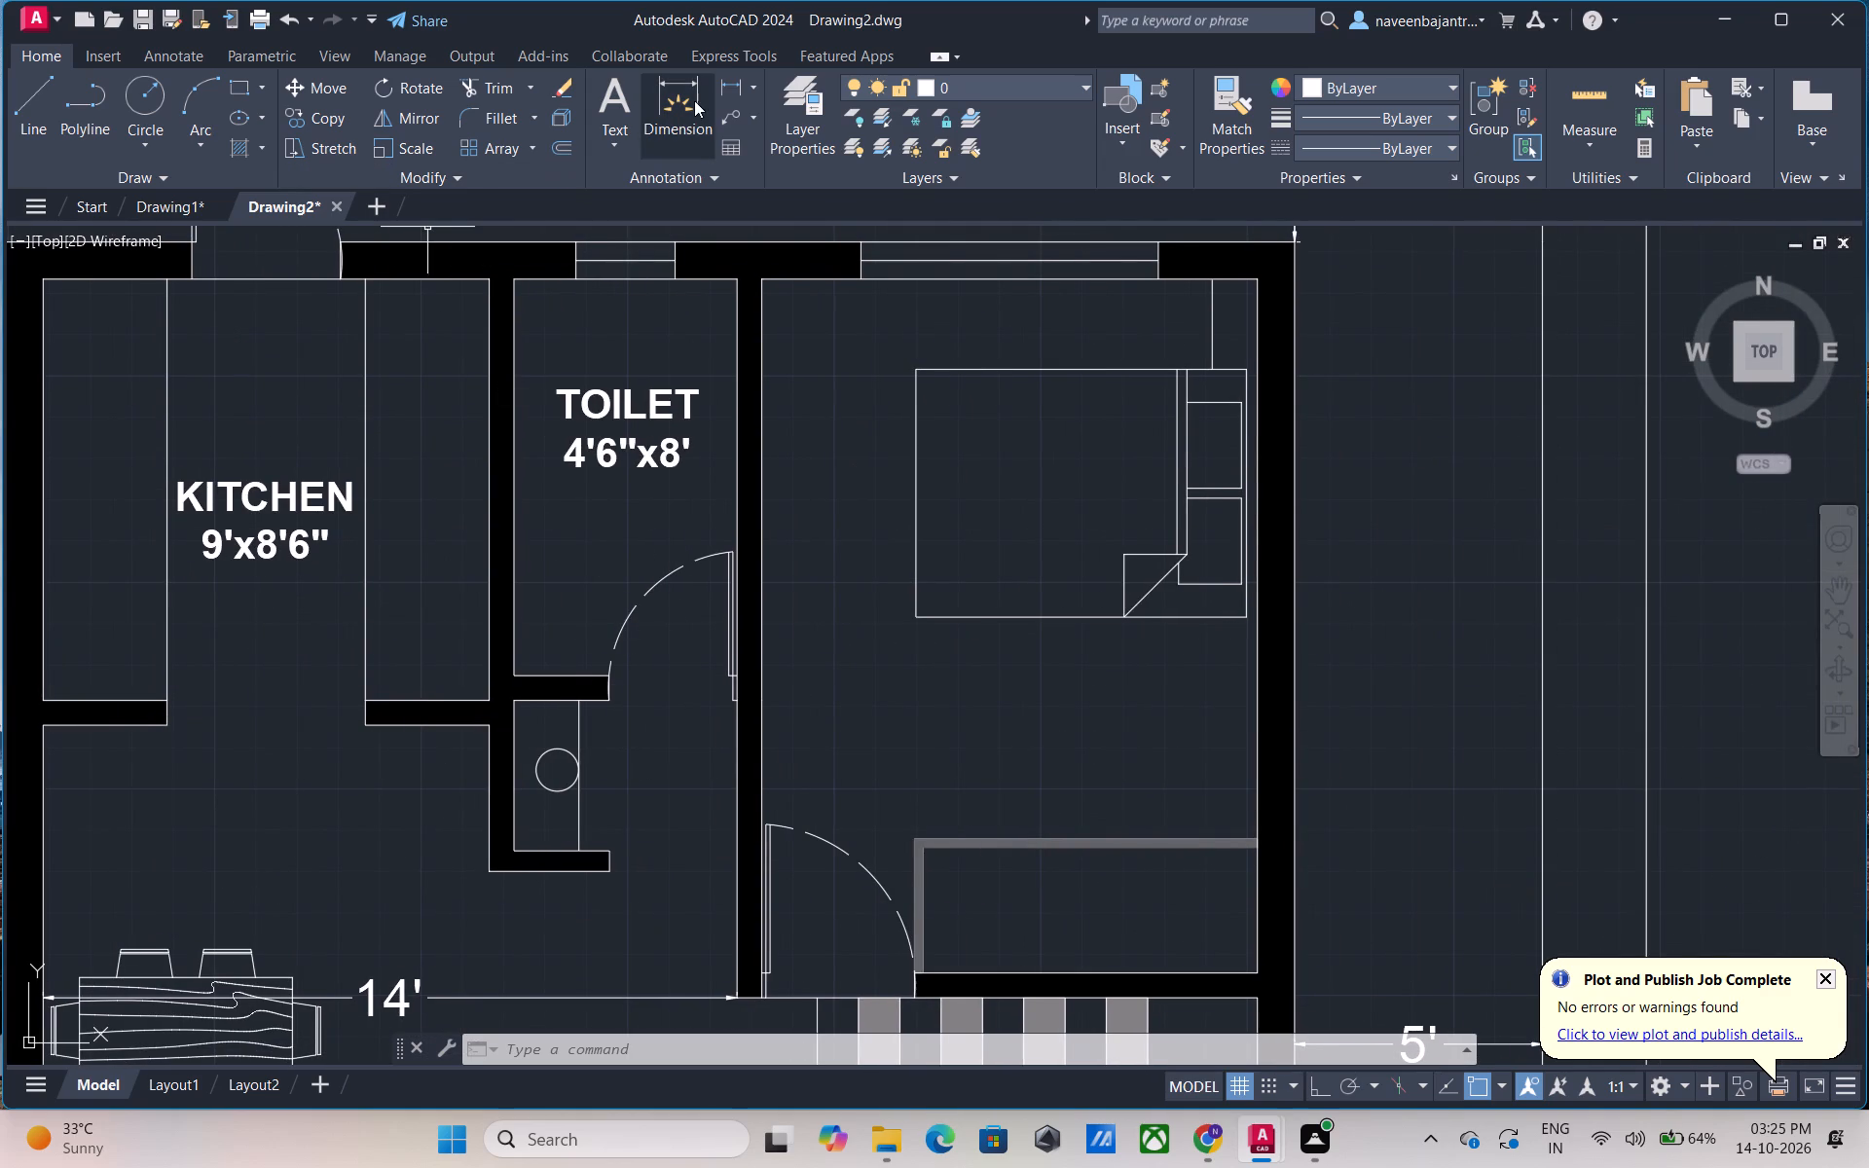
Add a two-line text label, 7" high, reading "BEDROOM" and "10'x14'" in the bedroom below the bed.
{"action": "left_click", "coordinate": [612, 99]}
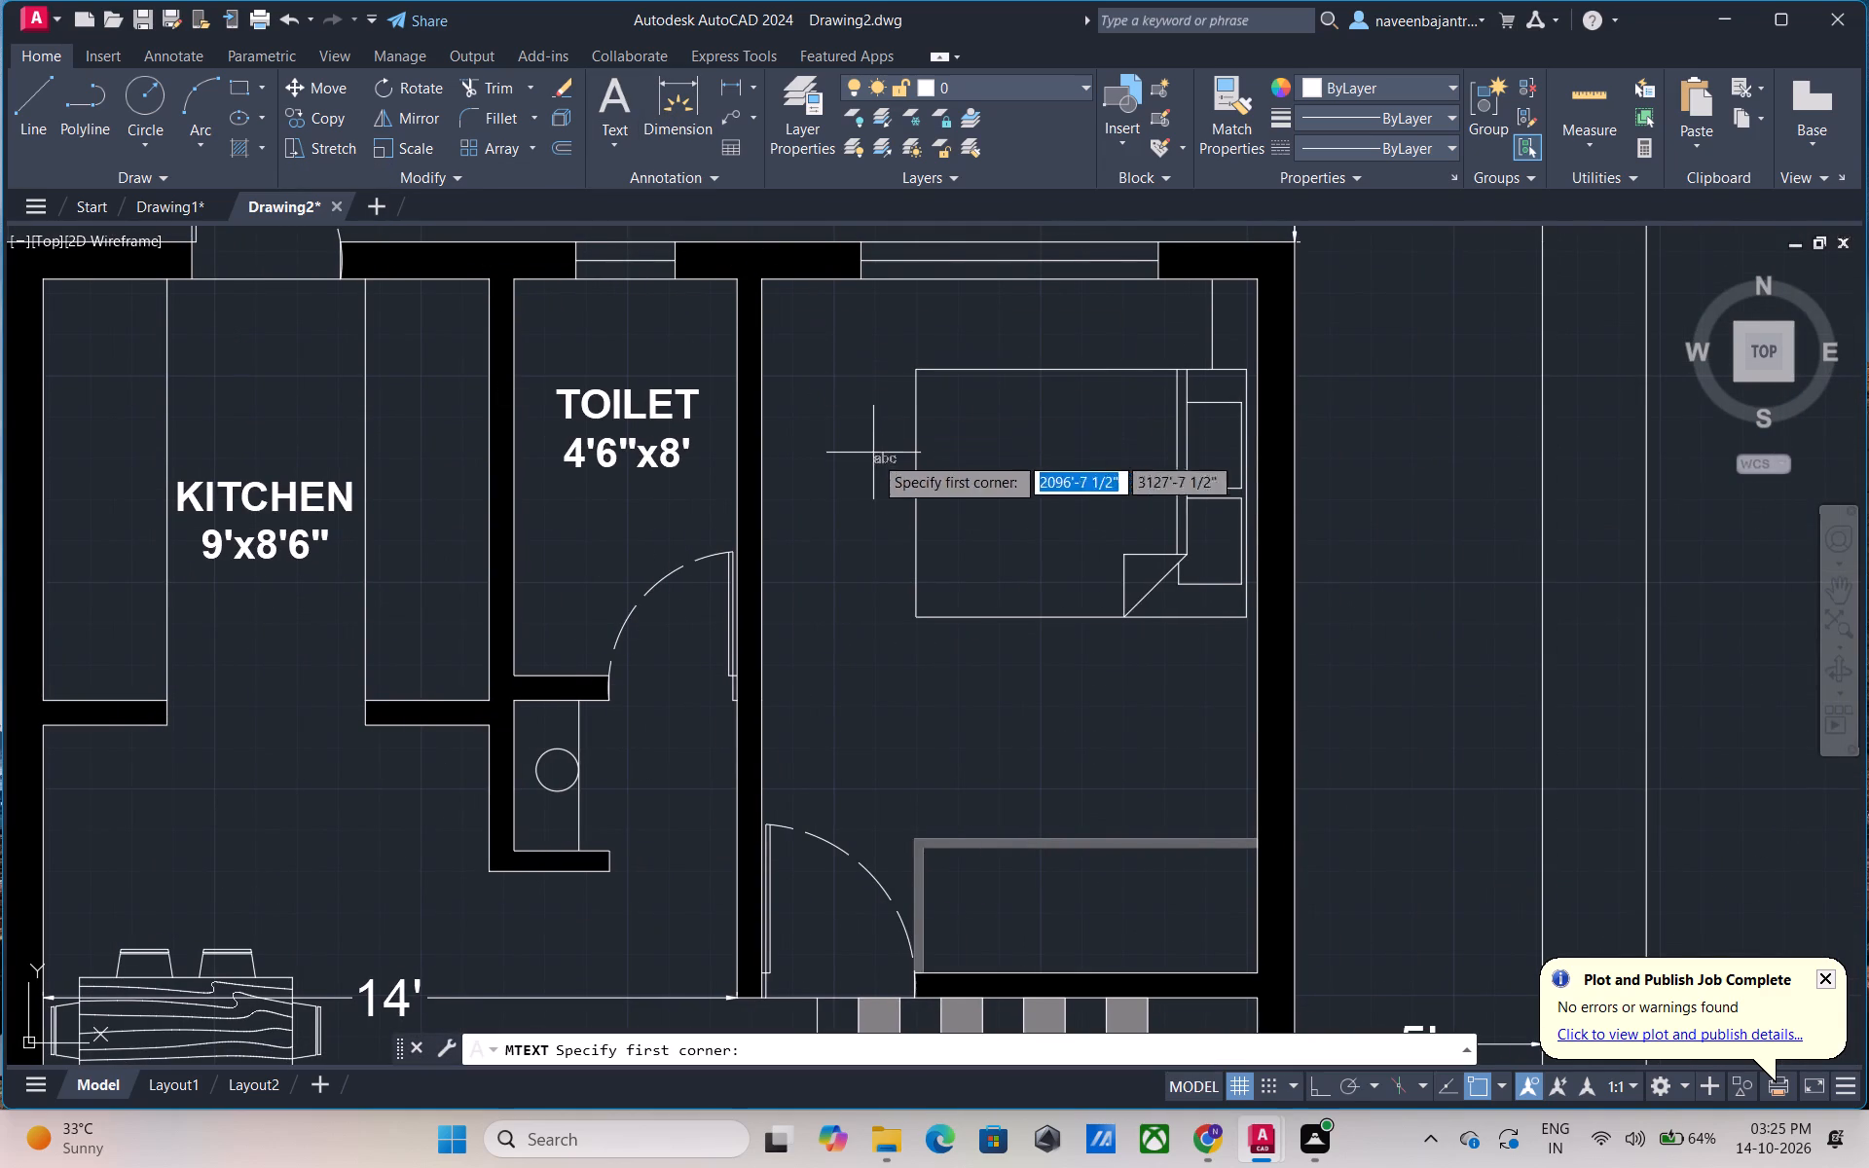
{"action": "left_click_drag", "start_coordinate": [908, 712], "coordinate": [927, 716]}
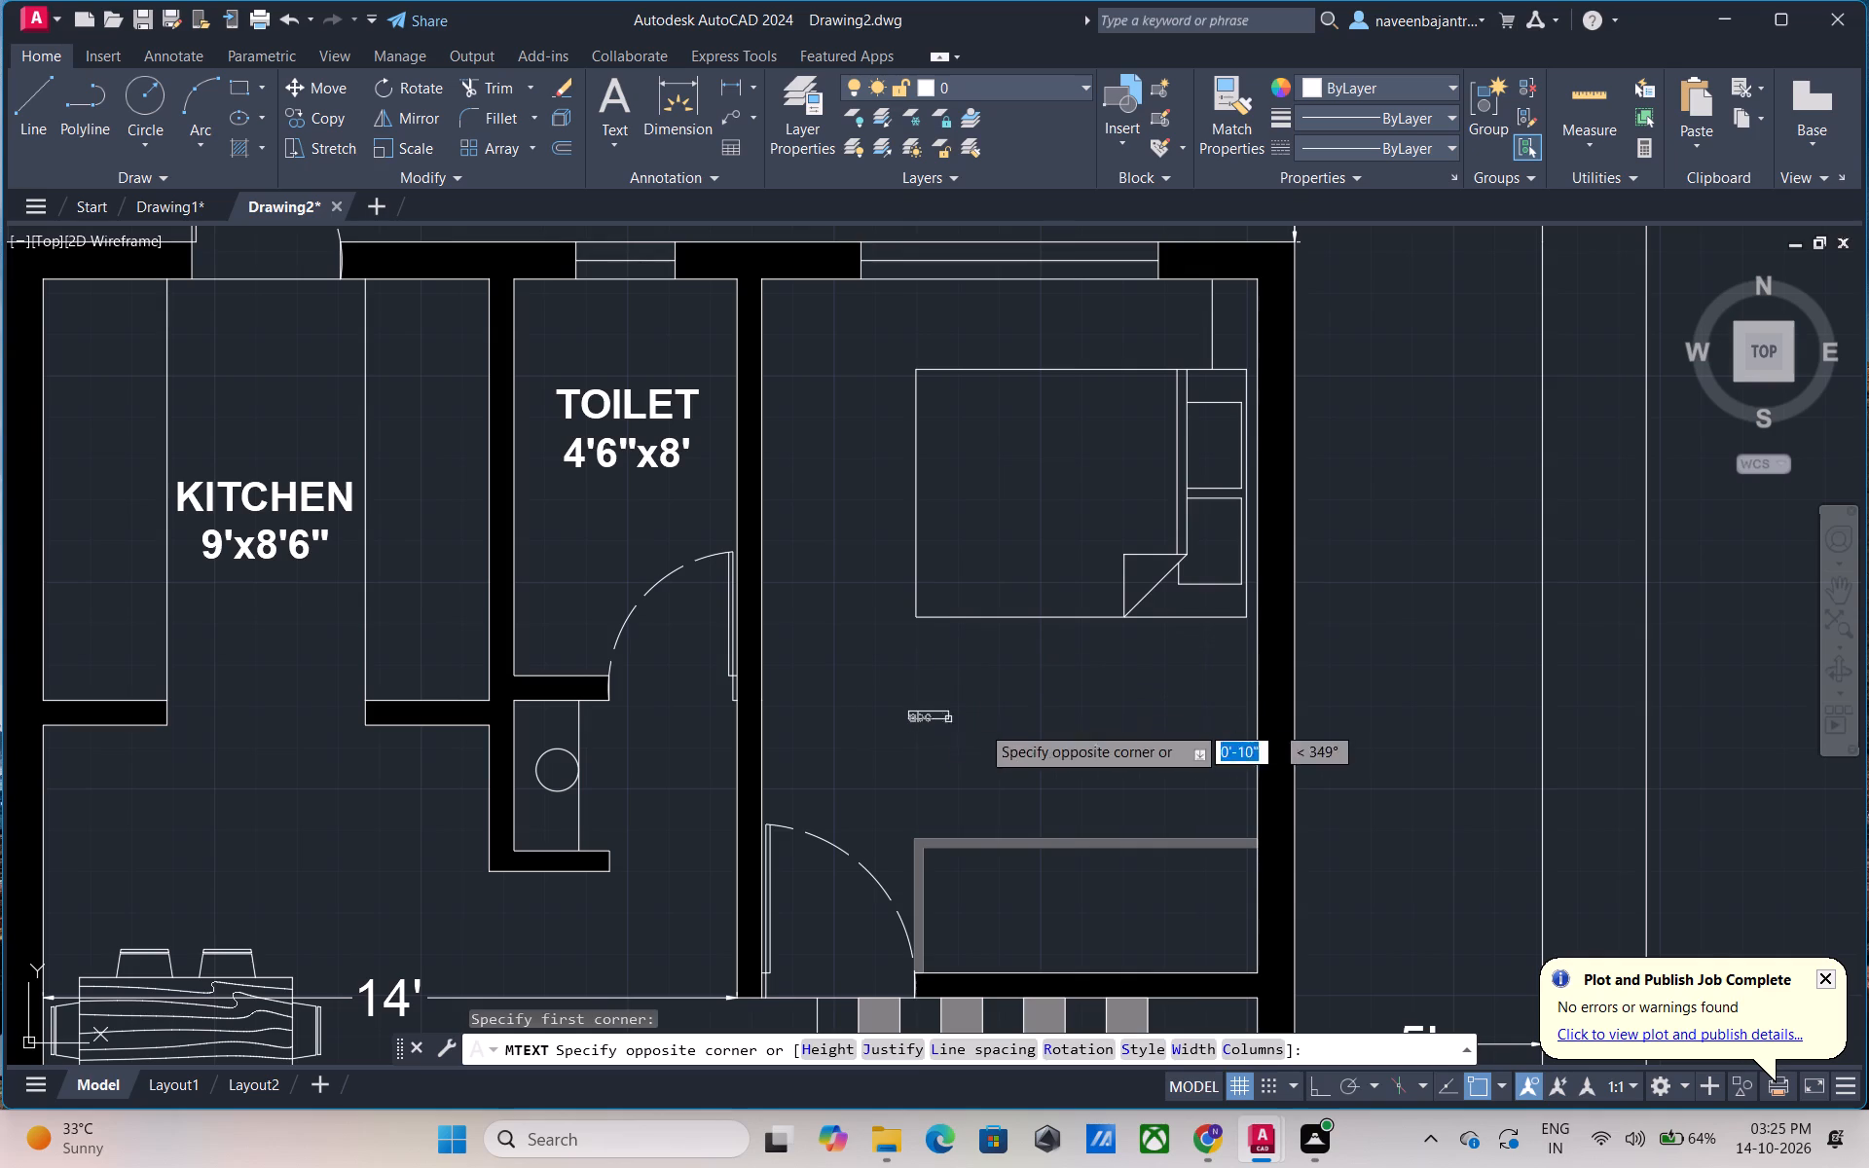
{"action": "left_click", "coordinate": [1190, 782]}
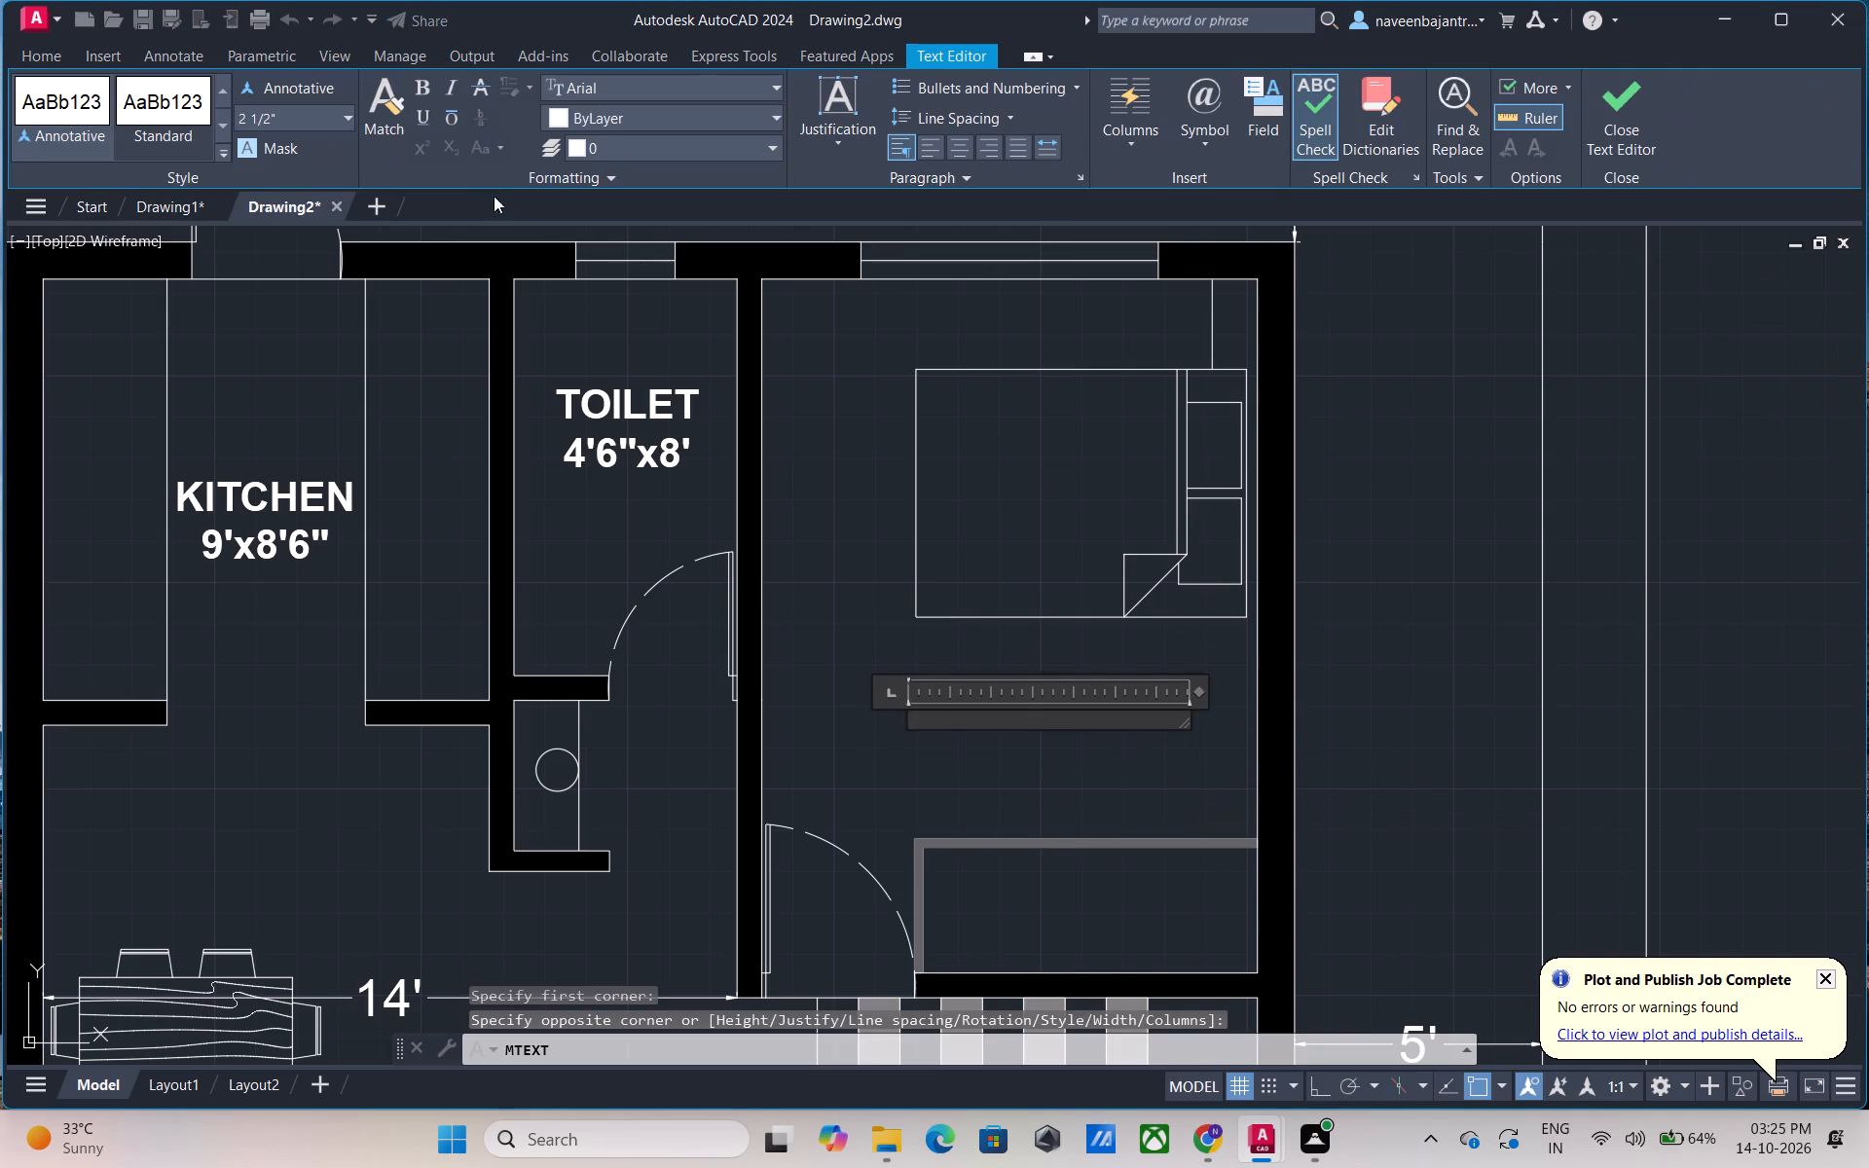
{"action": "left_click", "coordinate": [323, 120]}
{"action": "key", "text": "7"}
{"action": "key", "text": "shift+quotedbl"}
{"action": "key", "text": "Return"}
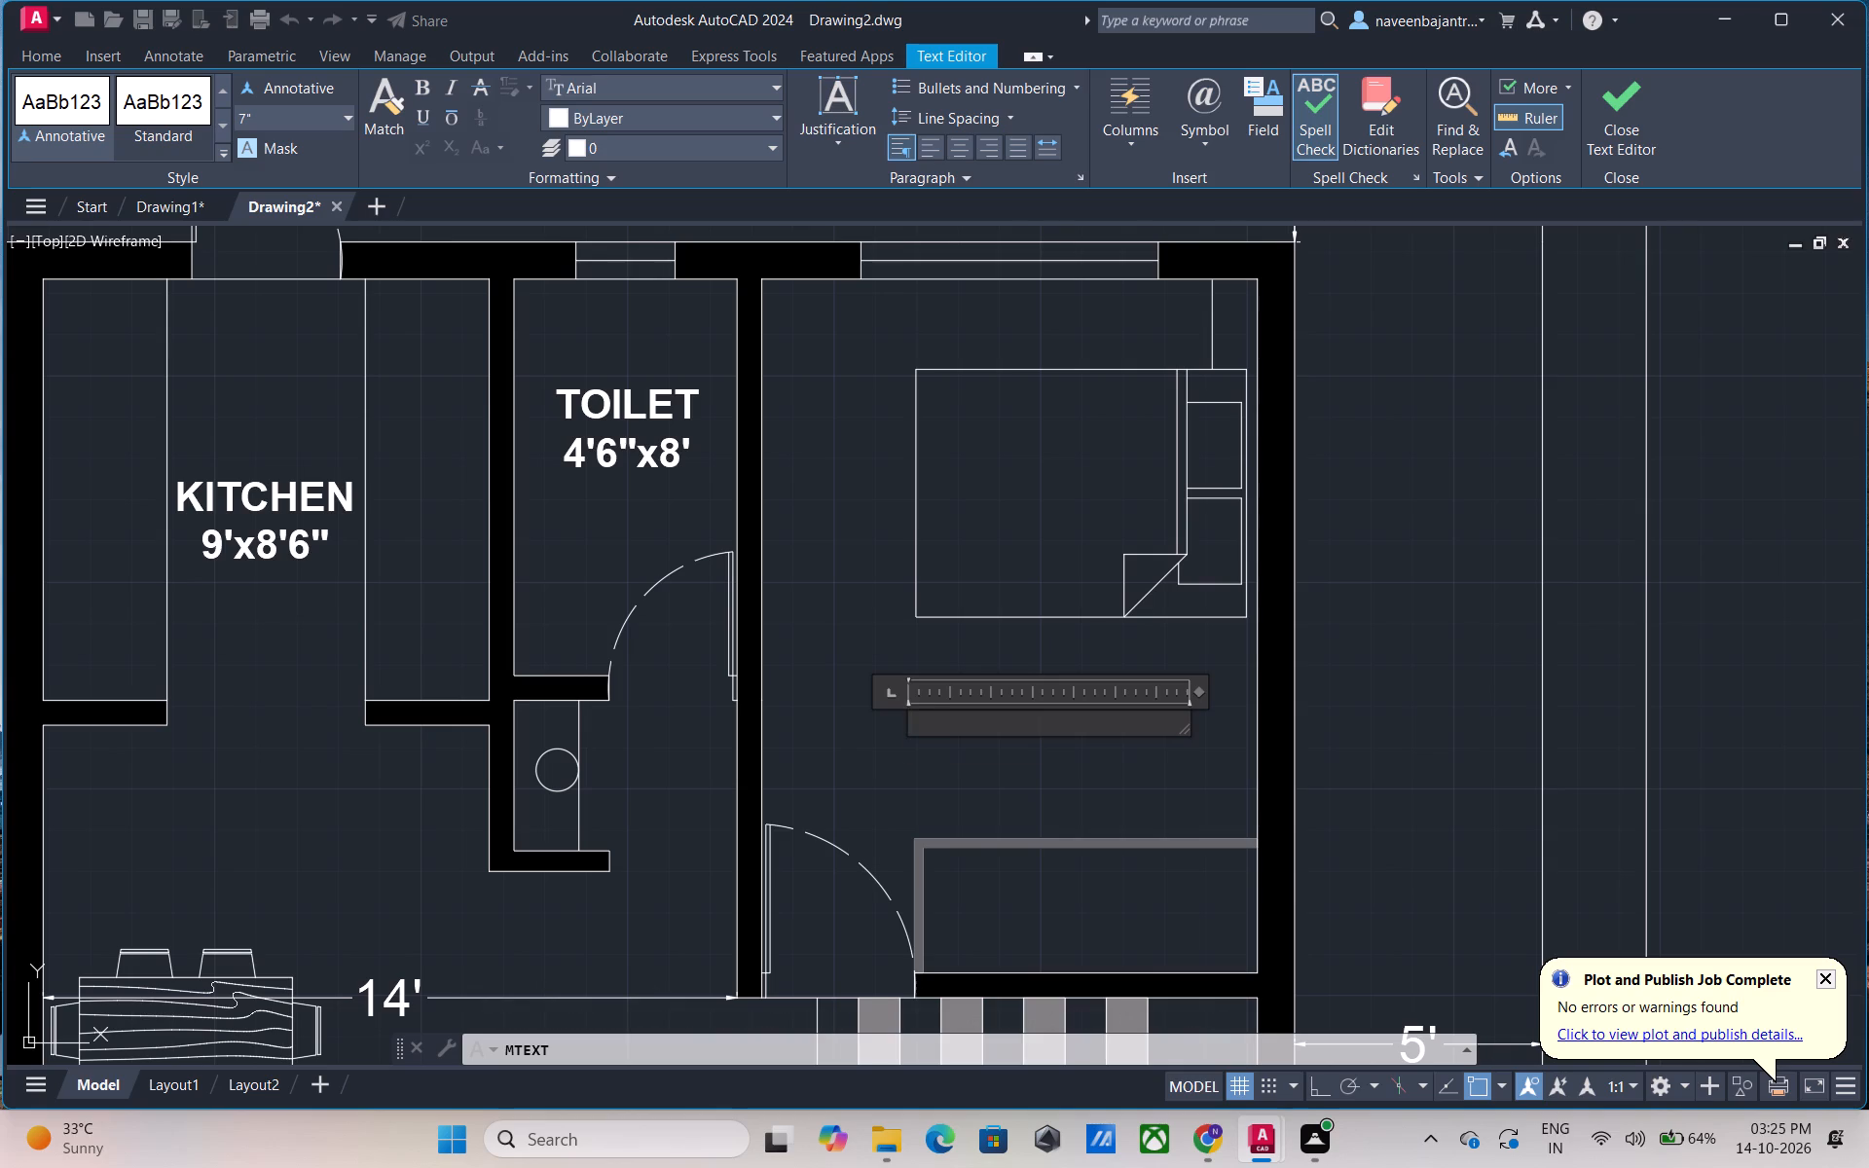
{"action": "key", "text": "b"}
{"action": "type", "text": "EDR"}
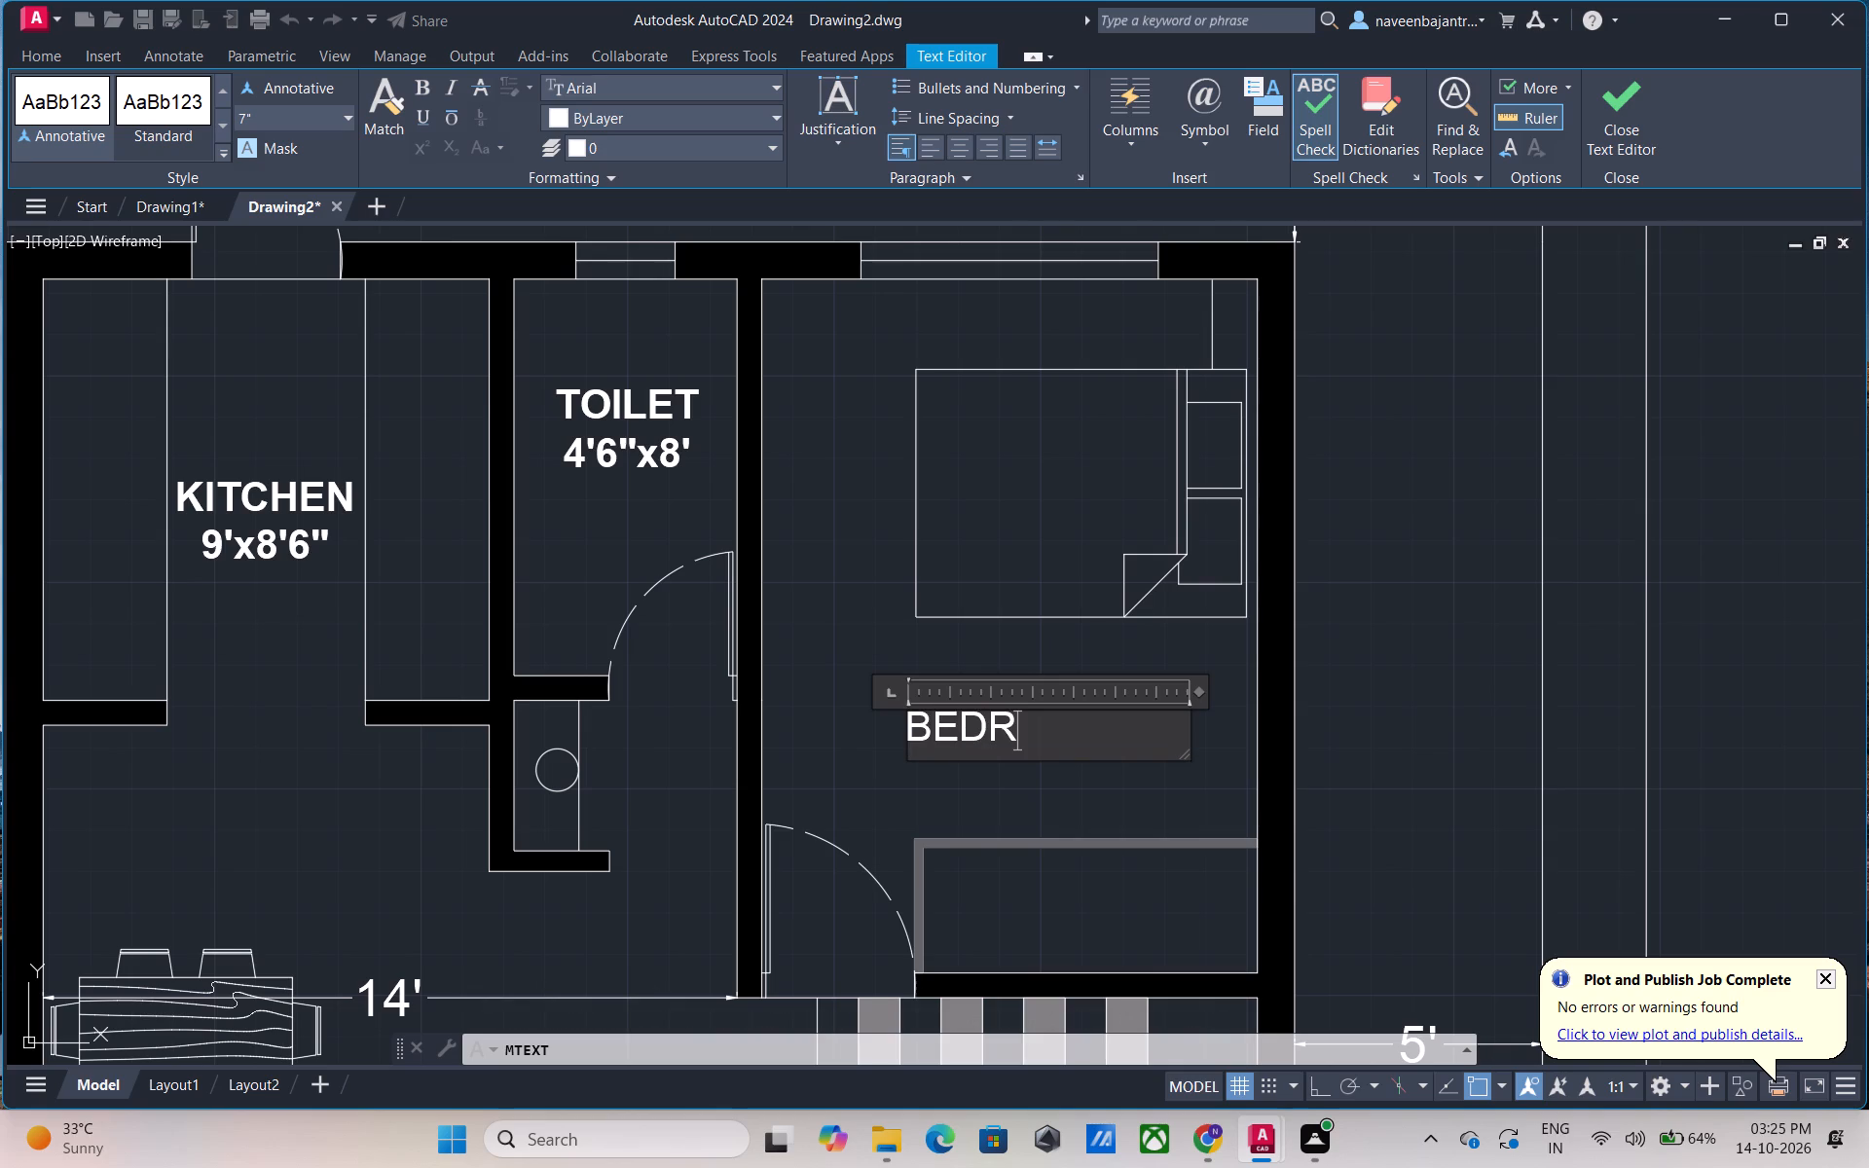
{"action": "type", "text": "OO"}
{"action": "key", "text": "m"}
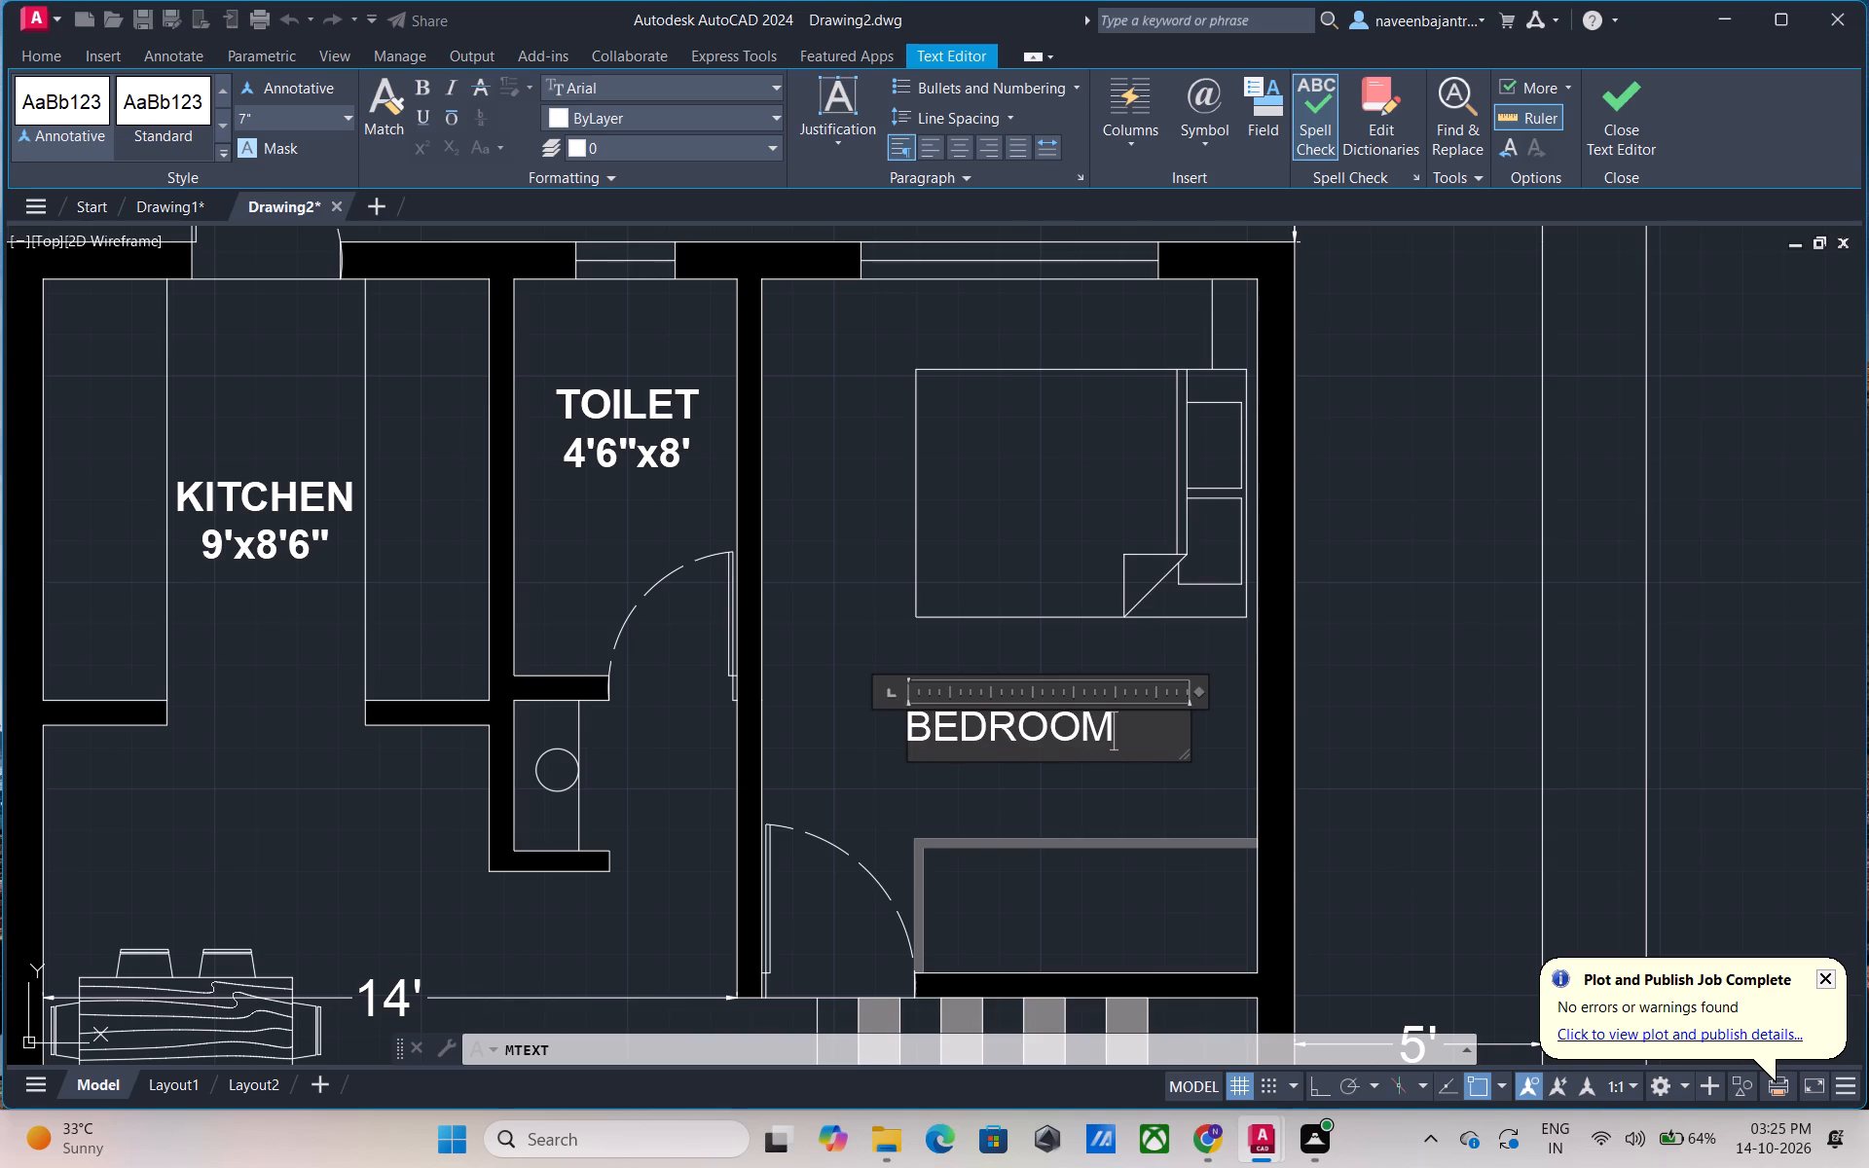
{"action": "key", "text": "Return"}
{"action": "type", "text": "10'"}
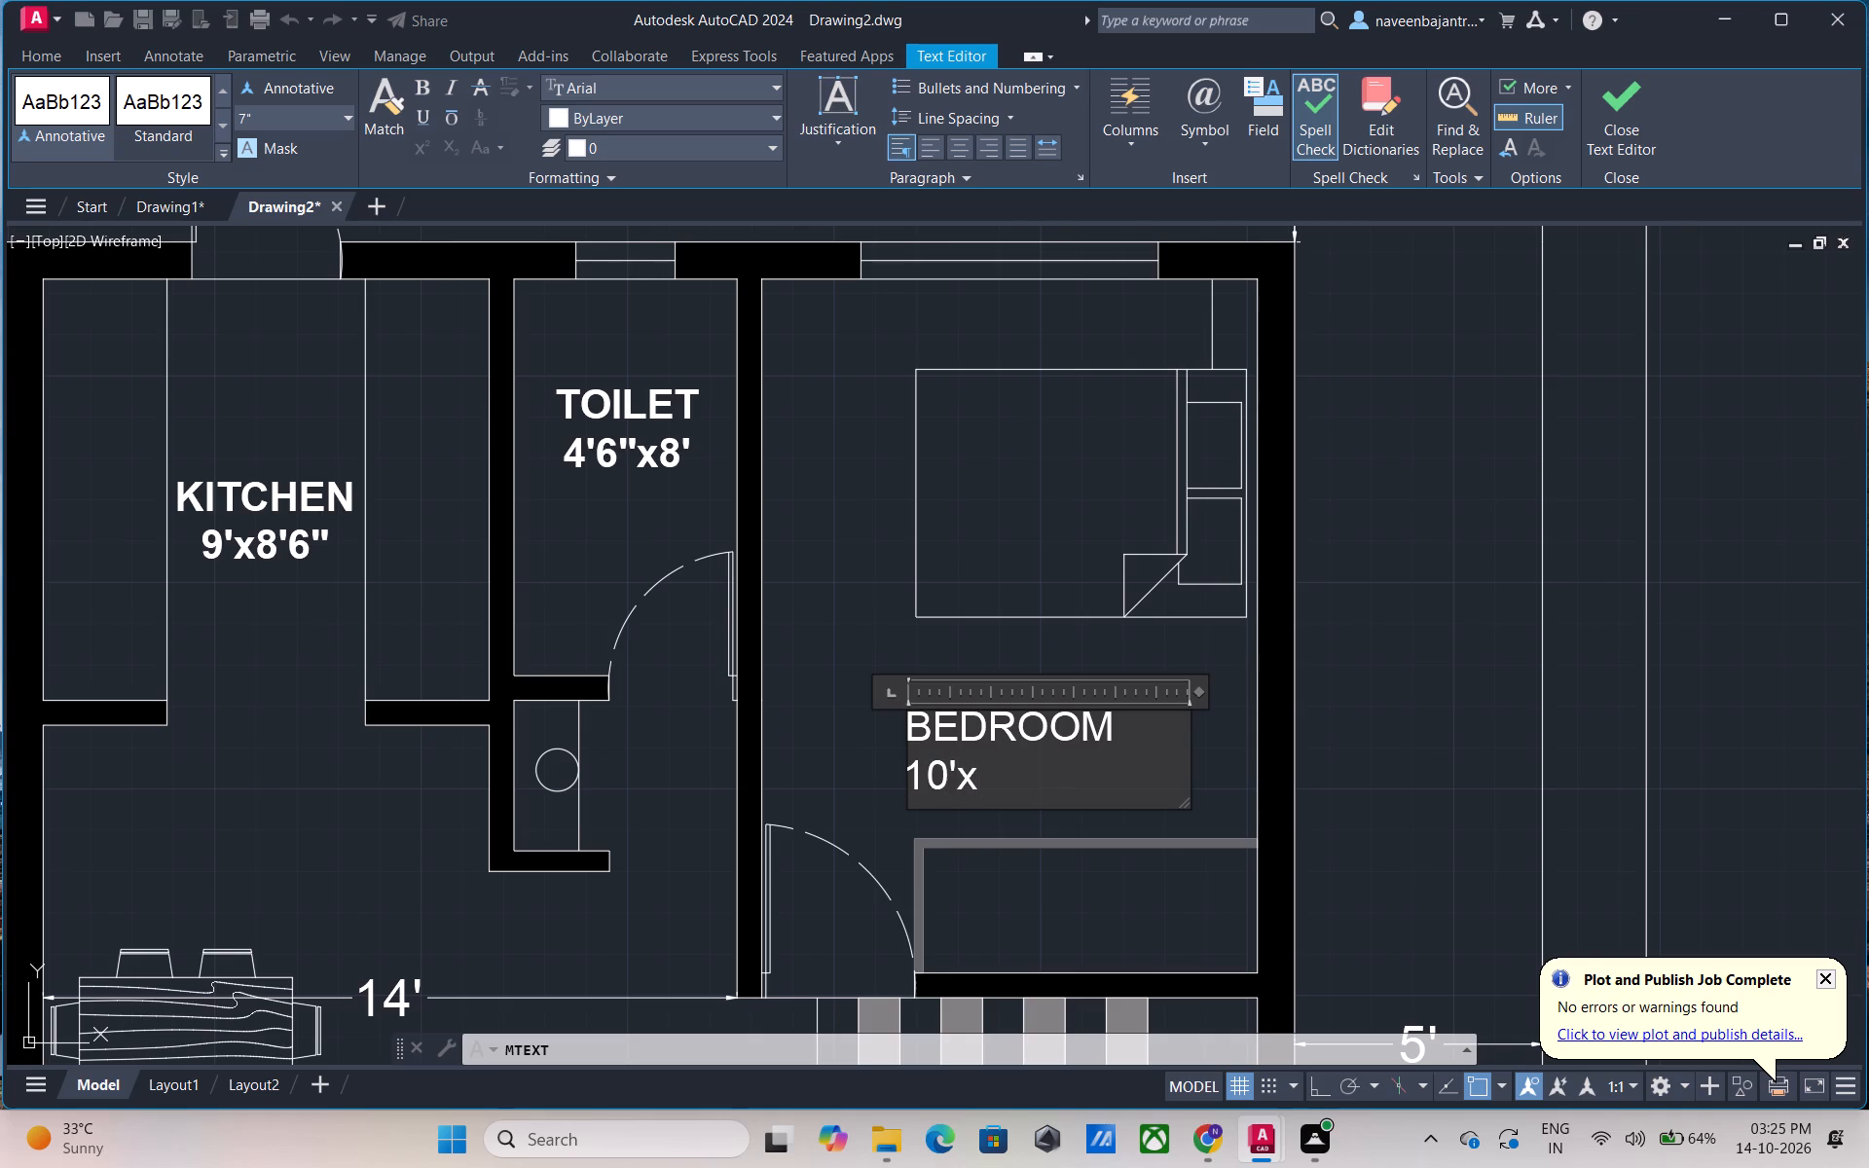
{"action": "type", "text": "14'"}
Center both lines of the bedroom label, make them bold, and finish editing the text.
{"action": "left_click_drag", "start_coordinate": [1039, 774], "coordinate": [897, 744]}
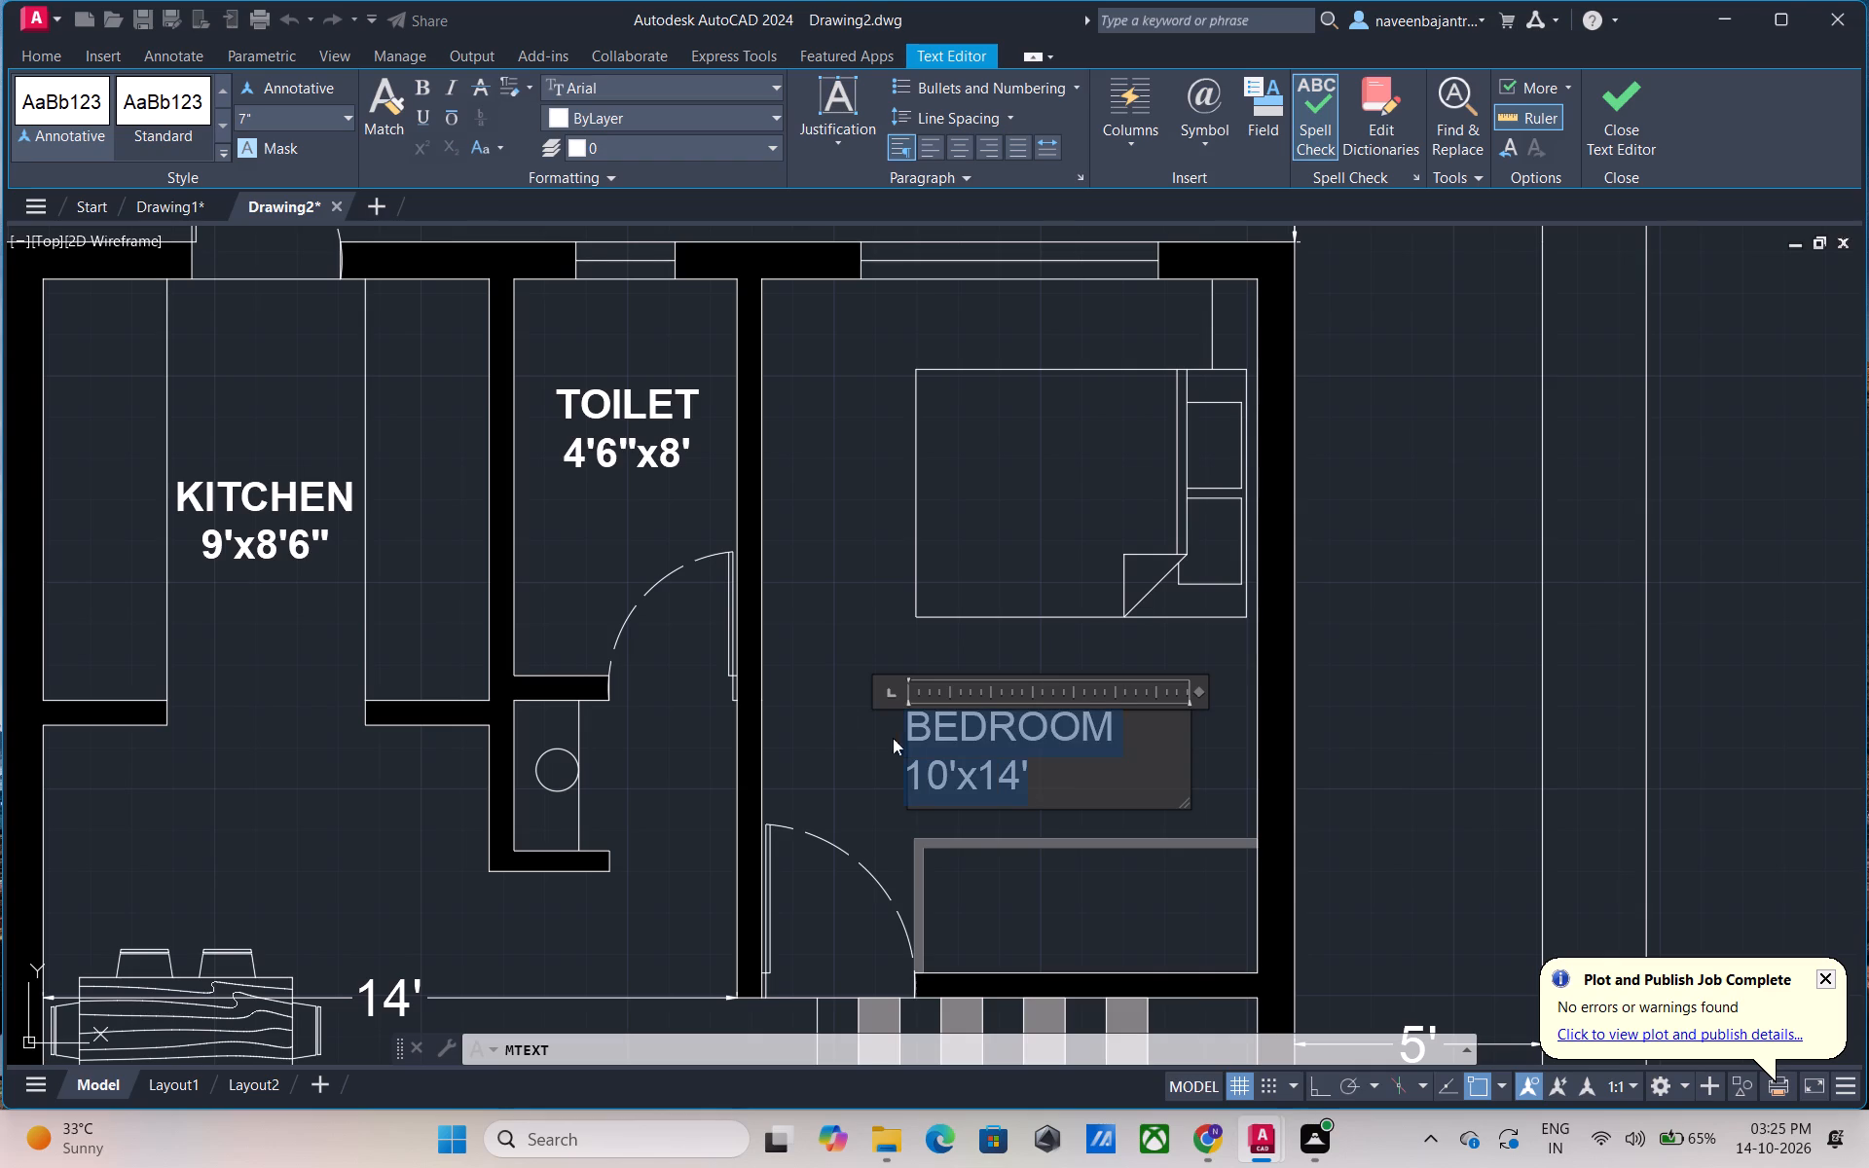
{"action": "left_click", "coordinate": [959, 146]}
{"action": "left_click", "coordinate": [422, 89]}
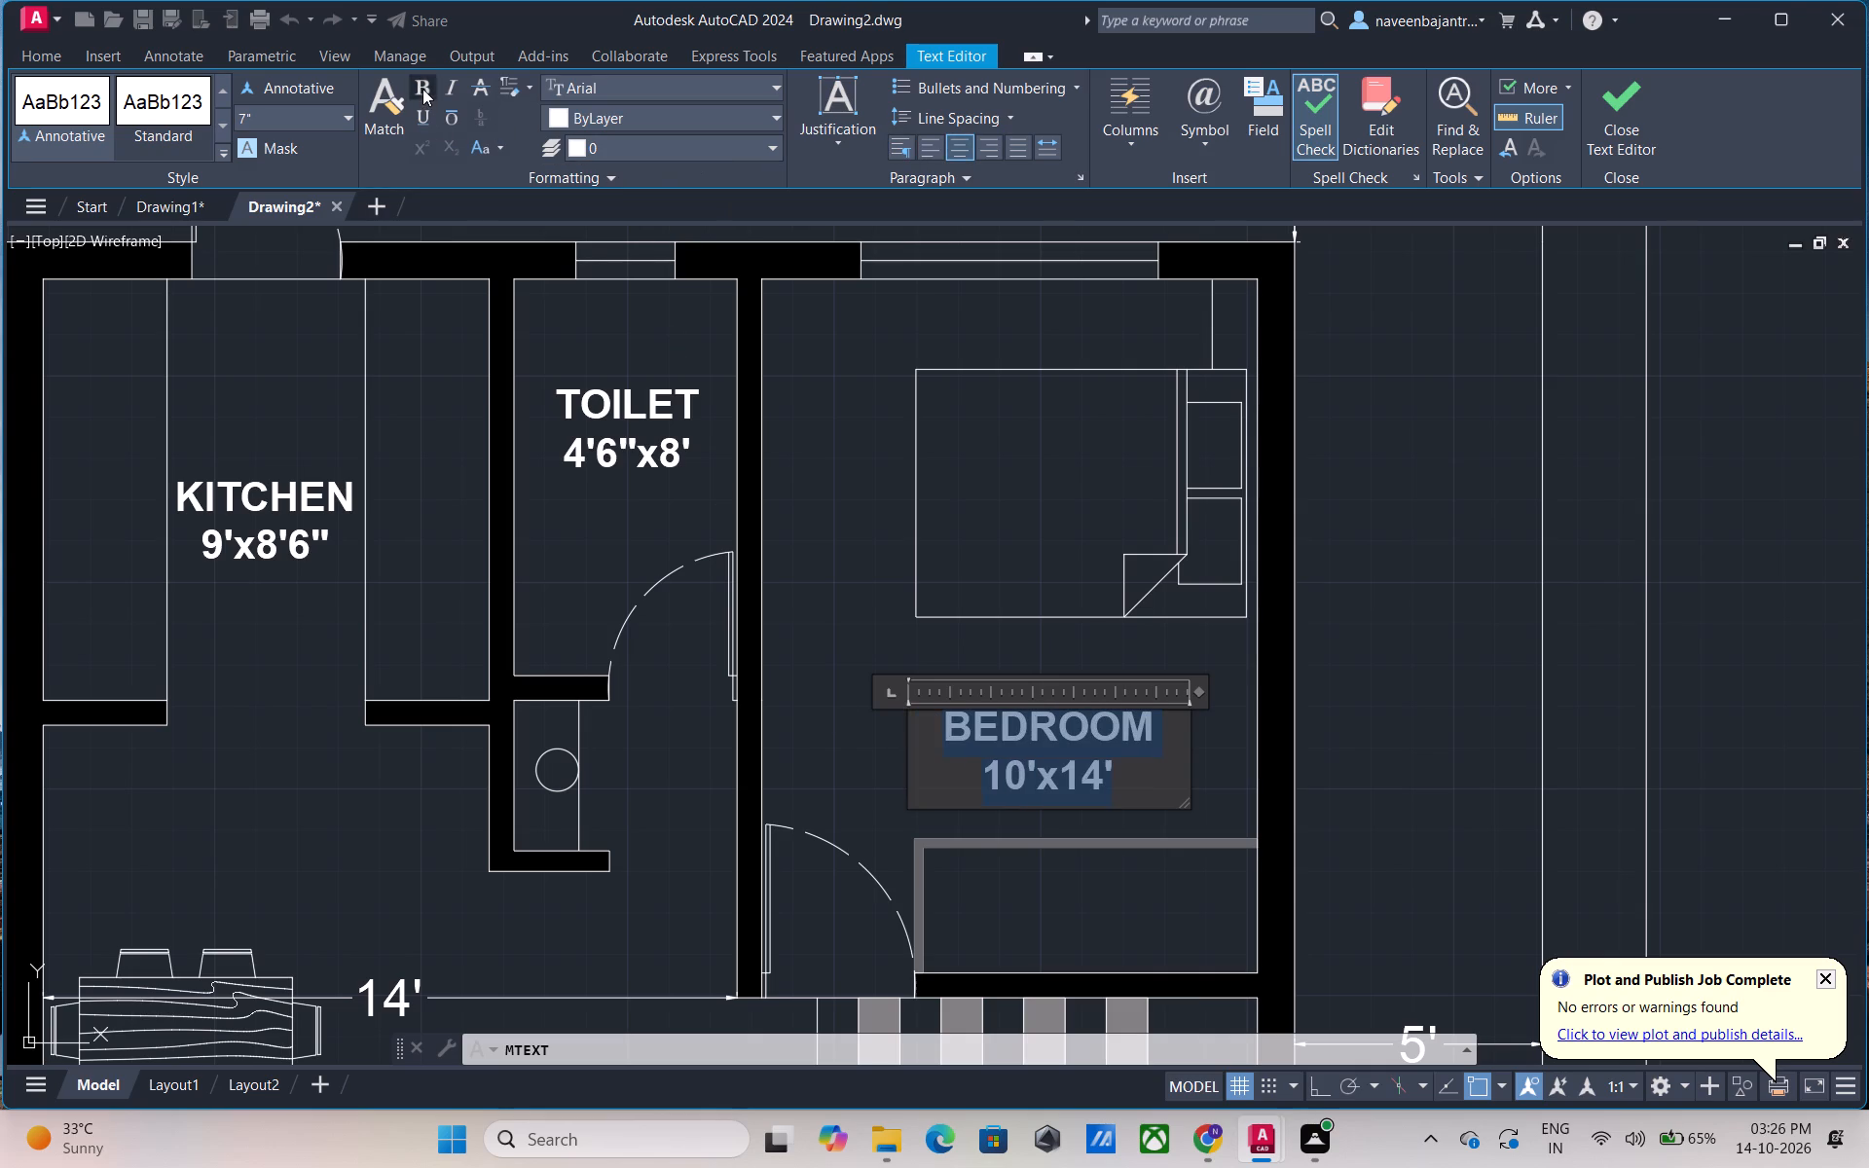
{"action": "left_click", "coordinate": [1638, 117]}
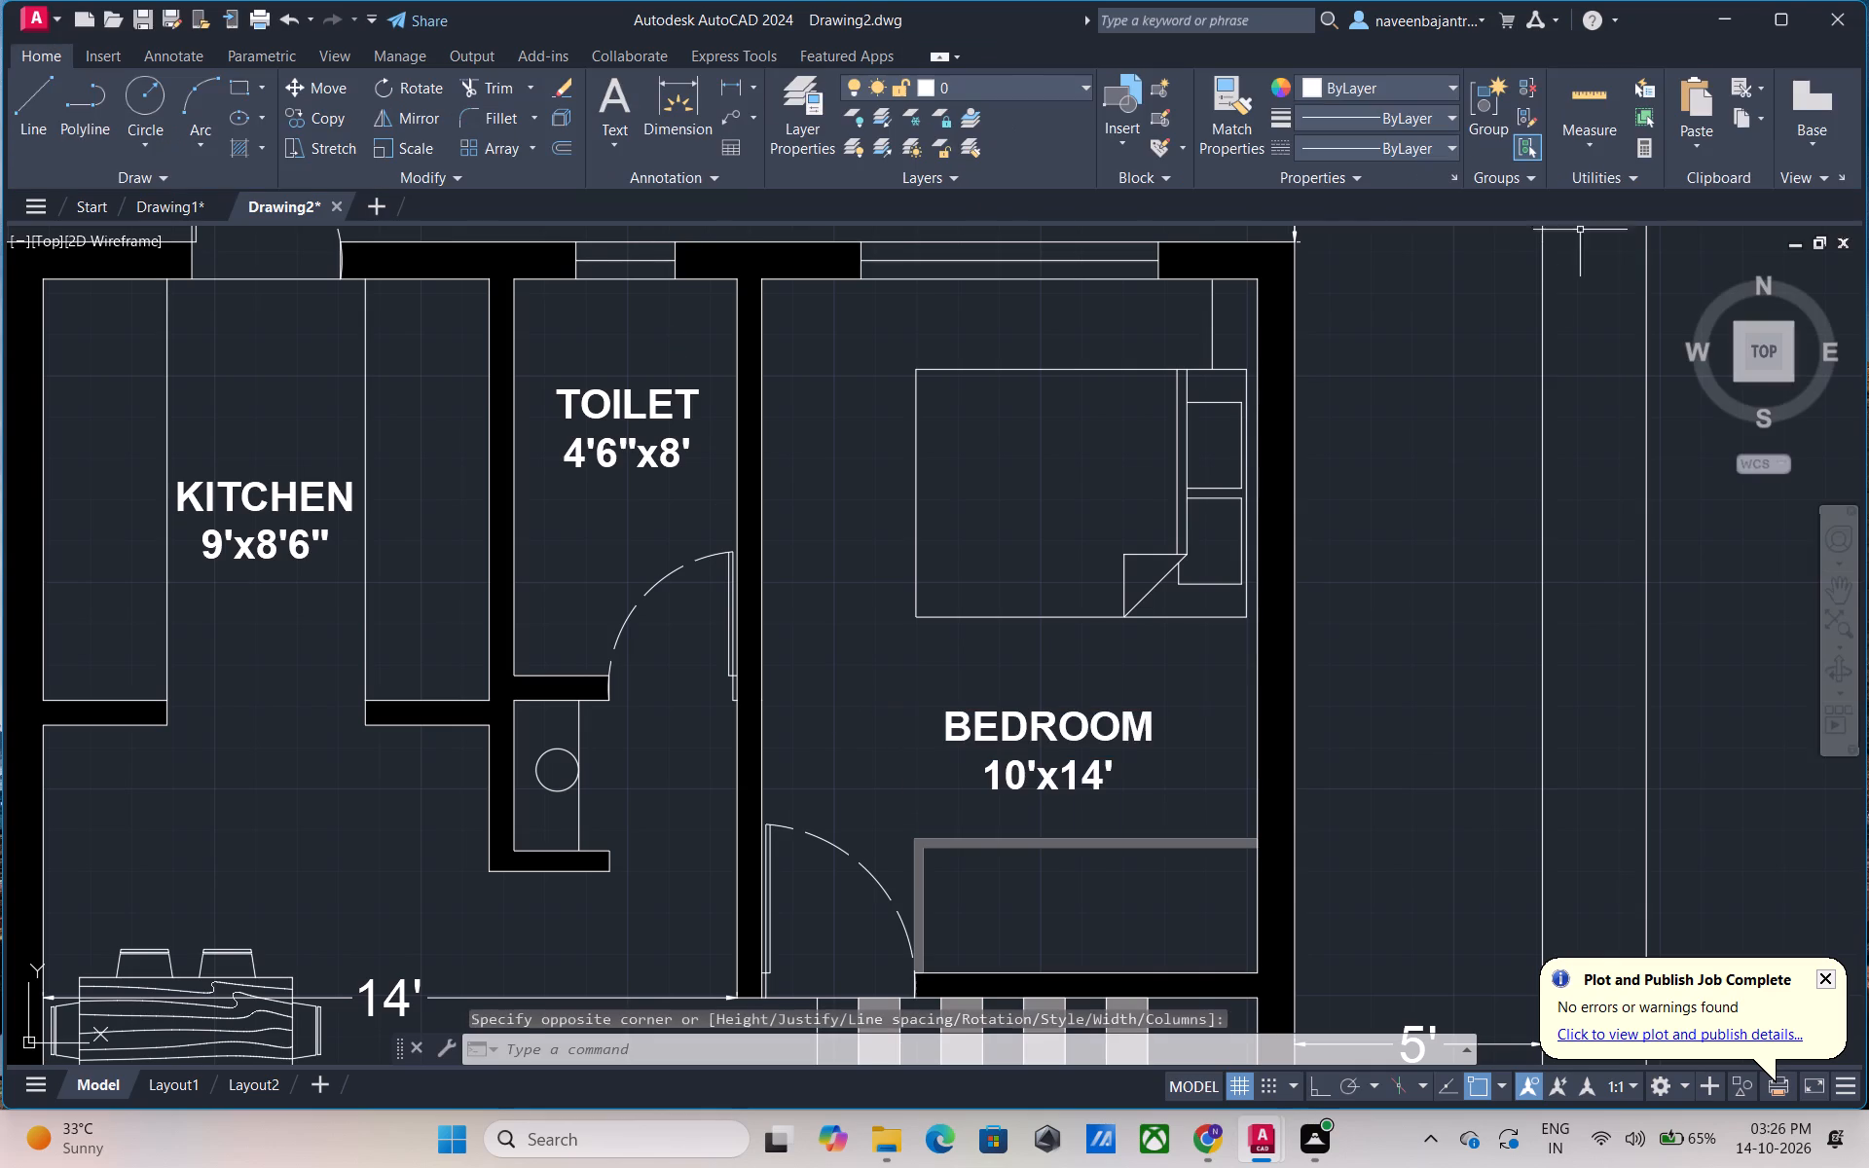
Add a two-line text label, 7" high, reading "LIVING" and "19'6"x12'1"" in the room below the staircase, beside the center table.
{"action": "scroll", "coordinate": [1496, 598], "scroll_direction": "down", "scroll_amount": 2}
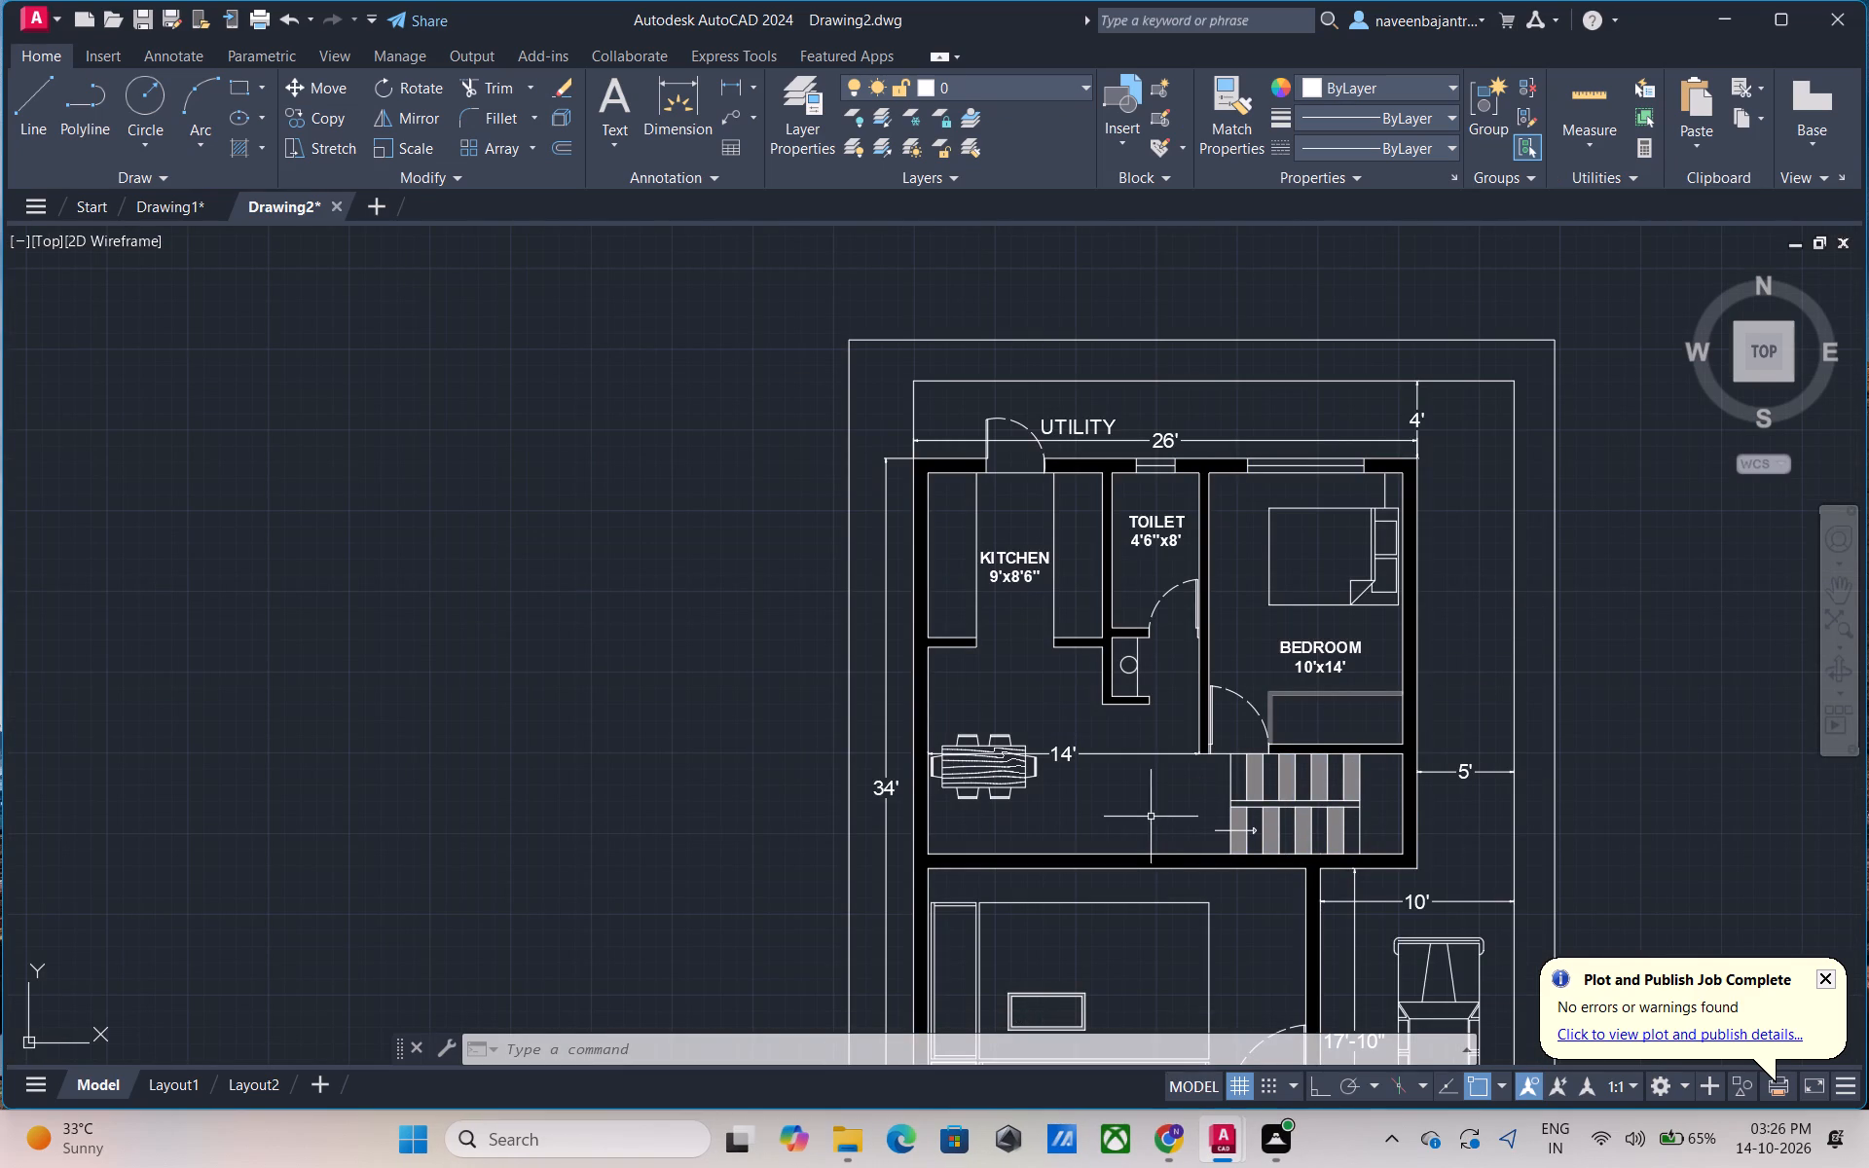
{"action": "middle_click_drag", "start_coordinate": [1151, 817], "coordinate": [1229, 590]}
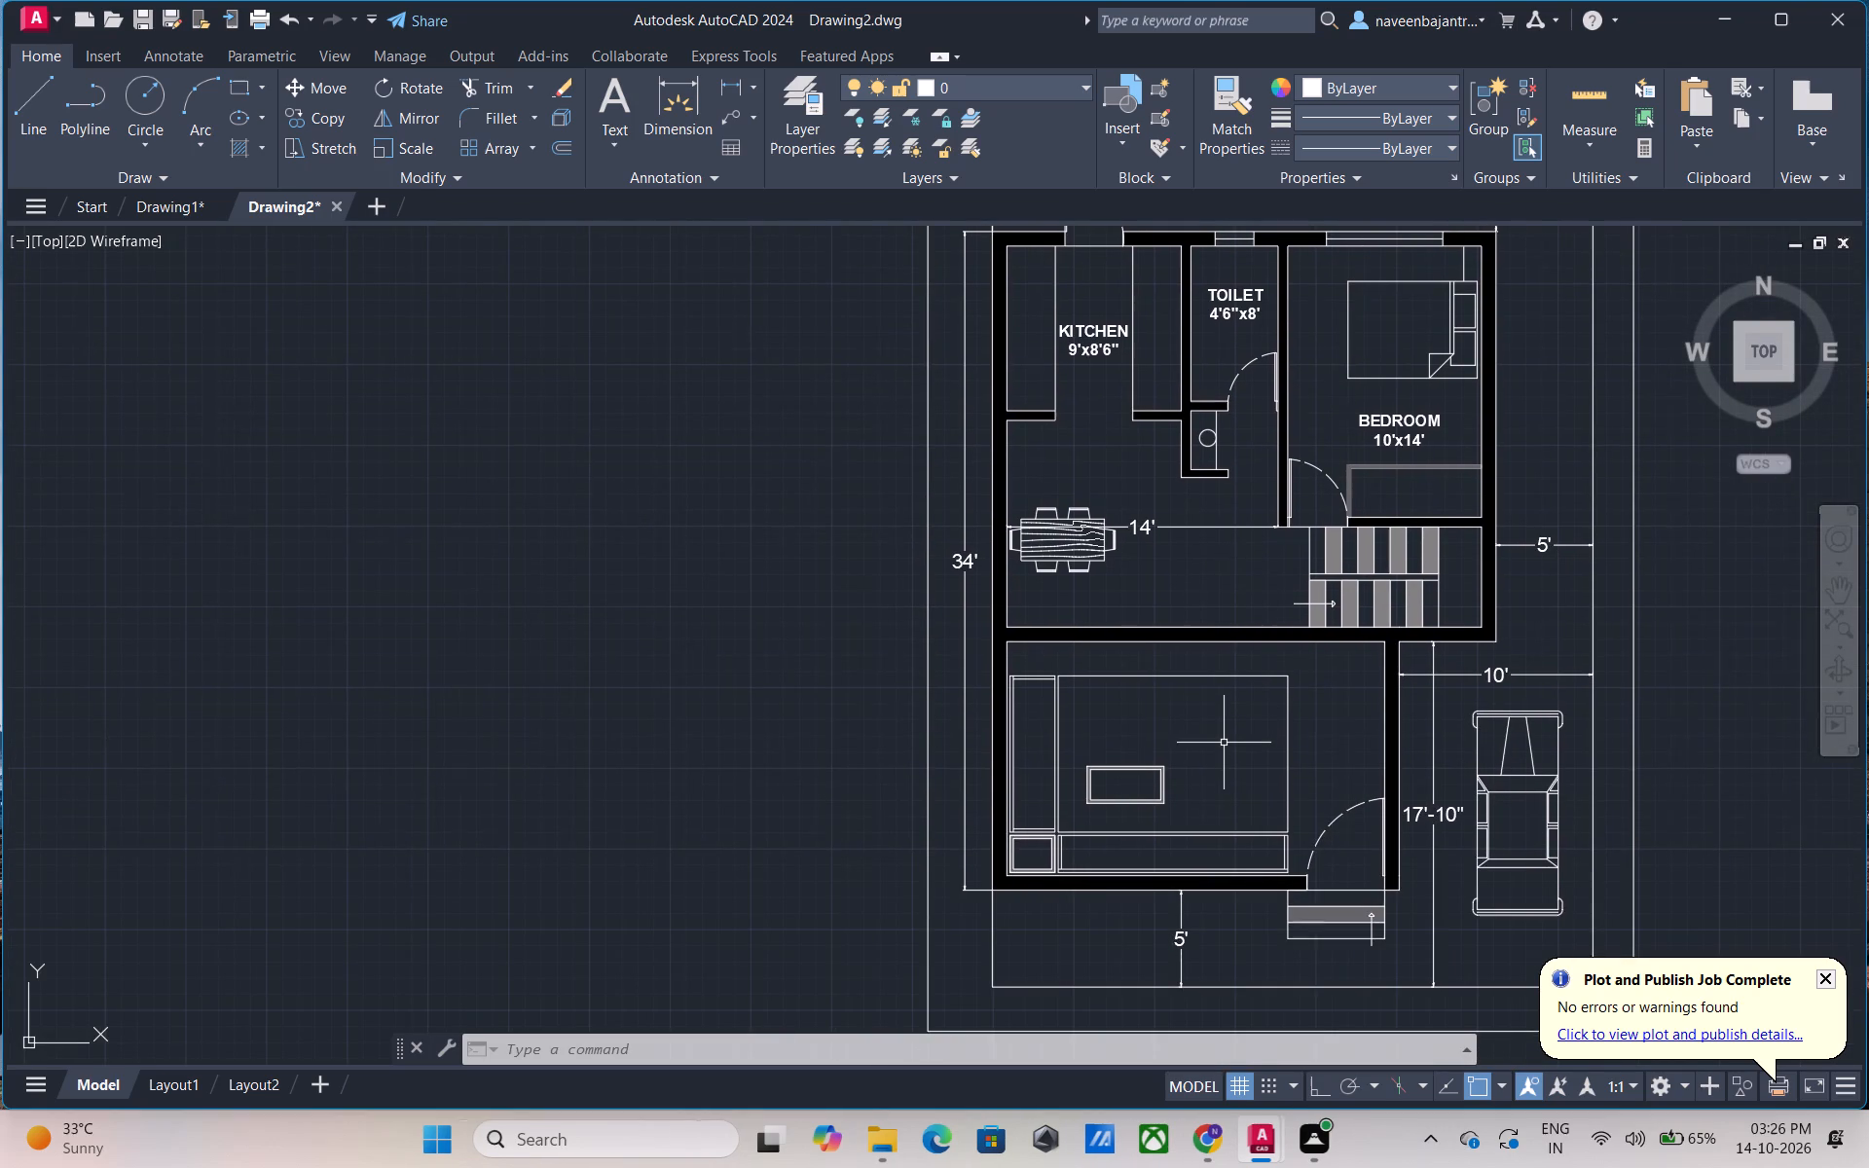
{"action": "scroll", "coordinate": [1223, 743], "scroll_direction": "up", "scroll_amount": 2}
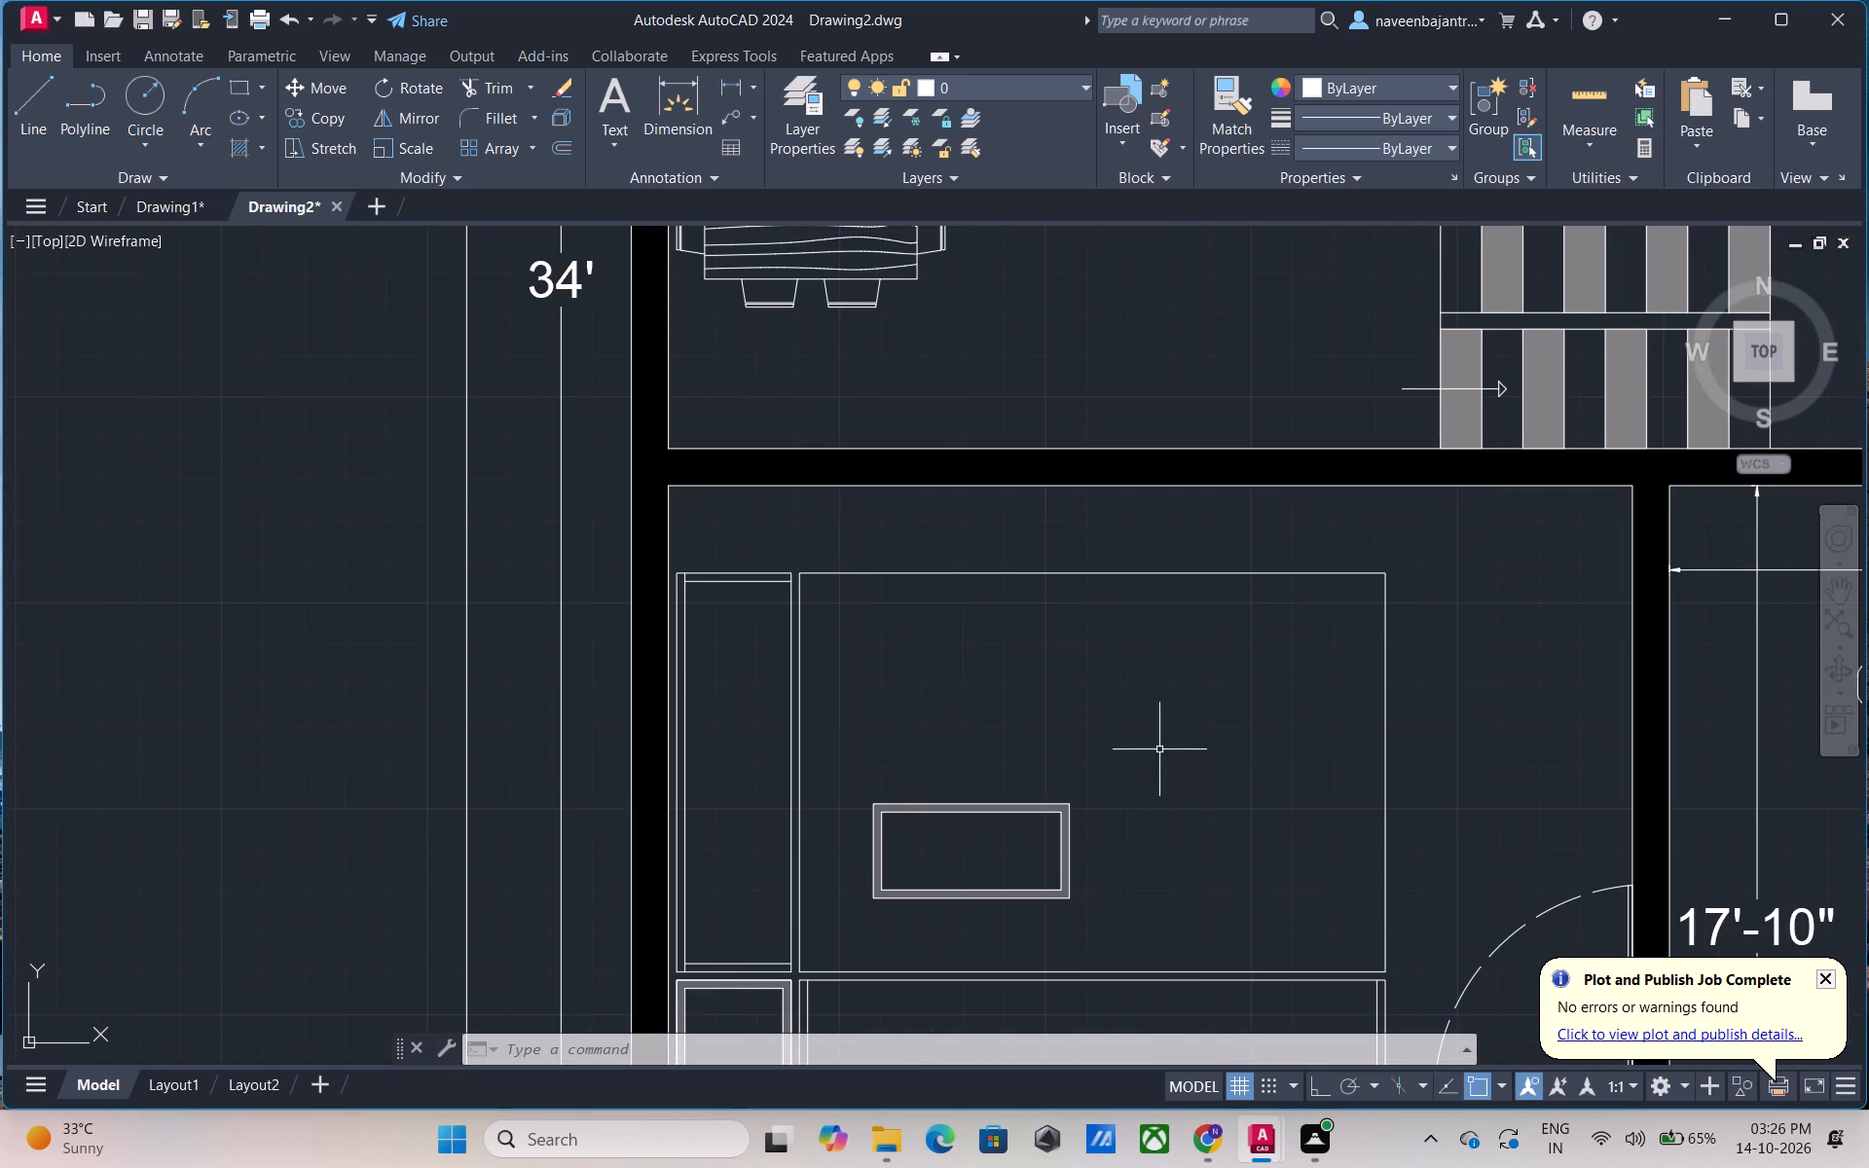
{"action": "left_click", "coordinate": [612, 97]}
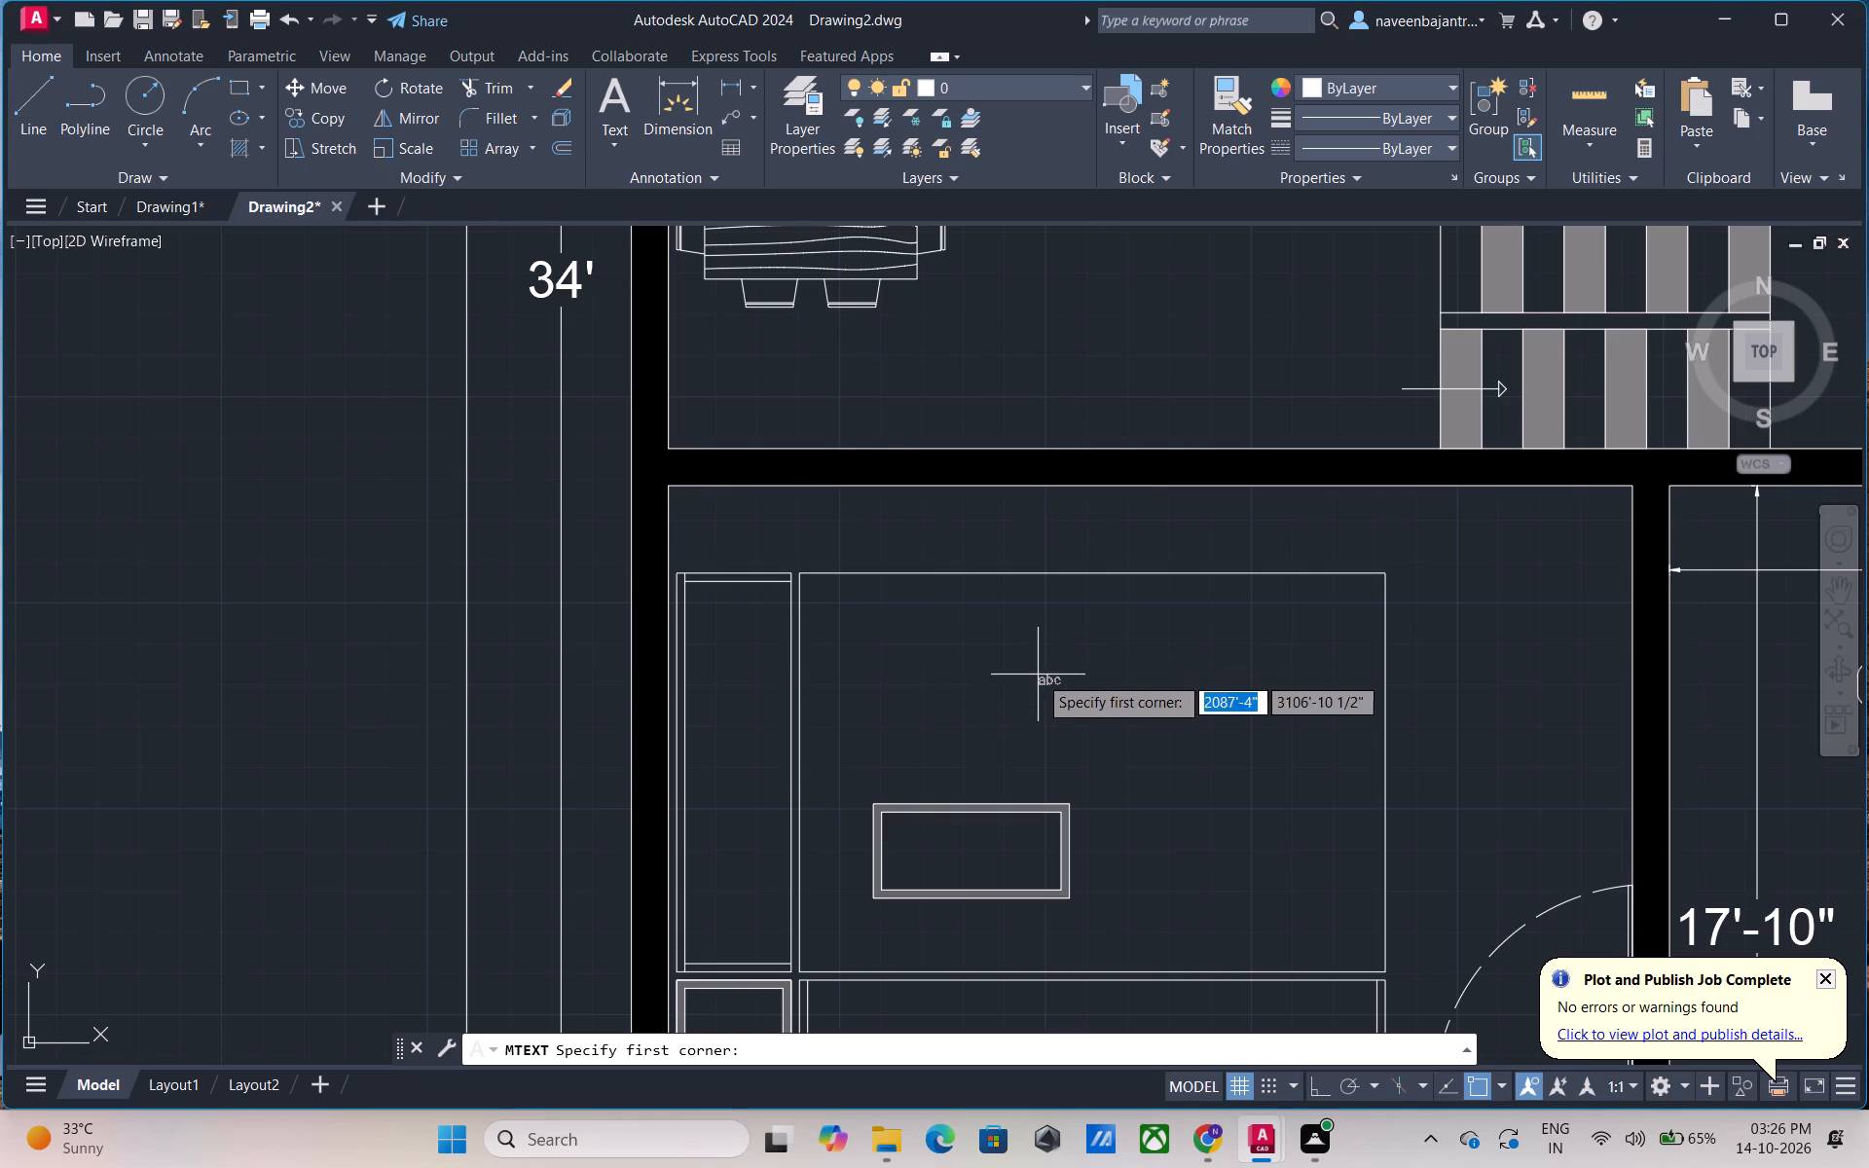
{"action": "left_click", "coordinate": [1113, 697]}
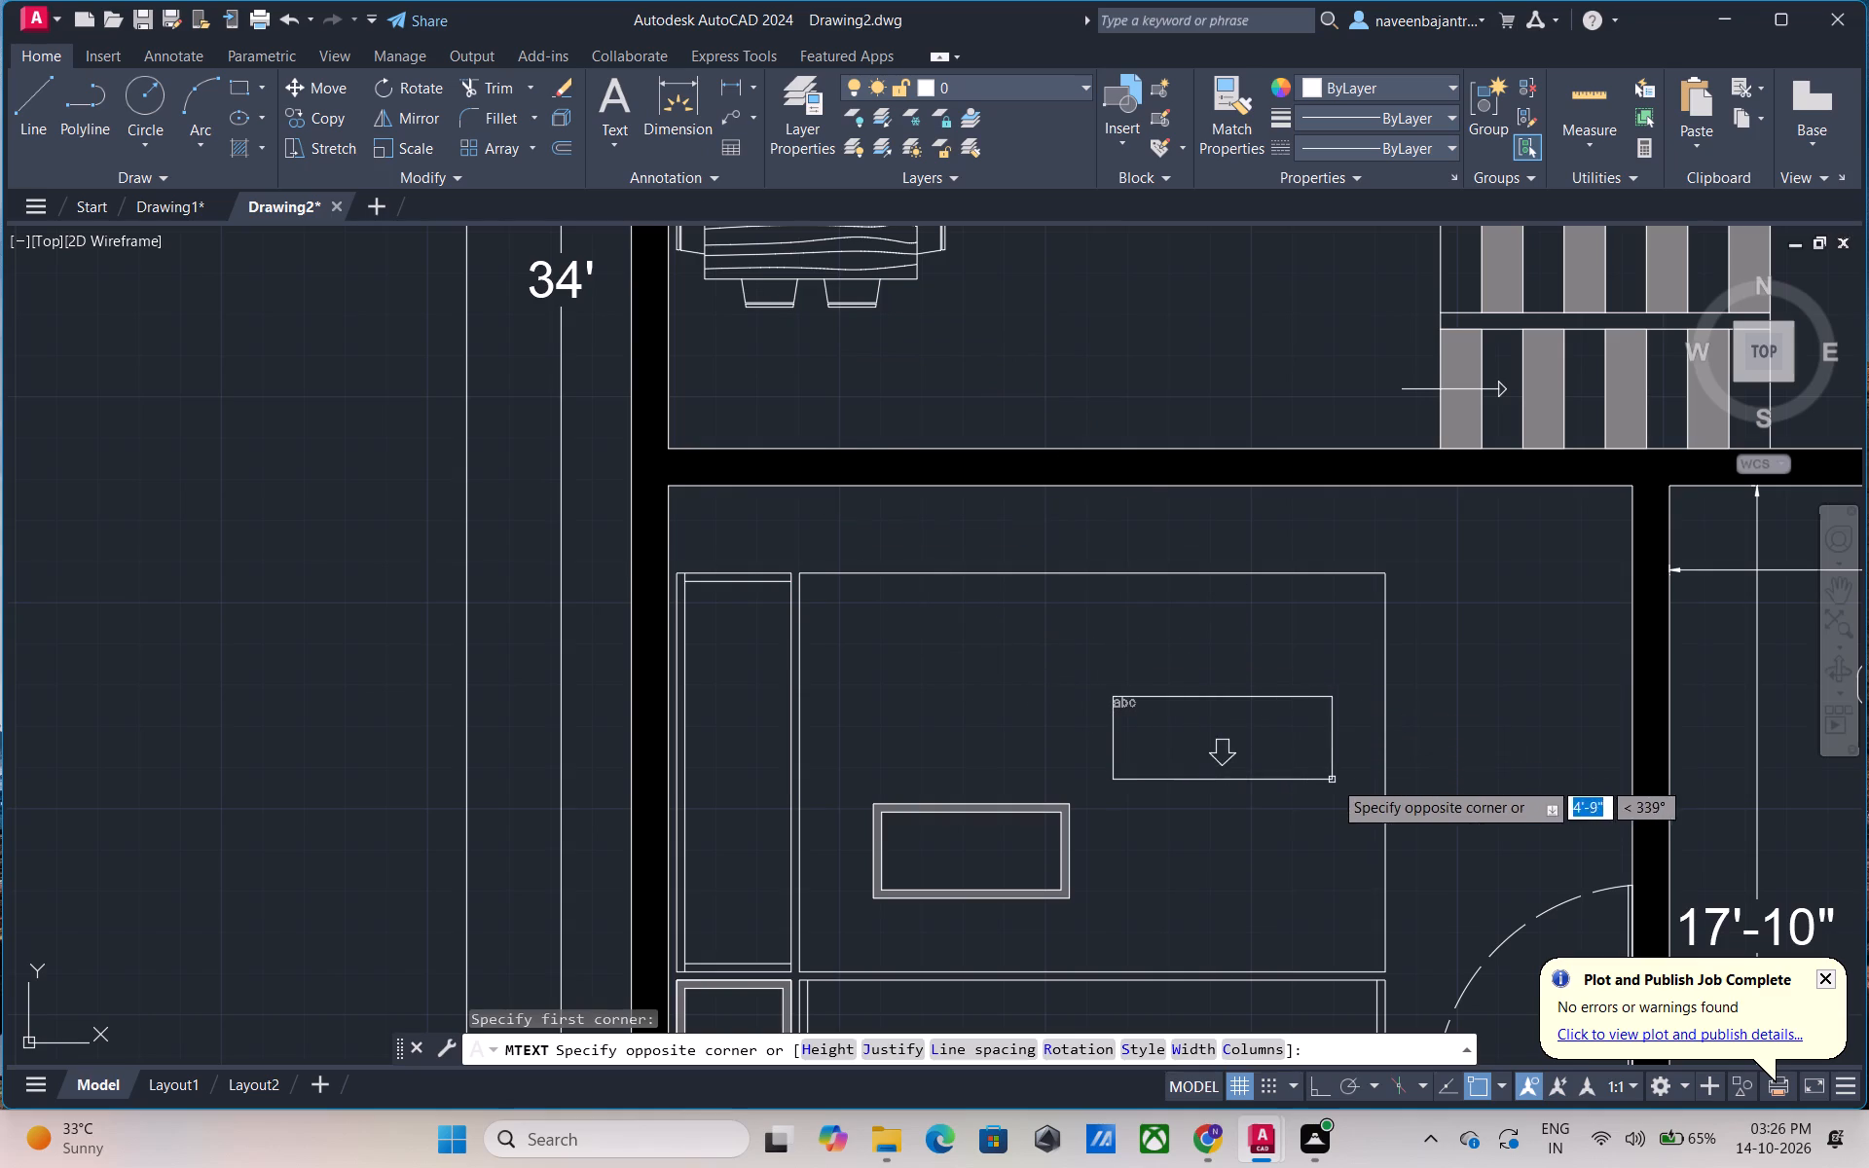
{"action": "left_click", "coordinate": [1352, 789]}
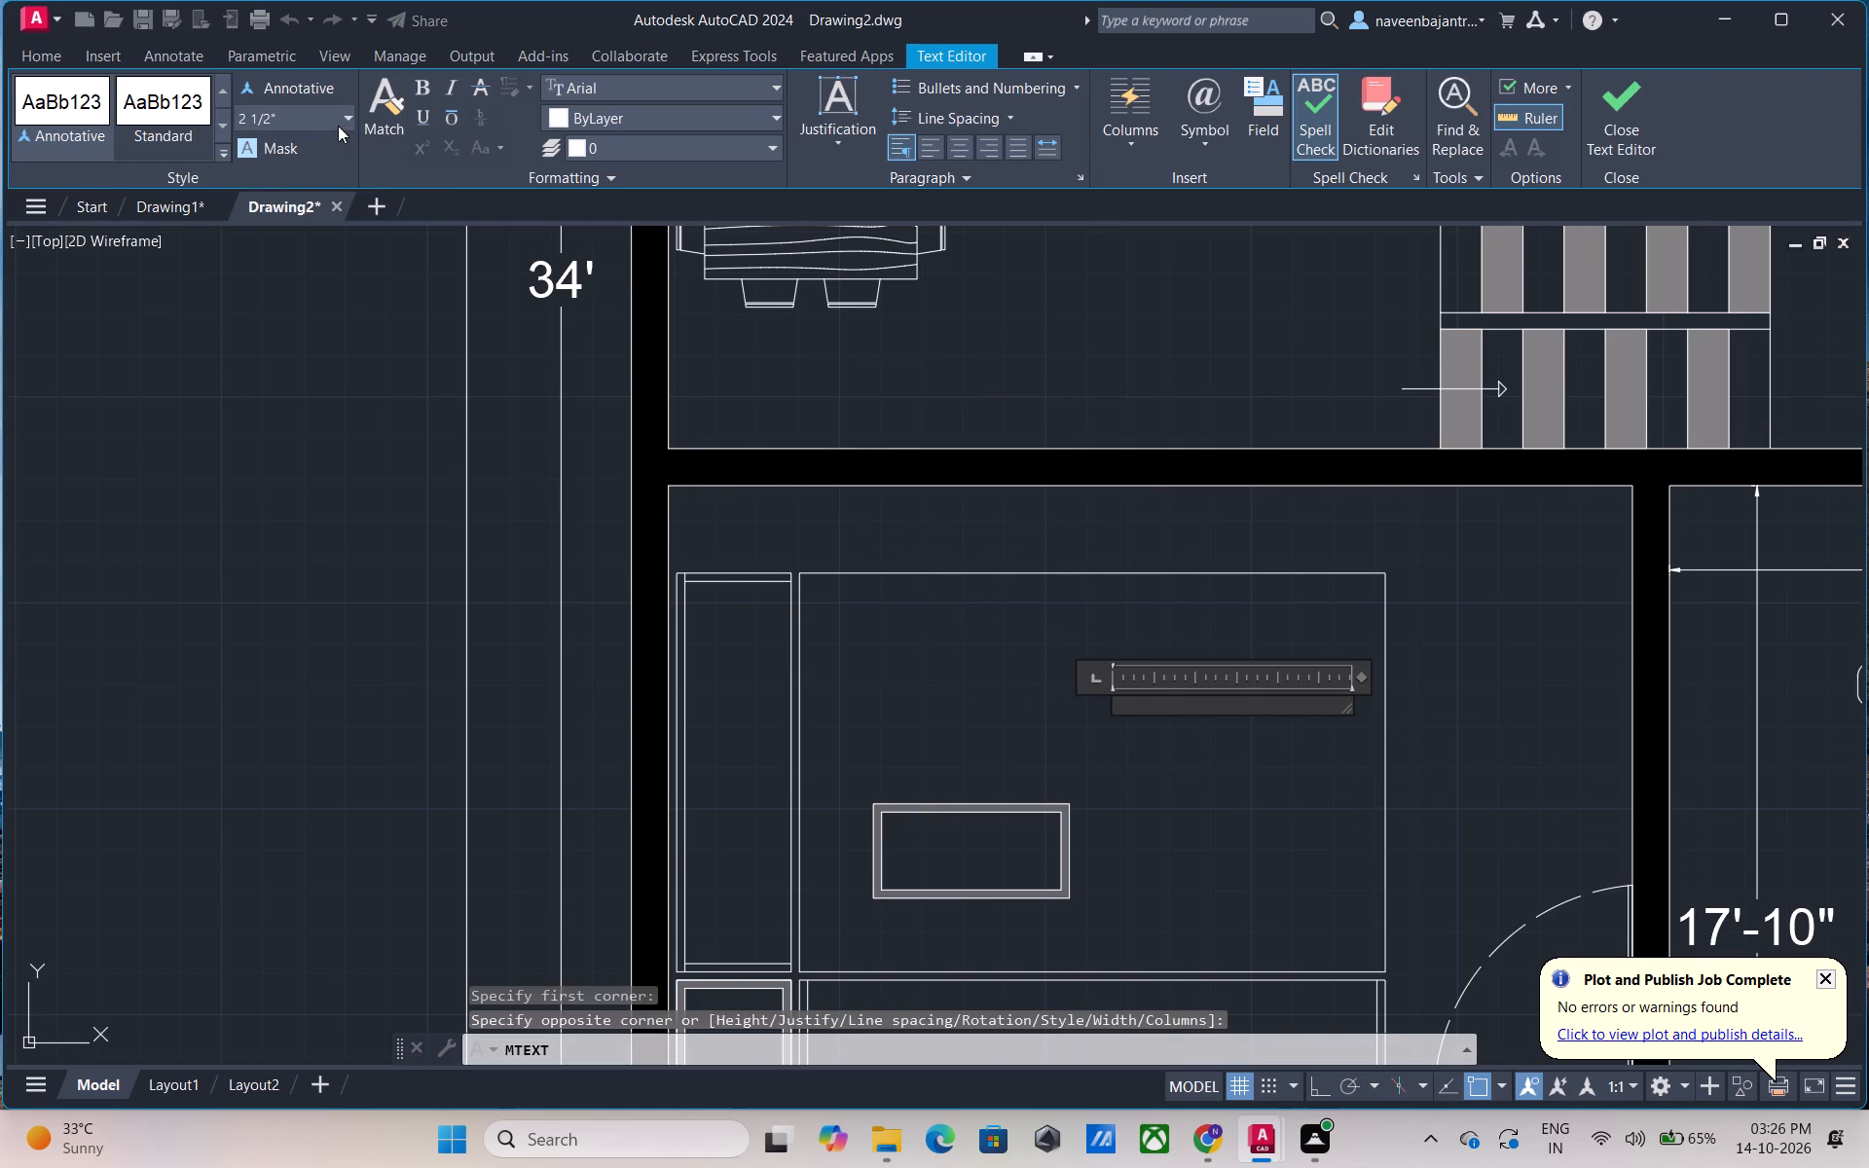
{"action": "left_click", "coordinate": [320, 117]}
{"action": "type", "text": "7\""}
{"action": "key", "text": "Return"}
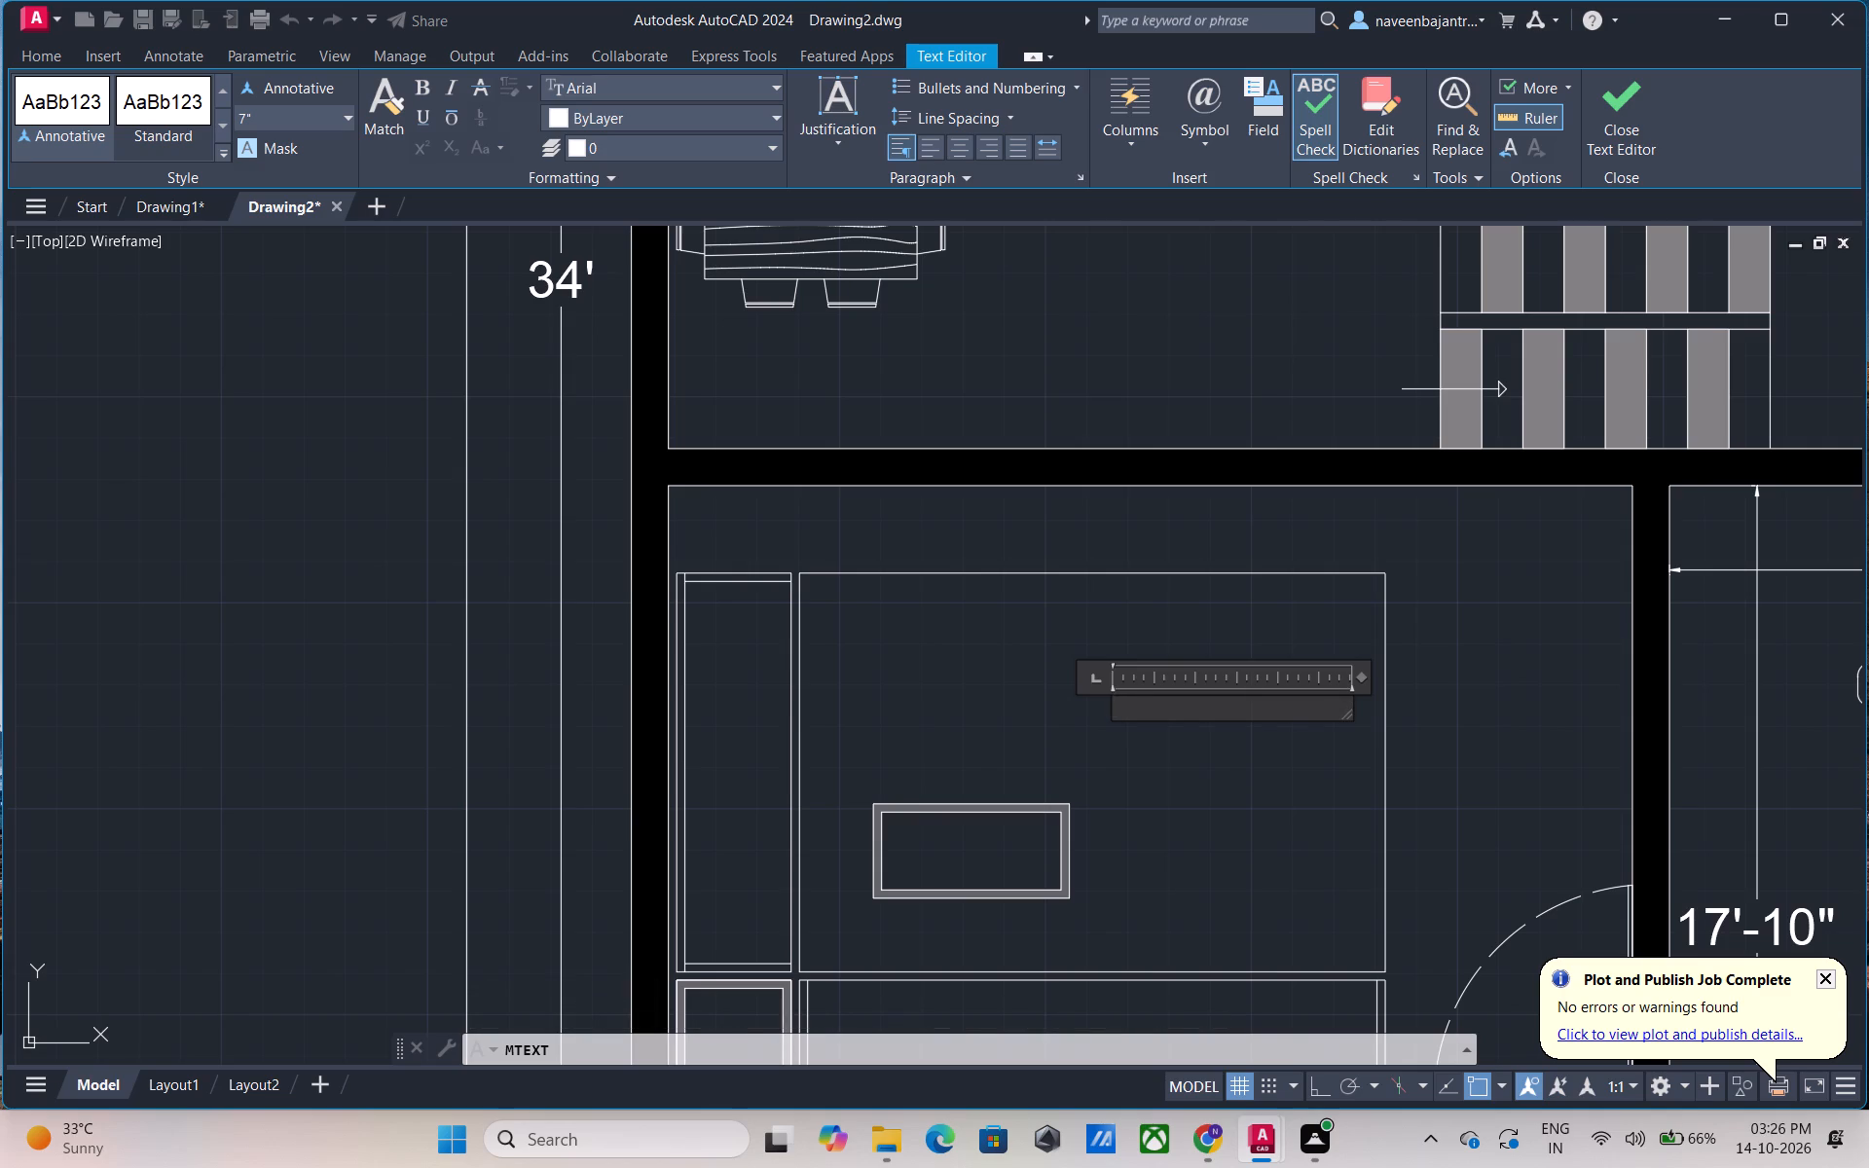
{"action": "type", "text": "LIV"}
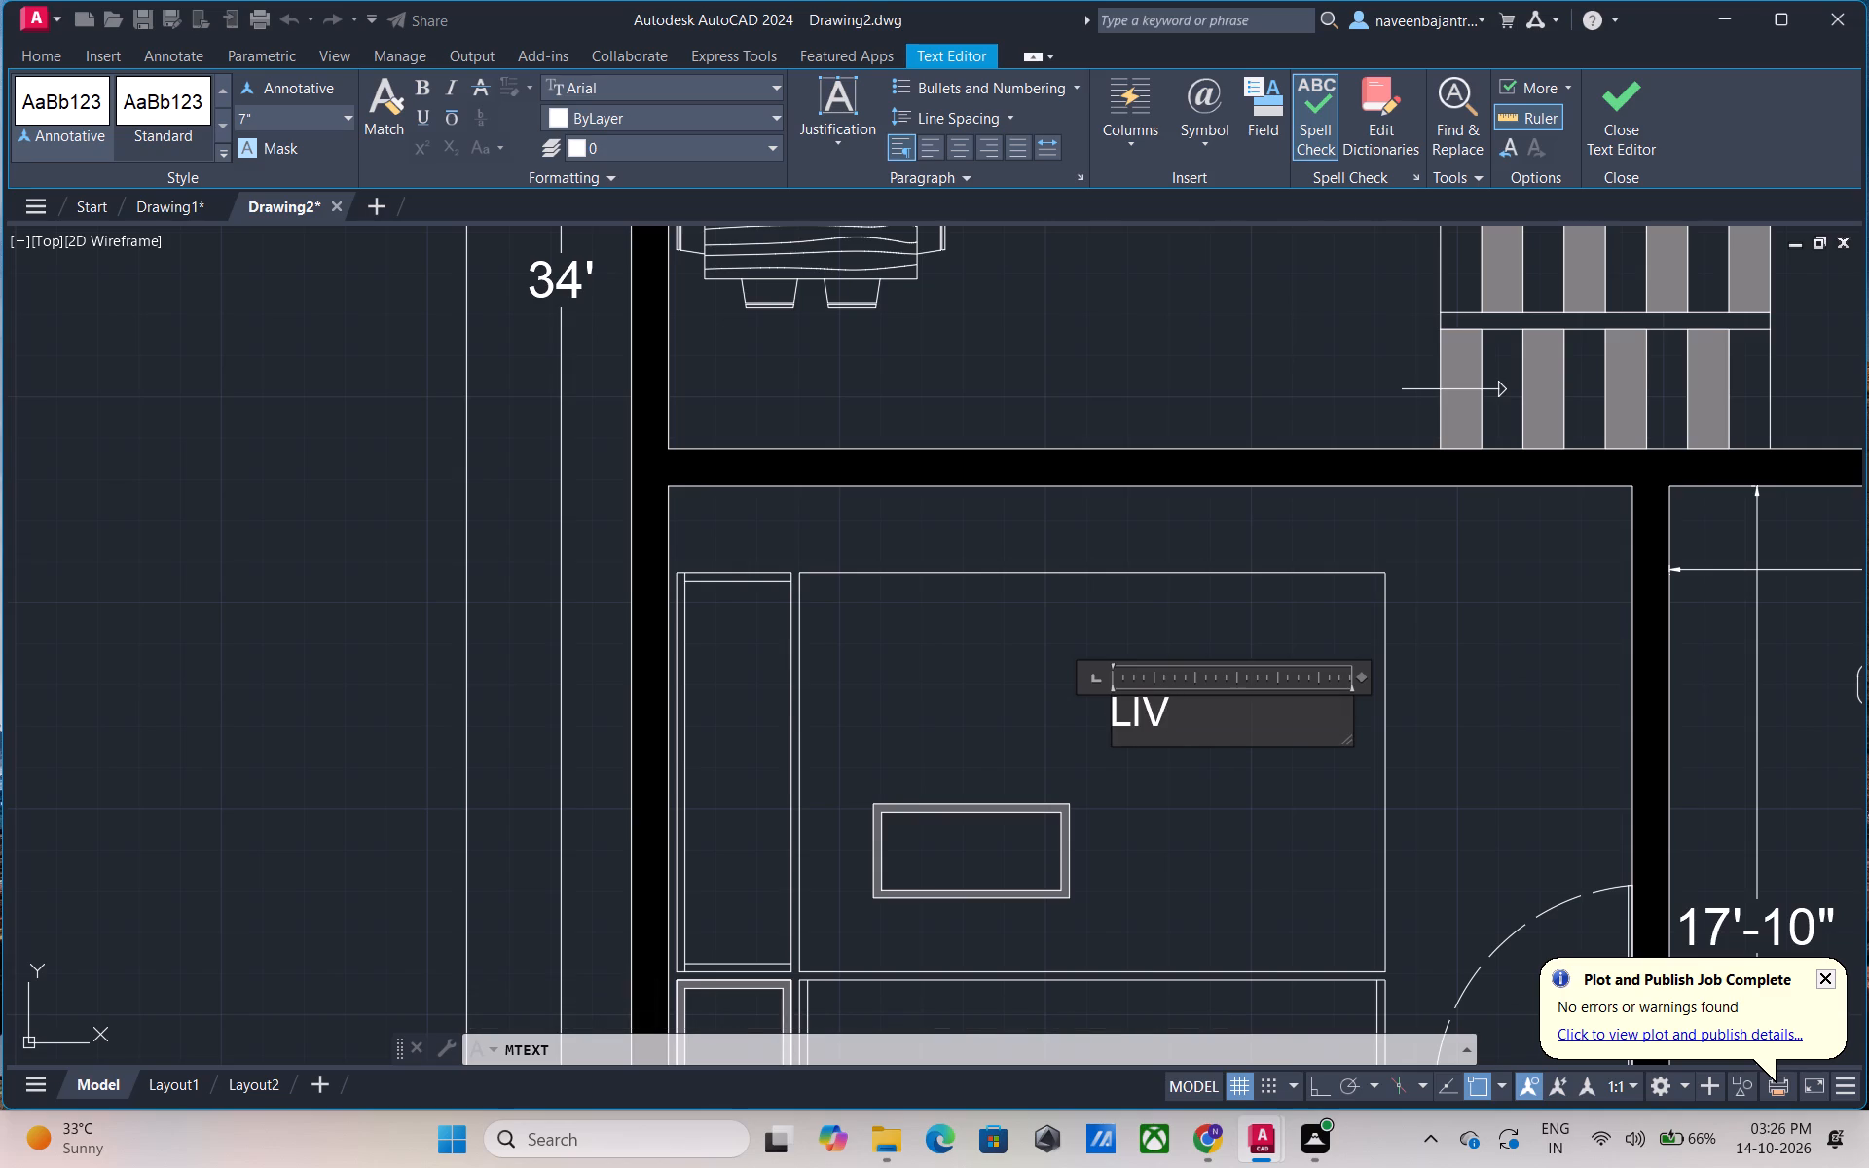
{"action": "type", "text": "ING"}
{"action": "key", "text": "Return"}
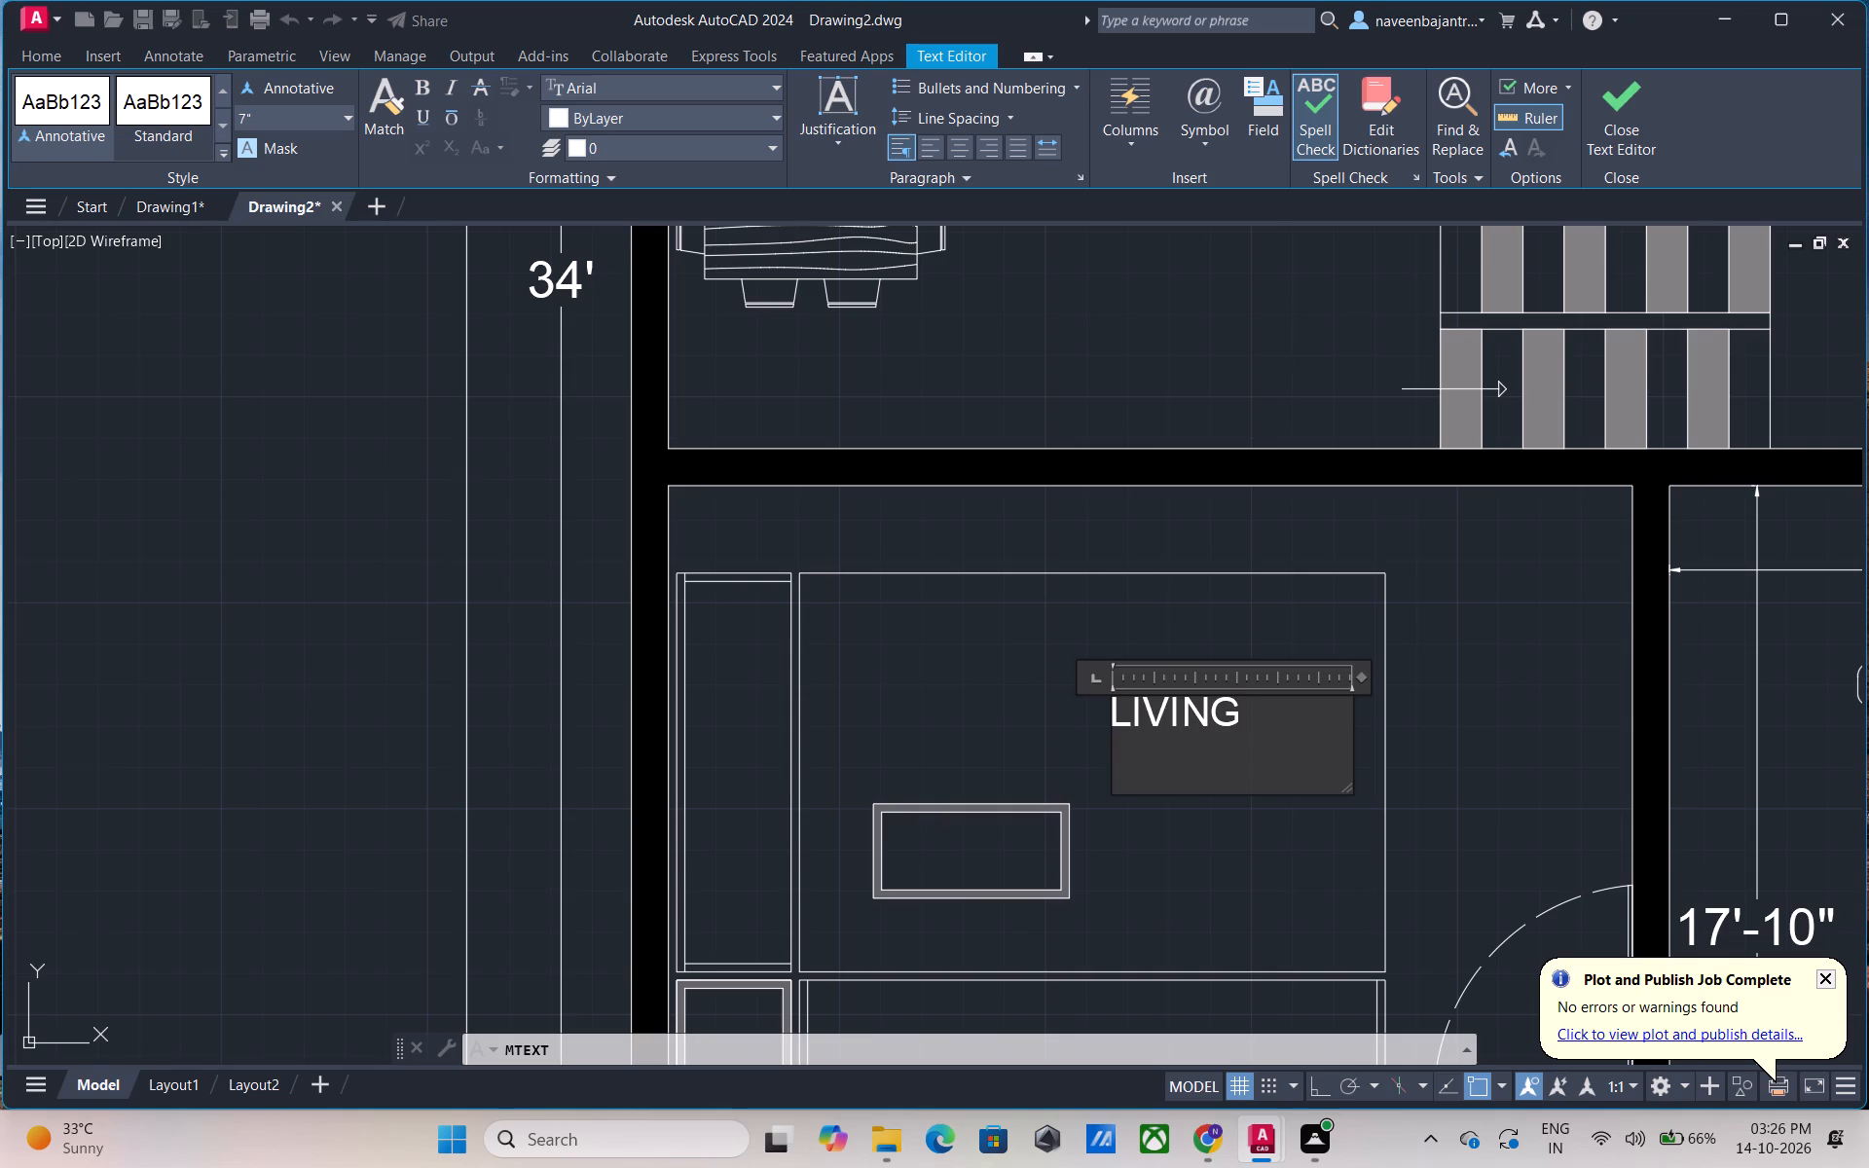
{"action": "type", "text": "19"}
{"action": "key", "text": "apostrophe"}
{"action": "key", "text": "6"}
{"action": "key", "text": "shift+quotedbl"}
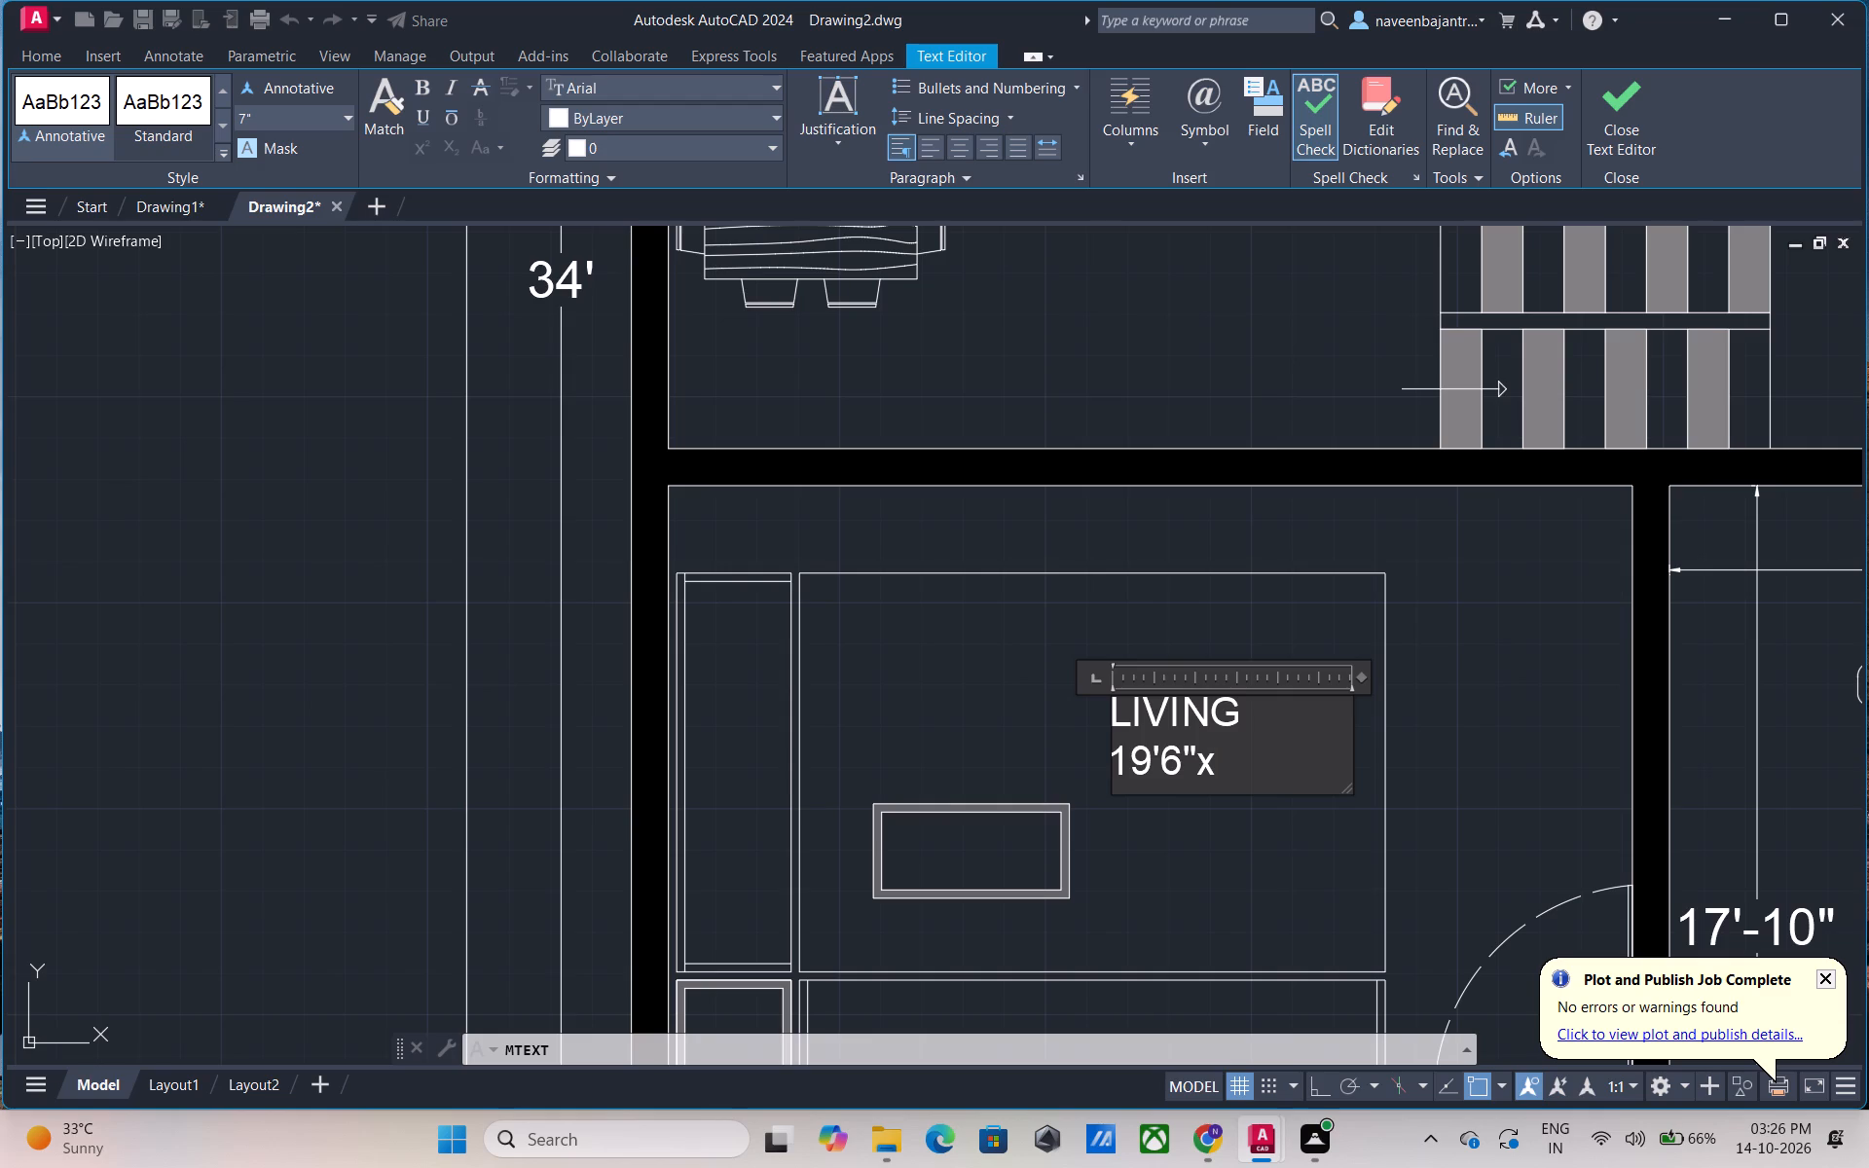
{"action": "type", "text": "12'"}
{"action": "key", "text": "1"}
{"action": "key", "text": "shift+quotedbl"}
Center both lines of the living room label, make them bold, and finish editing the text.
{"action": "left_click_drag", "start_coordinate": [1317, 748], "coordinate": [1101, 723]}
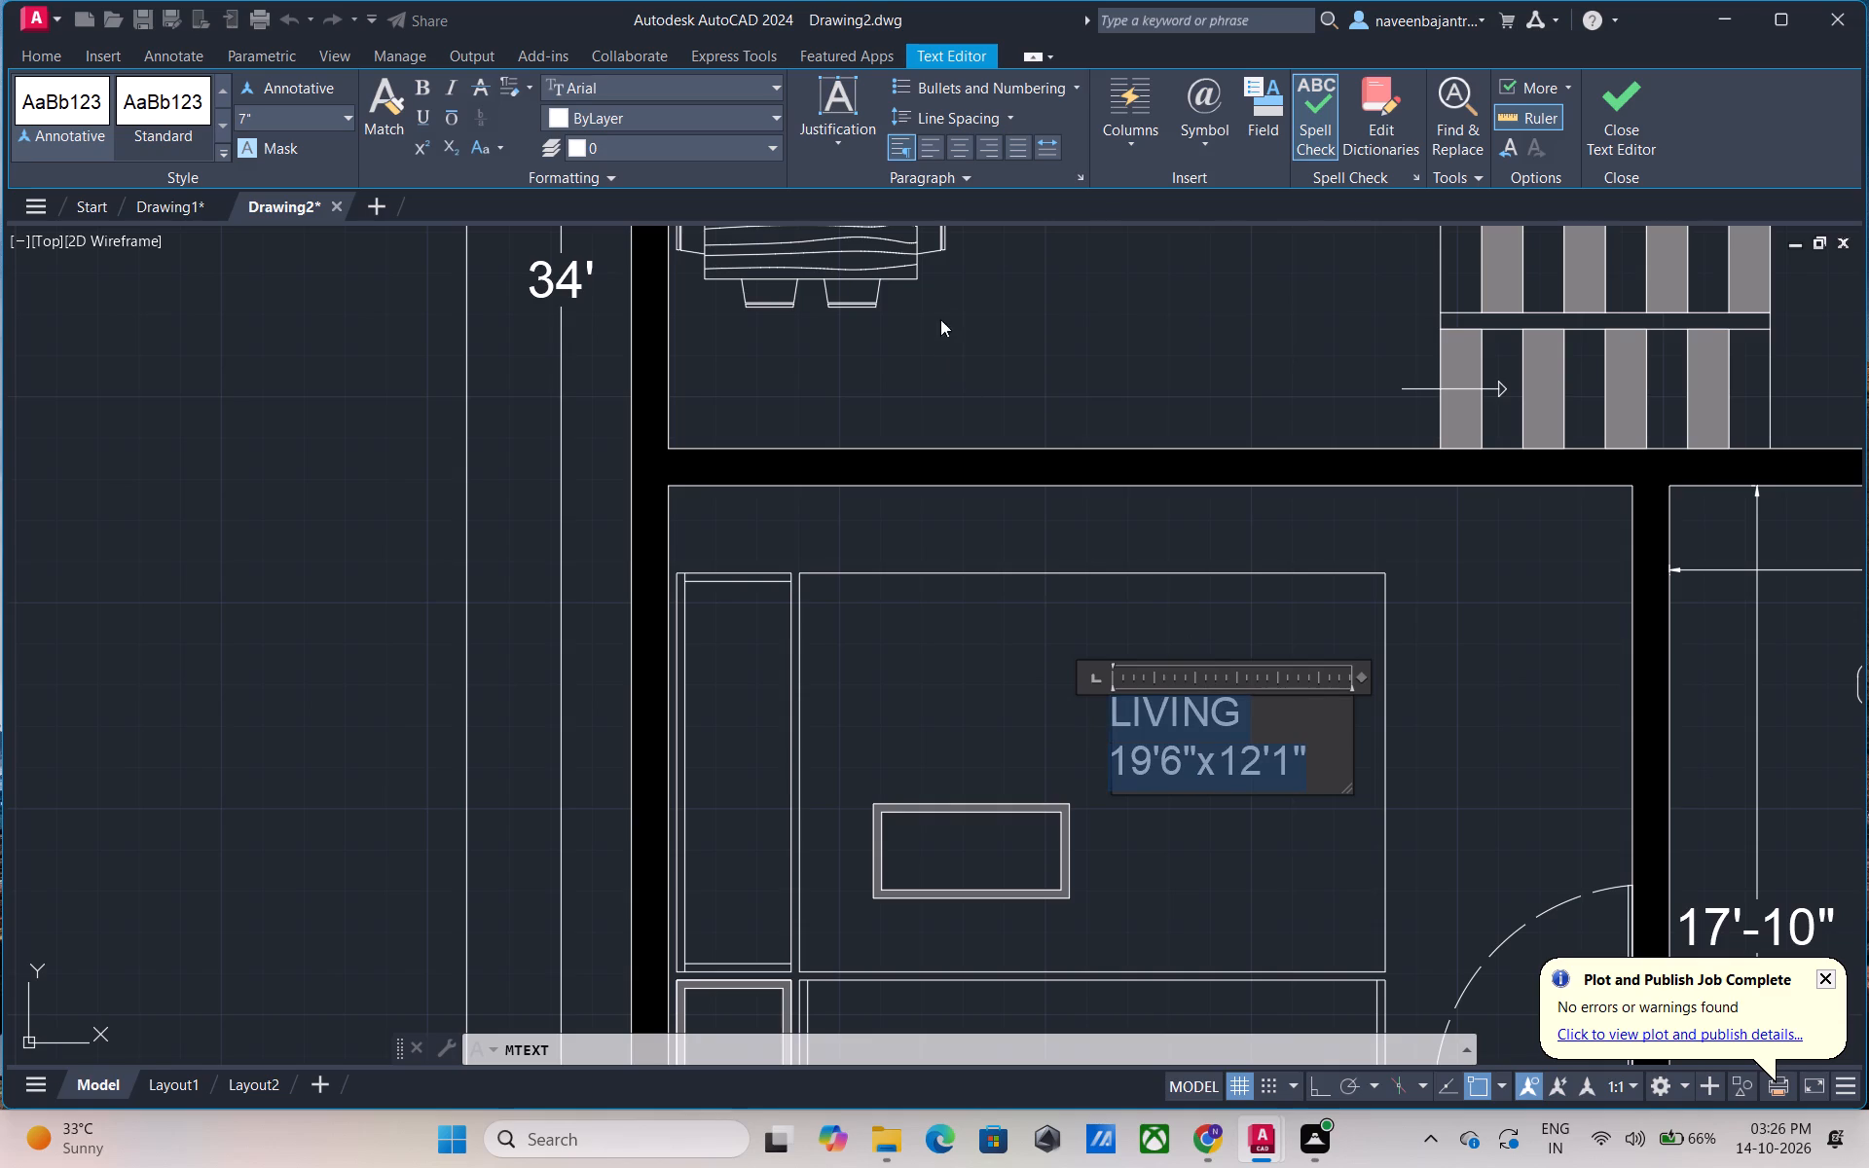
{"action": "left_click", "coordinate": [968, 158]}
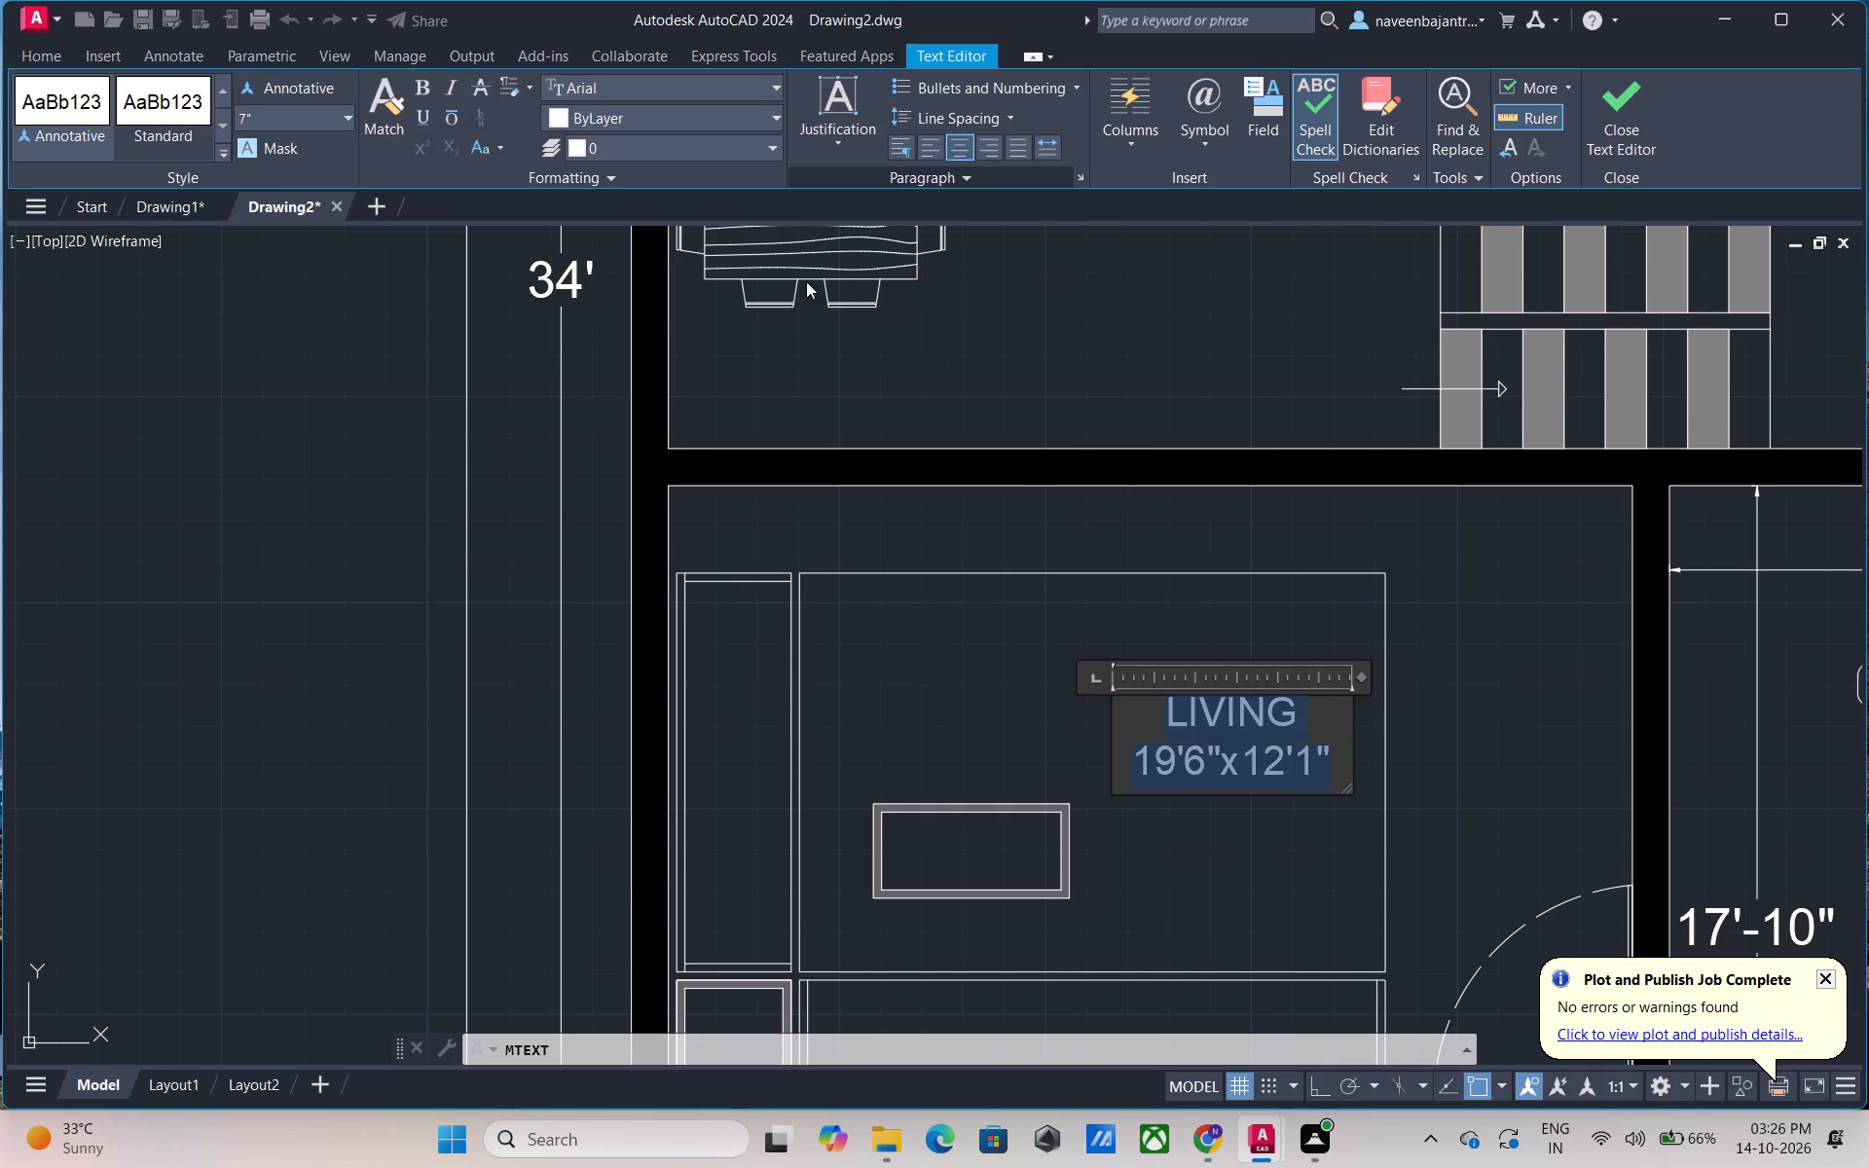
{"action": "left_click", "coordinate": [427, 98]}
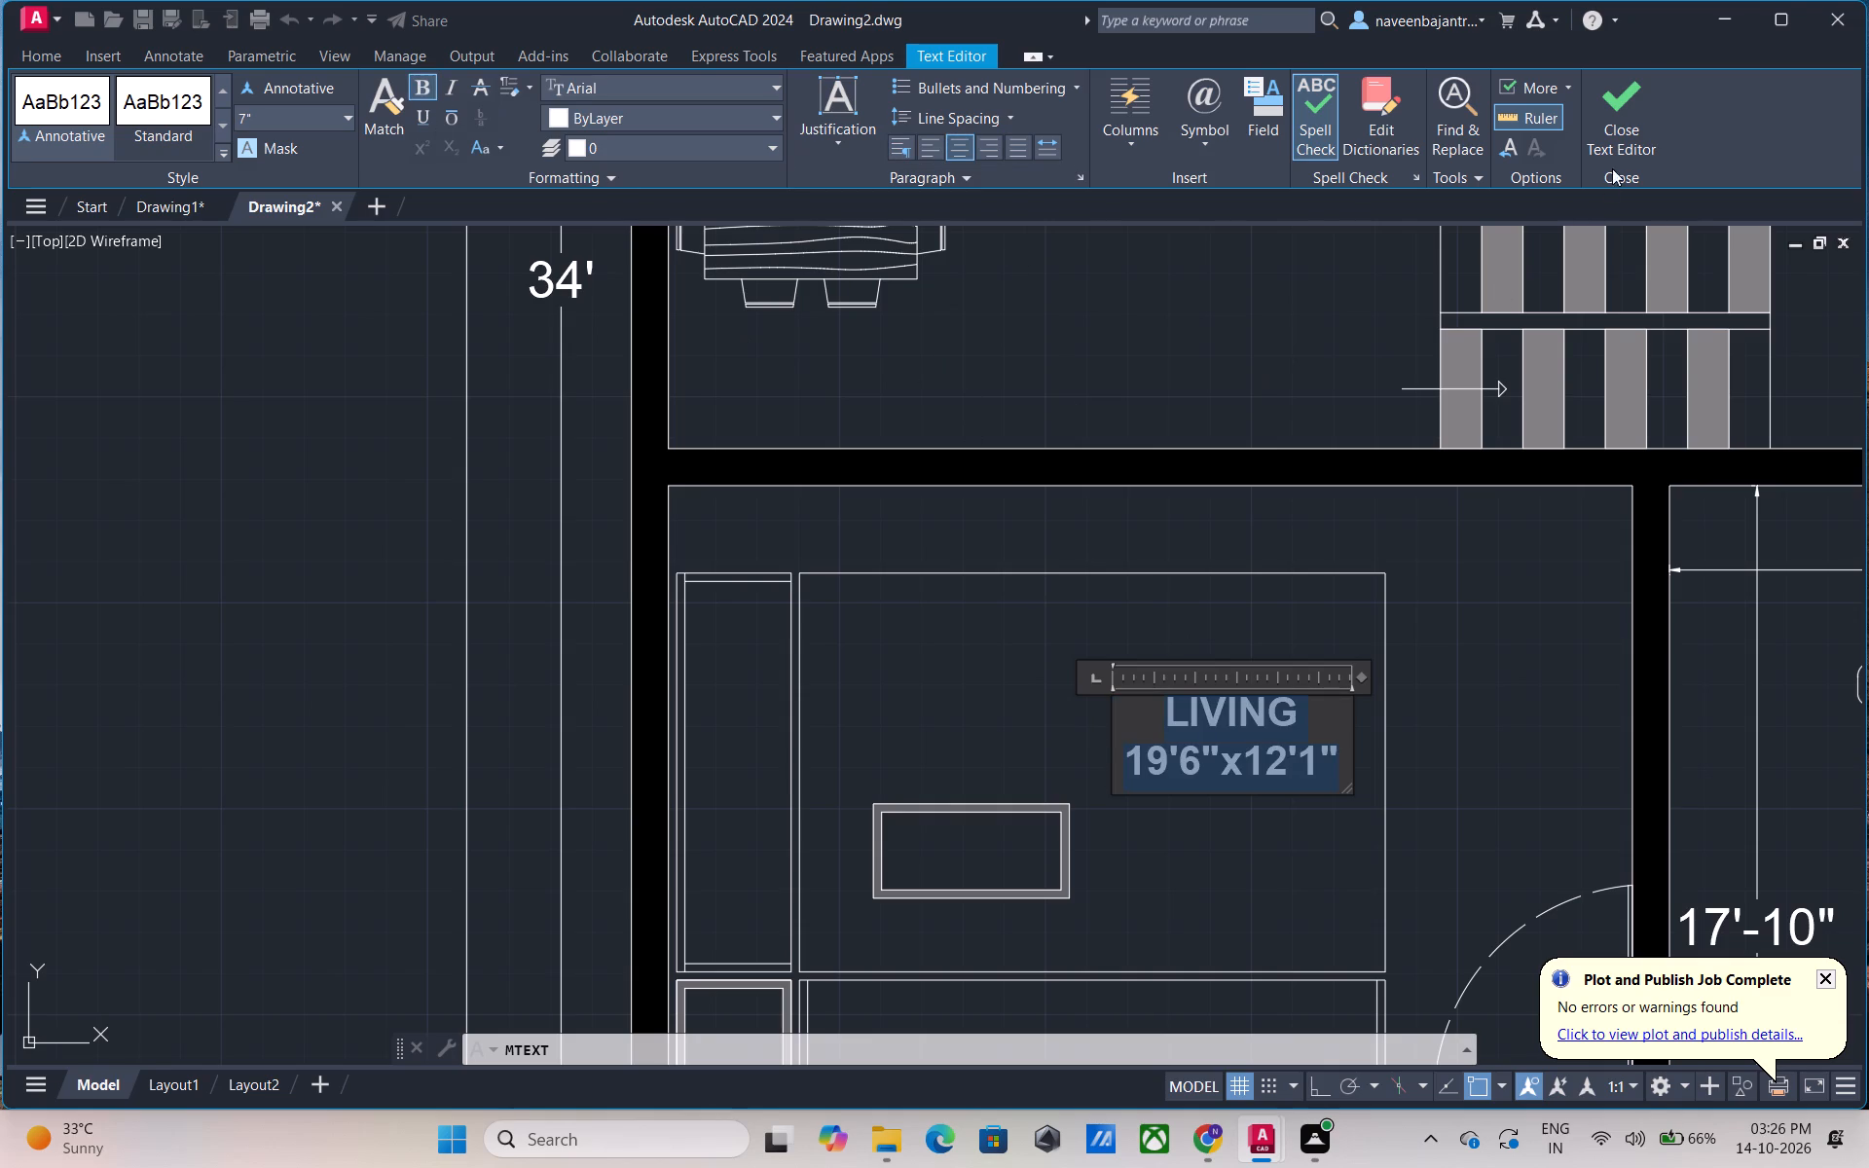
{"action": "left_click", "coordinate": [1620, 147]}
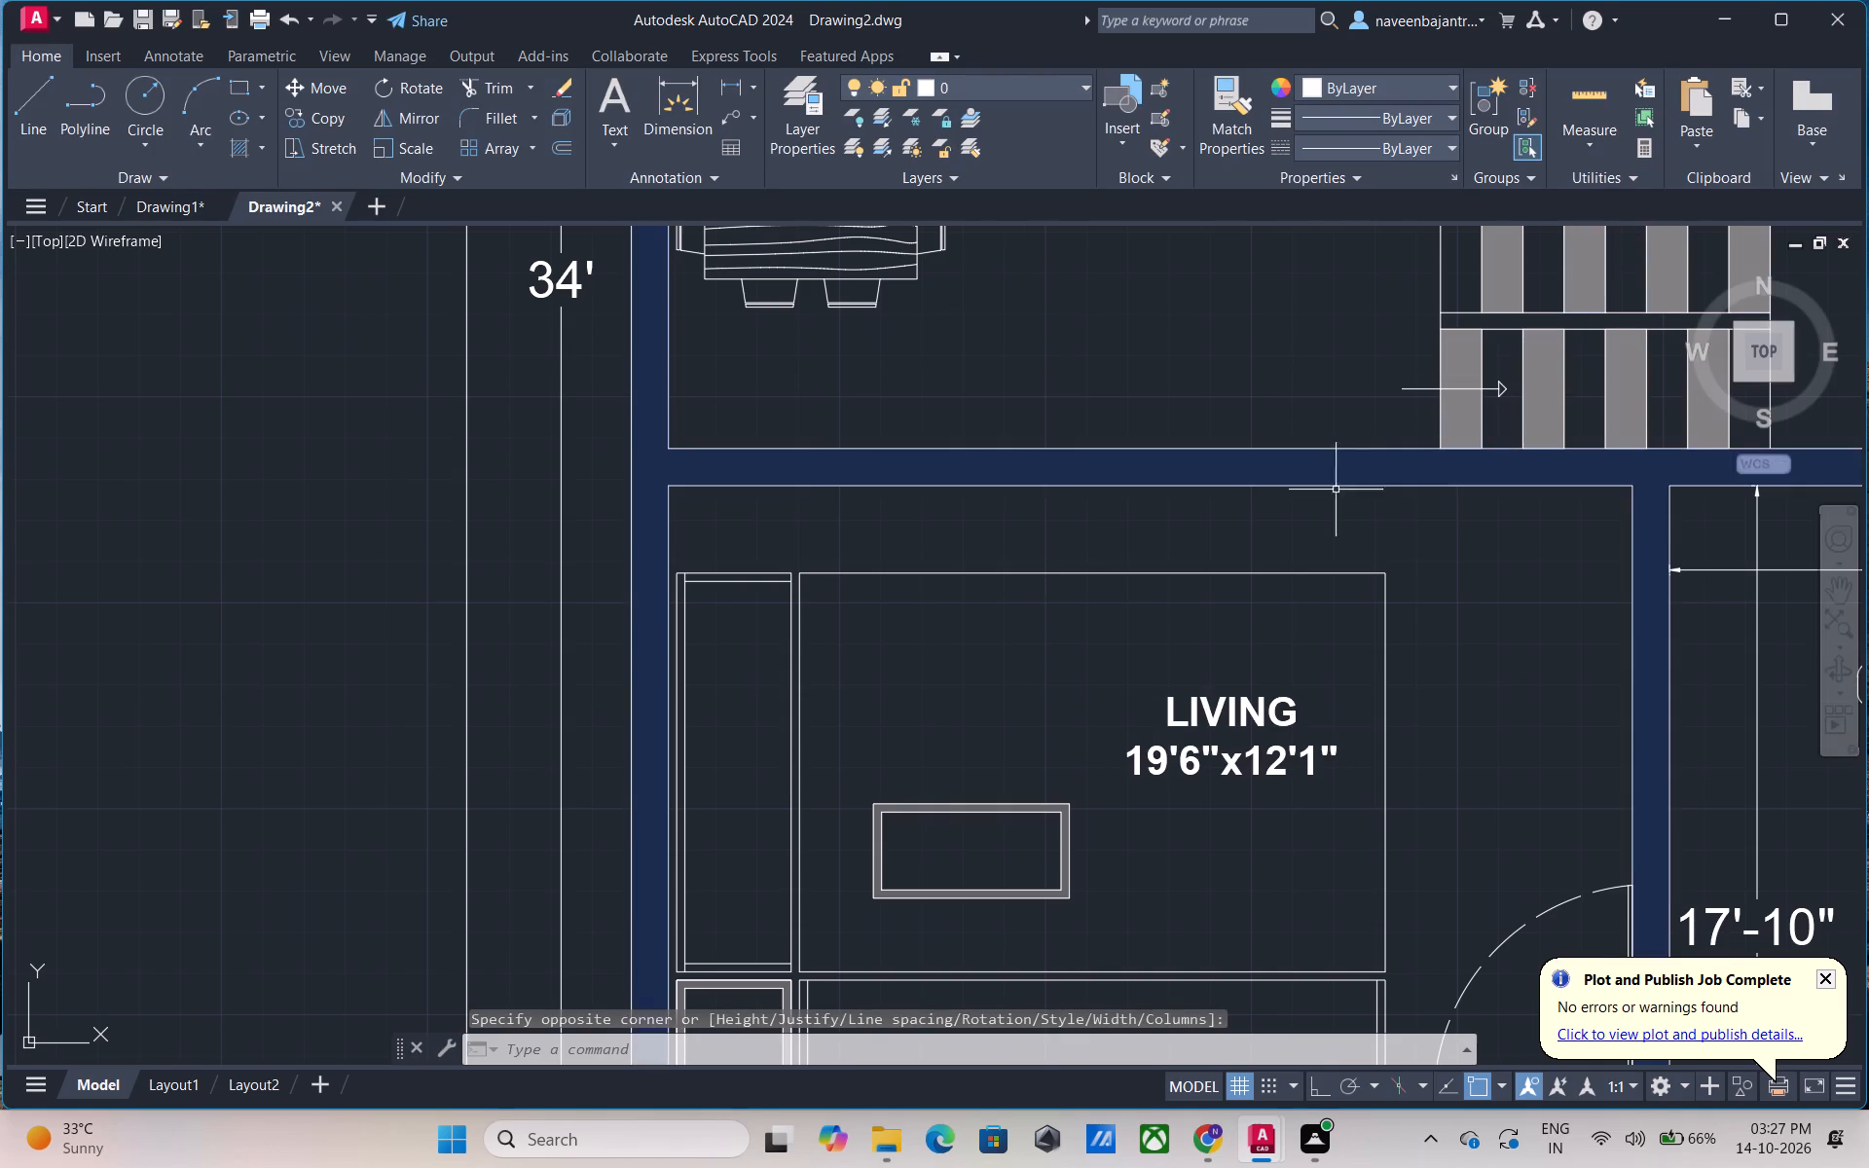
Add a two-line text label, 4" high, reading "CENTER" and "TABLE" inside the center table in the living room.
{"action": "middle_click_drag", "start_coordinate": [1063, 713], "coordinate": [1159, 541]}
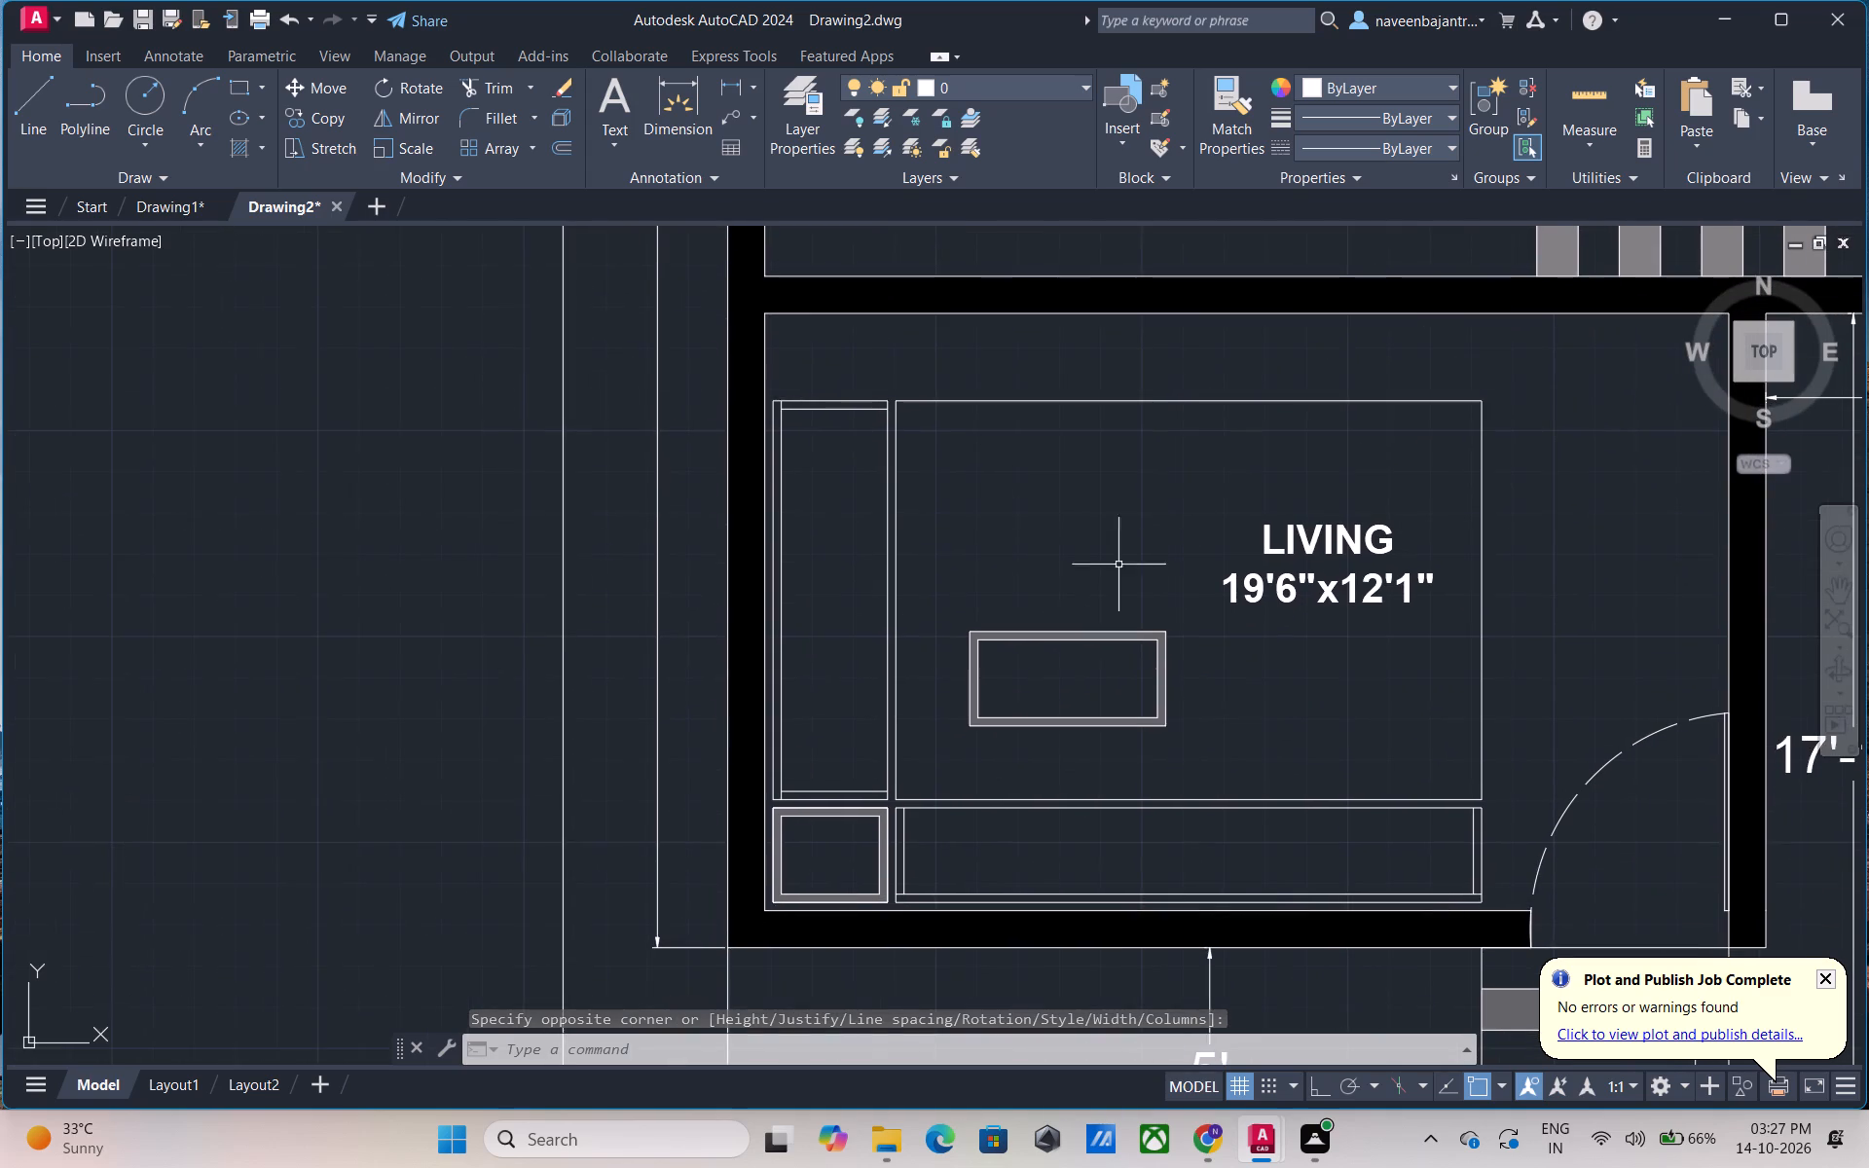
{"action": "scroll", "coordinate": [1032, 652], "scroll_direction": "up", "scroll_amount": 2}
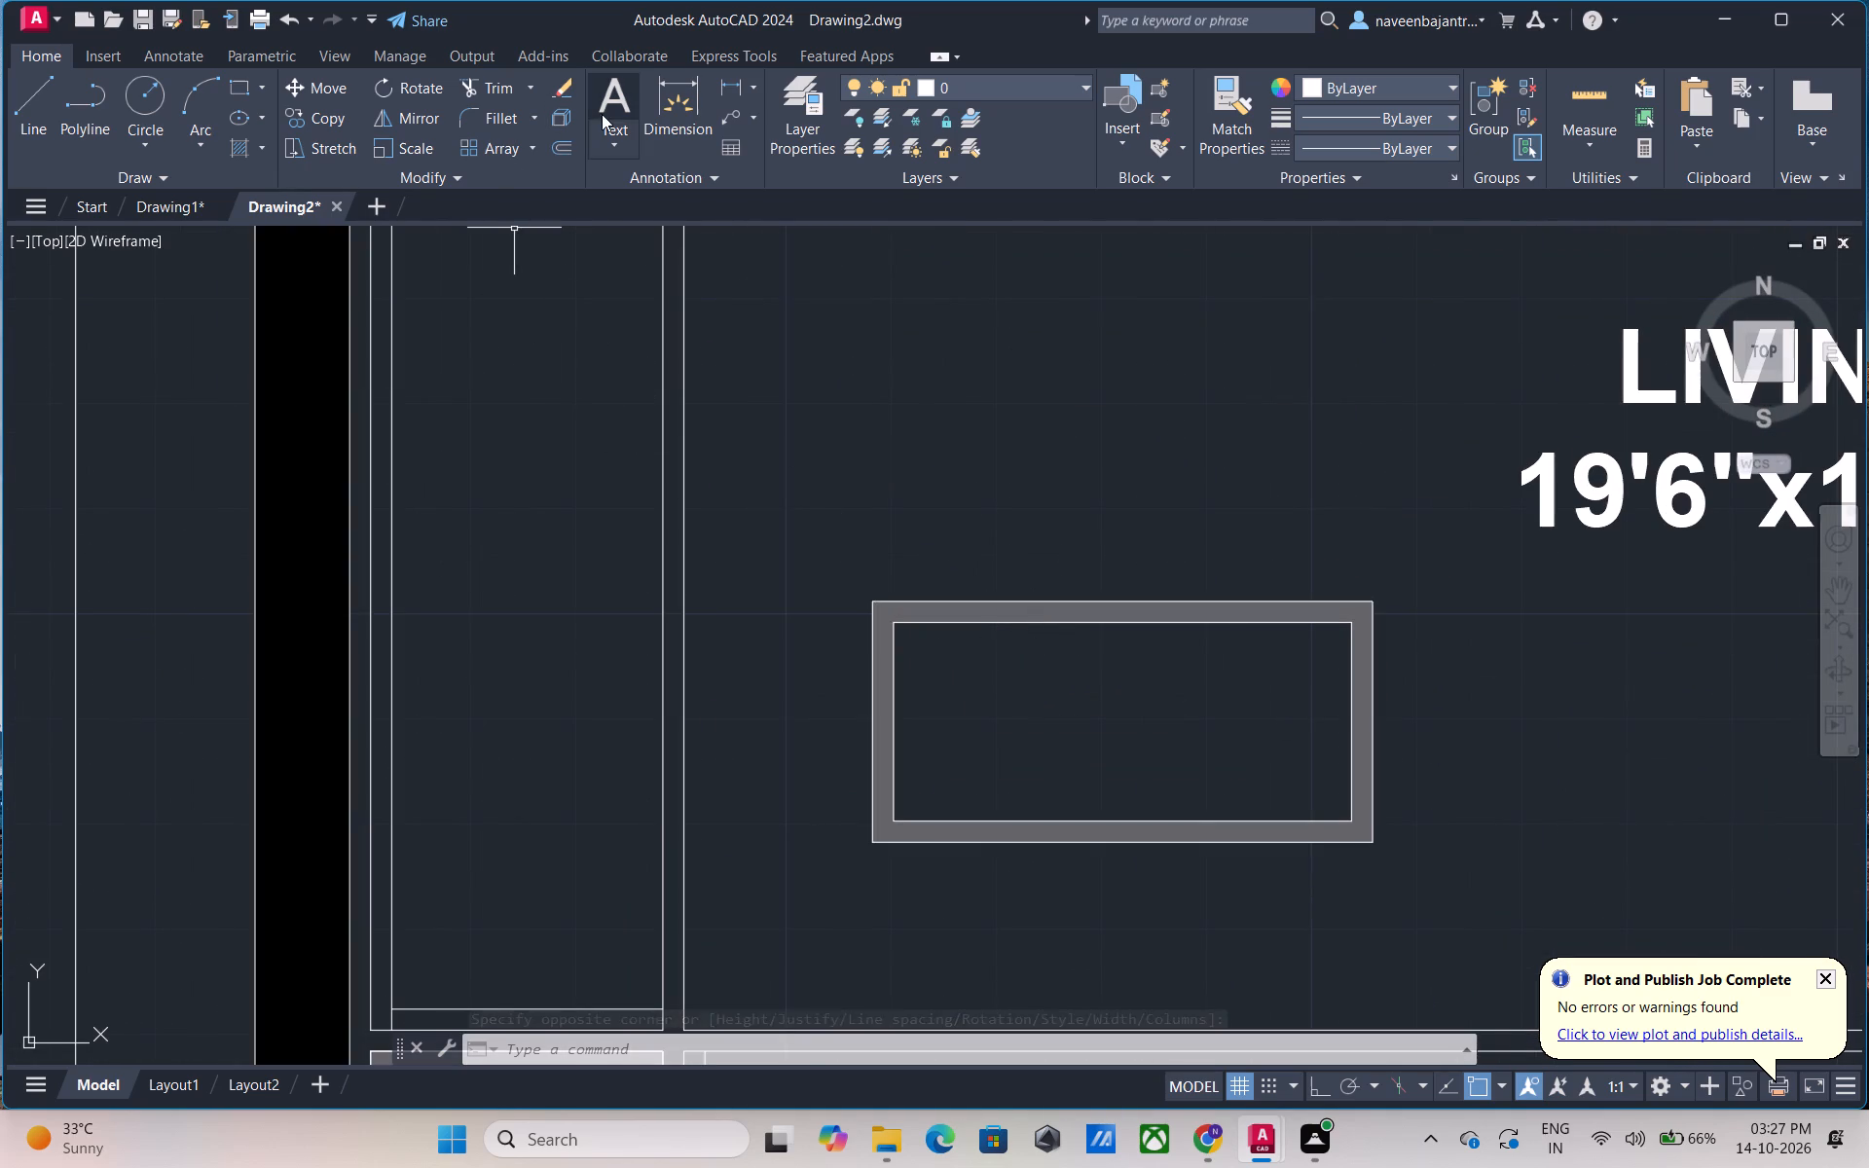
{"action": "left_click", "coordinate": [605, 106]}
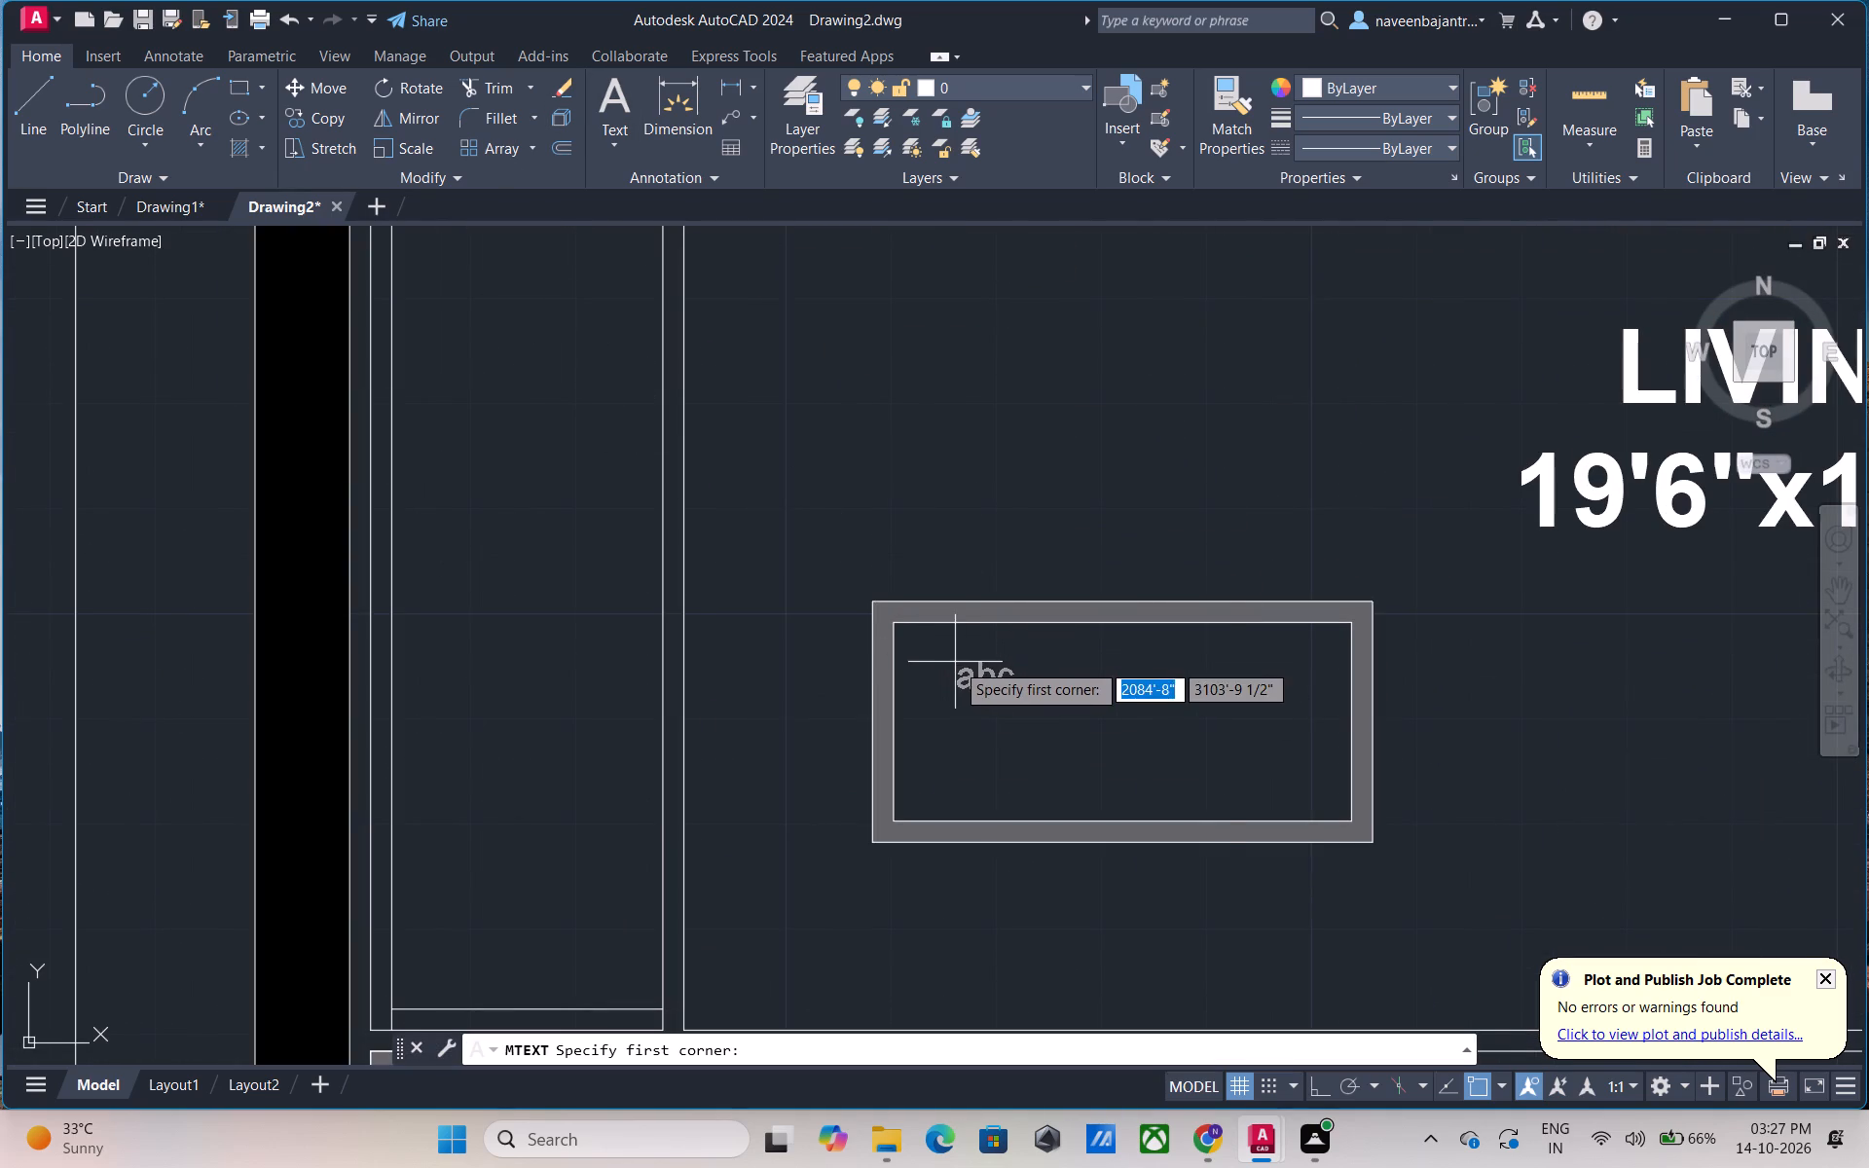
{"action": "left_click", "coordinate": [985, 665]}
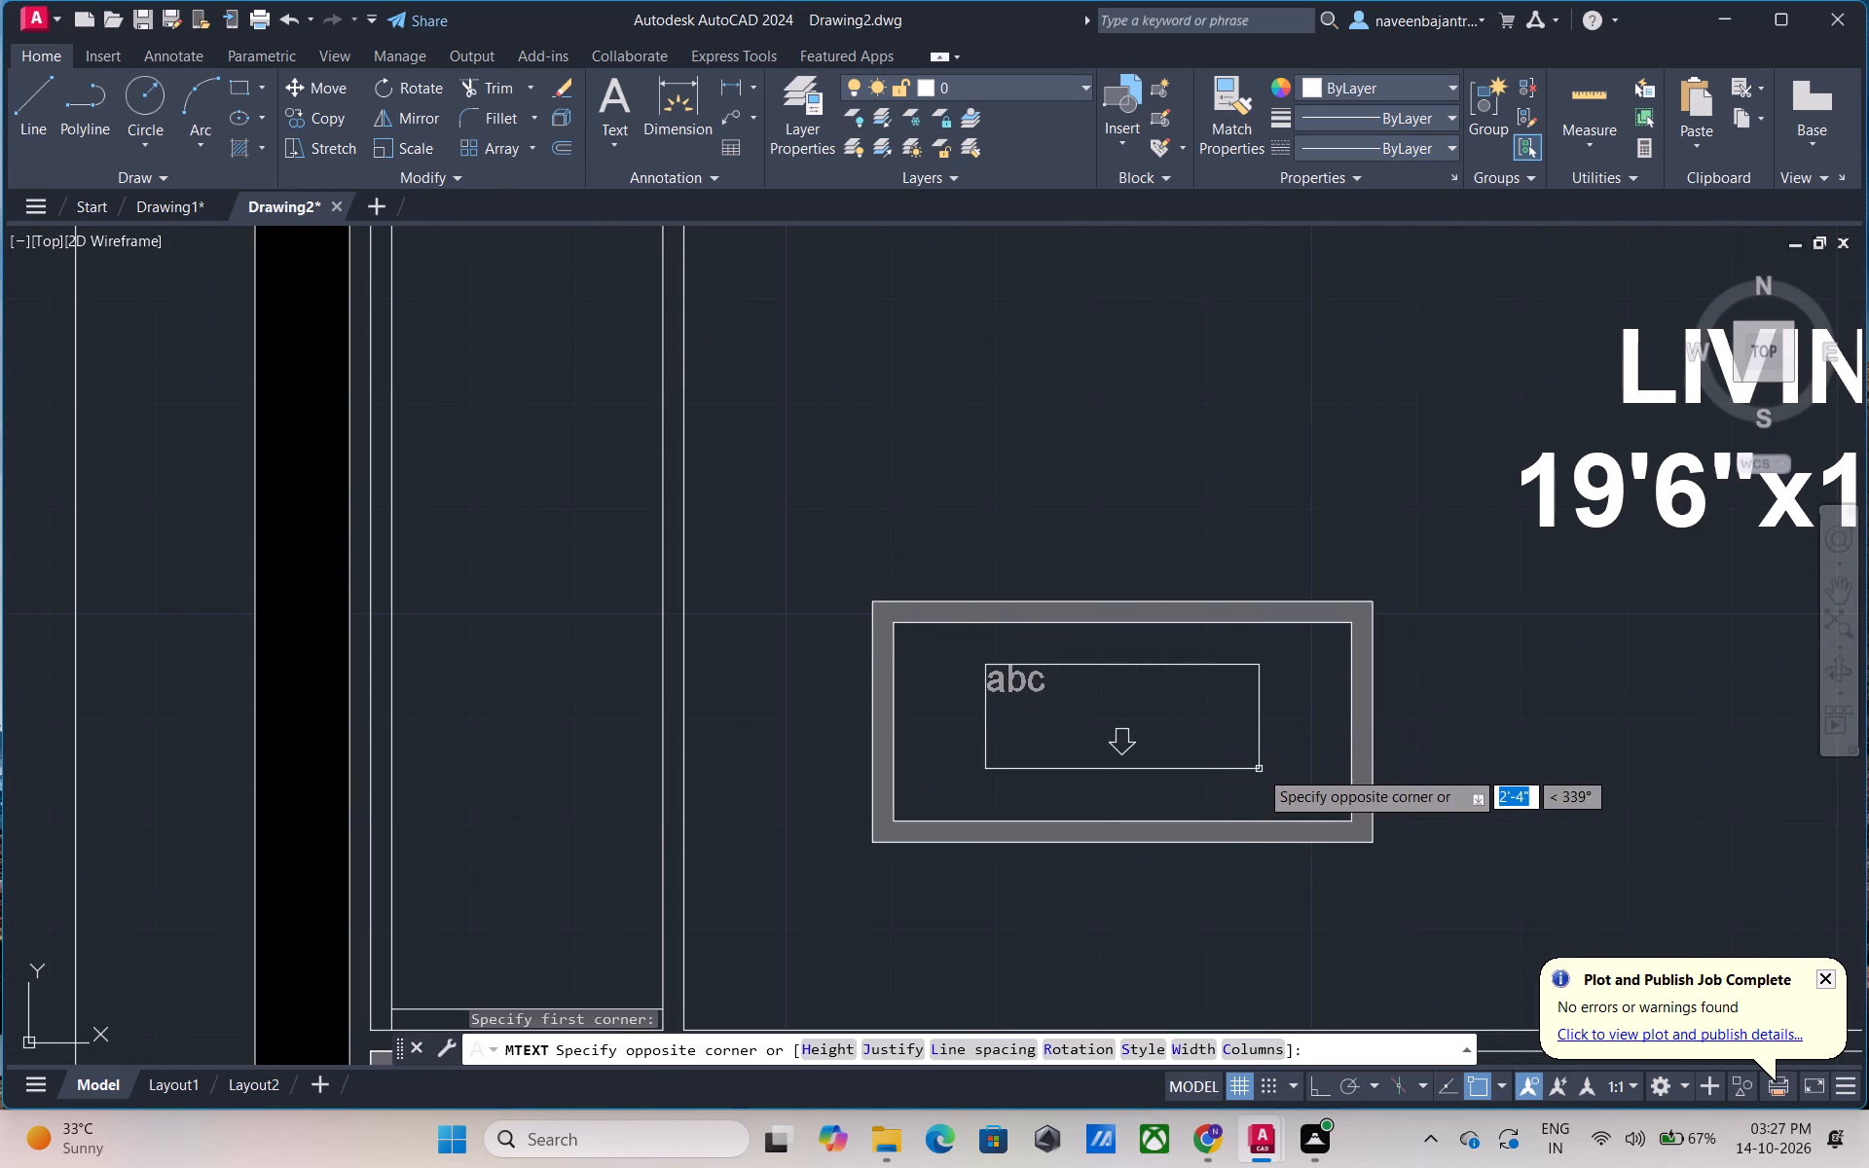
{"action": "left_click", "coordinate": [1279, 769]}
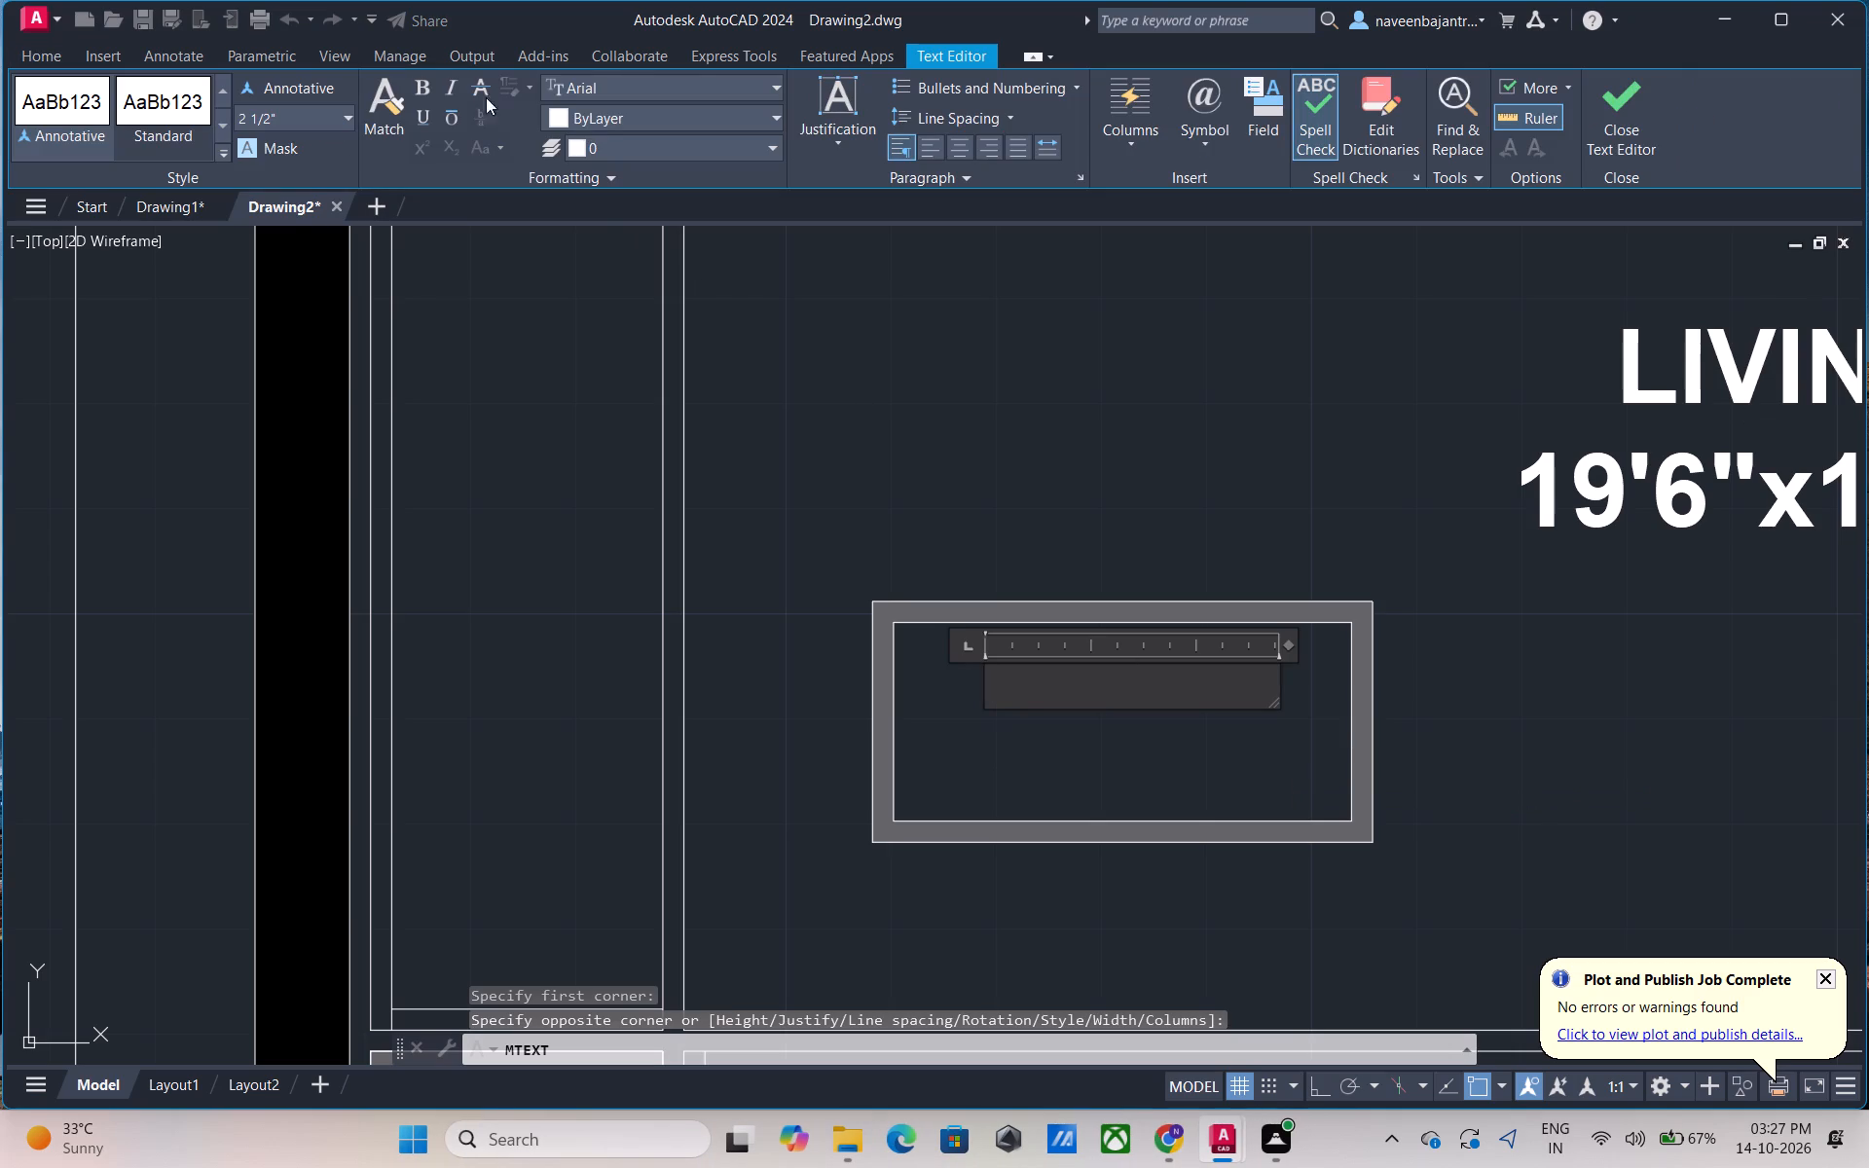
{"action": "left_click", "coordinate": [287, 112]}
{"action": "type", "text": "5\""}
{"action": "key", "text": "Return"}
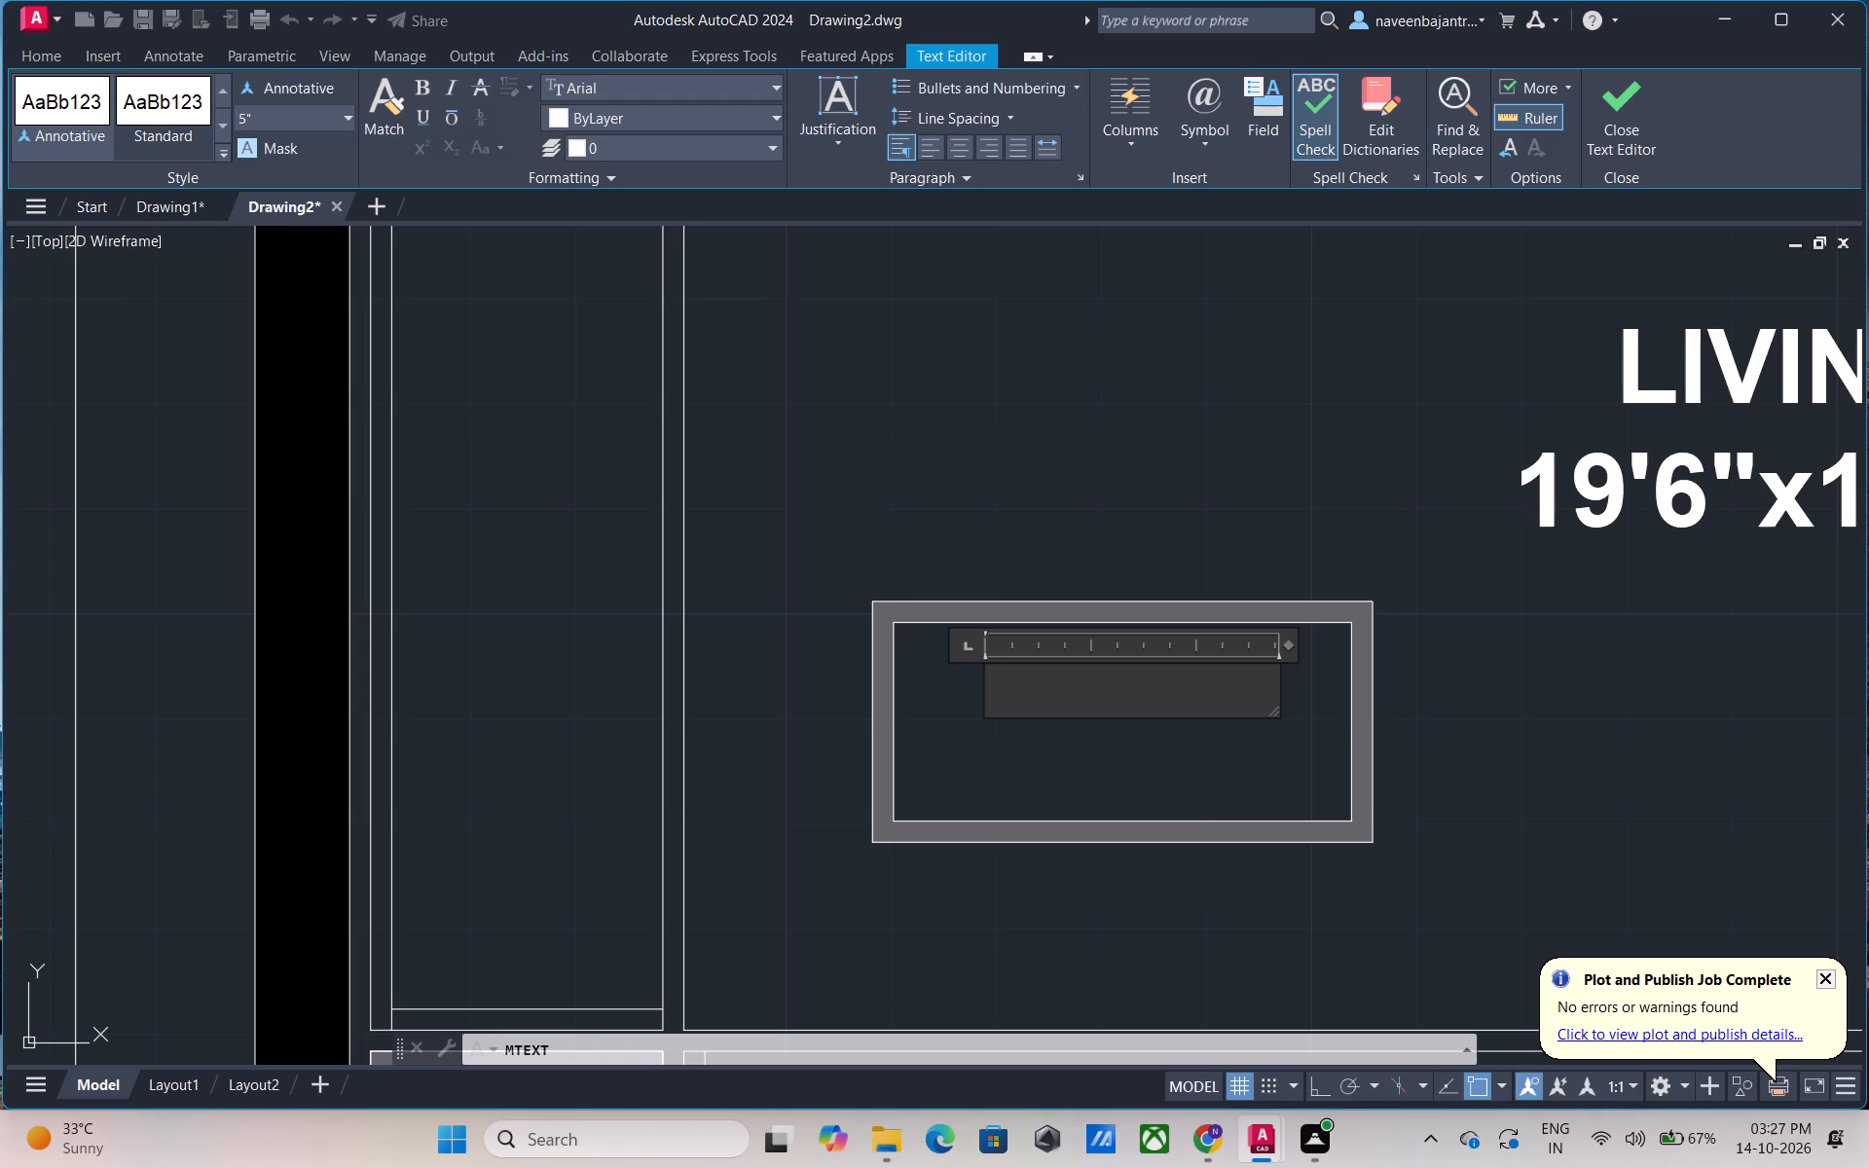
{"action": "left_click", "coordinate": [286, 124]}
{"action": "type", "text": "4\""}
{"action": "key", "text": "Return"}
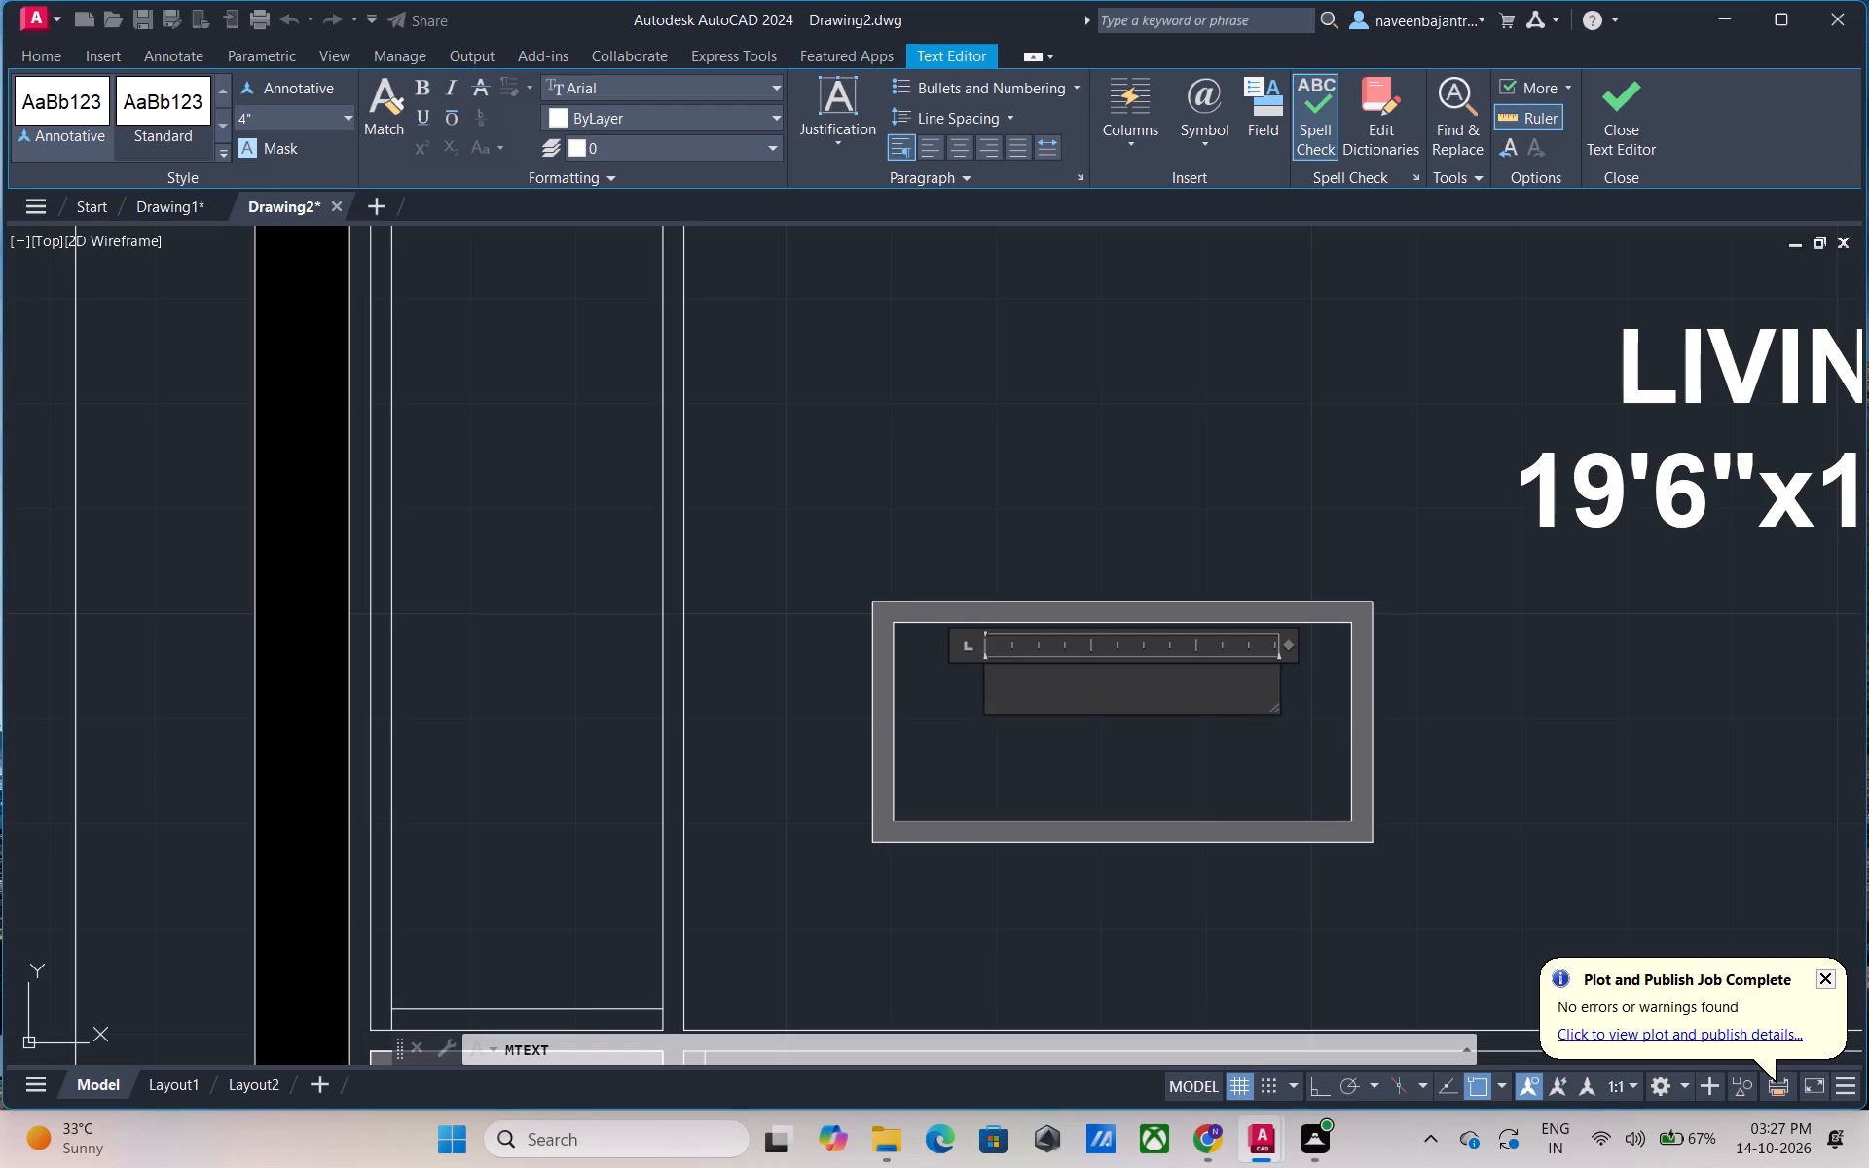
{"action": "type", "text": "CE"}
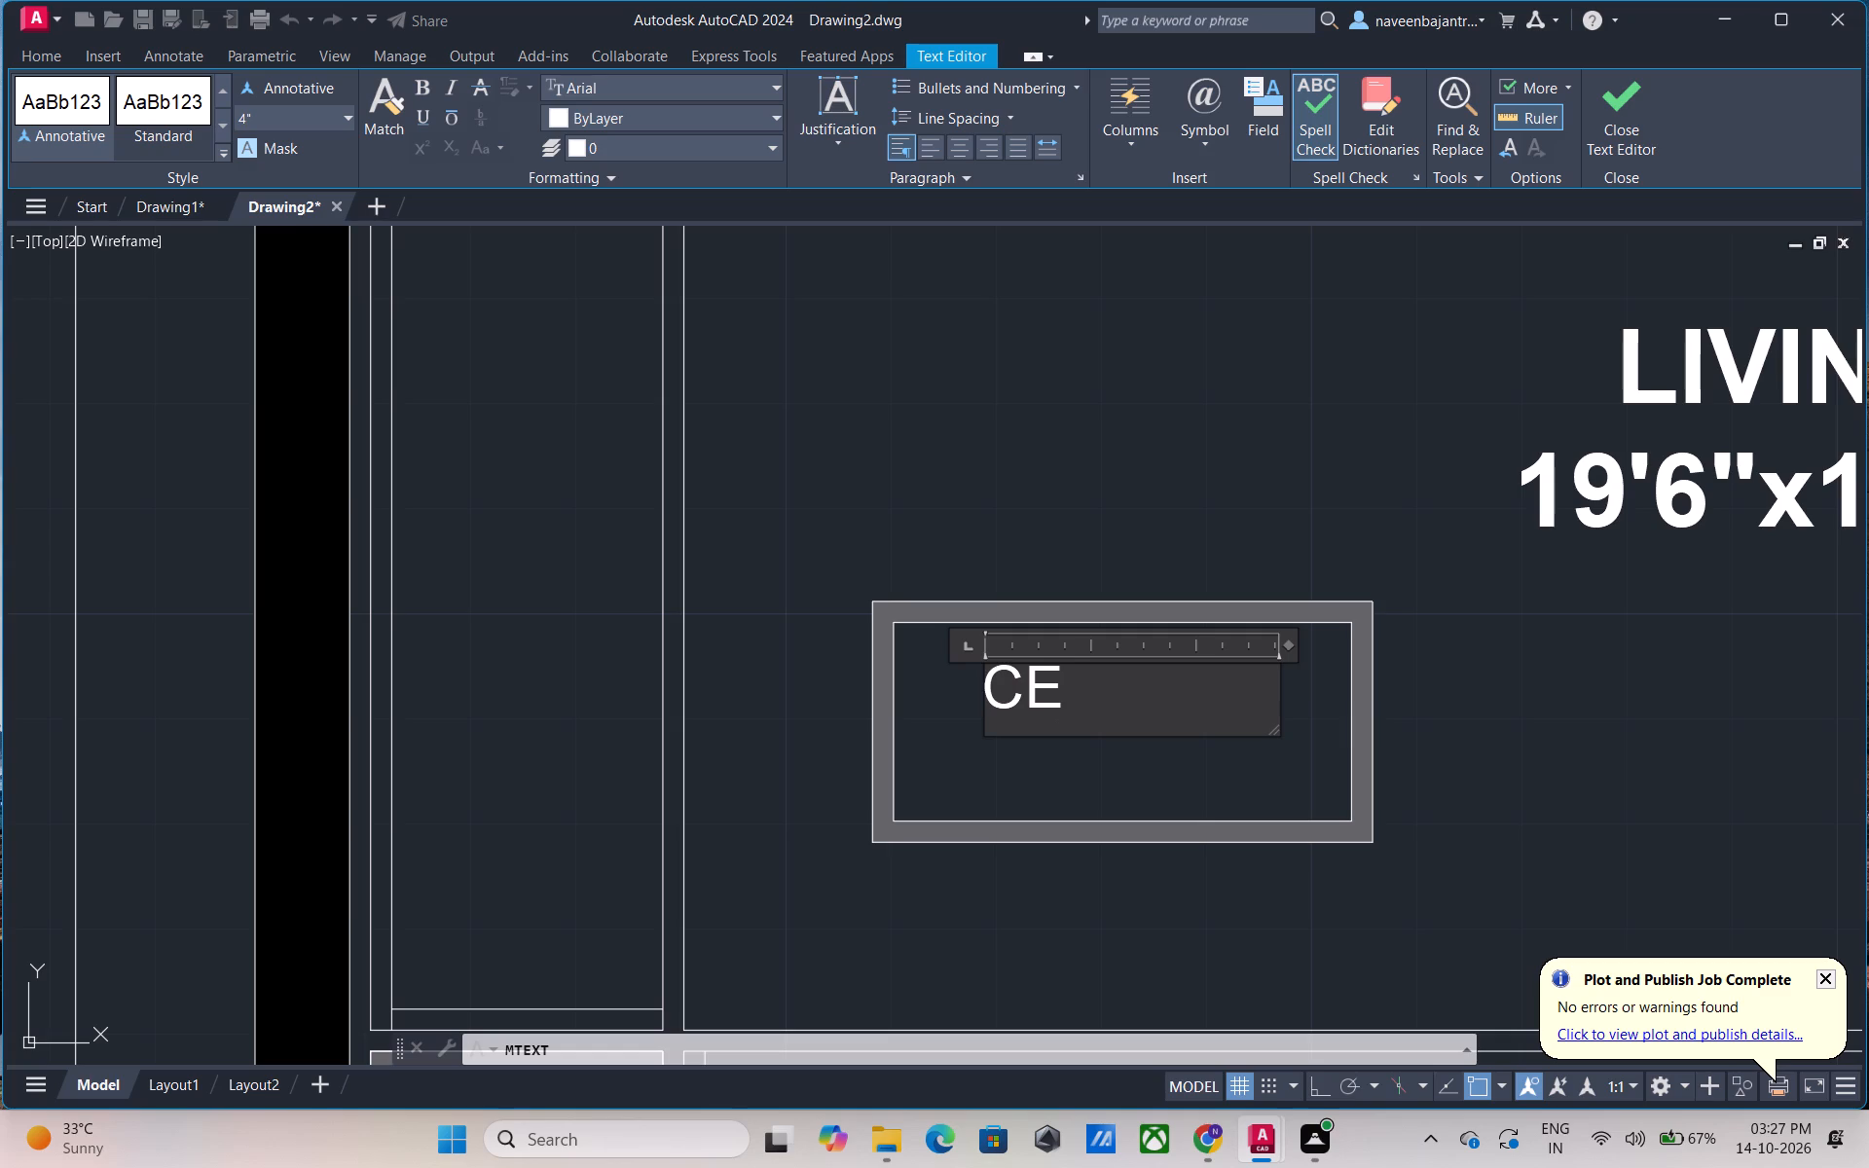
{"action": "type", "text": "NTR"}
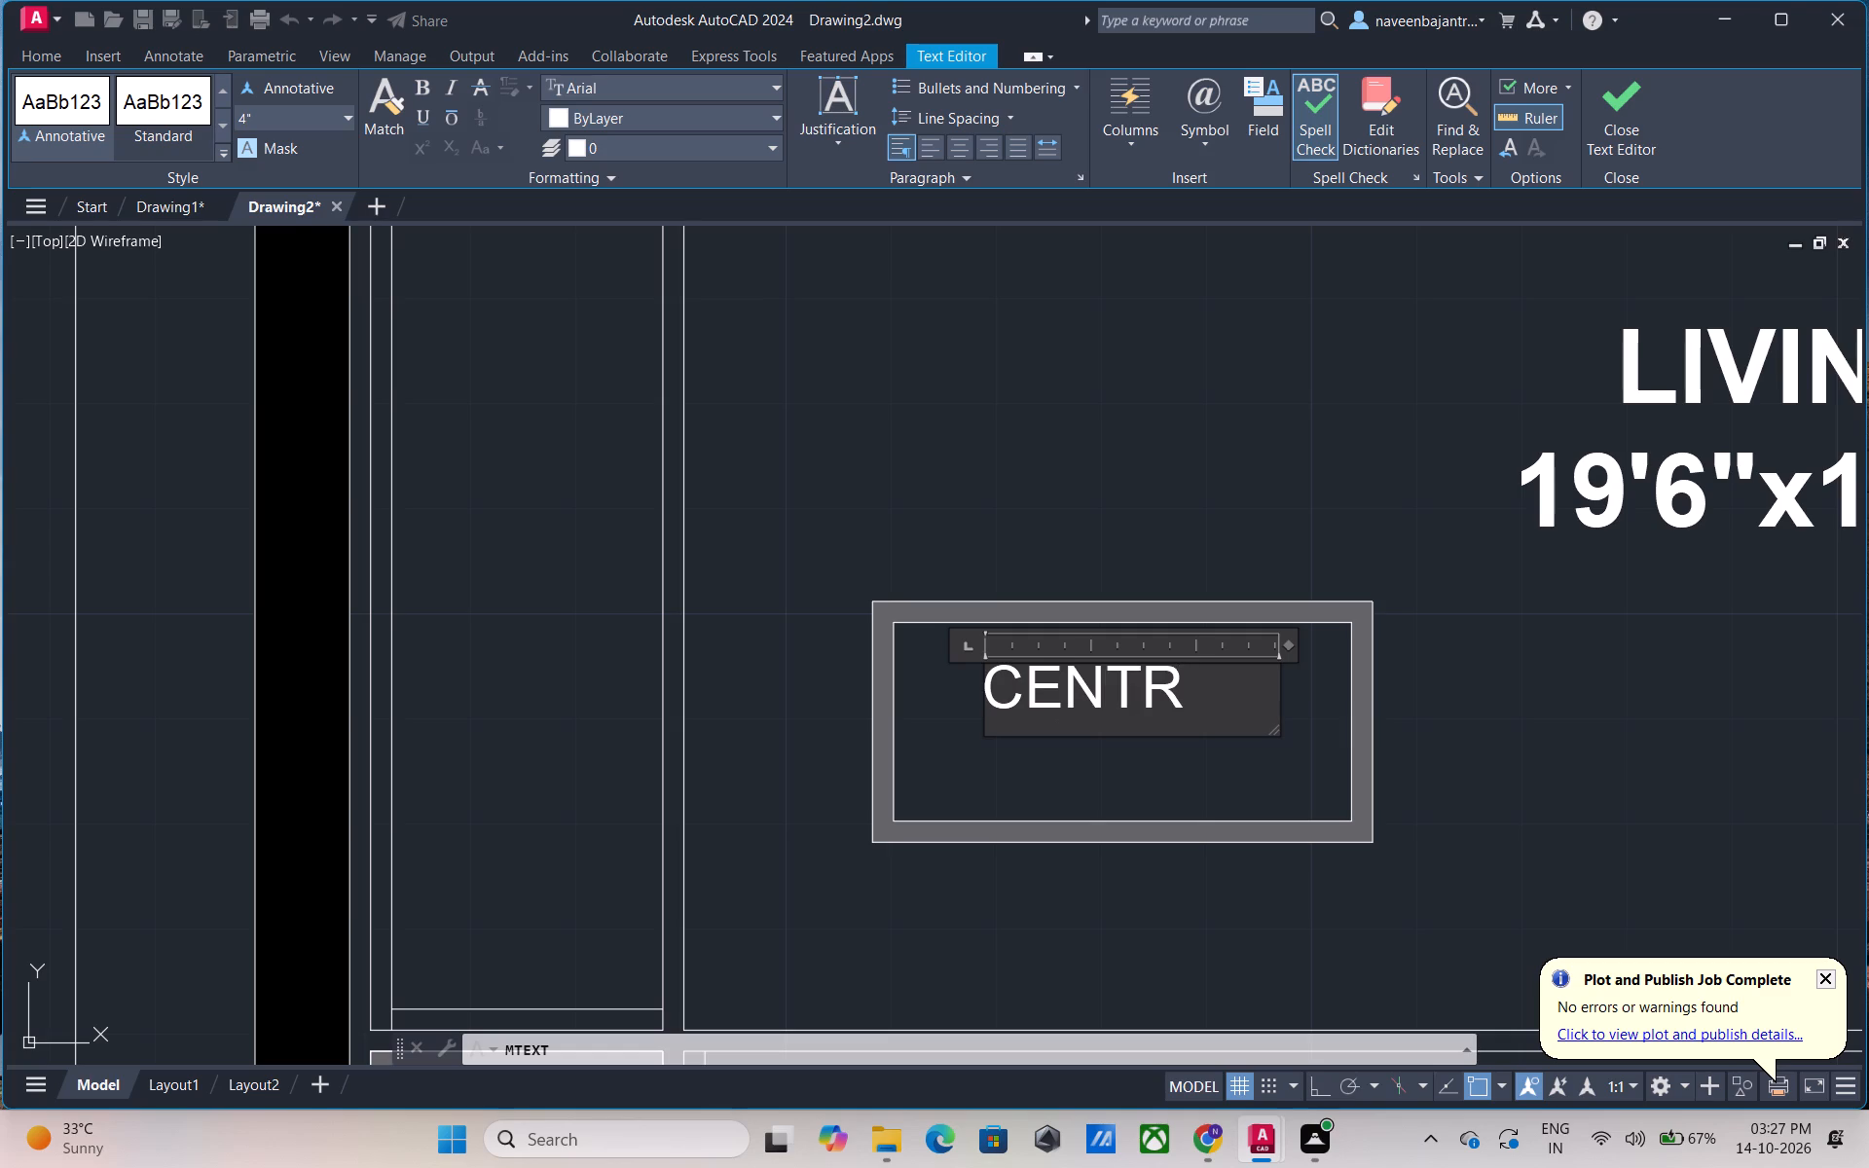
{"action": "key", "text": "e"}
{"action": "key", "text": "Return"}
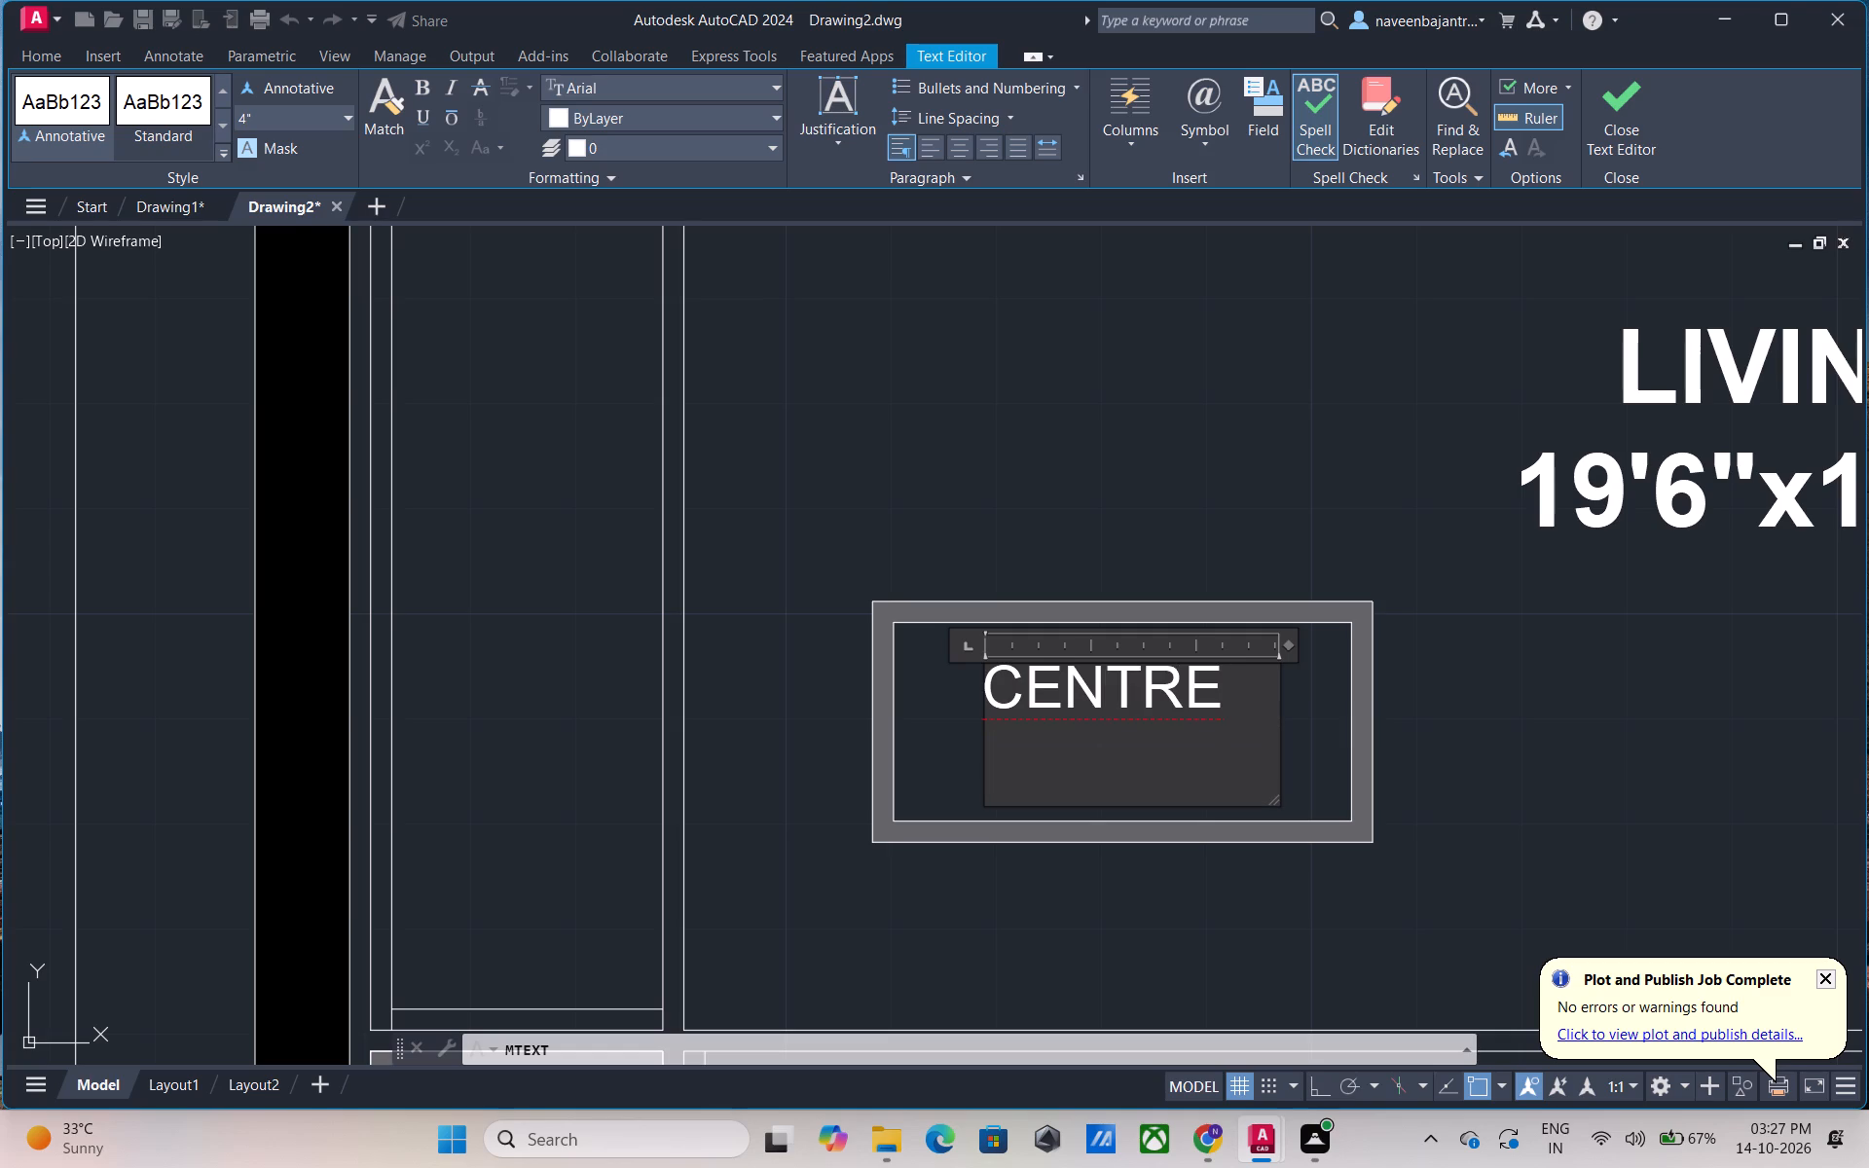
{"action": "key", "text": "t"}
{"action": "left_click", "coordinate": [1226, 700]}
{"action": "key", "text": "BackSpace"}
{"action": "key", "text": "BackSpace"}
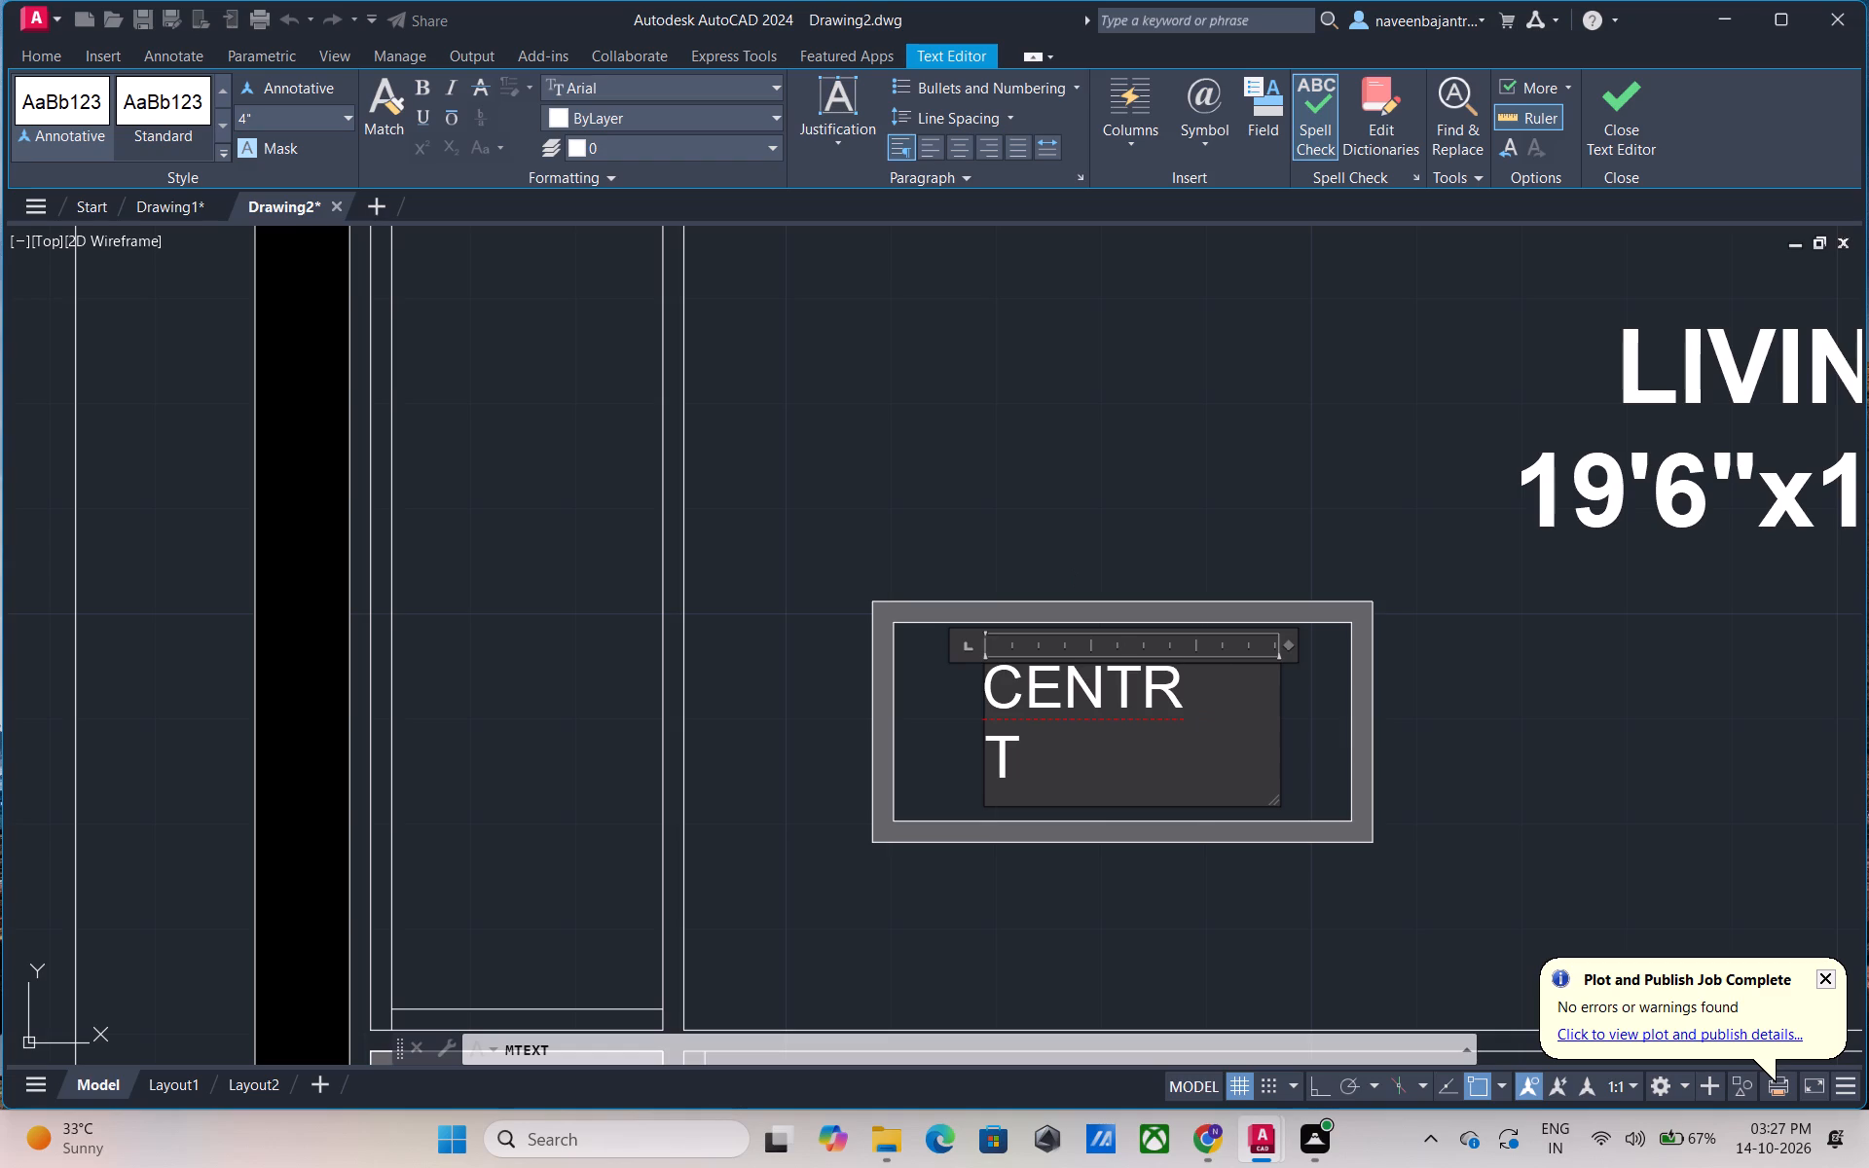
{"action": "type", "text": "ER"}
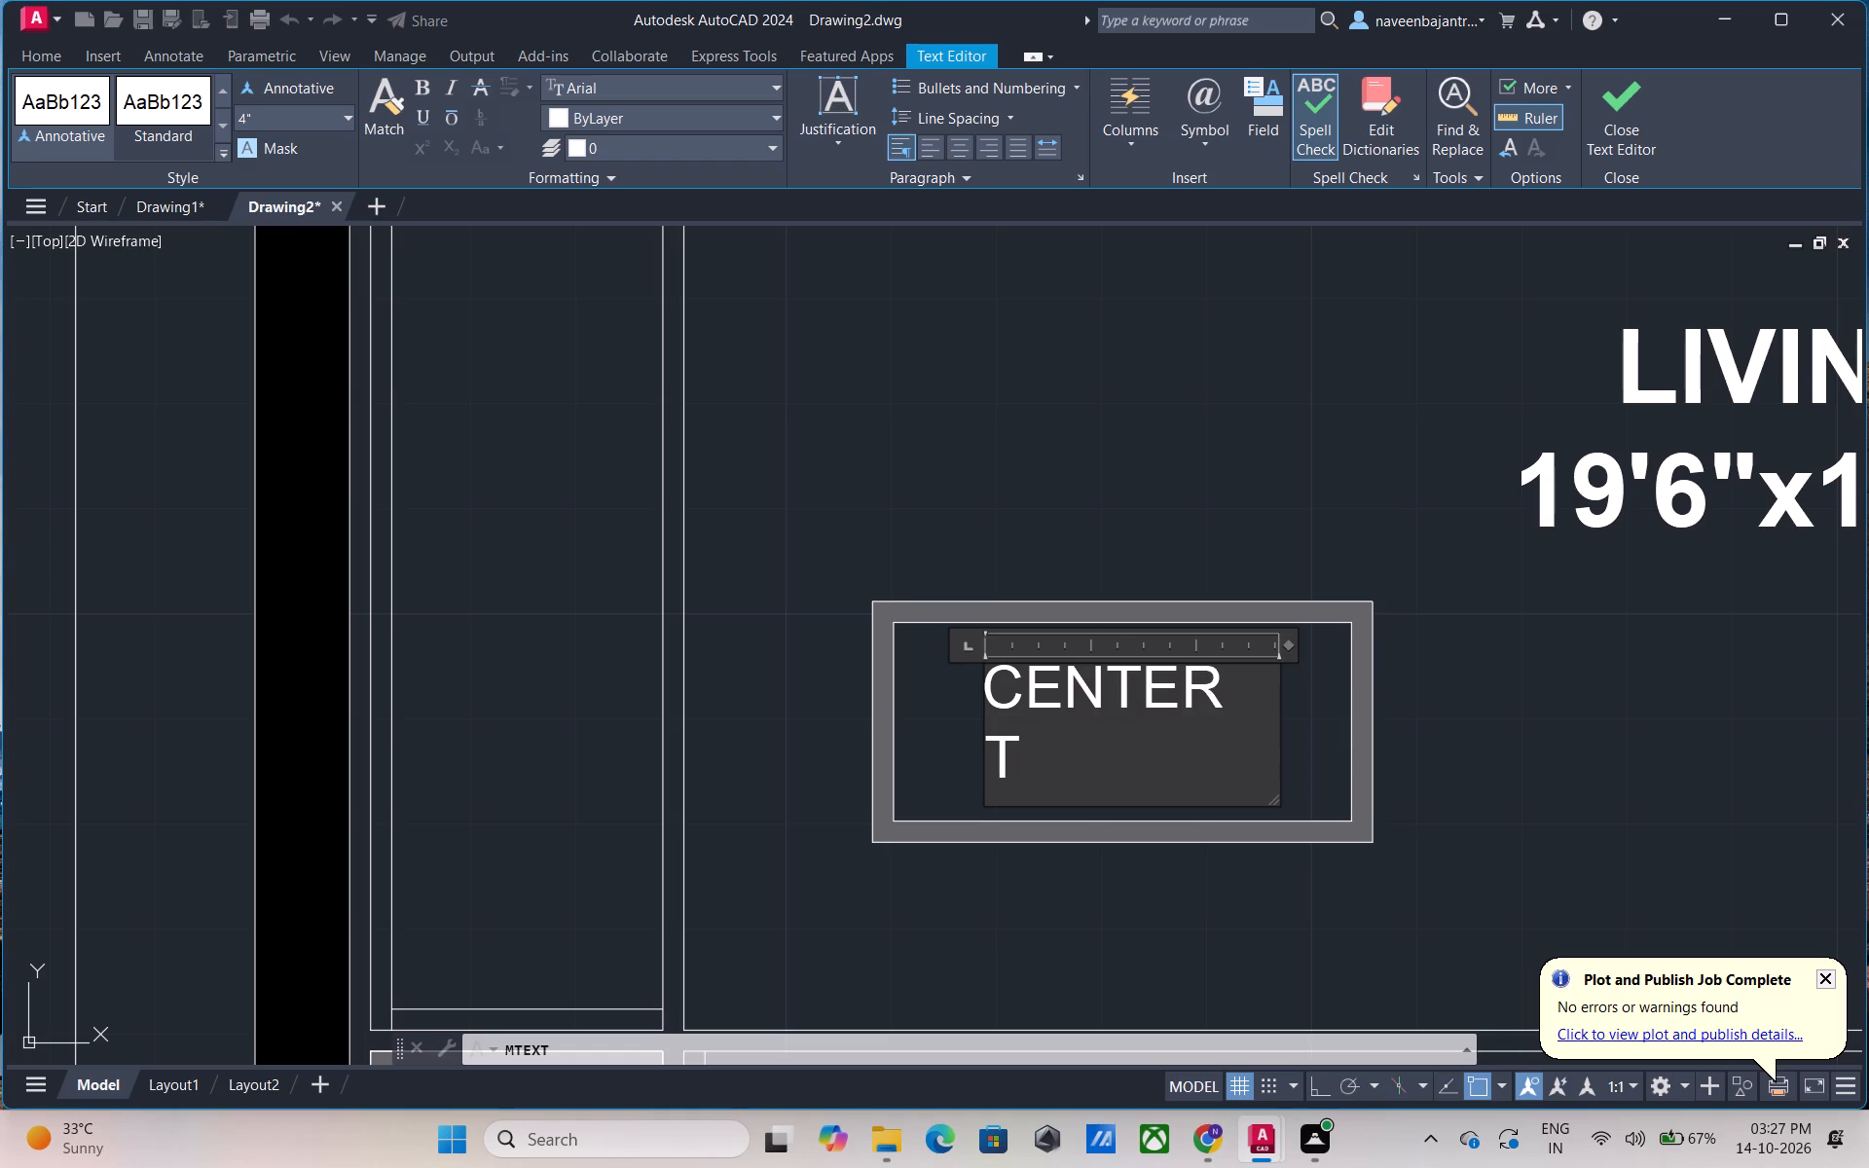
{"action": "left_click", "coordinate": [1071, 756]}
{"action": "type", "text": "ABL"}
{"action": "key", "text": "e"}
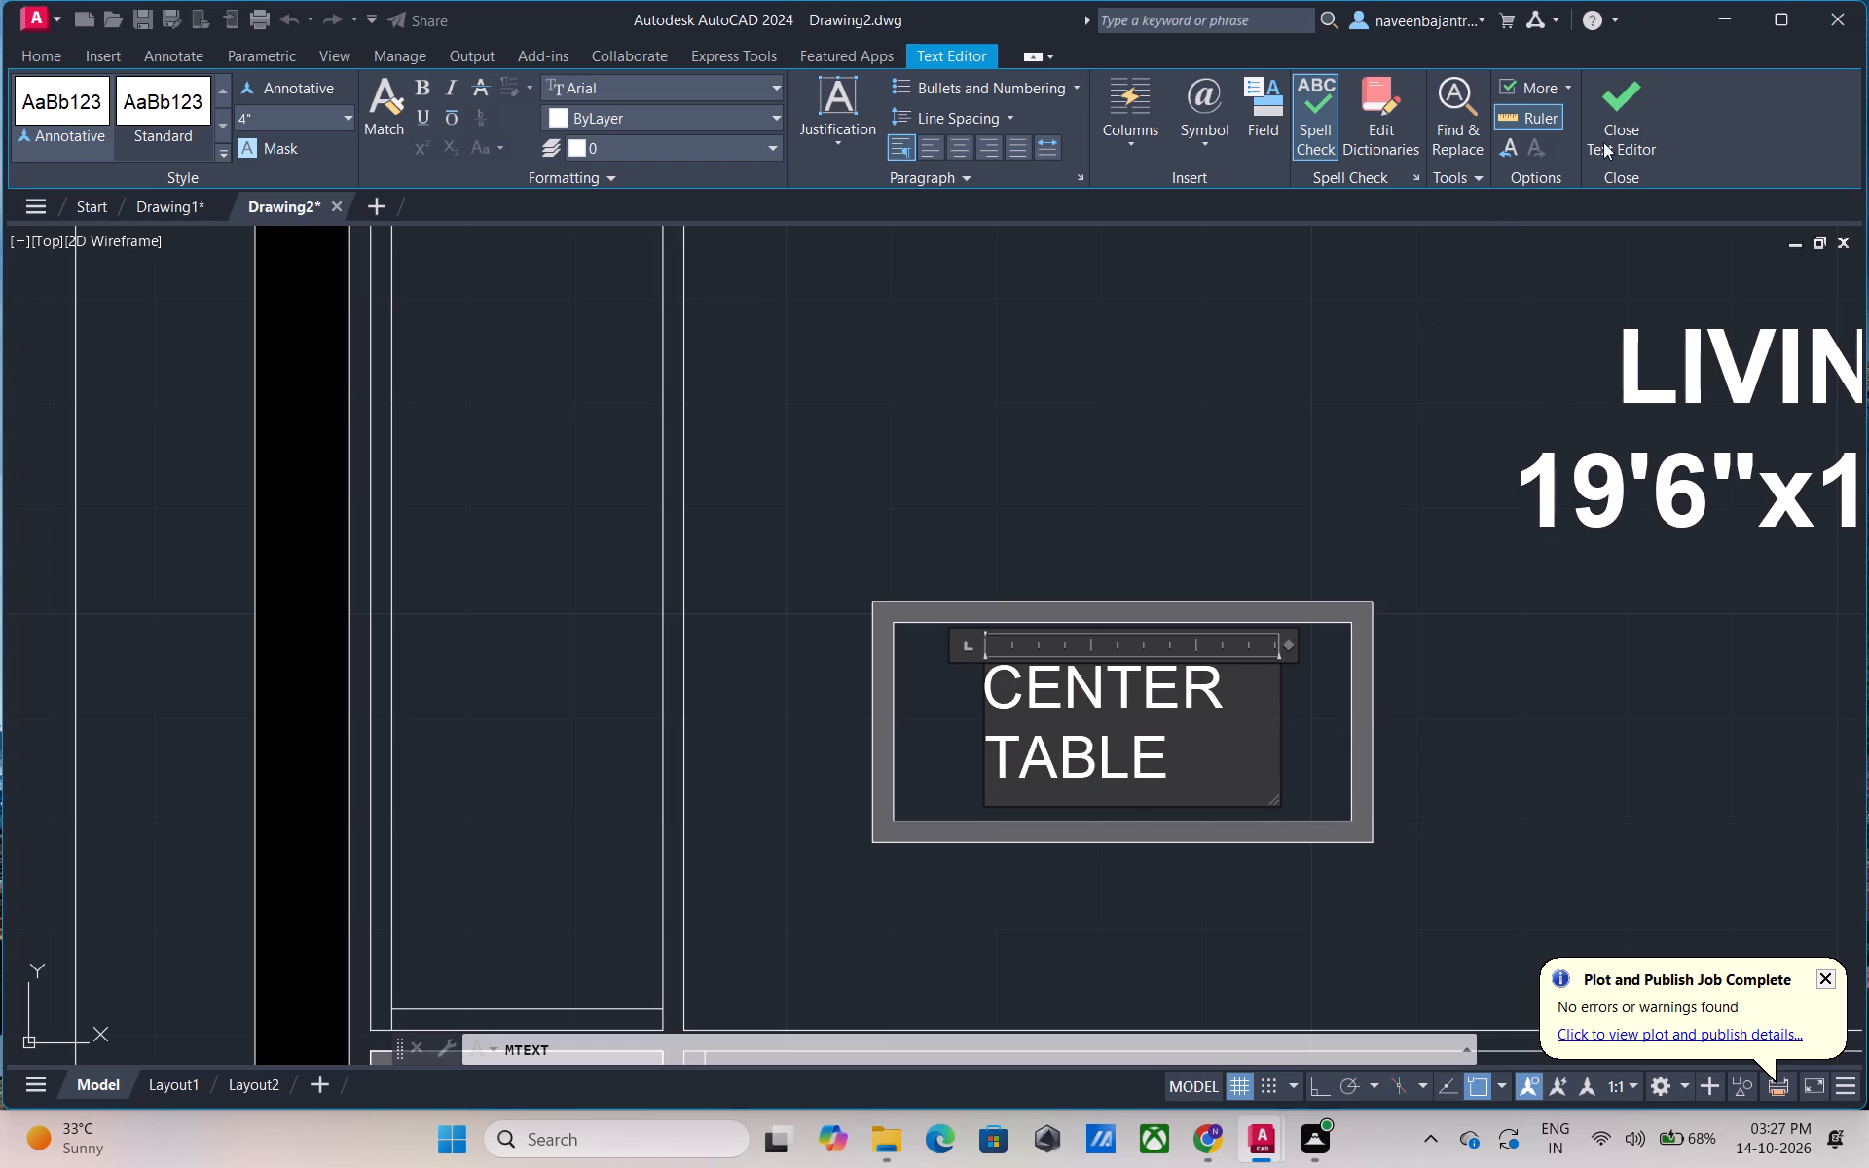
{"action": "left_click", "coordinate": [1620, 113]}
Look over the complete floor plan, including the living room, staircase and car parking area.
{"action": "scroll", "coordinate": [1545, 611], "scroll_direction": "down", "scroll_amount": 2}
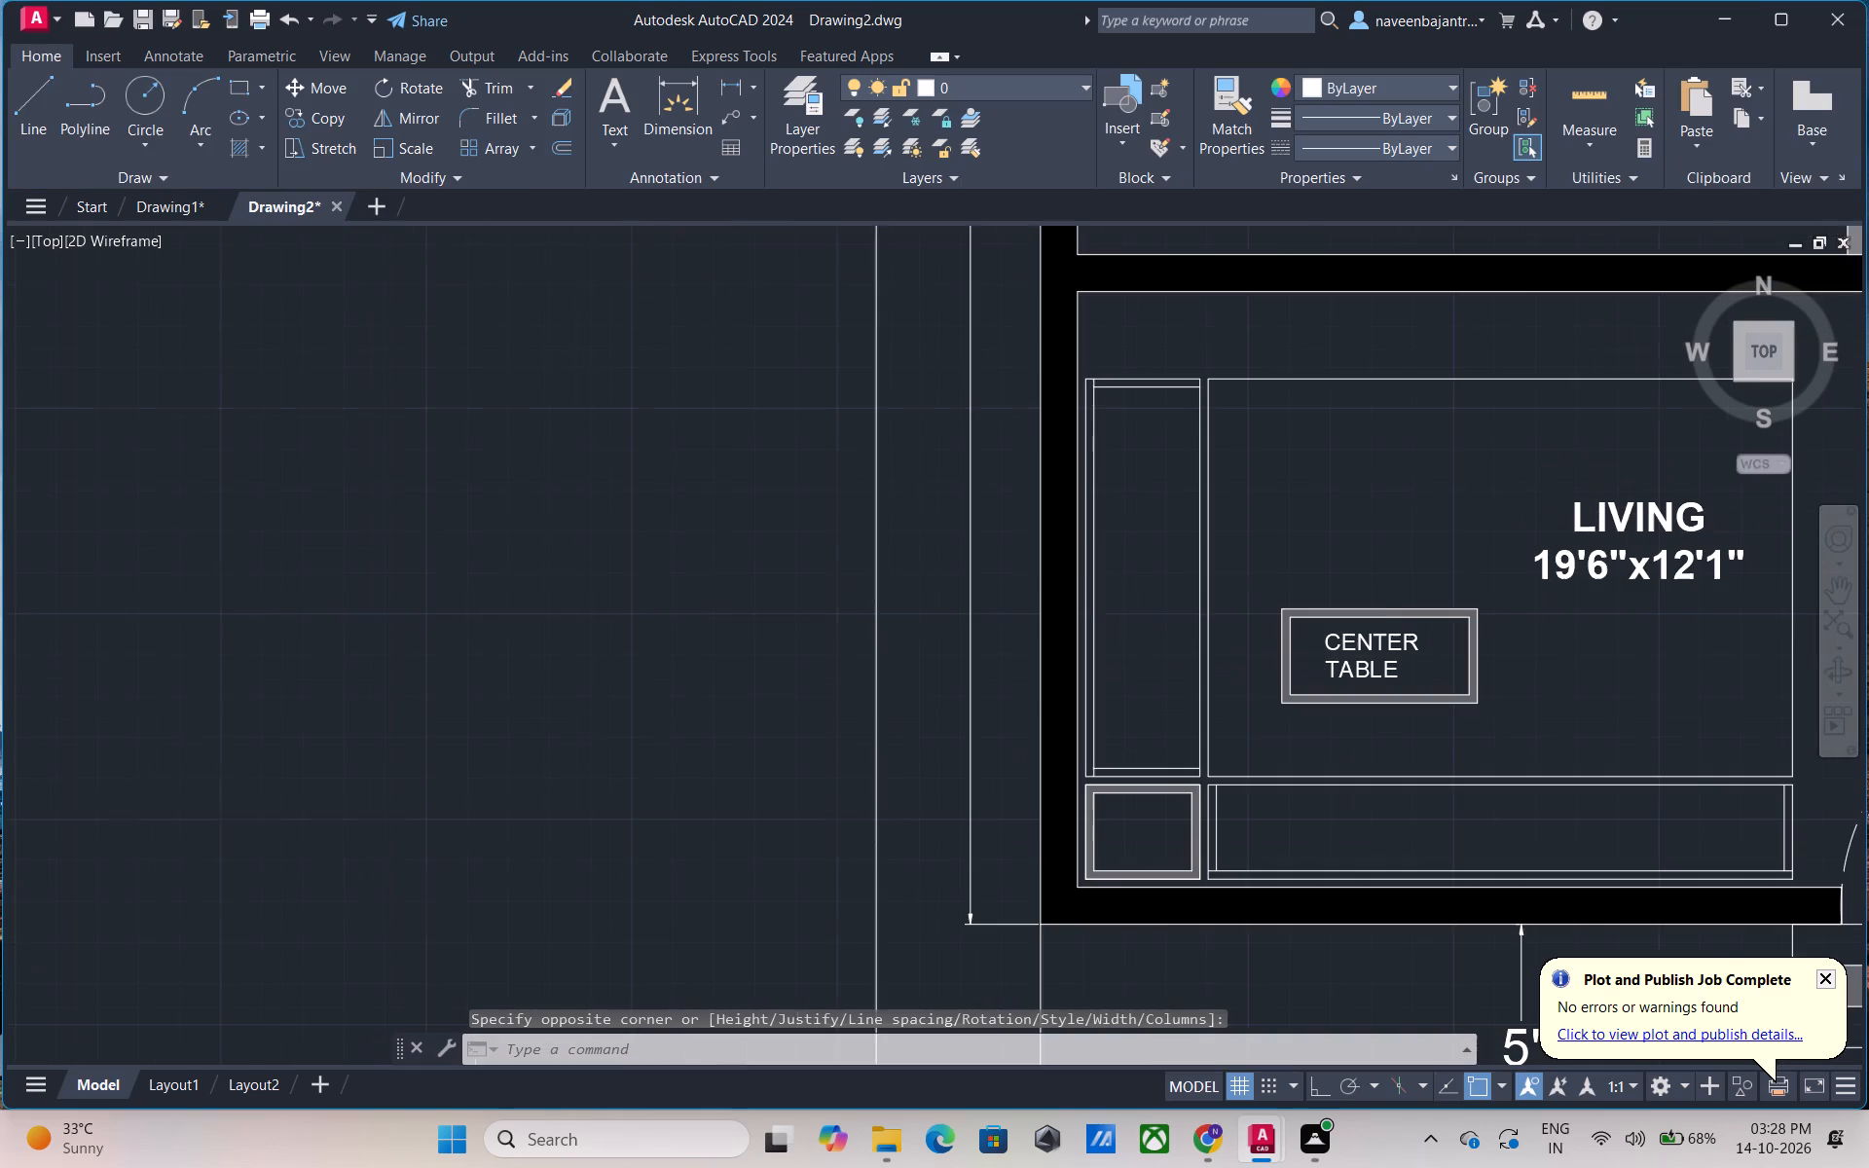
{"action": "scroll", "coordinate": [1545, 614], "scroll_direction": "down", "scroll_amount": 1}
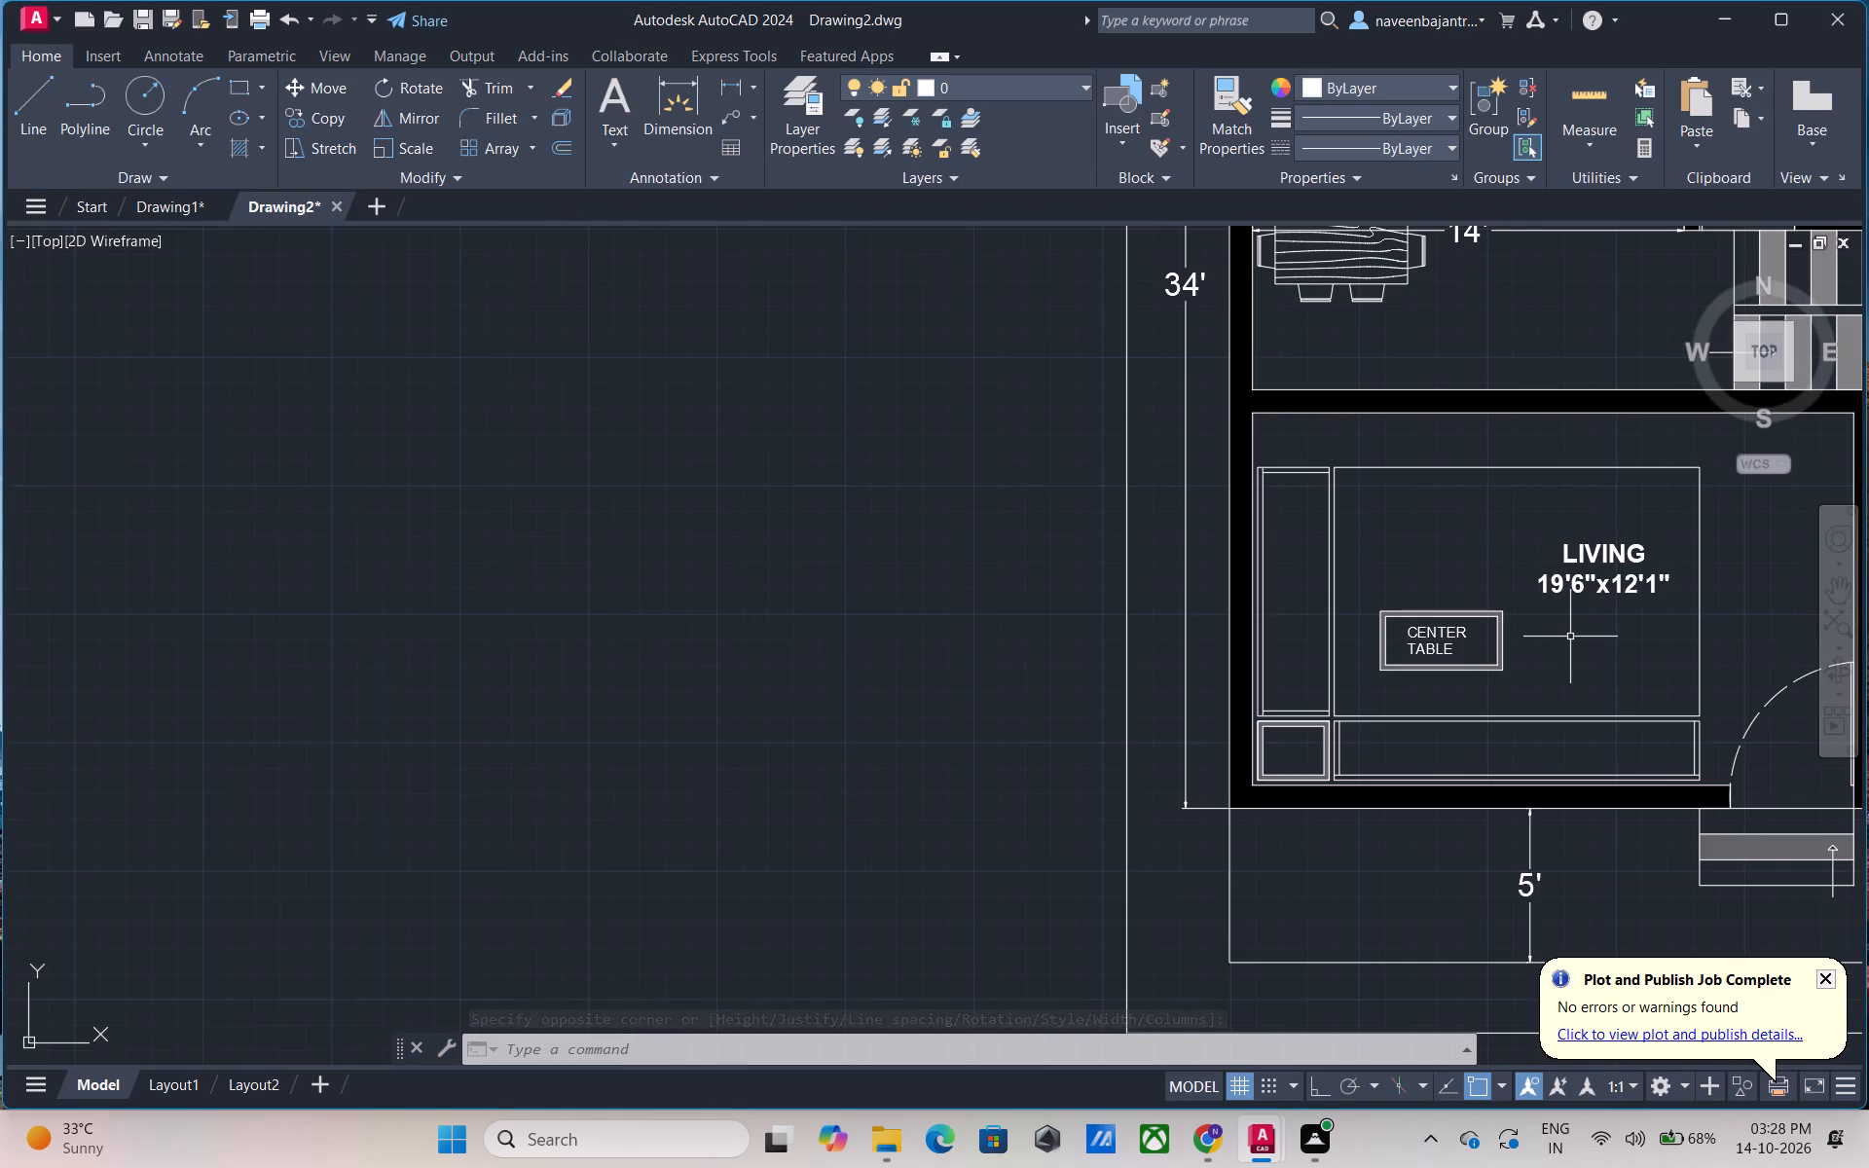
{"action": "scroll", "coordinate": [1570, 637], "scroll_direction": "down", "scroll_amount": 2}
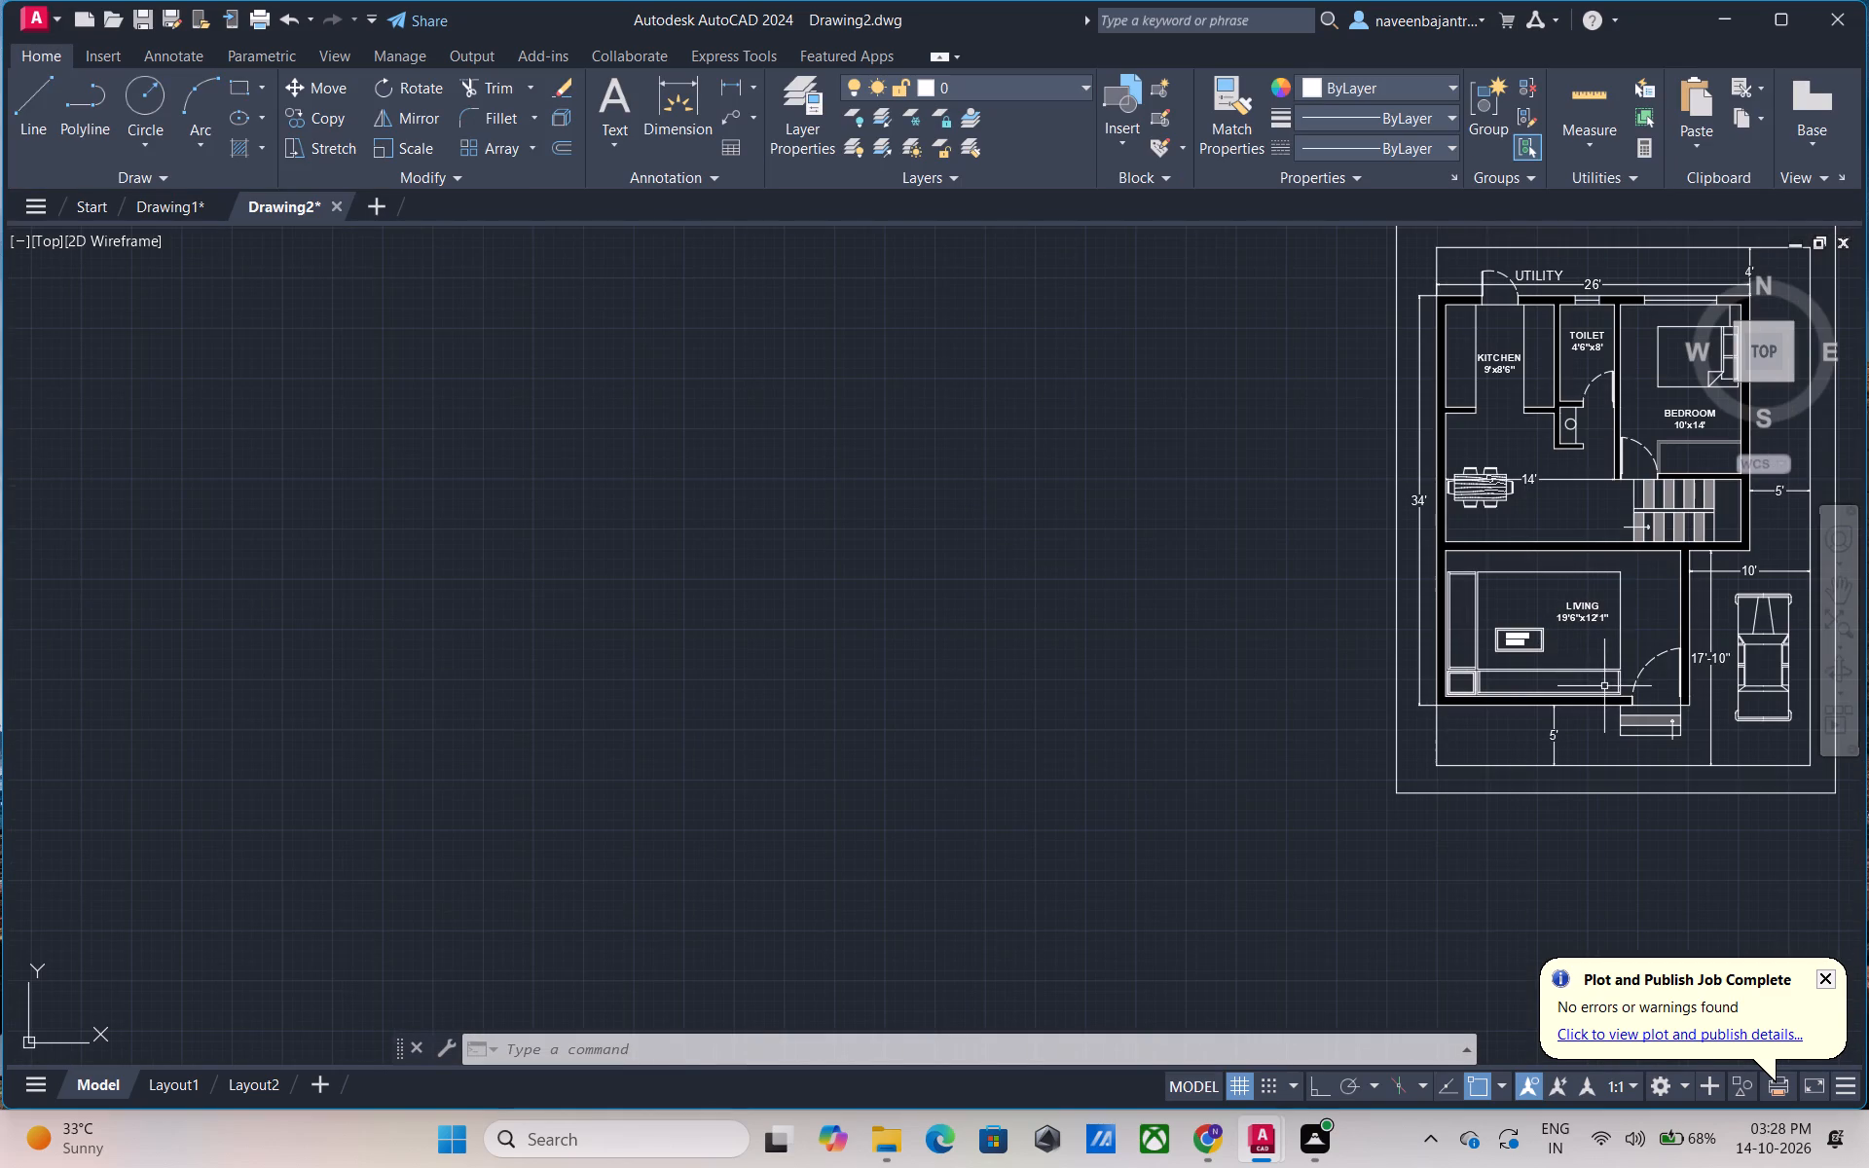
{"action": "middle_click_drag", "start_coordinate": [1634, 620], "coordinate": [1216, 790]}
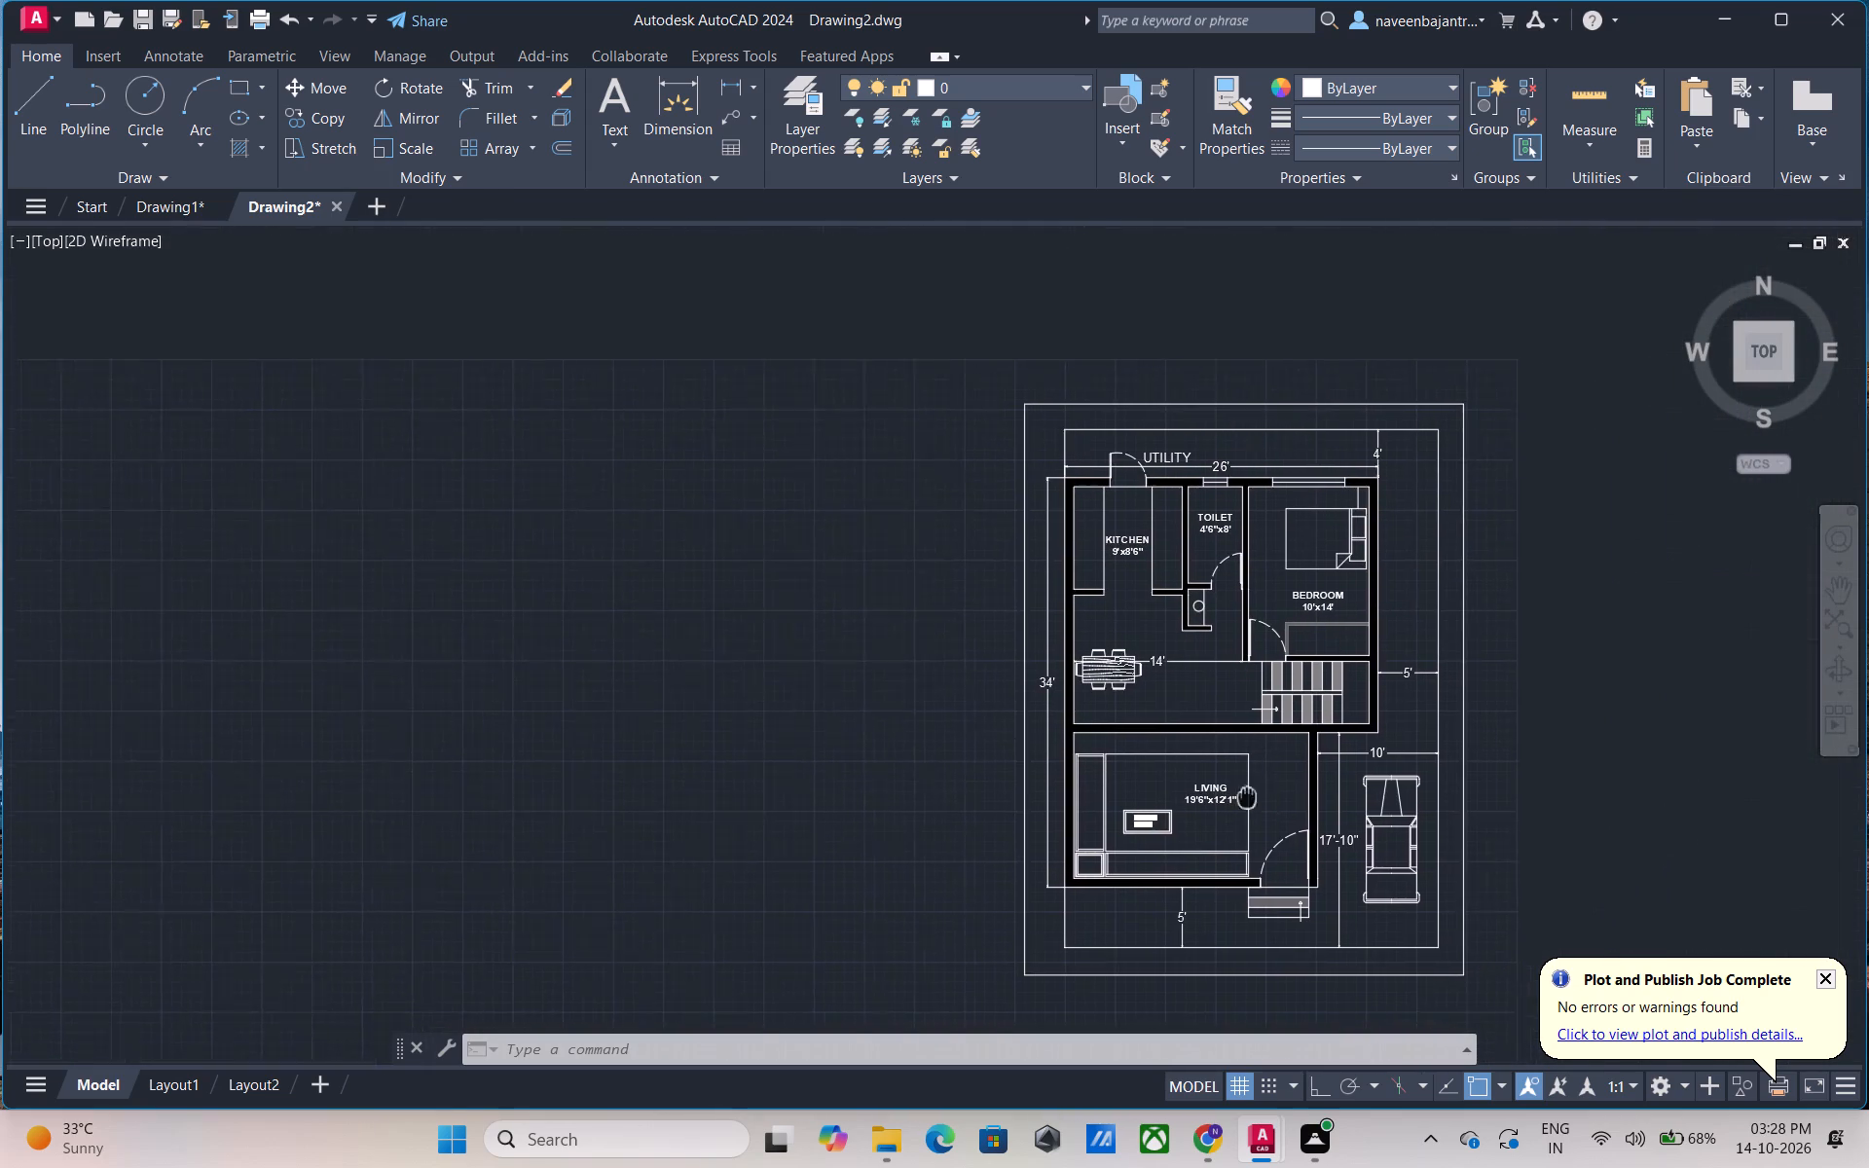
{"action": "middle_click_drag", "start_coordinate": [1216, 790], "coordinate": [1108, 758]}
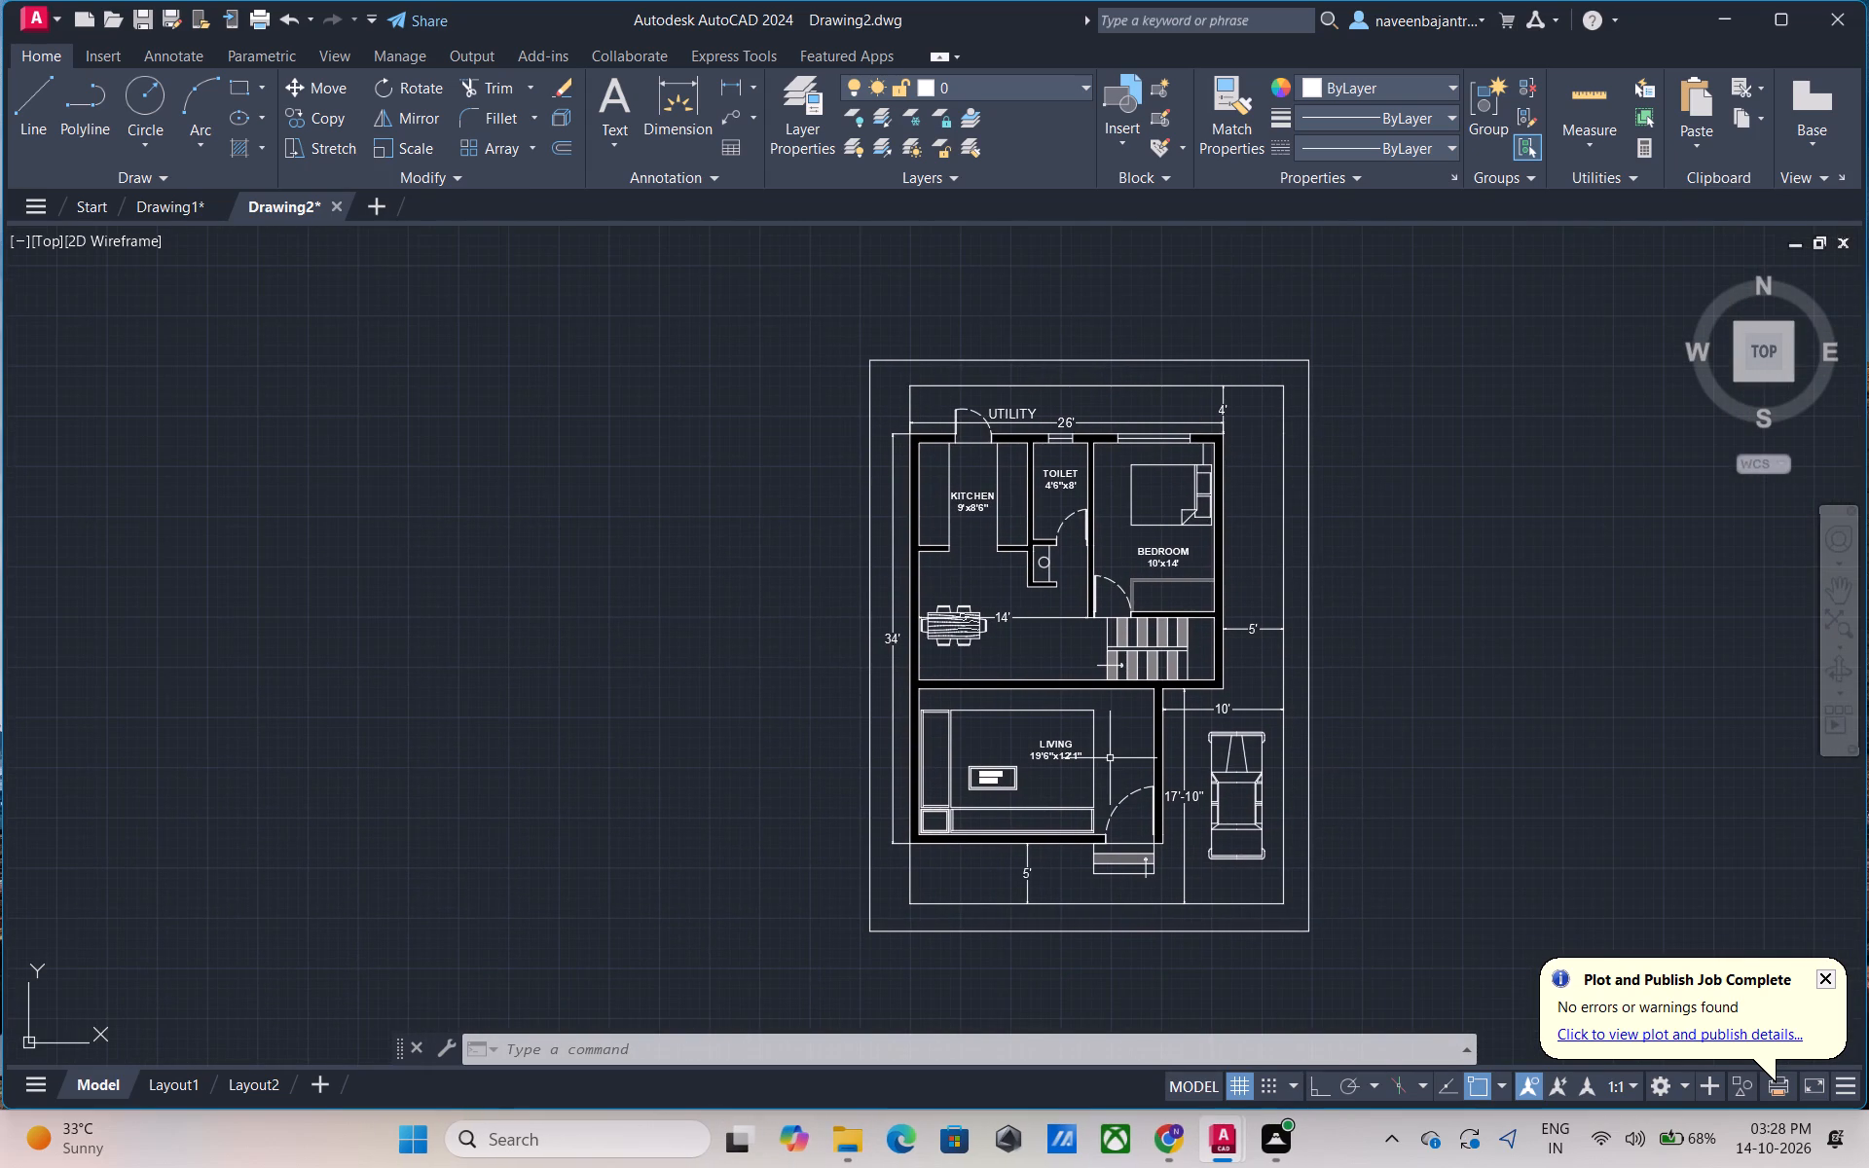
{"action": "scroll", "coordinate": [1274, 817], "scroll_direction": "up", "scroll_amount": 2}
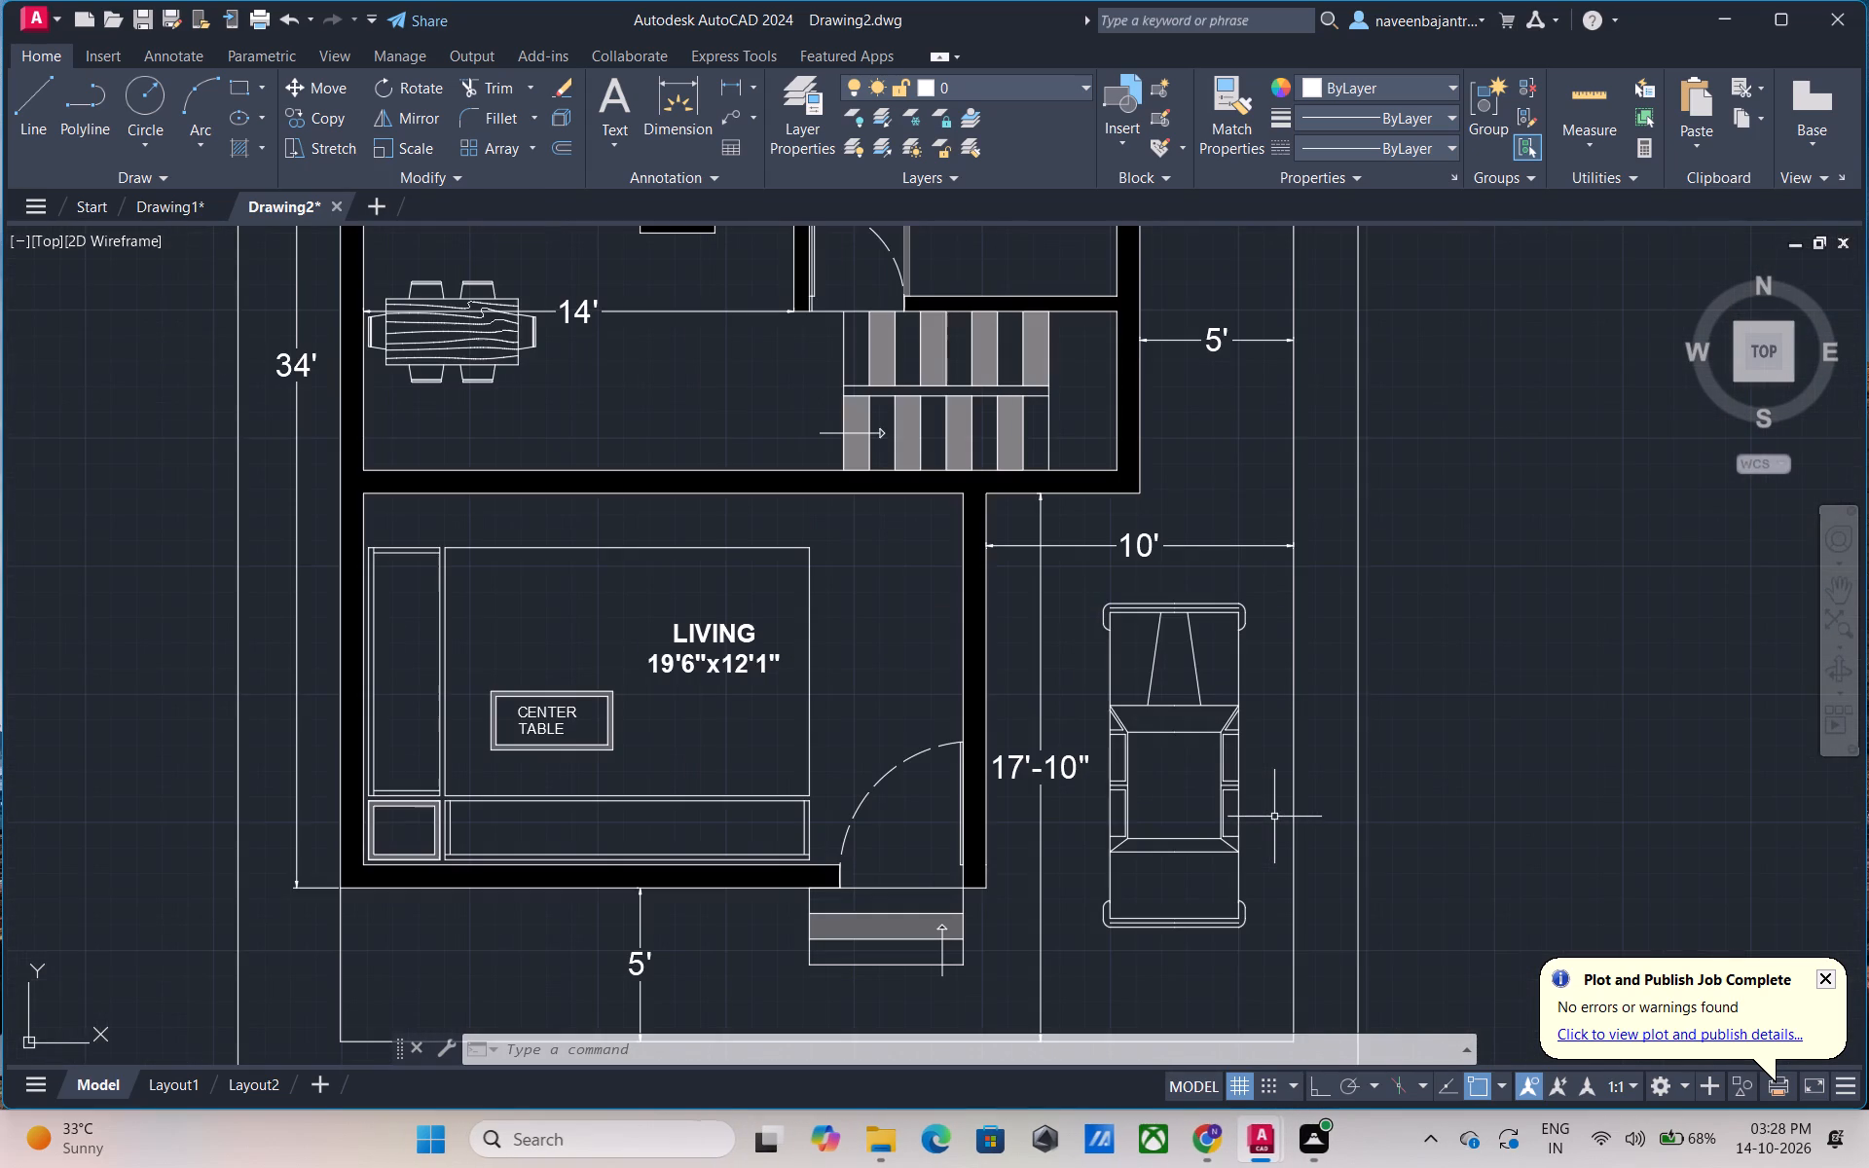
{"action": "scroll", "coordinate": [1274, 817], "scroll_direction": "down", "scroll_amount": 2}
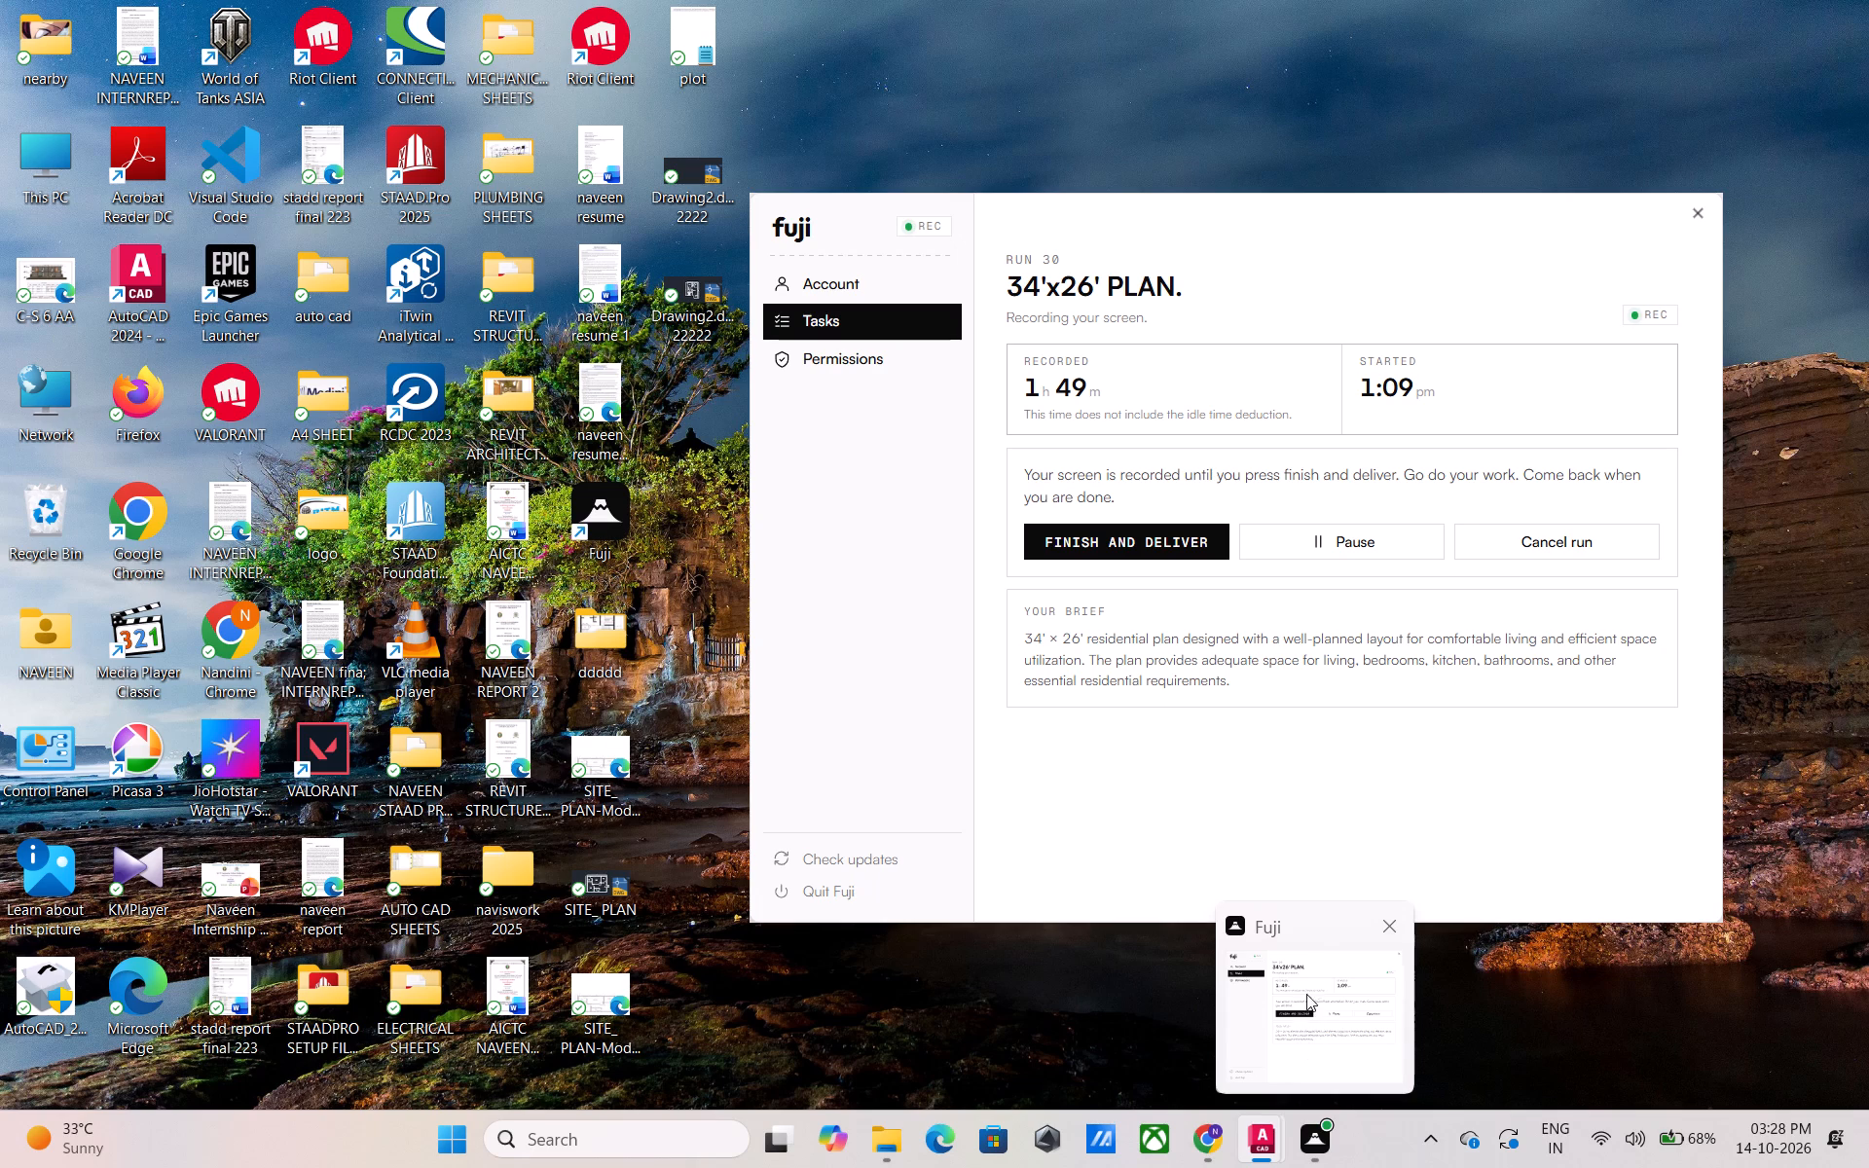
{"action": "scroll", "coordinate": [1323, 721], "scroll_direction": "down", "scroll_amount": 1}
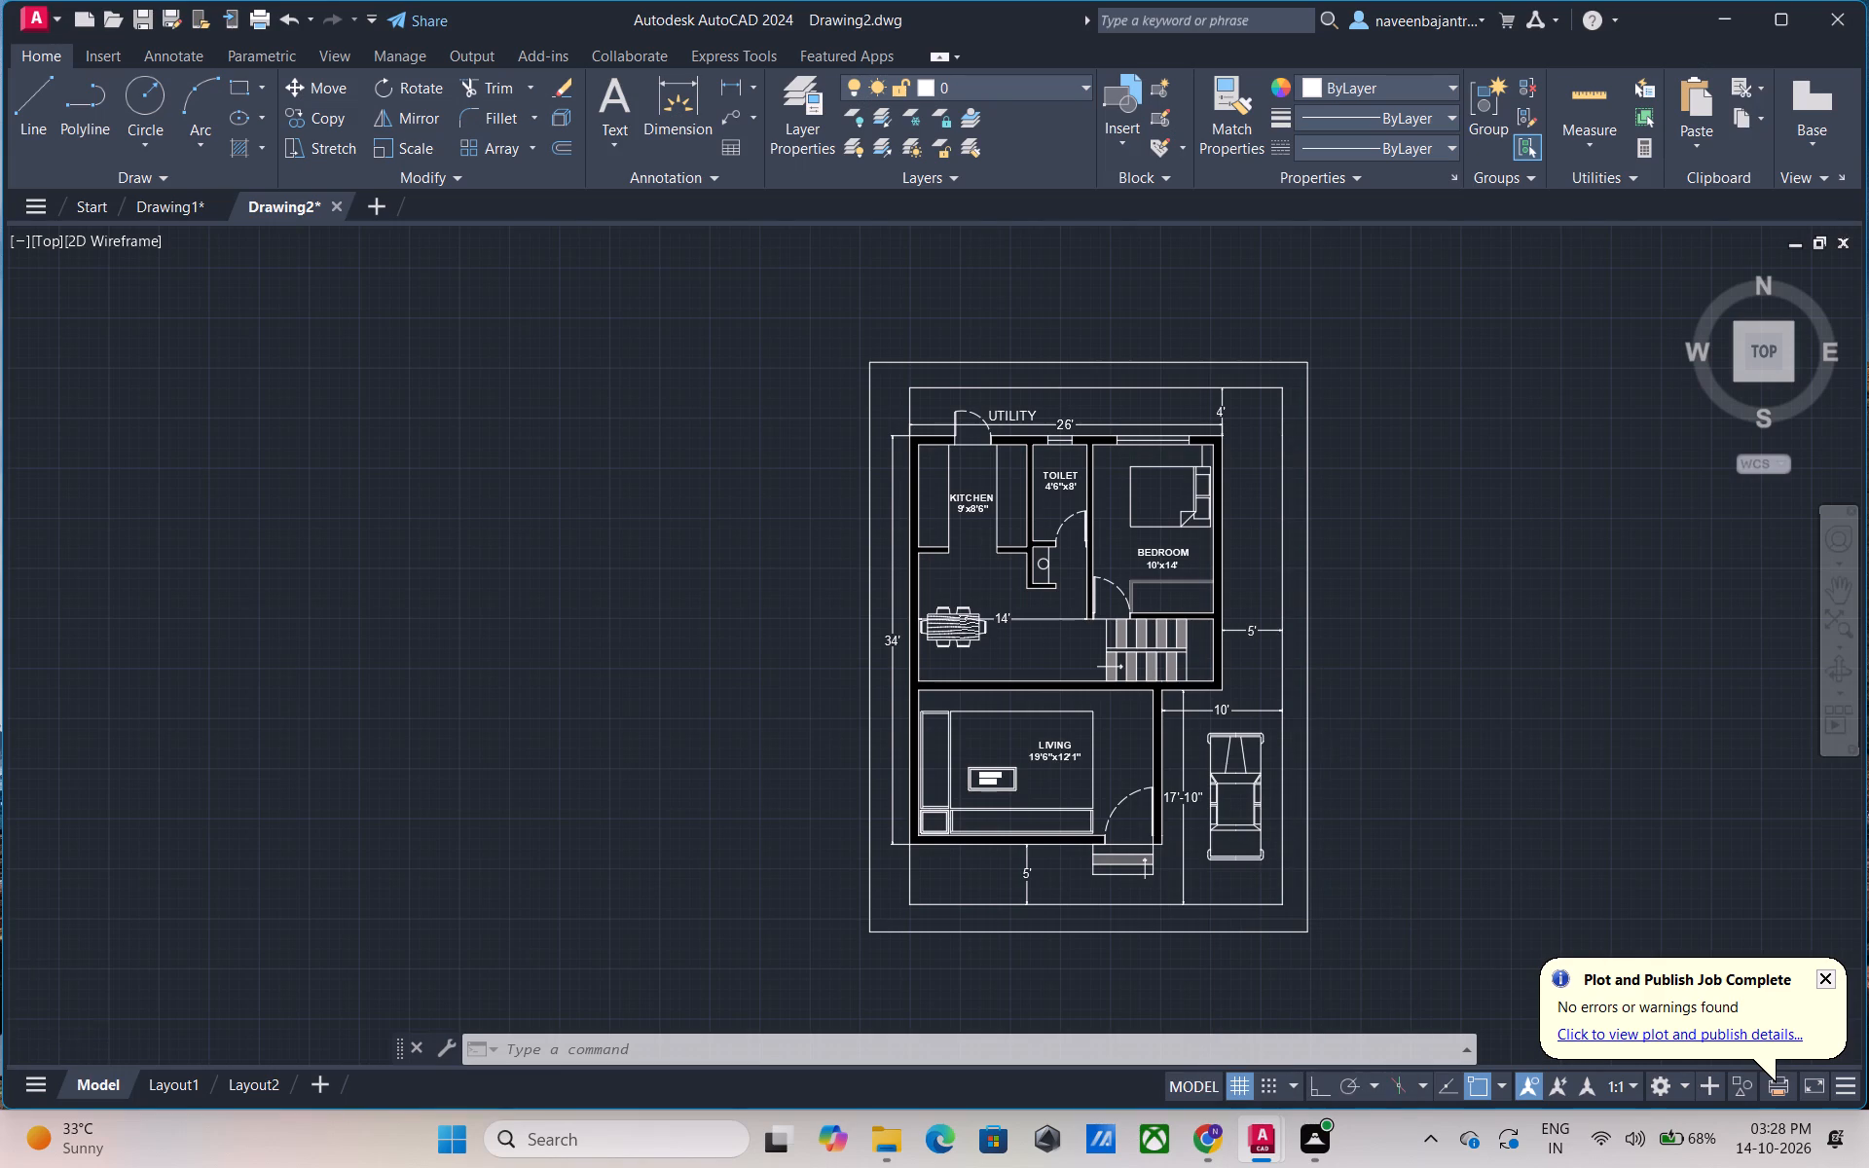
Copy the entire floor plan with its outer boundary to empty space about 420' east of the original.
{"action": "middle_click_drag", "start_coordinate": [1421, 773], "coordinate": [1442, 714]}
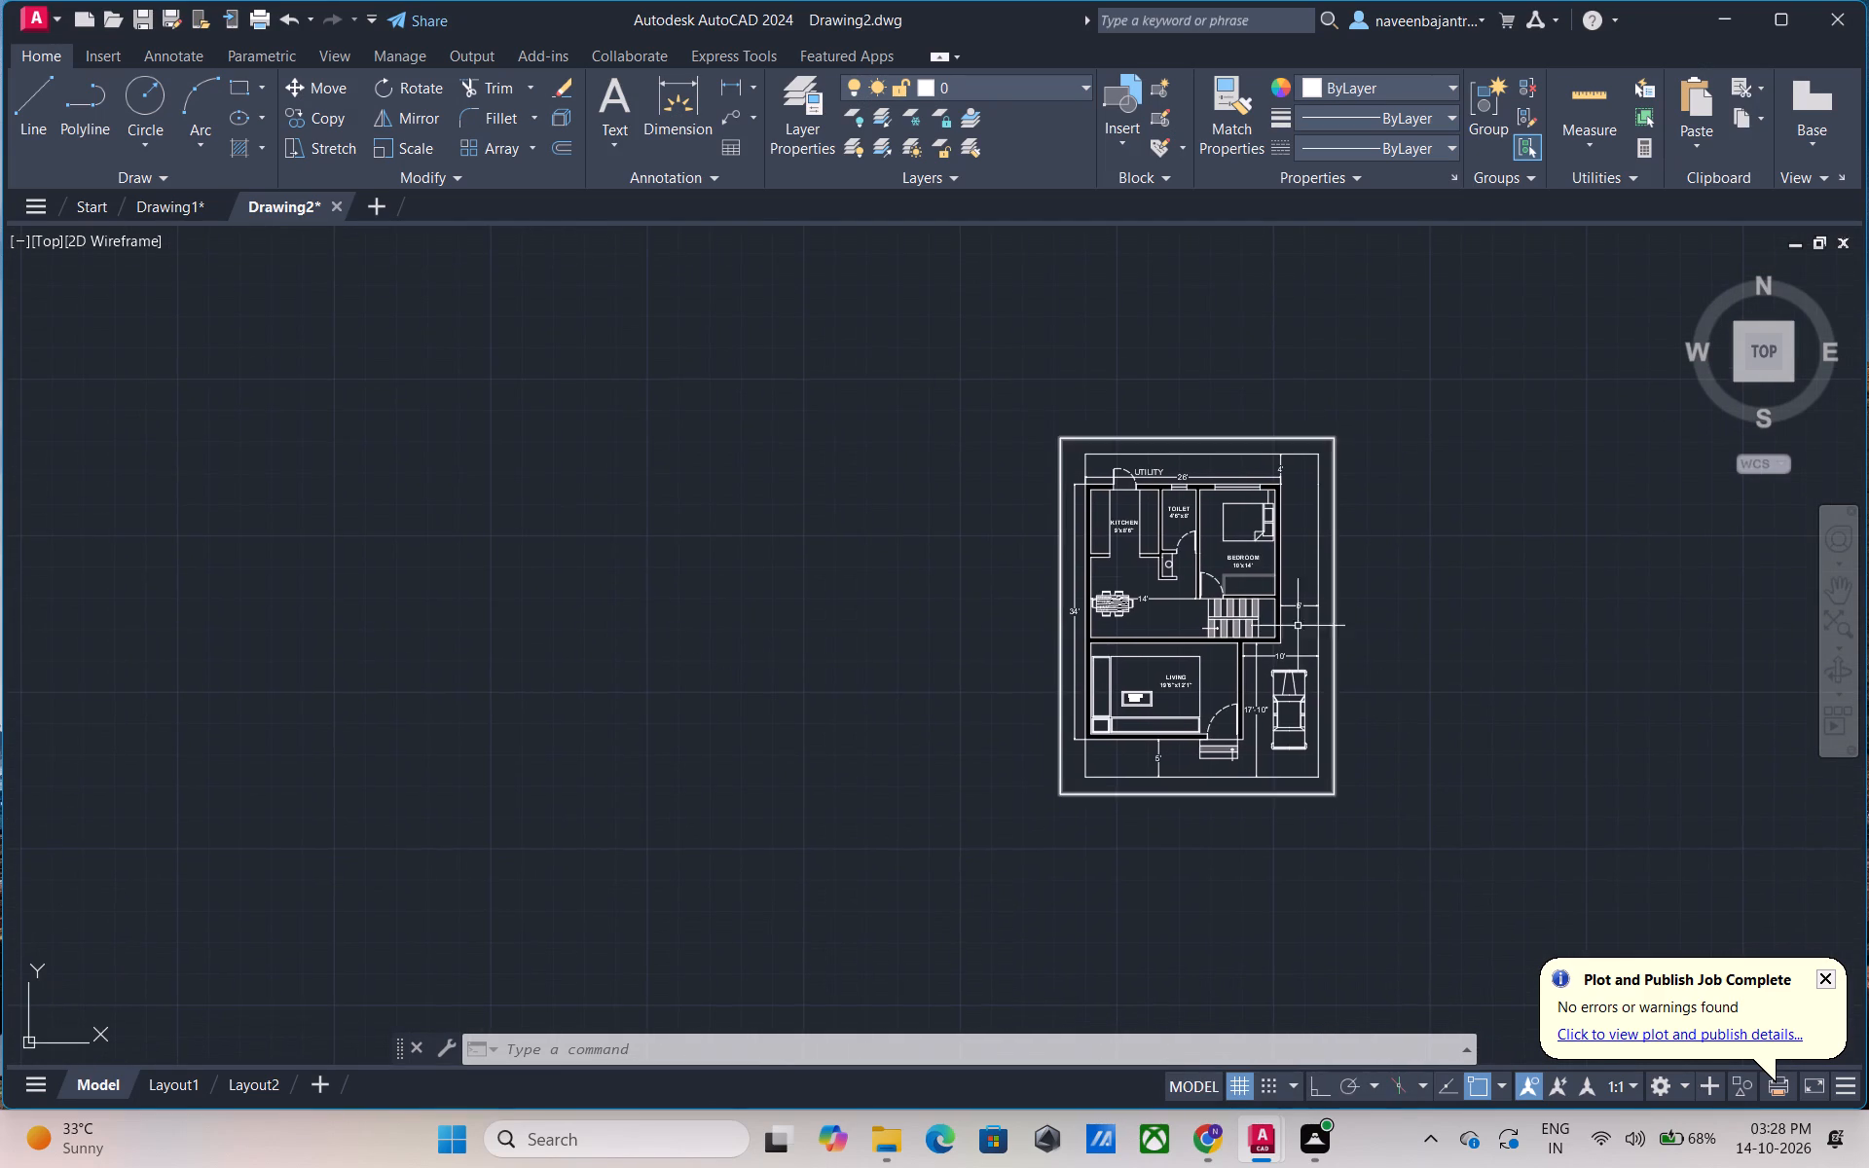
{"action": "left_click_drag", "start_coordinate": [992, 412], "coordinate": [1035, 421]}
{"action": "left_click", "coordinate": [1394, 835]}
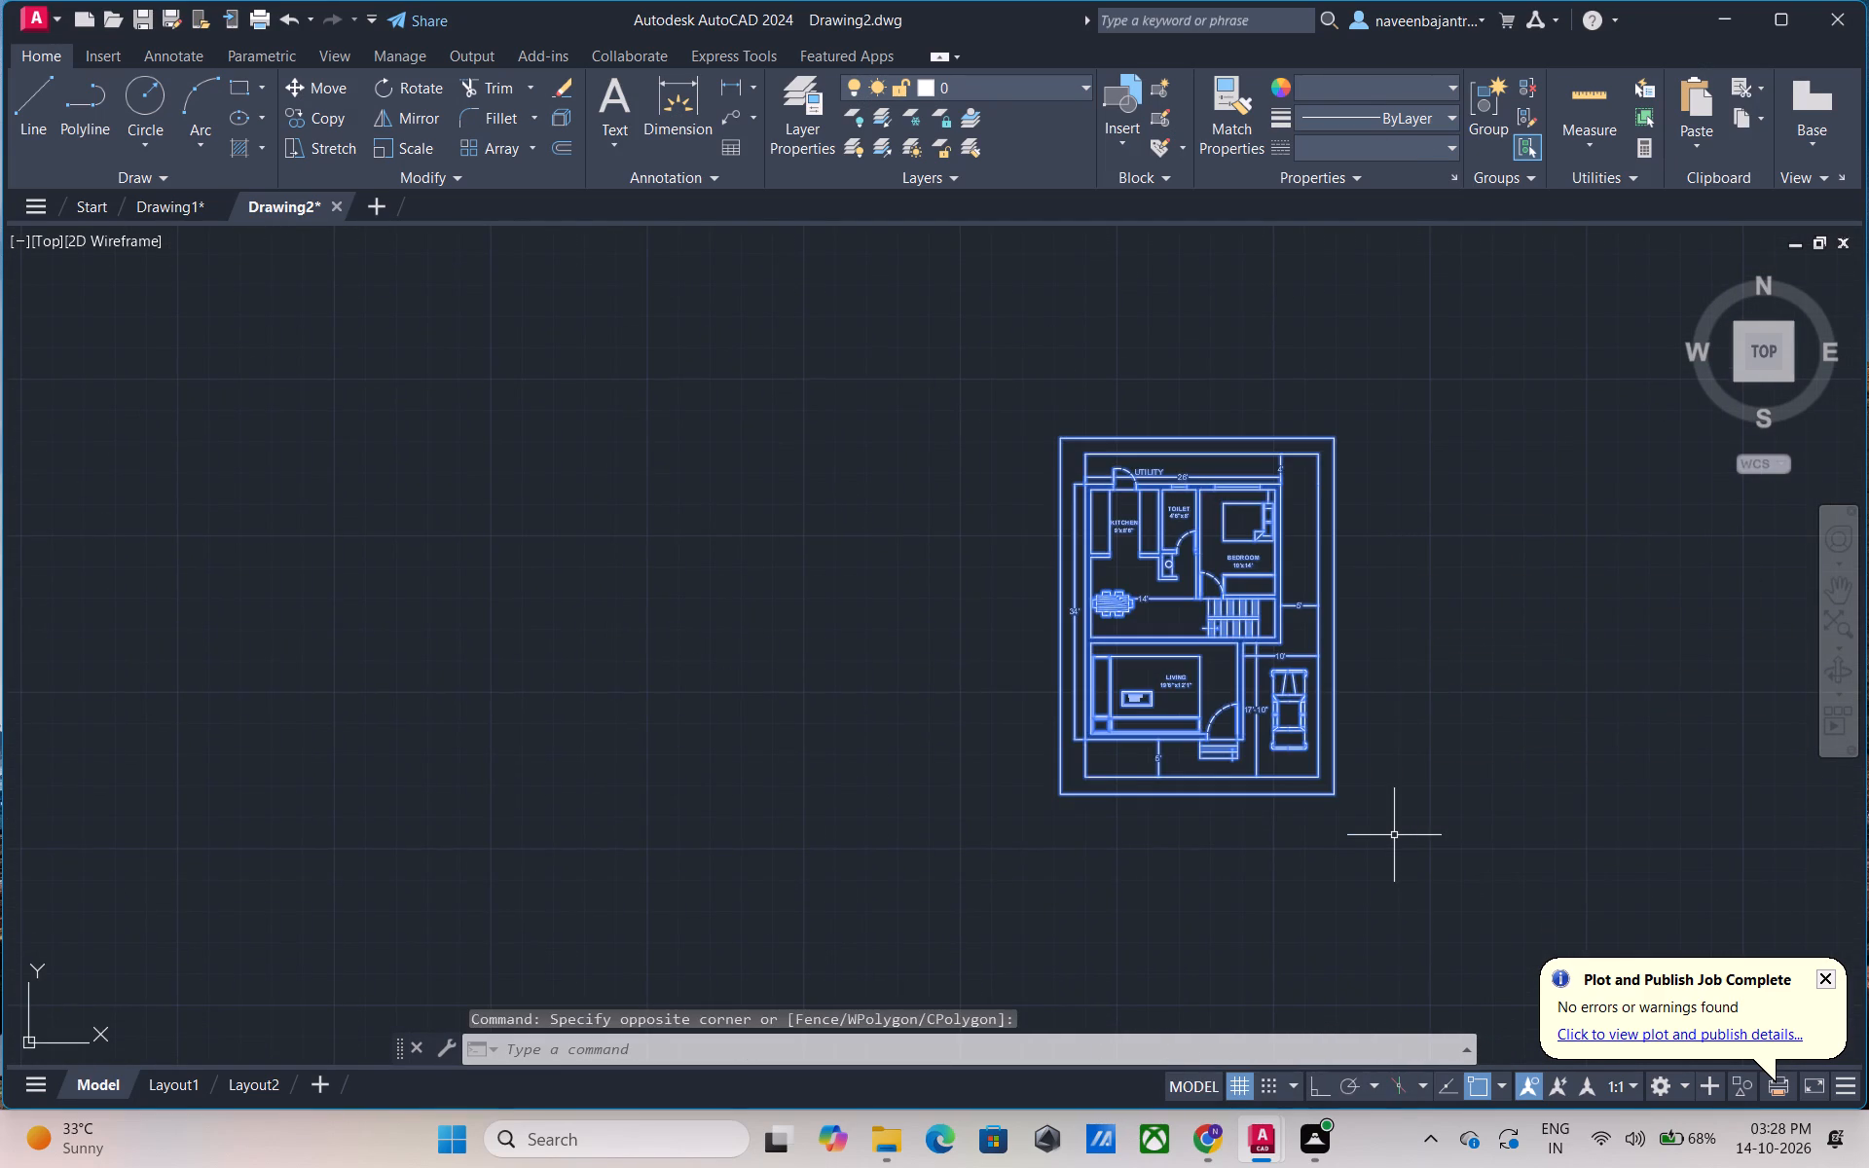
{"action": "key", "text": "c"}
{"action": "key", "text": "o"}
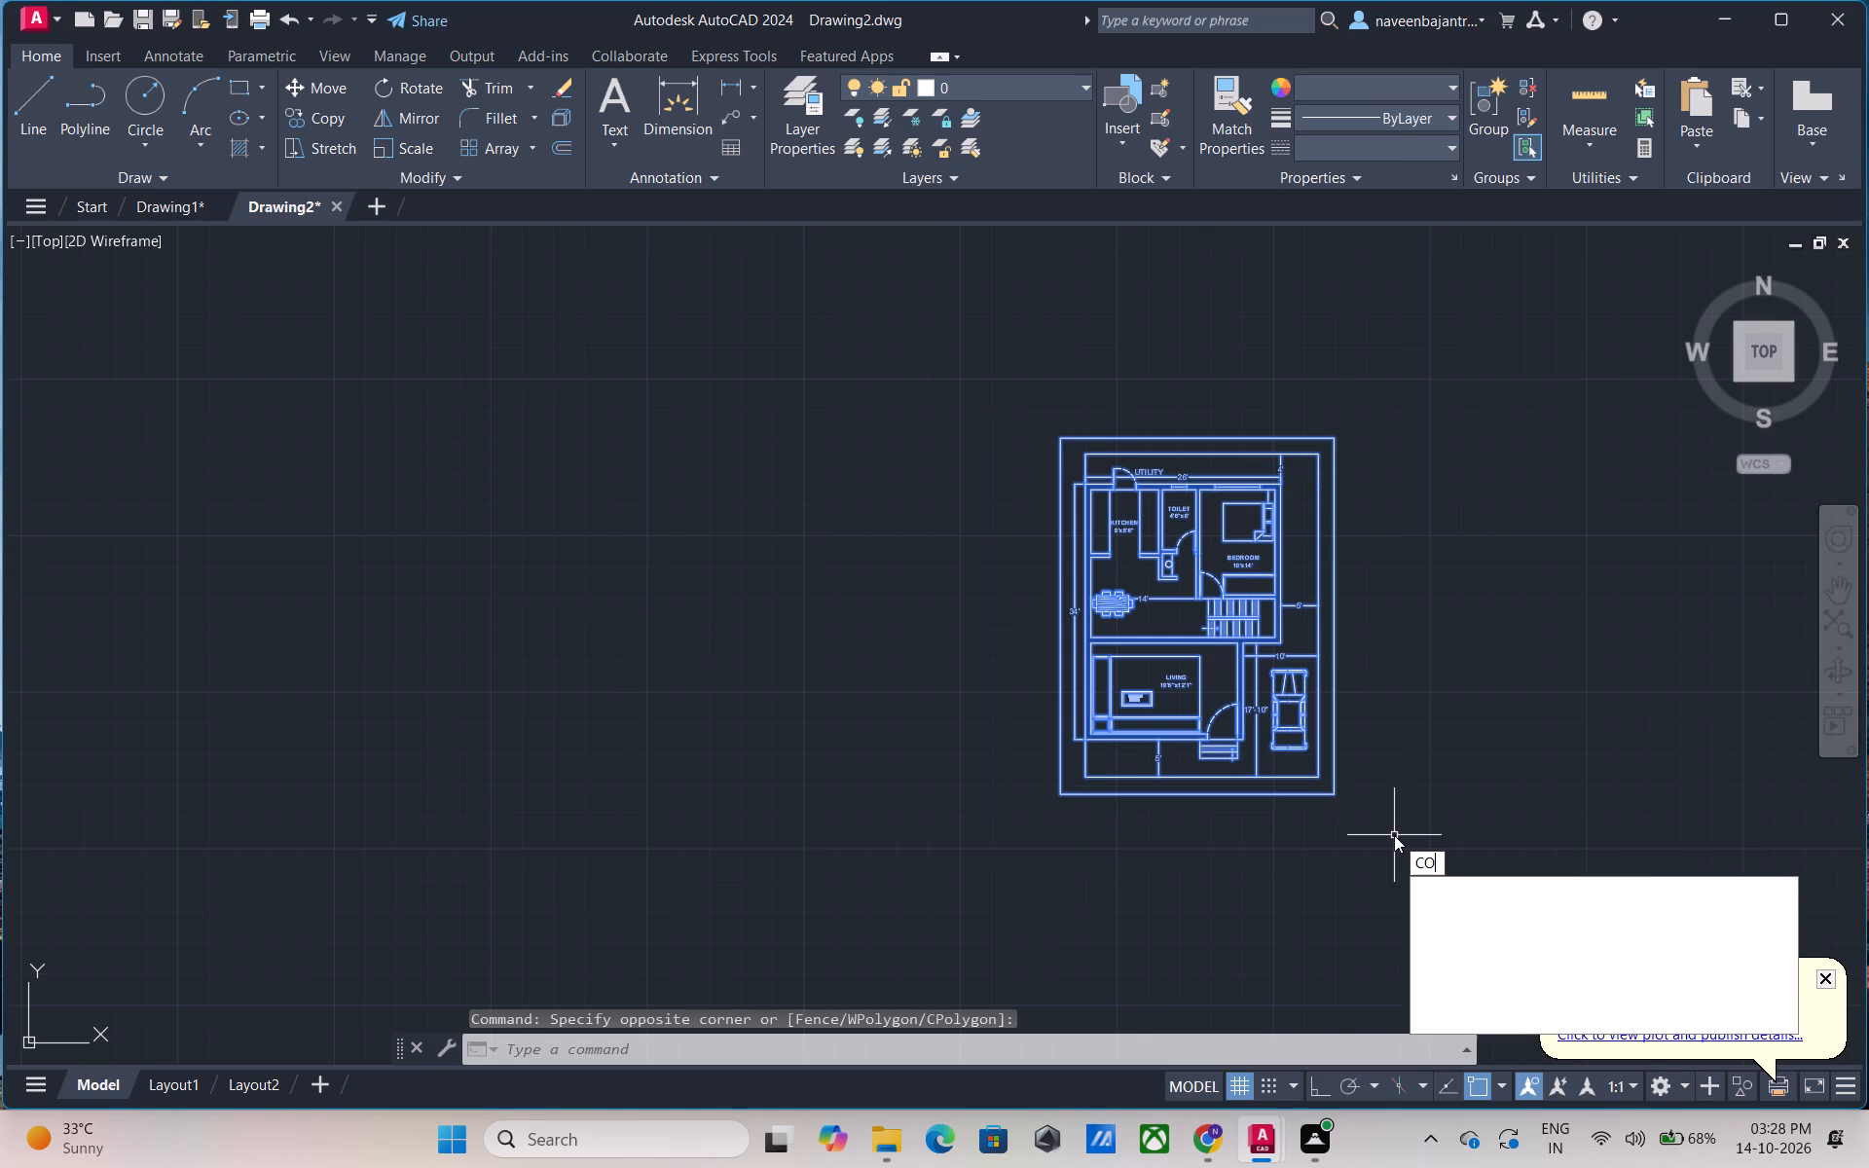
{"action": "key", "text": "space"}
{"action": "left_click", "coordinate": [1341, 791]}
{"action": "scroll", "coordinate": [1594, 800], "scroll_direction": "down", "scroll_amount": 2}
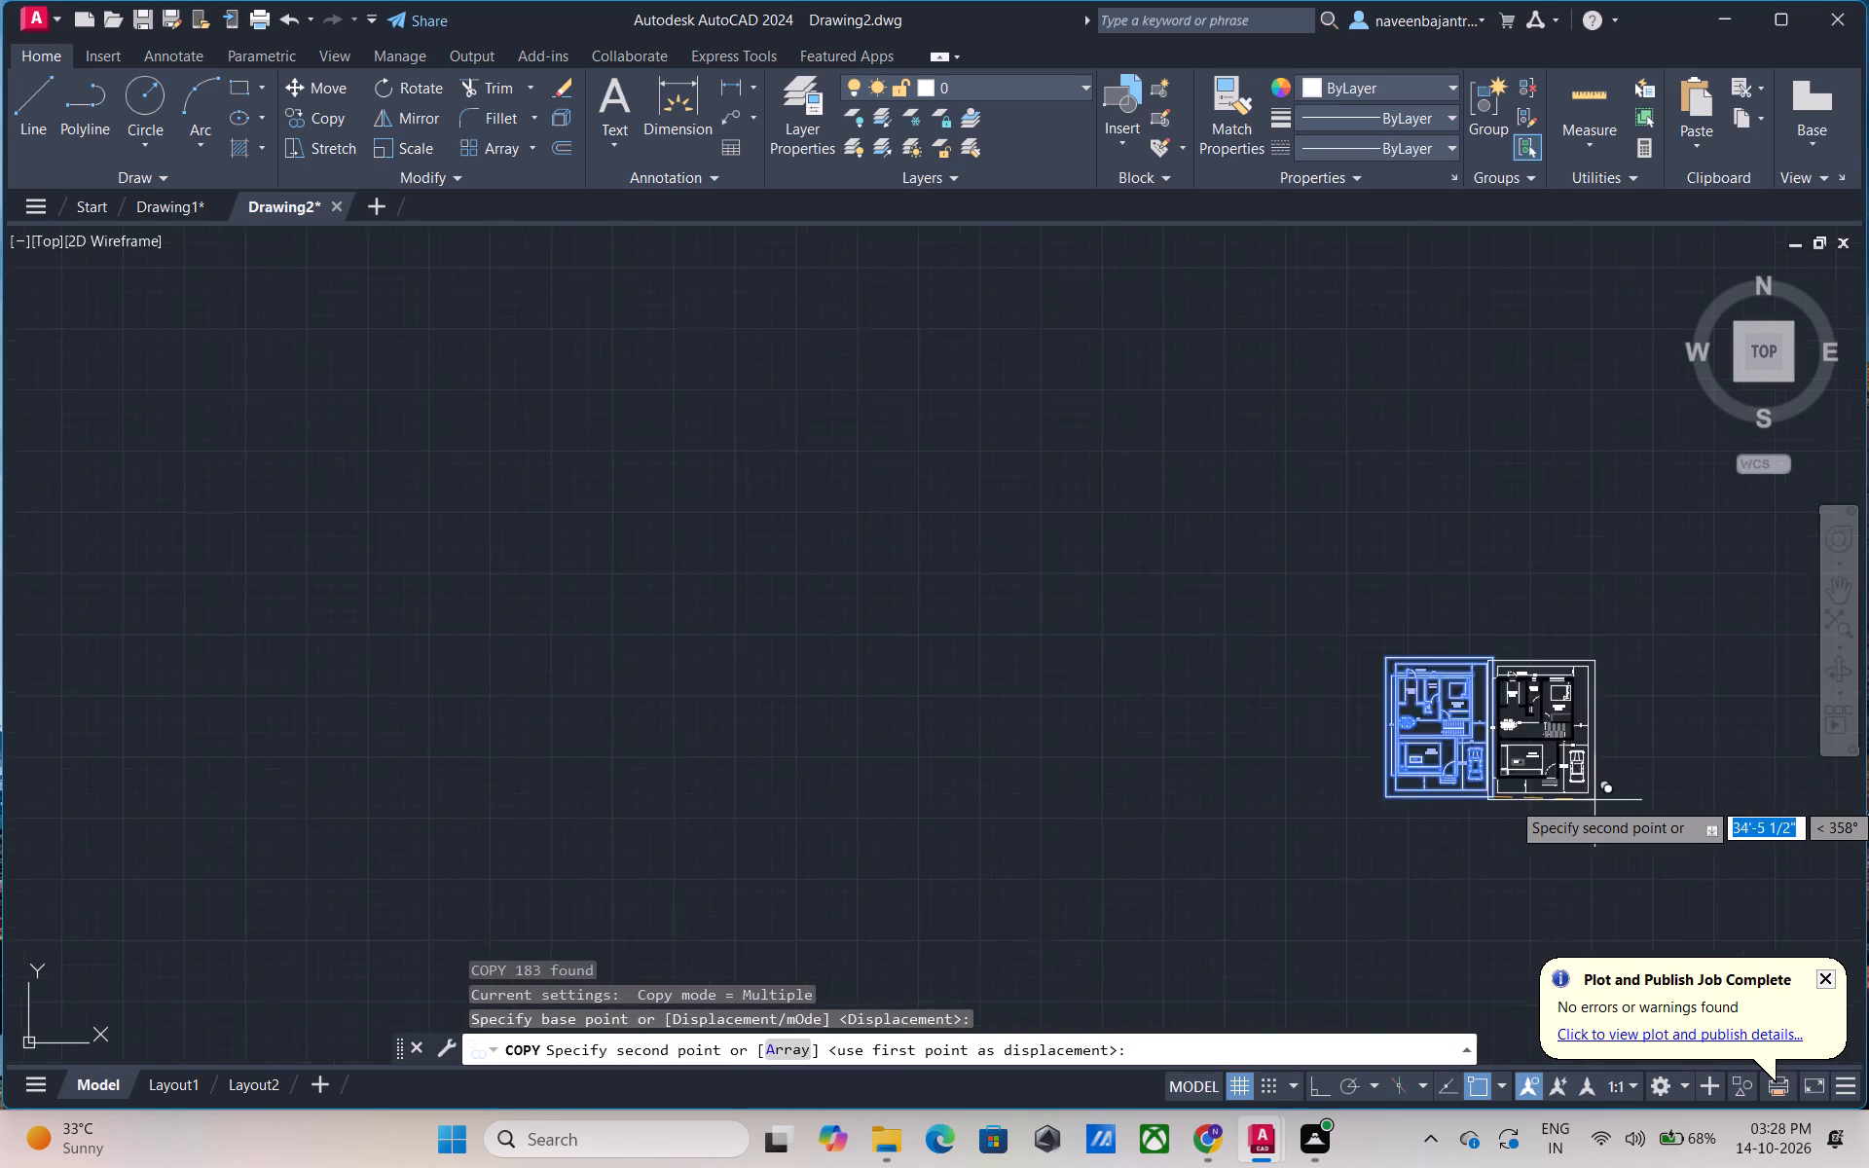
{"action": "scroll", "coordinate": [1594, 800], "scroll_direction": "down", "scroll_amount": 2}
{"action": "middle_click_drag", "start_coordinate": [1594, 800], "coordinate": [940, 815]}
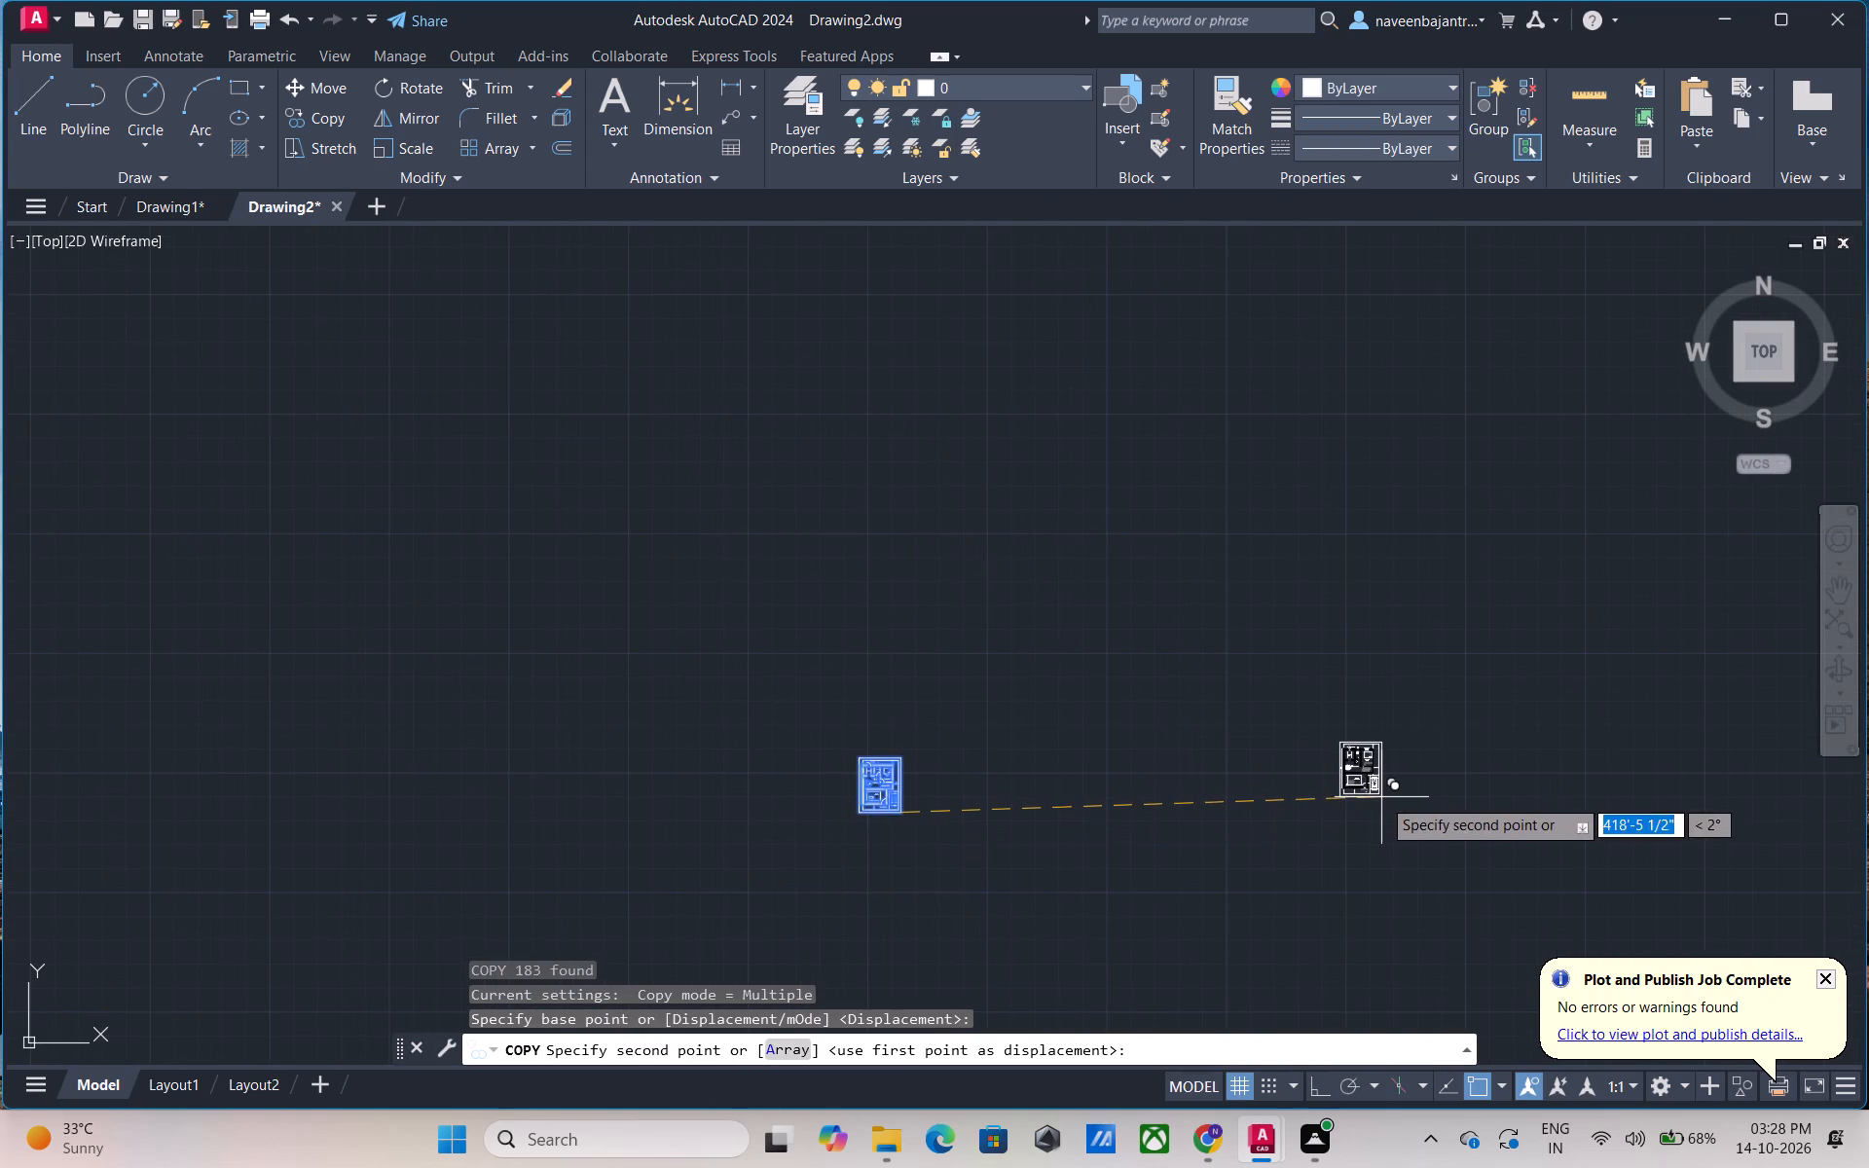
{"action": "left_click", "coordinate": [1383, 797]}
{"action": "scroll", "coordinate": [1384, 797], "scroll_direction": "up", "scroll_amount": 5}
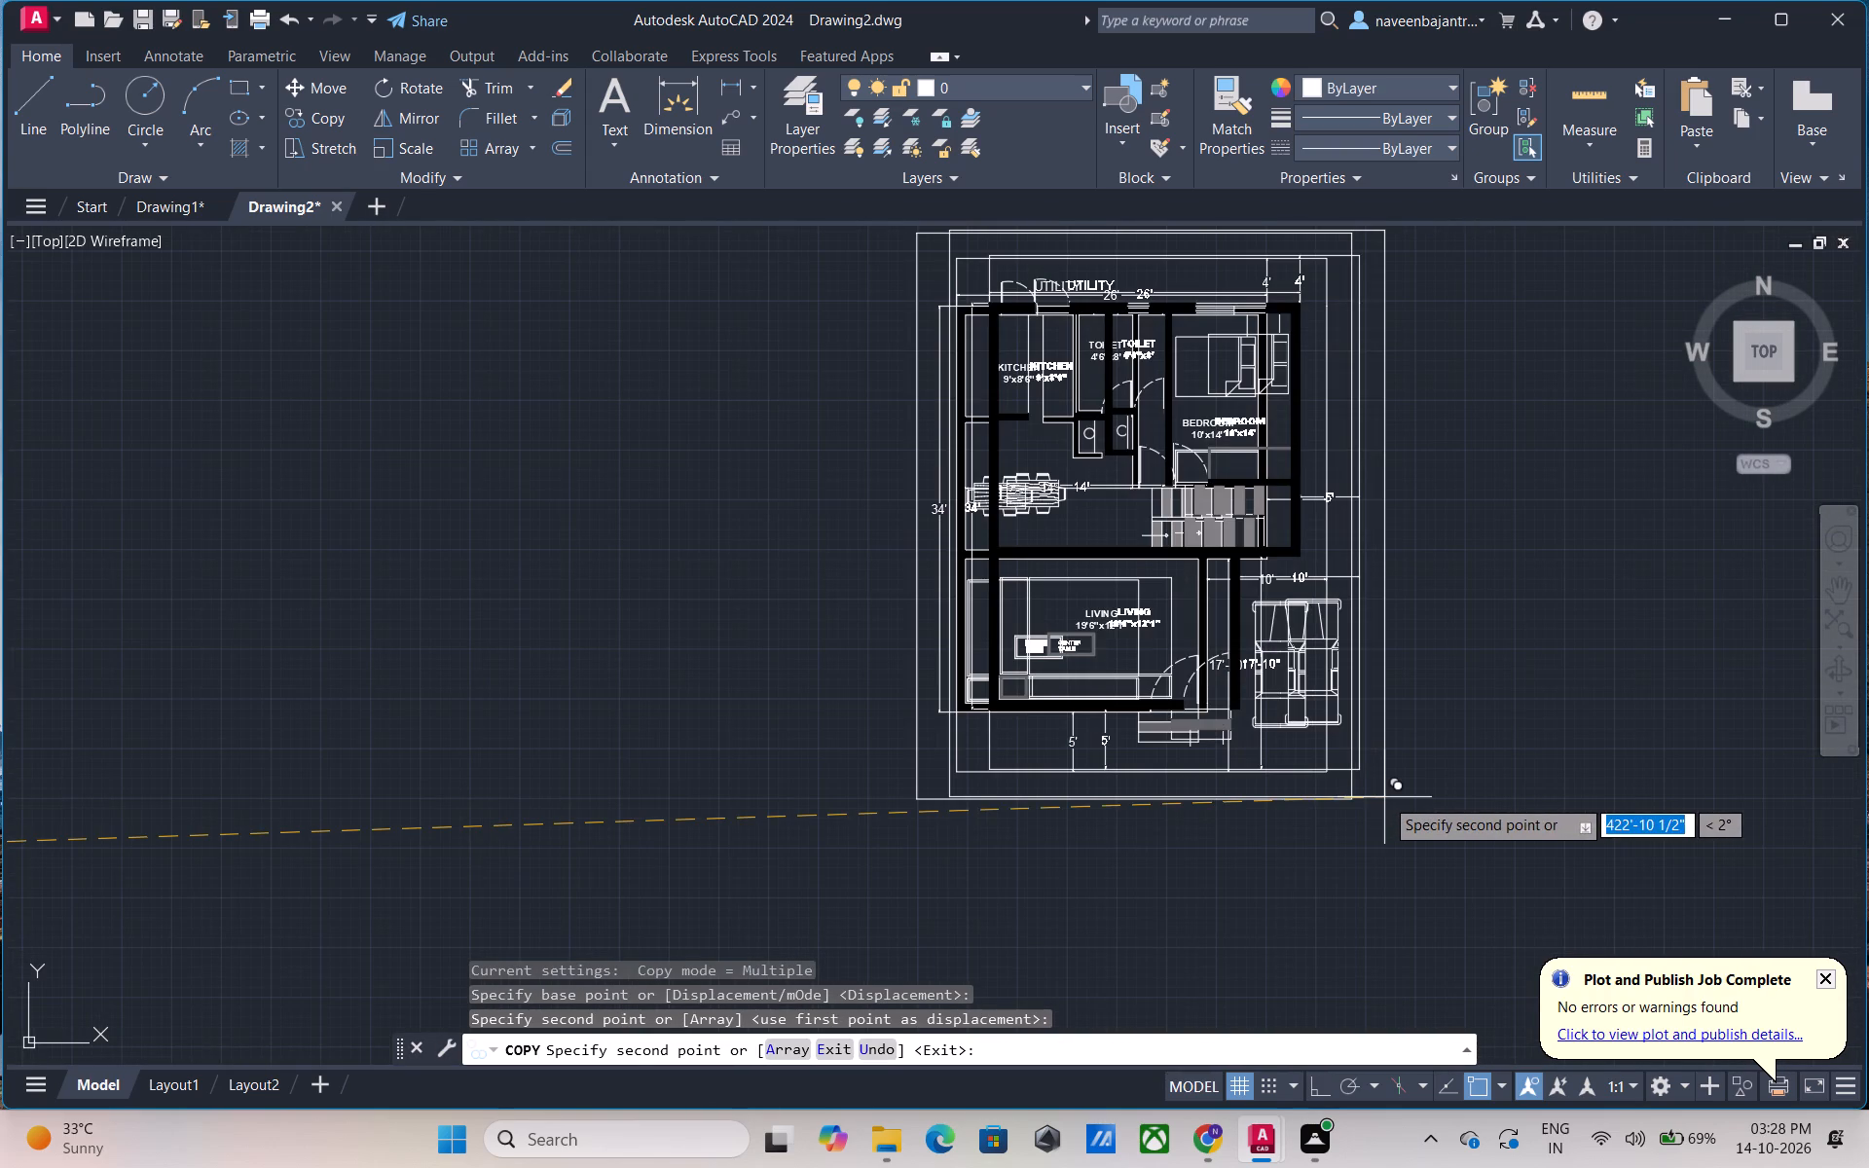
{"action": "key", "text": "Escape"}
Use Trim to remove all four sides of the outermost boundary rectangle around the copied floor plan.
{"action": "type", "text": "TR"}
{"action": "key", "text": "space"}
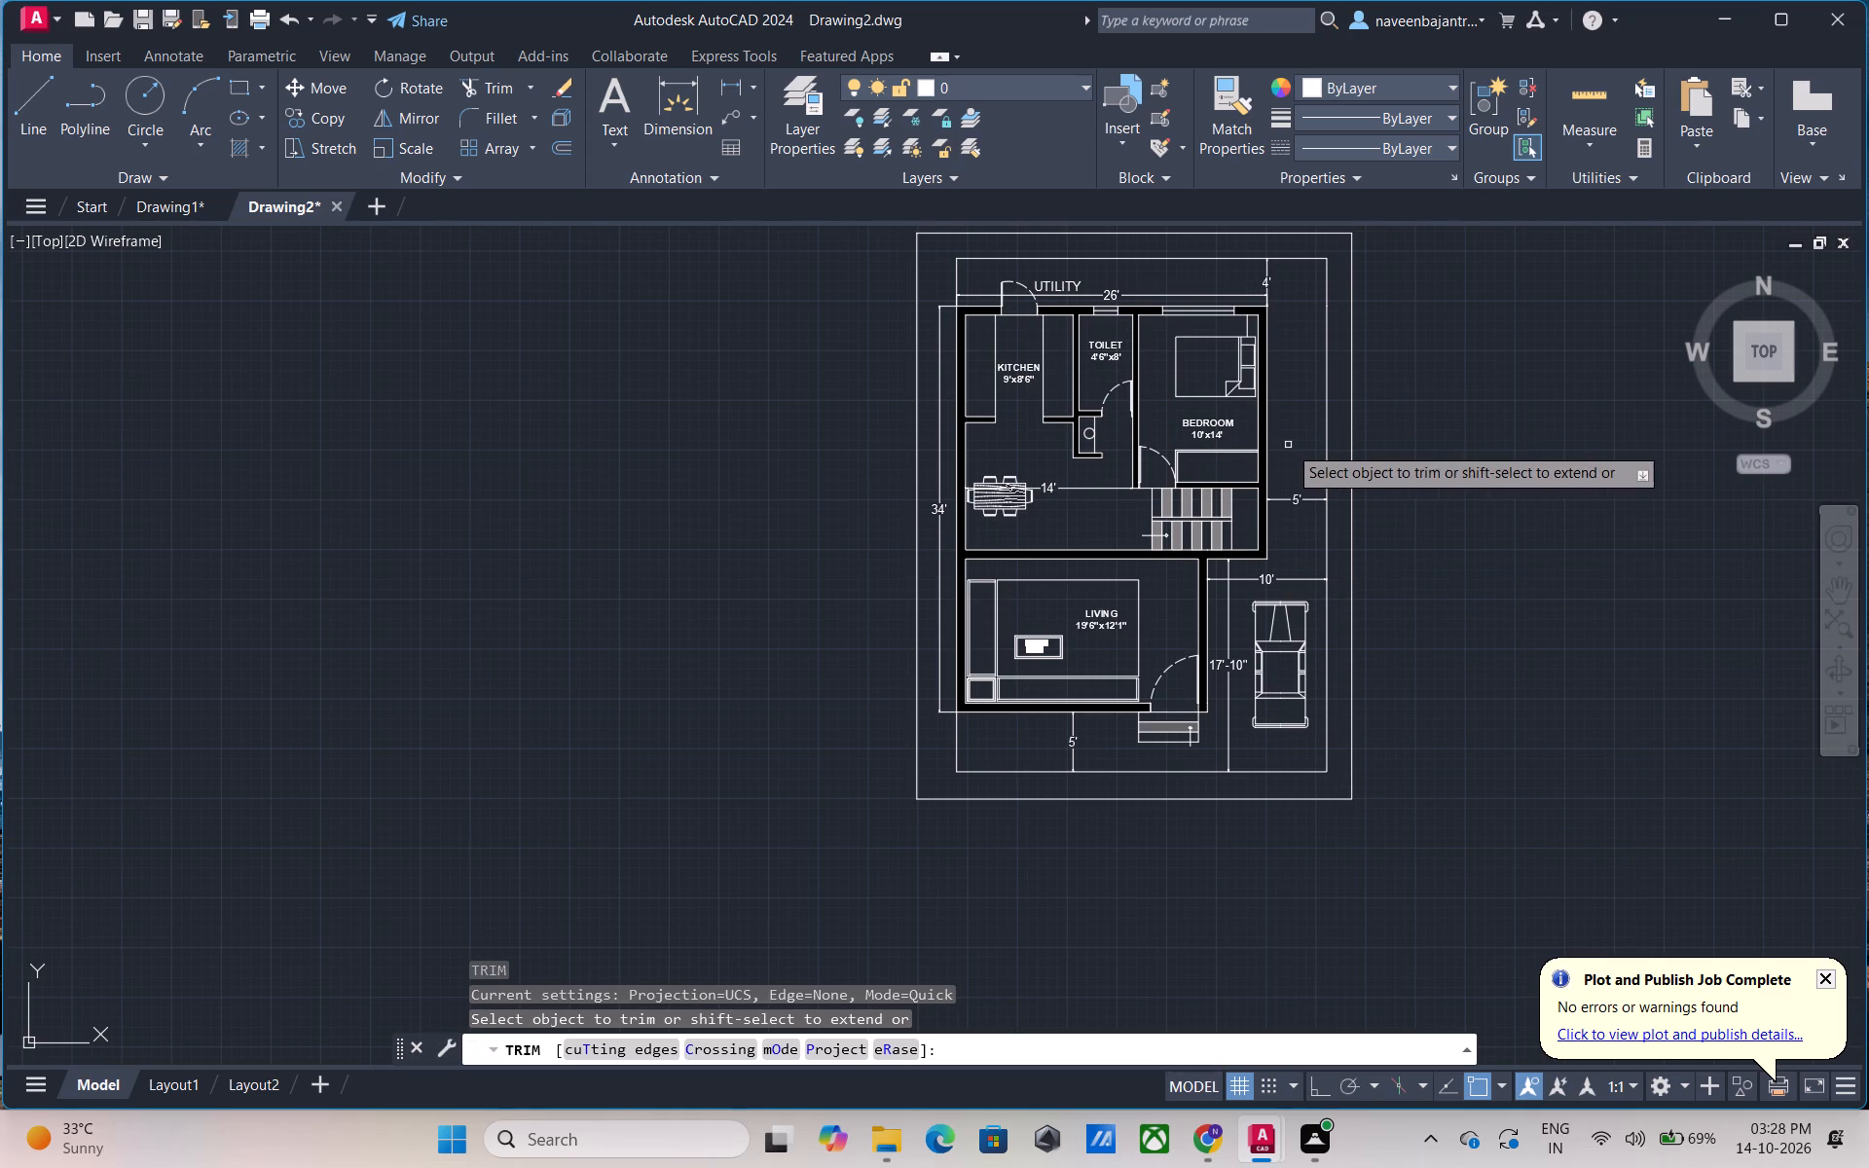
{"action": "middle_click_drag", "start_coordinate": [1288, 445], "coordinate": [1293, 601]}
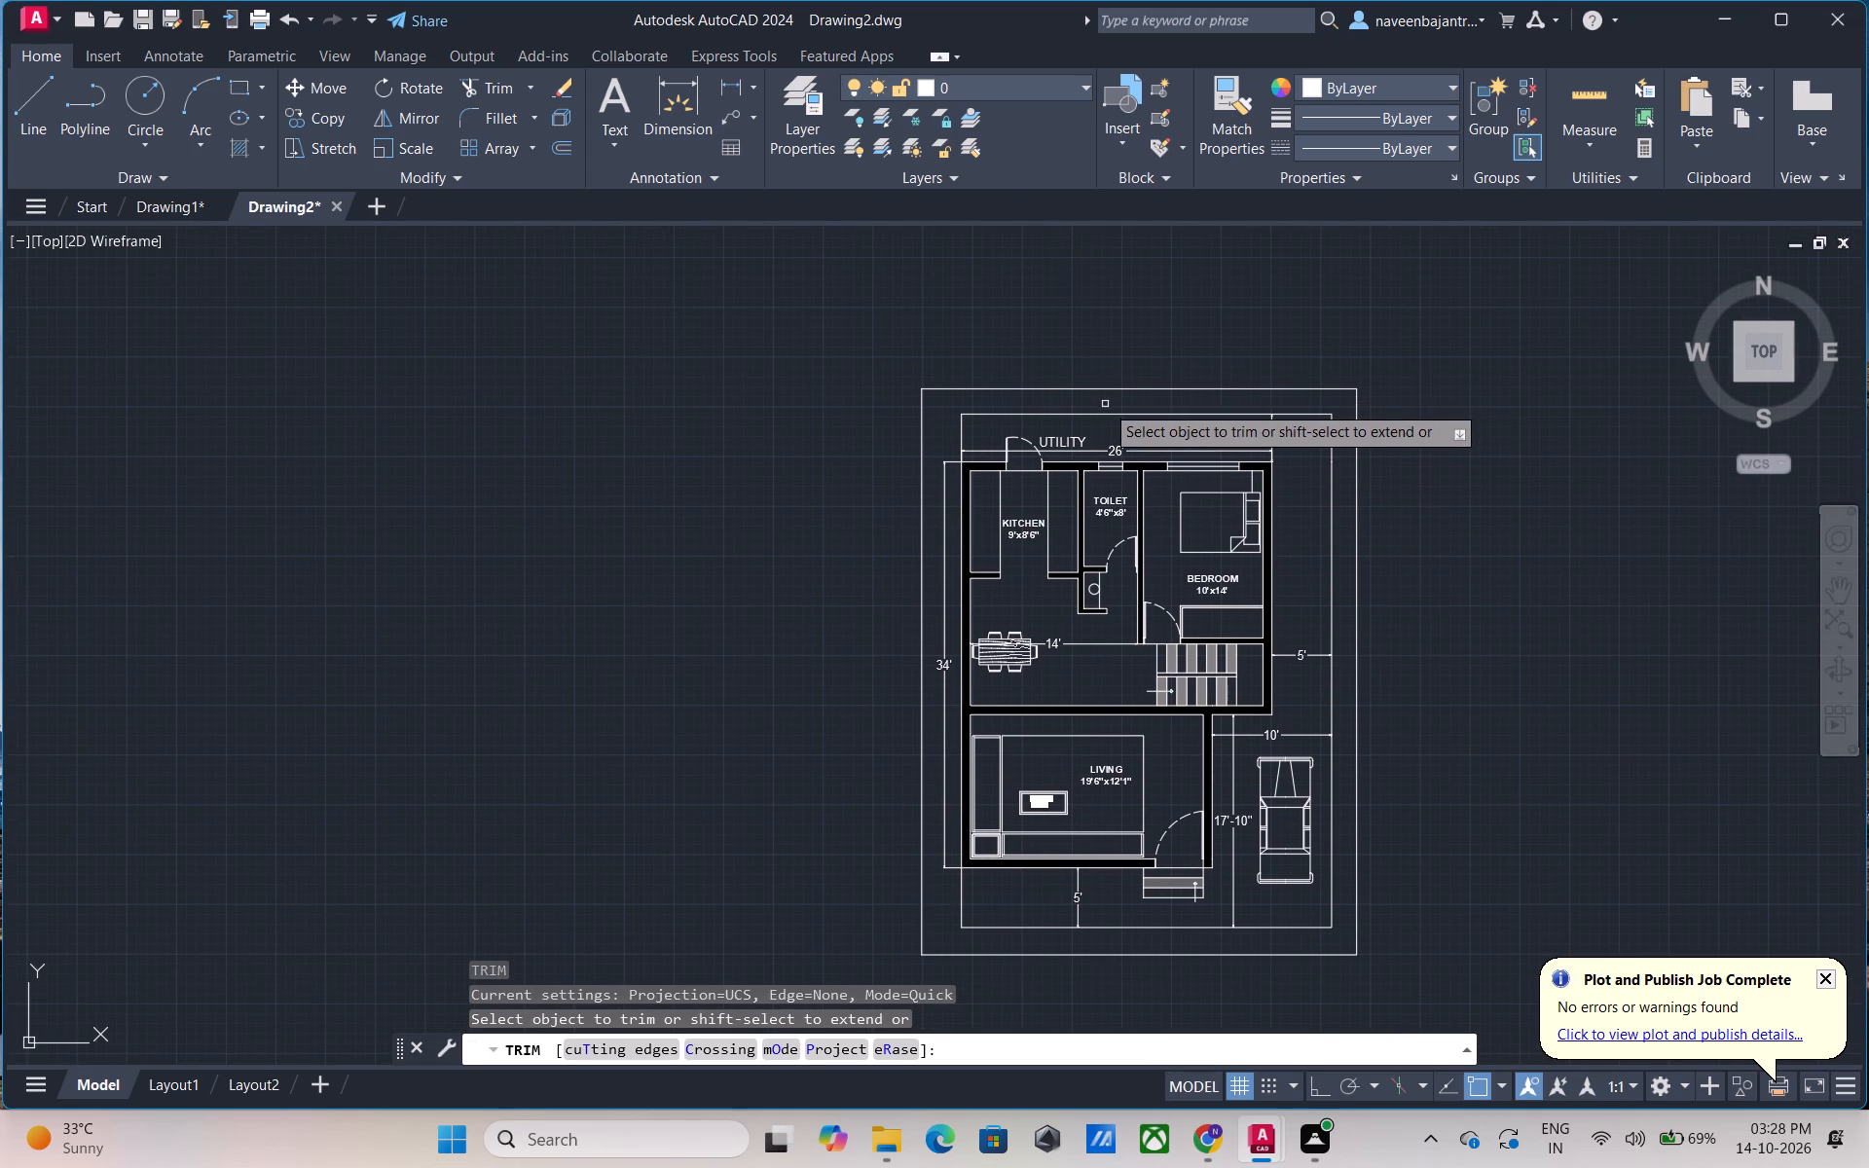
{"action": "left_click", "coordinate": [1110, 389]}
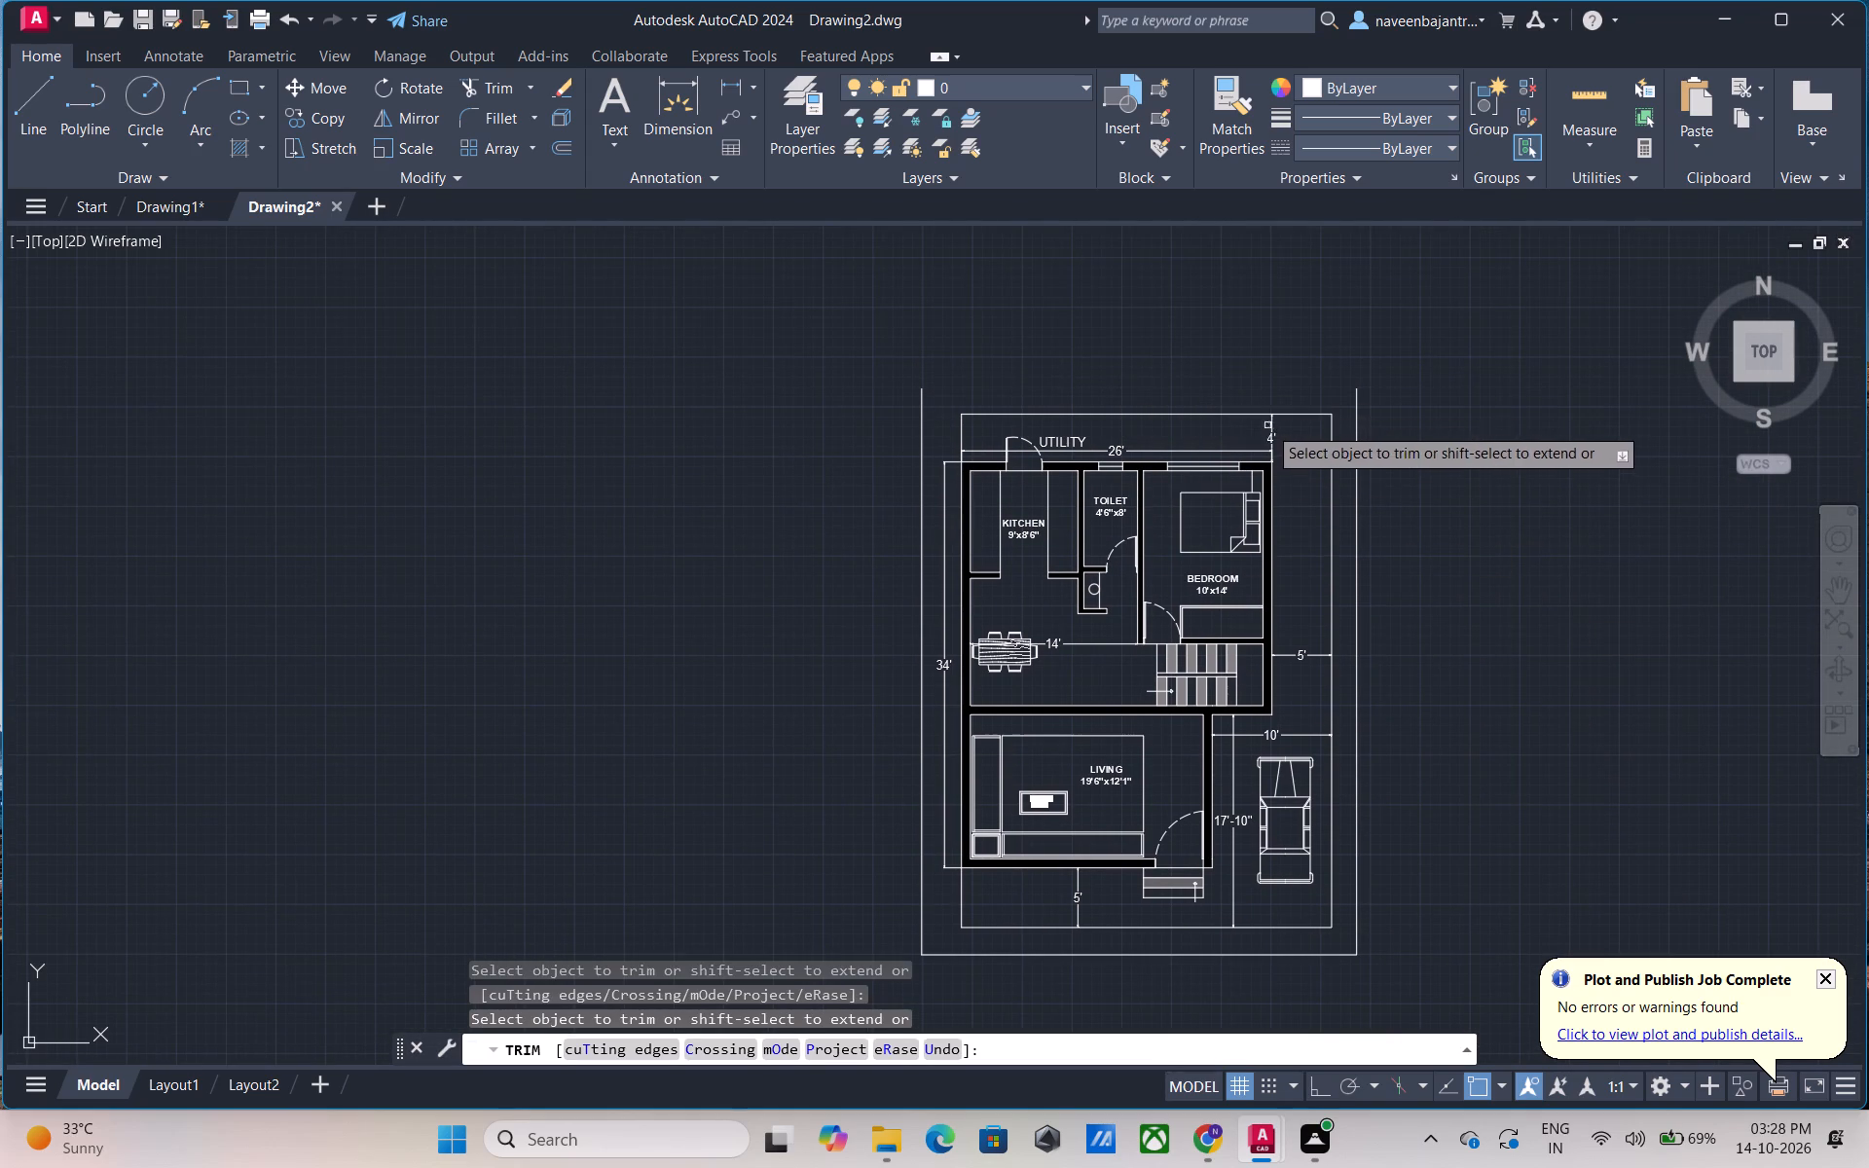
{"action": "left_click", "coordinate": [1357, 470]}
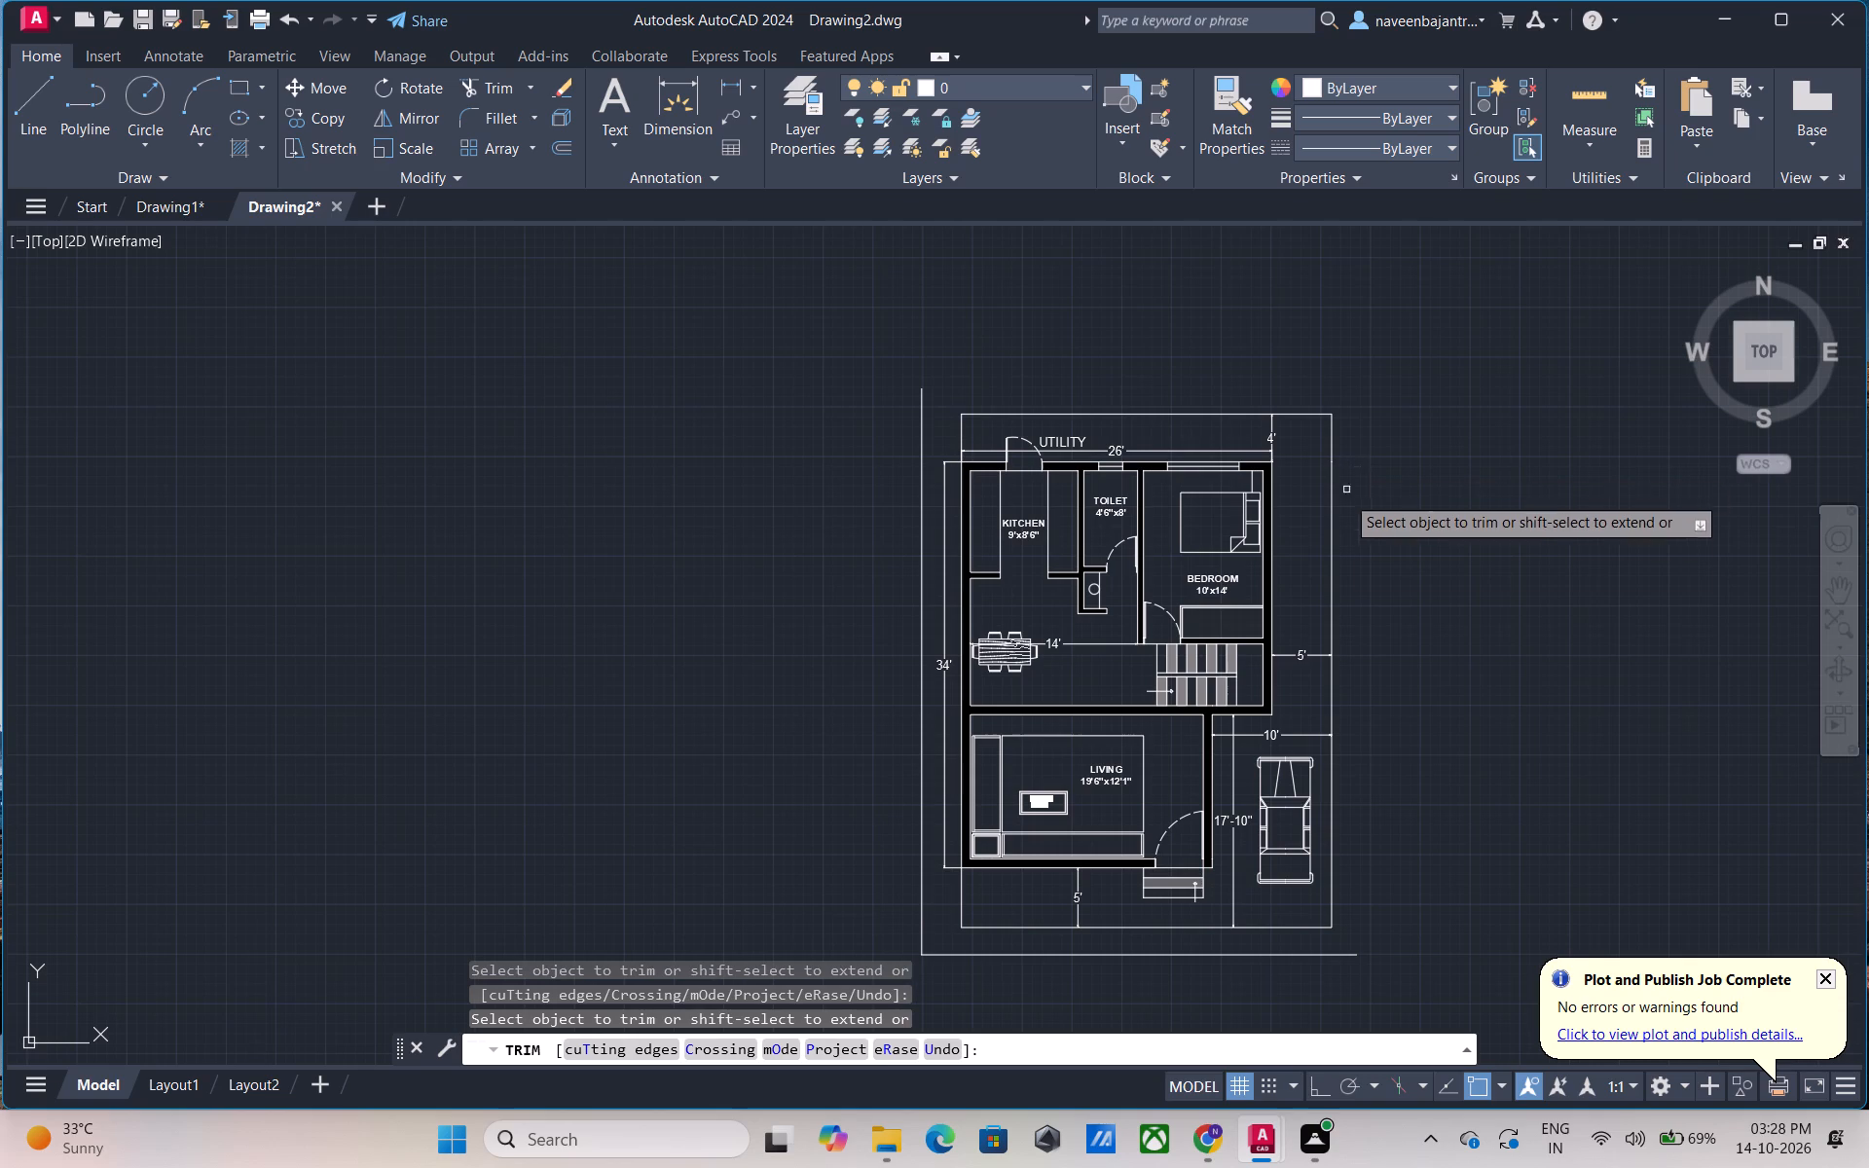
{"action": "left_click", "coordinate": [1212, 953]}
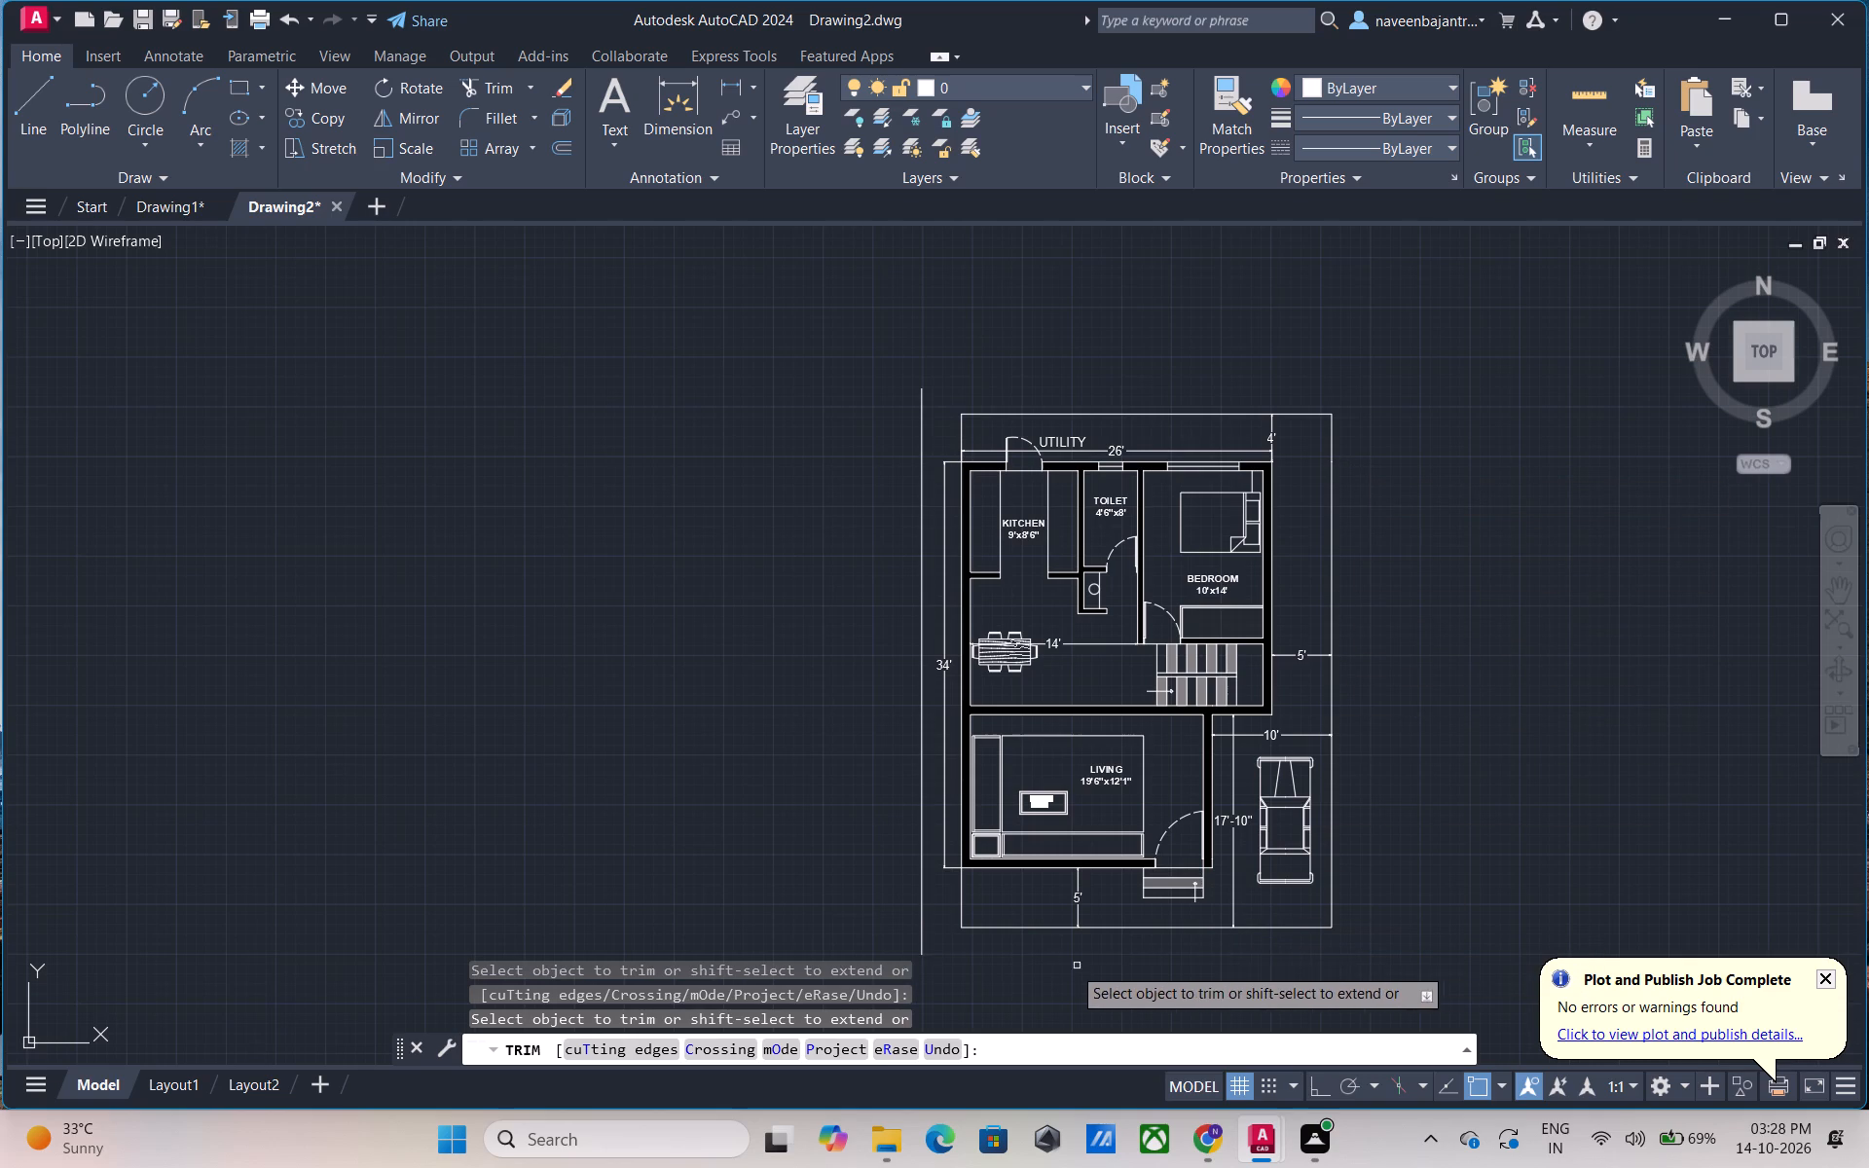
{"action": "left_click", "coordinate": [919, 873]}
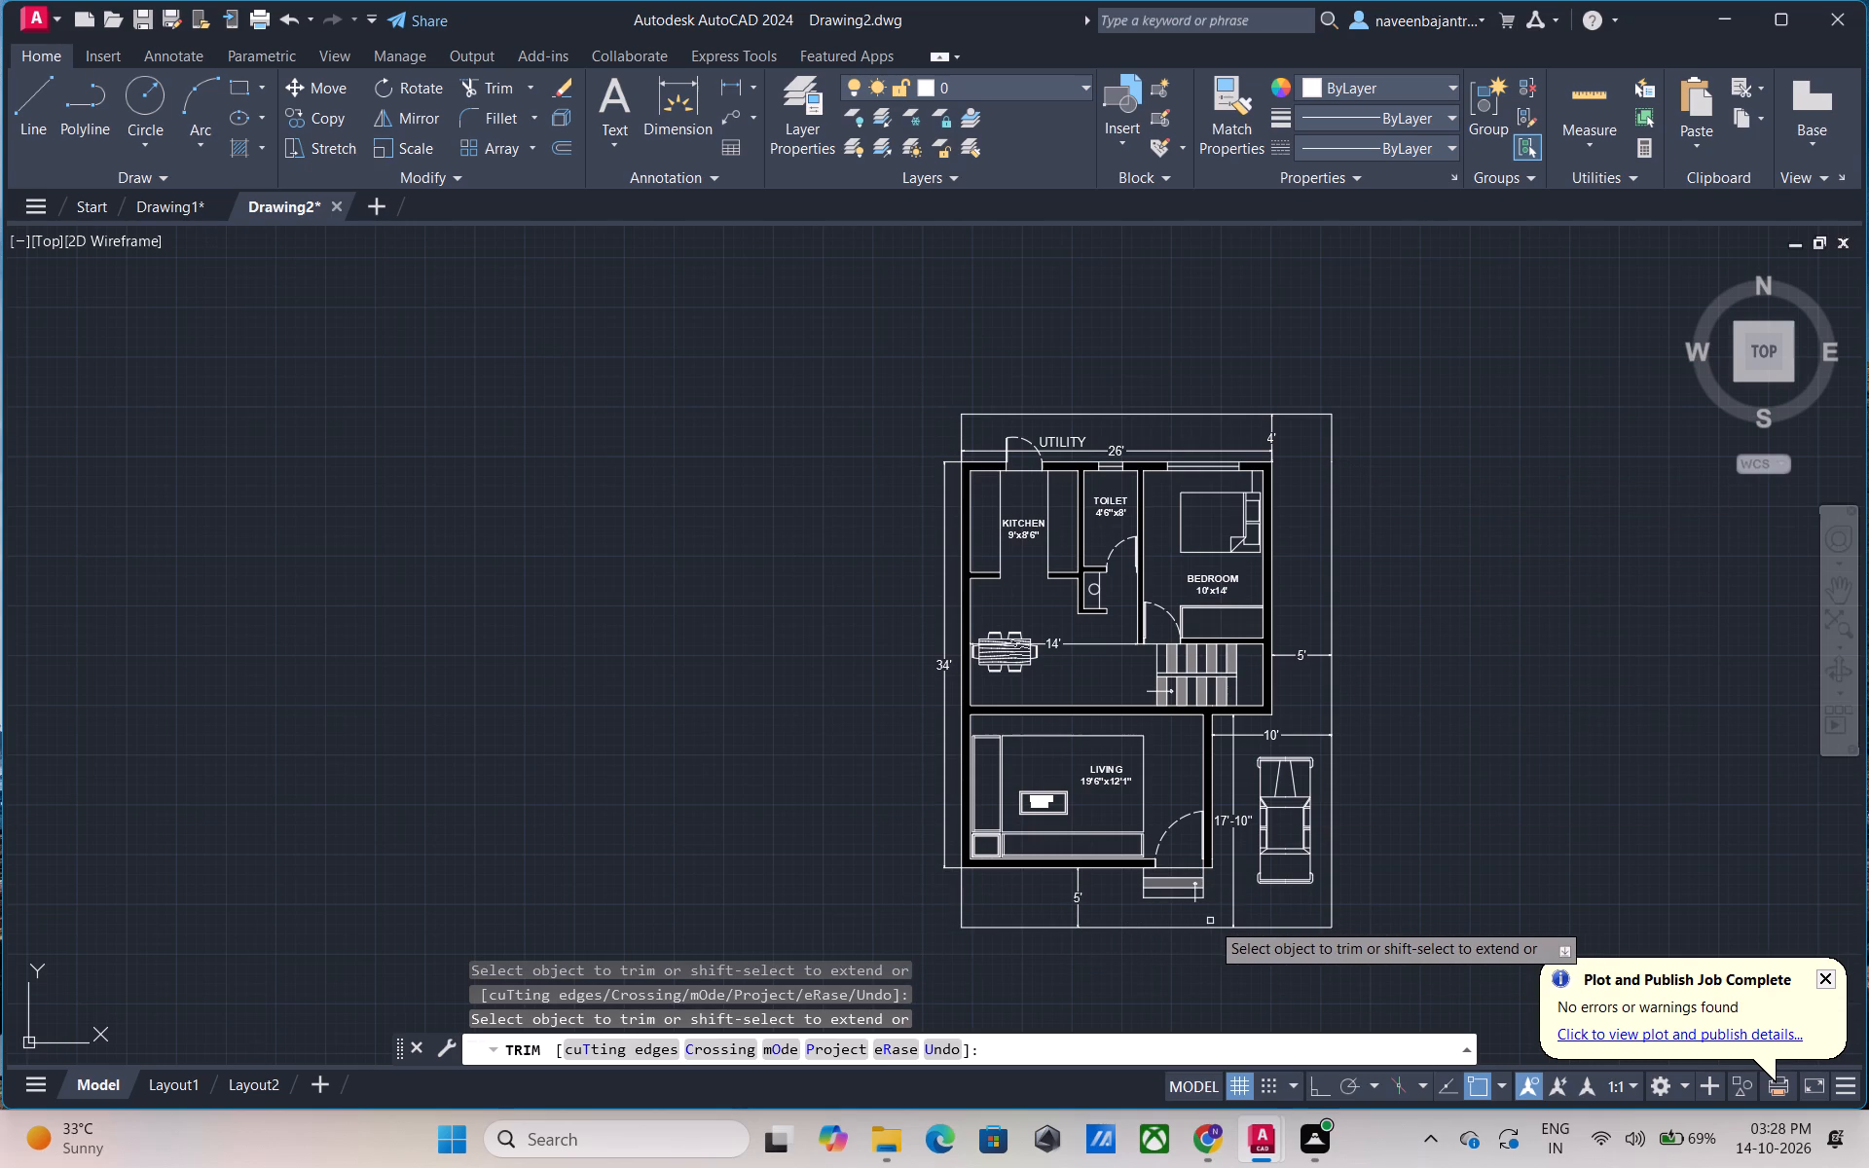
Remove the remaining inner boundary rectangle and the 34', 4', 10', 17'-10" and both 5' dimensions around the copied plan with Trim.
{"action": "left_click", "coordinate": [942, 549]}
{"action": "left_click", "coordinate": [1113, 411]}
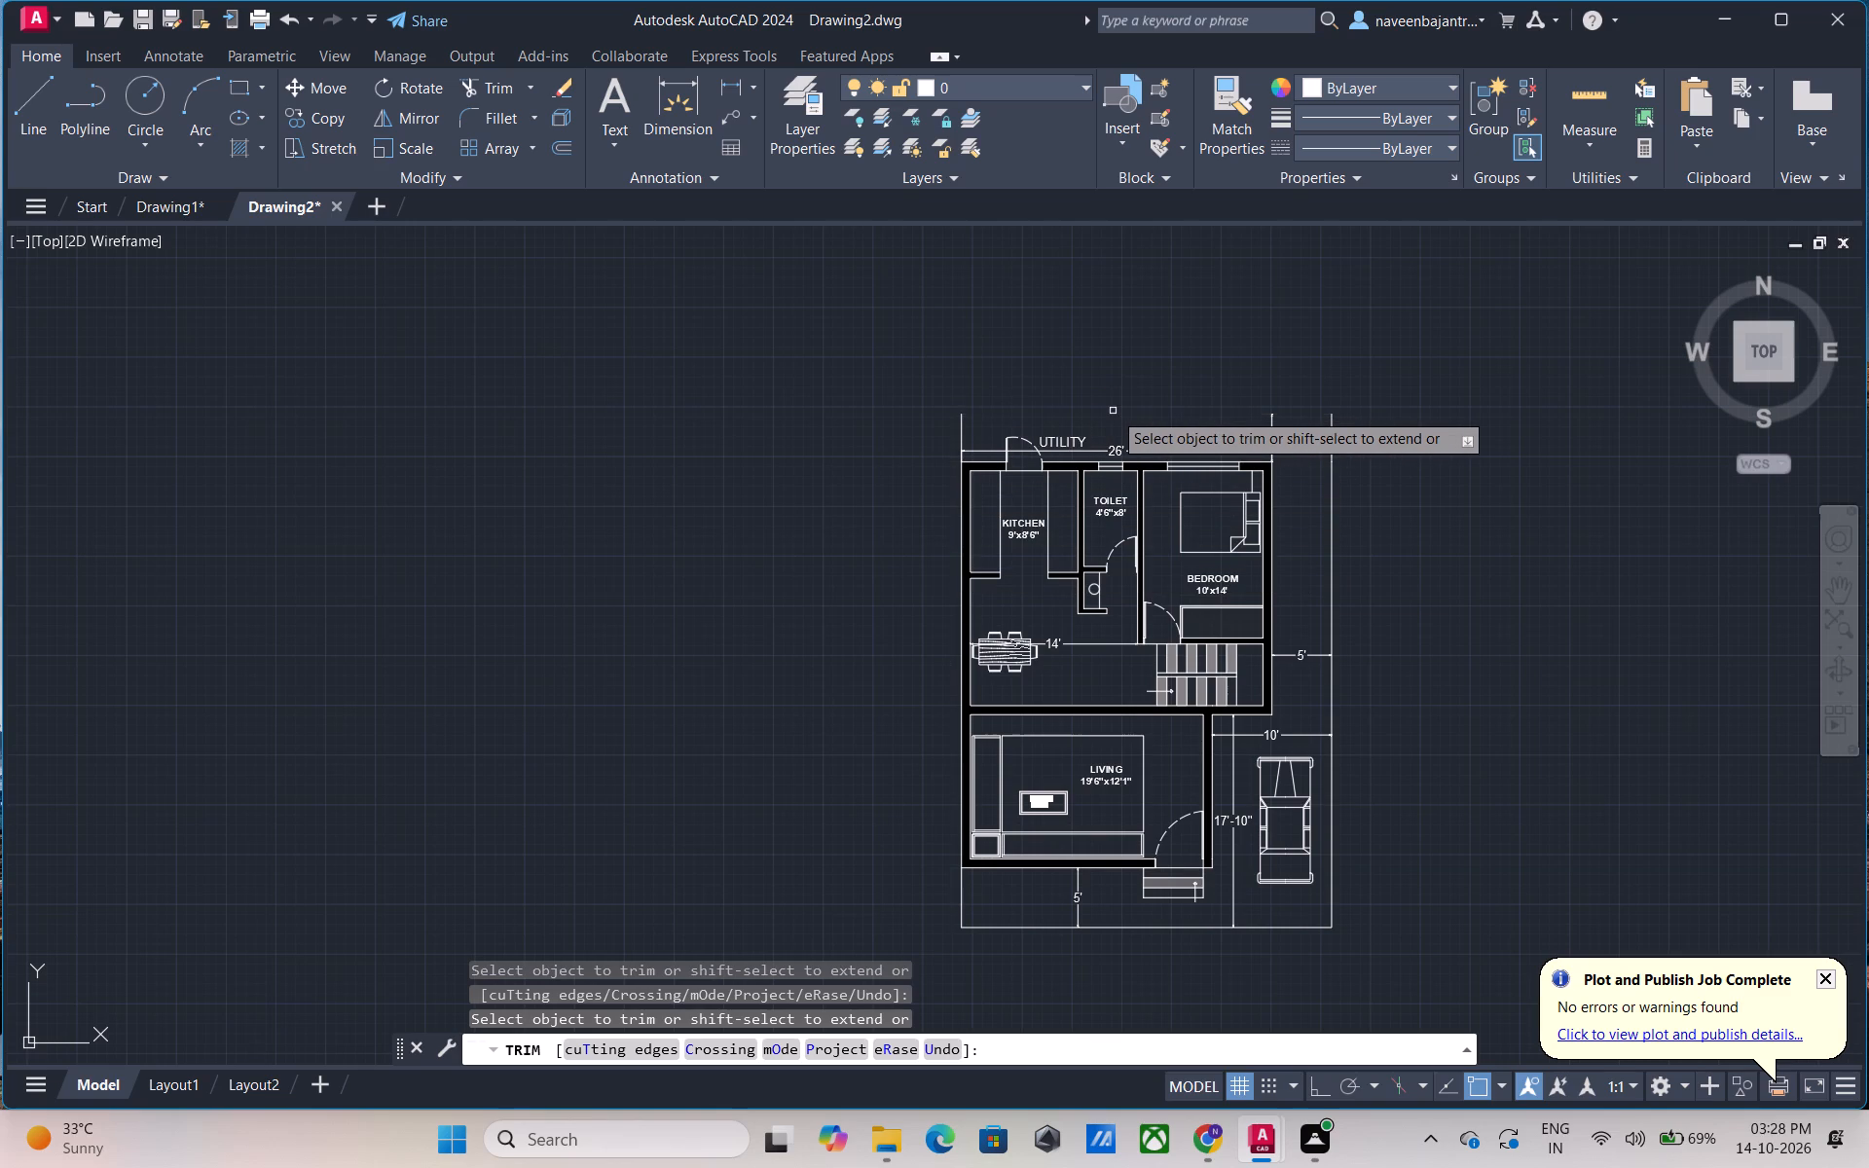
{"action": "left_click", "coordinate": [963, 434]}
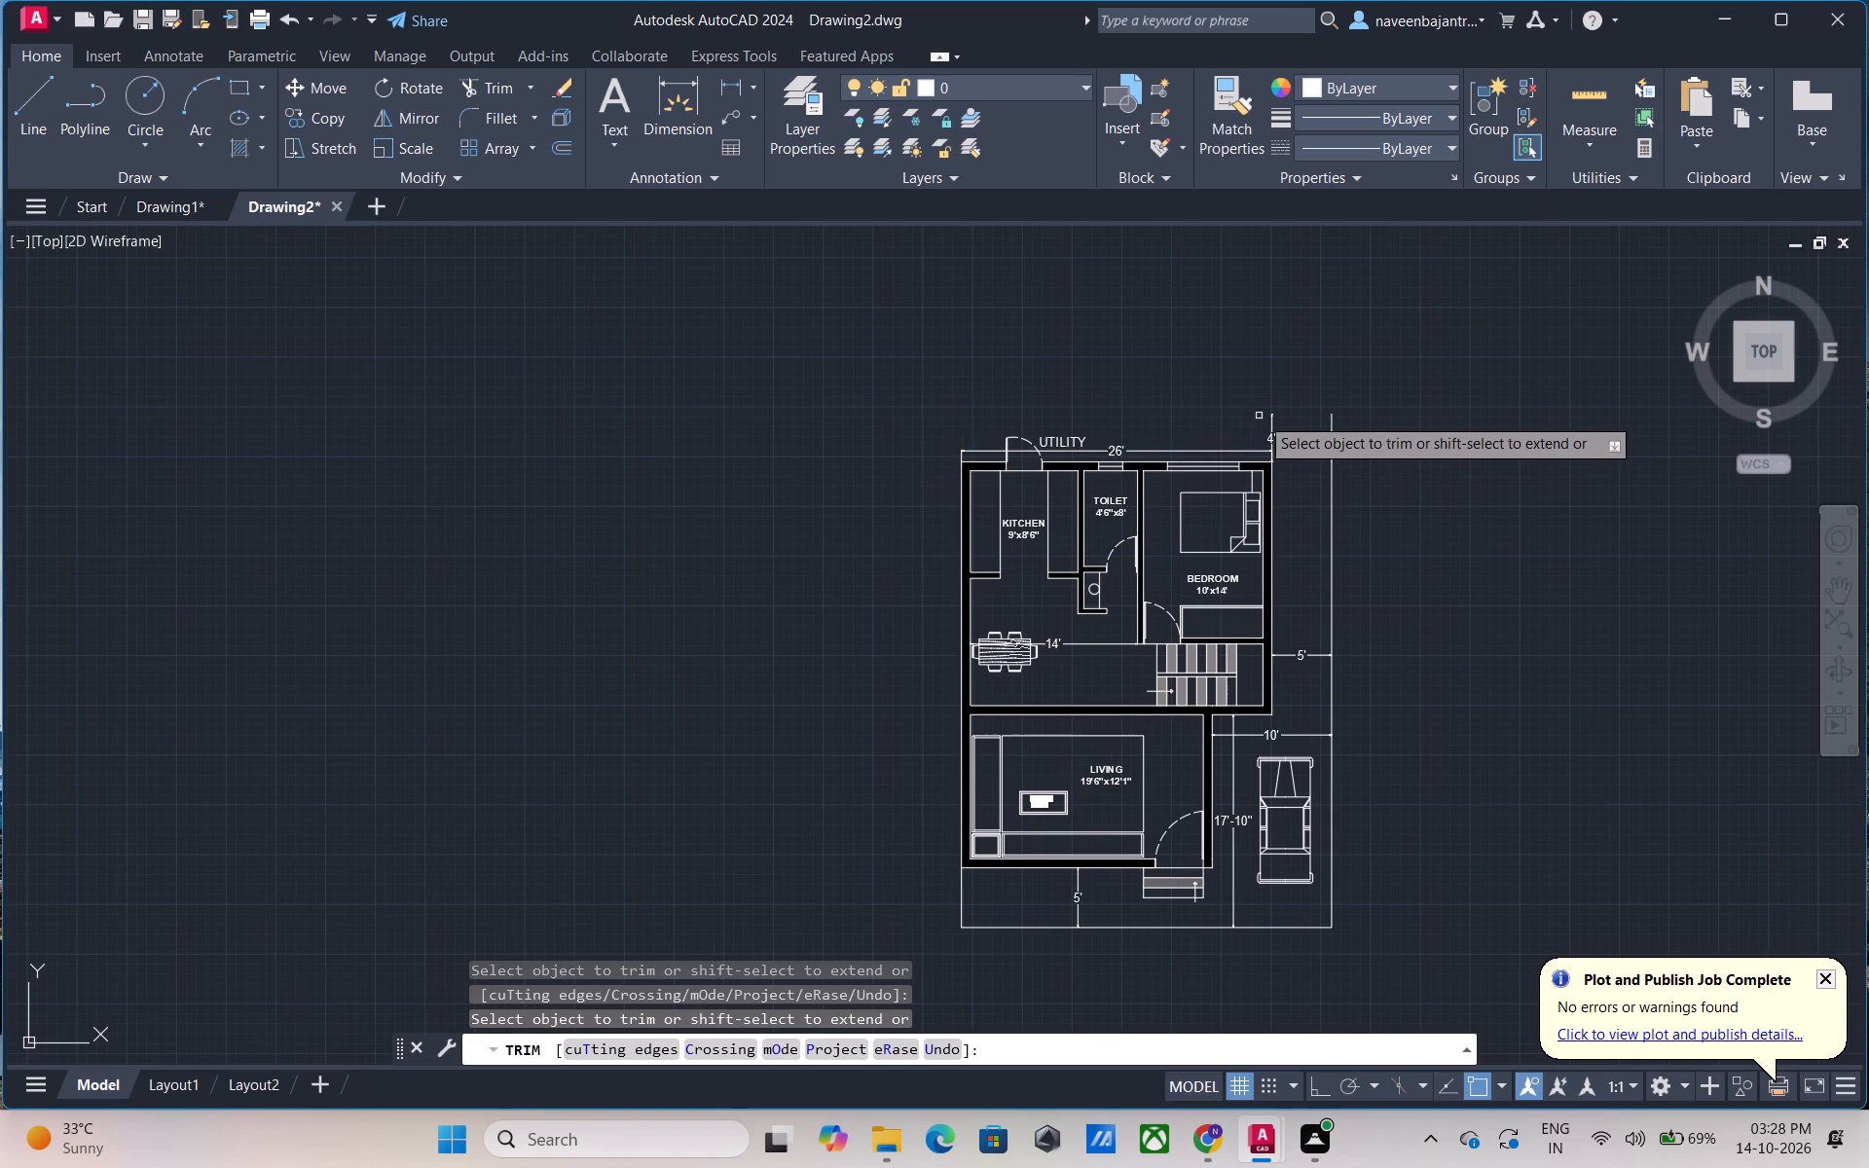
{"action": "left_click", "coordinate": [1268, 415]}
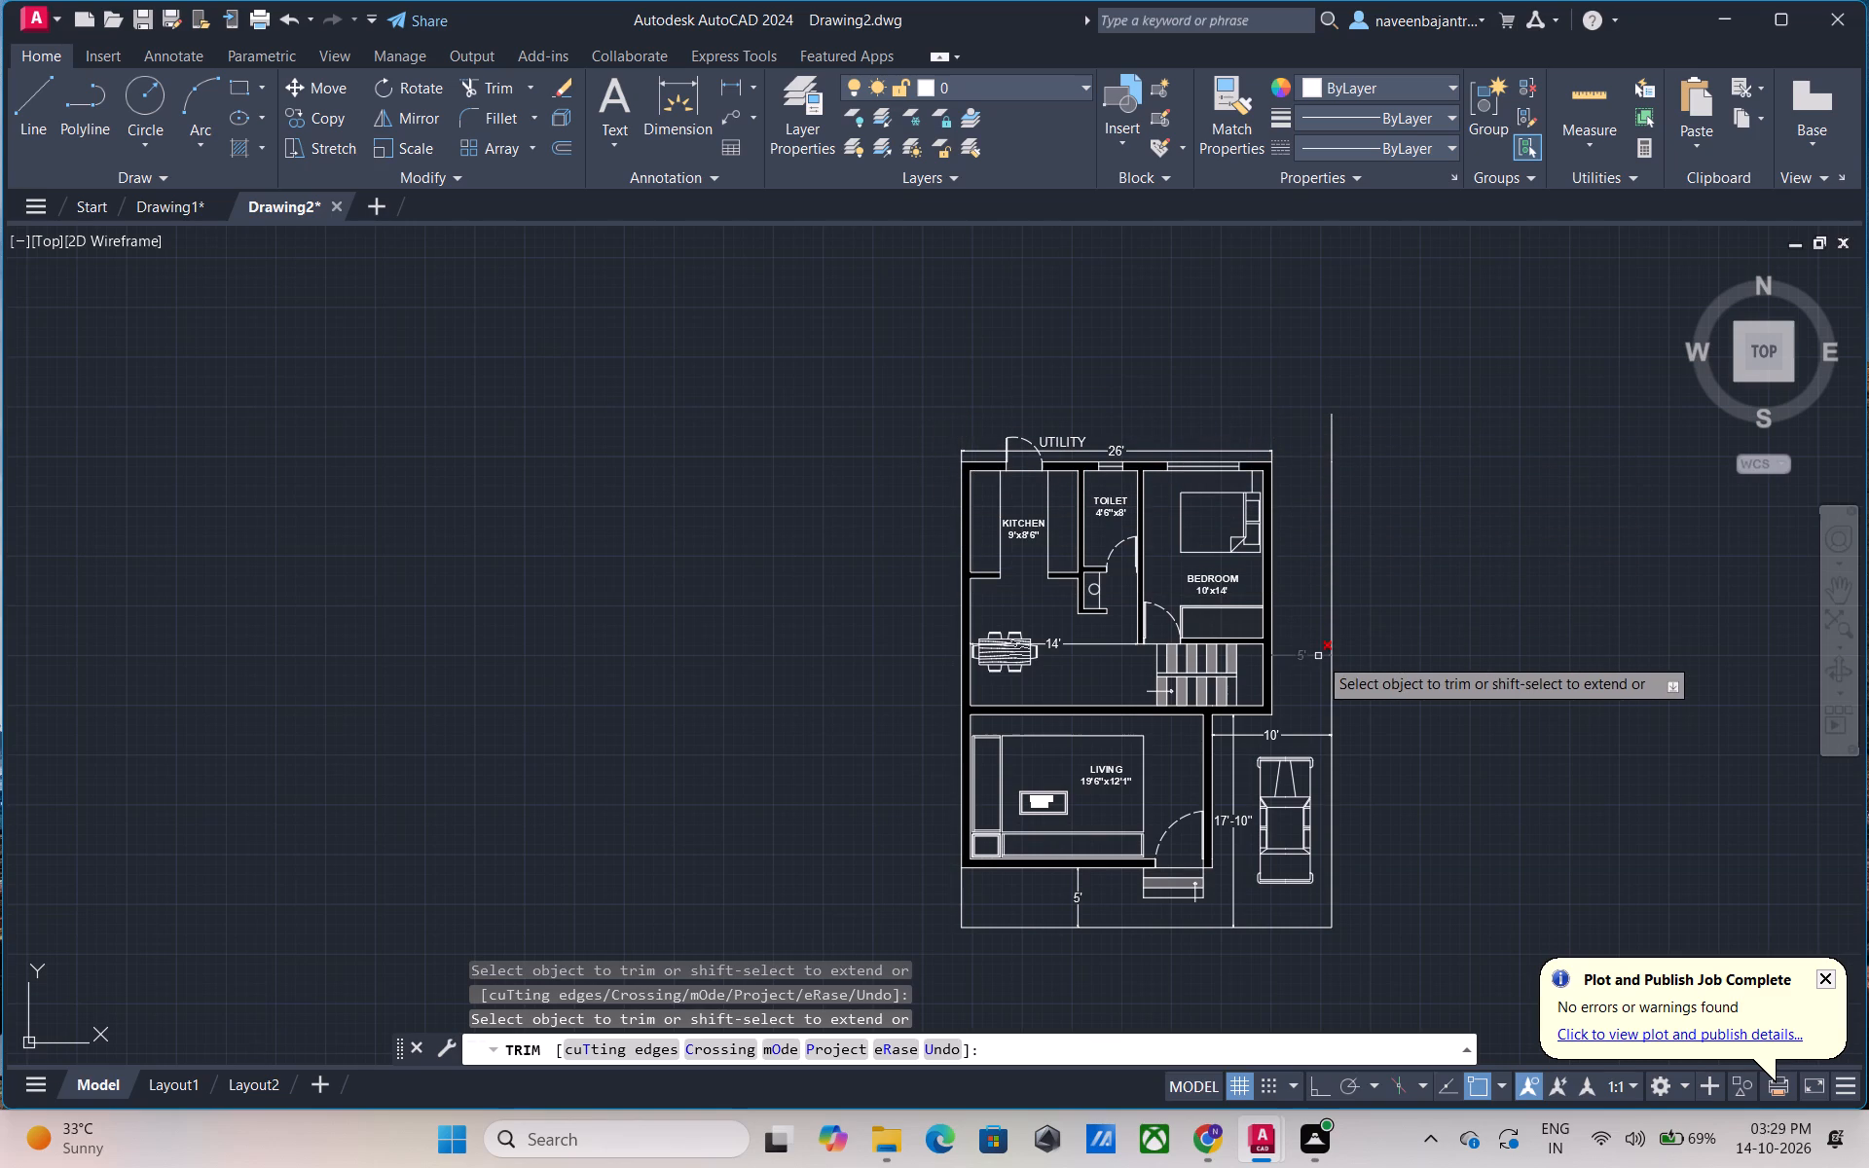
{"action": "left_click", "coordinate": [1318, 656]}
{"action": "left_click", "coordinate": [1335, 653]}
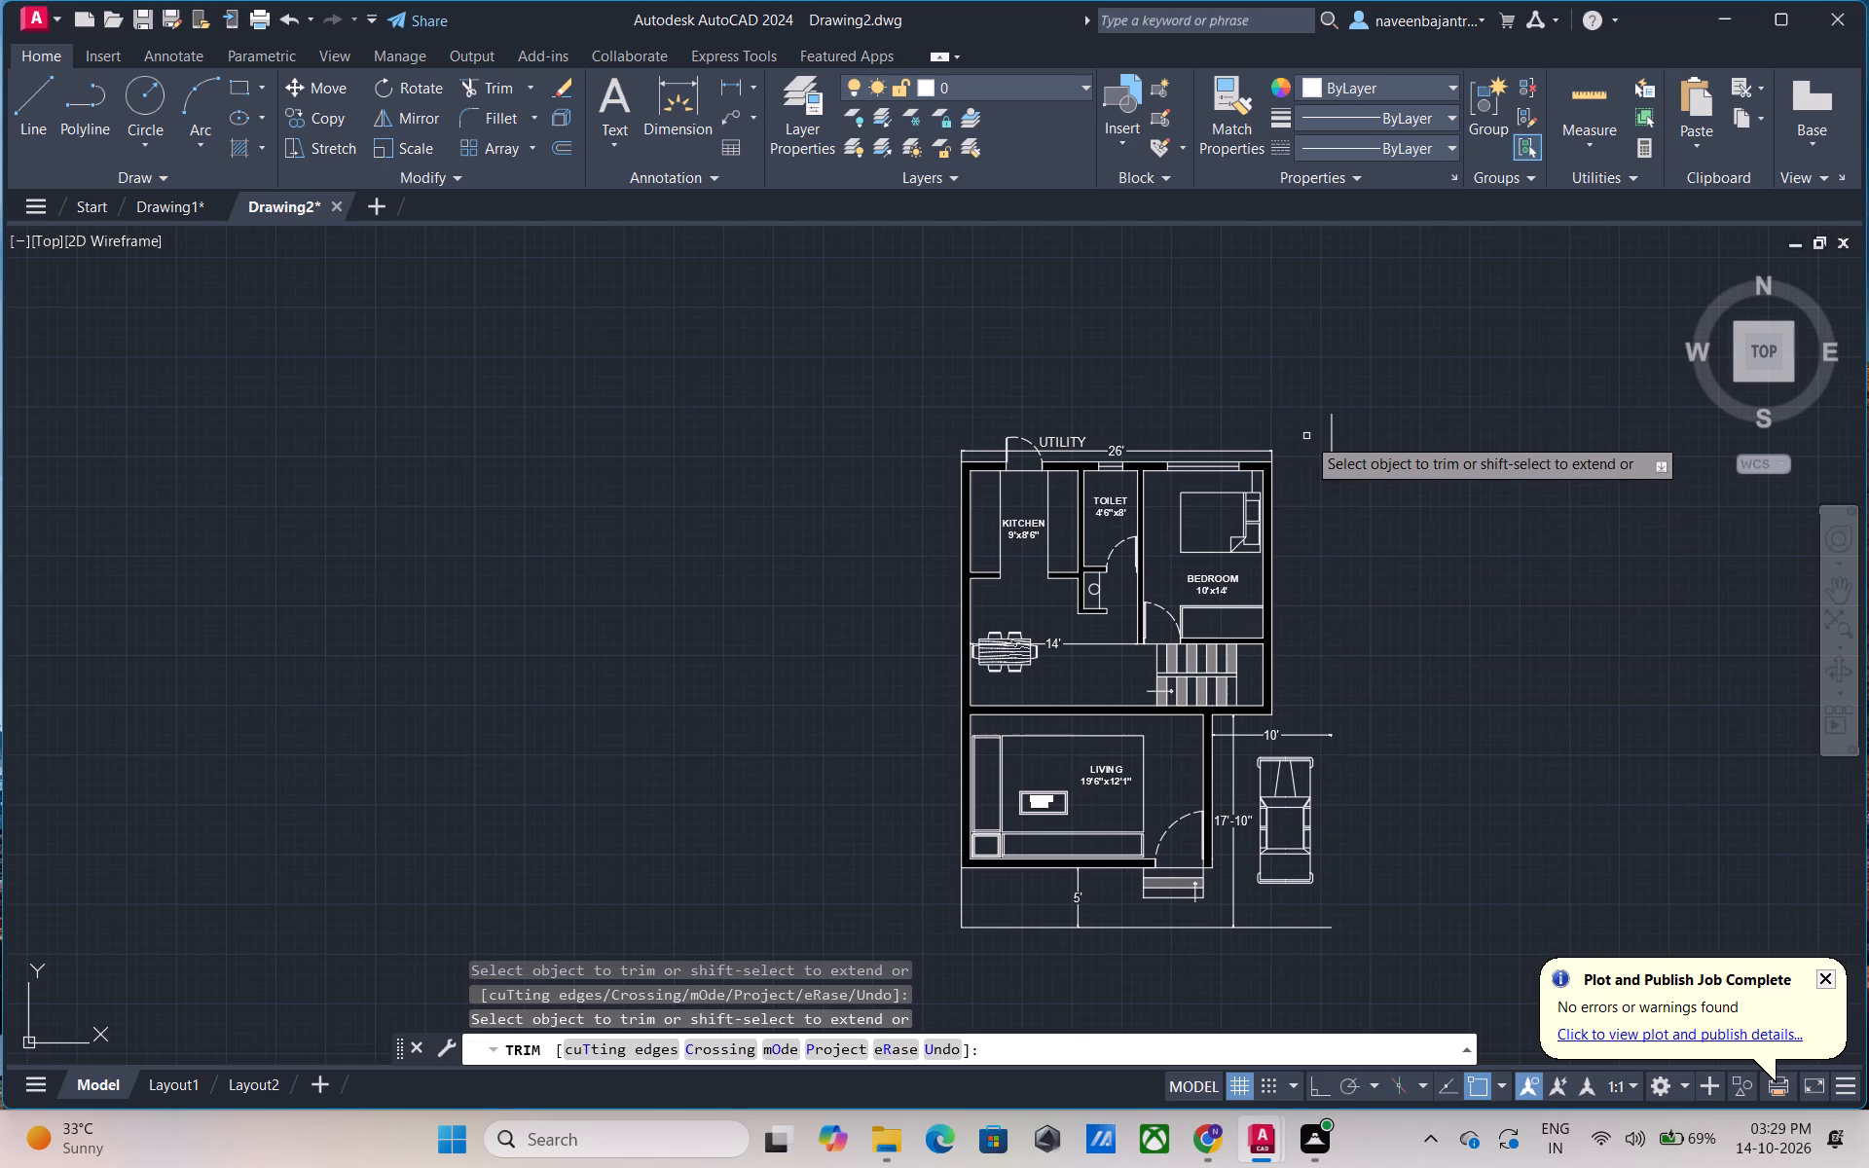
{"action": "left_click", "coordinate": [1332, 435]}
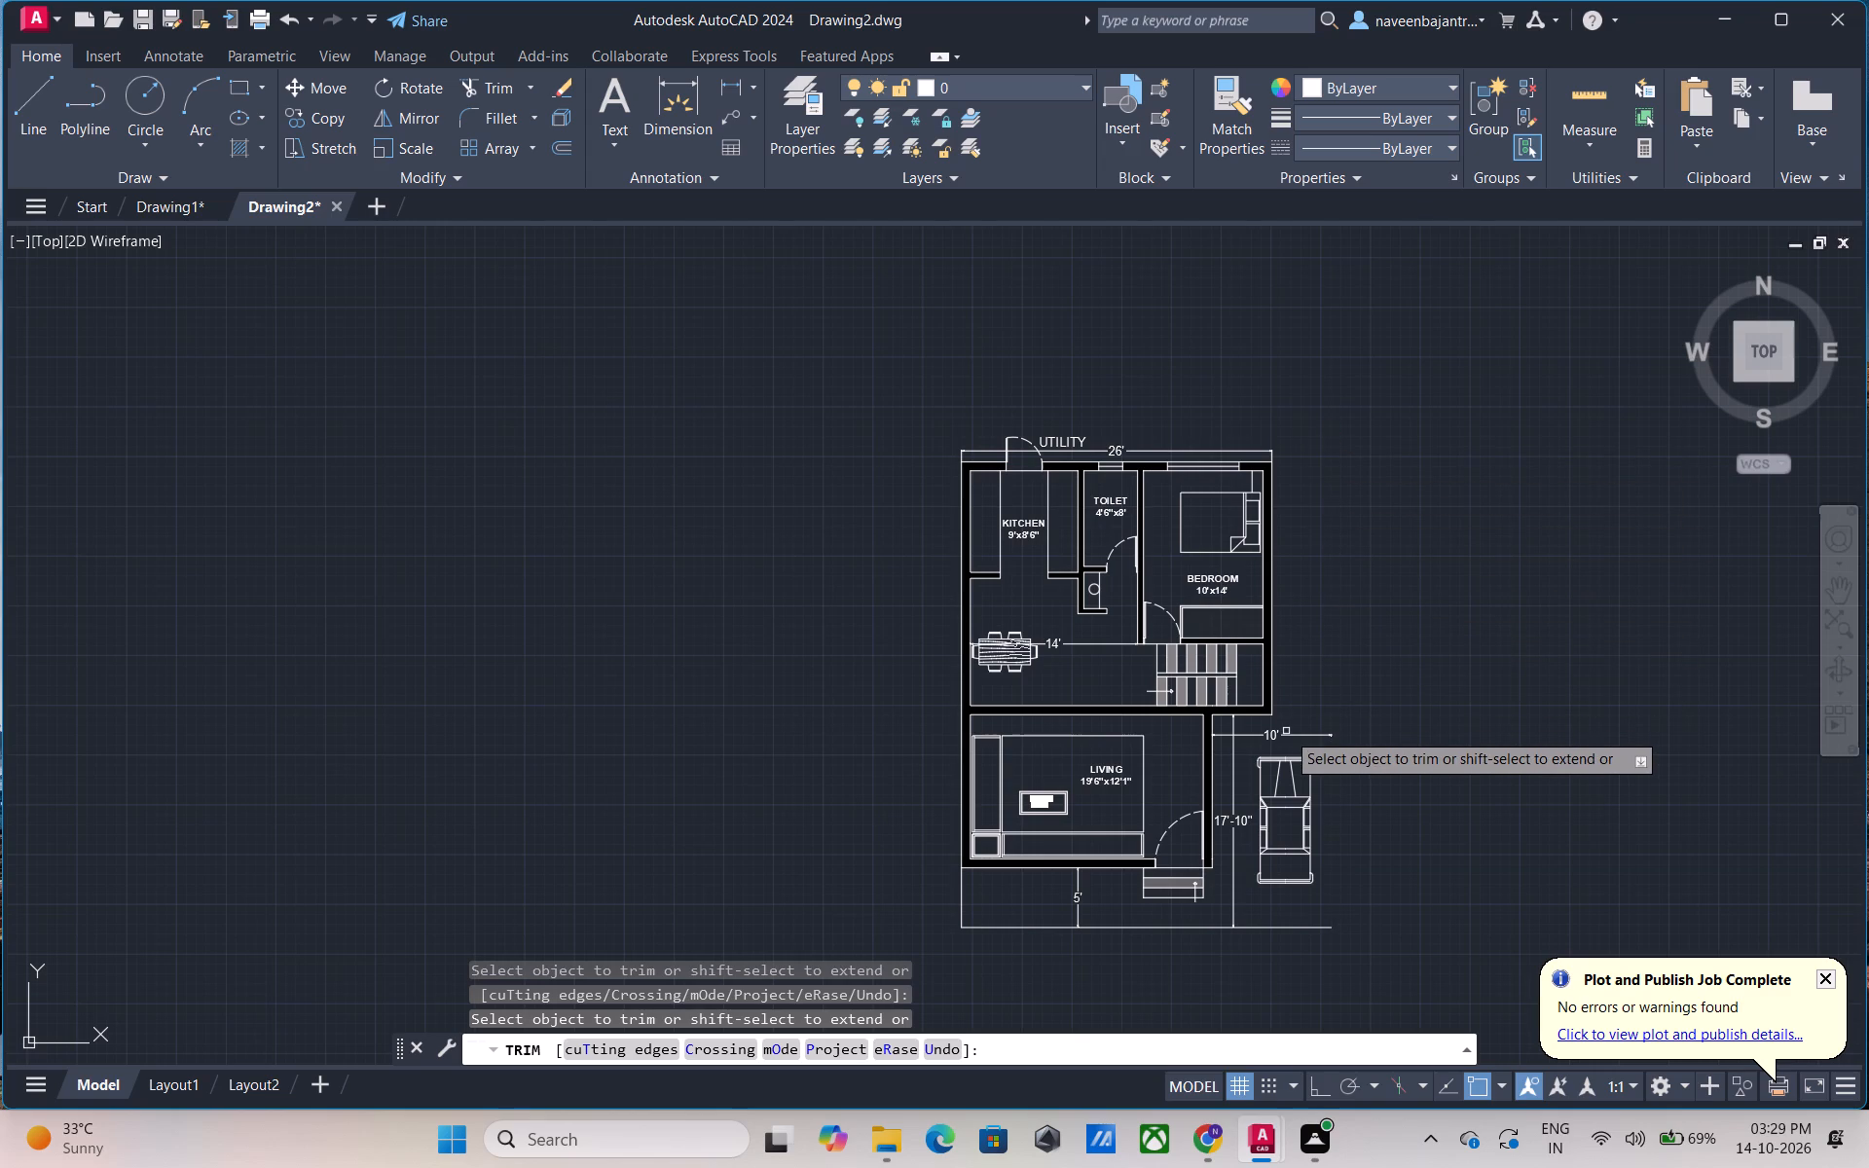
{"action": "left_click", "coordinate": [1293, 736]}
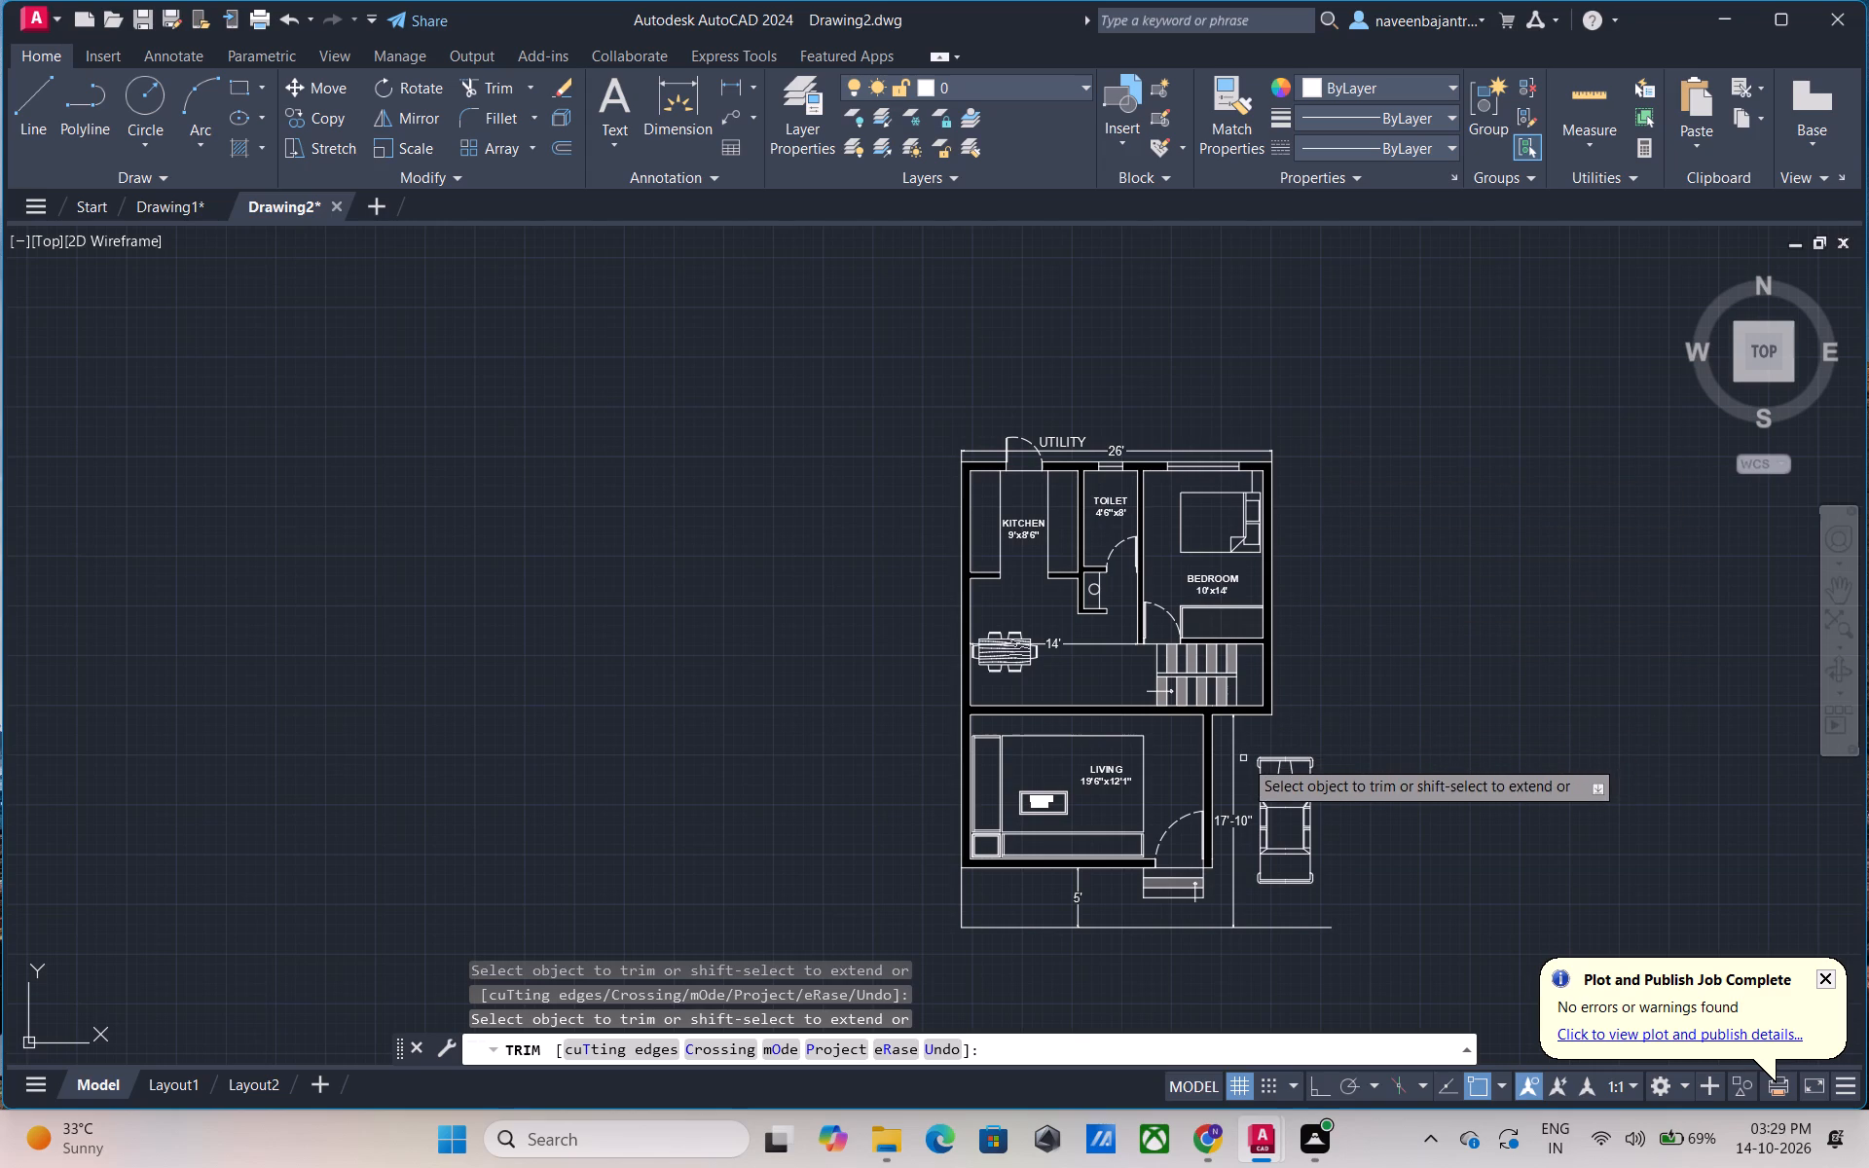
{"action": "left_click", "coordinate": [1231, 772]}
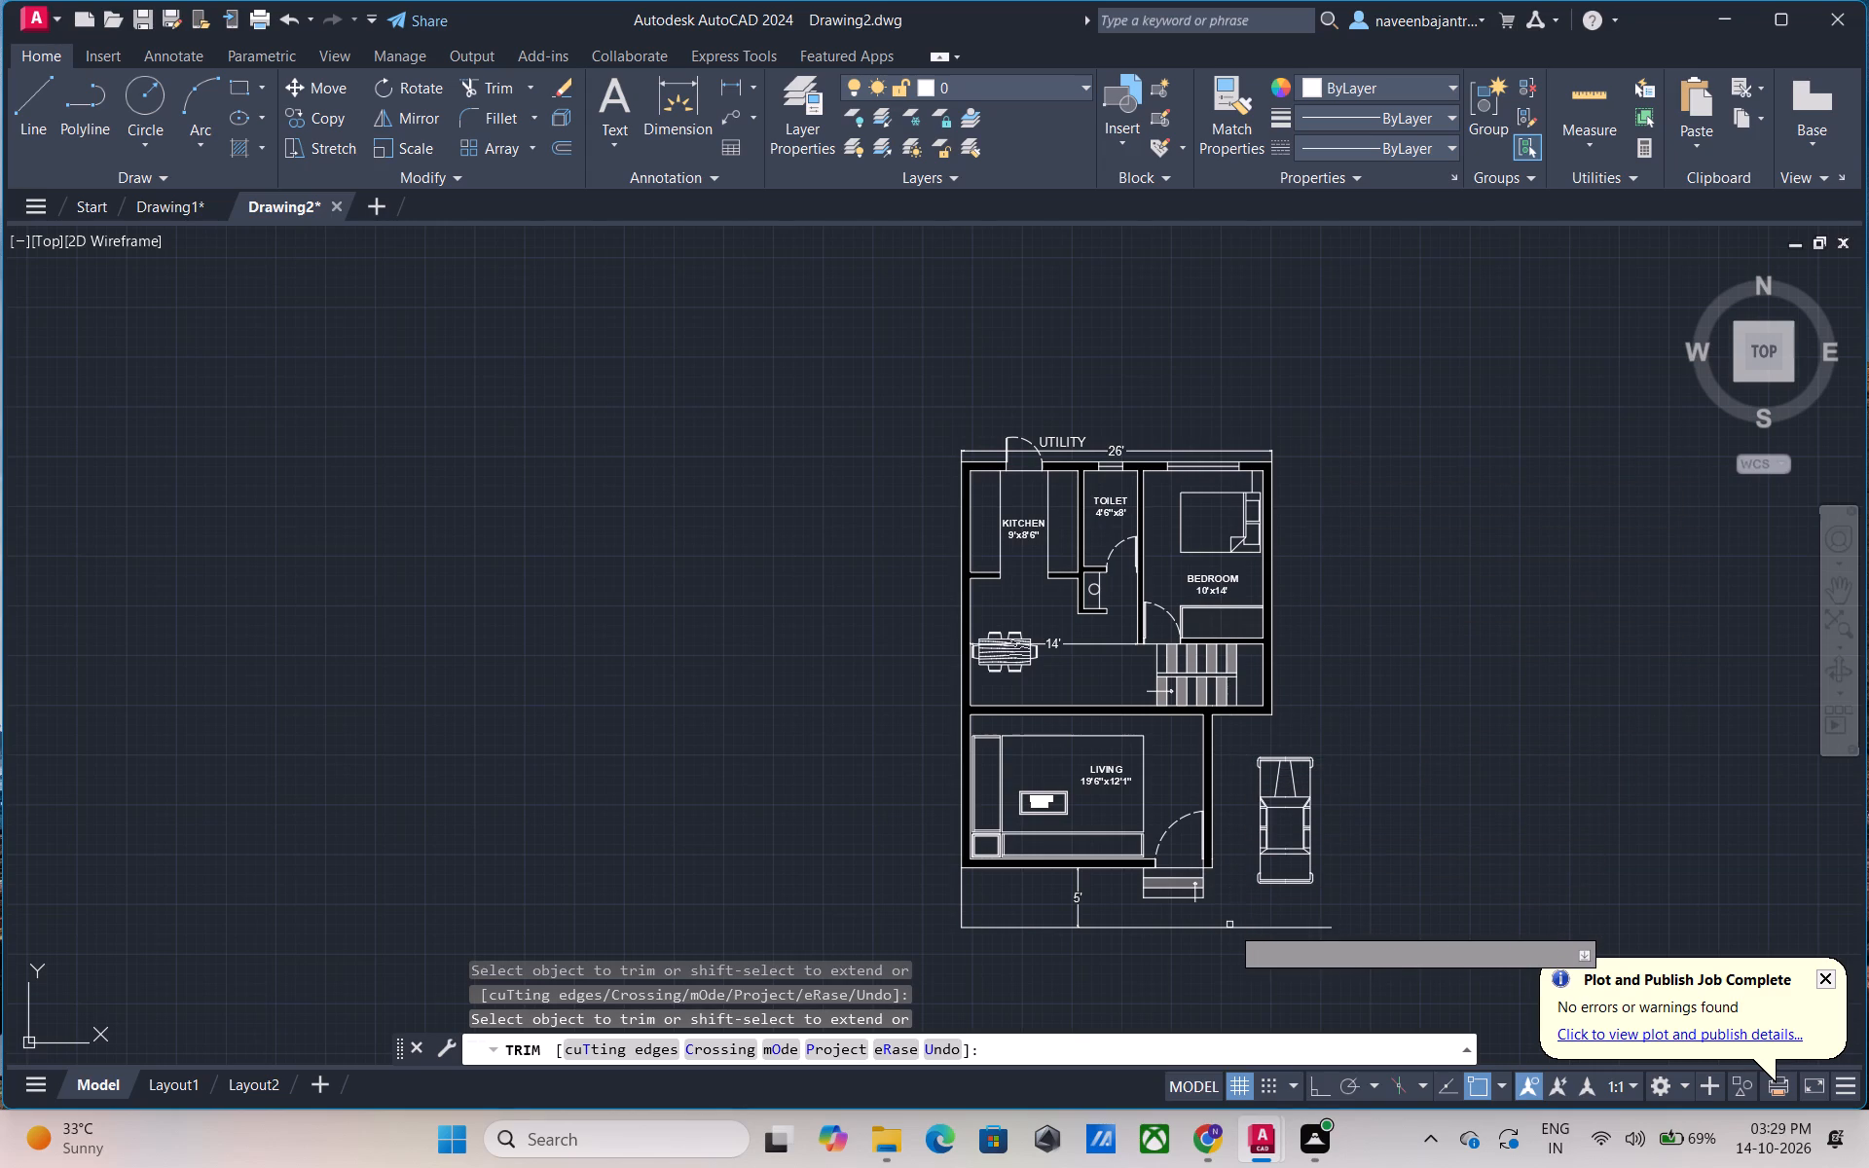
{"action": "left_click", "coordinate": [1229, 925]}
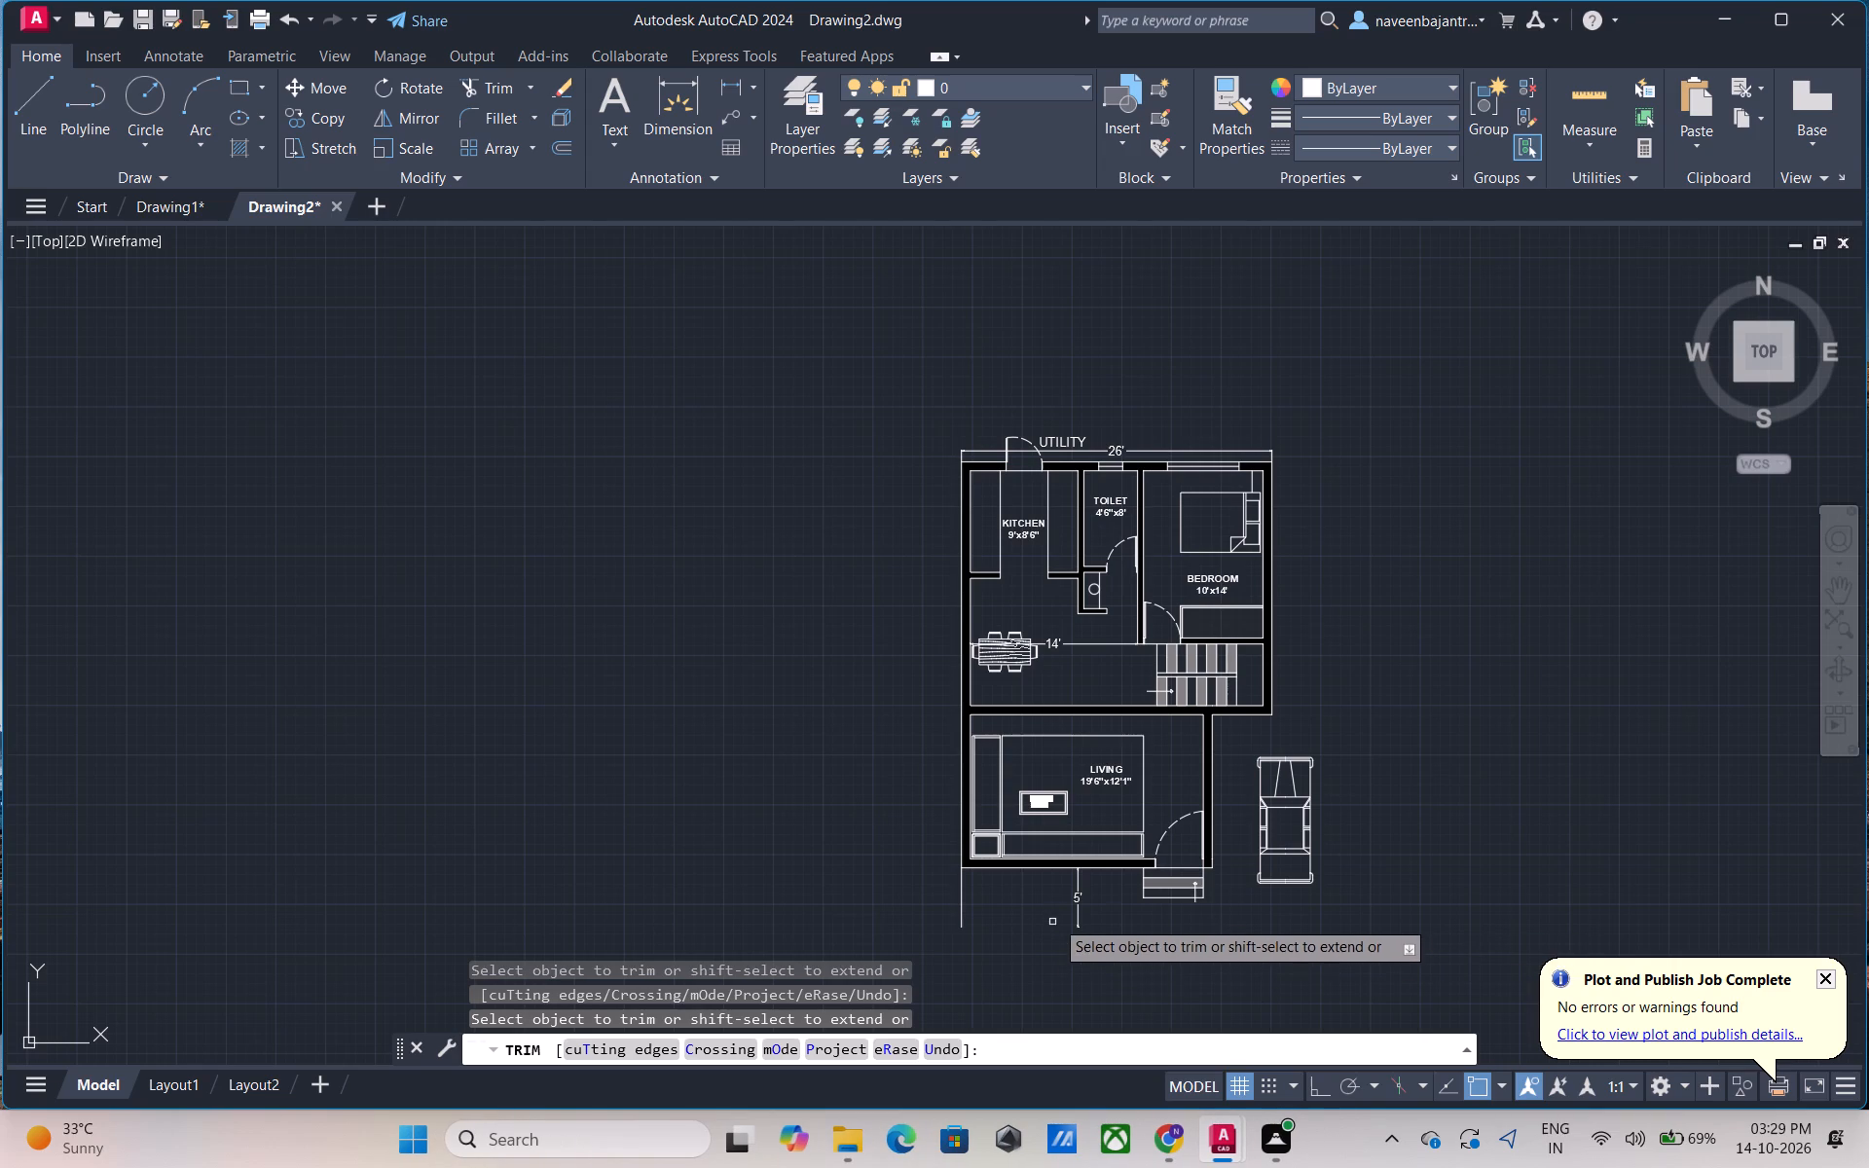
{"action": "left_click", "coordinate": [1078, 911]}
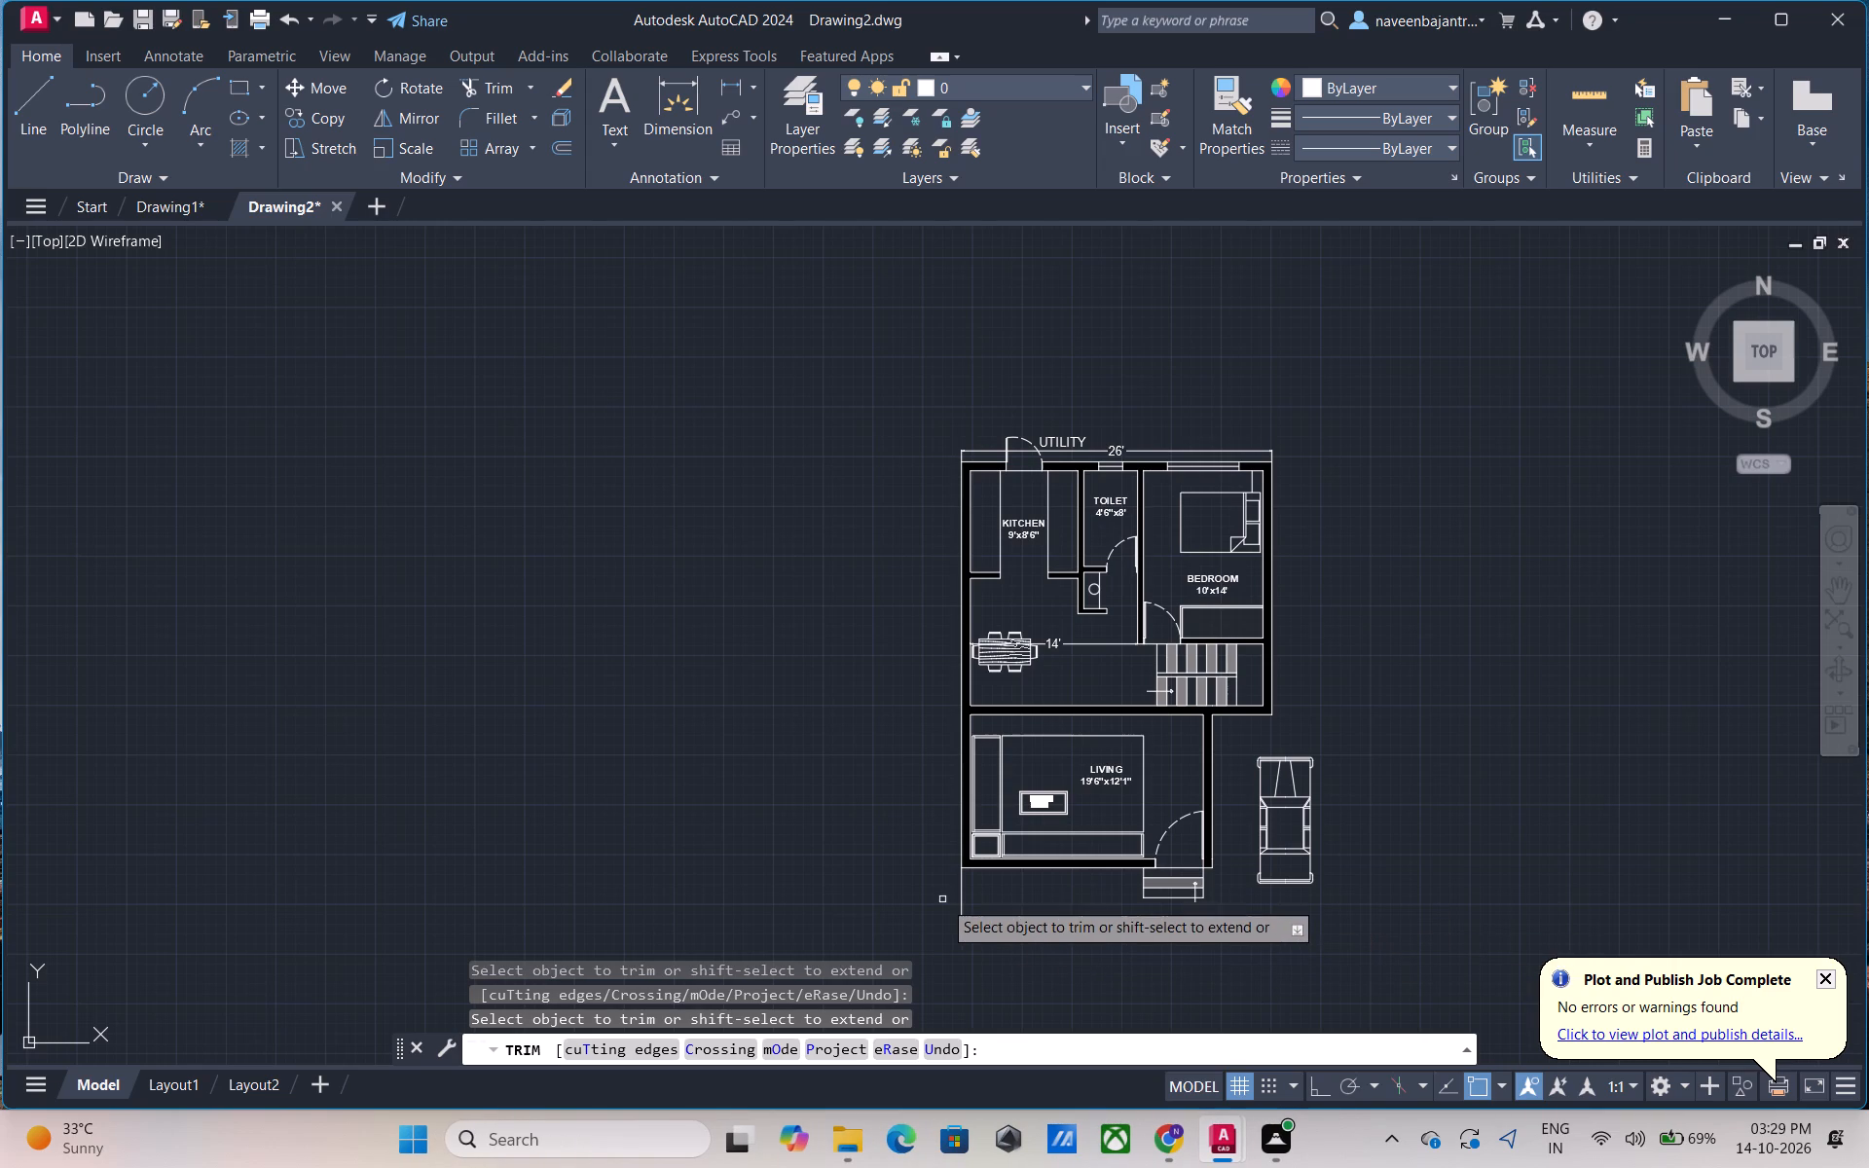
{"action": "left_click", "coordinate": [958, 892]}
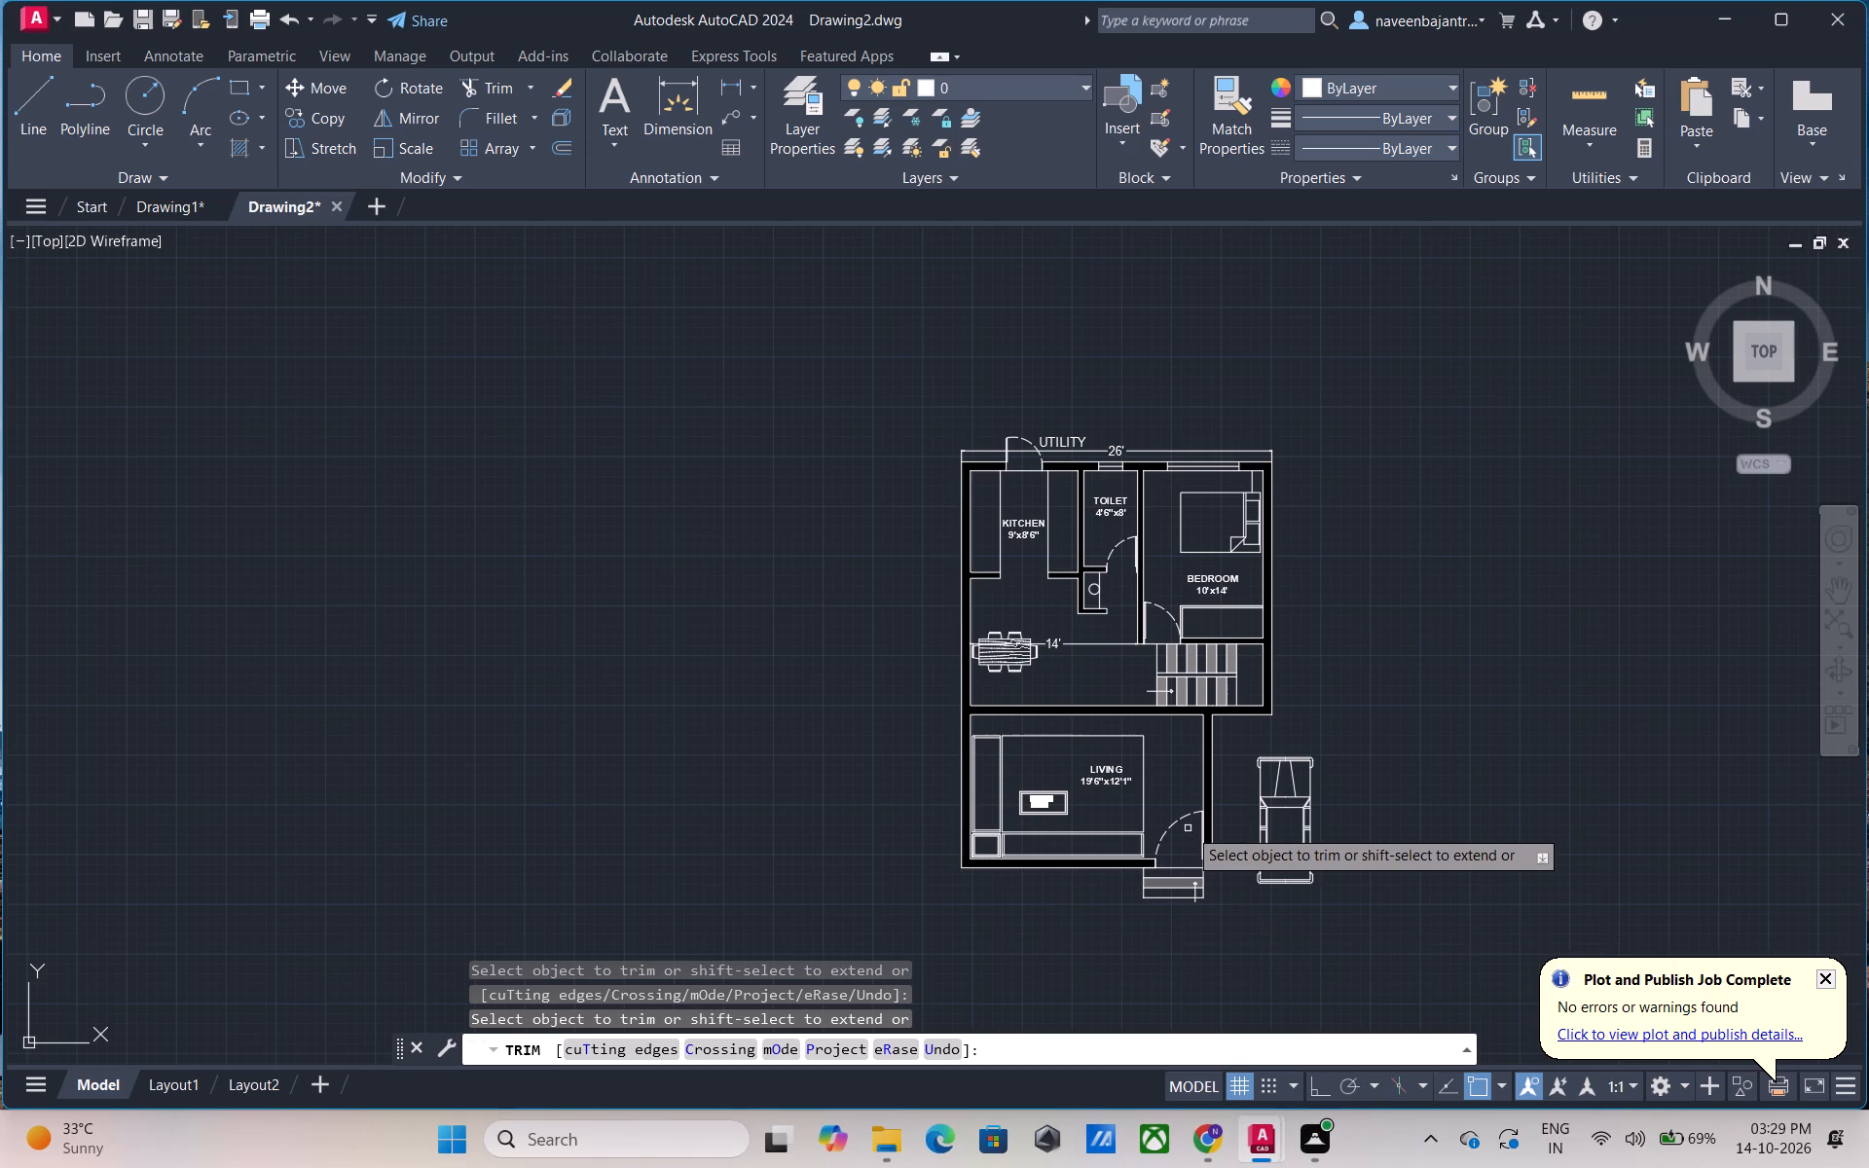
Remove the black wall fill from the outer walls and from the wall between the toilet and bedroom.
{"action": "scroll", "coordinate": [1023, 459], "scroll_direction": "up", "scroll_amount": 3}
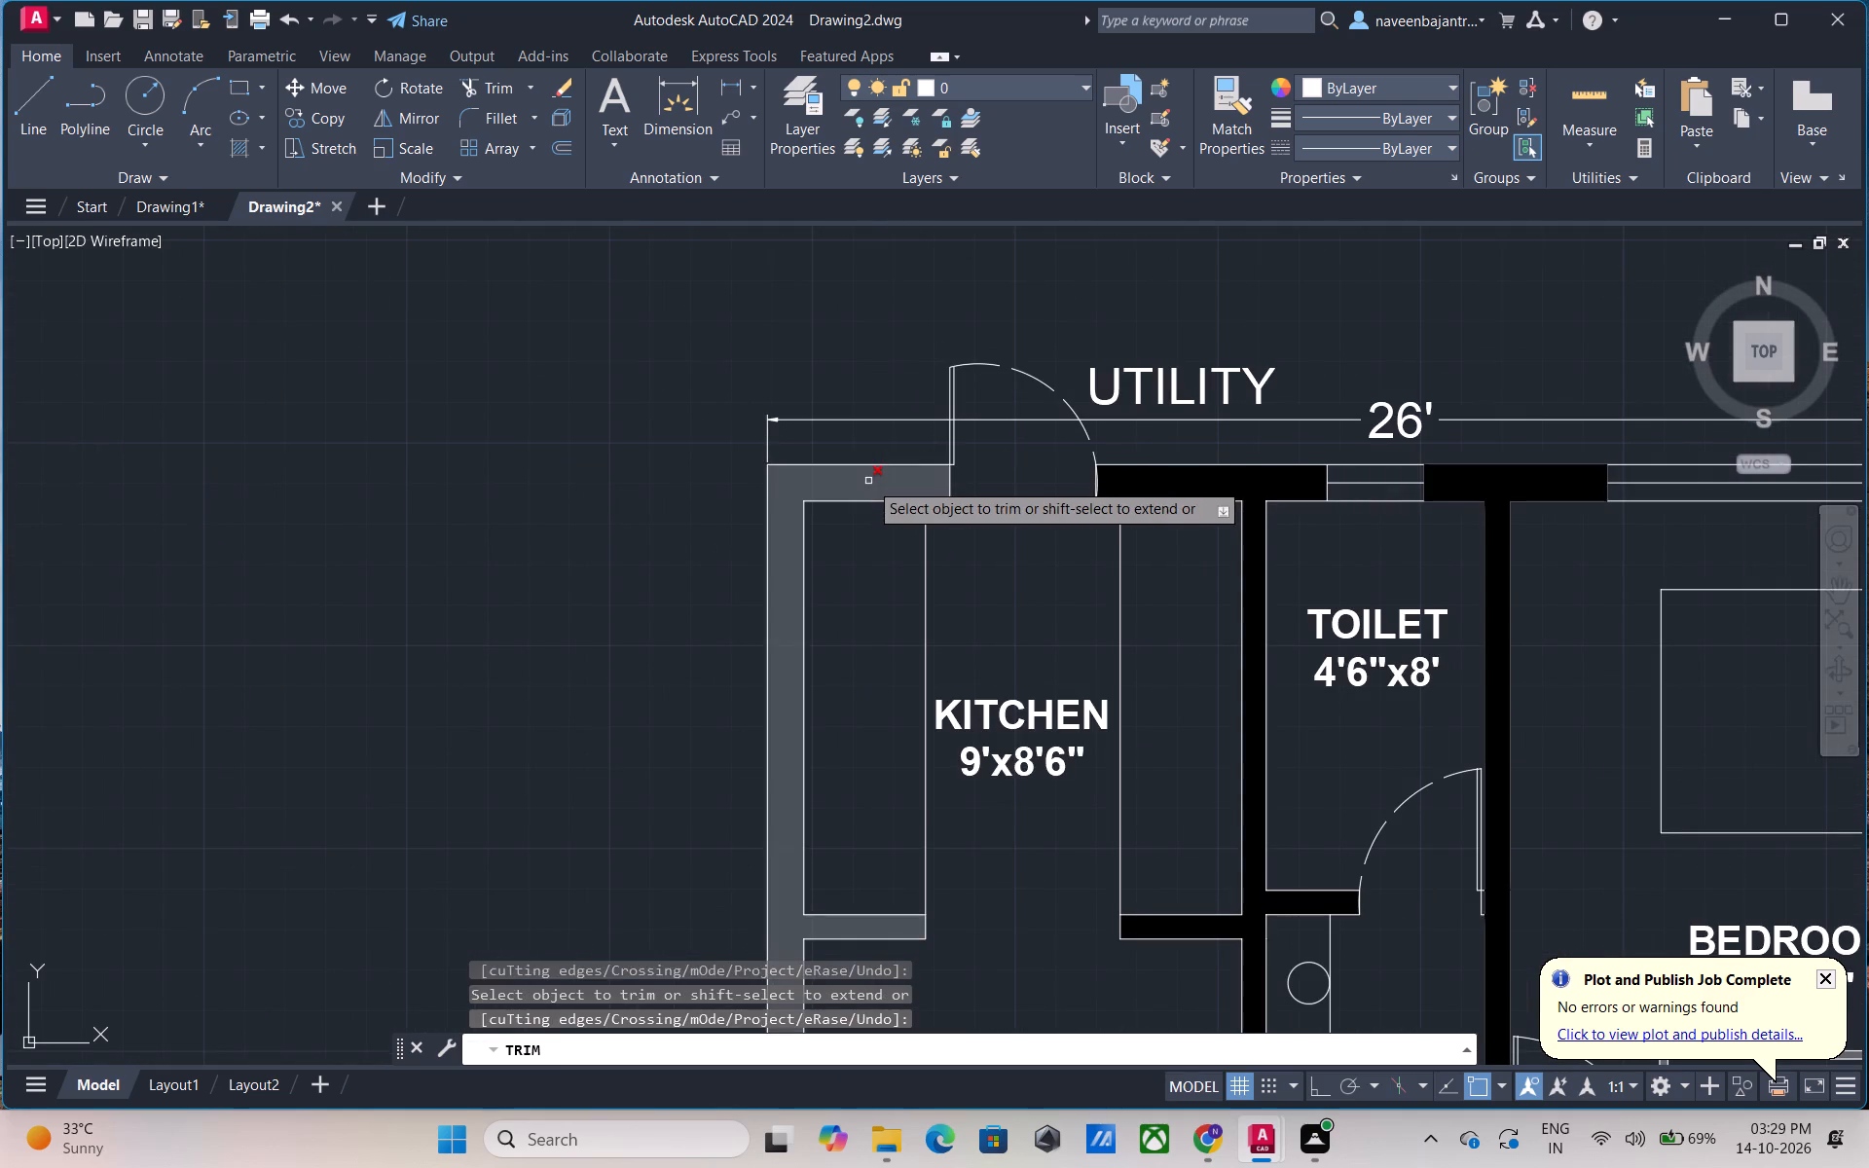
{"action": "left_click", "coordinate": [868, 481]}
{"action": "left_click", "coordinate": [1504, 486]}
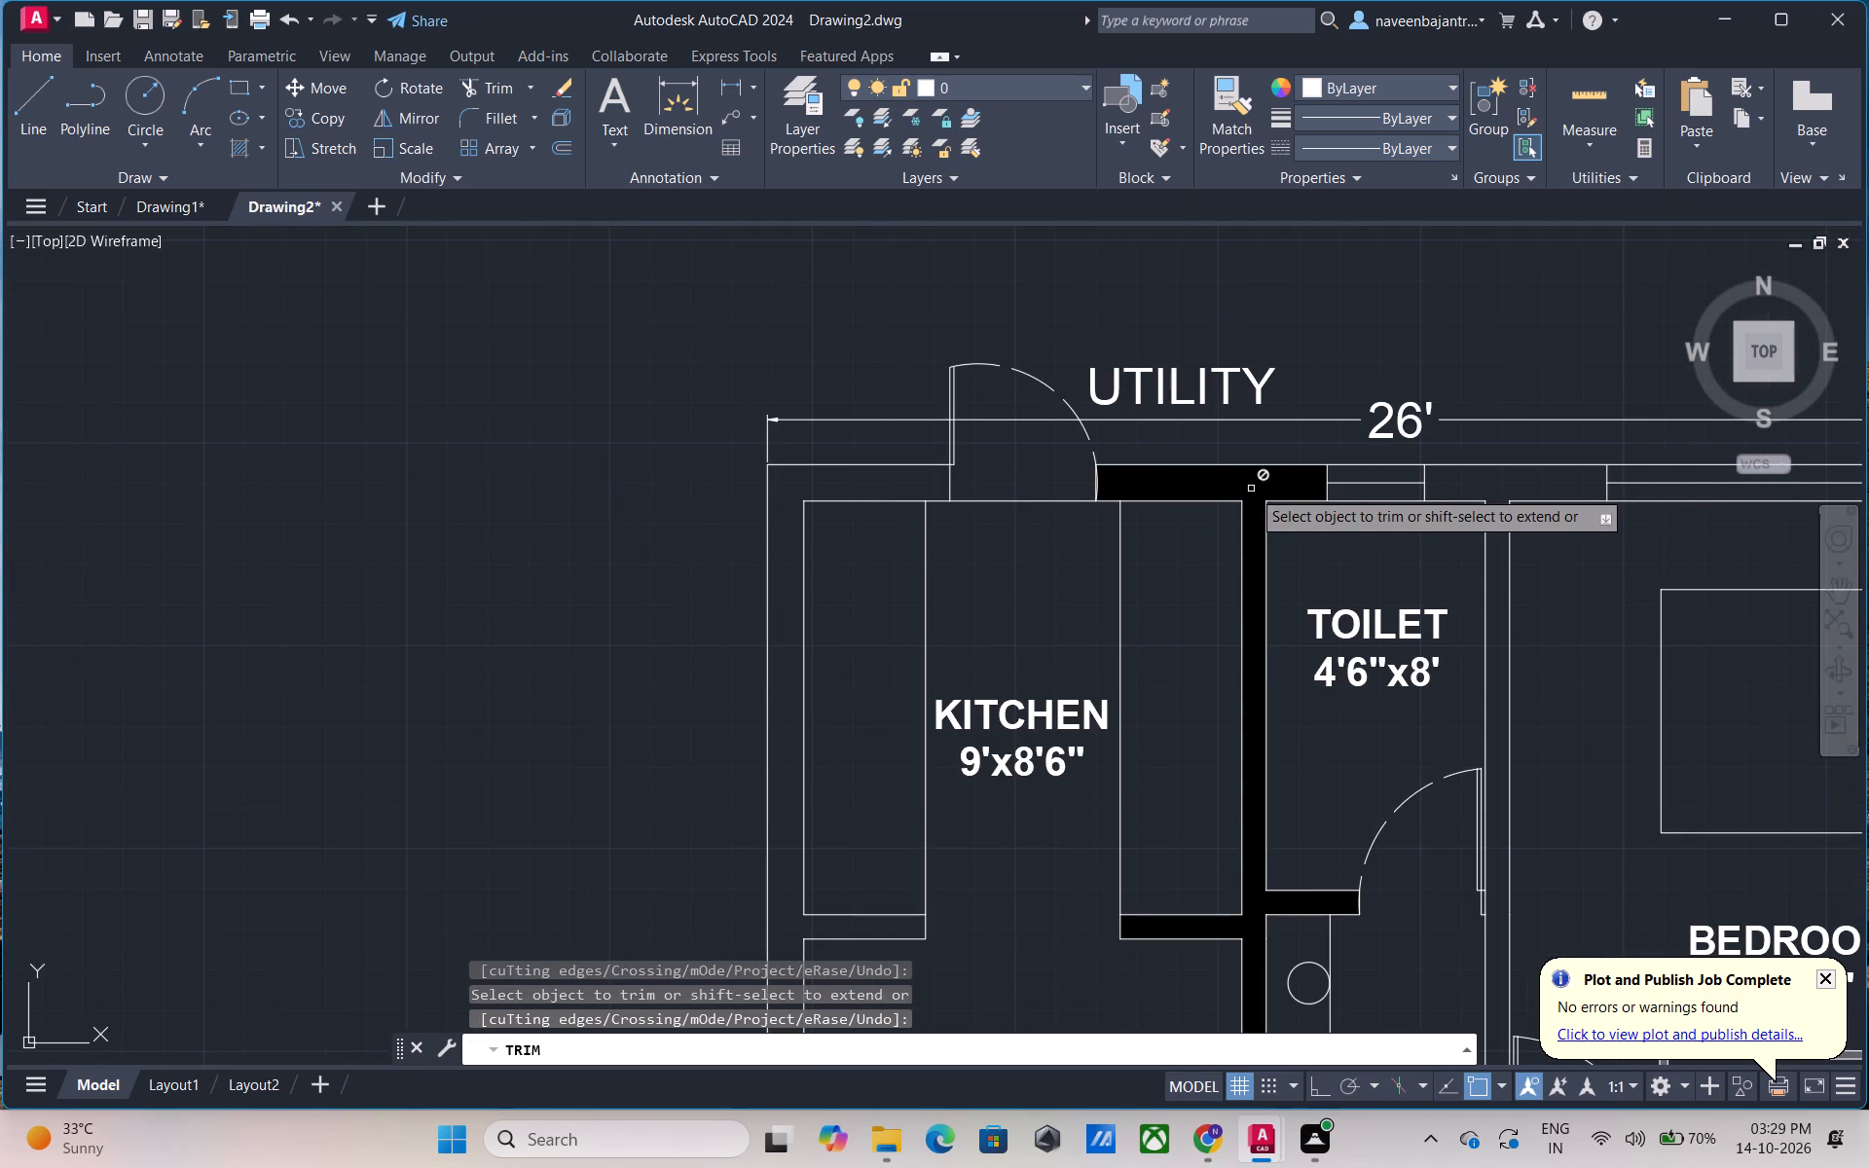
Remove the 14' dimension across the dining area beside the staircase.
{"action": "scroll", "coordinate": [1251, 489], "scroll_direction": "down", "scroll_amount": 3}
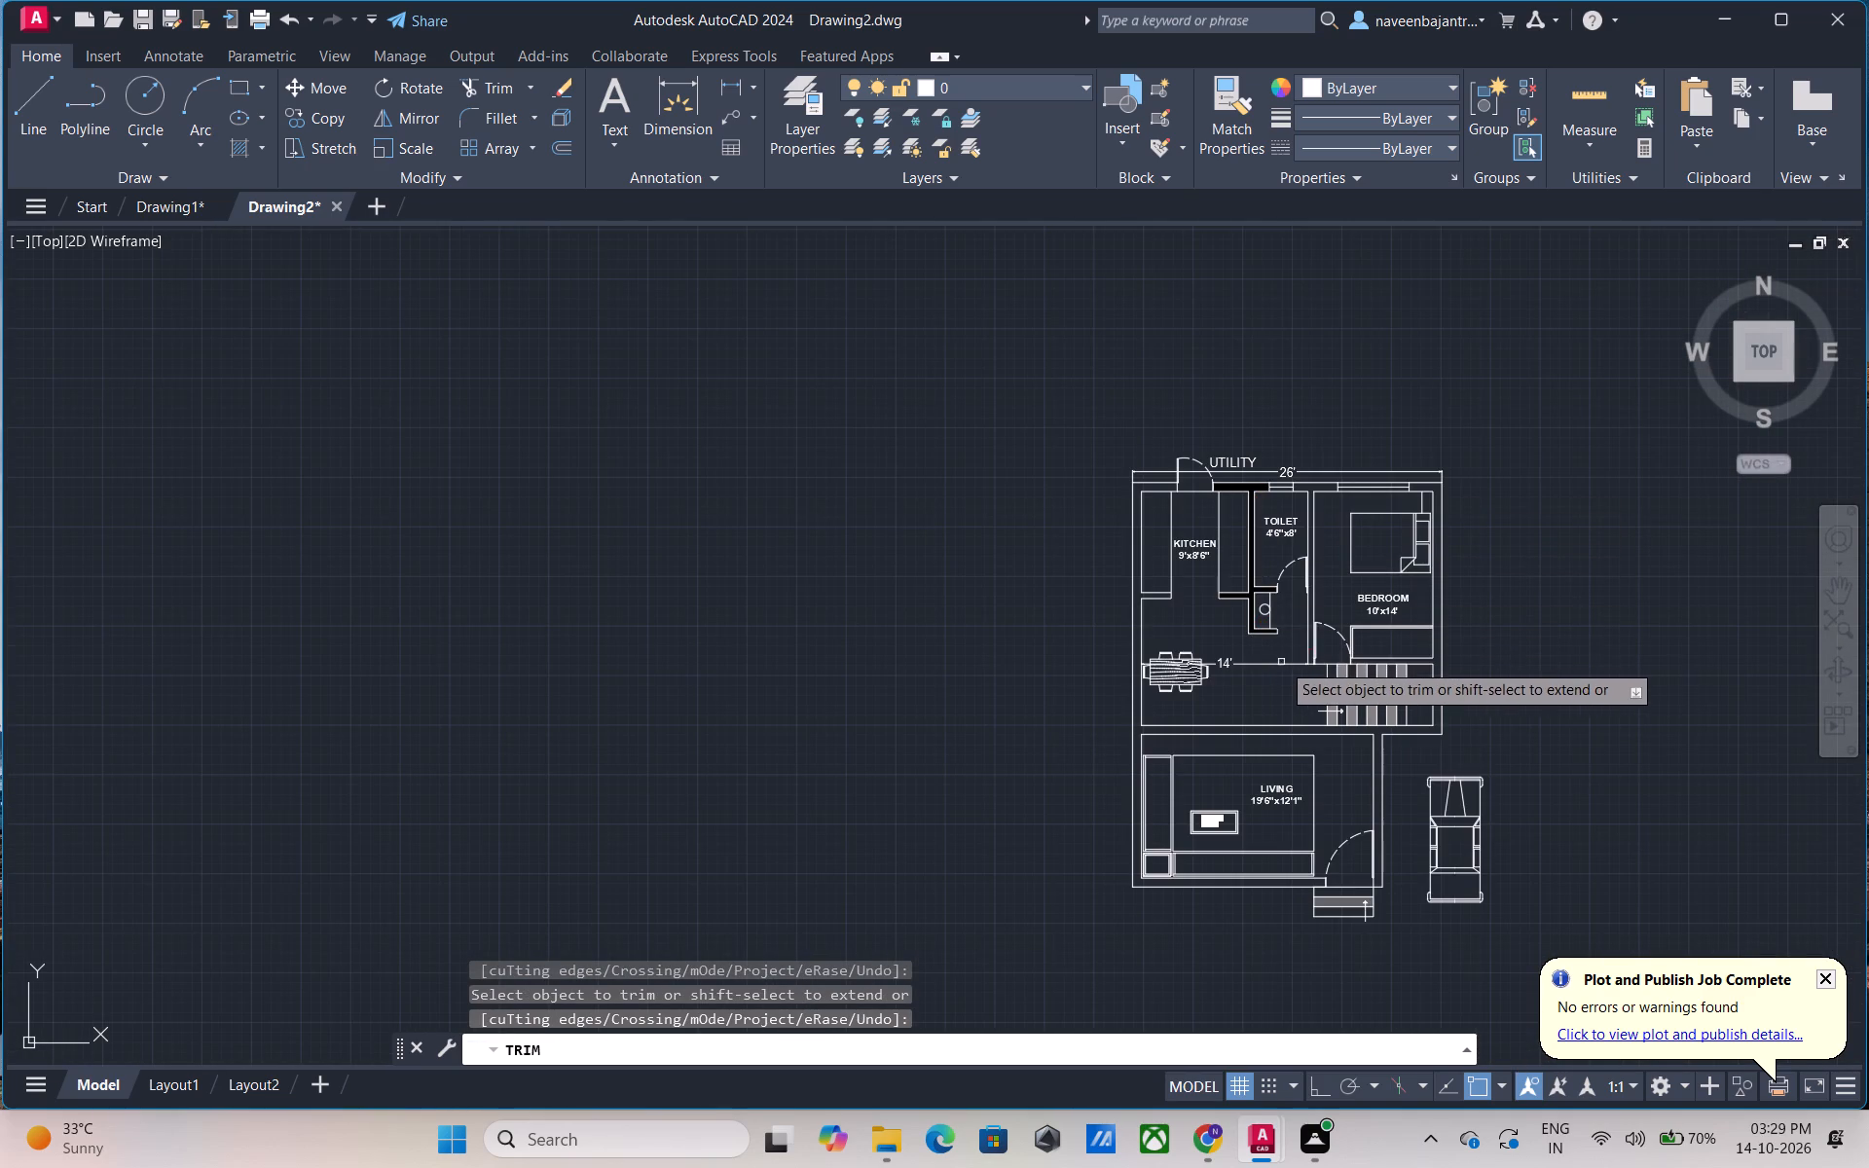
{"action": "scroll", "coordinate": [1433, 653], "scroll_direction": "up", "scroll_amount": 3}
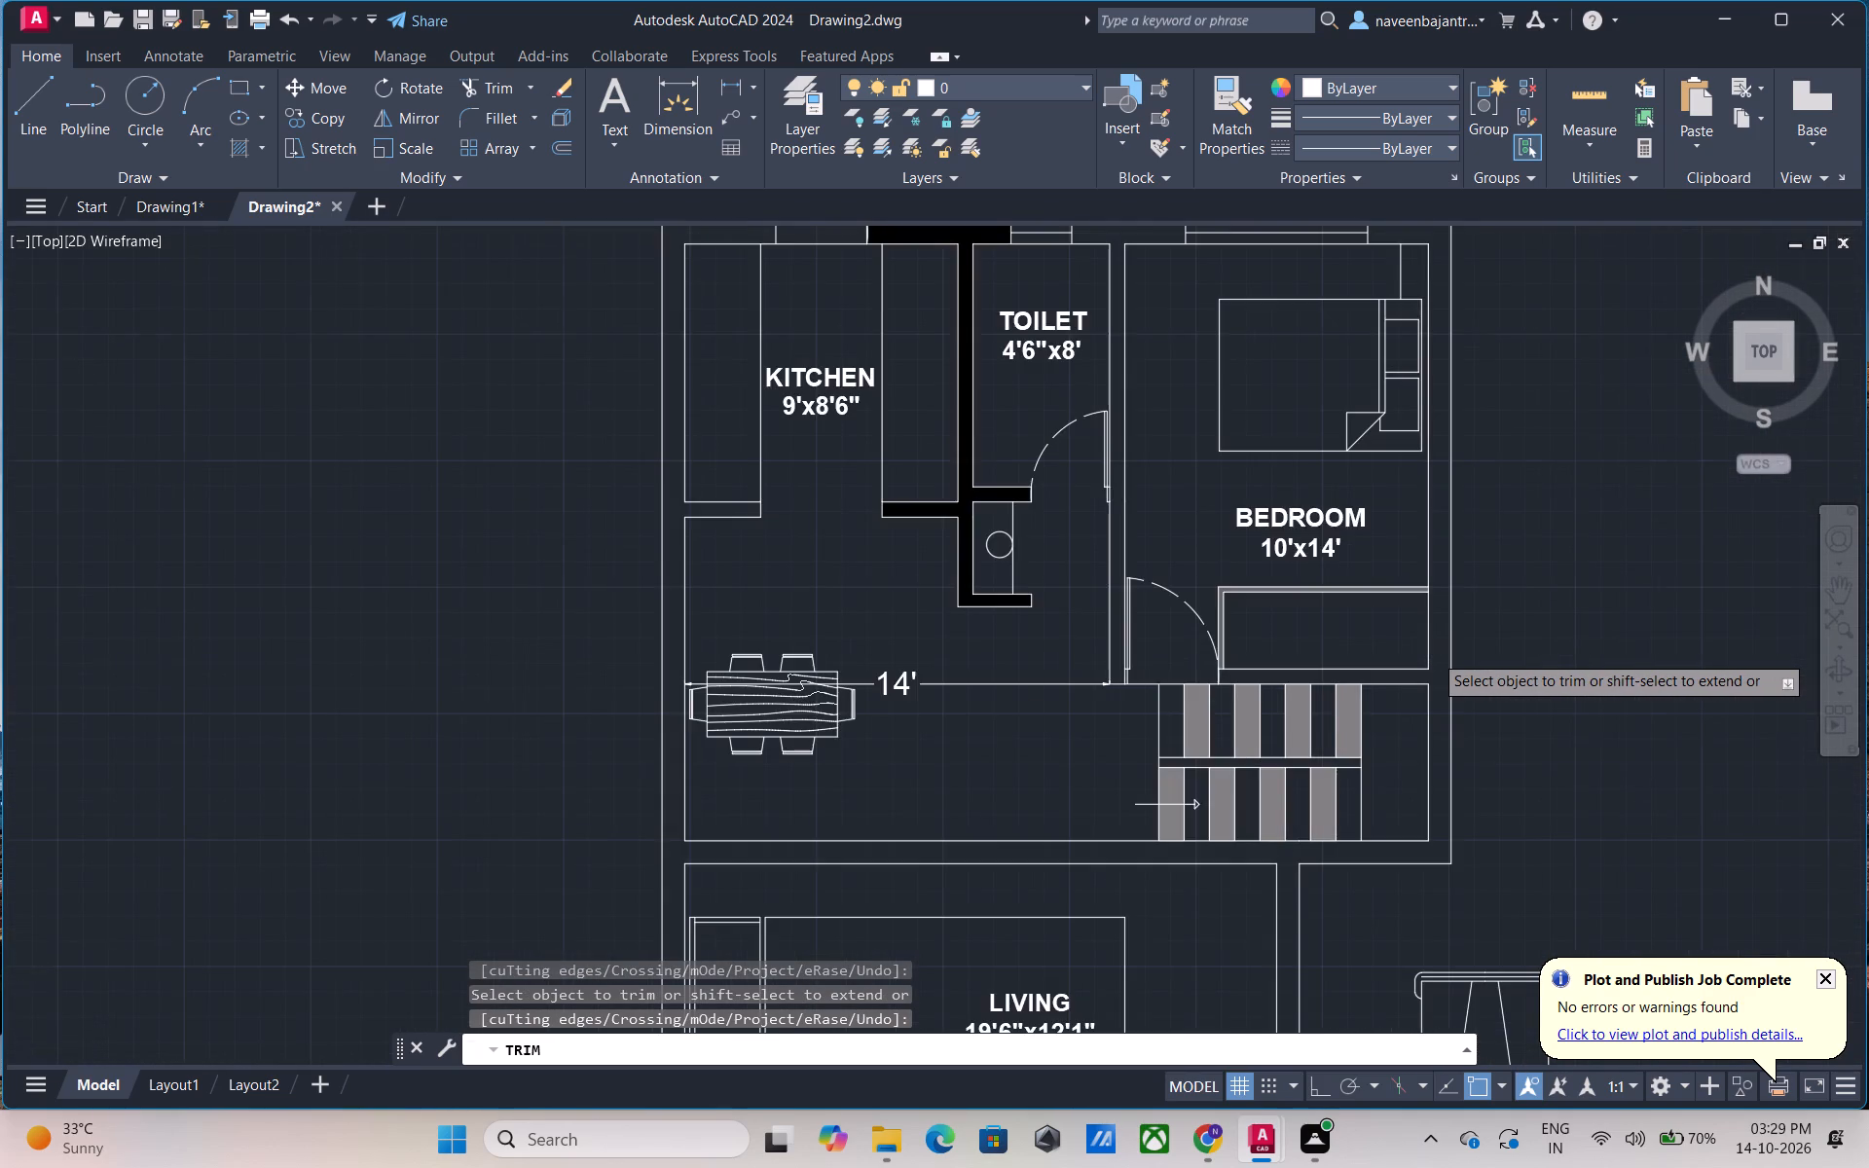
{"action": "scroll", "coordinate": [1433, 653], "scroll_direction": "up", "scroll_amount": 1}
{"action": "scroll", "coordinate": [1431, 655], "scroll_direction": "down", "scroll_amount": 2}
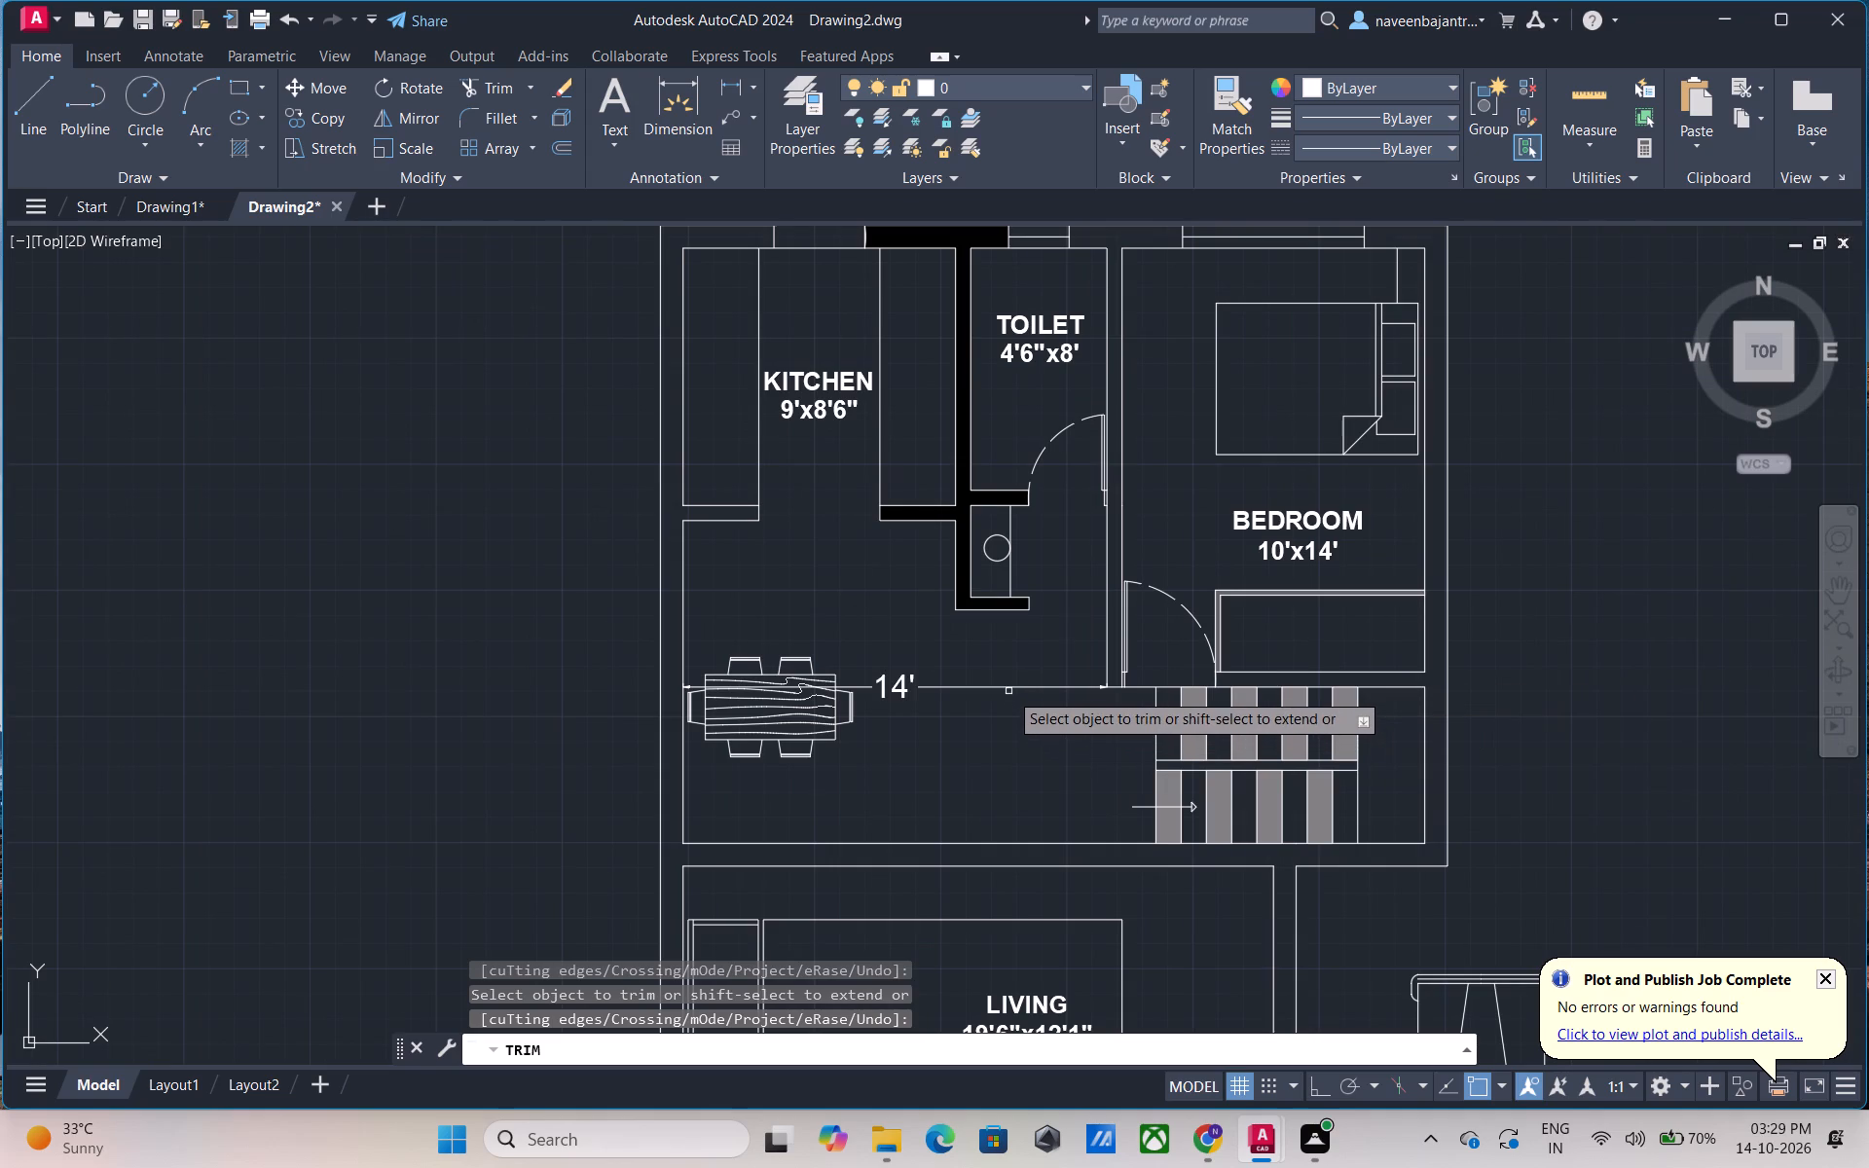
{"action": "left_click", "coordinate": [1008, 690]}
Remove the dashed swing arc of the utility door above the kitchen, including its leftover segments.
{"action": "scroll", "coordinate": [1008, 690], "scroll_direction": "down", "scroll_amount": 3}
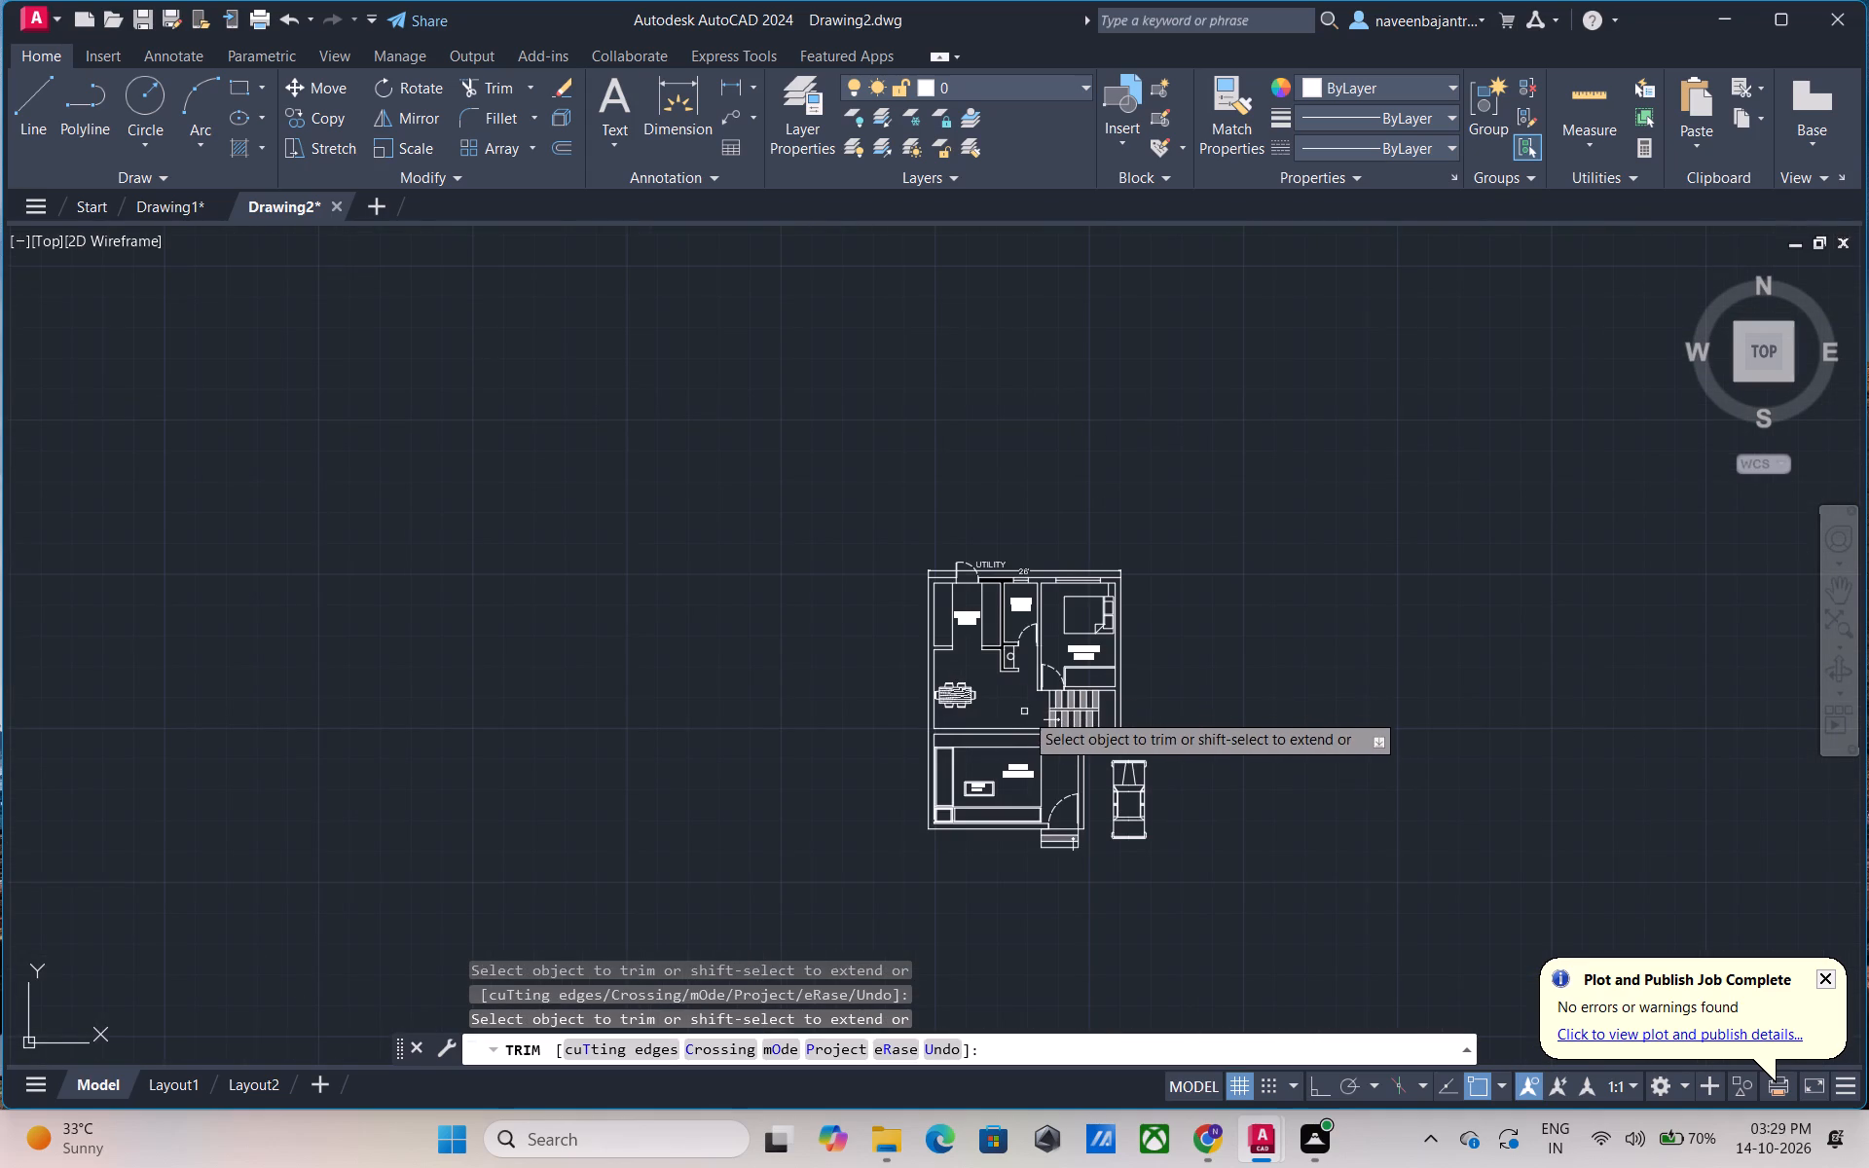
{"action": "scroll", "coordinate": [1031, 589], "scroll_direction": "up", "scroll_amount": 3}
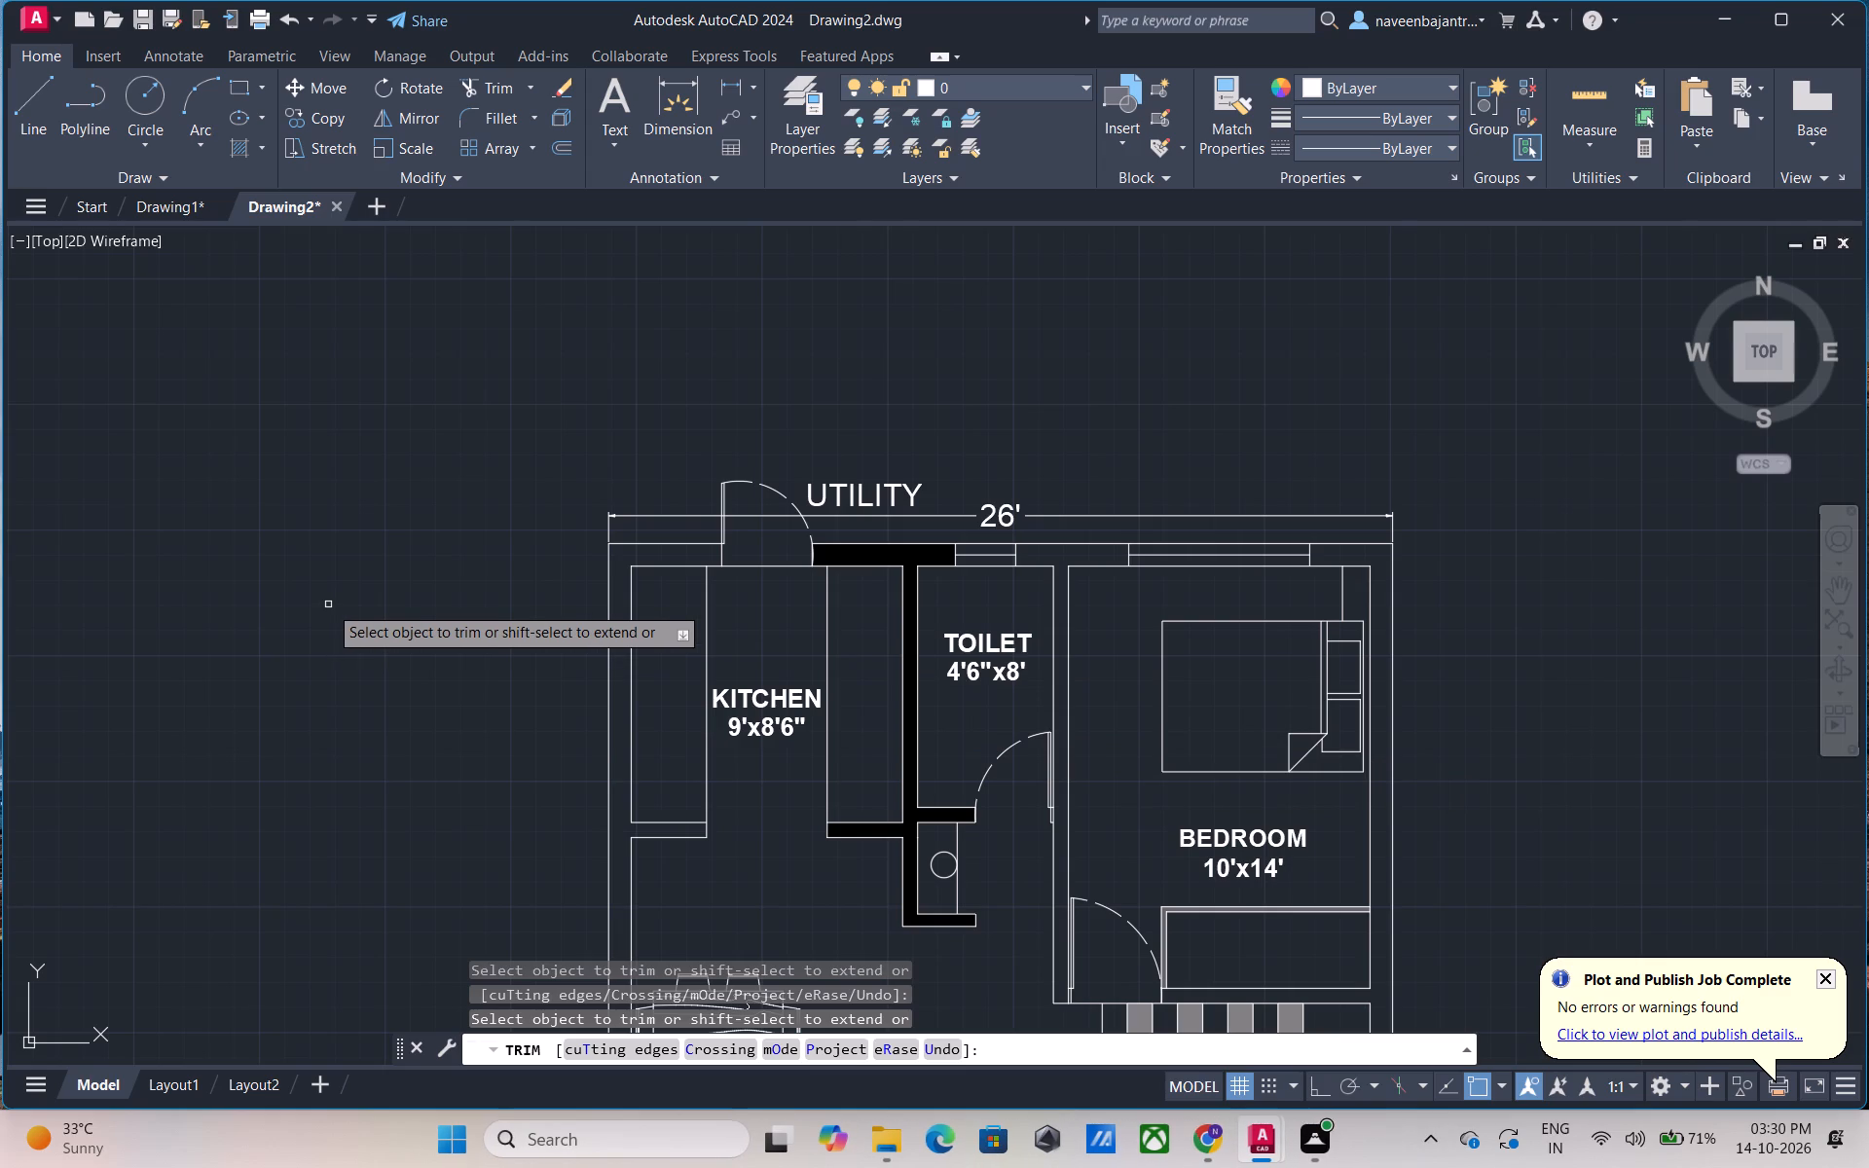
{"action": "scroll", "coordinate": [549, 684], "scroll_direction": "down", "scroll_amount": 2}
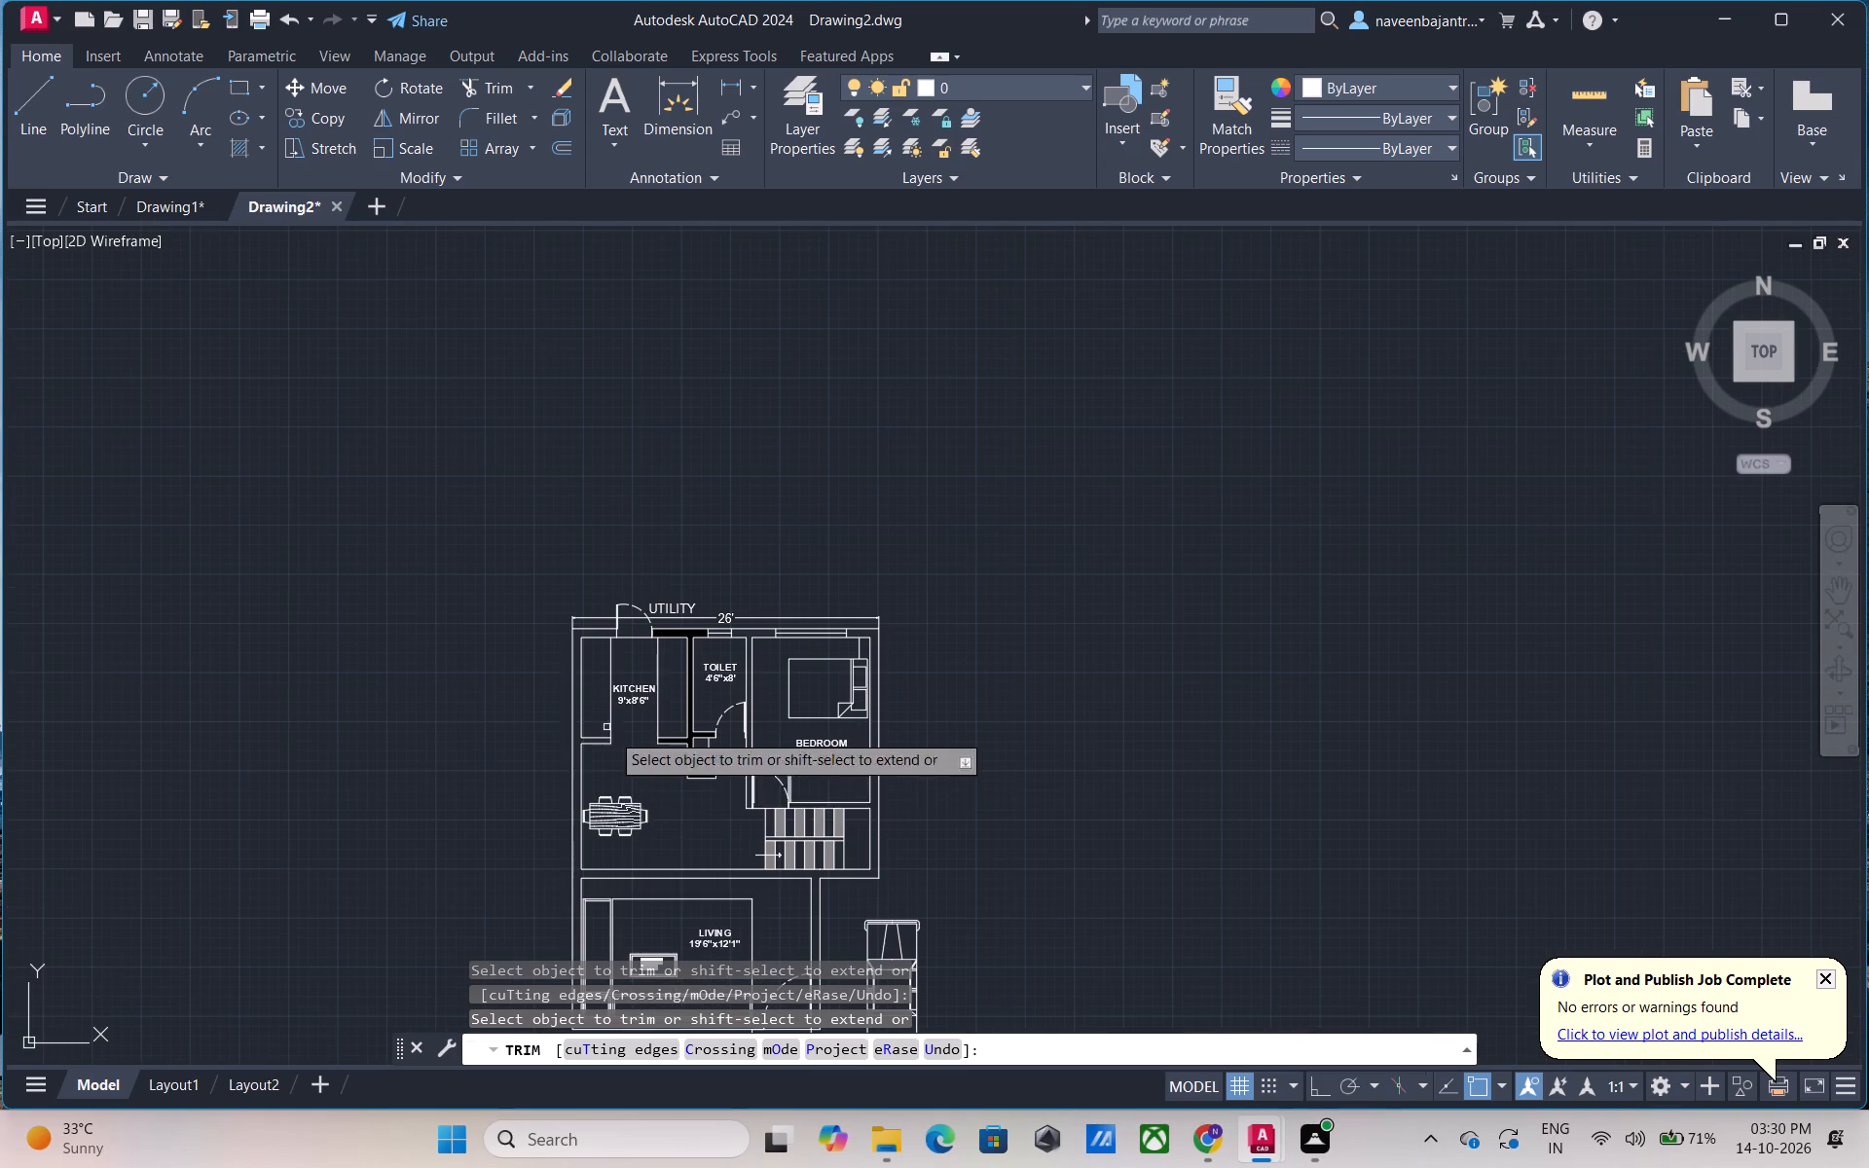
{"action": "middle_click_drag", "start_coordinate": [630, 783], "coordinate": [700, 661]}
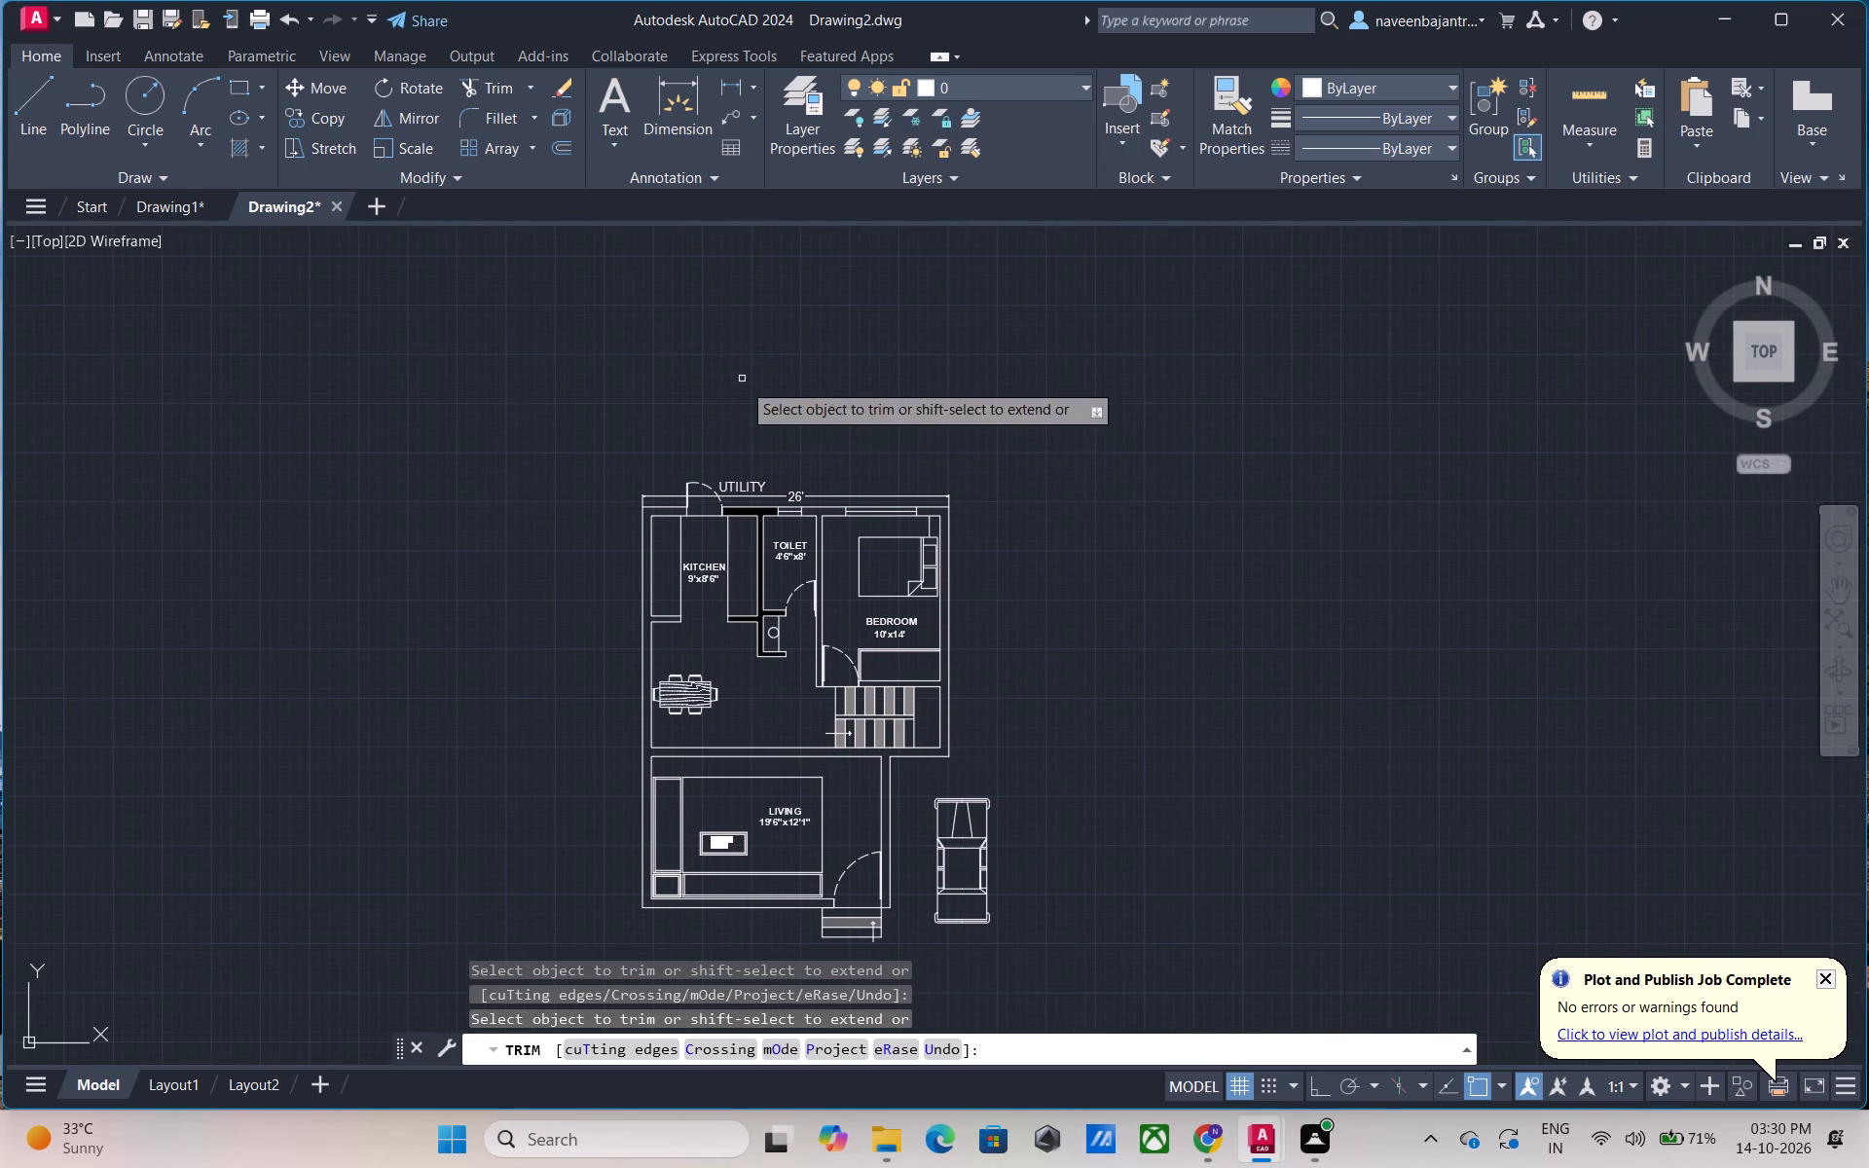
{"action": "scroll", "coordinate": [677, 464], "scroll_direction": "up", "scroll_amount": 4}
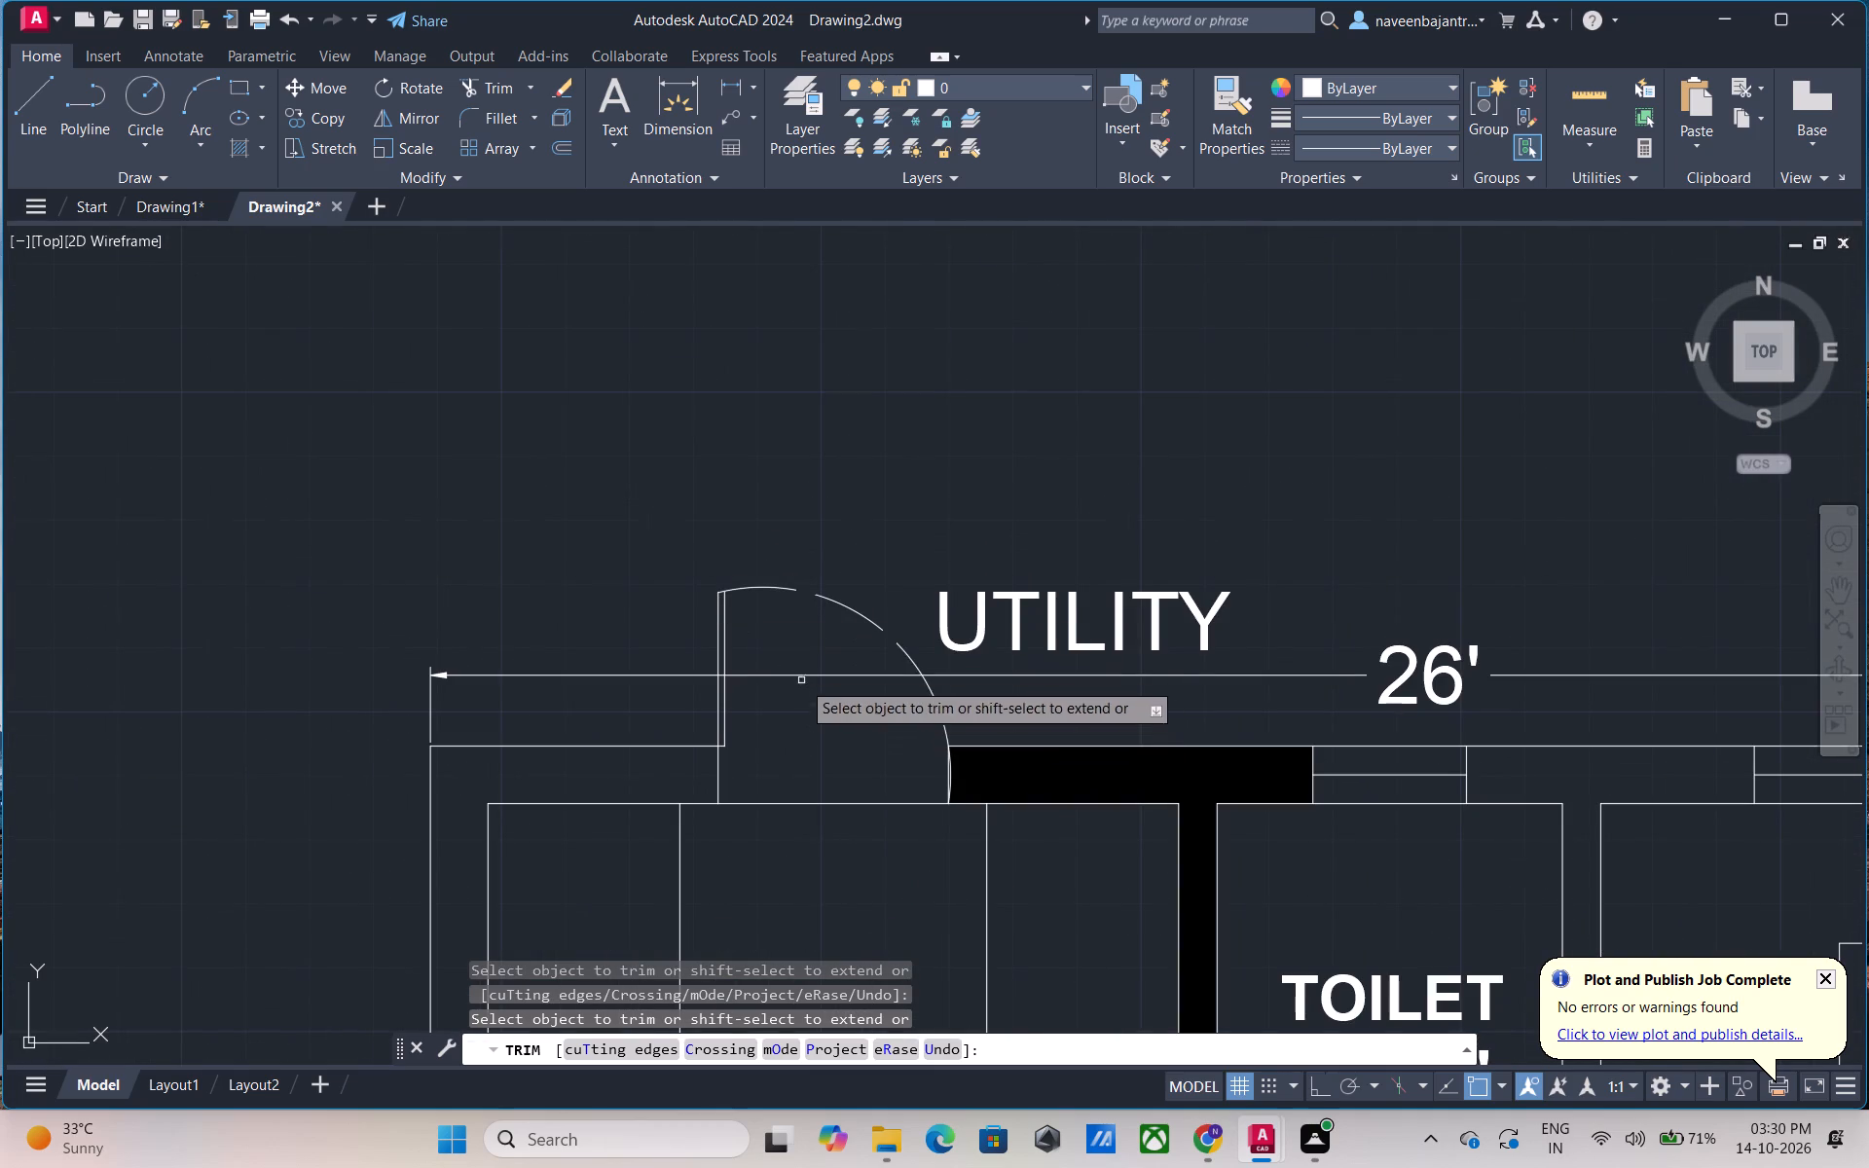
{"action": "left_click", "coordinate": [782, 590]}
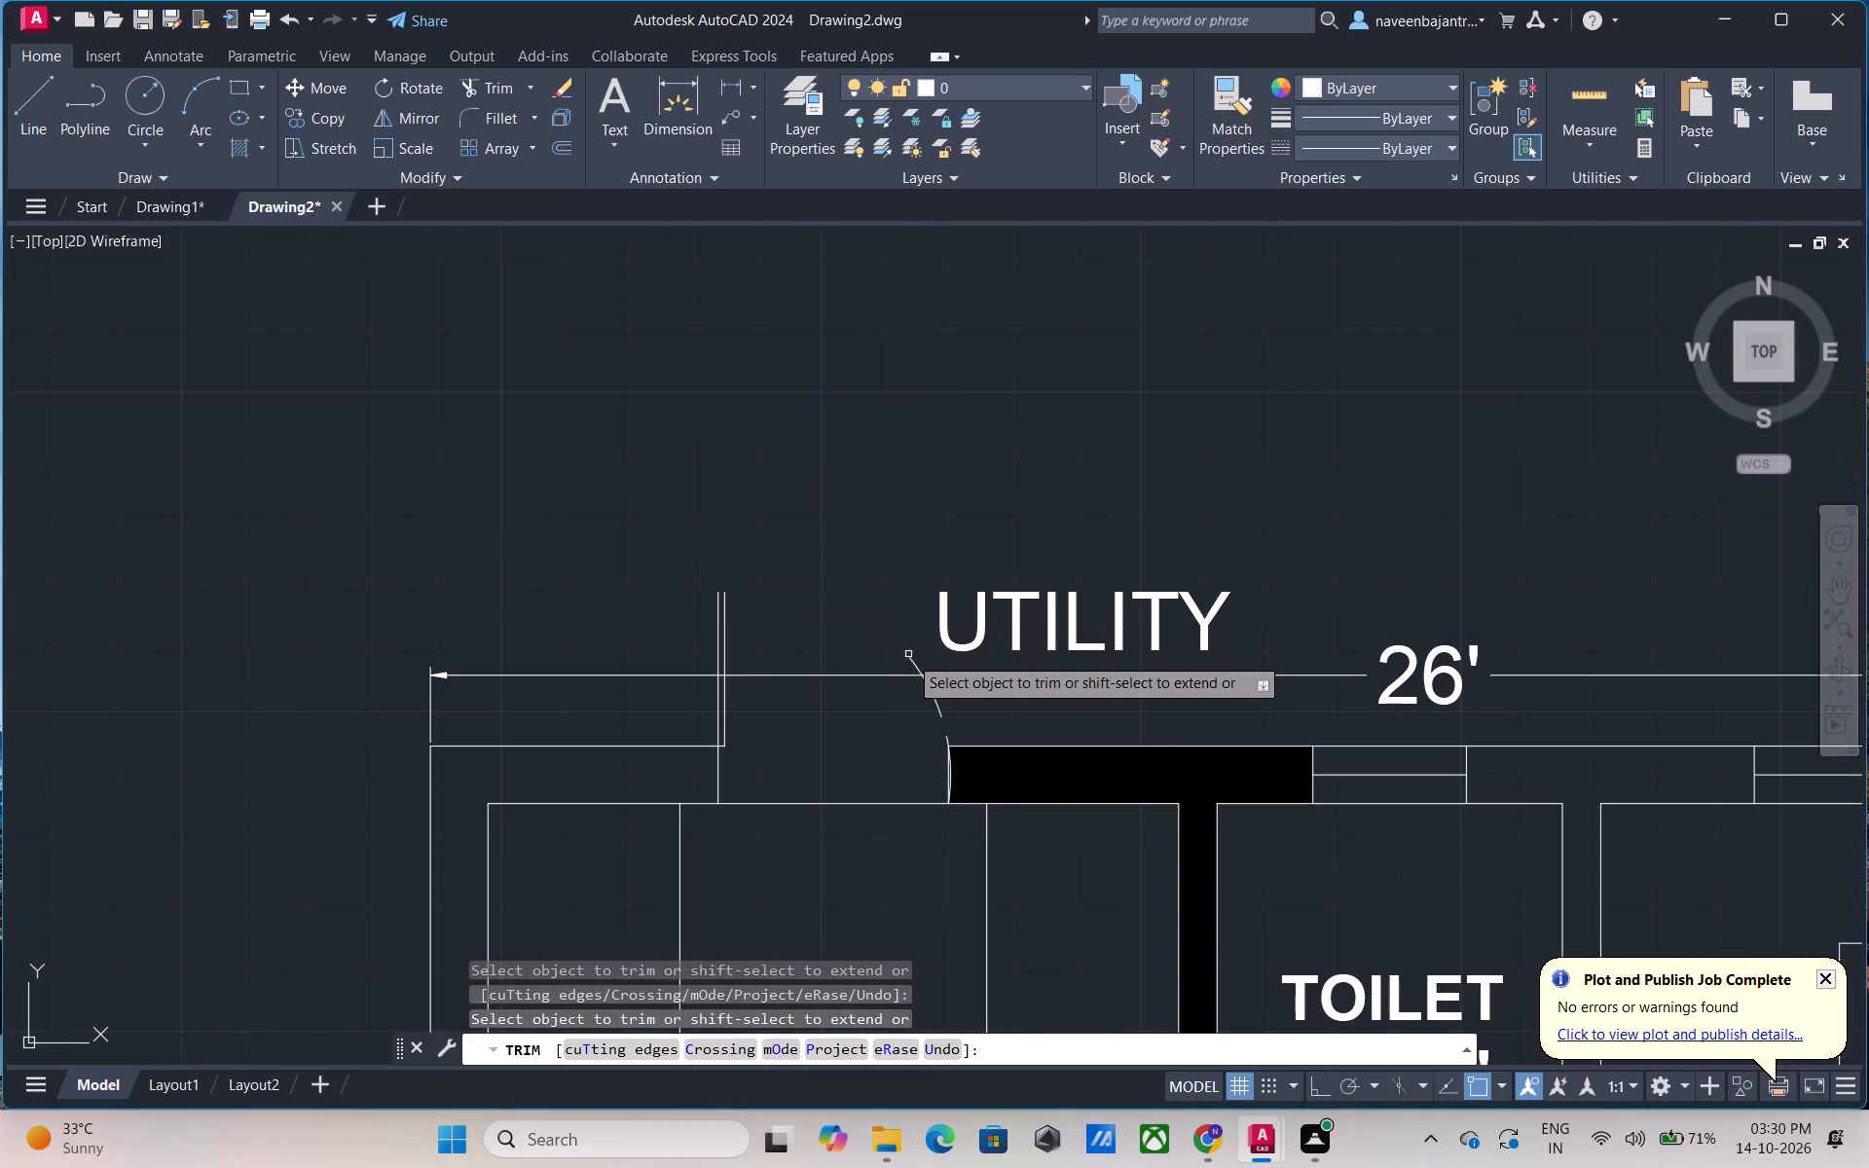
{"action": "left_click", "coordinate": [910, 660]}
{"action": "scroll", "coordinate": [950, 780], "scroll_direction": "up", "scroll_amount": 2}
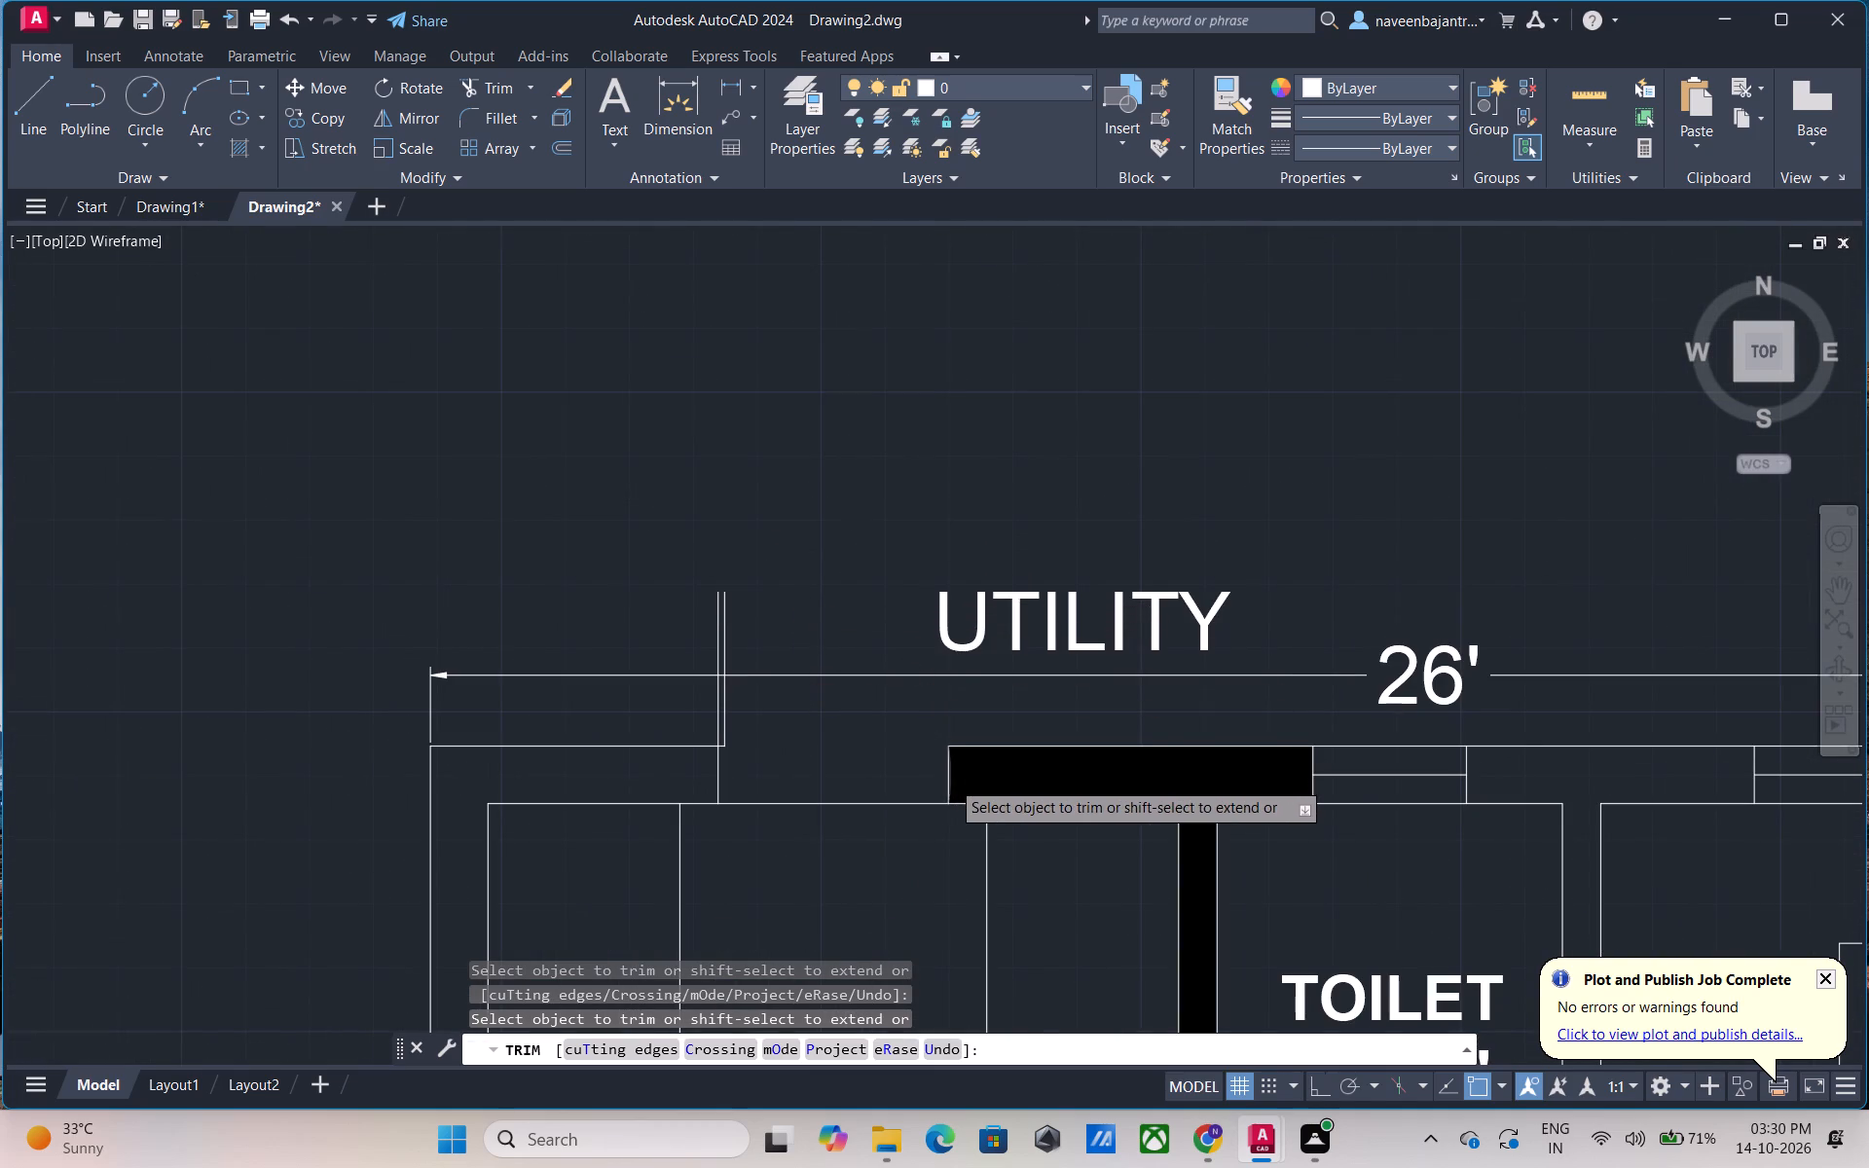
{"action": "scroll", "coordinate": [950, 780], "scroll_direction": "up", "scroll_amount": 4}
{"action": "left_click", "coordinate": [935, 758]}
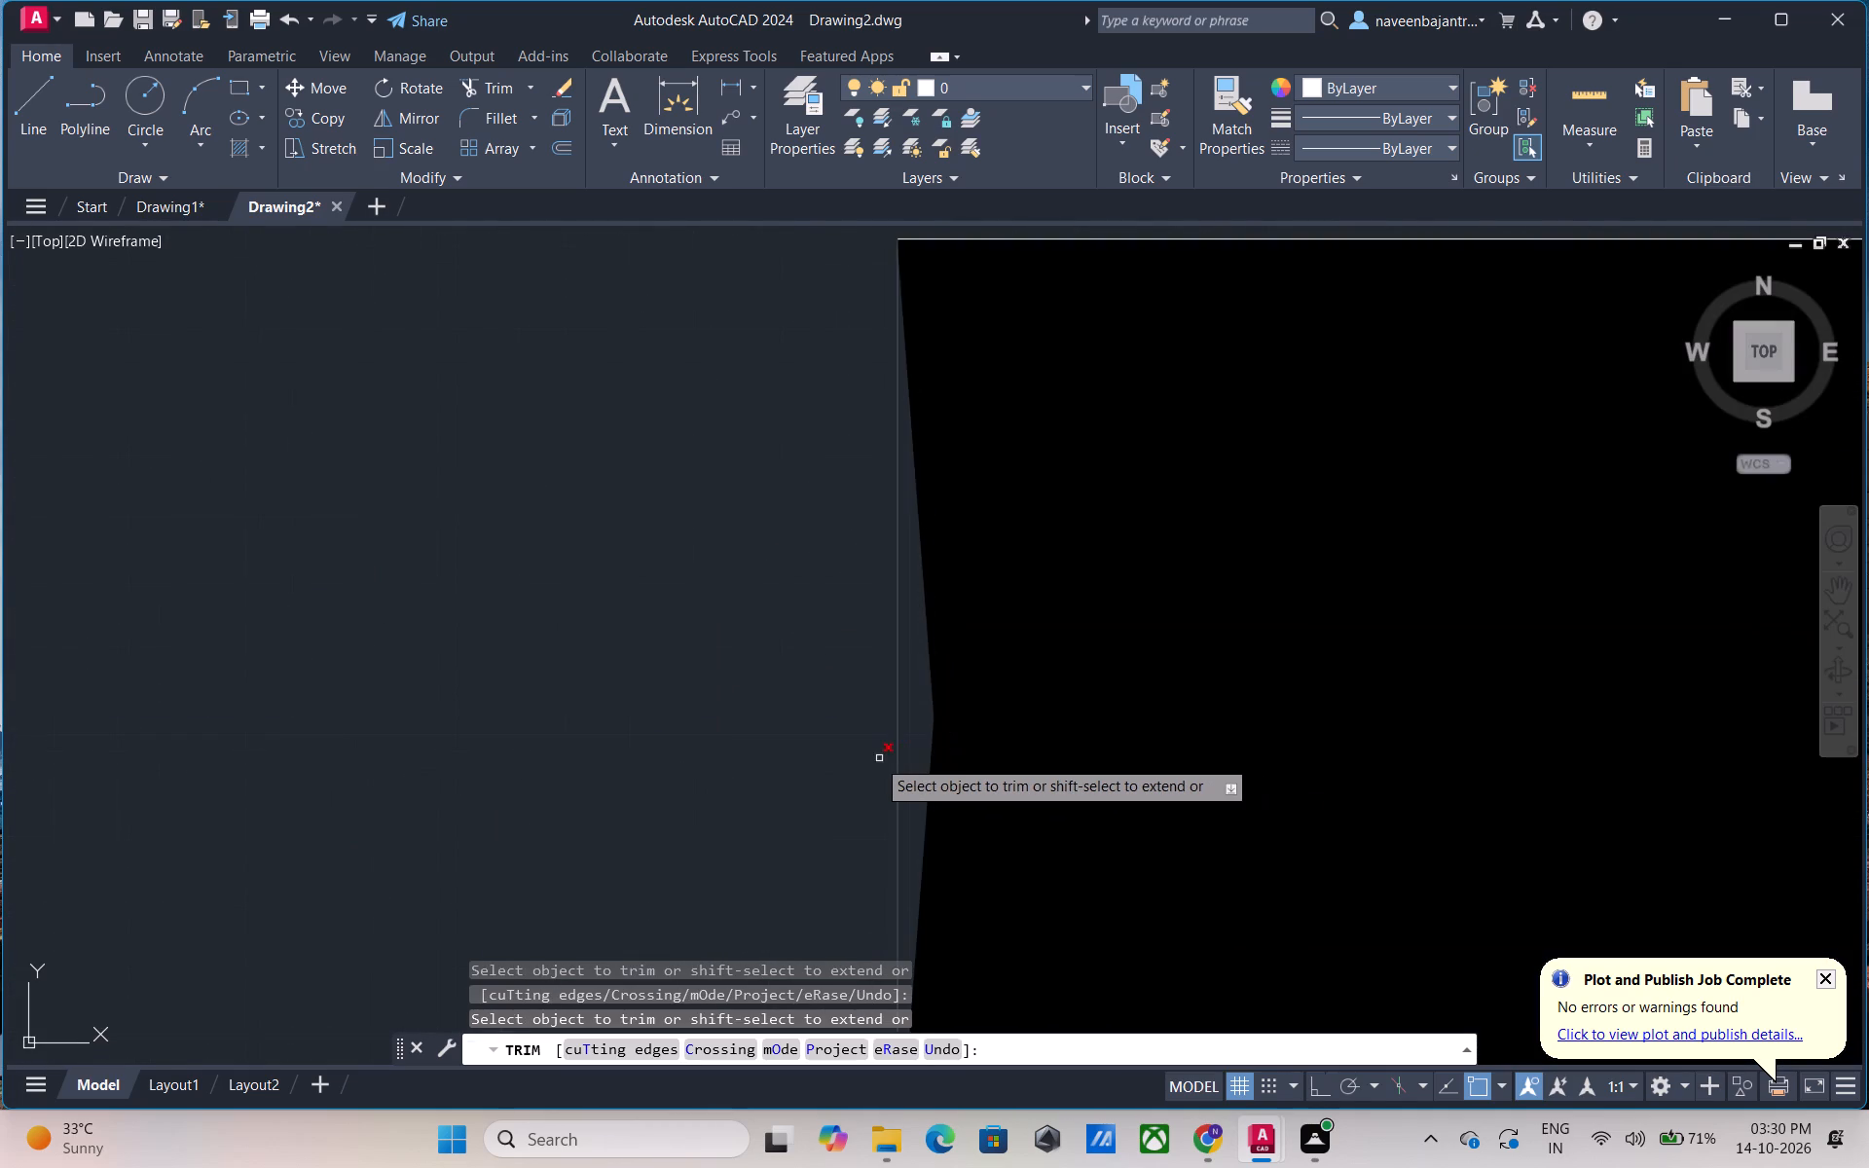
Remove the 26' dimension above the plan and the utility door's leaf lines, trimming the short wall end beside them.
{"action": "scroll", "coordinate": [825, 759], "scroll_direction": "down", "scroll_amount": 4}
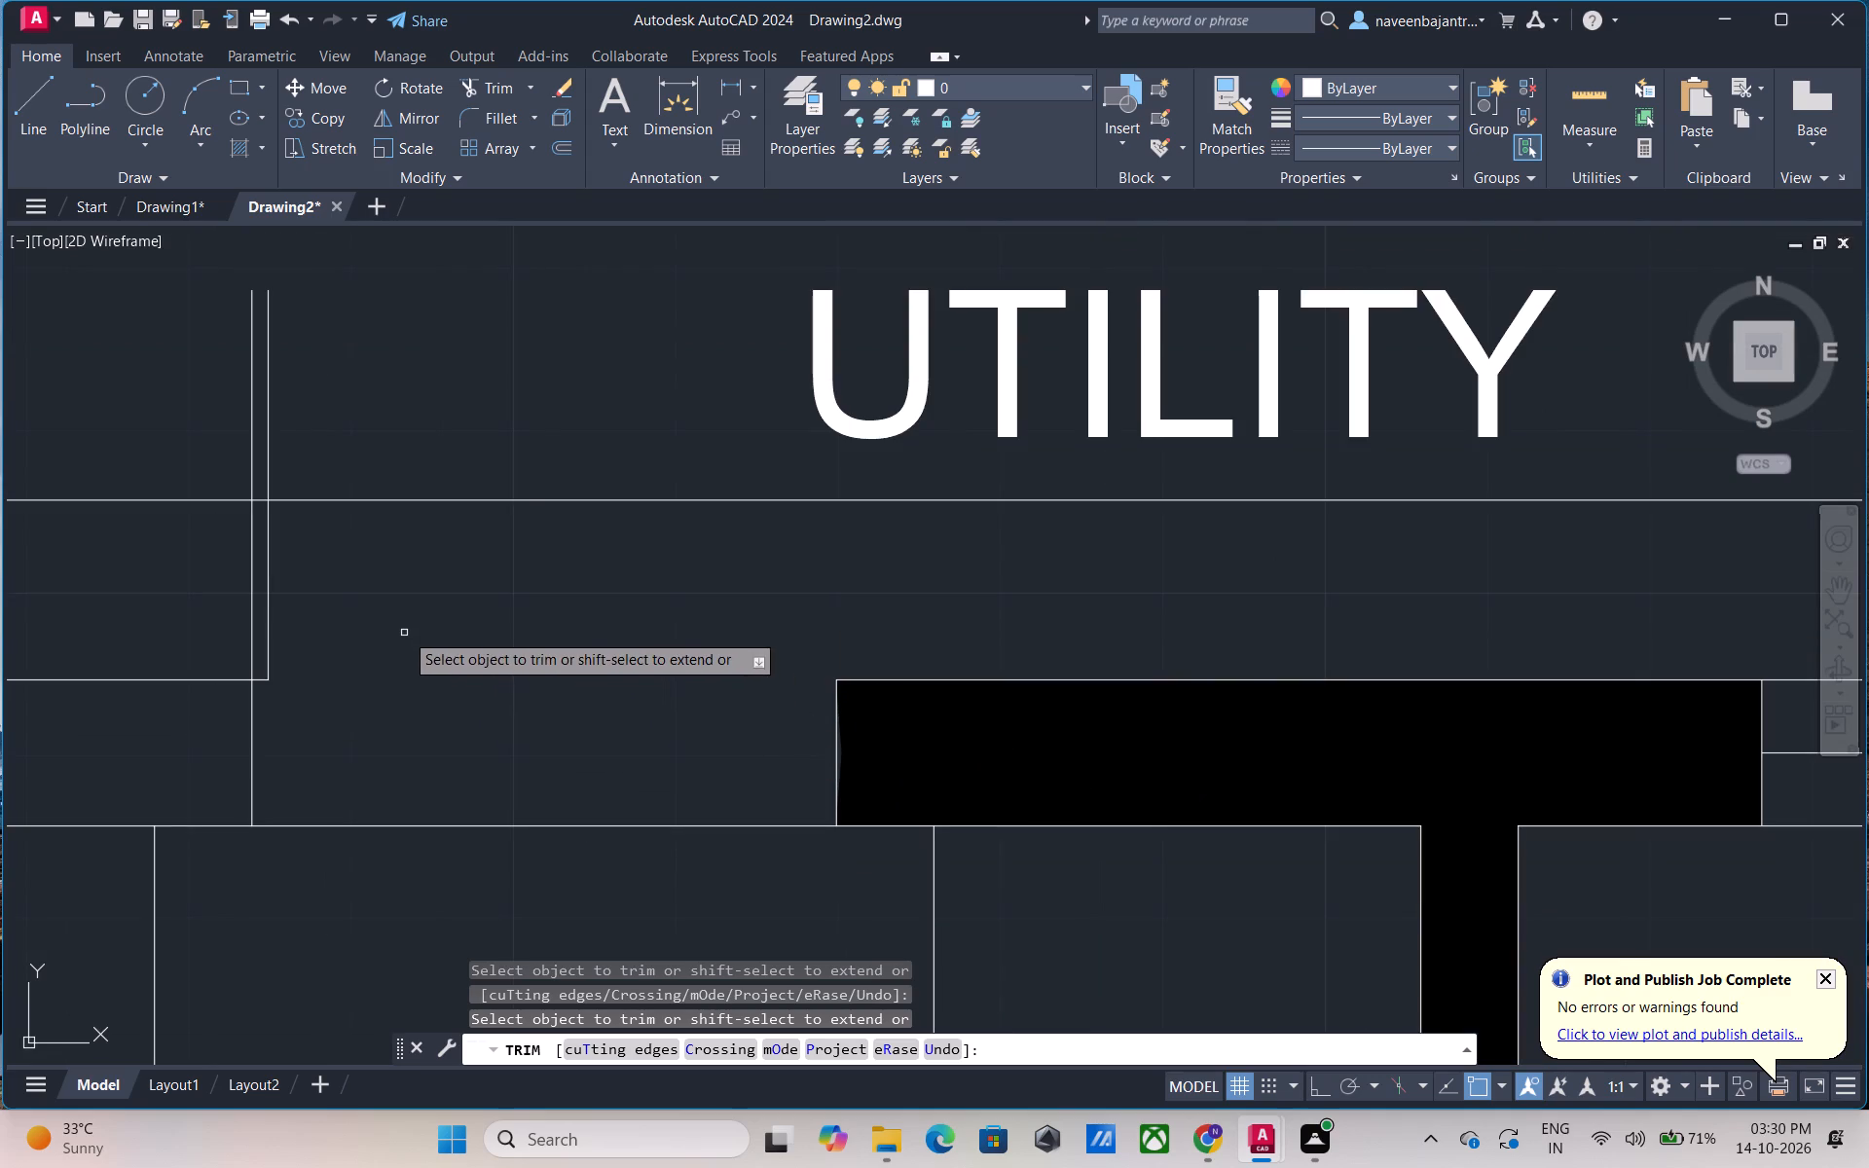
{"action": "middle_click_drag", "start_coordinate": [404, 630], "coordinate": [887, 760]}
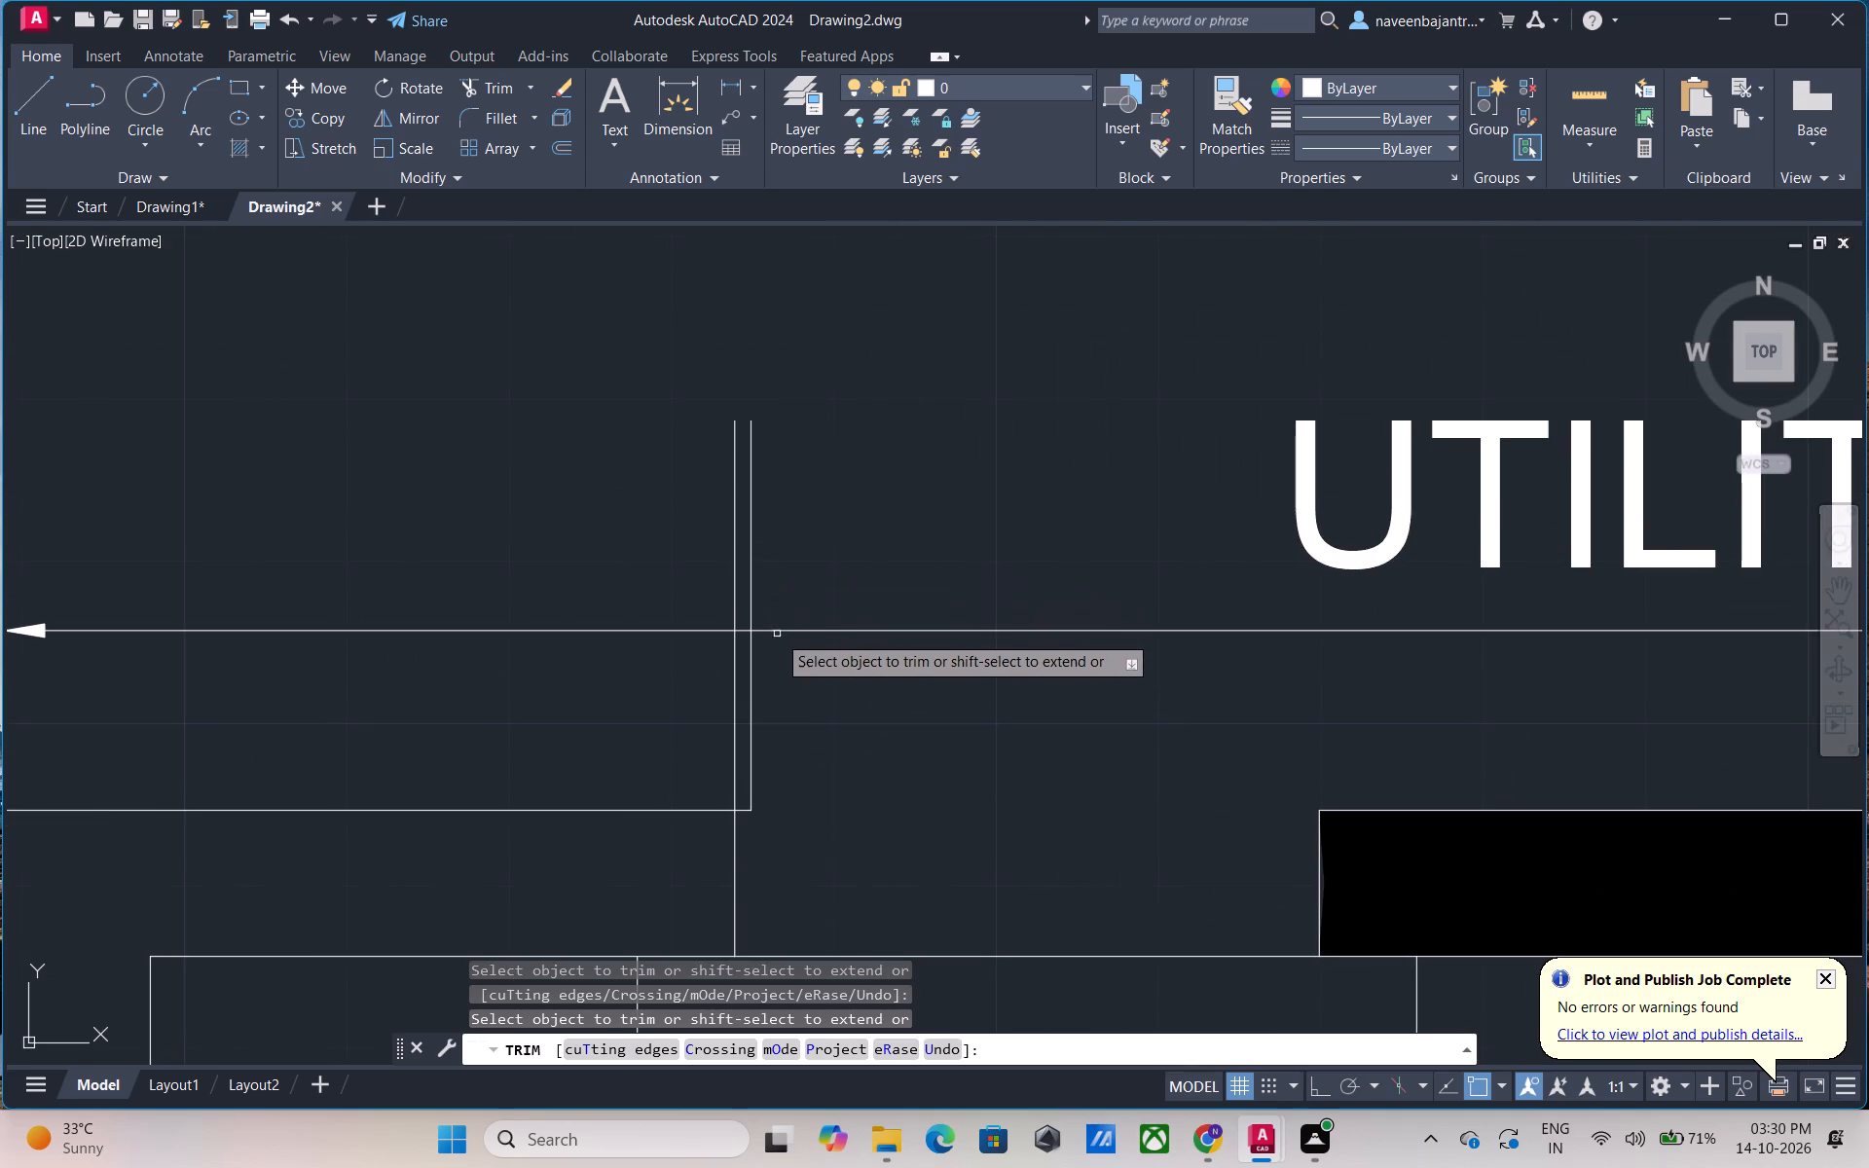
{"action": "left_click", "coordinate": [788, 634]}
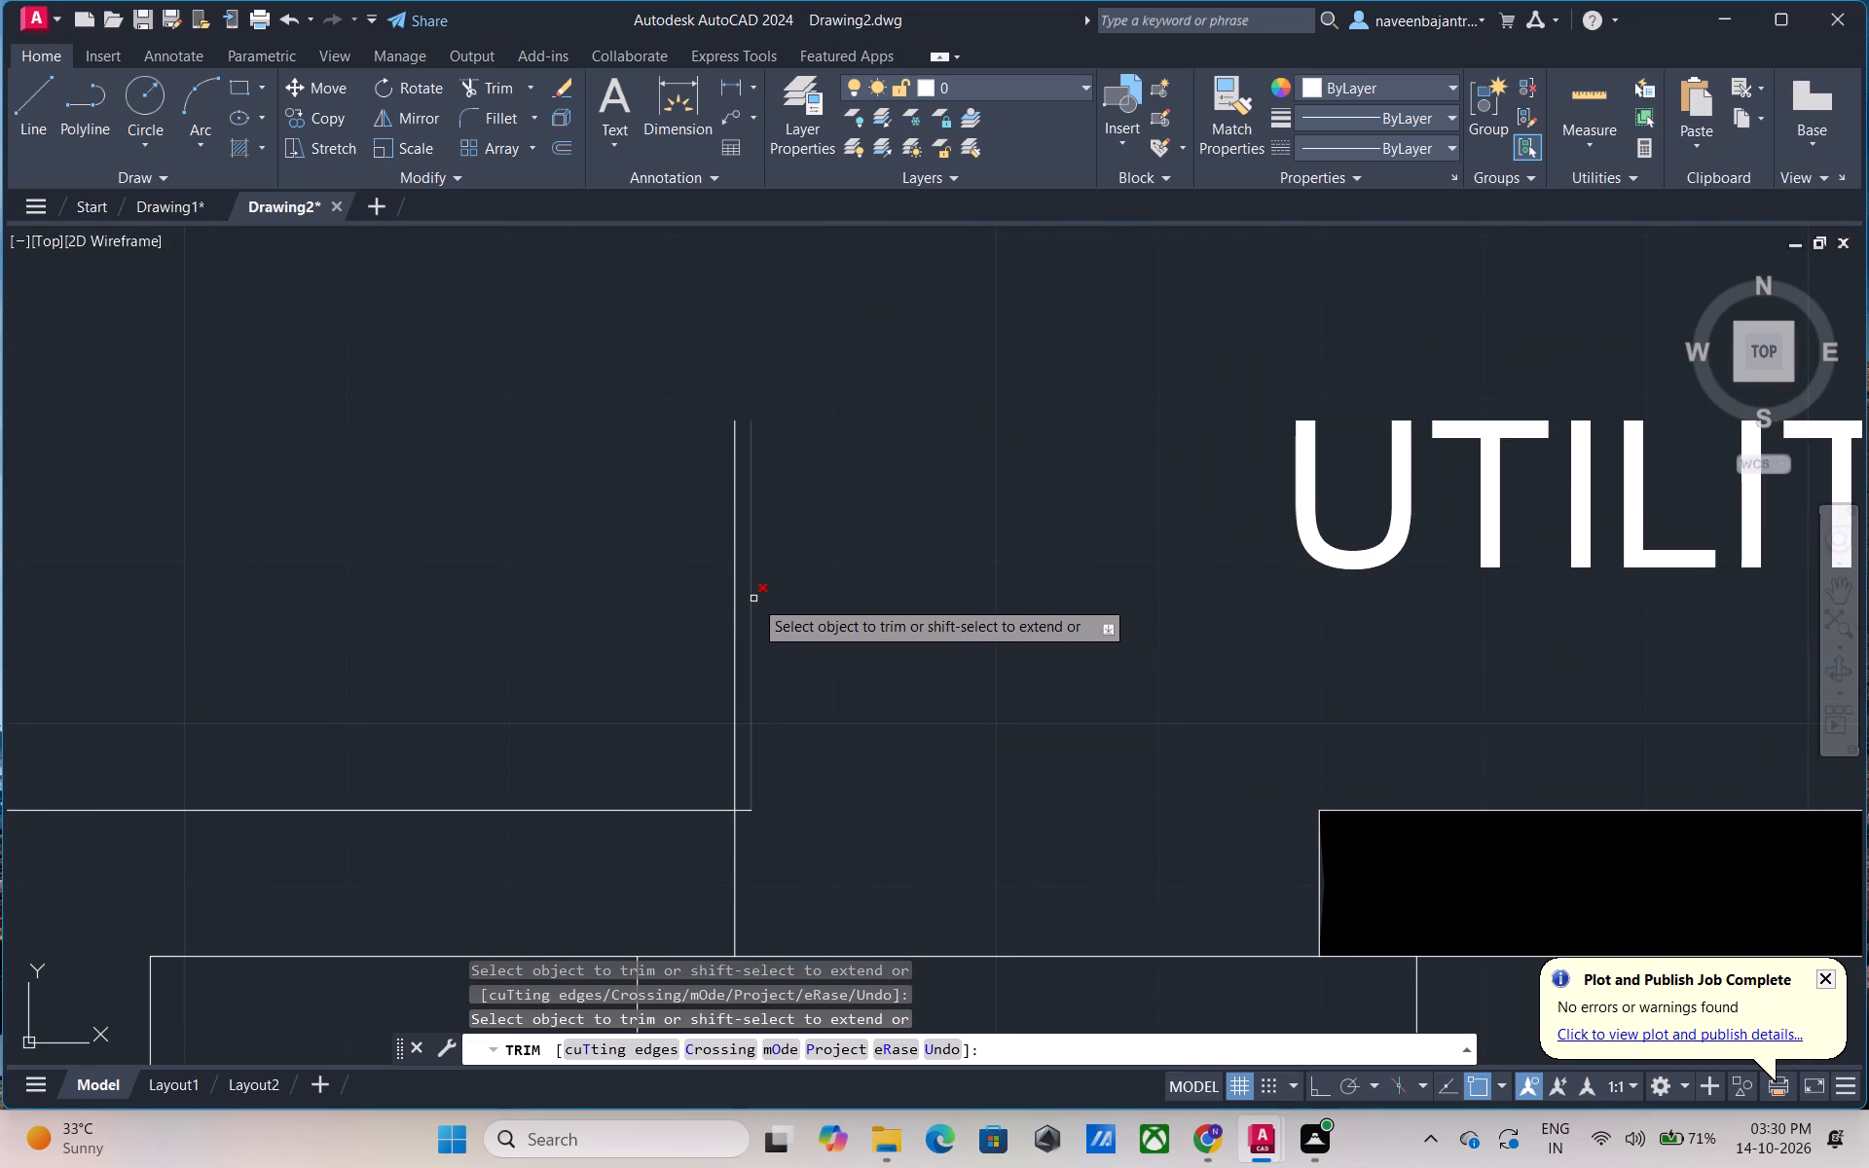
{"action": "left_click", "coordinate": [753, 599]}
{"action": "left_click", "coordinate": [740, 808]}
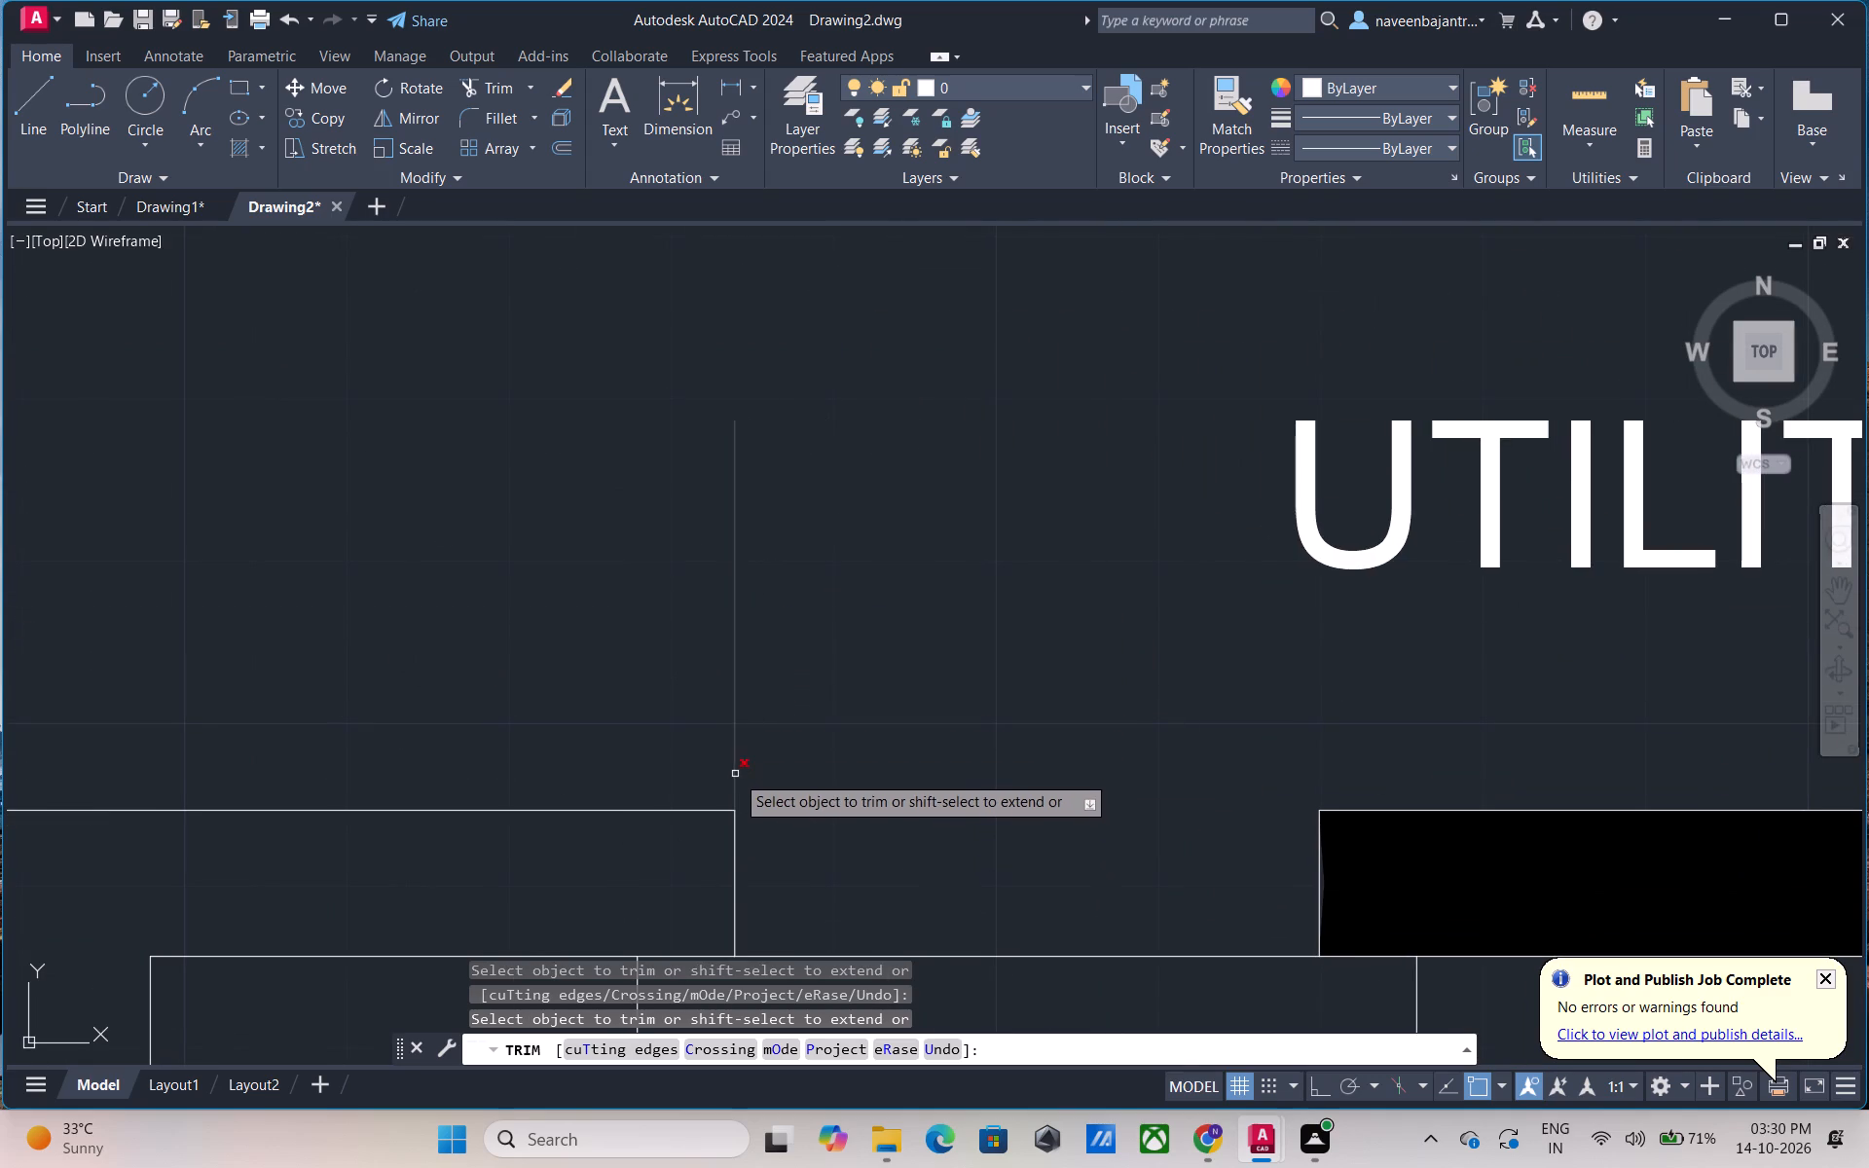
{"action": "left_click", "coordinate": [735, 774]}
{"action": "scroll", "coordinate": [733, 766], "scroll_direction": "down", "scroll_amount": 3}
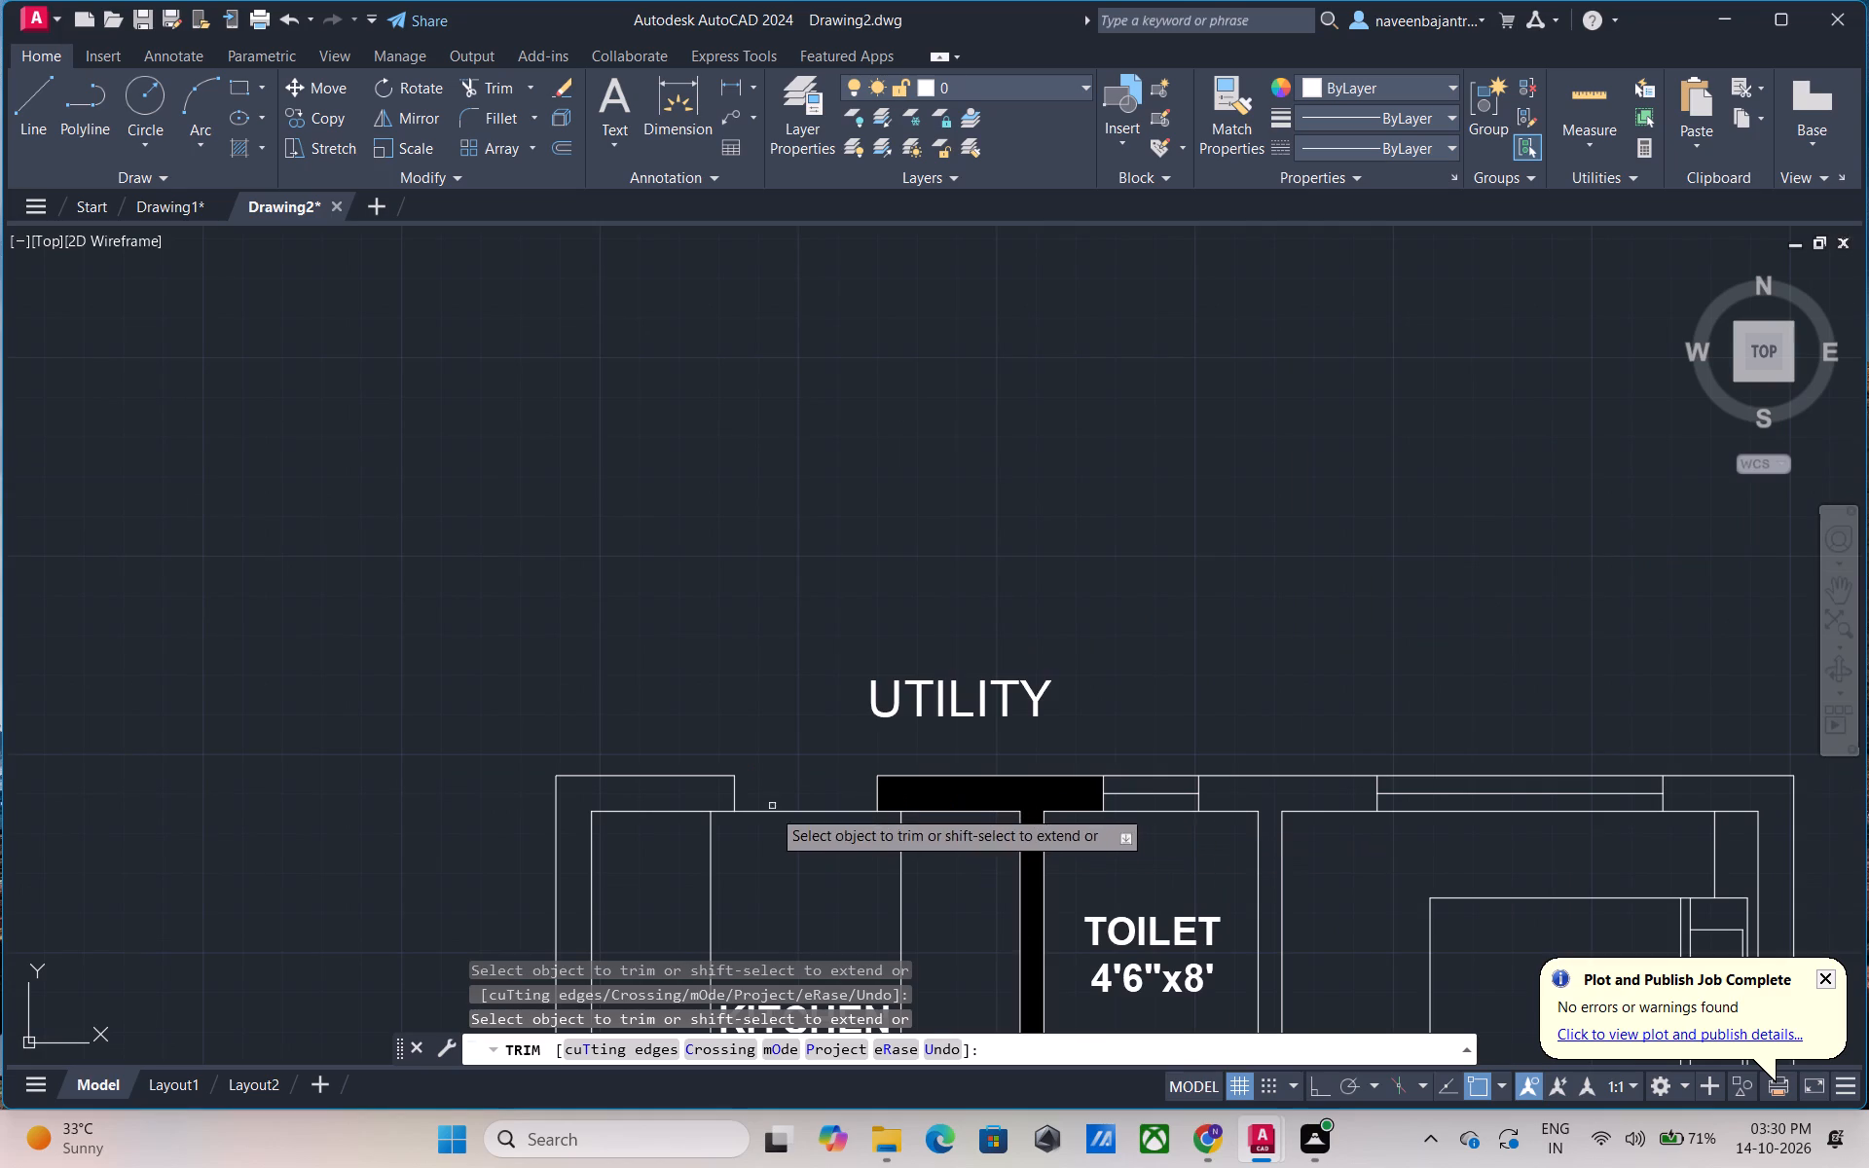
{"action": "scroll", "coordinate": [767, 822], "scroll_direction": "down", "scroll_amount": 1}
{"action": "middle_click_drag", "start_coordinate": [767, 852], "coordinate": [762, 671]}
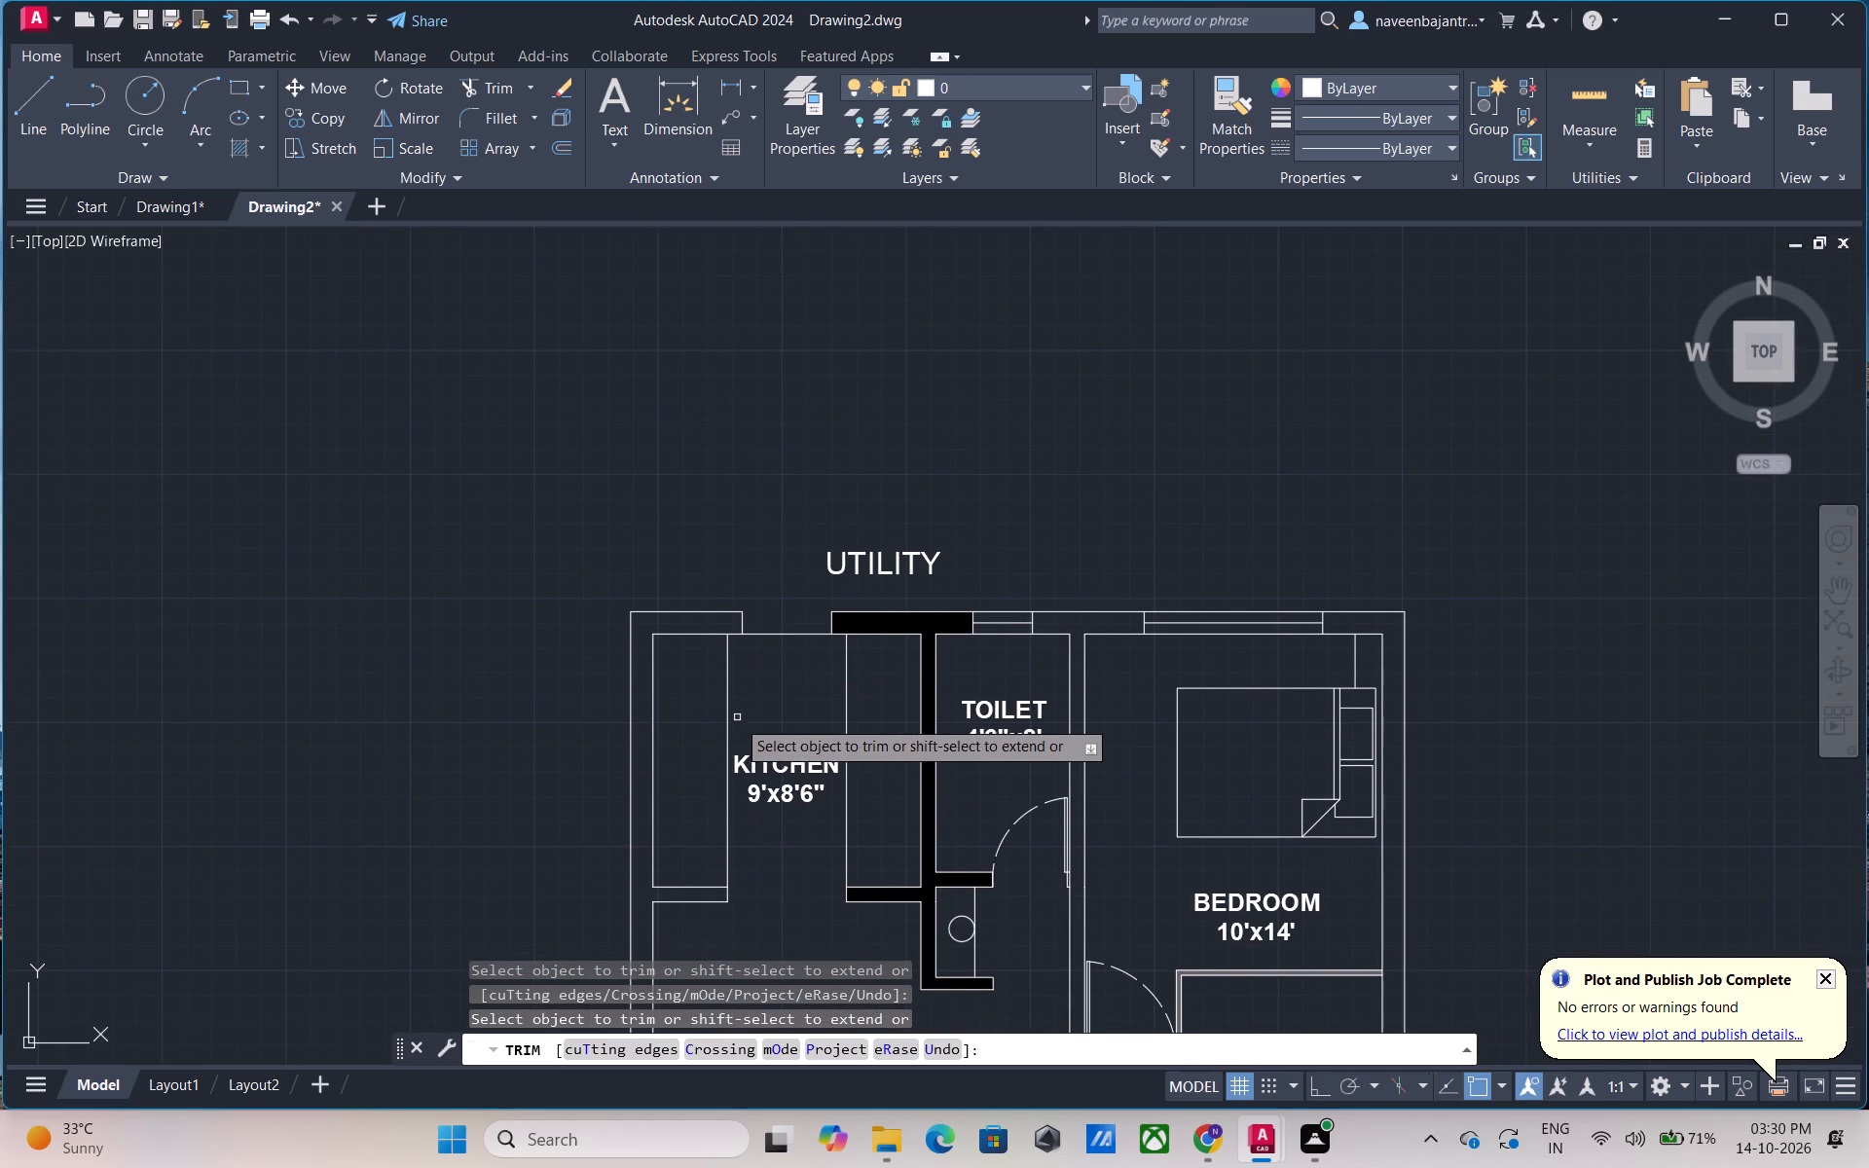
Trim away both counter edge lines in the kitchen and the line across the utility door opening.
{"action": "left_click", "coordinate": [728, 722]}
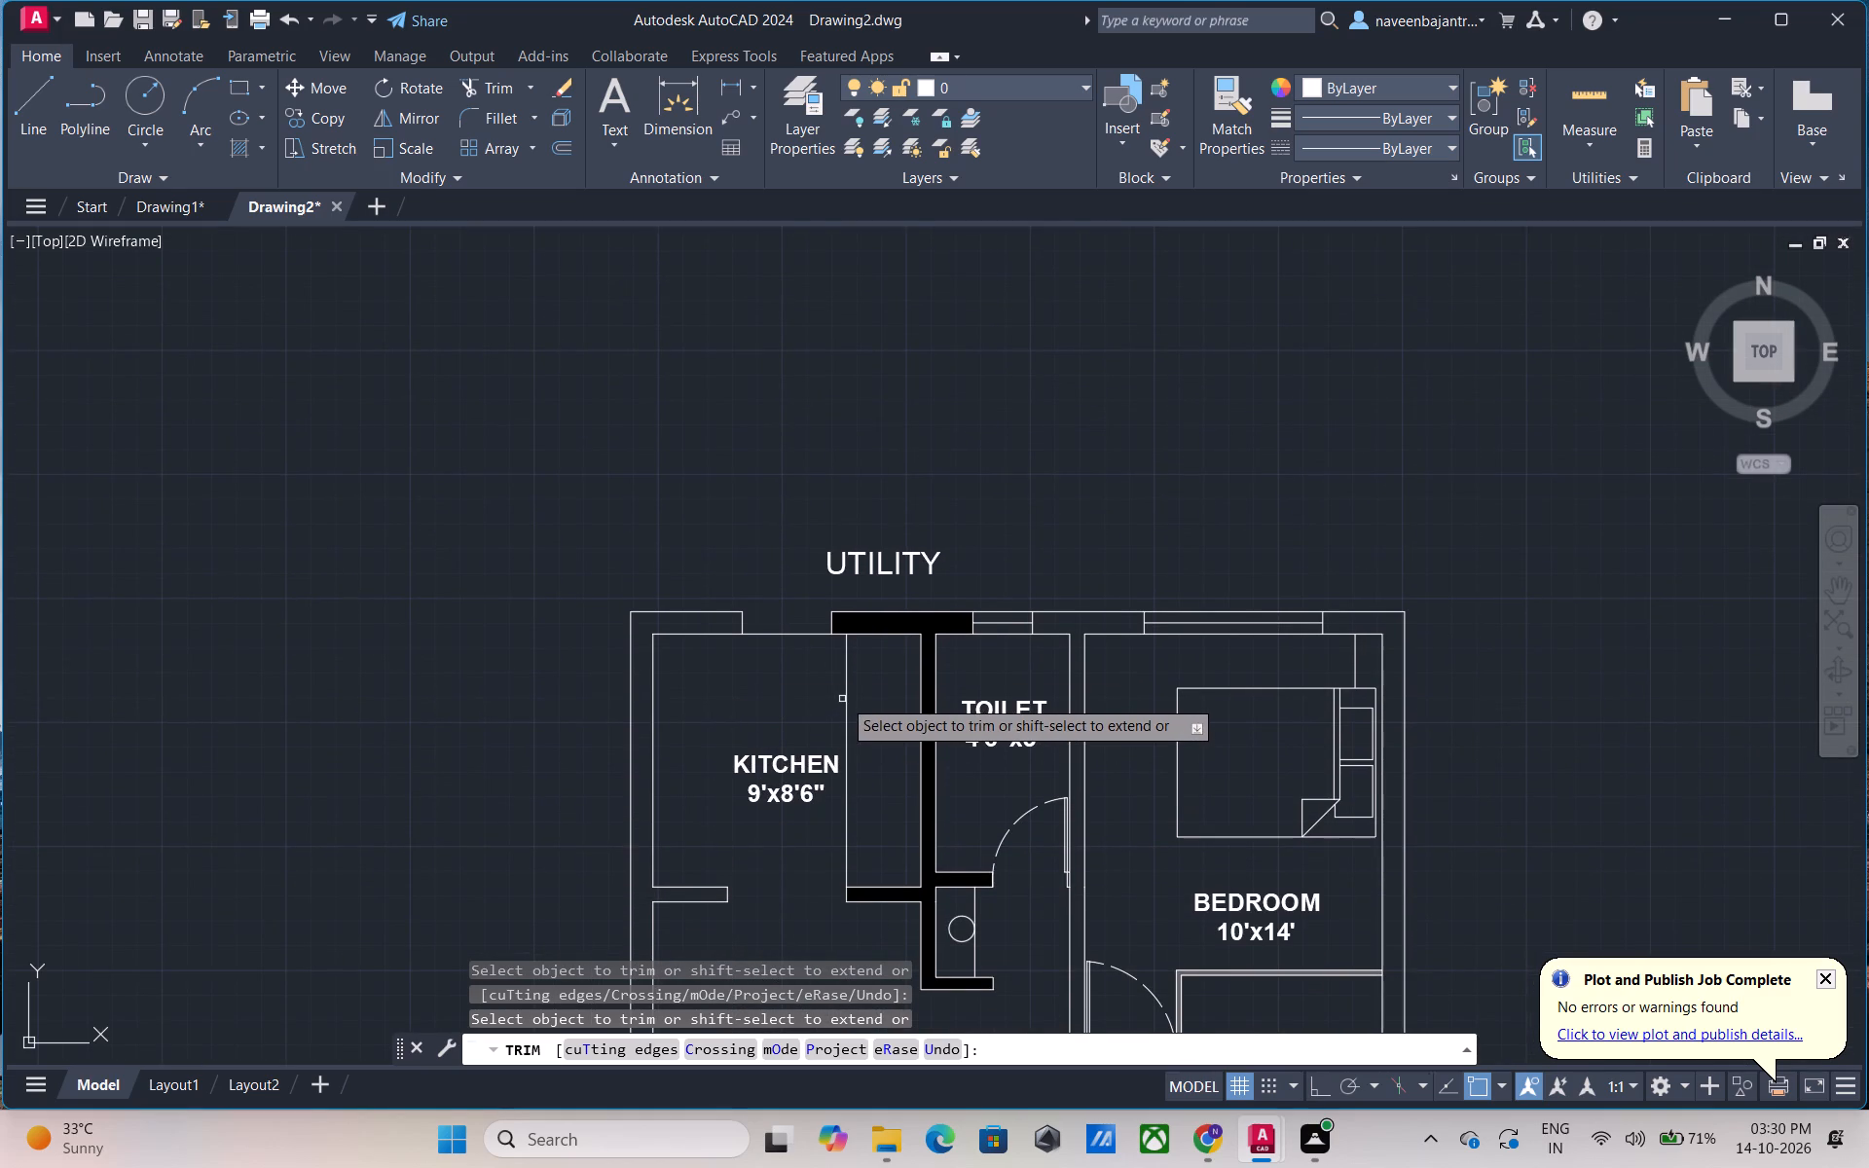
{"action": "left_click", "coordinate": [847, 698]}
{"action": "left_click", "coordinate": [782, 631]}
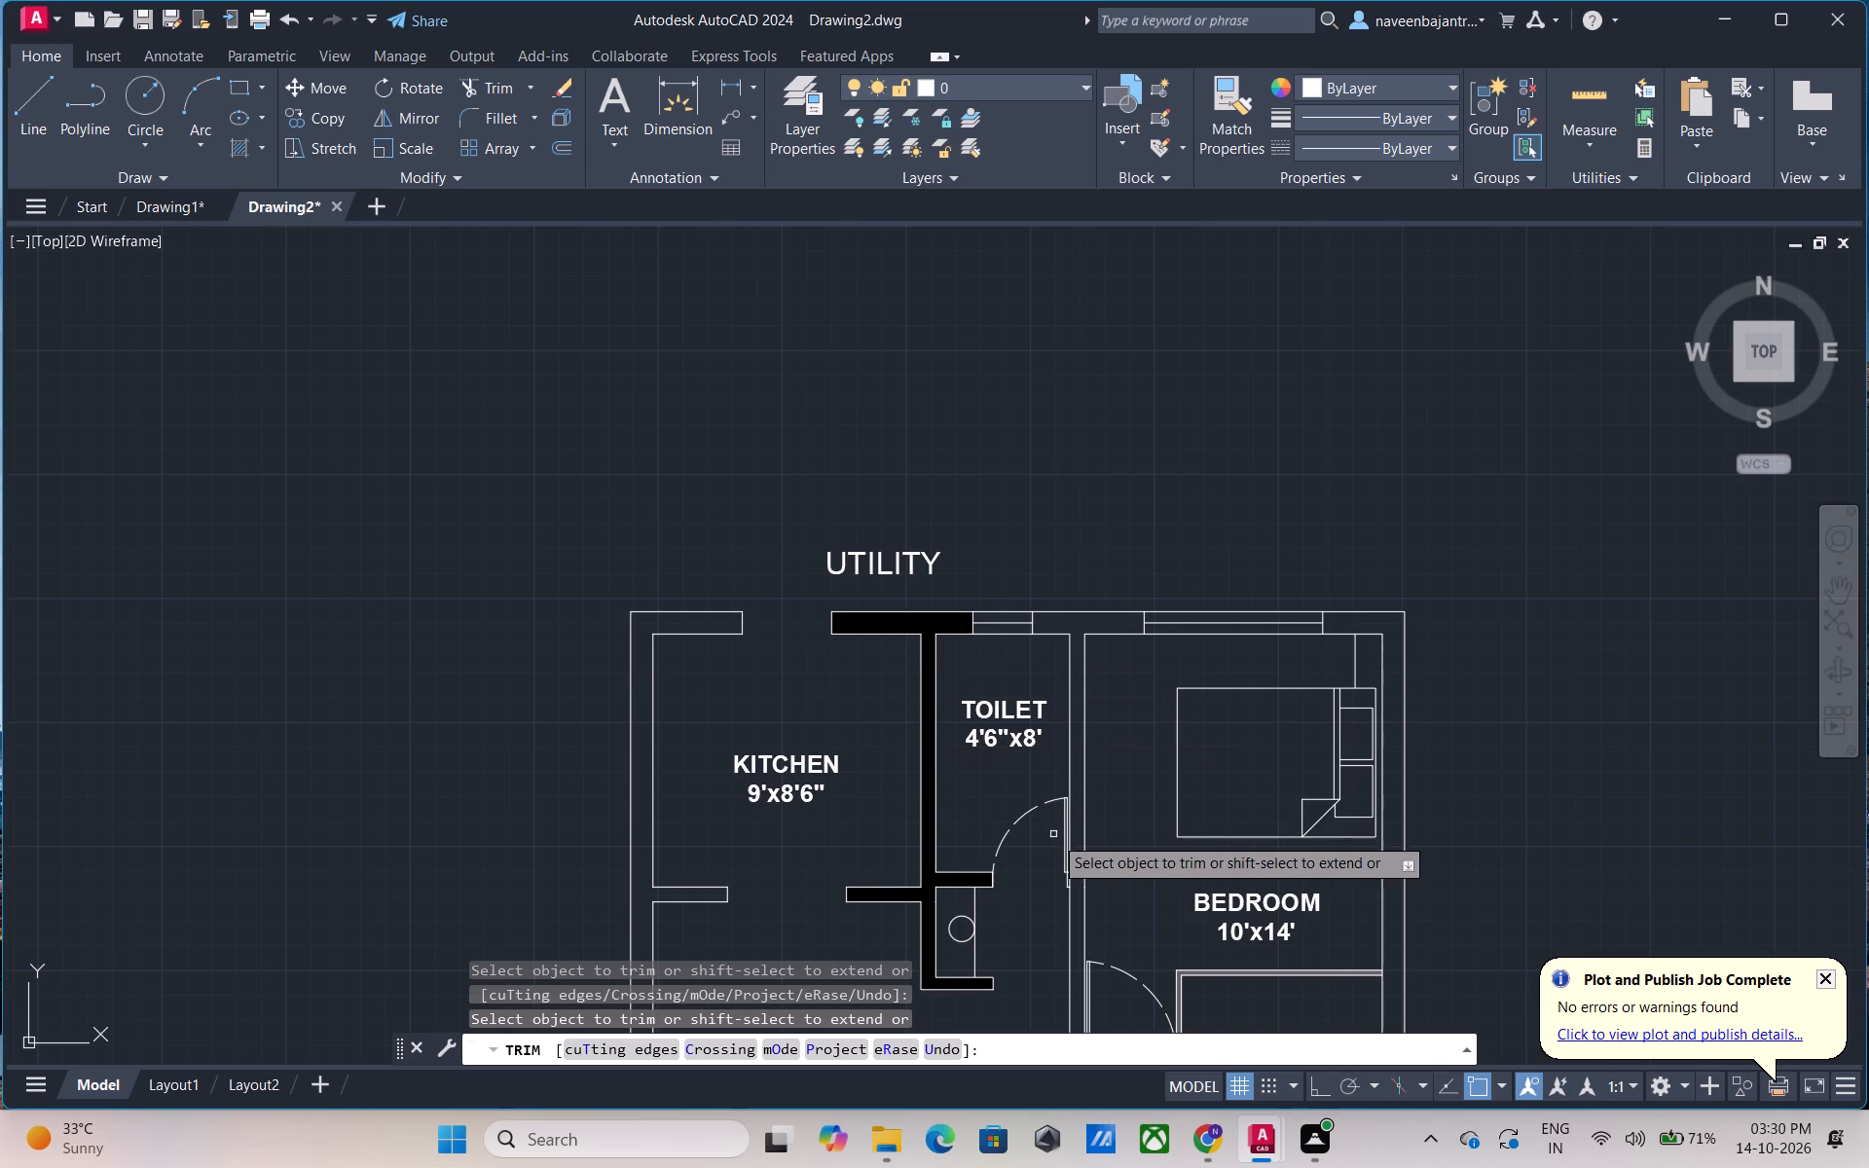
Remove the toilet door's dashed swing arc, its leaf outline and the small frame lines at its hinge.
{"action": "left_click", "coordinate": [1028, 815]}
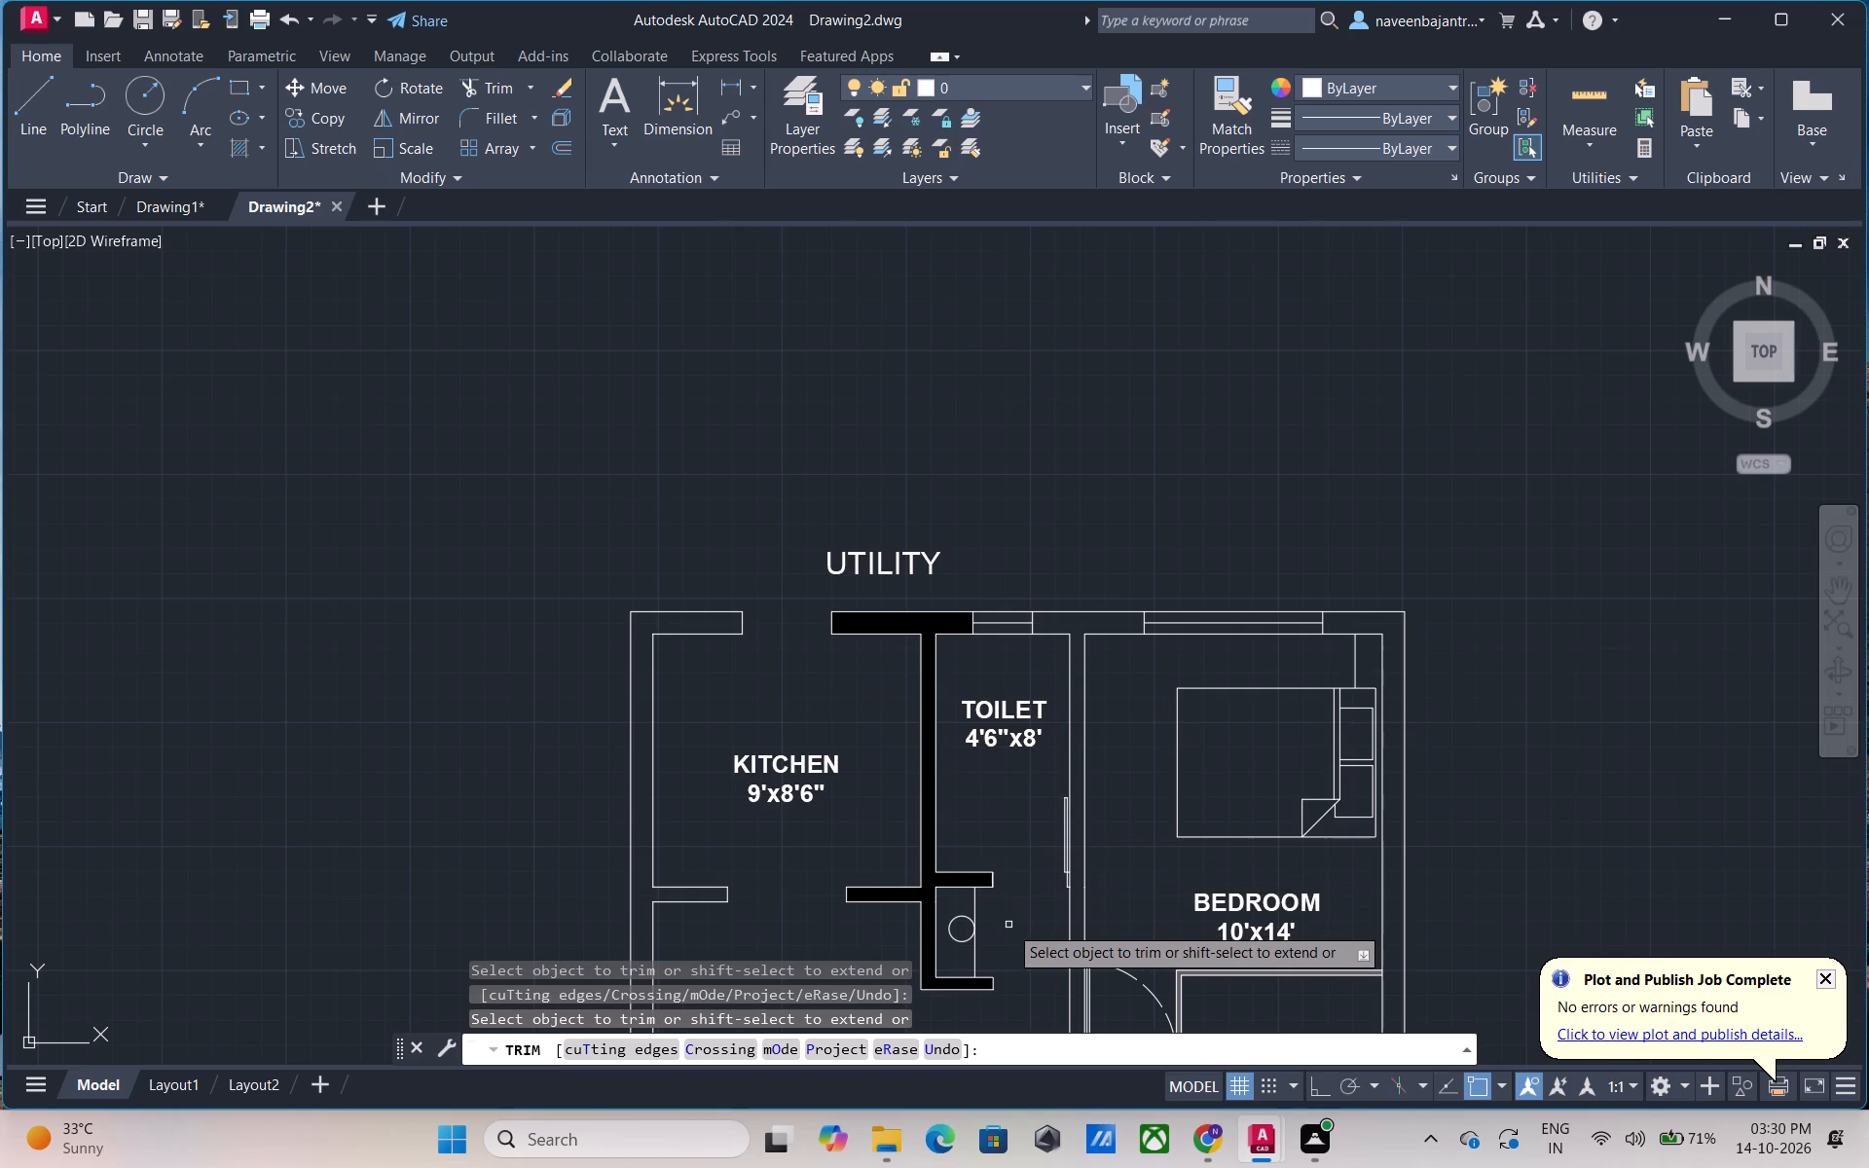
{"action": "middle_click_drag", "start_coordinate": [1008, 925], "coordinate": [656, 822]}
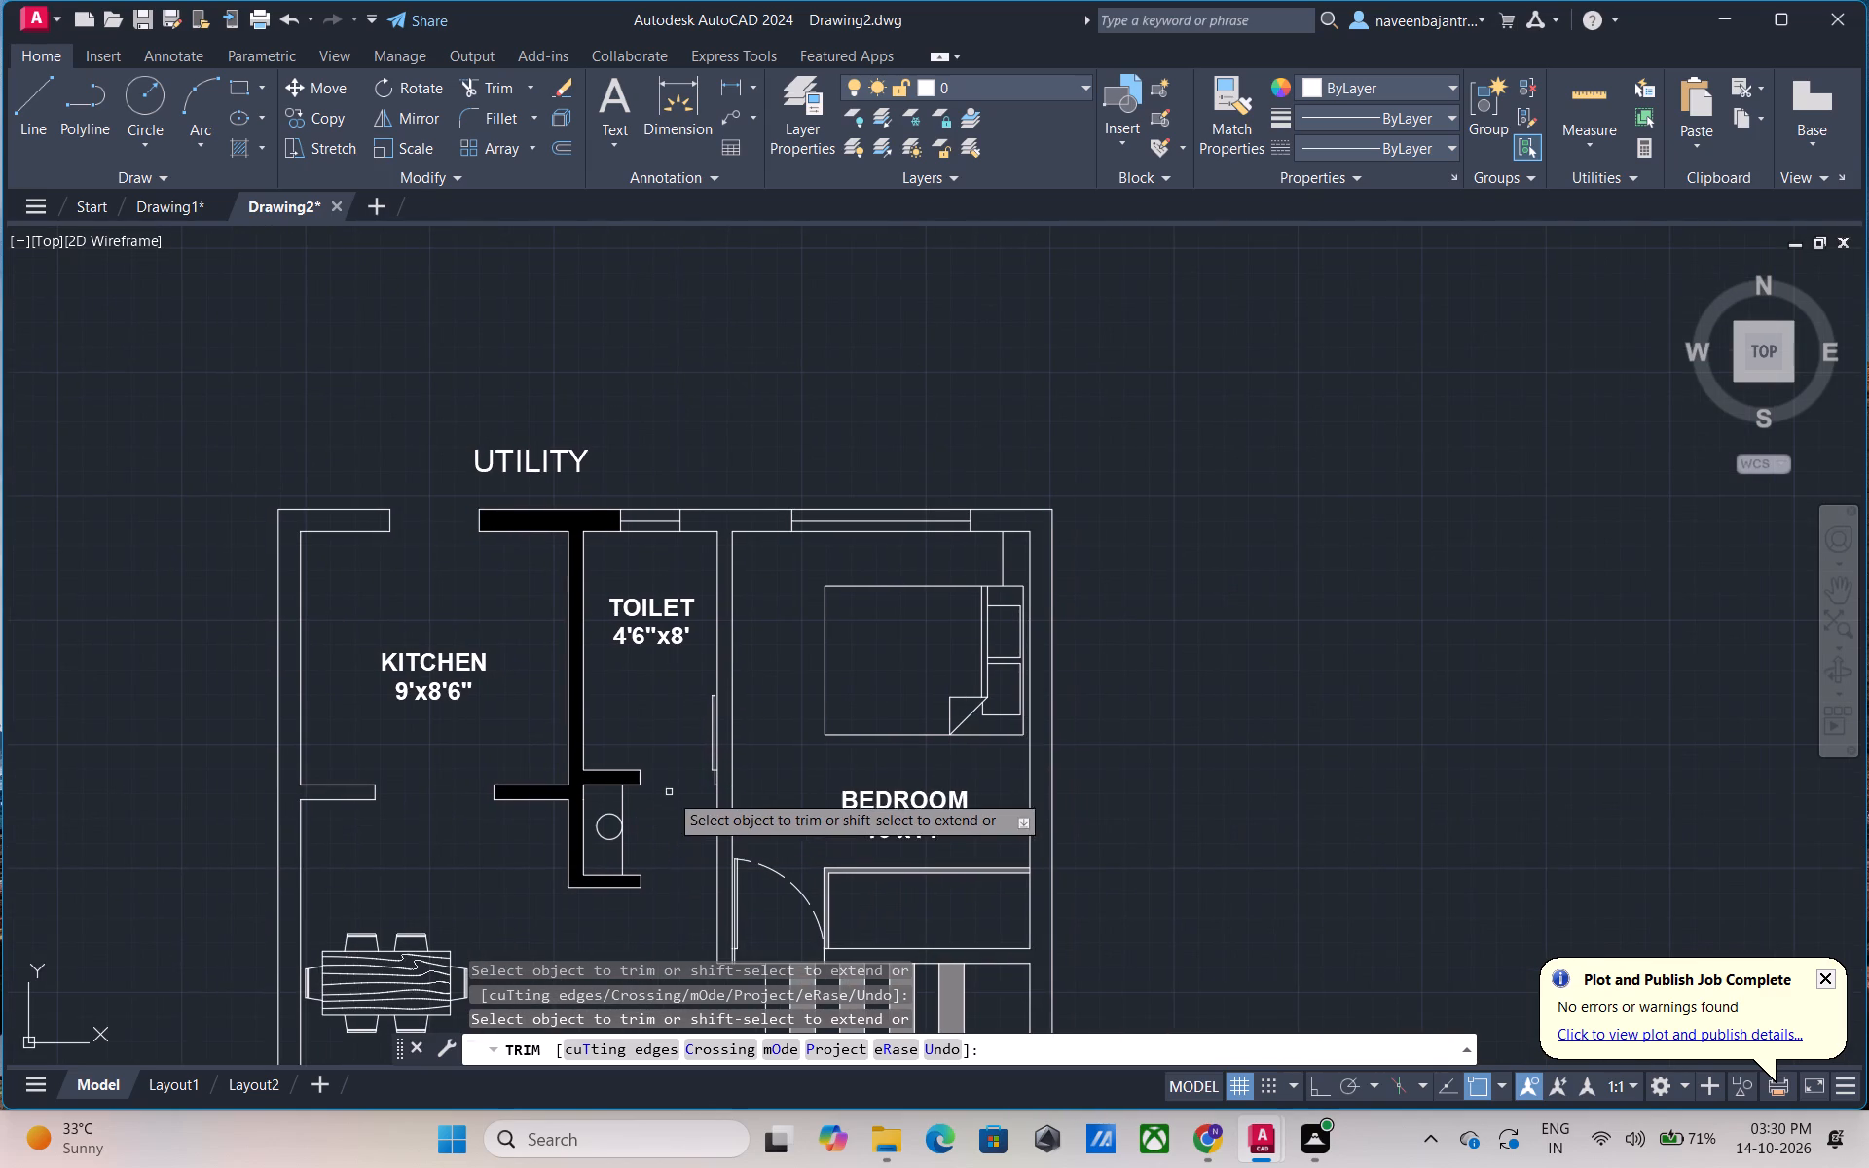
{"action": "scroll", "coordinate": [710, 723], "scroll_direction": "up", "scroll_amount": 5}
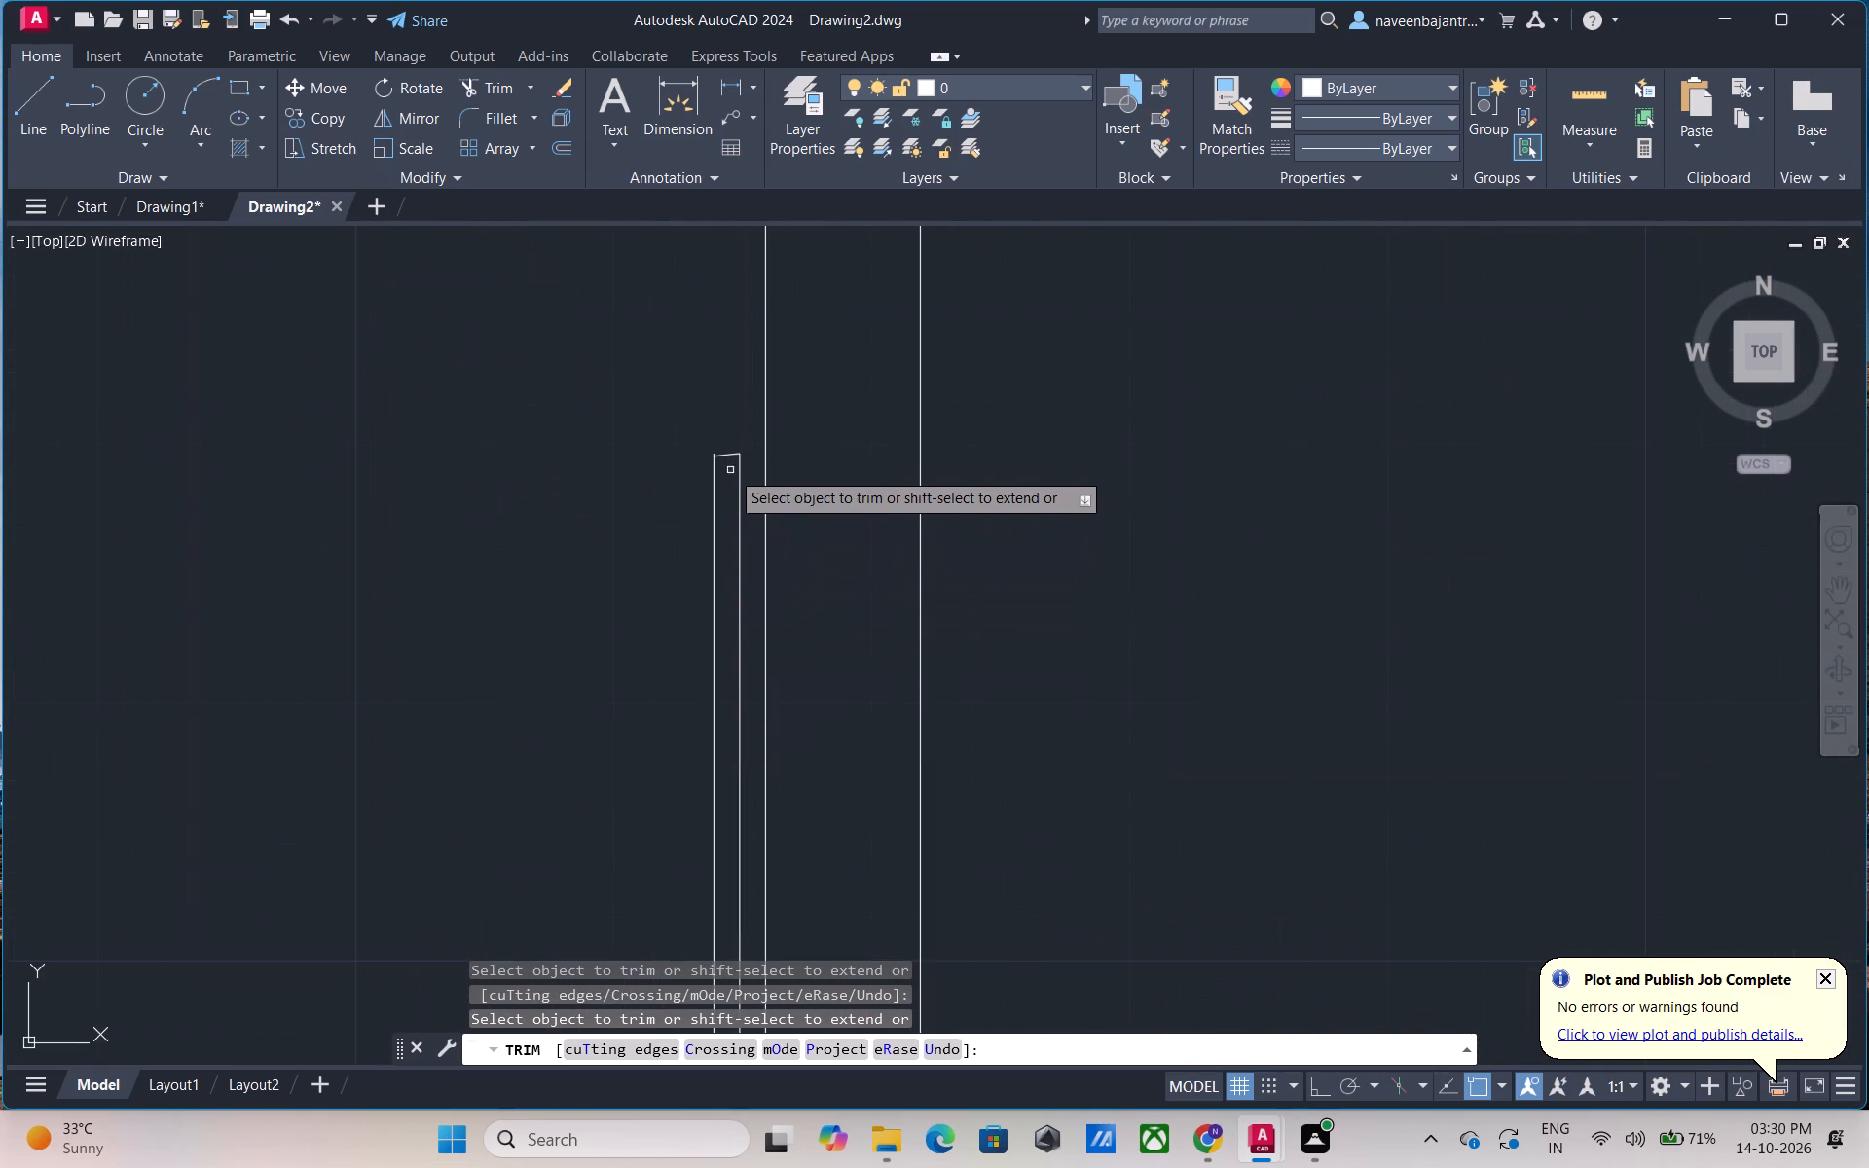
{"action": "left_click", "coordinate": [727, 453]}
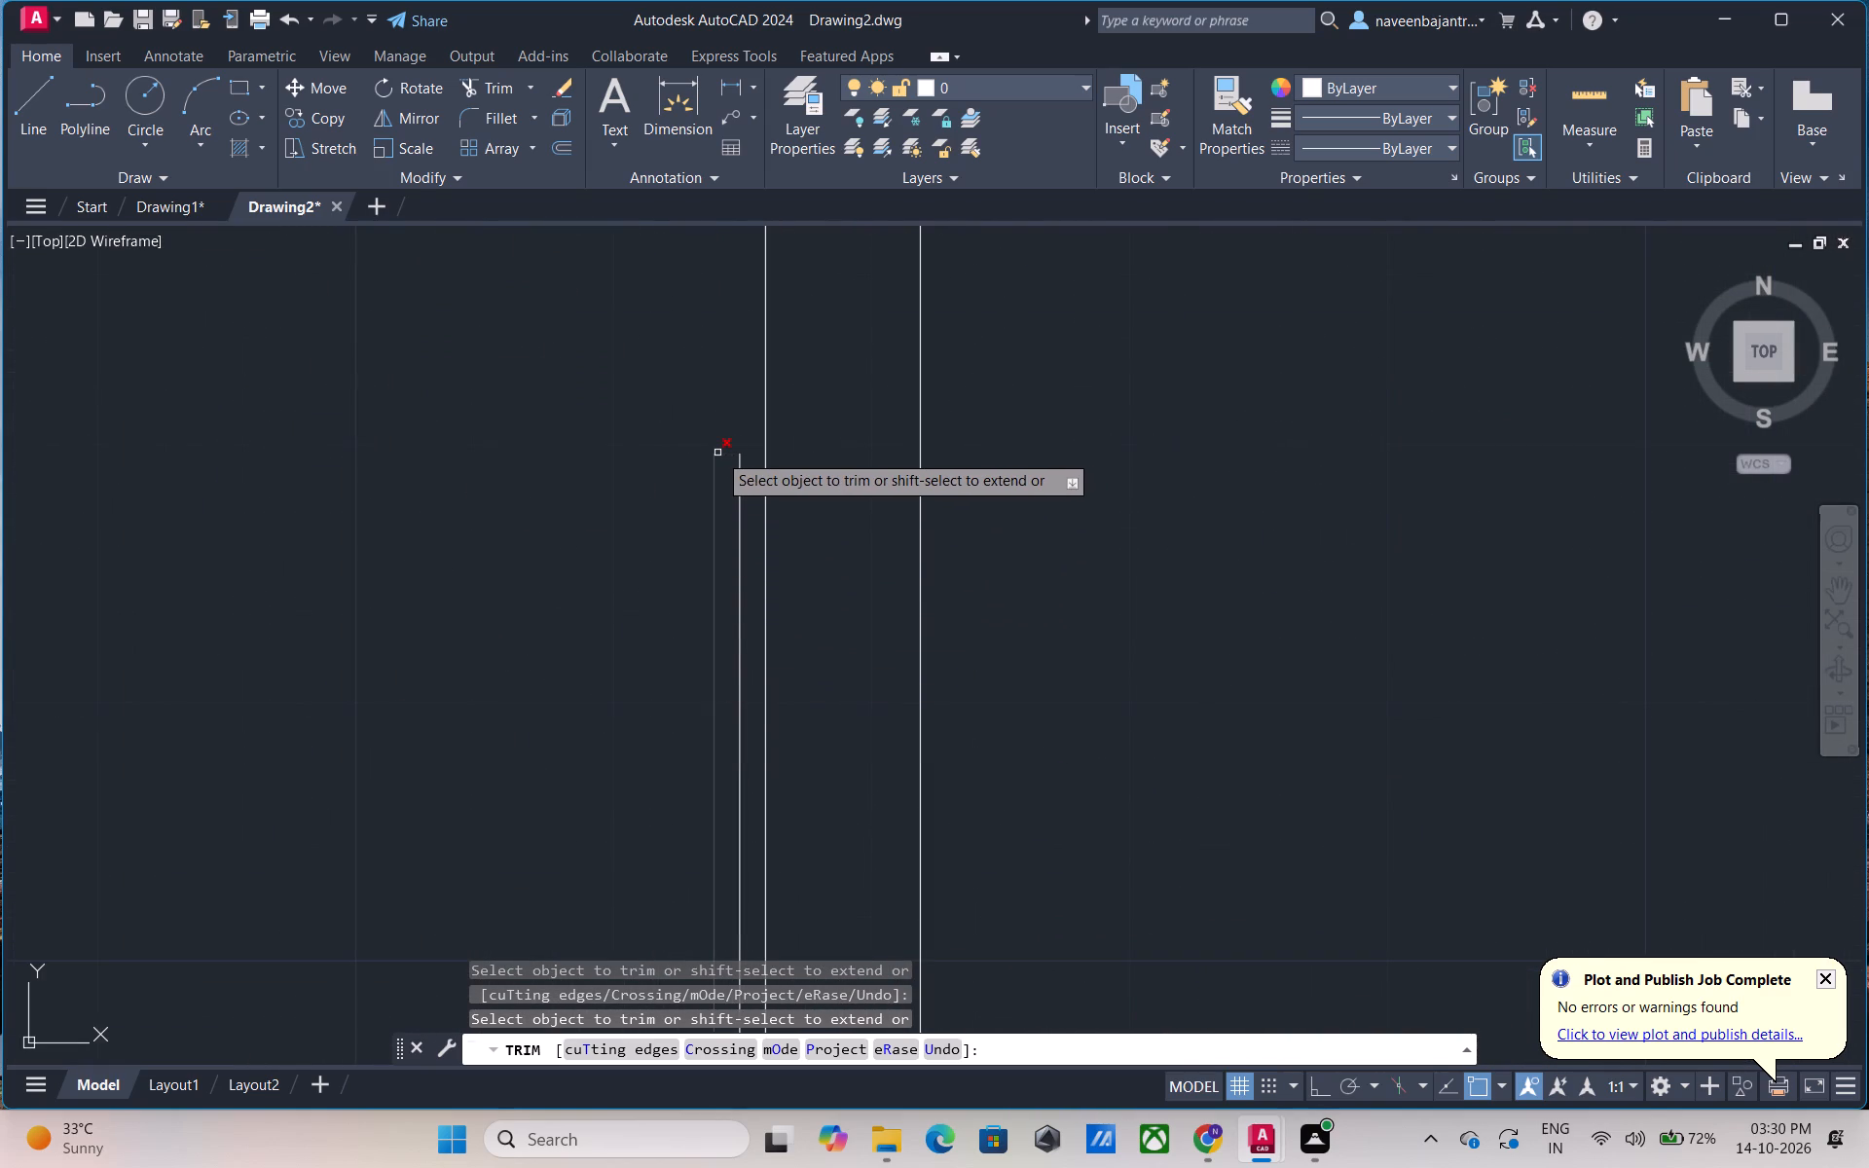
{"action": "left_click", "coordinate": [717, 453]}
{"action": "left_click", "coordinate": [740, 525]}
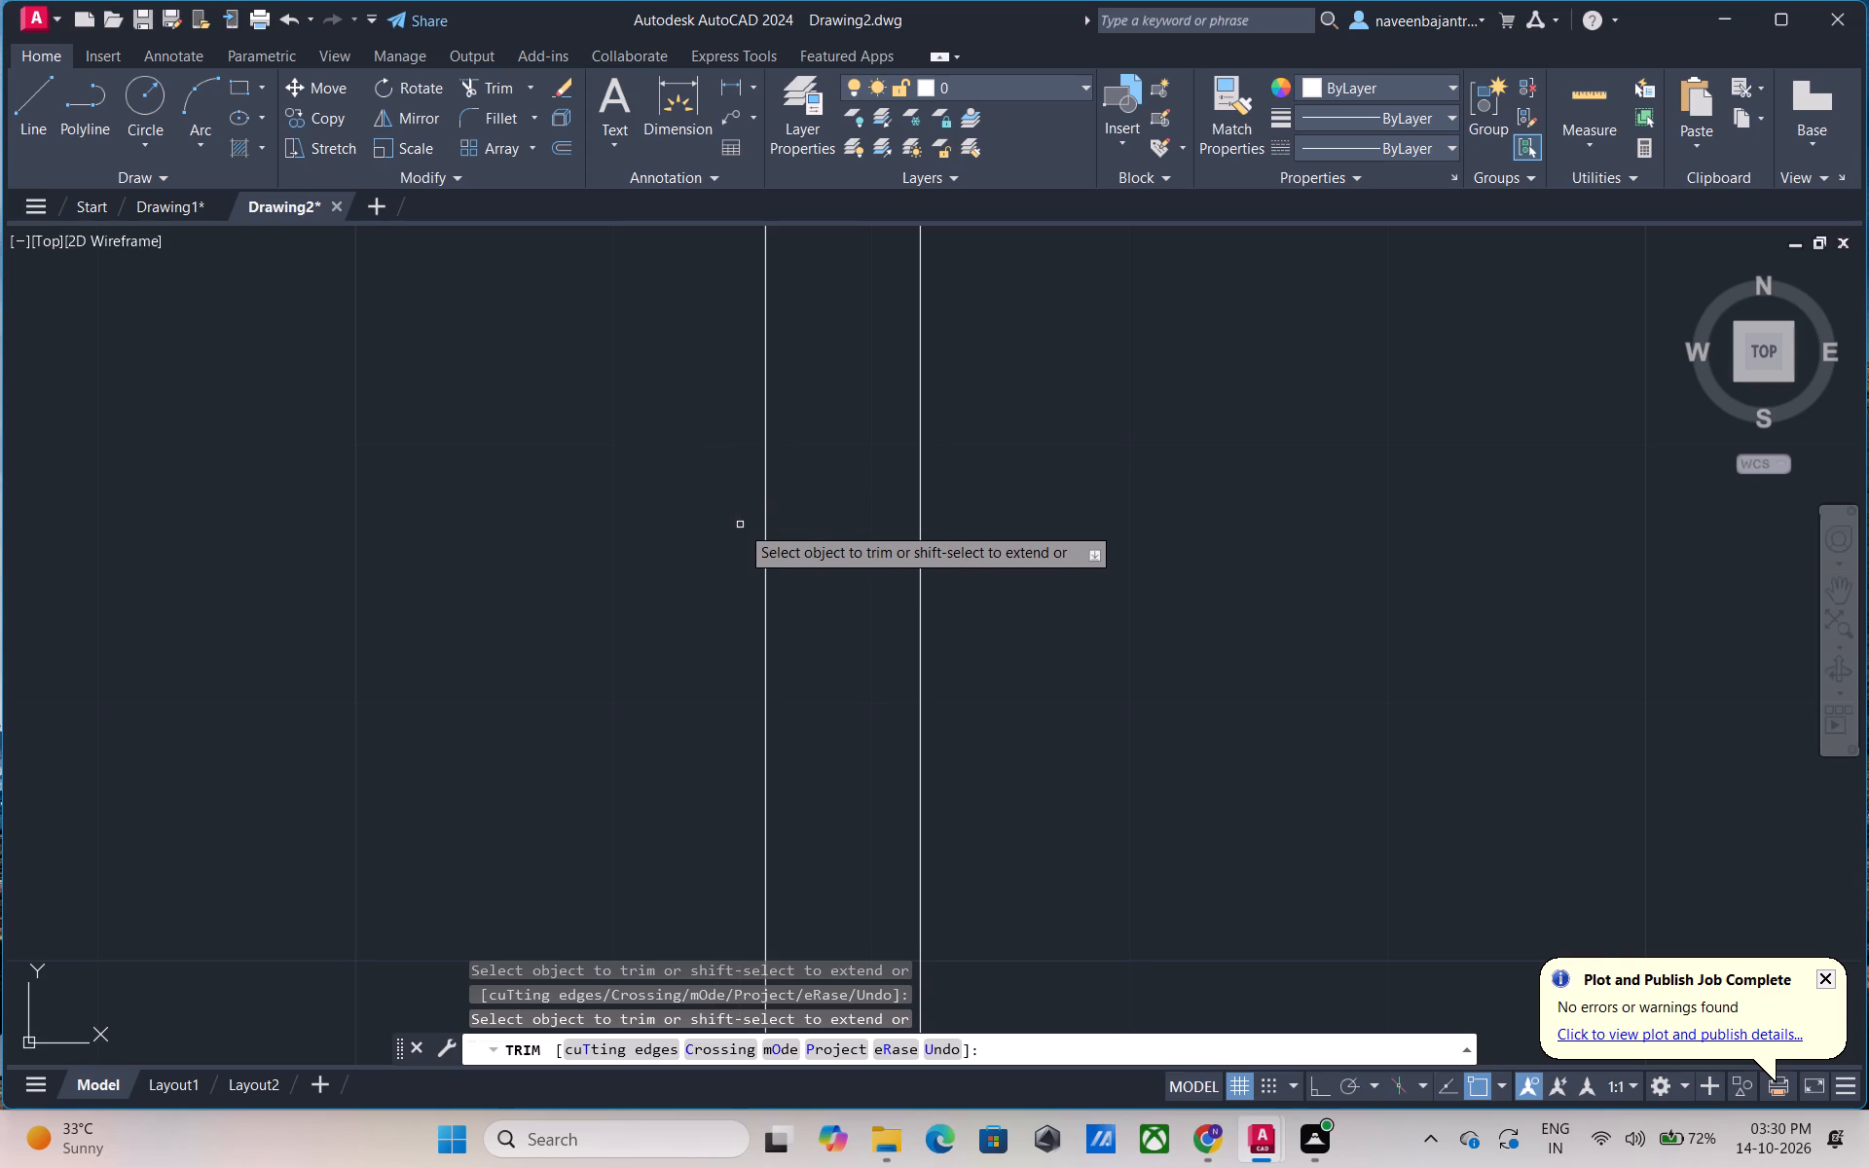
{"action": "scroll", "coordinate": [740, 525], "scroll_direction": "down", "scroll_amount": 4}
{"action": "scroll", "coordinate": [733, 639], "scroll_direction": "up", "scroll_amount": 4}
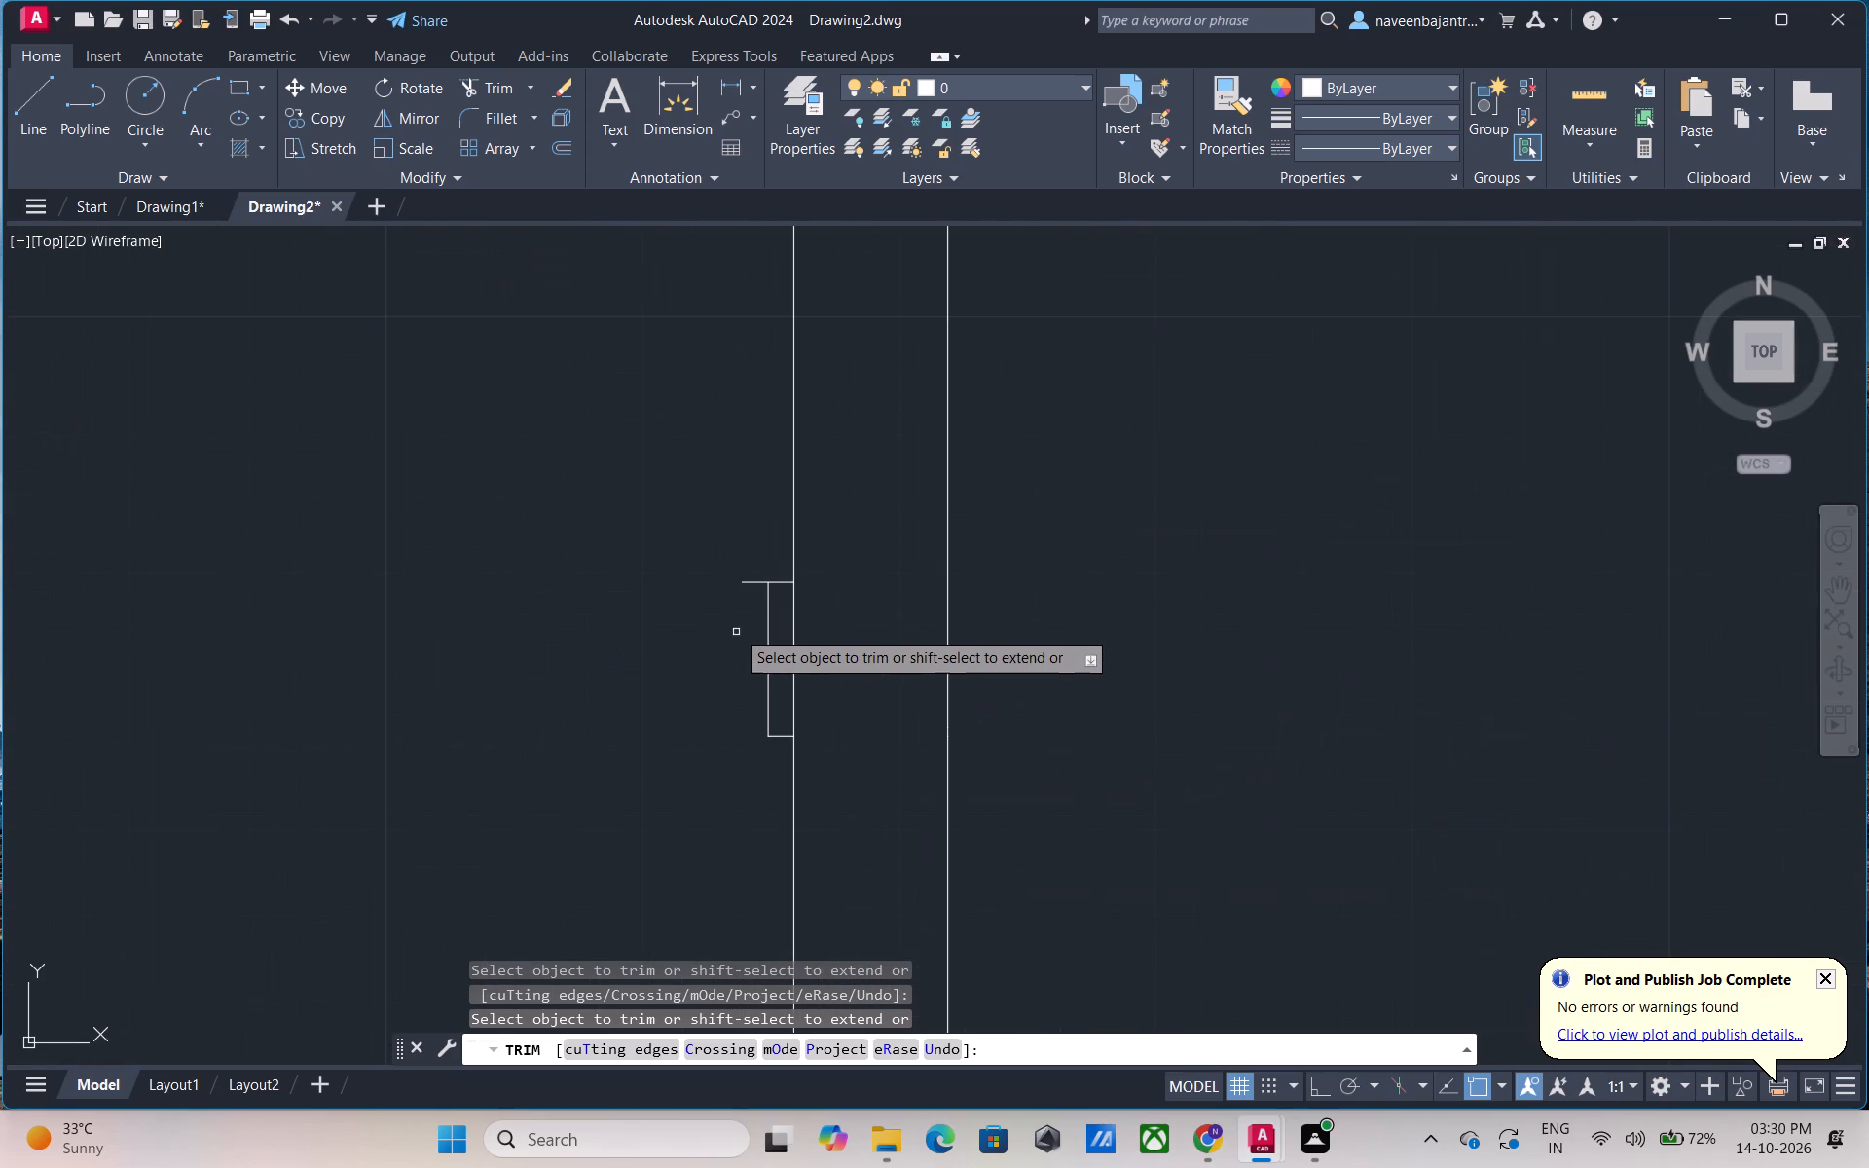
{"action": "left_click", "coordinate": [746, 583]}
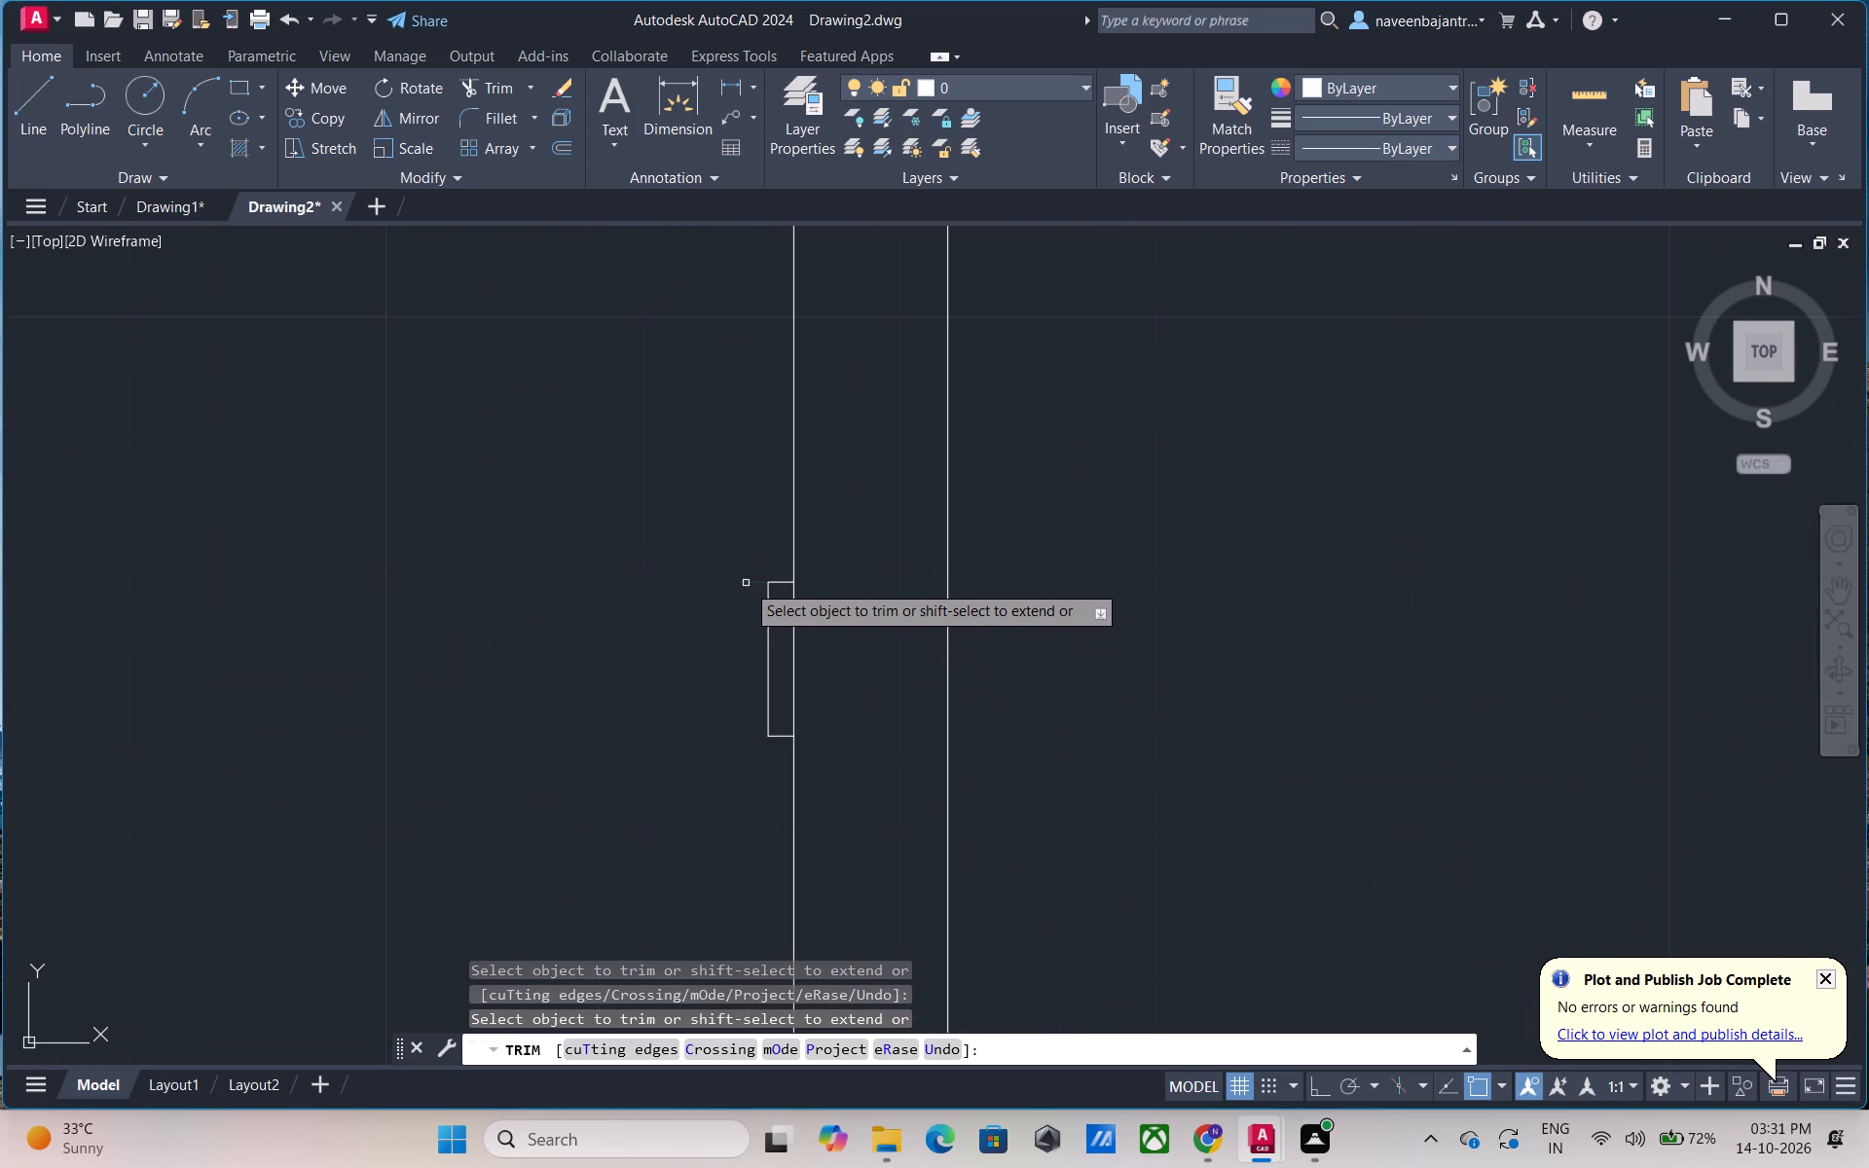
{"action": "left_click", "coordinate": [777, 737]}
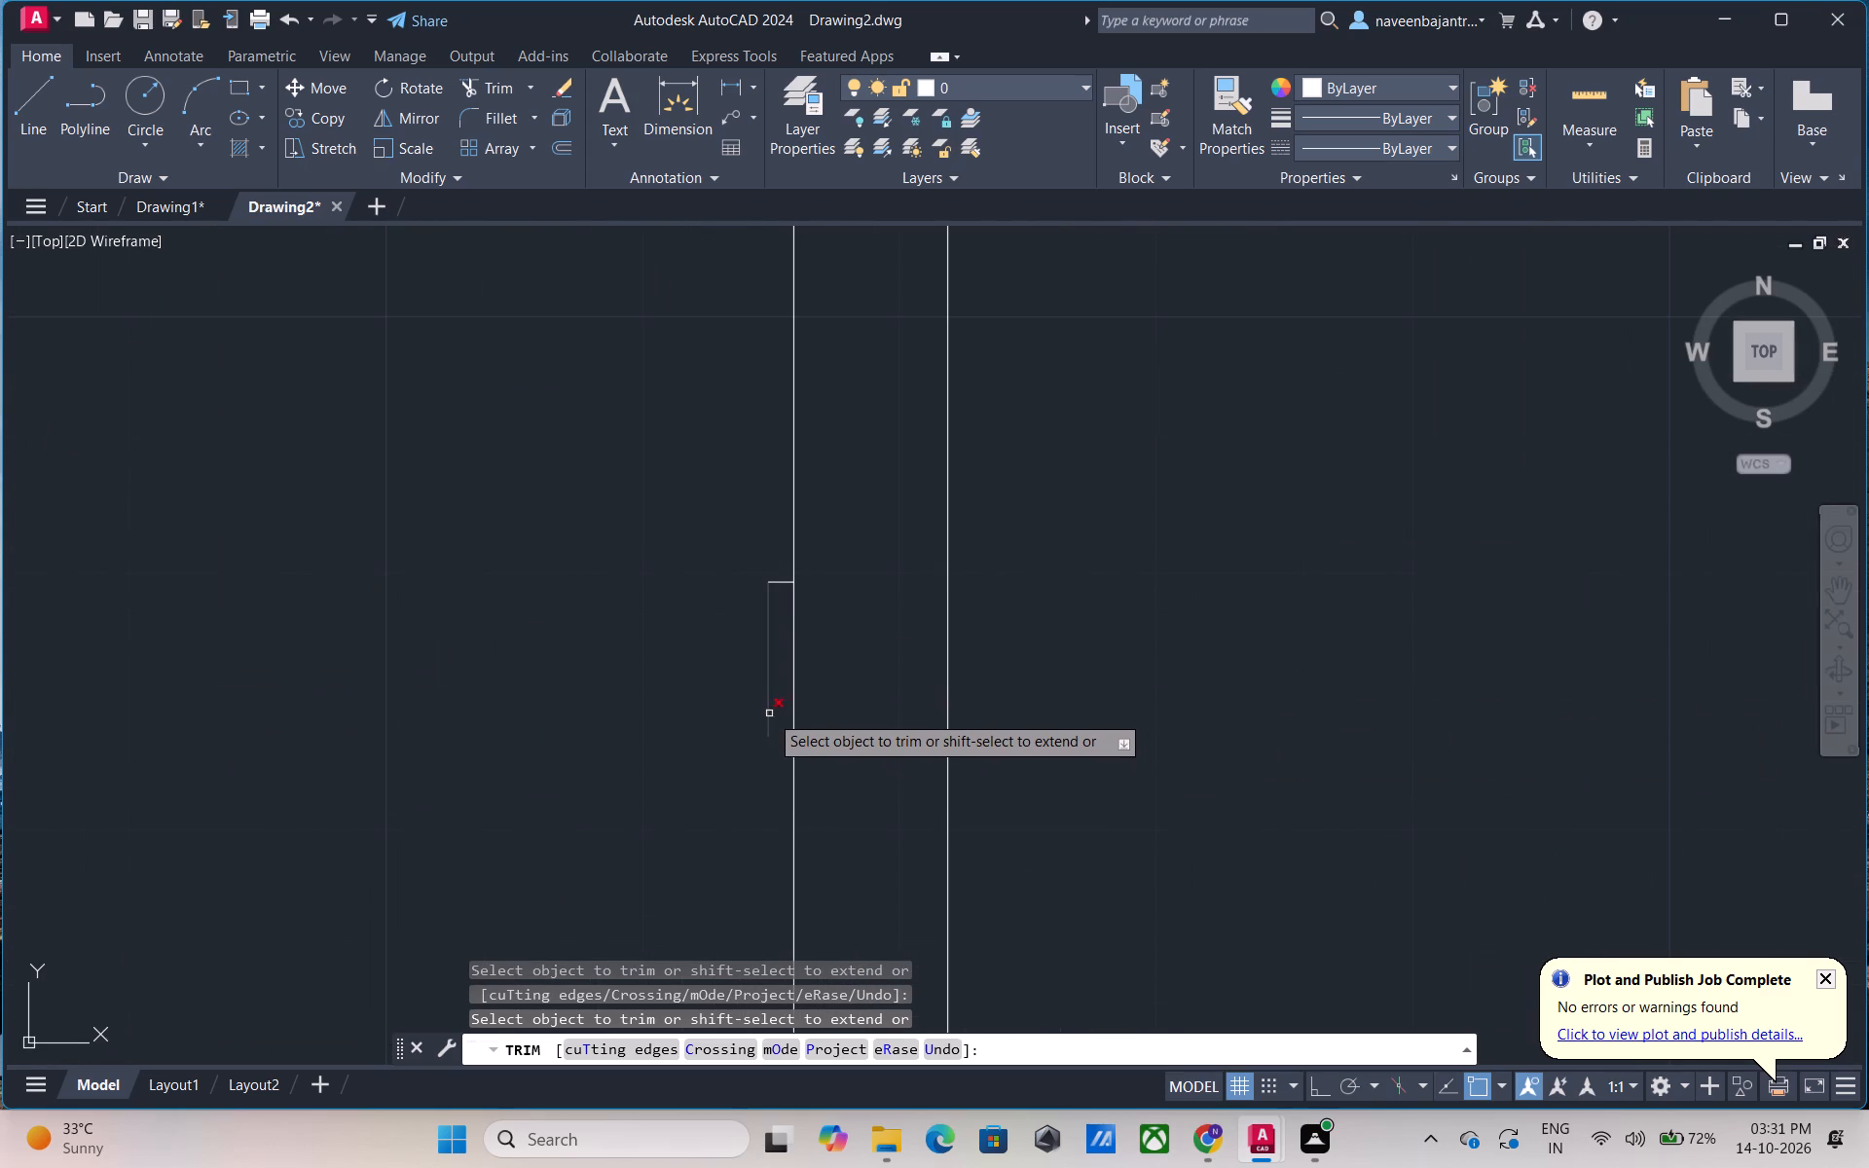
{"action": "left_click", "coordinate": [769, 713]}
{"action": "left_click", "coordinate": [780, 583]}
{"action": "scroll", "coordinate": [780, 583], "scroll_direction": "down", "scroll_amount": 4}
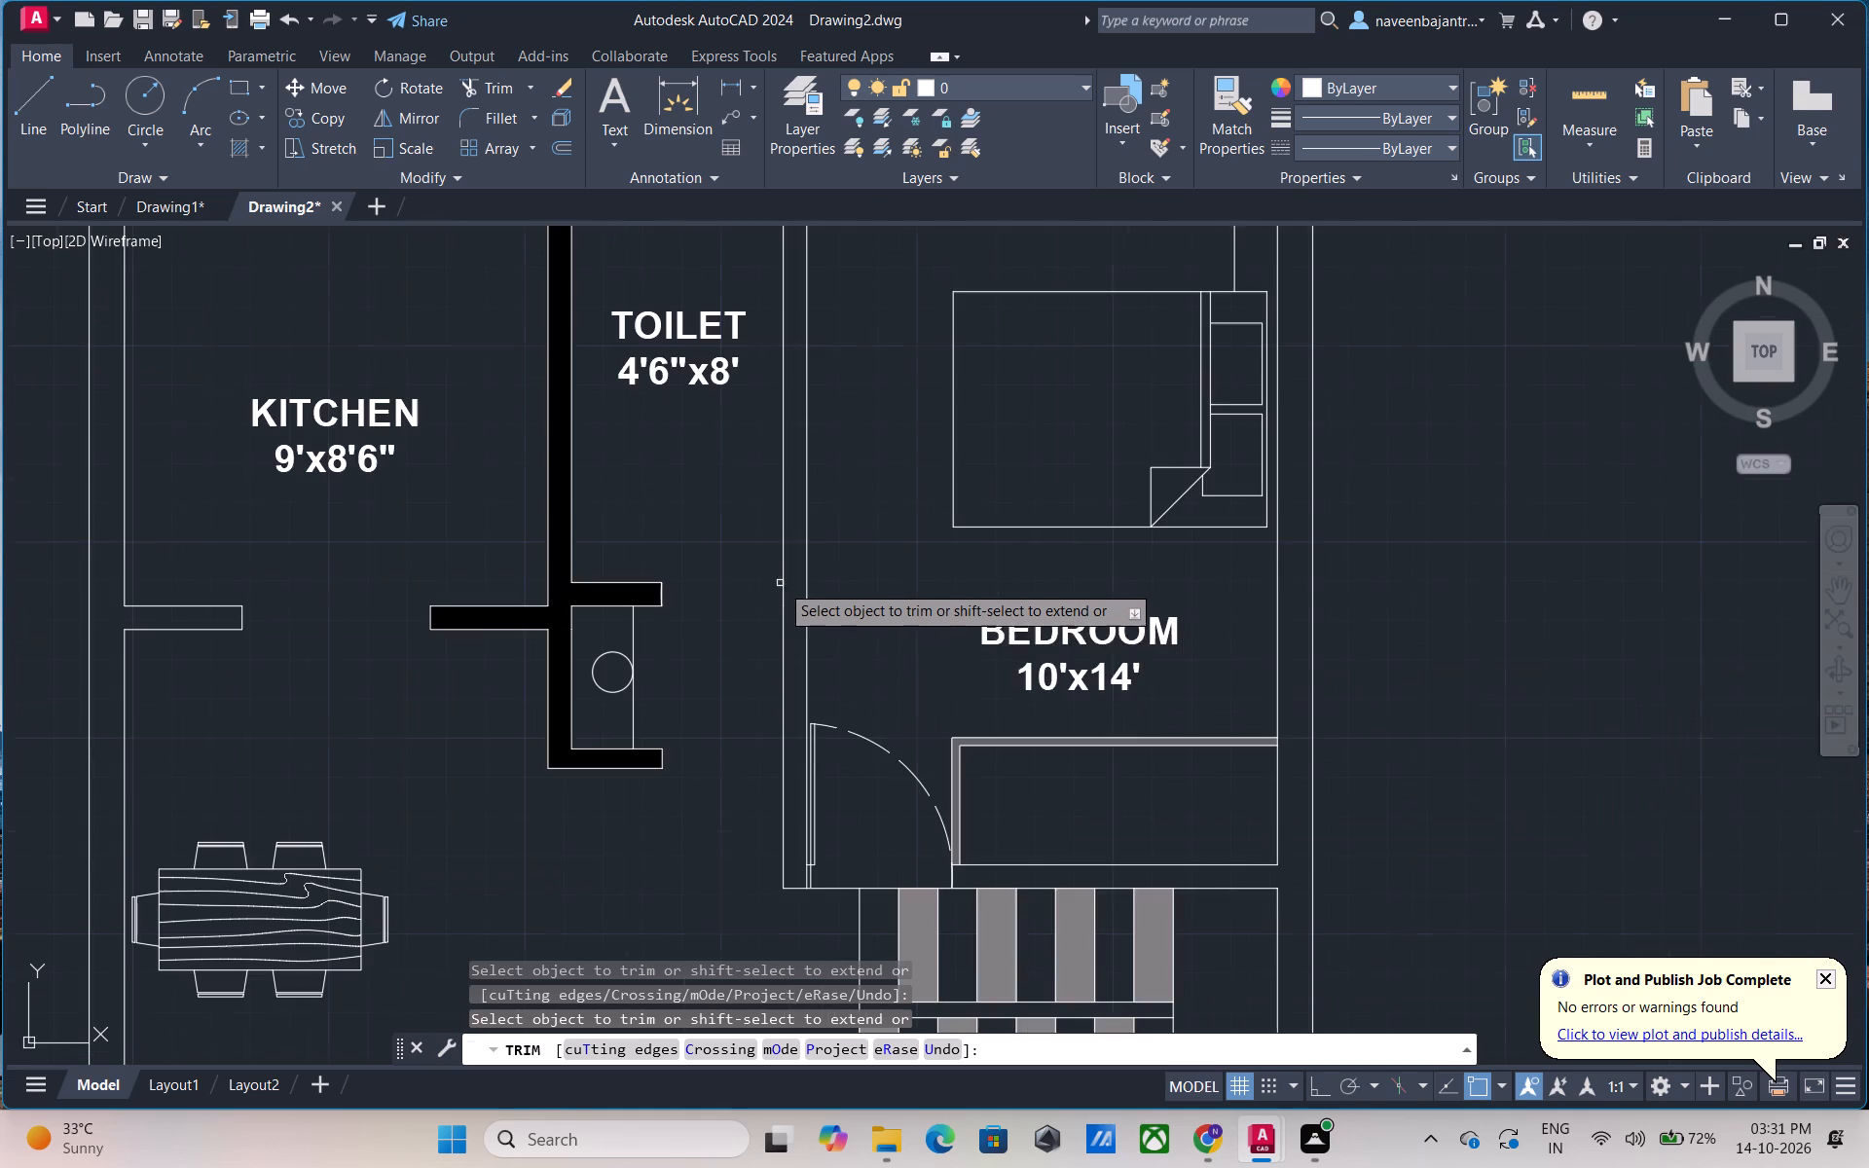
Remove the bedroom door's dashed swing arc, its leaf outline and the leftover frame lines at the wall corner.
{"action": "left_click", "coordinate": [884, 751]}
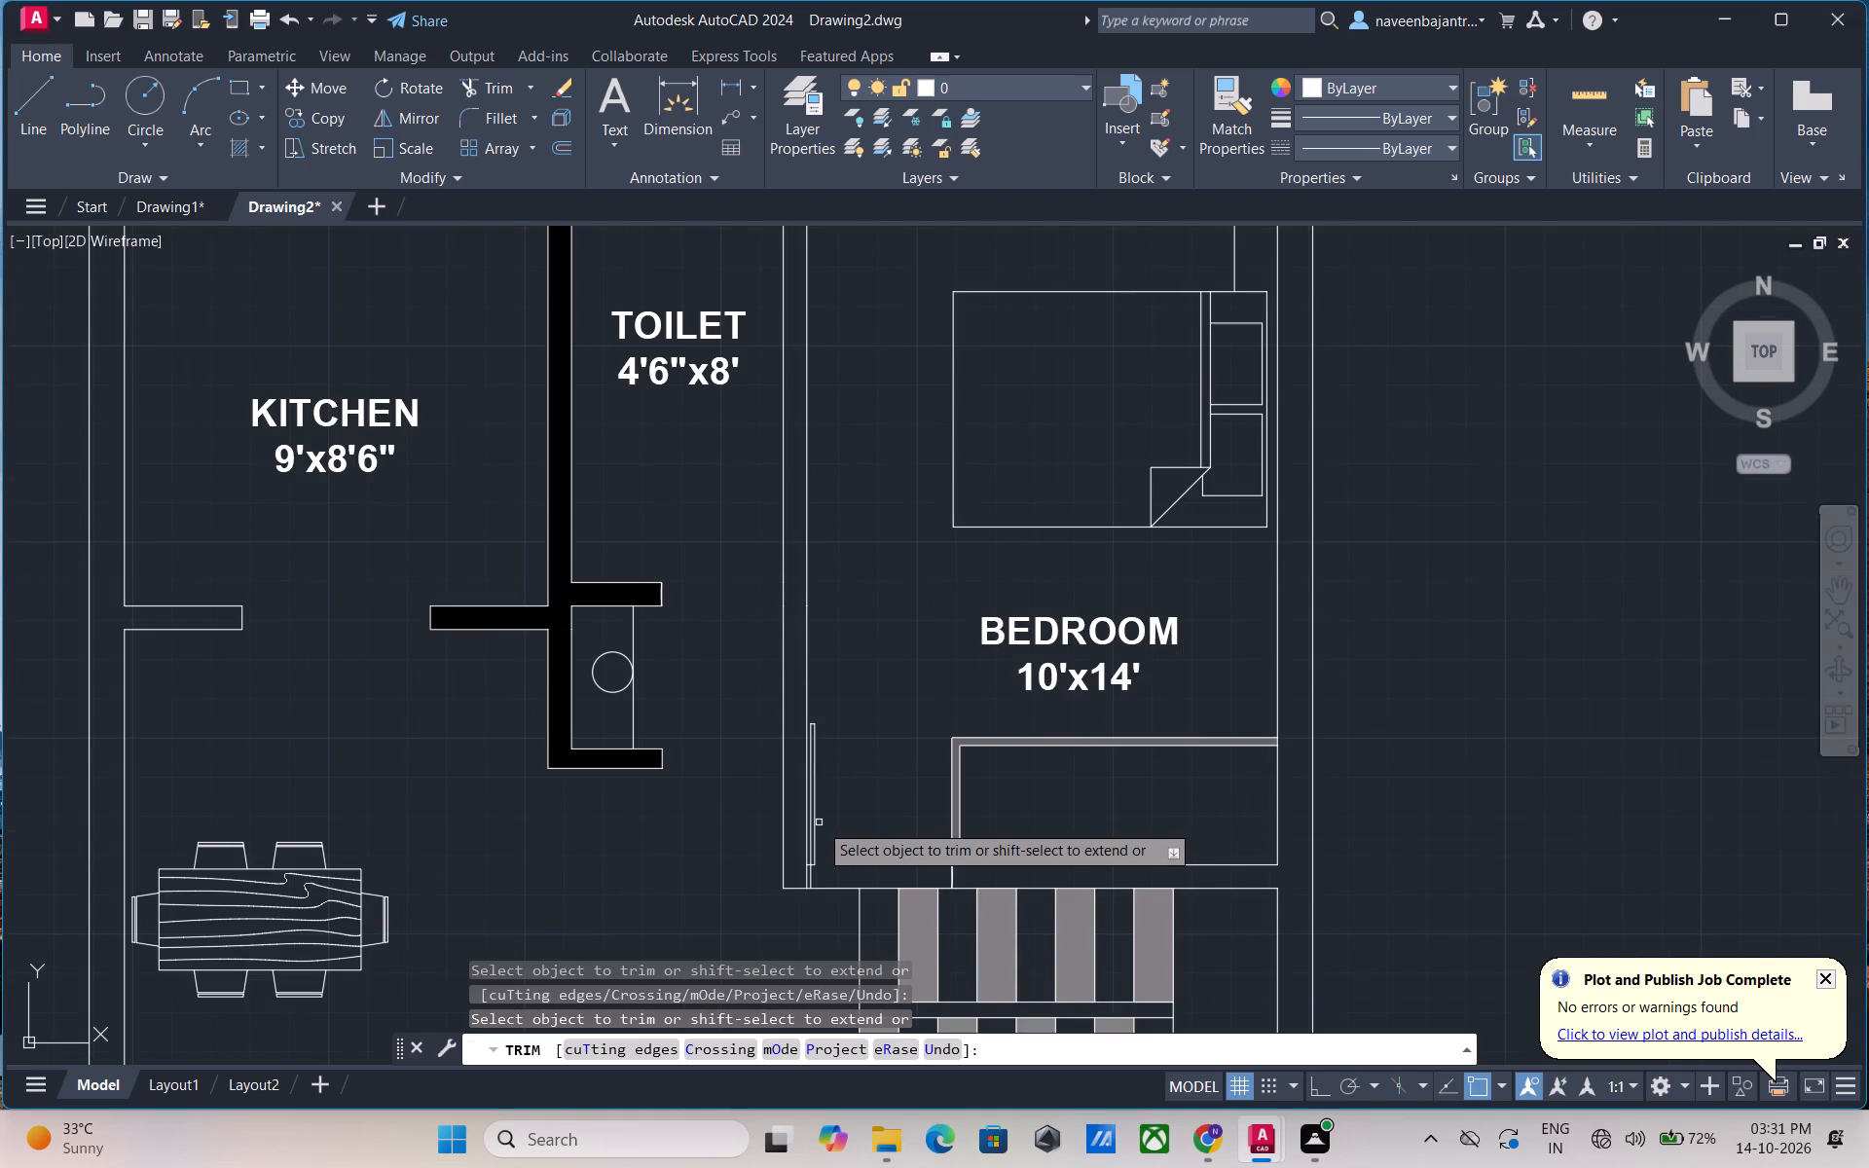
{"action": "scroll", "coordinate": [814, 824], "scroll_direction": "up", "scroll_amount": 2}
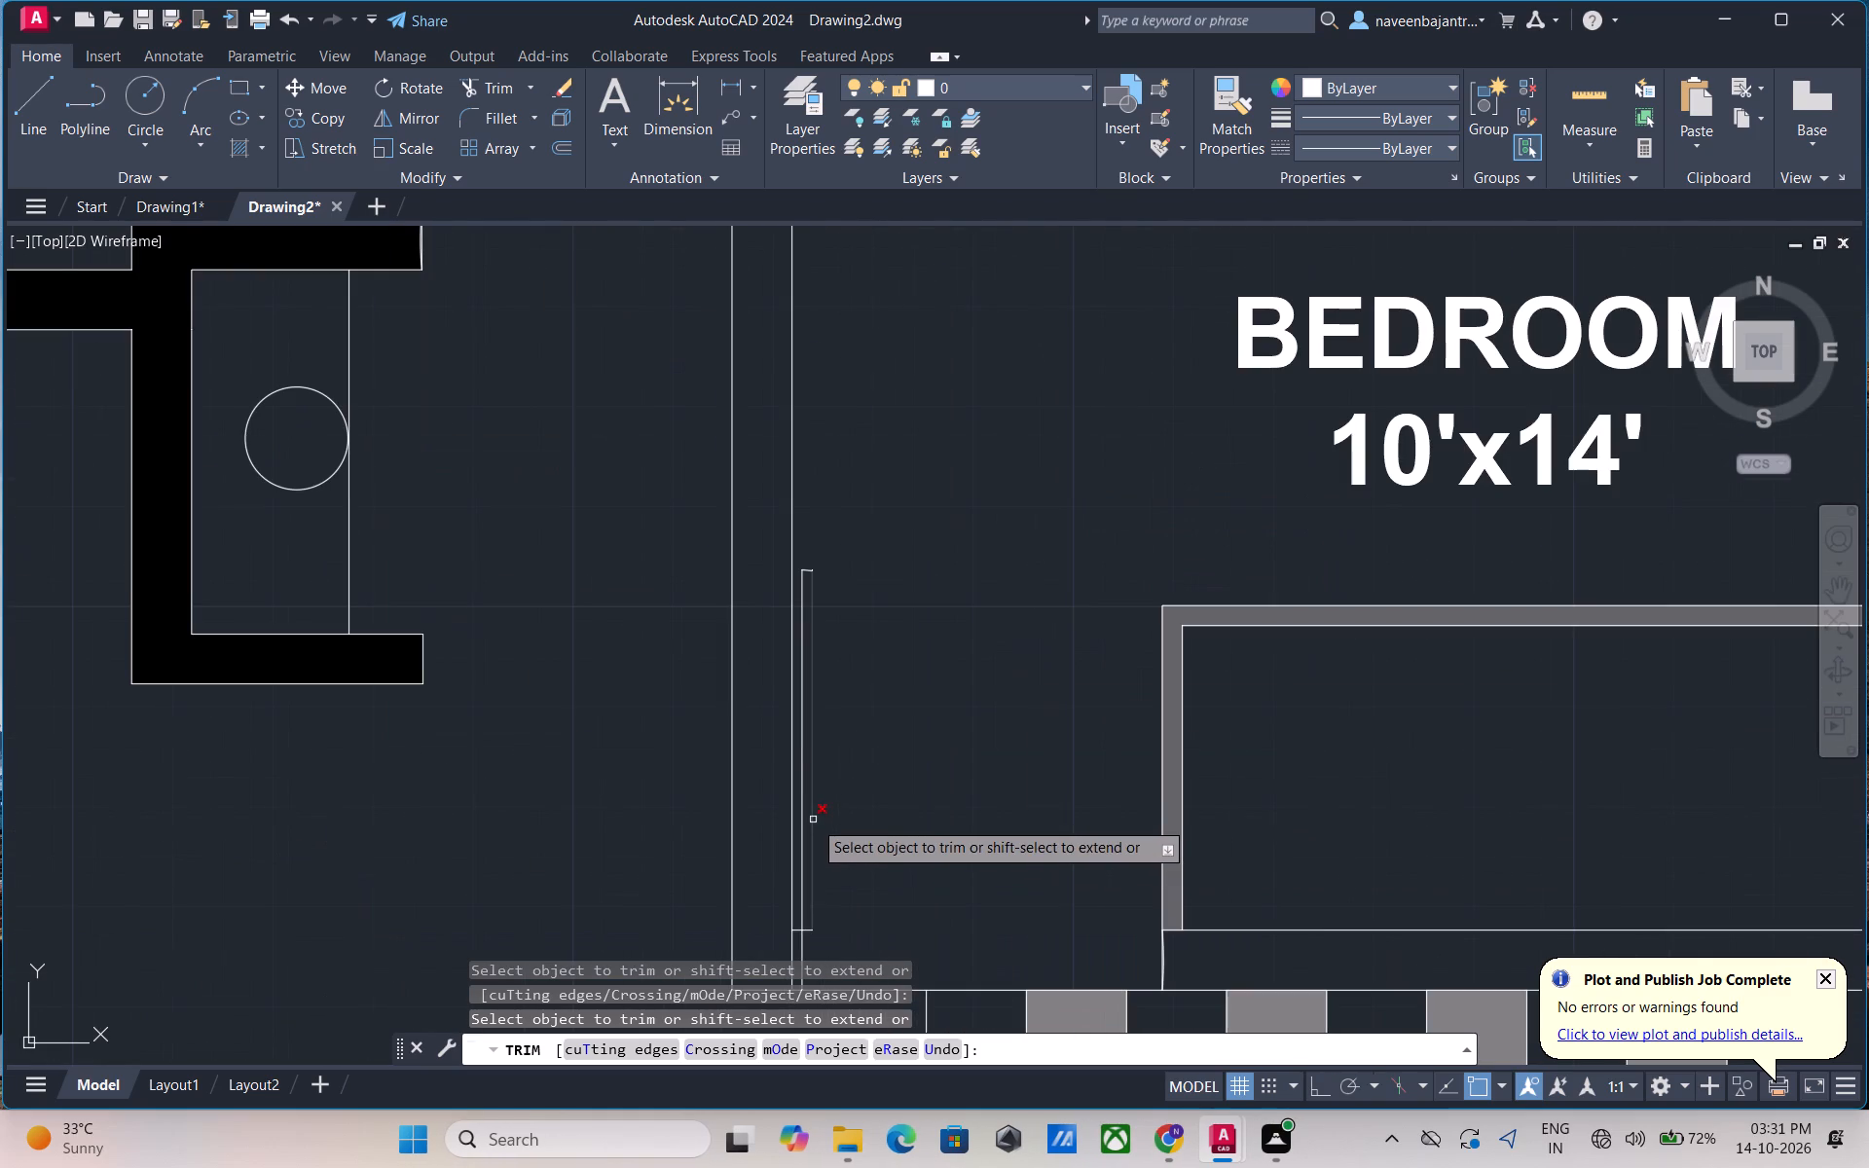
{"action": "scroll", "coordinate": [809, 560], "scroll_direction": "up", "scroll_amount": 7}
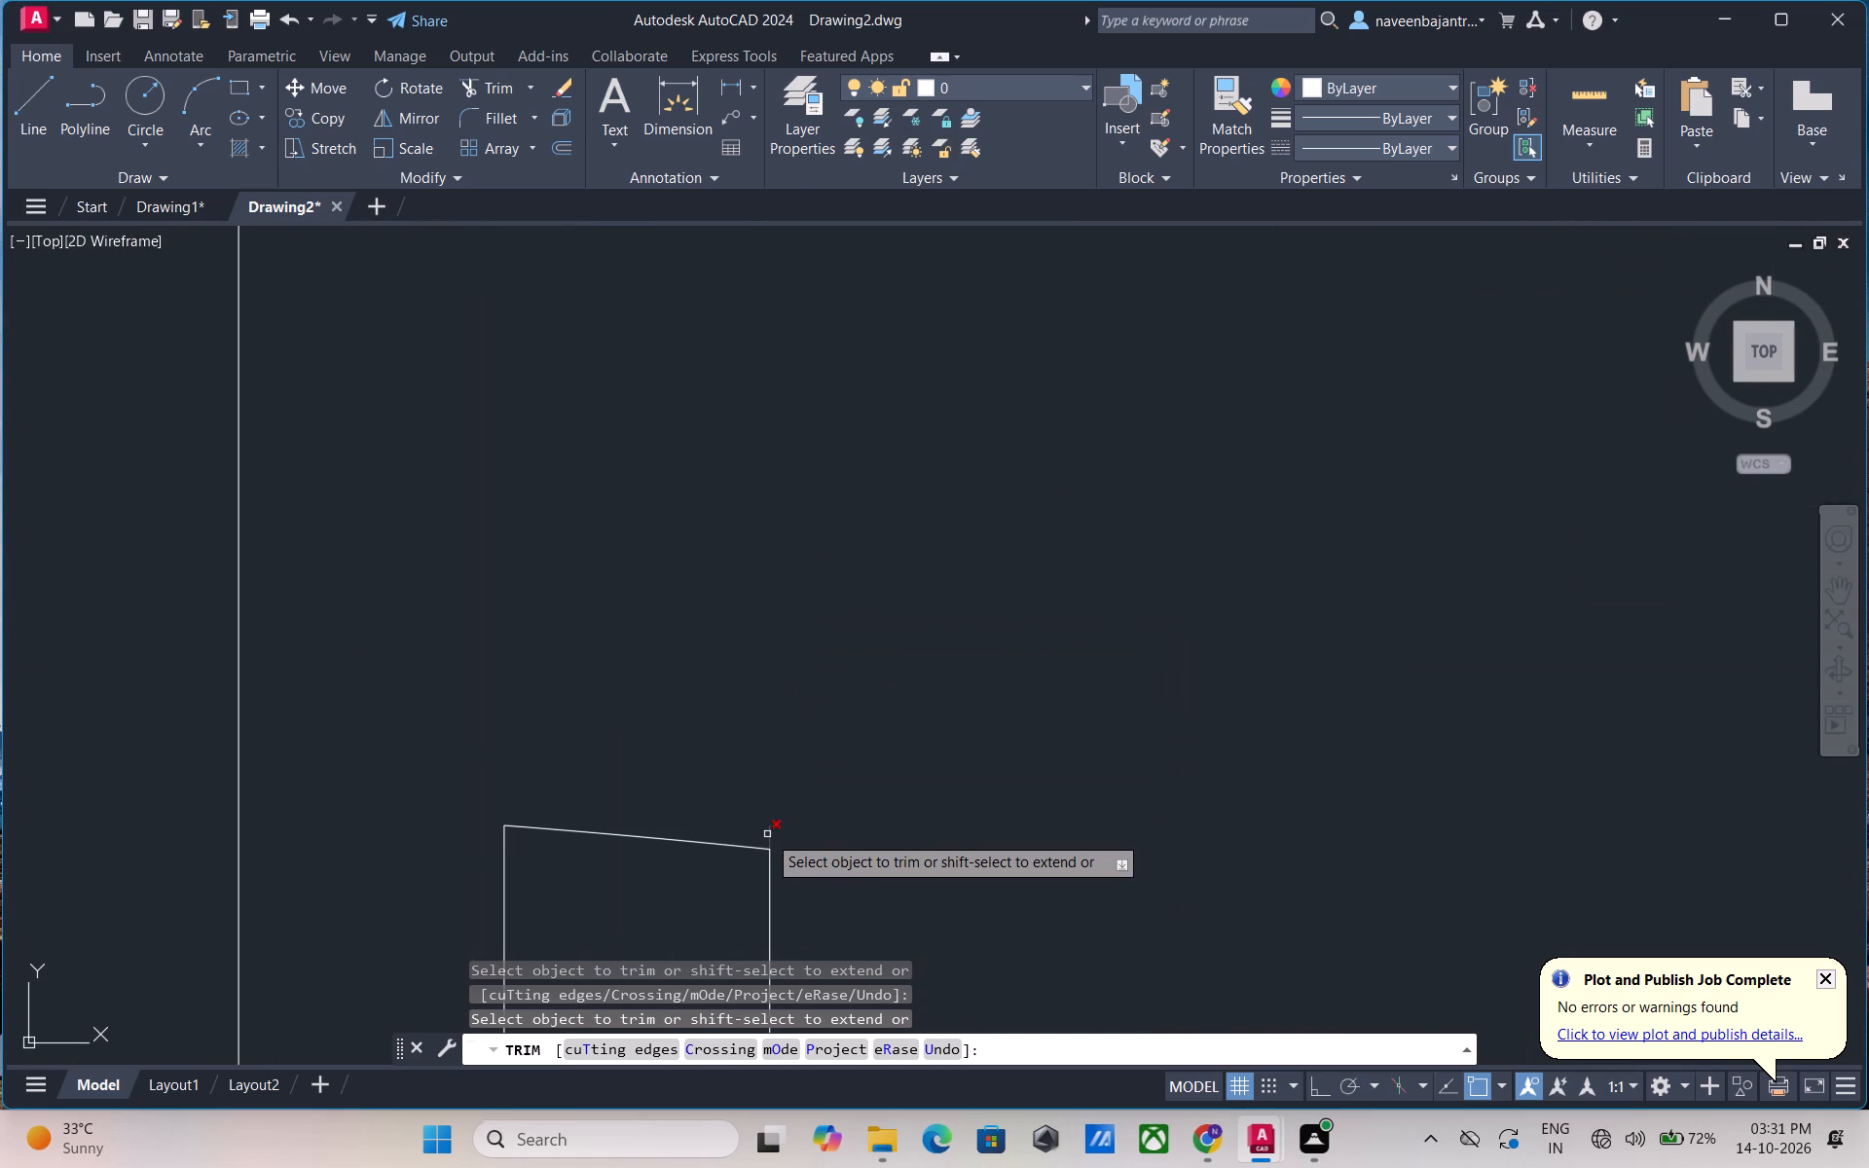
{"action": "left_click", "coordinate": [767, 834]}
{"action": "left_click", "coordinate": [702, 842]}
{"action": "scroll", "coordinate": [702, 842], "scroll_direction": "down", "scroll_amount": 2}
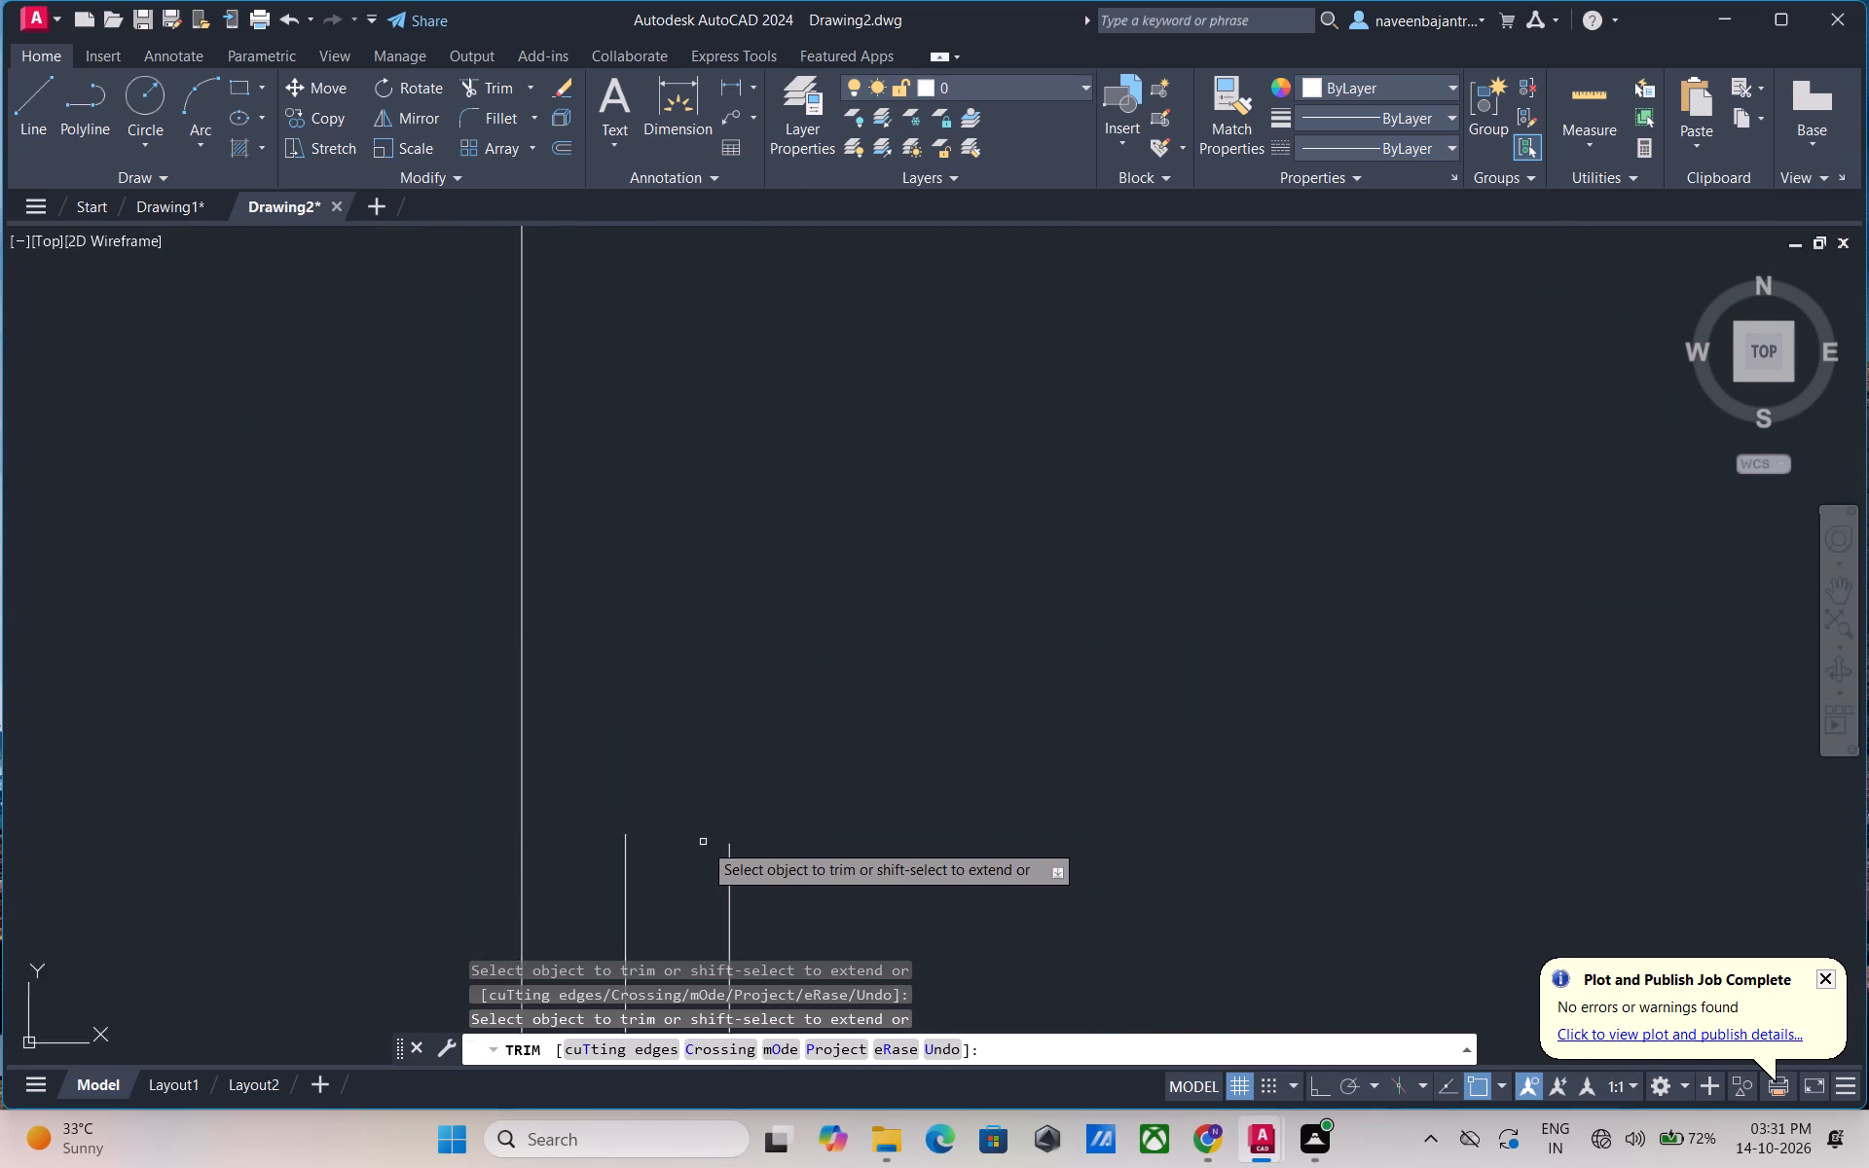
{"action": "scroll", "coordinate": [703, 842], "scroll_direction": "down", "scroll_amount": 3}
{"action": "middle_click_drag", "start_coordinate": [762, 862], "coordinate": [912, 497]}
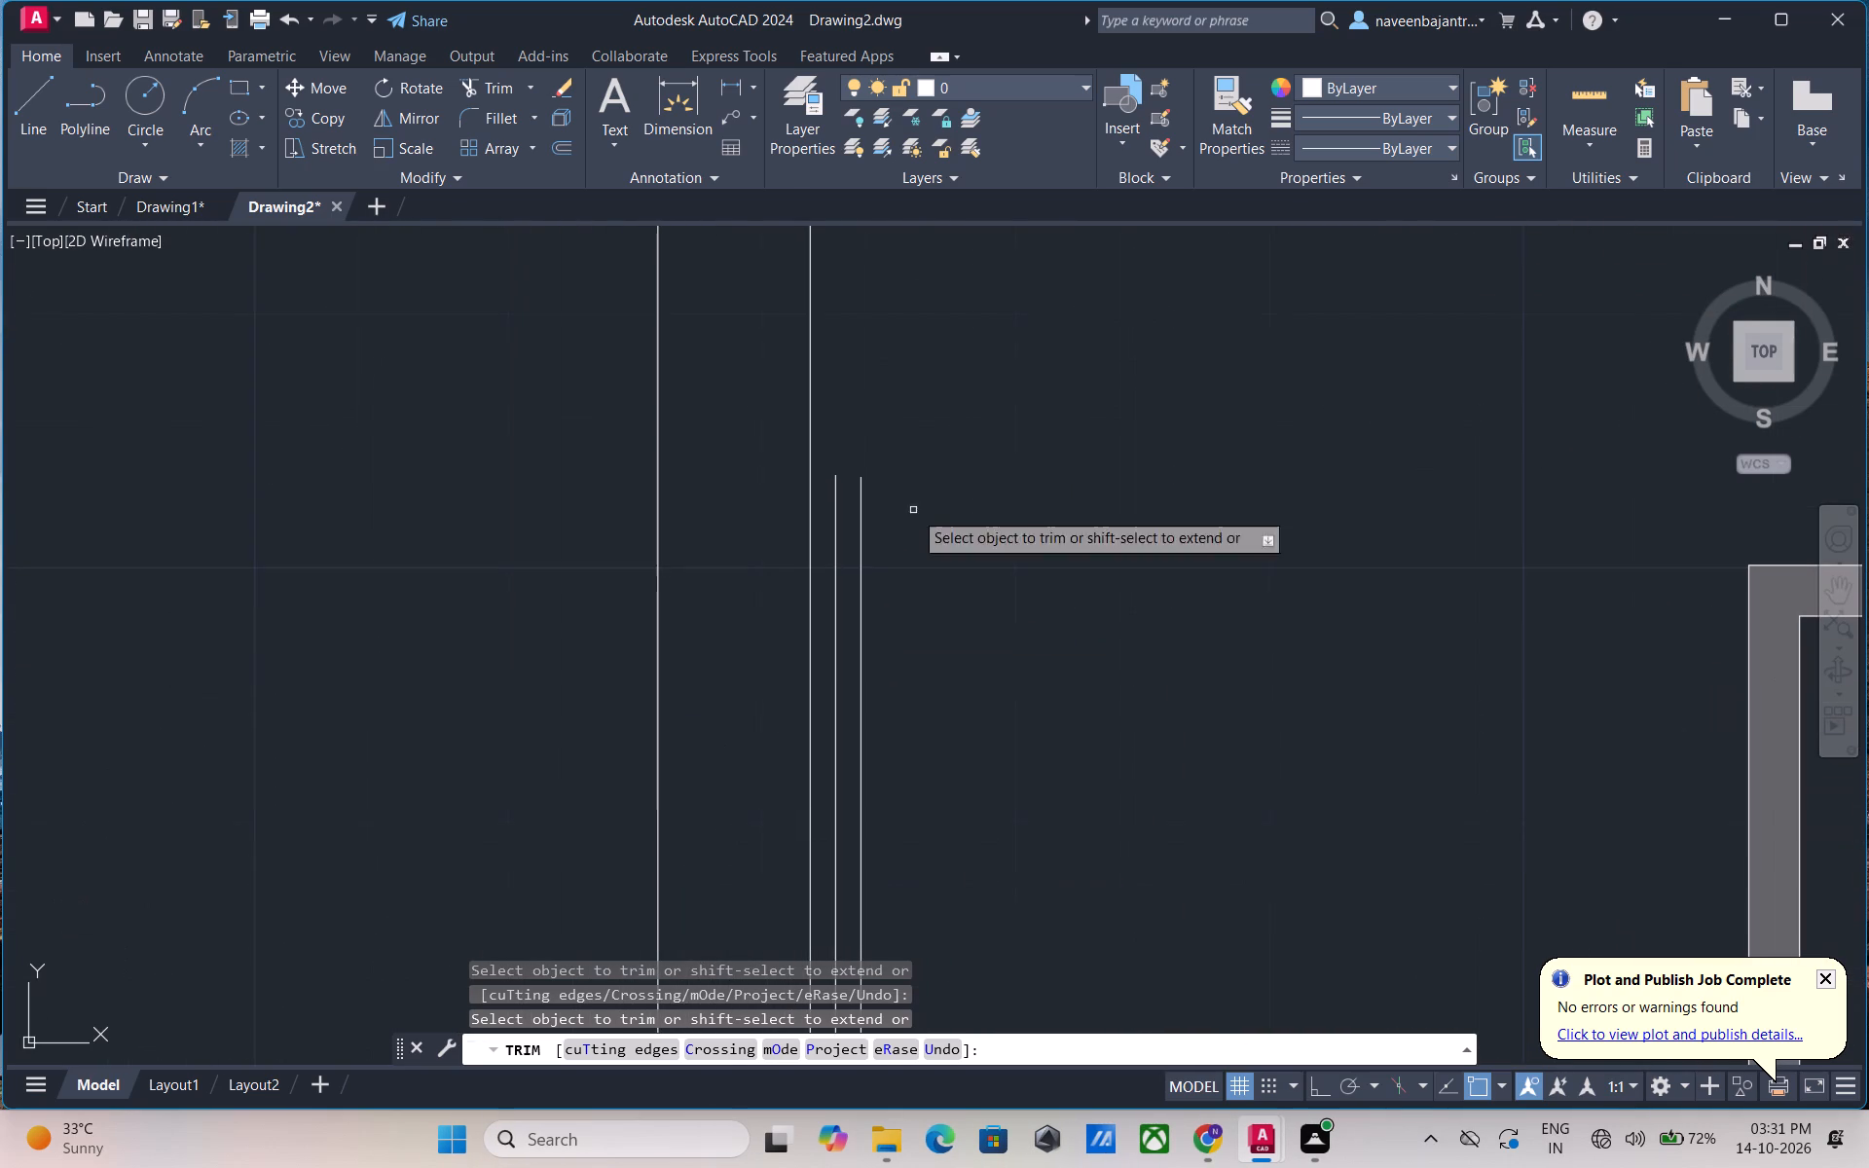
{"action": "left_click", "coordinate": [859, 659]}
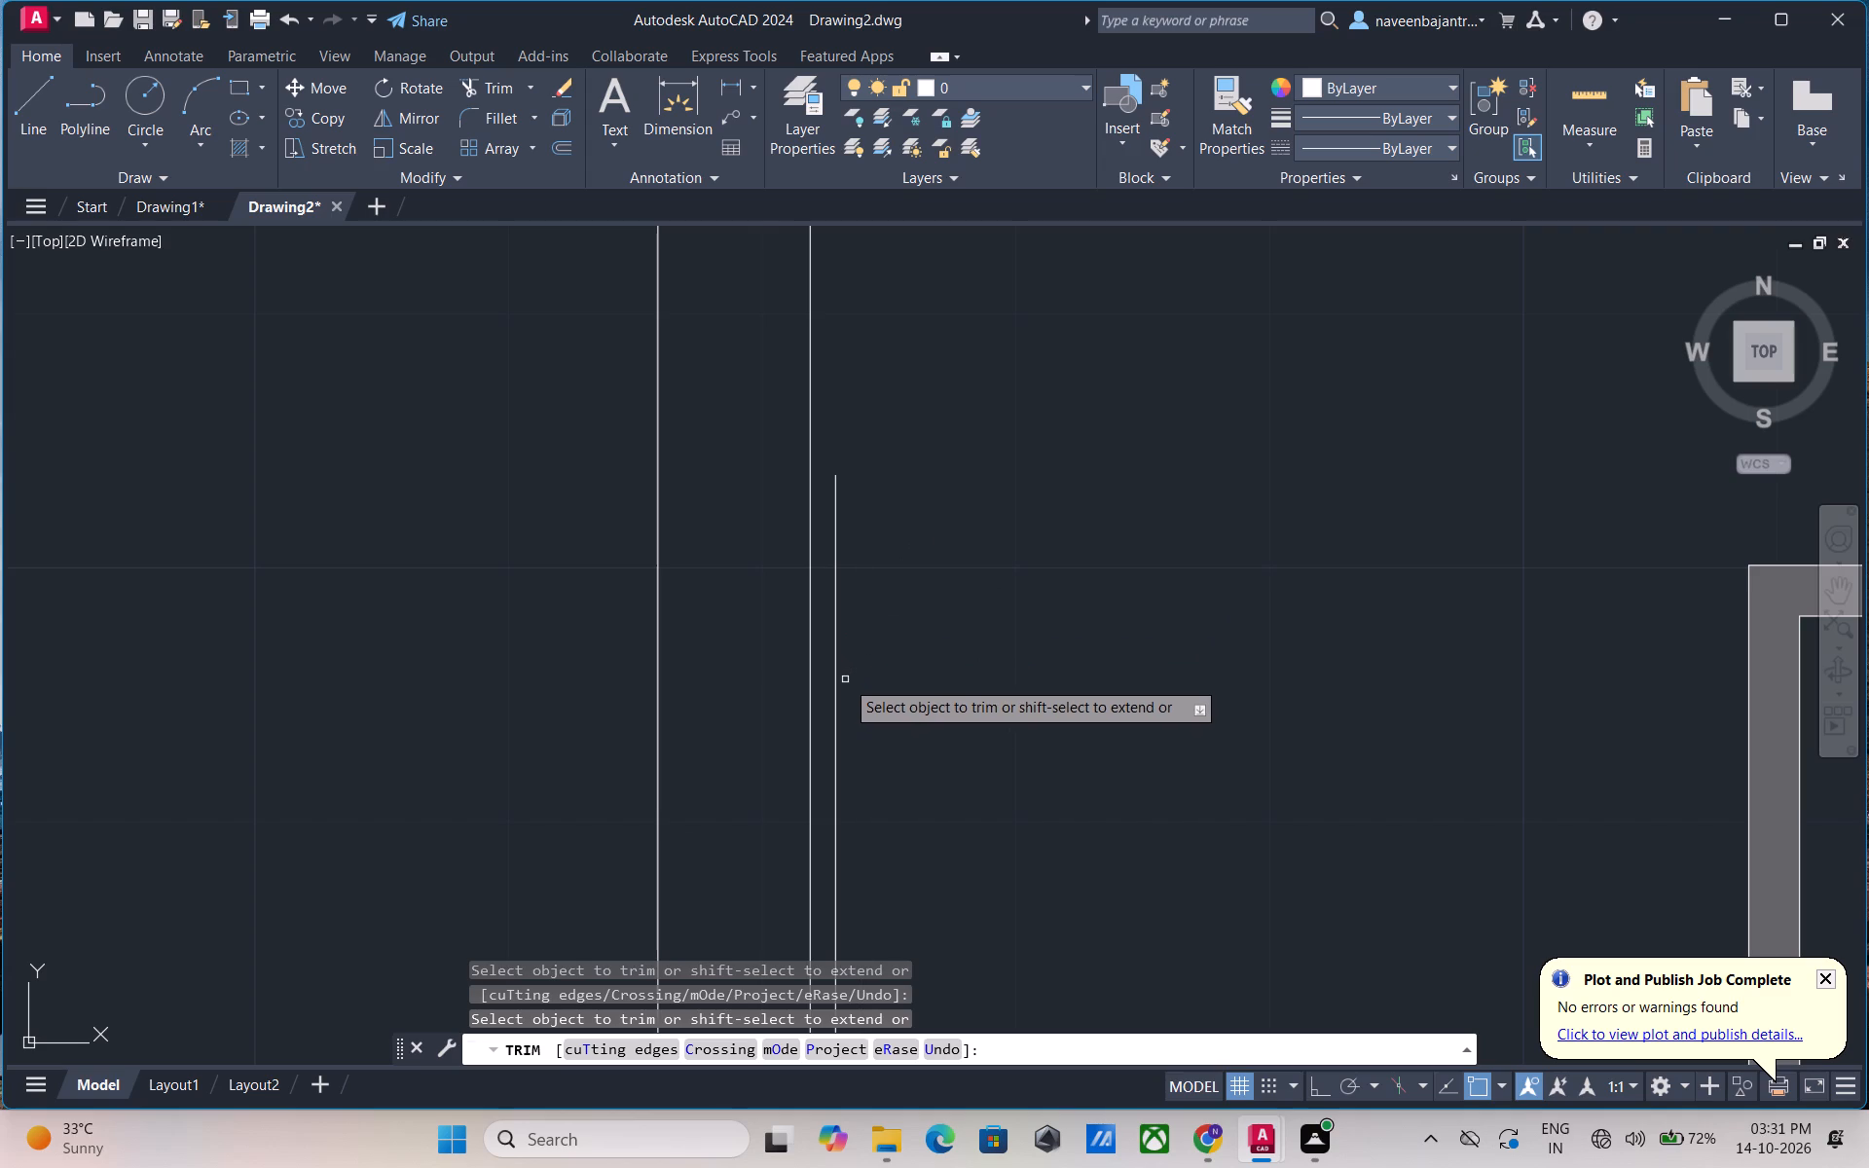
{"action": "left_click", "coordinate": [840, 688]}
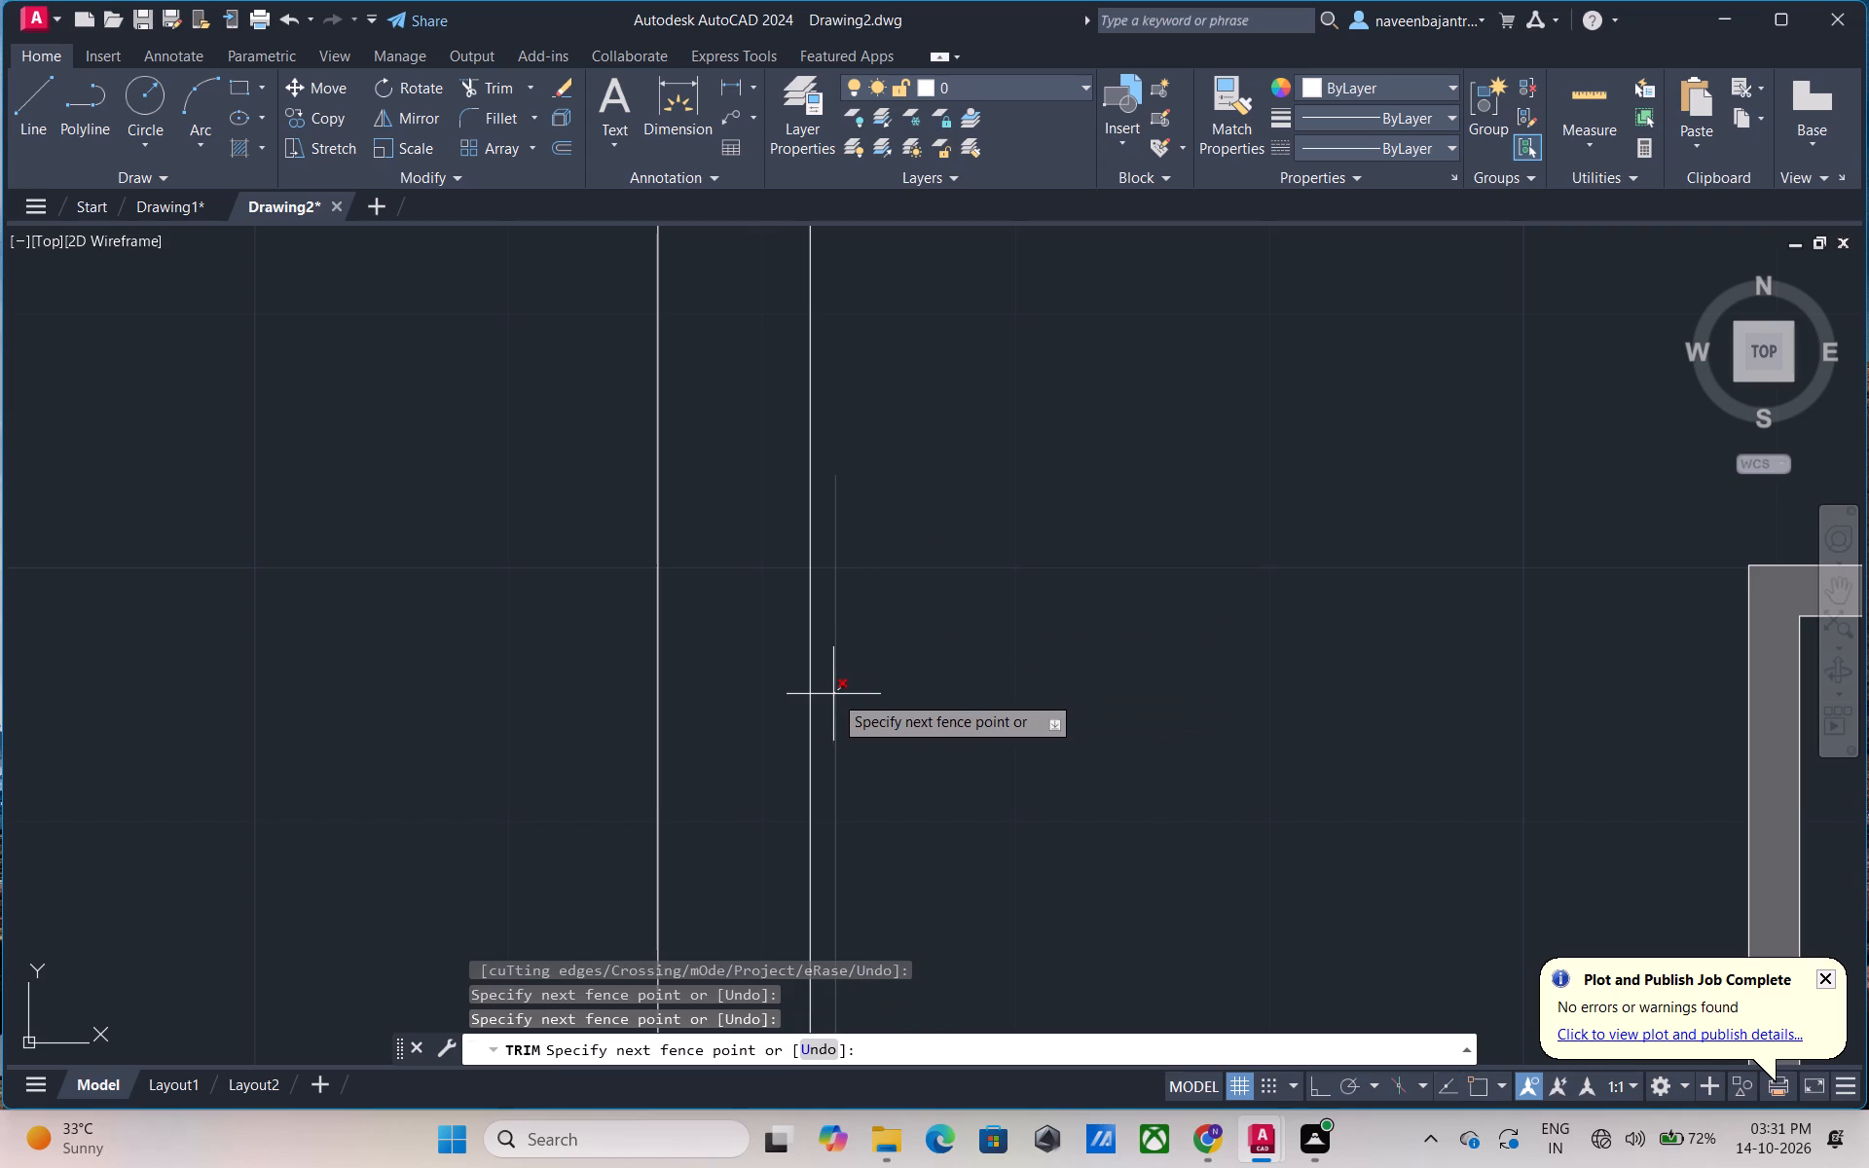
{"action": "left_click", "coordinate": [831, 701]}
{"action": "scroll", "coordinate": [831, 701], "scroll_direction": "down", "scroll_amount": 3}
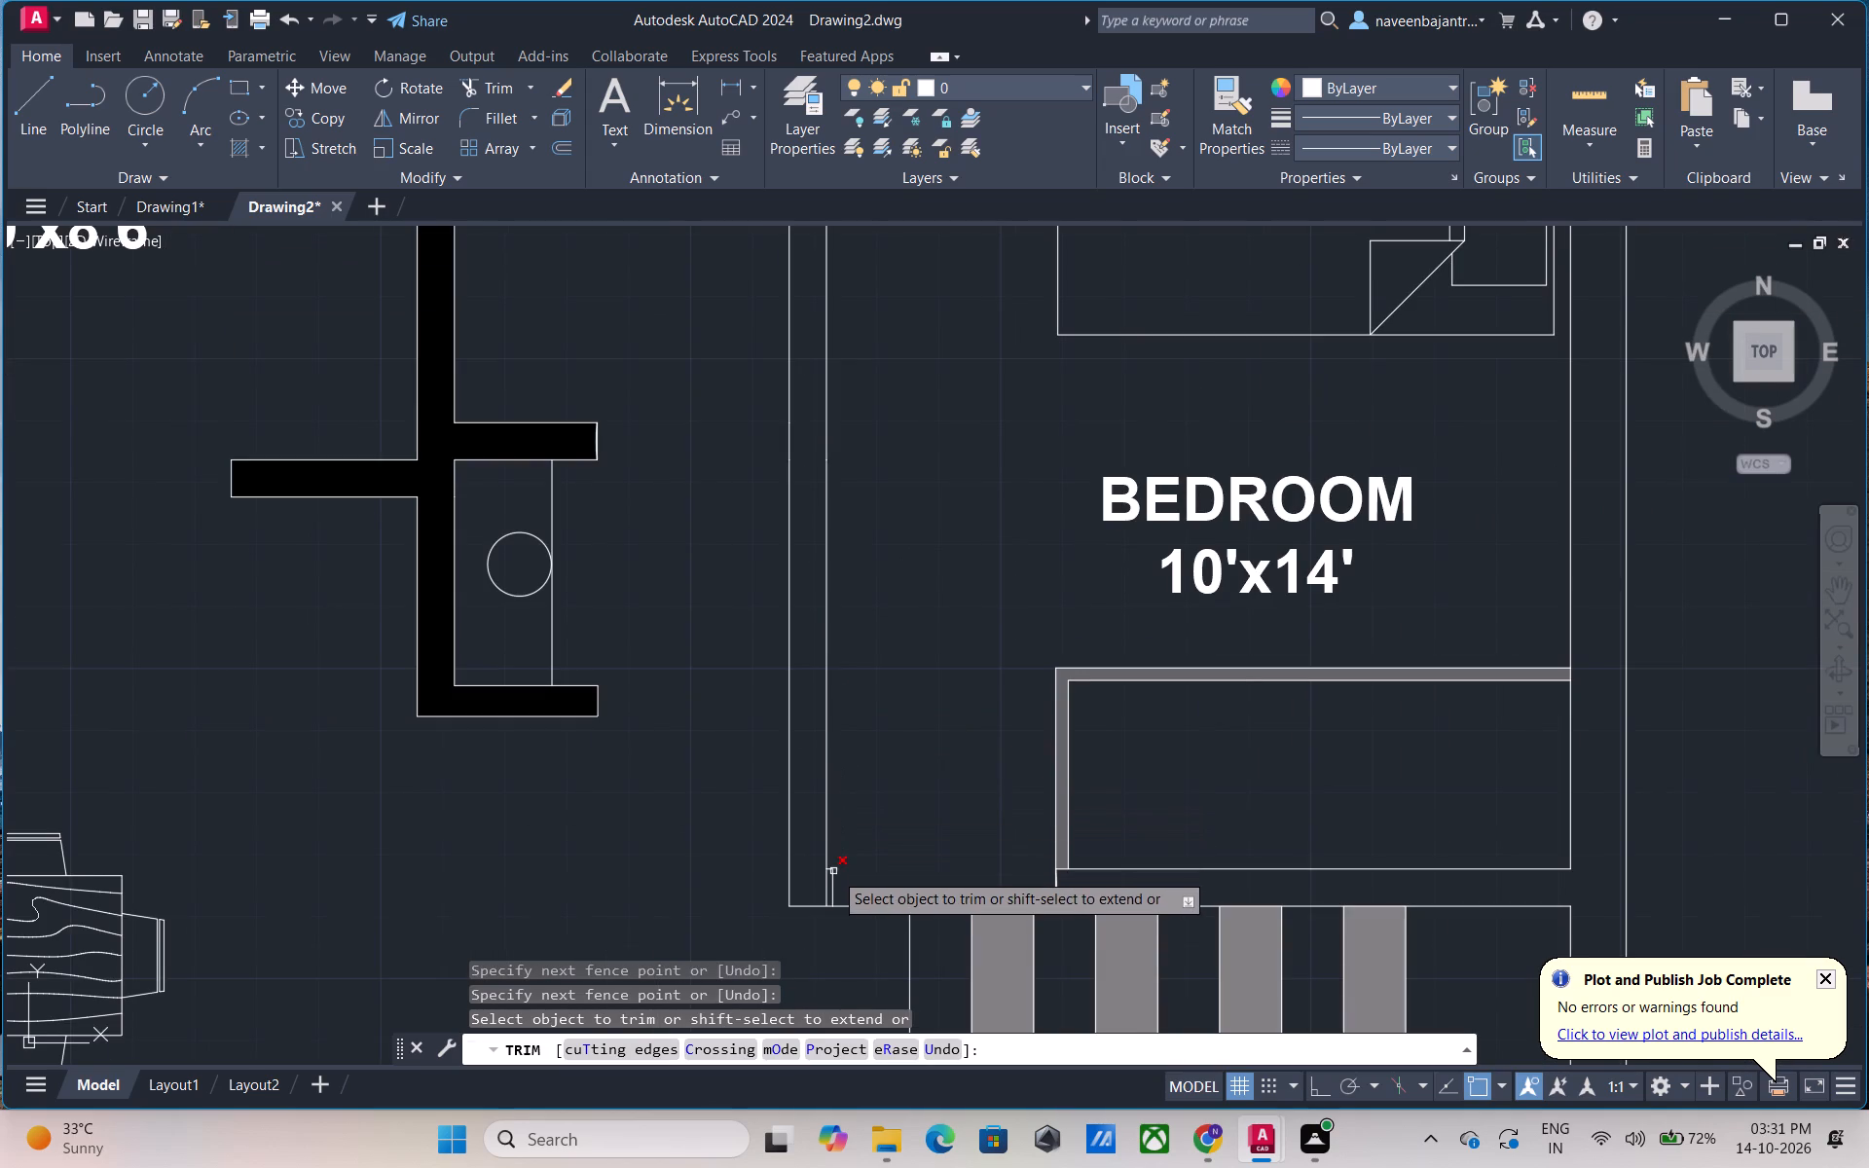
{"action": "middle_click_drag", "start_coordinate": [833, 871], "coordinate": [898, 712]}
{"action": "scroll", "coordinate": [900, 724], "scroll_direction": "up", "scroll_amount": 3}
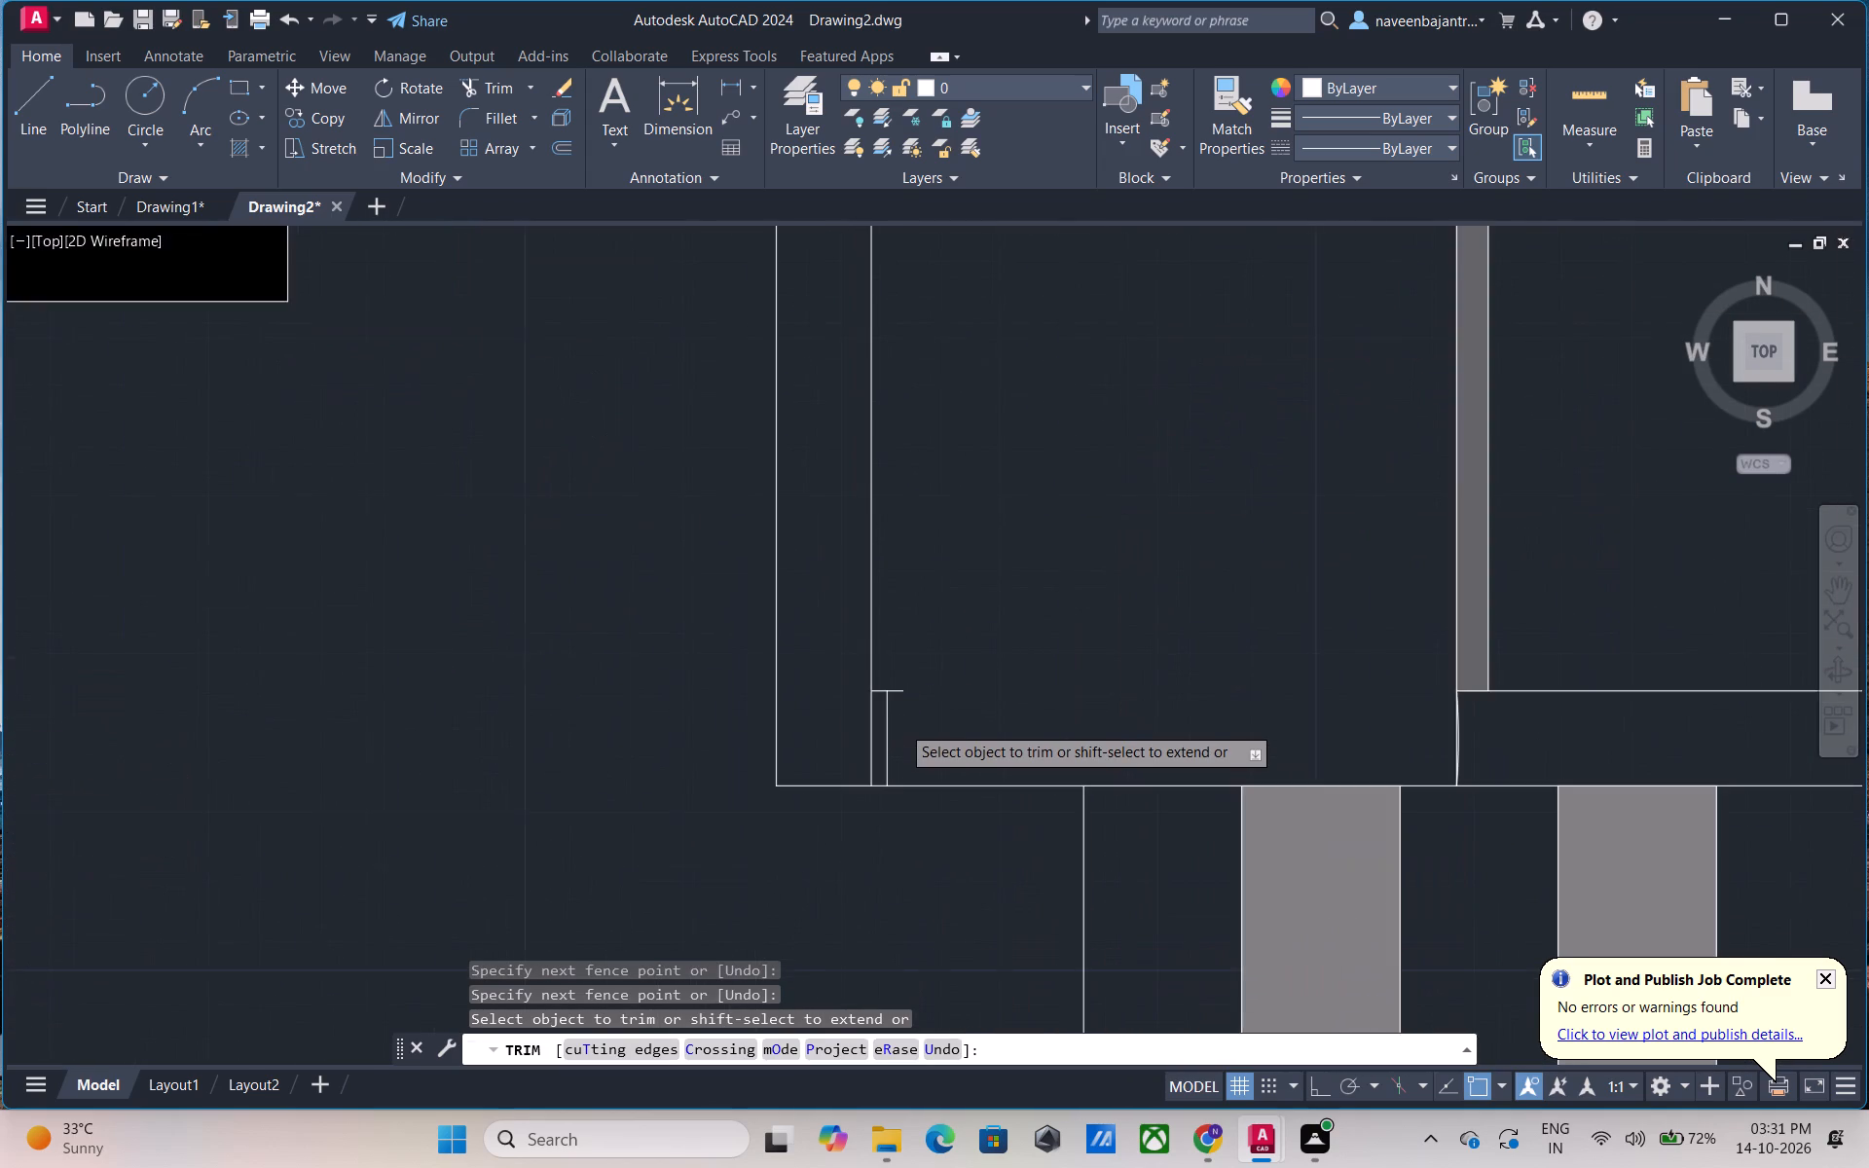
{"action": "left_click", "coordinate": [875, 746]}
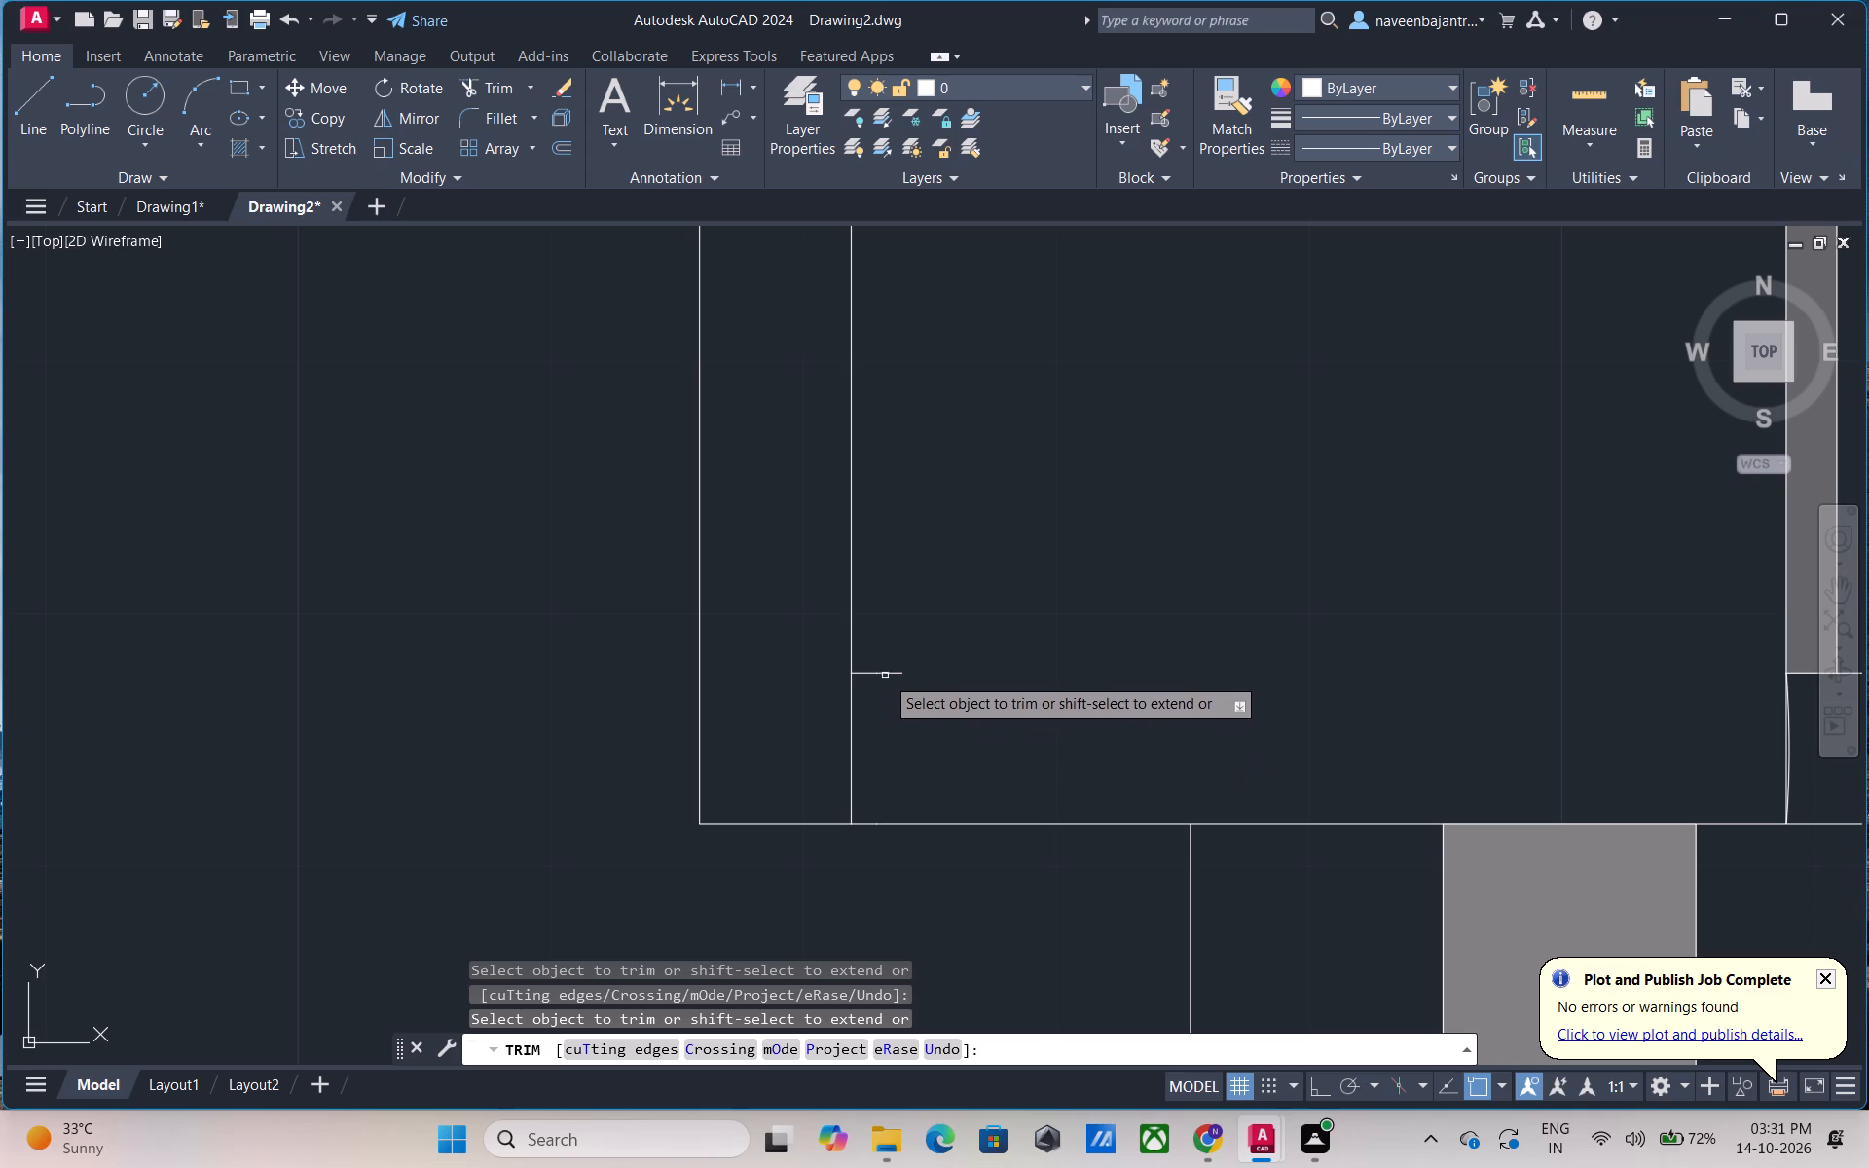
{"action": "left_click", "coordinate": [886, 675]}
{"action": "left_click", "coordinate": [873, 672]}
{"action": "scroll", "coordinate": [873, 672], "scroll_direction": "down", "scroll_amount": 1}
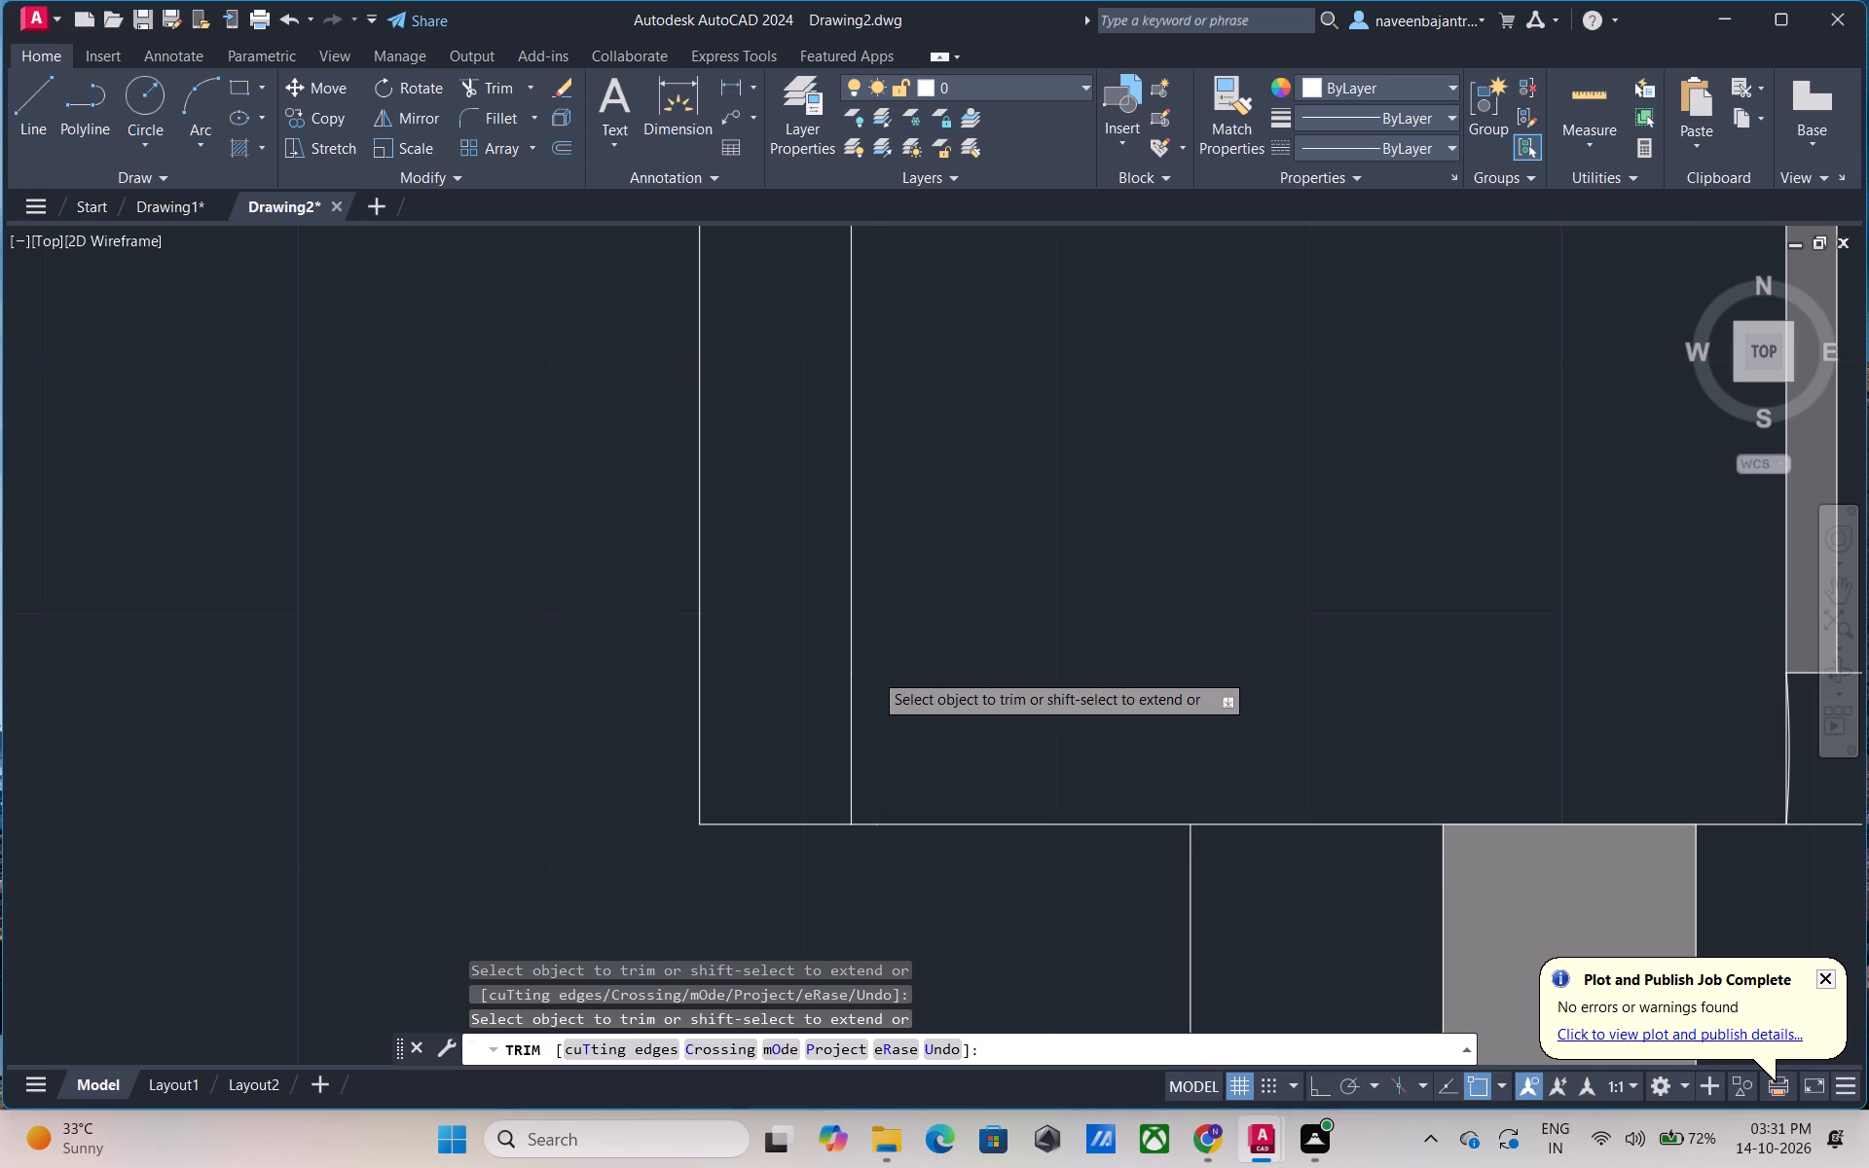
{"action": "scroll", "coordinate": [873, 672], "scroll_direction": "down", "scroll_amount": 3}
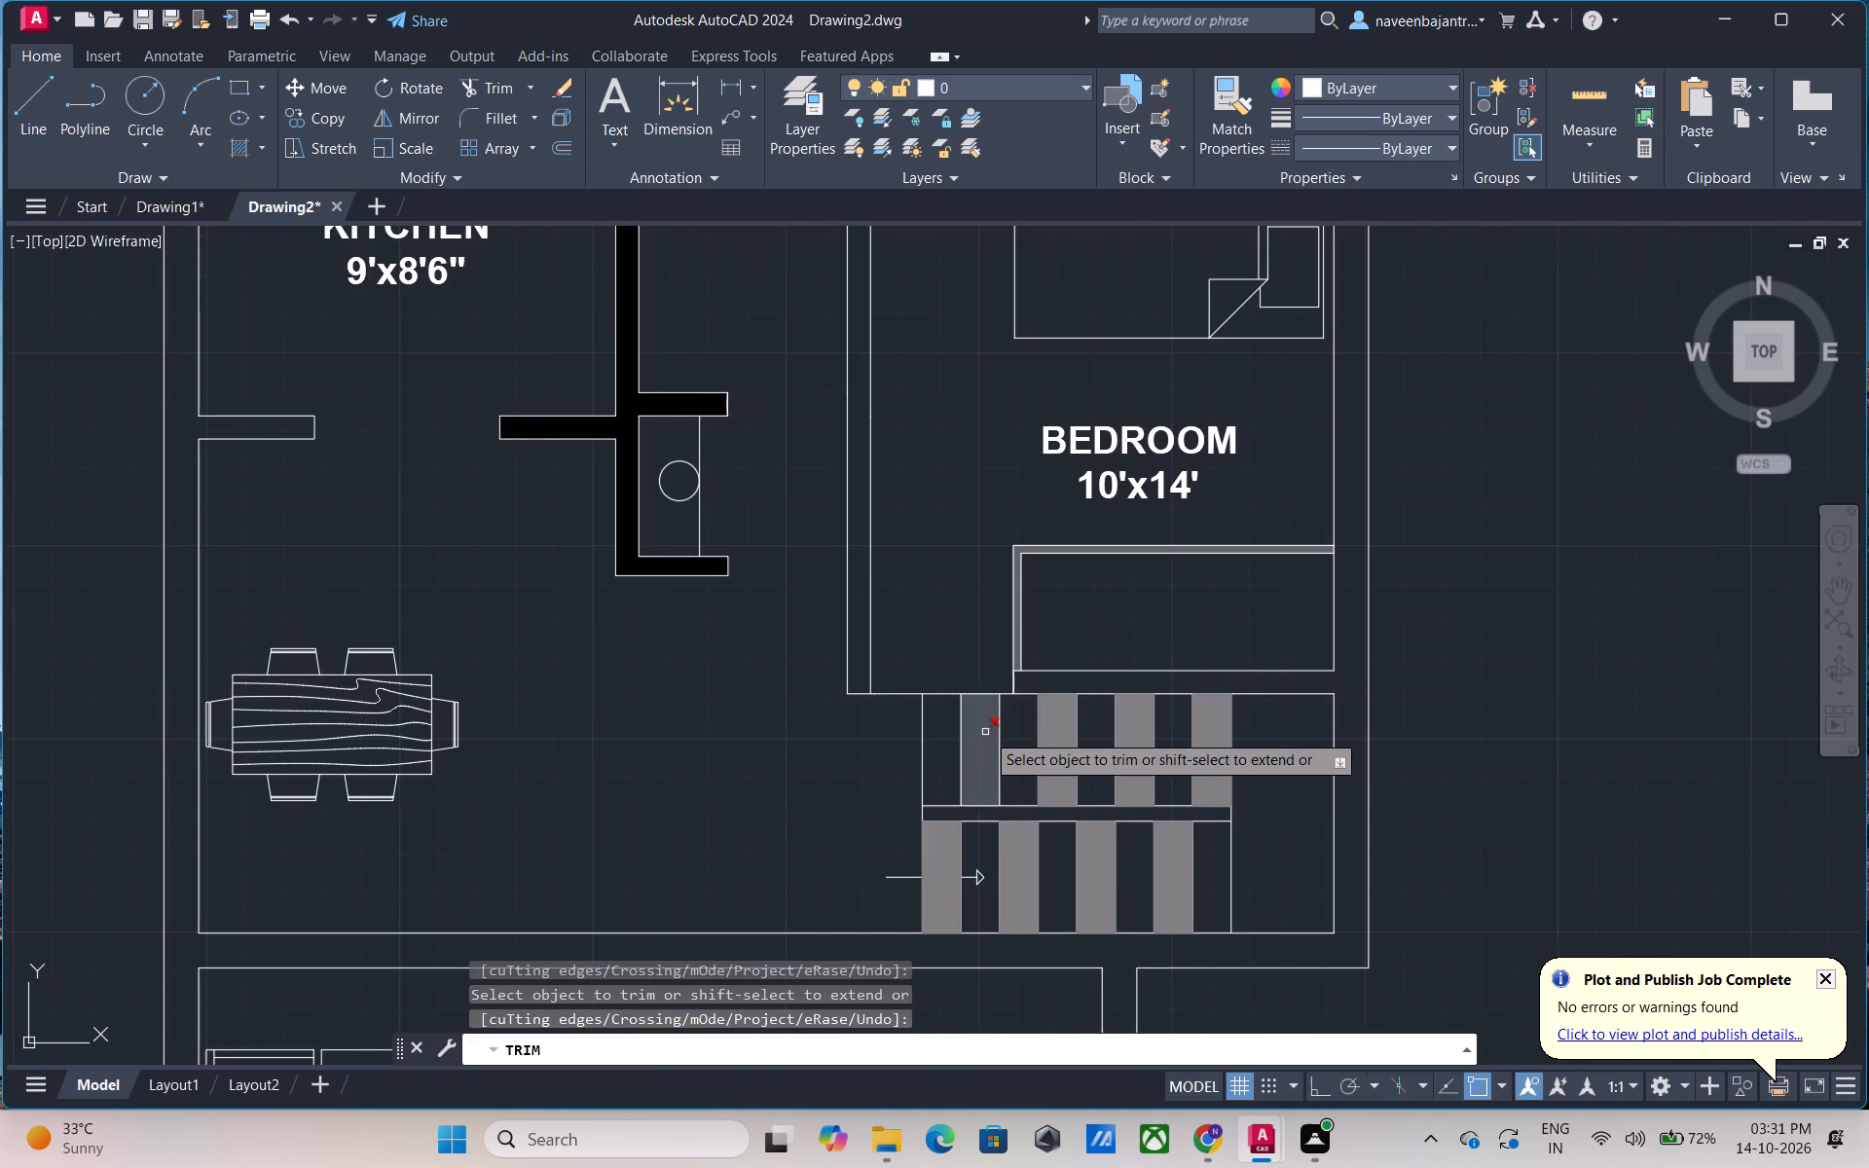
Remove the grey tread fills from the lower stair flight and from the first three filled treads of the upper flight.
{"action": "left_click", "coordinate": [985, 732]}
{"action": "left_click", "coordinate": [945, 841]}
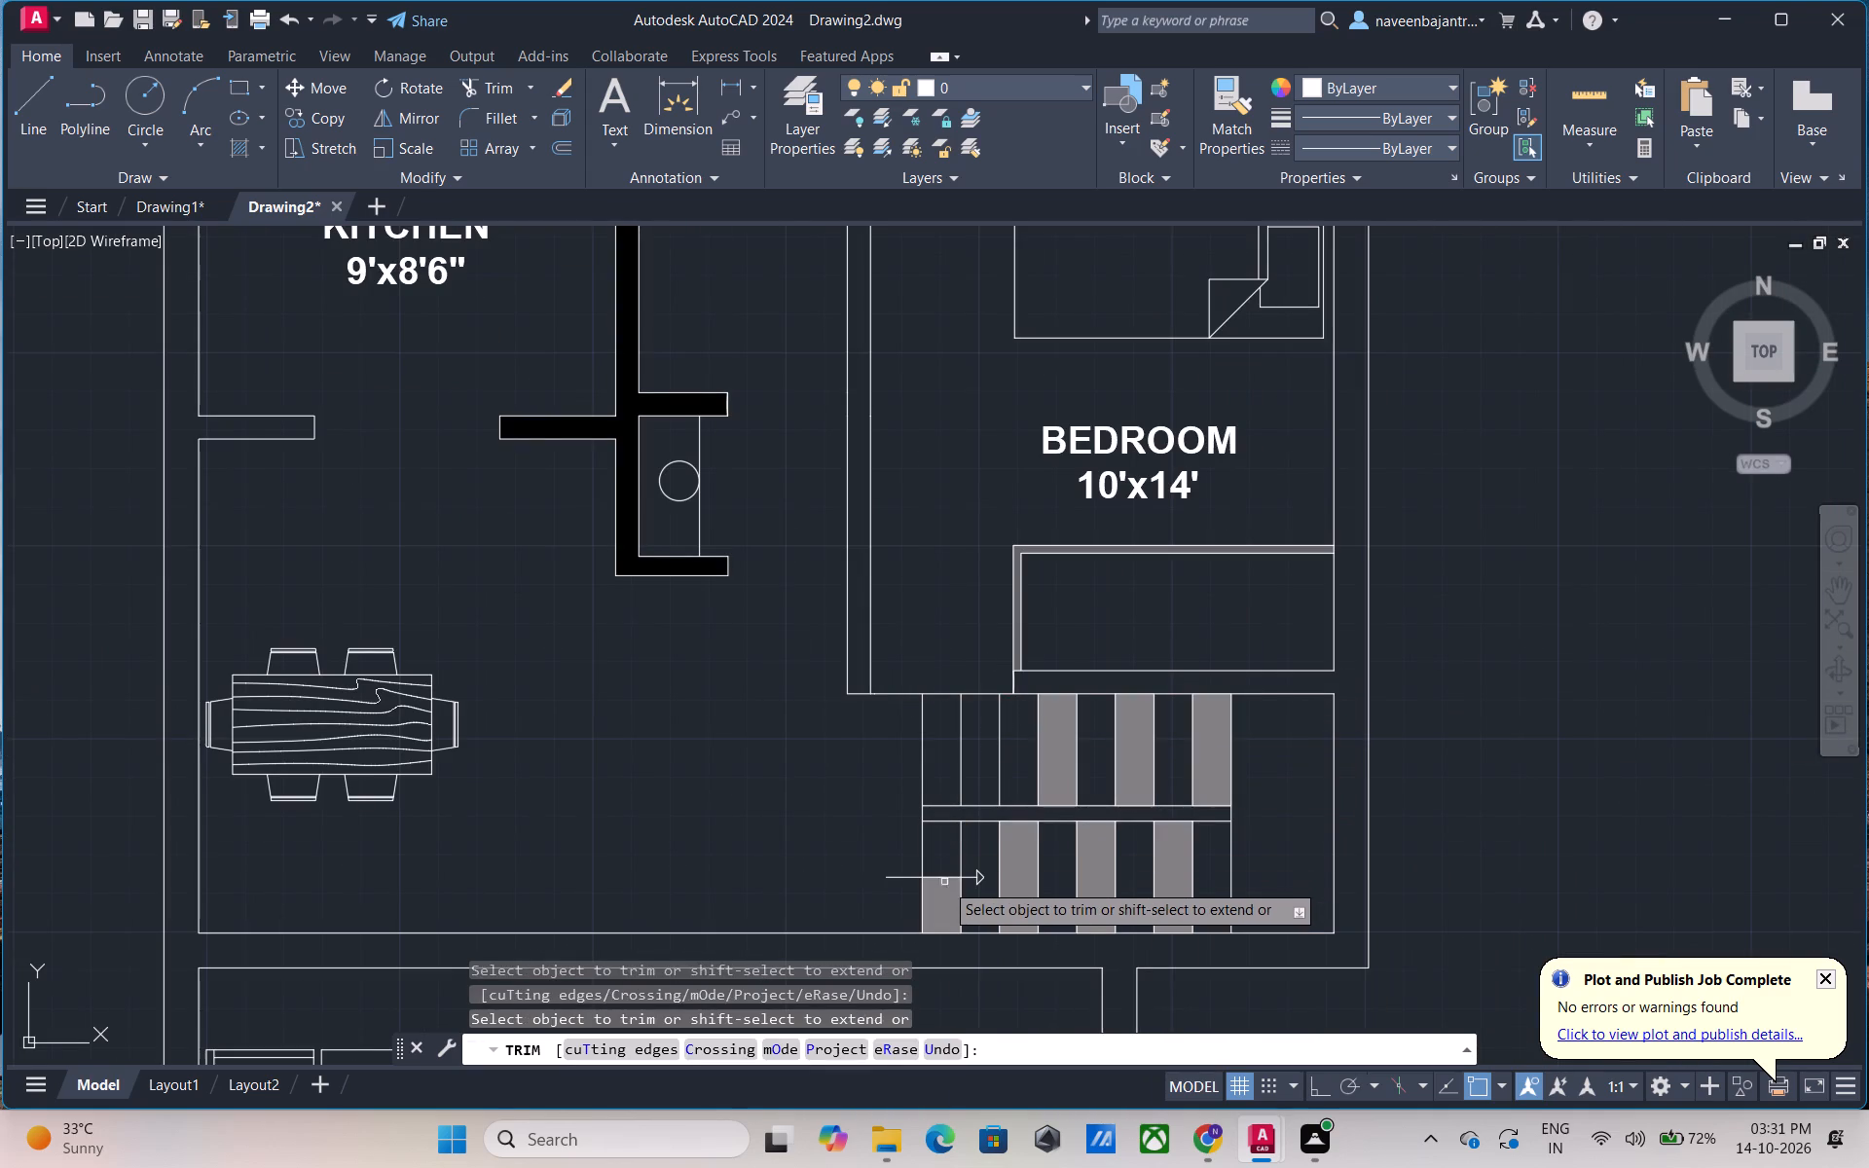
{"action": "left_click", "coordinate": [944, 889]}
{"action": "left_click", "coordinate": [1010, 880]}
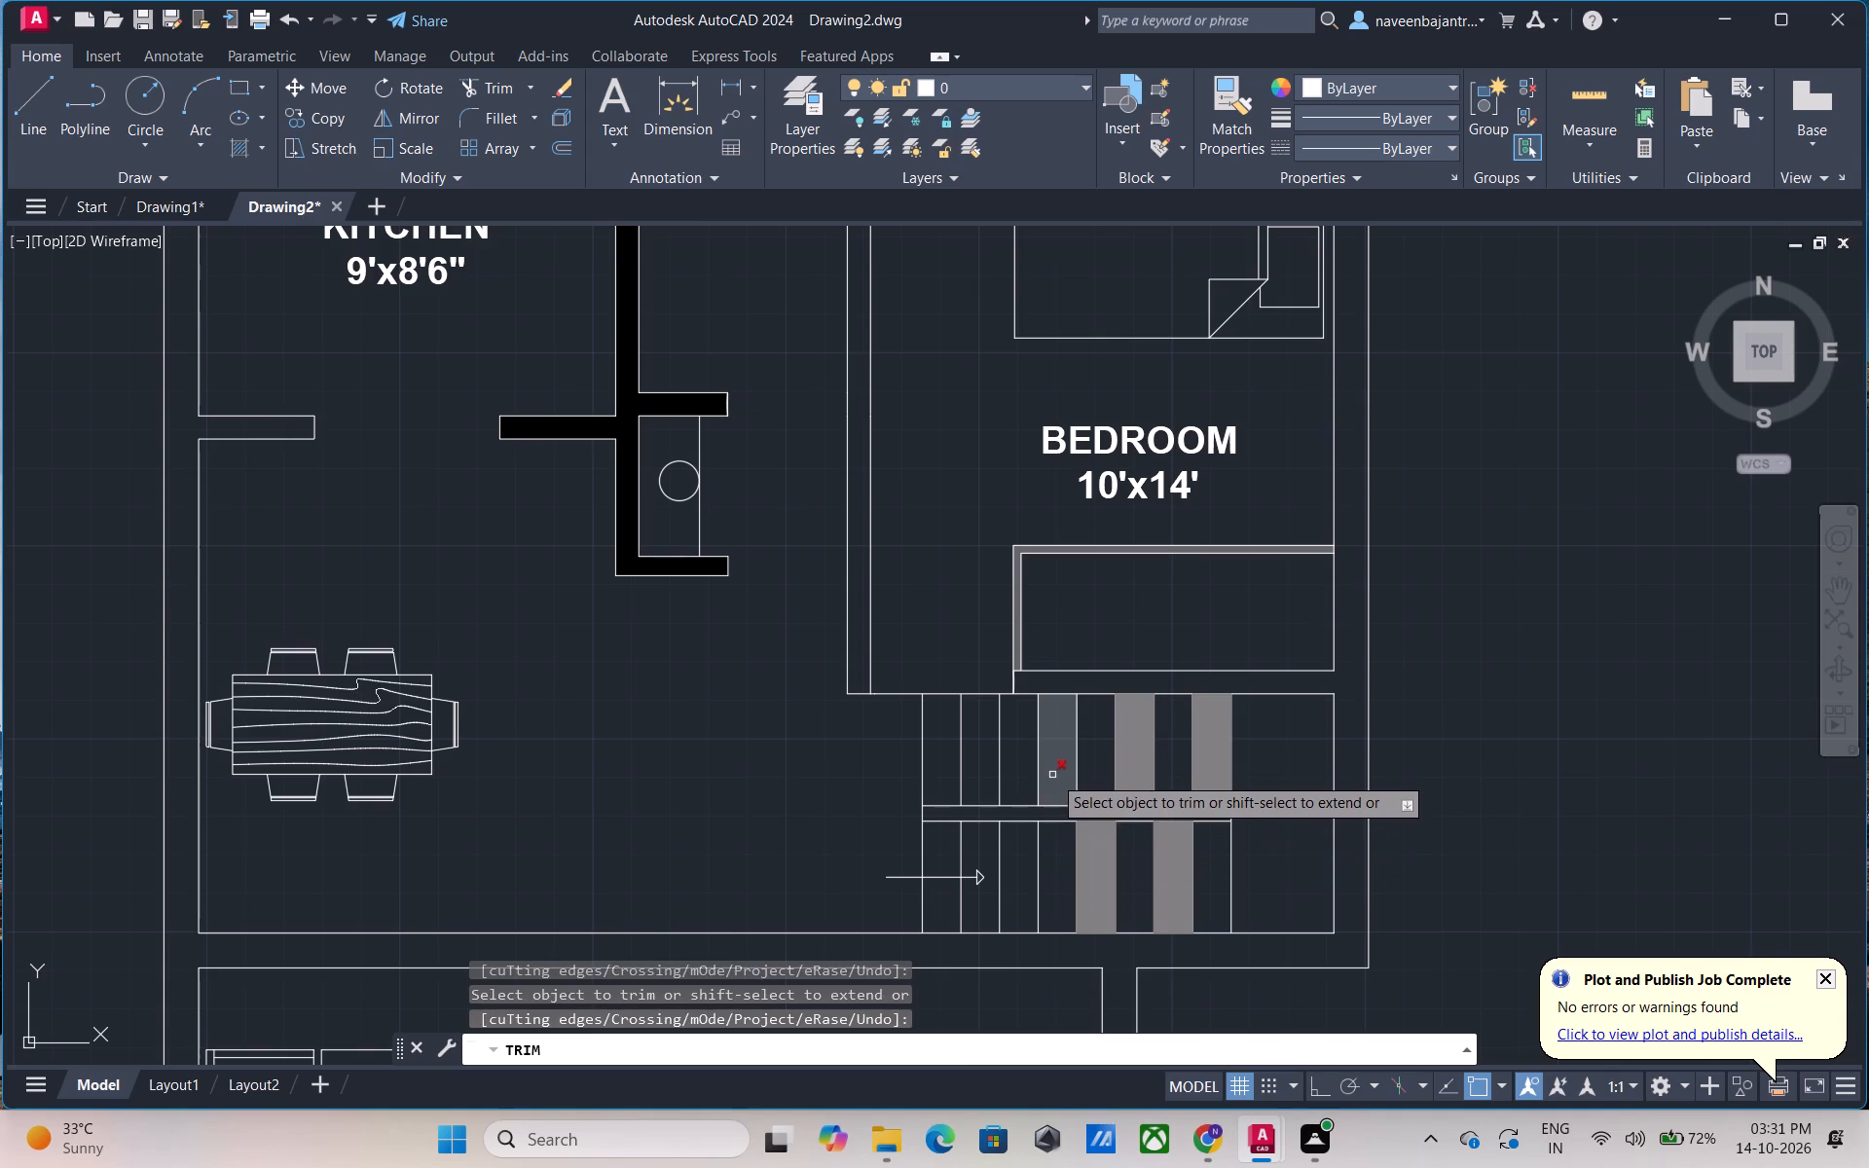
{"action": "left_click", "coordinate": [1052, 775]}
{"action": "left_click", "coordinate": [1123, 767]}
{"action": "left_click", "coordinate": [1099, 838]}
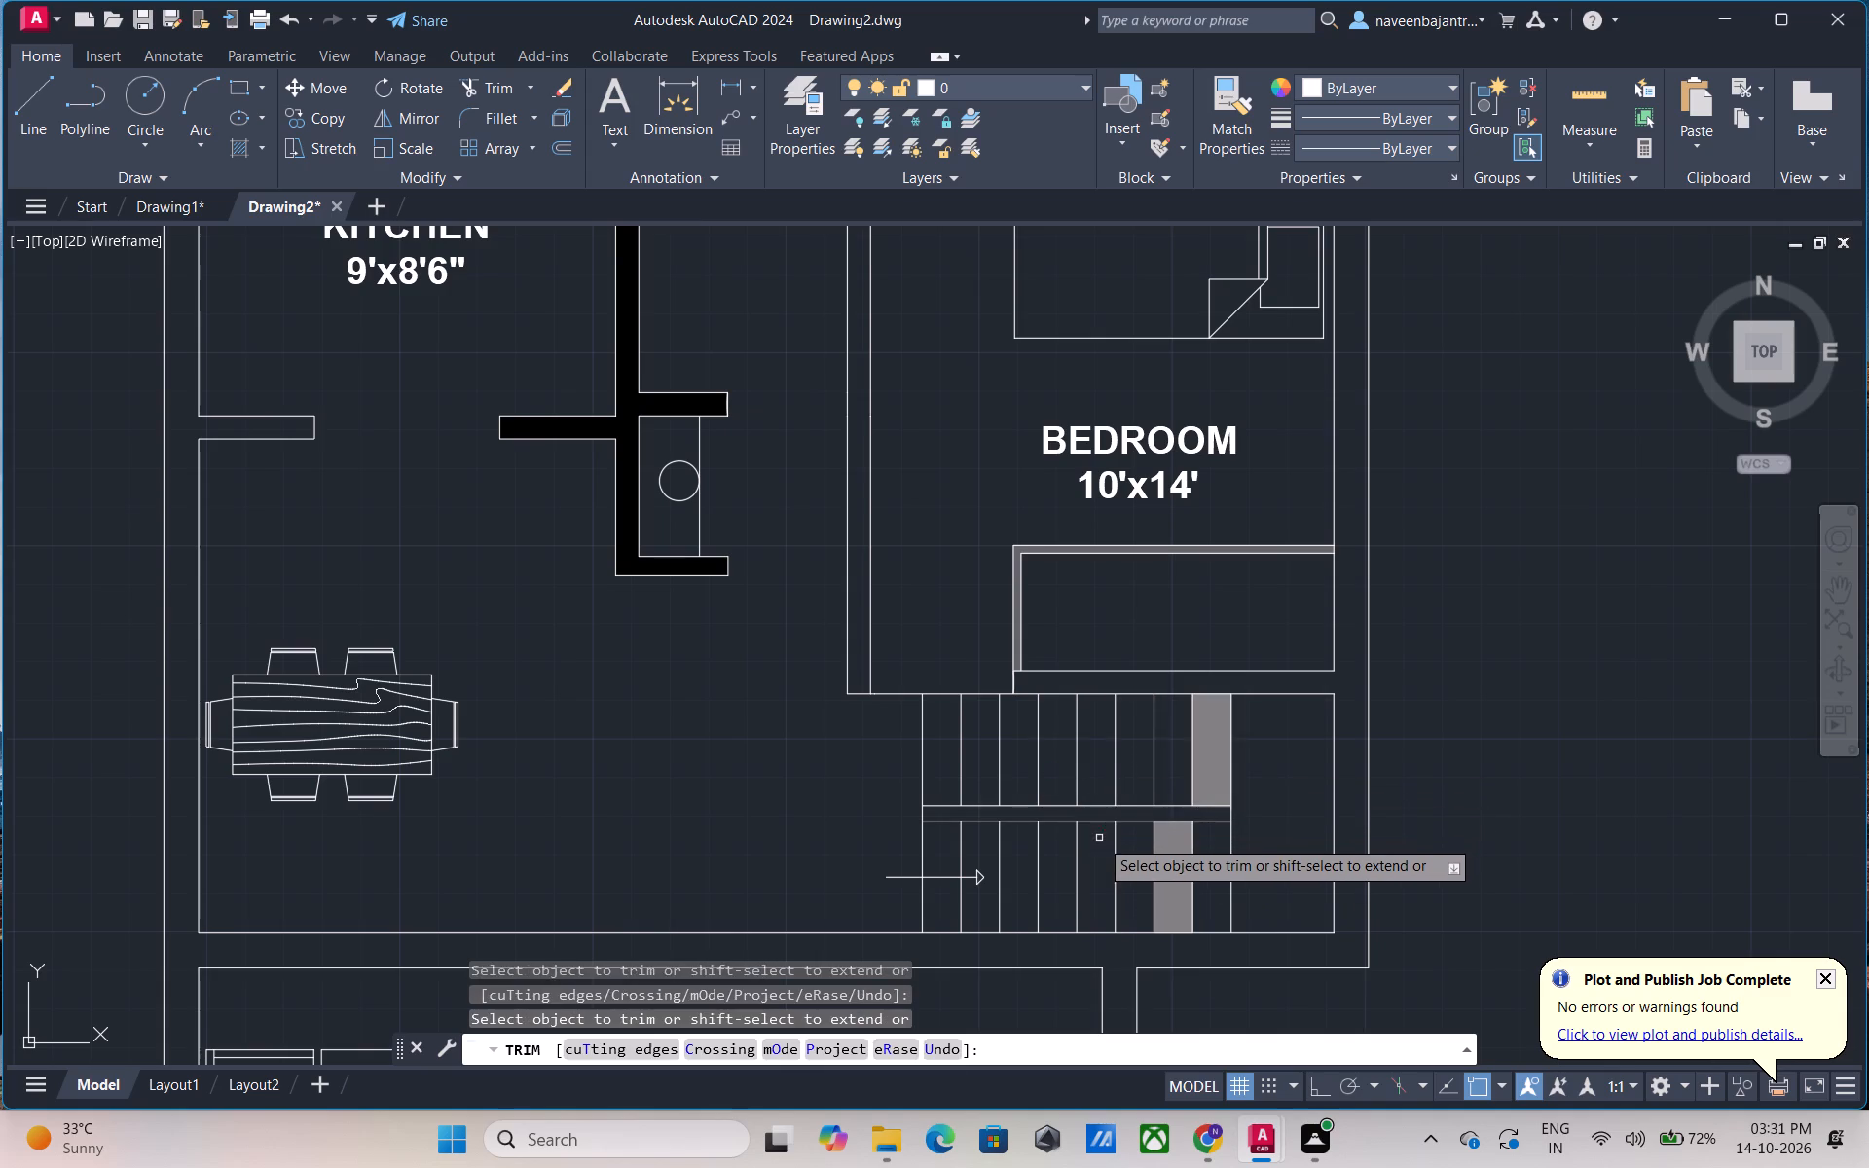
{"action": "left_click", "coordinate": [1168, 843]}
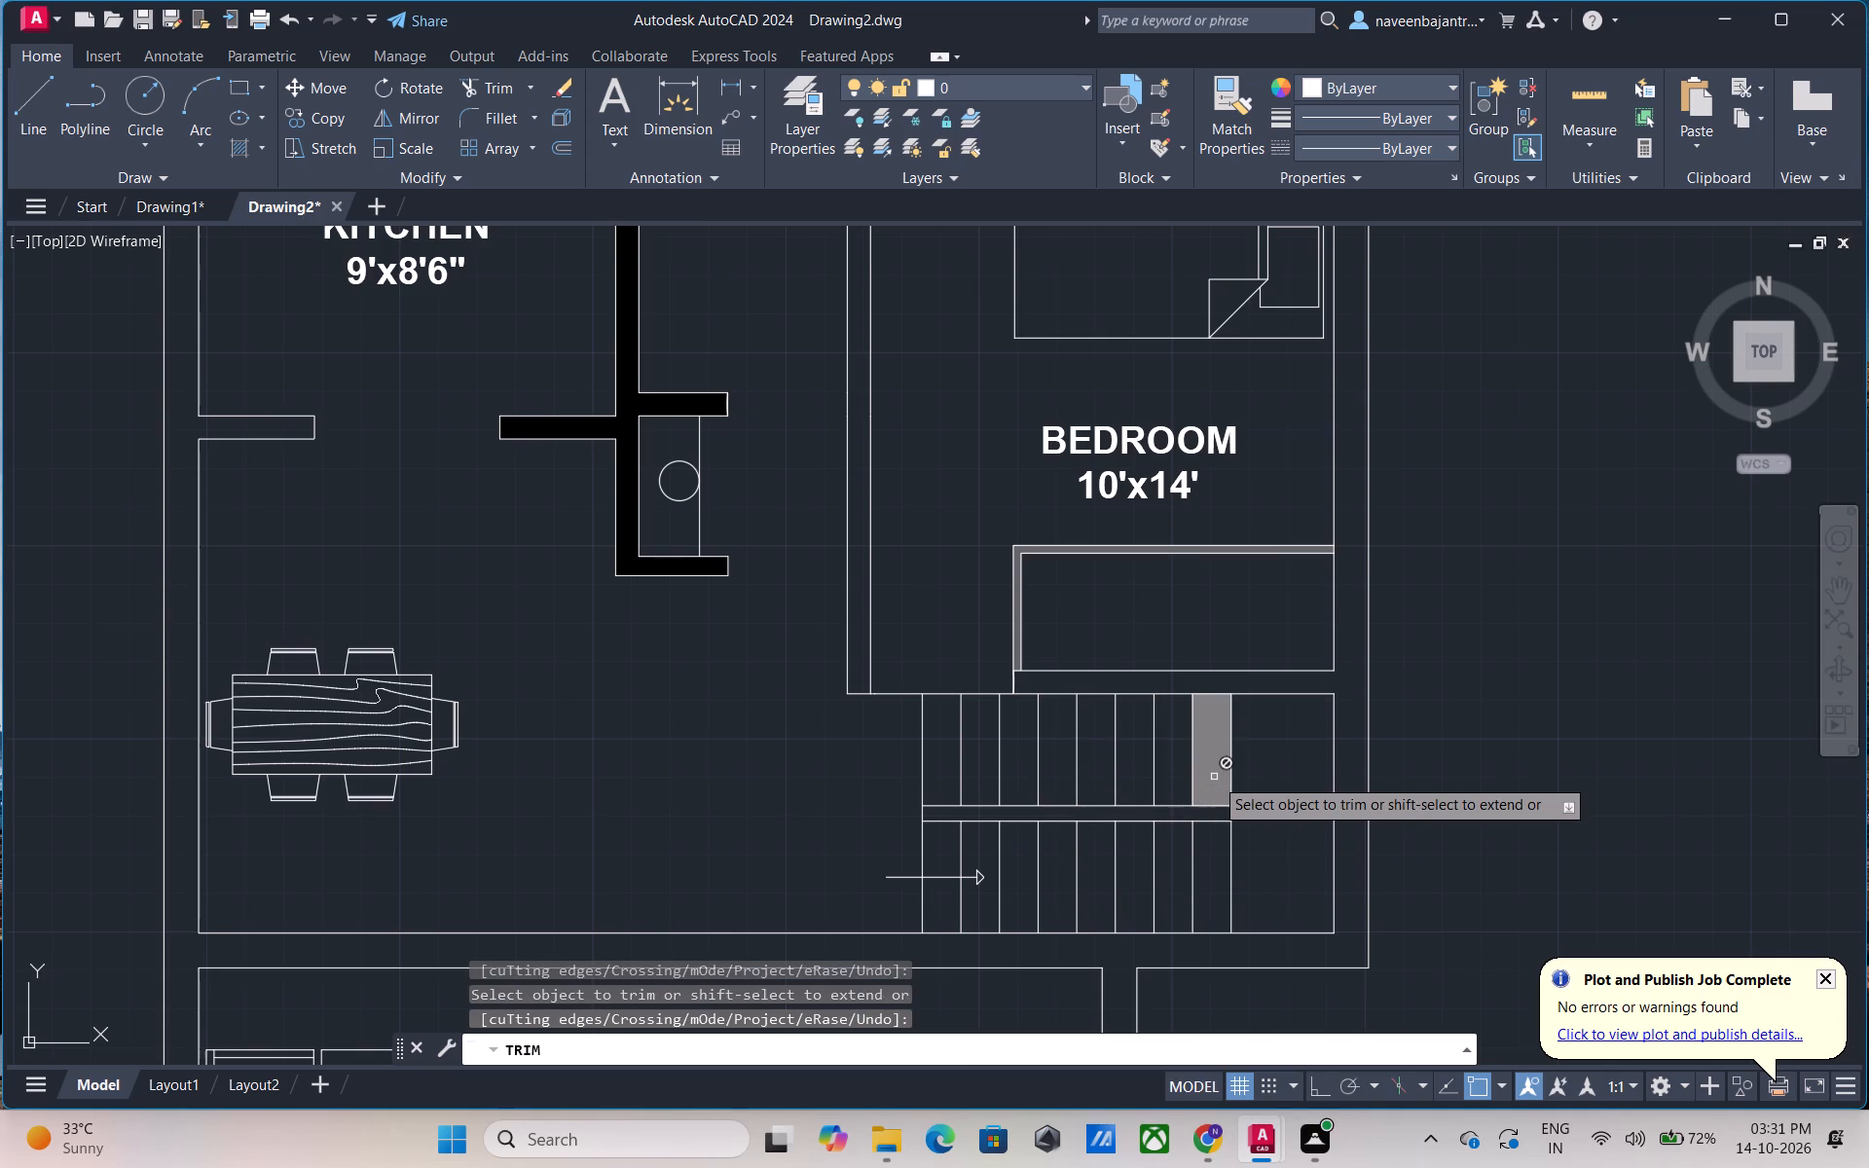
Trim the bottom line of the grey-edged bedroom enclosure, its short door jamb line, and the wall line between the stairs and outer wall.
{"action": "left_click", "coordinate": [1017, 618]}
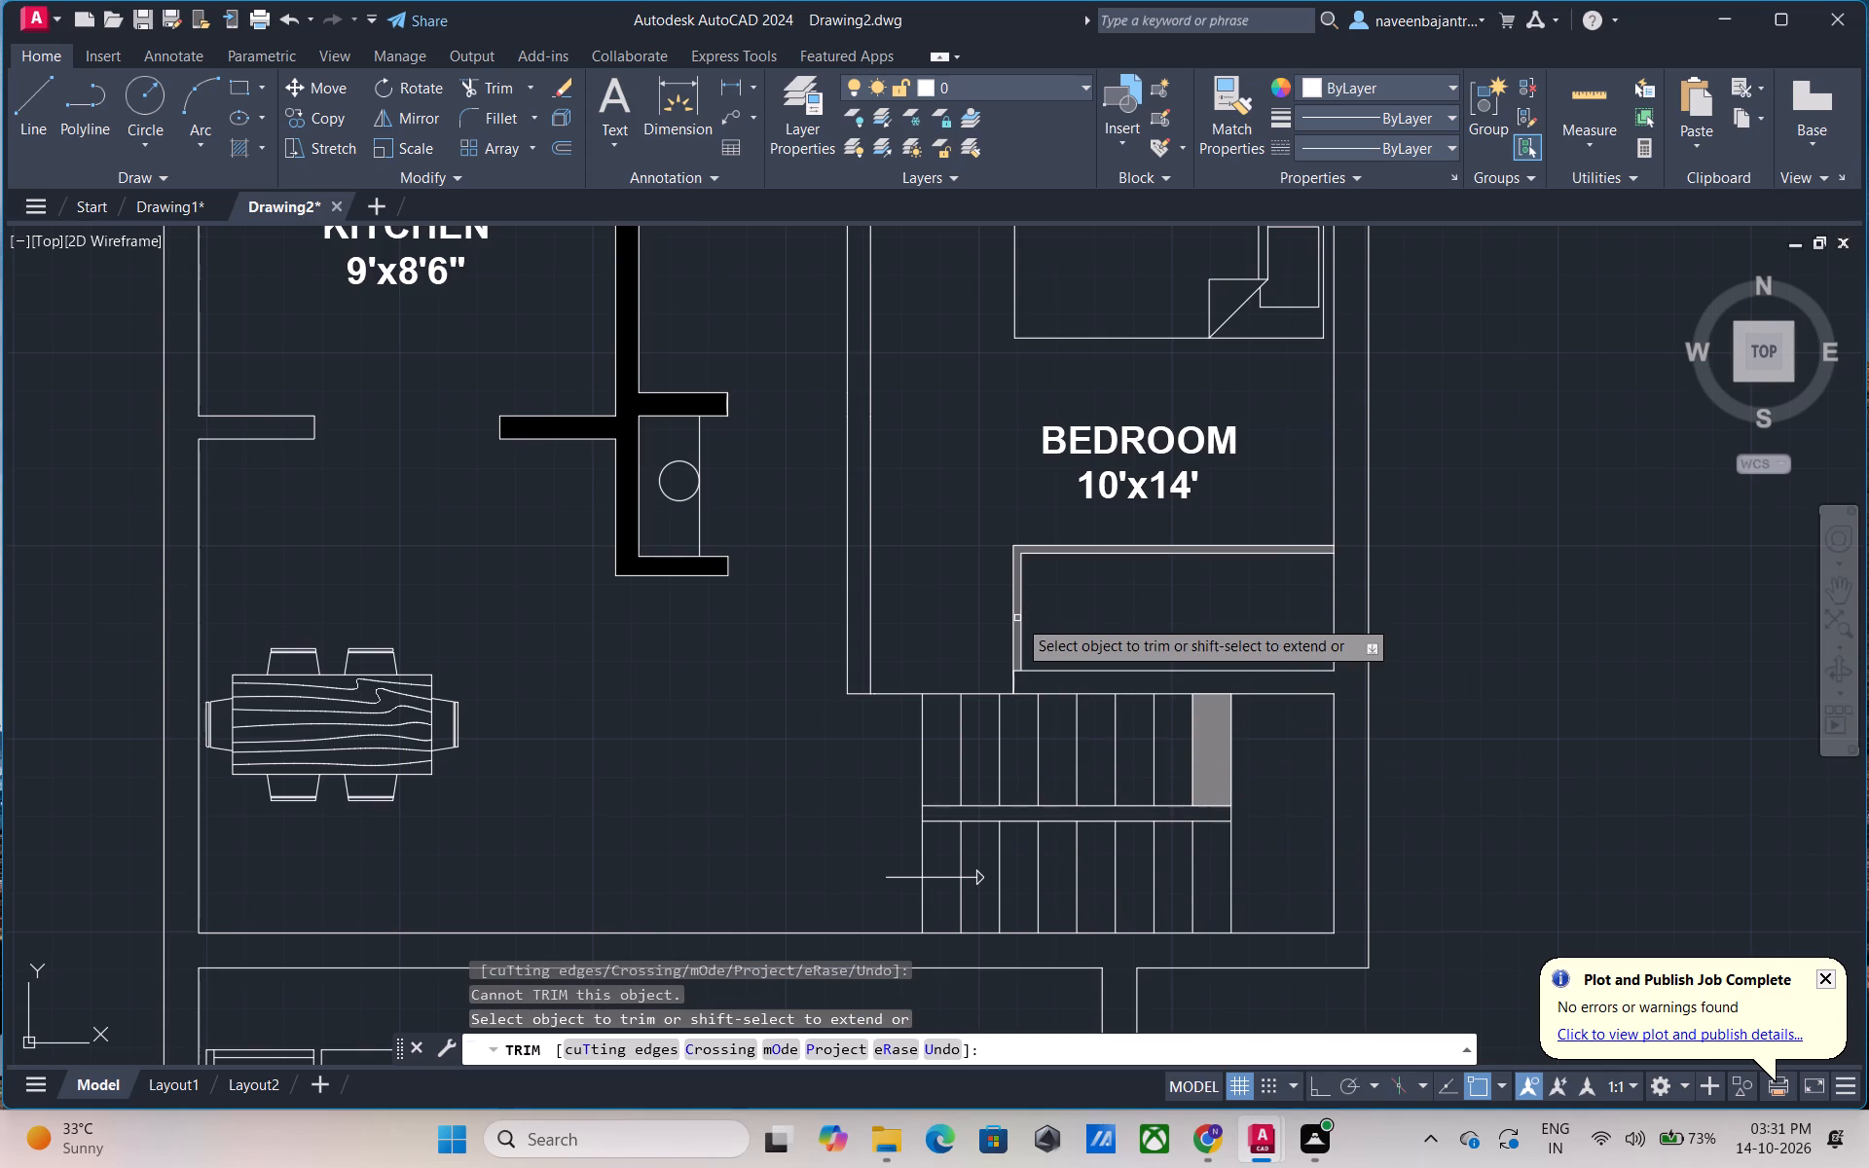
{"action": "scroll", "coordinate": [1017, 618], "scroll_direction": "up", "scroll_amount": 3}
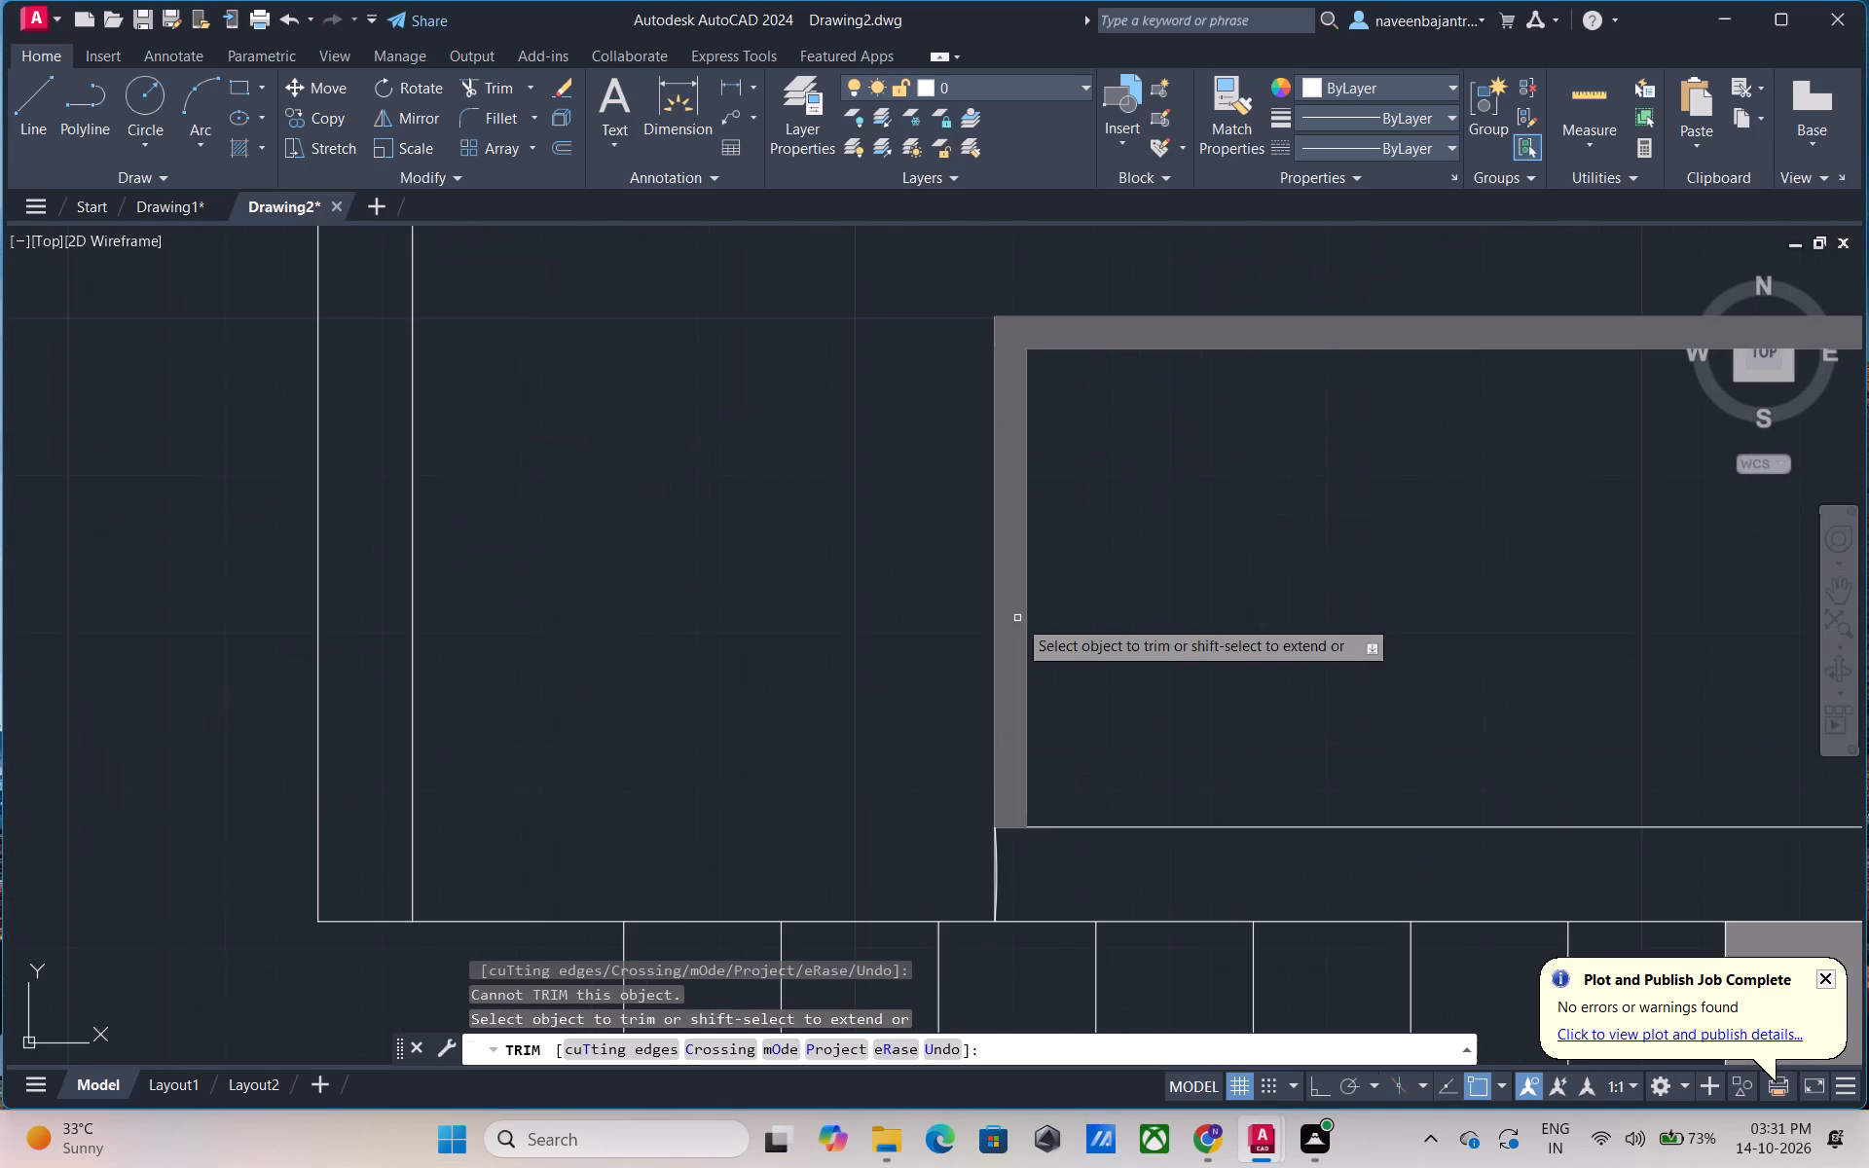
{"action": "scroll", "coordinate": [1017, 618], "scroll_direction": "down", "scroll_amount": 2}
{"action": "left_click", "coordinate": [1091, 699]}
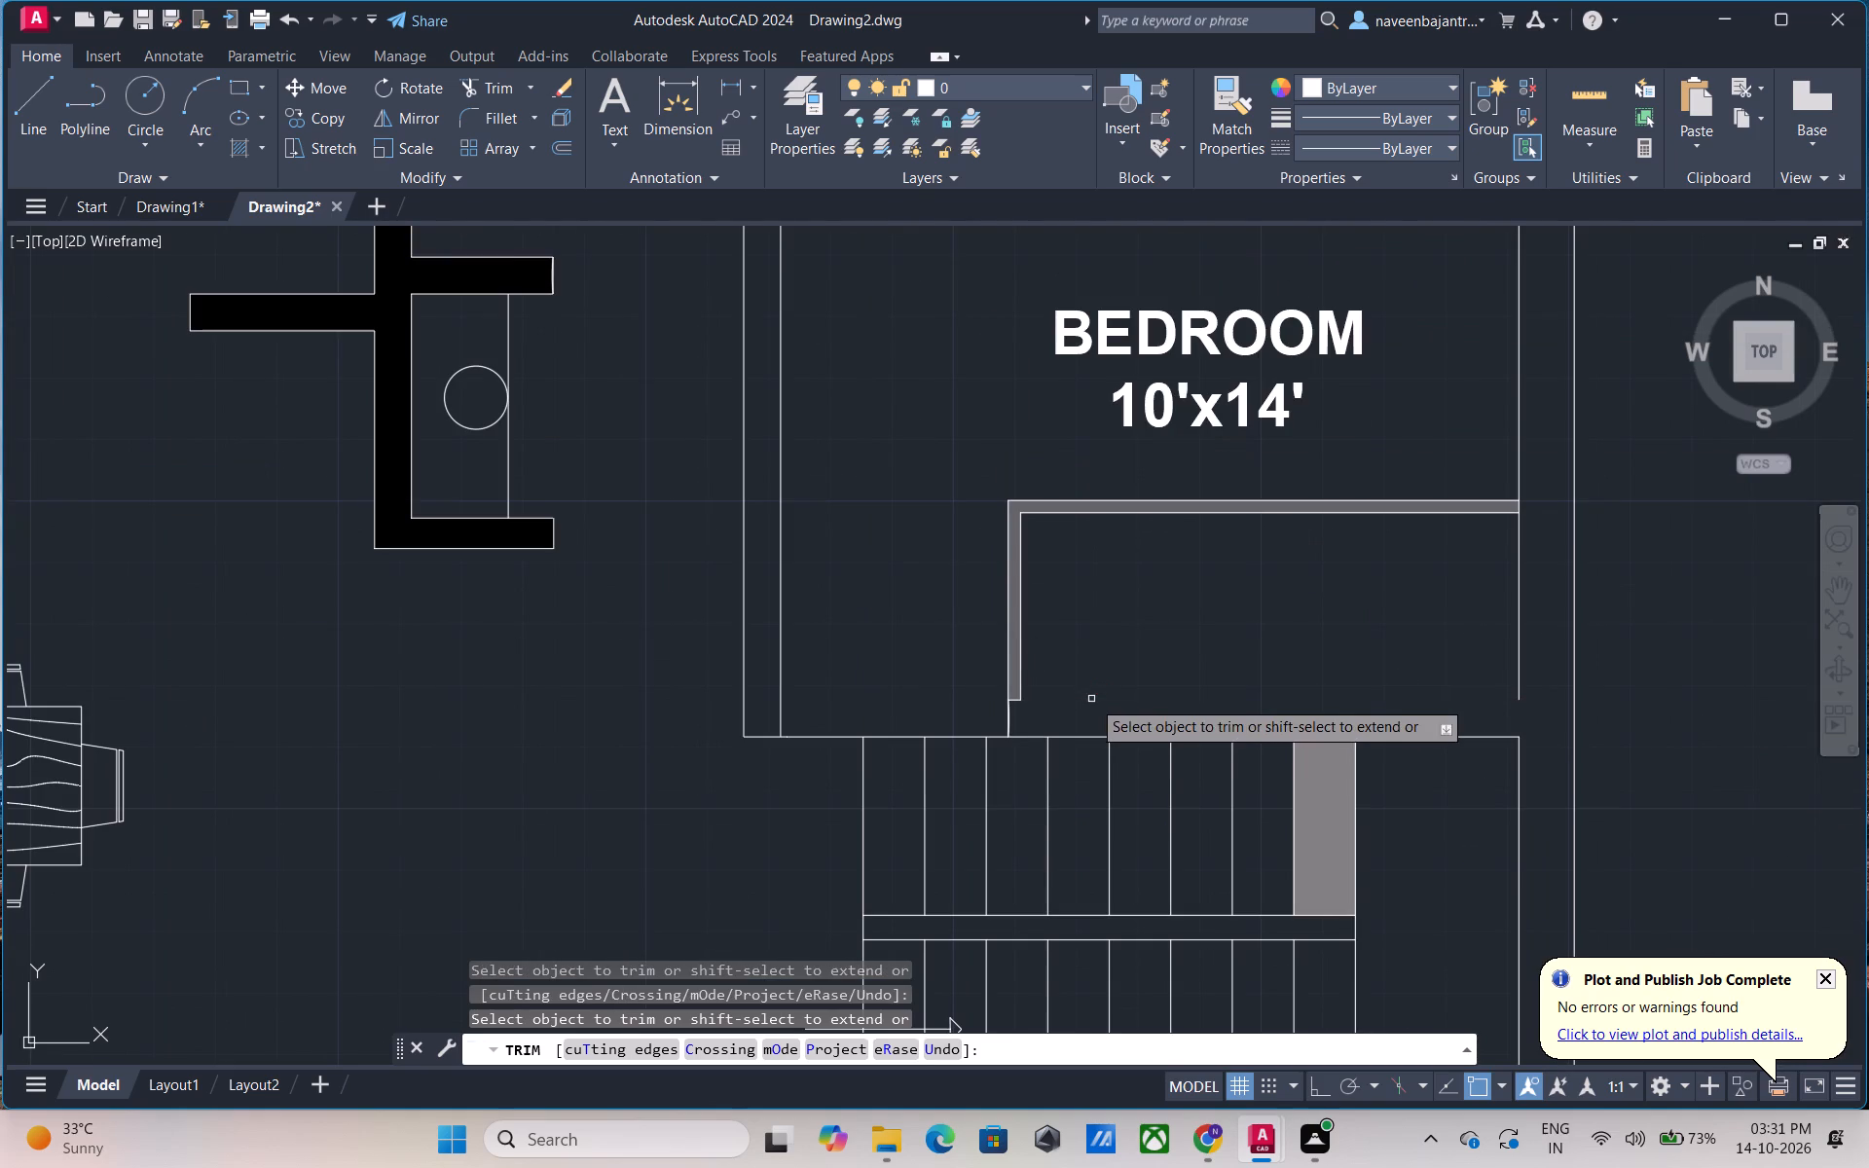
{"action": "left_click", "coordinate": [1008, 718]}
{"action": "left_click", "coordinate": [1008, 718]}
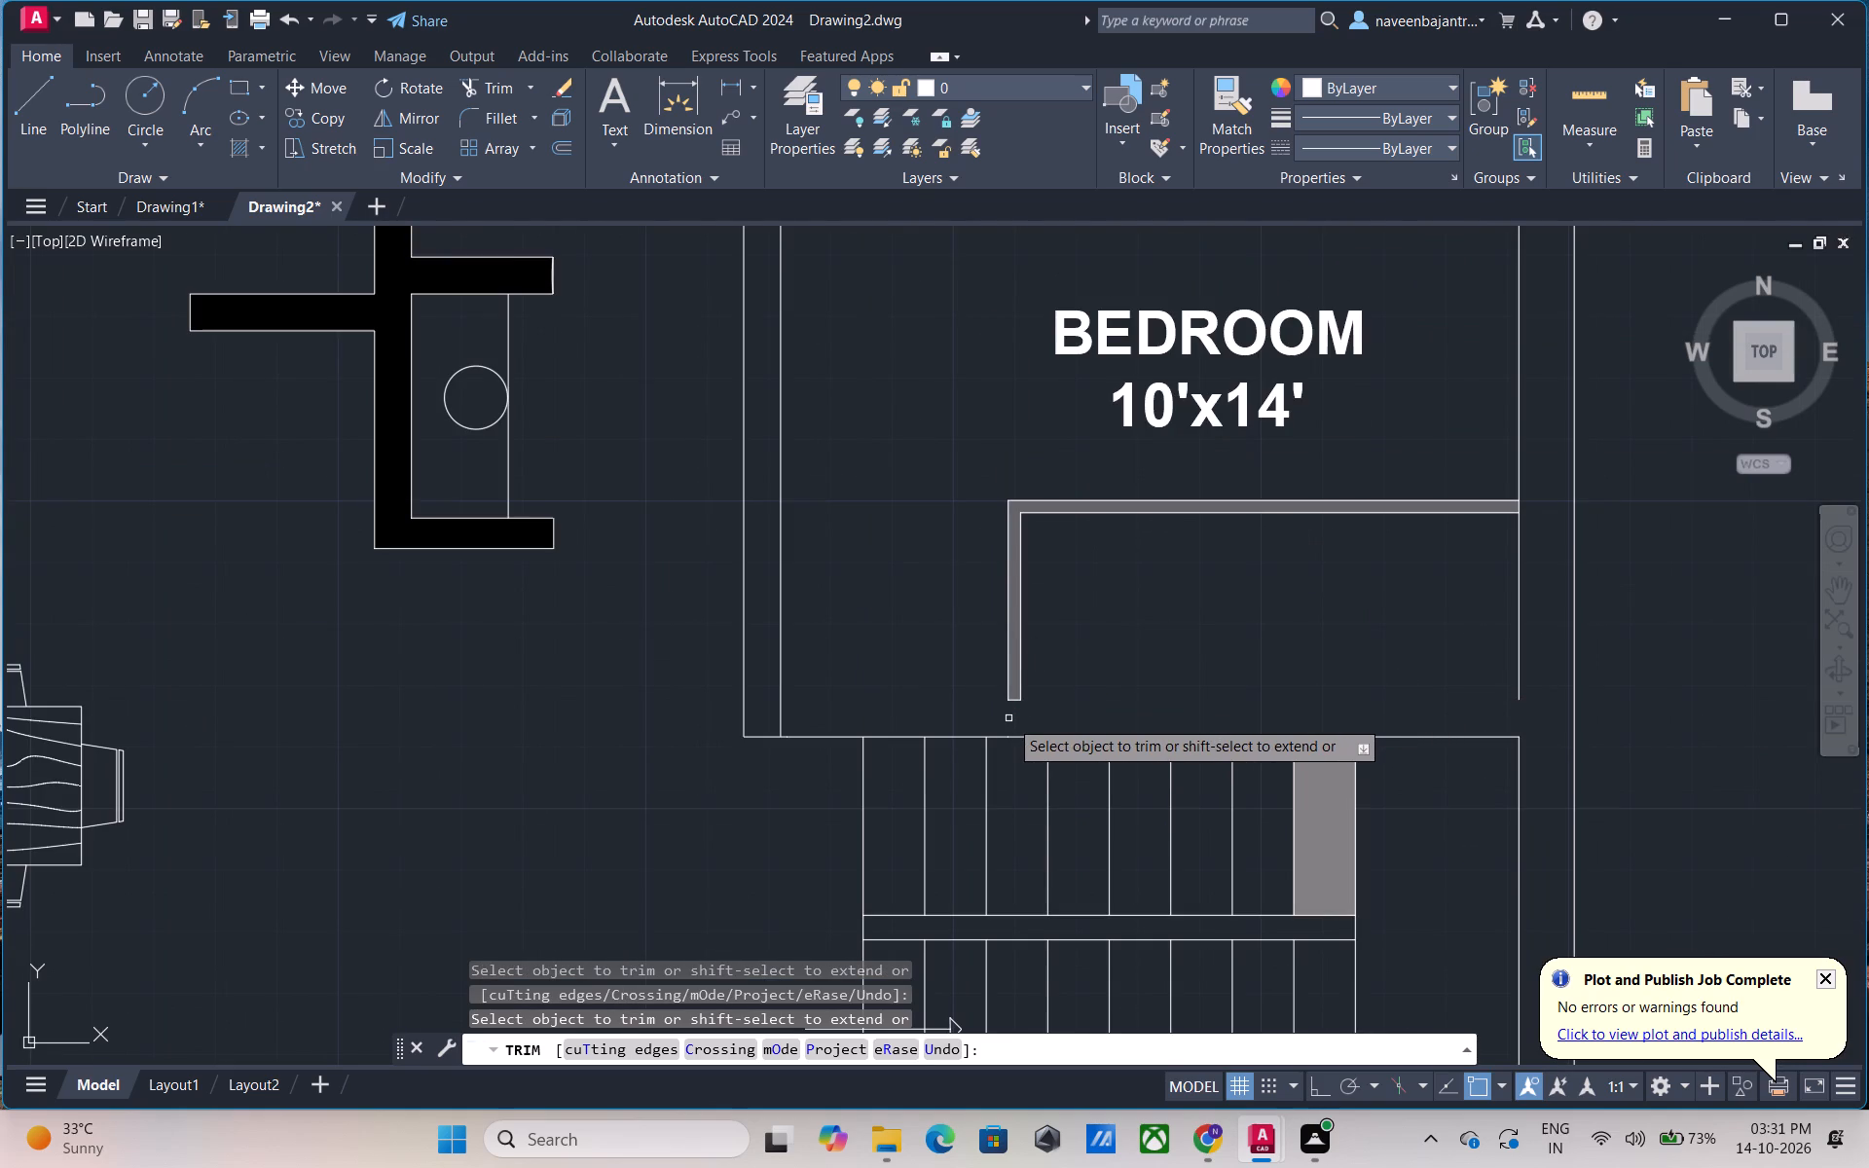
{"action": "left_click", "coordinate": [1456, 737]}
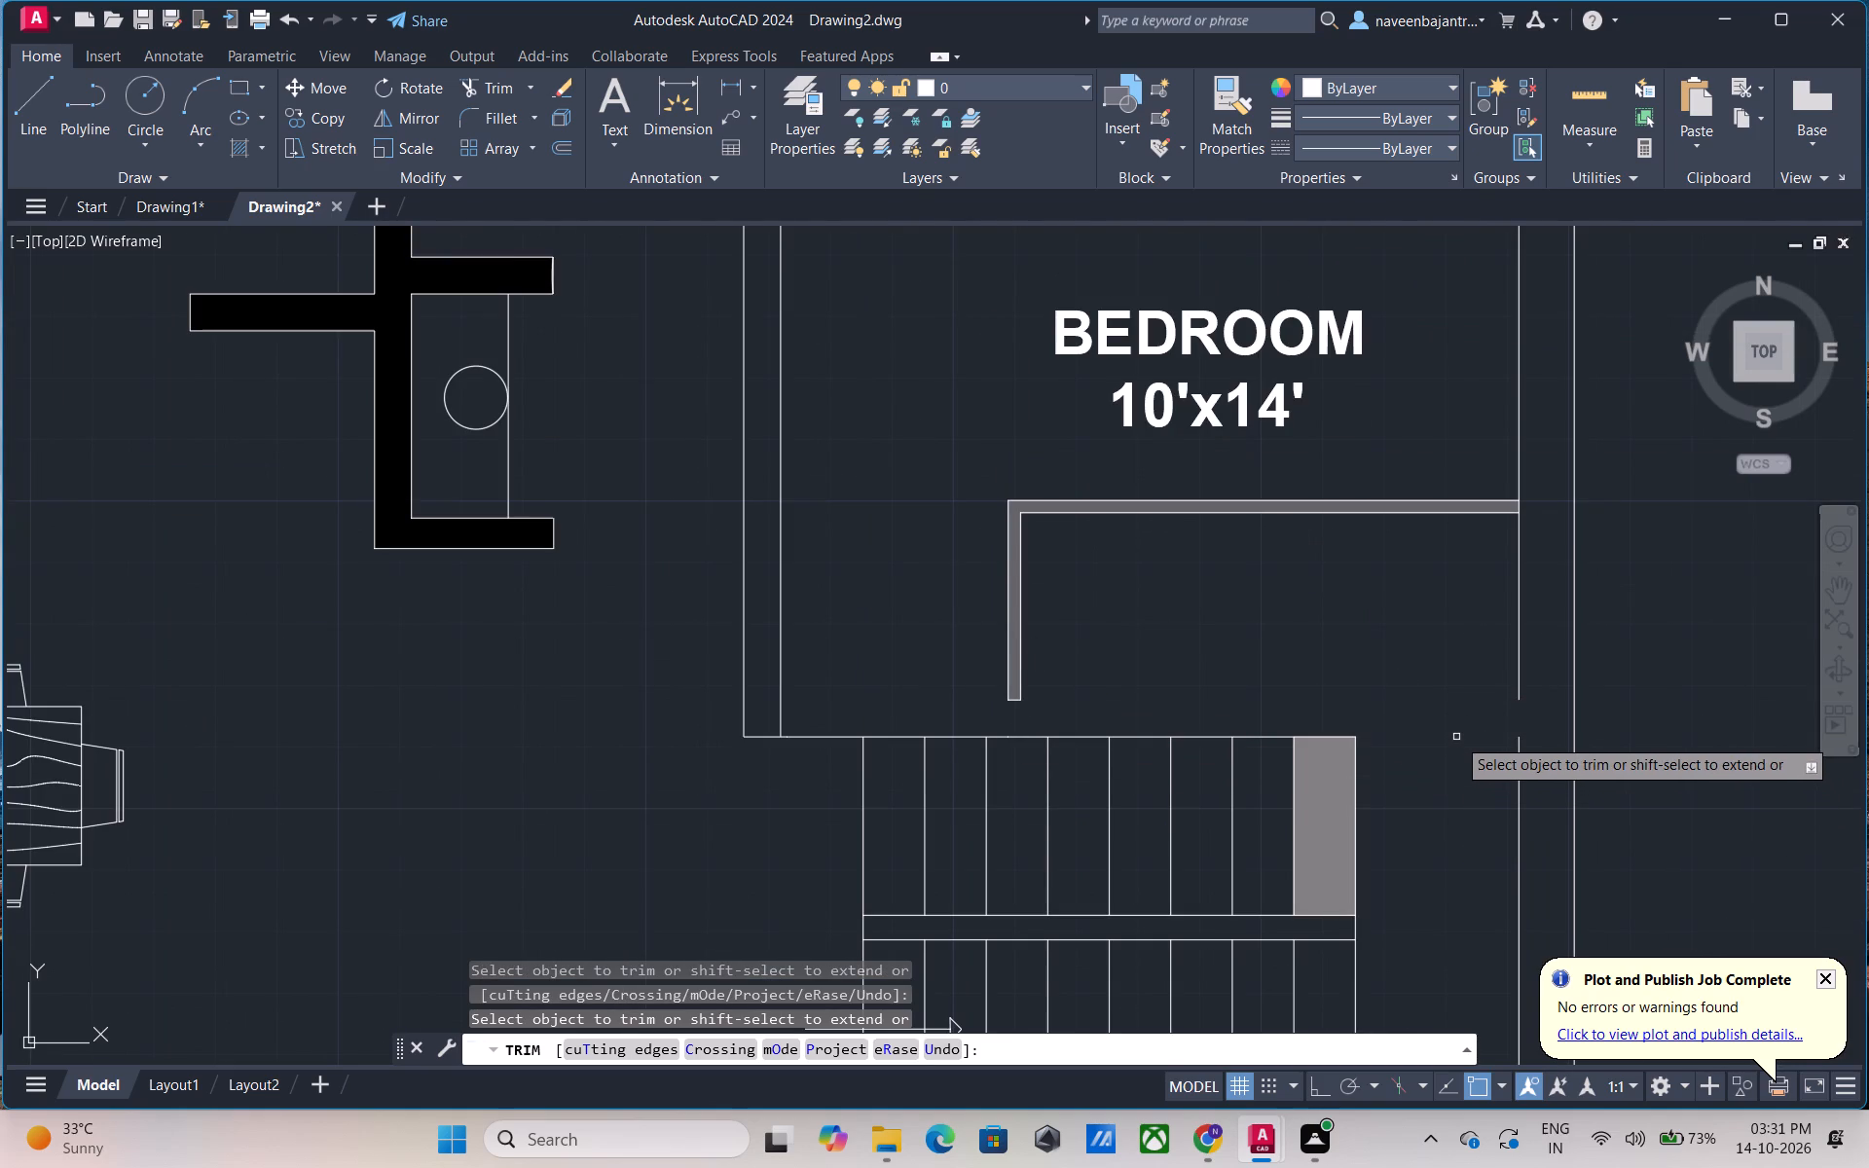
Trim away the stair direction arrow on the lower flight, both its triangular head and its shaft.
{"action": "middle_click_drag", "start_coordinate": [1451, 824], "coordinate": [1424, 645]}
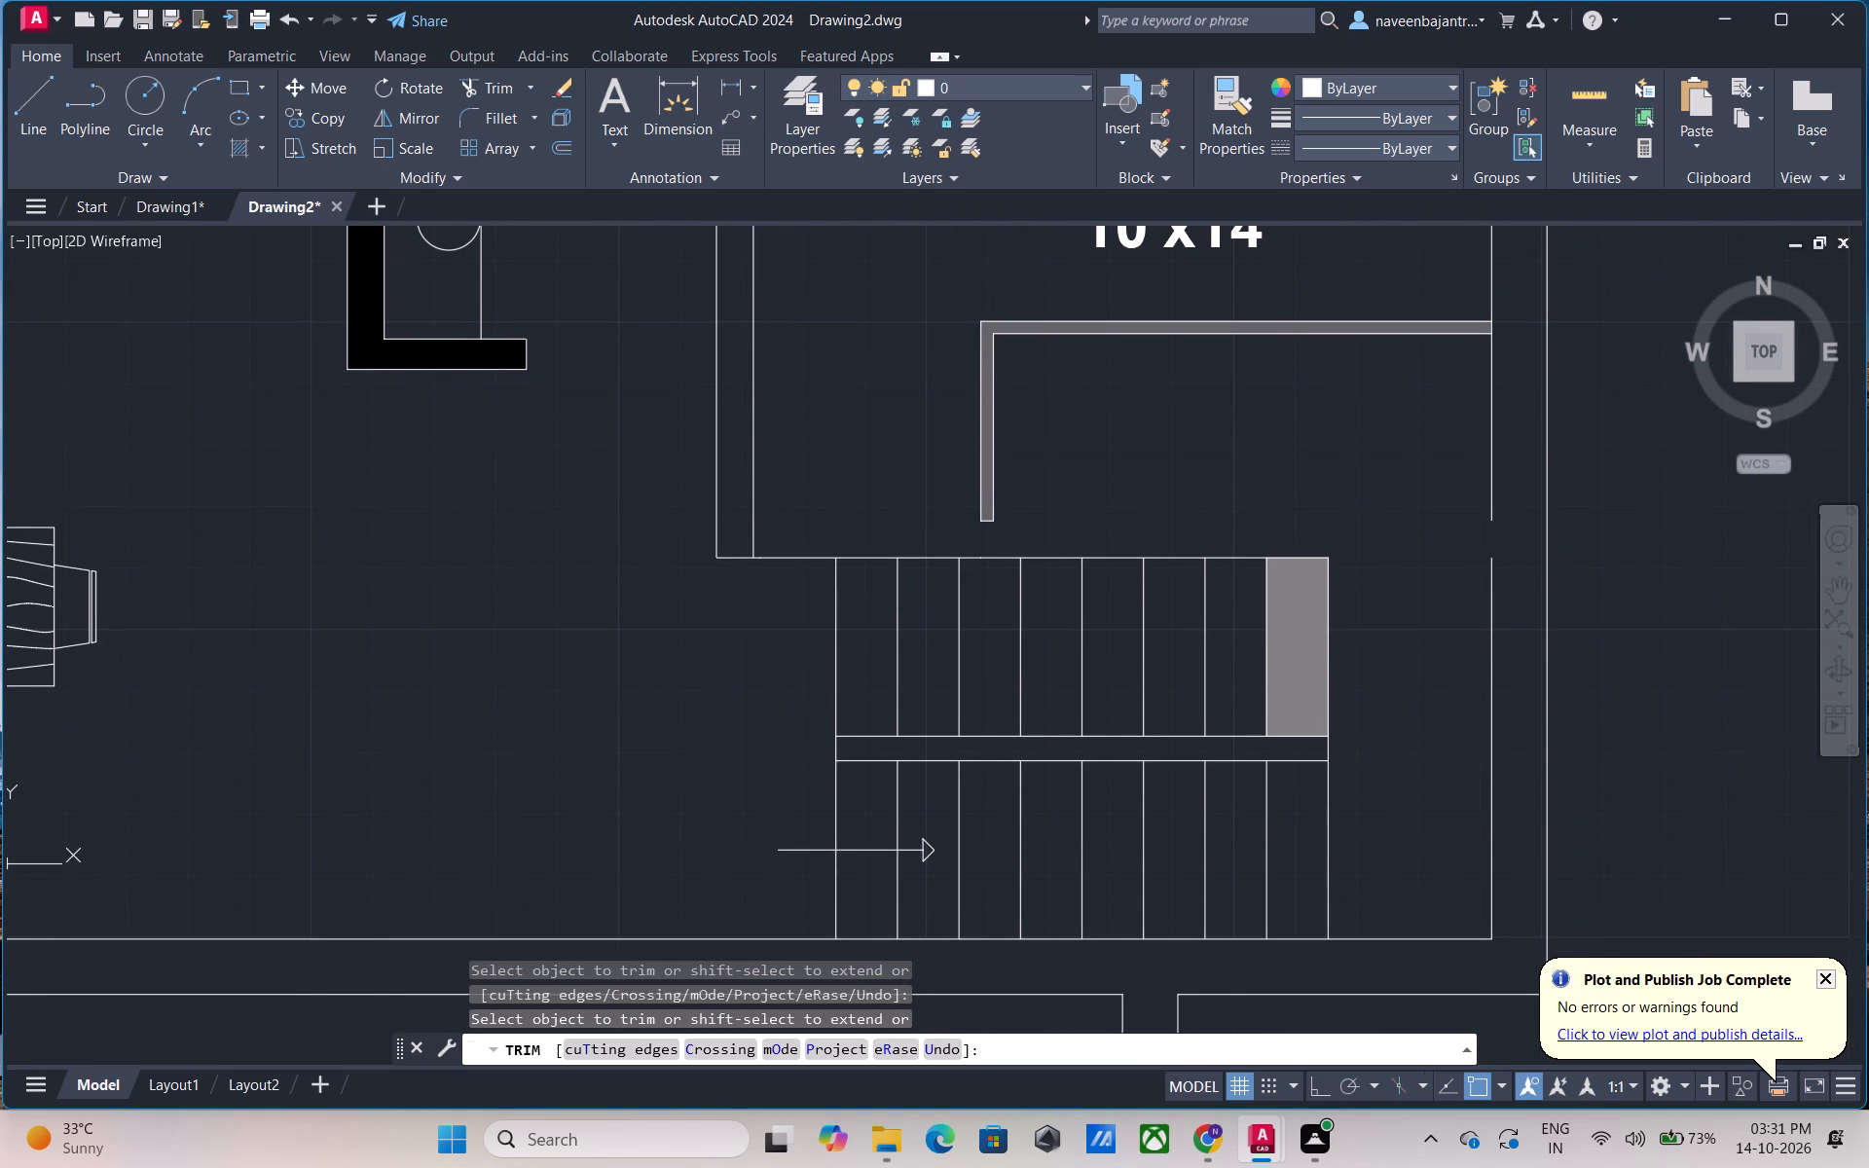
{"action": "scroll", "coordinate": [921, 858], "scroll_direction": "up", "scroll_amount": 3}
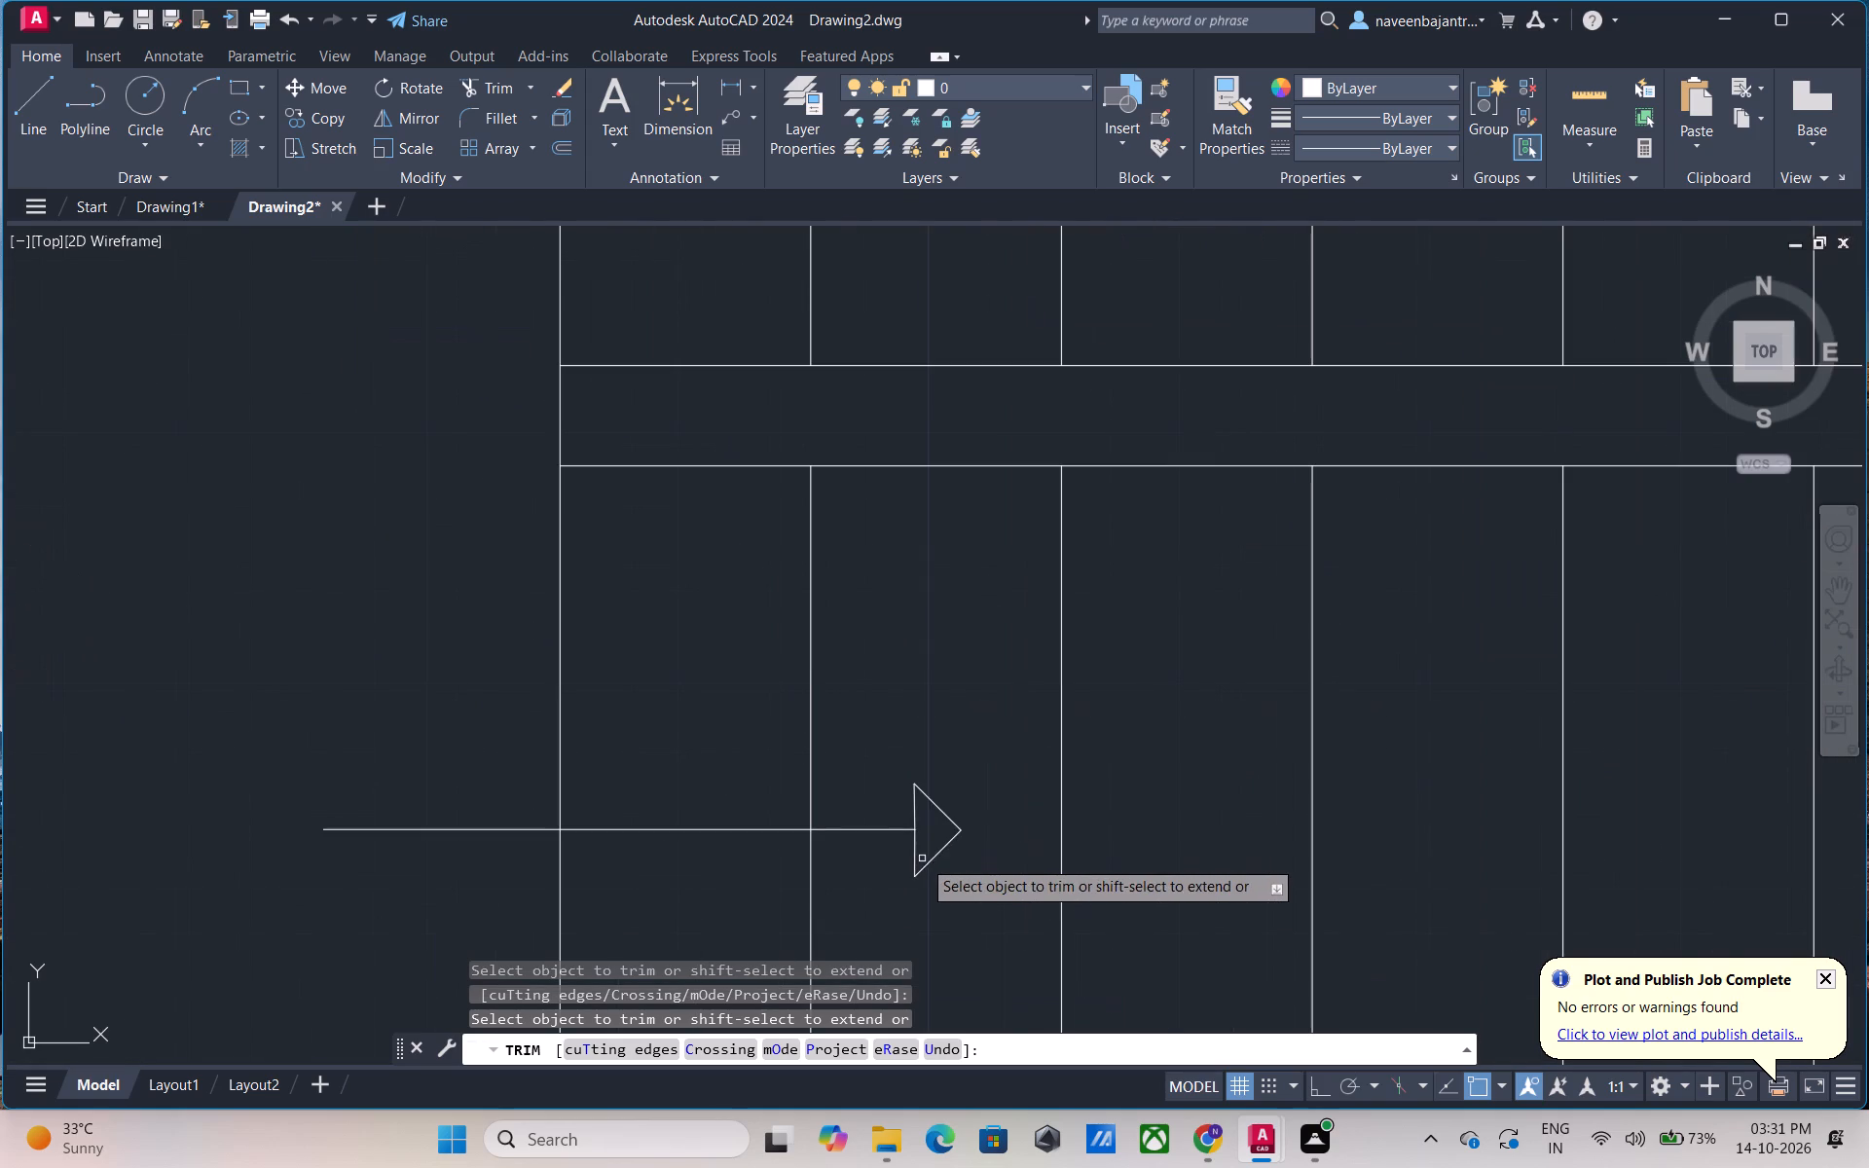
{"action": "left_click", "coordinate": [913, 854]}
{"action": "left_click", "coordinate": [913, 809]}
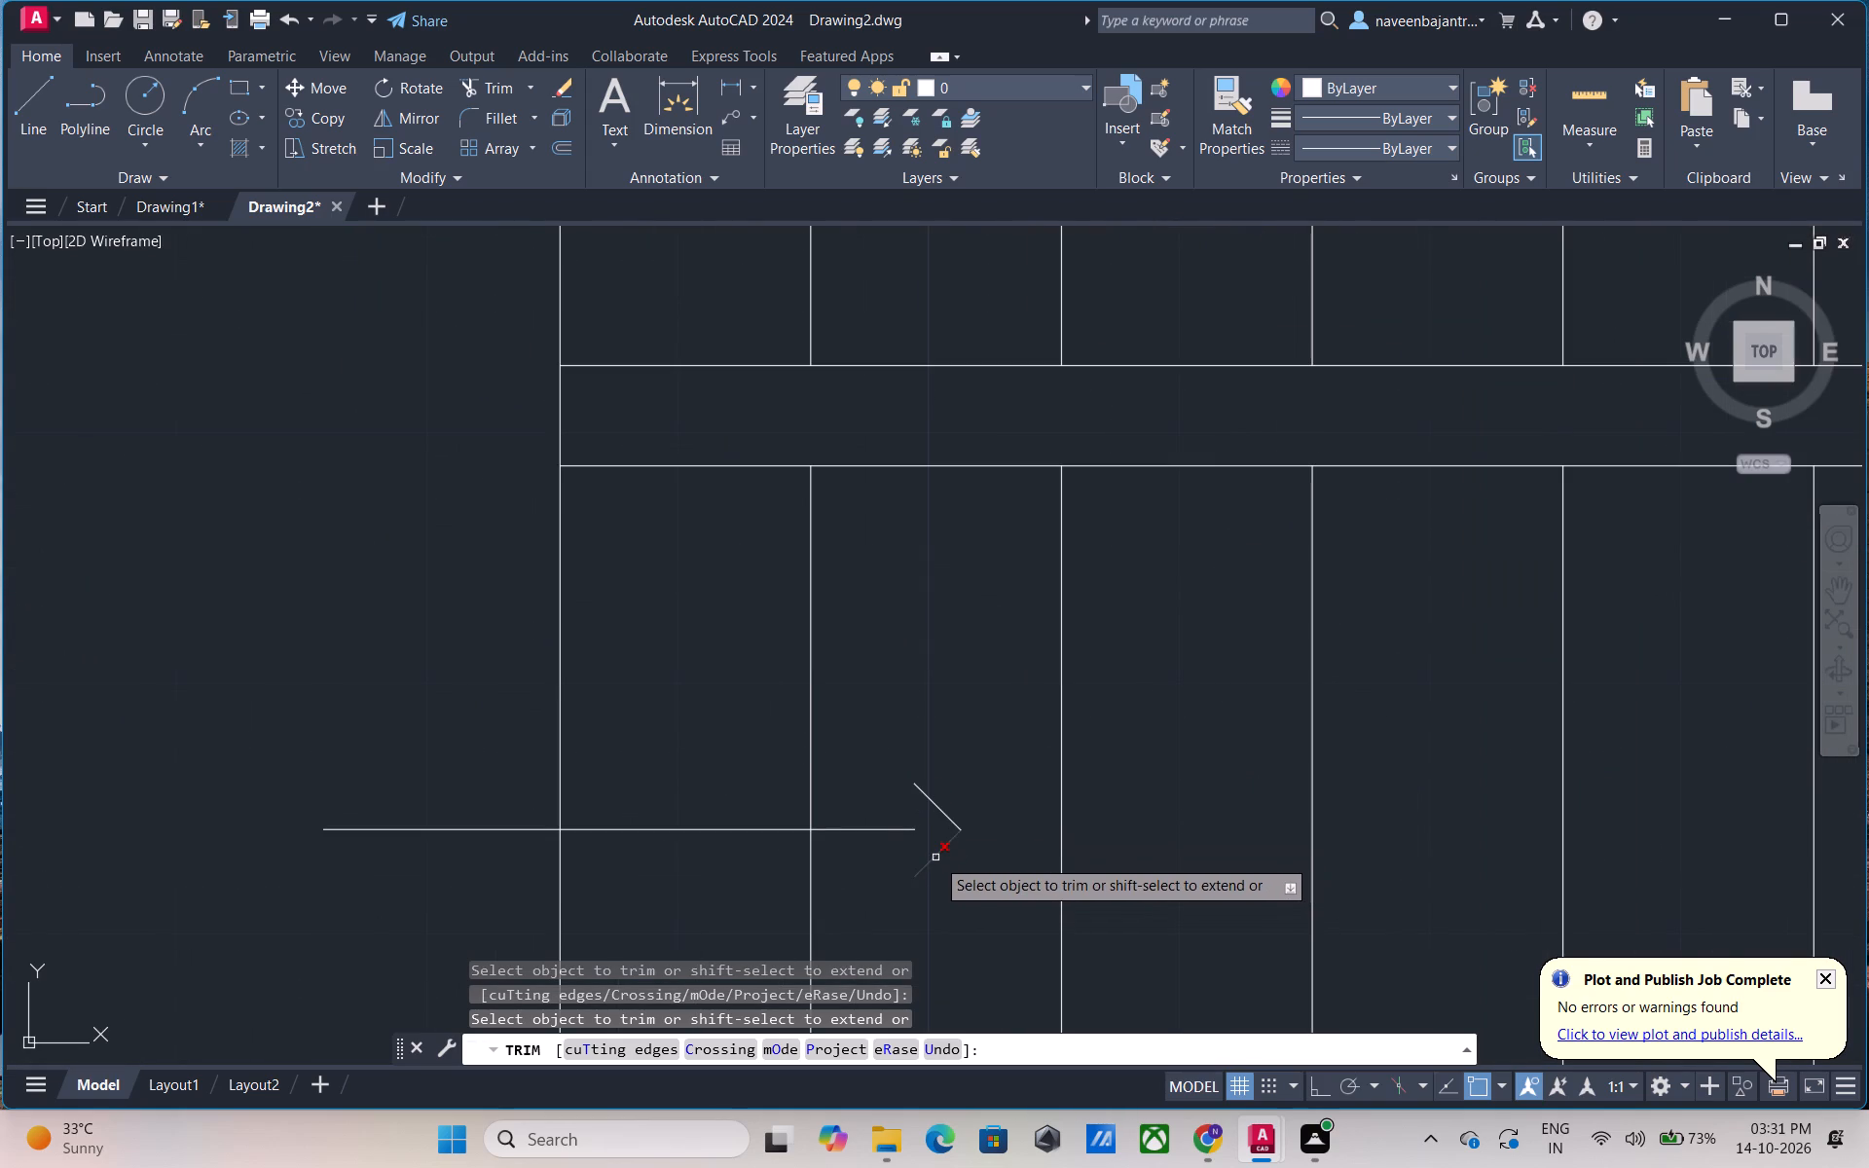
{"action": "left_click", "coordinate": [935, 858]}
{"action": "left_click", "coordinate": [937, 814]}
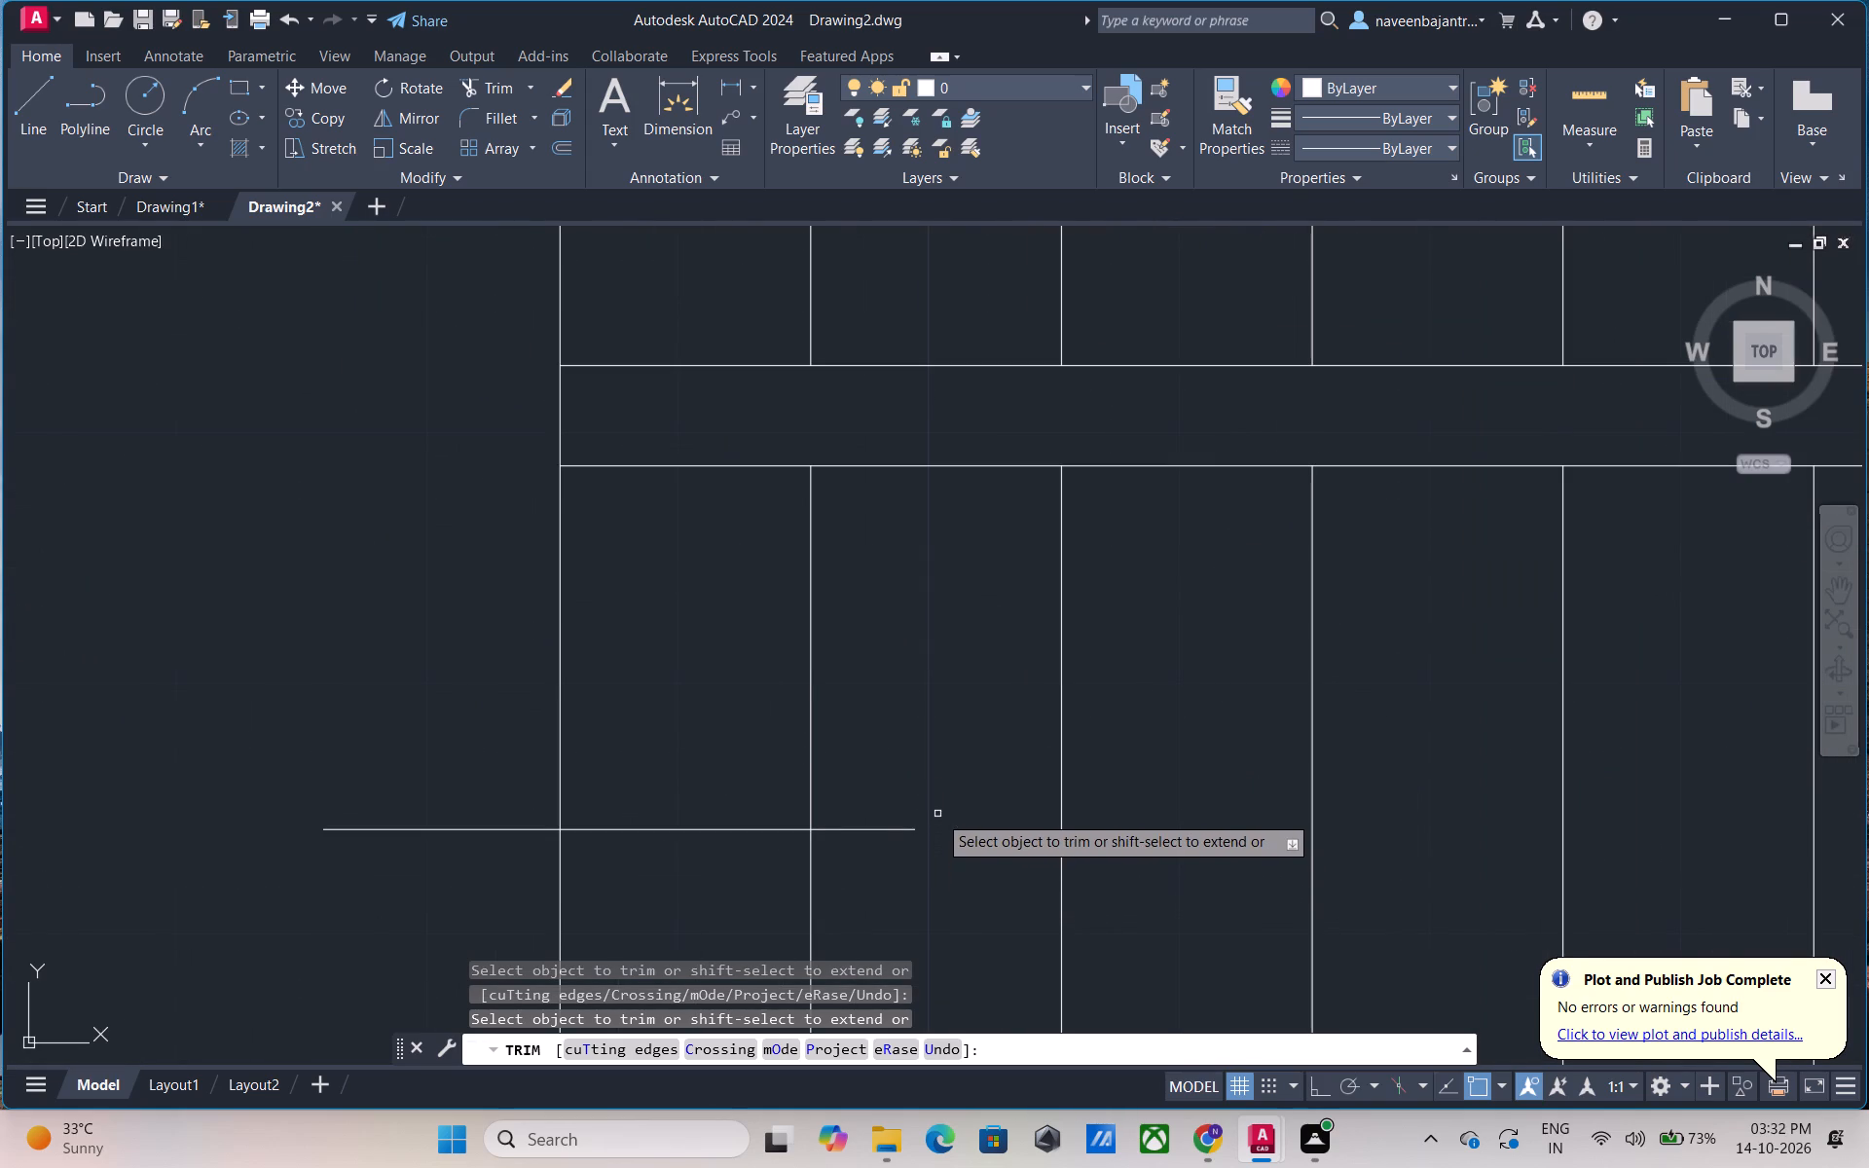
{"action": "scroll", "coordinate": [937, 814], "scroll_direction": "down", "scroll_amount": 3}
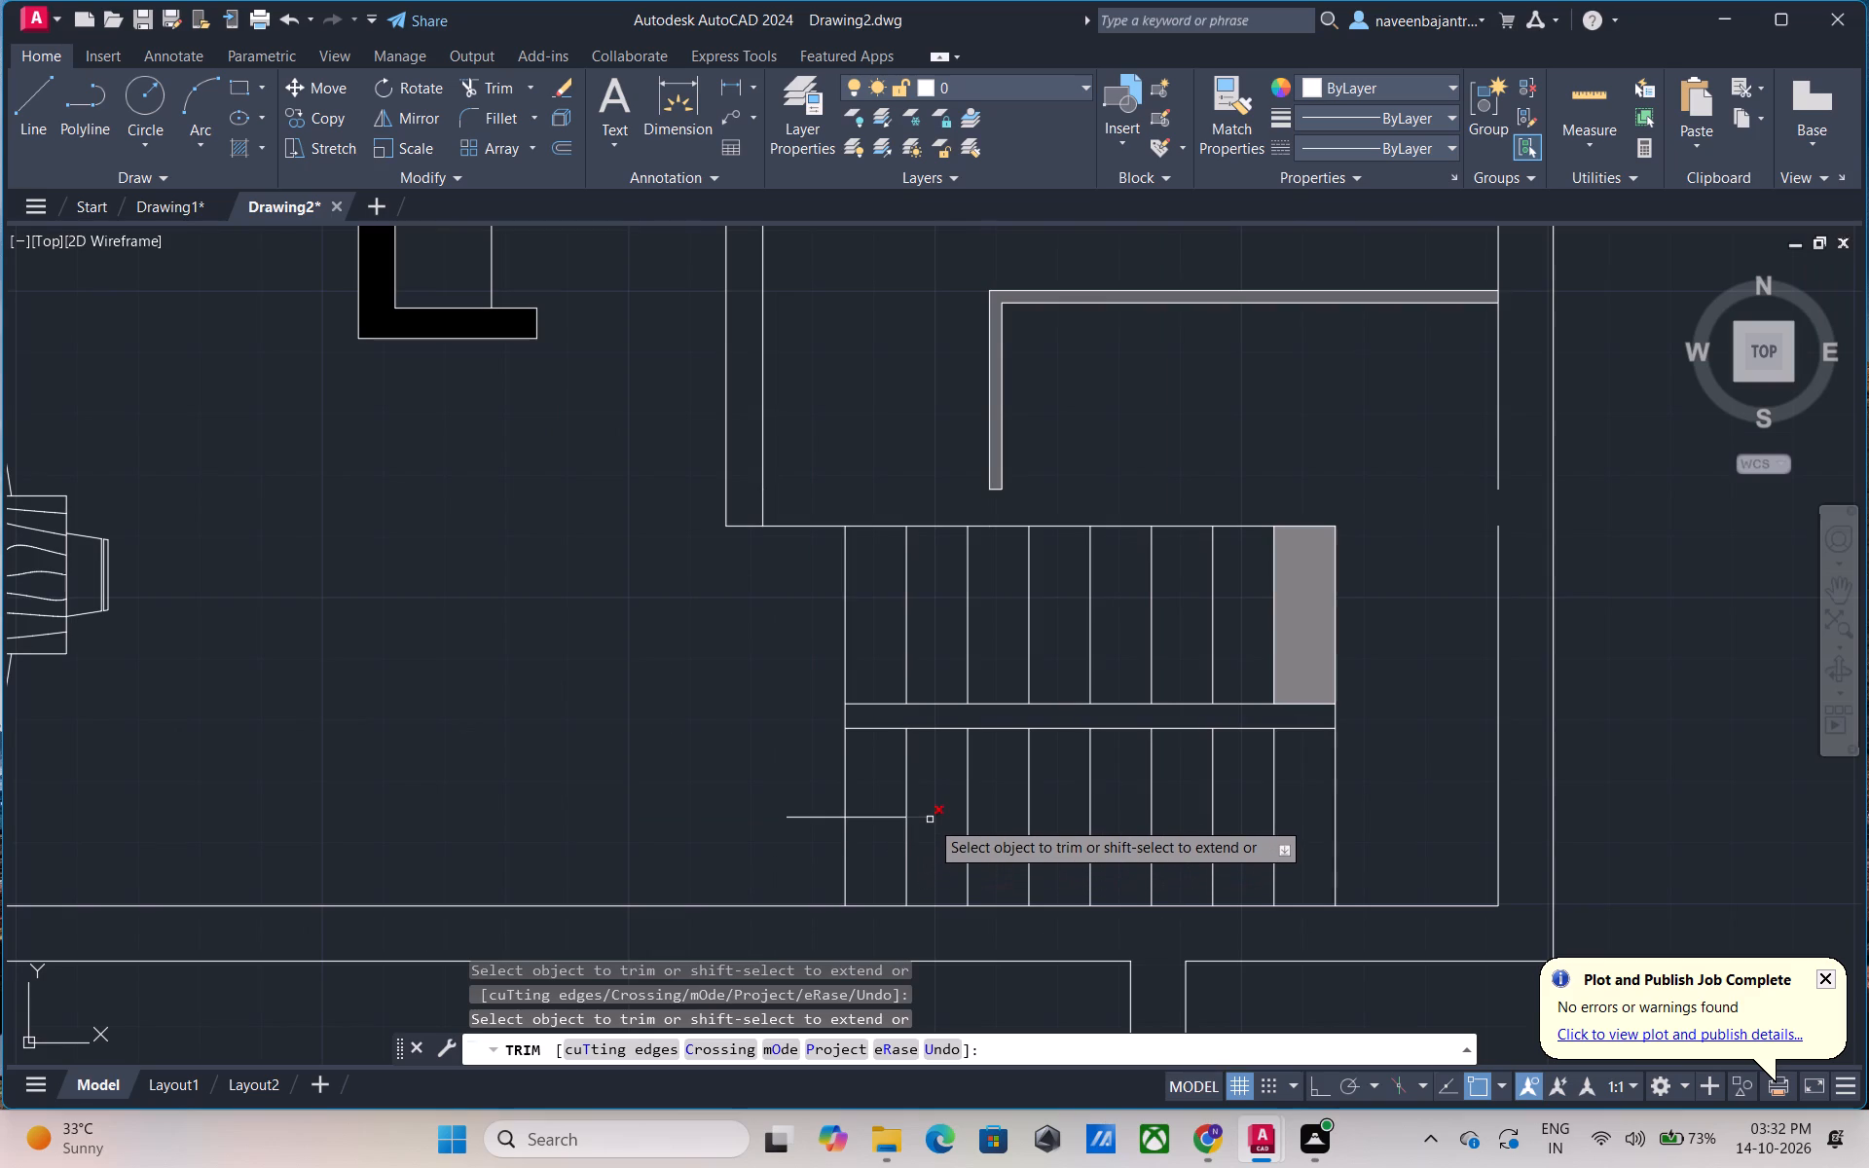
{"action": "left_click", "coordinate": [930, 820]}
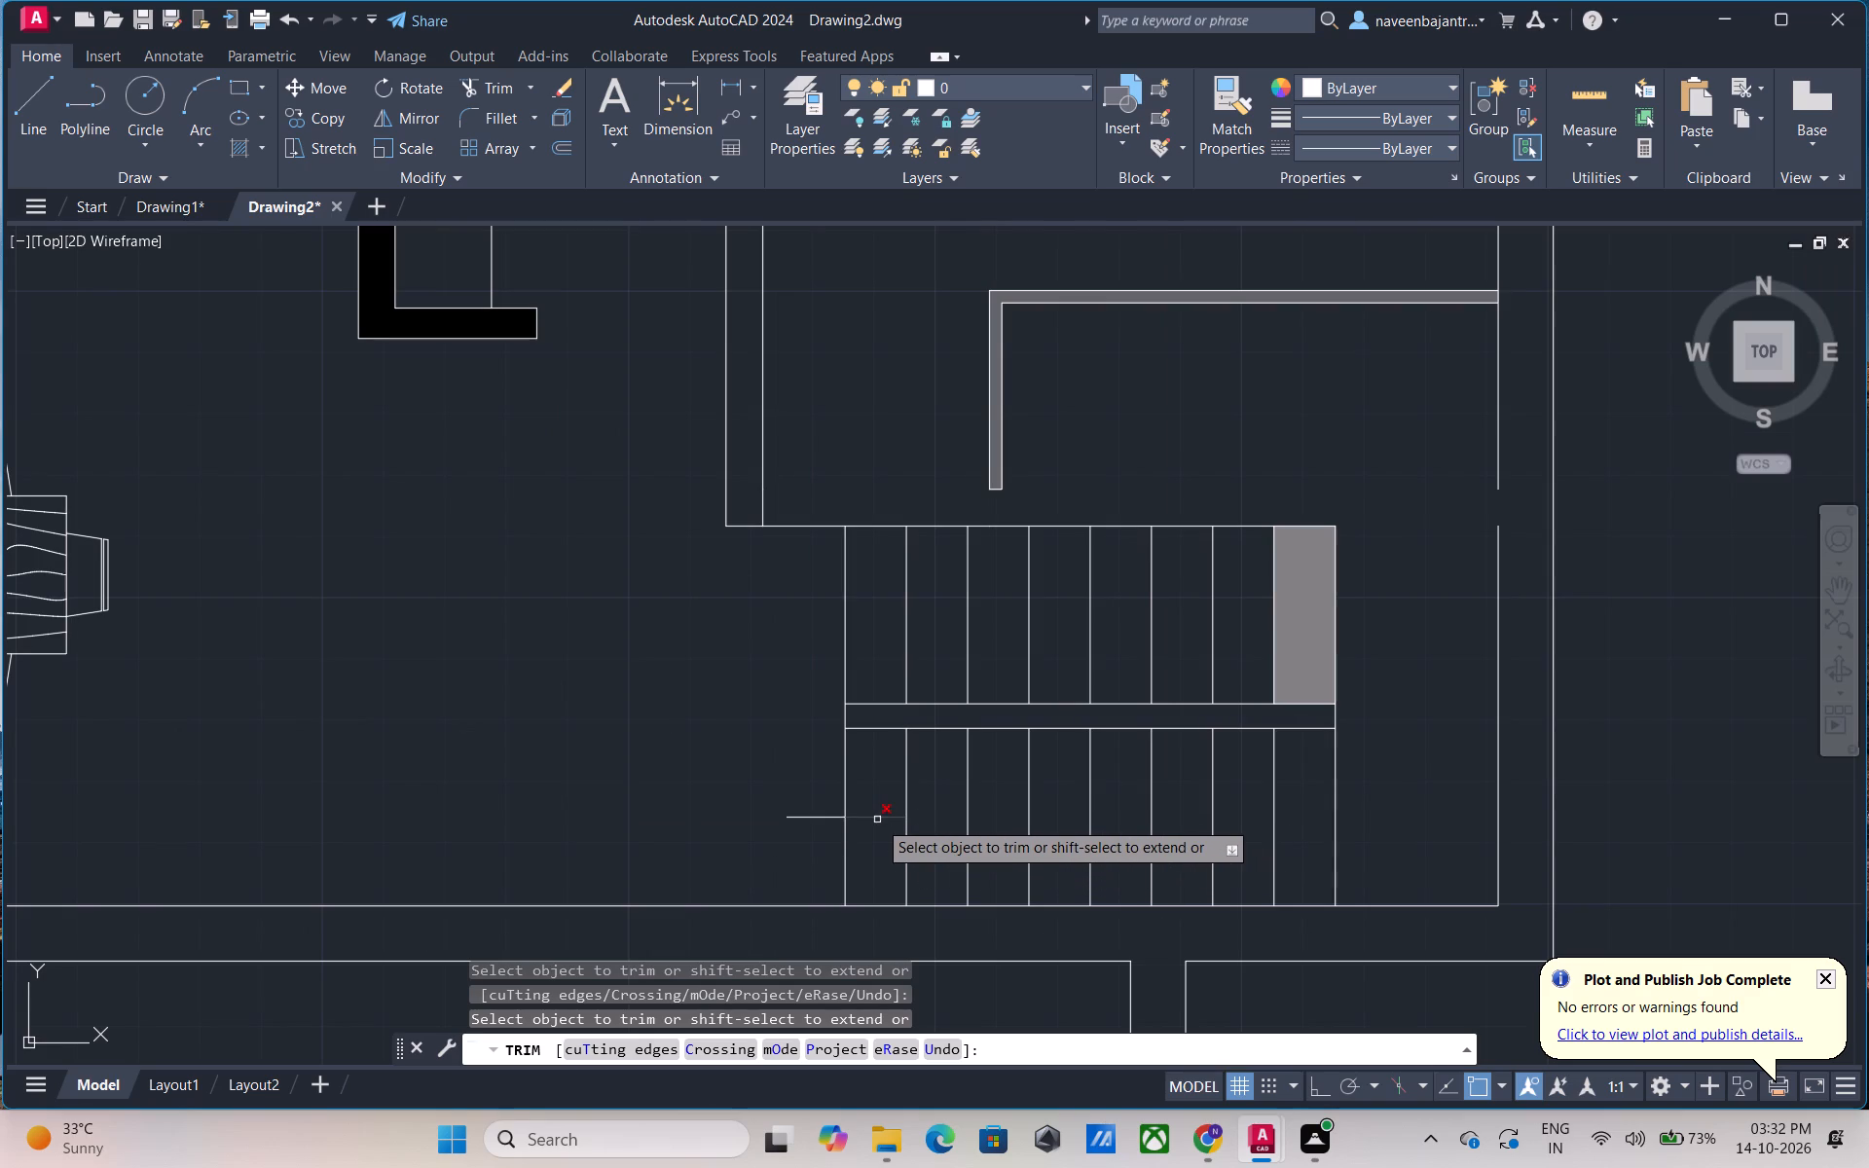
{"action": "left_click", "coordinate": [873, 820]}
{"action": "left_click", "coordinate": [818, 819]}
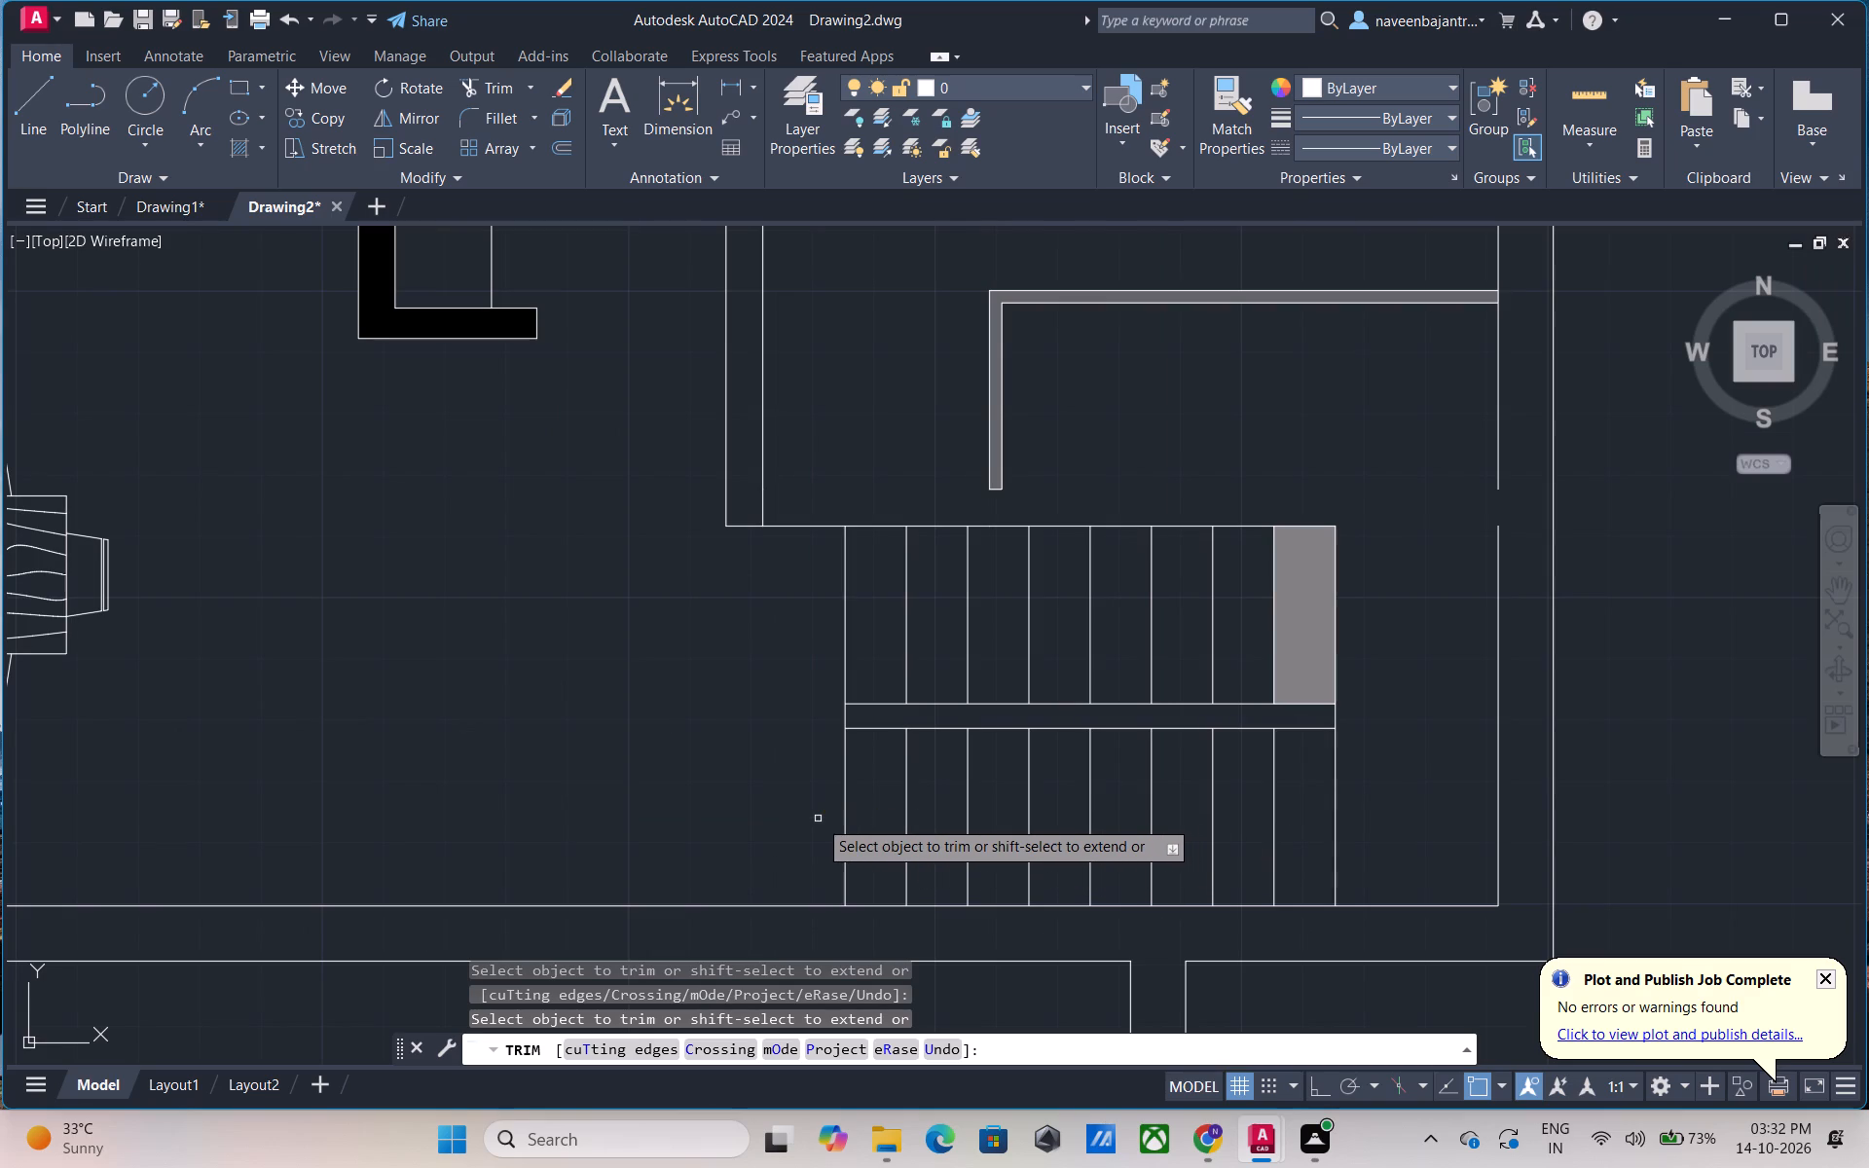
Trim away both horizontal lines between the two stair flights, tread by tread, along with the short line closing their open end.
{"action": "left_click", "coordinate": [844, 715]}
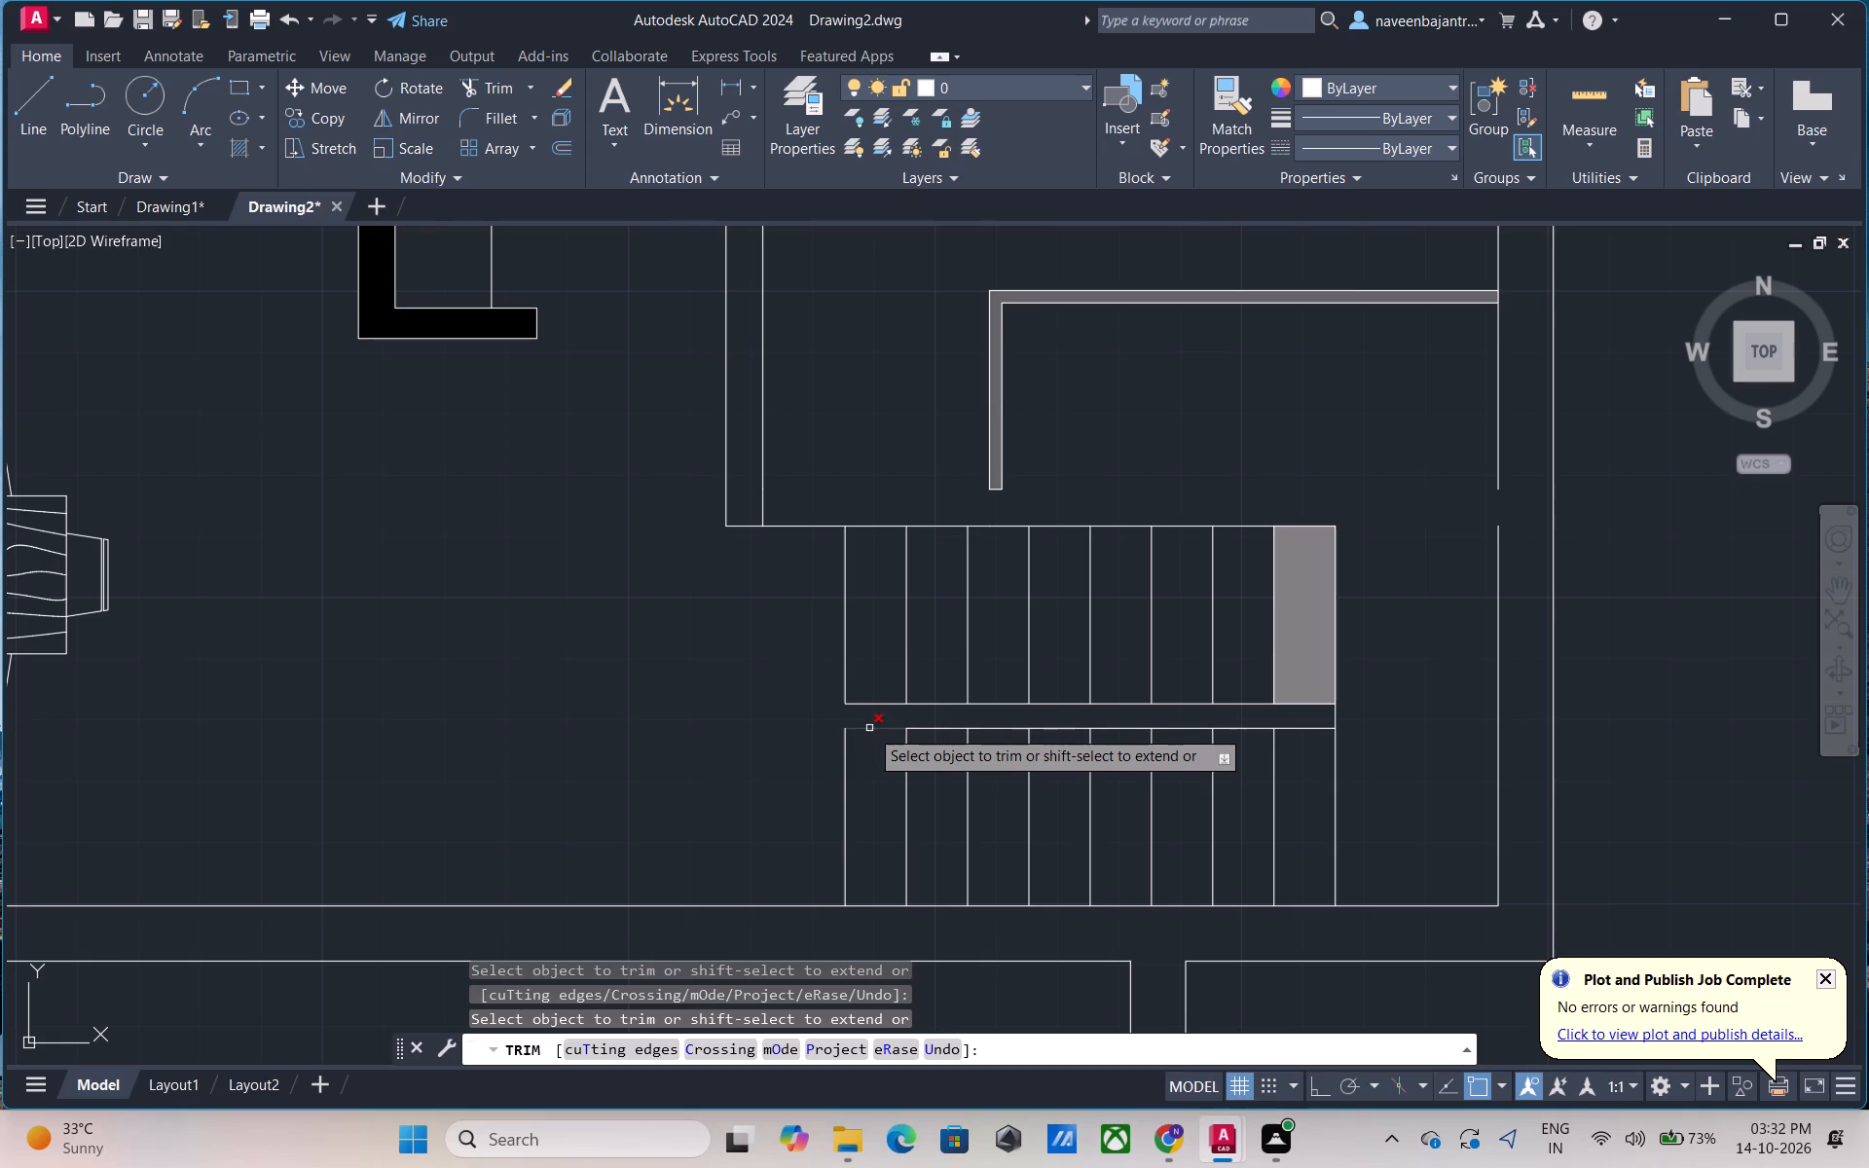
{"action": "left_click", "coordinate": [869, 728]}
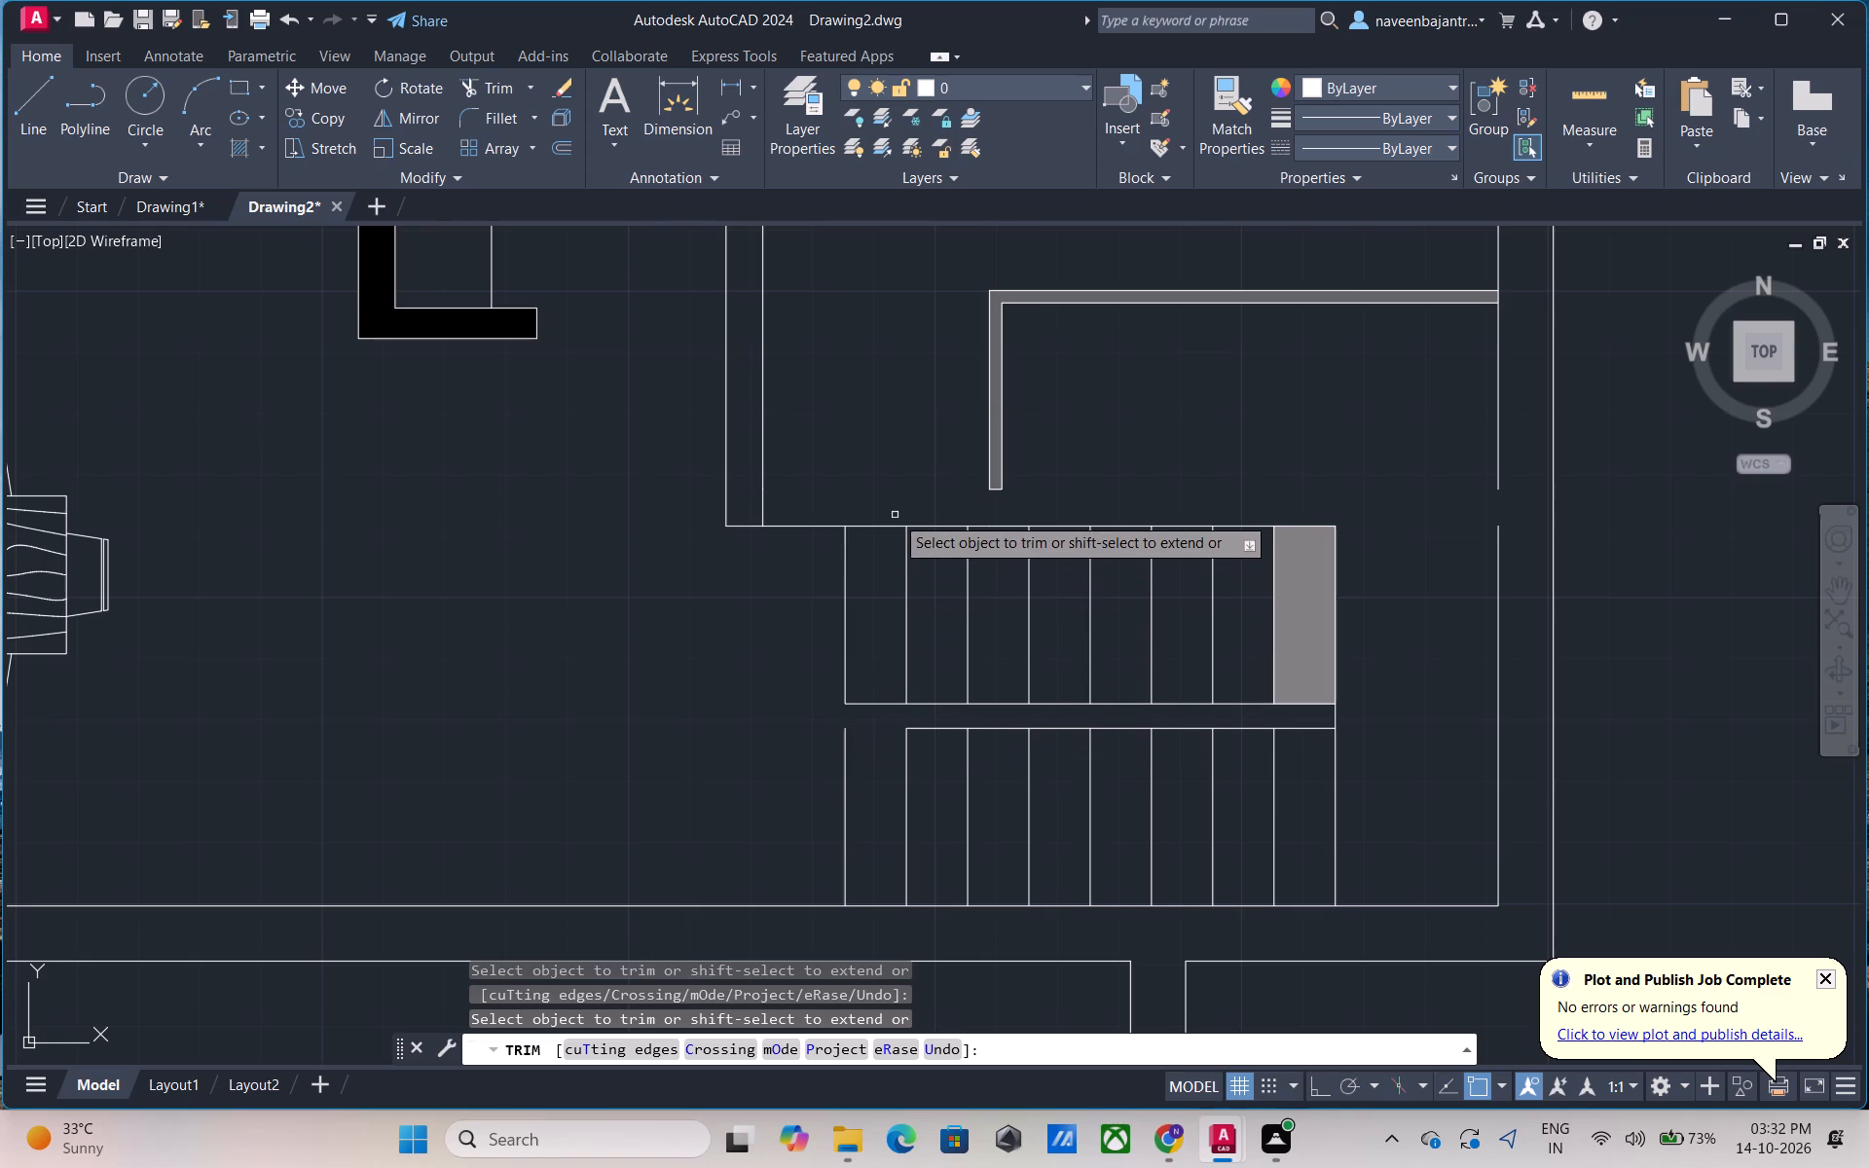
{"action": "left_click", "coordinate": [881, 706]}
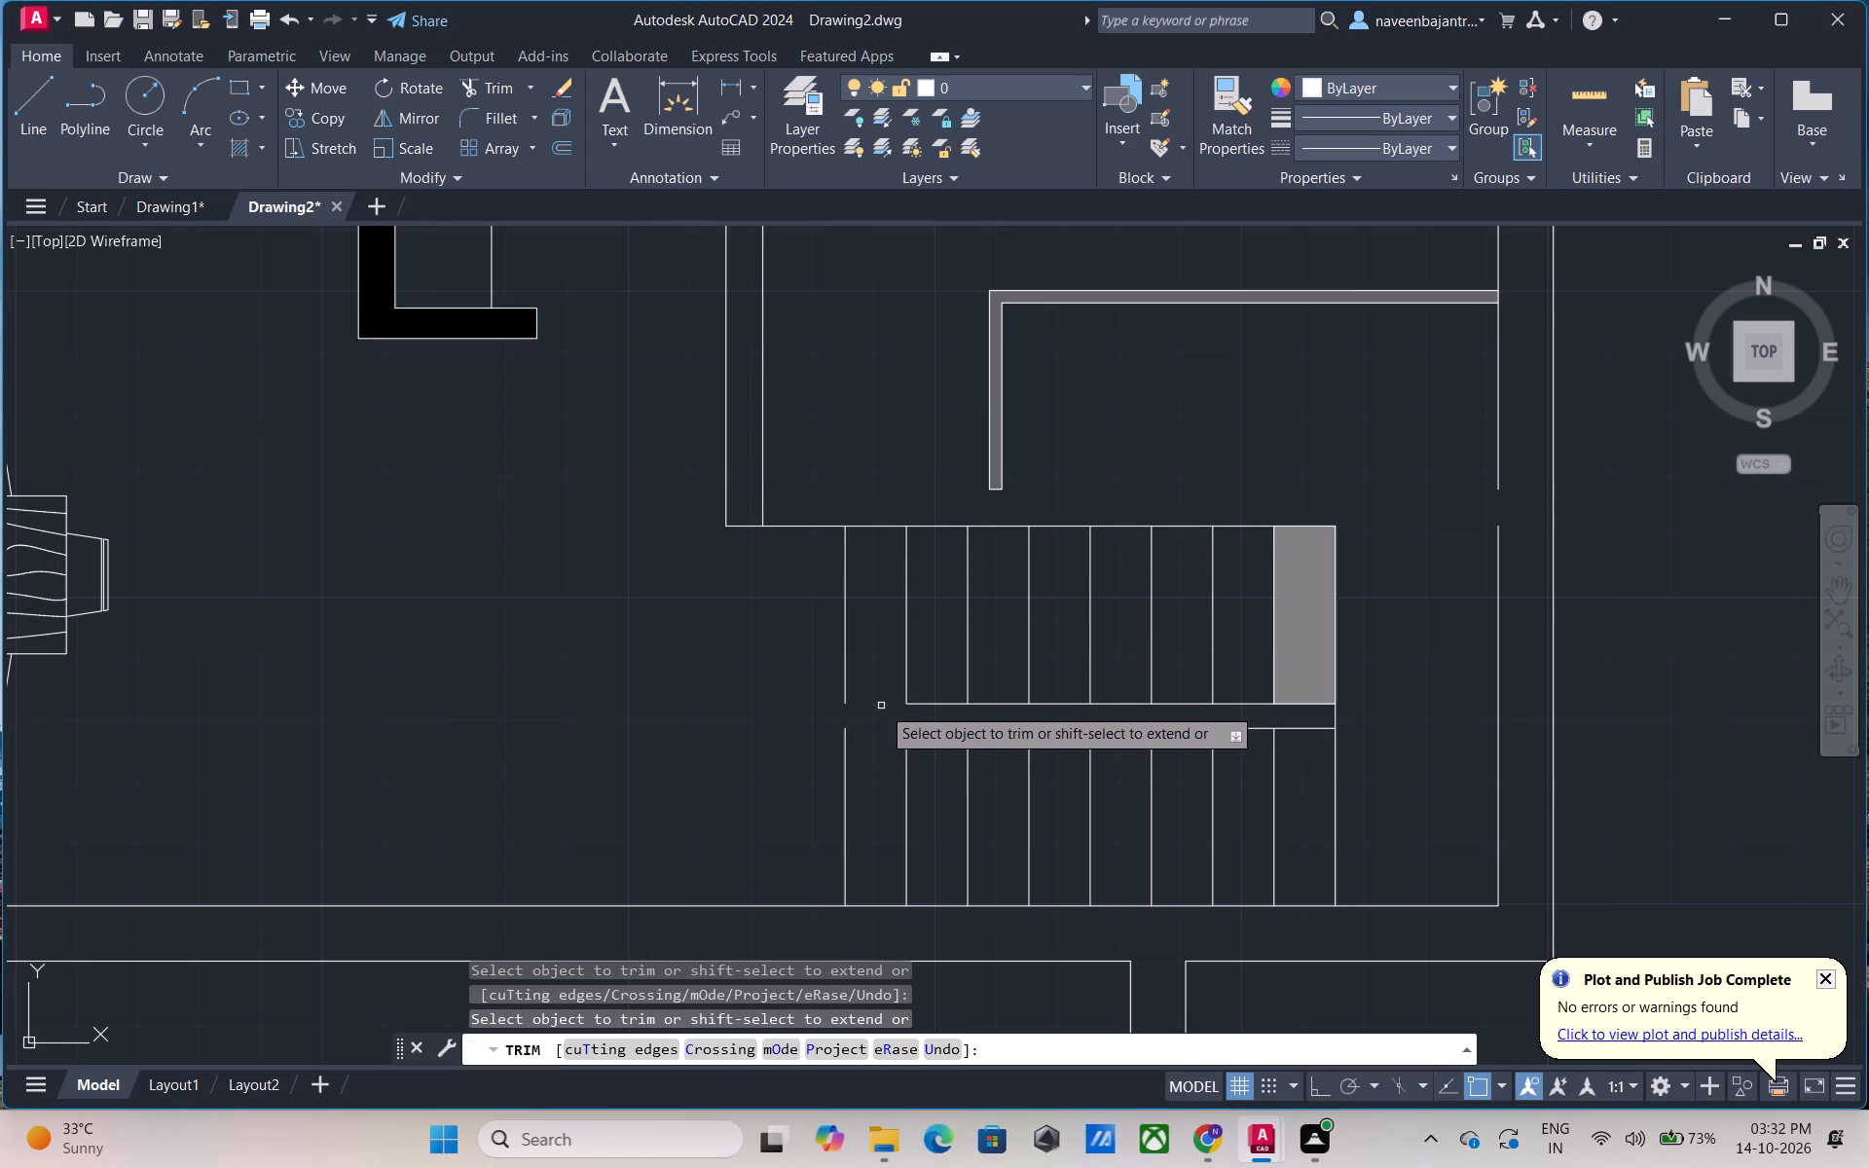
{"action": "left_click", "coordinate": [931, 728]}
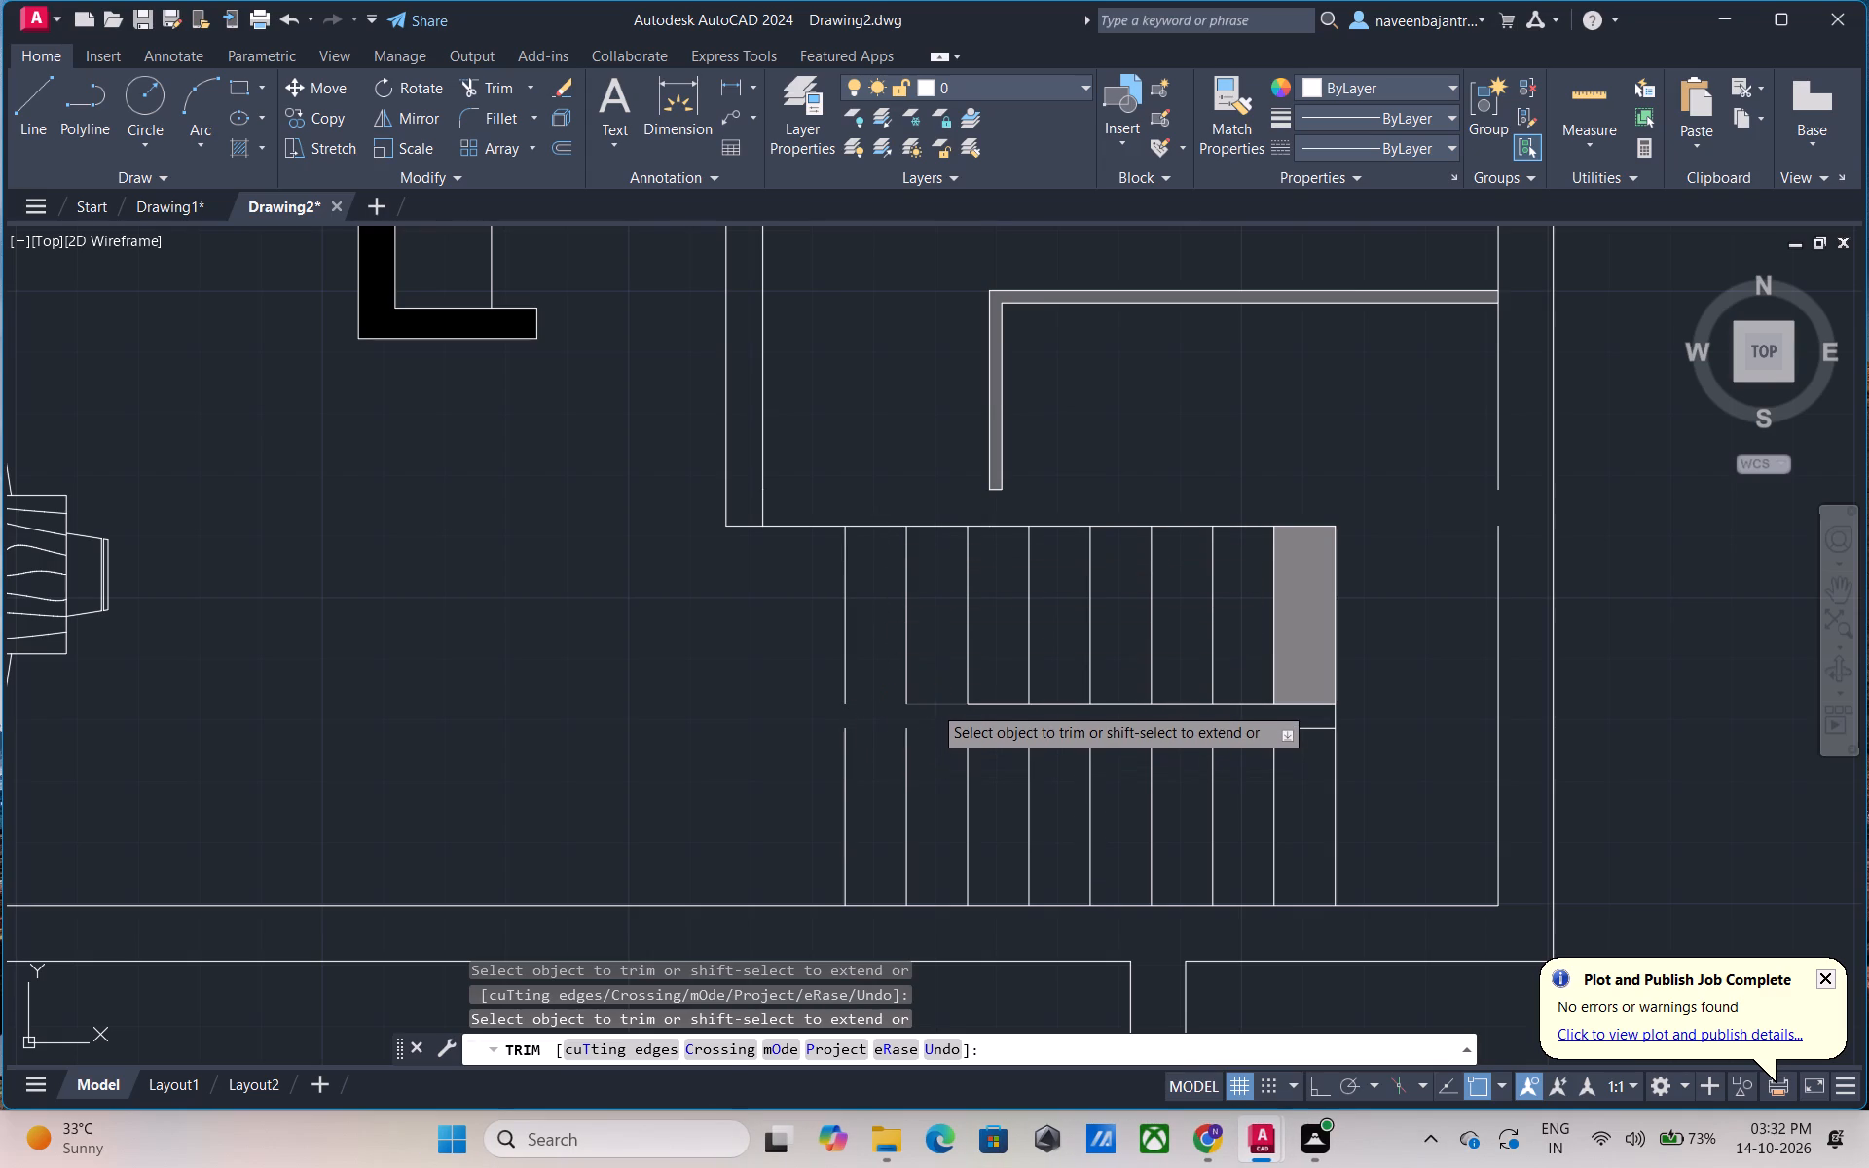
{"action": "left_click", "coordinate": [933, 705]}
{"action": "left_click", "coordinate": [980, 729]}
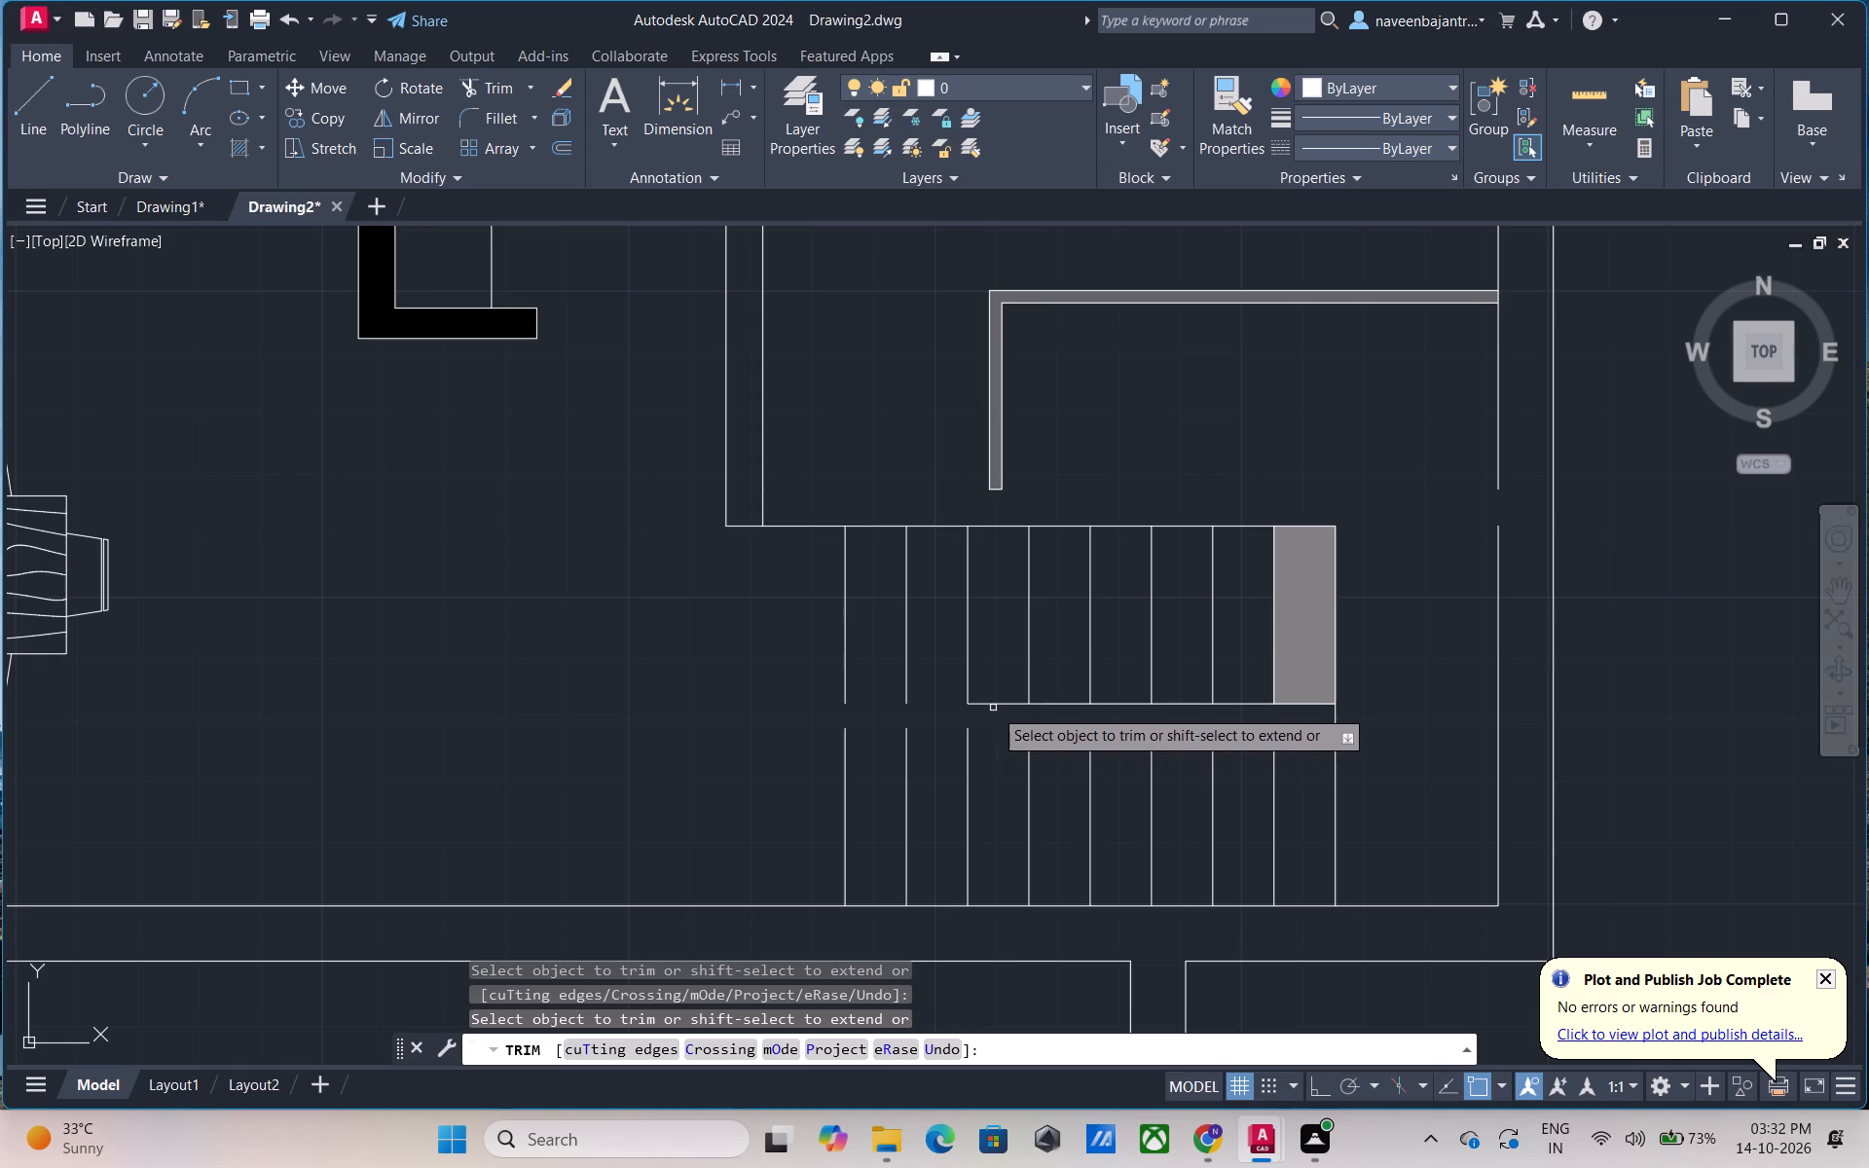
{"action": "left_click", "coordinate": [993, 707]}
{"action": "left_click", "coordinate": [1047, 729]}
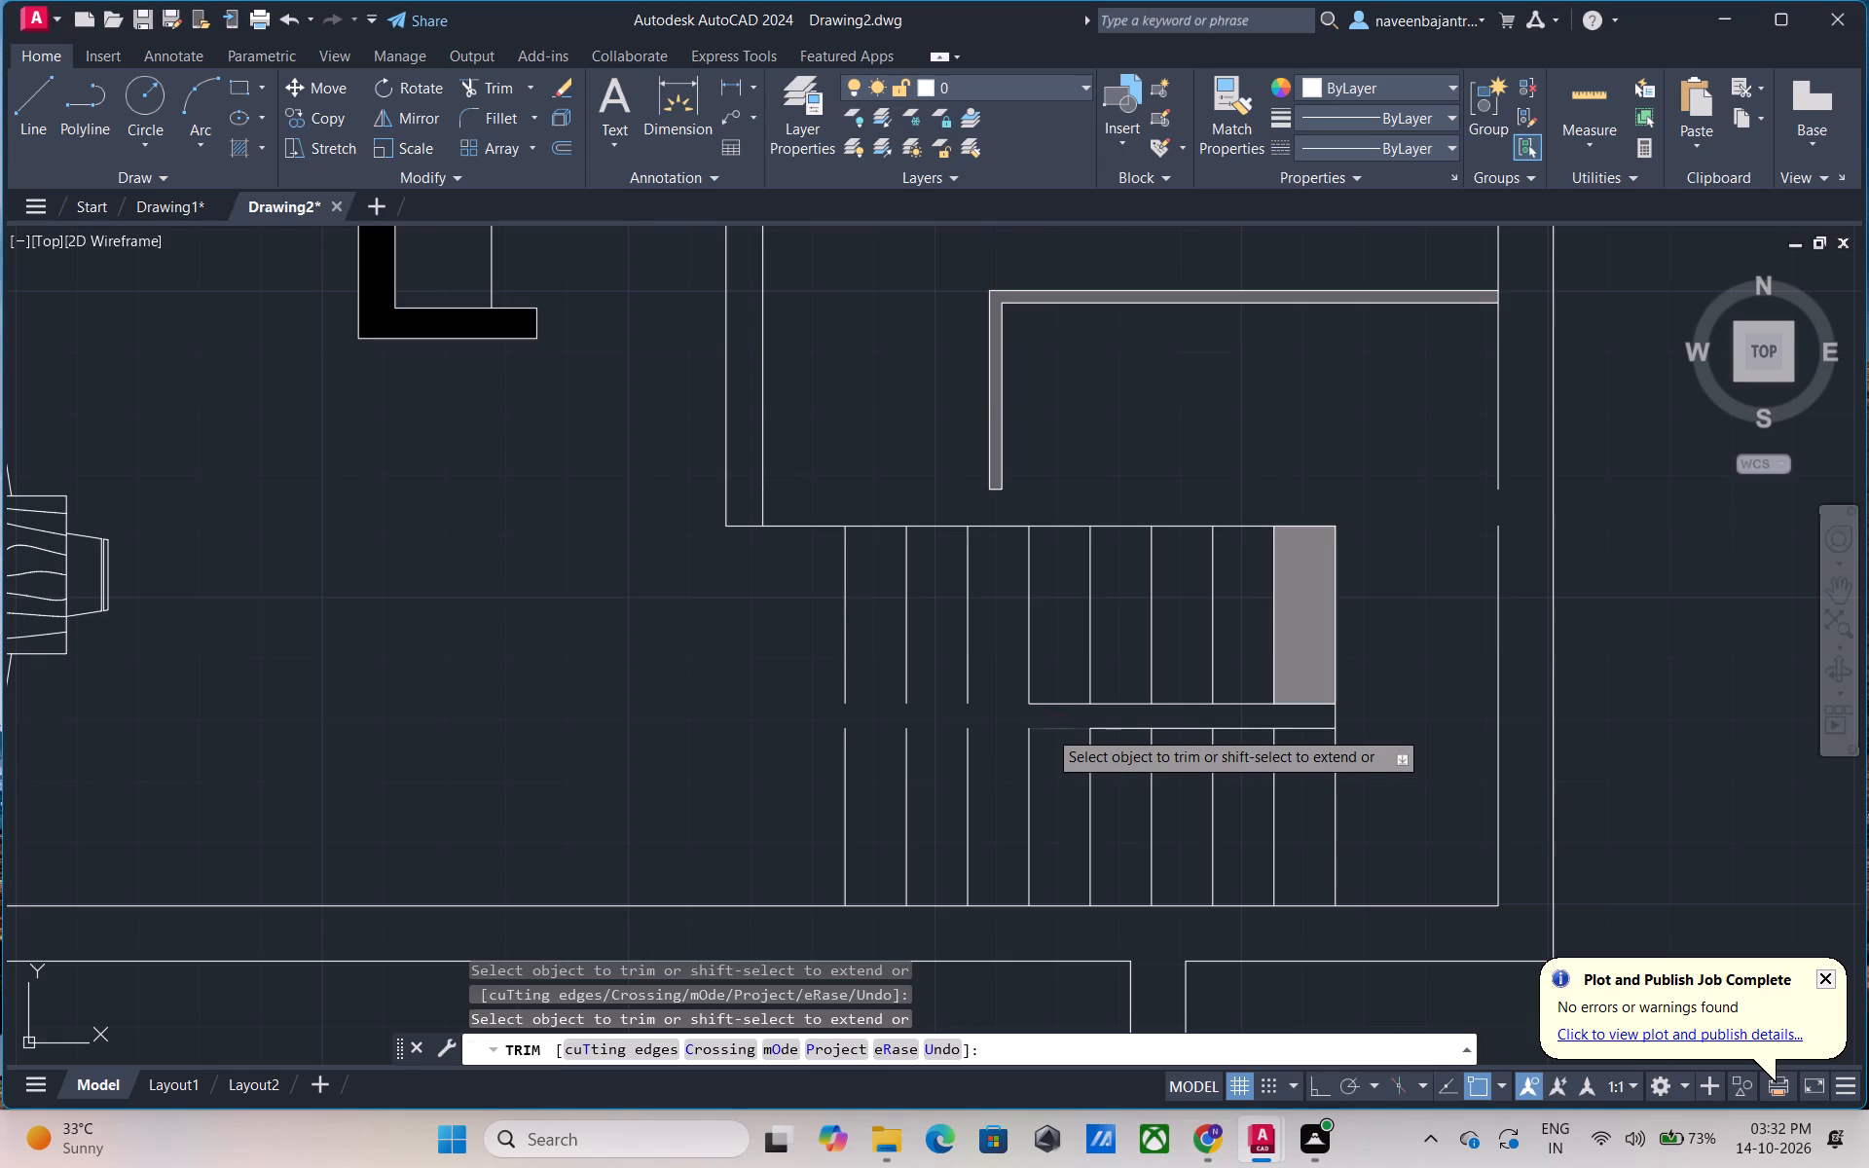
{"action": "left_click", "coordinate": [1055, 706]}
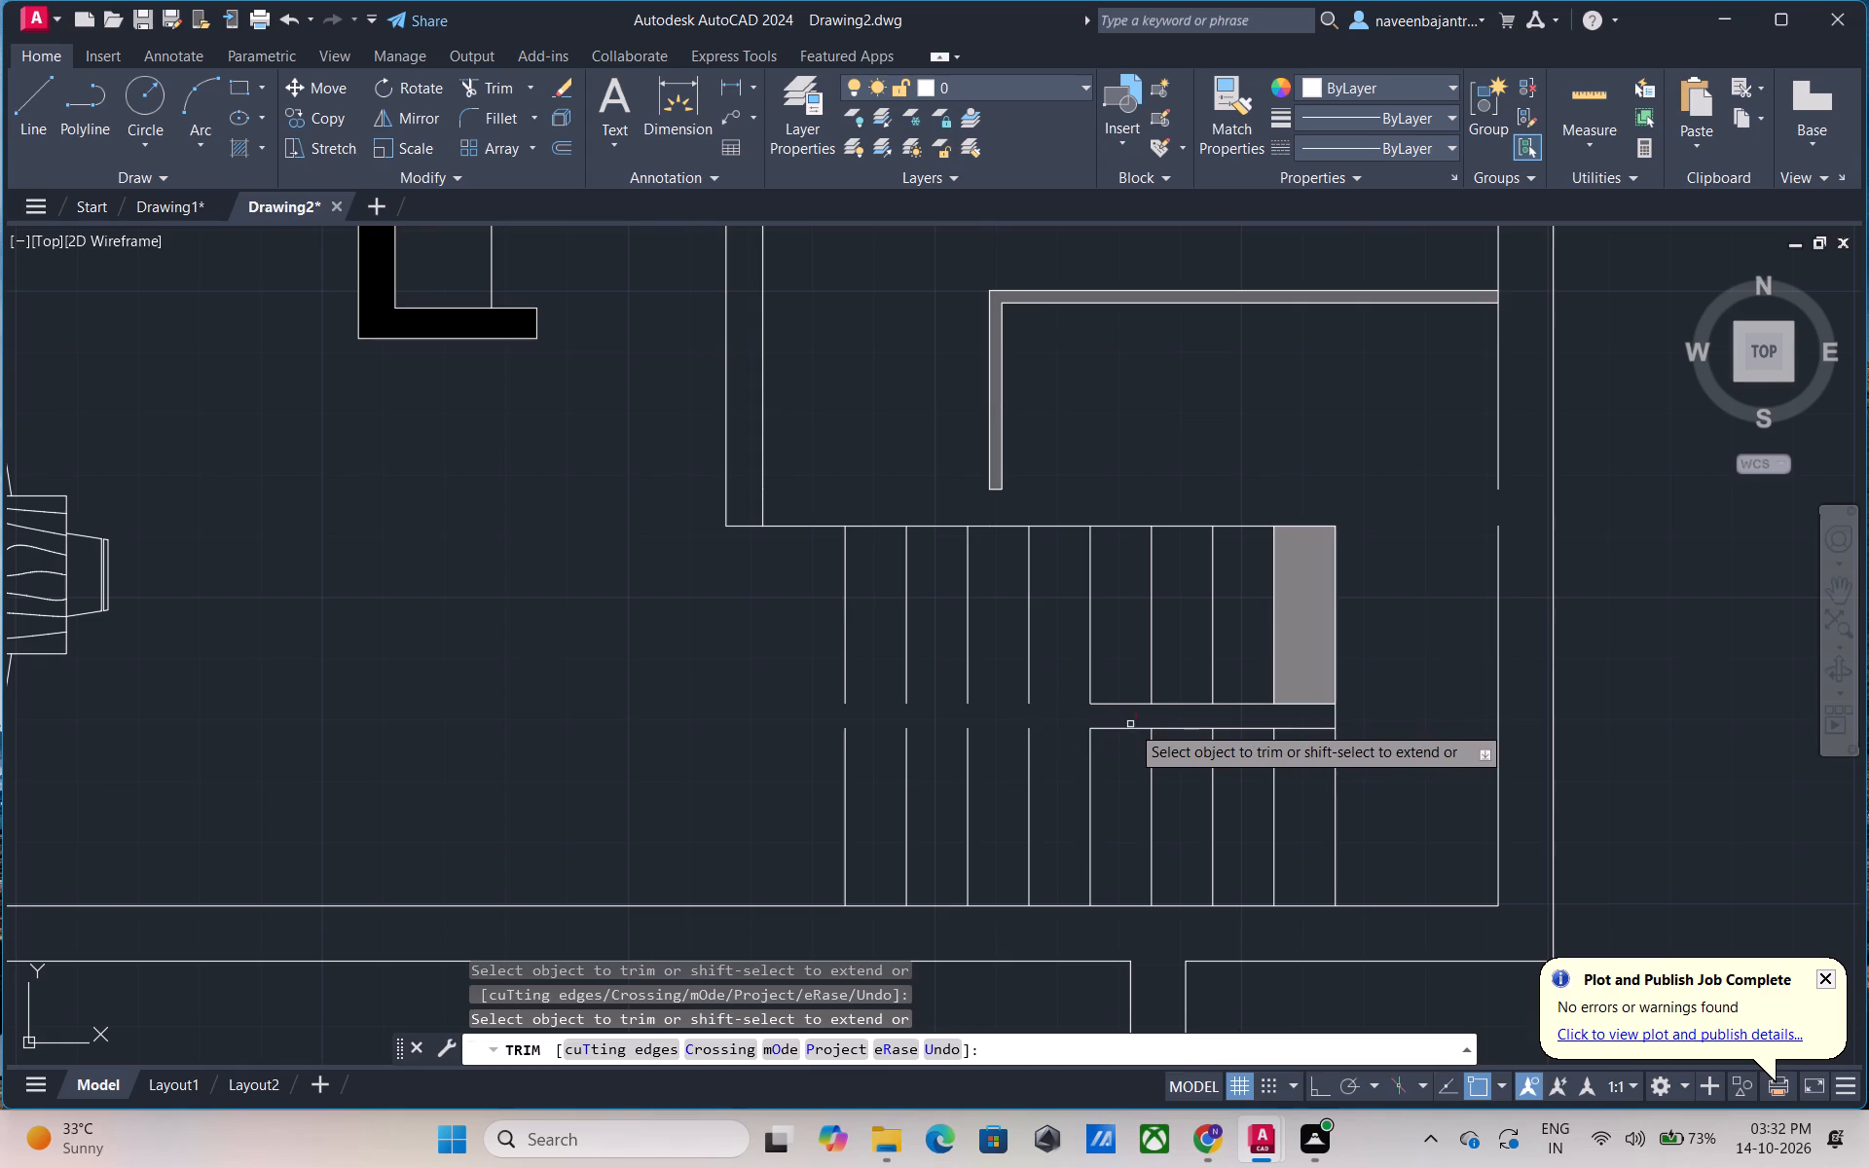
{"action": "left_click", "coordinate": [1130, 729]}
{"action": "left_click", "coordinate": [1127, 706]}
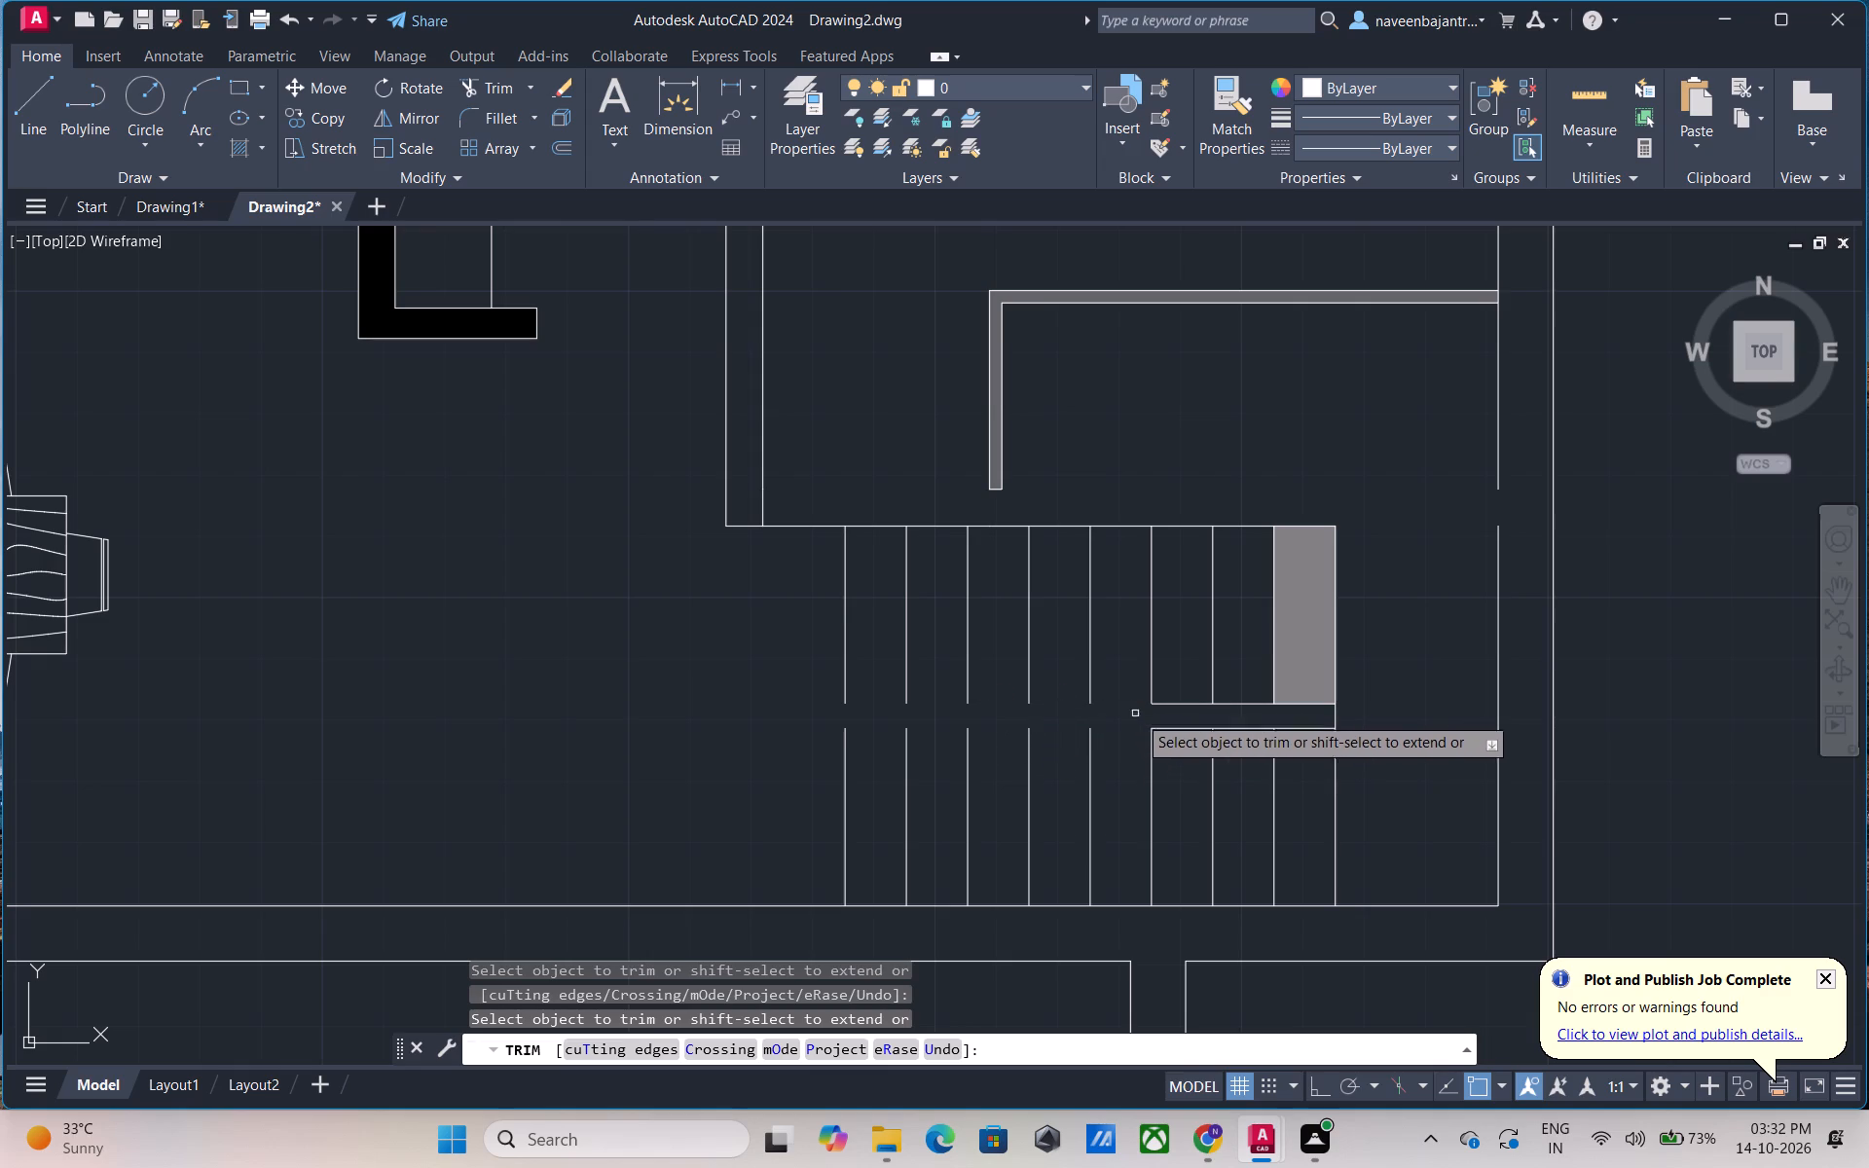
{"action": "left_click", "coordinate": [1188, 731]}
{"action": "left_click", "coordinate": [1181, 705]}
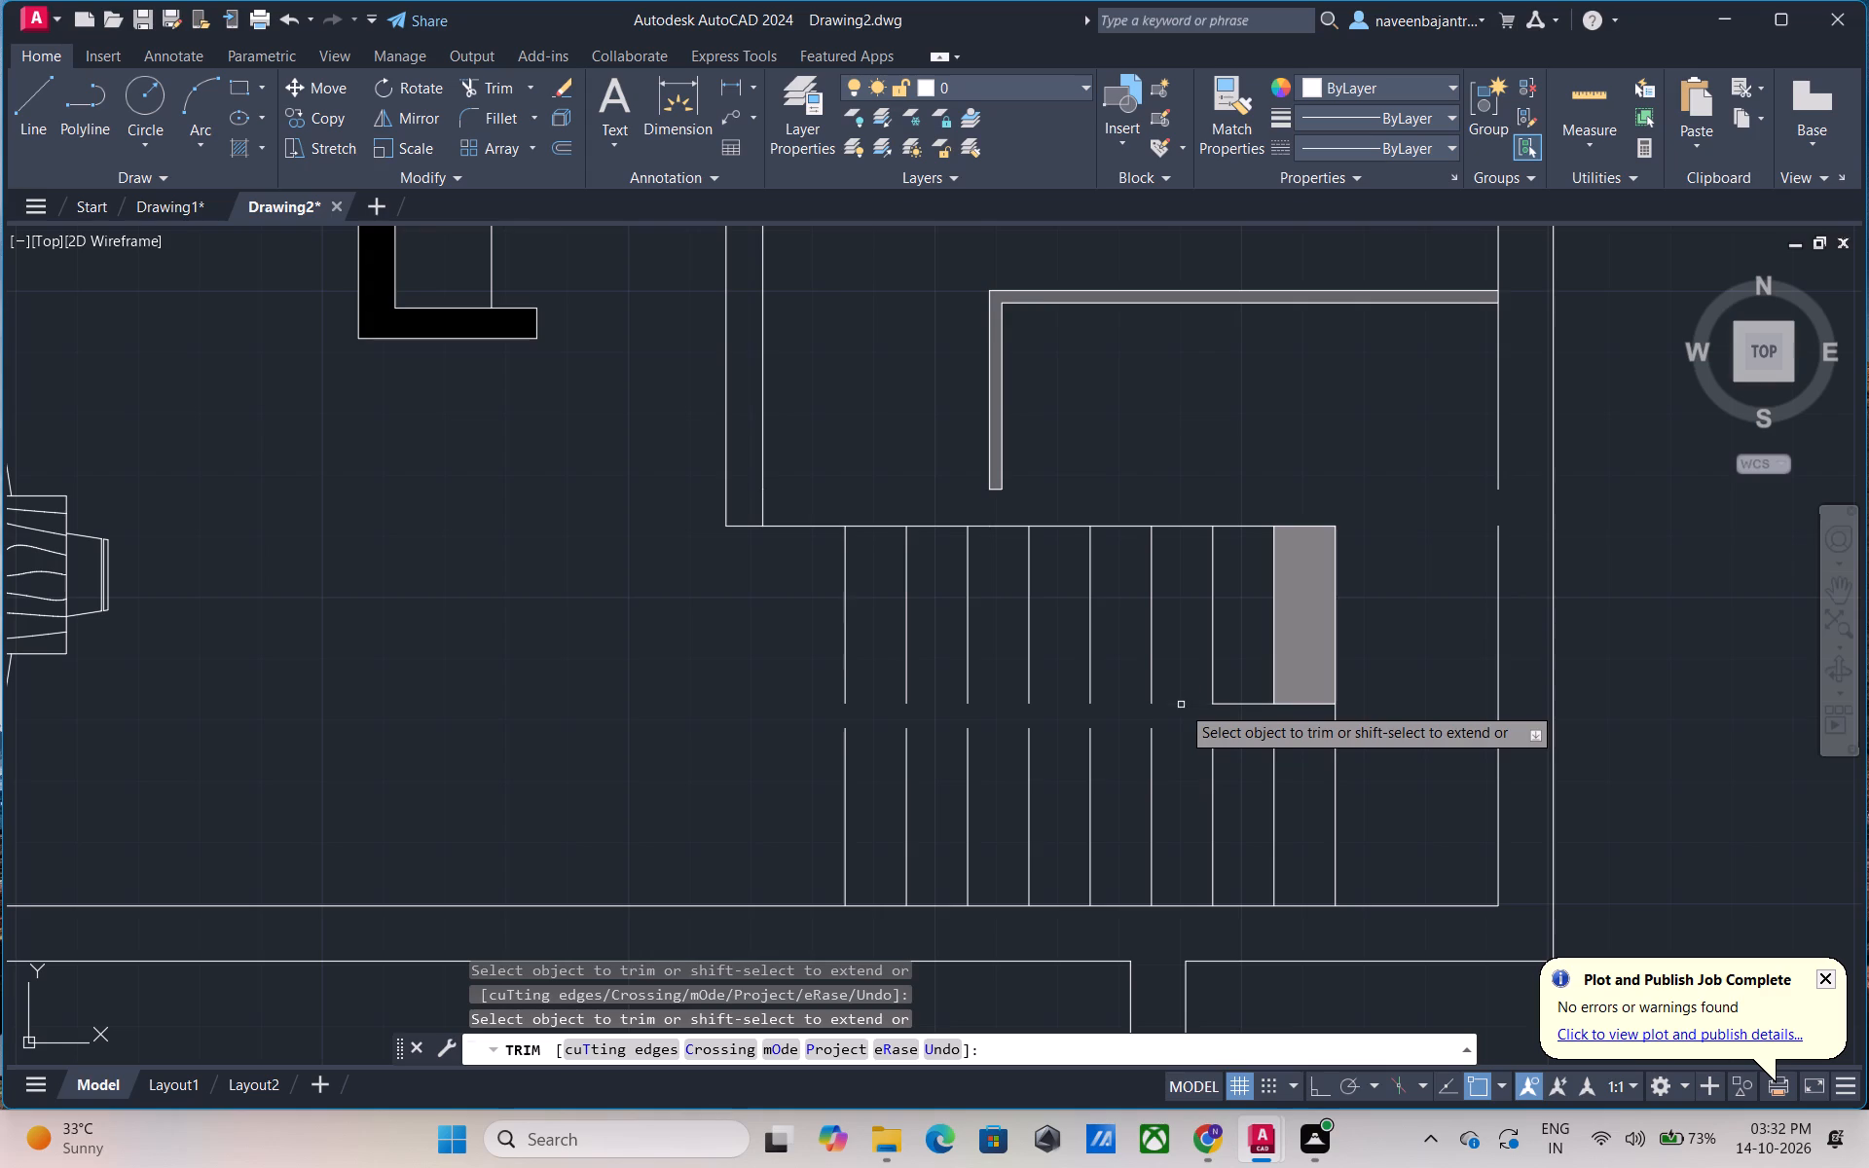
{"action": "left_click", "coordinate": [1229, 728]}
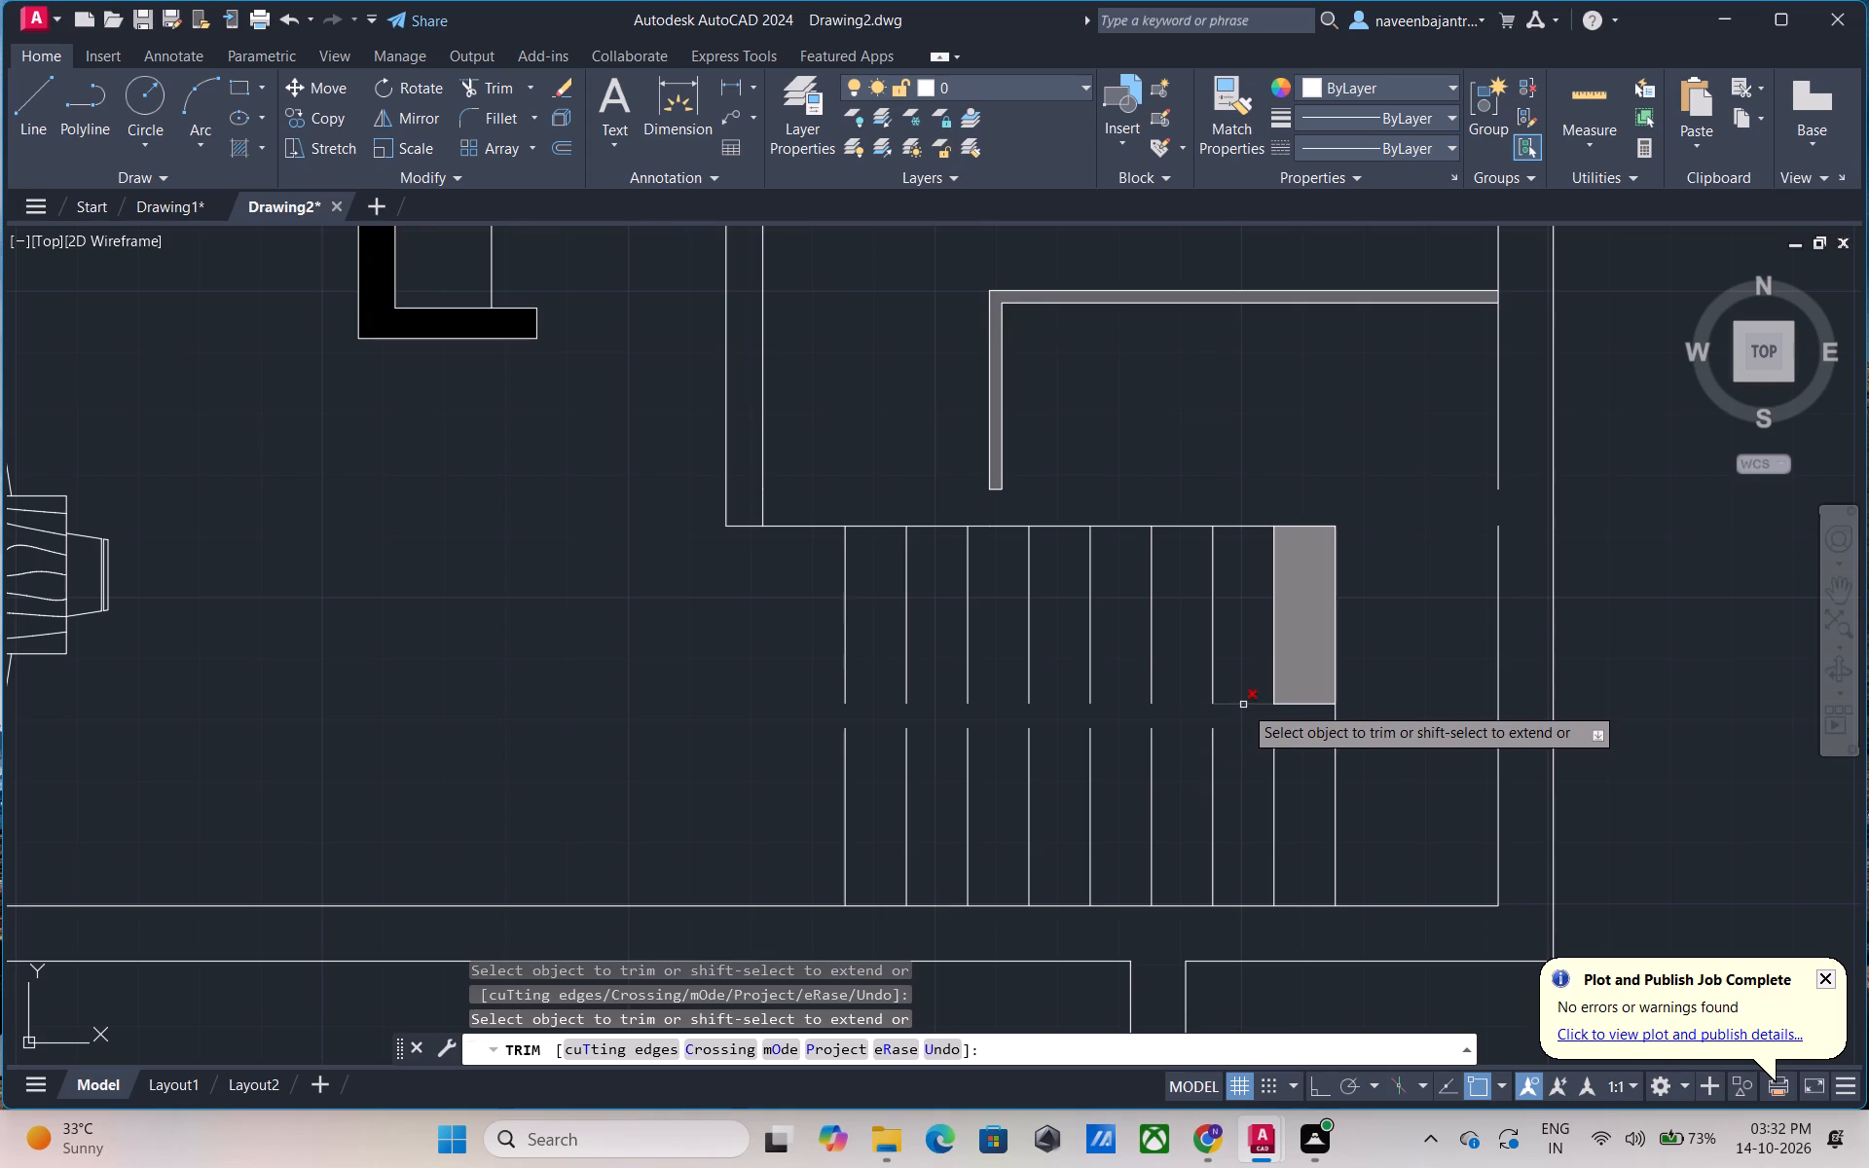
{"action": "left_click", "coordinate": [1243, 705]}
{"action": "left_click", "coordinate": [1295, 727]}
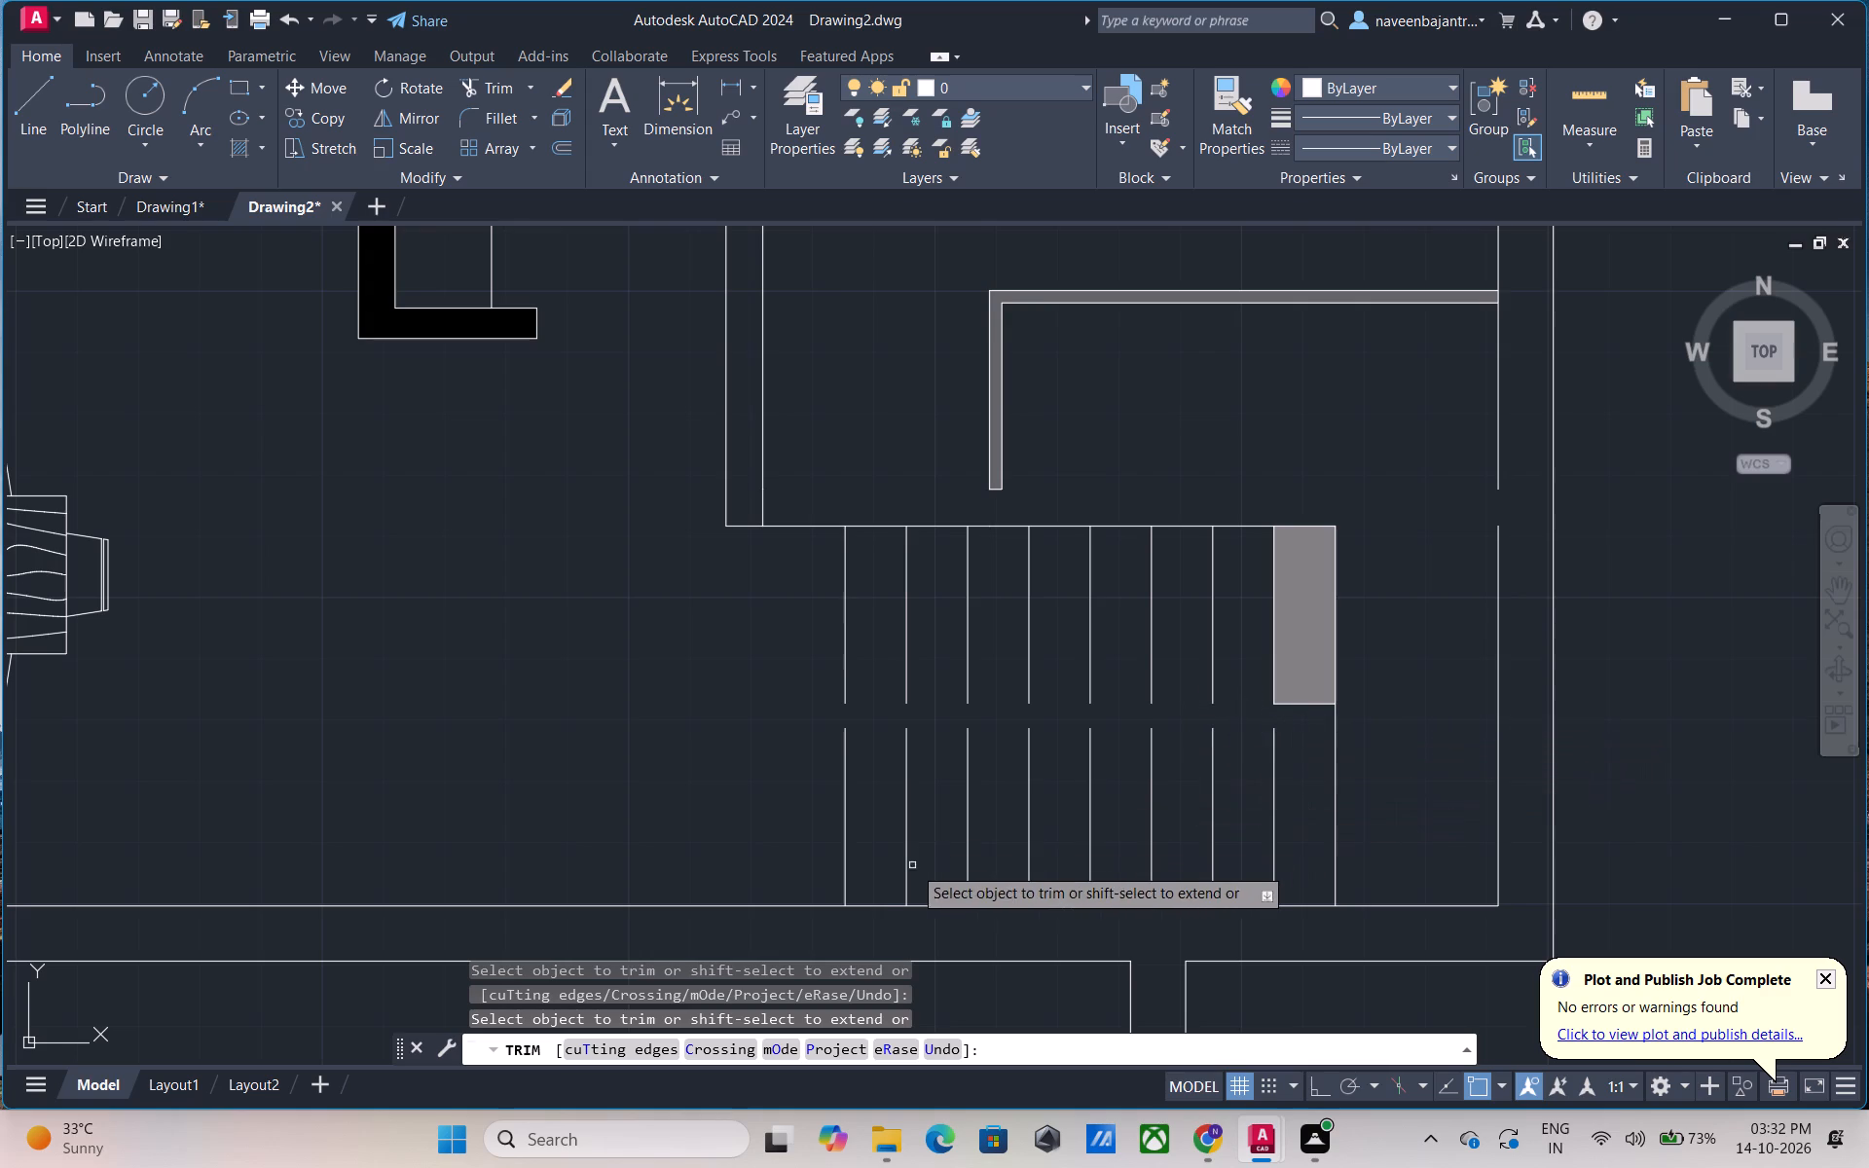
Trim the wall line along the bottom of the lower stair flight, from the first riser across to the outer wall's inner line.
{"action": "left_click", "coordinate": [884, 904]}
{"action": "left_click", "coordinate": [935, 904]}
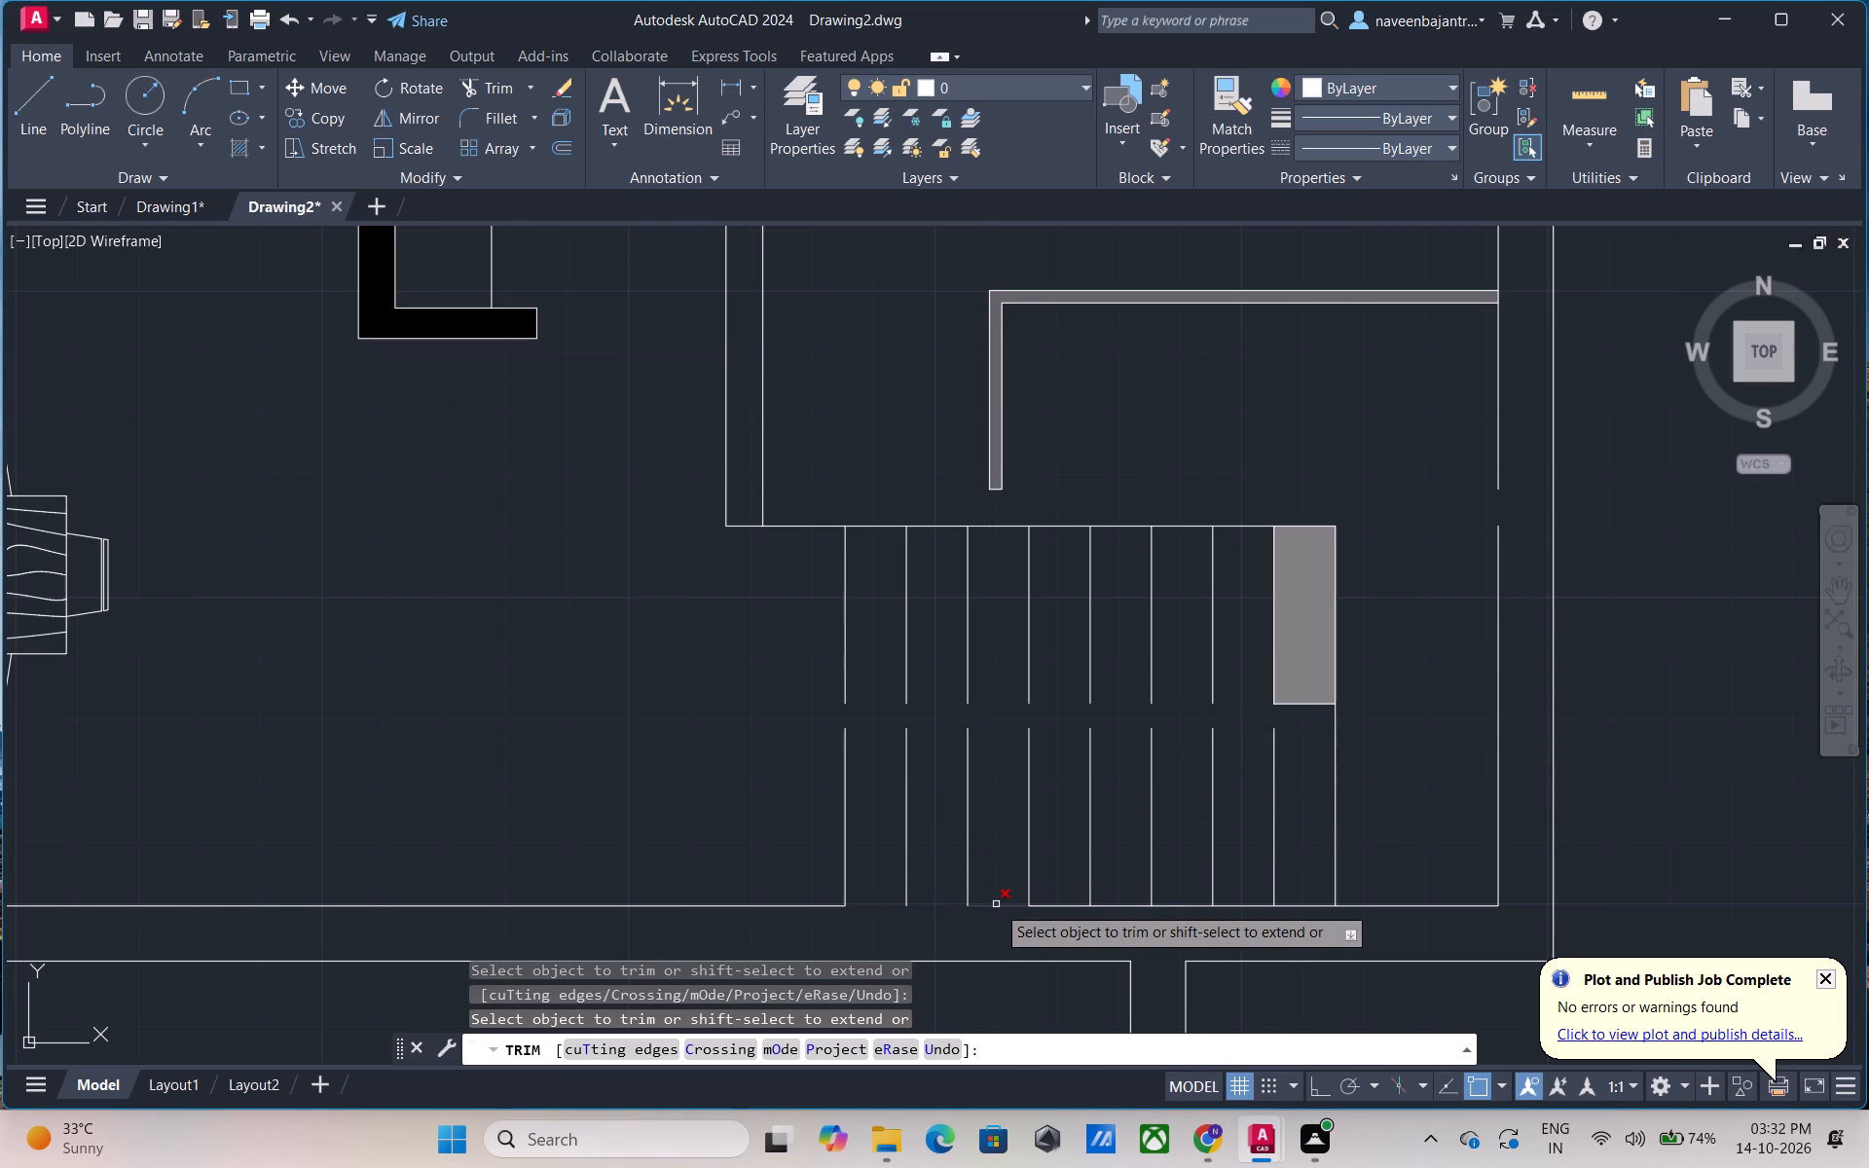
{"action": "left_click", "coordinate": [1008, 904]}
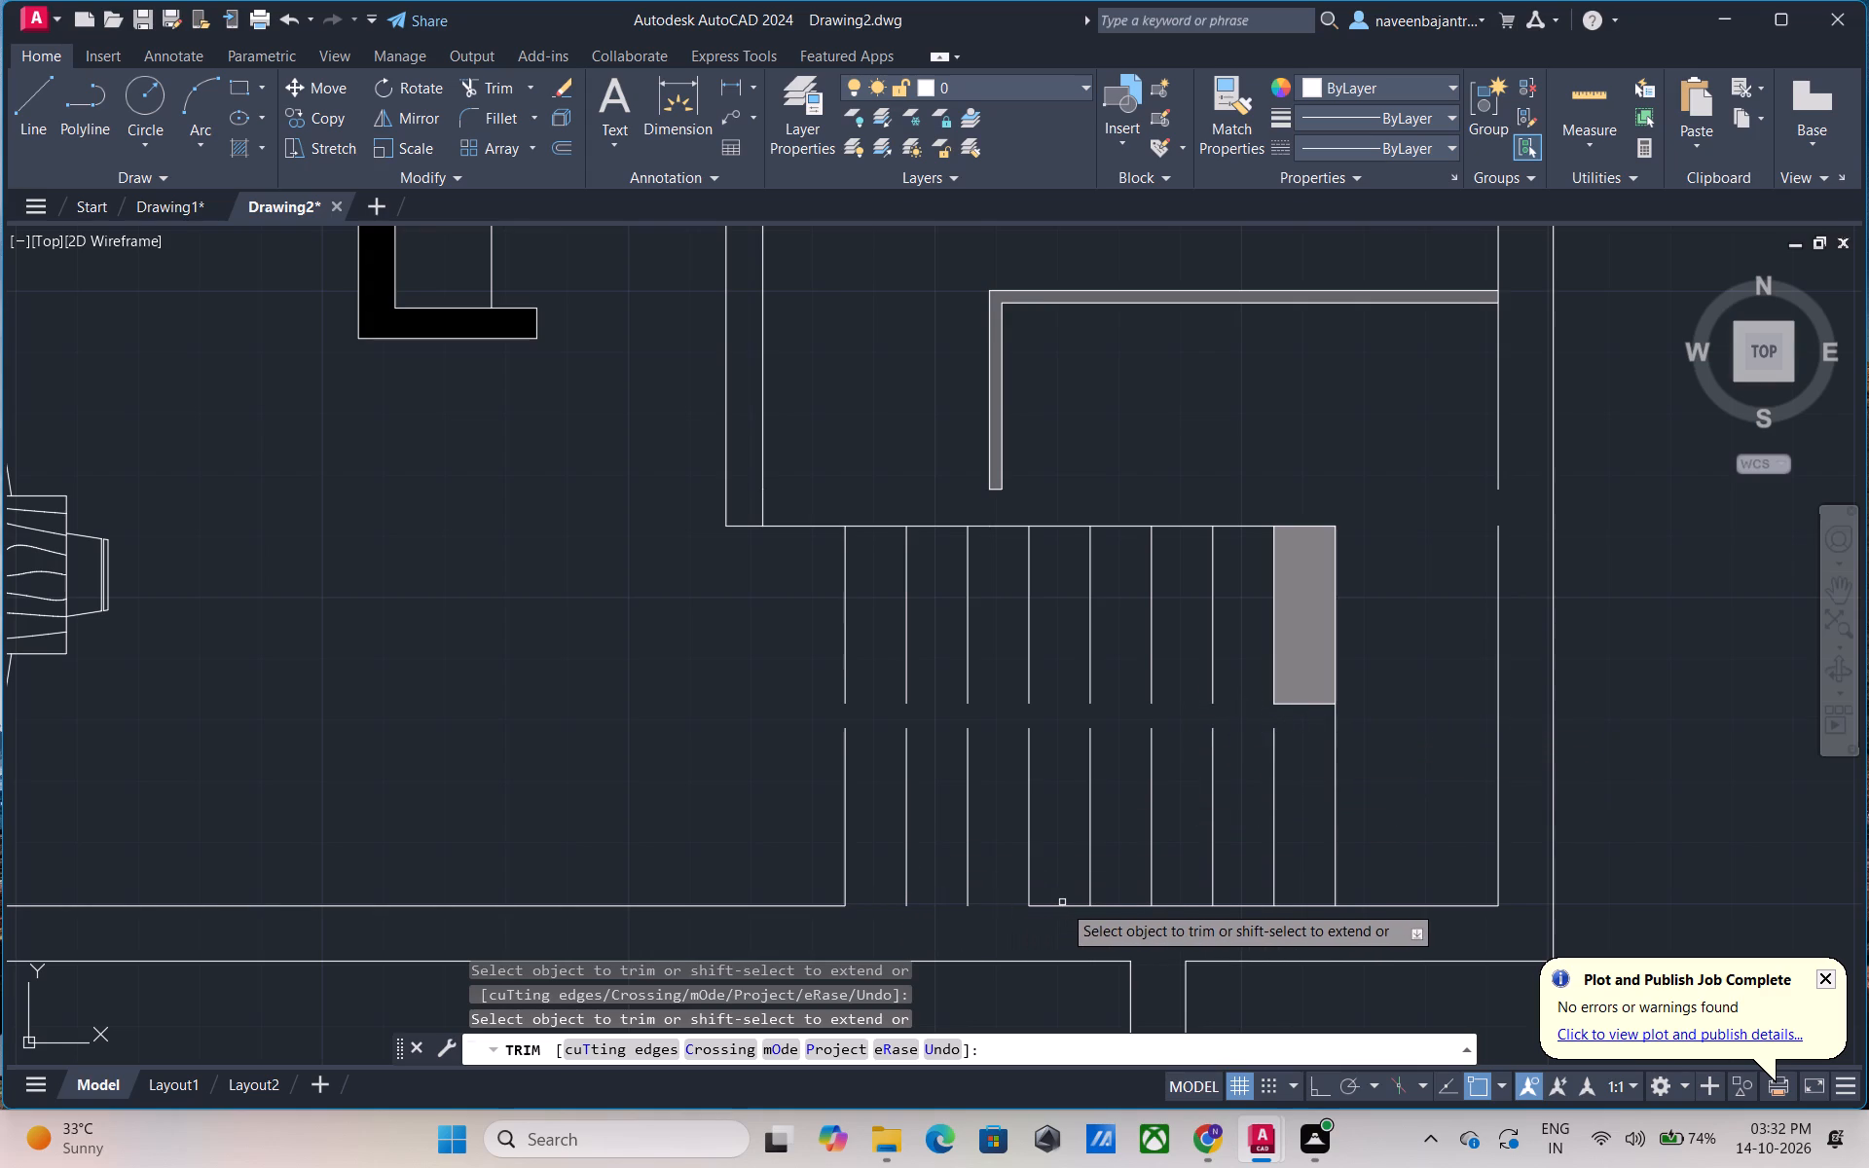
{"action": "left_click", "coordinate": [1063, 906]}
{"action": "left_click", "coordinate": [1105, 908]}
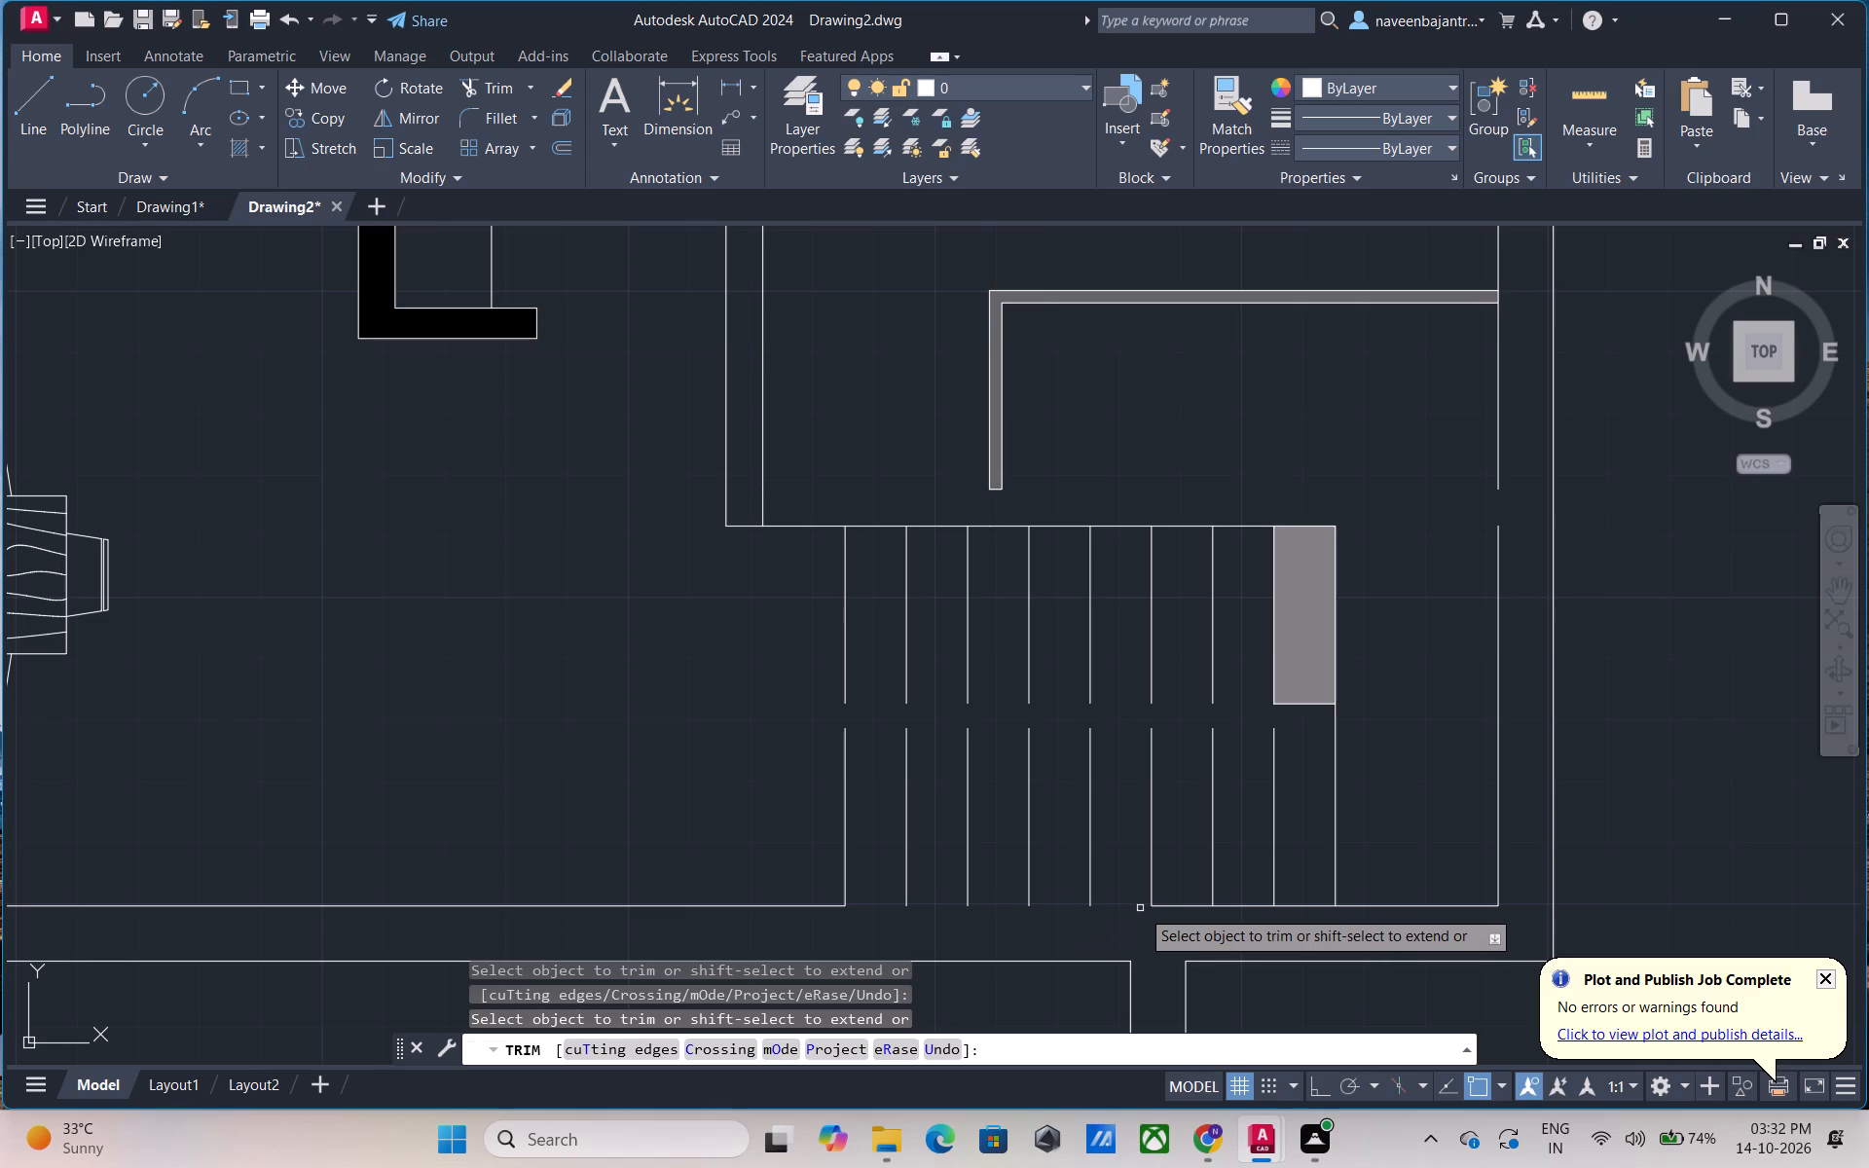
{"action": "left_click", "coordinate": [1167, 907]}
{"action": "left_click", "coordinate": [1185, 906]}
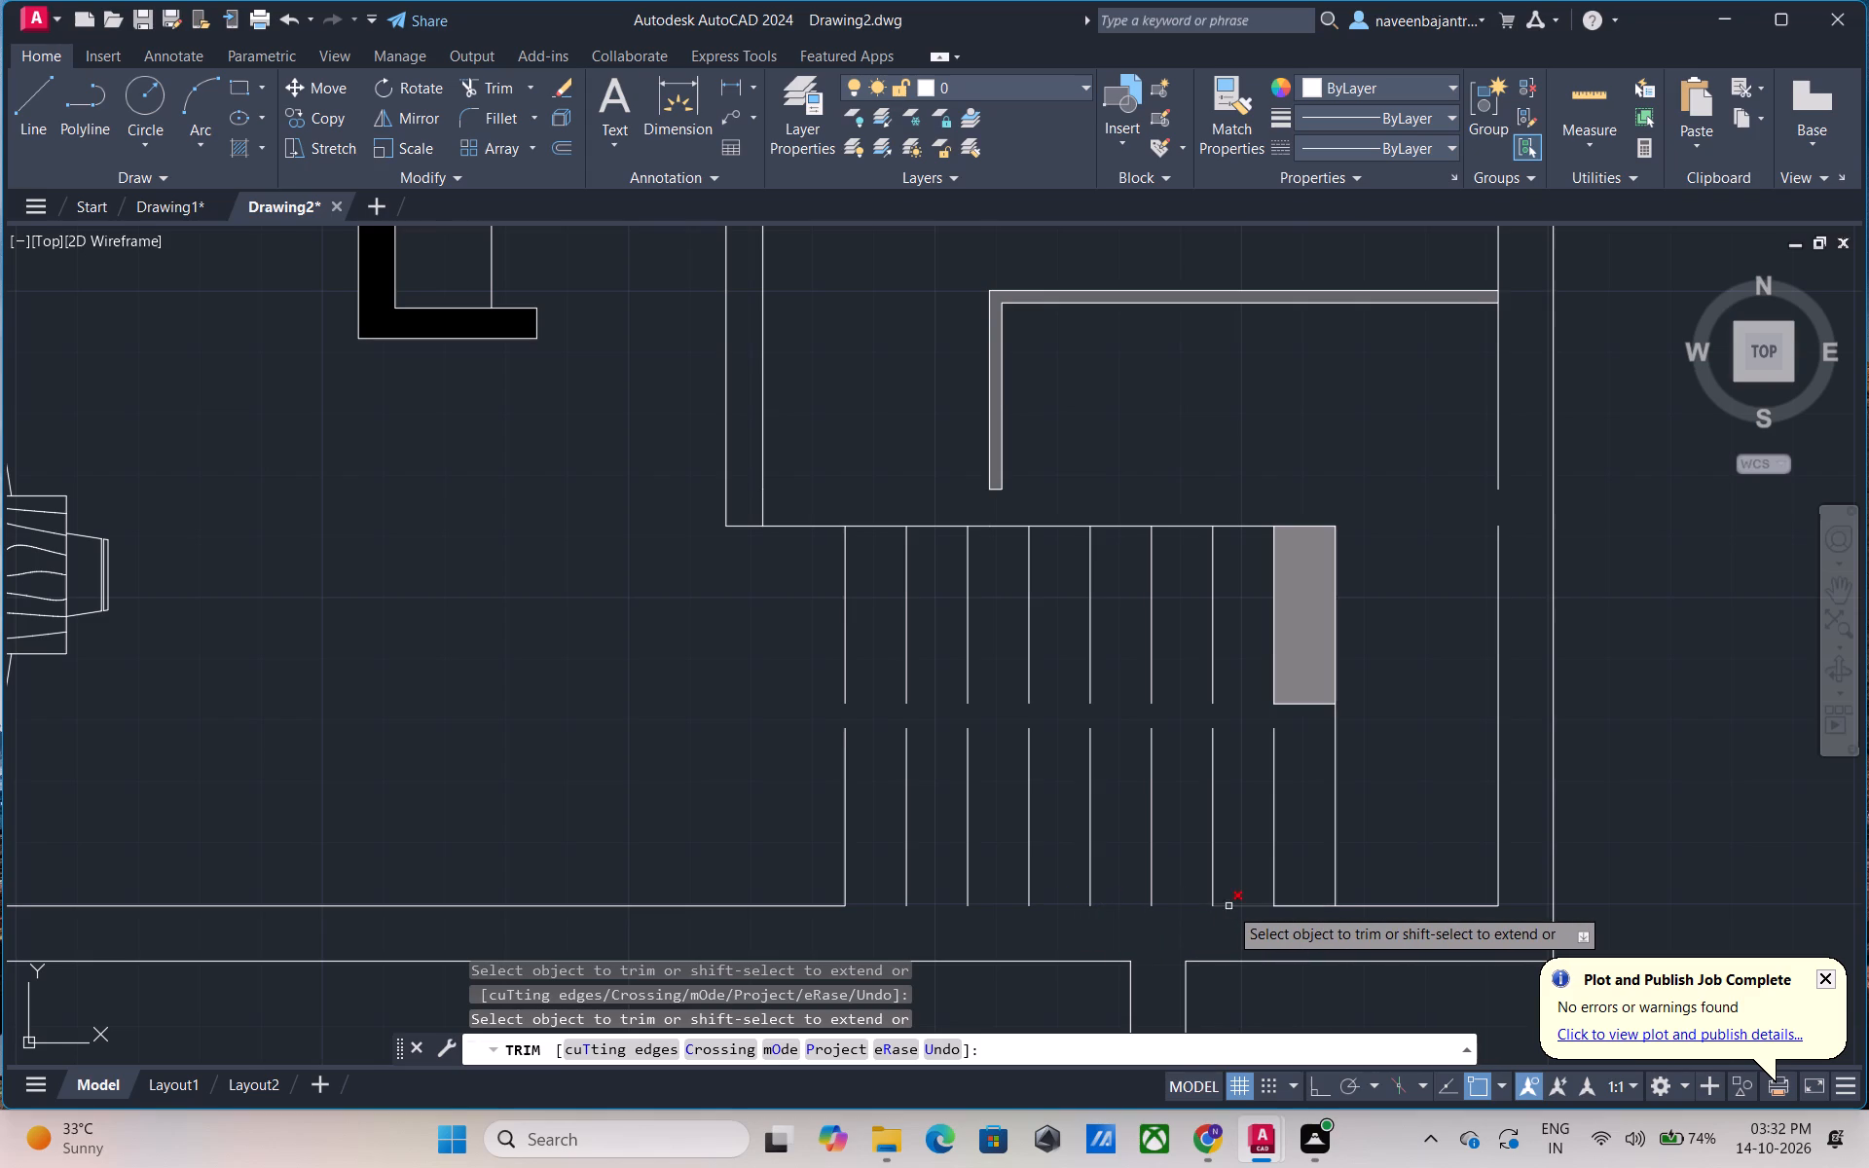
{"action": "left_click", "coordinate": [1229, 906]}
{"action": "left_click", "coordinate": [1292, 906]}
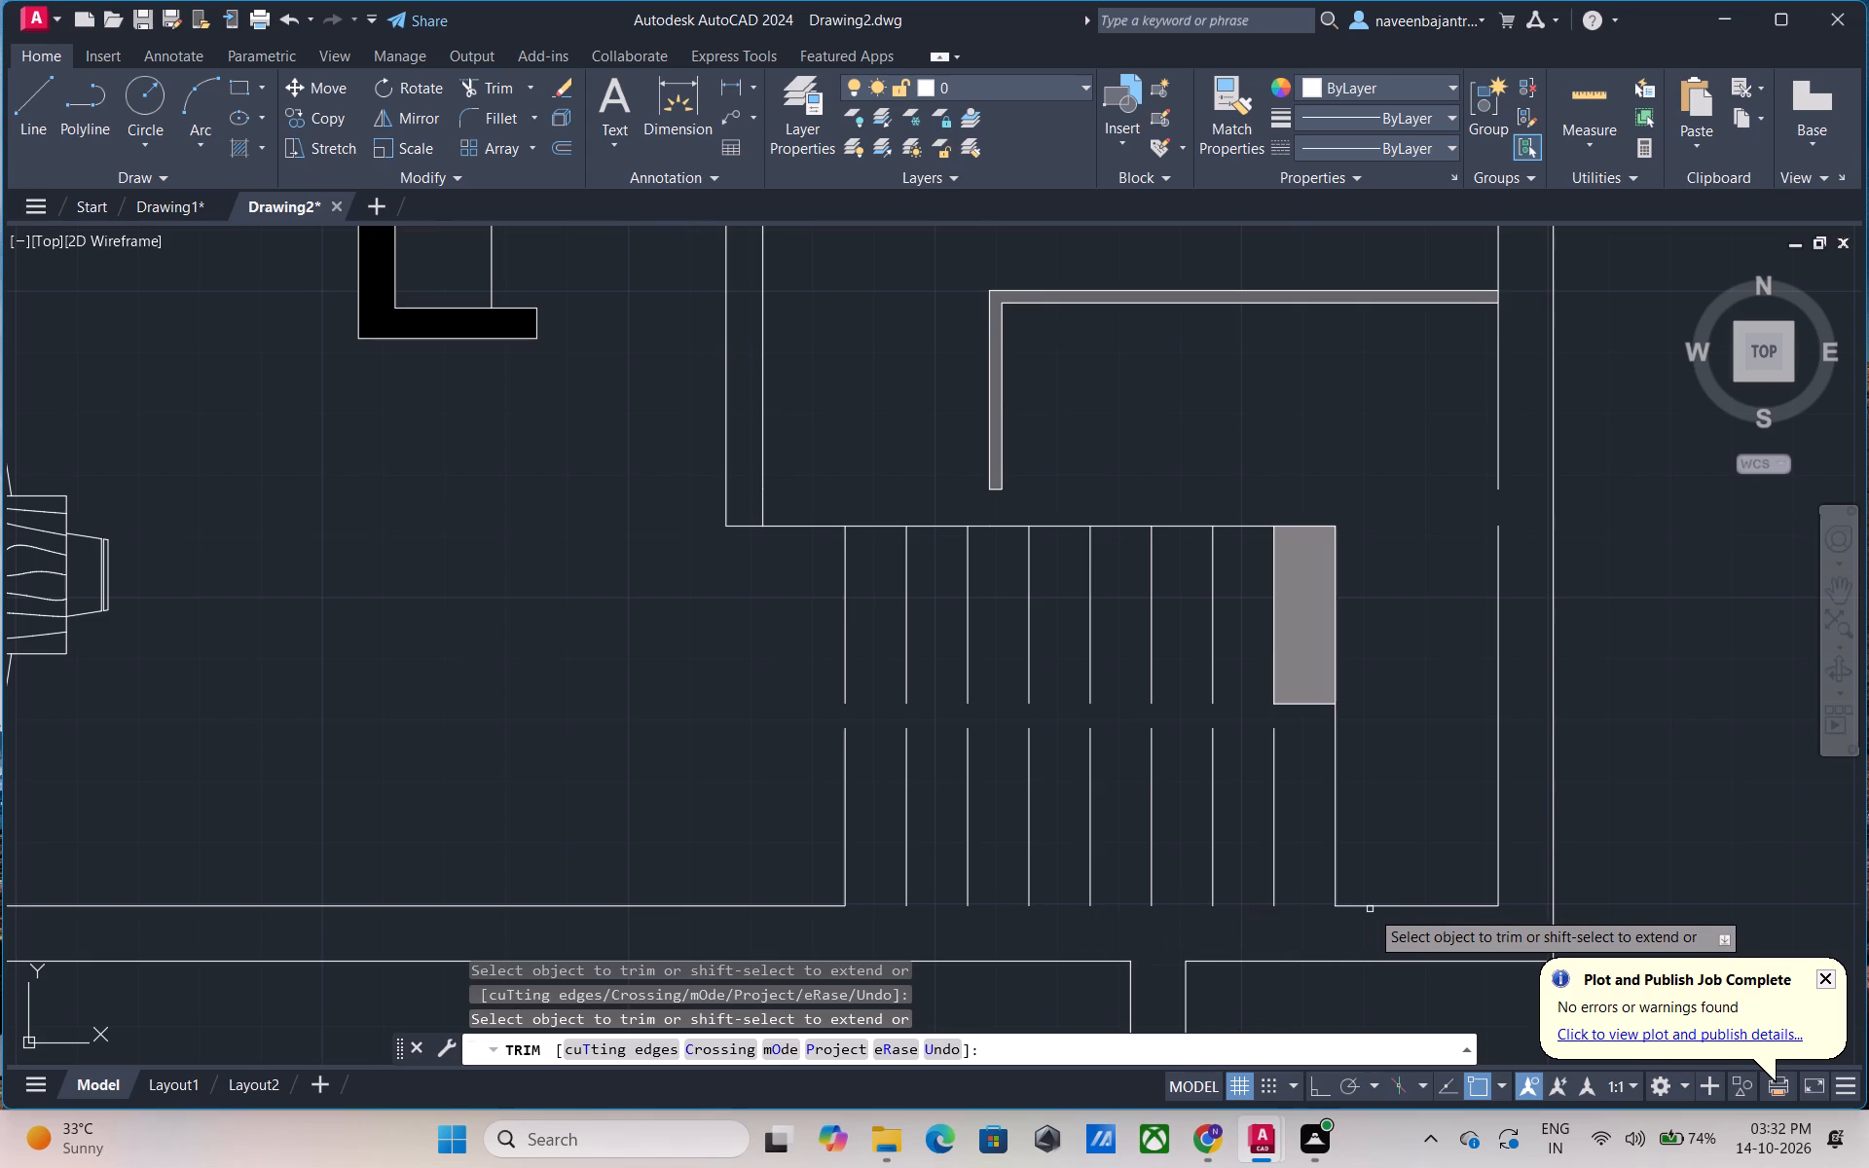
{"action": "left_click", "coordinate": [1383, 909]}
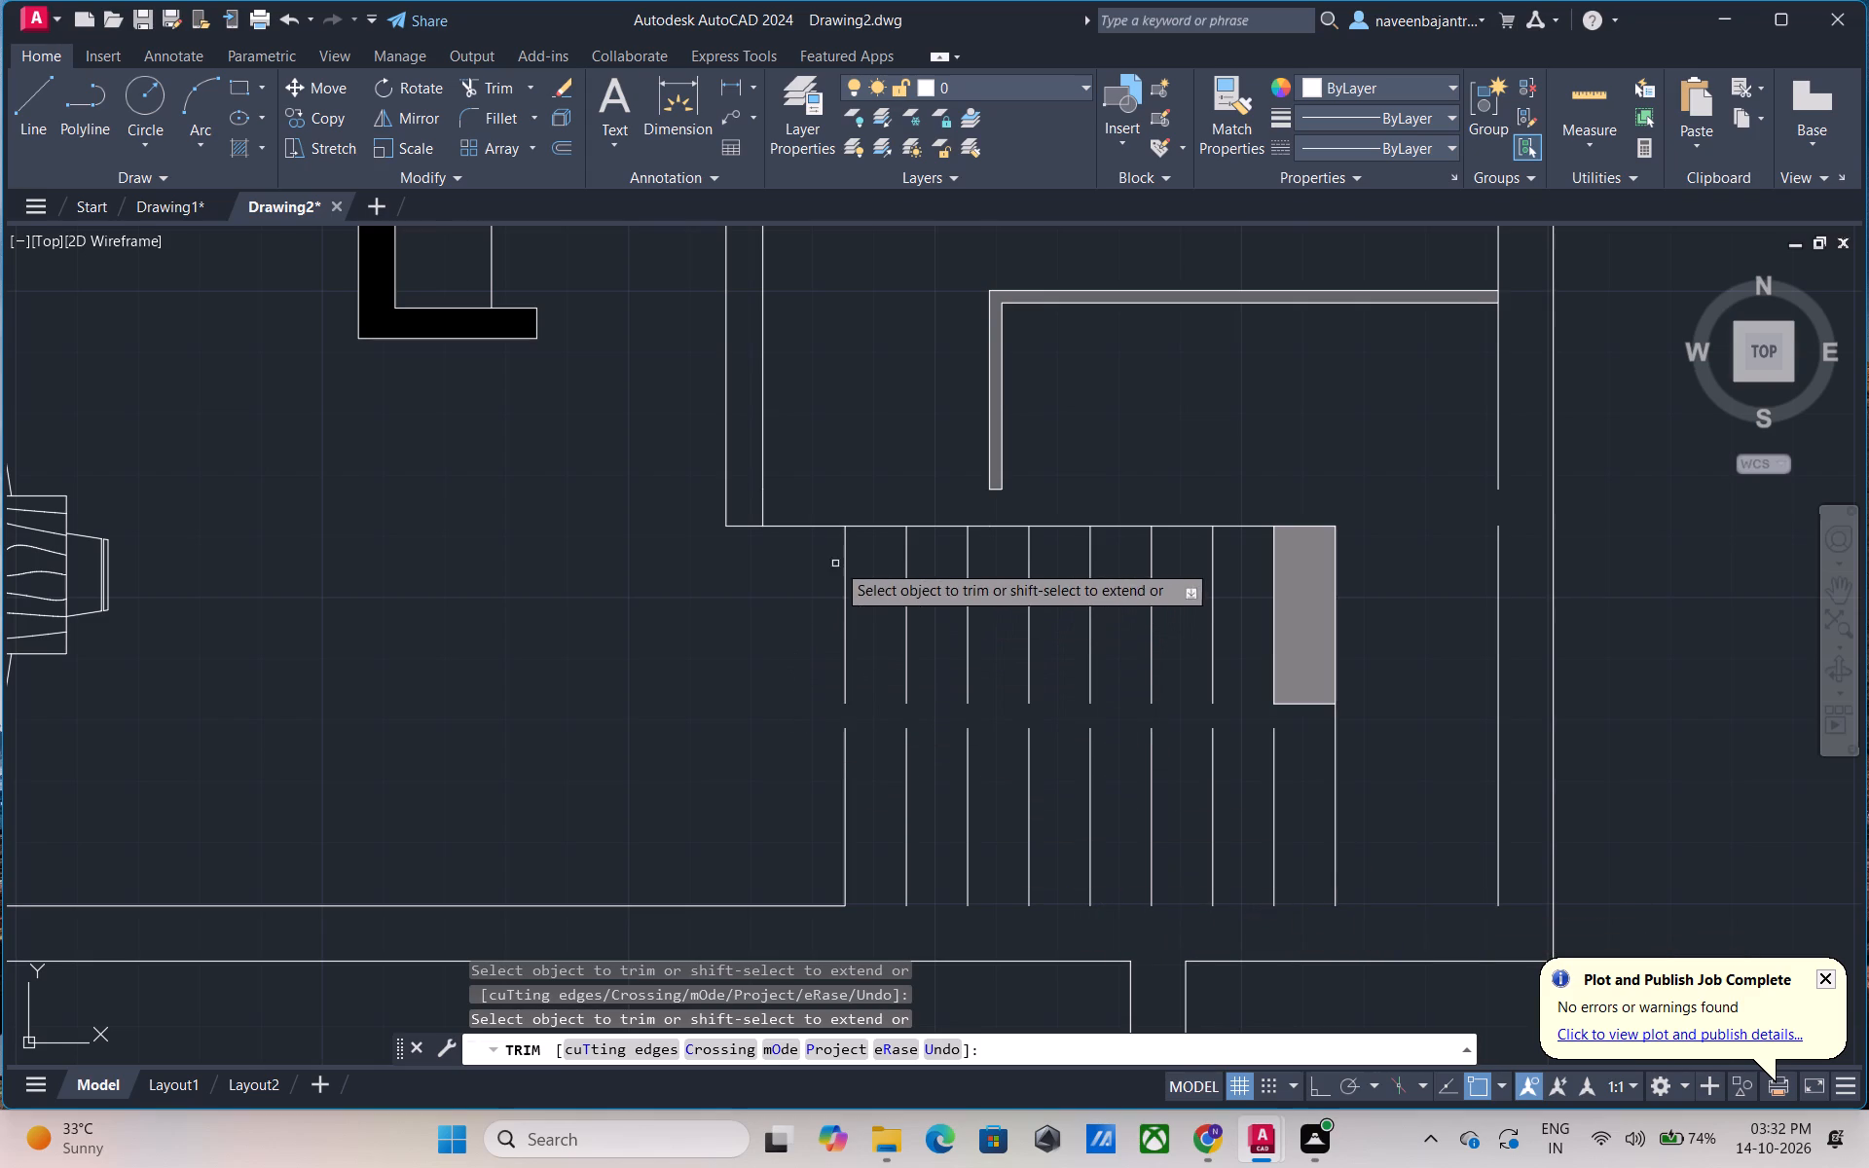
Trim the line along the top of the upper stair flight up to the filled tread, and back to the bedroom wall's end.
{"action": "left_click", "coordinate": [868, 526]}
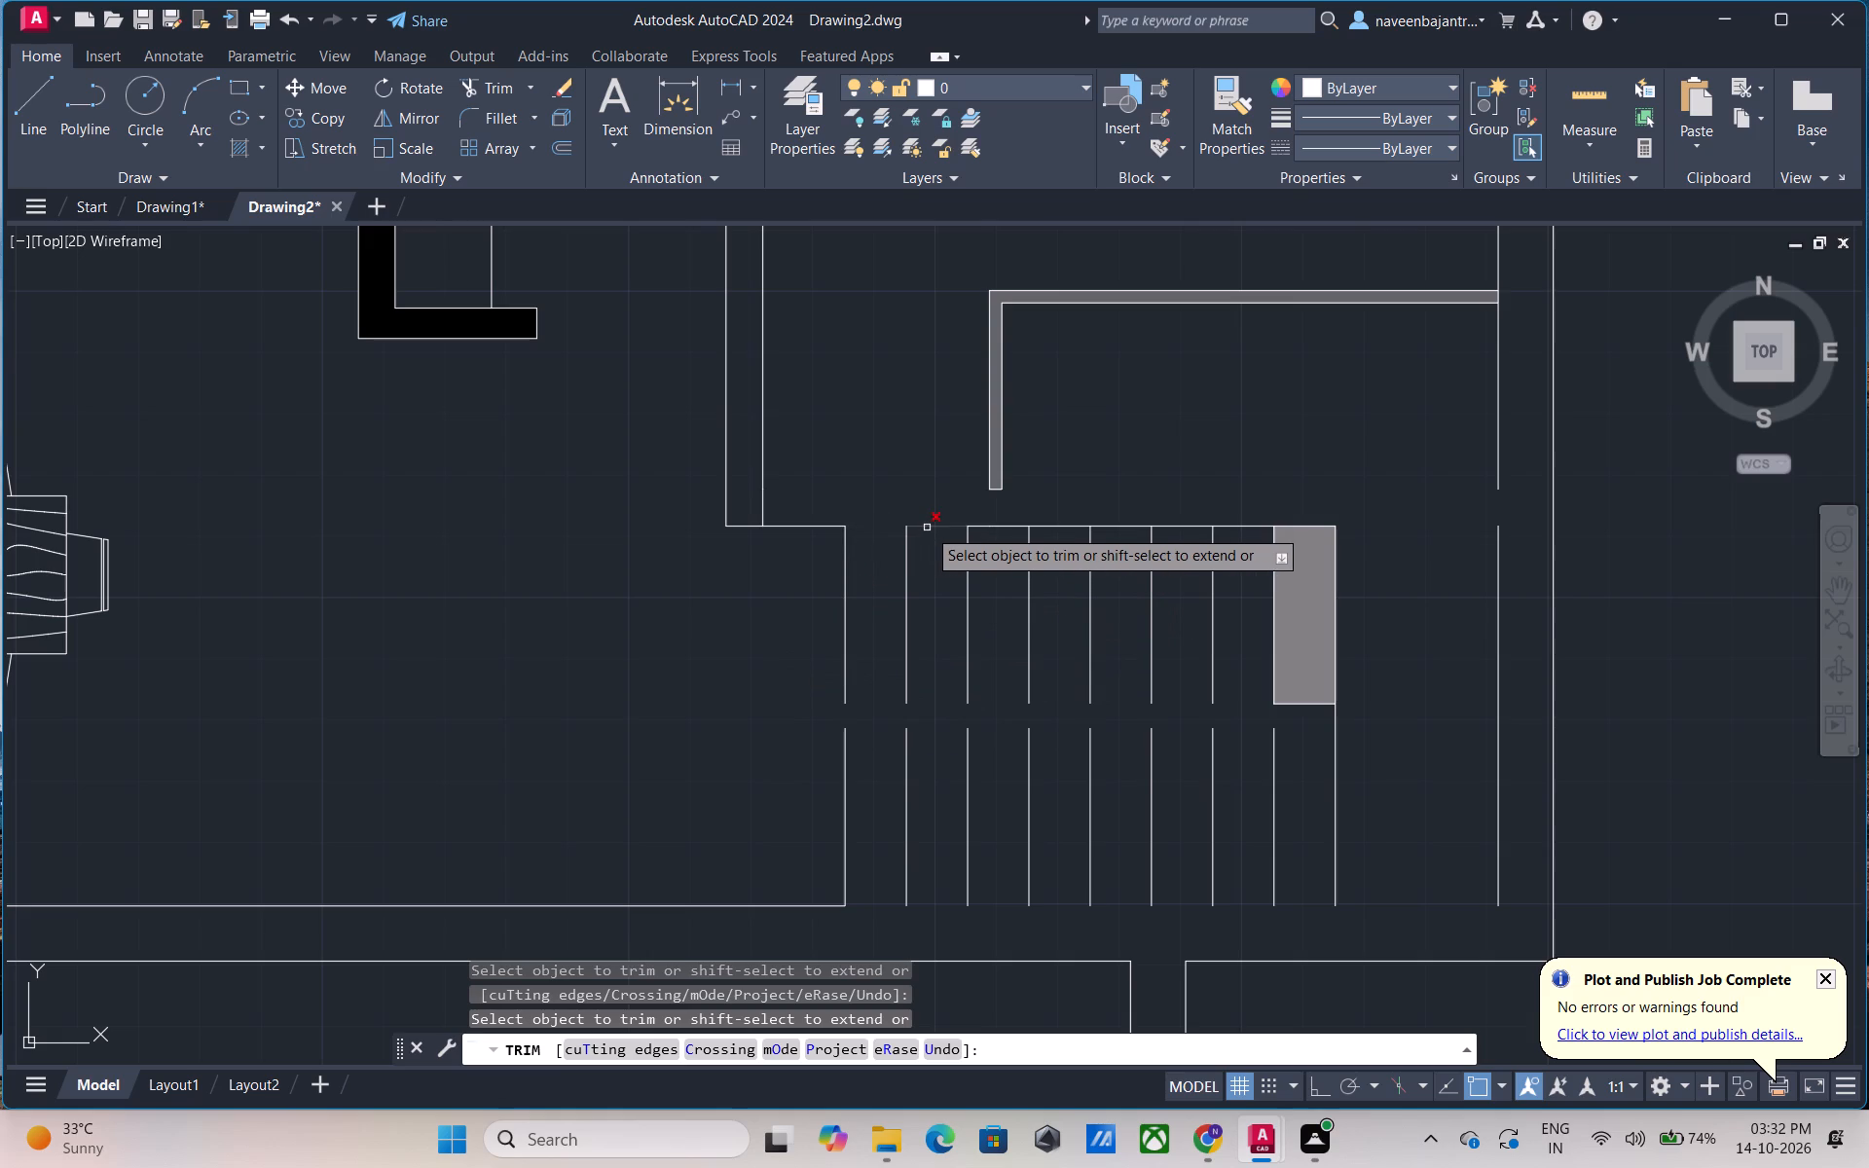
{"action": "left_click", "coordinate": [927, 528]}
{"action": "left_click", "coordinate": [988, 524]}
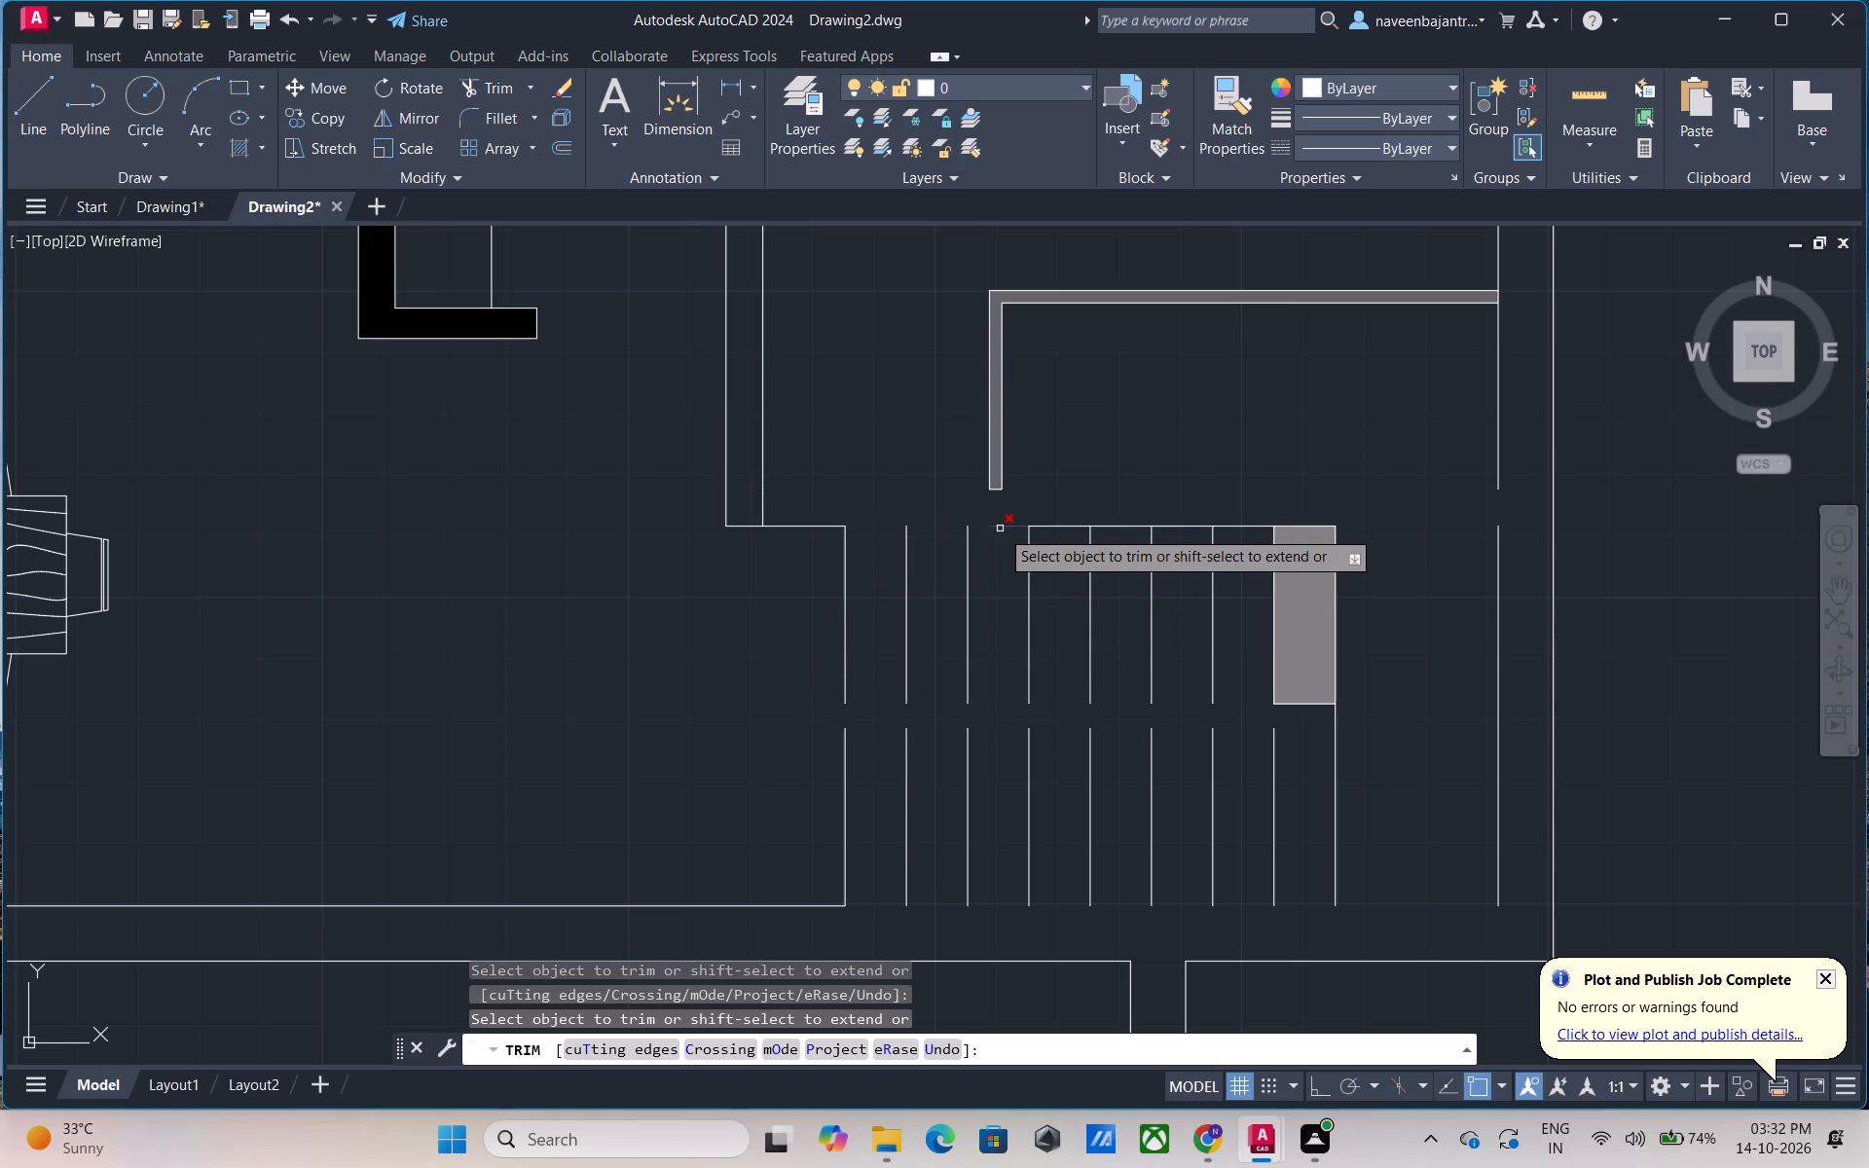
{"action": "left_click", "coordinate": [1000, 529]}
{"action": "left_click", "coordinate": [1049, 527]}
{"action": "left_click", "coordinate": [1117, 527]}
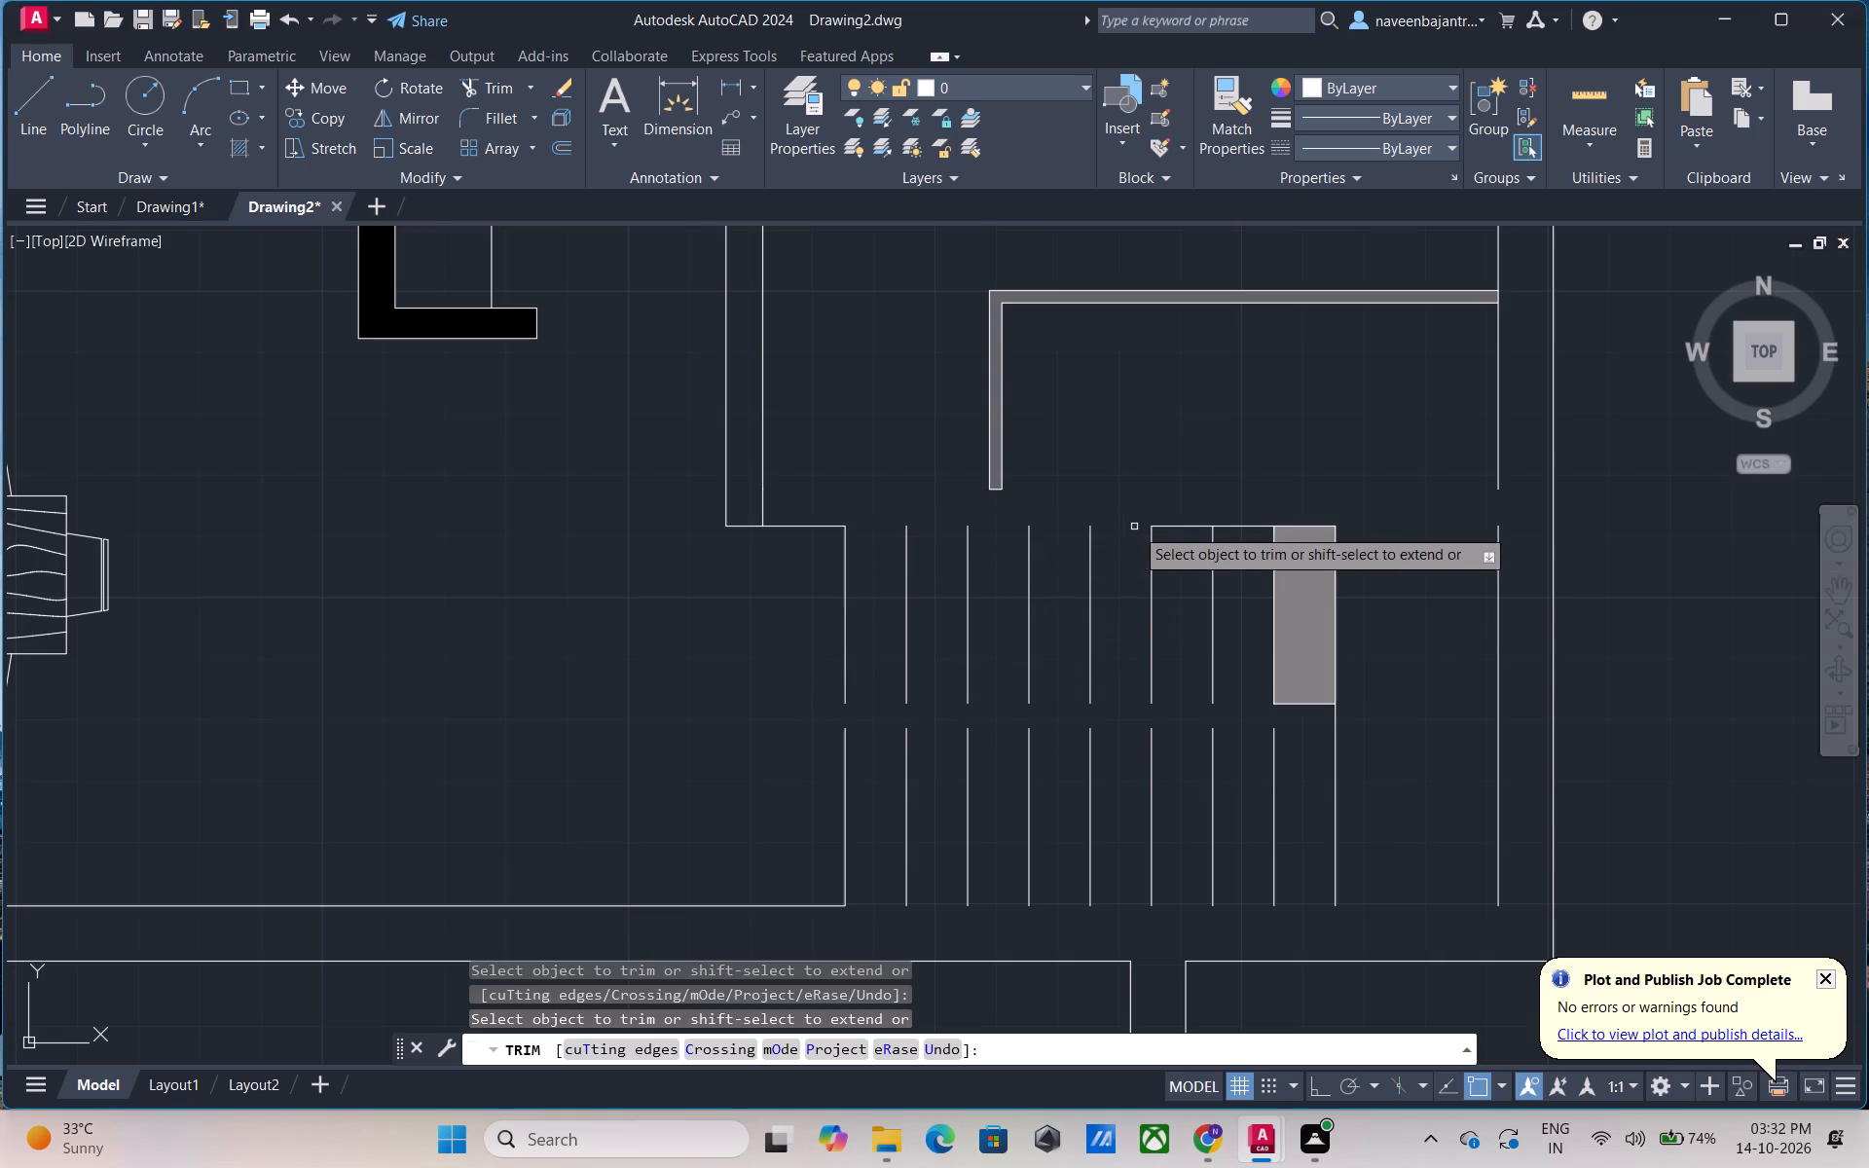
{"action": "left_click", "coordinate": [1169, 528]}
{"action": "left_click", "coordinate": [1244, 529]}
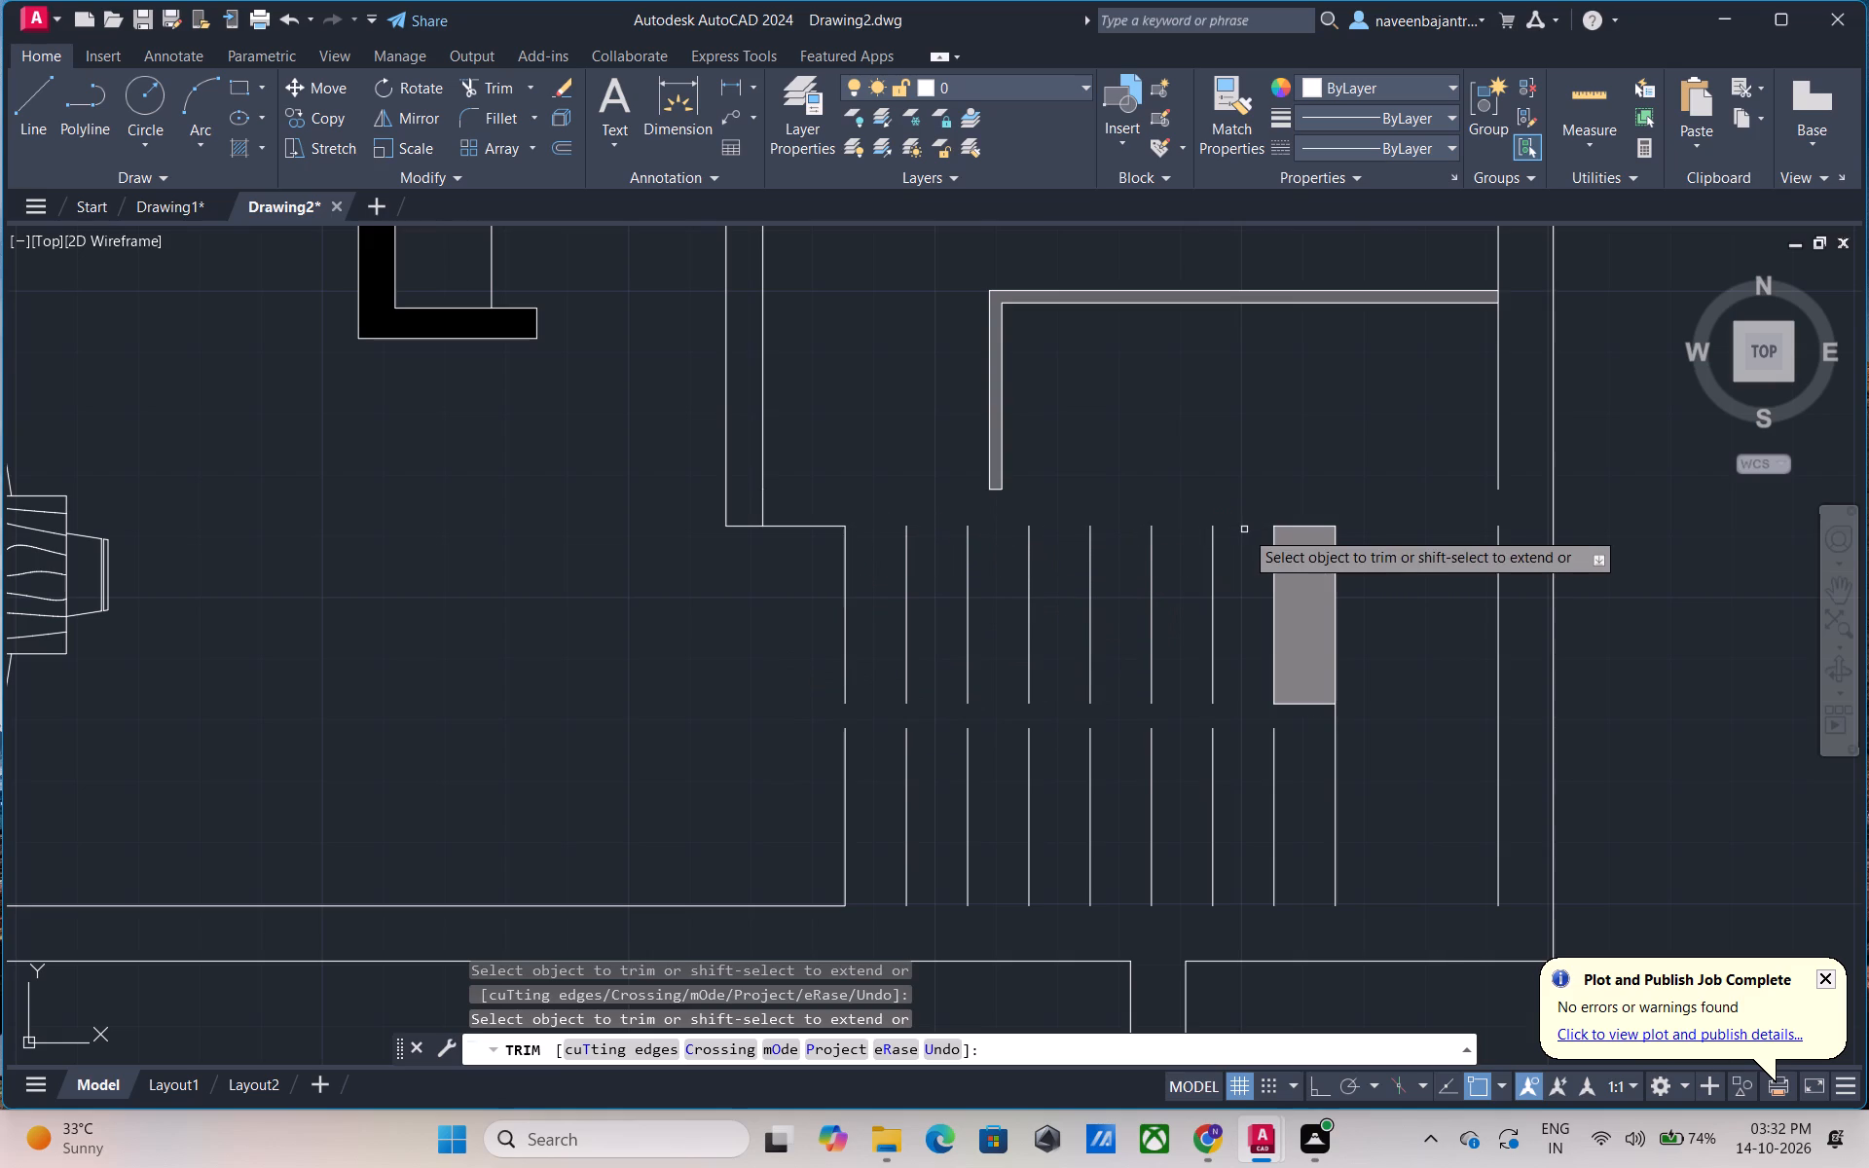
{"action": "left_click", "coordinate": [795, 528]}
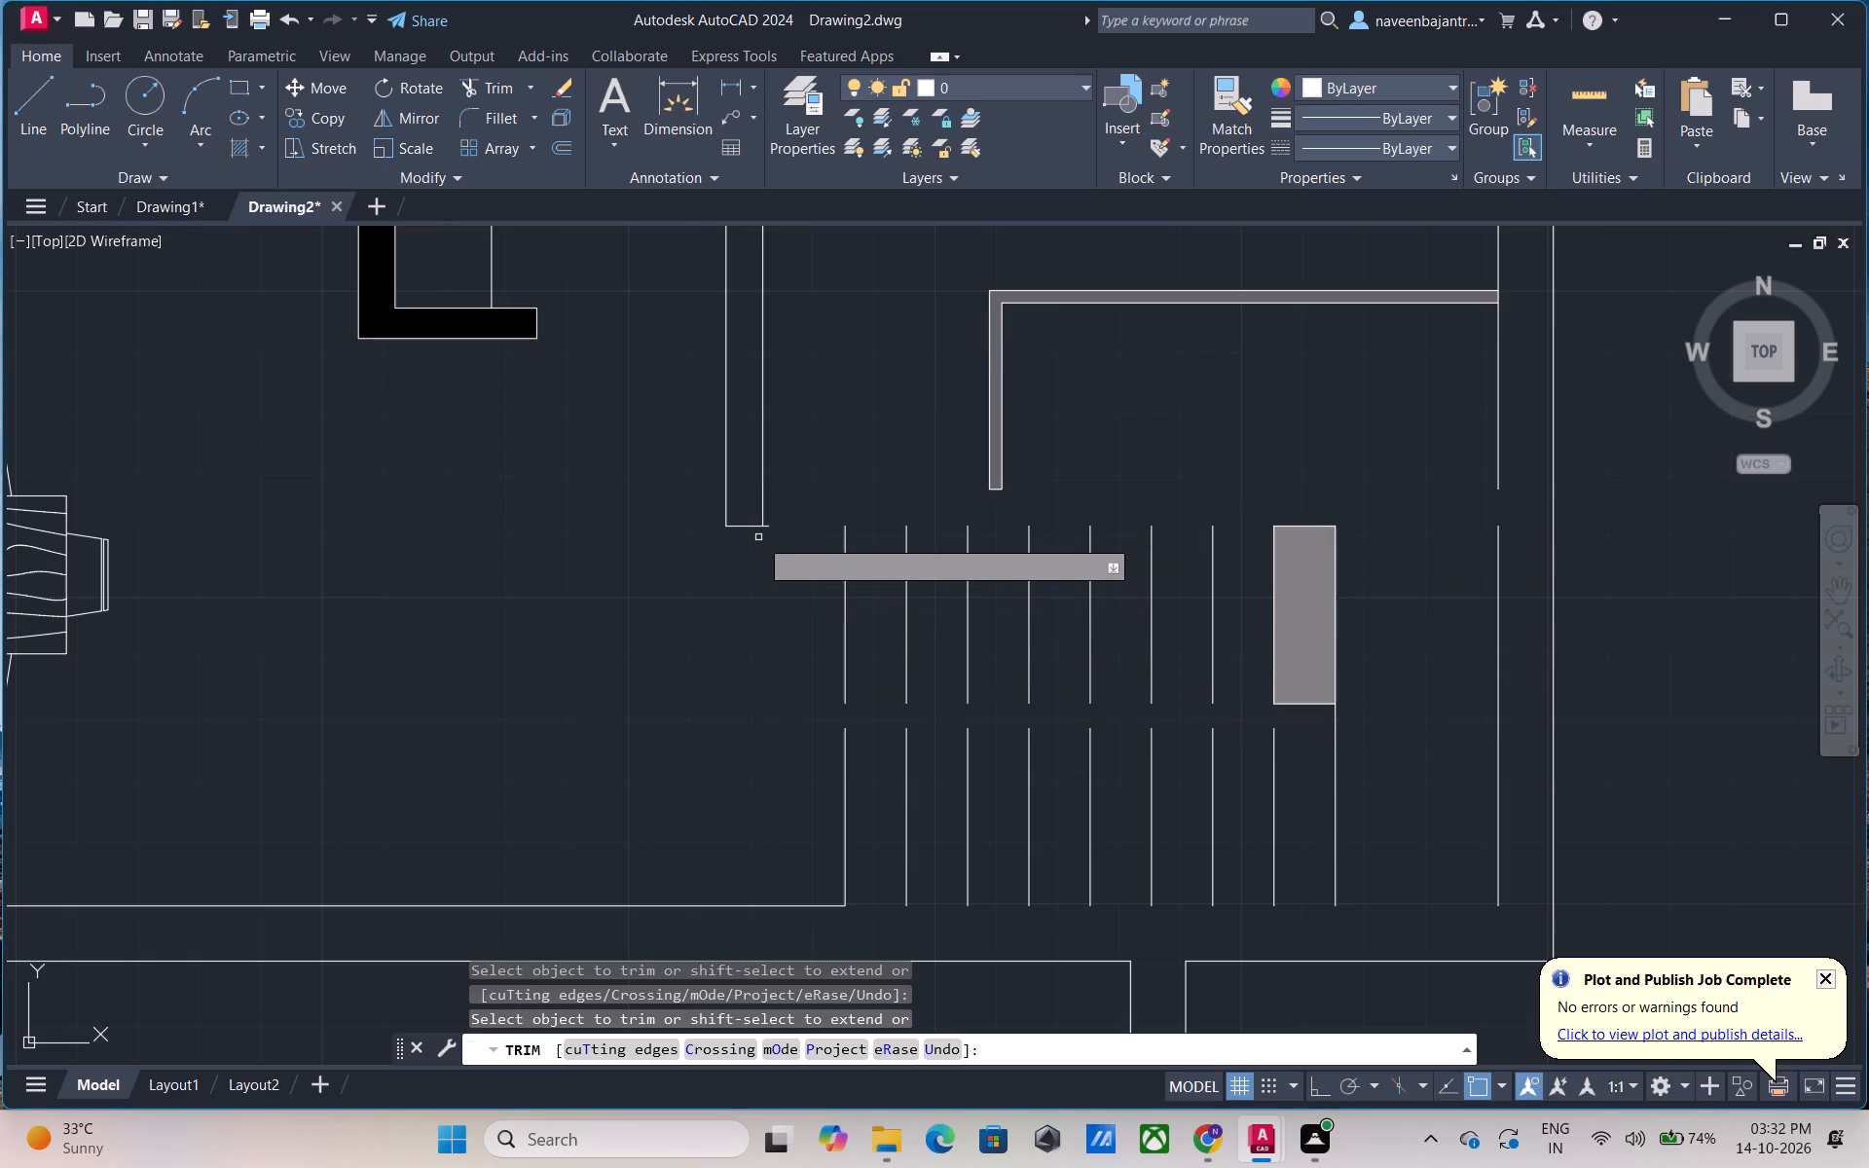
{"action": "scroll", "coordinate": [759, 534], "scroll_direction": "up", "scroll_amount": 4}
{"action": "left_click", "coordinate": [787, 485]}
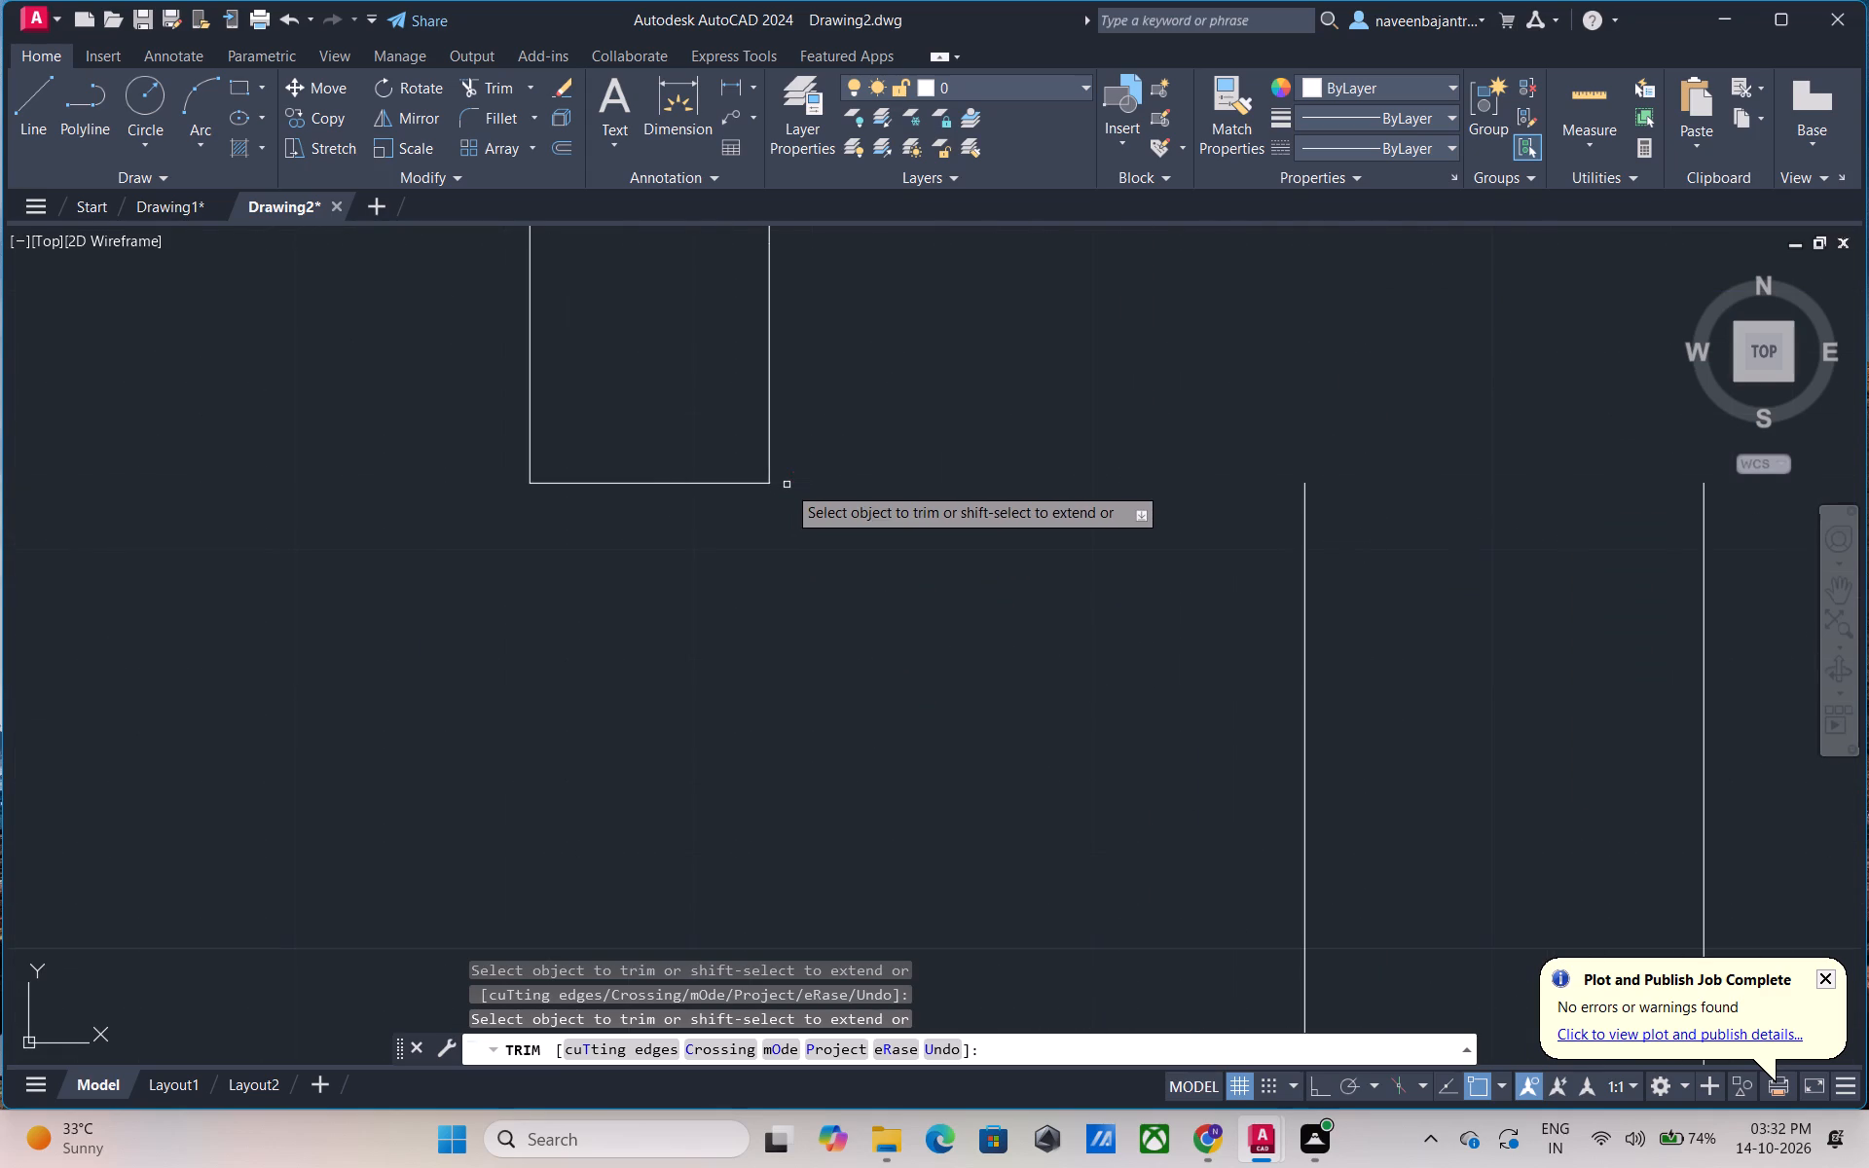
Trim away the first five riser lines of both stair flights, starting from the open end beside the bedroom wall's end.
{"action": "scroll", "coordinate": [787, 485], "scroll_direction": "down", "scroll_amount": 4}
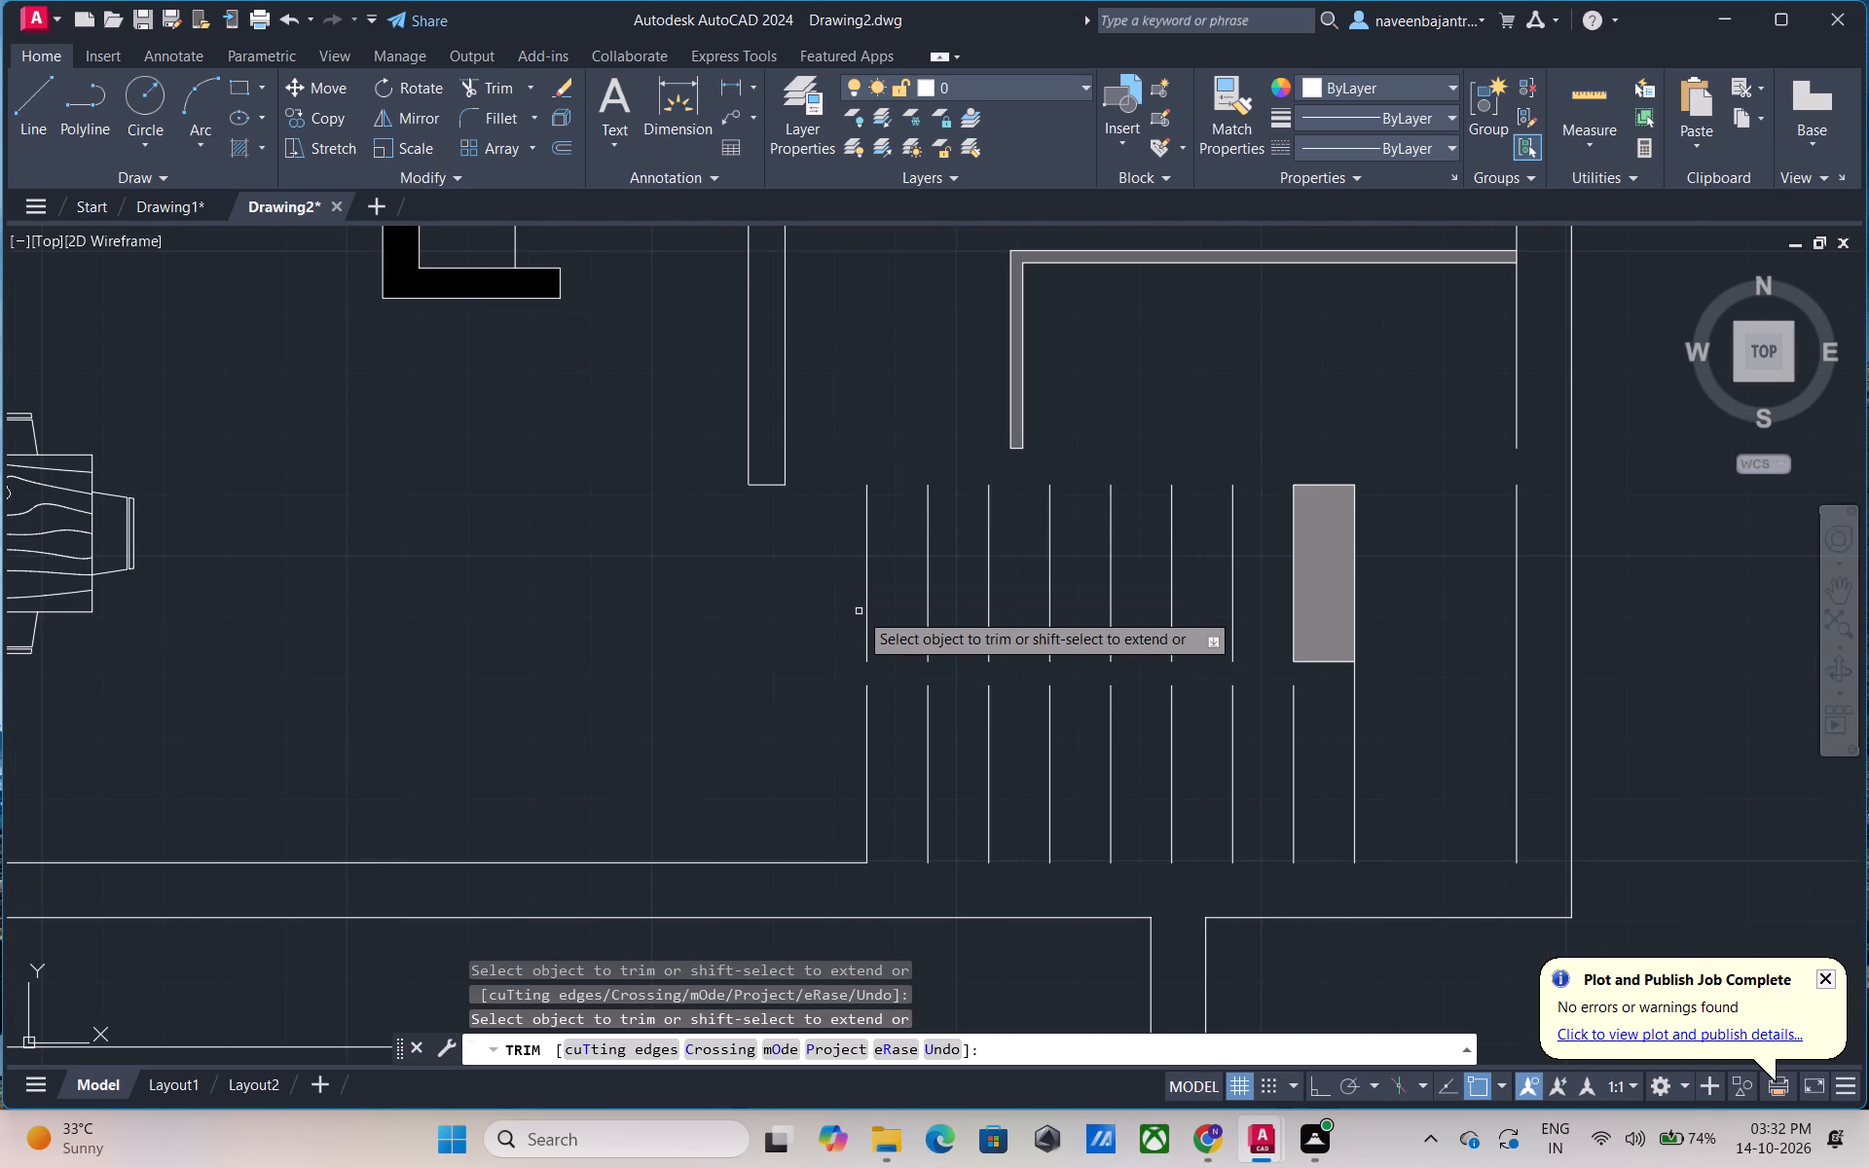
{"action": "left_click", "coordinate": [863, 613]}
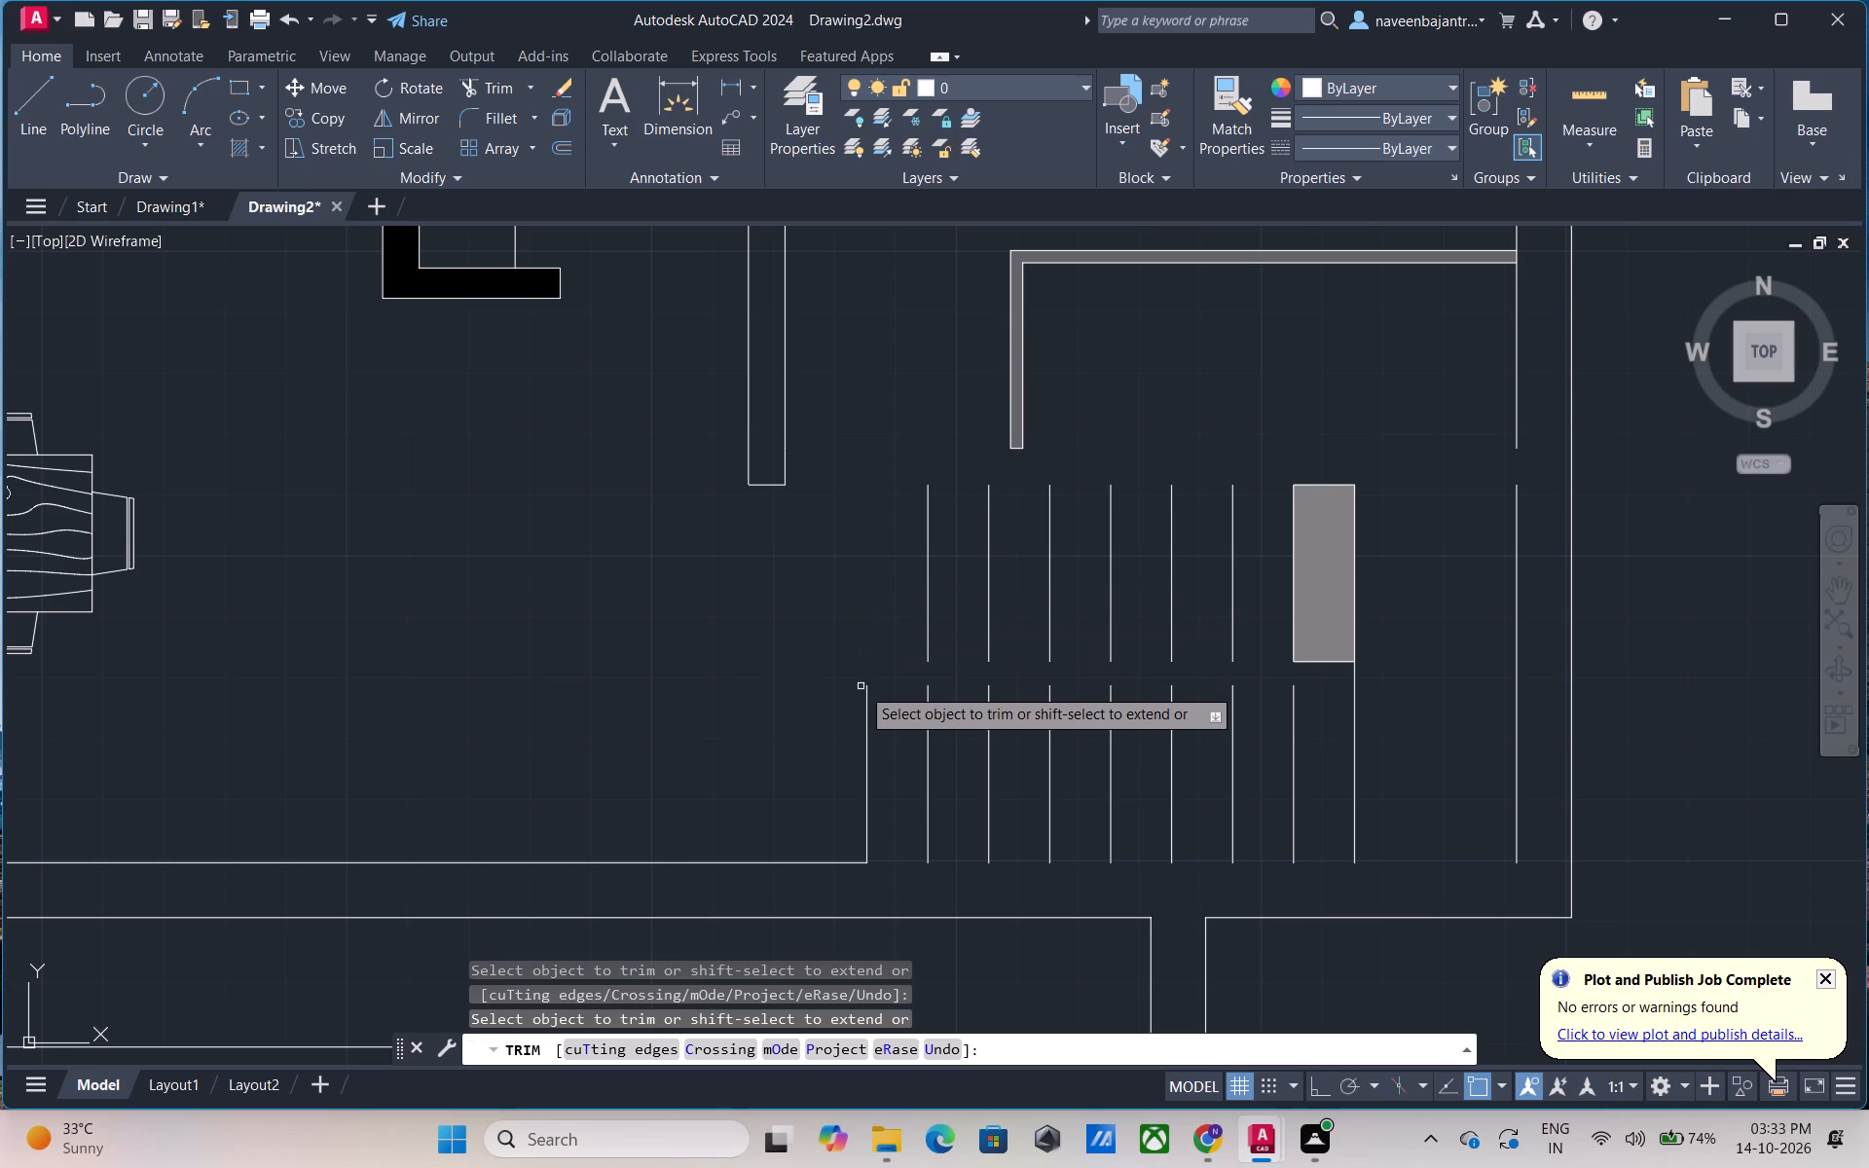
{"action": "left_click", "coordinate": [863, 695]}
{"action": "left_click", "coordinate": [927, 616]}
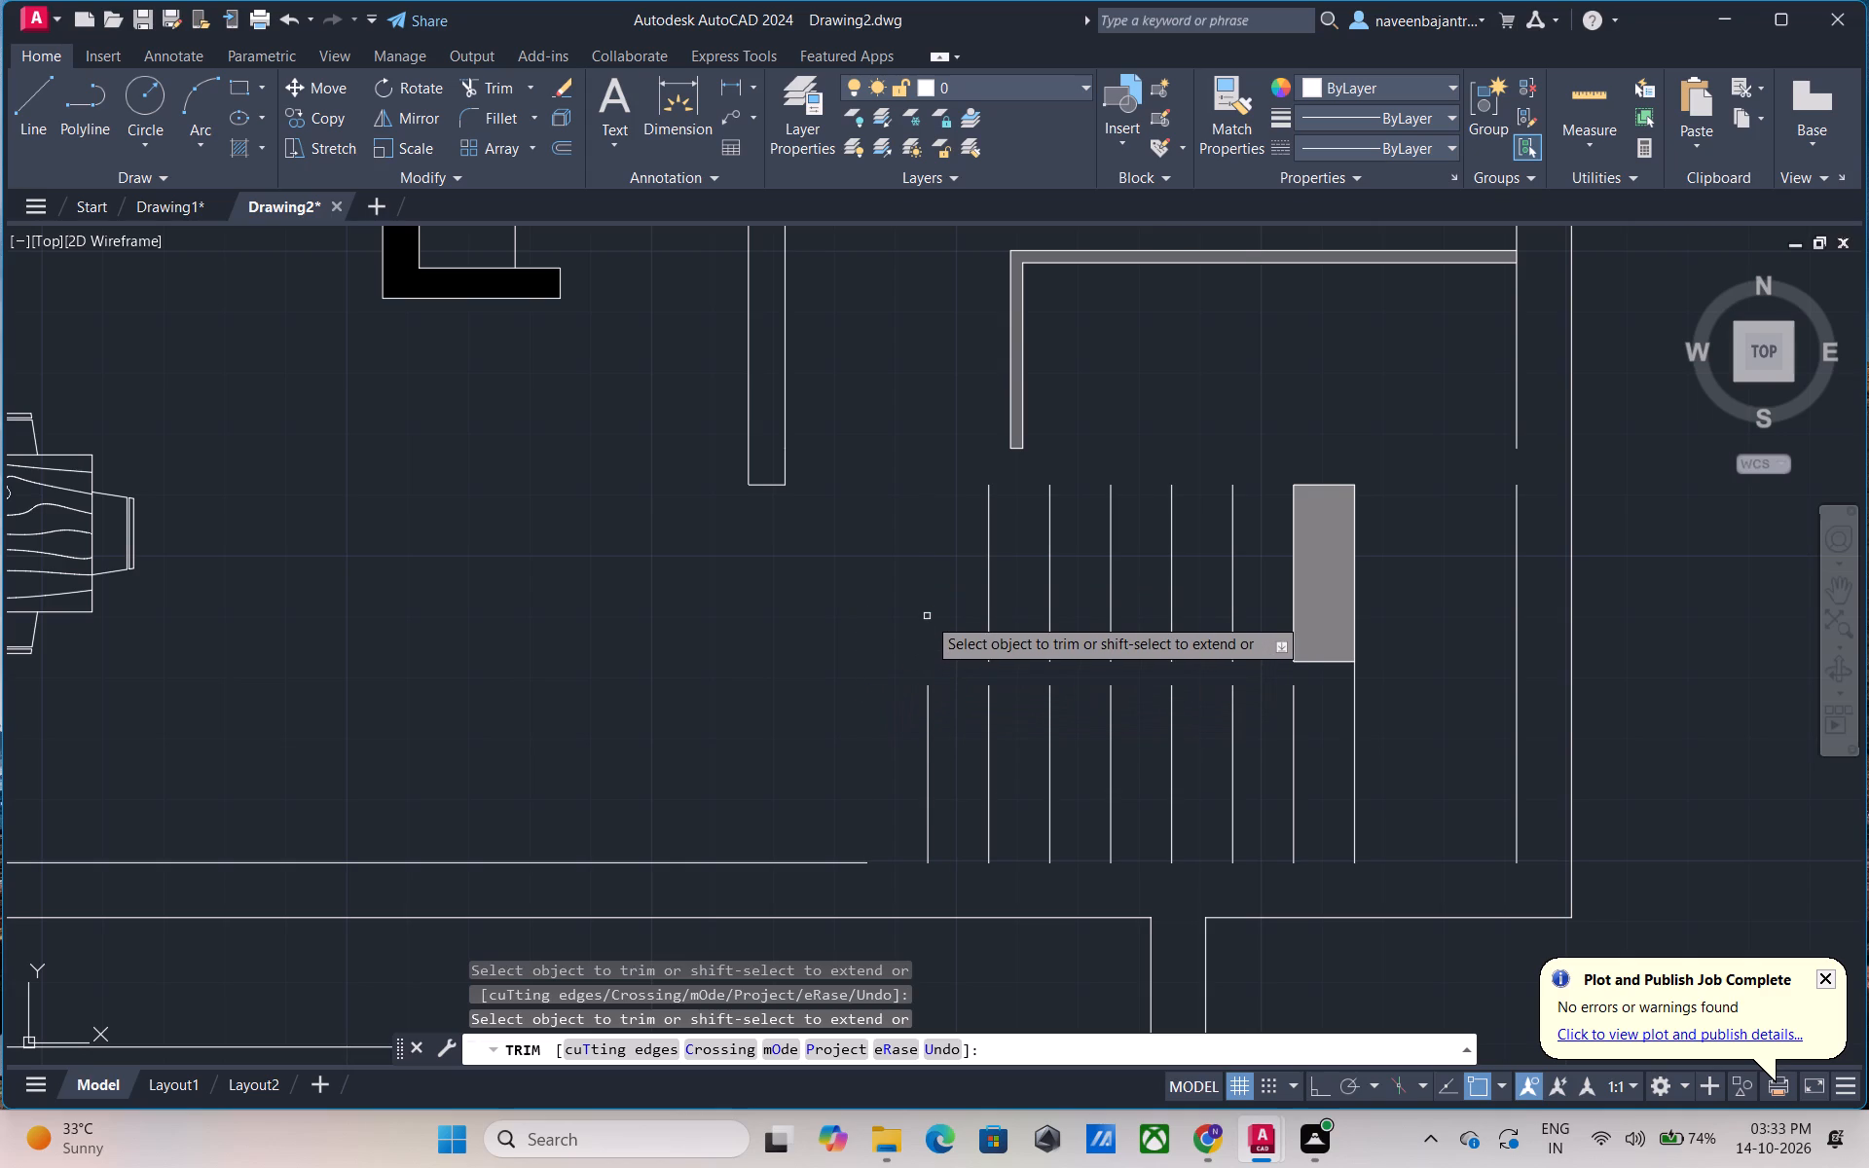
{"action": "left_click", "coordinate": [928, 698]}
{"action": "left_click_drag", "start_coordinate": [990, 710], "coordinate": [991, 703]}
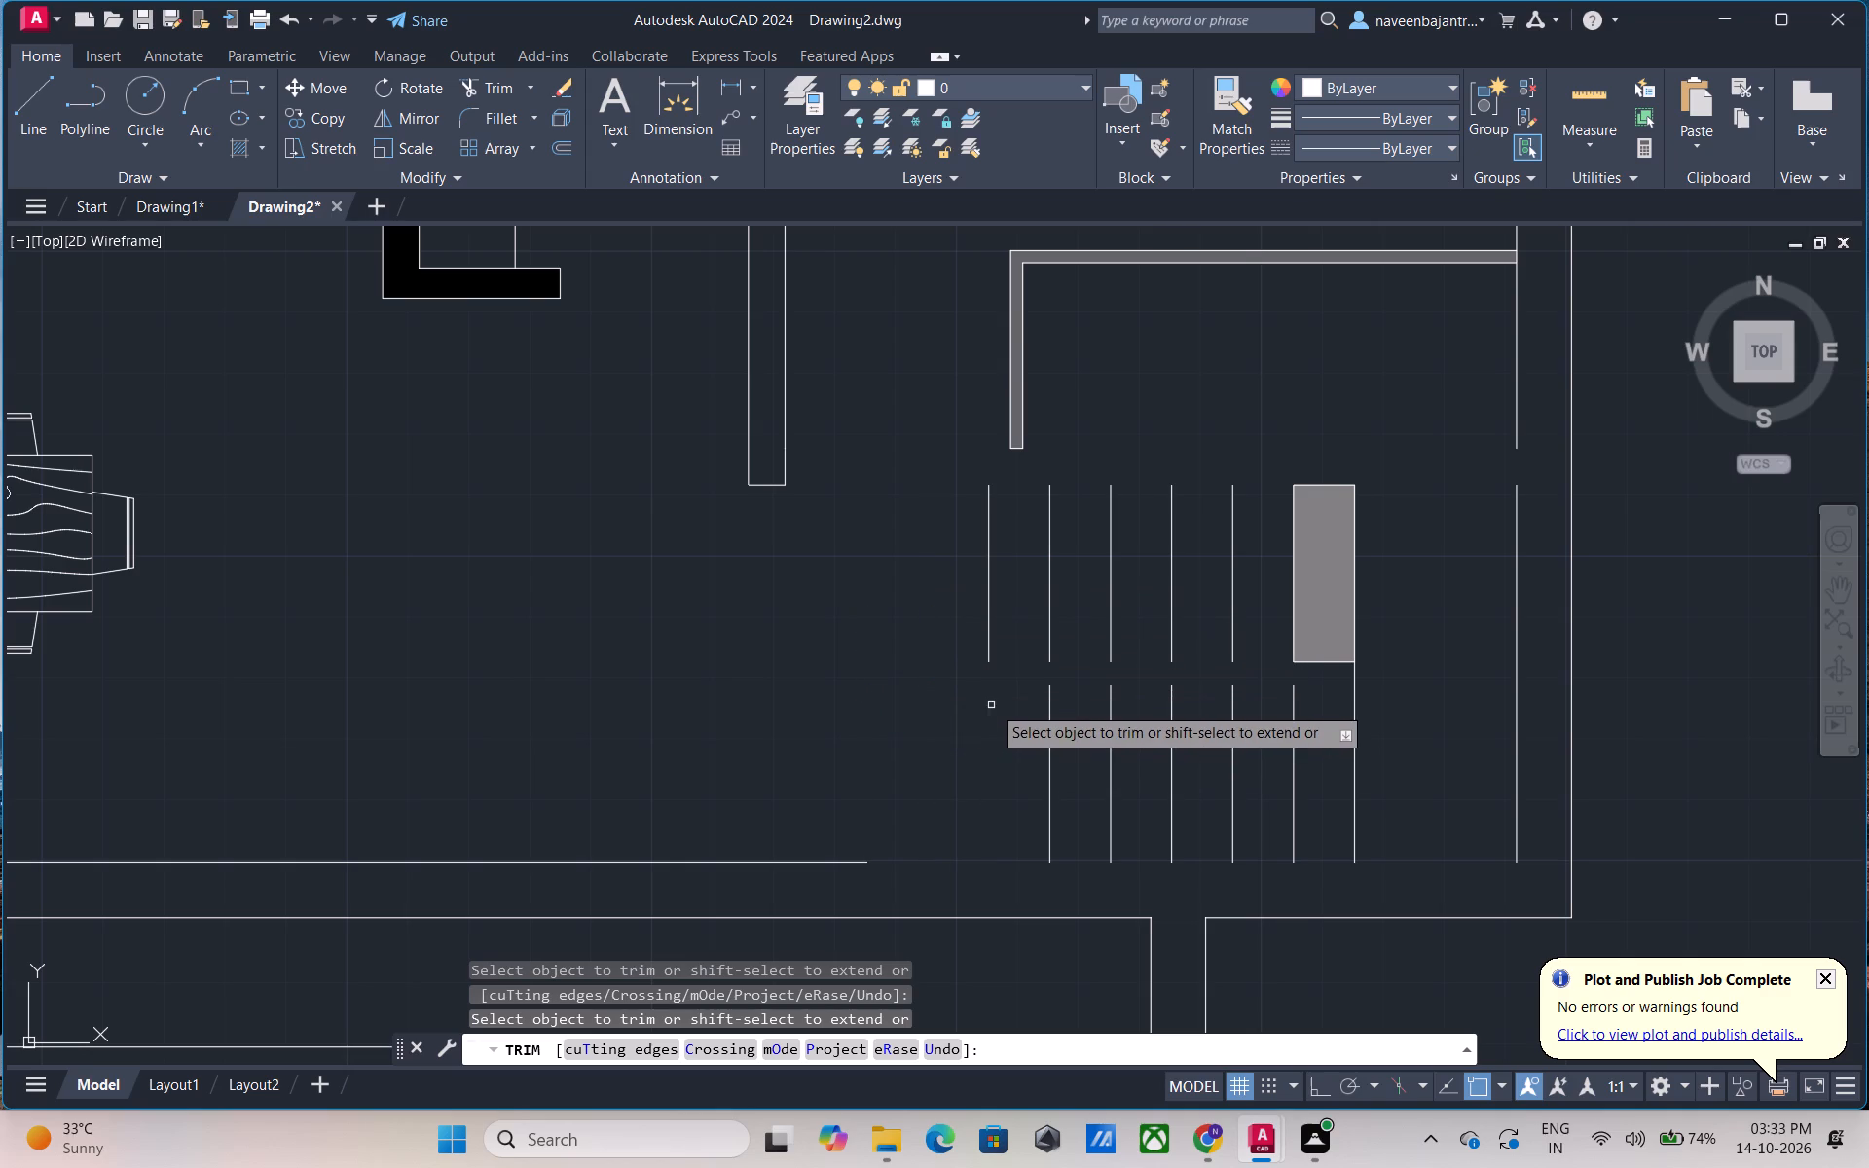
{"action": "left_click_drag", "start_coordinate": [991, 703], "coordinate": [992, 700]}
{"action": "left_click_drag", "start_coordinate": [989, 657], "coordinate": [1016, 656]}
{"action": "left_click", "coordinate": [1050, 644]}
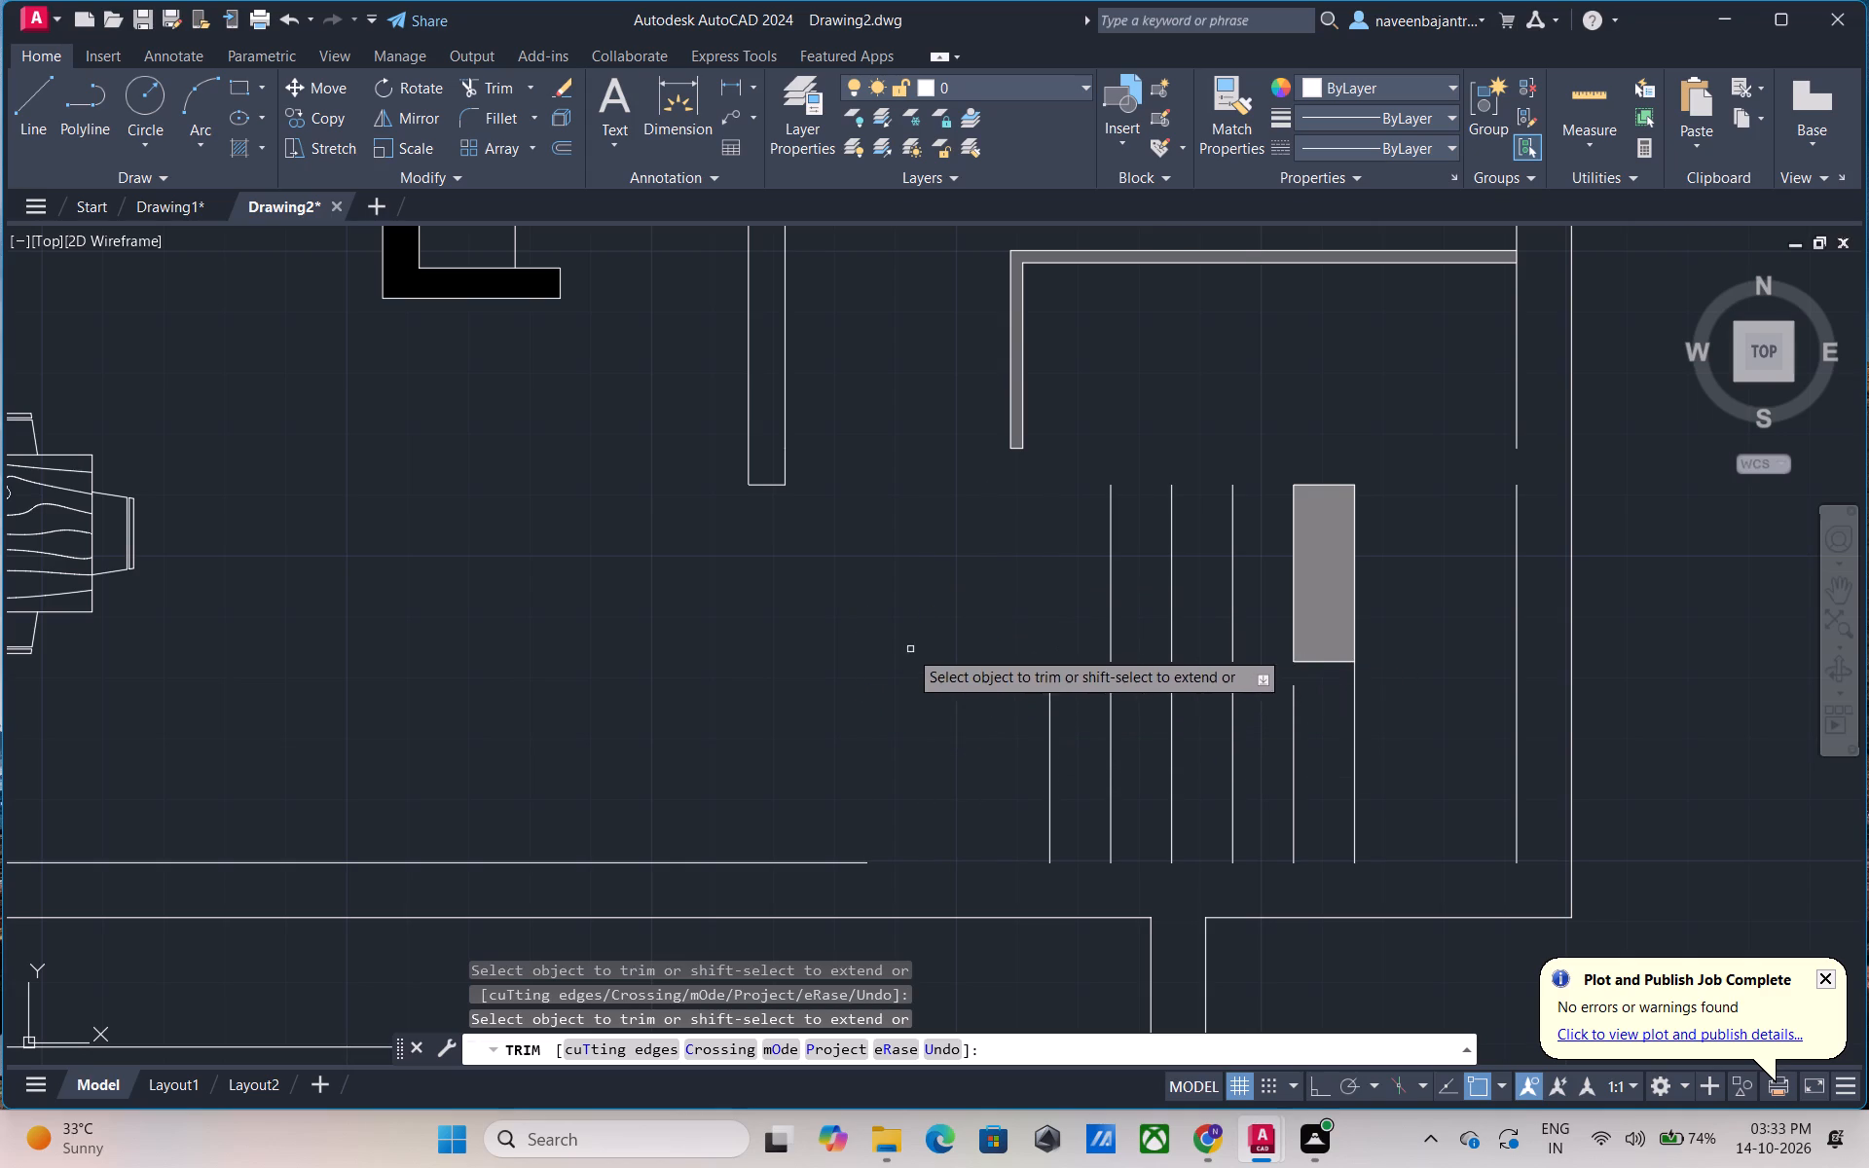
{"action": "left_click", "coordinate": [1051, 725]}
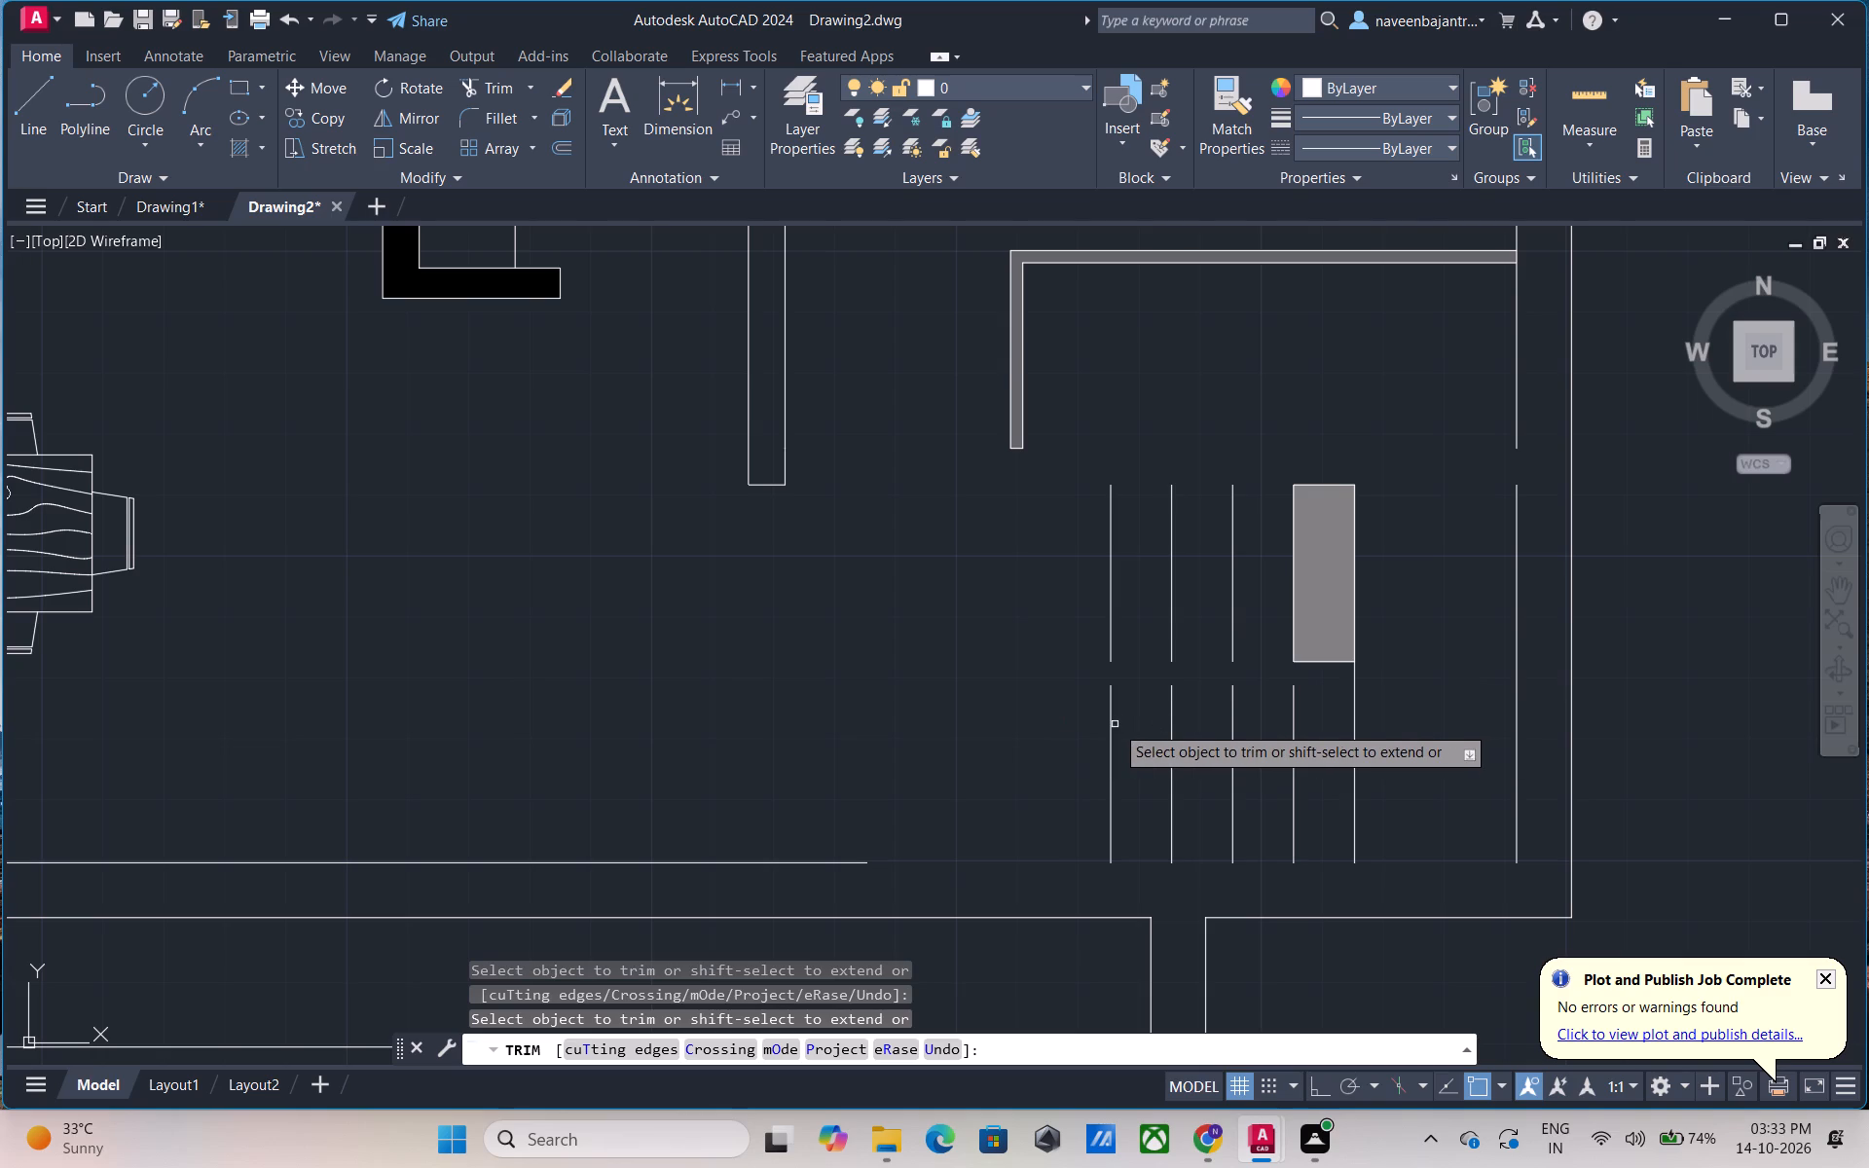
{"action": "left_click", "coordinate": [1111, 727]}
{"action": "left_click", "coordinate": [1111, 645]}
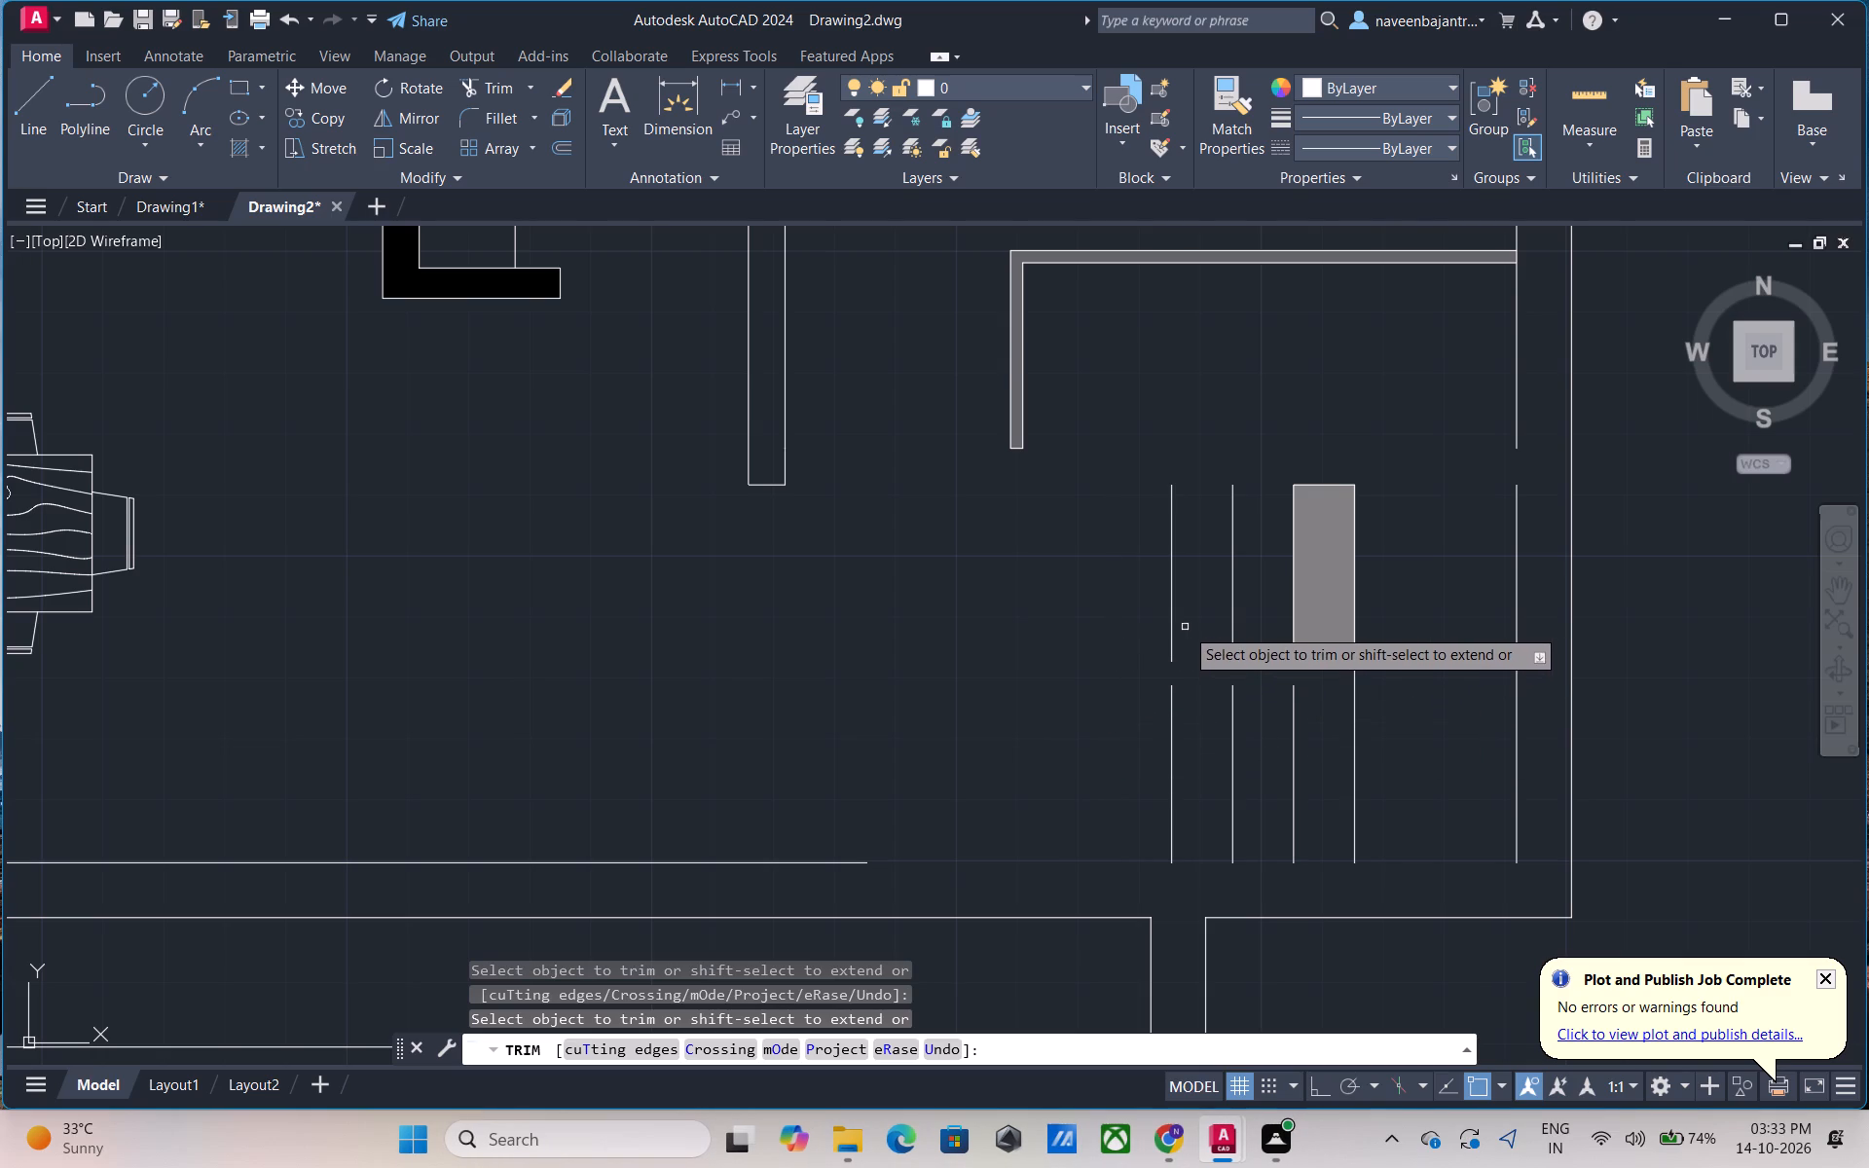
Trim the remaining riser lines of both stair flights, up to and below the filled tread.
{"action": "left_click", "coordinate": [1172, 615]}
{"action": "left_click", "coordinate": [1168, 695]}
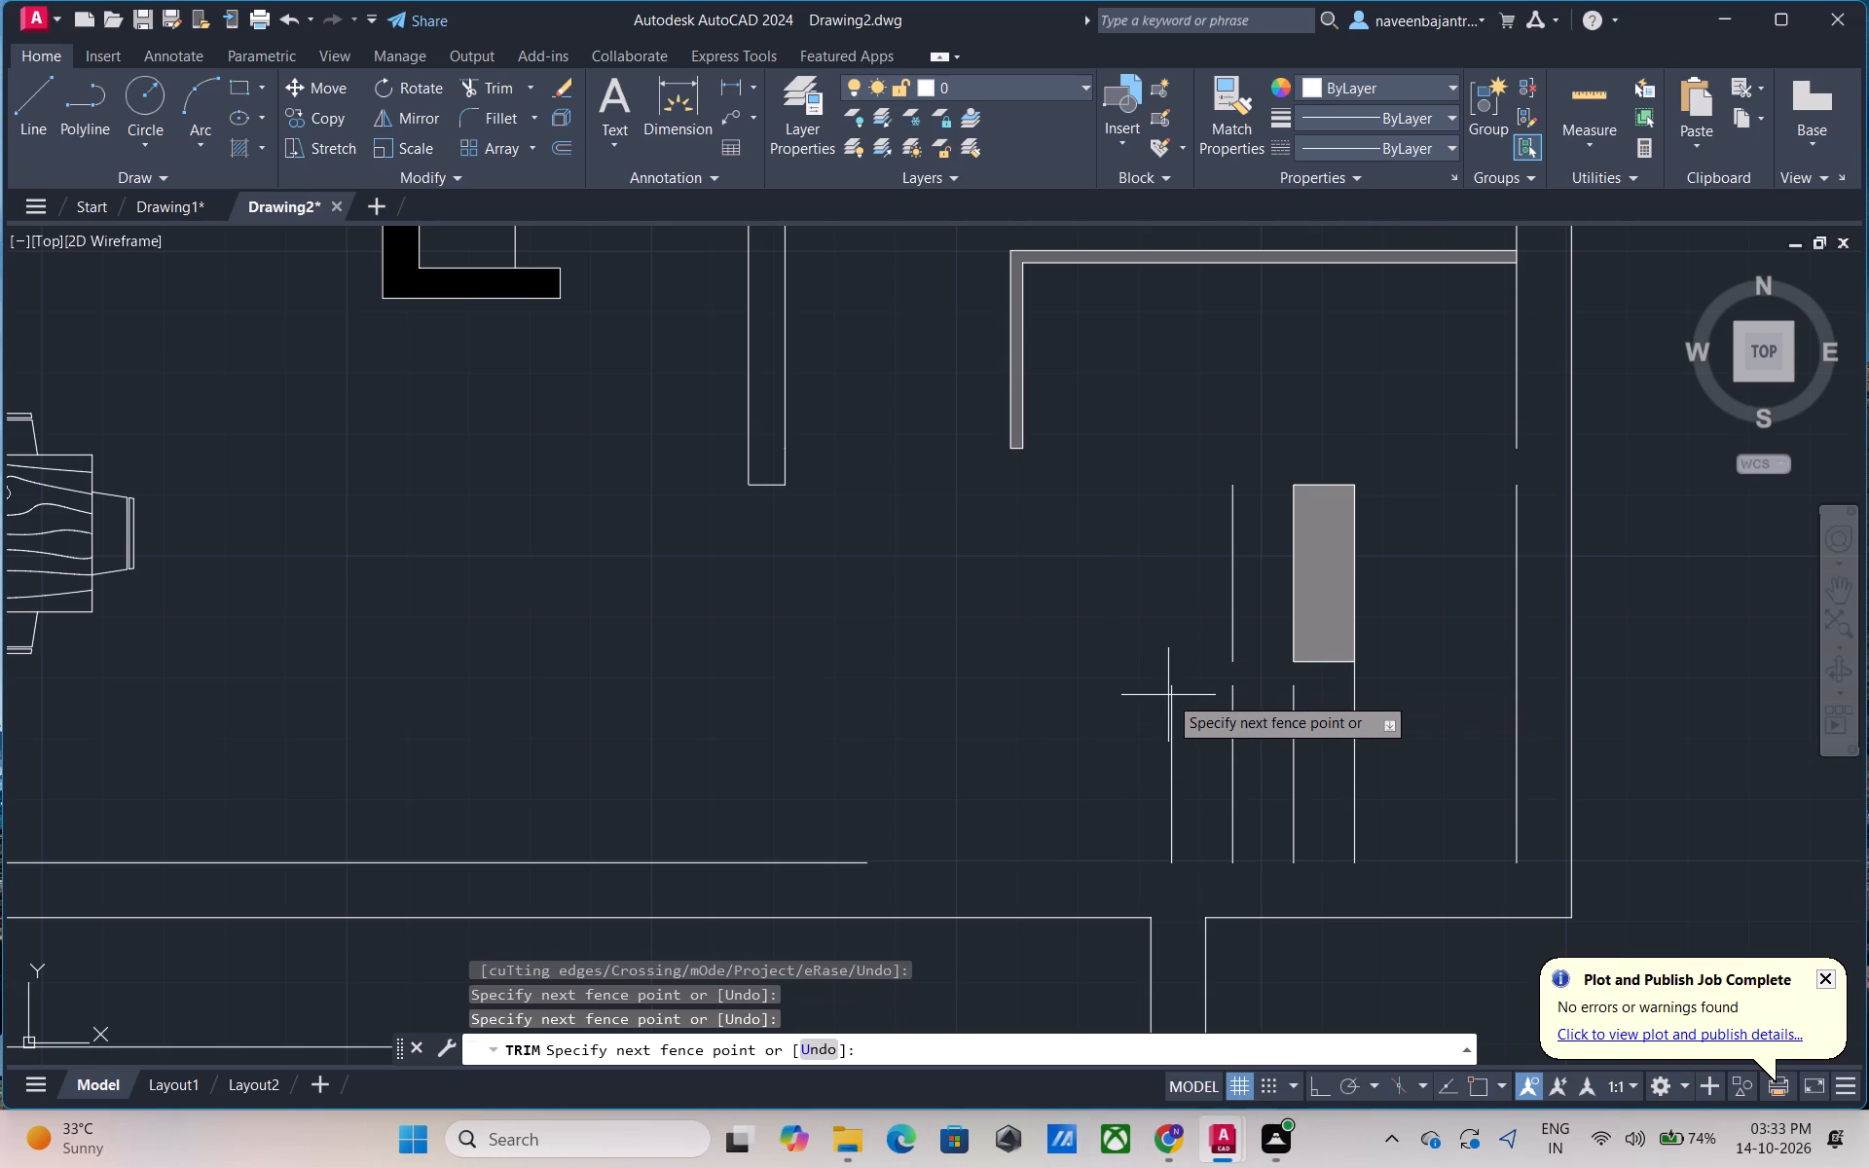
{"action": "left_click", "coordinate": [1176, 698]}
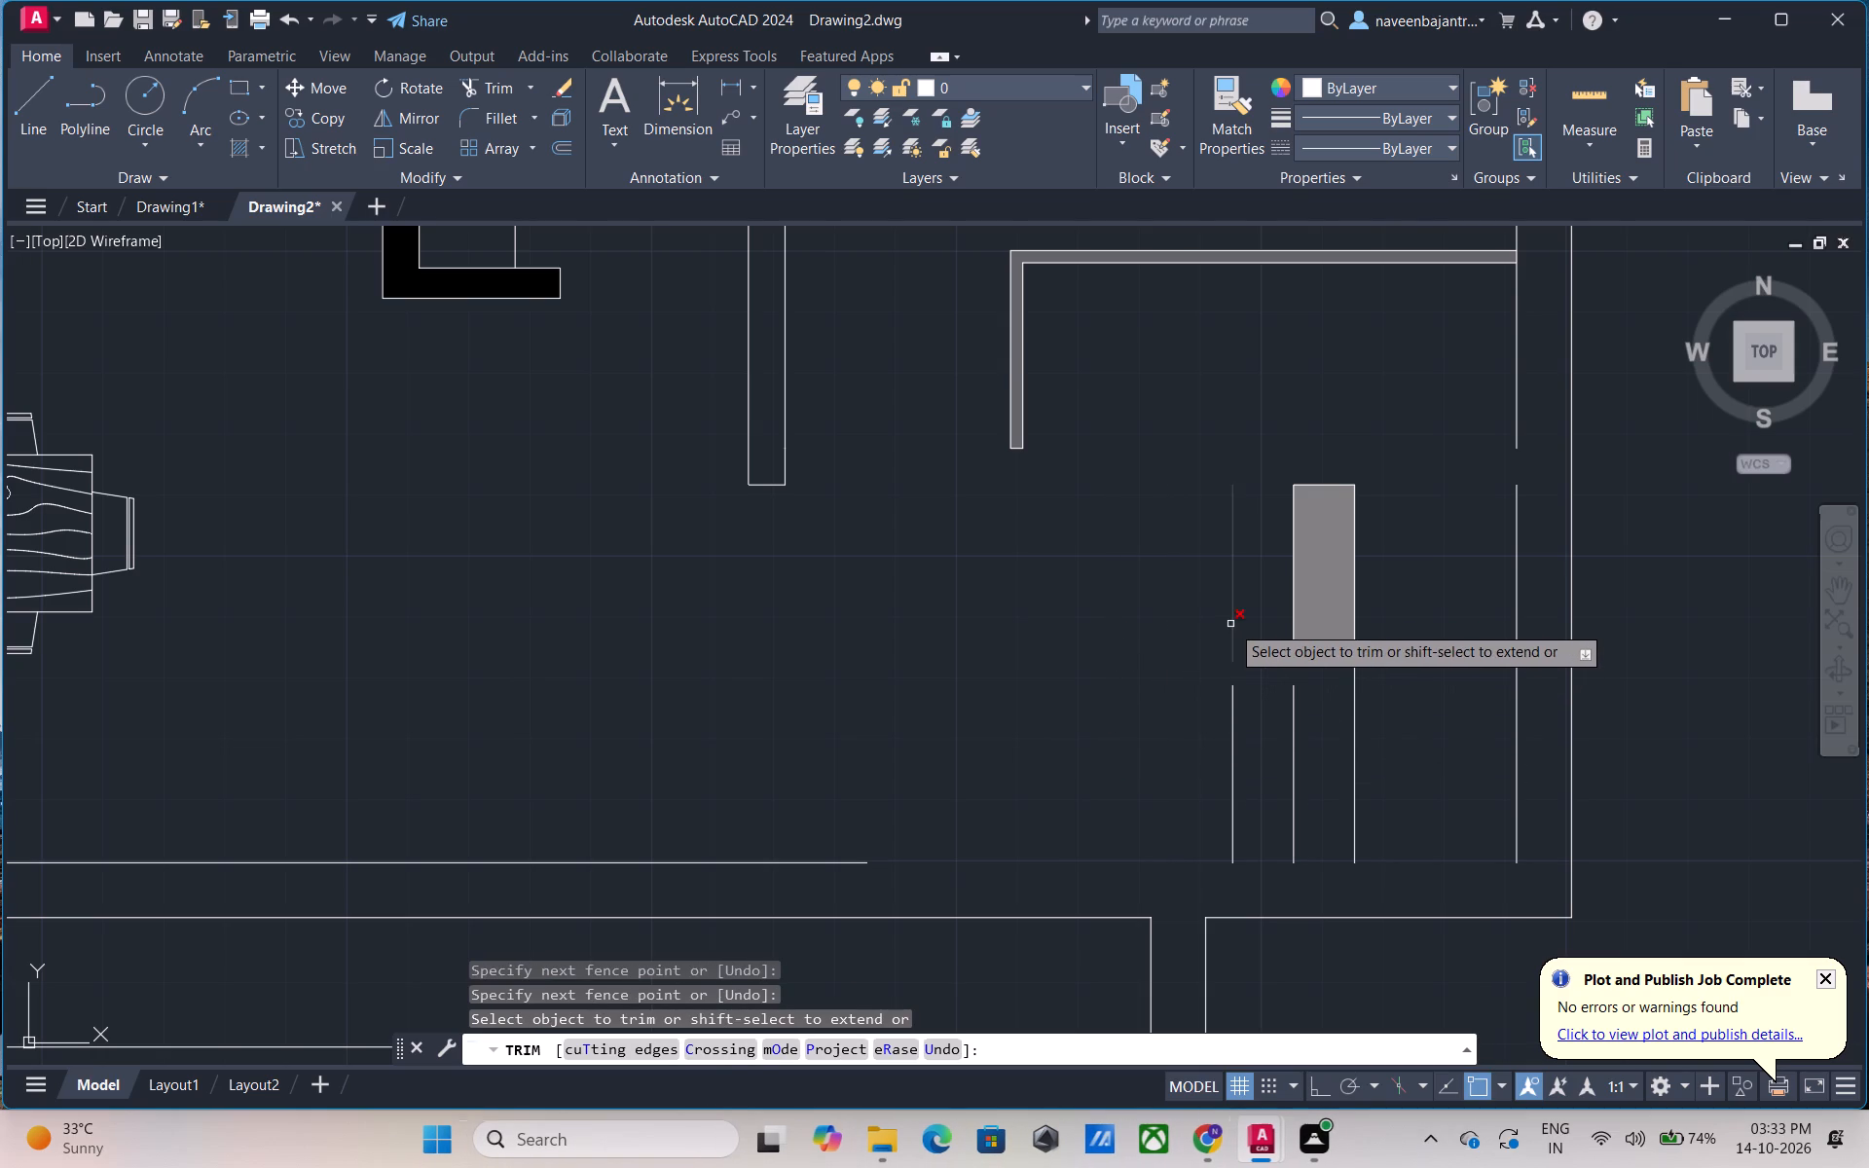
{"action": "left_click", "coordinate": [1230, 624]}
{"action": "left_click", "coordinate": [1229, 715]}
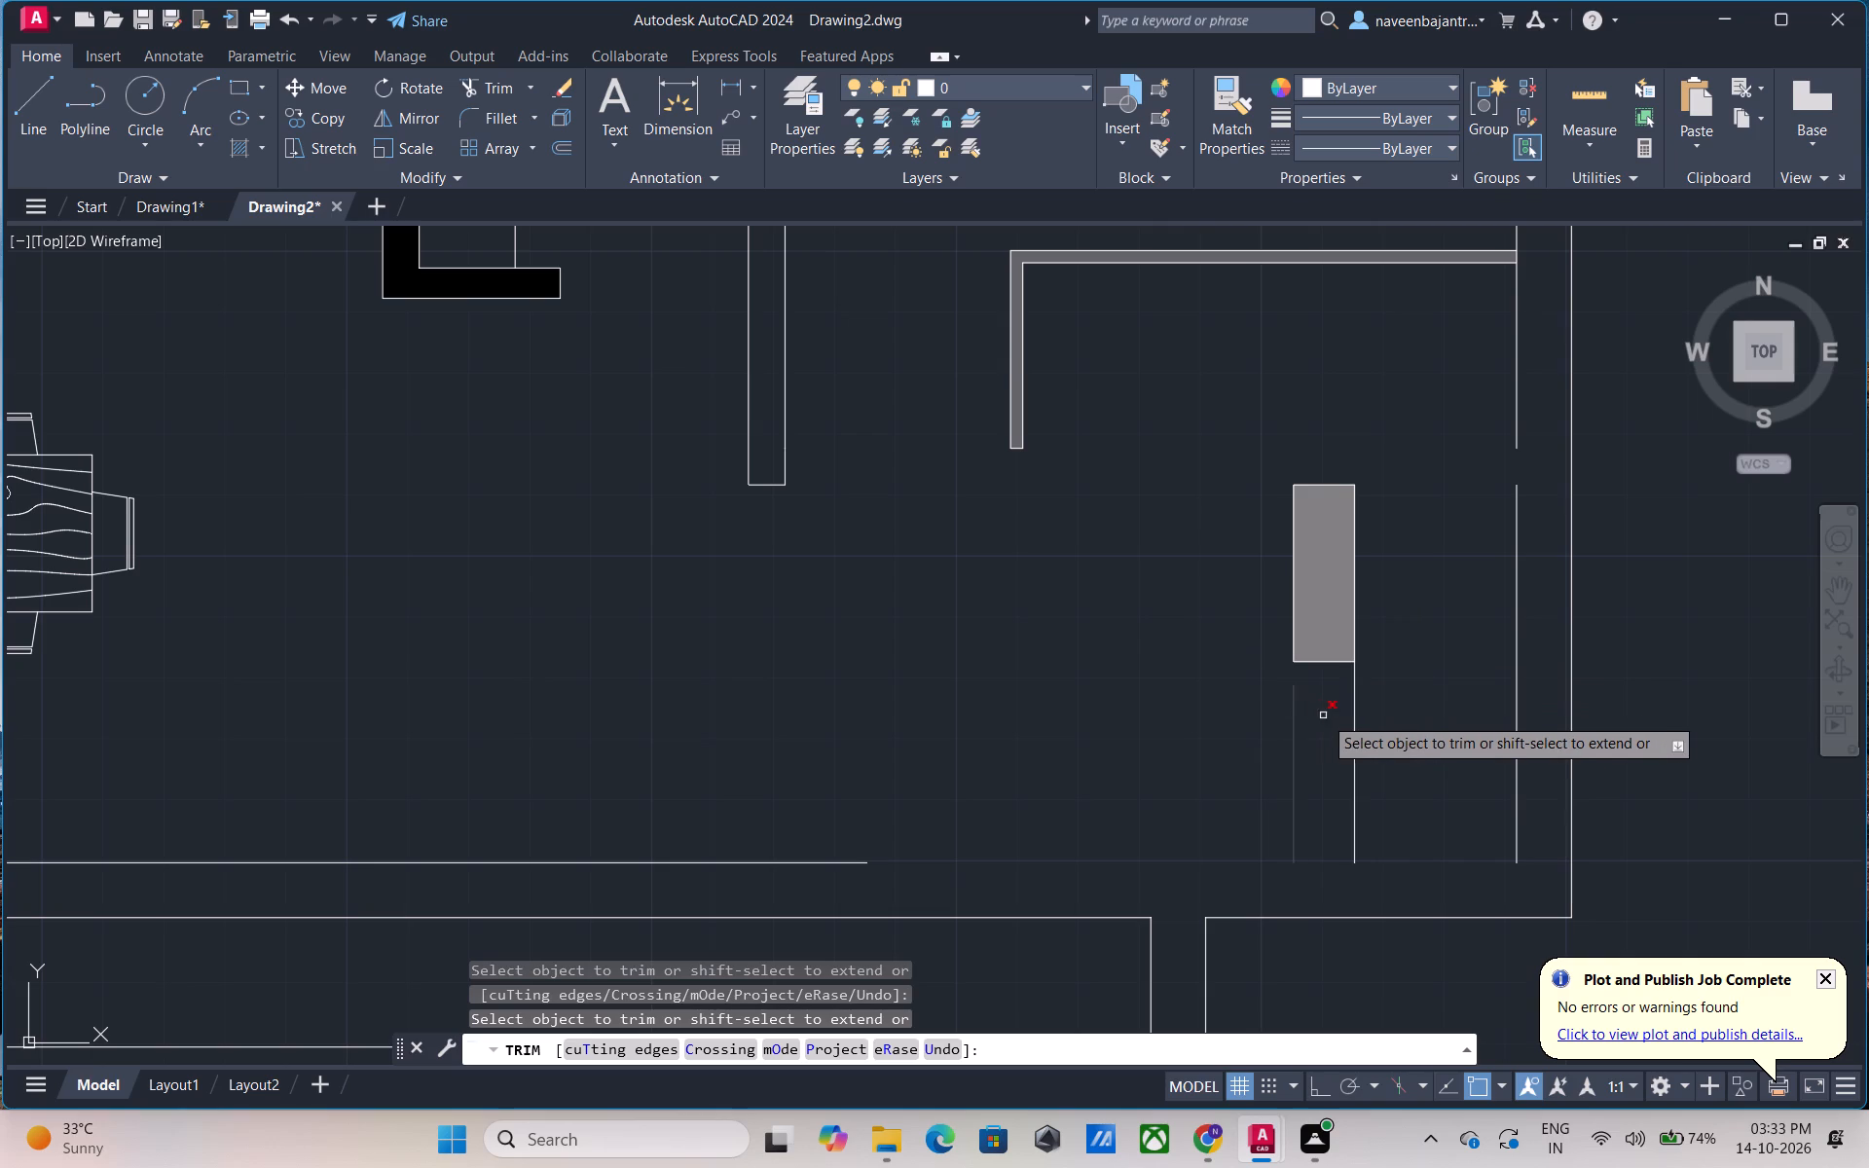
{"action": "left_click", "coordinate": [1353, 688]}
{"action": "left_click", "coordinate": [1293, 732]}
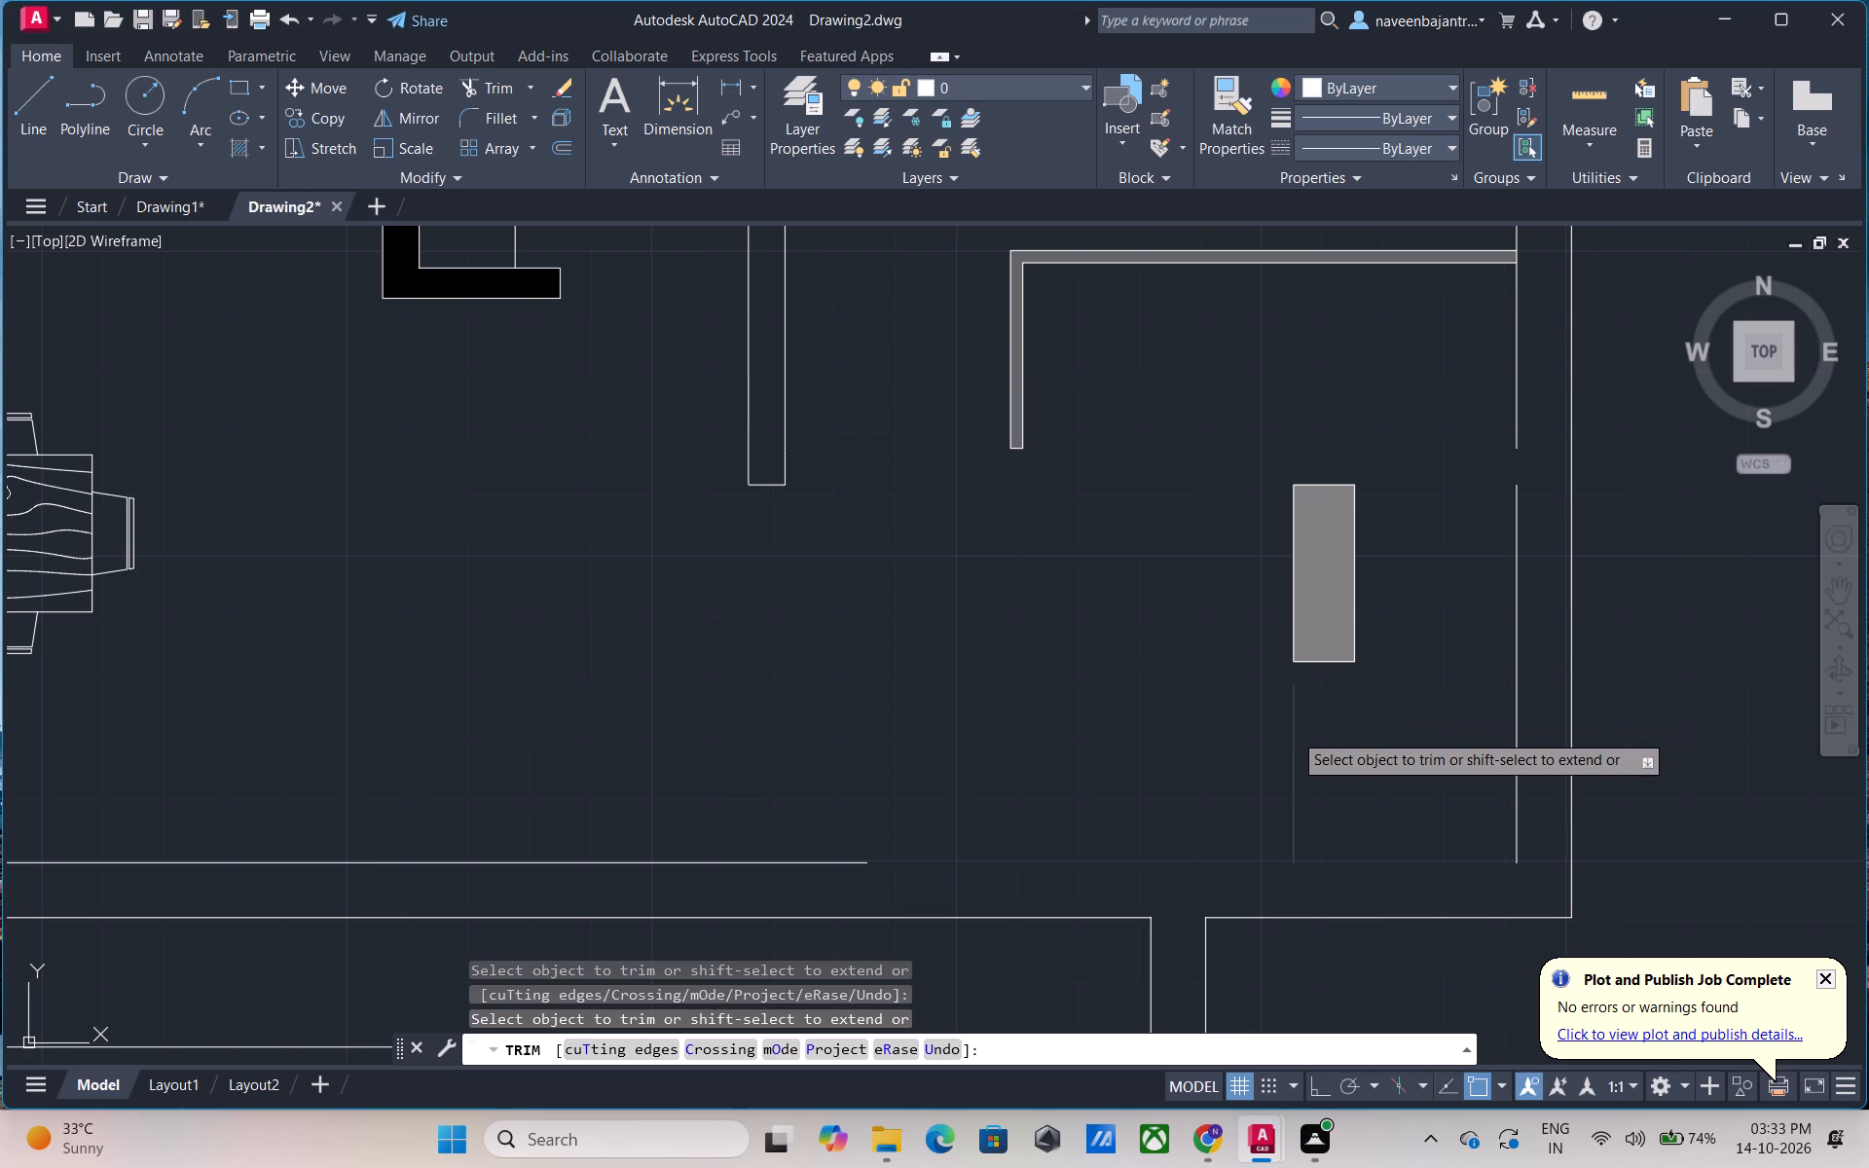
Trim the outer wall's inner line beside the staircase, including the short stub just below the bedroom's grey partition.
{"action": "left_click", "coordinate": [1521, 713]}
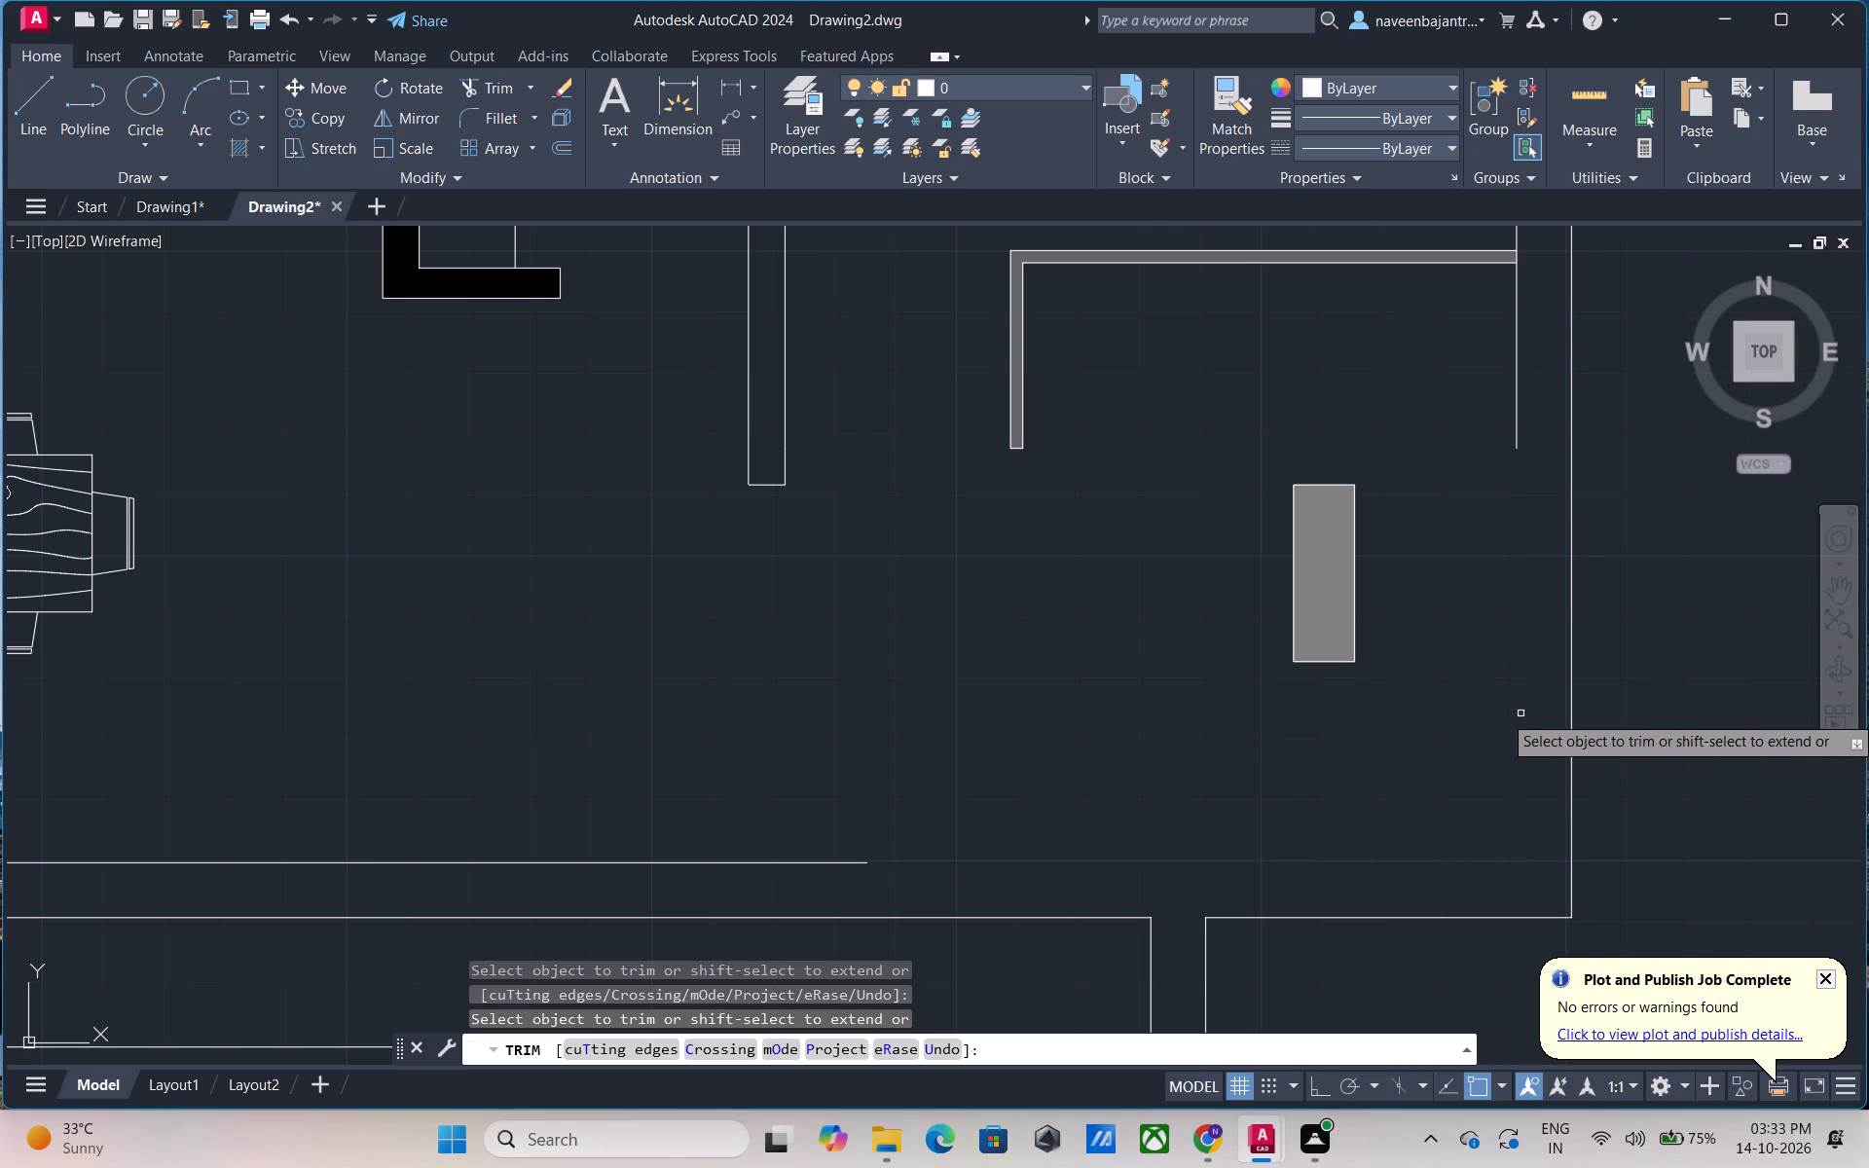
{"action": "scroll", "coordinate": [1484, 709], "scroll_direction": "down", "scroll_amount": 1}
{"action": "left_click", "coordinate": [1504, 533]}
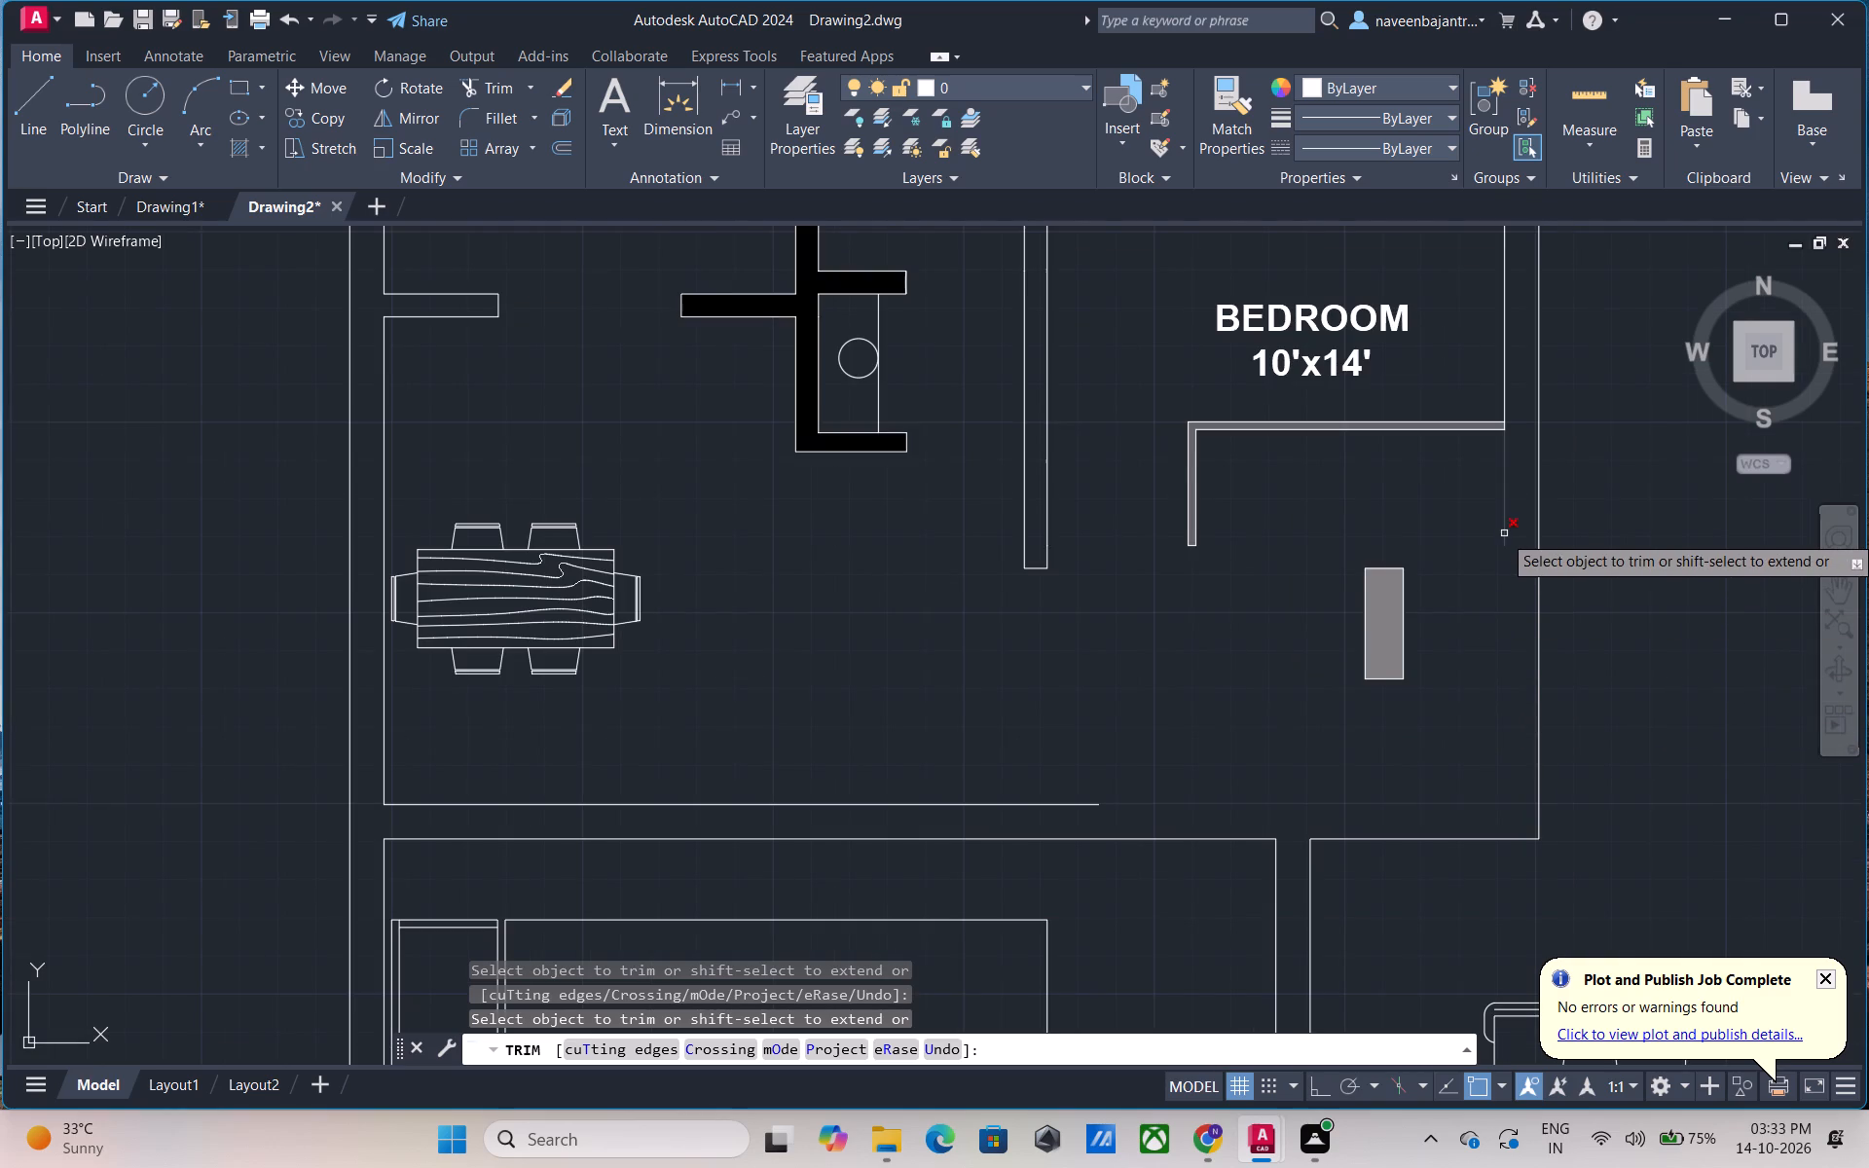
Trim away the washbasin circle and the counter edge line in the black-walled niche below the toilet.
{"action": "left_click", "coordinate": [855, 341]}
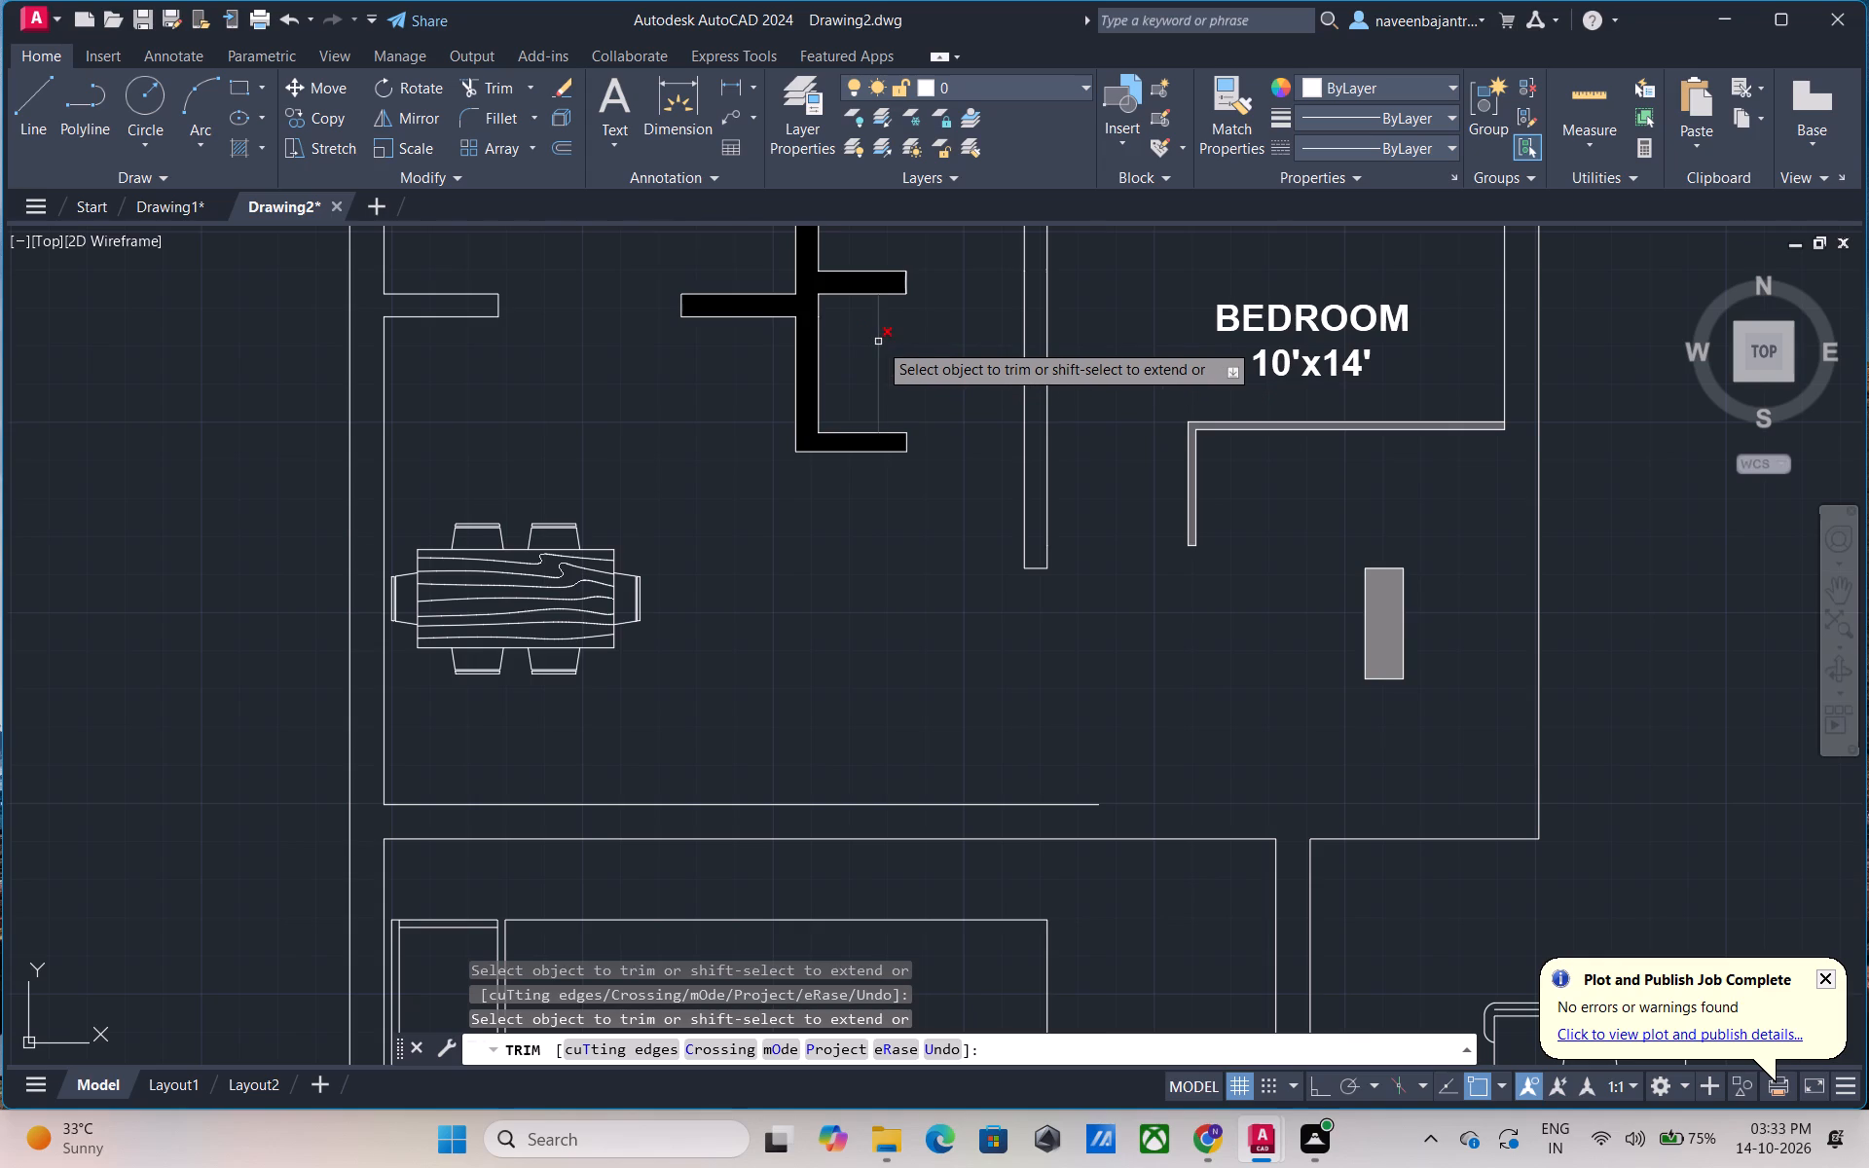
{"action": "left_click", "coordinate": [878, 342]}
Trim the inner lines of the long sofa along the living room's bottom wall: both armrest lines and the backrest line.
{"action": "scroll", "coordinate": [878, 342], "scroll_direction": "down", "scroll_amount": 3}
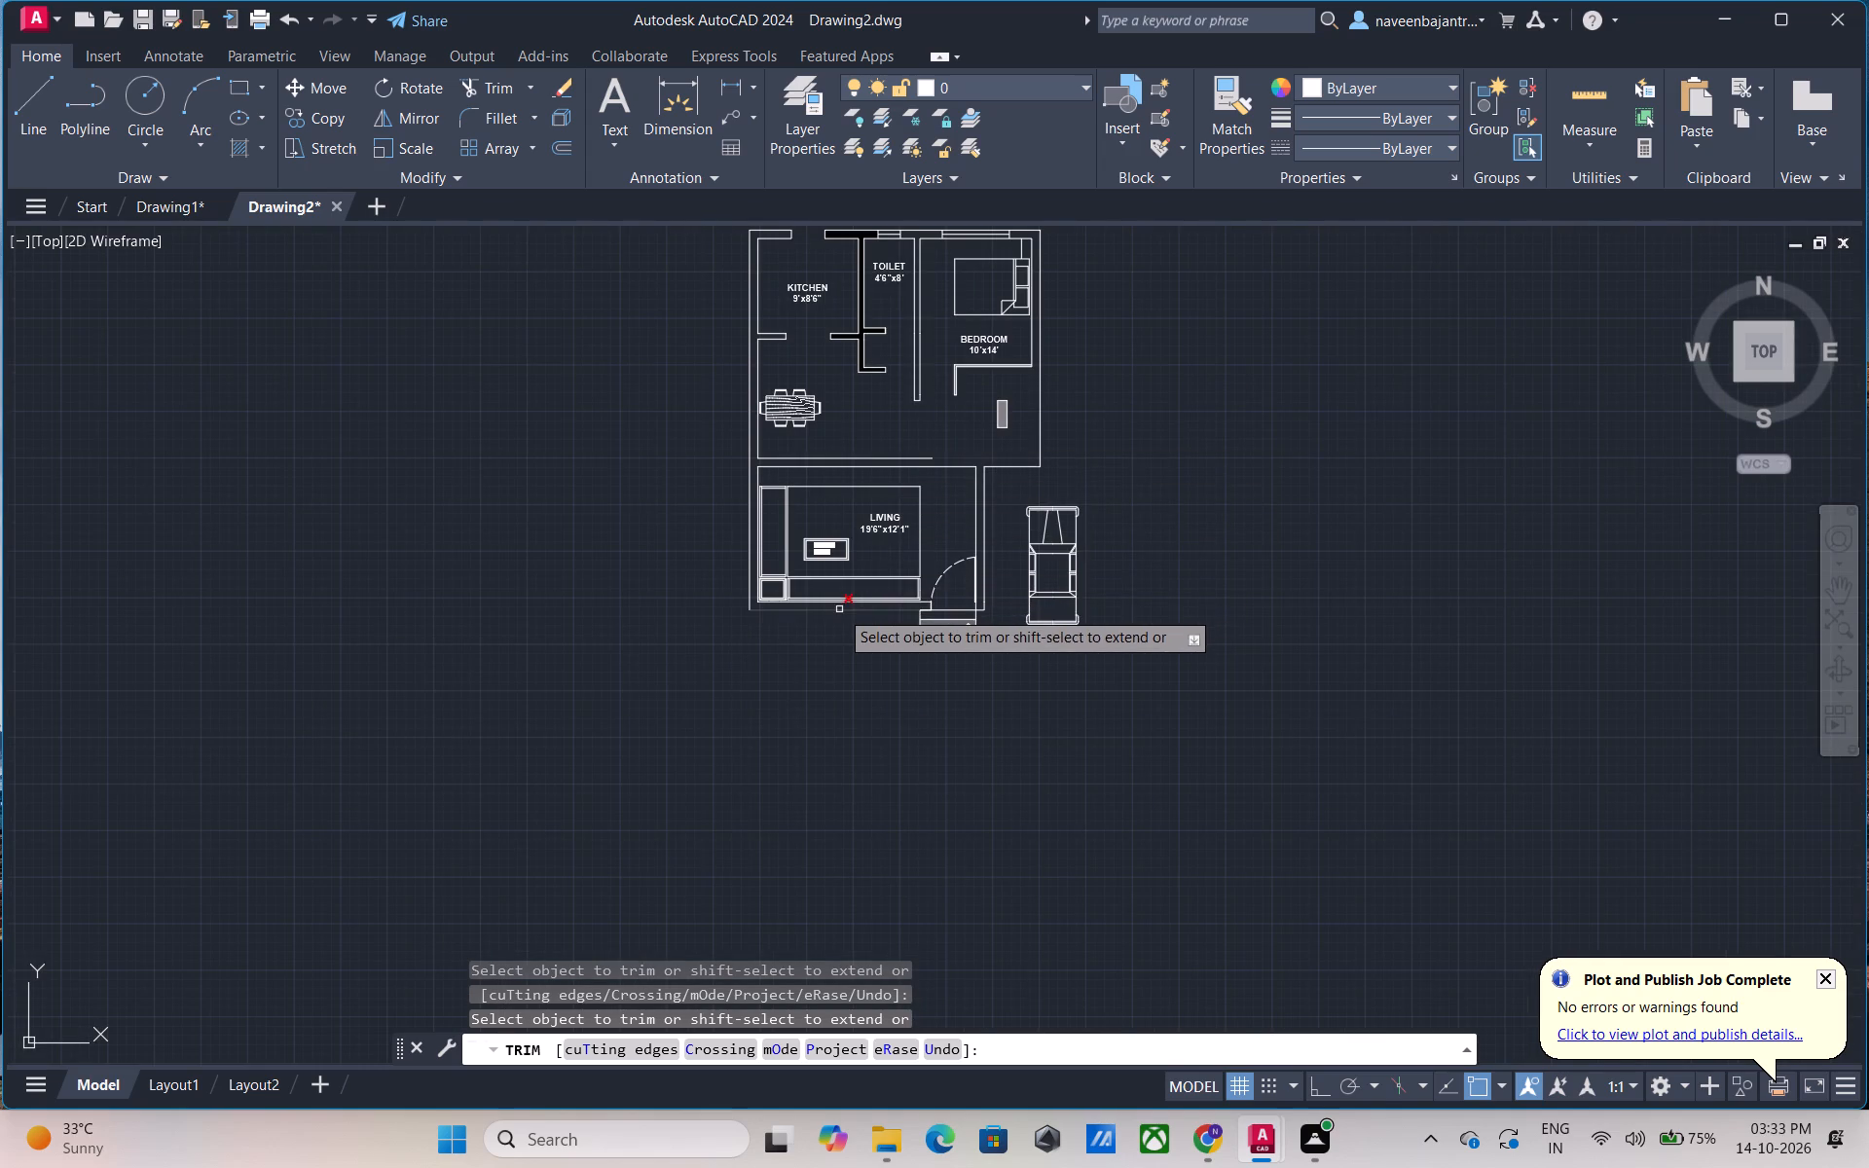
{"action": "scroll", "coordinate": [839, 609], "scroll_direction": "up", "scroll_amount": 3}
{"action": "middle_click_drag", "start_coordinate": [788, 511], "coordinate": [868, 714]}
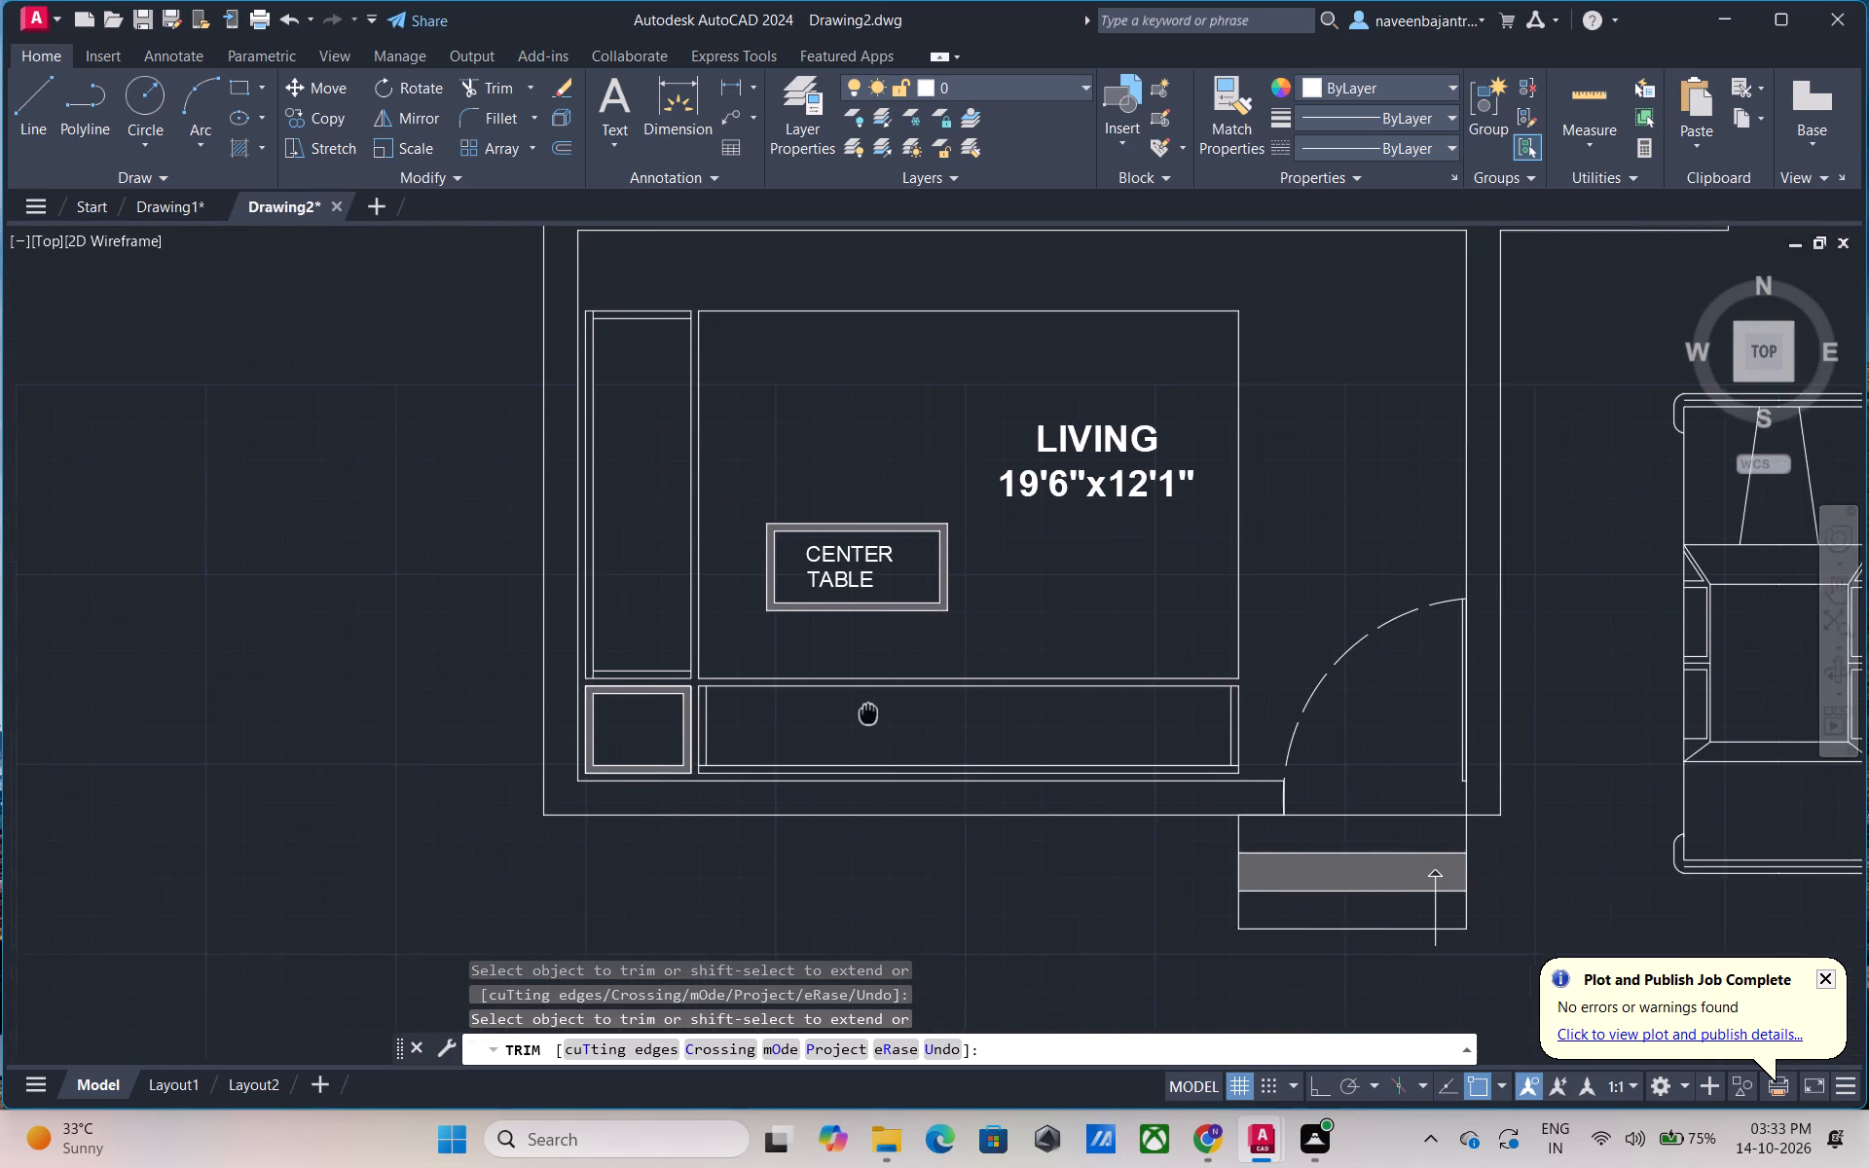
{"action": "middle_click_drag", "start_coordinate": [868, 714], "coordinate": [884, 741]}
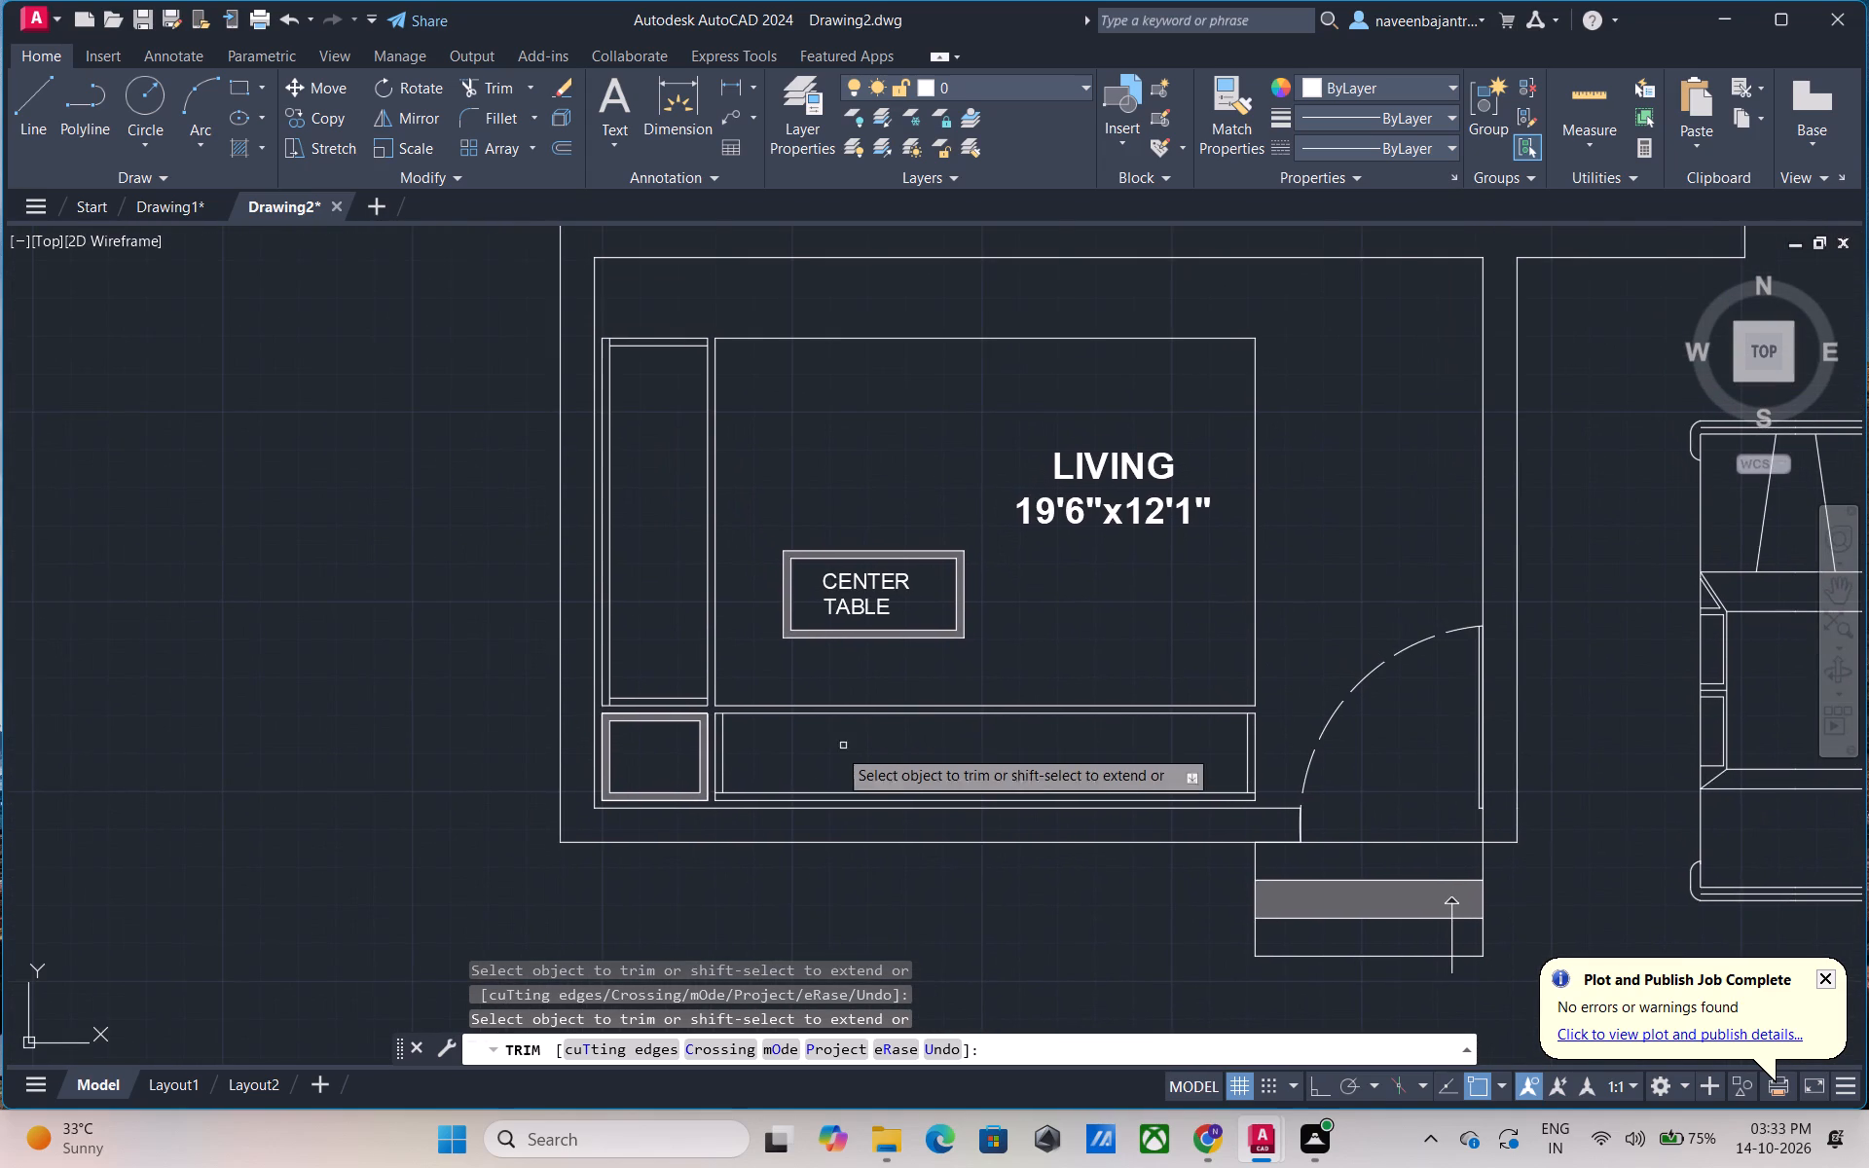
{"action": "scroll", "coordinate": [711, 794], "scroll_direction": "up", "scroll_amount": 3}
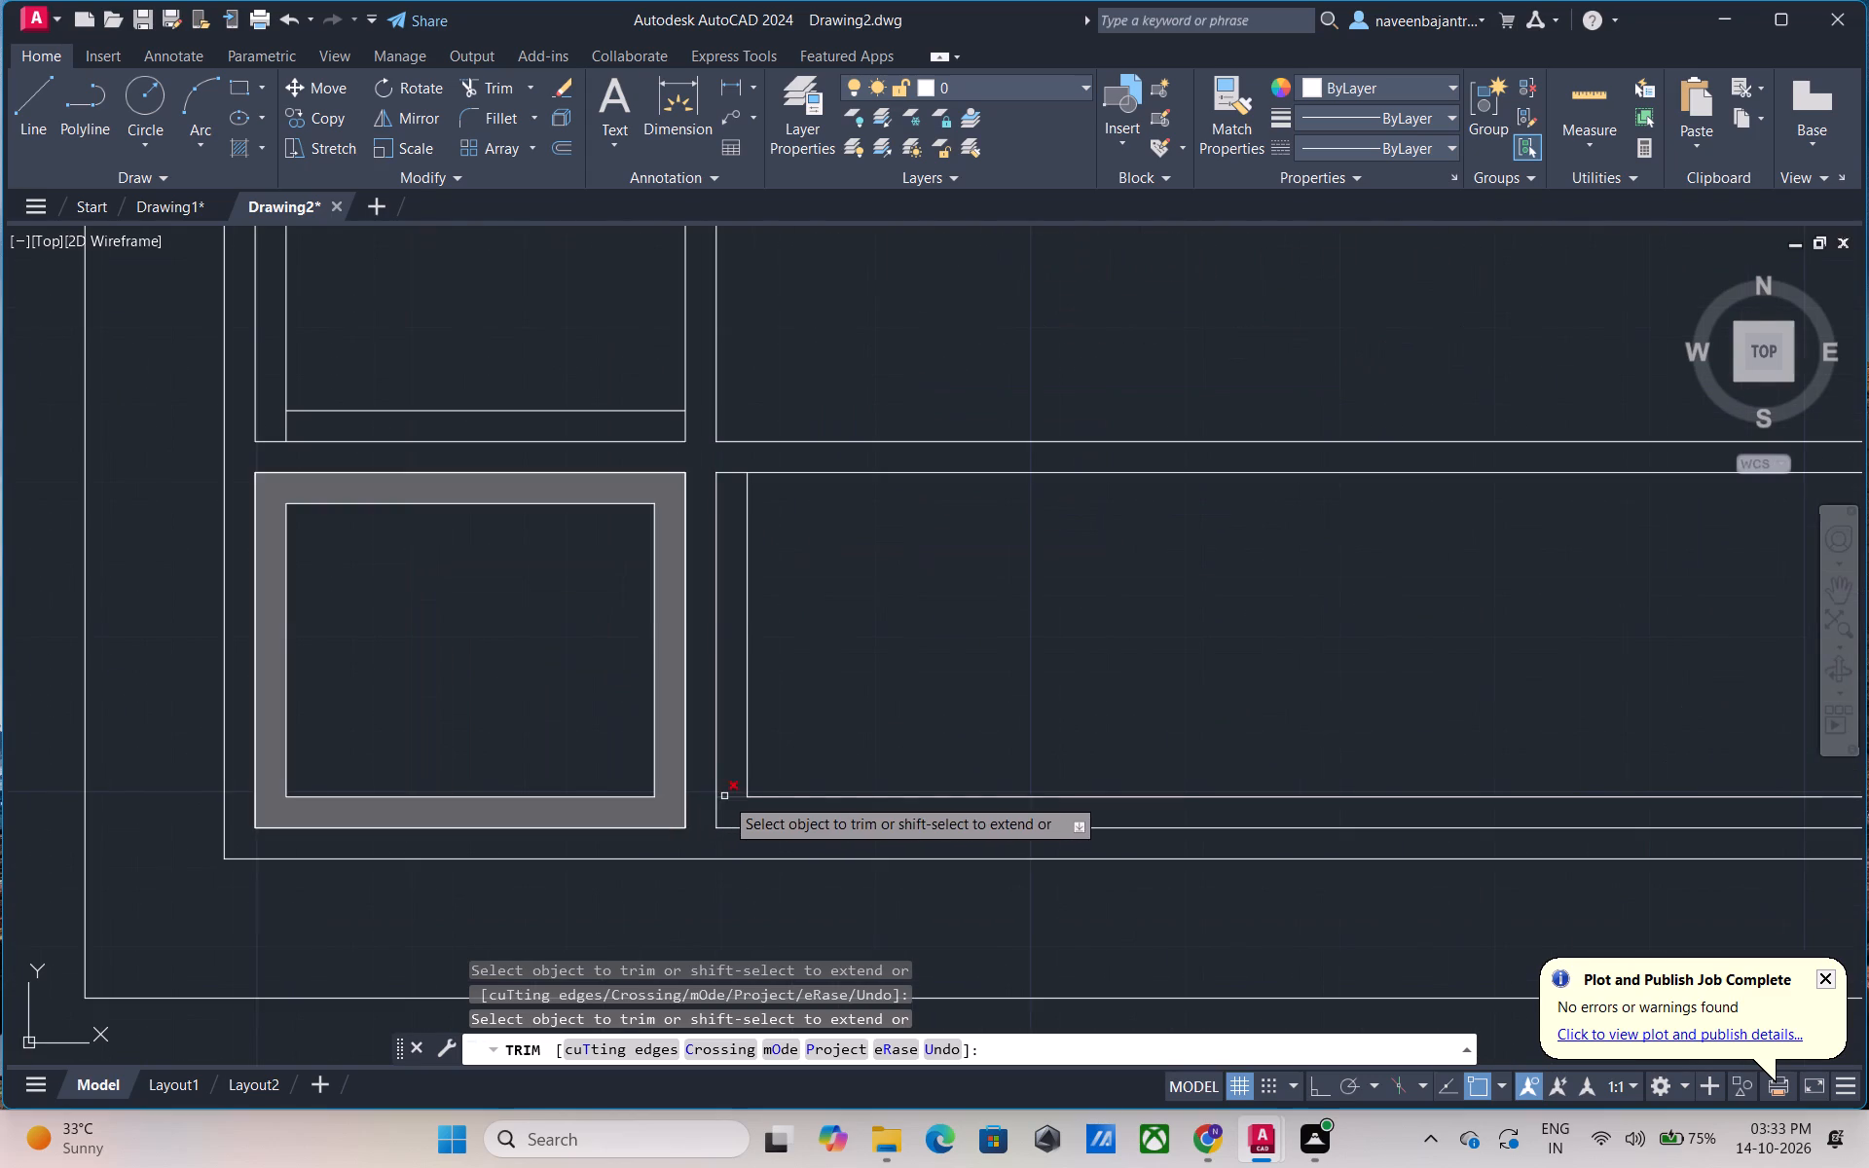
{"action": "left_click", "coordinate": [725, 796]}
{"action": "left_click", "coordinate": [751, 761]}
{"action": "scroll", "coordinate": [755, 761], "scroll_direction": "down", "scroll_amount": 1}
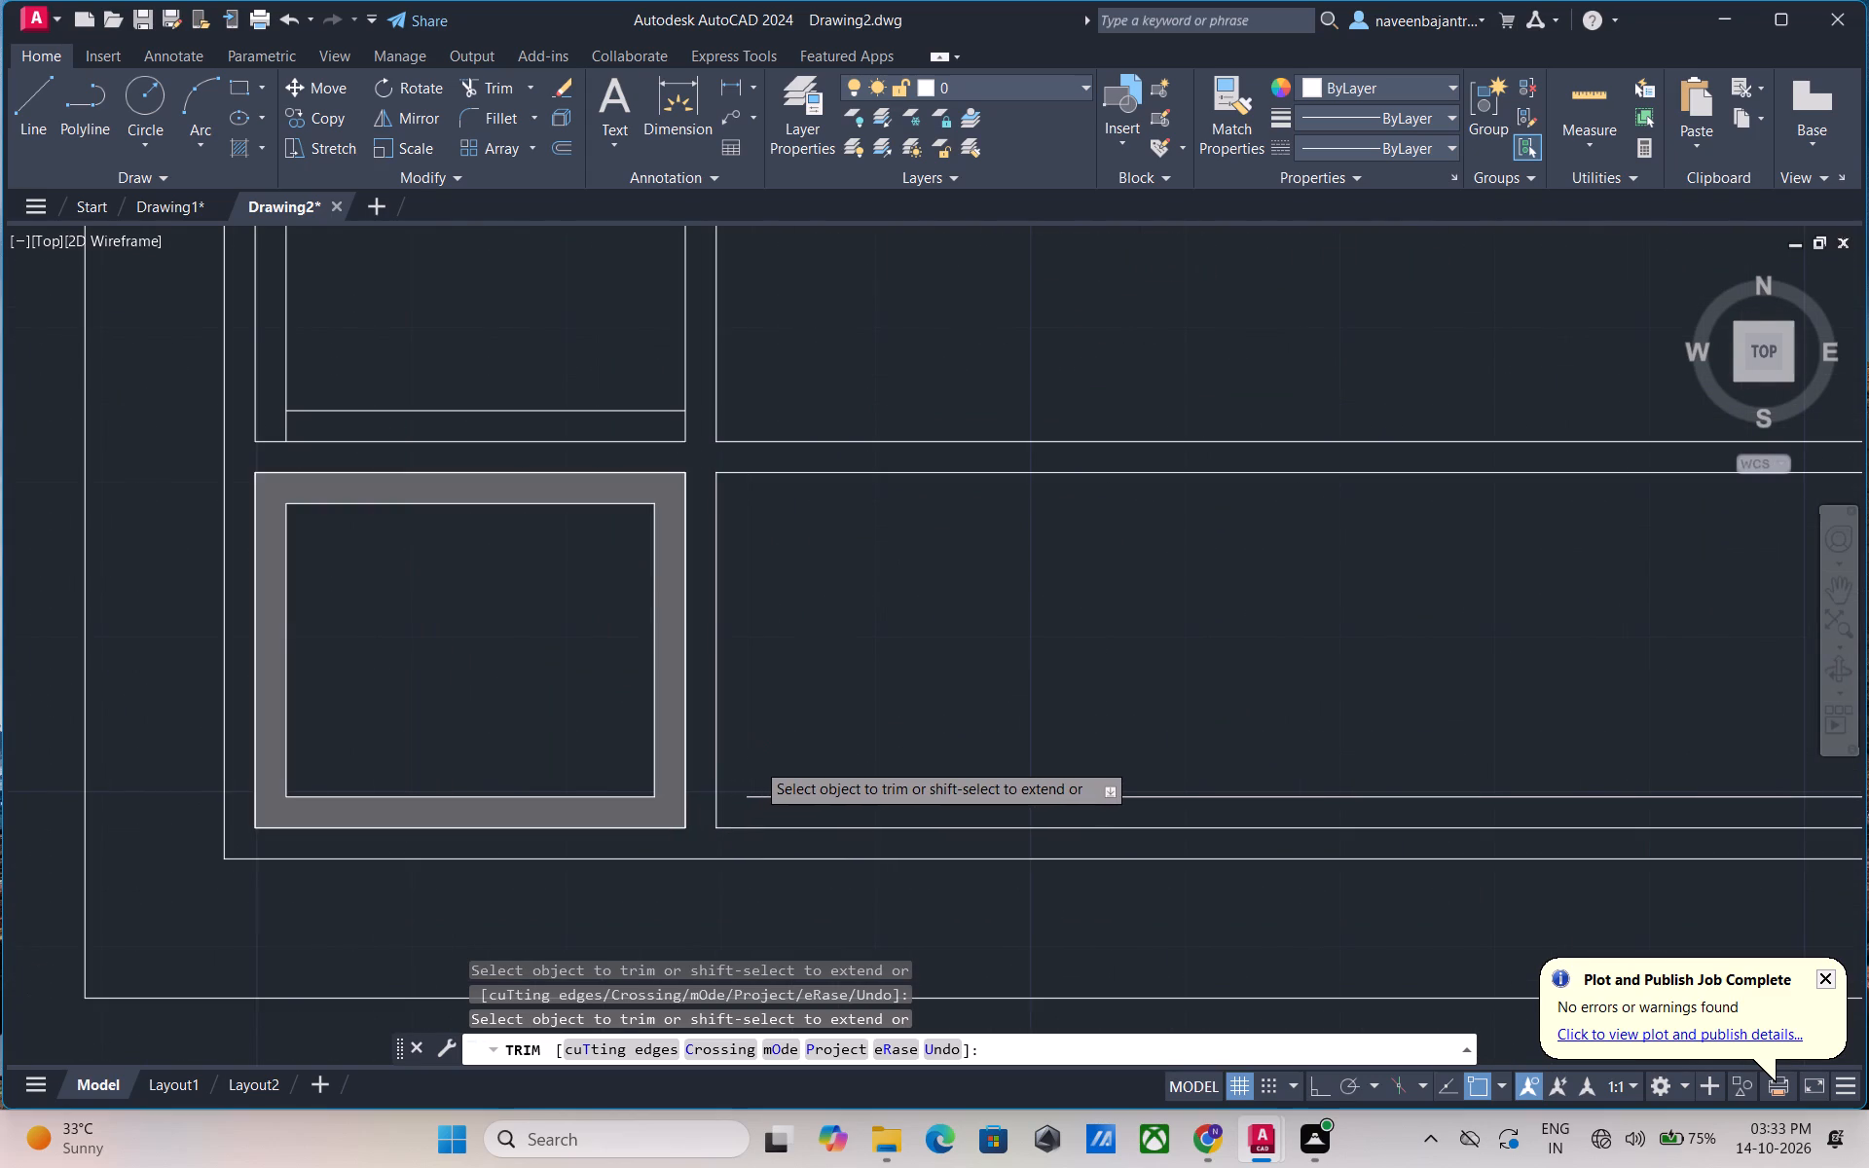
{"action": "scroll", "coordinate": [808, 768], "scroll_direction": "down", "scroll_amount": 1}
{"action": "left_click", "coordinate": [887, 780]}
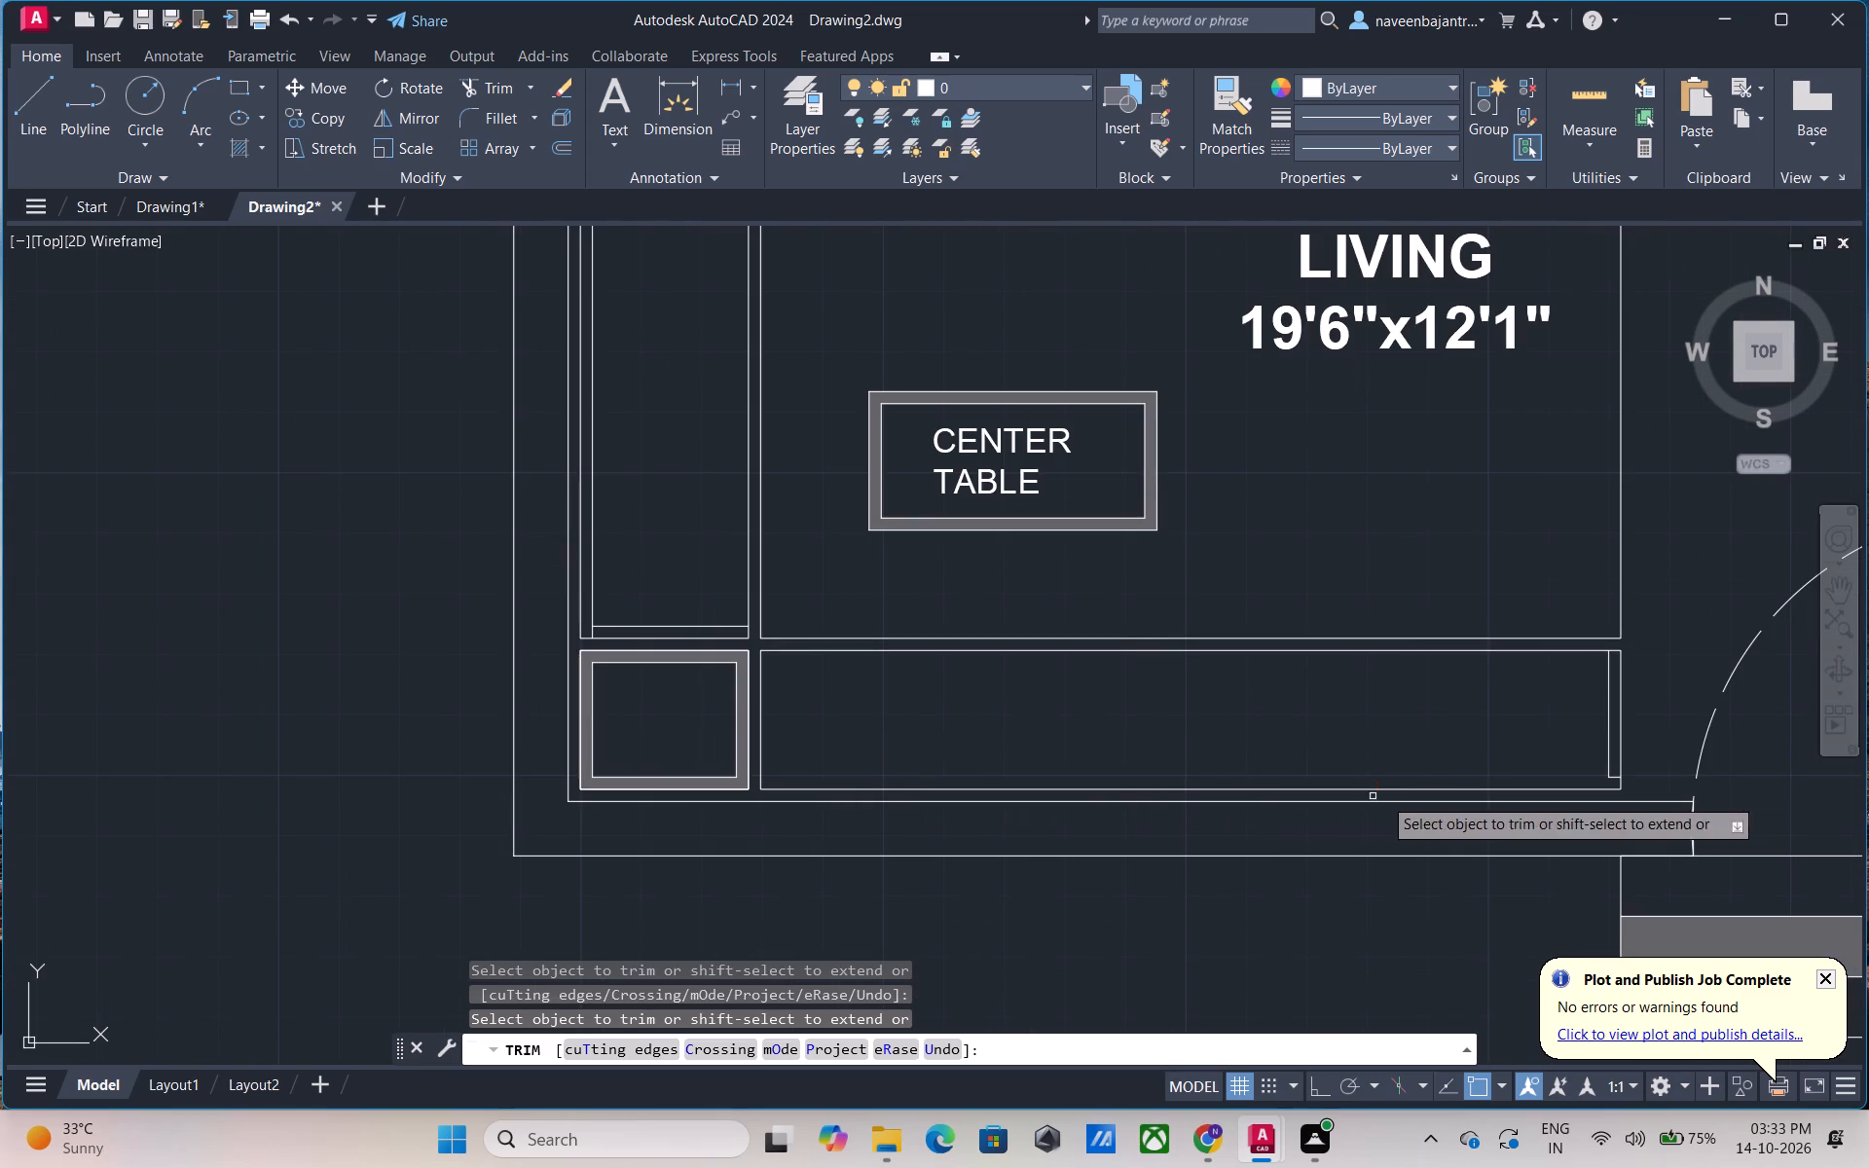
{"action": "scroll", "coordinate": [1627, 779], "scroll_direction": "up", "scroll_amount": 1}
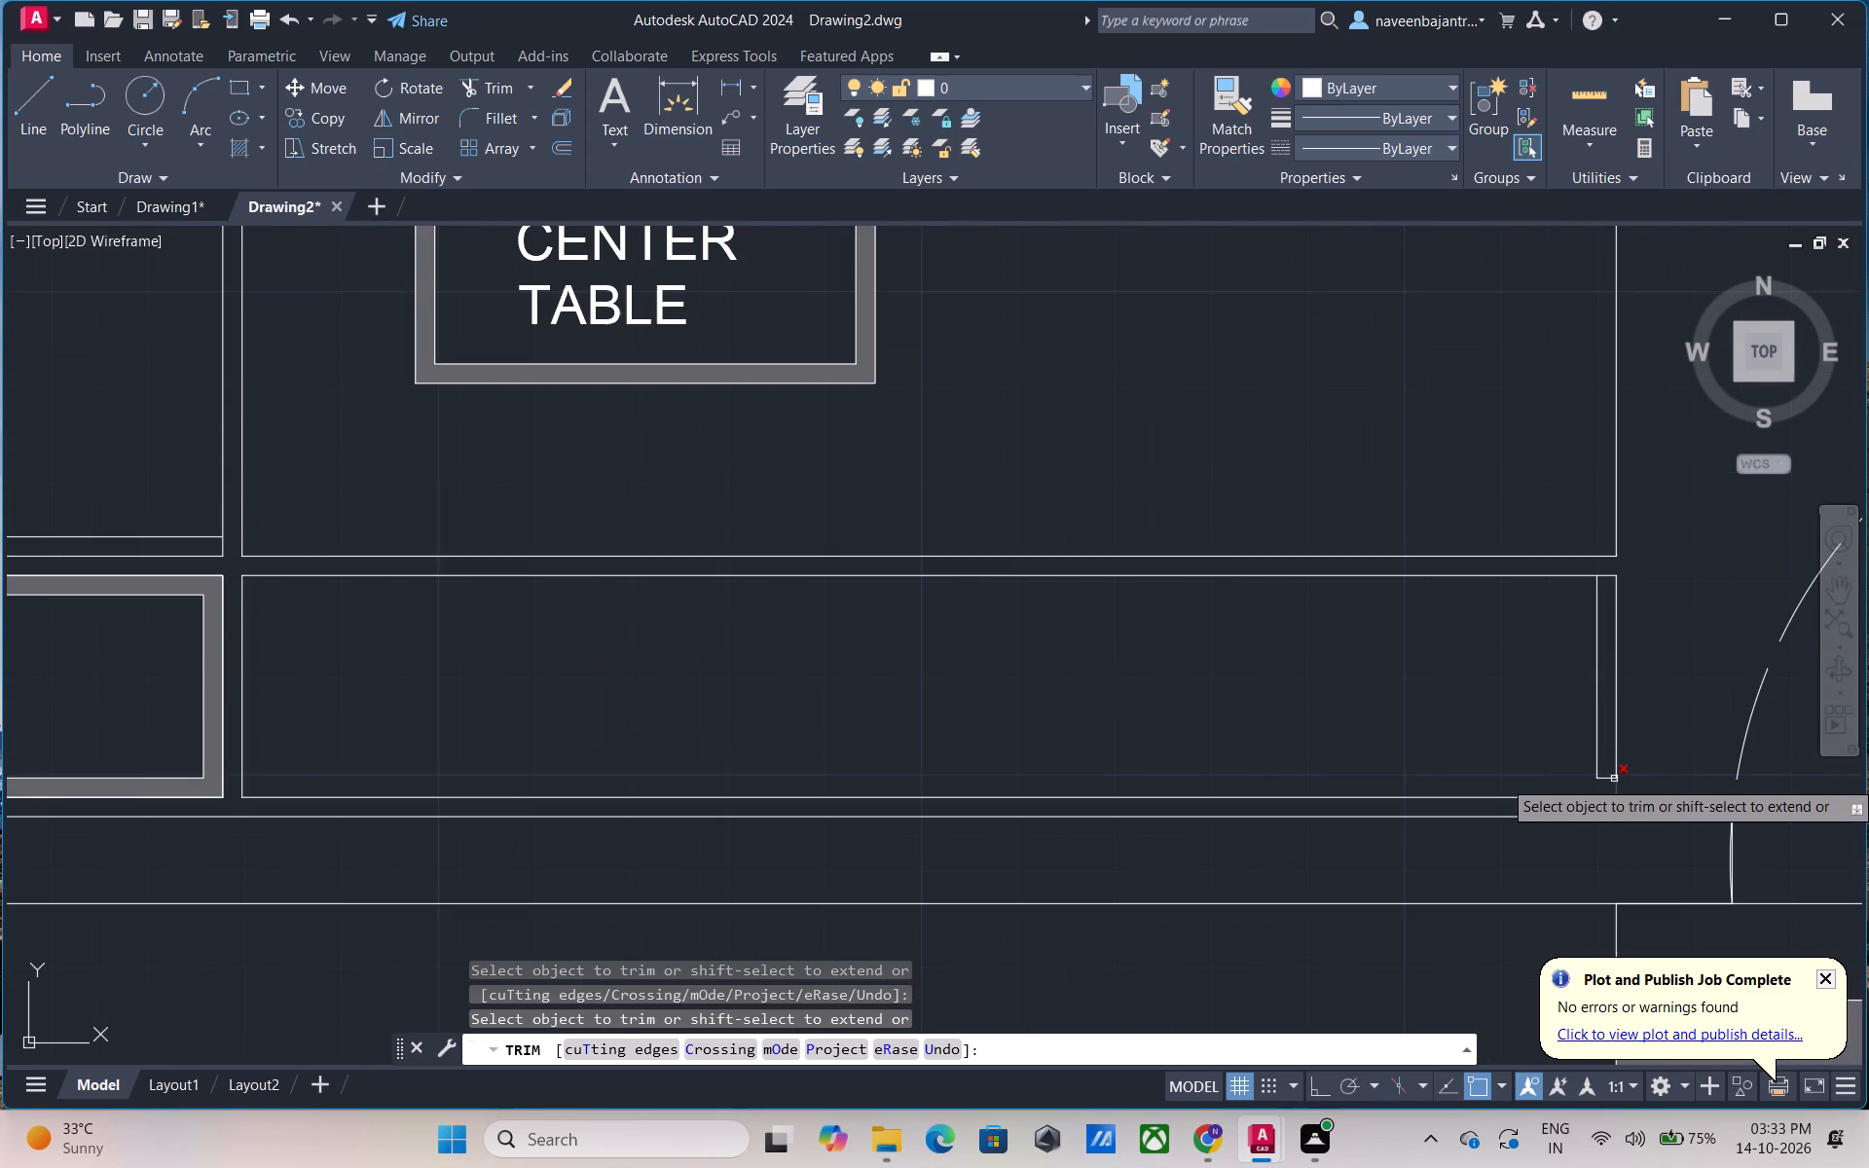
{"action": "left_click", "coordinate": [1612, 779]}
{"action": "left_click", "coordinate": [1594, 770]}
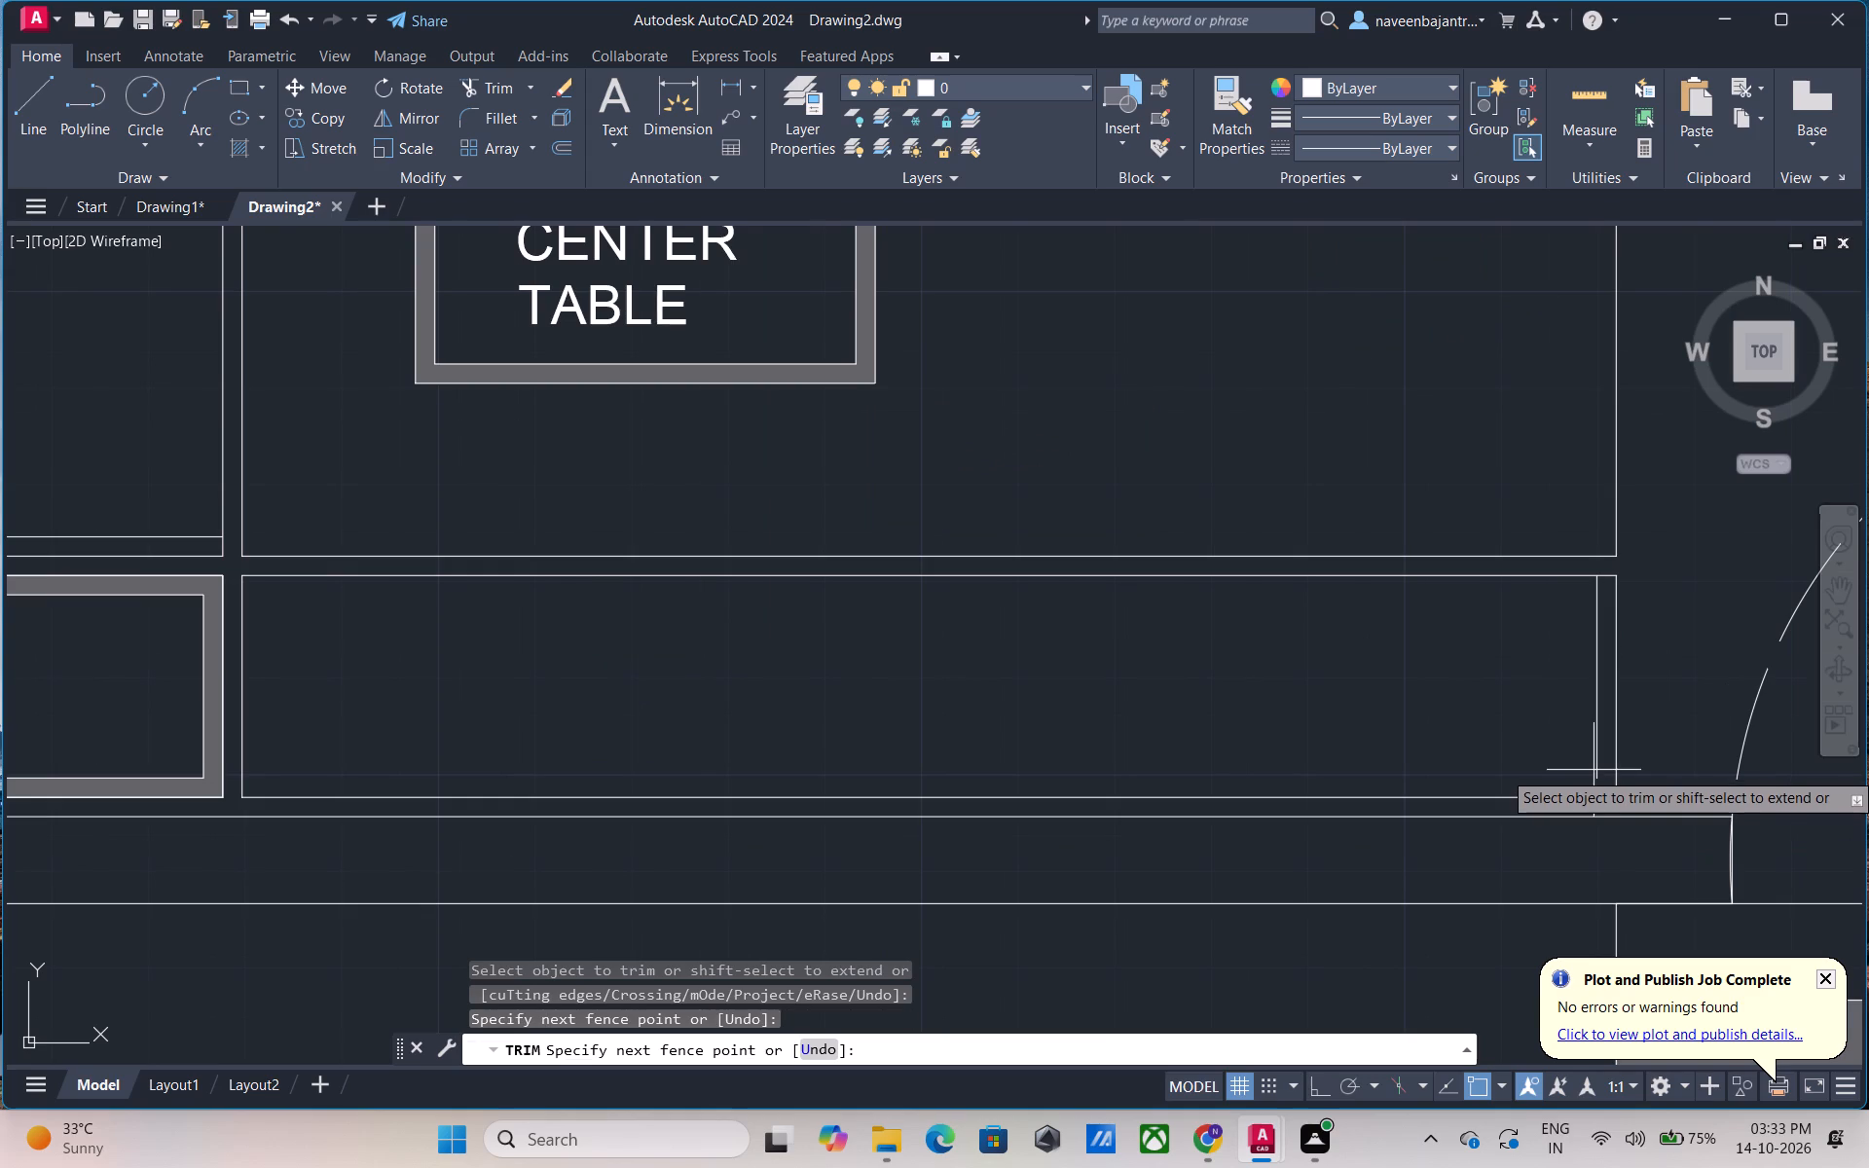
{"action": "left_click", "coordinate": [1599, 767]}
Trim the living room entrance door's dashed swing arc, the jamb line and the outer wall line across the opening.
{"action": "scroll", "coordinate": [1599, 767], "scroll_direction": "down", "scroll_amount": 2}
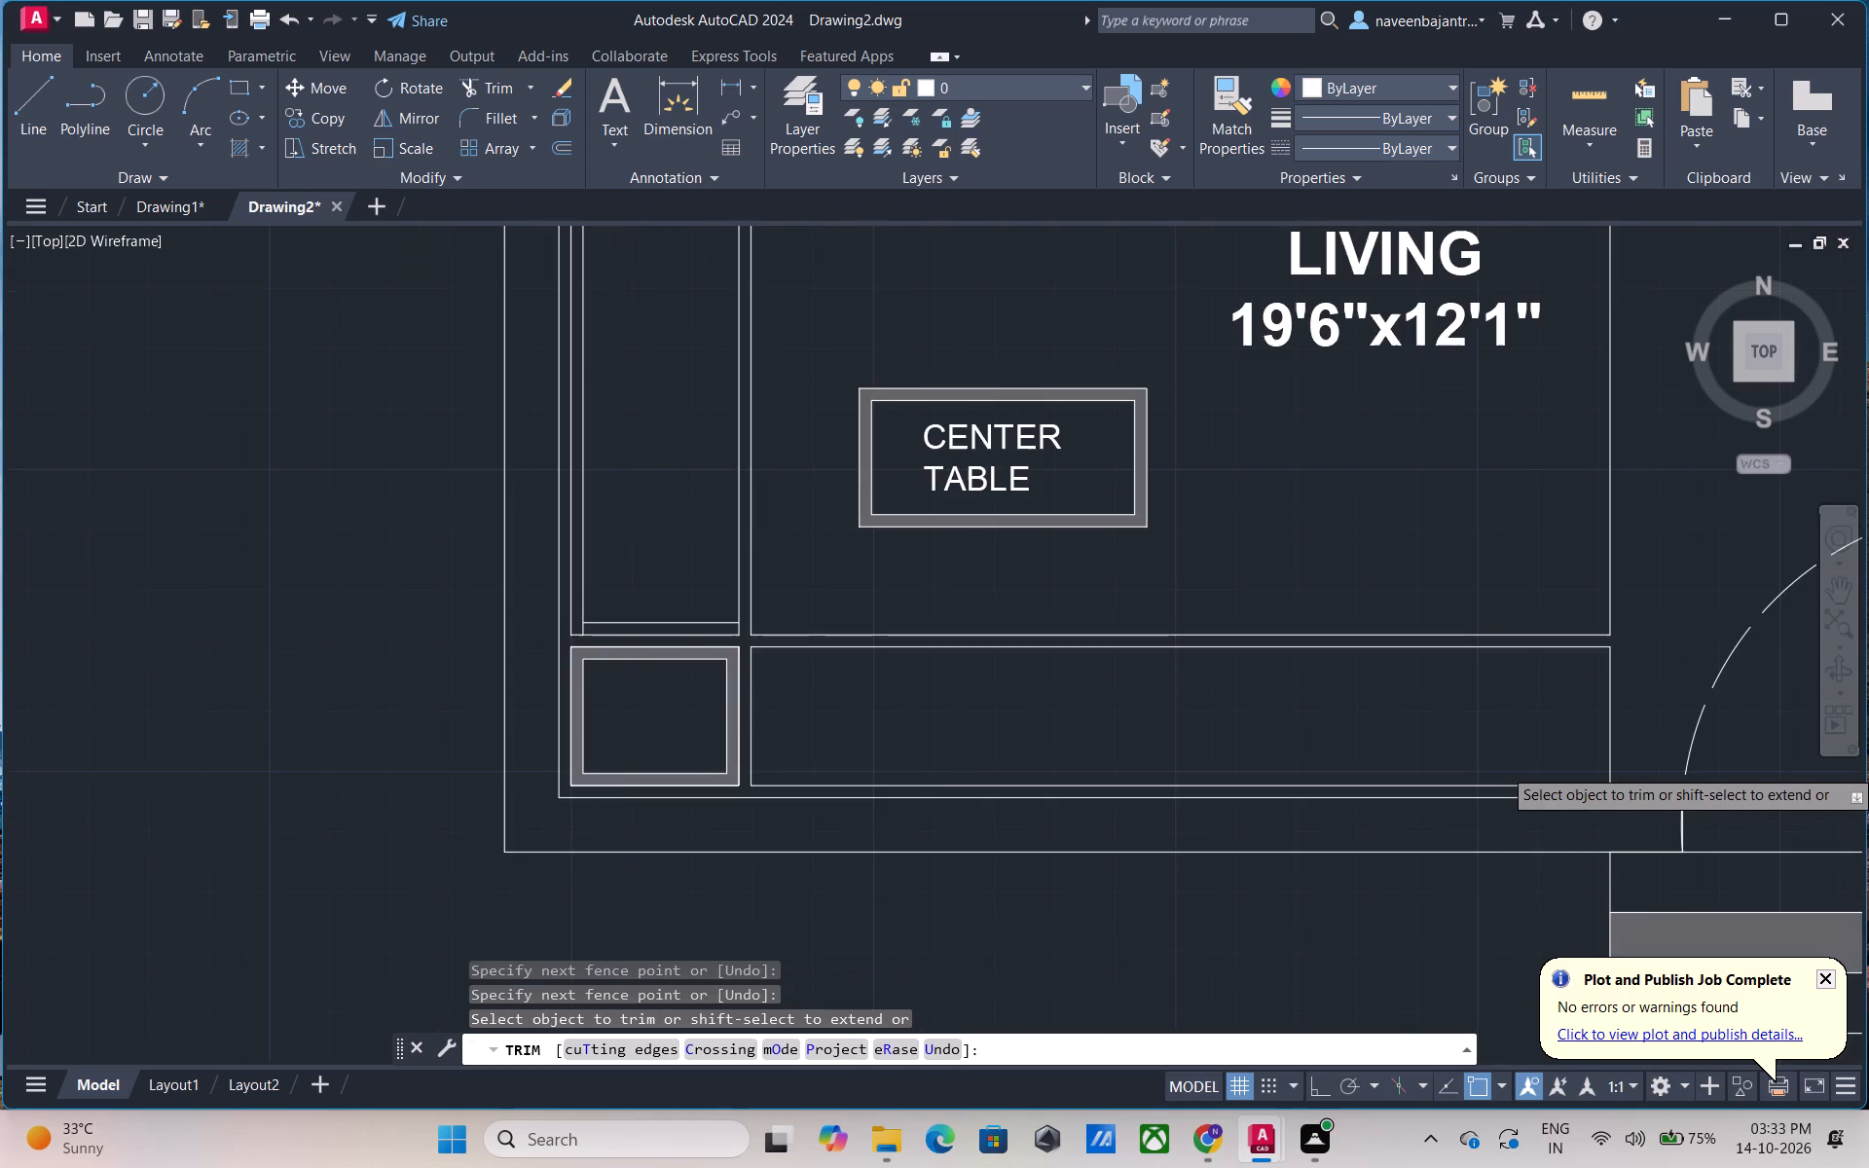
{"action": "scroll", "coordinate": [1599, 767], "scroll_direction": "down", "scroll_amount": 1}
{"action": "left_click", "coordinate": [1635, 748]}
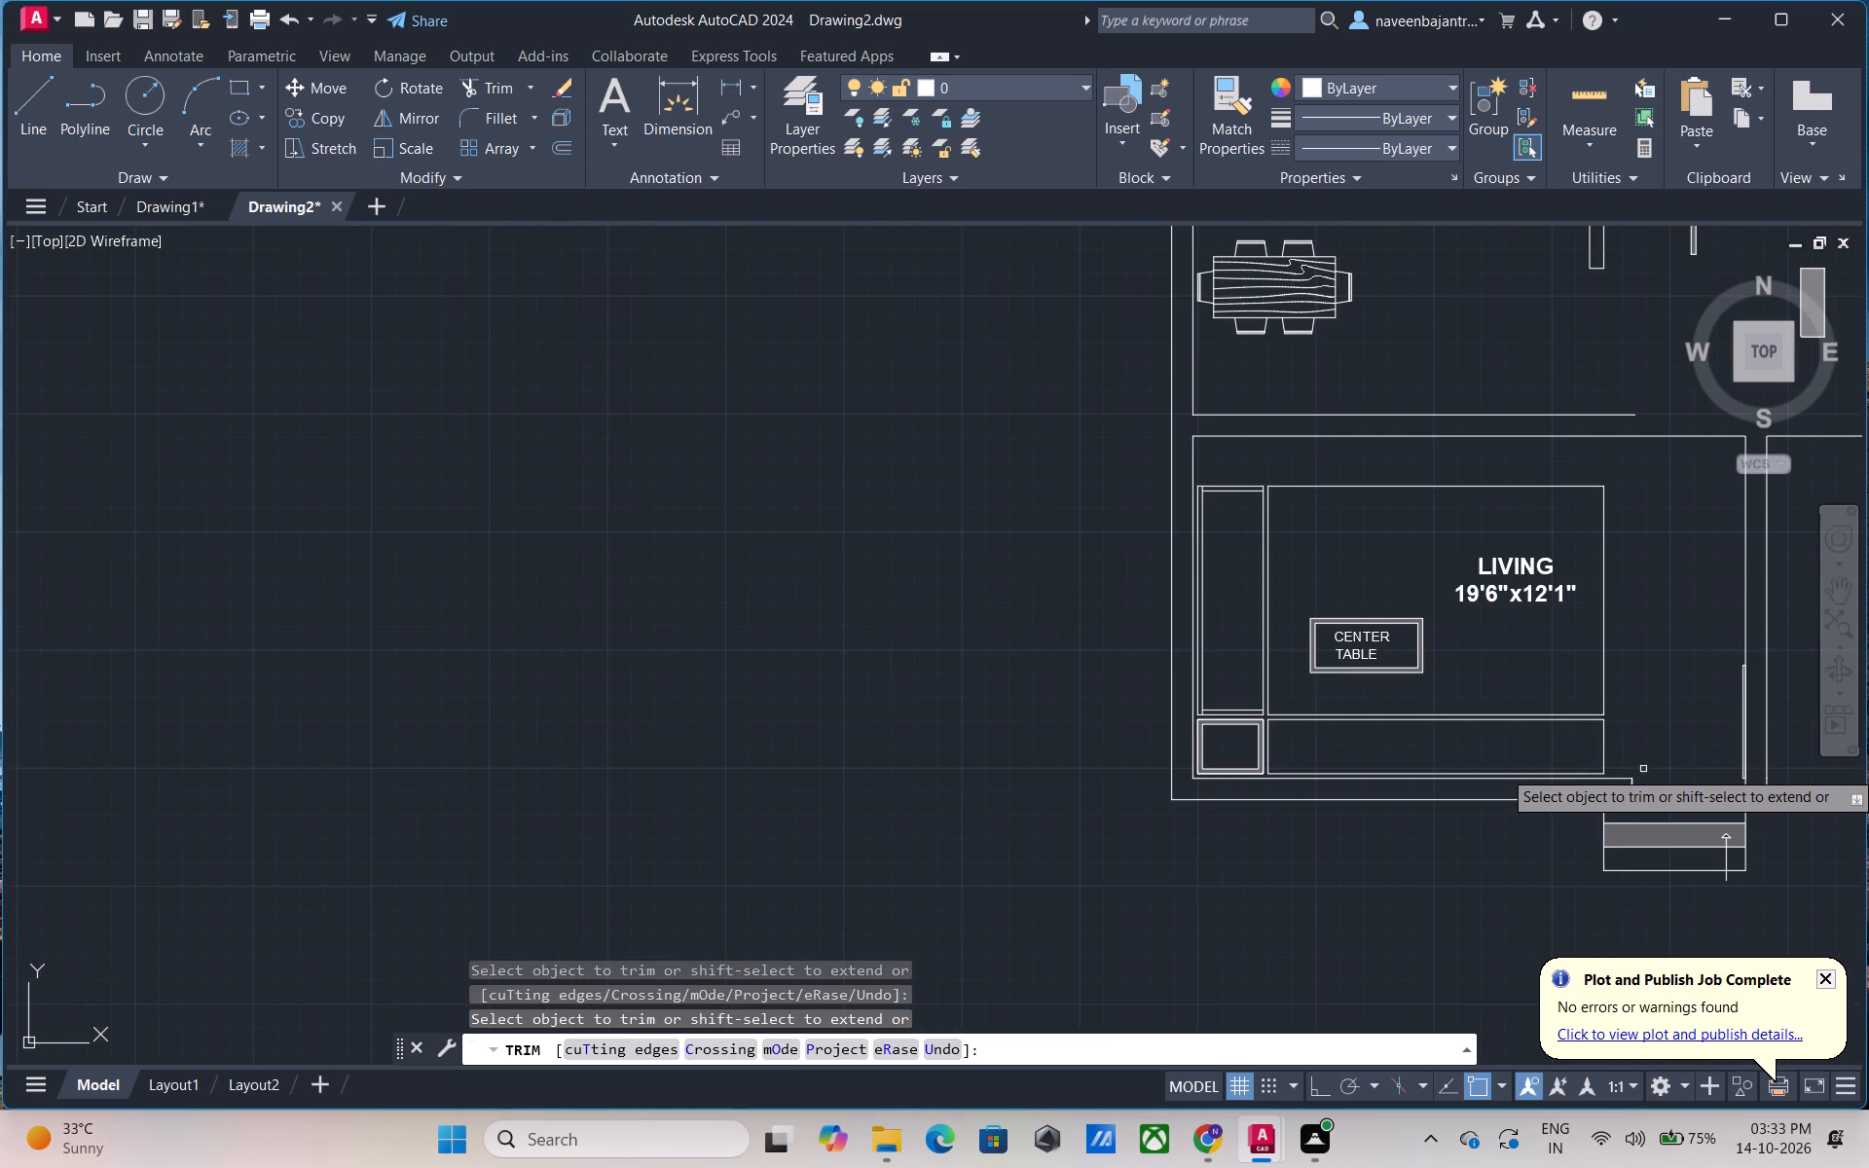
{"action": "middle_click_drag", "start_coordinate": [1646, 782], "coordinate": [1123, 821]}
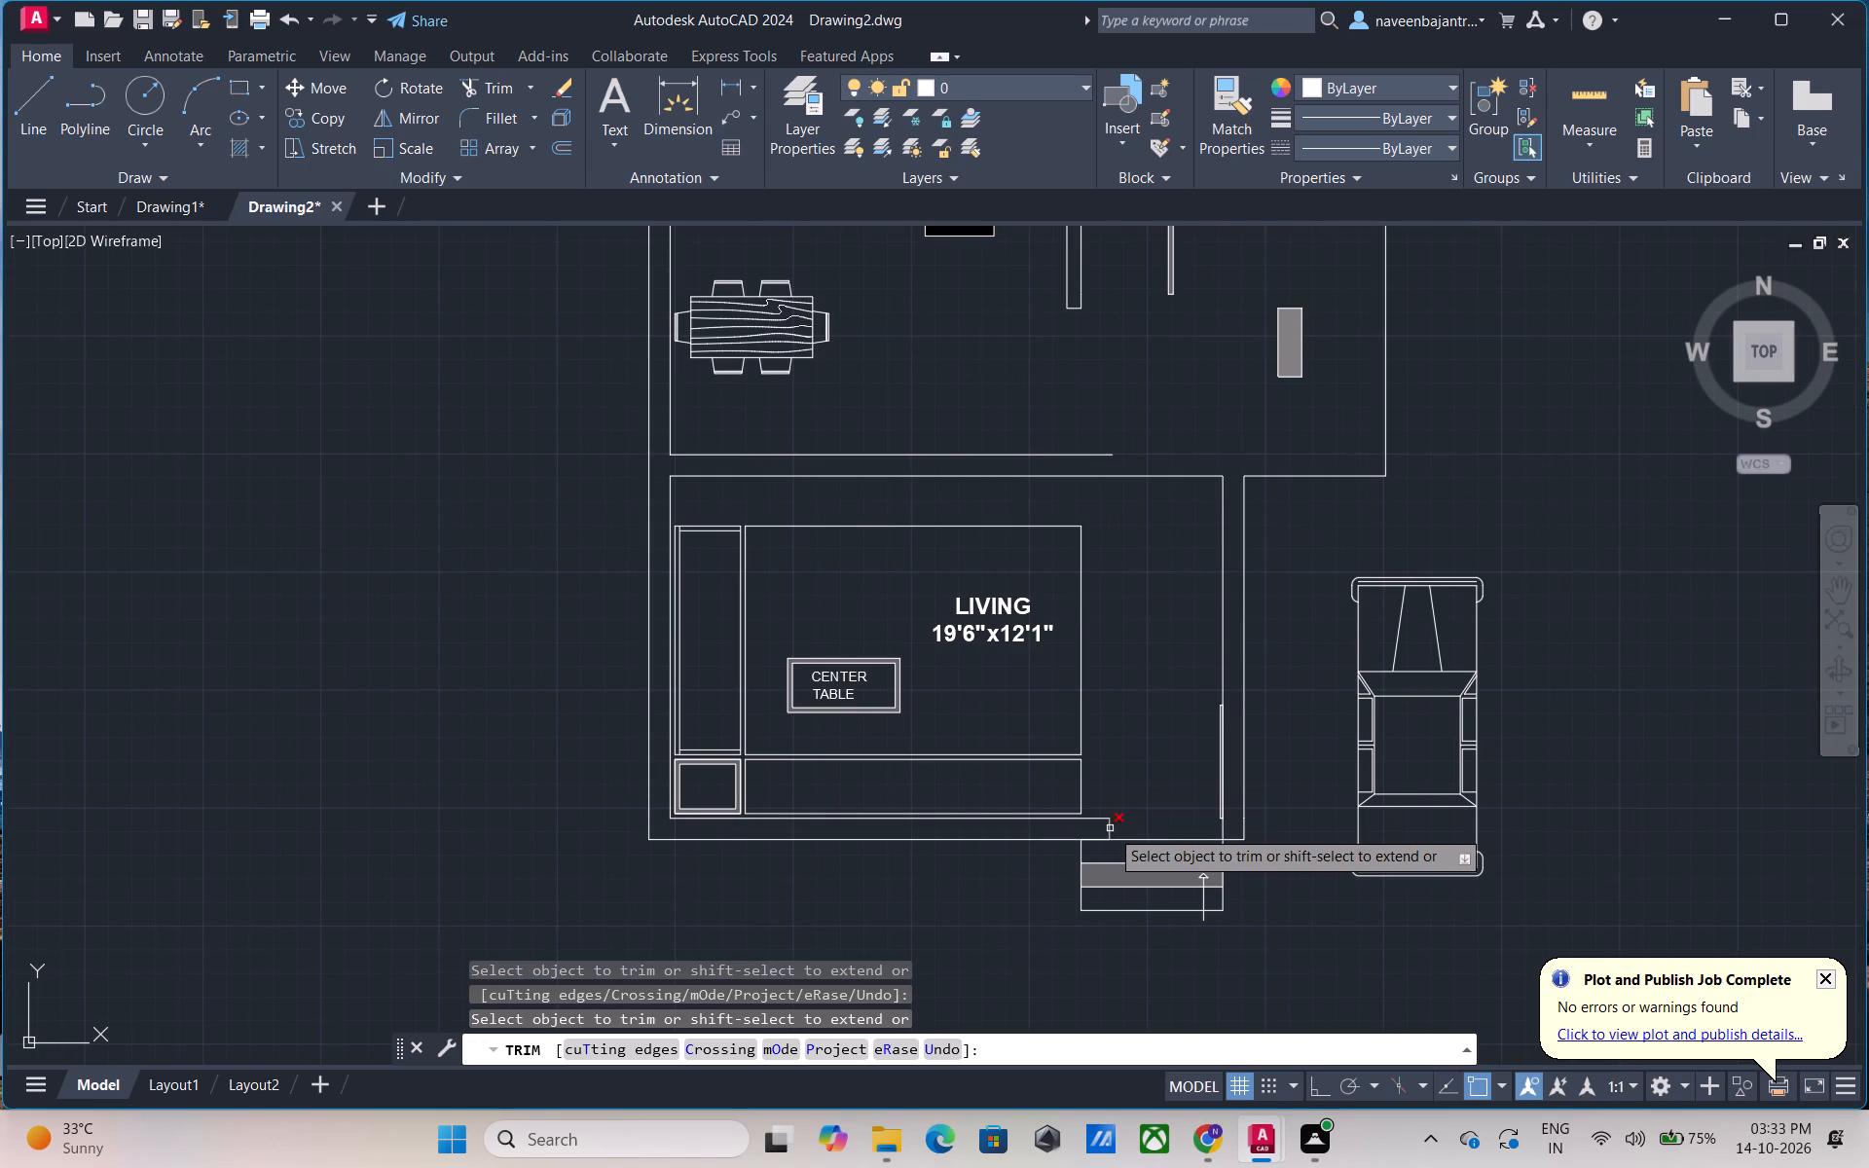
{"action": "left_click", "coordinate": [1110, 828]}
{"action": "left_click", "coordinate": [1110, 826]}
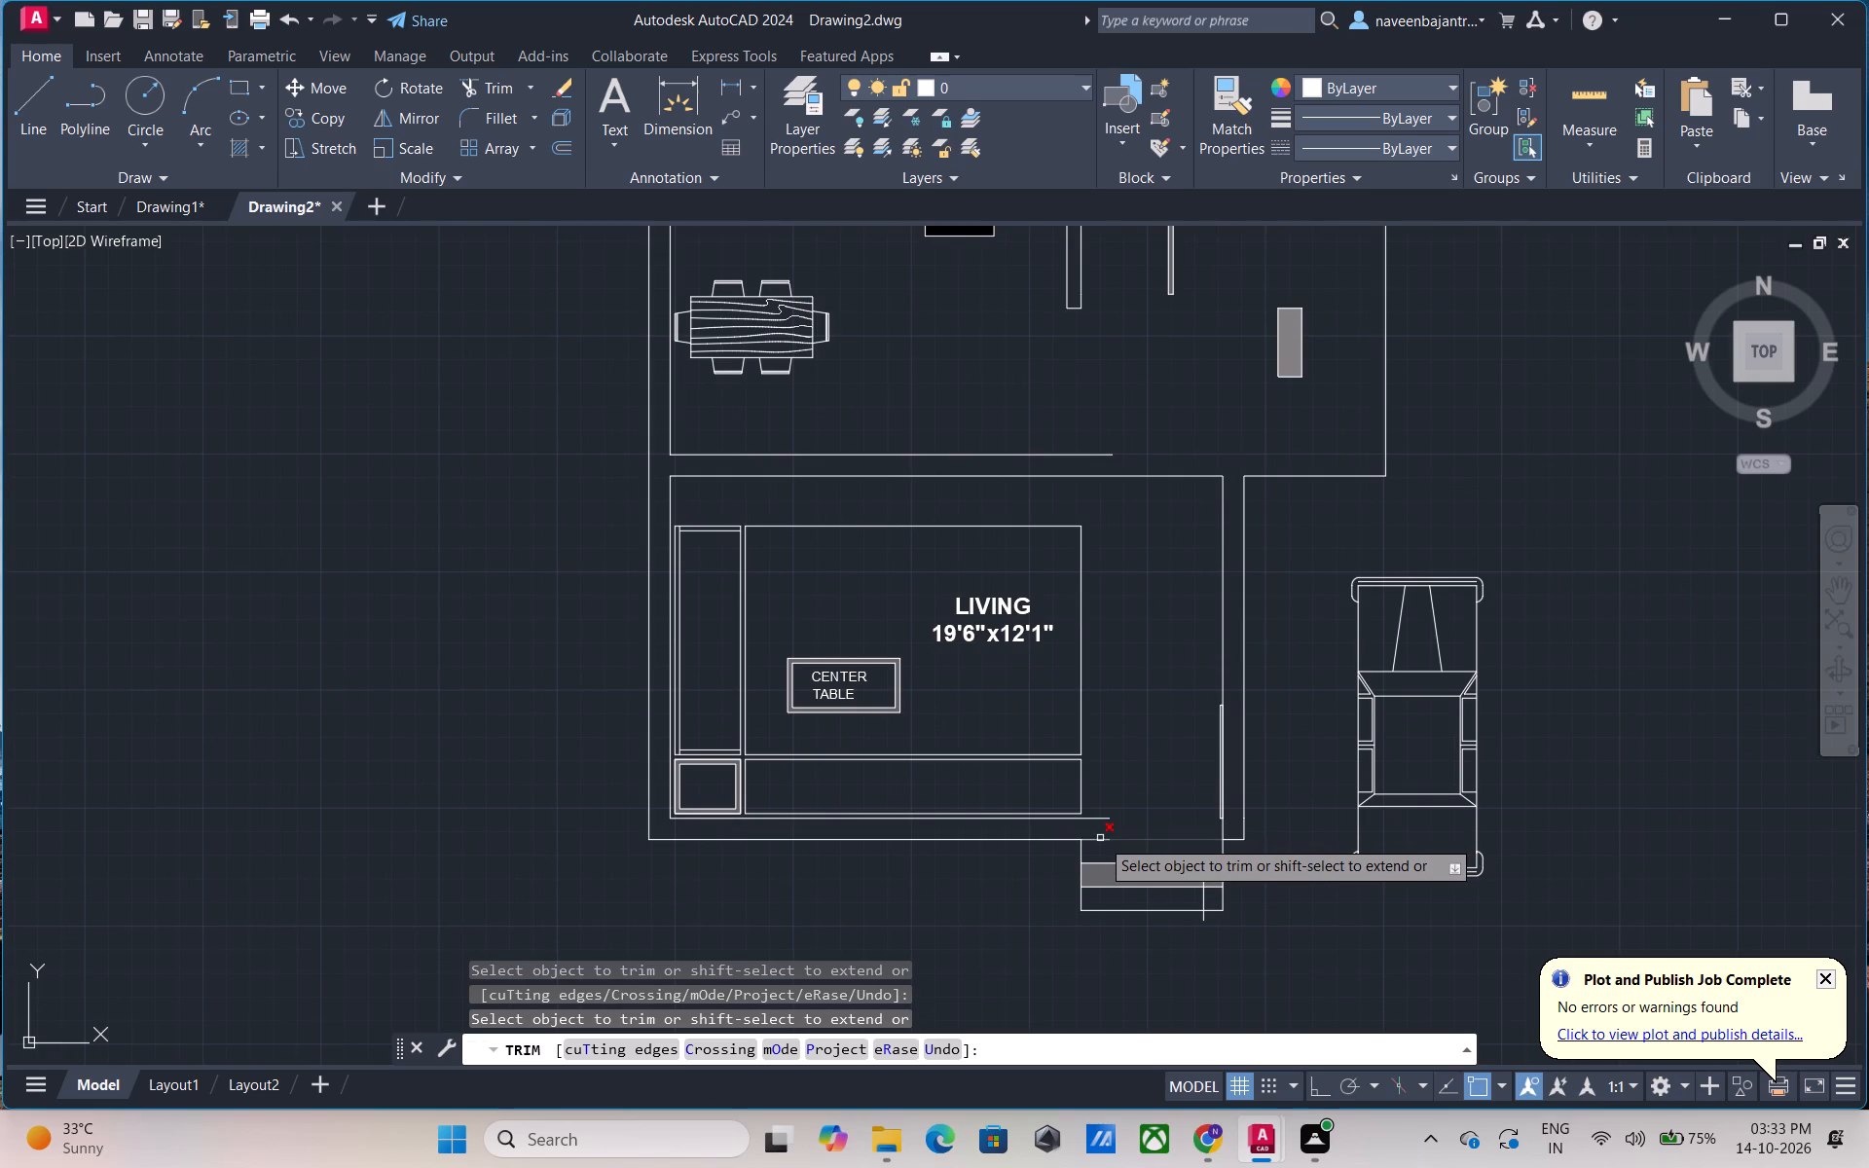
{"action": "left_click", "coordinate": [1100, 838]}
{"action": "left_click", "coordinate": [1102, 843]}
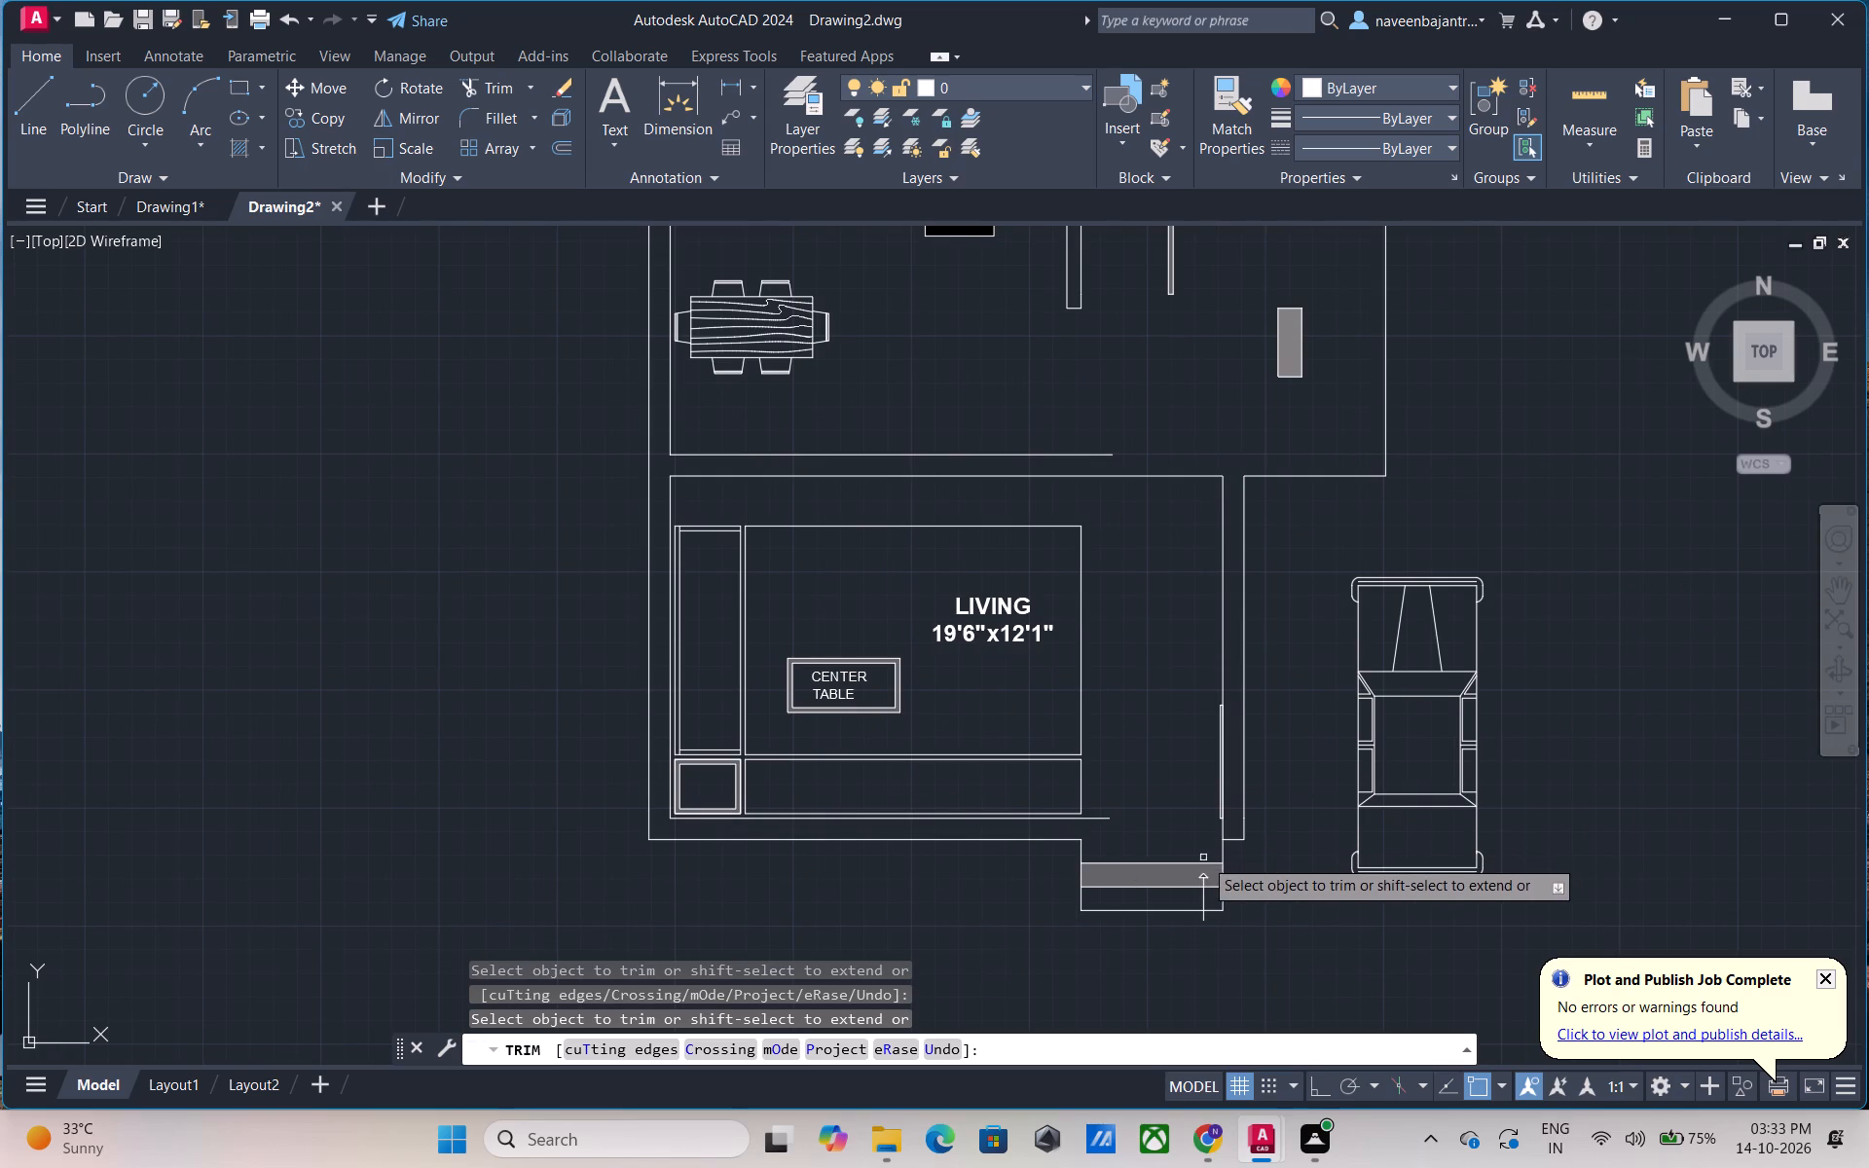
Trim the outline of the lowest entrance step below the filled tread, along with the arrow shaft crossing it.
{"action": "left_click", "coordinate": [1206, 899]}
{"action": "left_click", "coordinate": [1206, 922]}
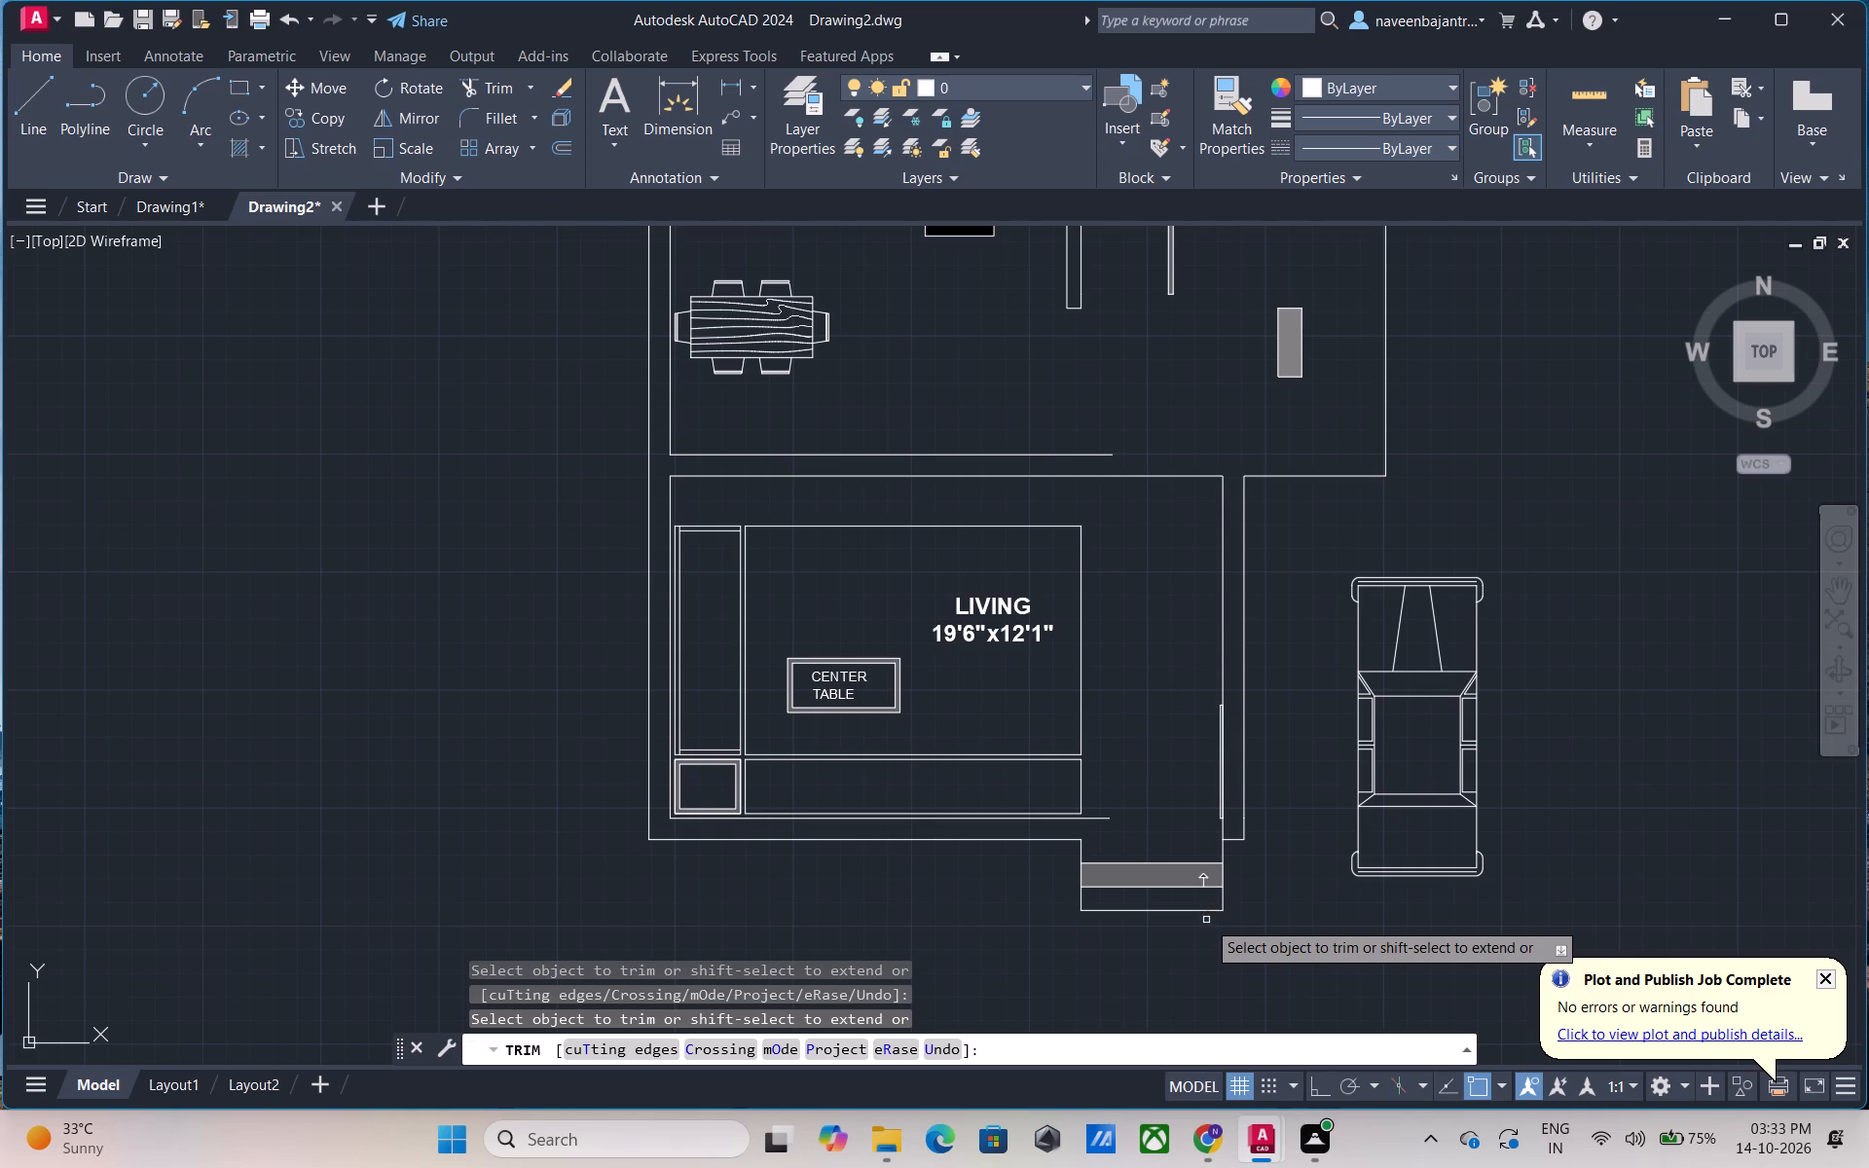
{"action": "left_click", "coordinate": [1202, 914]}
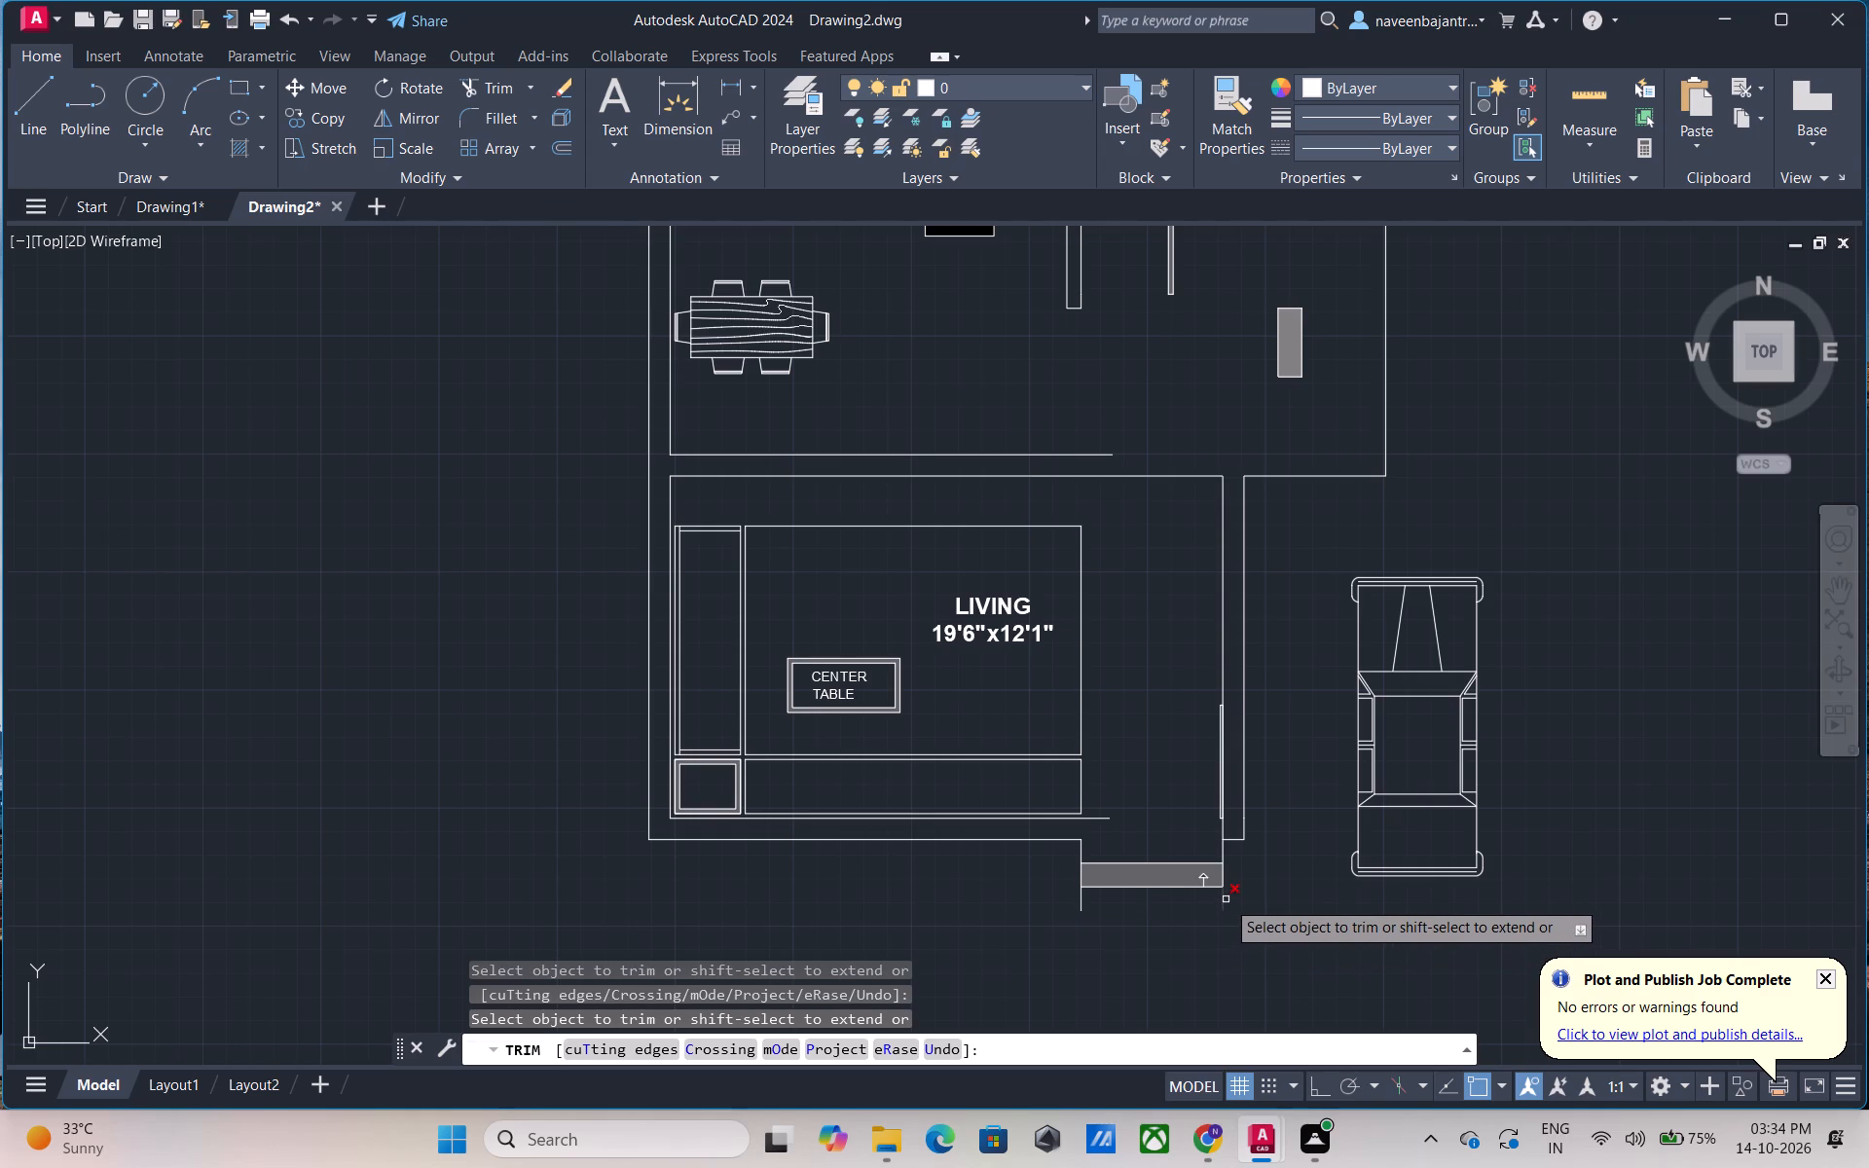
{"action": "left_click", "coordinate": [1226, 899]}
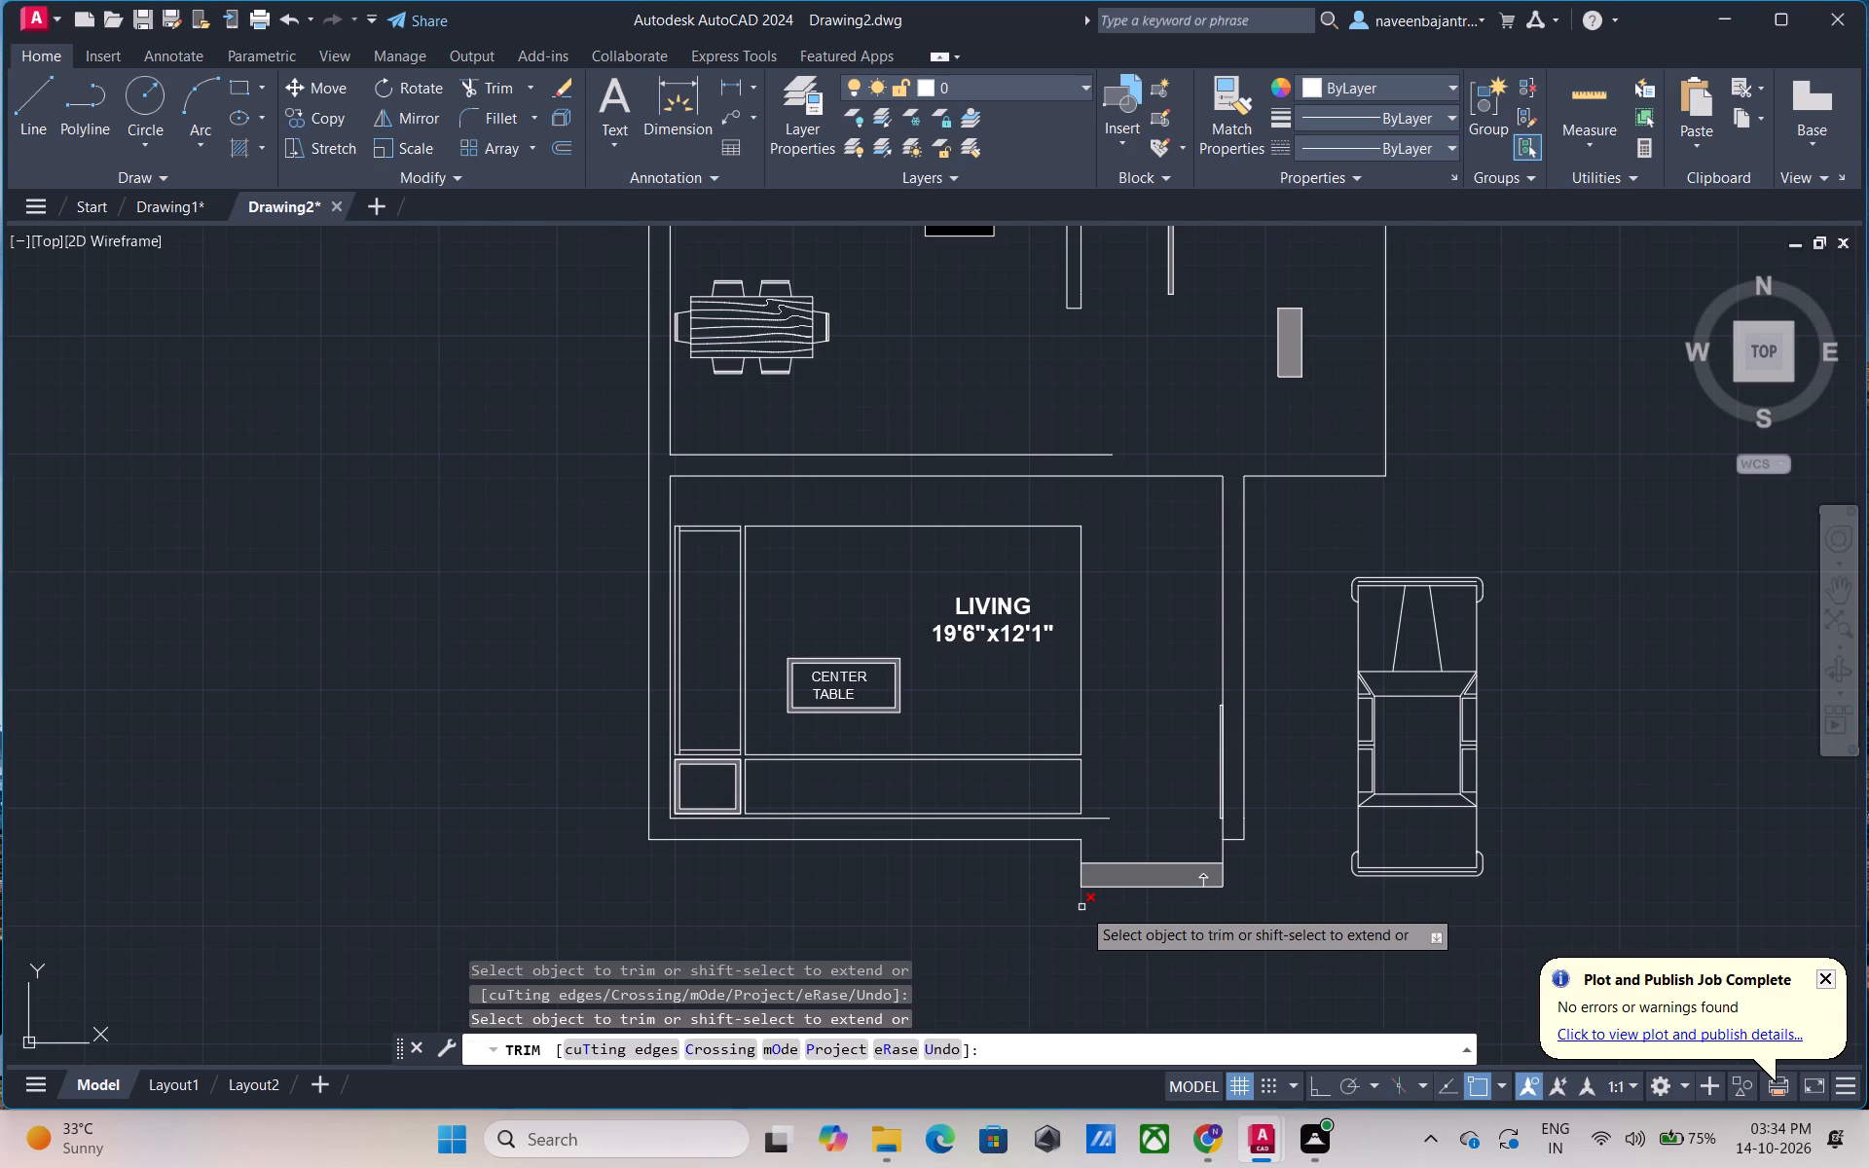
{"action": "left_click", "coordinate": [1081, 907]}
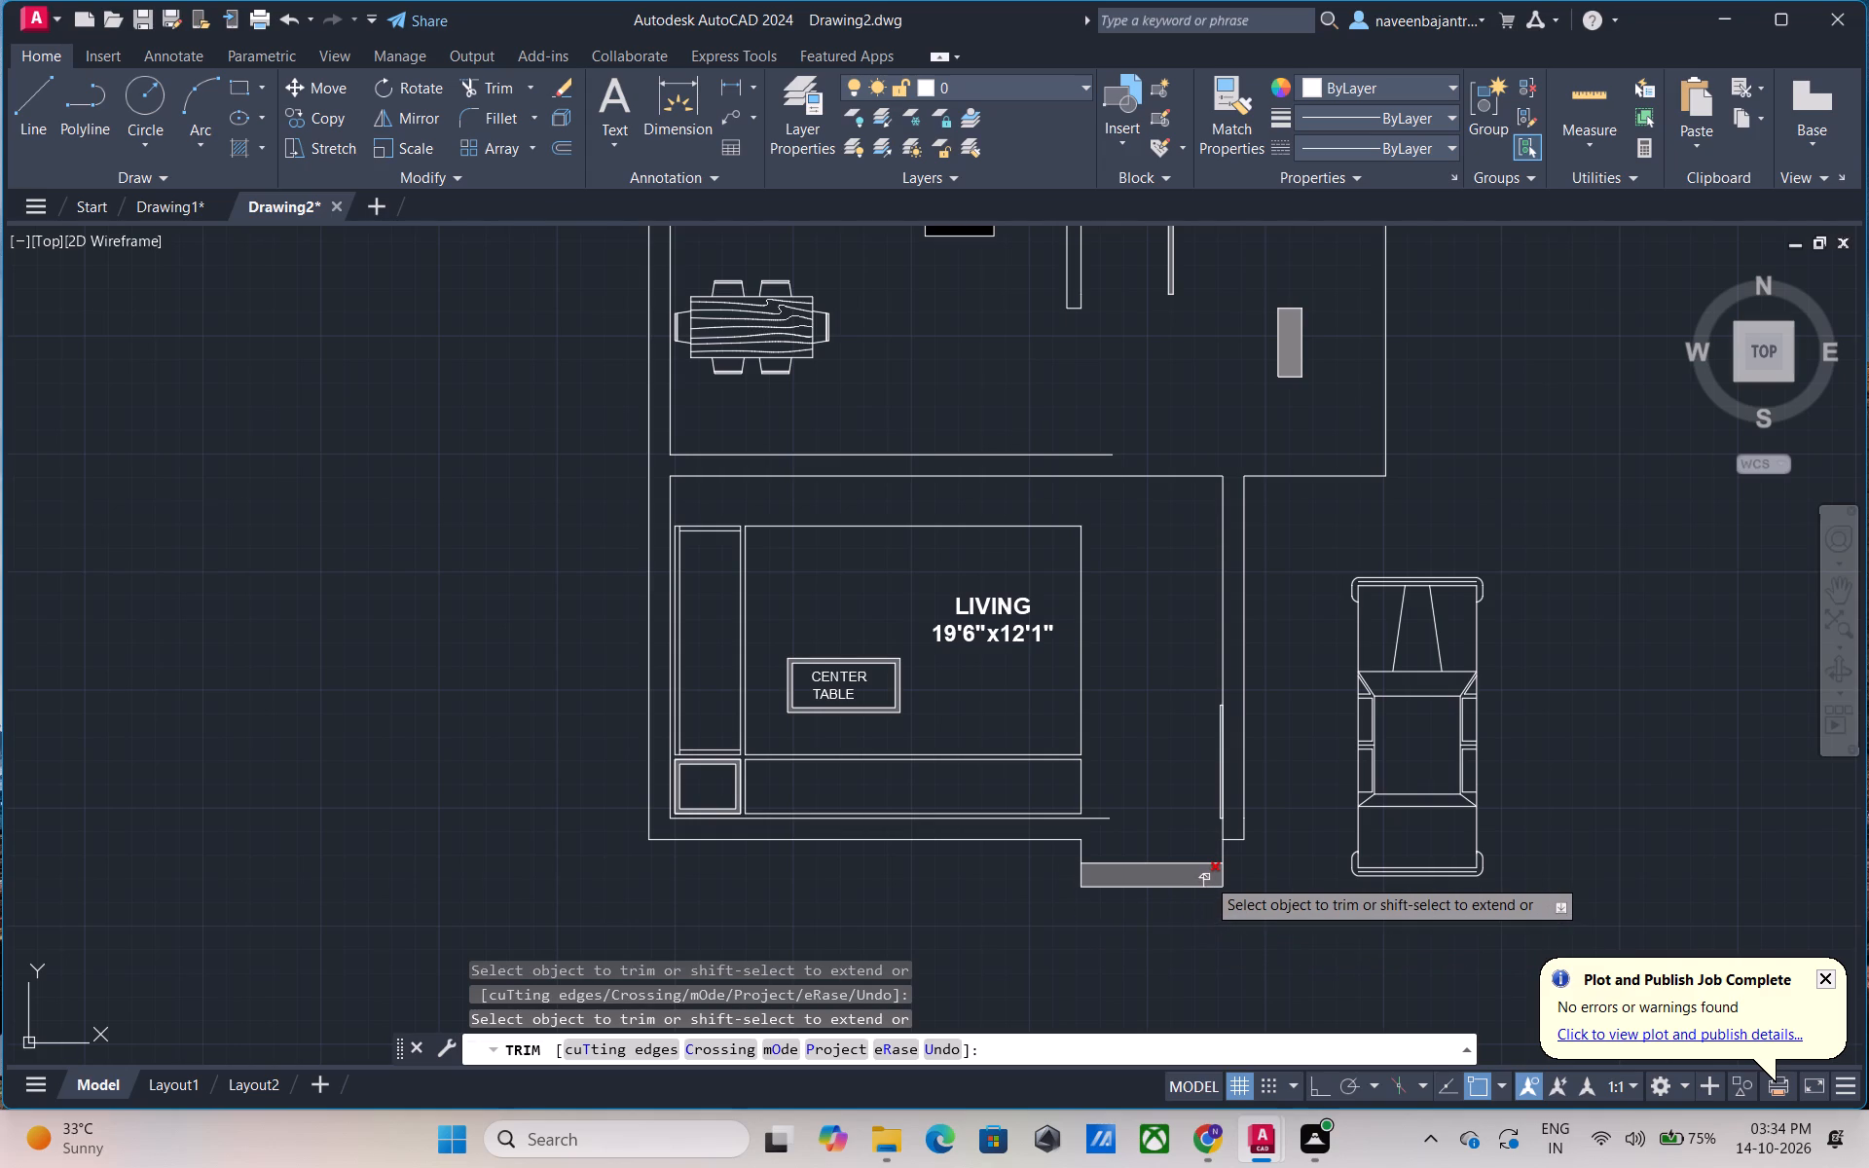
Trim the direction arrow's triangular head outline and remaining shaft on the filled entrance step.
{"action": "scroll", "coordinate": [1206, 877], "scroll_direction": "up", "scroll_amount": 6}
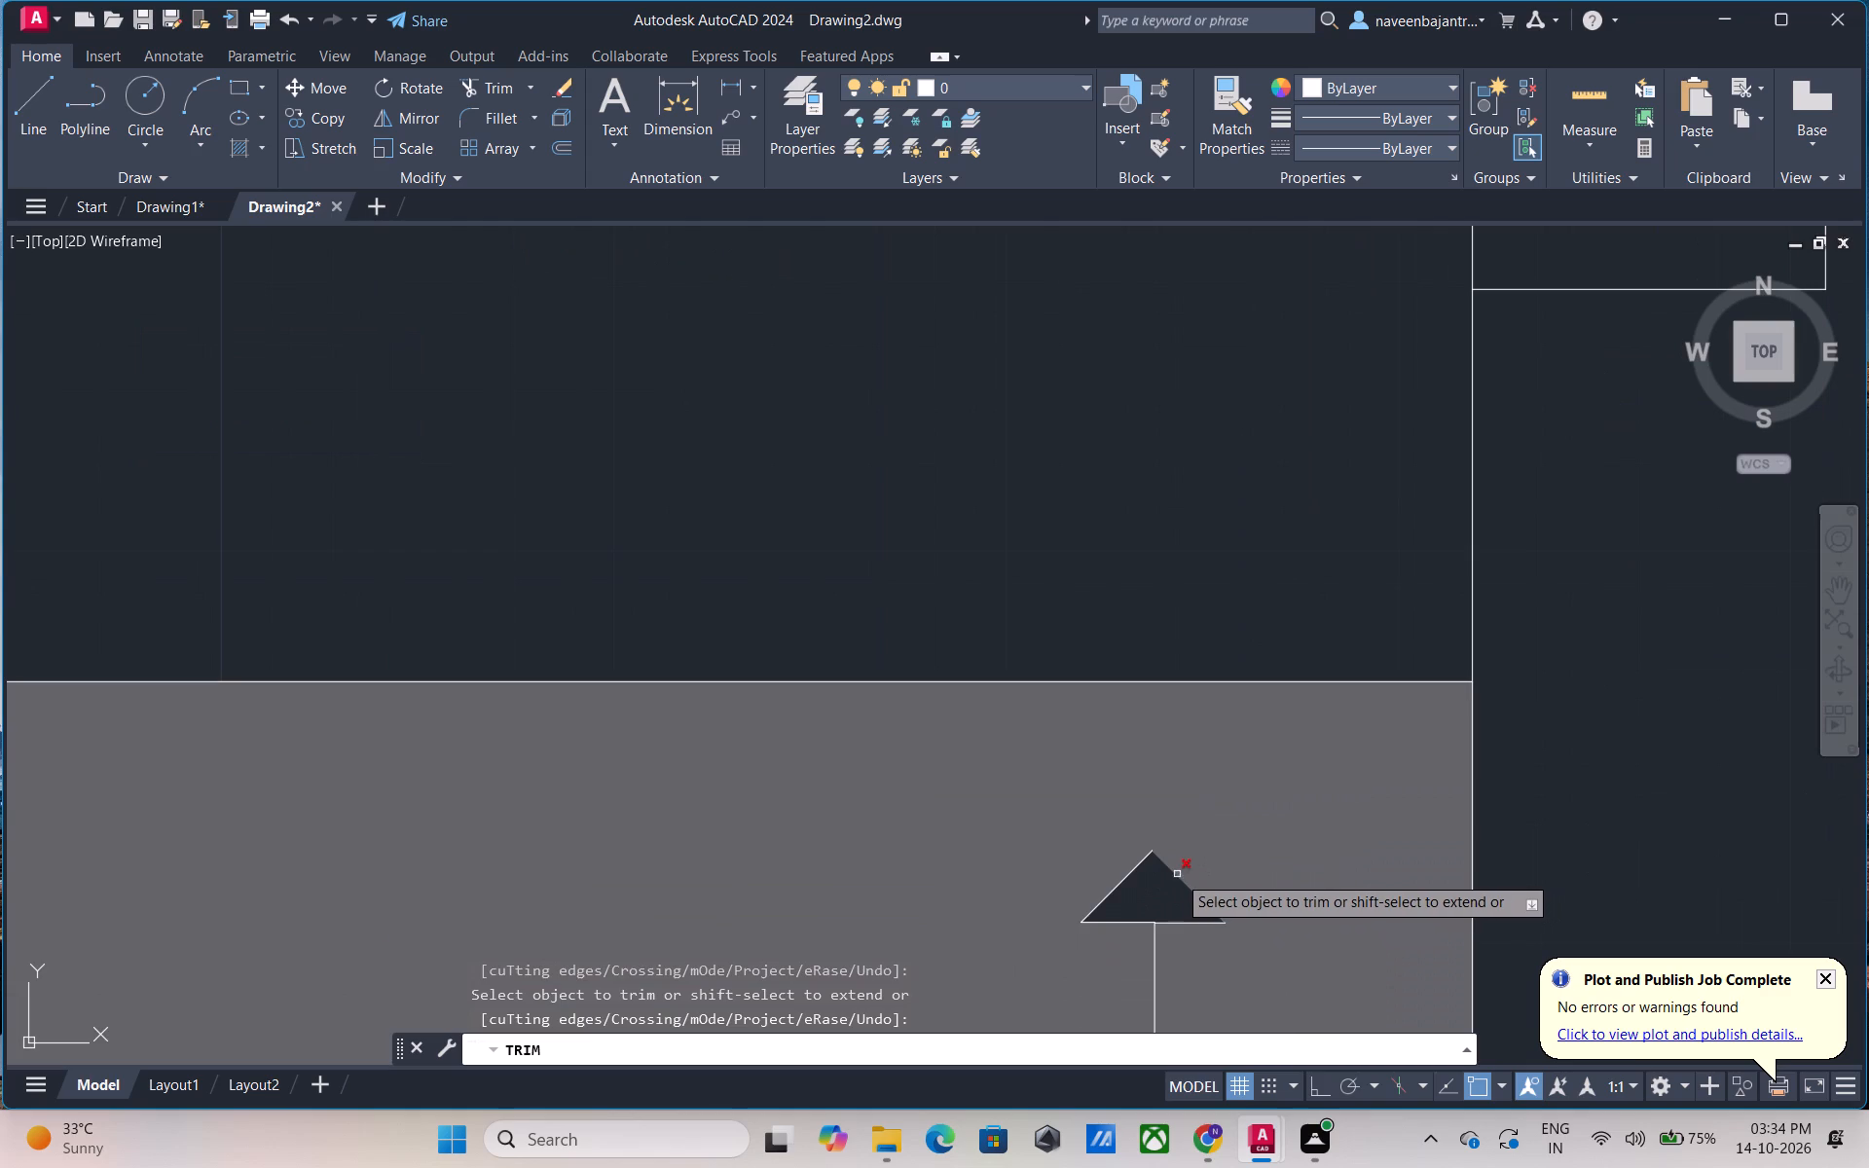
{"action": "left_click", "coordinate": [1177, 874]}
{"action": "left_click", "coordinate": [1131, 875]}
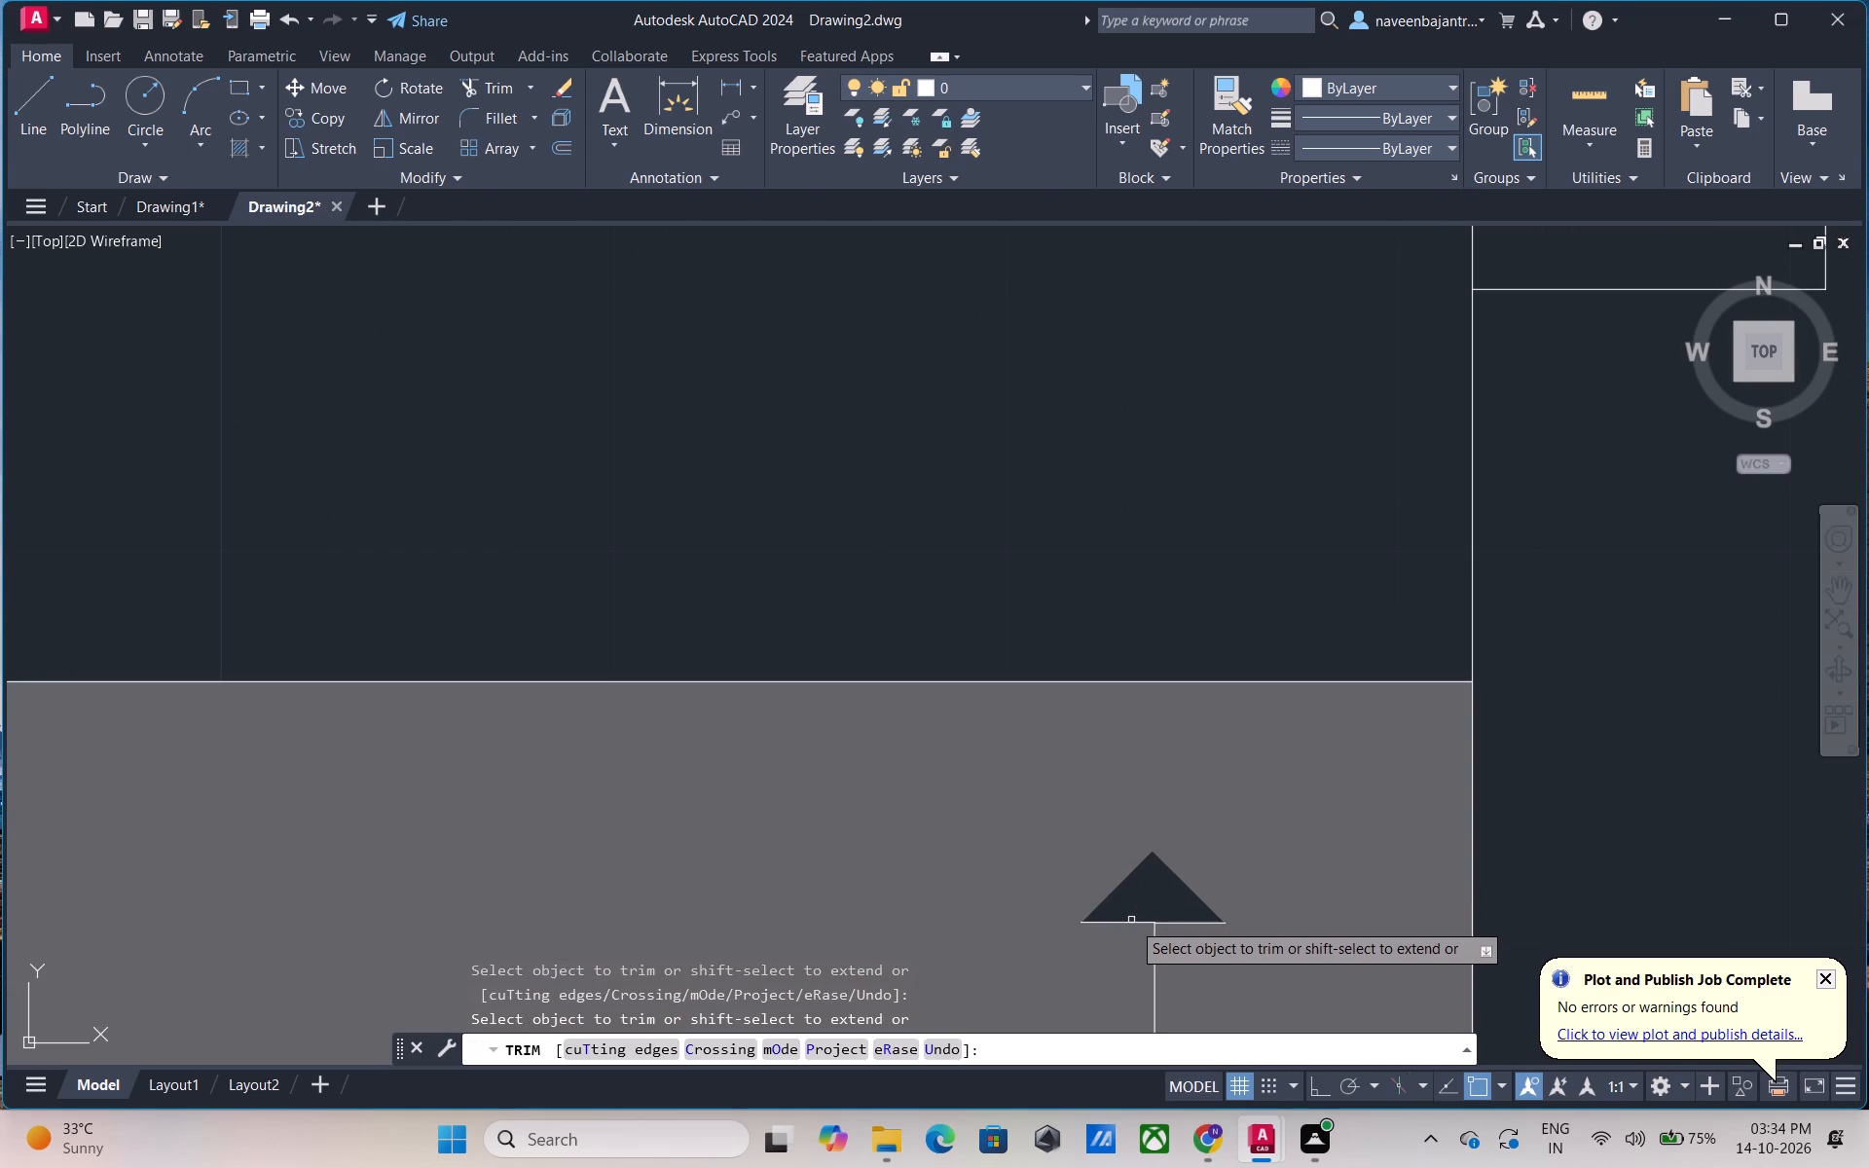
{"action": "left_click", "coordinate": [1131, 921]}
{"action": "left_click", "coordinate": [1179, 922]}
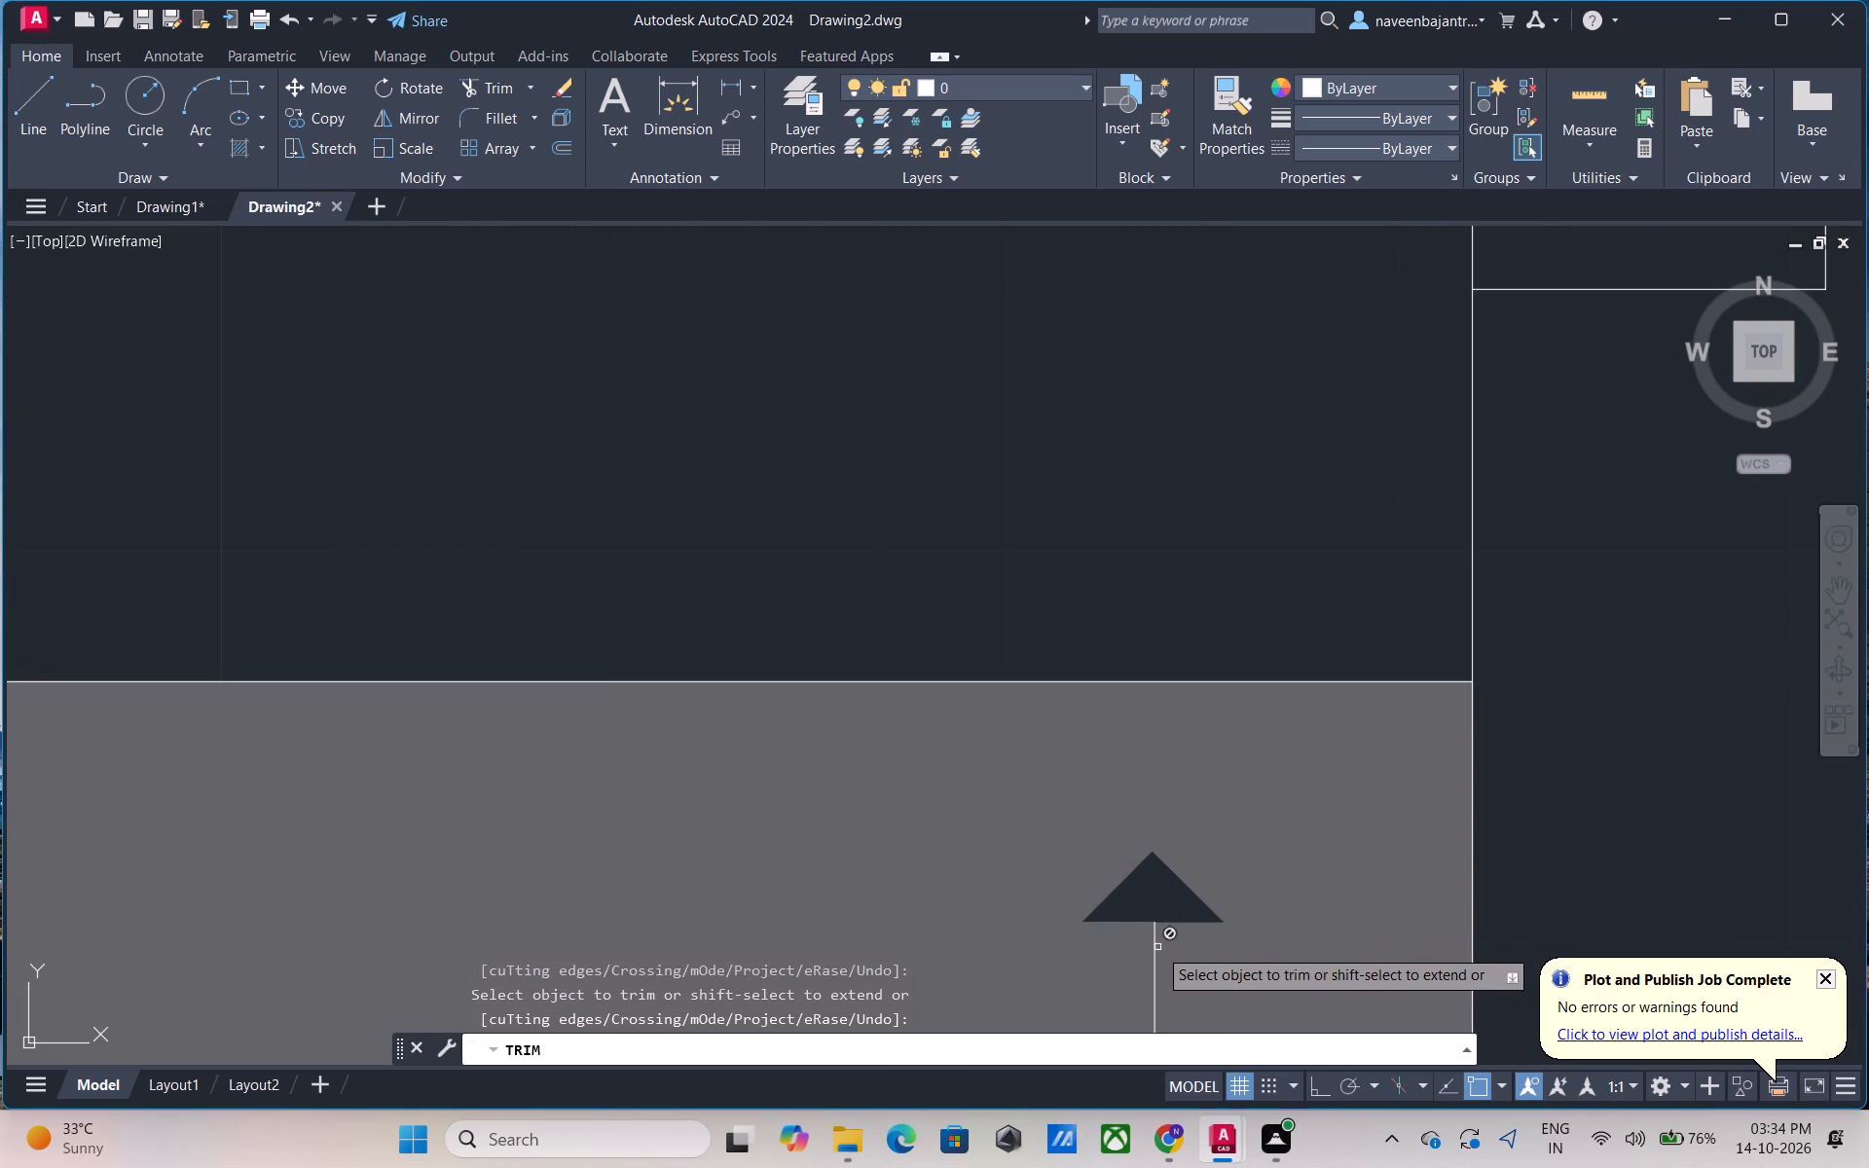
{"action": "left_click", "coordinate": [1157, 947]}
{"action": "scroll", "coordinate": [1155, 926], "scroll_direction": "down", "scroll_amount": 4}
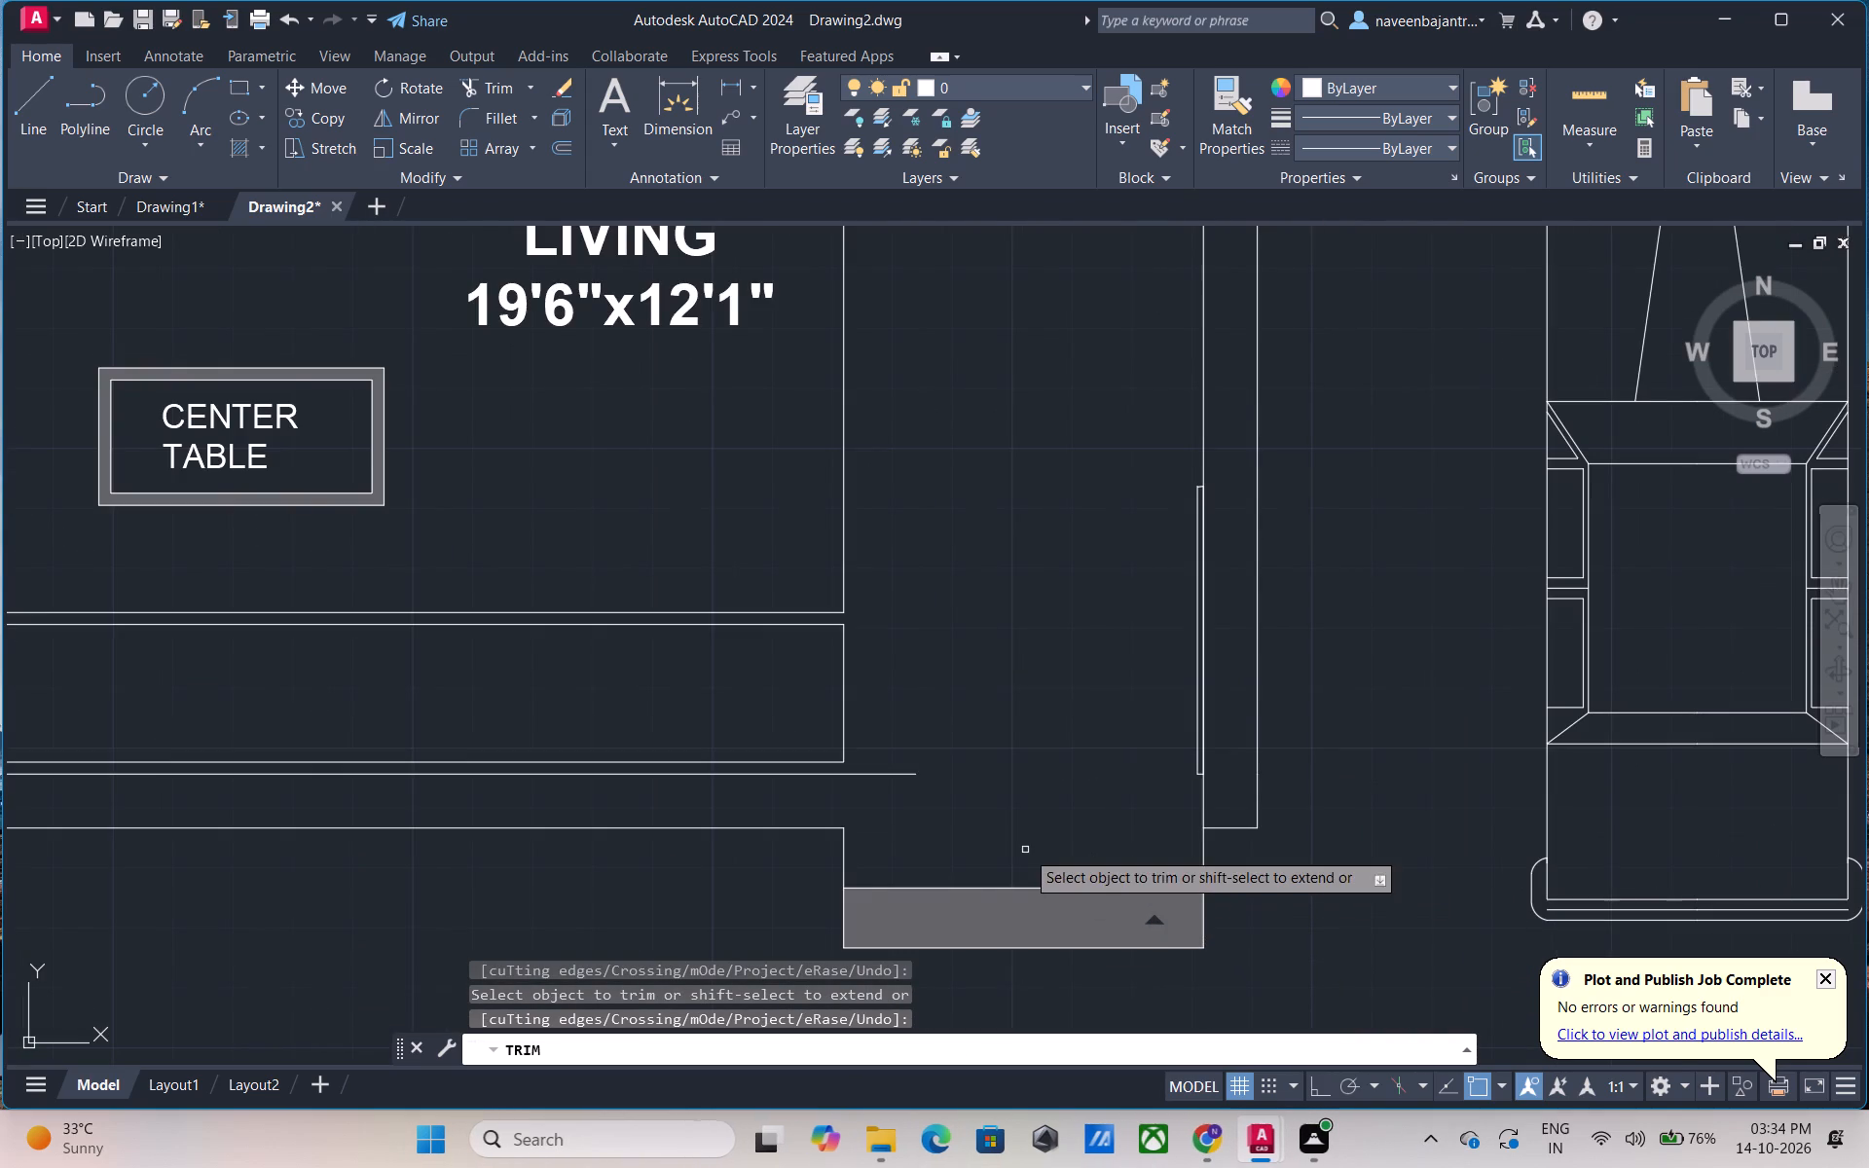
Trim the inner and outer lines of the living room's bottom and left walls, plus the short vertical line above the filled entrance step.
{"action": "left_click", "coordinate": [843, 861]}
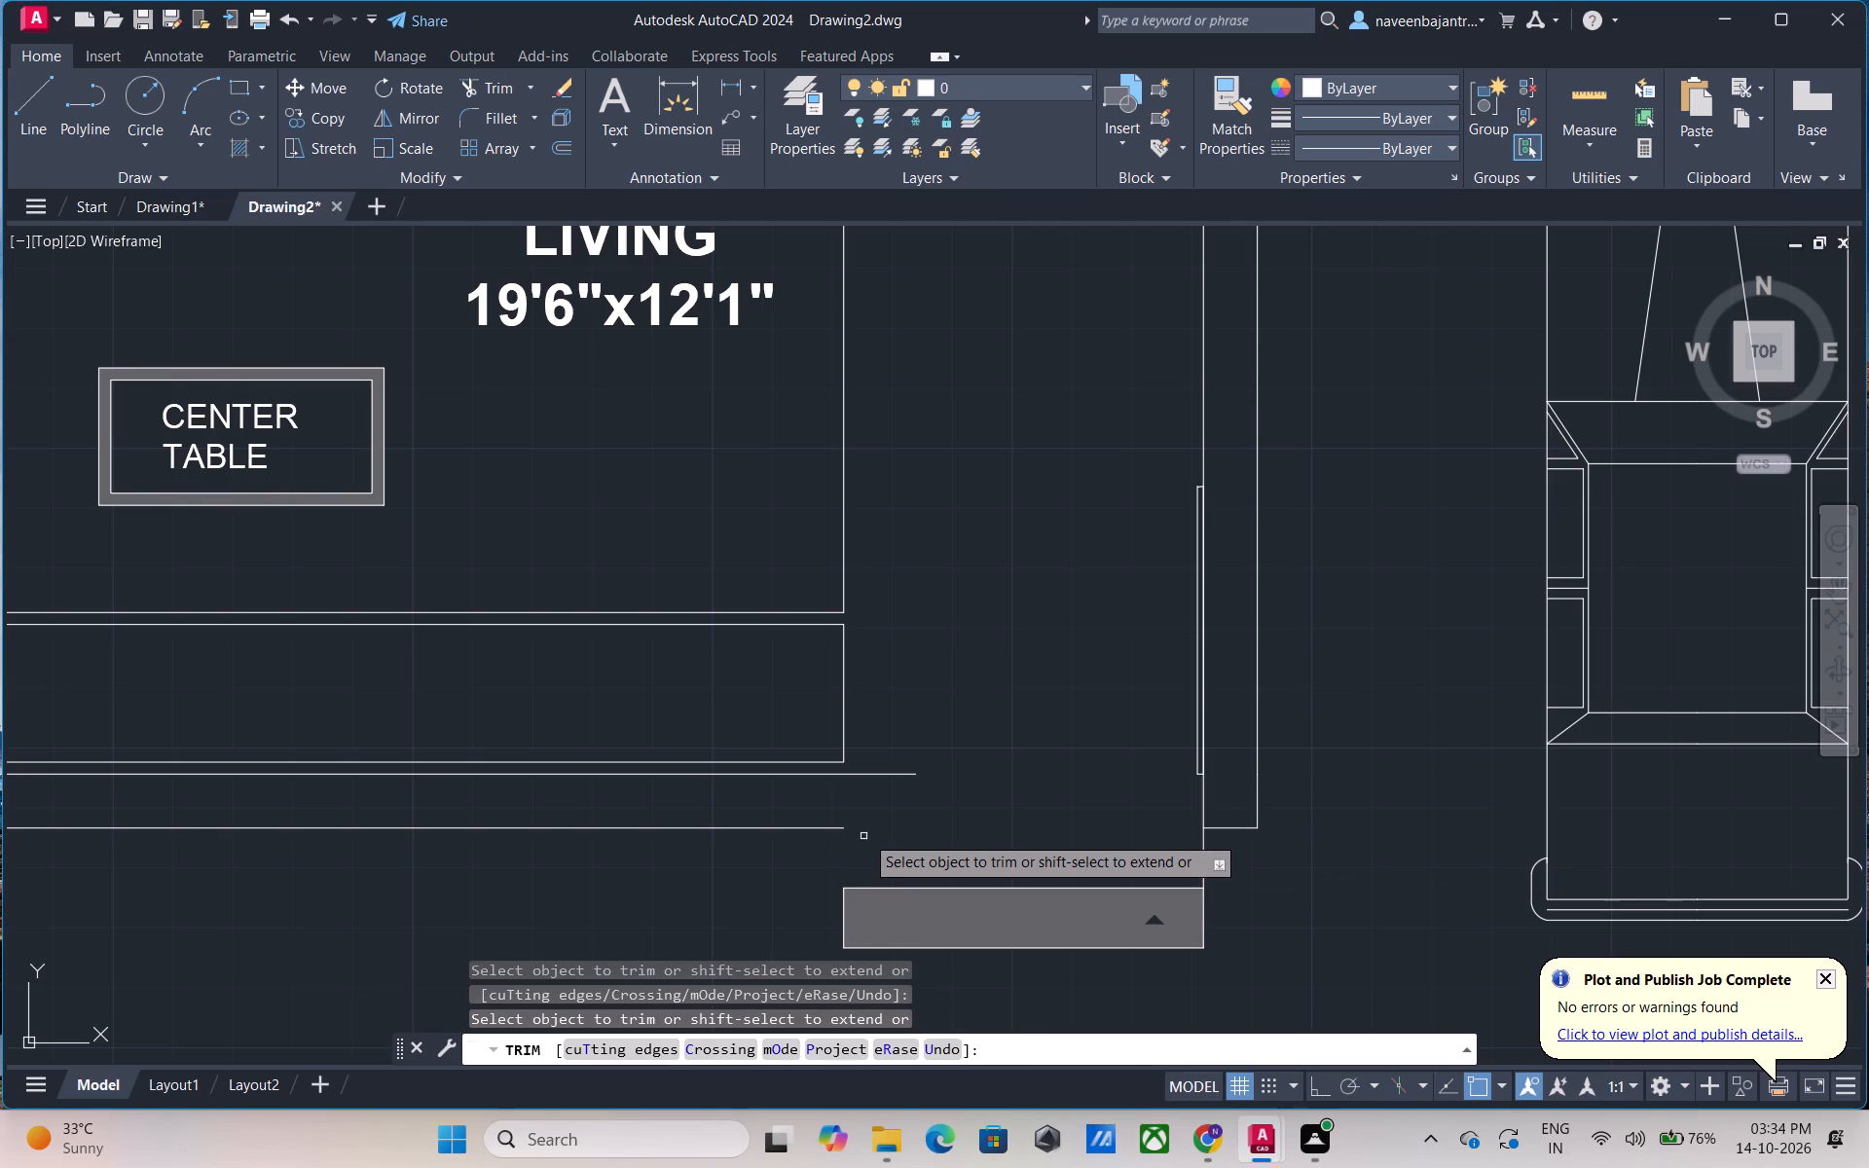
{"action": "left_click", "coordinate": [887, 774]}
{"action": "scroll", "coordinate": [887, 774], "scroll_direction": "down", "scroll_amount": 3}
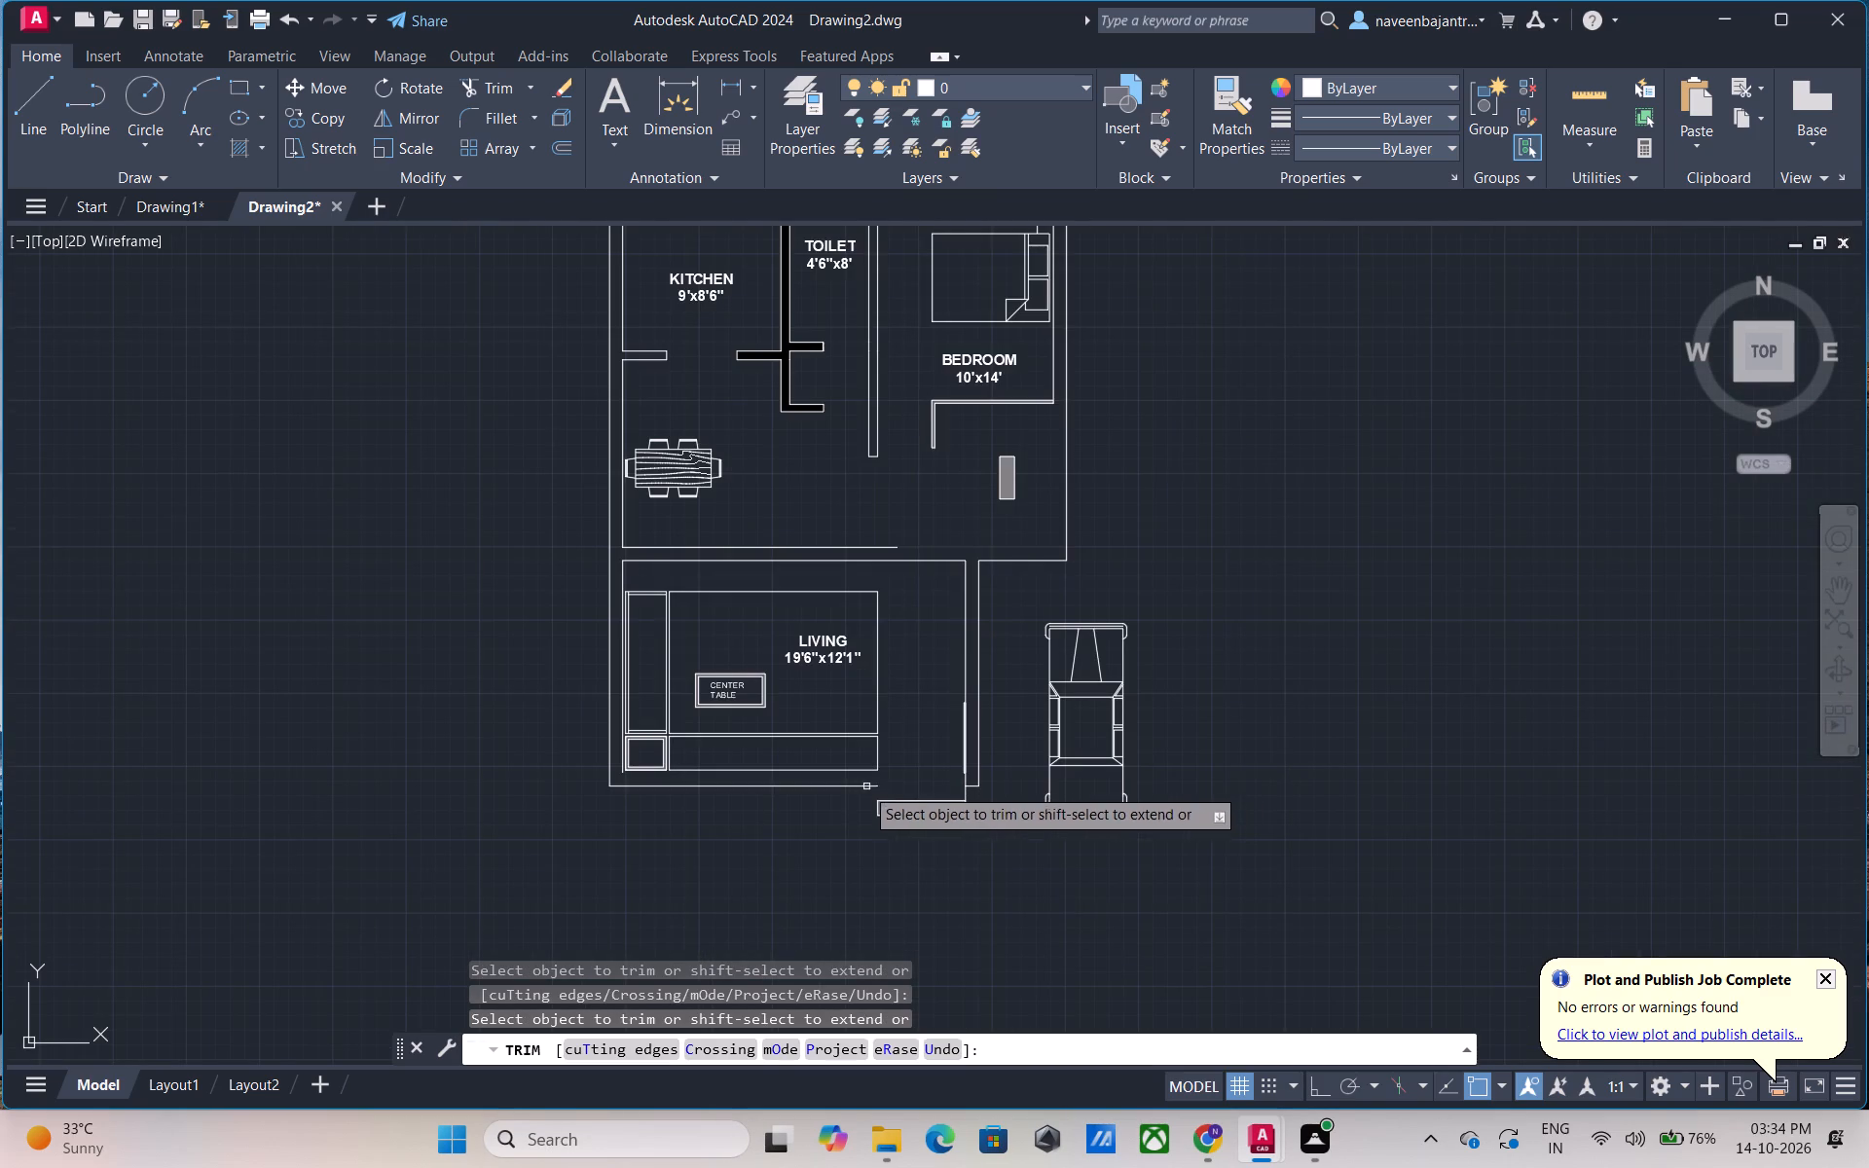
{"action": "left_click", "coordinate": [819, 787]}
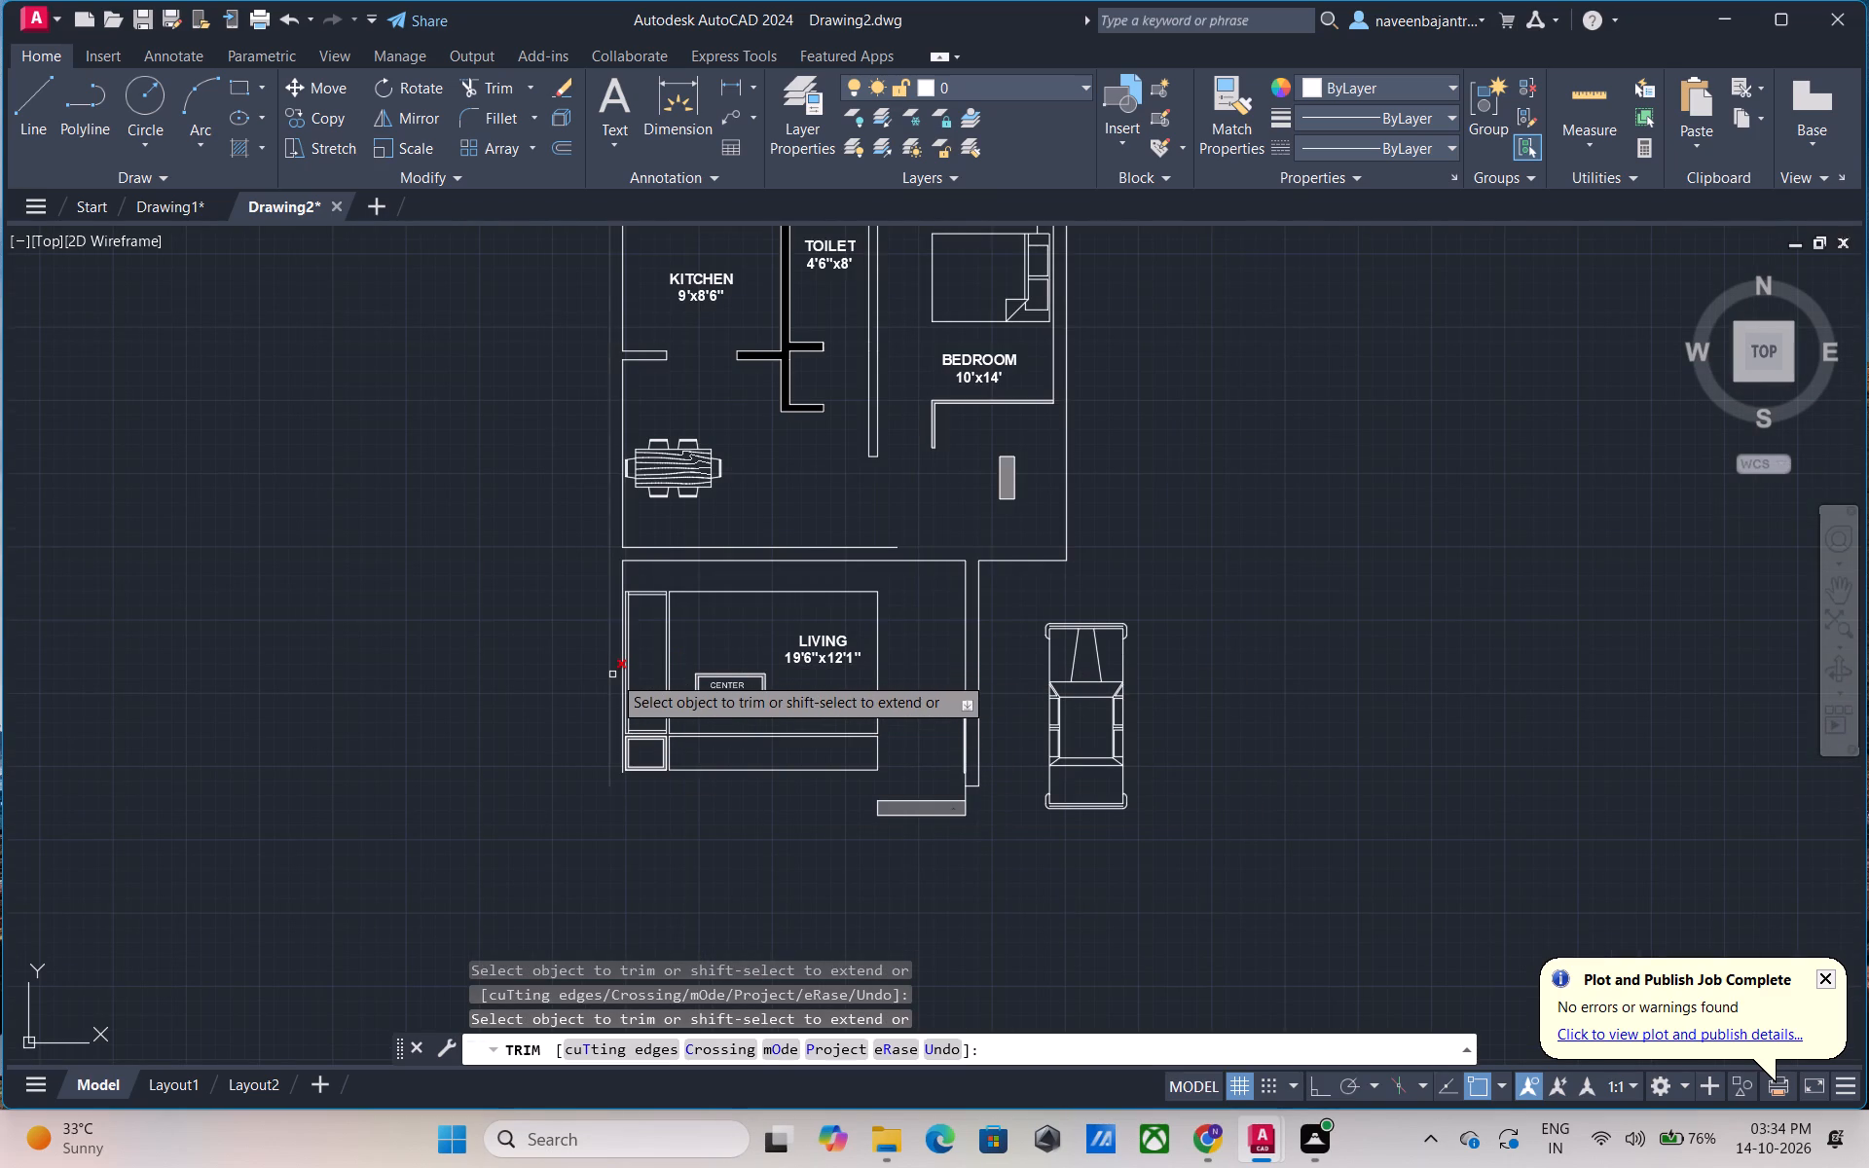
{"action": "left_click", "coordinate": [612, 675]}
{"action": "scroll", "coordinate": [642, 682], "scroll_direction": "up", "scroll_amount": 2}
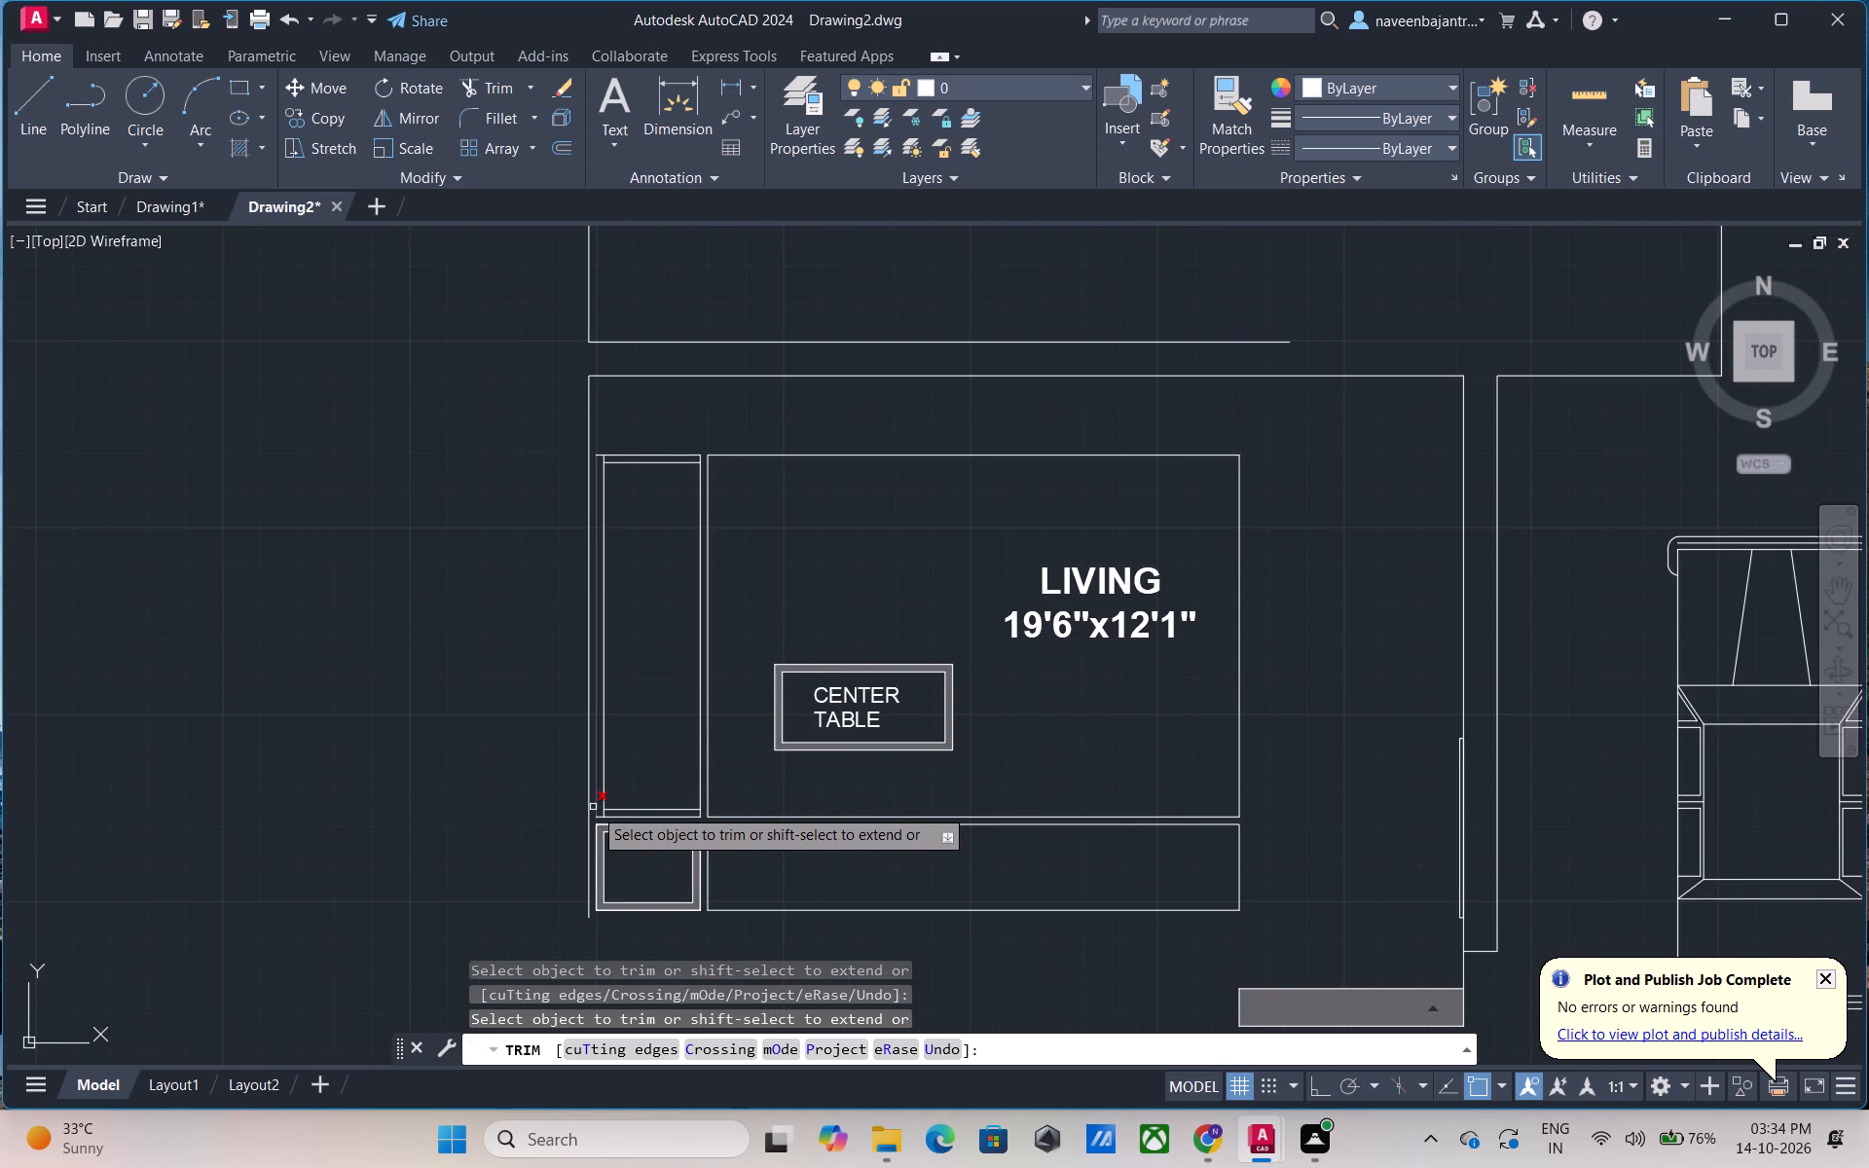
{"action": "left_click", "coordinate": [591, 810]}
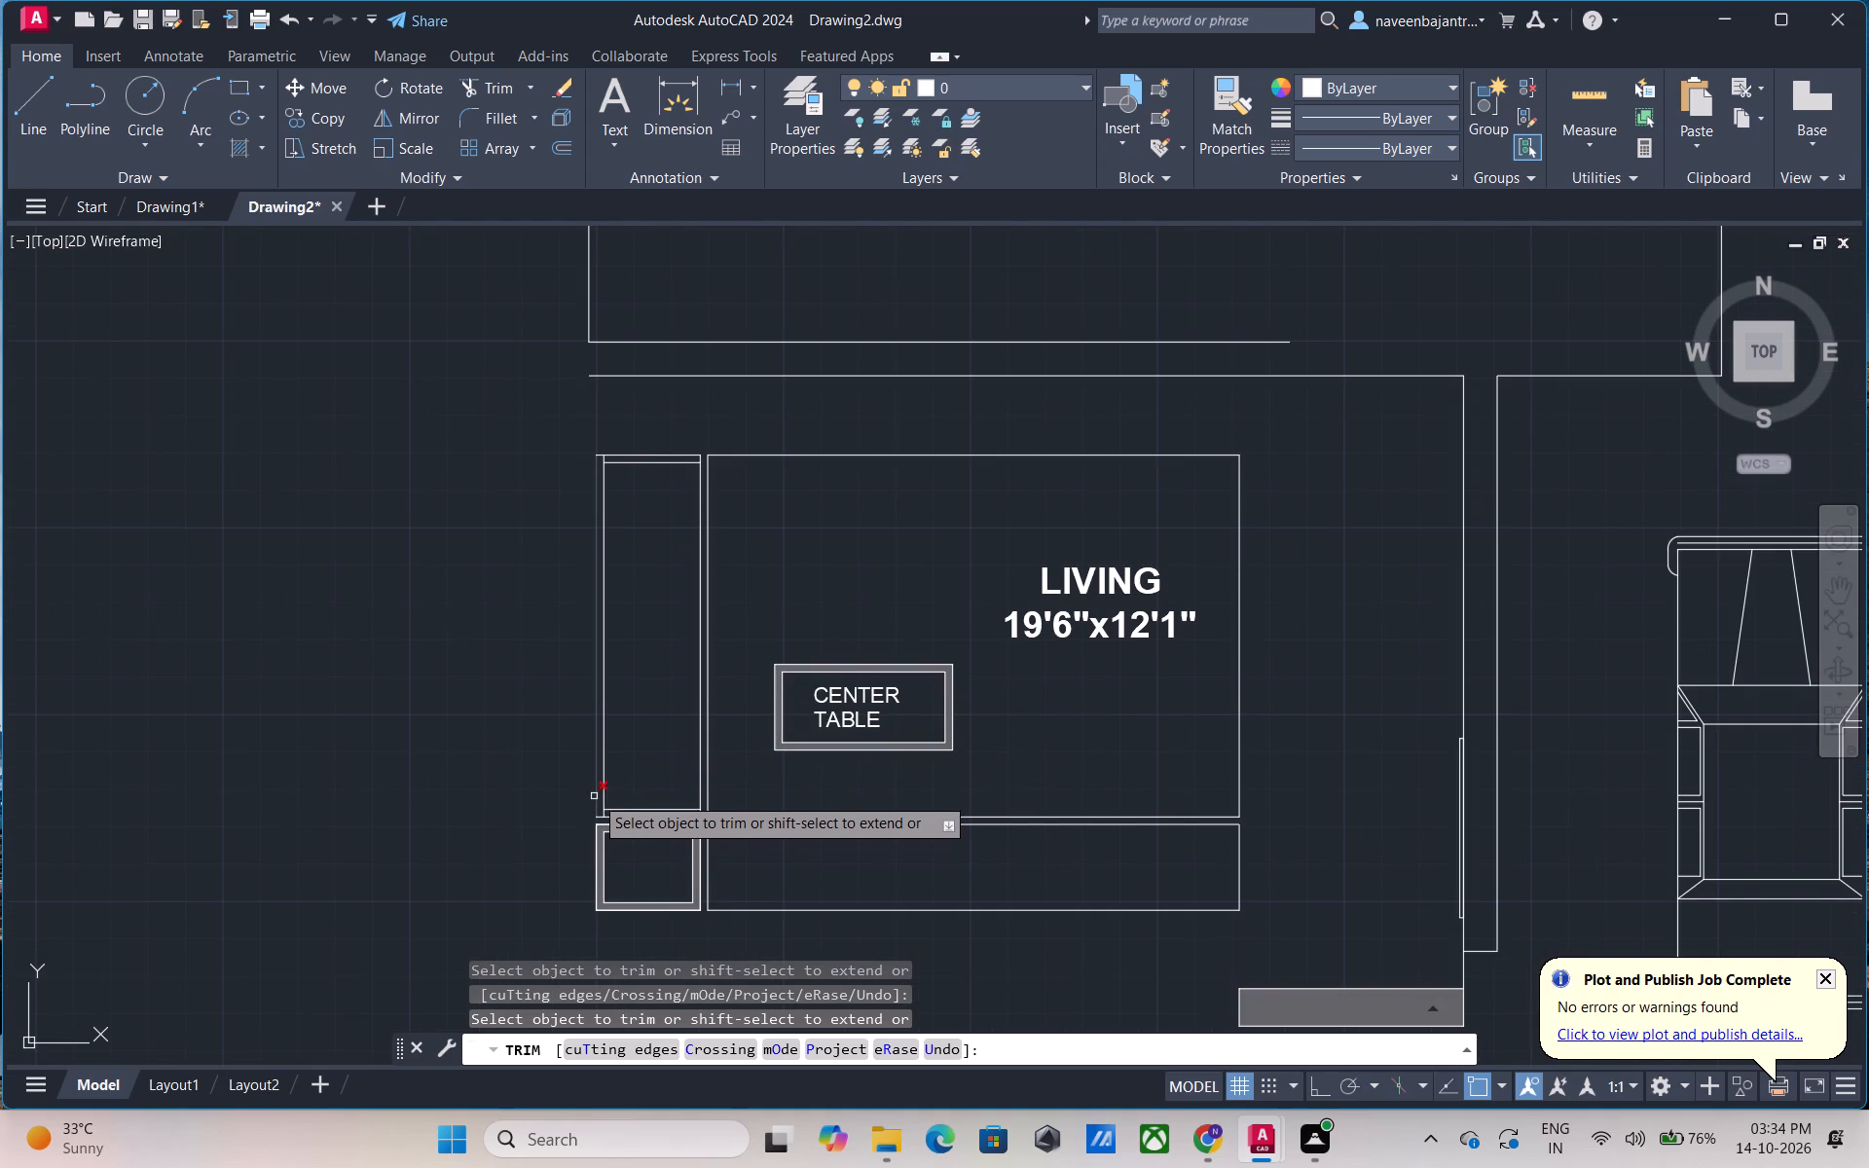
Trim the two backrest lines and the lower armrest lines of the sofa along the living room's left wall.
{"action": "left_click", "coordinate": [595, 792]}
{"action": "left_click", "coordinate": [604, 765]}
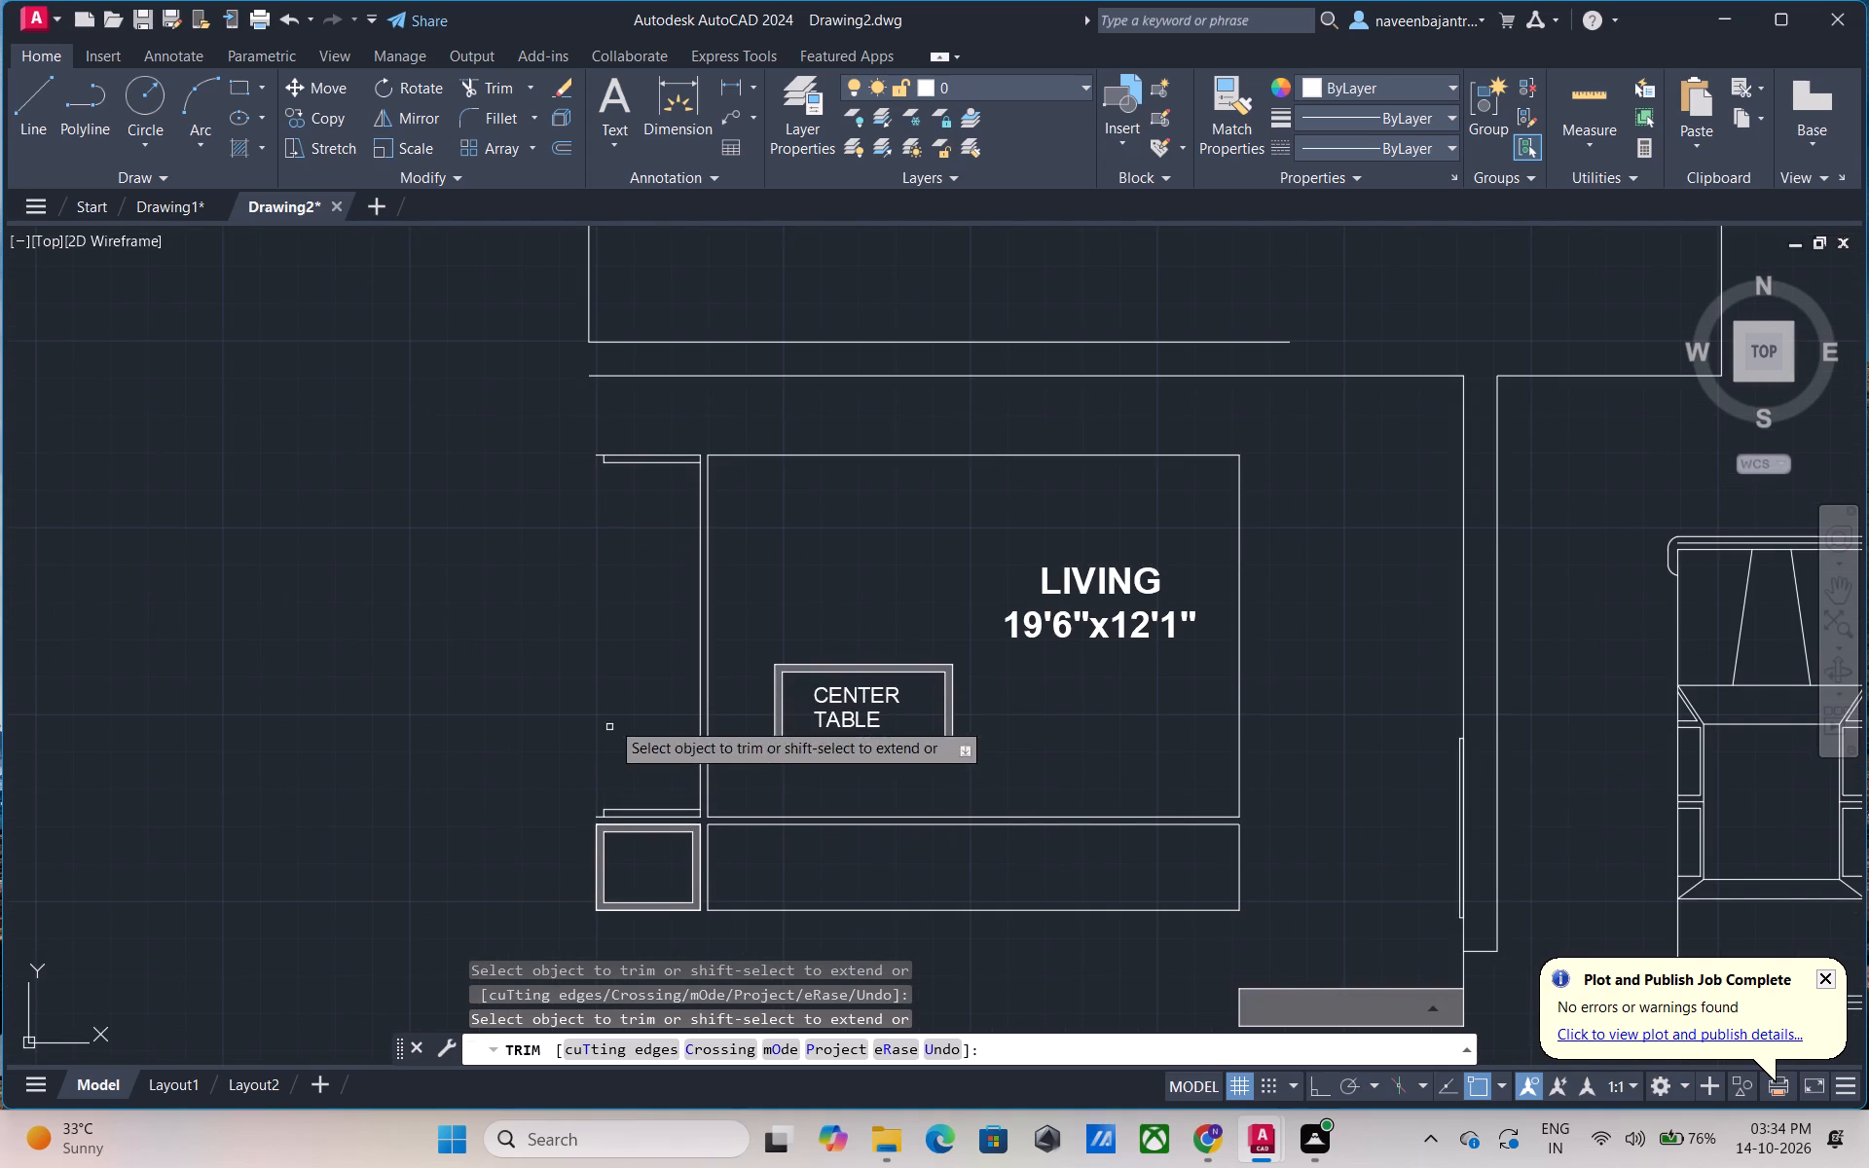
{"action": "left_click", "coordinate": [597, 457]}
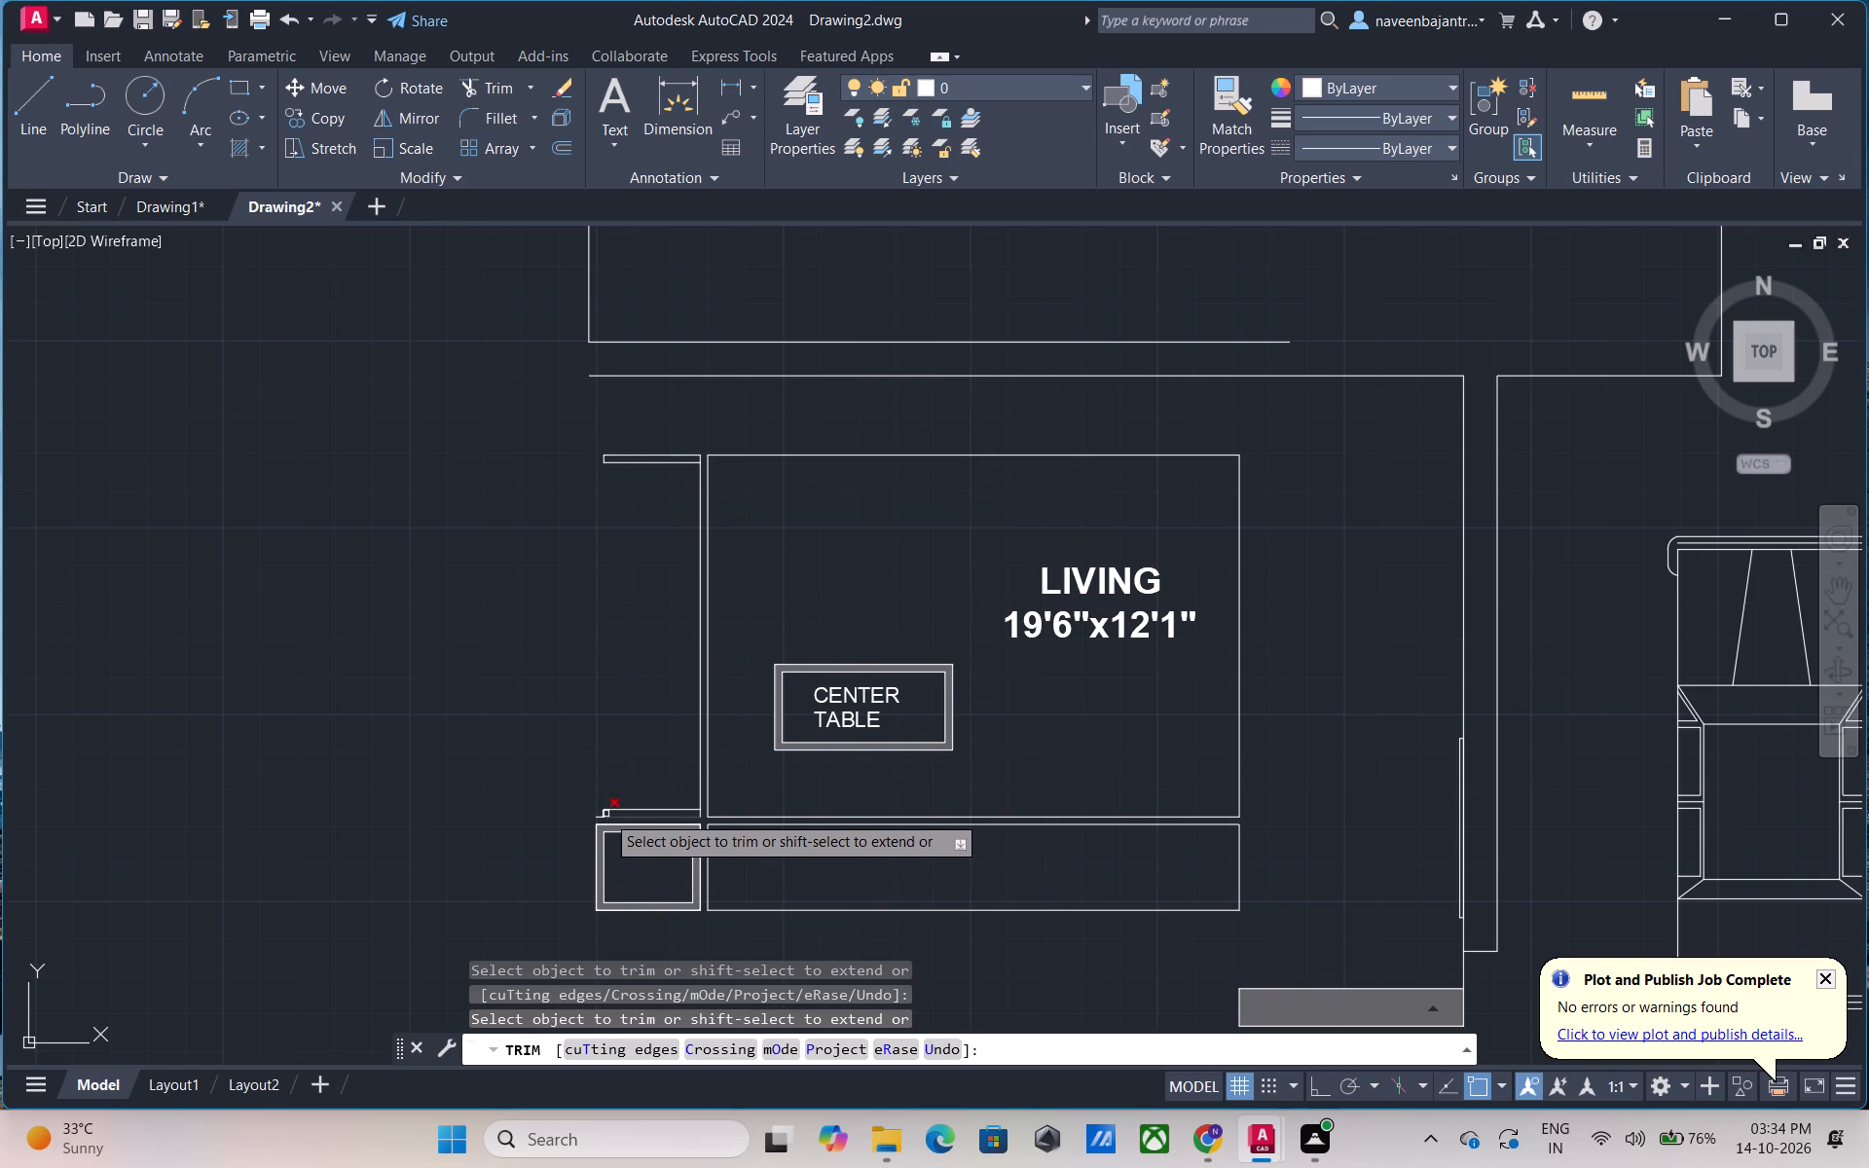
{"action": "scroll", "coordinate": [605, 814], "scroll_direction": "up", "scroll_amount": 4}
{"action": "left_click", "coordinate": [560, 840]}
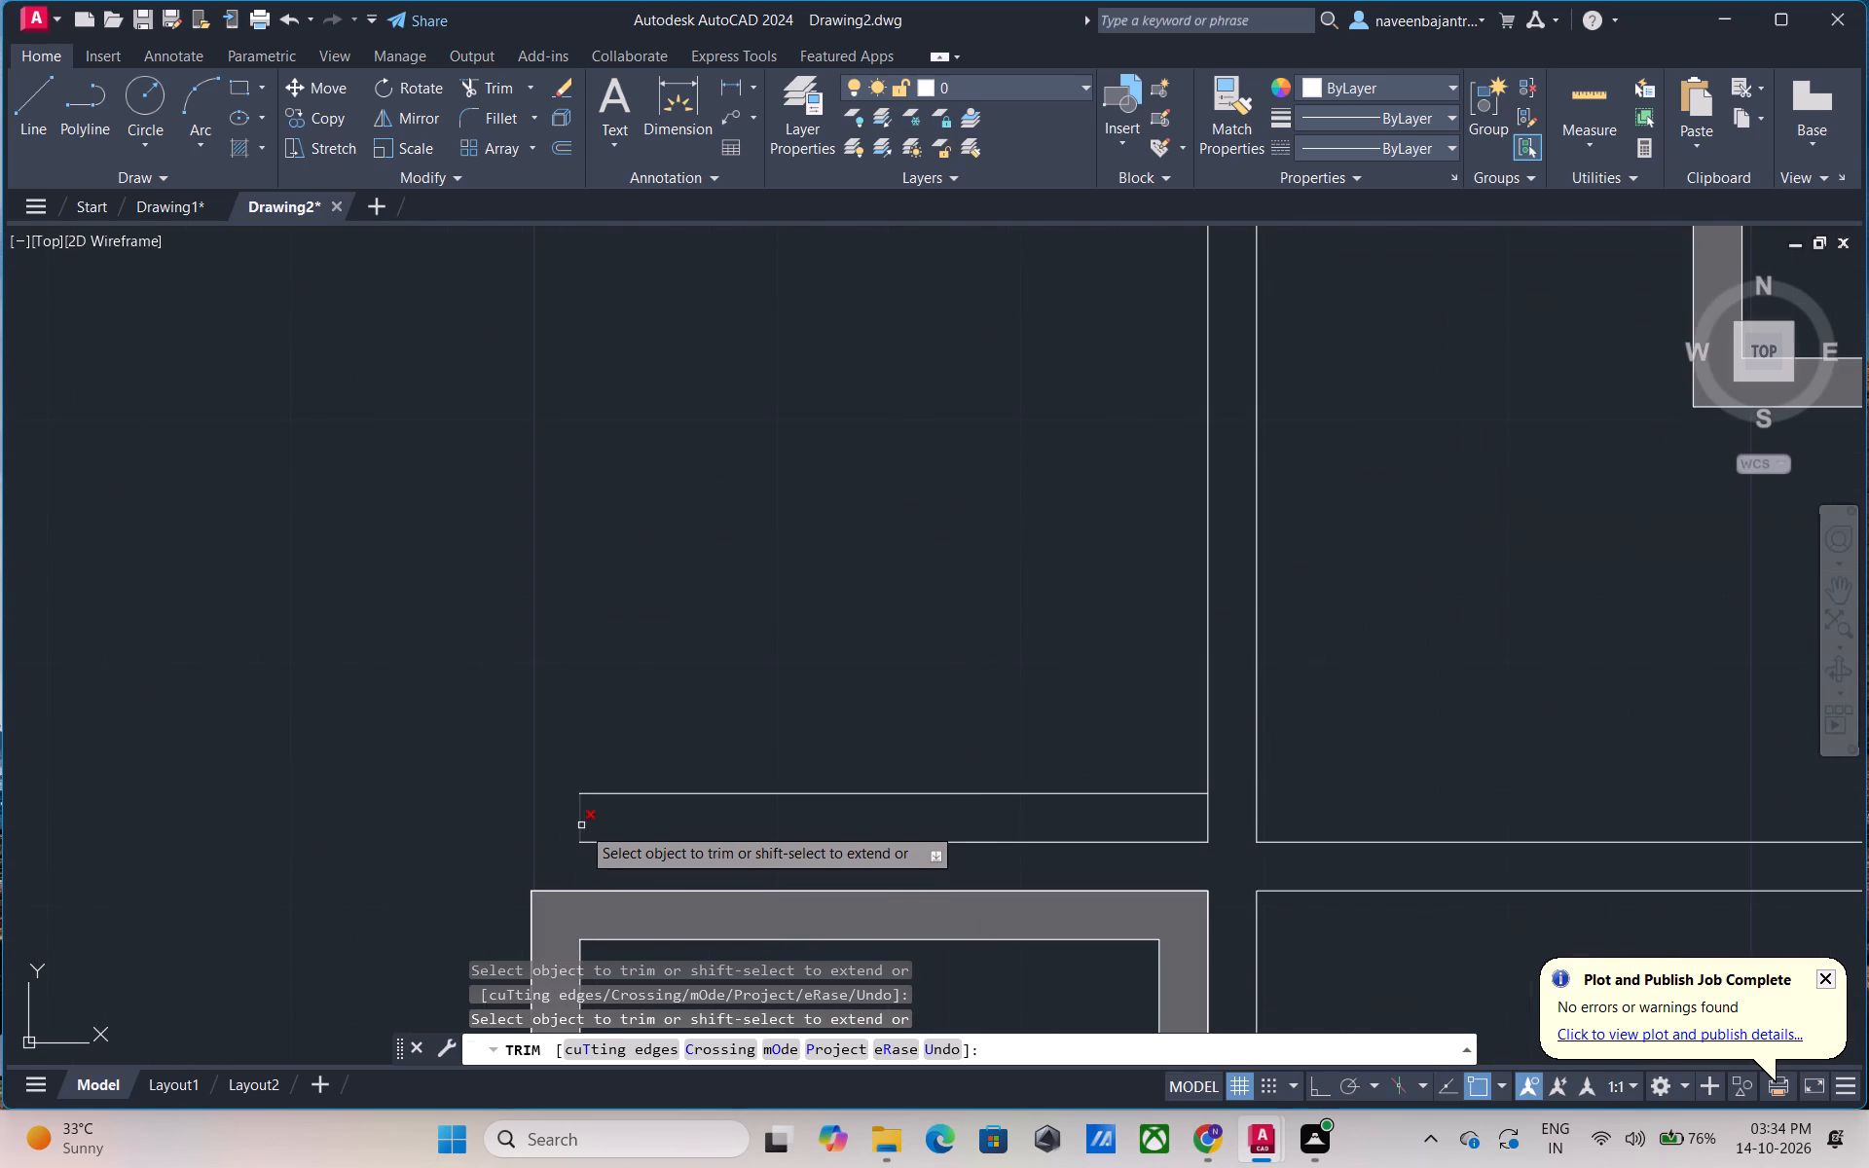
{"action": "left_click", "coordinate": [581, 825]}
{"action": "left_click", "coordinate": [659, 795]}
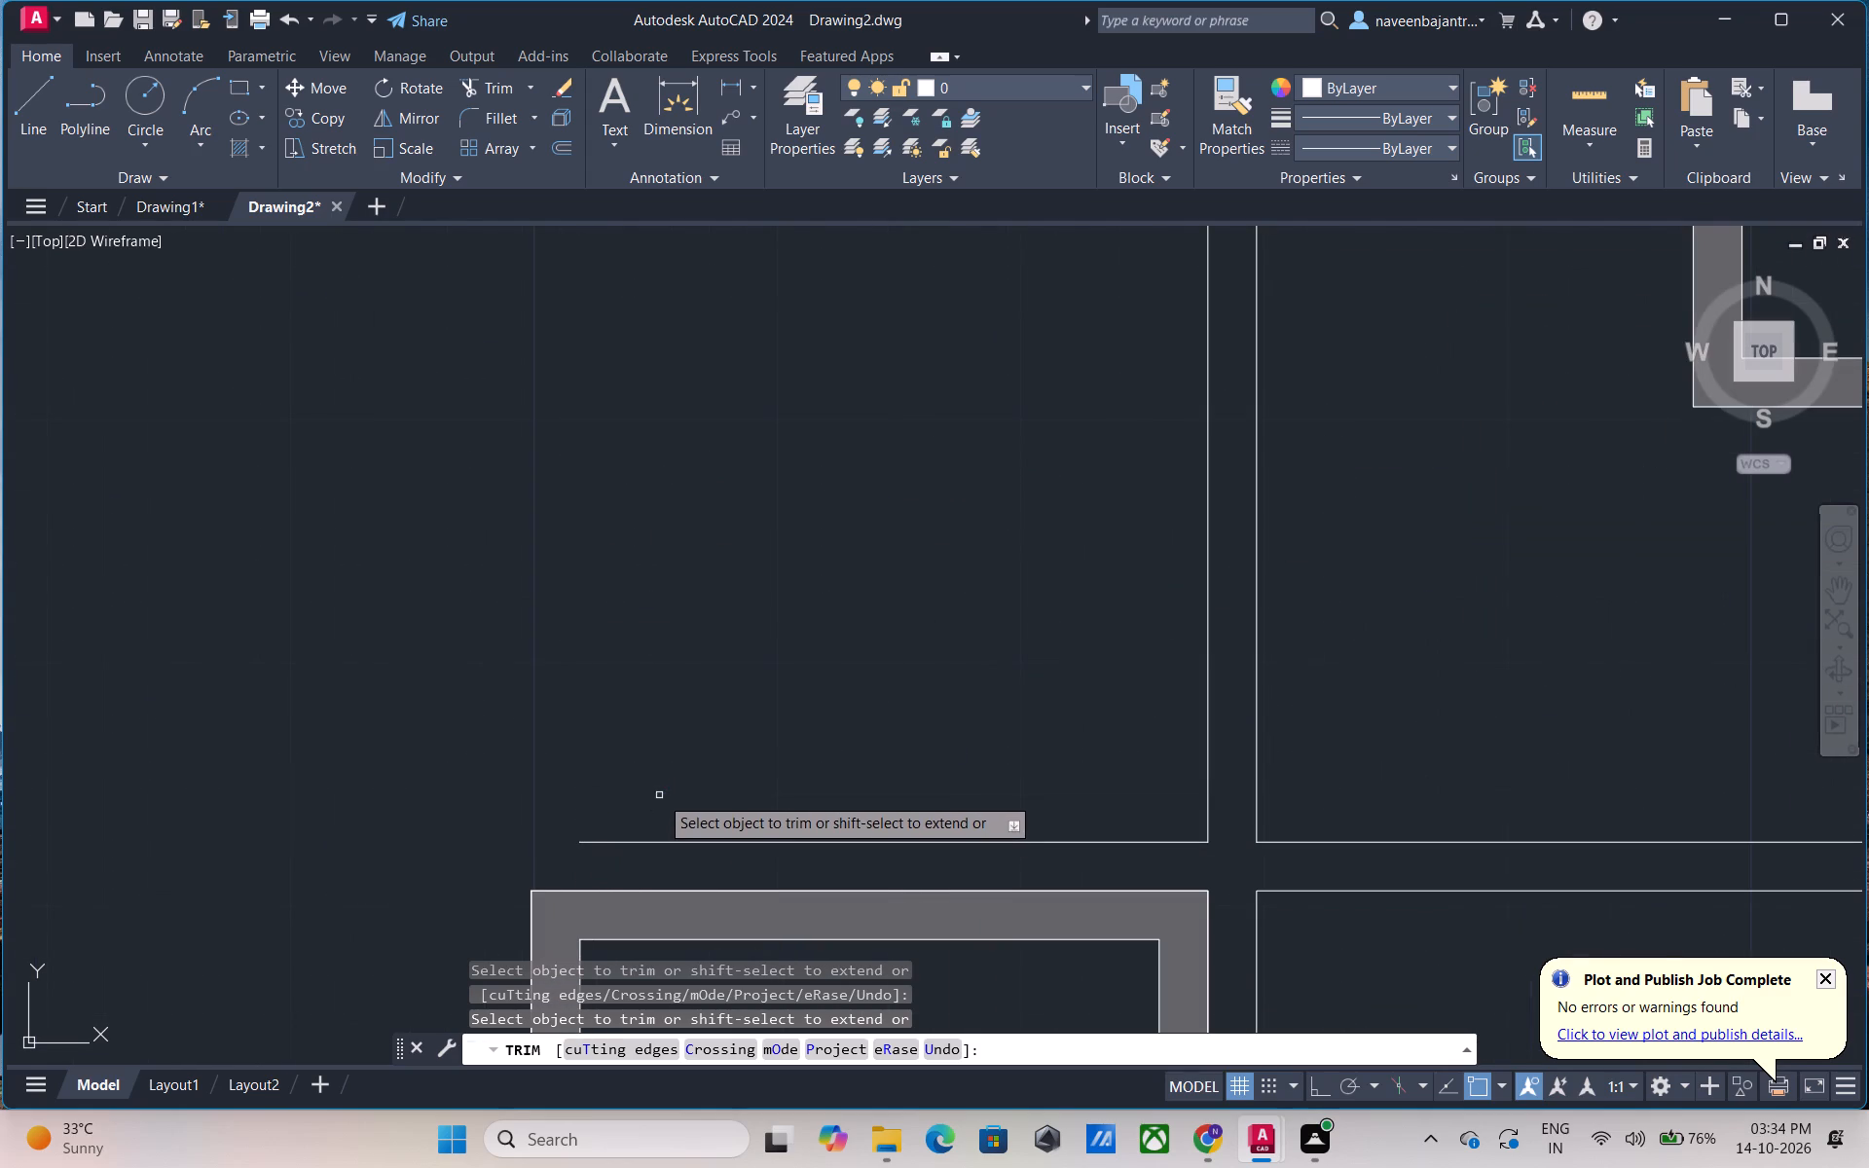
{"action": "left_click", "coordinate": [663, 841]}
Trim the left-wall sofa's upper armrest lines and its long front edge.
{"action": "scroll", "coordinate": [663, 841], "scroll_direction": "down", "scroll_amount": 4}
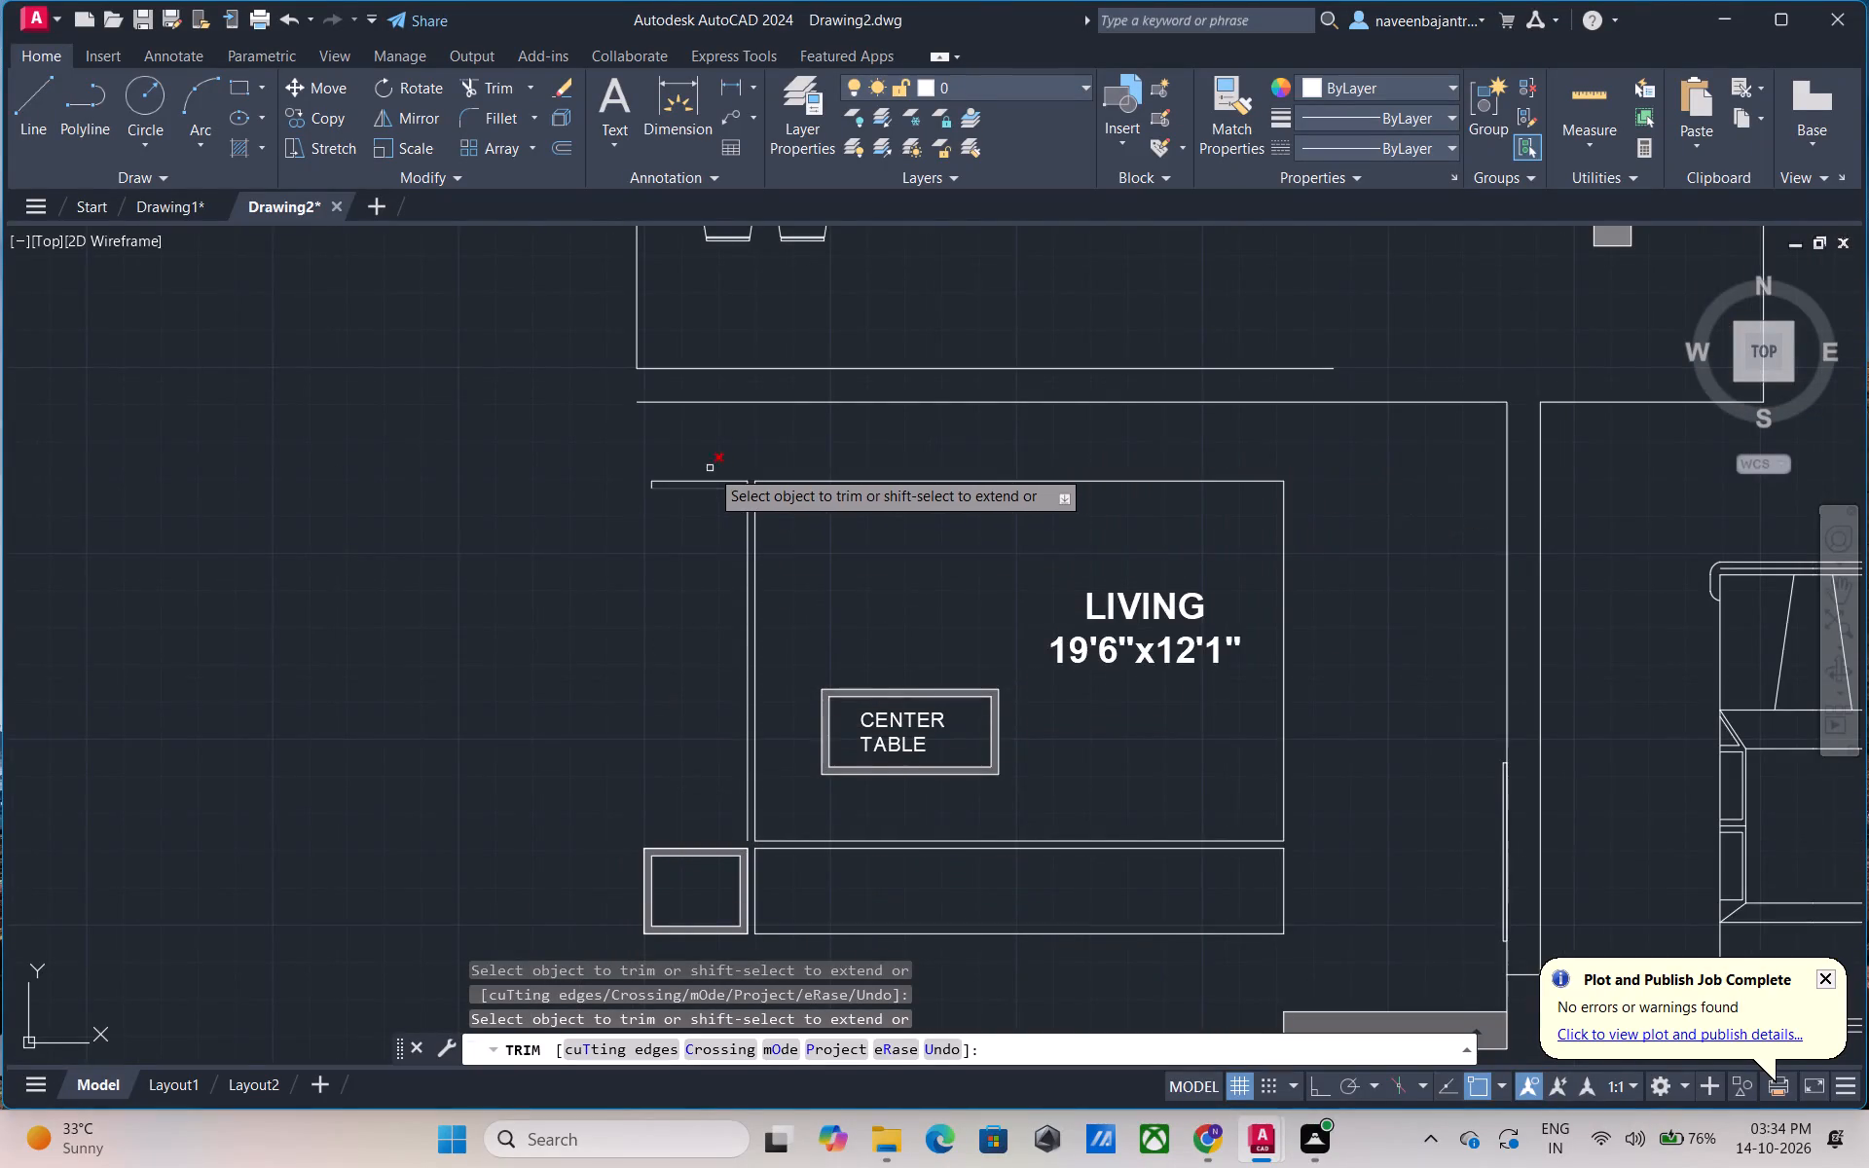
{"action": "scroll", "coordinate": [710, 468], "scroll_direction": "up", "scroll_amount": 4}
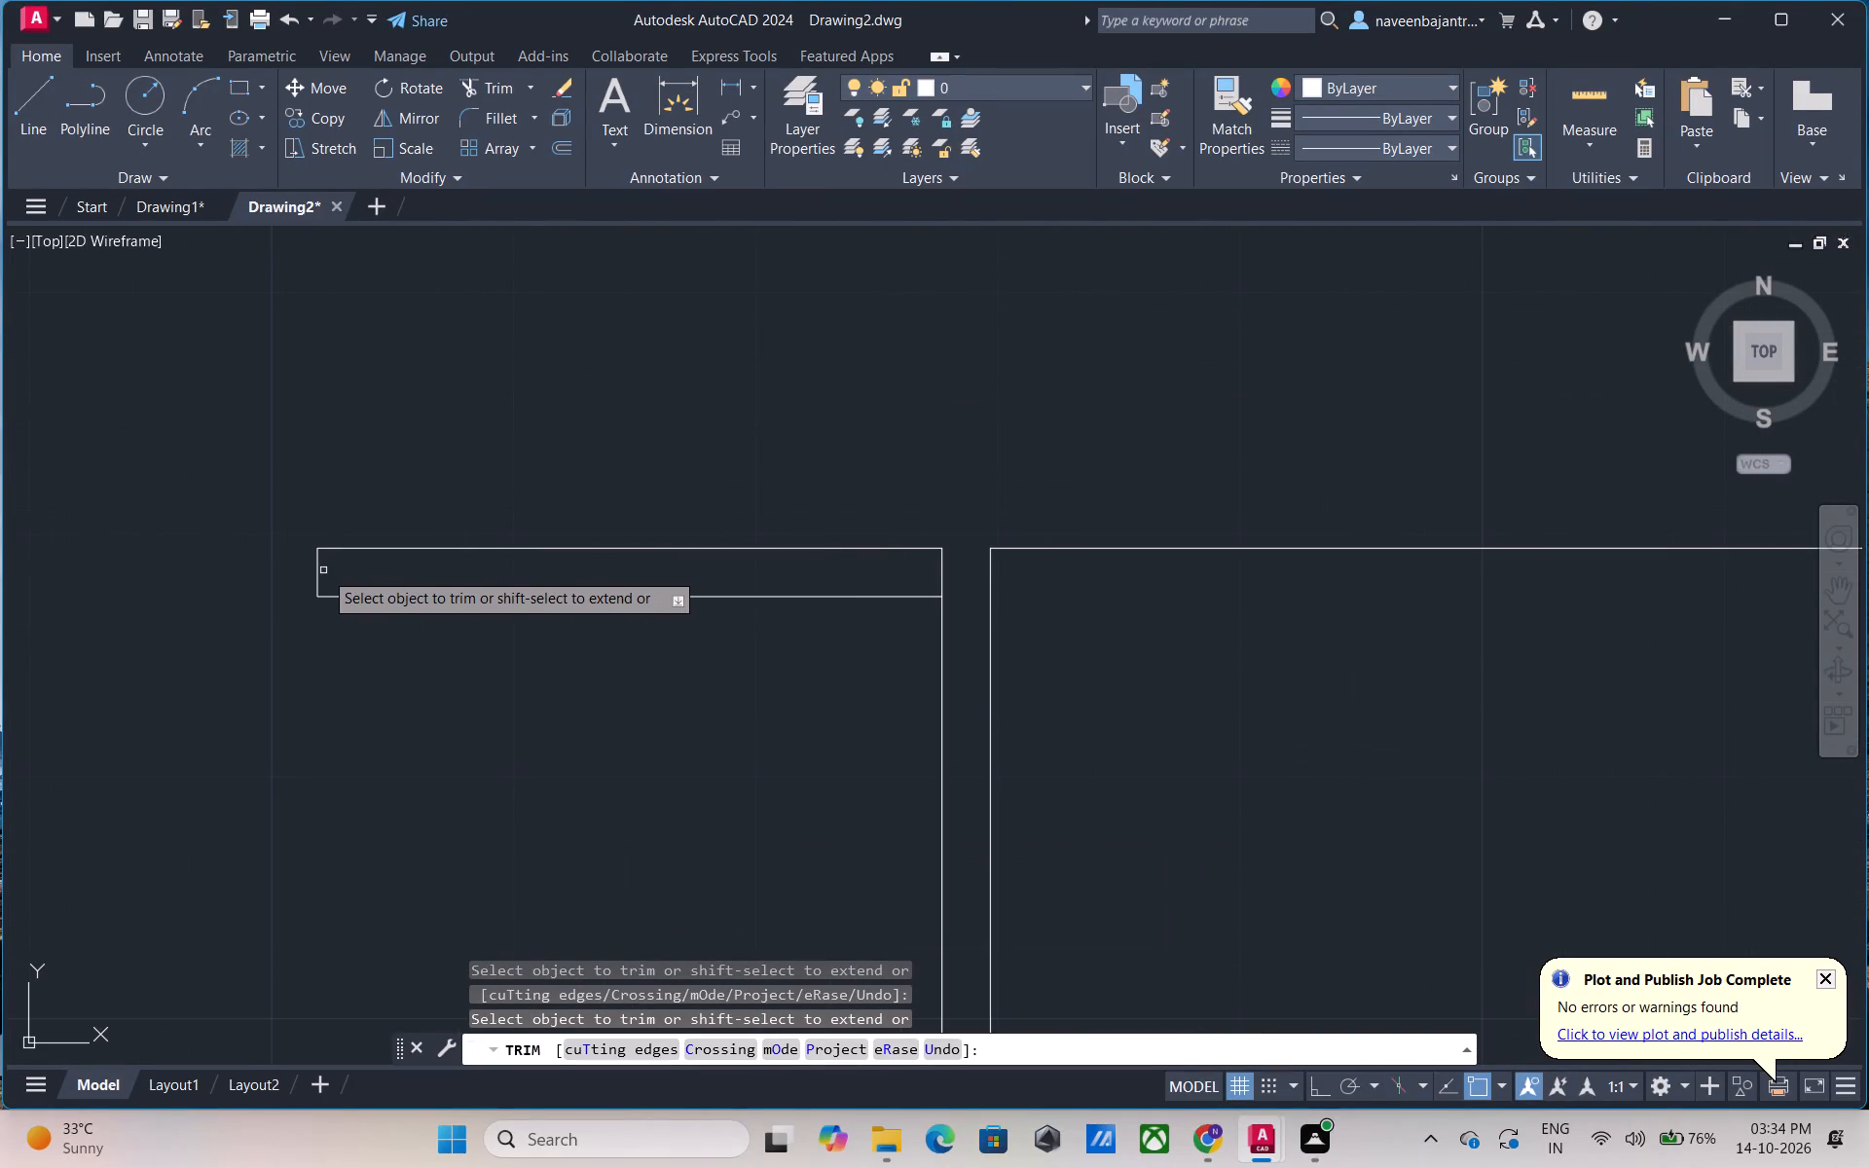
{"action": "left_click", "coordinate": [318, 579]}
{"action": "left_click_drag", "start_coordinate": [401, 598], "coordinate": [421, 596]}
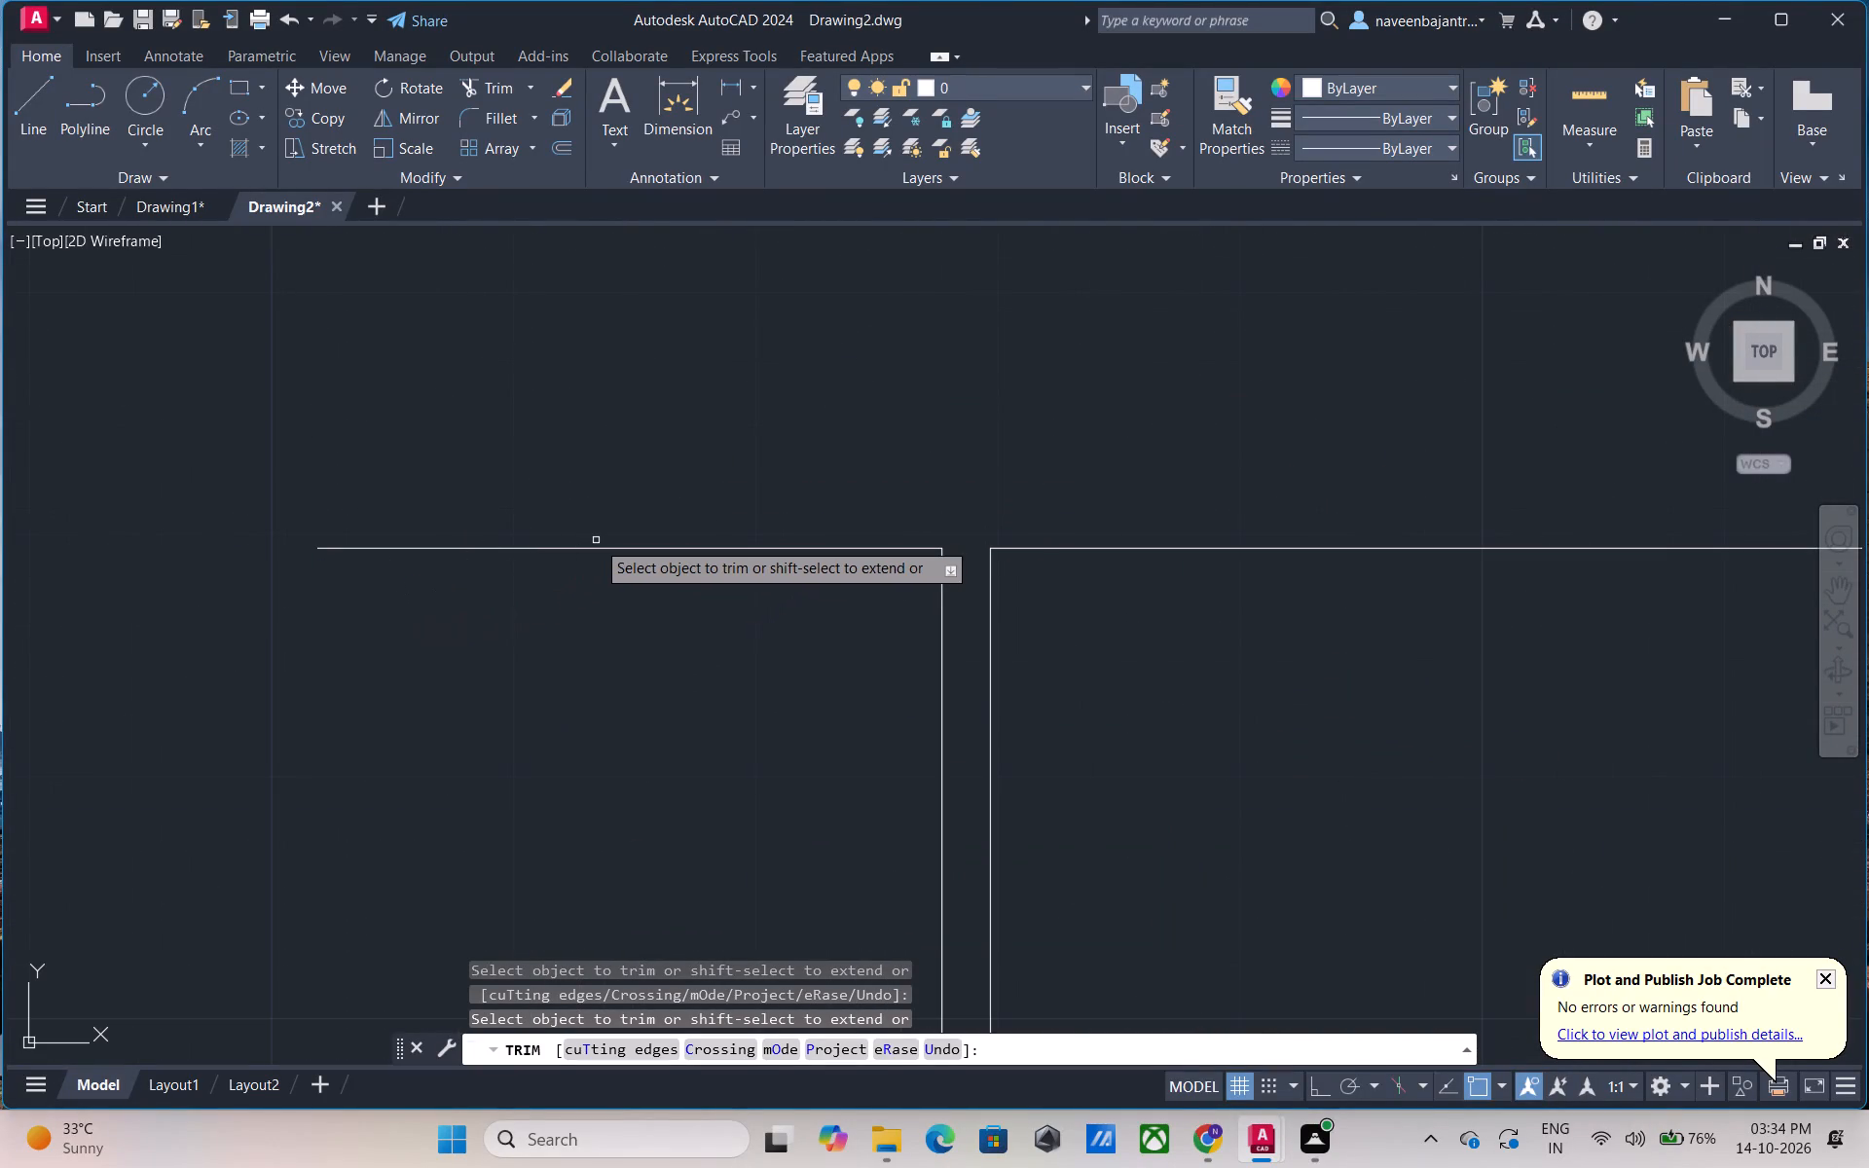
{"action": "left_click", "coordinate": [603, 550]}
{"action": "scroll", "coordinate": [605, 558], "scroll_direction": "down", "scroll_amount": 5}
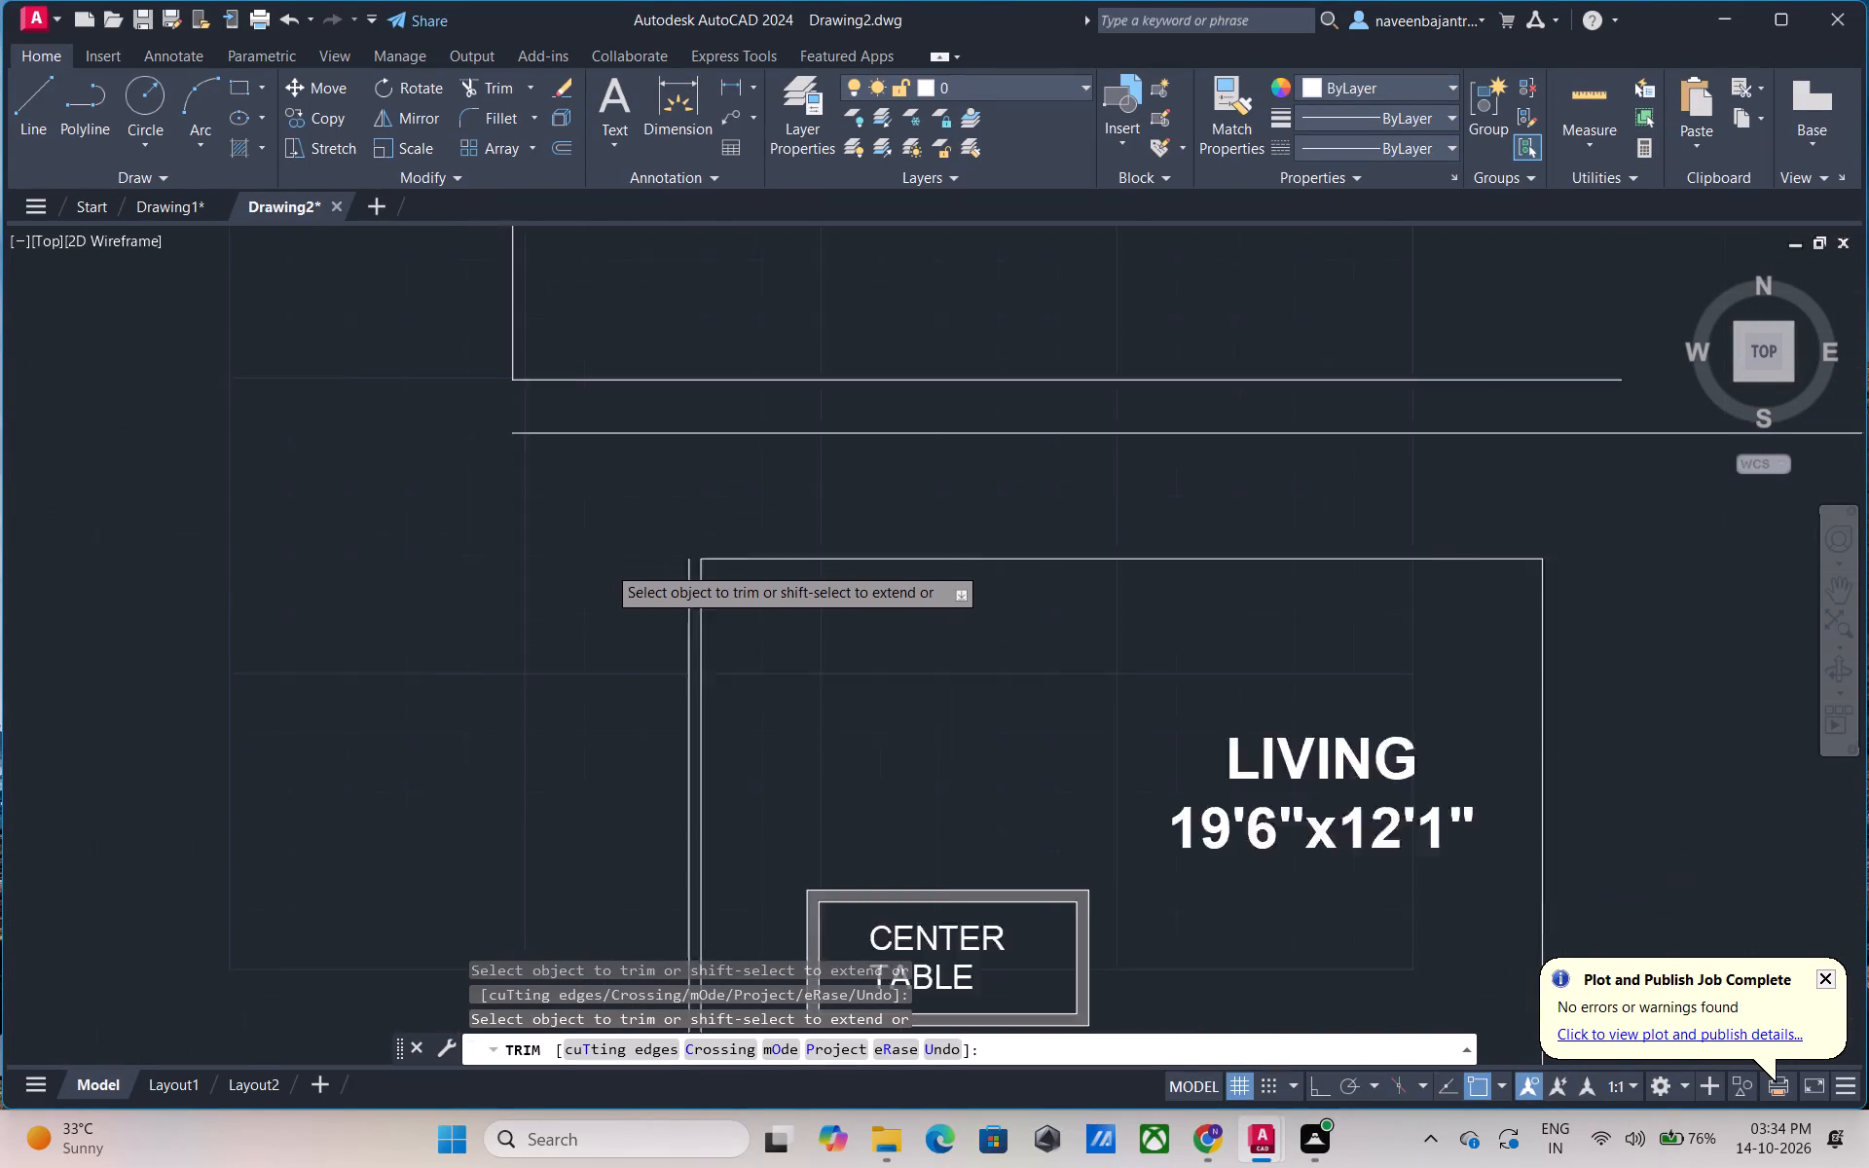
{"action": "left_click", "coordinate": [641, 694]}
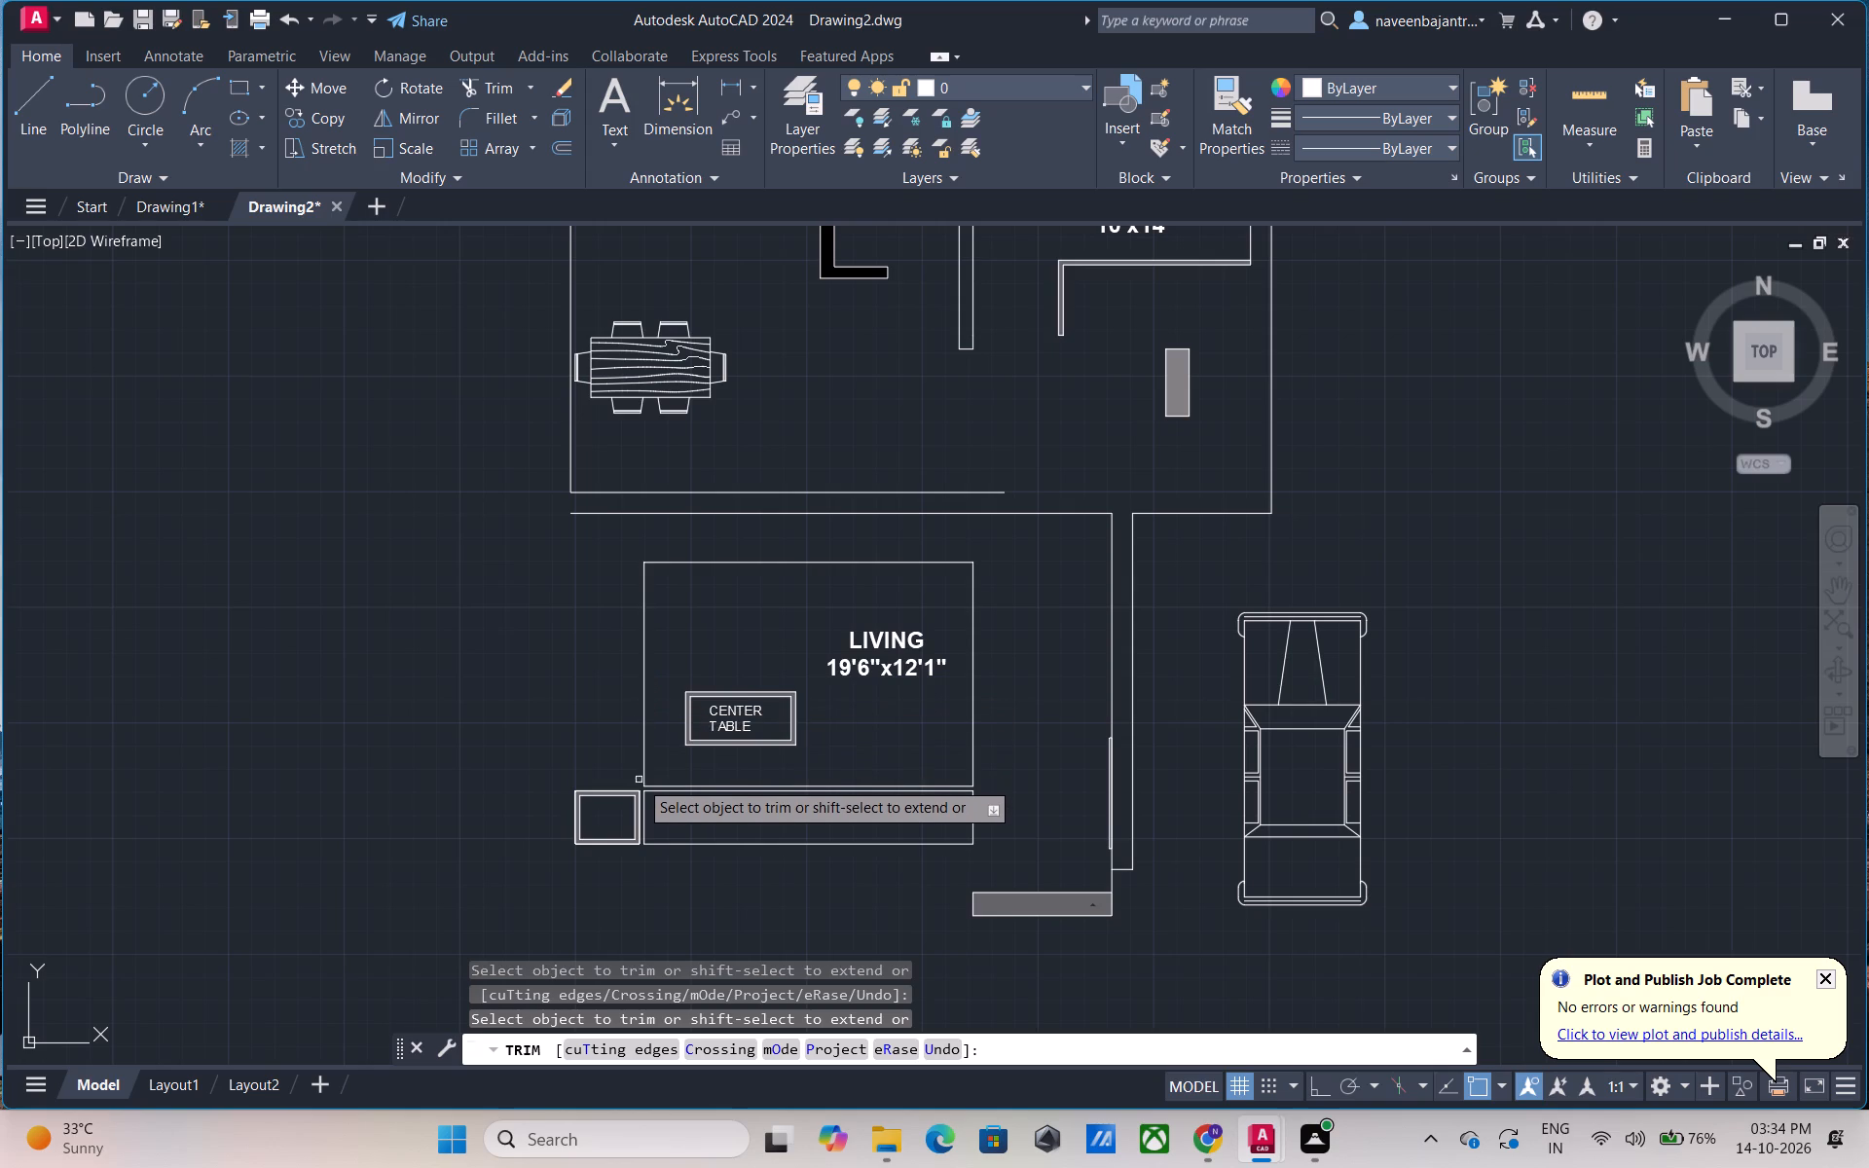
Trim the left edge of the rectangle around the center table and the left end of the long bottom sofa.
{"action": "left_click", "coordinate": [642, 762]}
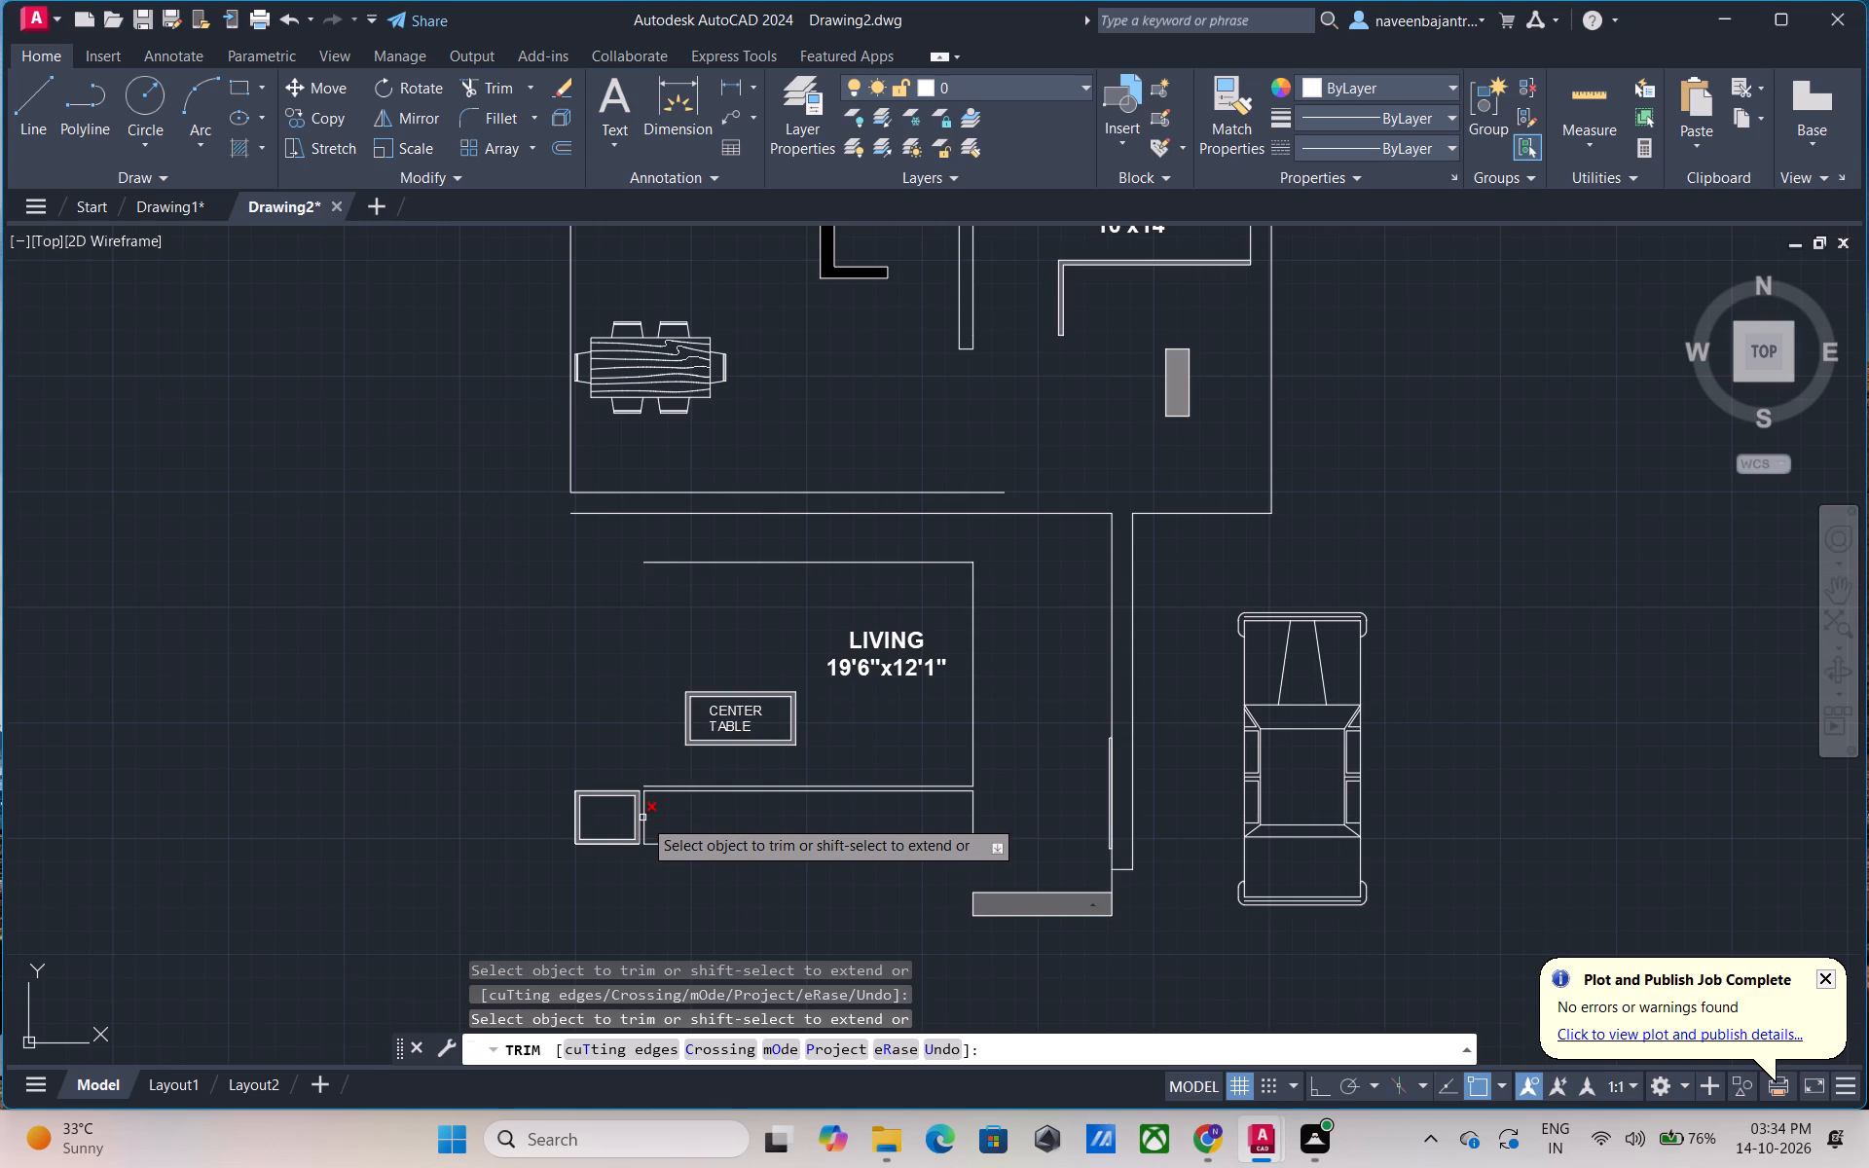
{"action": "left_click", "coordinate": [642, 818]}
{"action": "left_click", "coordinate": [642, 813]}
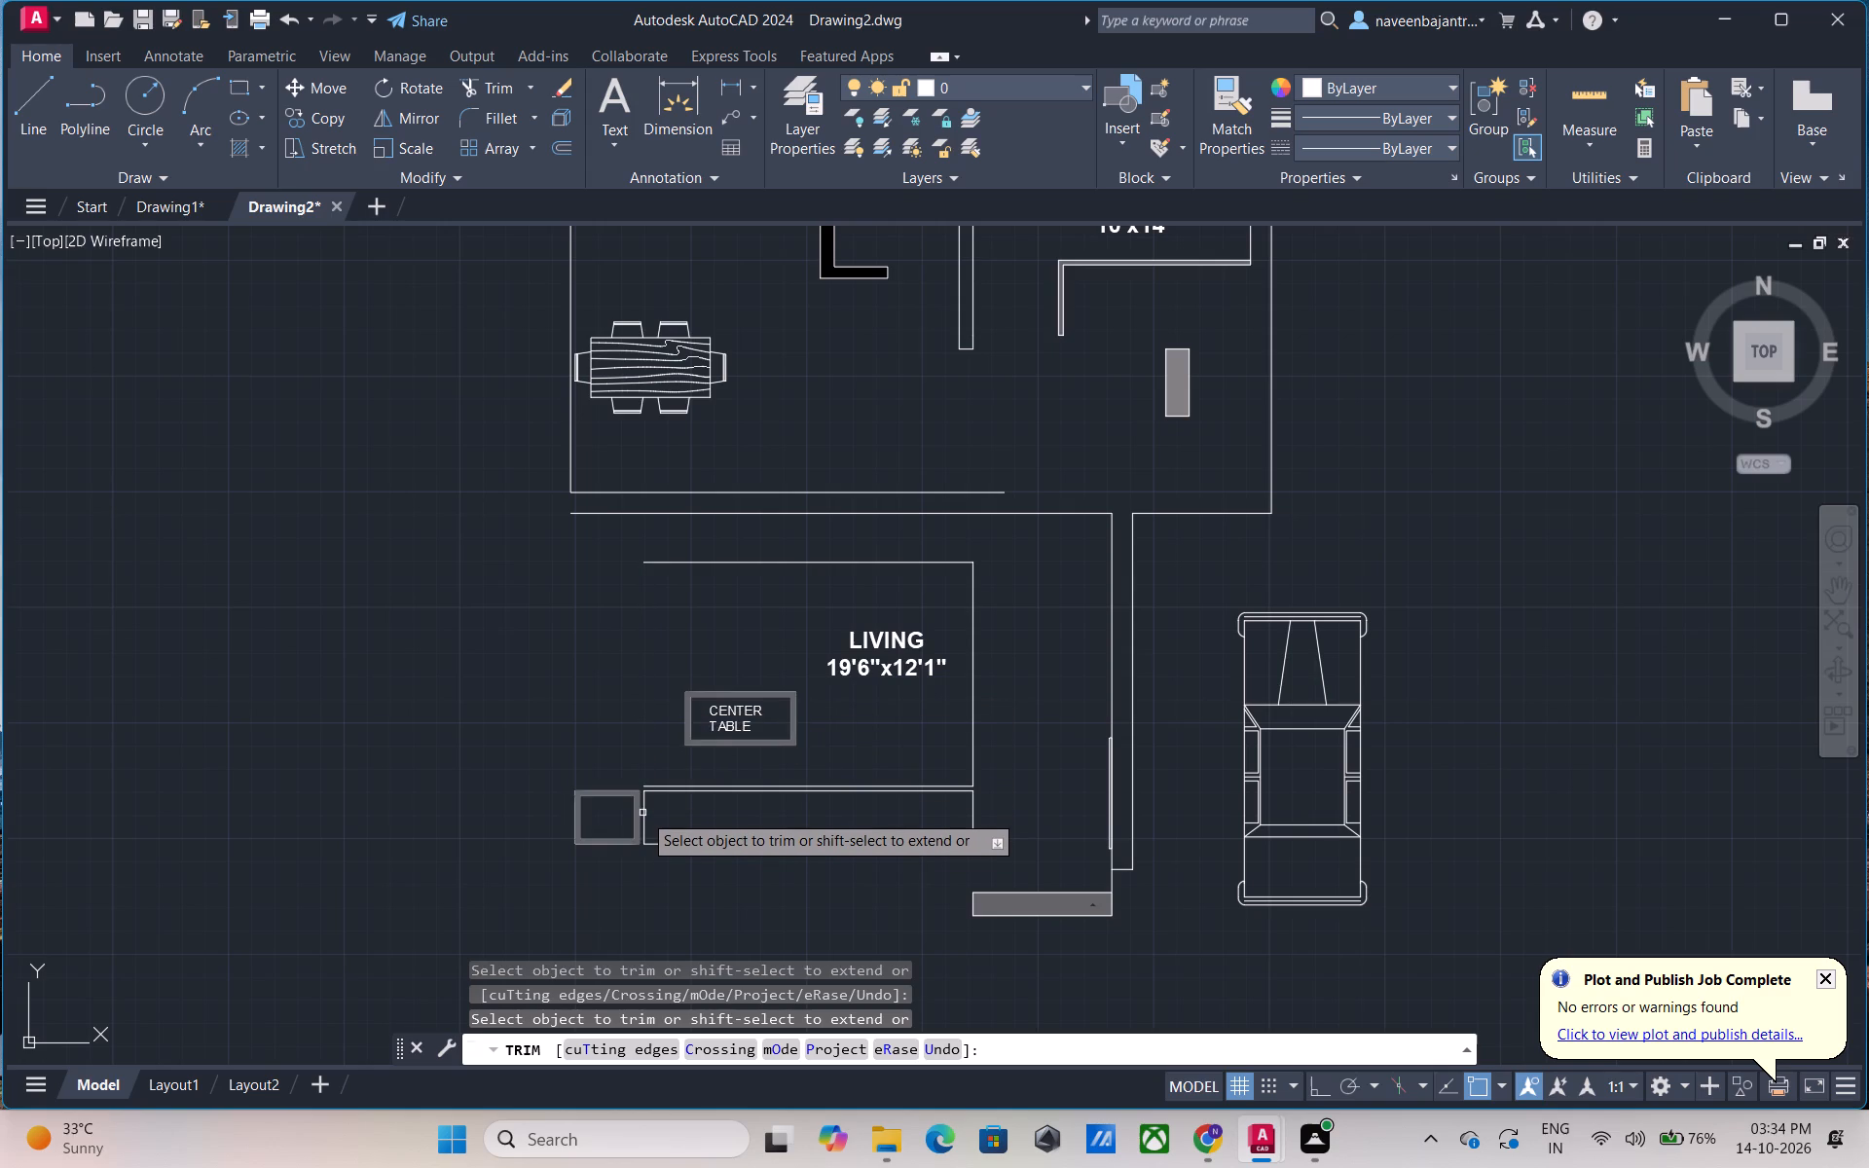
{"action": "left_click", "coordinate": [645, 820]}
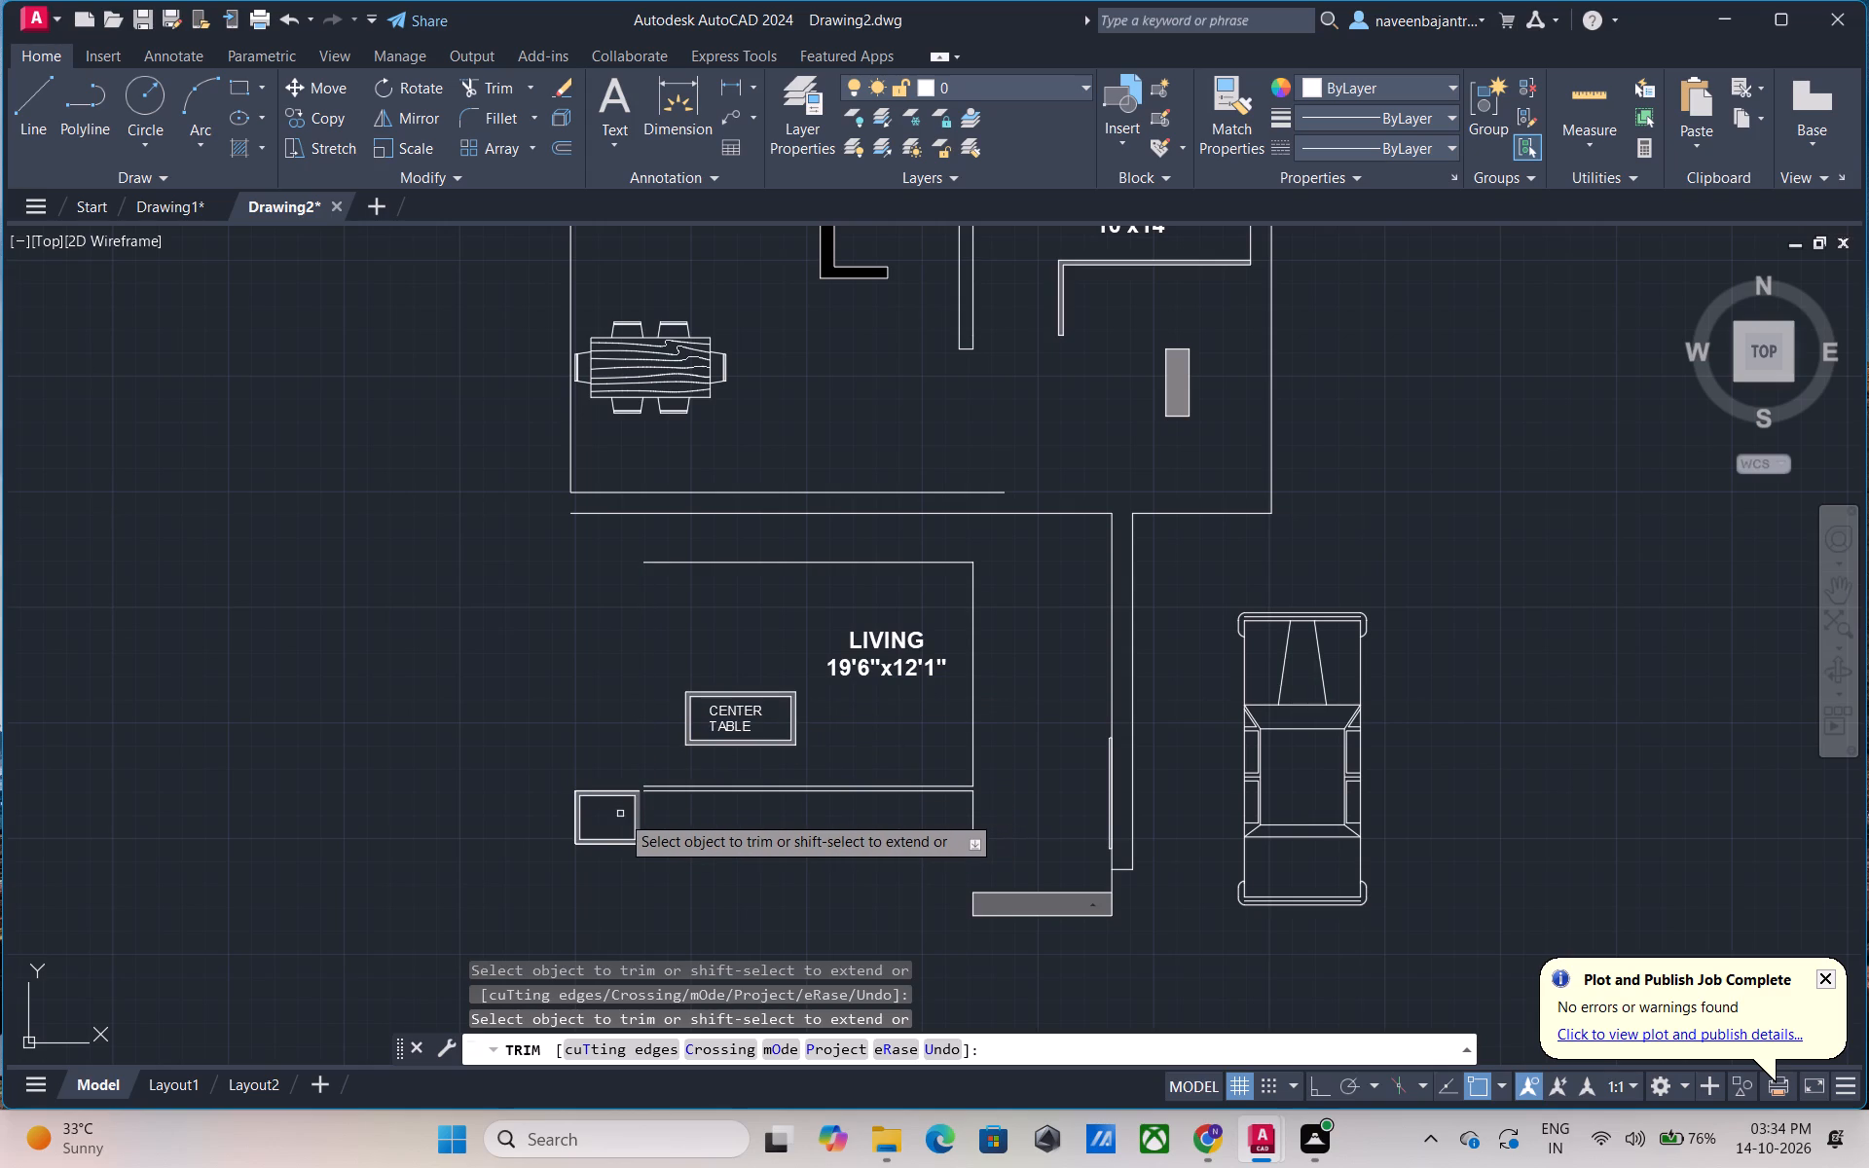
Trim the inner and outer outline segments of the filled corner table at the living room's lower left.
{"action": "left_click", "coordinate": [634, 806]}
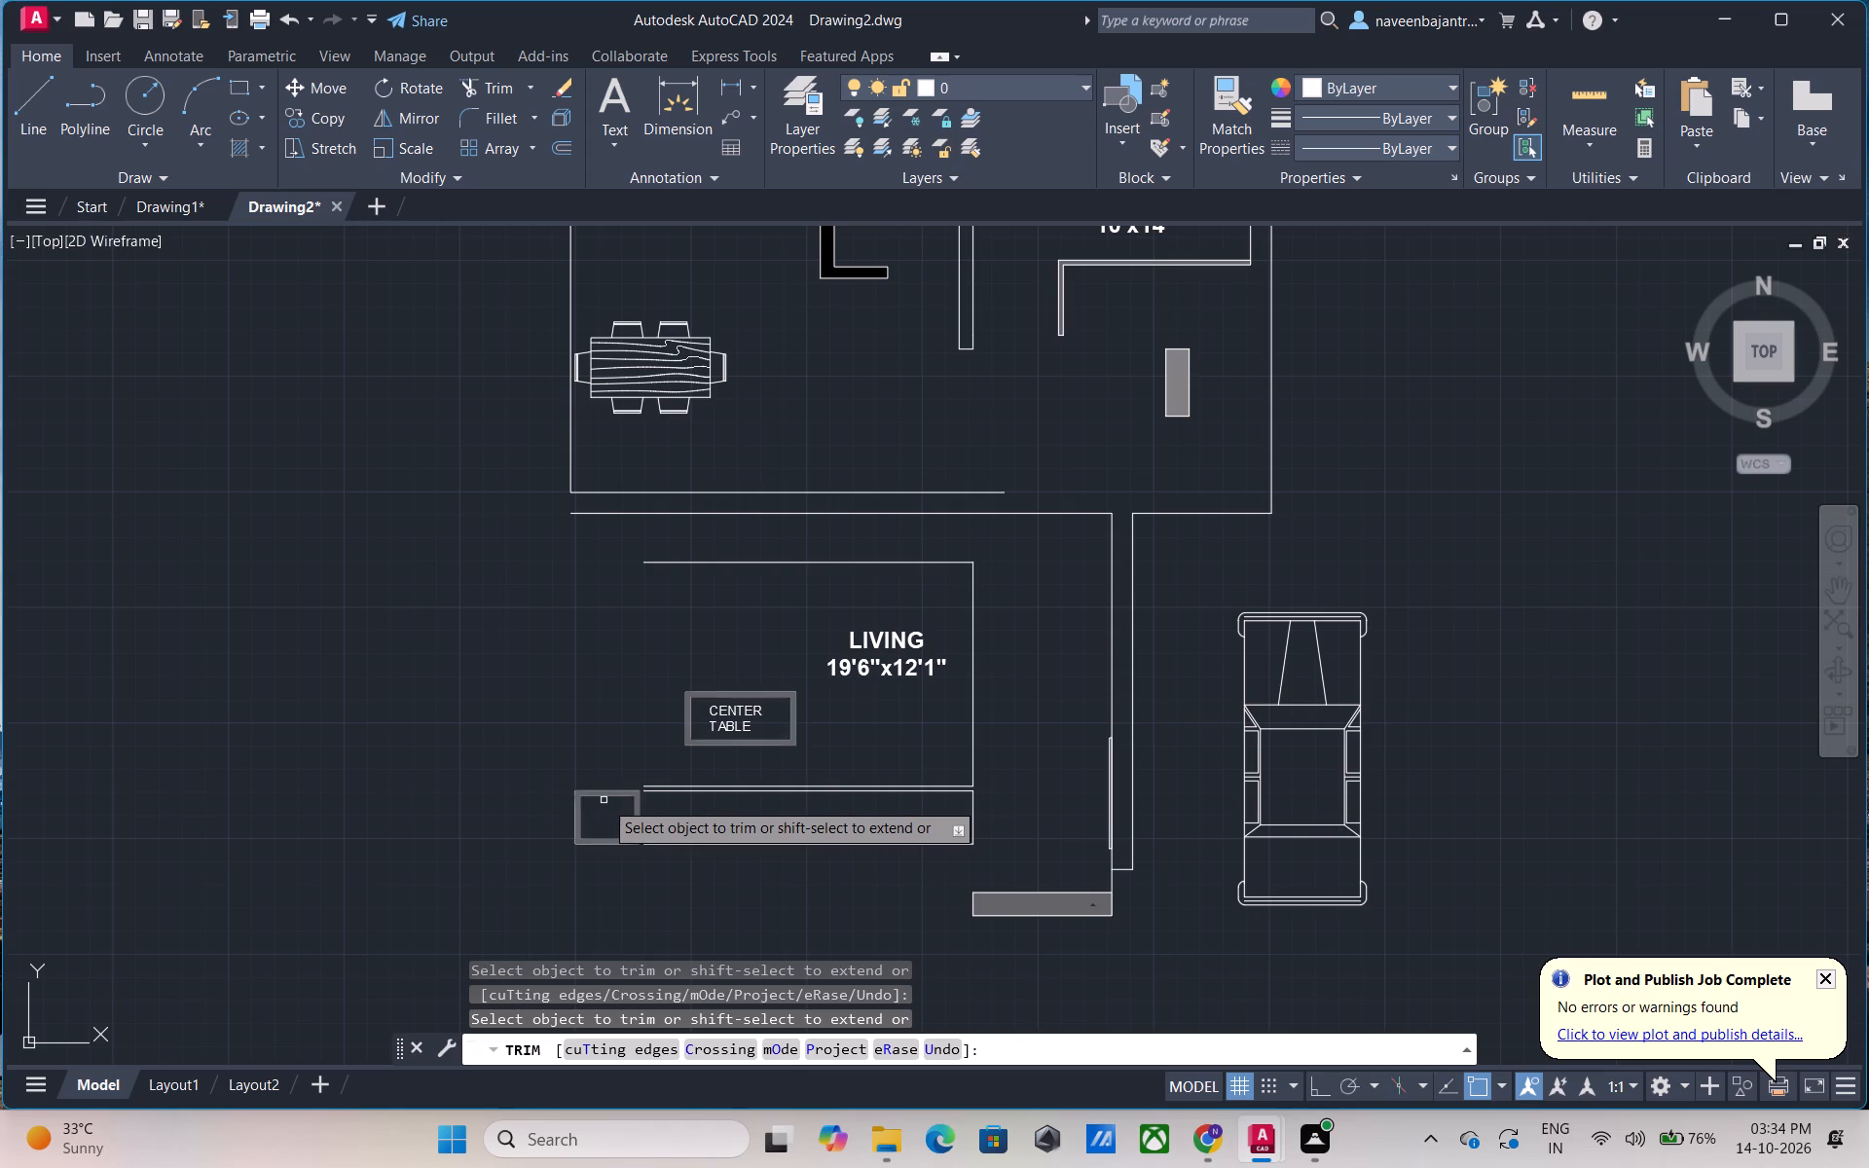
{"action": "left_click", "coordinate": [604, 798]}
{"action": "left_click", "coordinate": [604, 791]}
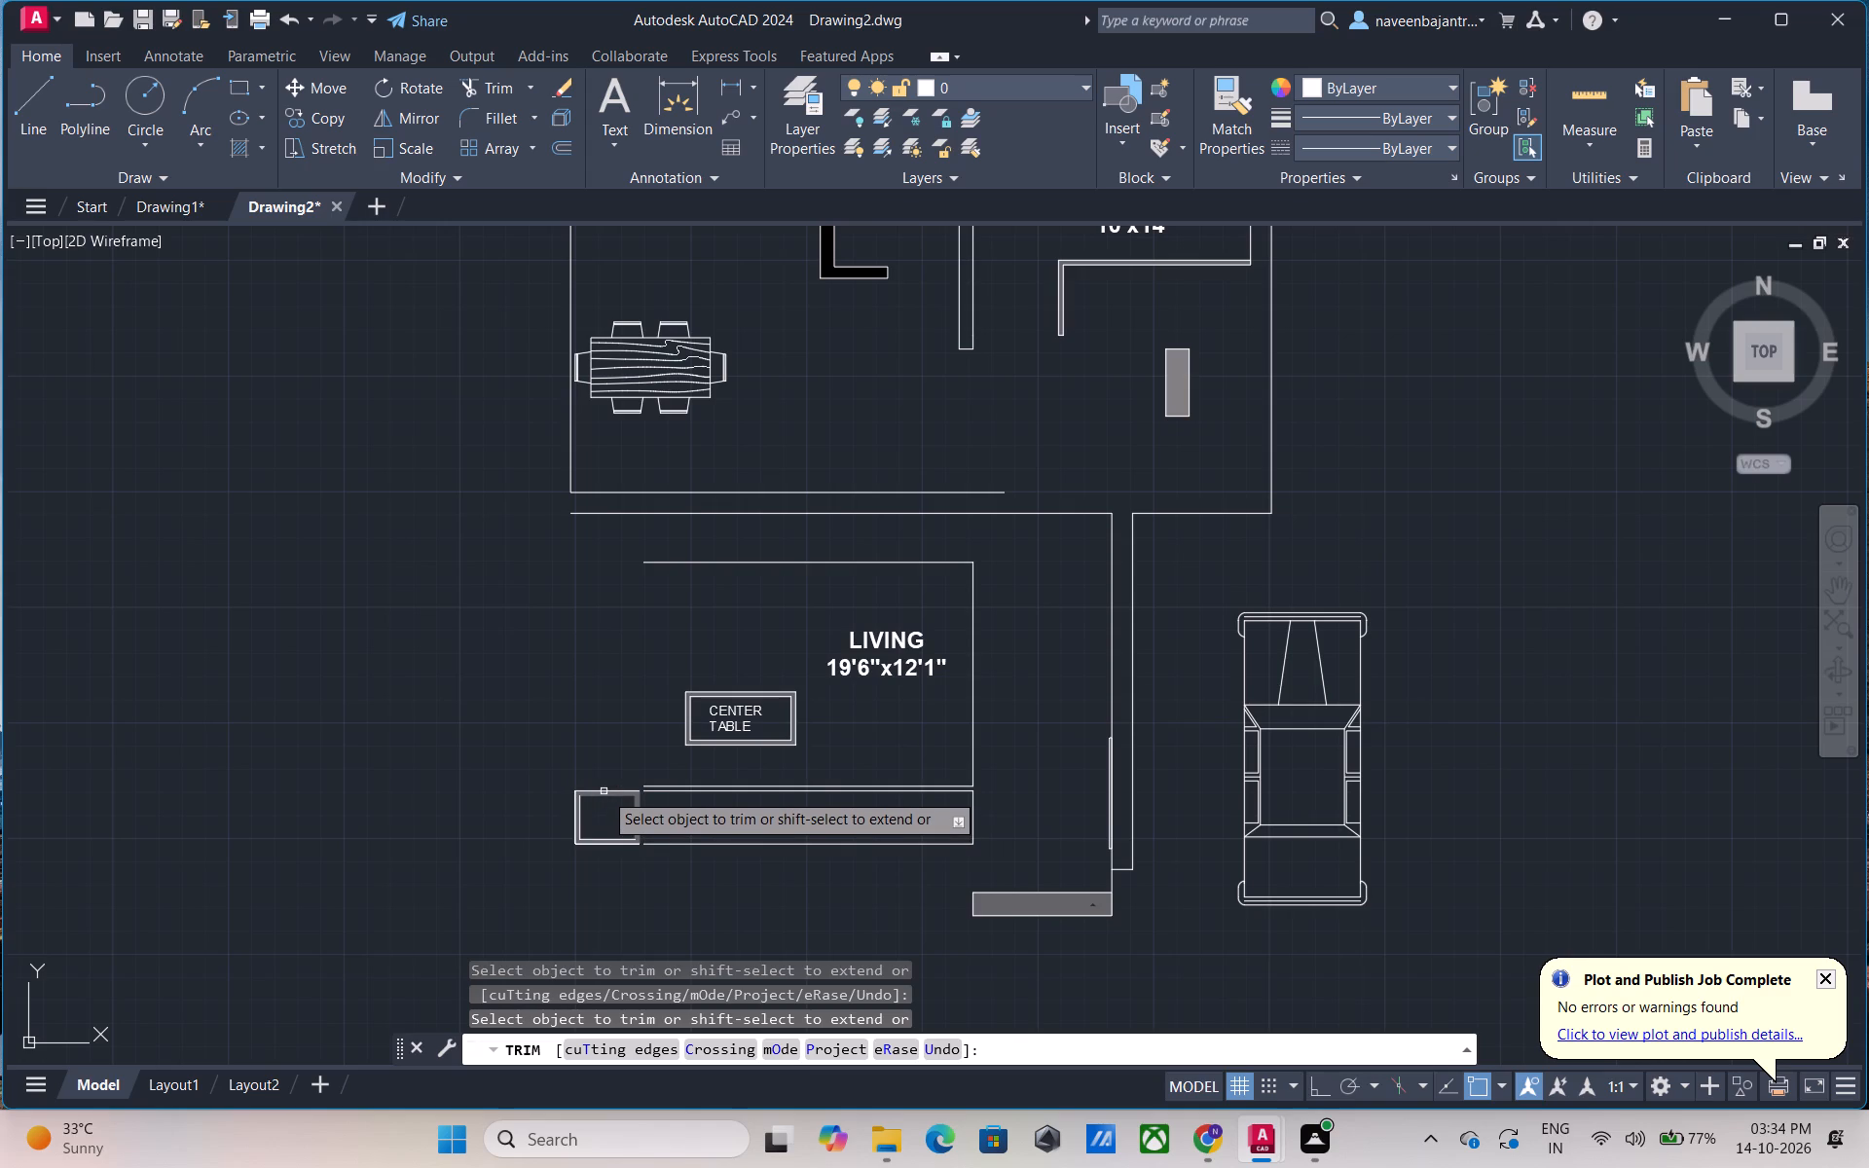
{"action": "left_click", "coordinate": [581, 800]}
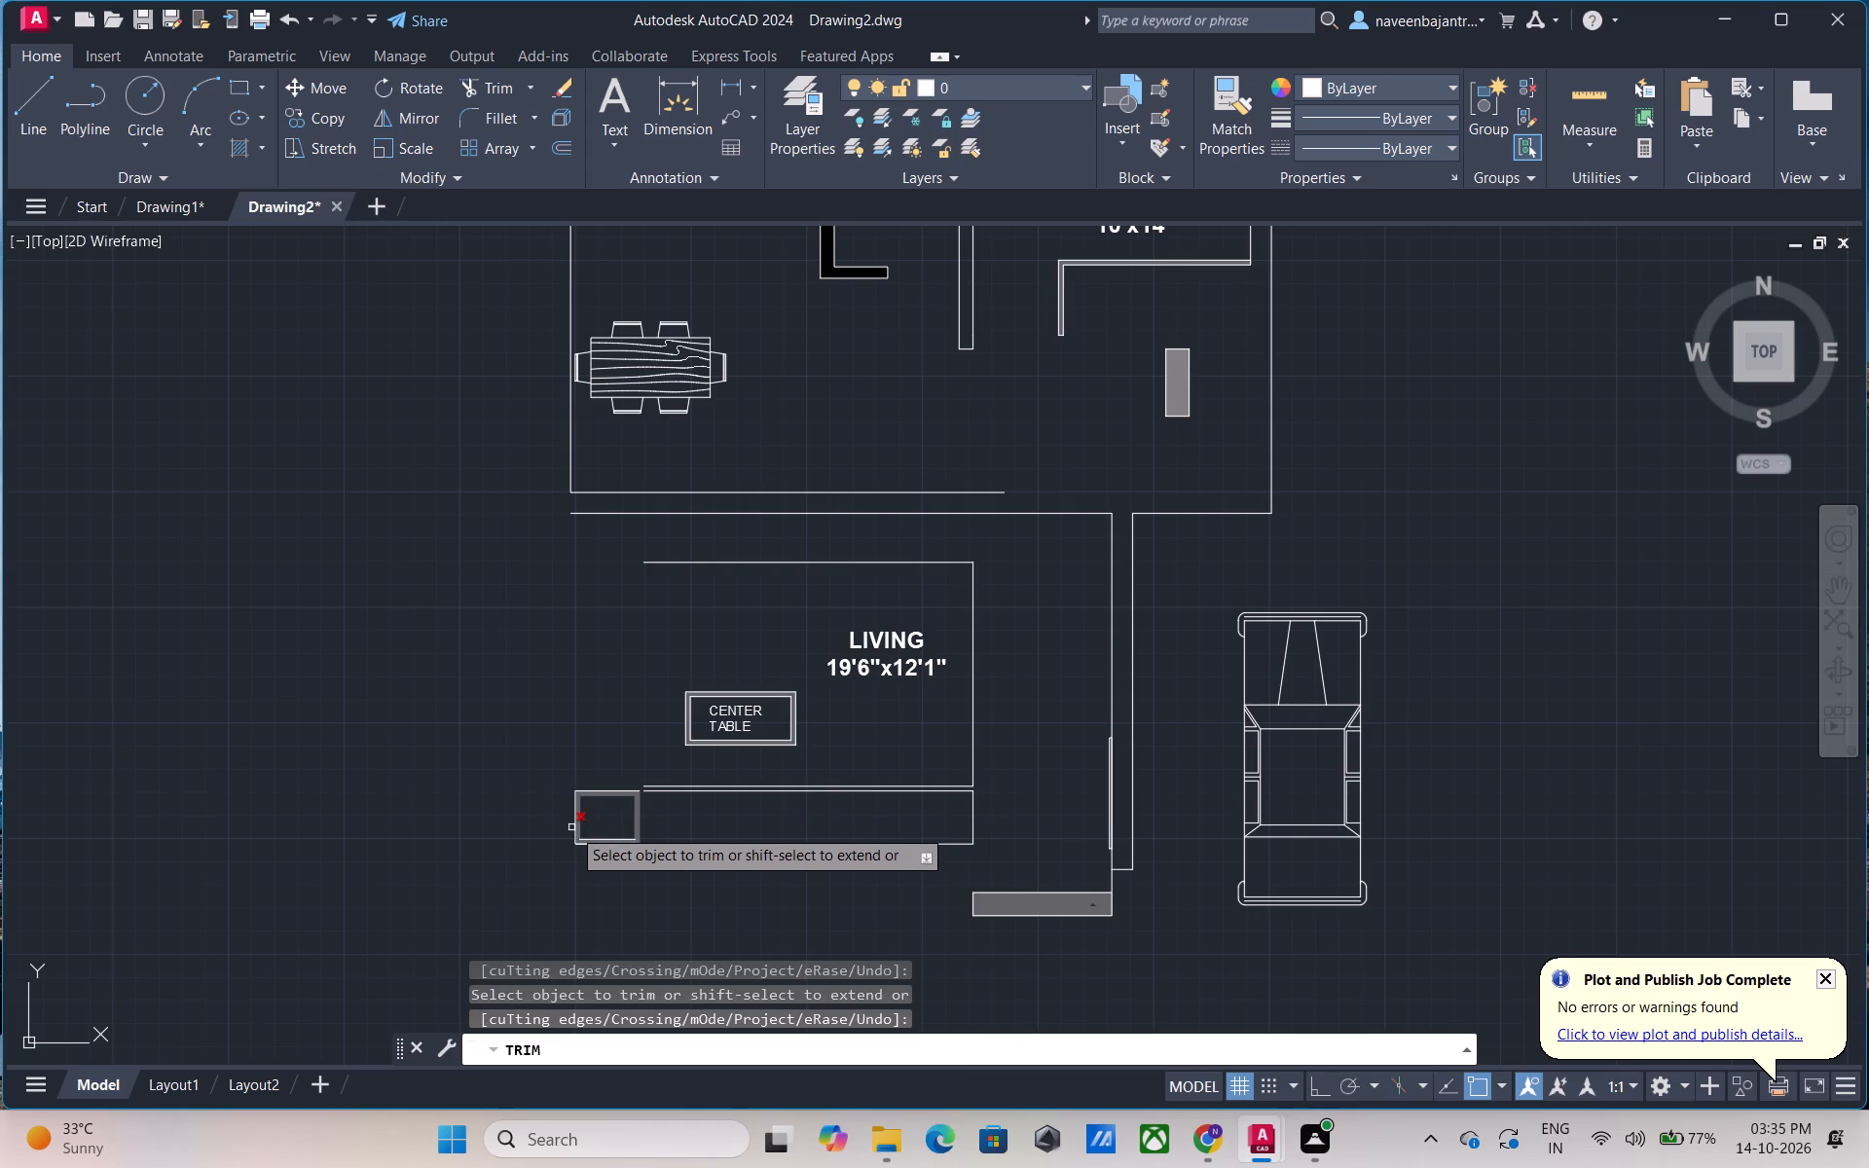
{"action": "left_click", "coordinate": [571, 827]}
{"action": "left_click", "coordinate": [591, 845]}
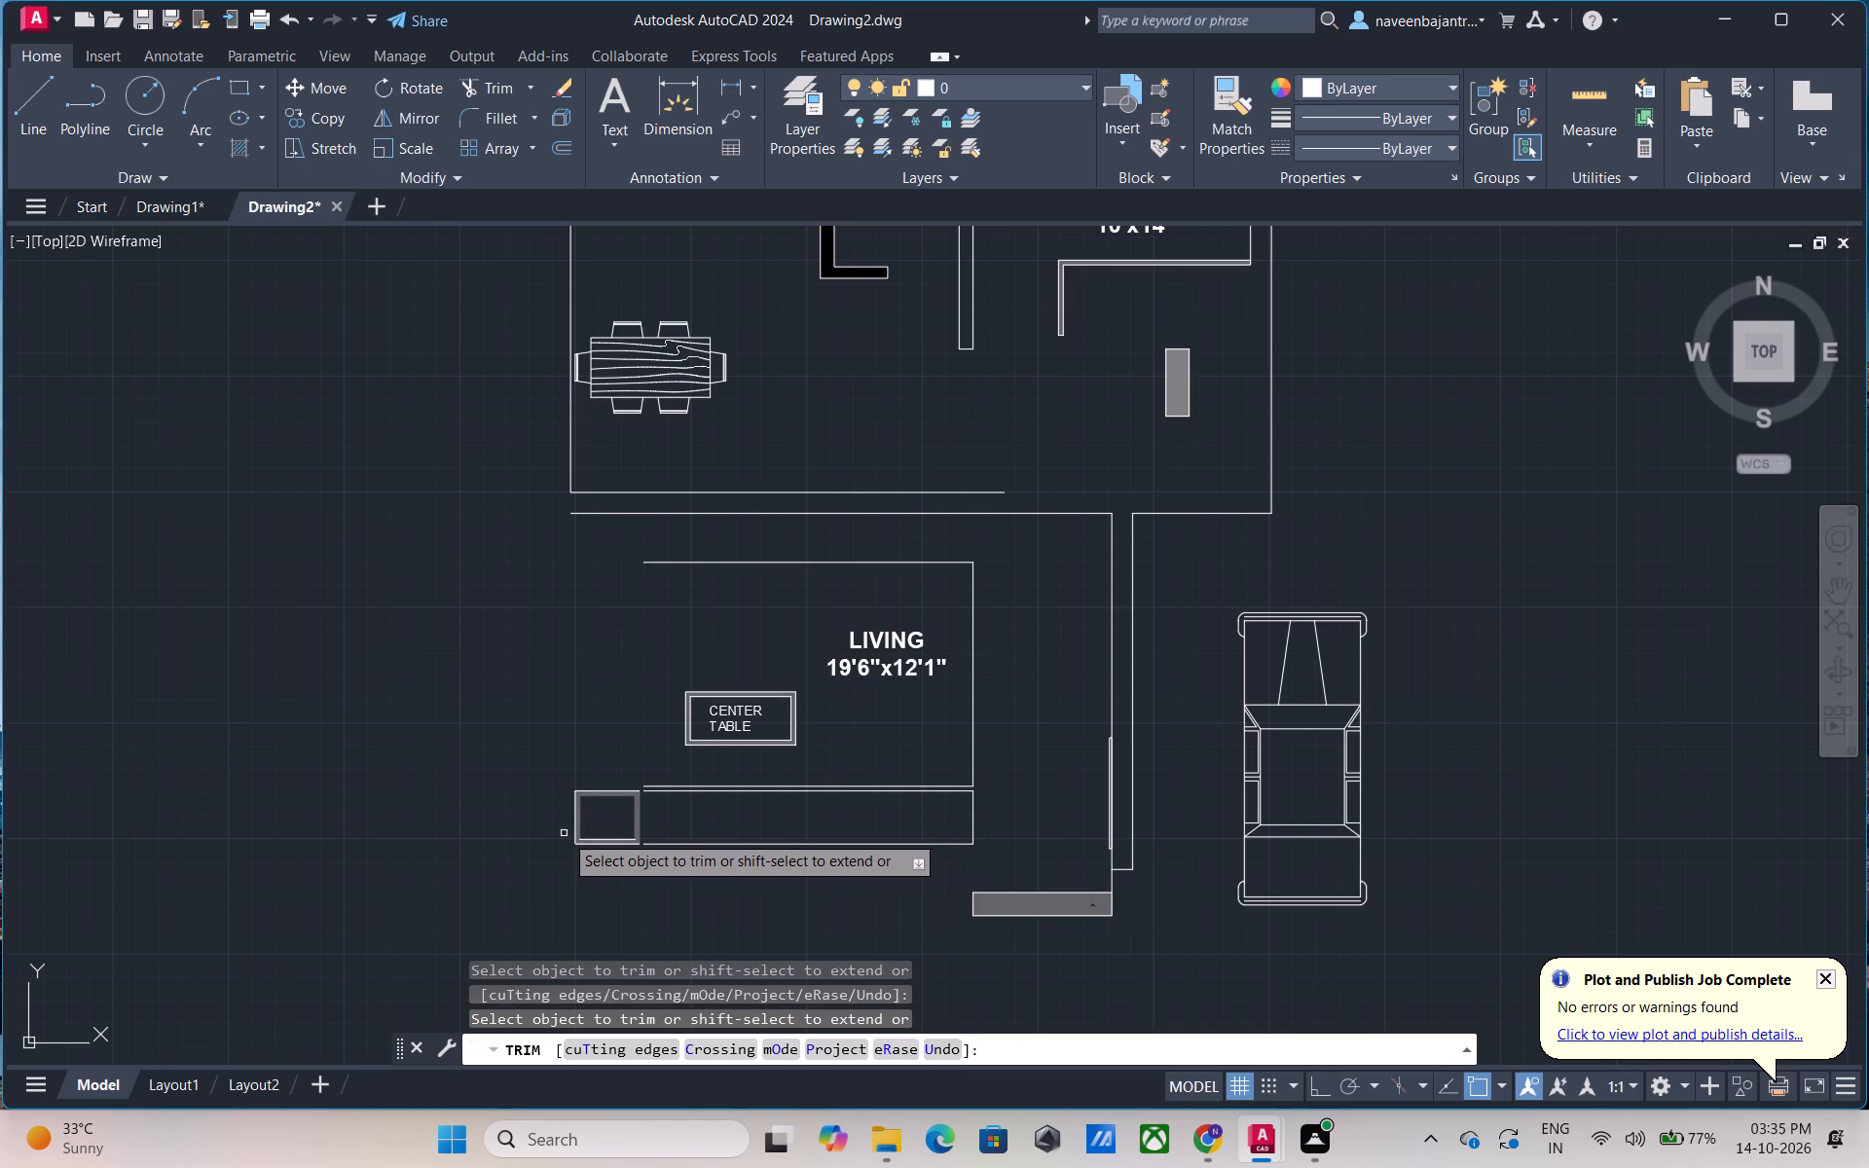
{"action": "left_click", "coordinate": [574, 822]}
{"action": "left_click", "coordinate": [604, 838]}
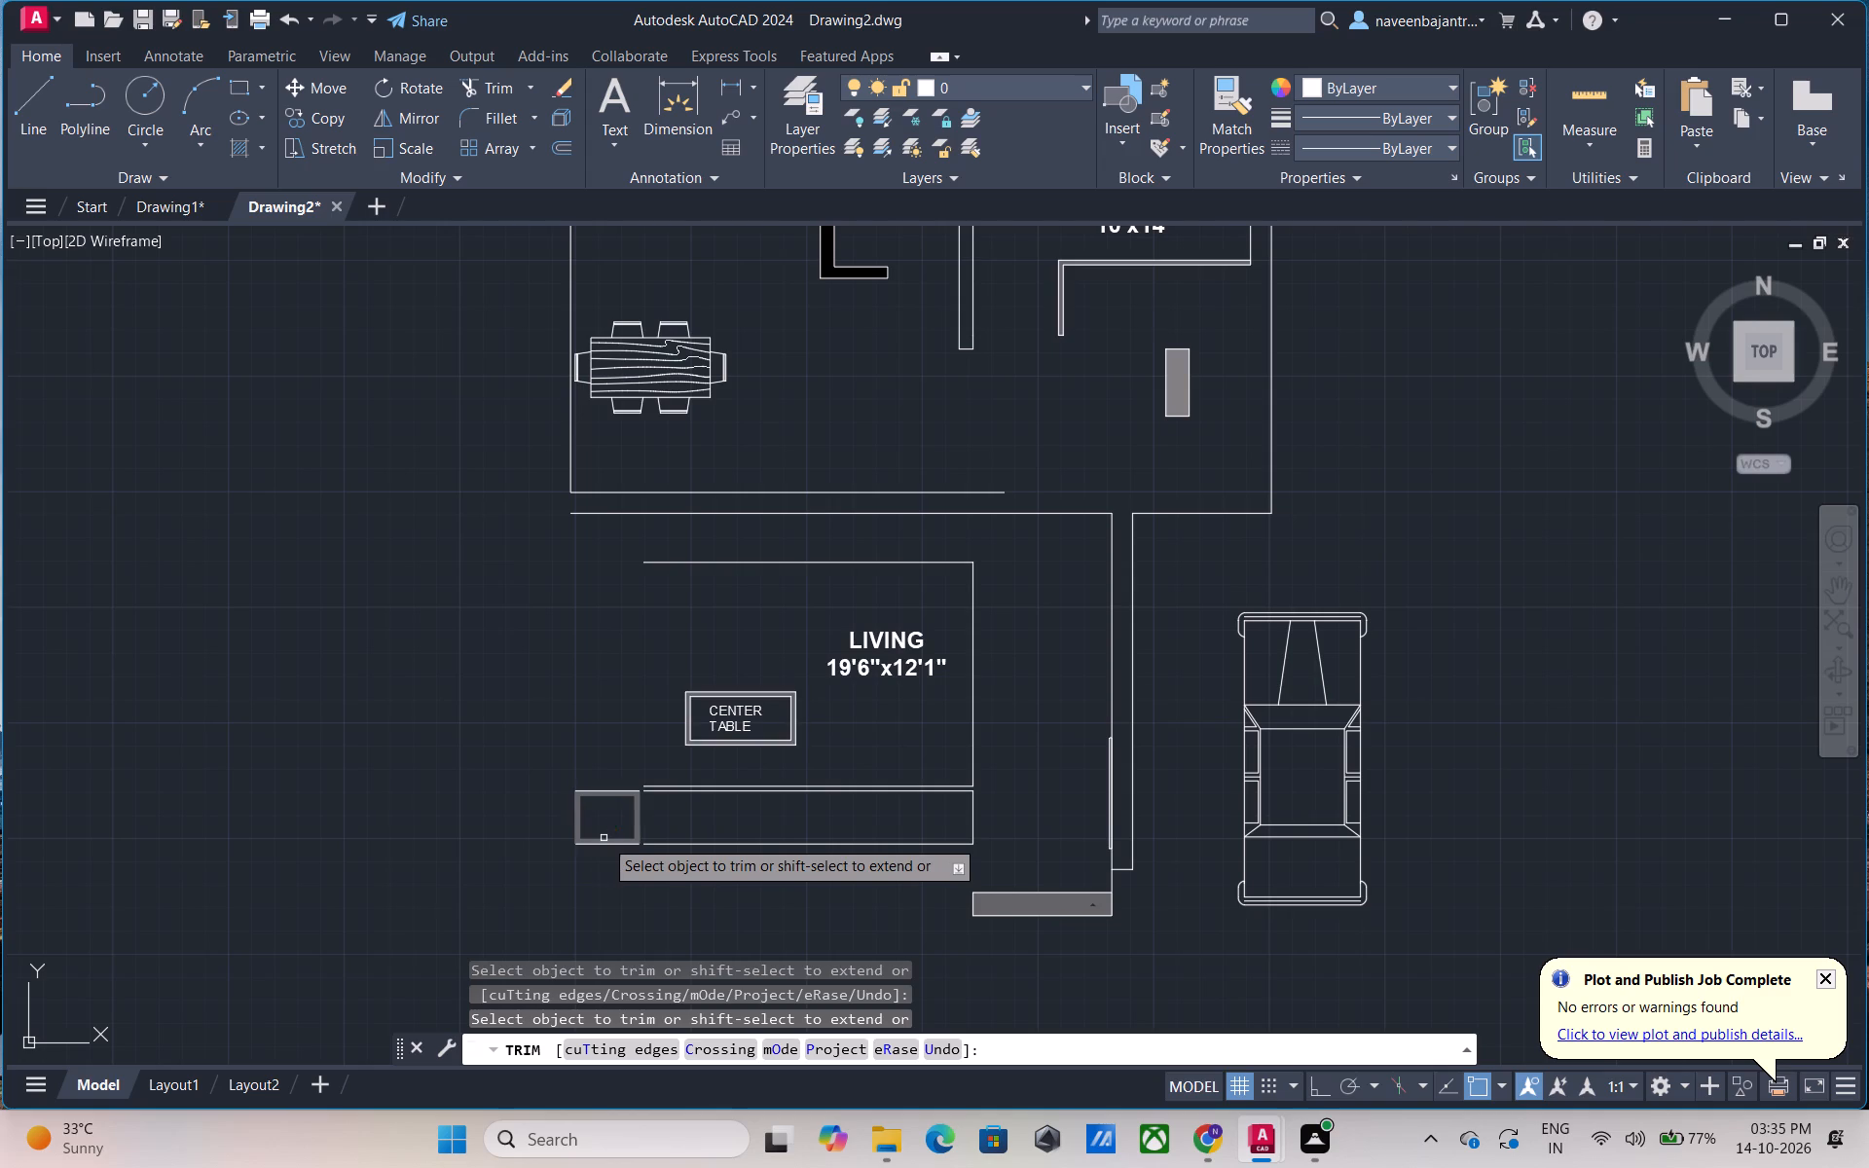
{"action": "left_click", "coordinate": [605, 847]}
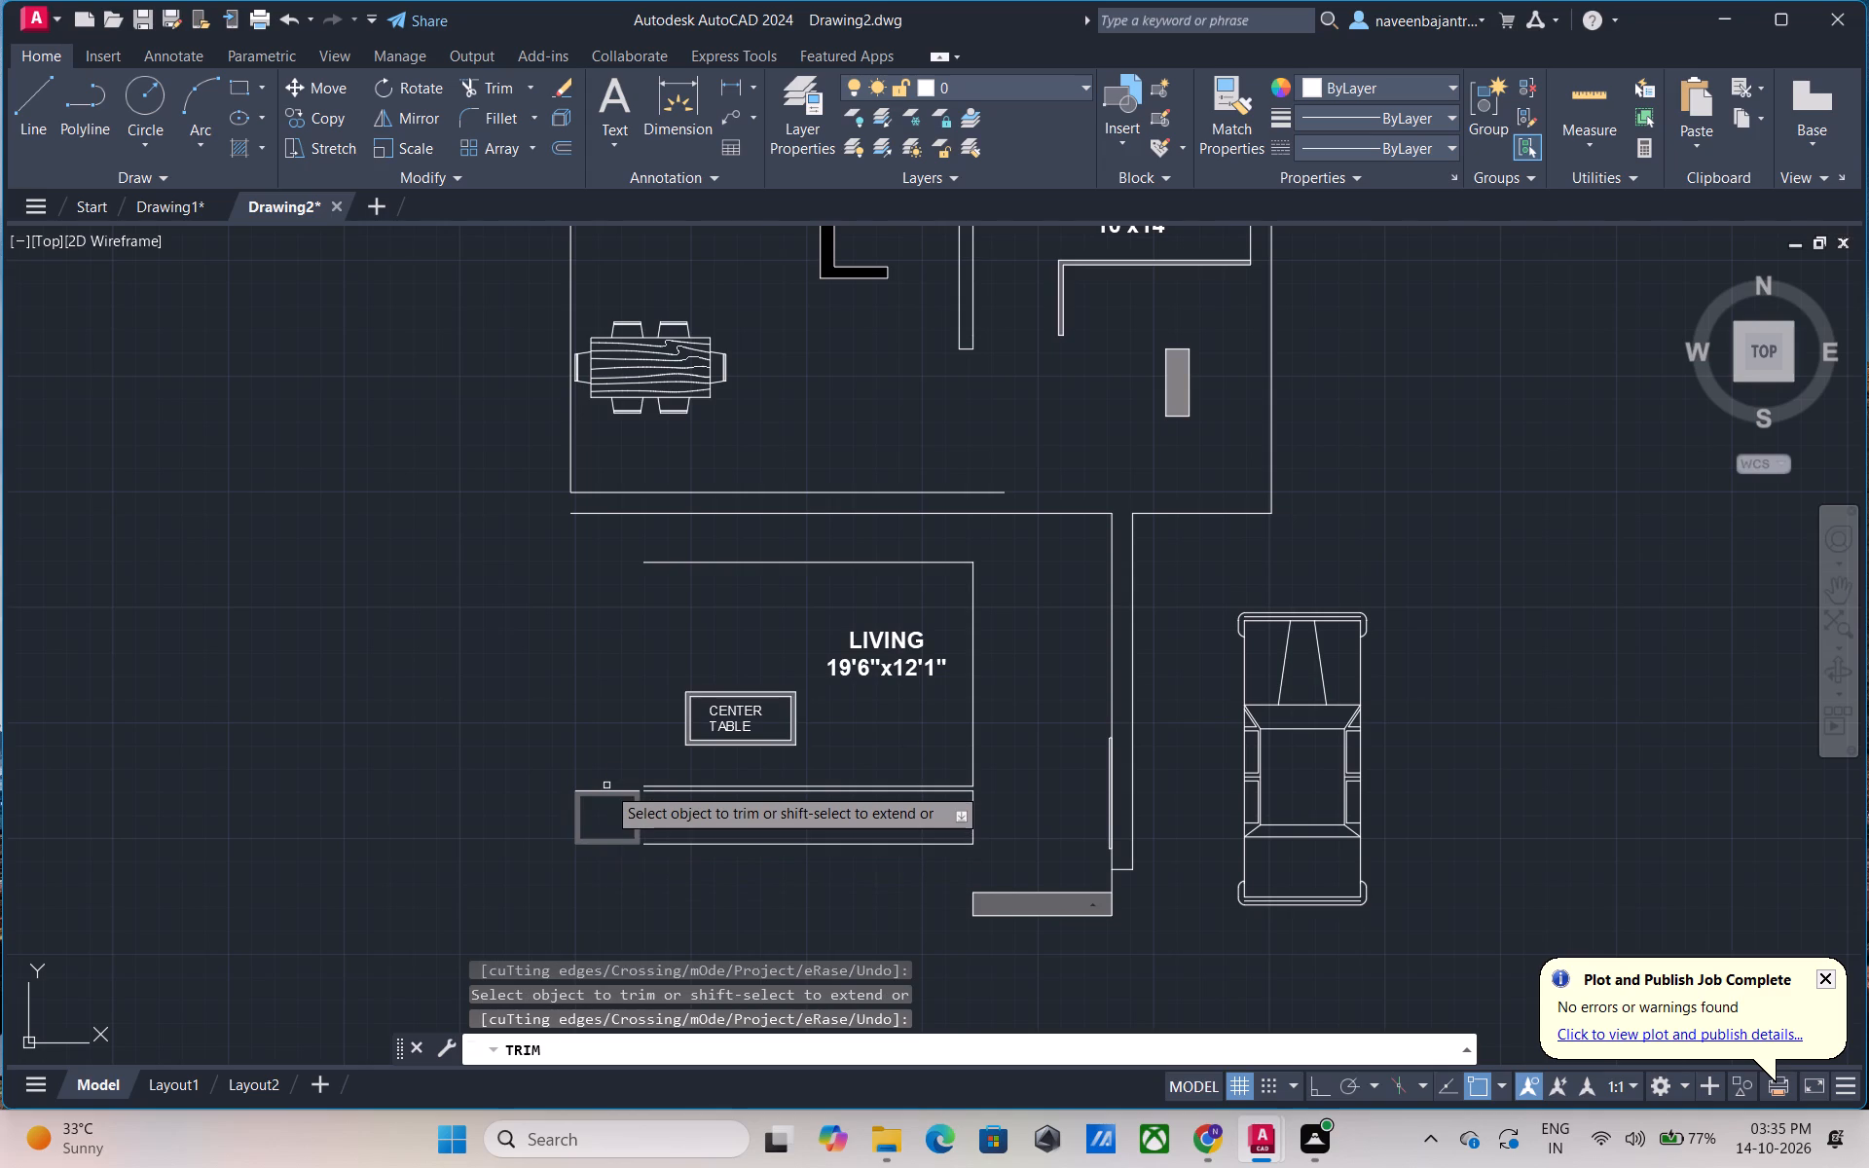
{"action": "left_click", "coordinate": [606, 790]}
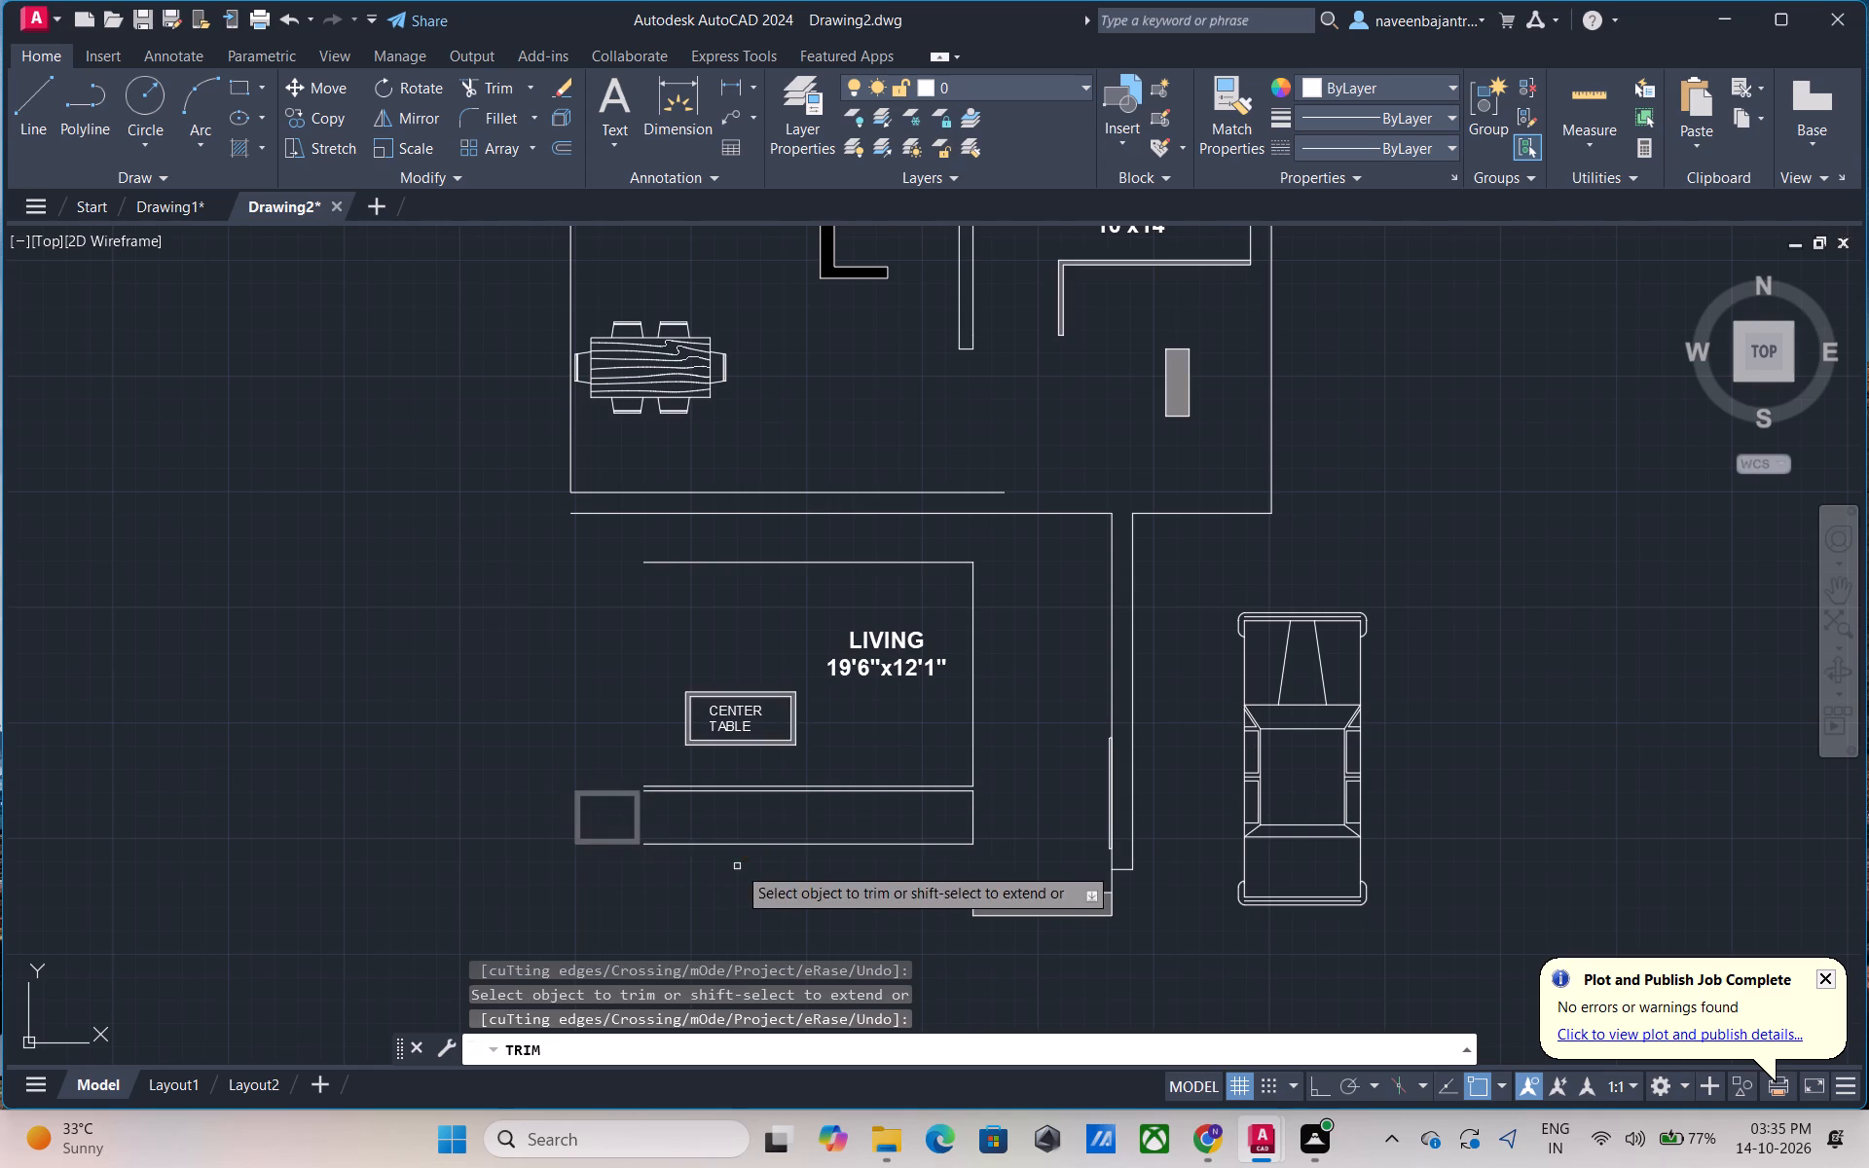
Trim the inner and outer outlines on all four sides of the filled center table.
{"action": "scroll", "coordinate": [739, 745], "scroll_direction": "up", "scroll_amount": 3}
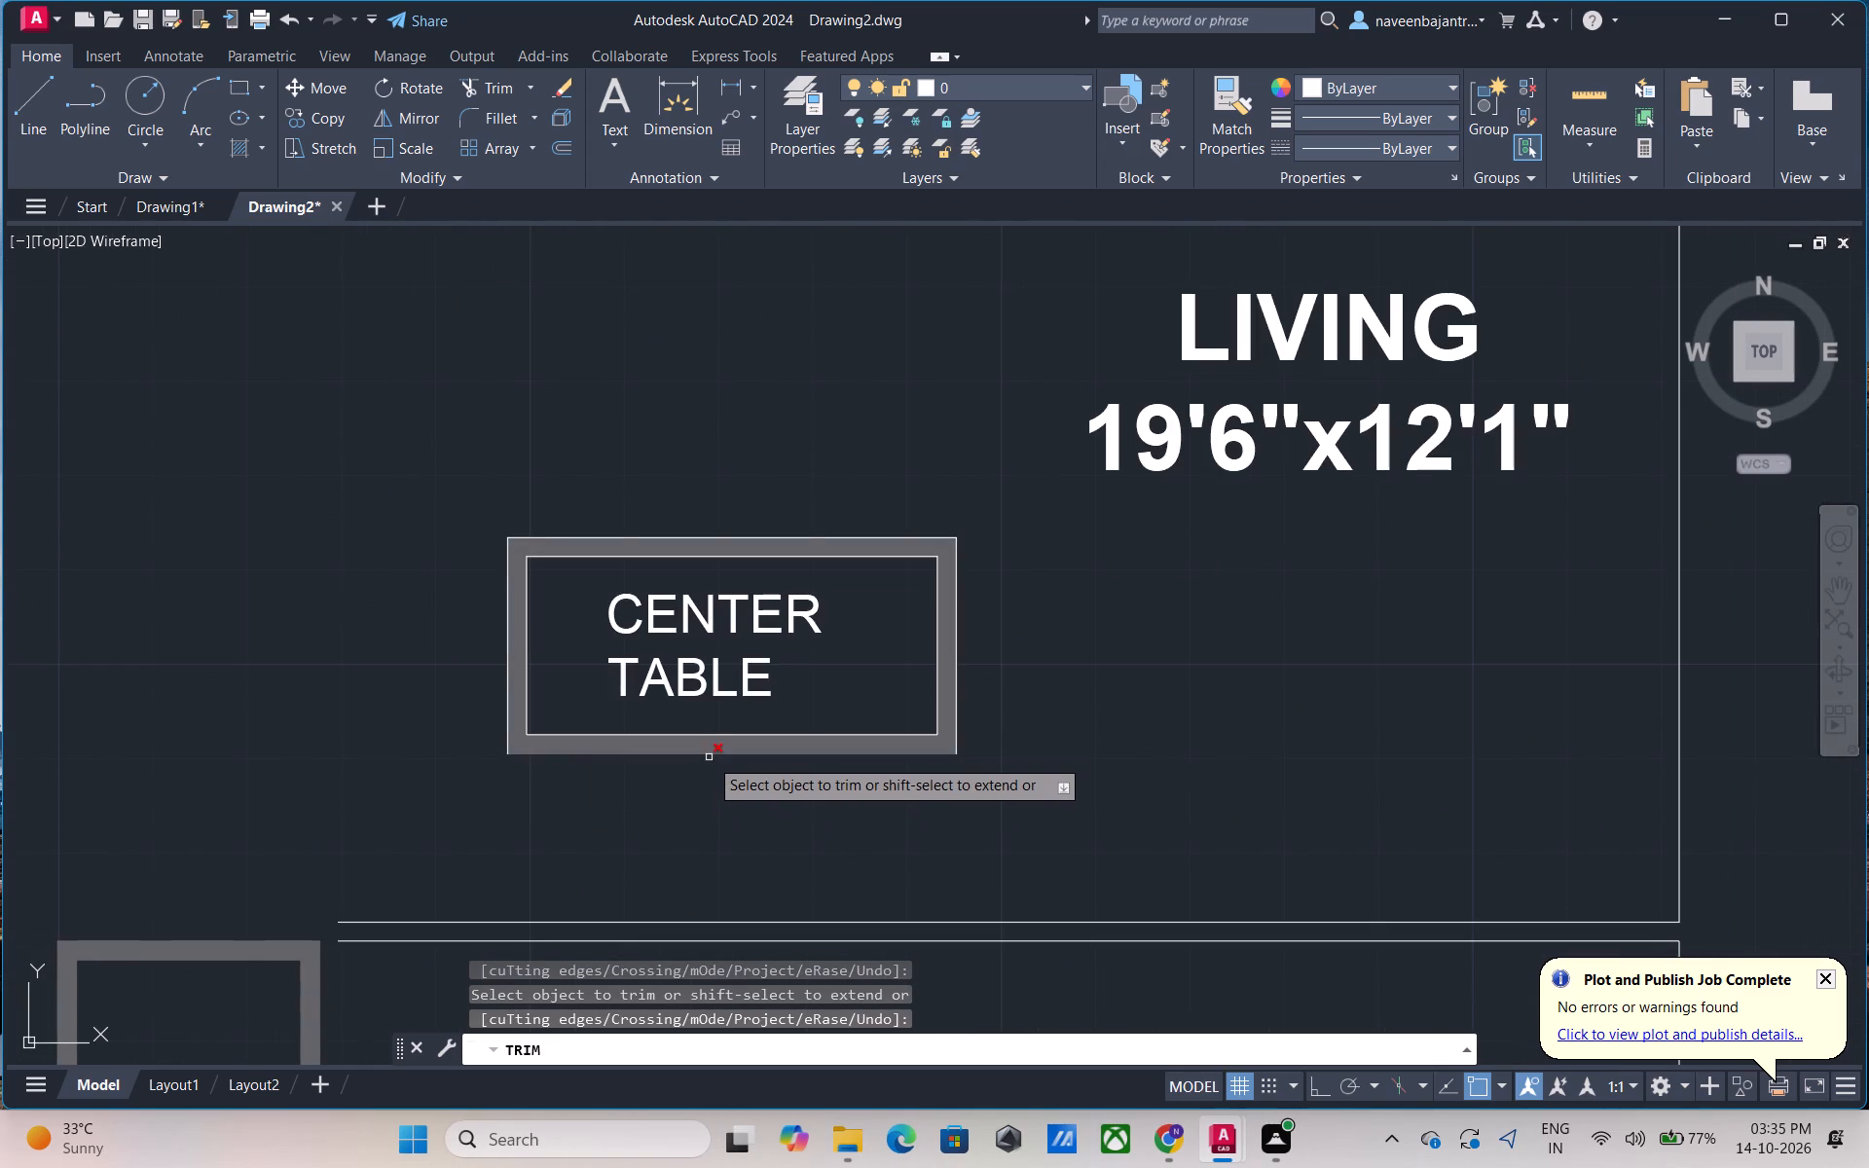
{"action": "left_click", "coordinate": [709, 757]}
{"action": "left_click", "coordinate": [713, 732]}
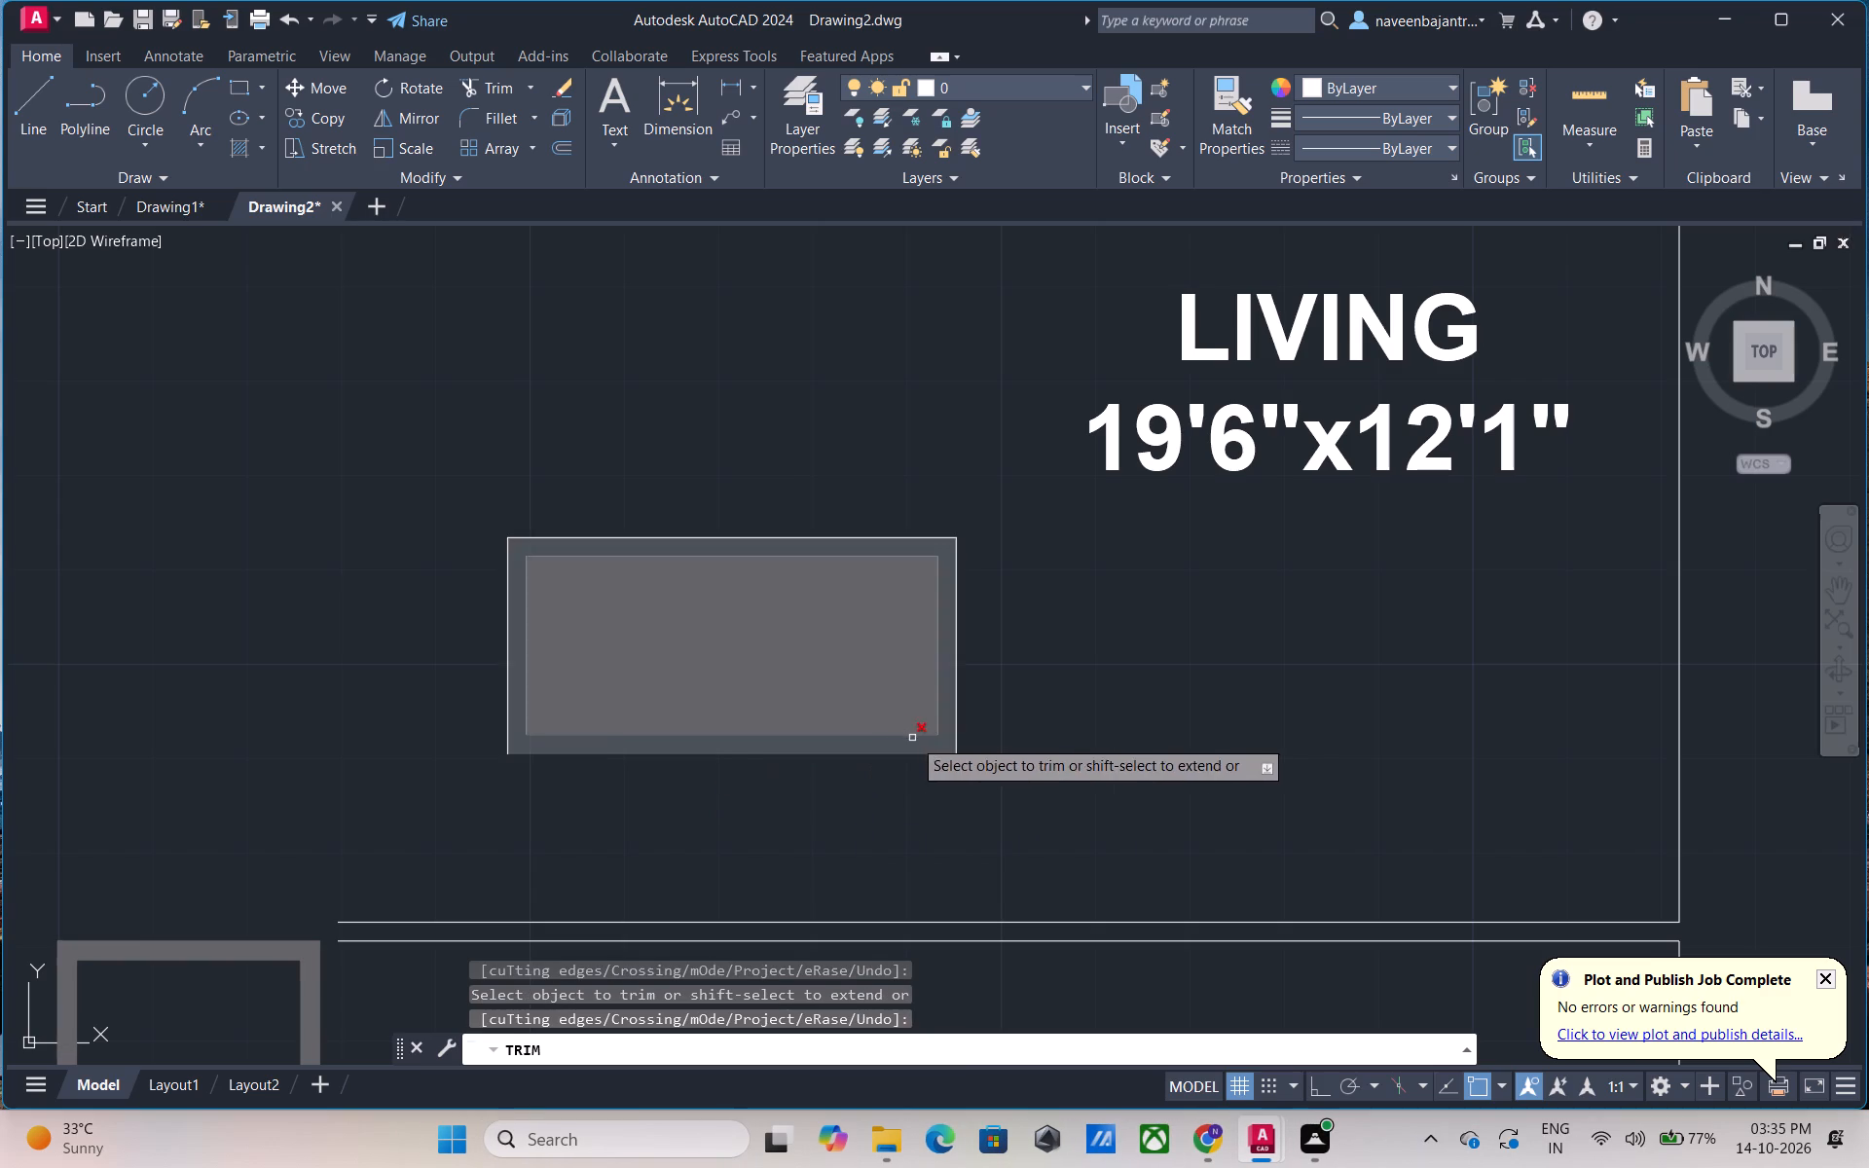
{"action": "left_click", "coordinate": [955, 731]}
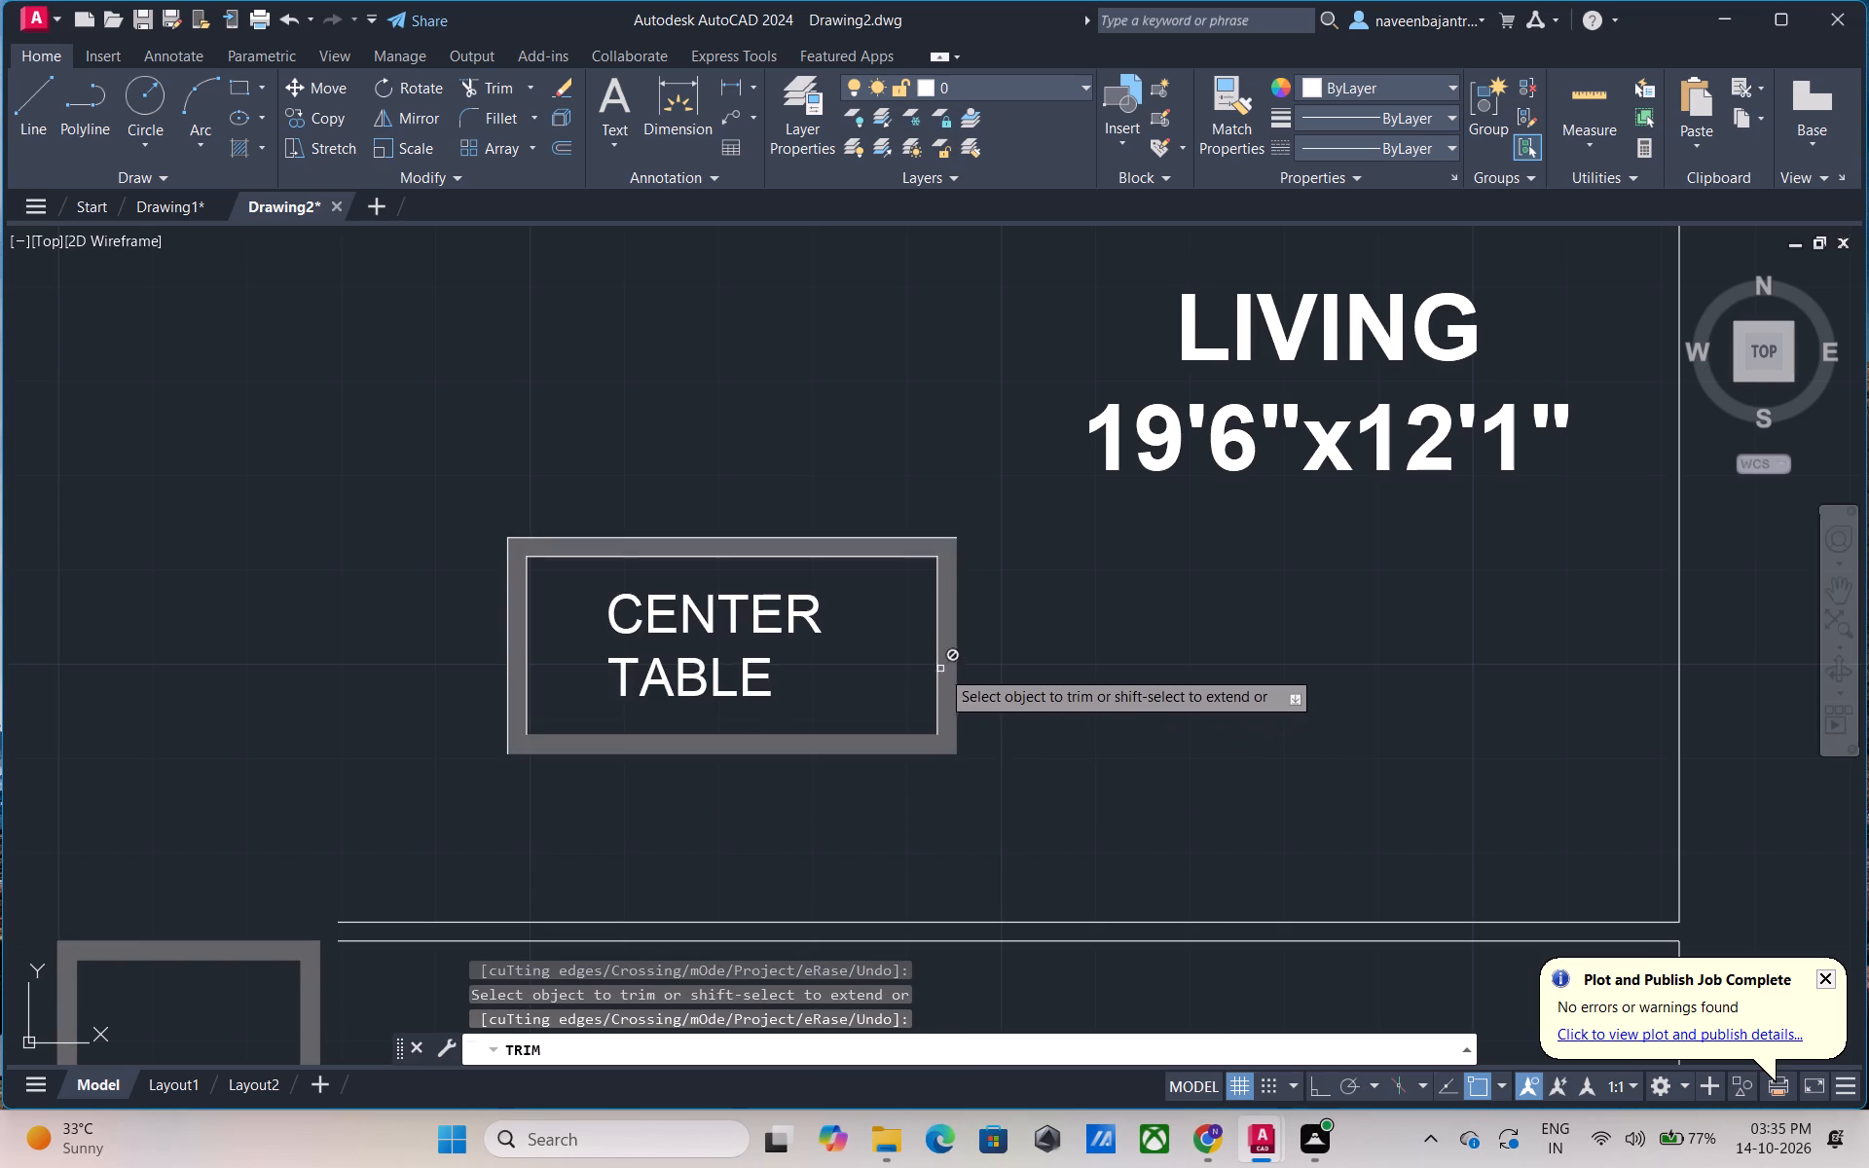
{"action": "left_click", "coordinate": [936, 662]}
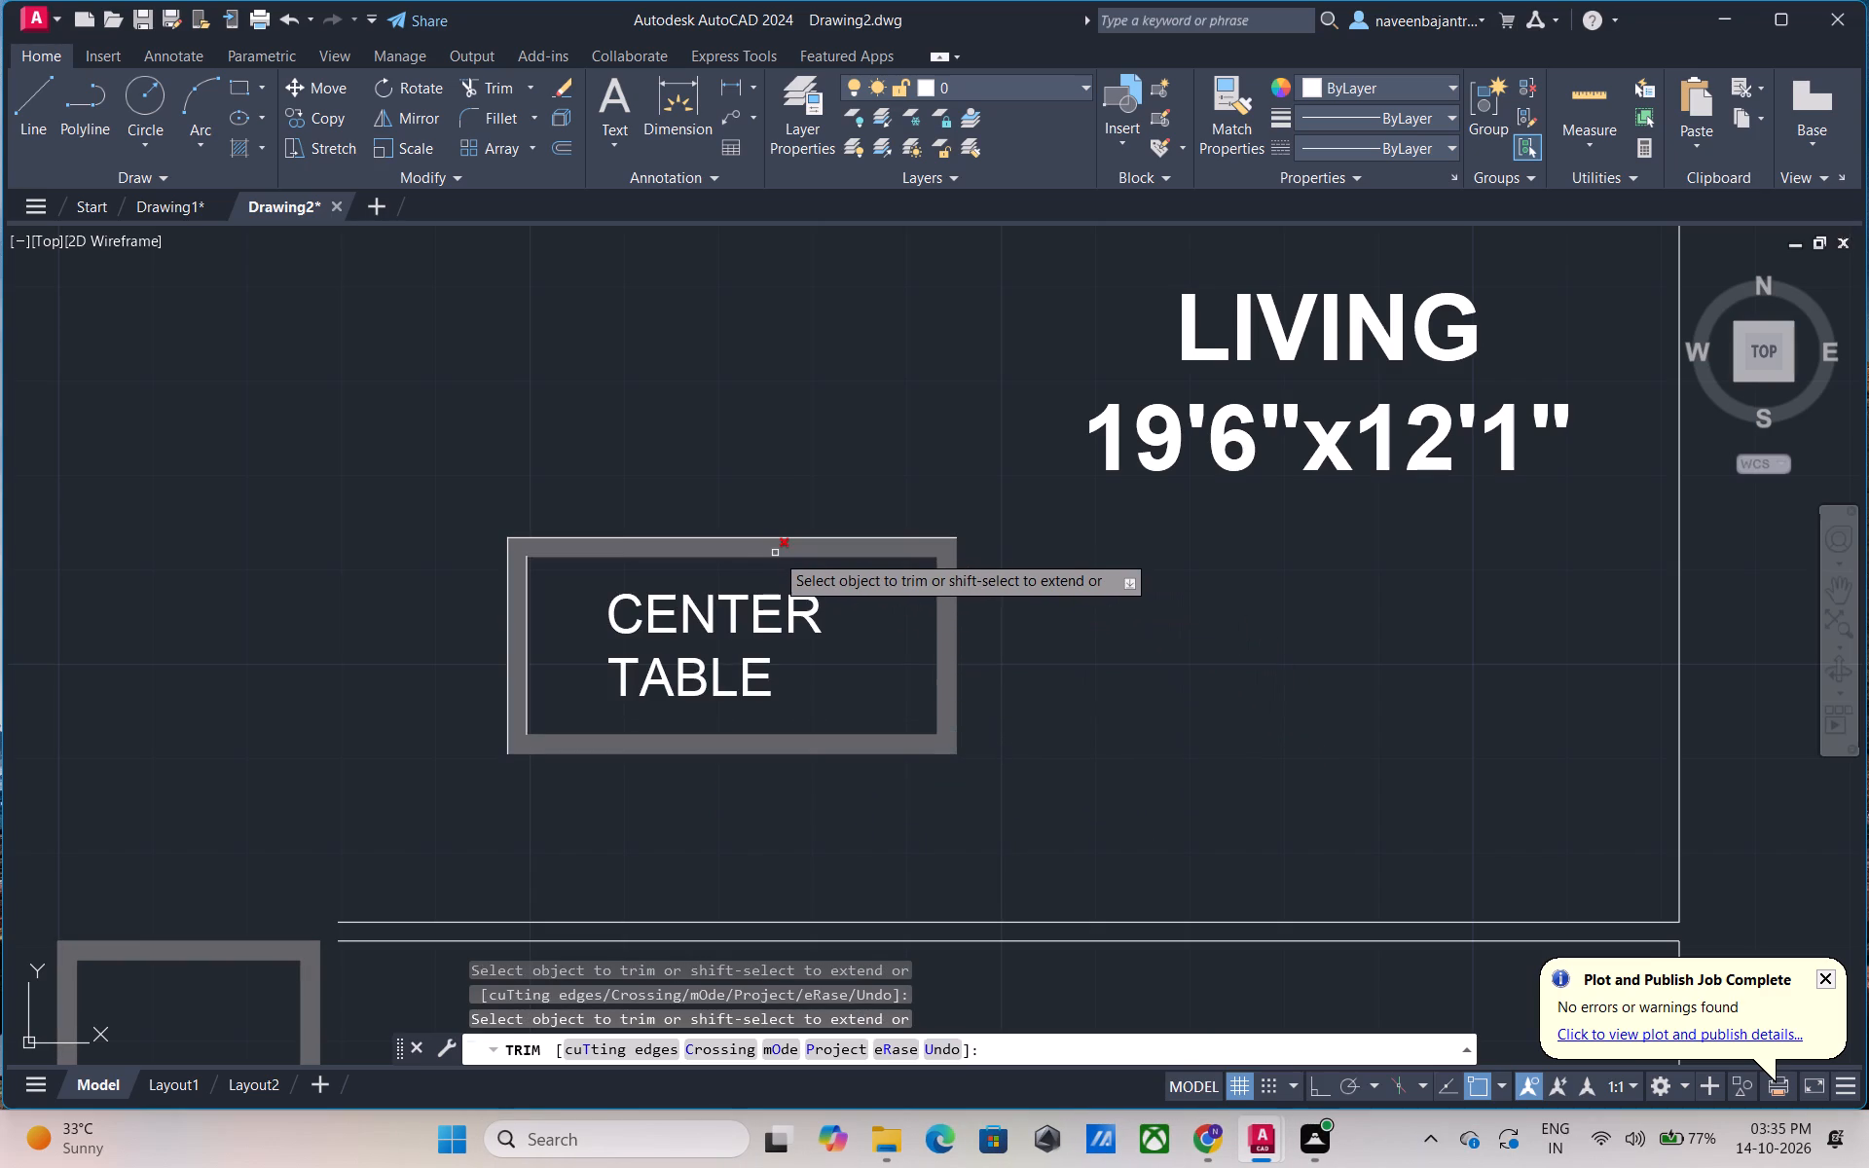
{"action": "left_click", "coordinate": [778, 555]}
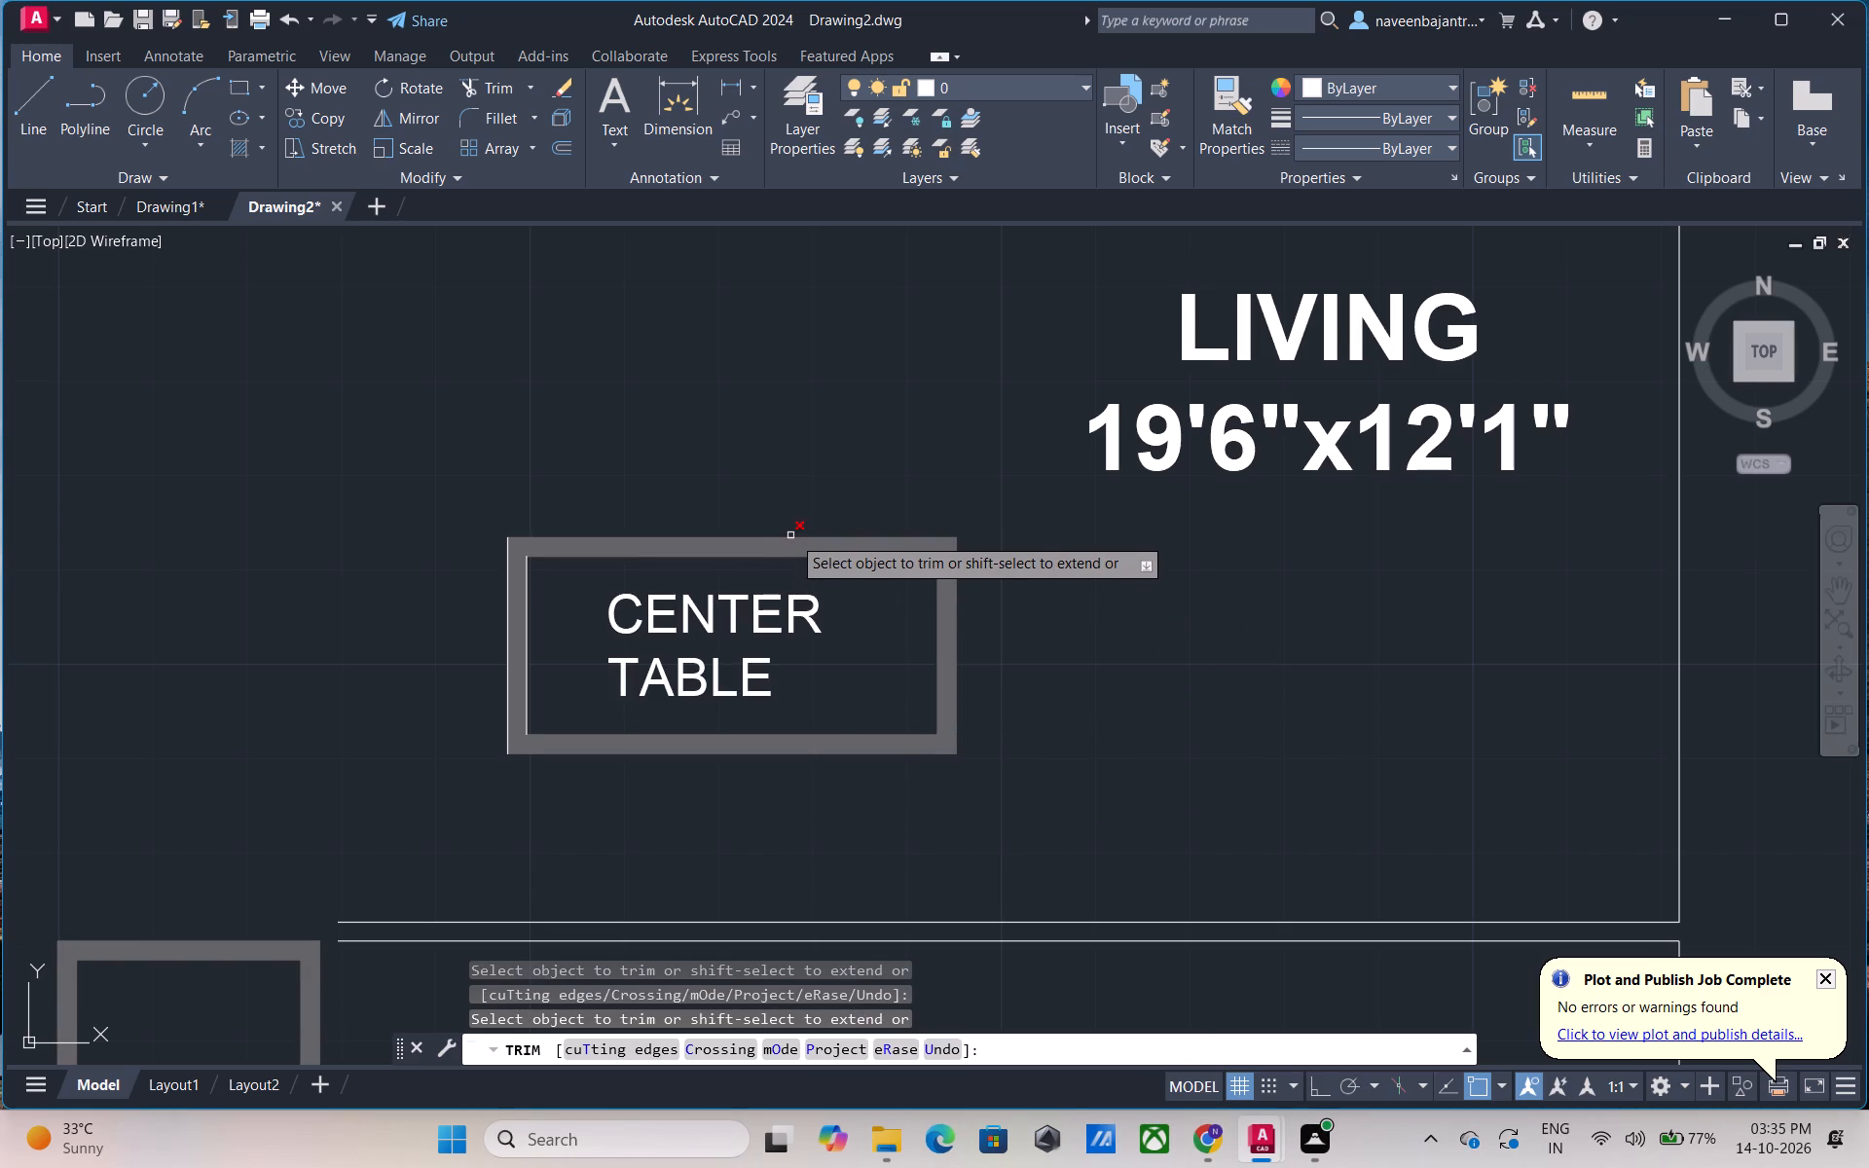
{"action": "left_click", "coordinate": [791, 535]}
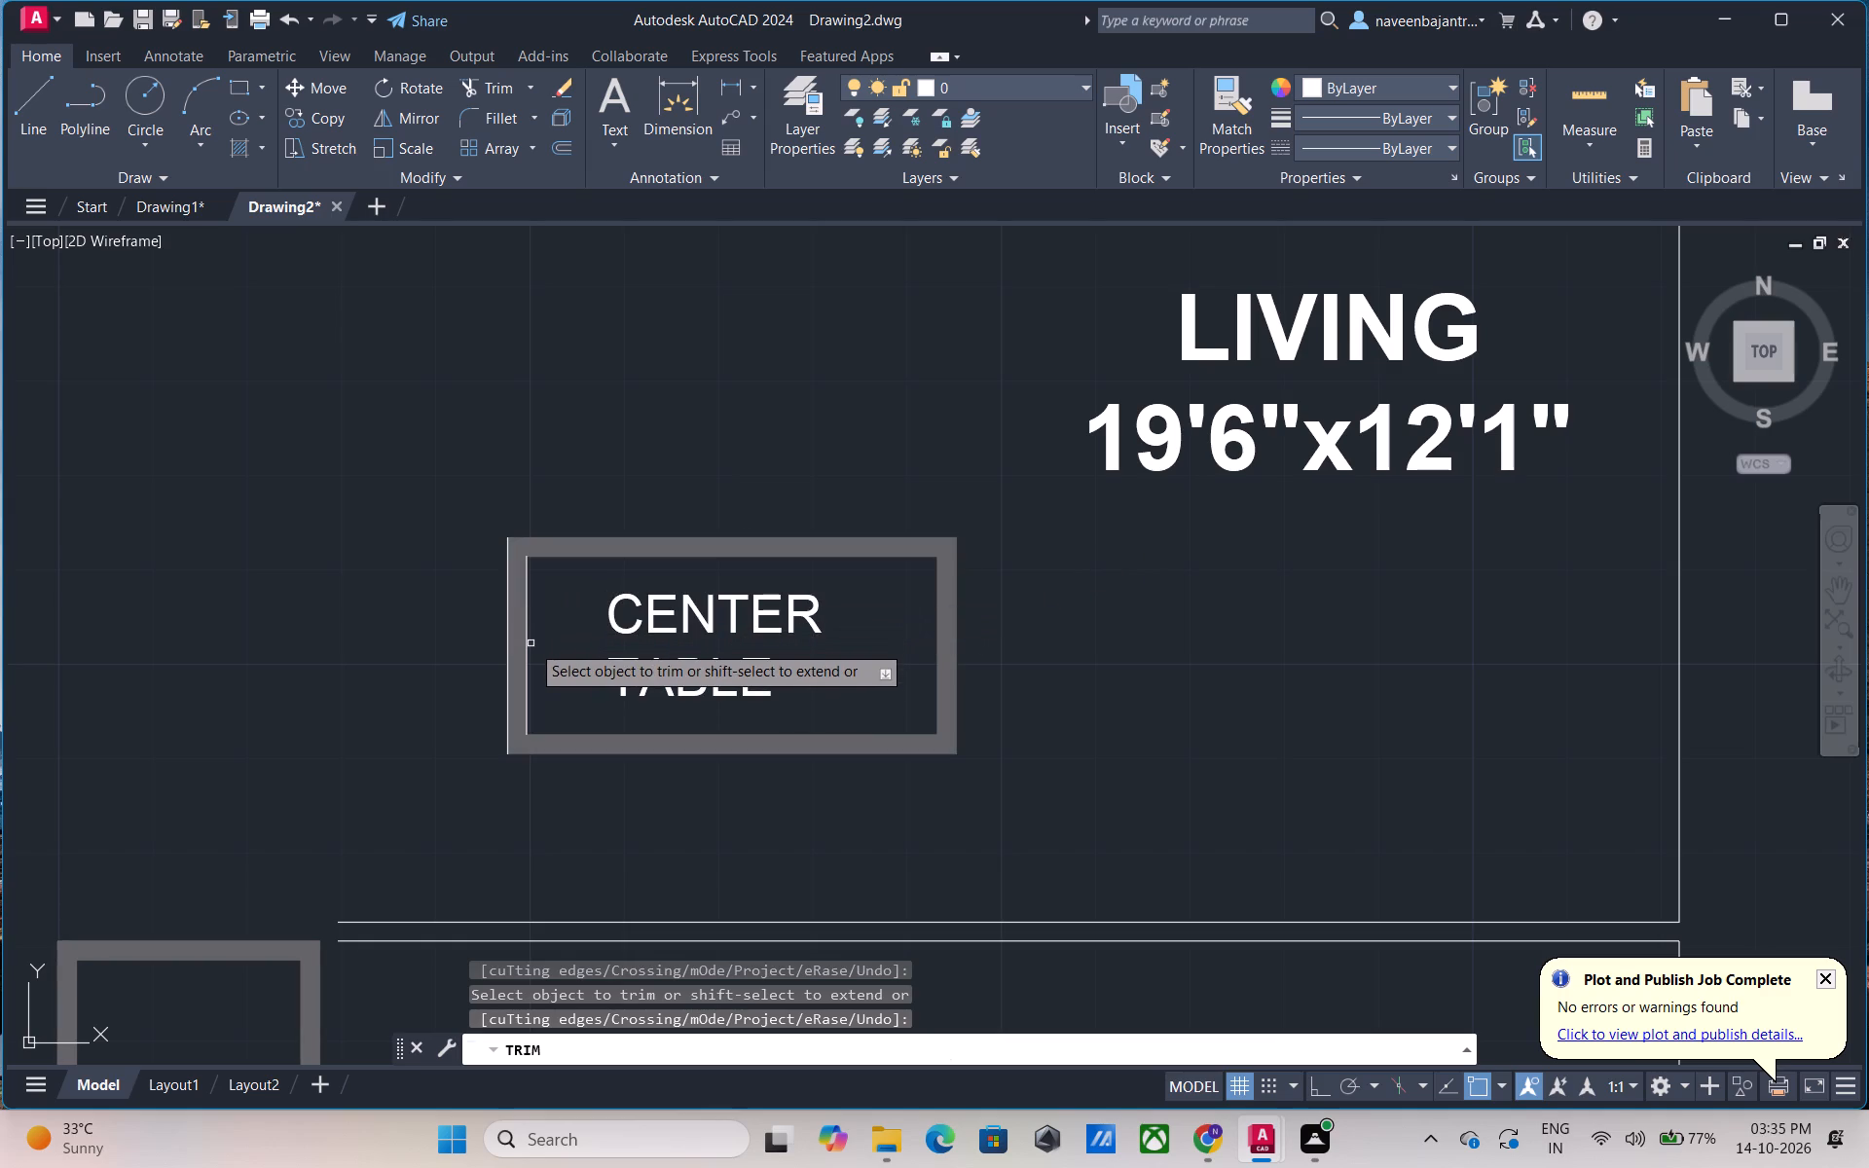
{"action": "left_click", "coordinate": [530, 650]}
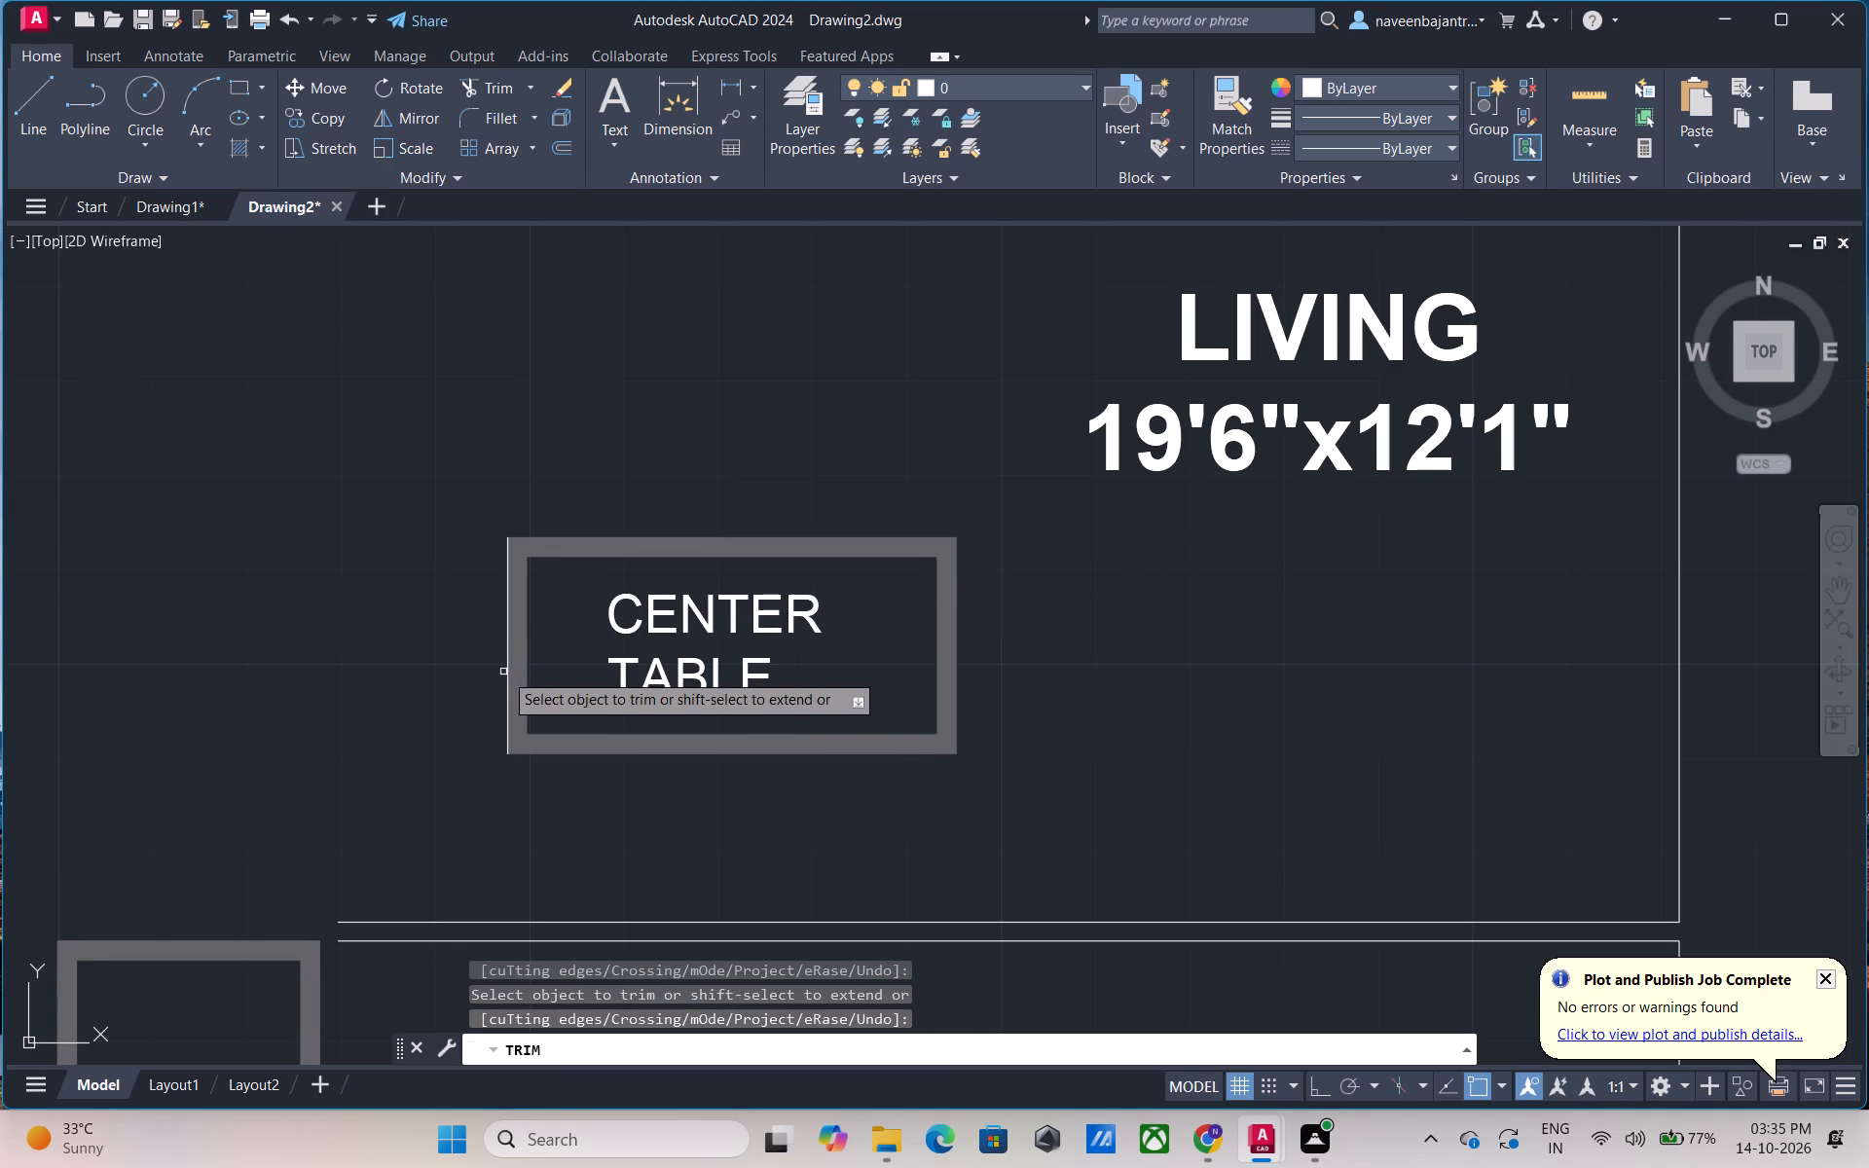
{"action": "left_click", "coordinate": [506, 663]}
Trim the remaining edges of the long bottom sofa and of the large rectangle around the center table in the living room.
{"action": "scroll", "coordinate": [506, 663], "scroll_direction": "down", "scroll_amount": 2}
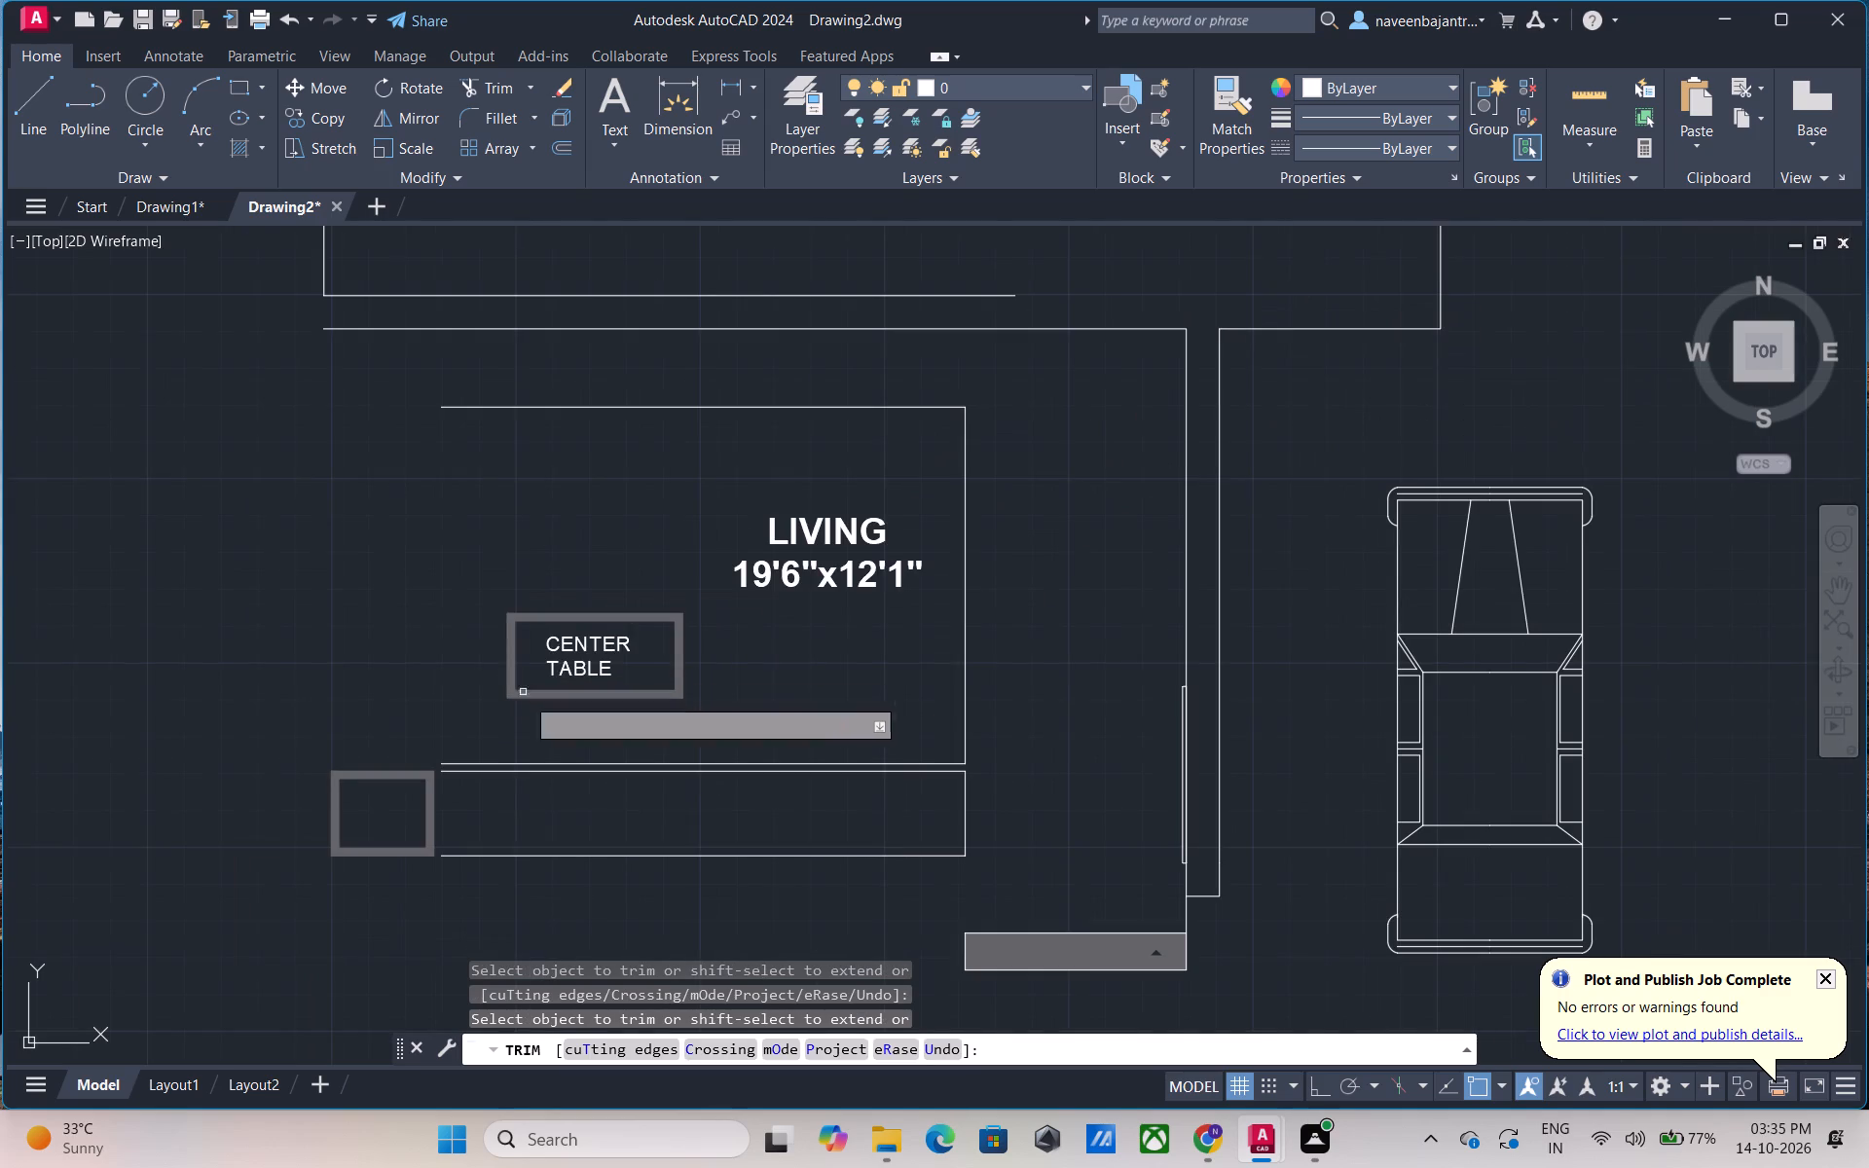
{"action": "left_click", "coordinate": [515, 858]}
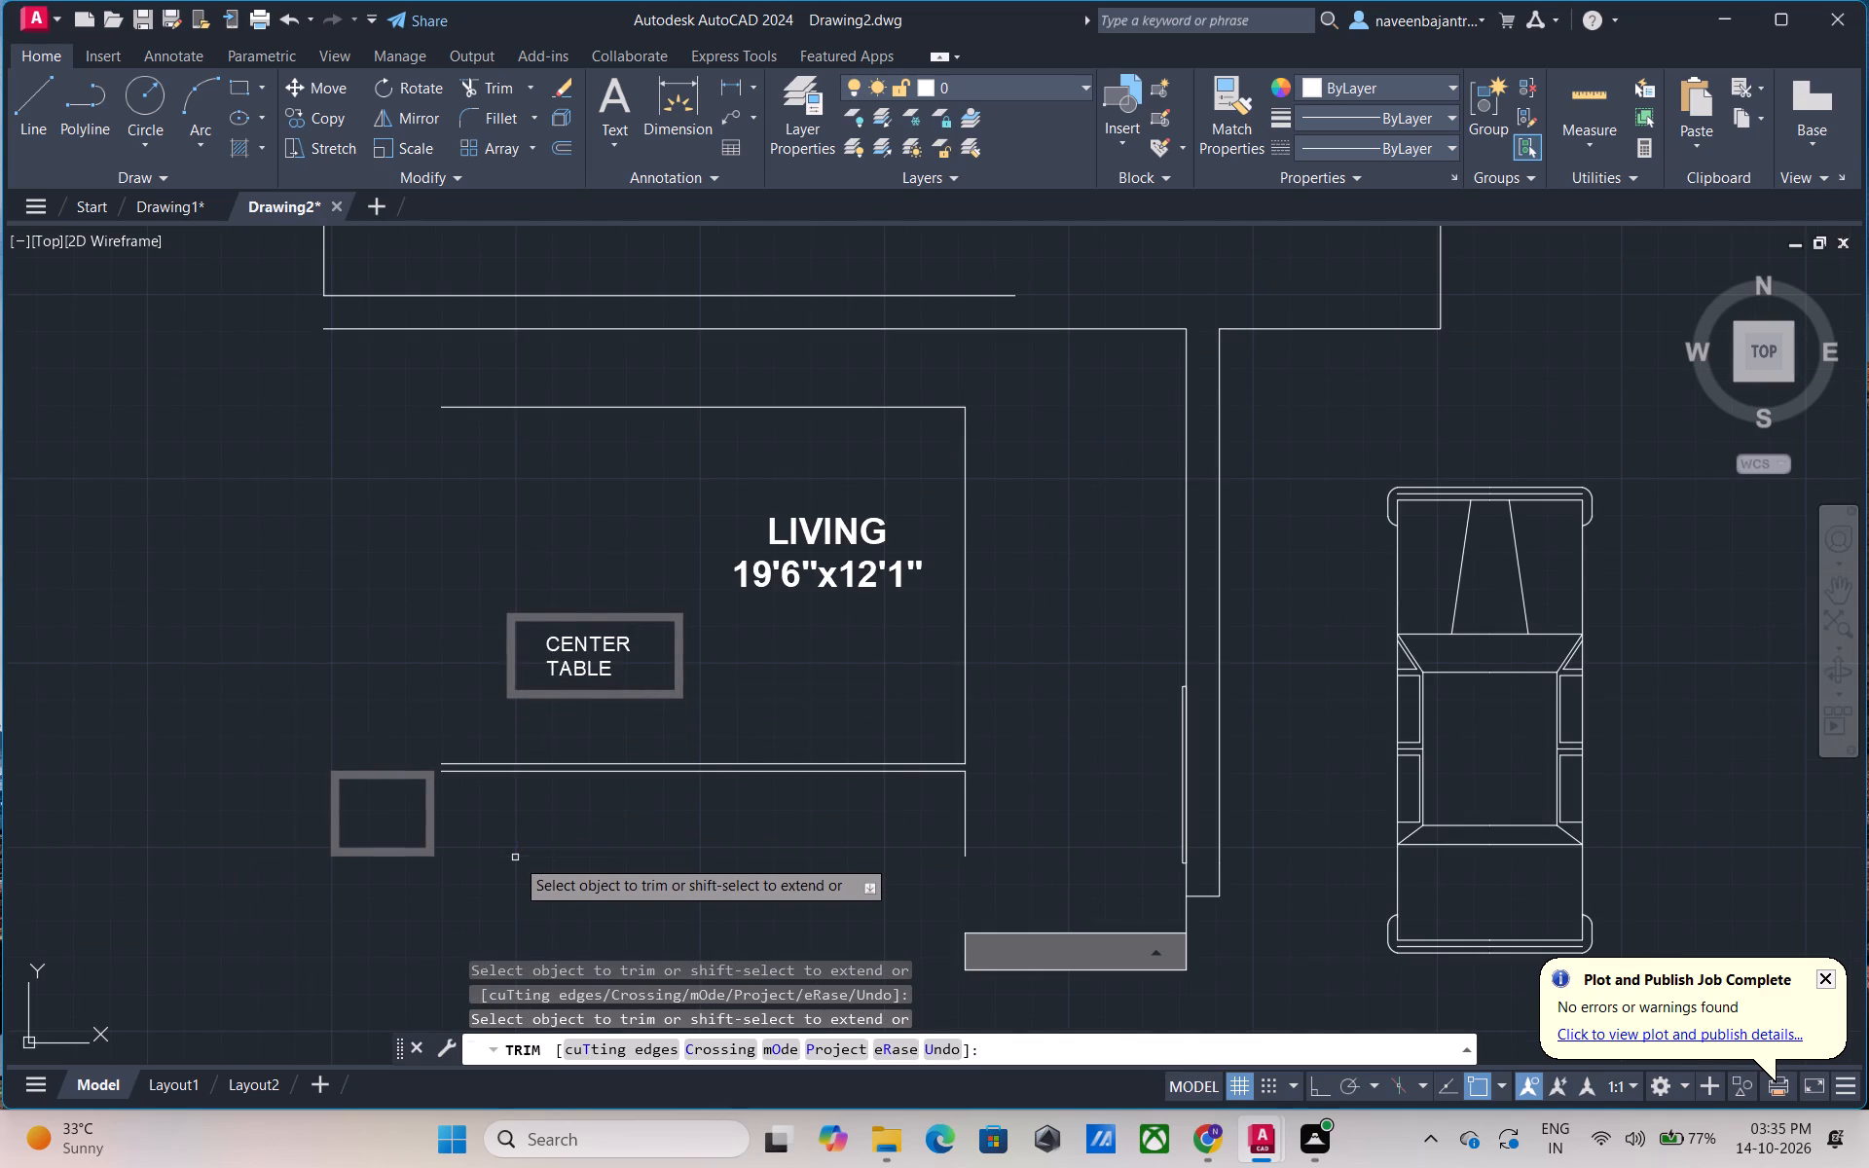
{"action": "left_click", "coordinate": [527, 771]}
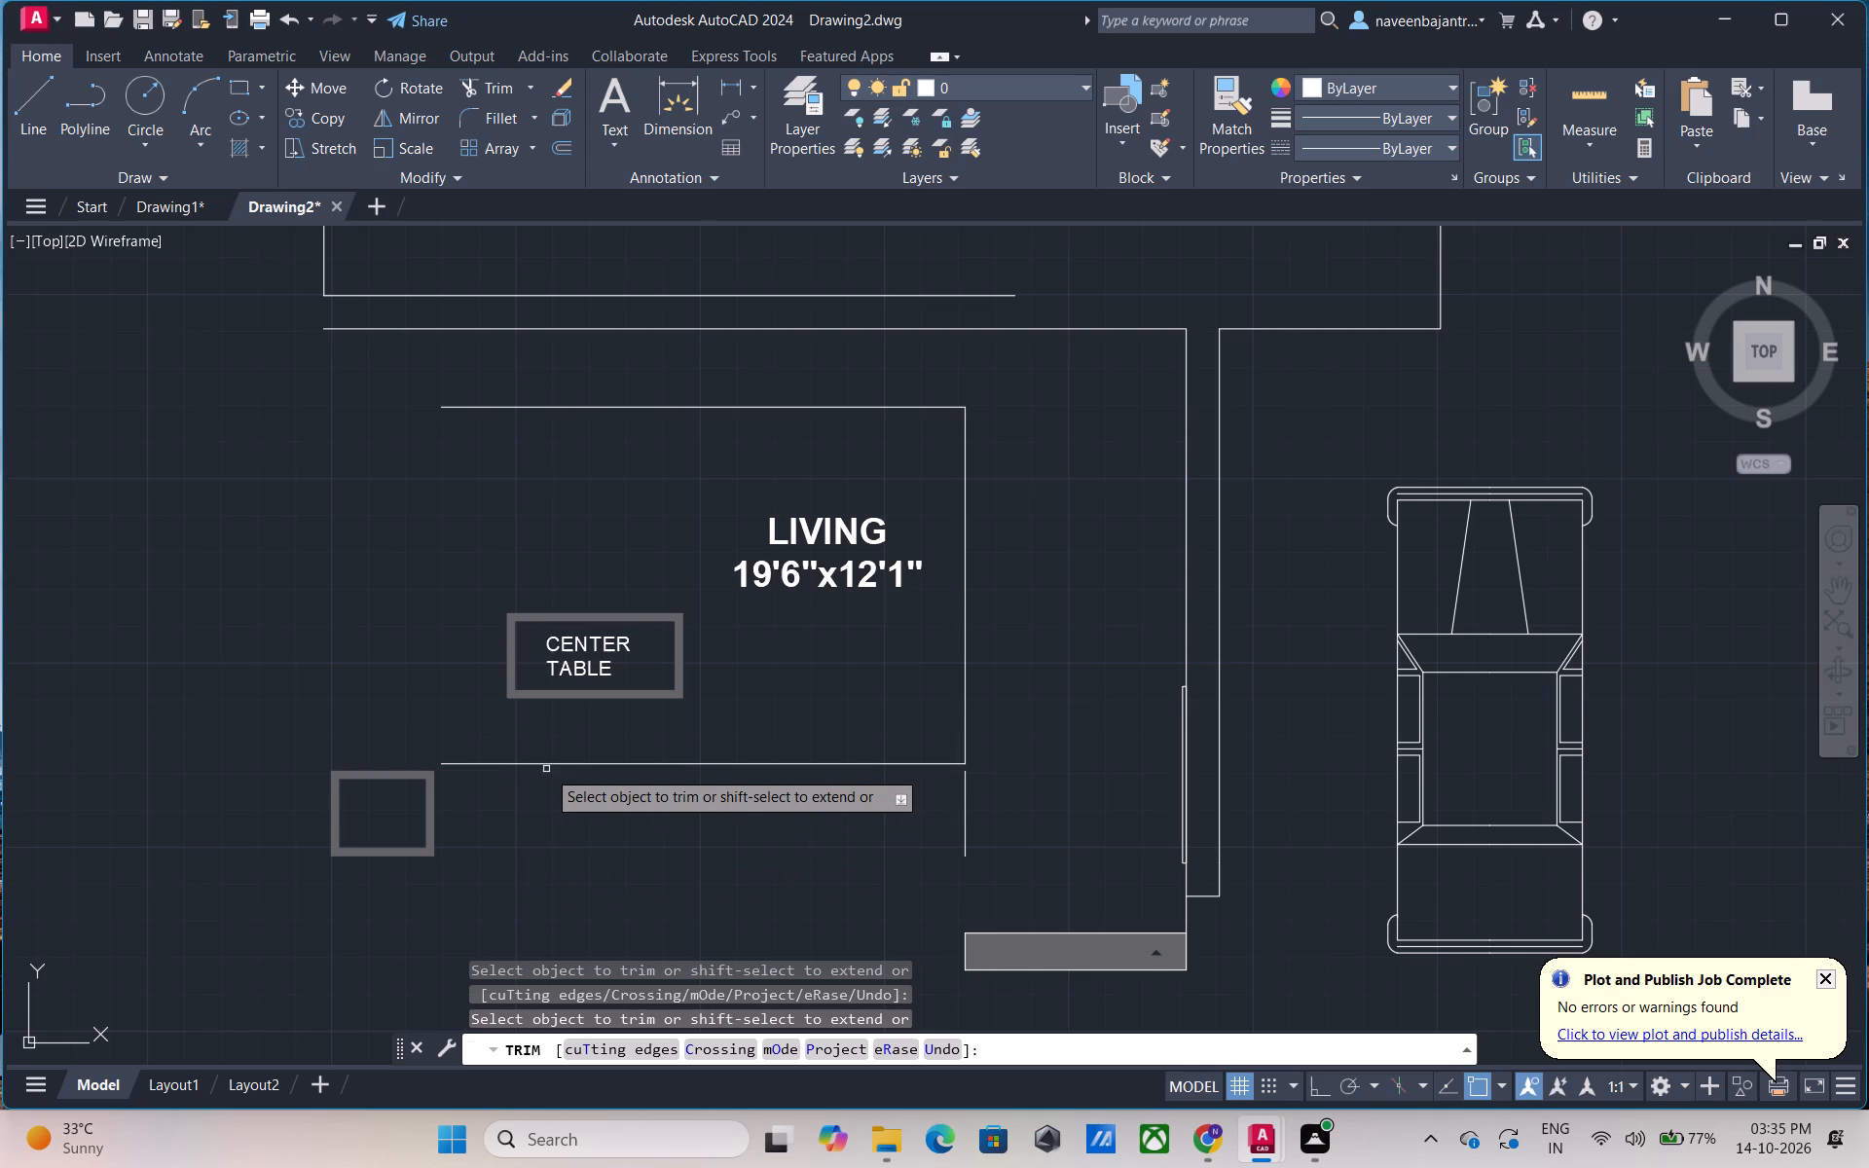
{"action": "left_click", "coordinate": [556, 766]}
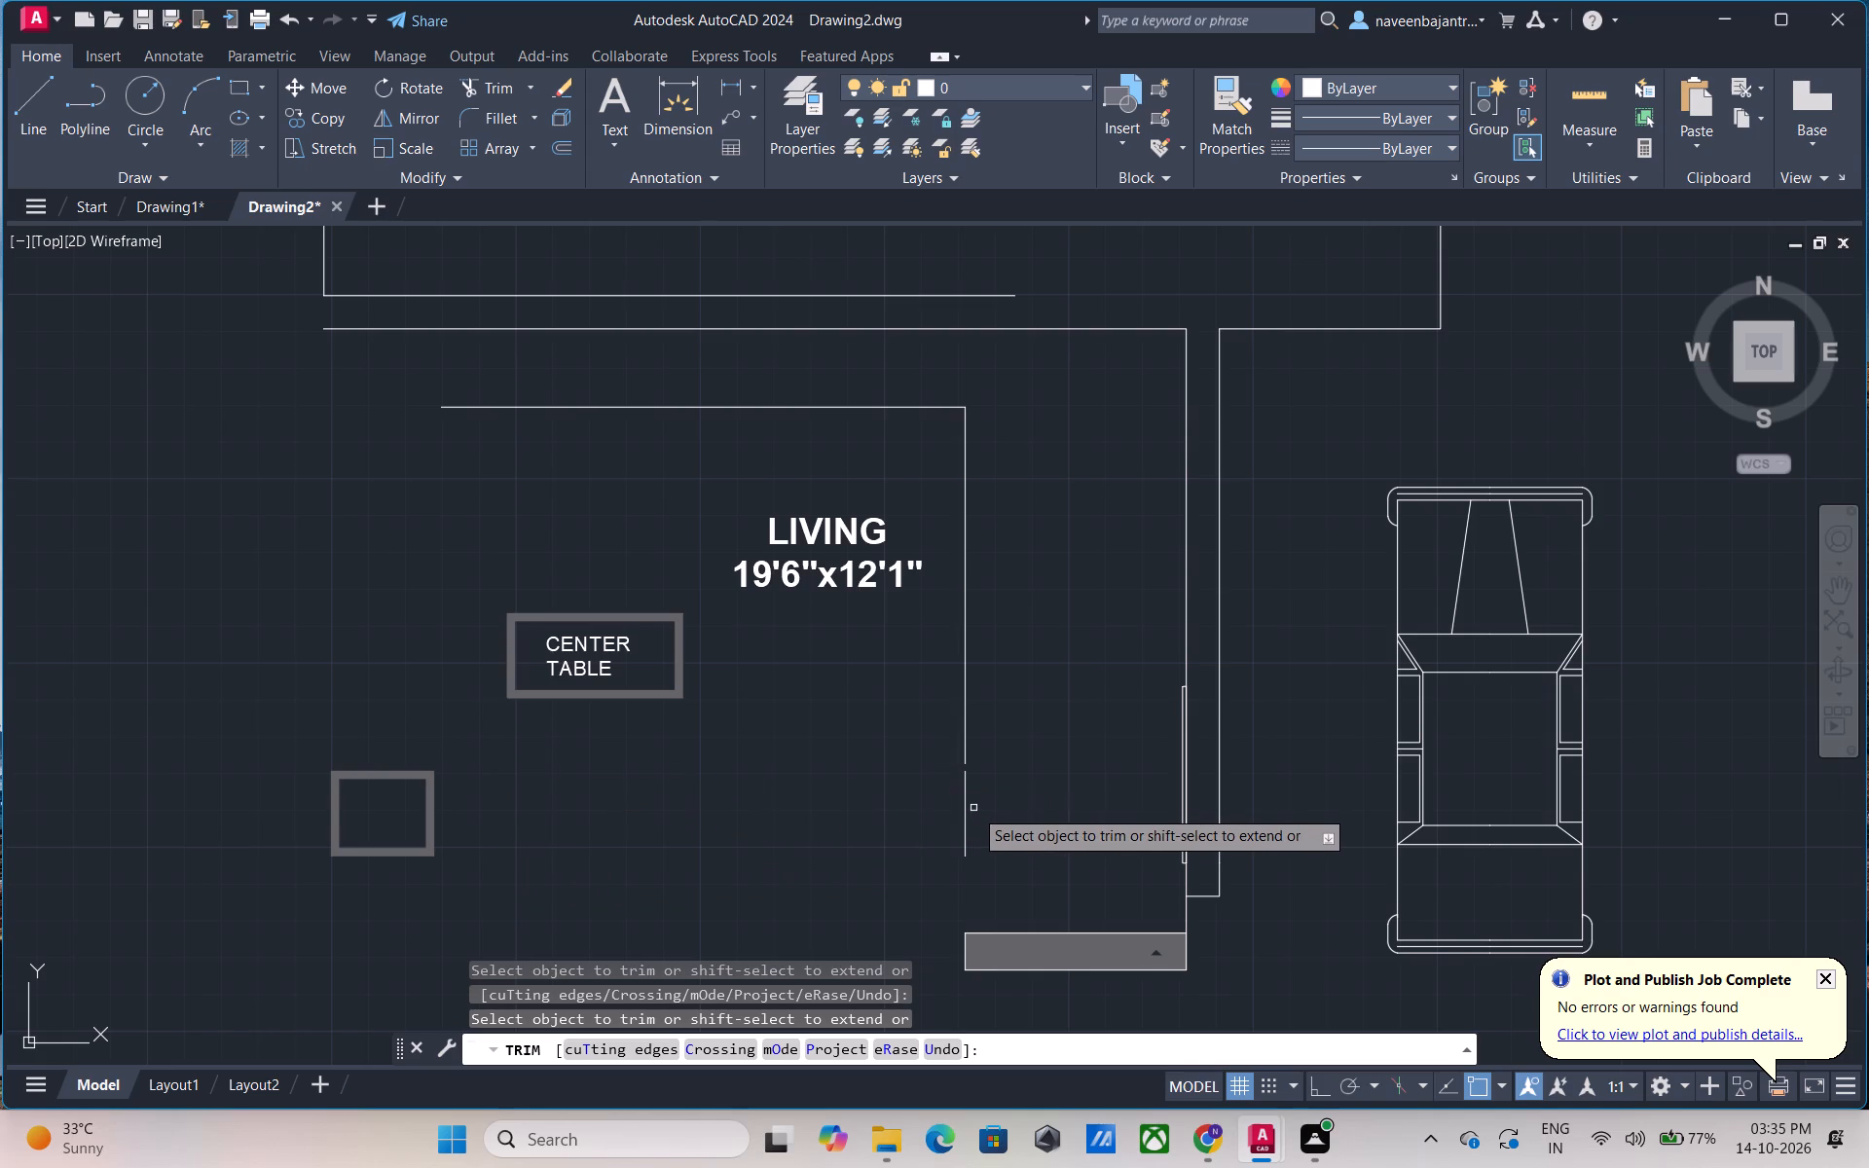
{"action": "left_click", "coordinate": [969, 803]}
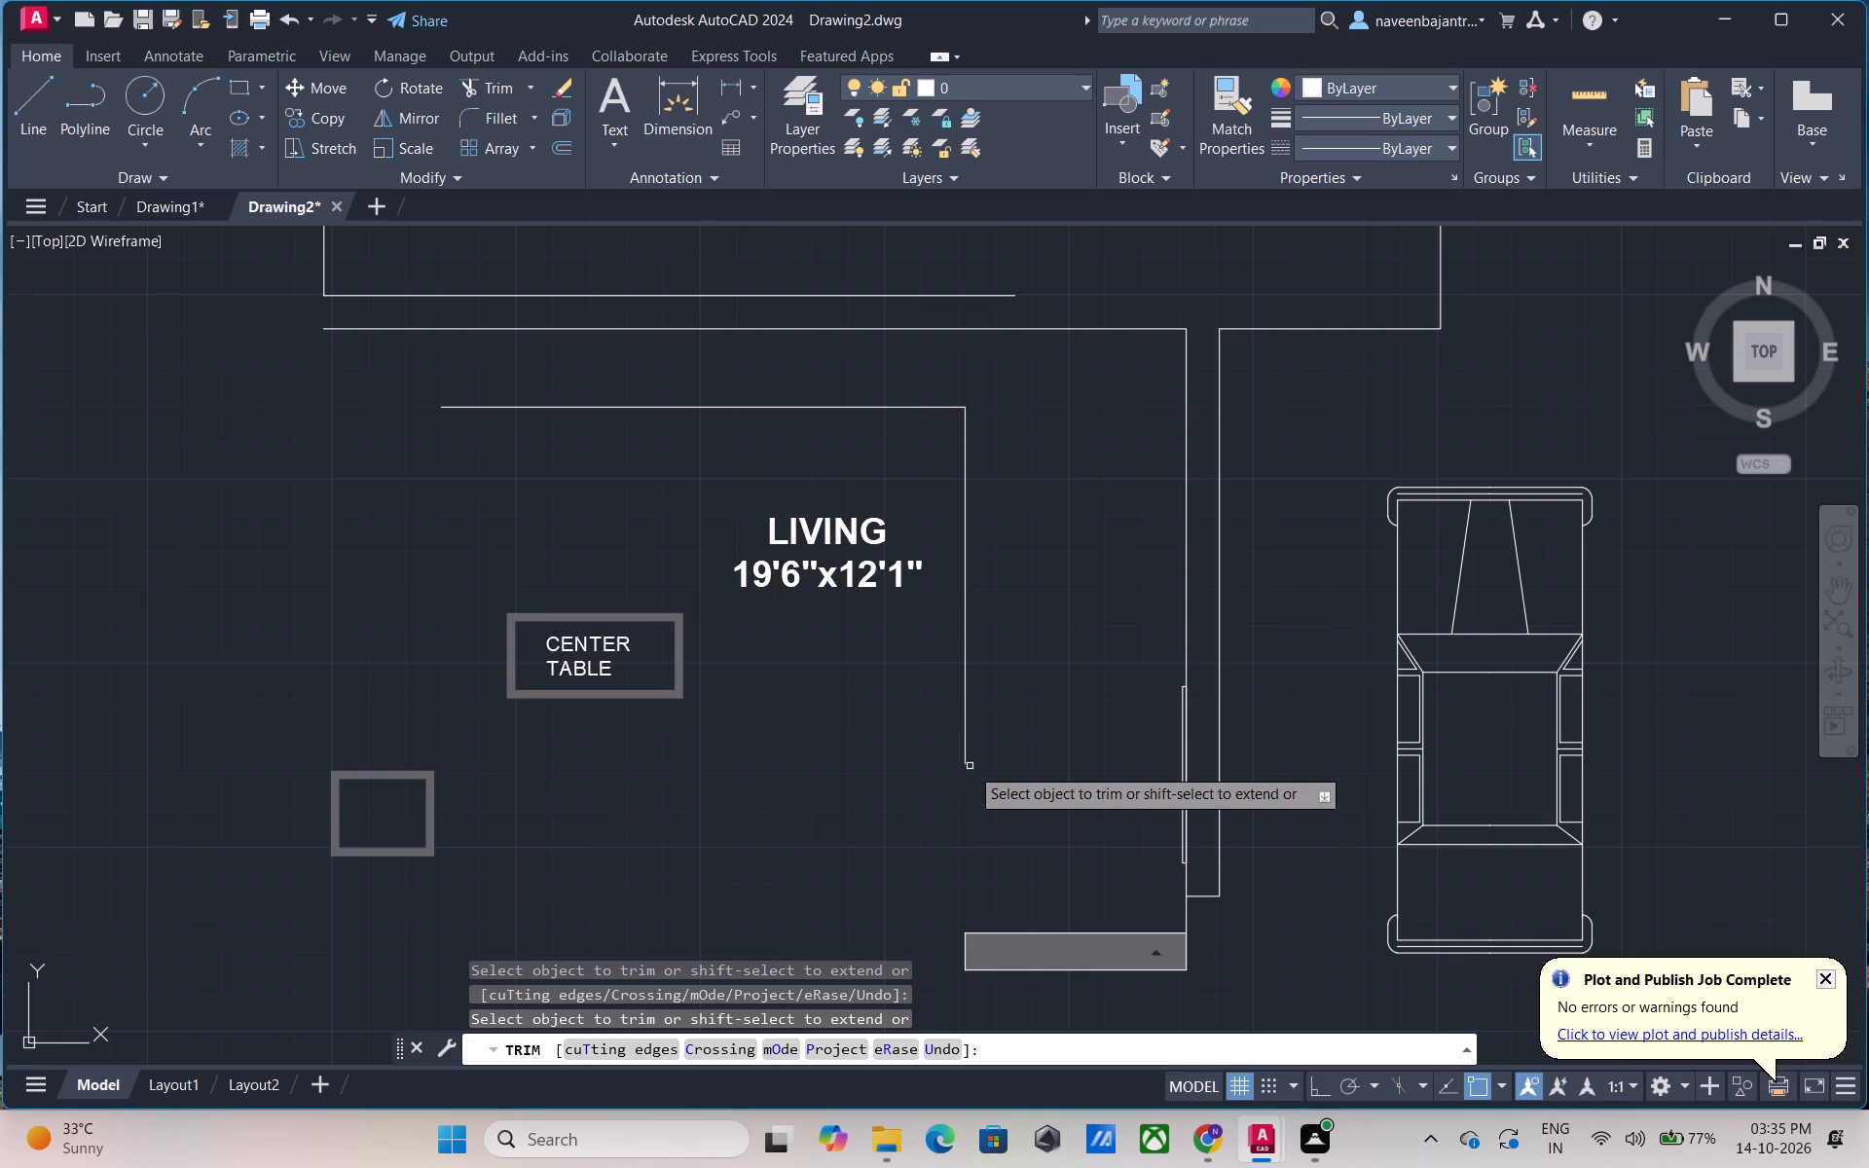
{"action": "left_click", "coordinate": [968, 745]}
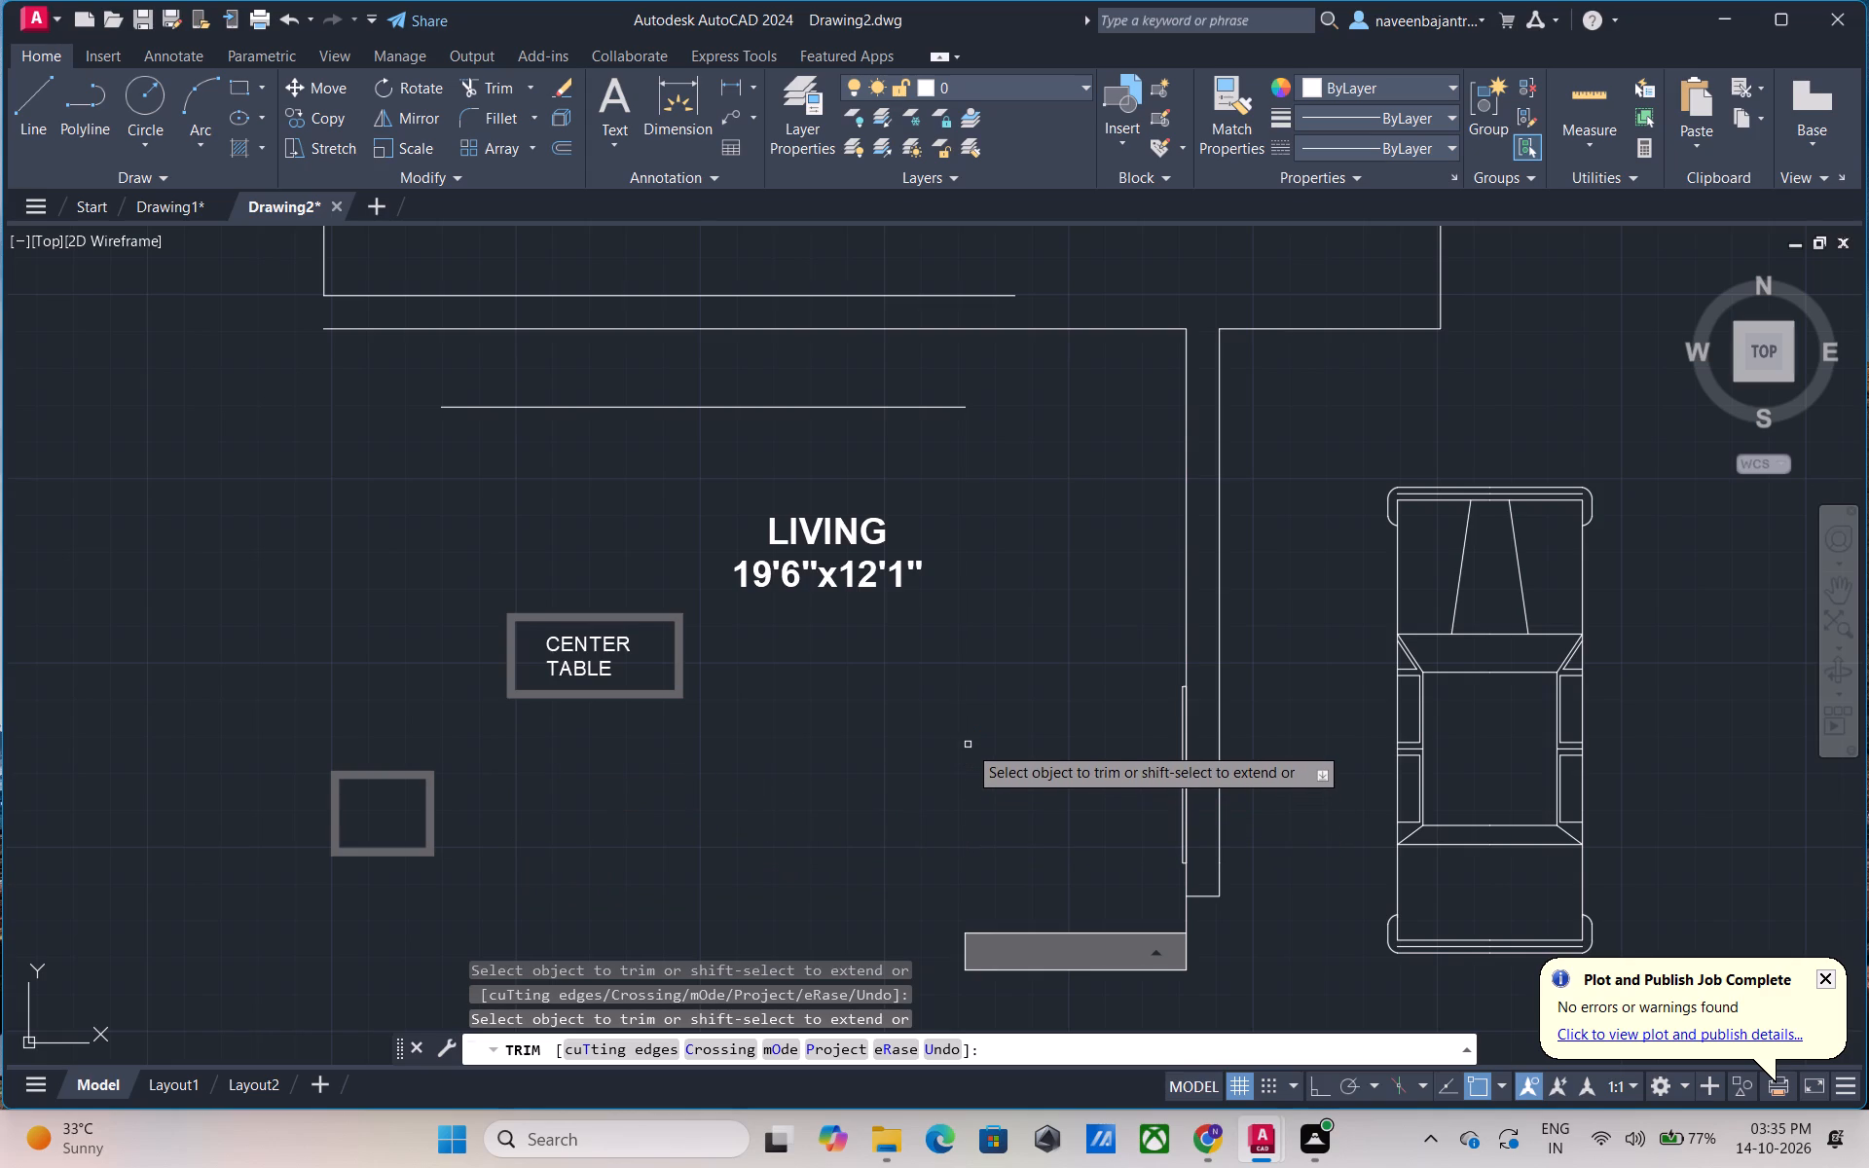
{"action": "left_click", "coordinate": [731, 408]}
Trim the long edge and short end ticks of the thin rectangle on the inner face of the living room's right wall.
{"action": "scroll", "coordinate": [1209, 762], "scroll_direction": "up", "scroll_amount": 2}
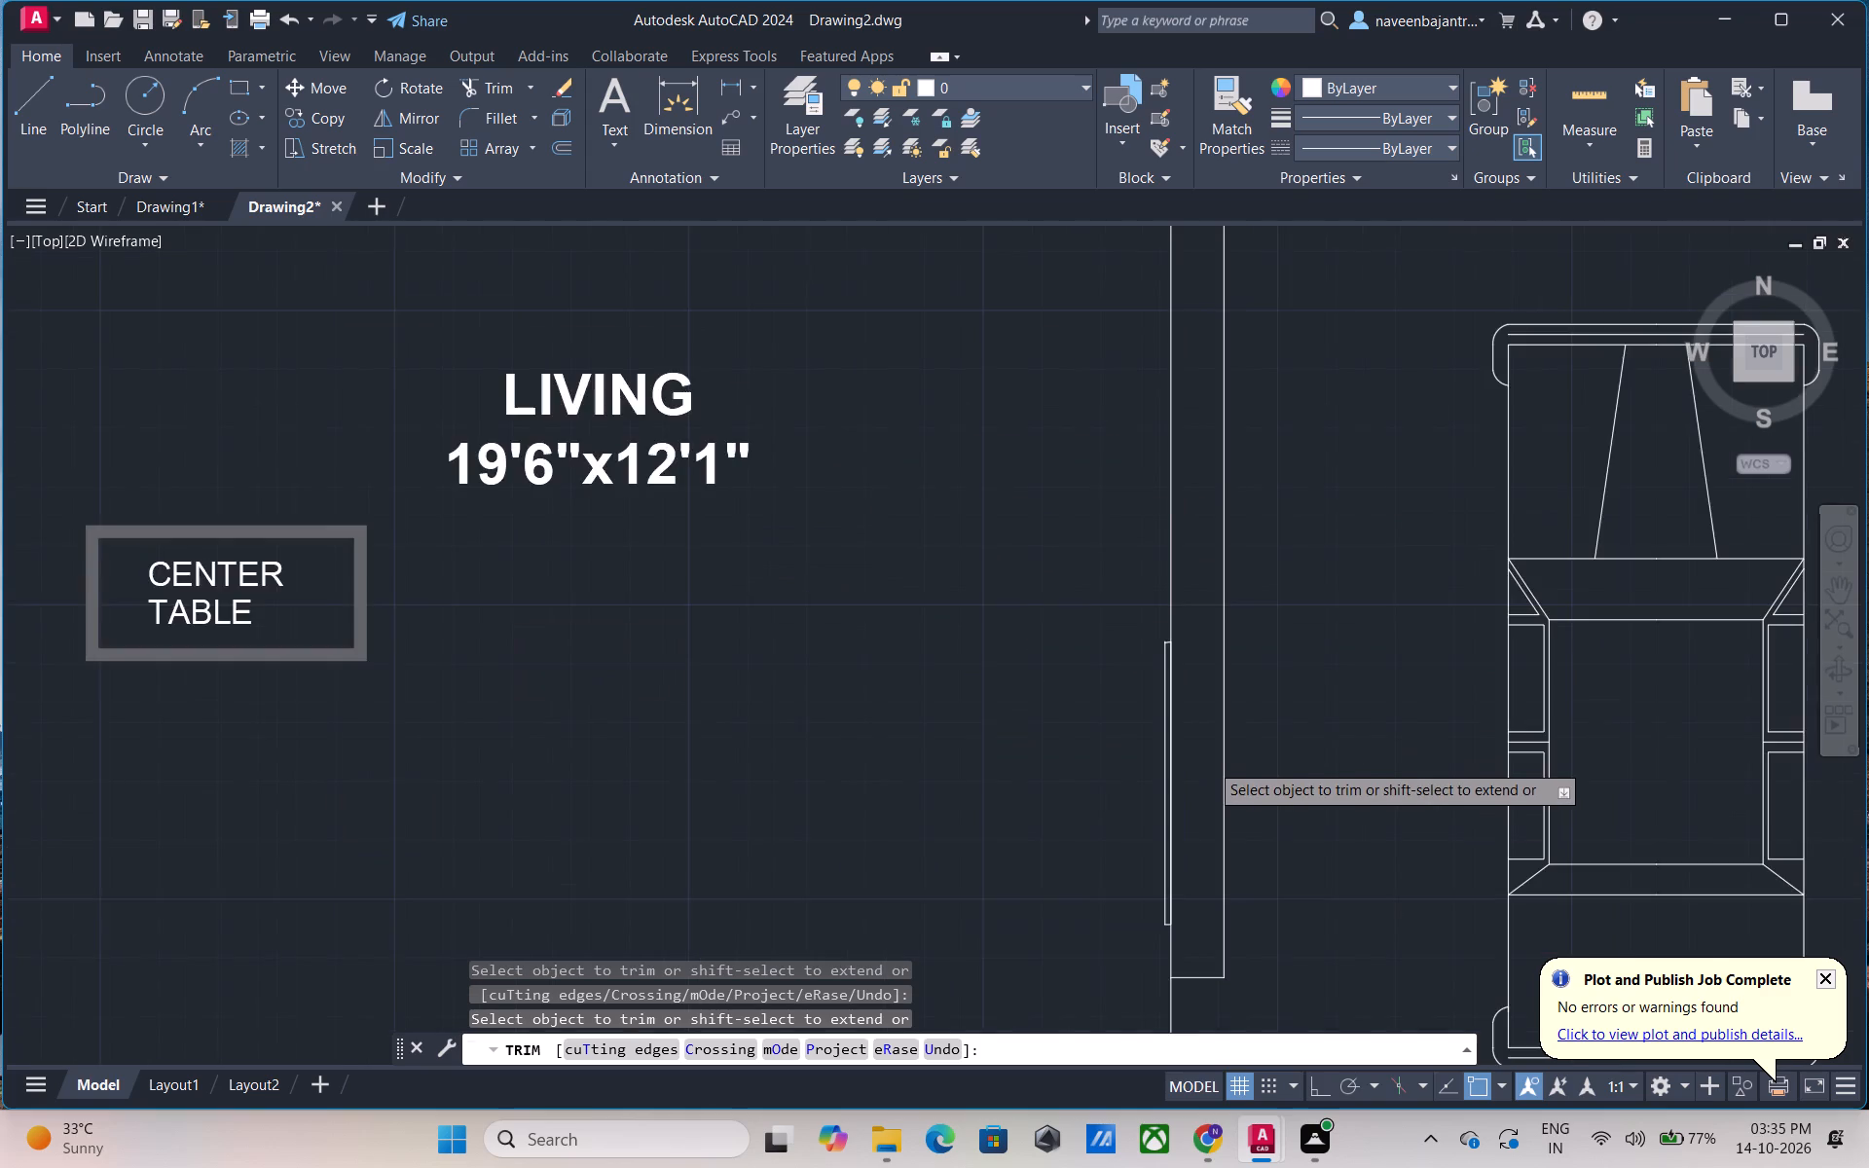
{"action": "left_click", "coordinate": [1135, 748]}
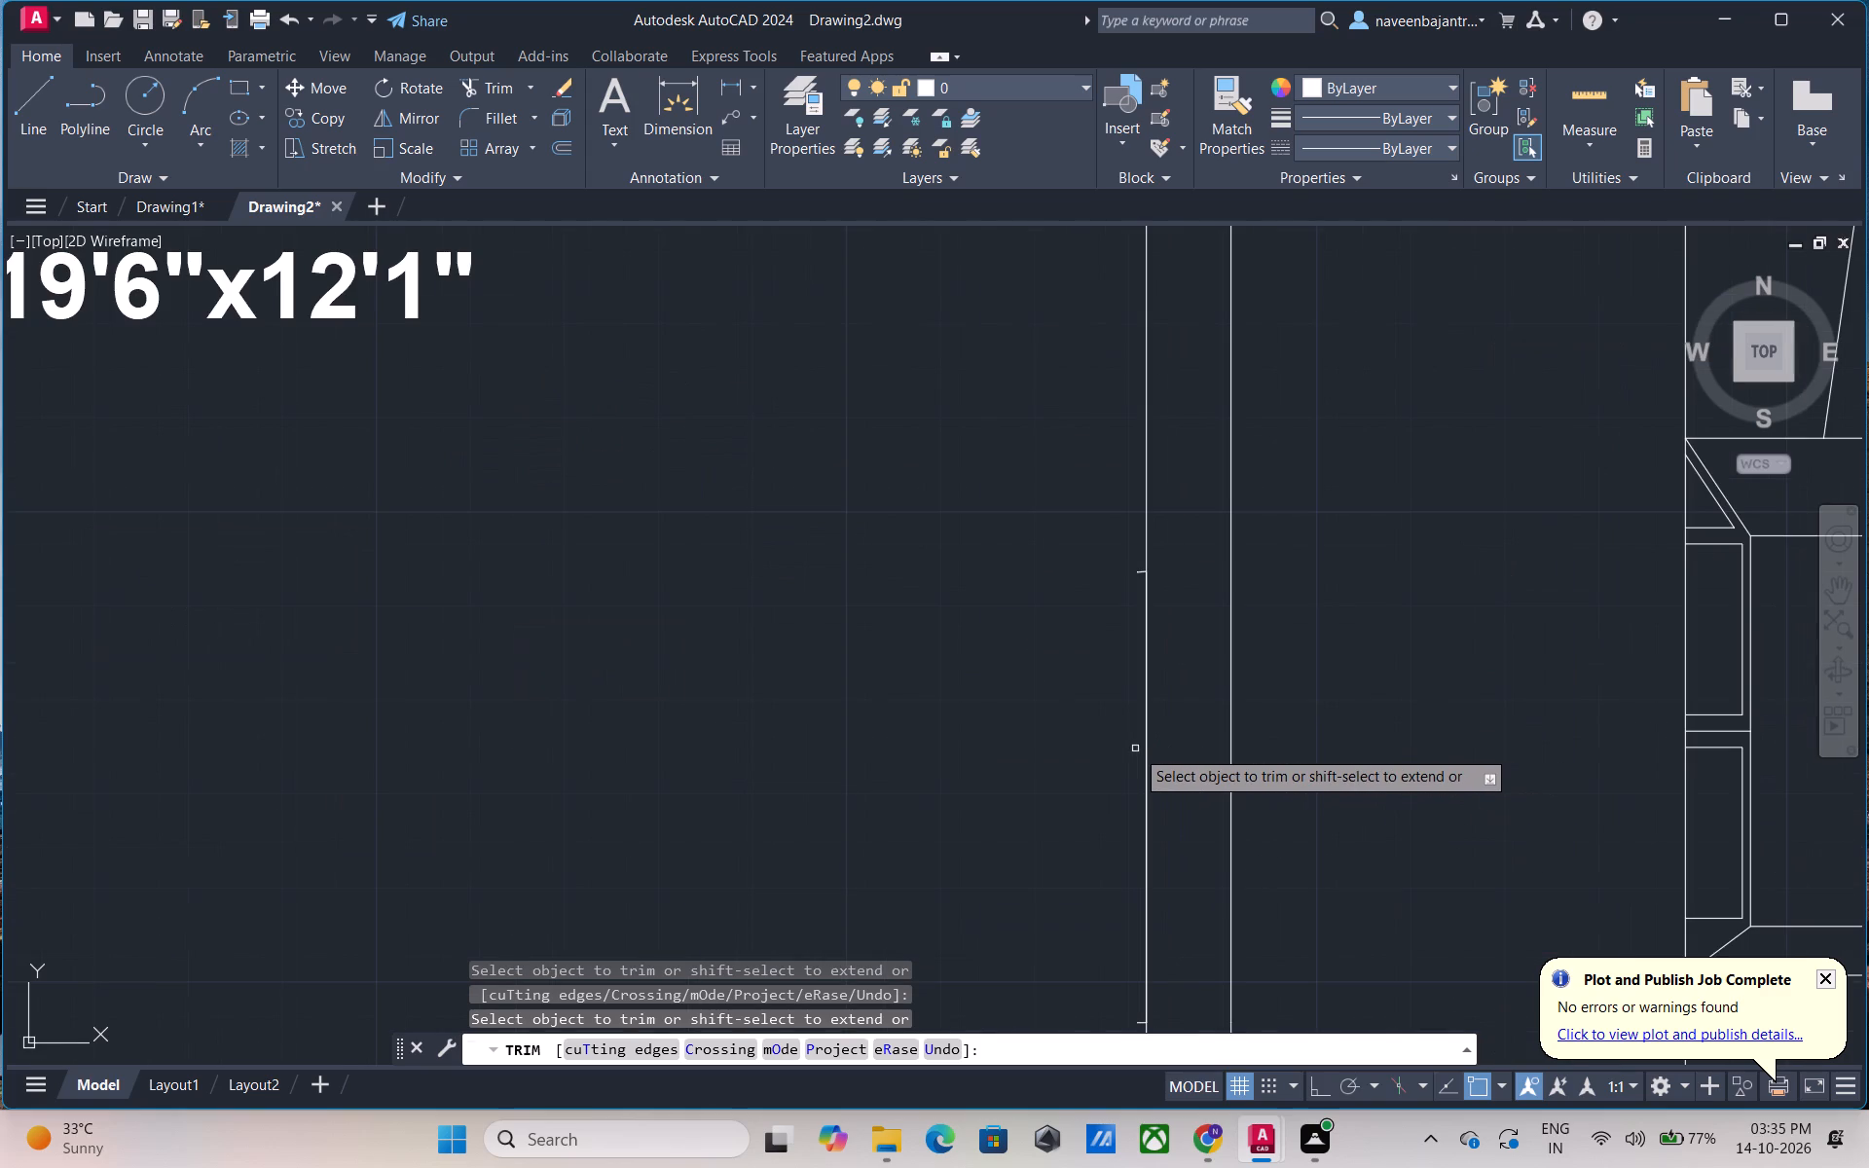
{"action": "left_click", "coordinate": [1134, 569]}
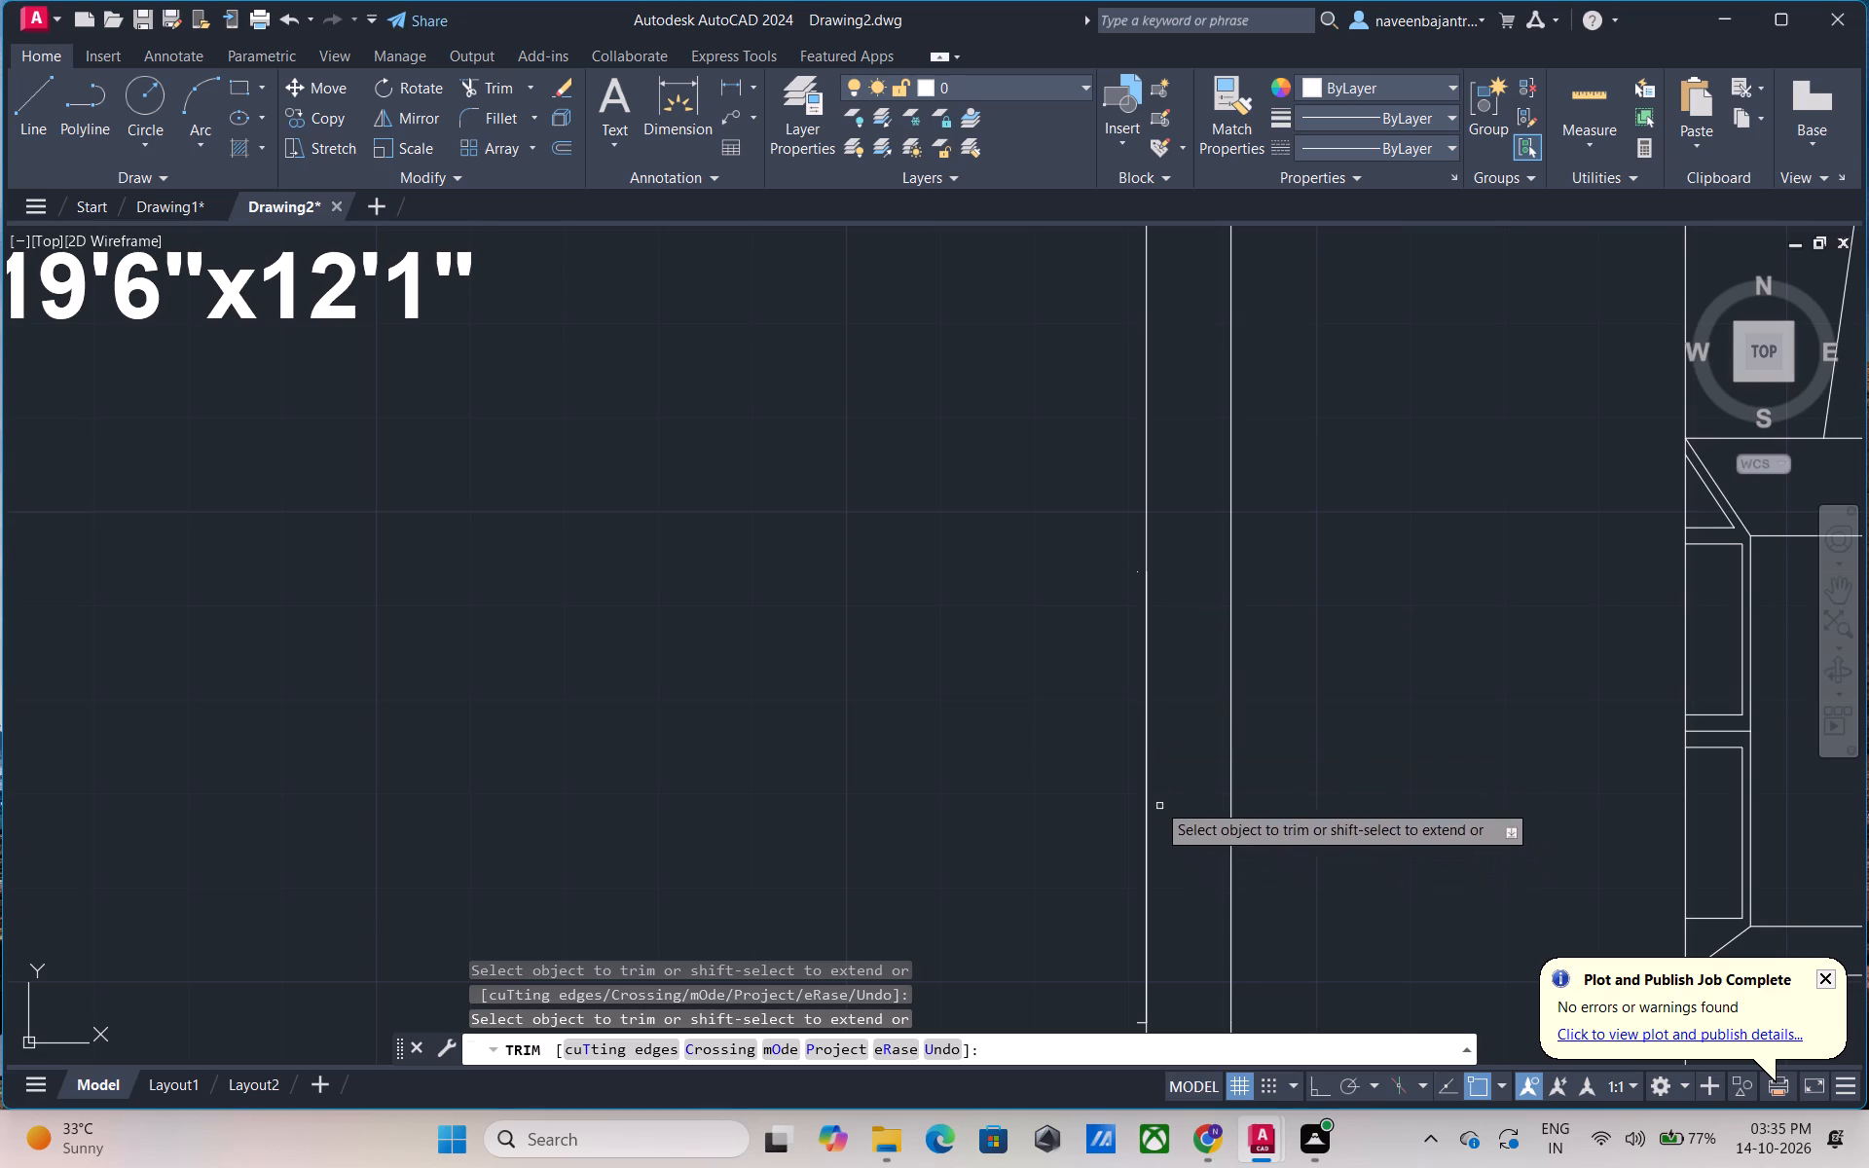
{"action": "scroll", "coordinate": [1134, 574], "scroll_direction": "up", "scroll_amount": 2}
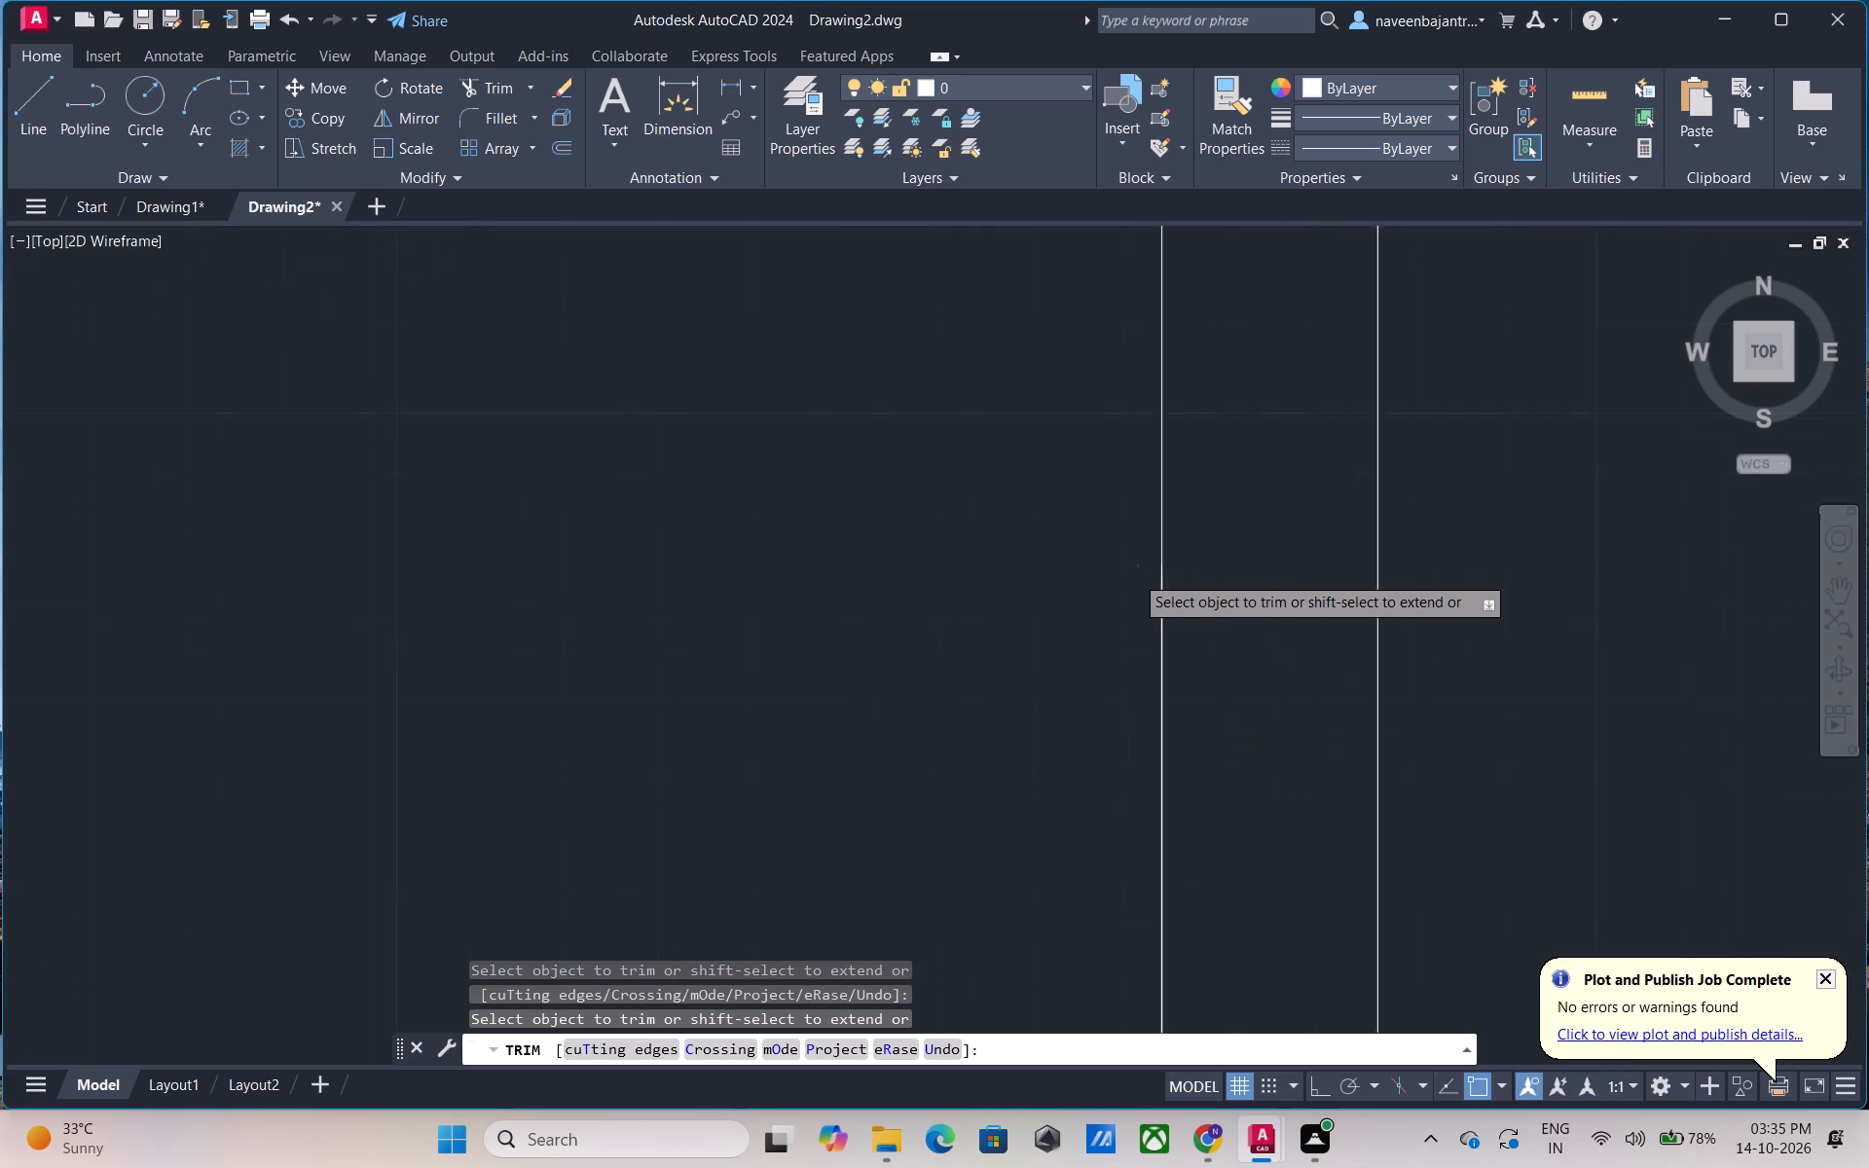
{"action": "scroll", "coordinate": [1134, 574], "scroll_direction": "up", "scroll_amount": 3}
{"action": "left_click", "coordinate": [1144, 537]}
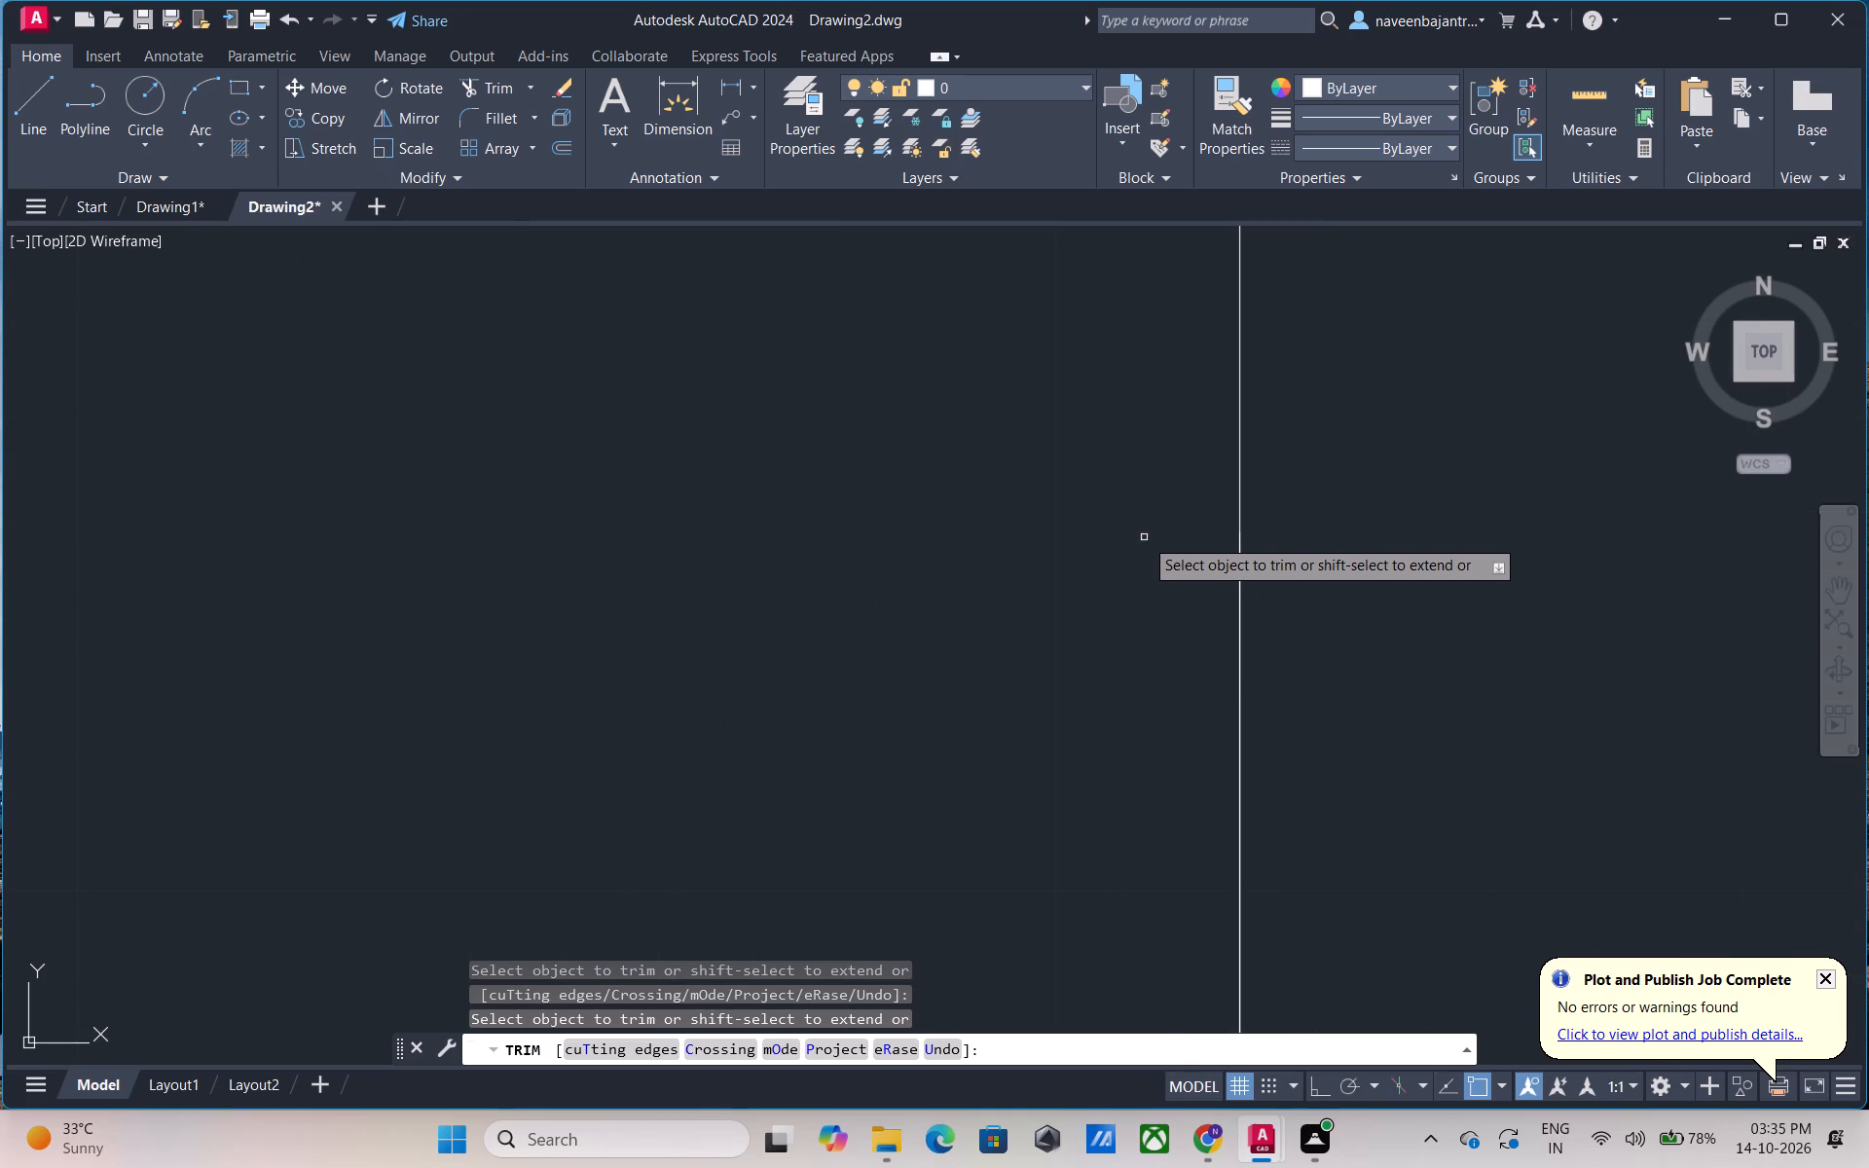
{"action": "scroll", "coordinate": [1144, 537], "scroll_direction": "down", "scroll_amount": 4}
{"action": "scroll", "coordinate": [1154, 784], "scroll_direction": "down", "scroll_amount": 2}
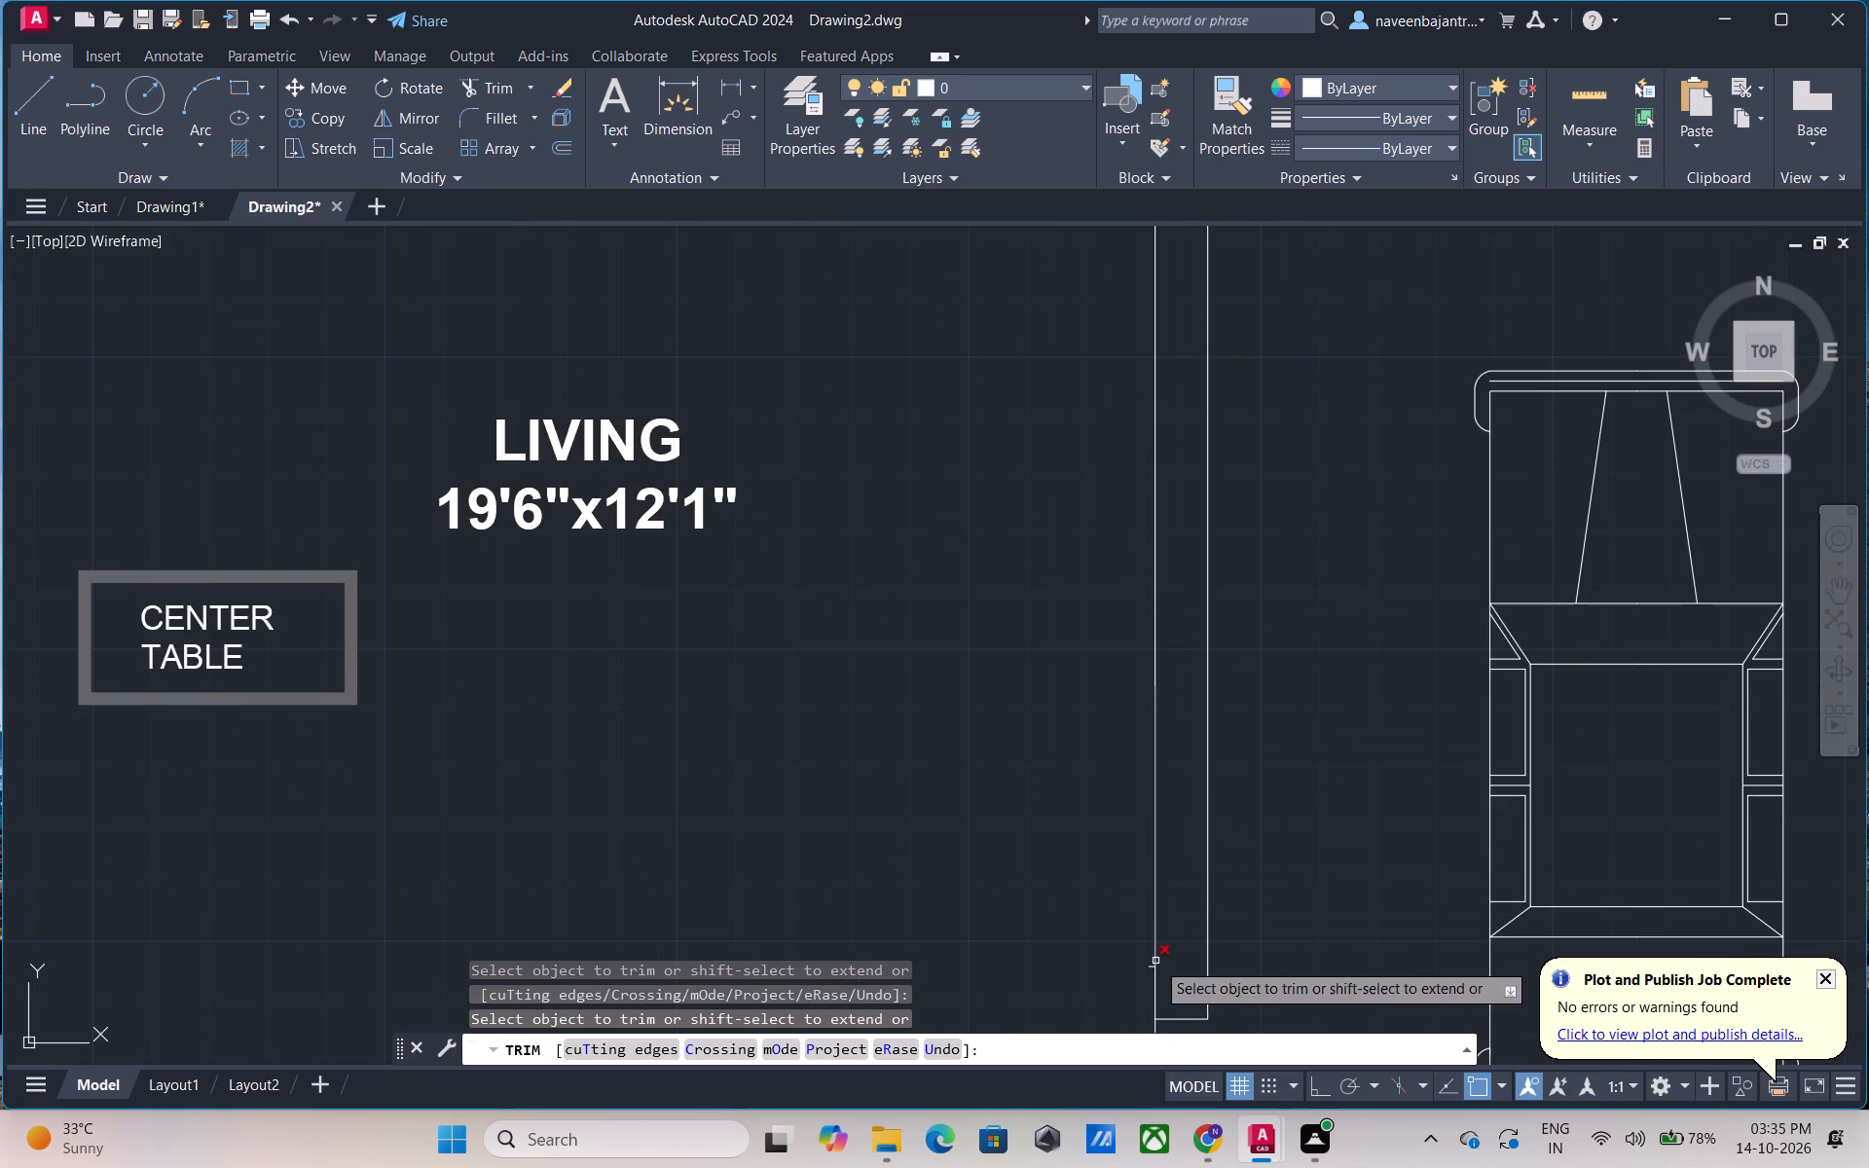
{"action": "scroll", "coordinate": [1153, 981], "scroll_direction": "up", "scroll_amount": 4}
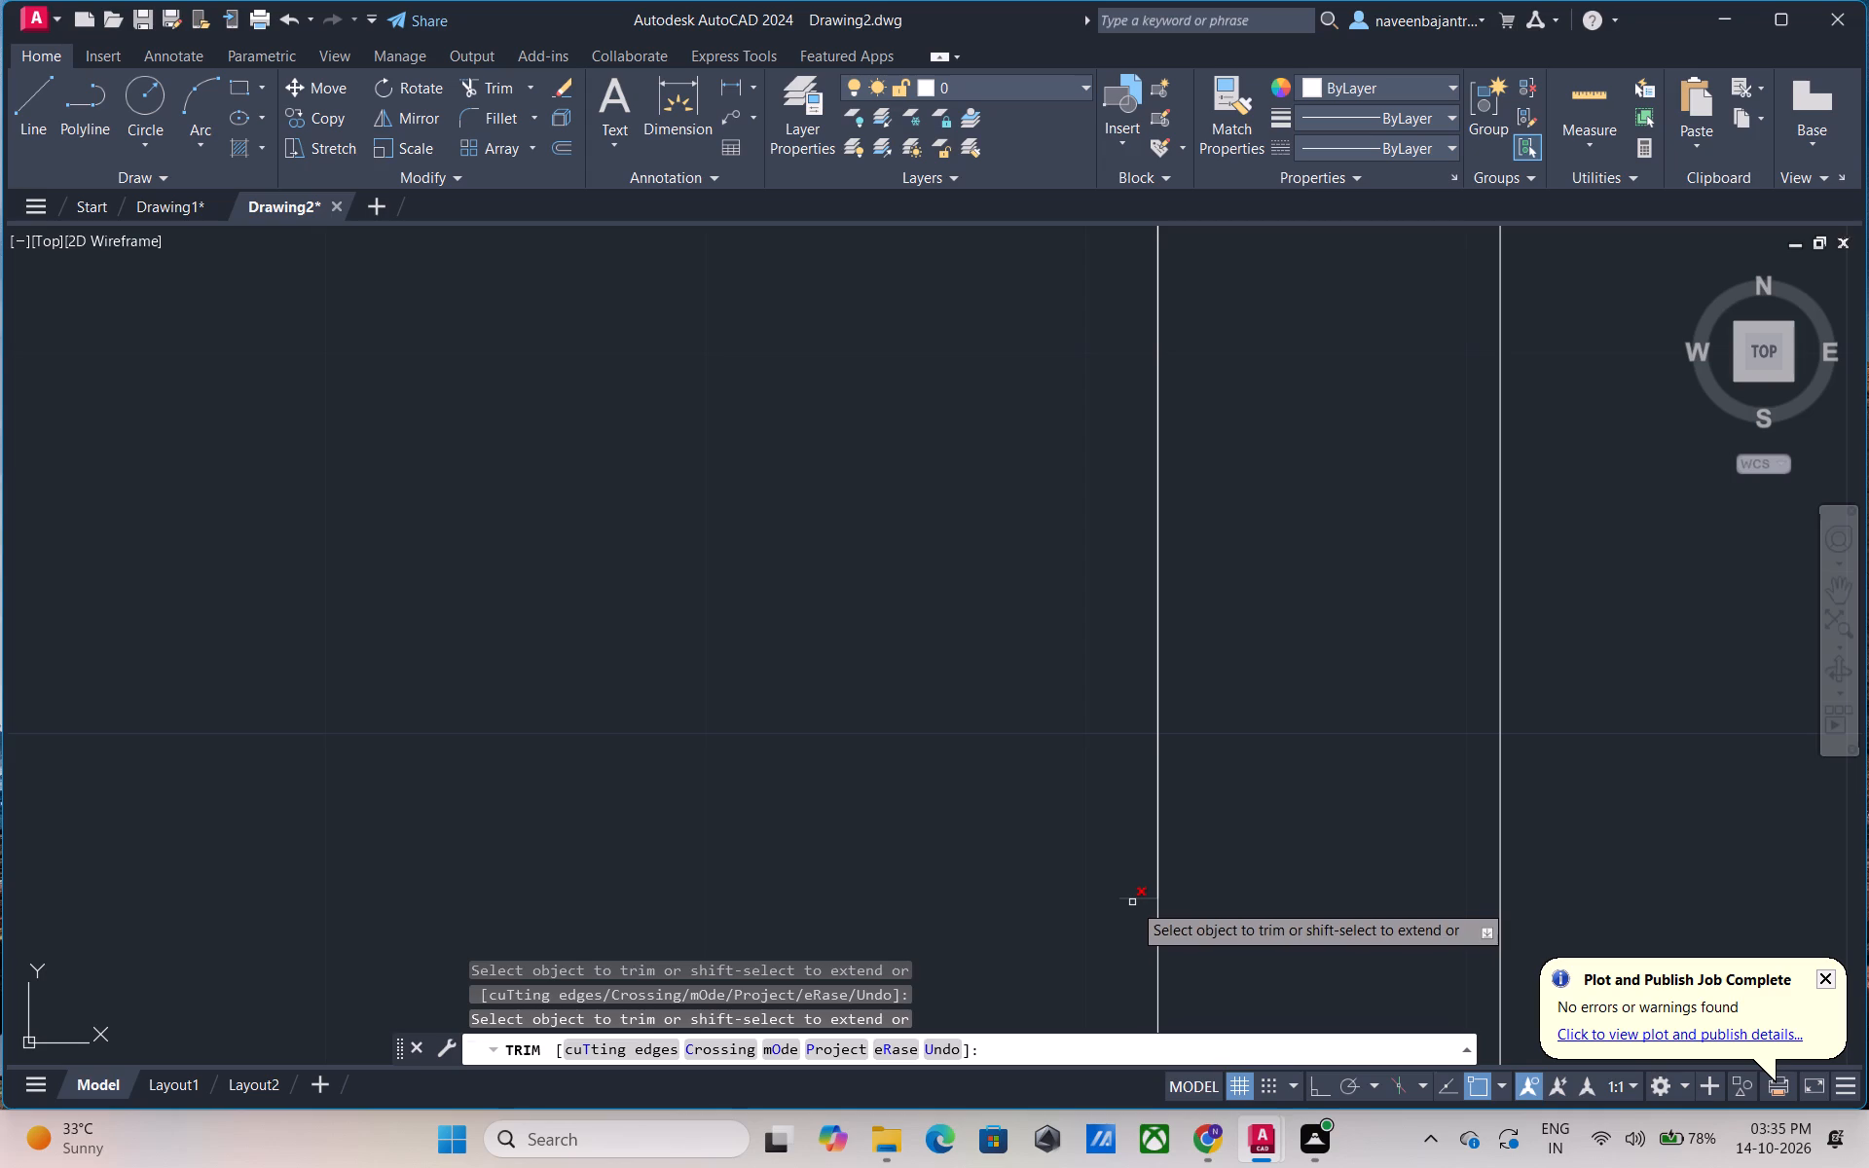
{"action": "left_click", "coordinate": [1132, 901]}
{"action": "scroll", "coordinate": [1132, 901], "scroll_direction": "down", "scroll_amount": 6}
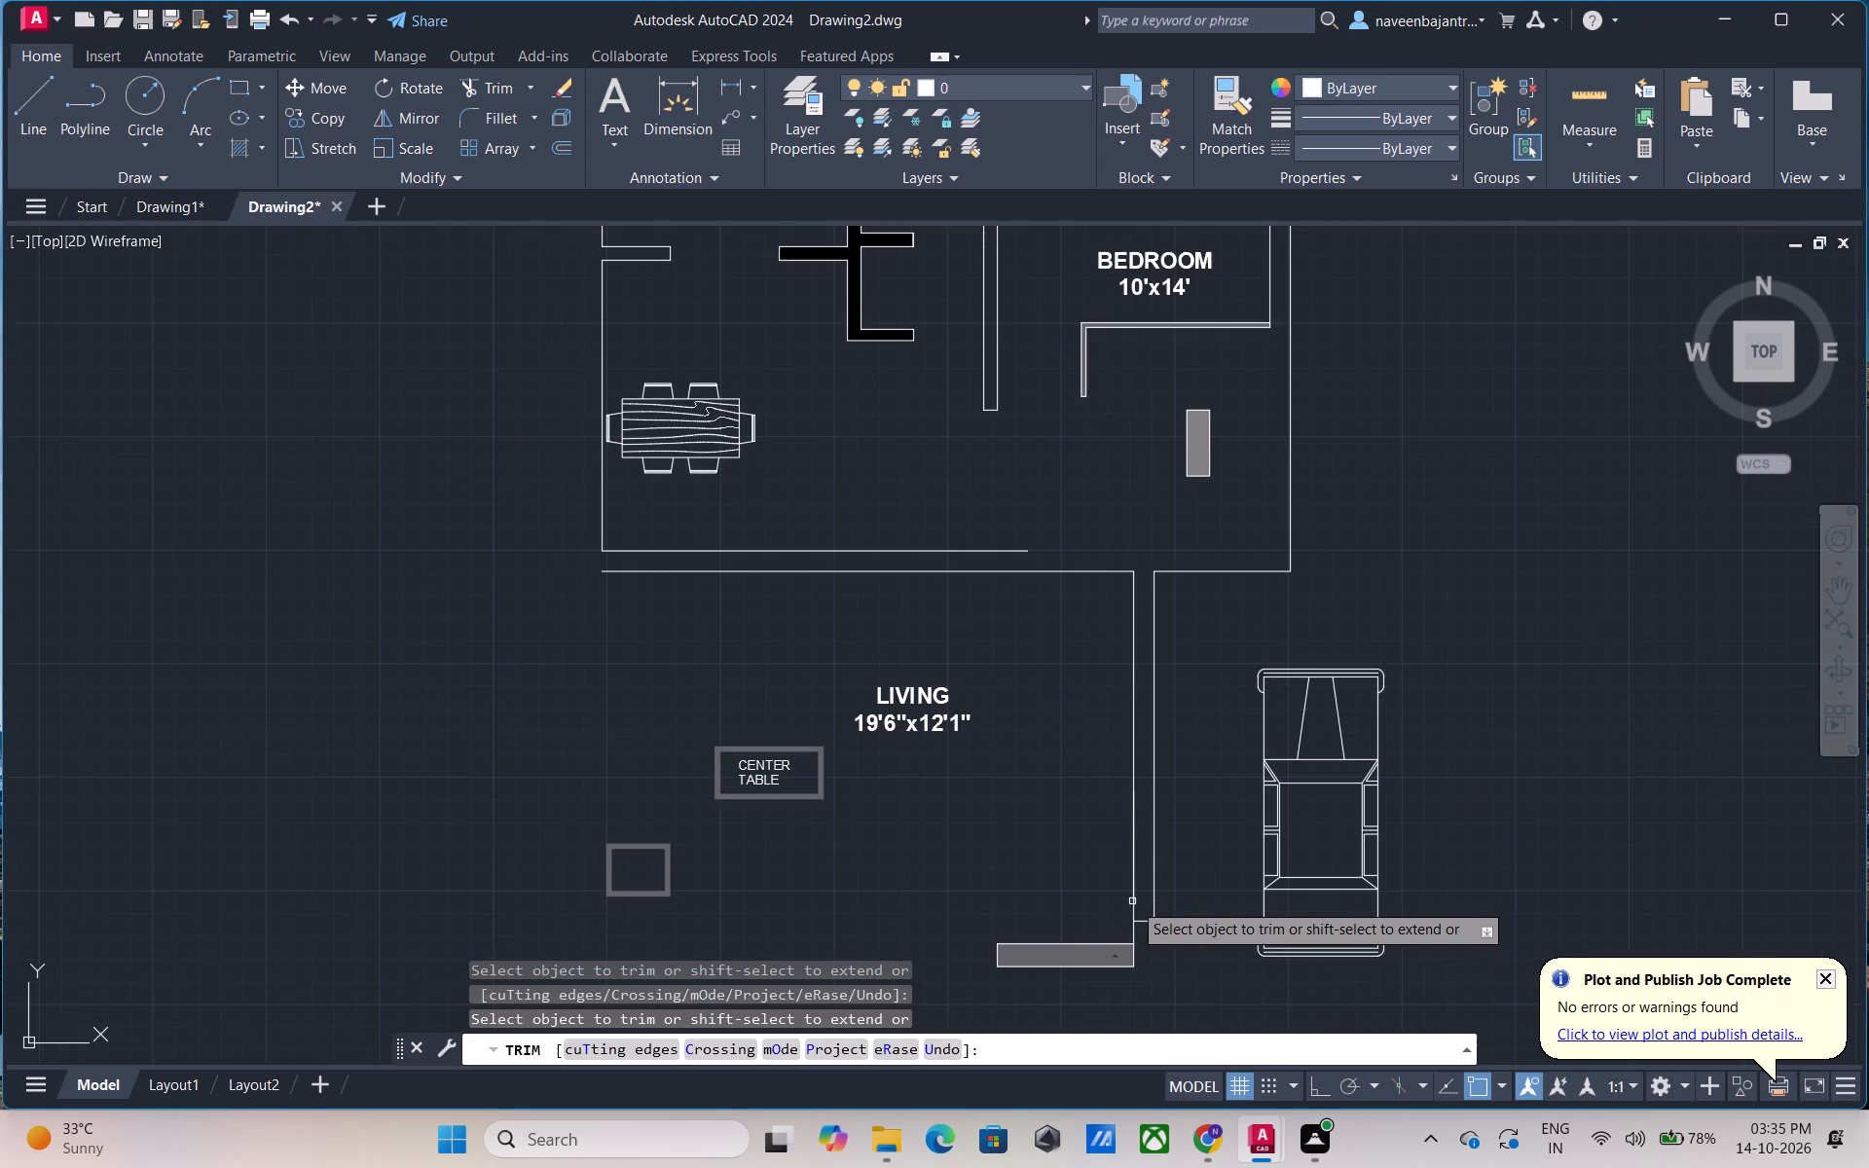
Trim both face lines and the lower end line of the living room's right wall.
{"action": "left_click", "coordinate": [1134, 931]}
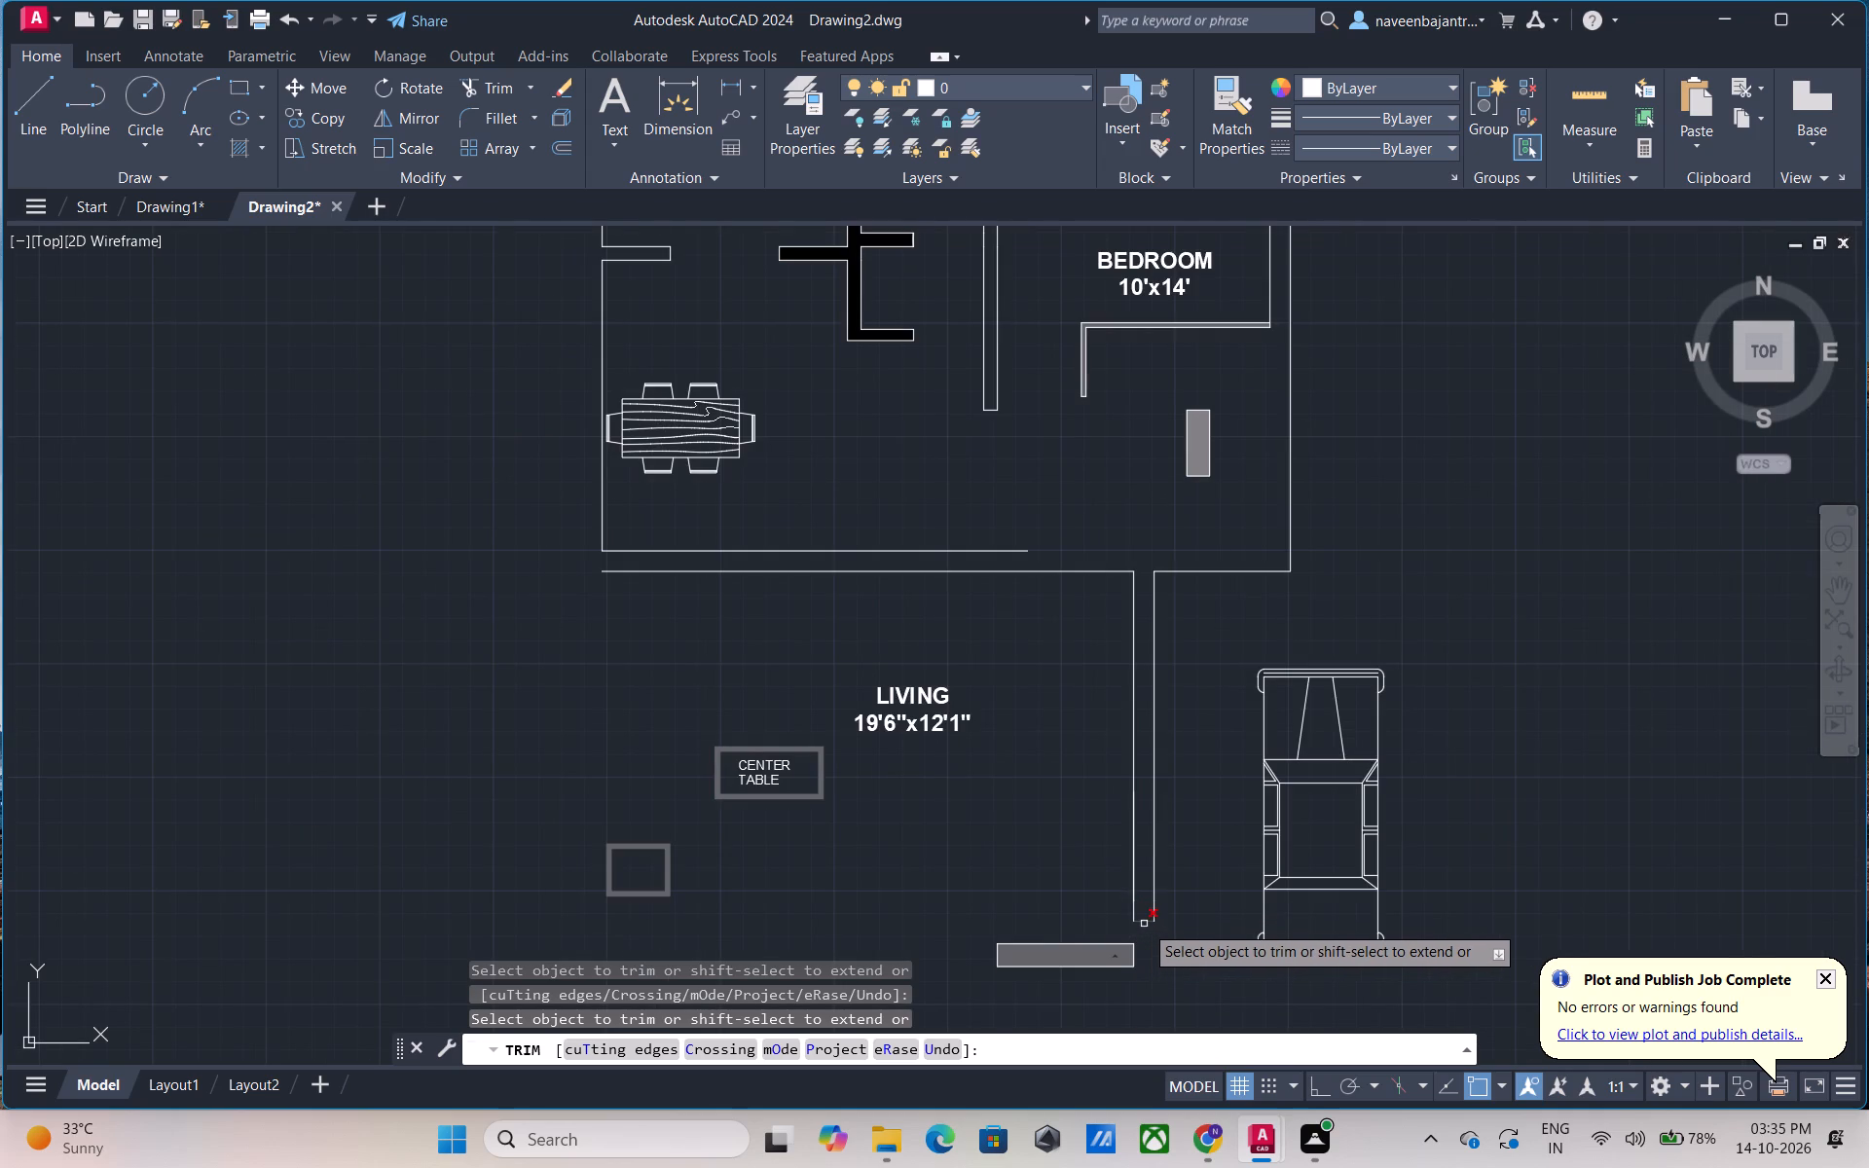
{"action": "left_click", "coordinate": [1145, 924]}
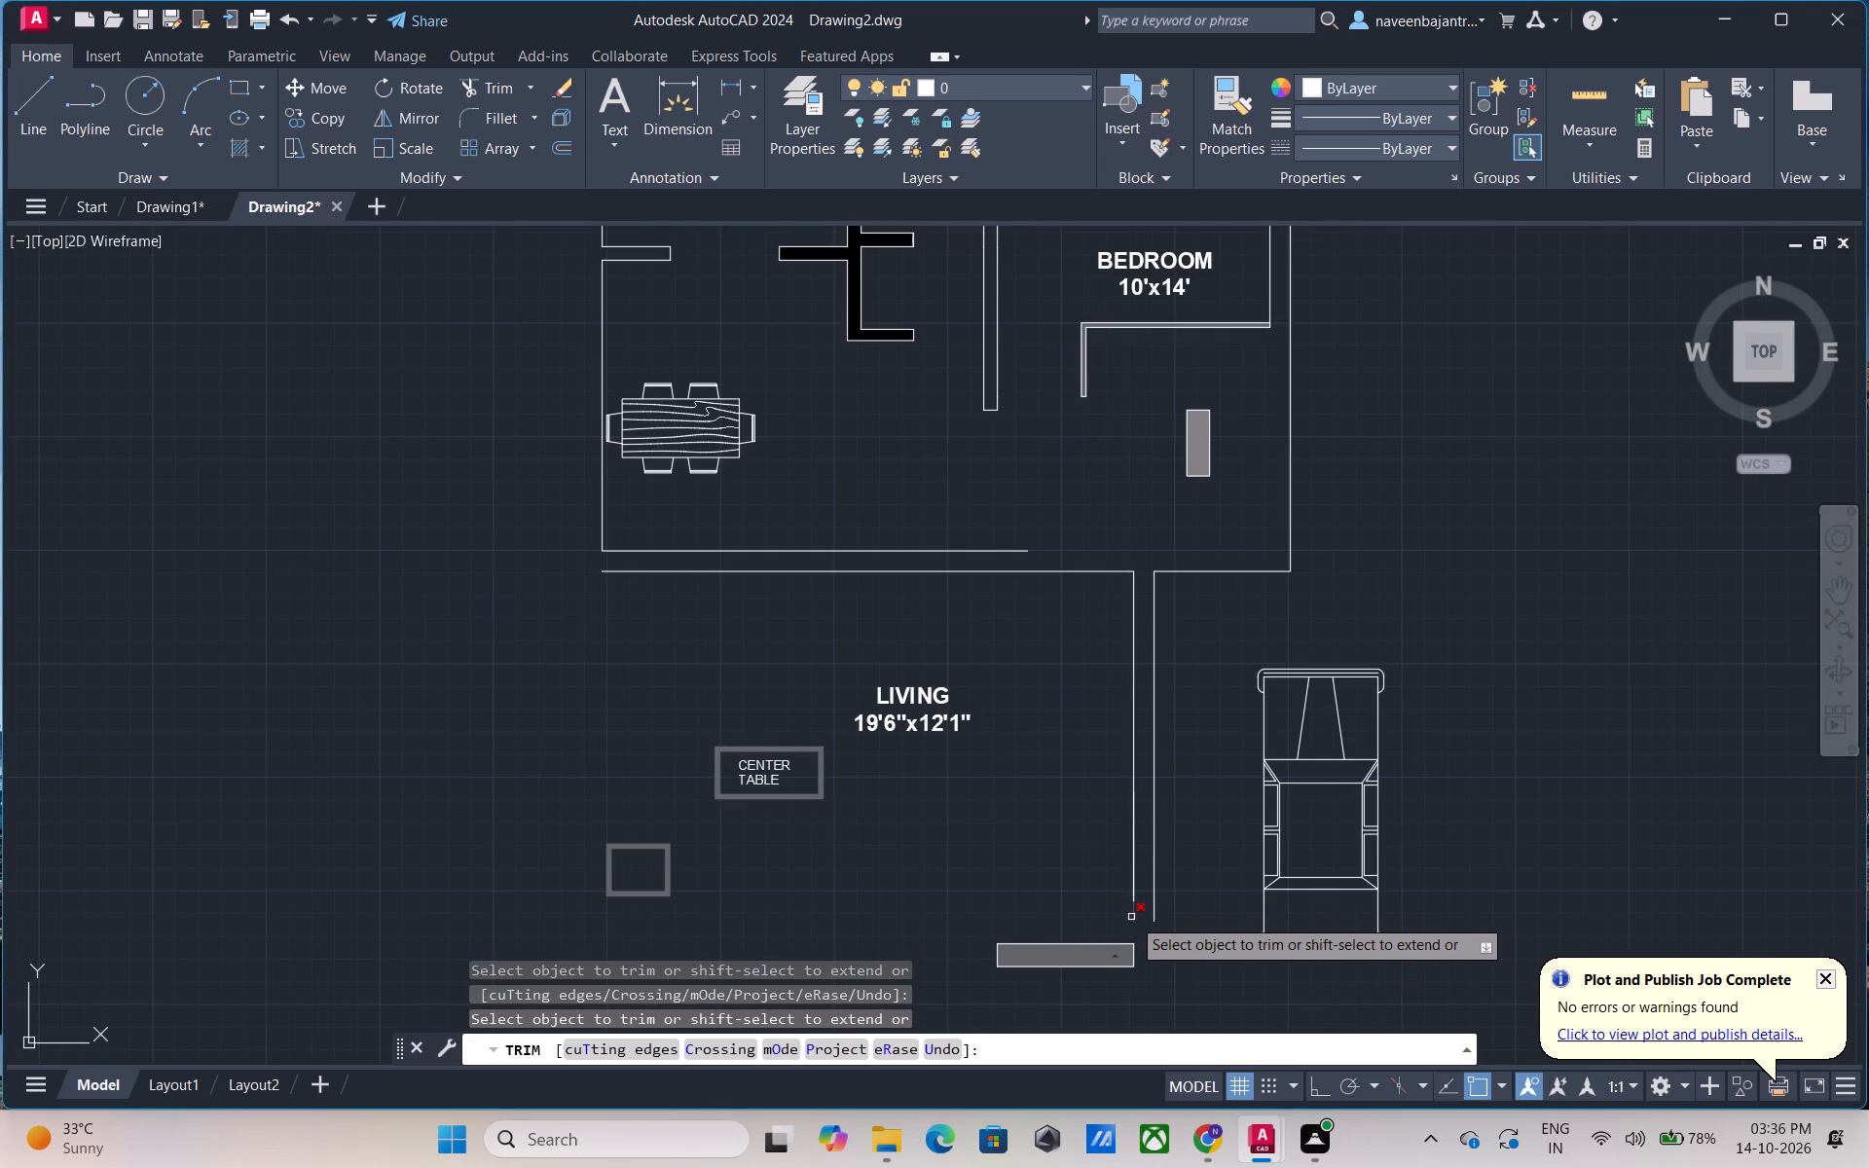
{"action": "left_click", "coordinate": [1131, 917]}
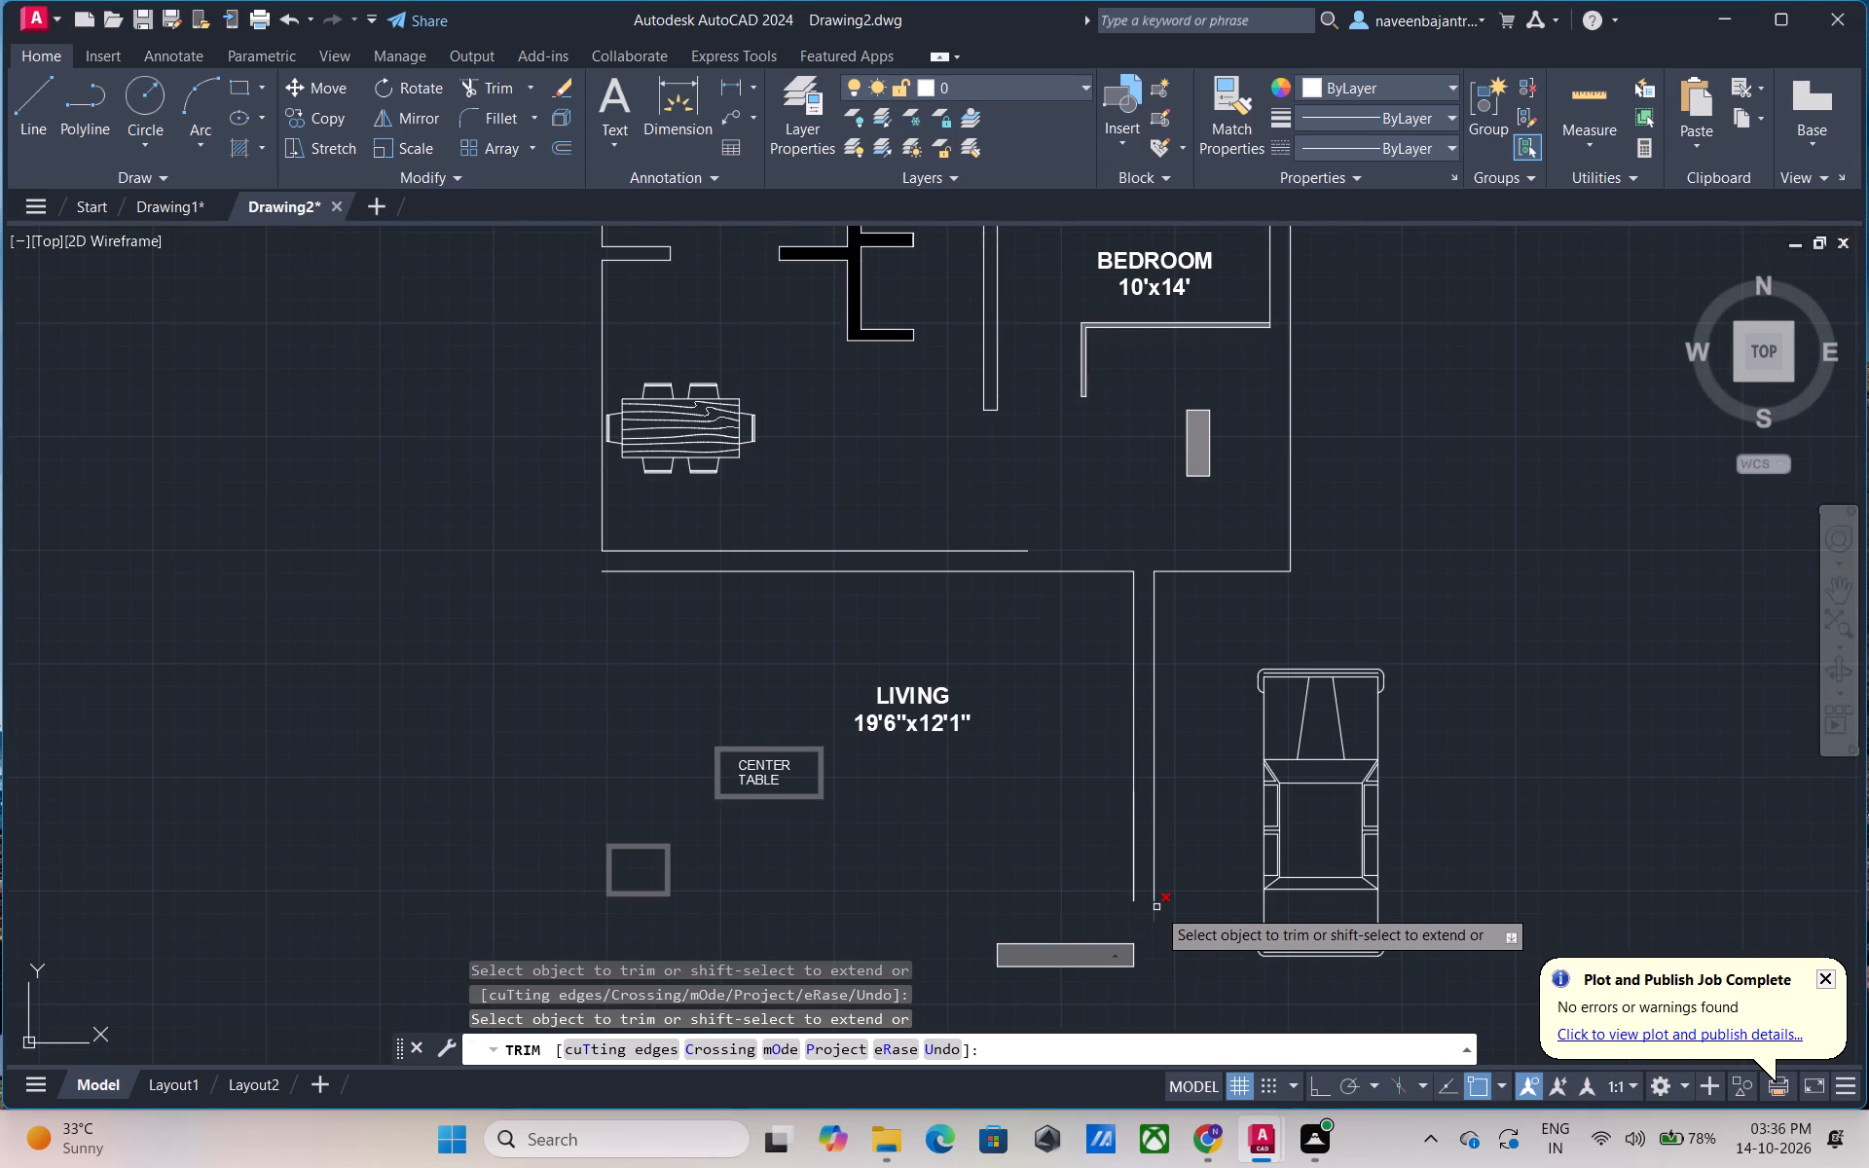
{"action": "left_click", "coordinate": [1156, 907]}
{"action": "left_click", "coordinate": [1152, 887]}
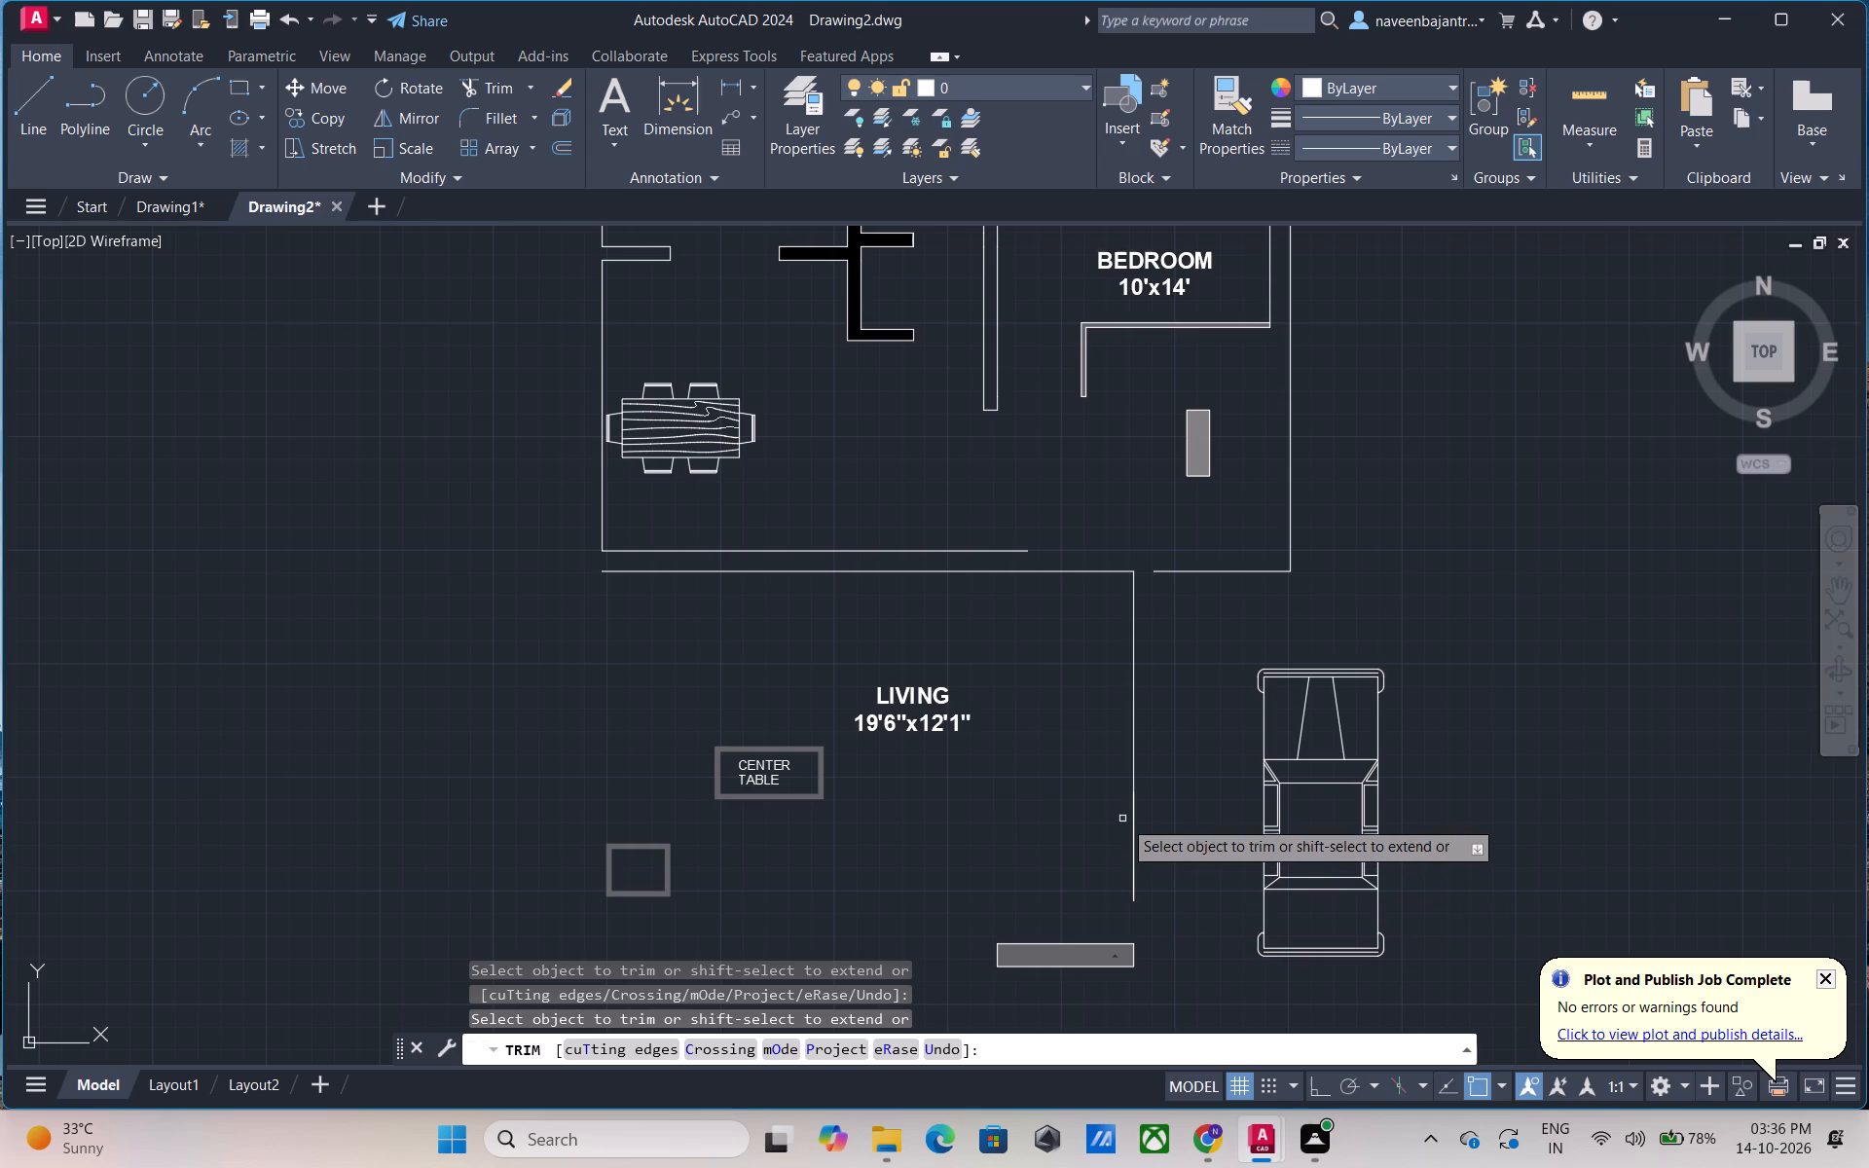
{"action": "left_click", "coordinate": [1132, 785]}
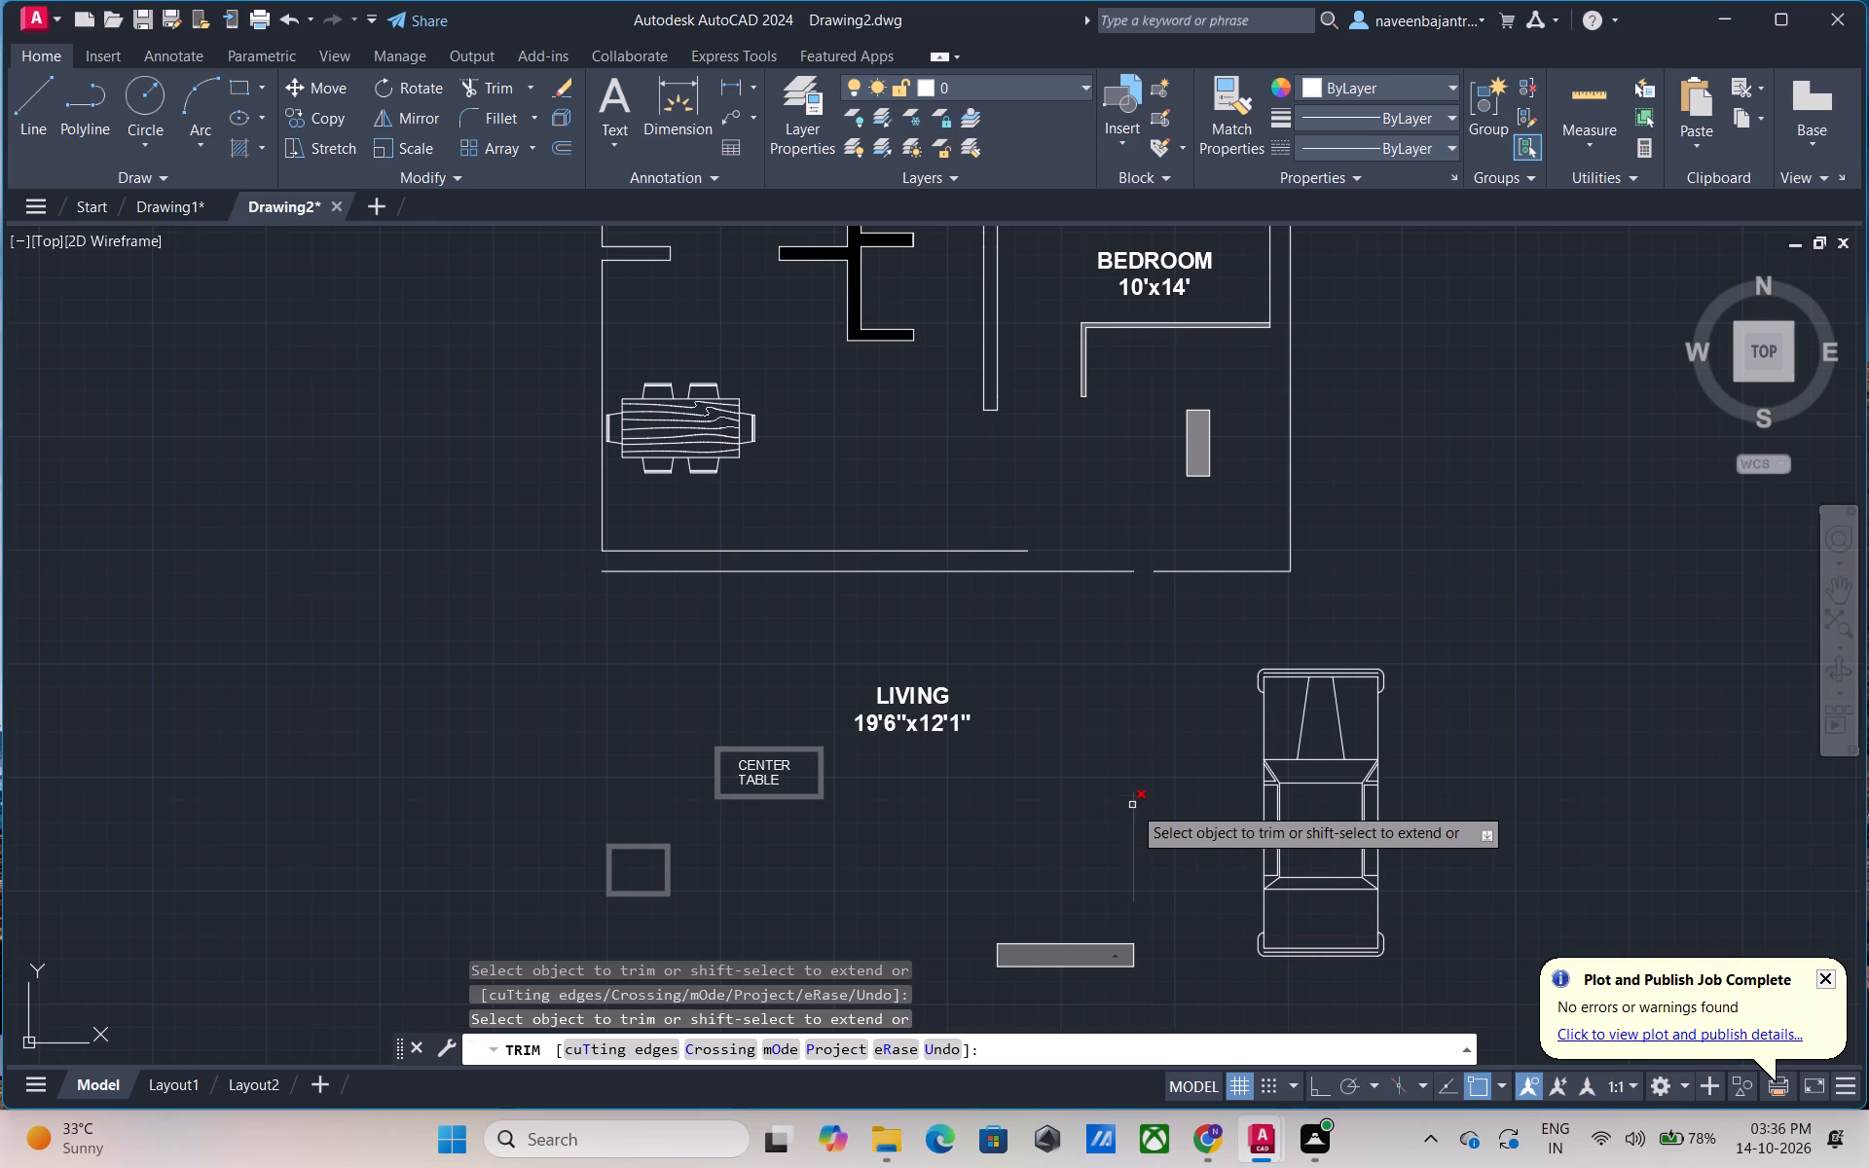
{"action": "left_click", "coordinate": [1132, 813]}
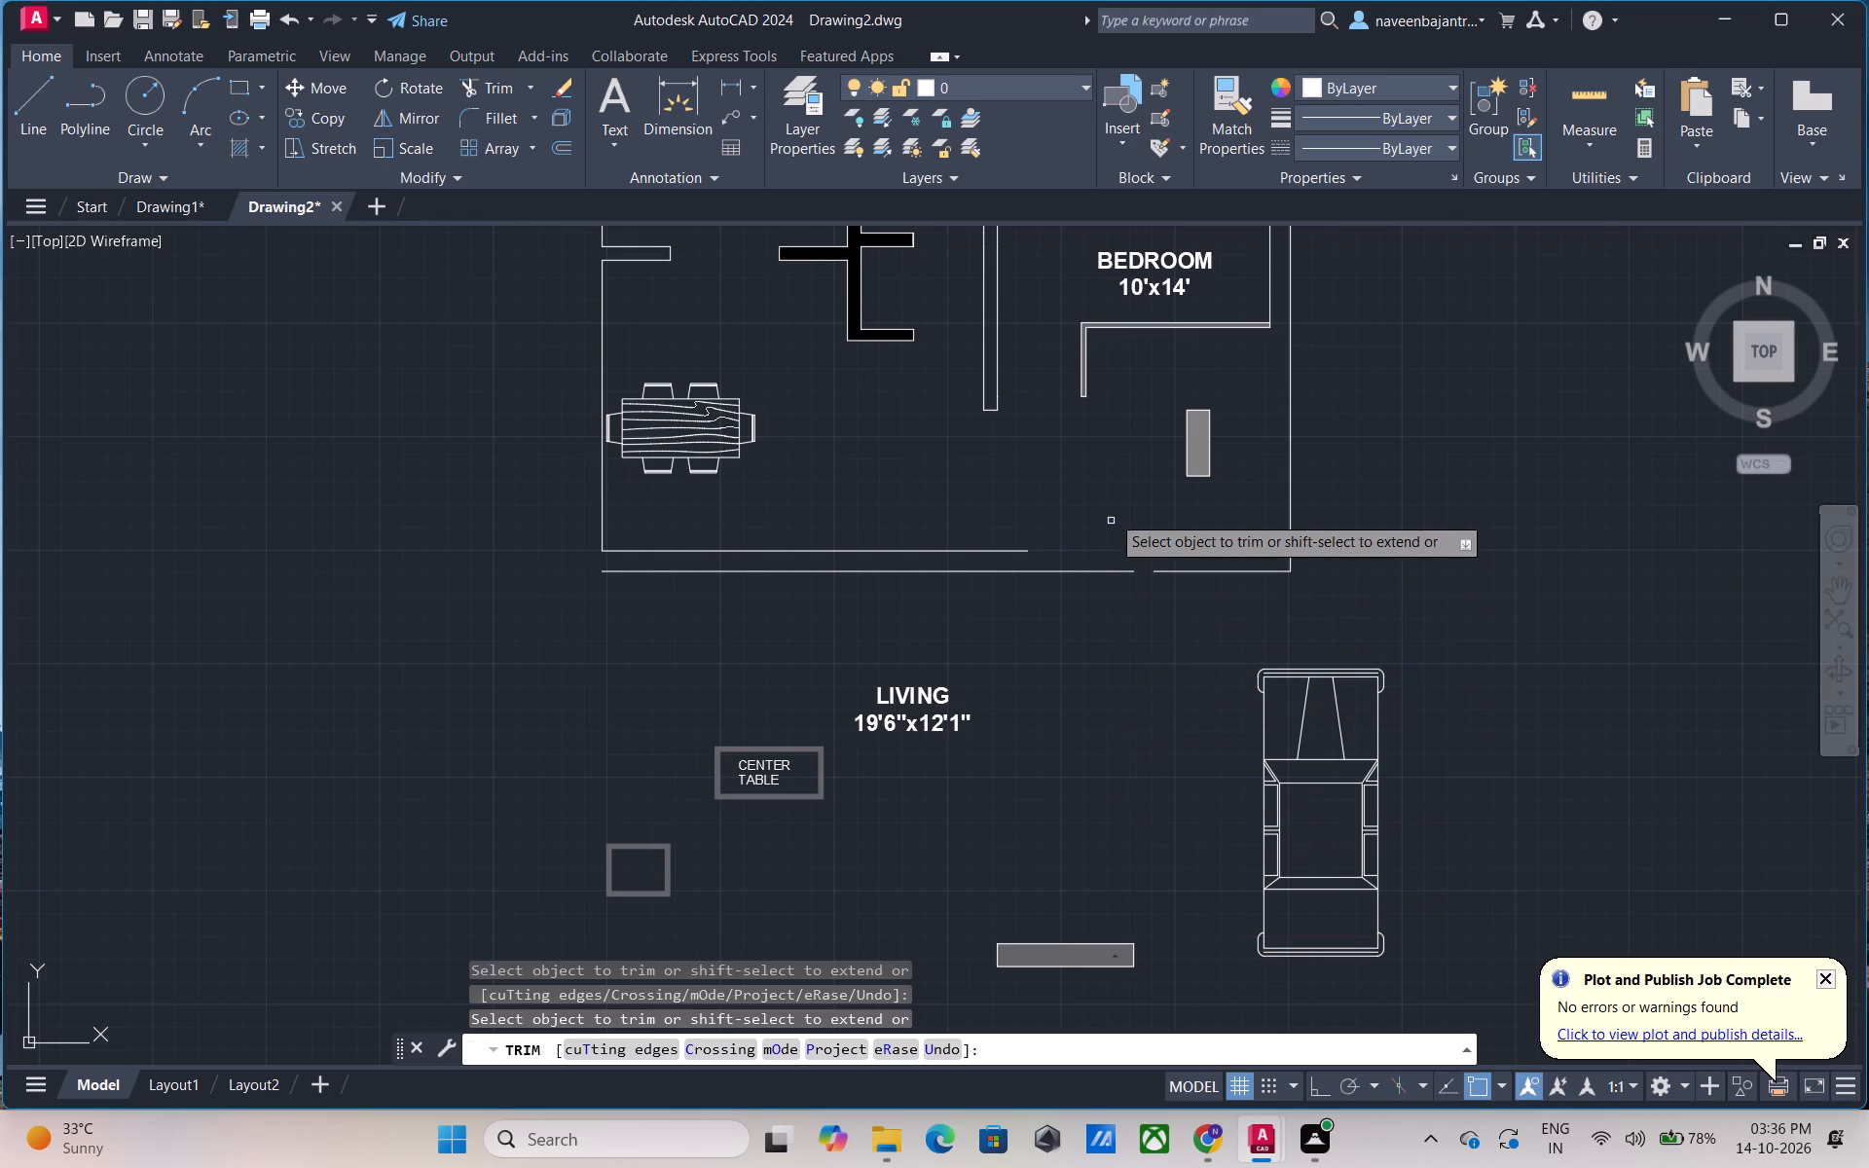
Trim the outline of the kitchen's upper-left wall piece beside the opening and the kitchen's left wall line.
{"action": "middle_click_drag", "start_coordinate": [1107, 458], "coordinate": [1117, 750]}
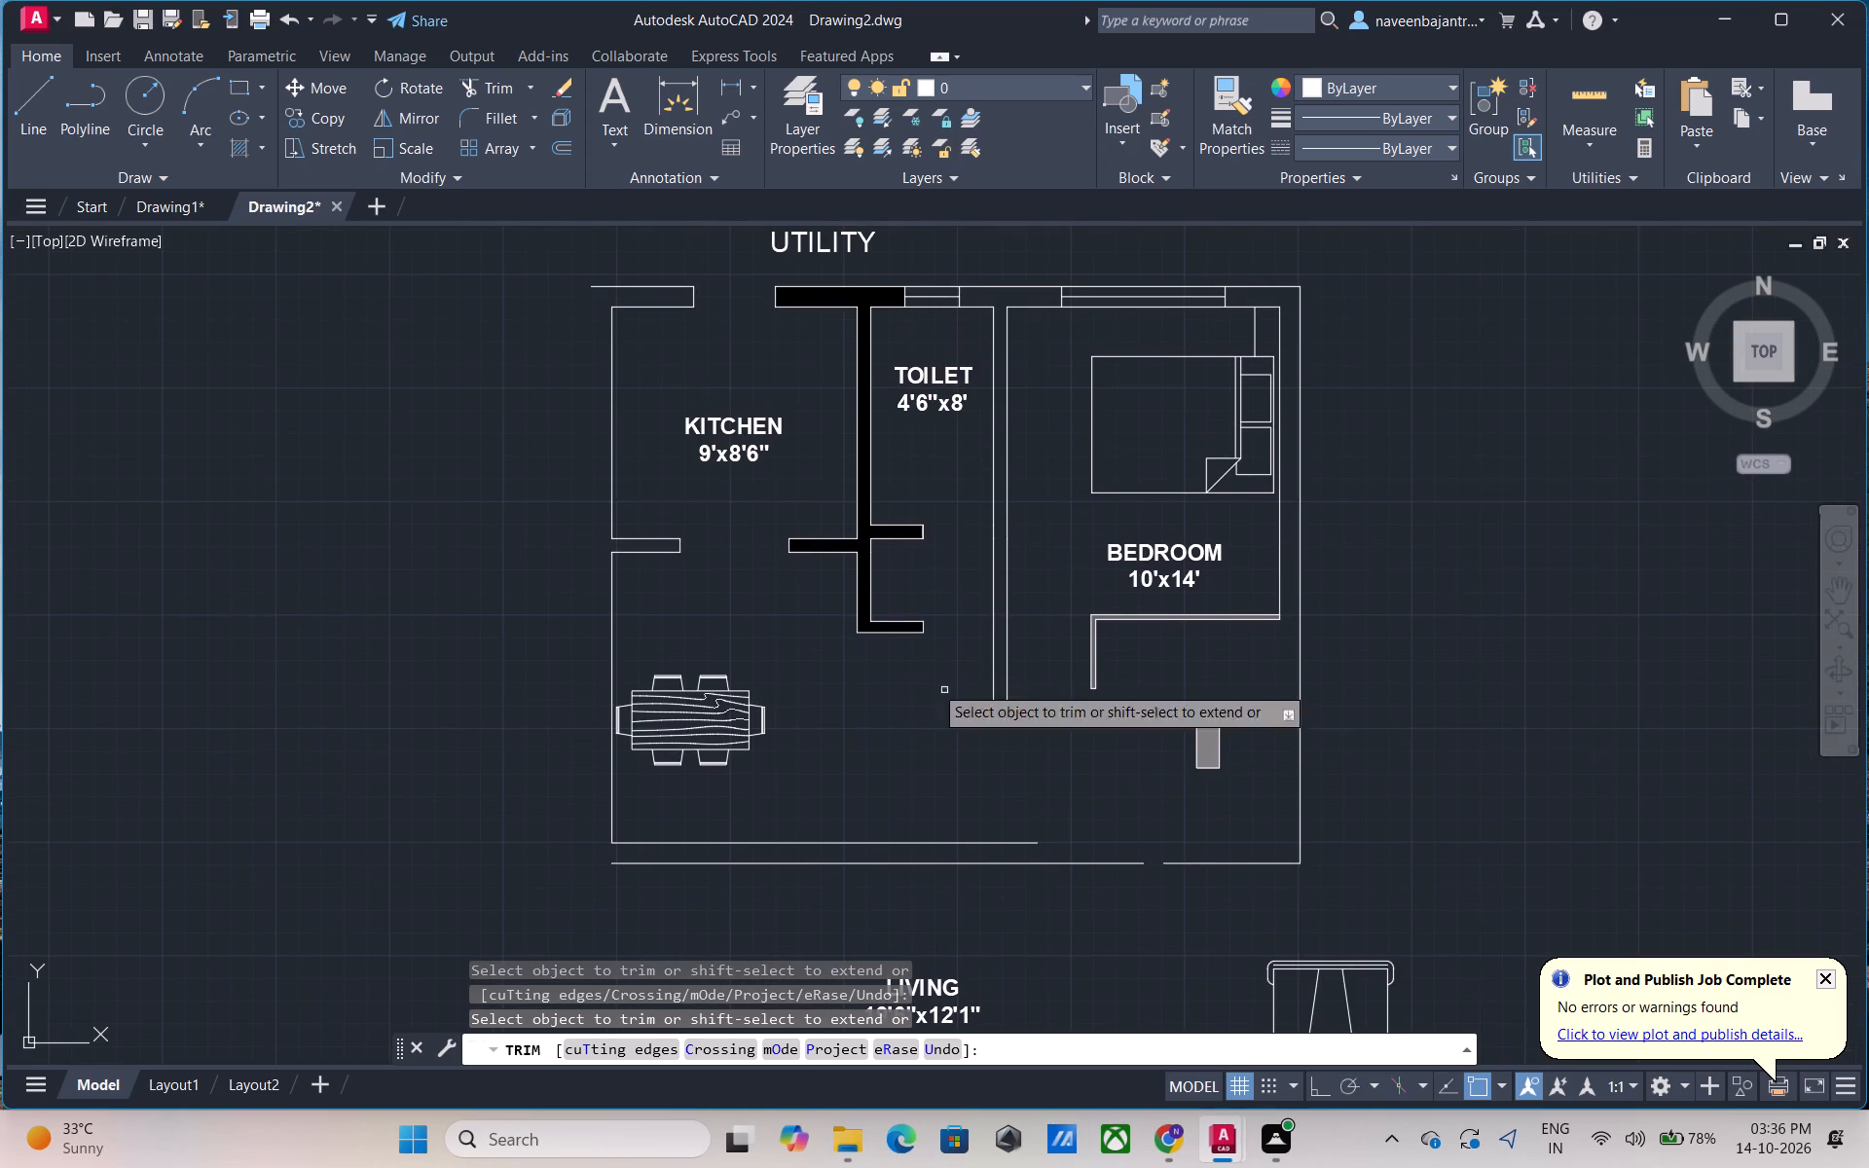
{"action": "left_click", "coordinate": [650, 284]}
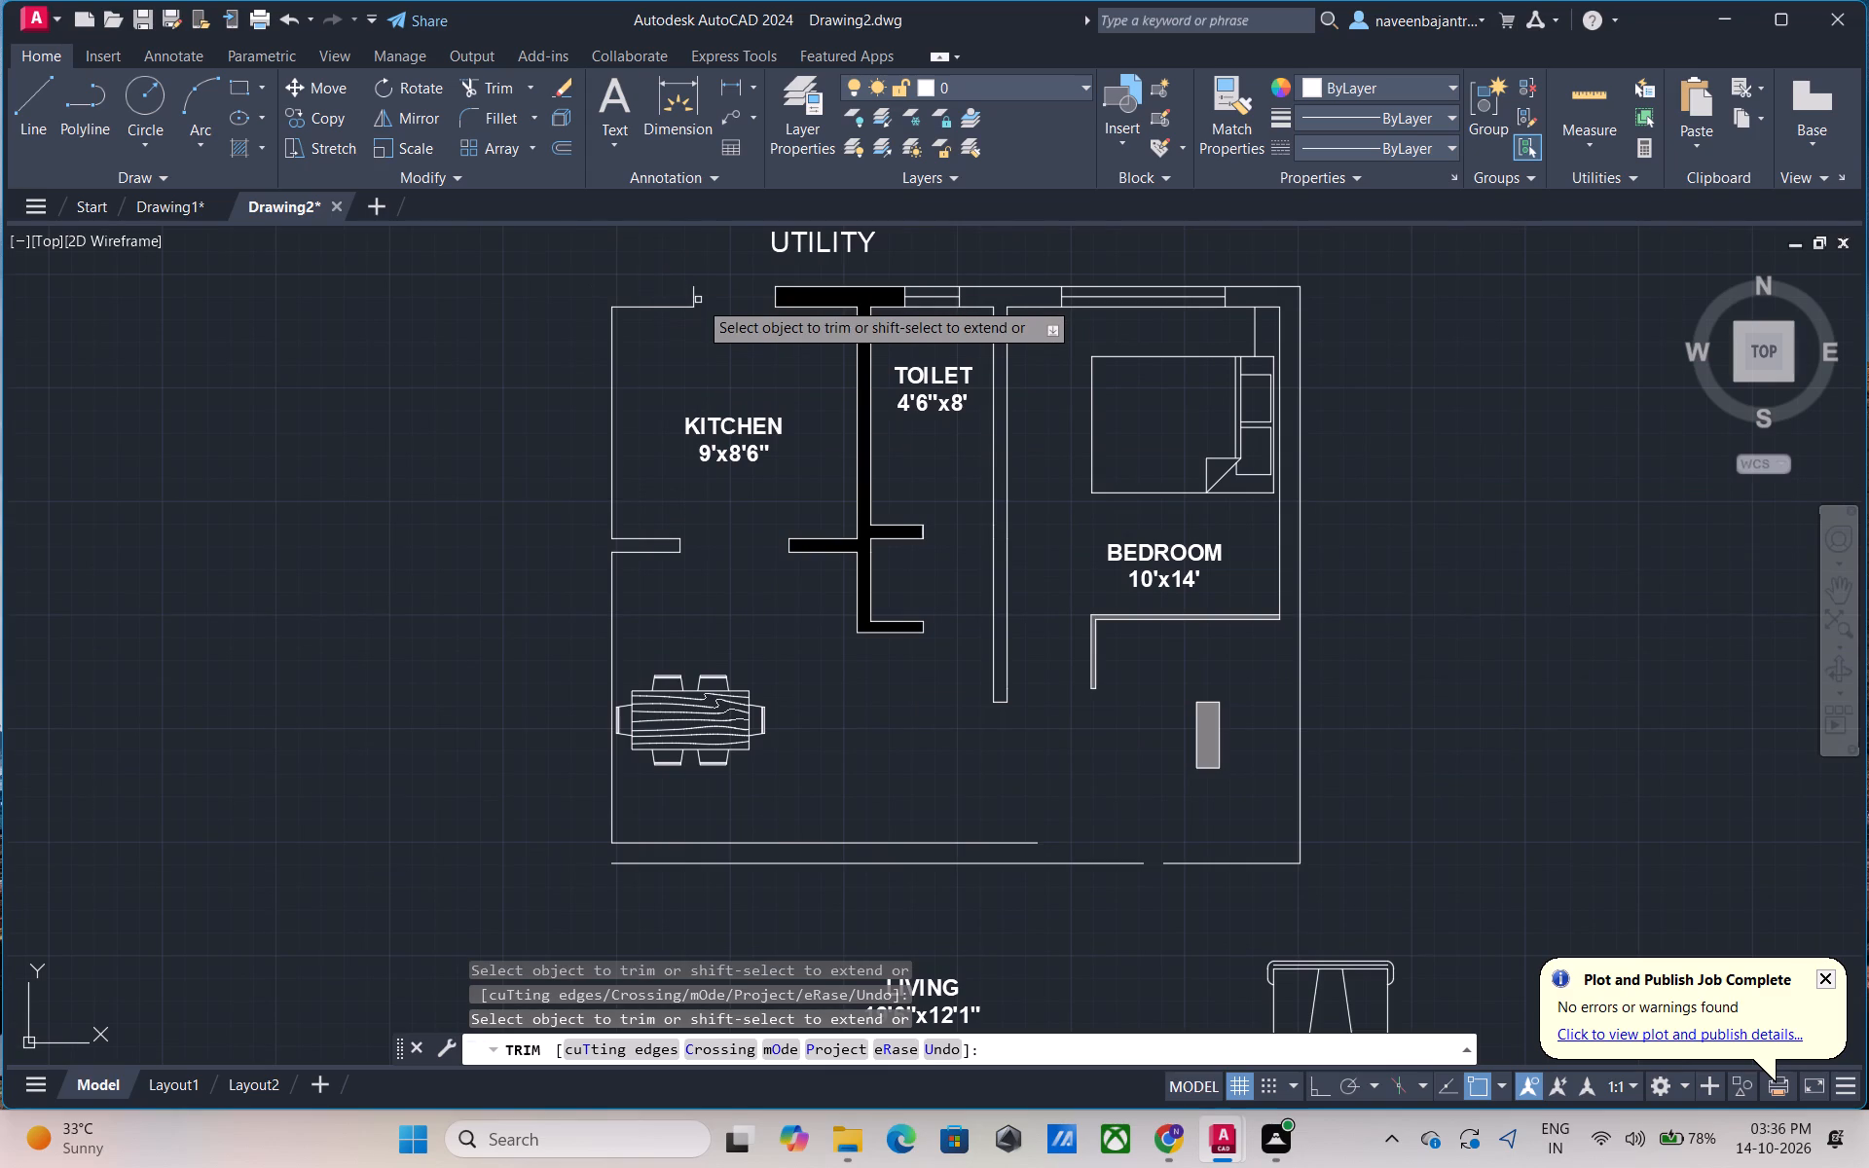
{"action": "left_click", "coordinate": [694, 289]}
{"action": "left_click", "coordinate": [678, 307]}
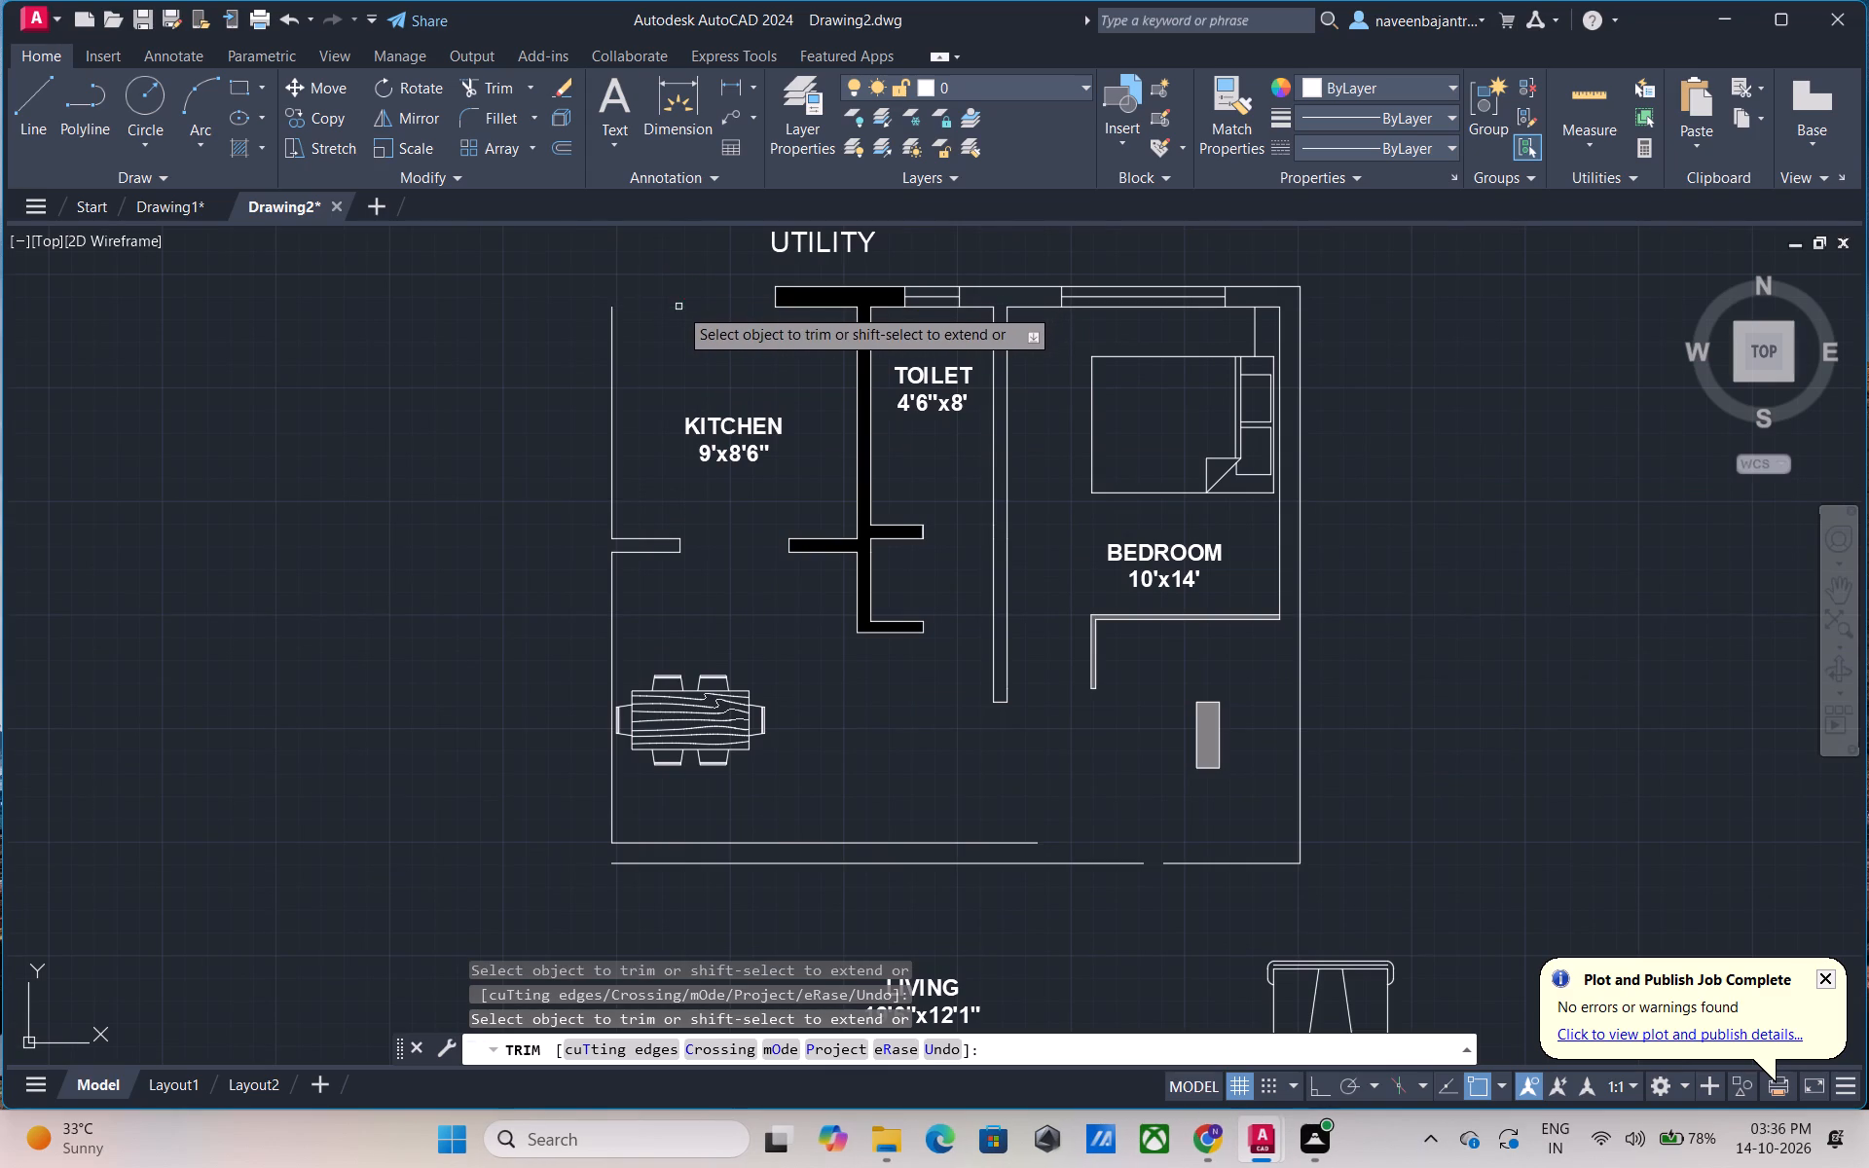
{"action": "left_click", "coordinate": [611, 335]}
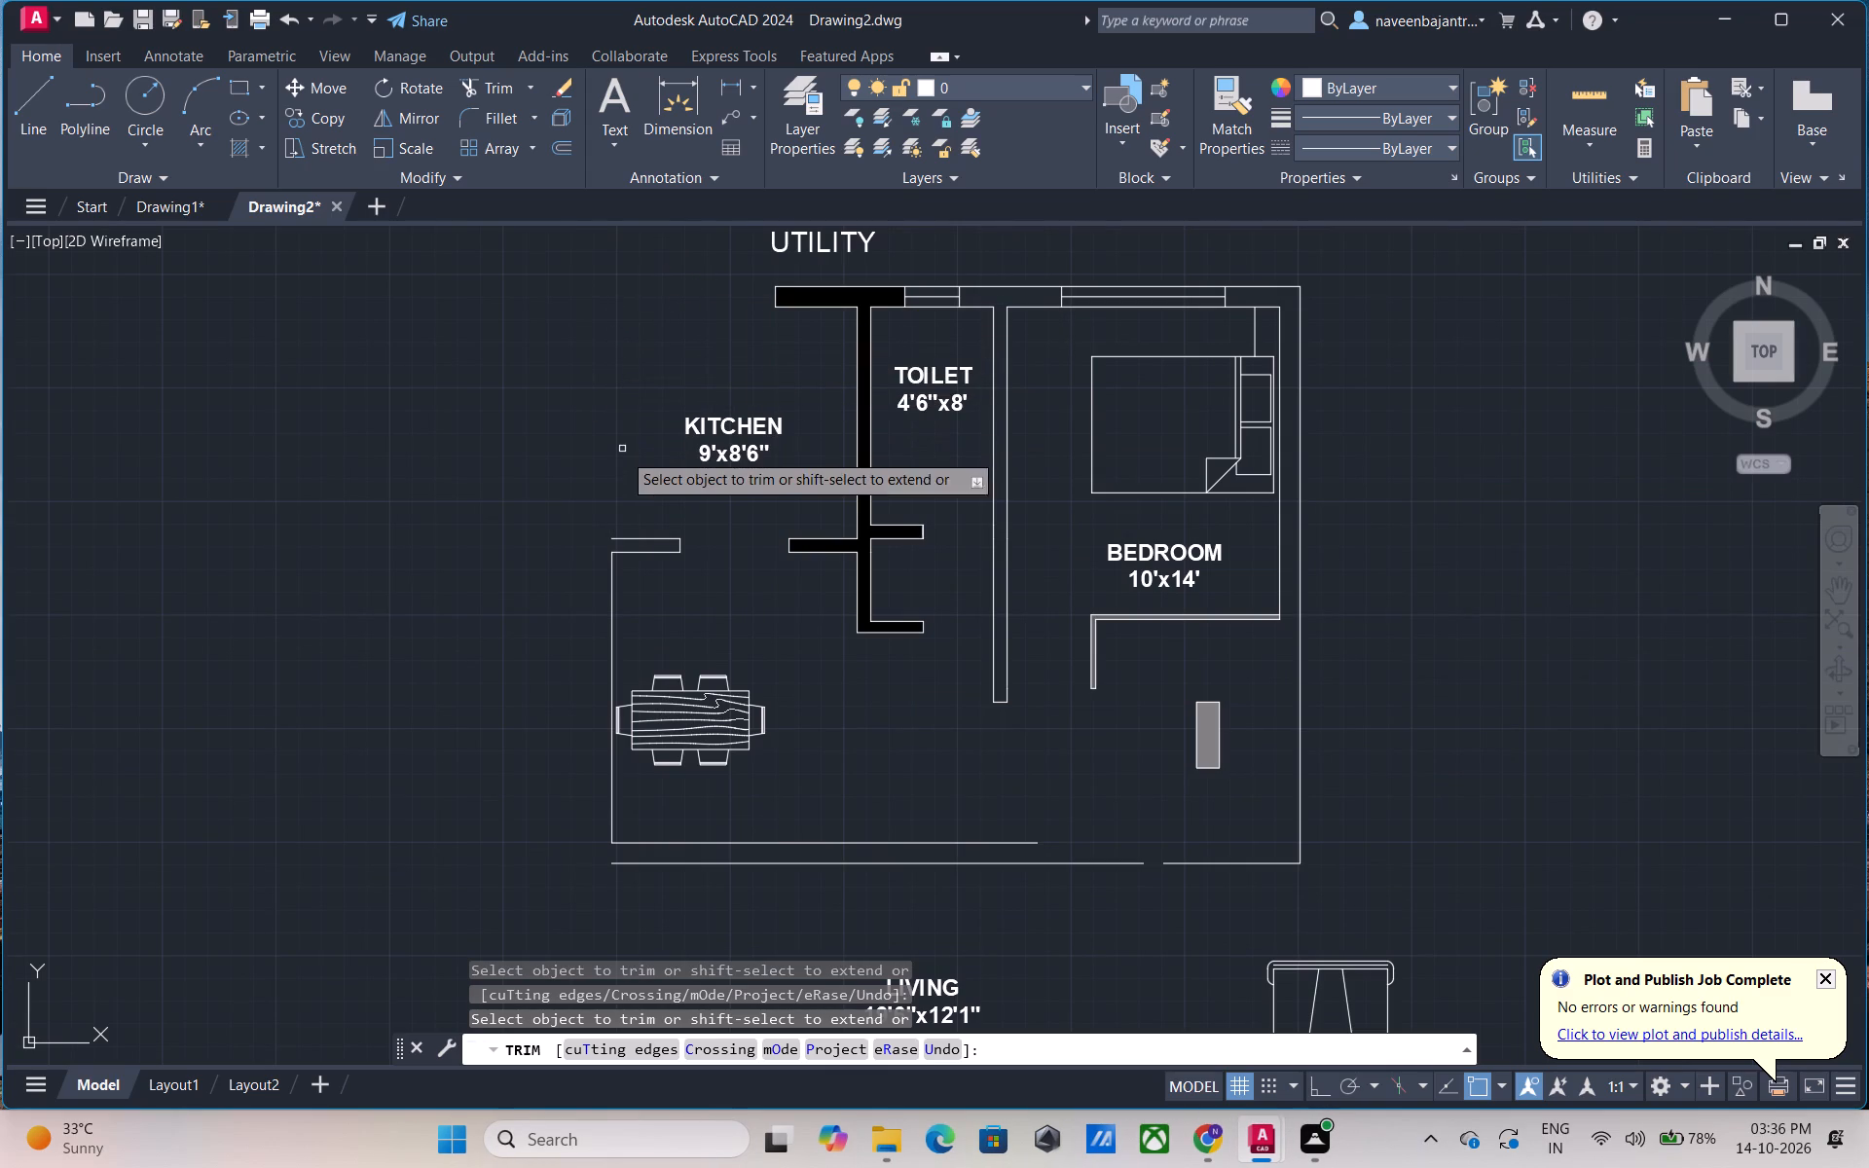
Trim the short stub wall between the kitchen and dining area, plus the dining area's left wall line.
{"action": "left_click", "coordinate": [630, 537]}
{"action": "left_click", "coordinate": [678, 540]}
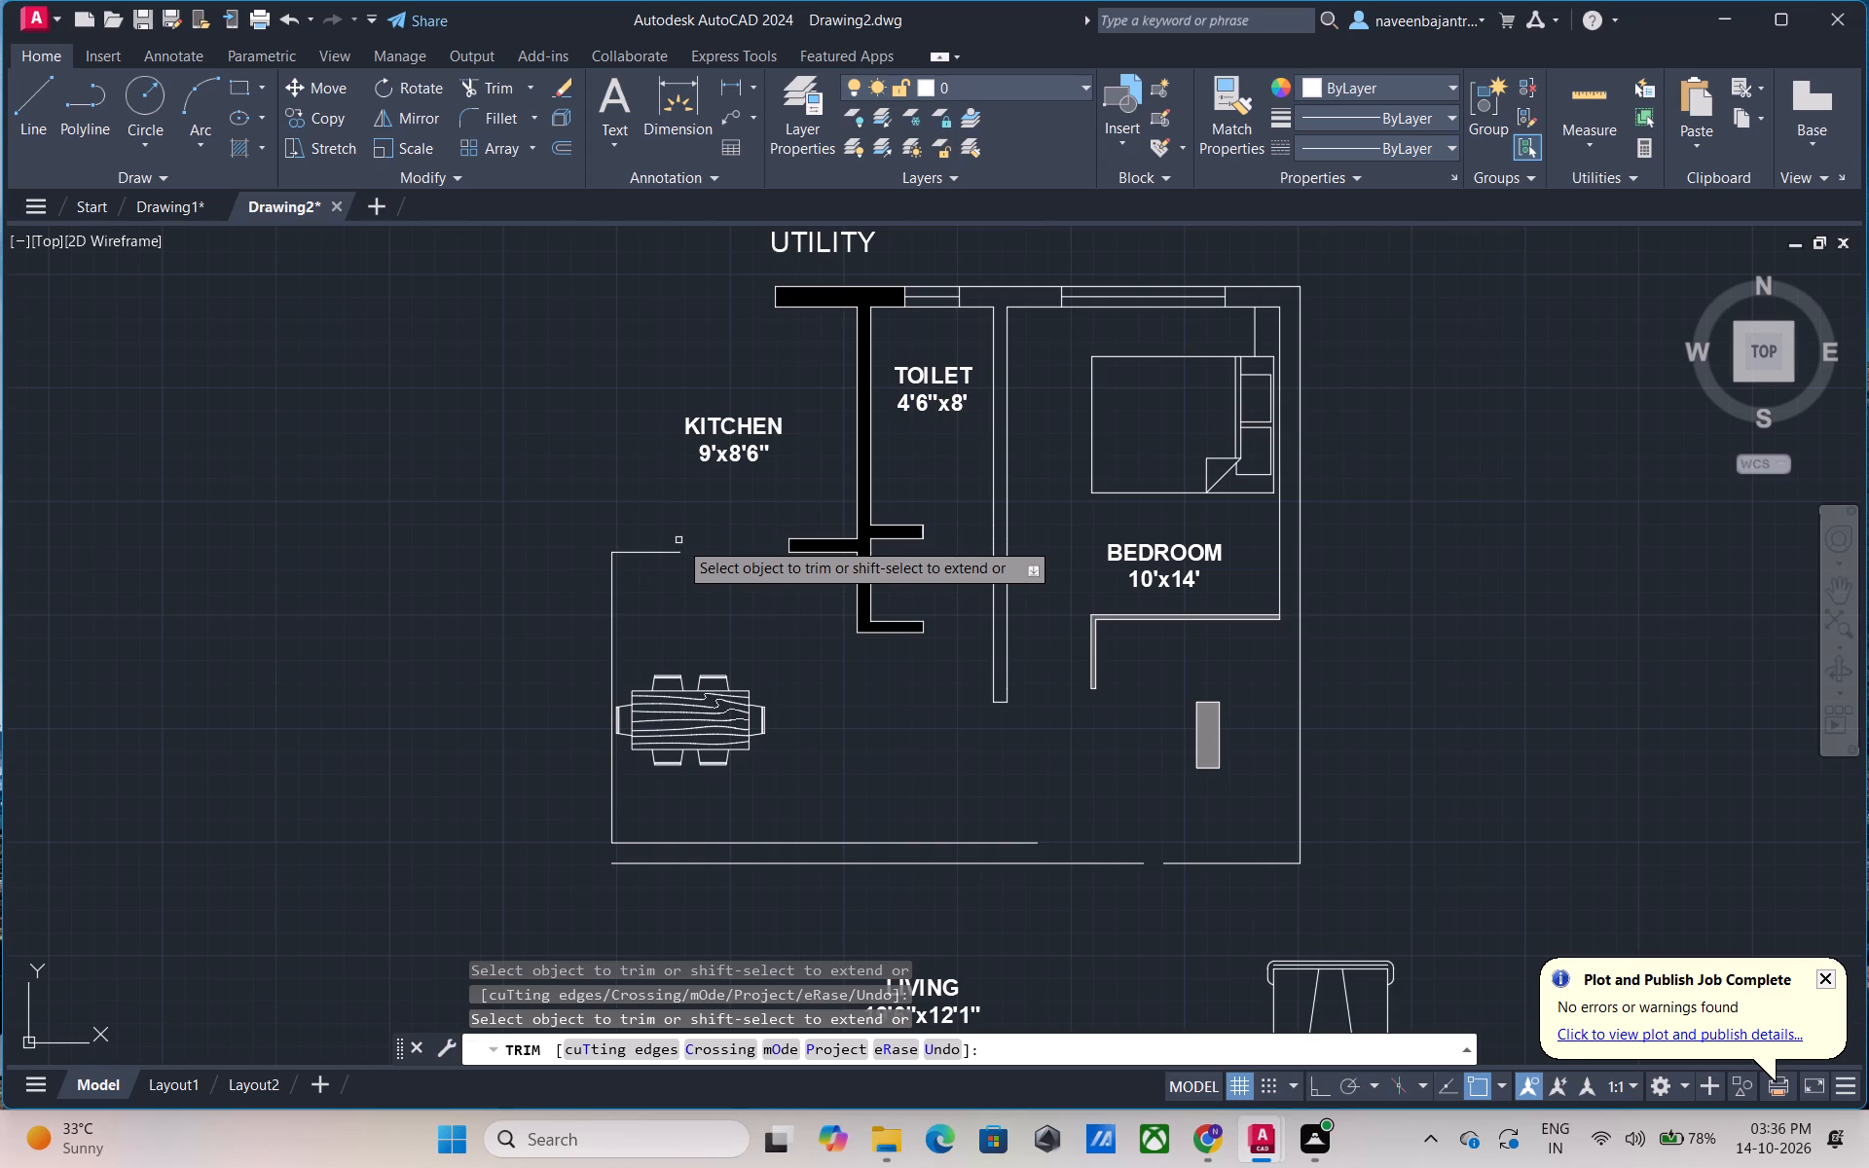
{"action": "left_click", "coordinate": [654, 549]}
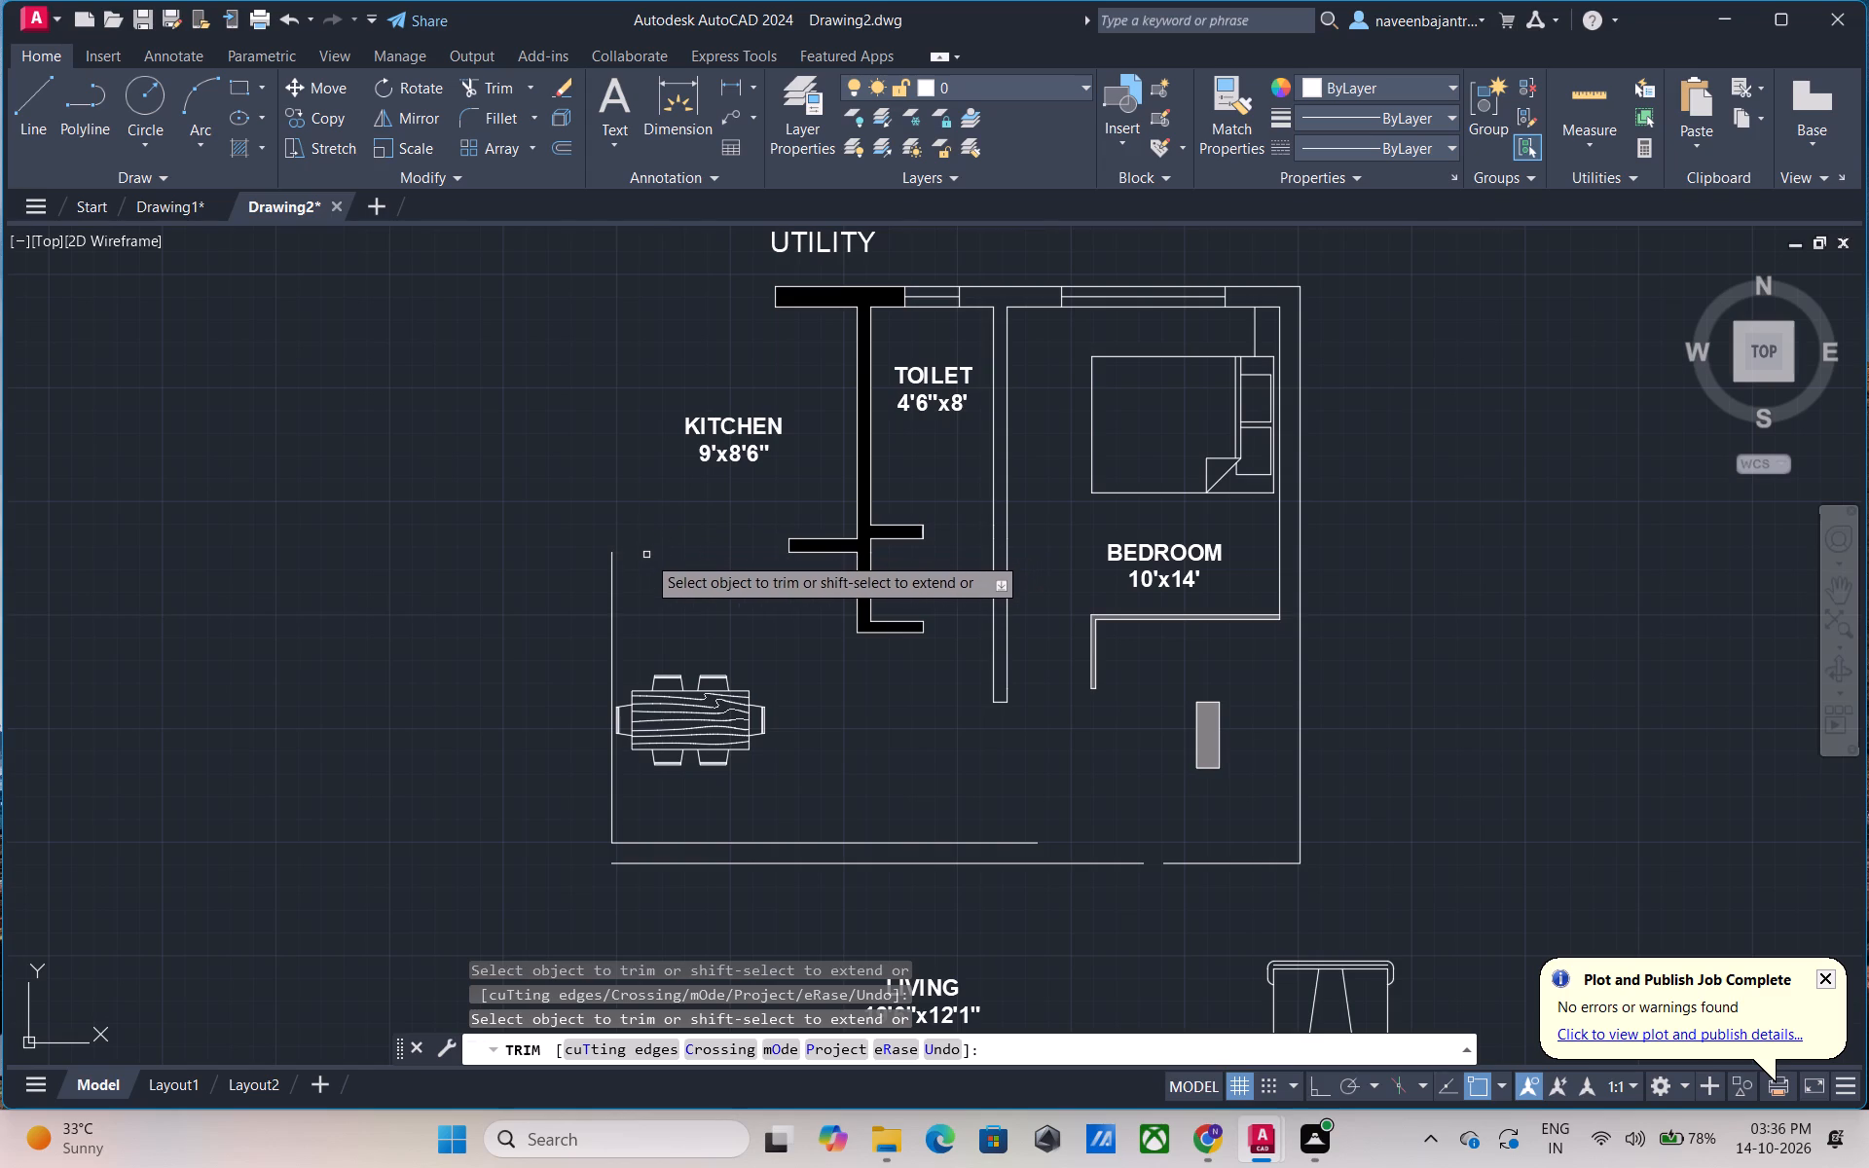
{"action": "left_click", "coordinate": [615, 601]}
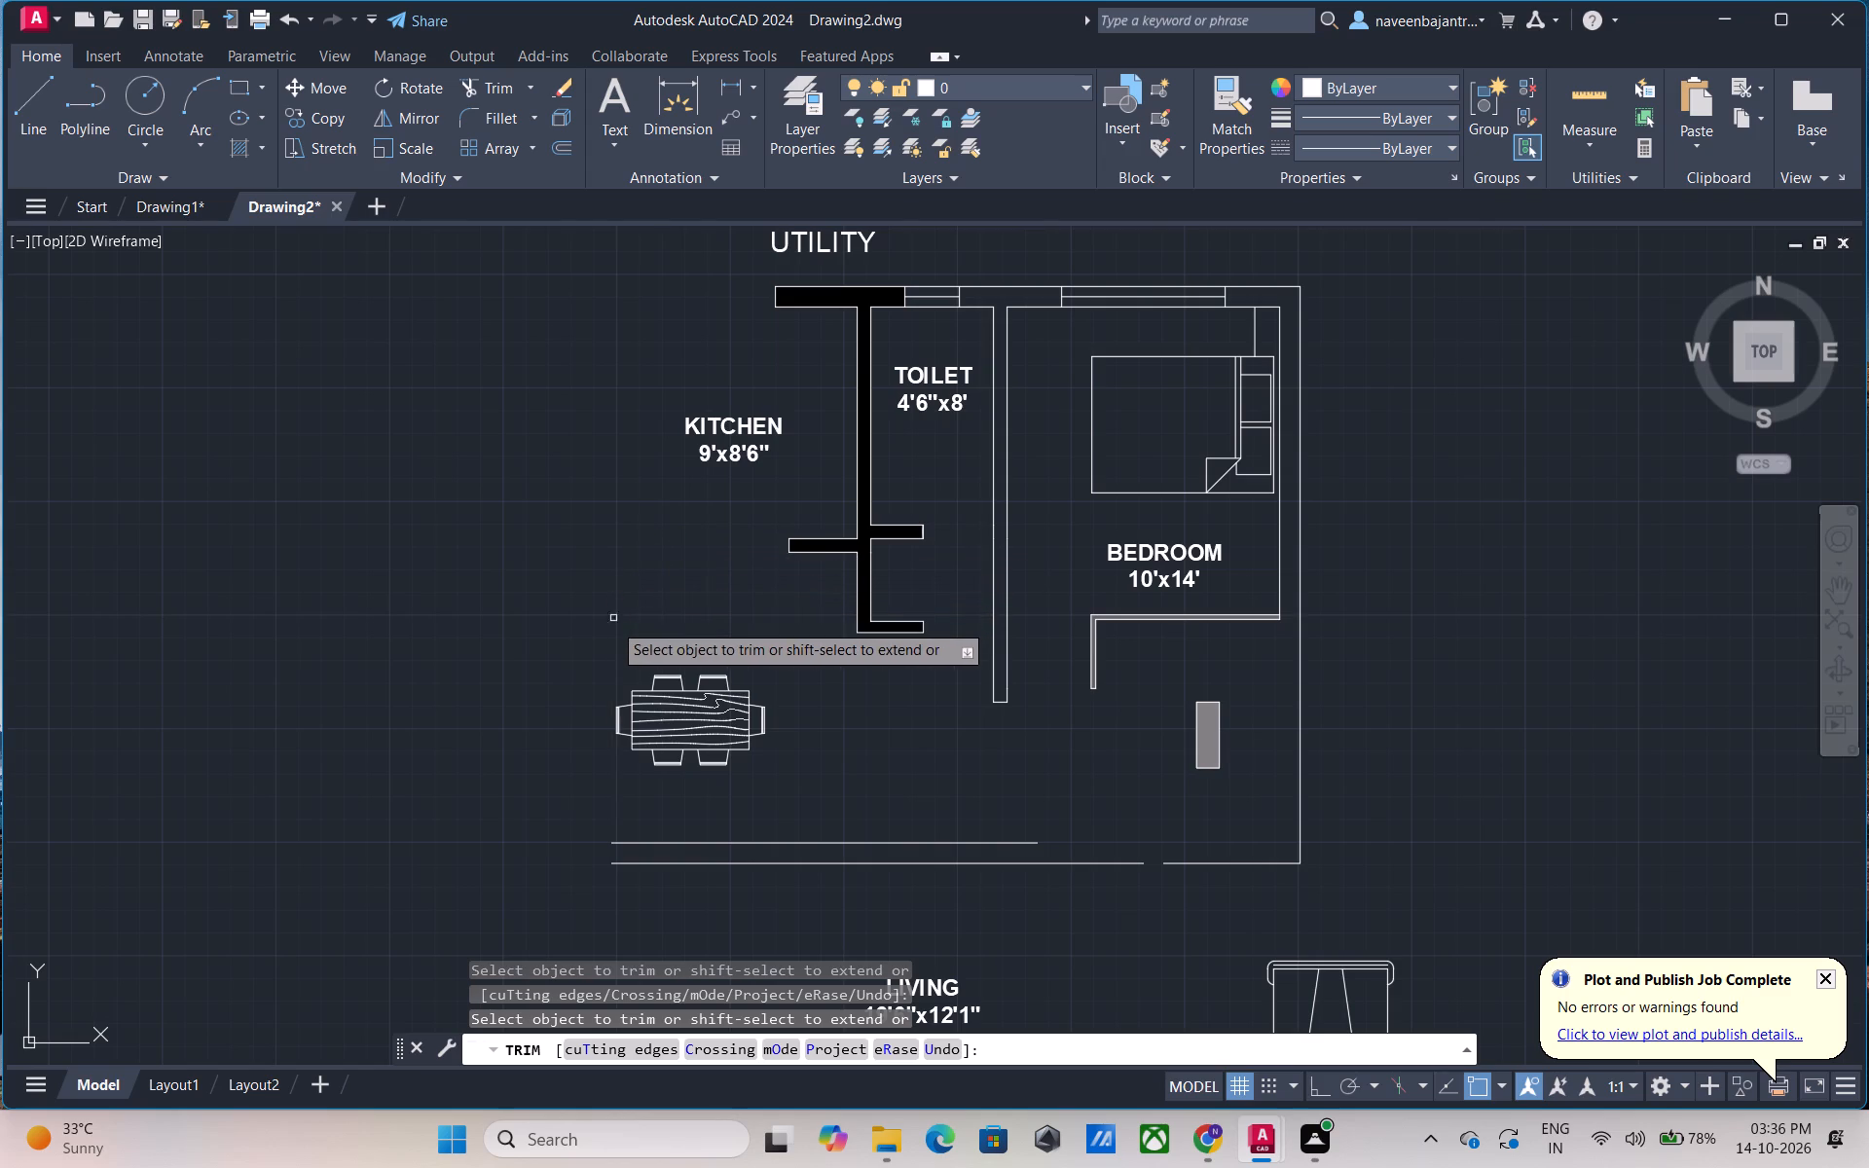
Trim the horizontal wall lines between the dining area and living room, including the segment below the bedroom side.
{"action": "left_click", "coordinate": [681, 845]}
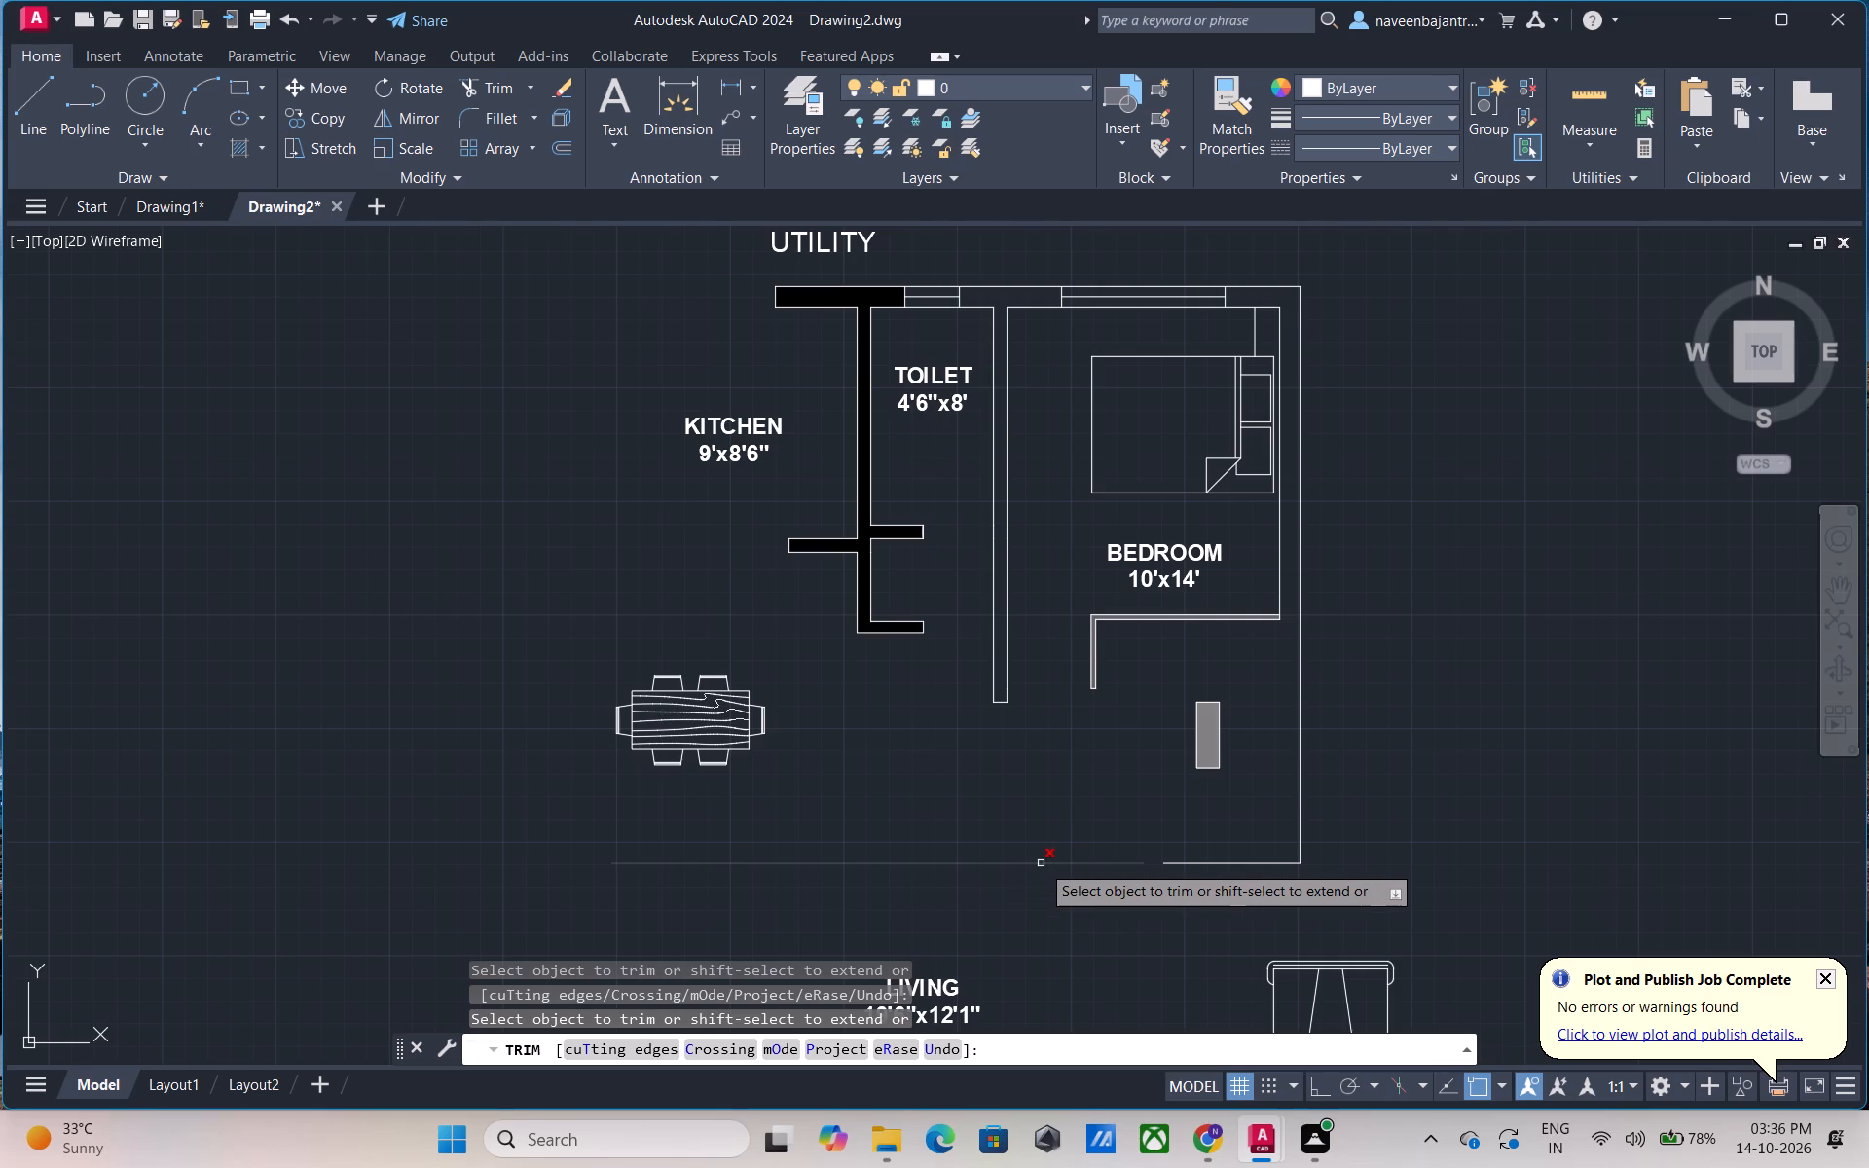
{"action": "left_click", "coordinate": [1041, 863]}
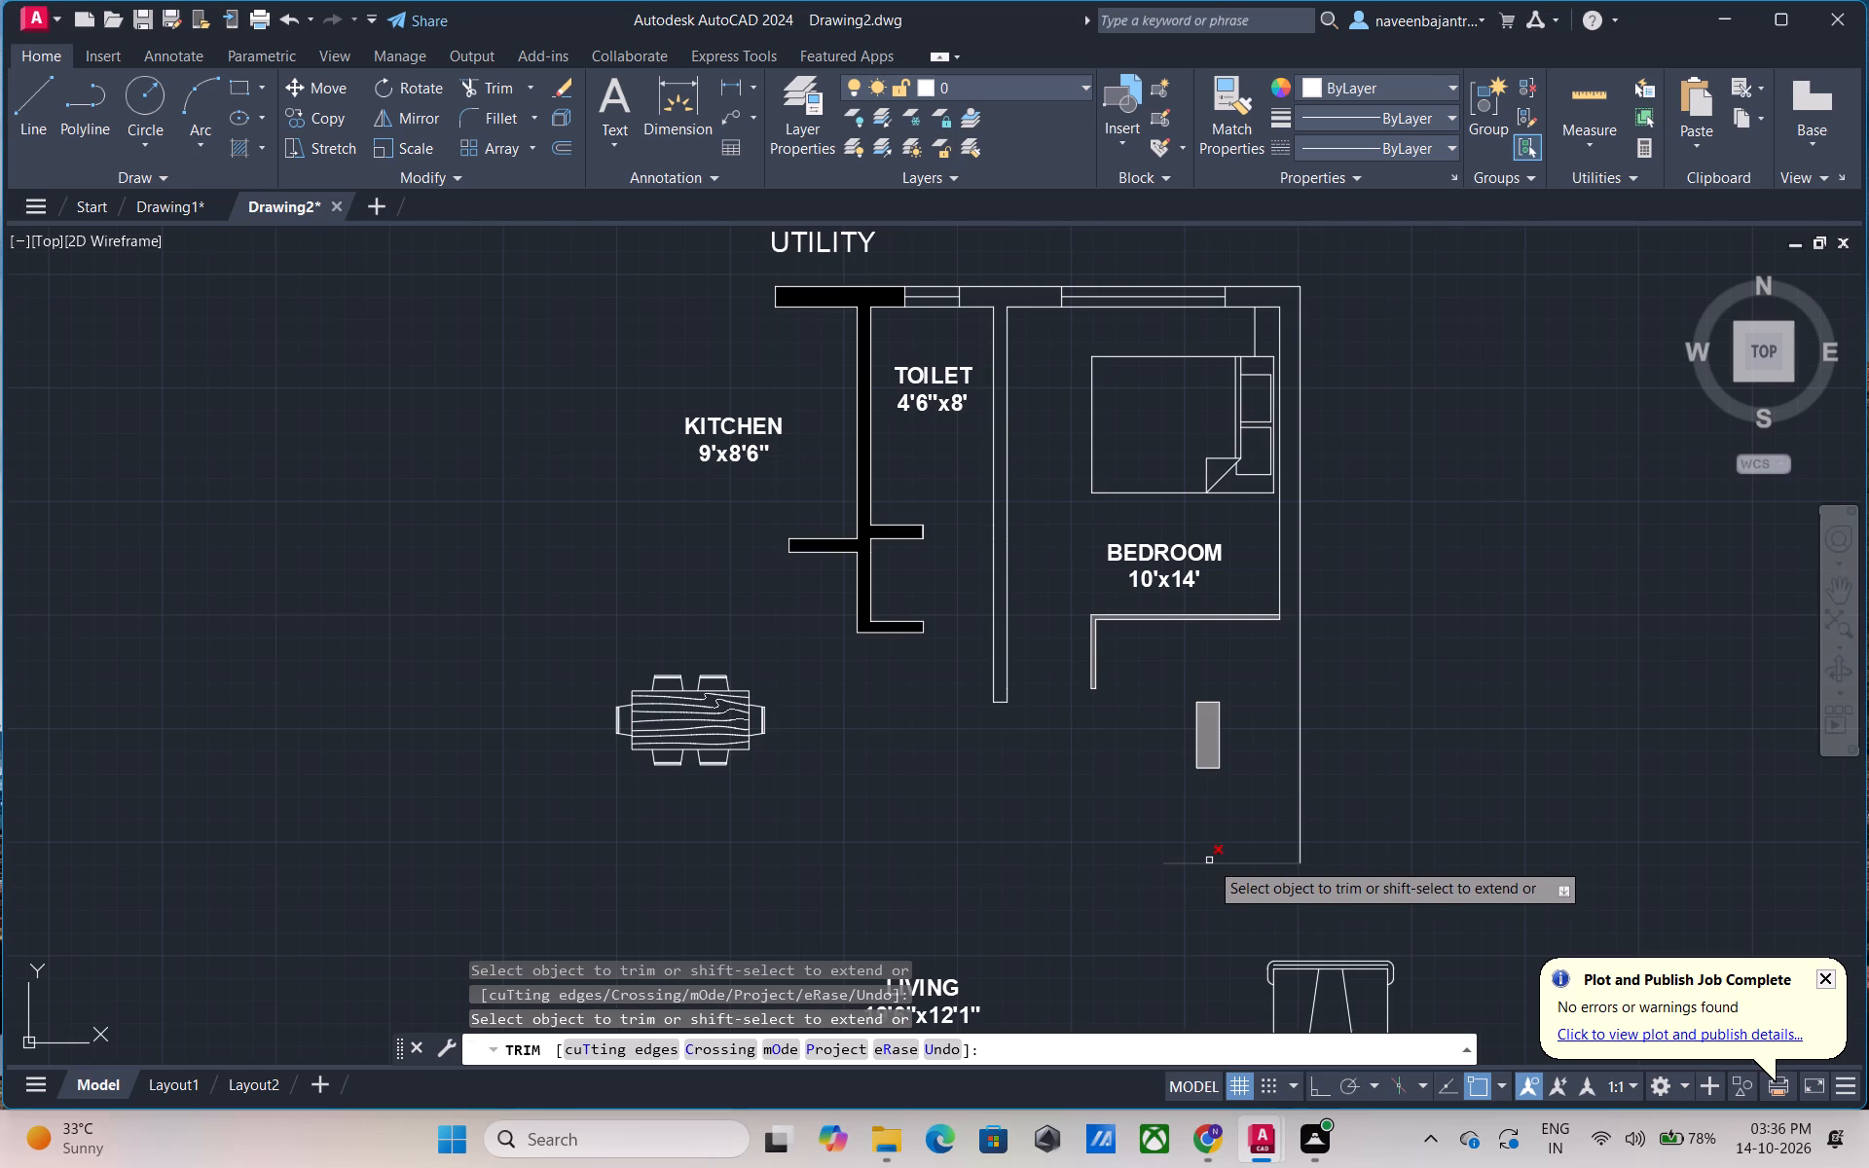
{"action": "left_click", "coordinate": [1211, 860]}
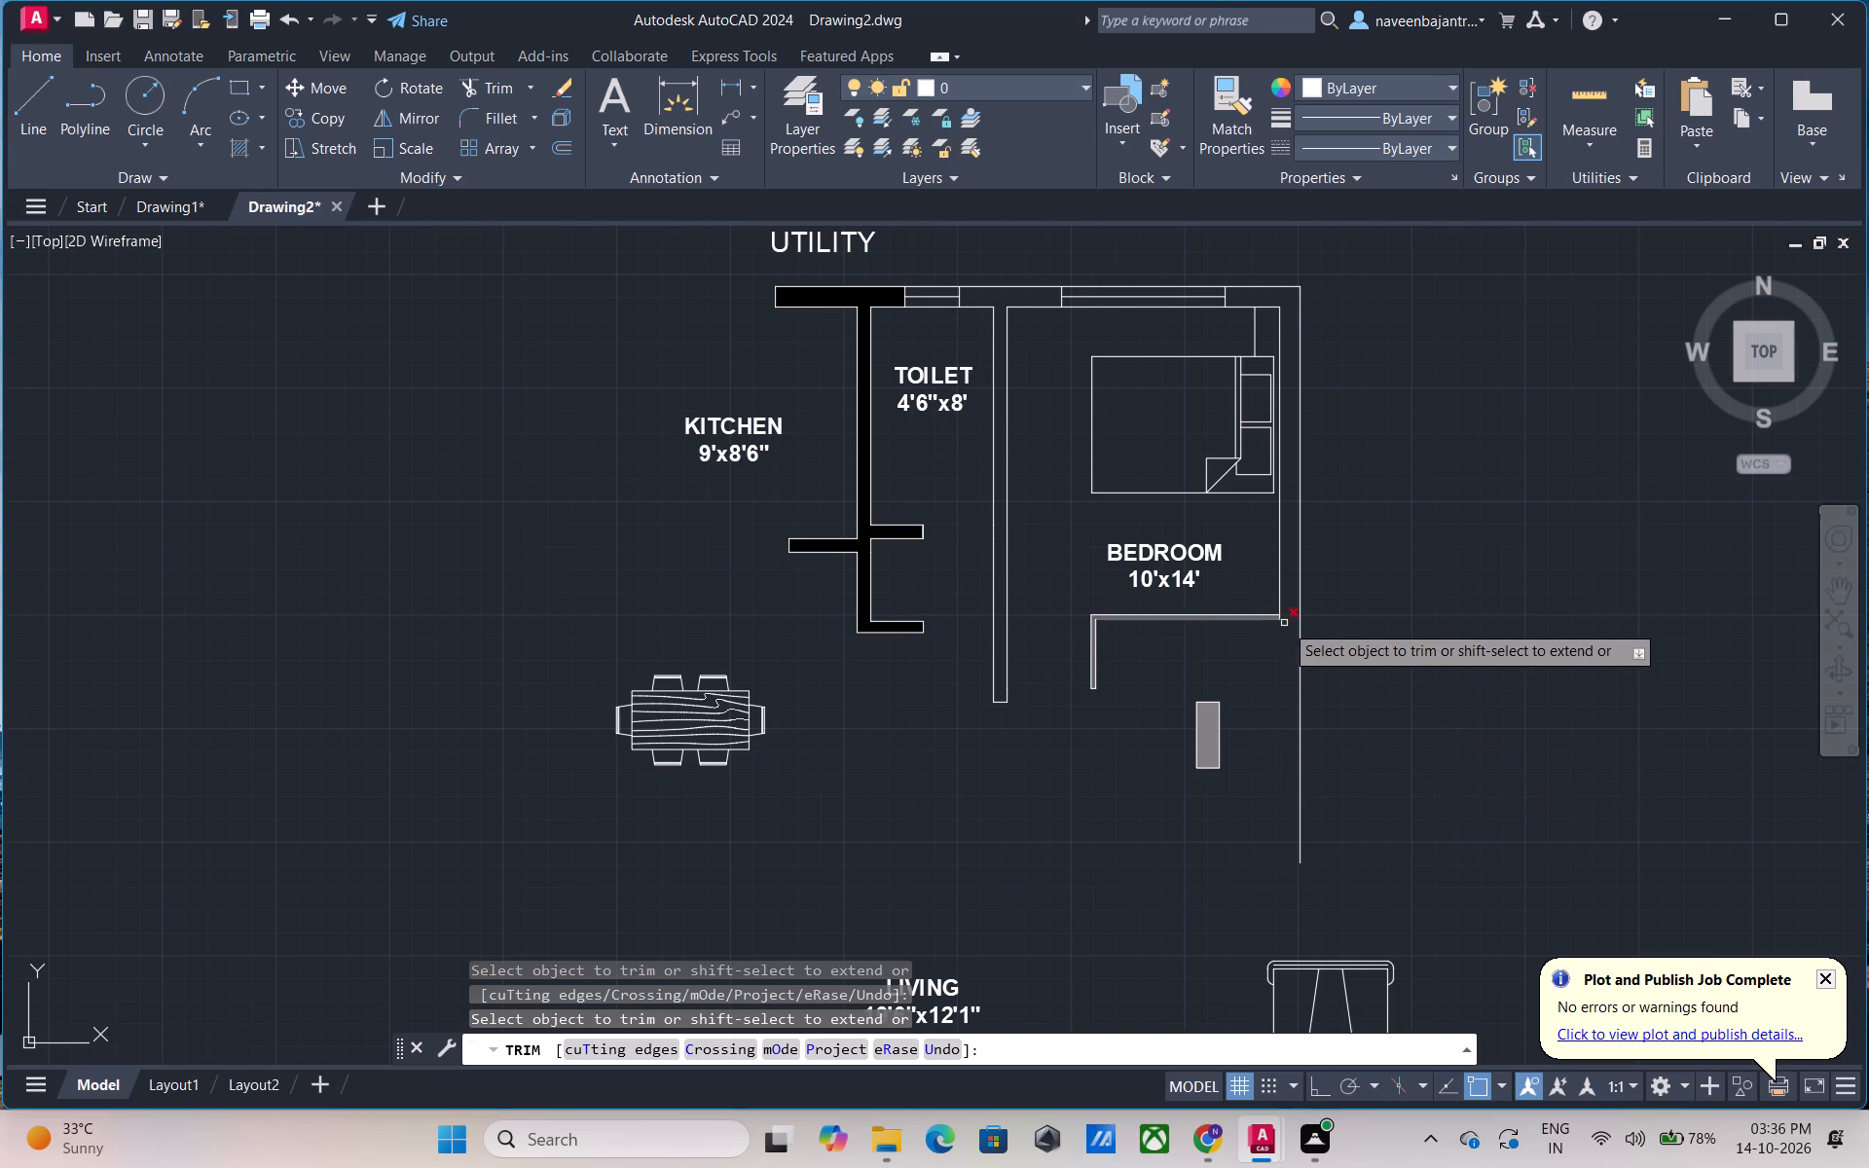
Trim the bedroom's outer right wall line and the top wall lines between the window and the upper-right corner.
{"action": "left_click", "coordinate": [1299, 605]}
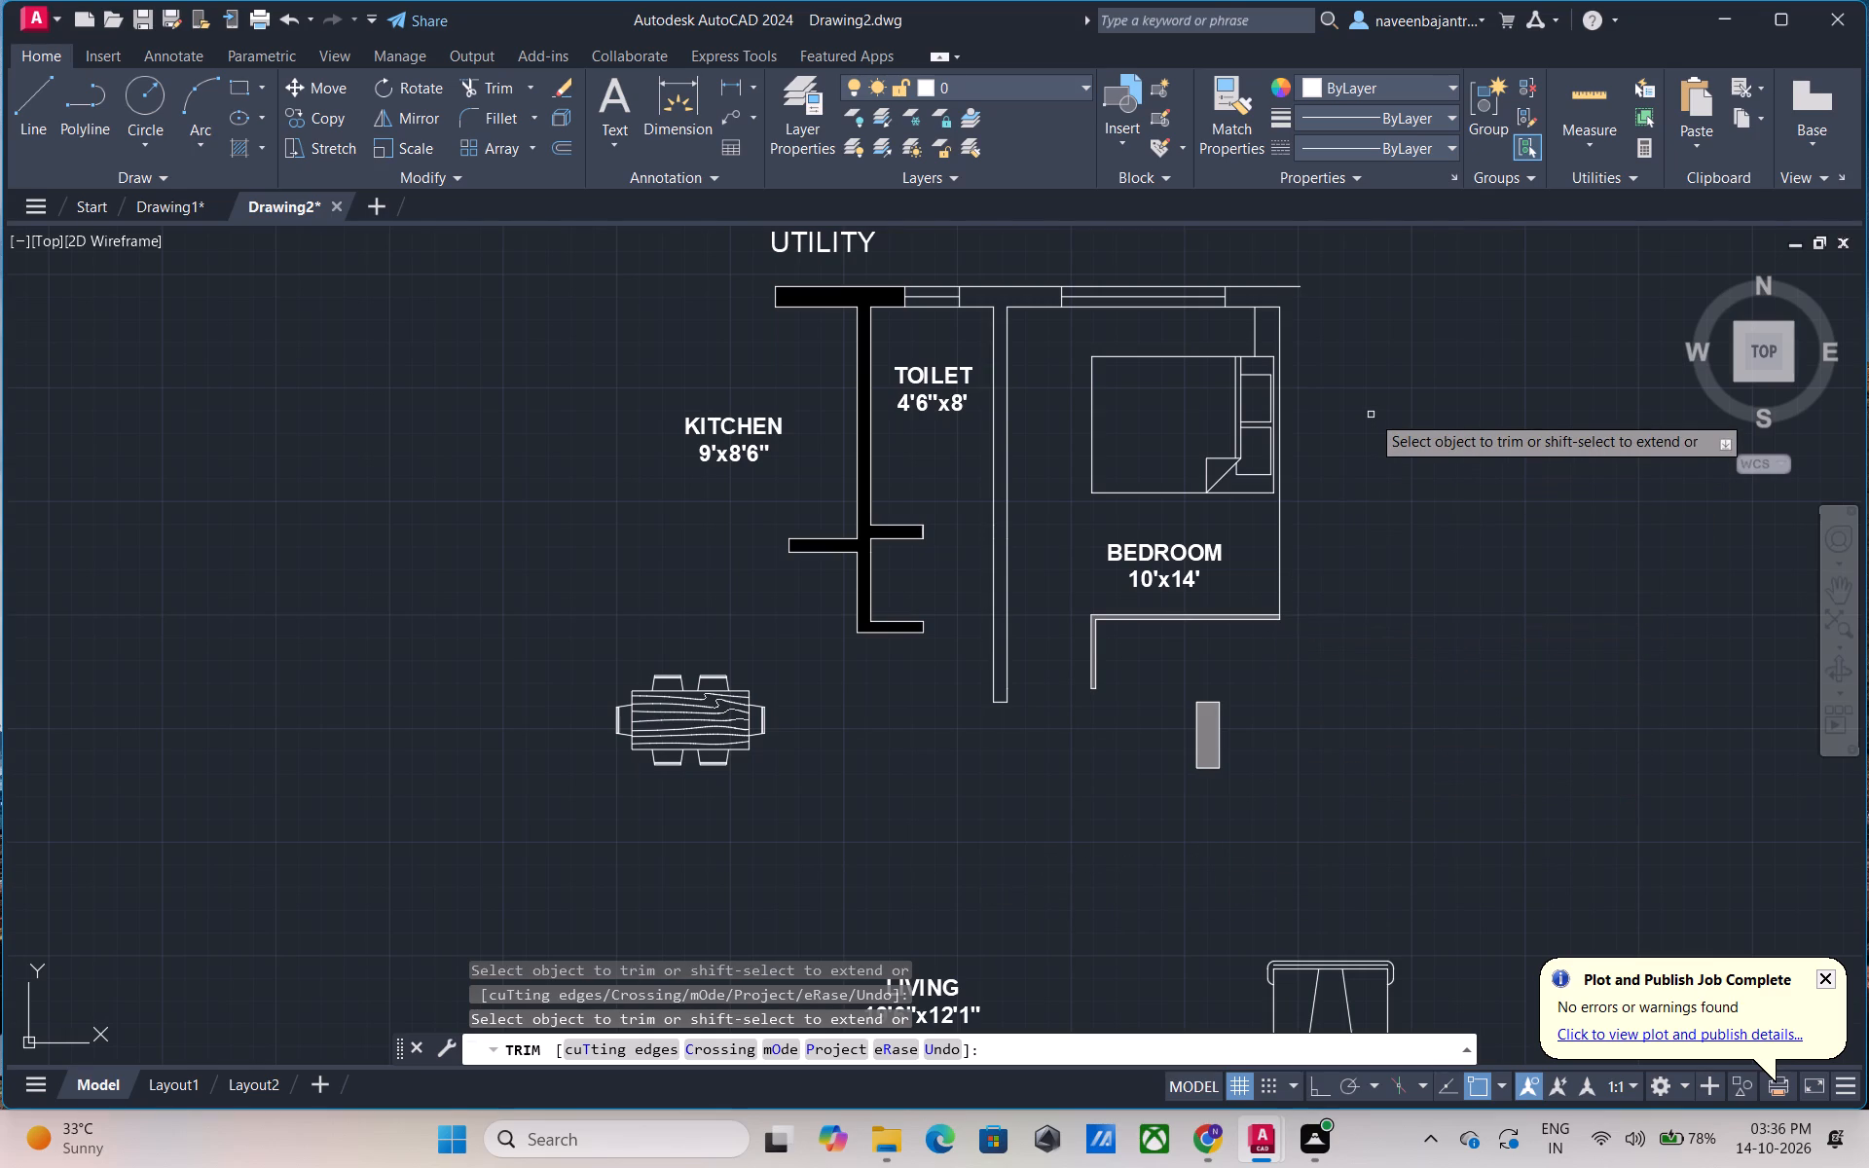
{"action": "middle_click_drag", "start_coordinate": [1369, 469], "coordinate": [1357, 549]}
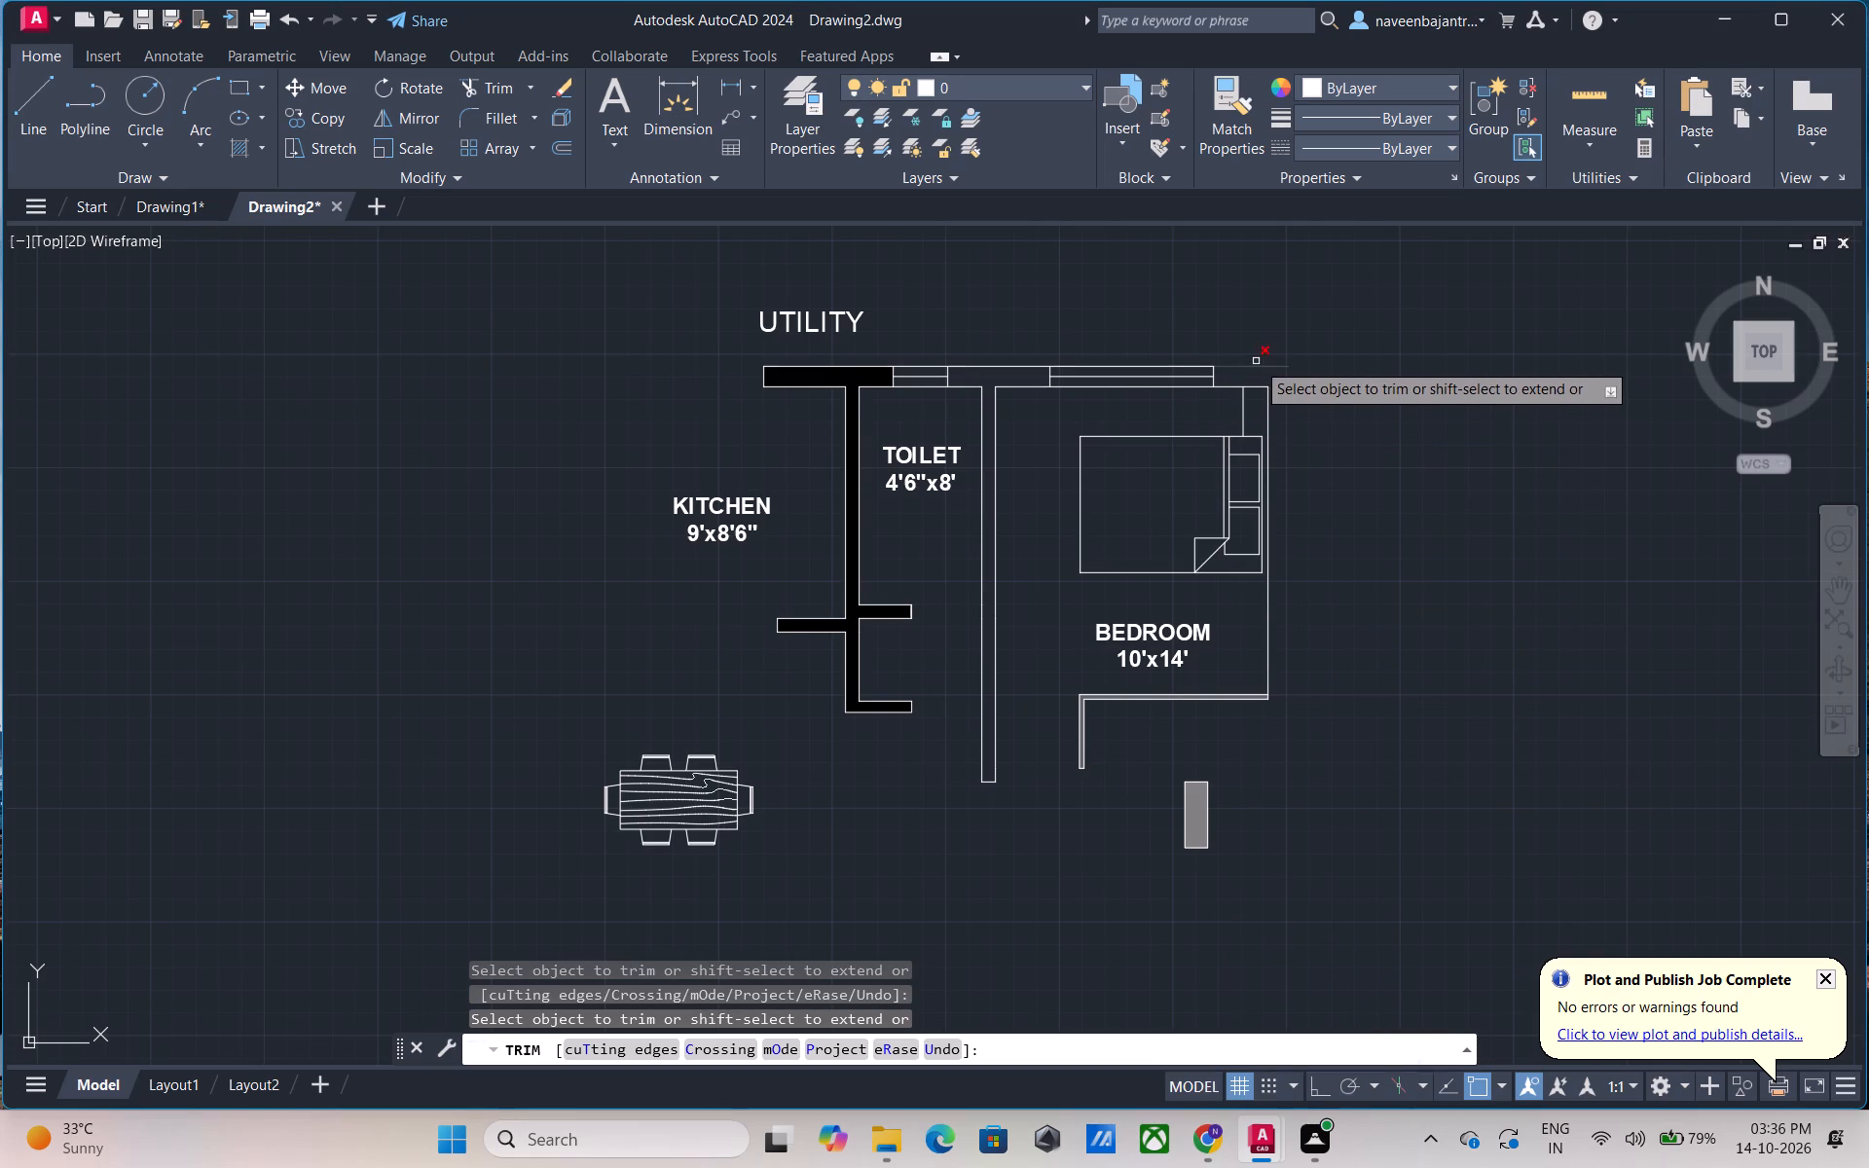
{"action": "left_click", "coordinate": [1256, 365]}
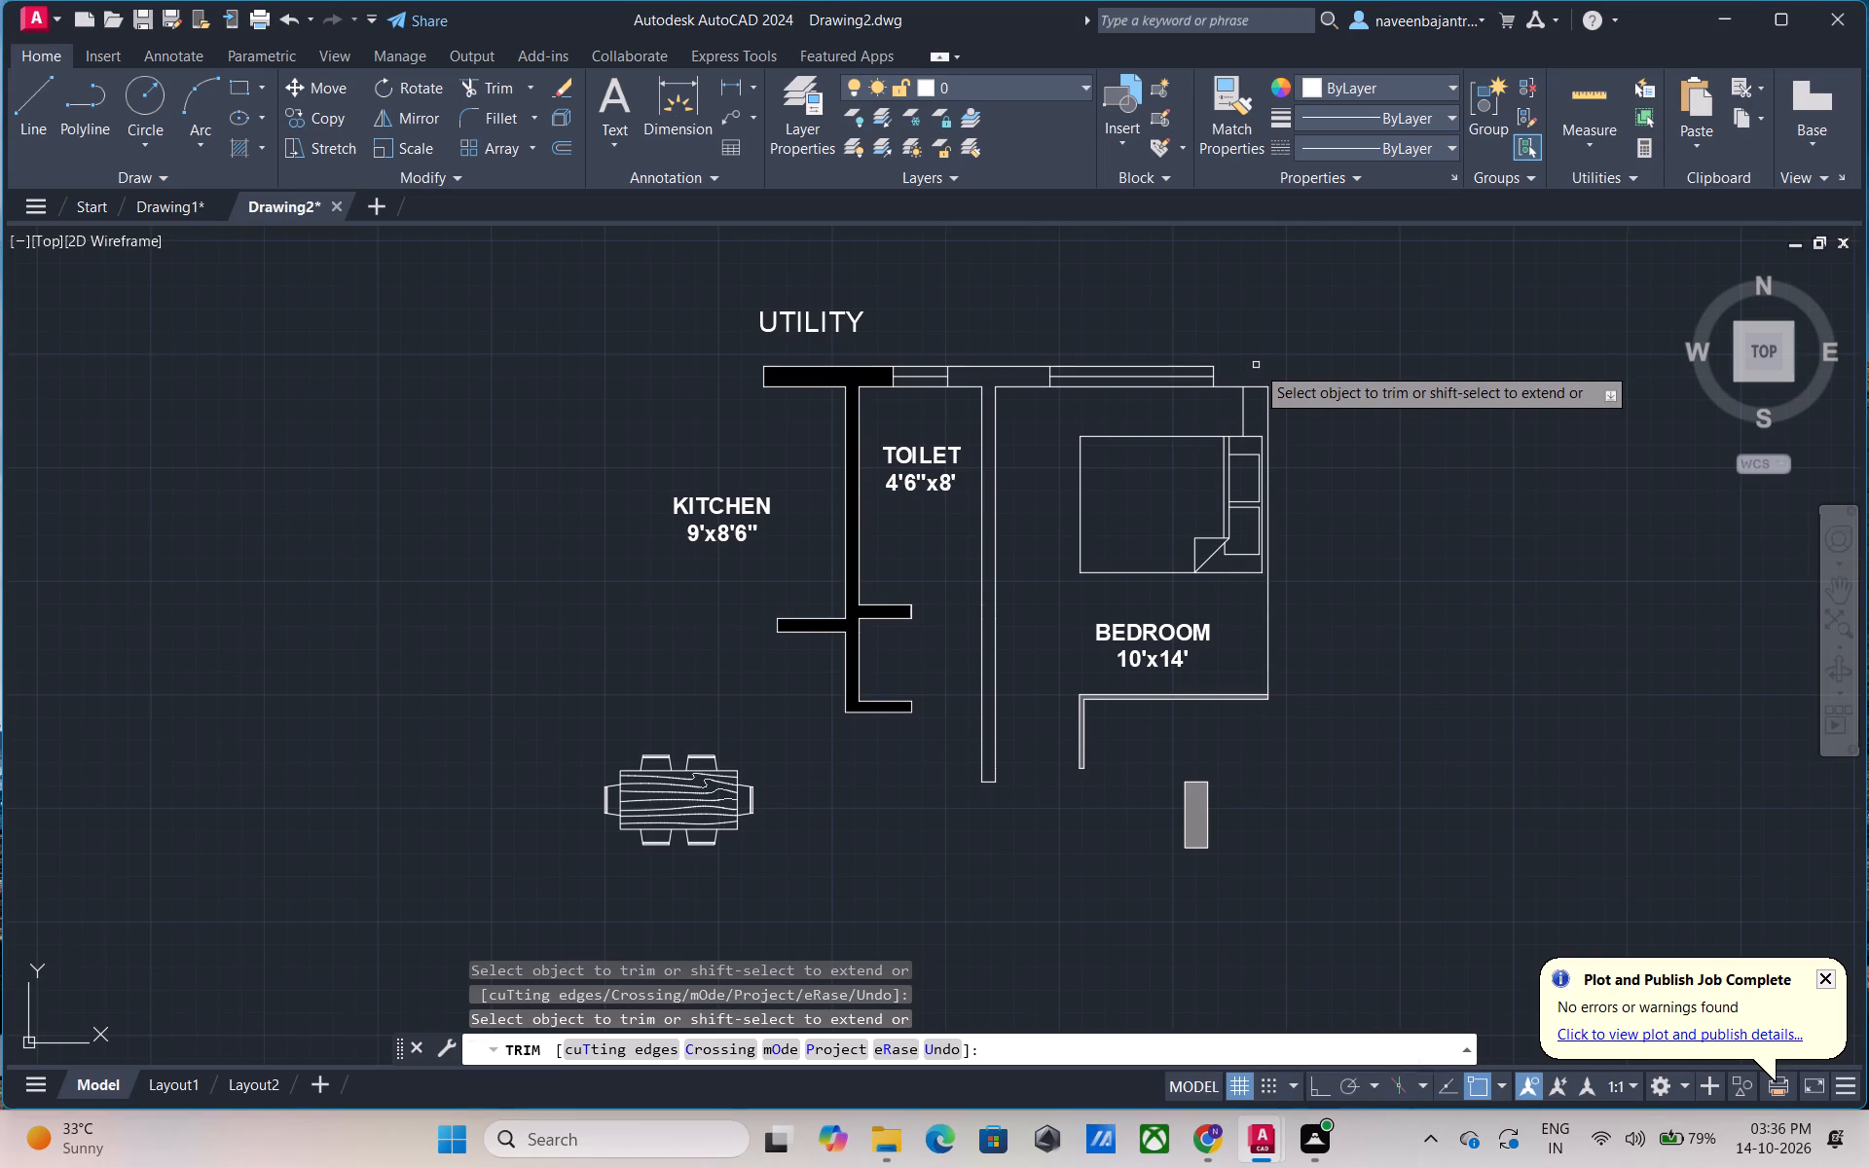
{"action": "left_click", "coordinate": [1229, 387]}
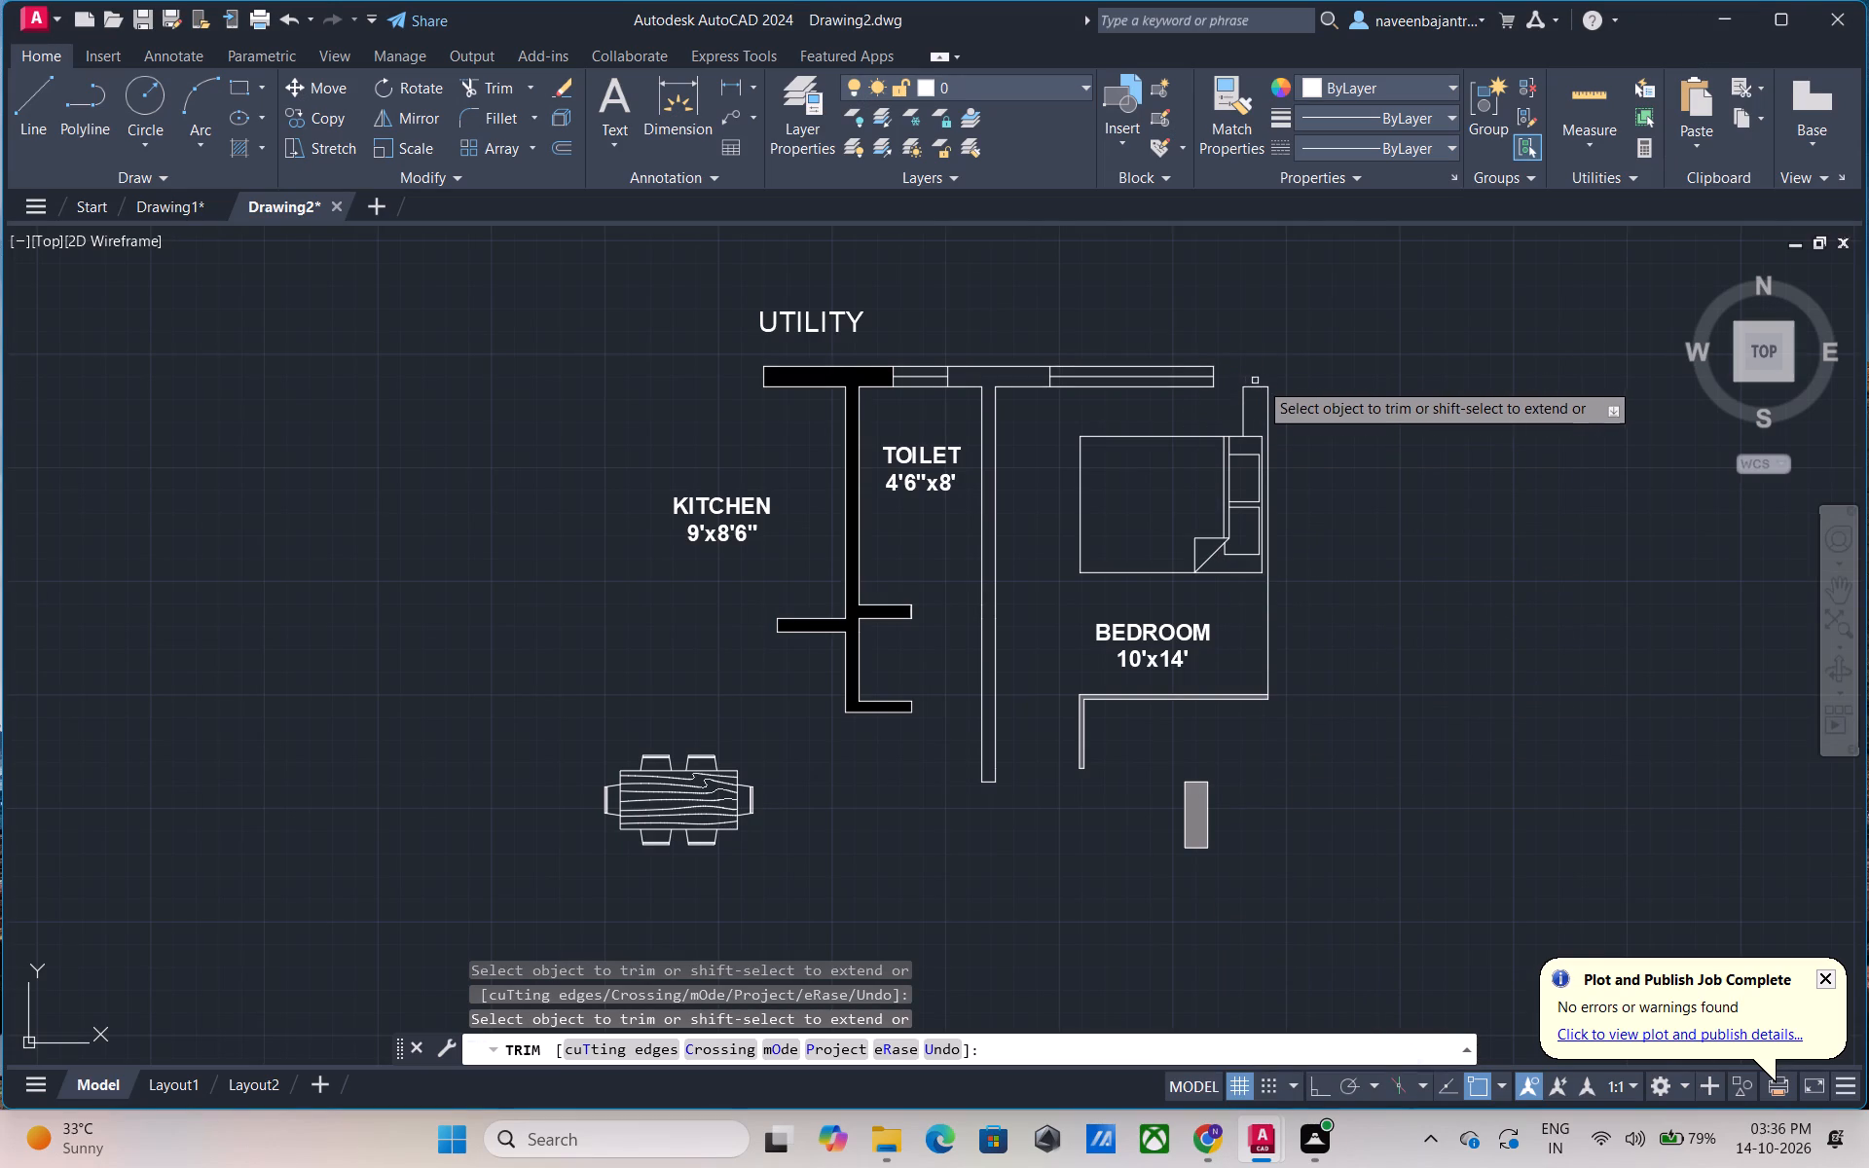
{"action": "left_click", "coordinate": [1254, 389]}
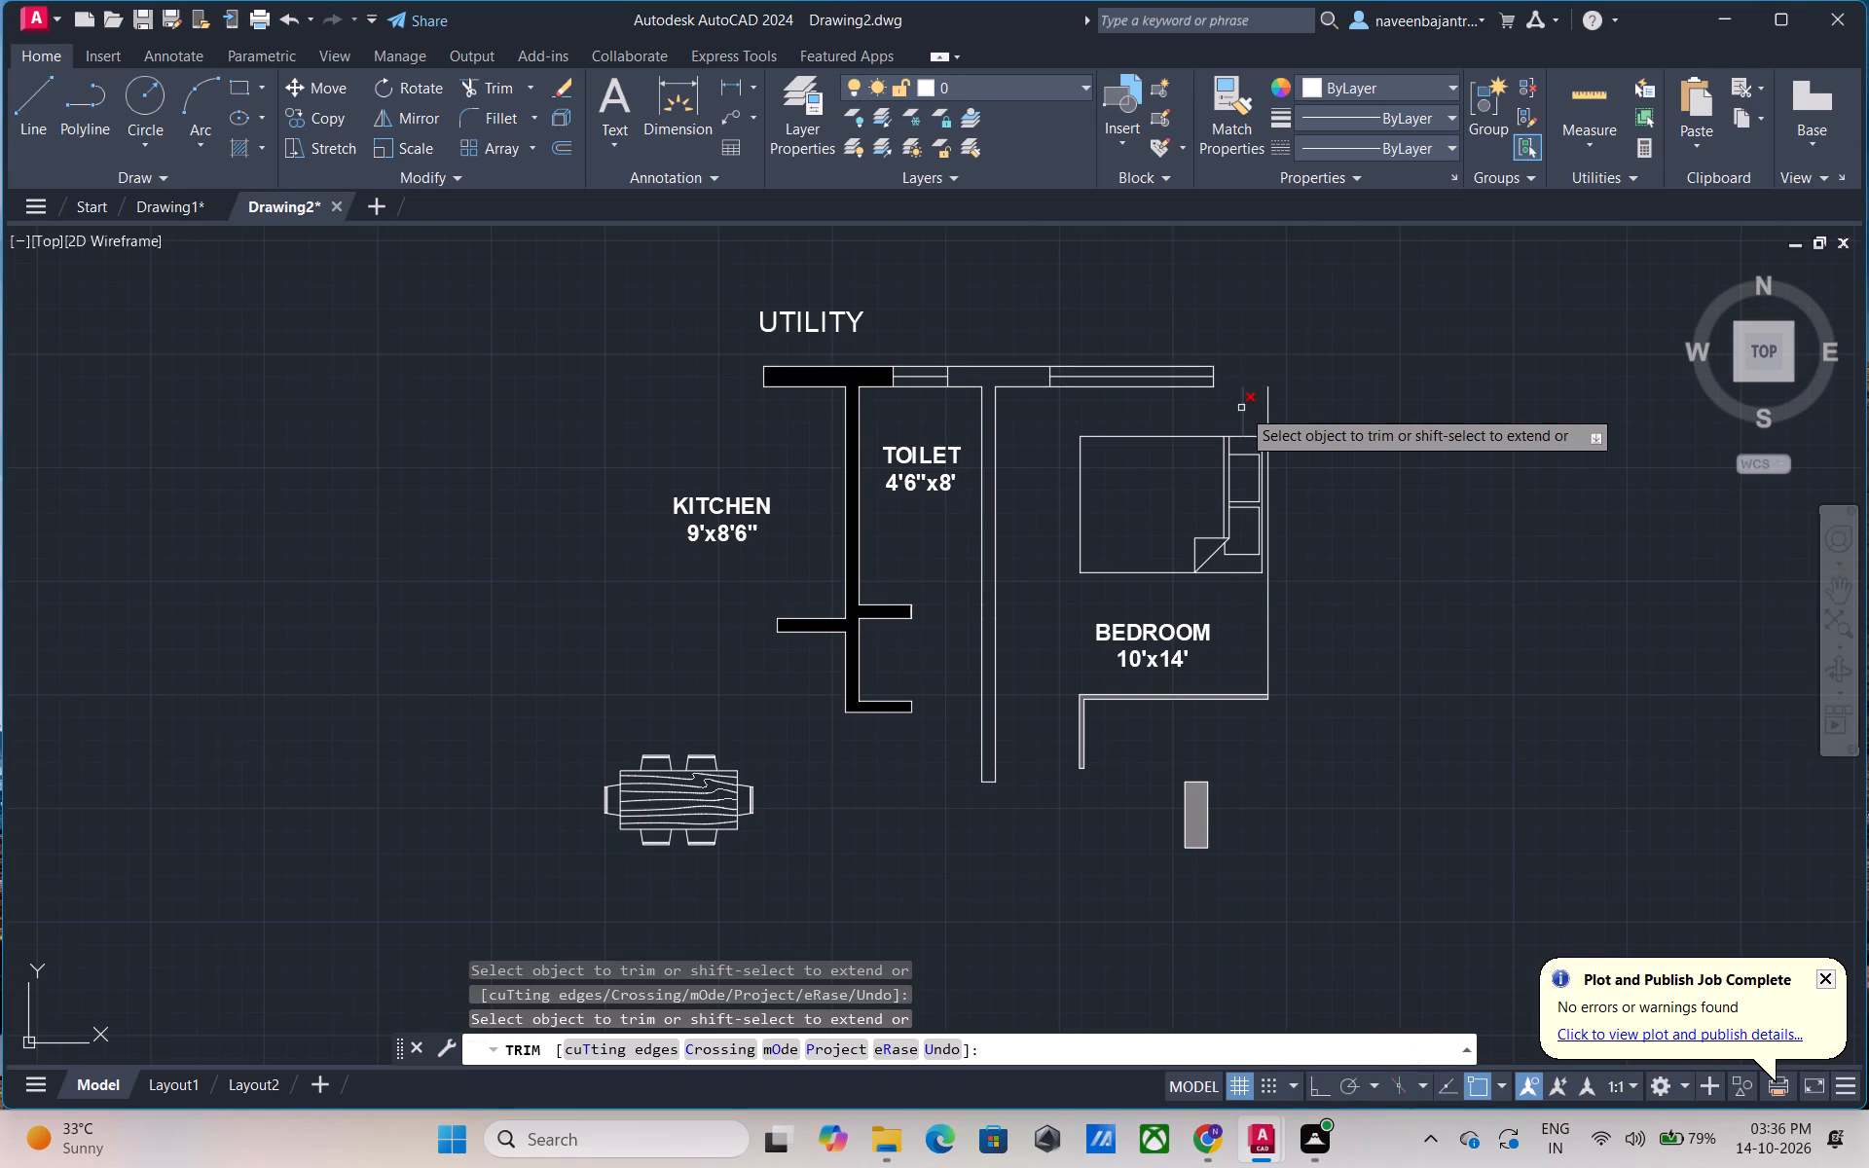
Trim the bedroom's remaining right wall line and all the lines of the window in its top wall.
{"action": "left_click", "coordinate": [1241, 408]}
{"action": "left_click", "coordinate": [1267, 402]}
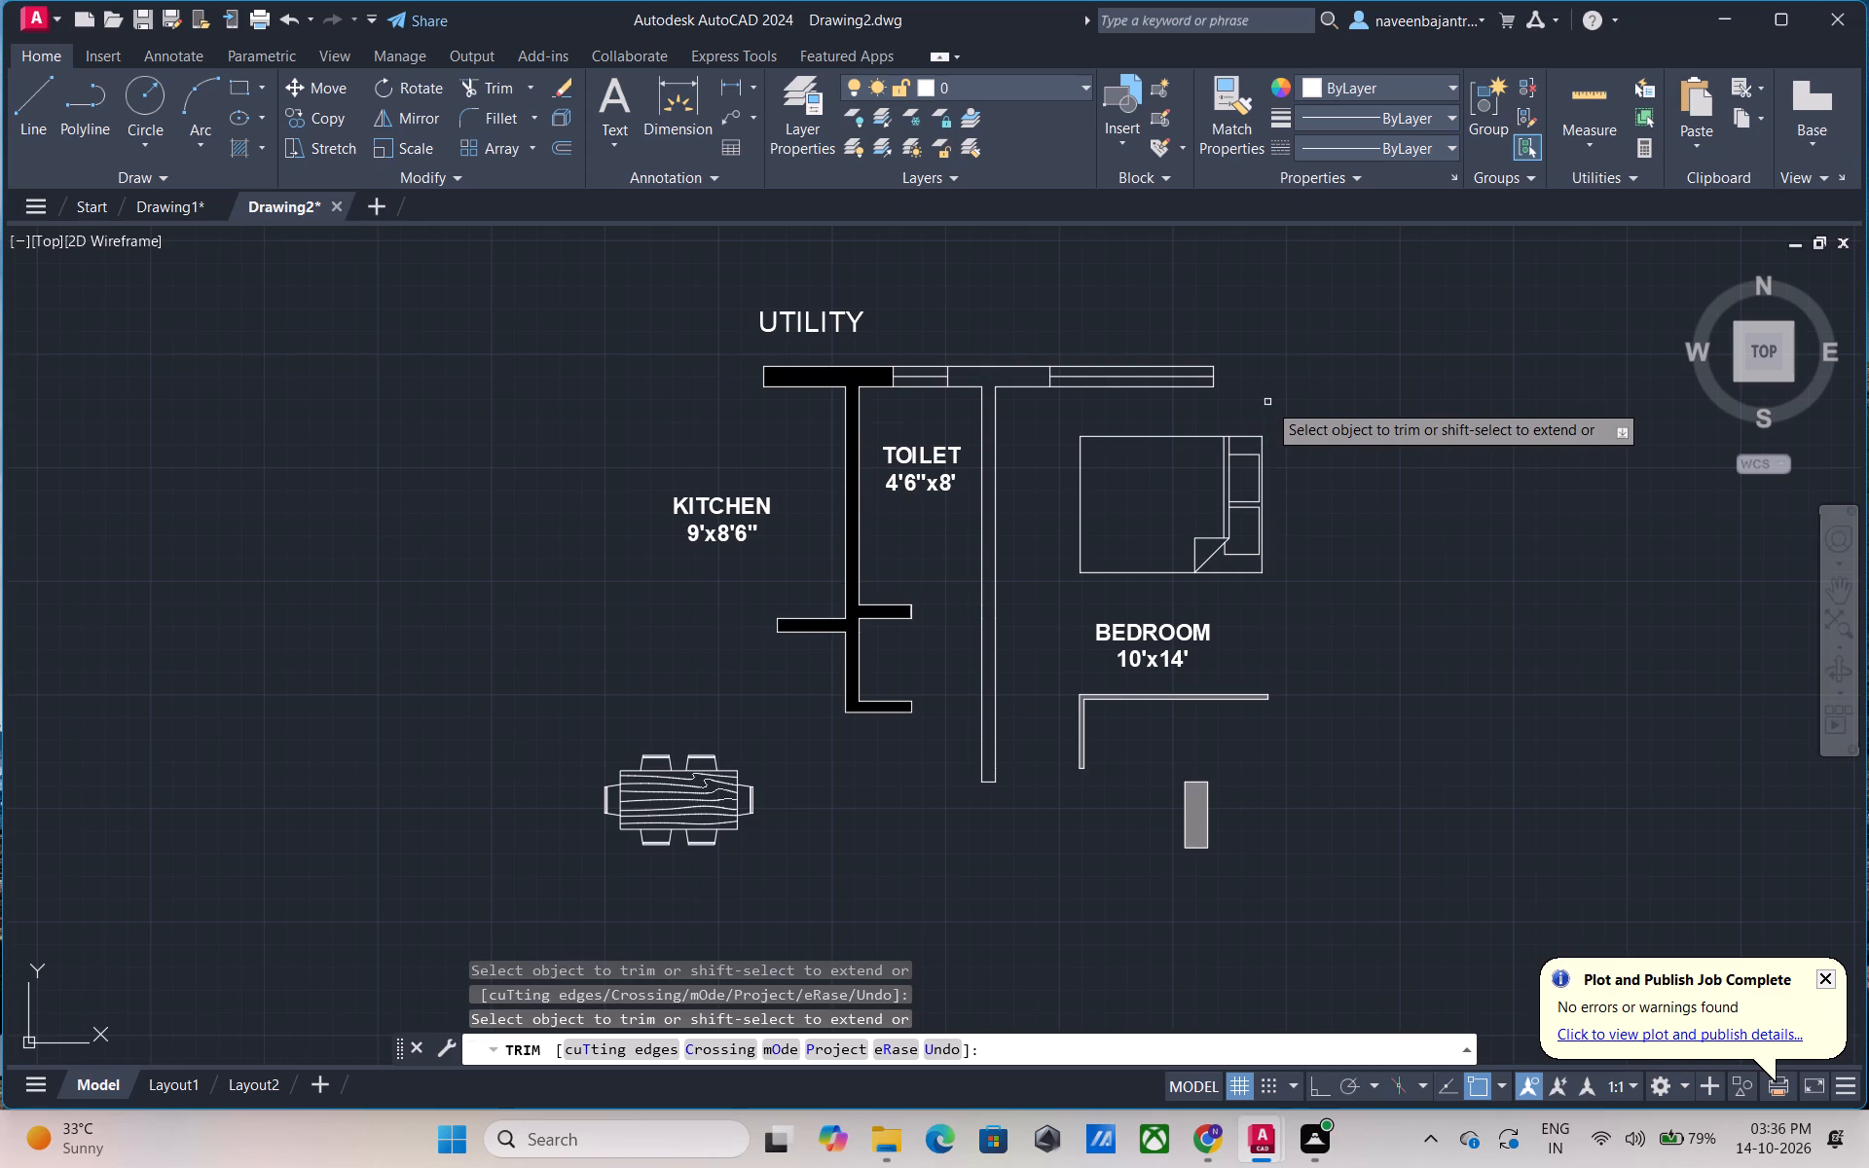
{"action": "left_click", "coordinate": [1169, 387]}
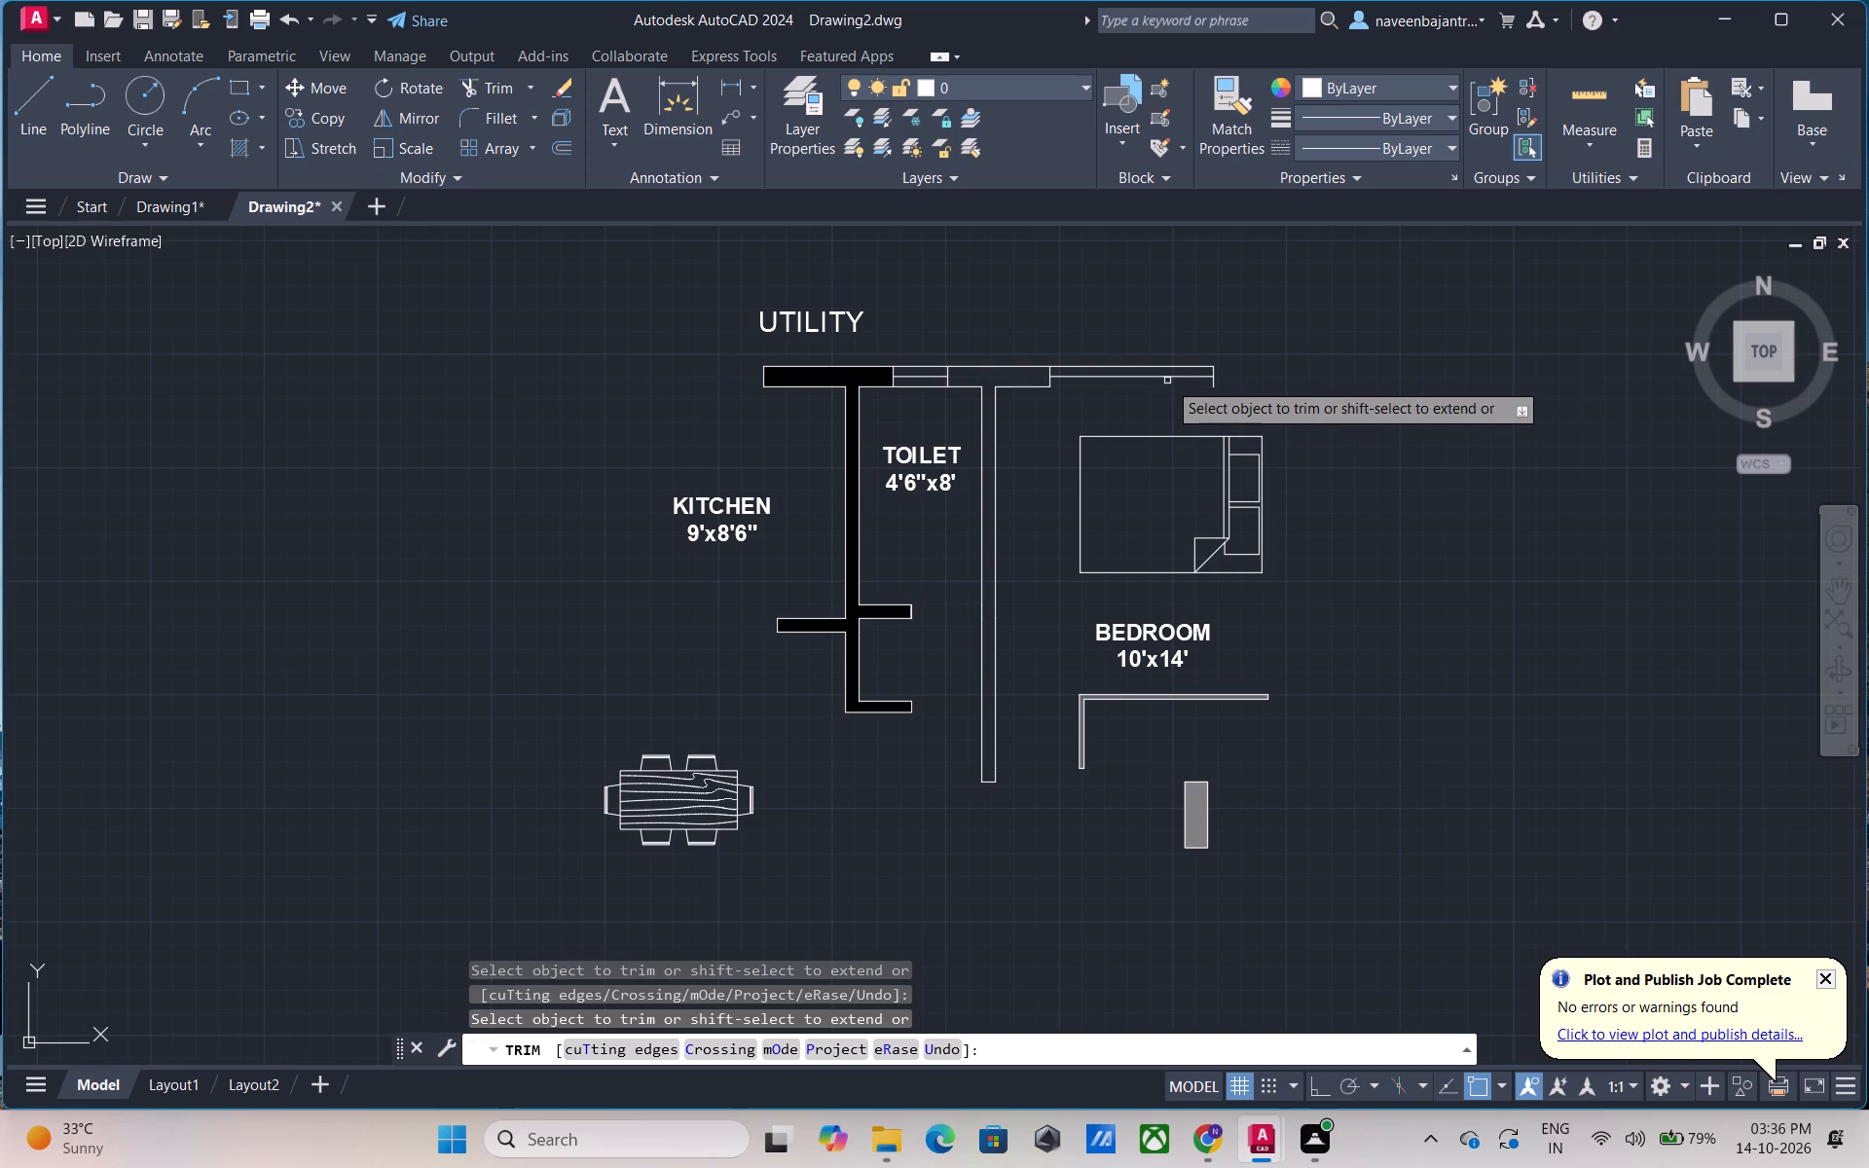
{"action": "left_click", "coordinate": [1167, 380]}
{"action": "left_click", "coordinate": [1165, 367]}
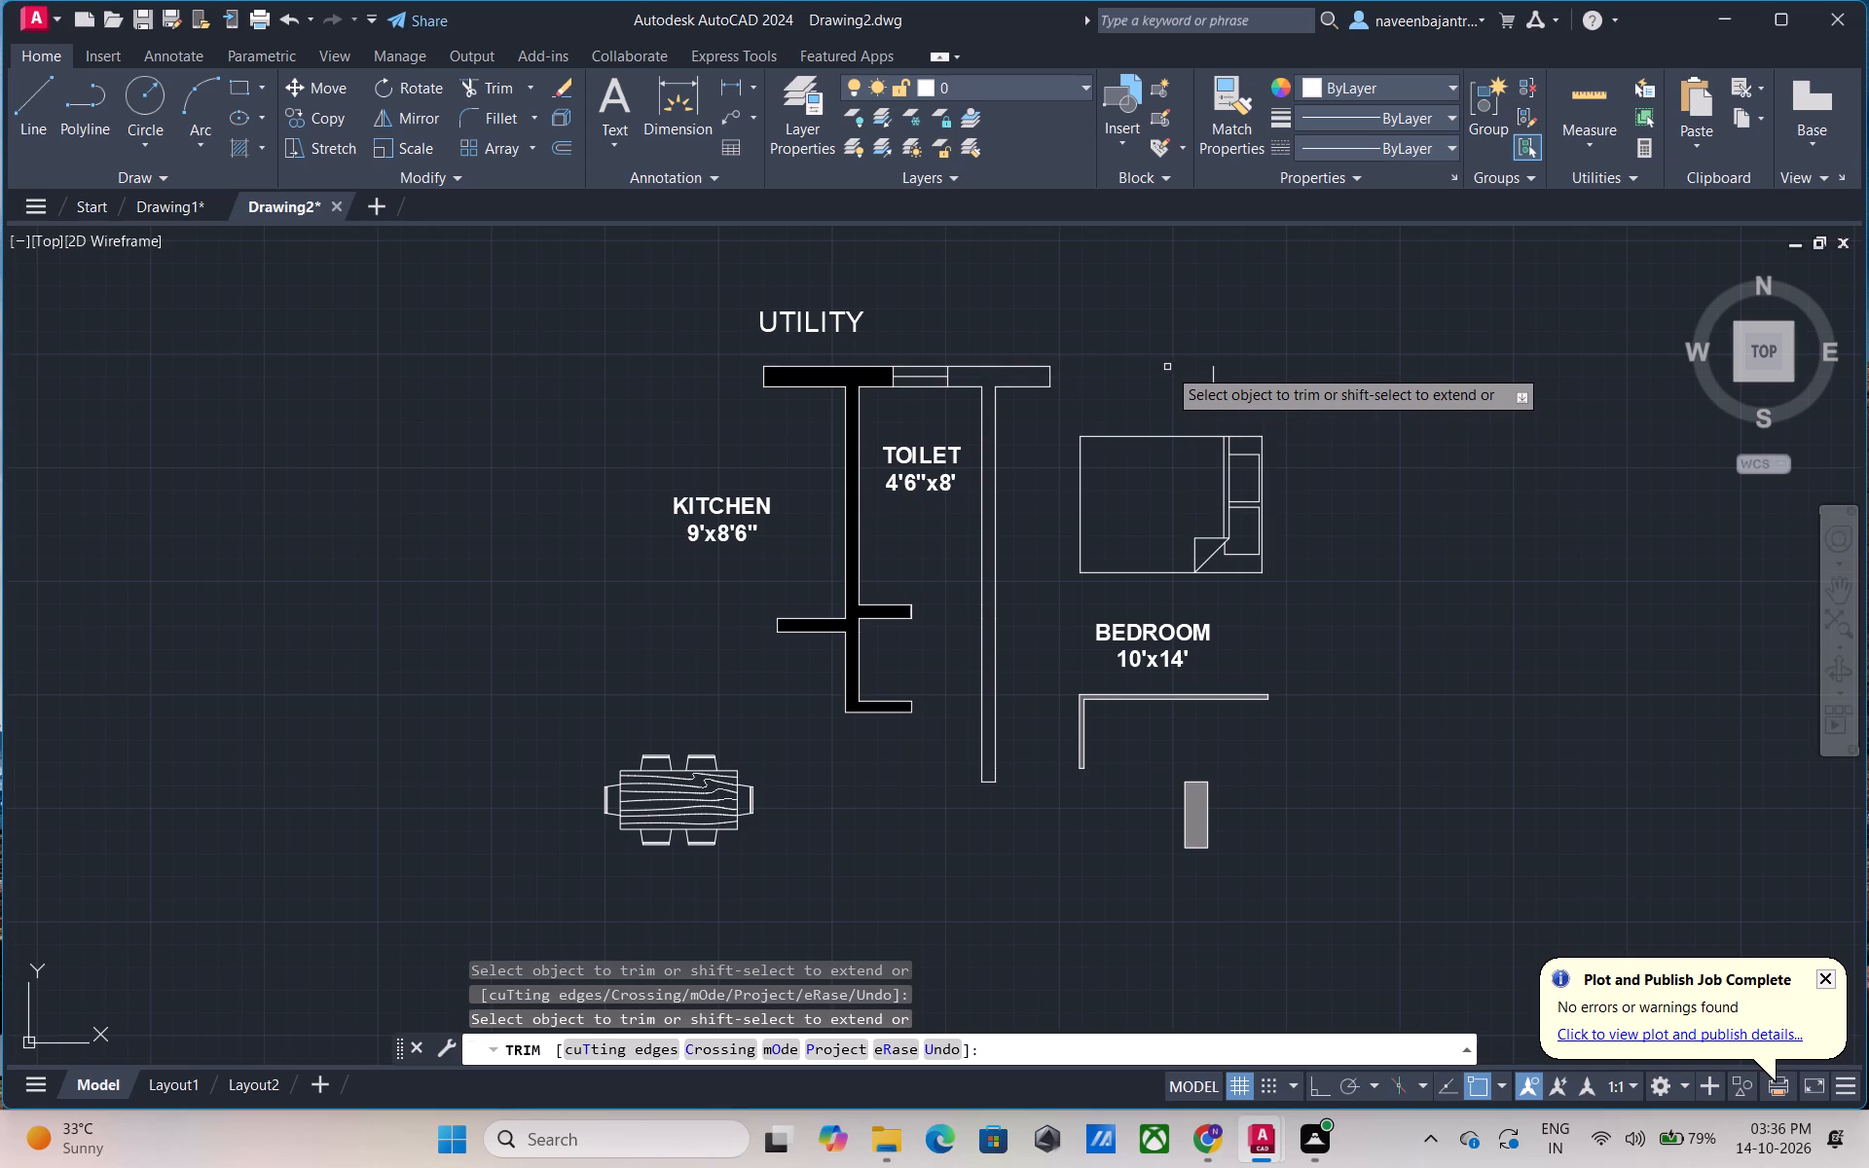
{"action": "left_click", "coordinate": [1212, 372]}
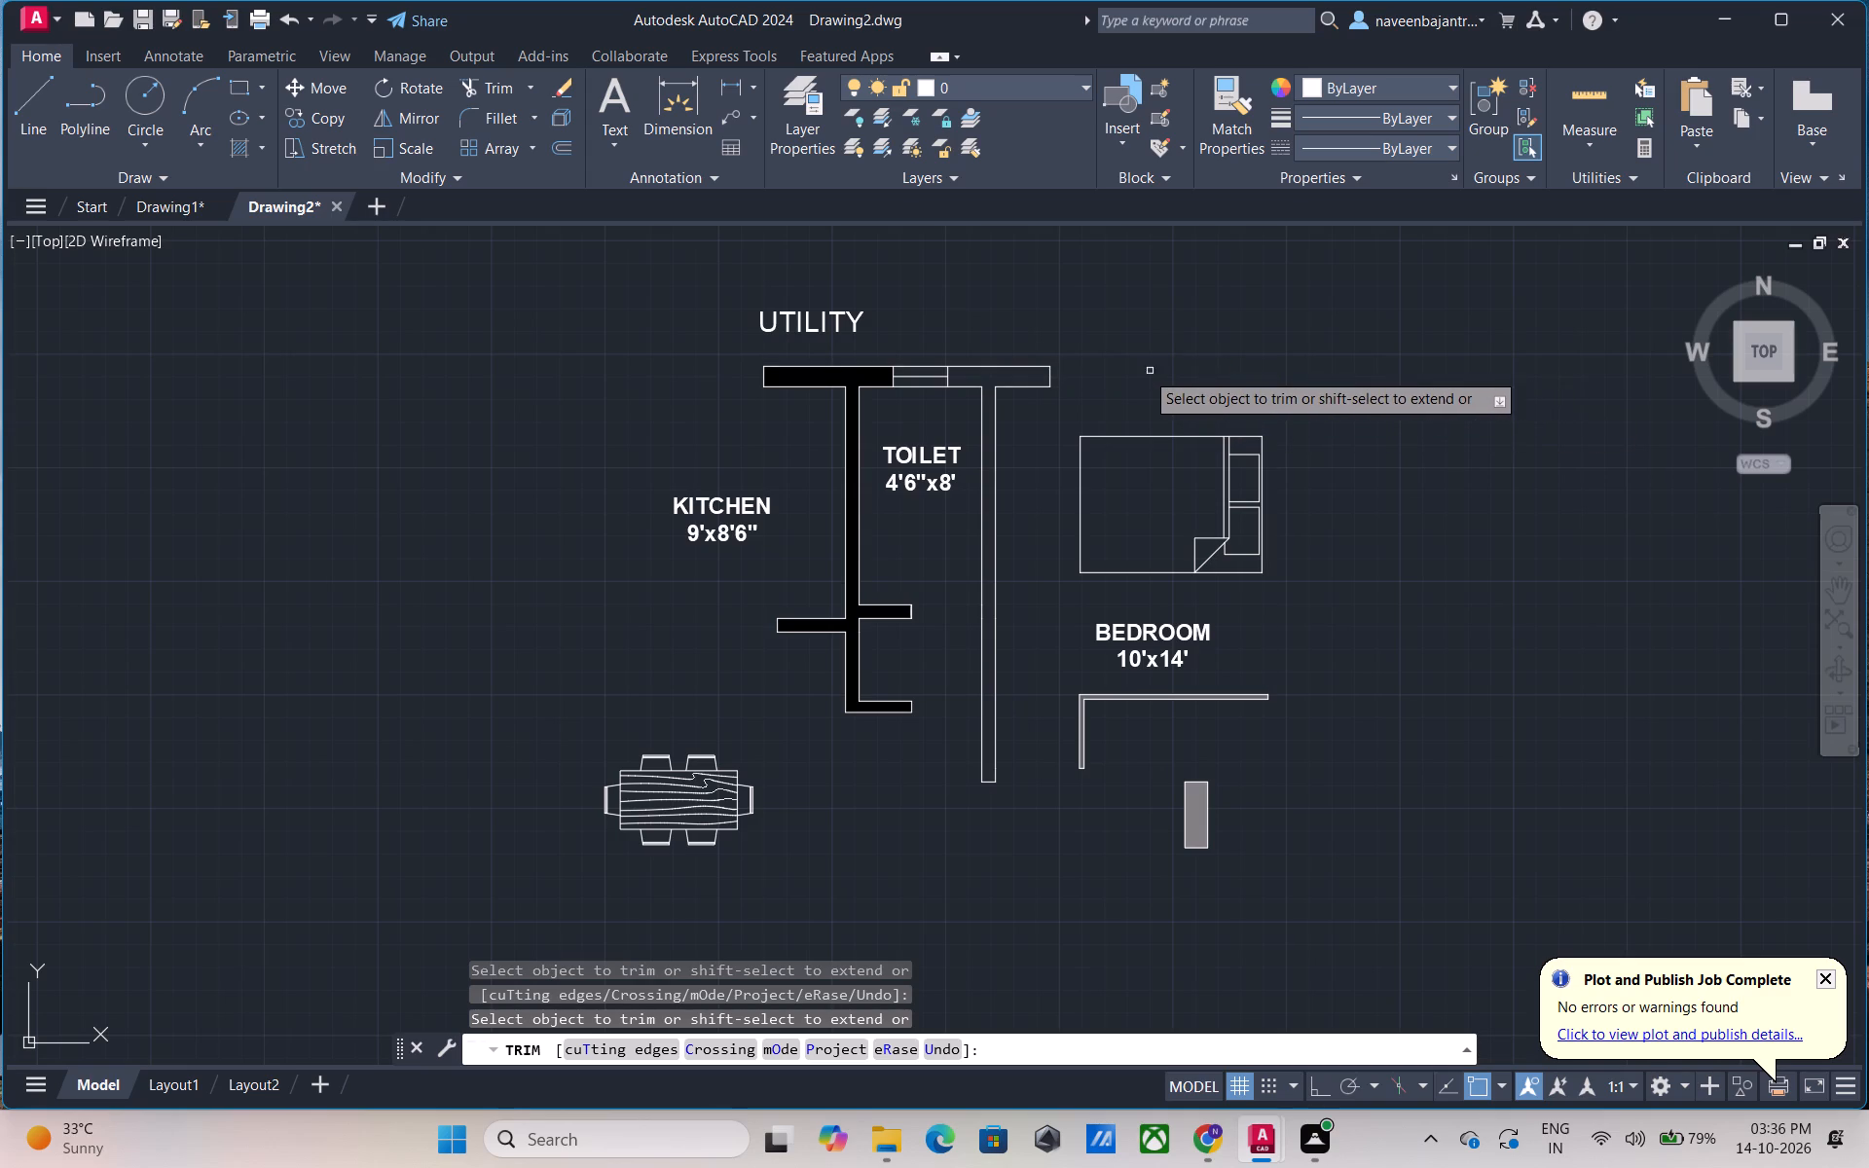
Trim both lines of the long vertical wall between the toilet and bedroom, including its closed lower end.
{"action": "left_click", "coordinate": [993, 474]}
{"action": "left_click", "coordinate": [980, 503]}
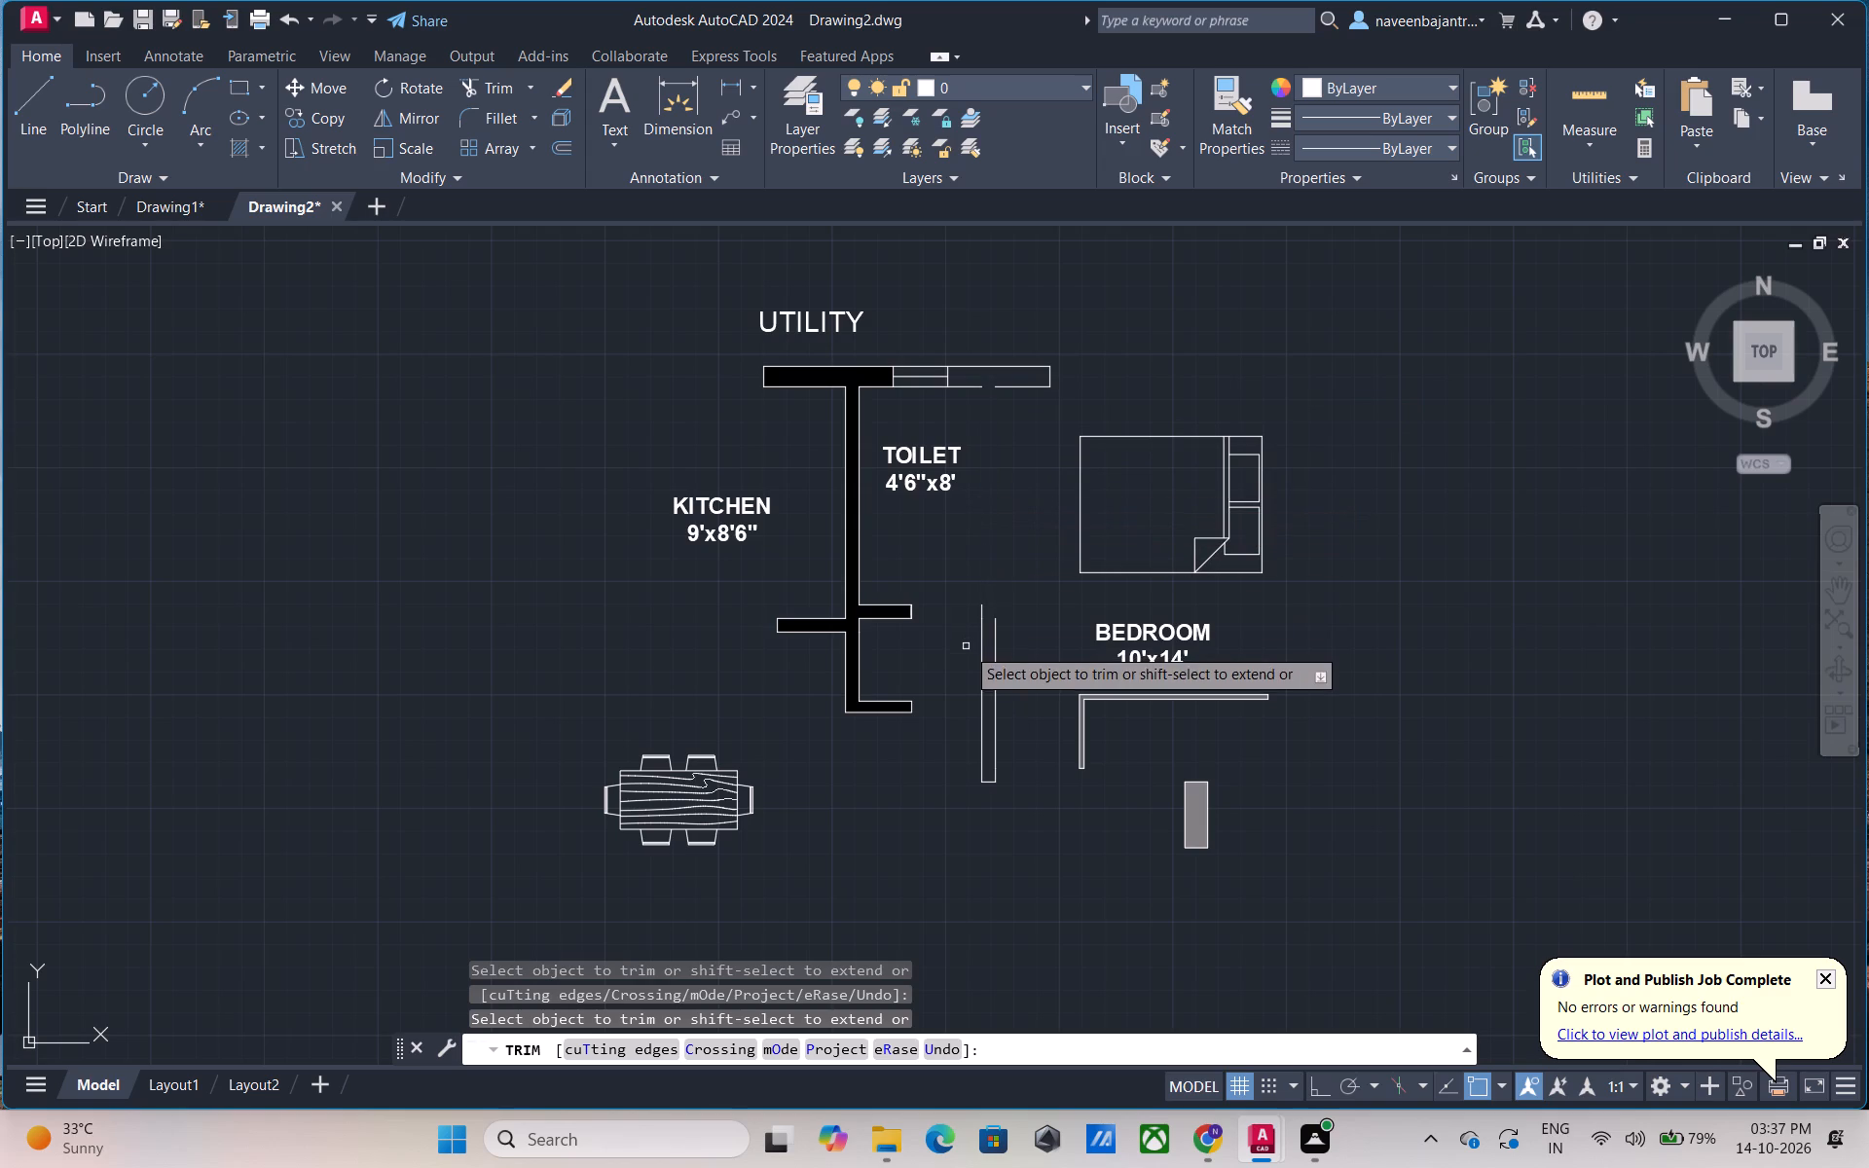
{"action": "left_click", "coordinate": [979, 666]}
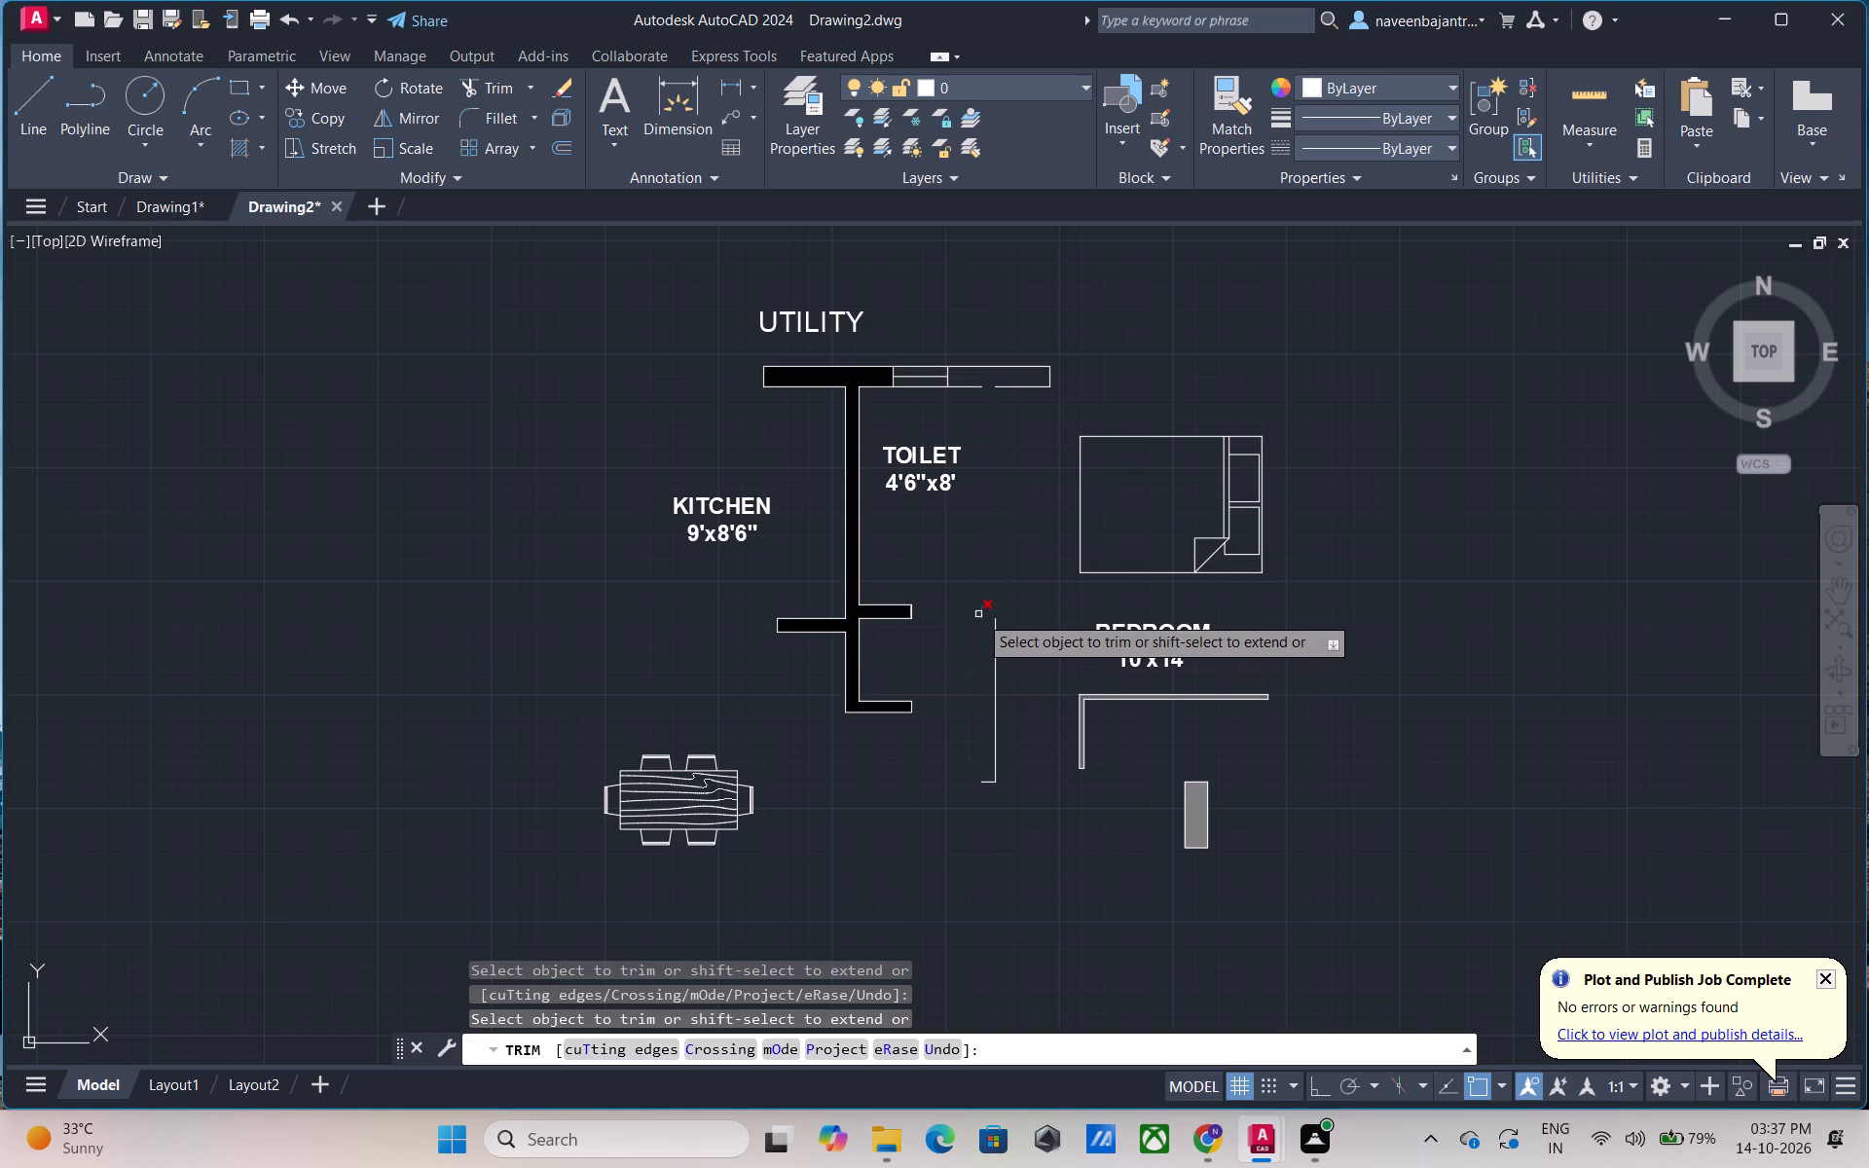
{"action": "left_click", "coordinate": [978, 614]}
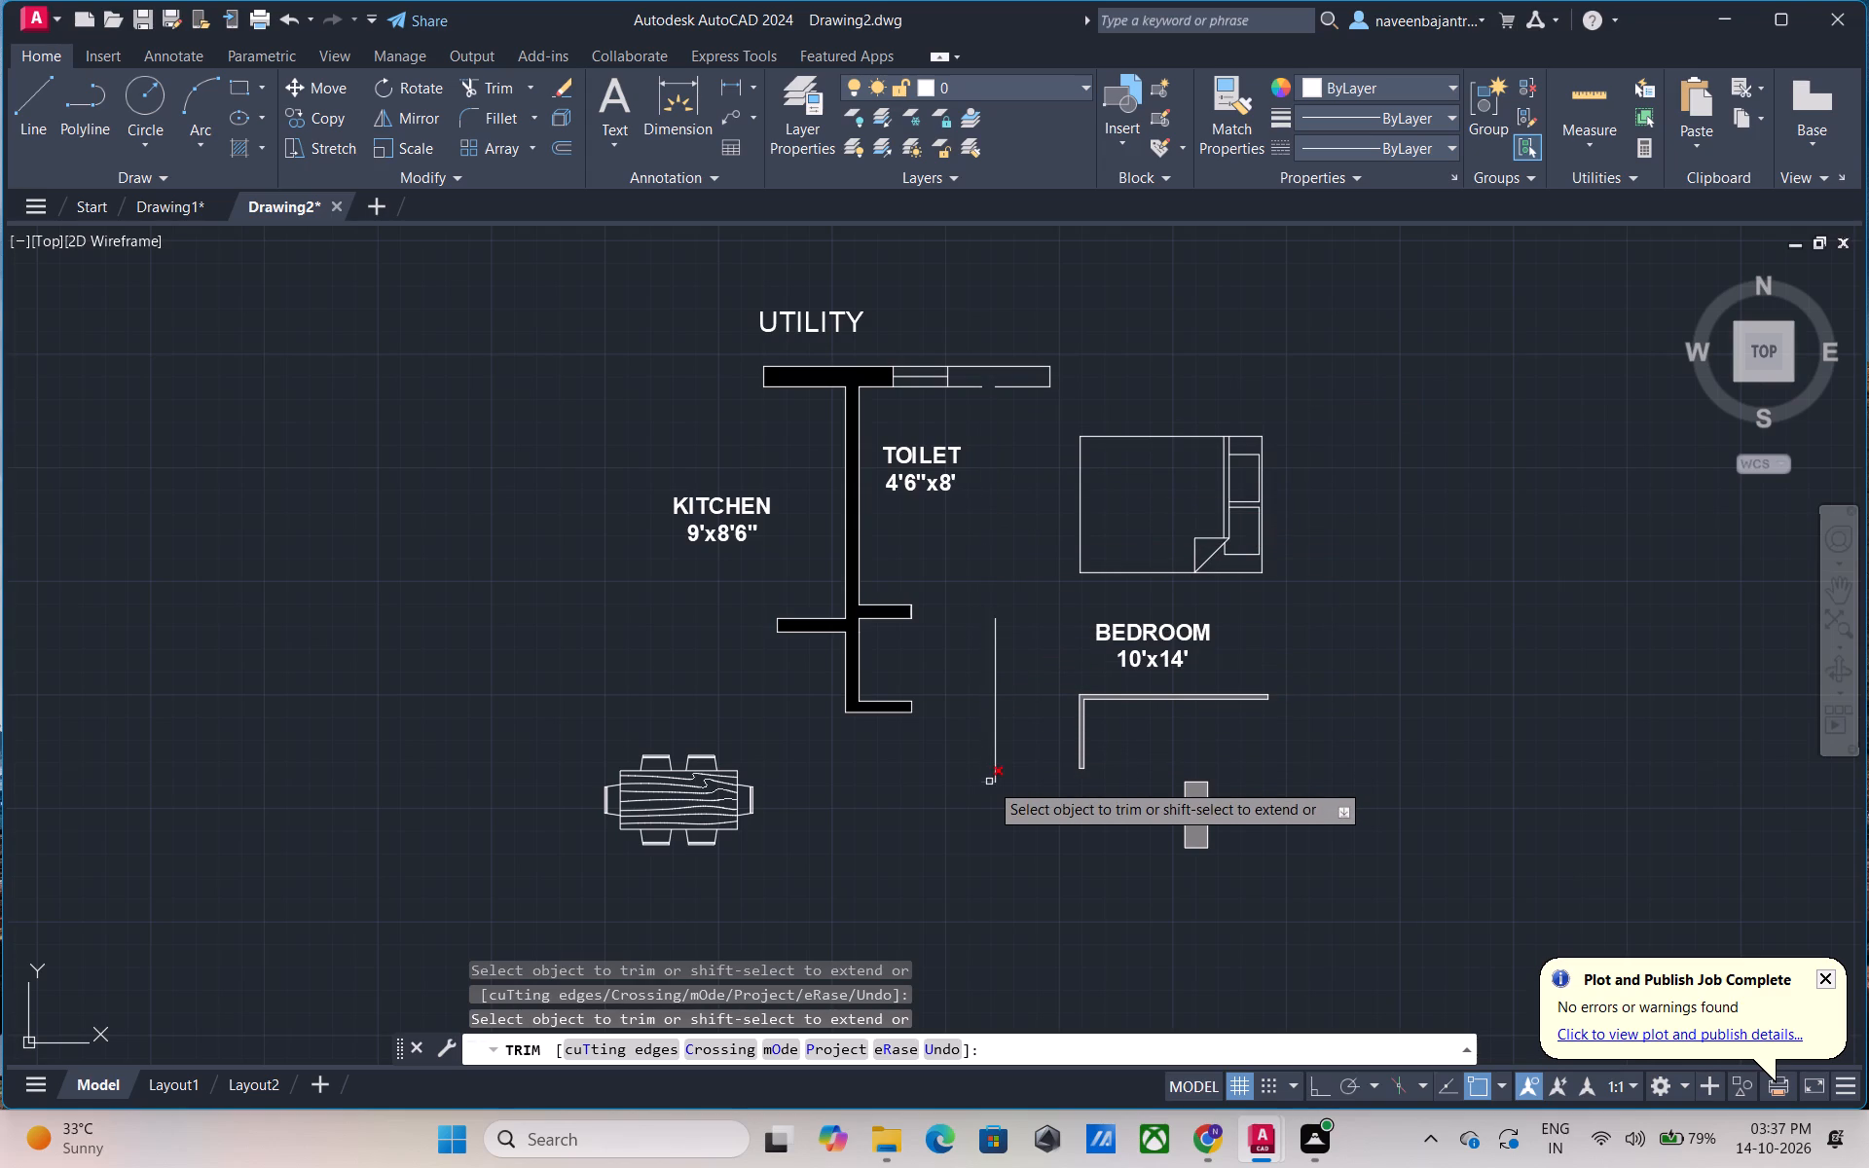
{"action": "left_click", "coordinate": [989, 782]}
{"action": "left_click", "coordinate": [993, 780]}
{"action": "left_click", "coordinate": [996, 768]}
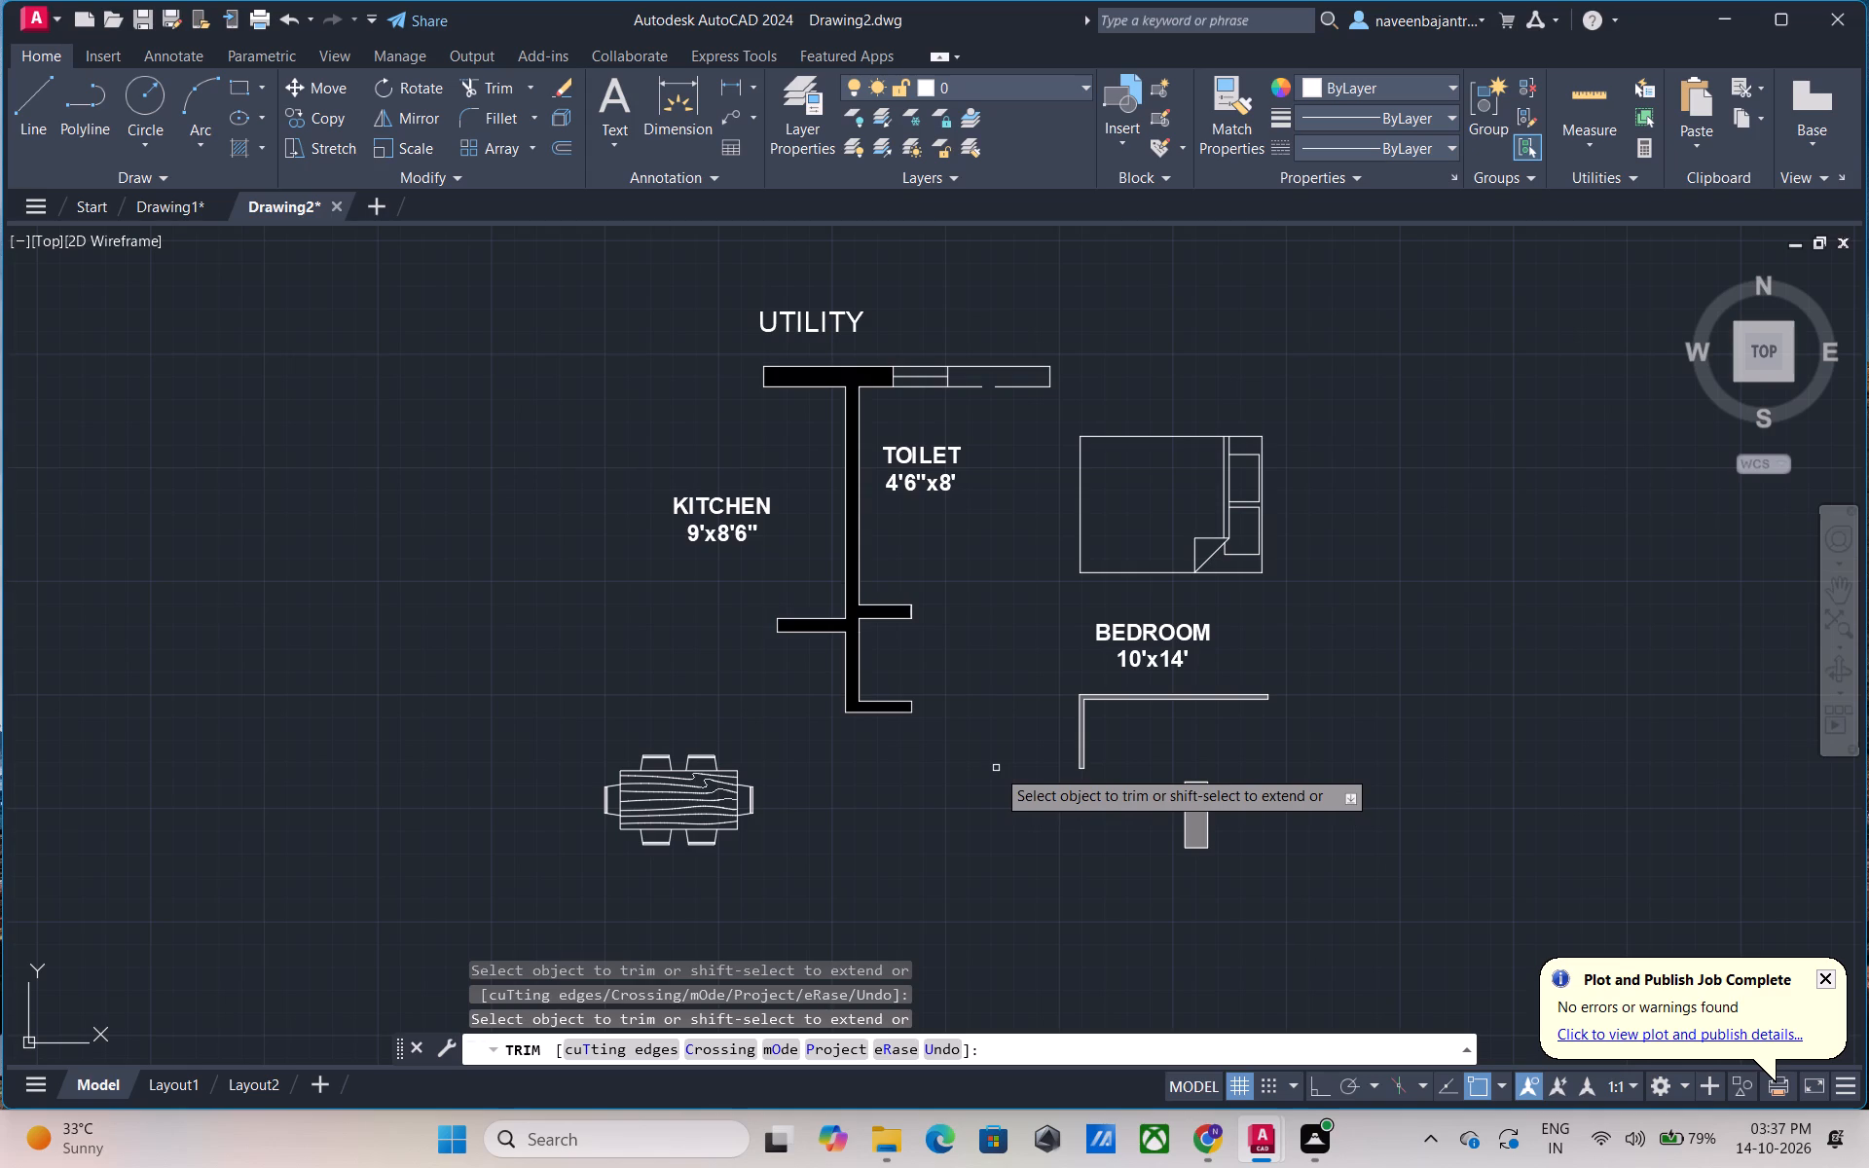
Trim the unfilled top wall piece between the toilet and bedroom, plus the toilet window's lines.
{"action": "left_click", "coordinate": [1025, 389]}
{"action": "left_click", "coordinate": [968, 387]}
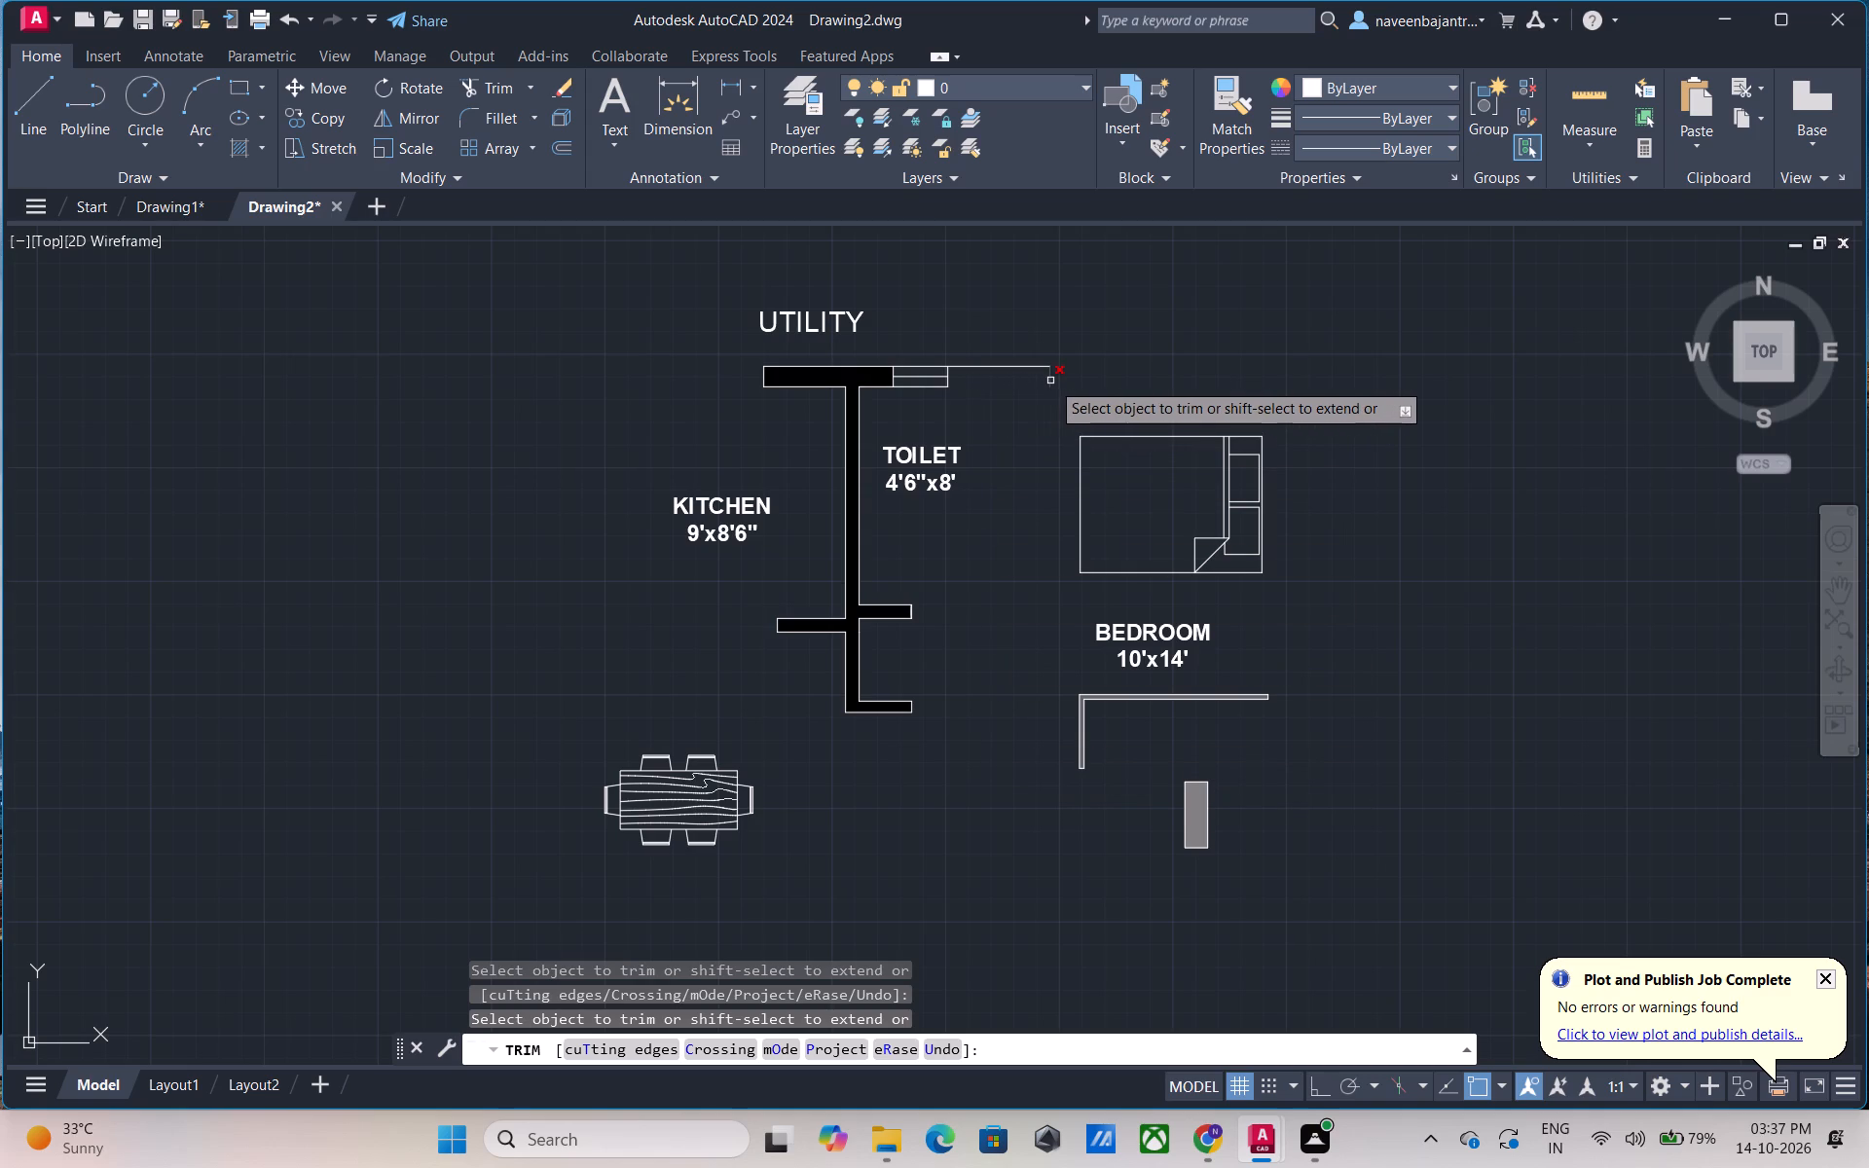
{"action": "left_click", "coordinate": [1050, 381]}
{"action": "left_click", "coordinate": [994, 367]}
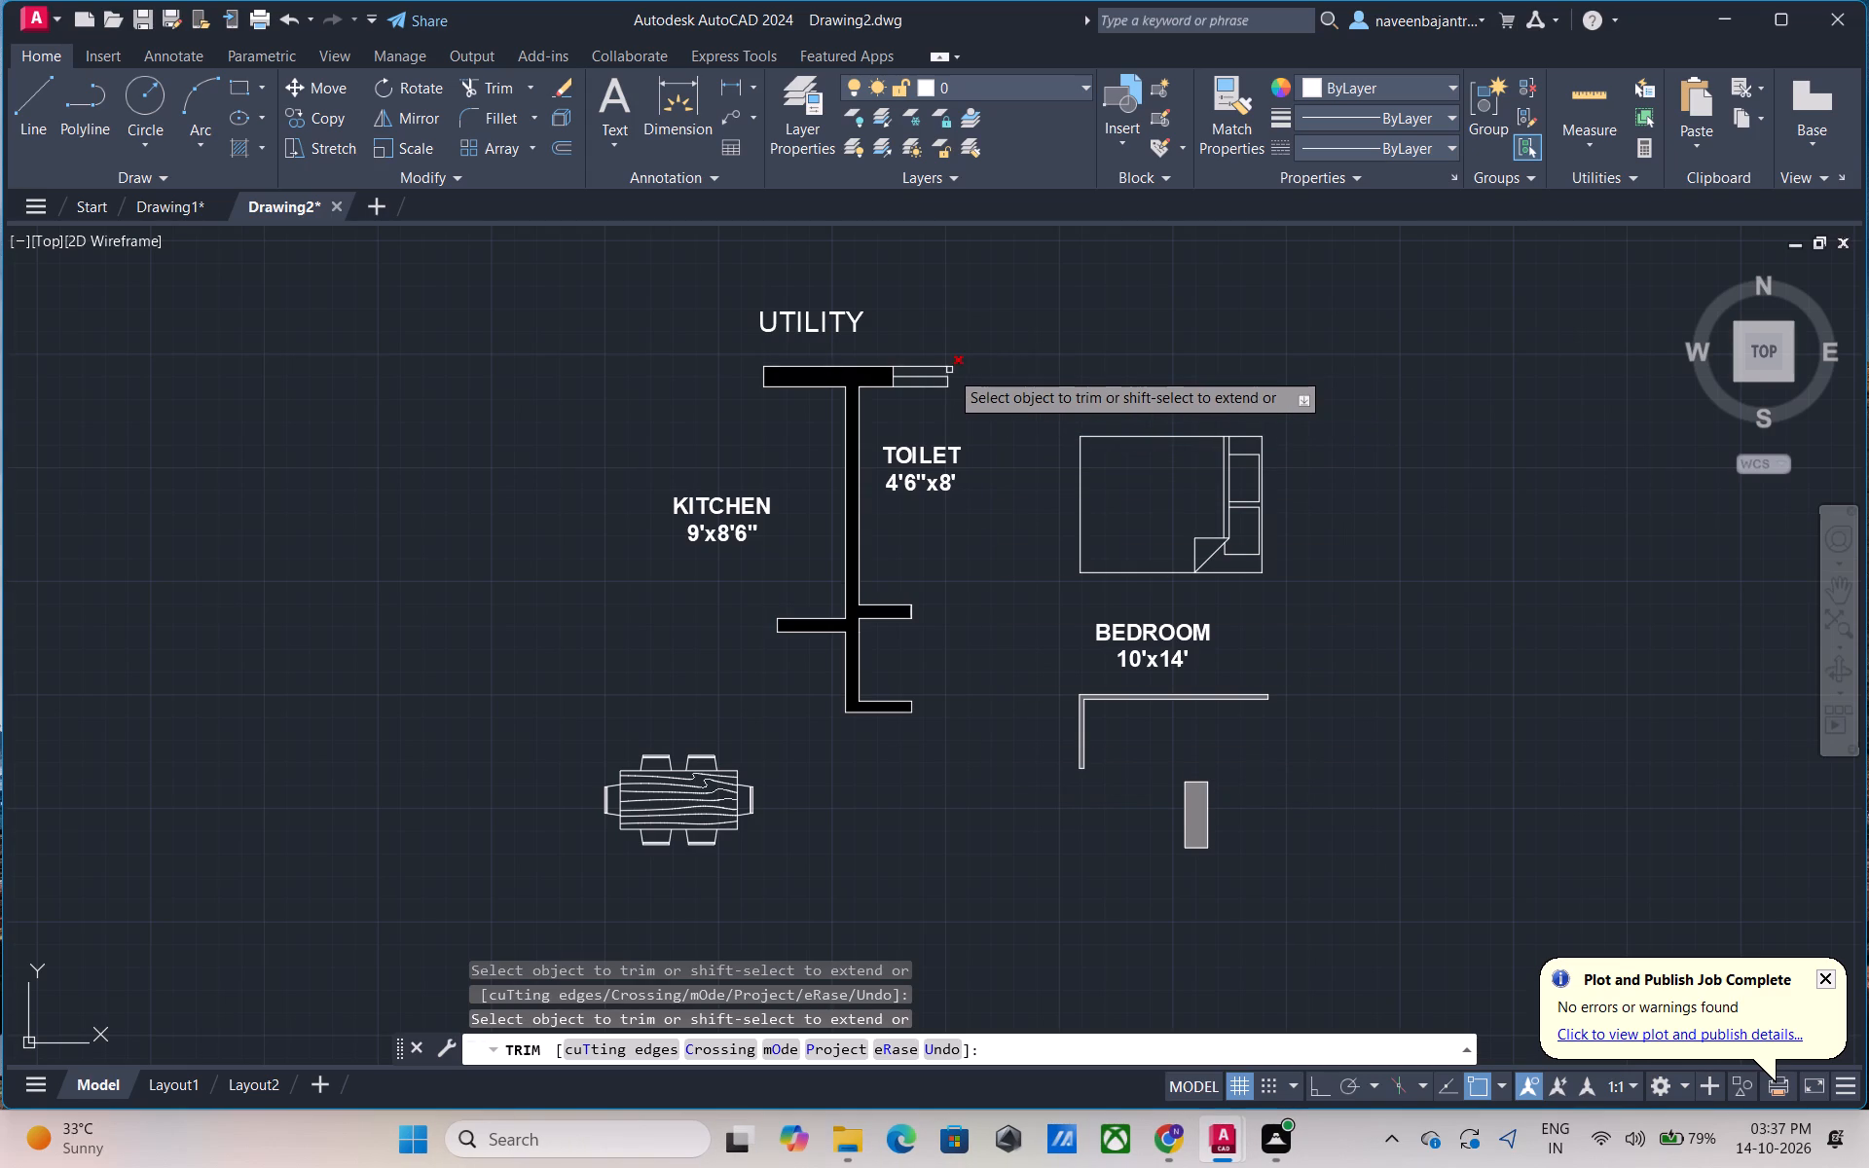
{"action": "left_click", "coordinate": [949, 370]}
{"action": "left_click", "coordinate": [948, 380]}
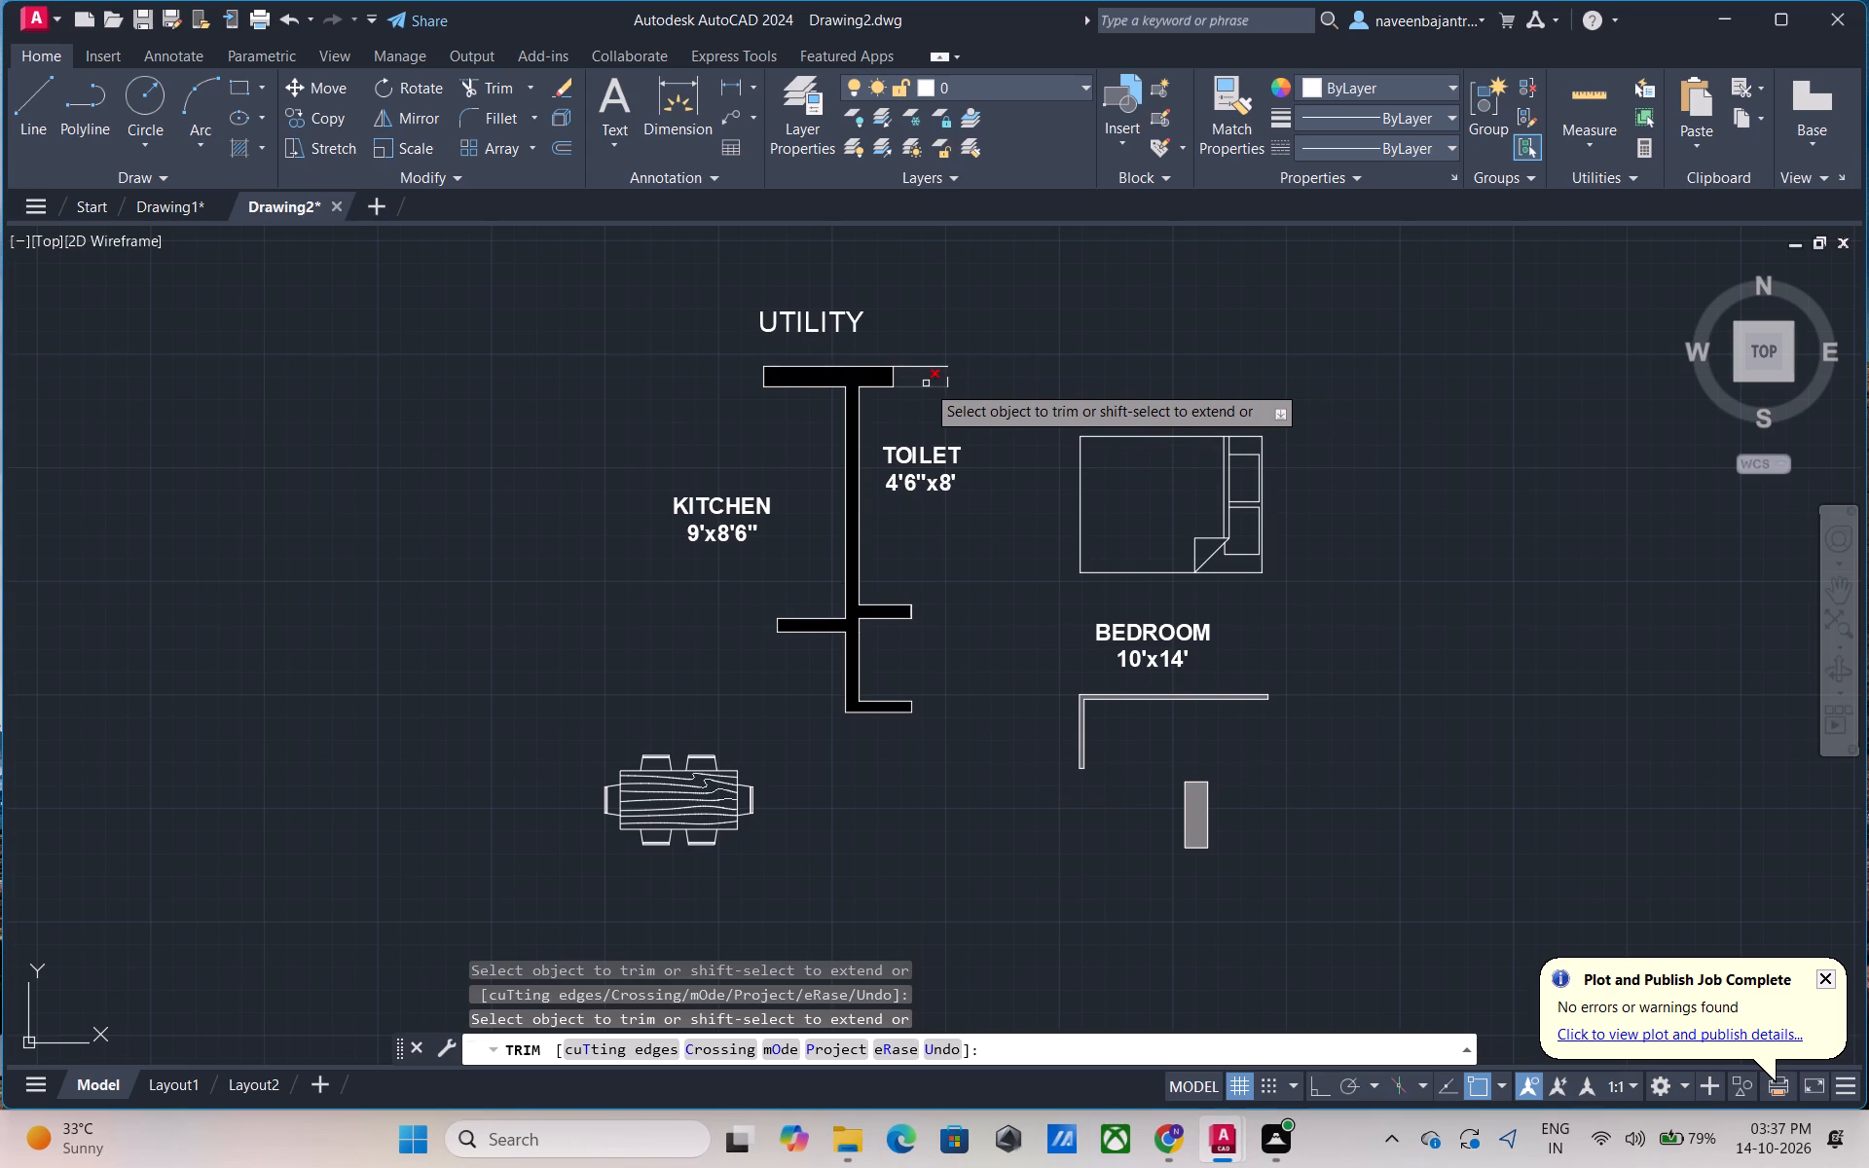
{"action": "left_click", "coordinate": [926, 383]}
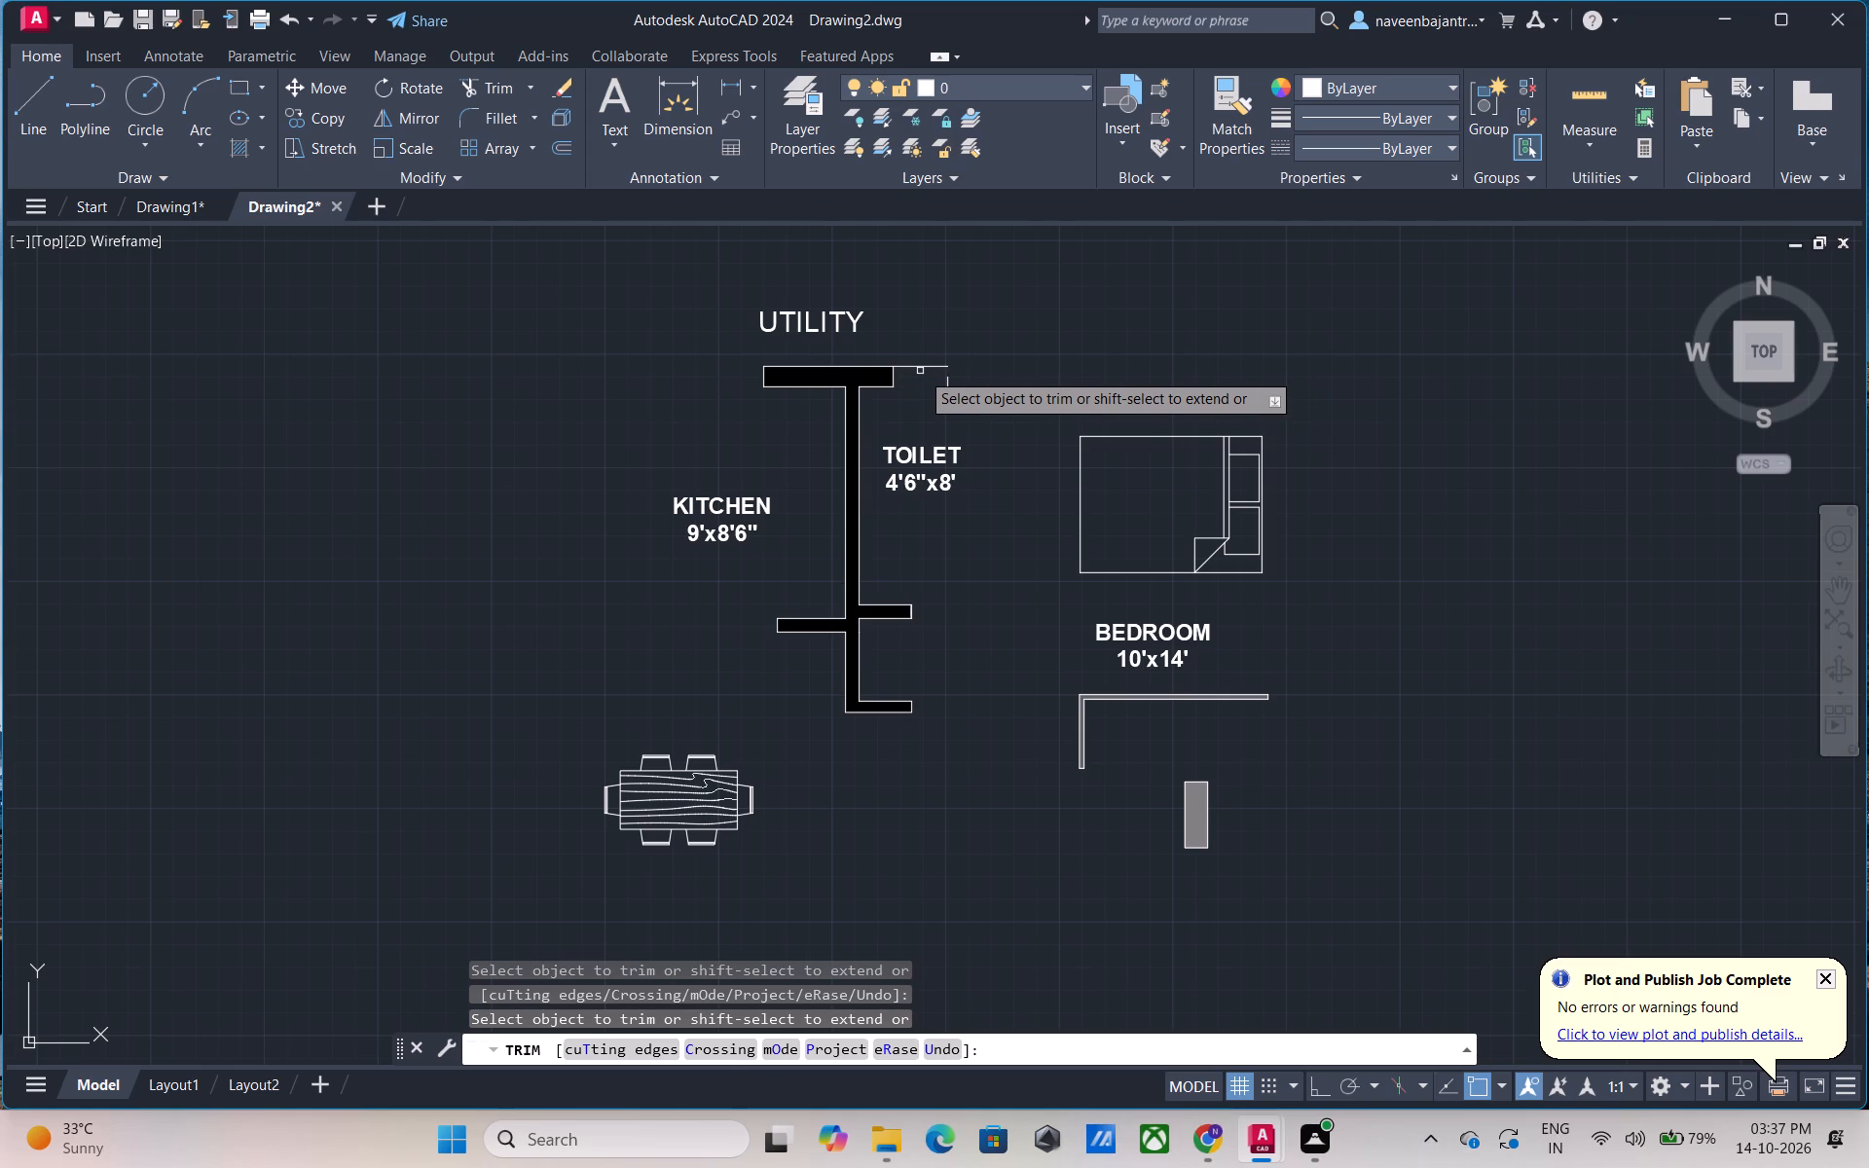
{"action": "left_click", "coordinate": [920, 369]}
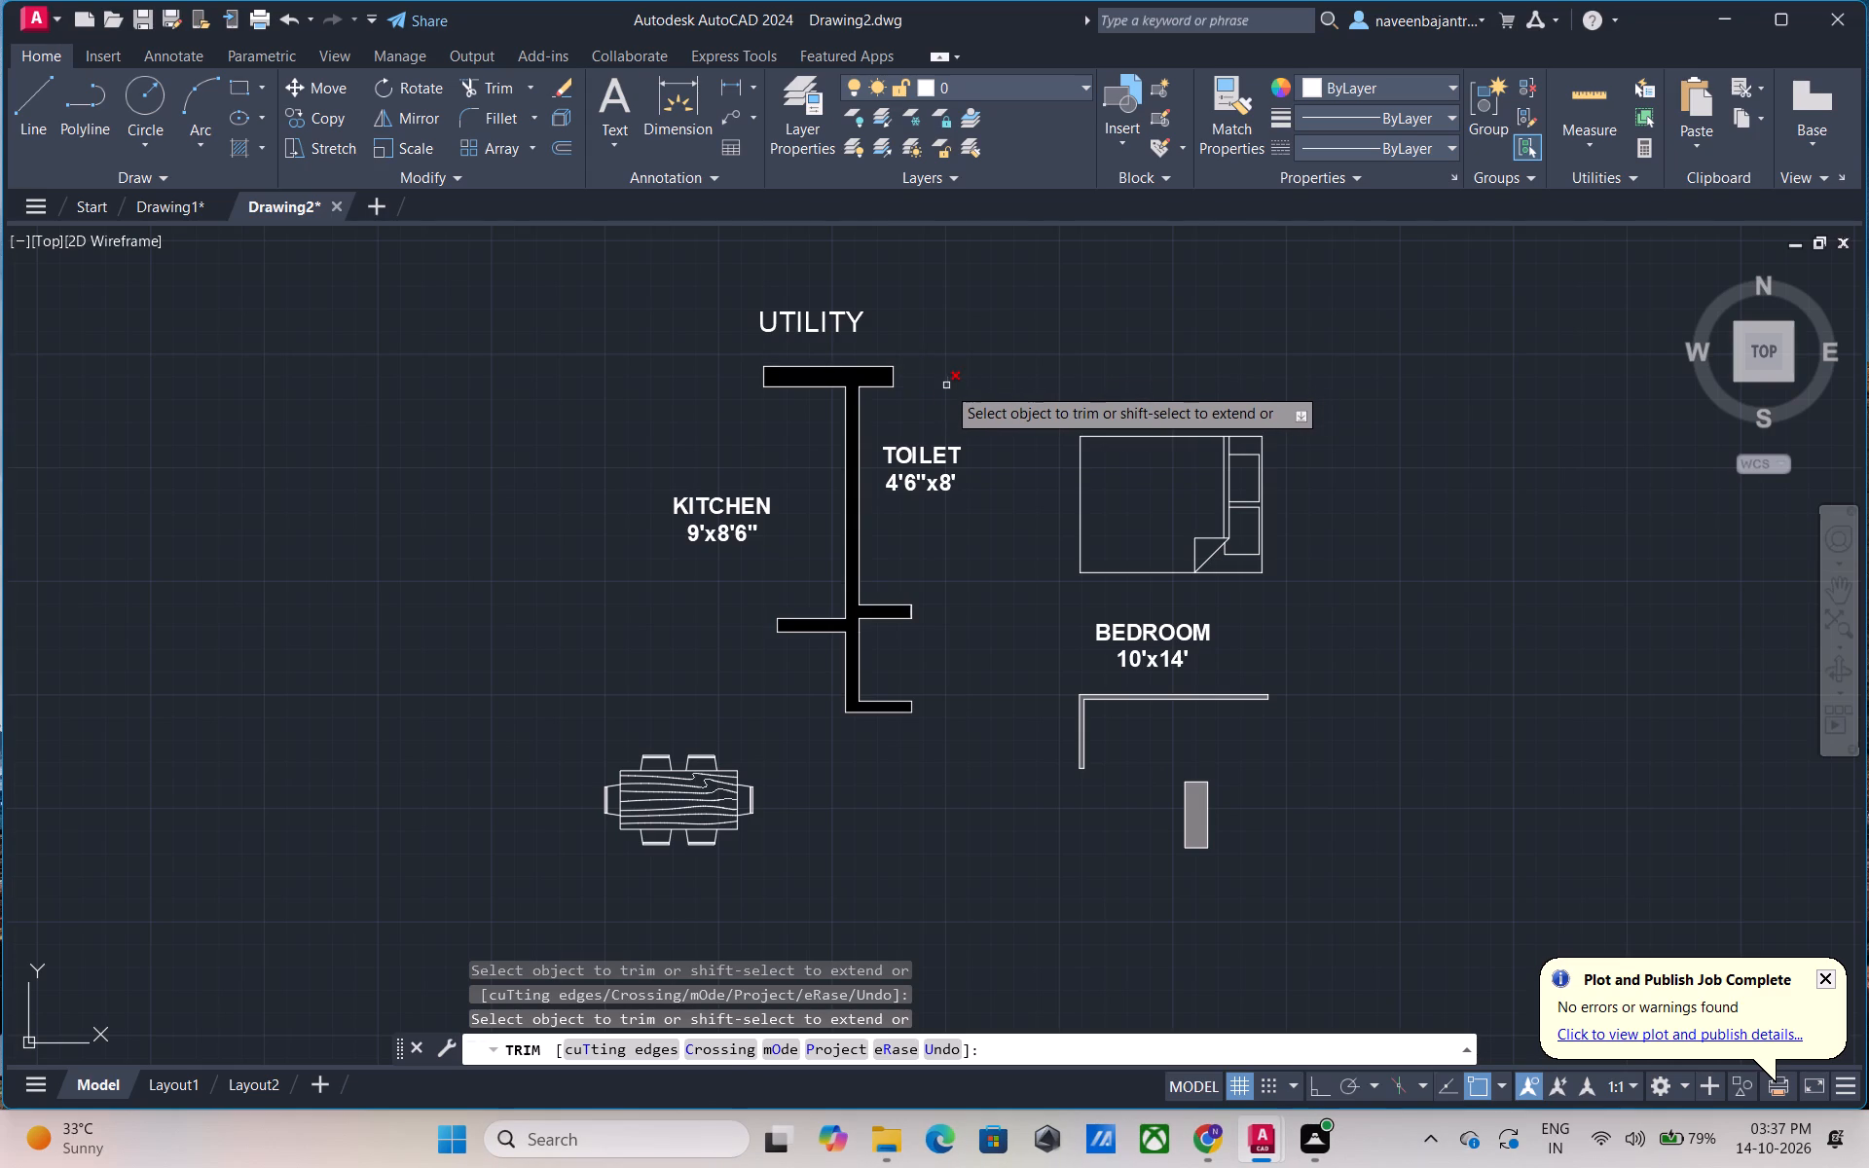
{"action": "left_click", "coordinate": [946, 385]}
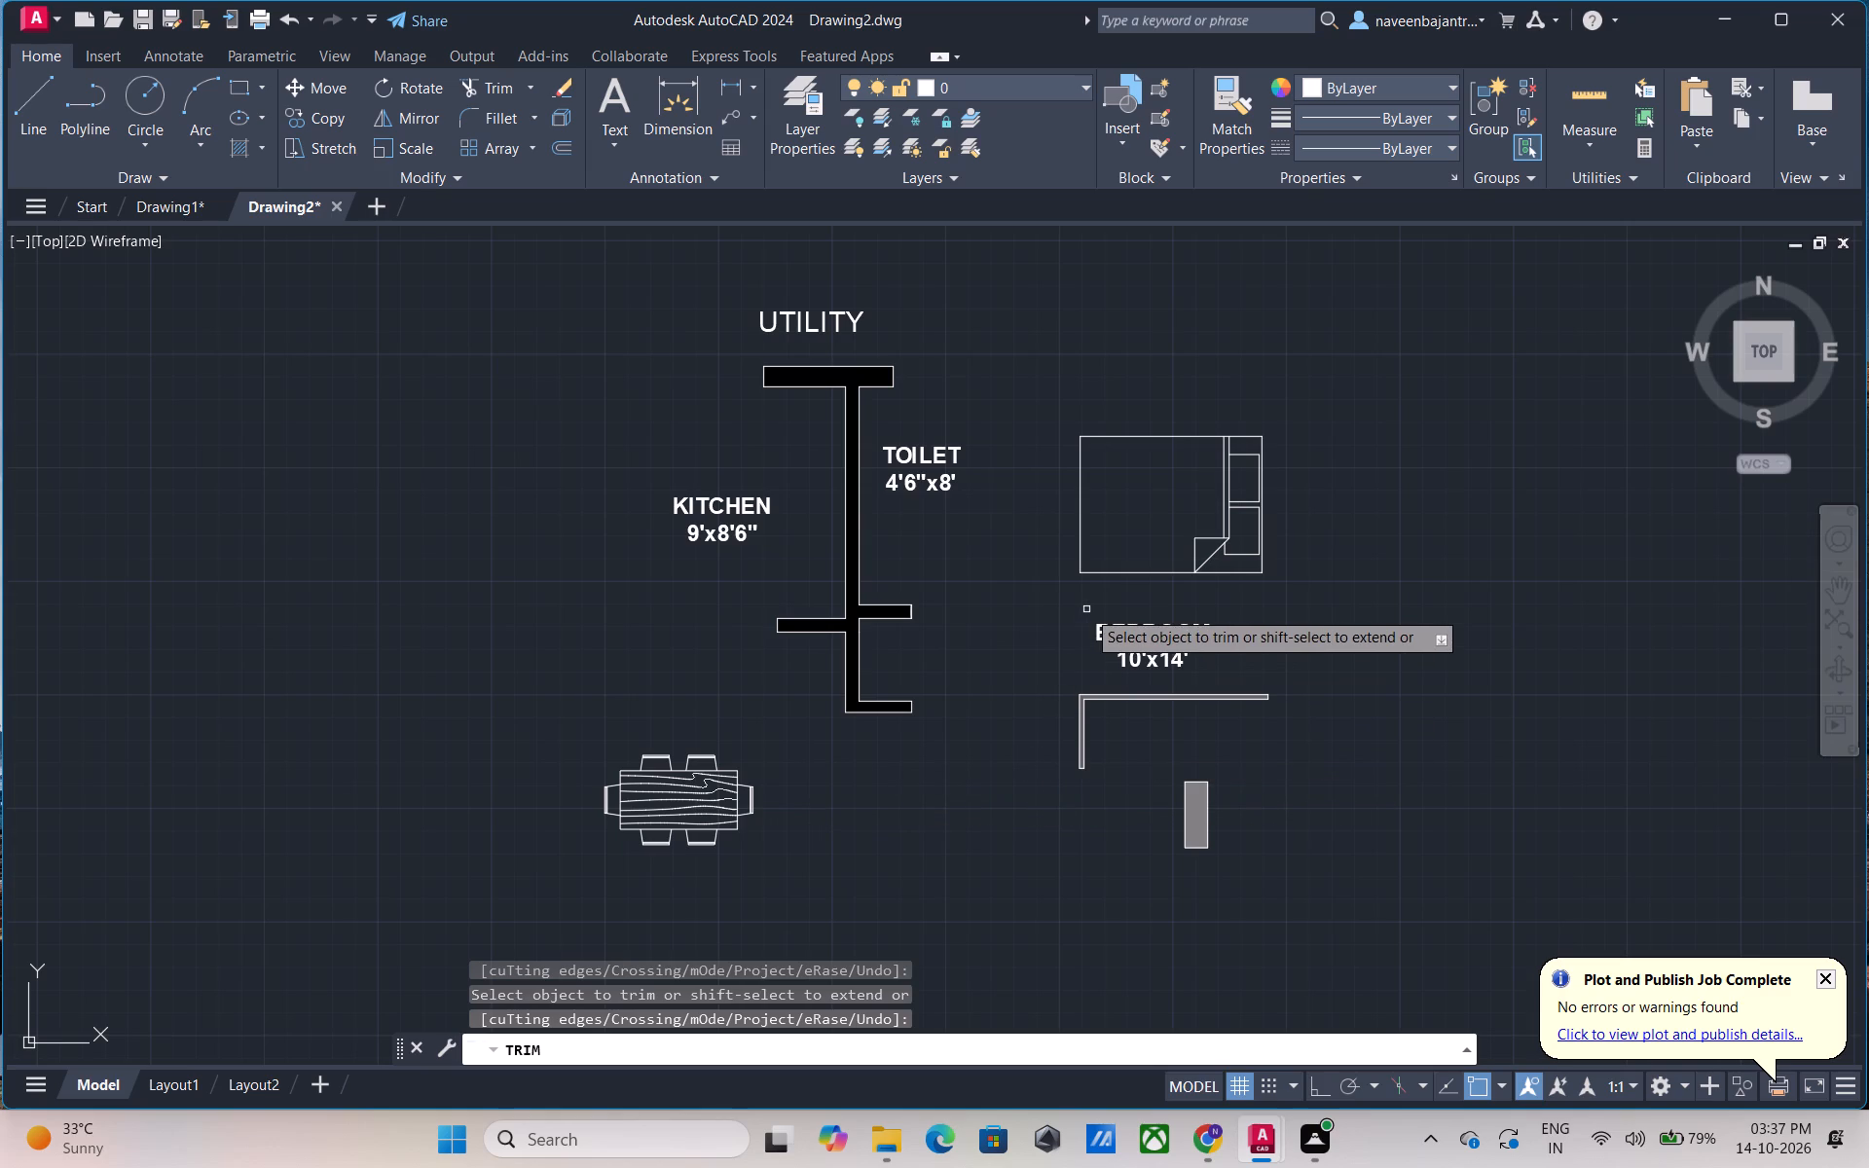
Trim the outline of the thin grey L-shaped partition below the bedroom, leaving its fill.
{"action": "scroll", "coordinate": [1086, 609], "scroll_direction": "down", "scroll_amount": 2}
{"action": "scroll", "coordinate": [1085, 649], "scroll_direction": "up", "scroll_amount": 4}
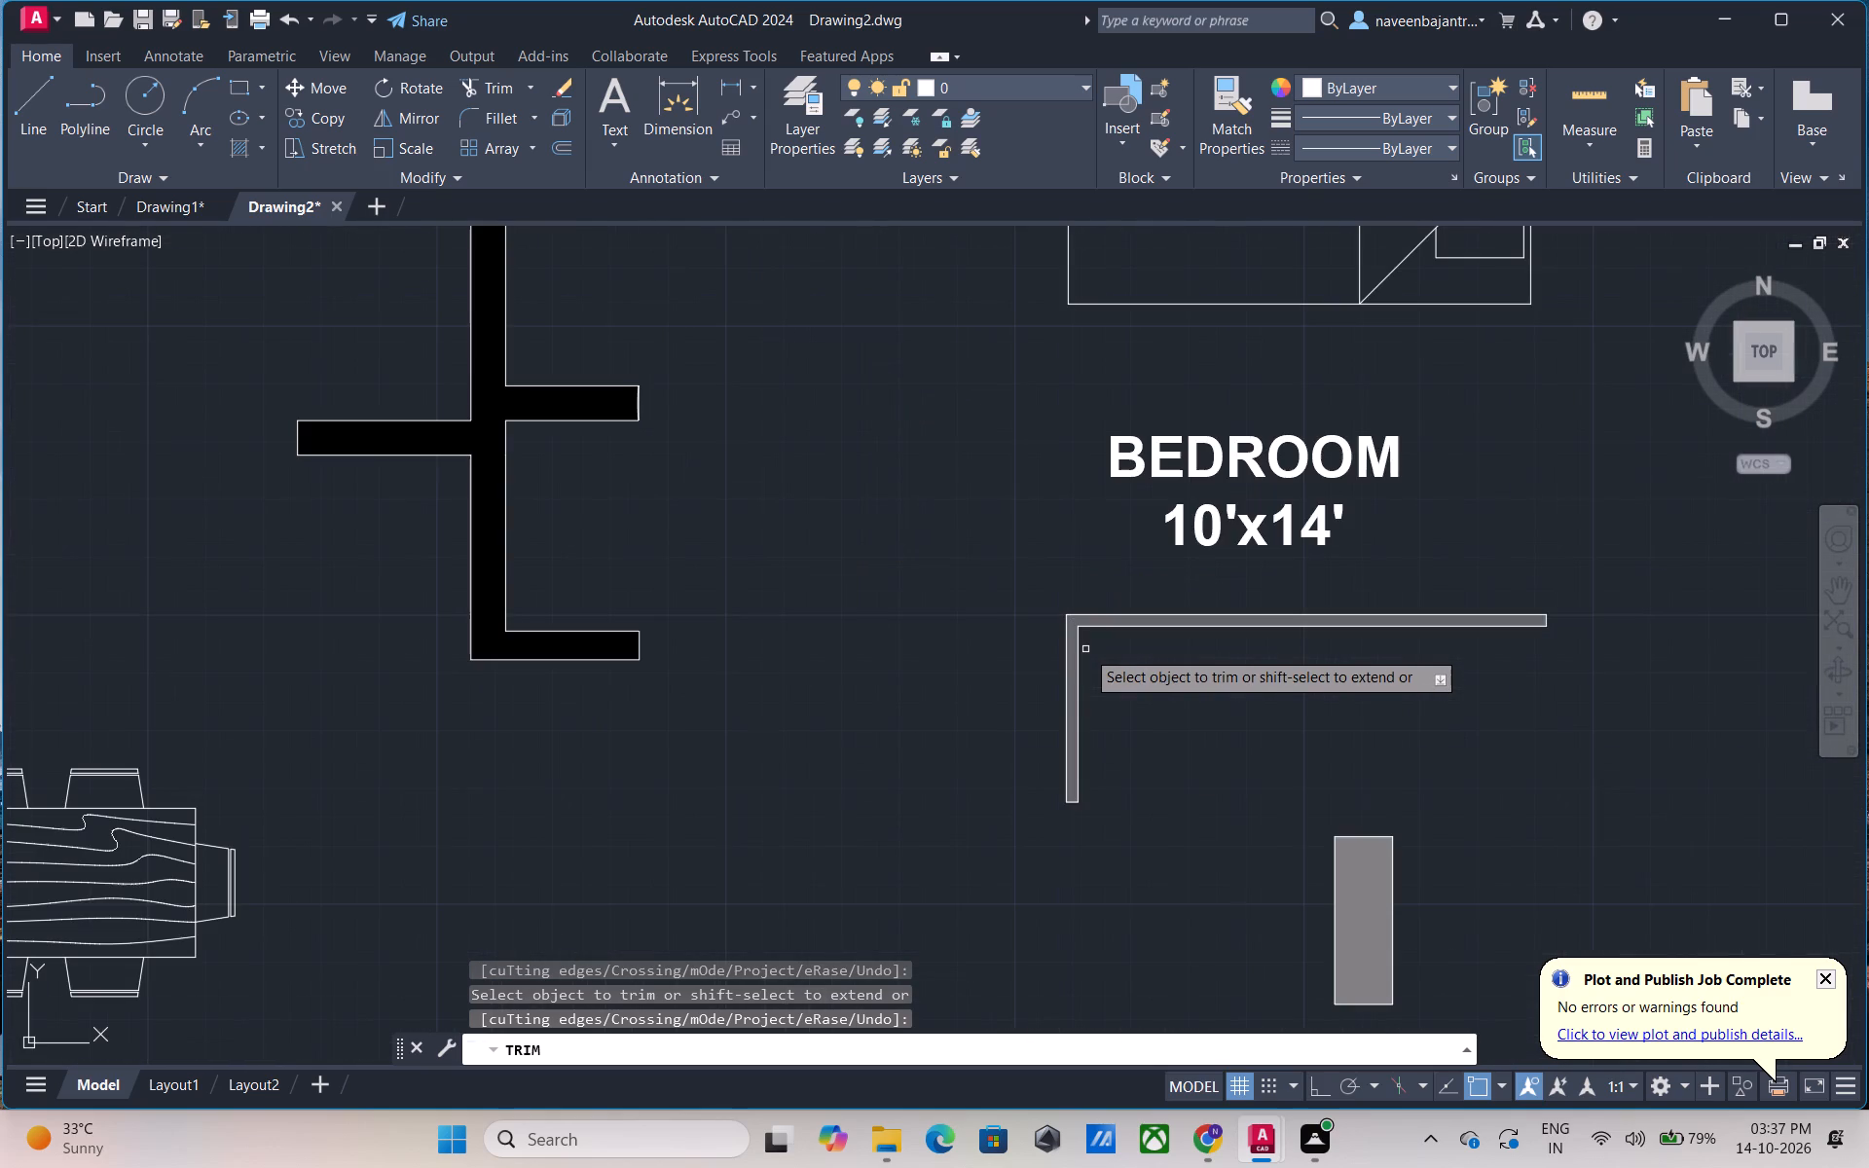
{"action": "left_click", "coordinate": [1080, 660]}
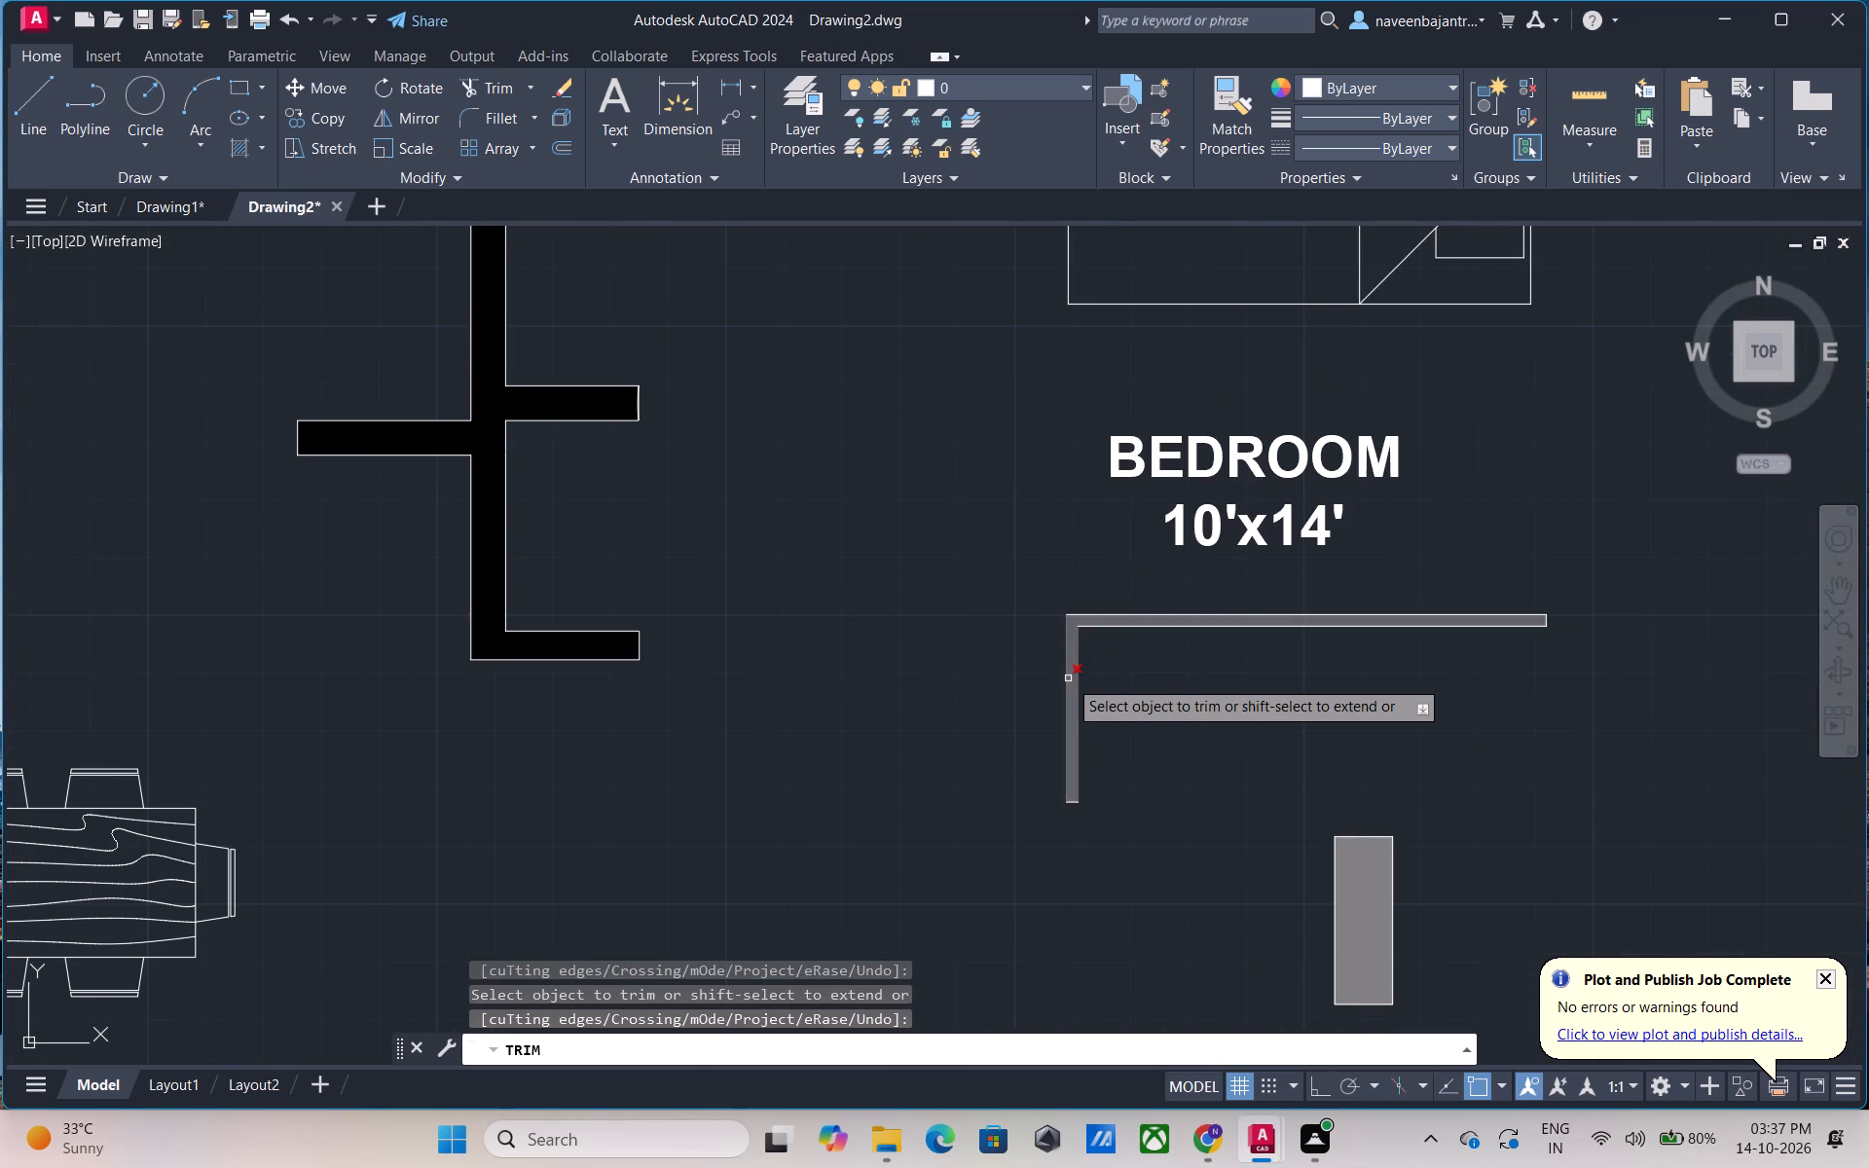
{"action": "left_click", "coordinate": [1068, 678]}
{"action": "left_click", "coordinate": [1070, 803]}
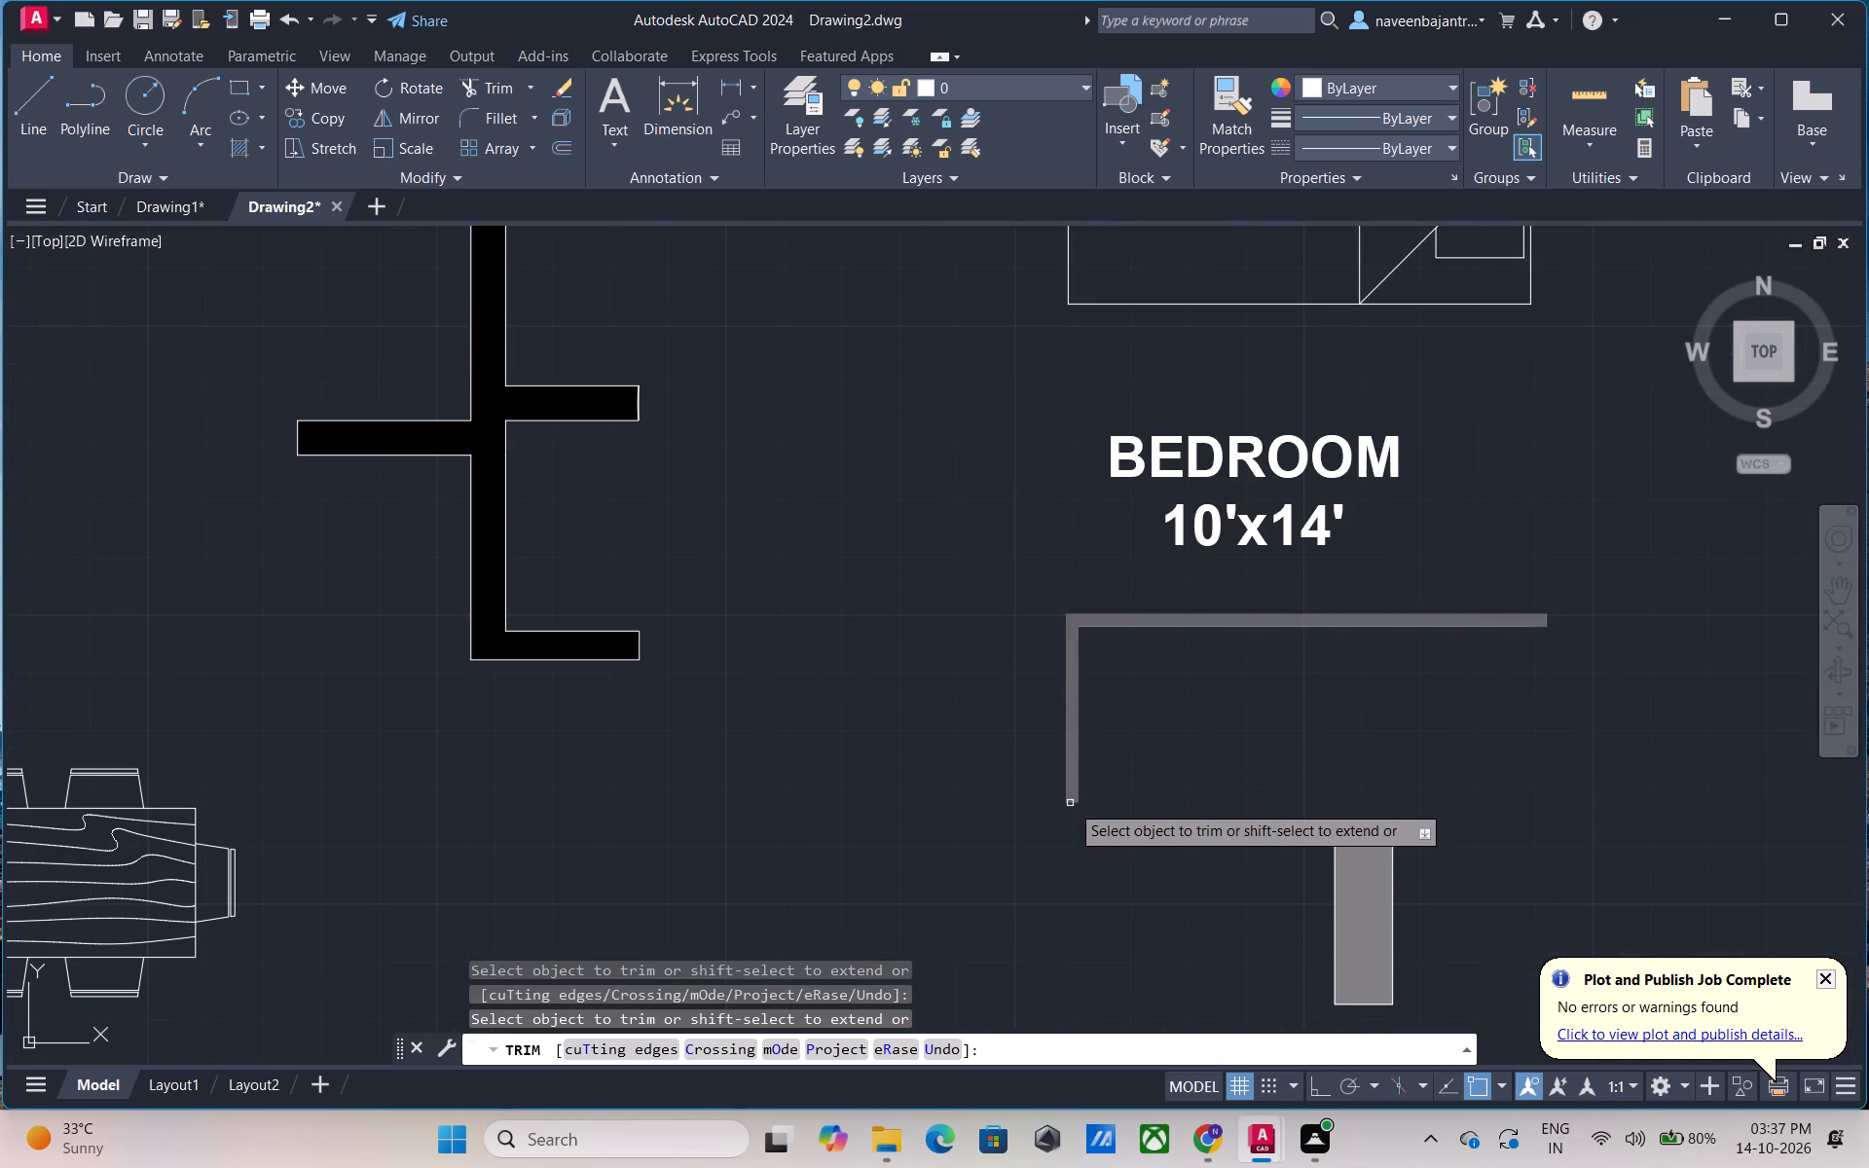
{"action": "left_click", "coordinate": [1167, 629]}
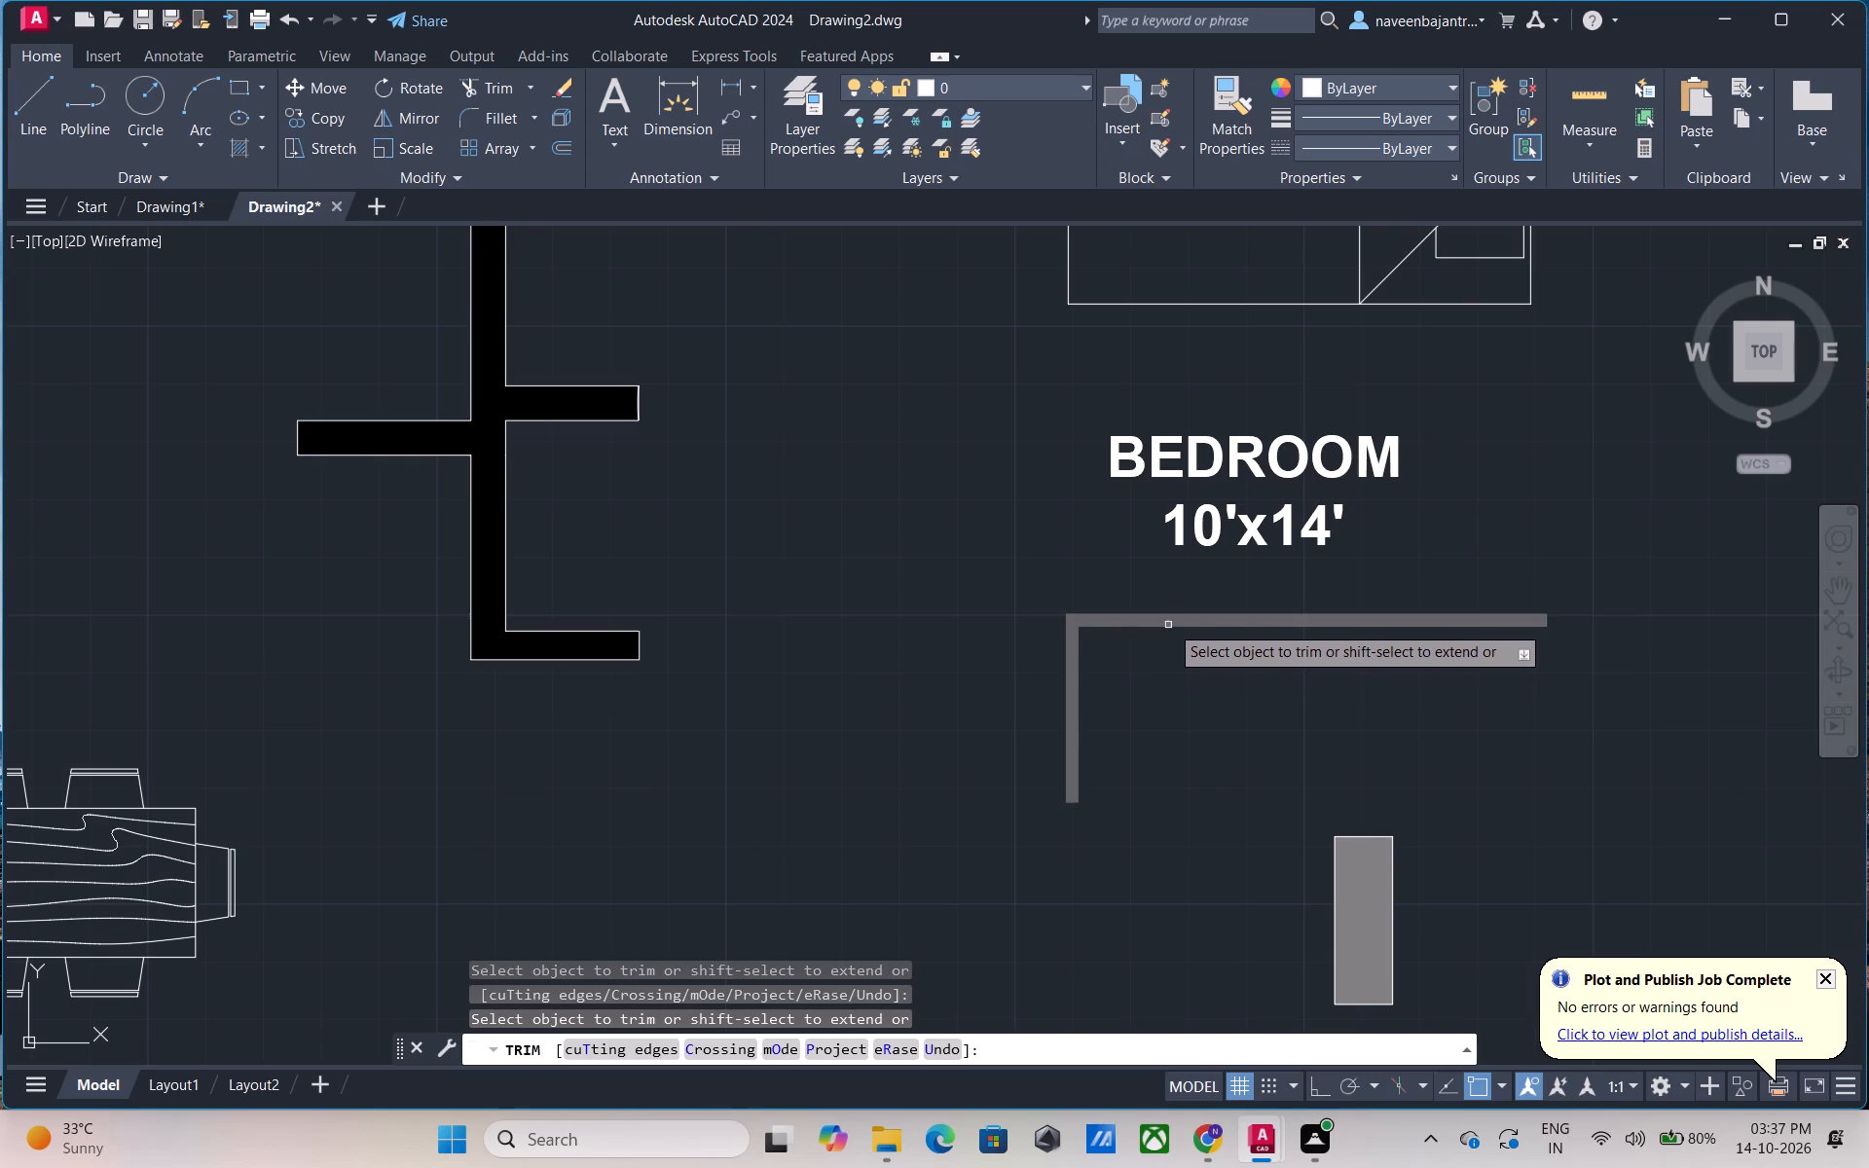
{"action": "left_click", "coordinate": [1172, 612]}
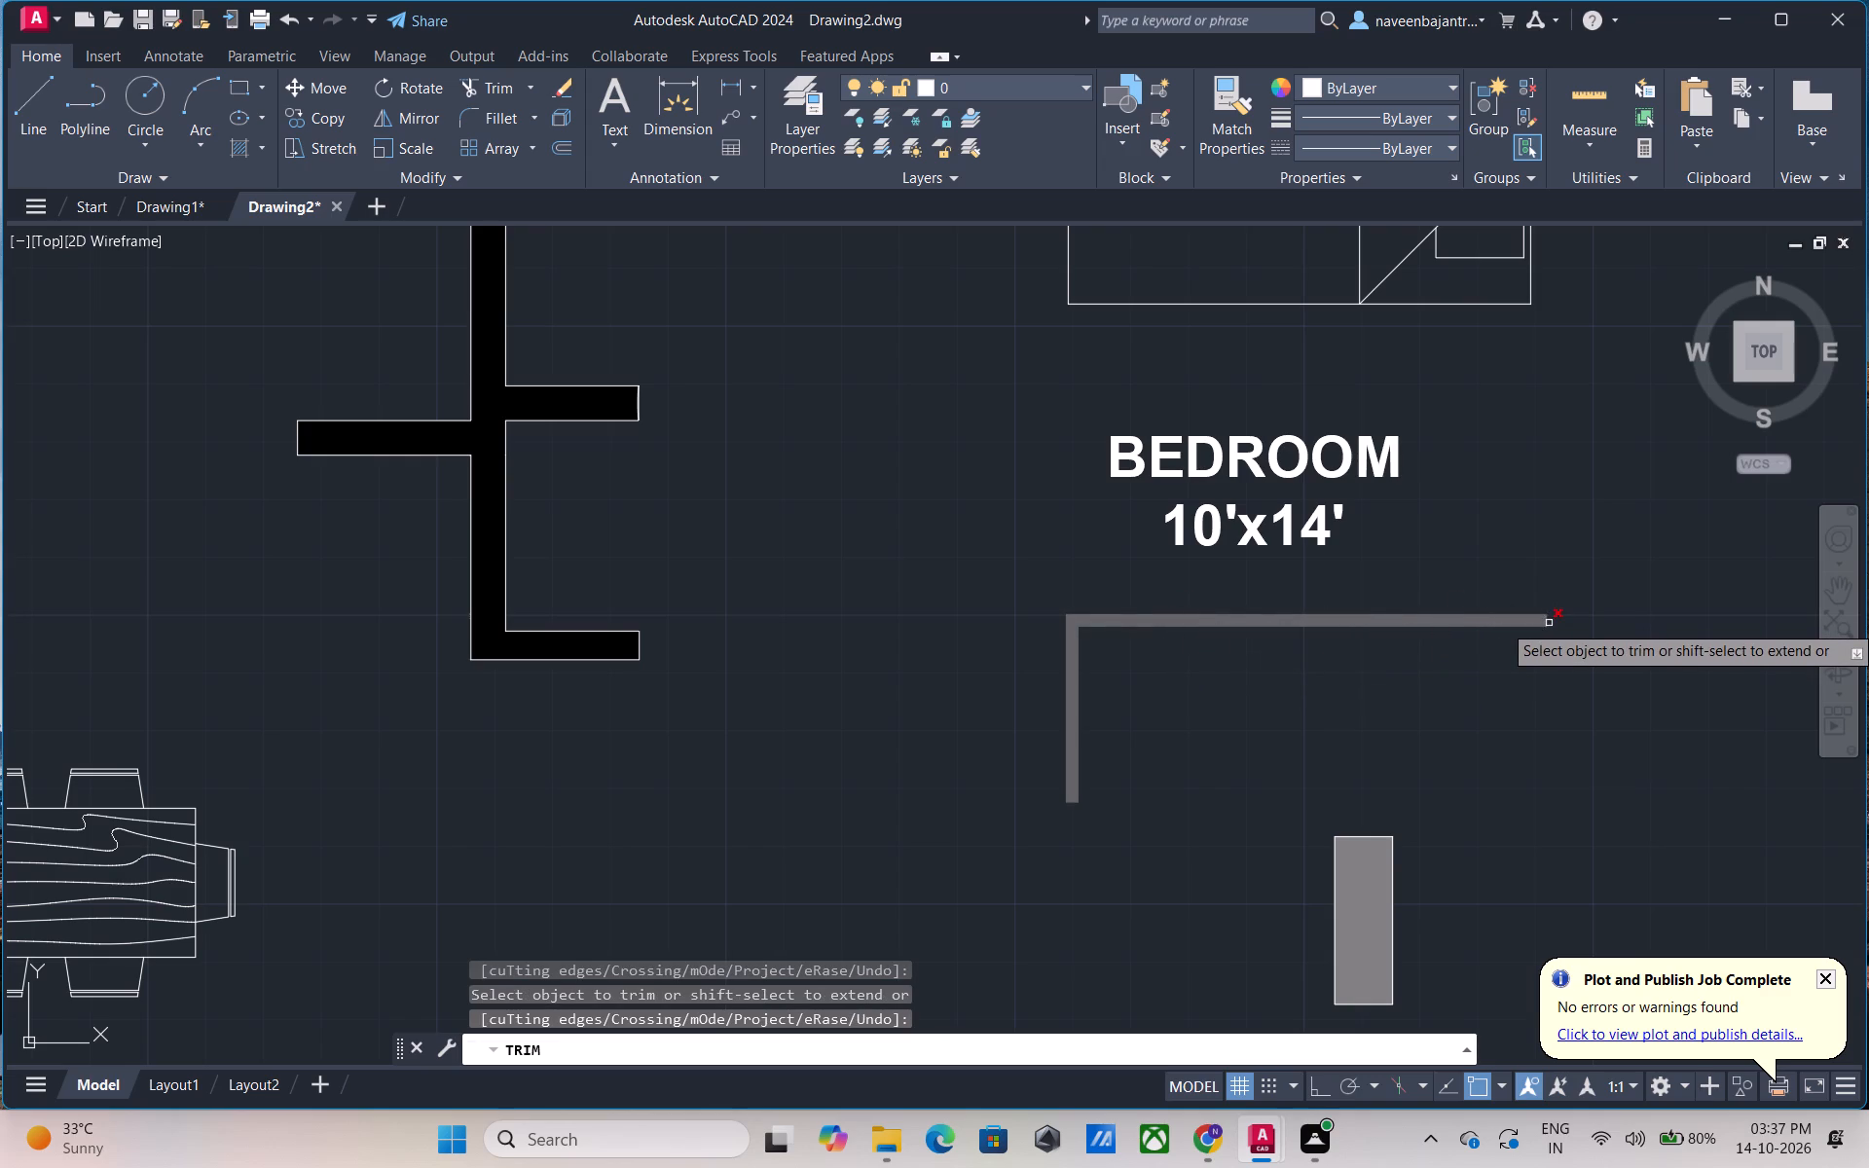
{"action": "left_click", "coordinate": [1549, 623]}
Trim all four outline edges of the grey filled rectangle below the L-shaped partition.
{"action": "middle_click_drag", "start_coordinate": [1415, 900], "coordinate": [1349, 696]}
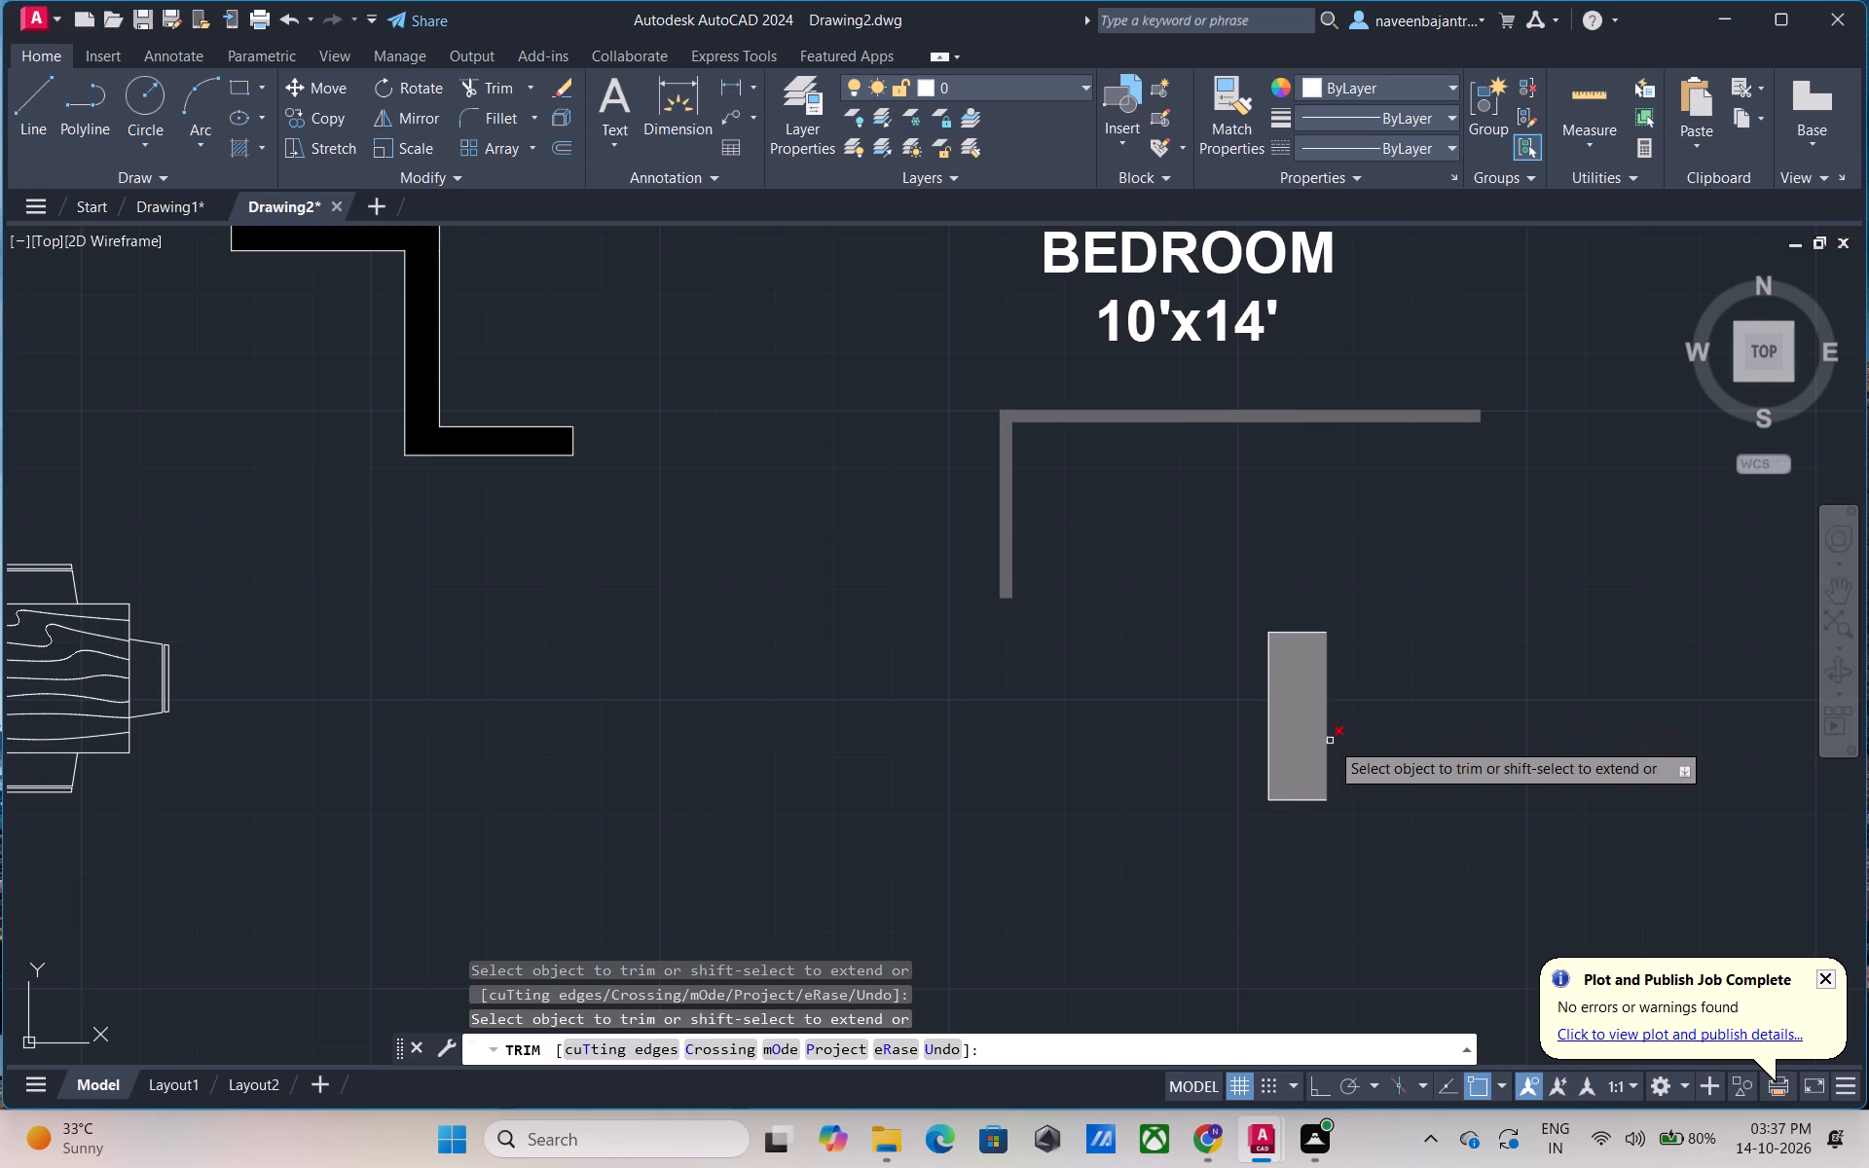
{"action": "left_click", "coordinate": [1330, 741]}
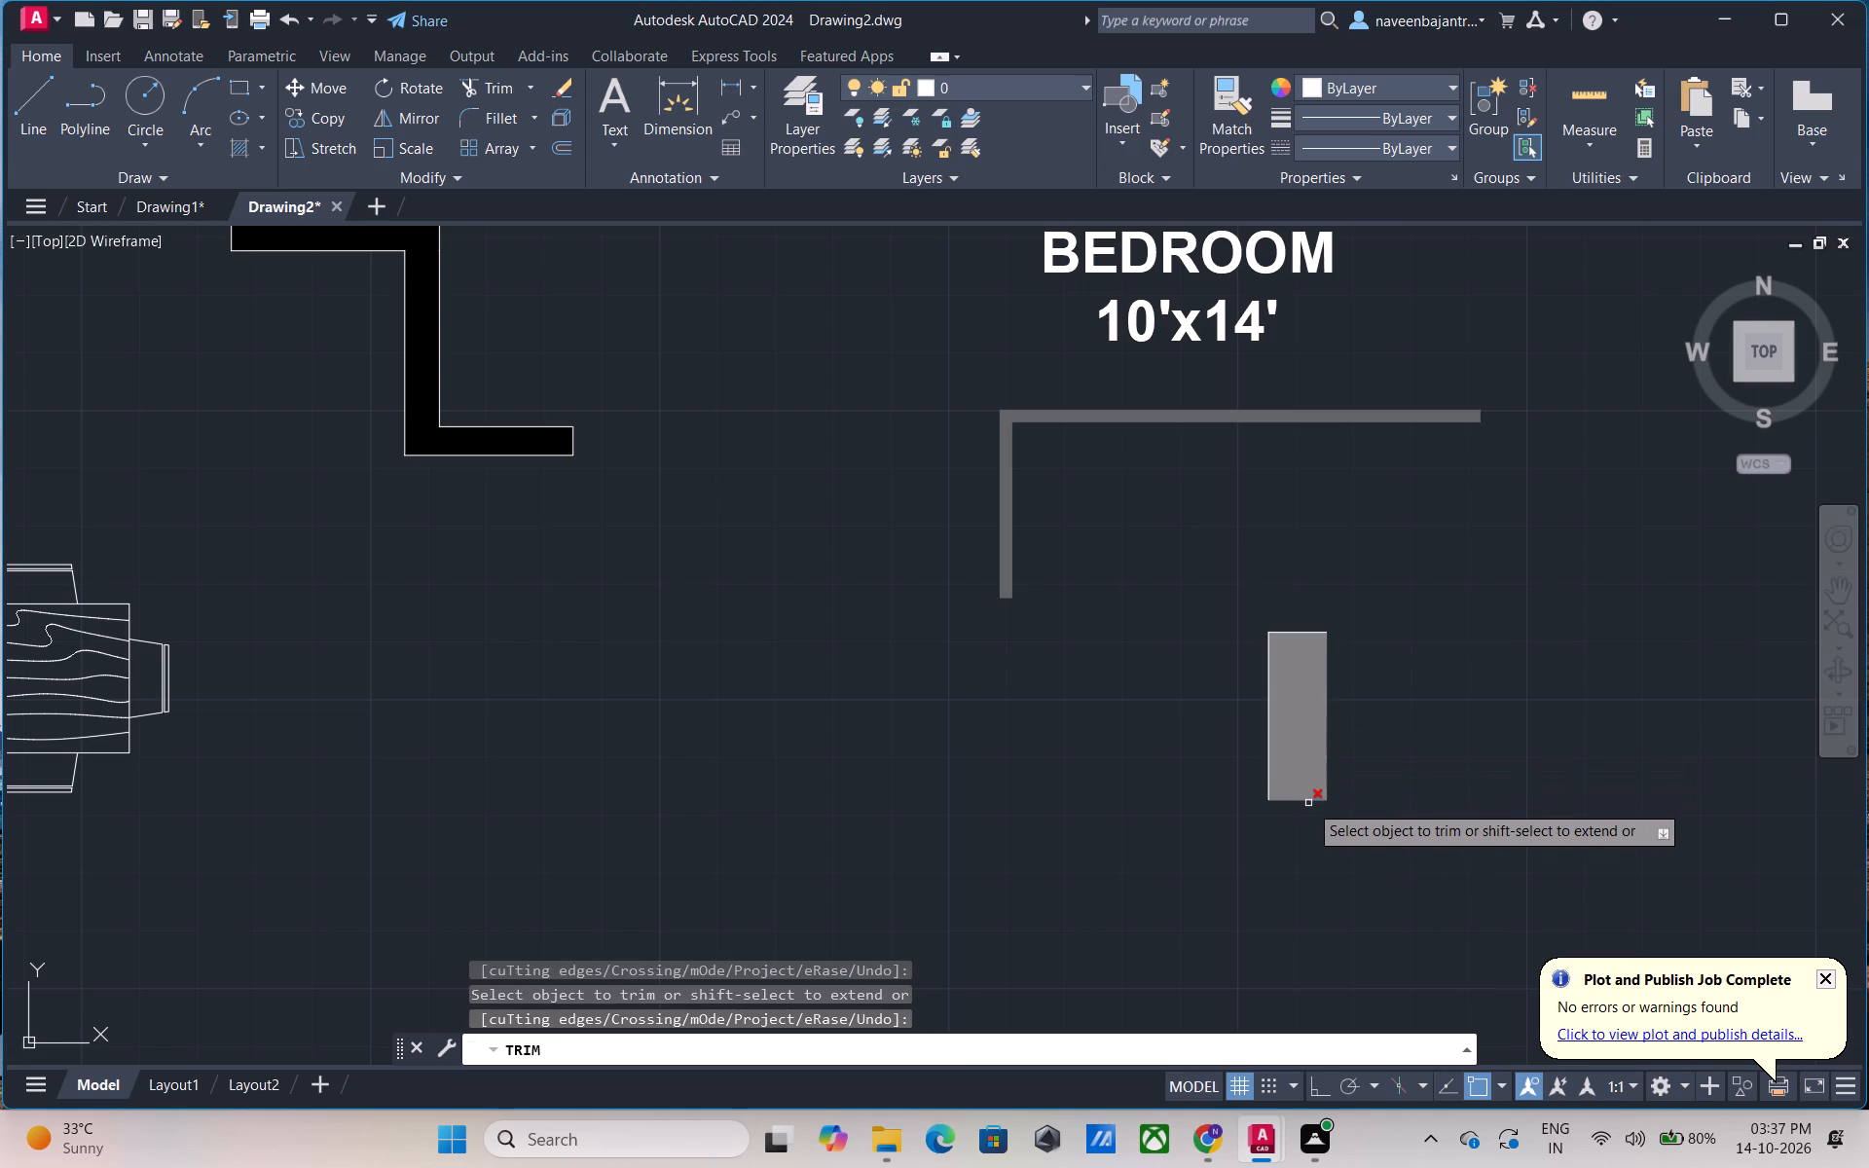
{"action": "left_click", "coordinate": [1308, 803]}
{"action": "left_click", "coordinate": [1265, 770]}
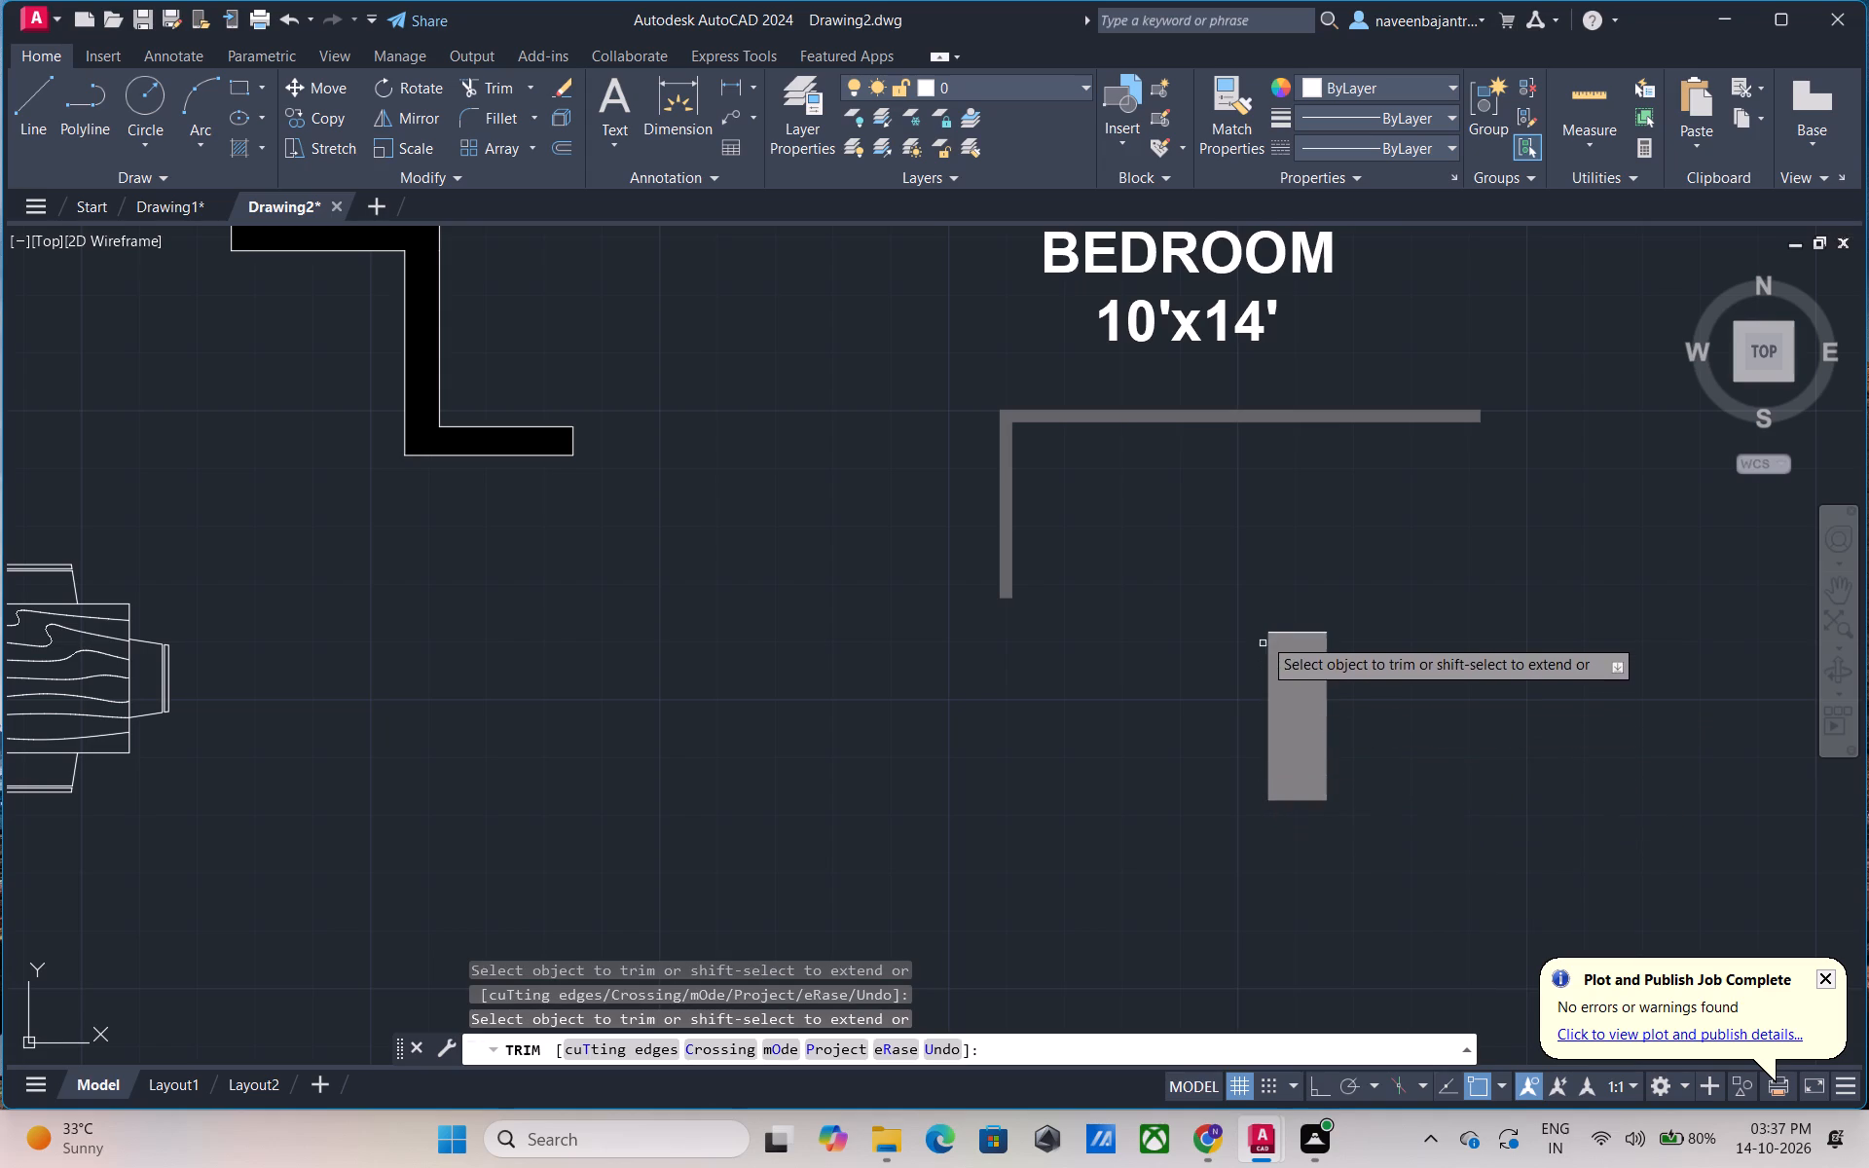
{"action": "left_click", "coordinate": [1301, 629]}
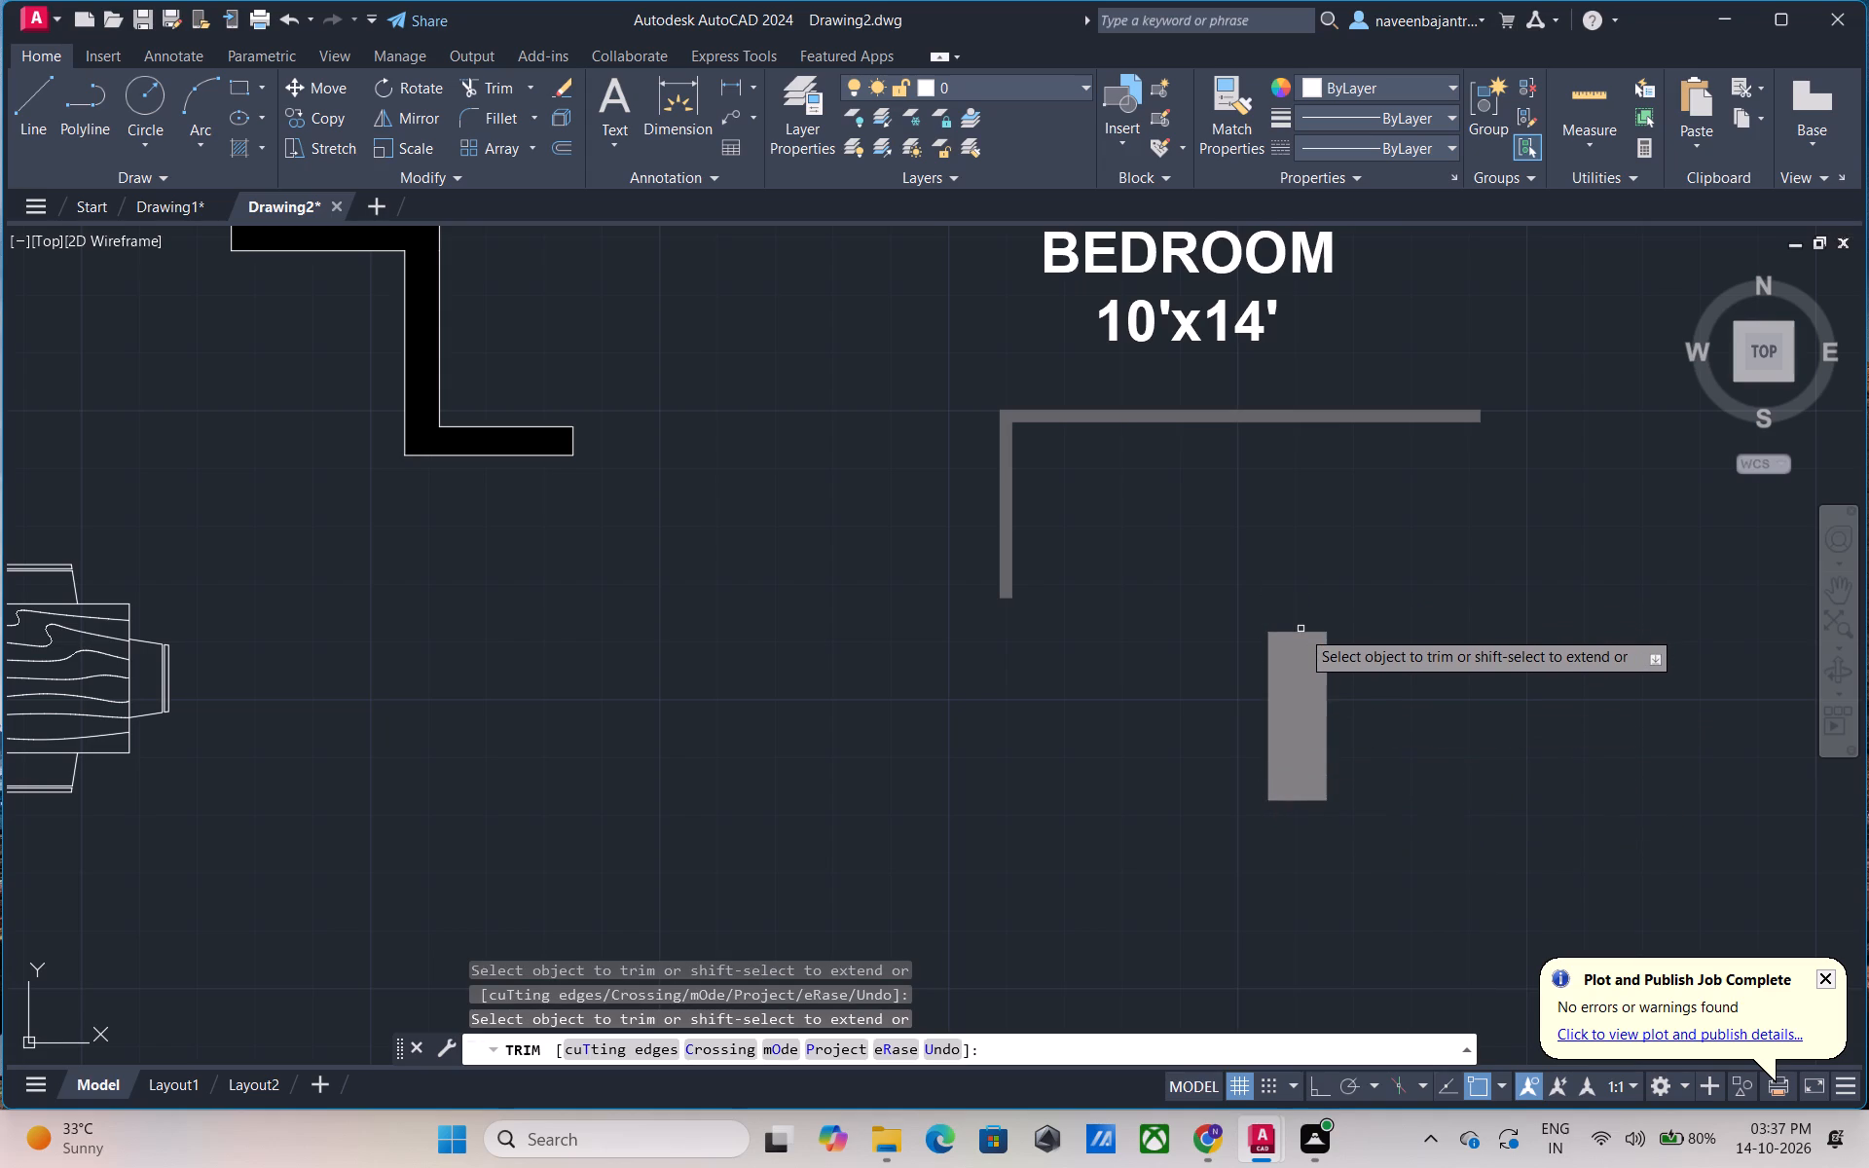
Trim the outline of the black-filled T-shaped wall above and between the kitchen and toilet.
{"action": "scroll", "coordinate": [1301, 630], "scroll_direction": "down", "scroll_amount": 1}
{"action": "scroll", "coordinate": [1024, 508], "scroll_direction": "down", "scroll_amount": 1}
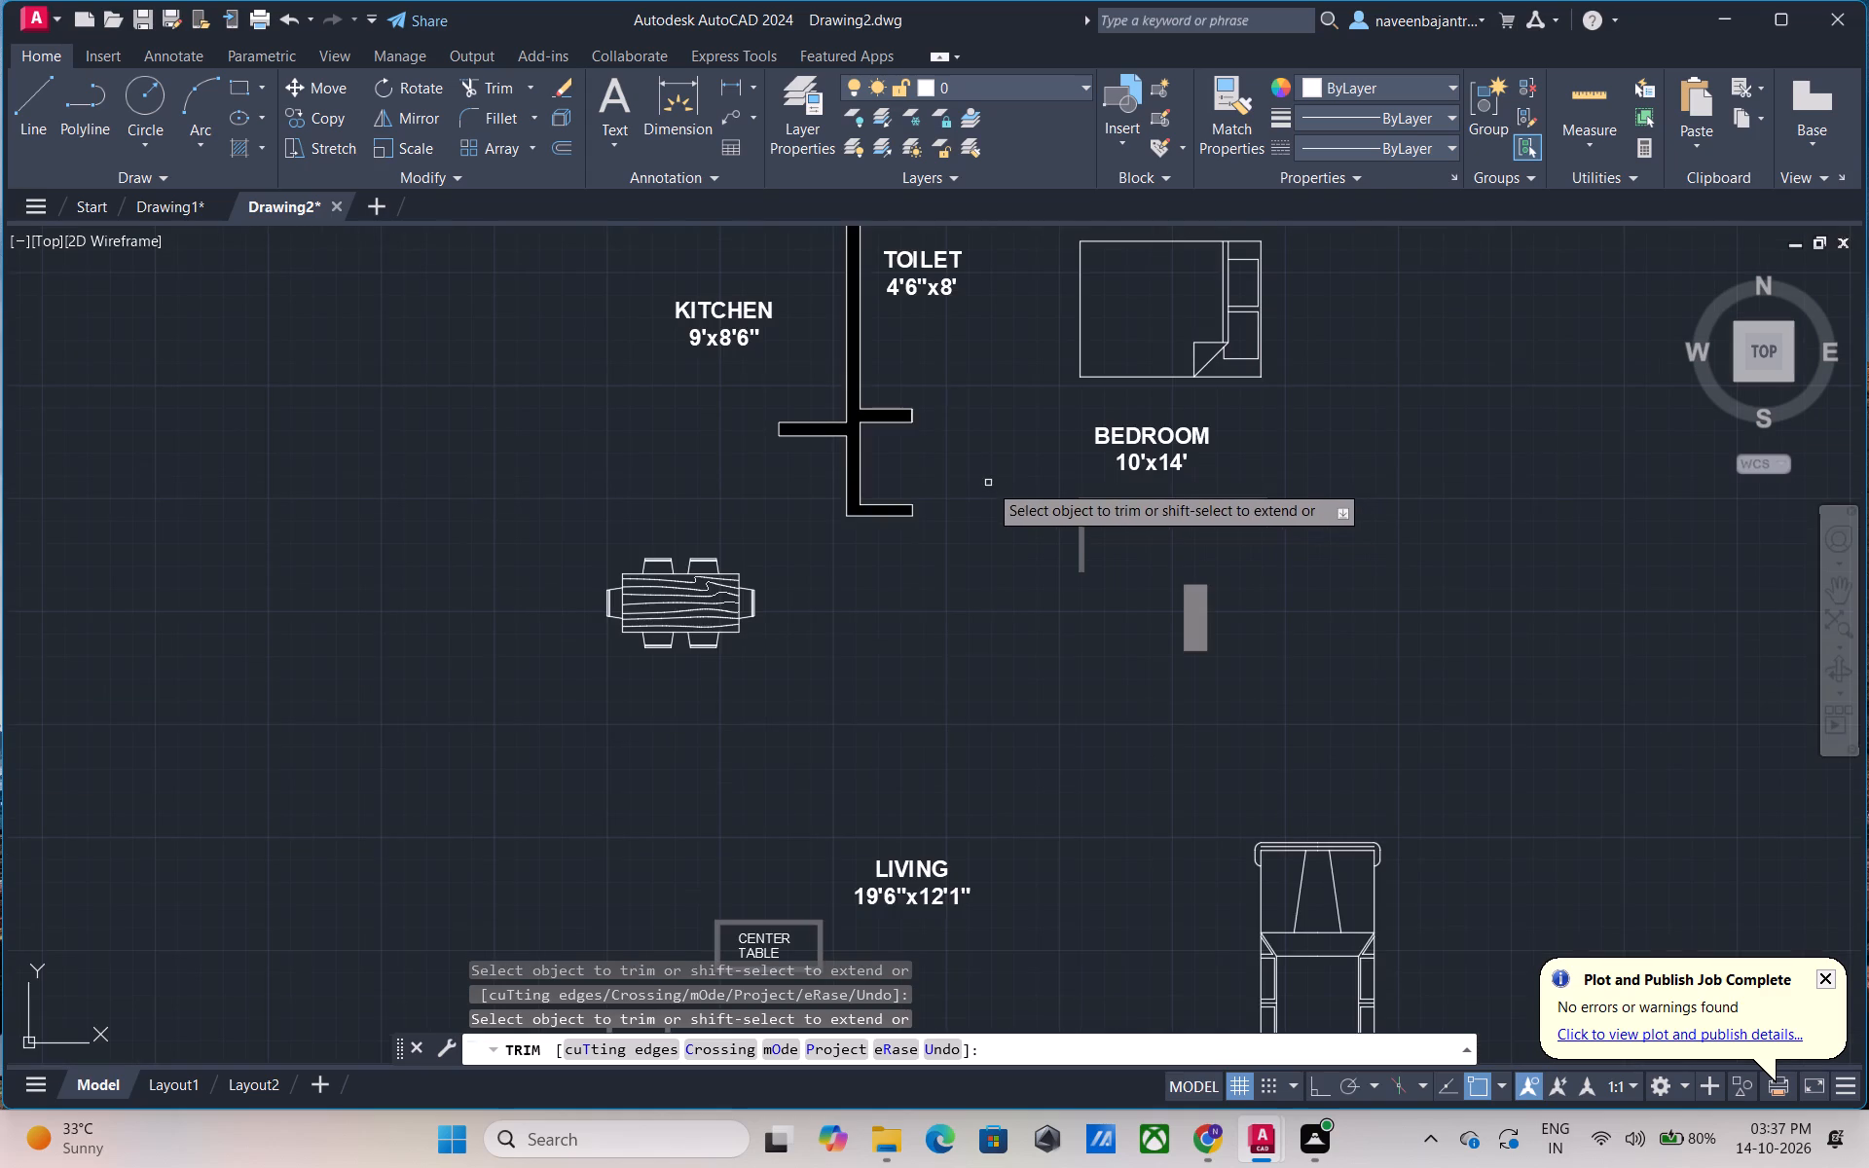
{"action": "middle_click_drag", "start_coordinate": [988, 483], "coordinate": [1144, 622]}
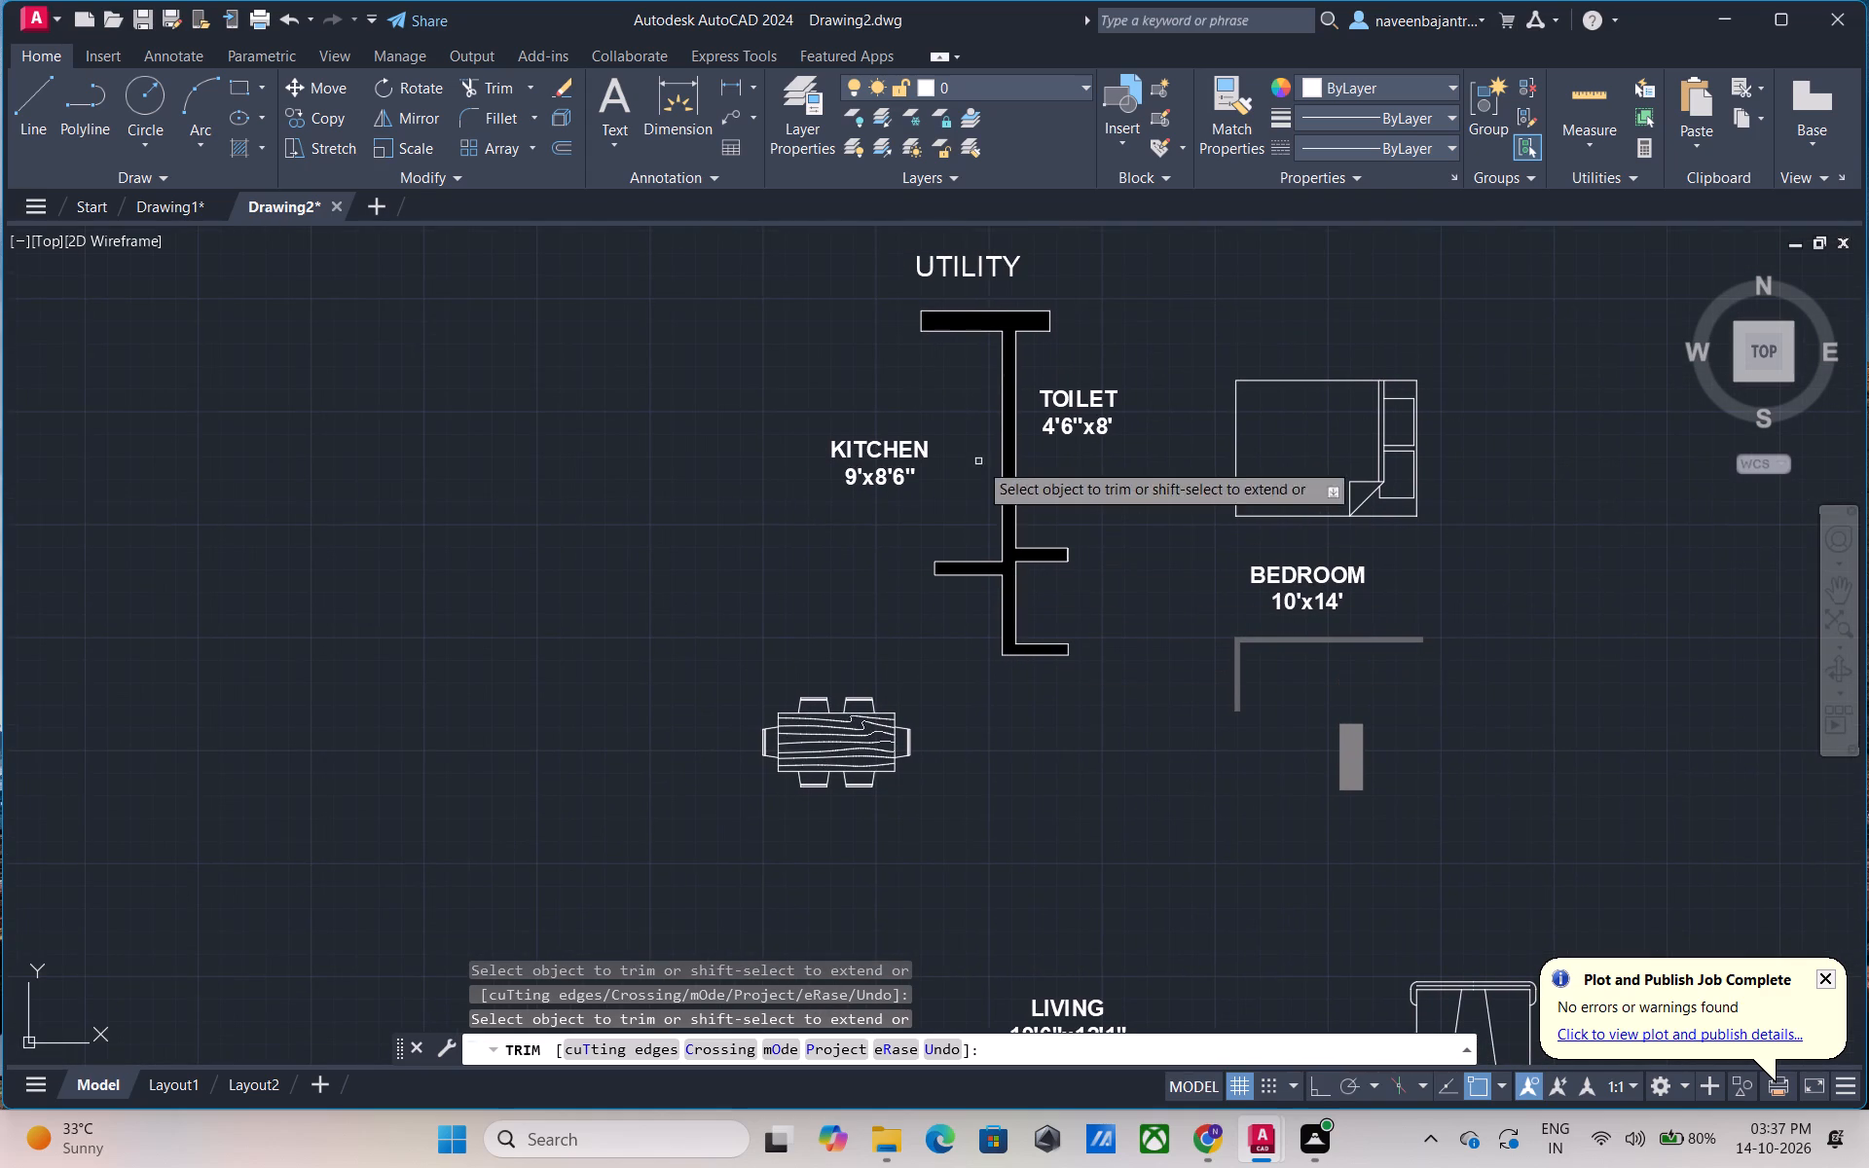
{"action": "scroll", "coordinate": [974, 297], "scroll_direction": "up", "scroll_amount": 2}
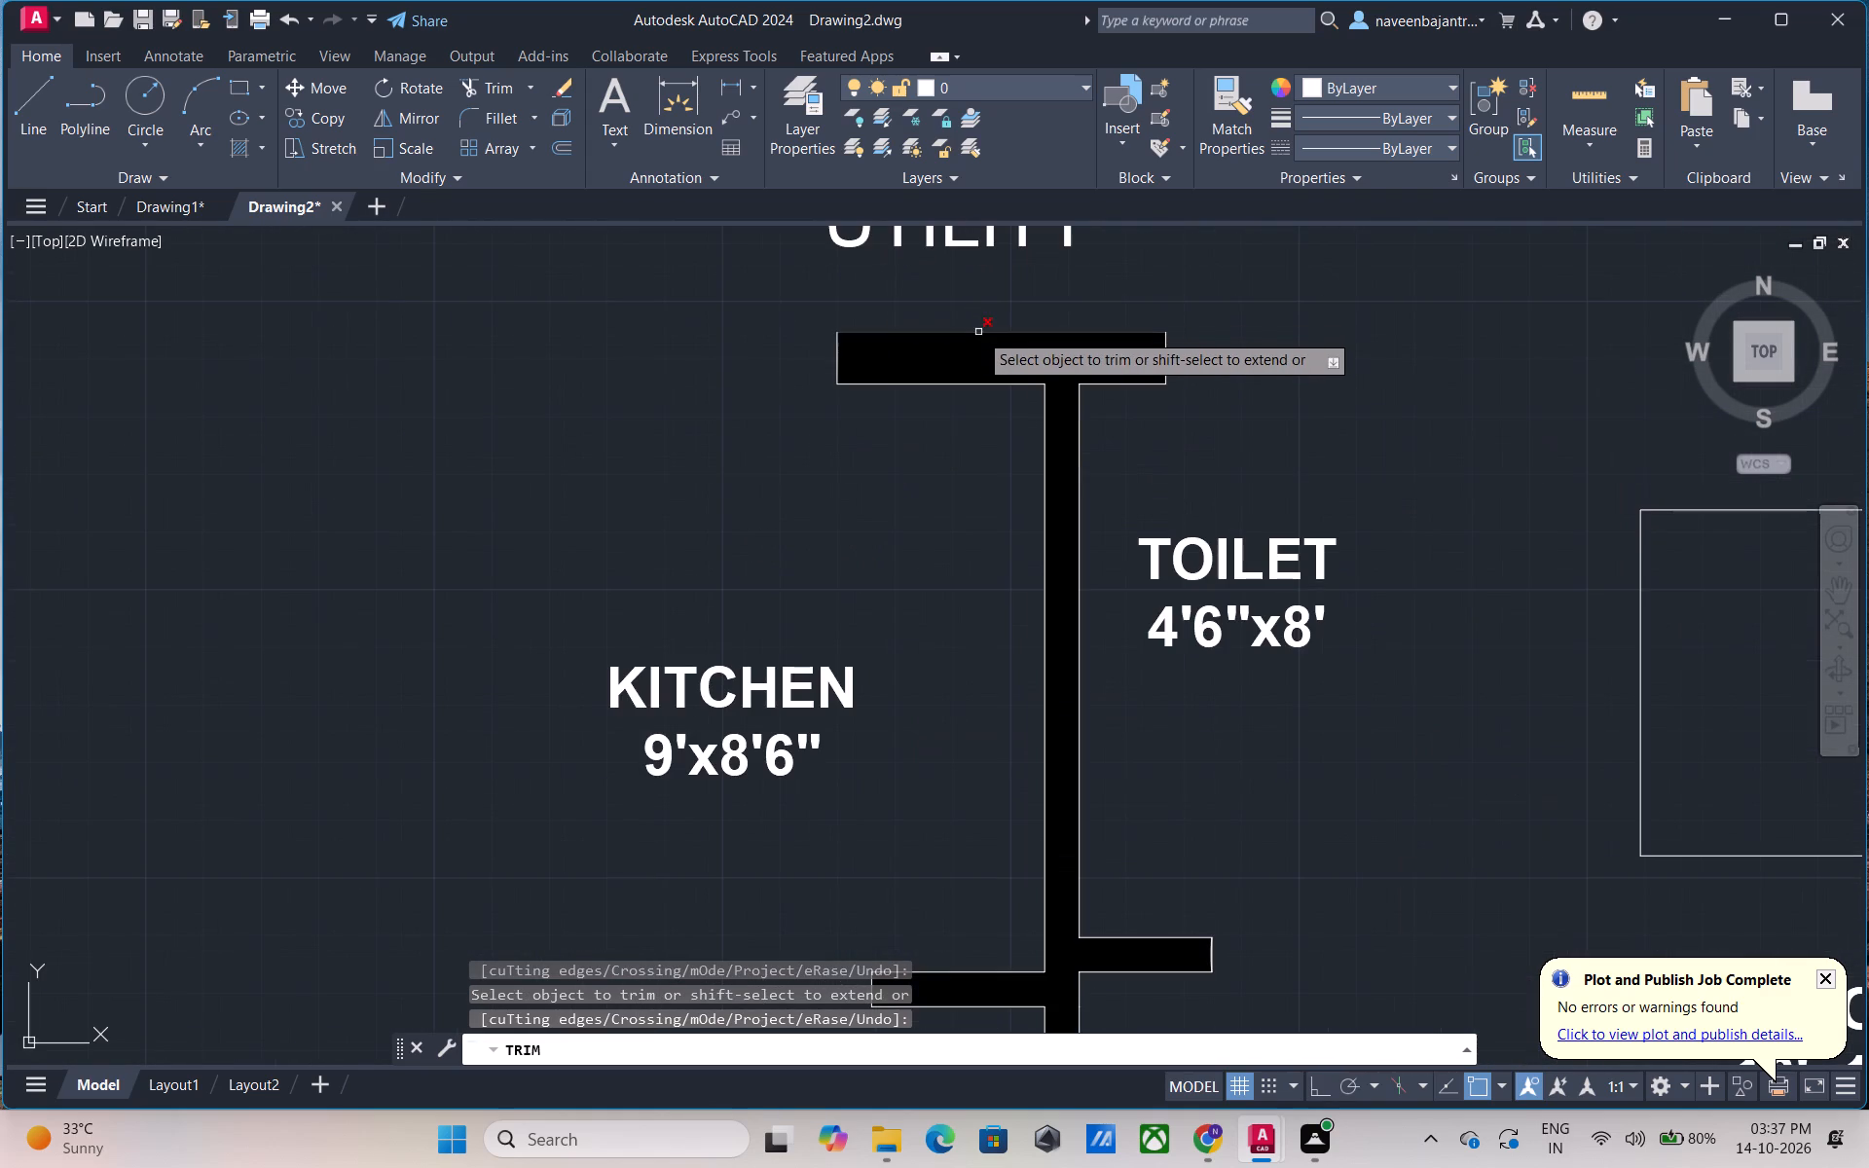
{"action": "left_click", "coordinate": [978, 332]}
{"action": "left_click", "coordinate": [835, 356]}
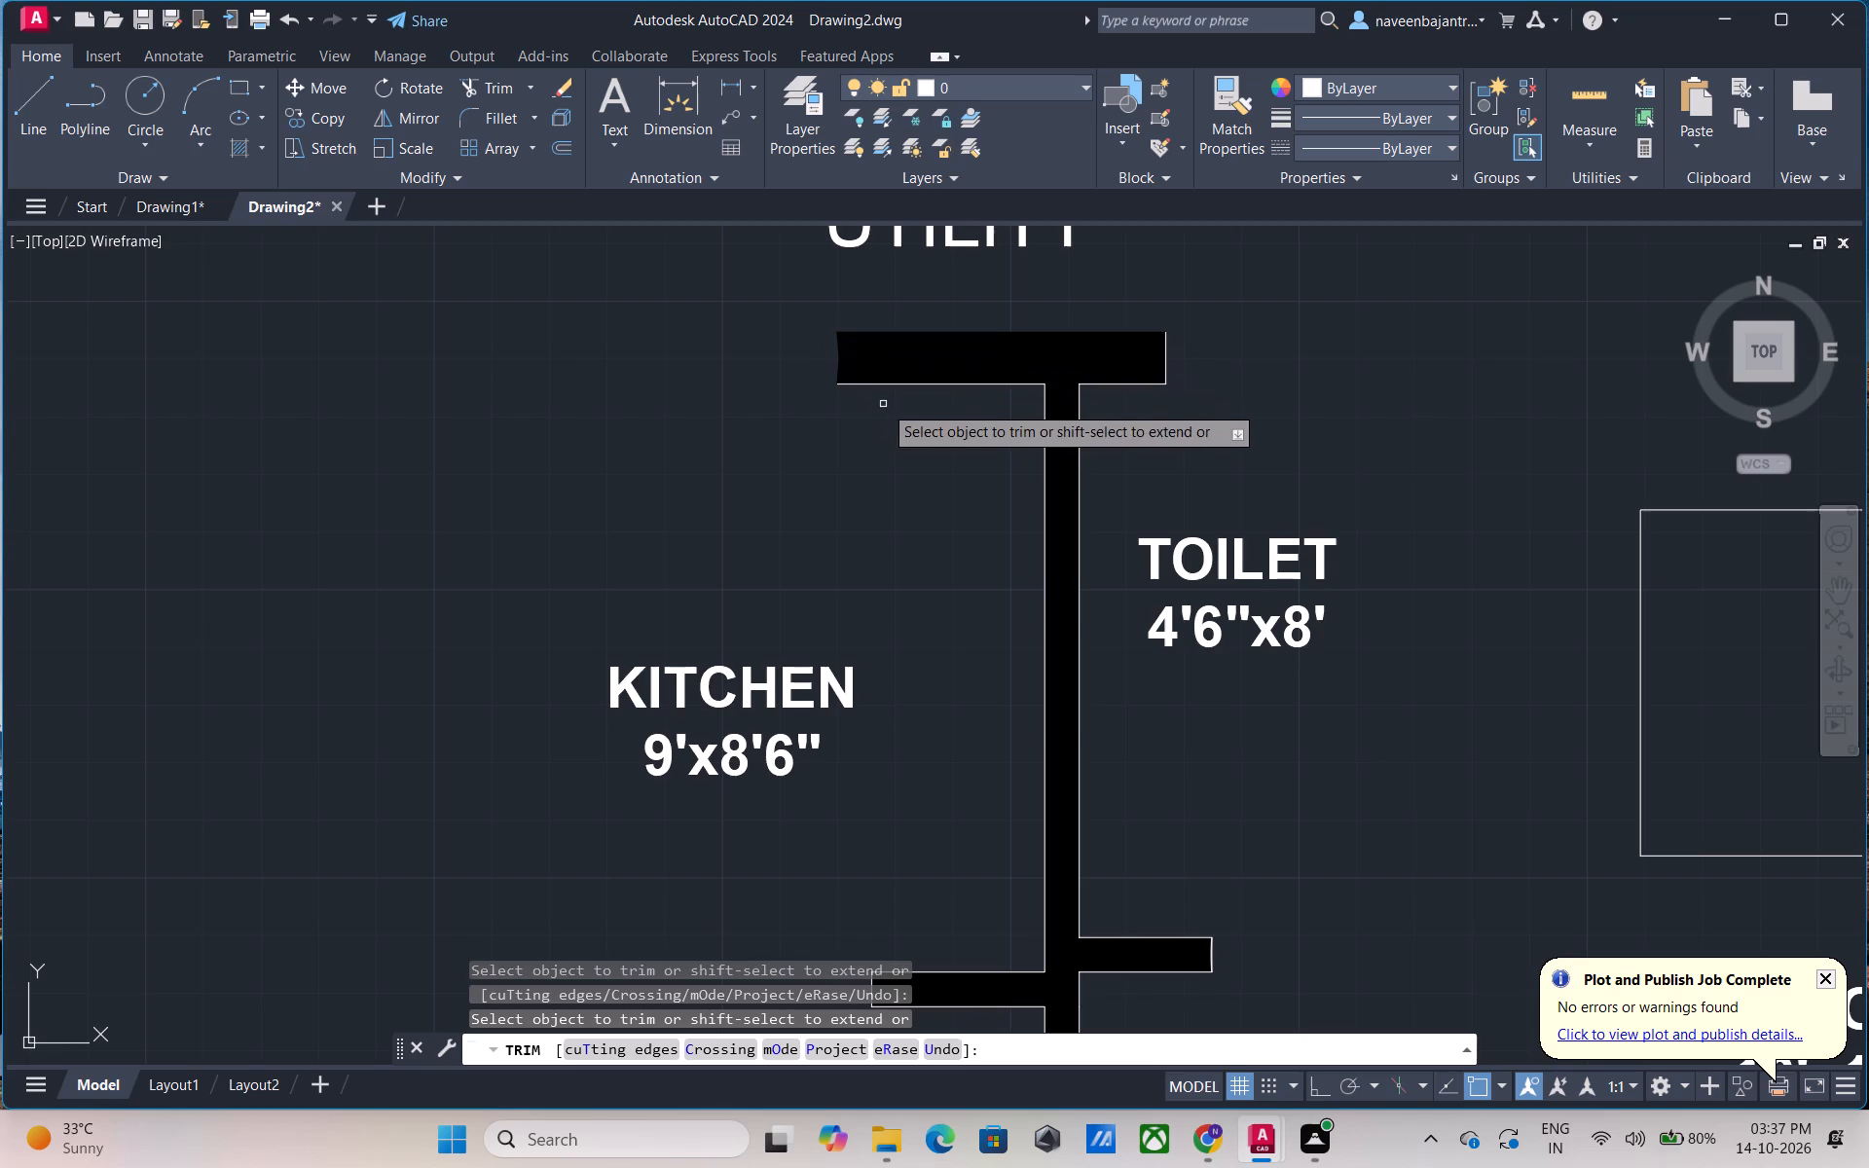
{"action": "left_click", "coordinate": [922, 386]}
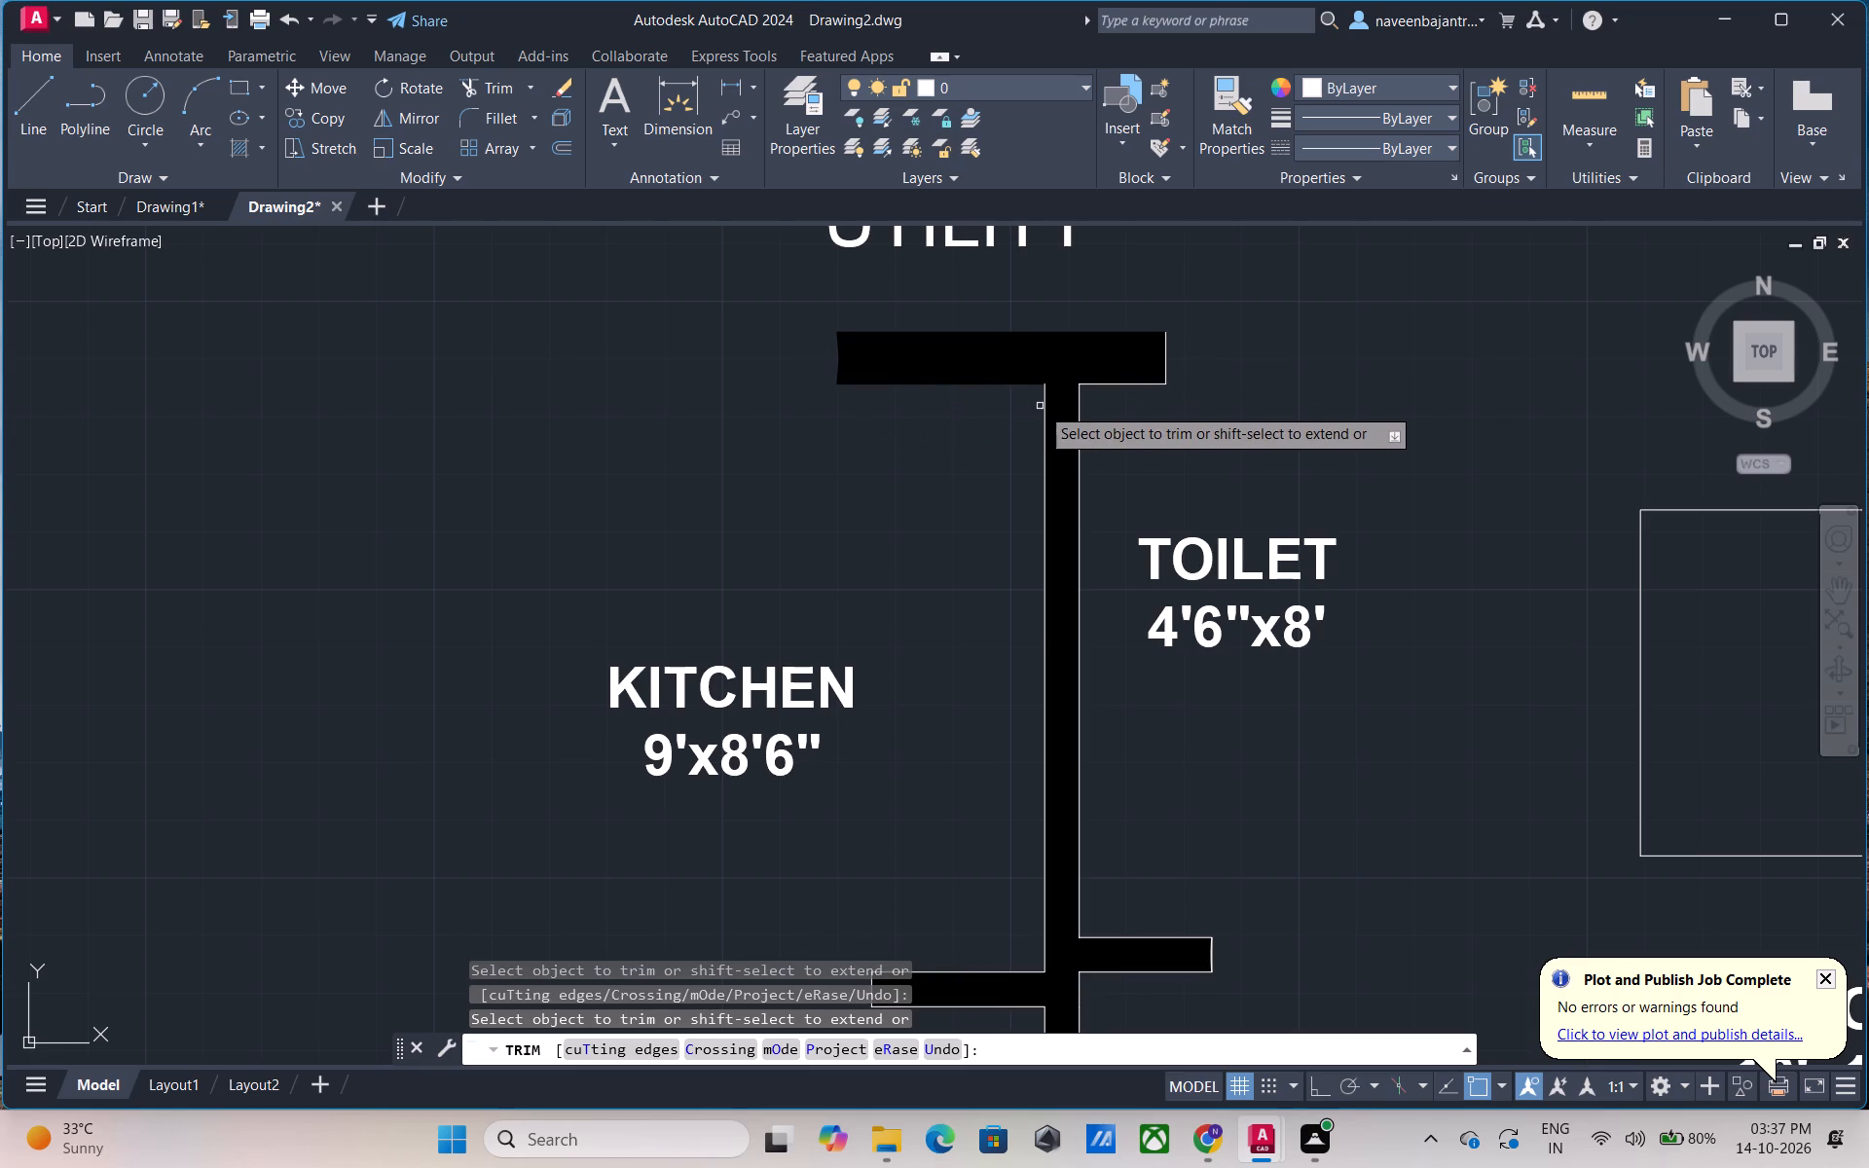
{"action": "left_click", "coordinate": [1042, 406]}
{"action": "left_click", "coordinate": [1166, 367]}
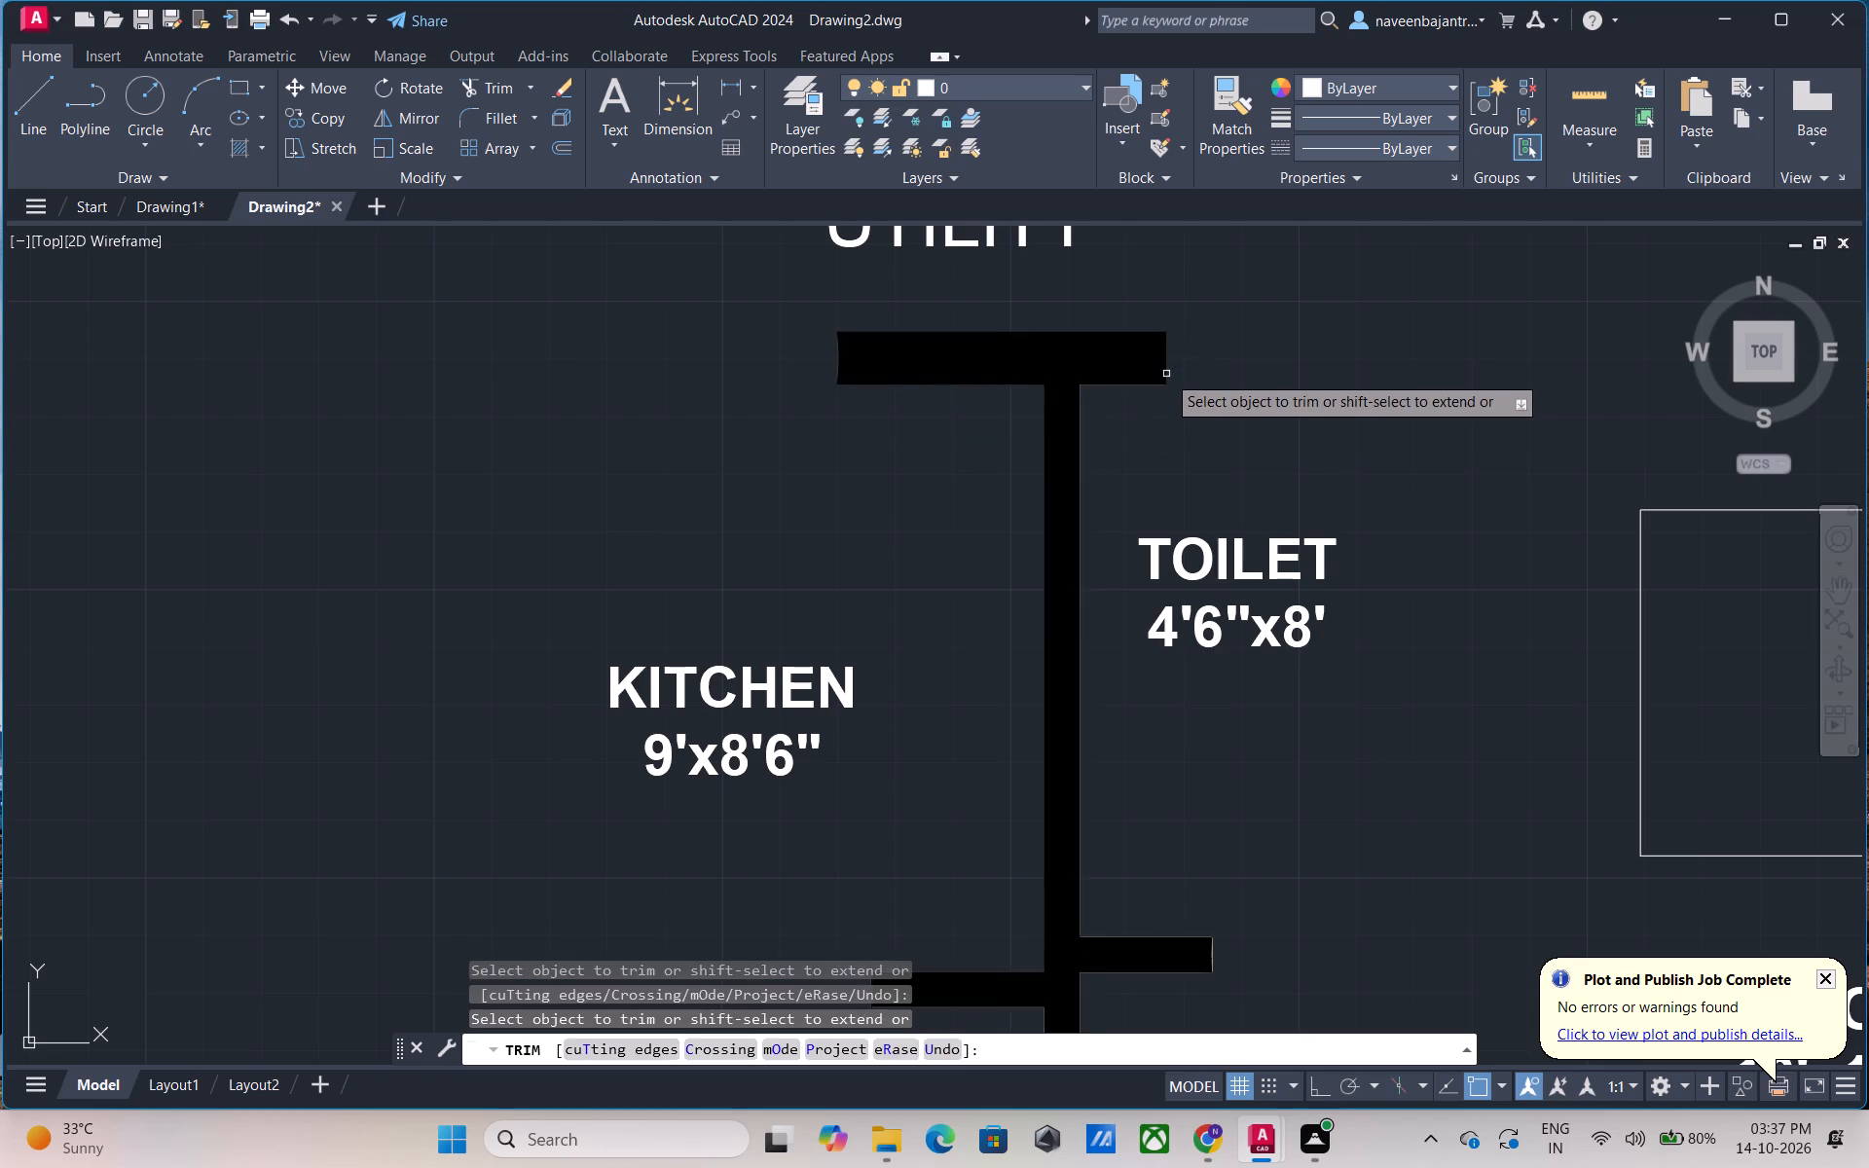
{"action": "left_click", "coordinate": [1143, 383]}
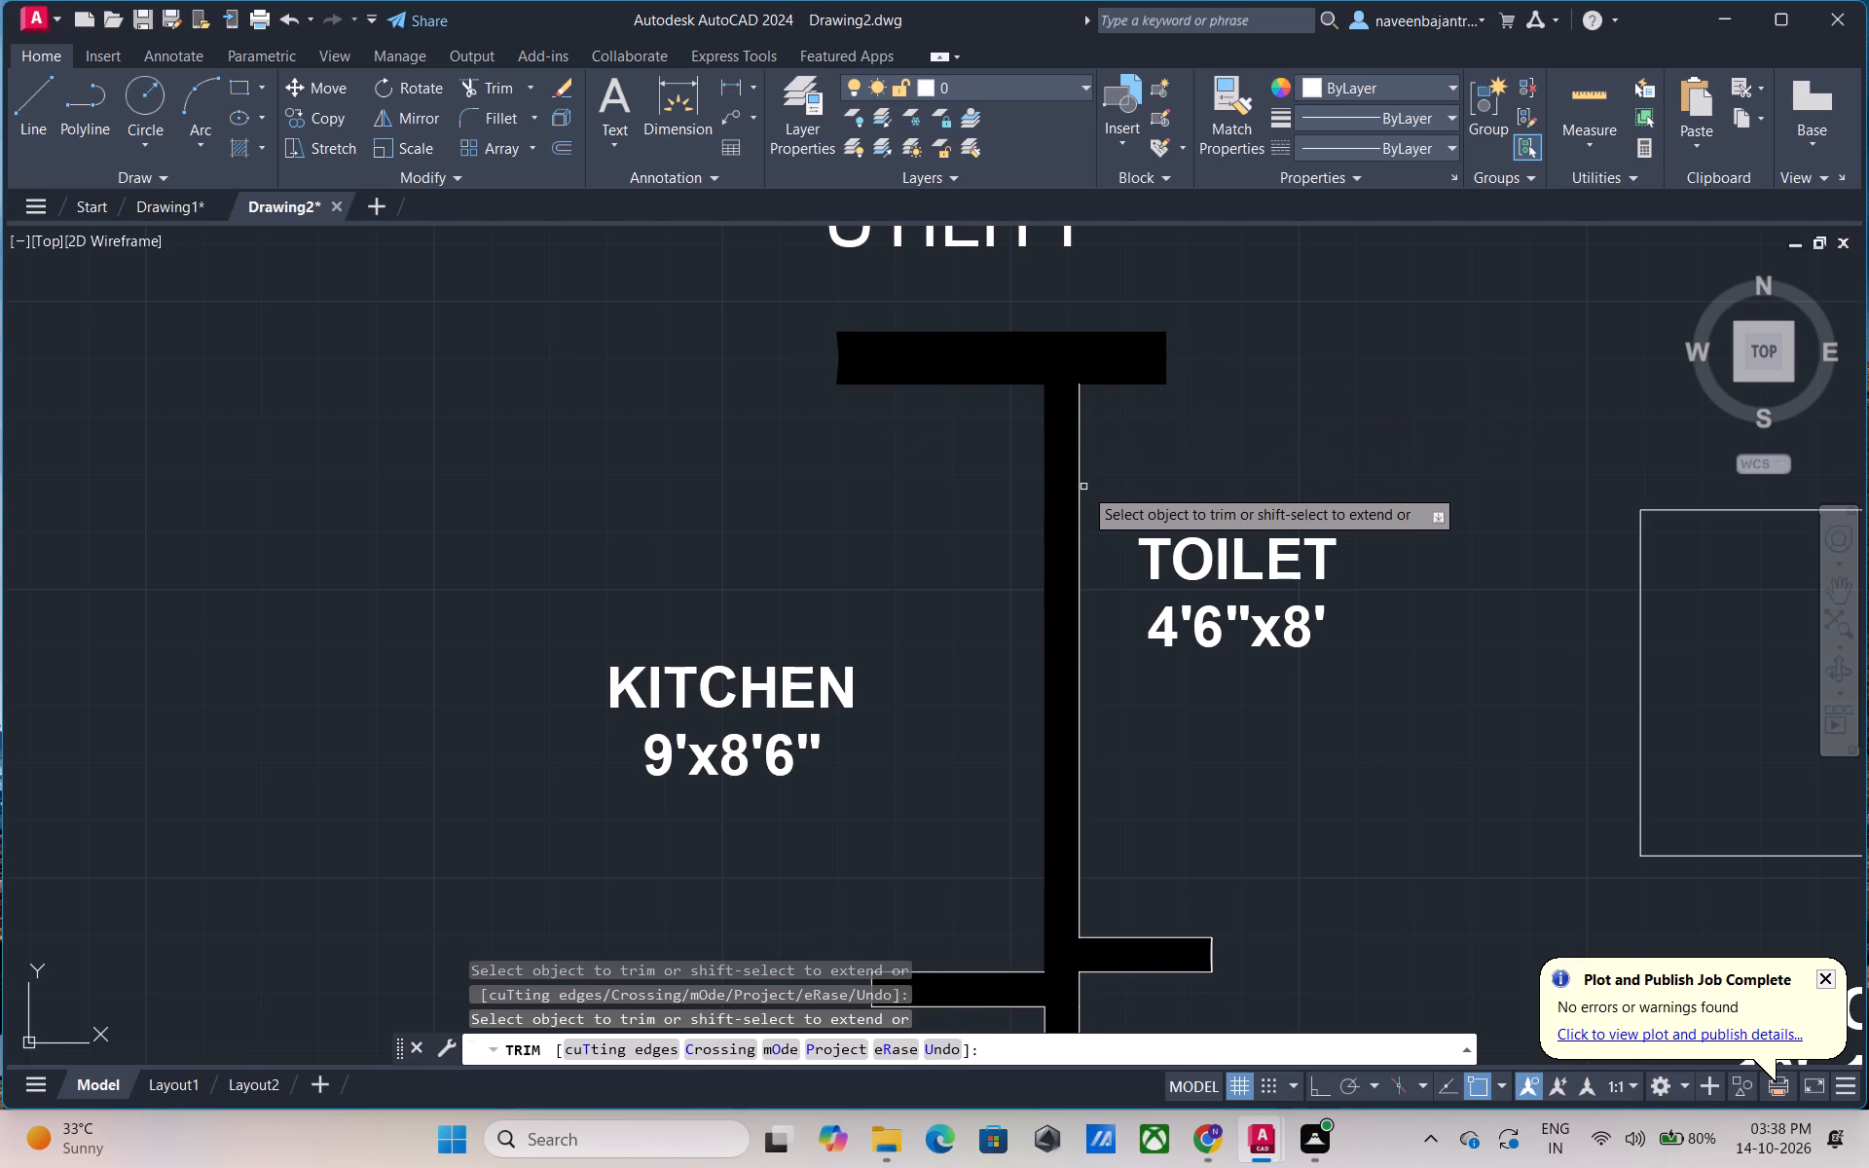
{"action": "left_click", "coordinate": [1082, 496]}
Trim the outline of the black-filled stub wall below the toilet: its top edge, end cap and bottom edge.
{"action": "scroll", "coordinate": [1082, 498], "scroll_direction": "down", "scroll_amount": 1}
{"action": "middle_click_drag", "start_coordinate": [1119, 663], "coordinate": [1089, 542]}
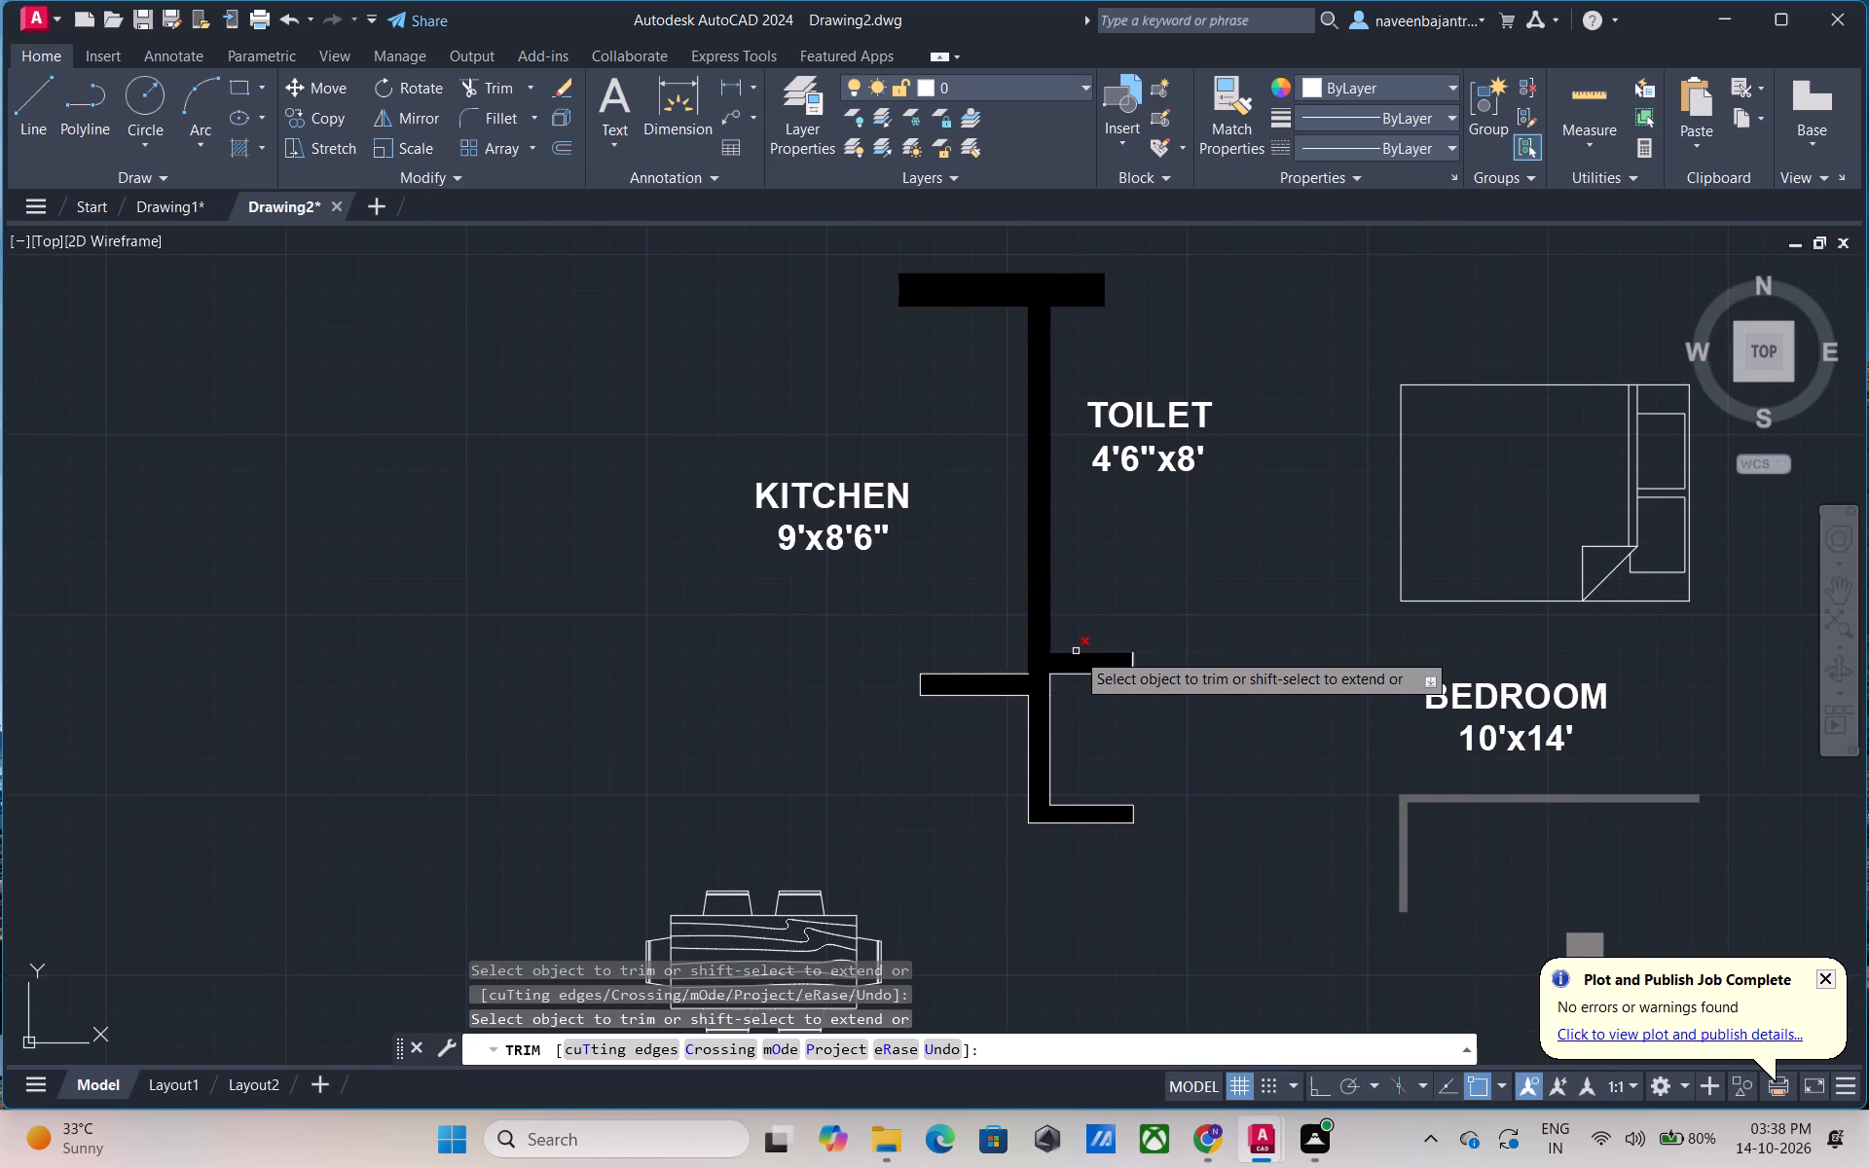
{"action": "left_click", "coordinate": [1076, 651]}
{"action": "left_click", "coordinate": [1133, 656]}
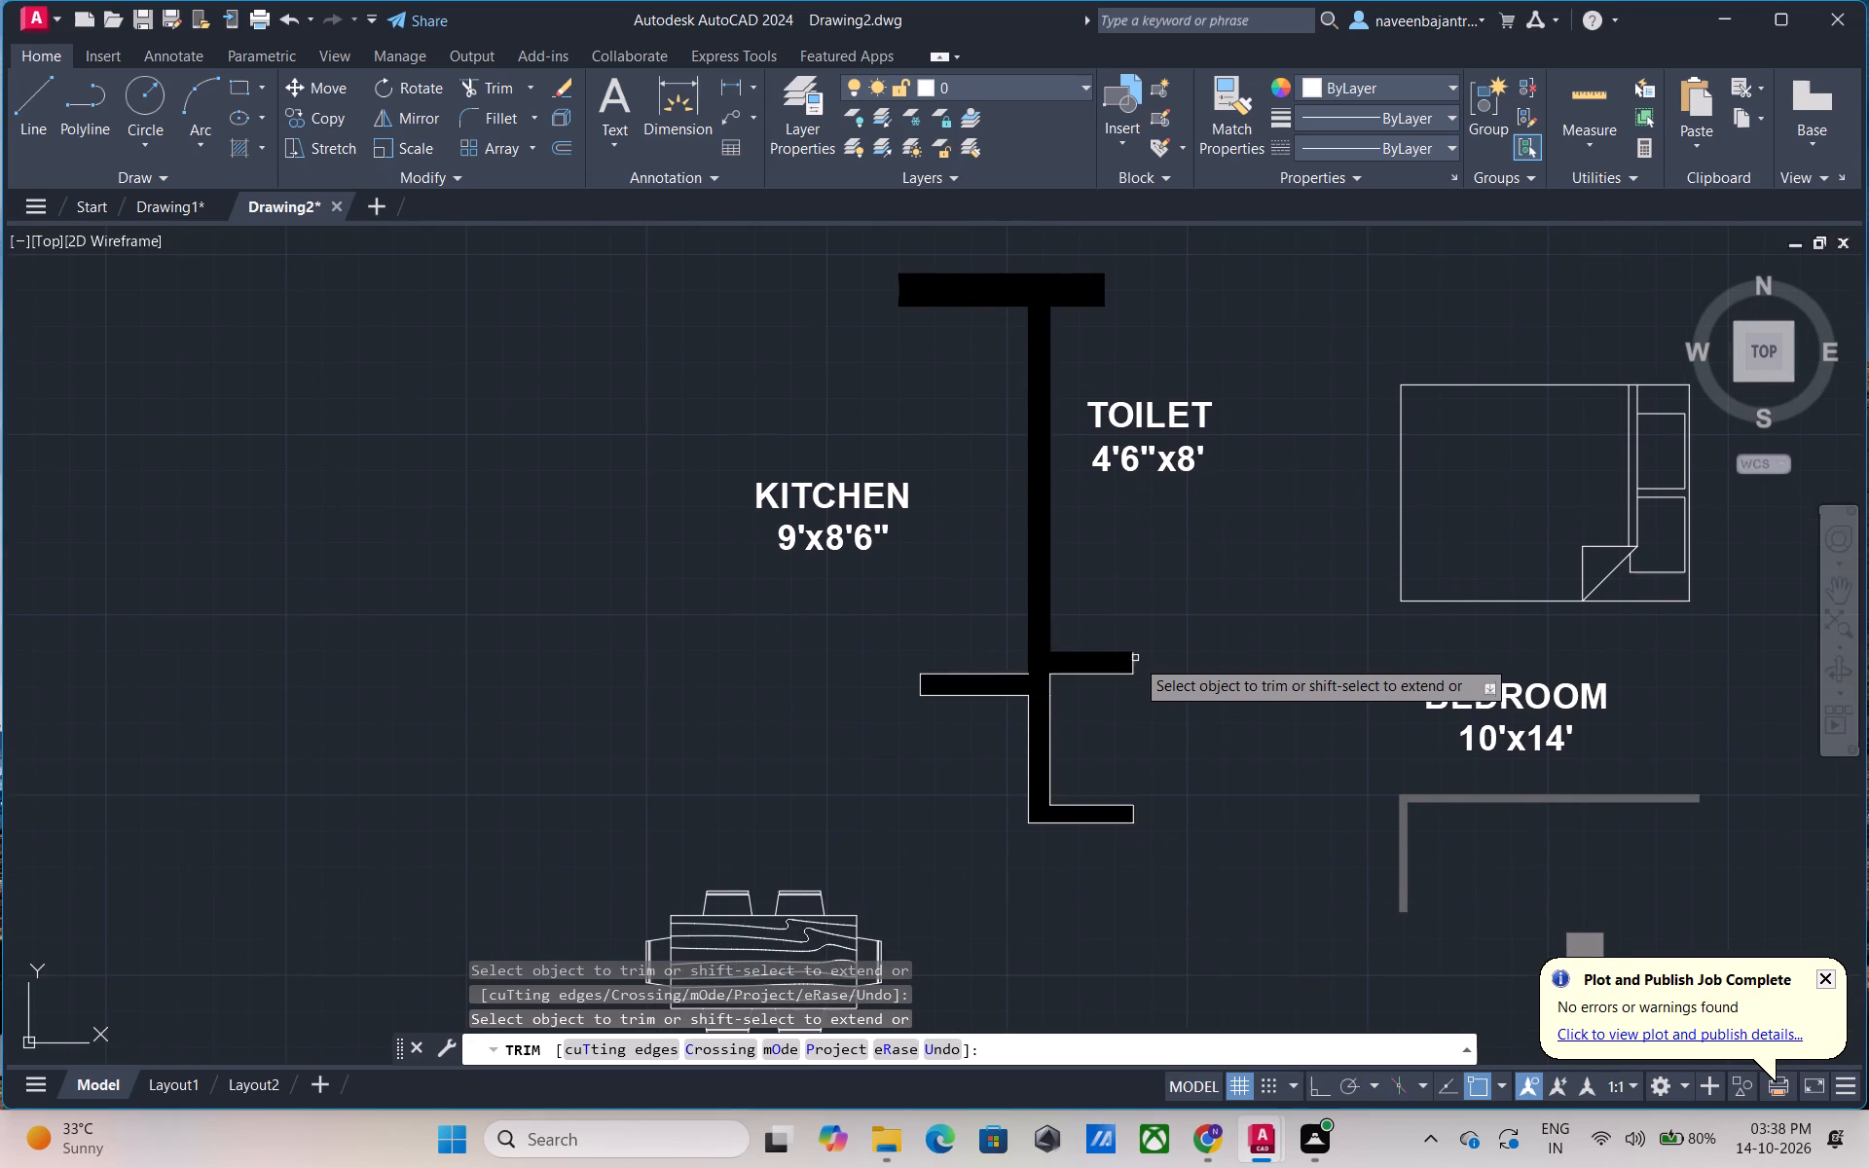
{"action": "left_click", "coordinate": [1136, 668]}
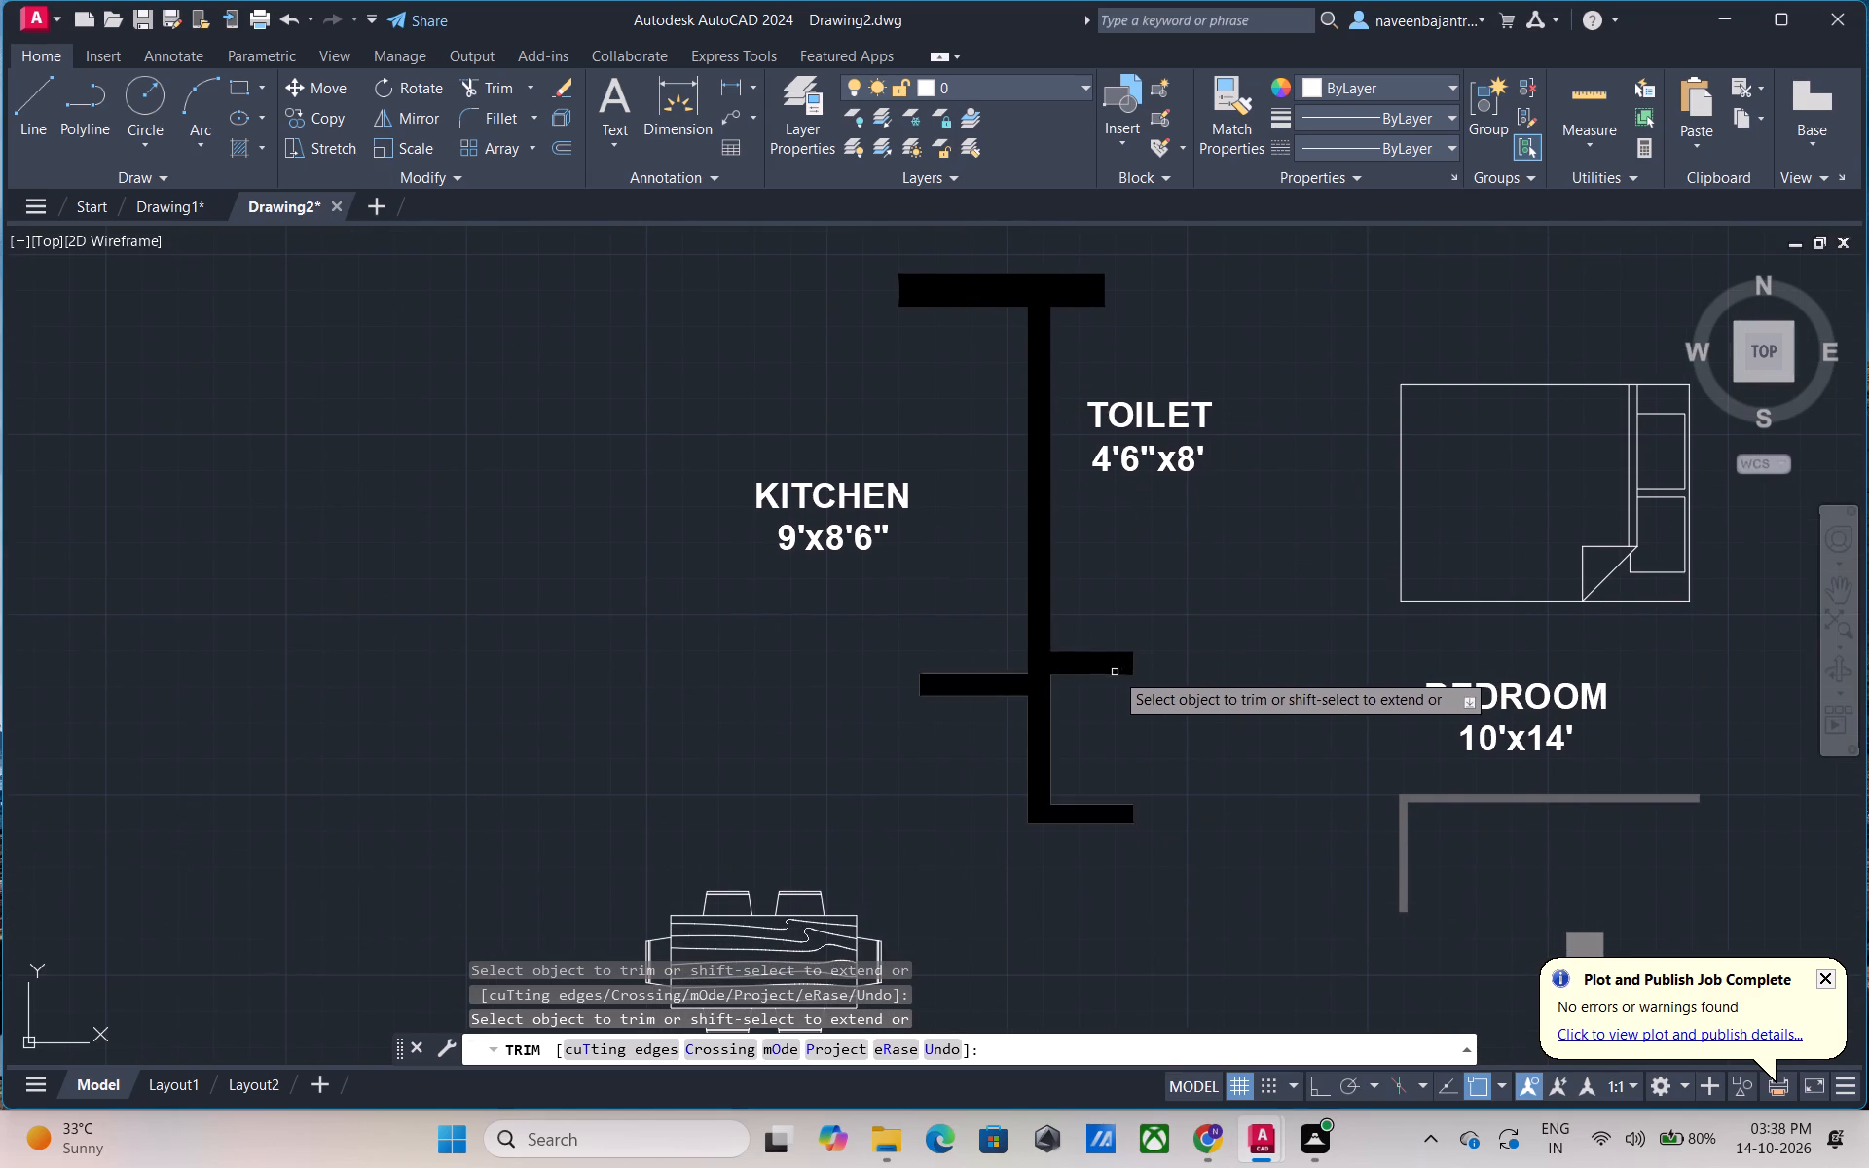
{"action": "left_click", "coordinate": [1102, 676]}
Trim the remaining outline of the black-filled wall between kitchen and toilet: the kitchen-side stub, the lower vertical run and the bottom stub.
{"action": "left_click", "coordinate": [997, 676]}
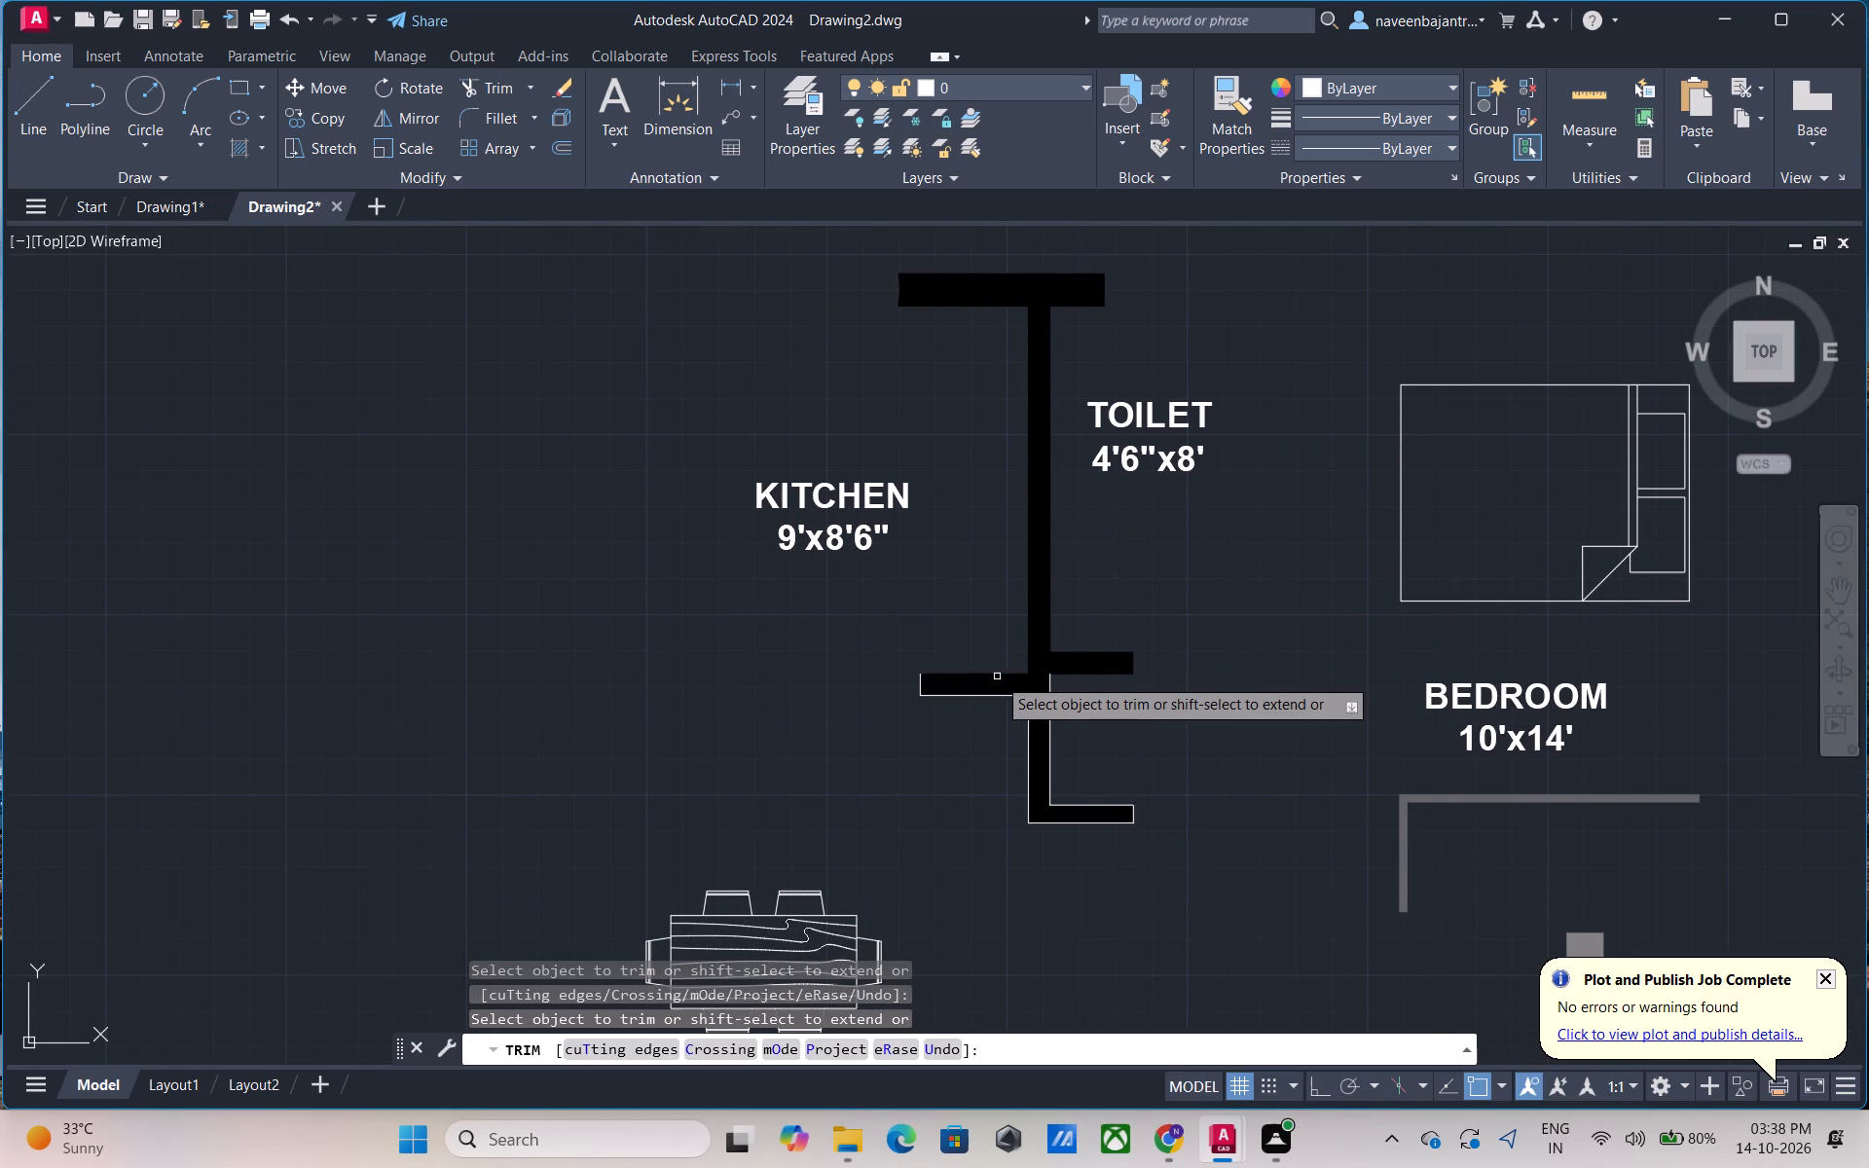
{"action": "left_click", "coordinate": [920, 682]}
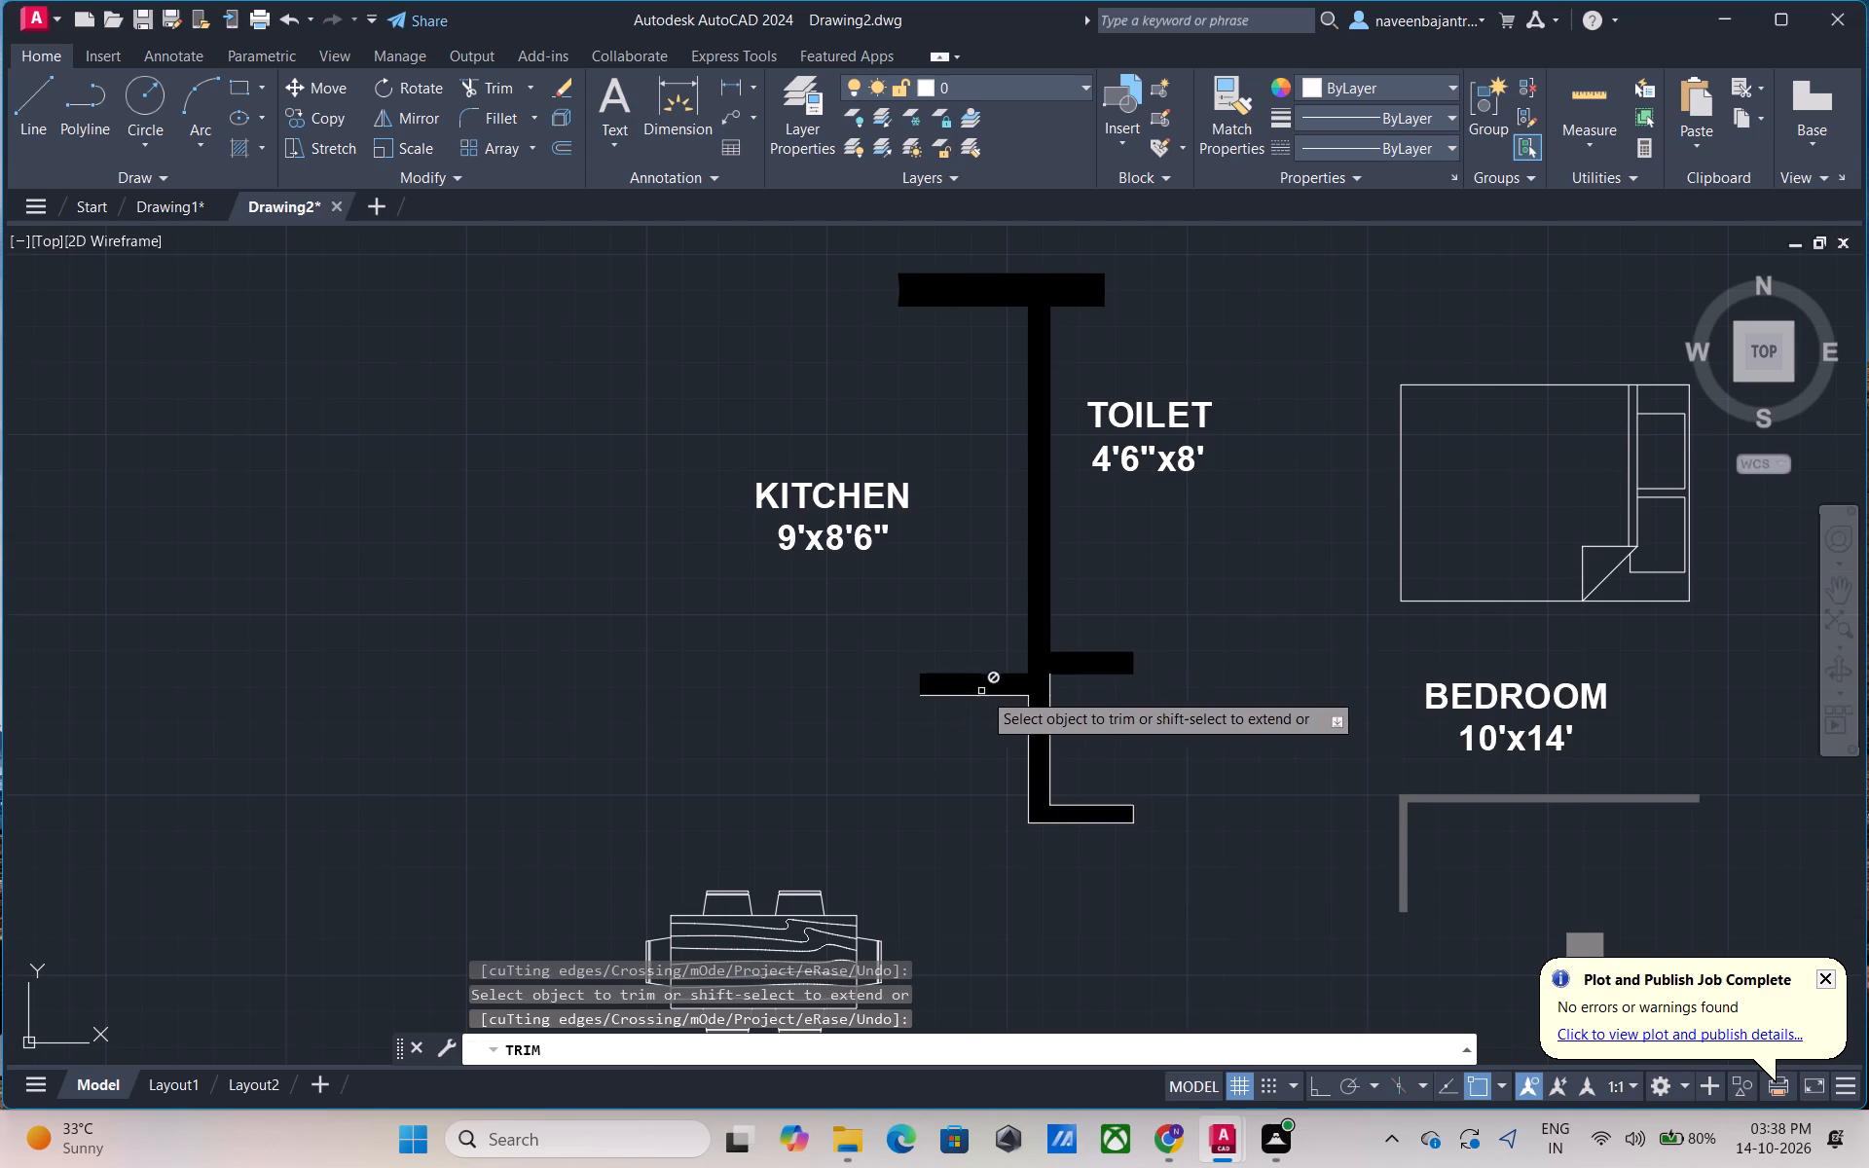
{"action": "left_click", "coordinate": [995, 696]}
{"action": "left_click", "coordinate": [1027, 706]}
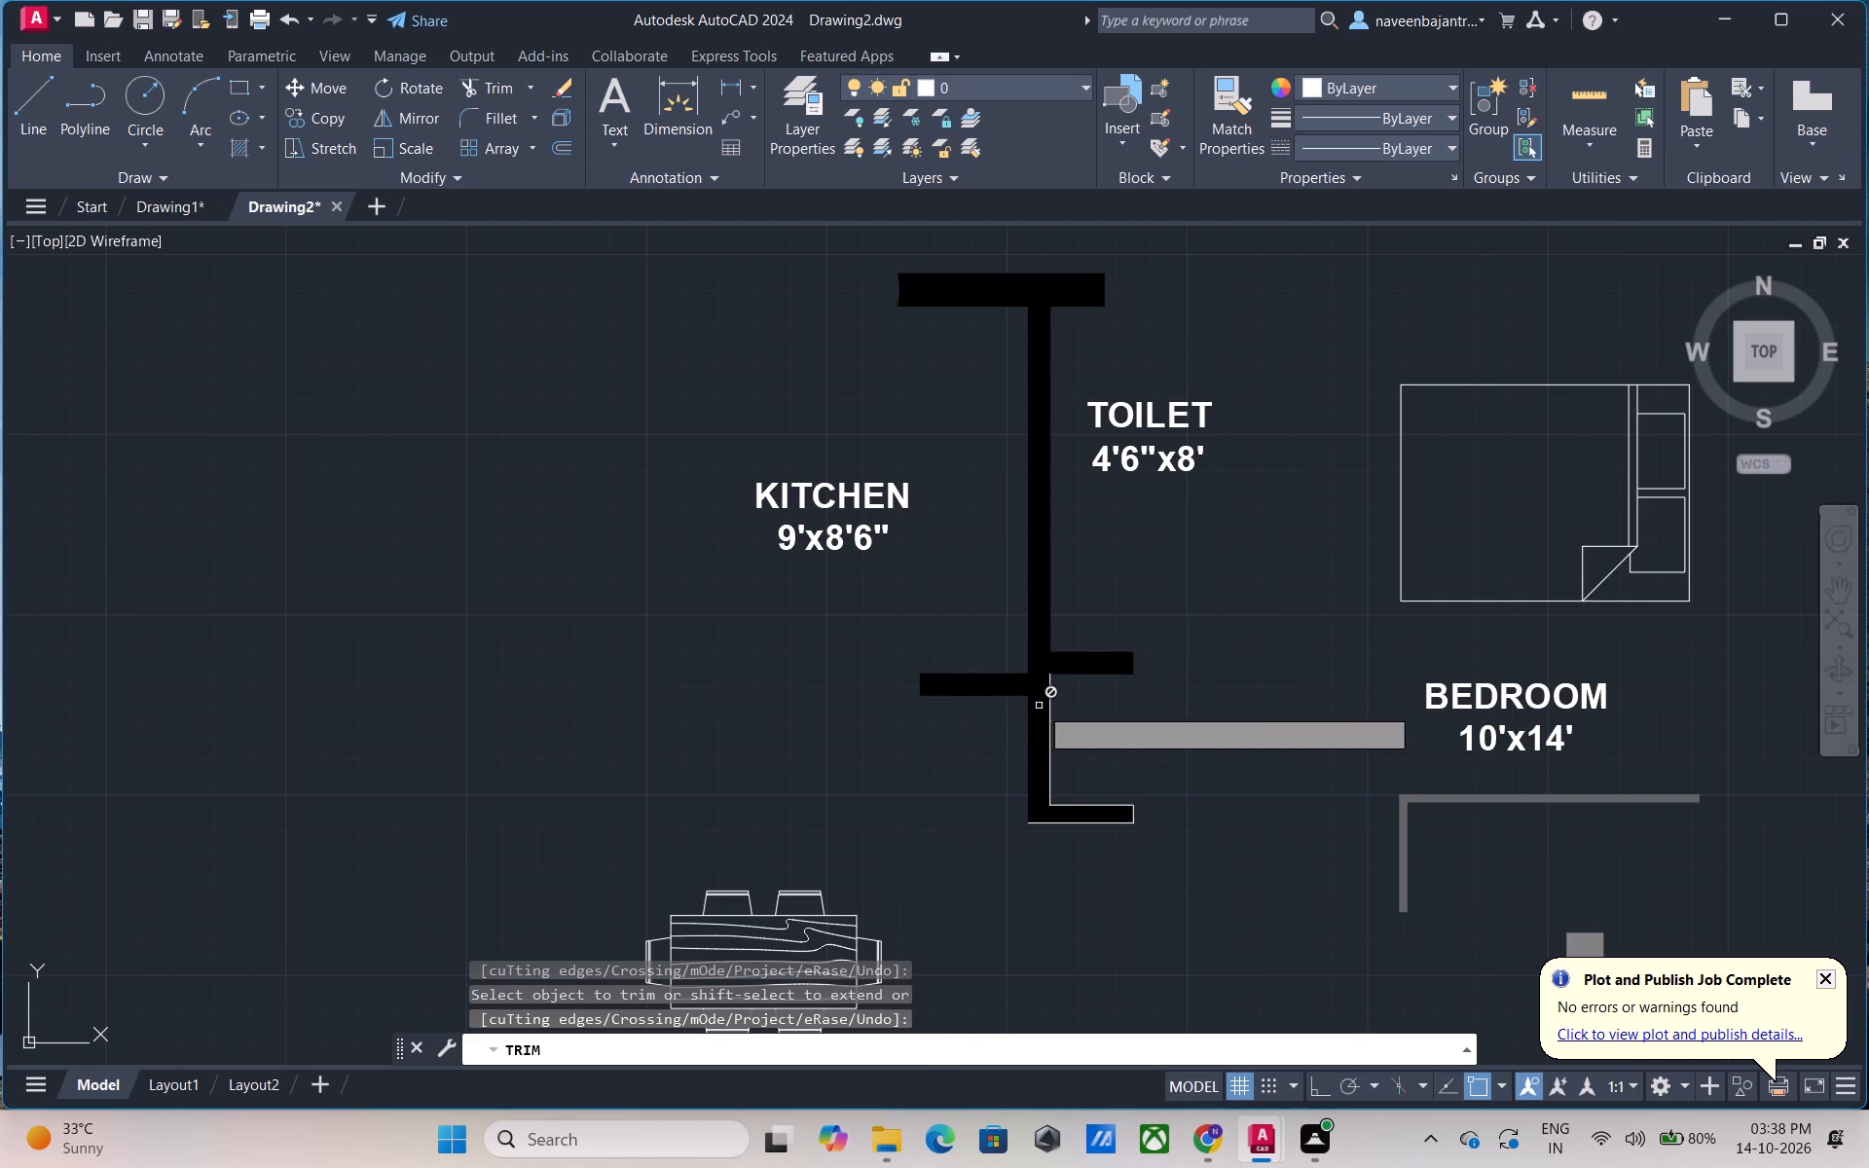
{"action": "left_click", "coordinate": [1048, 706]}
{"action": "left_click", "coordinate": [1049, 690]}
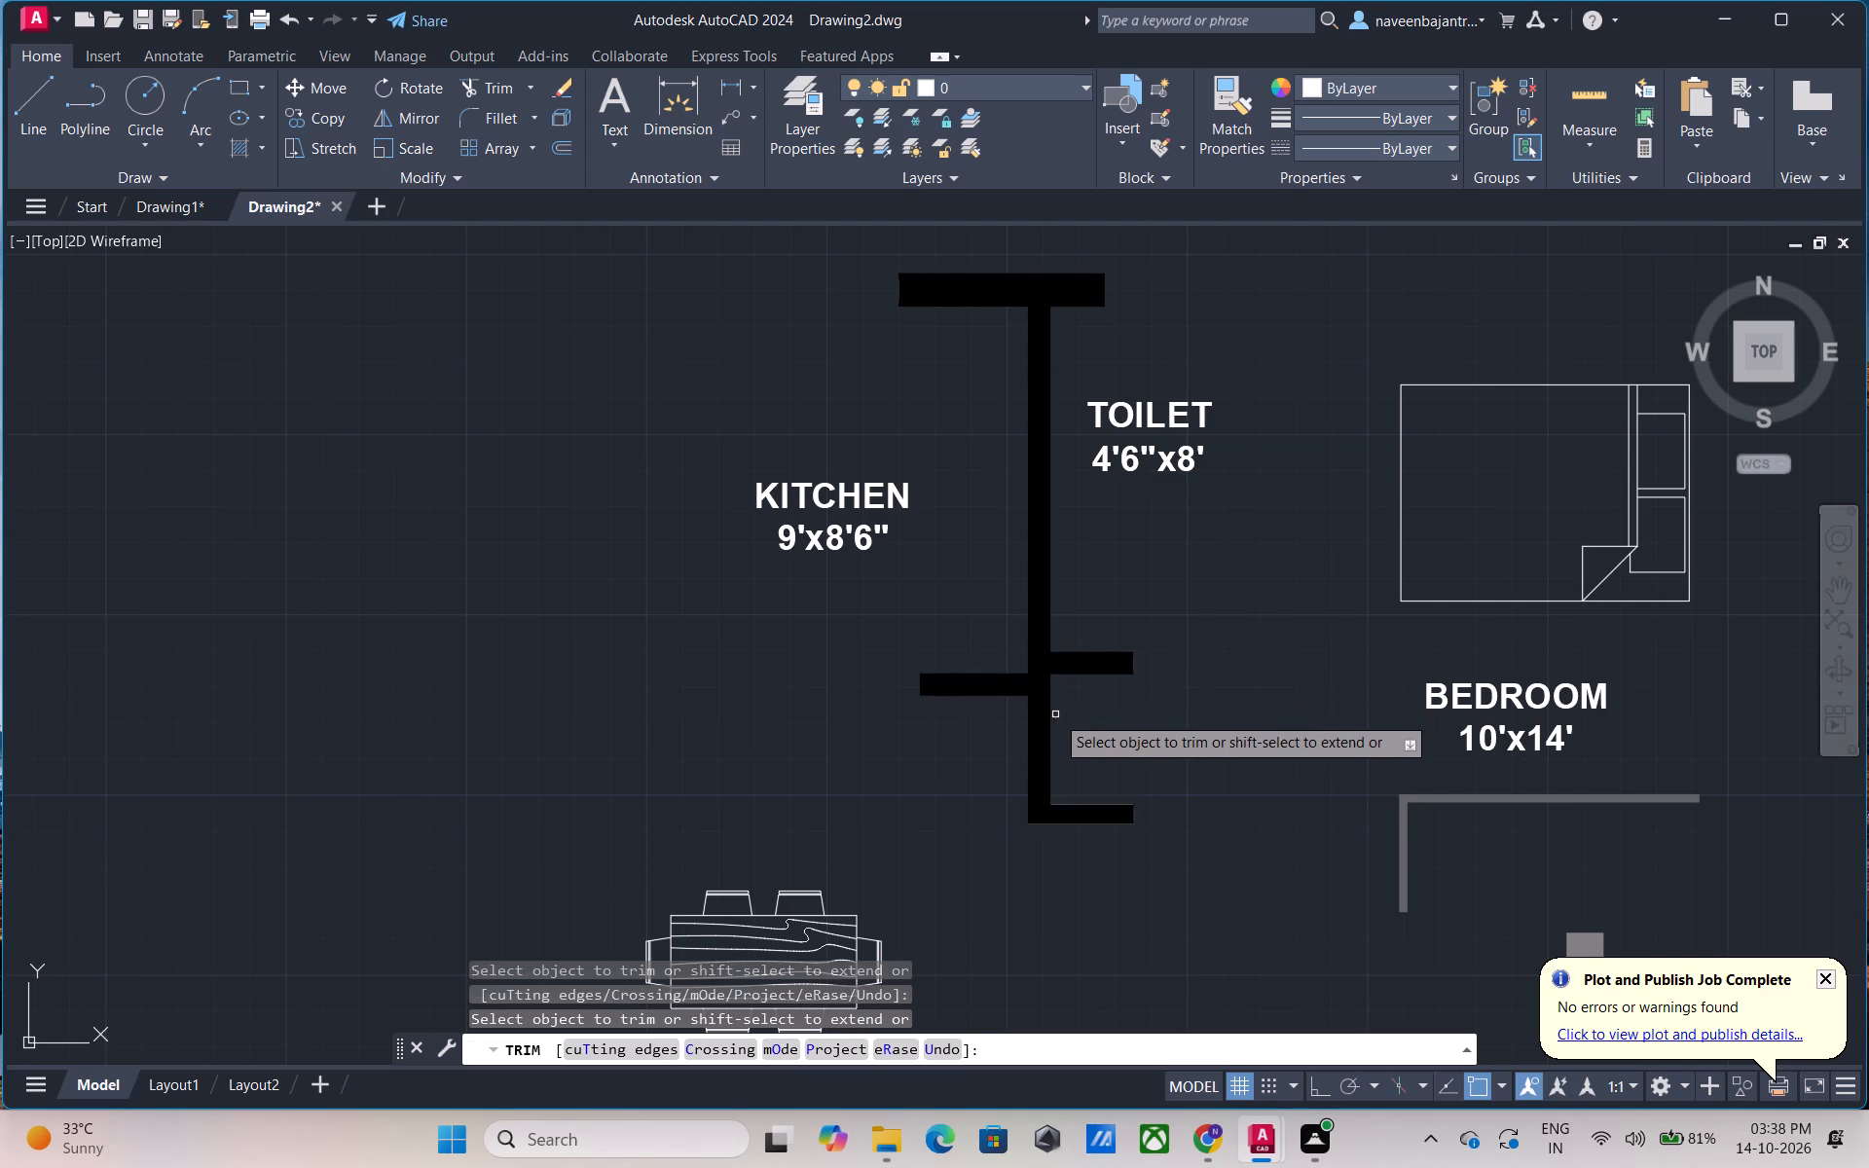
{"action": "left_click", "coordinate": [1087, 802]}
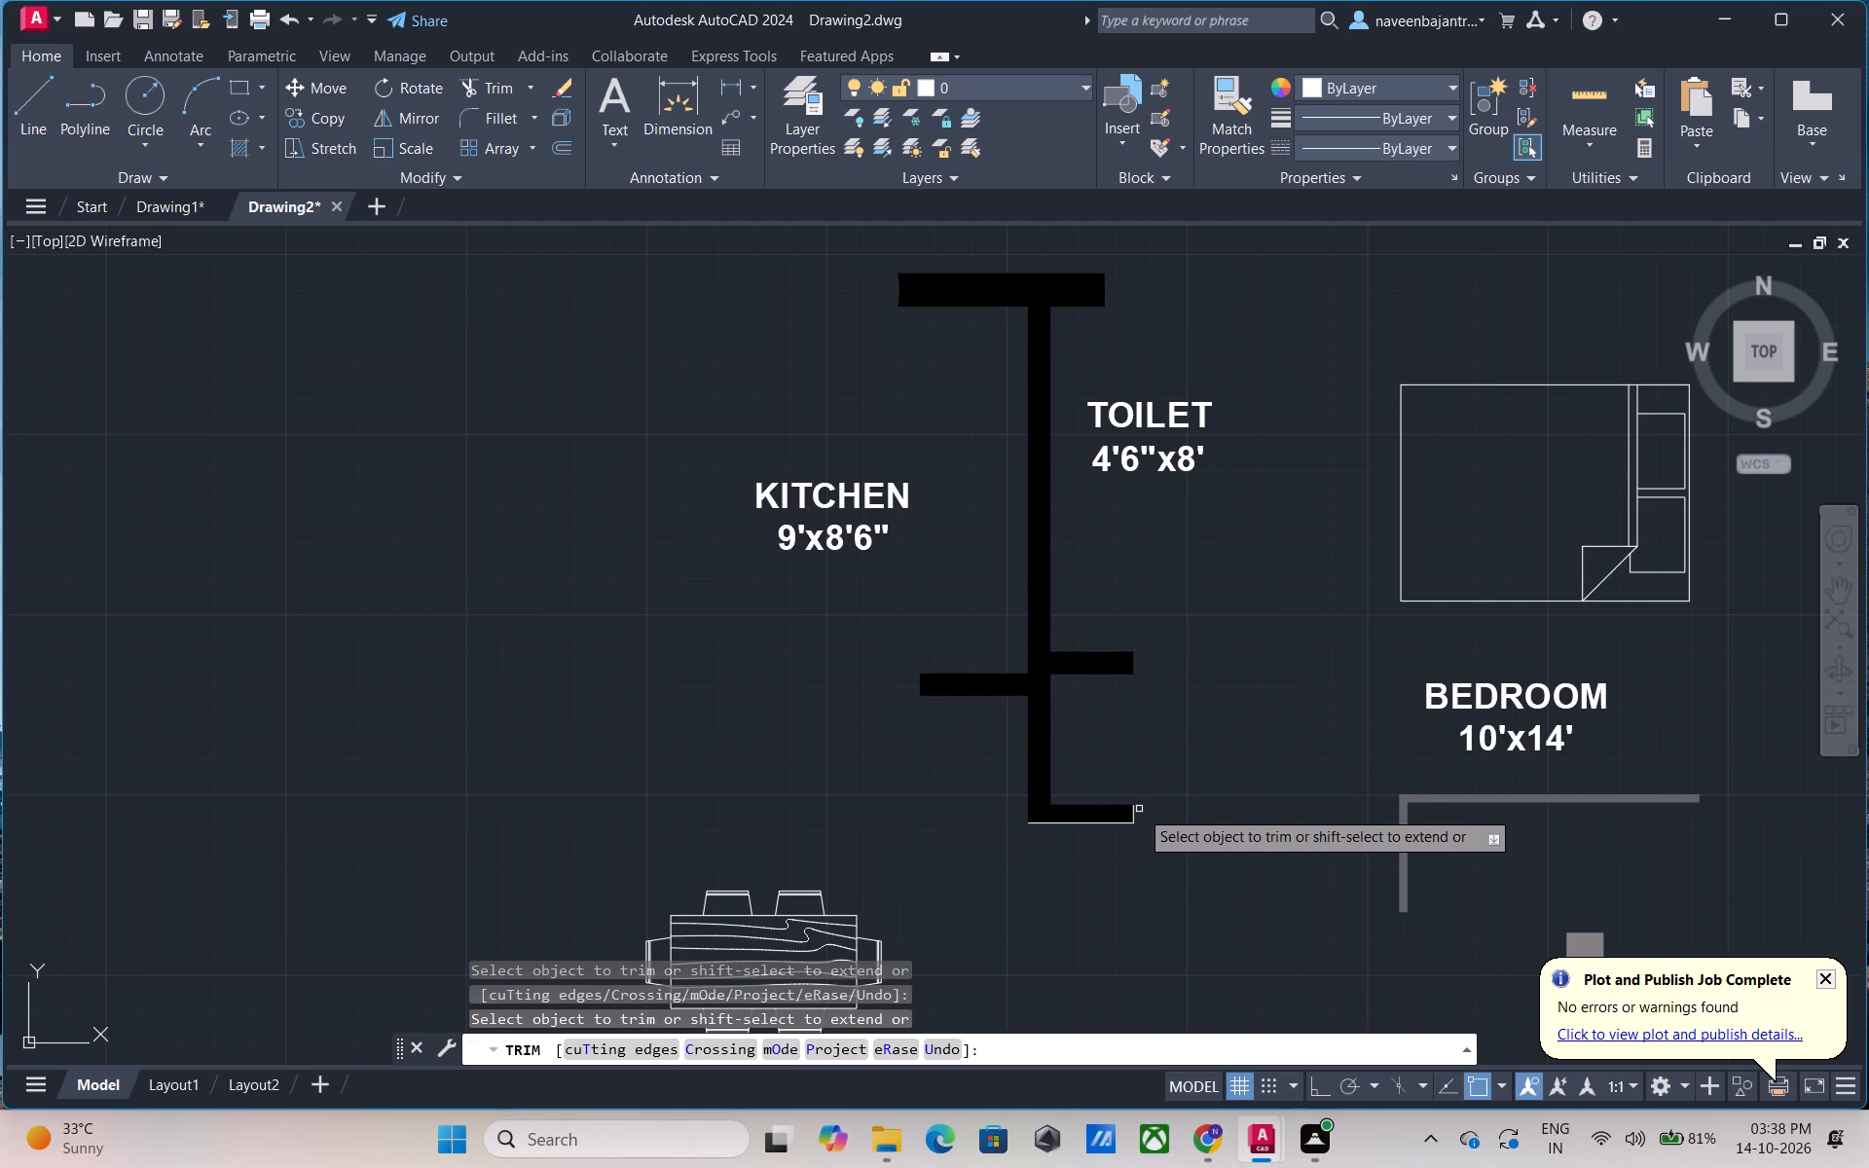
{"action": "left_click", "coordinate": [1135, 813]}
{"action": "left_click", "coordinate": [1124, 822]}
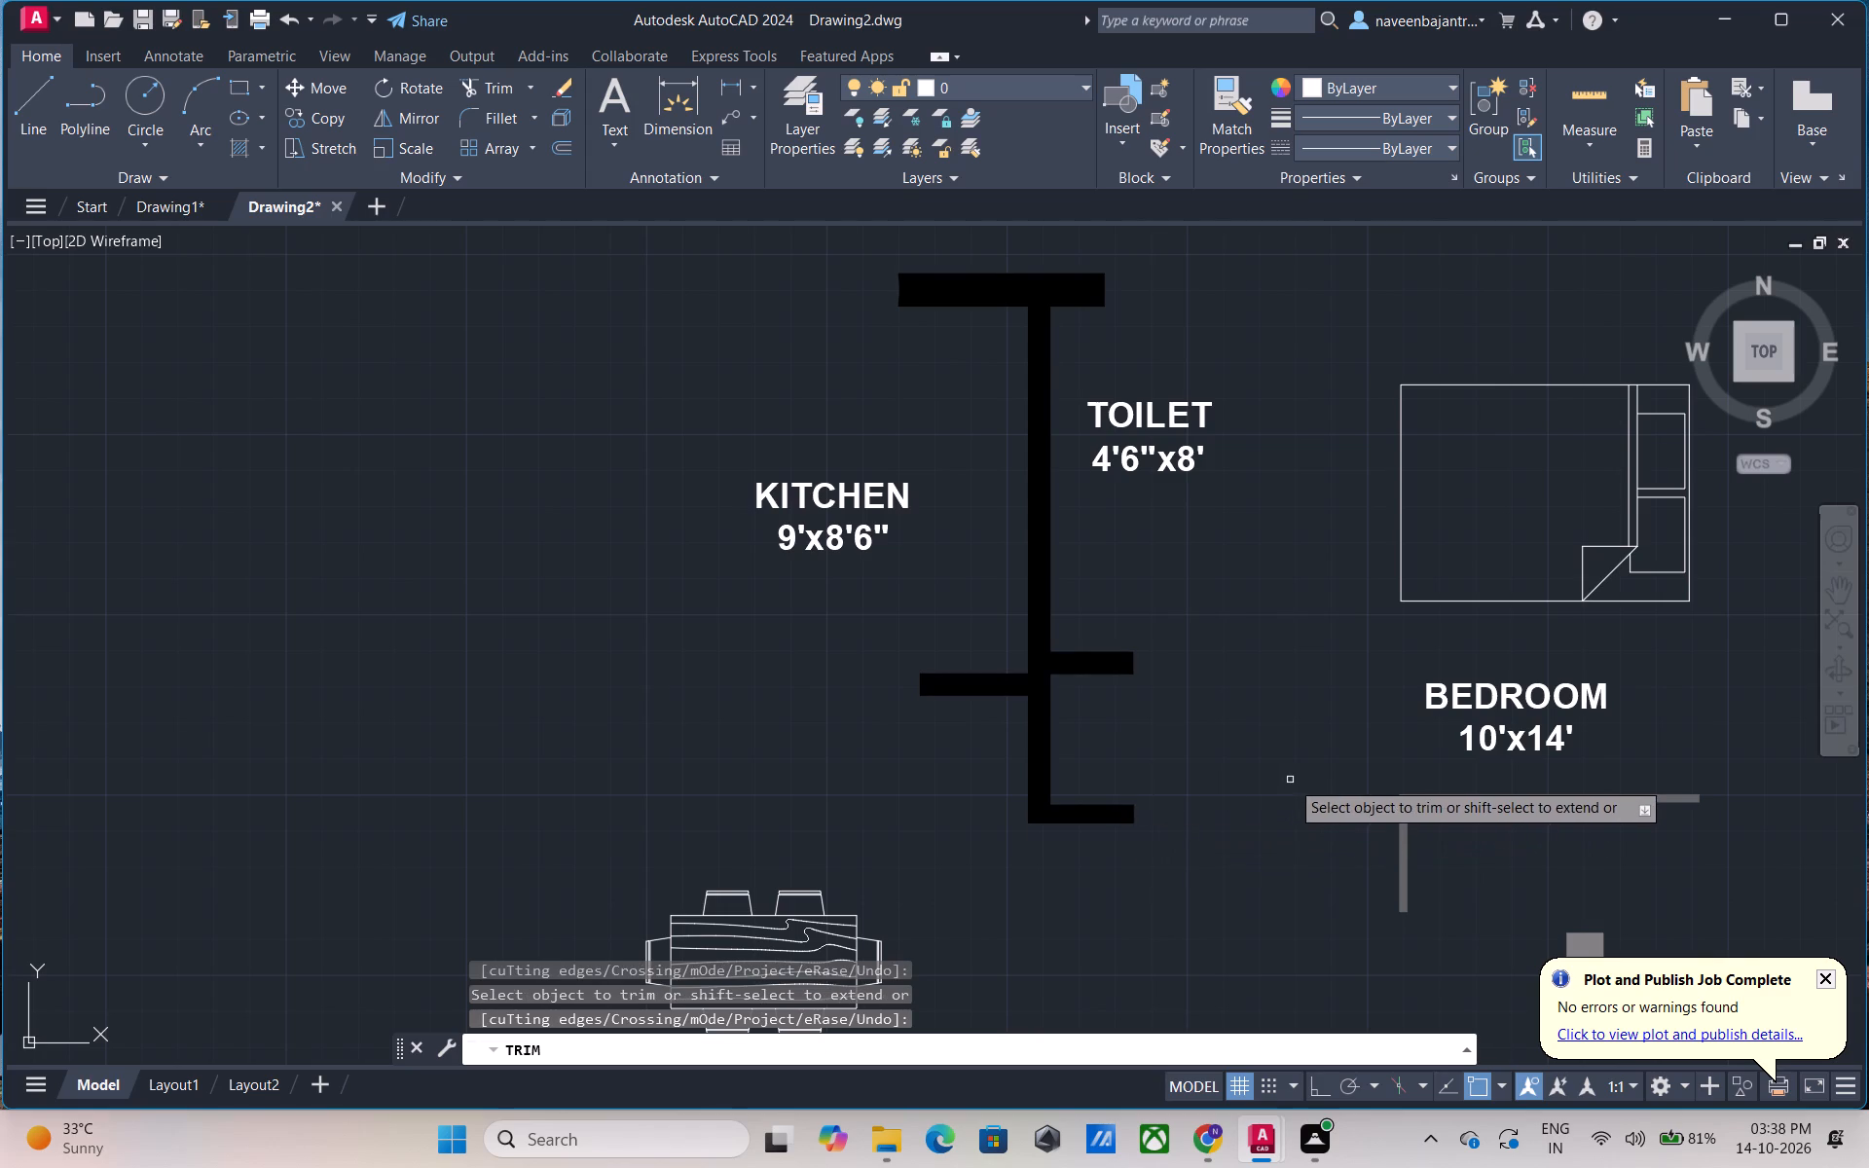
Trim the outline edges of the grey filled rectangle below the LIVING label and end the Trim command.
{"action": "scroll", "coordinate": [1291, 777], "scroll_direction": "down", "scroll_amount": 1}
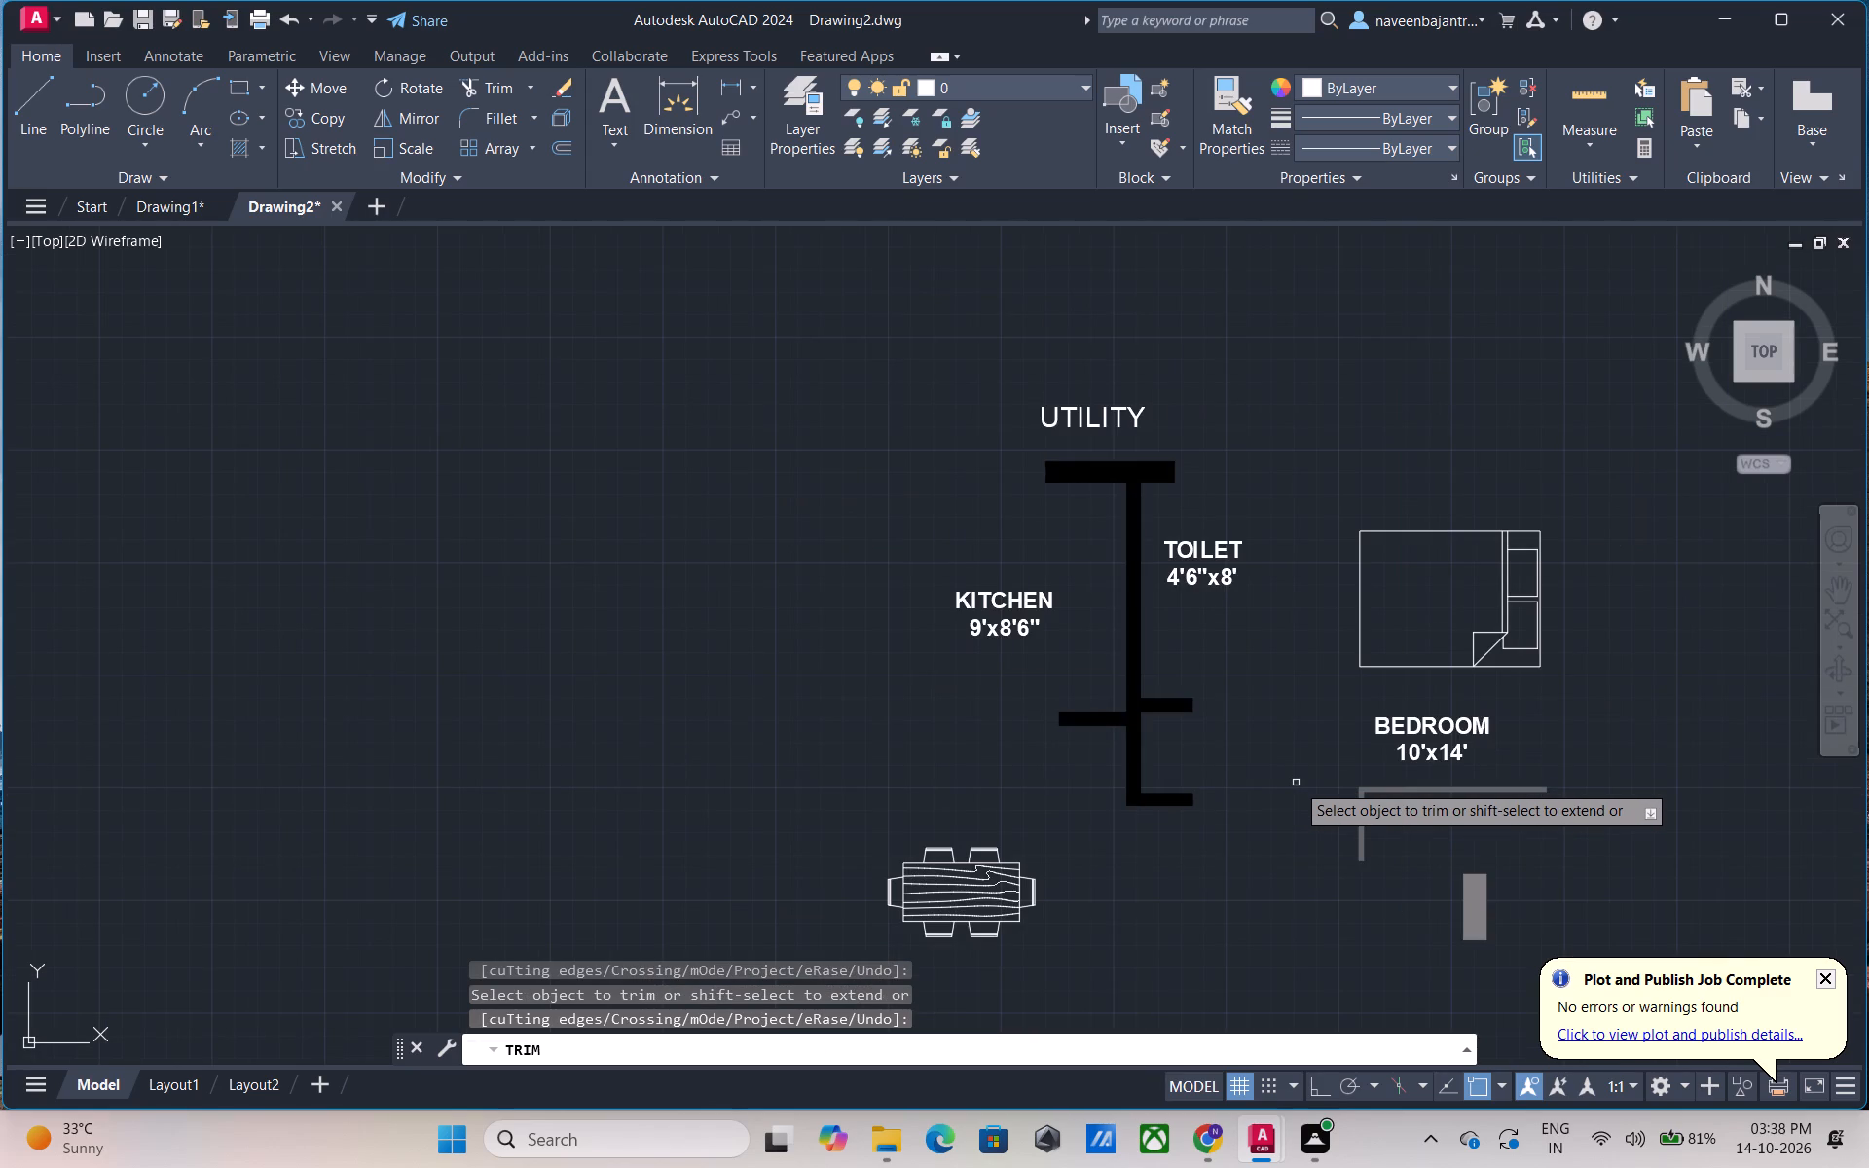
{"action": "middle_click_drag", "start_coordinate": [1139, 694], "coordinate": [1019, 611]}
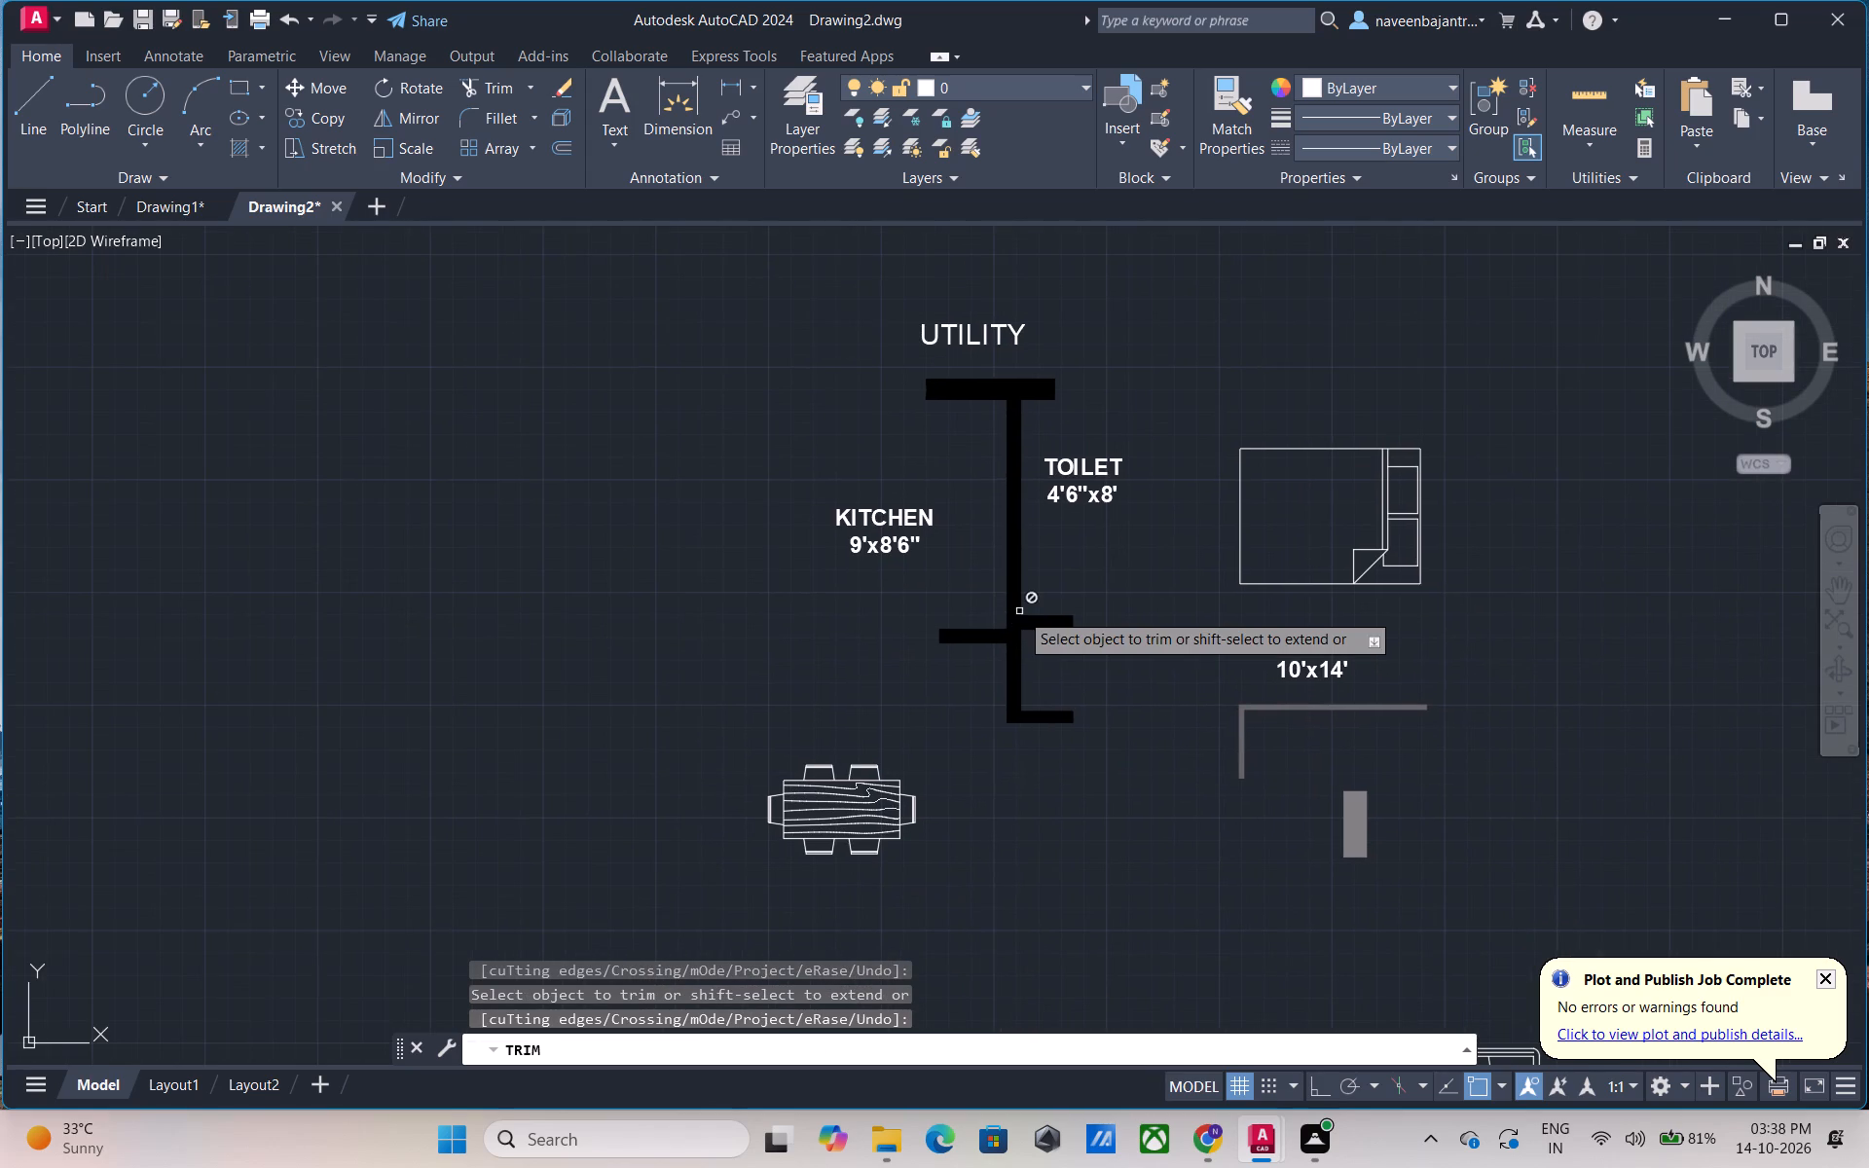
{"action": "scroll", "coordinate": [1019, 611], "scroll_direction": "down", "scroll_amount": 1}
{"action": "scroll", "coordinate": [1116, 769], "scroll_direction": "down", "scroll_amount": 1}
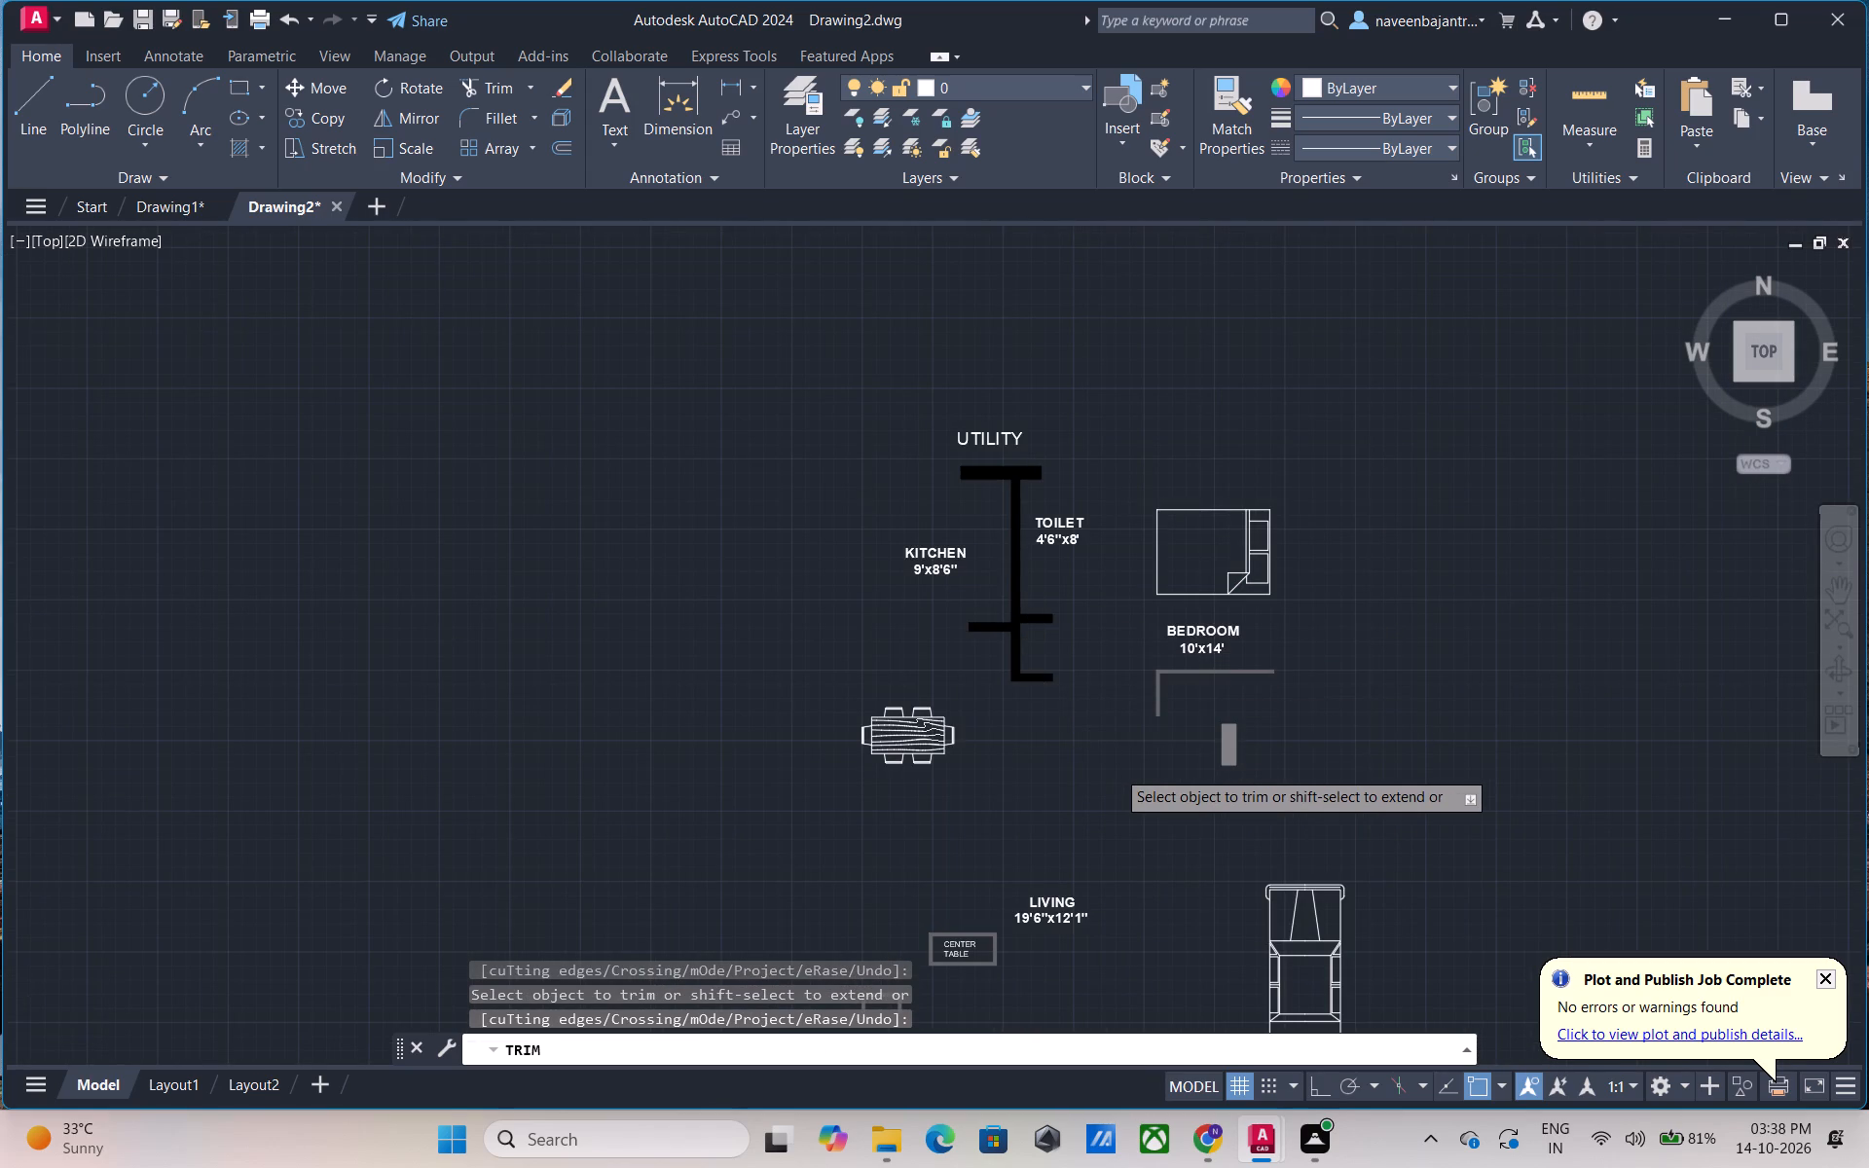
{"action": "scroll", "coordinate": [1113, 956], "scroll_direction": "up", "scroll_amount": 3}
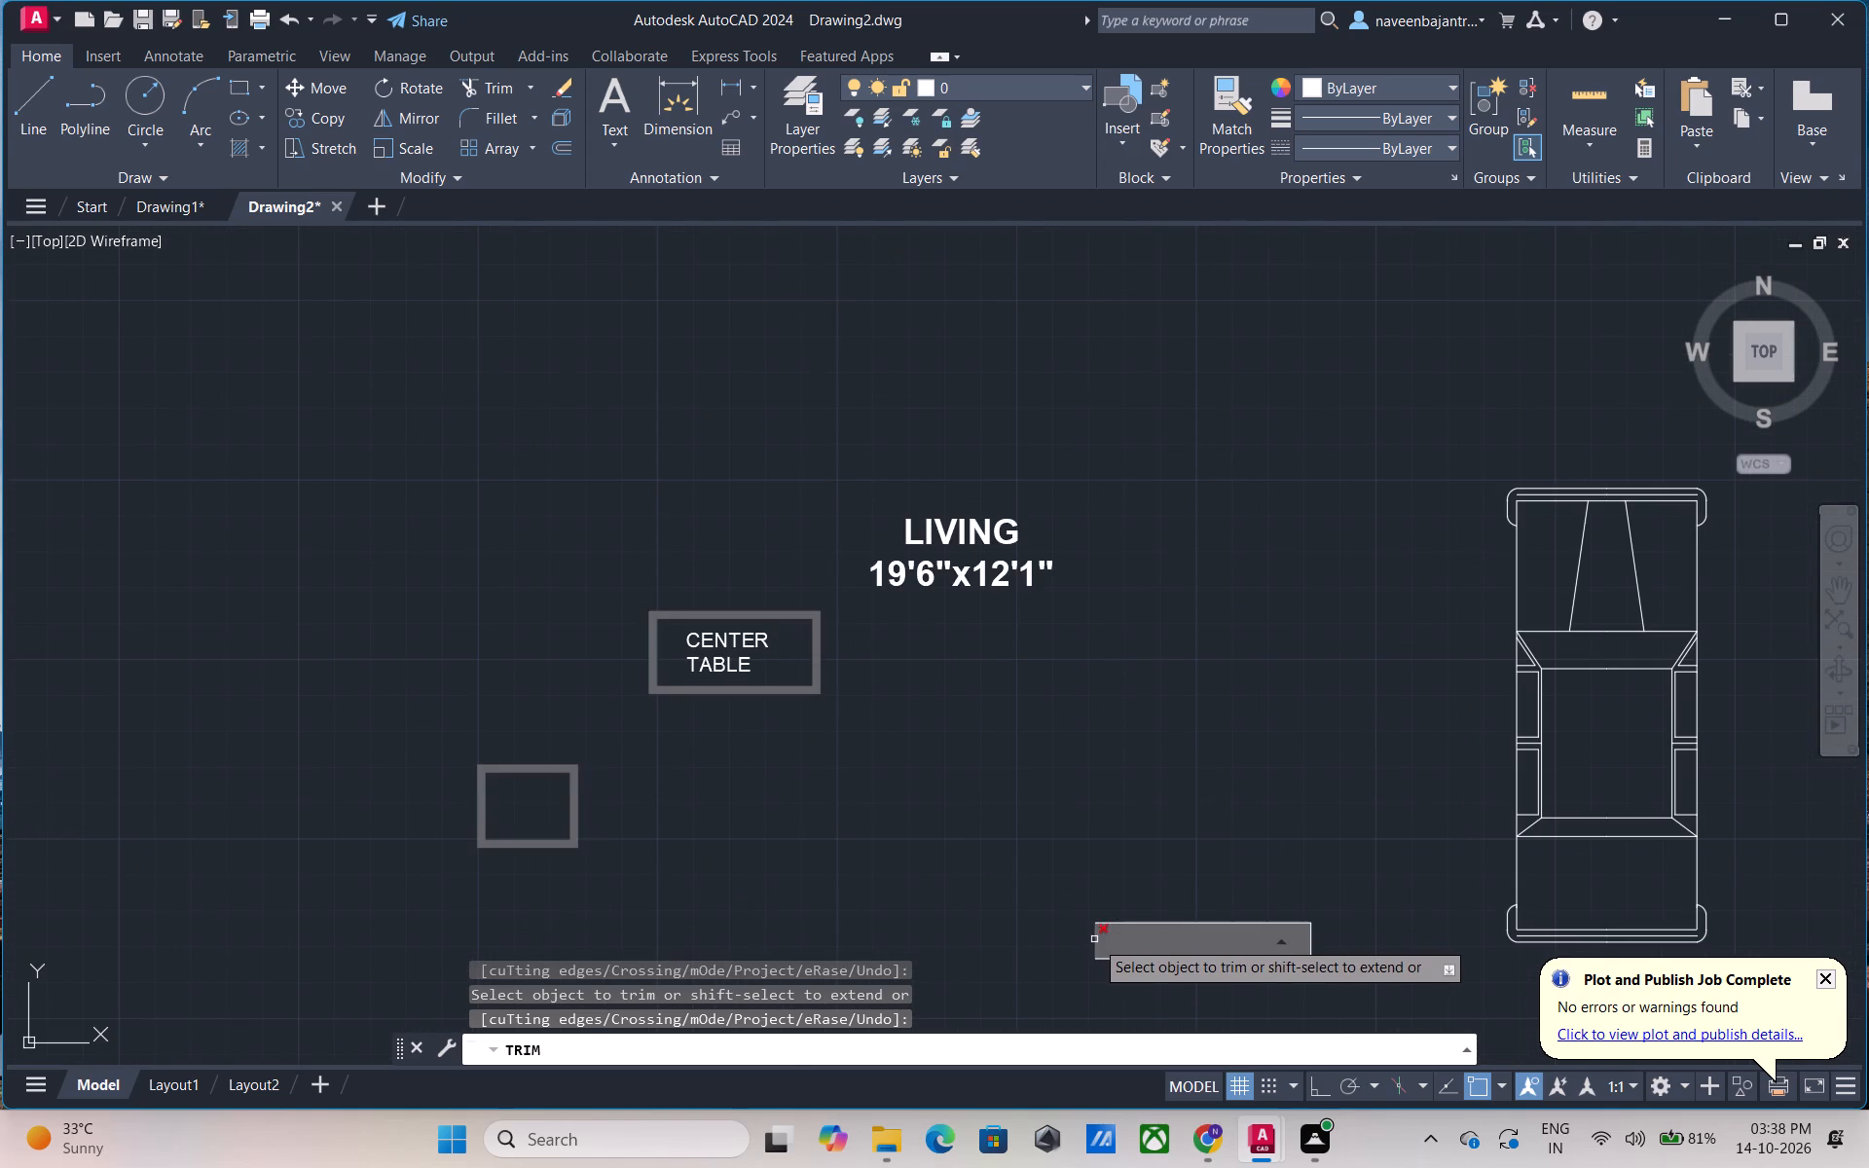
{"action": "left_click", "coordinate": [1094, 939]}
{"action": "left_click", "coordinate": [1261, 922]}
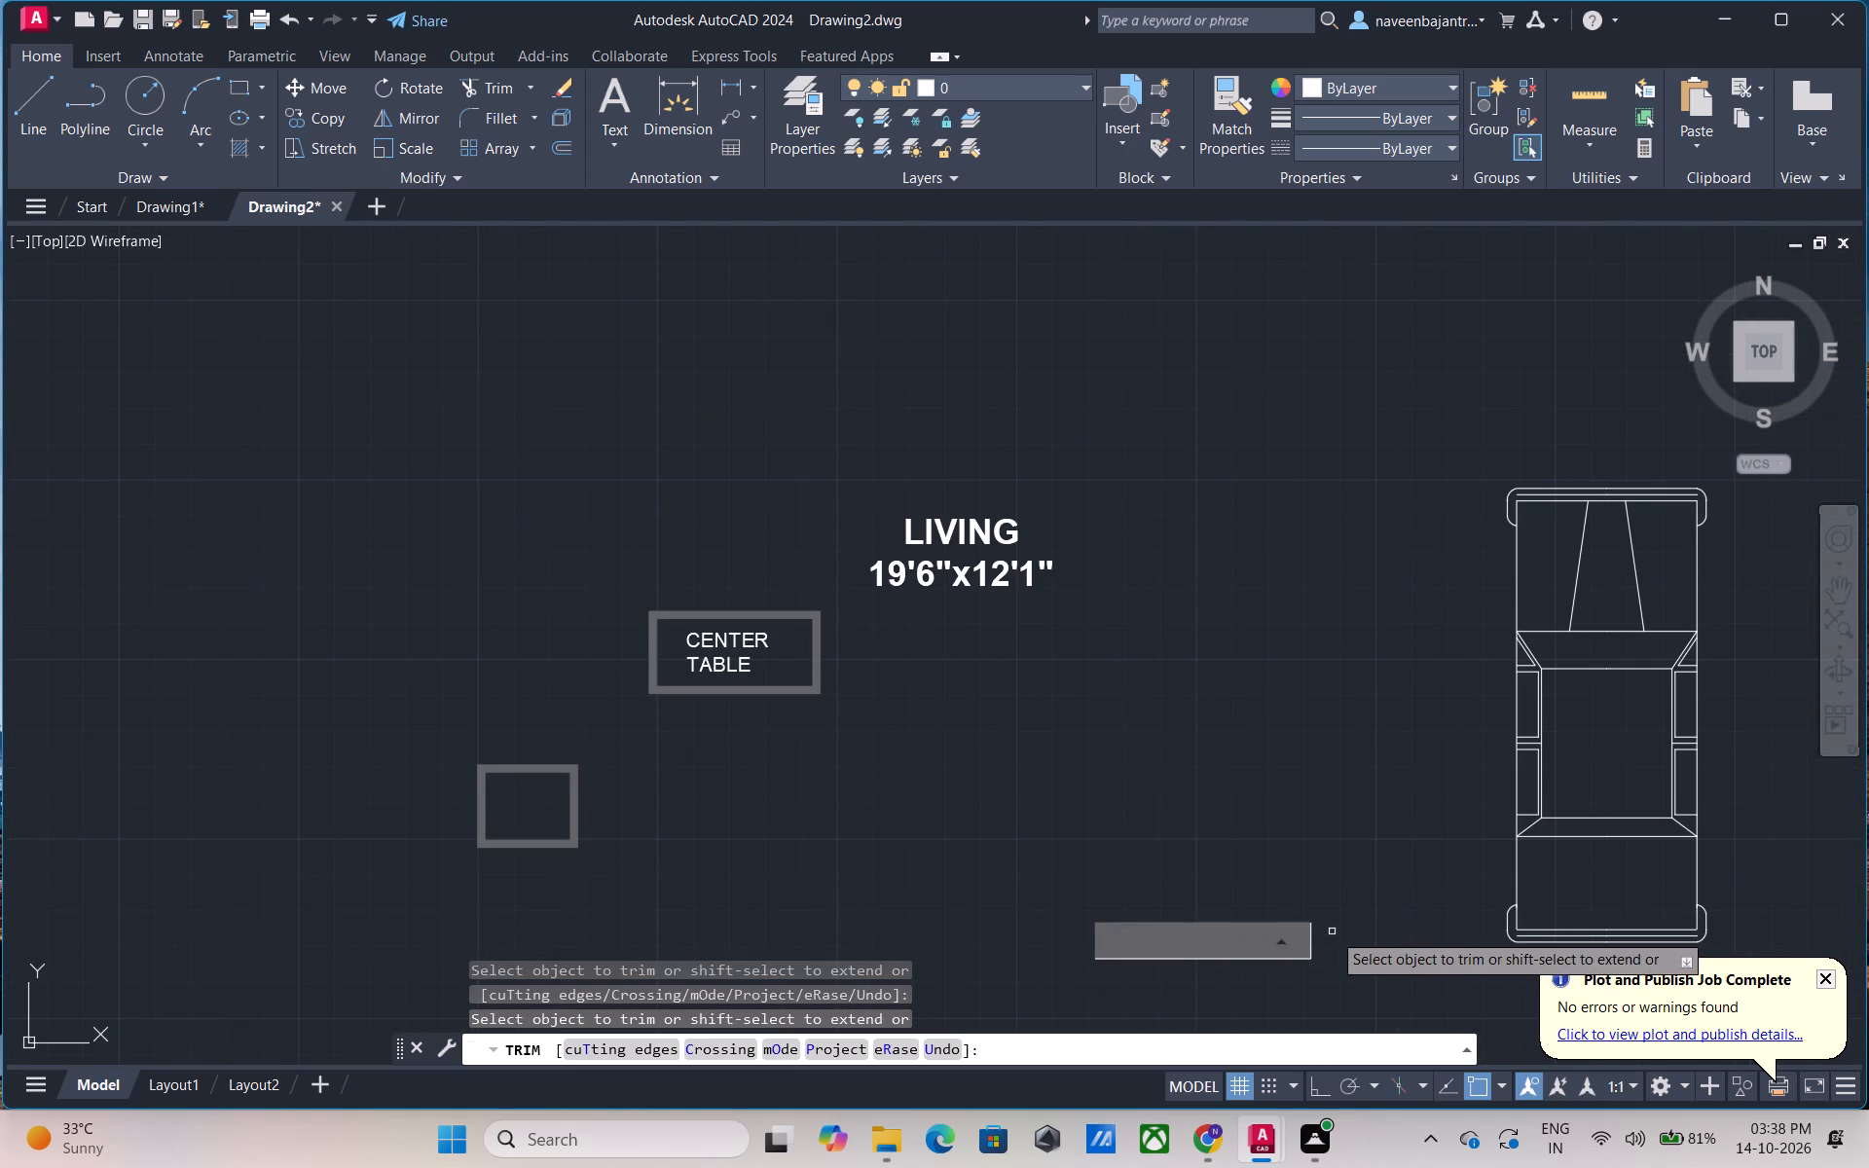
{"action": "left_click", "coordinate": [1314, 951]}
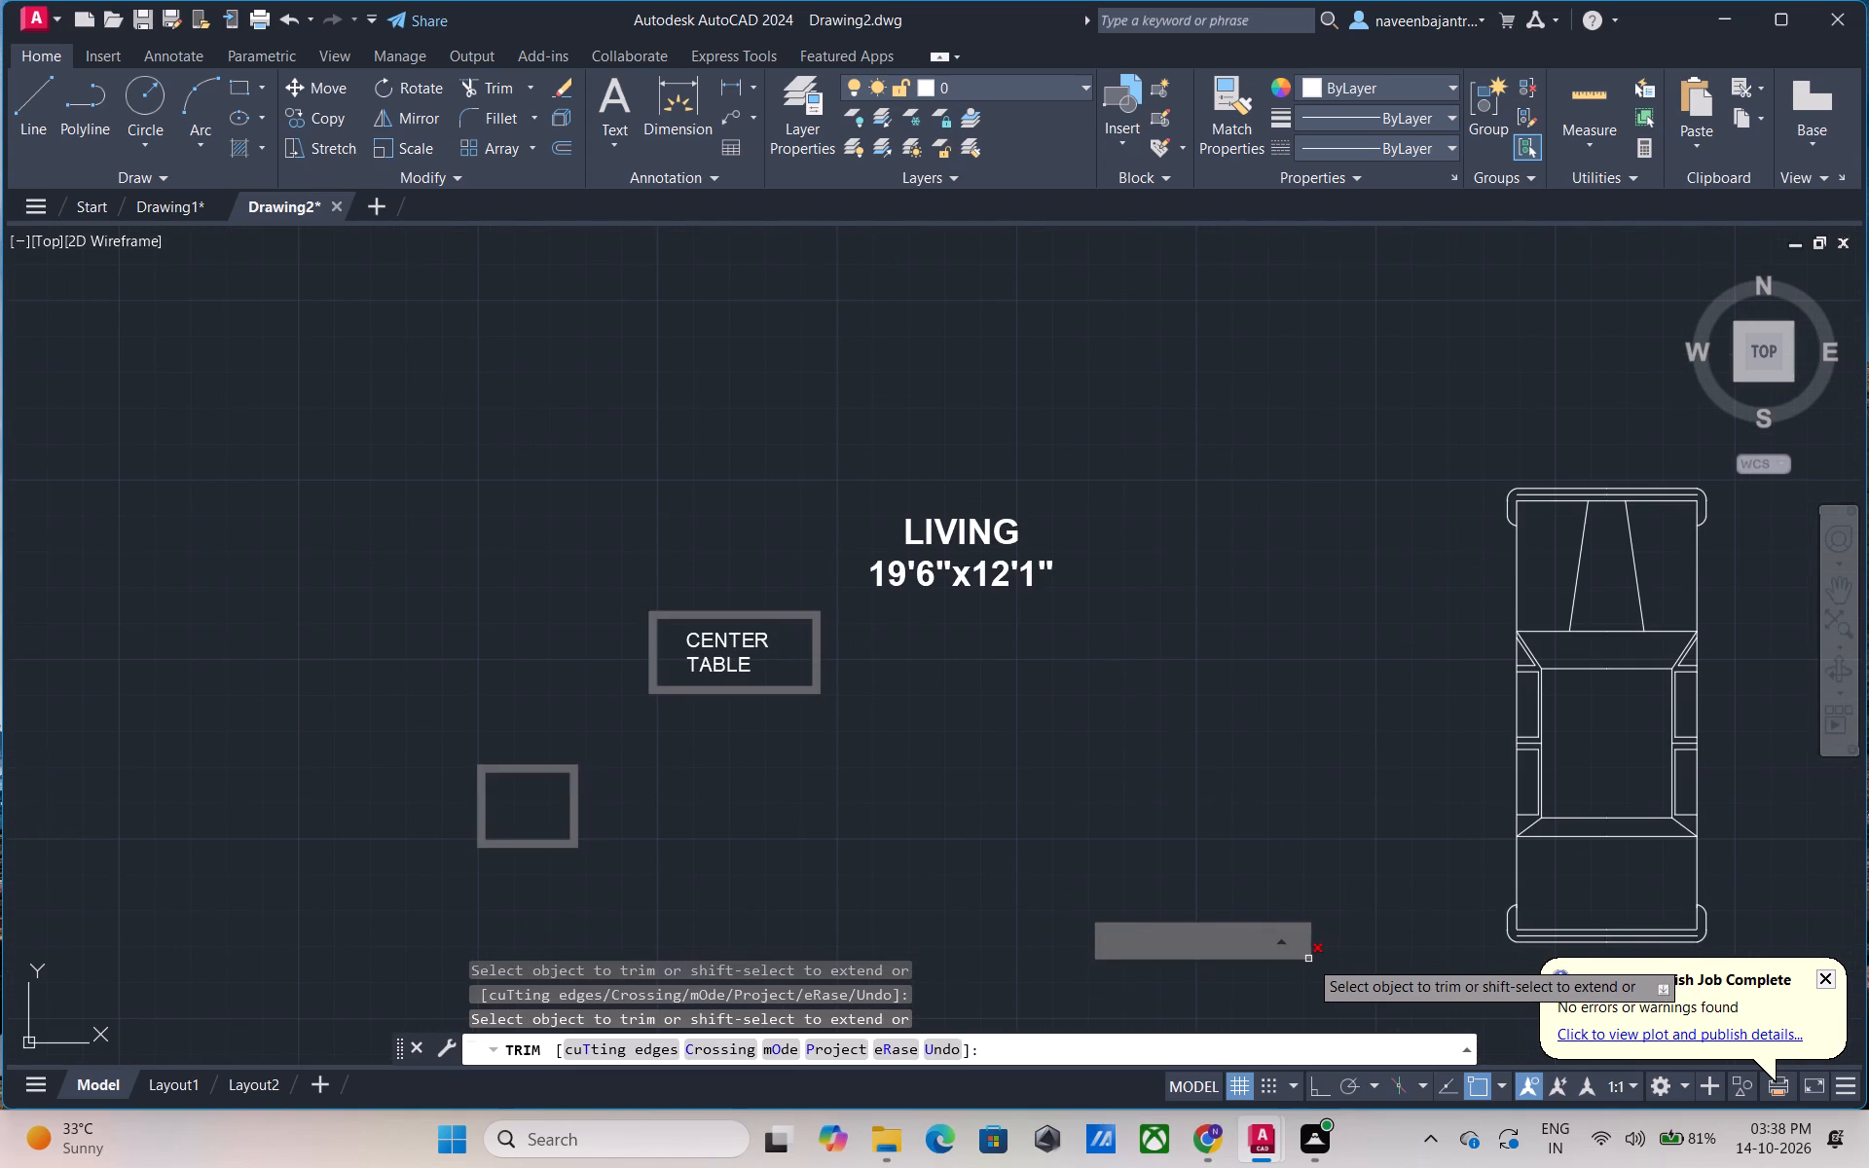
{"action": "left_click", "coordinate": [1308, 959]}
{"action": "key", "text": "Escape"}
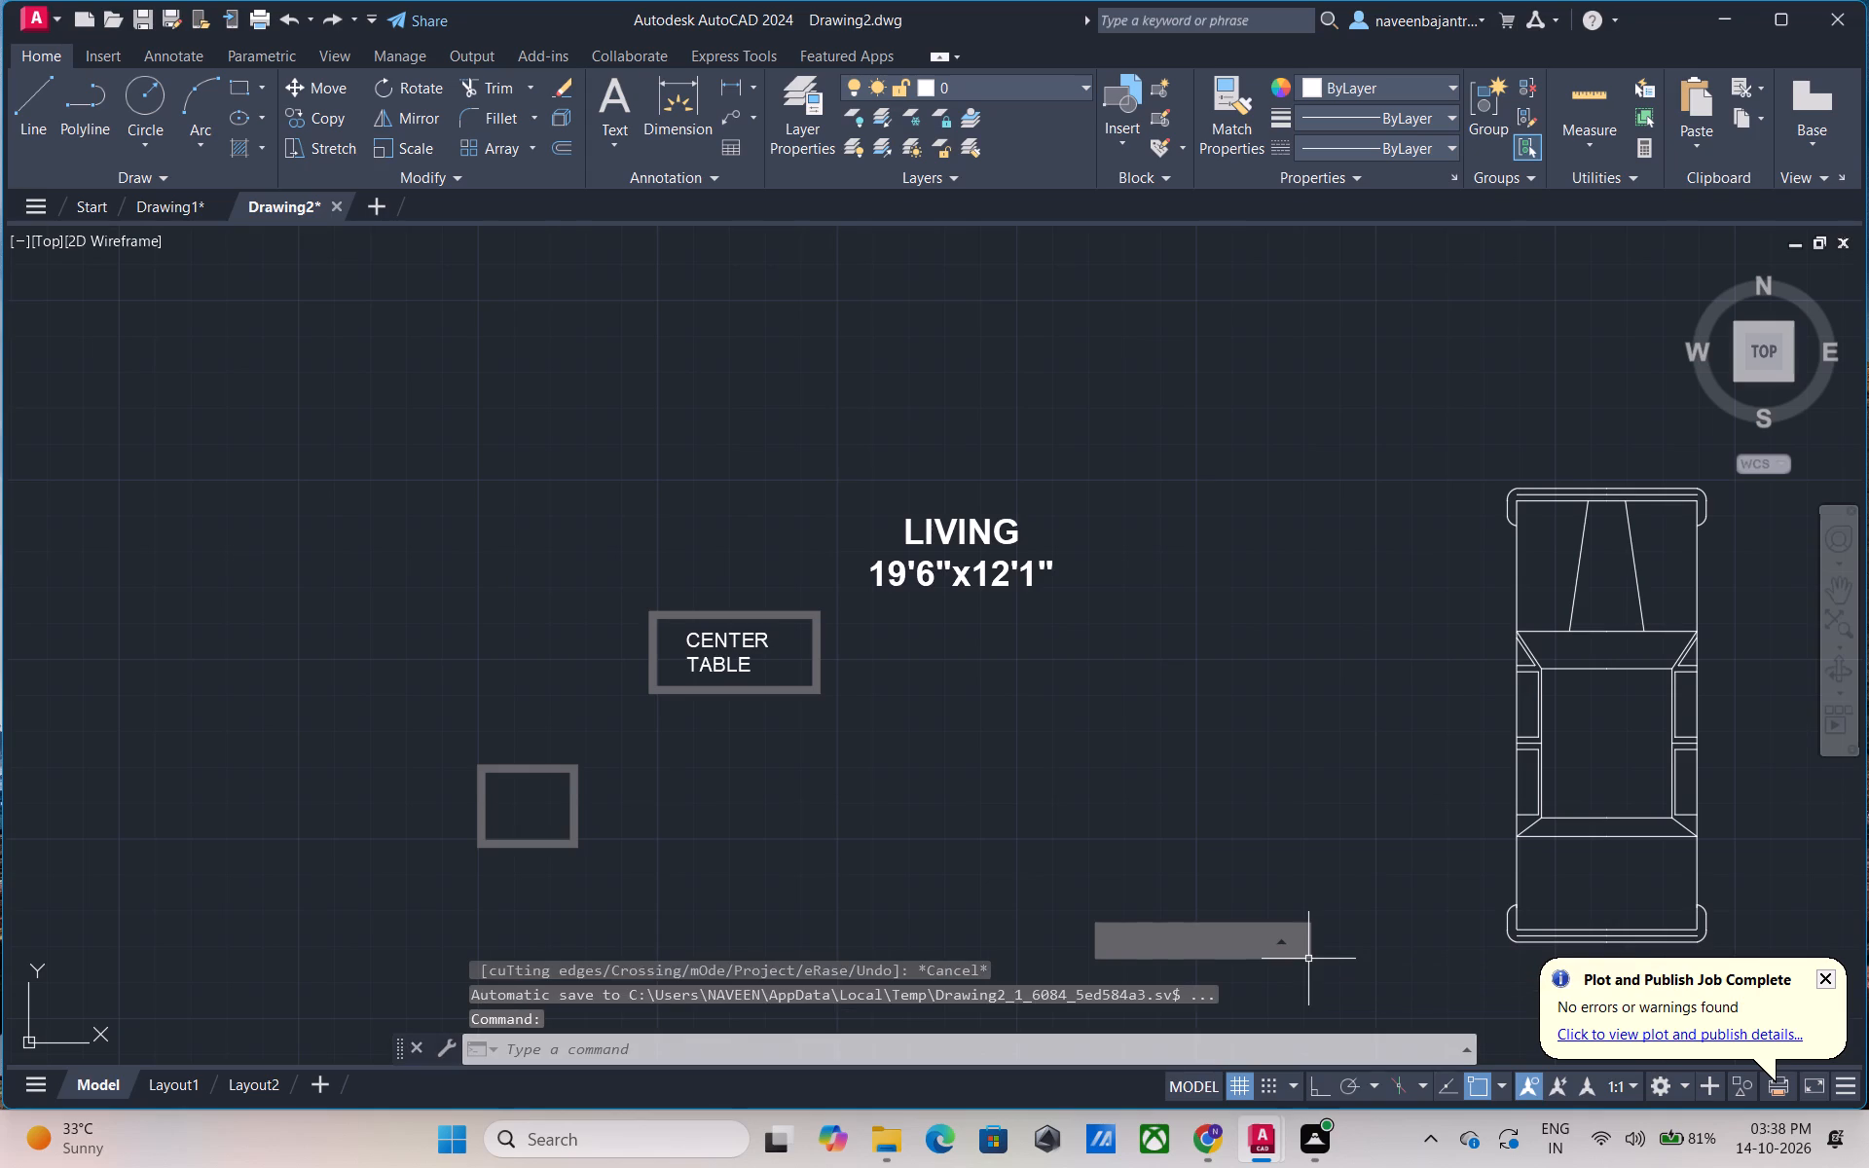
Erase the grey rectangle fill below the LIVING label, the CENTER TABLE text and the two grey frame fills.
{"action": "left_click", "coordinate": [1168, 931]}
{"action": "key", "text": "Delete"}
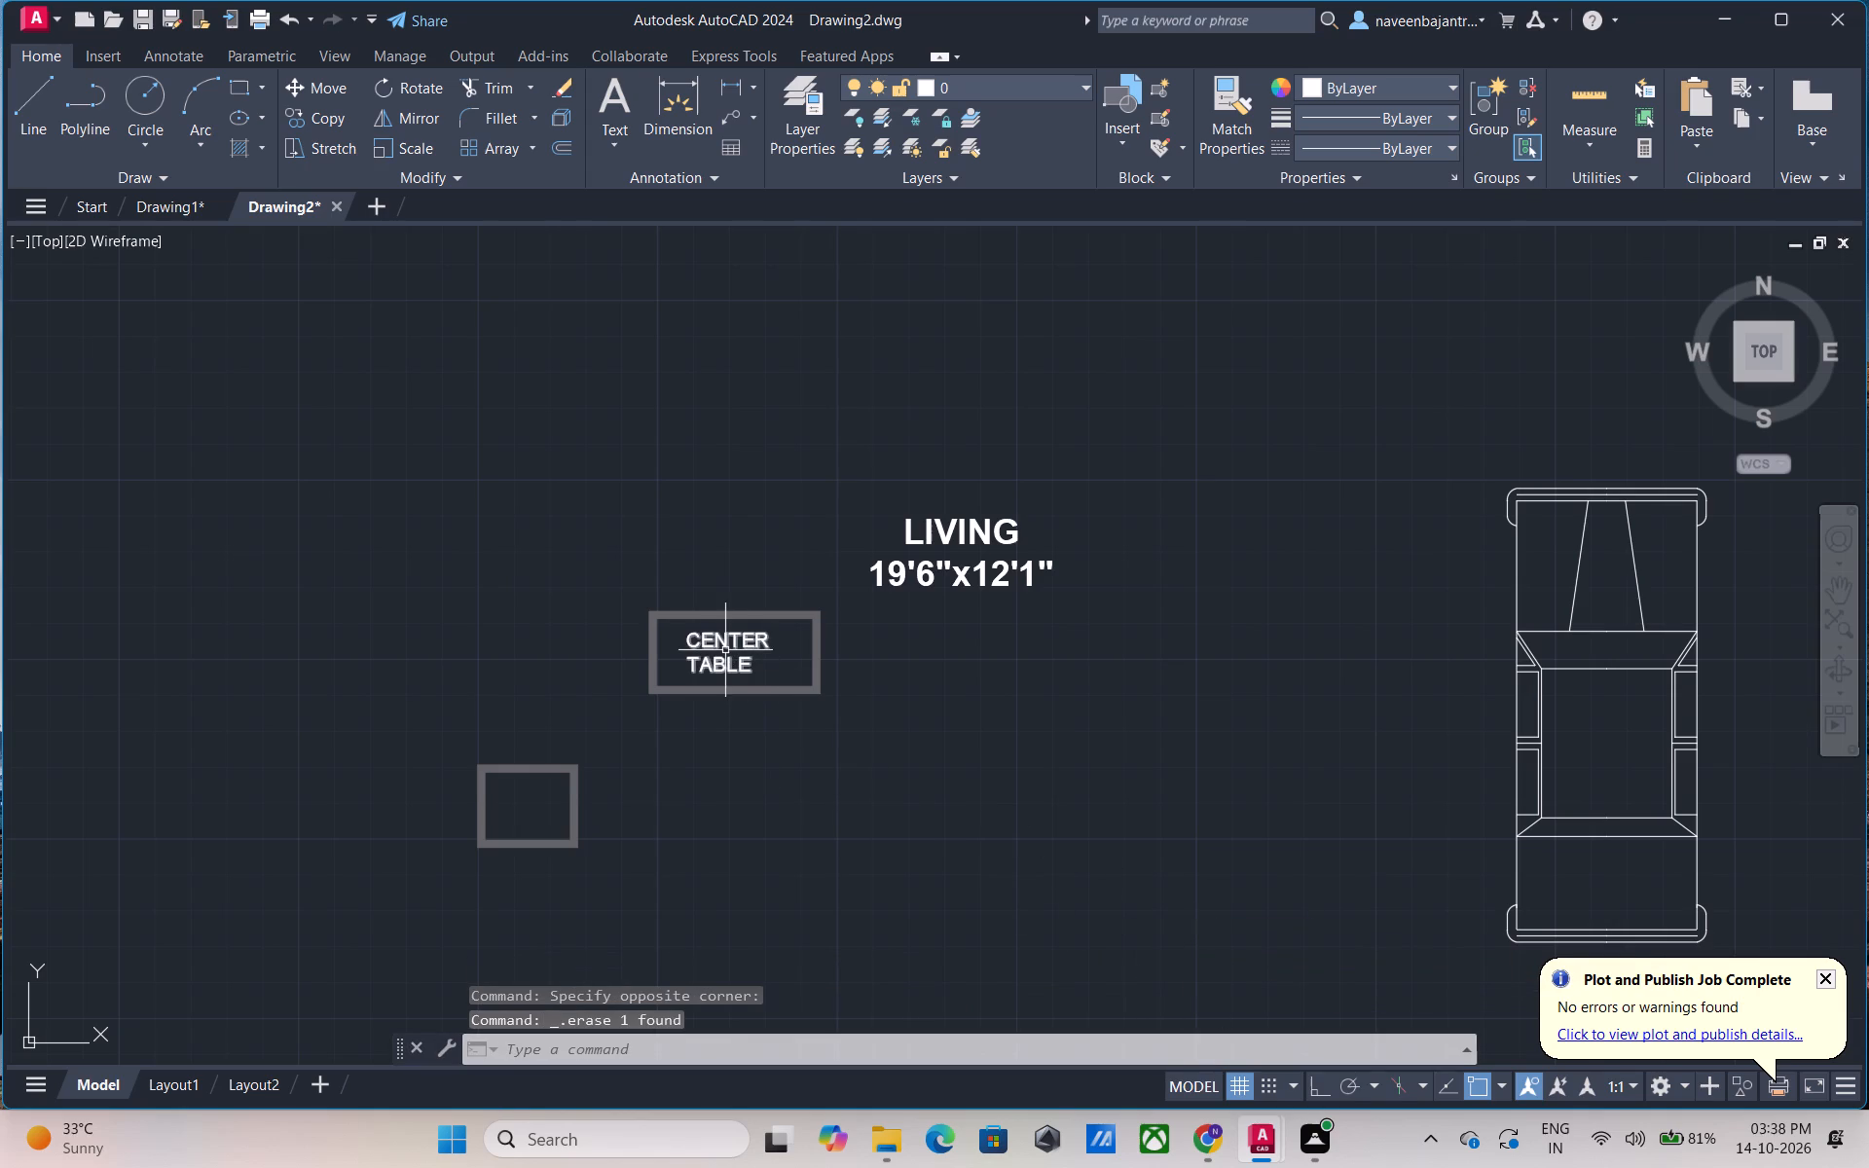
{"action": "left_click", "coordinate": [724, 640]}
{"action": "key", "text": "Delete"}
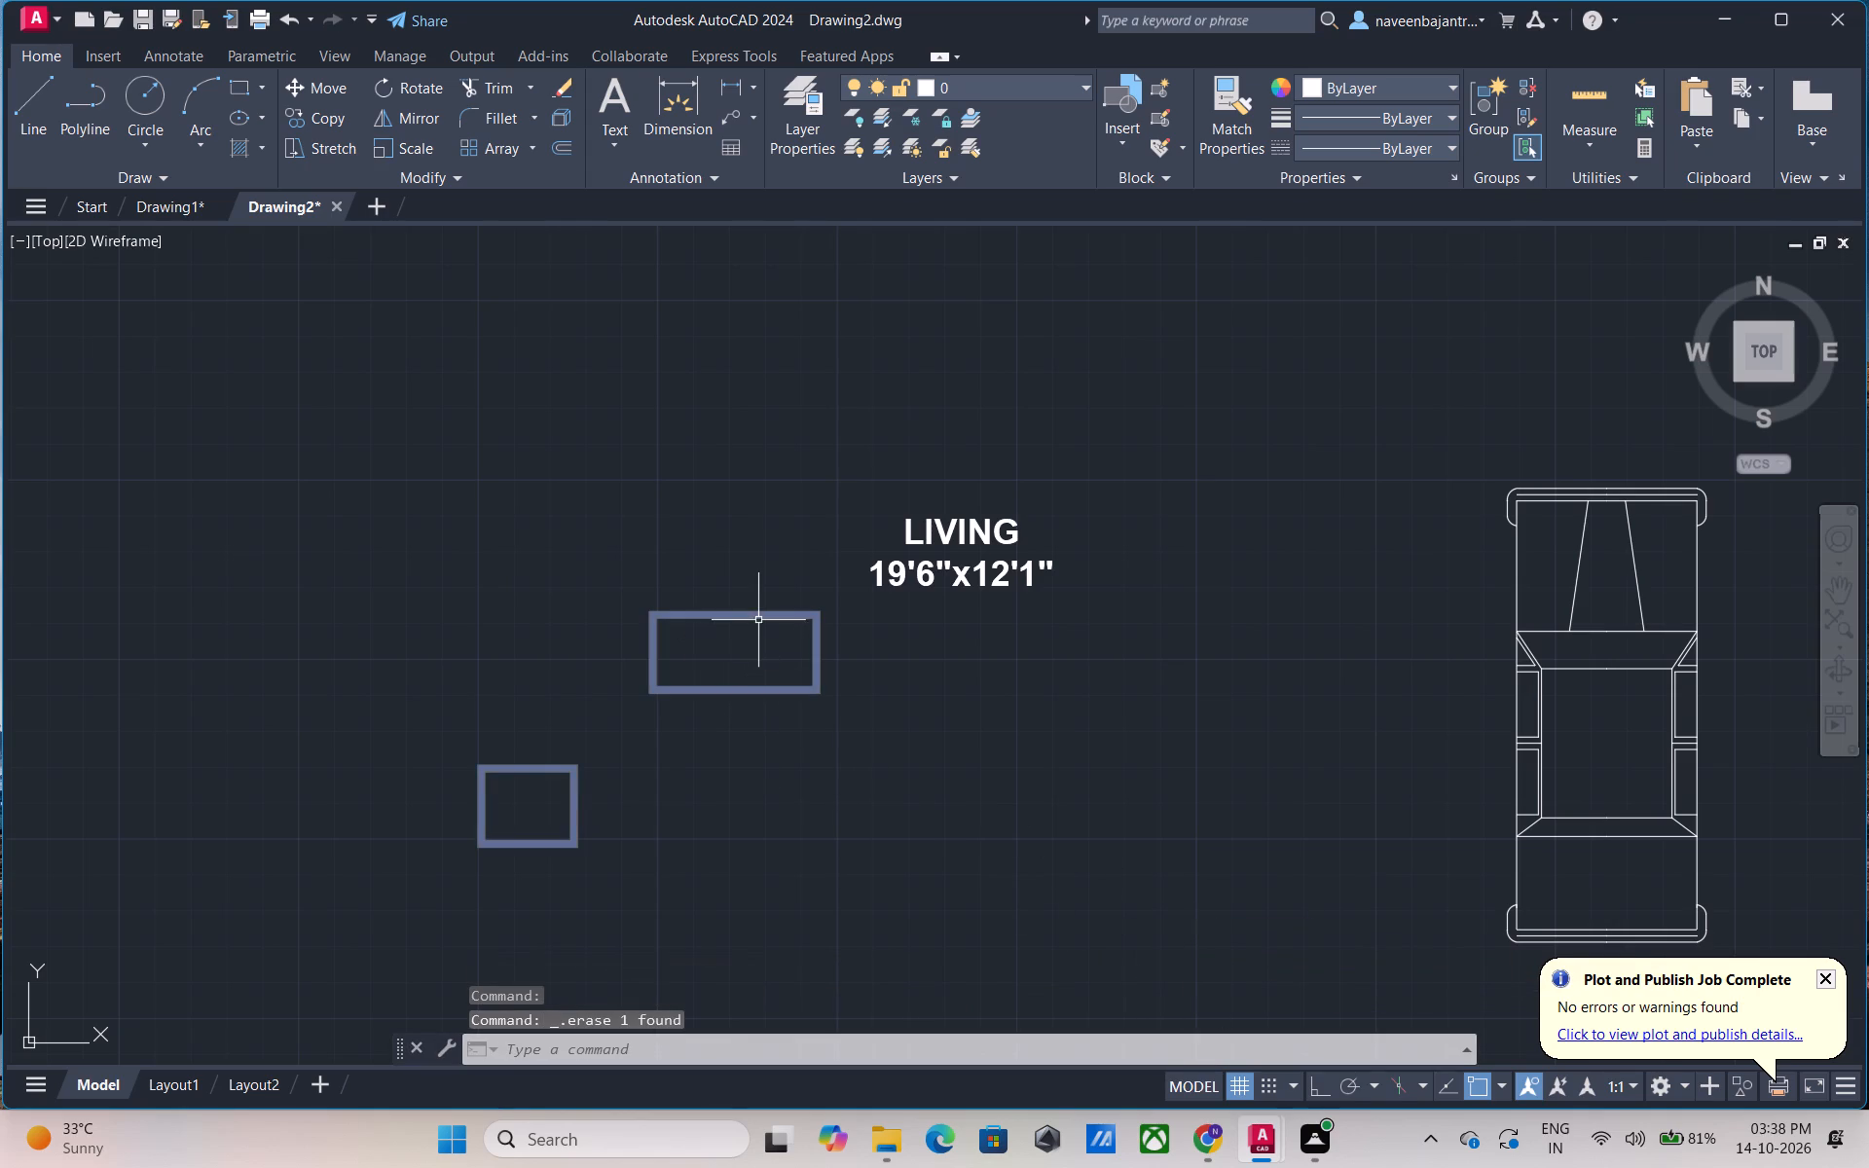
{"action": "left_click", "coordinate": [761, 616]}
{"action": "key", "text": "Delete"}
Erase the LIVING label, dining table, KITCHEN label, black wall fill and UTILITY label from the stripped copy.
{"action": "scroll", "coordinate": [753, 685], "scroll_direction": "down", "scroll_amount": 2}
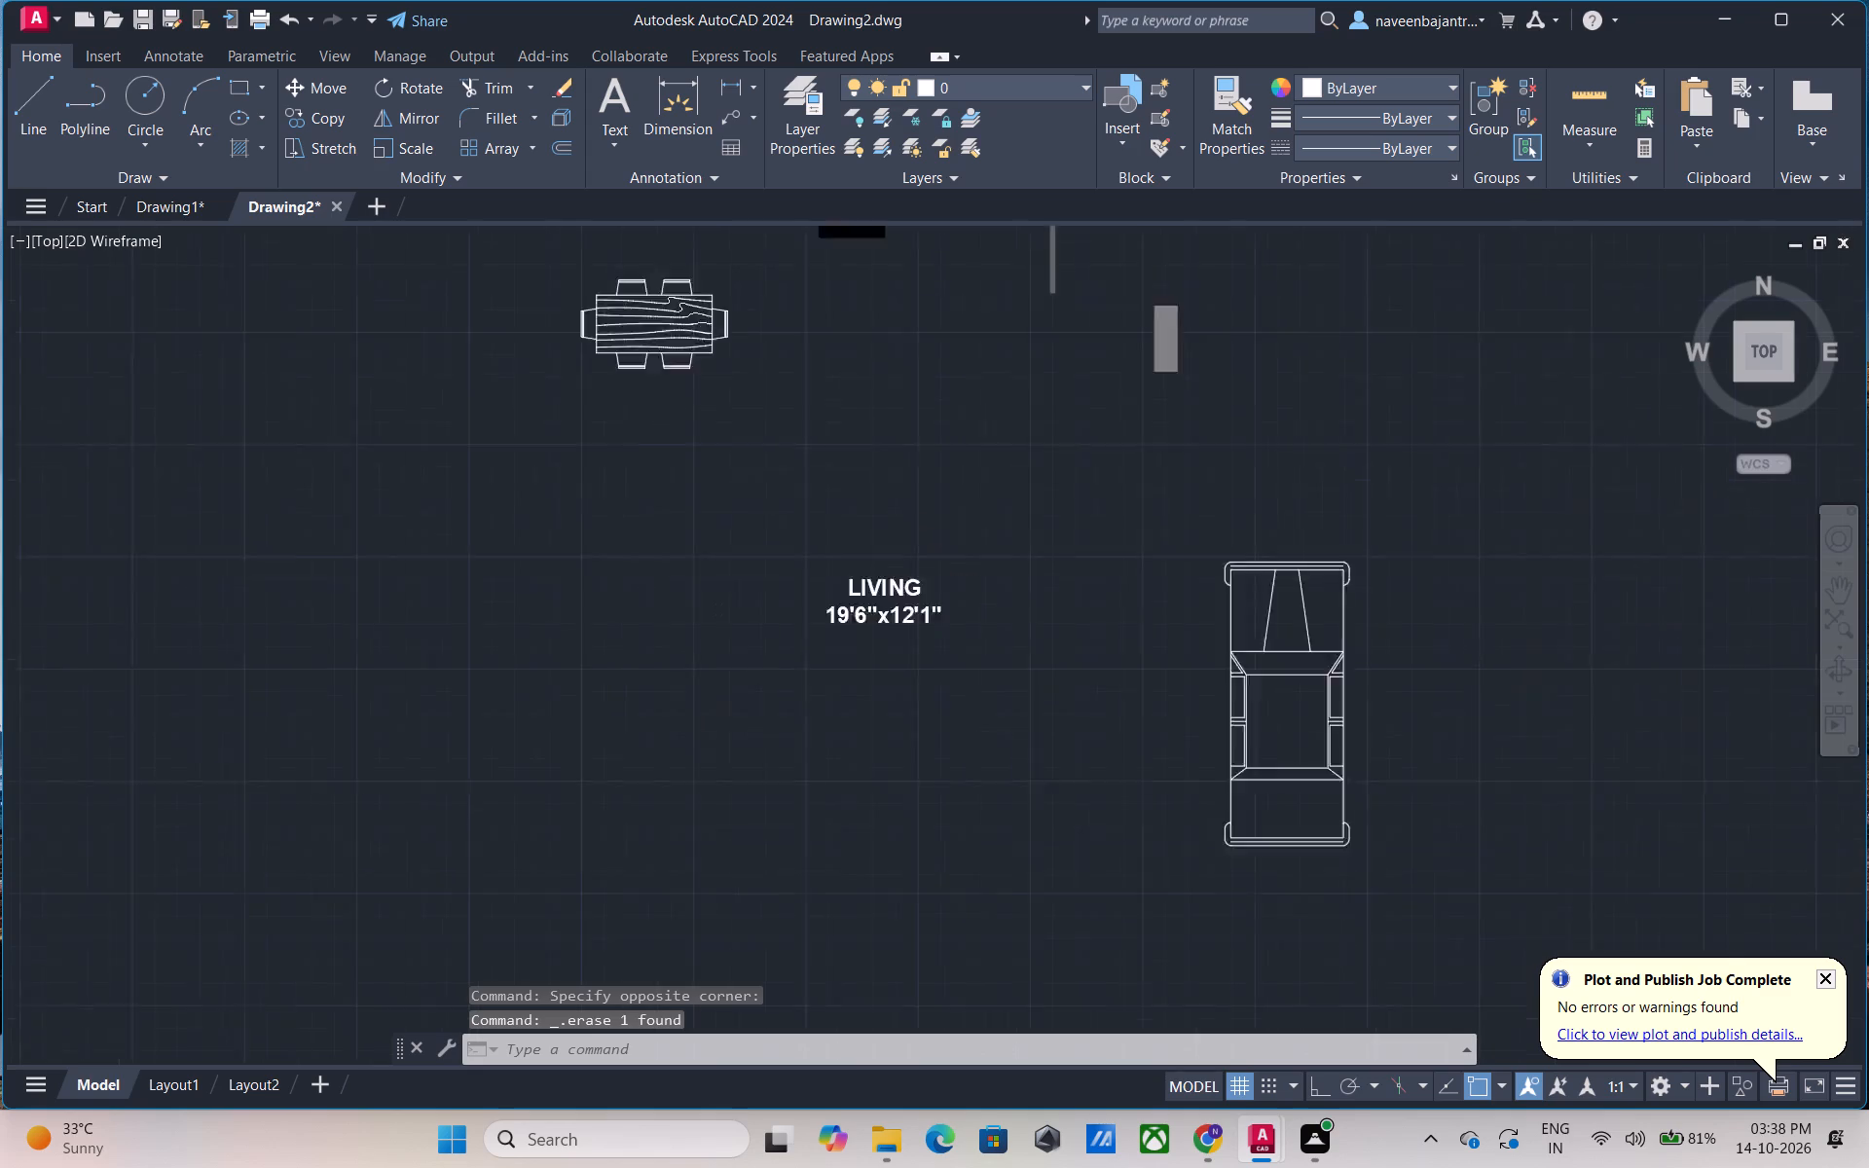
{"action": "scroll", "coordinate": [753, 685], "scroll_direction": "down", "scroll_amount": 1}
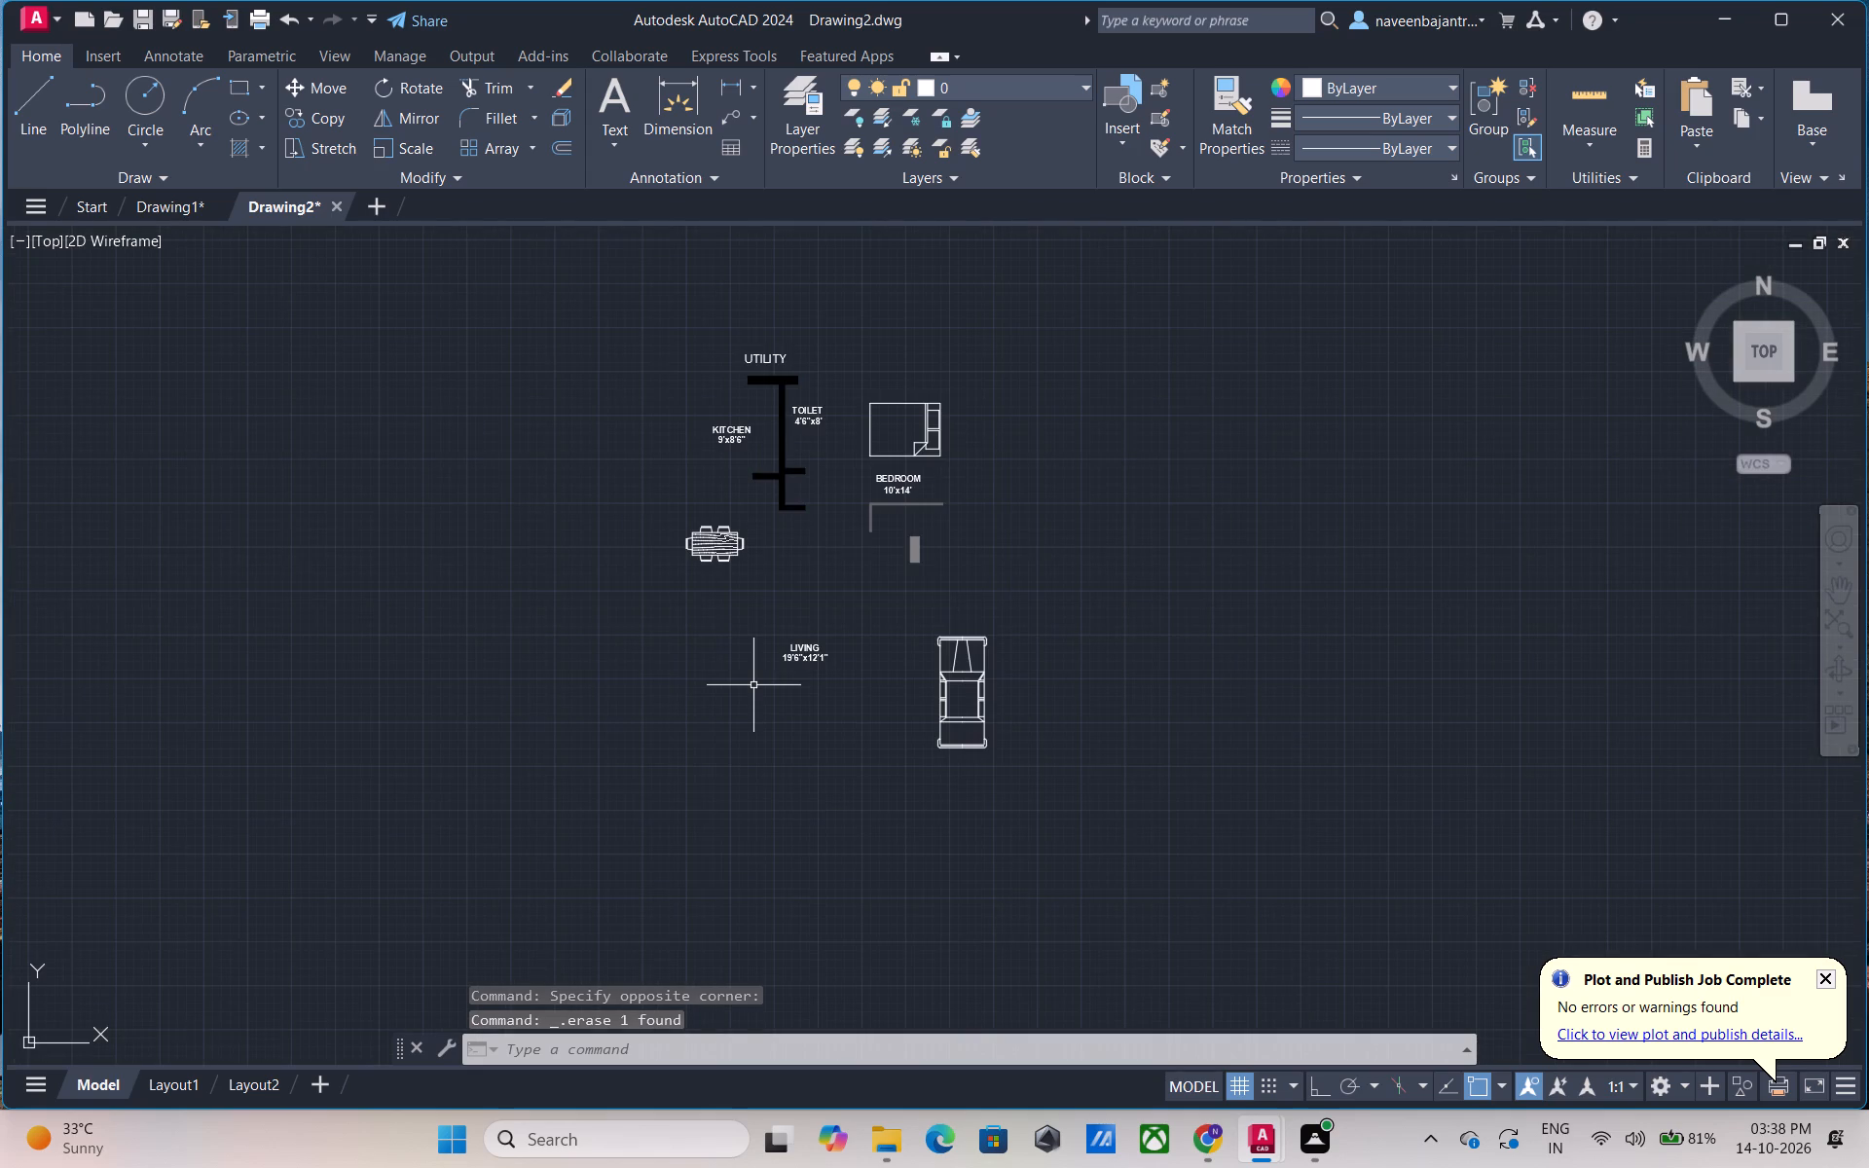
{"action": "left_click", "coordinate": [799, 649]}
{"action": "key", "text": "Delete"}
{"action": "left_click", "coordinate": [722, 557]}
{"action": "key", "text": "Delete"}
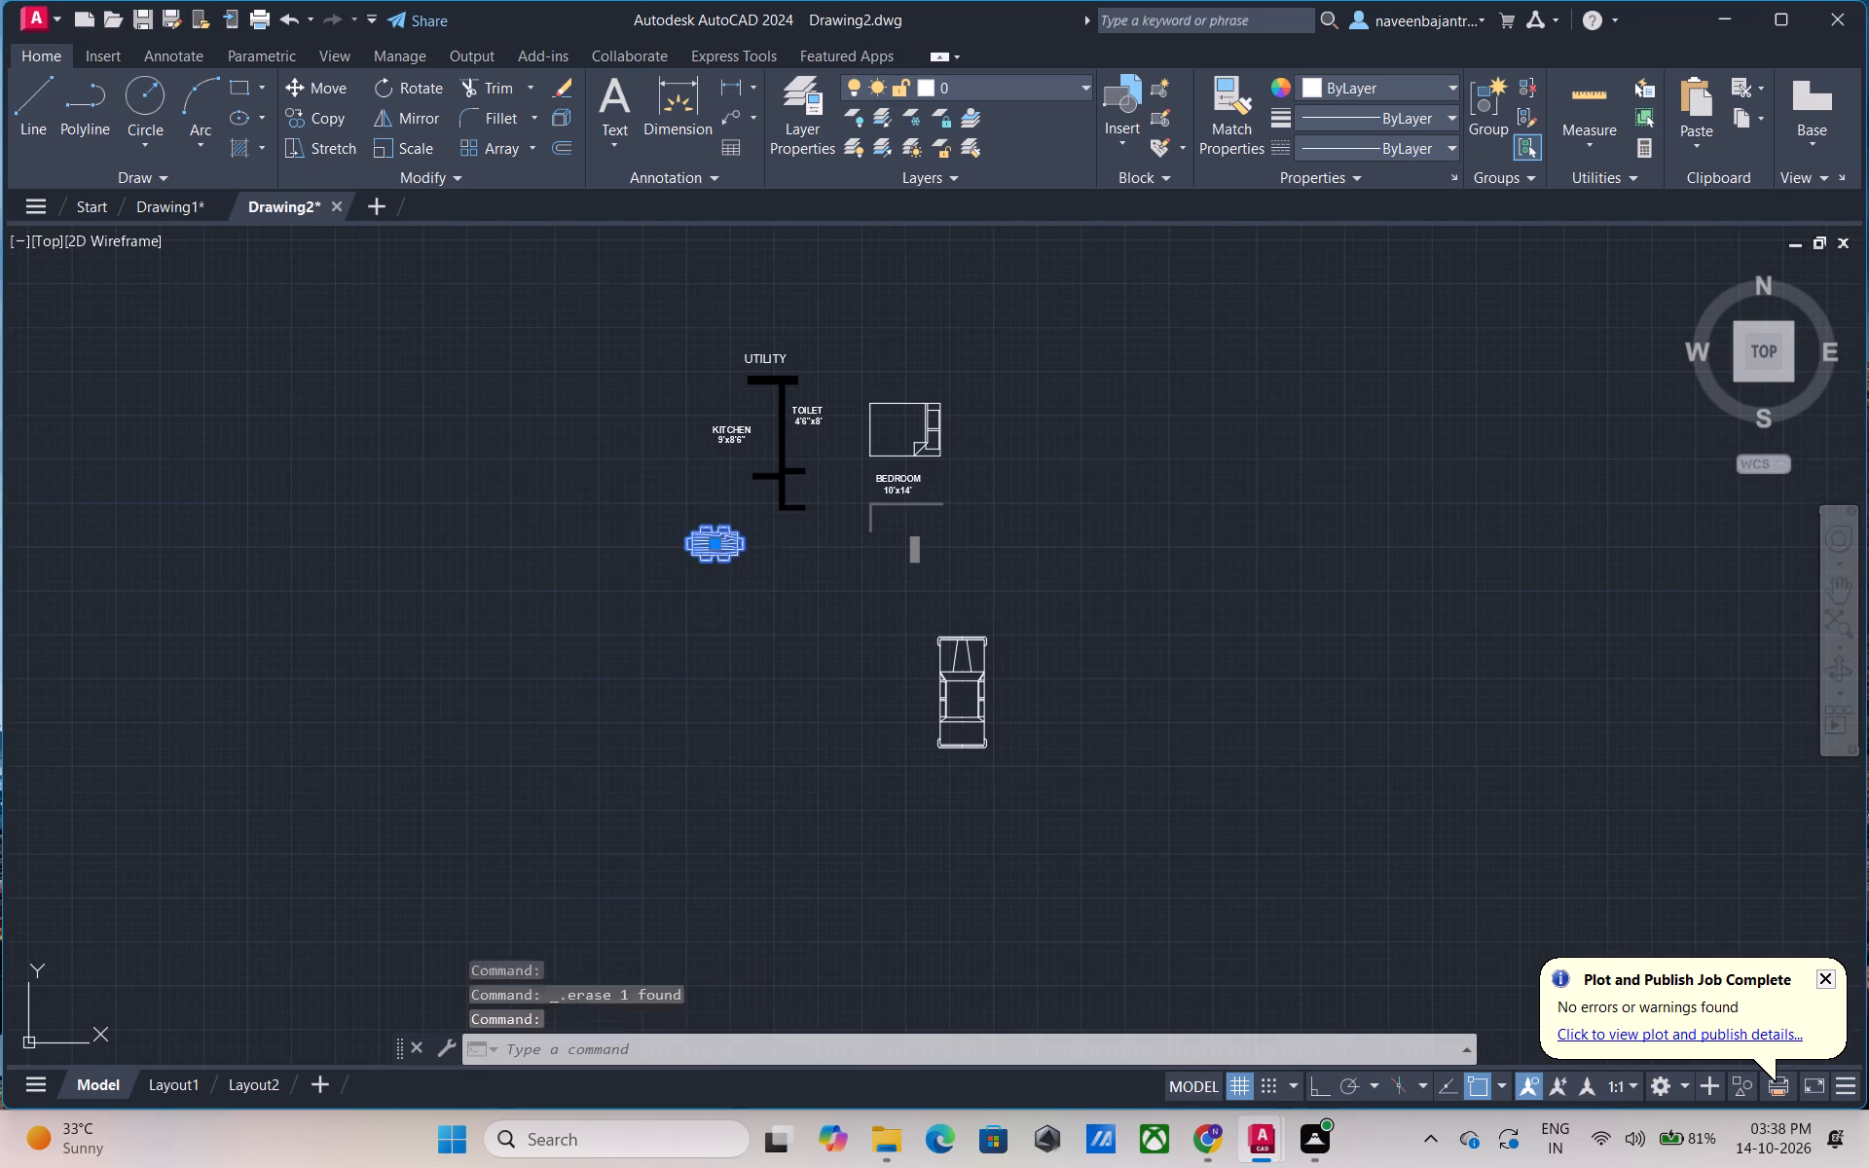
{"action": "left_click", "coordinate": [729, 436]}
{"action": "key", "text": "Delete"}
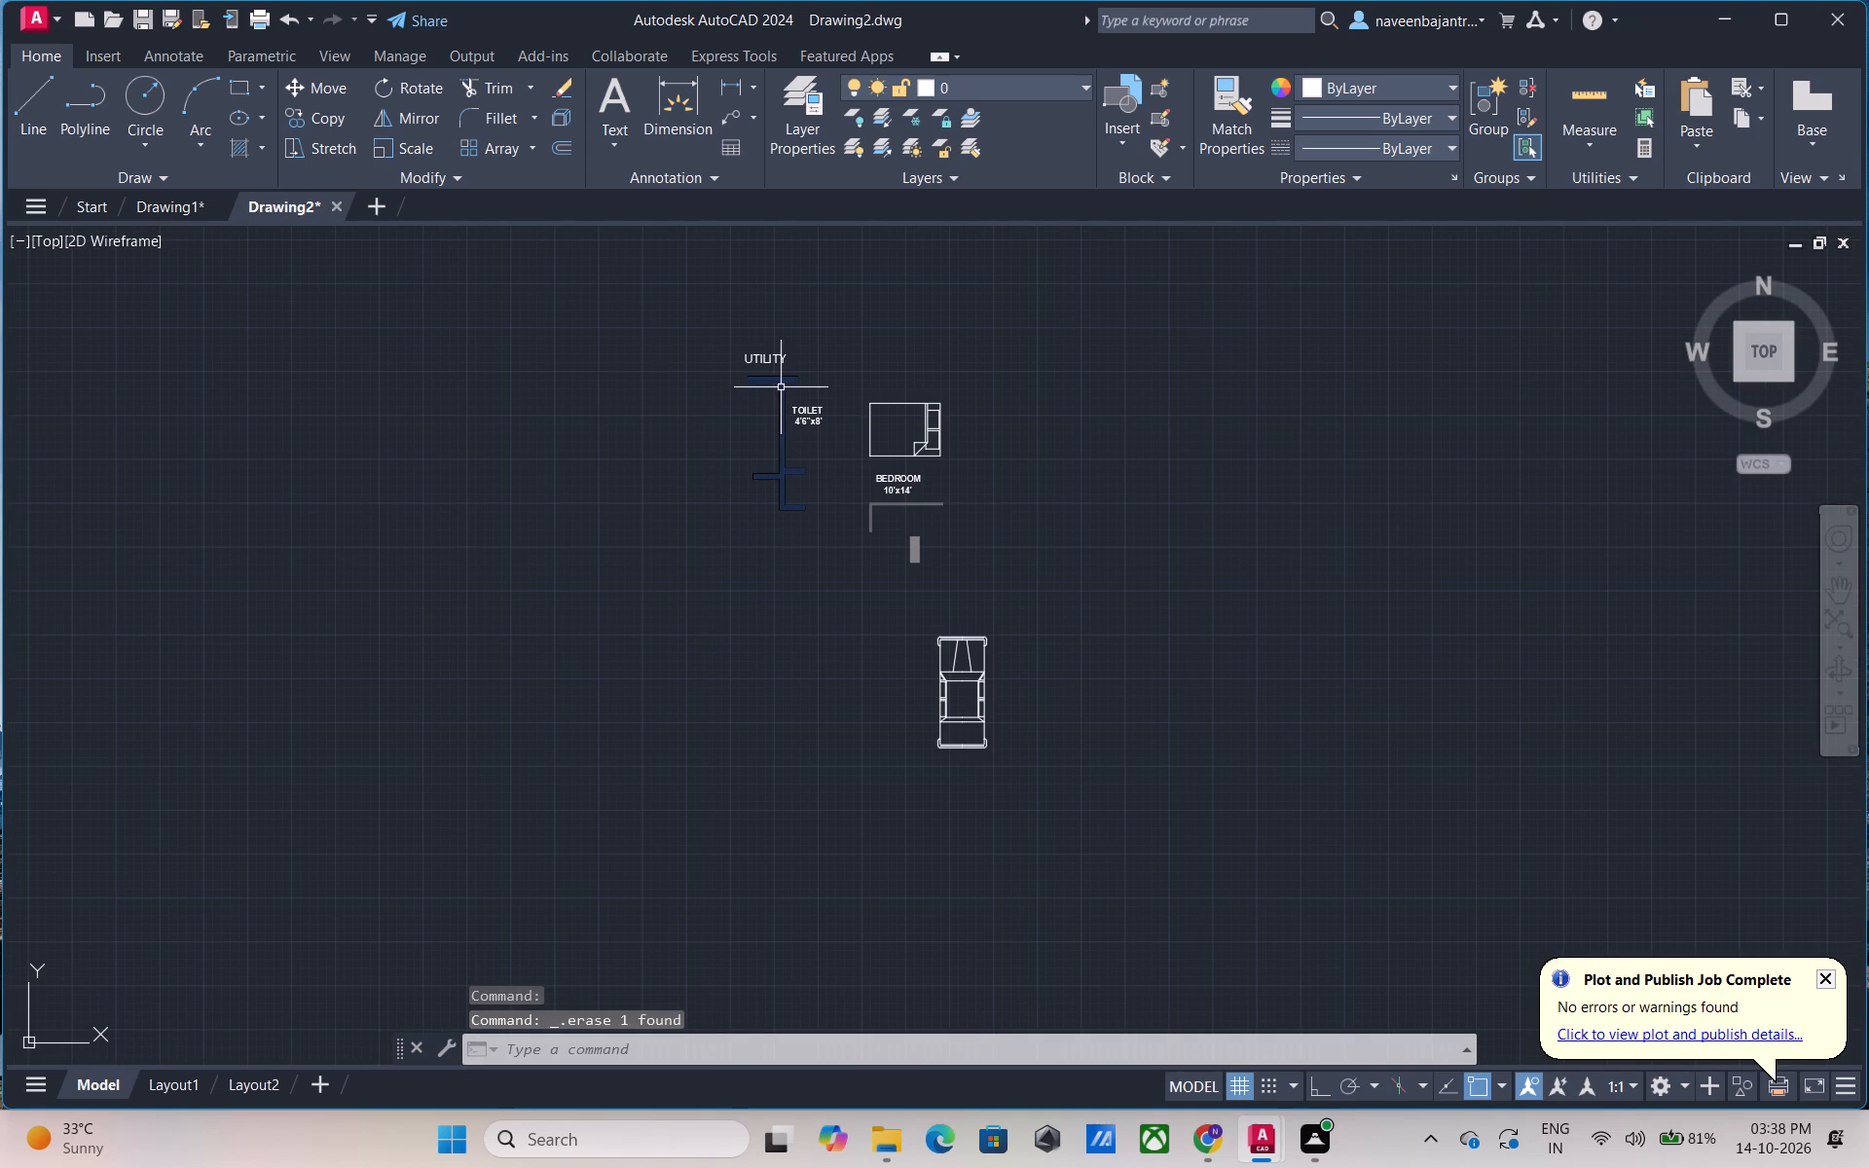
{"action": "left_click", "coordinate": [781, 387]}
{"action": "key", "text": "Delete"}
{"action": "left_click", "coordinate": [781, 361]}
{"action": "key", "text": "Delete"}
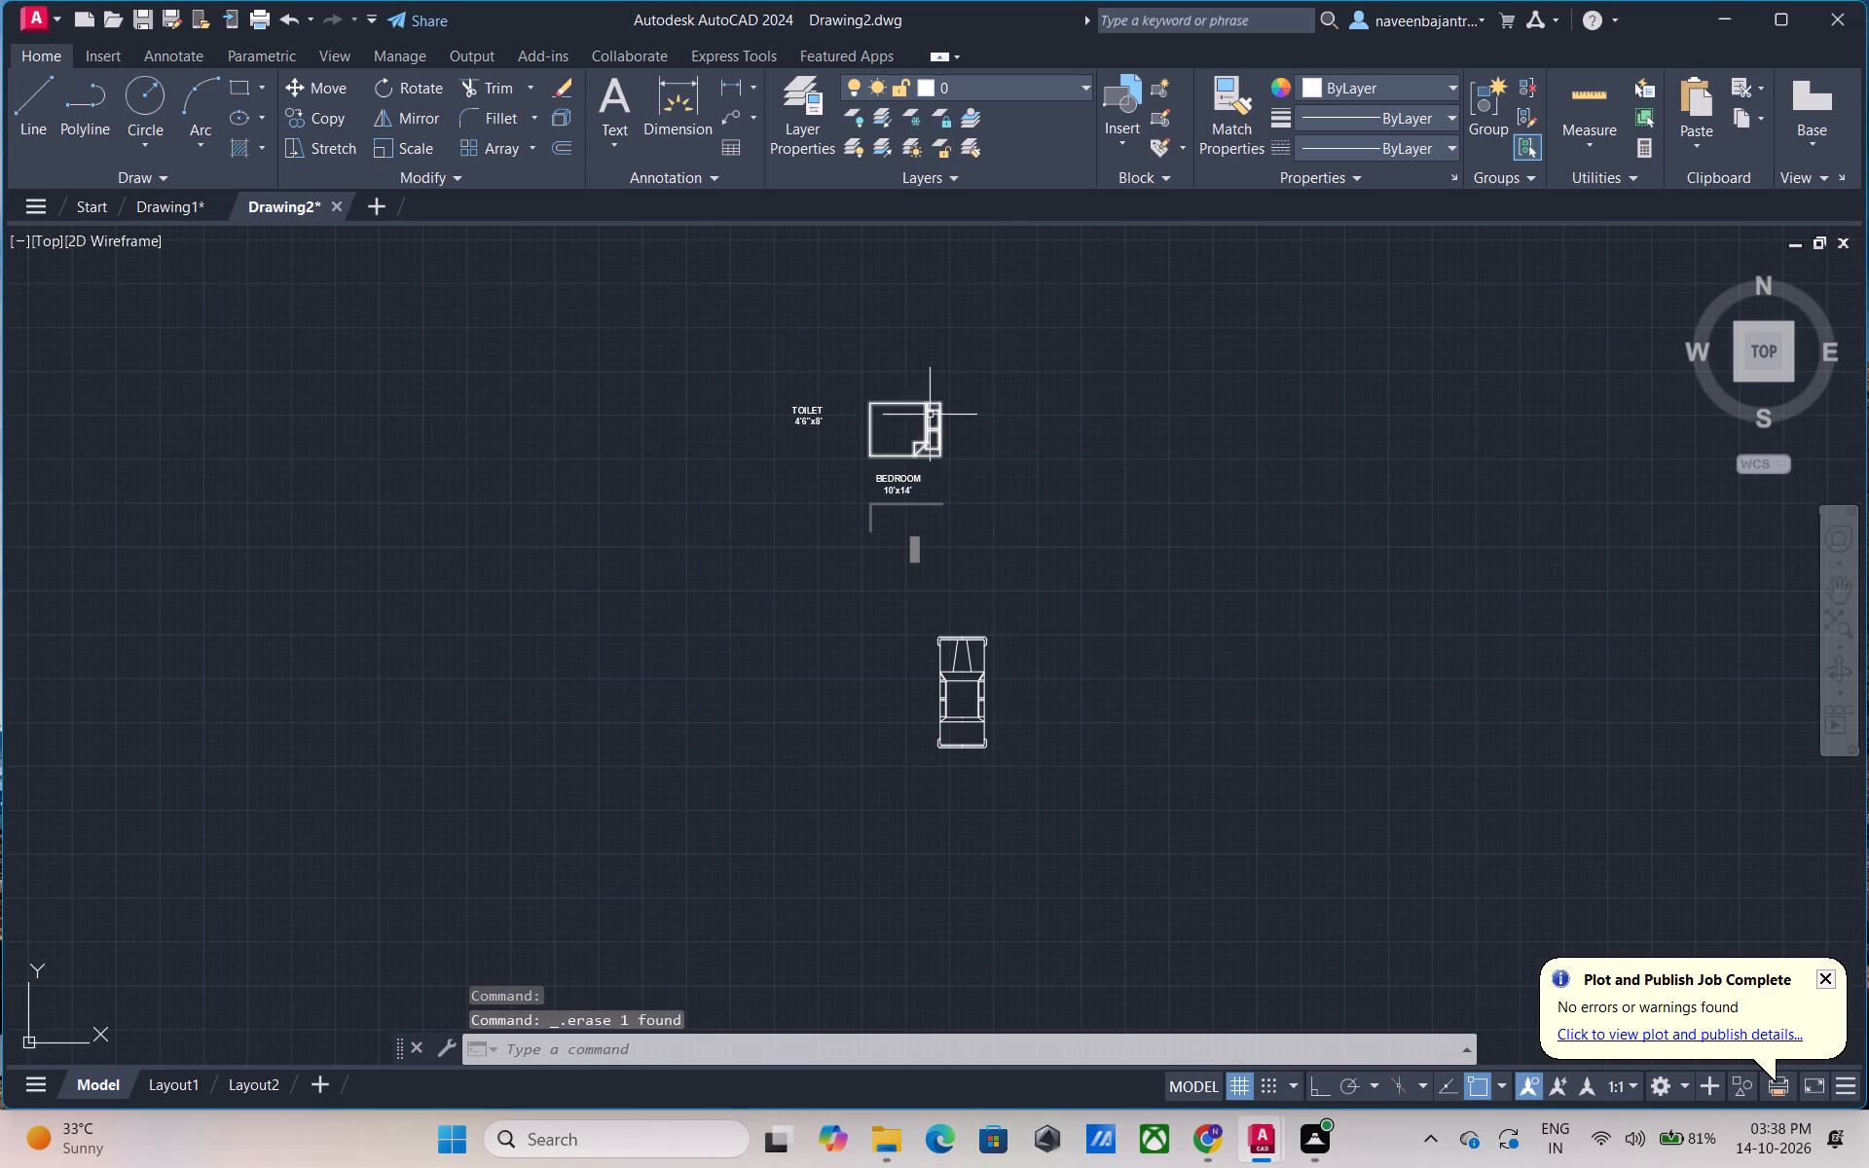
Erase the rest of the stripped copy: the bed, BEDROOM and TOILET labels, L-shaped and rectangular grey fills, and car.
{"action": "left_click", "coordinate": [934, 408]}
{"action": "key", "text": "Delete"}
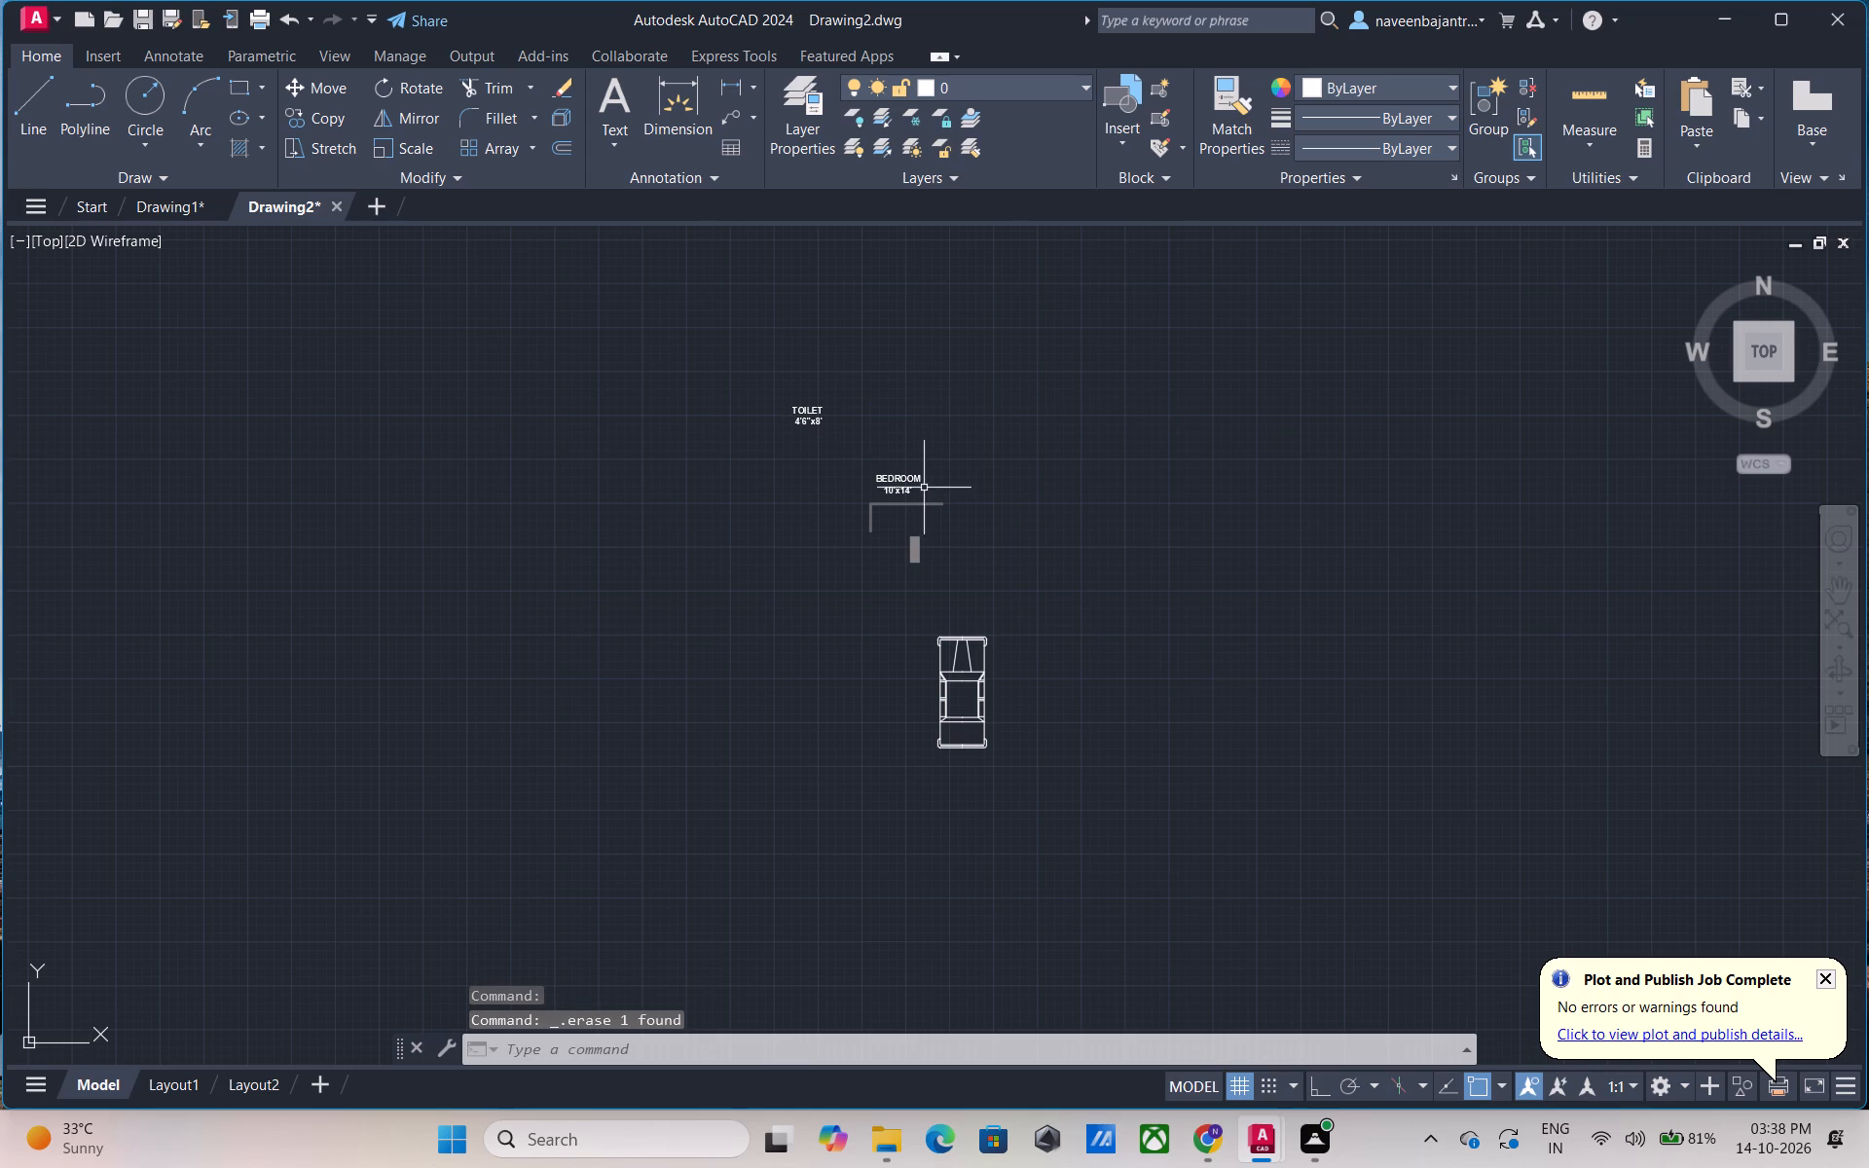
{"action": "left_click", "coordinate": [911, 482]}
{"action": "key", "text": "Delete"}
{"action": "left_click", "coordinate": [800, 414]}
{"action": "key", "text": "Delete"}
{"action": "left_click", "coordinate": [876, 501]}
{"action": "key", "text": "Delete"}
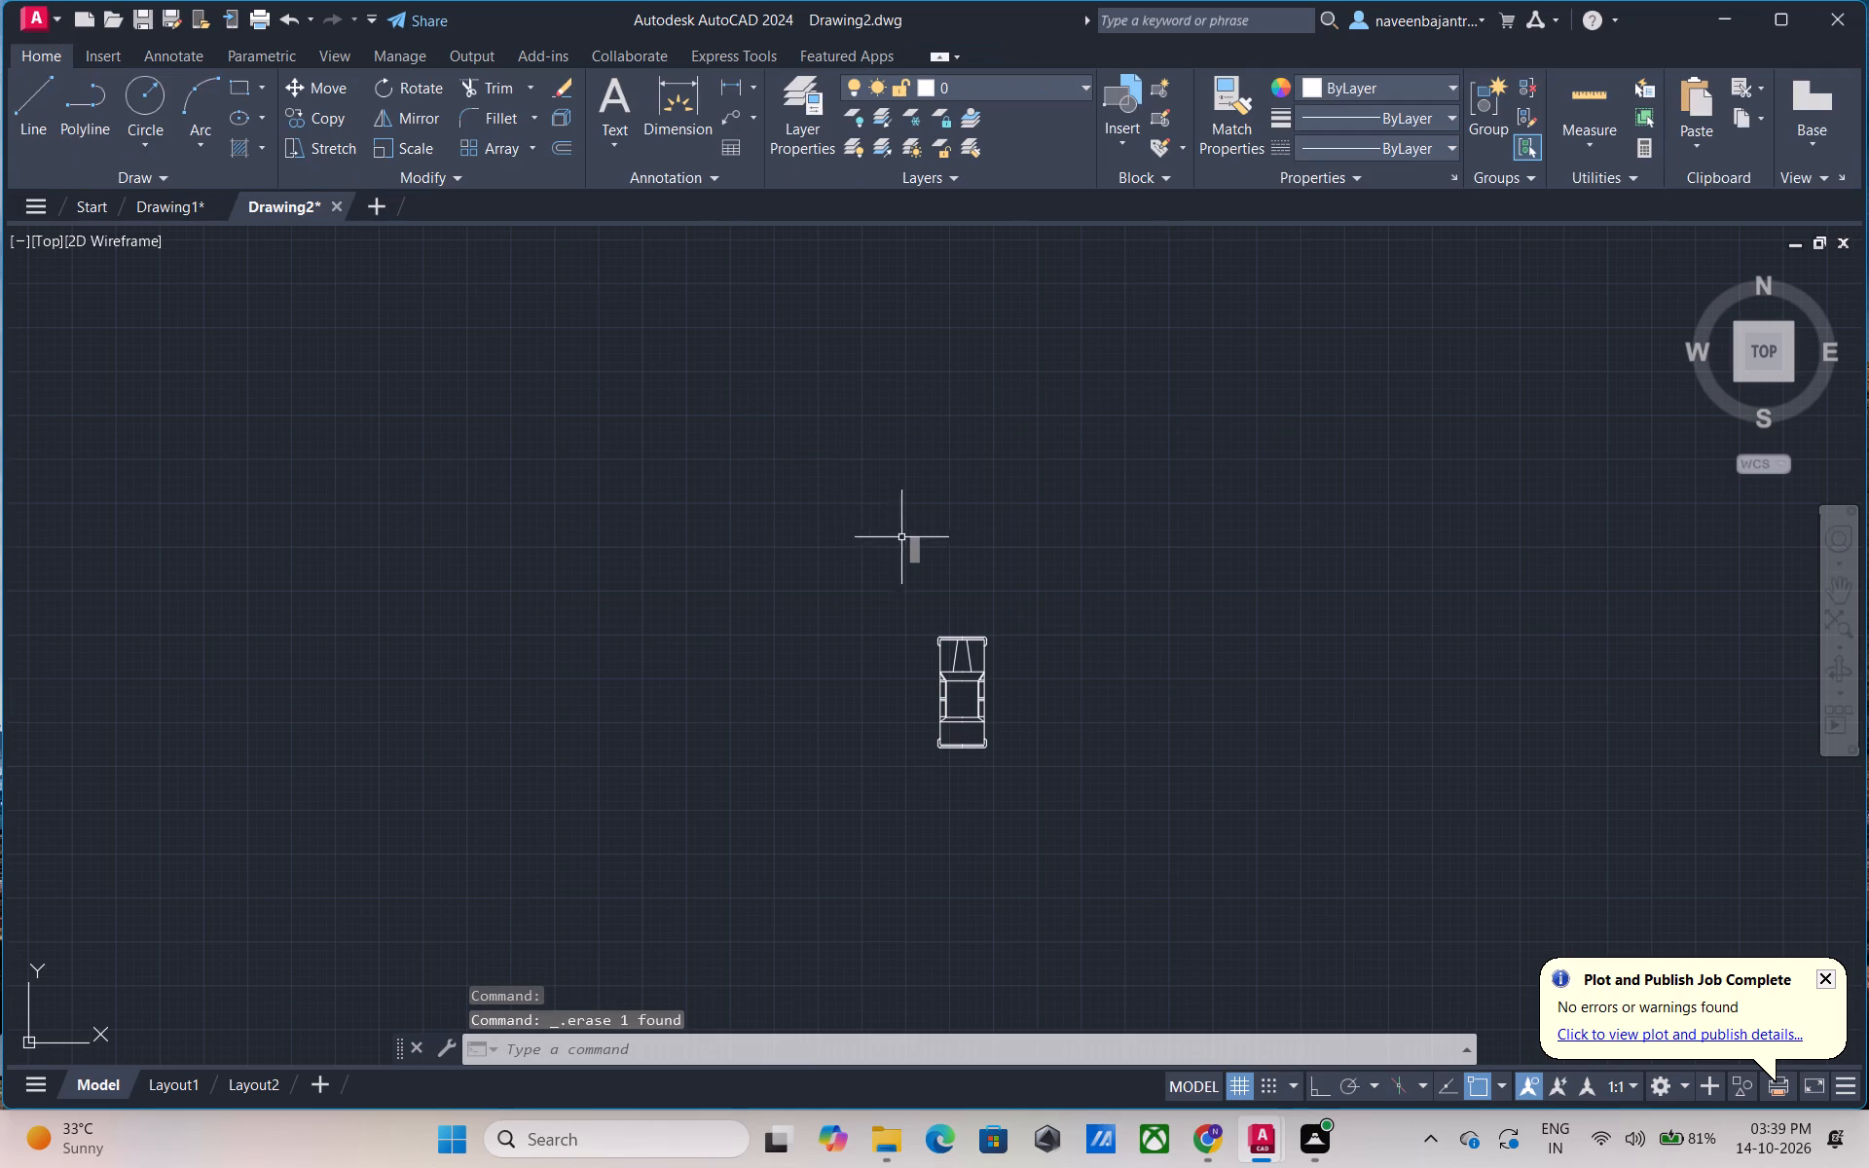
{"action": "left_click", "coordinate": [920, 548]}
{"action": "key", "text": "Delete"}
{"action": "left_click", "coordinate": [973, 639]}
{"action": "key", "text": "Delete"}
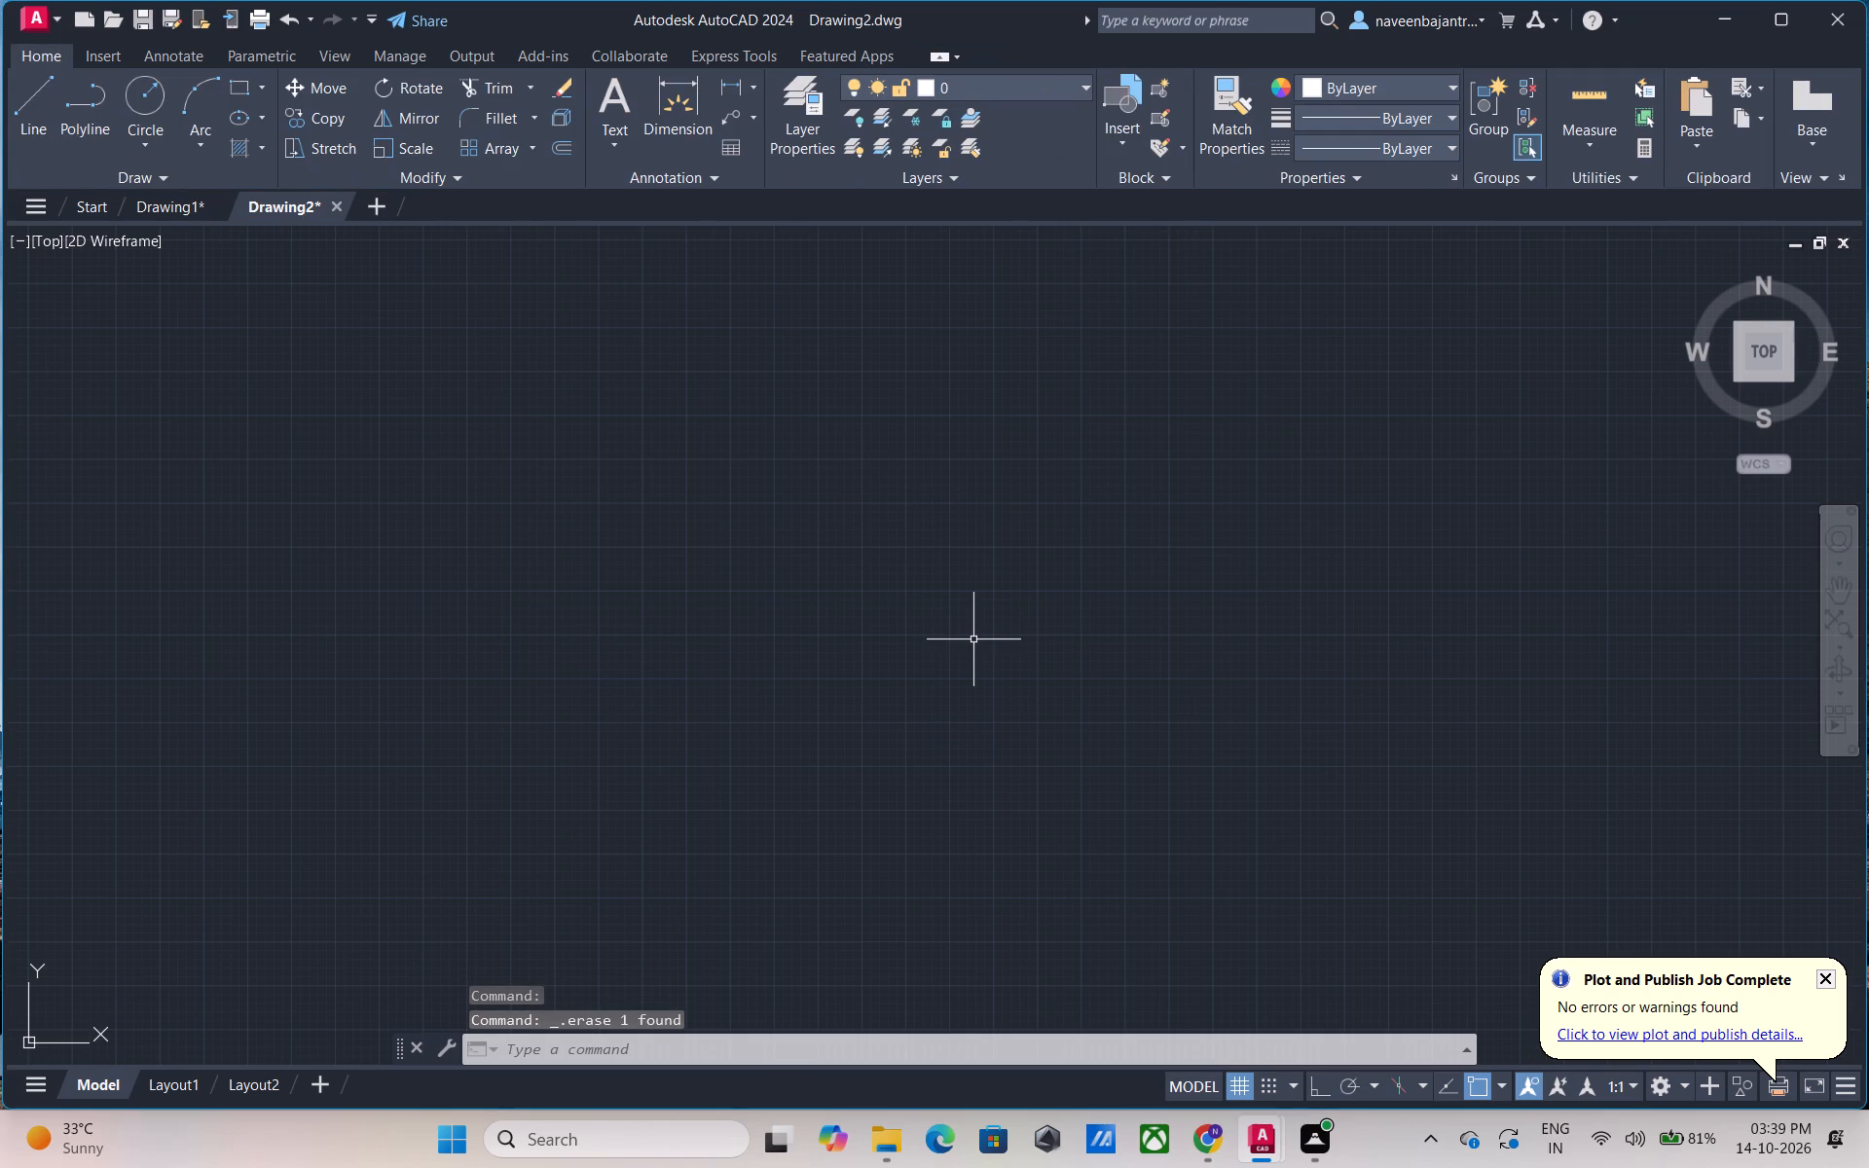
Save the finished floor plan as a new drawing named Drawing2.dwg 29.29.29 in the ddddd folder.
{"action": "scroll", "coordinate": [1177, 785], "scroll_direction": "down", "scroll_amount": 5}
{"action": "scroll", "coordinate": [1093, 796], "scroll_direction": "down", "scroll_amount": 1}
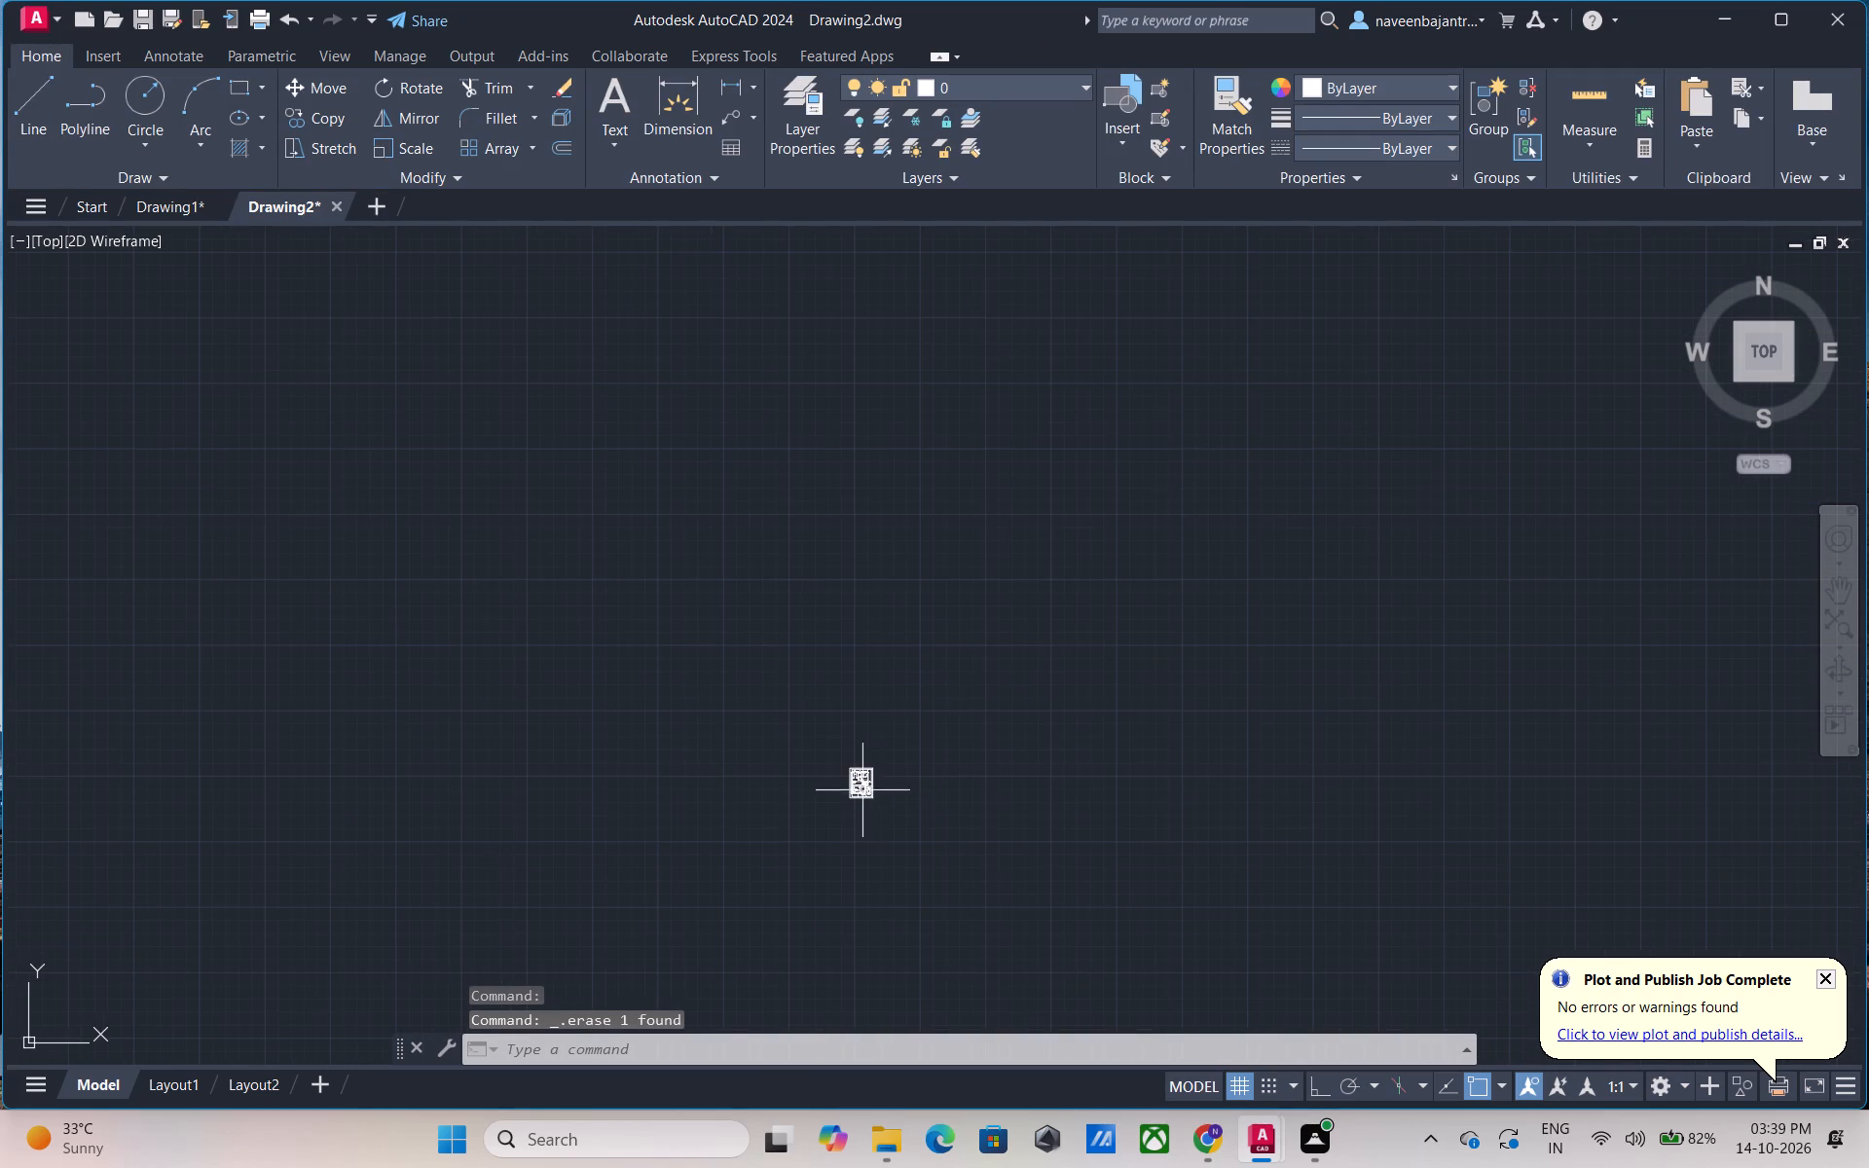
{"action": "scroll", "coordinate": [853, 798], "scroll_direction": "up", "scroll_amount": 6}
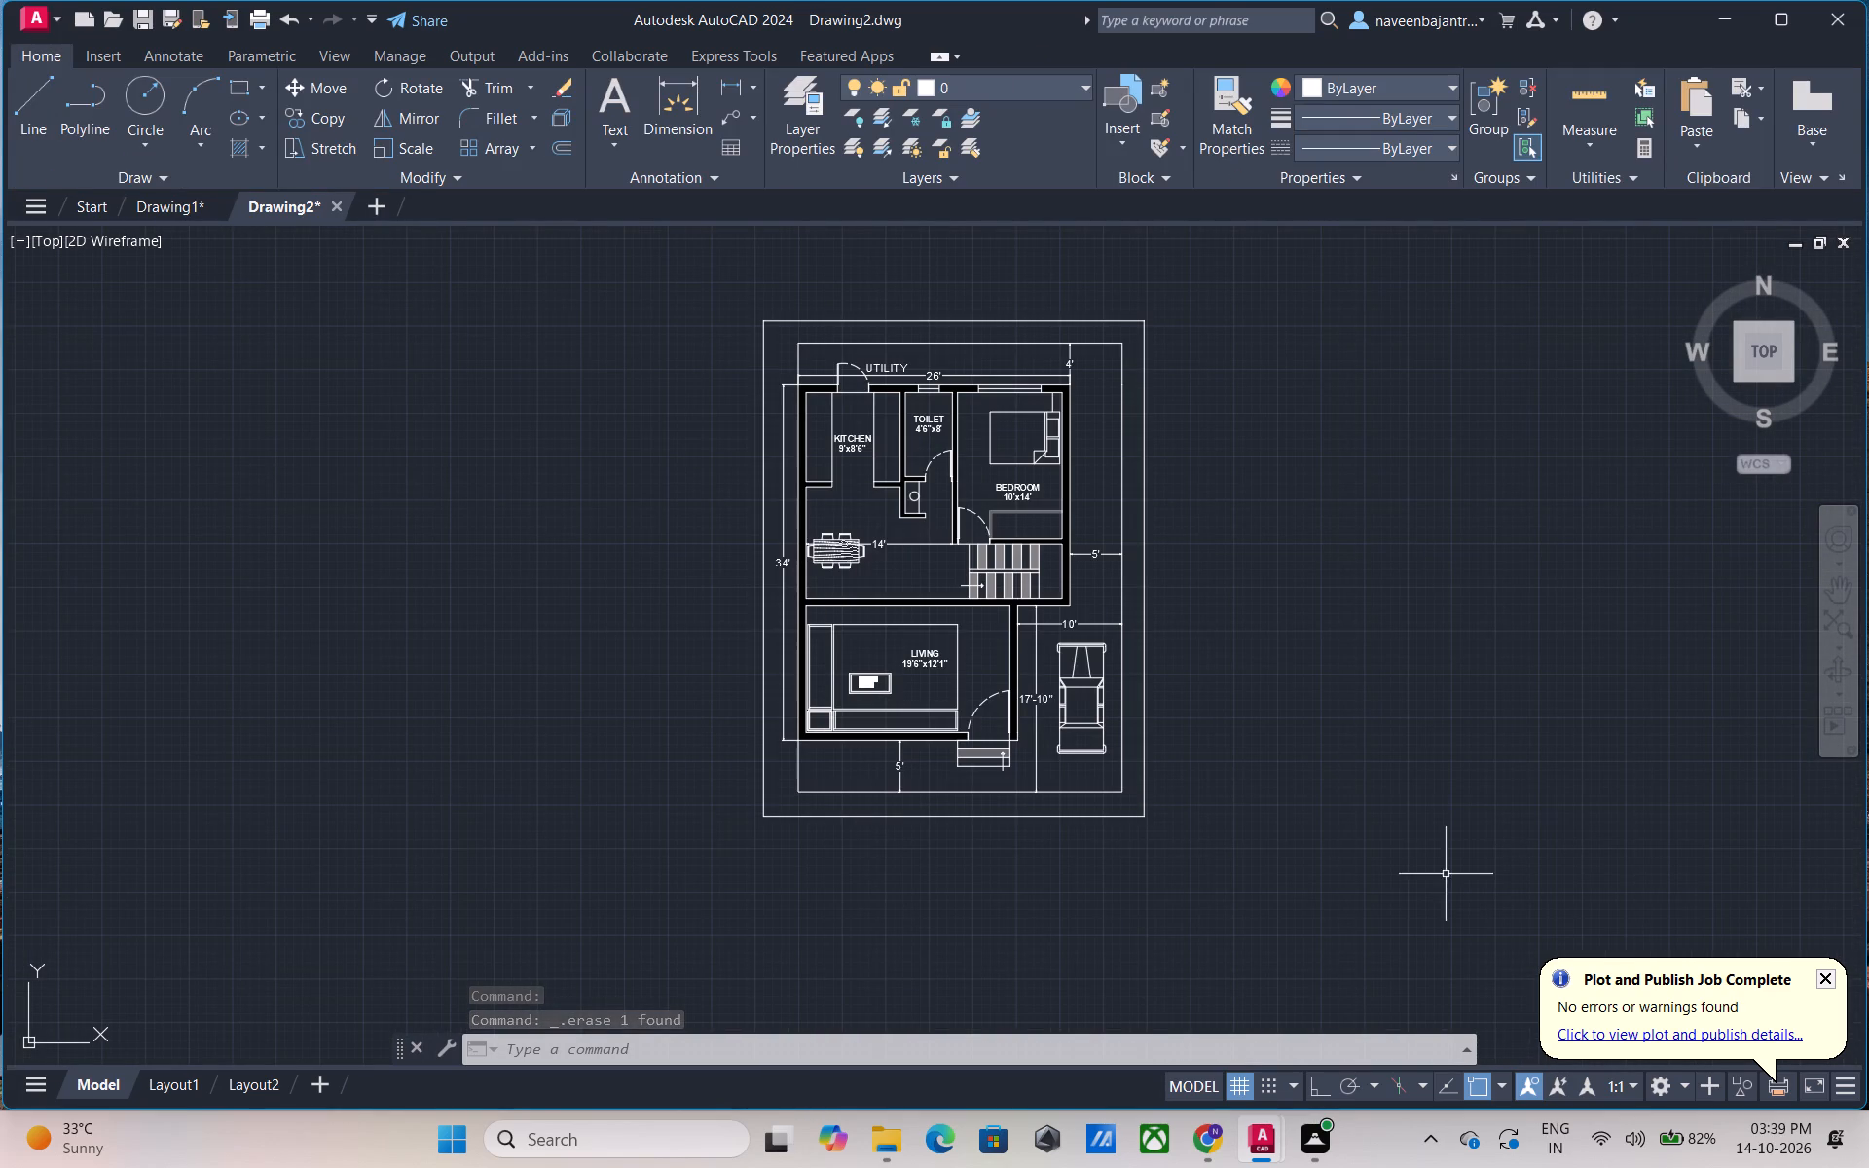
{"action": "middle_click_drag", "start_coordinate": [1345, 708], "coordinate": [1348, 790]}
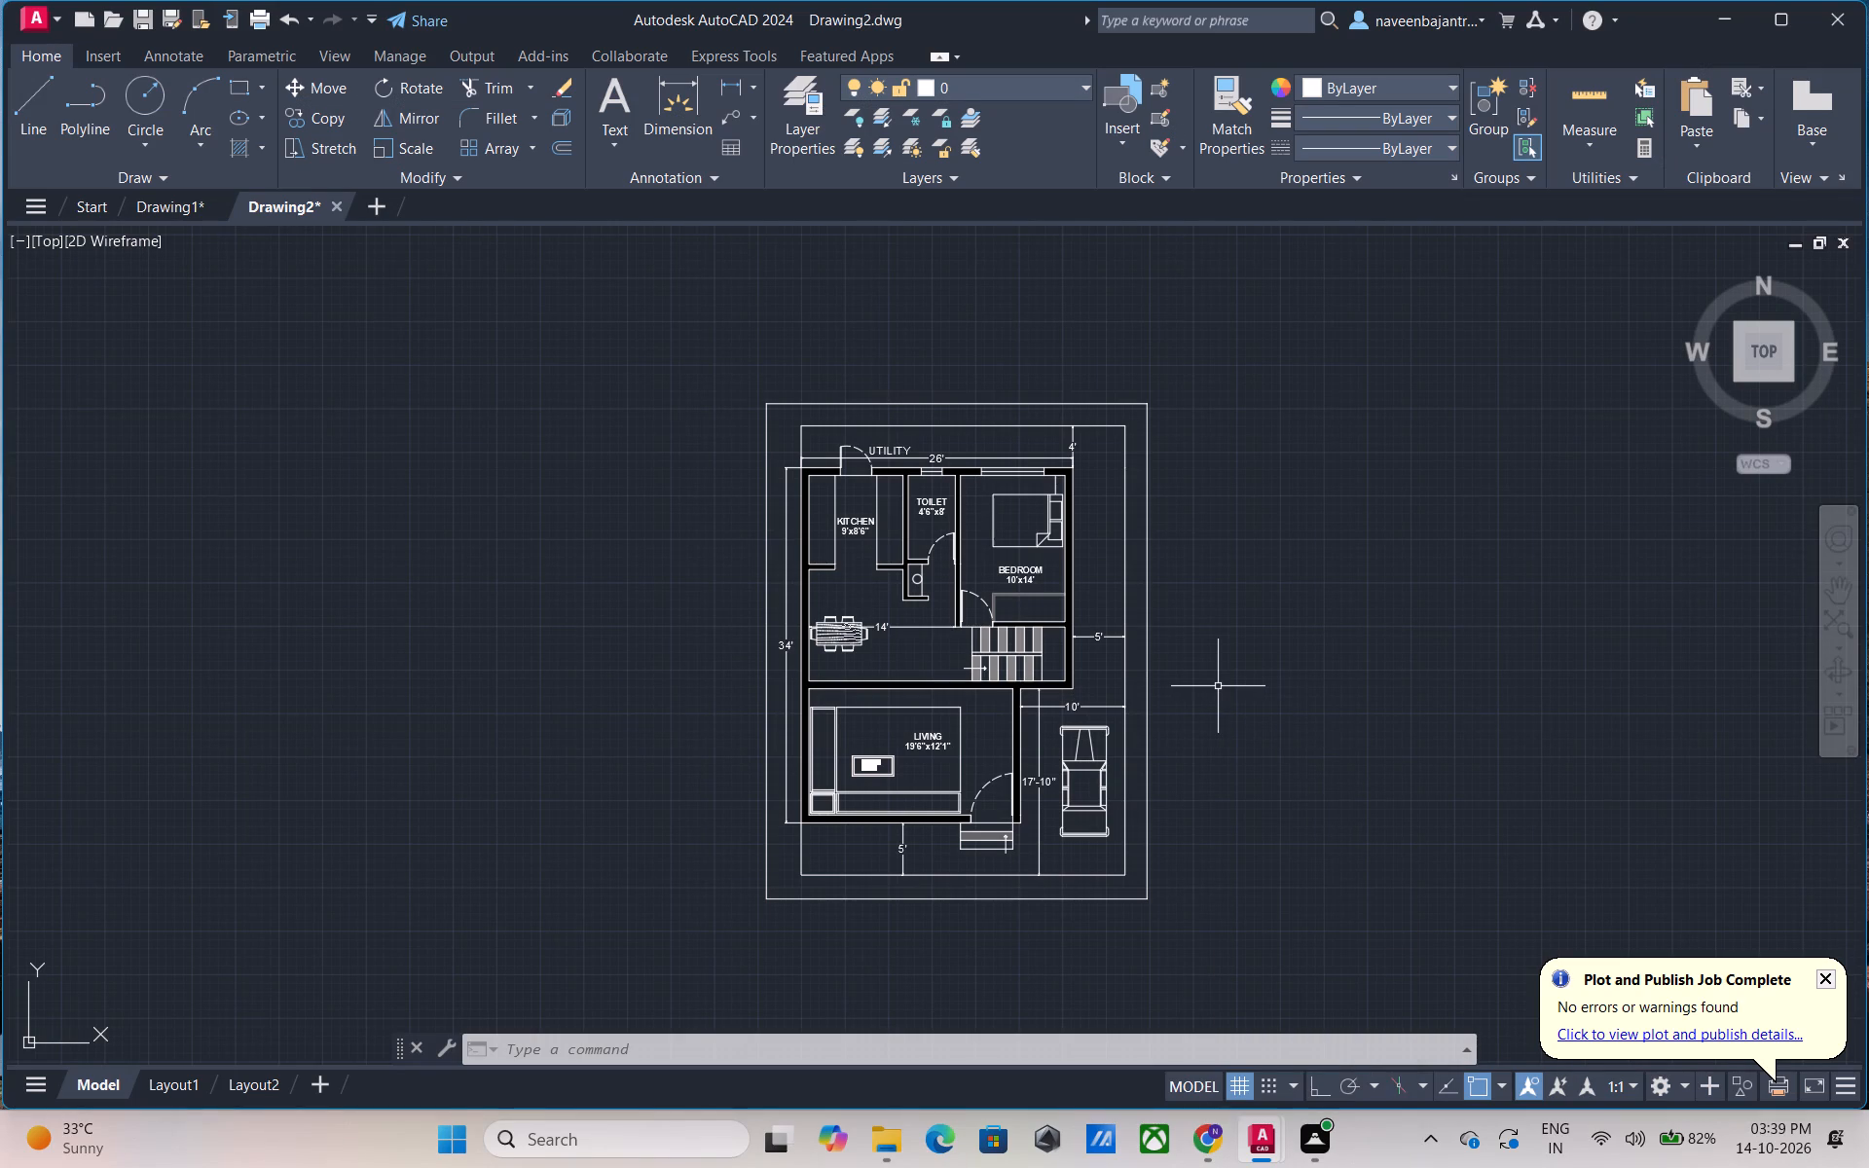
{"action": "middle_click_drag", "start_coordinate": [1219, 685], "coordinate": [1219, 625]}
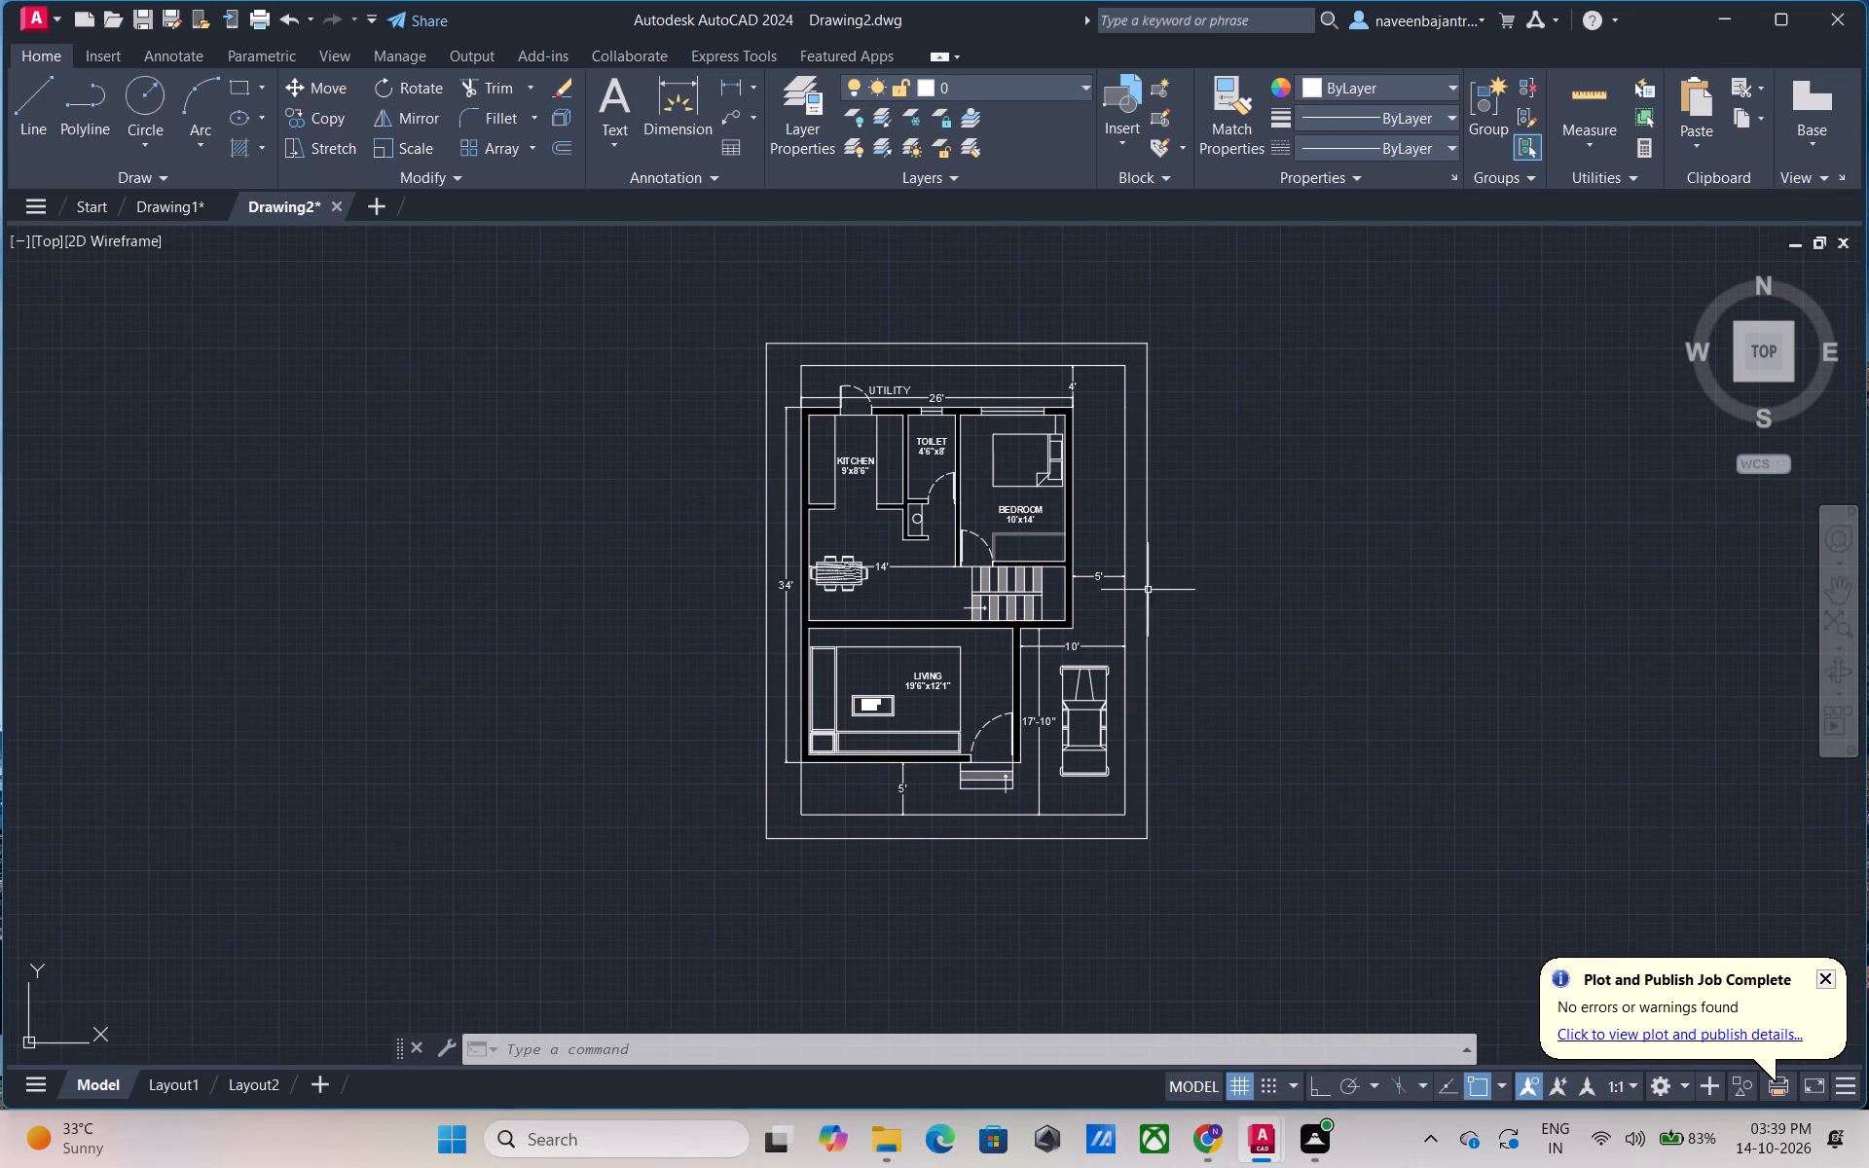
{"action": "left_click", "coordinate": [55, 16]}
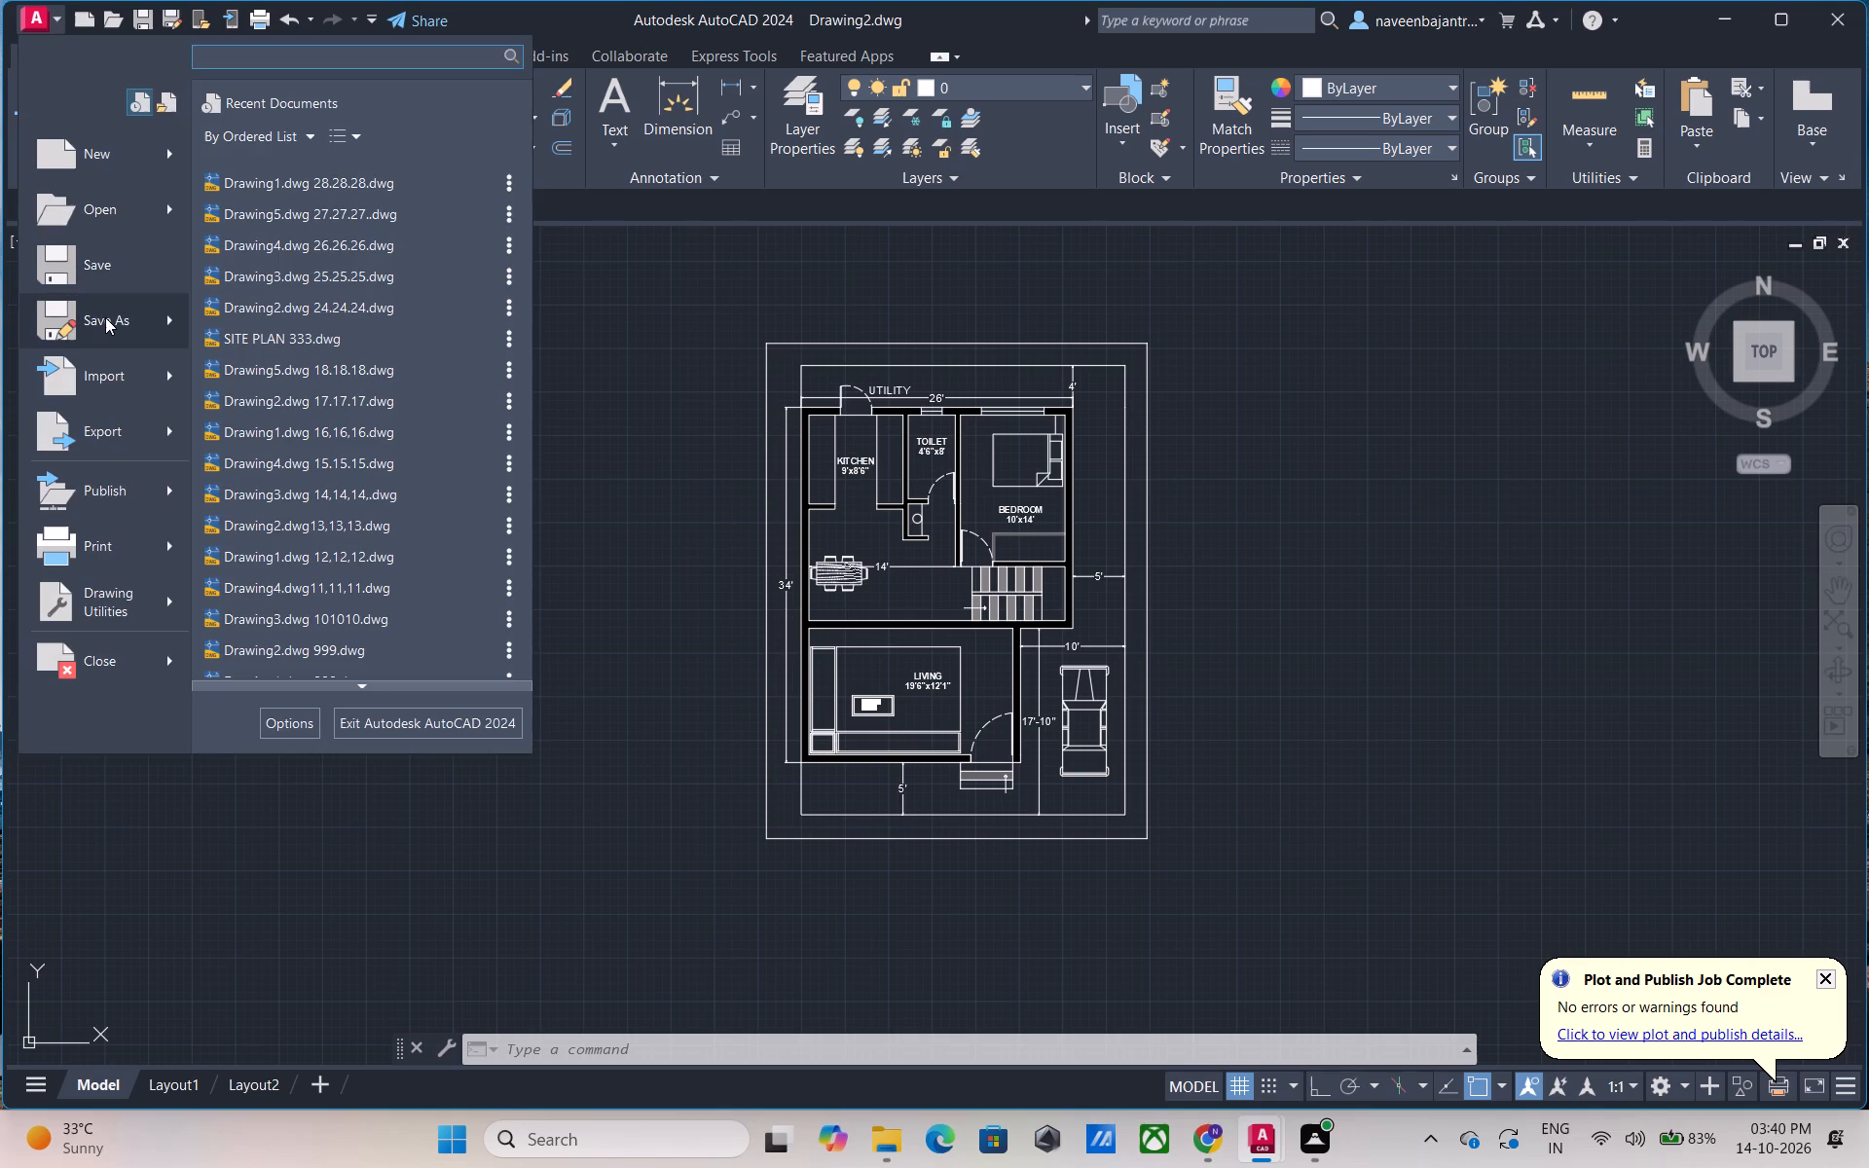
{"action": "left_click", "coordinate": [284, 187]}
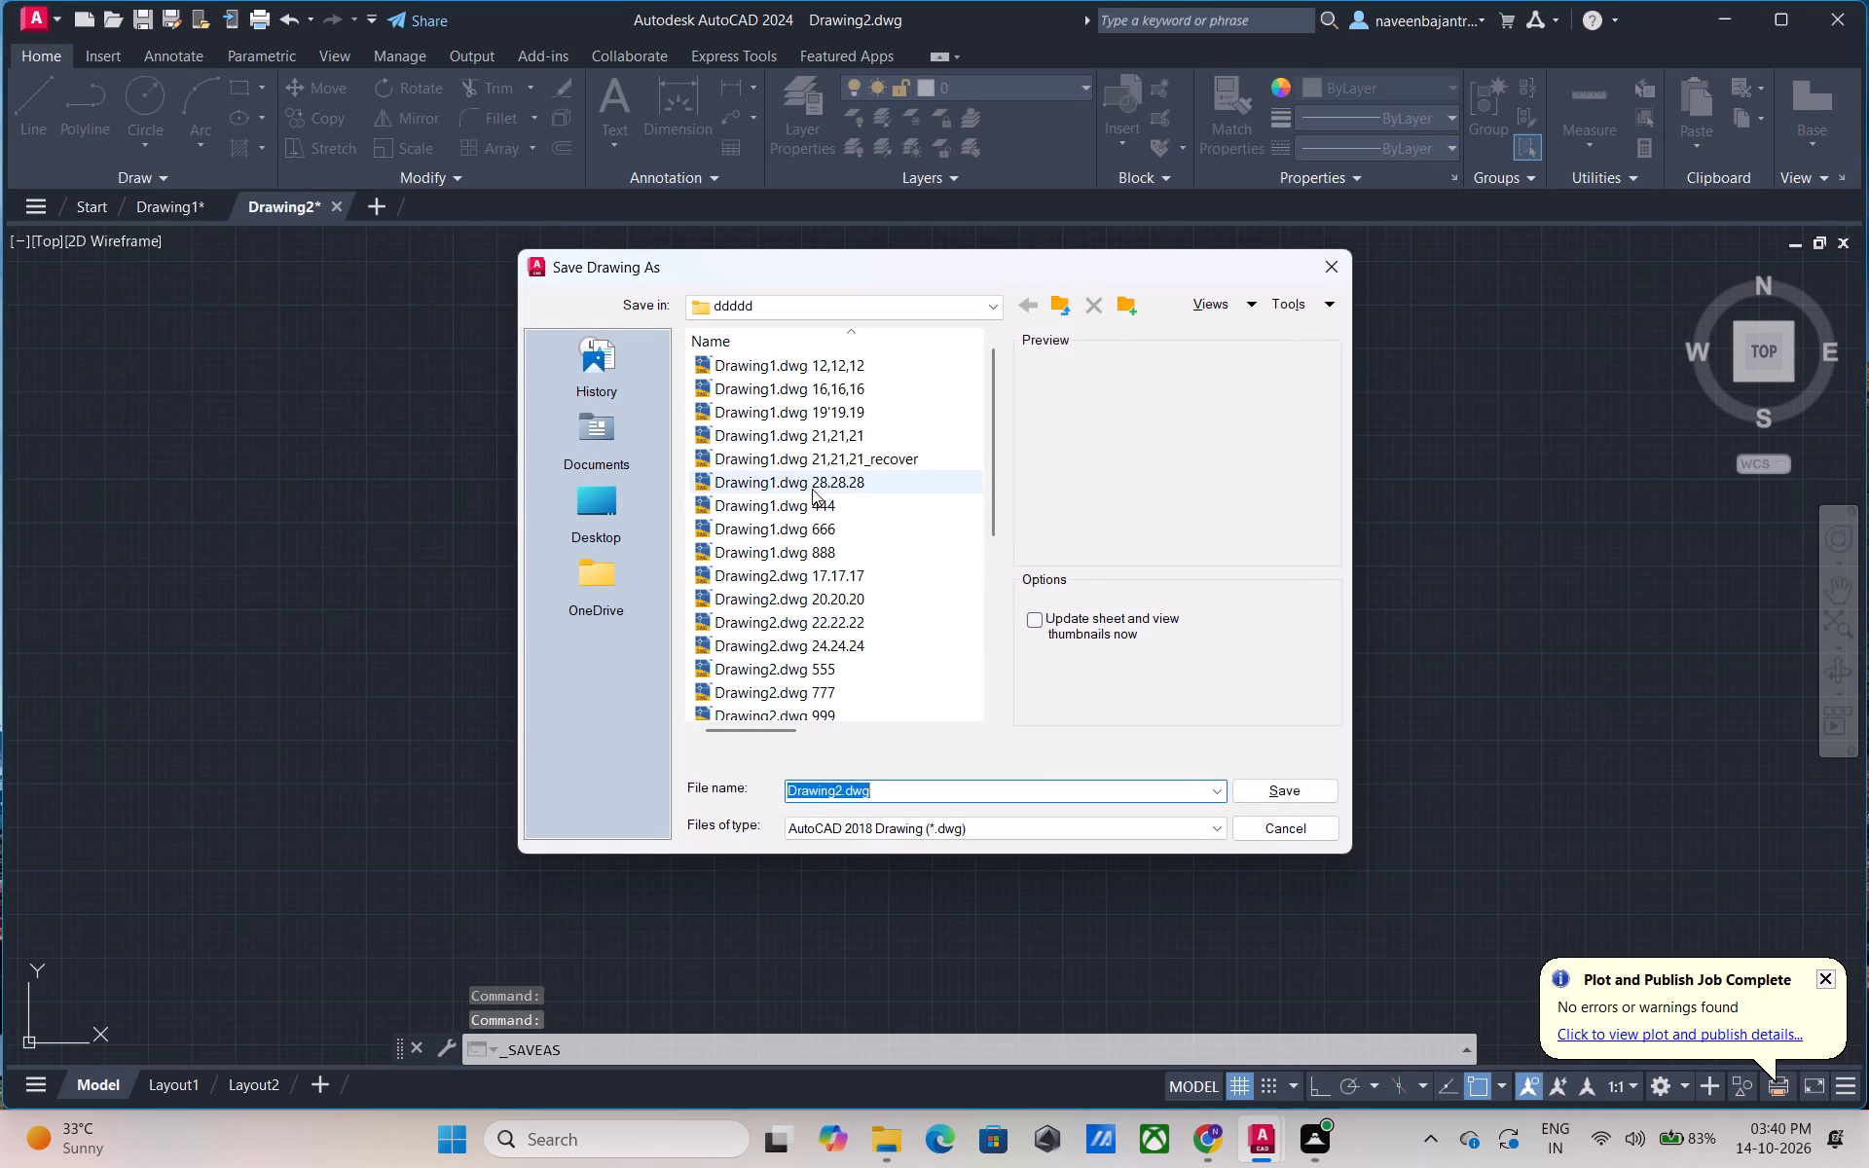
{"action": "scroll", "coordinate": [815, 493], "scroll_direction": "down", "scroll_amount": 6}
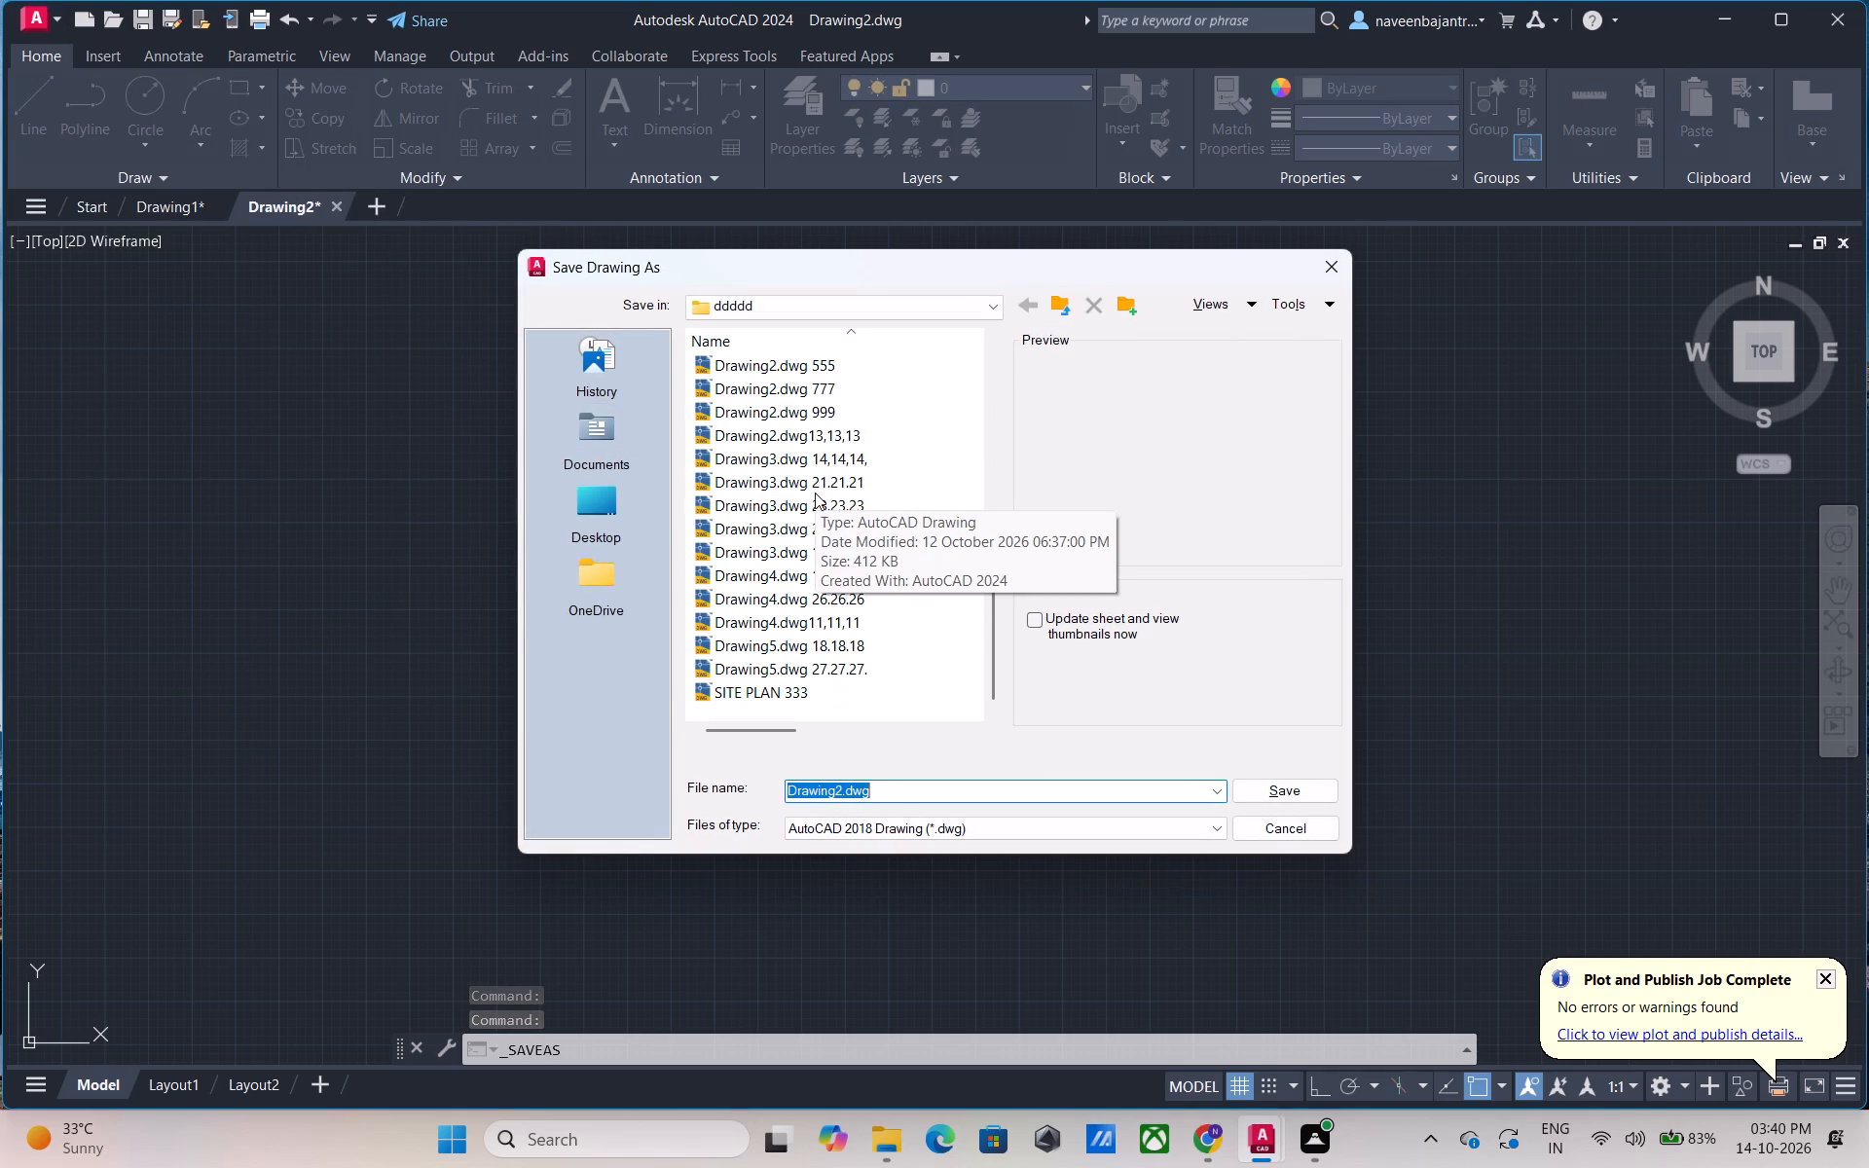
{"action": "scroll", "coordinate": [815, 493], "scroll_direction": "down", "scroll_amount": 1}
{"action": "scroll", "coordinate": [821, 539], "scroll_direction": "up", "scroll_amount": 2}
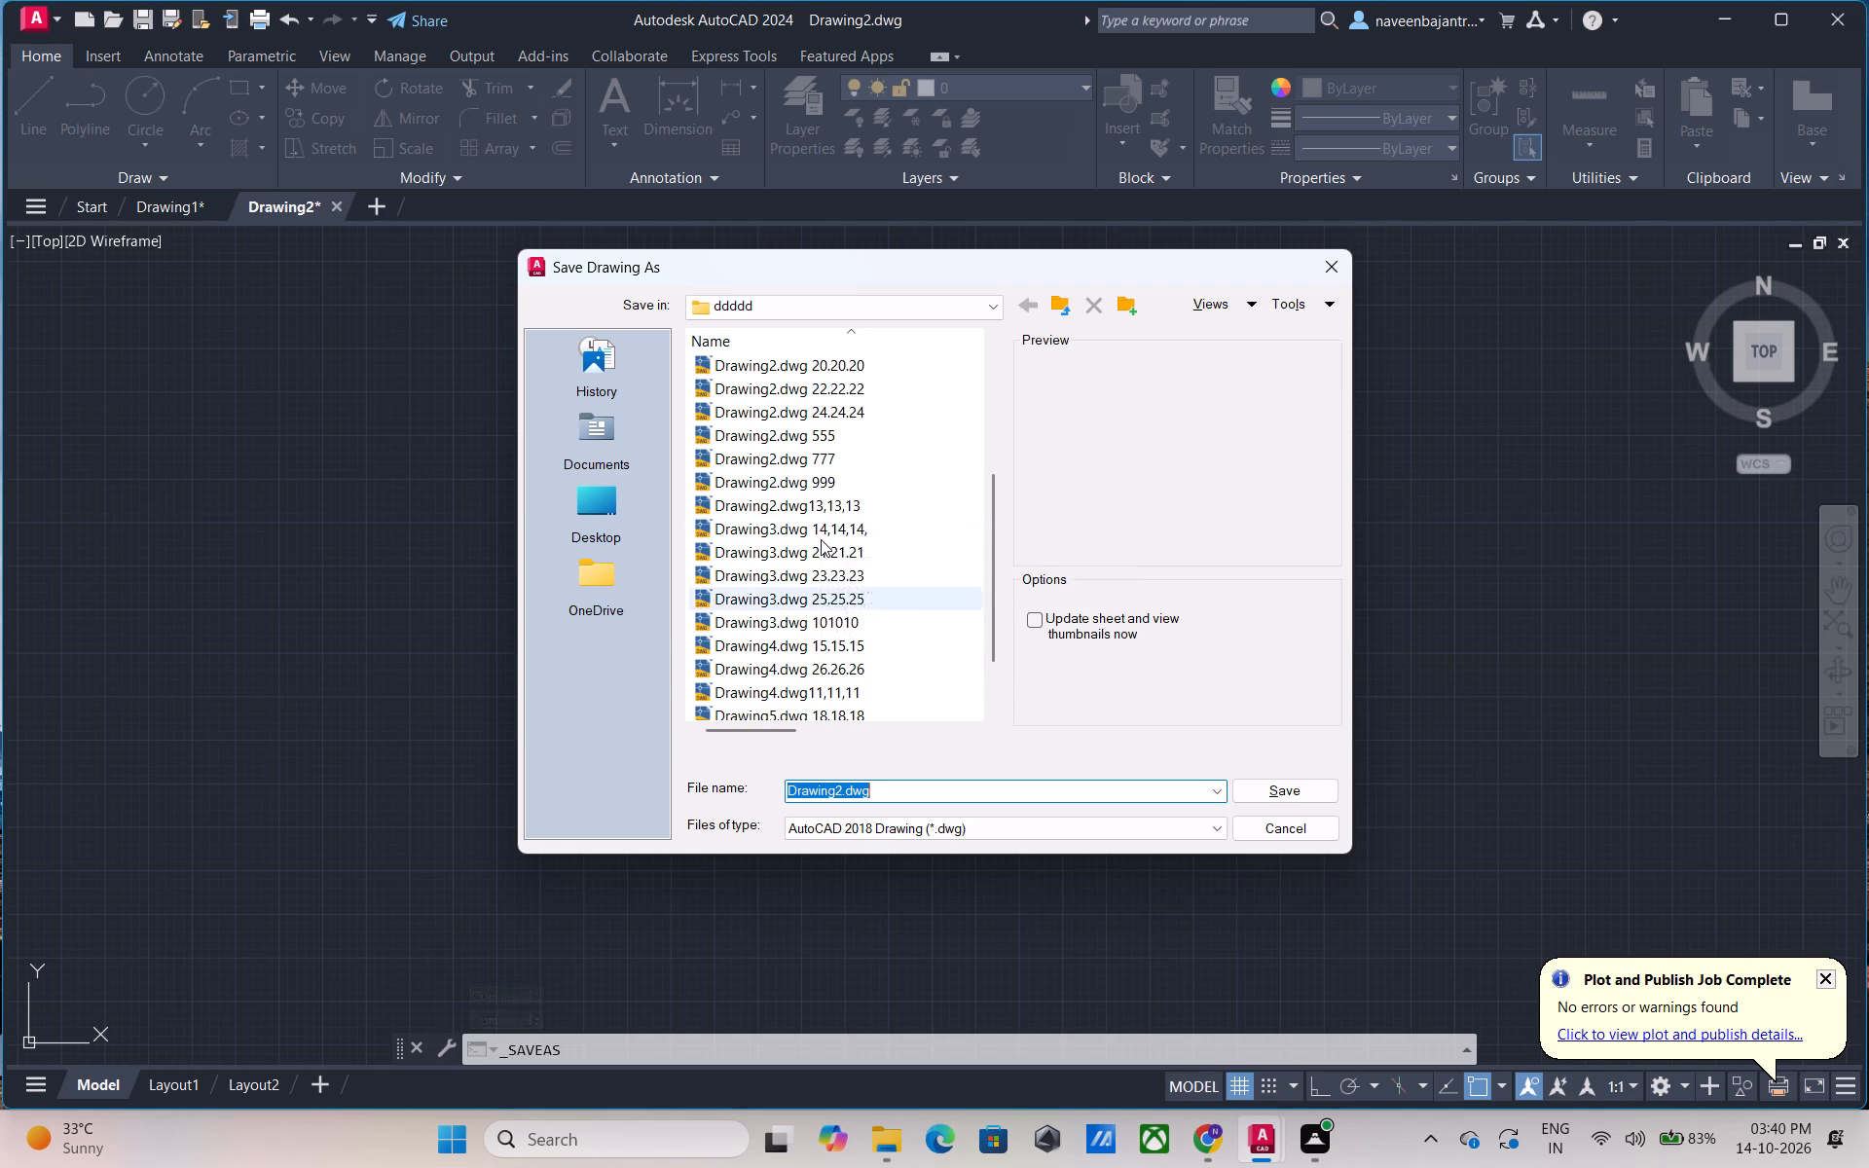
{"action": "scroll", "coordinate": [821, 539], "scroll_direction": "up", "scroll_amount": 4}
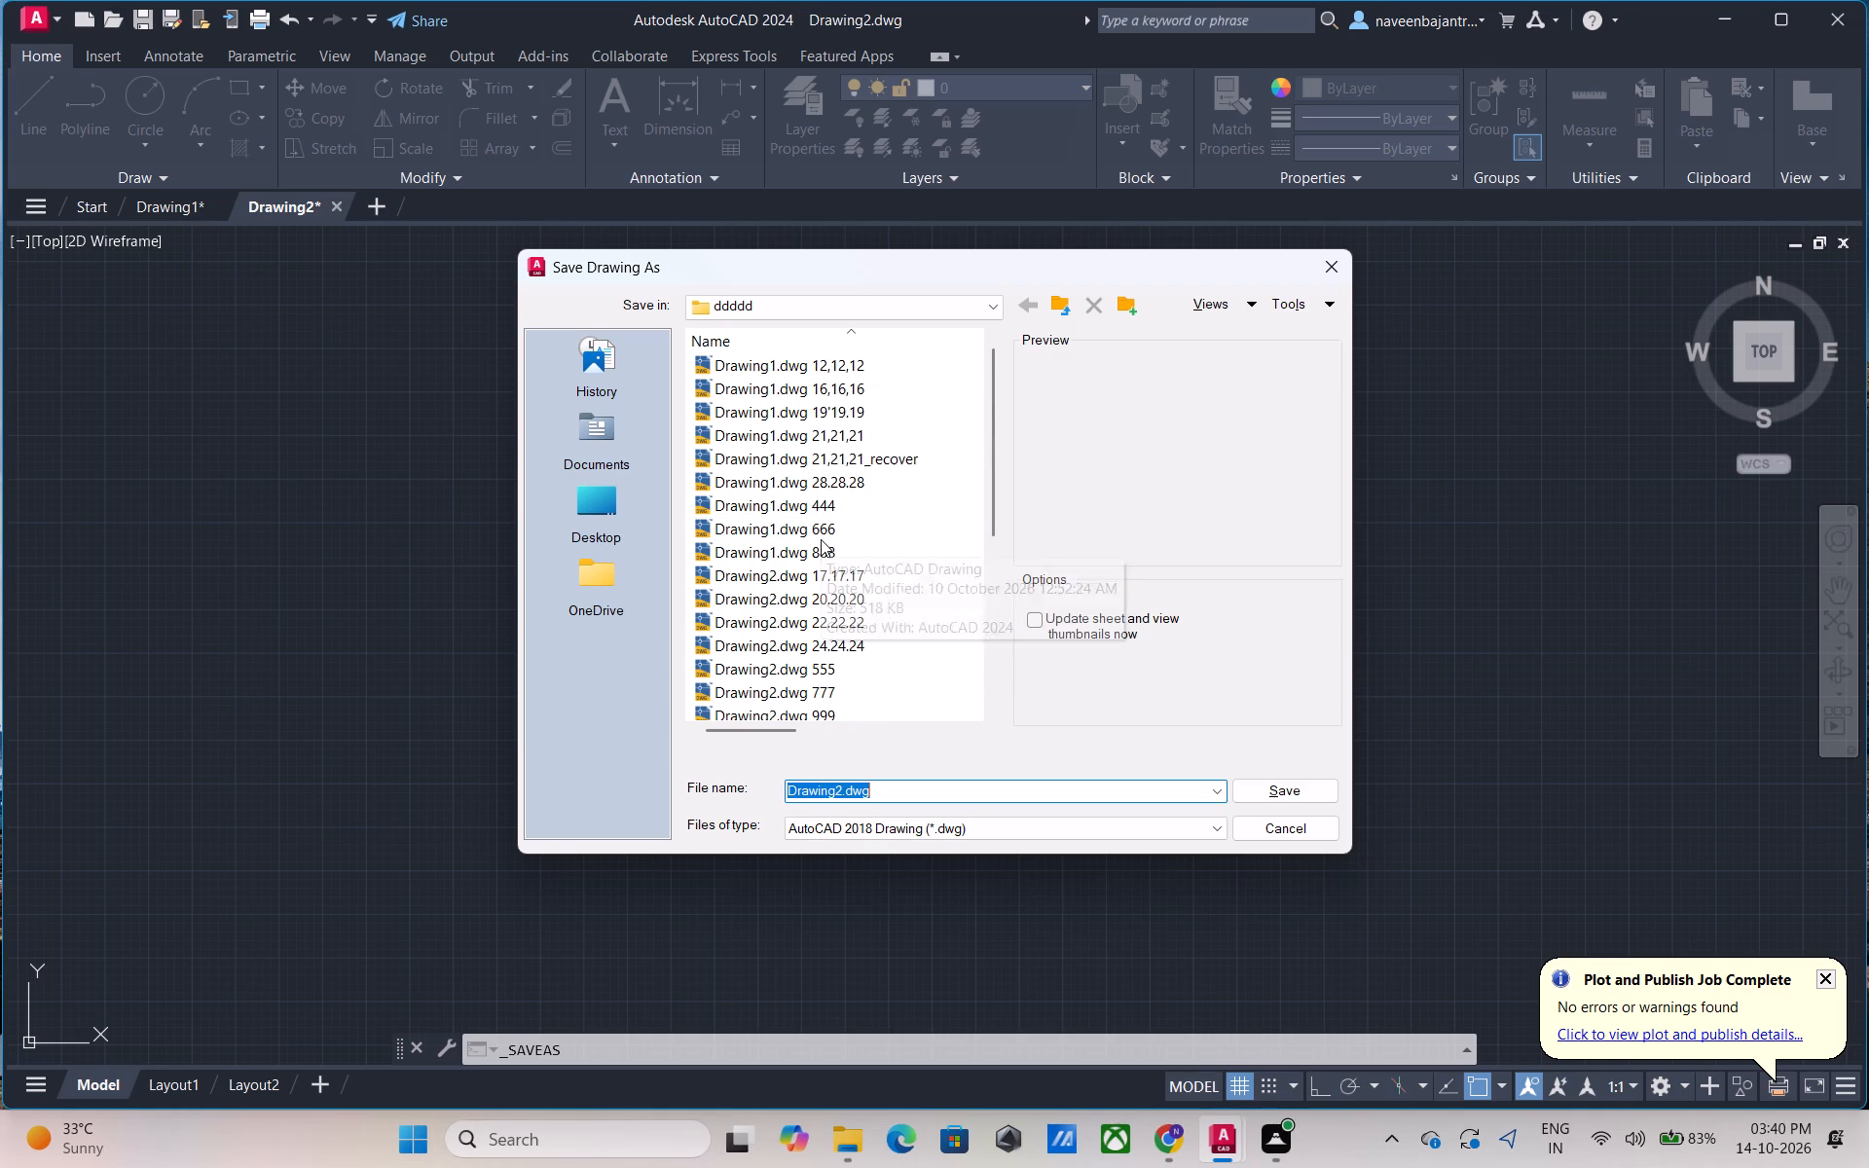
{"action": "left_click", "coordinate": [919, 786]}
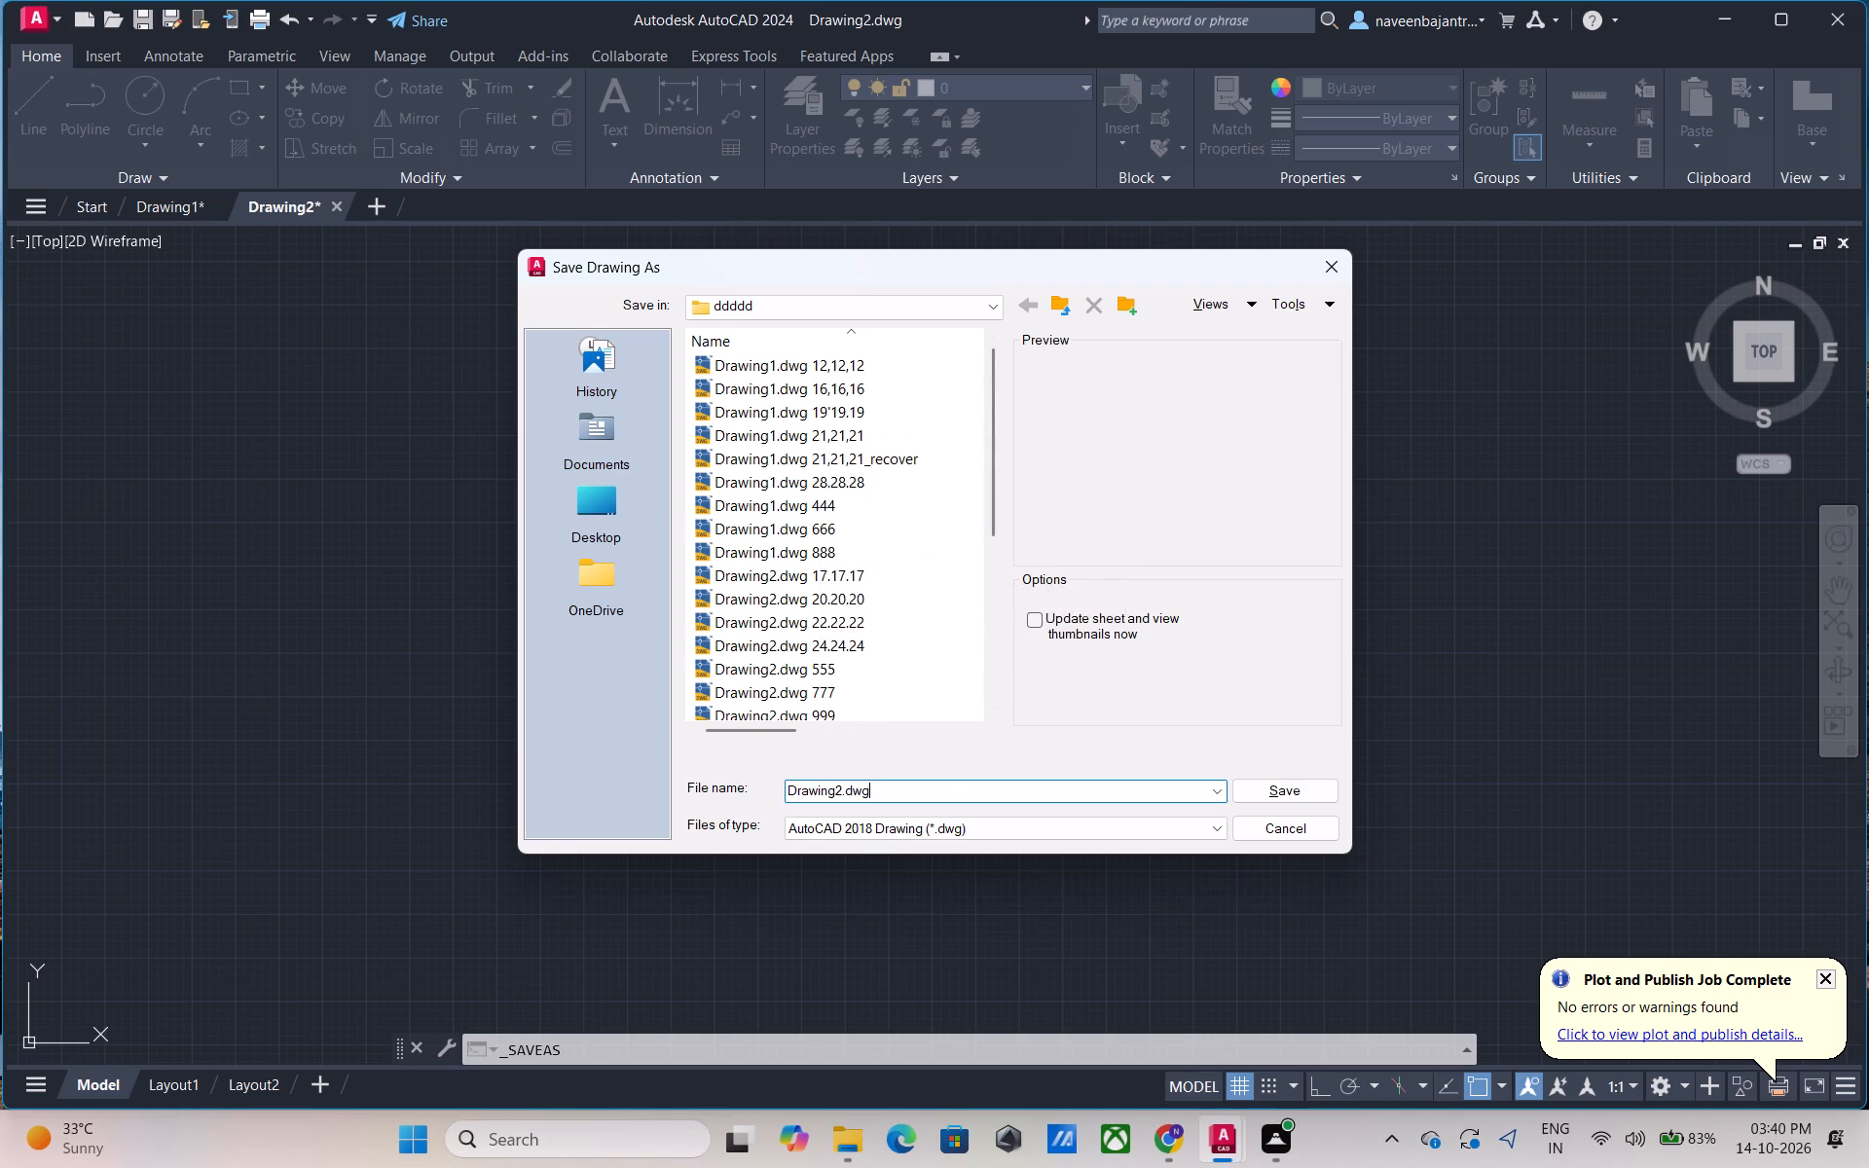
{"action": "key", "text": "space"}
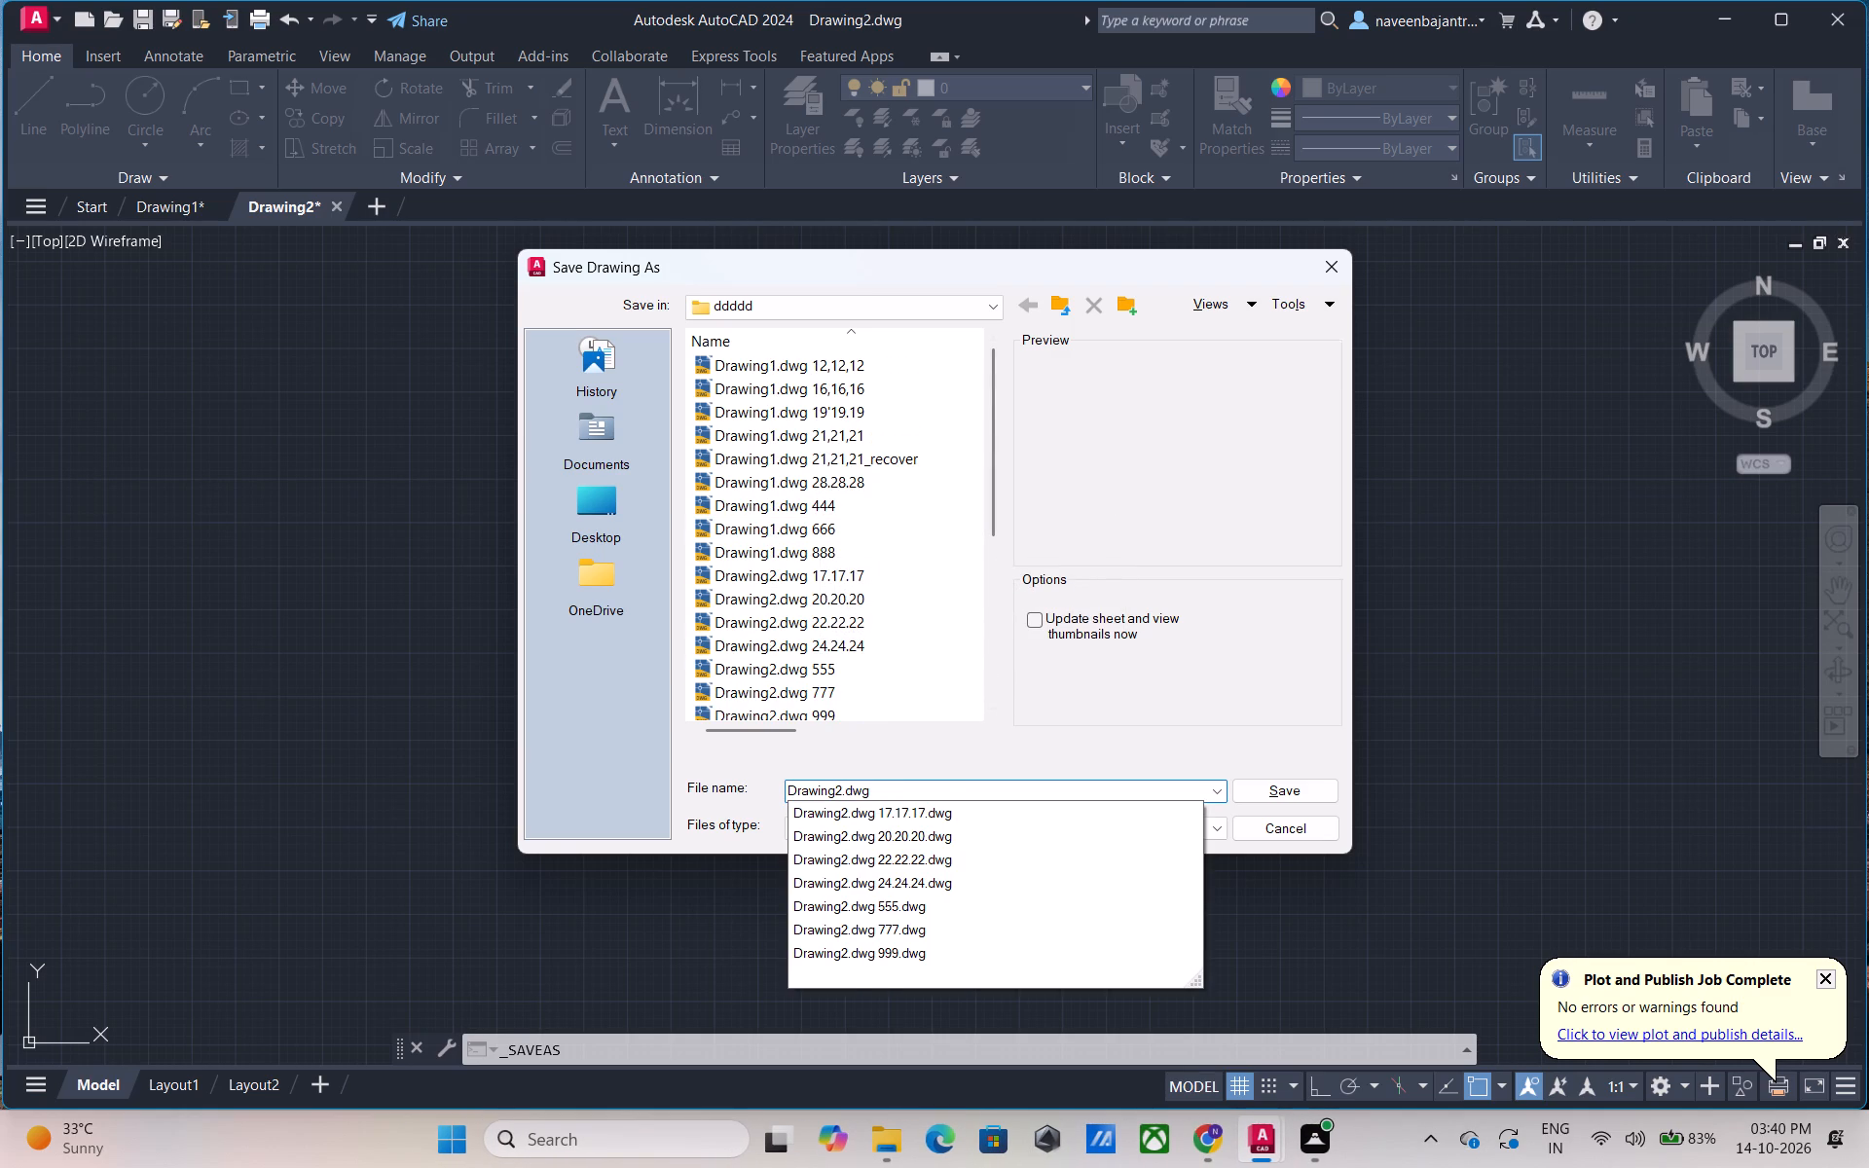
{"action": "key", "text": "2"}
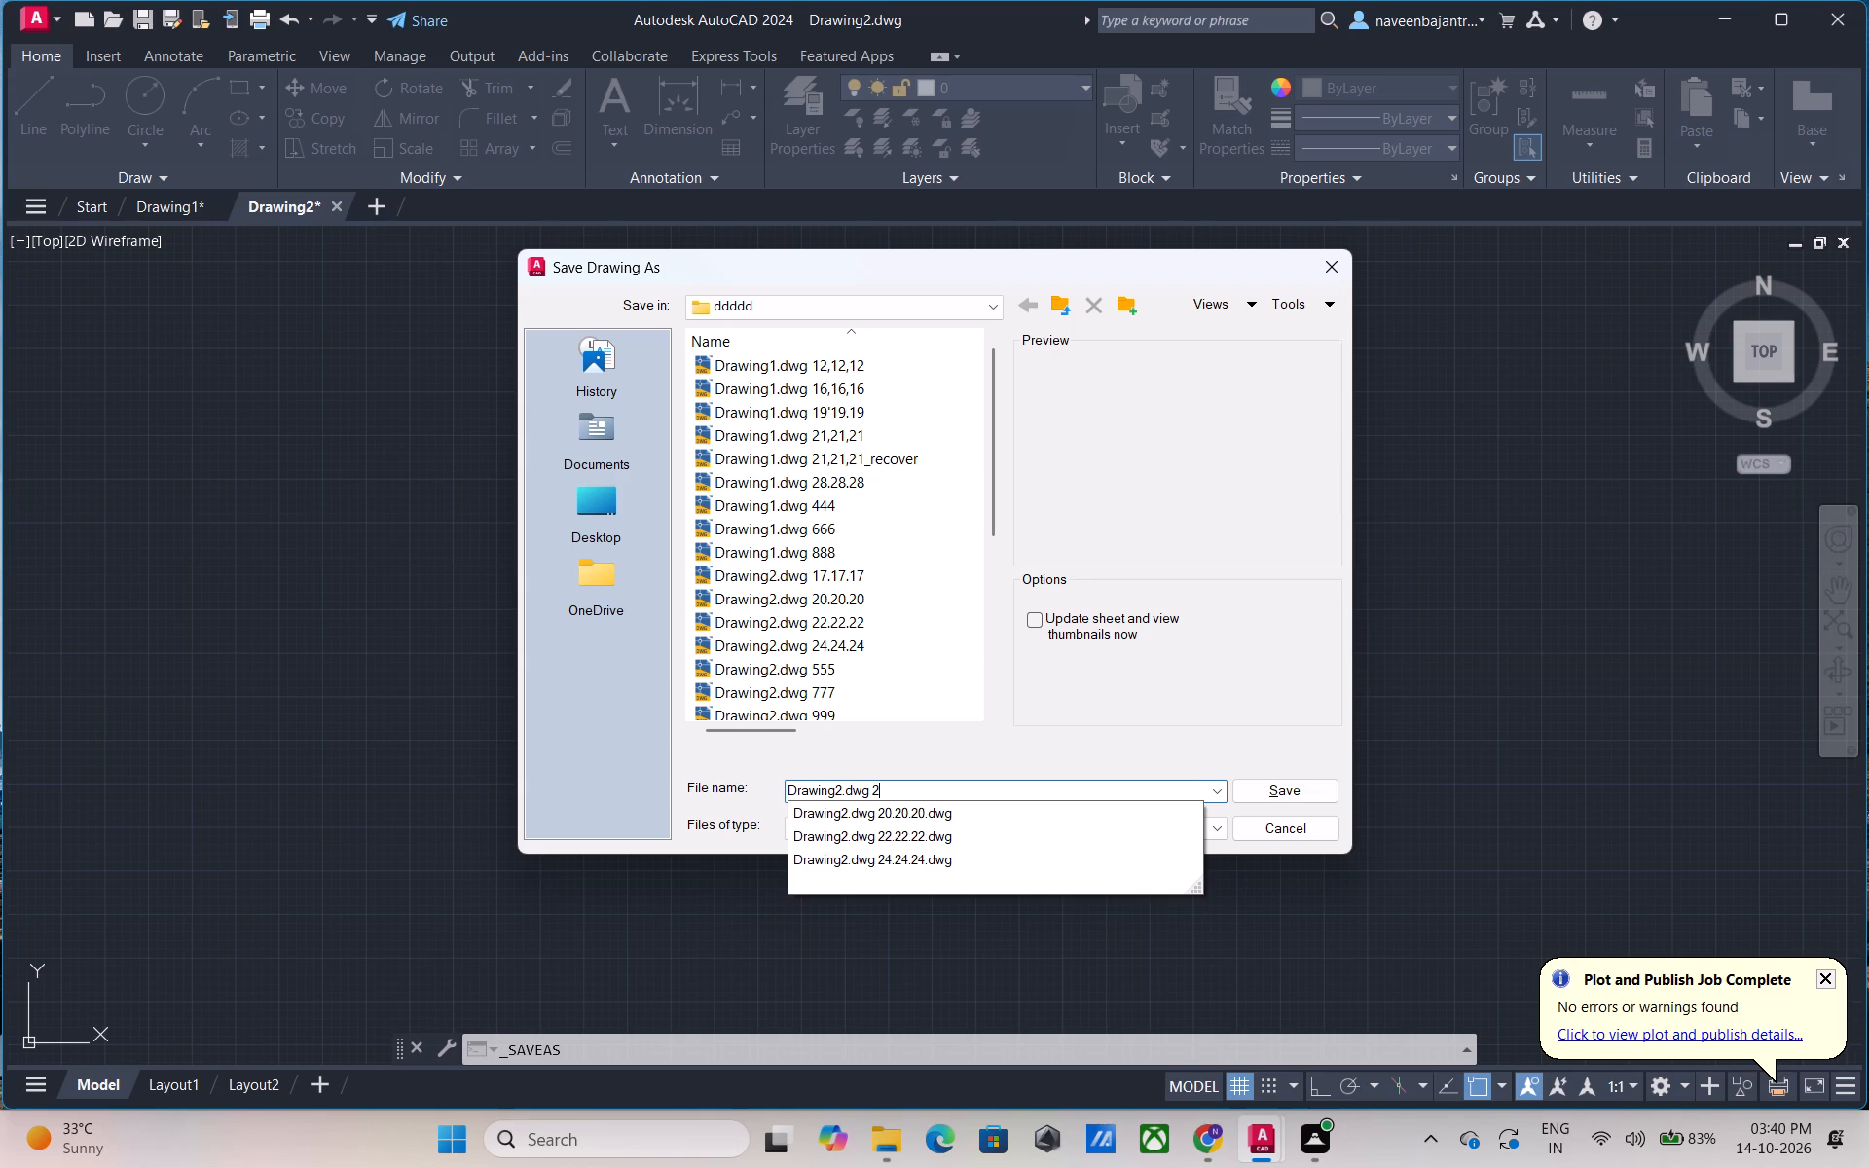
{"action": "type", "text": "9.29.29"}
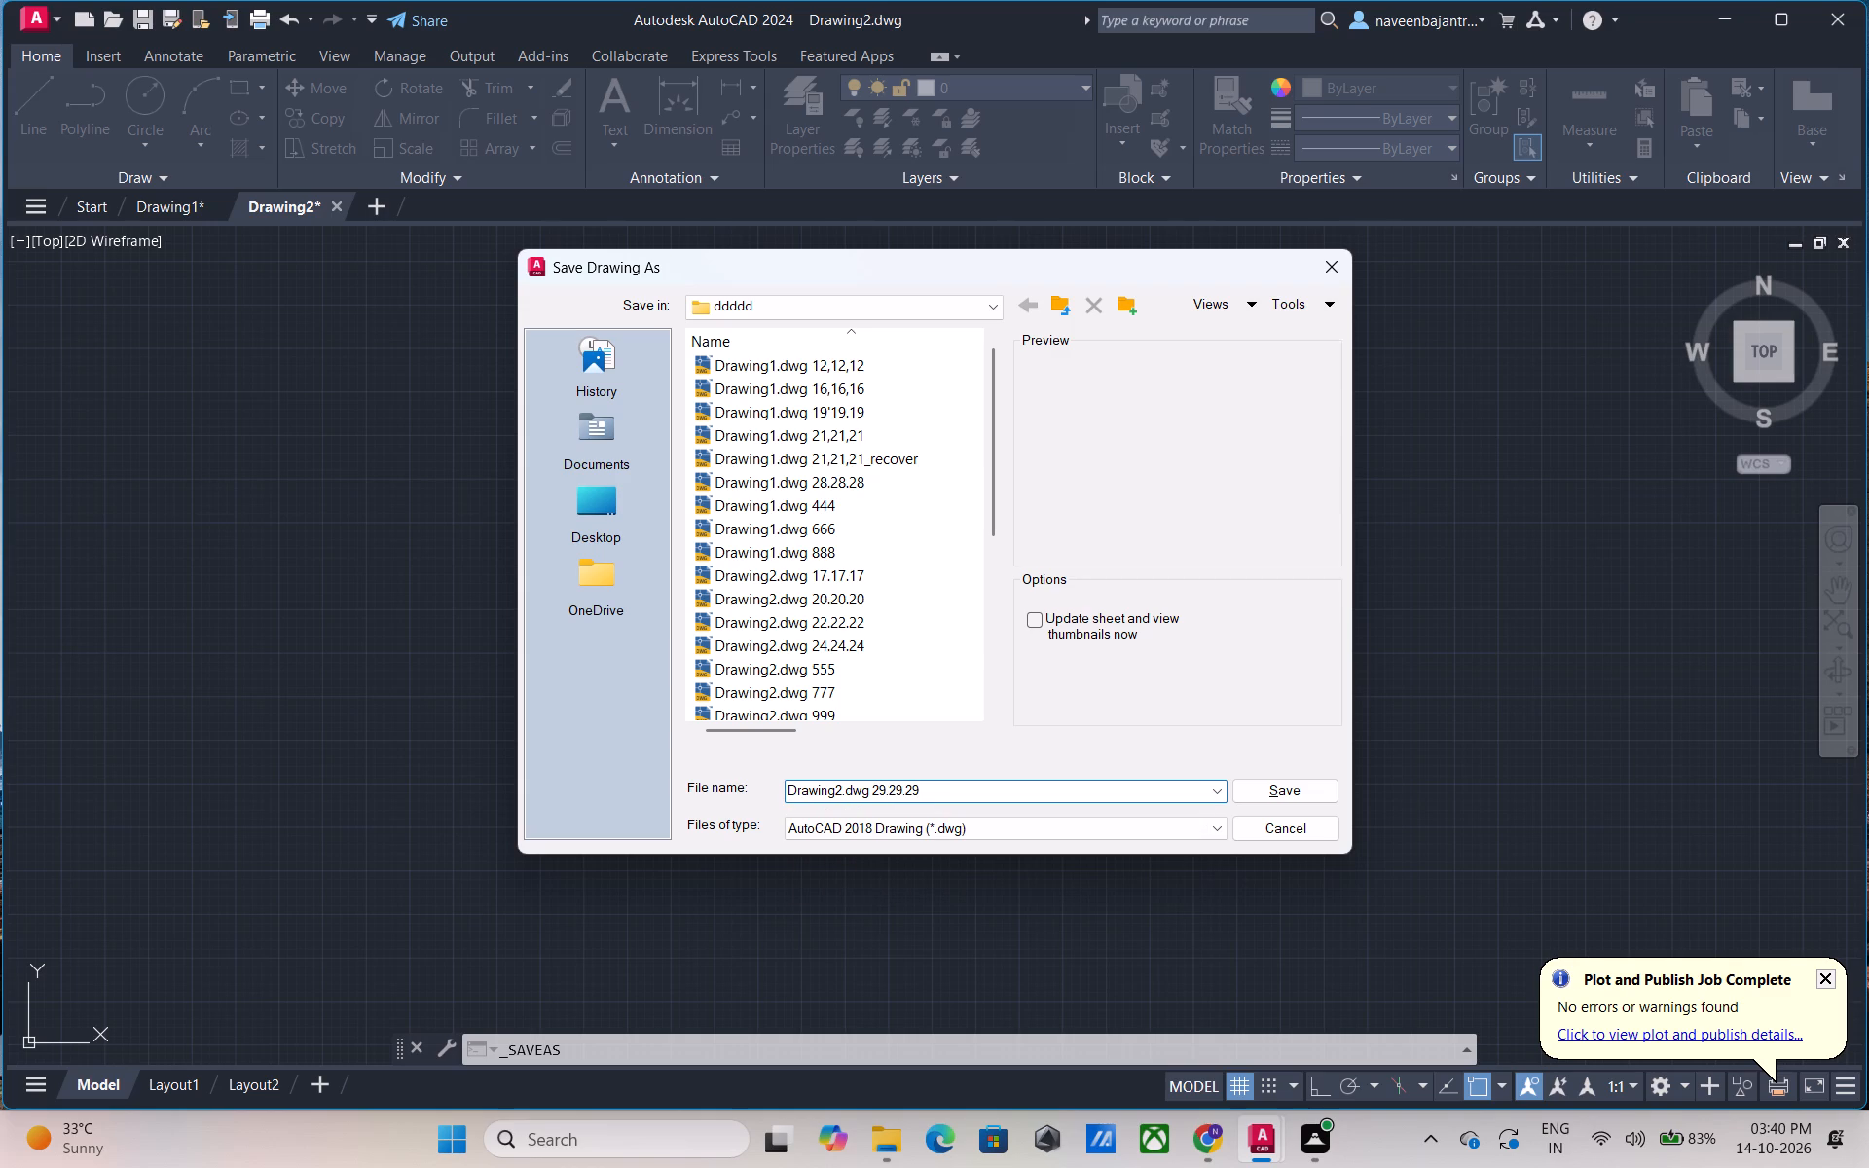
{"action": "left_click", "coordinate": [1300, 793]}
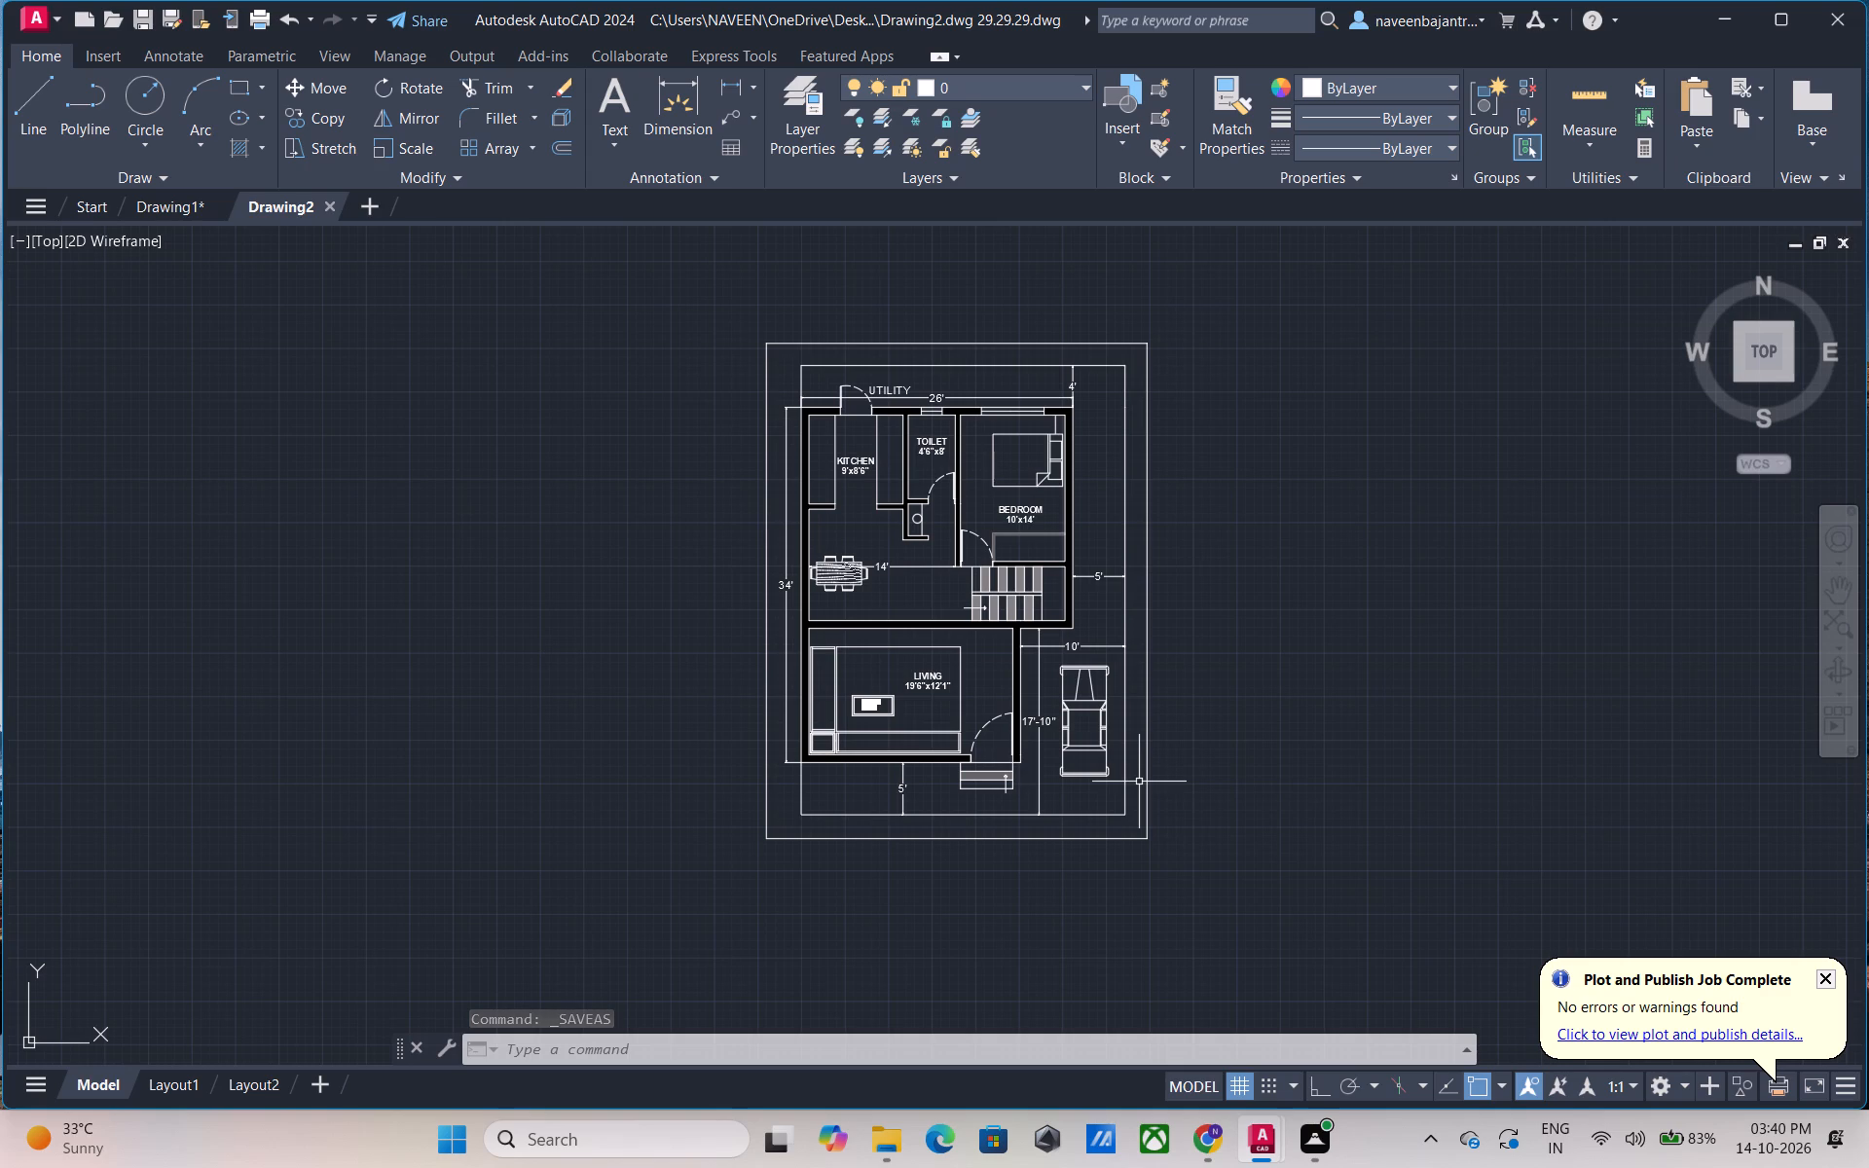
Set up a plot with the DWG To PDF.pc3 plotter and a window plot area around the floor plan's outer frame.
{"action": "key", "text": "ctrl+p"}
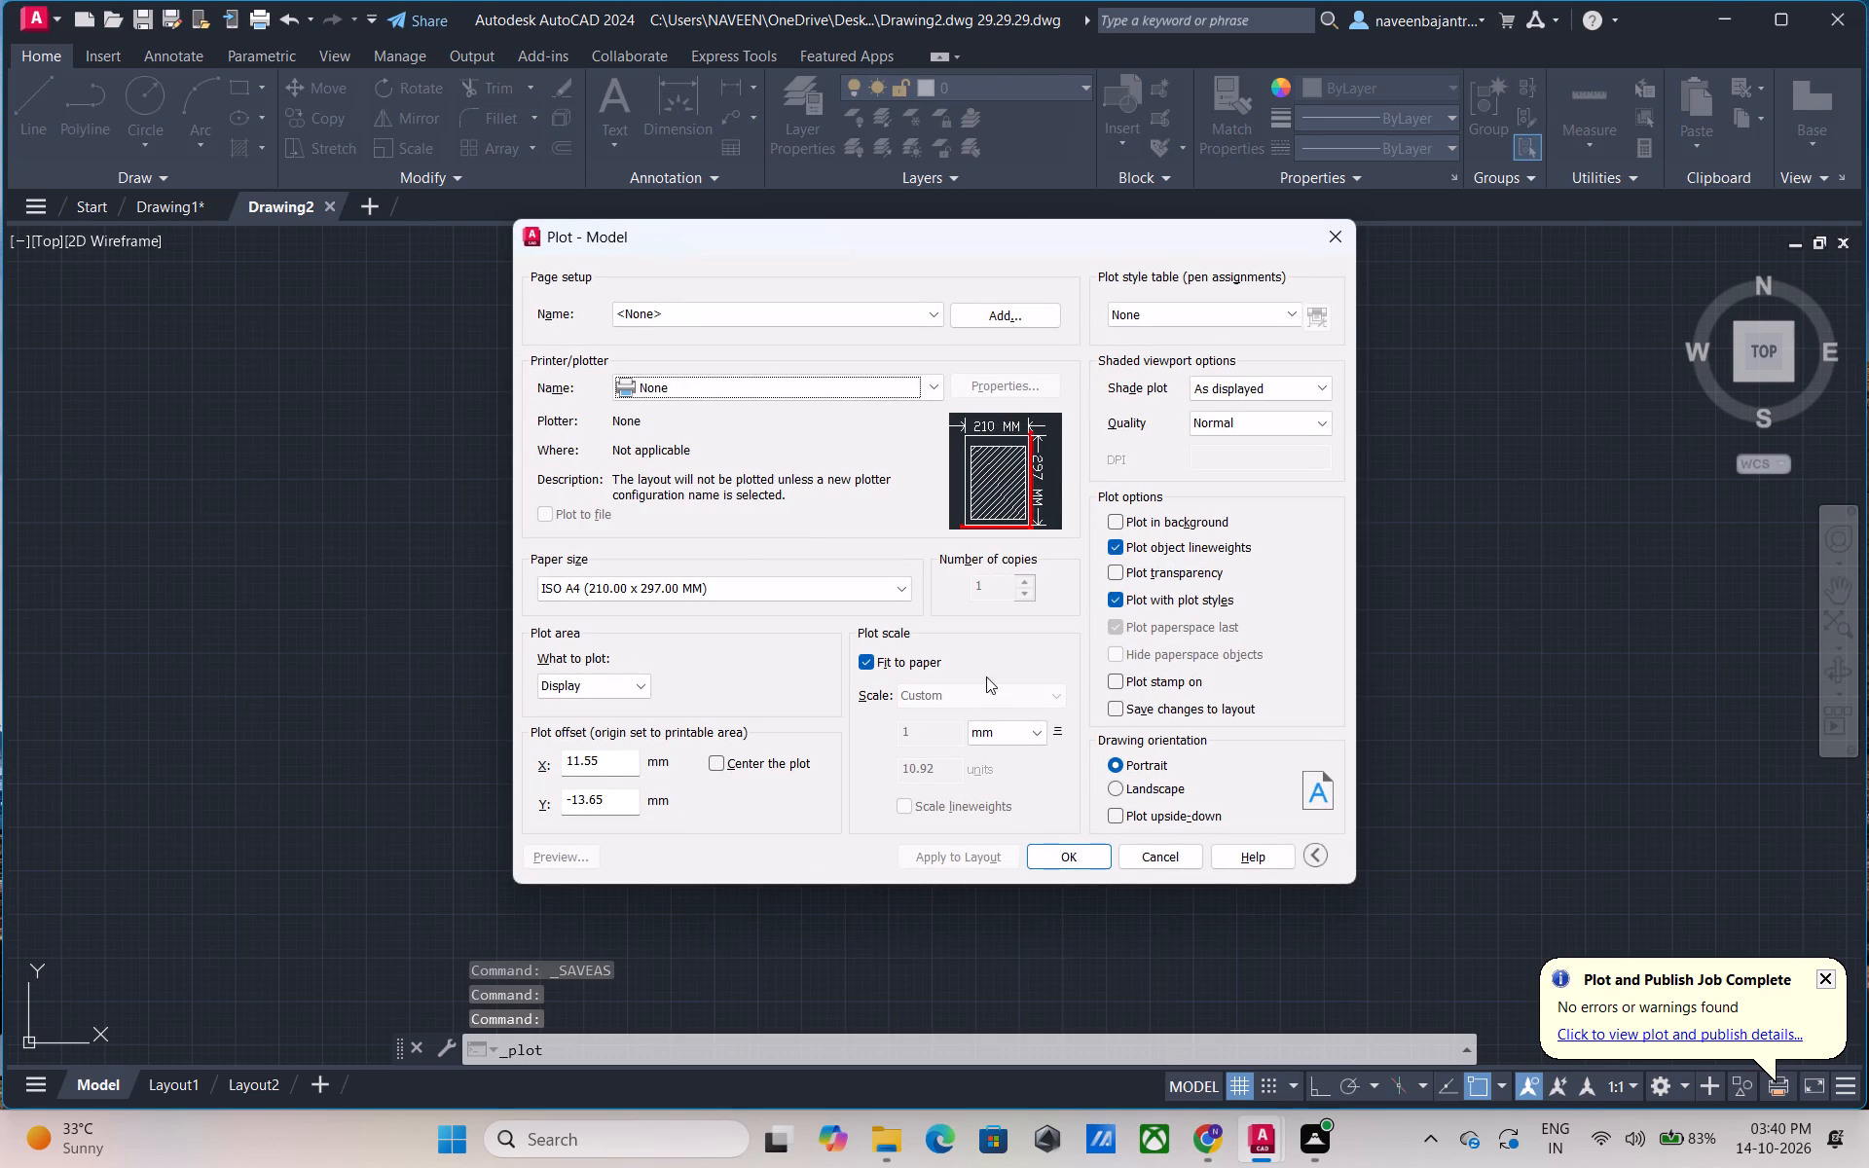
{"action": "left_click", "coordinate": [935, 383]}
{"action": "left_click", "coordinate": [765, 624]}
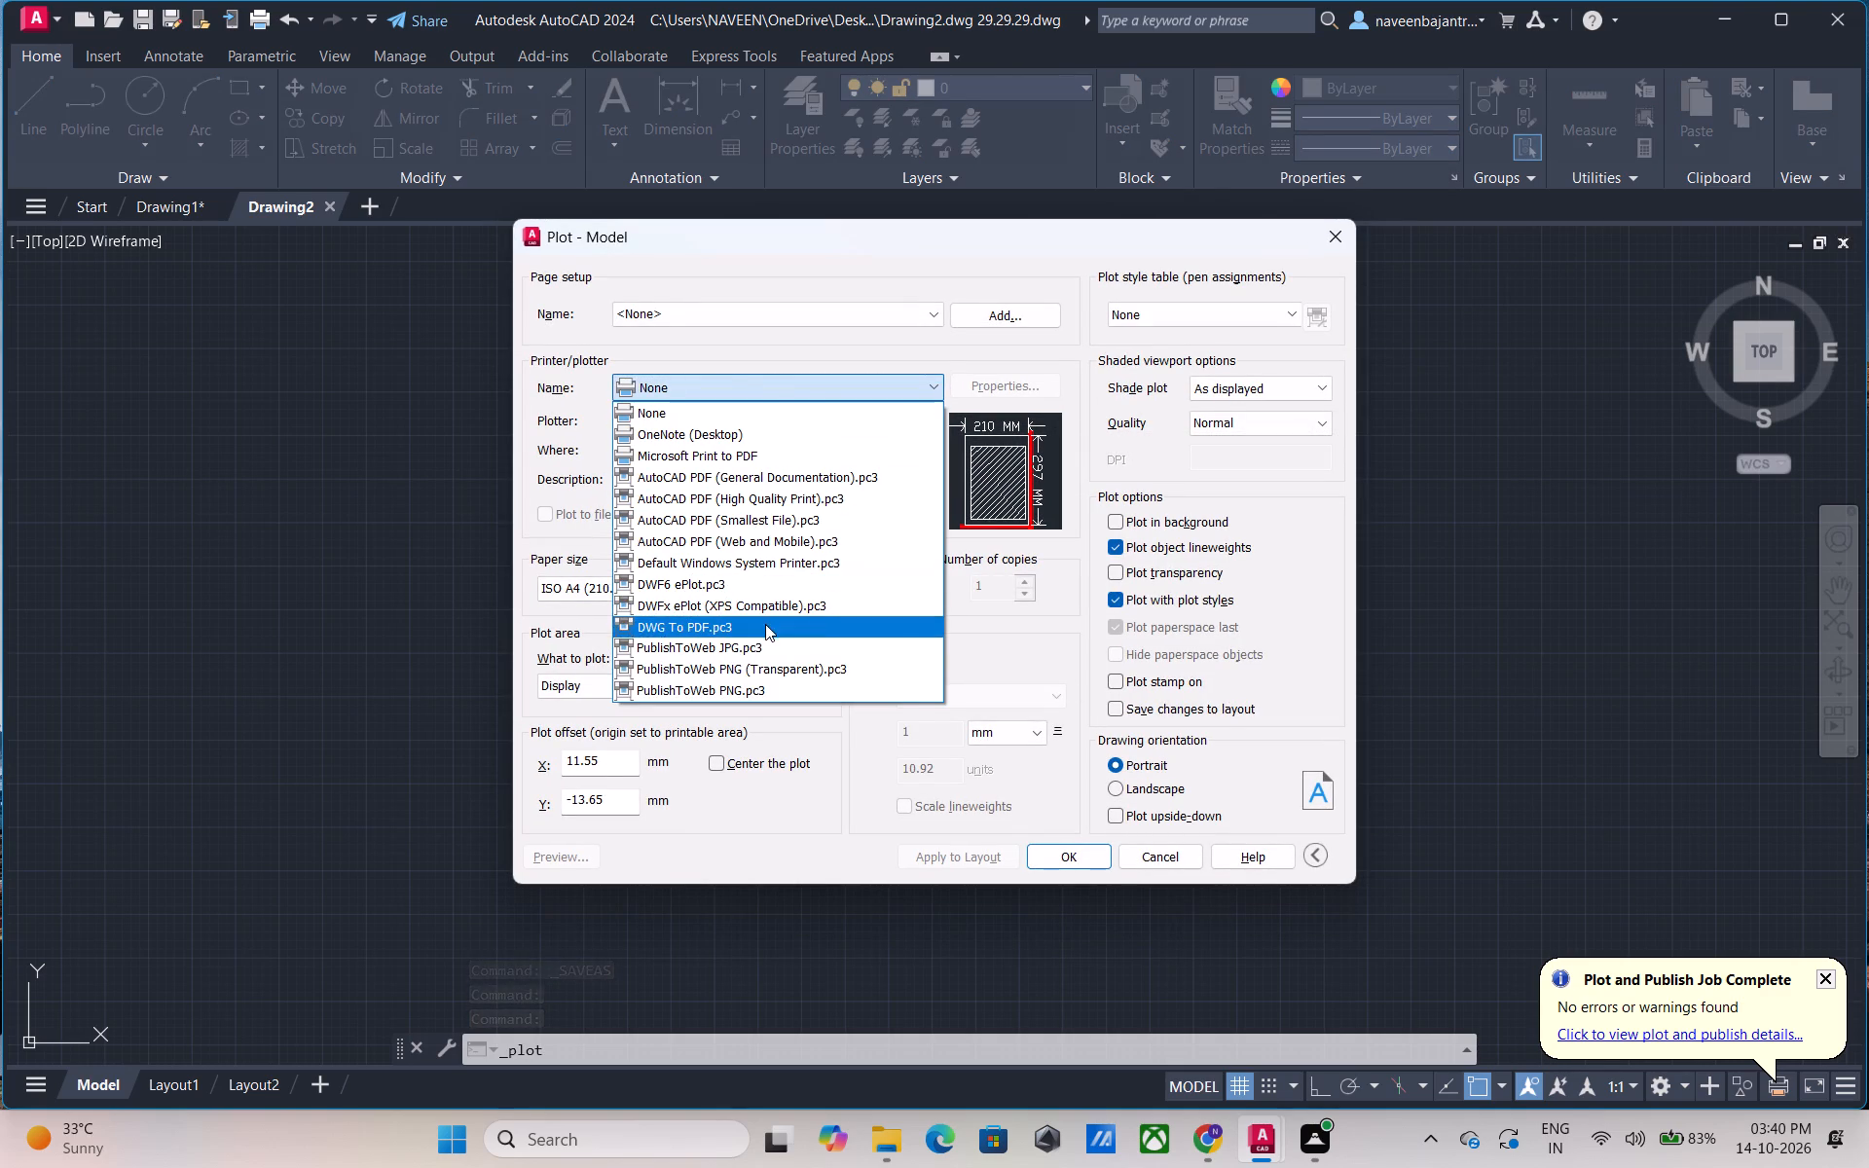
{"action": "left_click", "coordinate": [639, 683]}
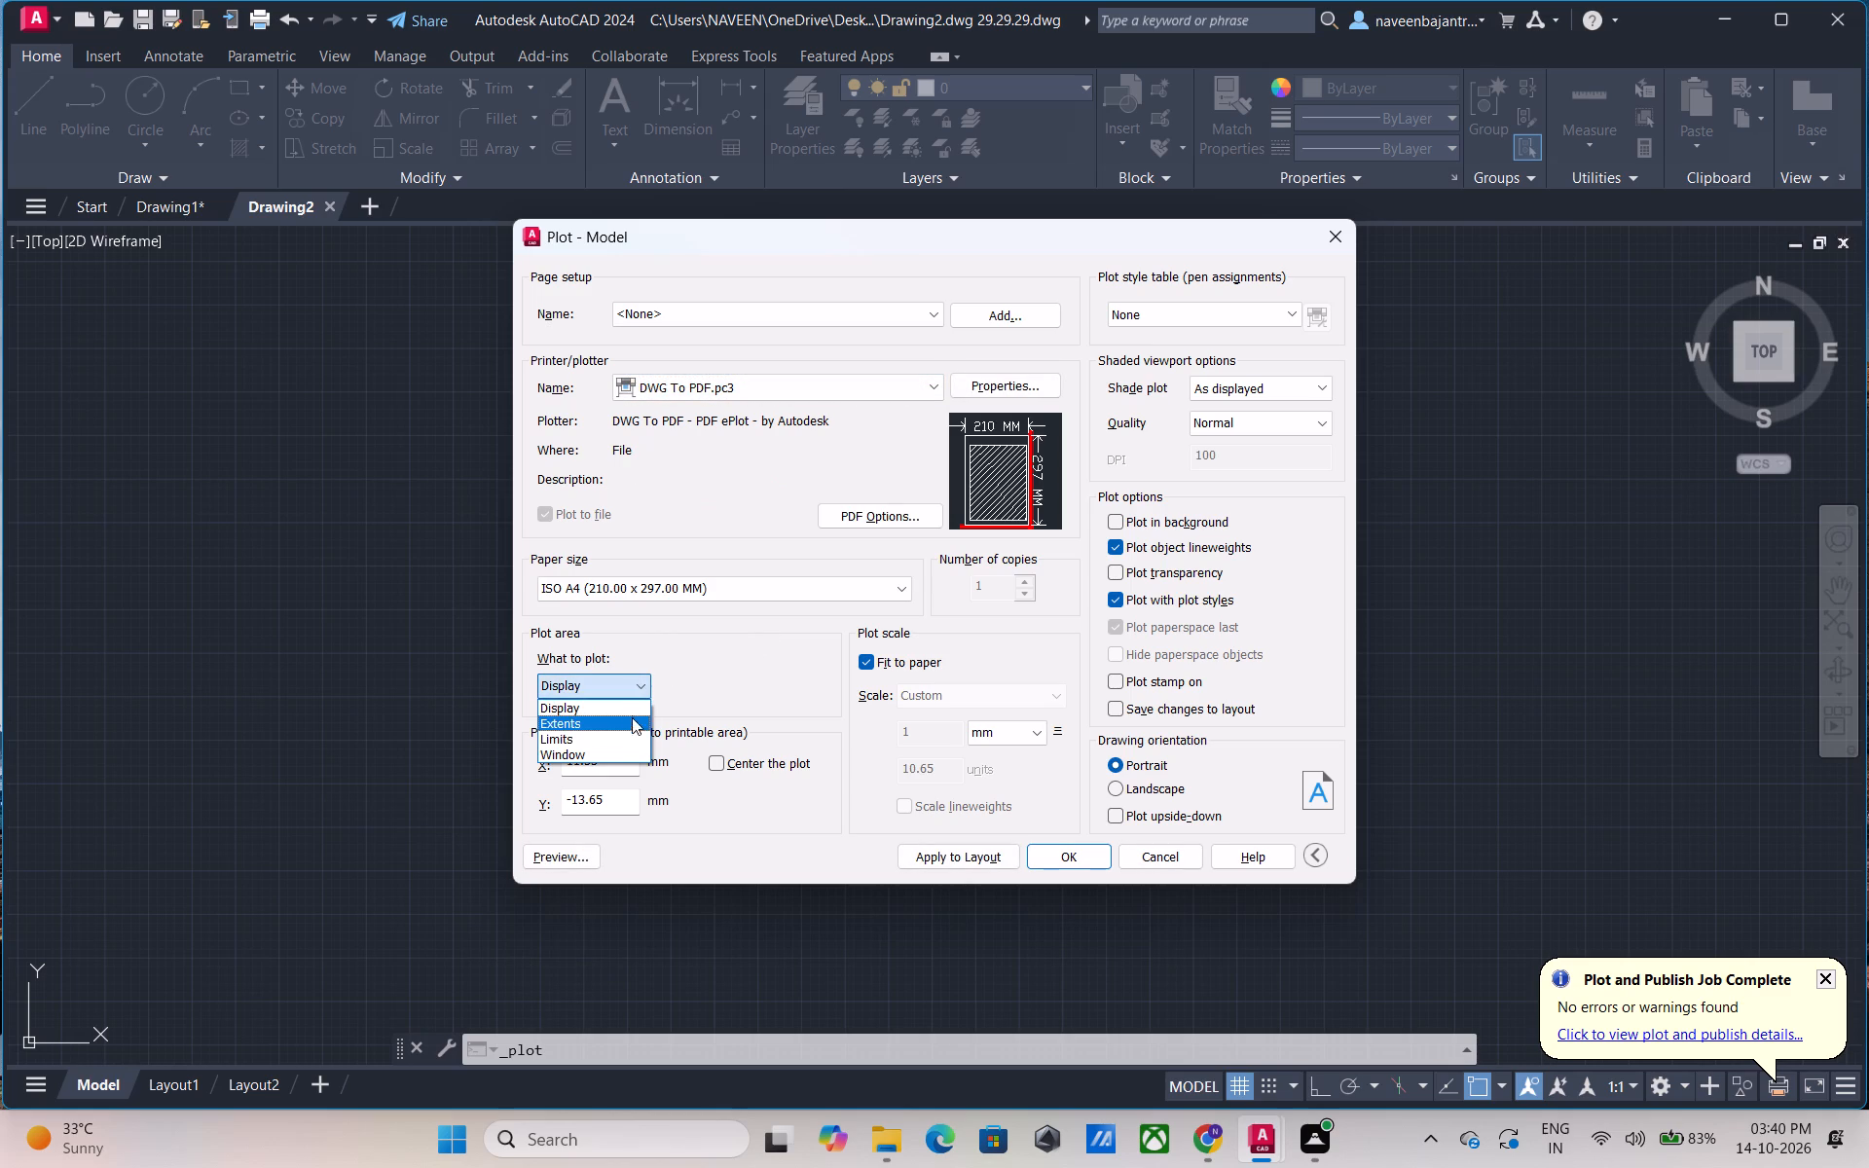
{"action": "left_click", "coordinate": [600, 752]}
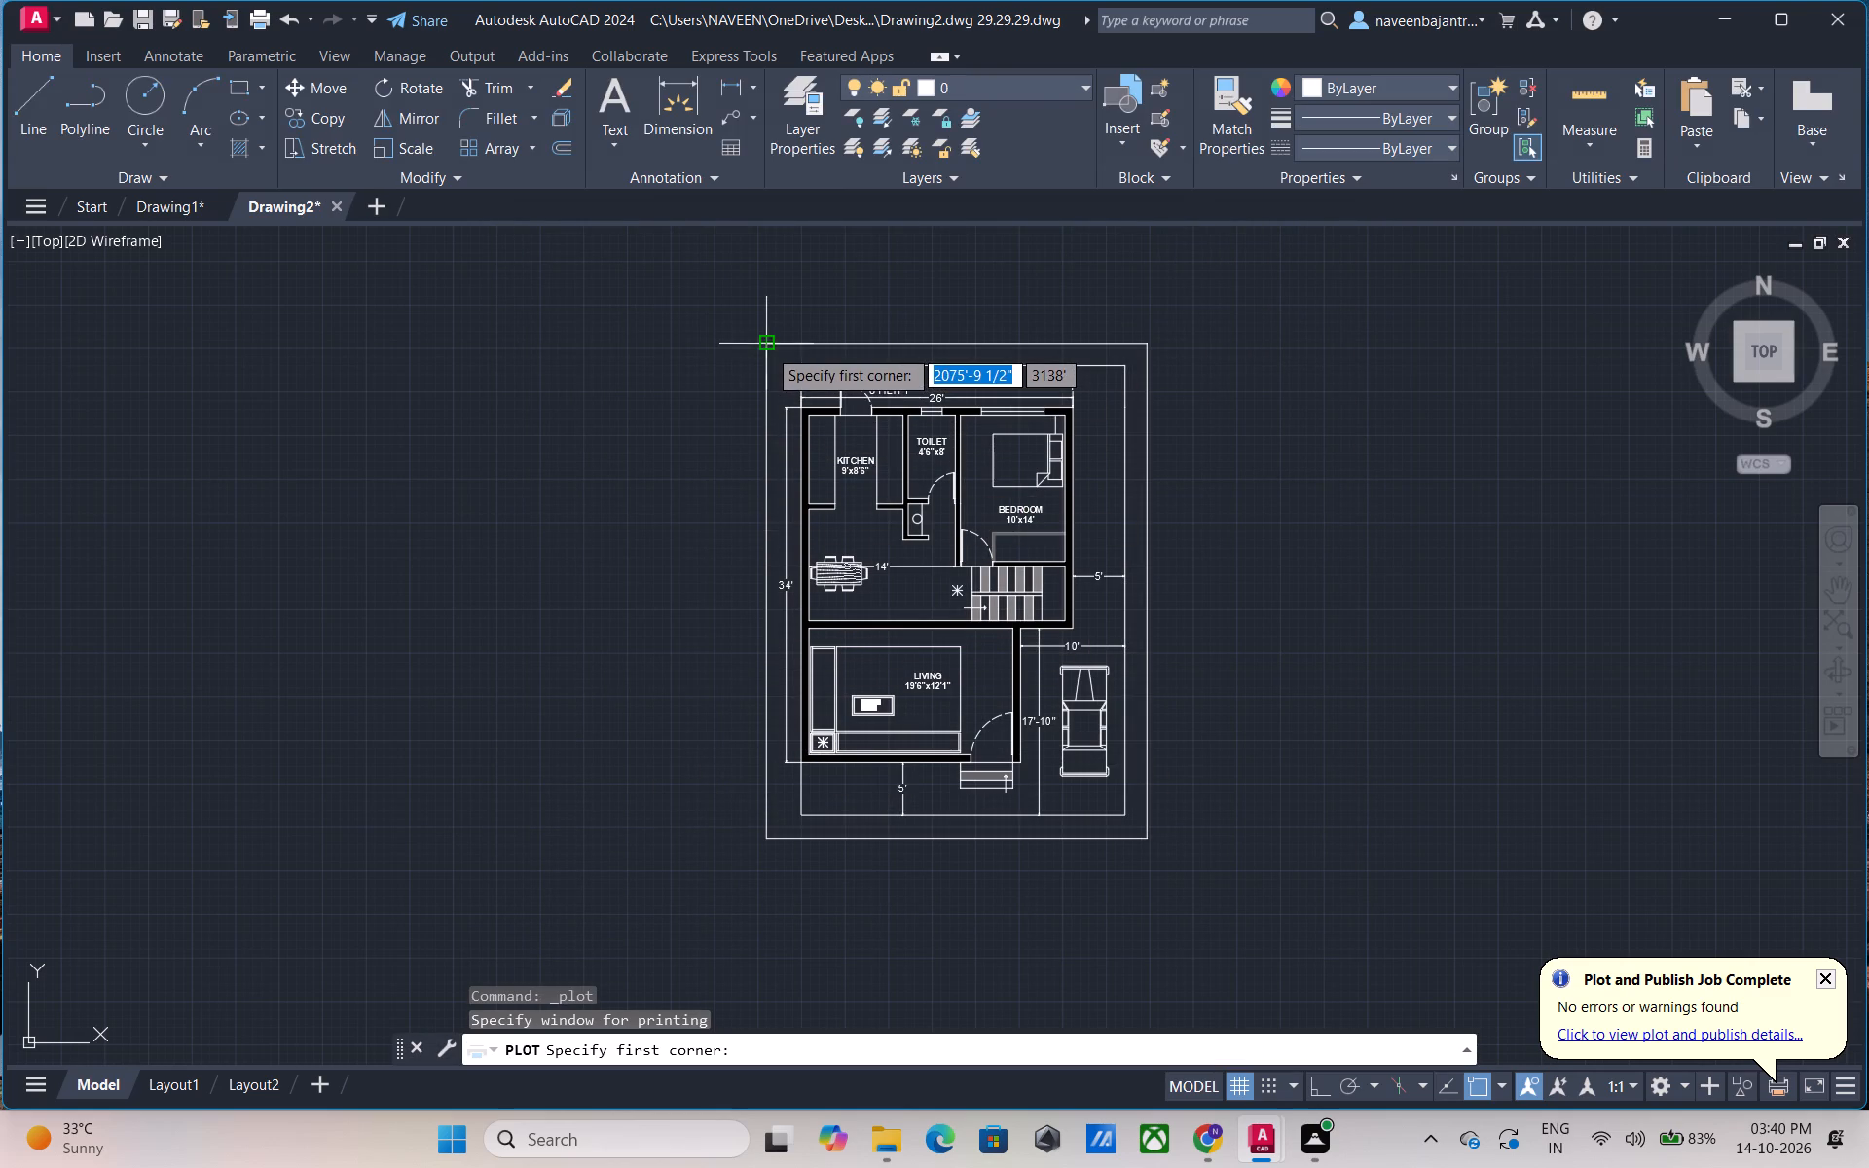
{"action": "left_click", "coordinate": [767, 347]}
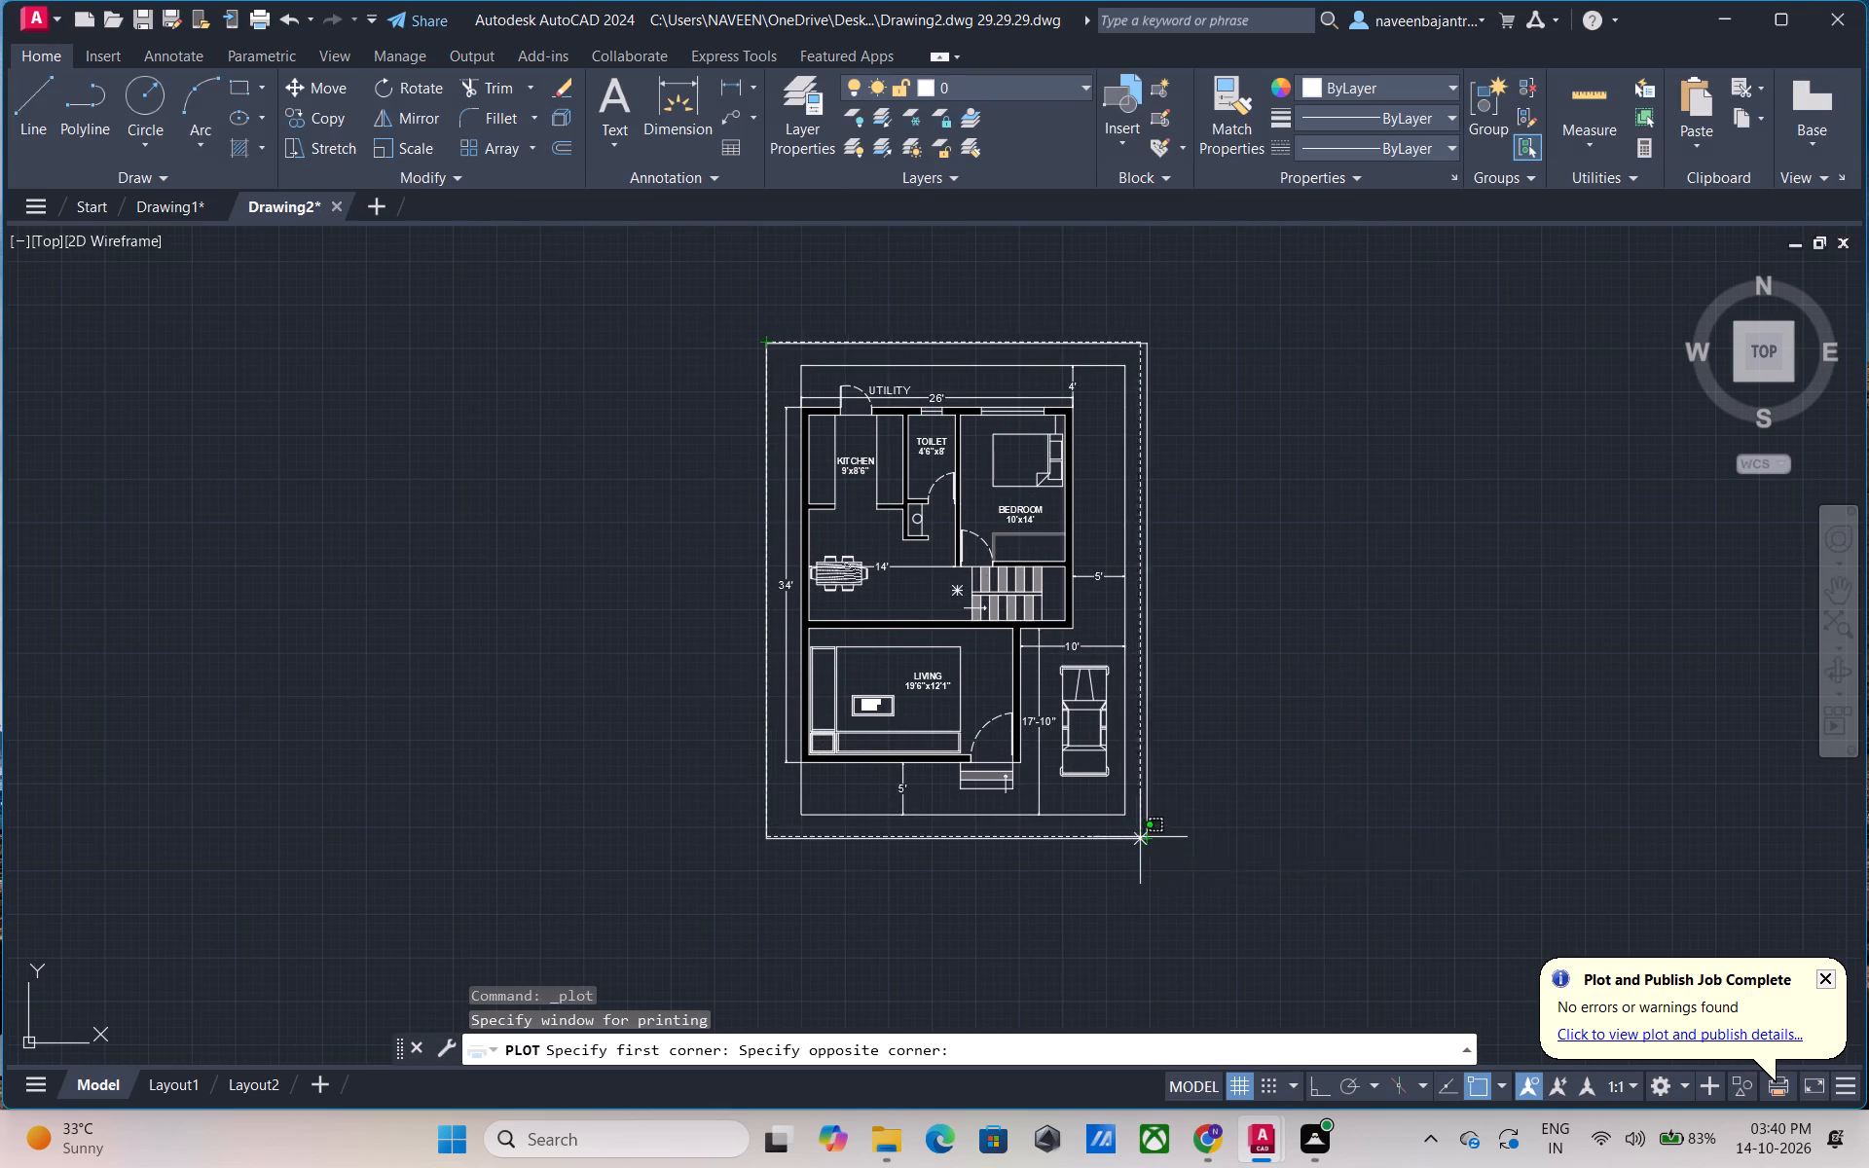
{"action": "left_click", "coordinate": [1154, 840]}
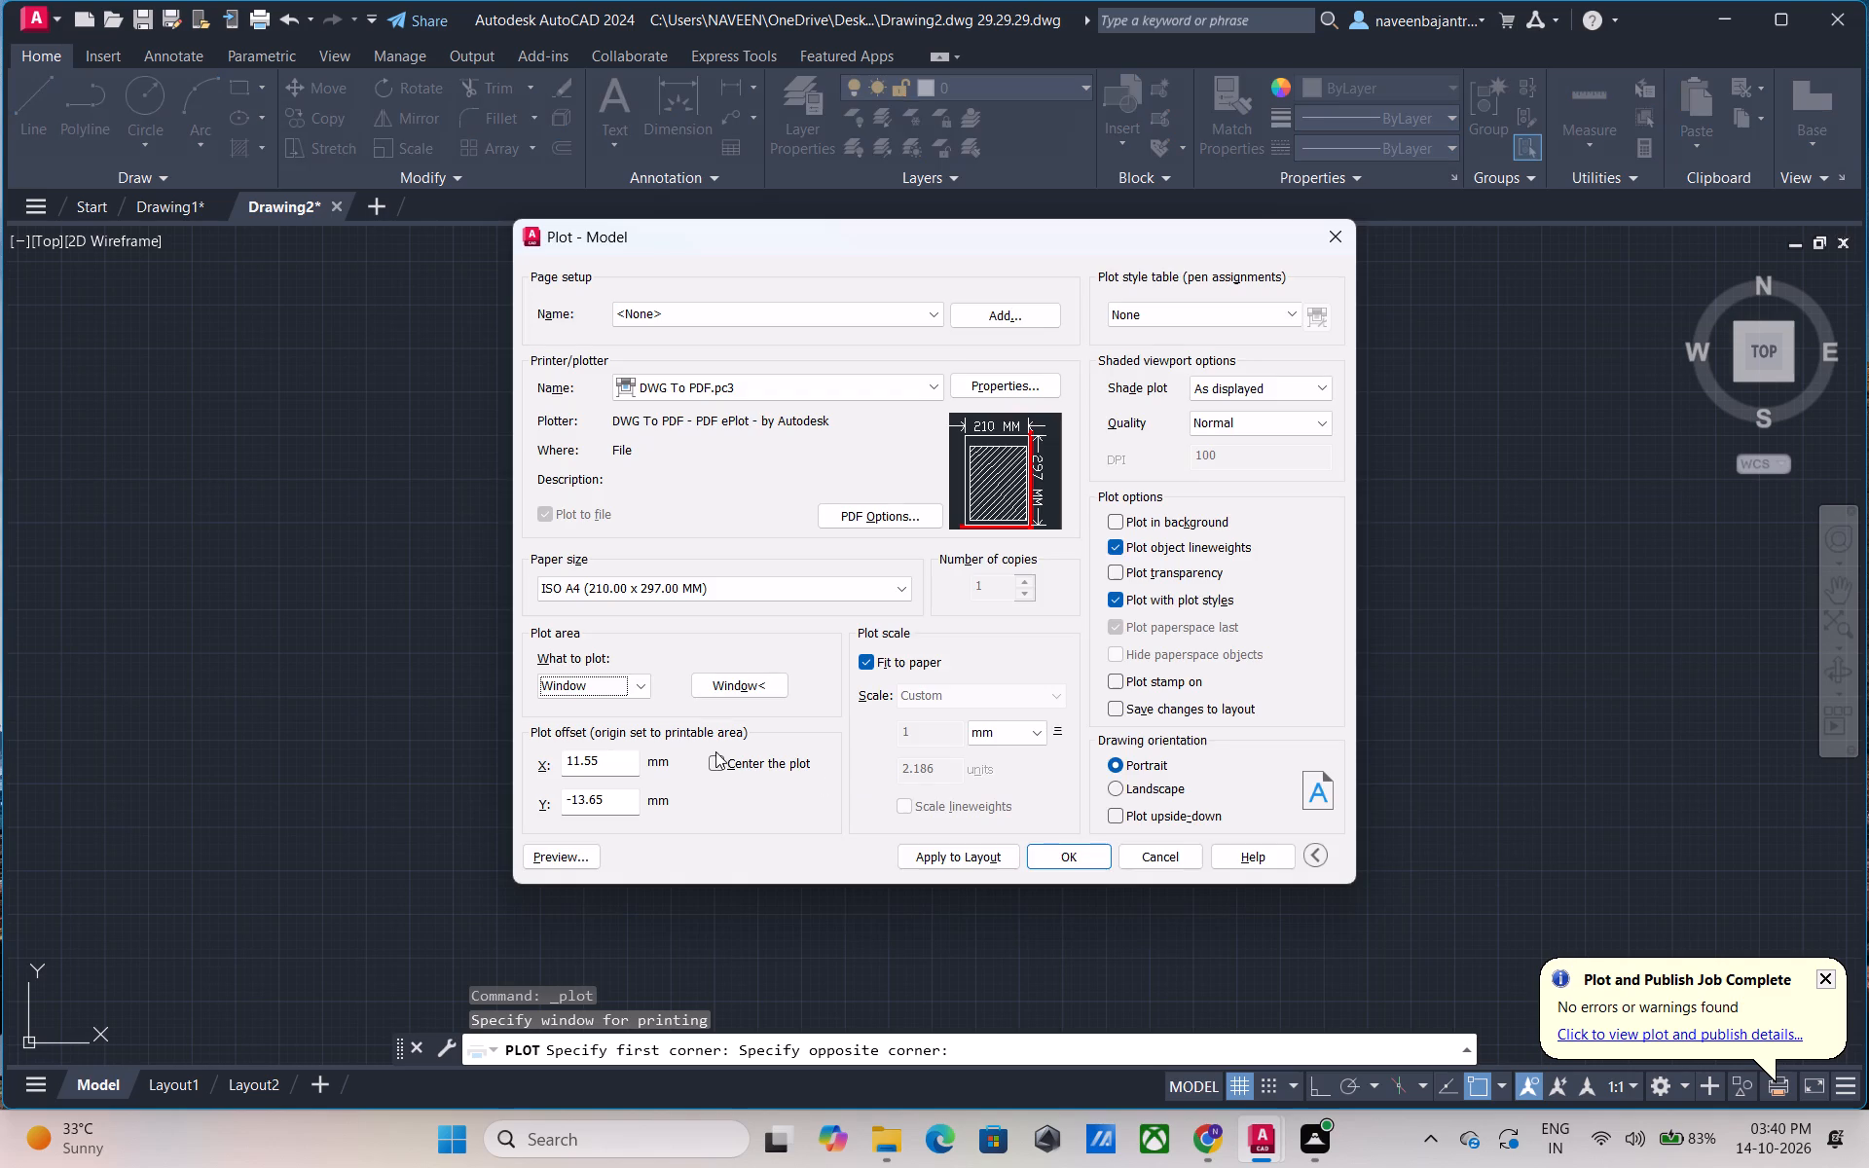
Centre the plot, apply the settings to the layout, and save the PDF under the suggested name in the ddddd folder.
{"action": "left_click", "coordinate": [720, 765]}
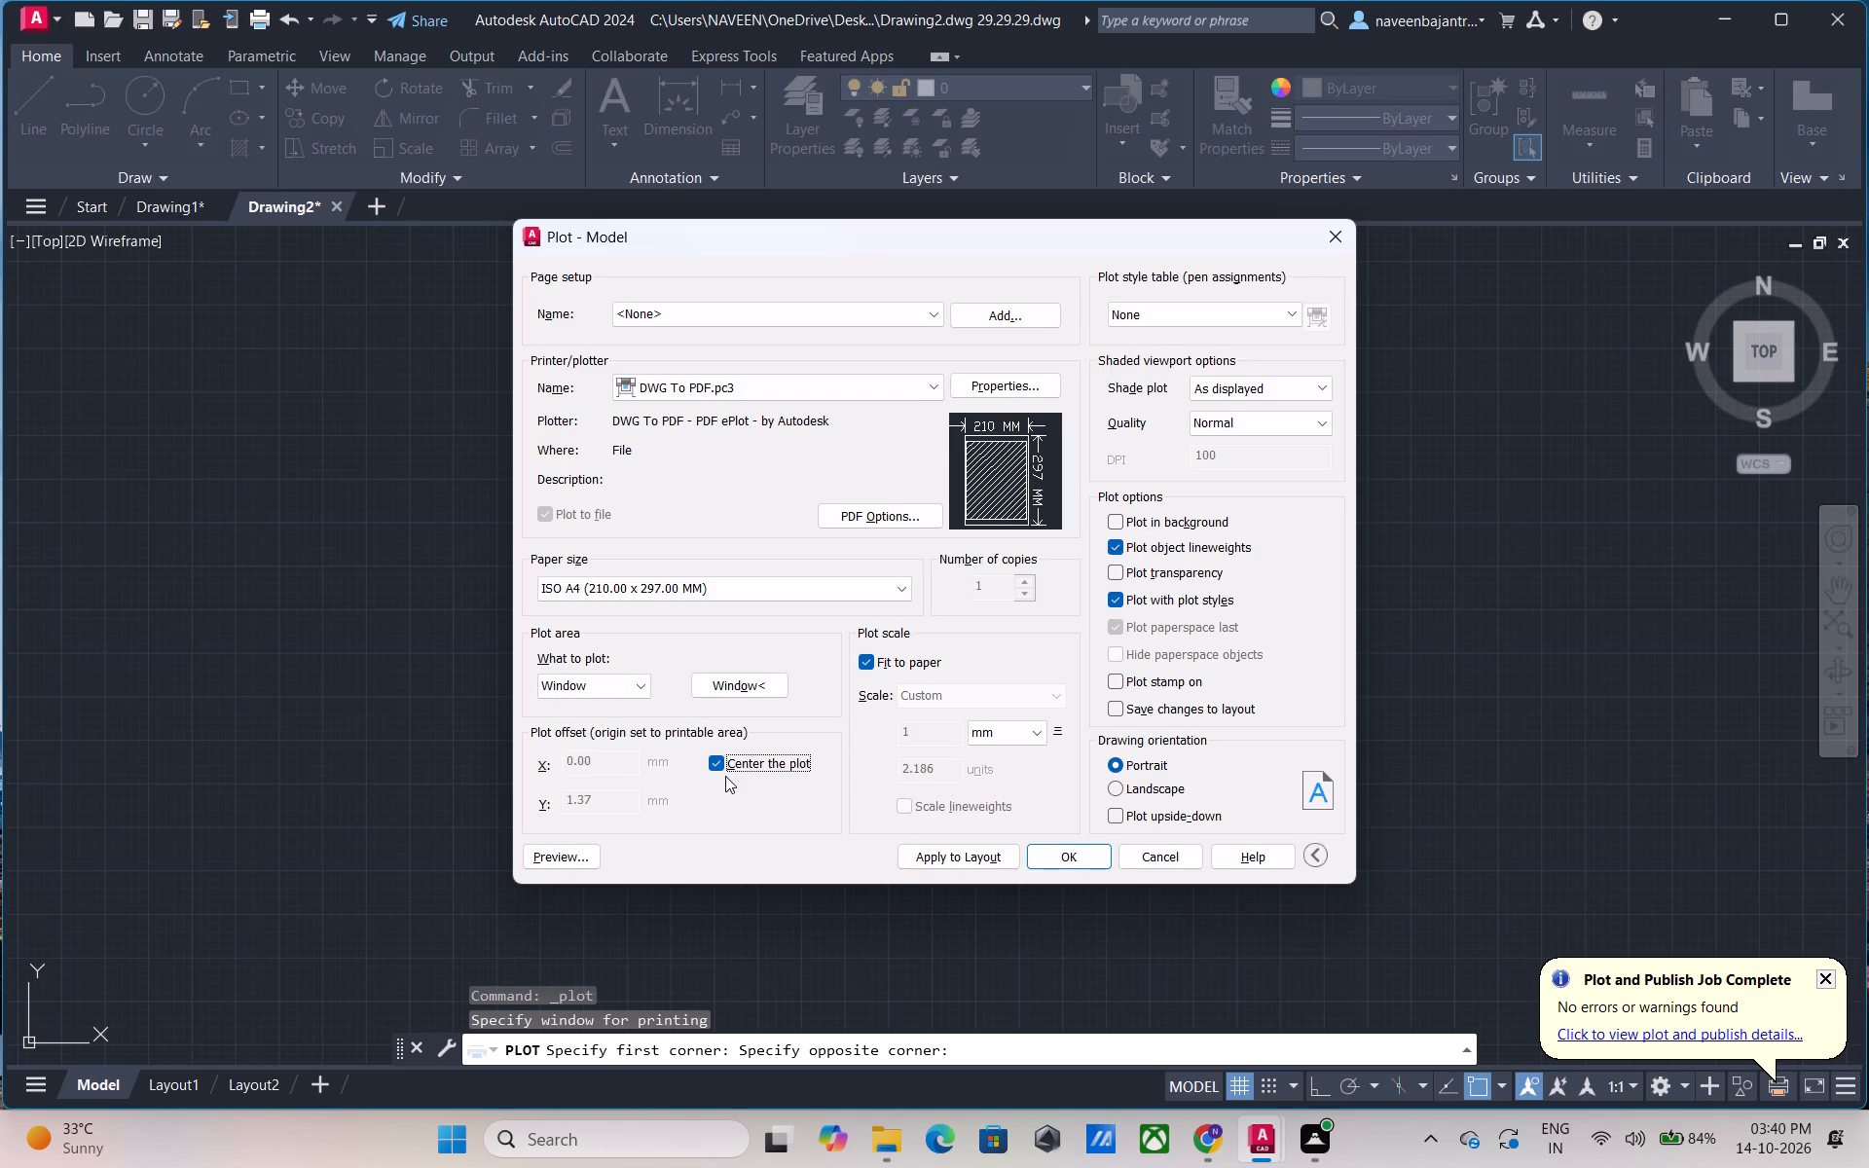
{"action": "left_click", "coordinate": [971, 854]}
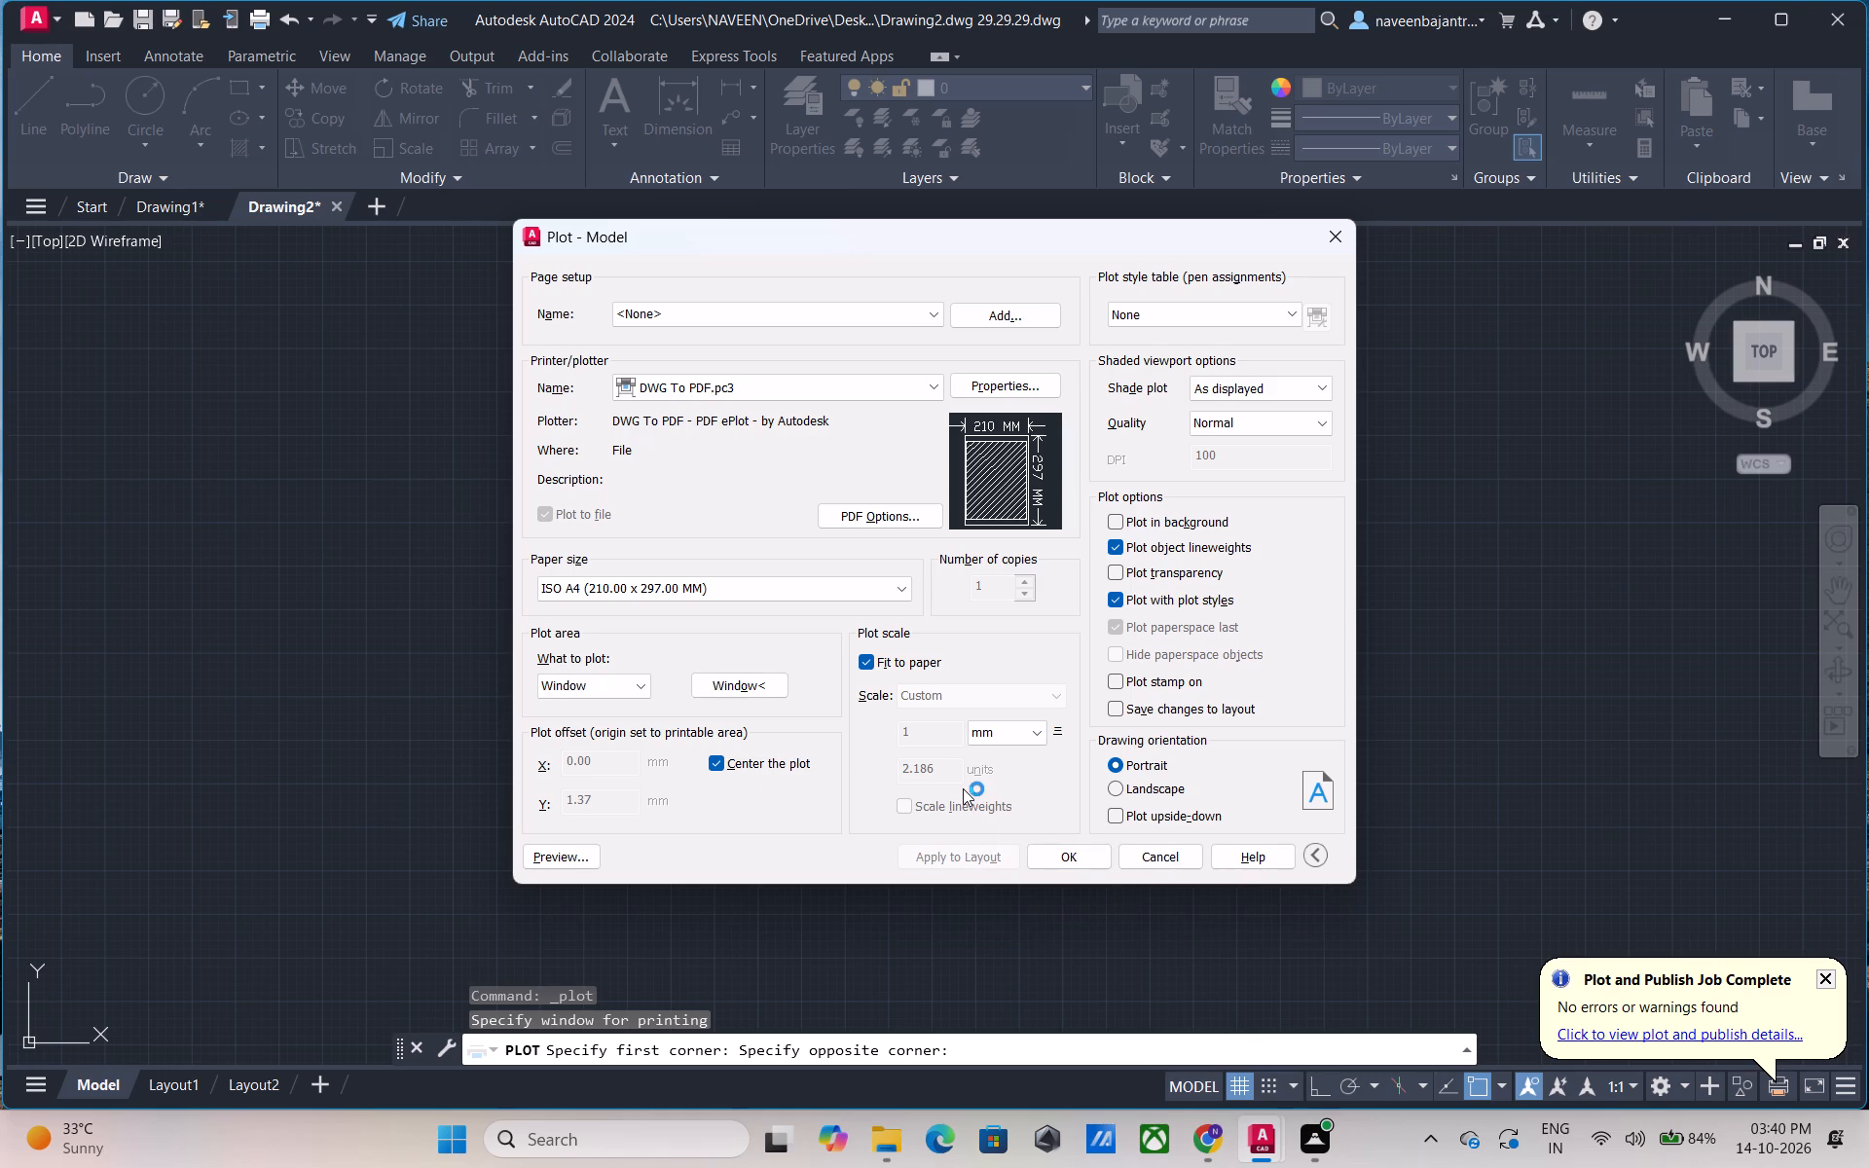
{"action": "left_click", "coordinate": [1052, 853]}
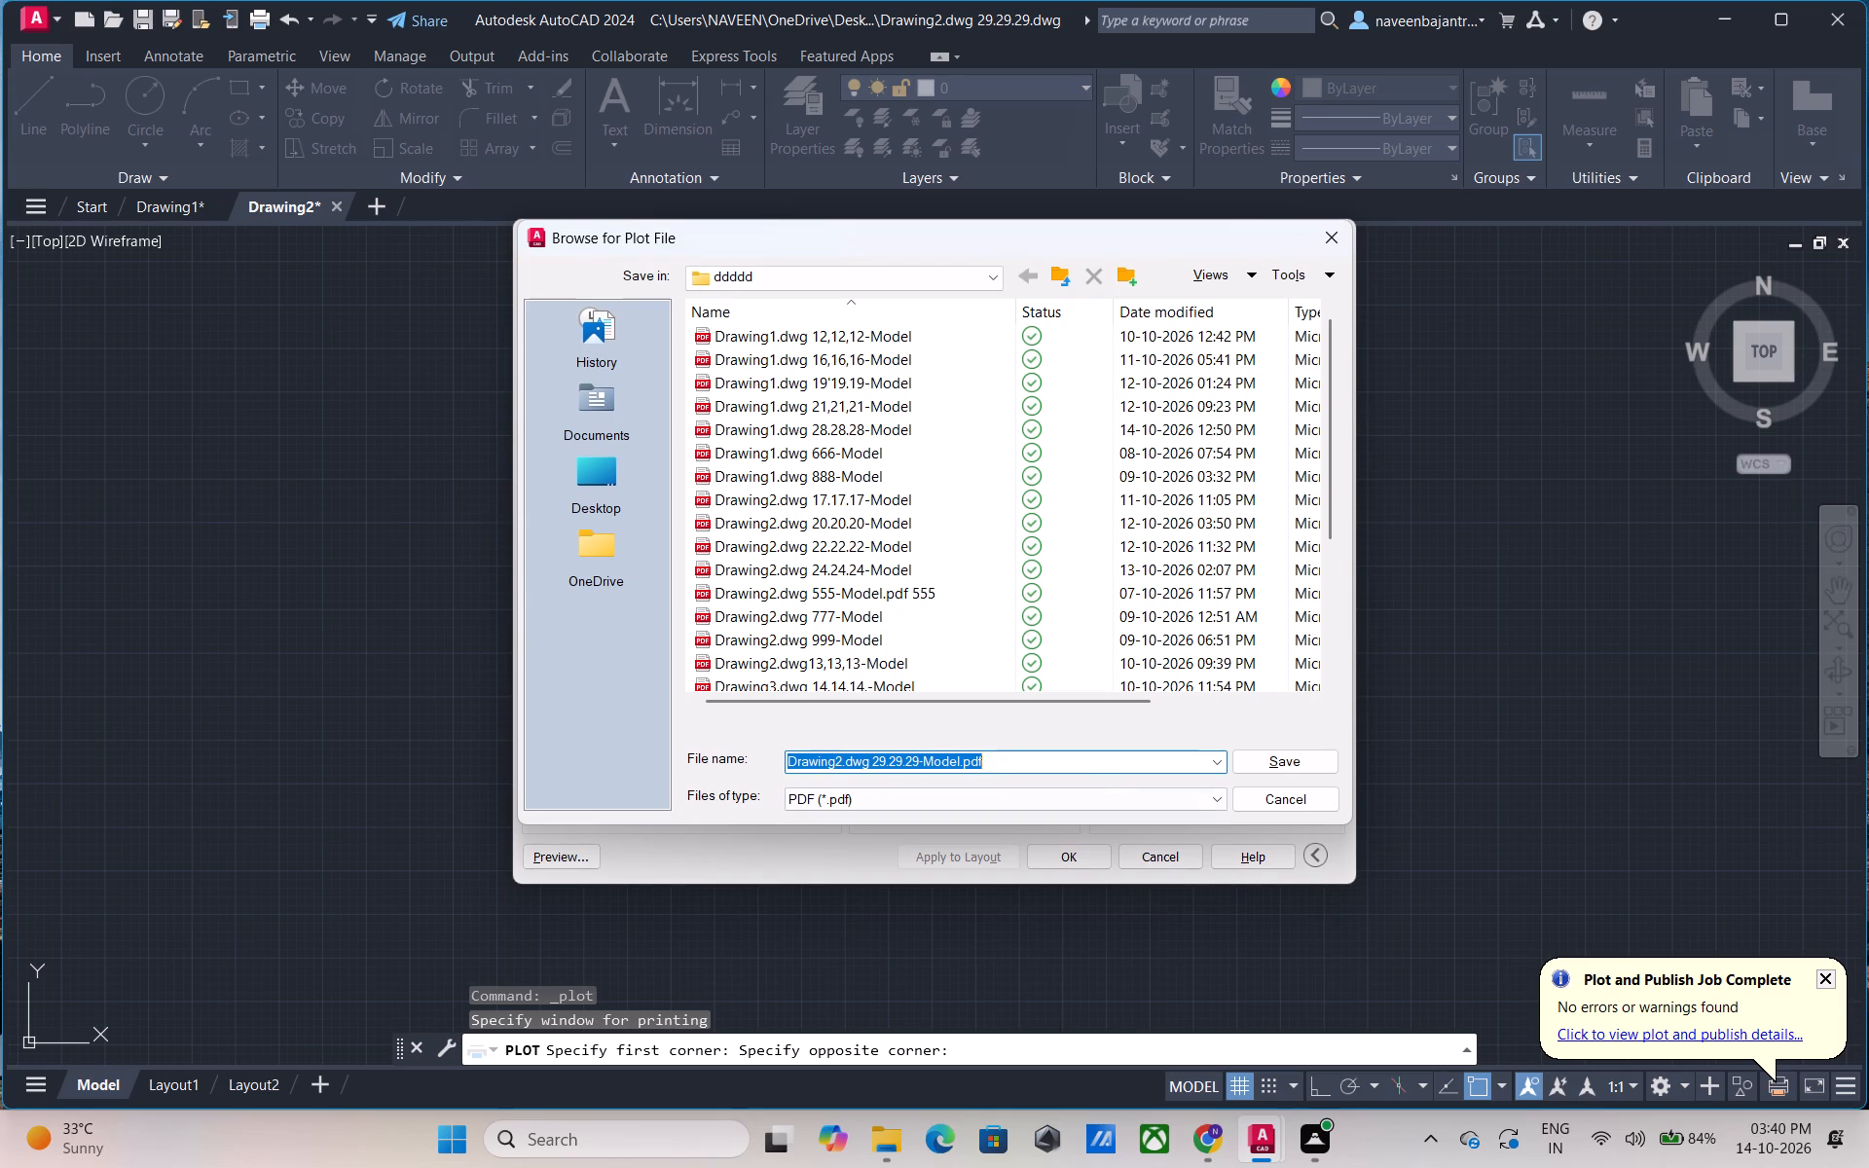
{"action": "left_click", "coordinate": [1265, 773]}
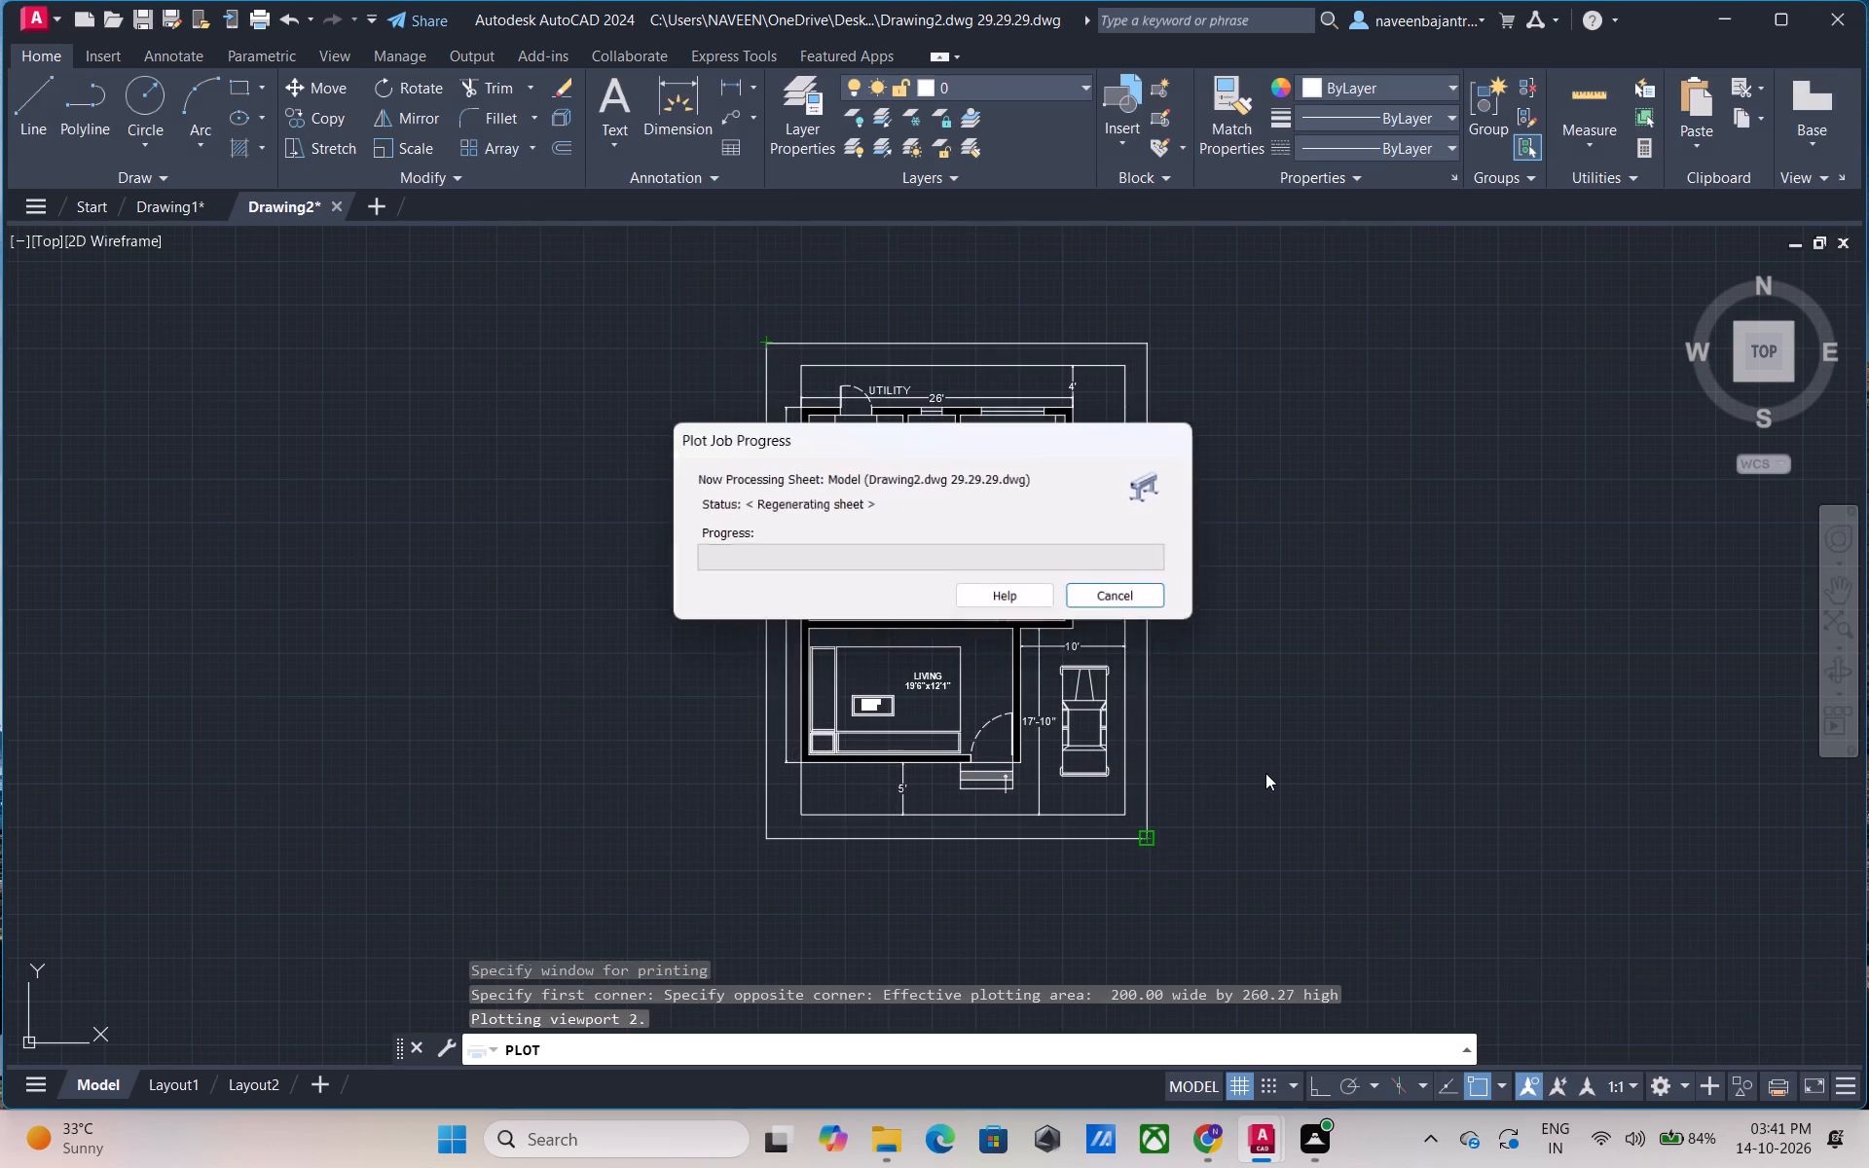
Review the plotted floor plan PDF from top to bottom and close it.
{"action": "scroll", "coordinate": [1265, 773], "scroll_direction": "down", "scroll_amount": 2}
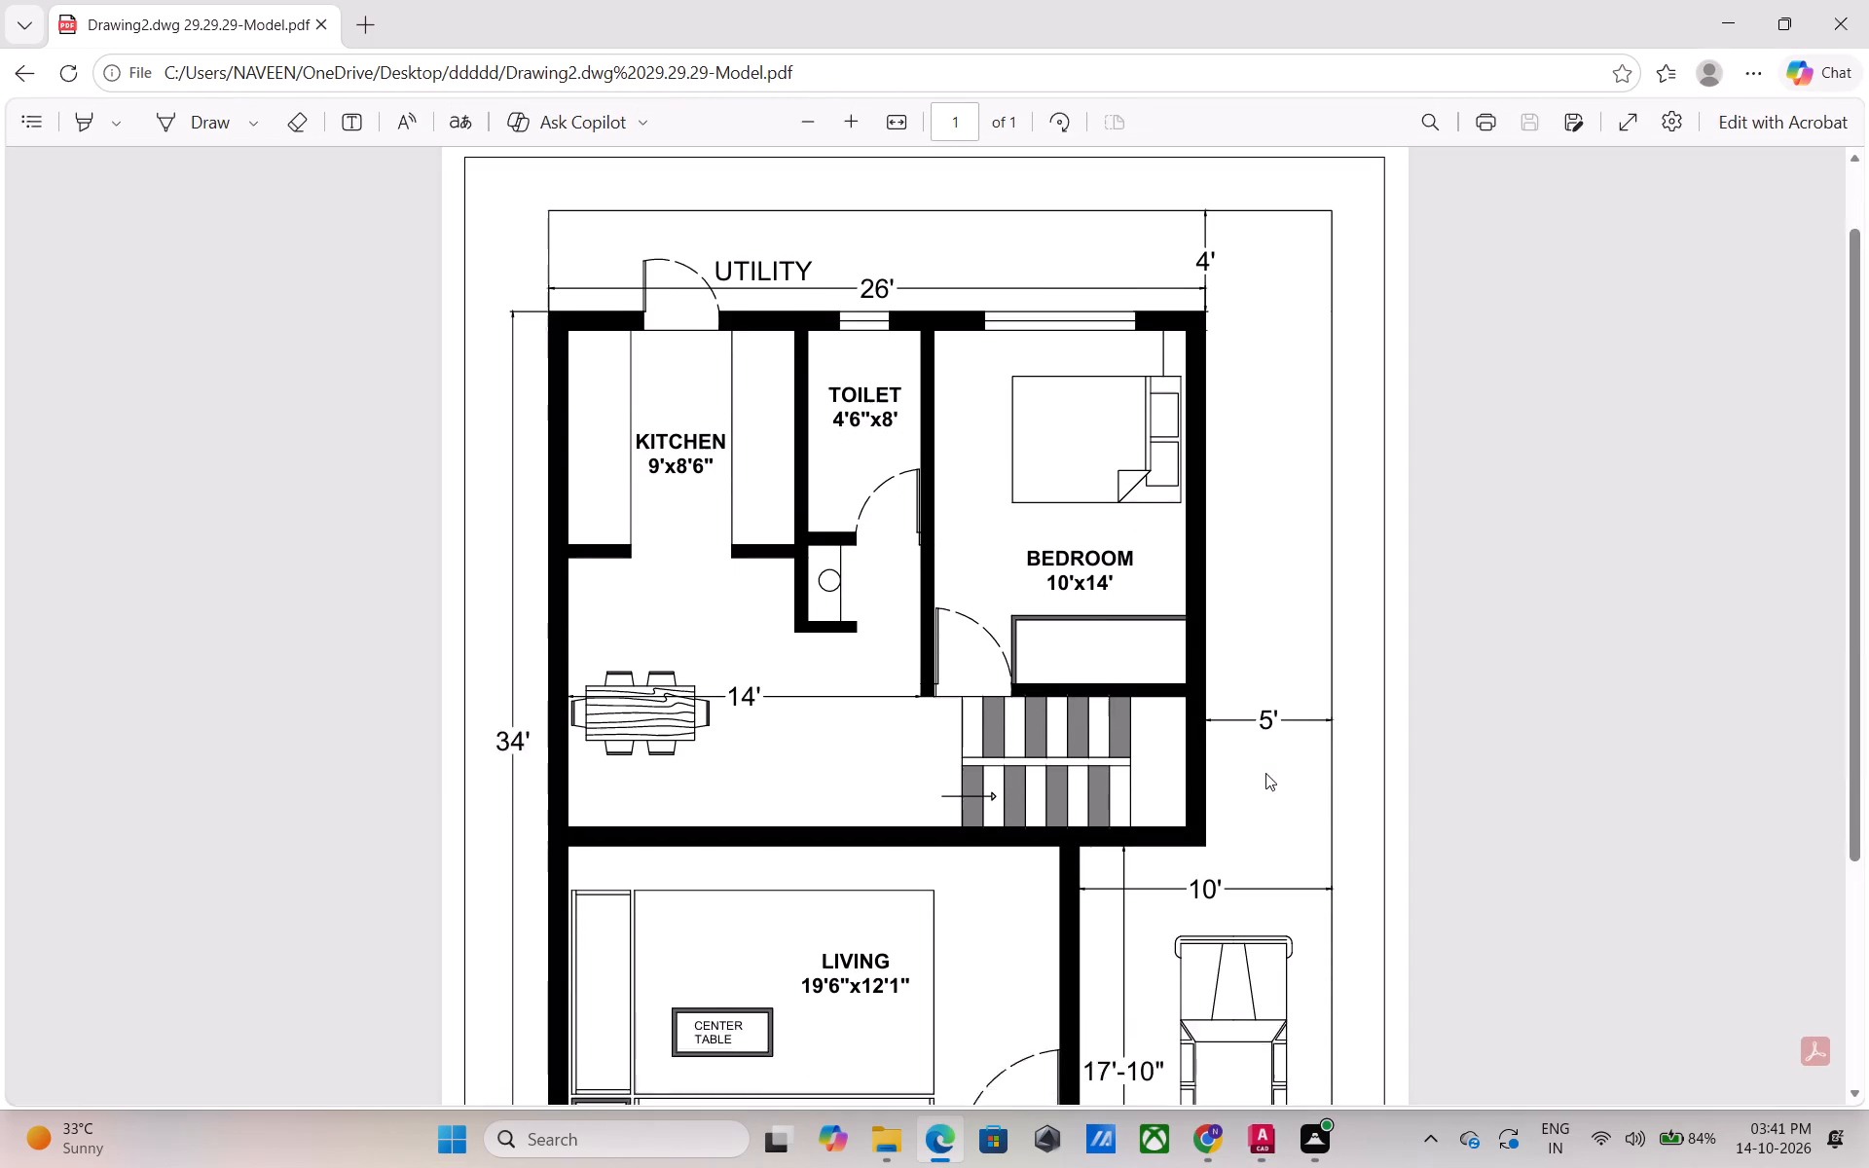
{"action": "scroll", "coordinate": [1265, 773], "scroll_direction": "down", "scroll_amount": 3}
{"action": "scroll", "coordinate": [1265, 773], "scroll_direction": "up", "scroll_amount": 1}
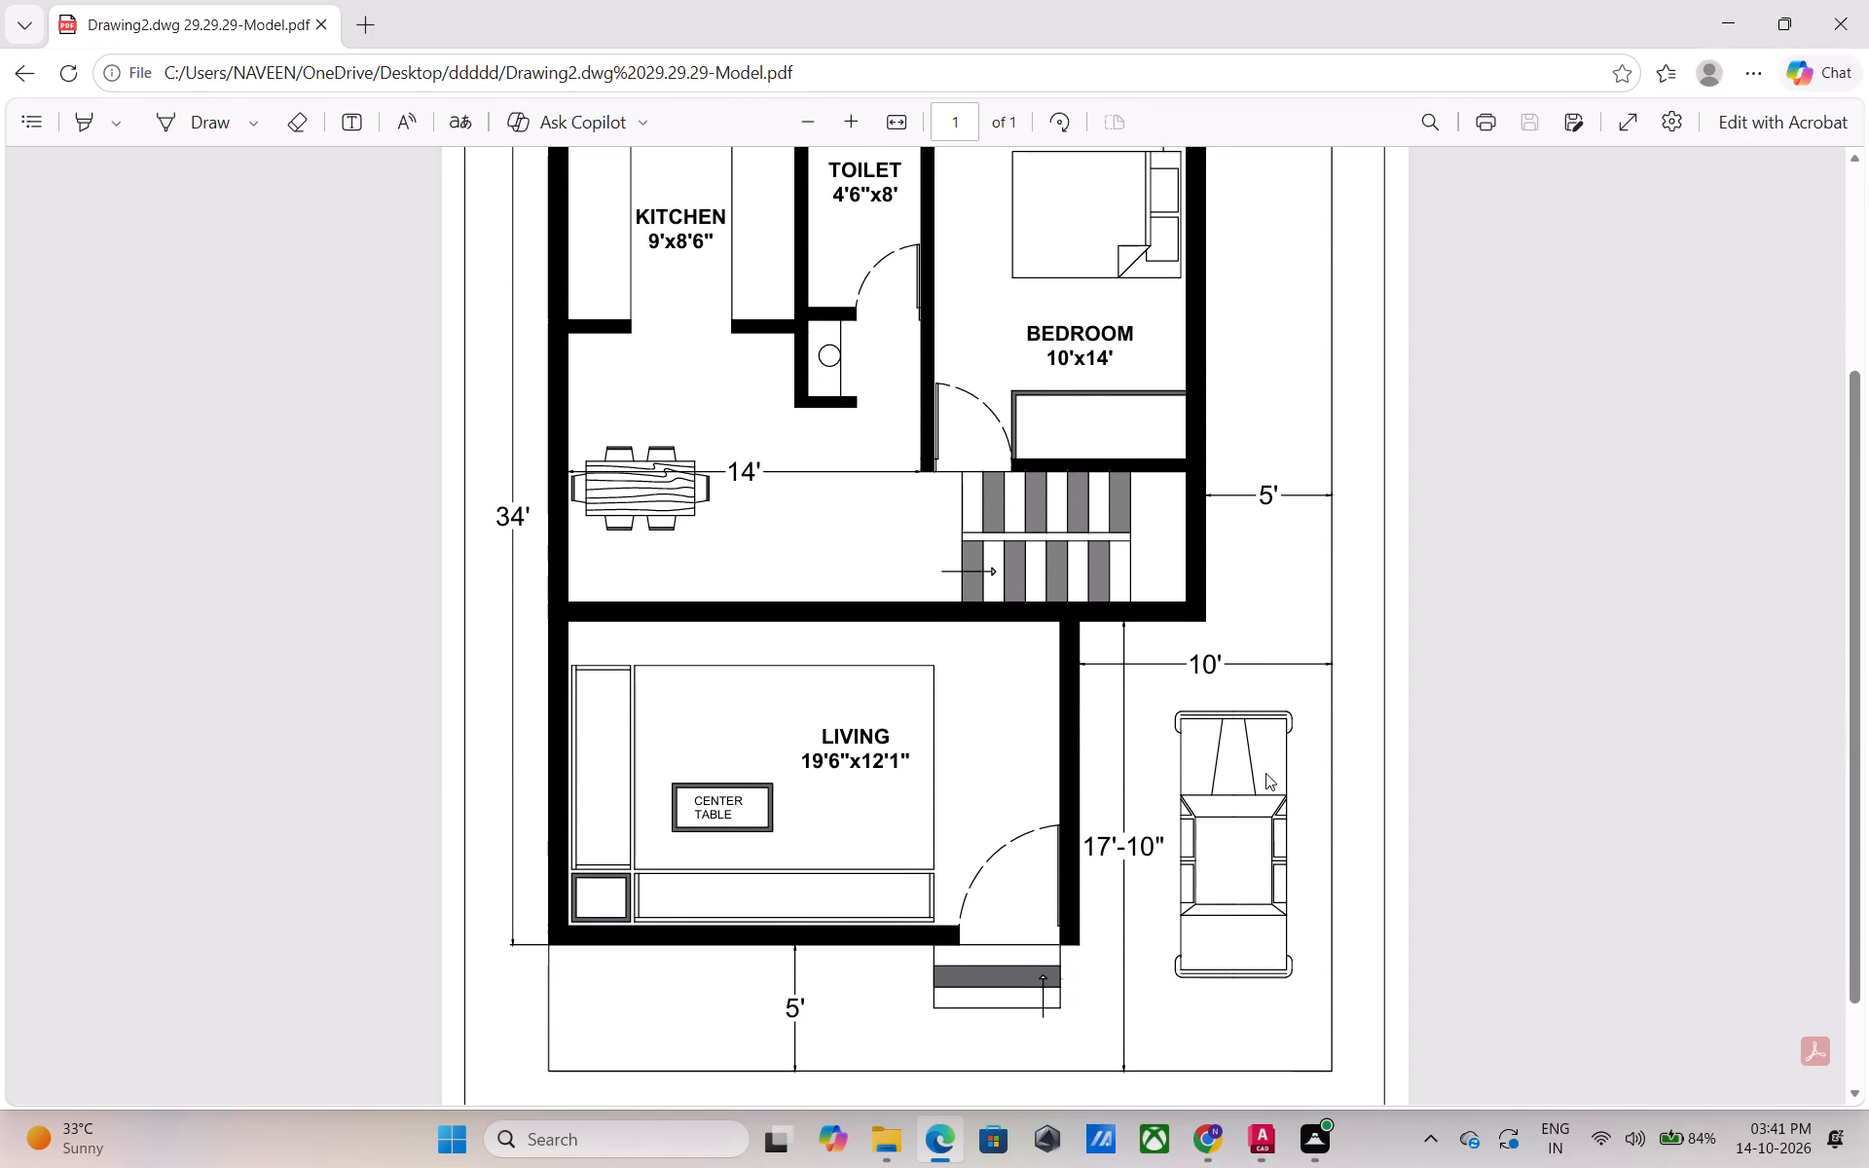
{"action": "scroll", "coordinate": [1265, 773], "scroll_direction": "up", "scroll_amount": 4}
{"action": "left_click", "coordinate": [1868, 38]}
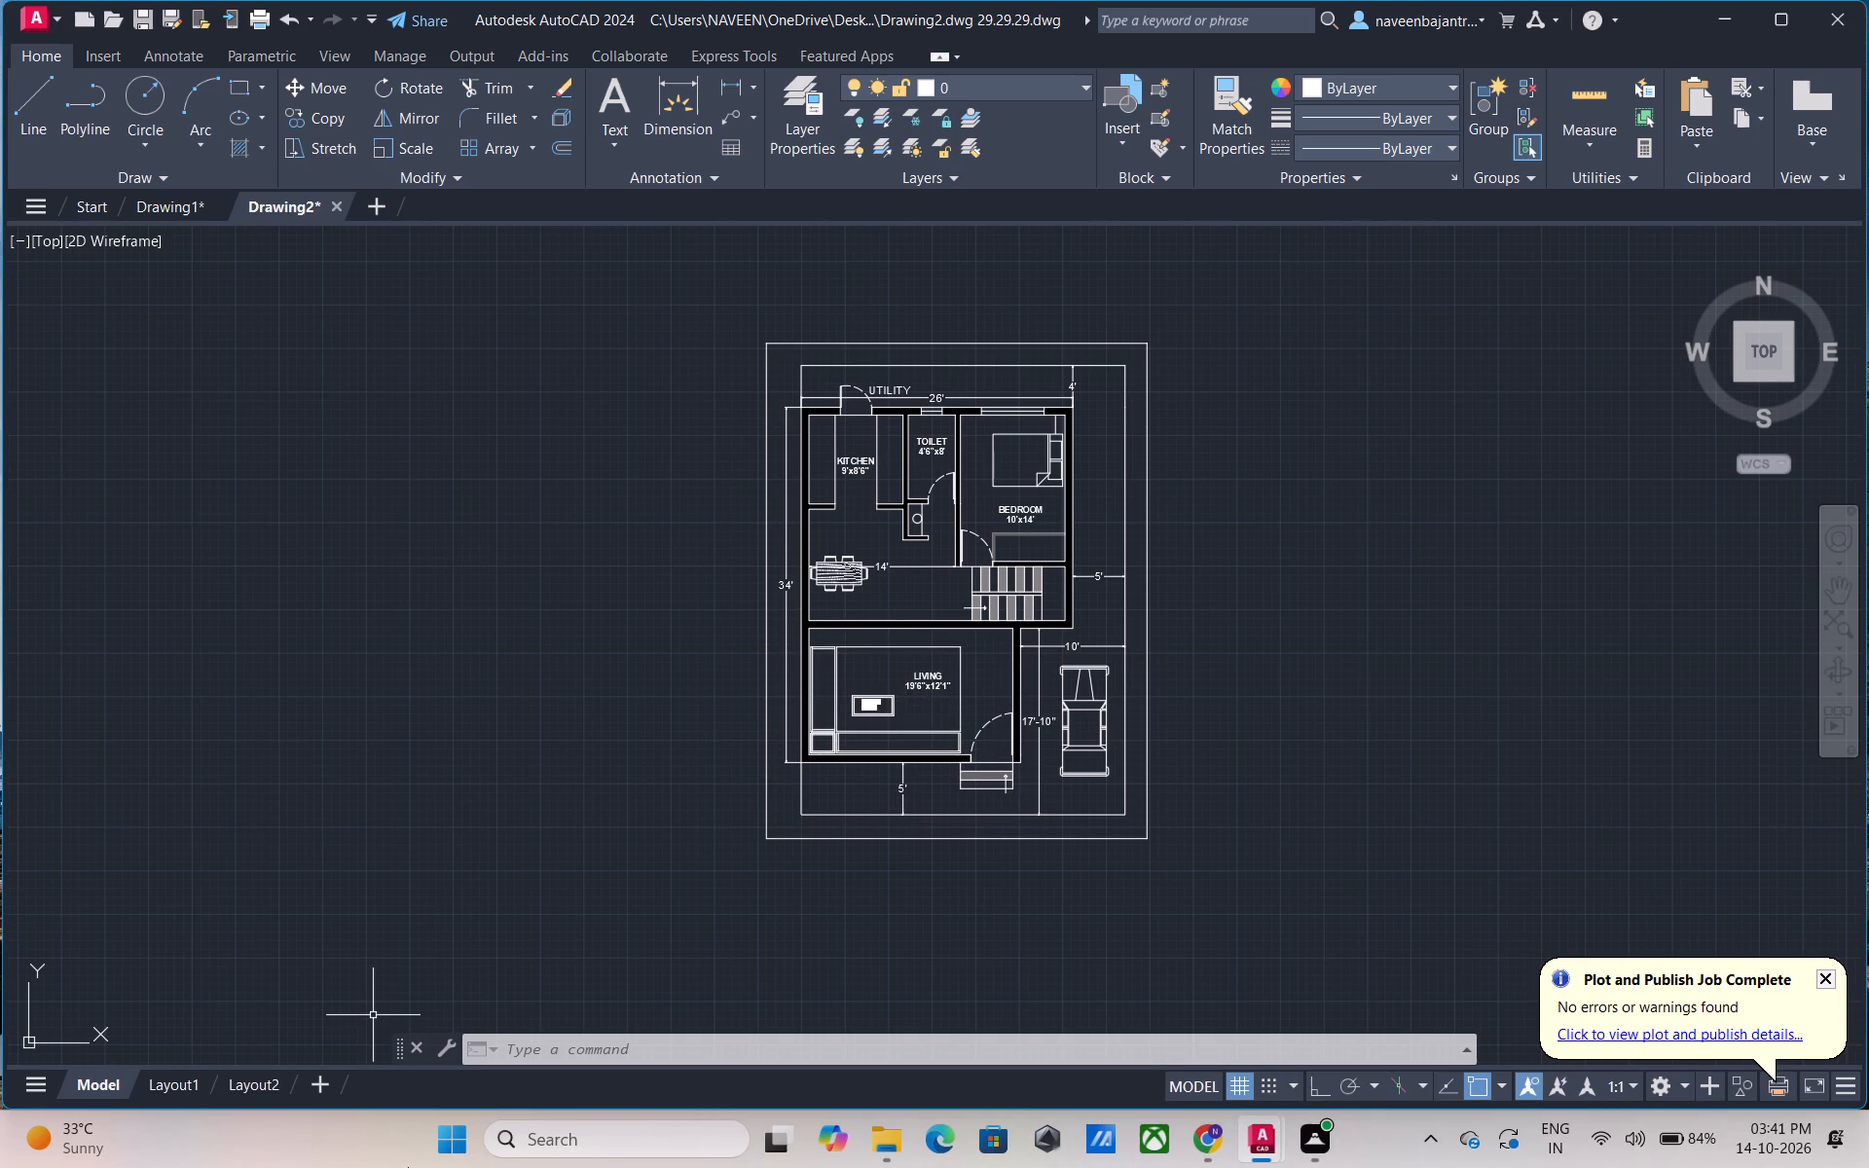
Turn off command log recording with LOGFILEOFF.
{"action": "left_click", "coordinate": [573, 1053]}
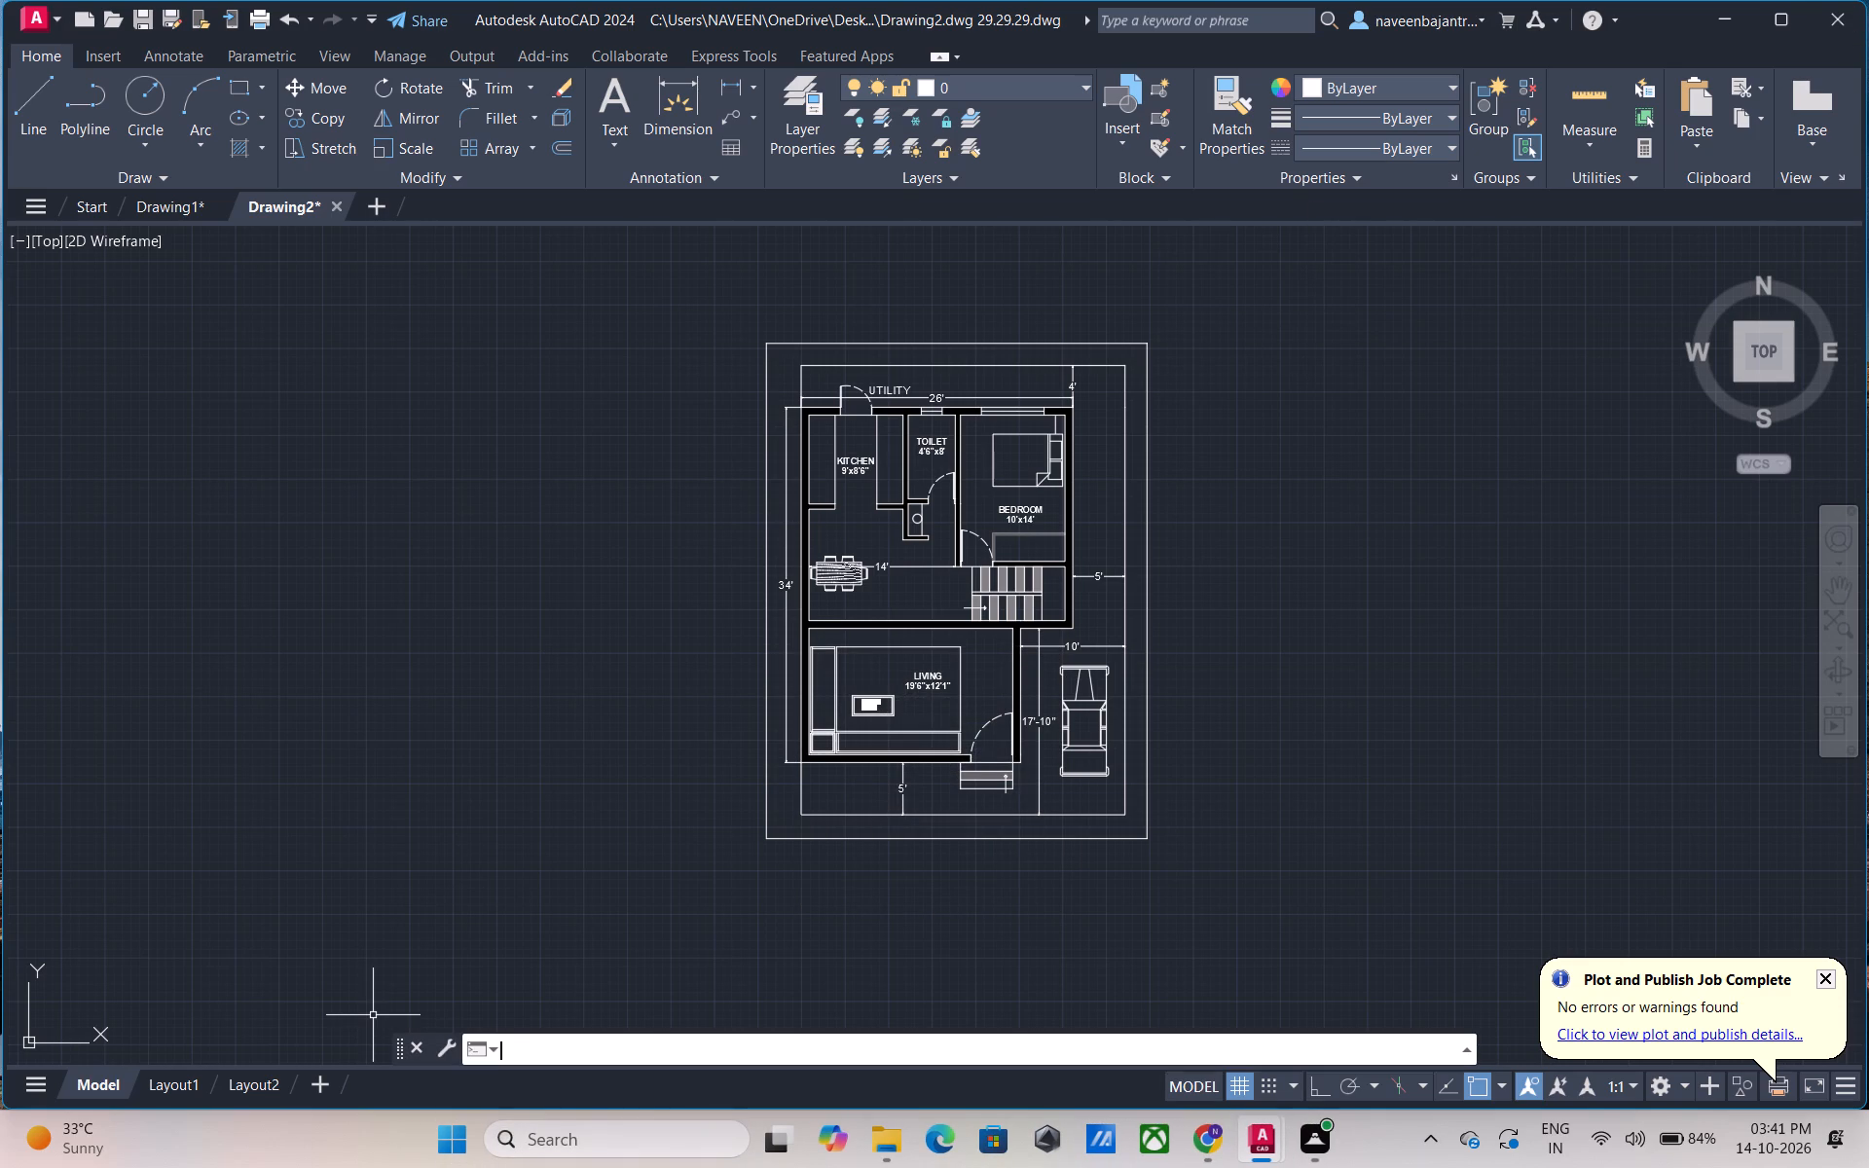
{"action": "type", "text": "LOG"}
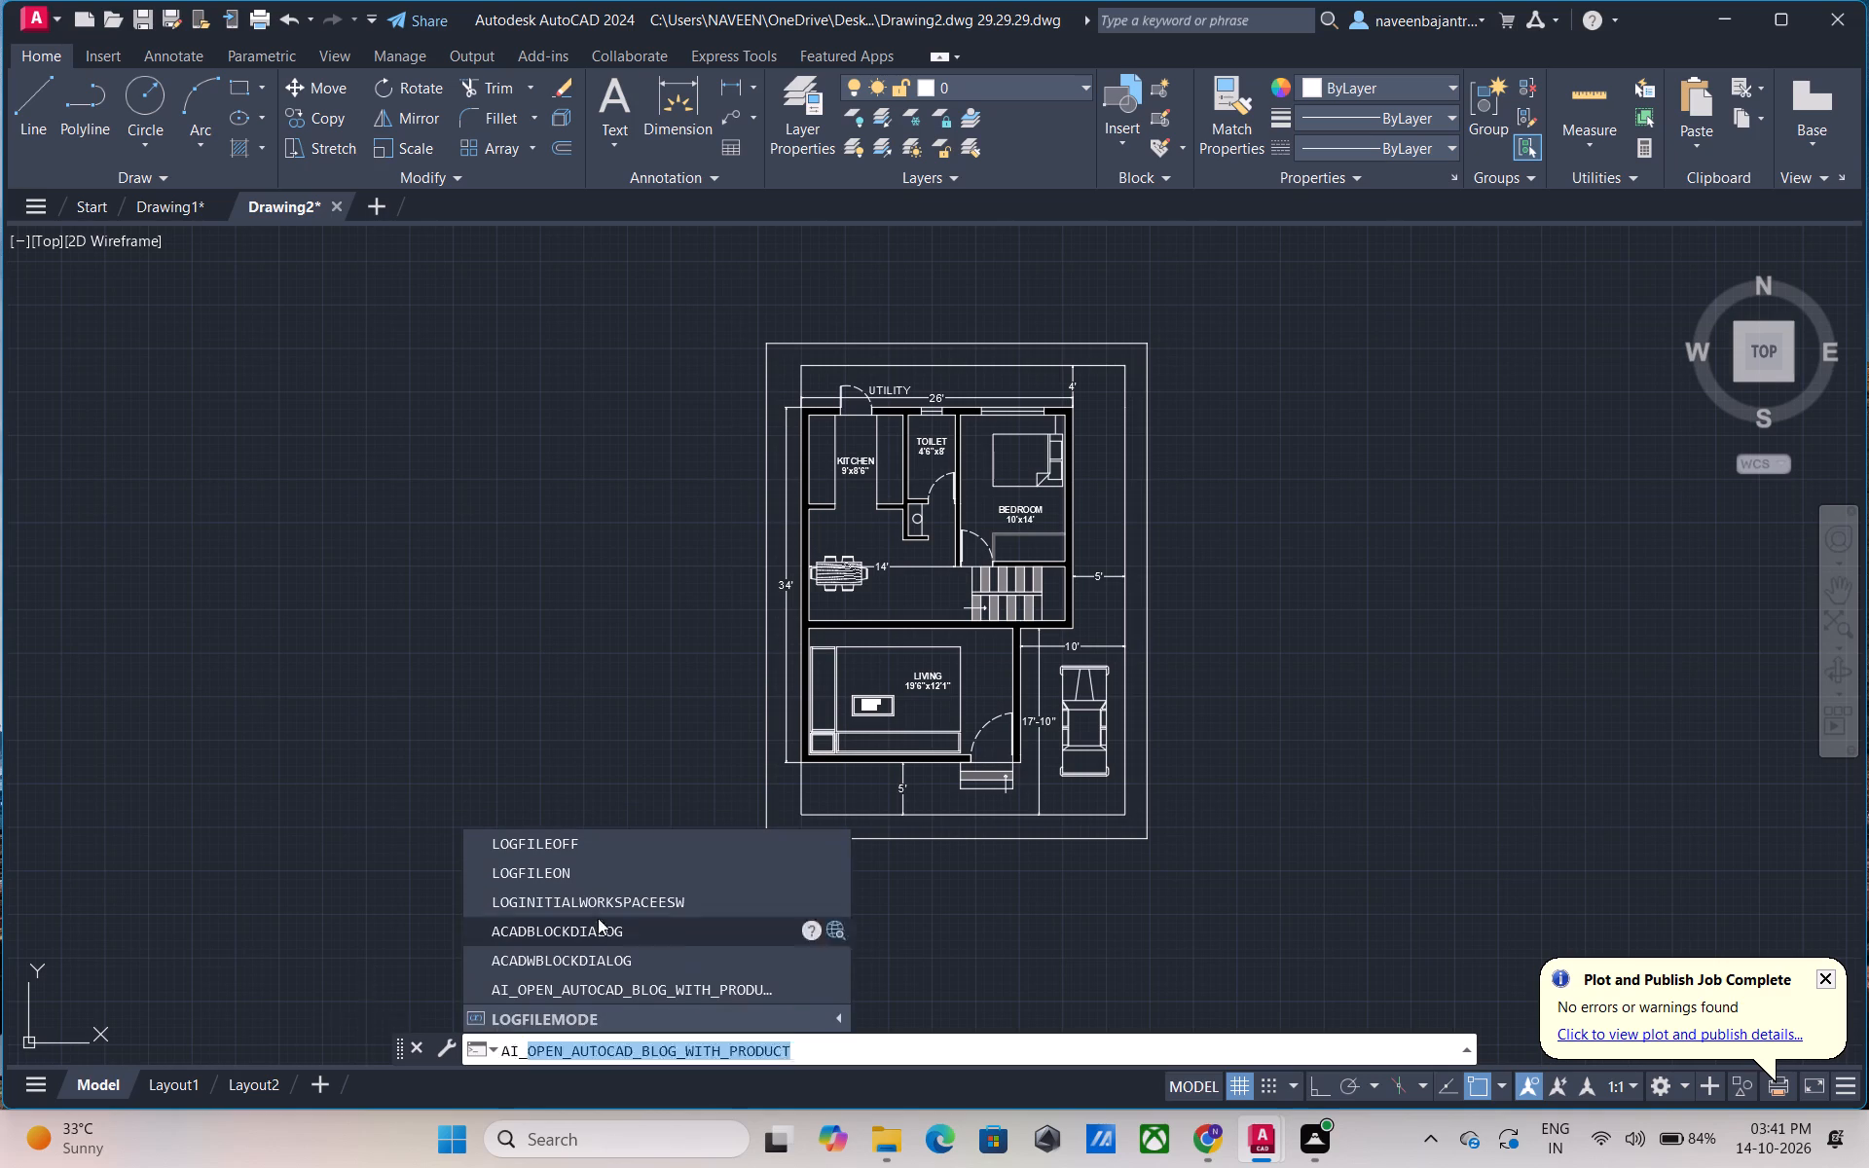
{"action": "left_click", "coordinate": [575, 847]}
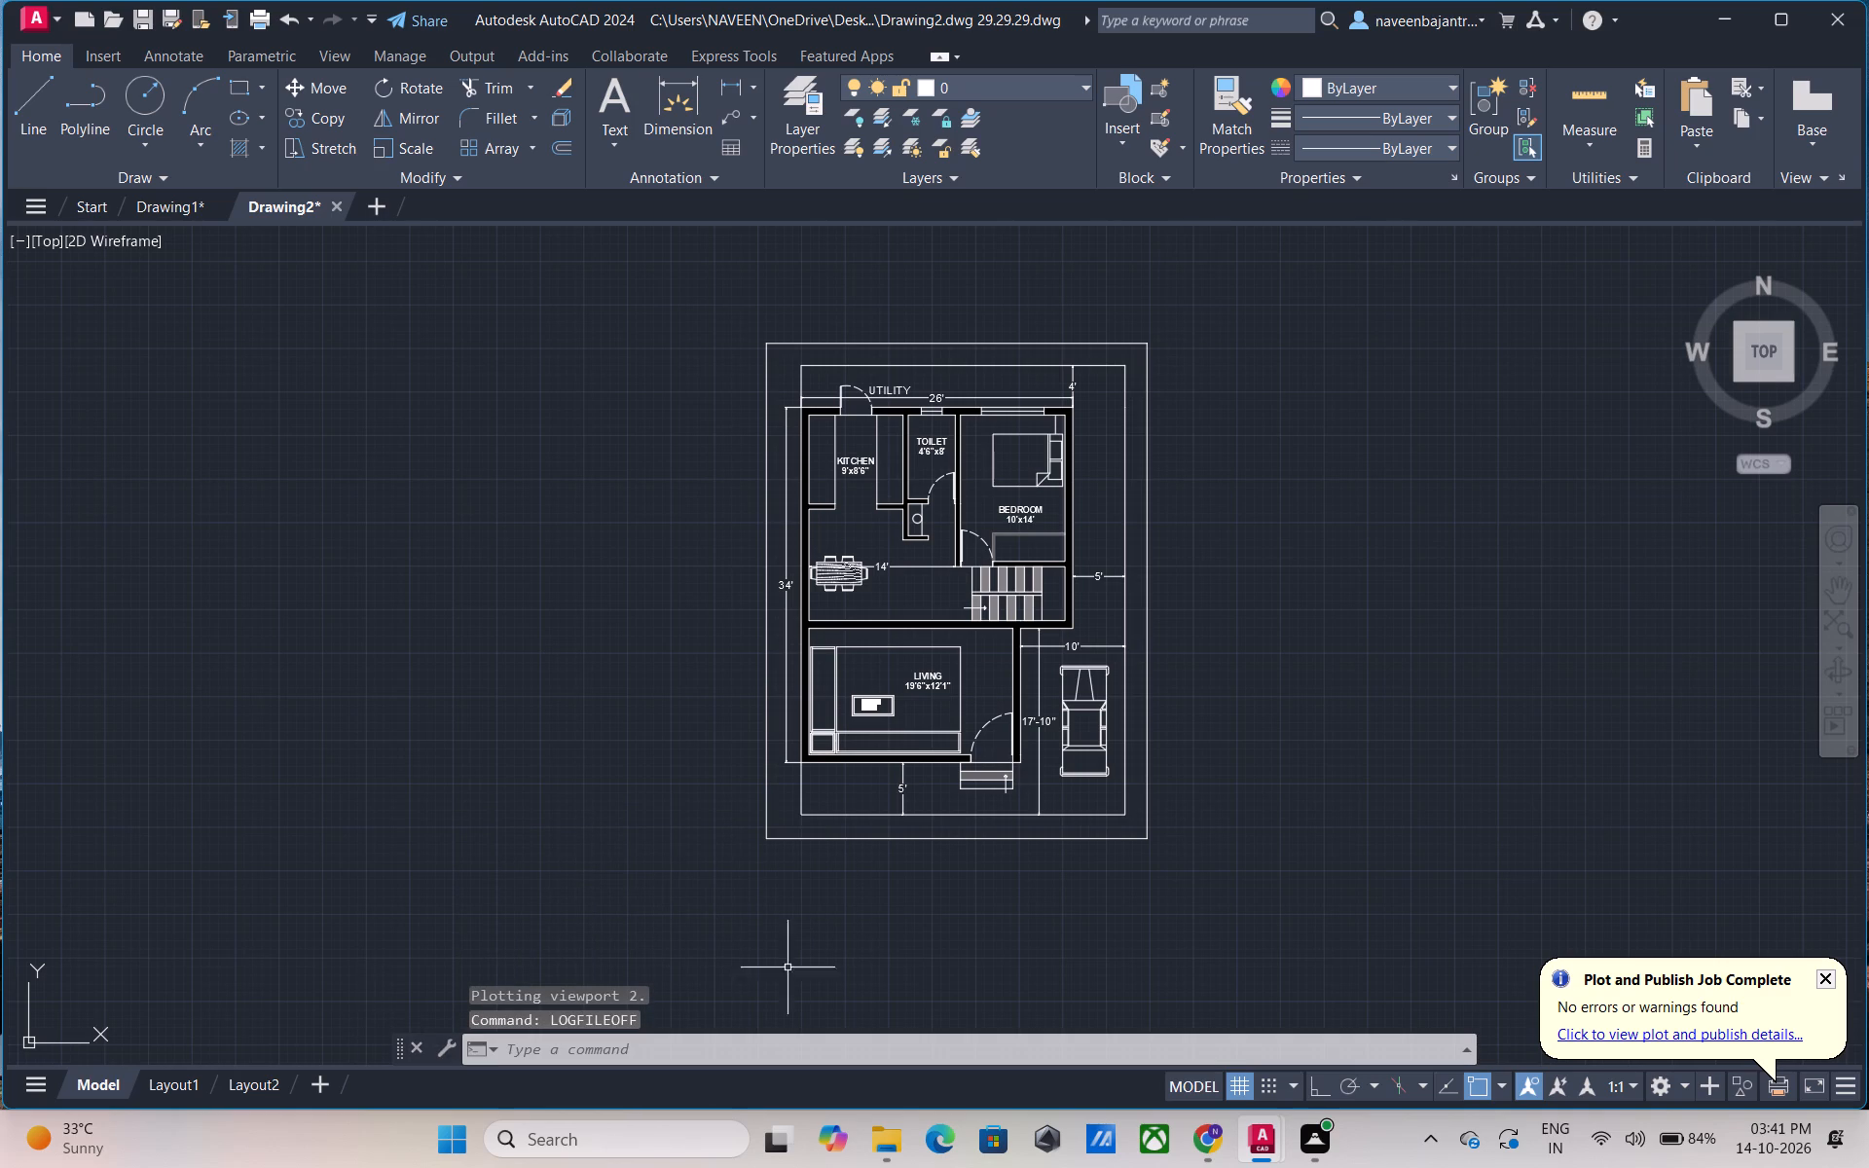